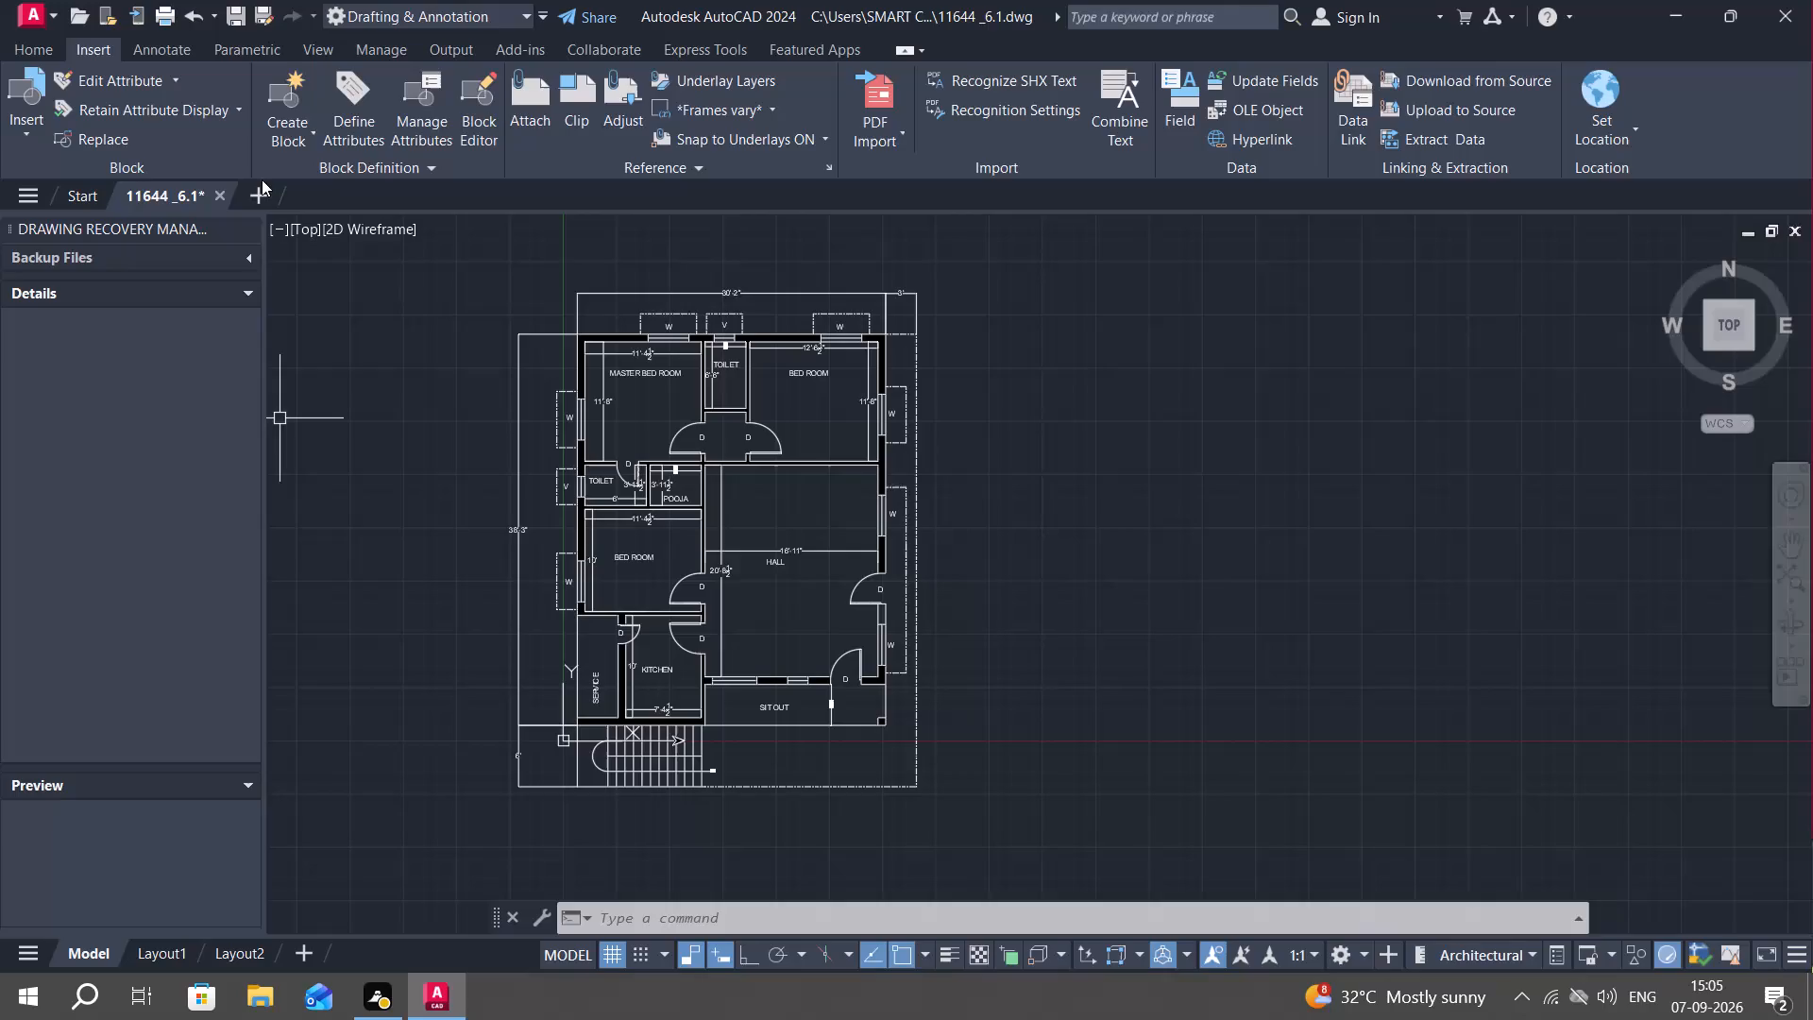
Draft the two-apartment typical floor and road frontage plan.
Create a new blank drawing and save it as Drawing1 in the Documents folder, replacing the existing file.
{"action": "left_click", "coordinate": [254, 192]}
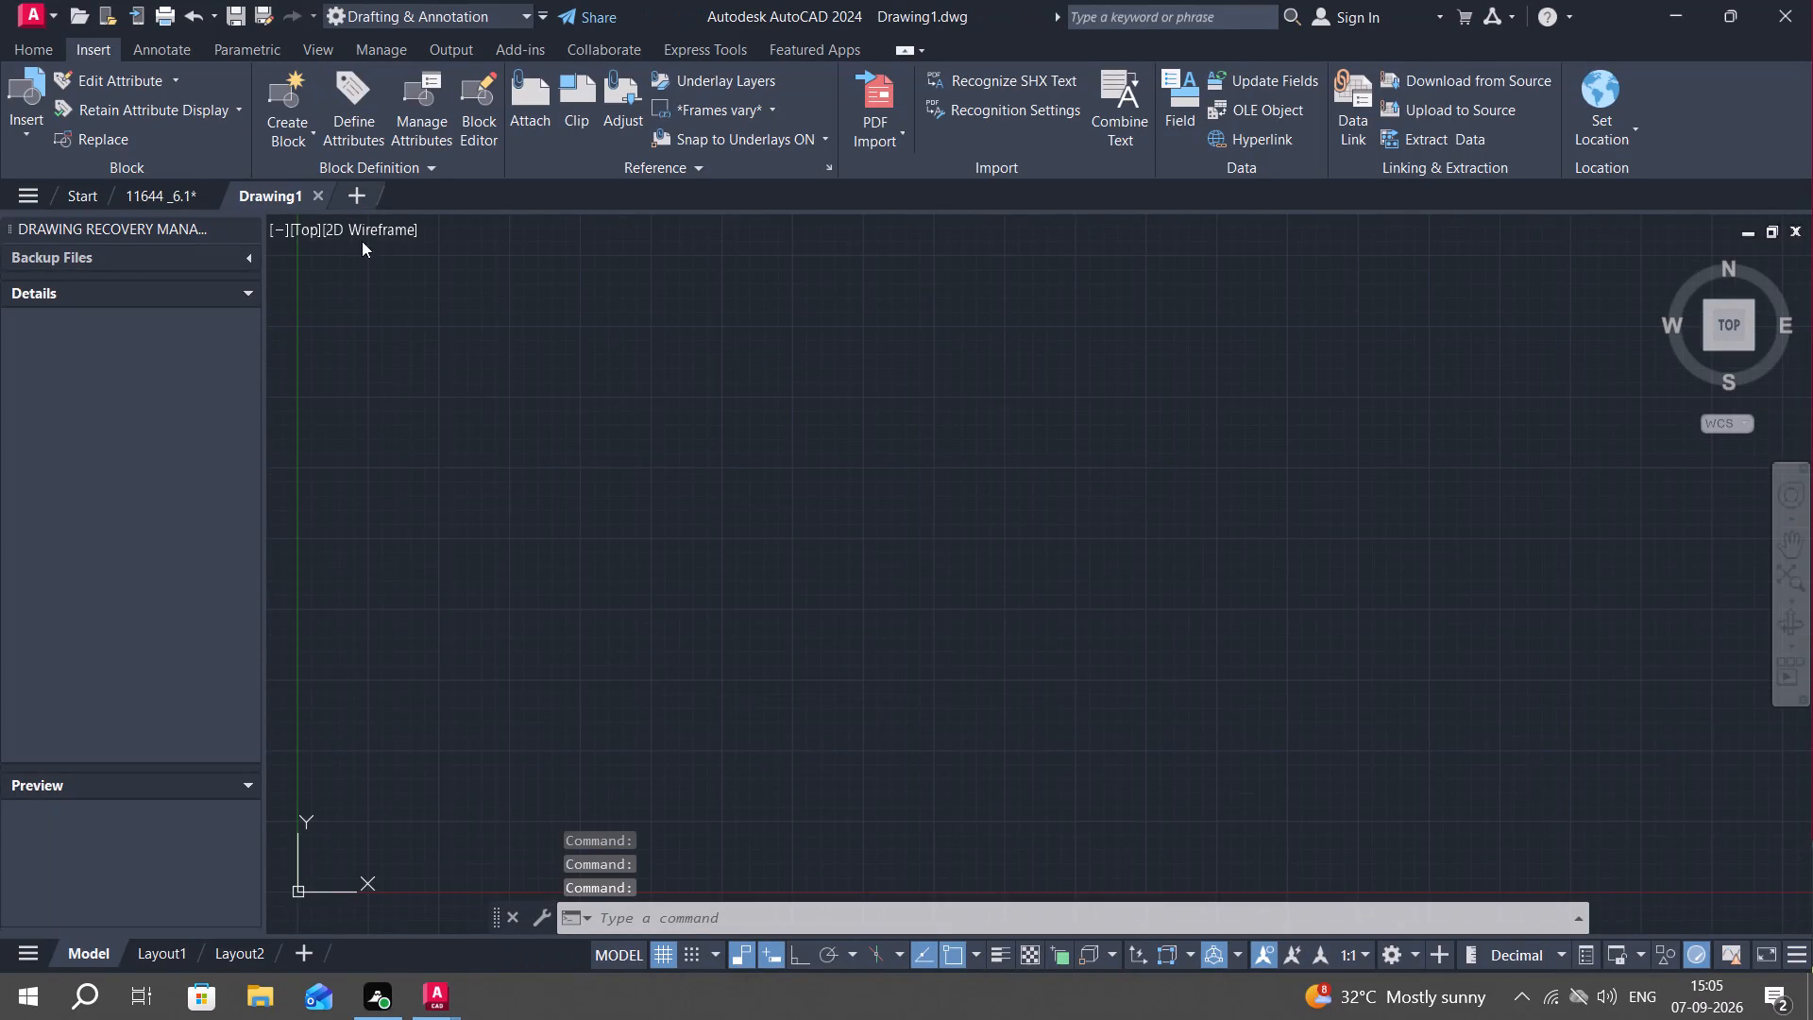
{"action": "key", "text": "ctrl+s"}
{"action": "left_click", "coordinate": [1235, 718]}
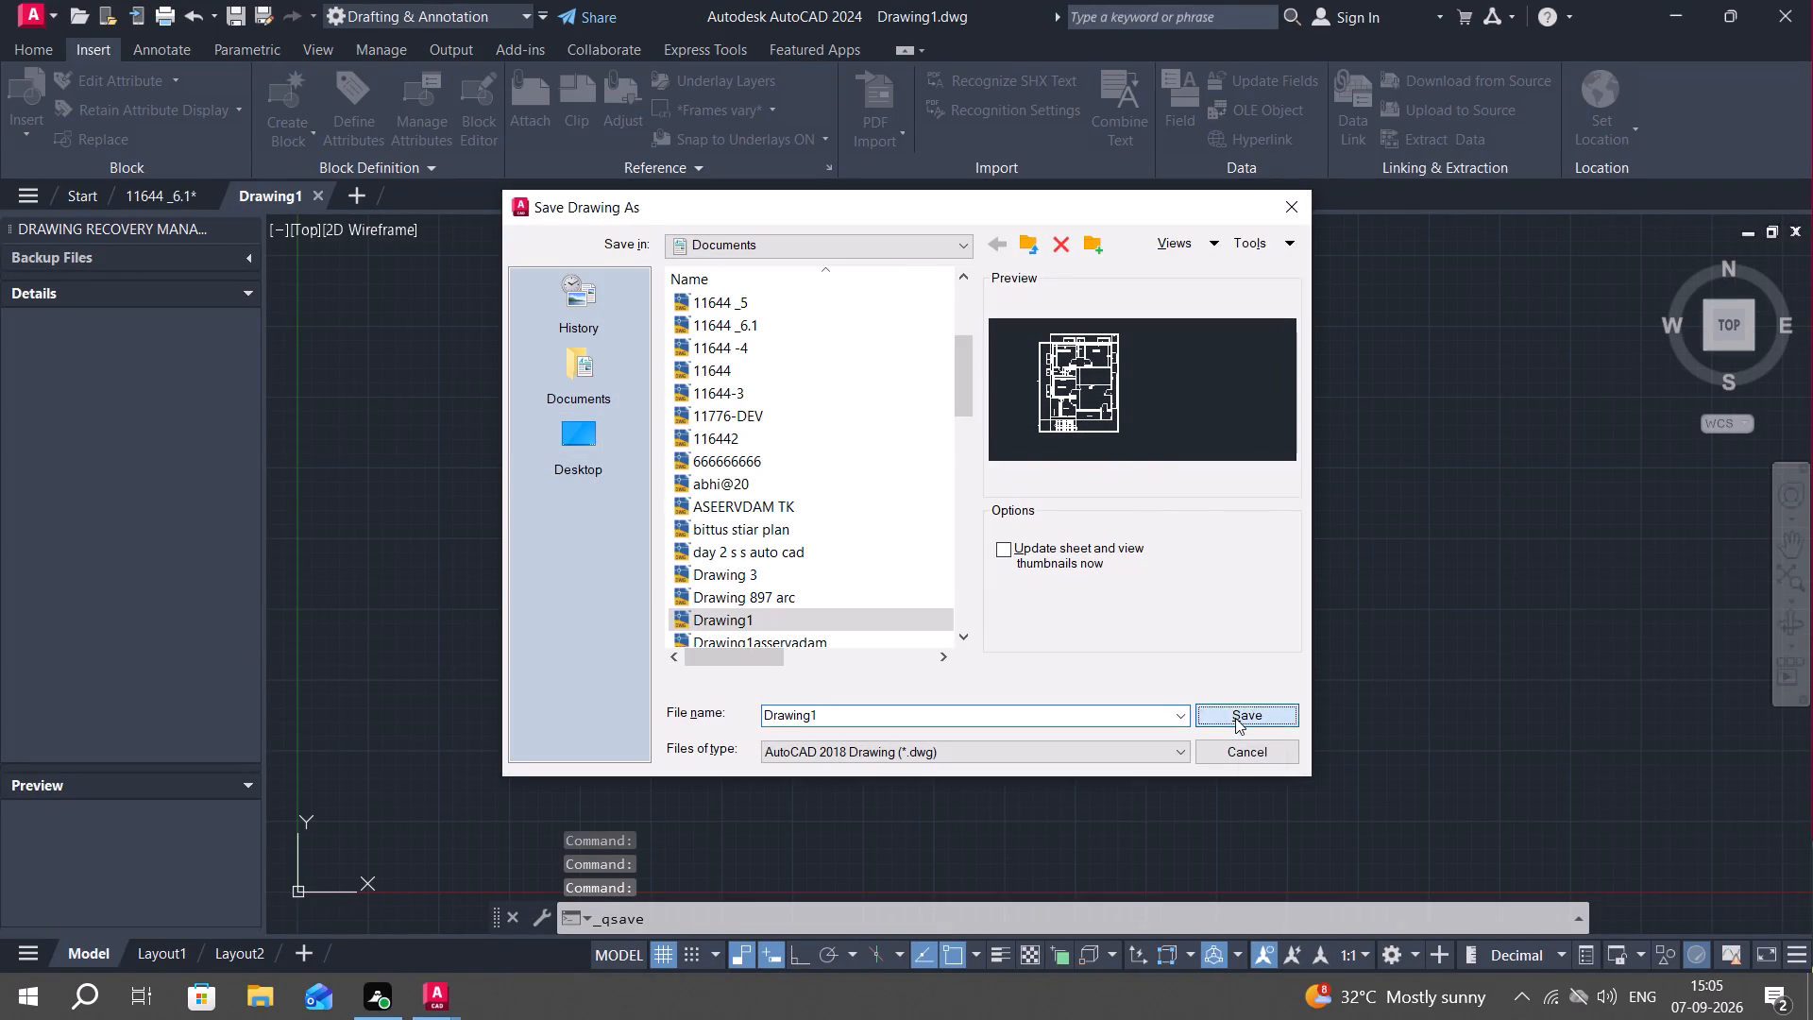
{"action": "left_click", "coordinate": [886, 544]}
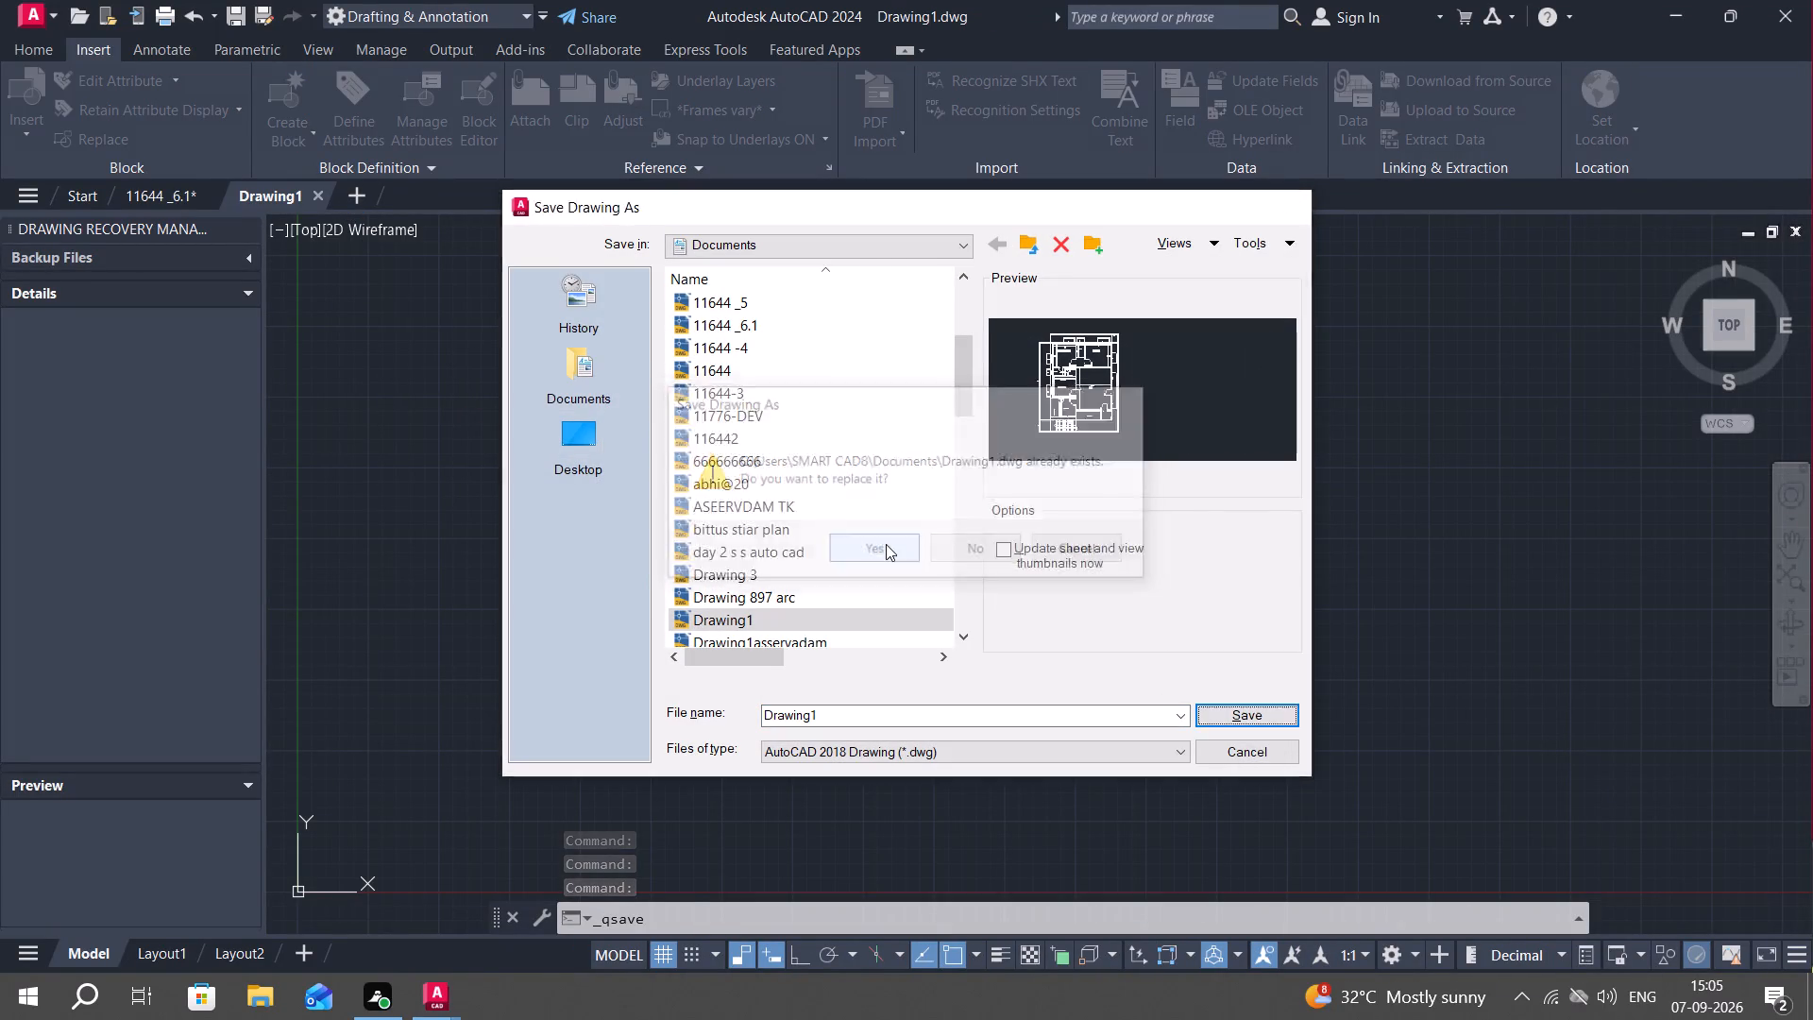
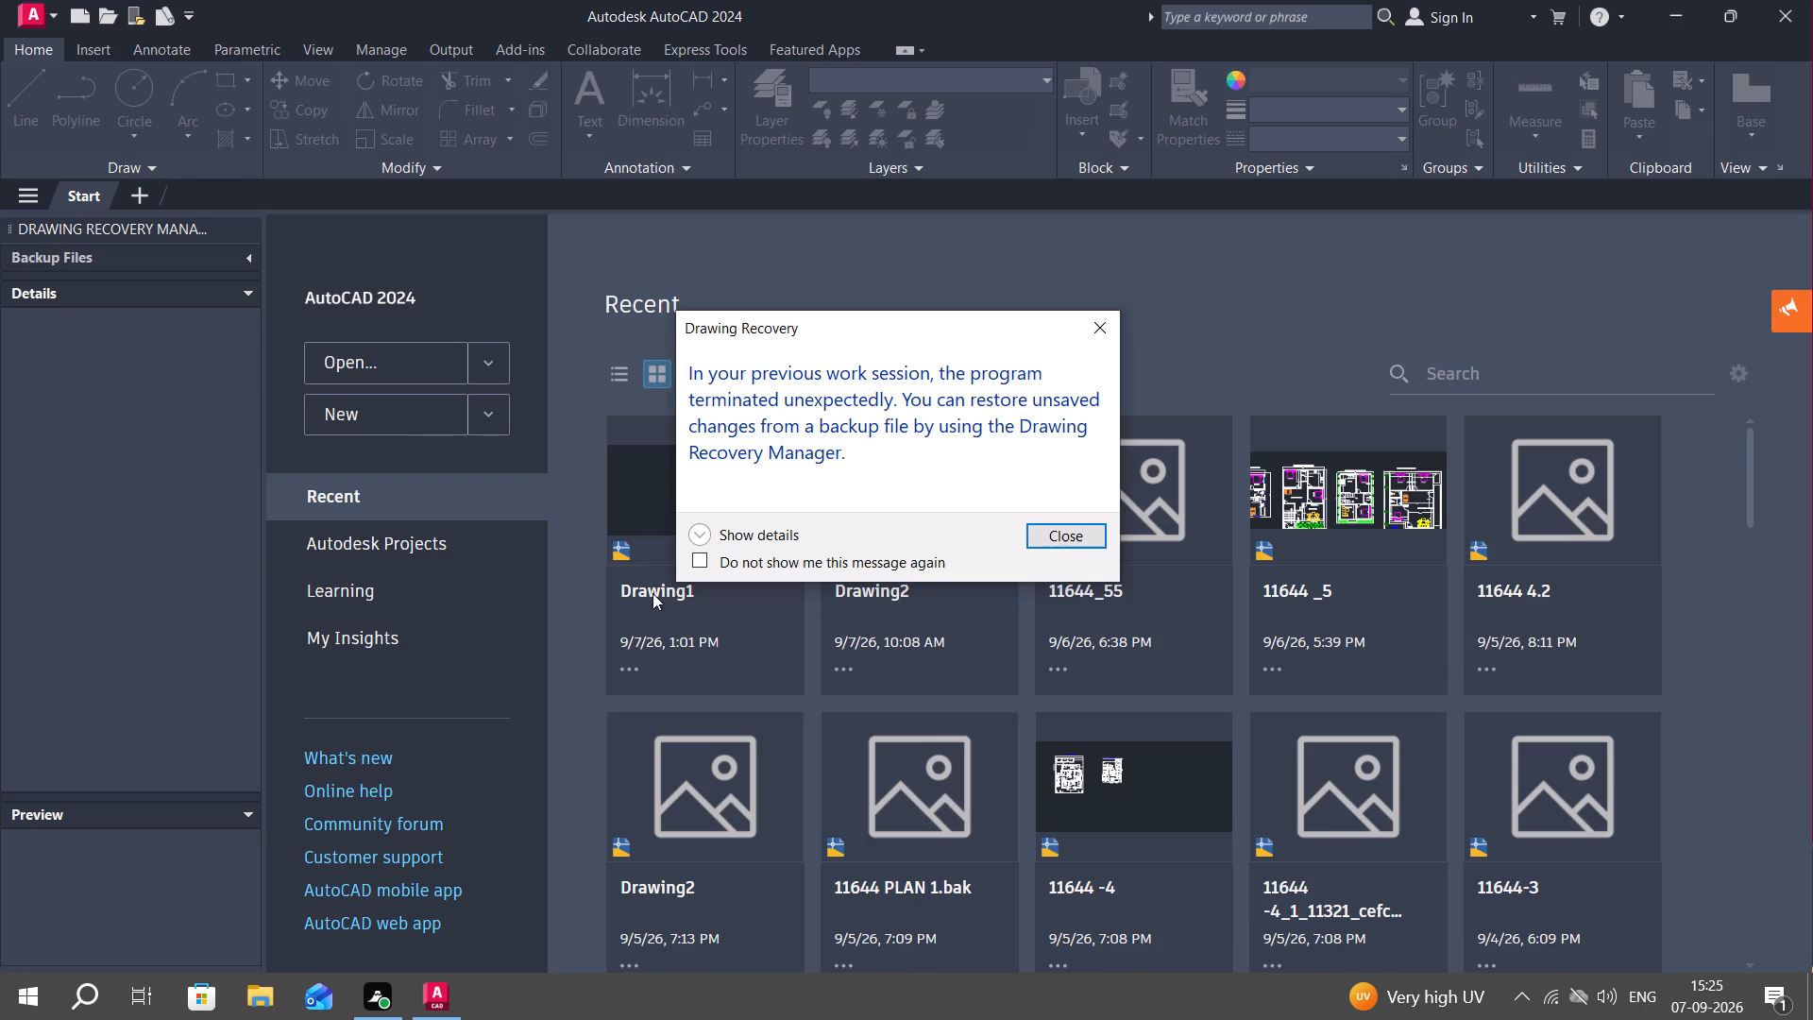
Dismiss the drawing recovery notice and create a new blank drawing.
{"action": "left_click", "coordinate": [686, 614]}
{"action": "left_click", "coordinate": [1102, 318]}
{"action": "middle_click_drag", "start_coordinate": [850, 538], "coordinate": [871, 451]}
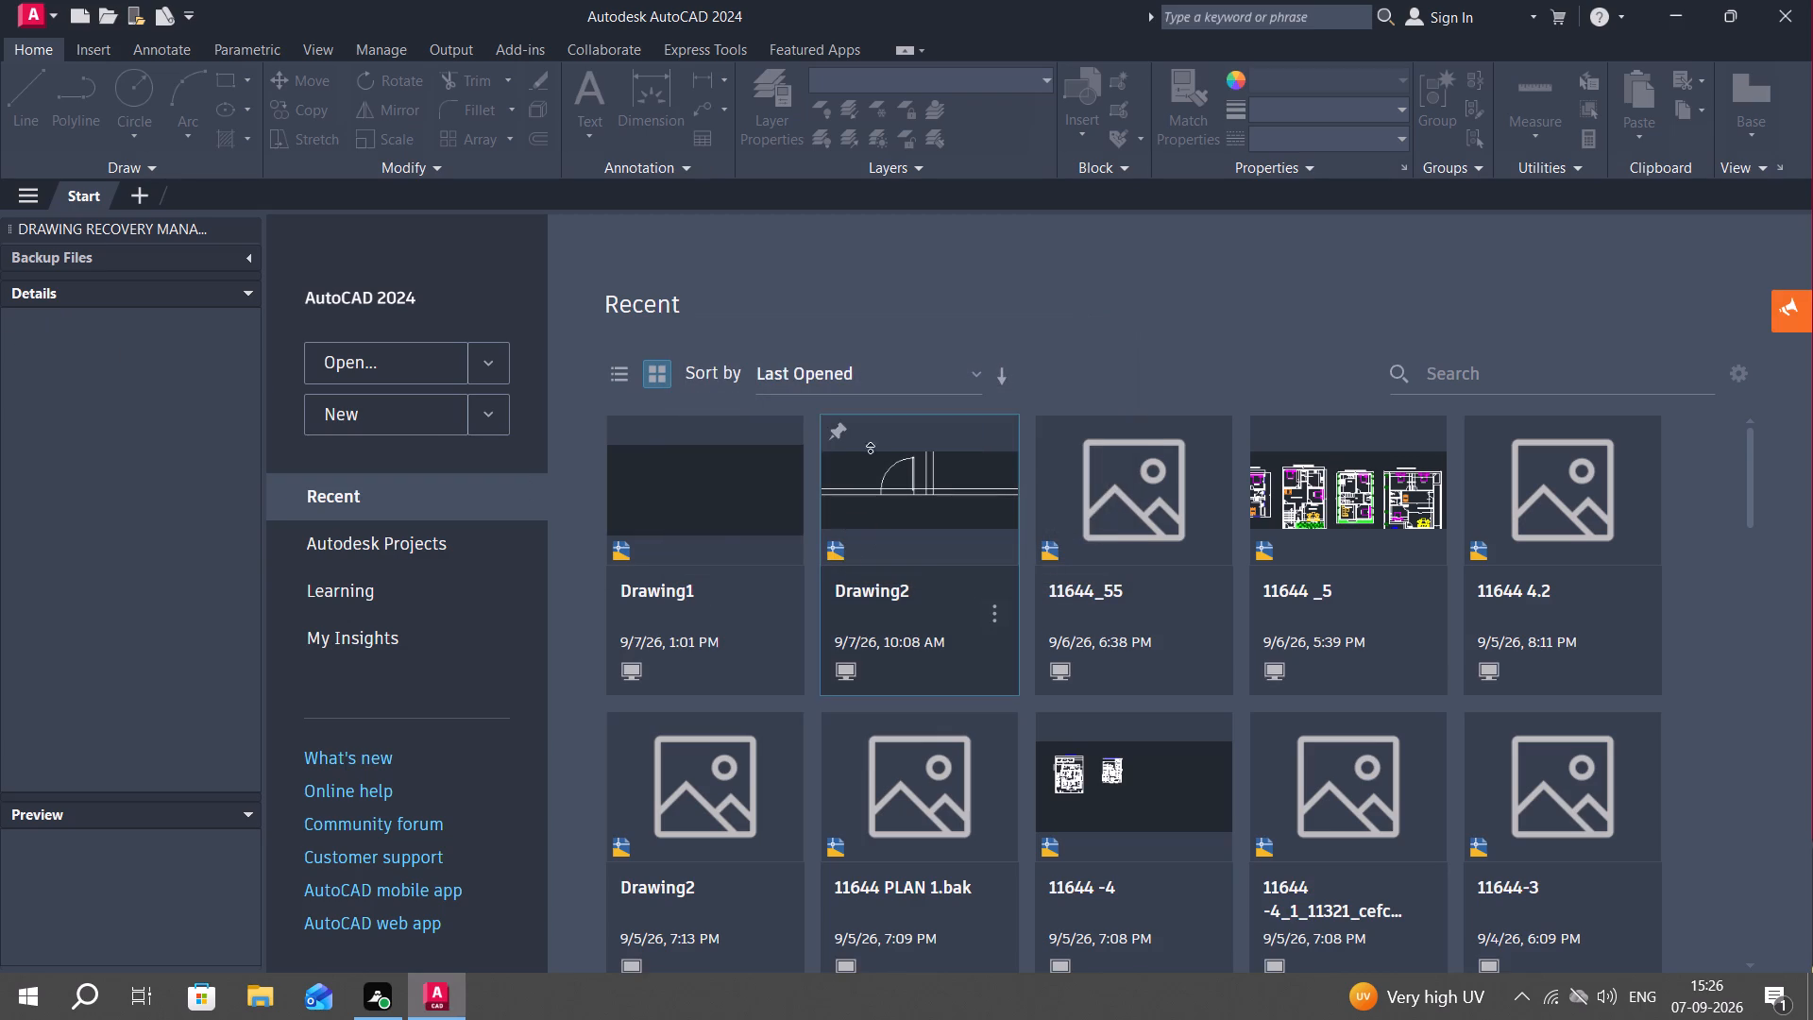
{"action": "middle_click_drag", "start_coordinate": [871, 451], "coordinate": [873, 439]}
{"action": "left_click", "coordinate": [378, 405]}
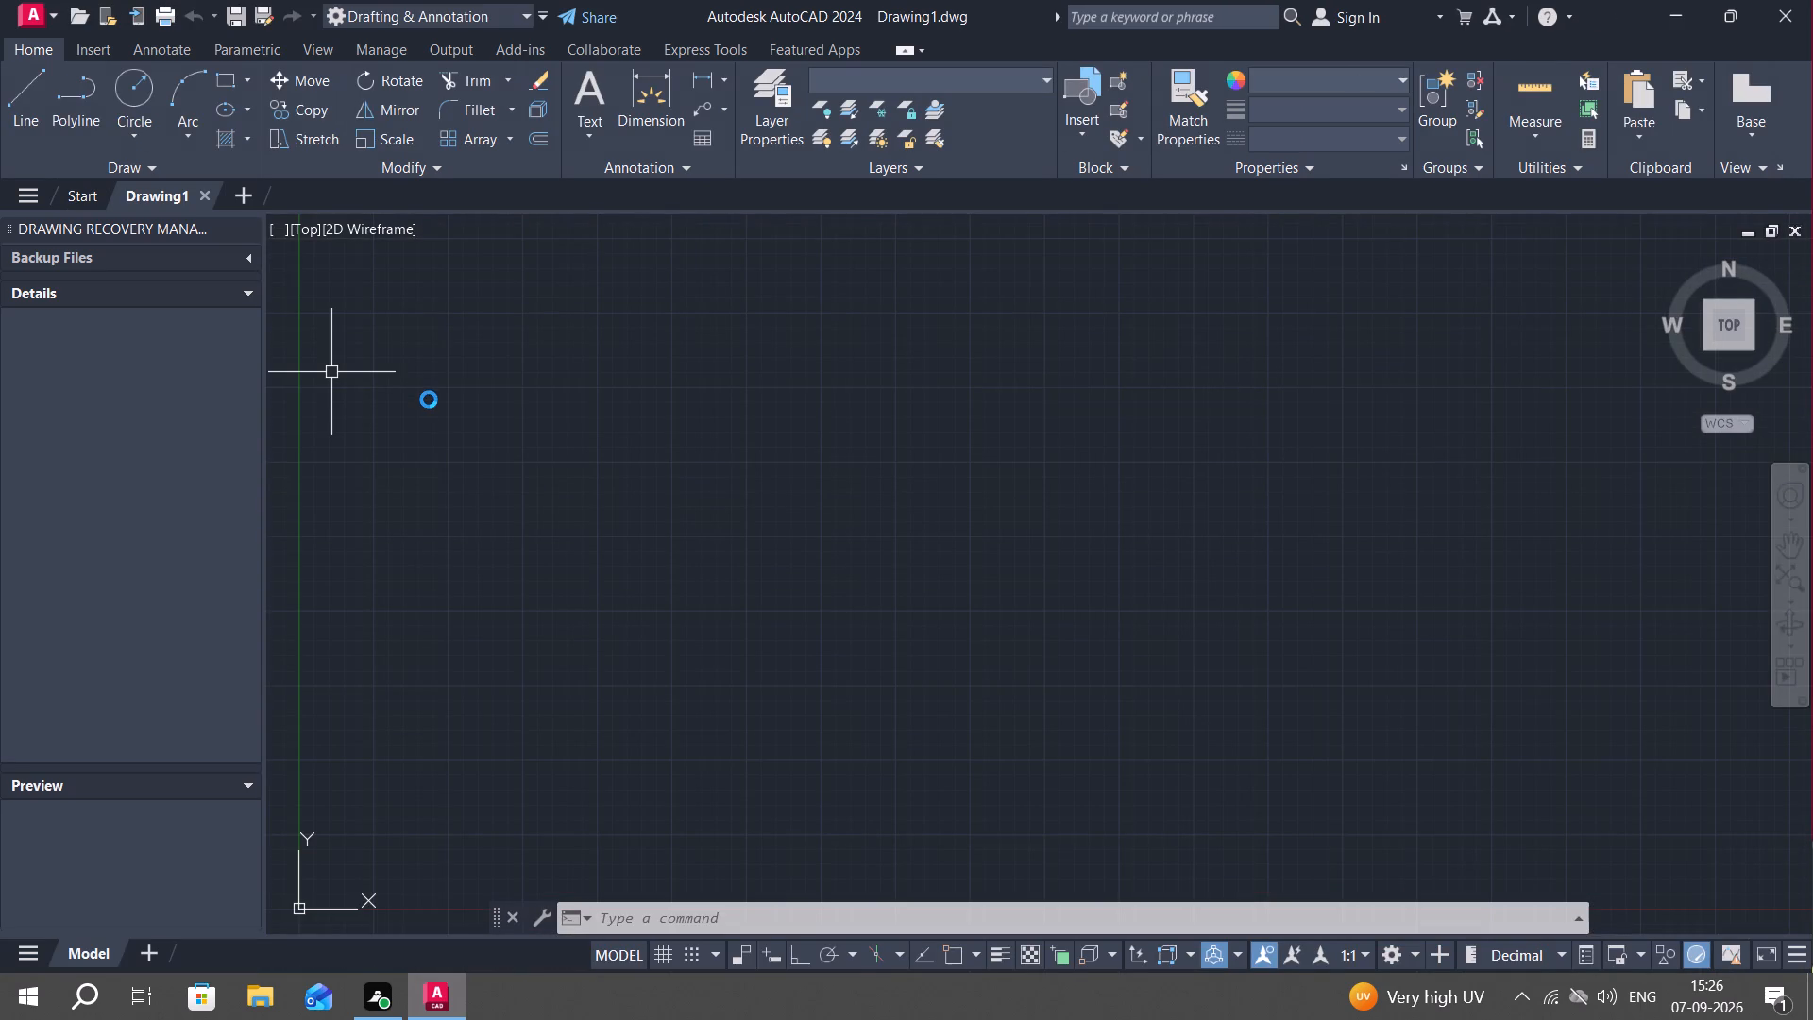
Save the new drawing as 11644_6.2 in the Documents folder.
{"action": "key", "text": "ctrl+s"}
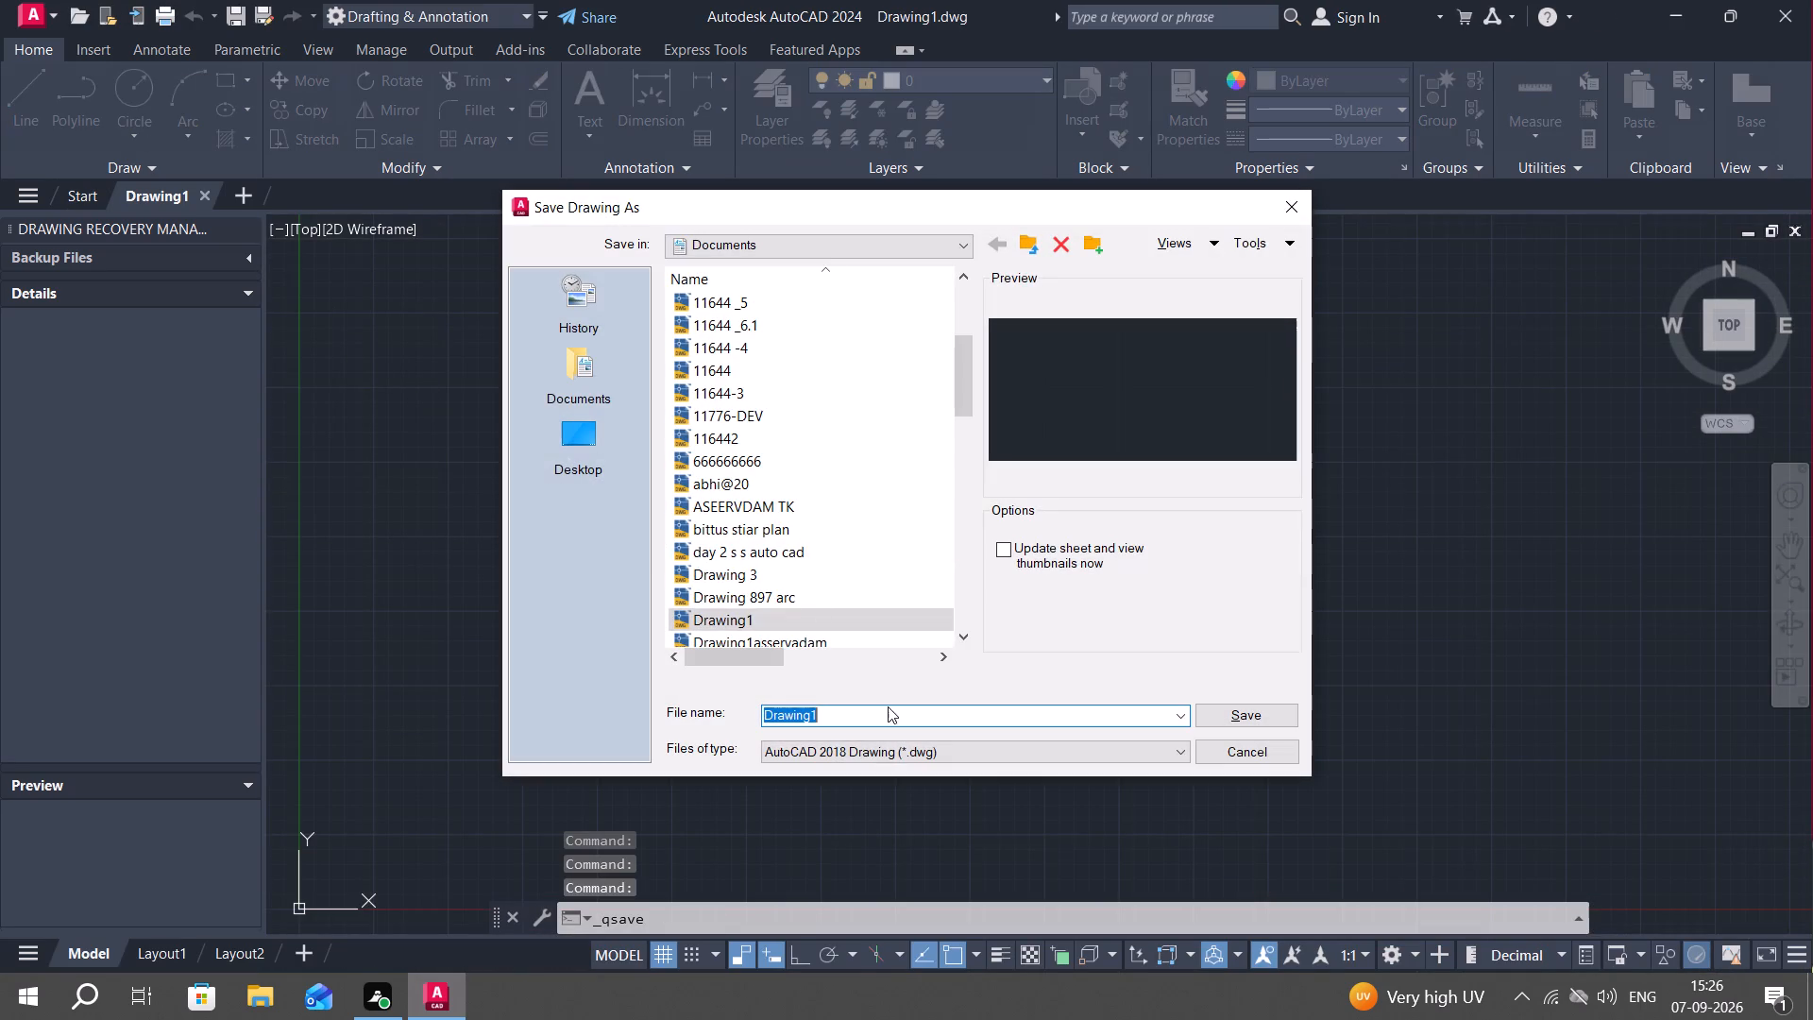
{"action": "left_click", "coordinate": [854, 716]}
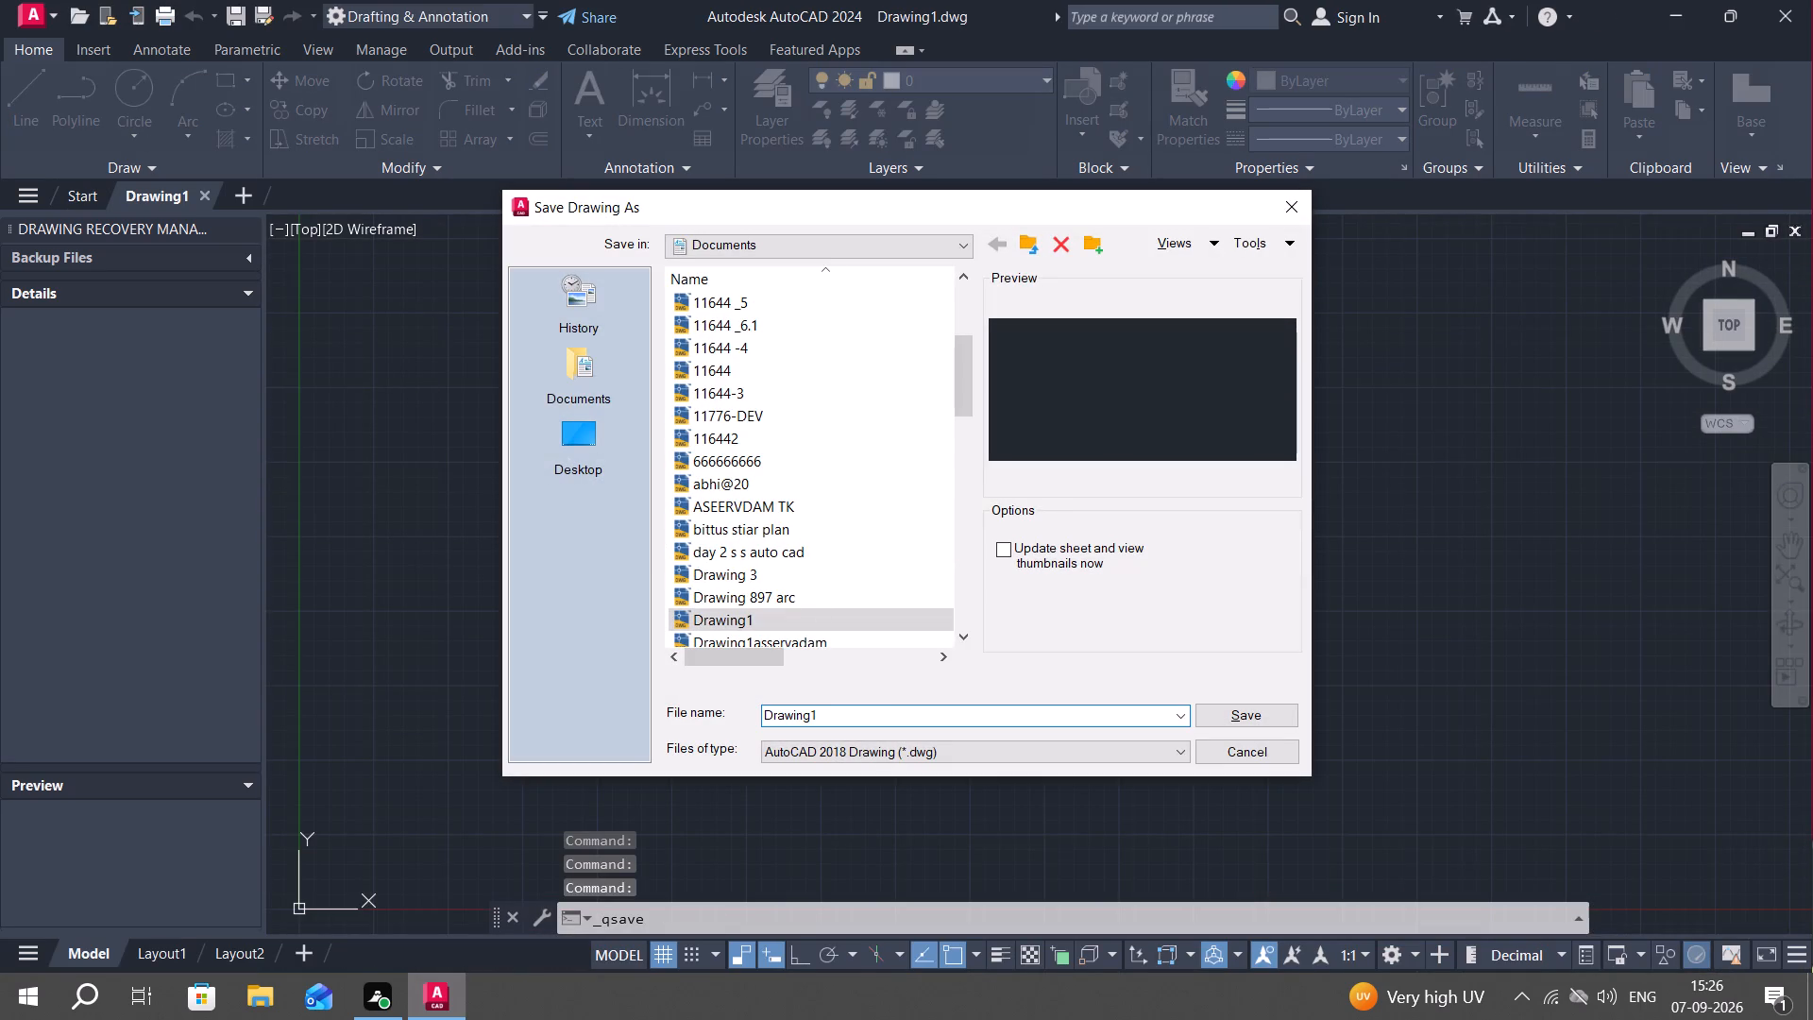
{"action": "left_click", "coordinate": [701, 320]}
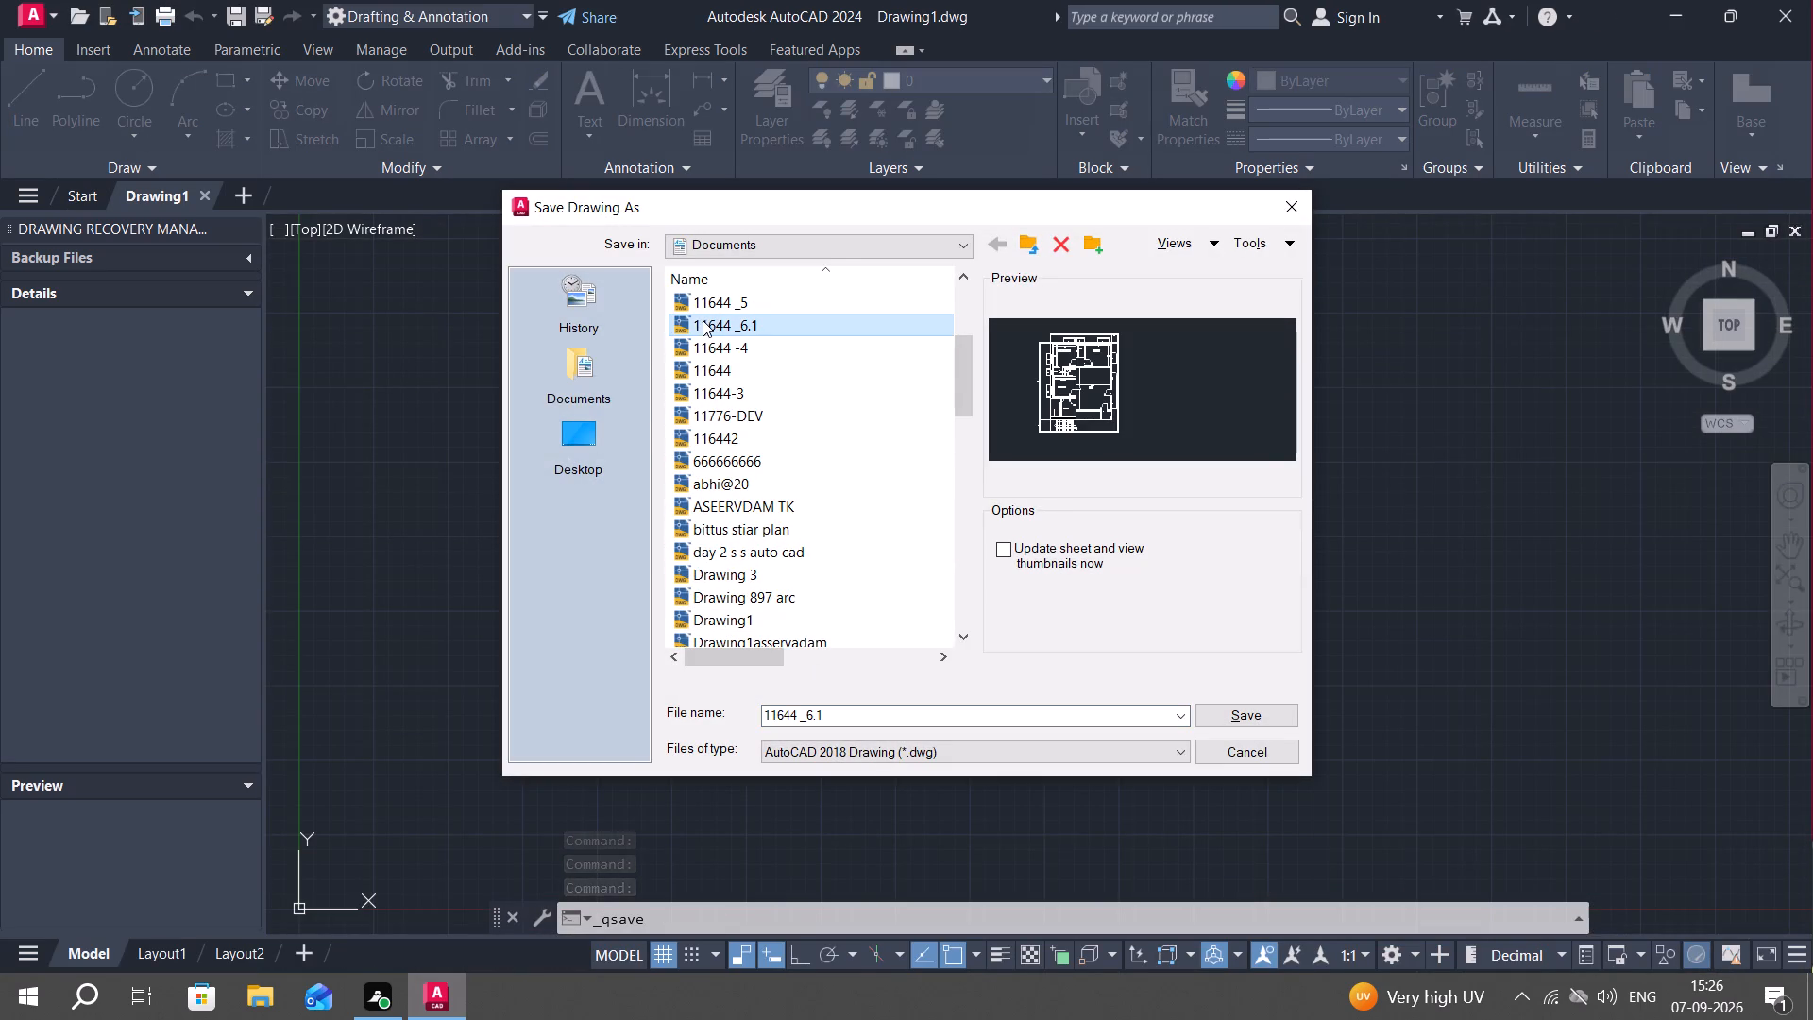
{"action": "left_click", "coordinate": [861, 711]}
{"action": "key", "text": "BackSpace"}
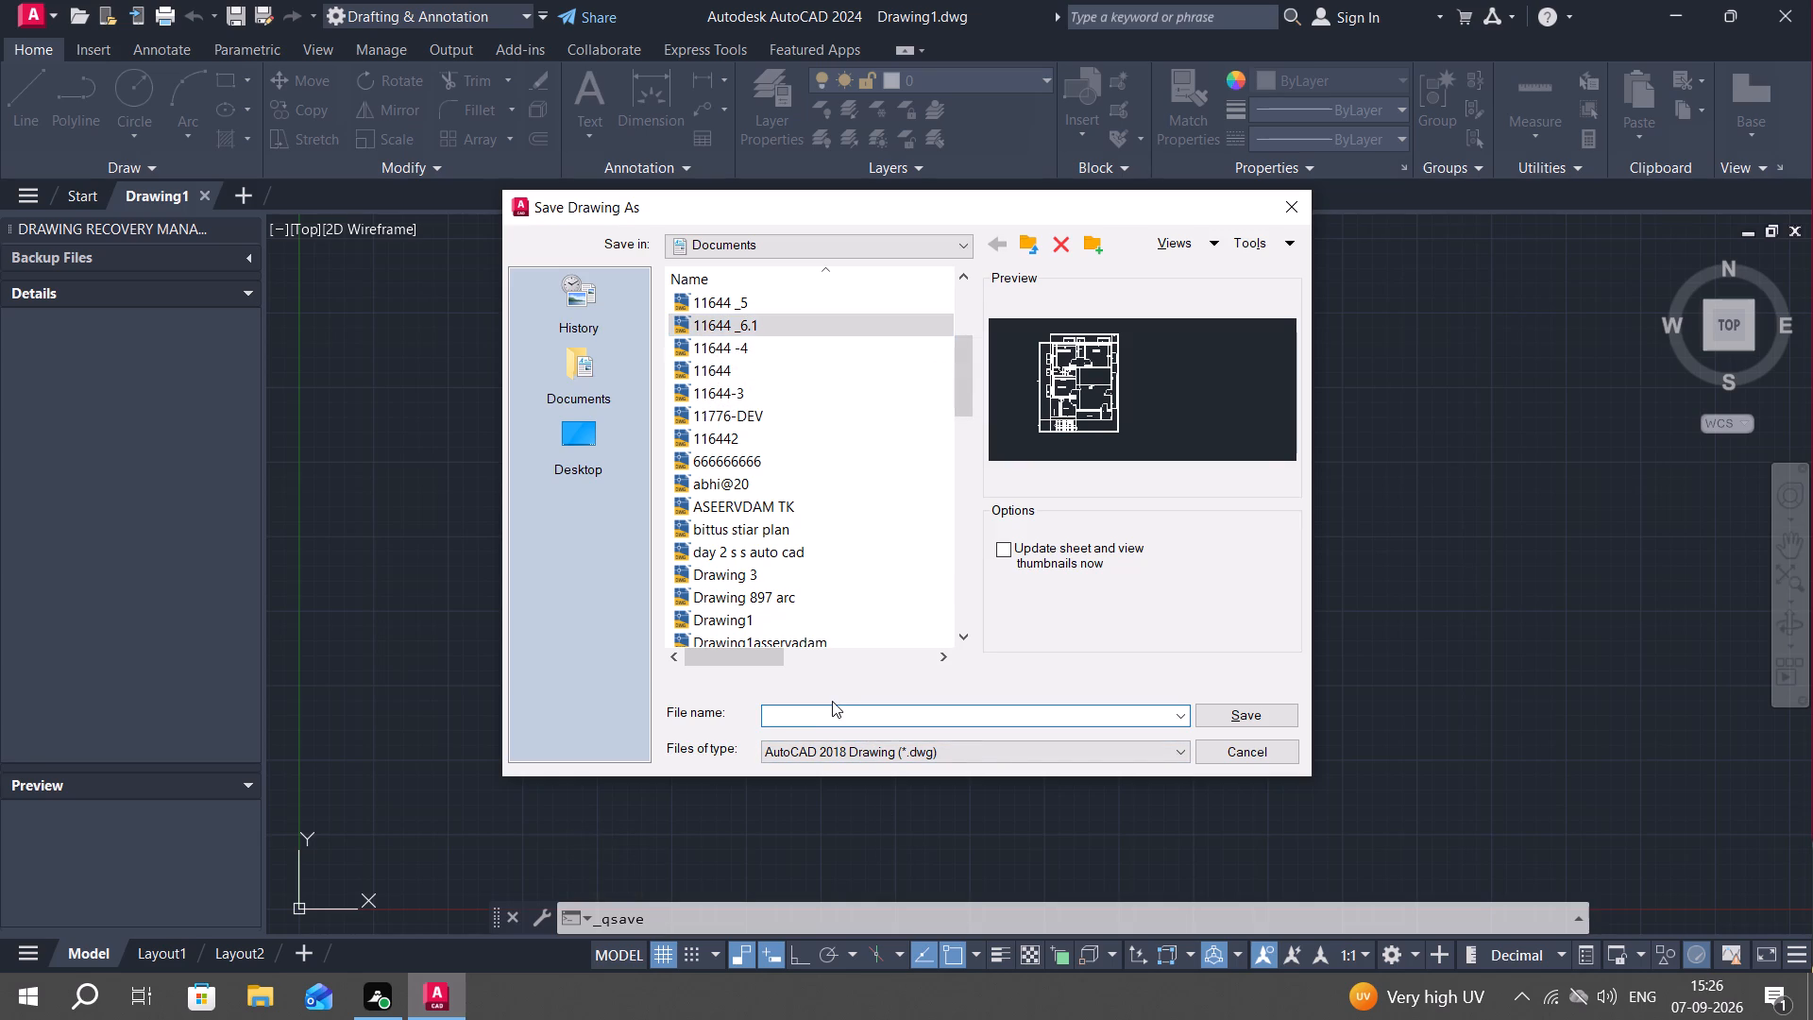
{"action": "type", "text": "111"}
{"action": "key", "text": "BackSpace"}
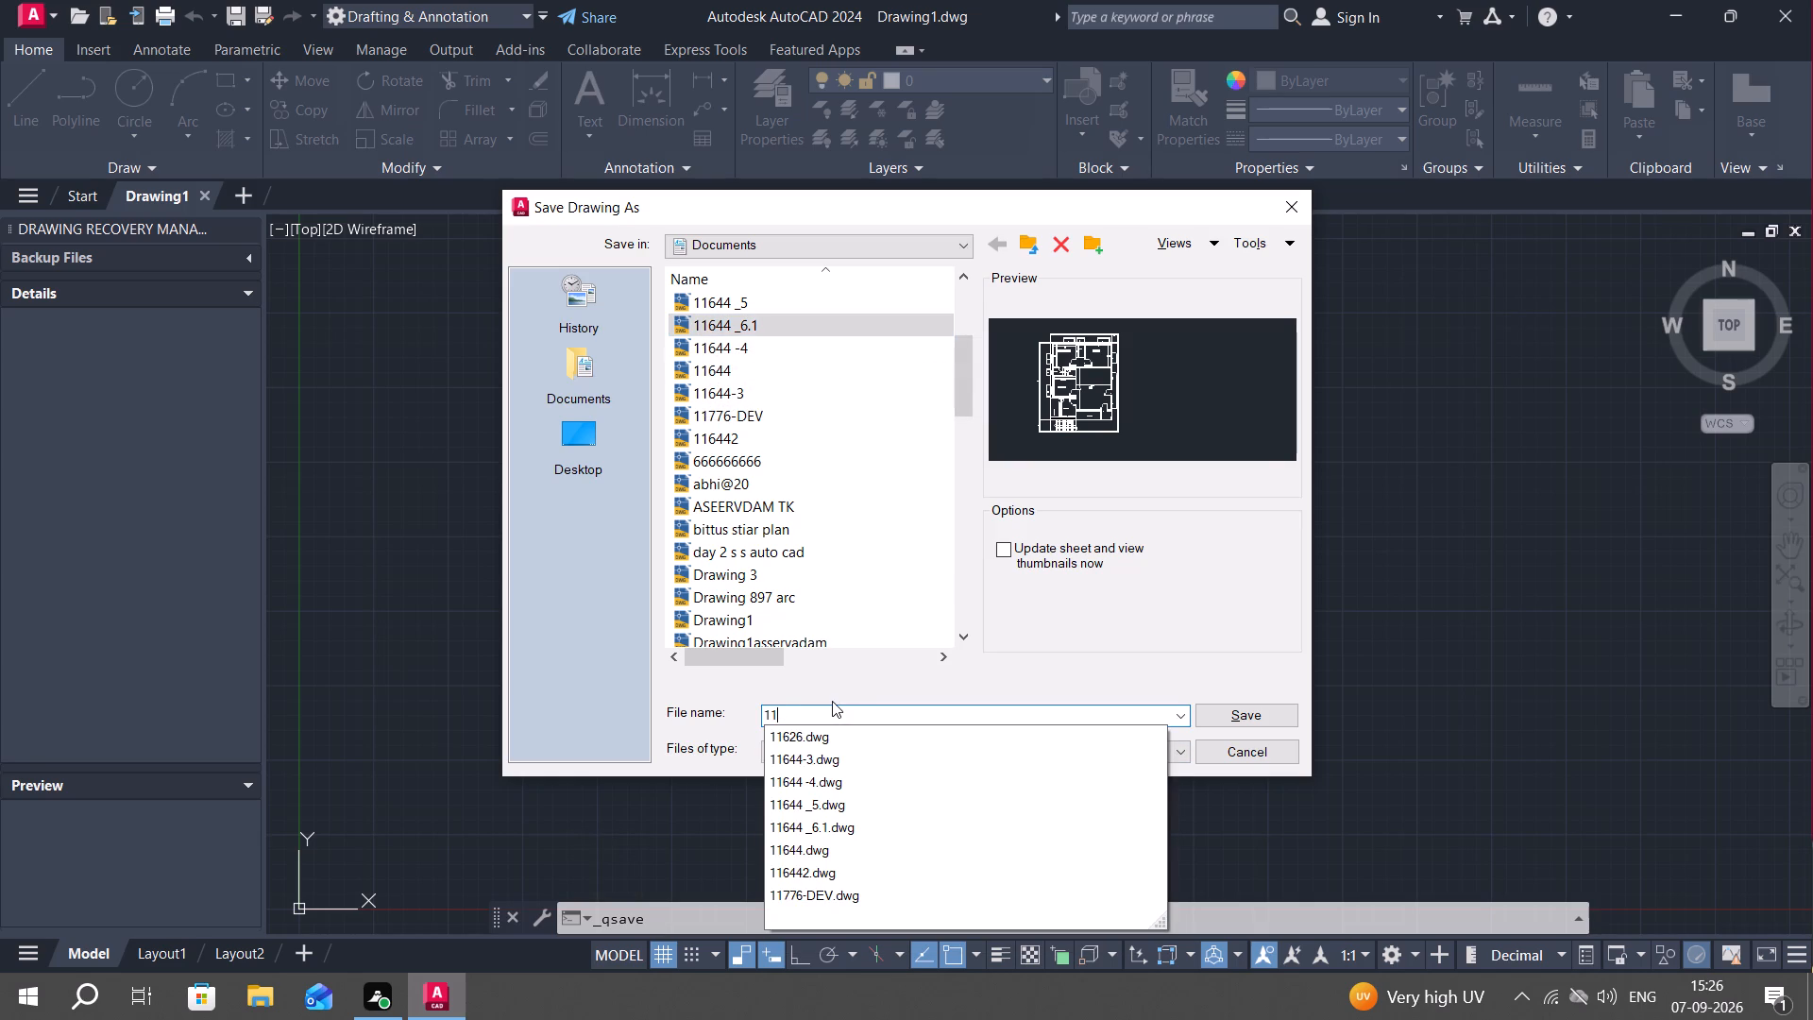
{"action": "type", "text": "644"}
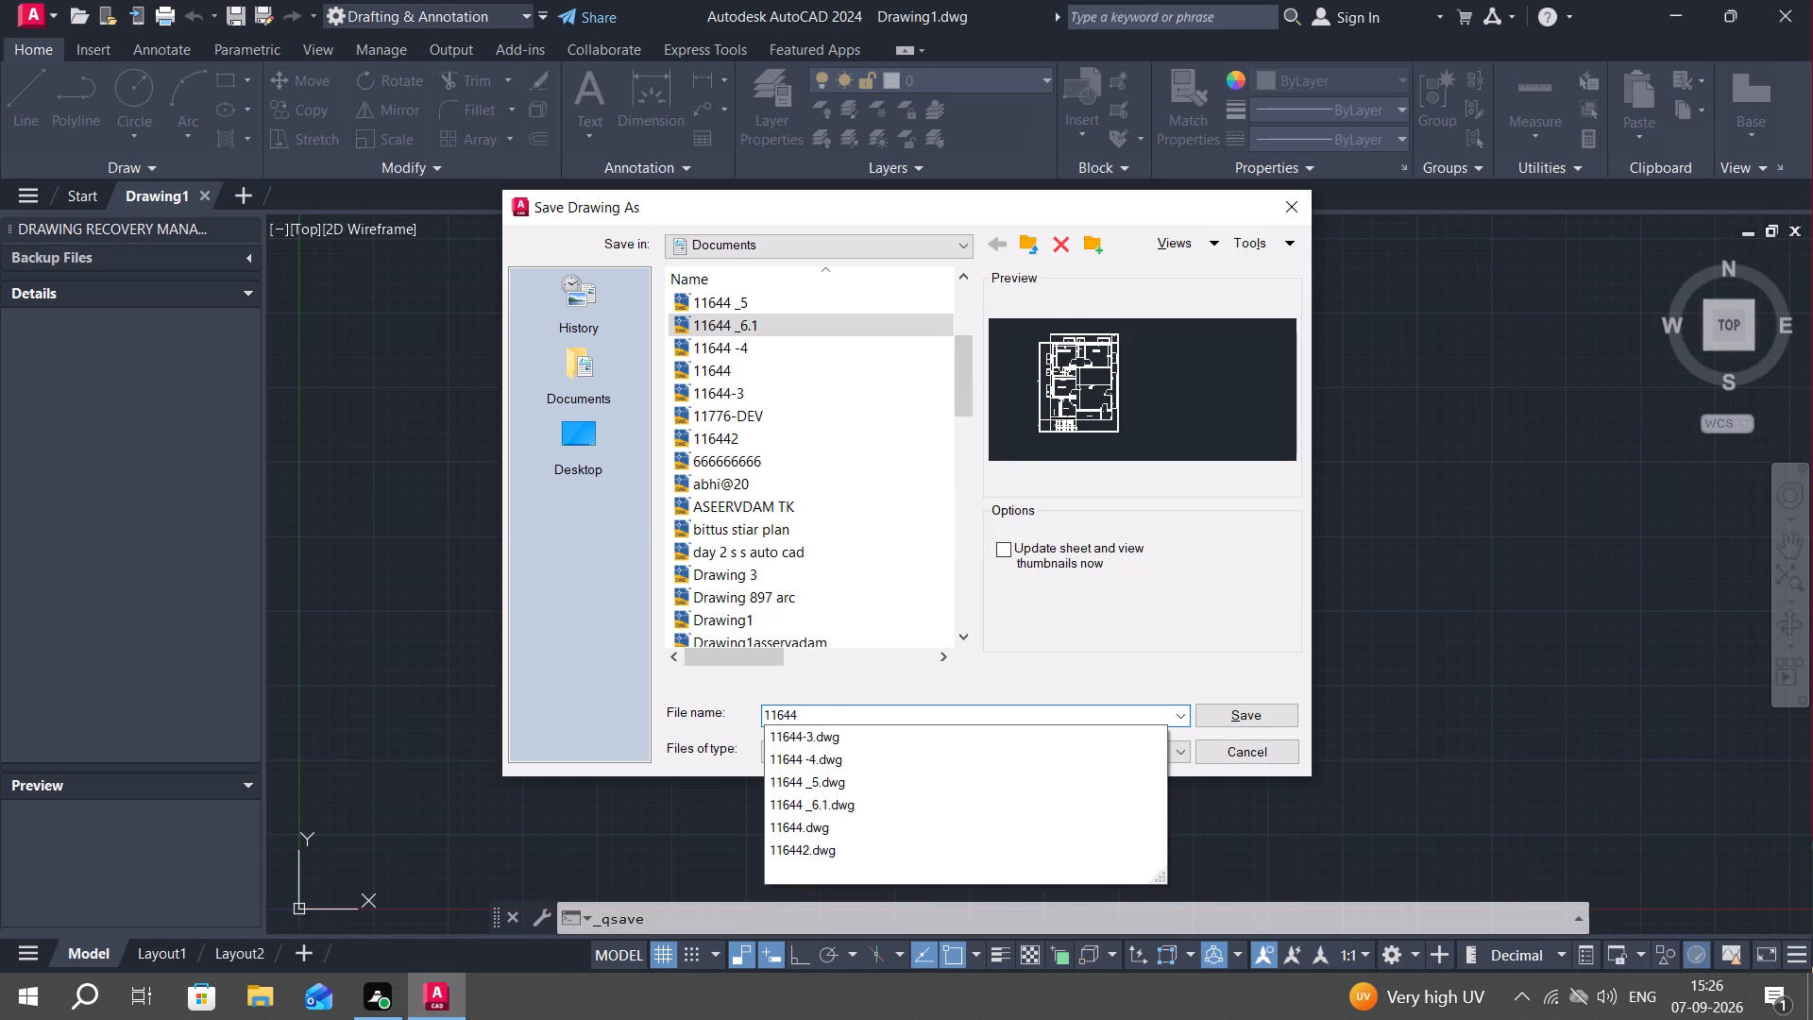
{"action": "key", "text": "shift+underscore"}
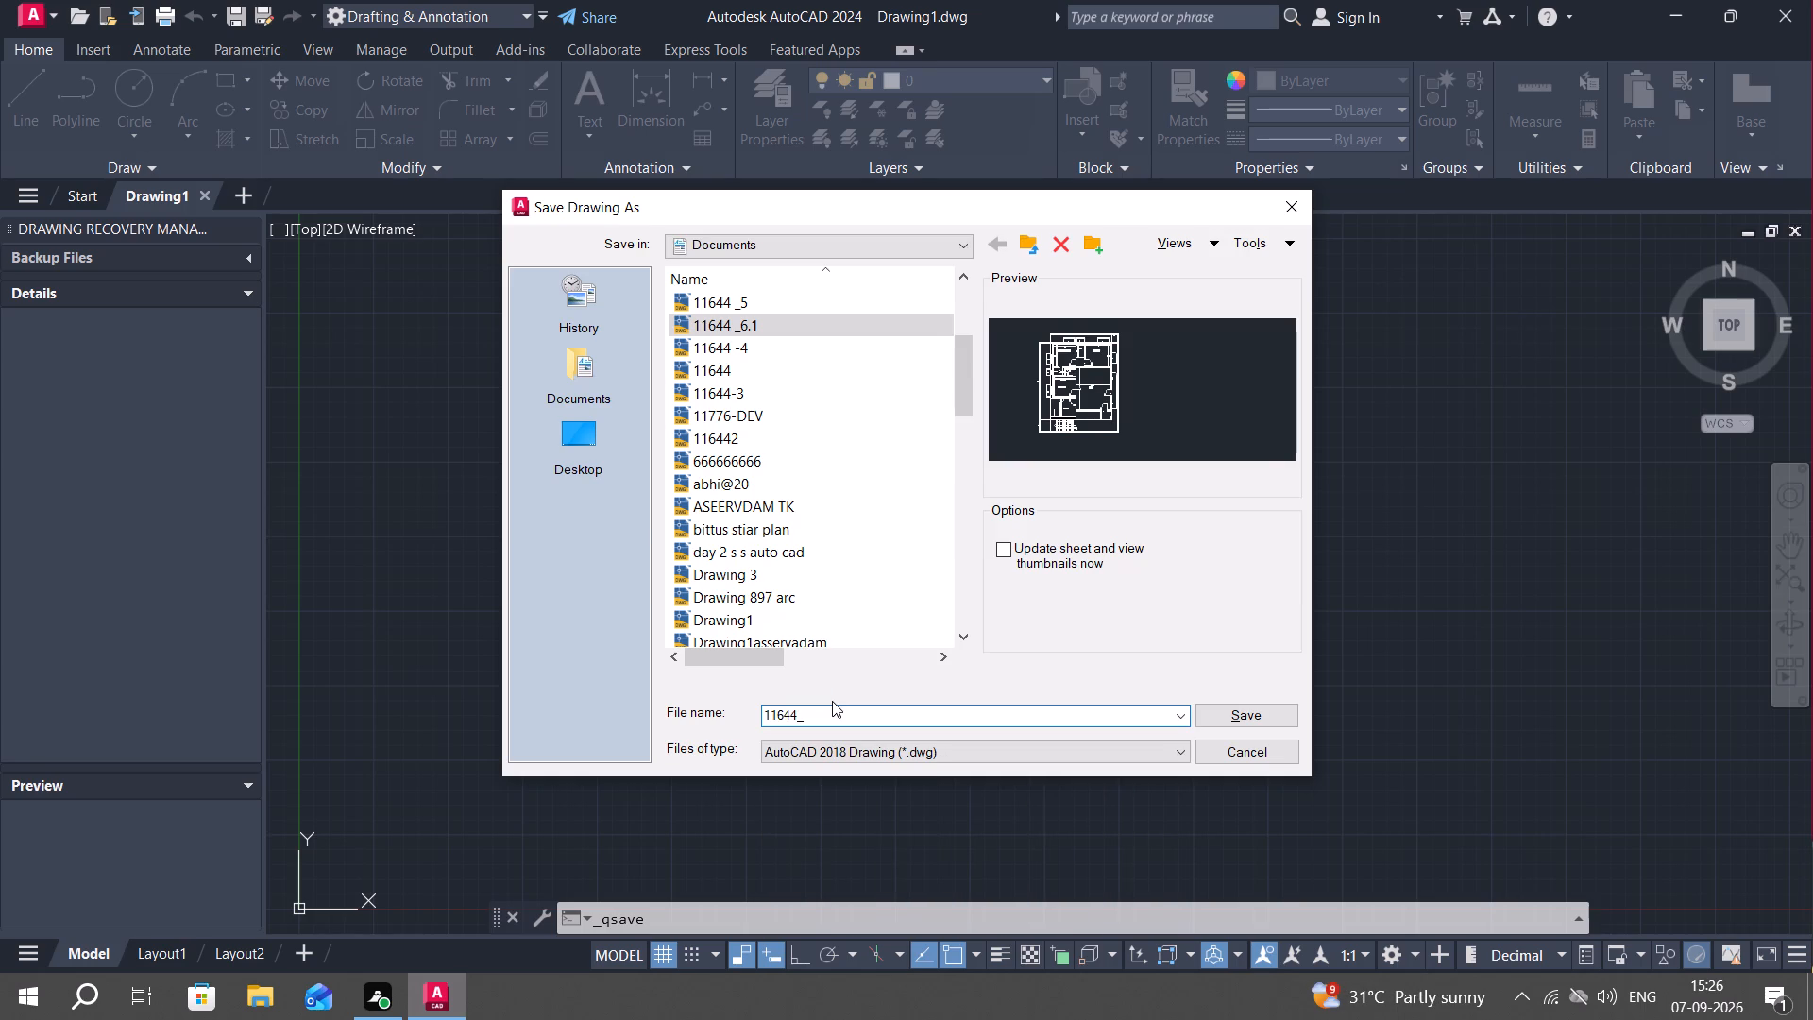
{"action": "type", "text": "6."}
{"action": "key", "text": "2"}
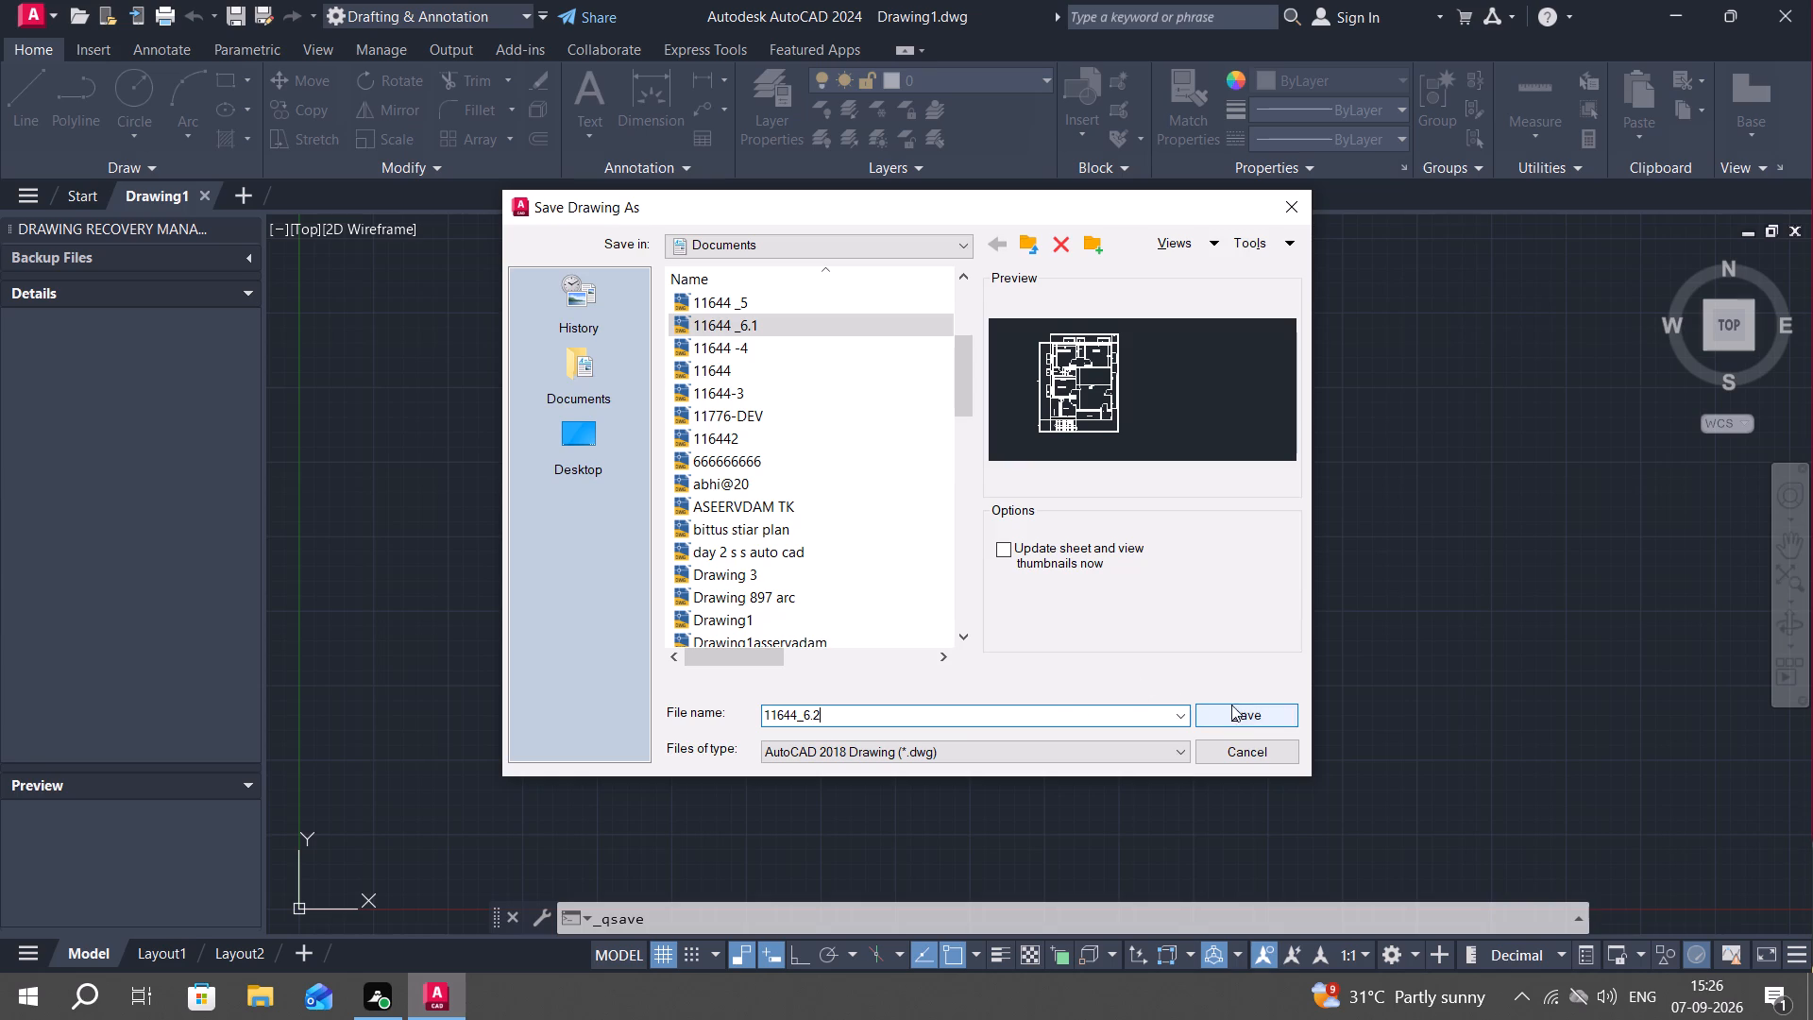
{"action": "left_click", "coordinate": [1250, 713]}
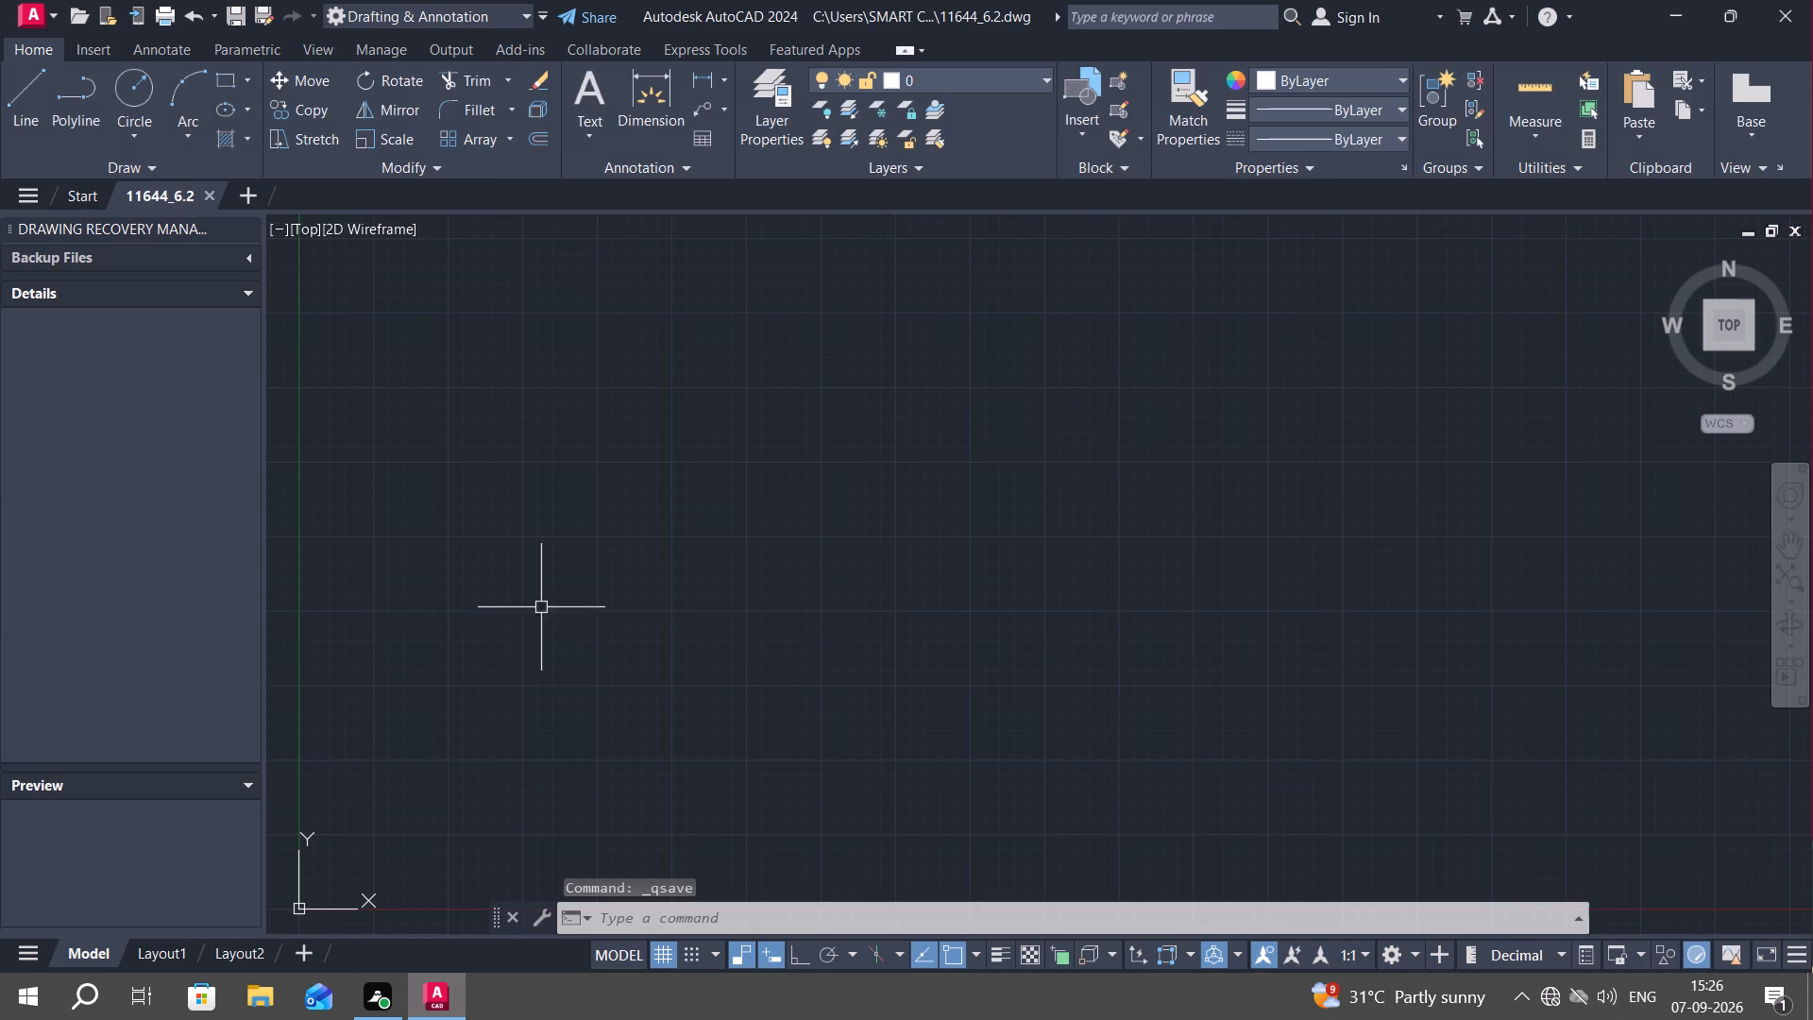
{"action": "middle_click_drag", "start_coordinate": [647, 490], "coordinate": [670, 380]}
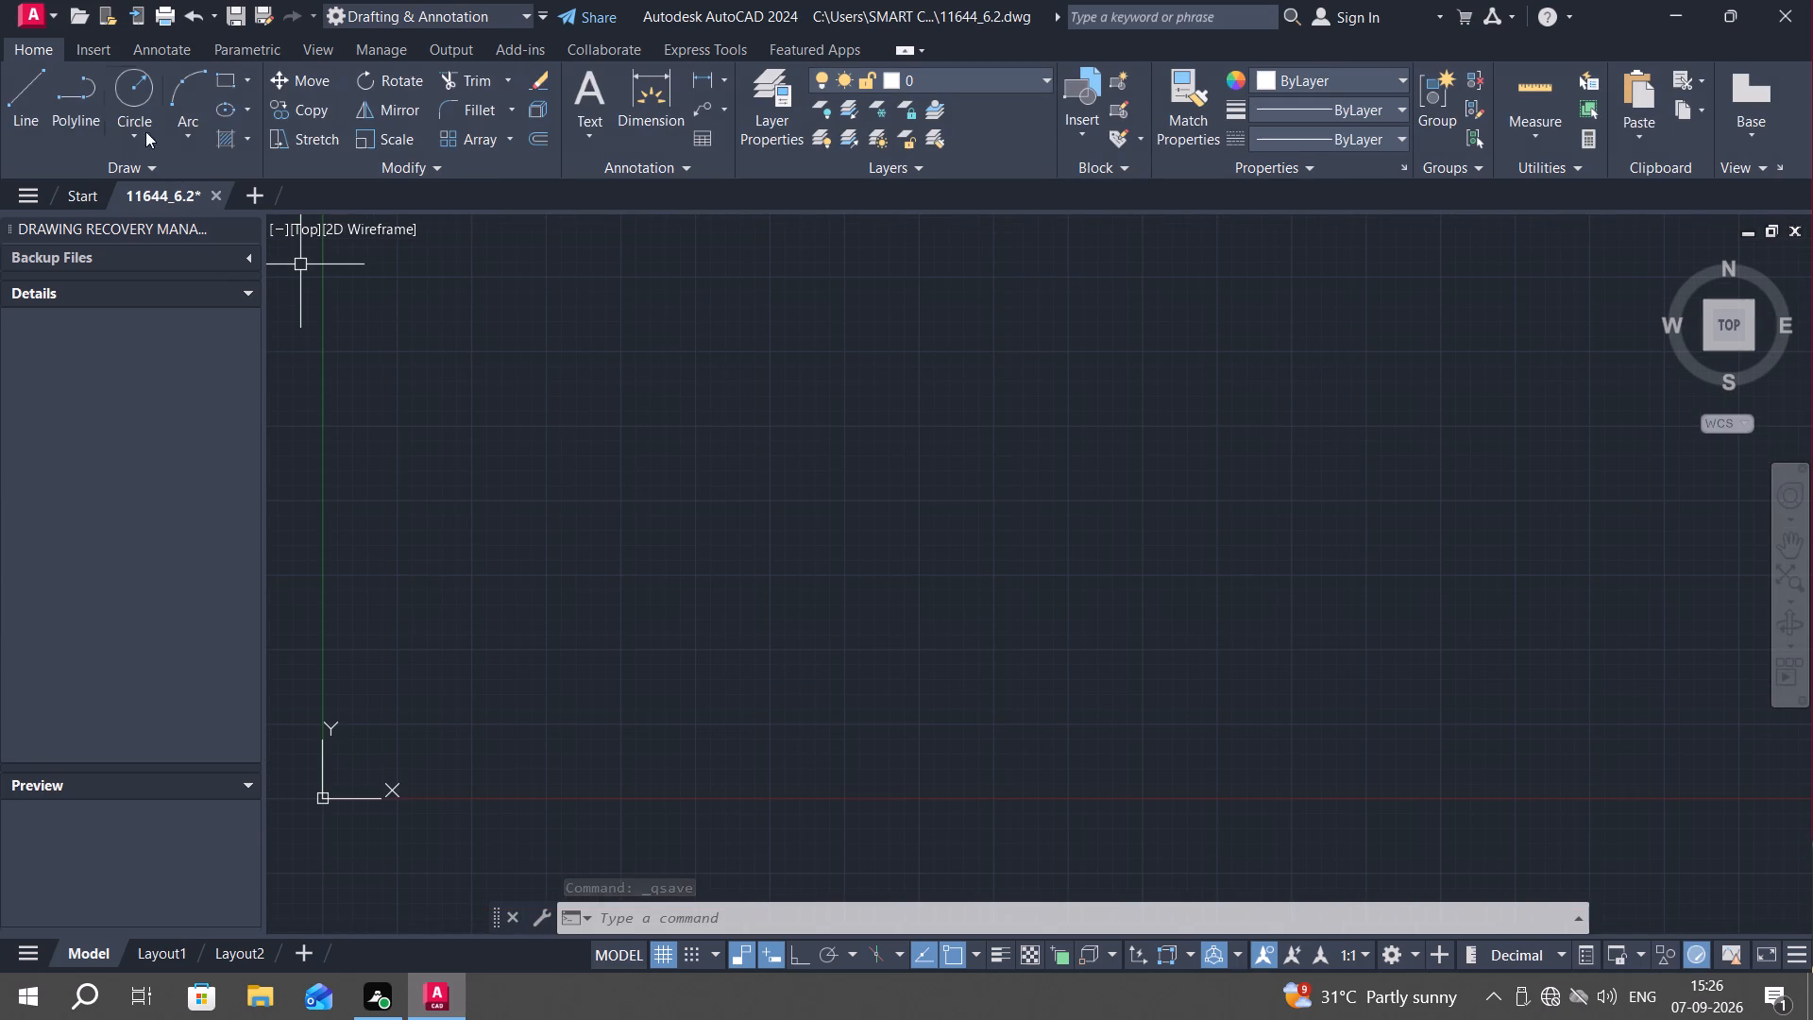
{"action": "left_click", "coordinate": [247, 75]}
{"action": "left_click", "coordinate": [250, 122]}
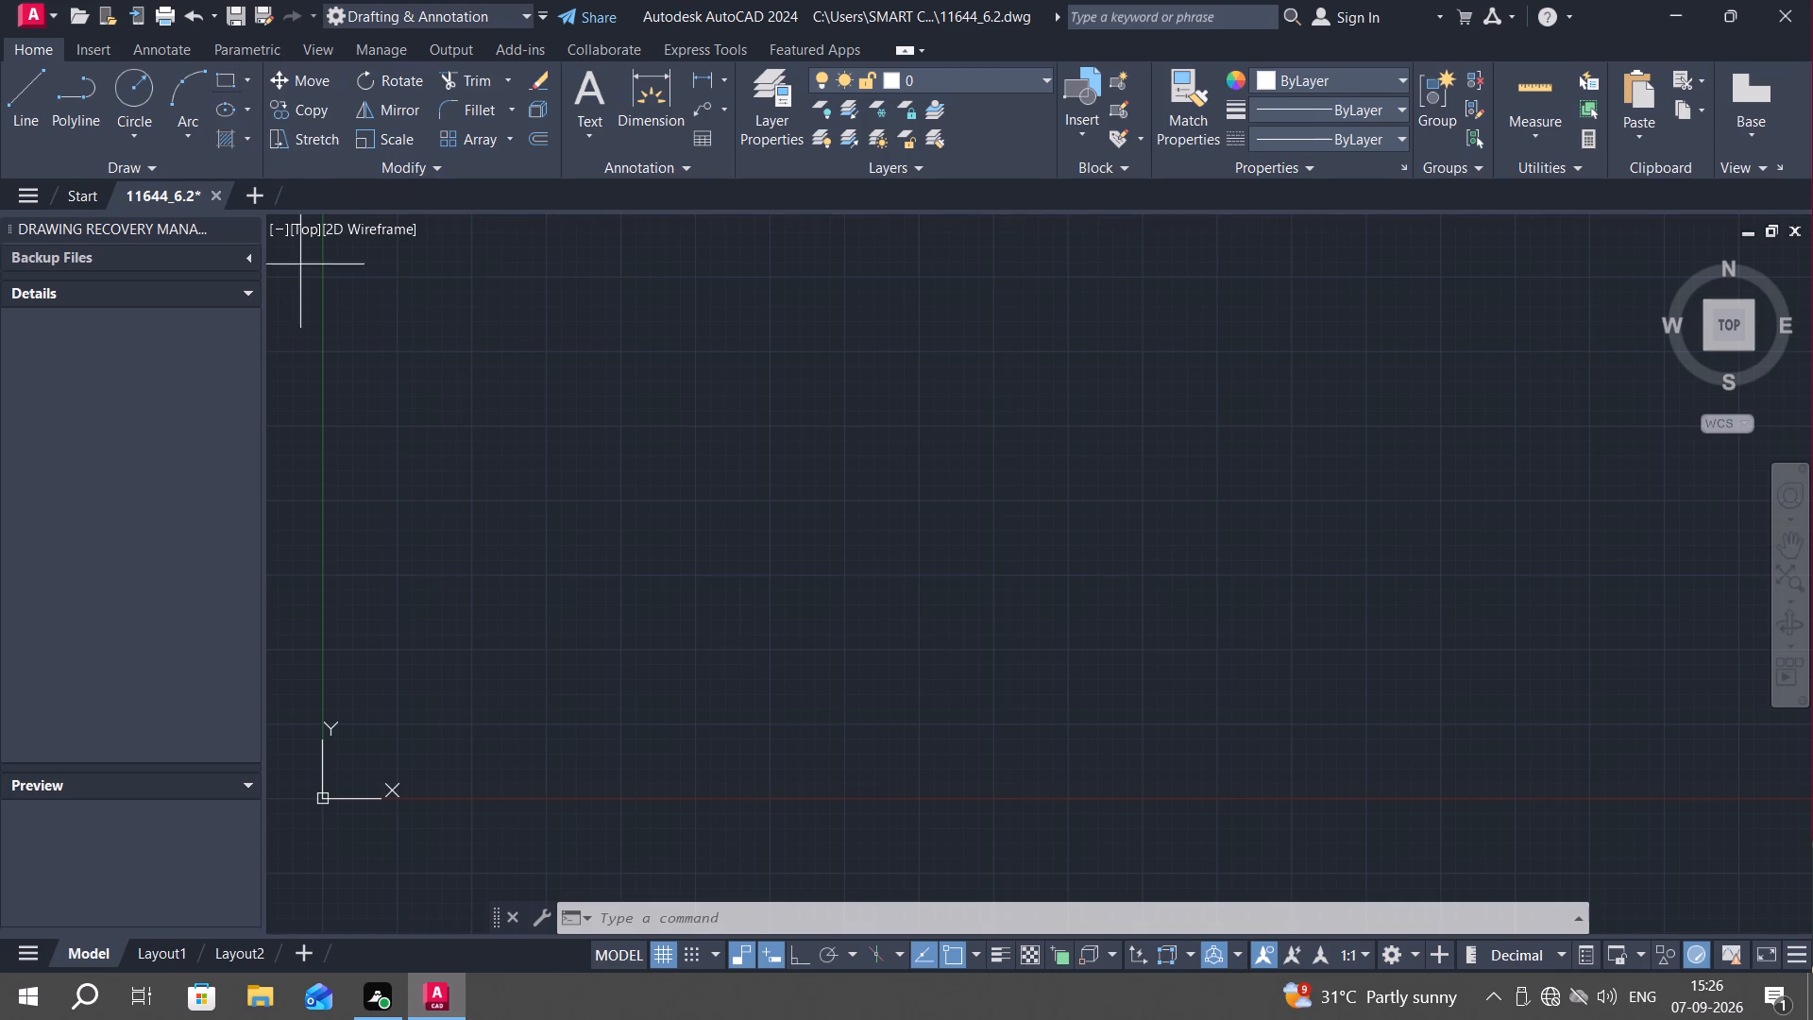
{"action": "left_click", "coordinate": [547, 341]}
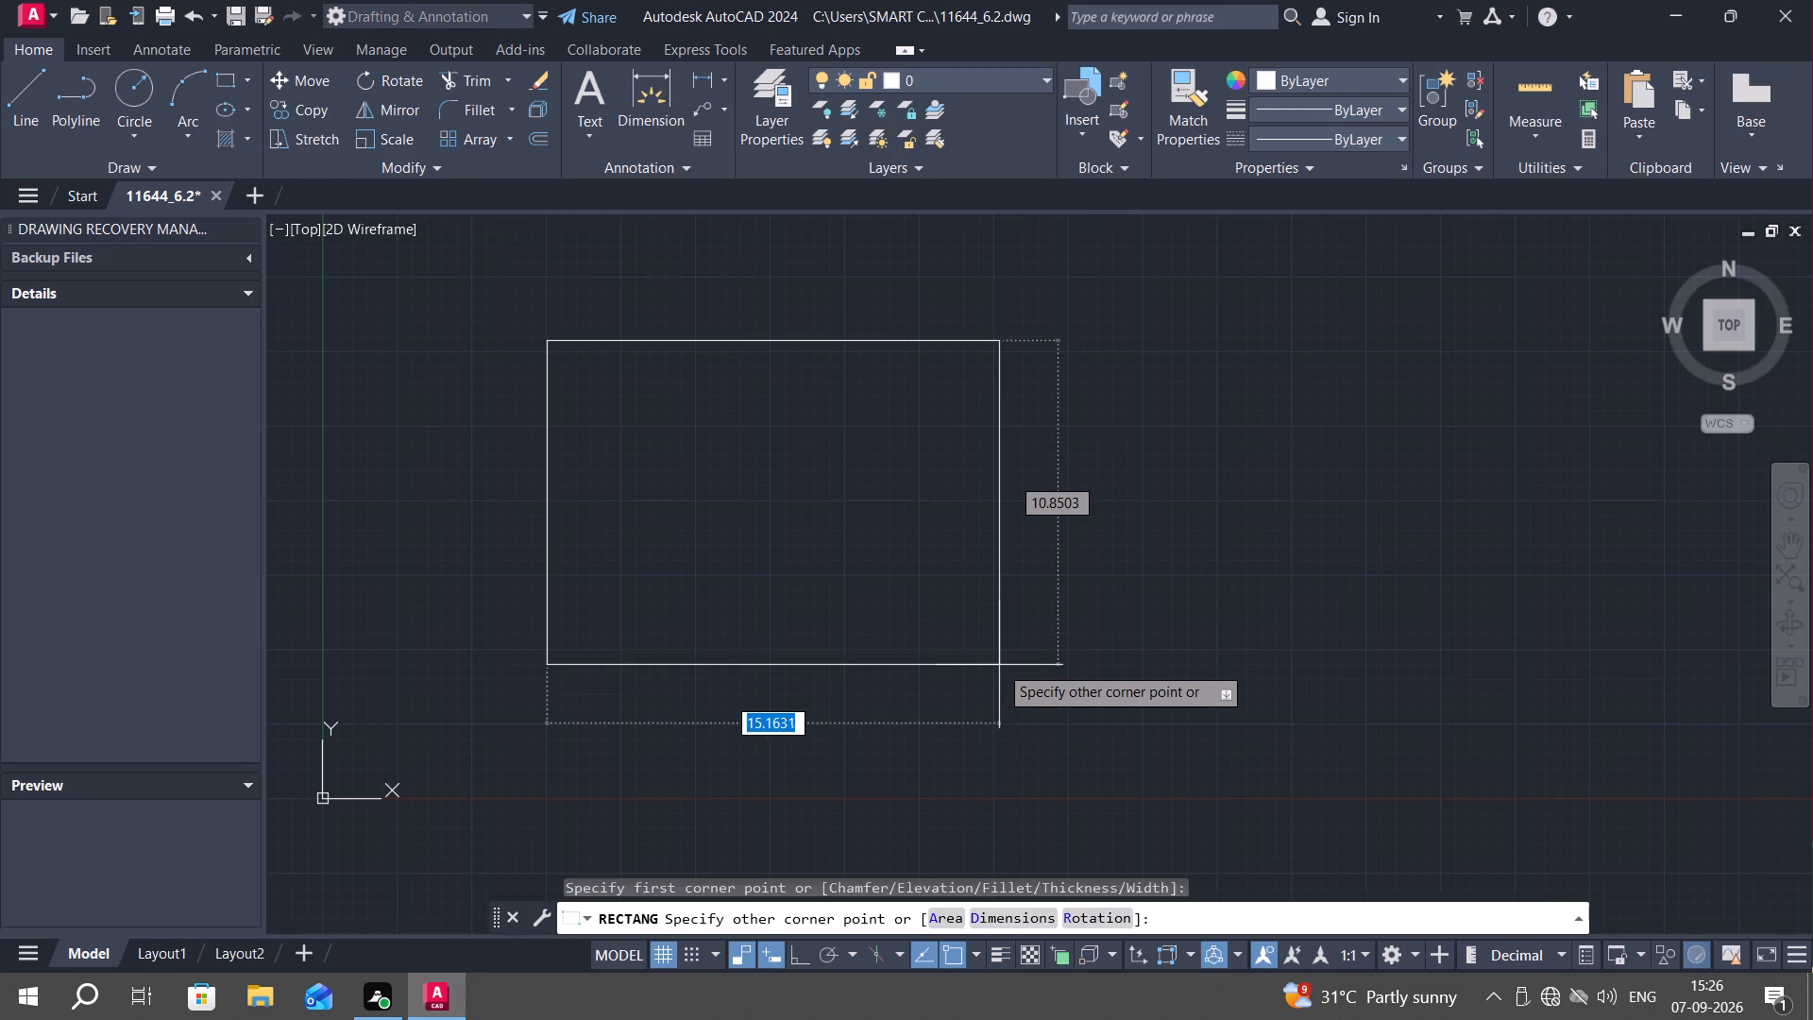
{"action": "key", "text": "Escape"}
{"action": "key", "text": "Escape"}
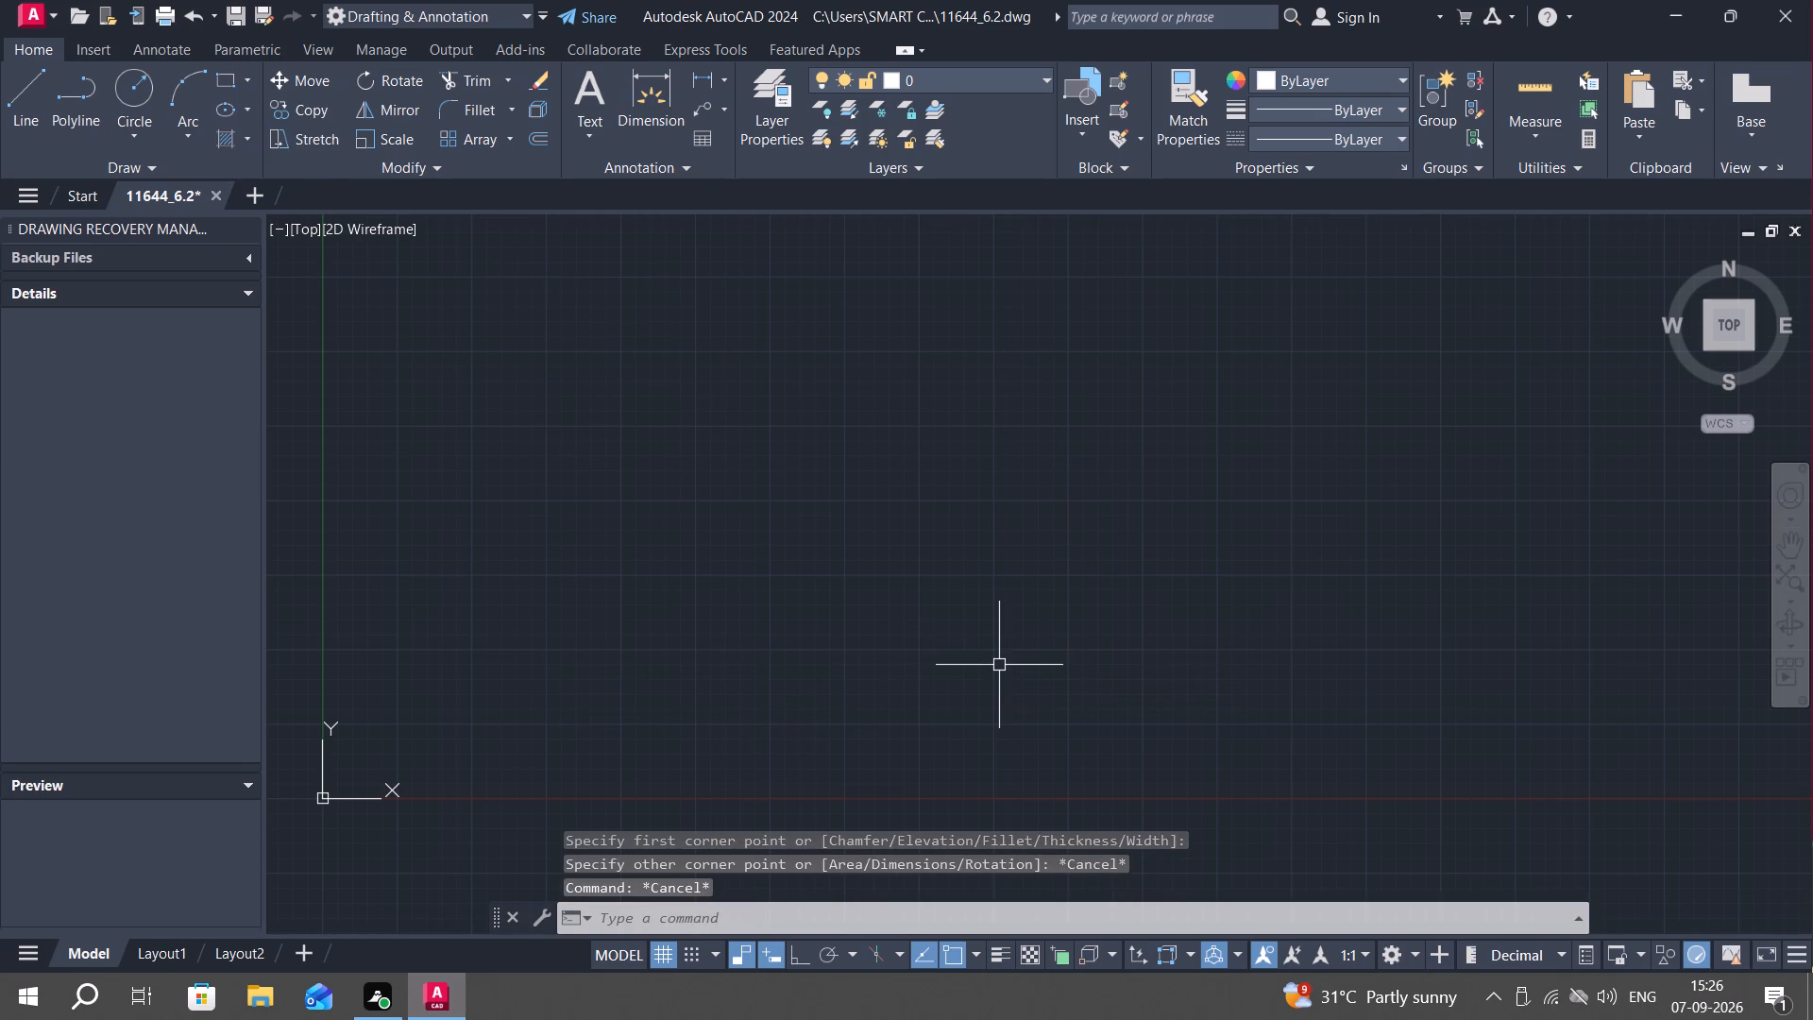
Set the drawing units' length type to Architectural.
{"action": "type", "text": "un"}
{"action": "key", "text": "space"}
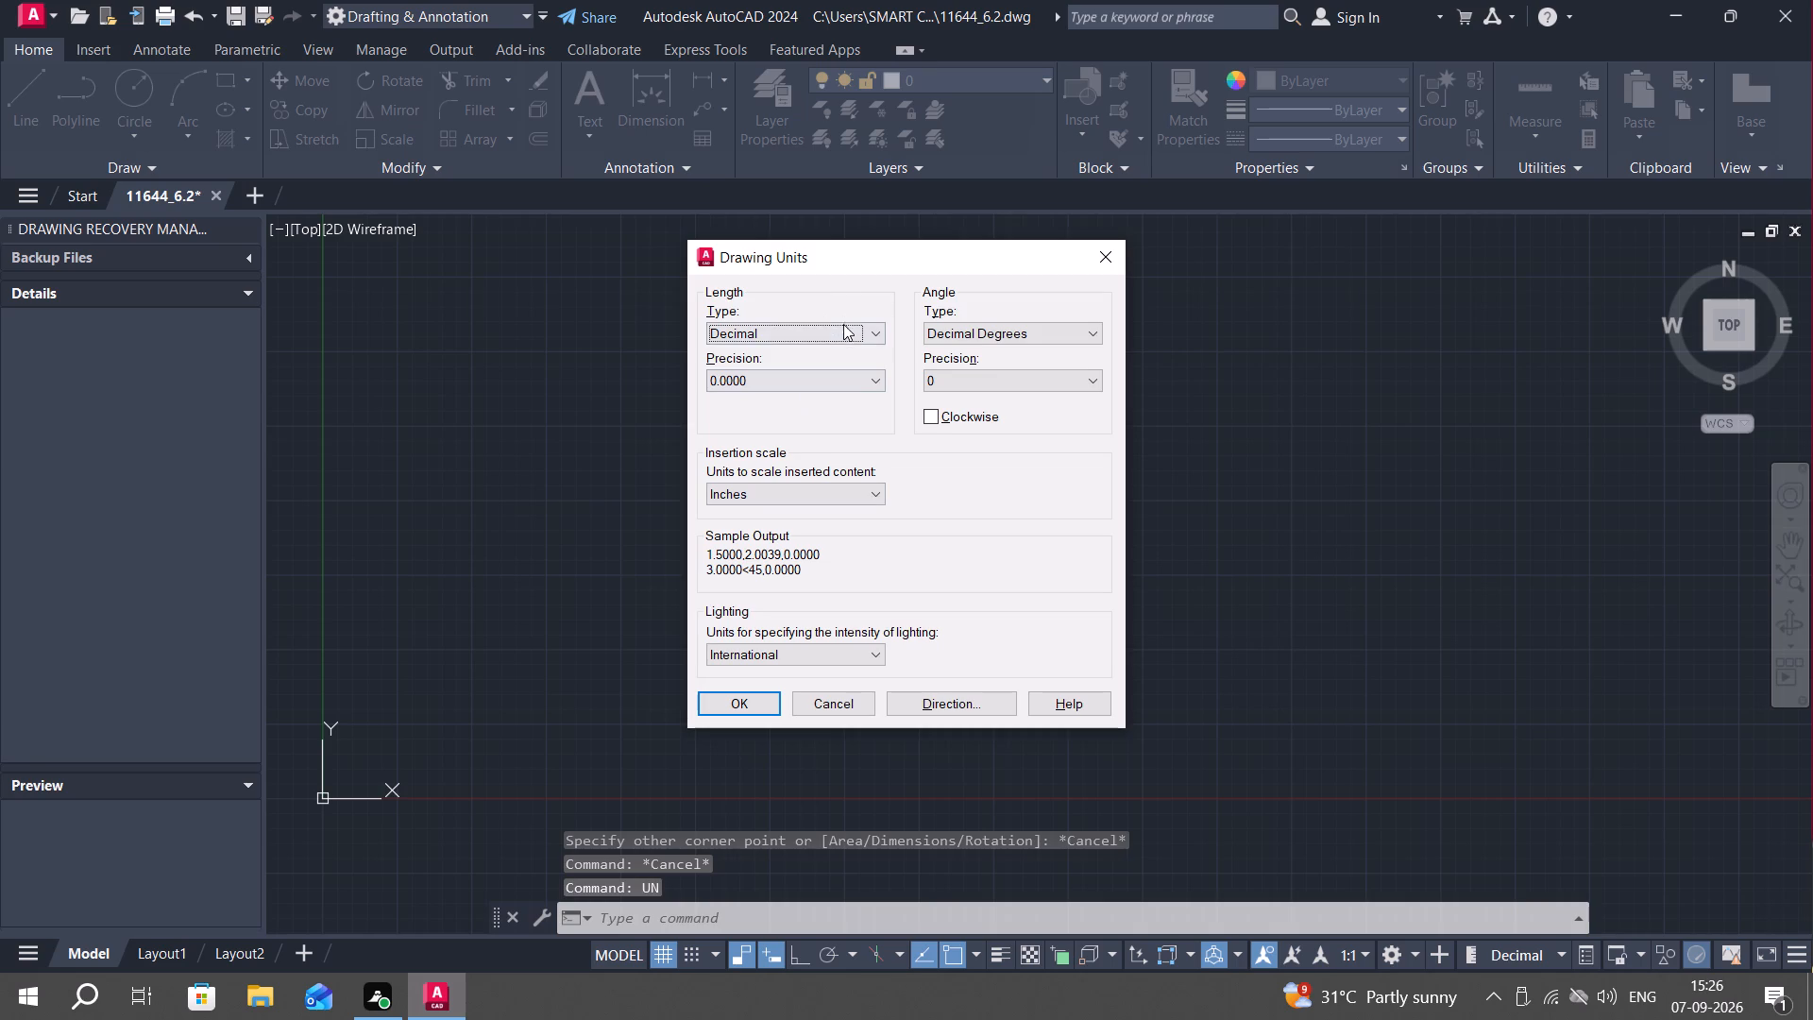
{"action": "left_click", "coordinate": [845, 327]}
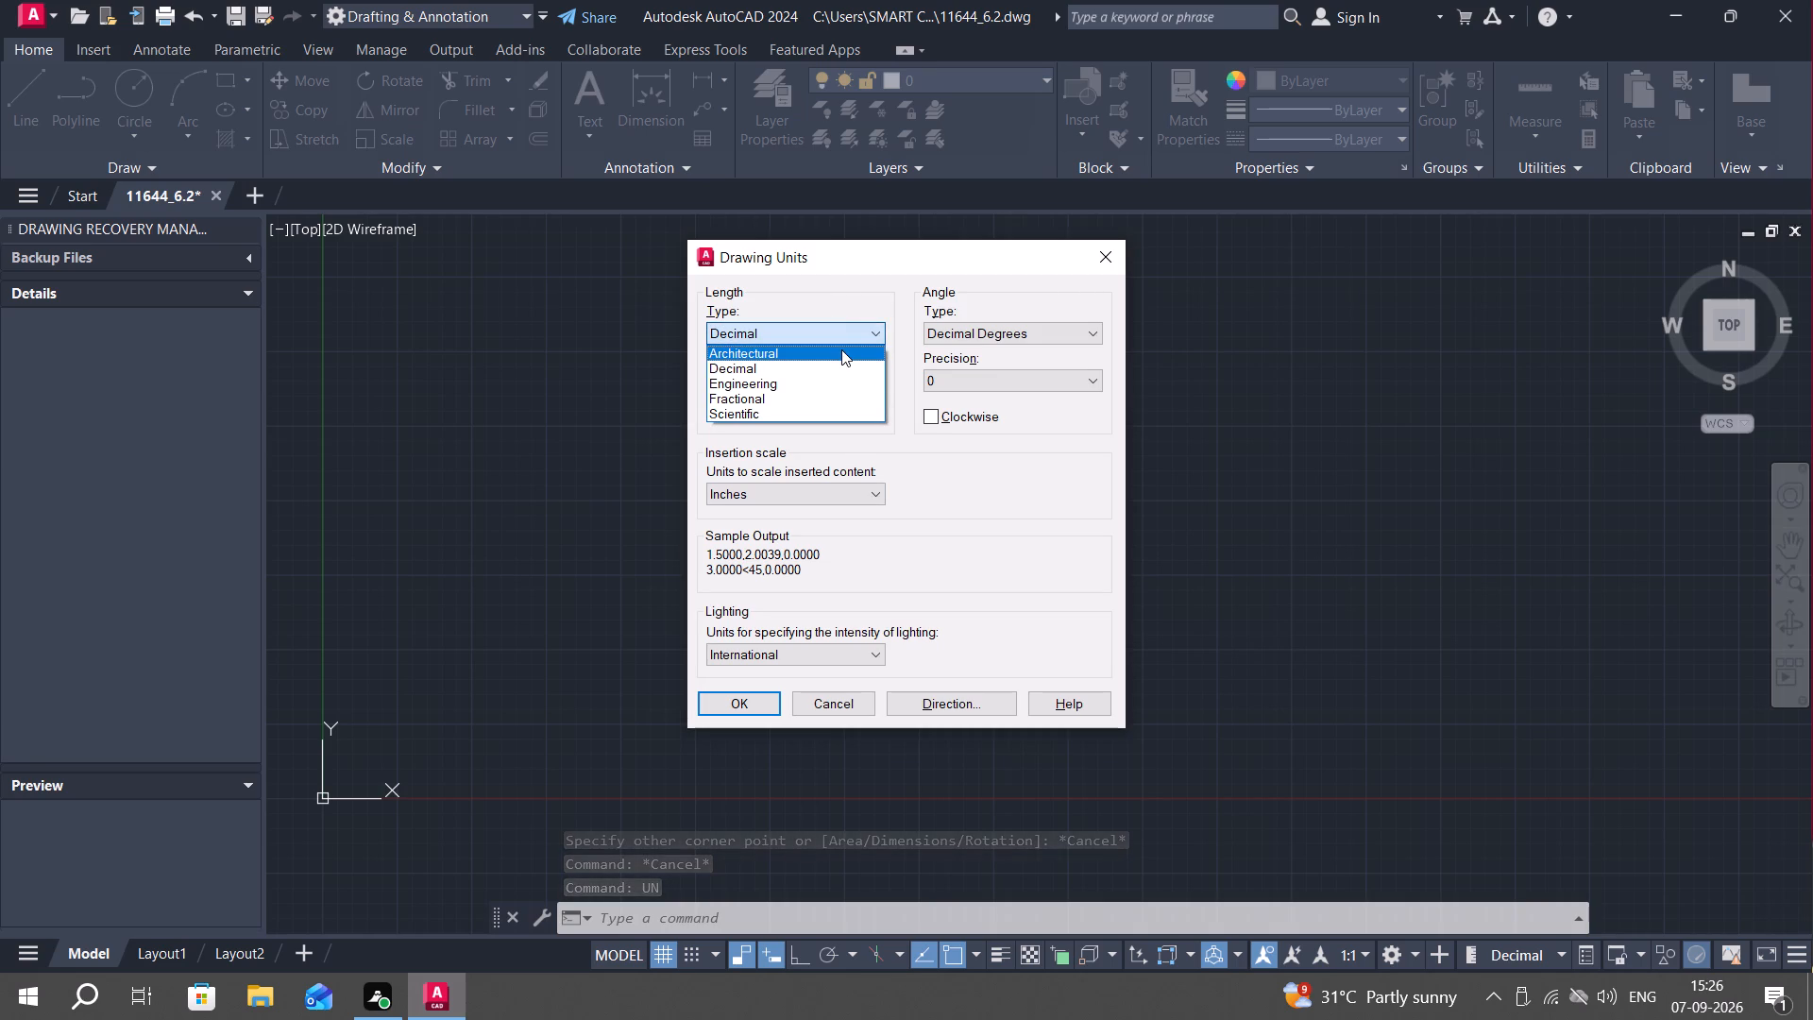
{"action": "left_click", "coordinate": [841, 349]}
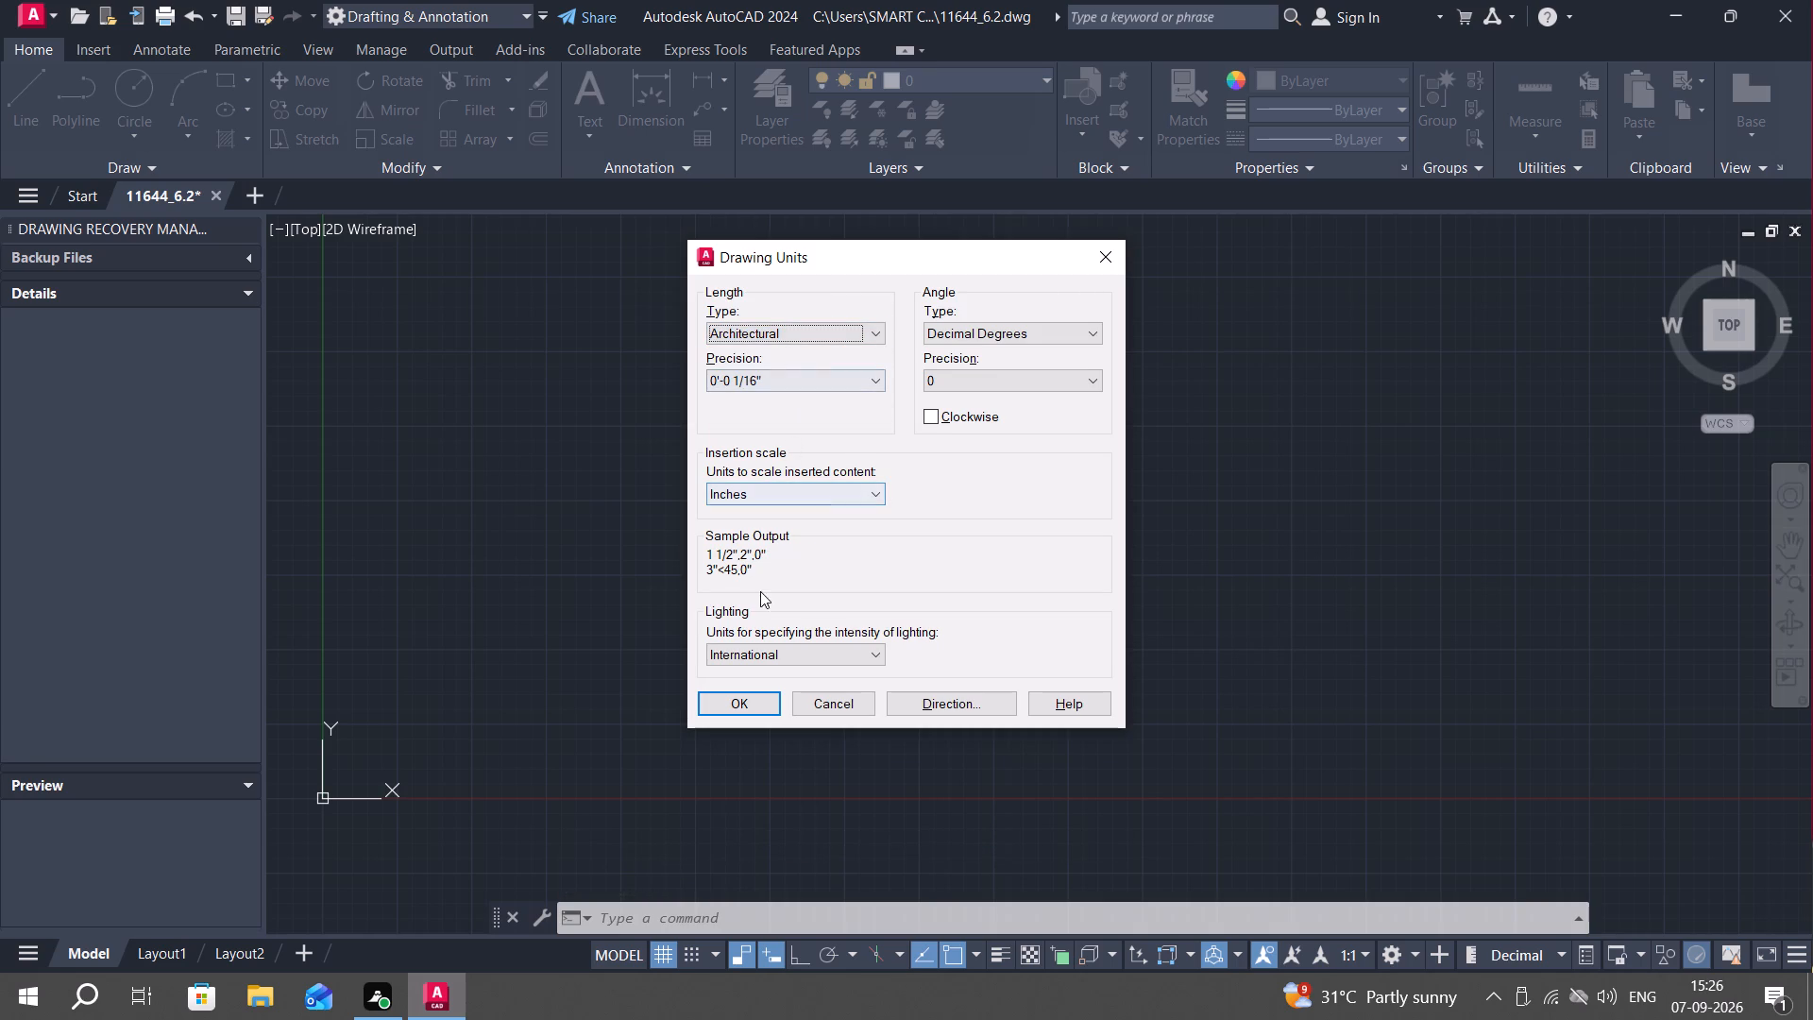
{"action": "left_click", "coordinate": [754, 711]}
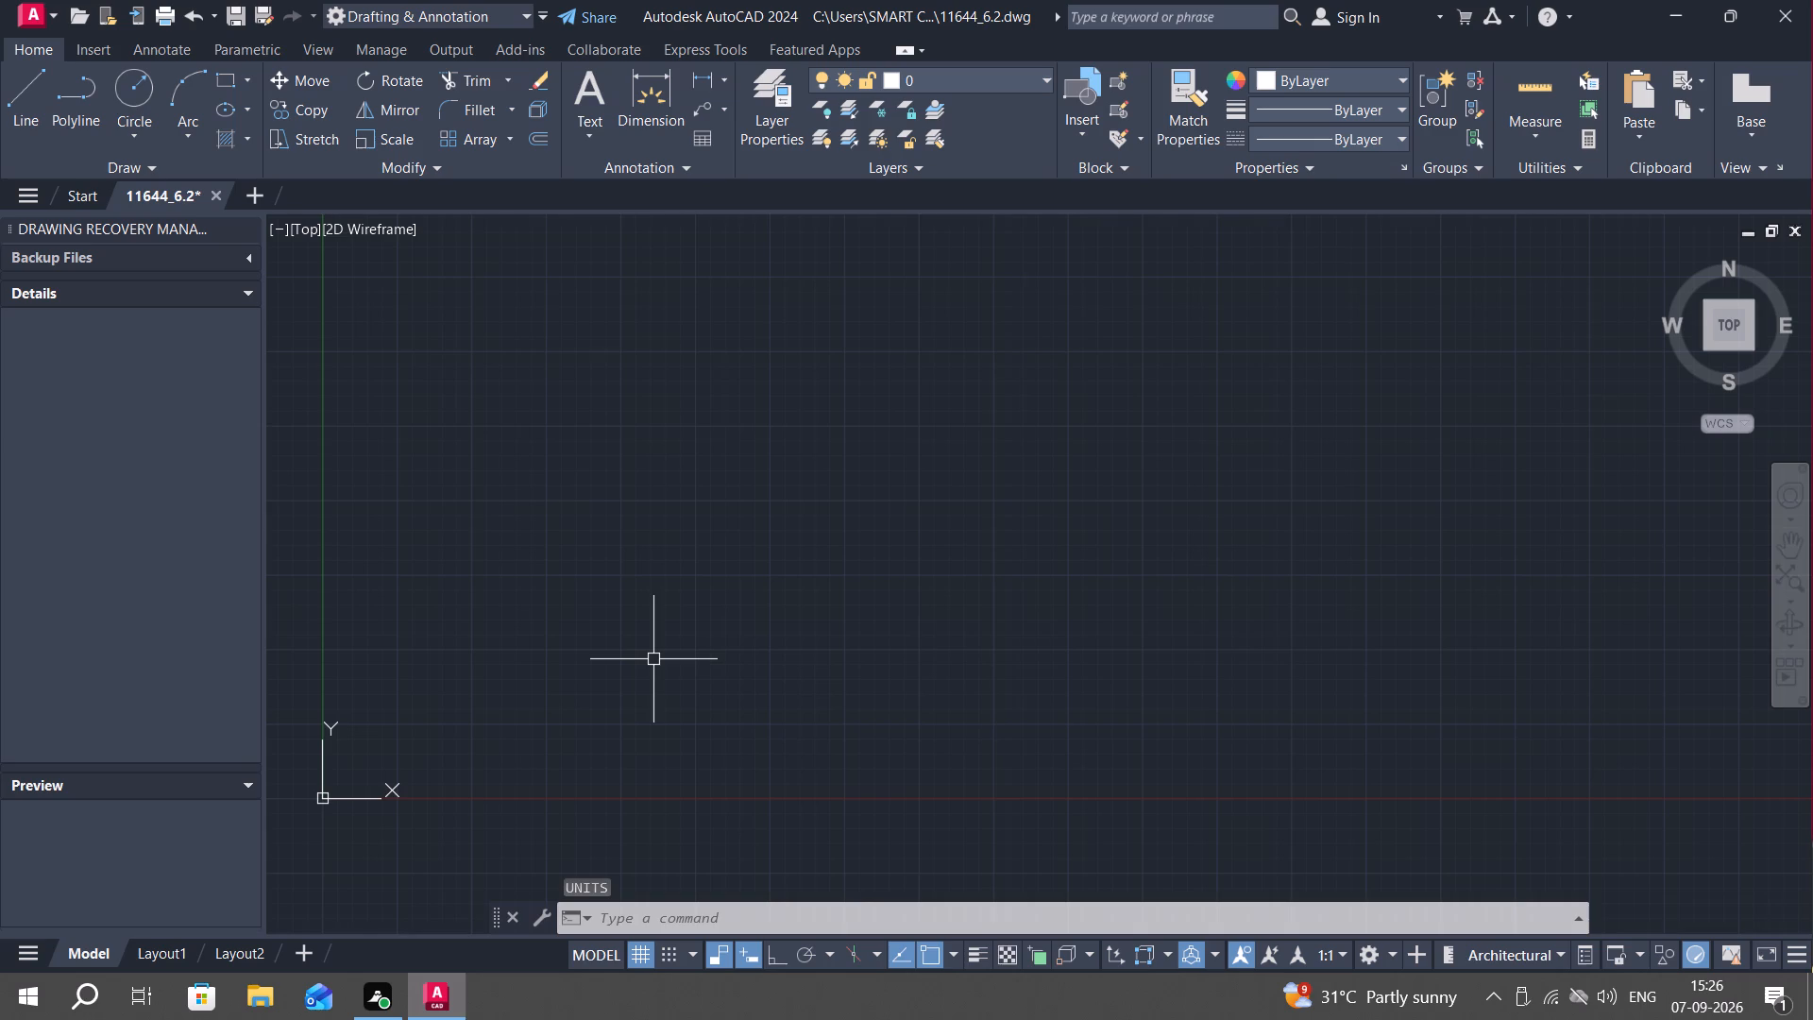
Modify the Standard dimension style so its primary linear dimensions use the Architectural unit format.
{"action": "type", "text": "d"}
{"action": "key", "text": "space"}
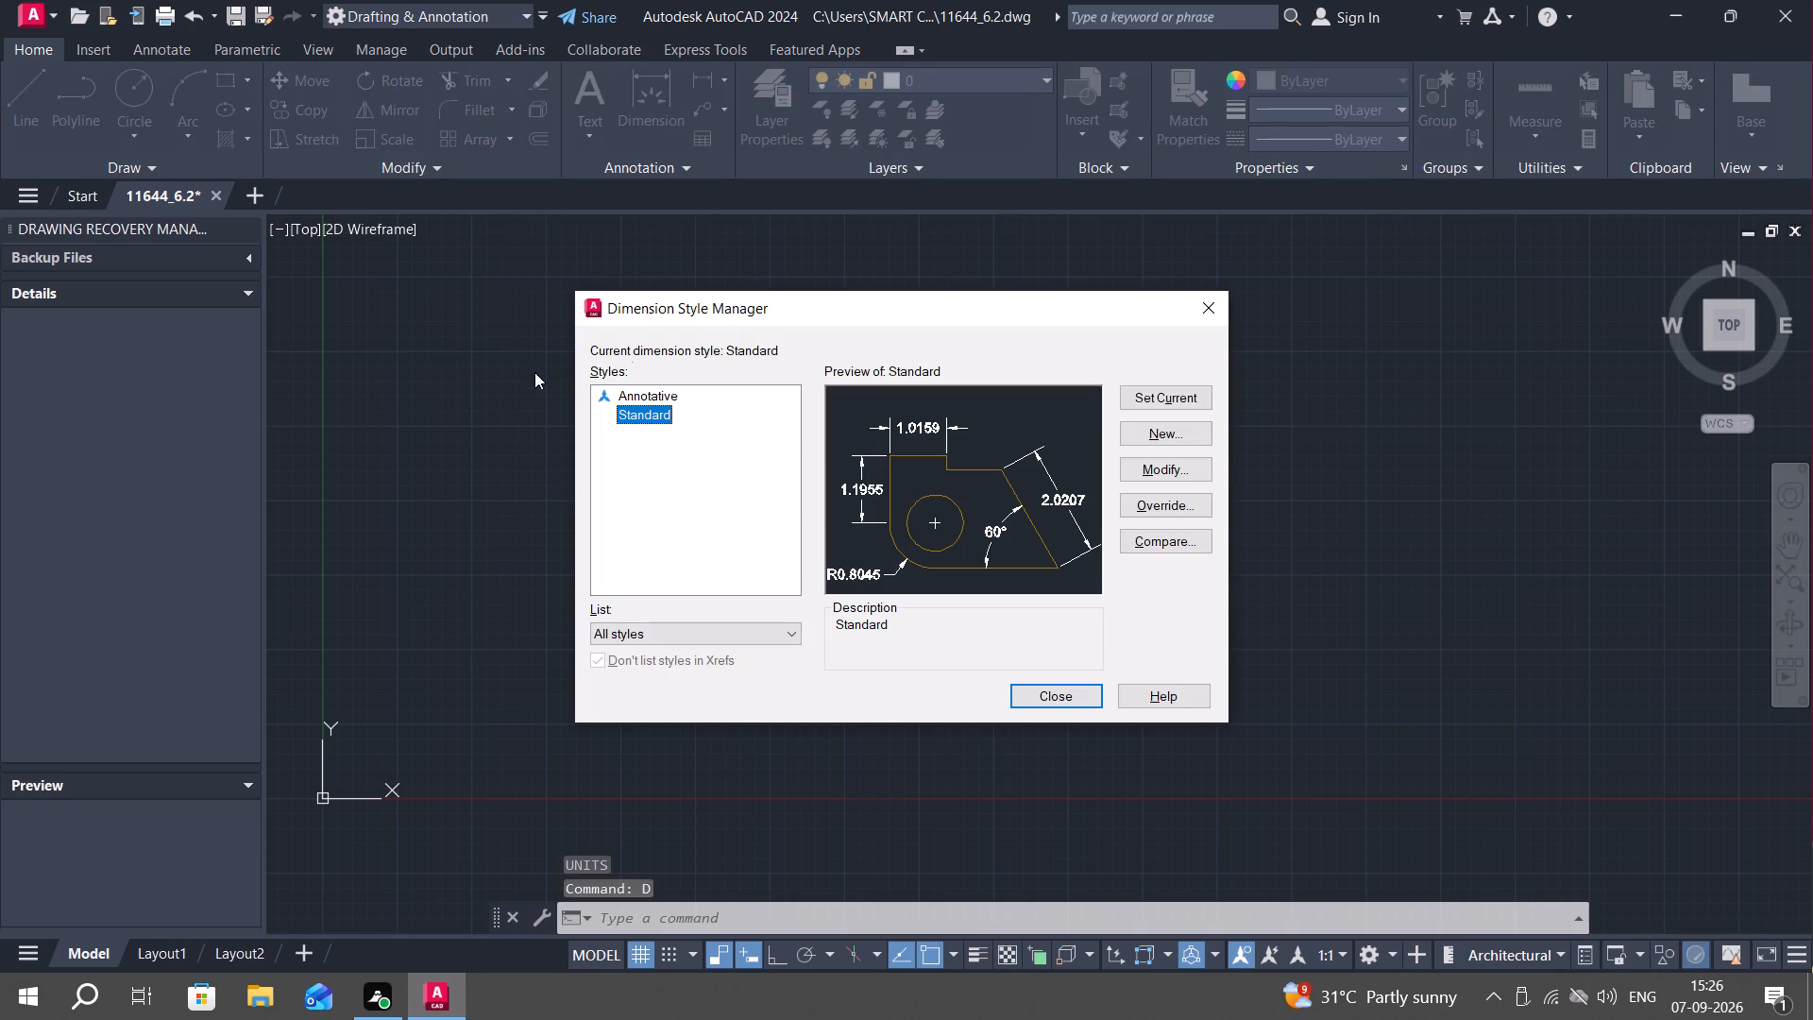
{"action": "left_click", "coordinate": [1169, 470]}
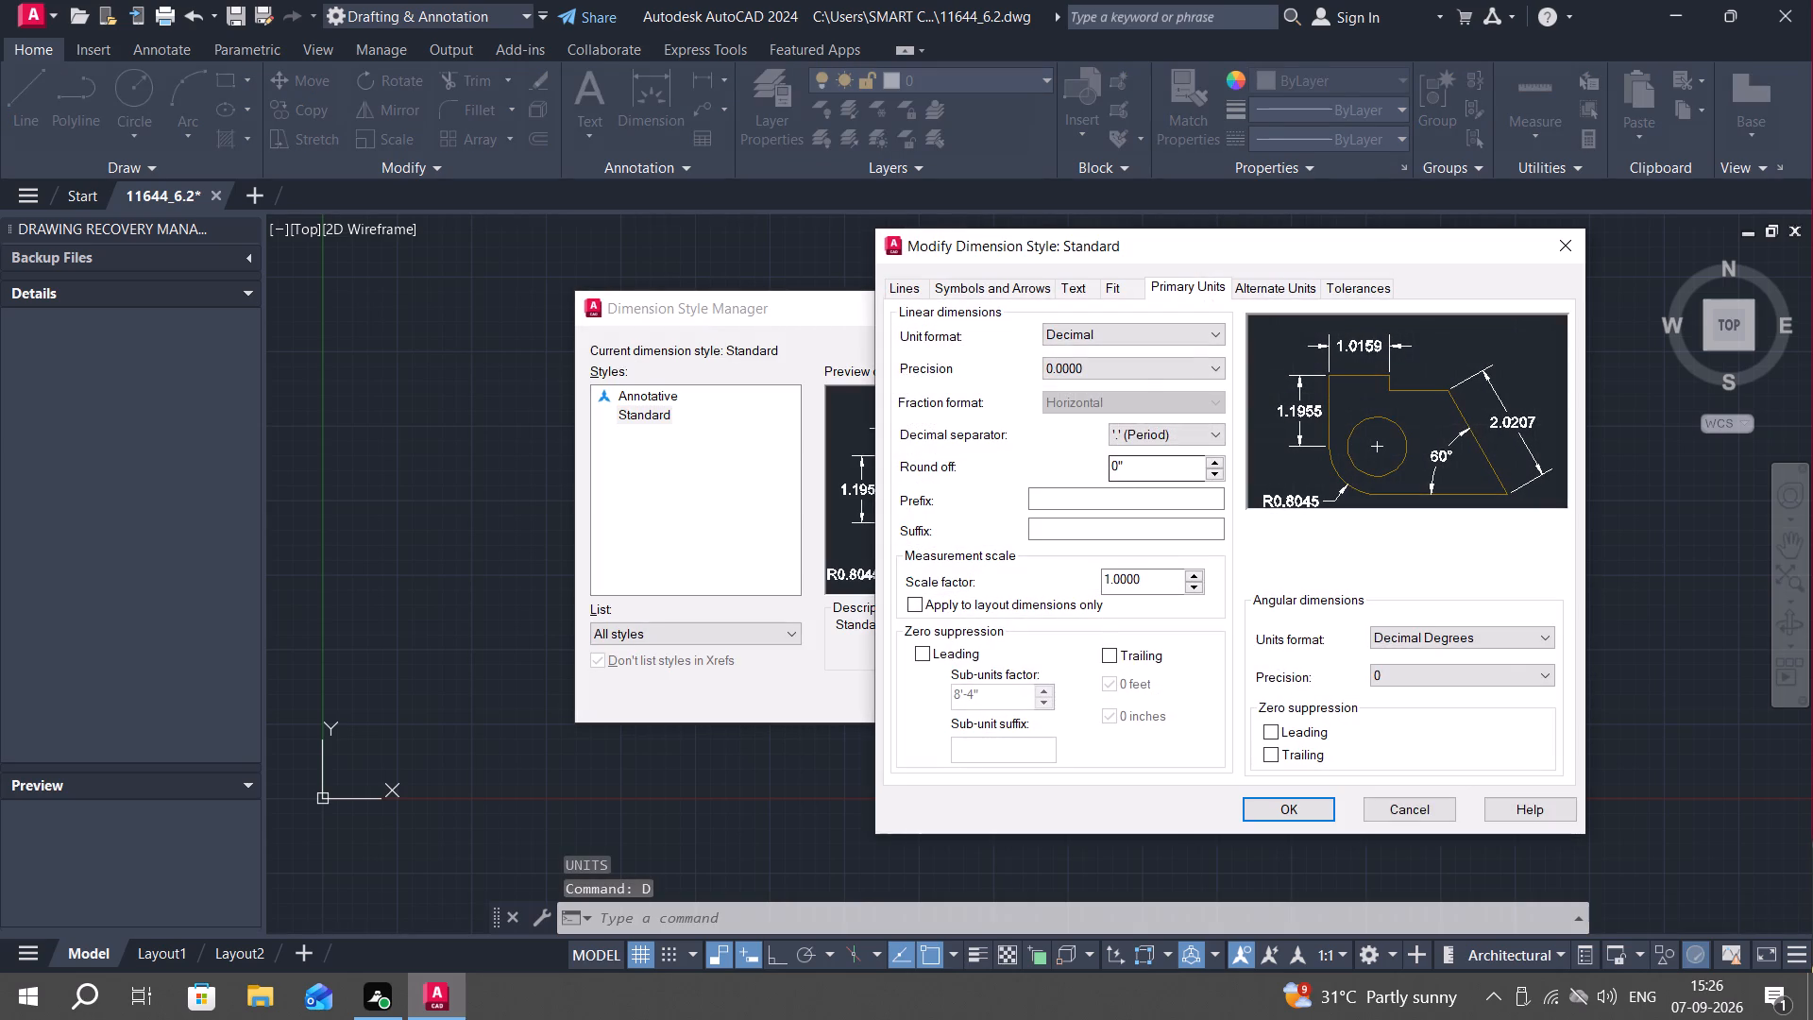
{"action": "left_click", "coordinate": [1146, 334]}
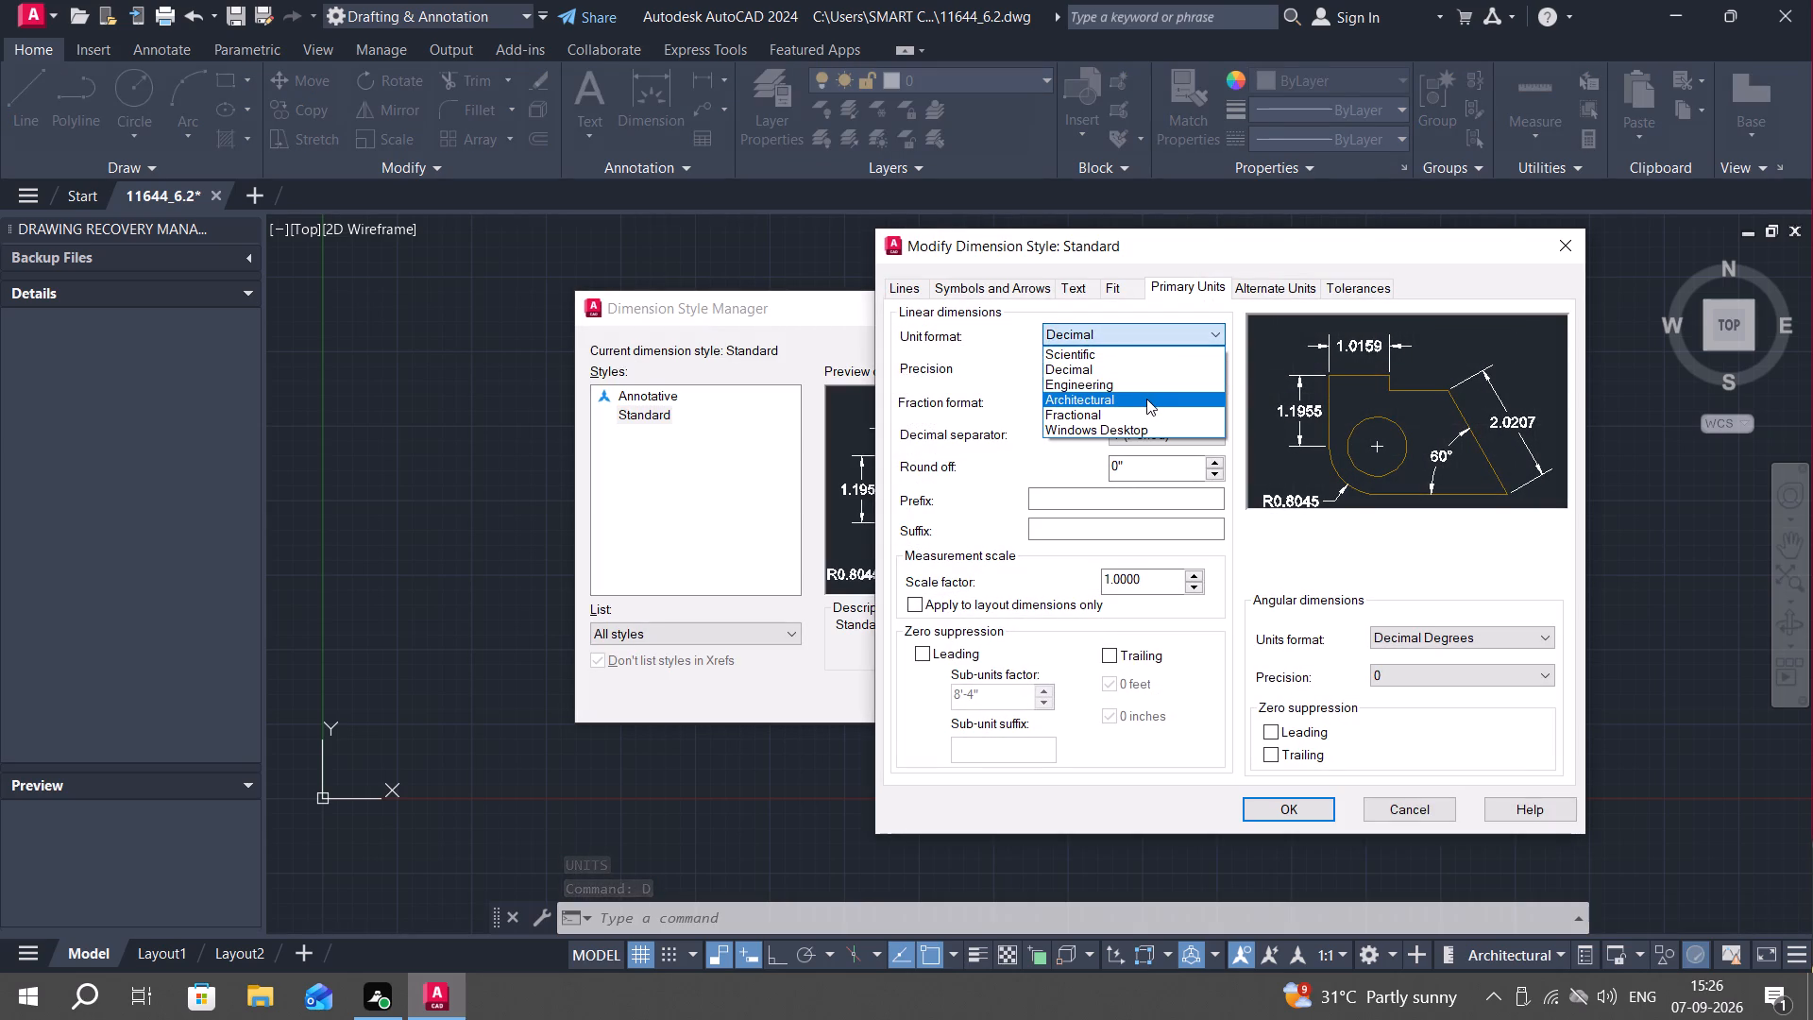
{"action": "left_click", "coordinate": [1146, 399]}
{"action": "left_click", "coordinate": [1251, 803]}
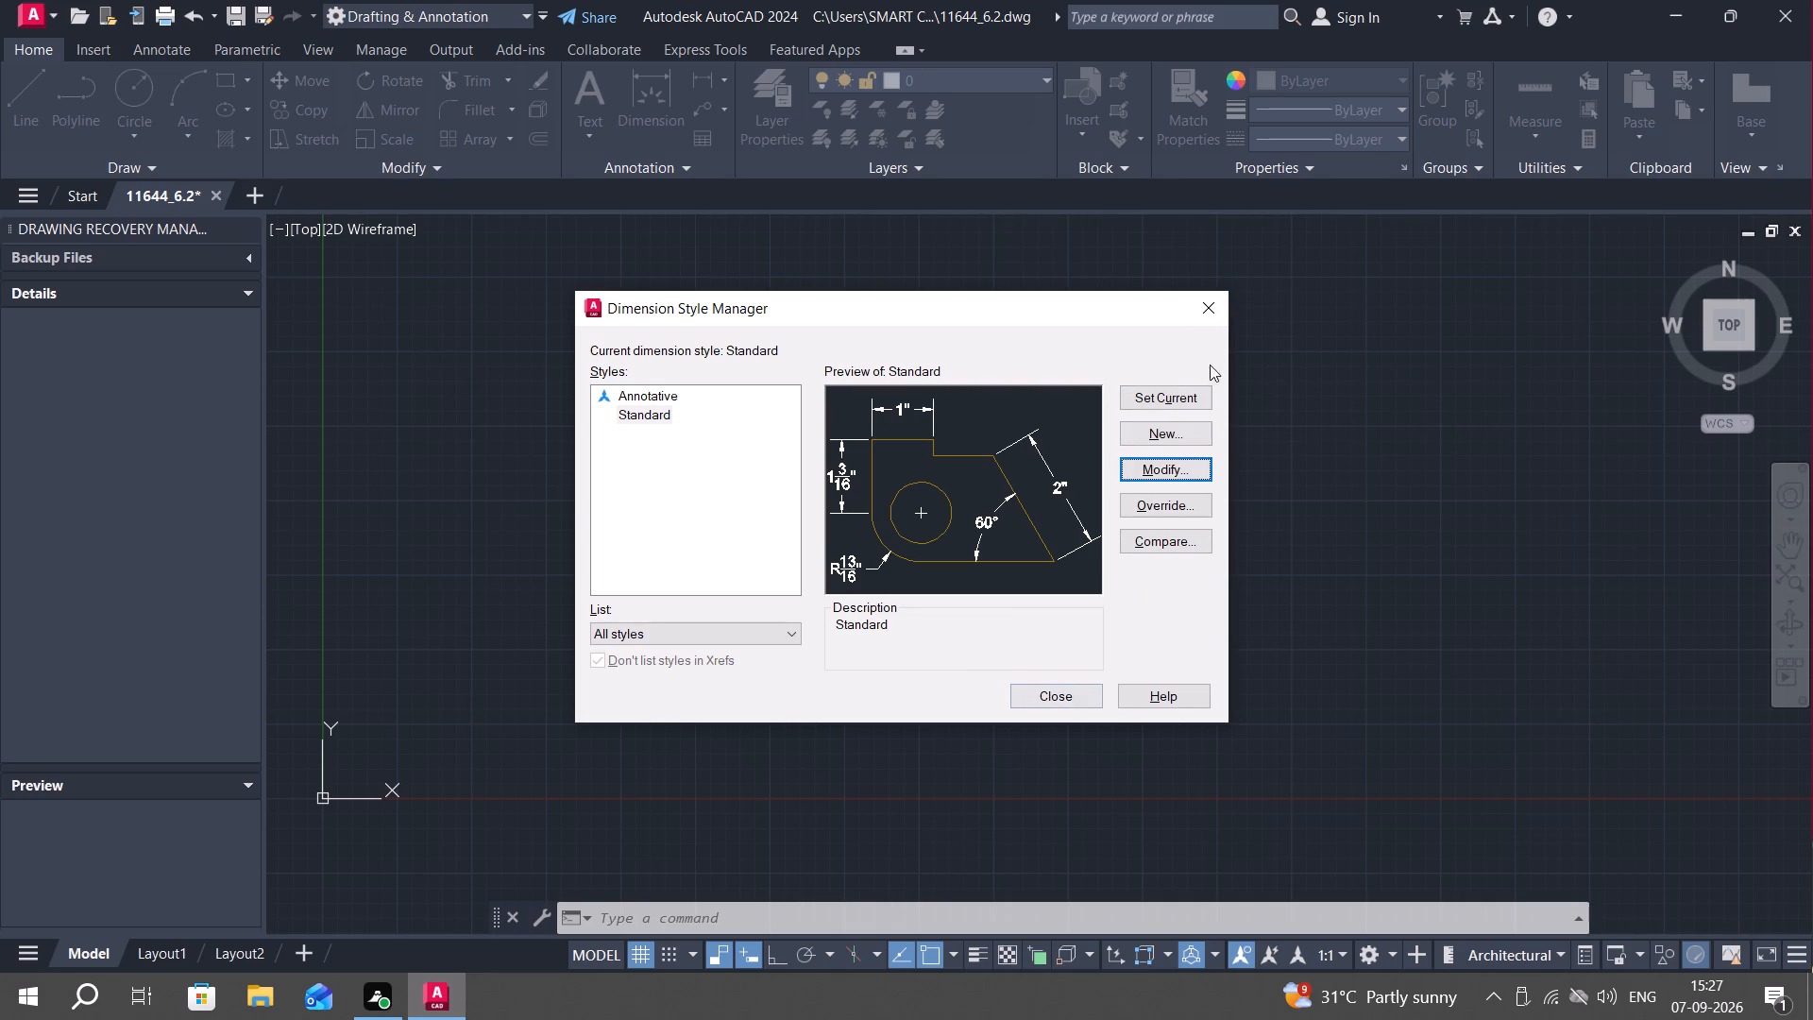
{"action": "left_click", "coordinate": [1205, 297]}
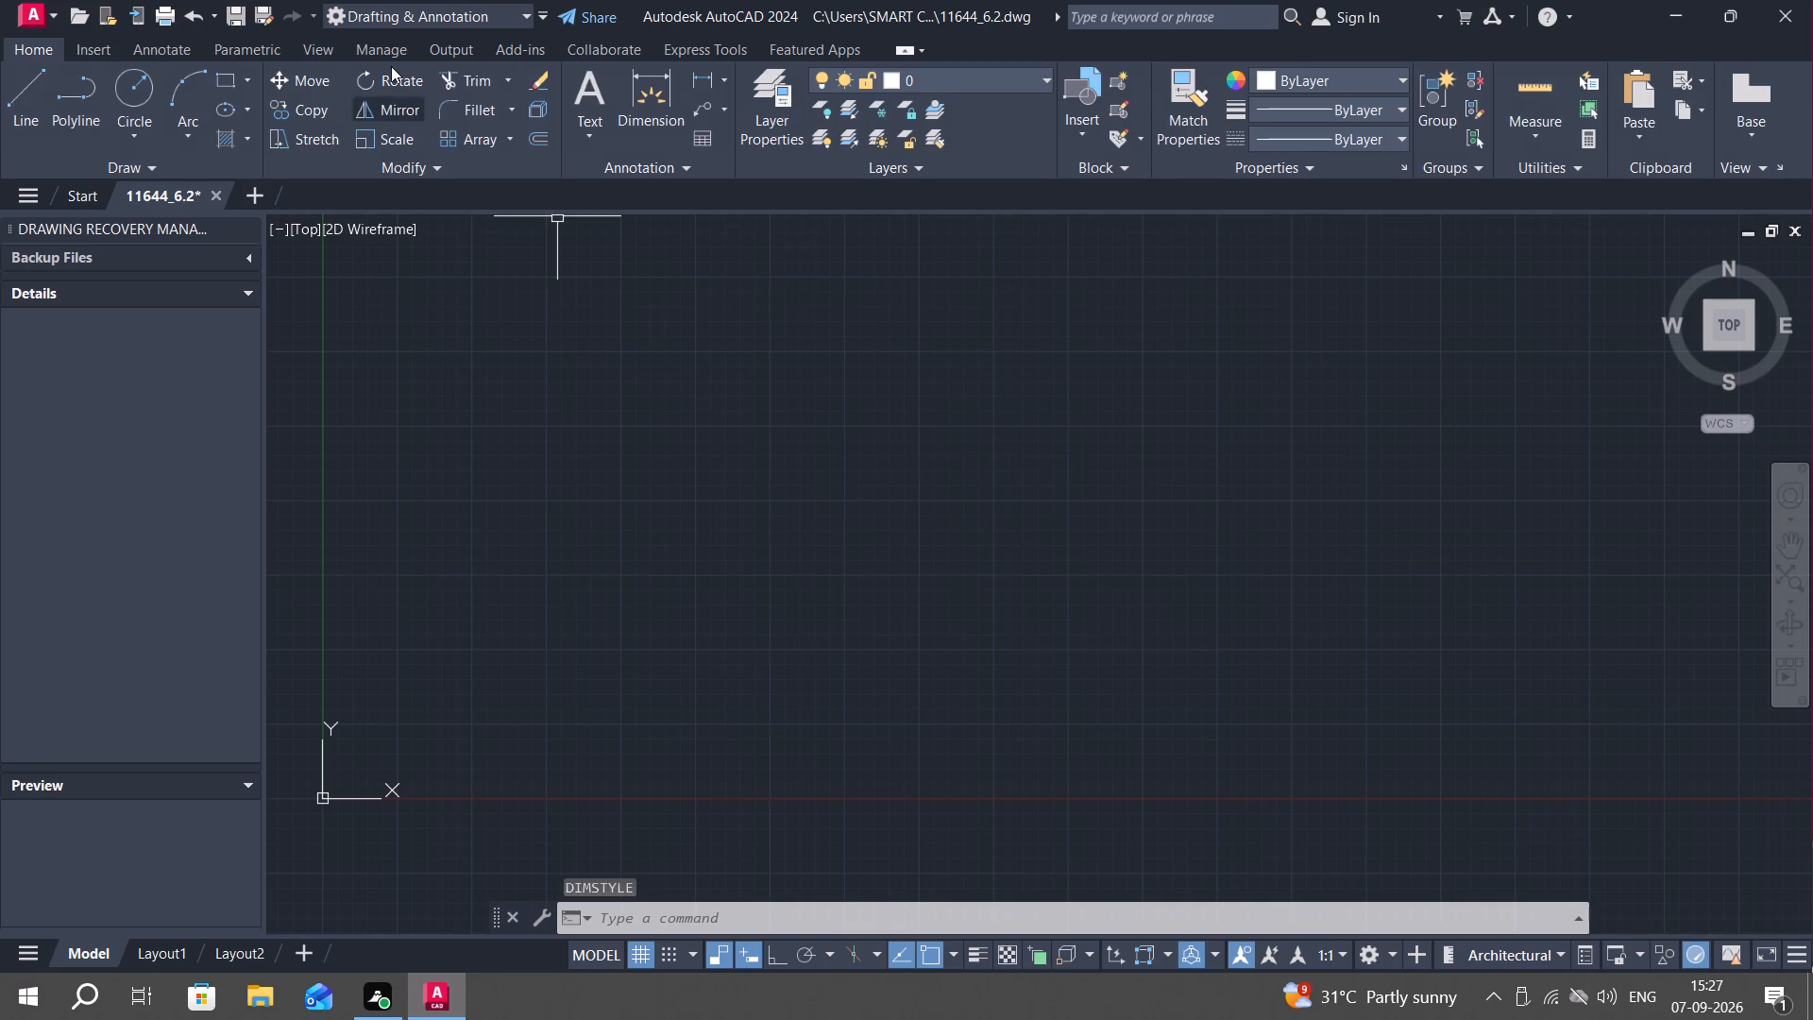
Draw a rectangle 90' long and 54' wide near the drawing origin, using the Dimensions option.
{"action": "left_click", "coordinate": [245, 70]}
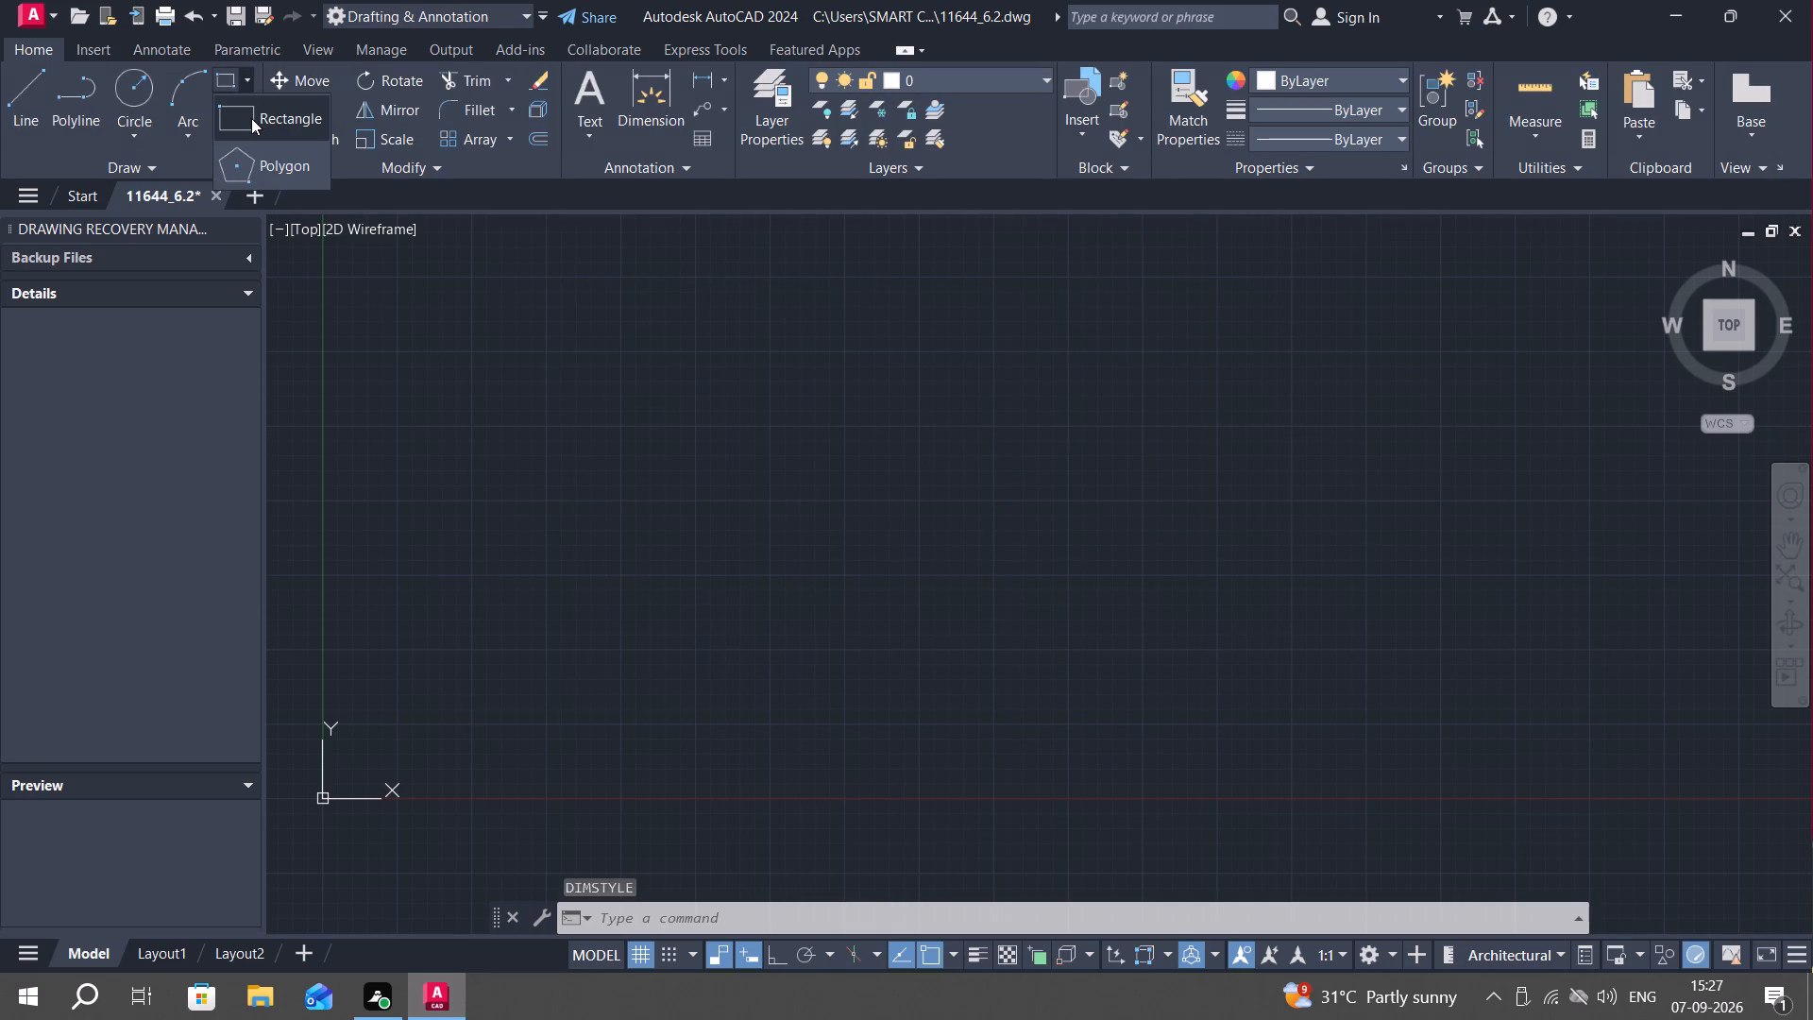
{"action": "left_click", "coordinate": [250, 118]}
{"action": "left_click", "coordinate": [532, 307]}
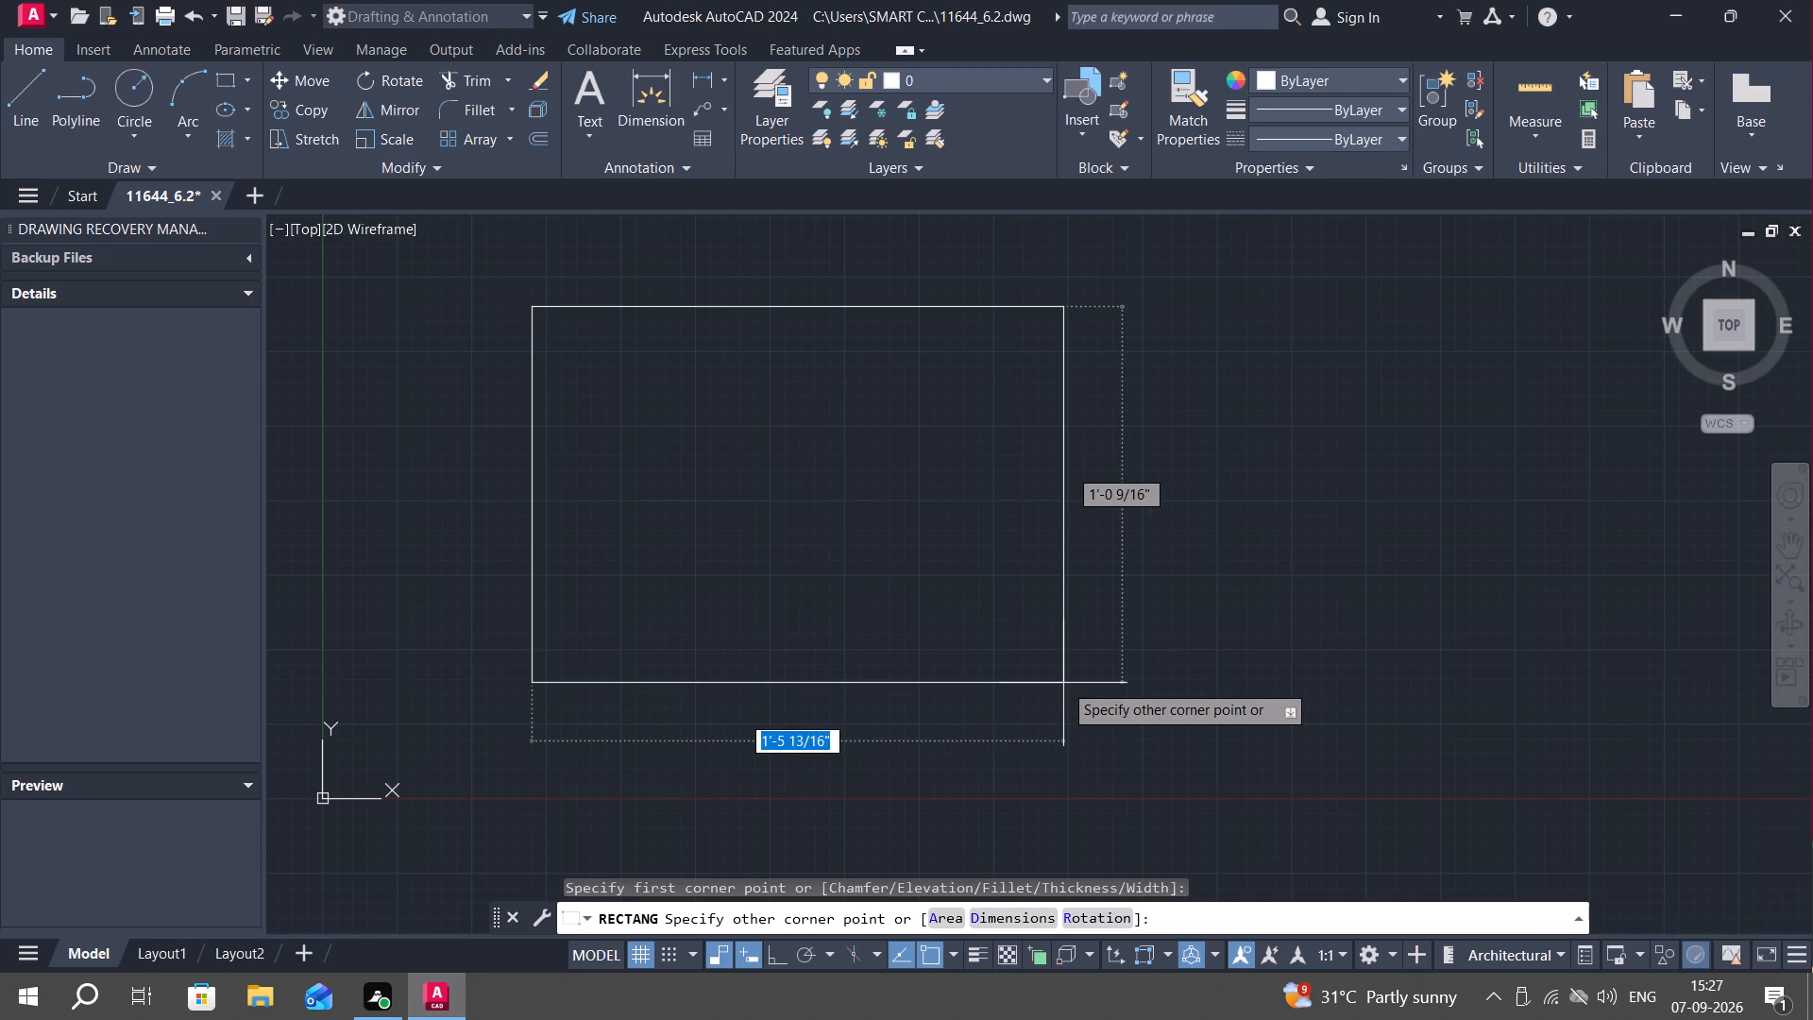
{"action": "type", "text": "re"}
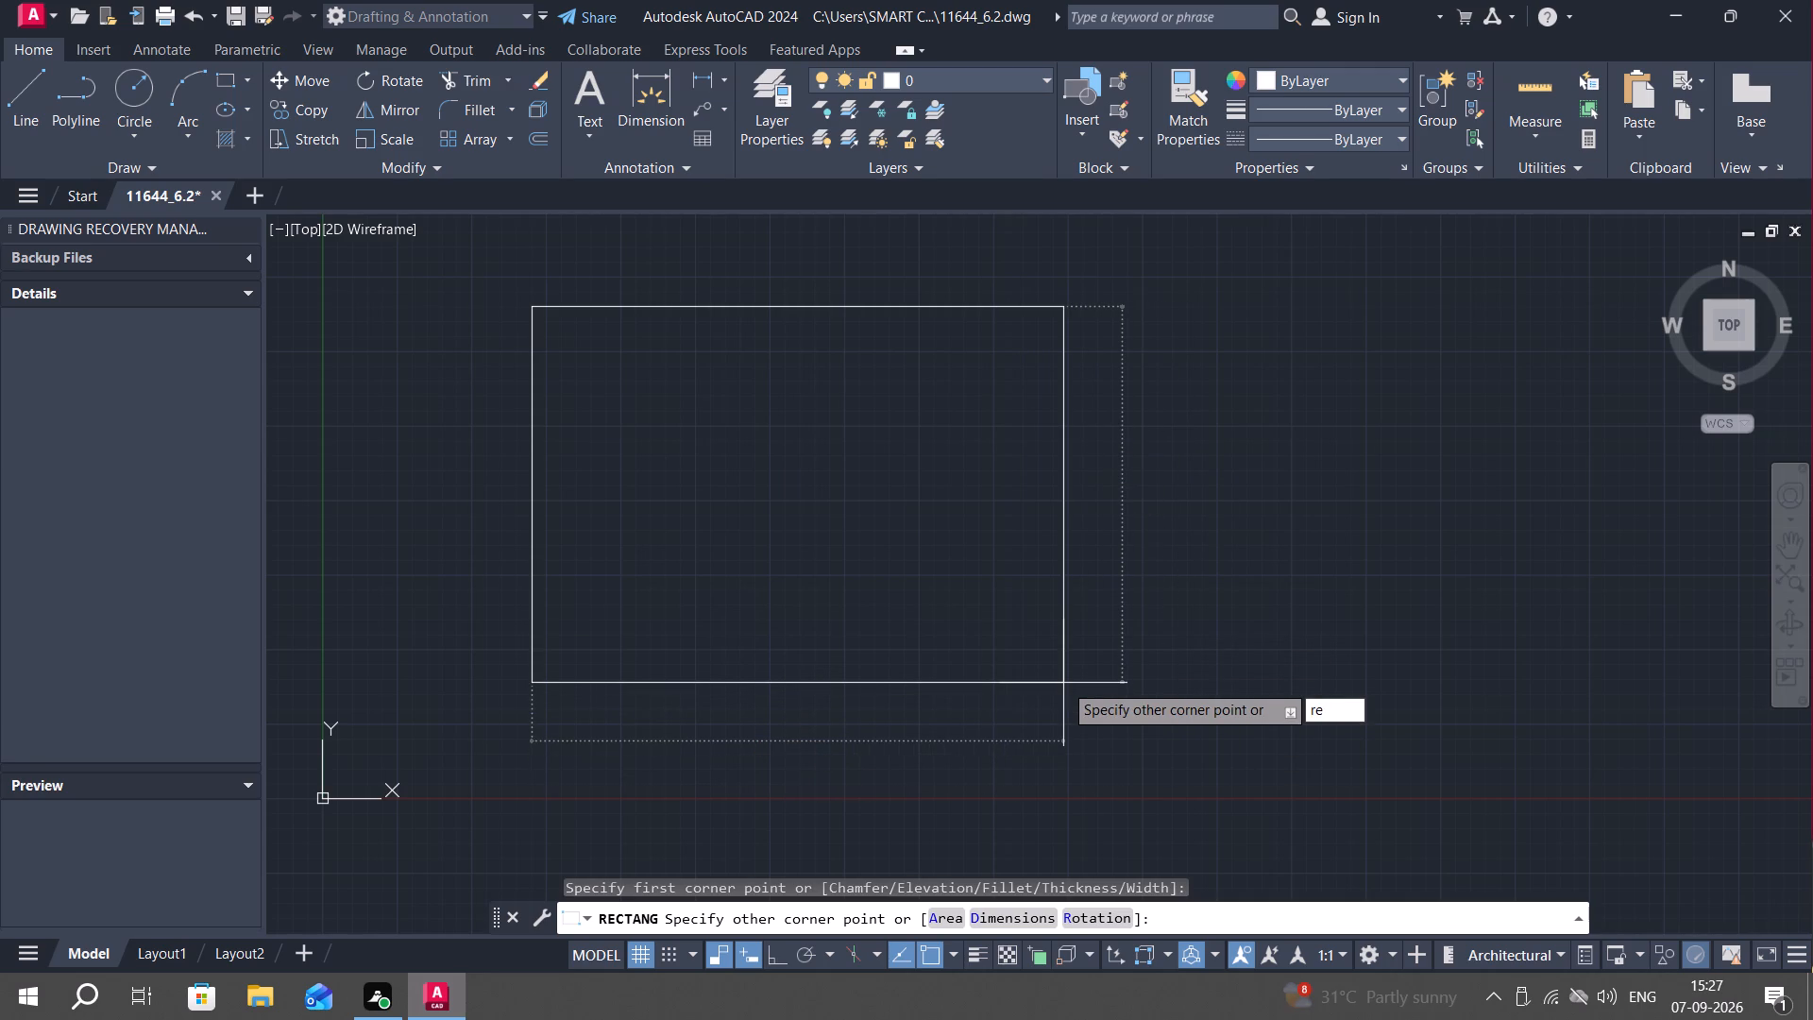
{"action": "key", "text": "BackSpace"}
{"action": "key", "text": "BackSpace"}
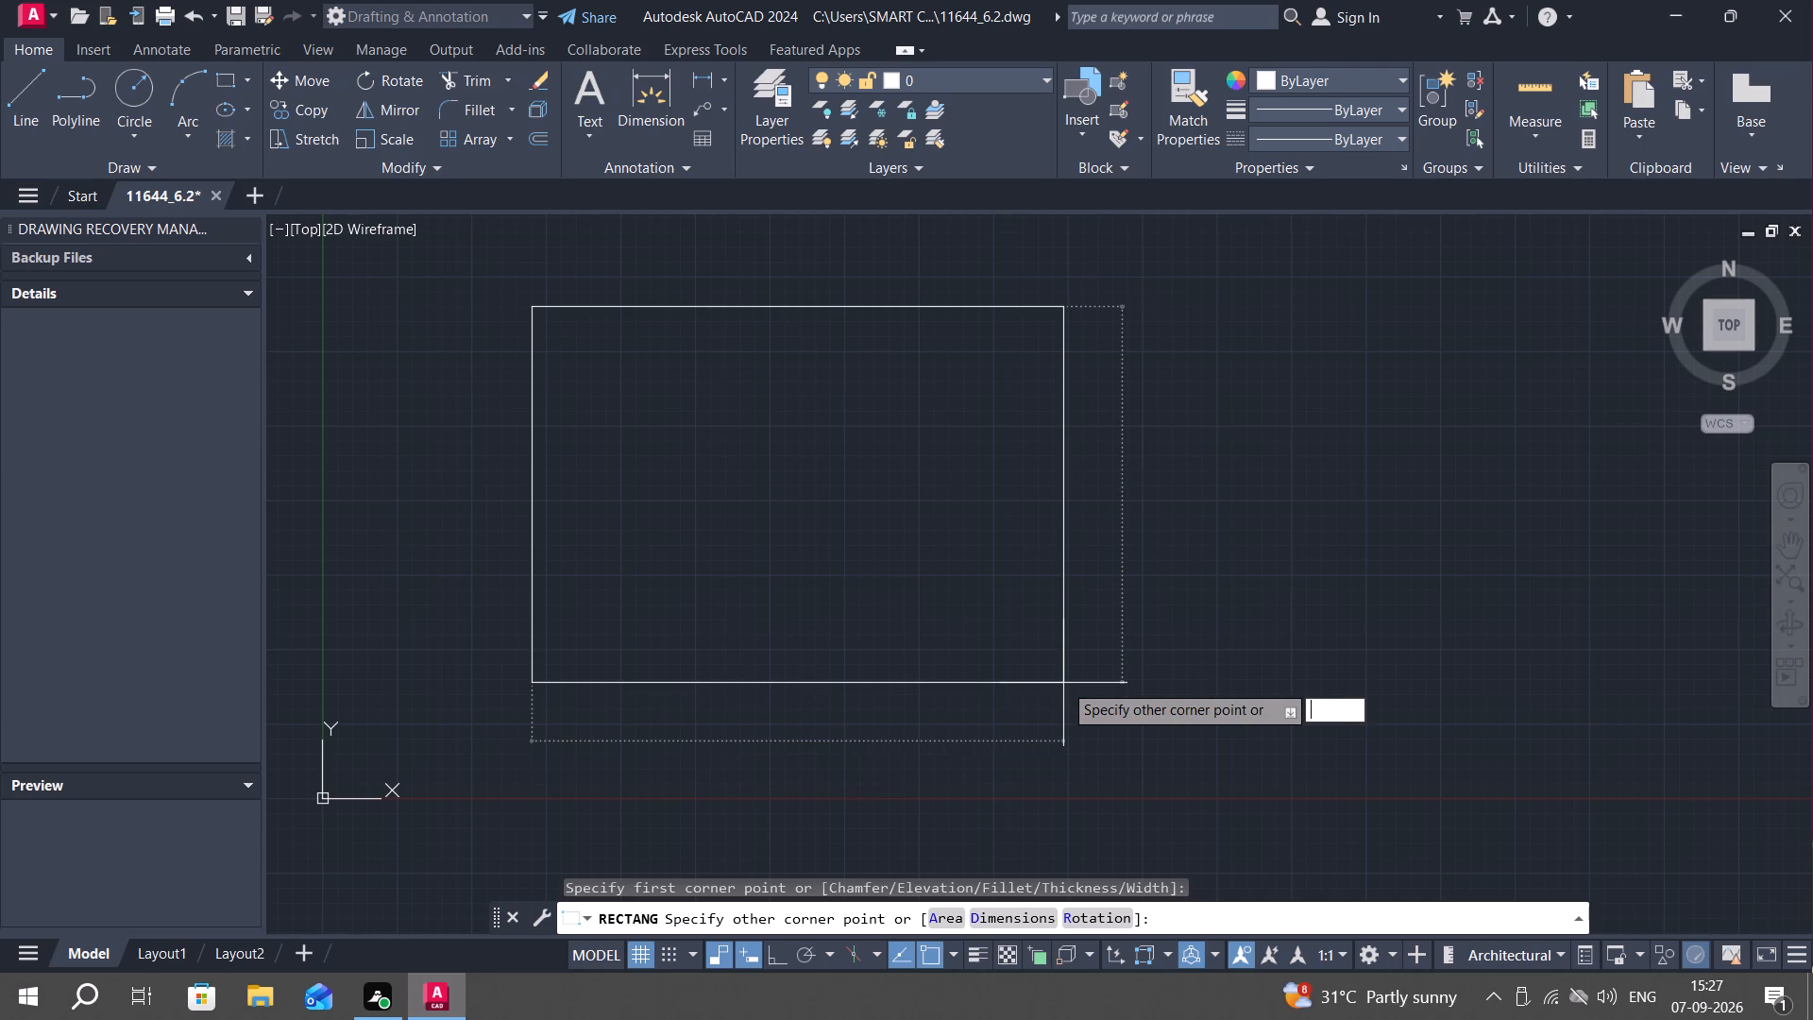
{"action": "type", "text": "d"}
{"action": "key", "text": "space"}
{"action": "type", "text": "90'"}
{"action": "key", "text": "Return"}
{"action": "key", "text": "5"}
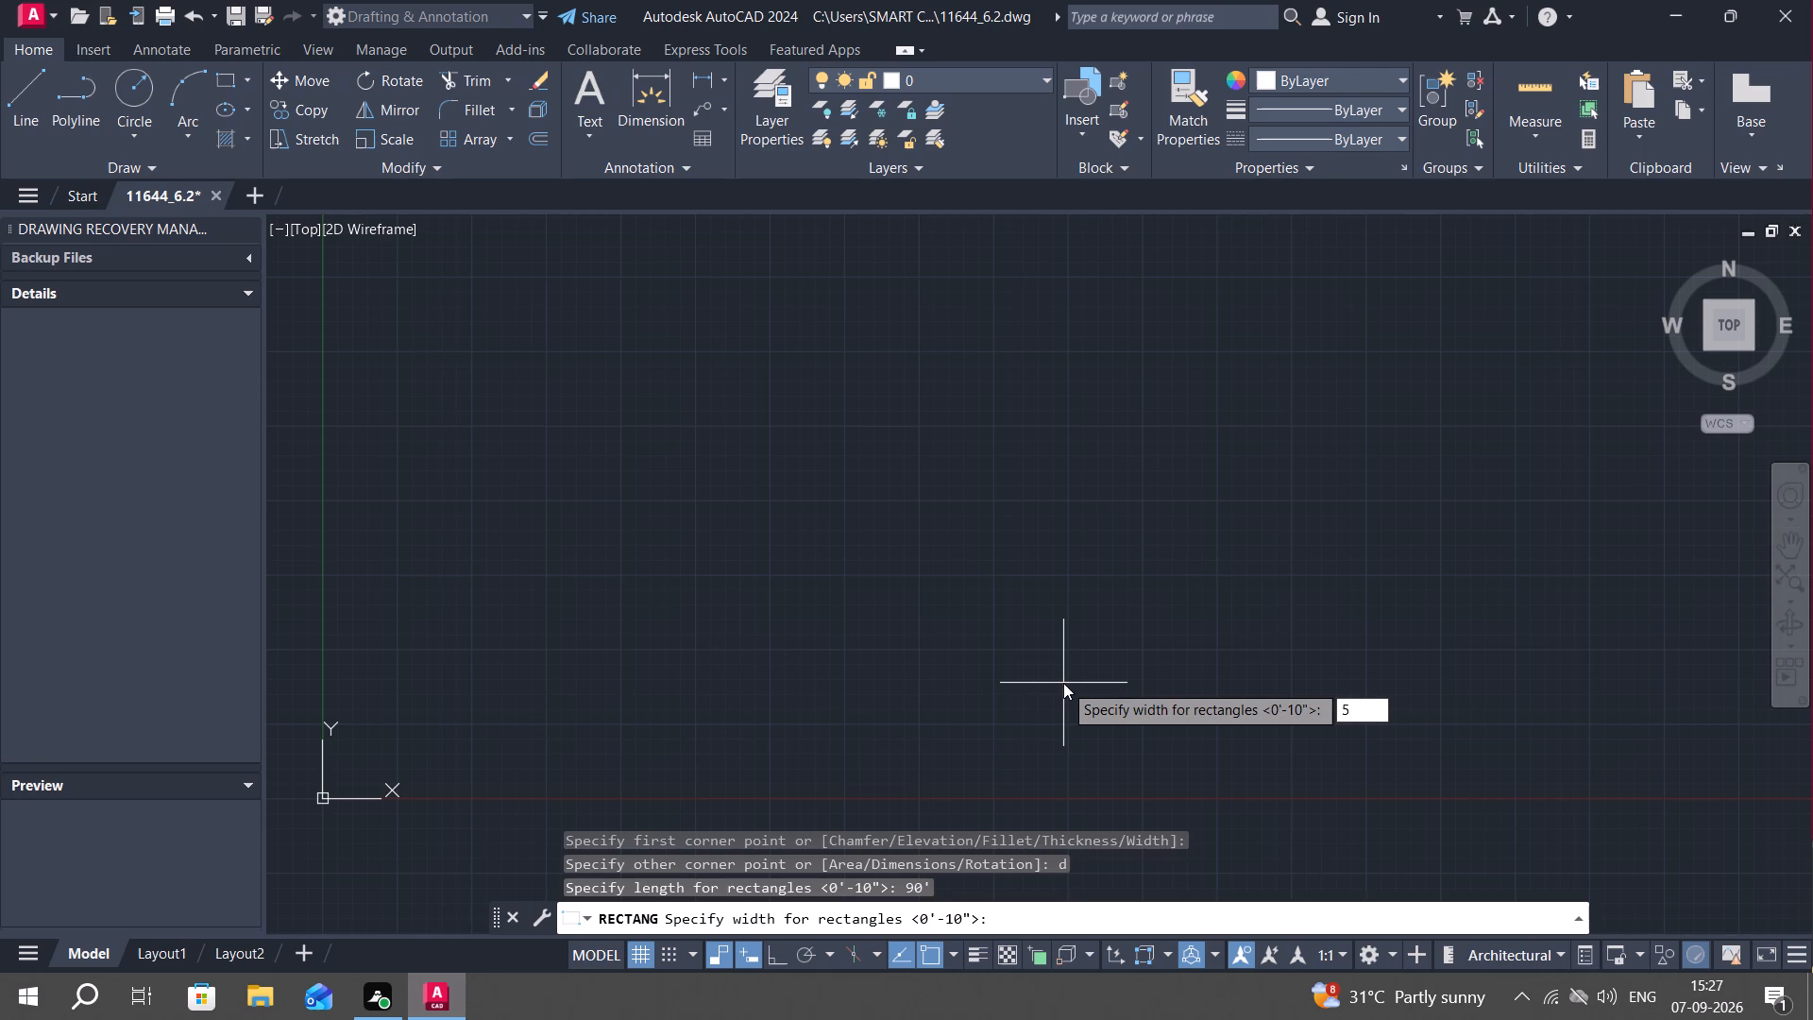
{"action": "type", "text": "4'"}
{"action": "key", "text": "Return"}
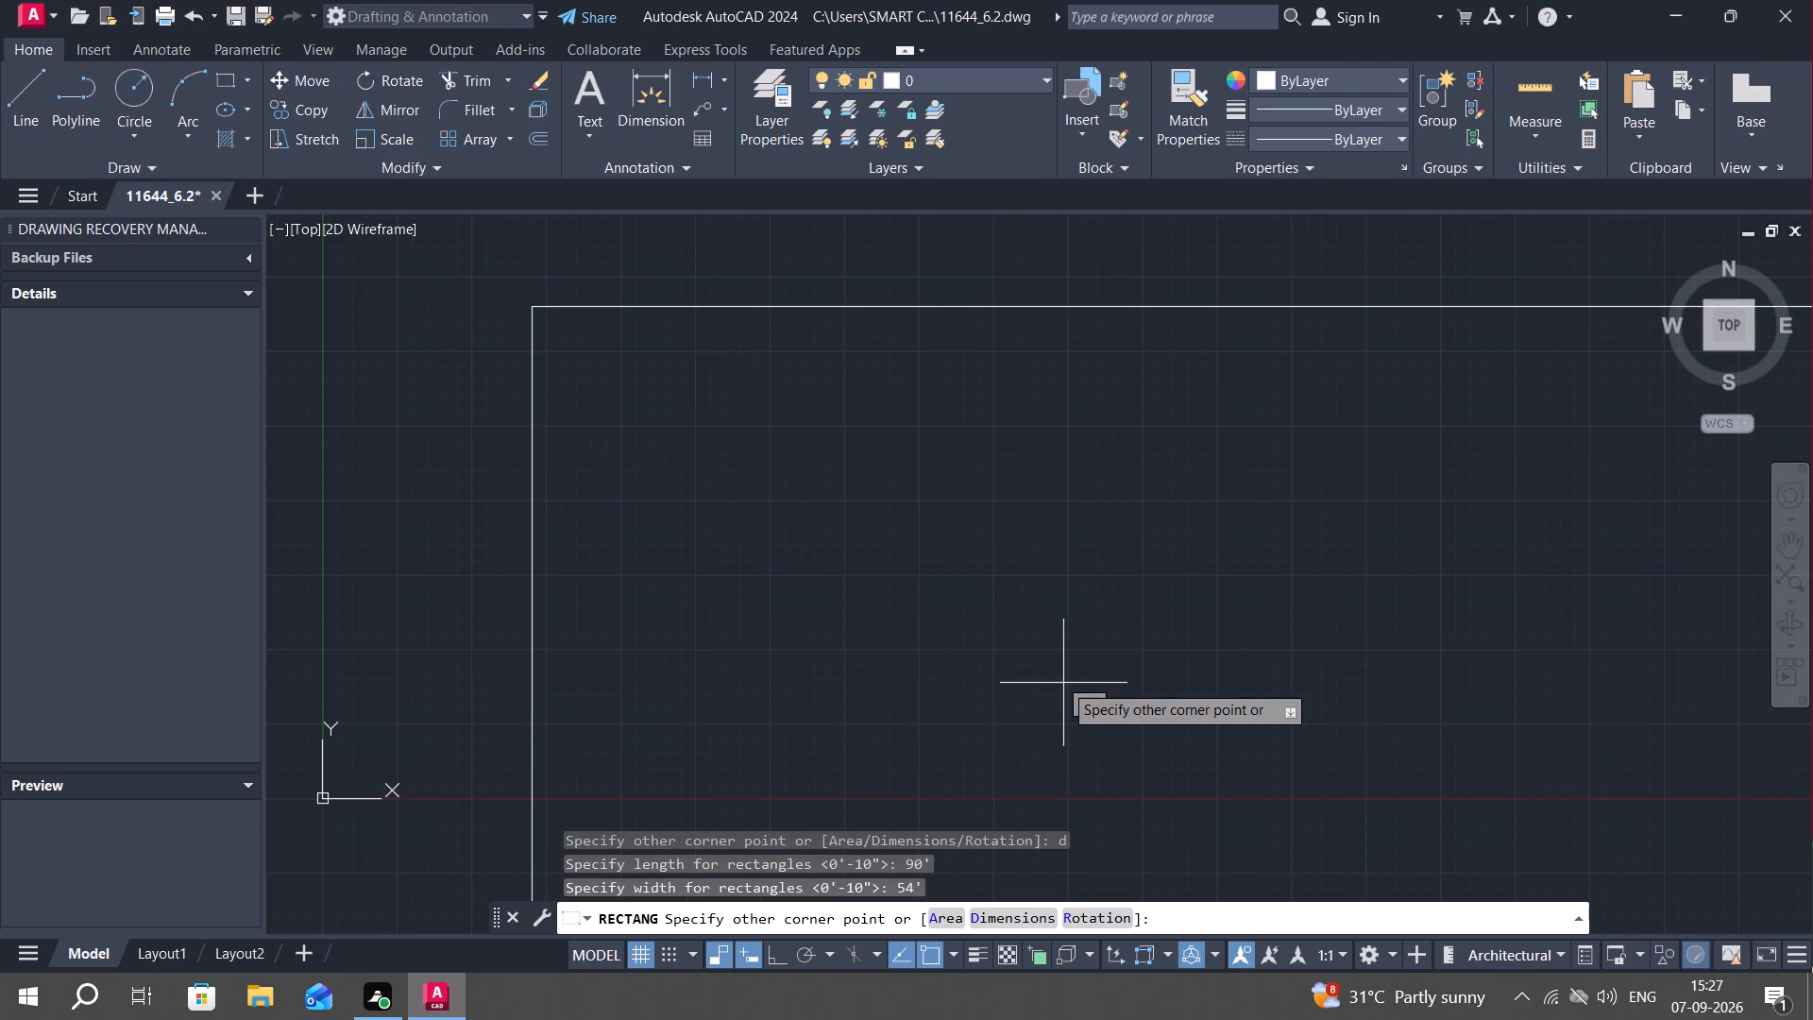
{"action": "scroll", "coordinate": [1059, 544], "scroll_direction": "down", "scroll_amount": 6}
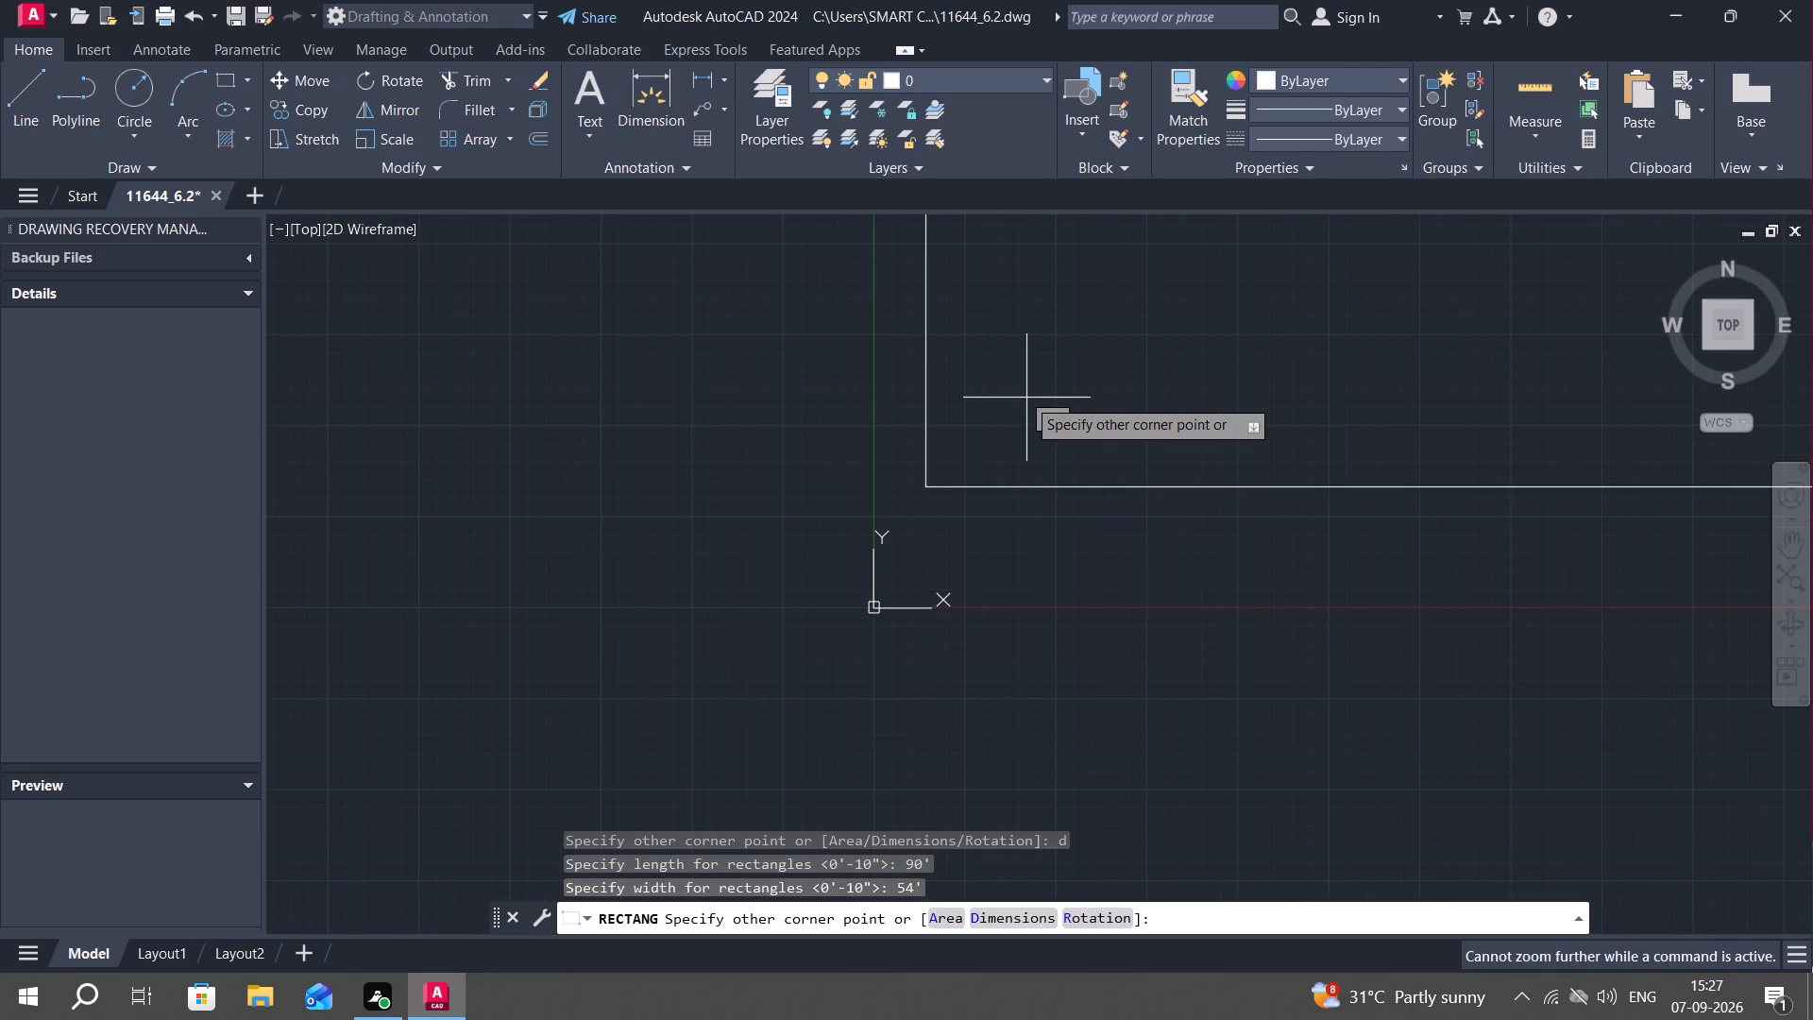
{"action": "left_click", "coordinate": [1041, 400]}
{"action": "scroll", "coordinate": [1020, 428], "scroll_direction": "down", "scroll_amount": 3}
{"action": "middle_click_drag", "start_coordinate": [1042, 450], "coordinate": [582, 733]}
{"action": "scroll", "coordinate": [611, 636], "scroll_direction": "down", "scroll_amount": 2}
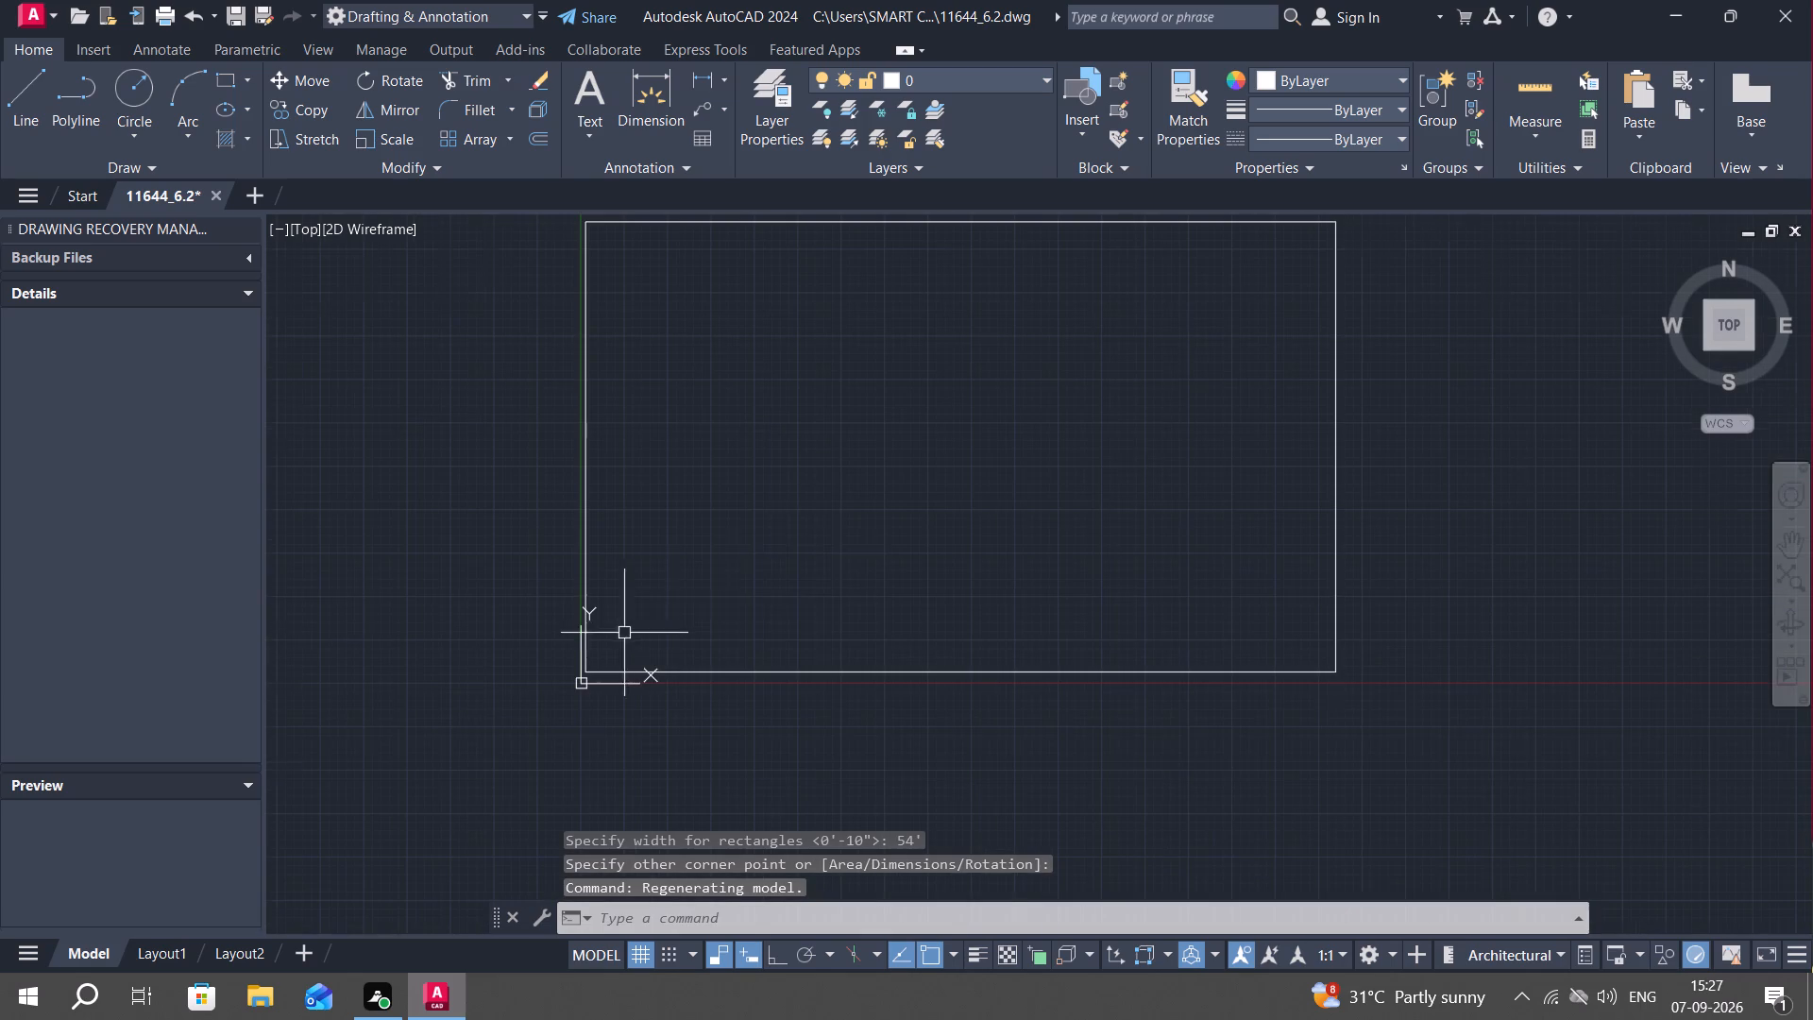
Close the Drawing Recovery Manager palette to free up the drawing area.
{"action": "middle_click_drag", "start_coordinate": [827, 550], "coordinate": [805, 551]}
{"action": "scroll", "coordinate": [841, 575], "scroll_direction": "up", "scroll_amount": 1}
{"action": "middle_click_drag", "start_coordinate": [857, 581], "coordinate": [859, 695]}
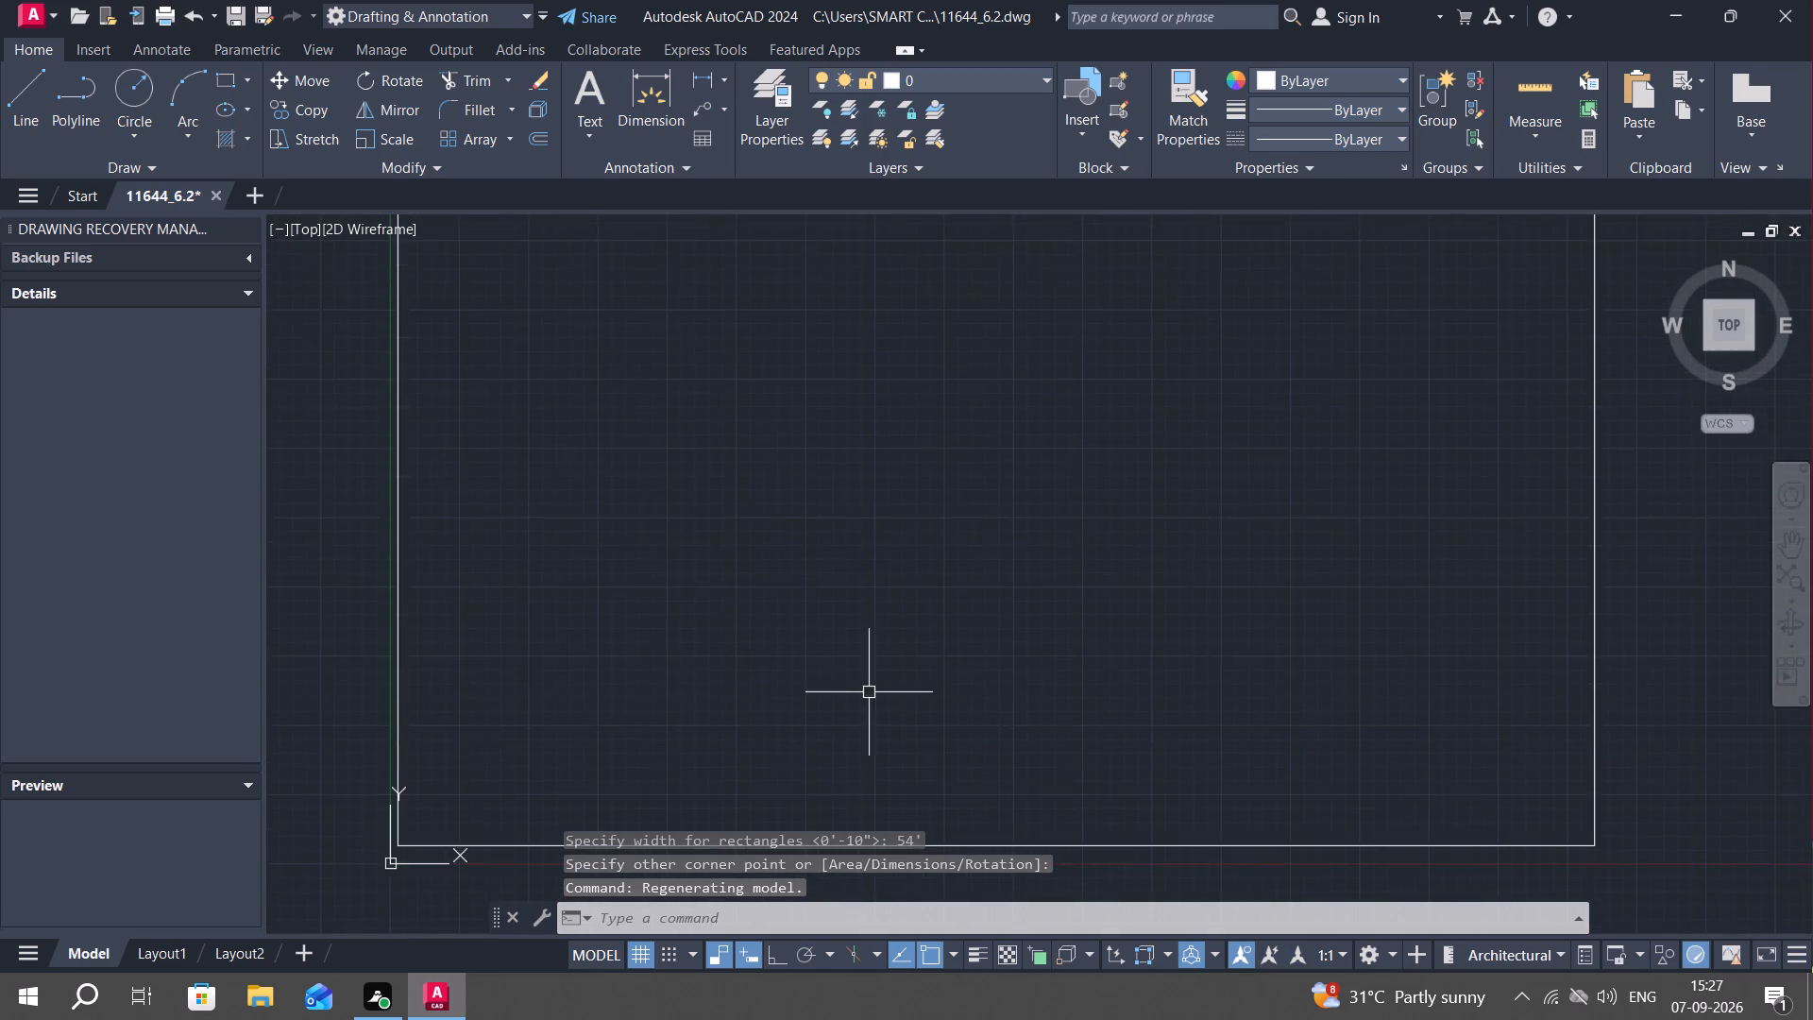
{"action": "scroll", "coordinate": [872, 686], "scroll_direction": "down", "scroll_amount": 2}
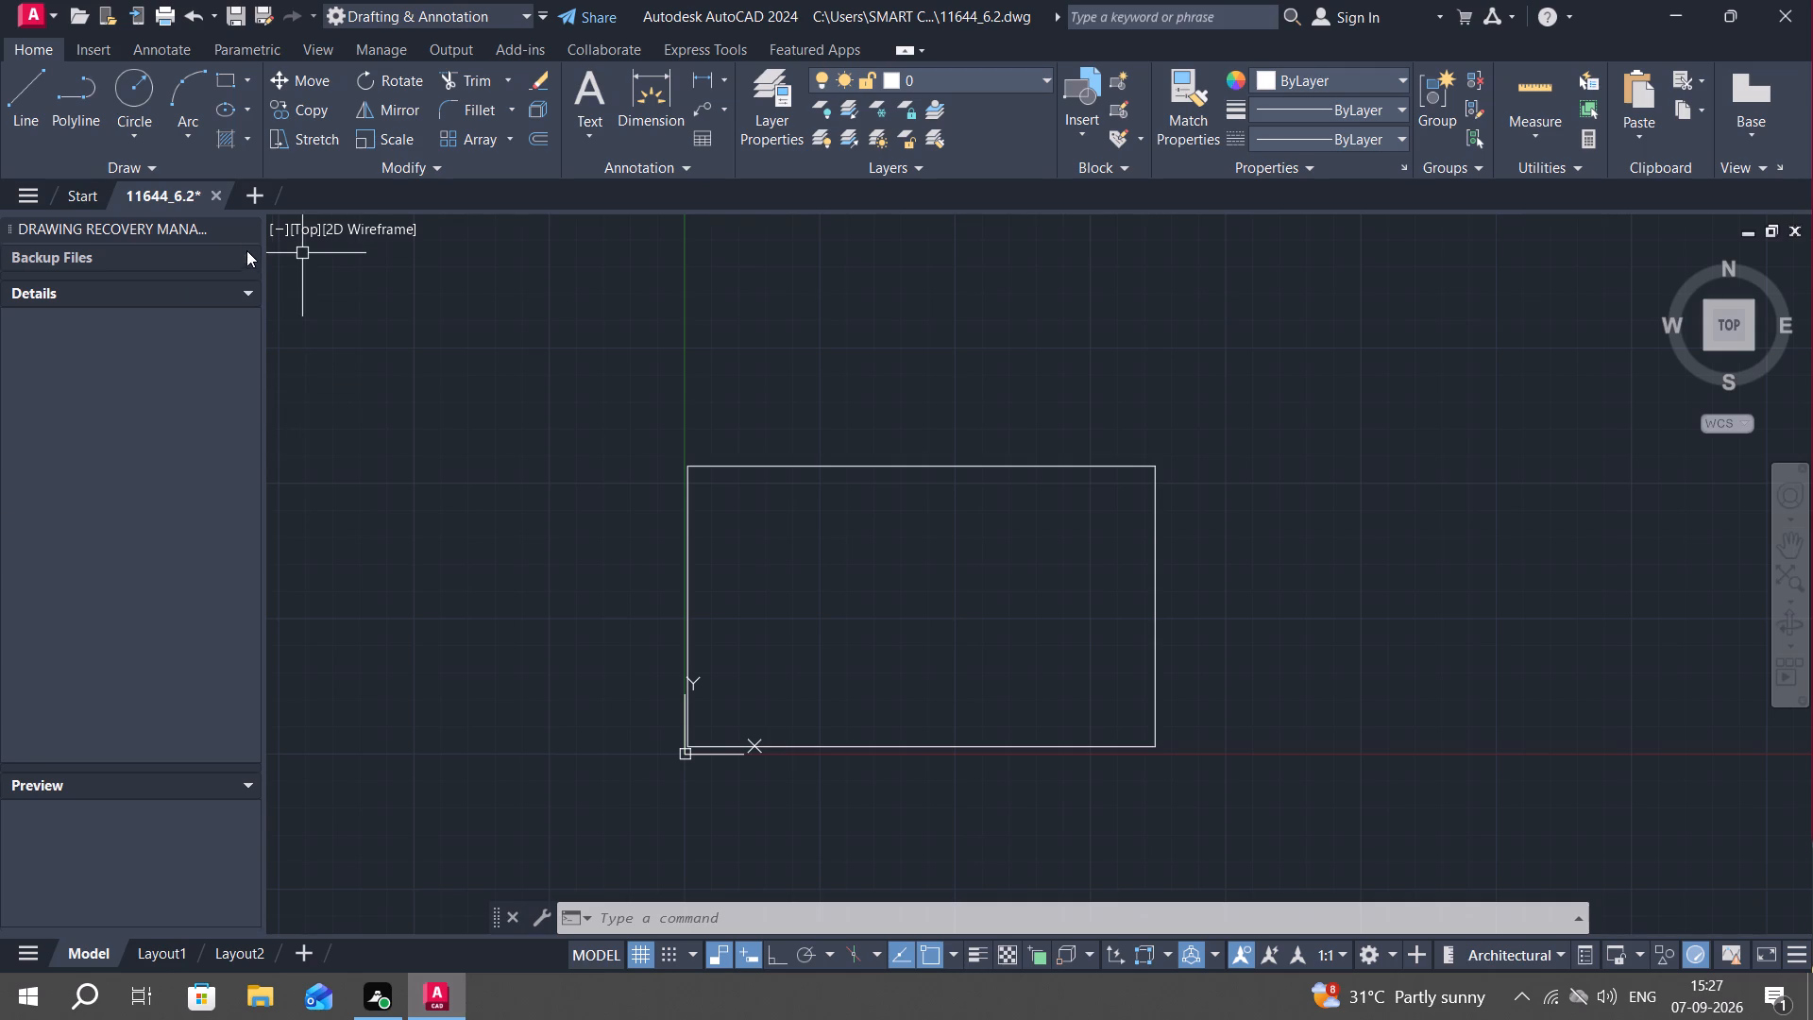
{"action": "left_click", "coordinate": [243, 222]}
Offset the 90' by 54' rectangle inward by 7'7.5".
{"action": "middle_click_drag", "start_coordinate": [651, 569], "coordinate": [678, 481]}
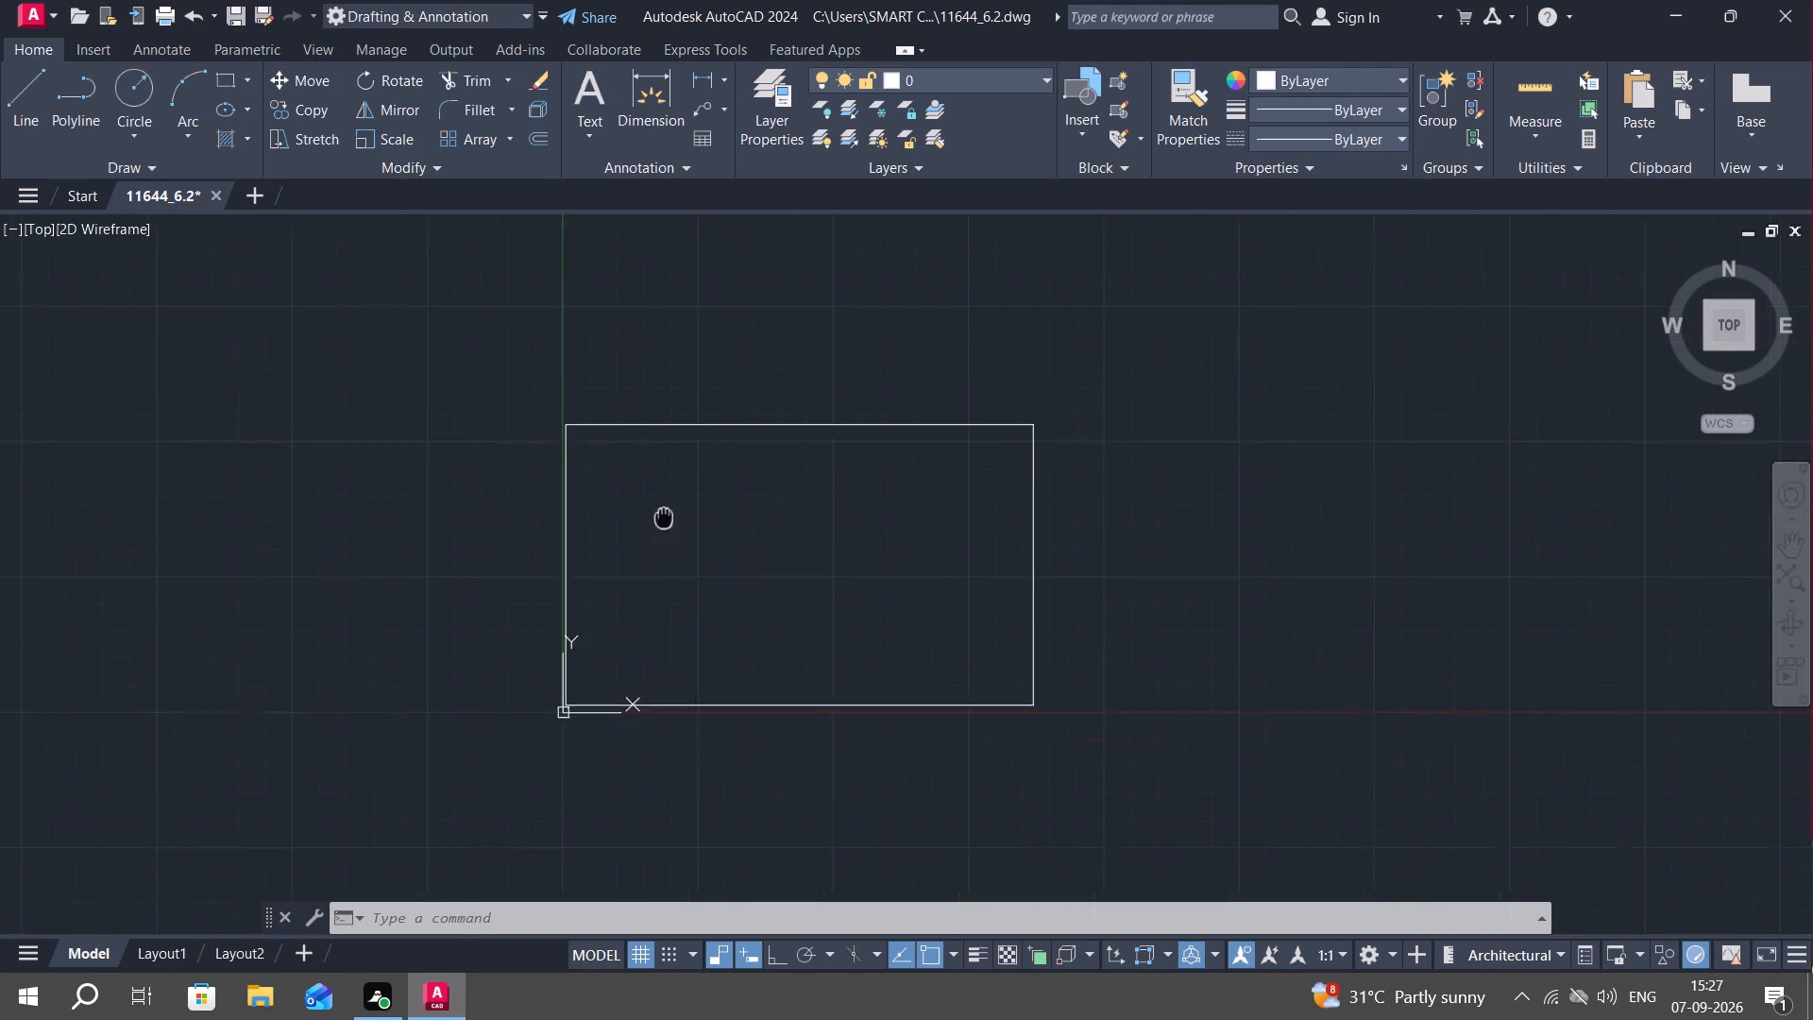
{"action": "middle_click_drag", "start_coordinate": [678, 481], "coordinate": [685, 466]}
{"action": "type", "text": "o"}
{"action": "key", "text": "space"}
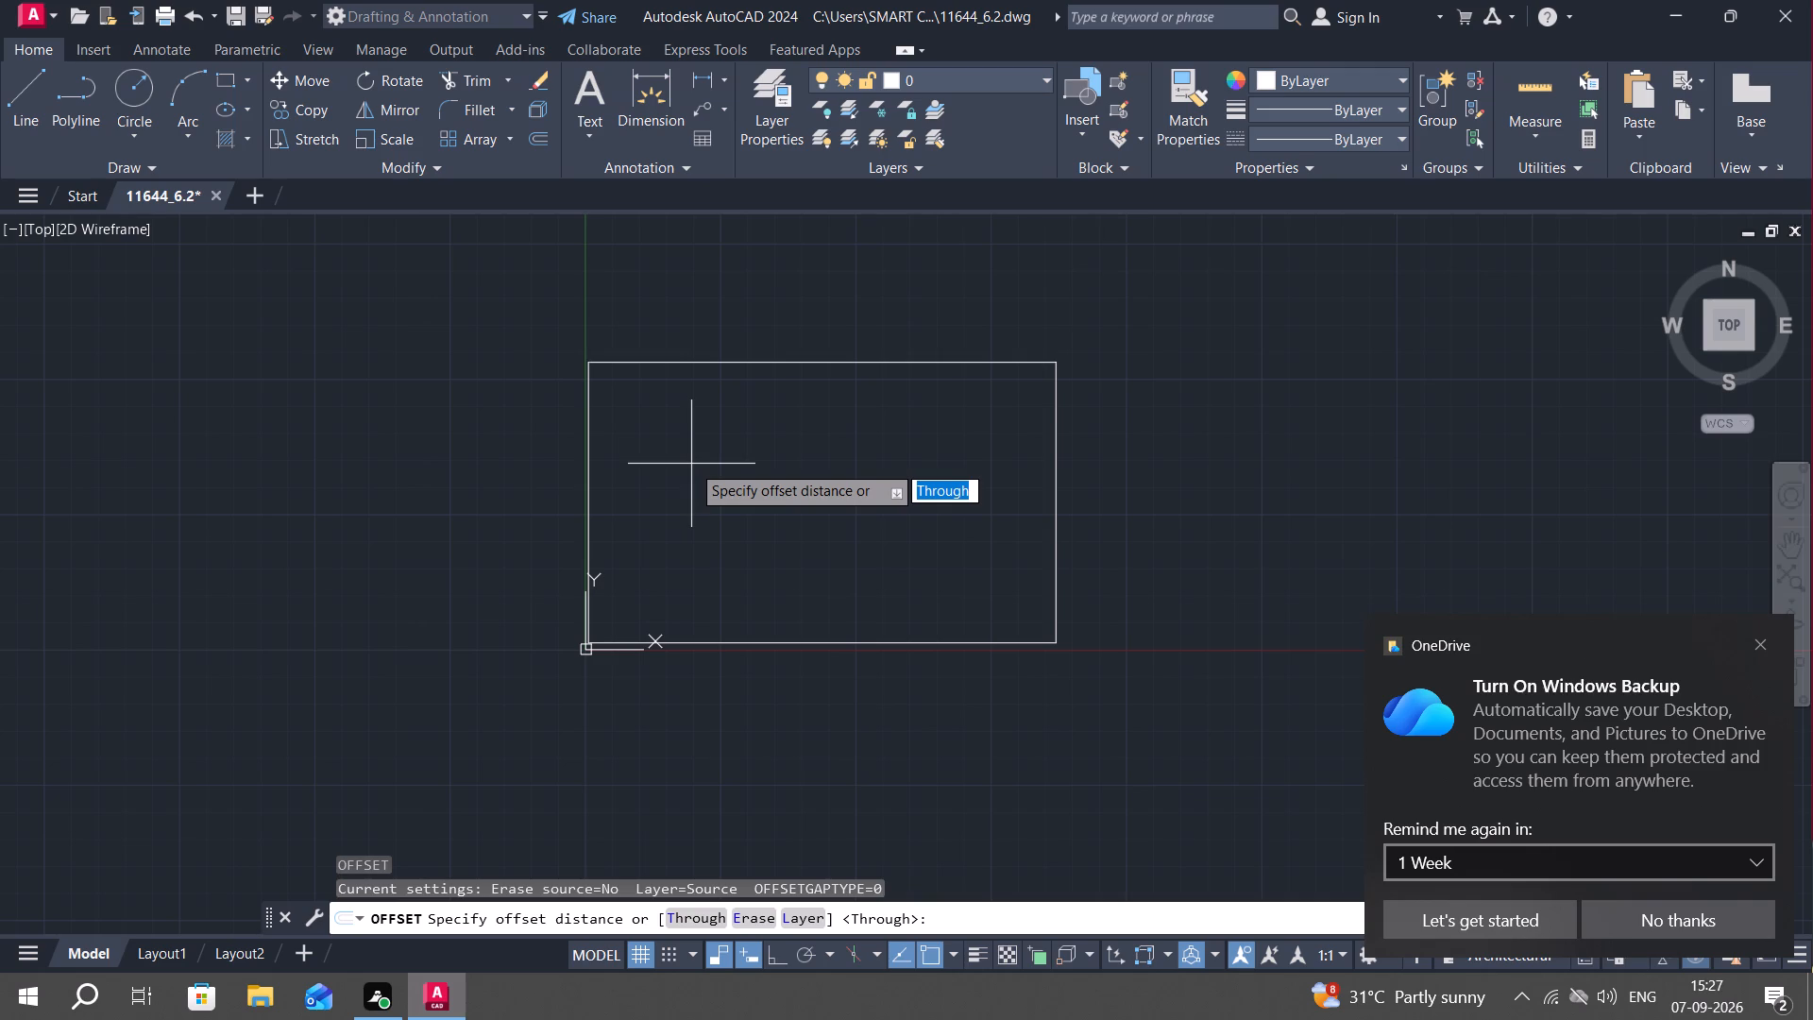
{"action": "type", "text": "7'7.5\""}
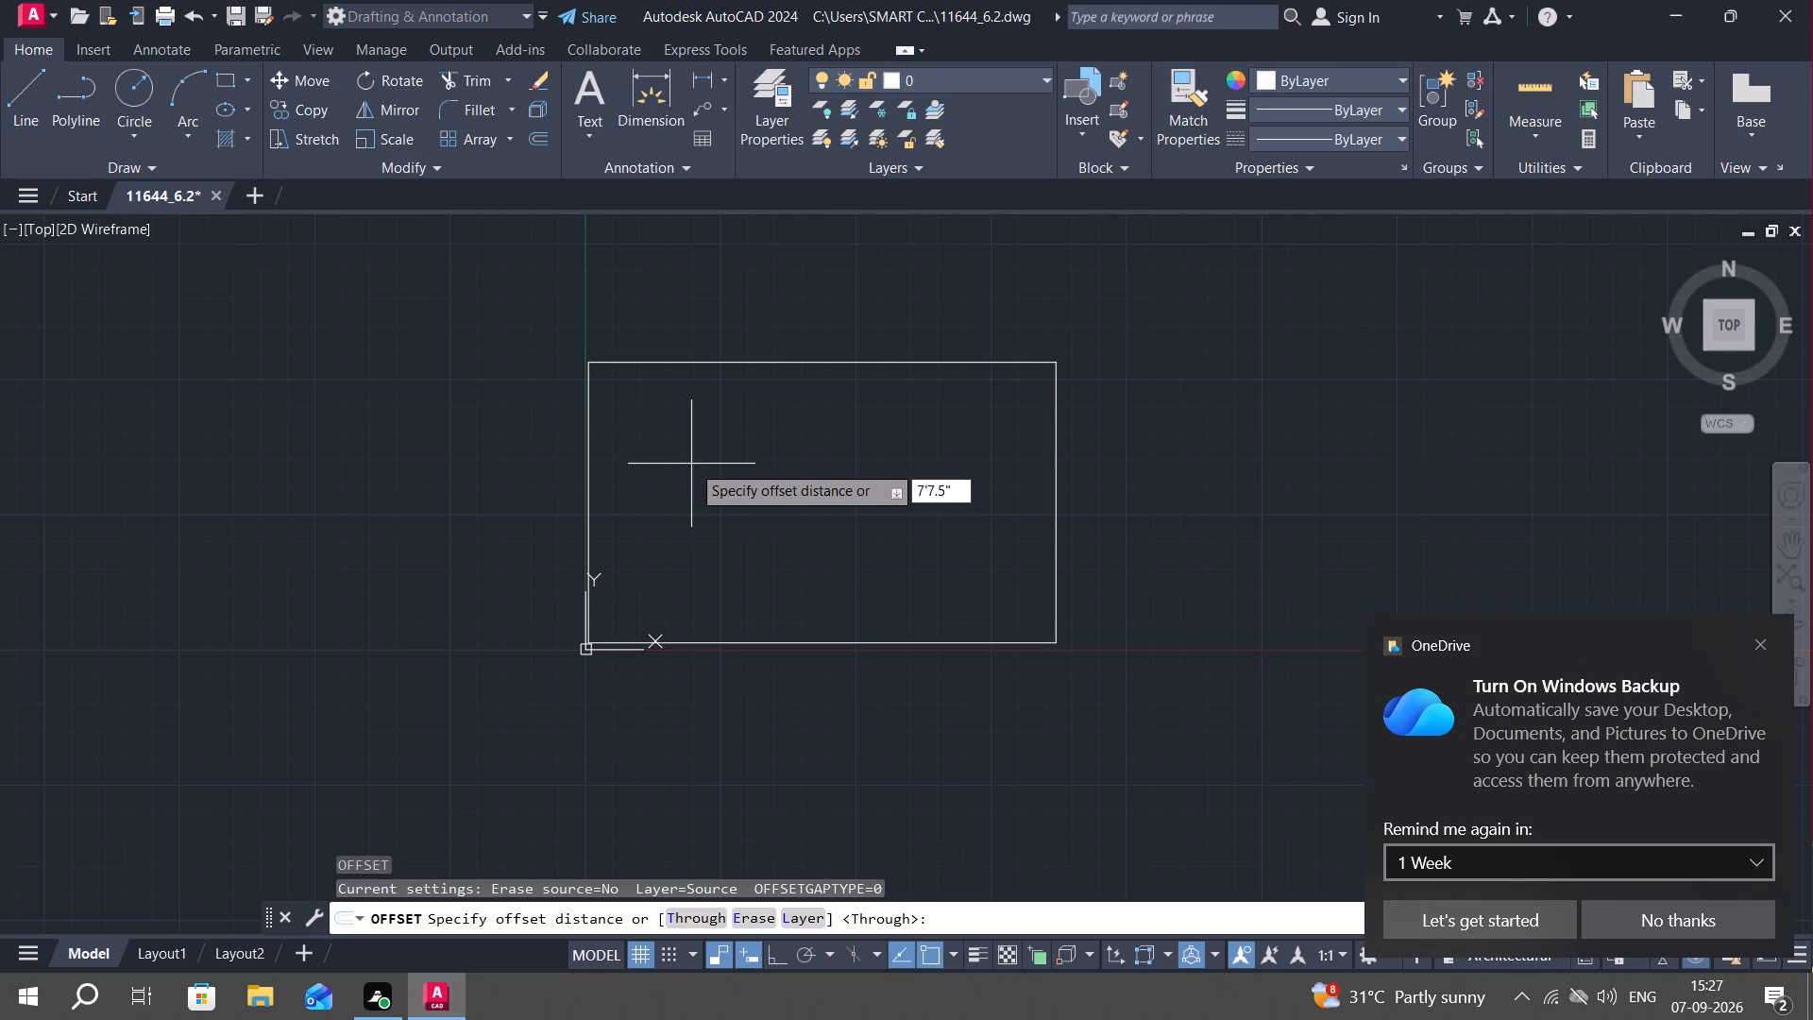
{"action": "key", "text": "Return"}
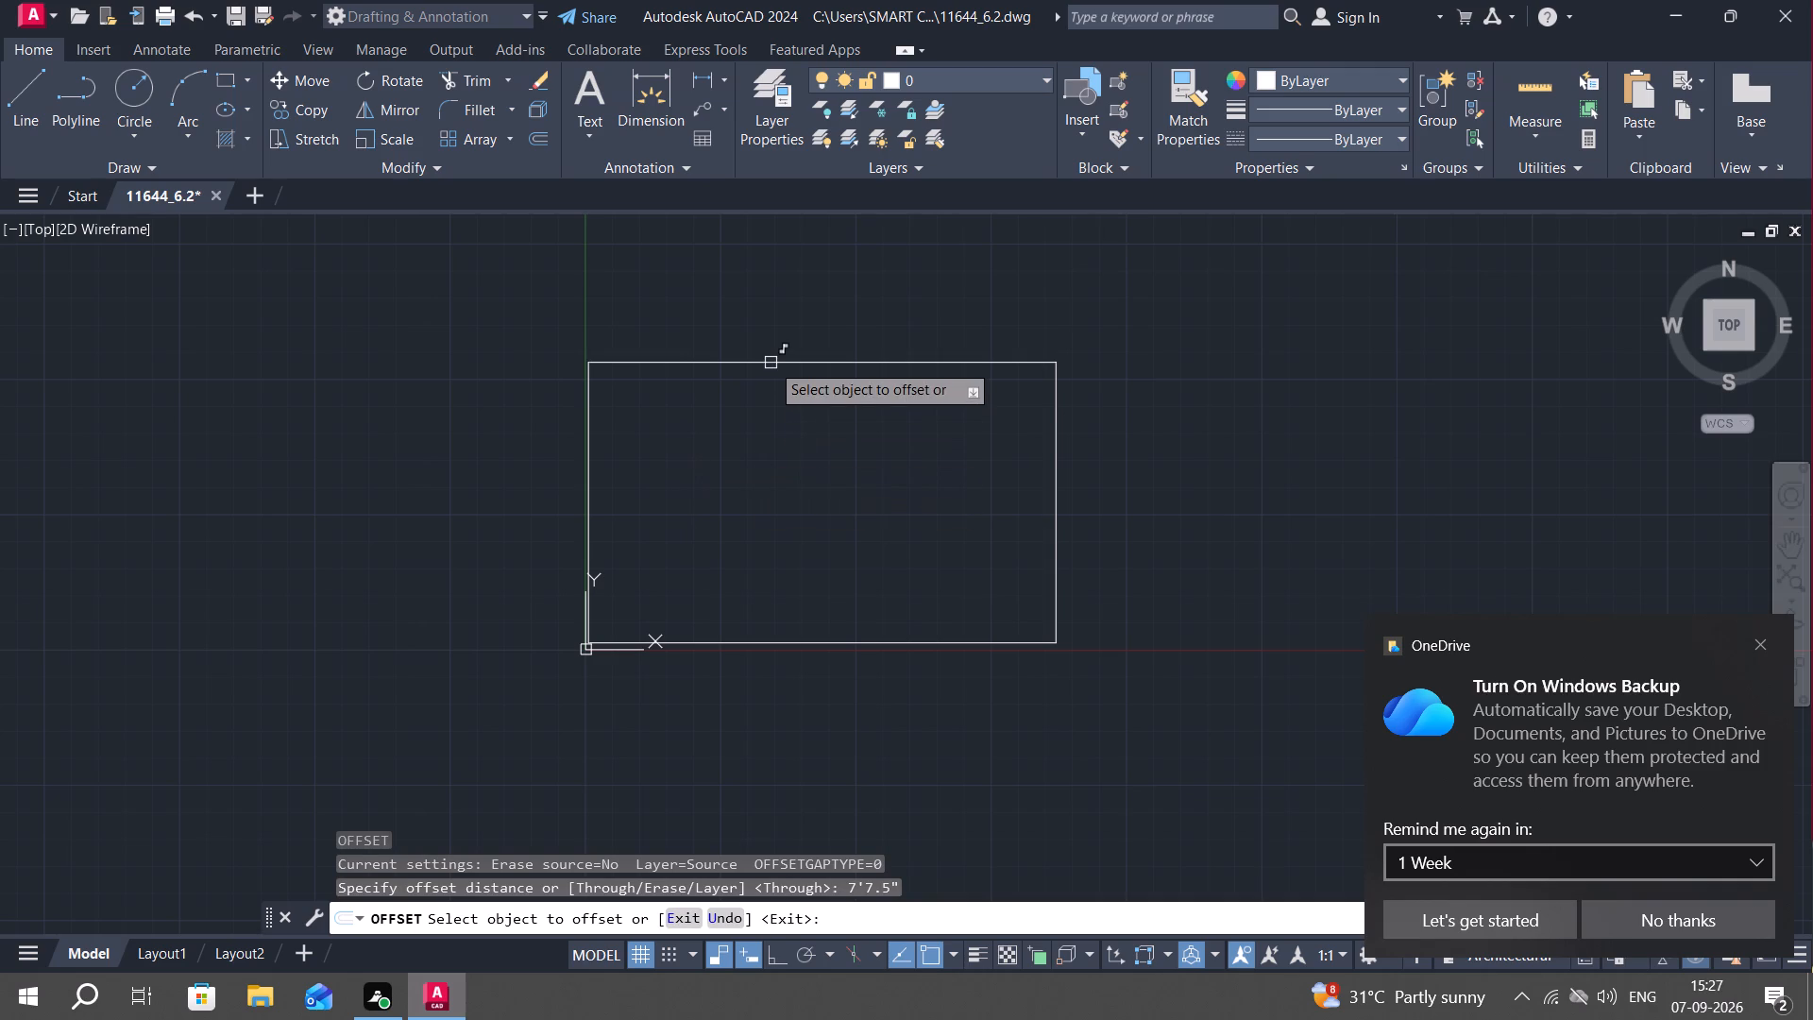
{"action": "left_click", "coordinate": [771, 363]}
{"action": "left_click", "coordinate": [789, 501]}
{"action": "key", "text": "Escape"}
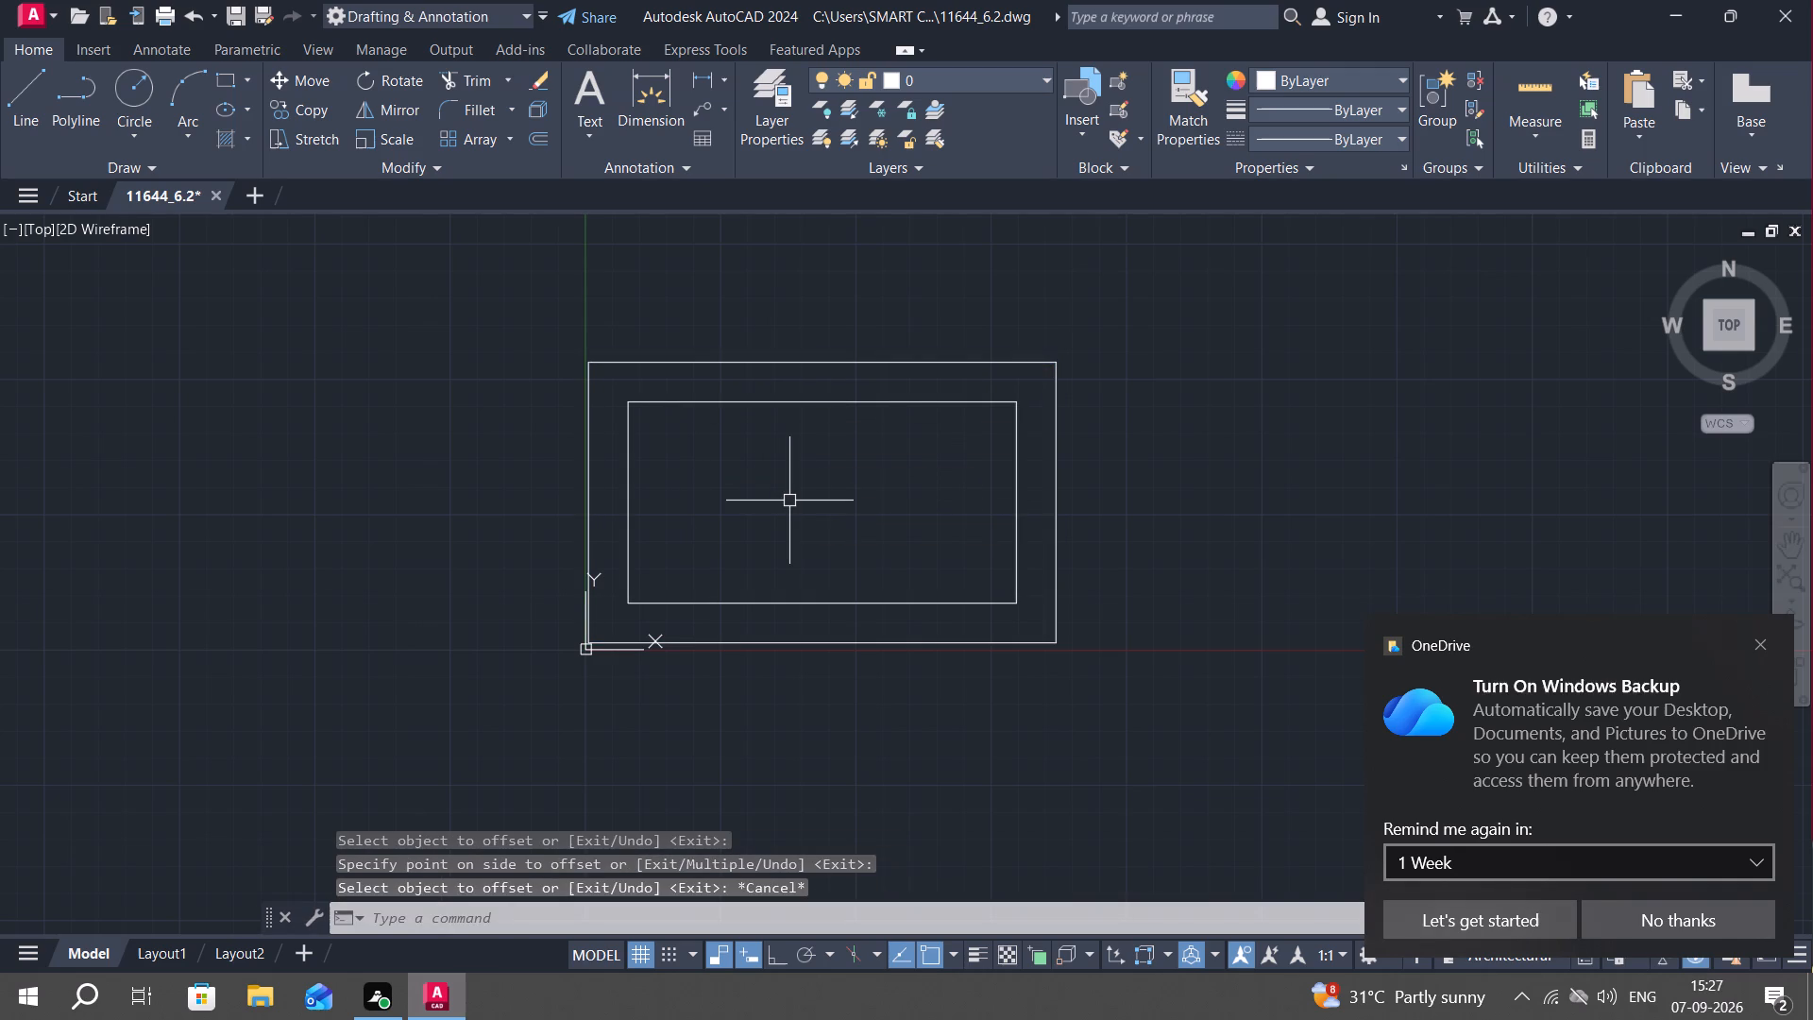
Trim away the bottom edge of the inner offset rectangle.
{"action": "type", "text": "tr"}
{"action": "key", "text": "space"}
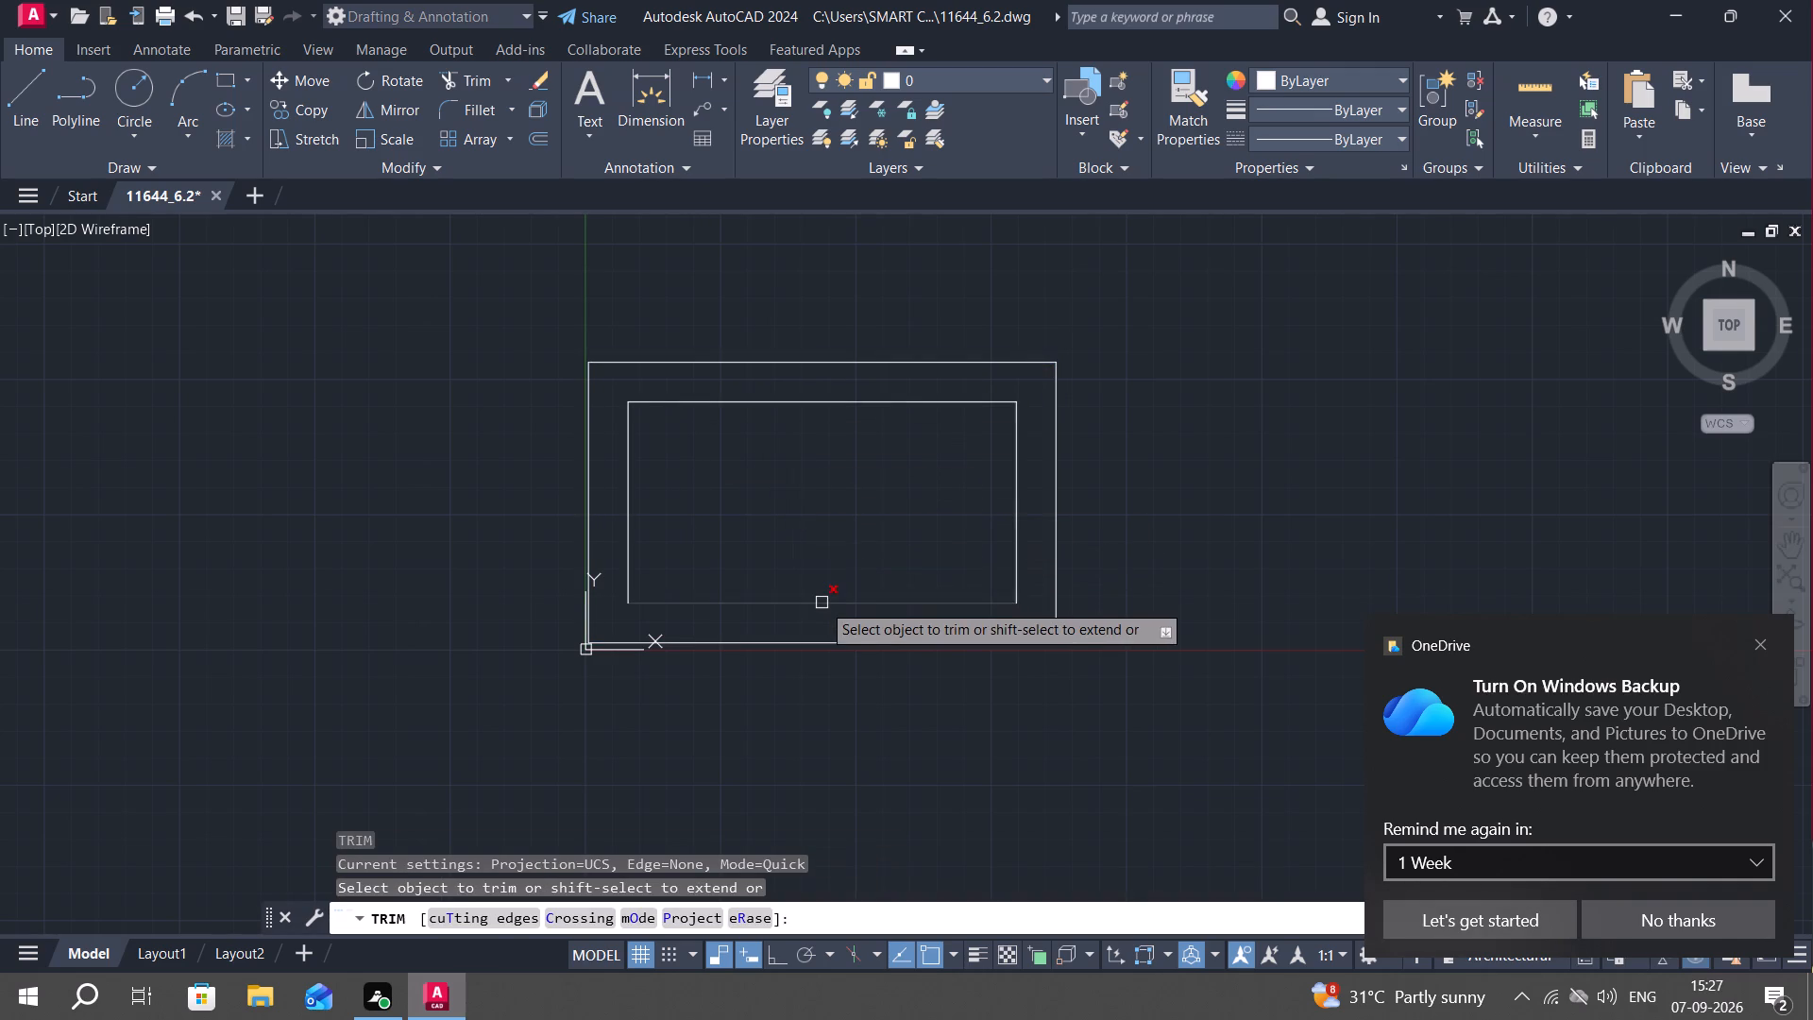
{"action": "left_click", "coordinate": [822, 603]}
{"action": "key", "text": "Escape"}
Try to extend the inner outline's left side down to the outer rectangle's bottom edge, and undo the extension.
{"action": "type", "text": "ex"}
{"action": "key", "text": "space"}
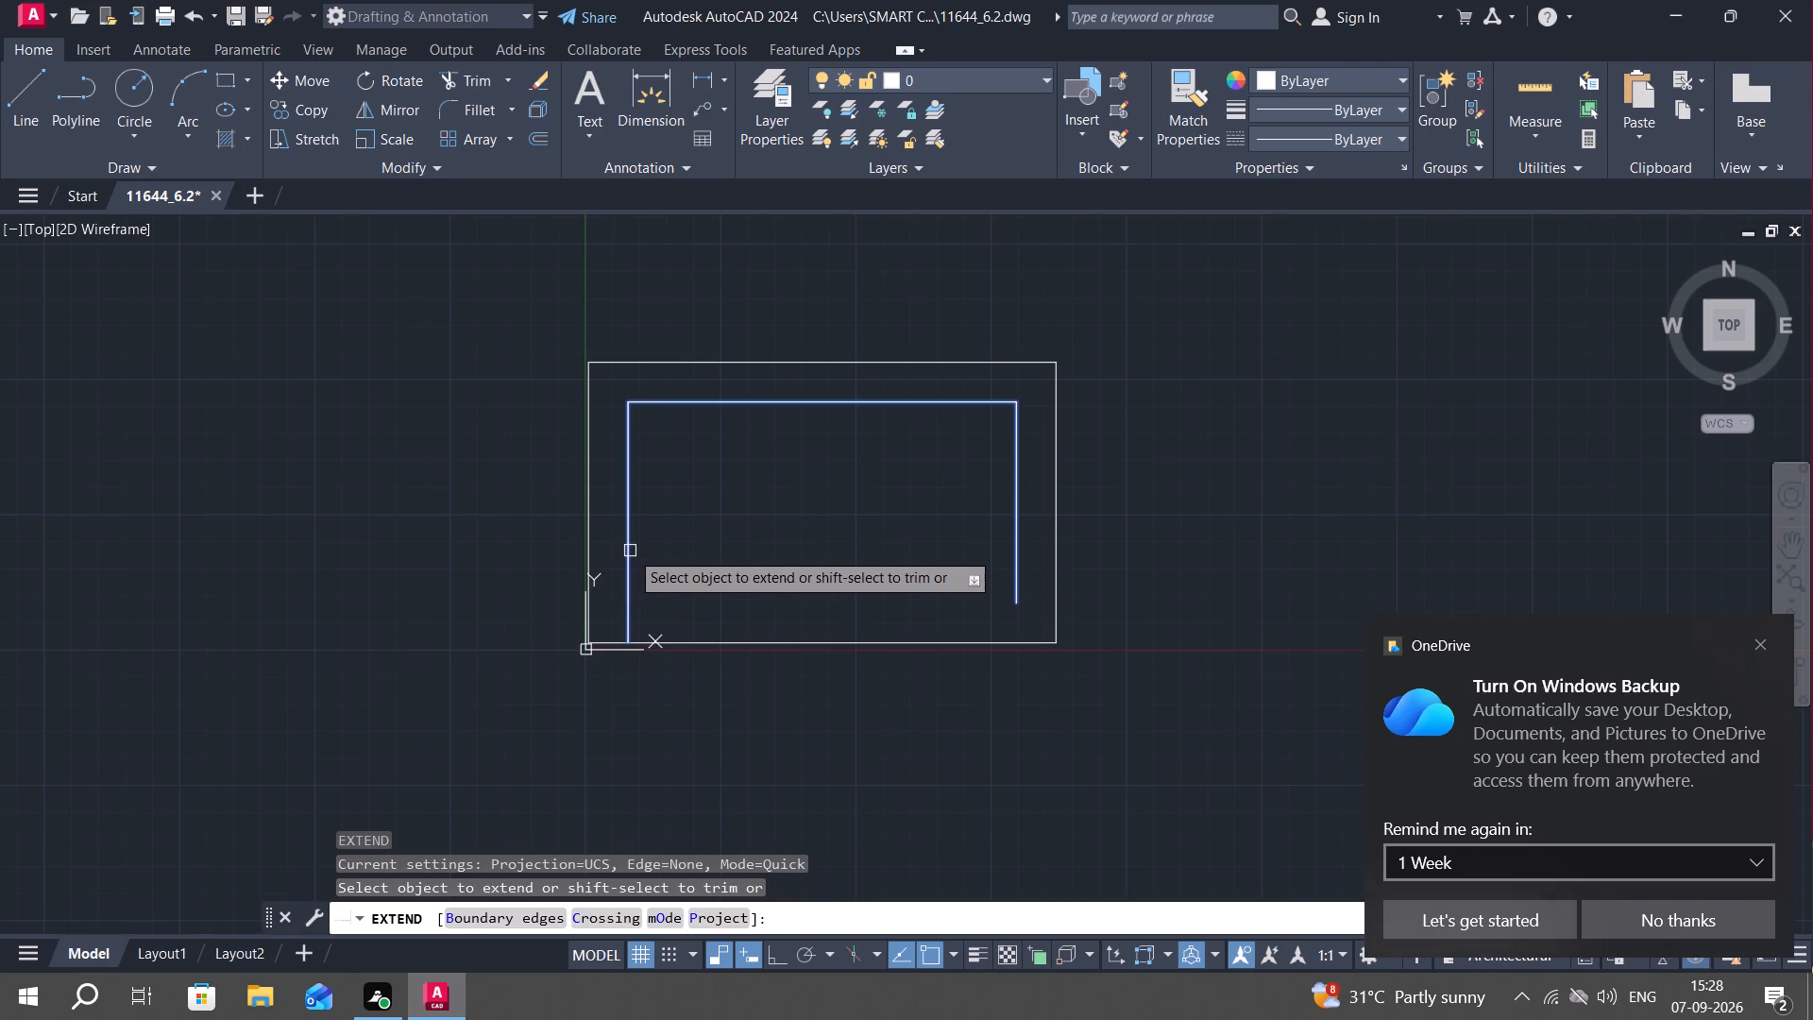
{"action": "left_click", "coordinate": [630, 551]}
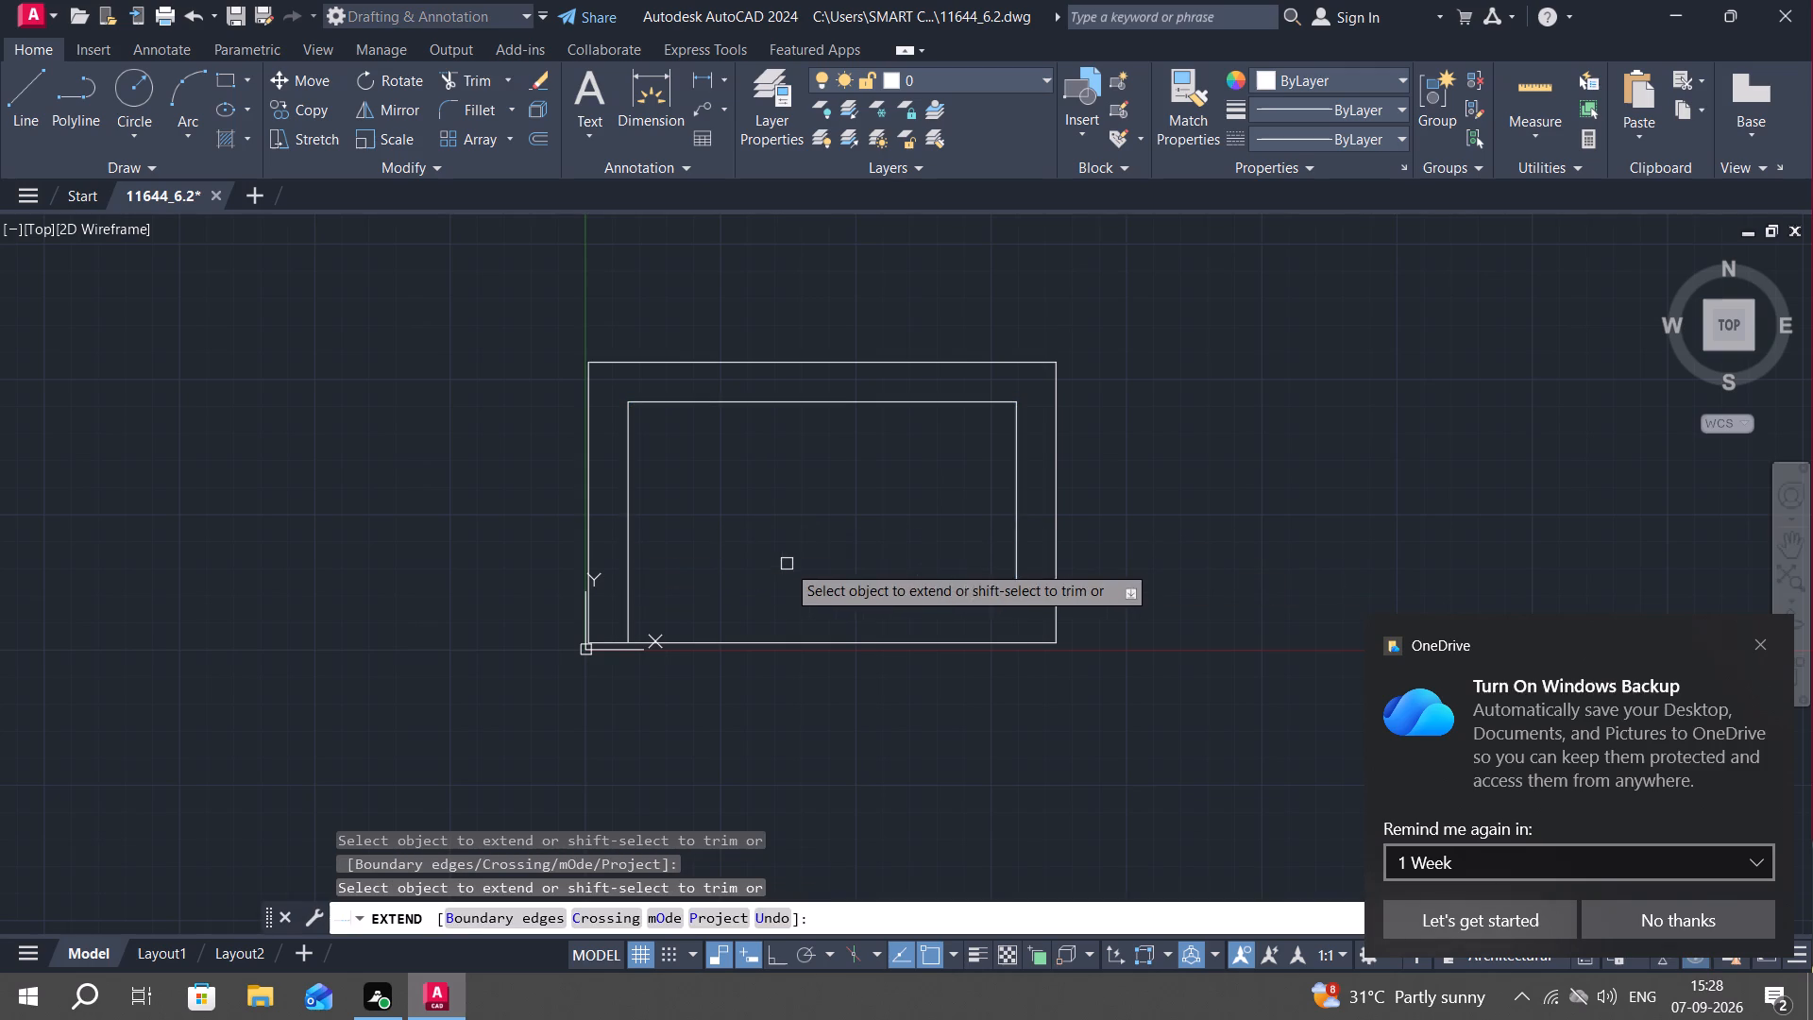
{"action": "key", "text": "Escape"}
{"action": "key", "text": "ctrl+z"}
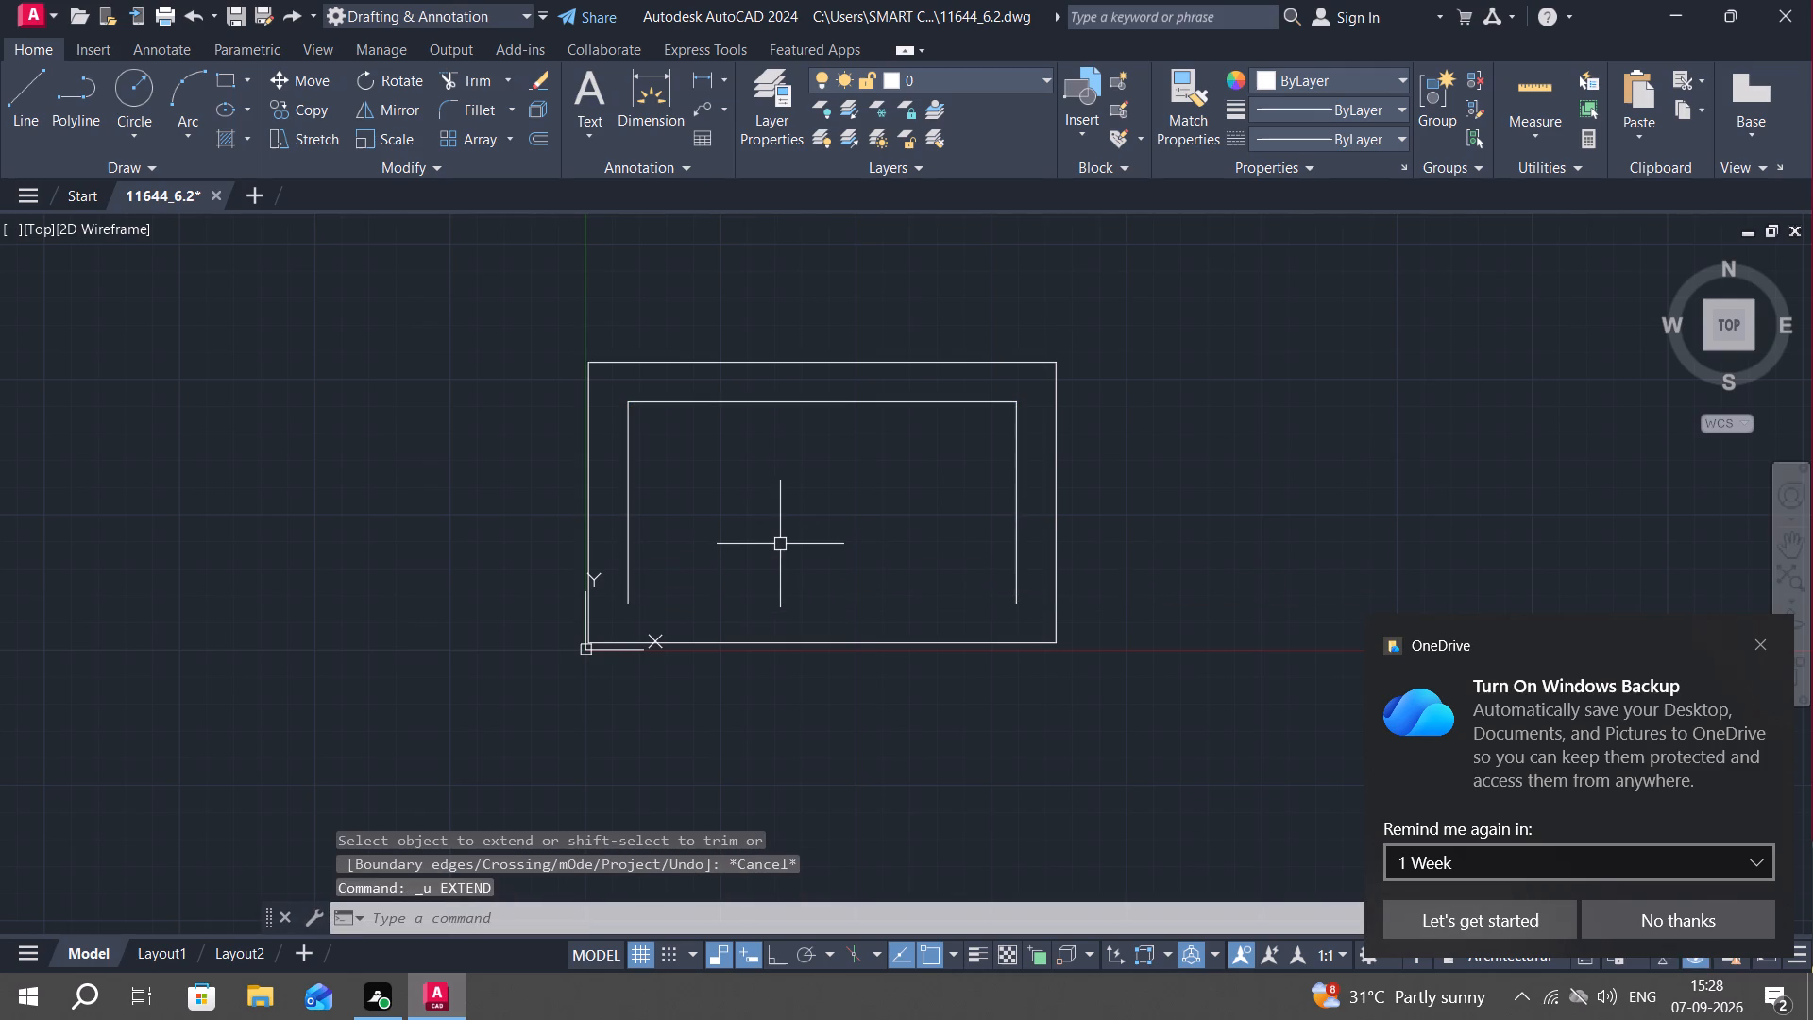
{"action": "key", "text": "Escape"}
Offset the outer rectangle inward by 10'.
{"action": "type", "text": "o"}
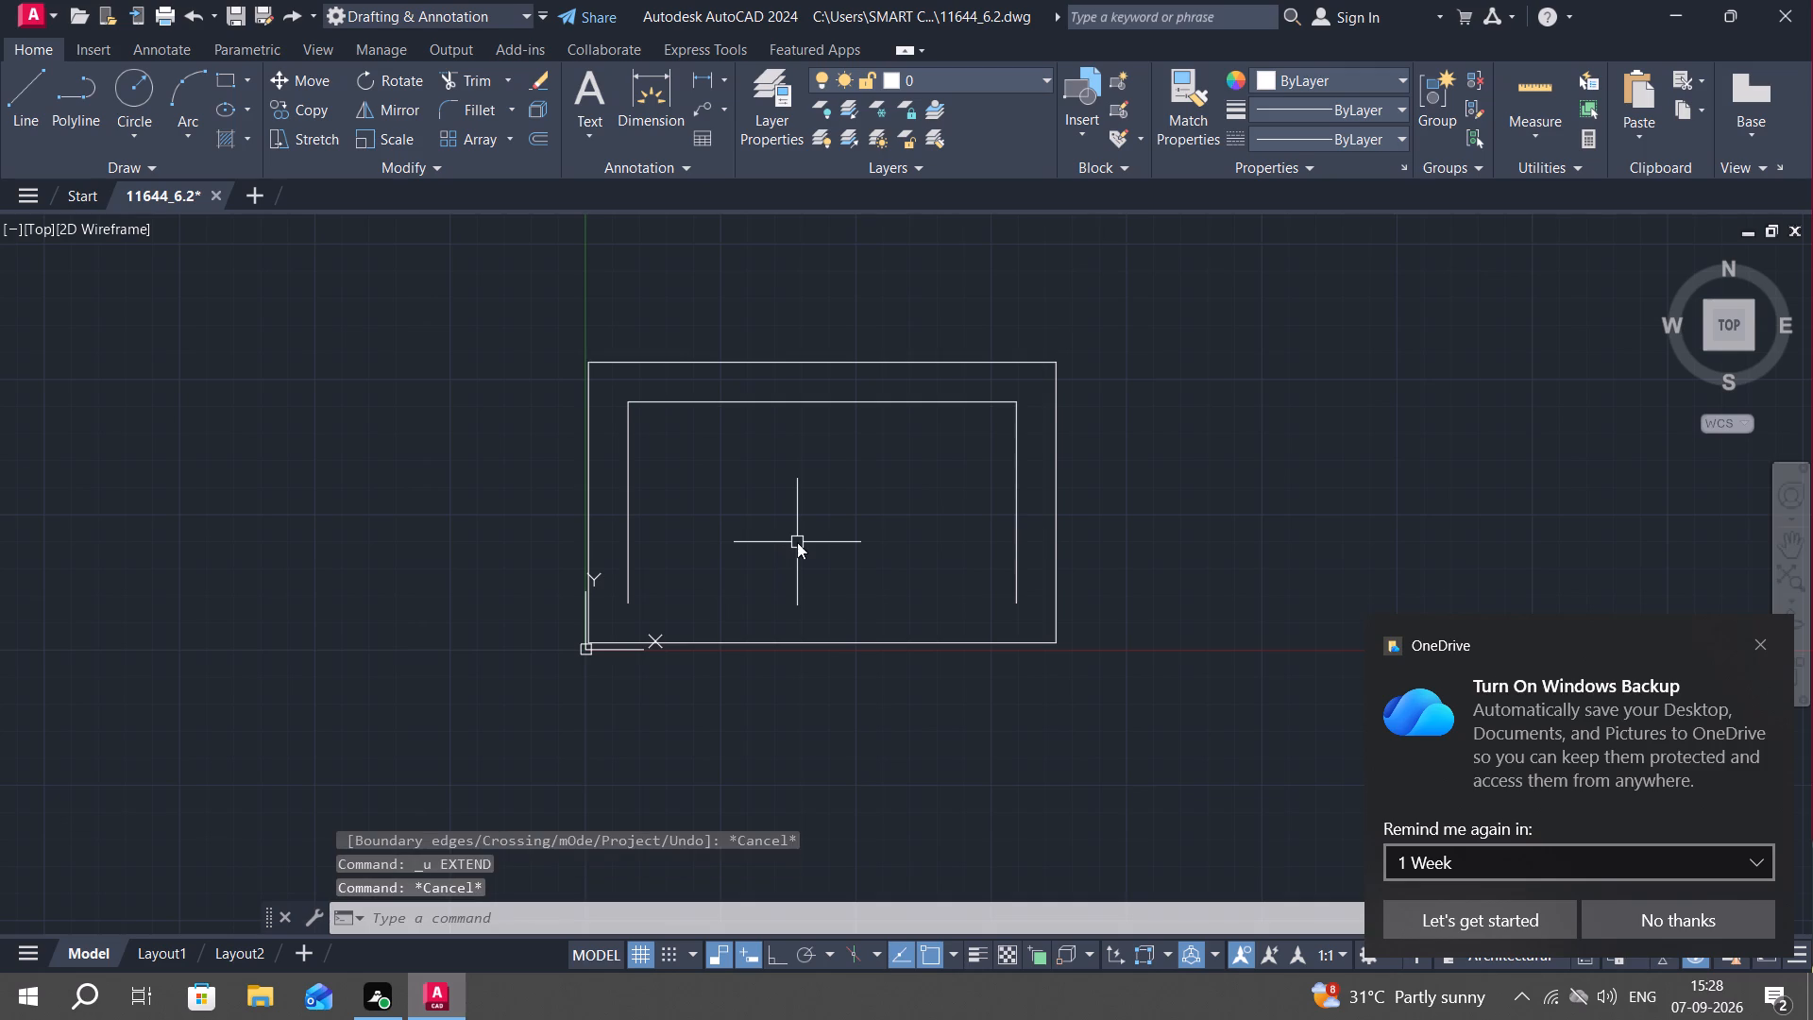
{"action": "key", "text": "space"}
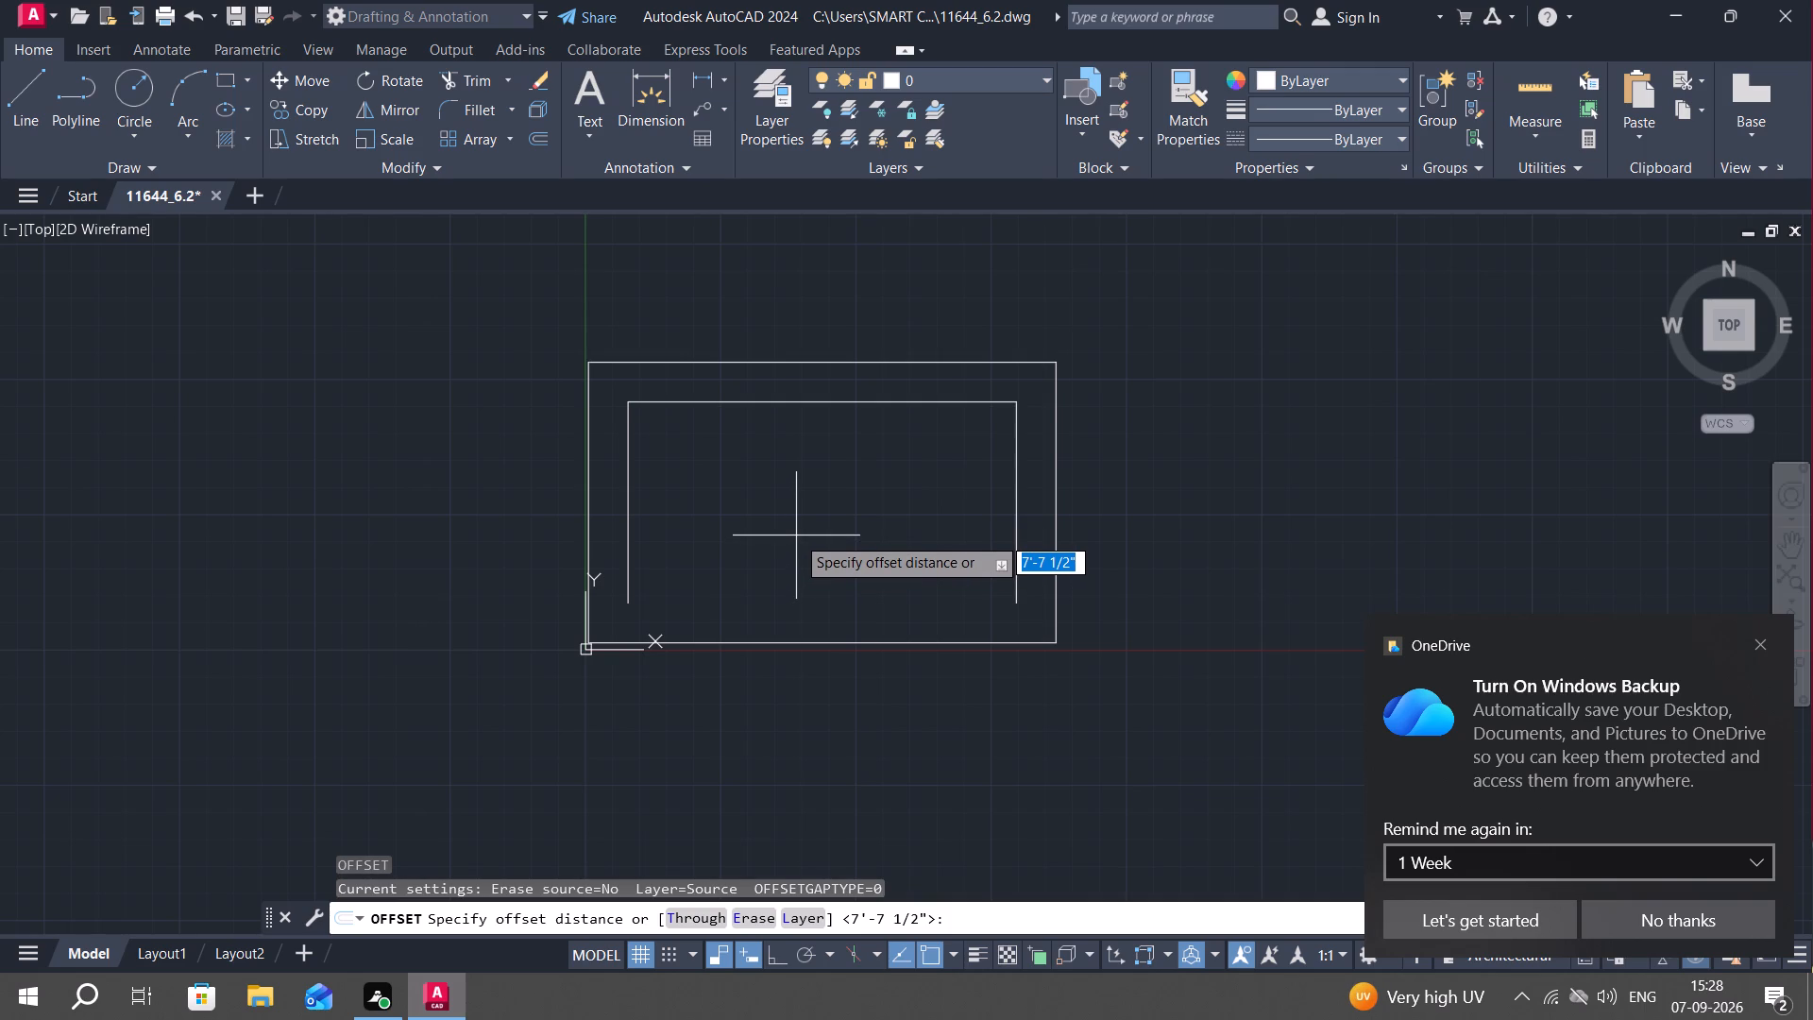
{"action": "key", "text": "1"}
{"action": "type", "text": "0'"}
{"action": "key", "text": "space"}
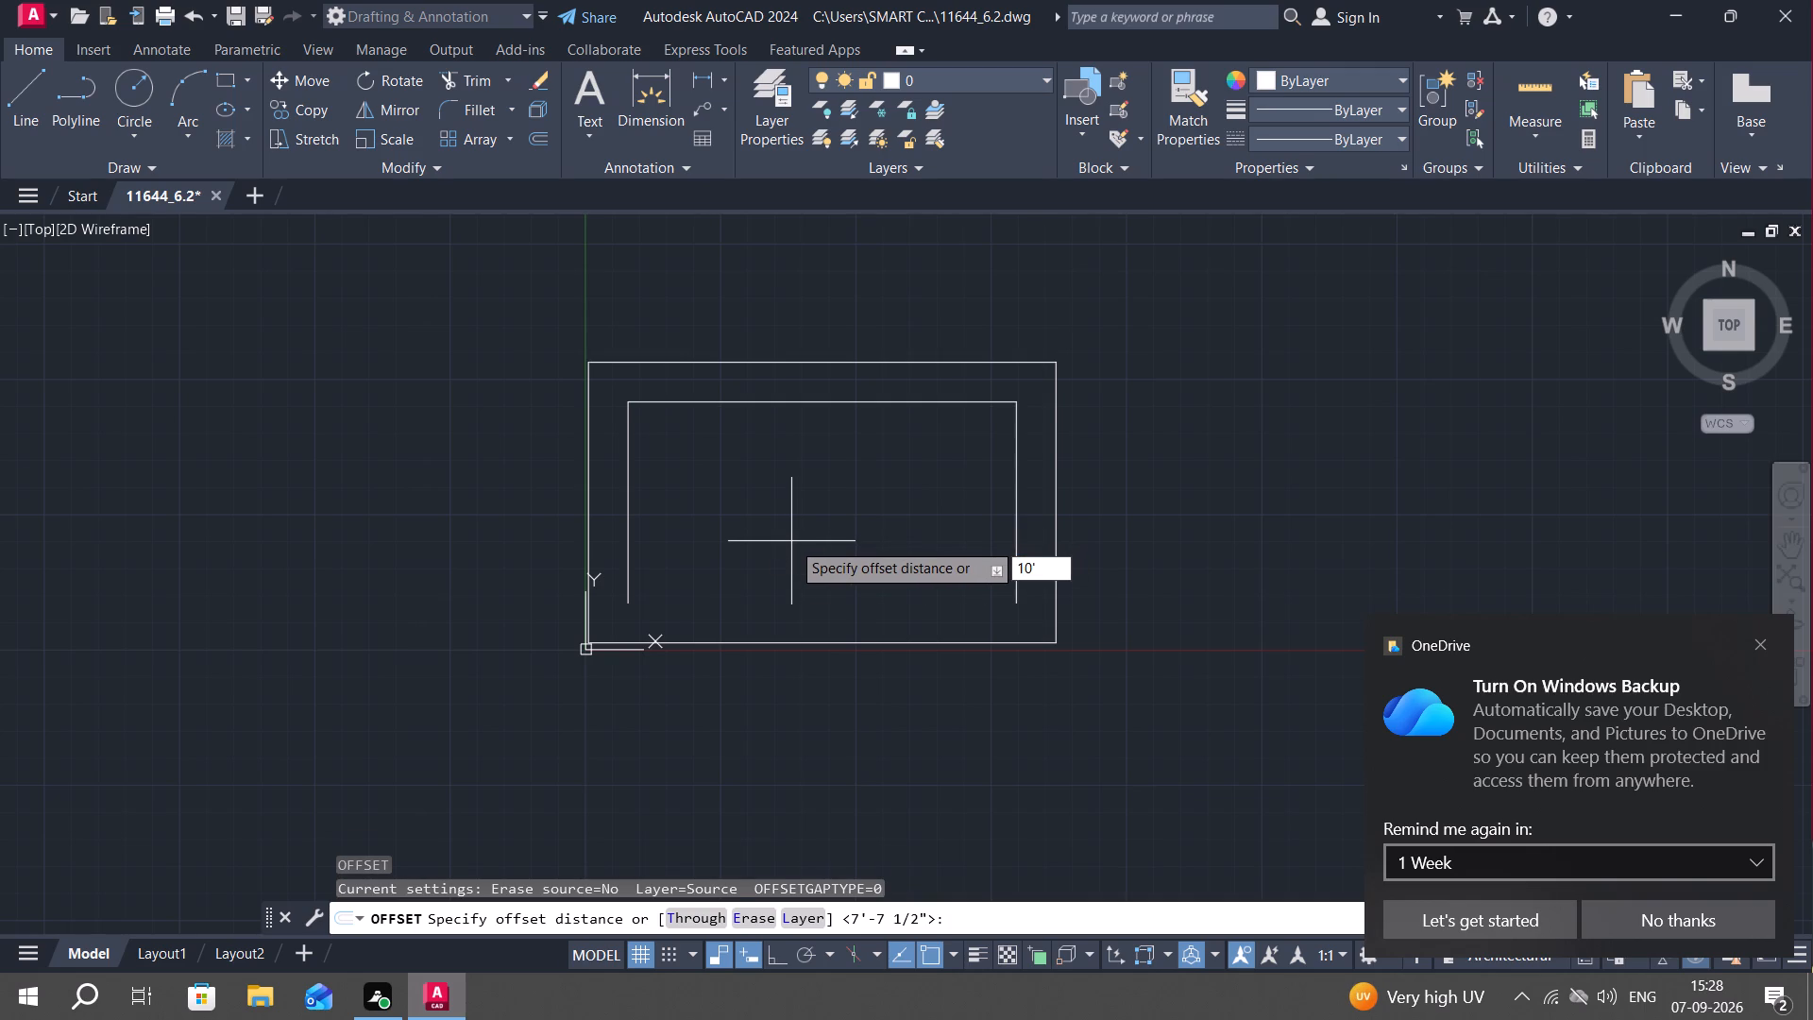
{"action": "left_click", "coordinate": [813, 643]}
{"action": "left_click", "coordinate": [814, 513]}
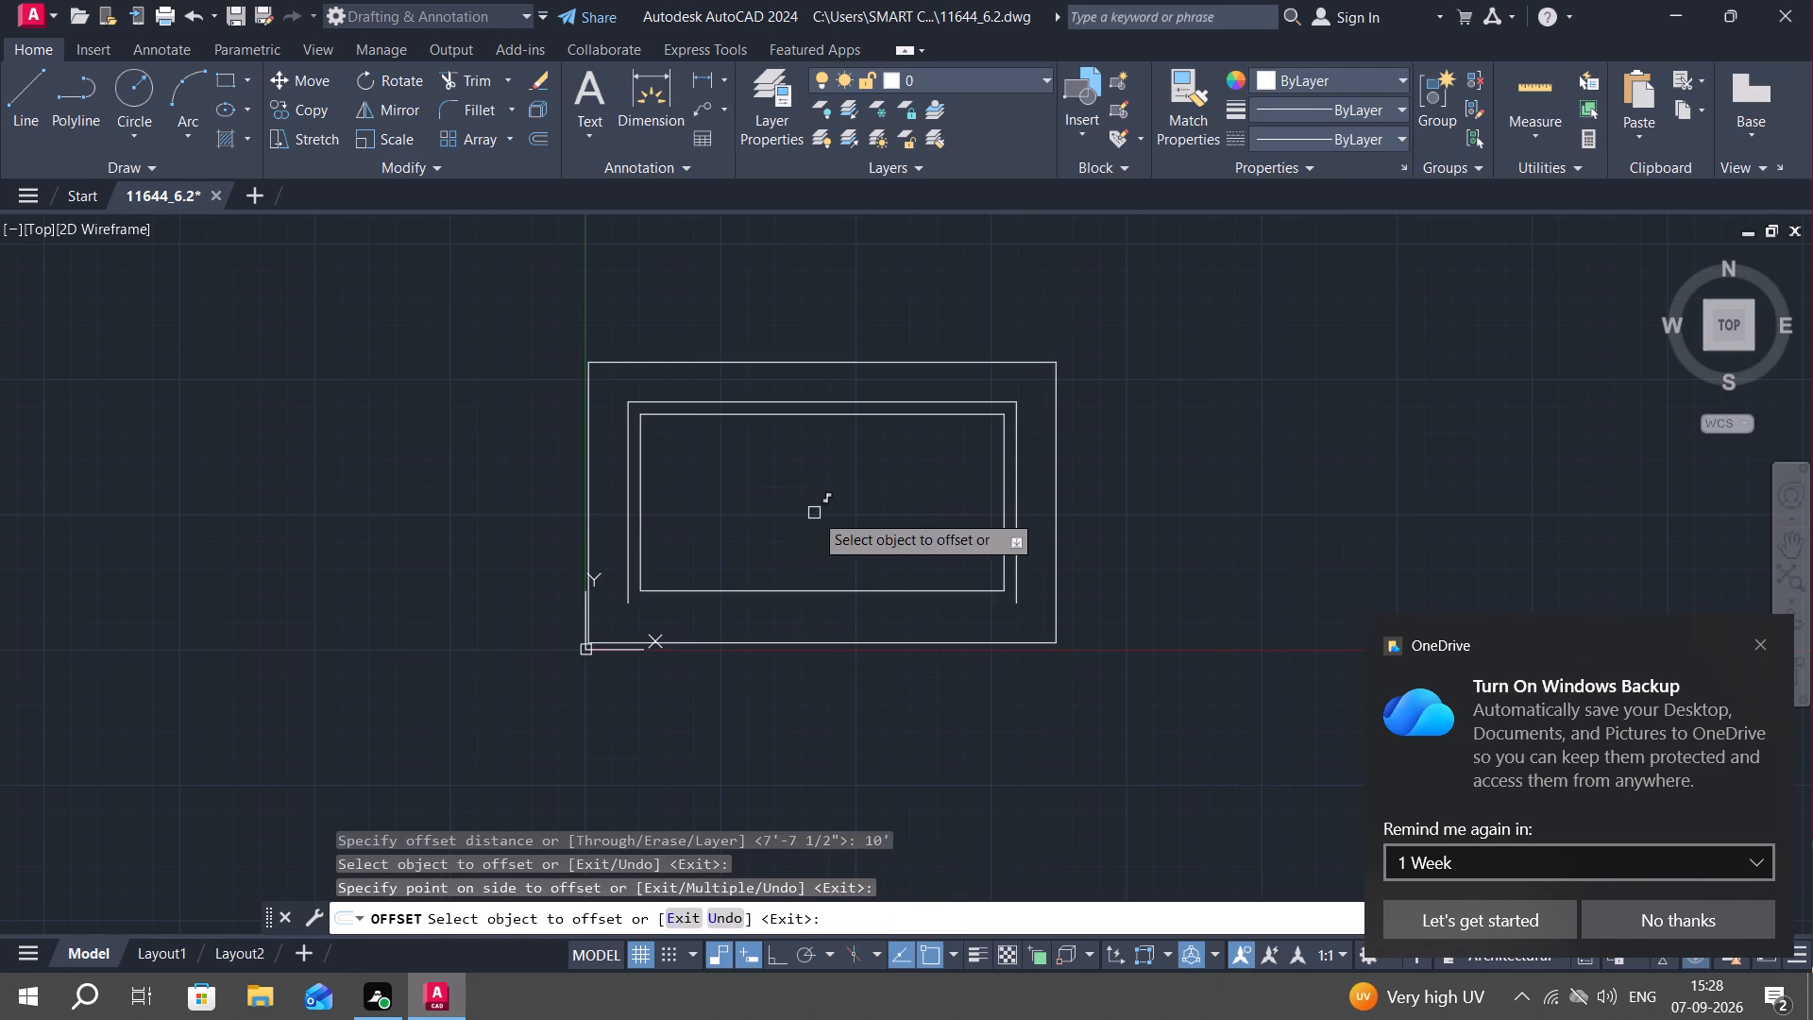
{"action": "key", "text": "Escape"}
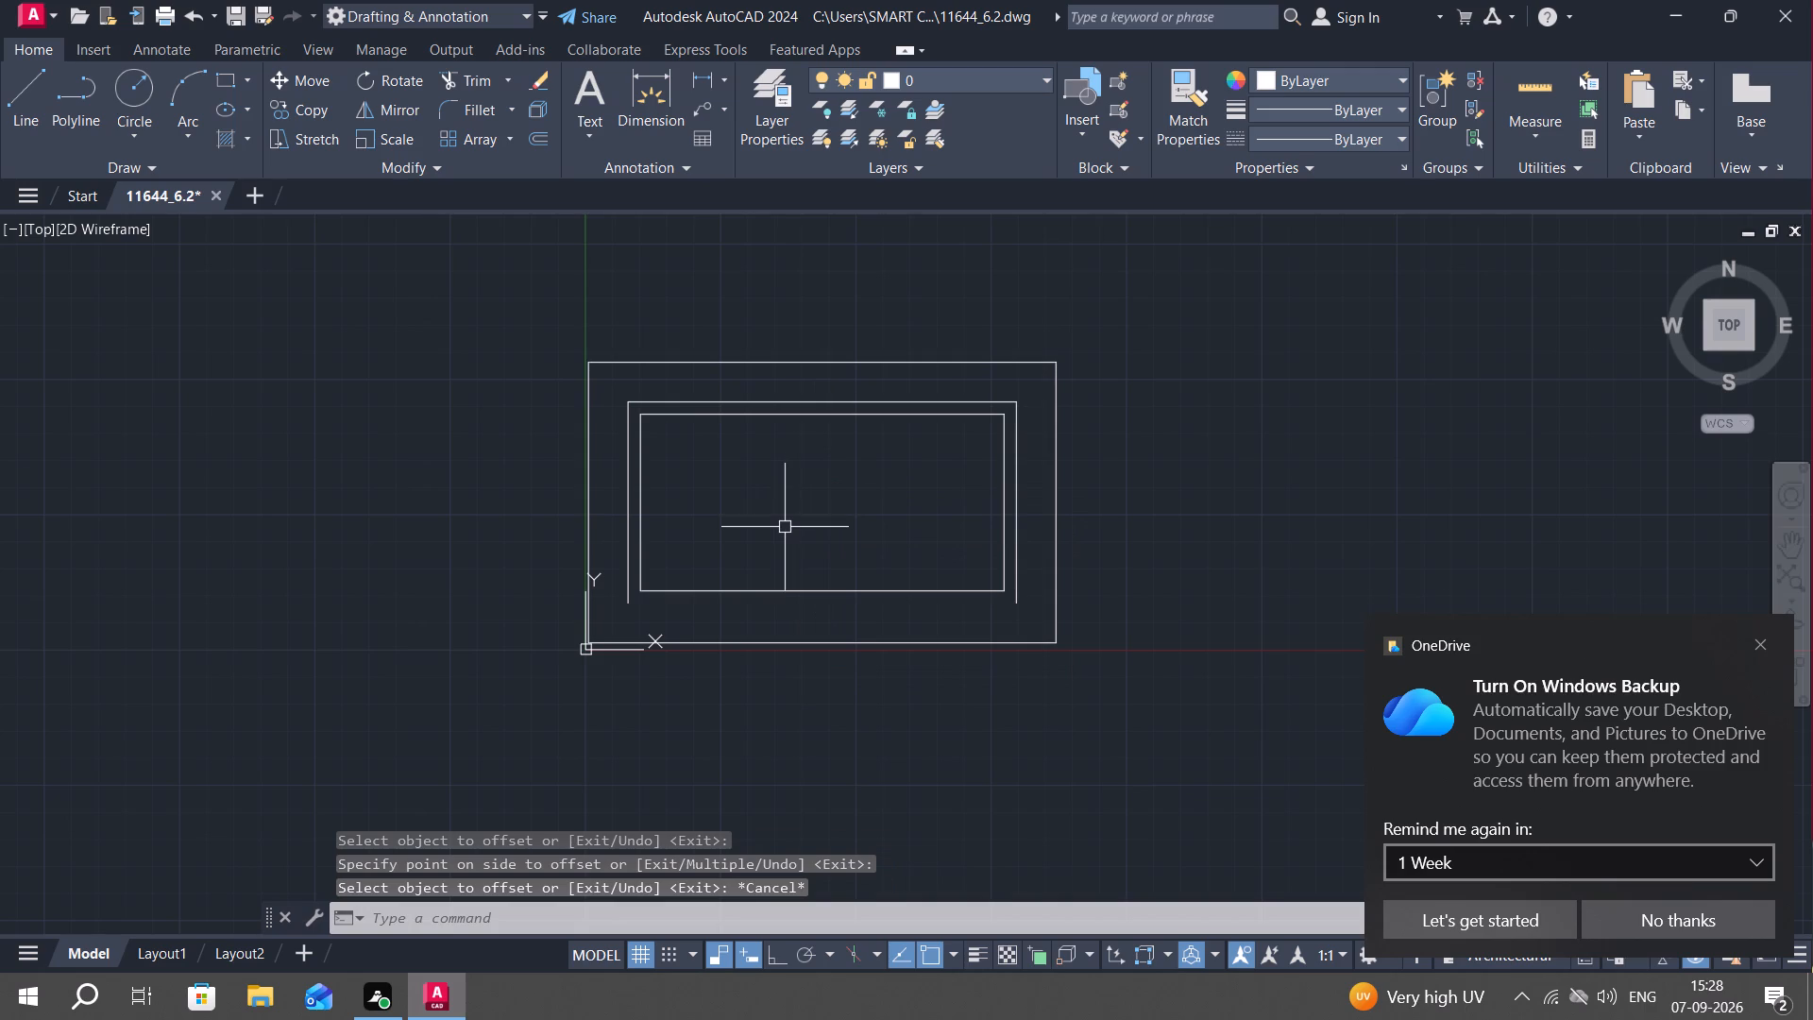
Trim away the left, top and right sides of the 10' offset rectangle, keeping only its bottom line.
{"action": "type", "text": "tr"}
{"action": "key", "text": "space"}
{"action": "left_click", "coordinate": [641, 487]}
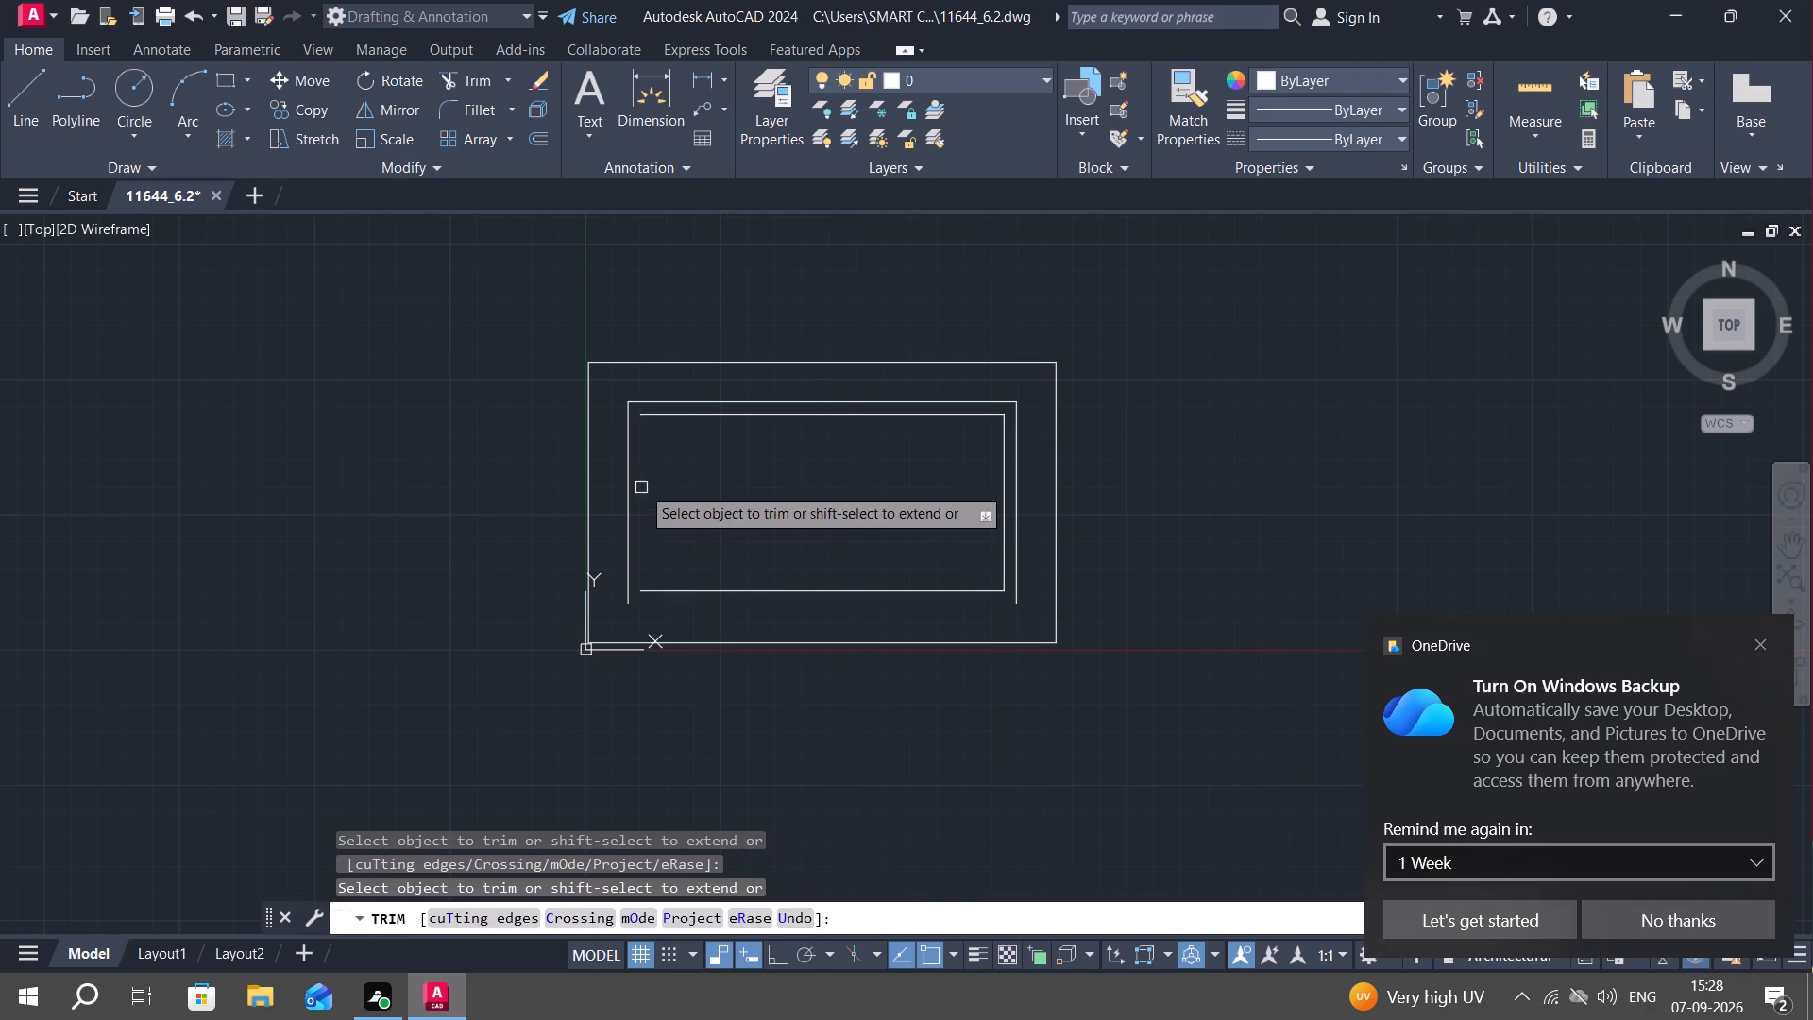
{"action": "left_click", "coordinate": [733, 416]}
{"action": "left_click", "coordinate": [1006, 518]}
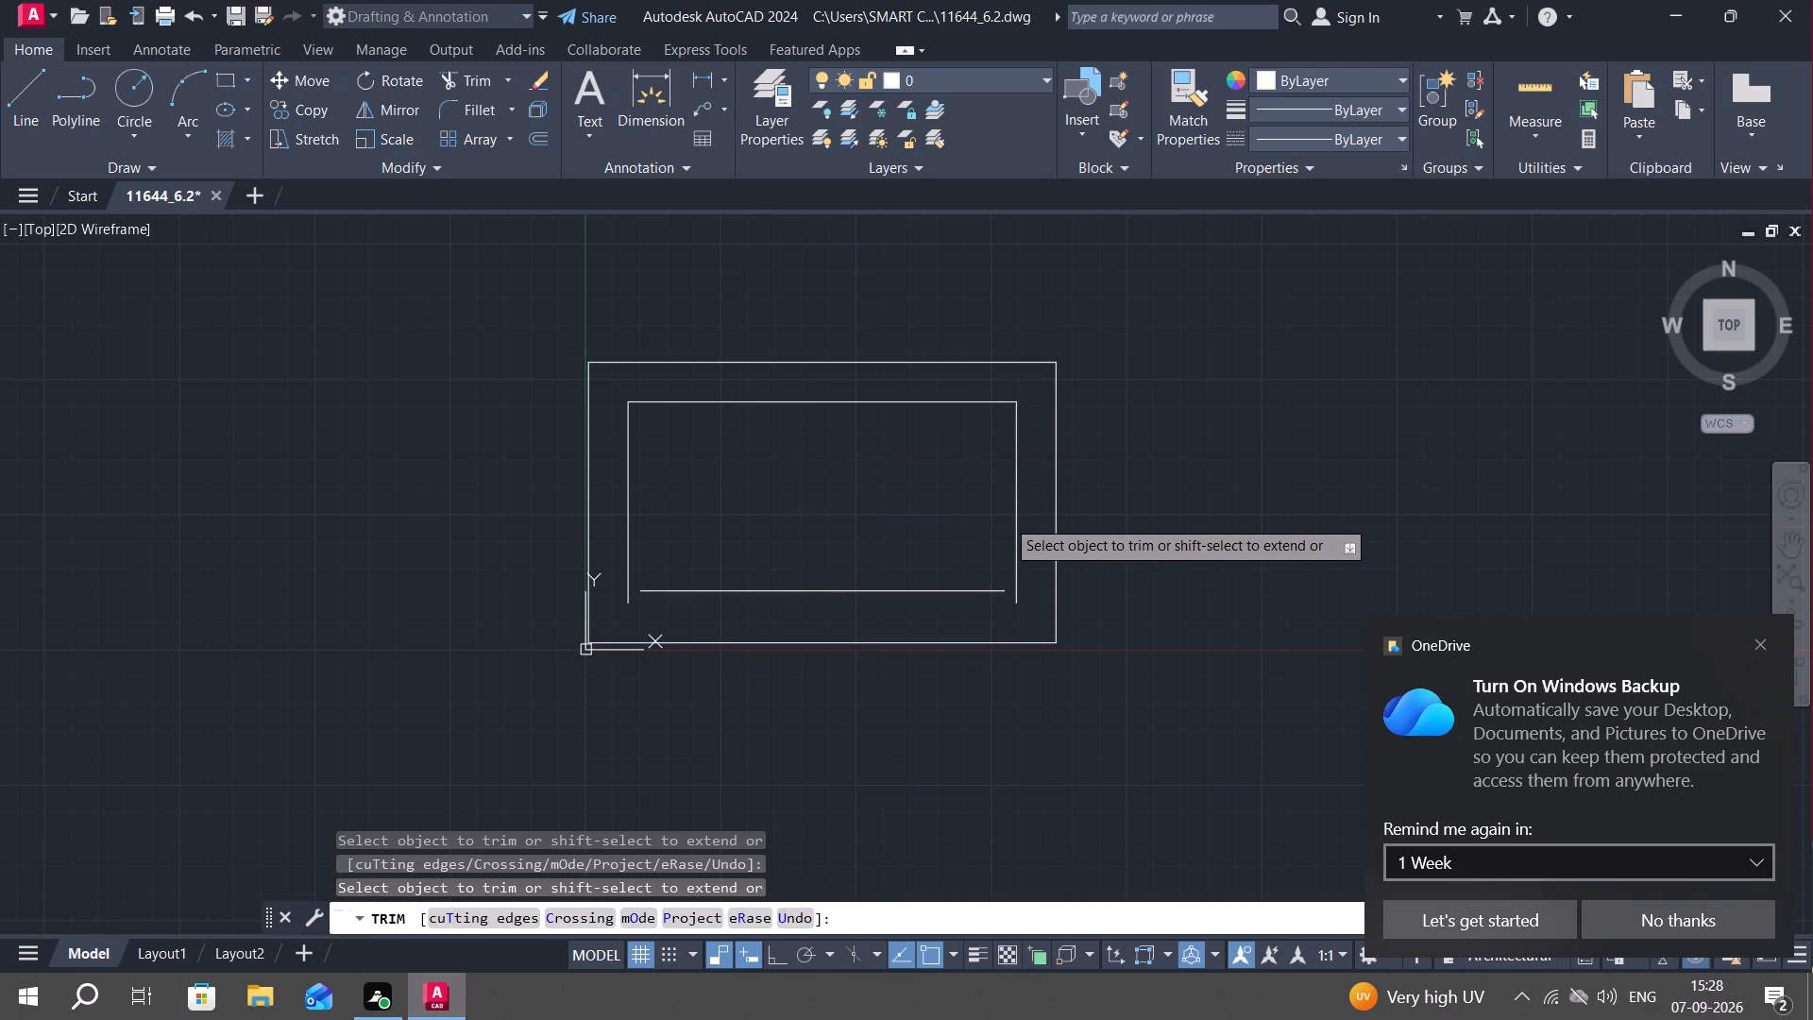
{"action": "key", "text": "Escape"}
Extend both ends of the remaining bottom line to the side lines of the three-sided inner outline.
{"action": "type", "text": "ex"}
{"action": "key", "text": "space"}
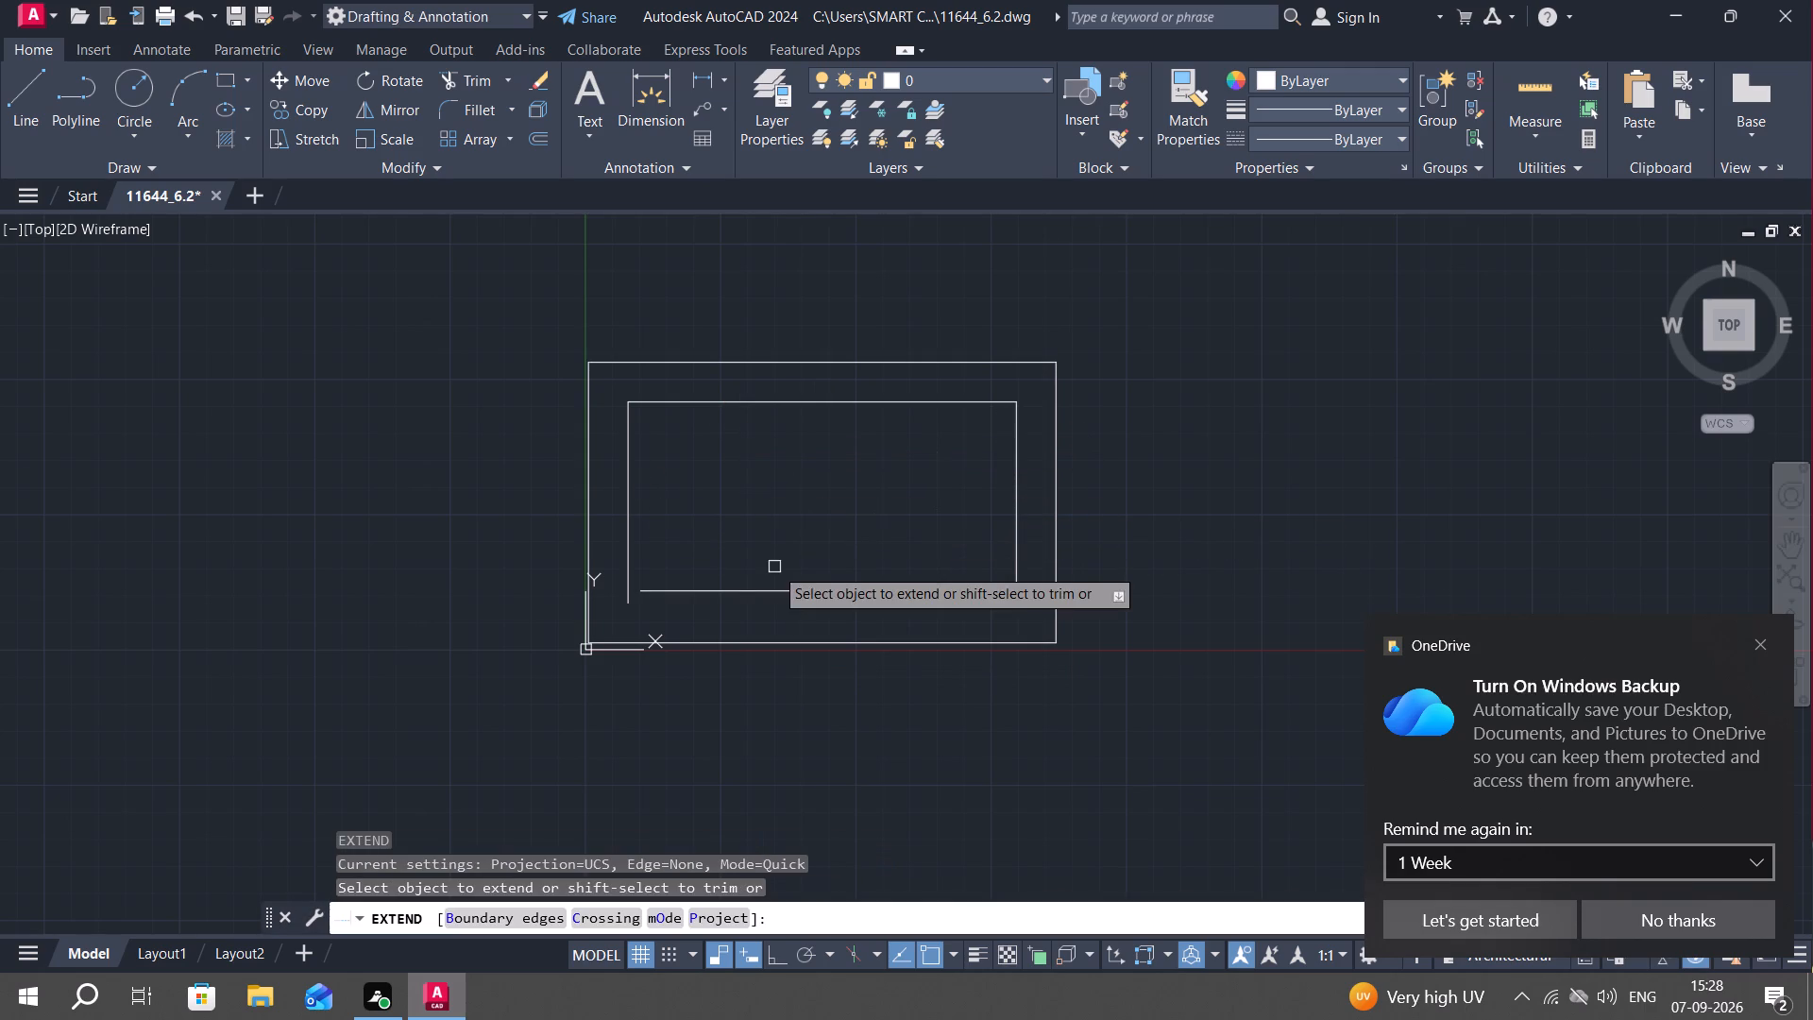
{"action": "left_click", "coordinate": [765, 591]}
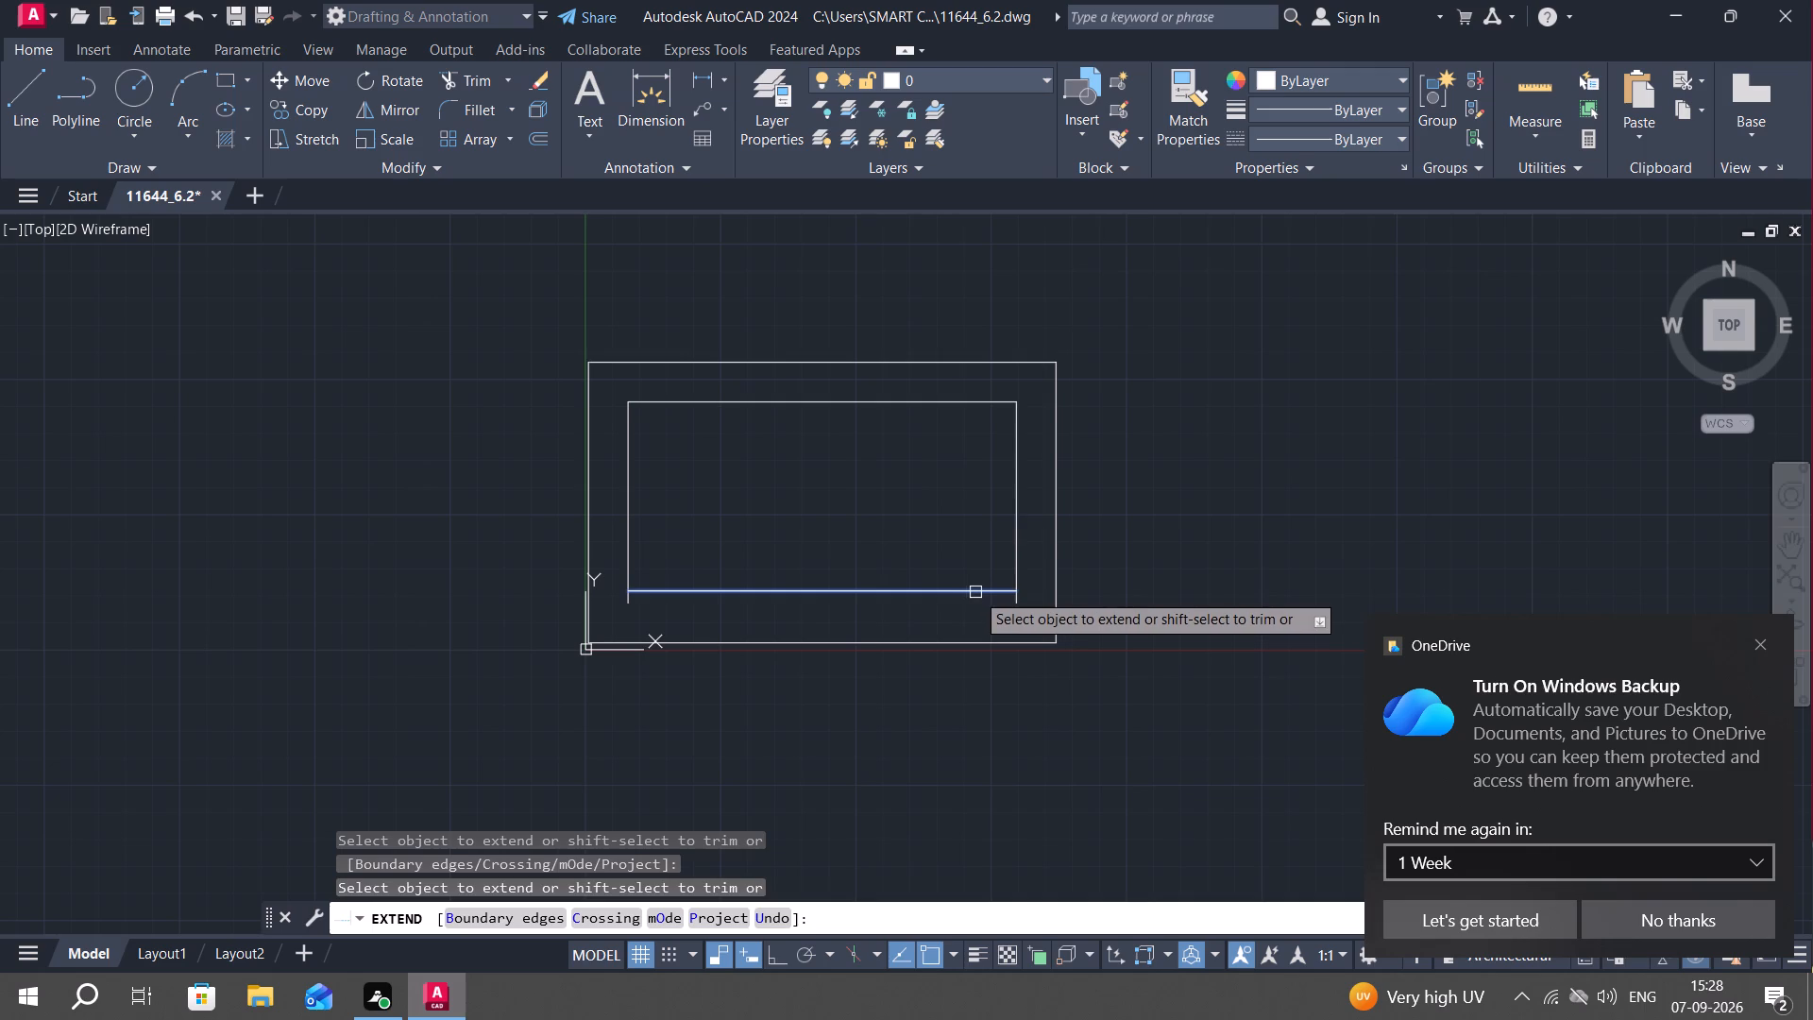
{"action": "left_click", "coordinate": [977, 591]}
{"action": "key", "text": "Escape"}
Trim the two short side-line ends that project below the inner outline's bottom line.
{"action": "type", "text": "tr"}
{"action": "key", "text": "space"}
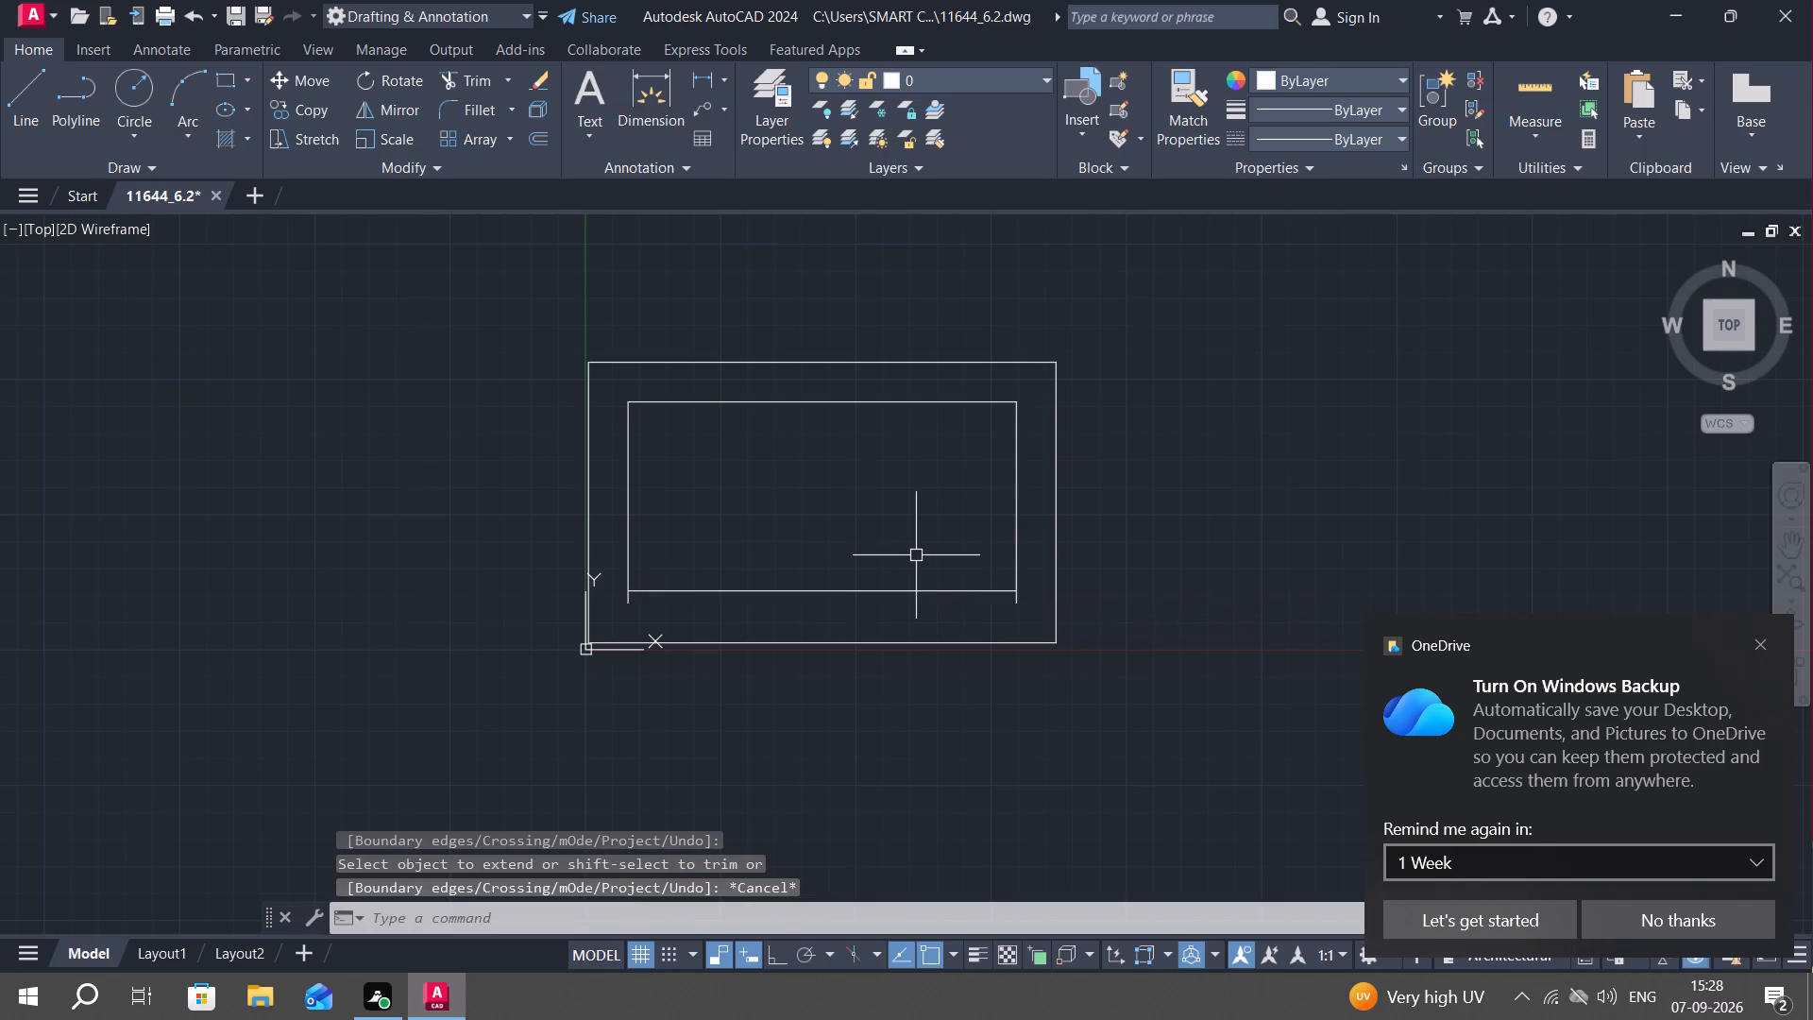
{"action": "scroll", "coordinate": [619, 604], "scroll_direction": "up", "scroll_amount": 3}
{"action": "left_click", "coordinate": [631, 593]}
{"action": "scroll", "coordinate": [788, 645], "scroll_direction": "down", "scroll_amount": 2}
{"action": "left_click", "coordinate": [1114, 630]}
{"action": "key", "text": "Escape"}
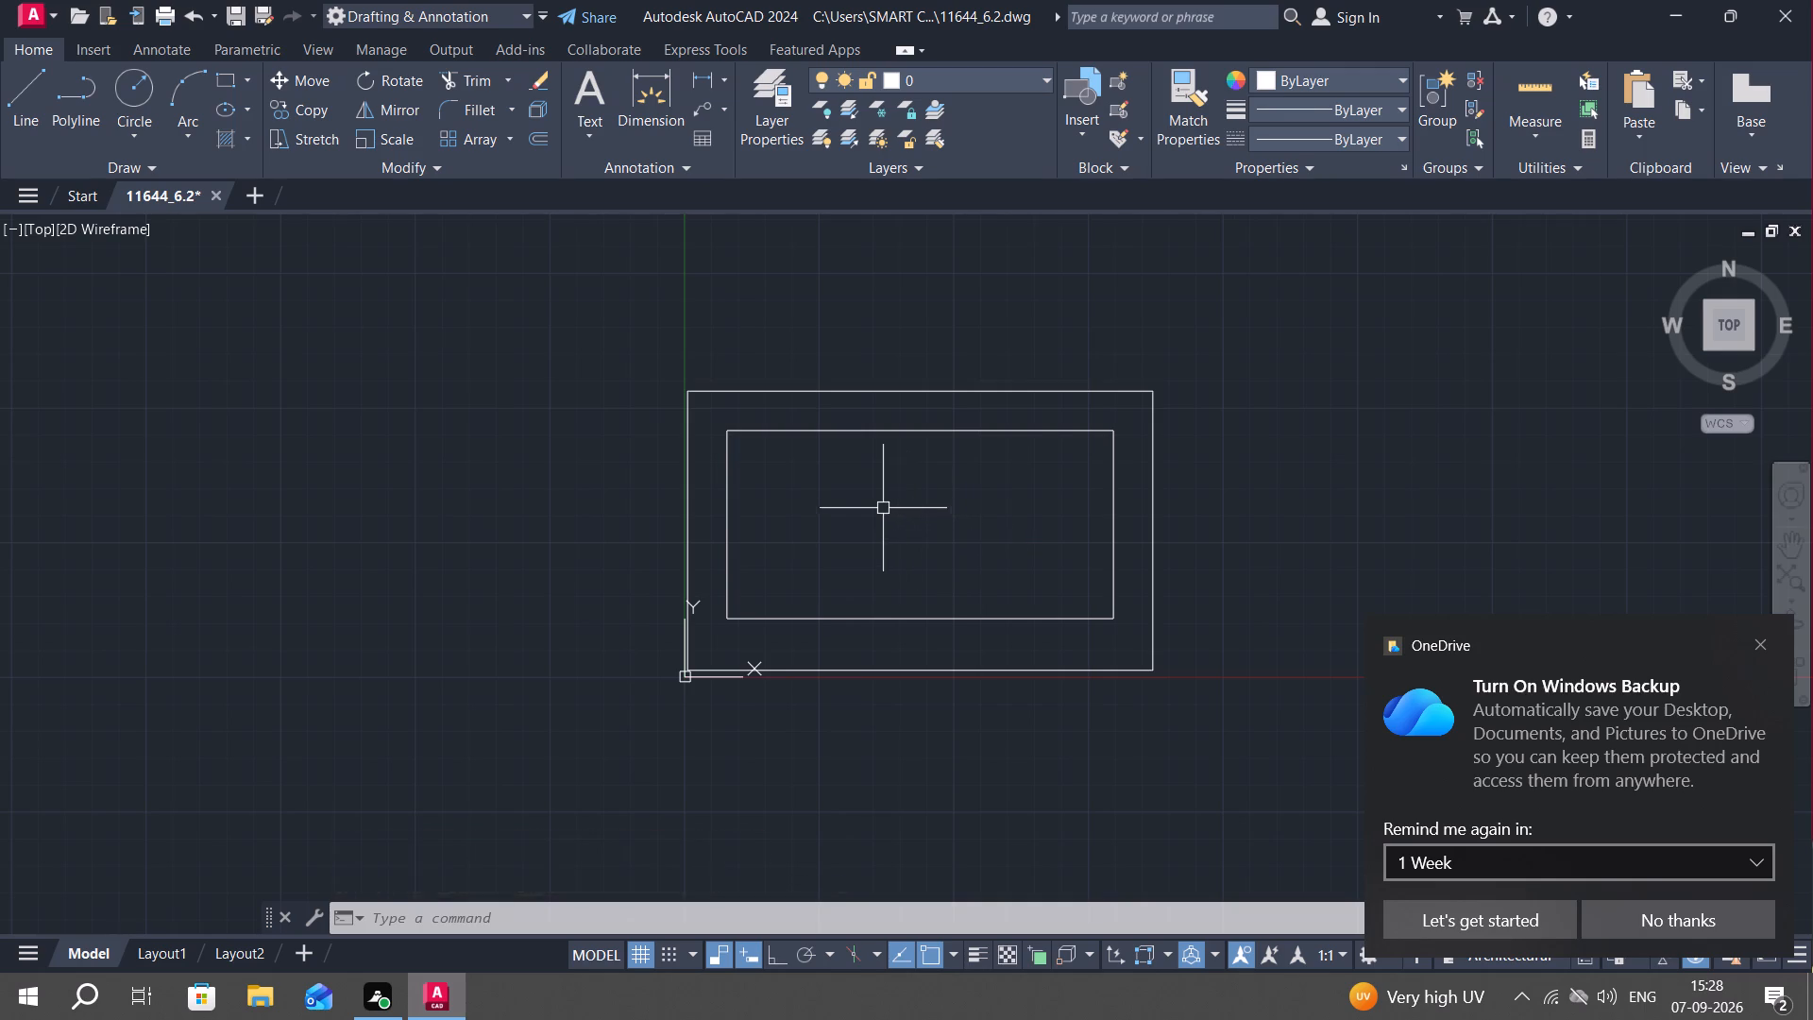
Offset the three-sided inner outline inward by 9" to form the wall thickness.
{"action": "middle_click_drag", "start_coordinate": [883, 508], "coordinate": [940, 525]}
{"action": "key", "text": "Escape"}
{"action": "key", "text": "o"}
{"action": "key", "text": "space"}
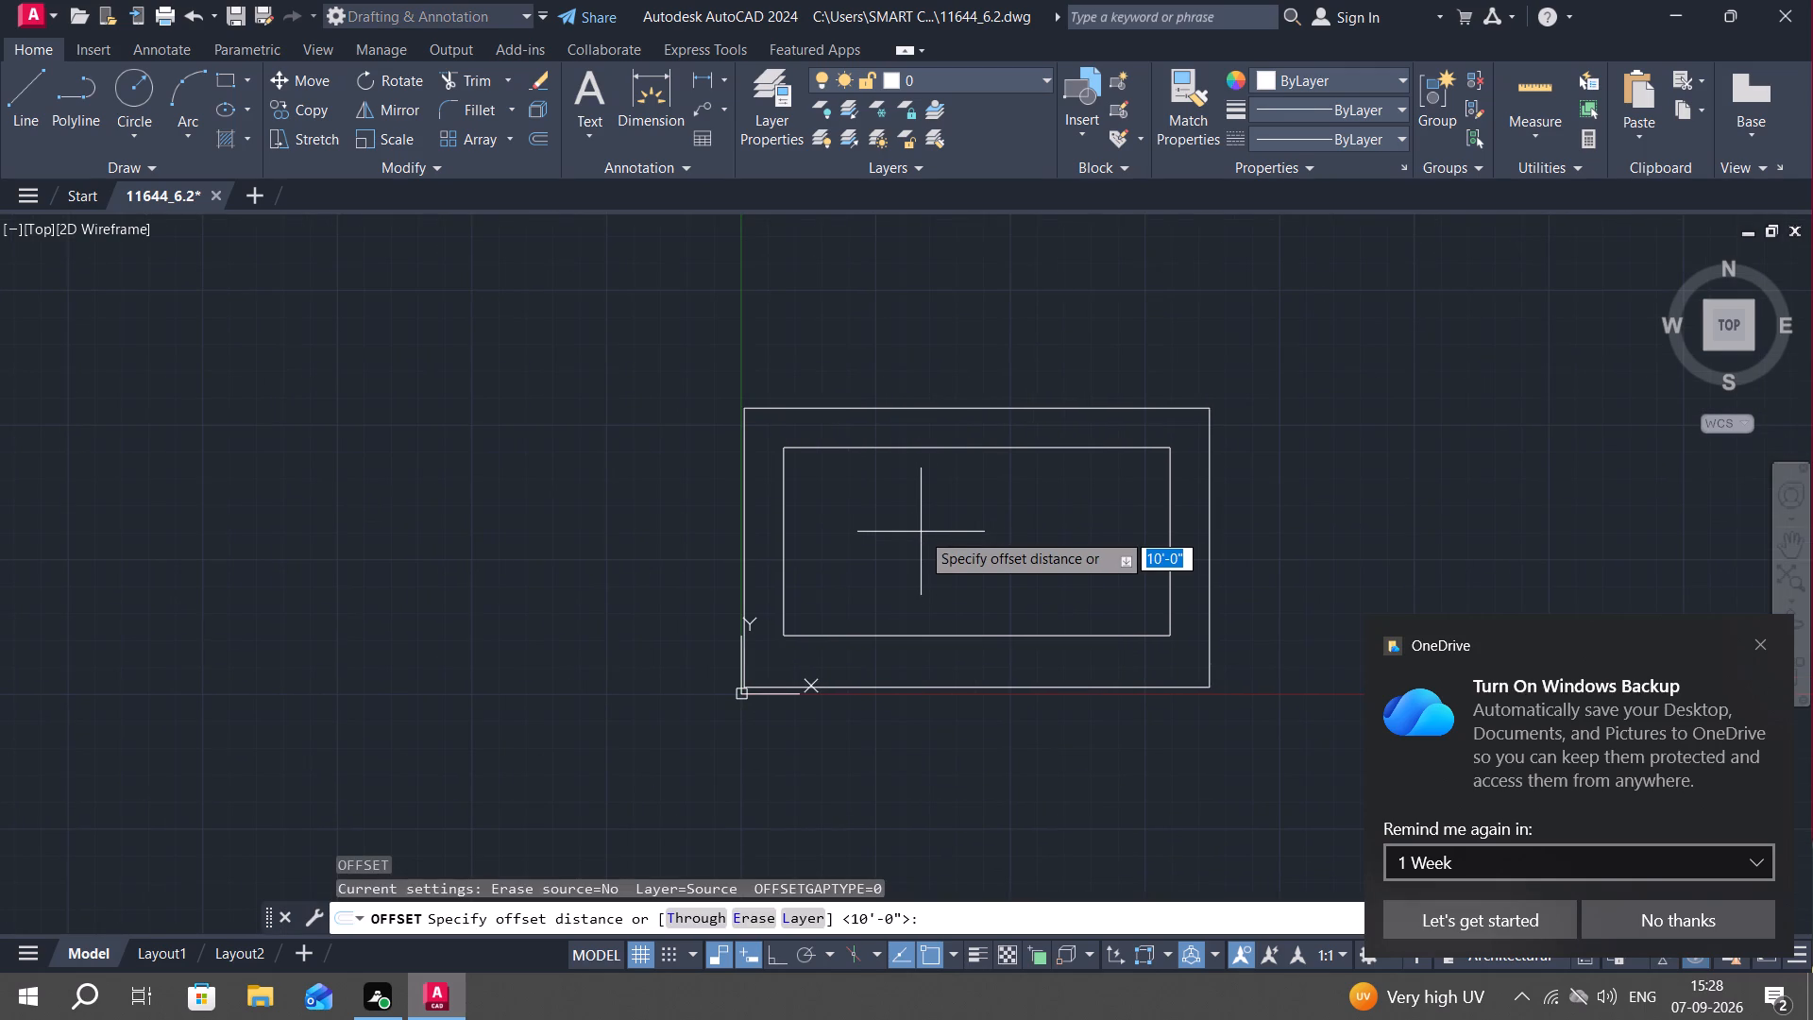
{"action": "key", "text": "9"}
{"action": "key", "text": "shift+quotedbl"}
{"action": "key", "text": "space"}
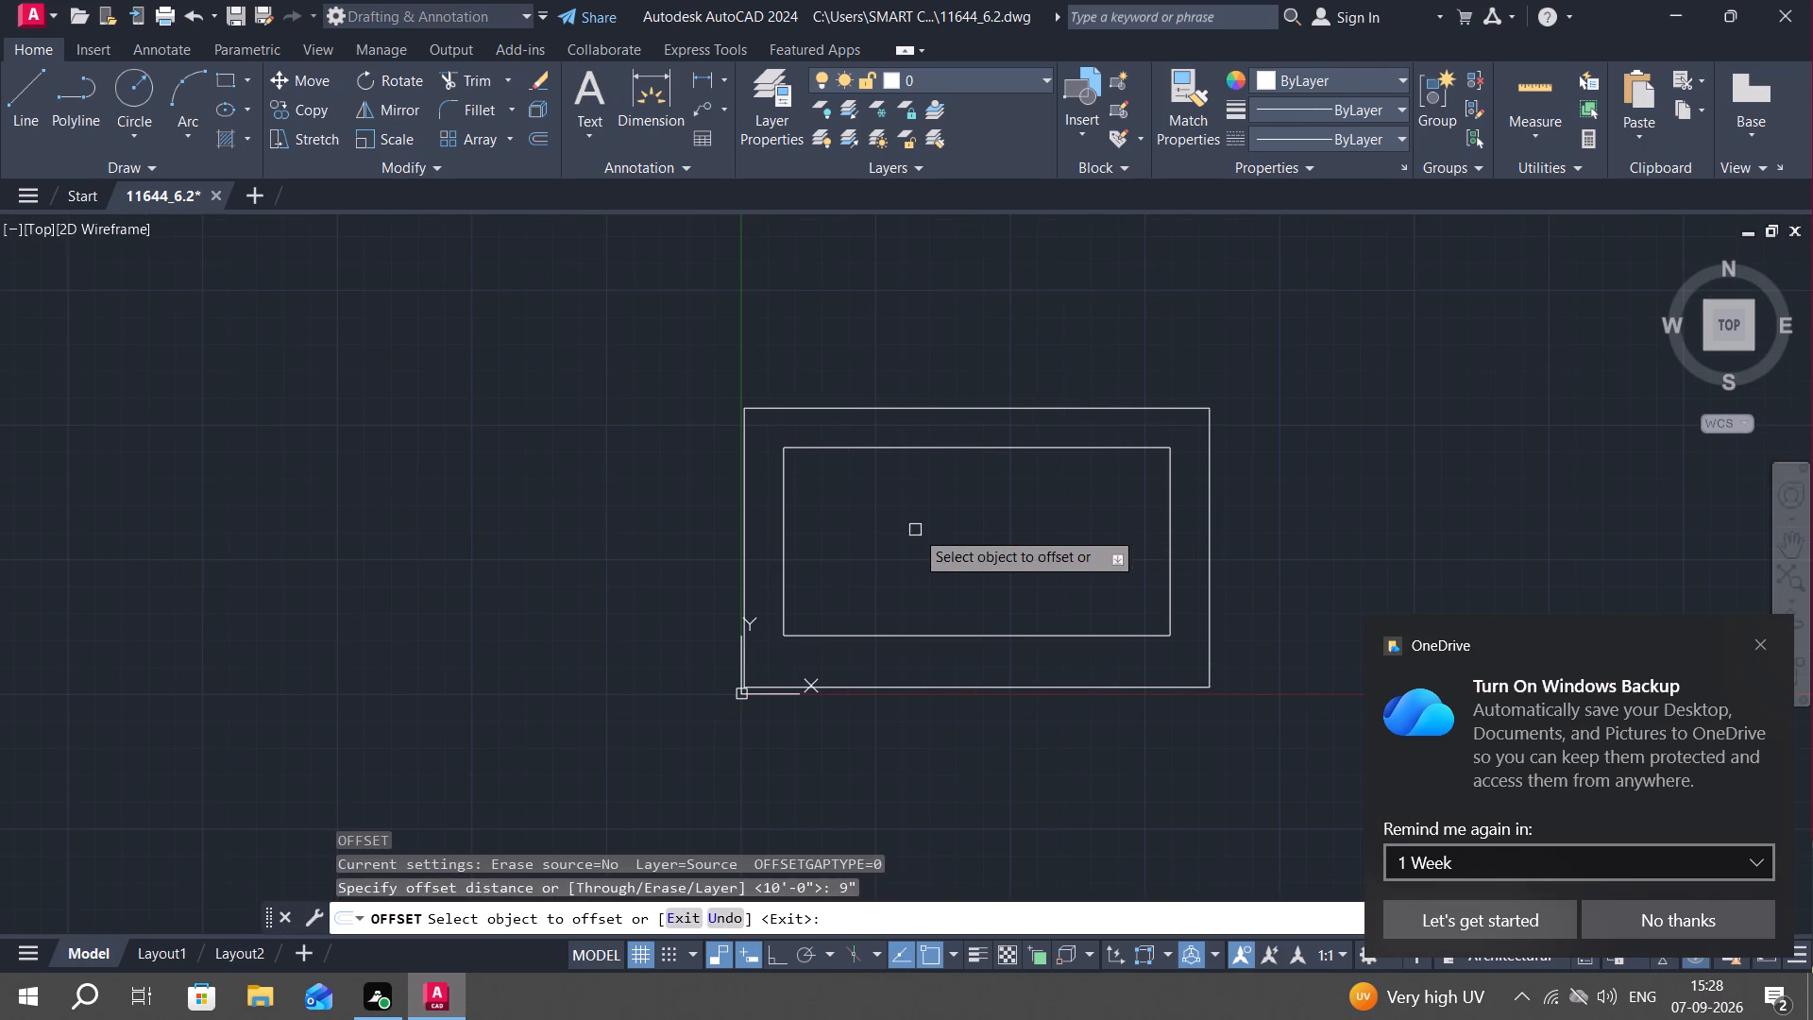
{"action": "left_click", "coordinate": [785, 496]}
{"action": "left_click", "coordinate": [881, 541]}
{"action": "key", "text": "Escape"}
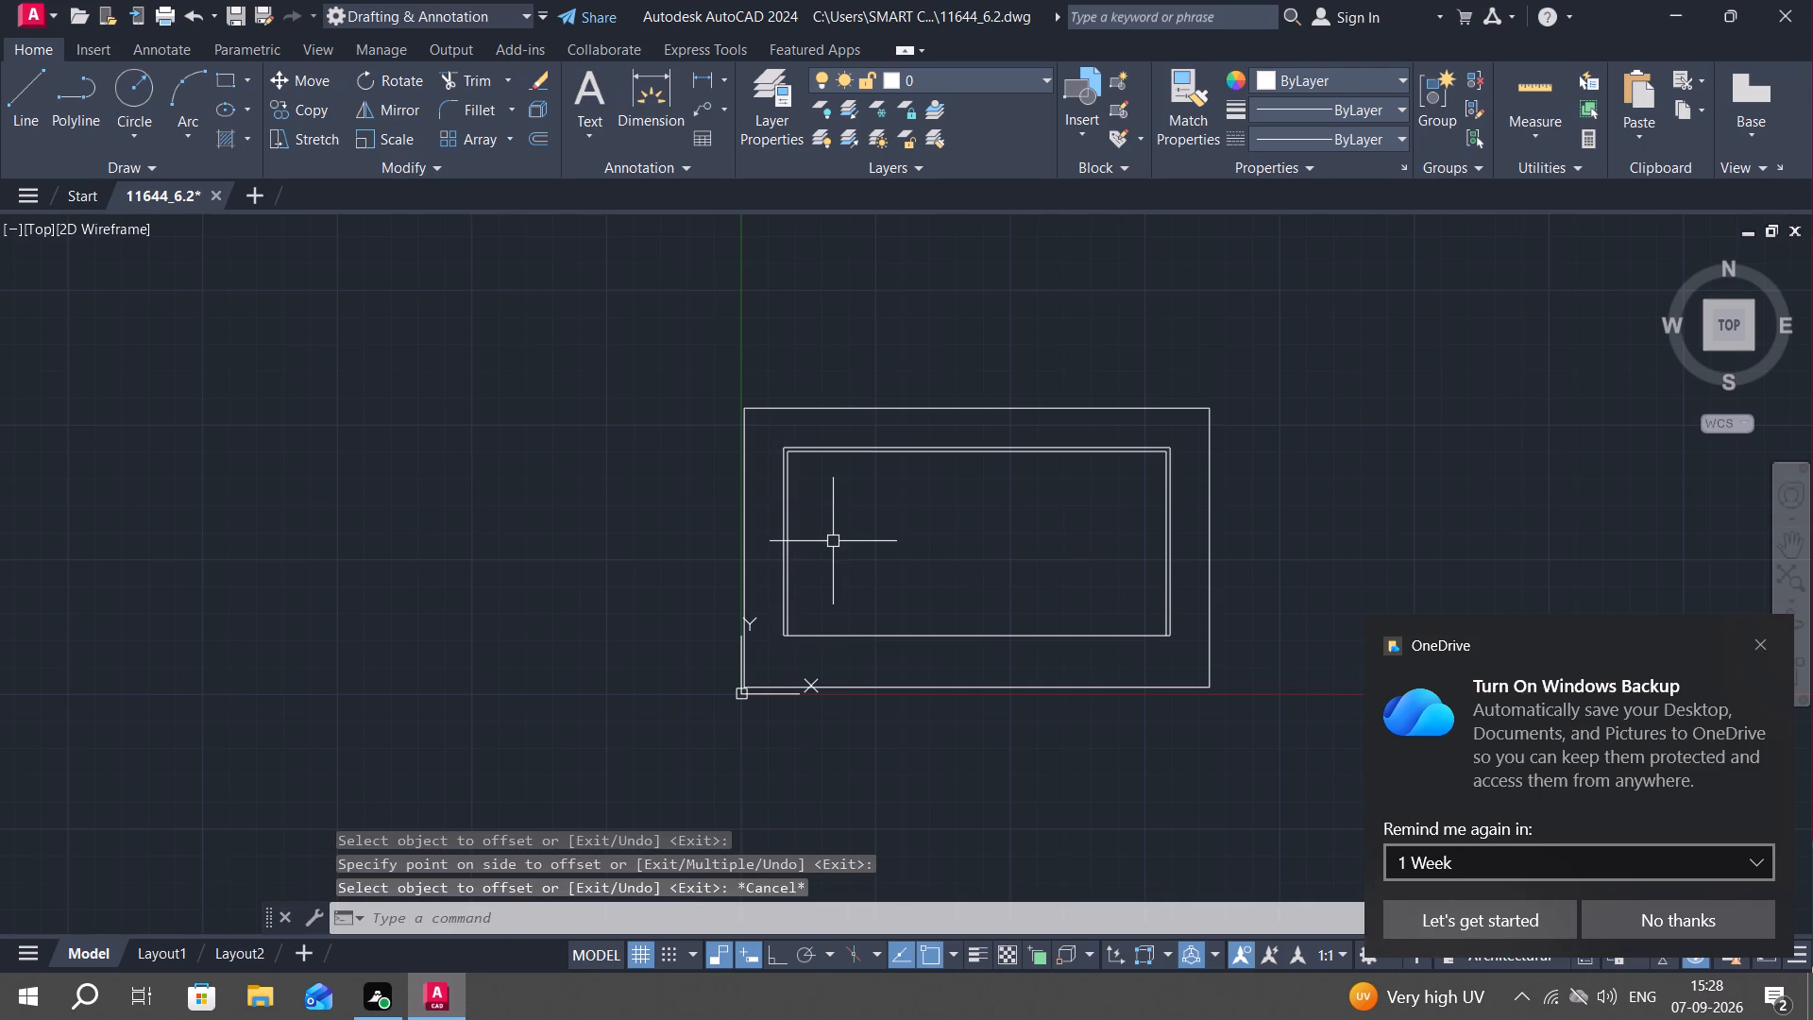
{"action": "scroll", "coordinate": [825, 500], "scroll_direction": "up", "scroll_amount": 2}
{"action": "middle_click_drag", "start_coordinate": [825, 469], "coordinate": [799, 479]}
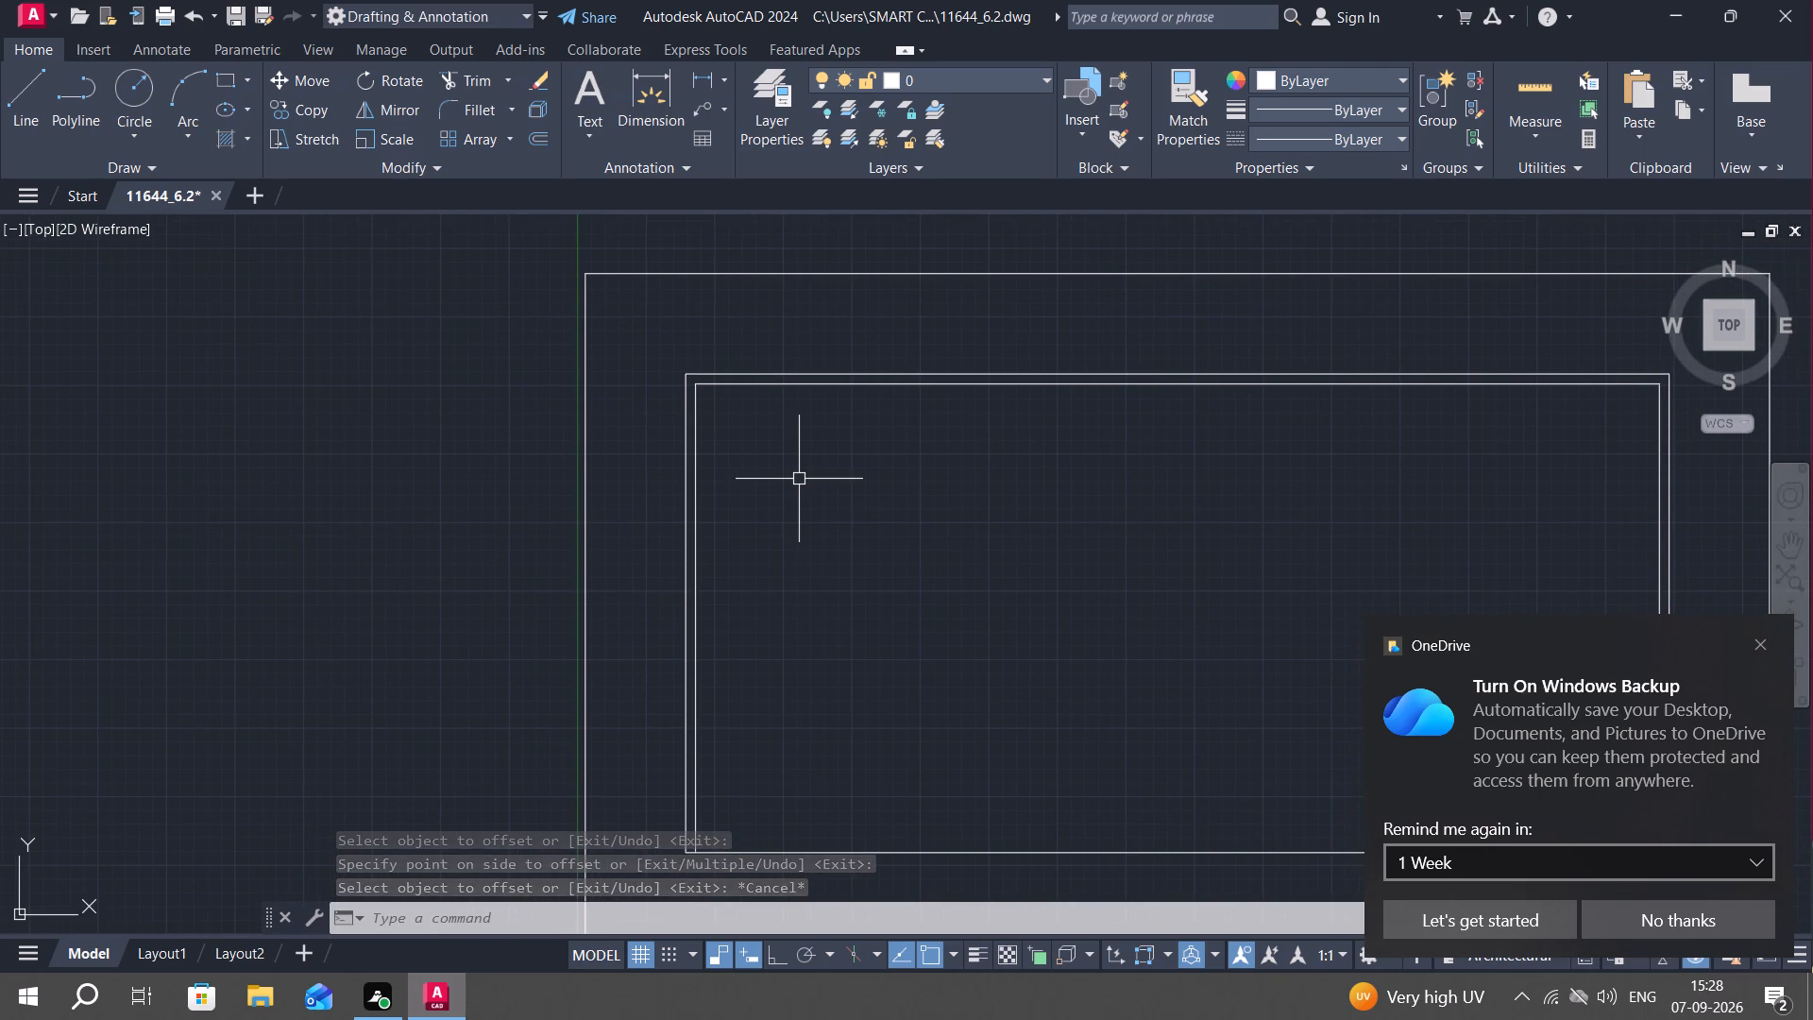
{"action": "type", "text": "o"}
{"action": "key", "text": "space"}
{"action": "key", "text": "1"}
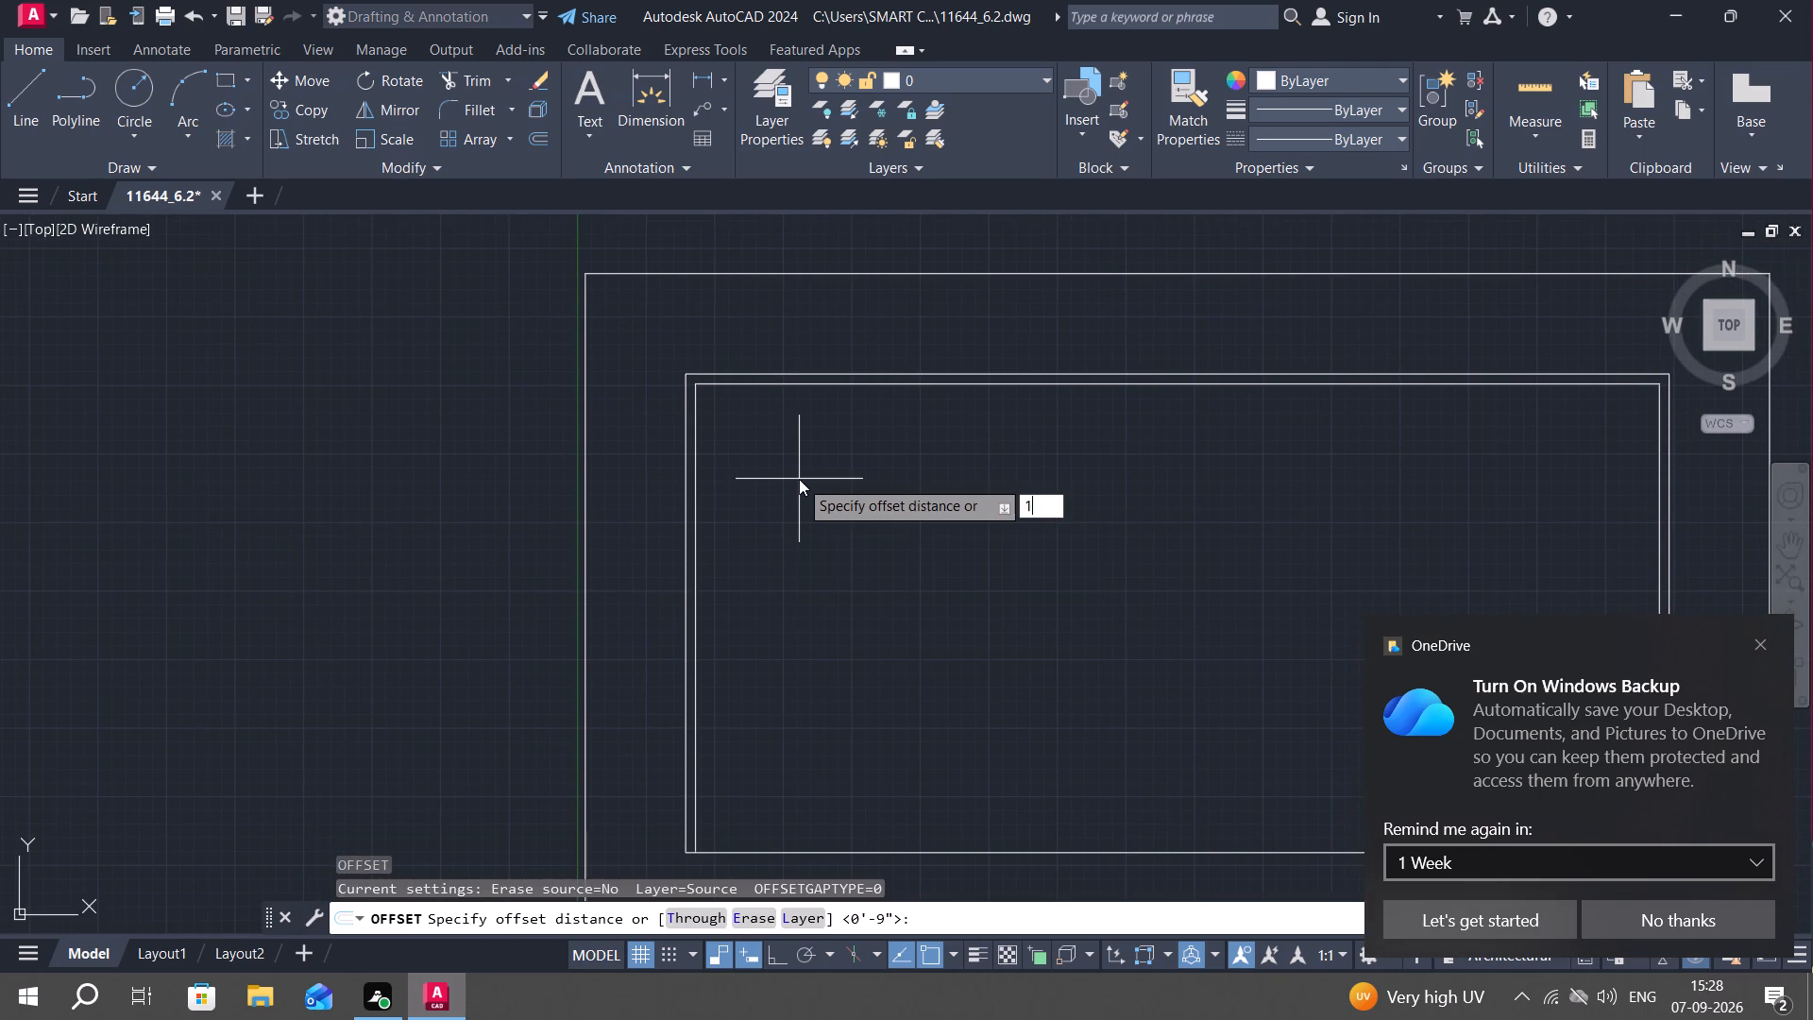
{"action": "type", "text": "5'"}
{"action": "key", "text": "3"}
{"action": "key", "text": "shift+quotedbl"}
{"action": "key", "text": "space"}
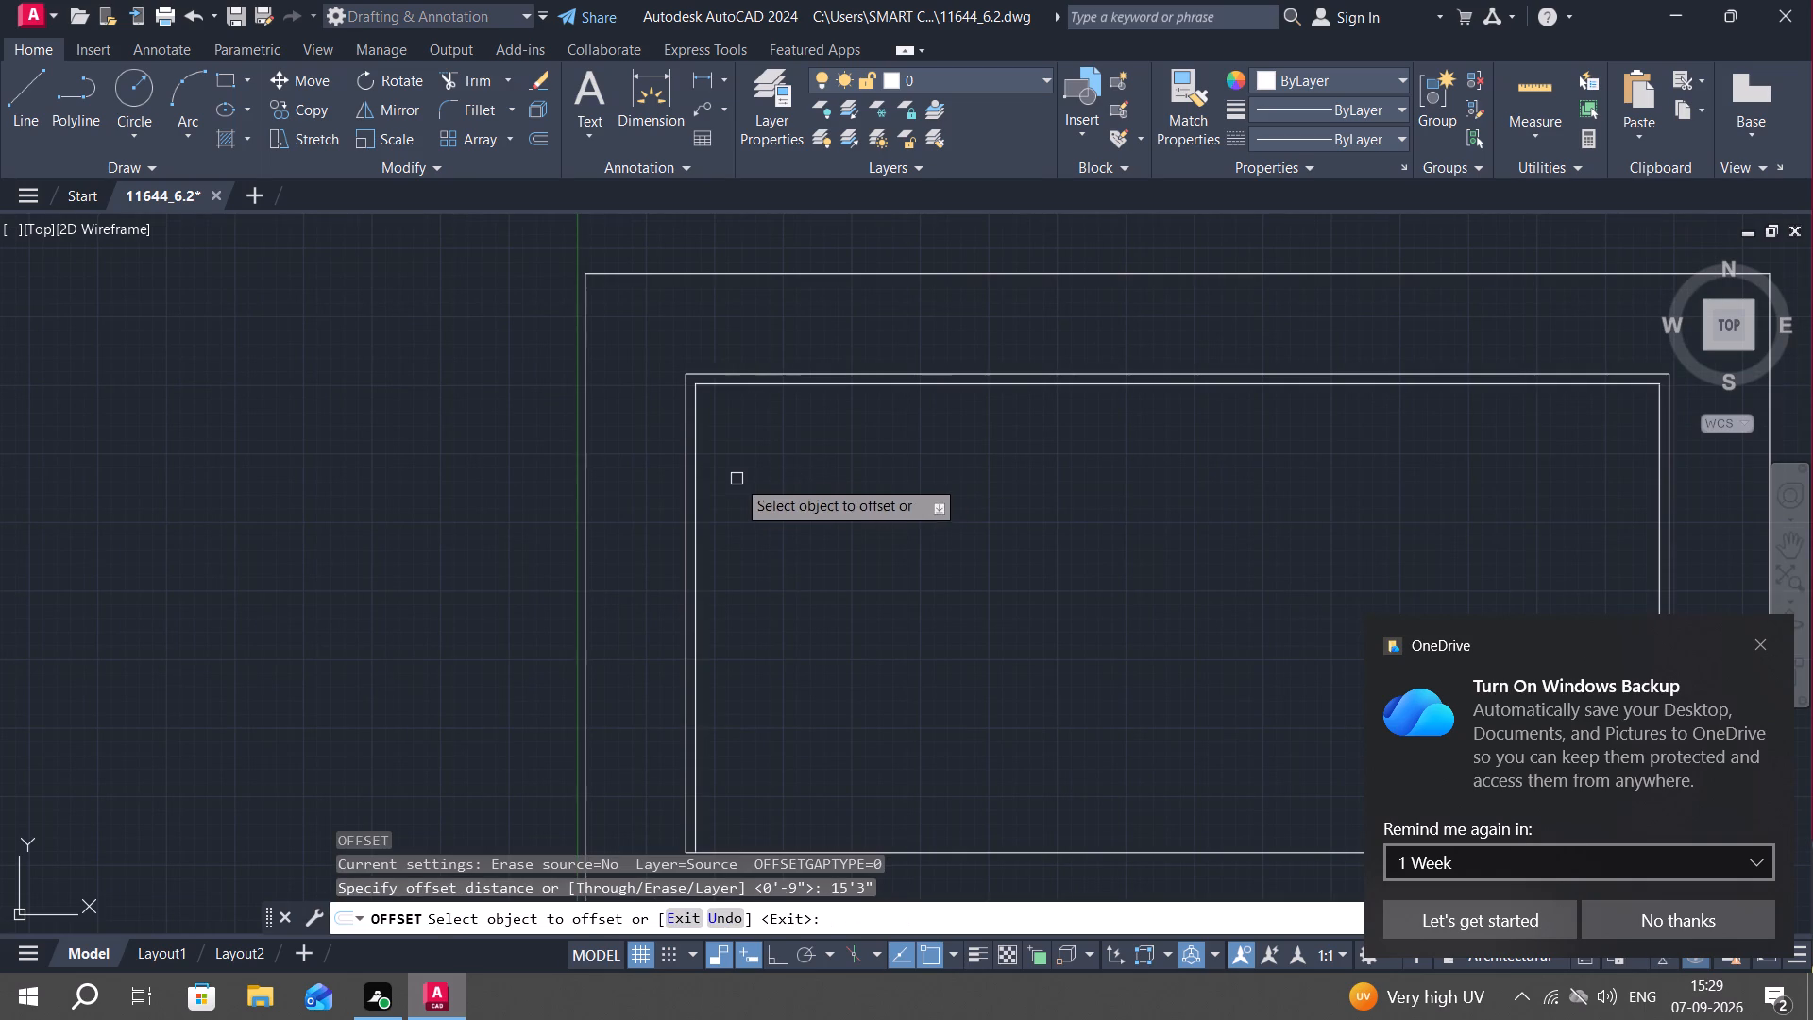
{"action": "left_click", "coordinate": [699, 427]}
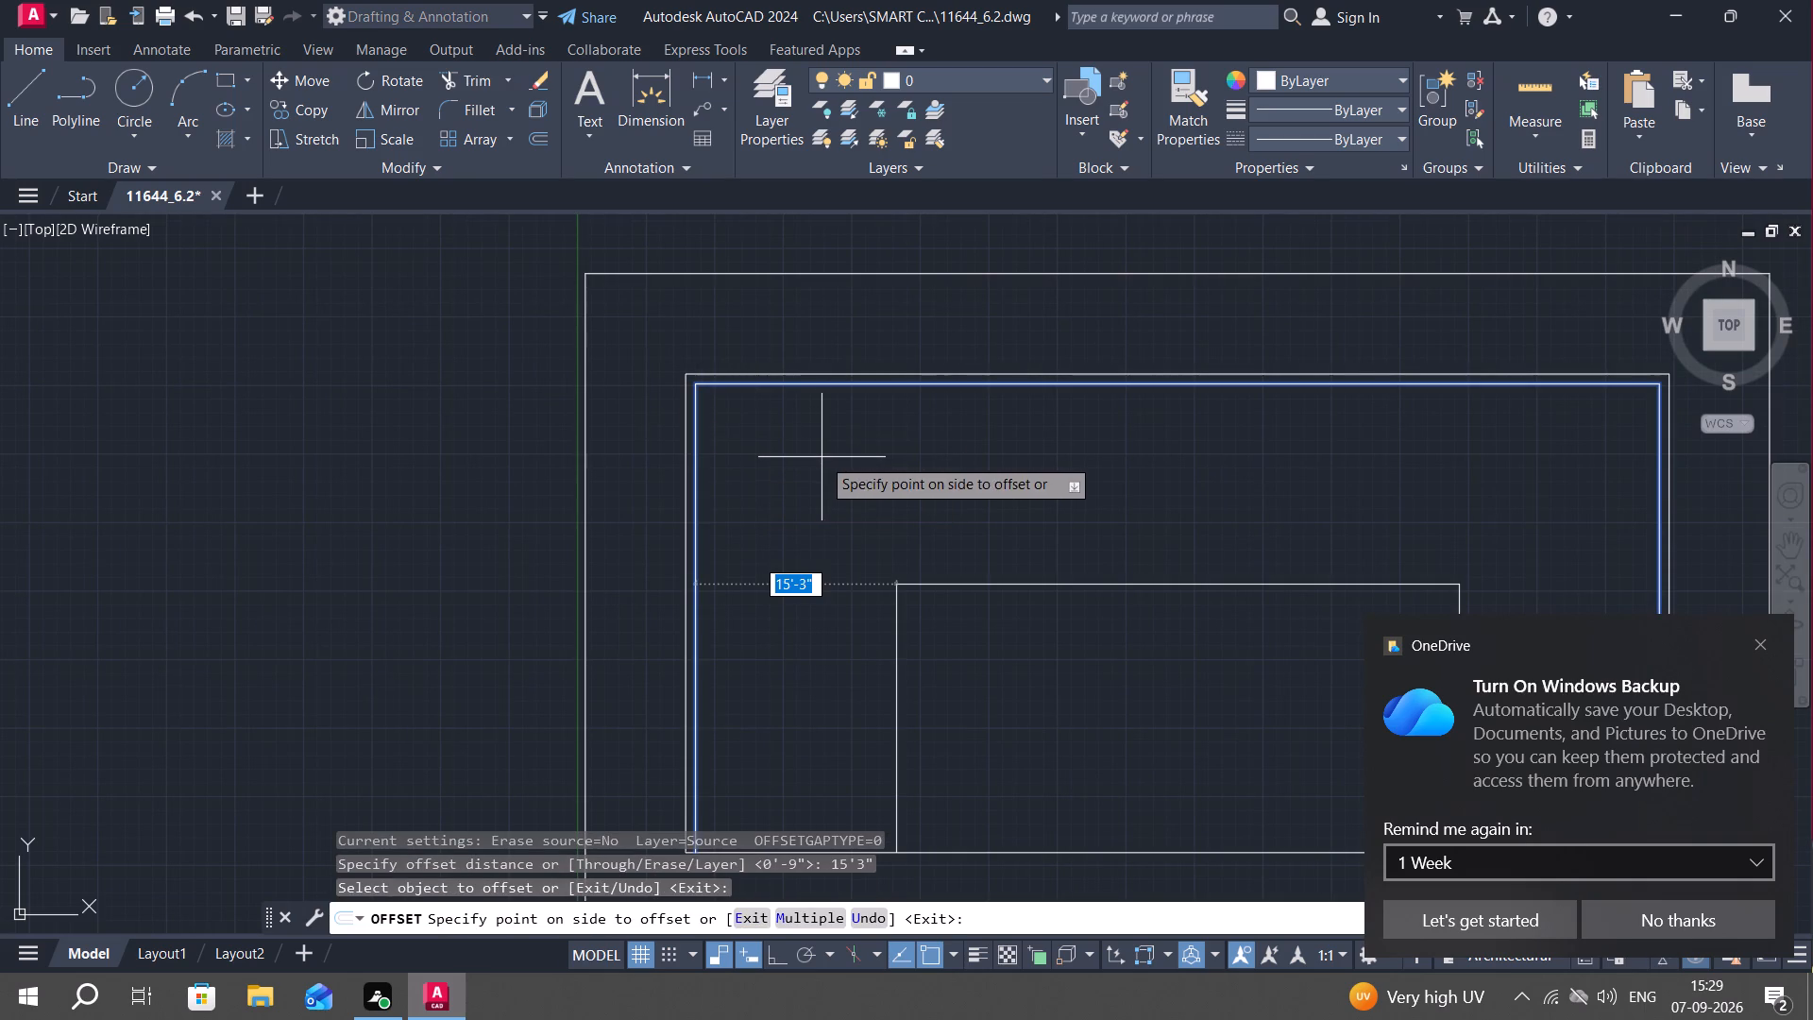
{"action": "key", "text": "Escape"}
Break the wall's inner polyline at its upper-left and upper-right corners using Break at Point.
{"action": "type", "text": "bre"}
{"action": "key", "text": "space"}
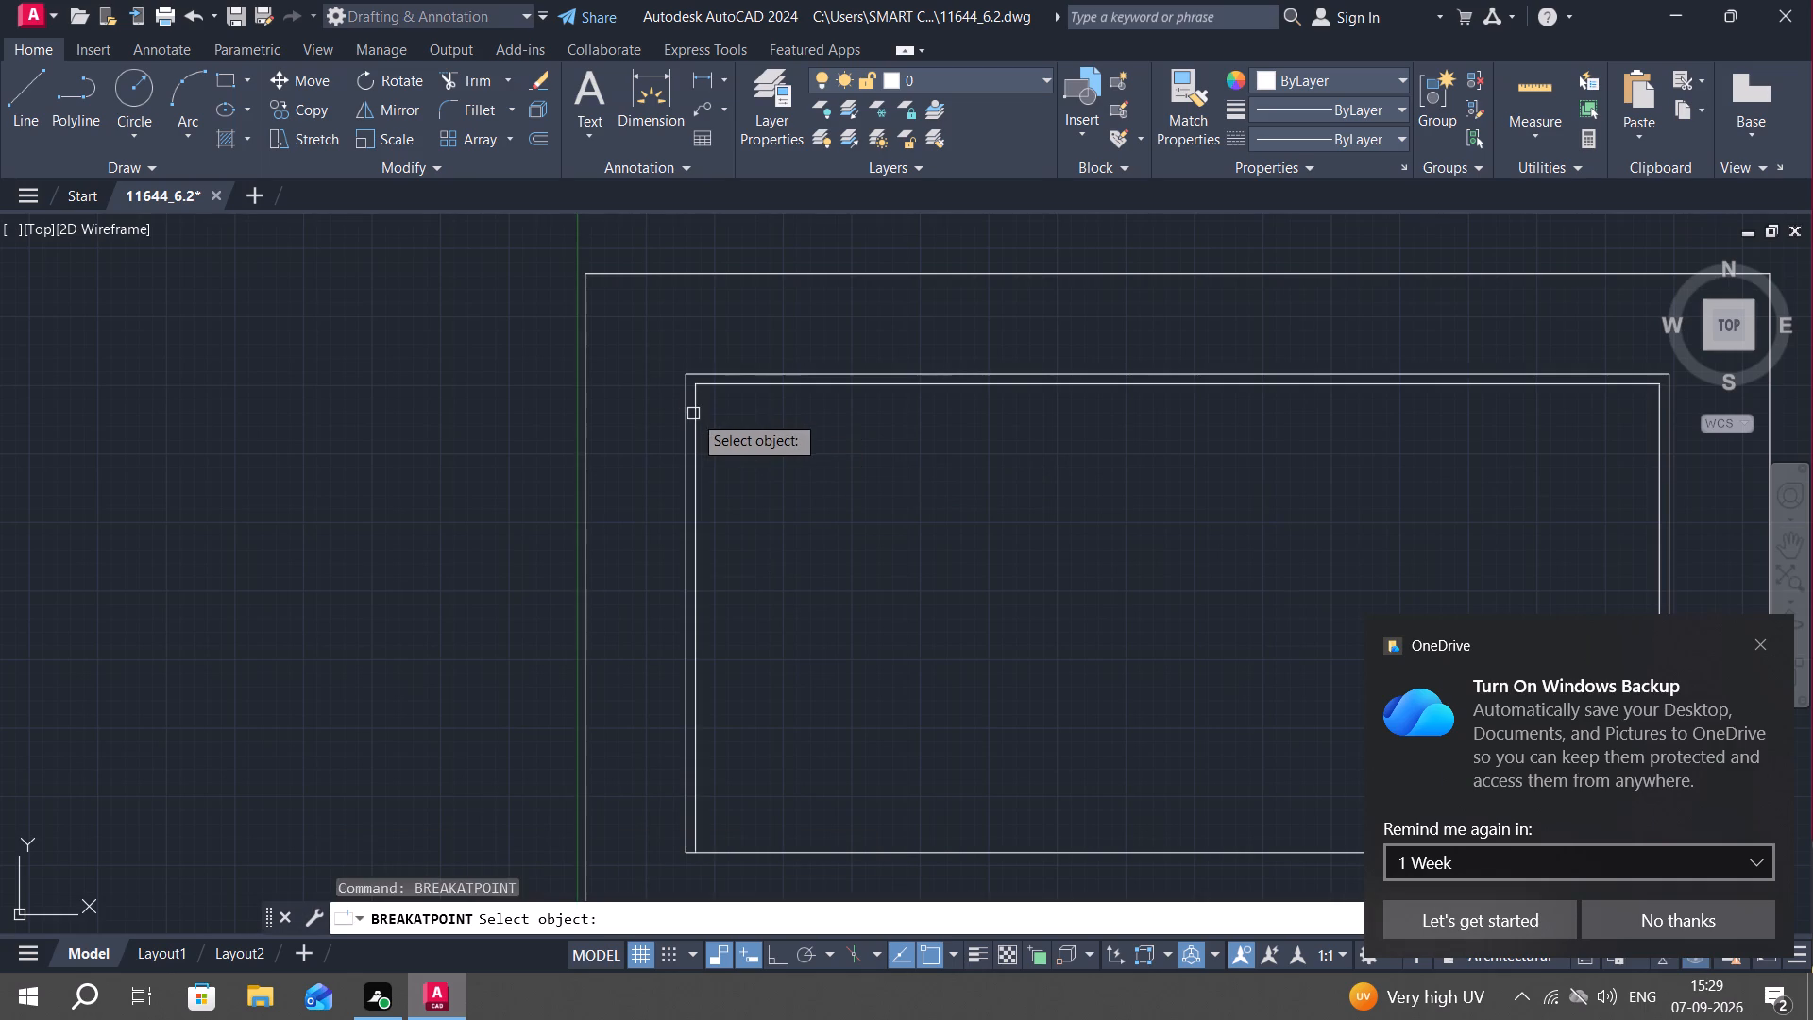
{"action": "left_click", "coordinate": [693, 414]}
{"action": "left_click", "coordinate": [694, 383]}
{"action": "key", "text": "space"}
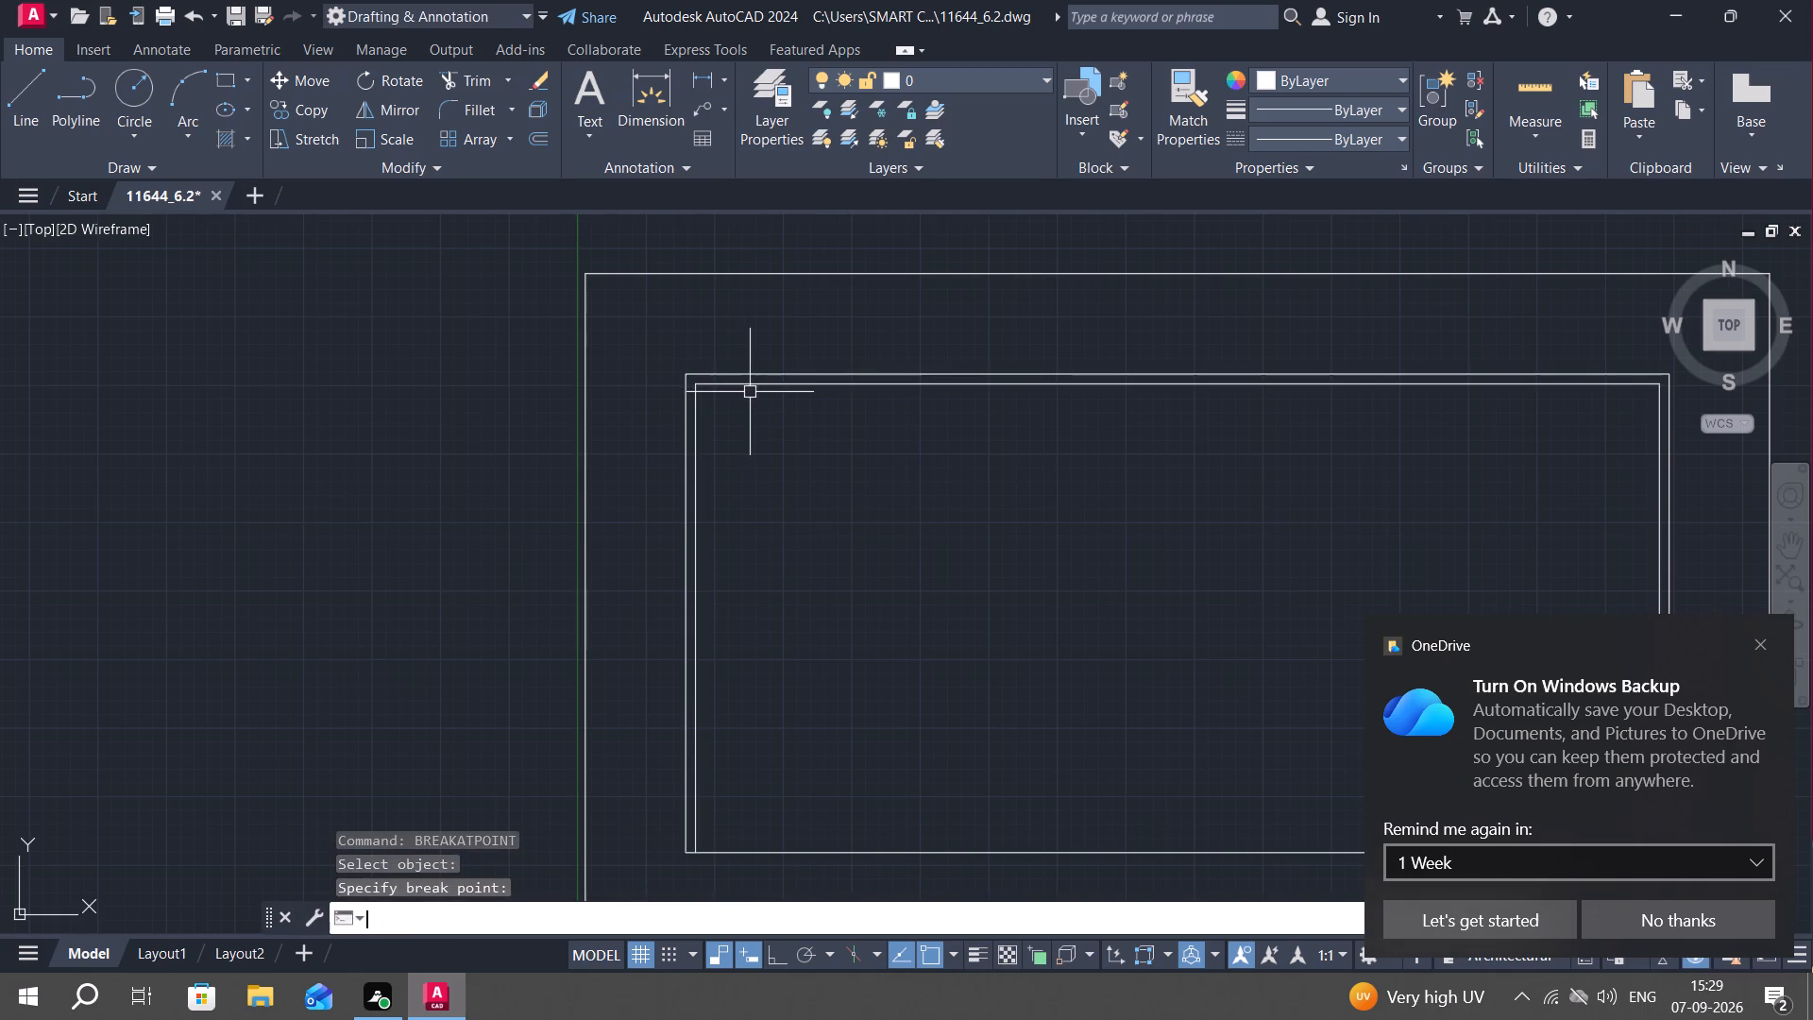
{"action": "left_click", "coordinate": [759, 386]}
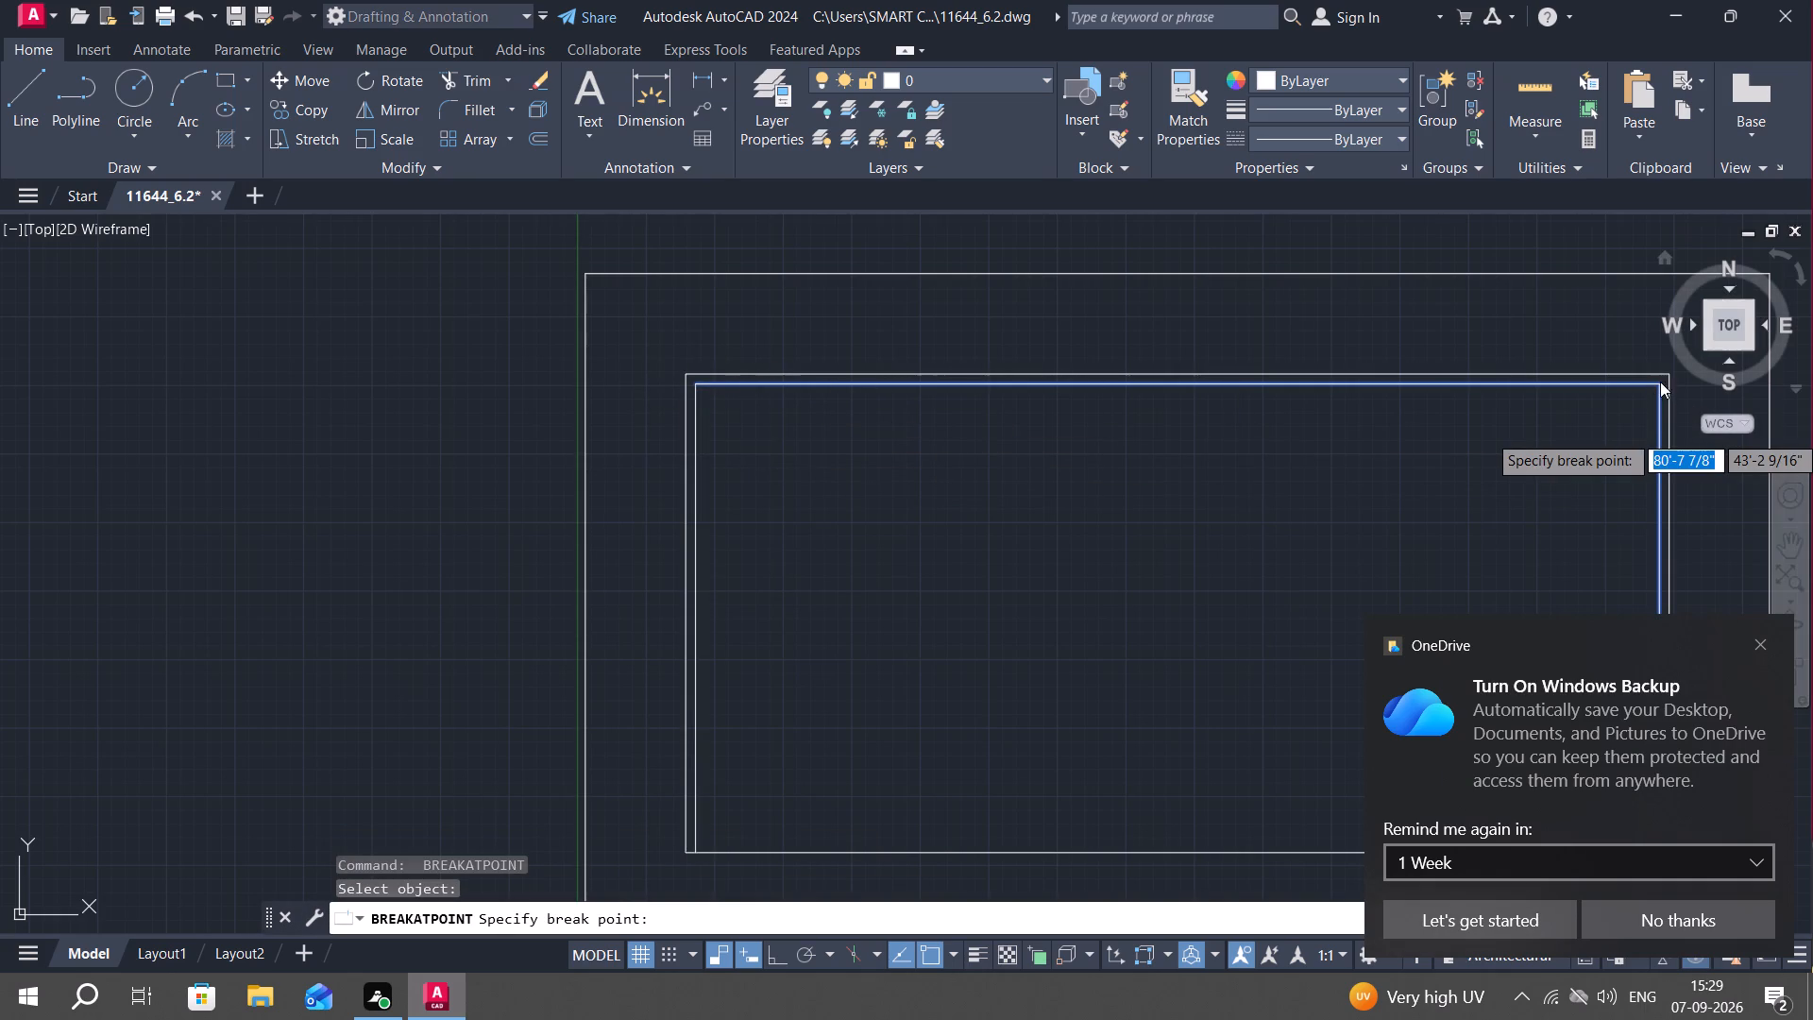
{"action": "middle_click_drag", "start_coordinate": [1615, 386], "coordinate": [1192, 424]}
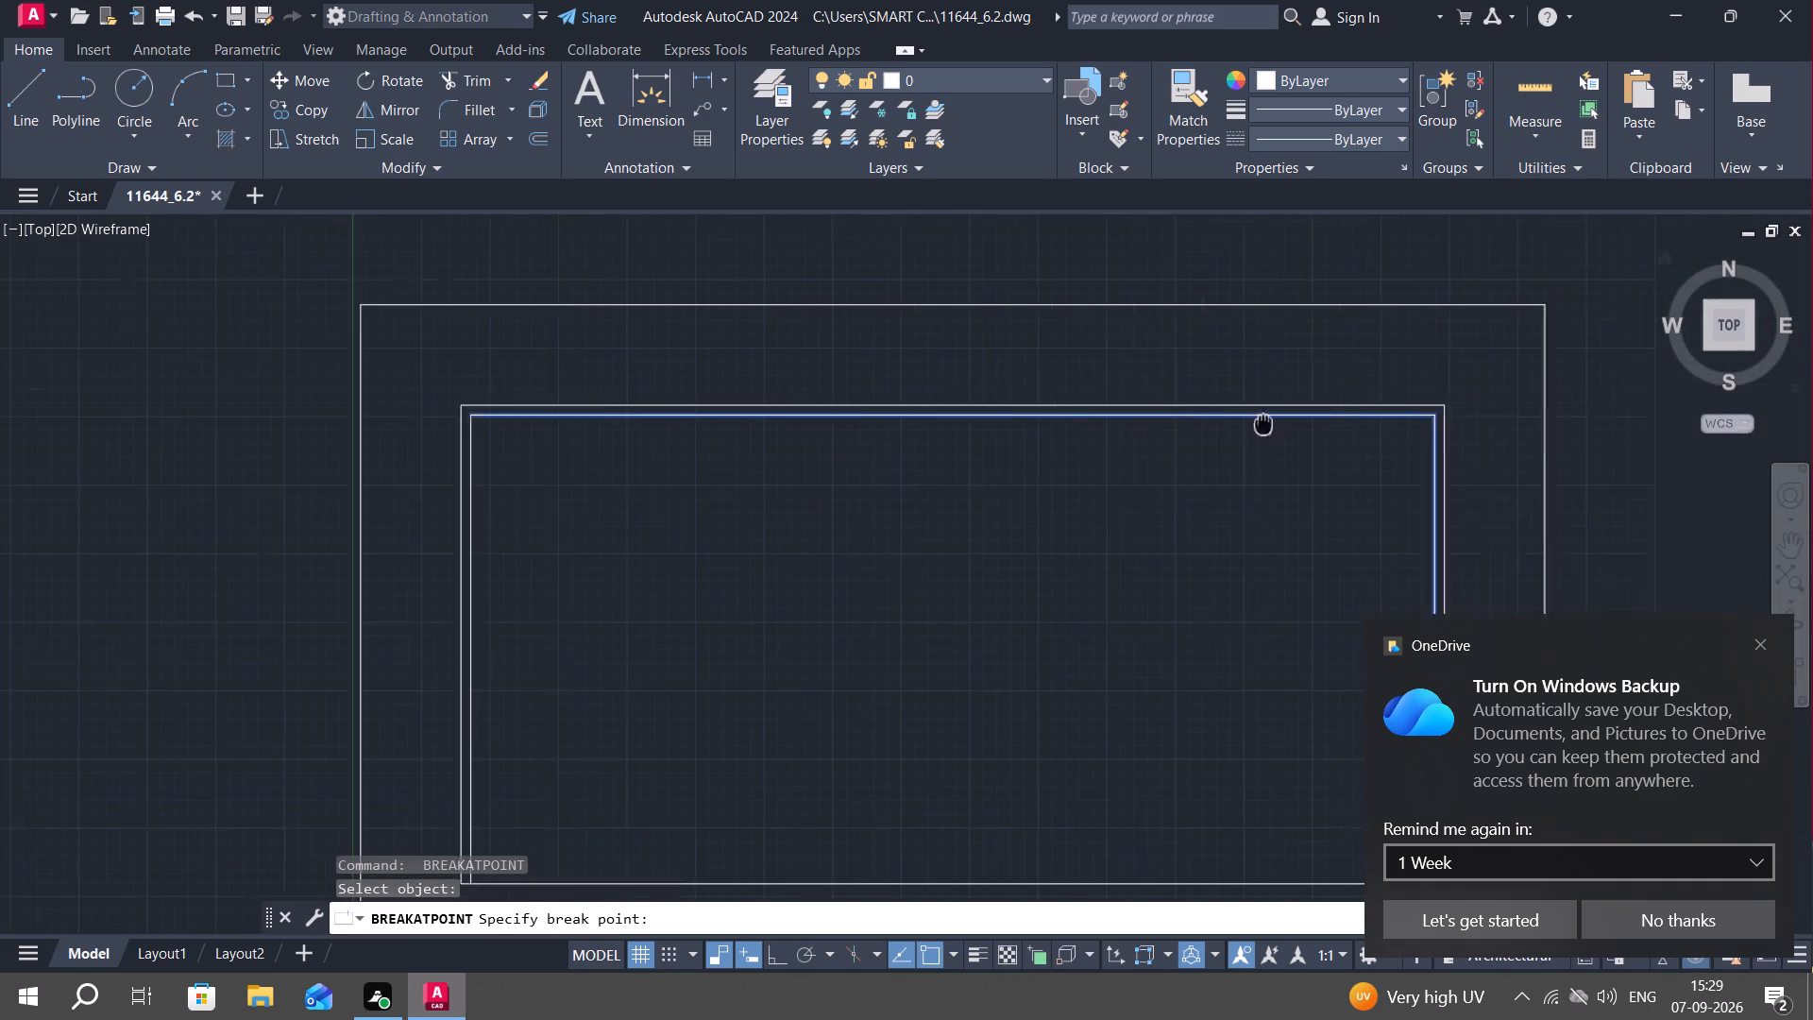
{"action": "middle_click_drag", "start_coordinate": [1192, 424], "coordinate": [1191, 424]}
{"action": "left_click", "coordinate": [1231, 422]}
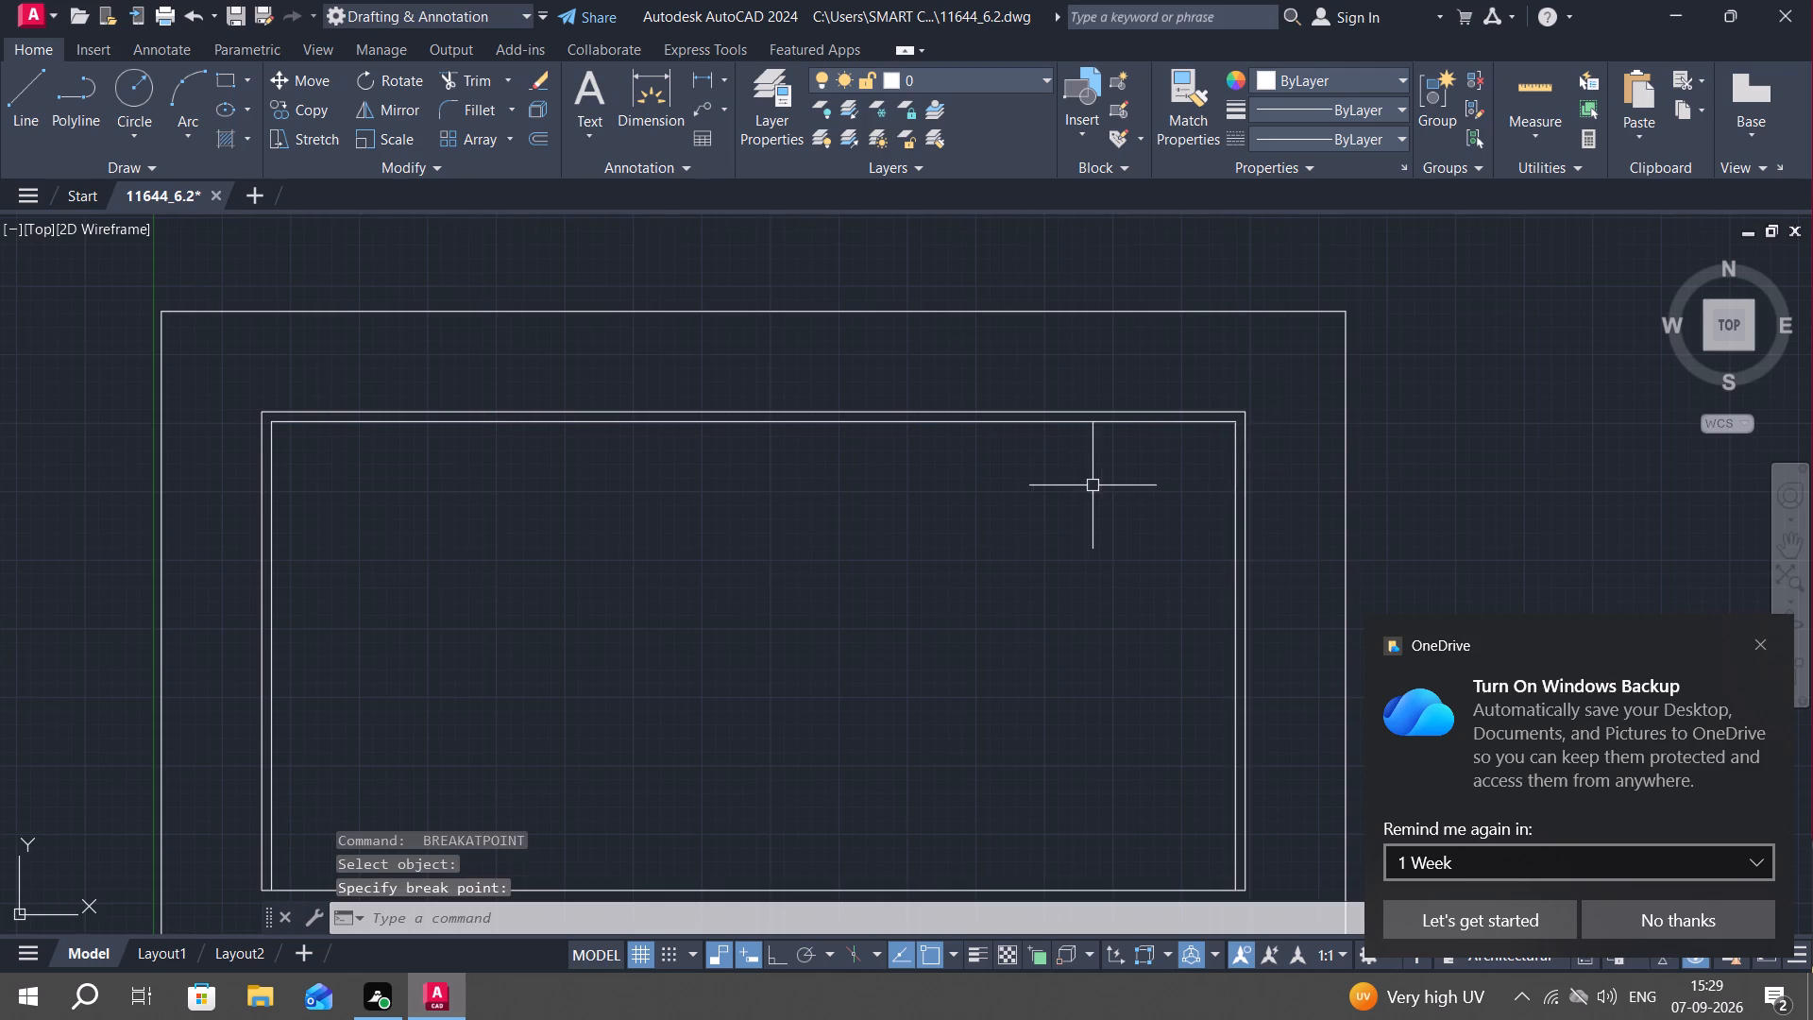
Offset the wall's inner left vertical line 15'-3" into the building to place the first vertical room division.
{"action": "middle_click_drag", "start_coordinate": [1104, 485], "coordinate": [1379, 420]}
{"action": "key", "text": "space"}
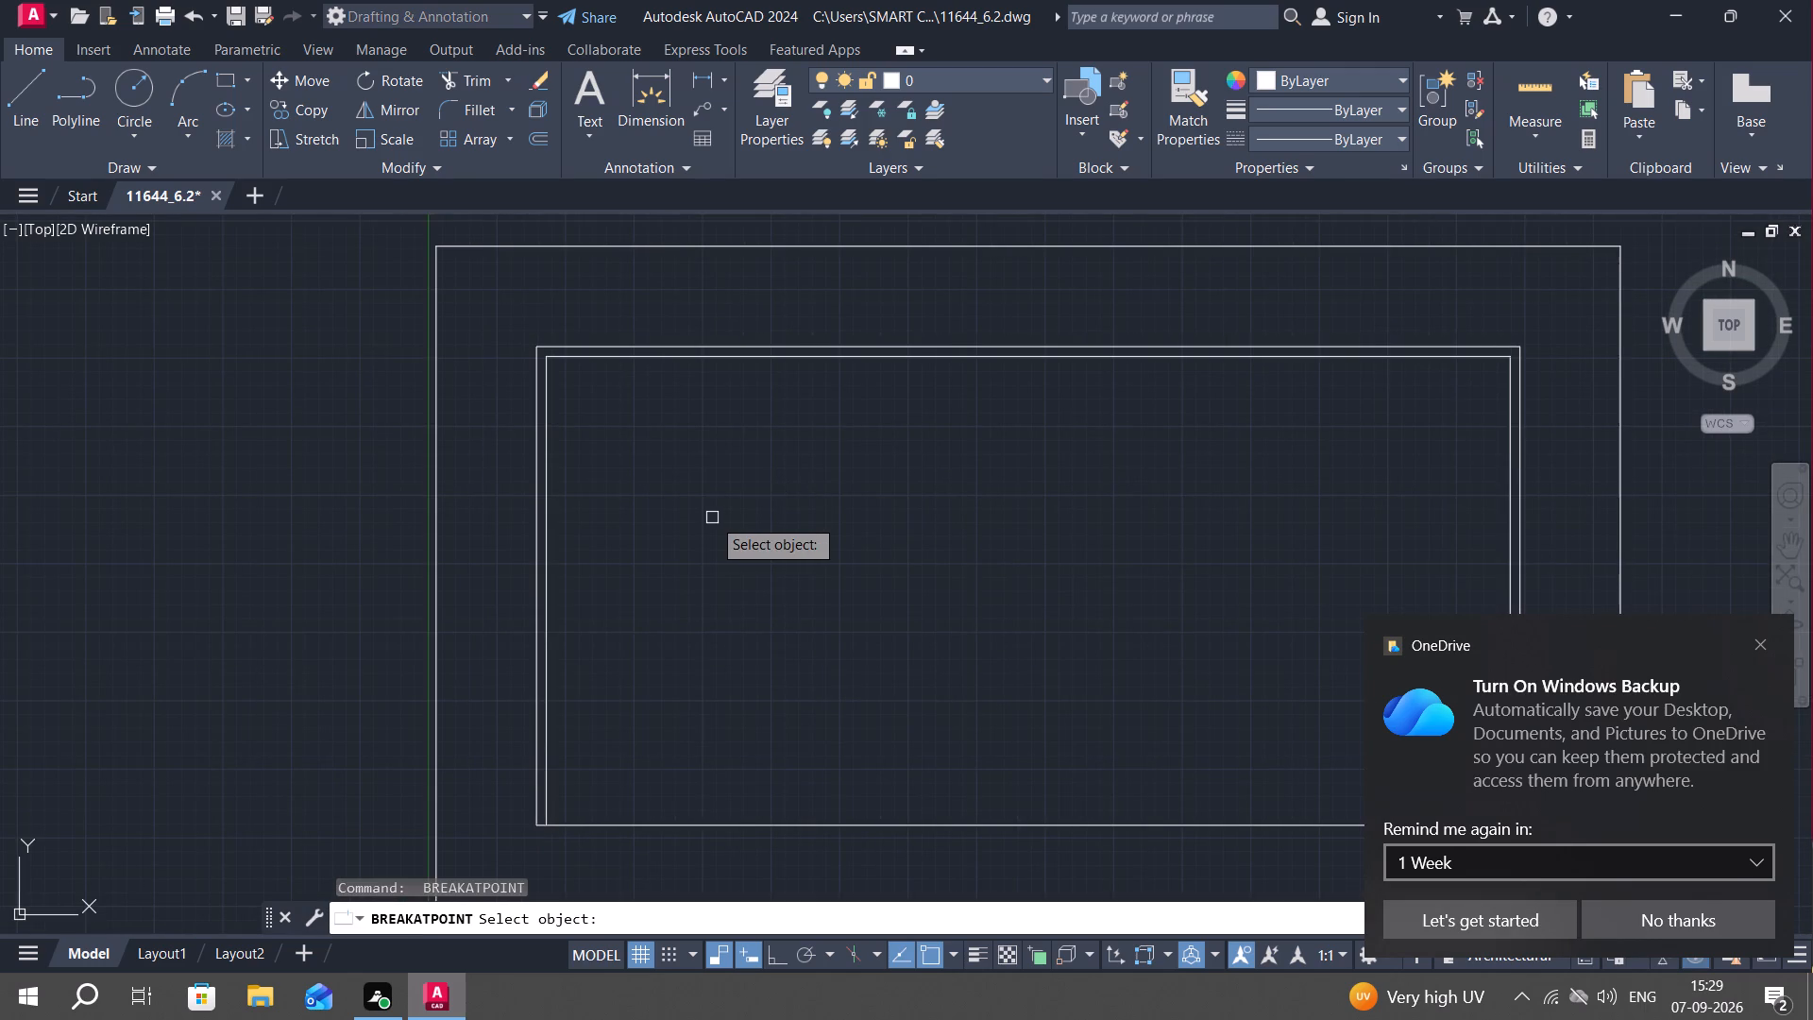
{"action": "key", "text": "Escape"}
{"action": "key", "text": "o"}
{"action": "key", "text": "space"}
{"action": "key", "text": "space"}
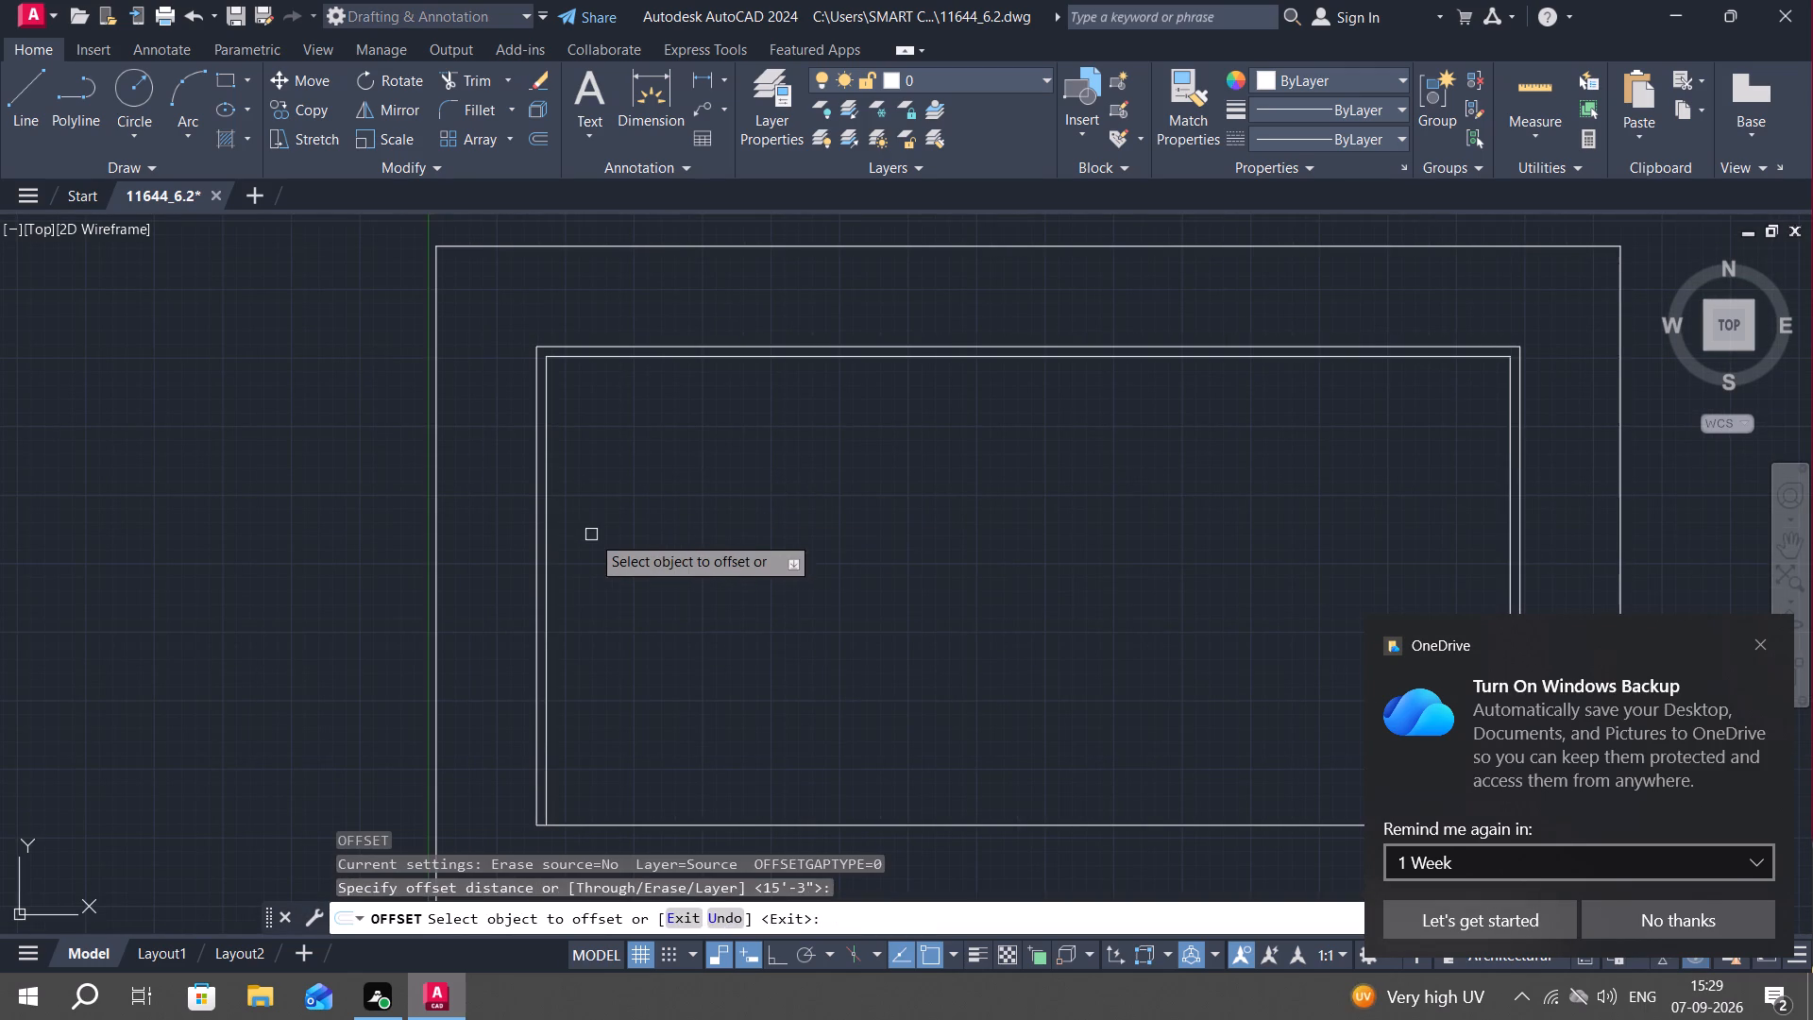
{"action": "left_click", "coordinate": [546, 507]}
{"action": "left_click", "coordinate": [707, 555]}
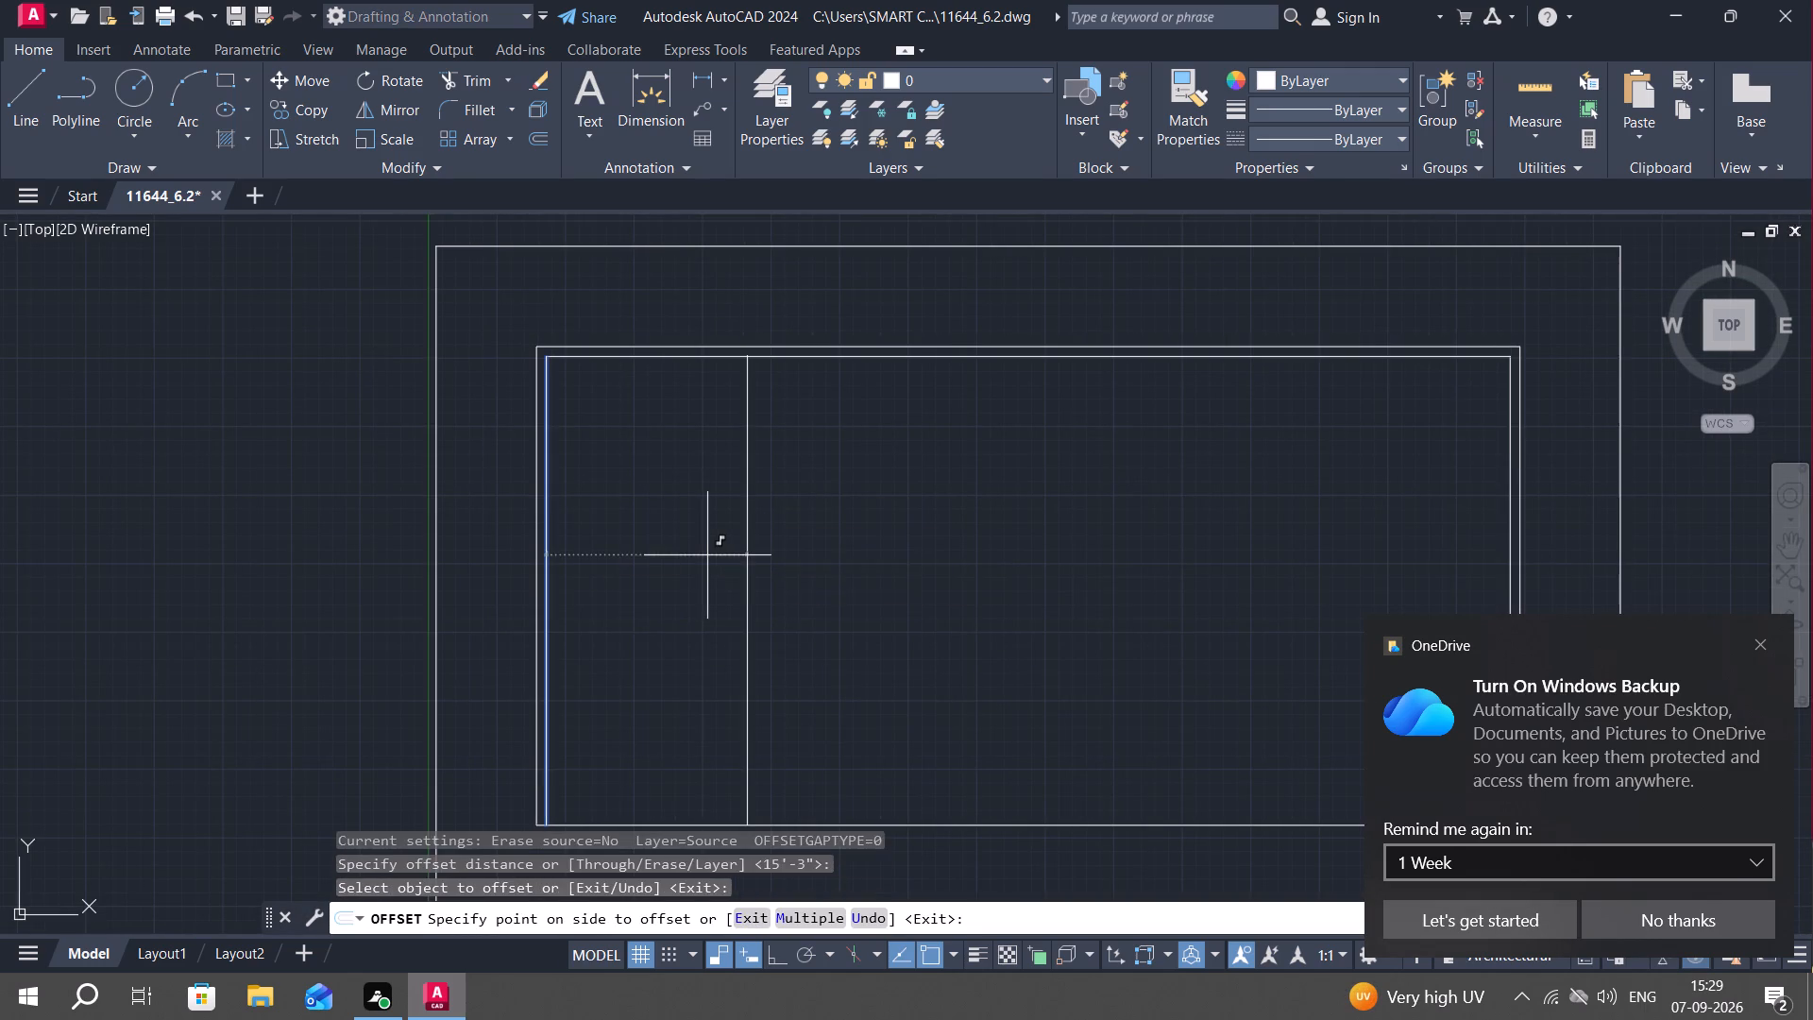
{"action": "key", "text": "Escape"}
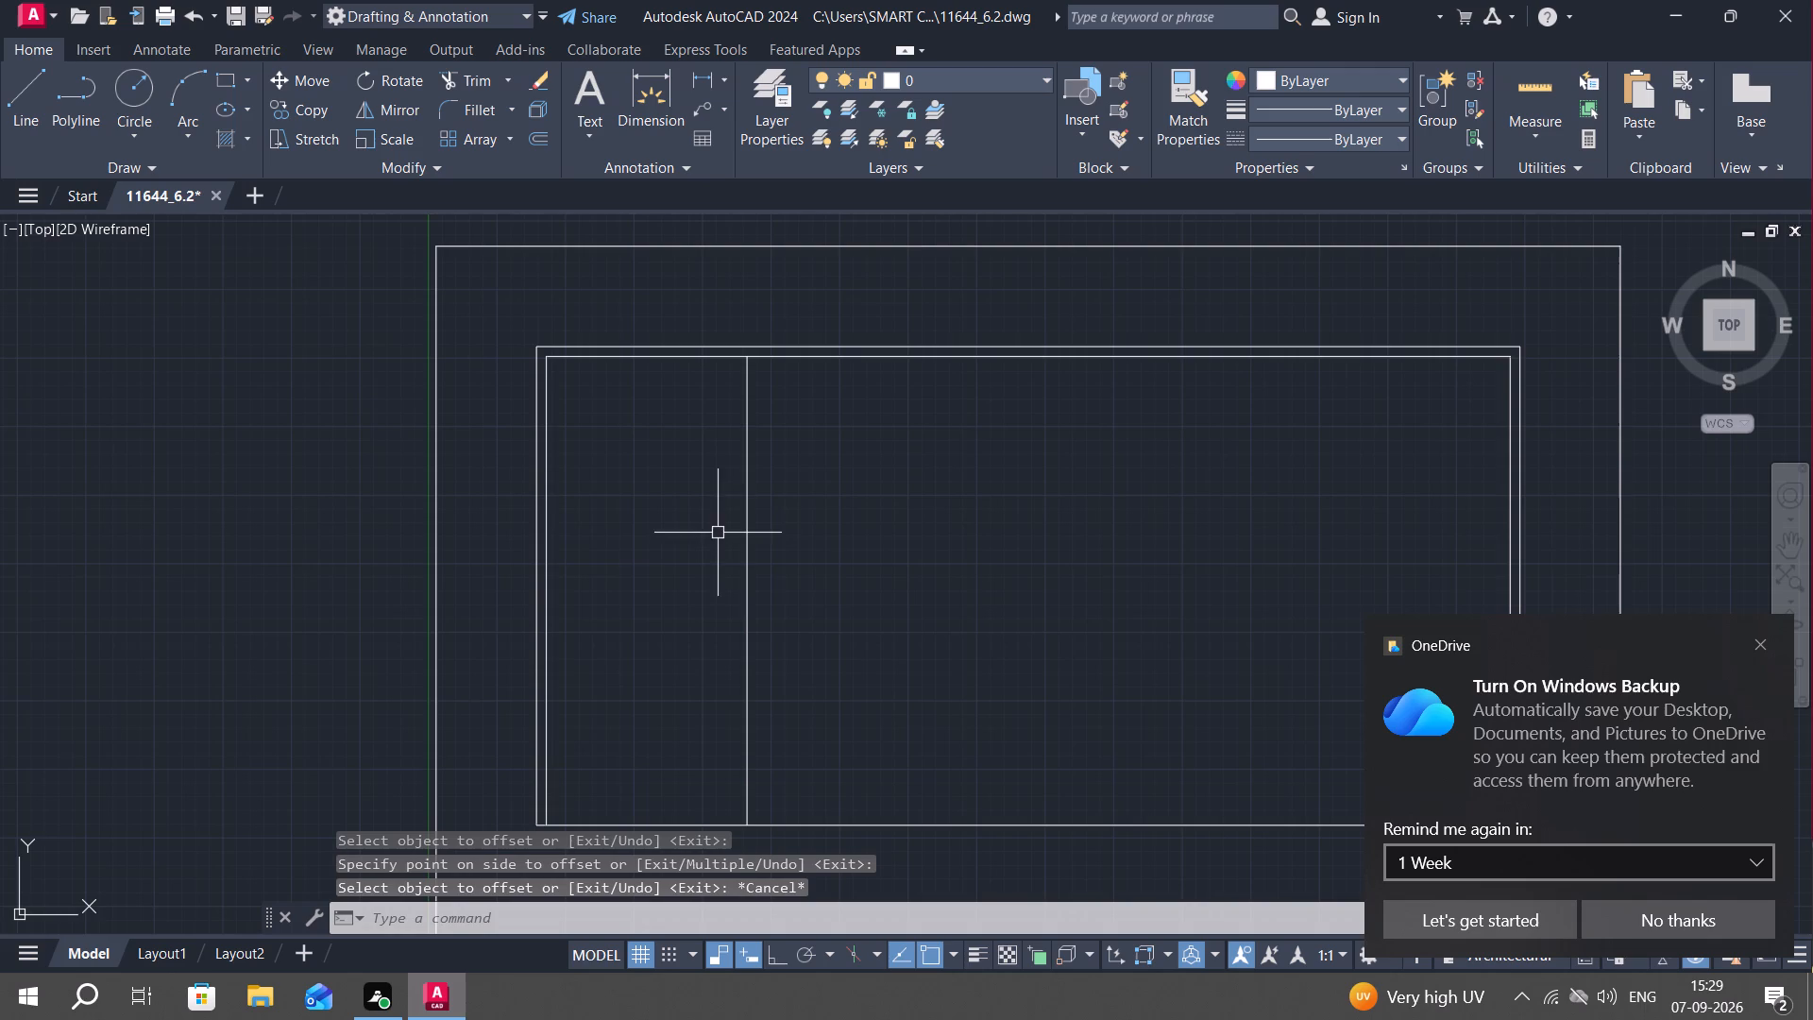
Offset the wall's inner top line 11'1.5" downward to place a horizontal room division.
{"action": "middle_click_drag", "start_coordinate": [815, 544], "coordinate": [872, 535]}
{"action": "key", "text": "Escape"}
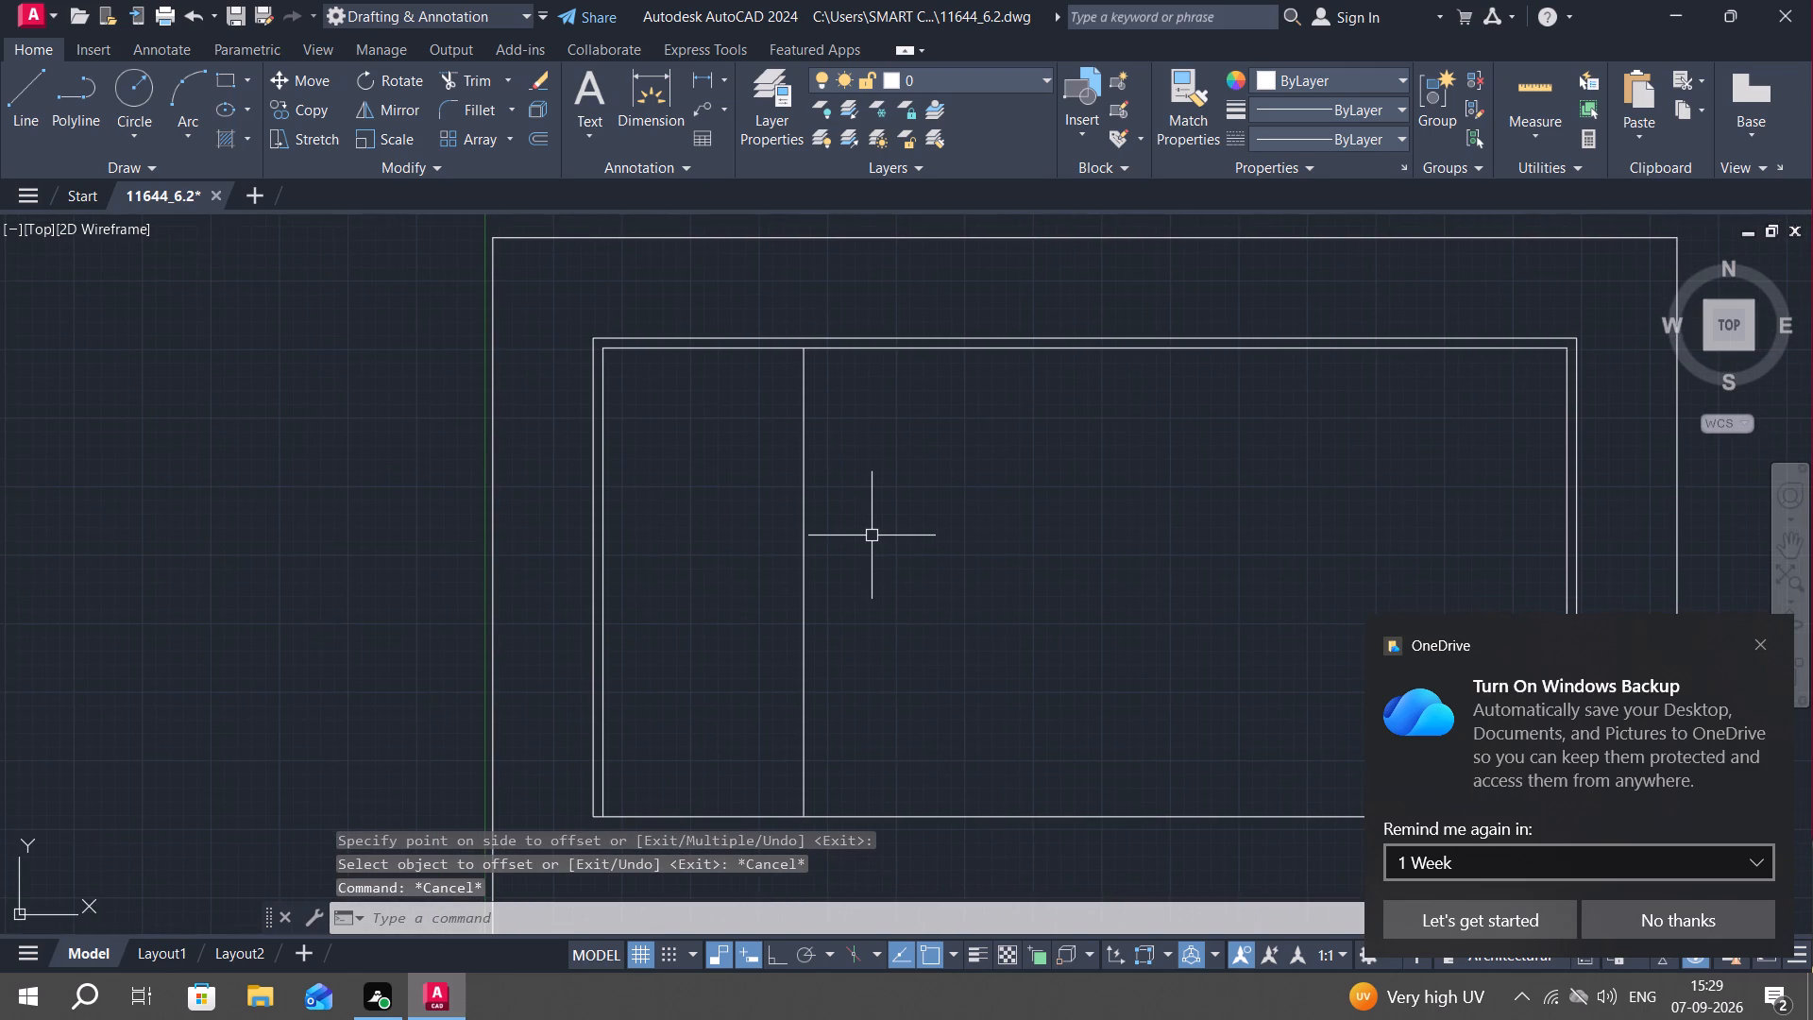
{"action": "key", "text": "o"}
{"action": "key", "text": "space"}
{"action": "type", "text": "11"}
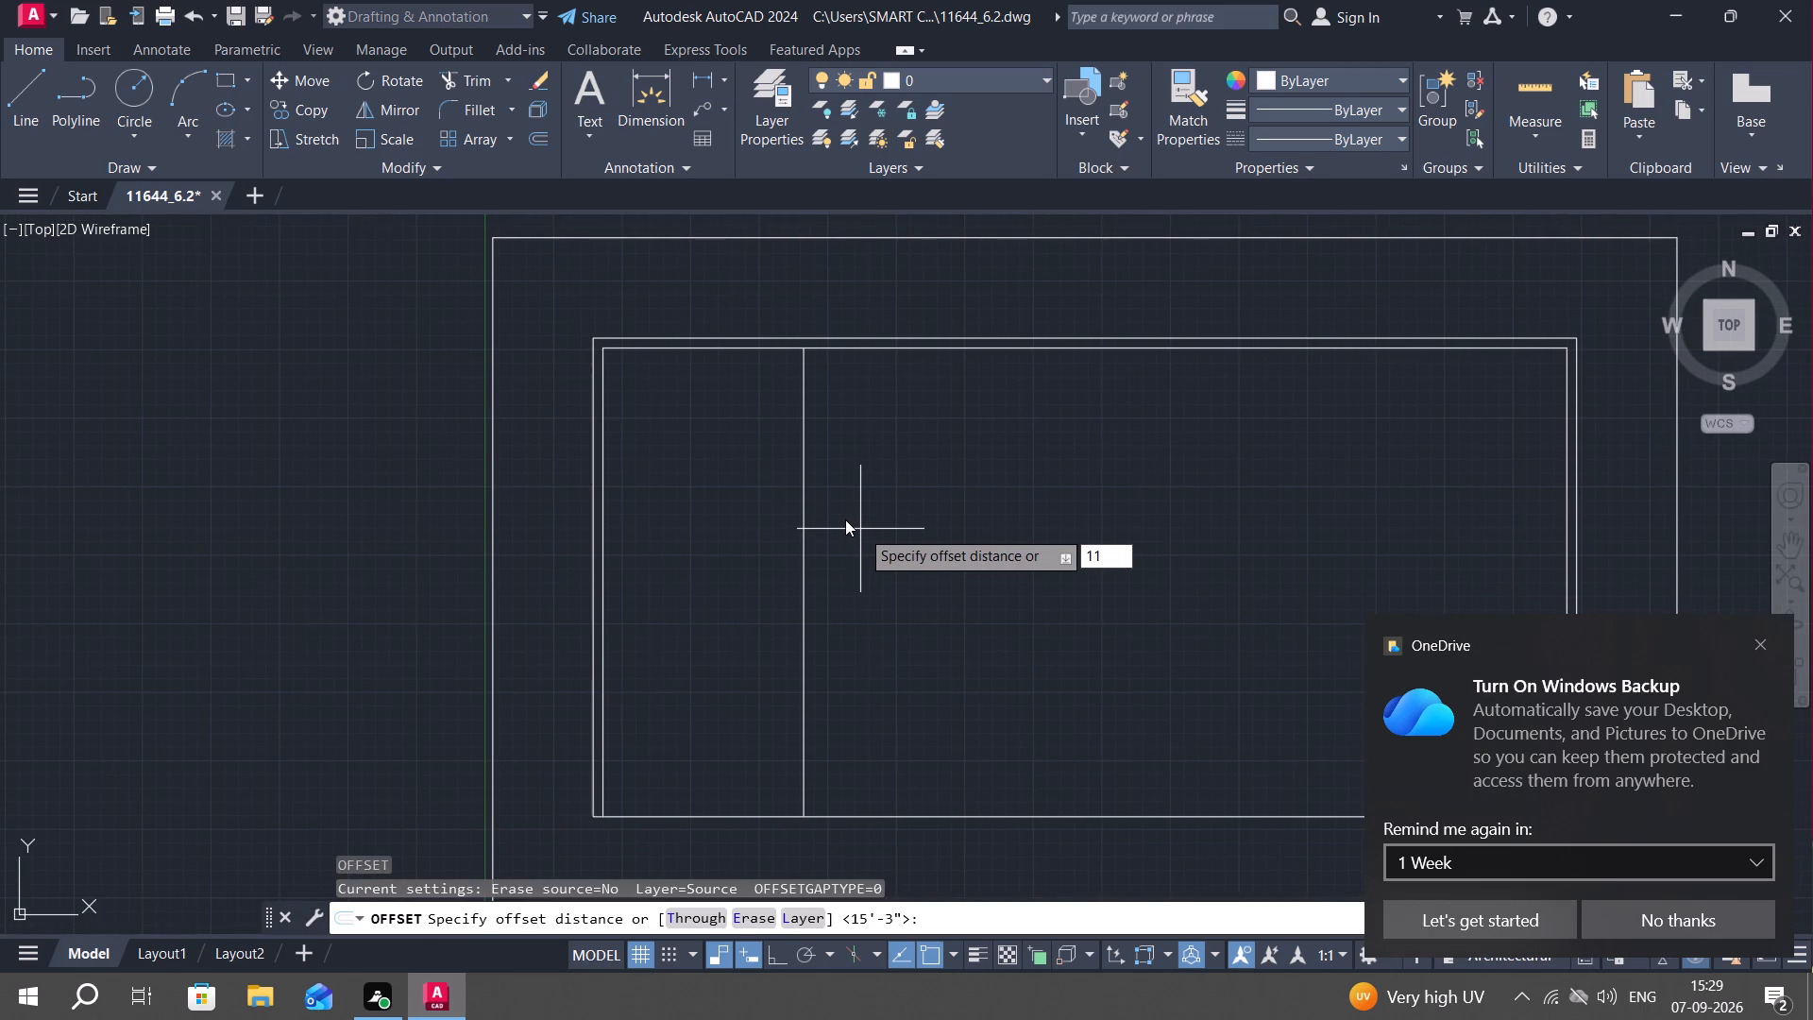
{"action": "key", "text": "apostrophe"}
{"action": "key", "text": "1"}
{"action": "type", "text": ".5"}
{"action": "key", "text": "shift+quotedbl"}
{"action": "key", "text": "space"}
{"action": "left_click", "coordinate": [754, 351]}
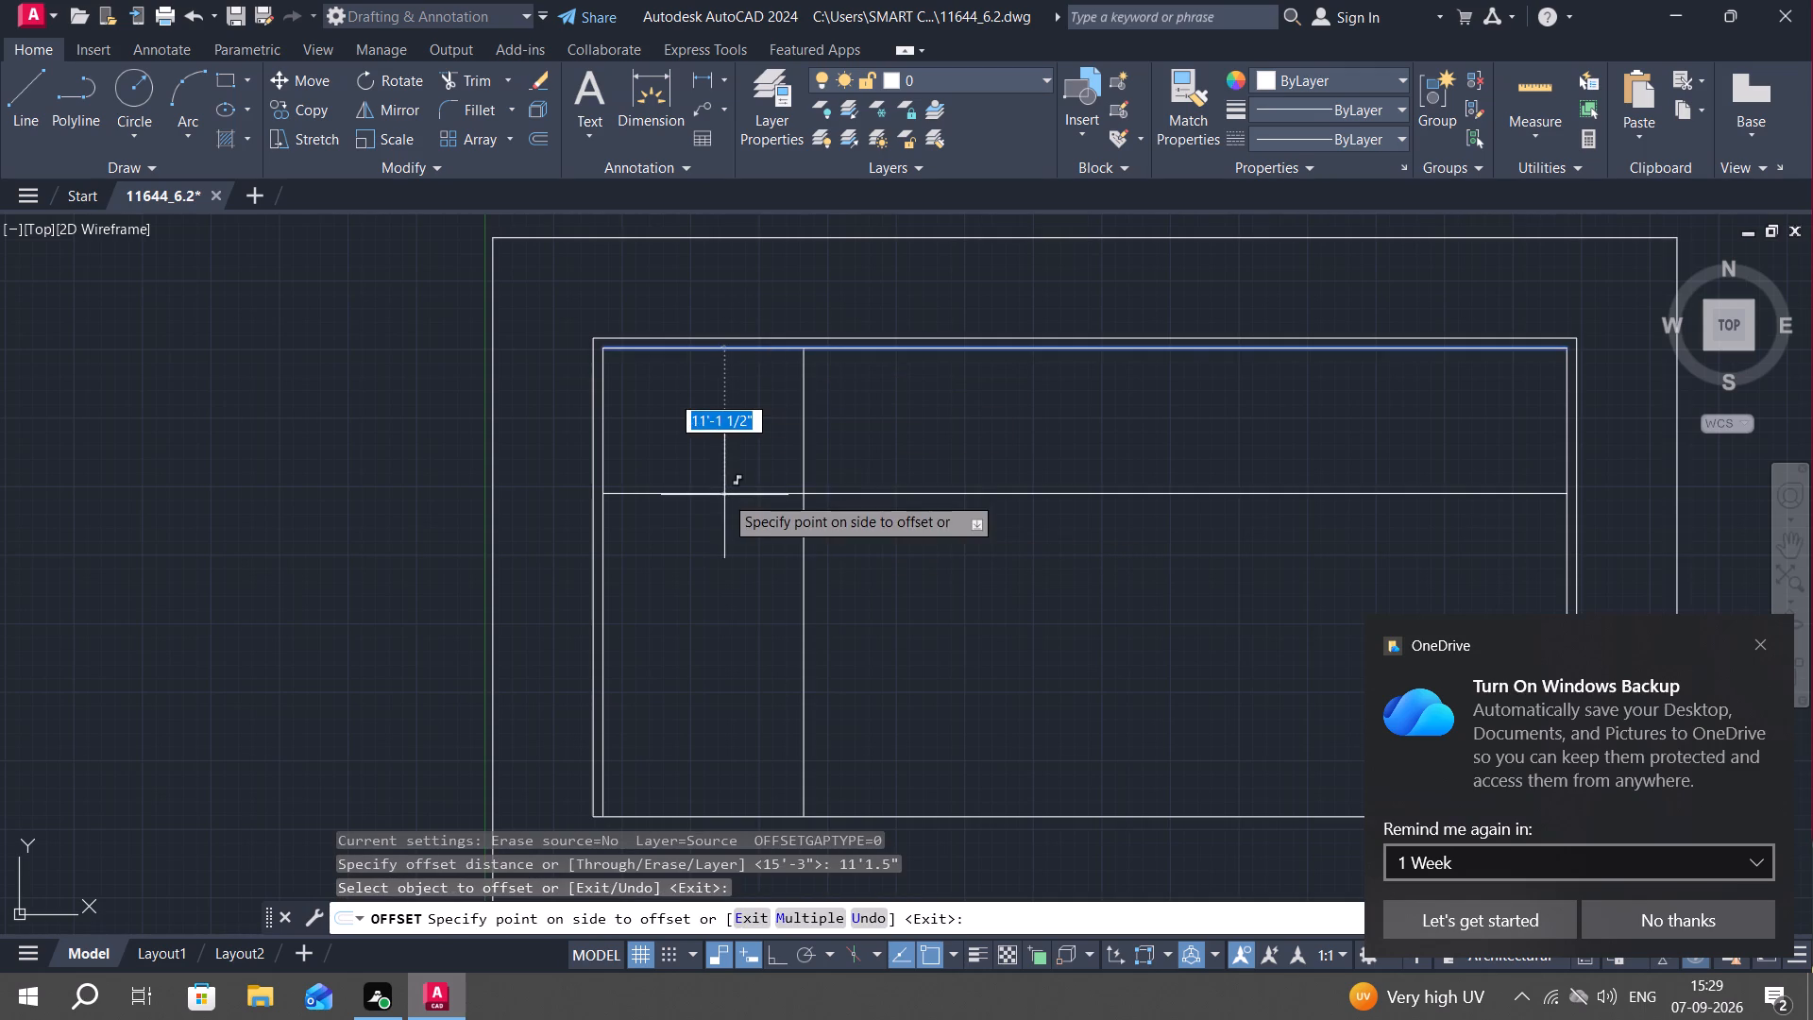
{"action": "left_click", "coordinate": [724, 495]}
{"action": "key", "text": "Escape"}
Offset the wall's inner right vertical line 10' to the left to place another vertical room division.
{"action": "middle_click_drag", "start_coordinate": [1013, 621], "coordinate": [968, 621]}
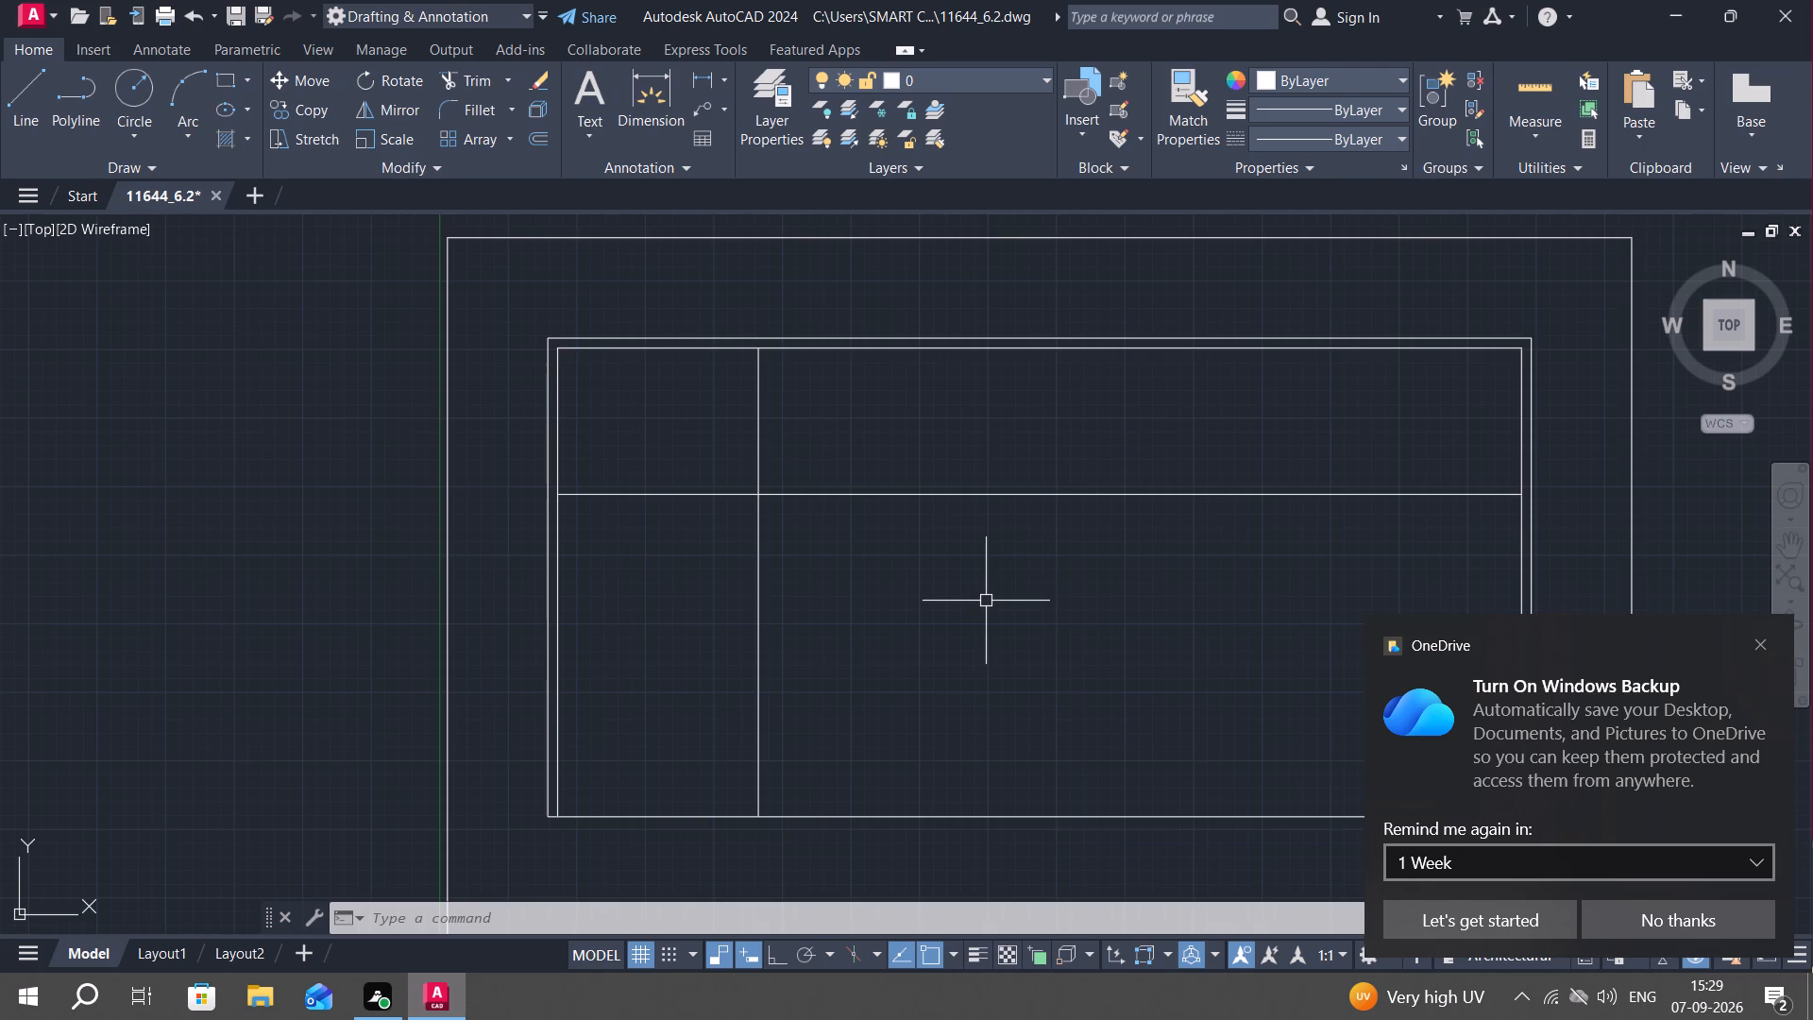
{"action": "middle_click_drag", "start_coordinate": [986, 598], "coordinate": [819, 618]}
{"action": "middle_click_drag", "start_coordinate": [979, 582], "coordinate": [953, 586]}
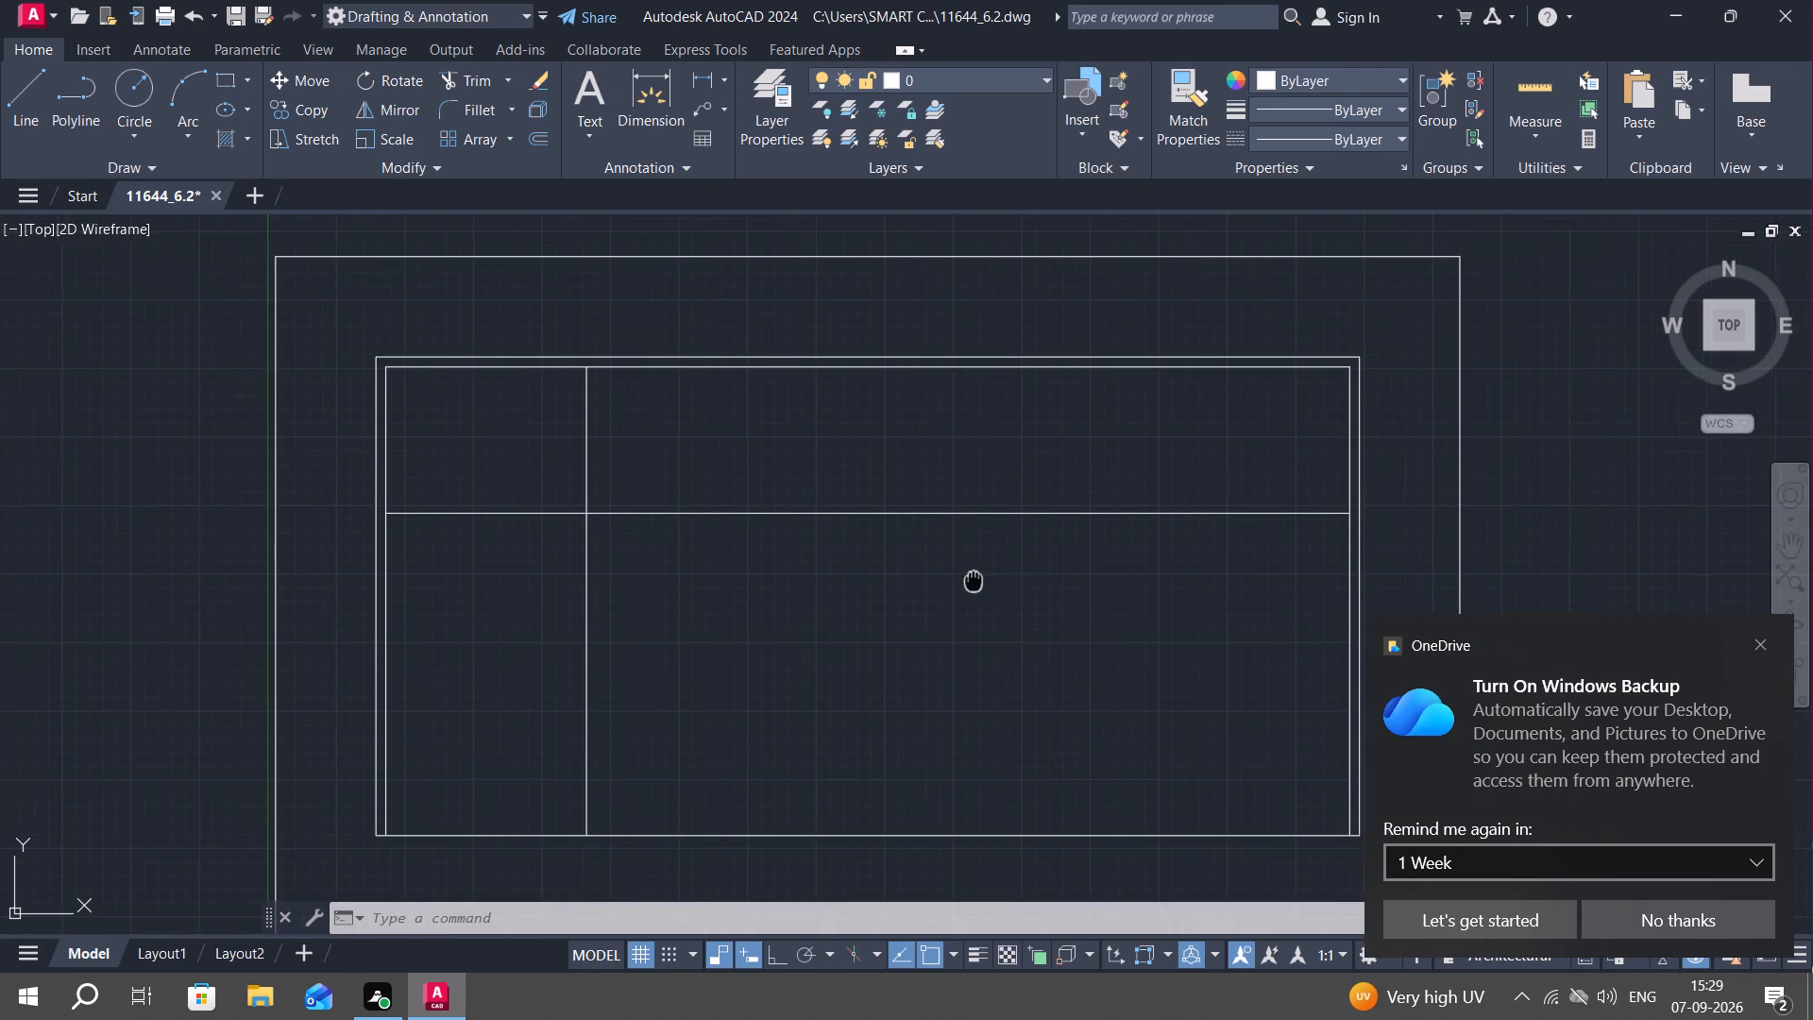
{"action": "middle_click_drag", "start_coordinate": [953, 586], "coordinate": [890, 620]}
{"action": "middle_click_drag", "start_coordinate": [997, 614], "coordinate": [959, 623]}
{"action": "key", "text": "Escape"}
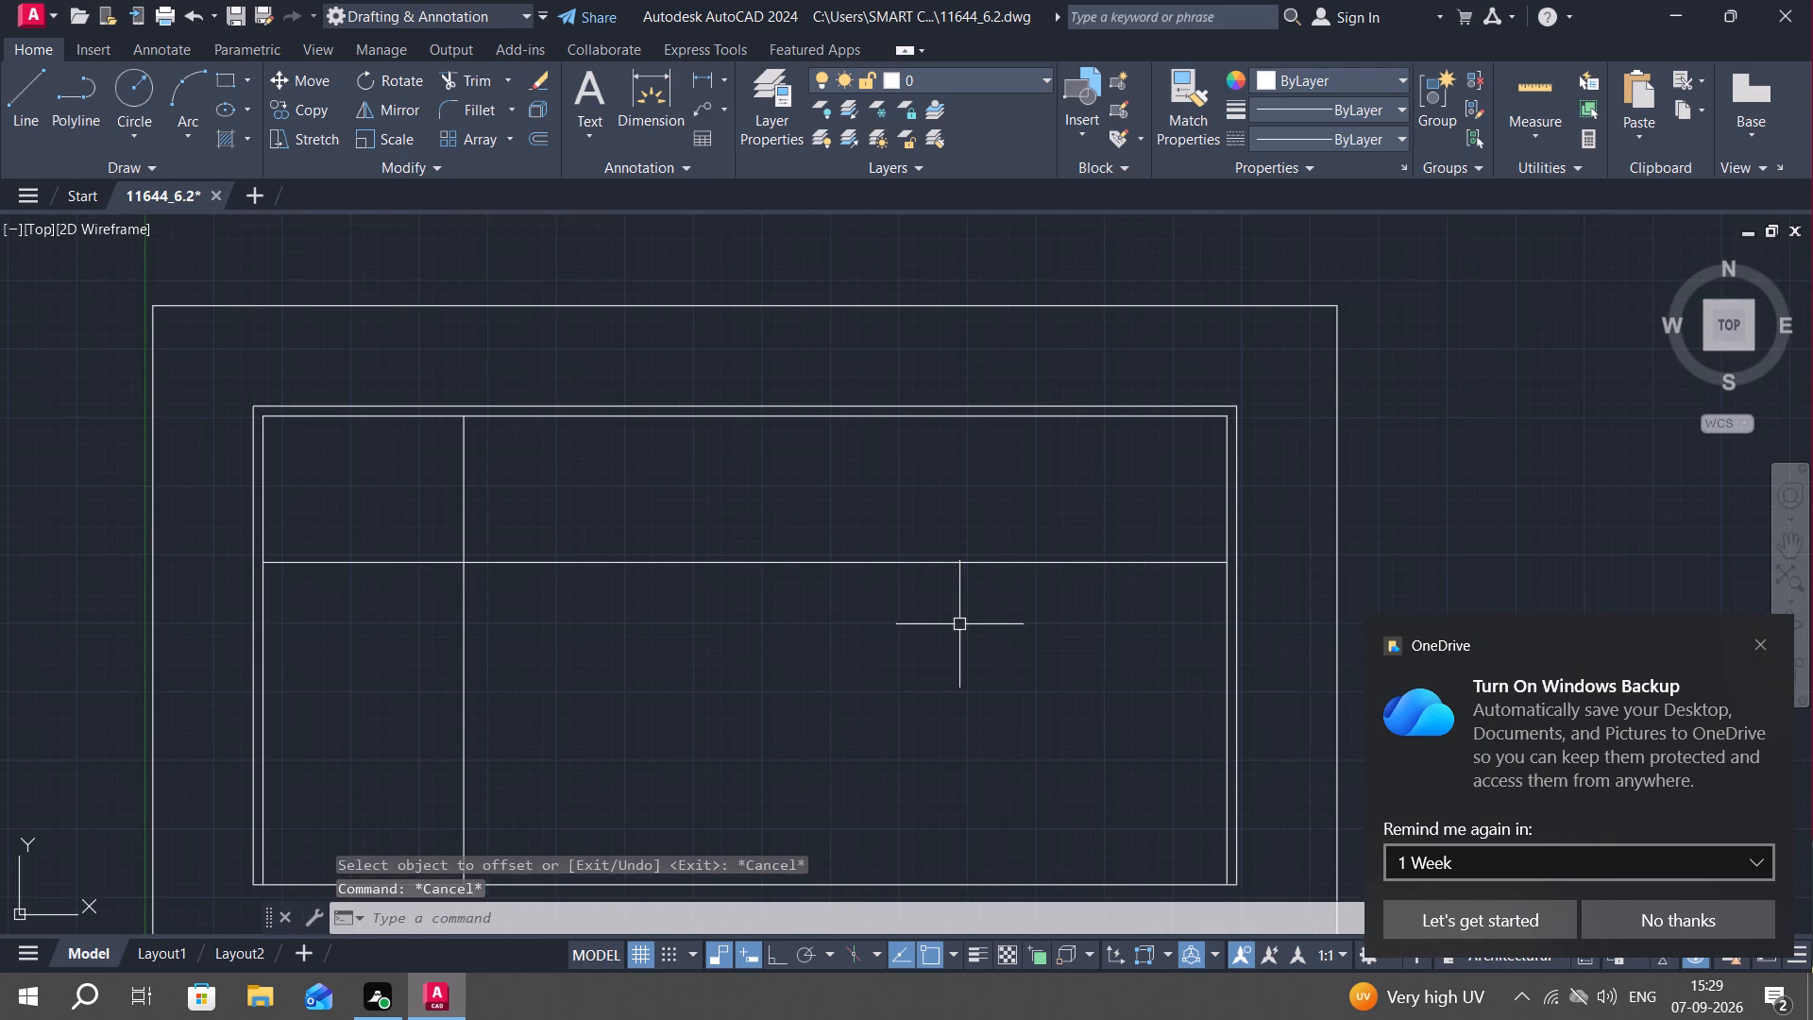
{"action": "type", "text": "o"}
{"action": "key", "text": "space"}
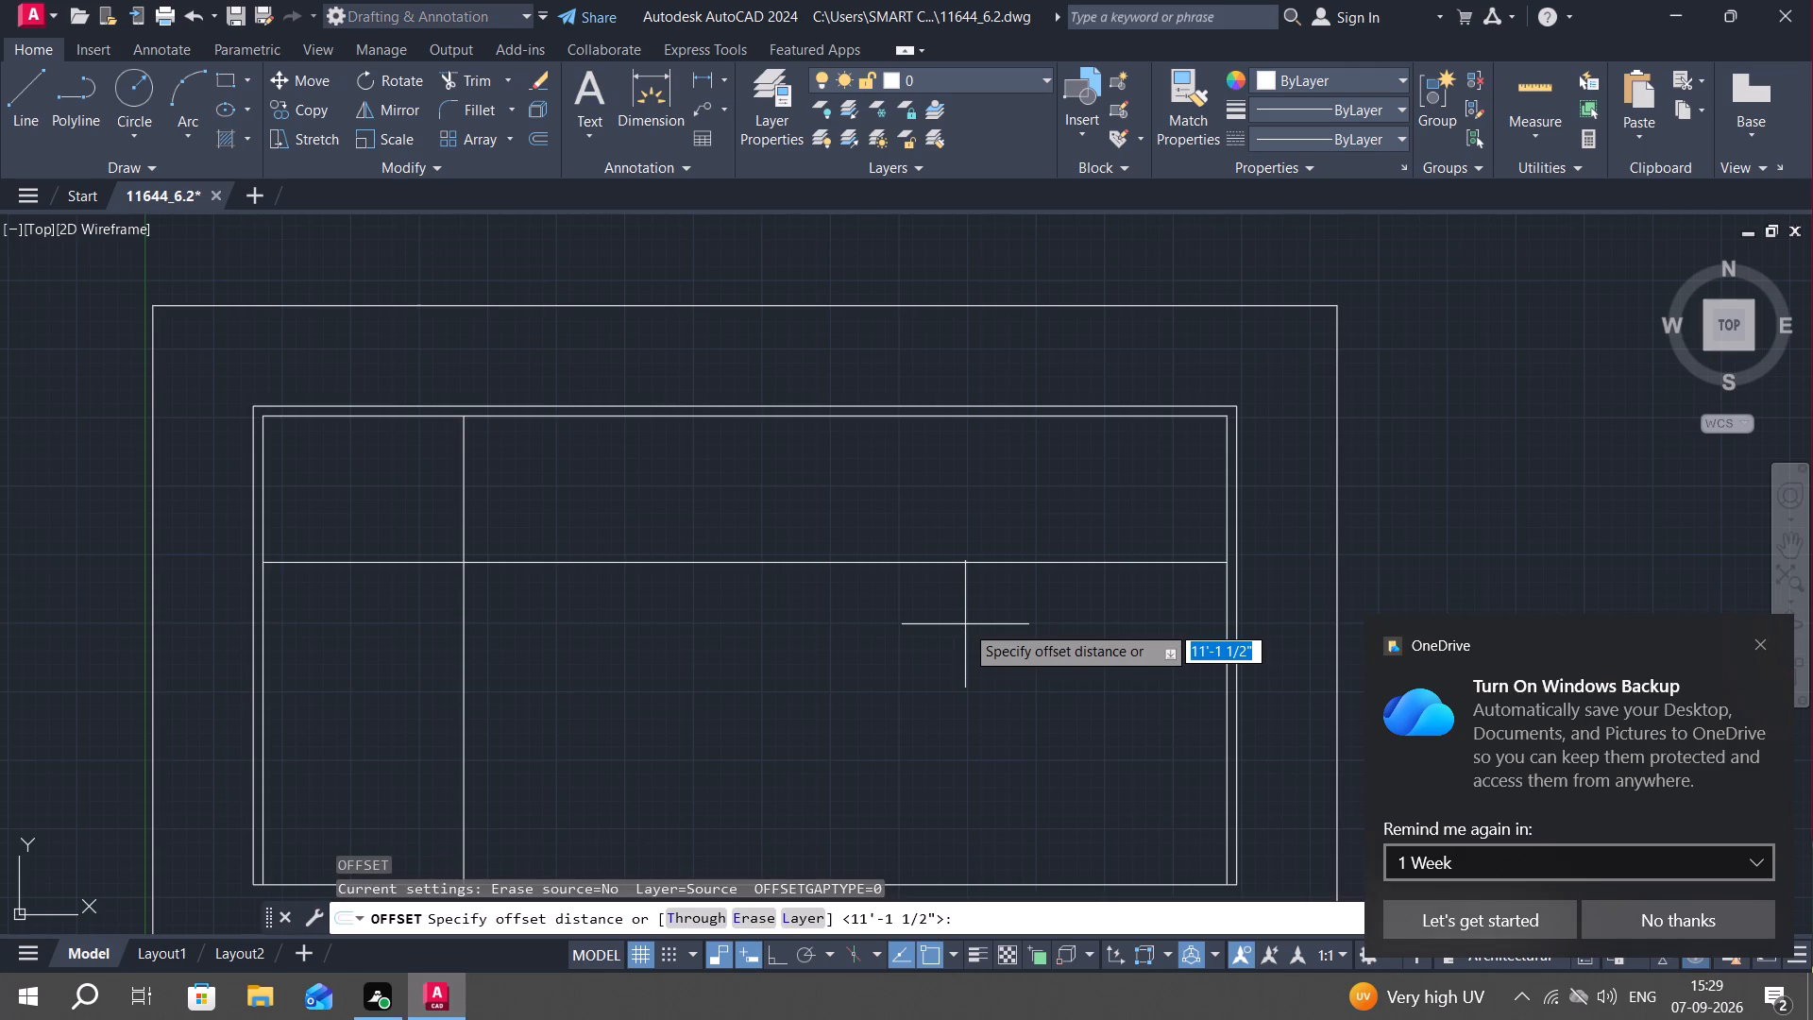
{"action": "type", "text": "10'"}
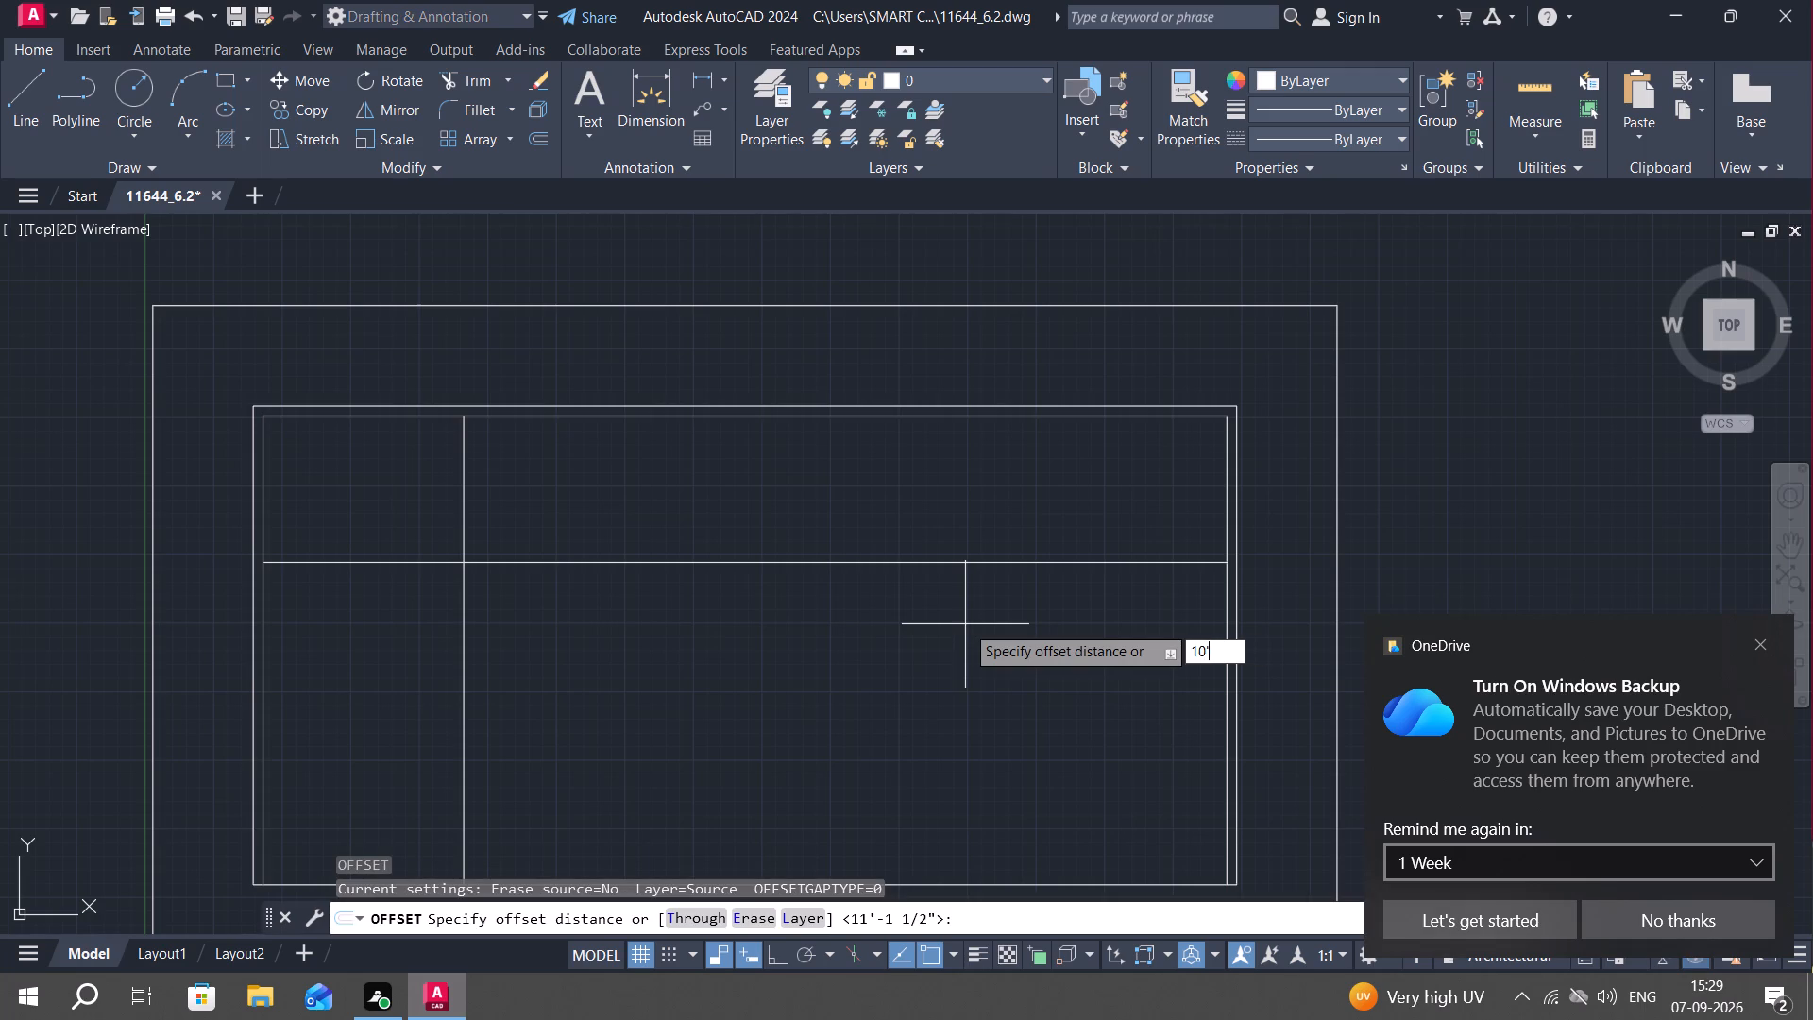
{"action": "key", "text": "space"}
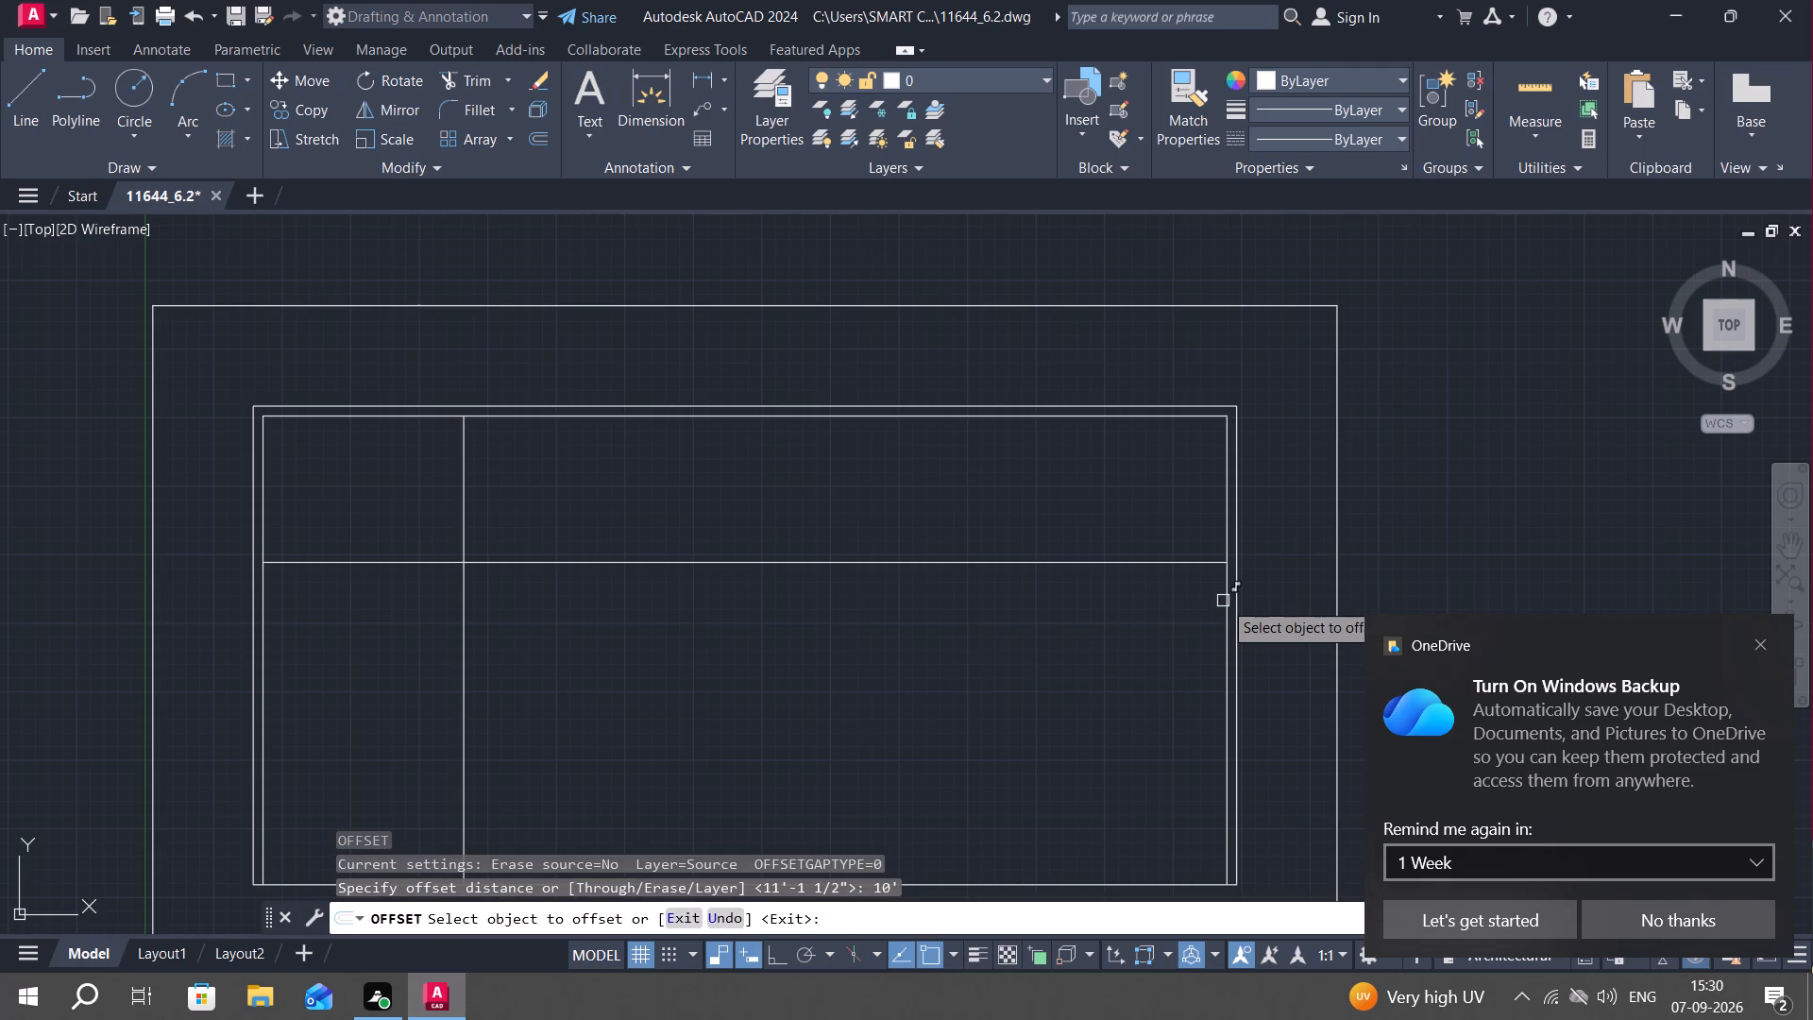
{"action": "left_click", "coordinate": [1223, 601]}
{"action": "left_click", "coordinate": [669, 671]}
{"action": "middle_click_drag", "start_coordinate": [655, 674], "coordinate": [794, 675]}
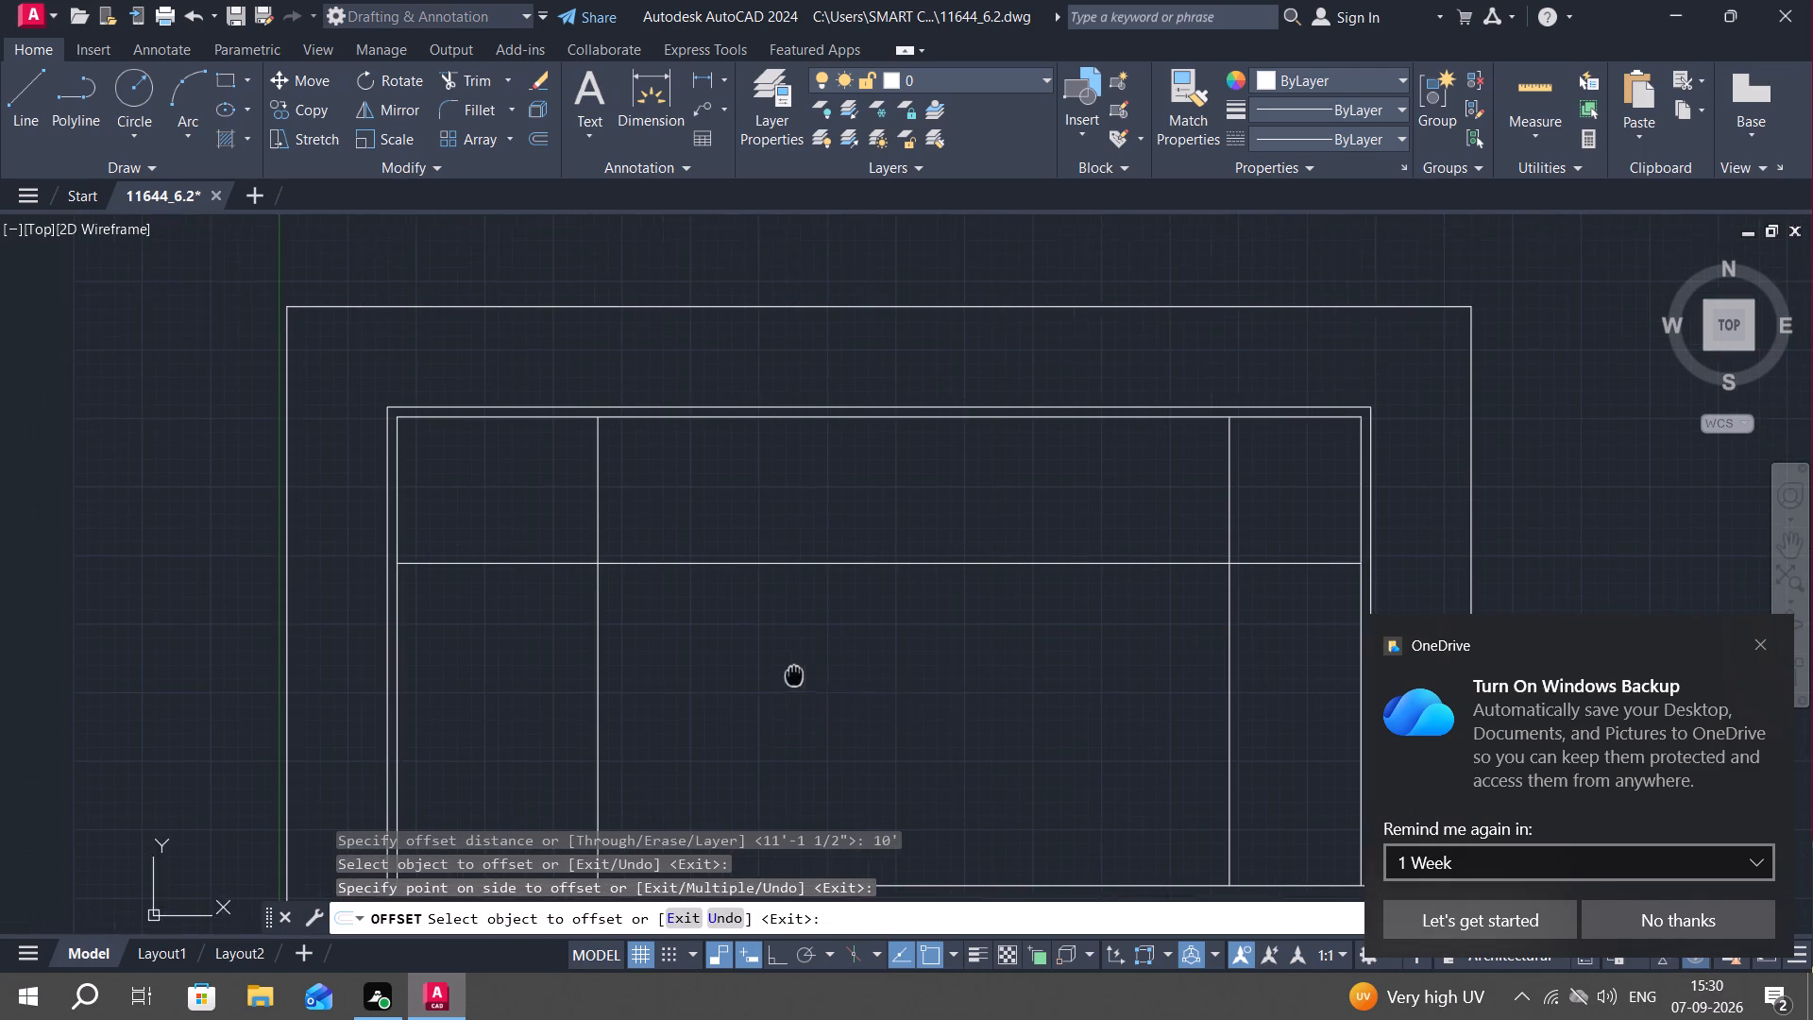
{"action": "key", "text": "Escape"}
Offset the right-hand vertical division line 4.5" to the left to give the partition its thickness.
{"action": "type", "text": "o"}
{"action": "key", "text": "space"}
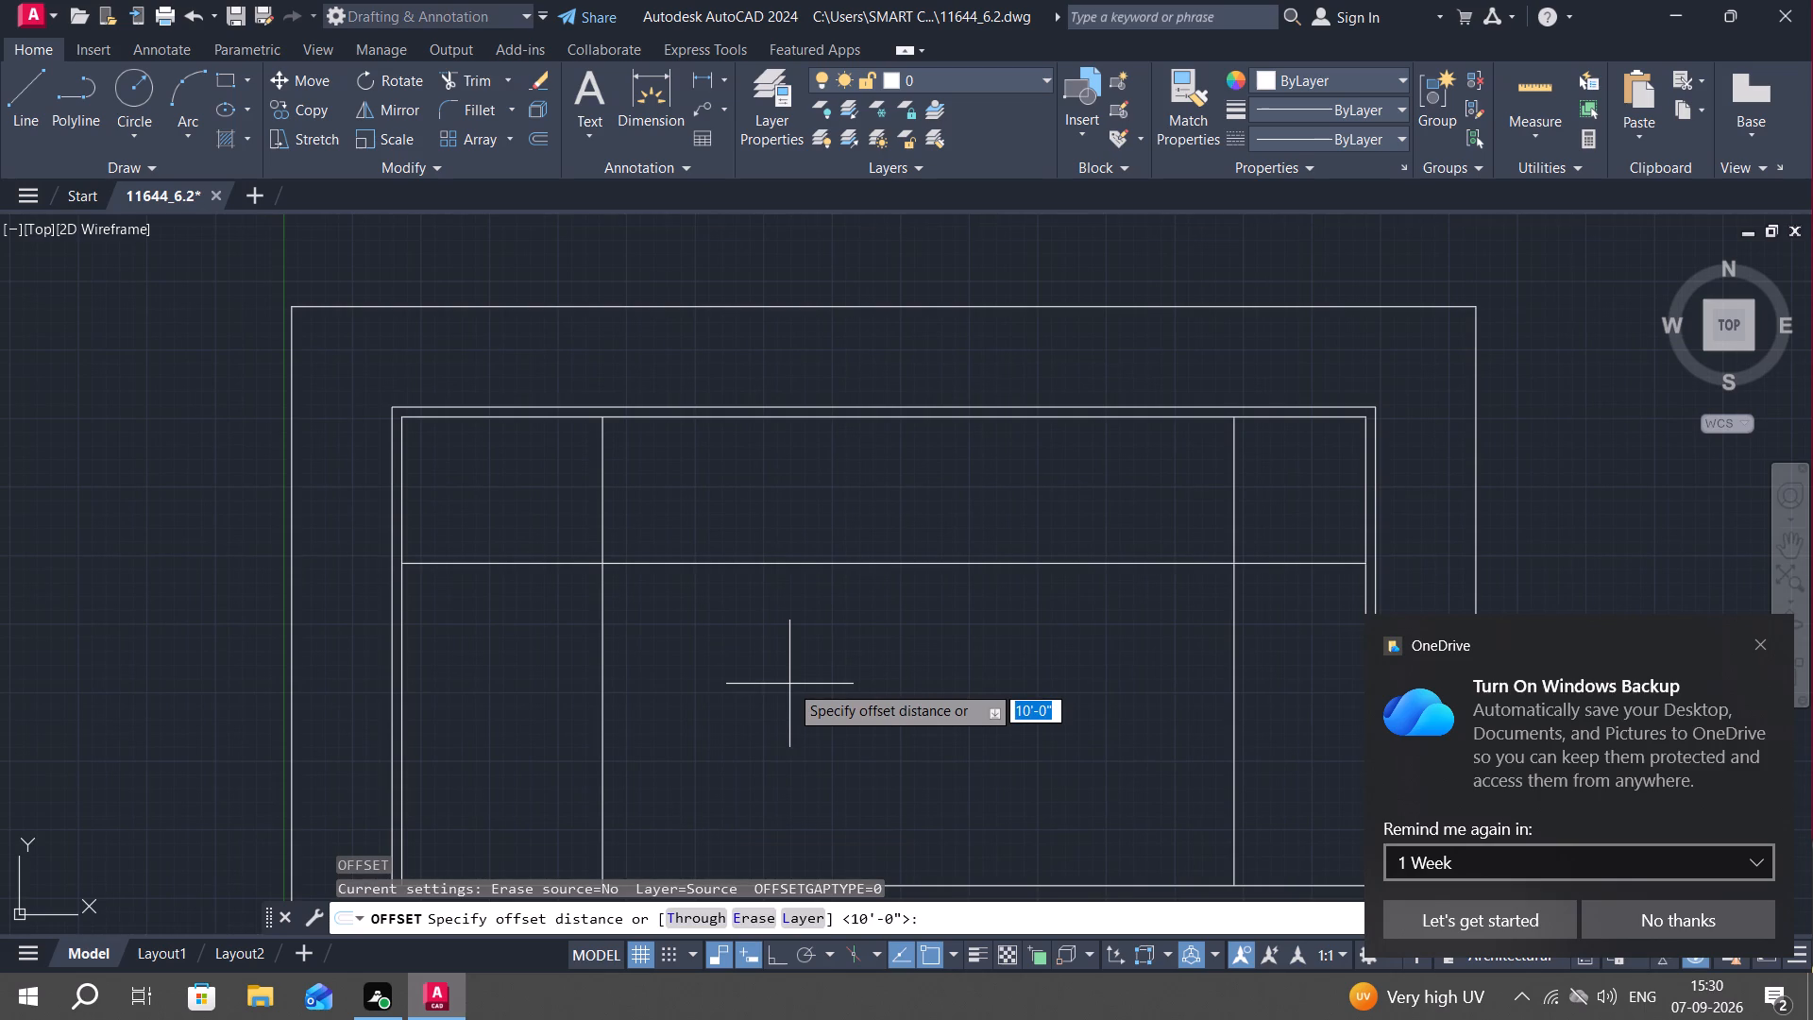
{"action": "type", "text": "4.5\""}
{"action": "key", "text": "space"}
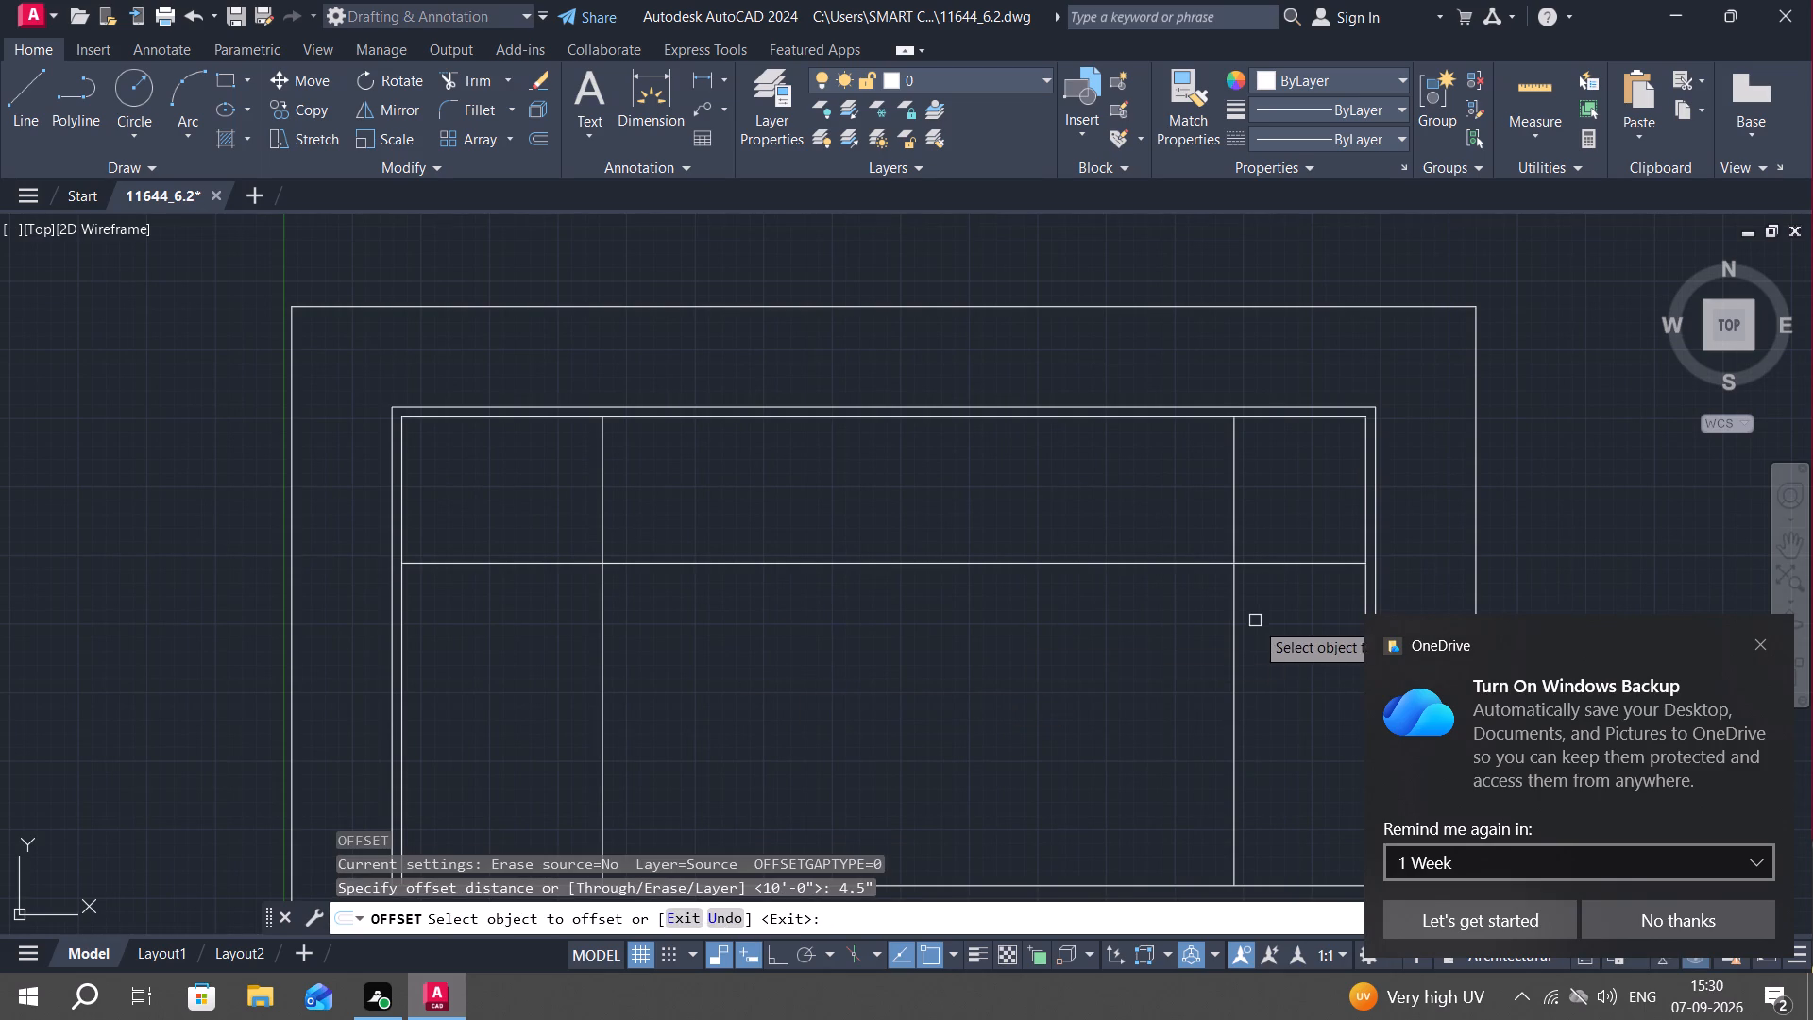
{"action": "left_click", "coordinate": [1233, 602]}
{"action": "left_click", "coordinate": [1140, 615]}
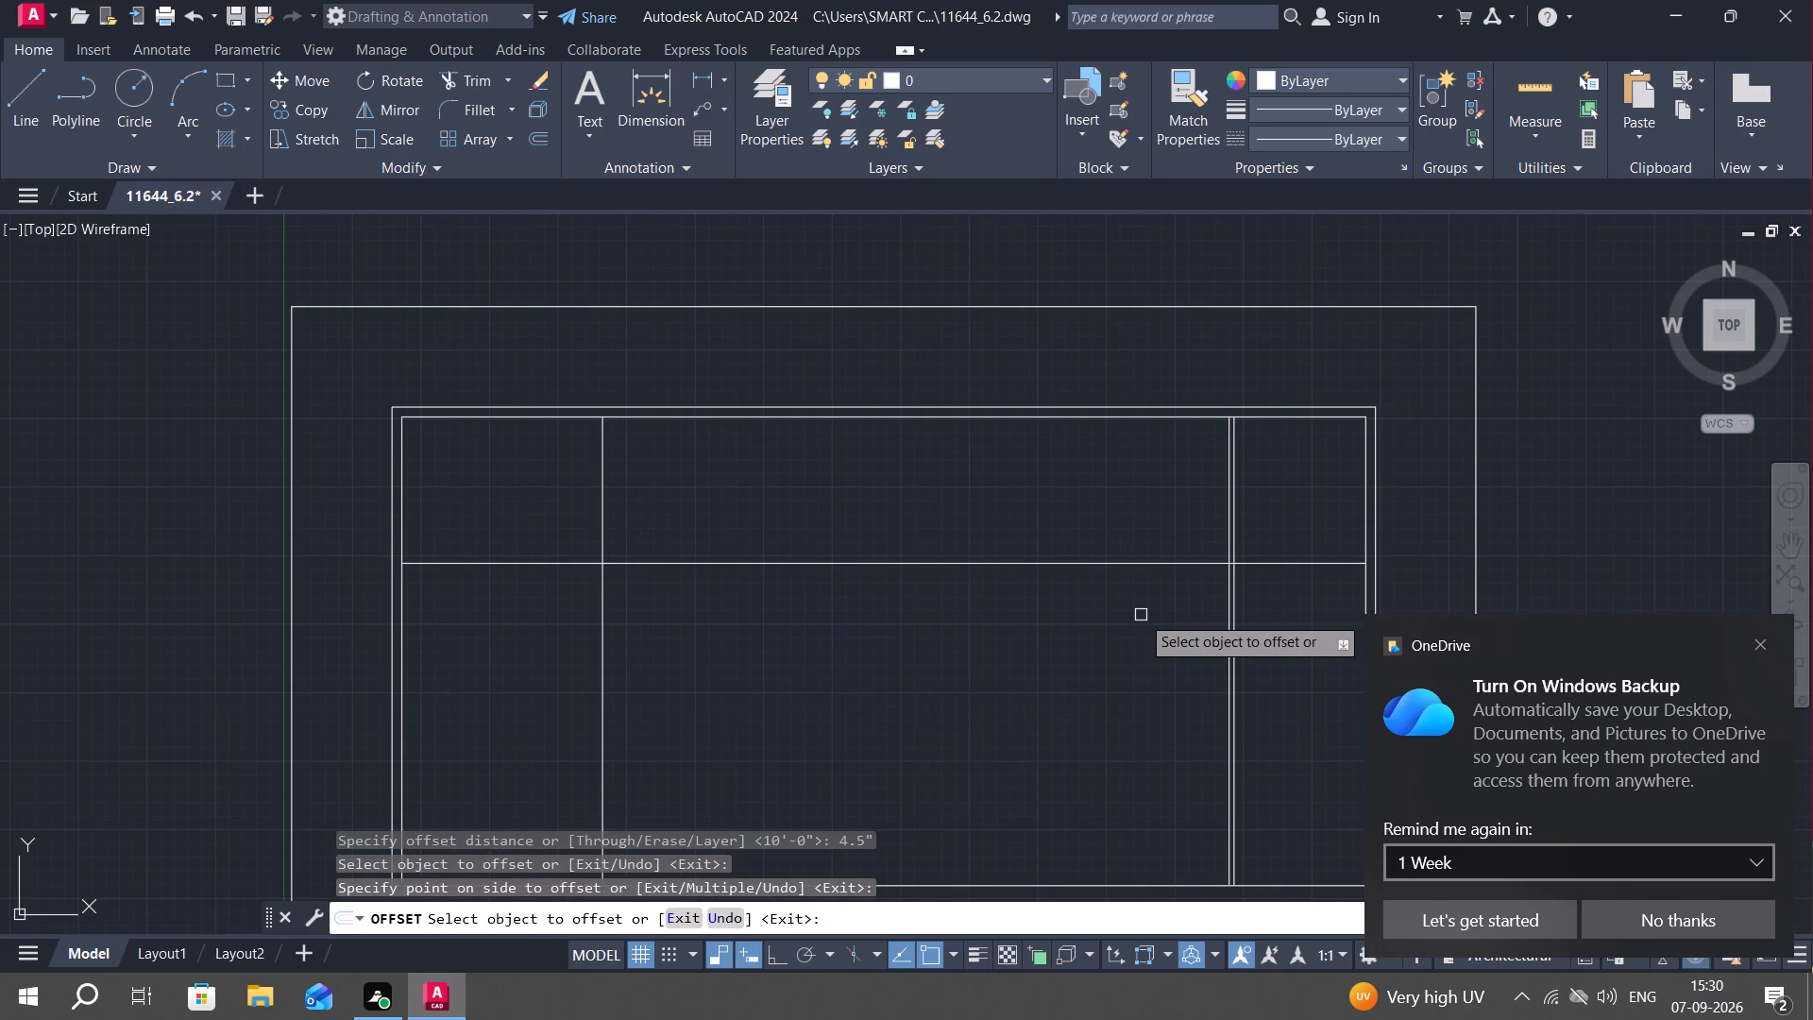
{"action": "key", "text": "Escape"}
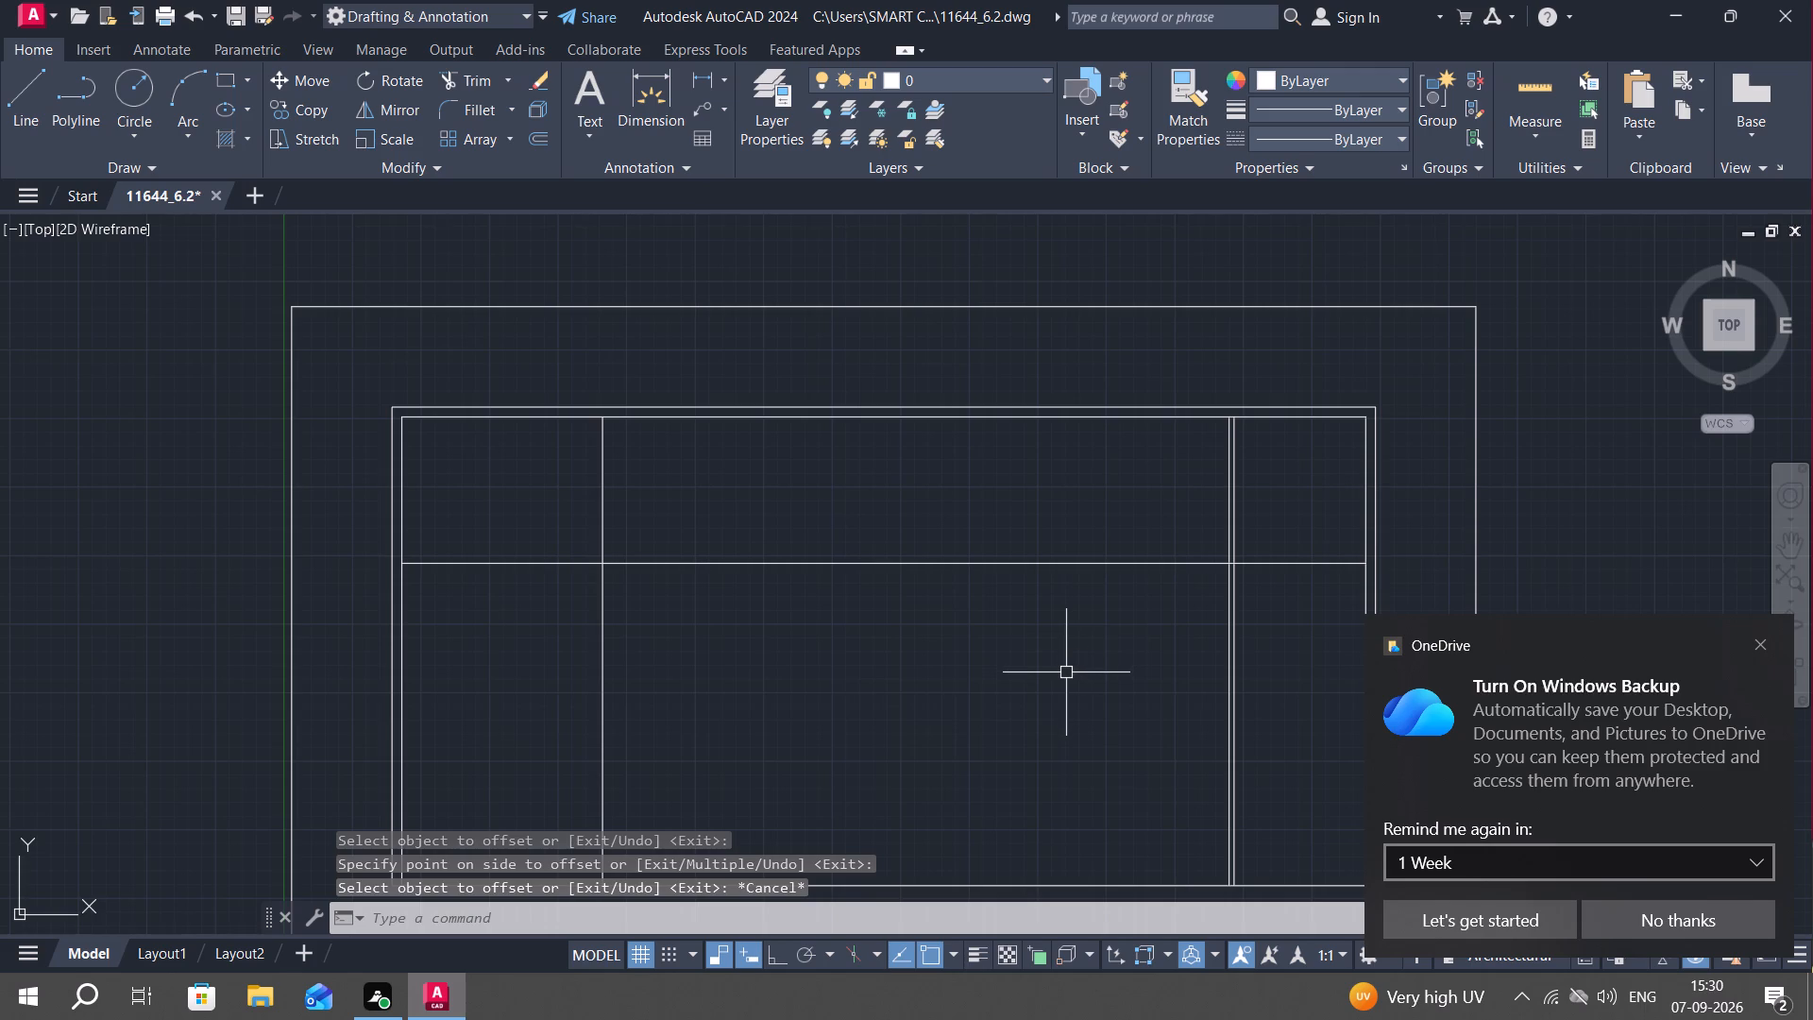
{"action": "key", "text": "Escape"}
Offset the left face of the right-hand partition 4'1.5" to the left.
{"action": "type", "text": "o"}
{"action": "key", "text": "space"}
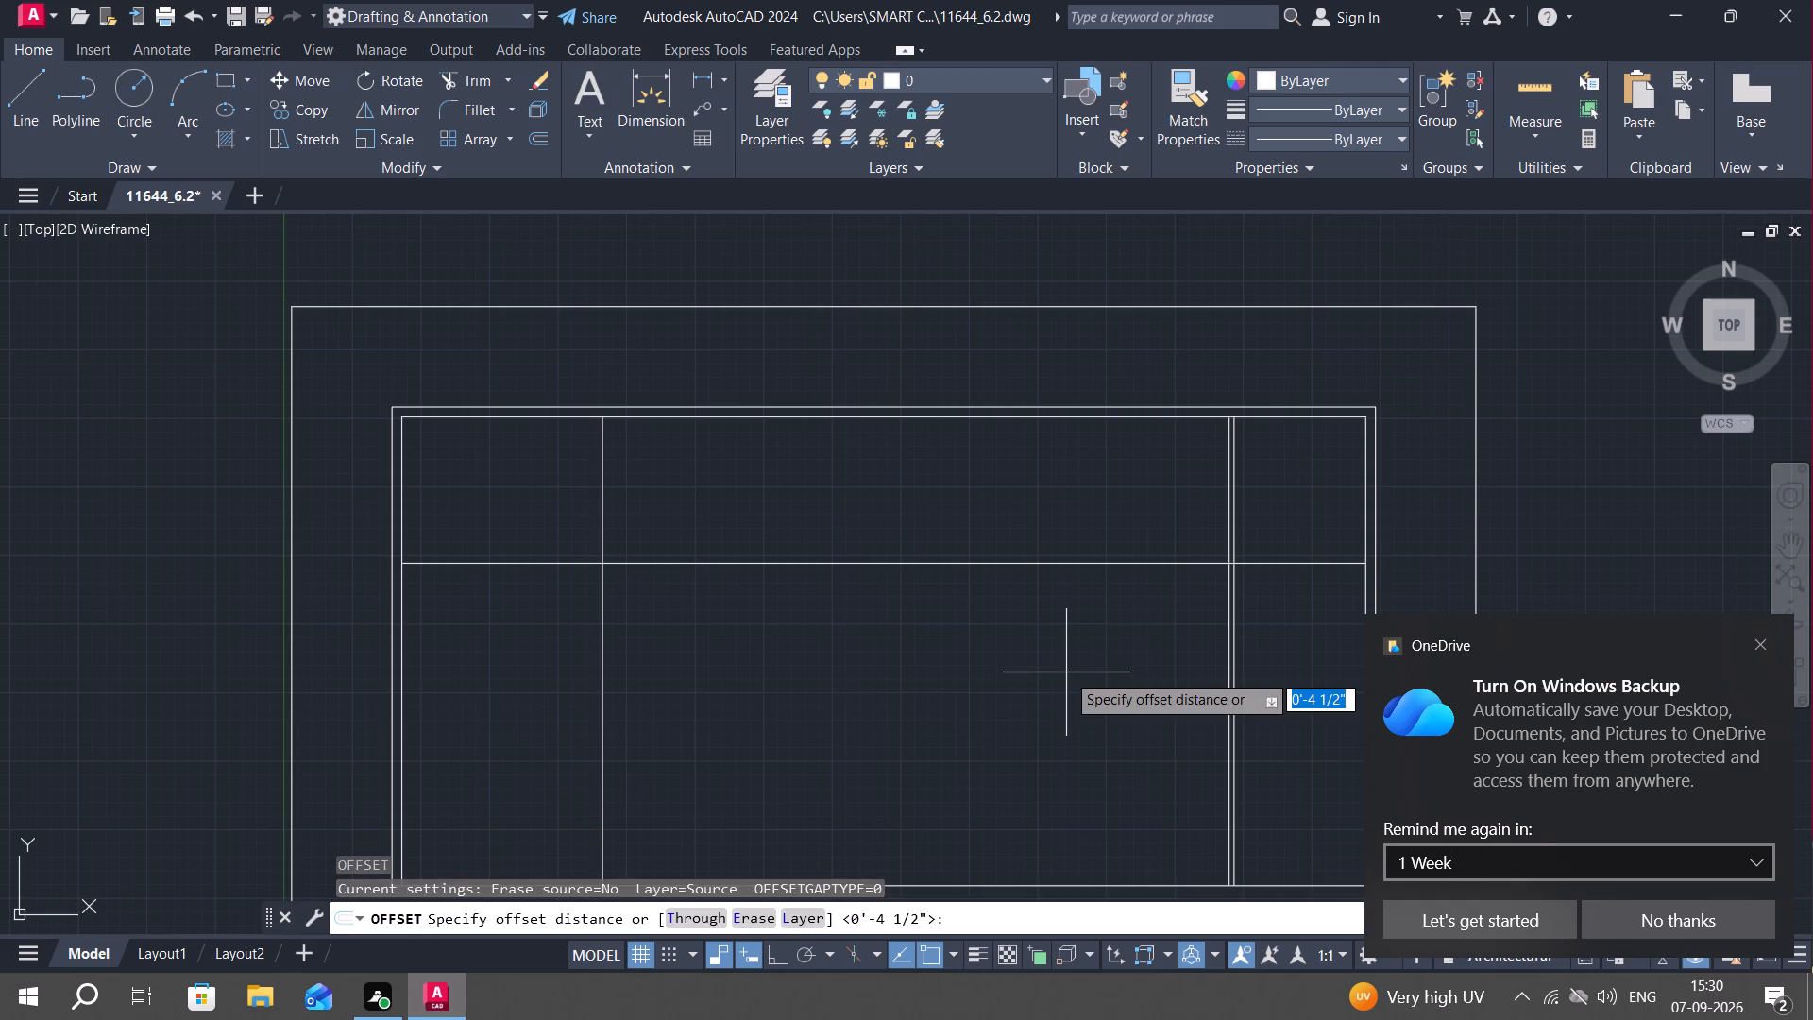
{"action": "type", "text": "4'"}
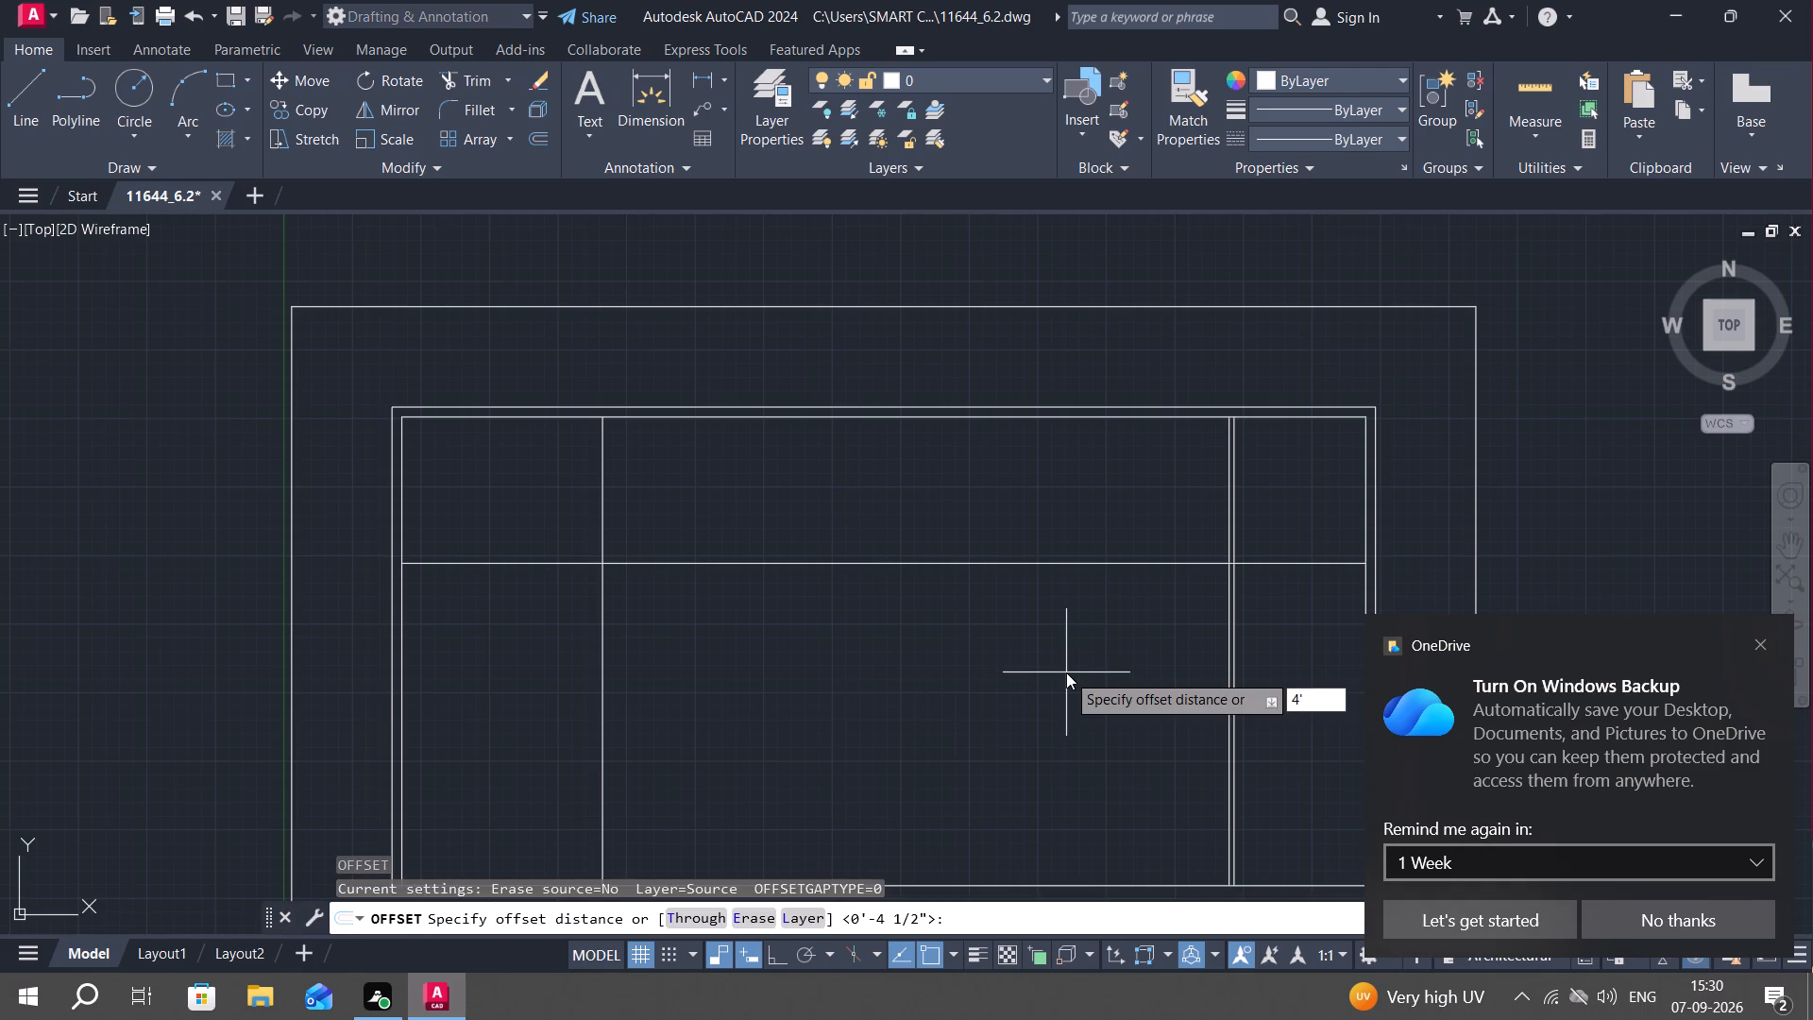
{"action": "type", "text": "1.5\""}
{"action": "key", "text": "space"}
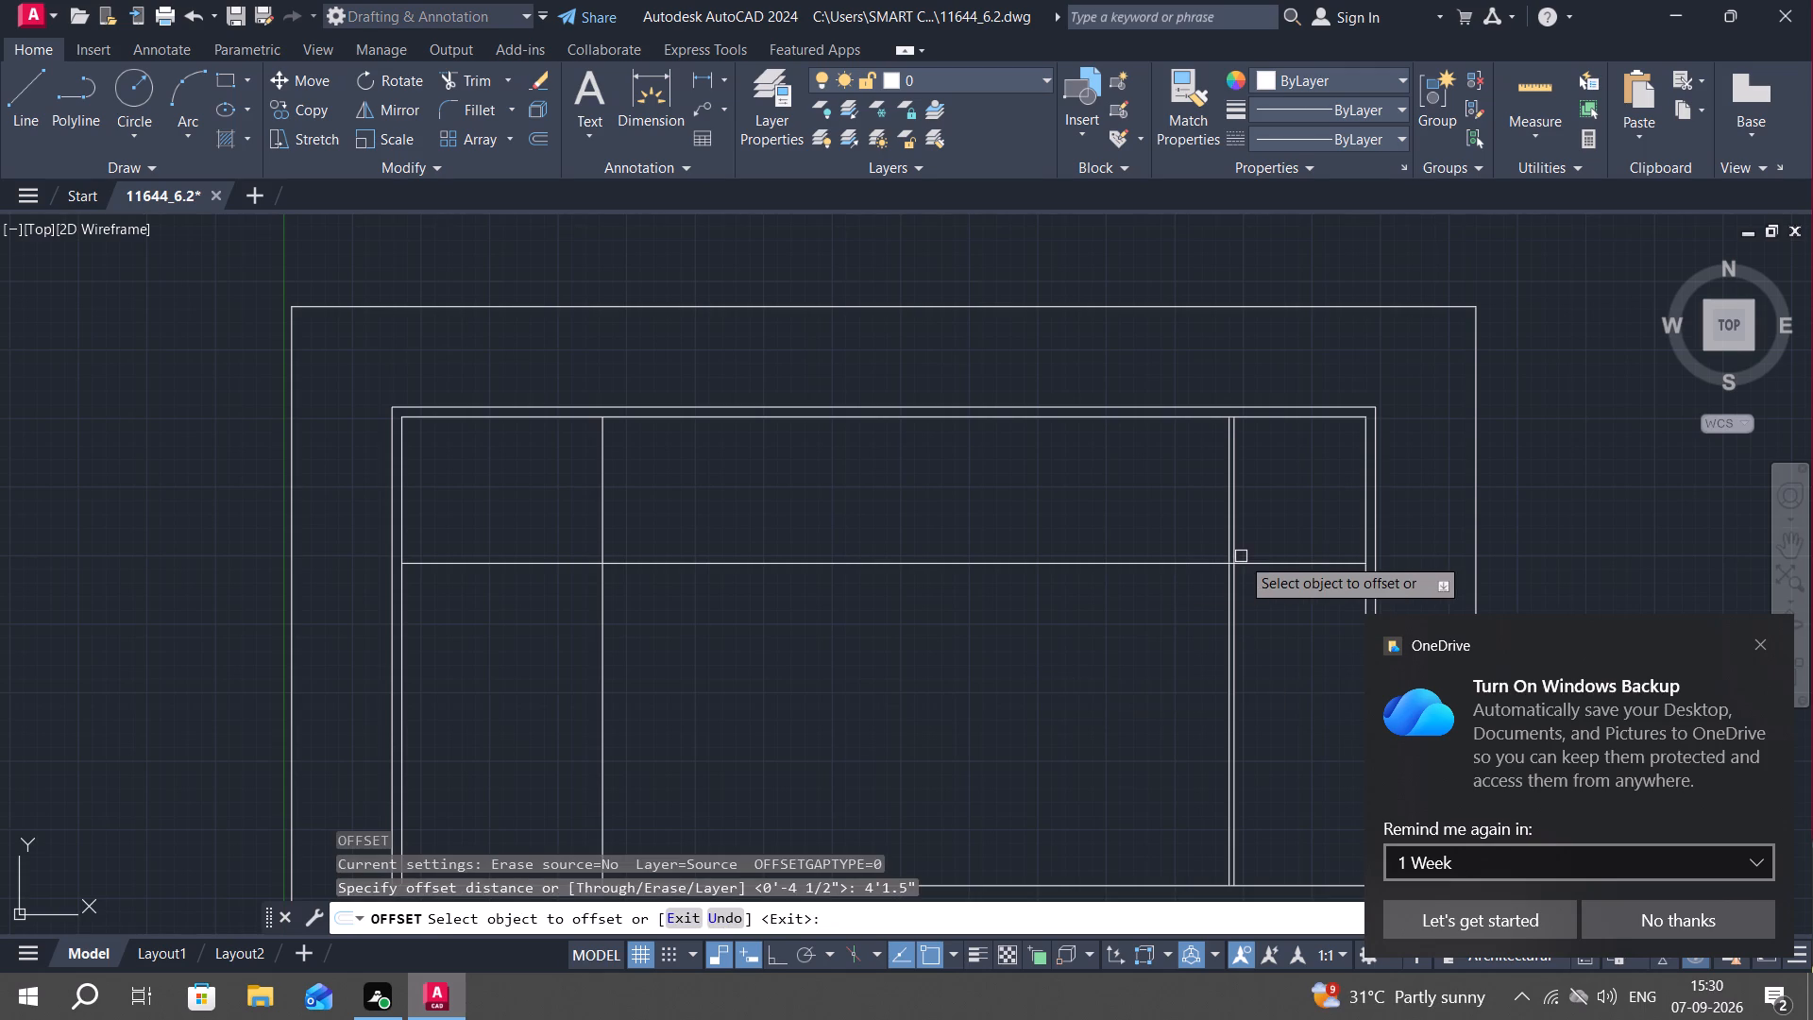
{"action": "left_click", "coordinate": [1226, 556]}
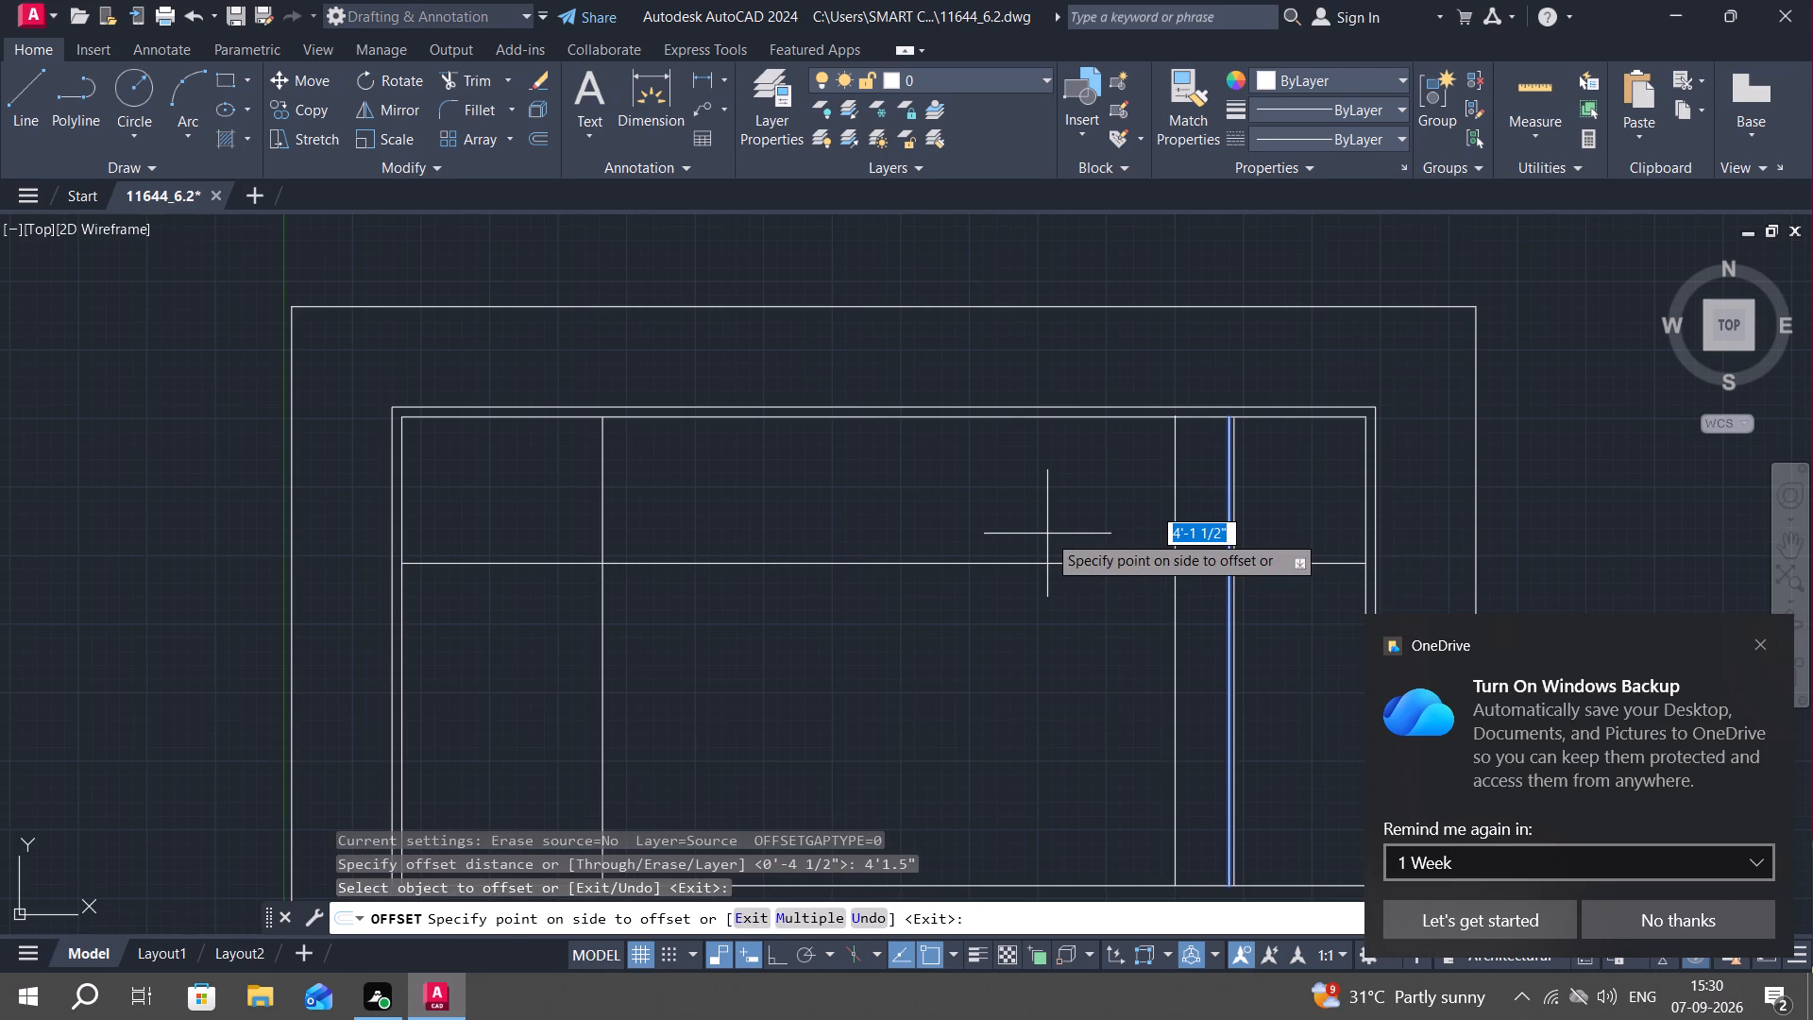
{"action": "left_click", "coordinate": [1047, 534]}
{"action": "key", "text": "Escape"}
Offset the new vertical division line 4.5" to the left to form the second partition's thickness.
{"action": "type", "text": "o"}
{"action": "key", "text": "space"}
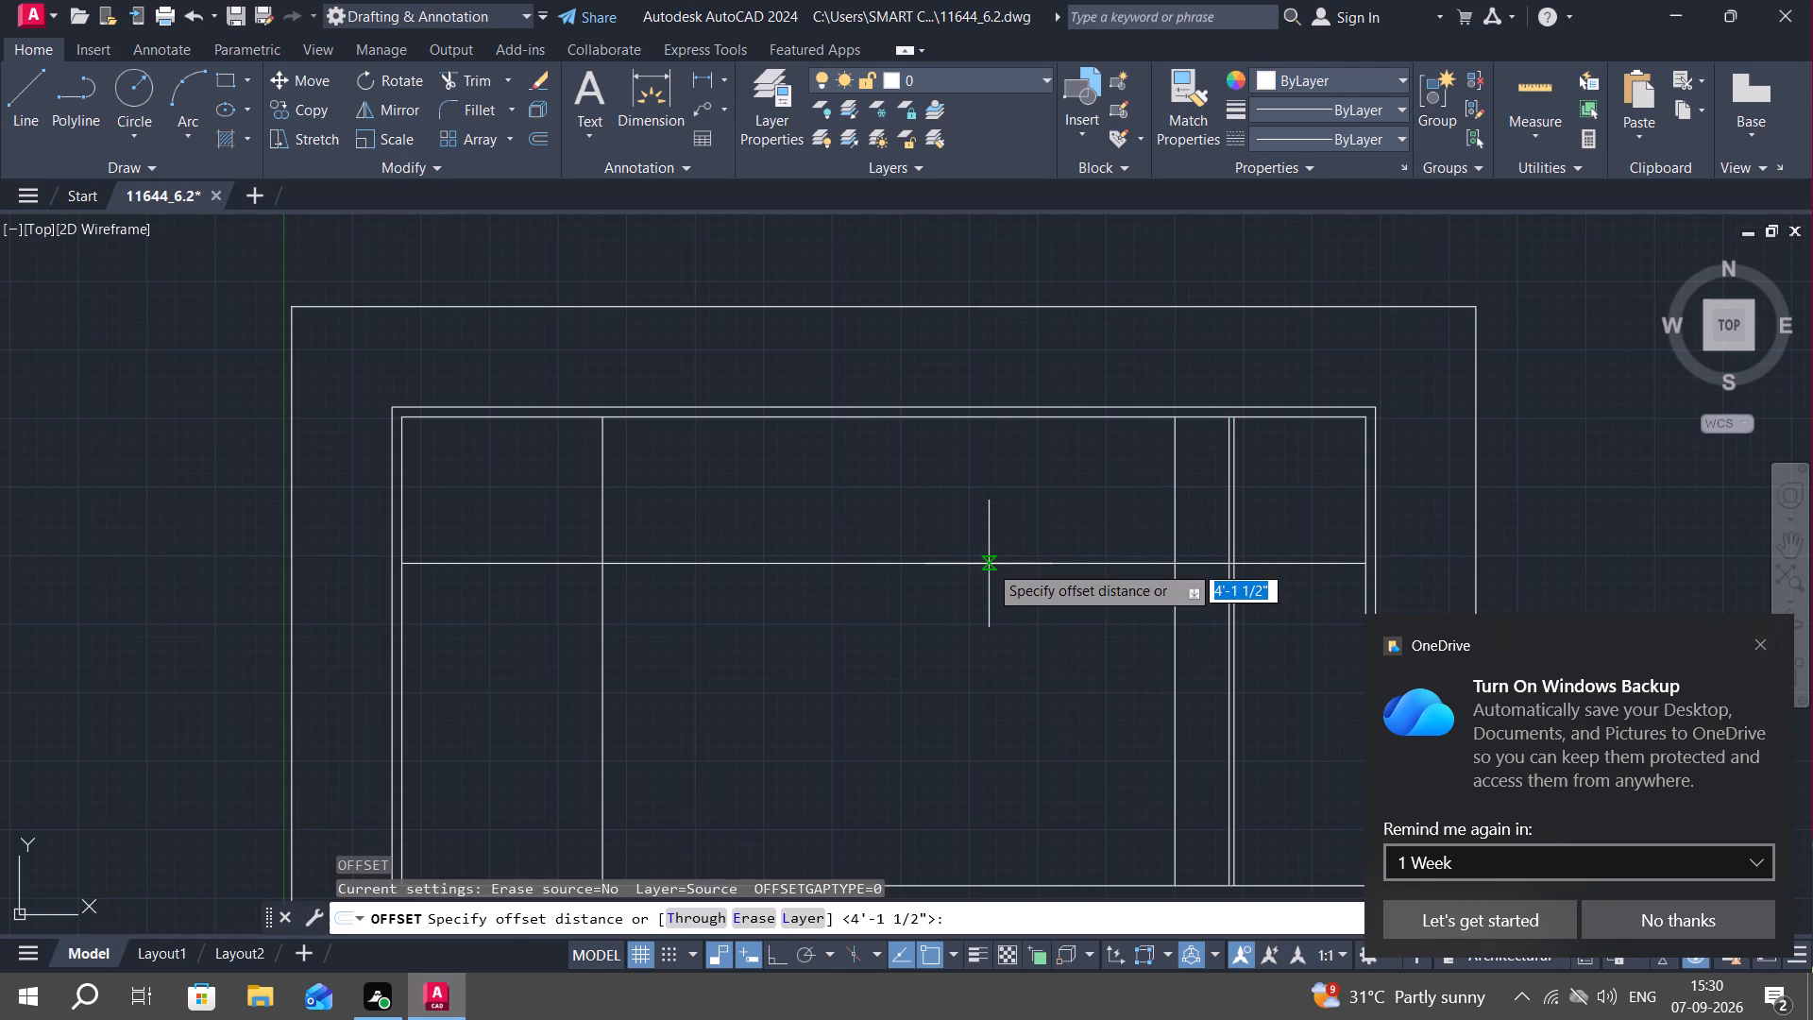
{"action": "key", "text": "4"}
{"action": "type", "text": ".5"}
{"action": "type", "text": "\""}
{"action": "key", "text": "space"}
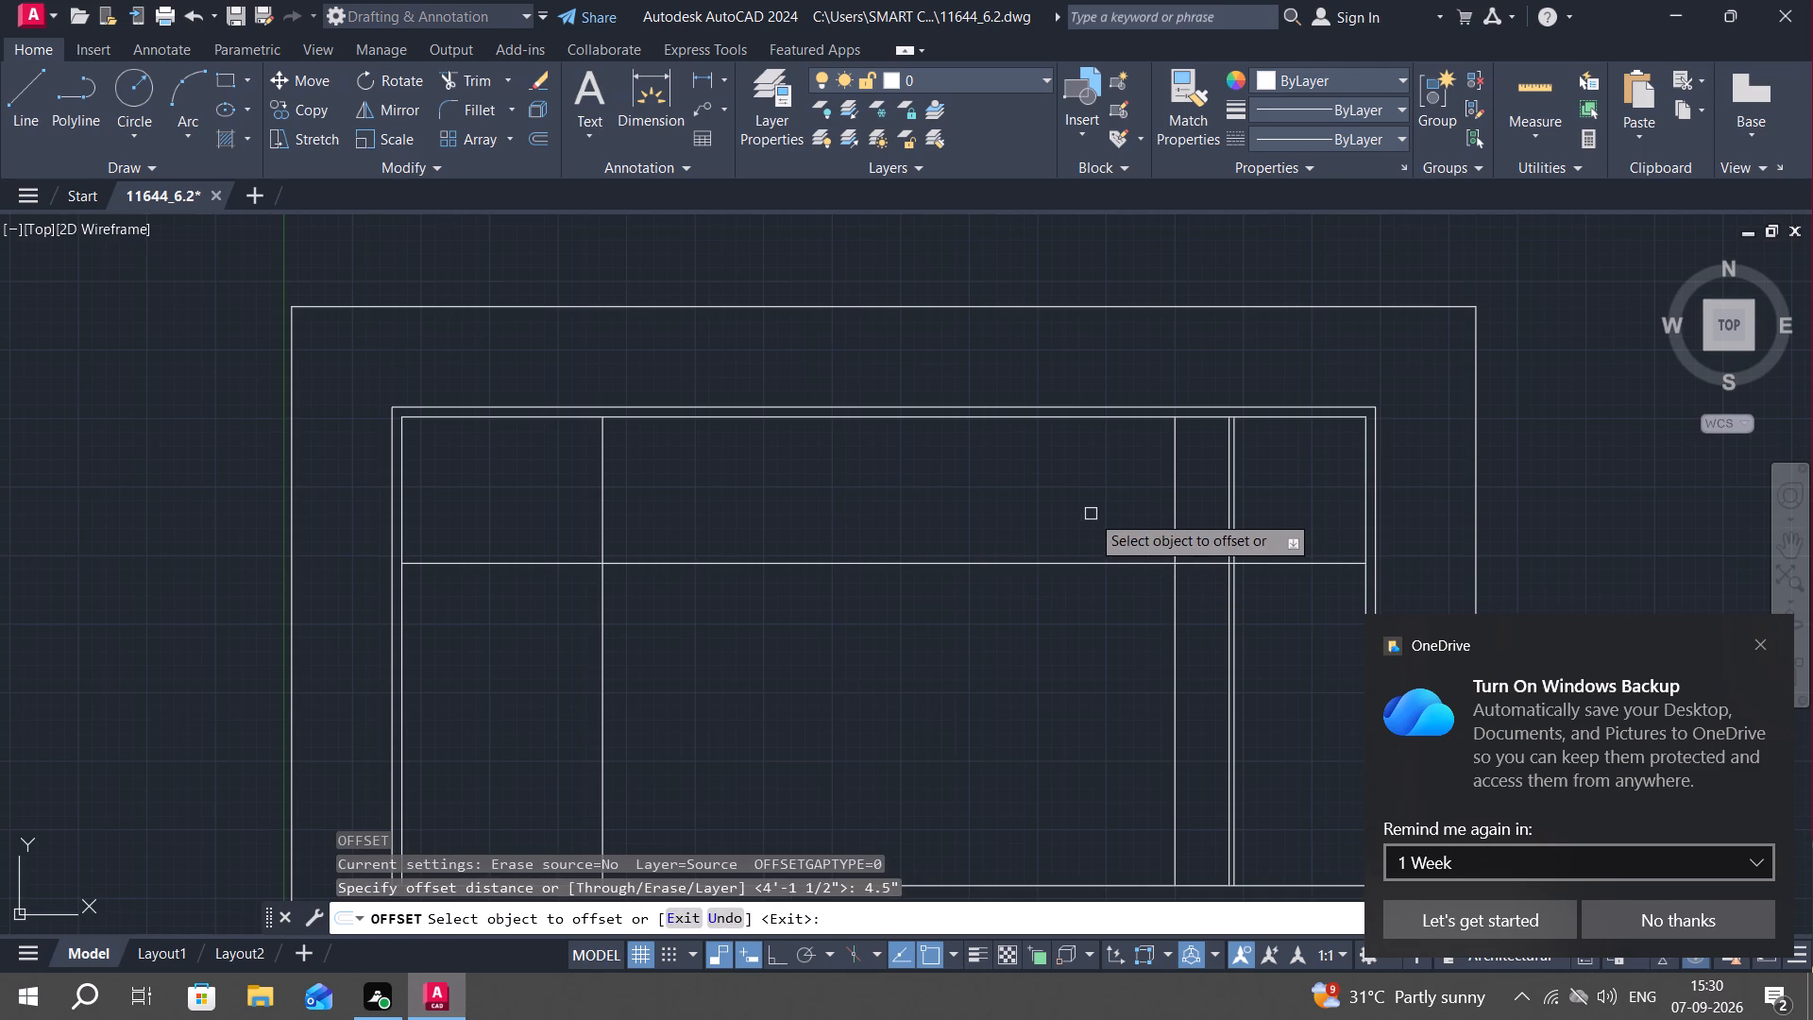
{"action": "left_click", "coordinate": [1168, 530]}
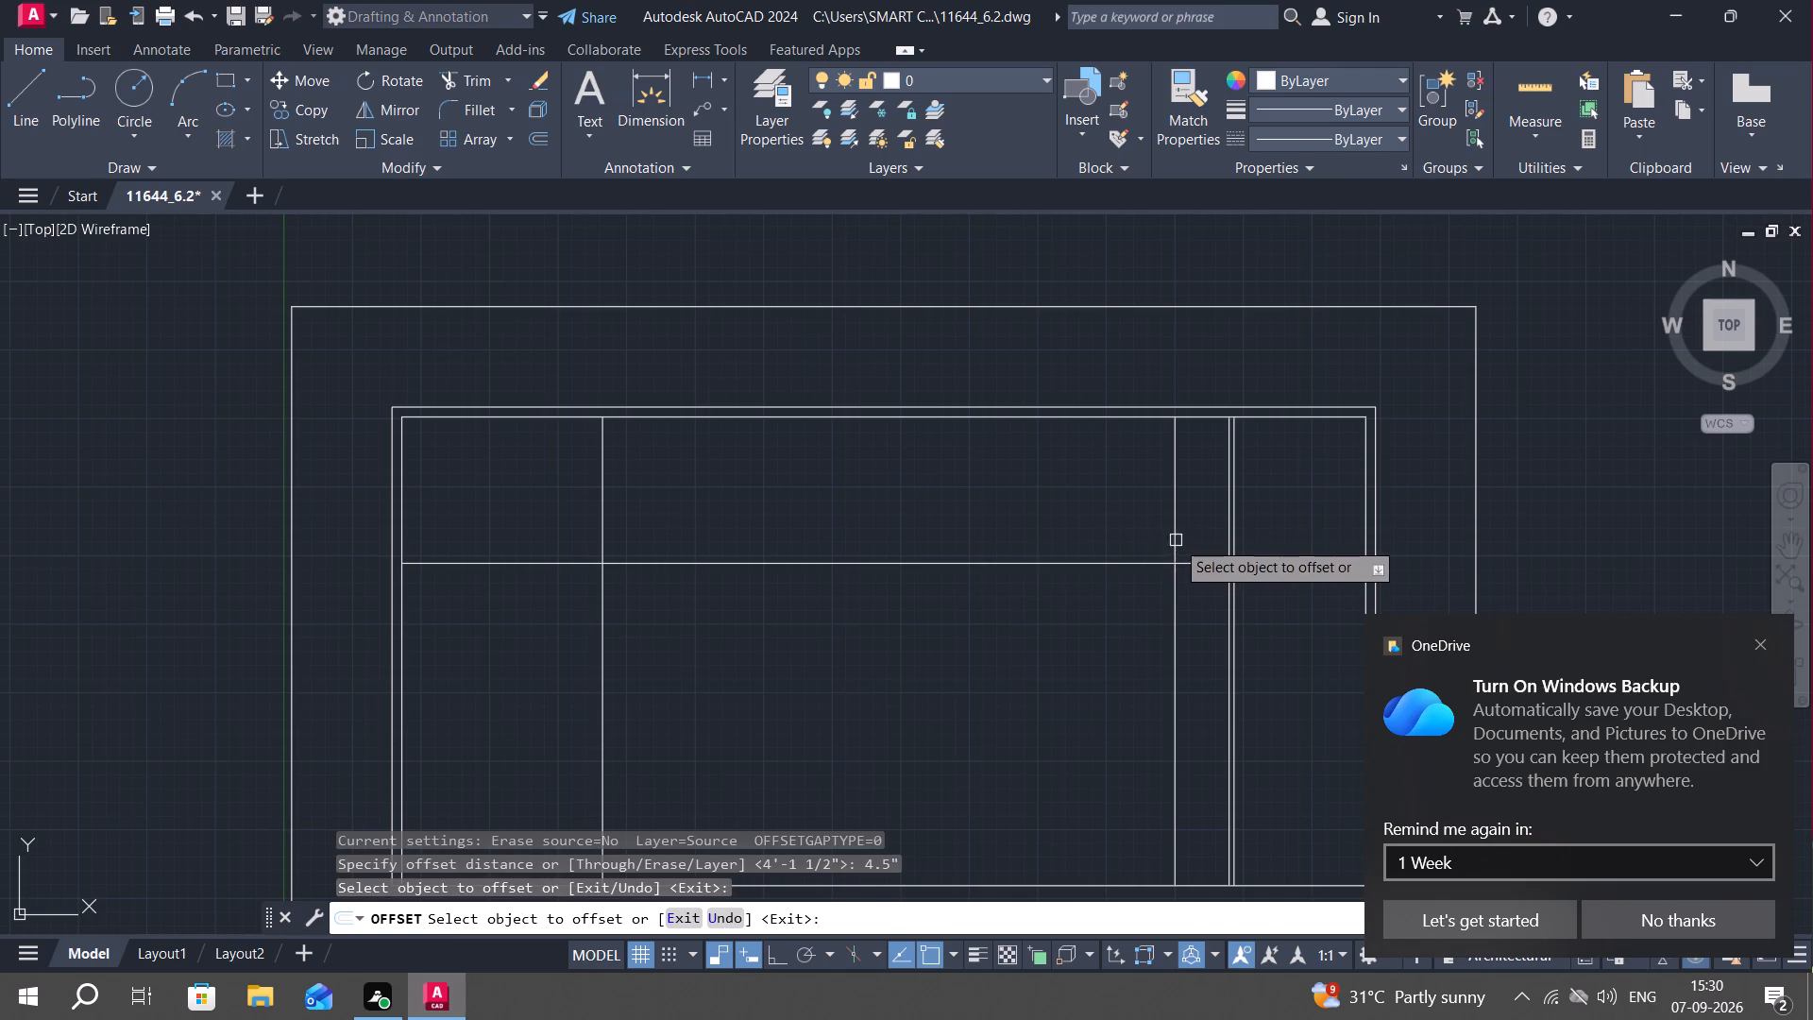
{"action": "left_click", "coordinate": [1176, 540]}
{"action": "left_click", "coordinate": [1024, 572]}
{"action": "key", "text": "Escape"}
Offset the left-hand vertical division line 4.5" to the right to form that partition's thickness.
{"action": "middle_click_drag", "start_coordinate": [650, 575], "coordinate": [921, 635]}
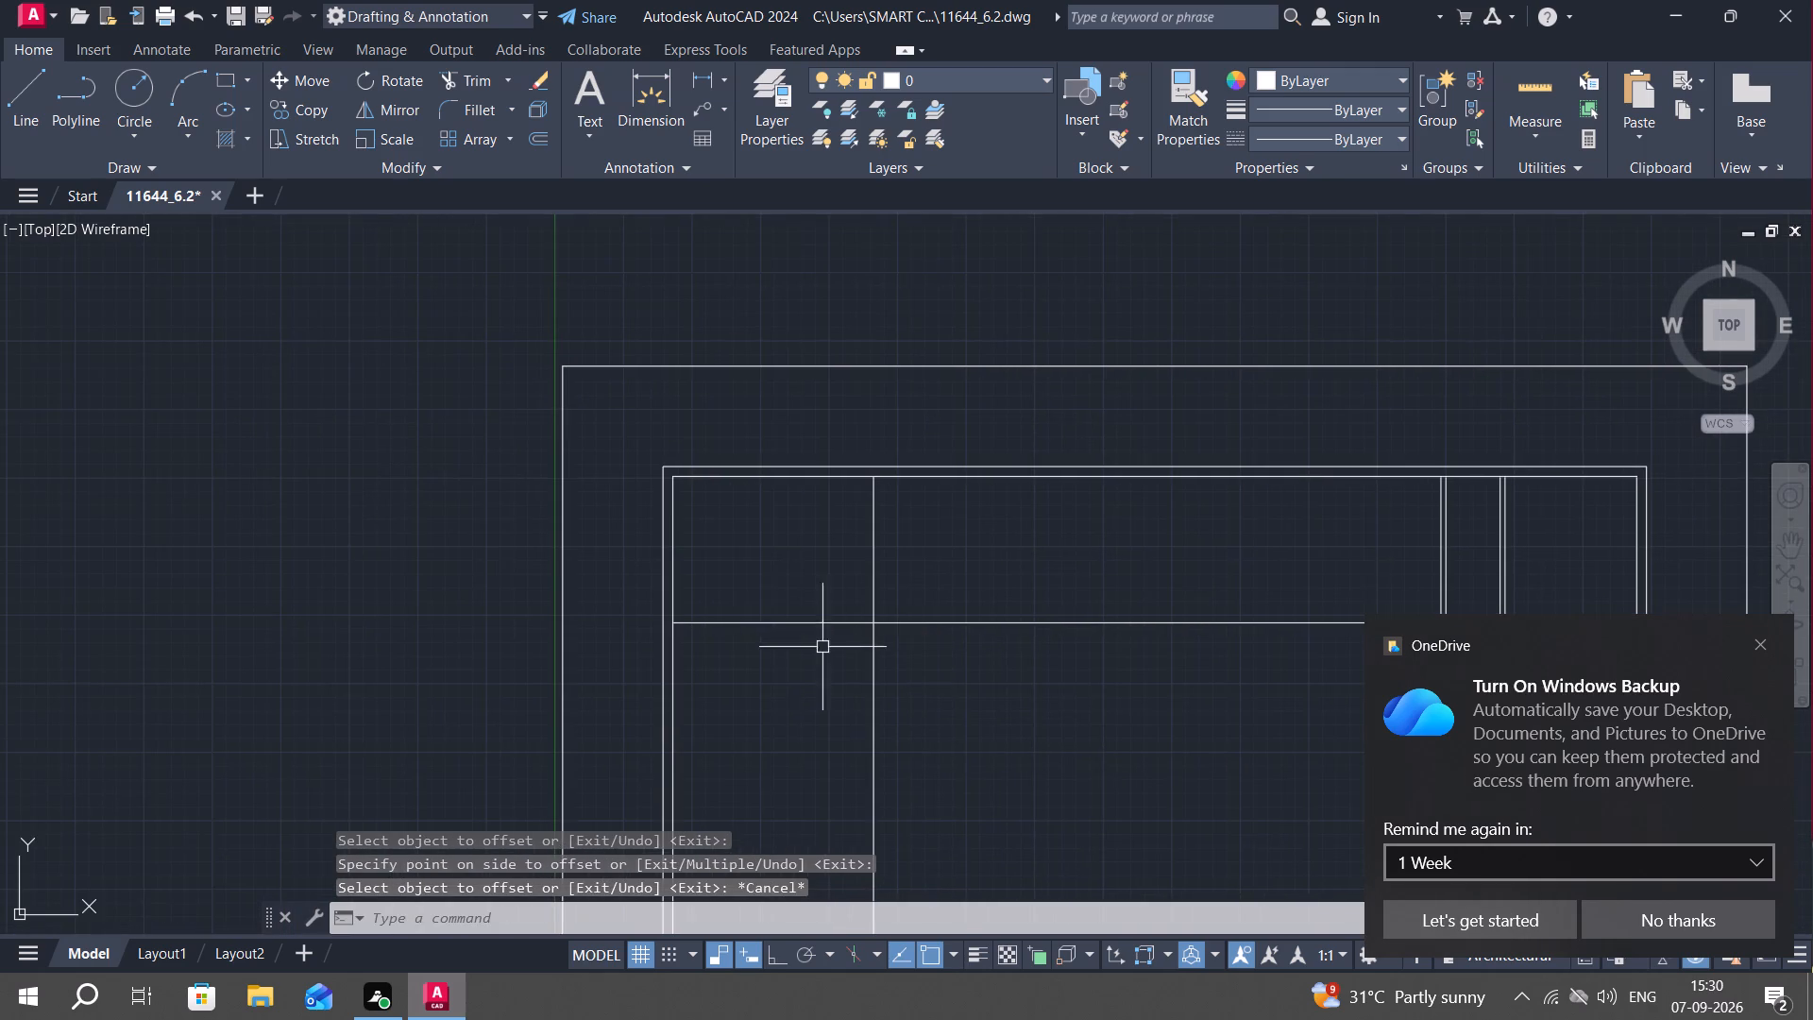
{"action": "key", "text": "space"}
{"action": "key", "text": "space"}
{"action": "left_click", "coordinate": [872, 576]}
{"action": "left_click", "coordinate": [927, 604]}
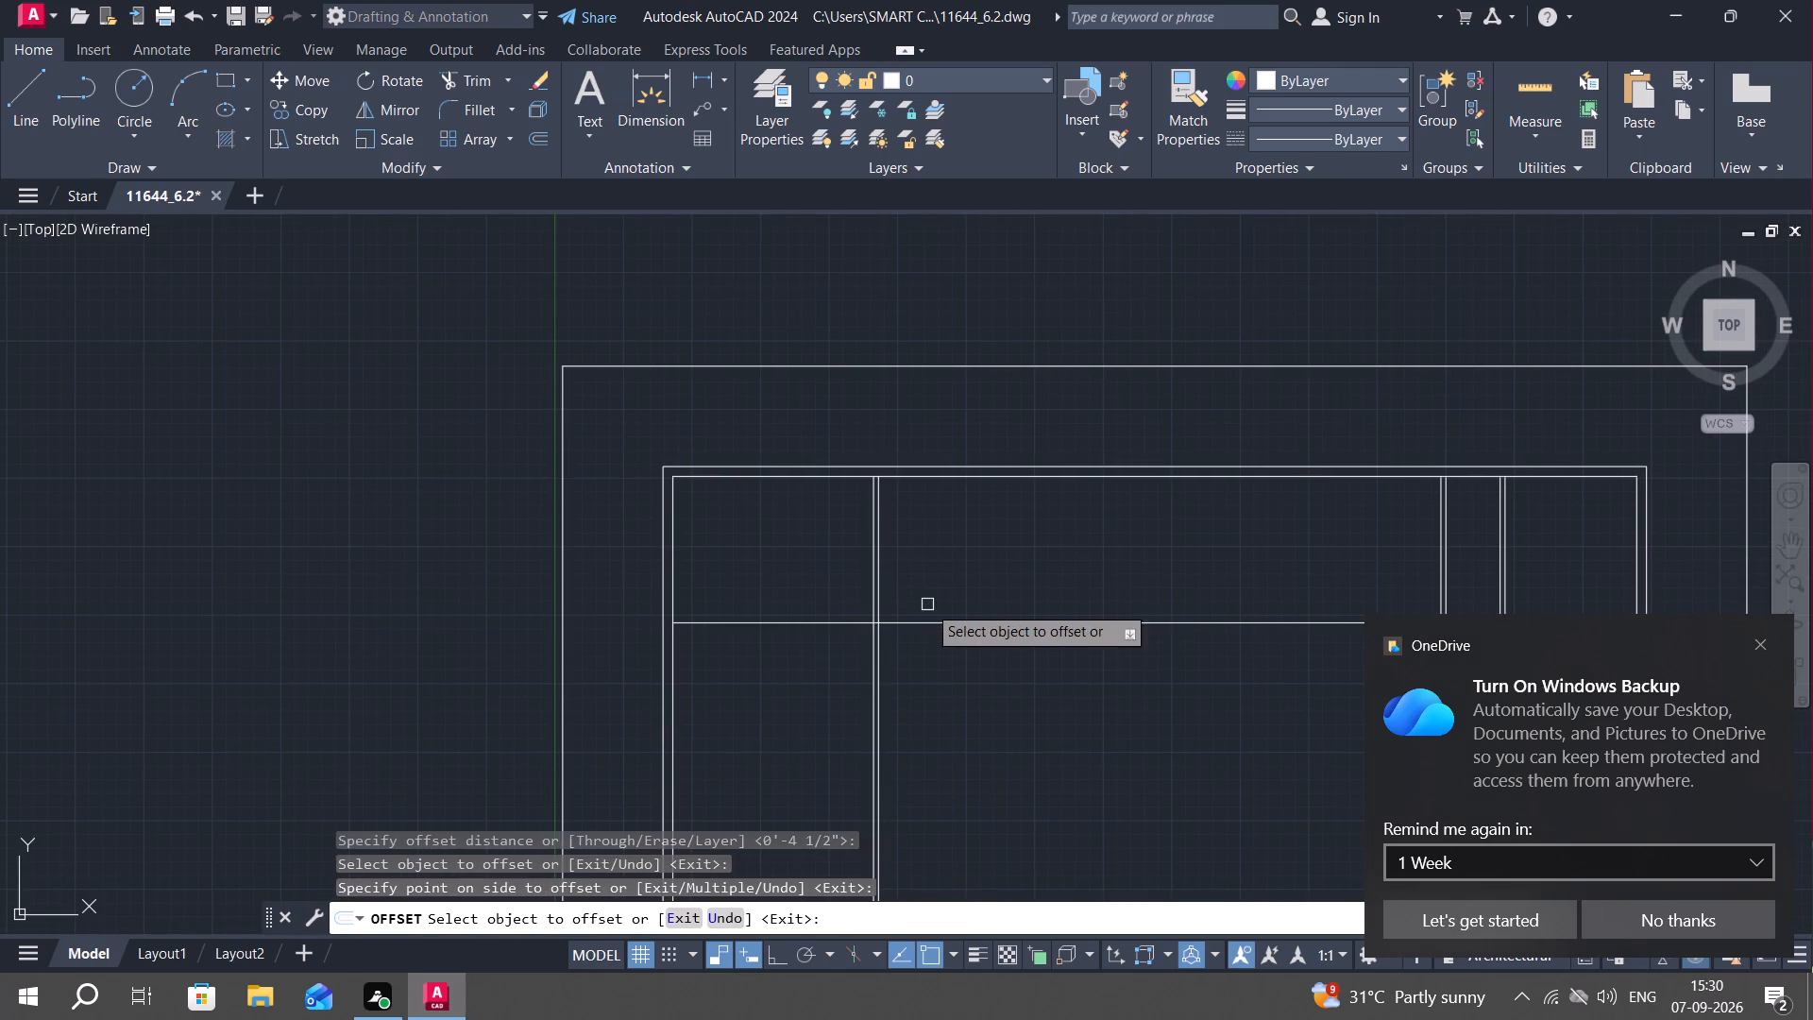
{"action": "key", "text": "Escape"}
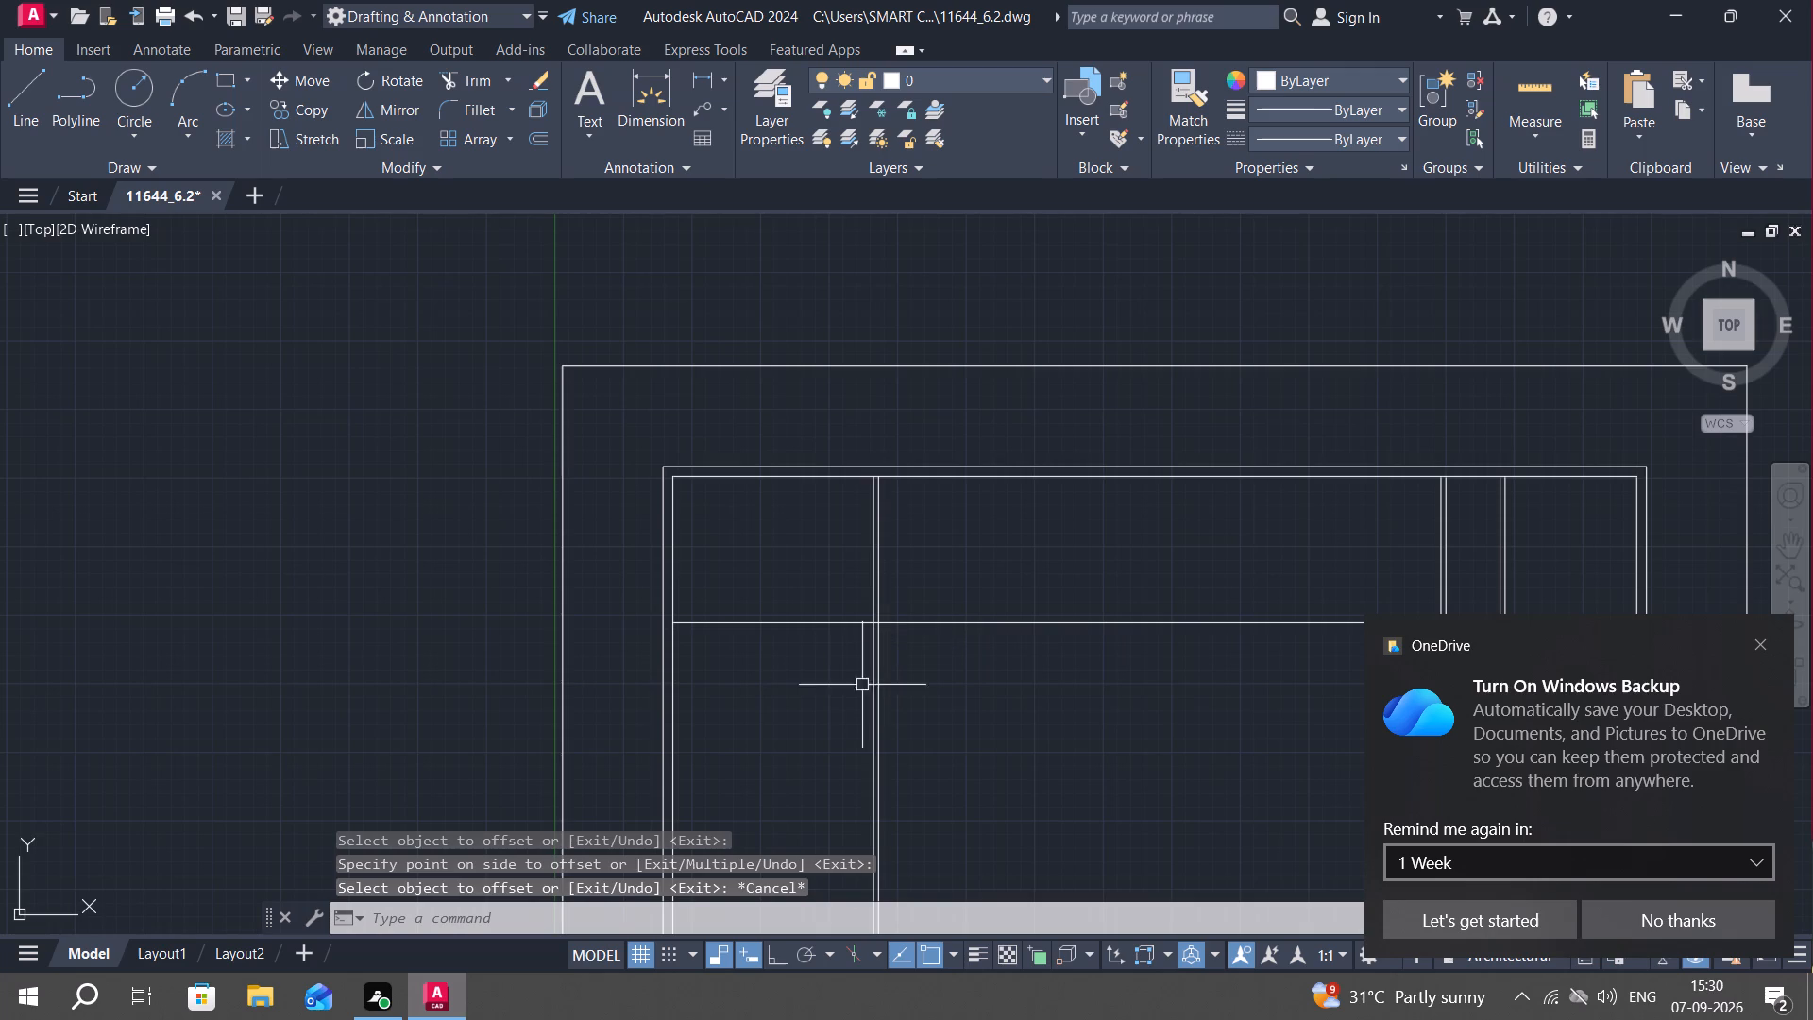
Offset the left face of the second partition from the right-hand wall 11'1.5" to the left.
{"action": "middle_click_drag", "start_coordinate": [890, 665], "coordinate": [817, 636]}
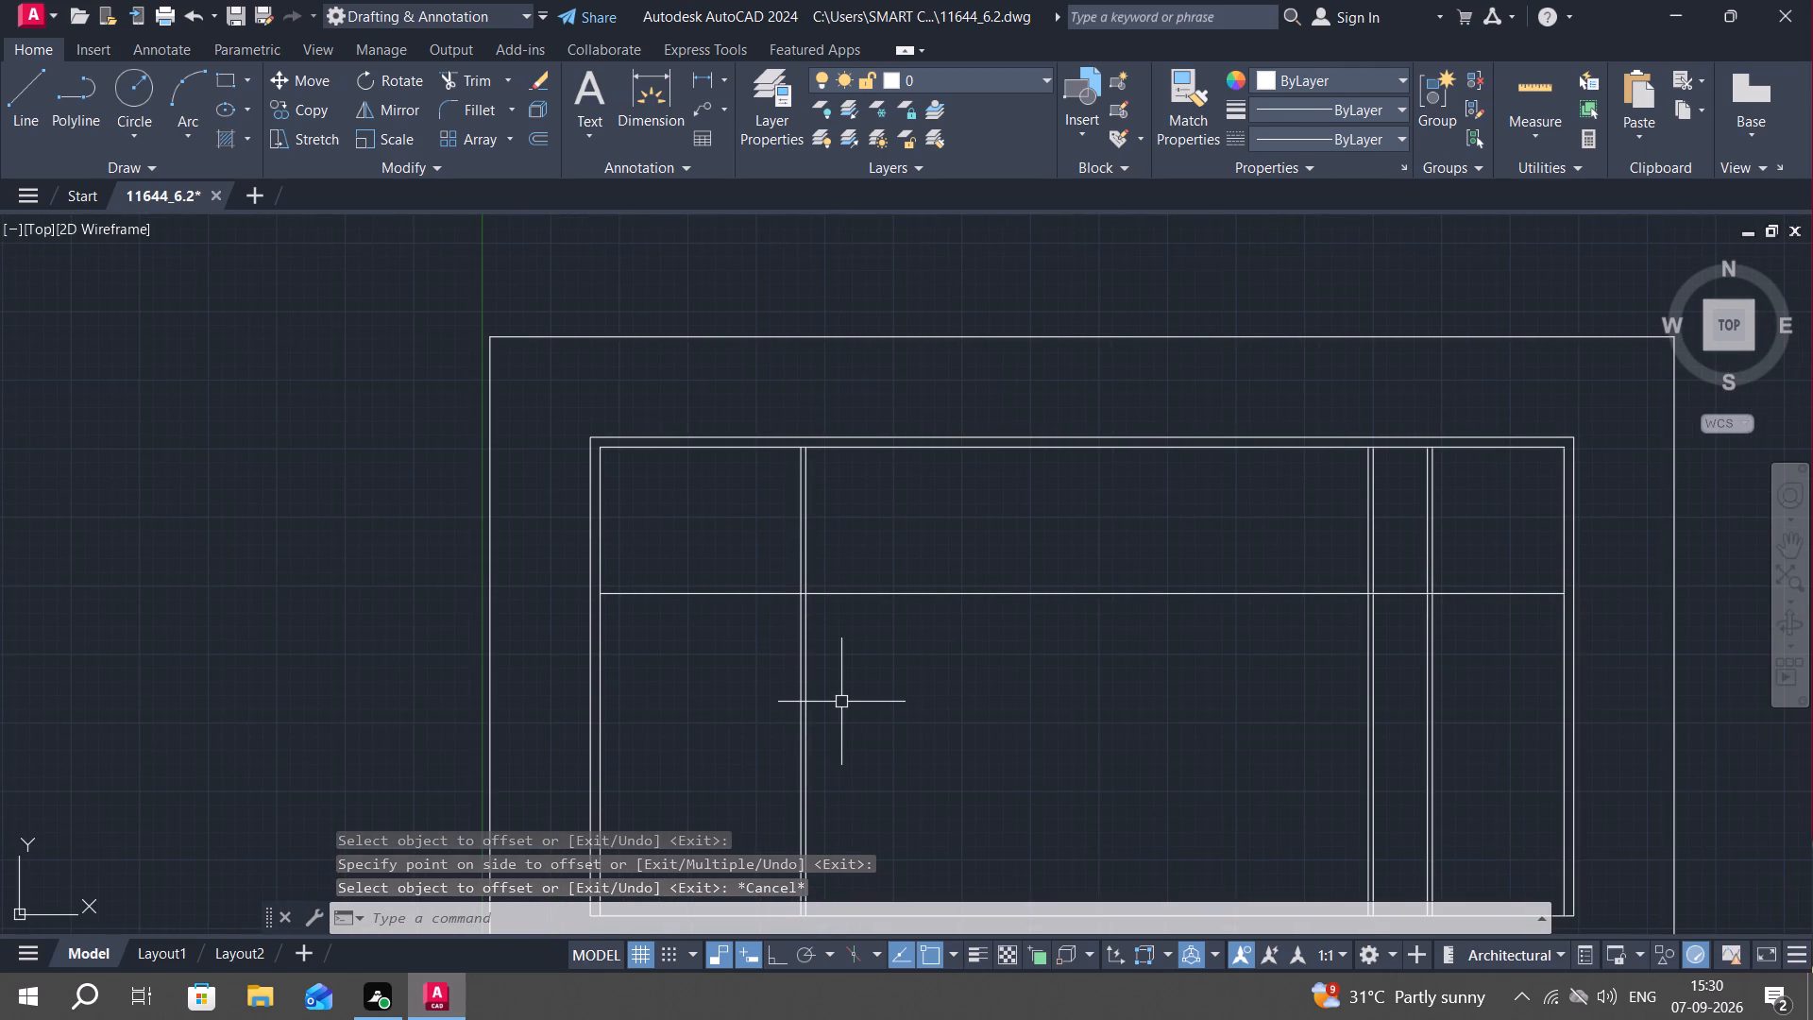
{"action": "key", "text": "Escape"}
{"action": "type", "text": "o"}
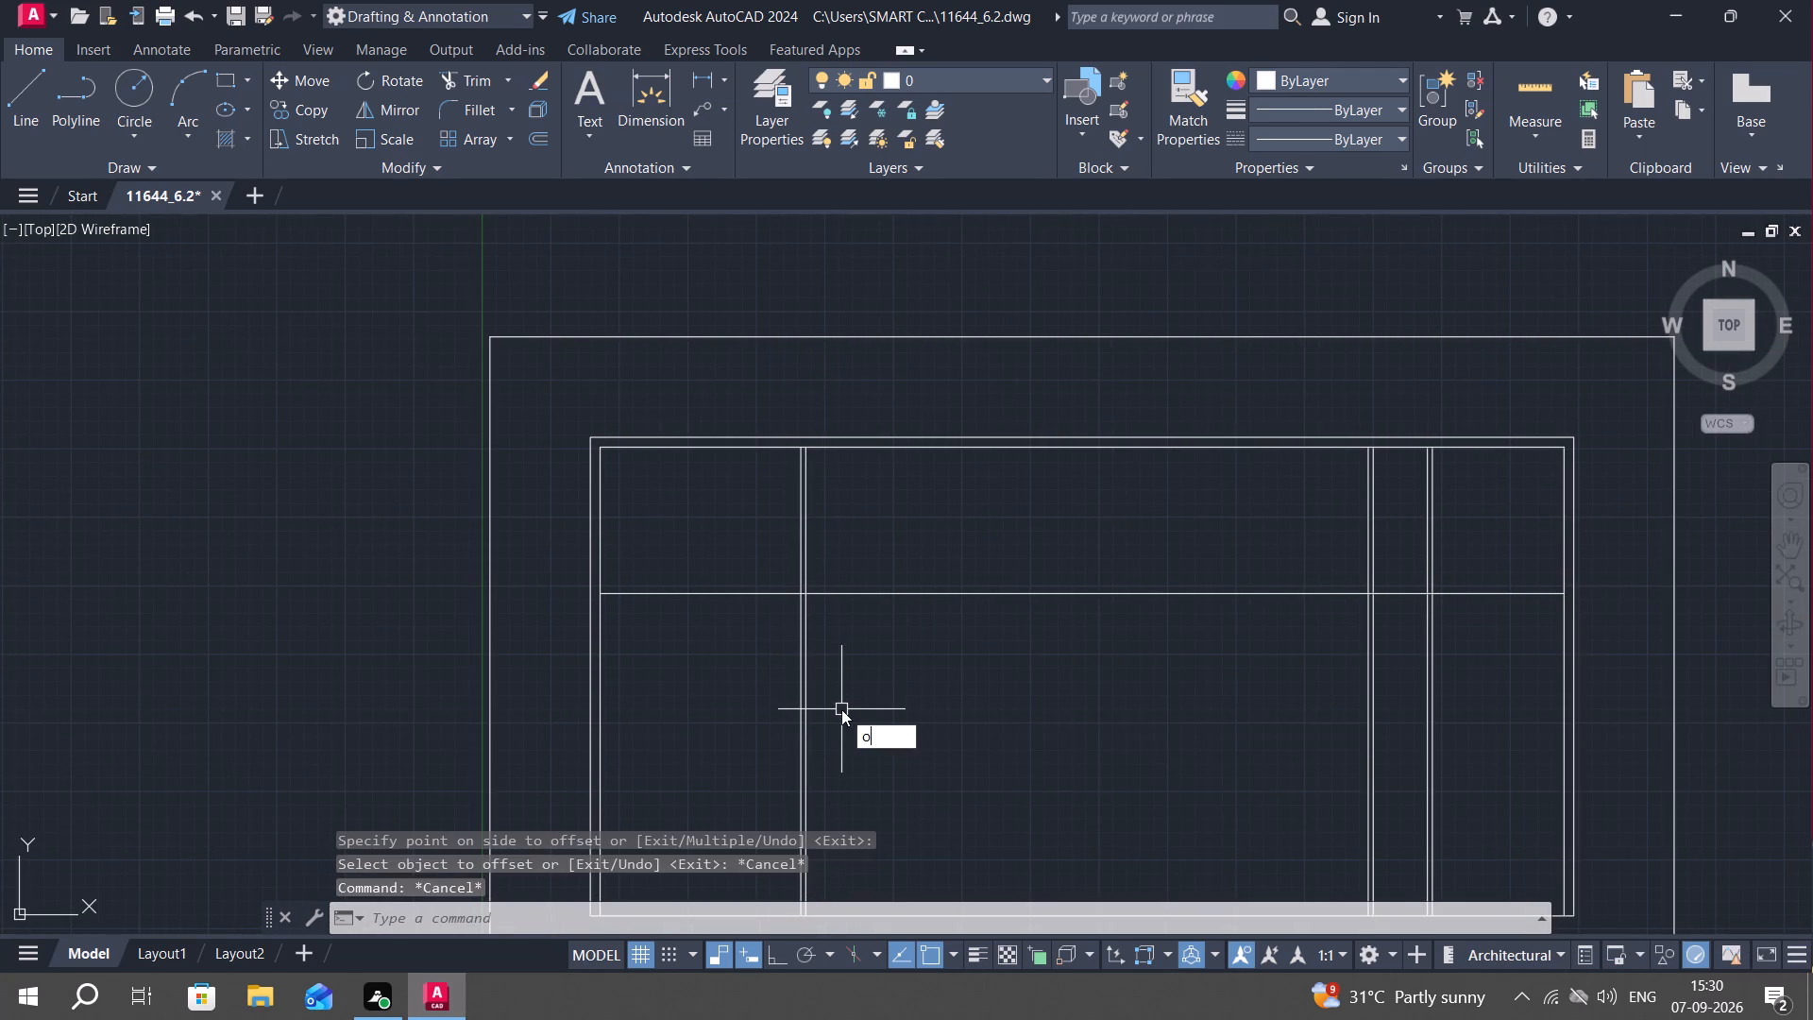
{"action": "key", "text": "space"}
{"action": "type", "text": "11"}
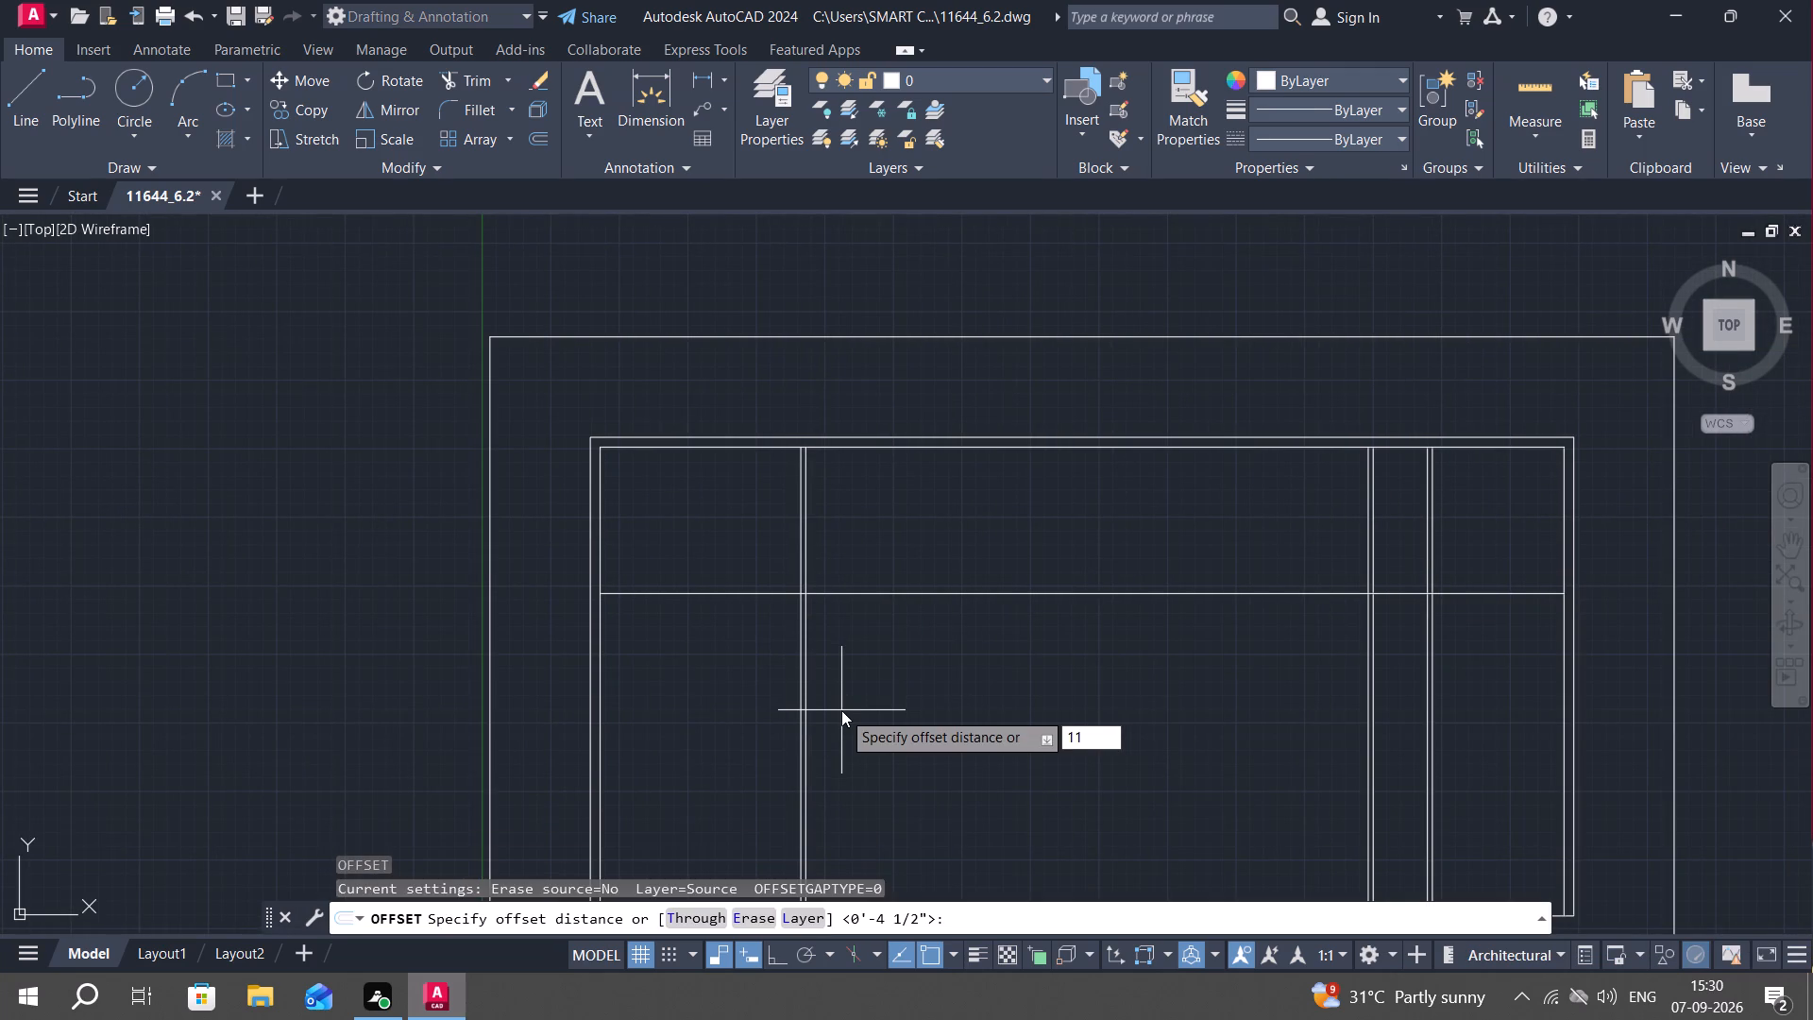
{"action": "type", "text": "'1.5\""}
{"action": "key", "text": "space"}
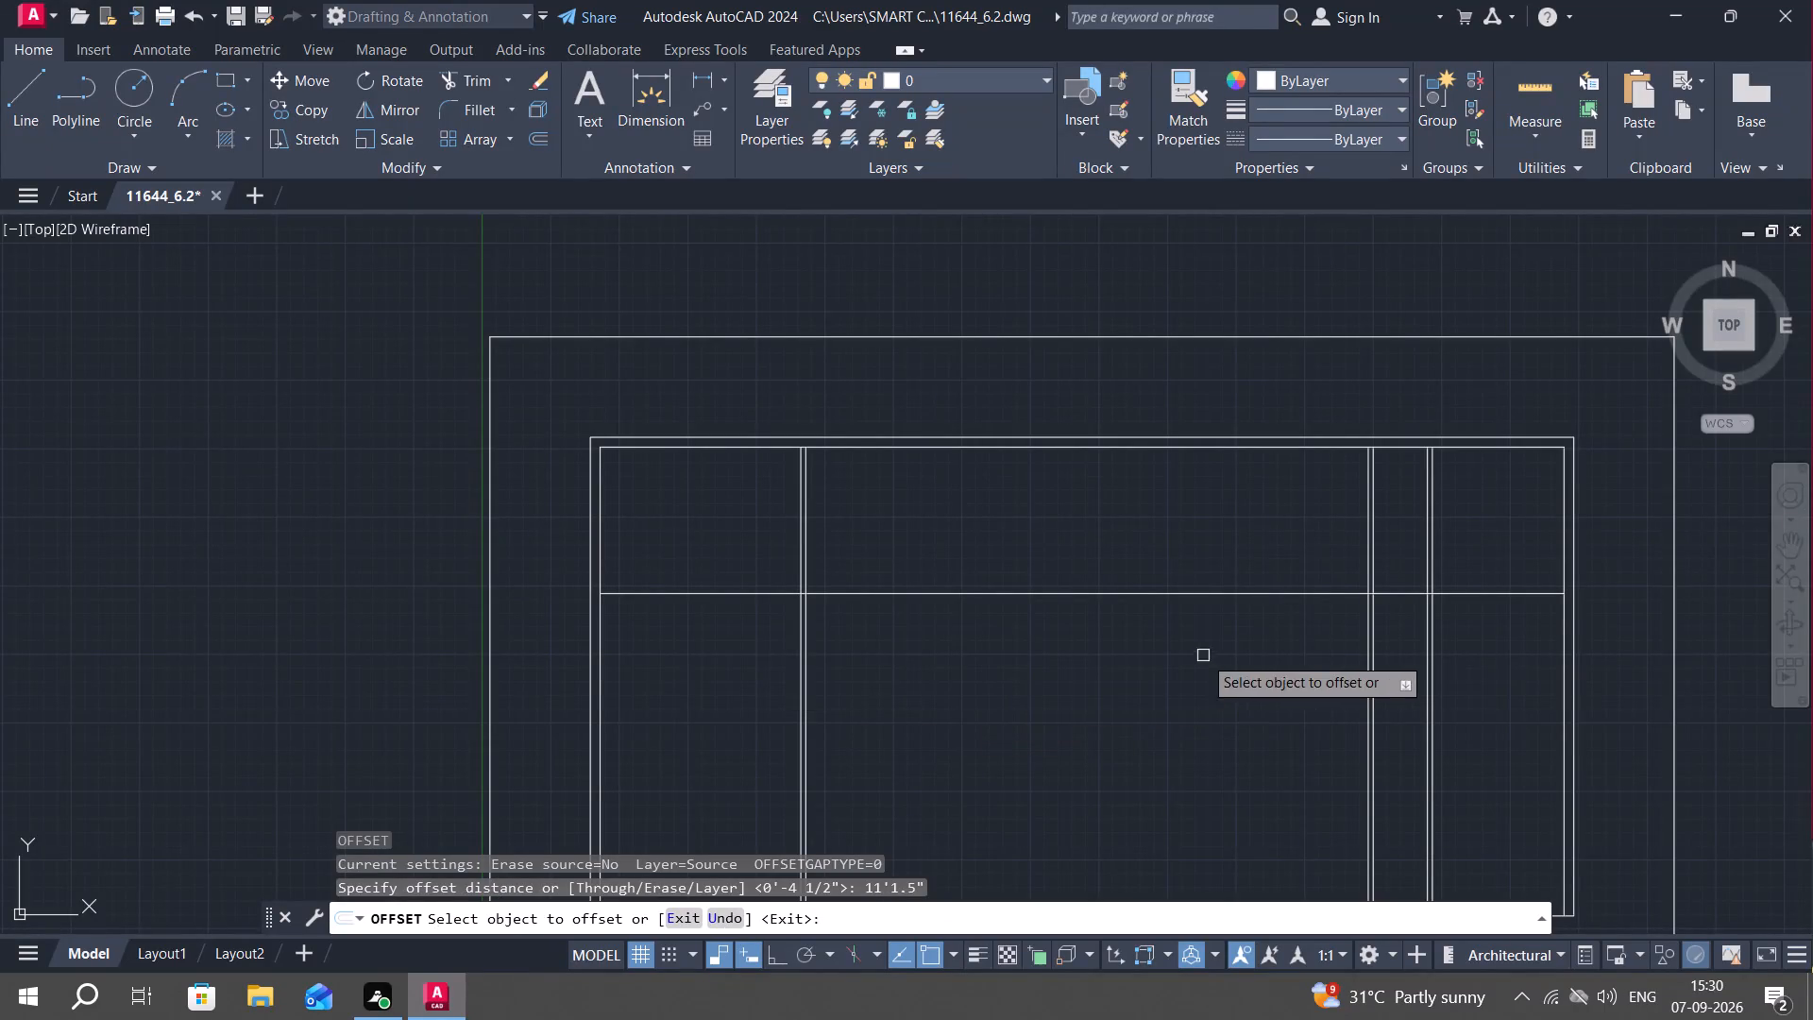
{"action": "left_click", "coordinate": [1361, 669]}
{"action": "left_click", "coordinate": [1364, 671]}
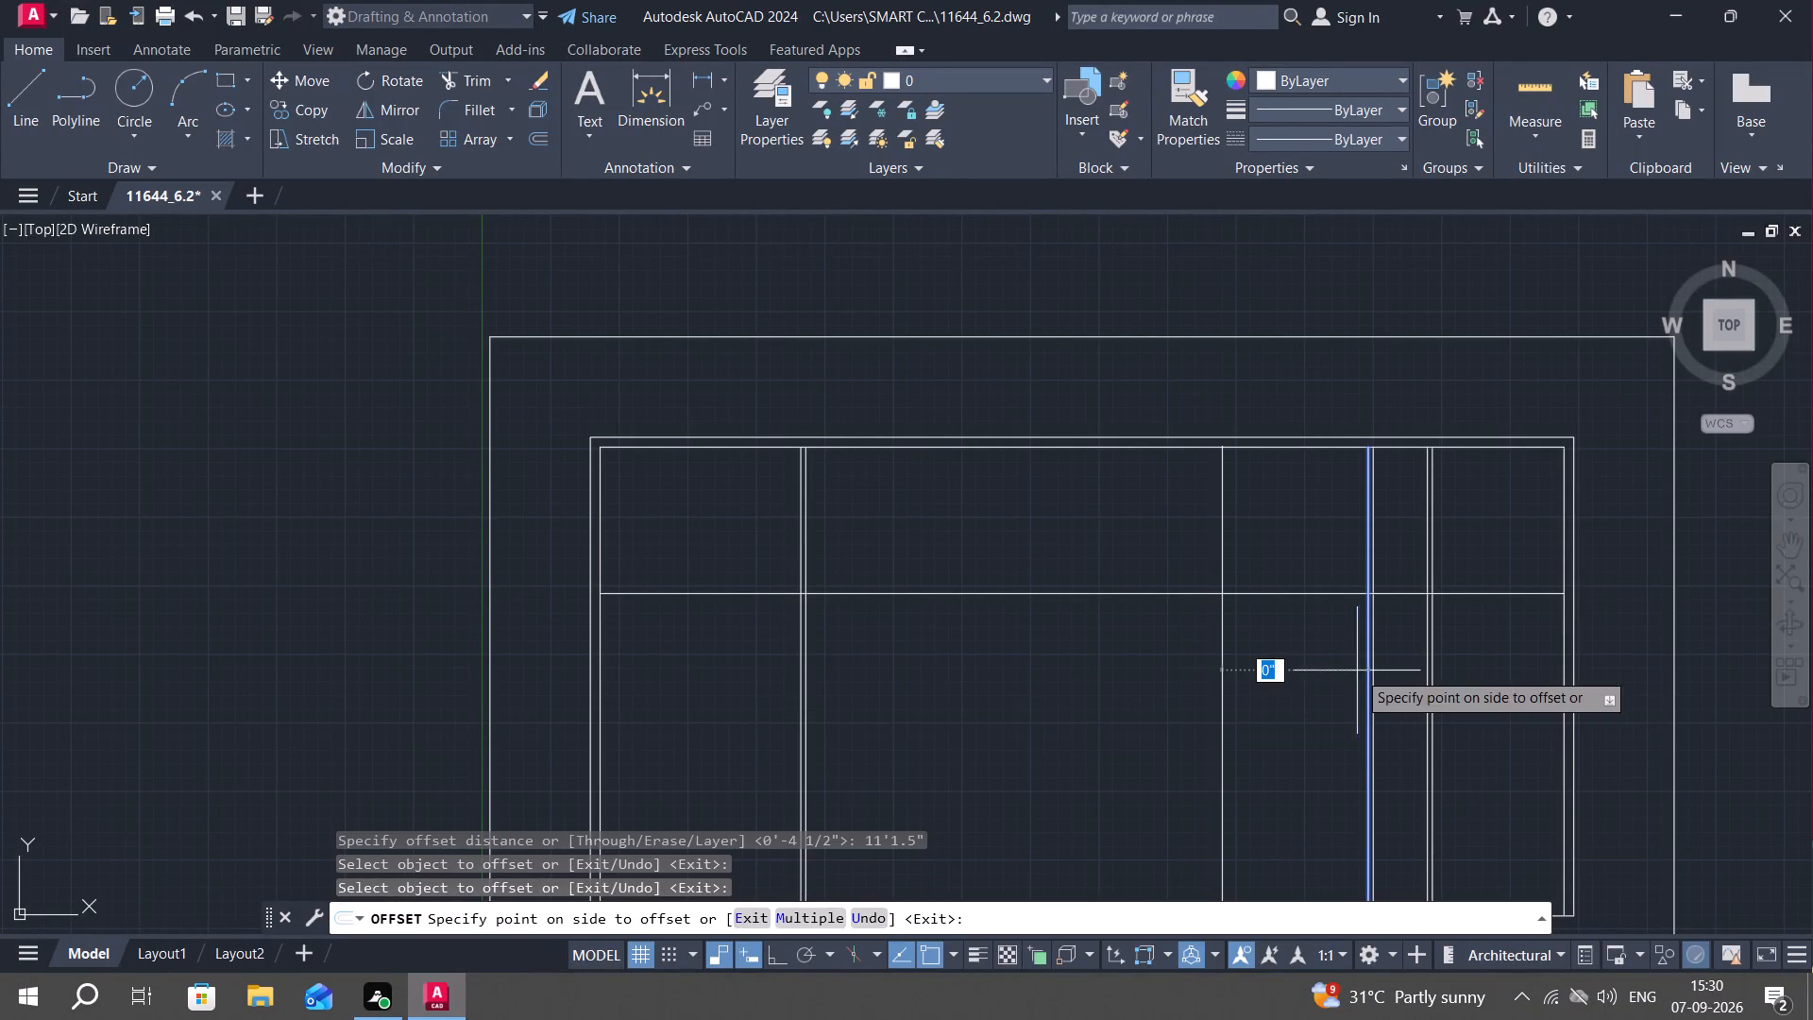
{"action": "left_click", "coordinate": [862, 656]}
{"action": "key", "text": "Escape"}
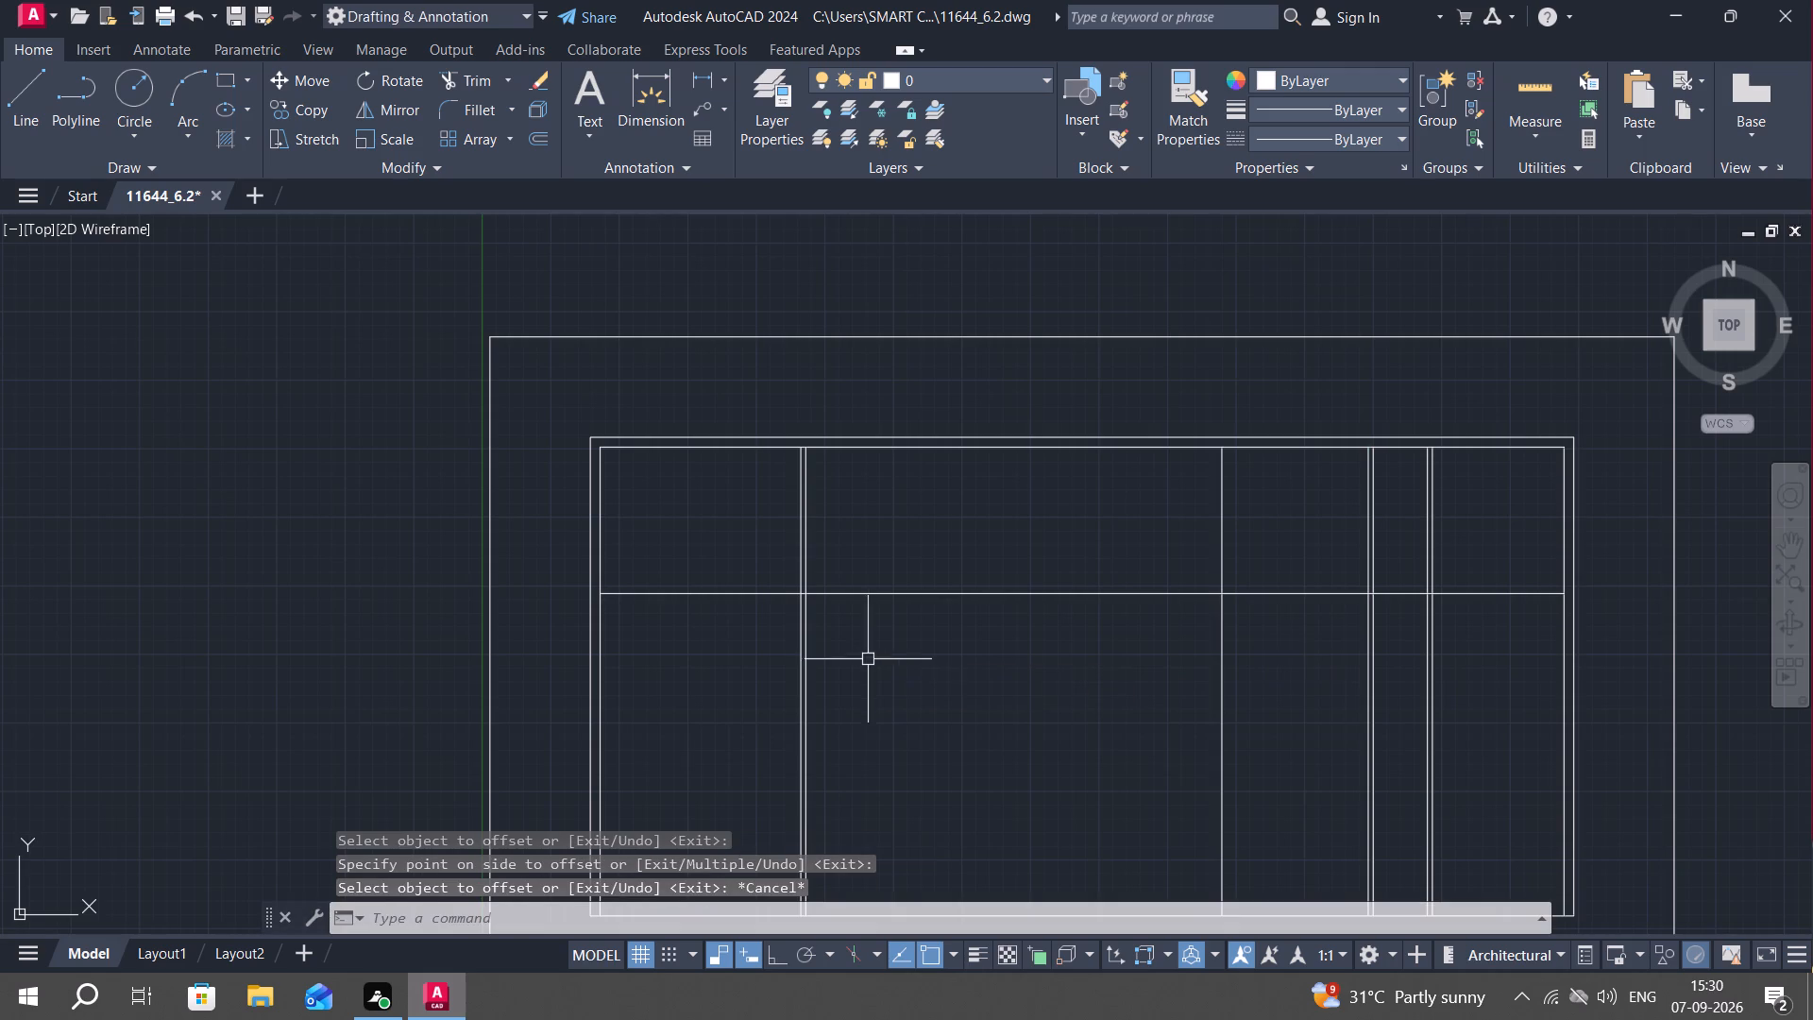
Offset the new vertical division line 9" to the left to form a wall's thickness.
{"action": "middle_click_drag", "start_coordinate": [1014, 716], "coordinate": [983, 707]}
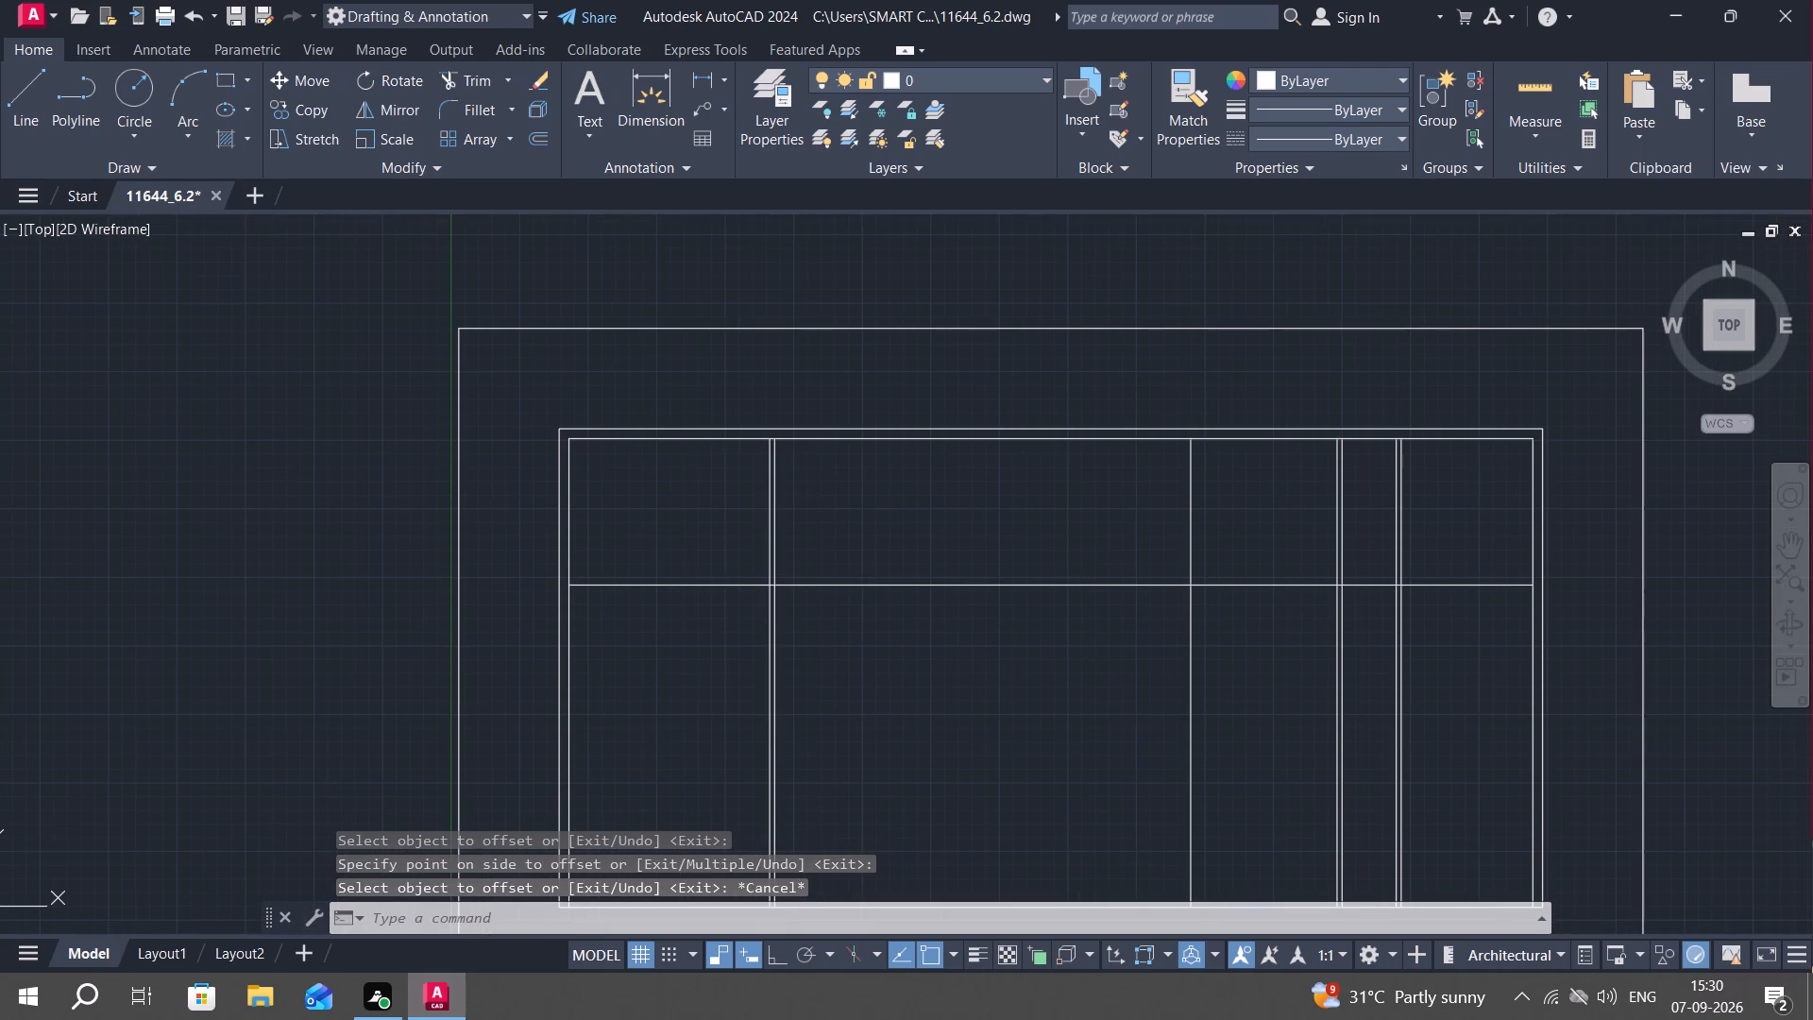
{"action": "type", "text": "o"}
{"action": "key", "text": "space"}
{"action": "type", "text": "9\""}
{"action": "key", "text": "space"}
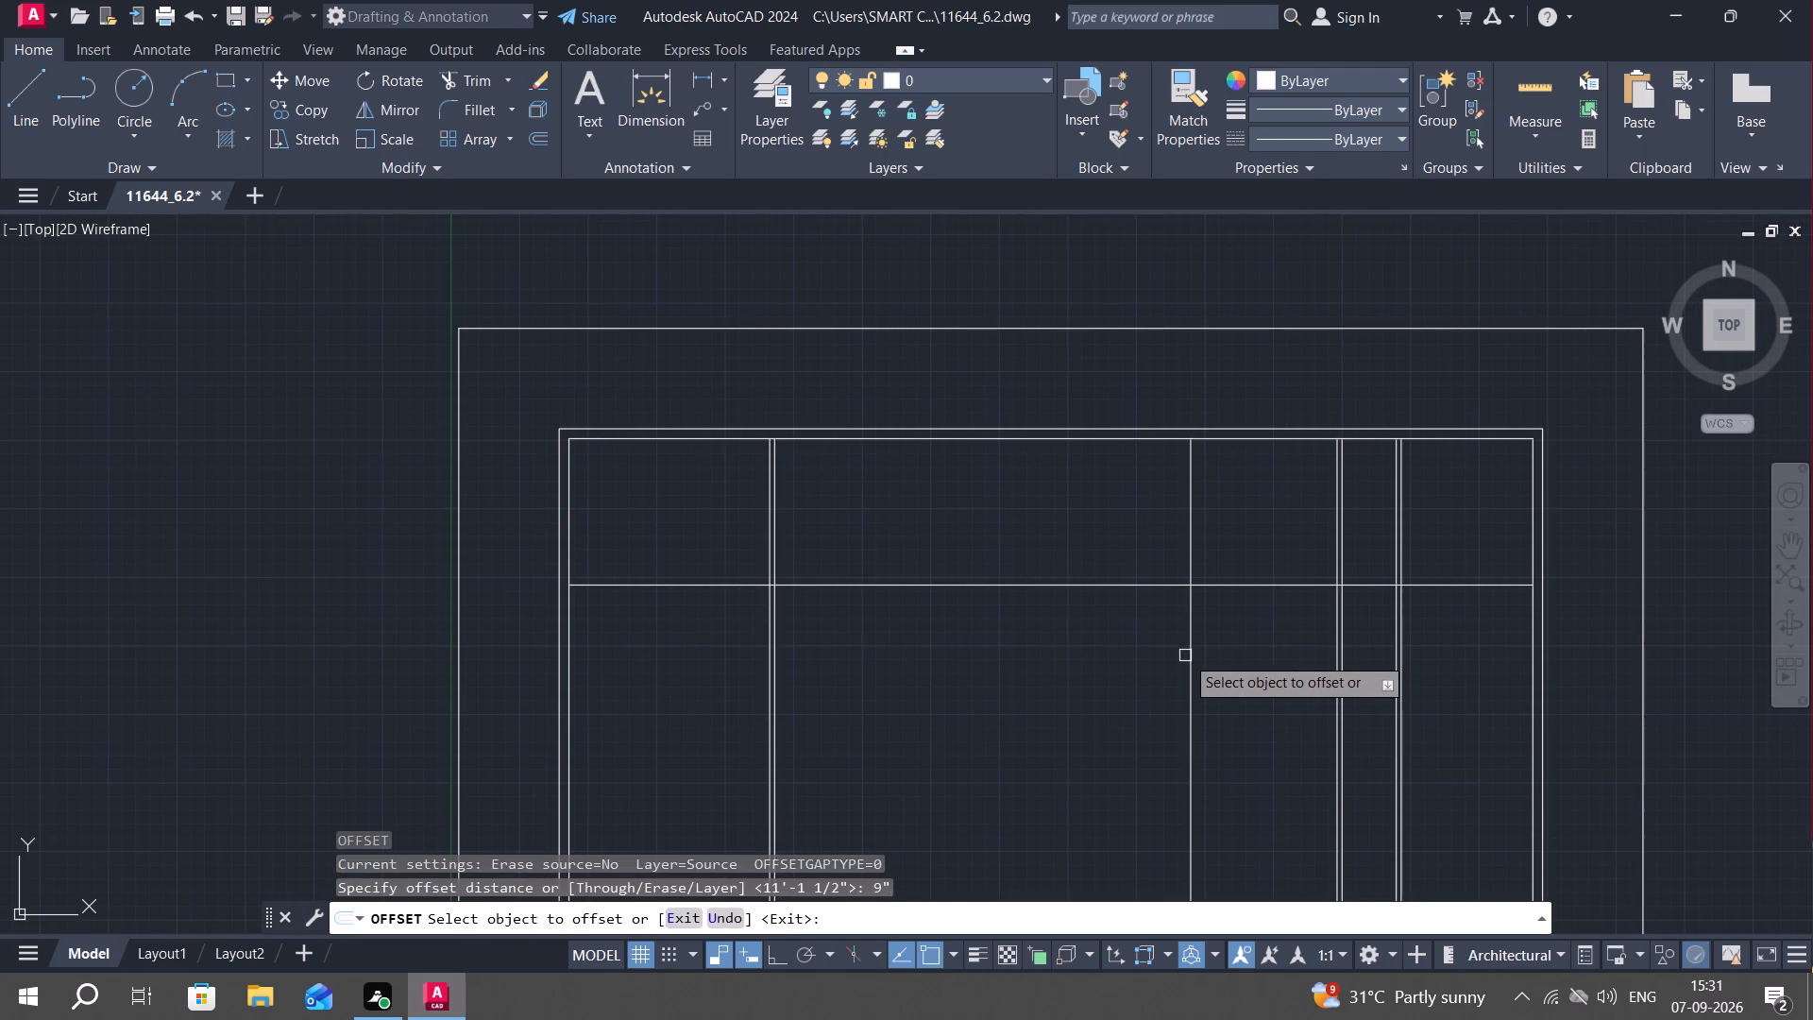
{"action": "left_click", "coordinate": [1188, 657]}
{"action": "left_click", "coordinate": [1077, 663]}
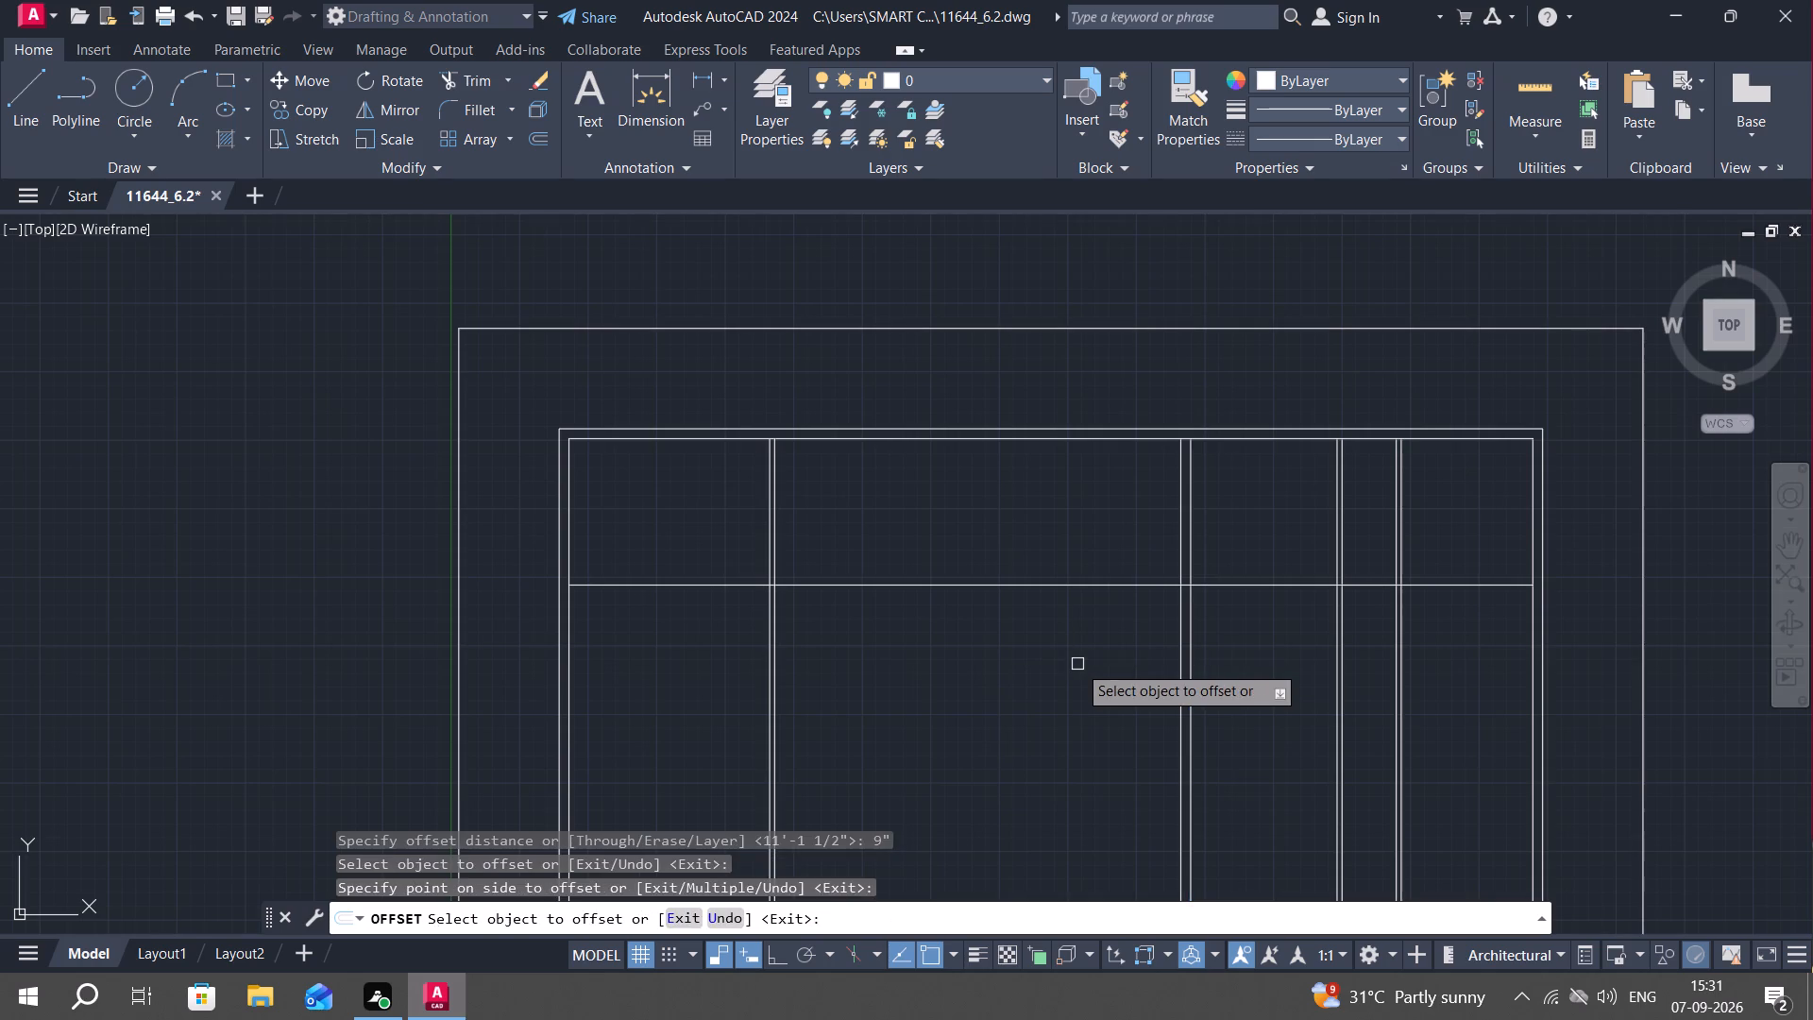
{"action": "key", "text": "Escape"}
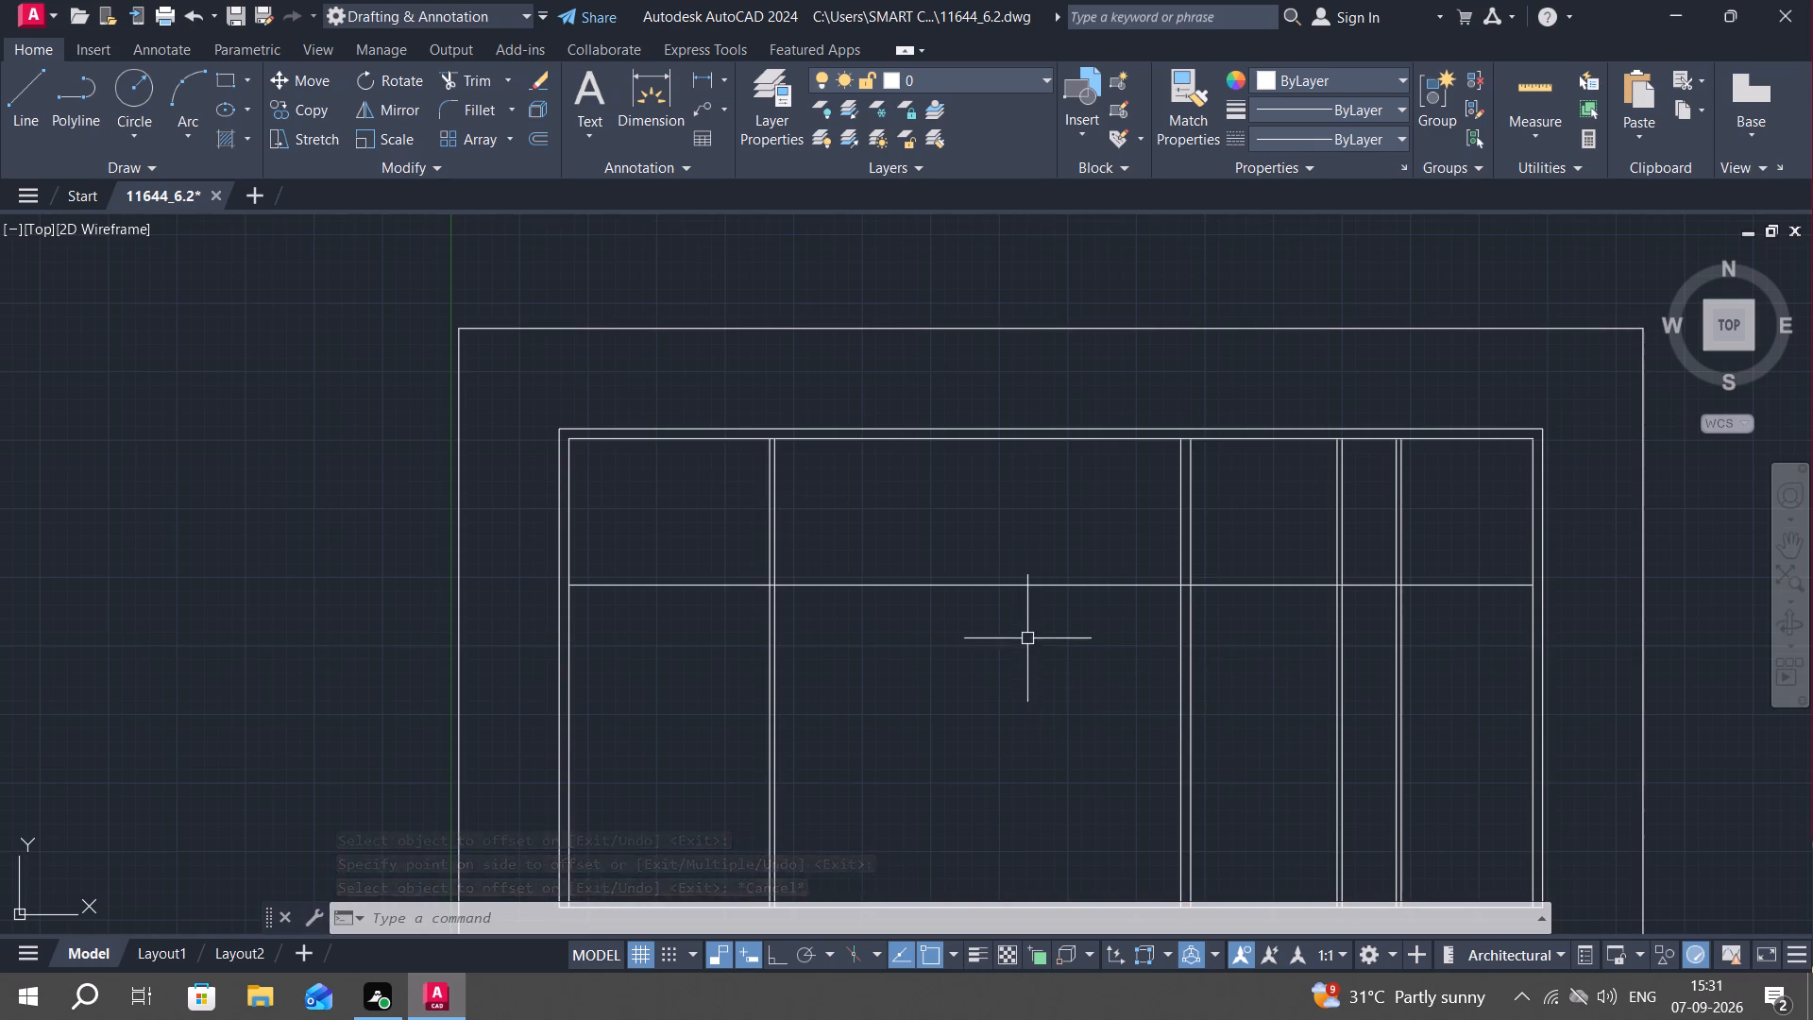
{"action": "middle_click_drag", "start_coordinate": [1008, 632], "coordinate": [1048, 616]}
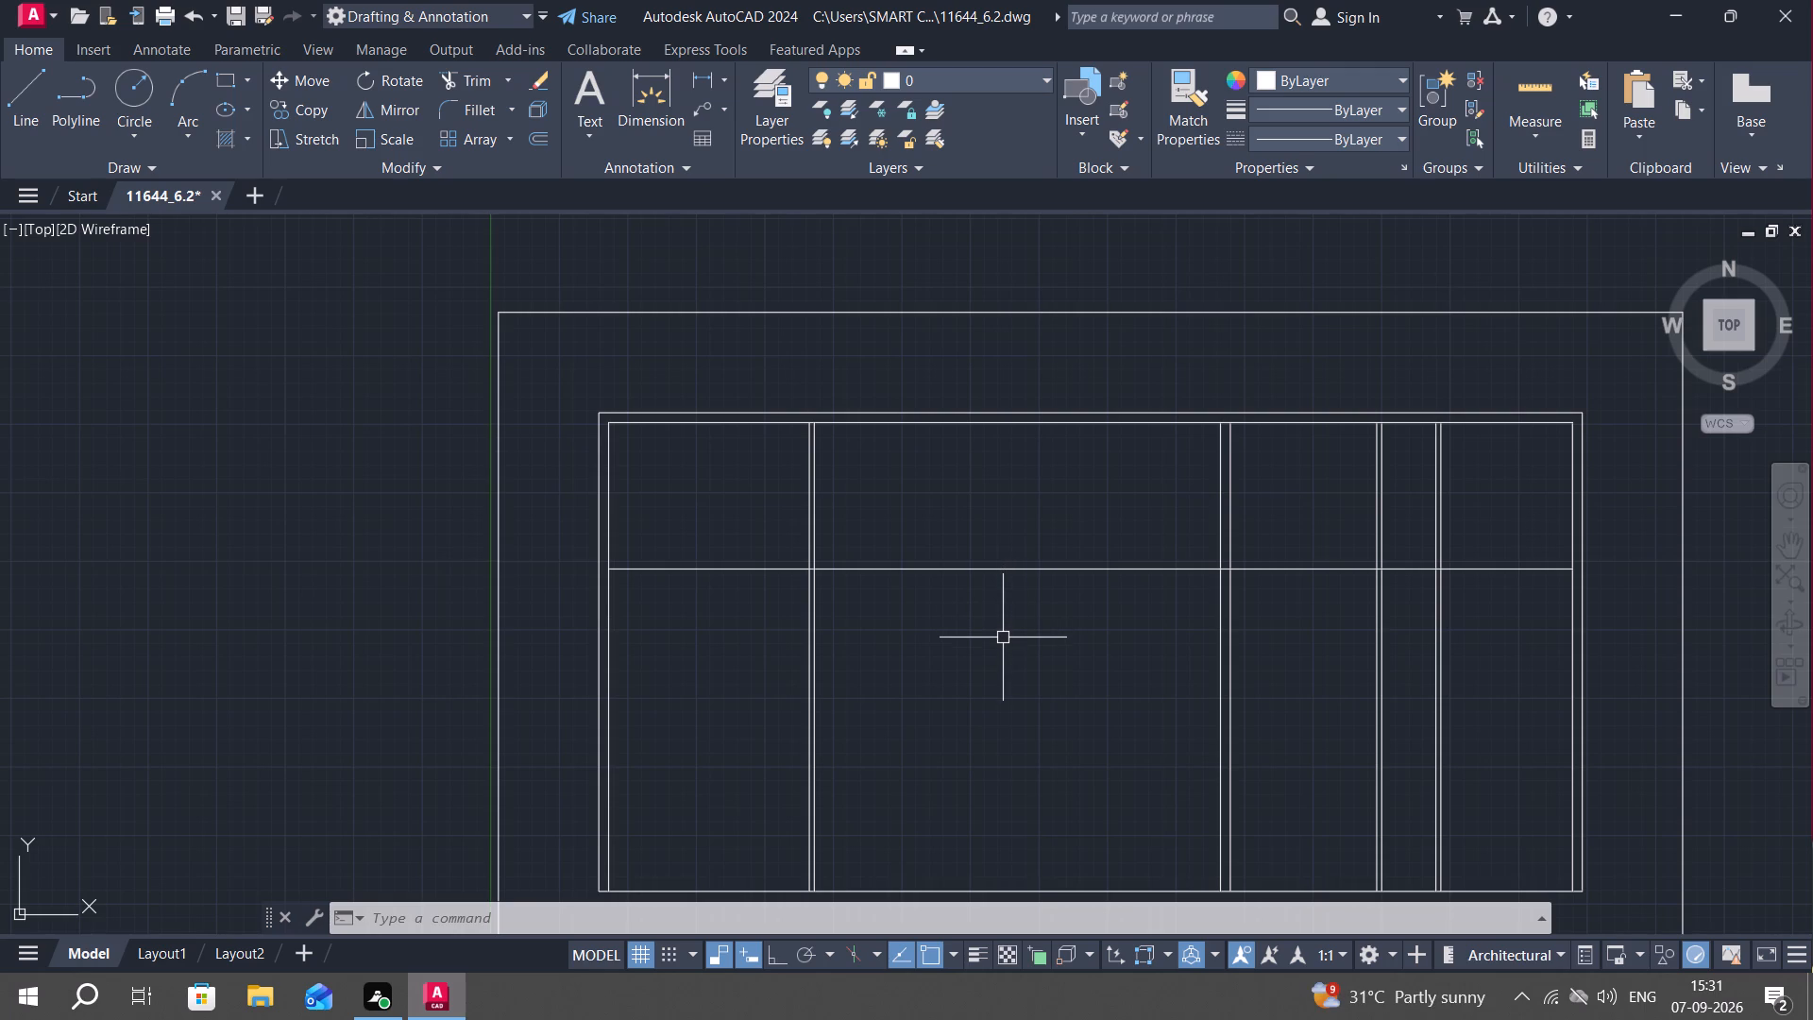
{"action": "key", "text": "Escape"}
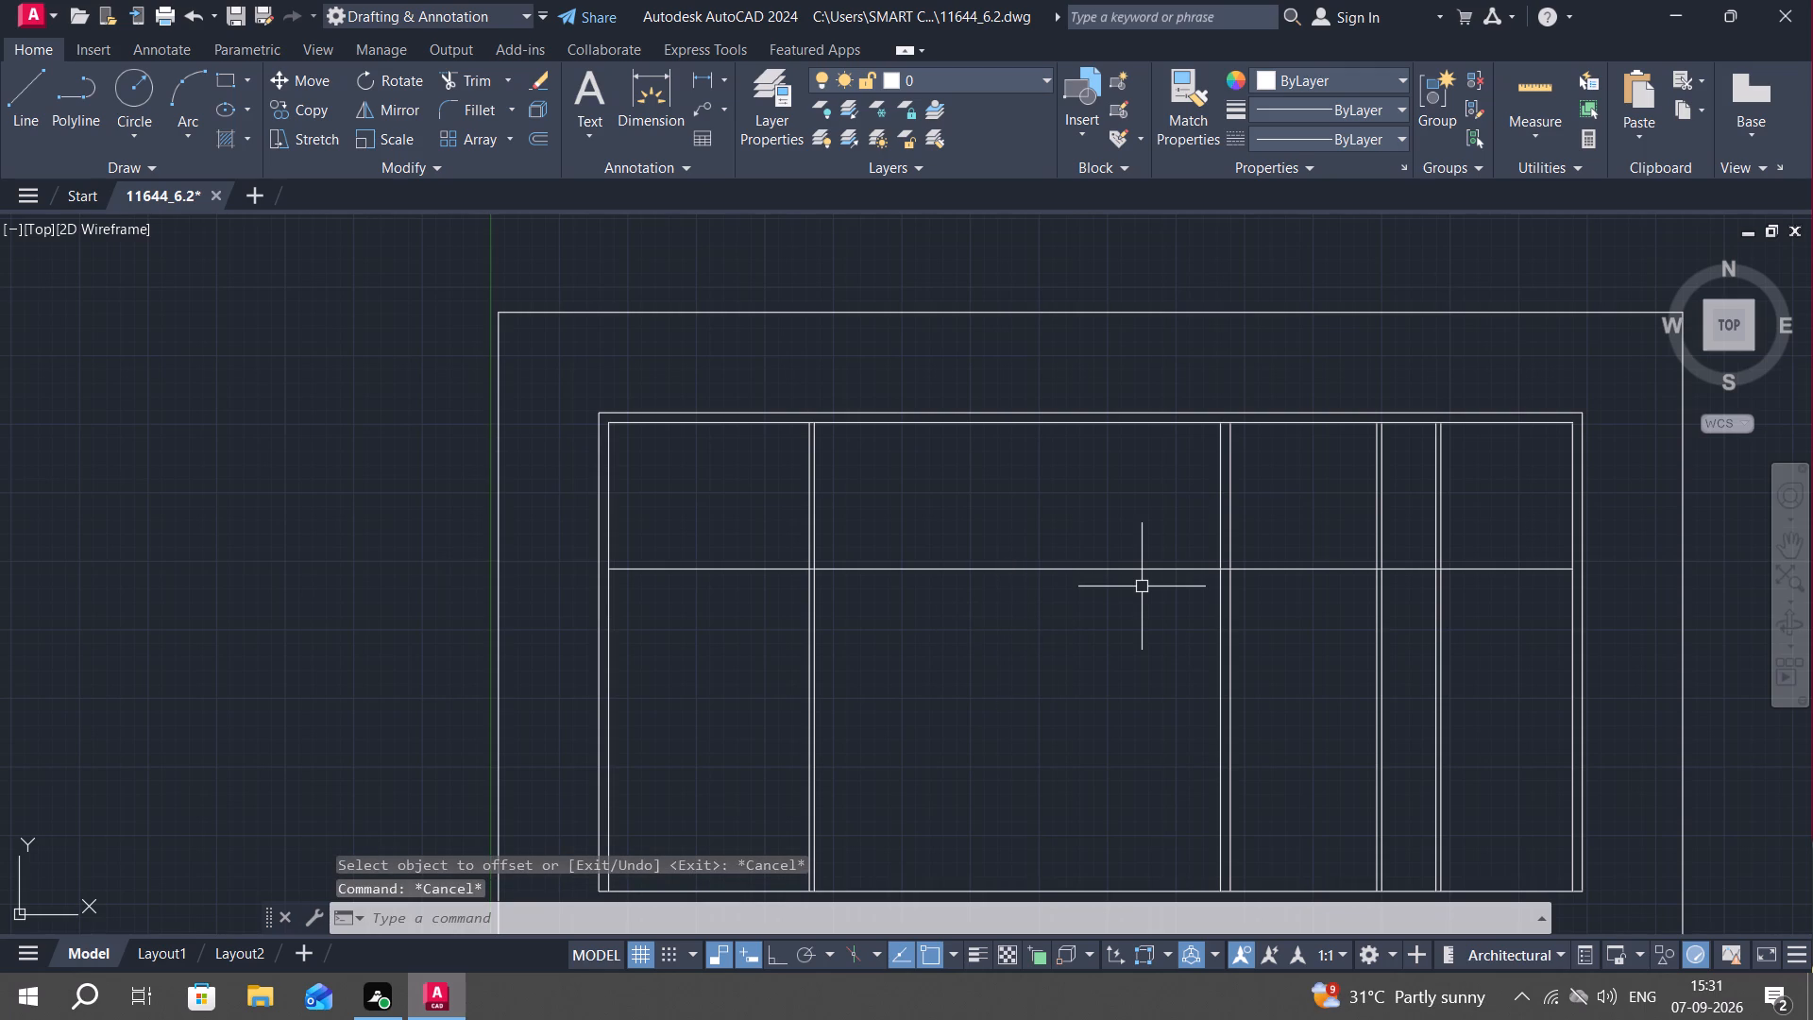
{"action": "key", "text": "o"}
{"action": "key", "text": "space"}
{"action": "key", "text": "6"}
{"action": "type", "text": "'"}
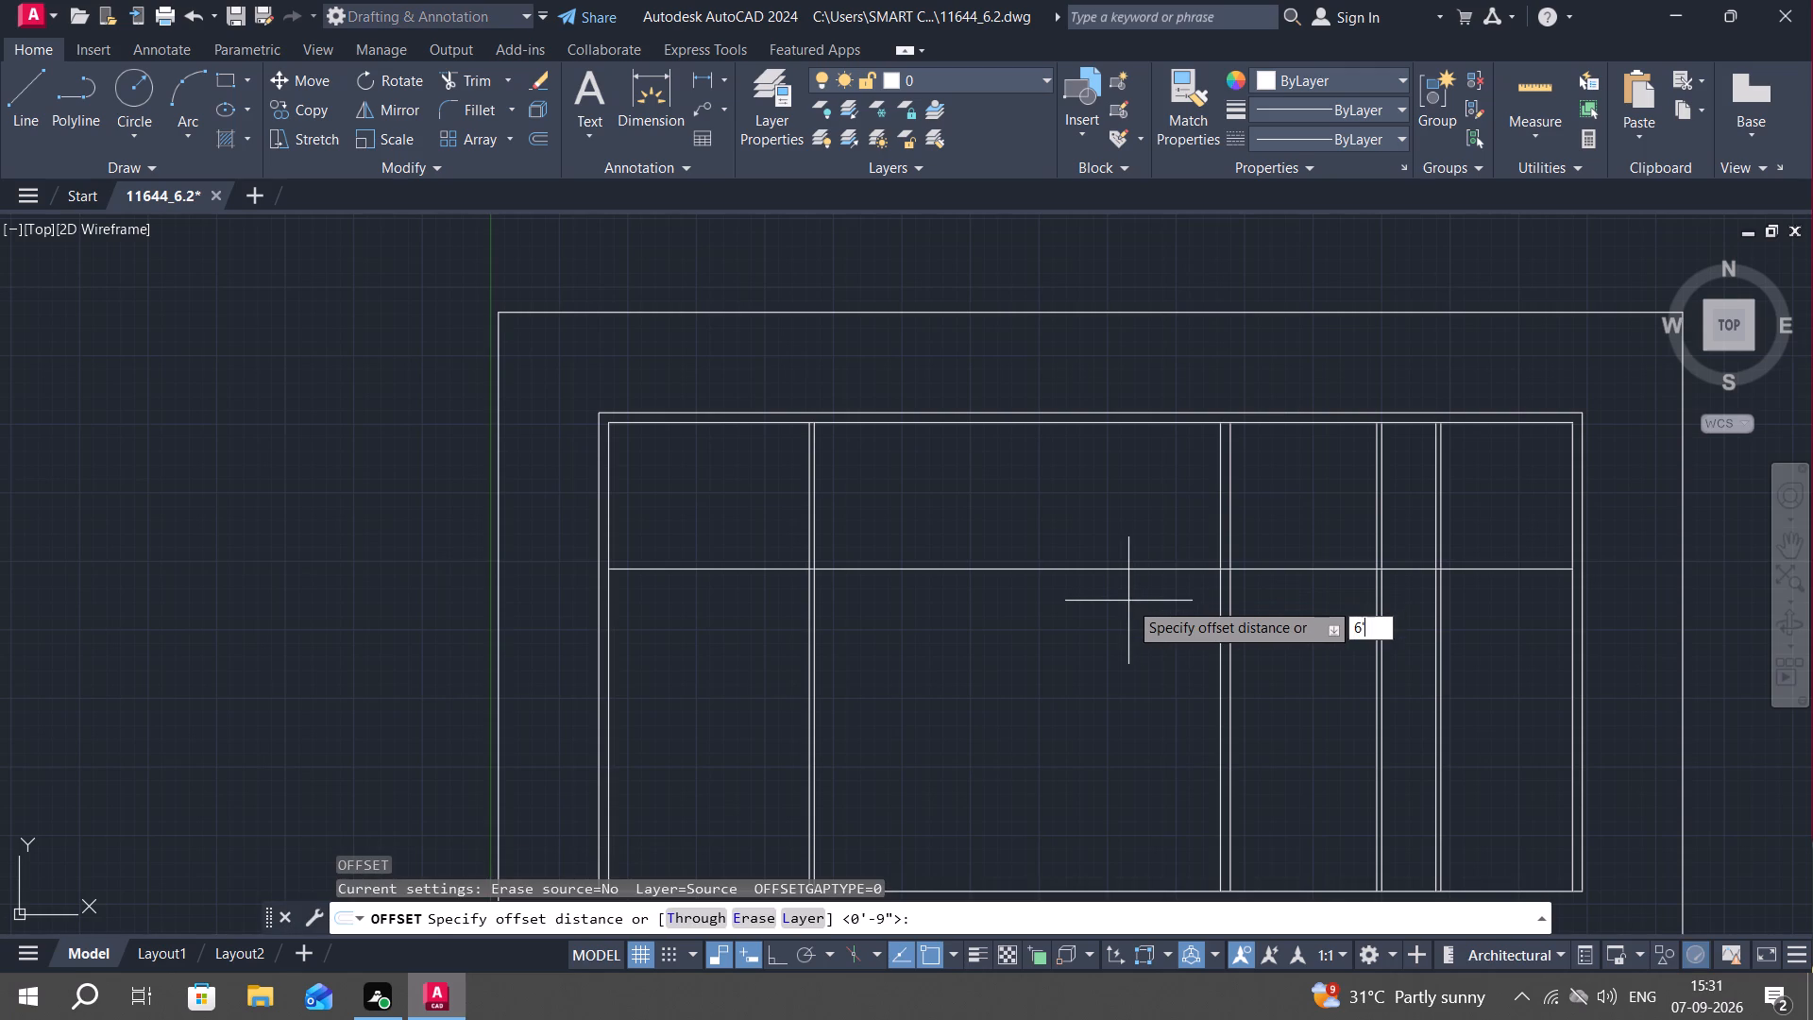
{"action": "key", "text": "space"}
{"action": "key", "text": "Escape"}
Offset the left face of the new 9" wall 6'6" to the left.
{"action": "key", "text": "o"}
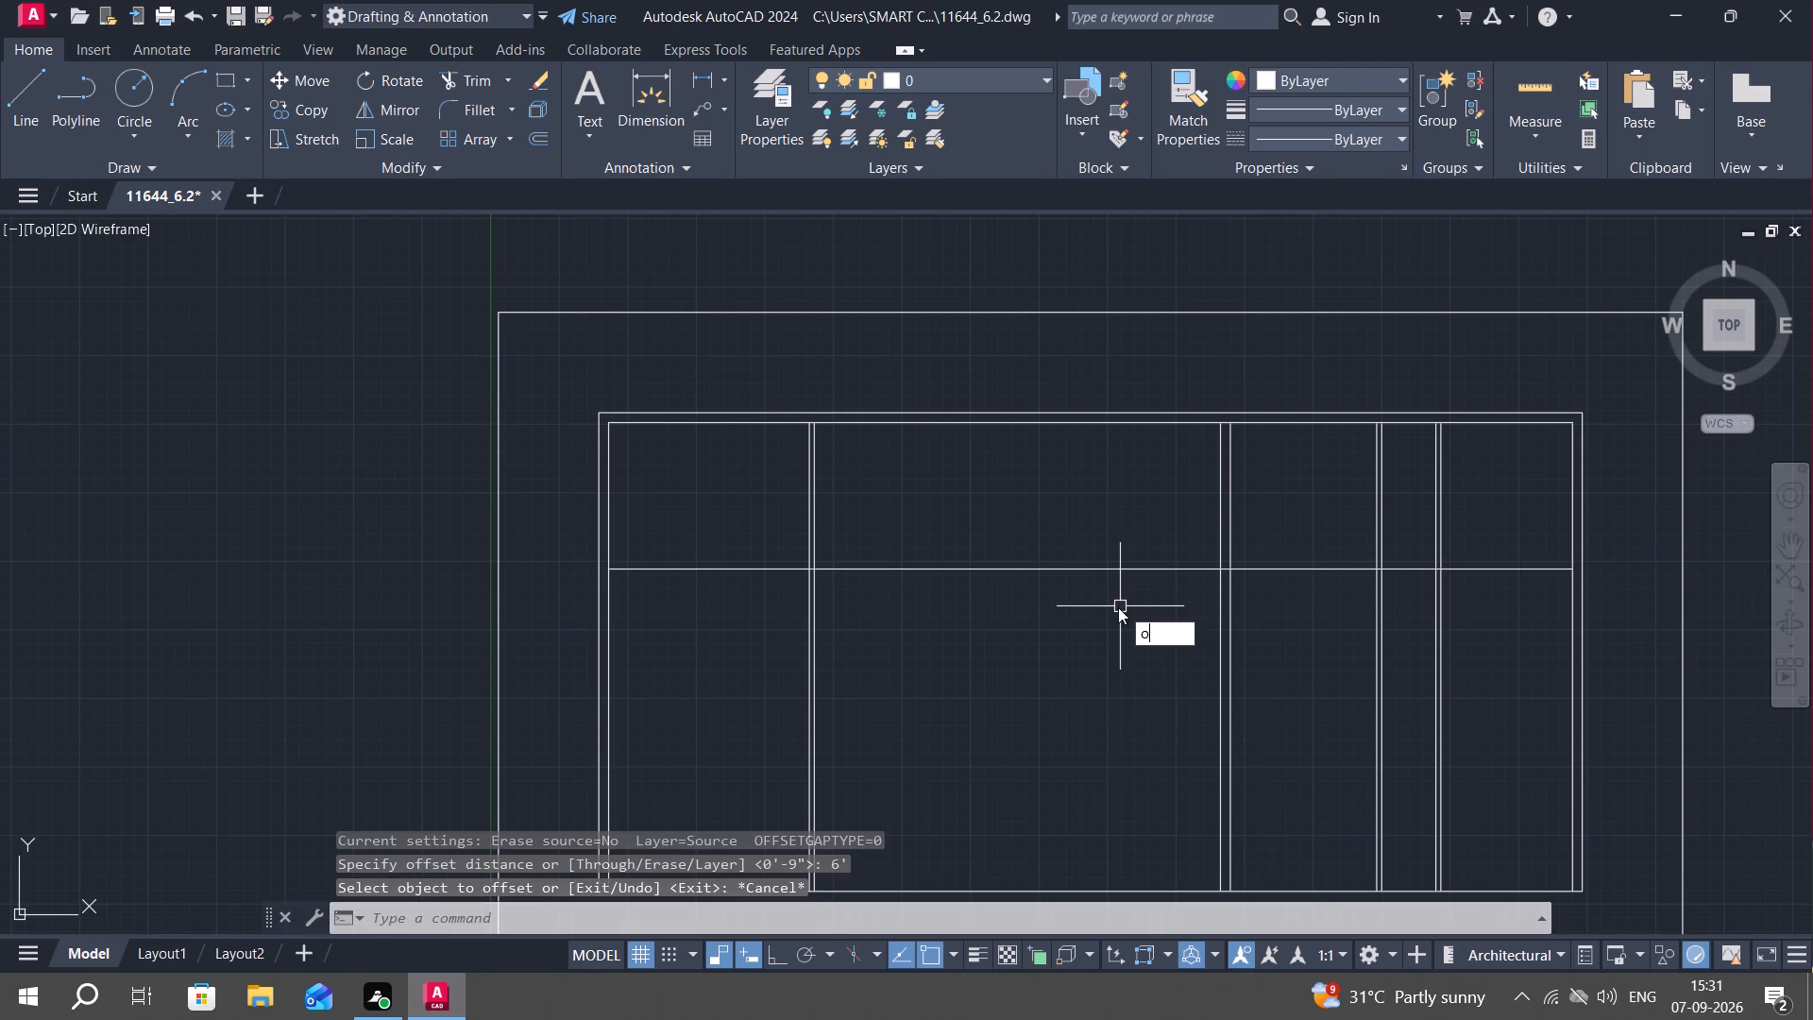
{"action": "key", "text": "space"}
{"action": "type", "text": "6"}
{"action": "key", "text": "apostrophe"}
{"action": "key", "text": "6"}
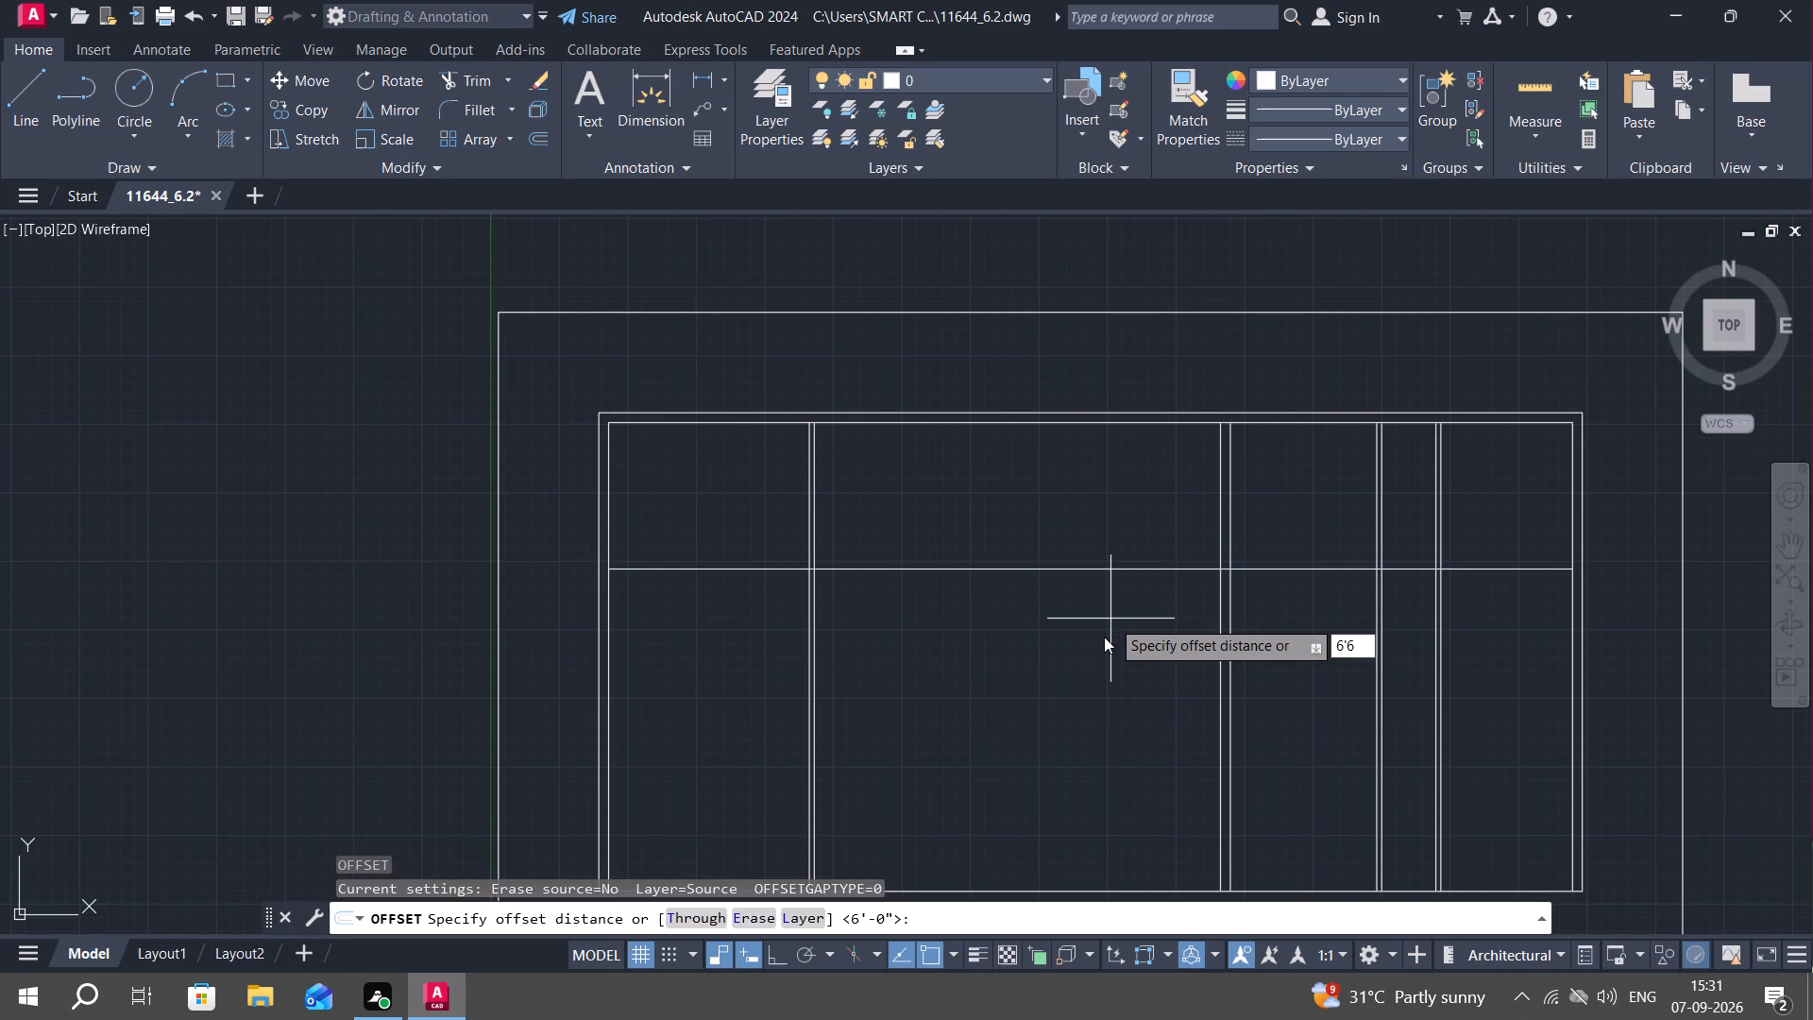
{"action": "key", "text": "shift+quotedbl"}
{"action": "key", "text": "space"}
{"action": "left_click", "coordinate": [1215, 642]}
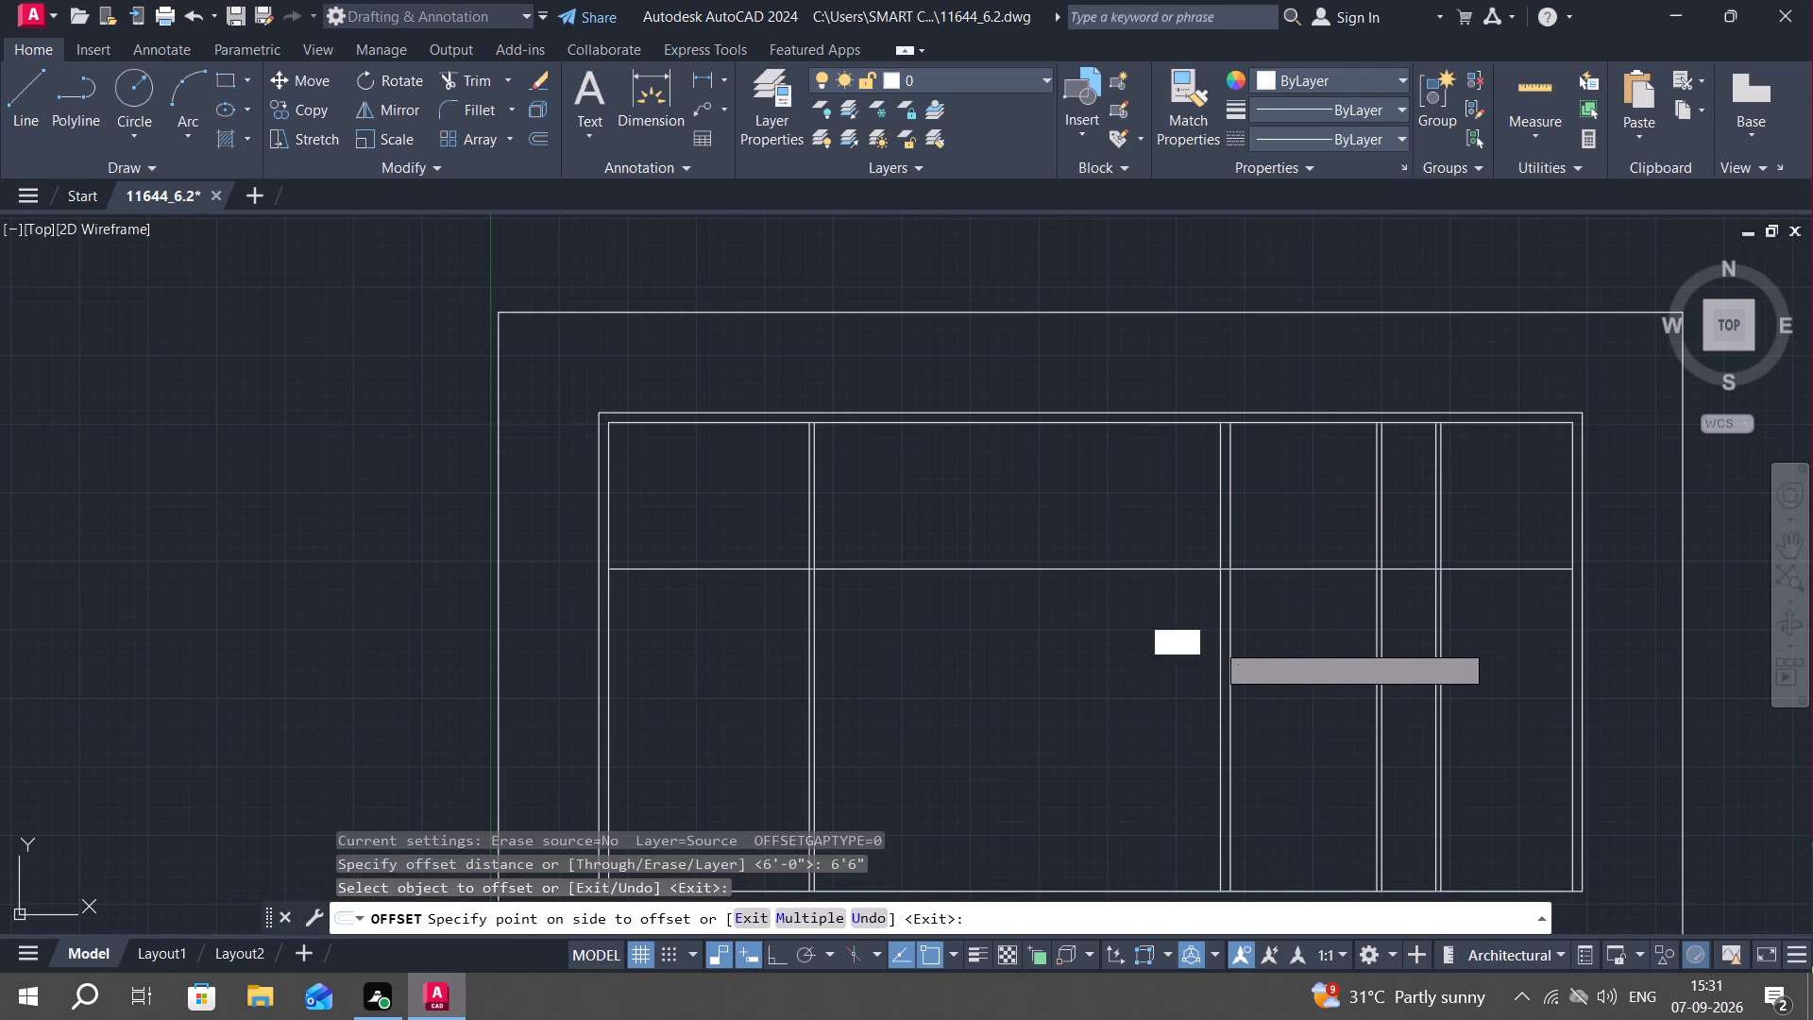
{"action": "left_click", "coordinate": [925, 689]}
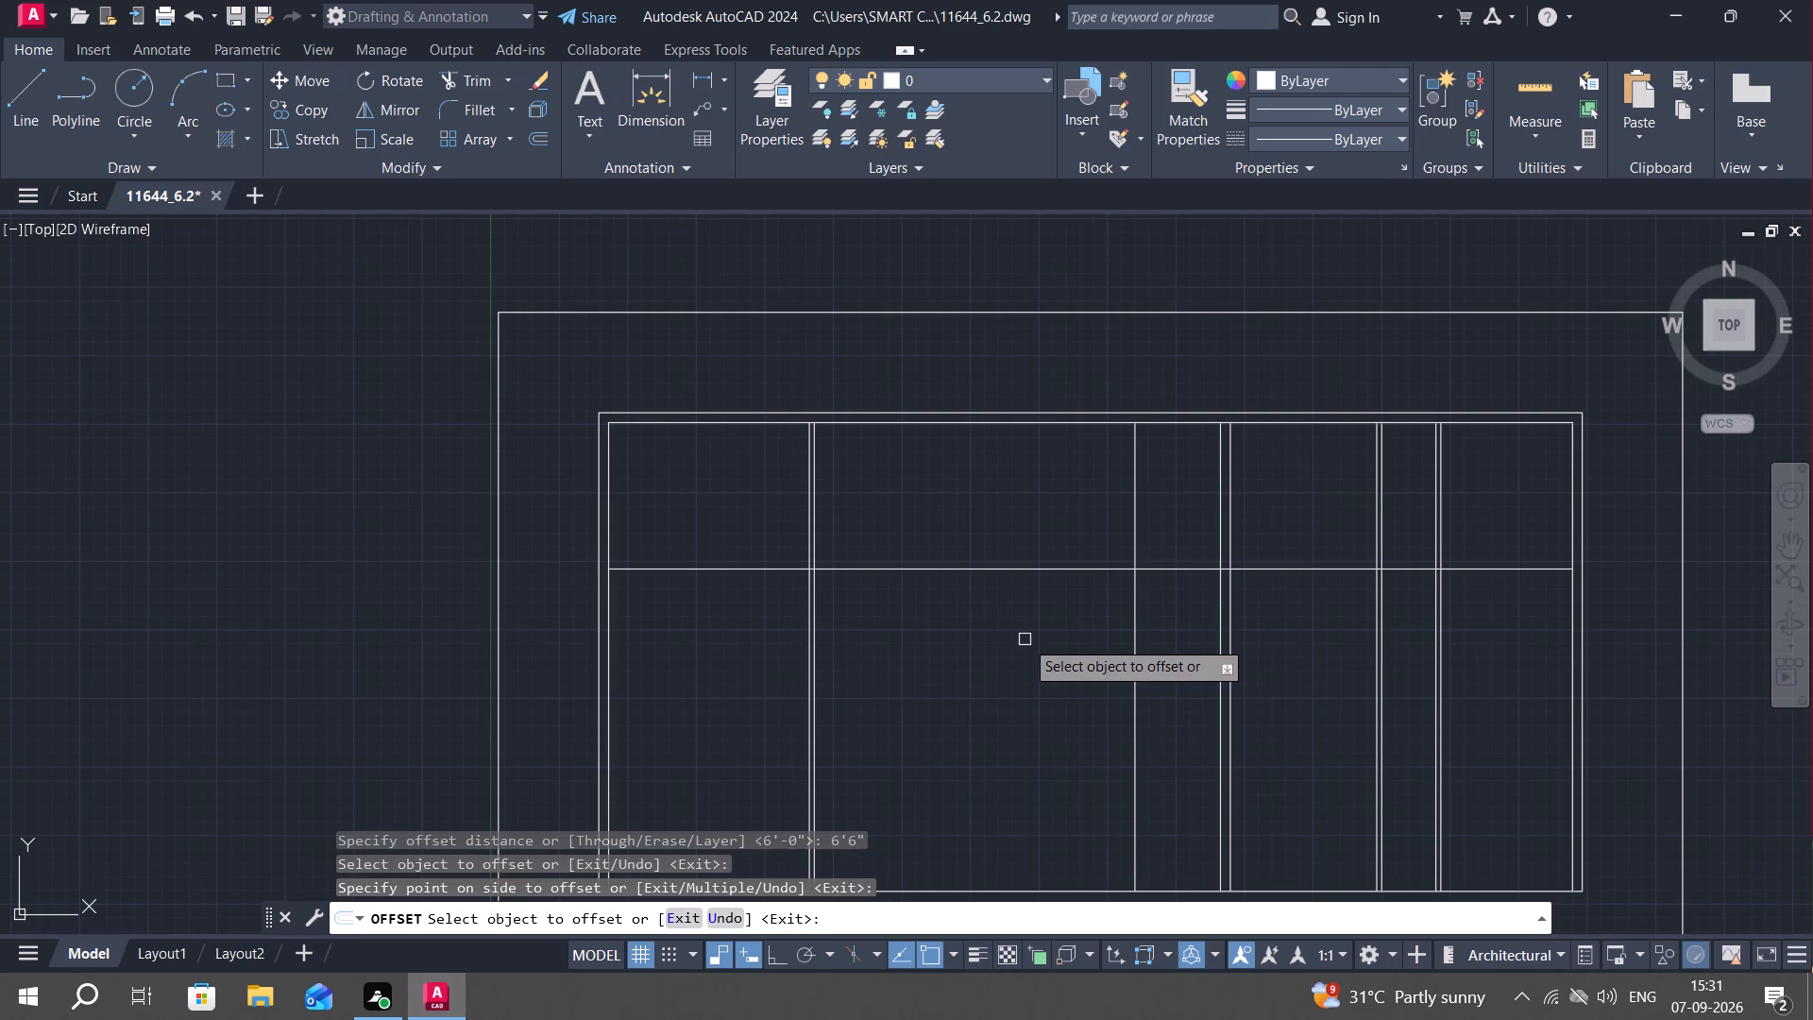
{"action": "middle_click_drag", "start_coordinate": [1018, 635], "coordinate": [980, 622]}
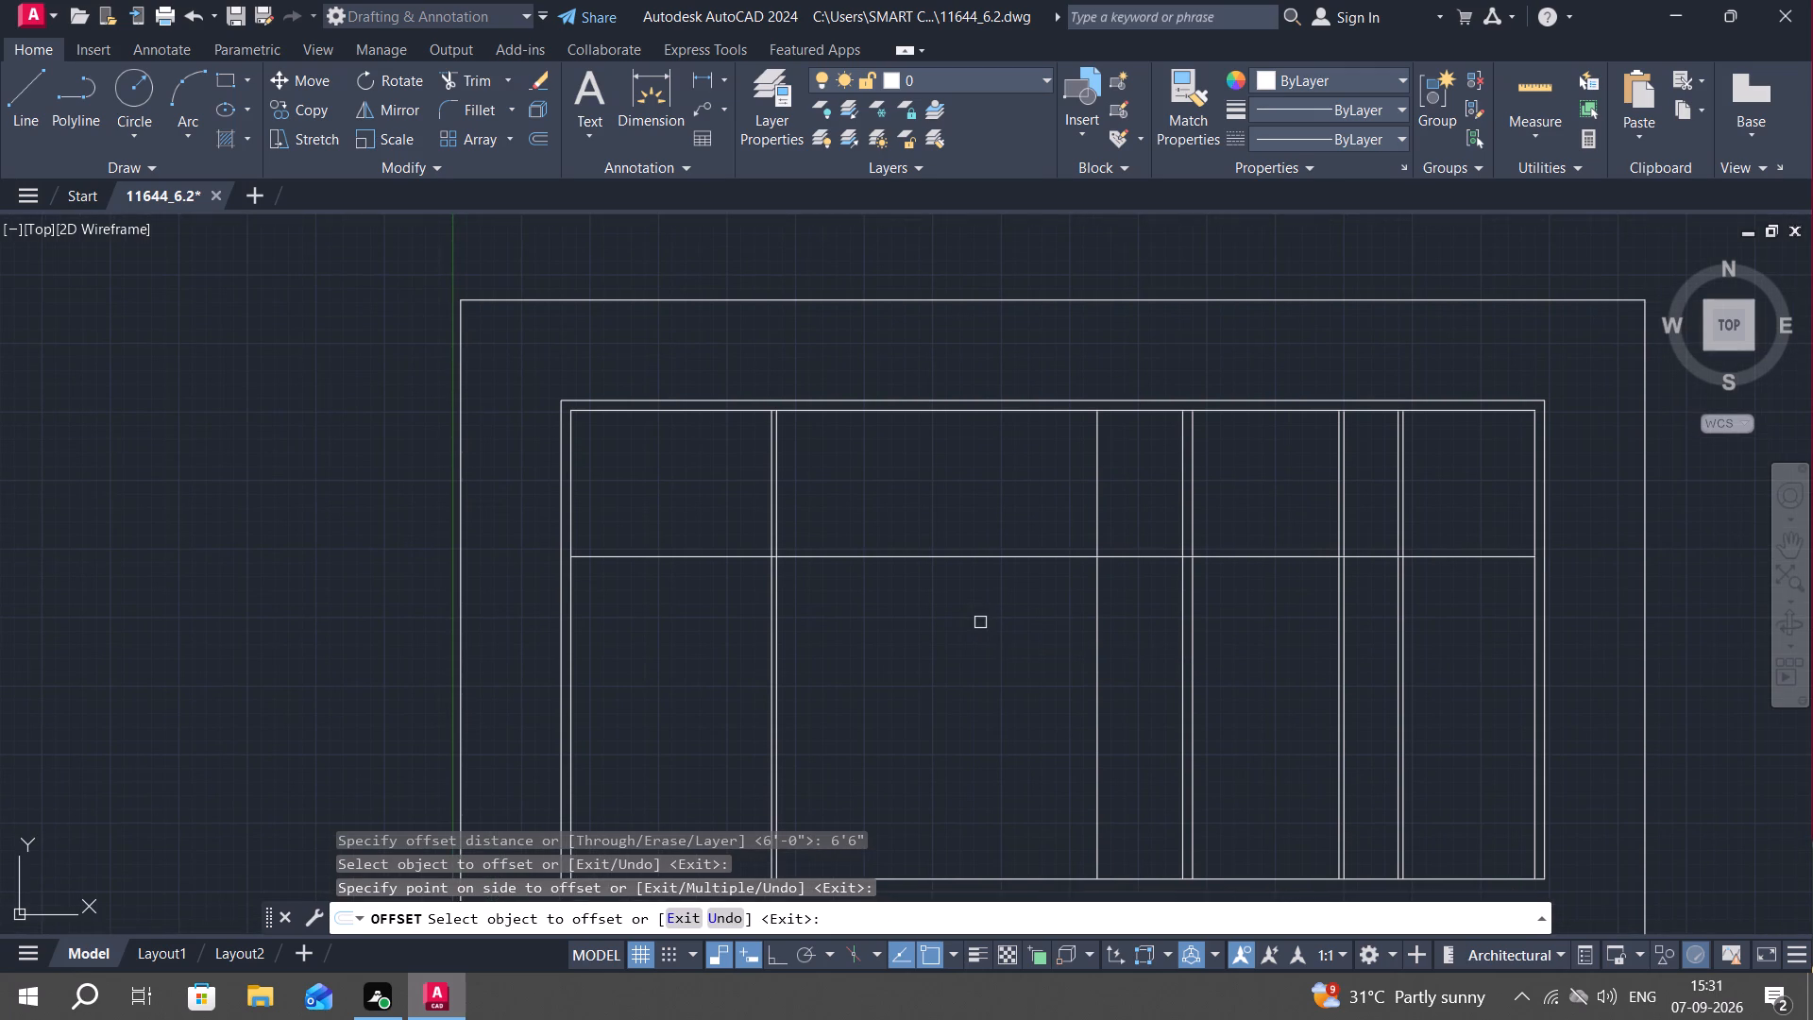
{"action": "key", "text": "Escape"}
Offset the latest vertical division line 9" to the left to form the second 9" wall.
{"action": "key", "text": "o"}
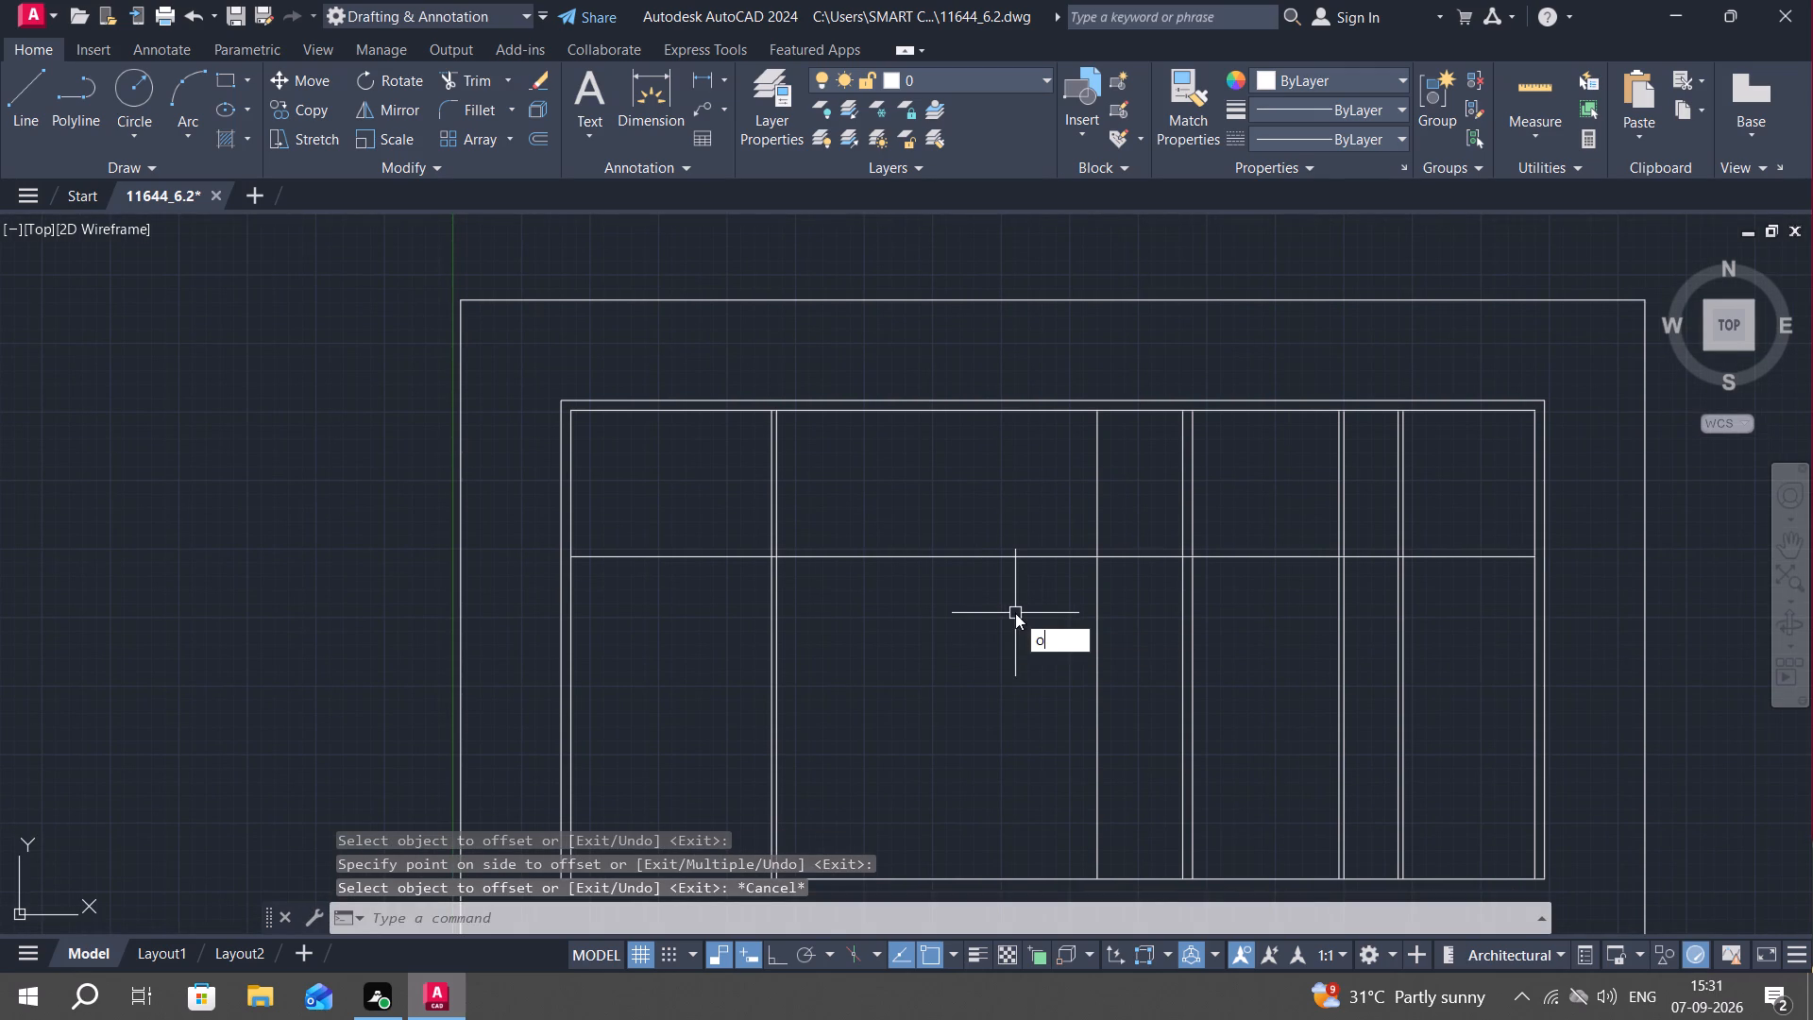
{"action": "key", "text": "space"}
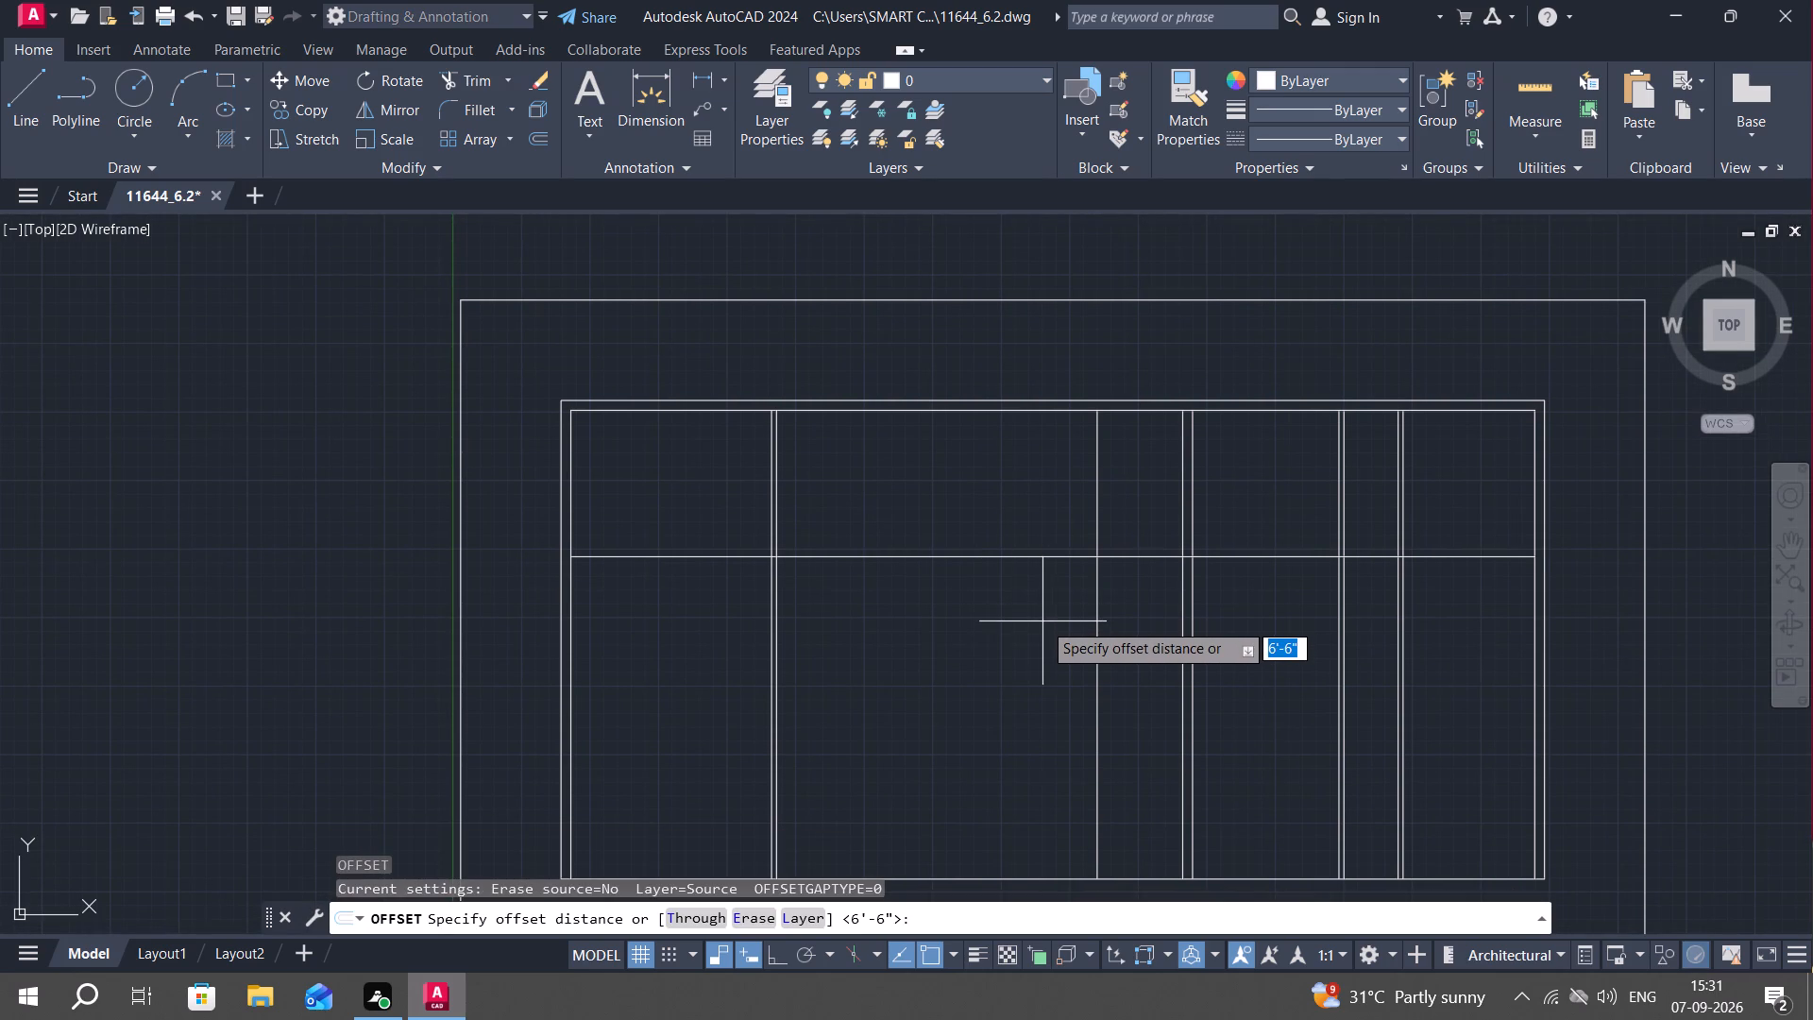
{"action": "type", "text": "9\""}
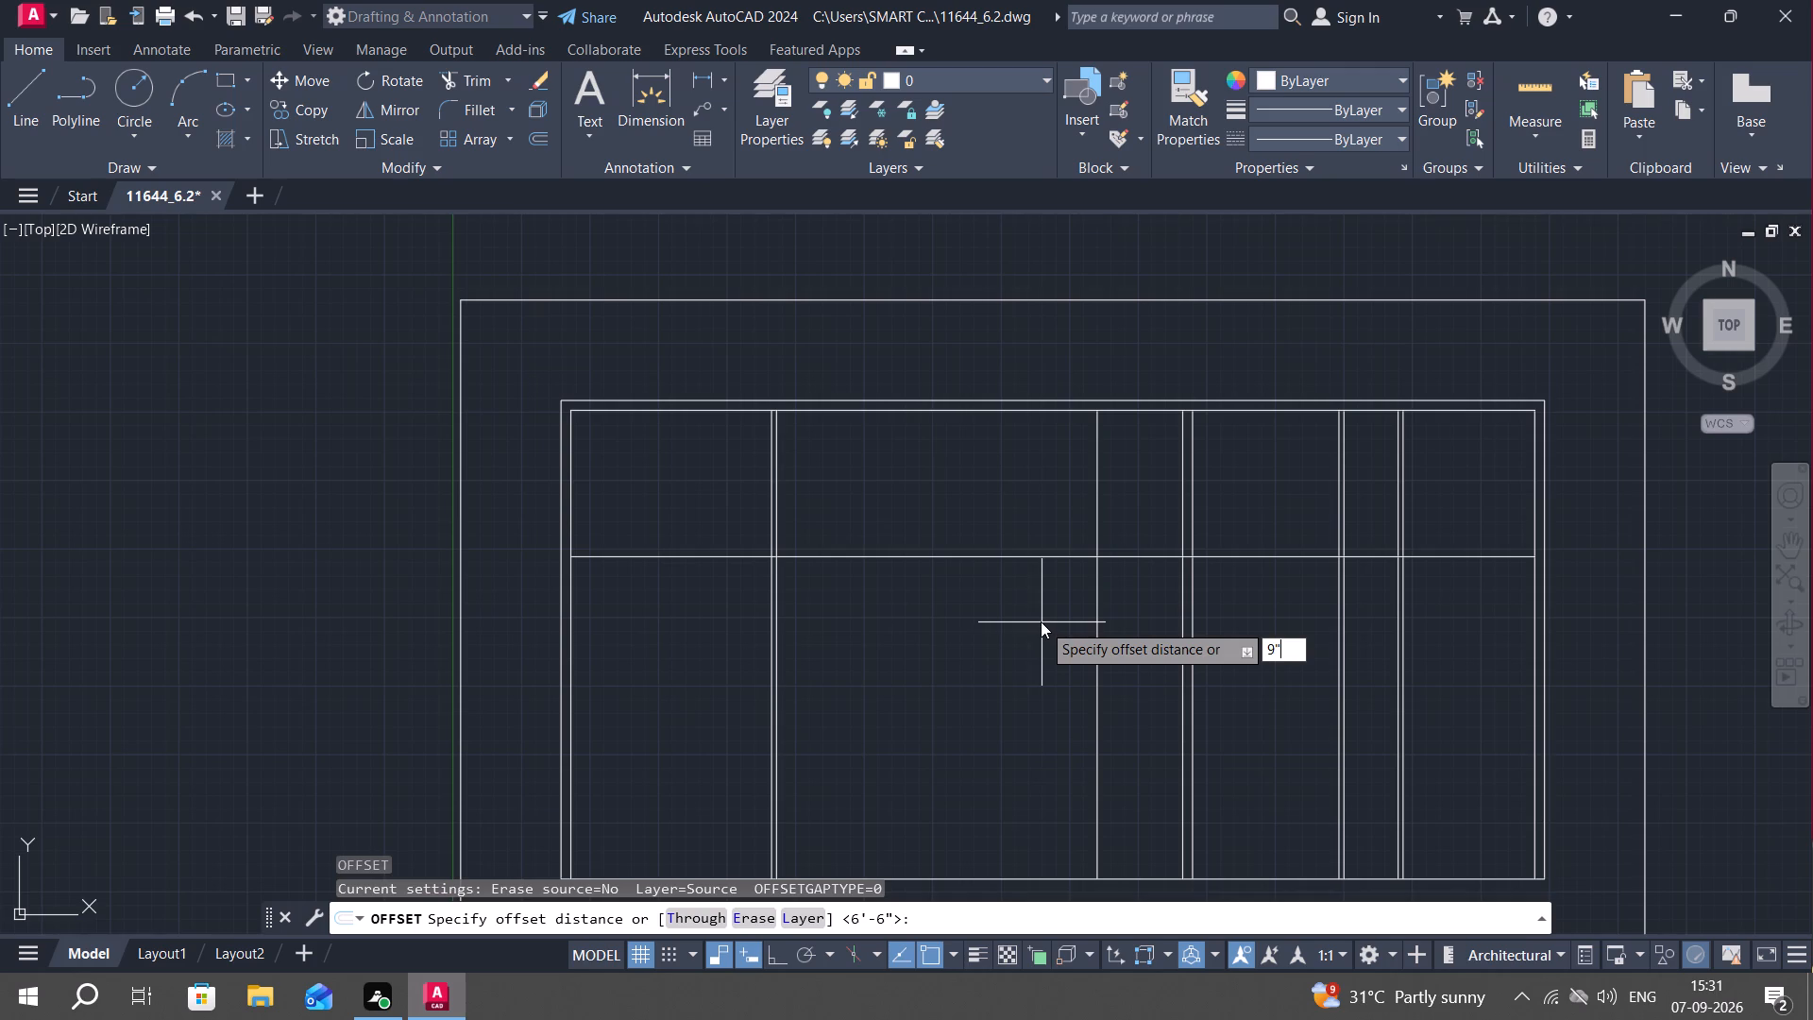
{"action": "key", "text": "space"}
{"action": "left_click", "coordinate": [1095, 638]}
{"action": "left_click", "coordinate": [941, 681]}
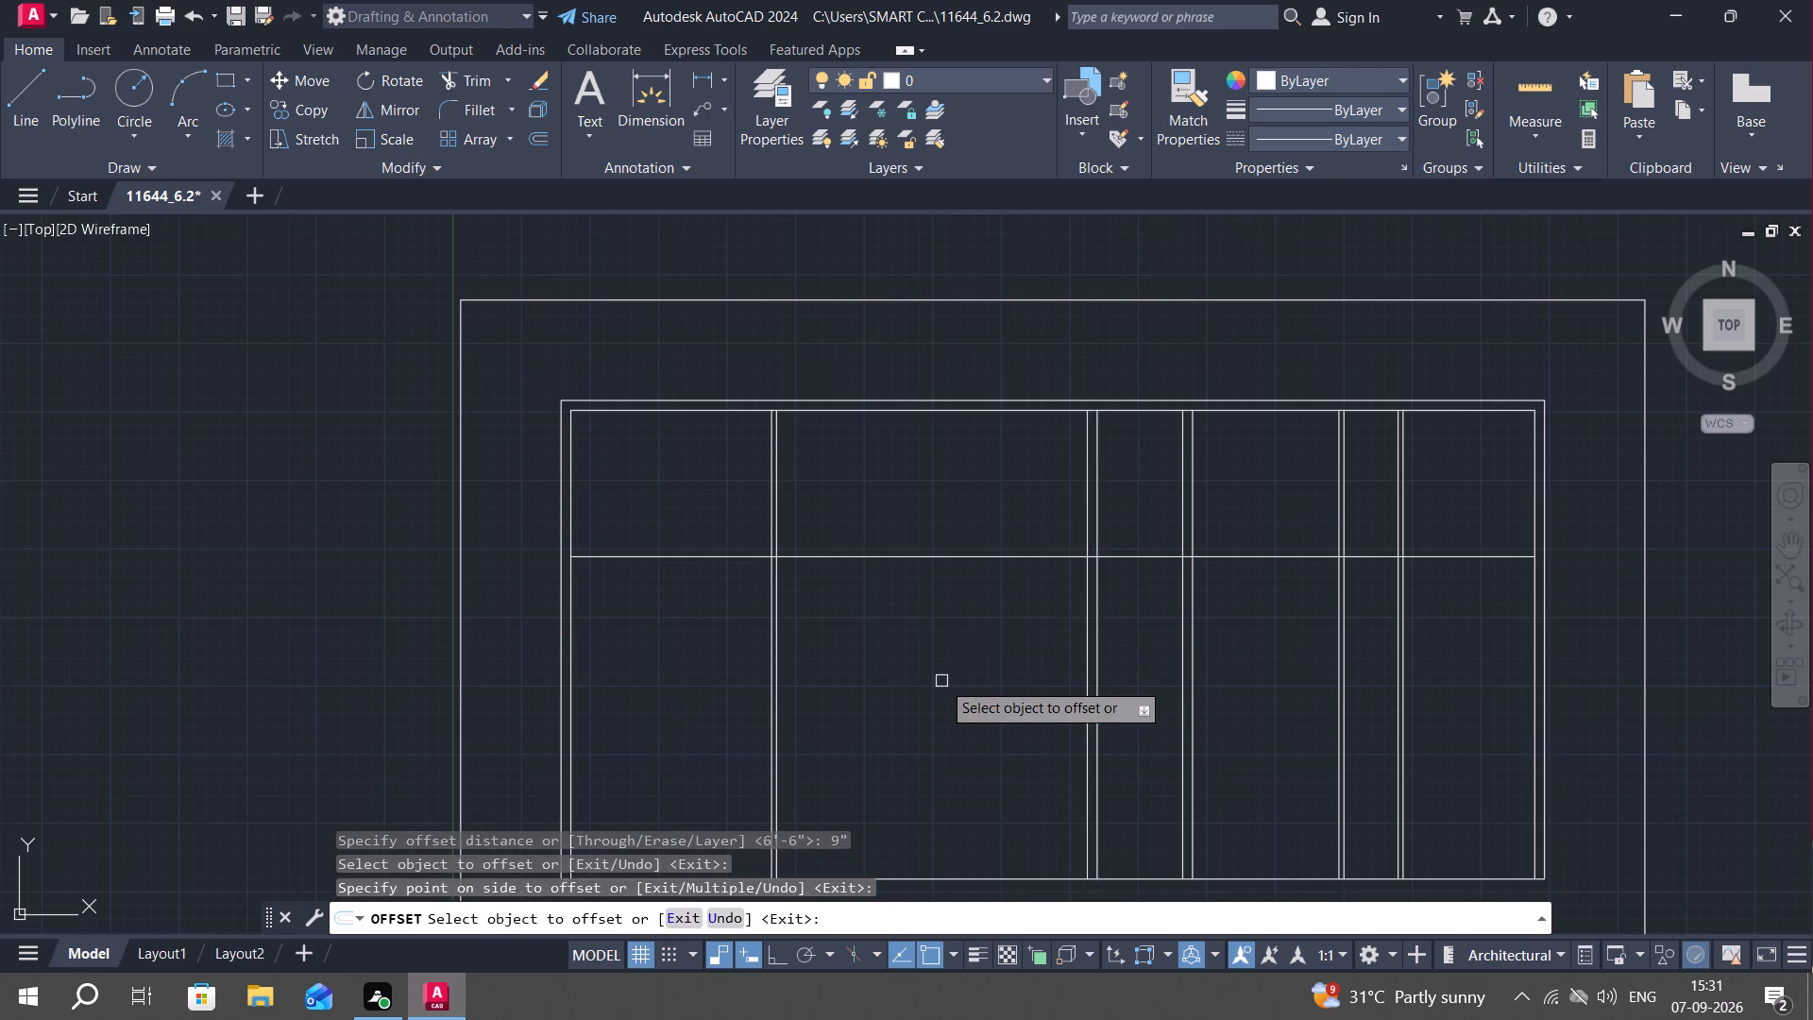
{"action": "key", "text": "Escape"}
Offset the right face of the left-hand 4.5" partition 5' to the right.
{"action": "middle_click_drag", "start_coordinate": [906, 631], "coordinate": [996, 674]}
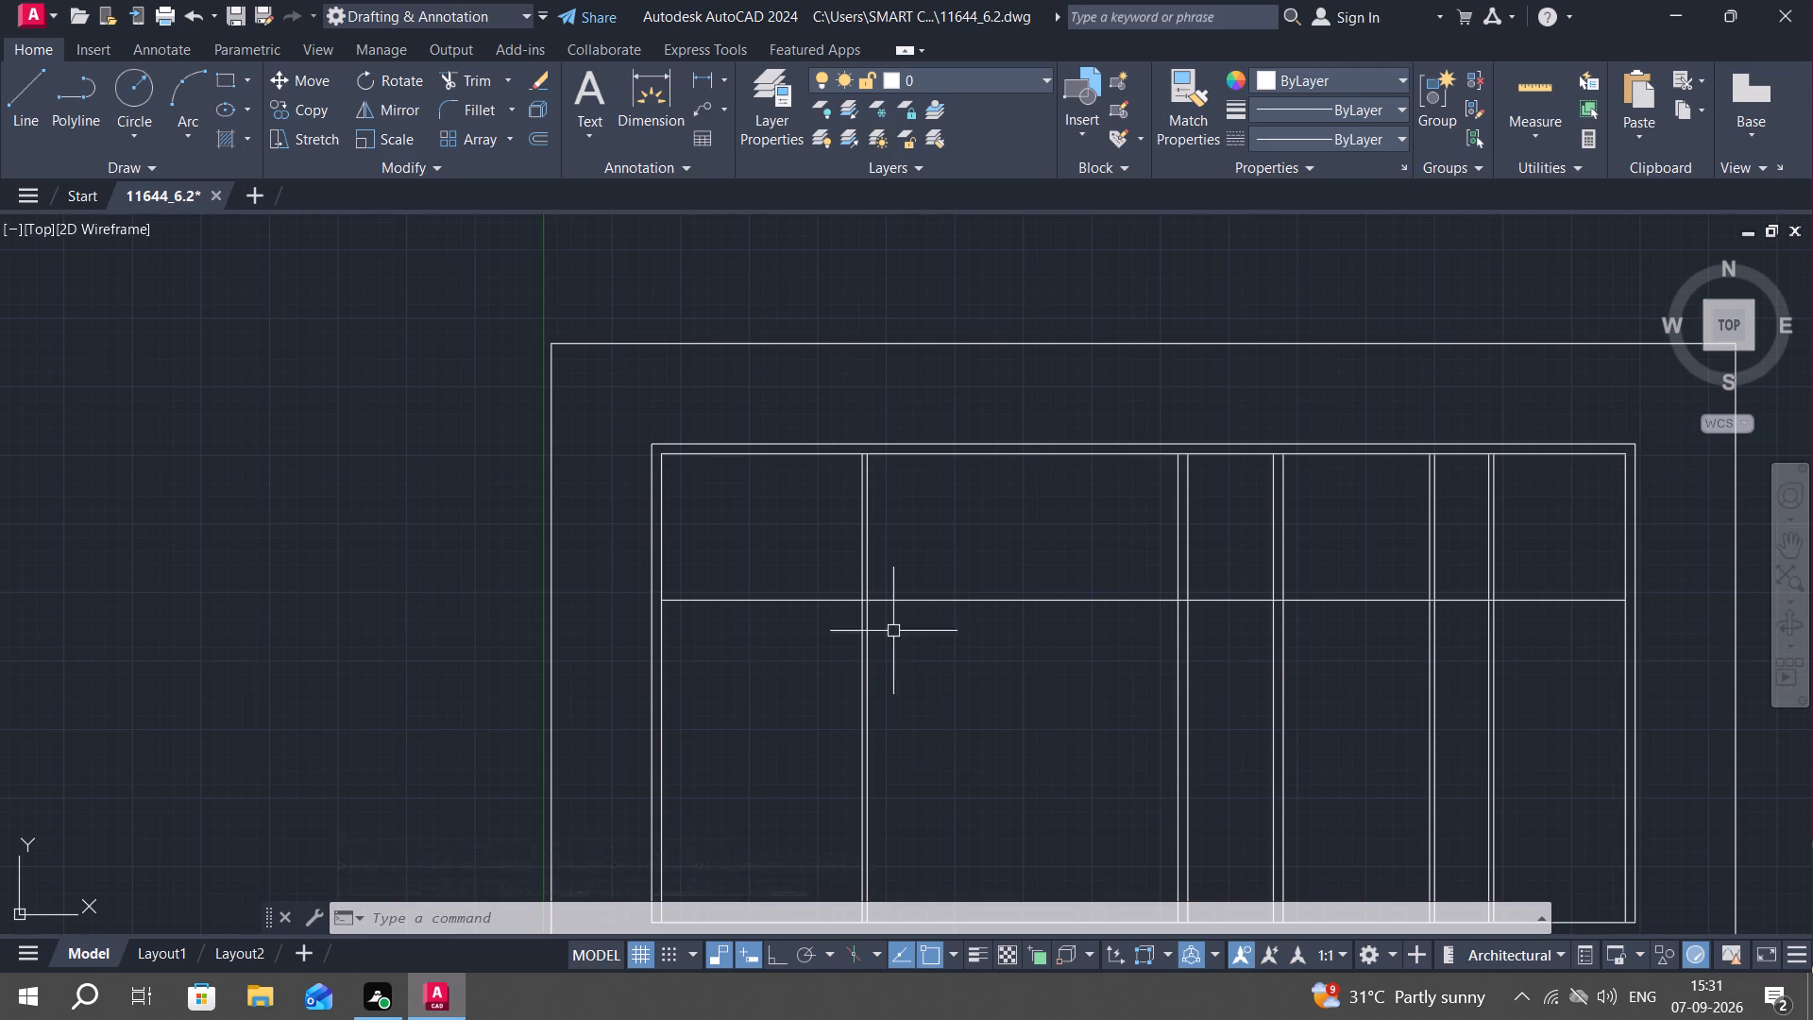
{"action": "key", "text": "Escape"}
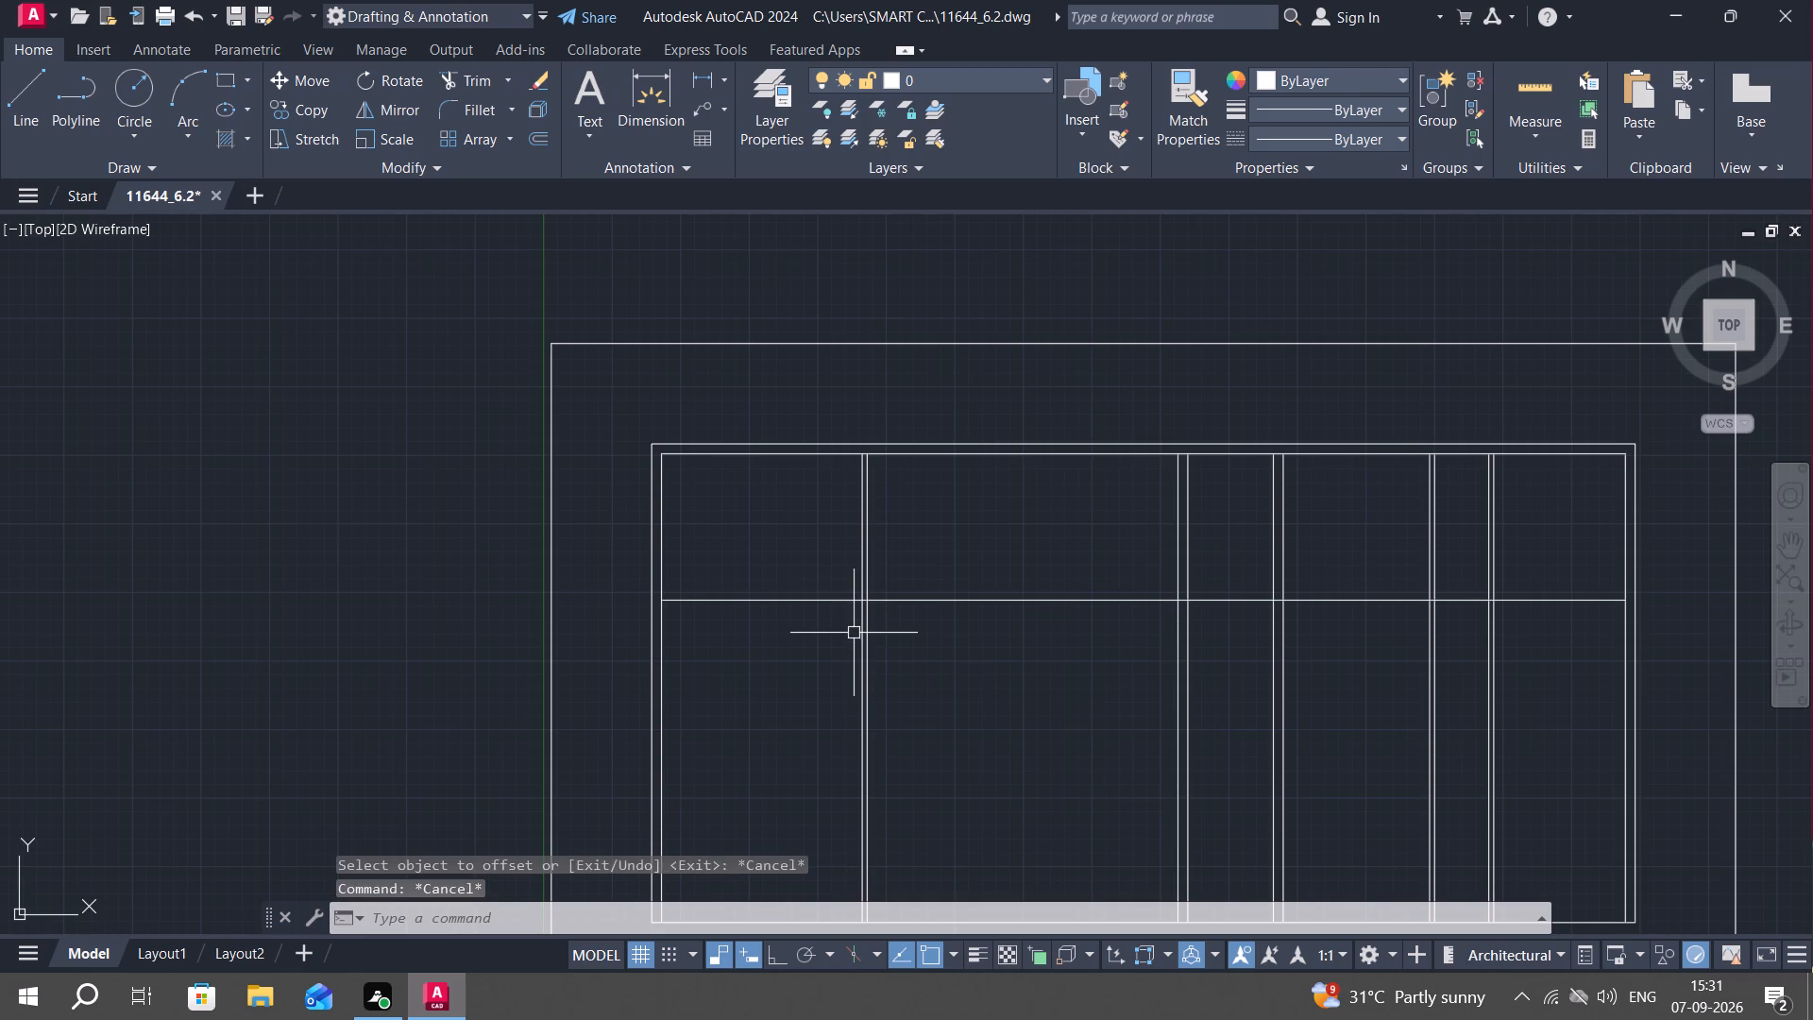
{"action": "type", "text": "o"}
{"action": "key", "text": "space"}
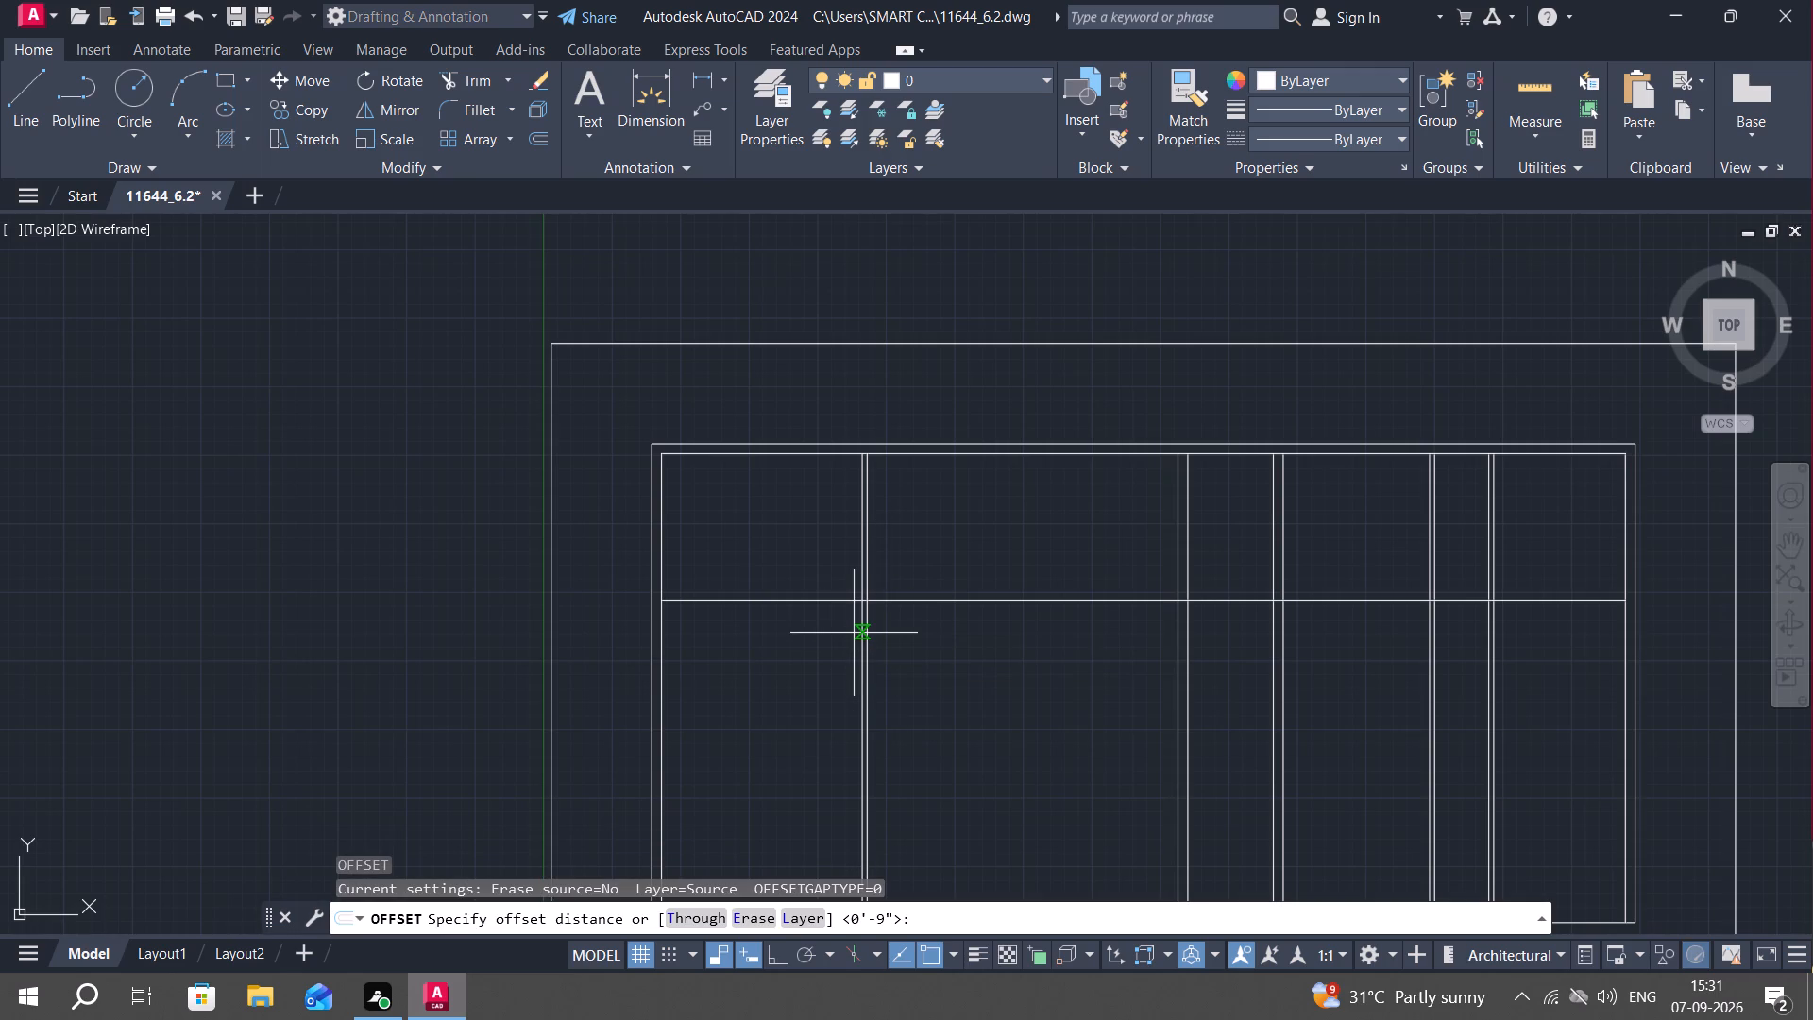
{"action": "type", "text": "5'"}
{"action": "key", "text": "space"}
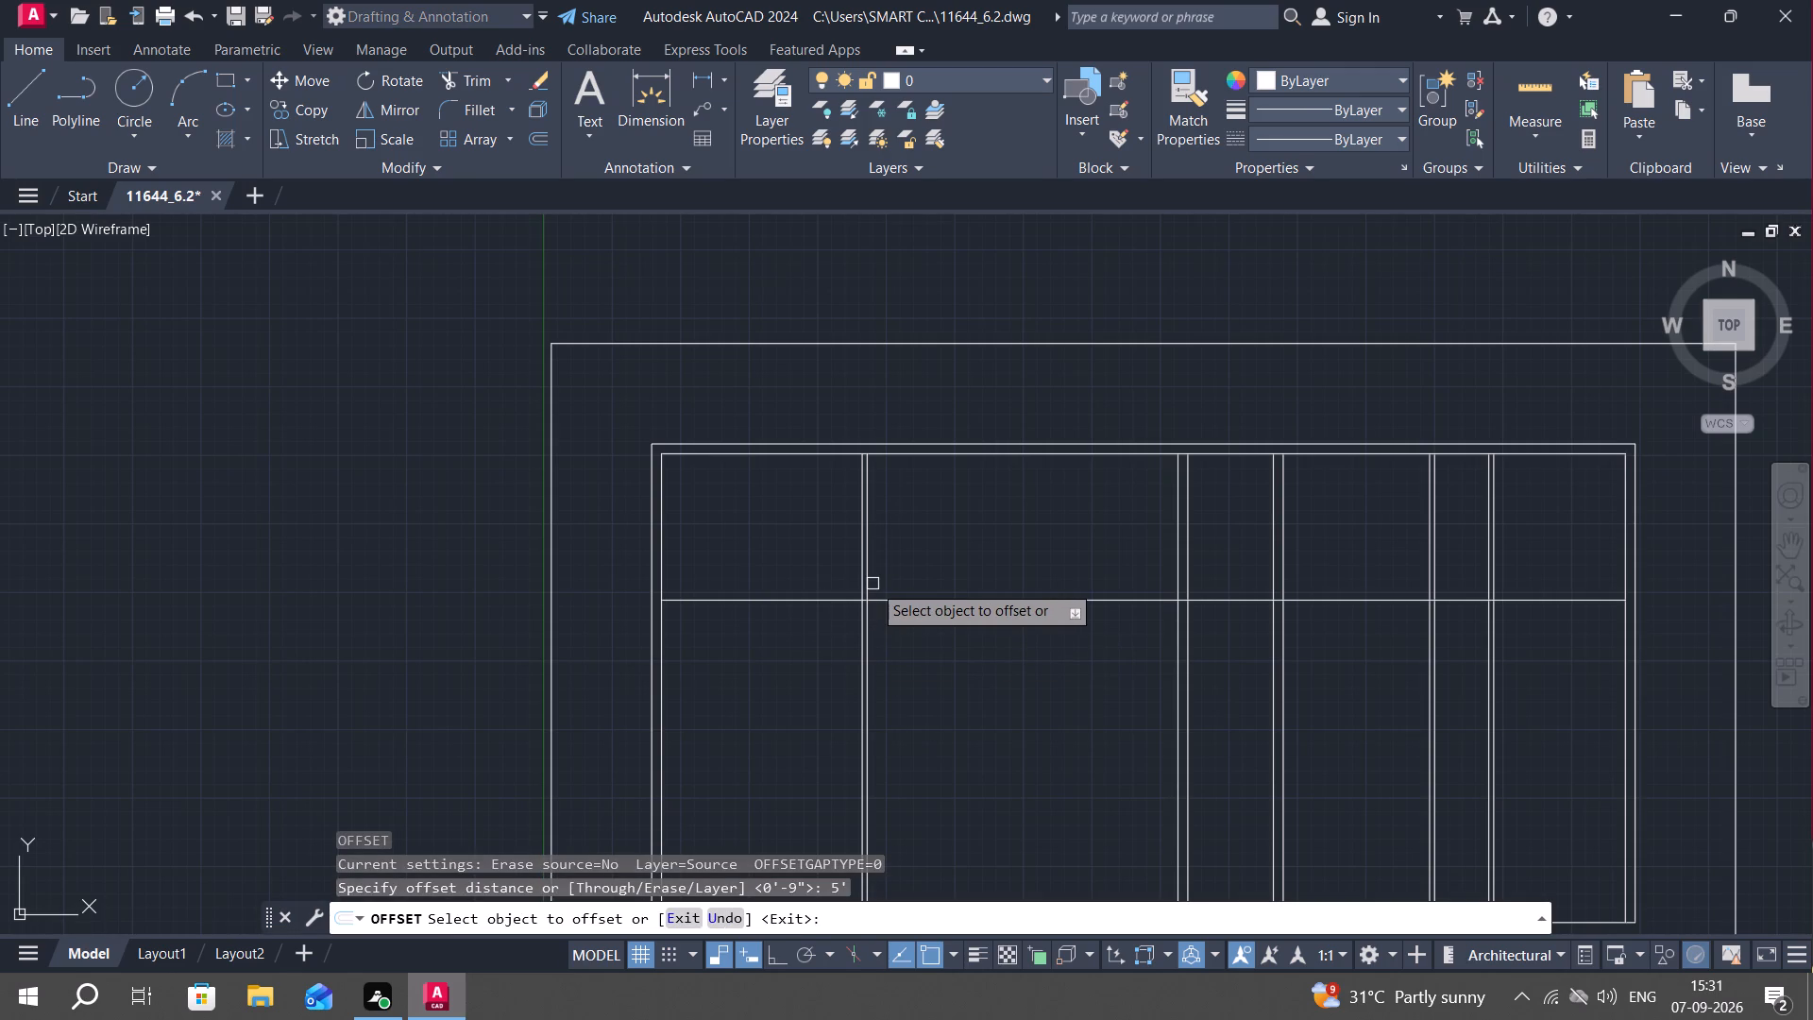
{"action": "left_click", "coordinate": [870, 579]}
{"action": "left_click", "coordinate": [957, 597]}
{"action": "key", "text": "Escape"}
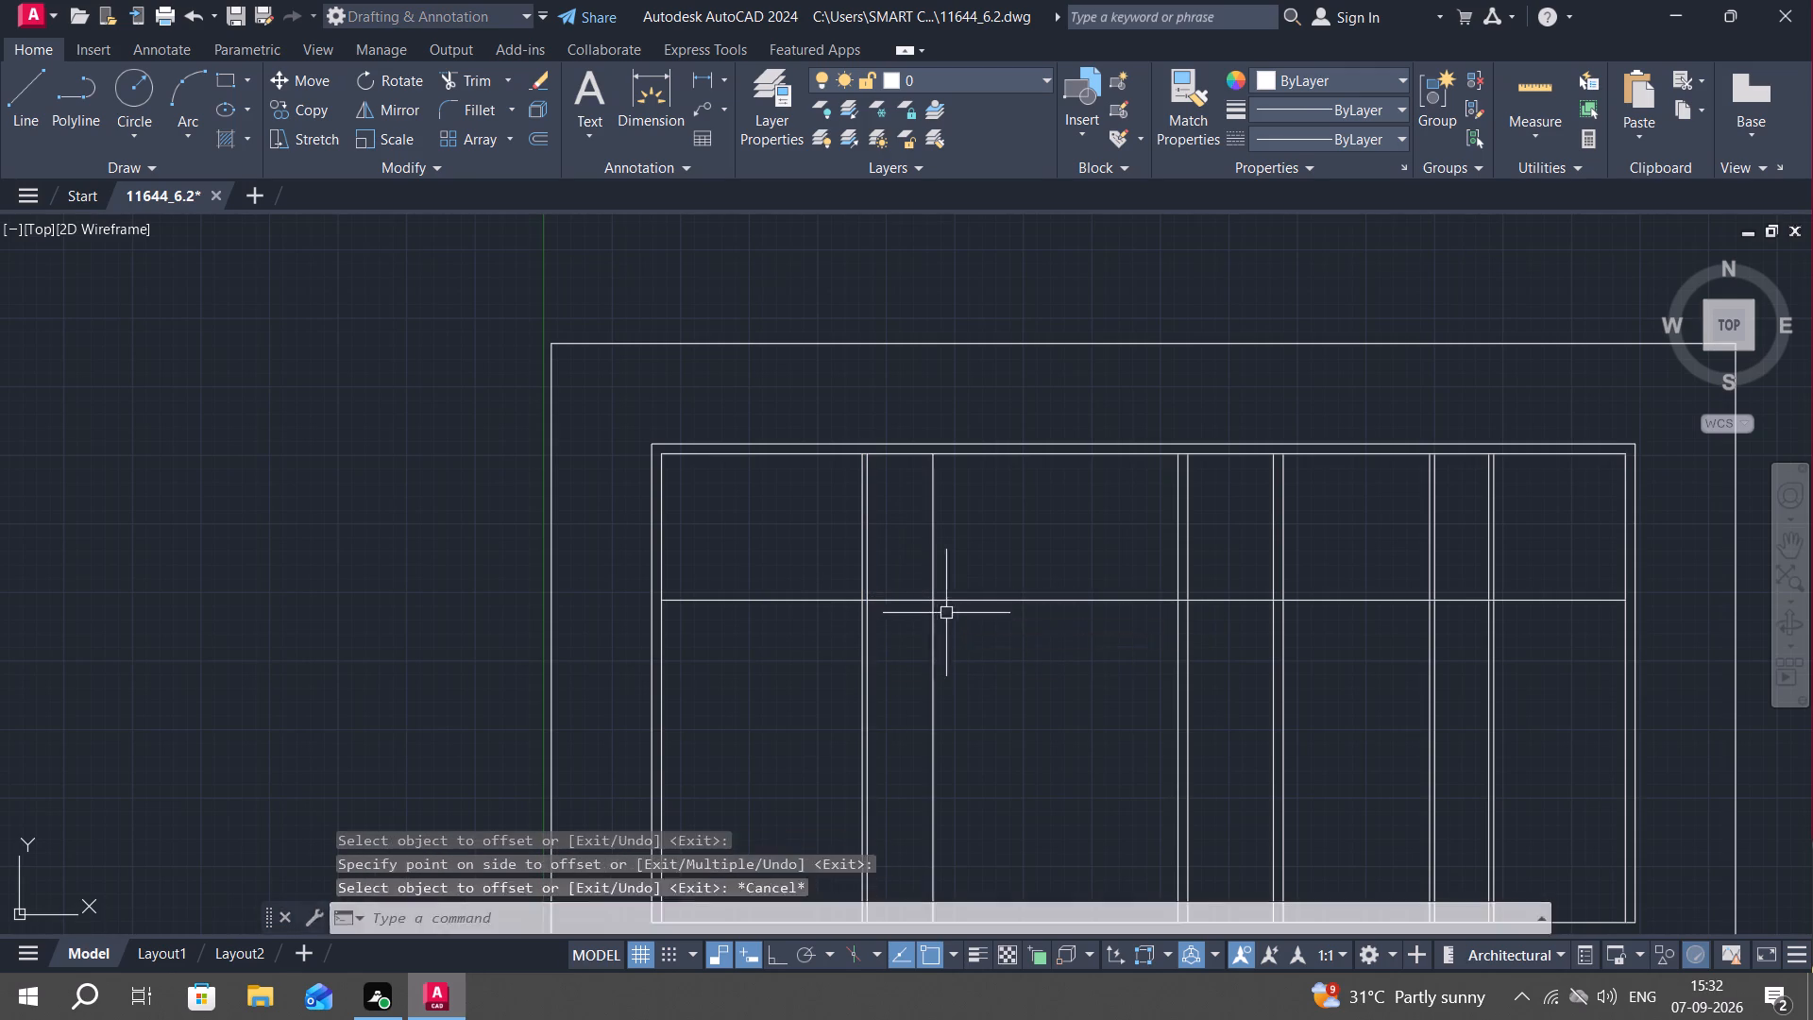
Offset the left face of the second 9" inner wall 12'10.5" to the left.
{"action": "key", "text": "o"}
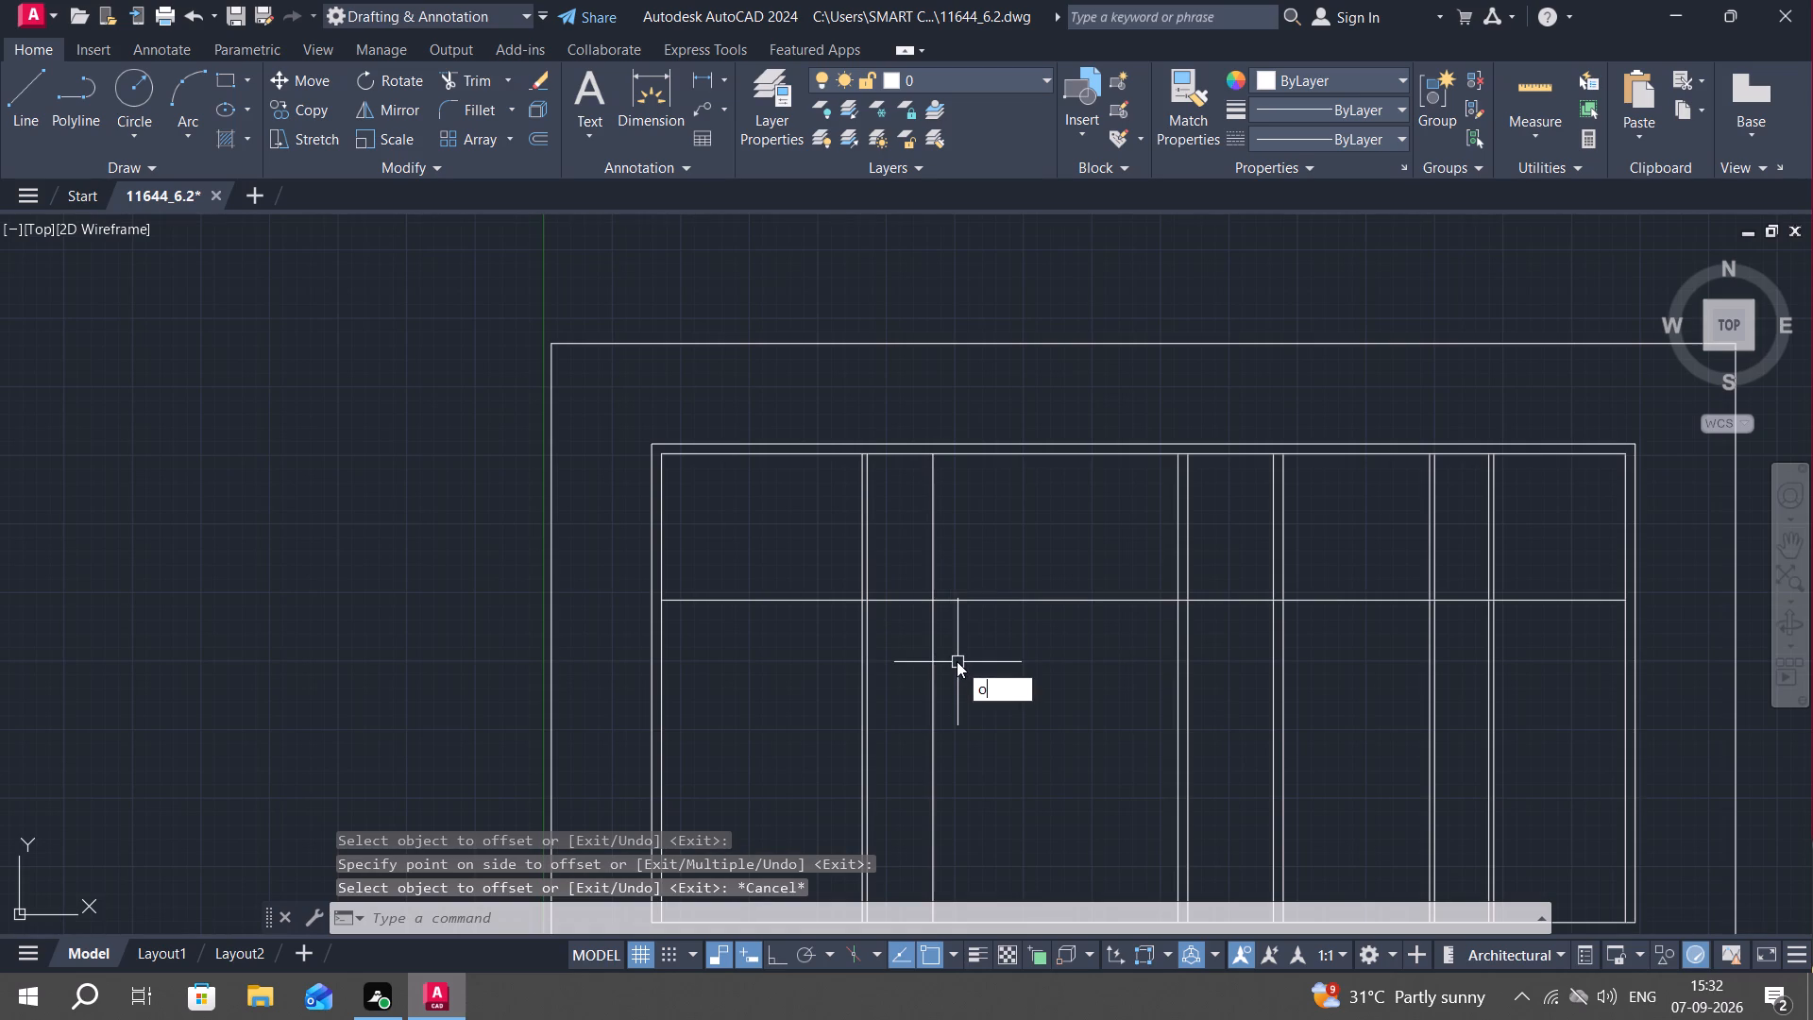
{"action": "key", "text": "space"}
{"action": "key", "text": "1"}
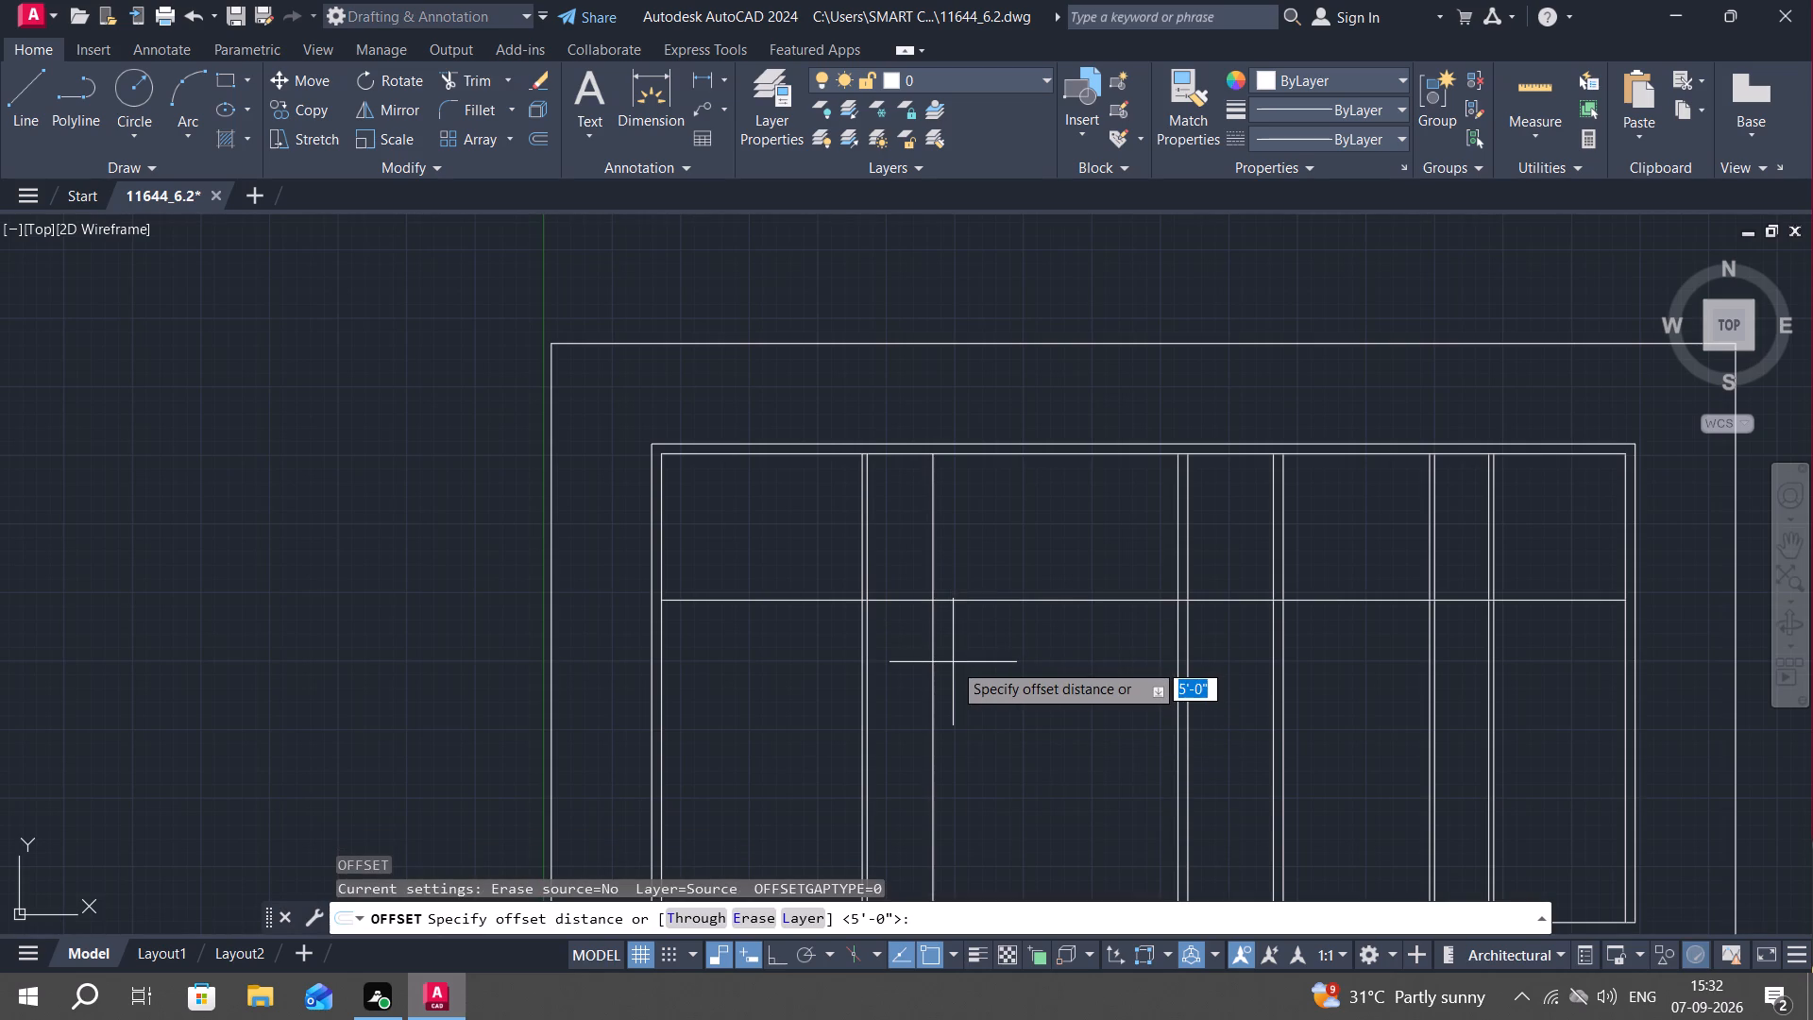
{"action": "type", "text": "2'"}
{"action": "type", "text": "10"}
{"action": "key", "text": "period"}
{"action": "key", "text": "5"}
{"action": "key", "text": "shift+quotedbl"}
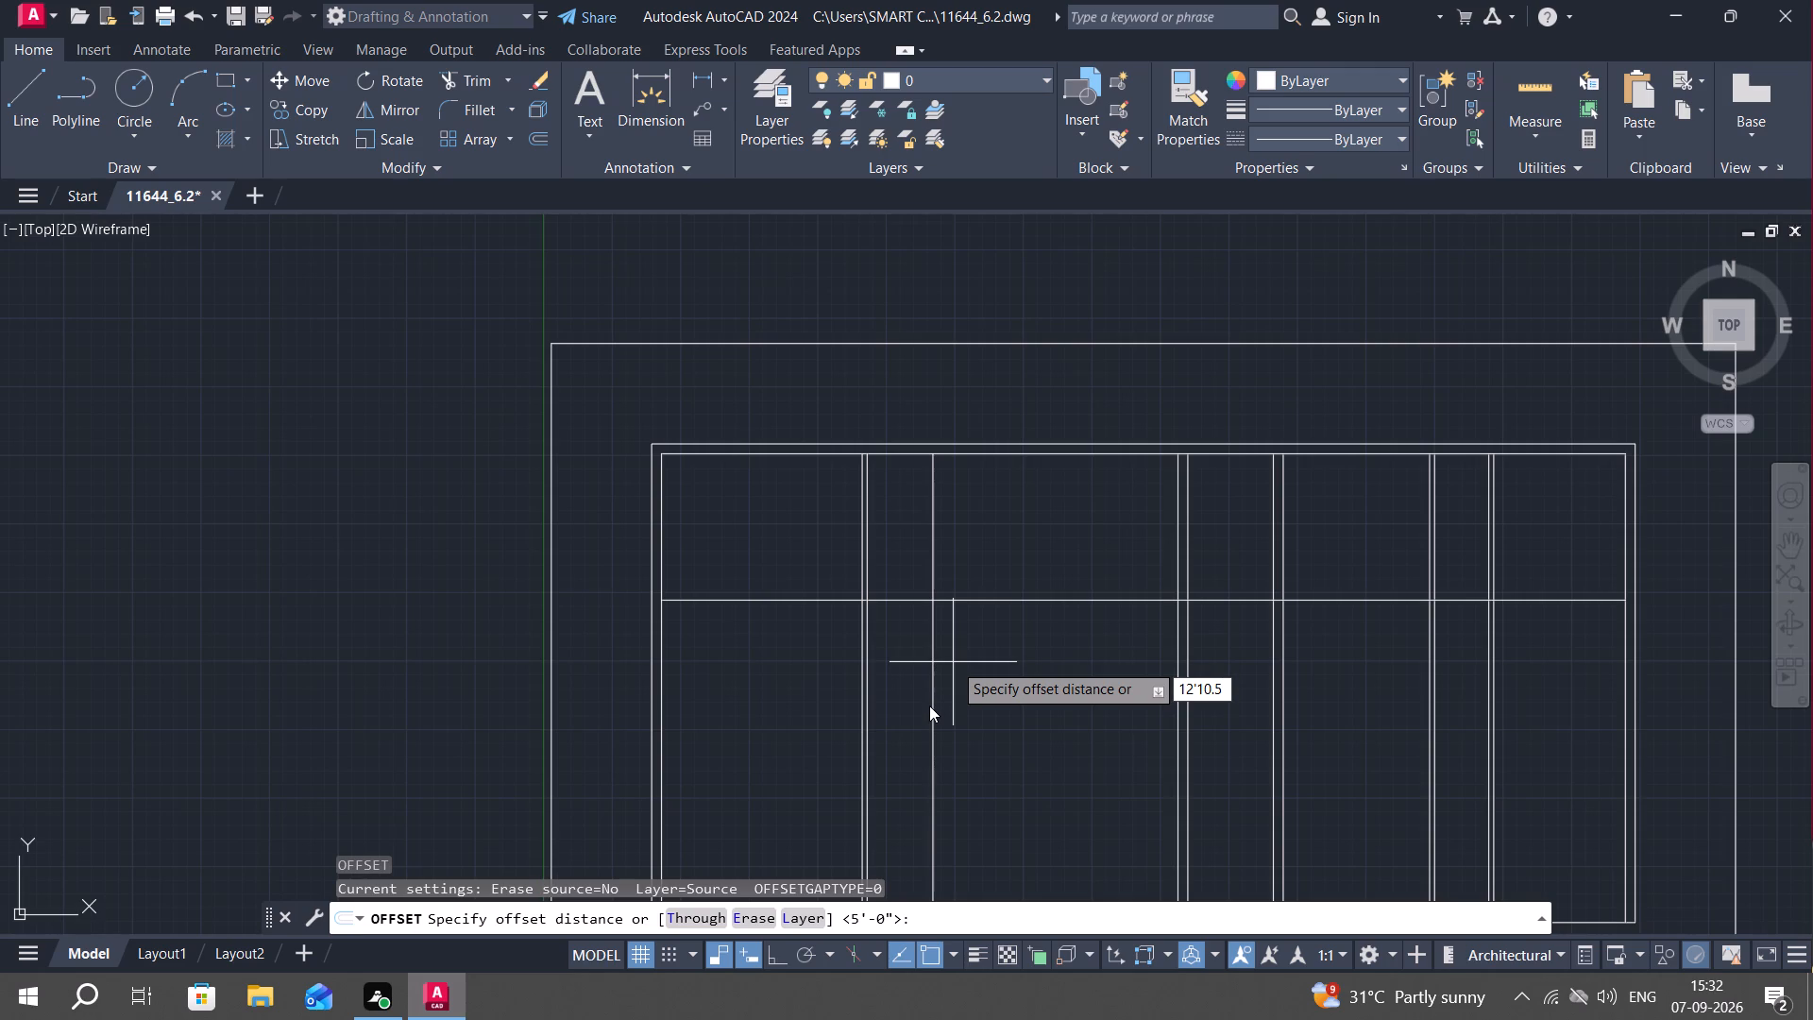
{"action": "key", "text": "space"}
{"action": "left_click", "coordinate": [1173, 650]}
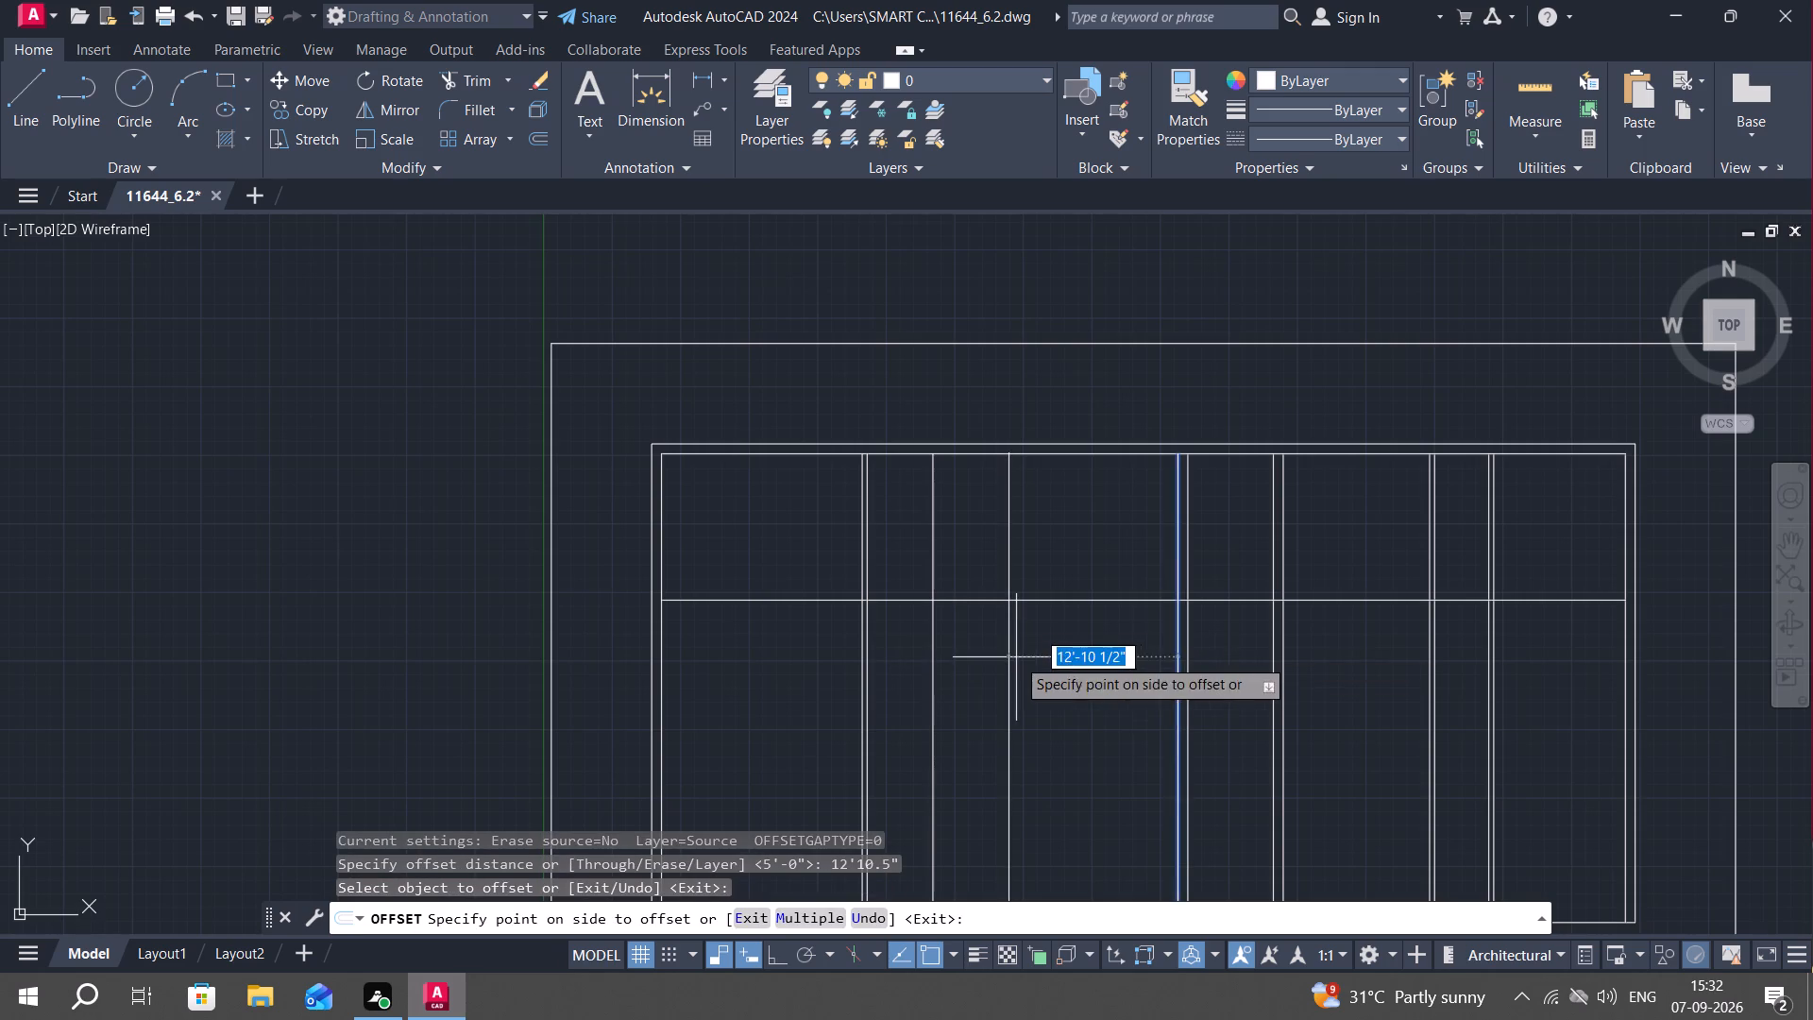
{"action": "left_click", "coordinate": [1016, 657]}
Measure the gap between the two new single vertical lines in the upper part of the plan.
{"action": "left_click", "coordinate": [1518, 101]}
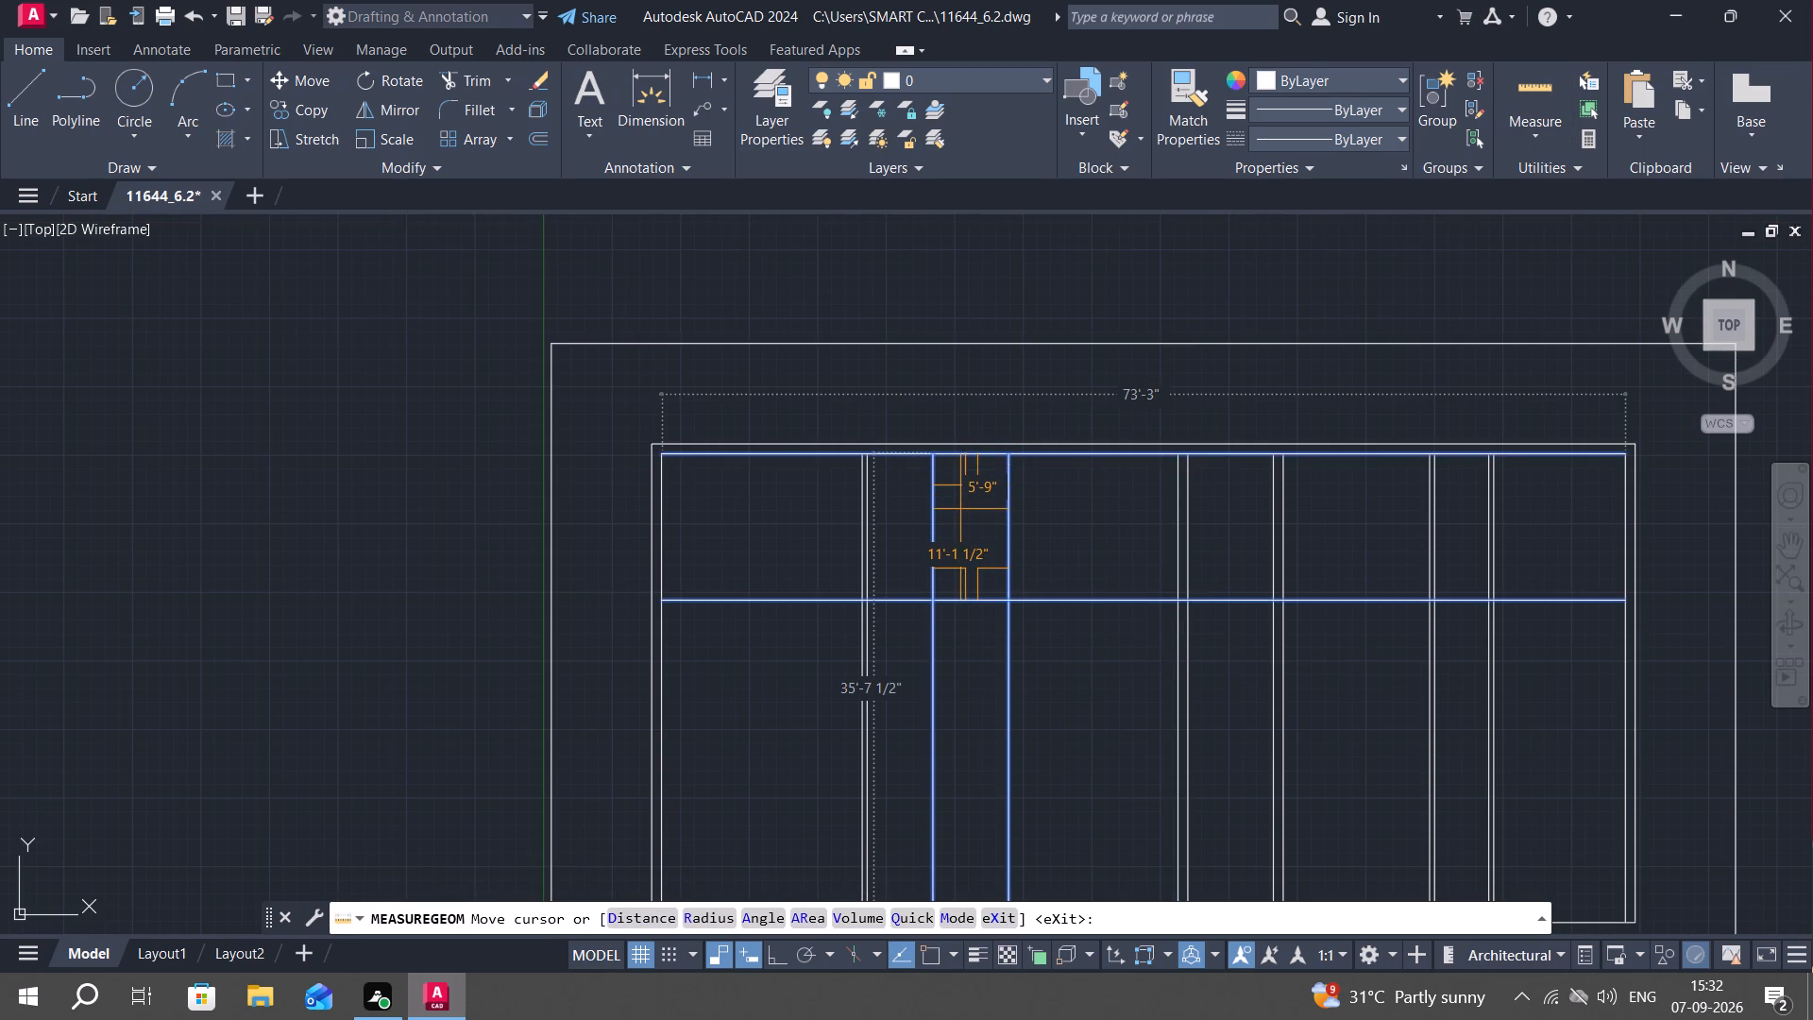
{"action": "key", "text": "Escape"}
Offset the two new single vertical lines 4.5" inward, toward each other, to form two vertical partitions.
{"action": "type", "text": "o 4"}
{"action": "type", "text": ".5\""}
{"action": "key", "text": "space"}
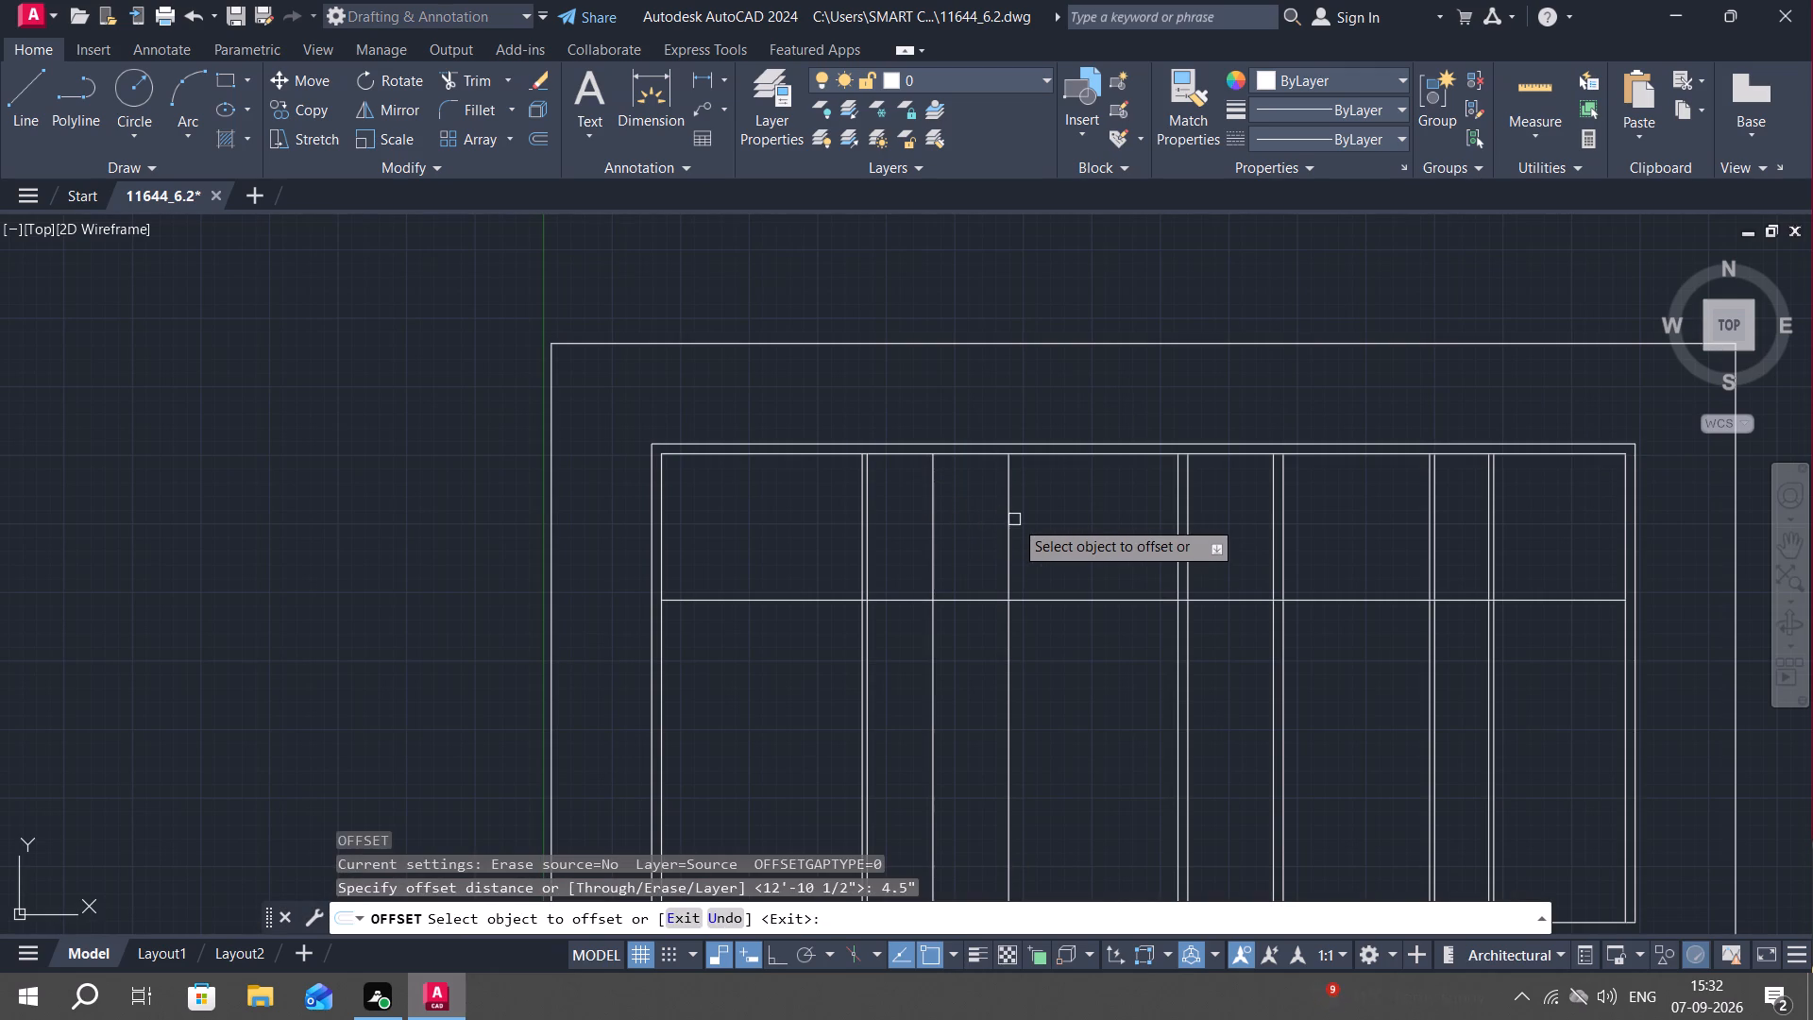
{"action": "left_click", "coordinate": [1008, 514]}
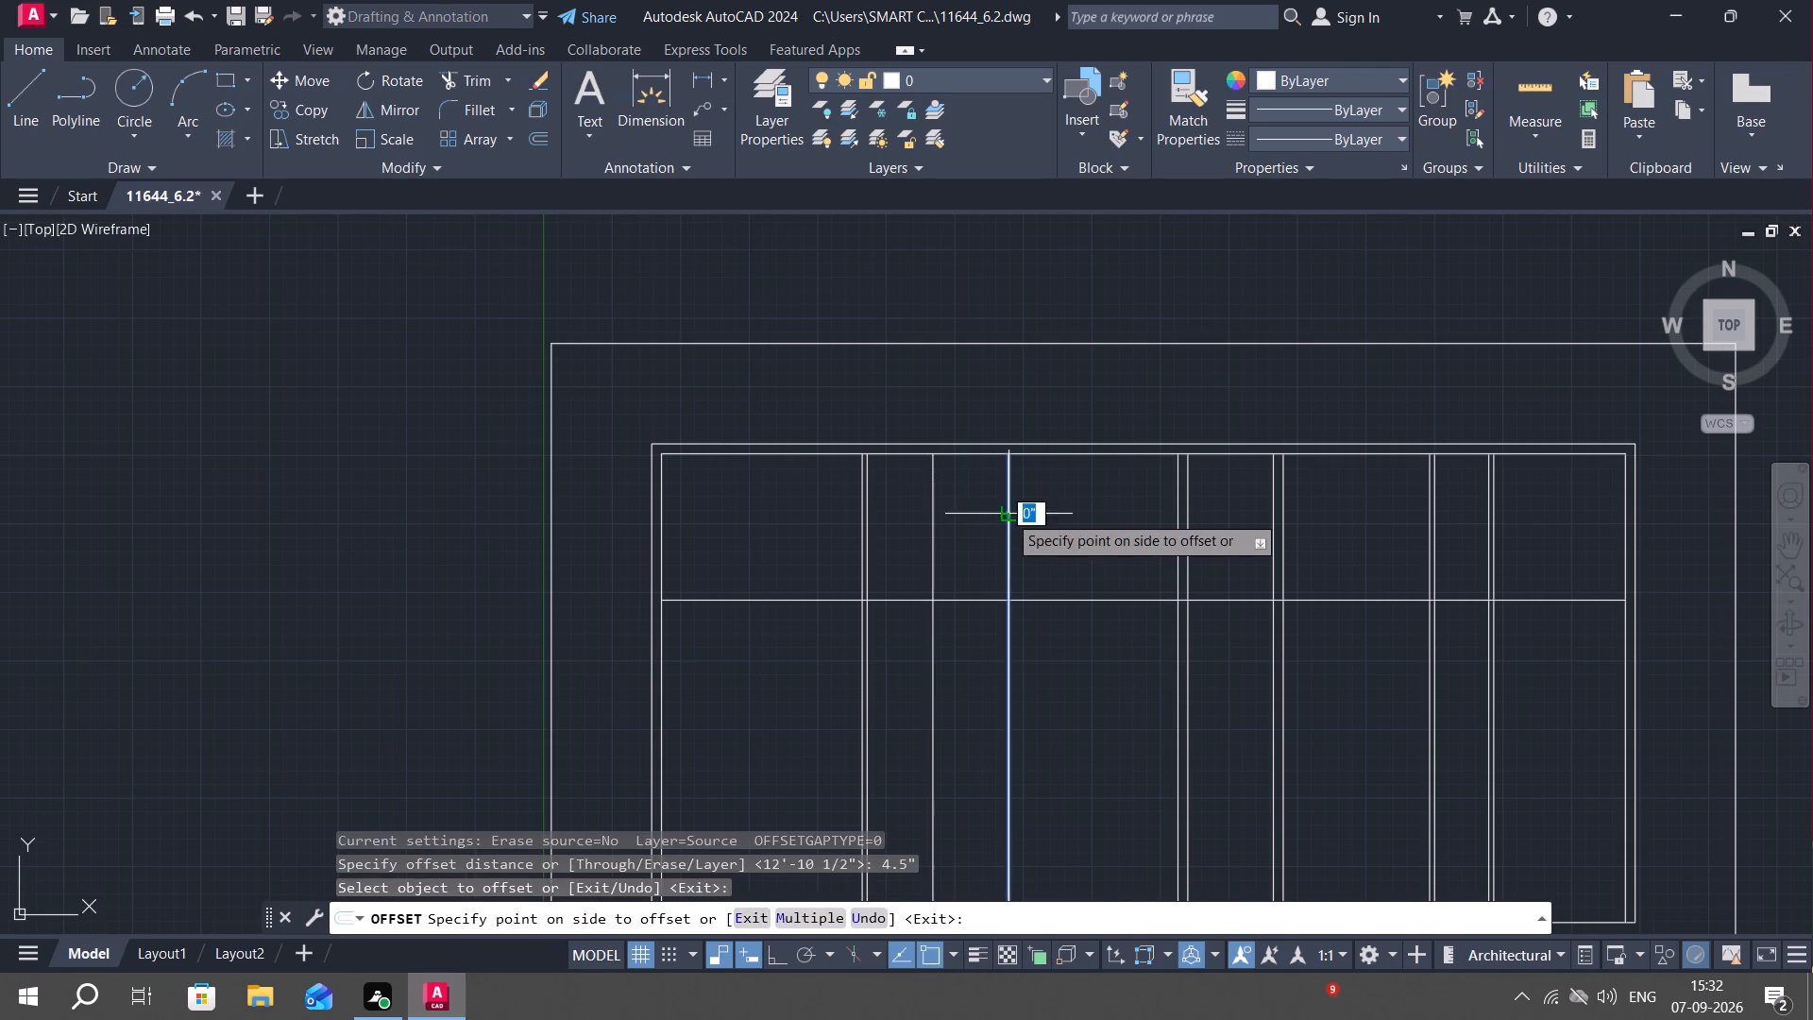
{"action": "left_click", "coordinate": [929, 532]}
{"action": "left_click", "coordinate": [930, 527]}
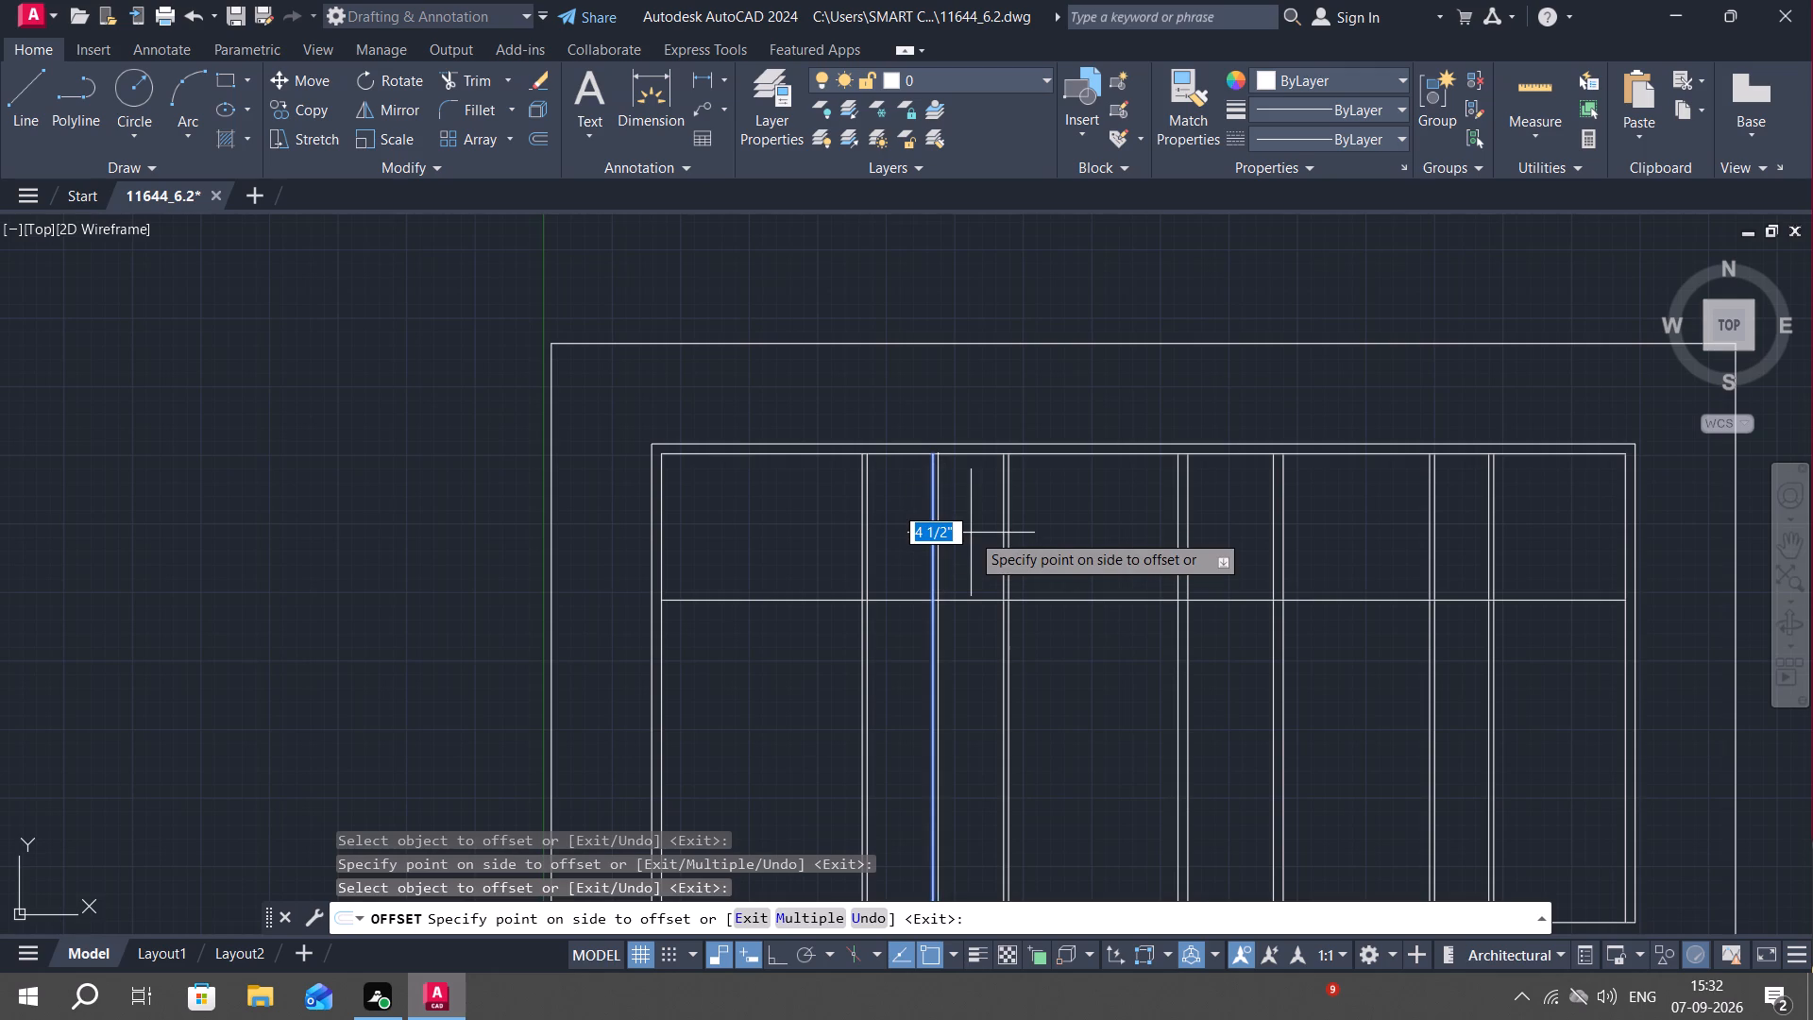
{"action": "left_click", "coordinate": [971, 533]}
Measure the clear gap between the left-hand partition and the adjacent new partition in the upper part of the plan.
{"action": "left_click", "coordinate": [1531, 104]}
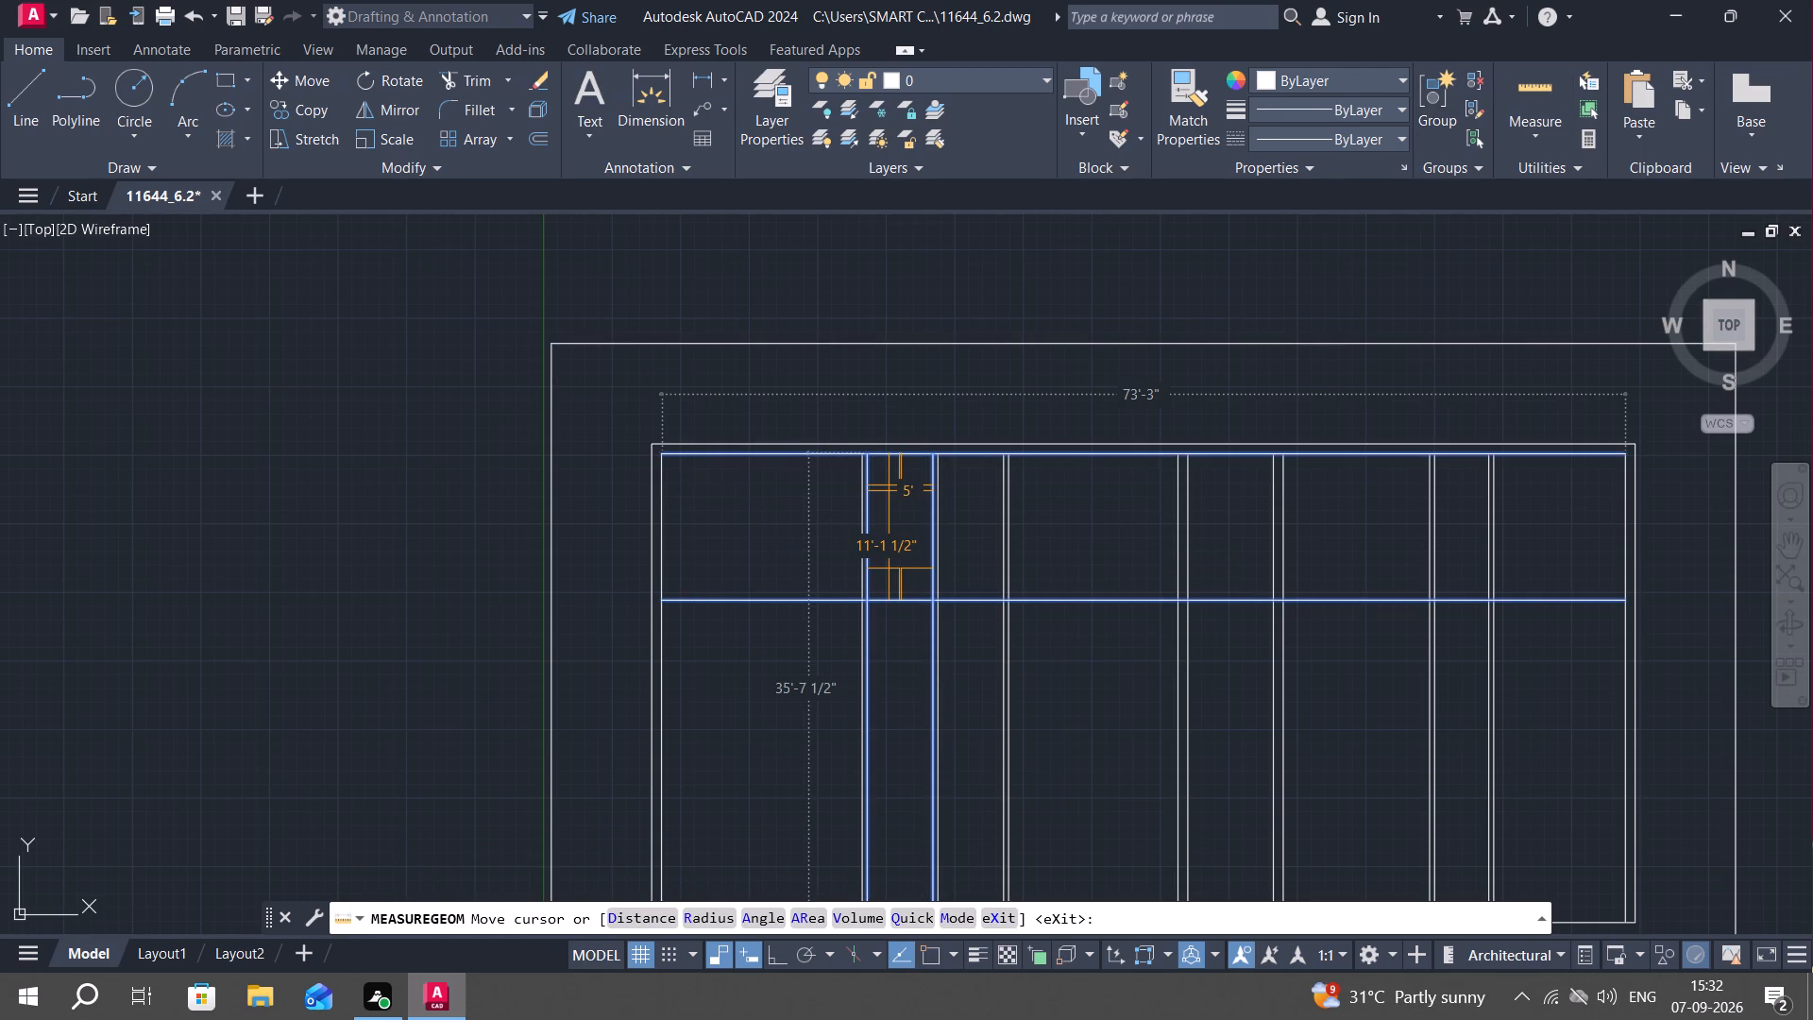
{"action": "key", "text": "Escape"}
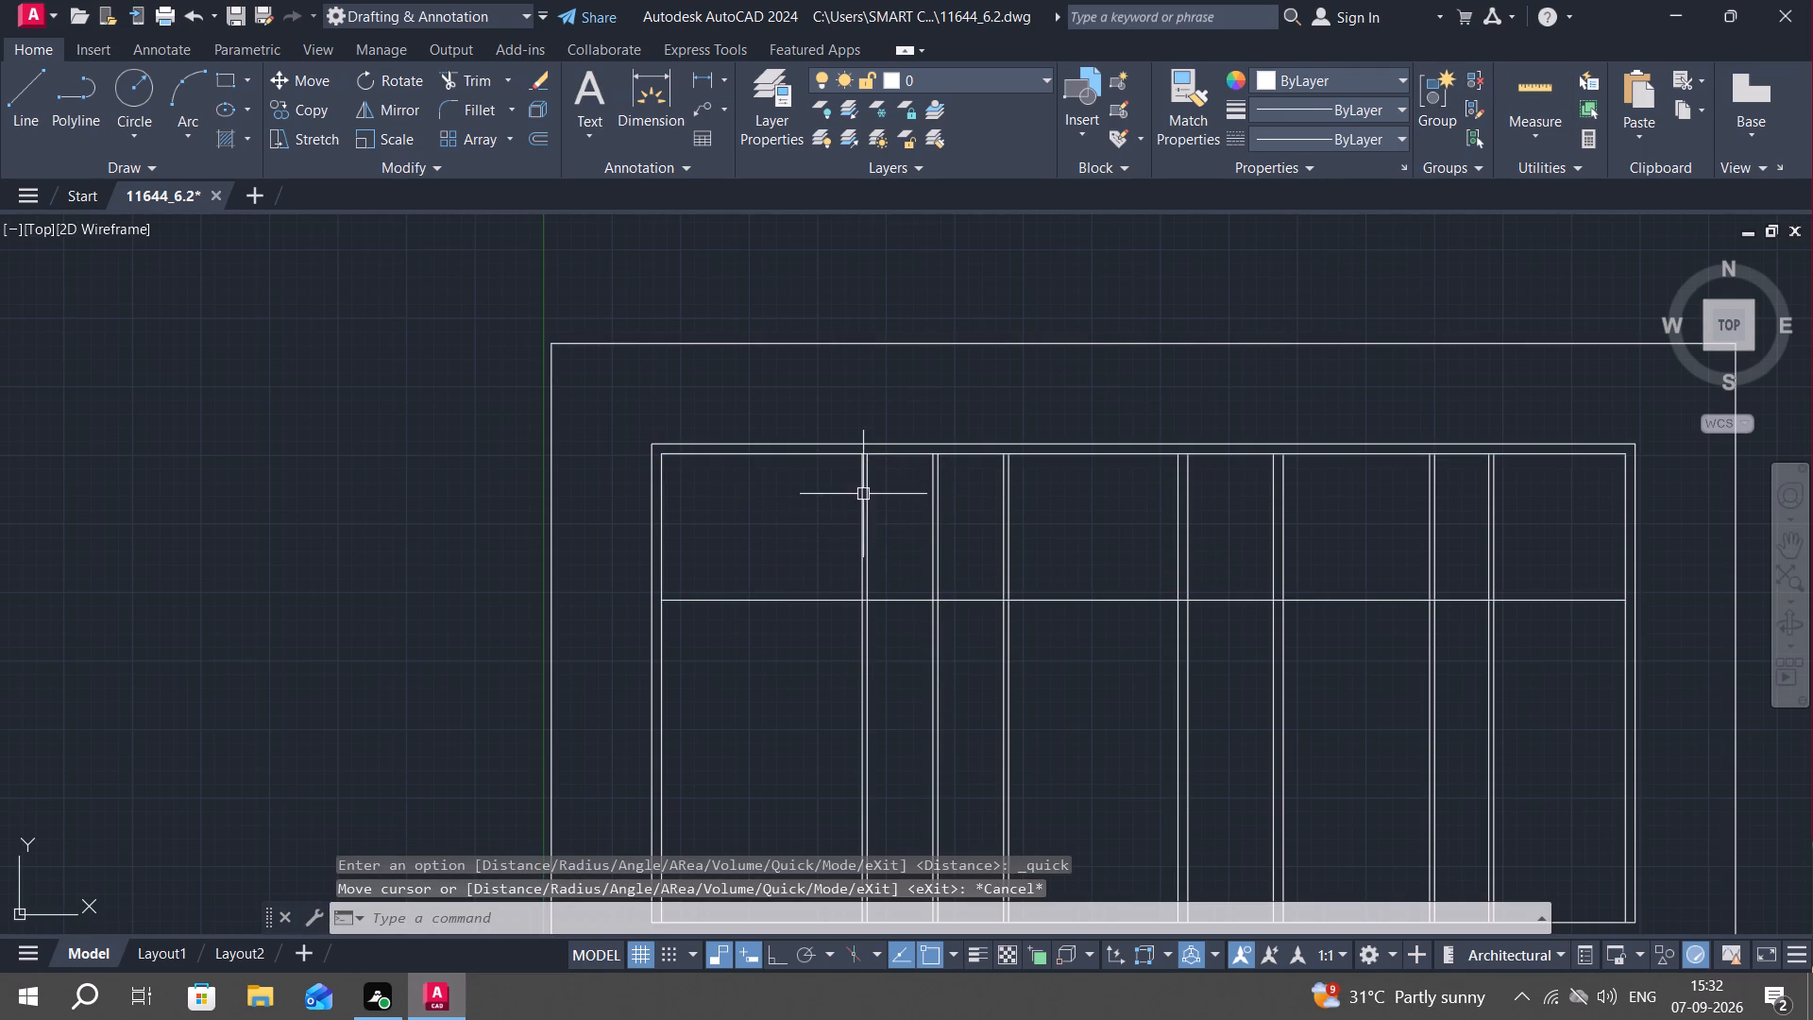
Trim the inner face line of the top wall where the three left-hand 4.5" partitions meet it.
{"action": "scroll", "coordinate": [864, 493], "scroll_direction": "up", "scroll_amount": 1}
{"action": "key", "text": "t"}
{"action": "key", "text": "r"}
{"action": "key", "text": "space"}
{"action": "scroll", "coordinate": [856, 490], "scroll_direction": "up", "scroll_amount": 2}
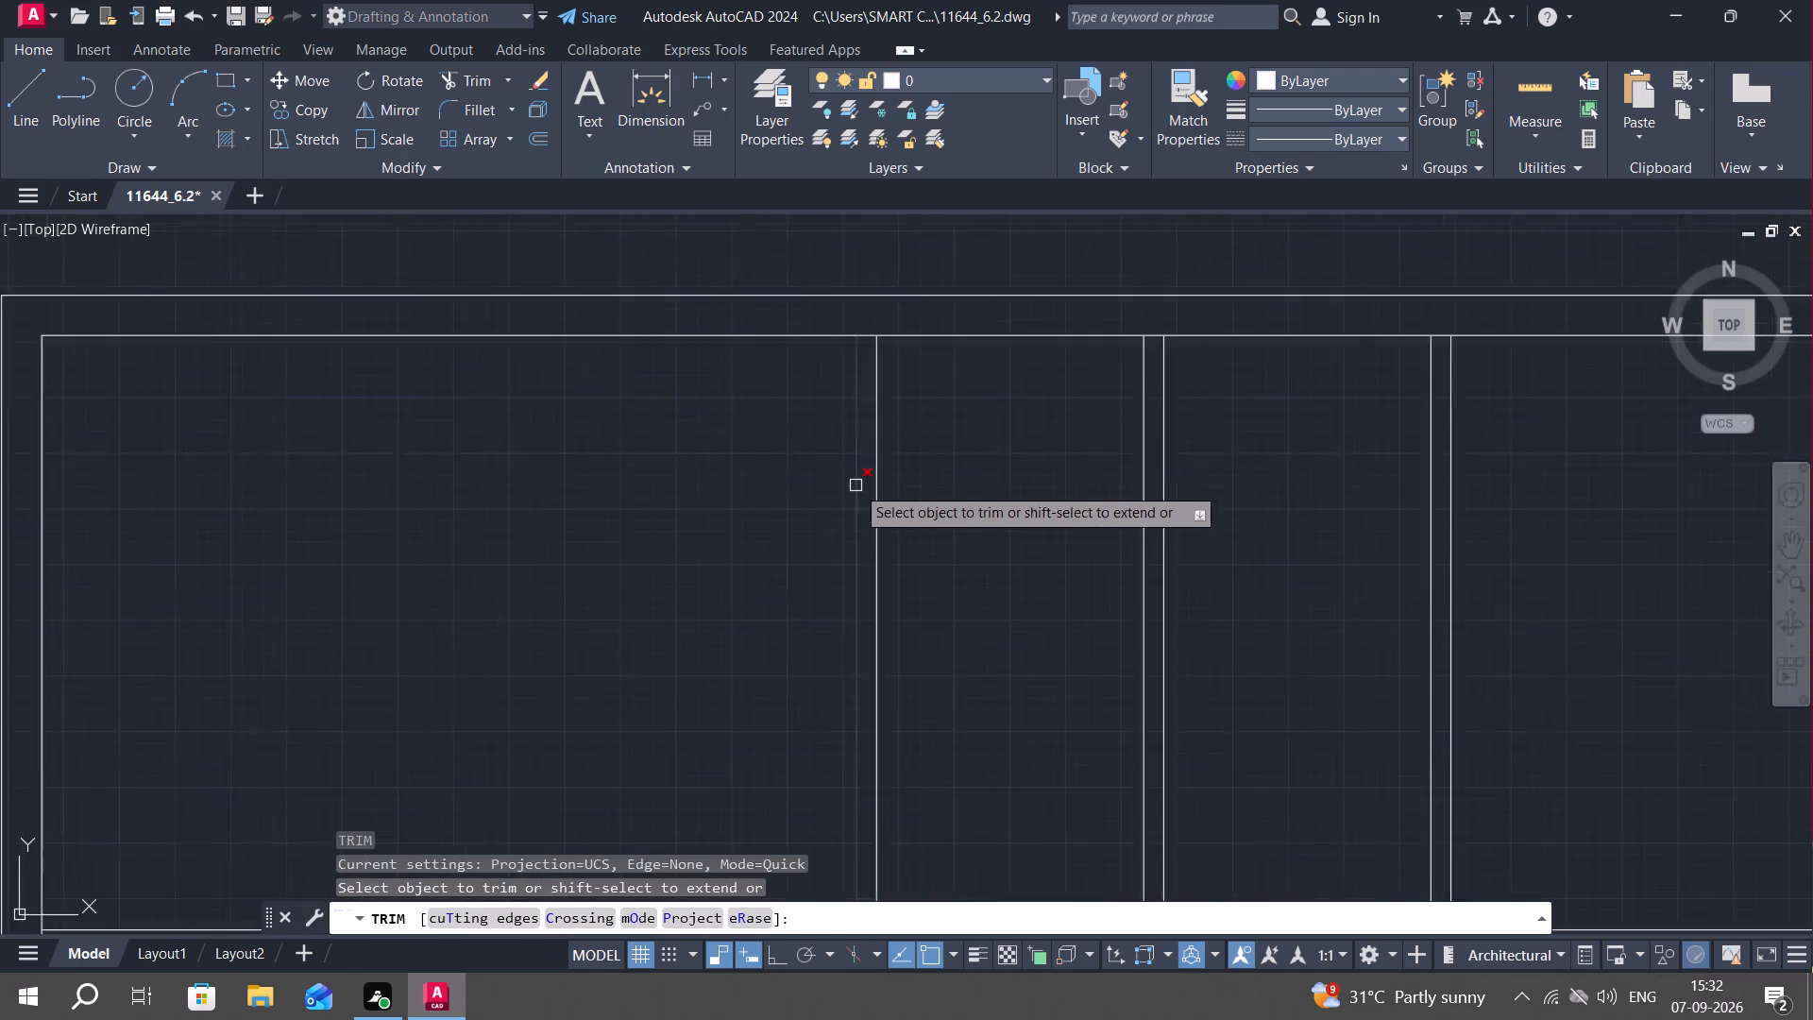
{"action": "scroll", "coordinate": [856, 480], "scroll_direction": "up", "scroll_amount": 1}
{"action": "middle_click_drag", "start_coordinate": [854, 359], "coordinate": [799, 549]}
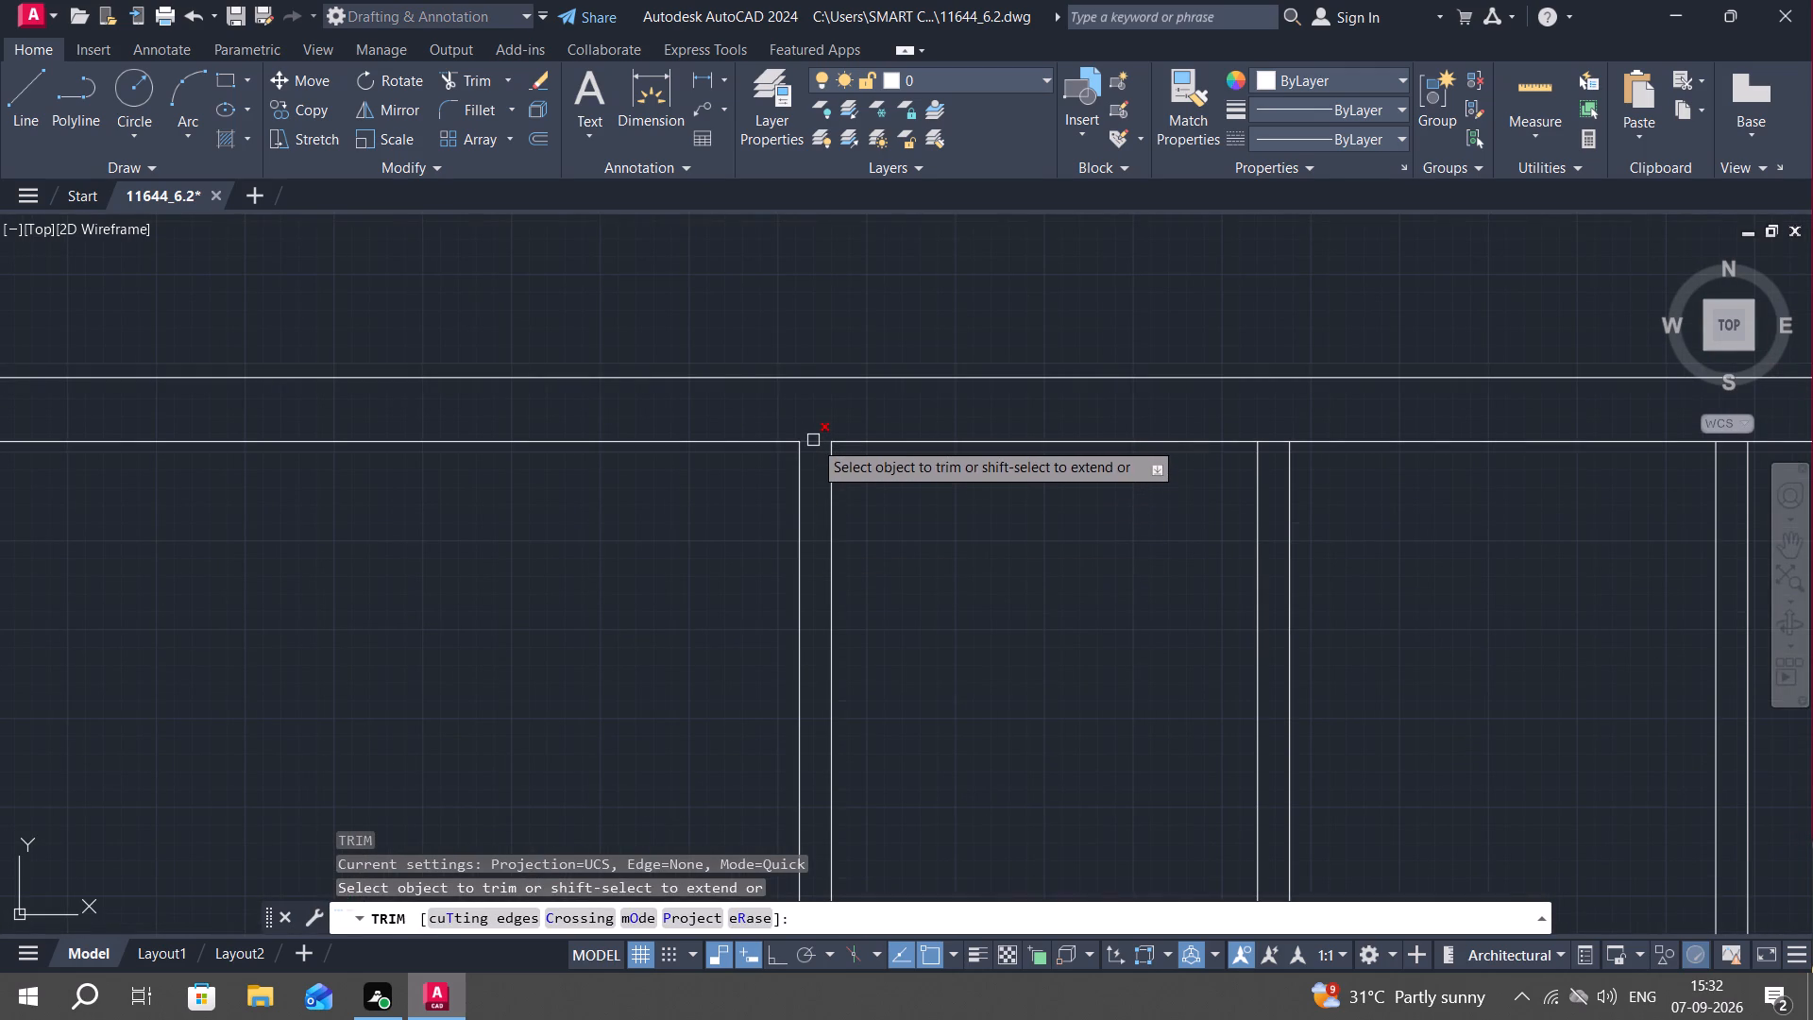
{"action": "left_click", "coordinate": [813, 440]}
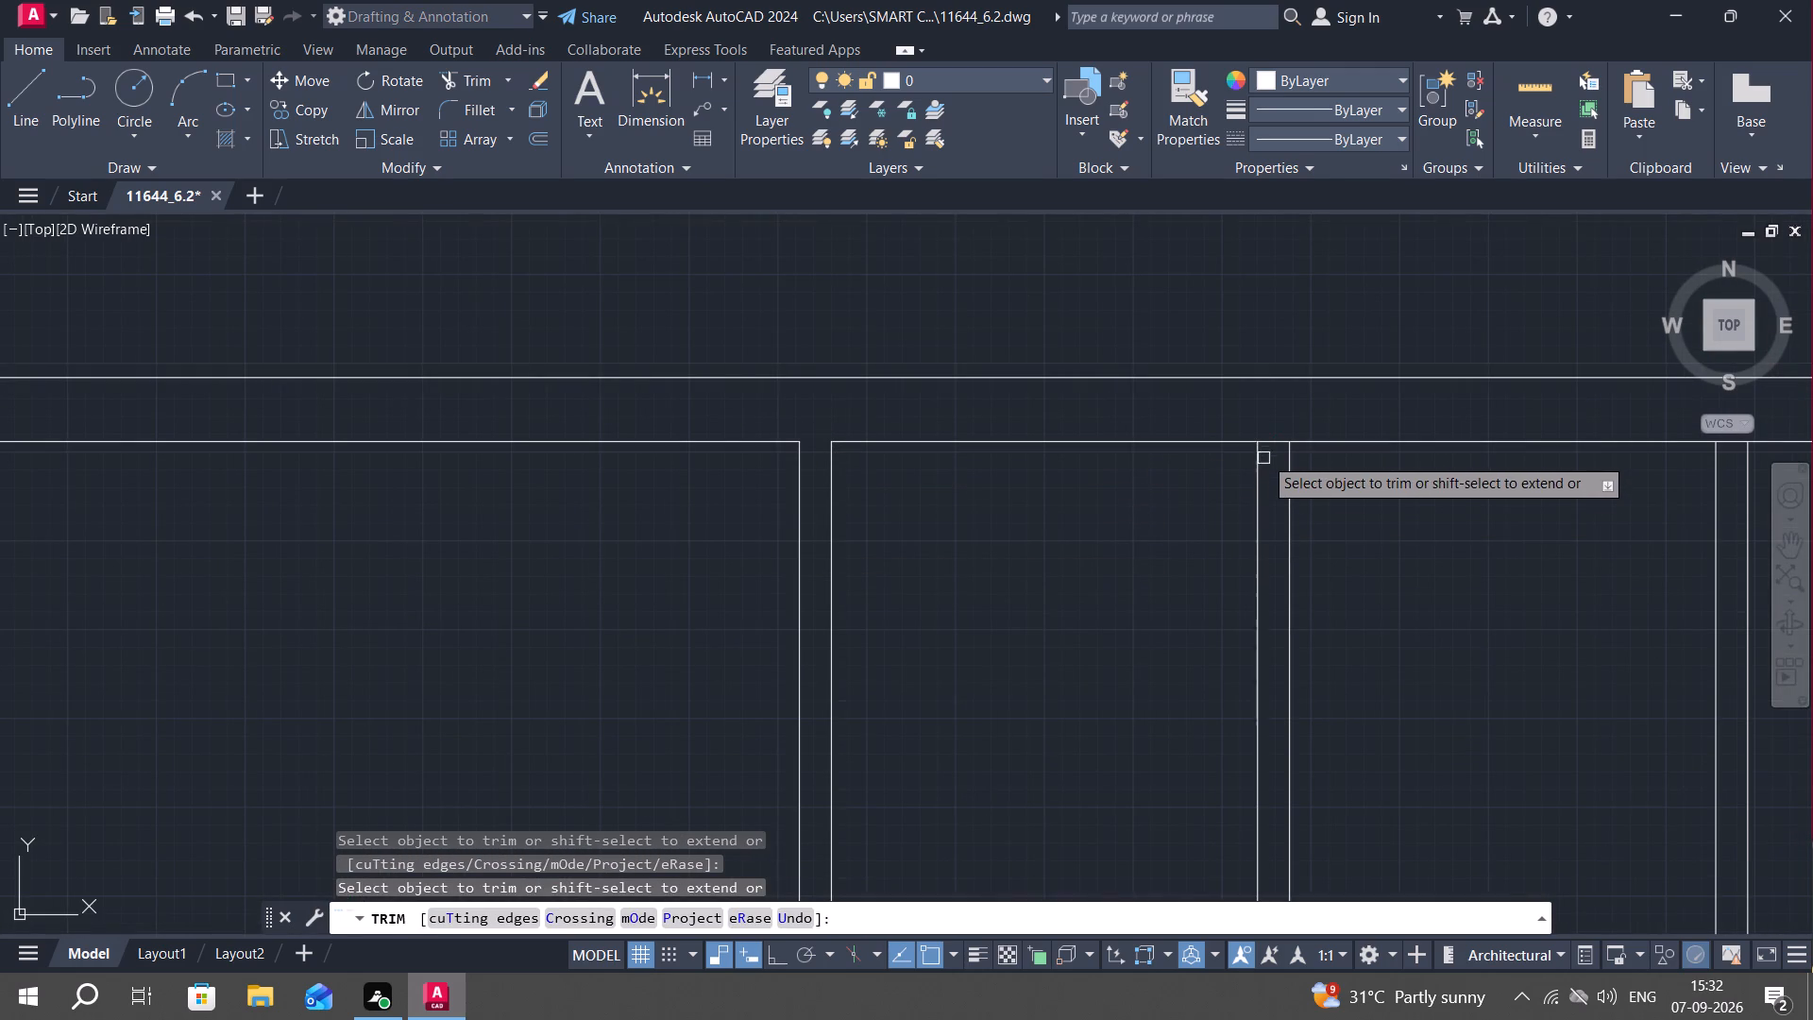
{"action": "left_click", "coordinate": [1272, 441]}
{"action": "middle_click_drag", "start_coordinate": [1066, 639], "coordinate": [880, 434]}
{"action": "scroll", "coordinate": [879, 435], "scroll_direction": "down", "scroll_amount": 1}
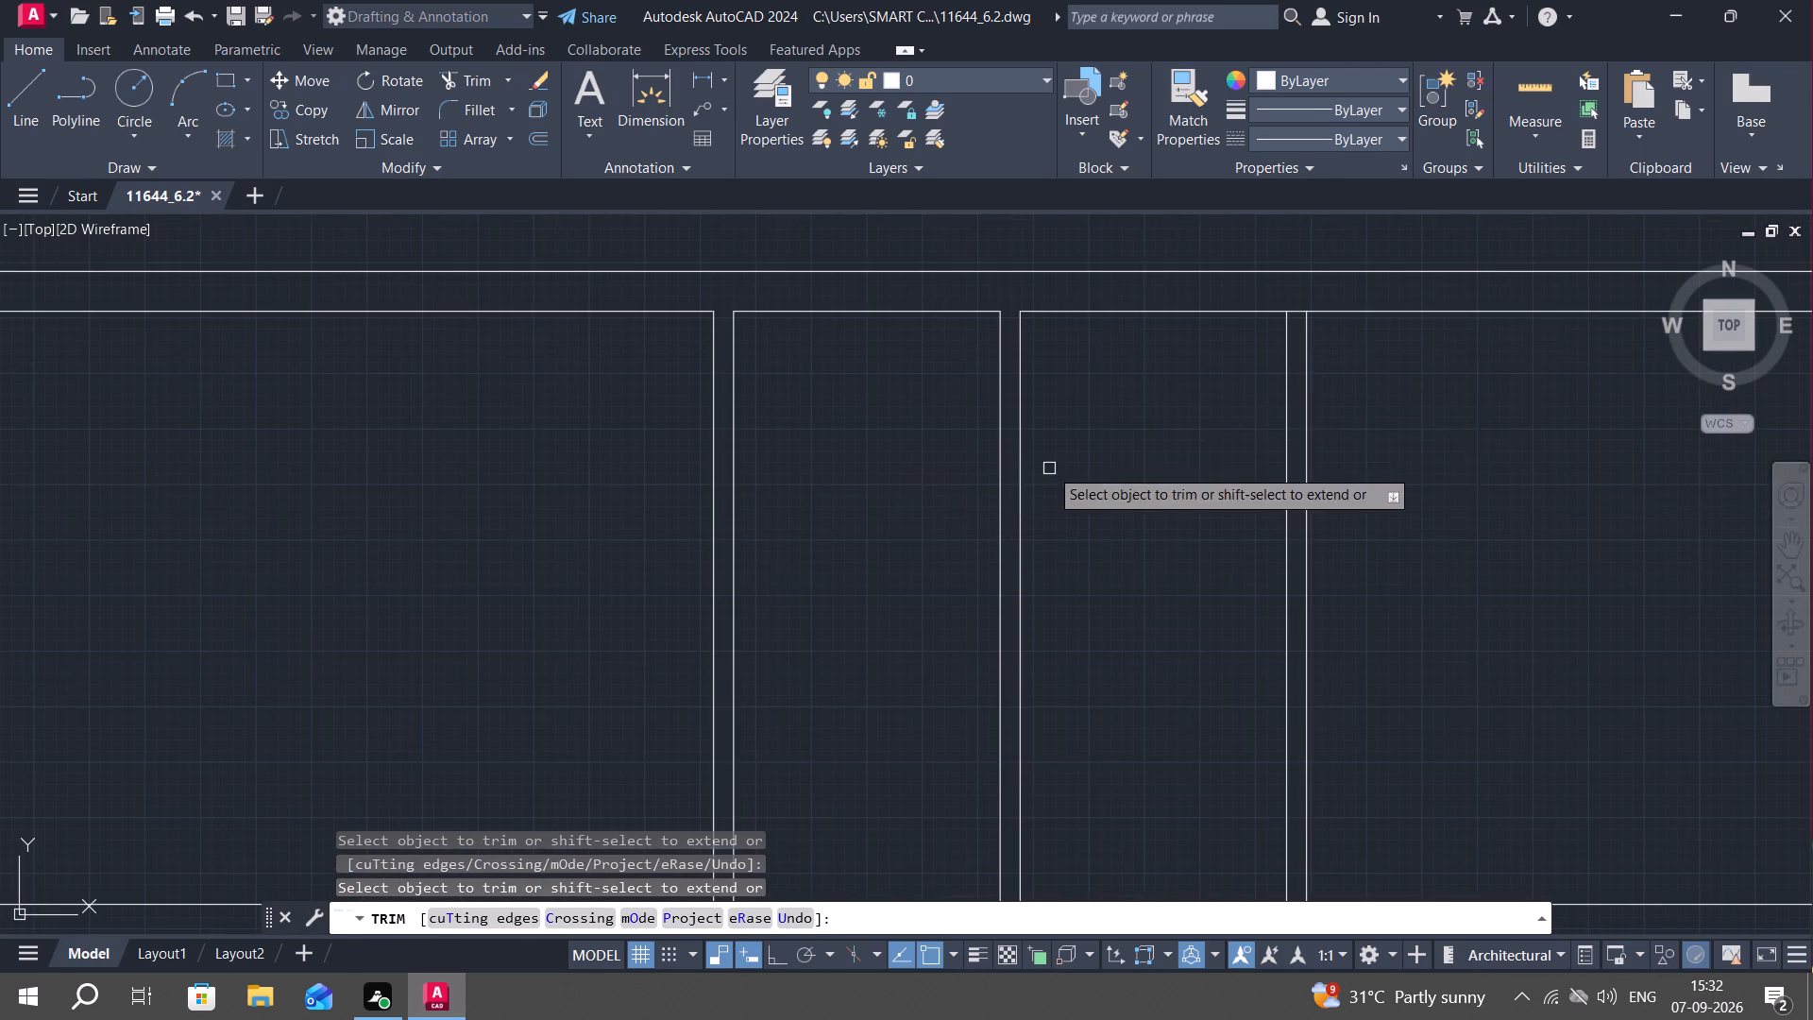
{"action": "left_click", "coordinate": [1296, 310]}
{"action": "key", "text": "Escape"}
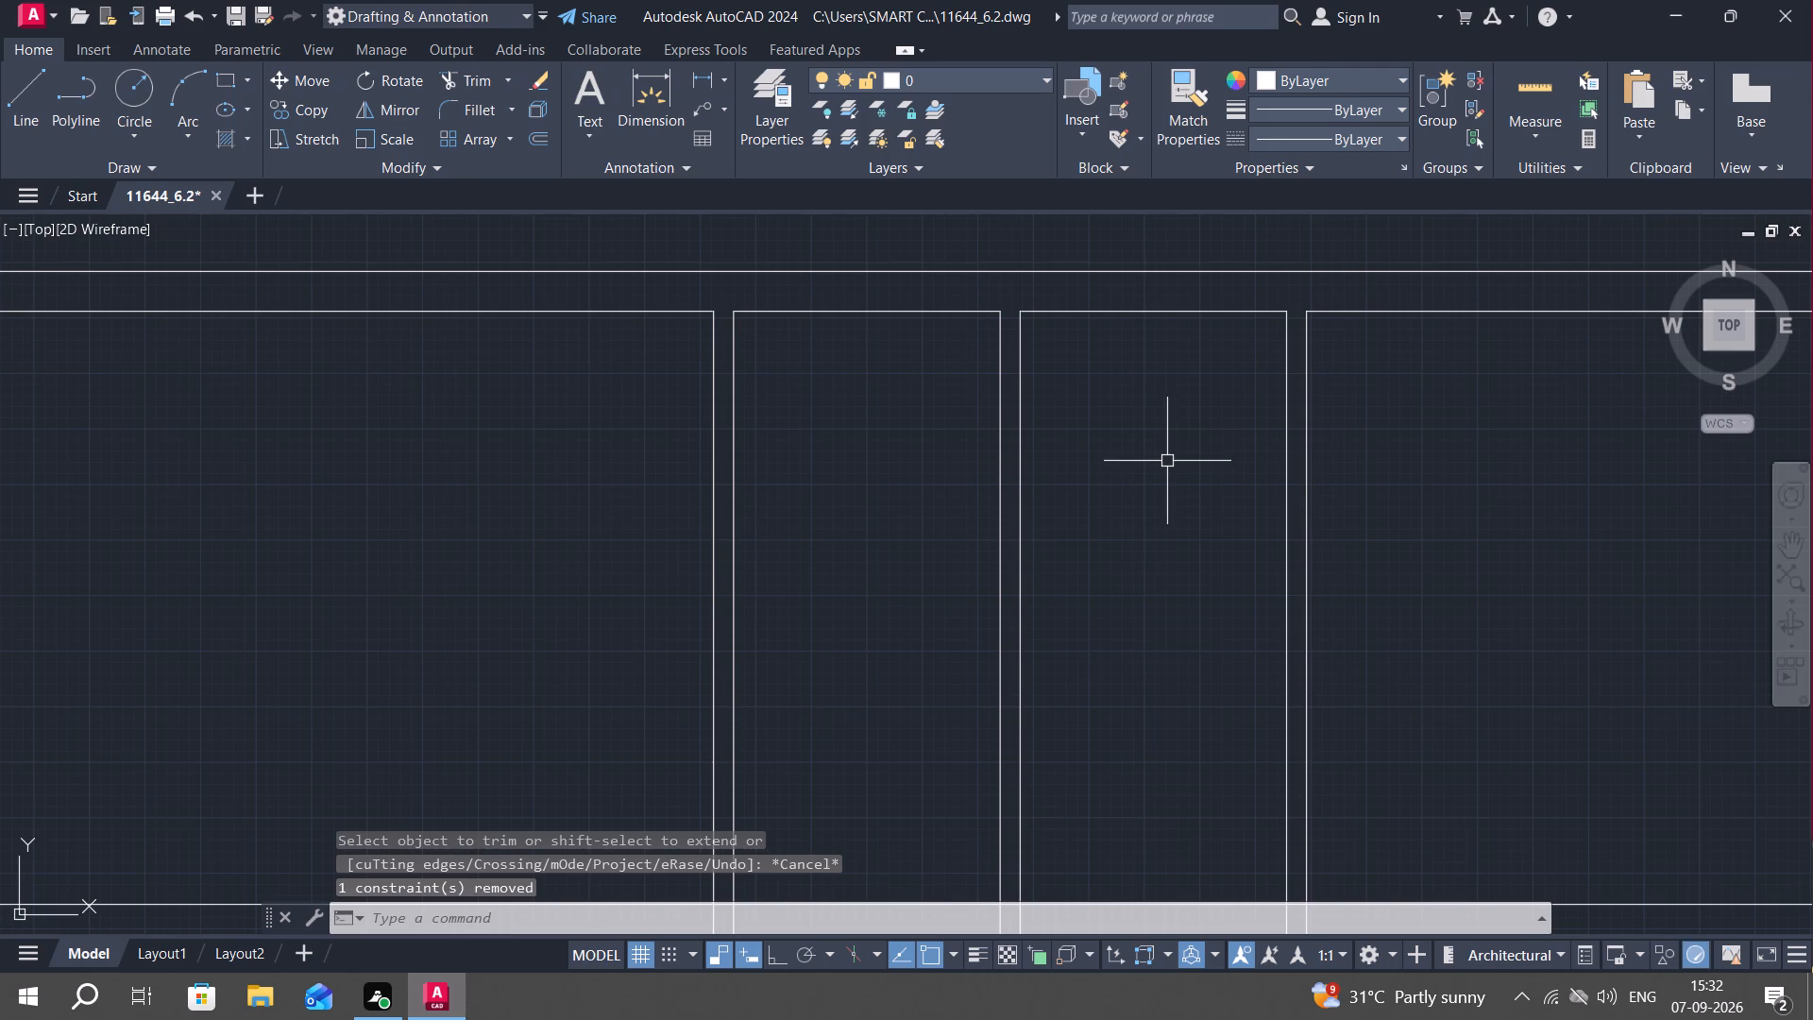
Offset the top wall's inner face line 7'5" downward in both narrow rooms between the 4.5" partitions.
{"action": "key", "text": "o"}
{"action": "key", "text": "space"}
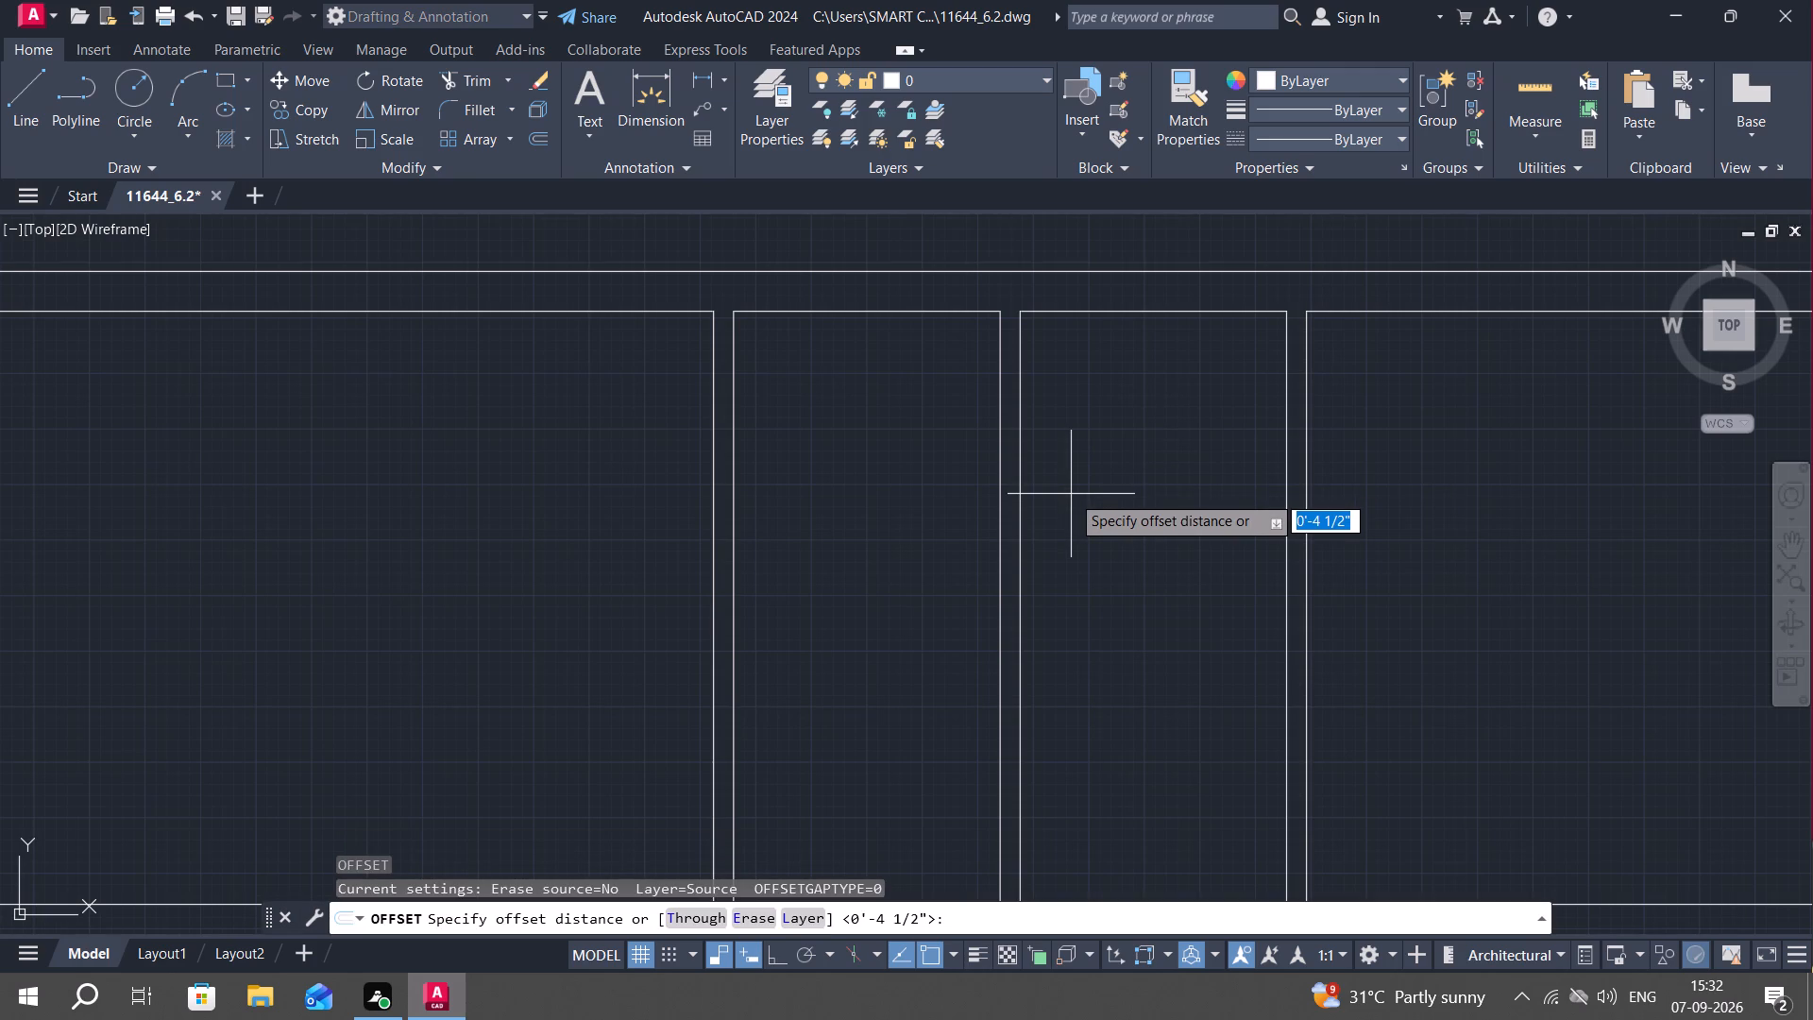
{"action": "type", "text": "7;"}
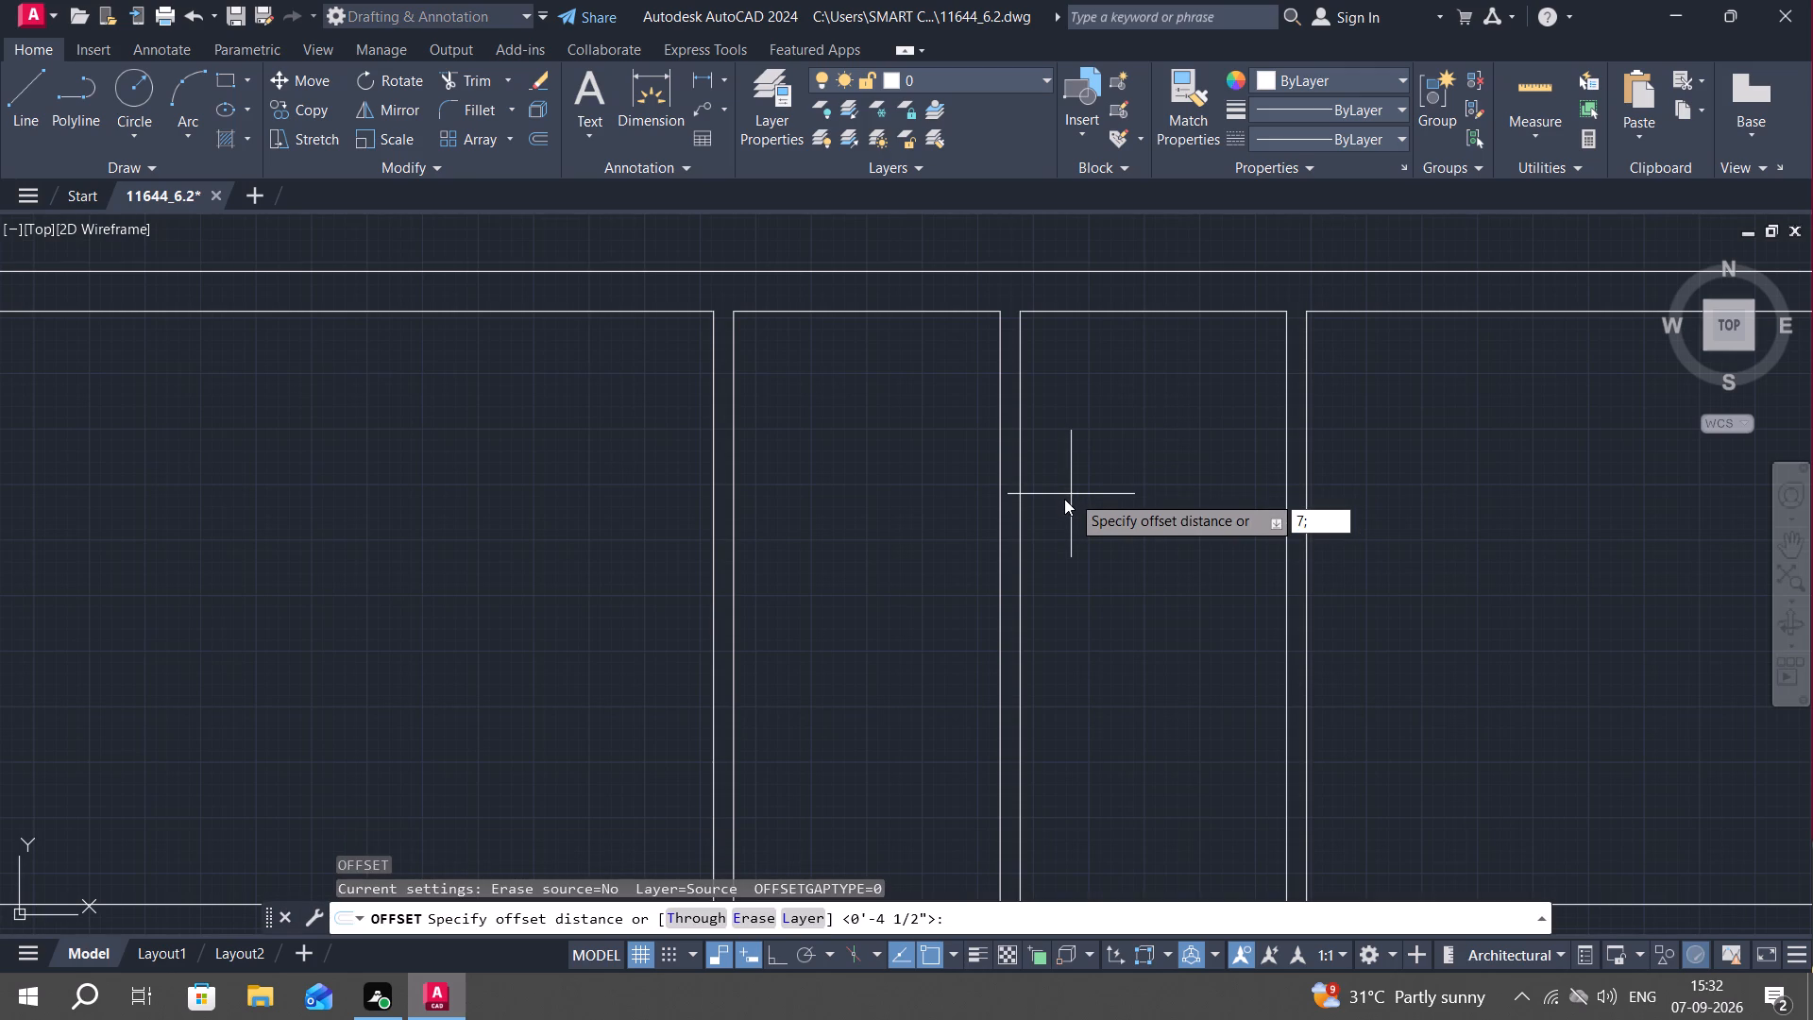
{"action": "key", "text": "BackSpace"}
{"action": "type", "text": "'5\""}
{"action": "key", "text": "Return"}
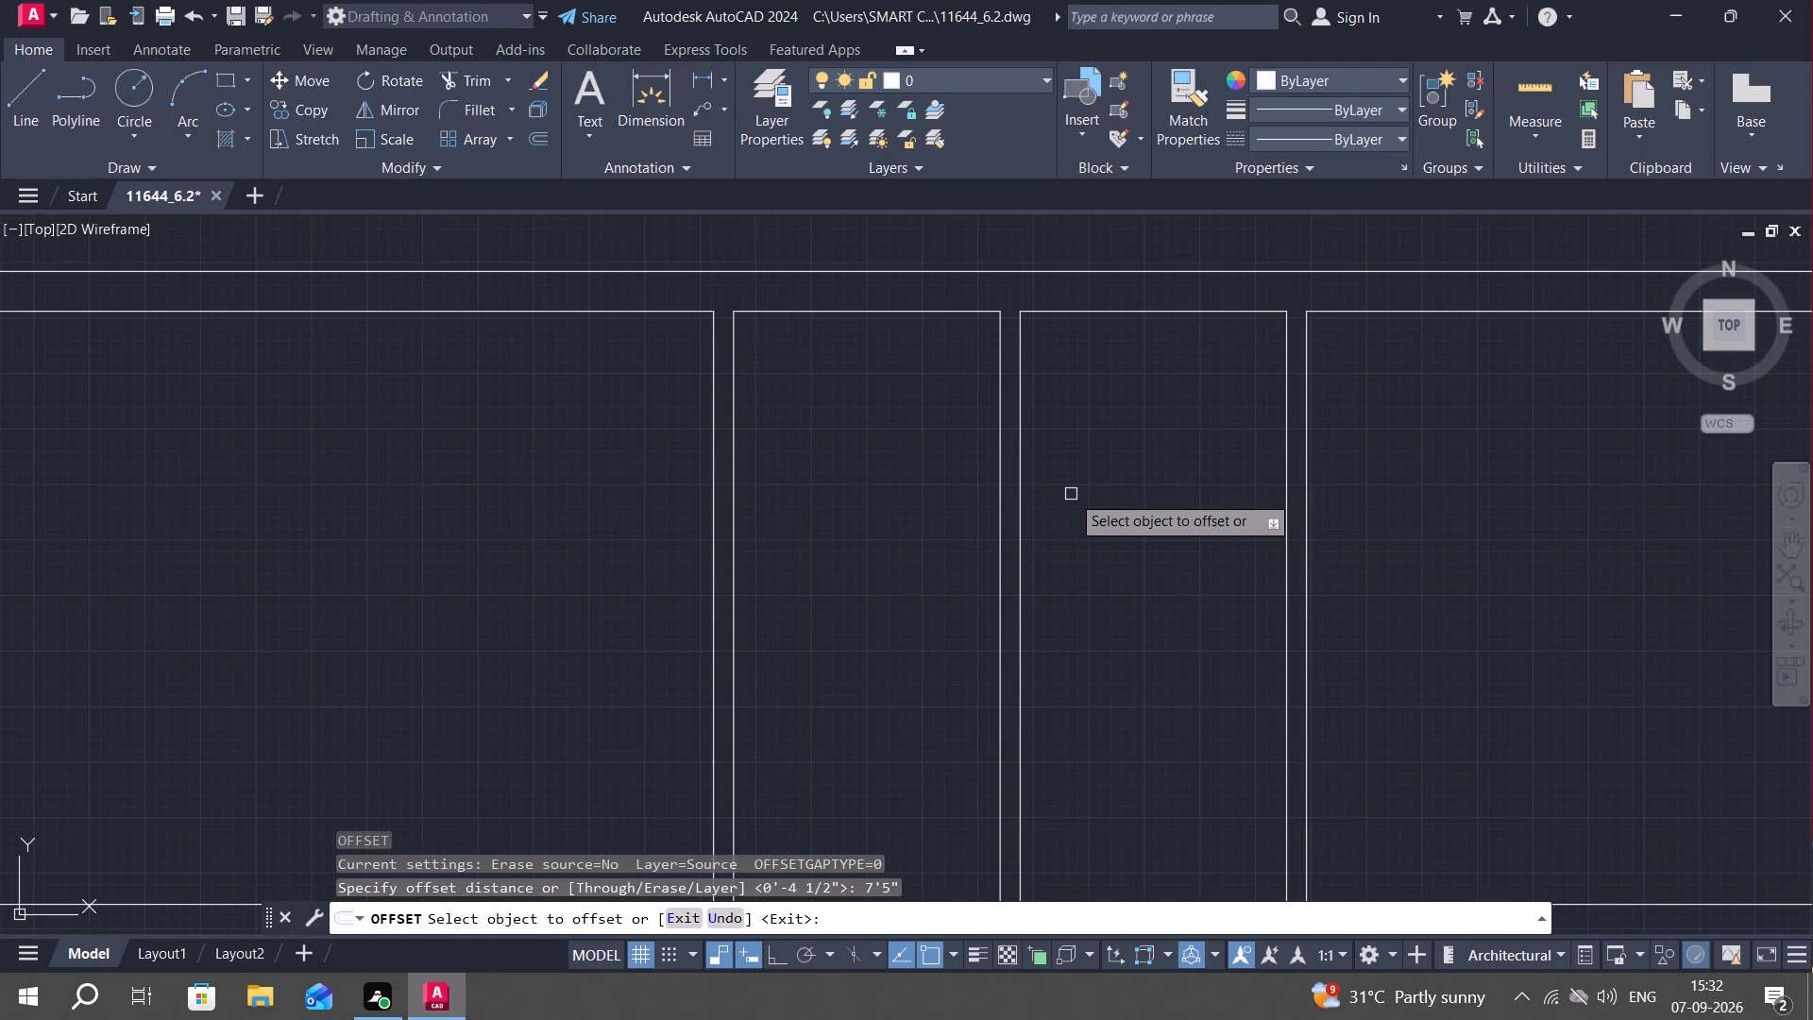
{"action": "left_click", "coordinate": [822, 308]}
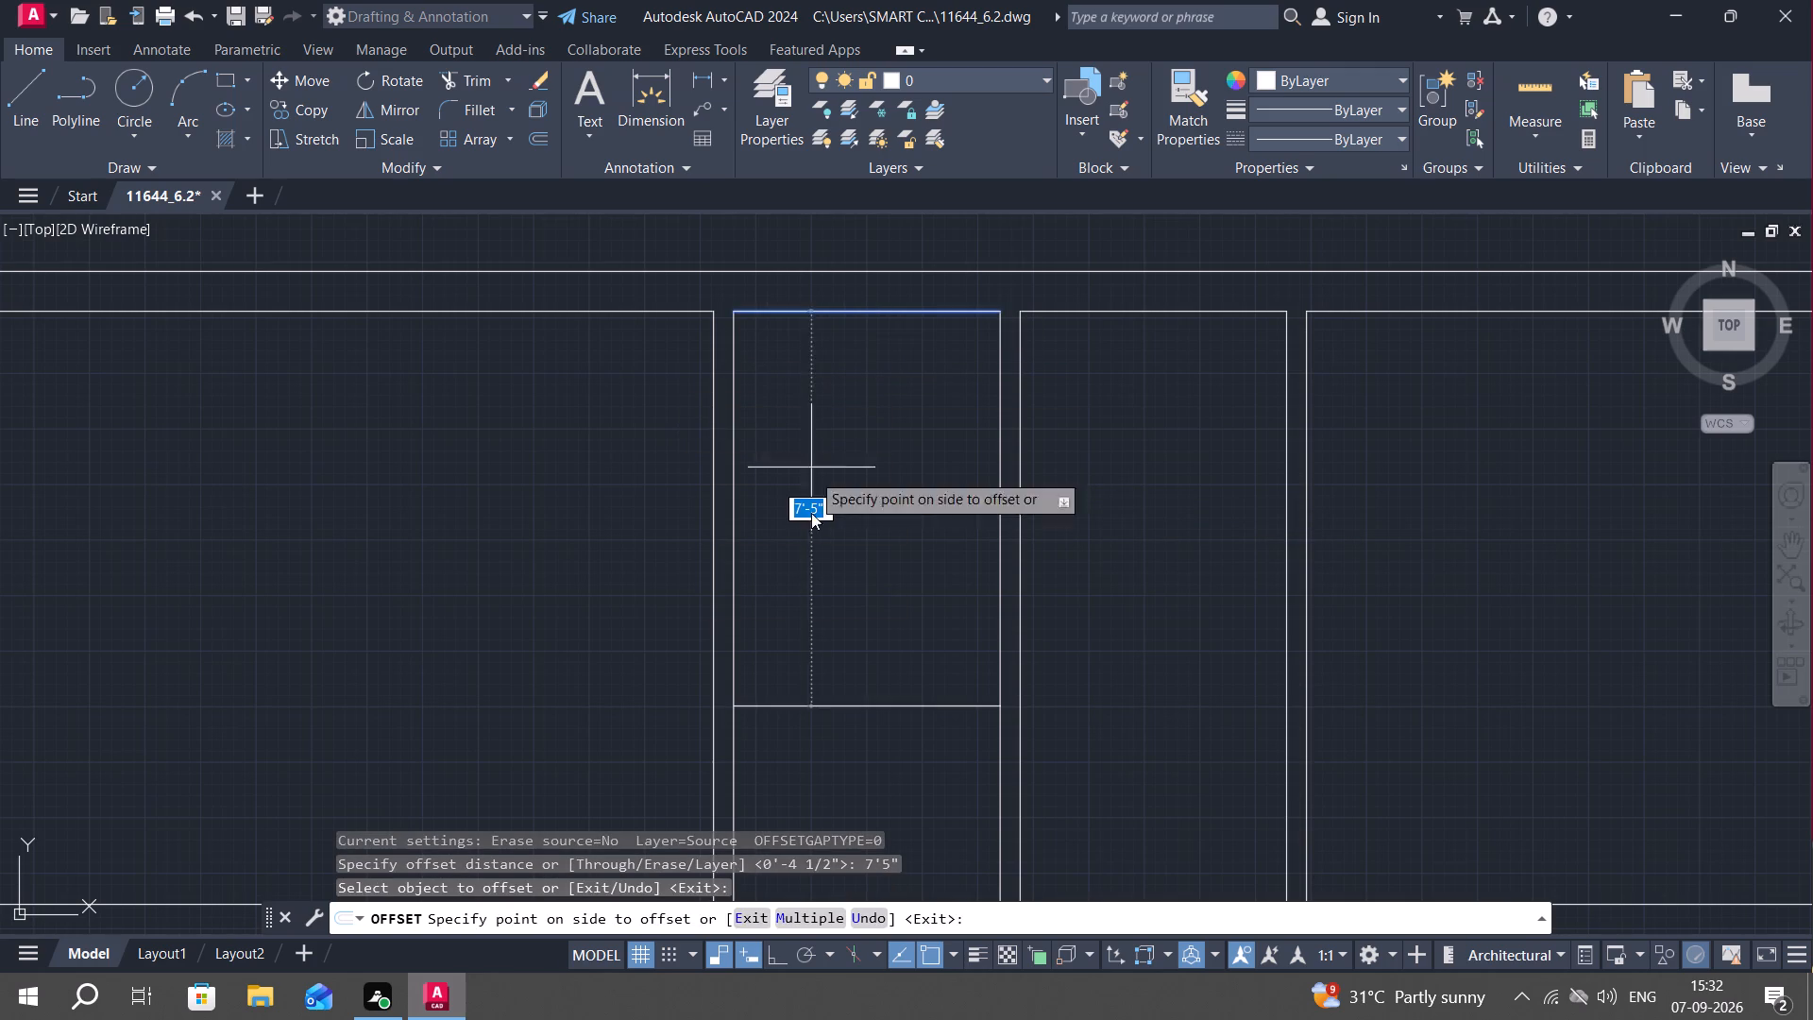
{"action": "left_click", "coordinate": [811, 544]}
{"action": "left_click", "coordinate": [1149, 310]}
{"action": "left_click", "coordinate": [1134, 501]}
{"action": "key", "text": "Escape"}
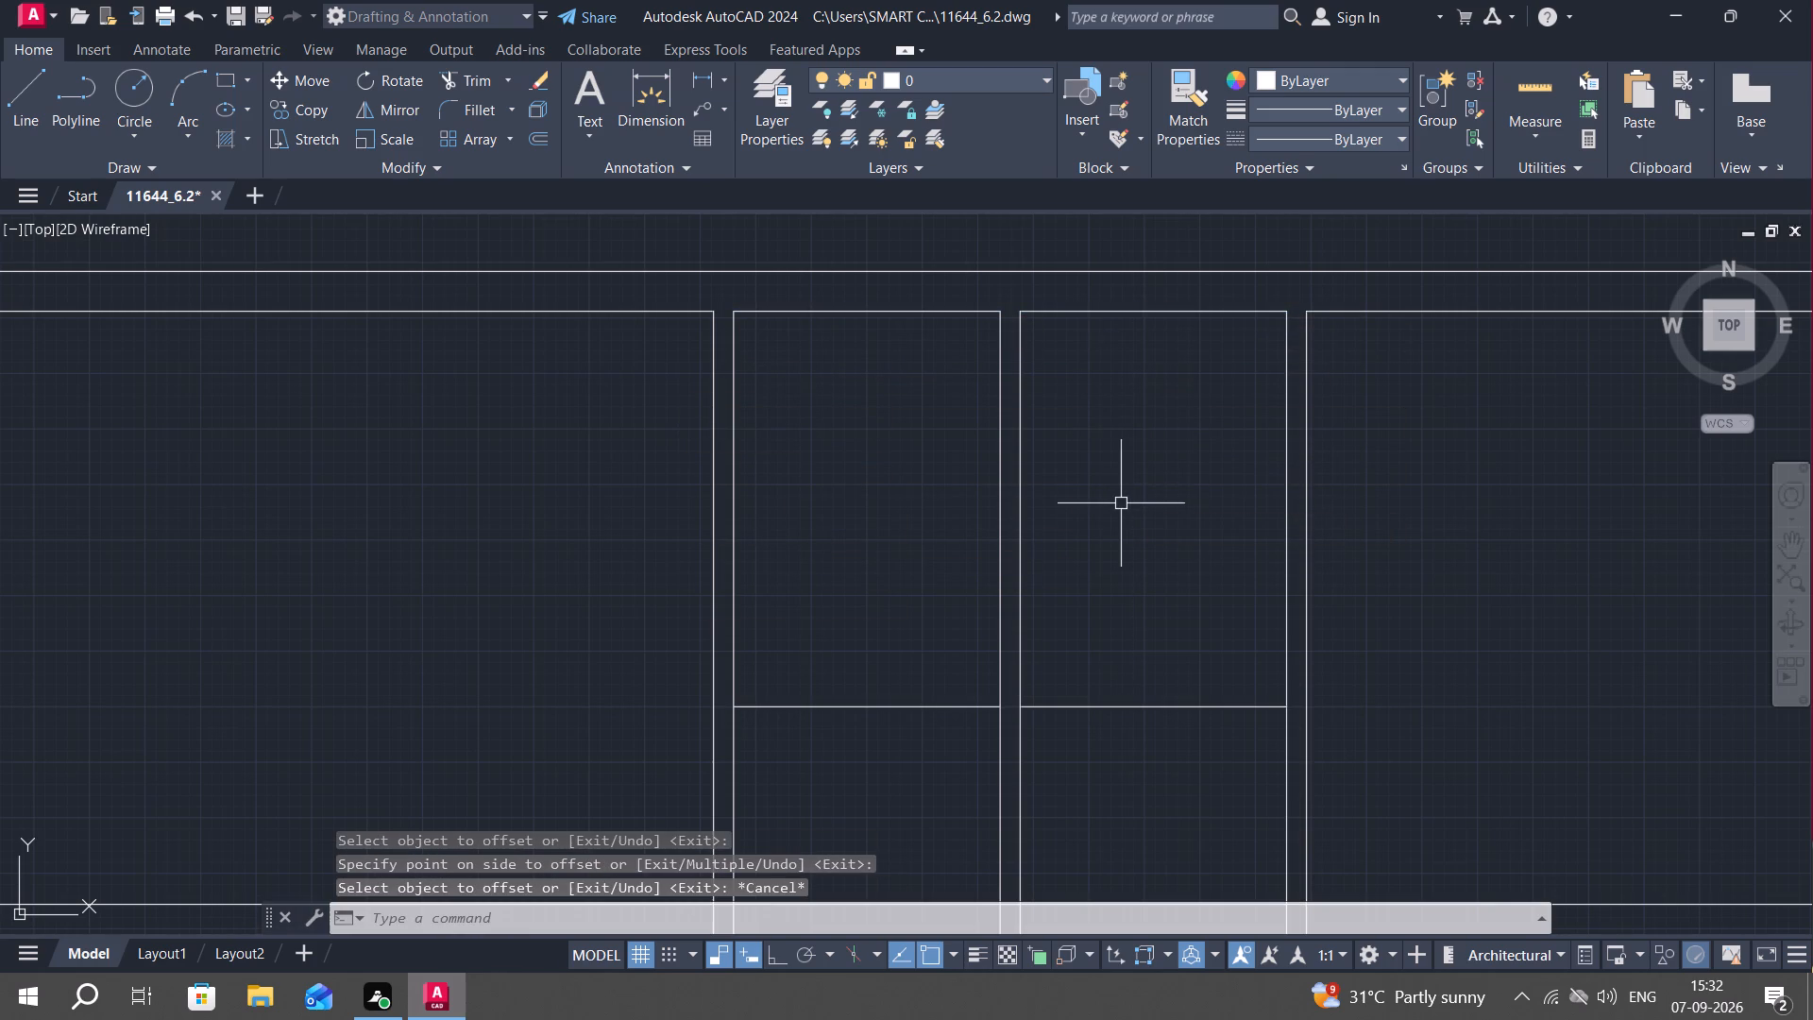
Offset the two new horizontal lines 4.5" downward to form the bottom wall of the narrow rooms.
{"action": "type", "text": "o"}
{"action": "key", "text": "space"}
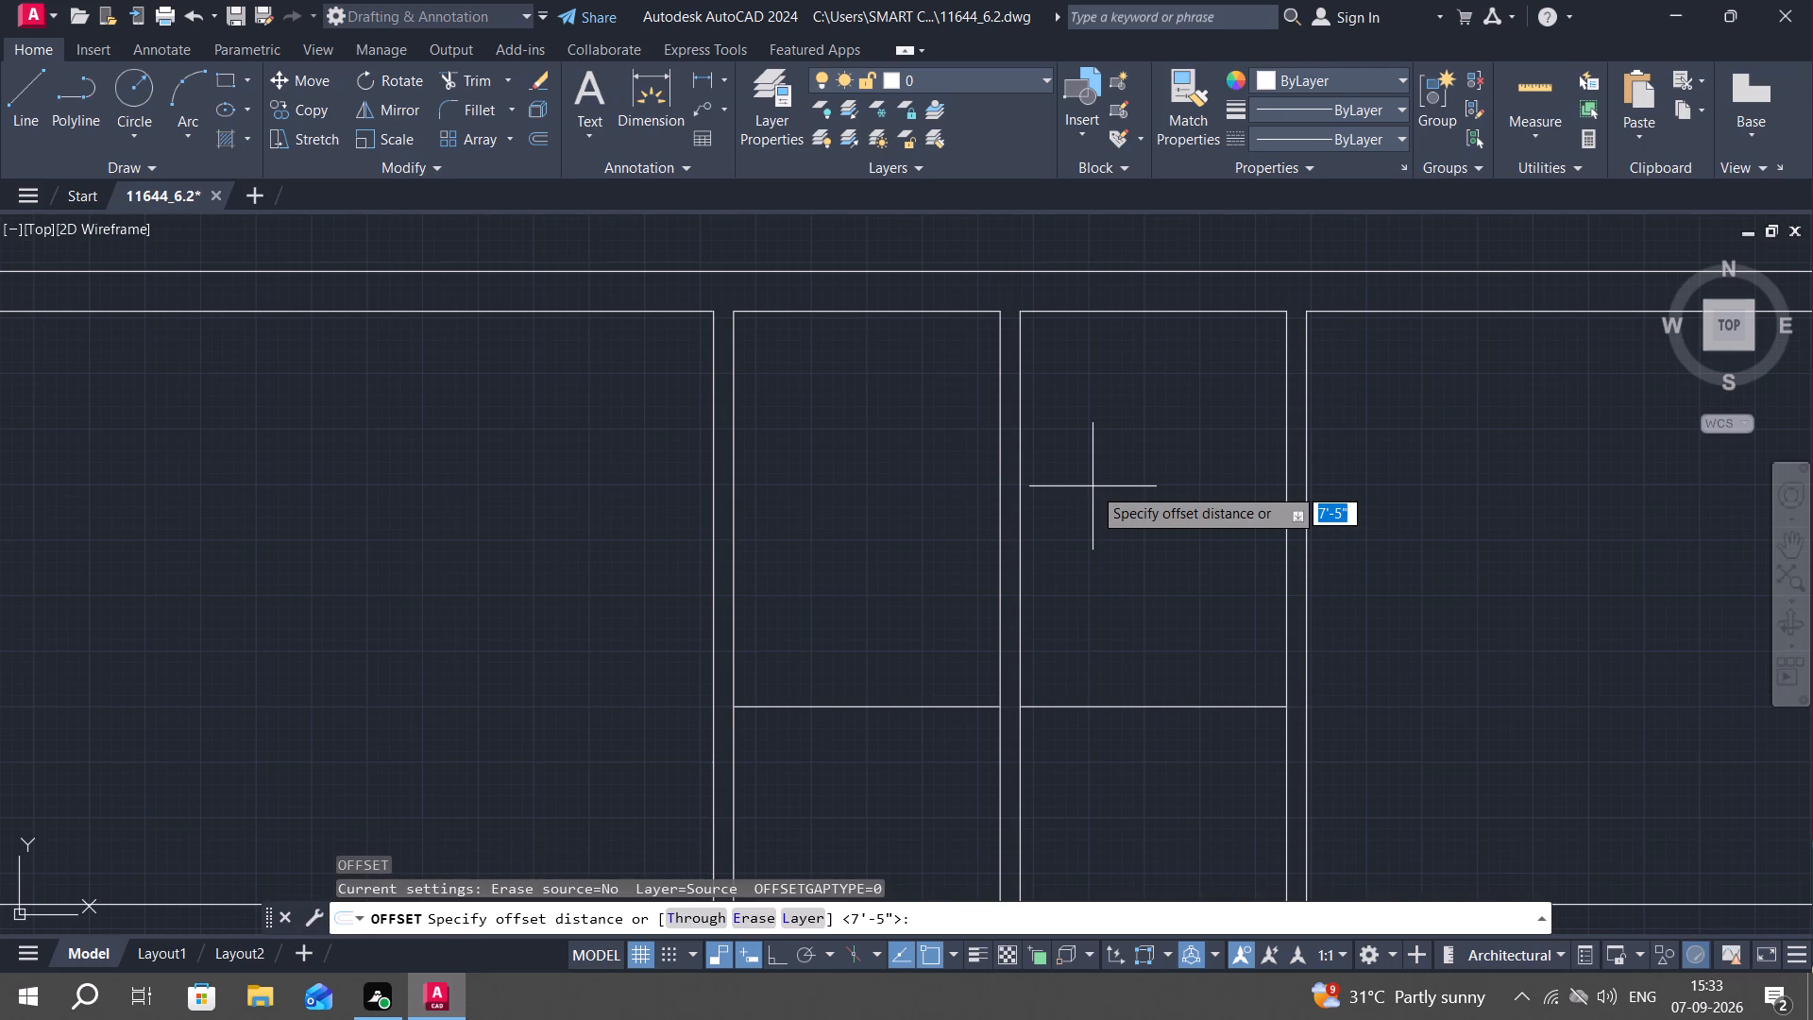
{"action": "type", "text": "4."}
{"action": "key", "text": "5"}
{"action": "type", "text": "\""}
{"action": "key", "text": "space"}
{"action": "left_click", "coordinate": [912, 705]}
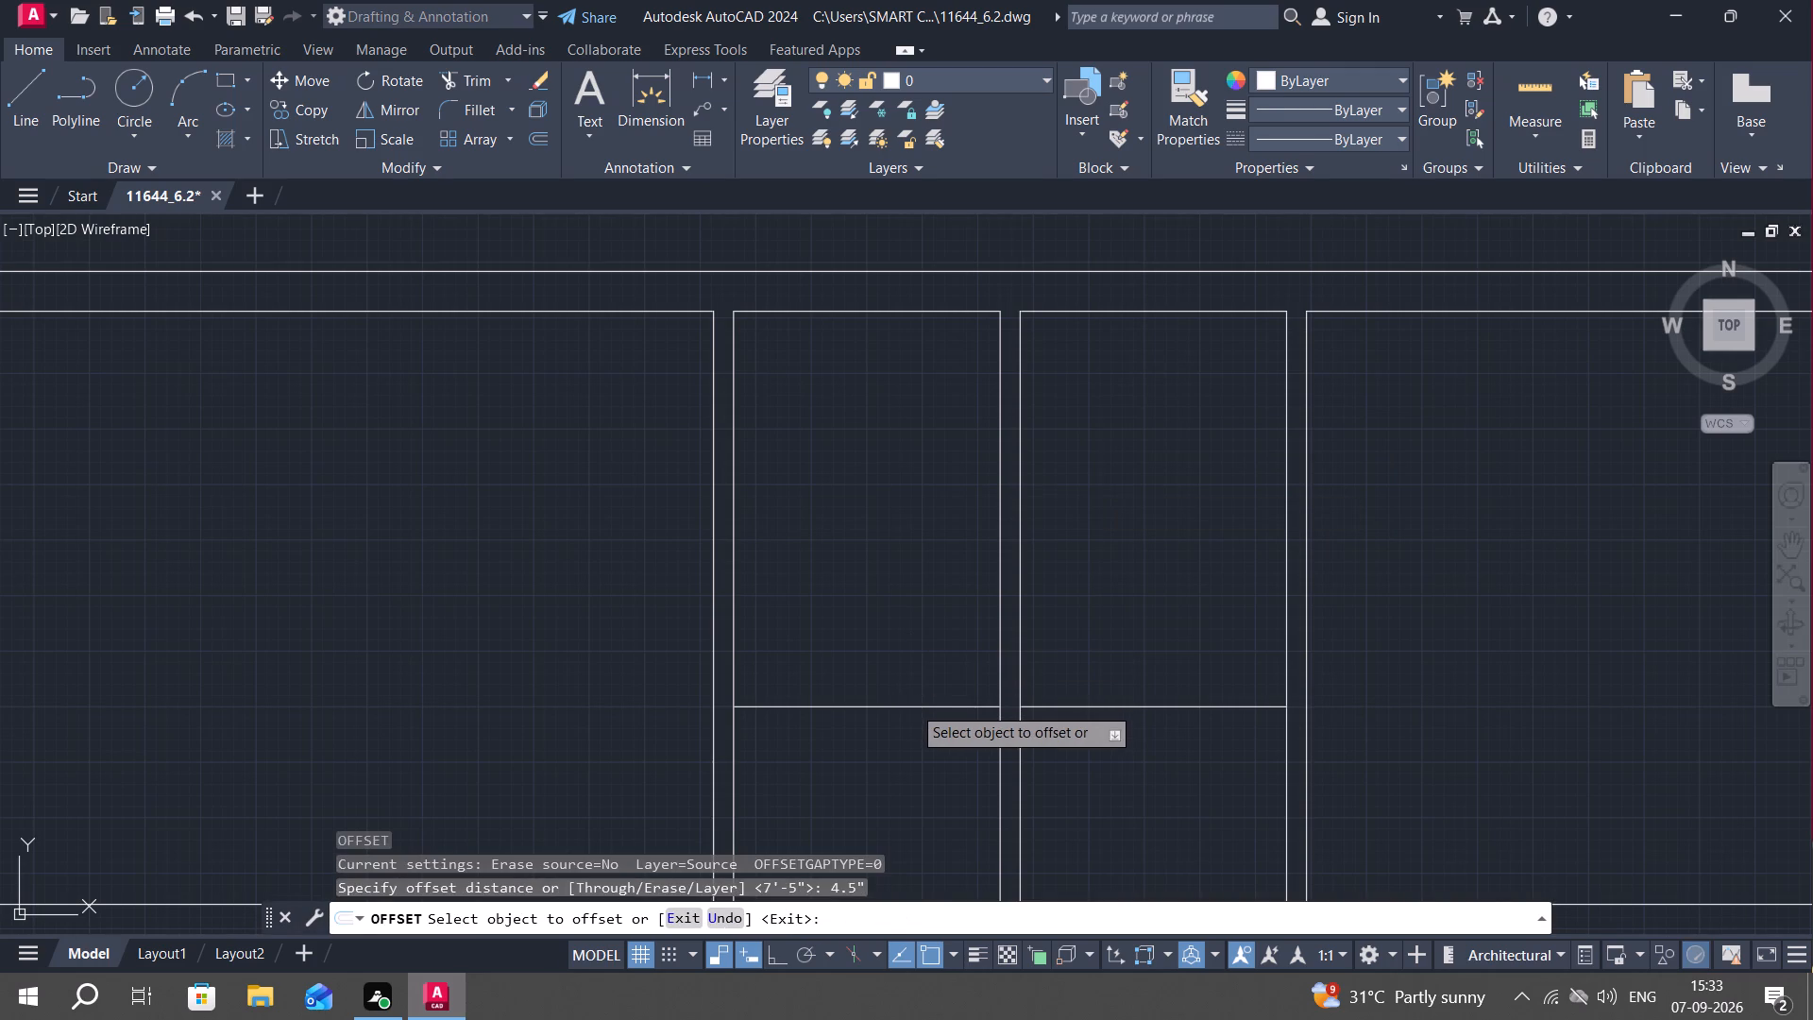
{"action": "left_click", "coordinate": [916, 760]}
{"action": "left_click", "coordinate": [1083, 707]}
{"action": "left_click", "coordinate": [1071, 795]}
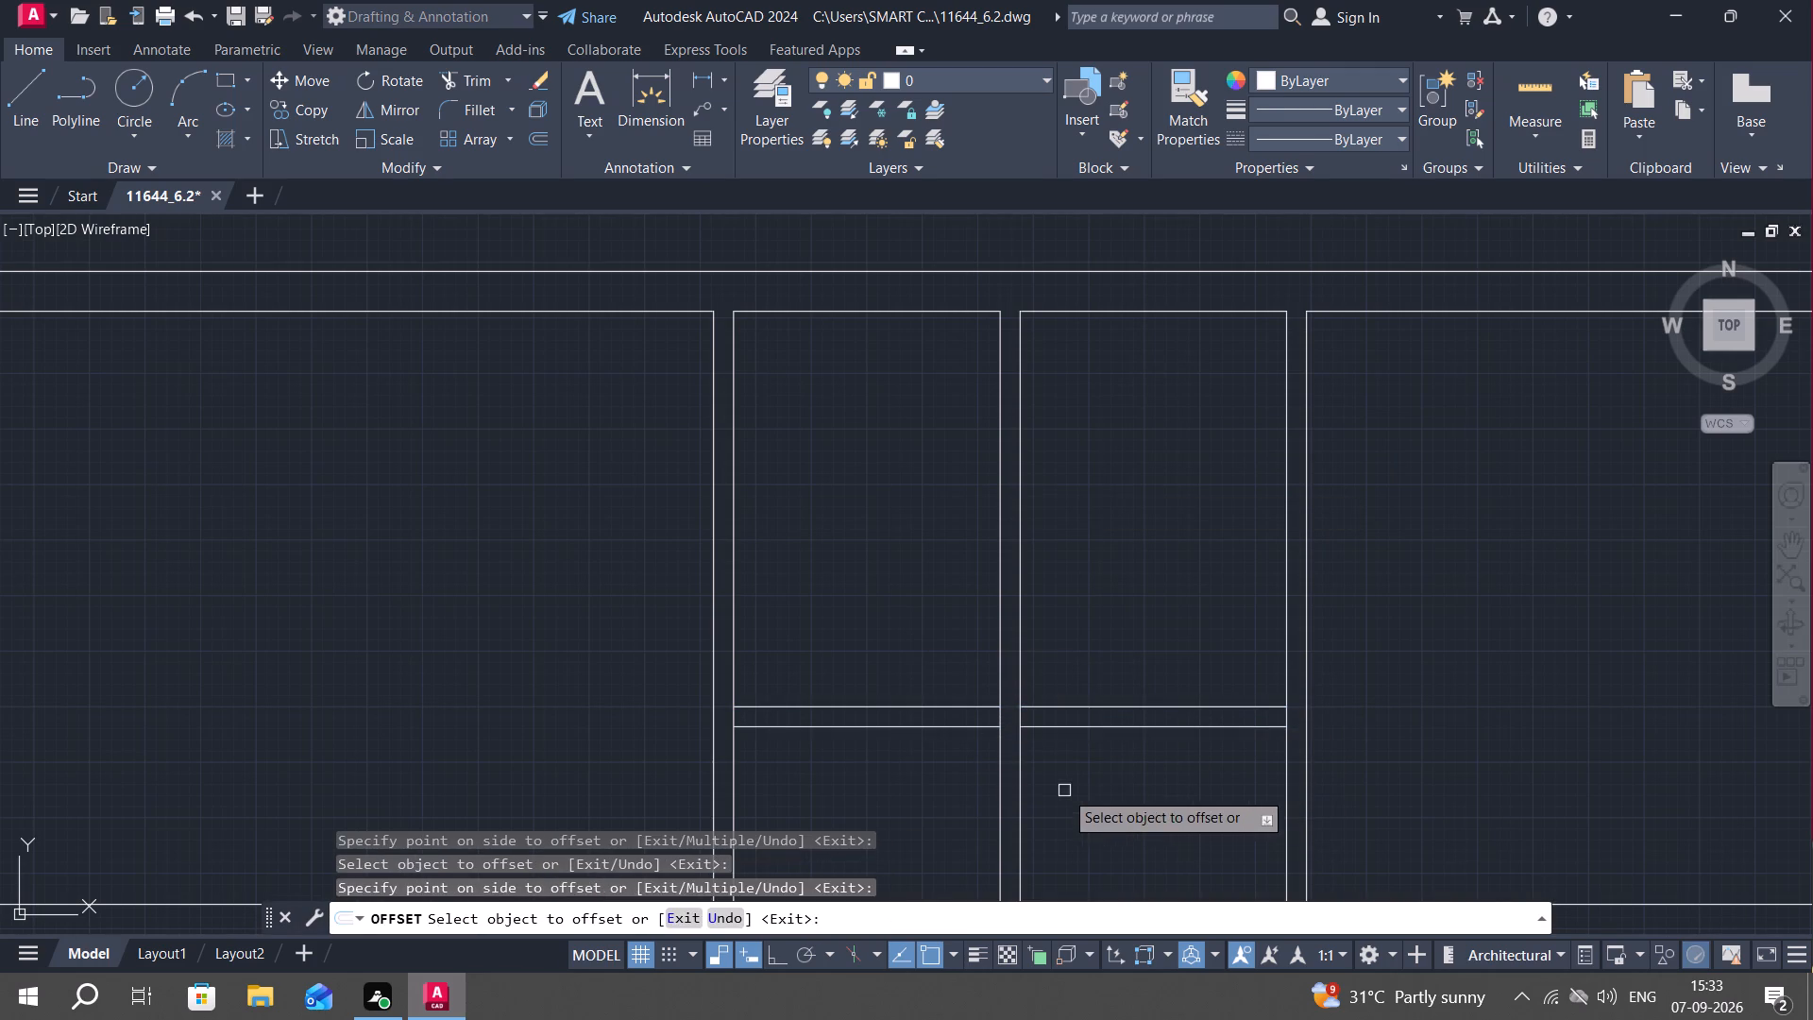
{"action": "middle_click_drag", "start_coordinate": [1087, 760], "coordinate": [1074, 735]}
{"action": "key", "text": "Escape"}
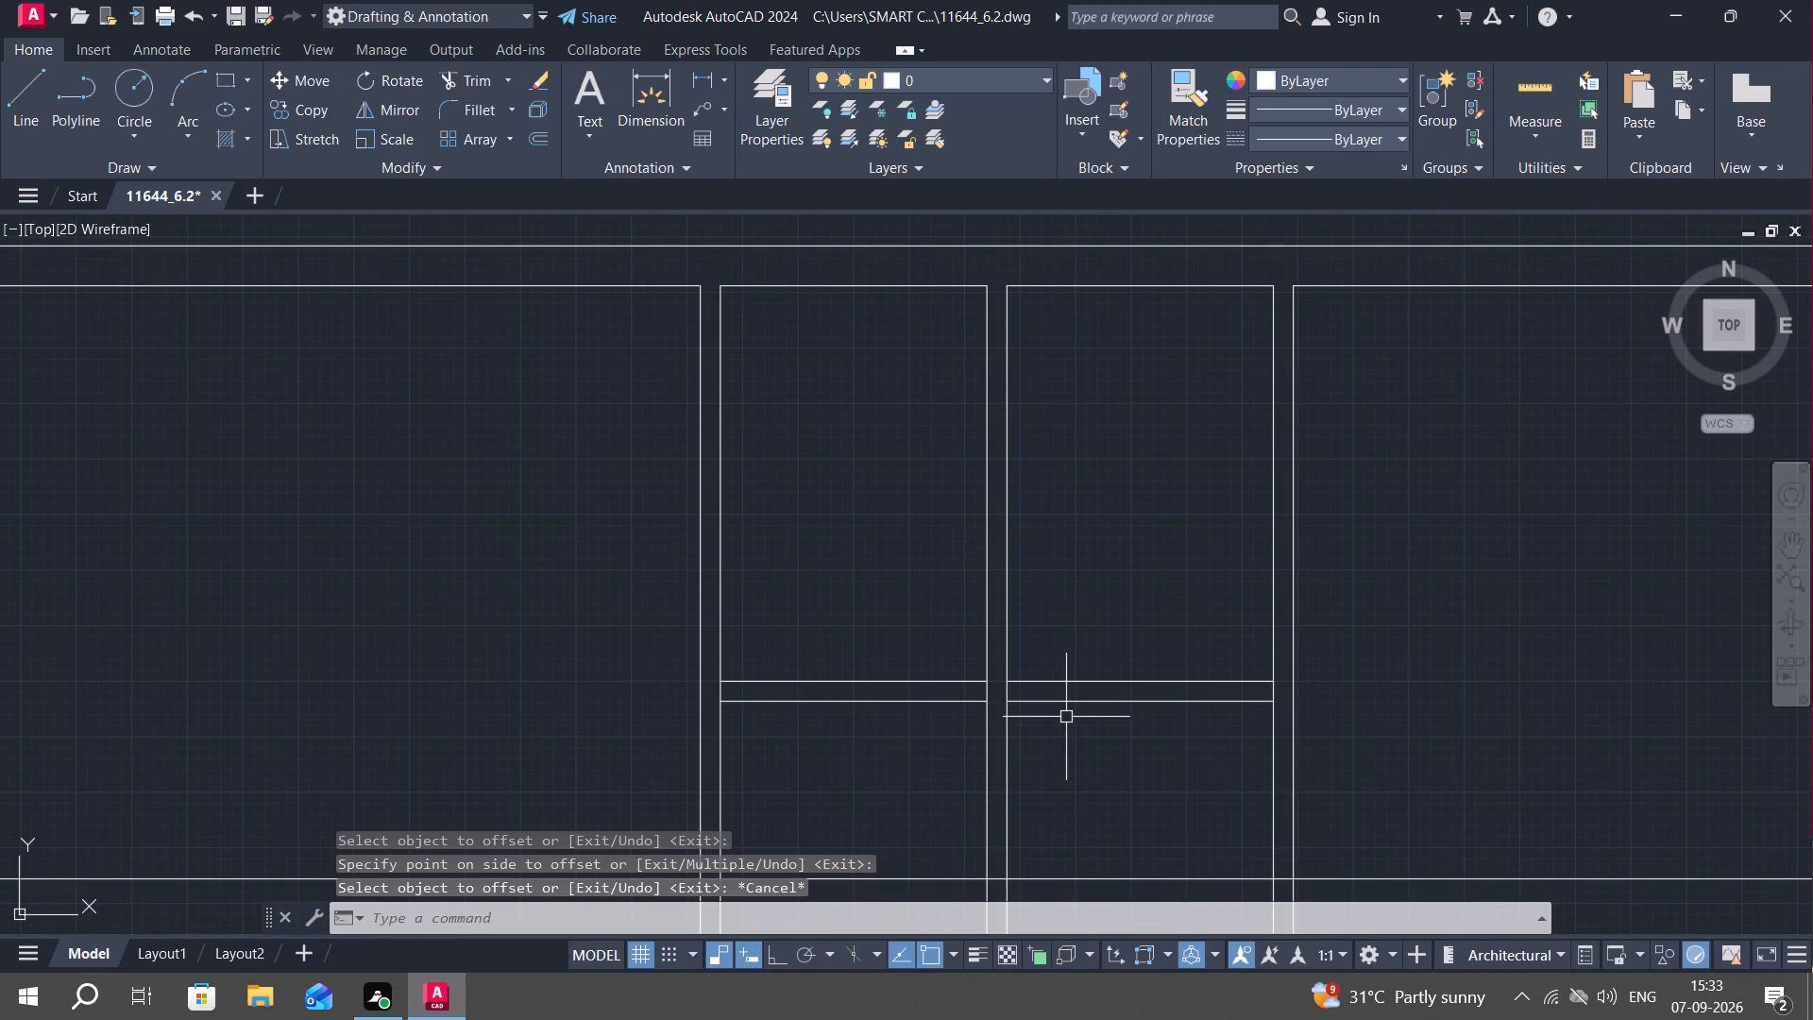
Extend the lower lines of the narrow rooms' bottom wall both ways across the adjoining vertical partitions.
{"action": "key", "text": "e"}
{"action": "key", "text": "x"}
{"action": "key", "text": "space"}
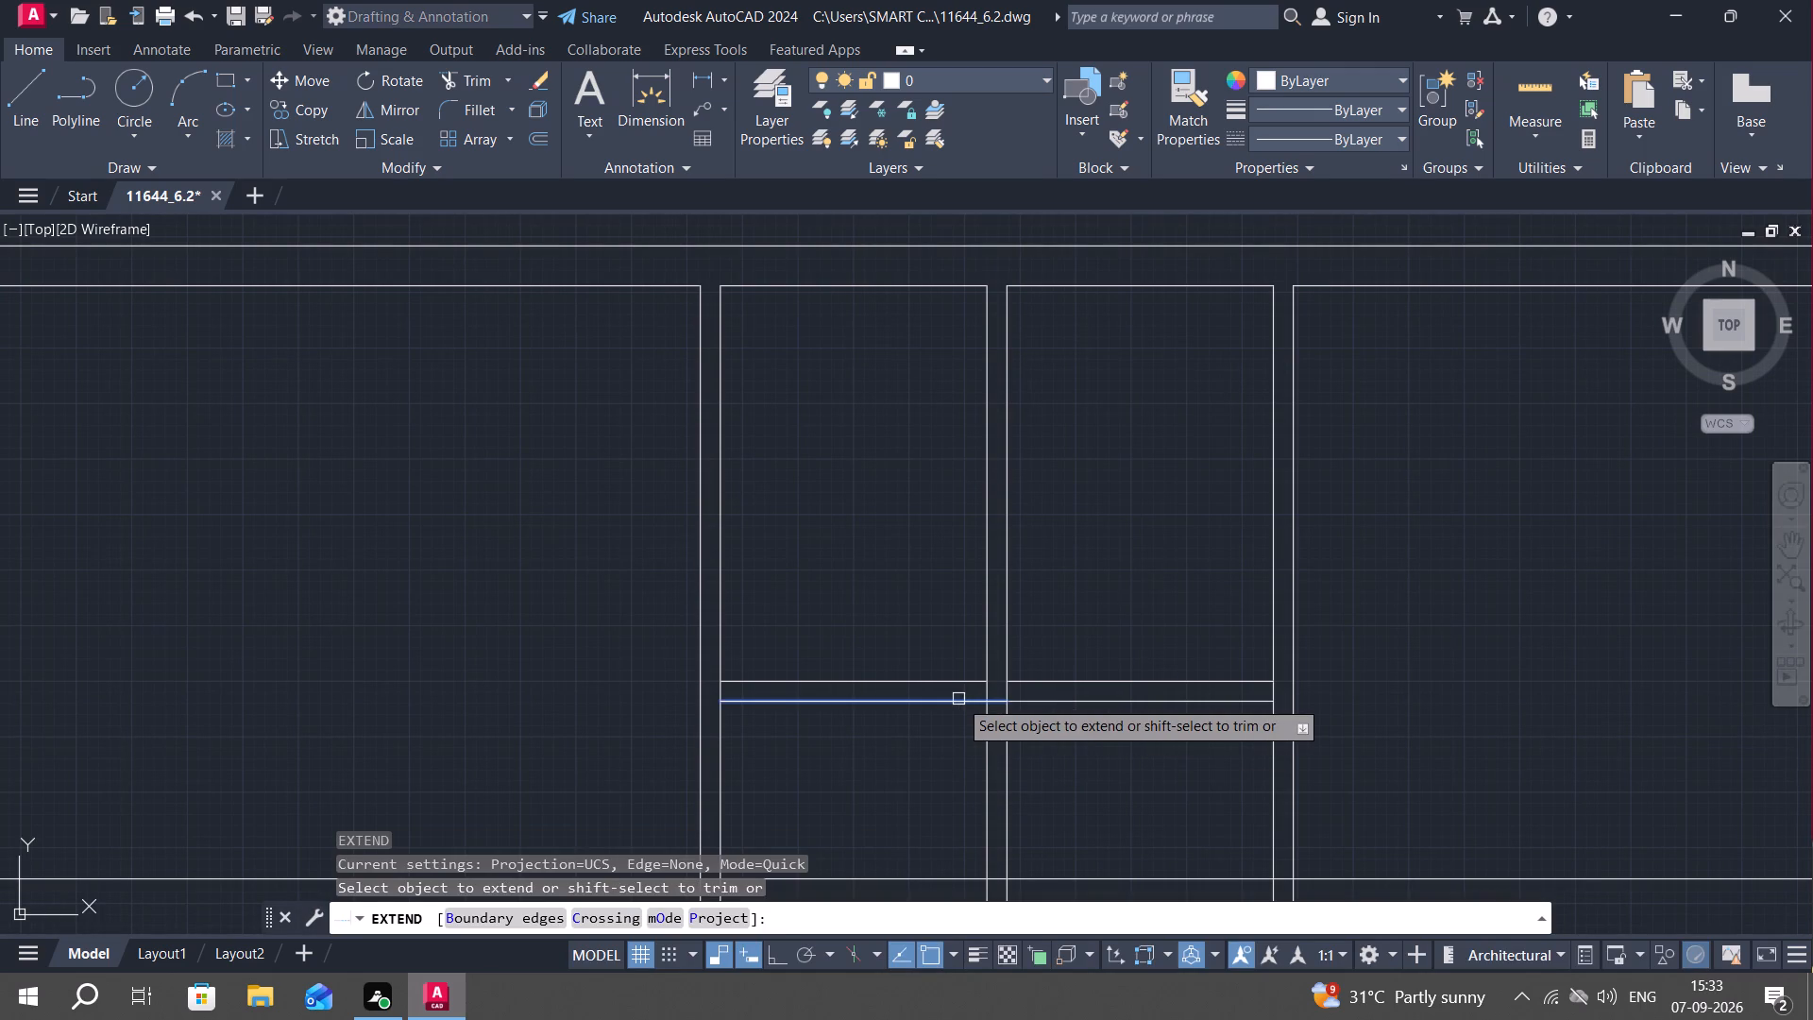
{"action": "left_click", "coordinate": [958, 699]}
{"action": "left_click", "coordinate": [860, 702]}
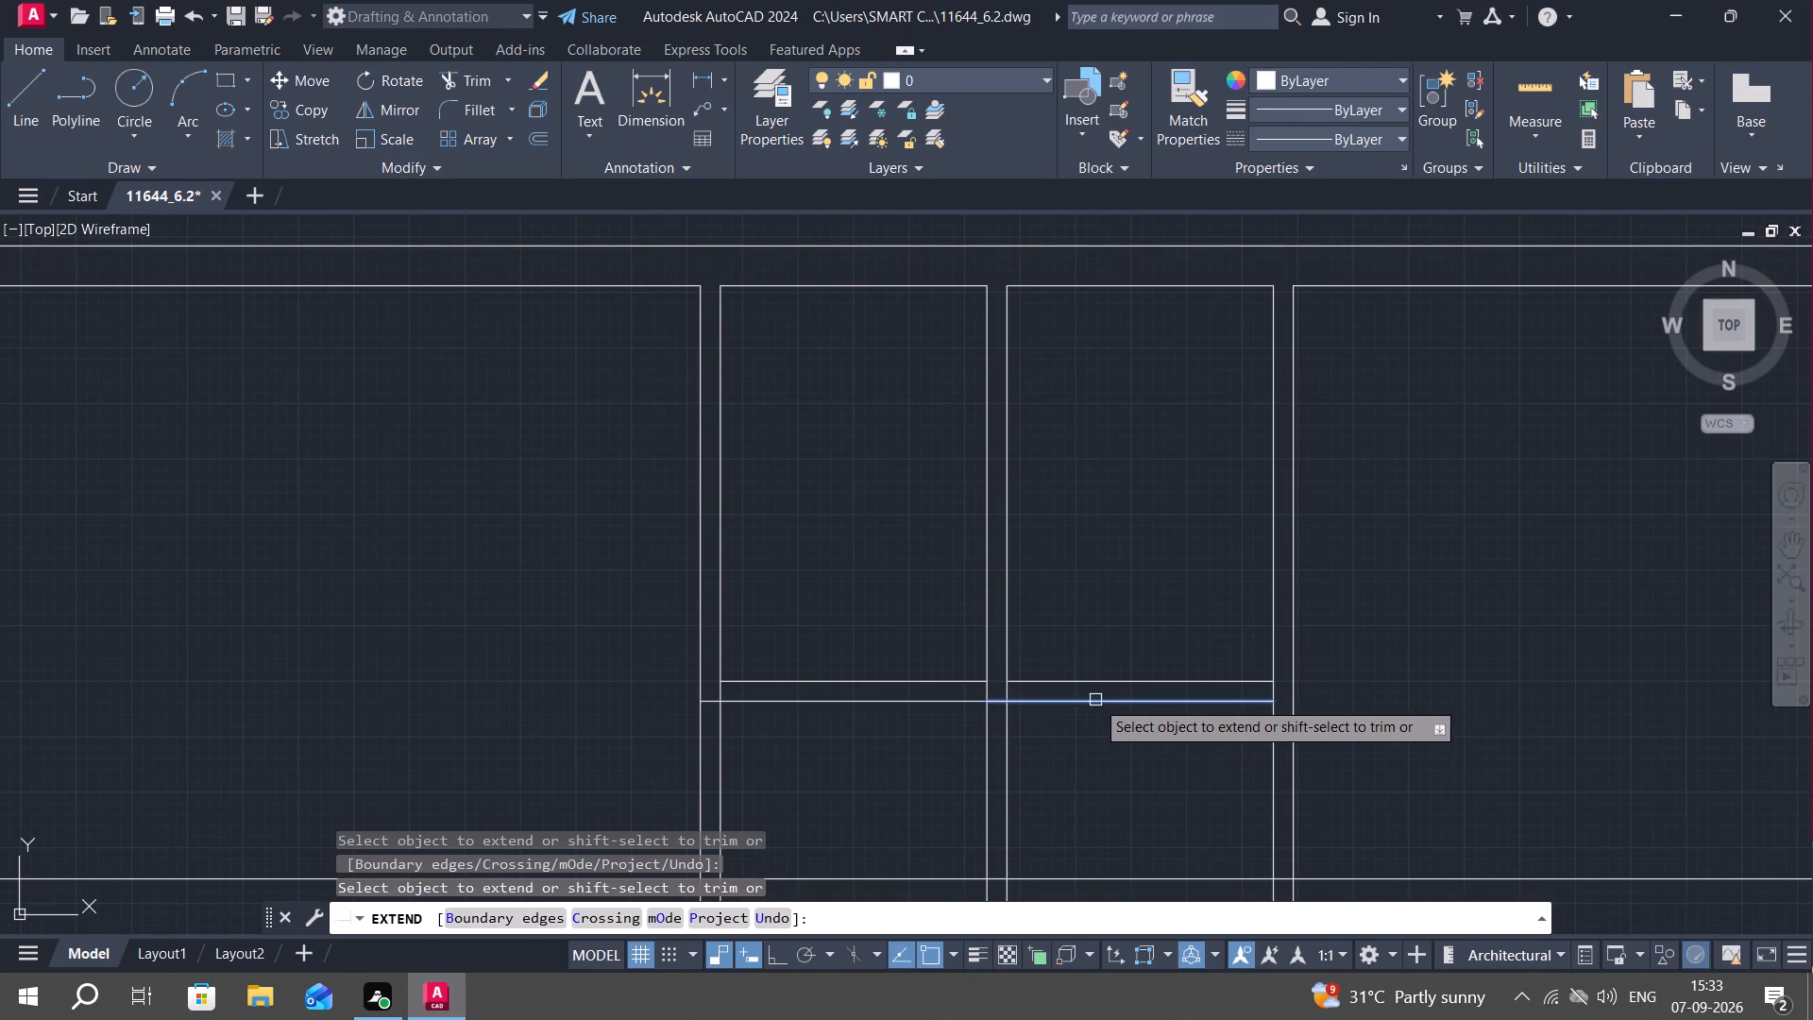
{"action": "left_click", "coordinate": [1135, 704]}
{"action": "left_click", "coordinate": [1175, 705]}
{"action": "middle_click_drag", "start_coordinate": [1133, 740], "coordinate": [1110, 716]}
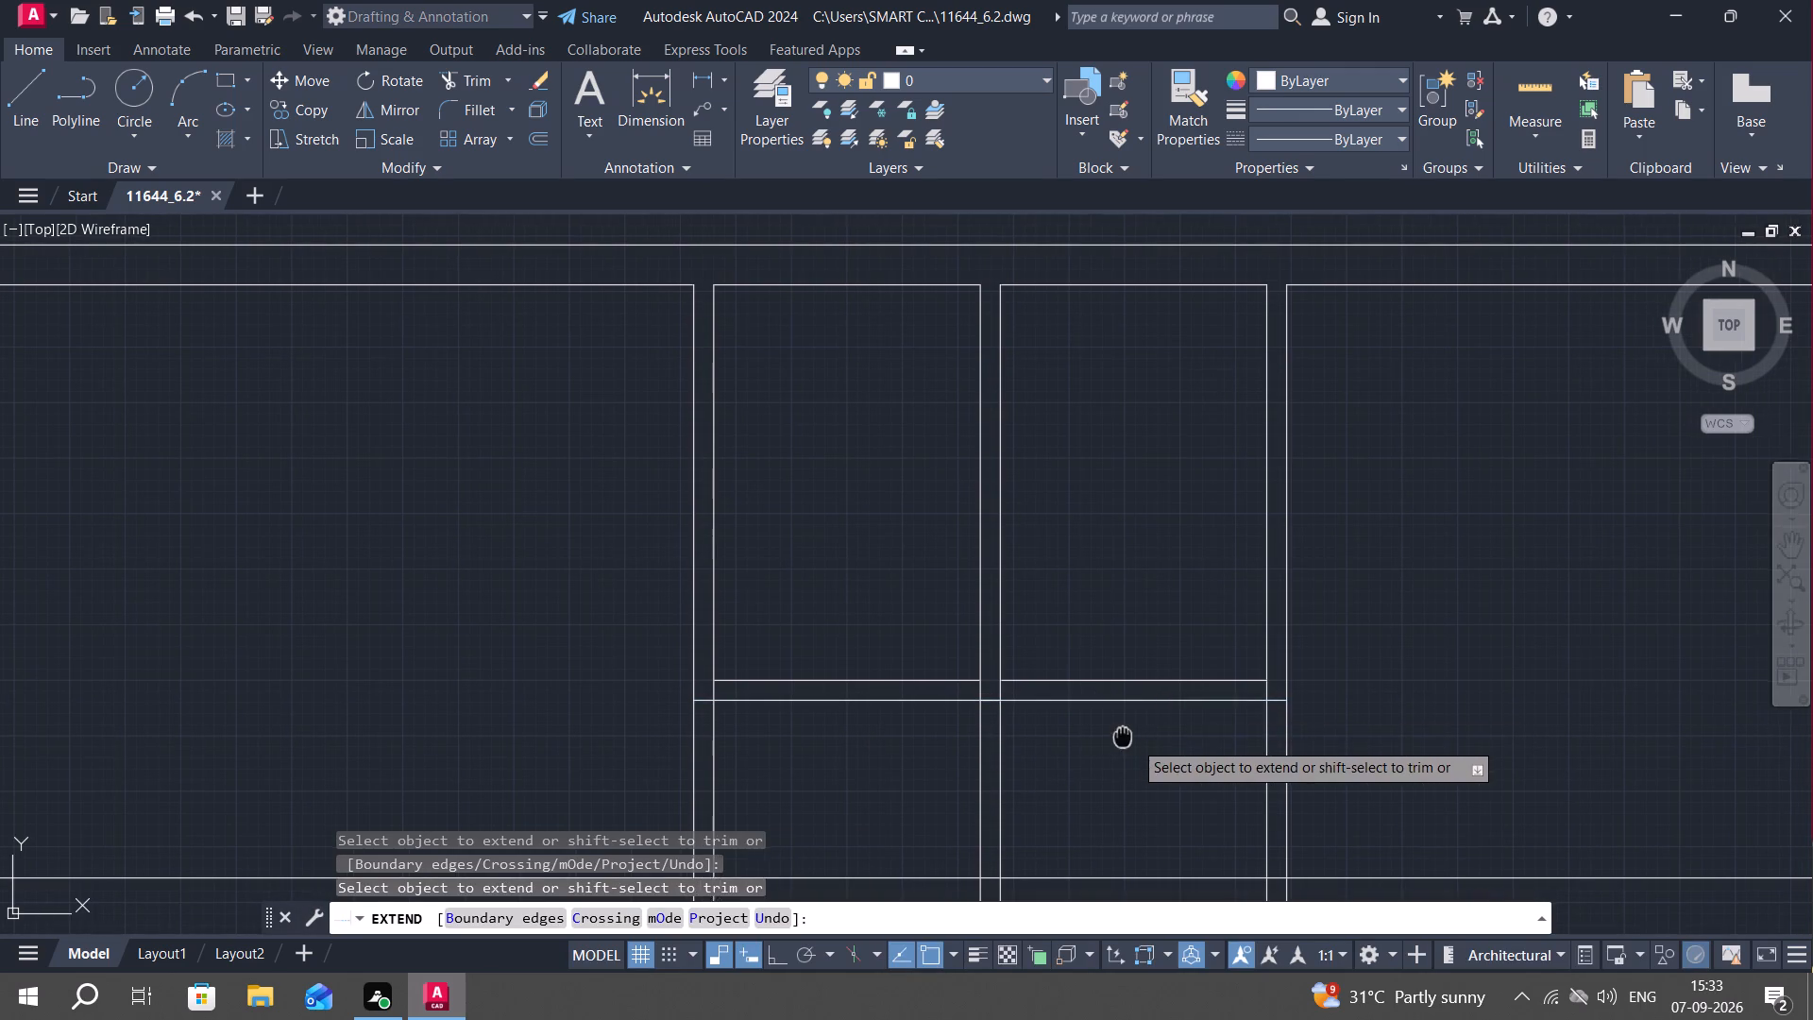
{"action": "middle_click_drag", "start_coordinate": [1110, 716], "coordinate": [1109, 674]}
{"action": "key", "text": "Escape"}
Trim the middle partition below the narrow rooms and the long horizontal line between the two outer partitions.
{"action": "type", "text": "tr"}
{"action": "key", "text": "space"}
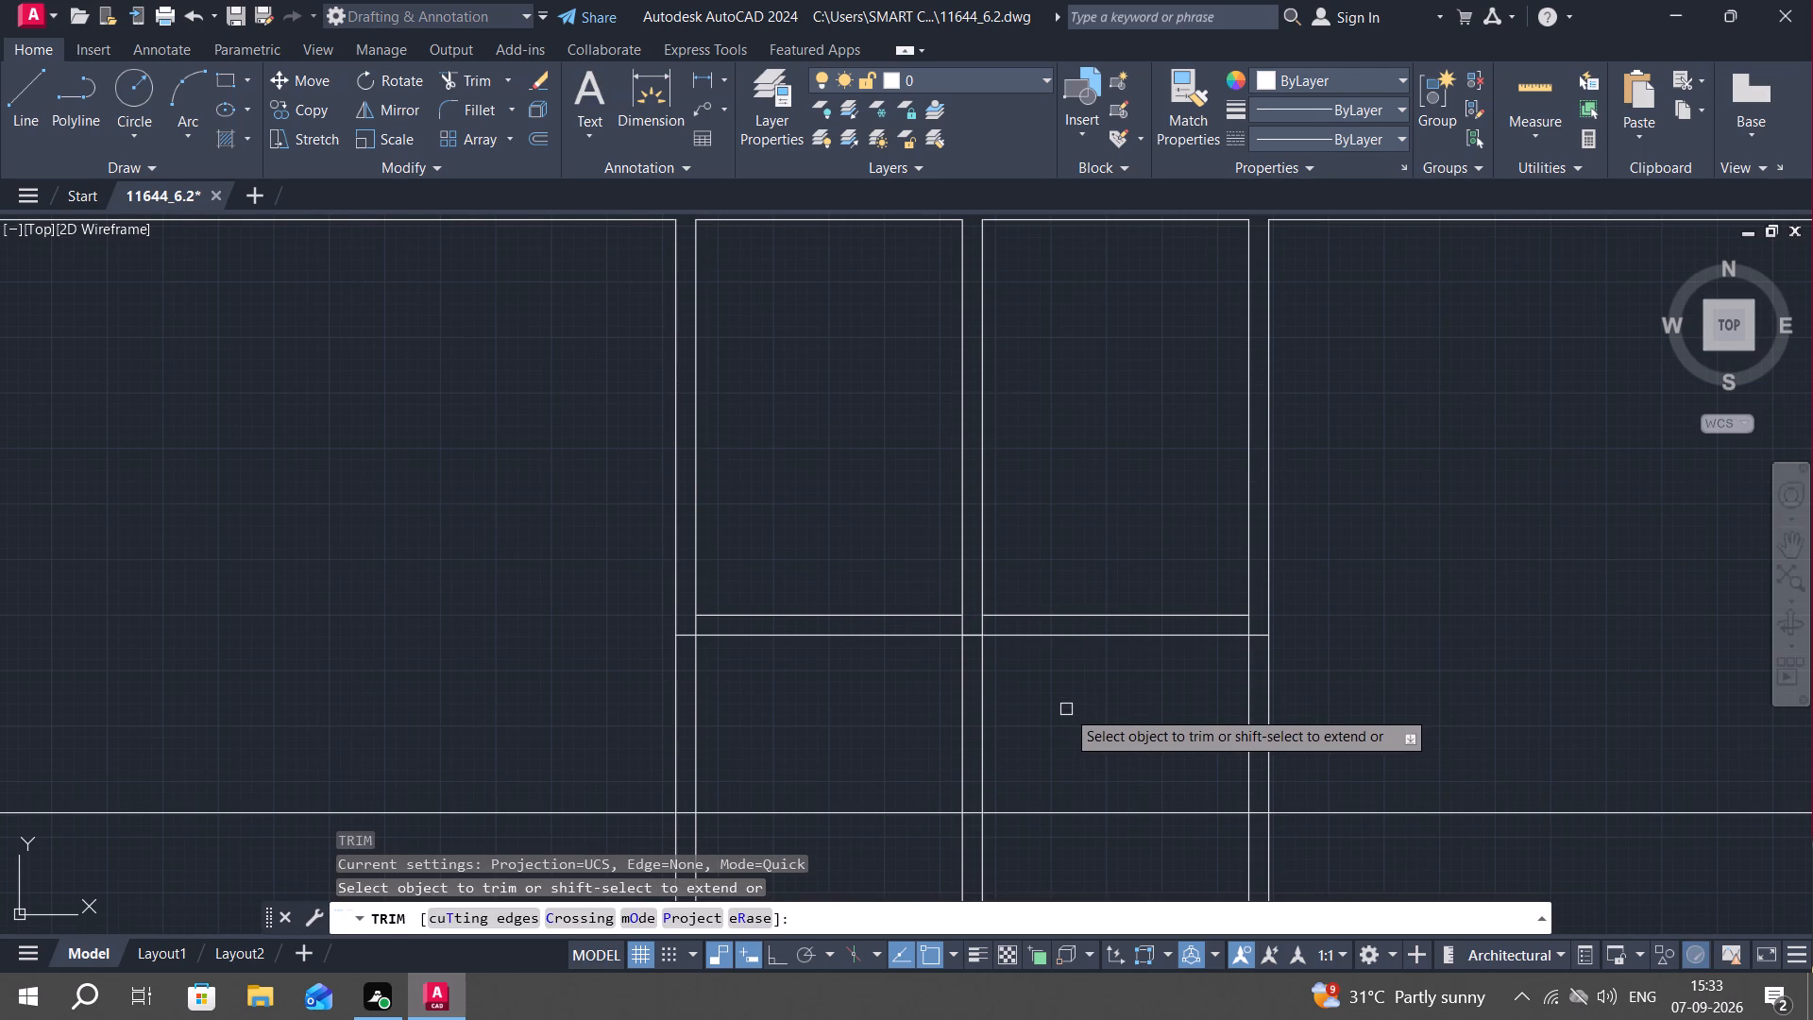
{"action": "left_click_drag", "start_coordinate": [940, 709], "coordinate": [1017, 815]}
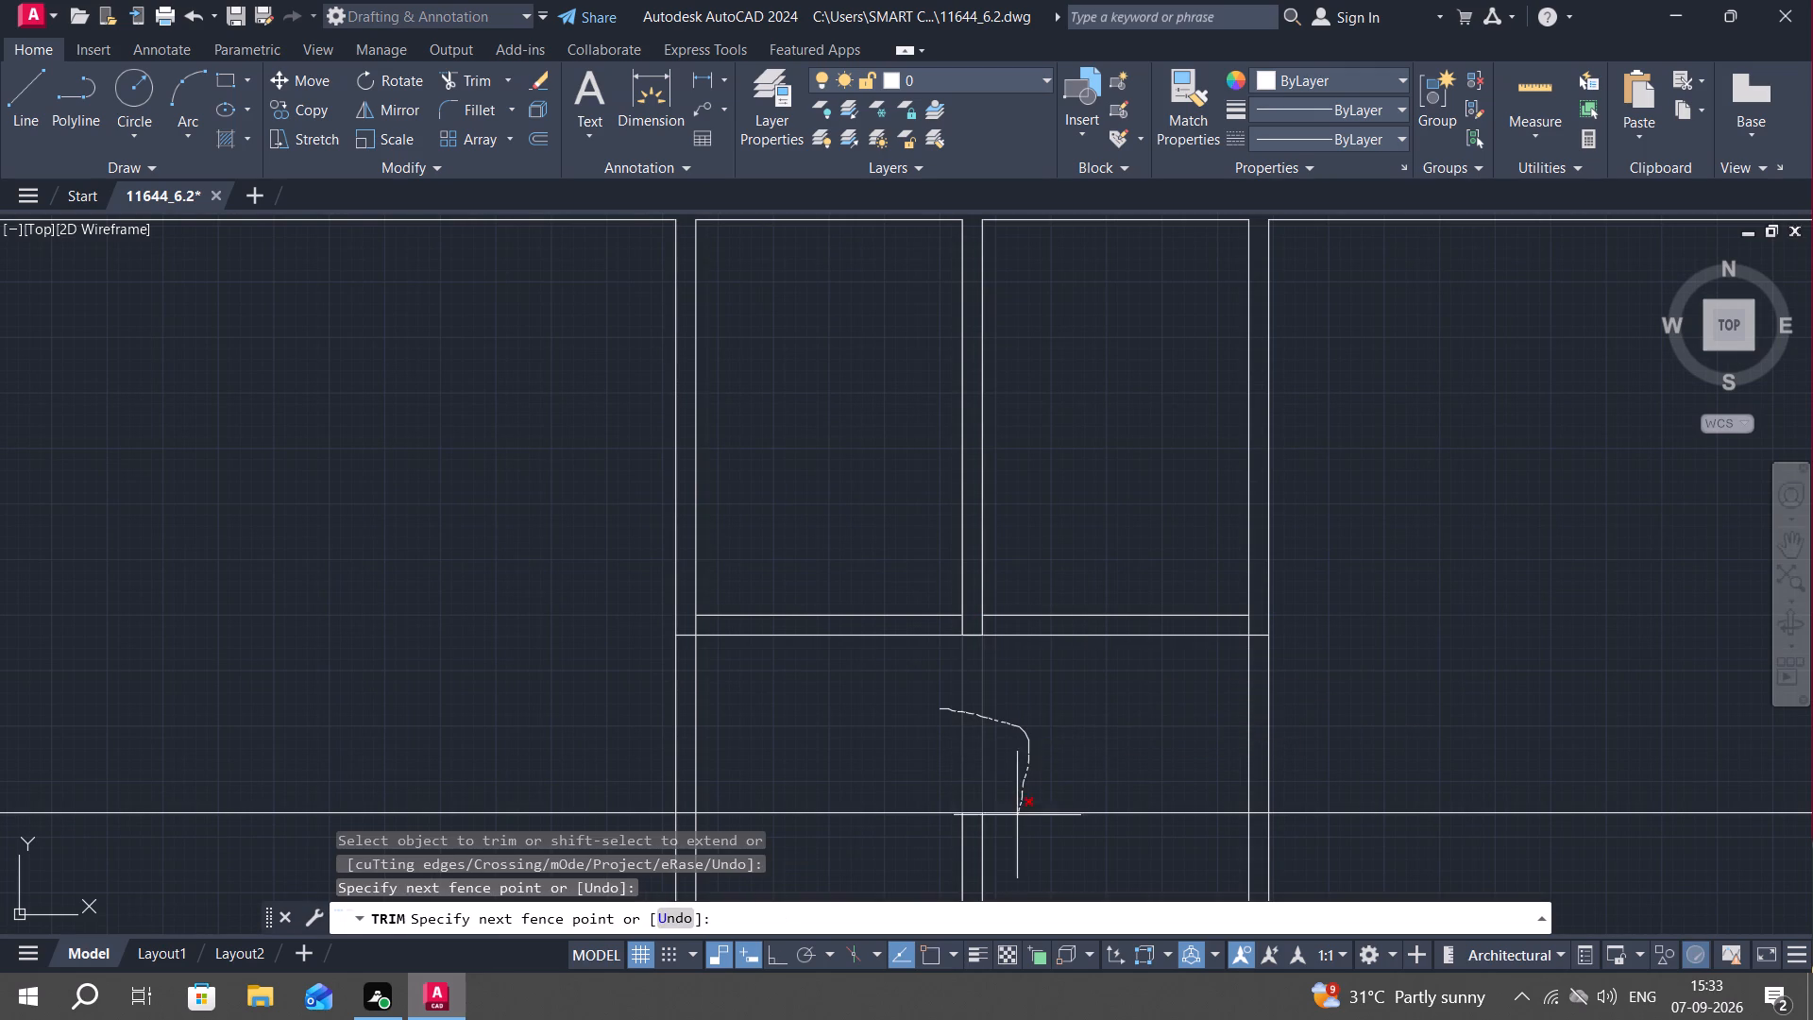
{"action": "left_click_drag", "start_coordinate": [1017, 815], "coordinate": [943, 803]}
{"action": "scroll", "coordinate": [986, 790], "scroll_direction": "down", "scroll_amount": 1}
{"action": "middle_click_drag", "start_coordinate": [969, 791], "coordinate": [973, 790]}
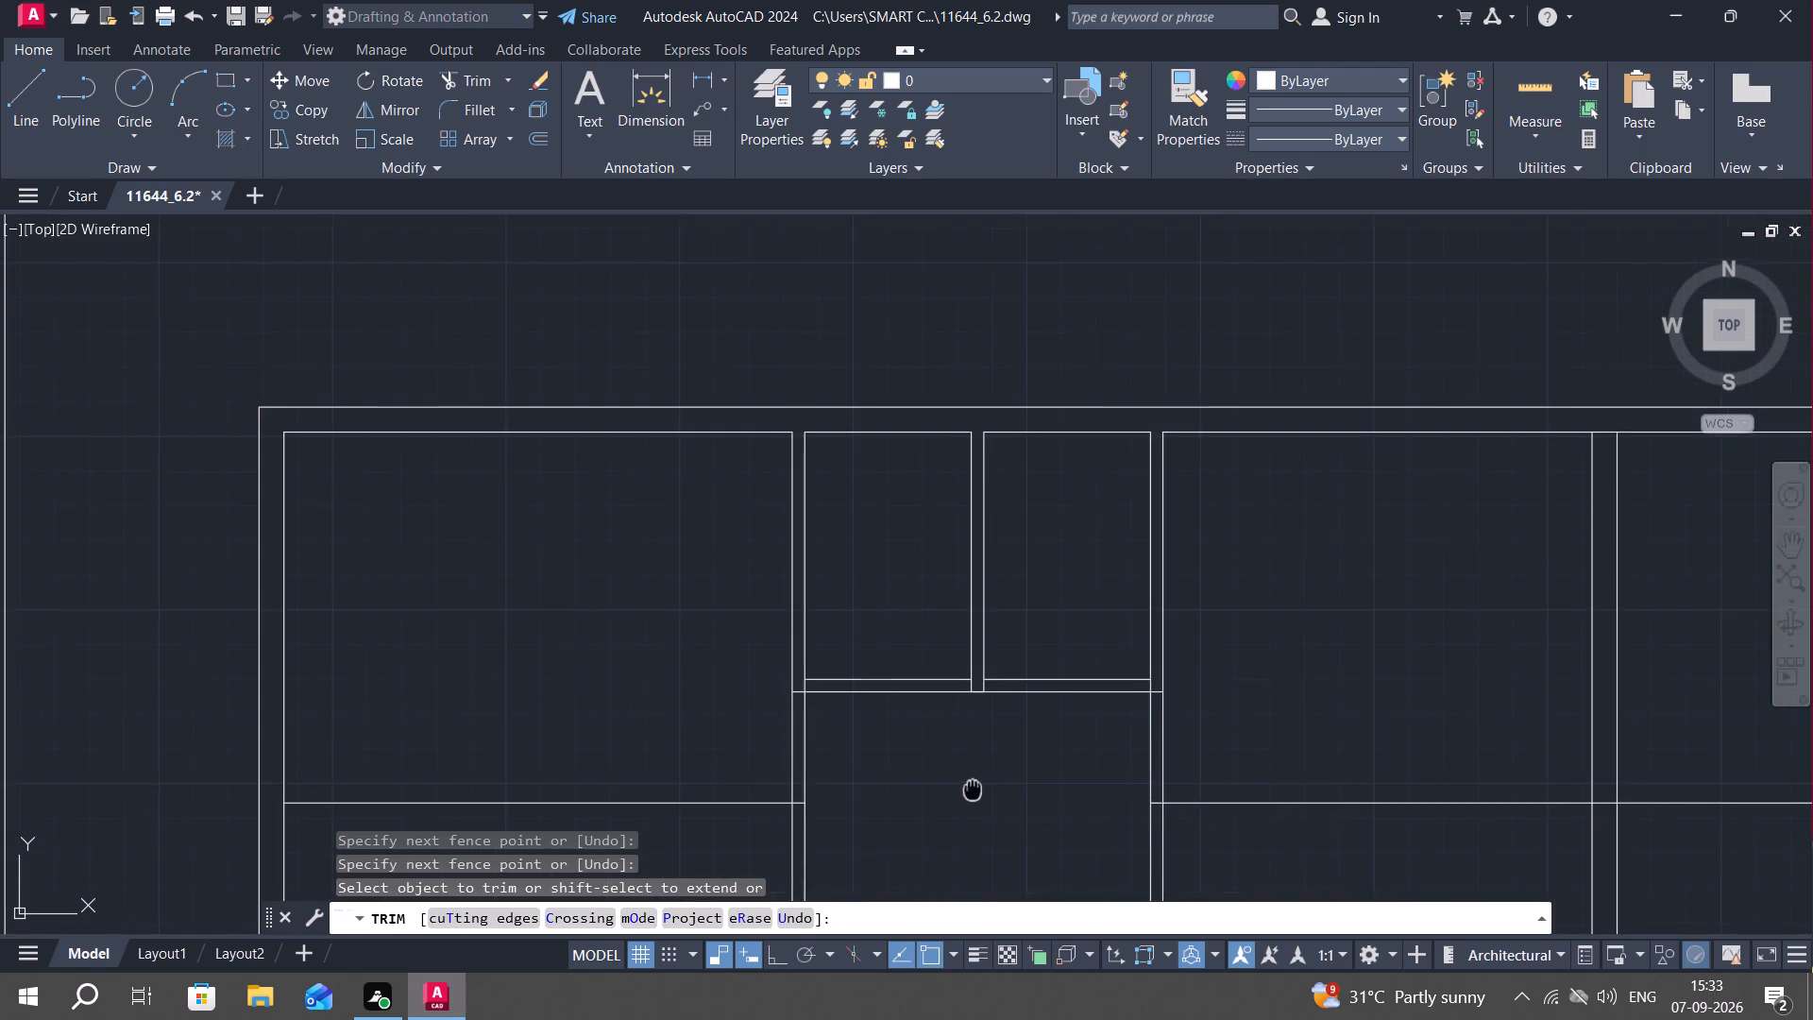
{"action": "middle_click_drag", "start_coordinate": [973, 790], "coordinate": [1025, 700]}
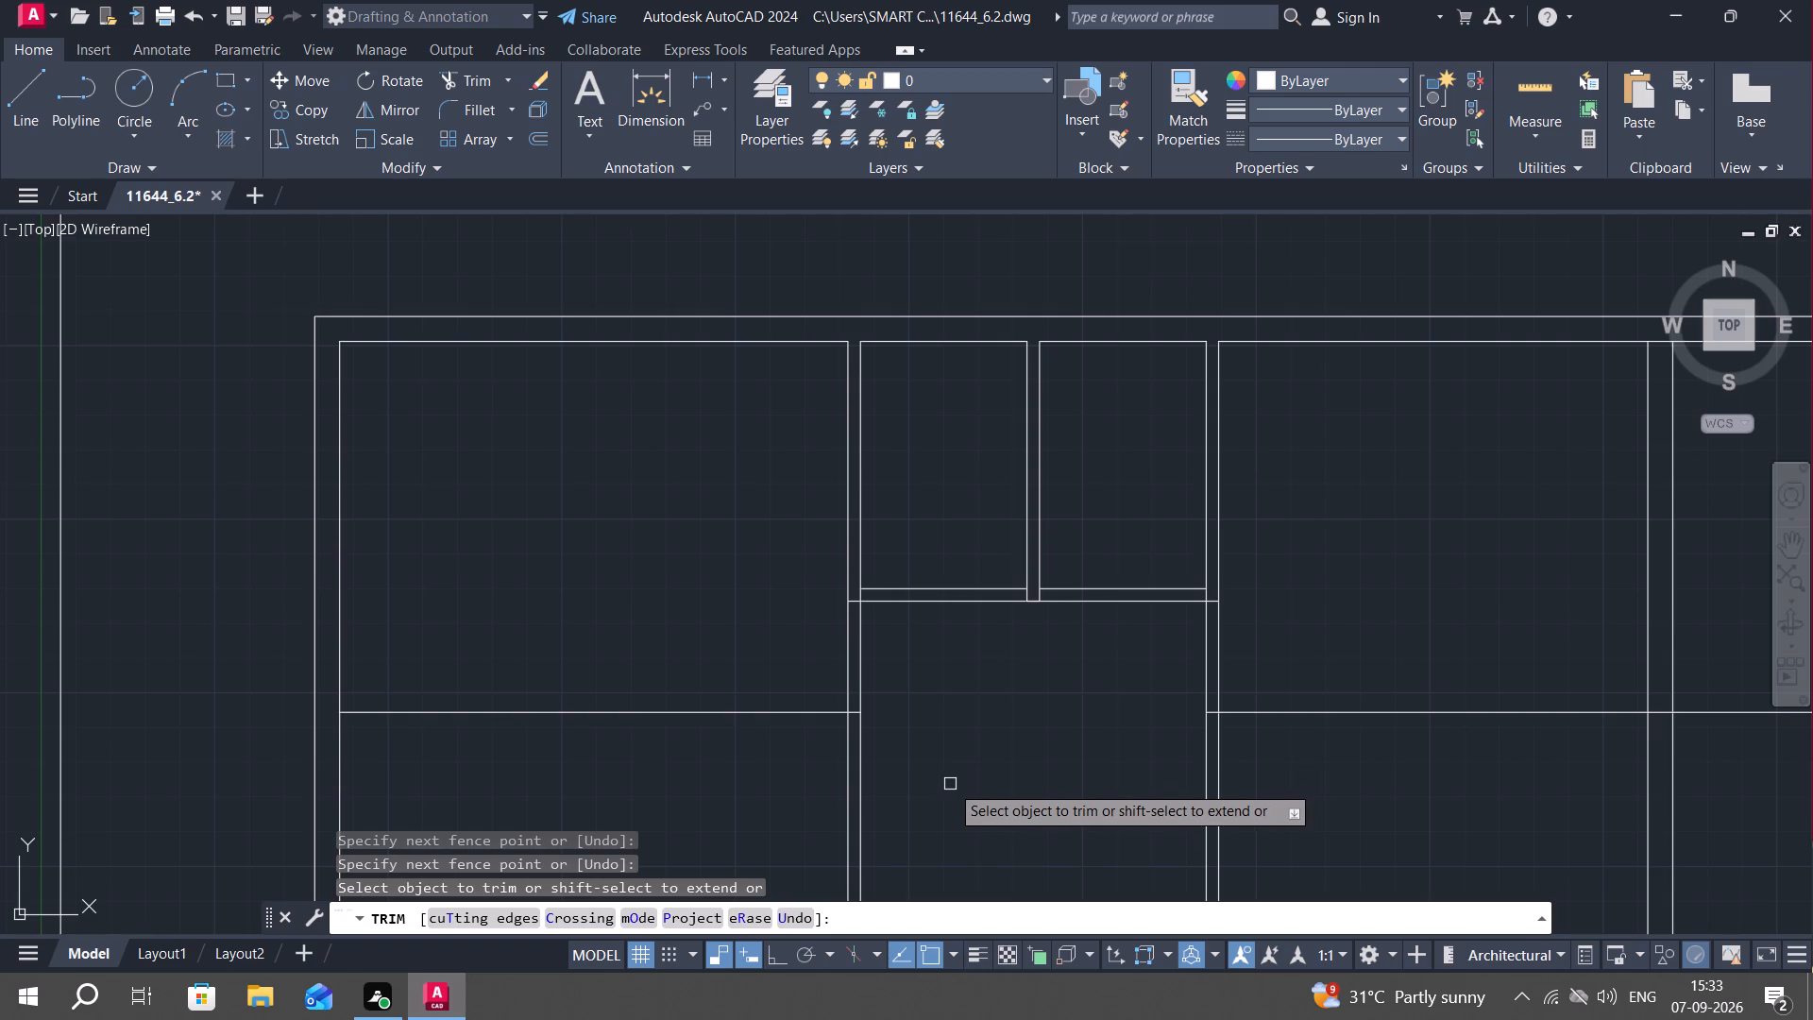
{"action": "key", "text": "Escape"}
Offset the horizontal division line of the upper-left room 4.5" downward to form a partition.
{"action": "middle_click_drag", "start_coordinate": [826, 767], "coordinate": [1051, 755]}
{"action": "type", "text": "o"}
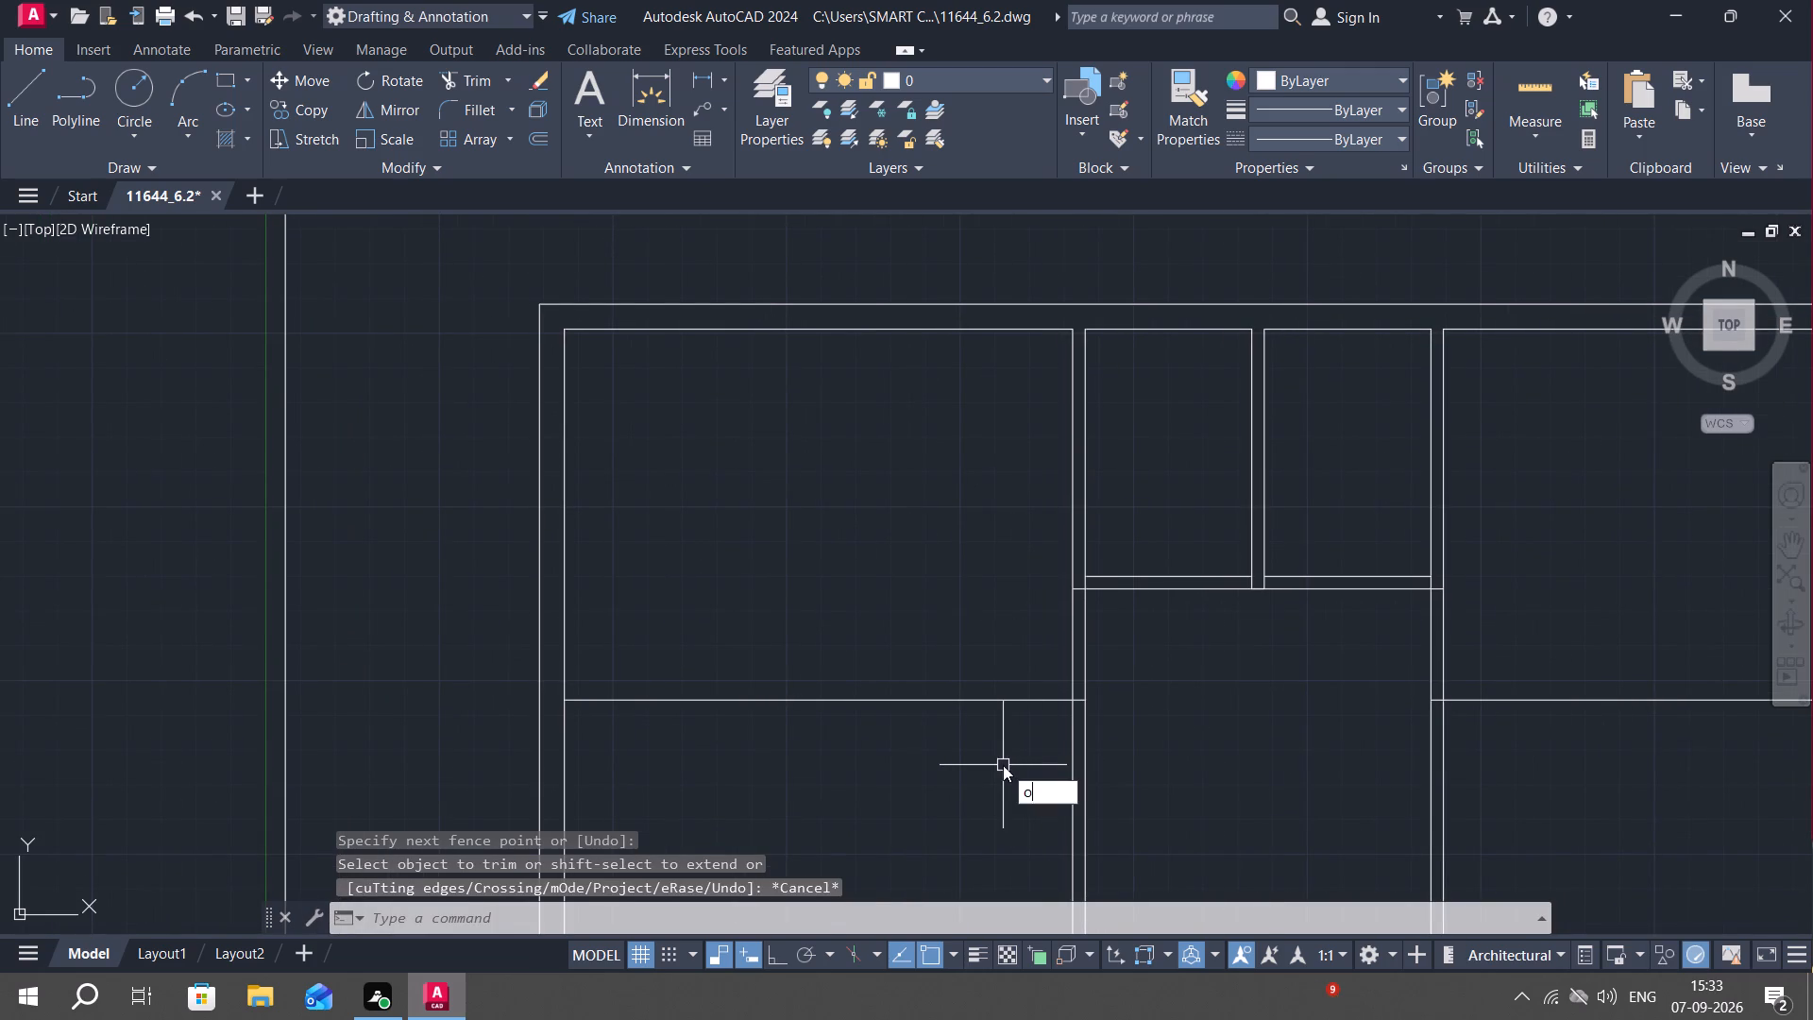
{"action": "key", "text": "space"}
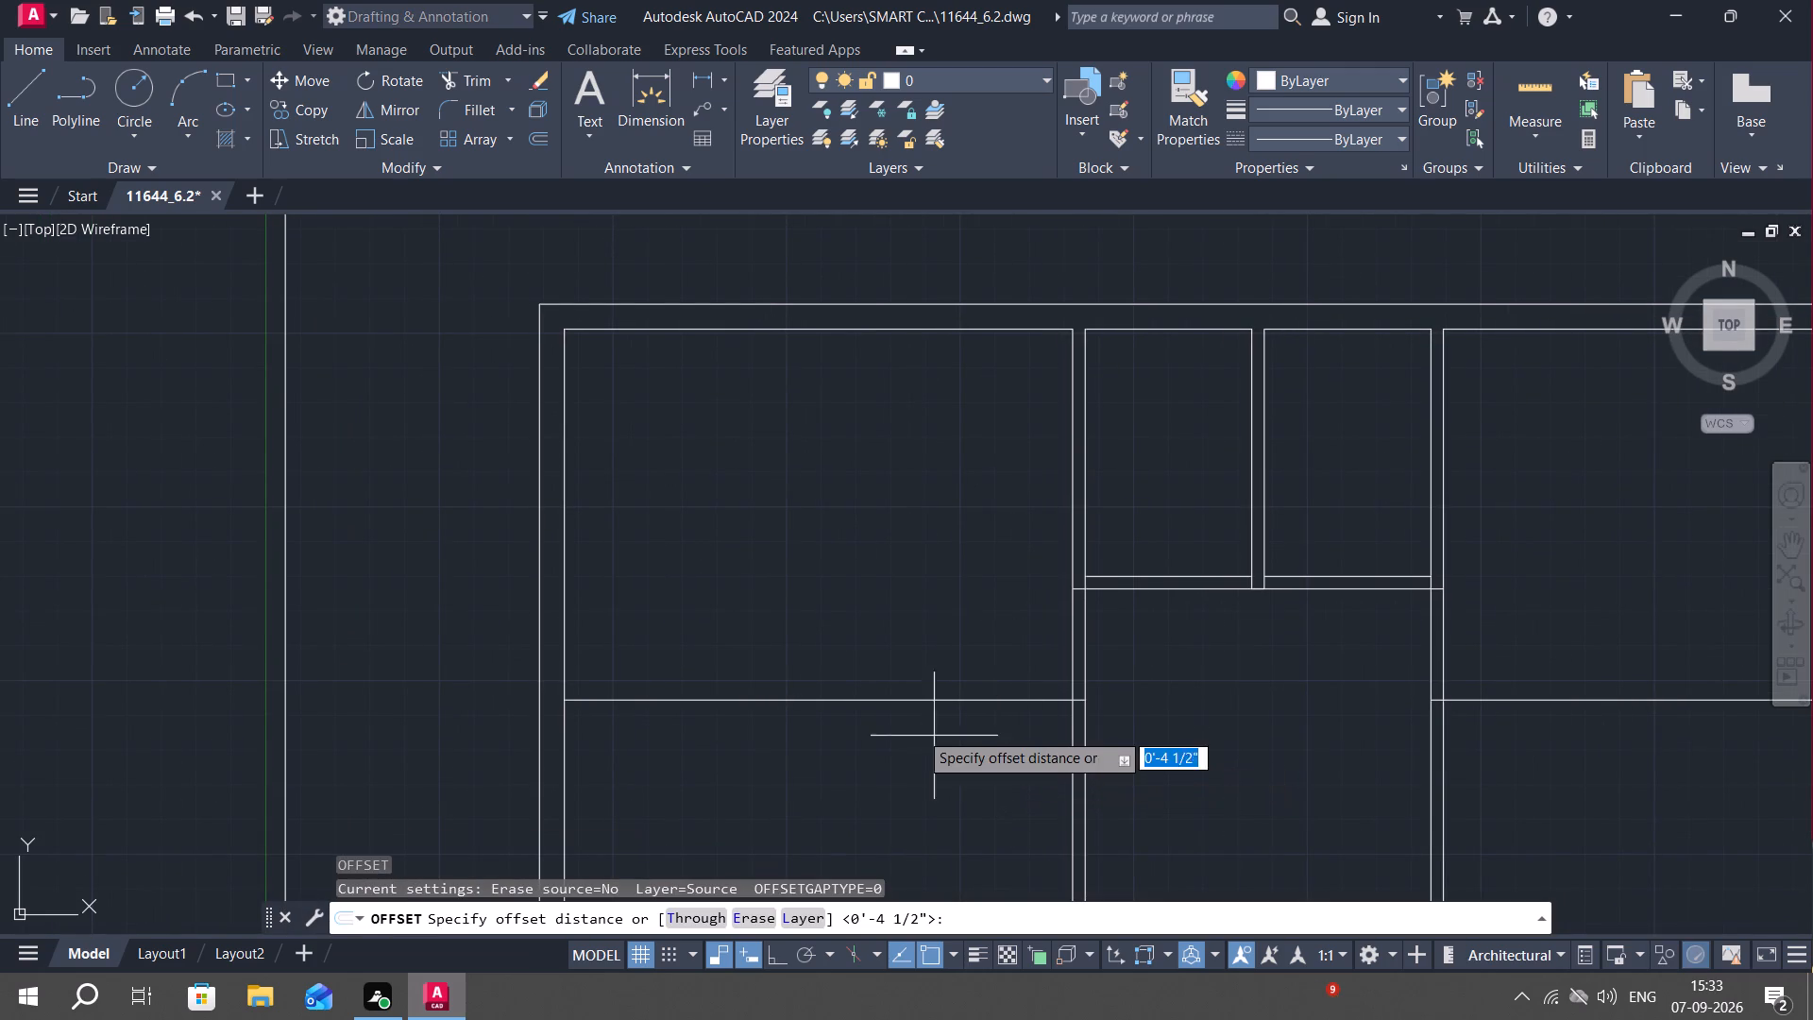
{"action": "key", "text": "space"}
{"action": "left_click", "coordinate": [877, 697]}
{"action": "left_click", "coordinate": [877, 787]}
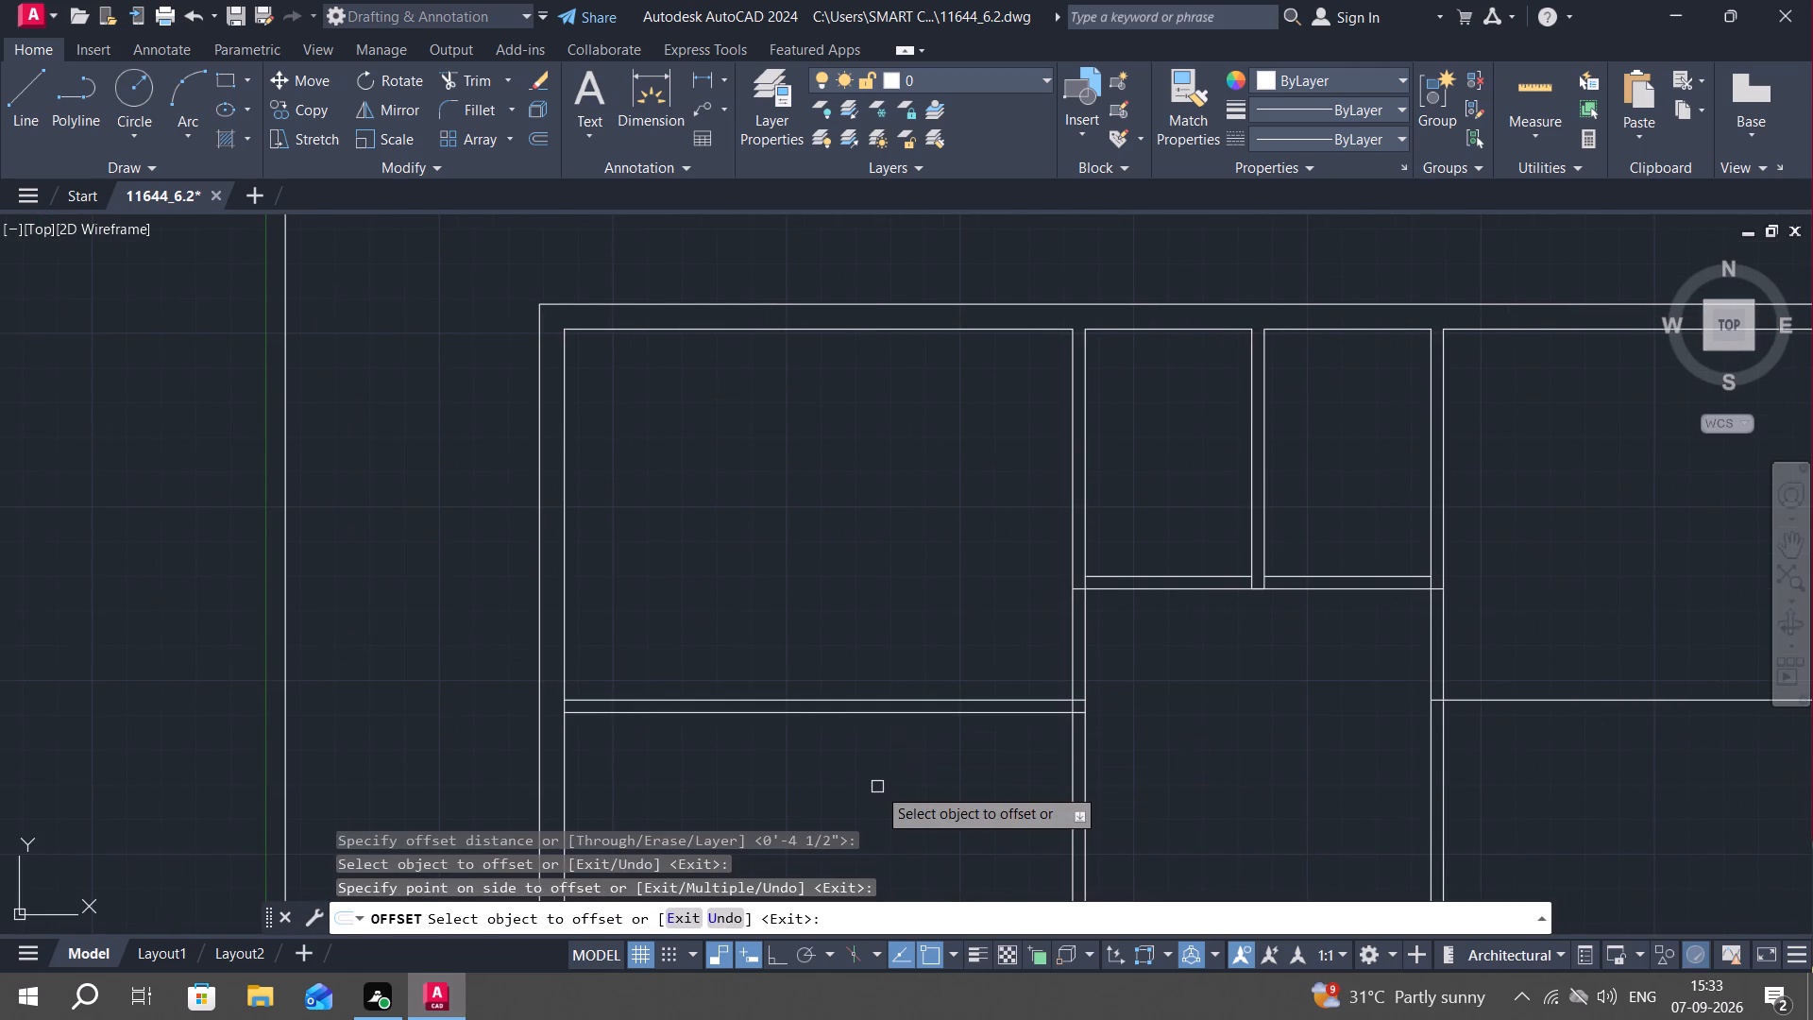
{"action": "key", "text": "Escape"}
Offset the remaining horizontal division line to the right of the narrow rooms 4.5" downward to form a partition.
{"action": "middle_click_drag", "start_coordinate": [968, 765], "coordinate": [856, 699]}
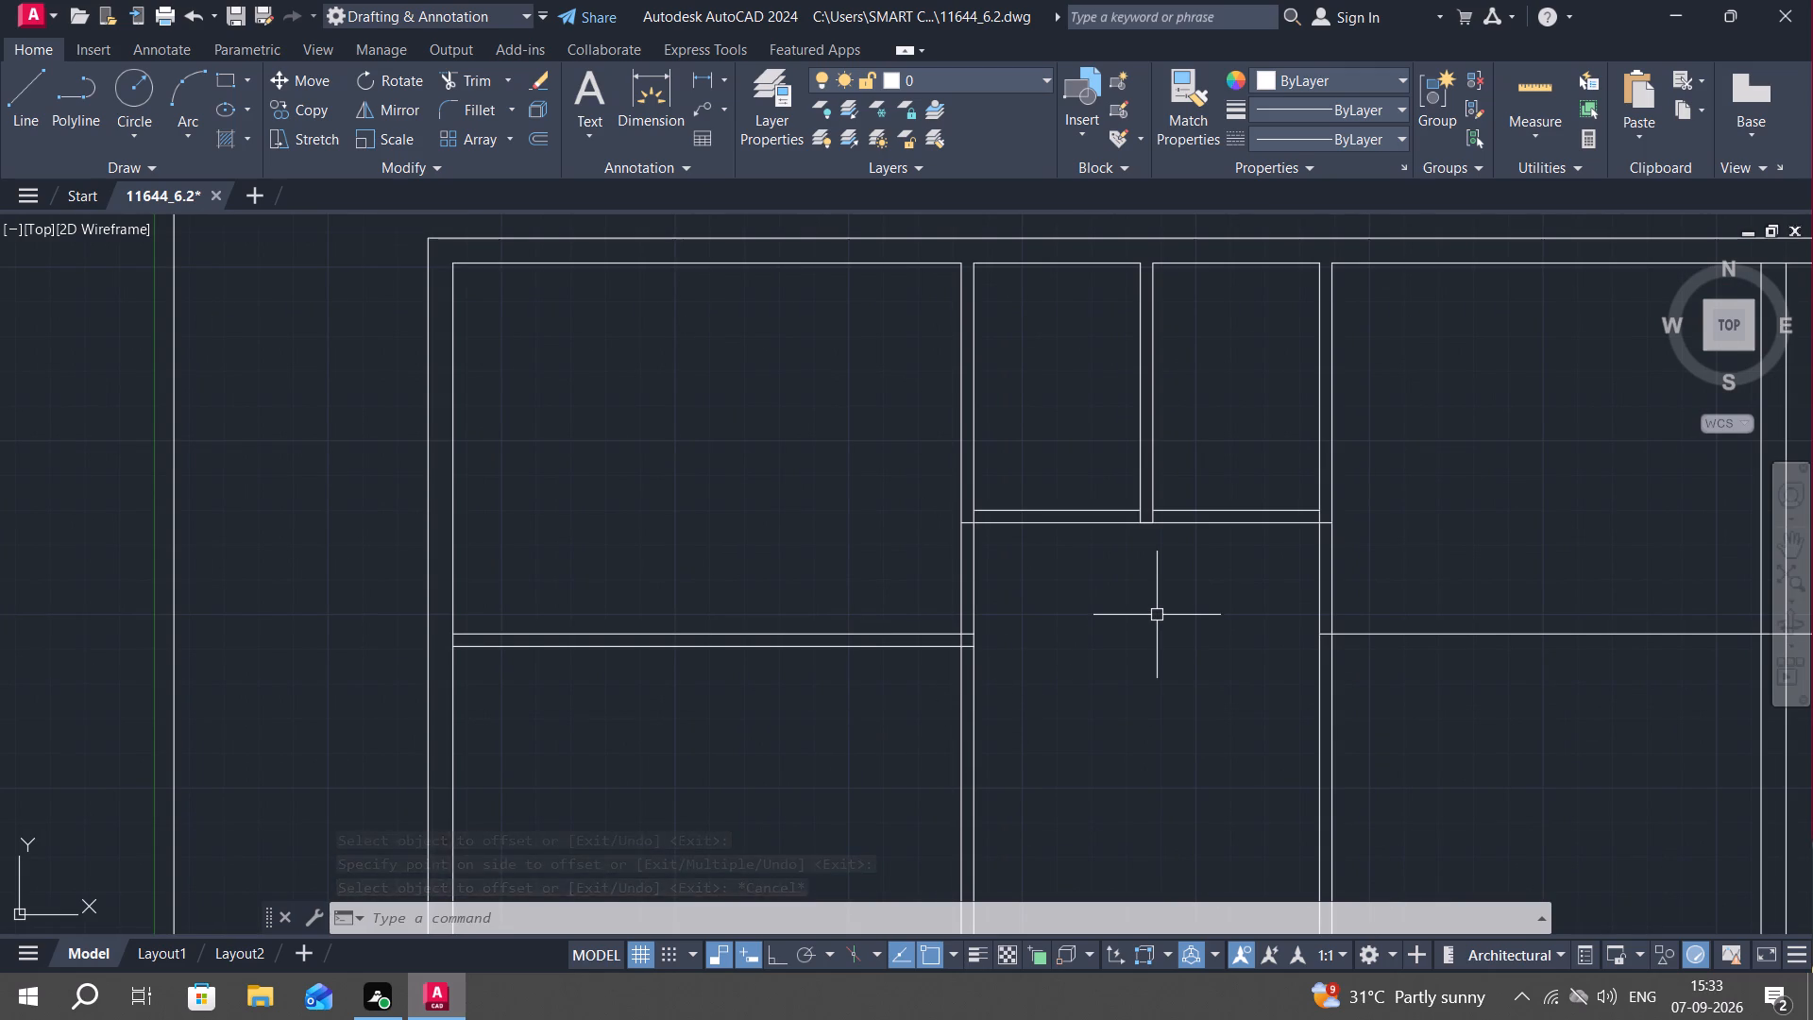
{"action": "scroll", "coordinate": [1123, 617], "scroll_direction": "down", "scroll_amount": 1}
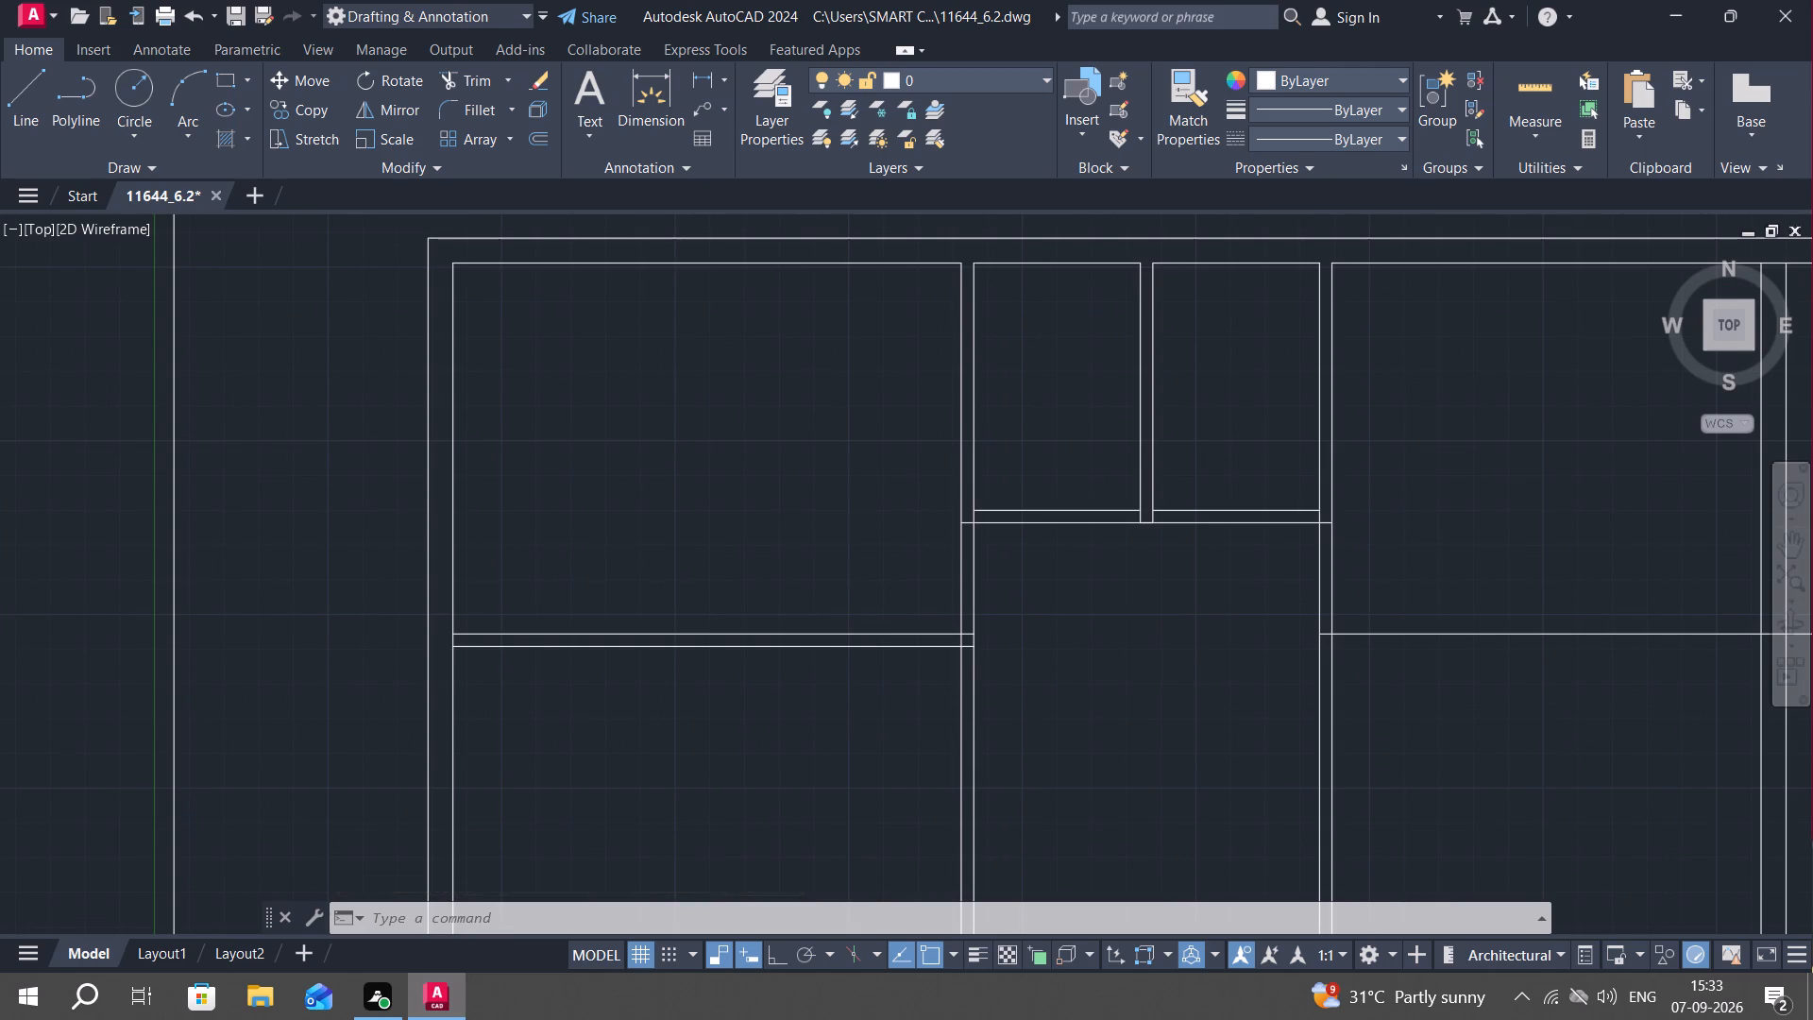
{"action": "middle_click_drag", "start_coordinate": [1099, 611], "coordinate": [1078, 604]}
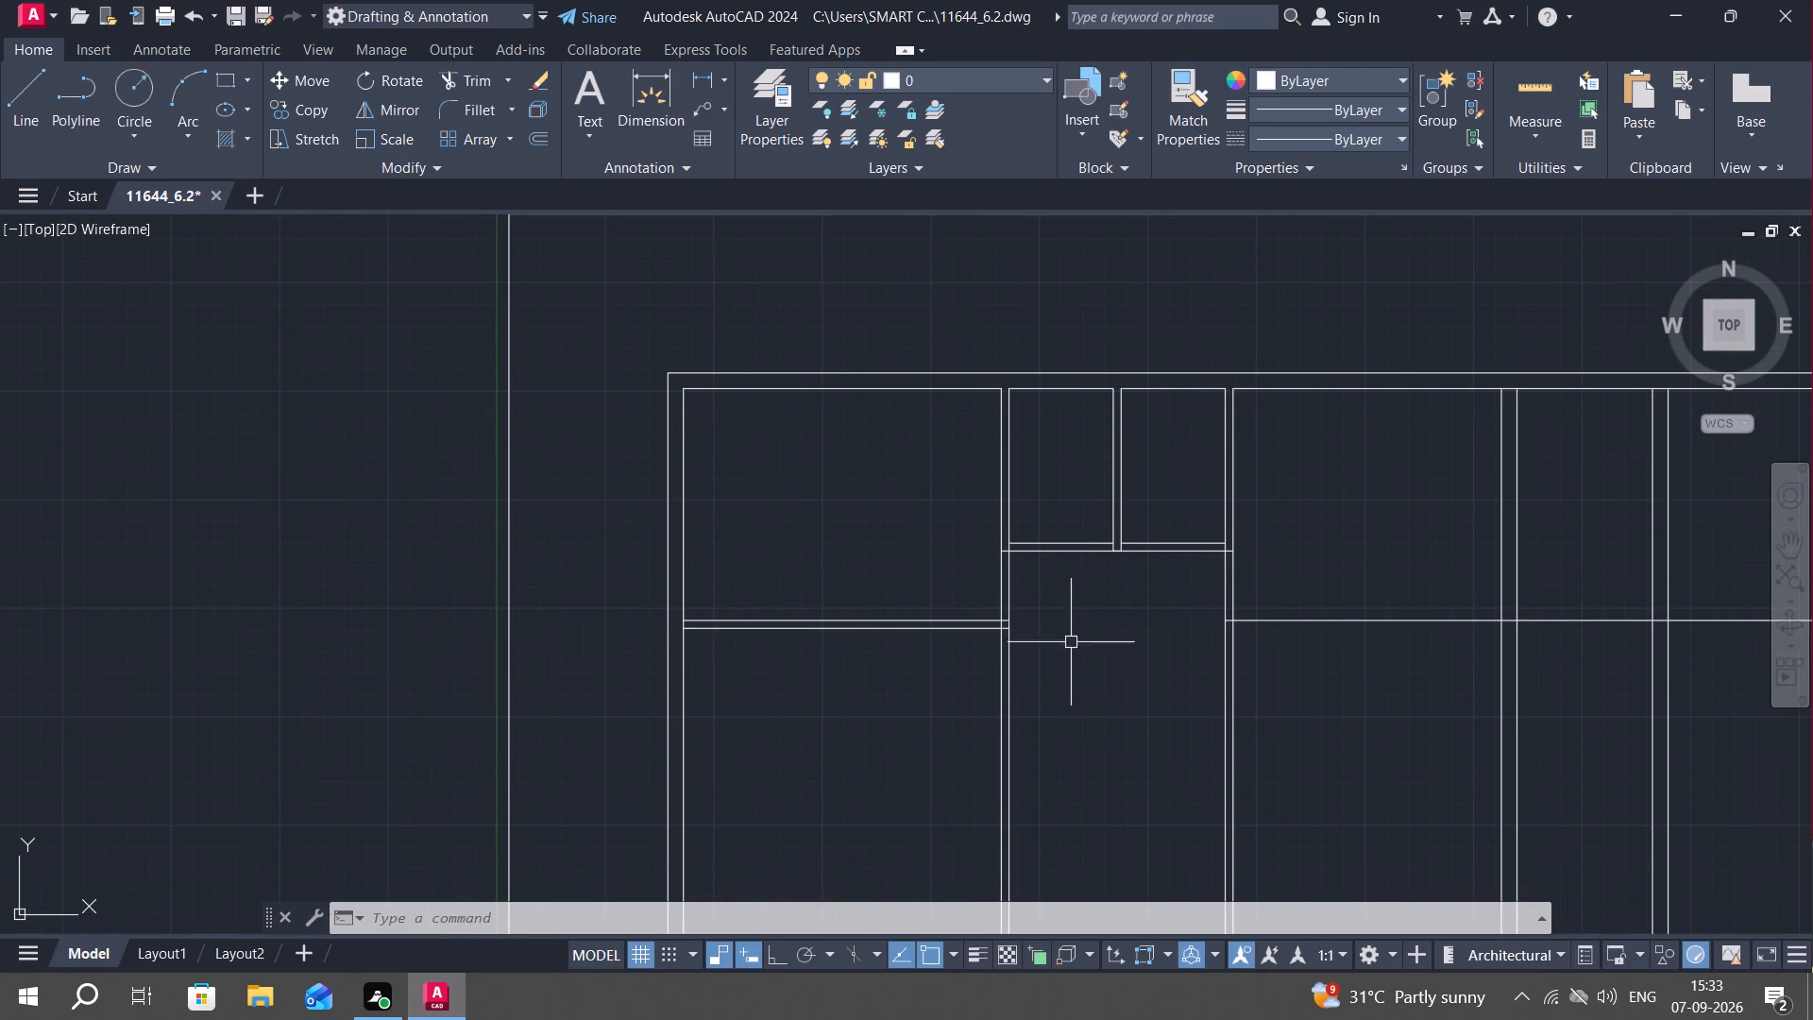
{"action": "type", "text": "o"}
{"action": "key", "text": "space"}
{"action": "key", "text": "space"}
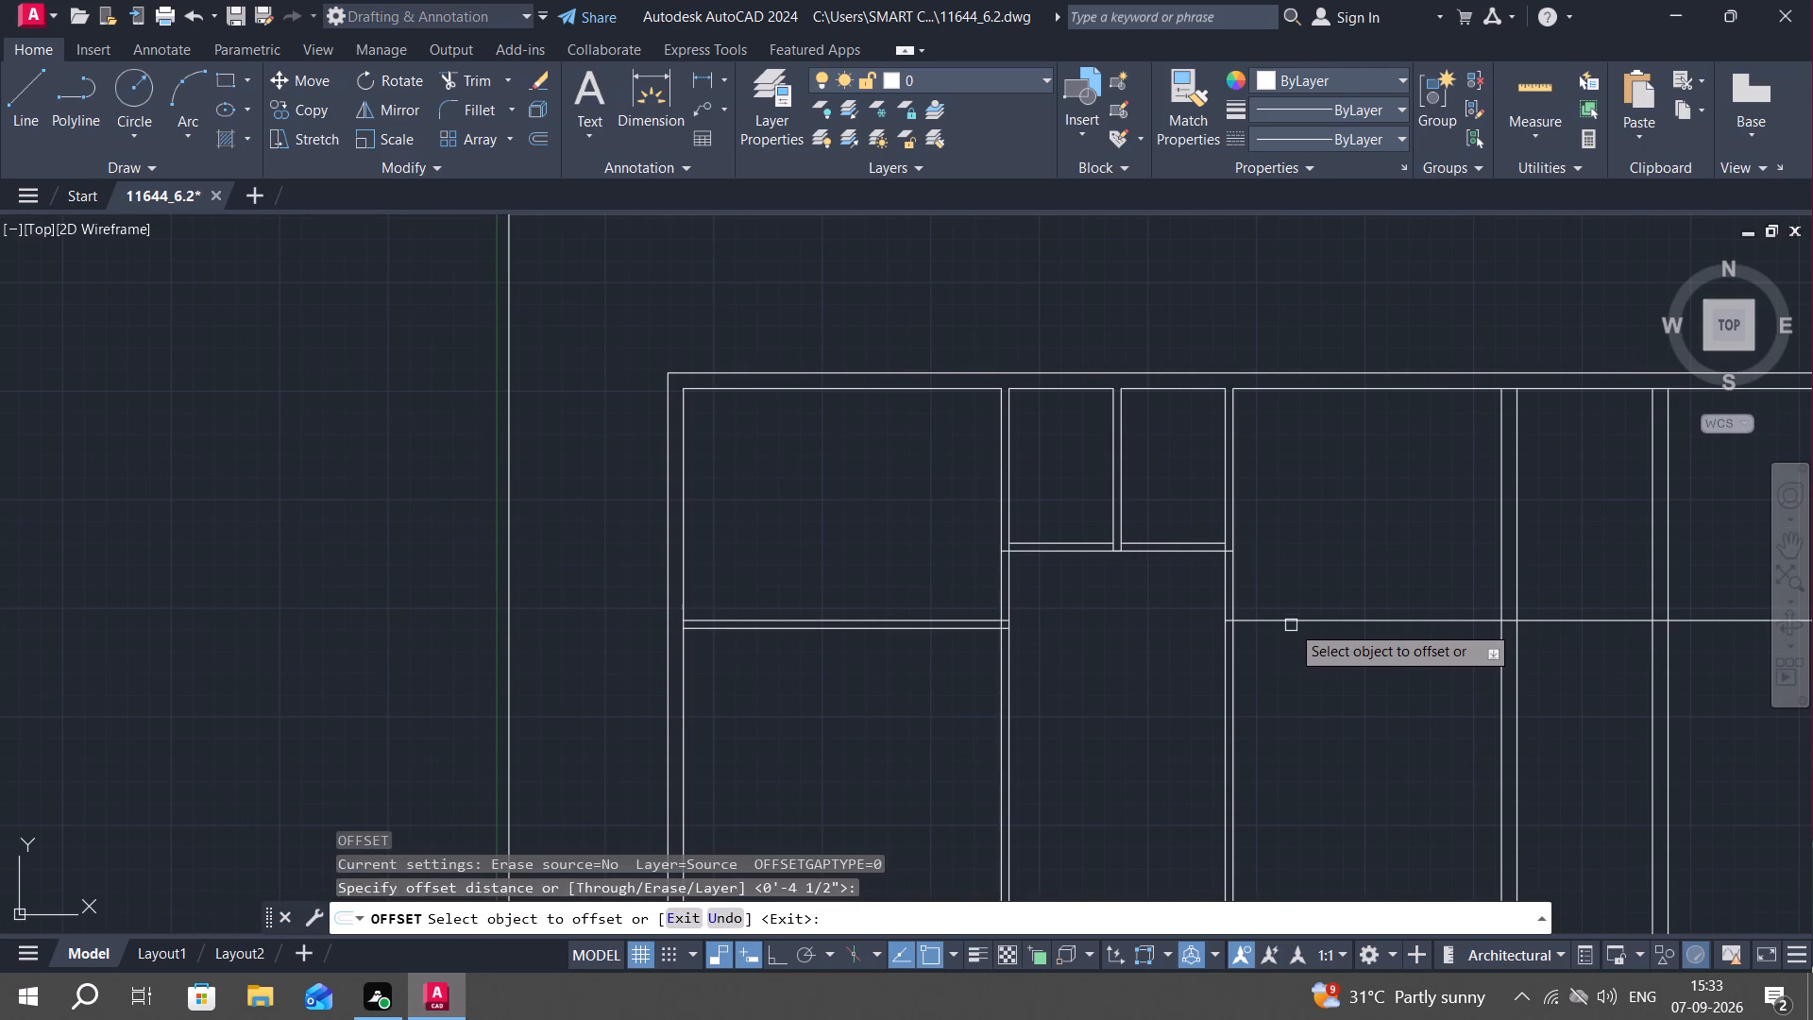
{"action": "left_click", "coordinate": [1294, 620]}
{"action": "left_click", "coordinate": [1292, 662]}
{"action": "key", "text": "Escape"}
{"action": "middle_click_drag", "start_coordinate": [1296, 672], "coordinate": [1296, 671]}
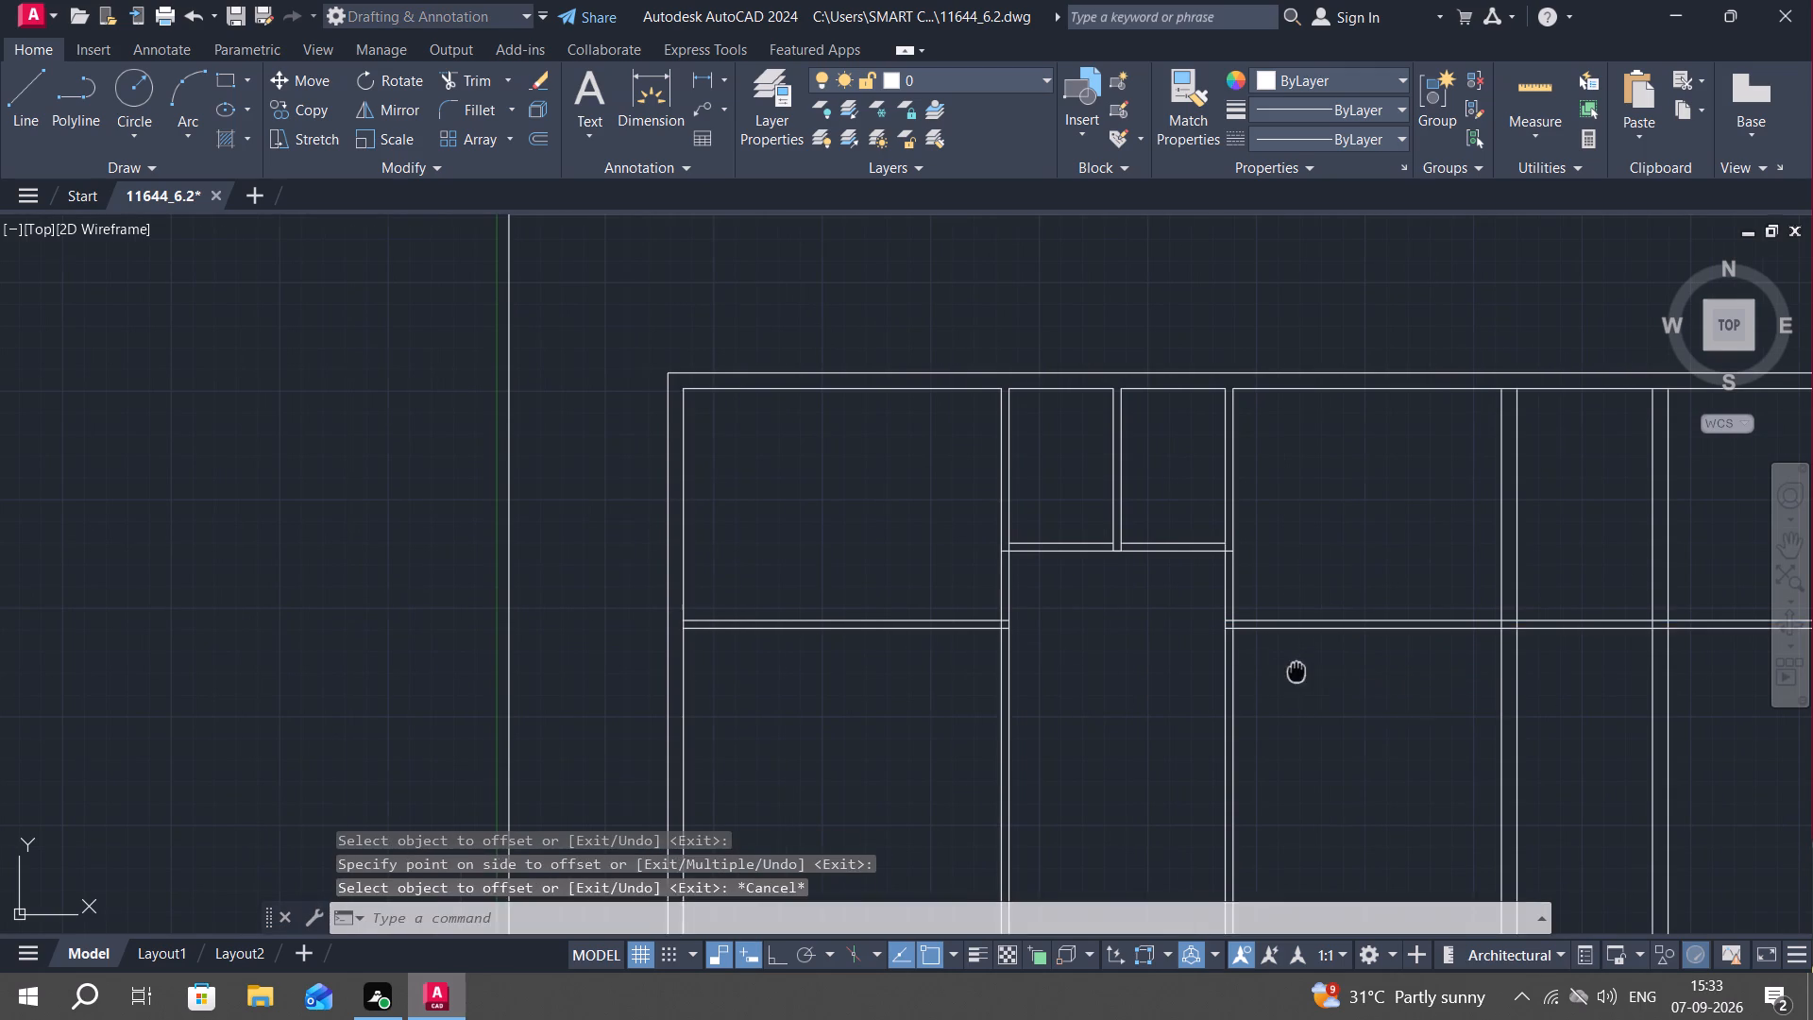
Trim away the two vertical partitions on either side of the narrow rooms below the horizontal partitions.
{"action": "middle_click_drag", "start_coordinate": [1296, 671], "coordinate": [1133, 651]}
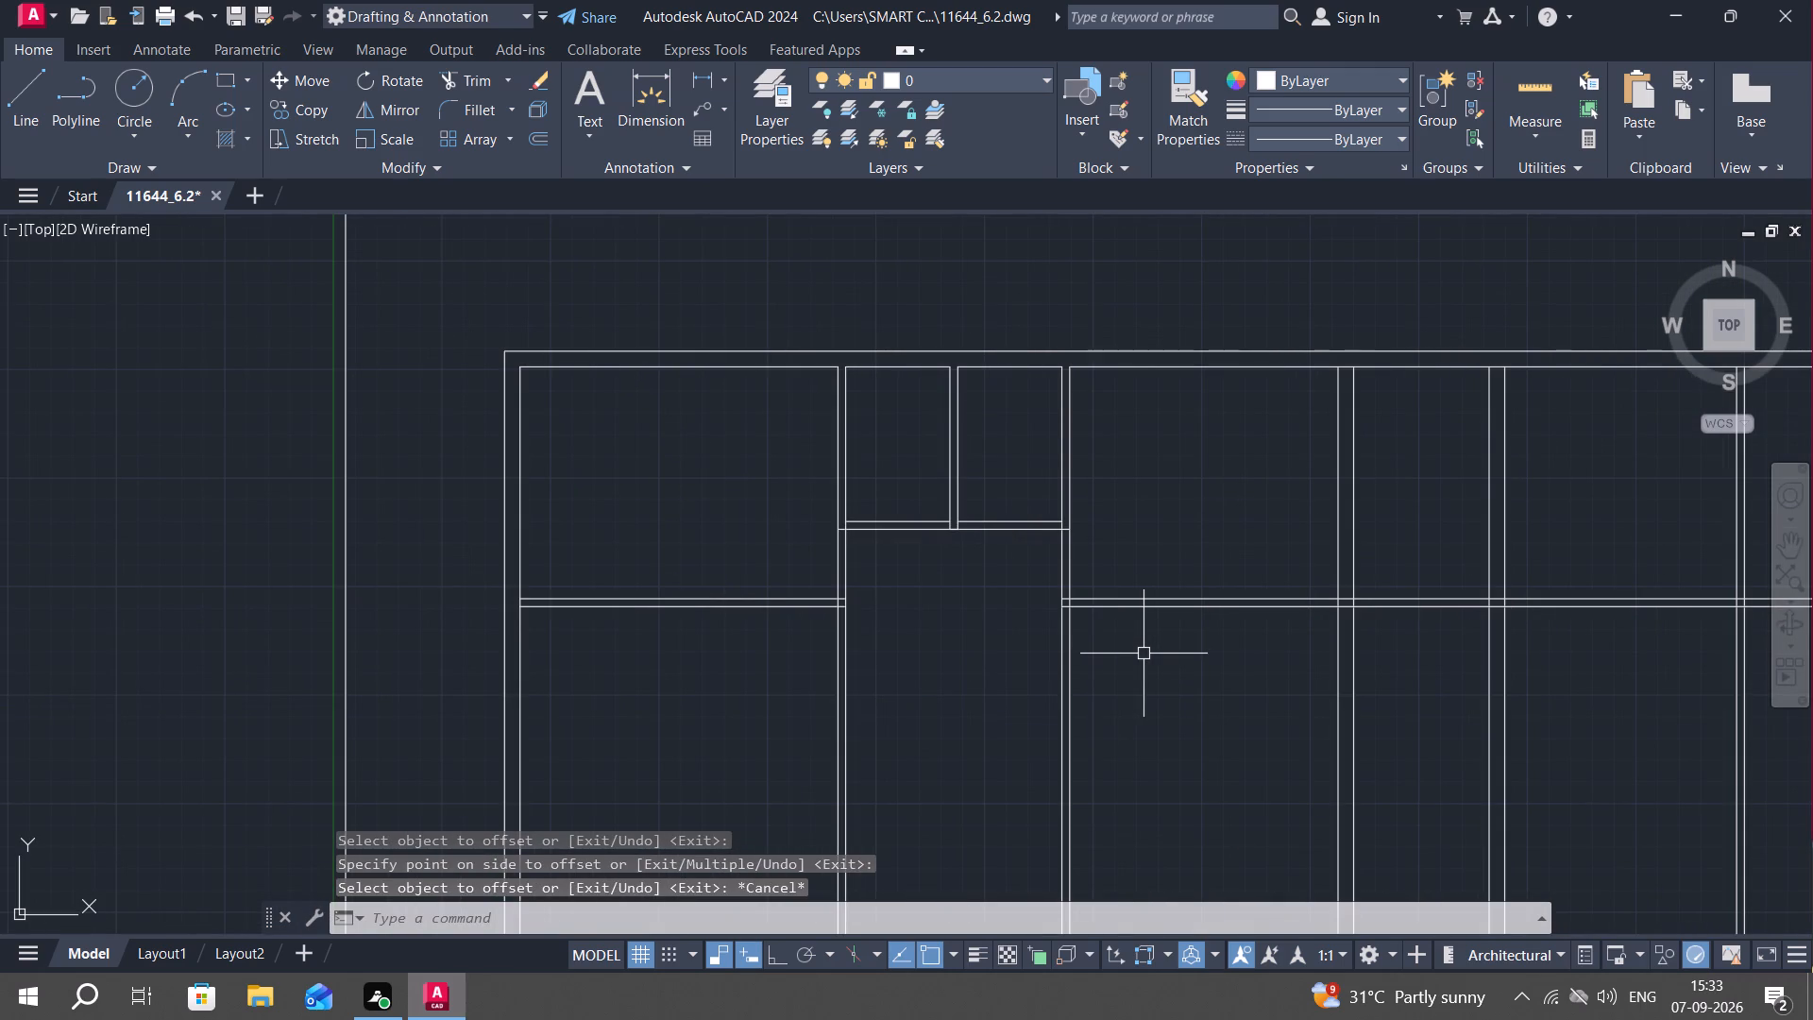
{"action": "key", "text": "Escape"}
{"action": "middle_click_drag", "start_coordinate": [1189, 644], "coordinate": [1103, 623]}
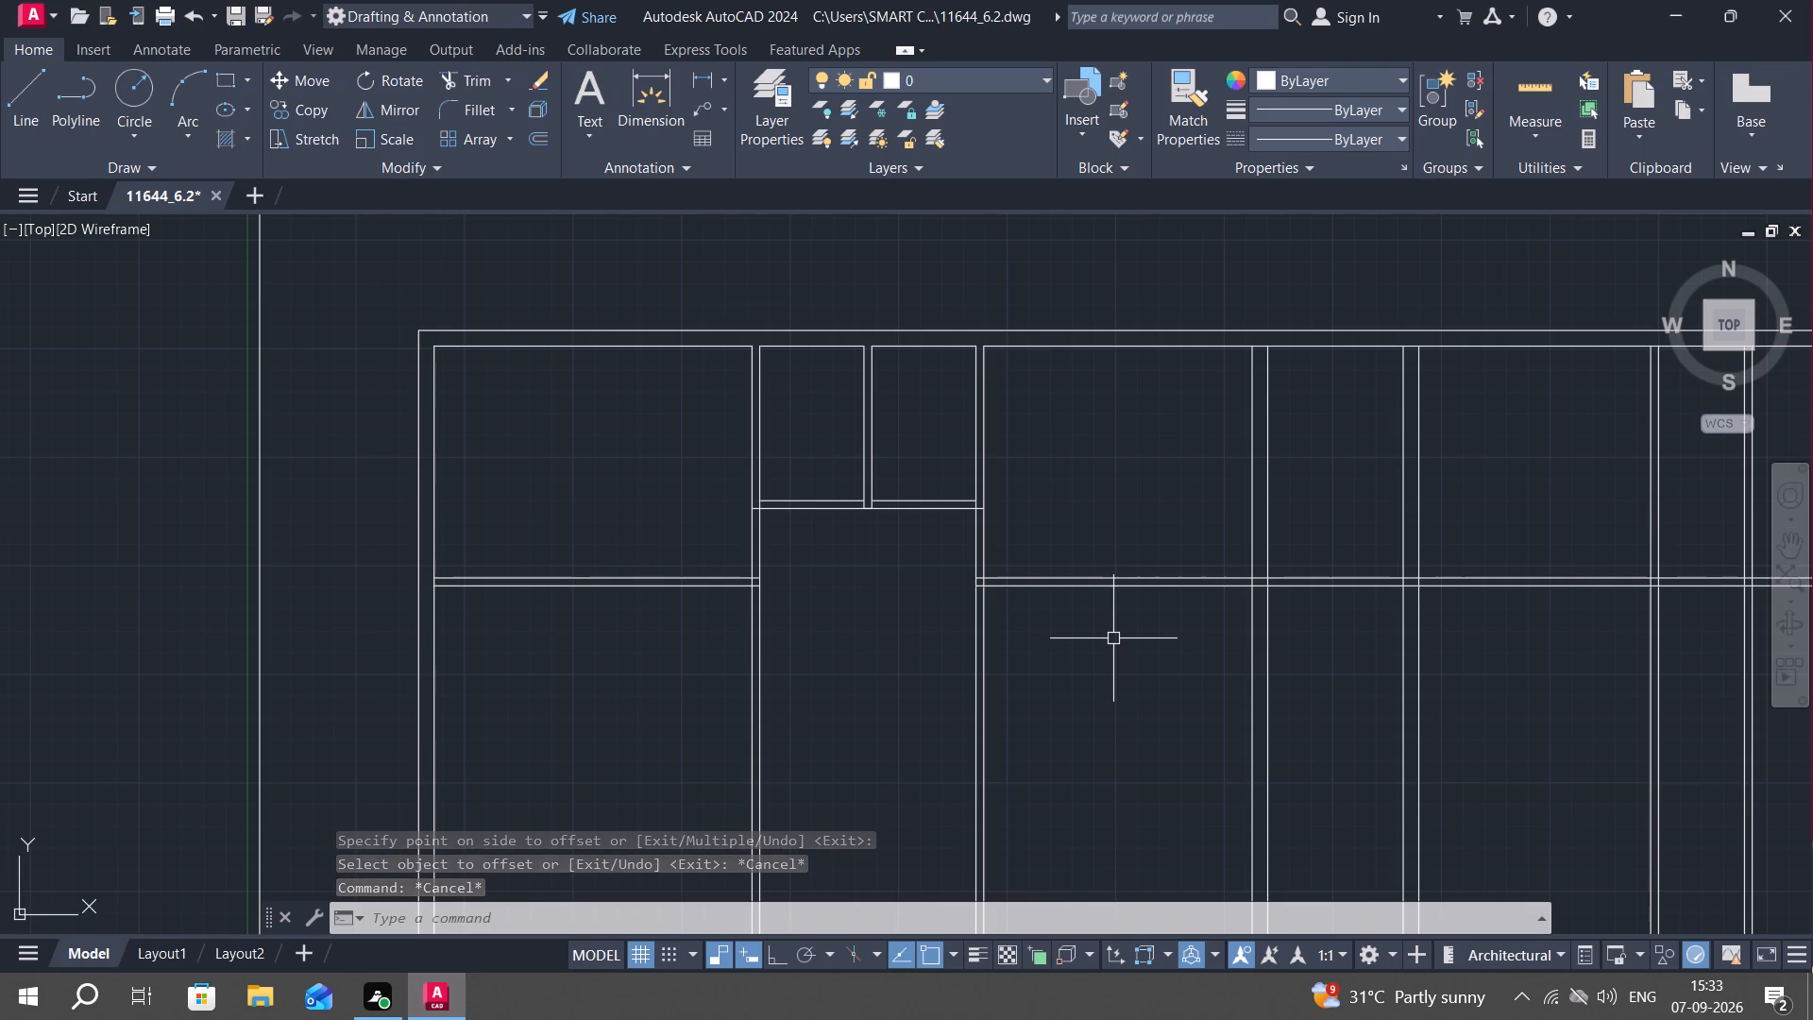
{"action": "middle_click_drag", "start_coordinate": [1131, 659], "coordinate": [1131, 656]}
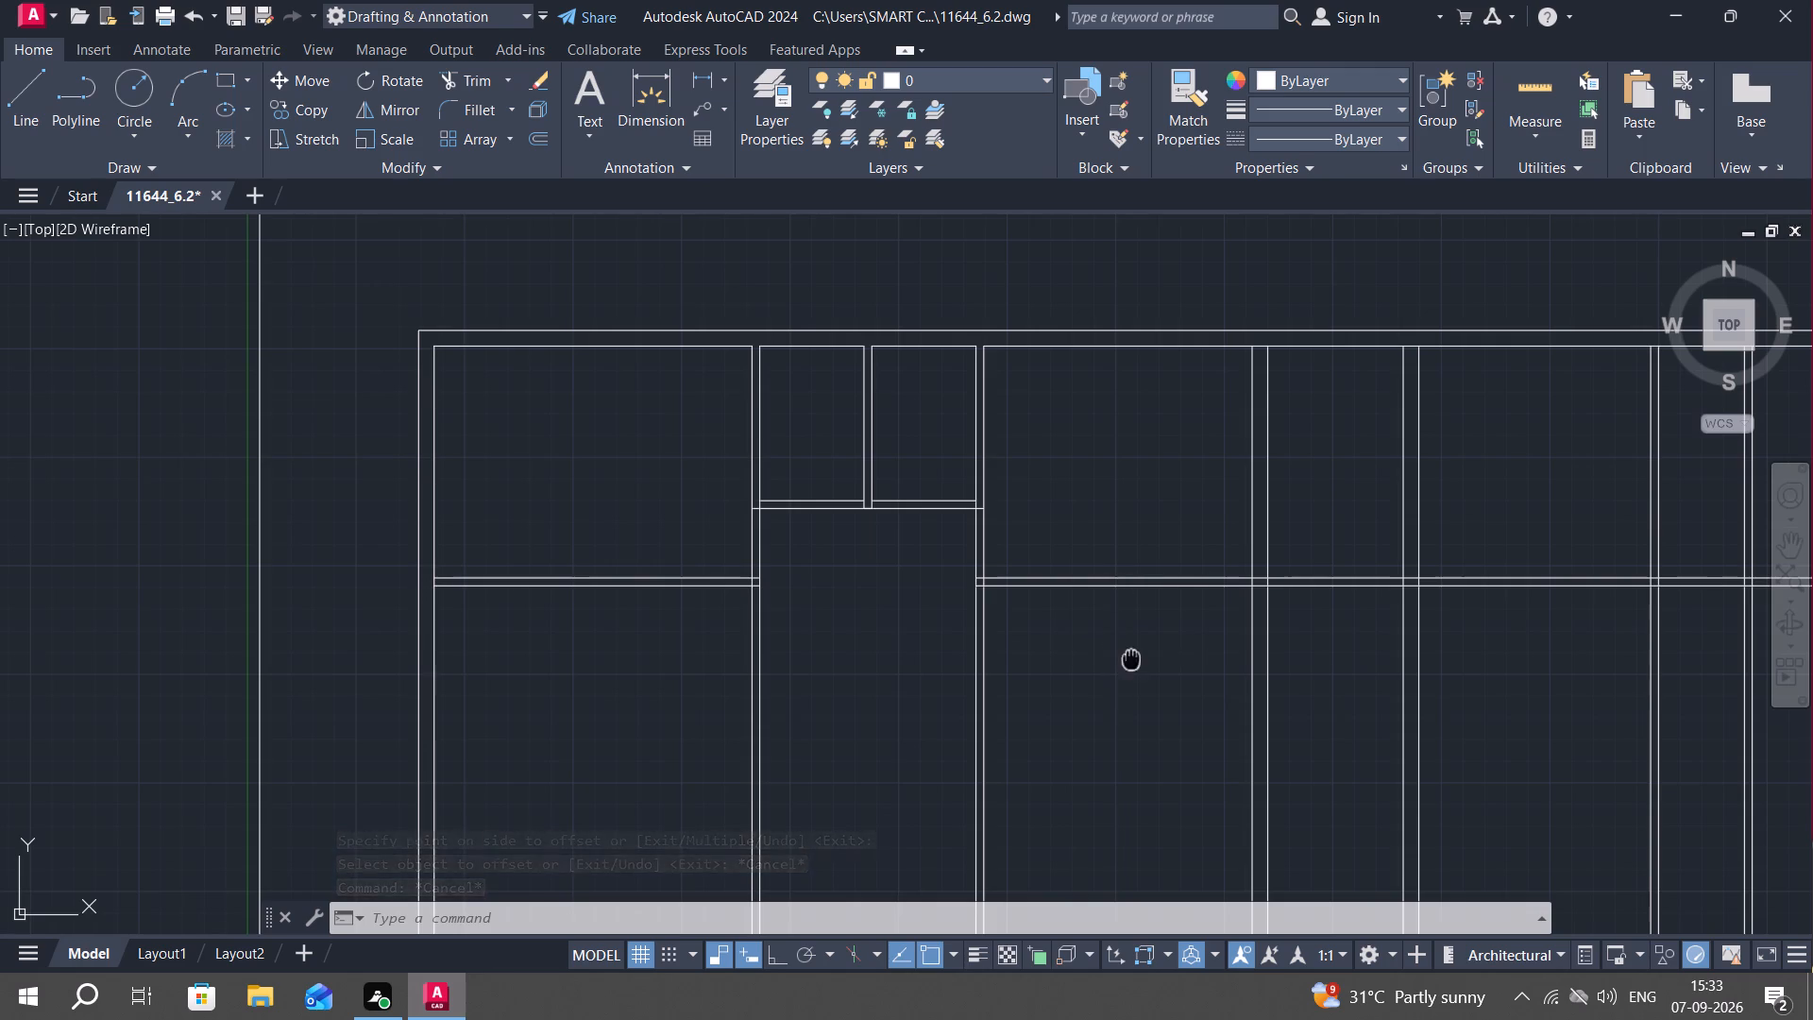
{"action": "middle_click_drag", "start_coordinate": [1131, 656], "coordinate": [1106, 588]}
{"action": "scroll", "coordinate": [1110, 601], "scroll_direction": "down", "scroll_amount": 1}
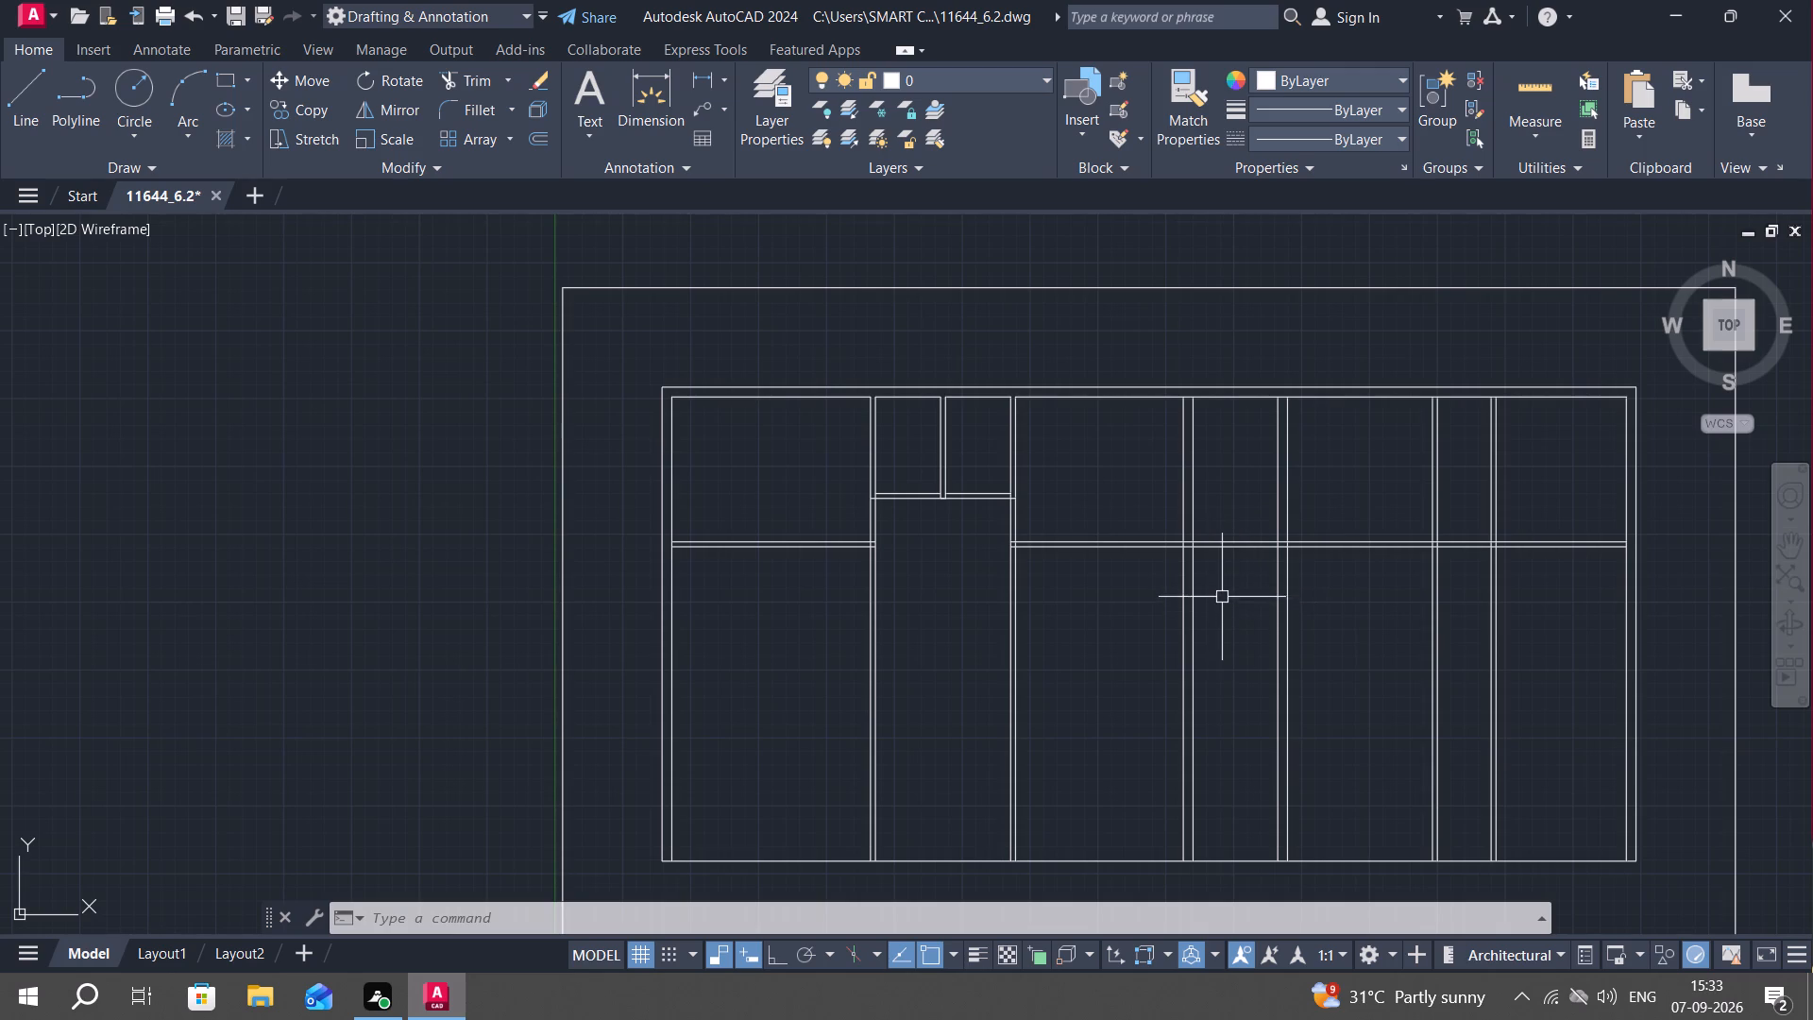
{"action": "key", "text": "t"}
{"action": "type", "text": "r"}
{"action": "key", "text": "space"}
{"action": "left_click_drag", "start_coordinate": [1110, 648], "coordinate": [993, 687]}
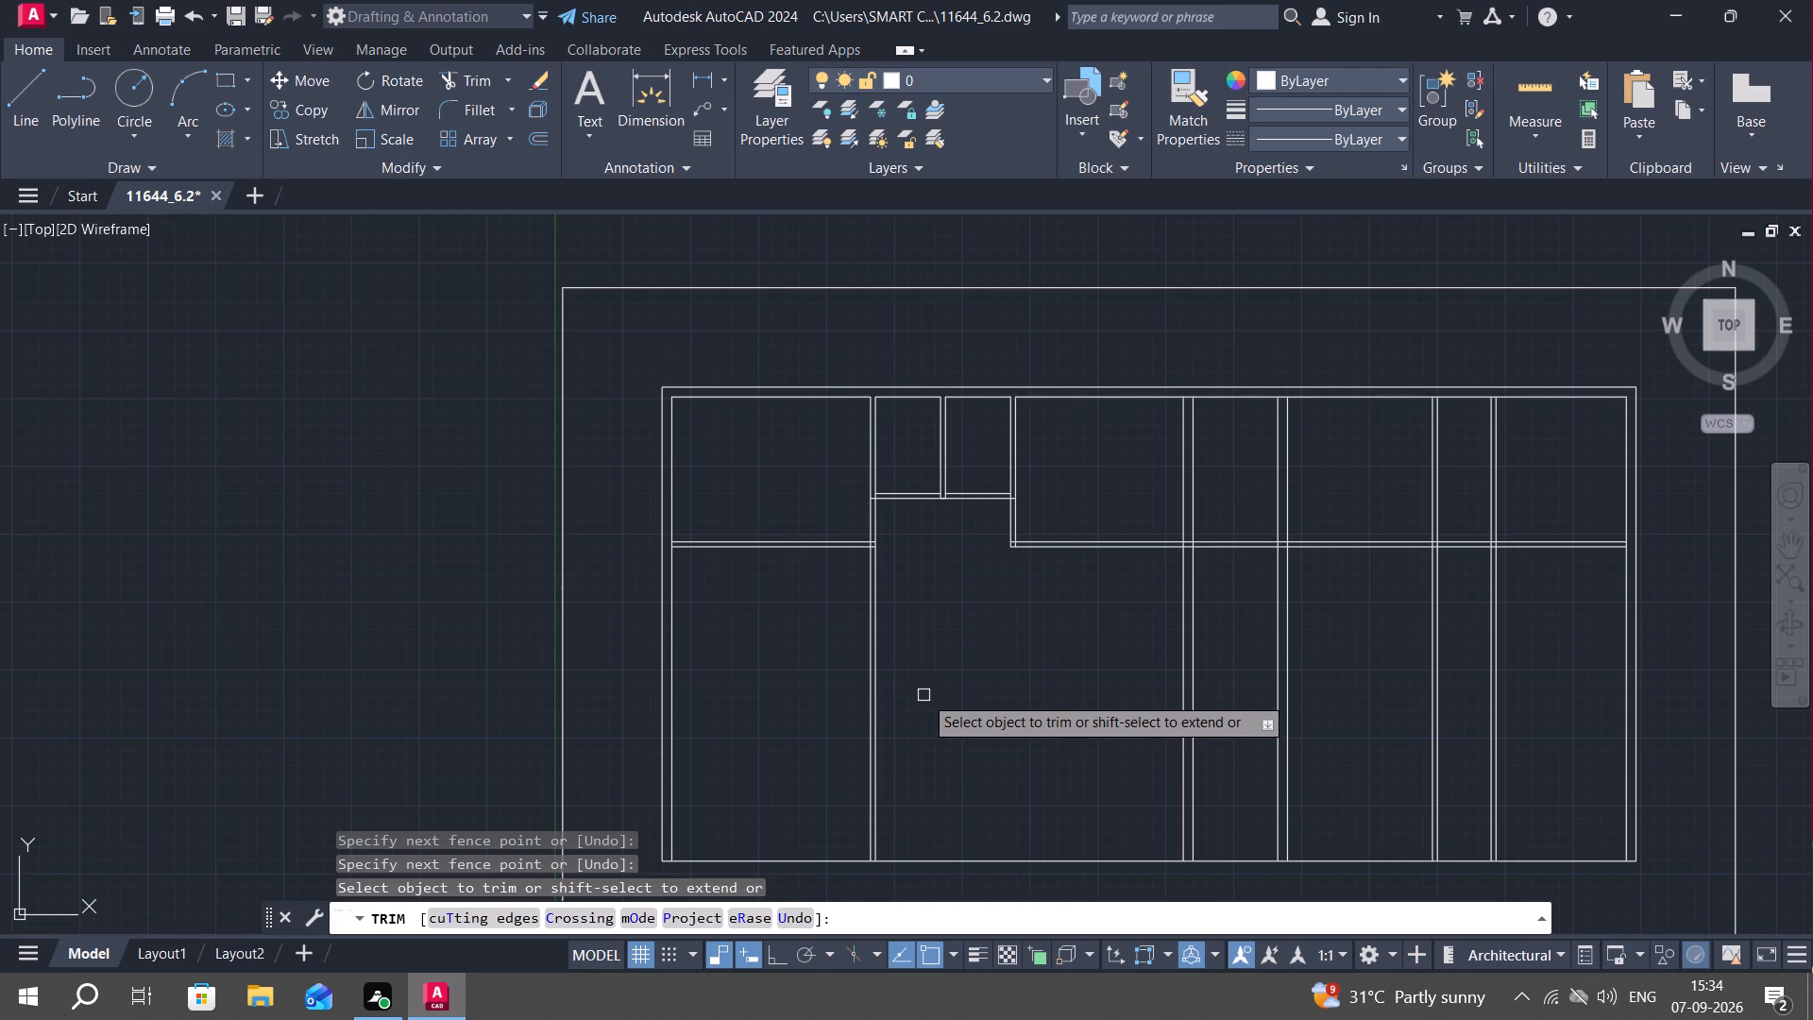
{"action": "middle_click_drag", "start_coordinate": [923, 695], "coordinate": [995, 693]}
{"action": "left_click_drag", "start_coordinate": [900, 701], "coordinate": [984, 699]}
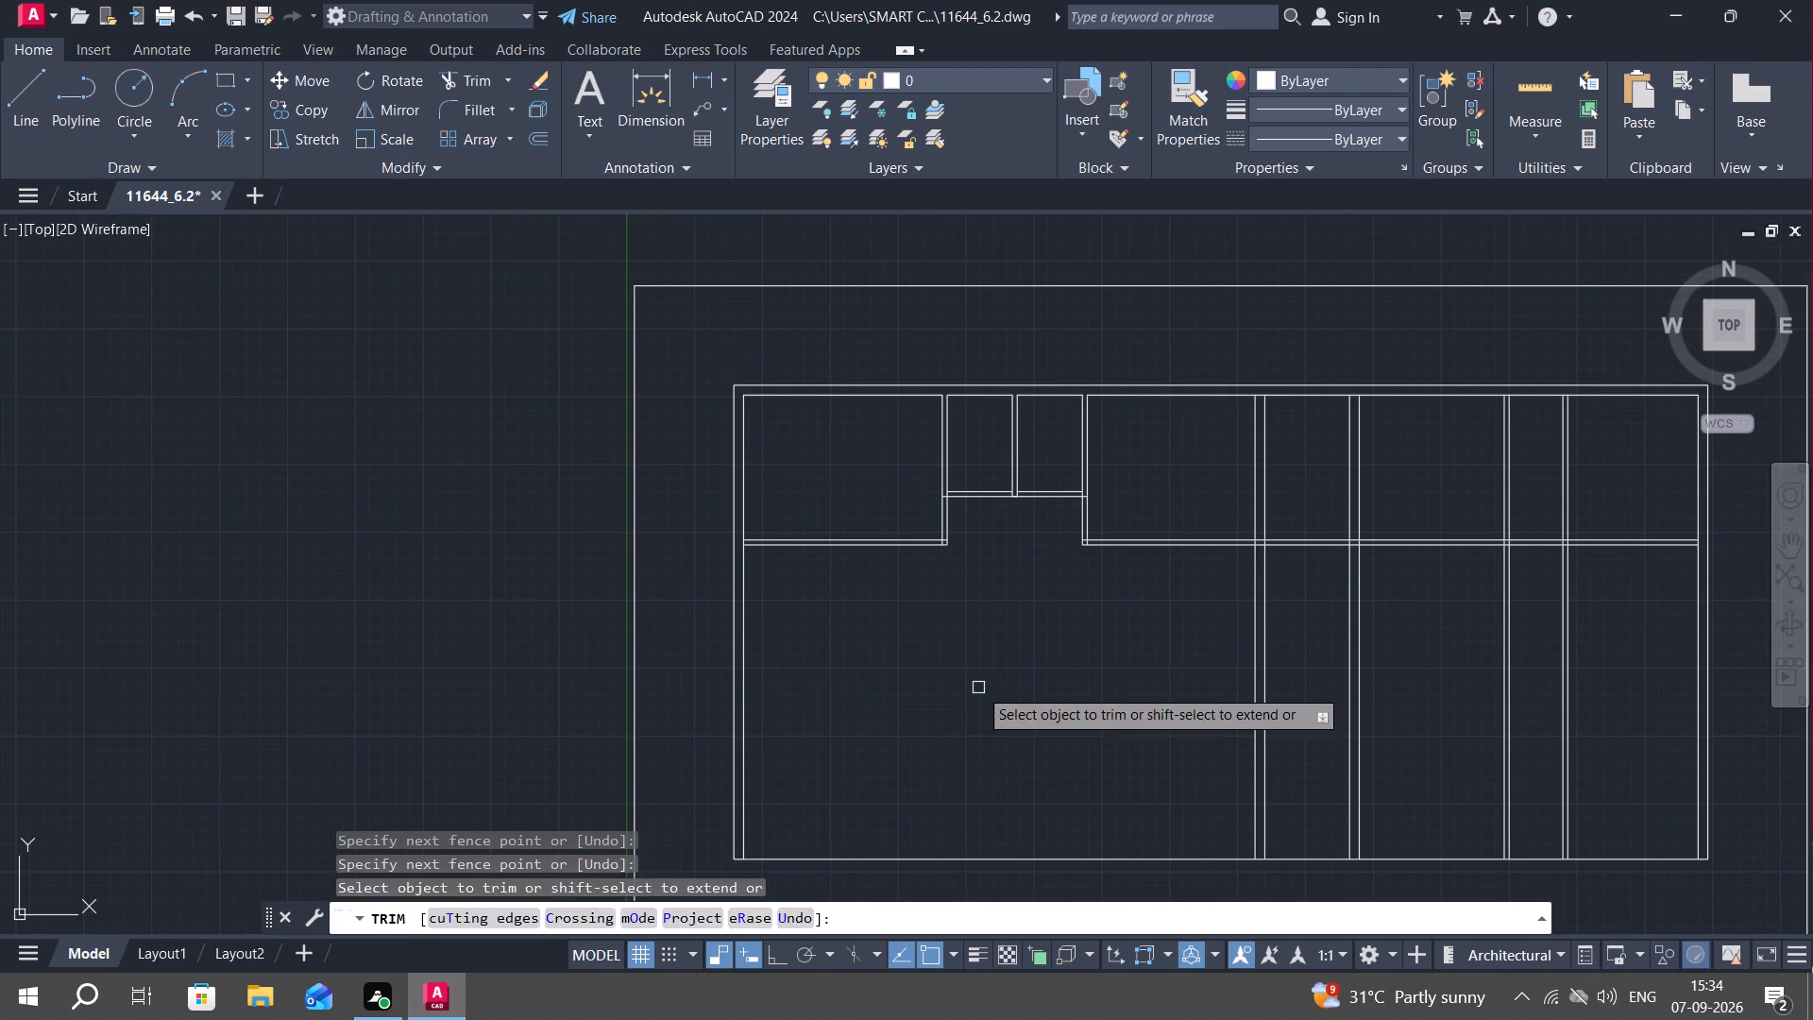
{"action": "key", "text": "Escape"}
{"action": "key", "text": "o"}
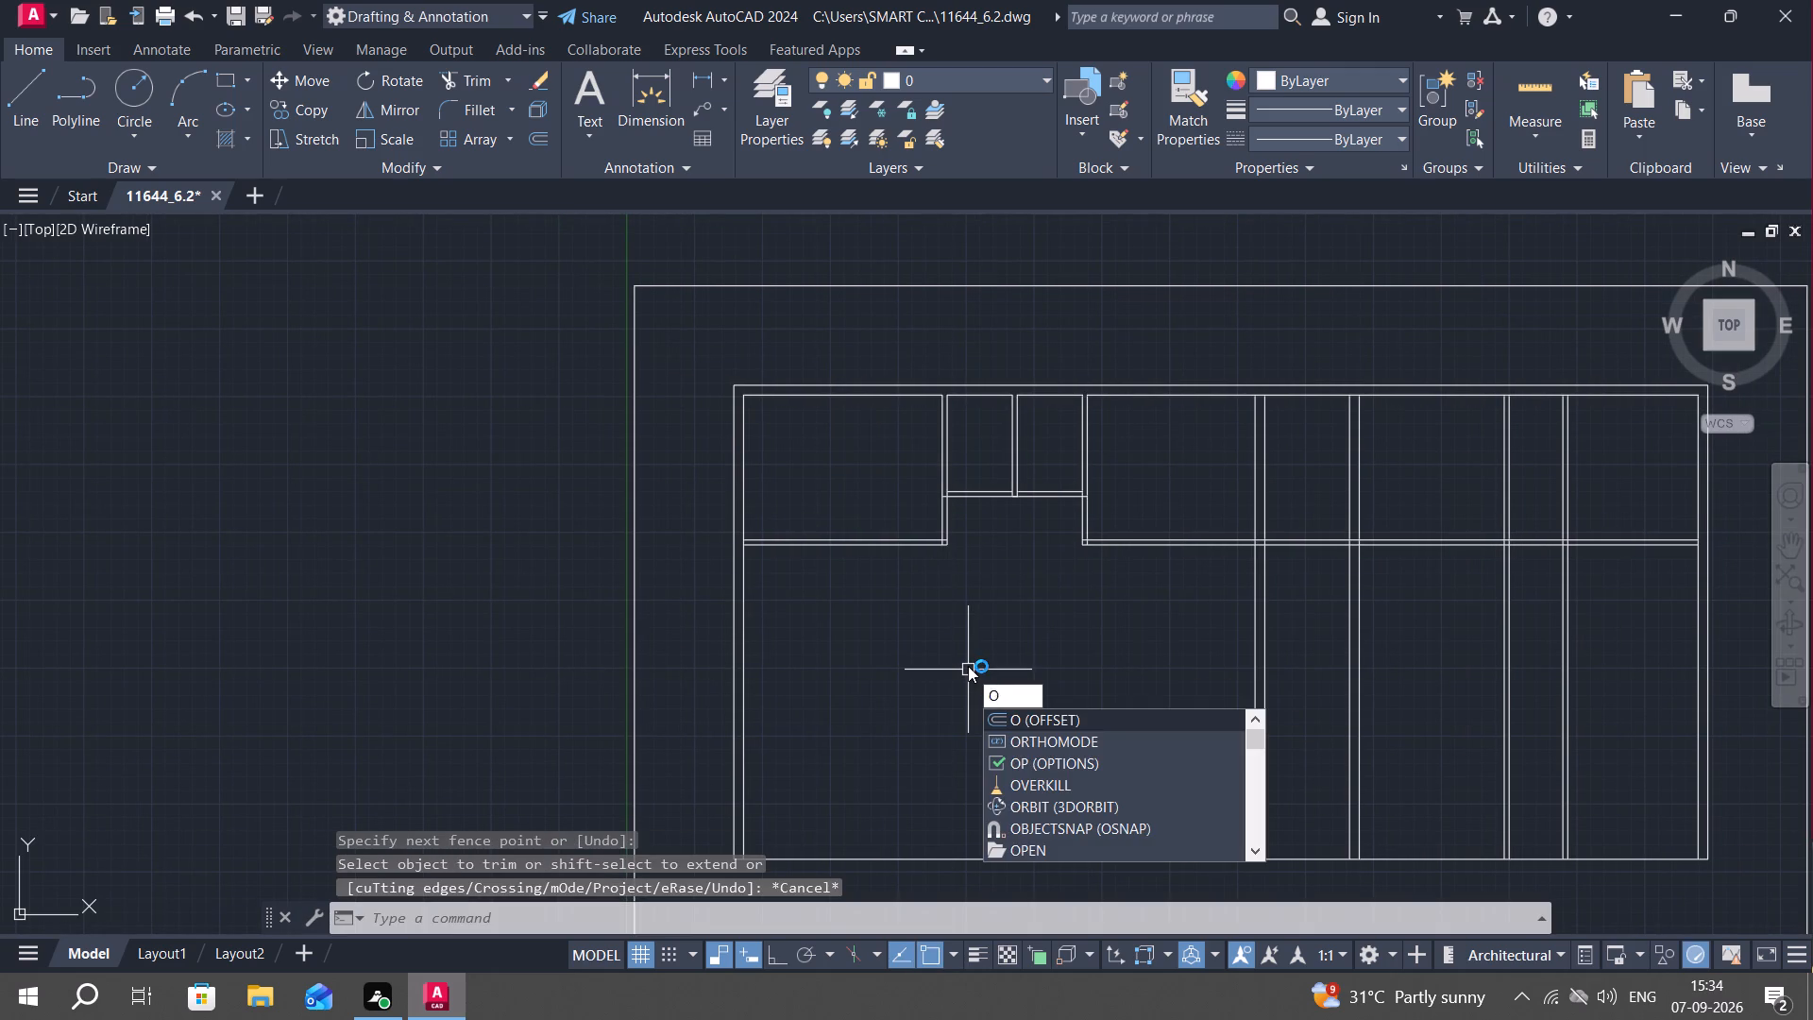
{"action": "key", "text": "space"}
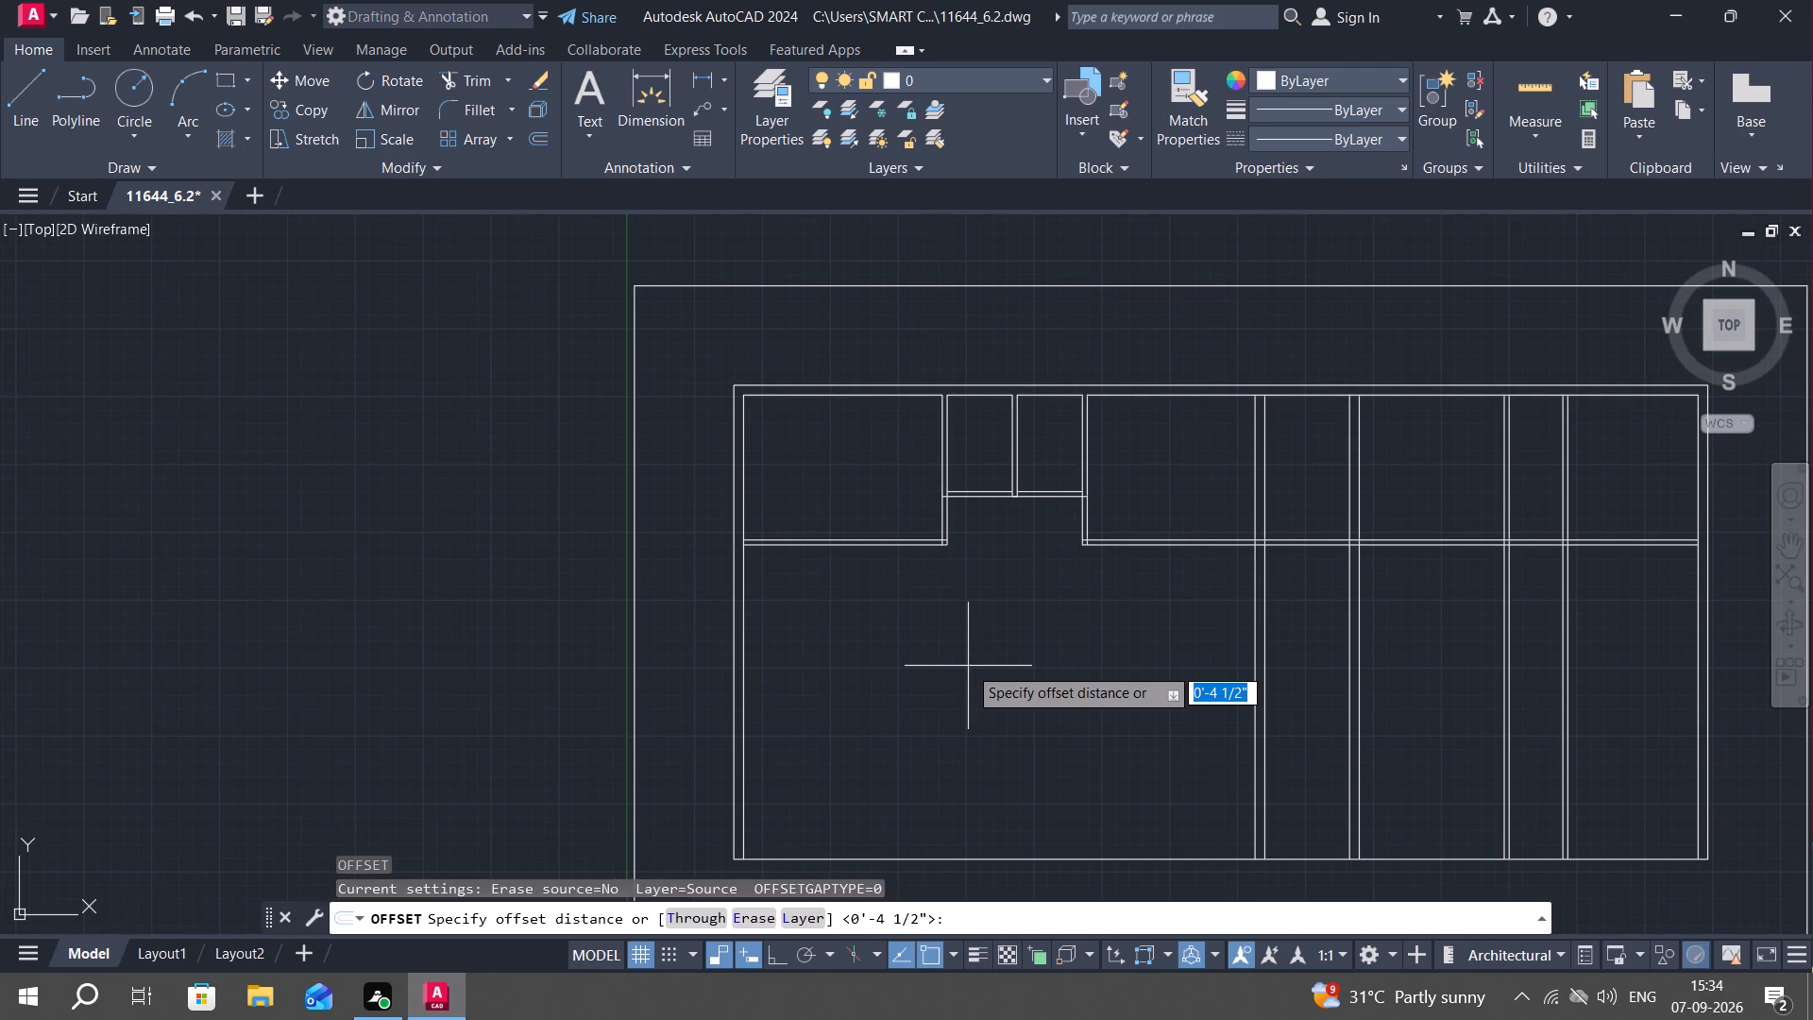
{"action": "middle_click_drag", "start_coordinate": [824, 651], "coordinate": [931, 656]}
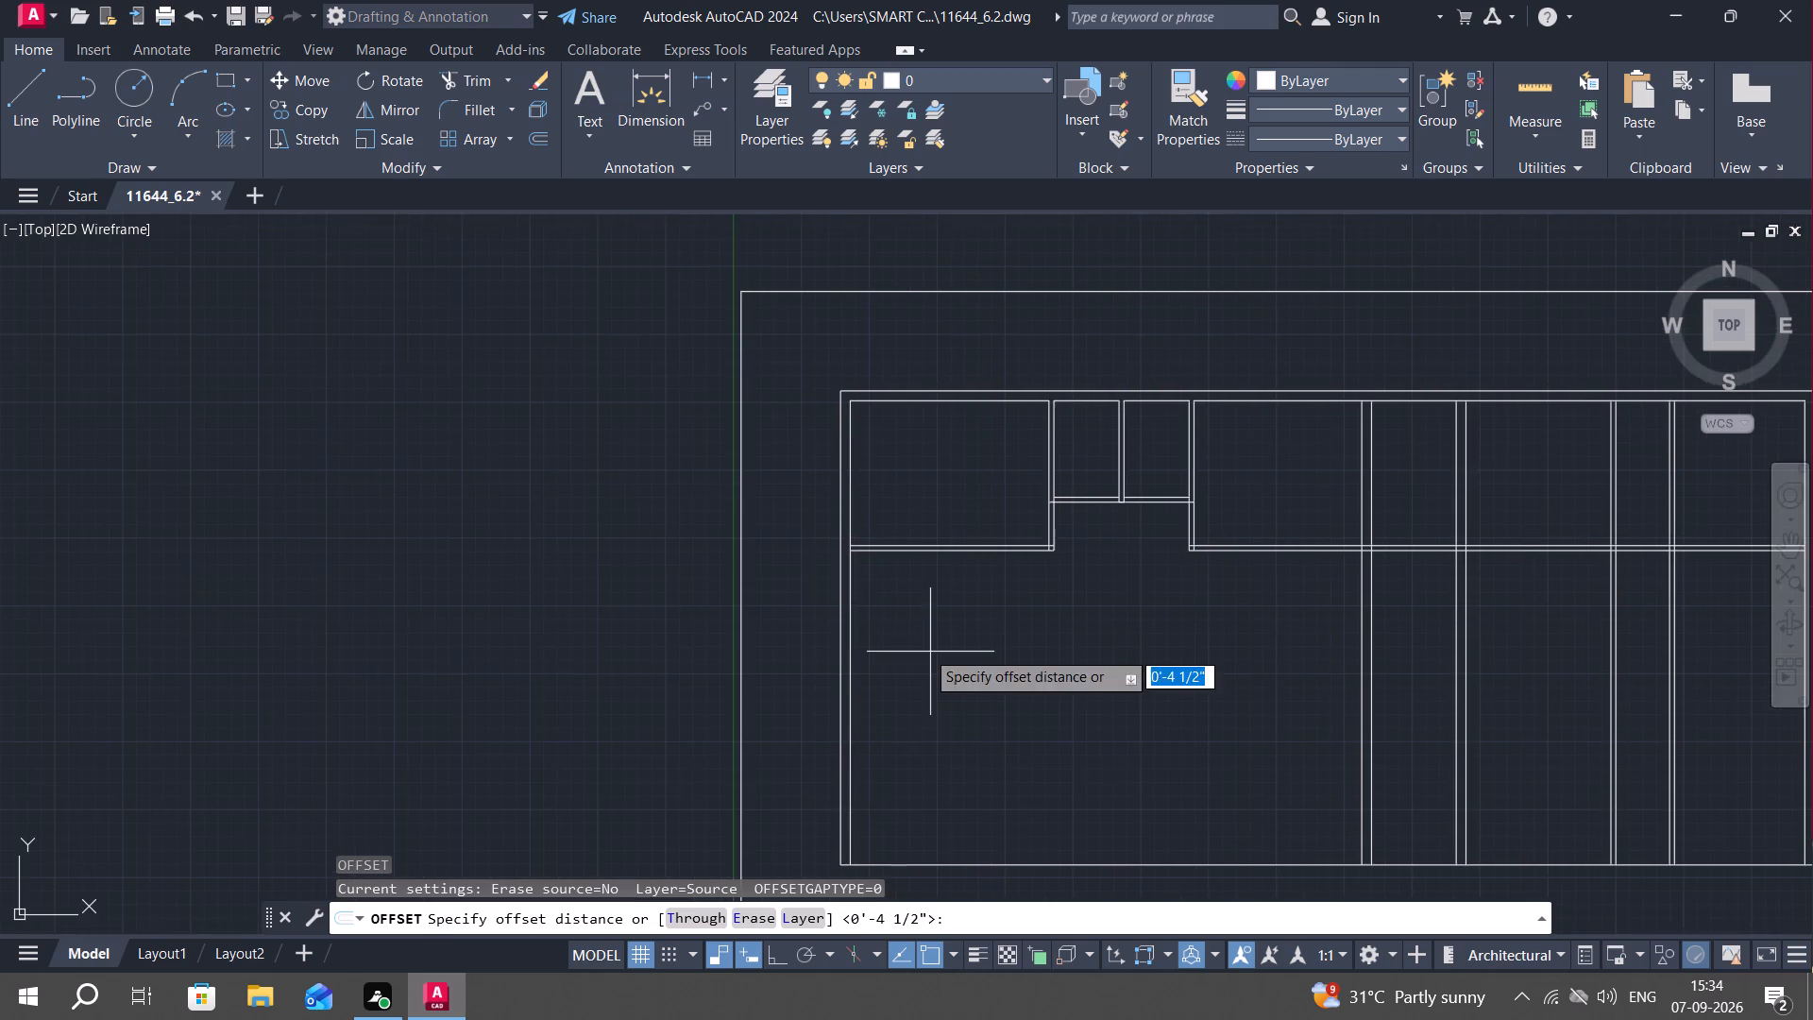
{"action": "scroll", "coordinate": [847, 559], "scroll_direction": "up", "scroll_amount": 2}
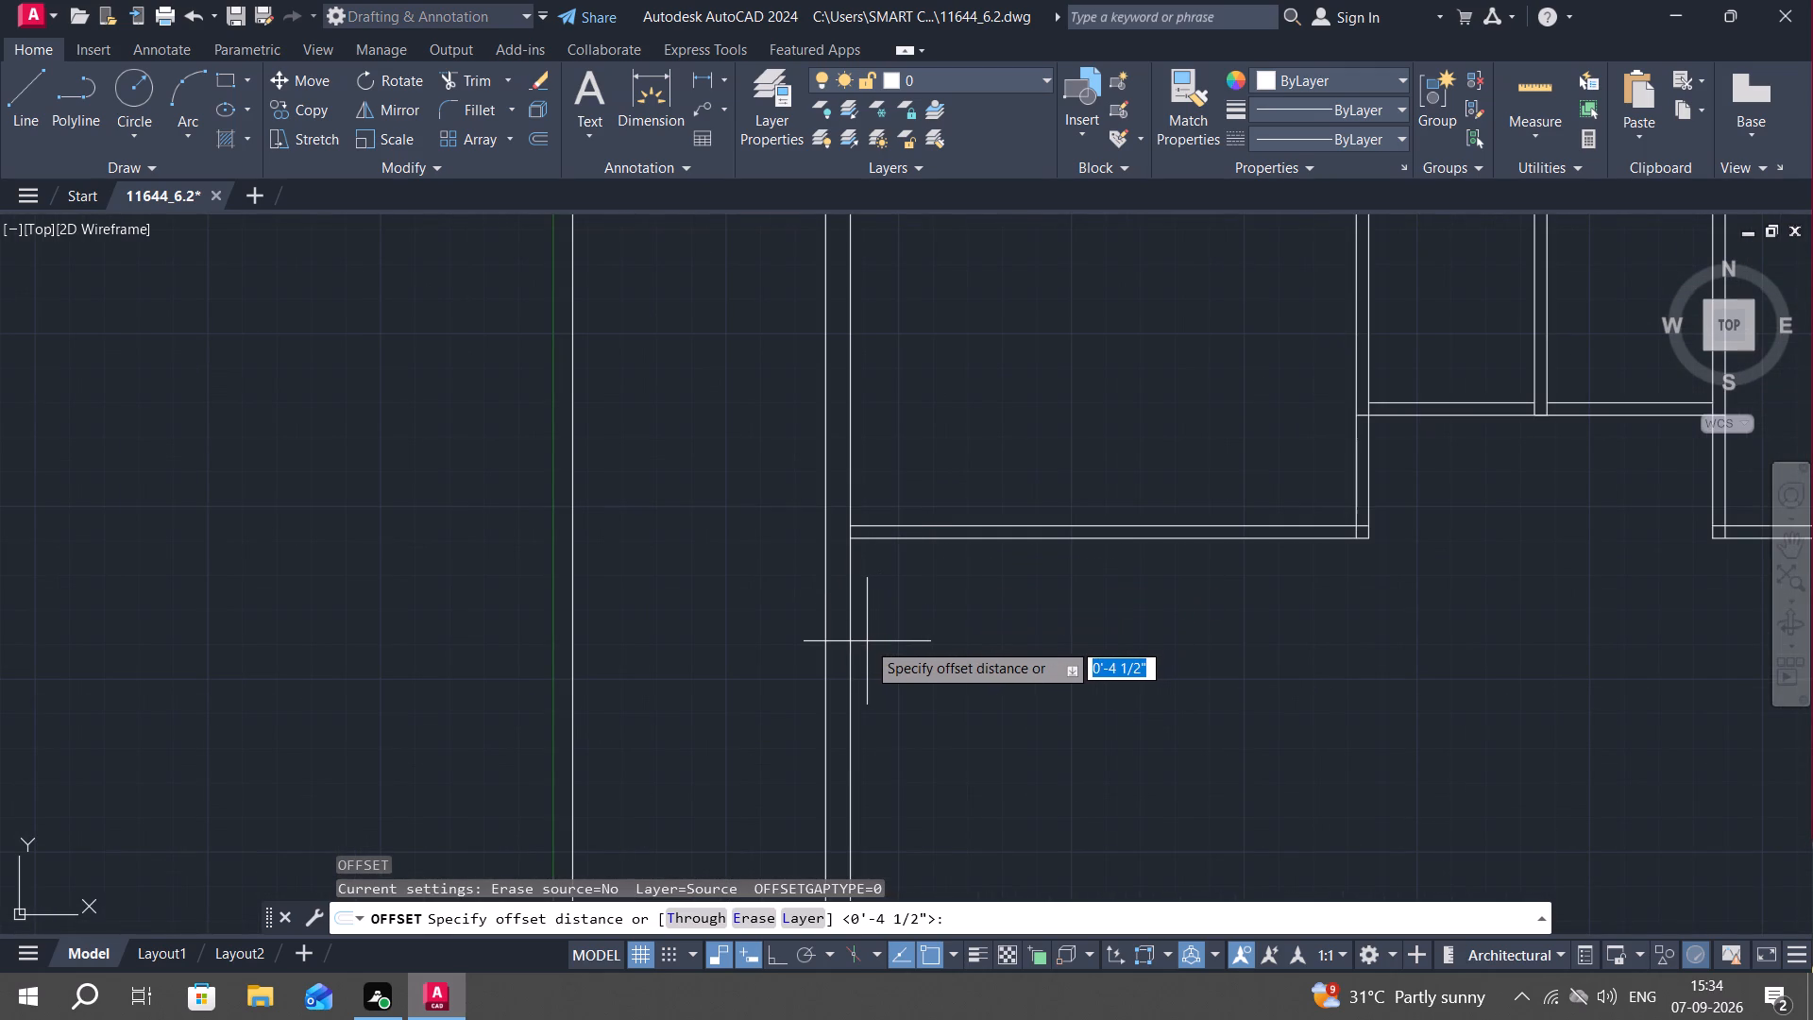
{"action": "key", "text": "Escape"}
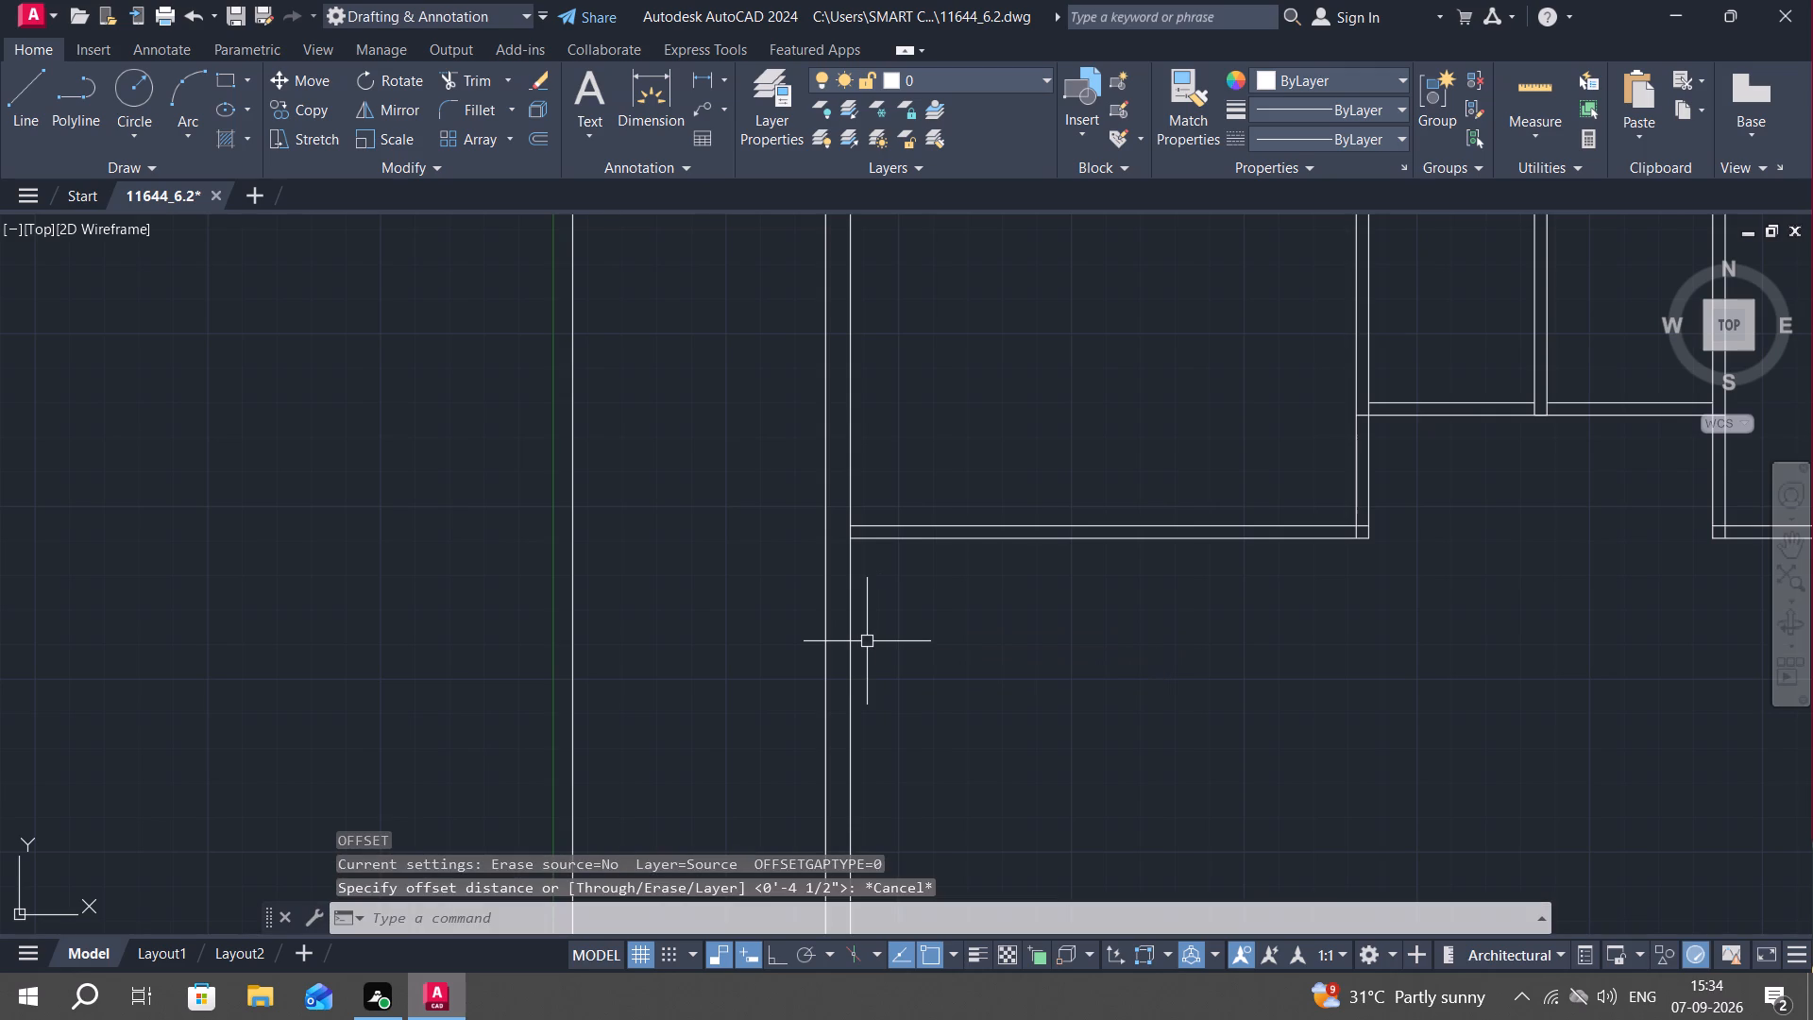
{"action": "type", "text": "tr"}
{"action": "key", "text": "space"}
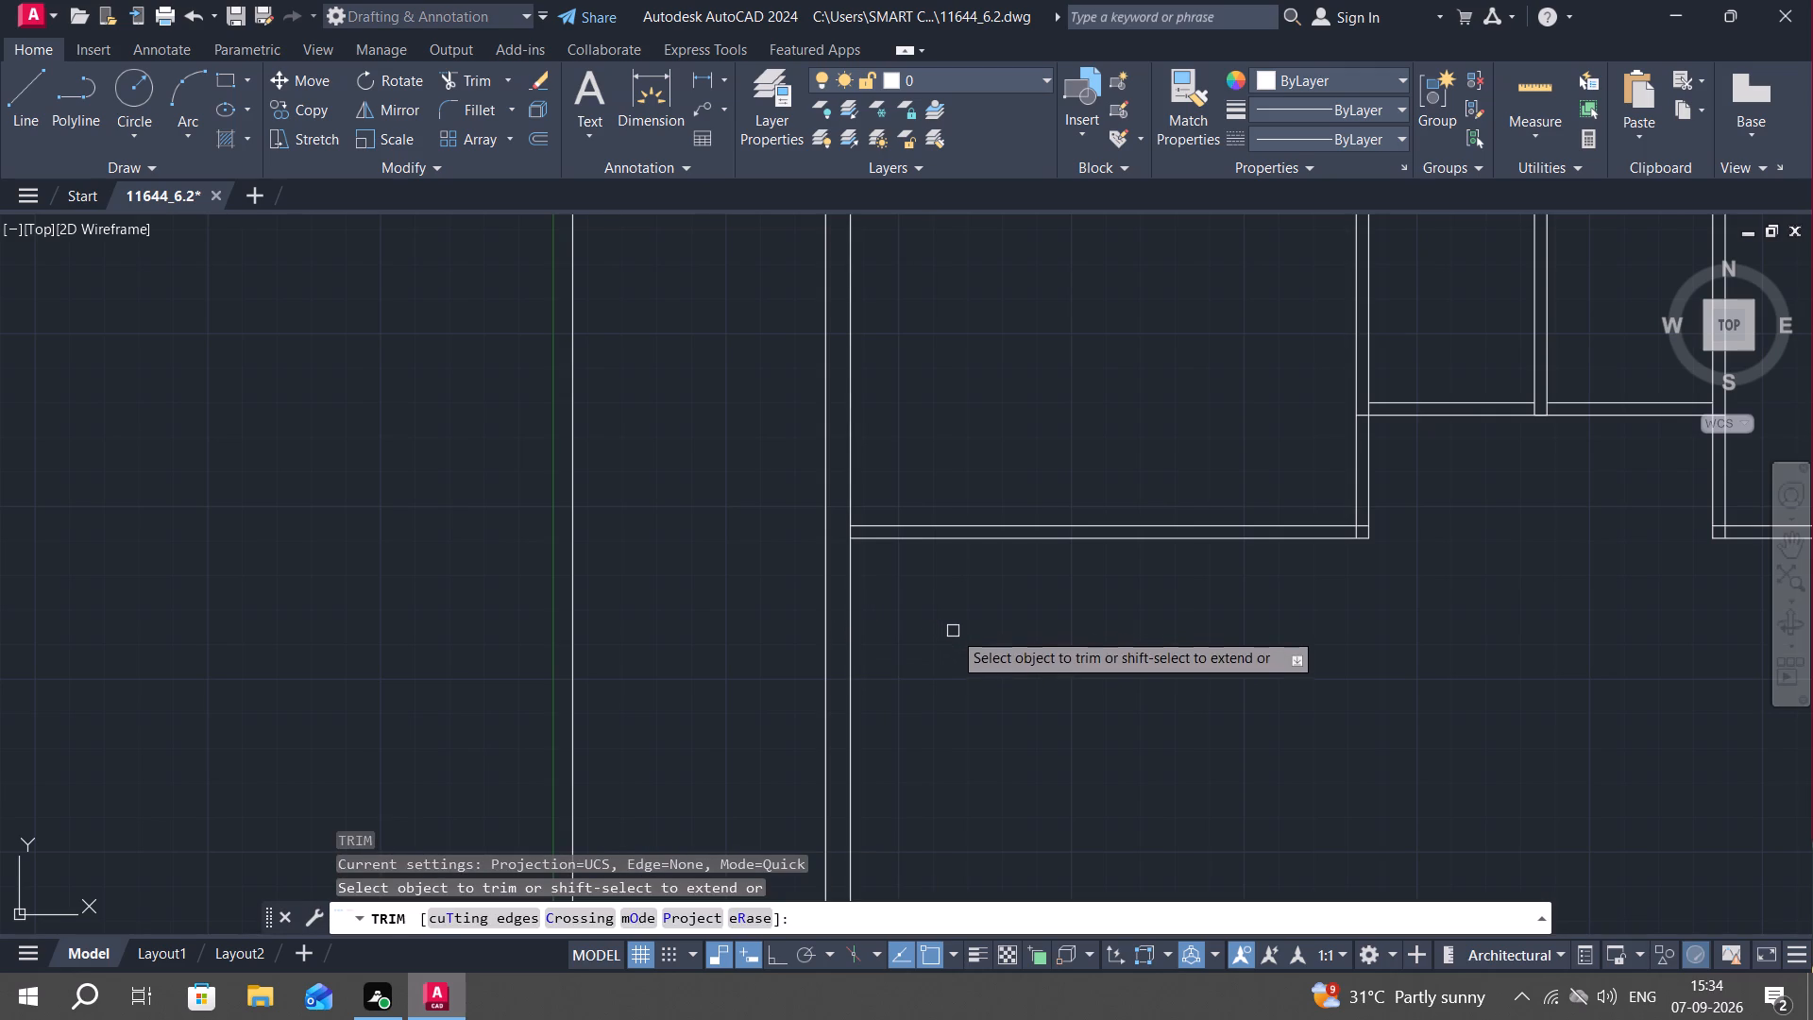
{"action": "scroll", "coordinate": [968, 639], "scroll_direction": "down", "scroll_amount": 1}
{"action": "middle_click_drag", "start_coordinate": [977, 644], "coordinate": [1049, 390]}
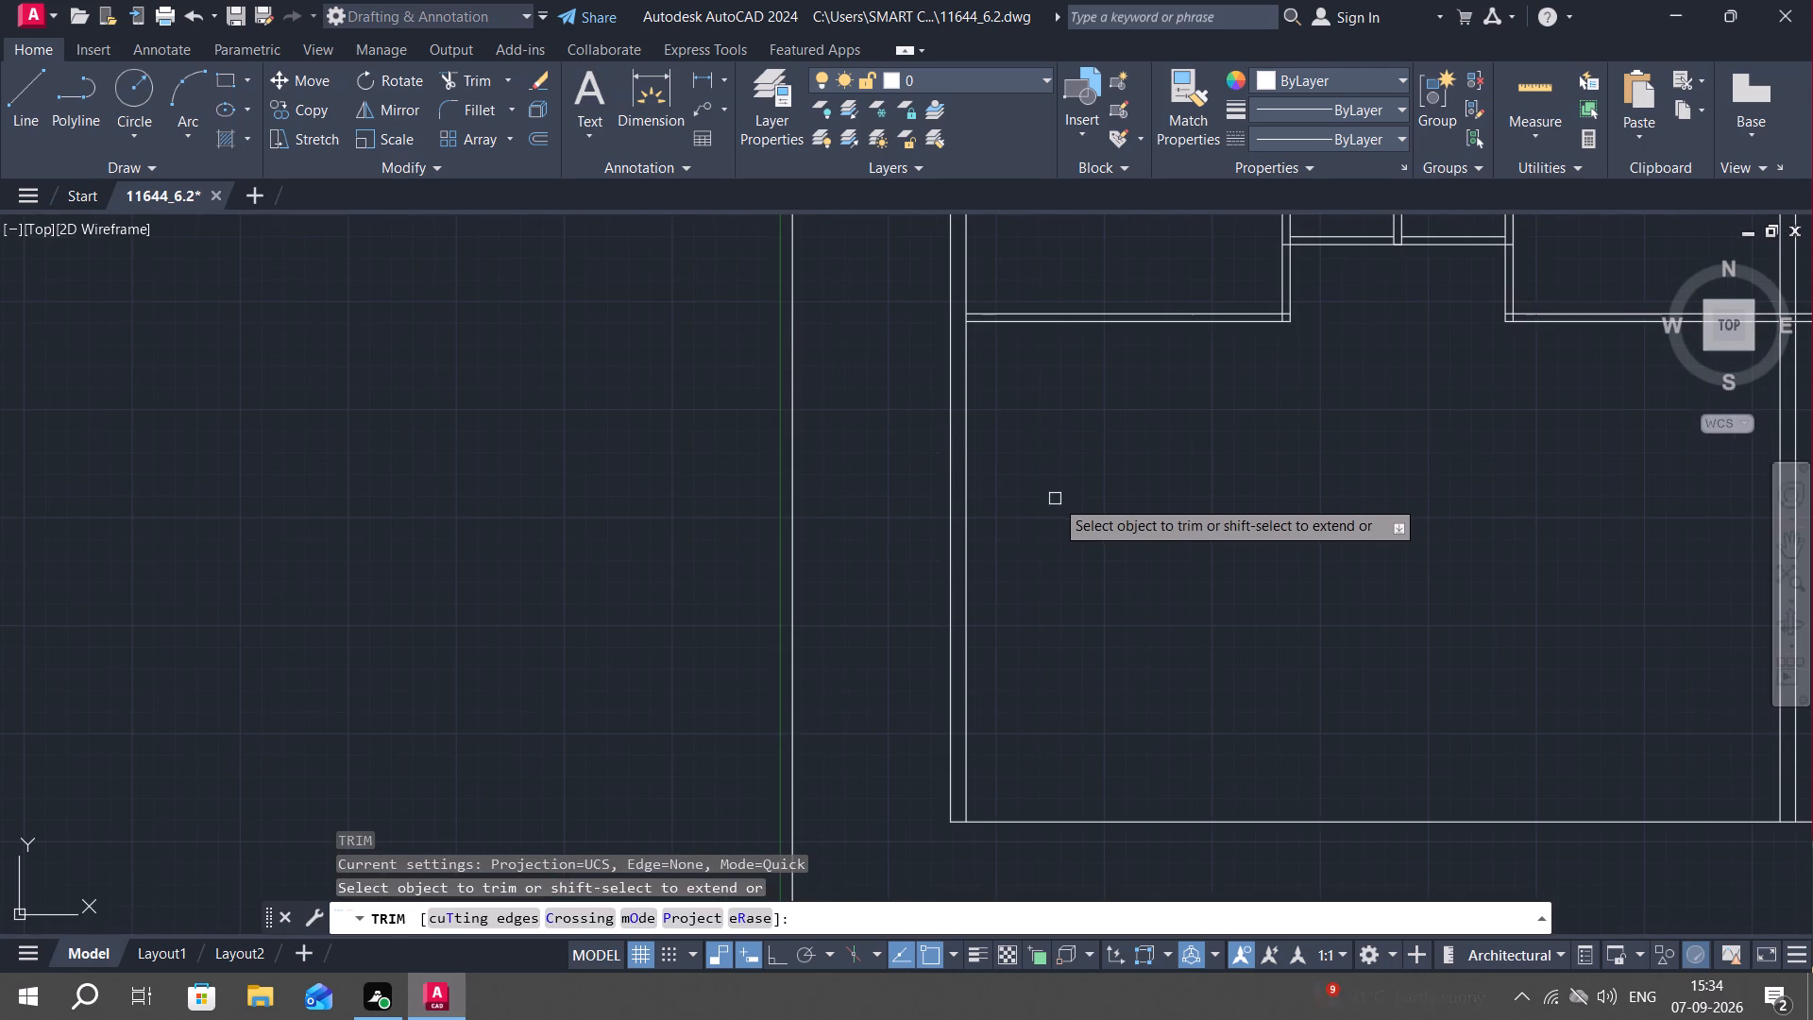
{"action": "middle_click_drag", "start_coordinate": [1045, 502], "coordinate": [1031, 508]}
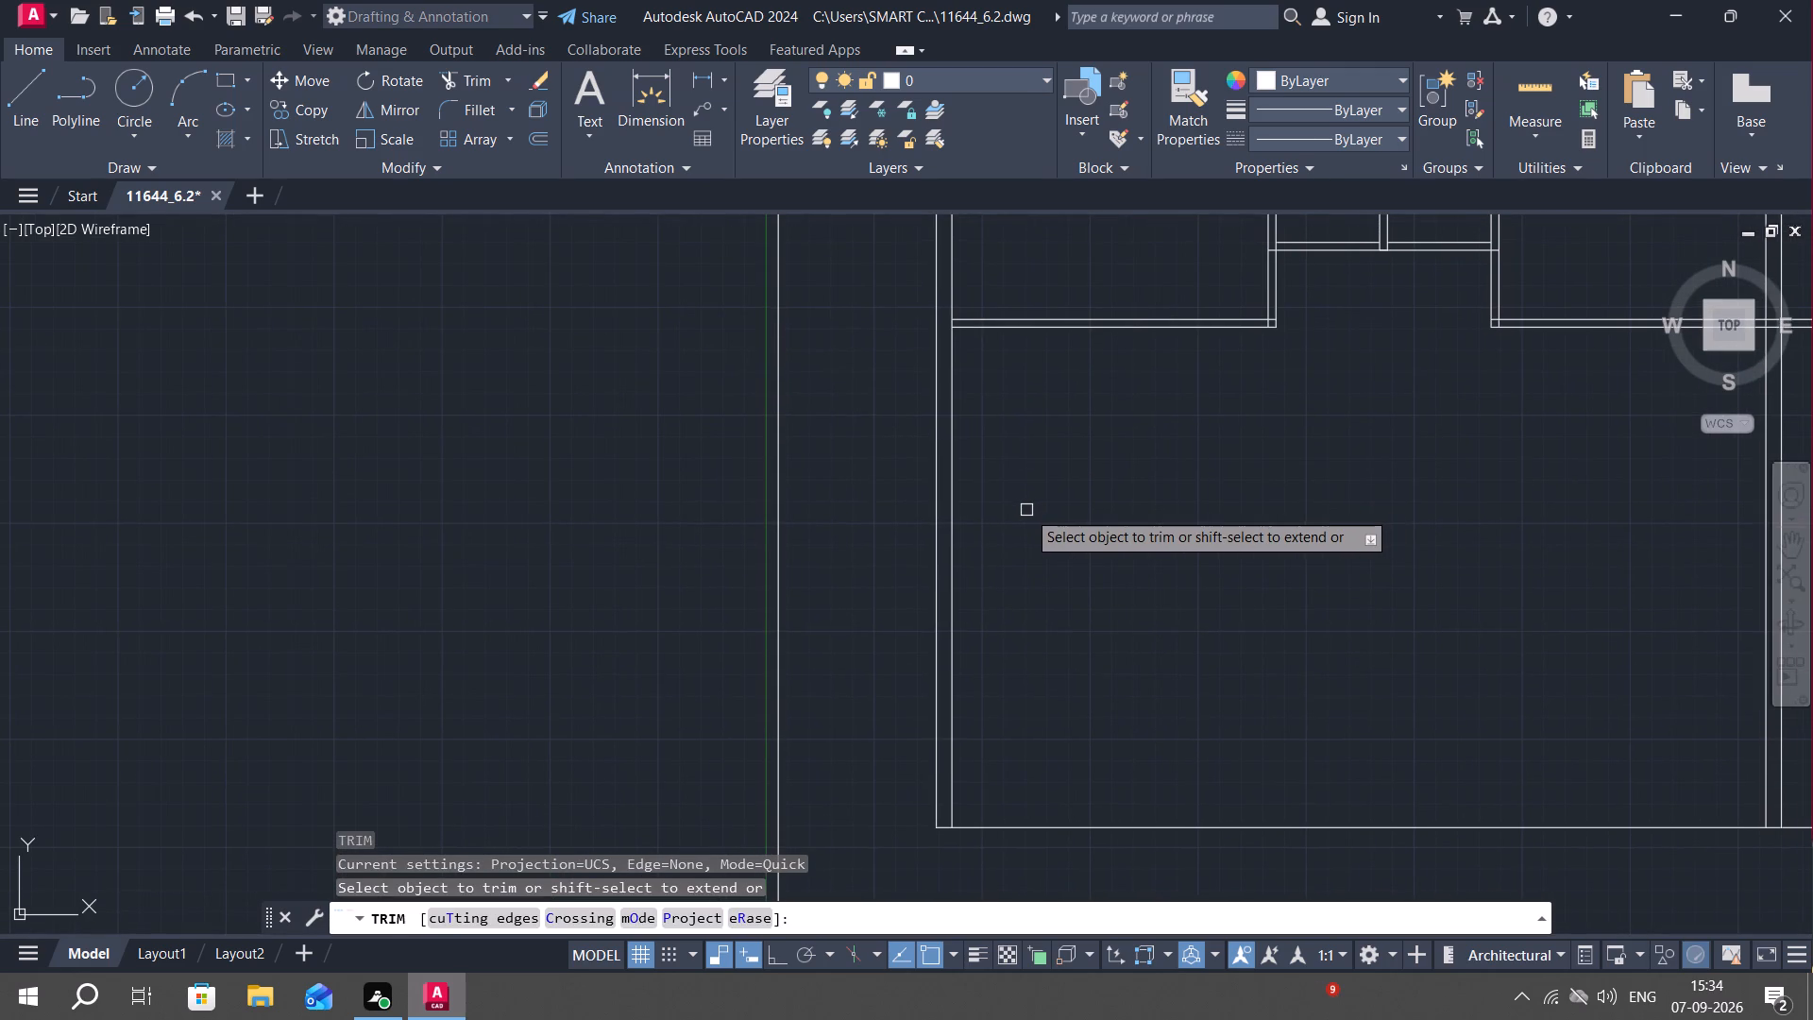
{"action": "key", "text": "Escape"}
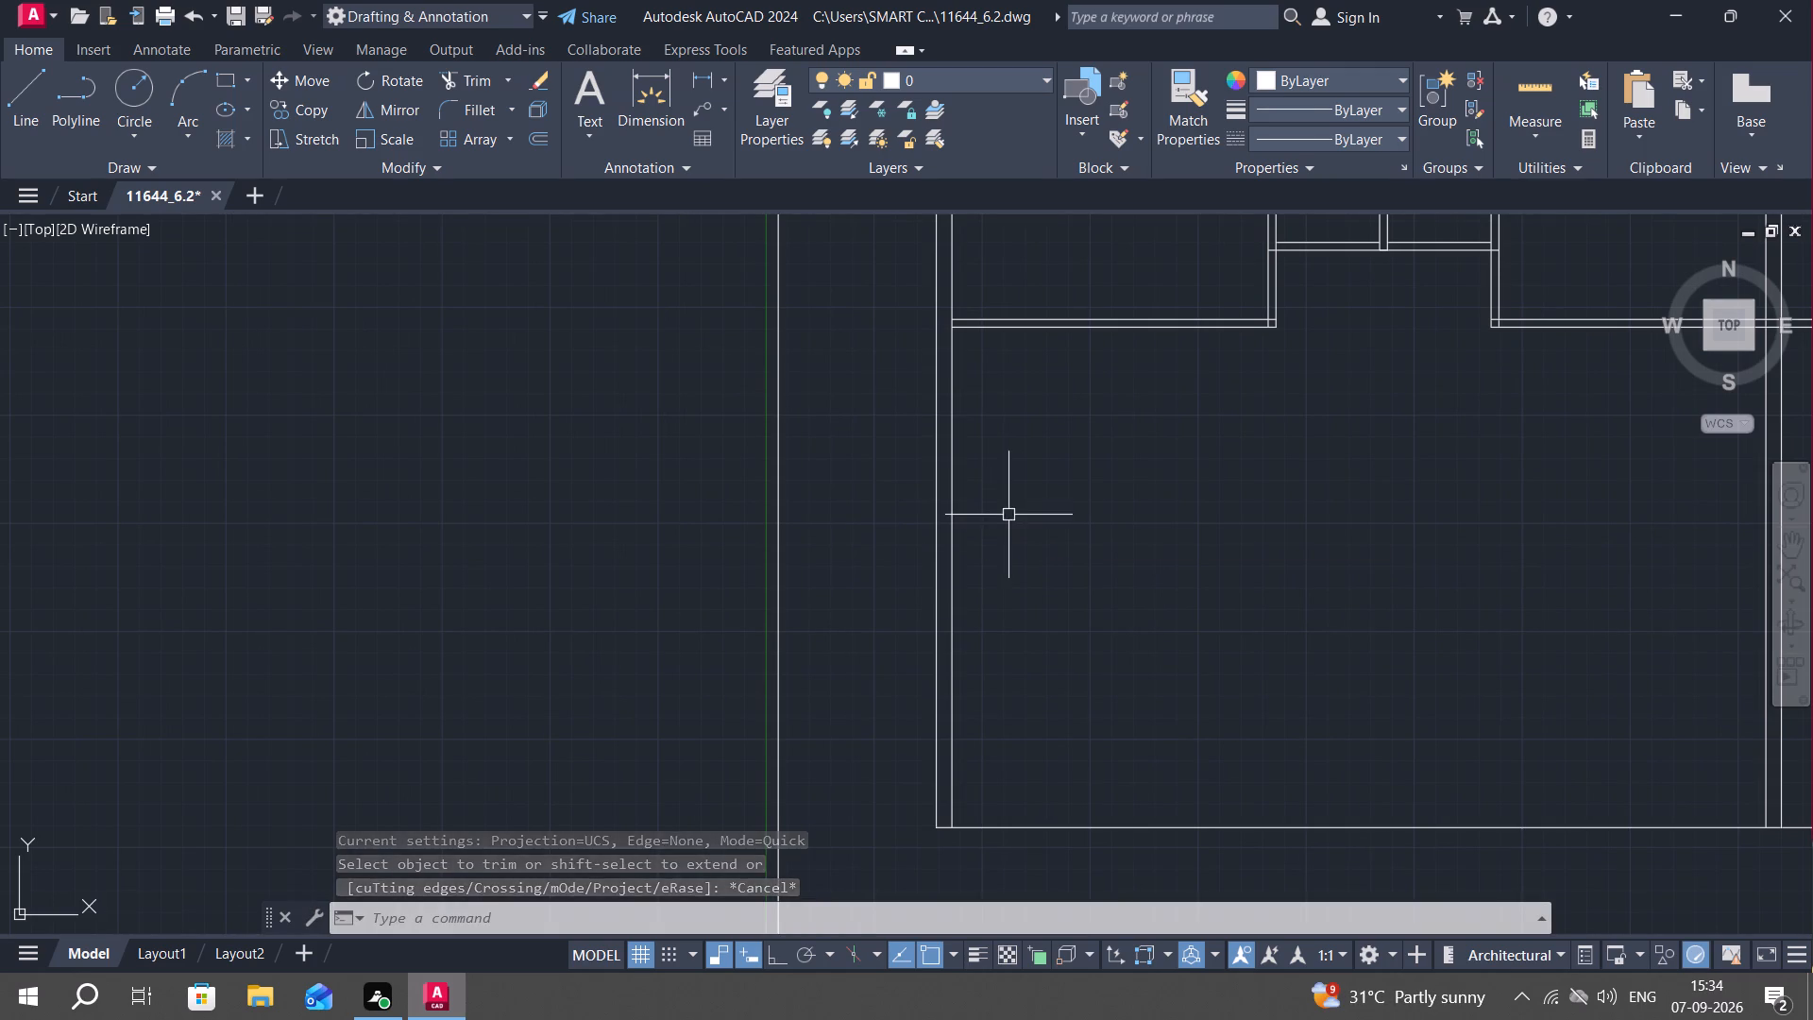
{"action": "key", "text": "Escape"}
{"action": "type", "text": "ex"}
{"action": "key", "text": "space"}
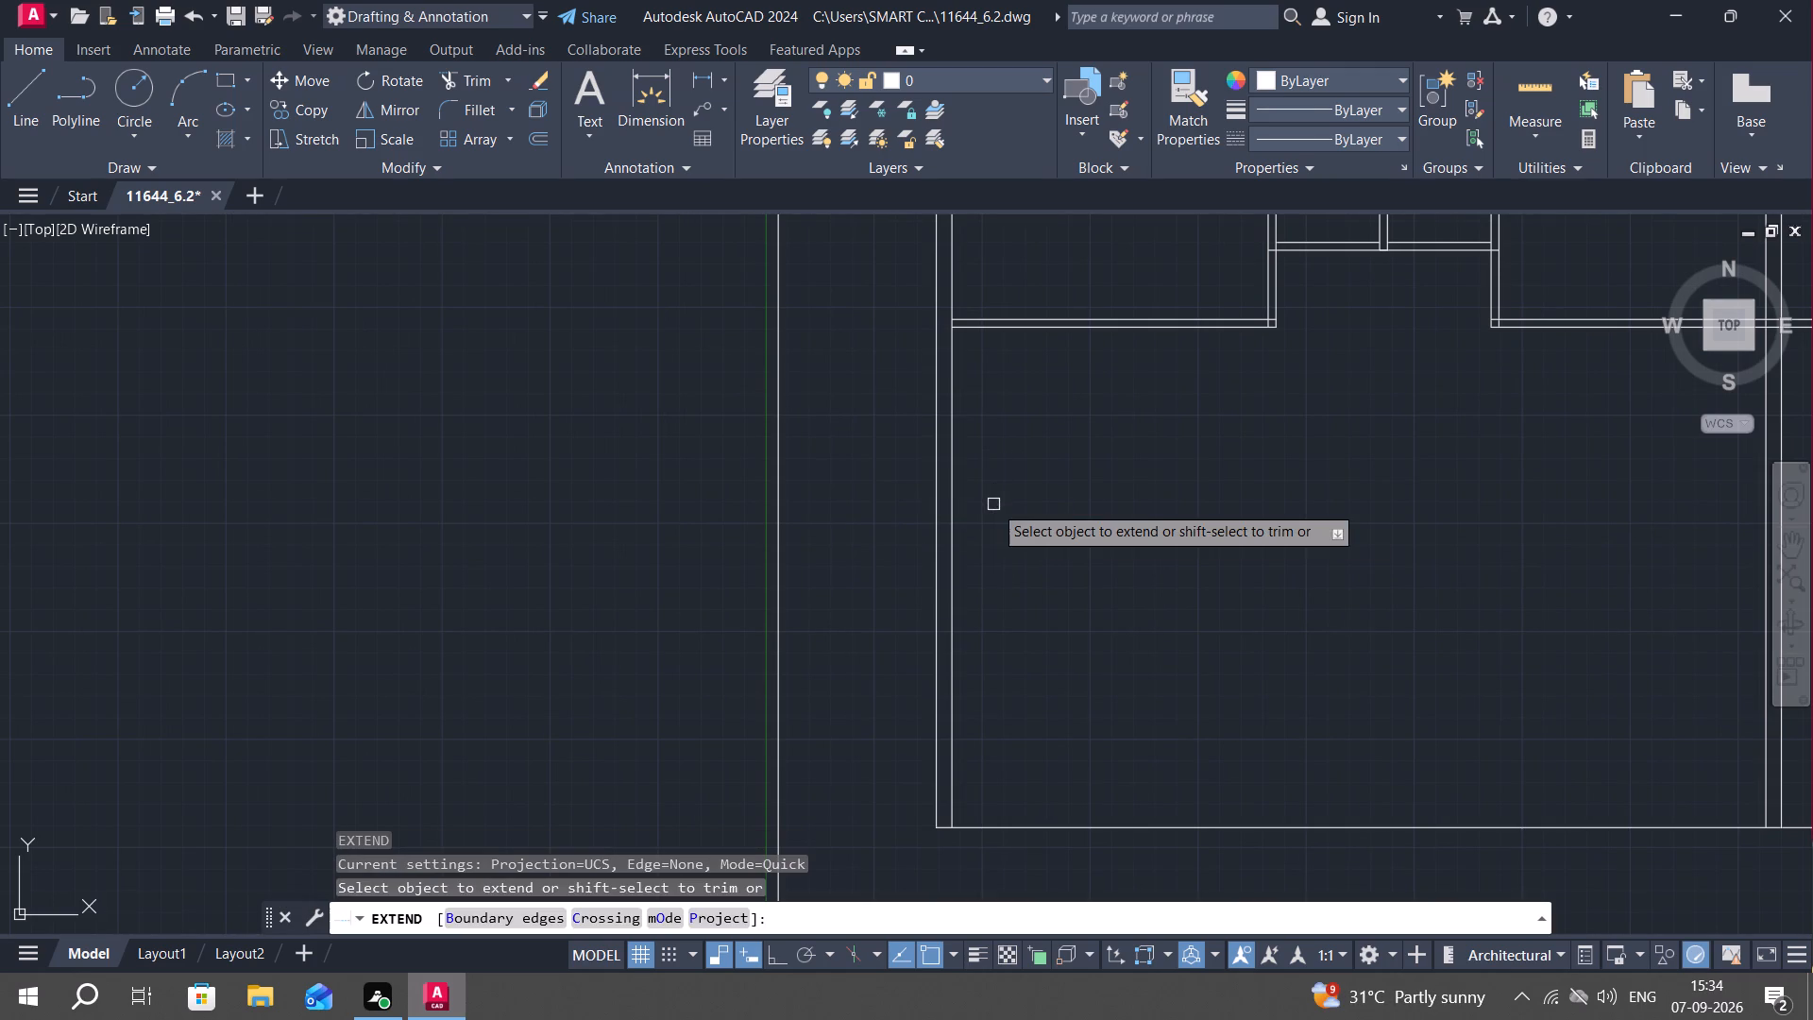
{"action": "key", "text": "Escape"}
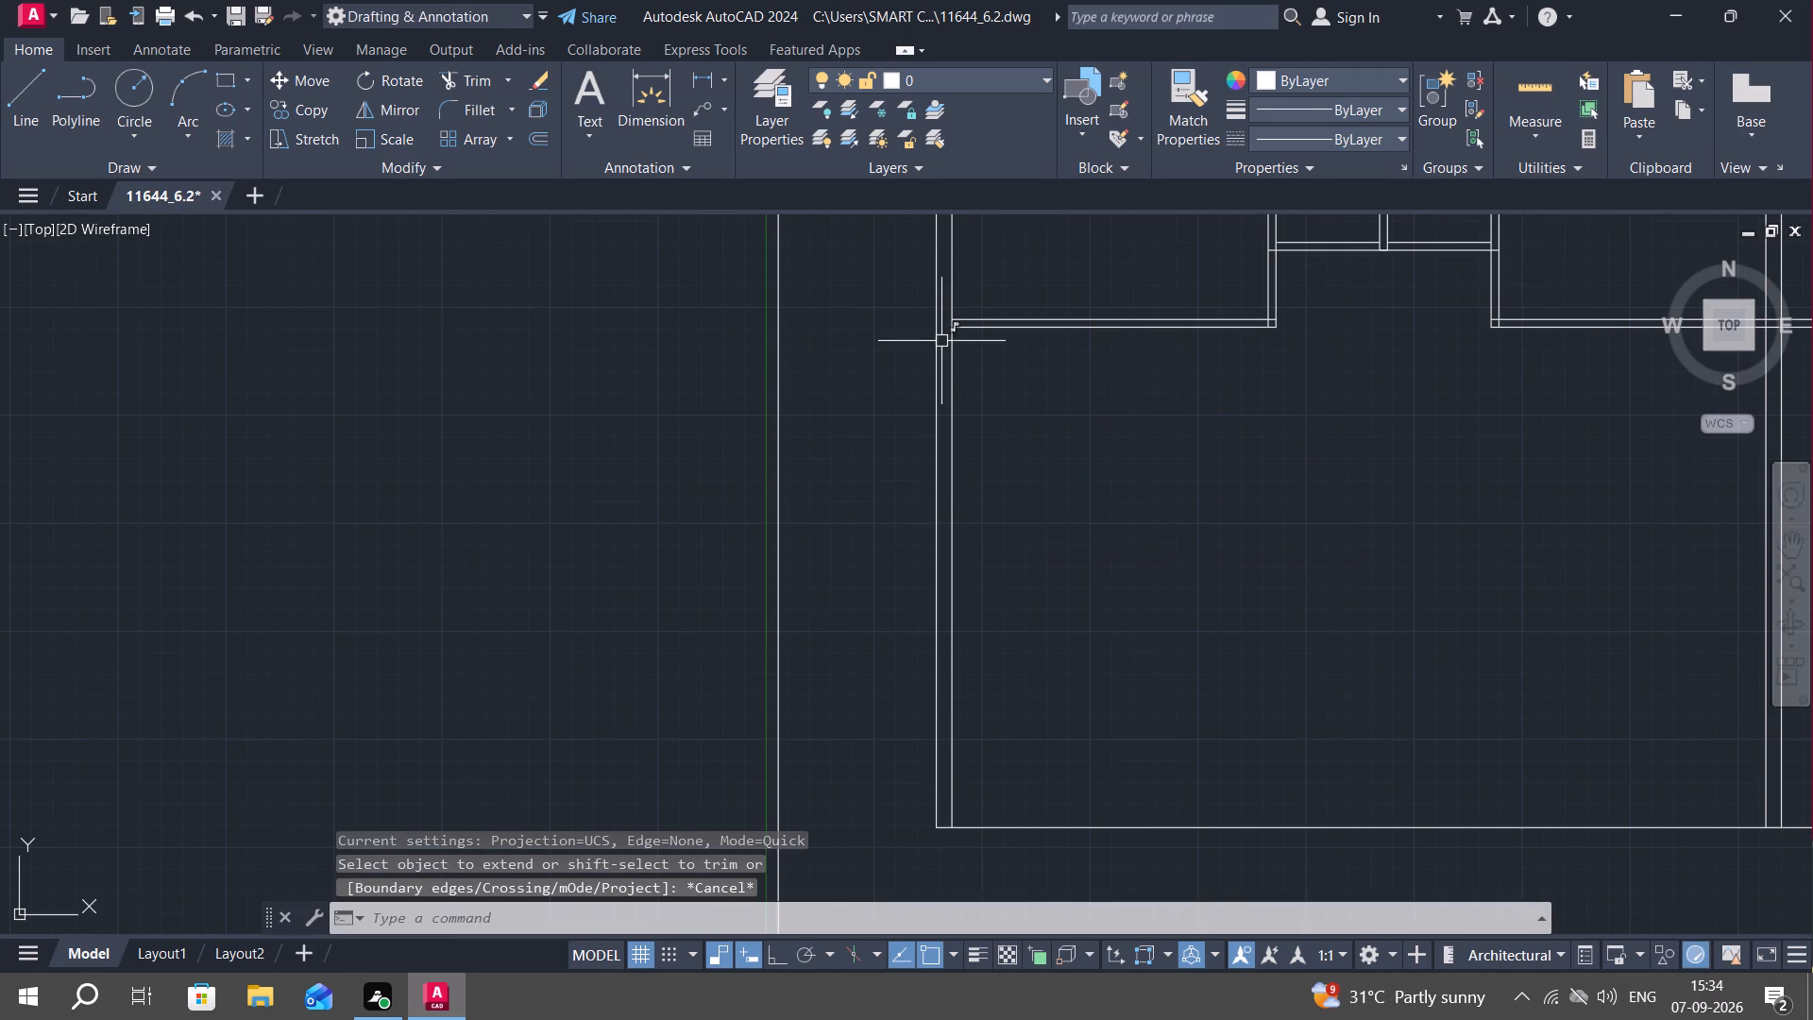
Trim the inner line of the left outer wall between the two lines of the upper-left room's bottom partition.
{"action": "type", "text": "tr"}
{"action": "key", "text": "space"}
{"action": "scroll", "coordinate": [939, 301], "scroll_direction": "up", "scroll_amount": 3}
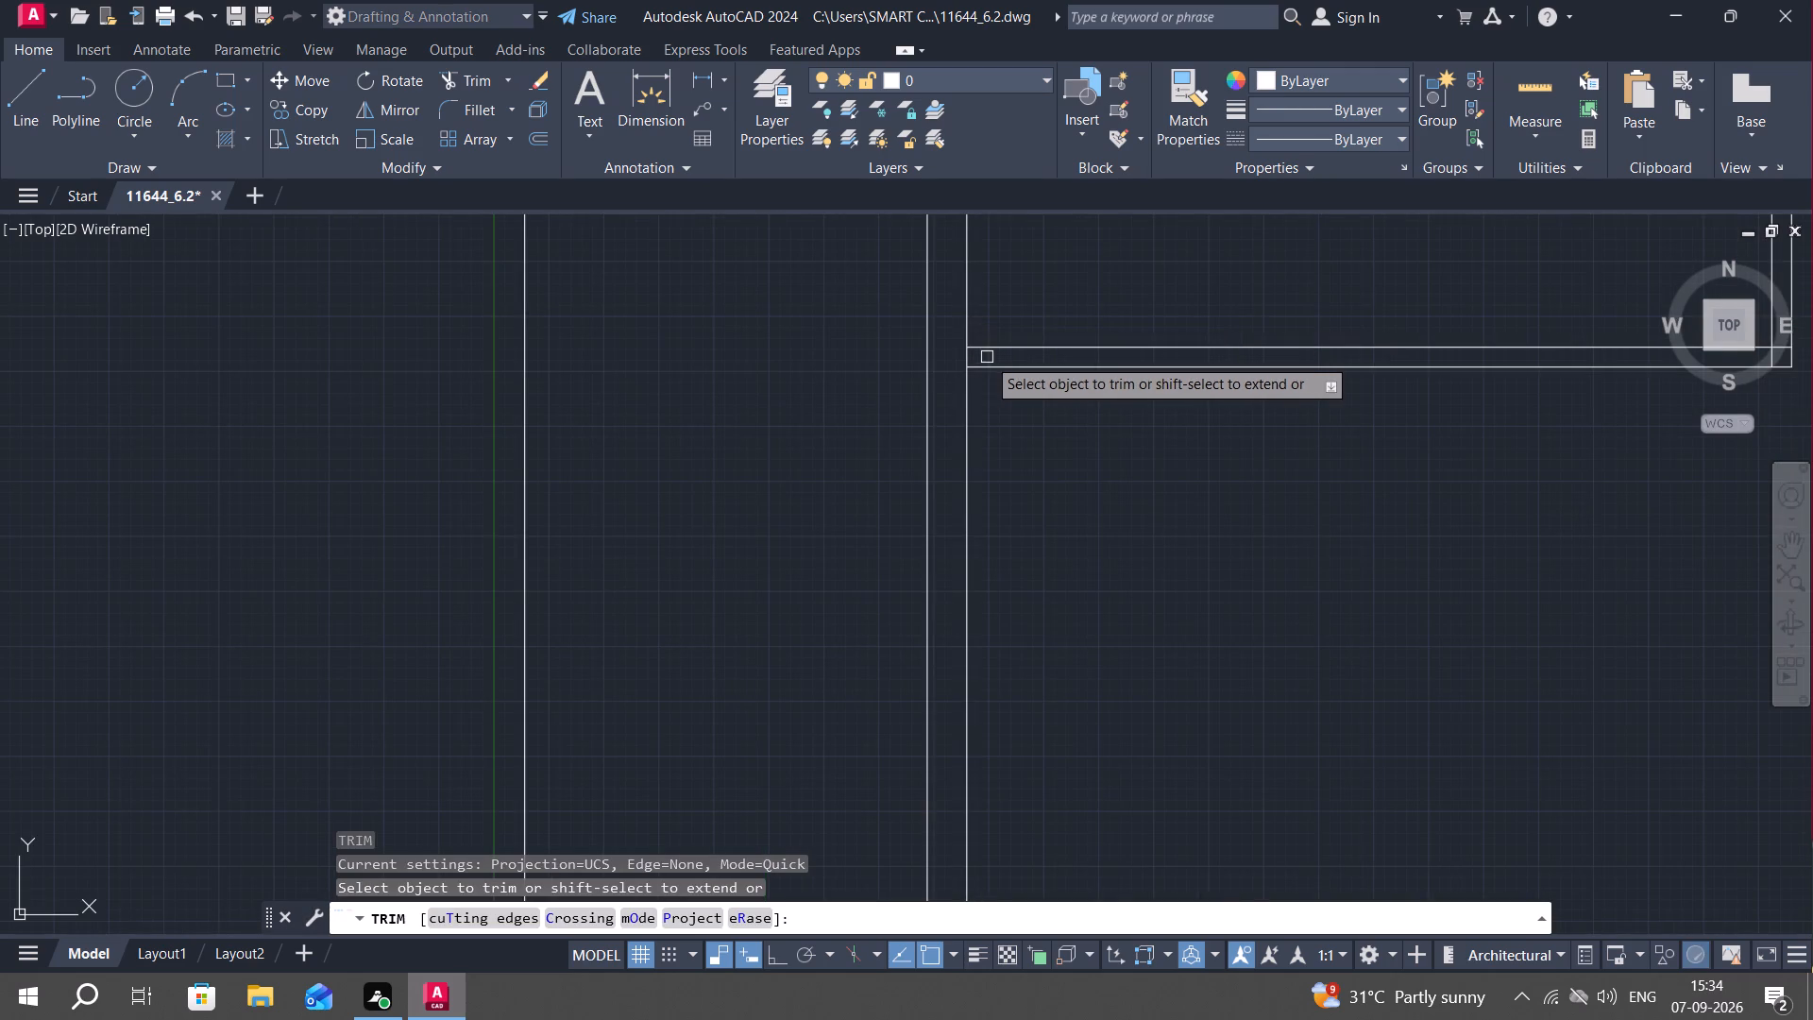
{"action": "left_click", "coordinate": [966, 356]}
{"action": "key", "text": "Escape"}
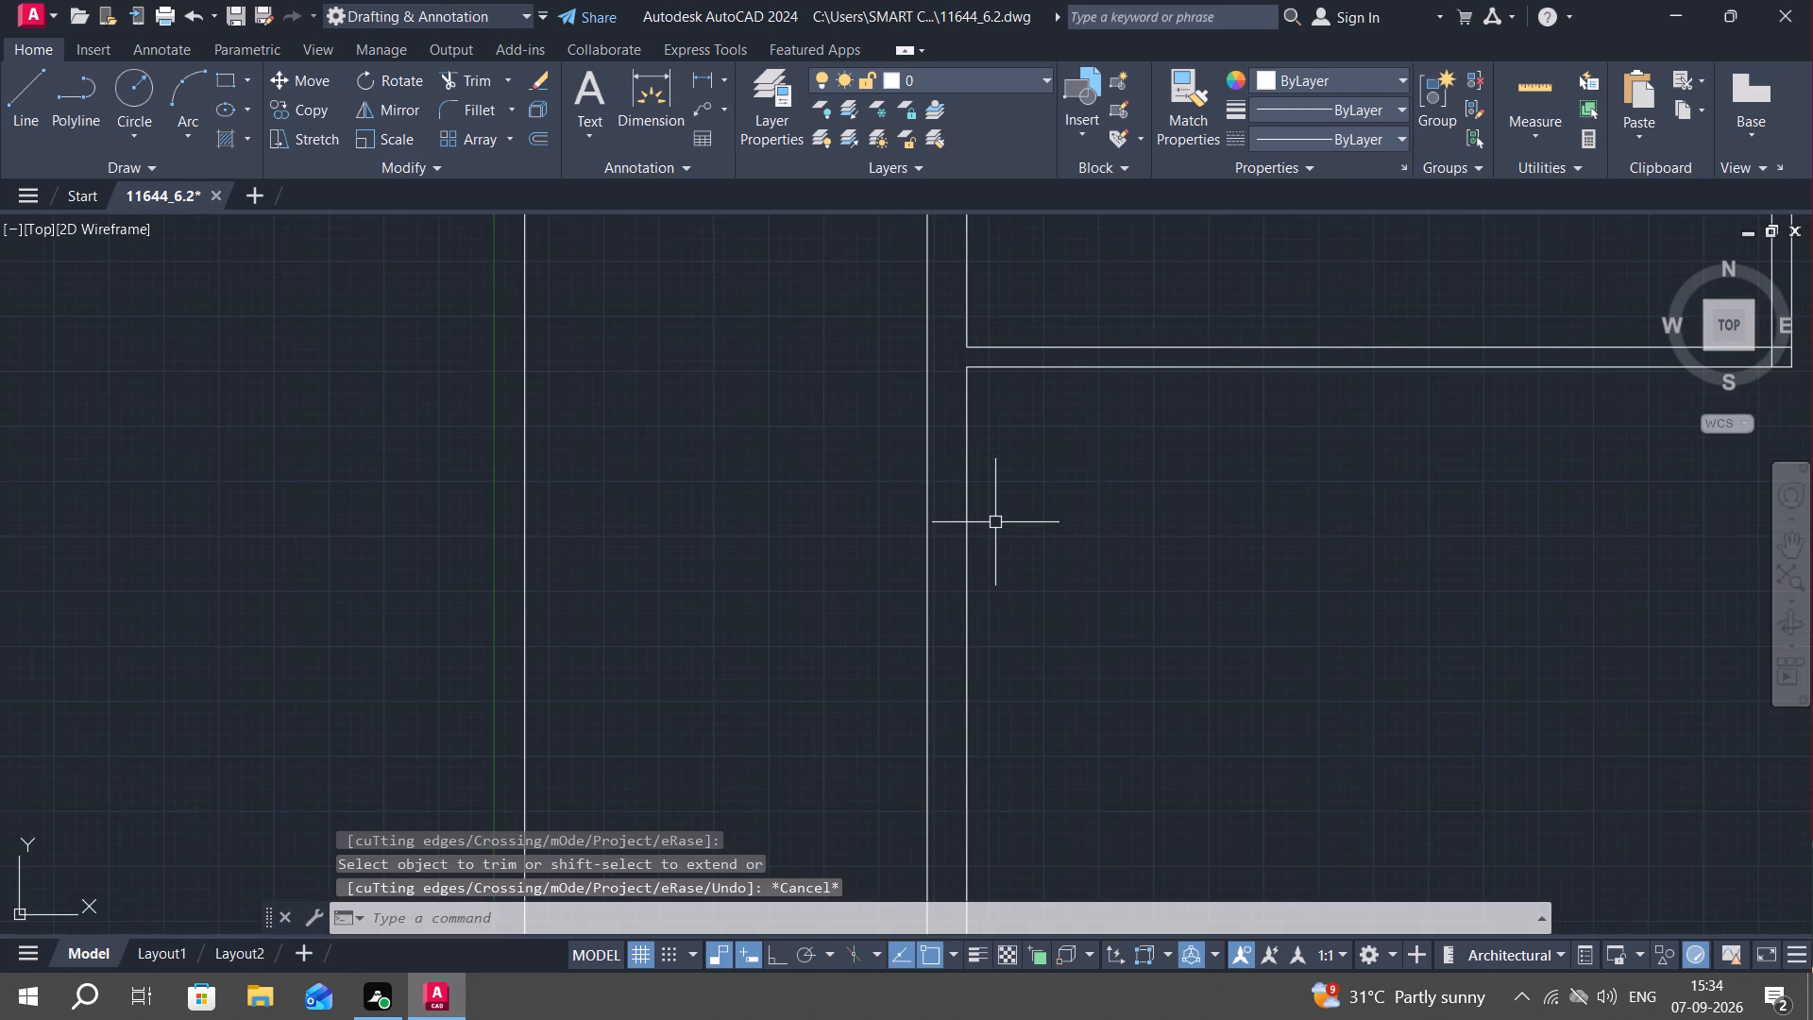
Draw a short line across the left outer wall's thickness, level with the lower line of the upper-left room's bottom partition.
{"action": "middle_click_drag", "start_coordinate": [1012, 517], "coordinate": [976, 512]}
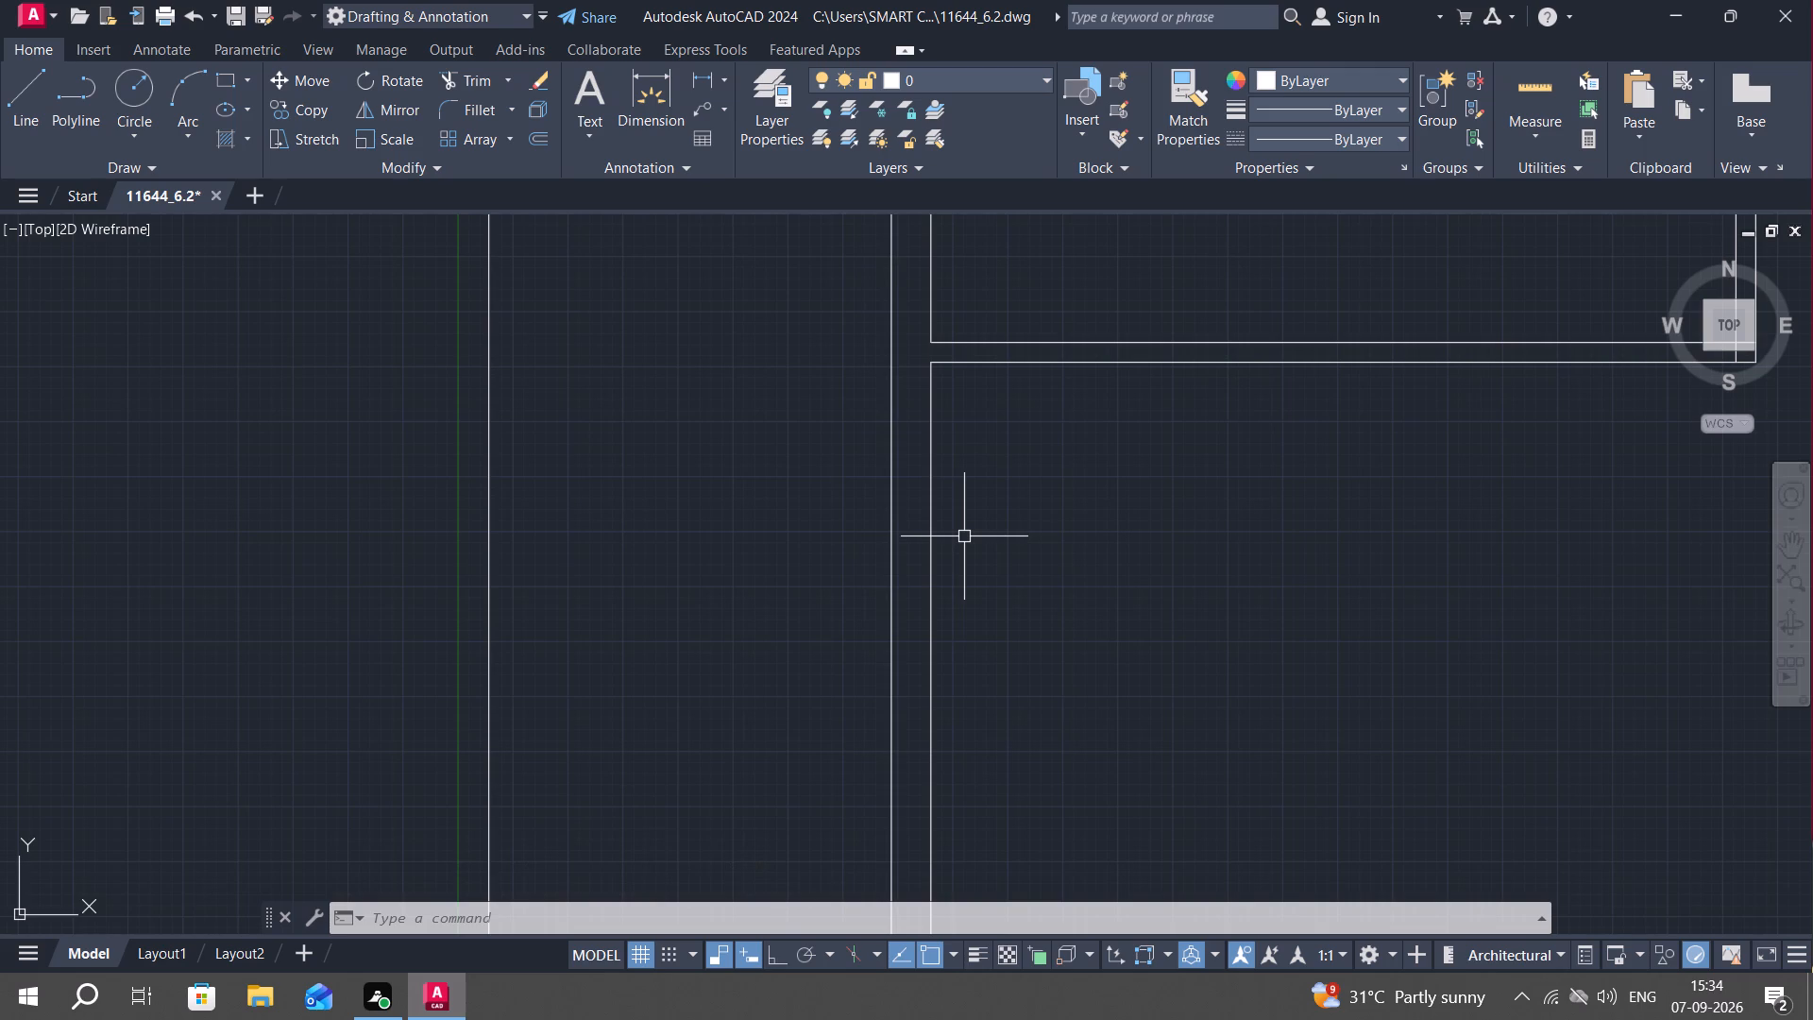
{"action": "key", "text": "Escape"}
{"action": "key", "text": "o"}
{"action": "key", "text": "Escape"}
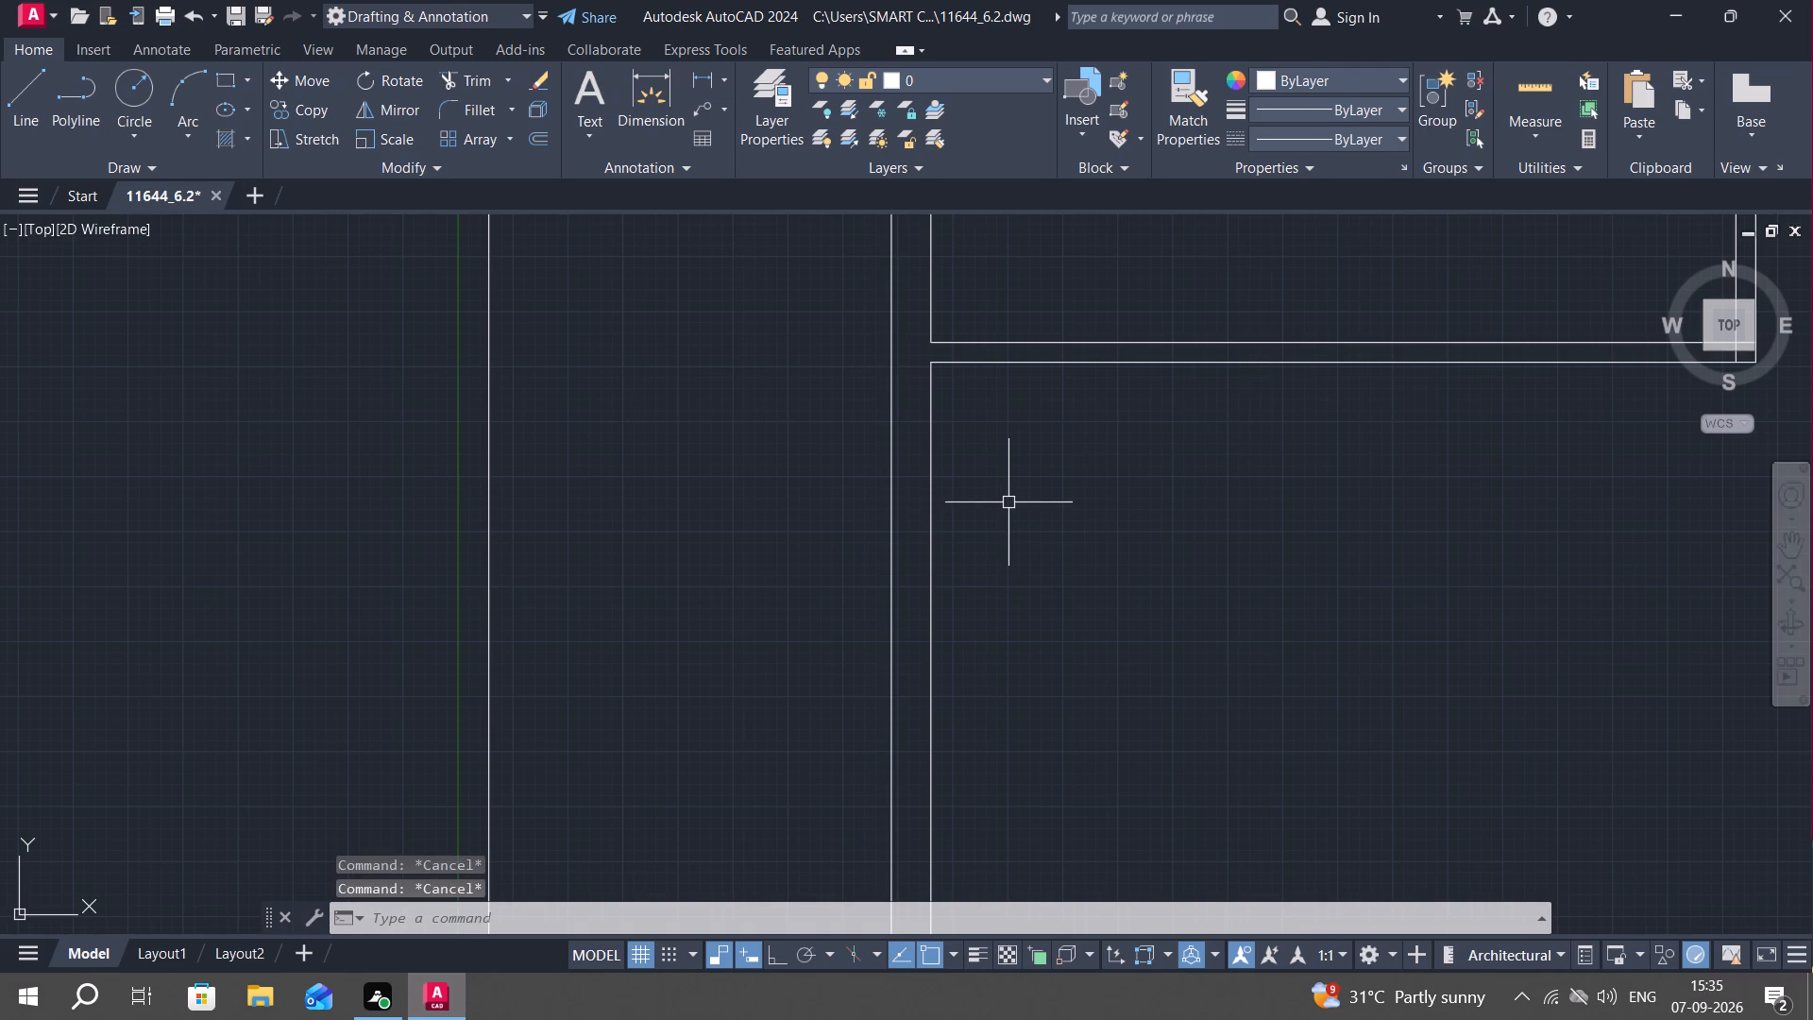
{"action": "key", "text": "l"}
{"action": "key", "text": "space"}
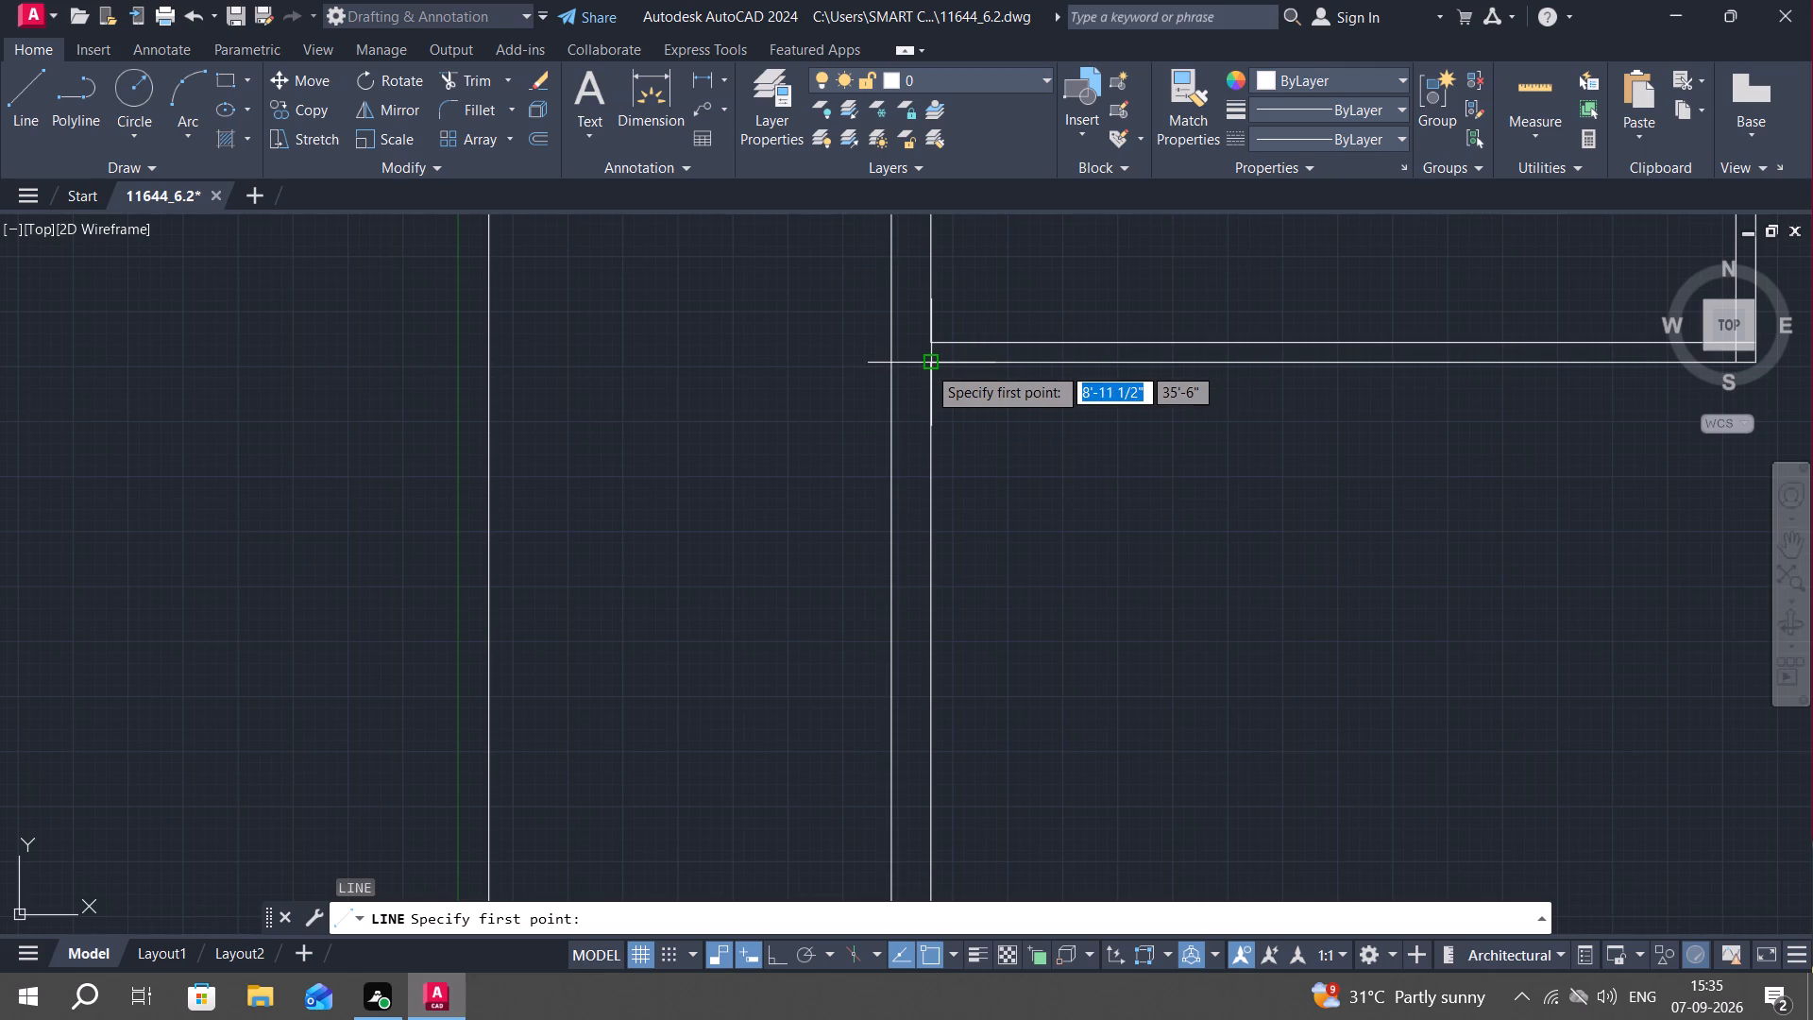
{"action": "left_click", "coordinate": [928, 365]}
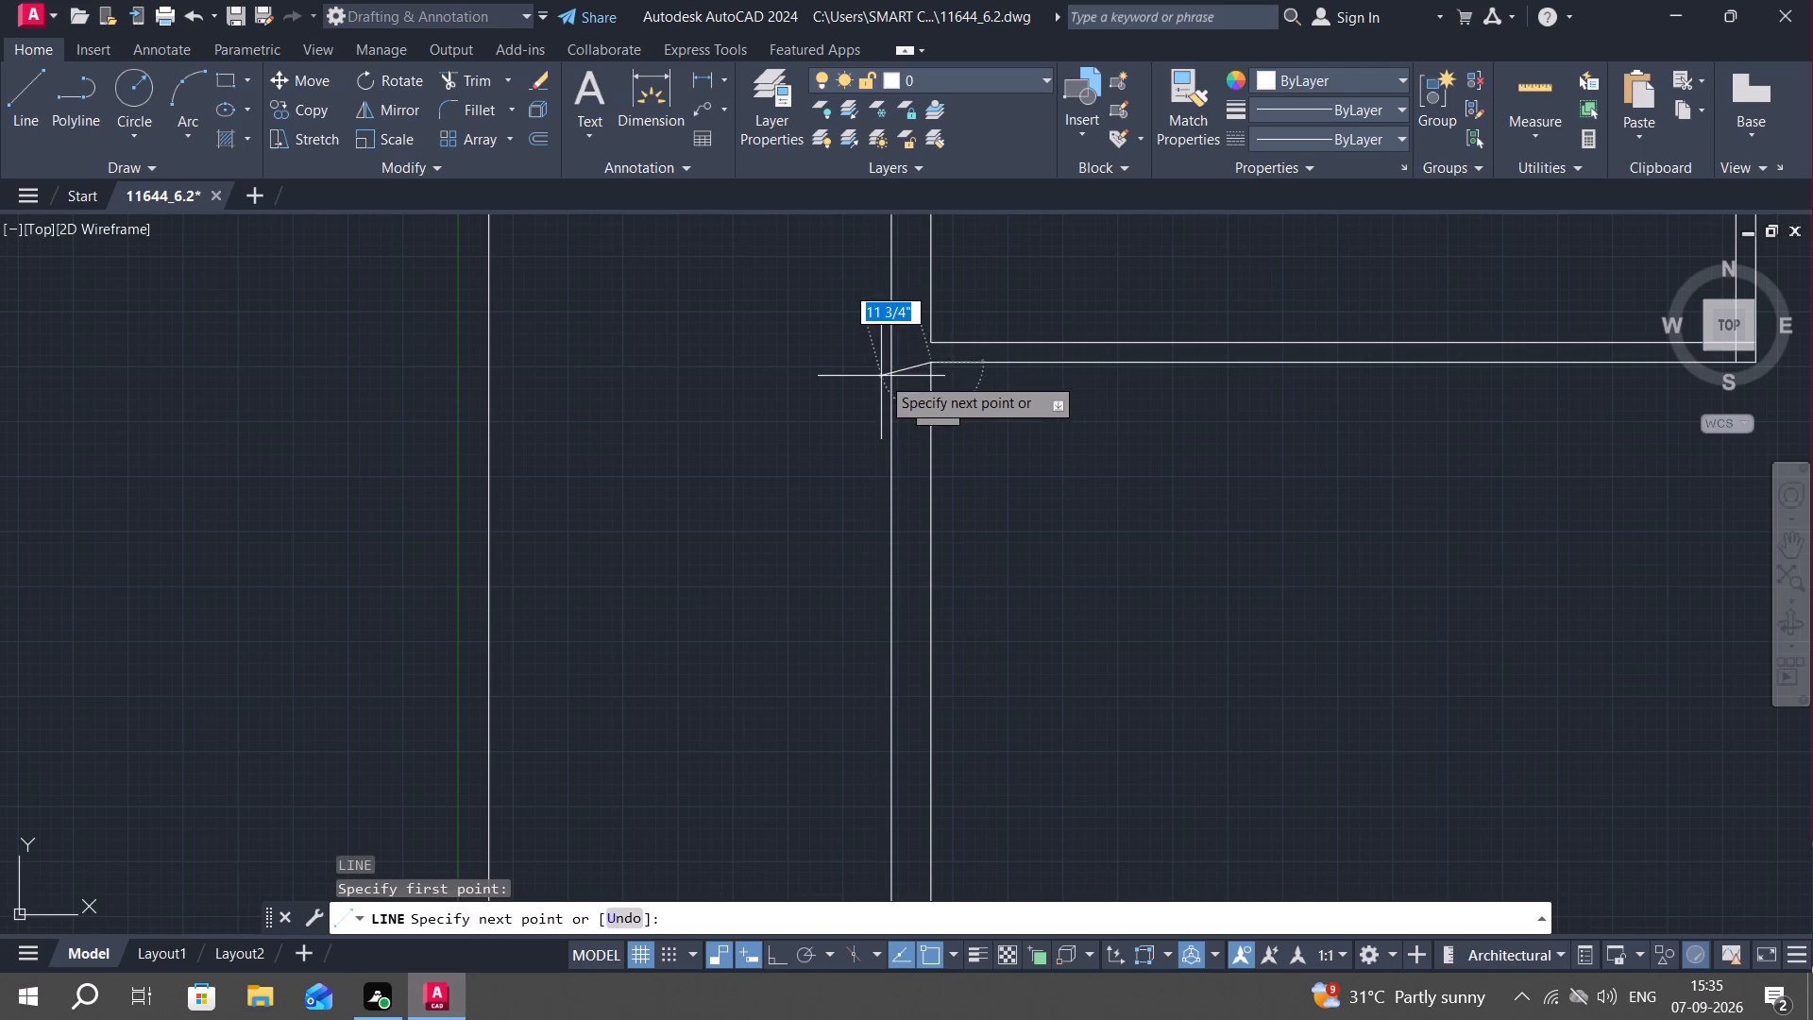
{"action": "left_click", "coordinate": [892, 368]}
{"action": "key", "text": "Escape"}
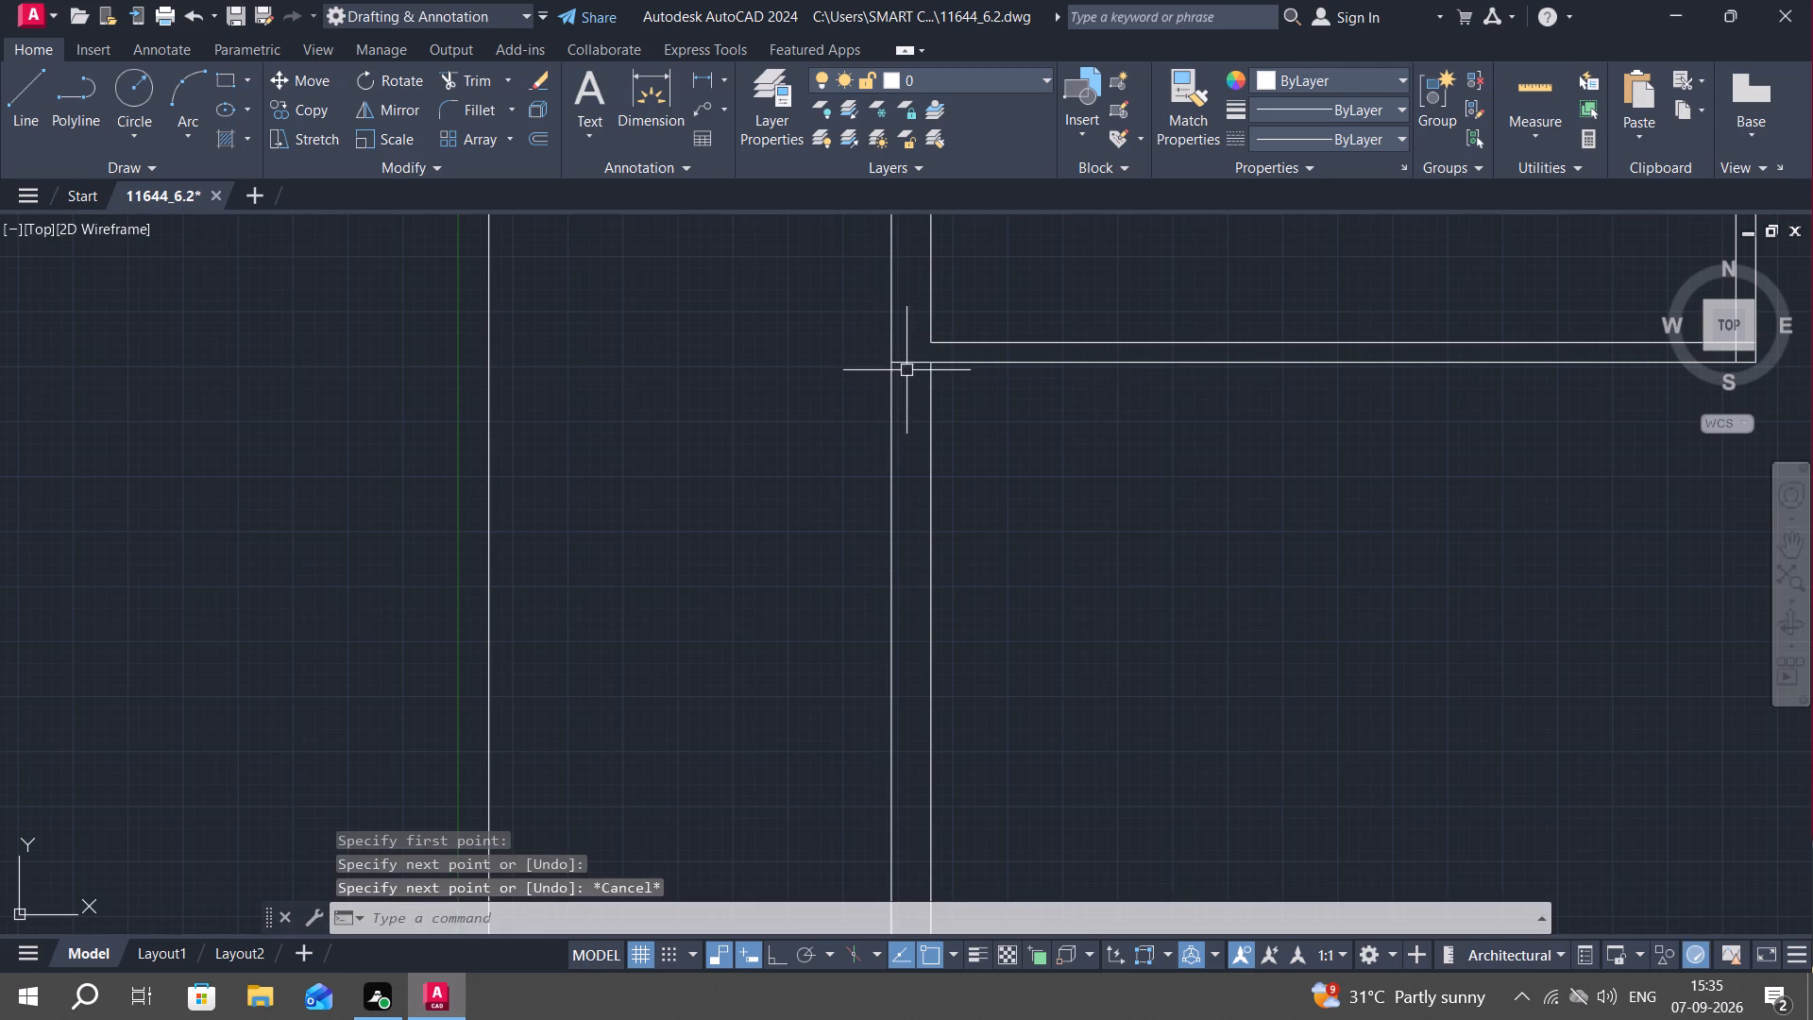
With Ortho on, draw a vertical line about 8' long downward from the midpoint of the short line across the left wall.
{"action": "key", "text": "space"}
{"action": "left_click", "coordinate": [909, 370]}
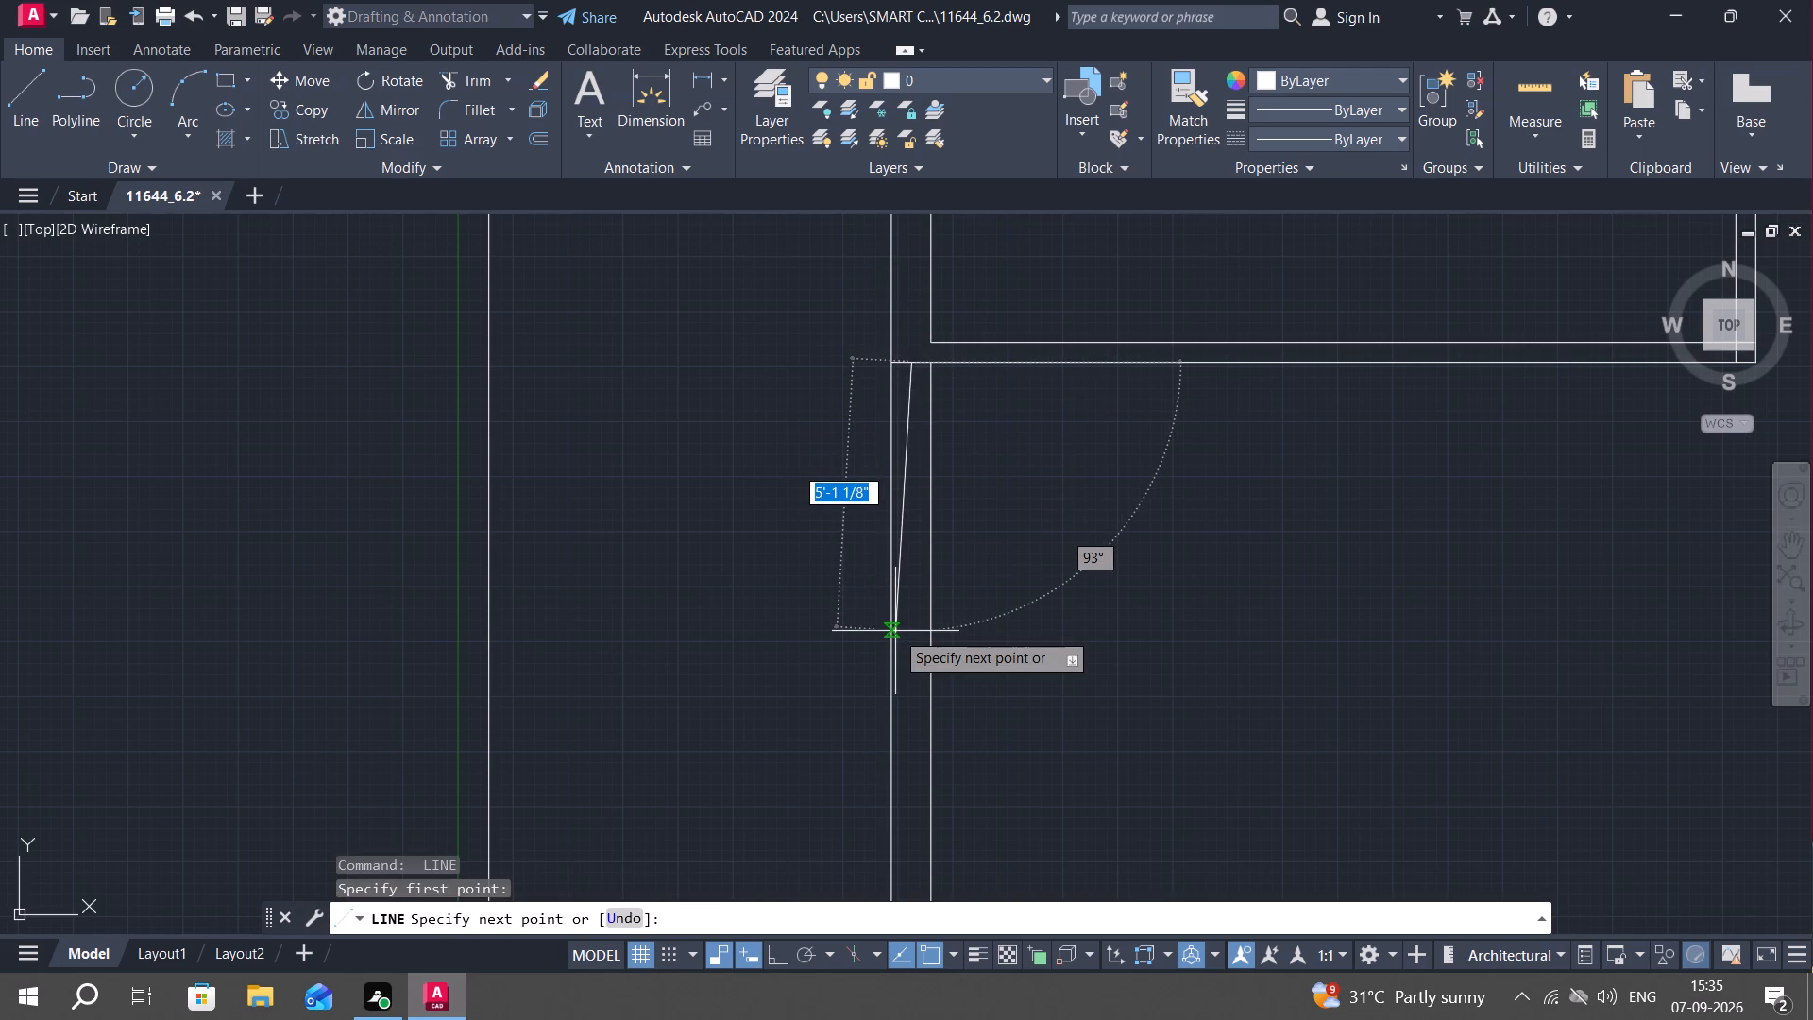
{"action": "key", "text": "F8"}
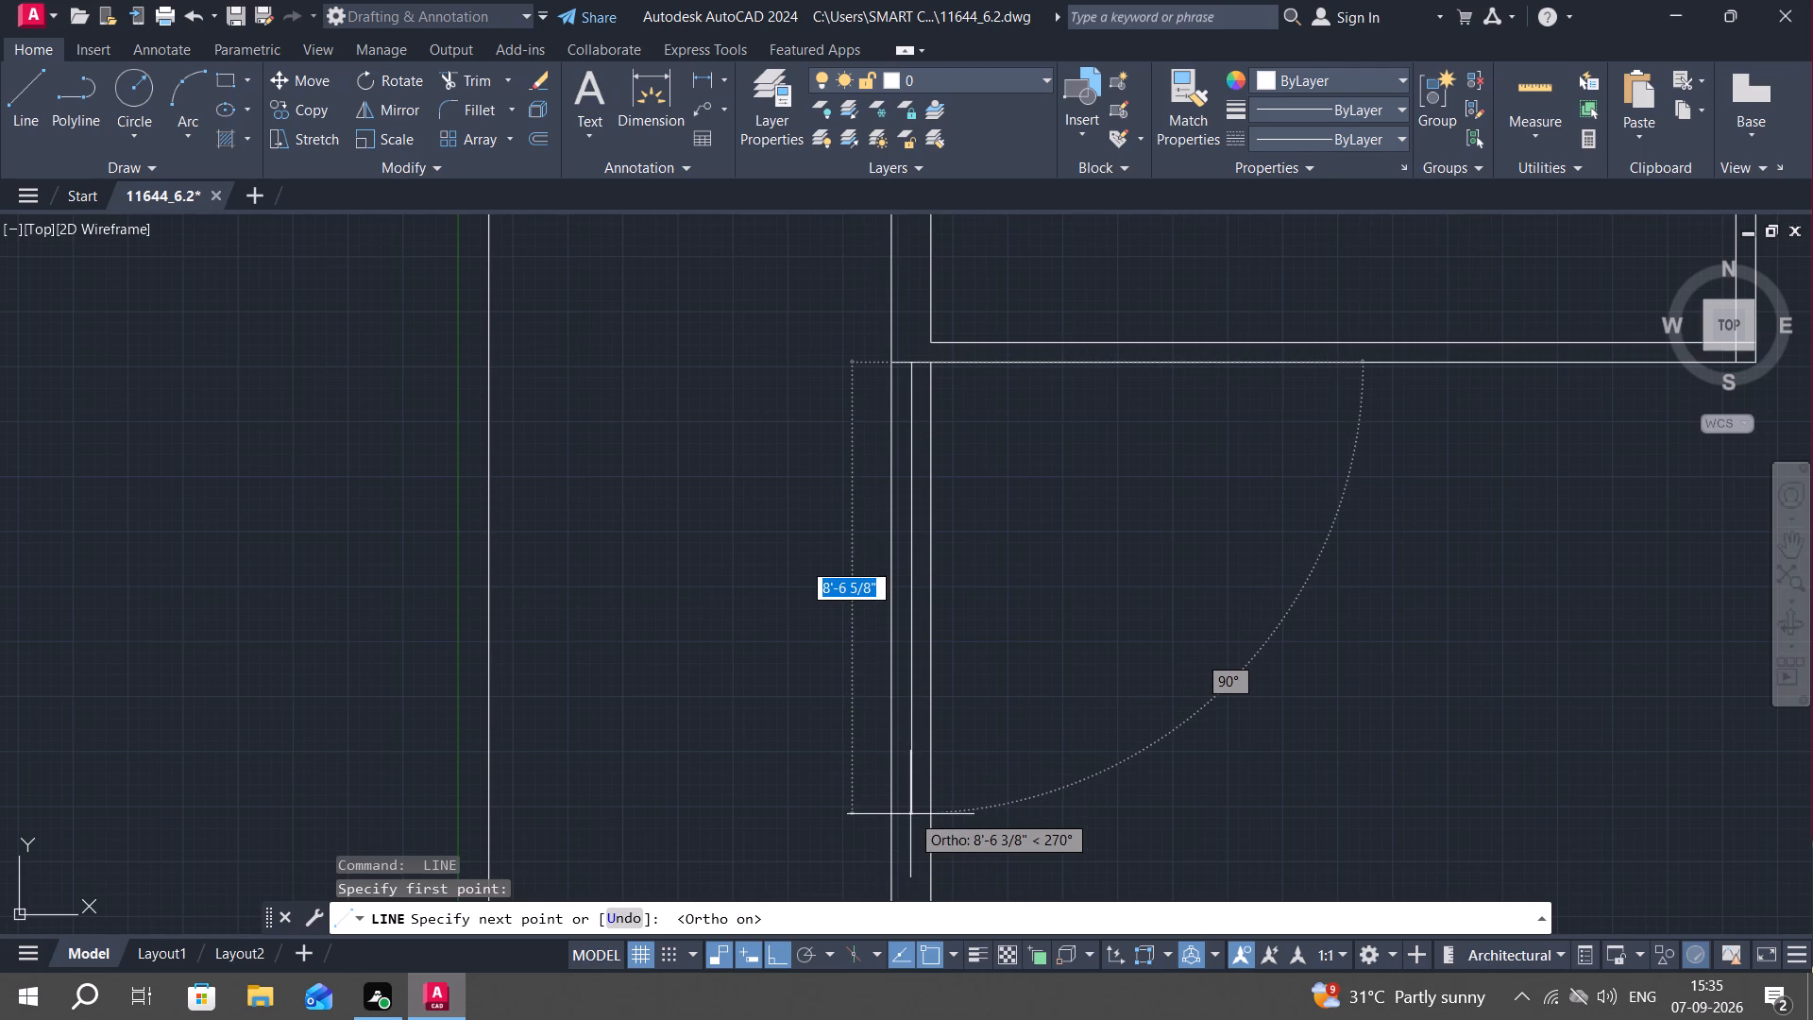
{"action": "left_click", "coordinate": [907, 793]}
{"action": "key", "text": "Escape"}
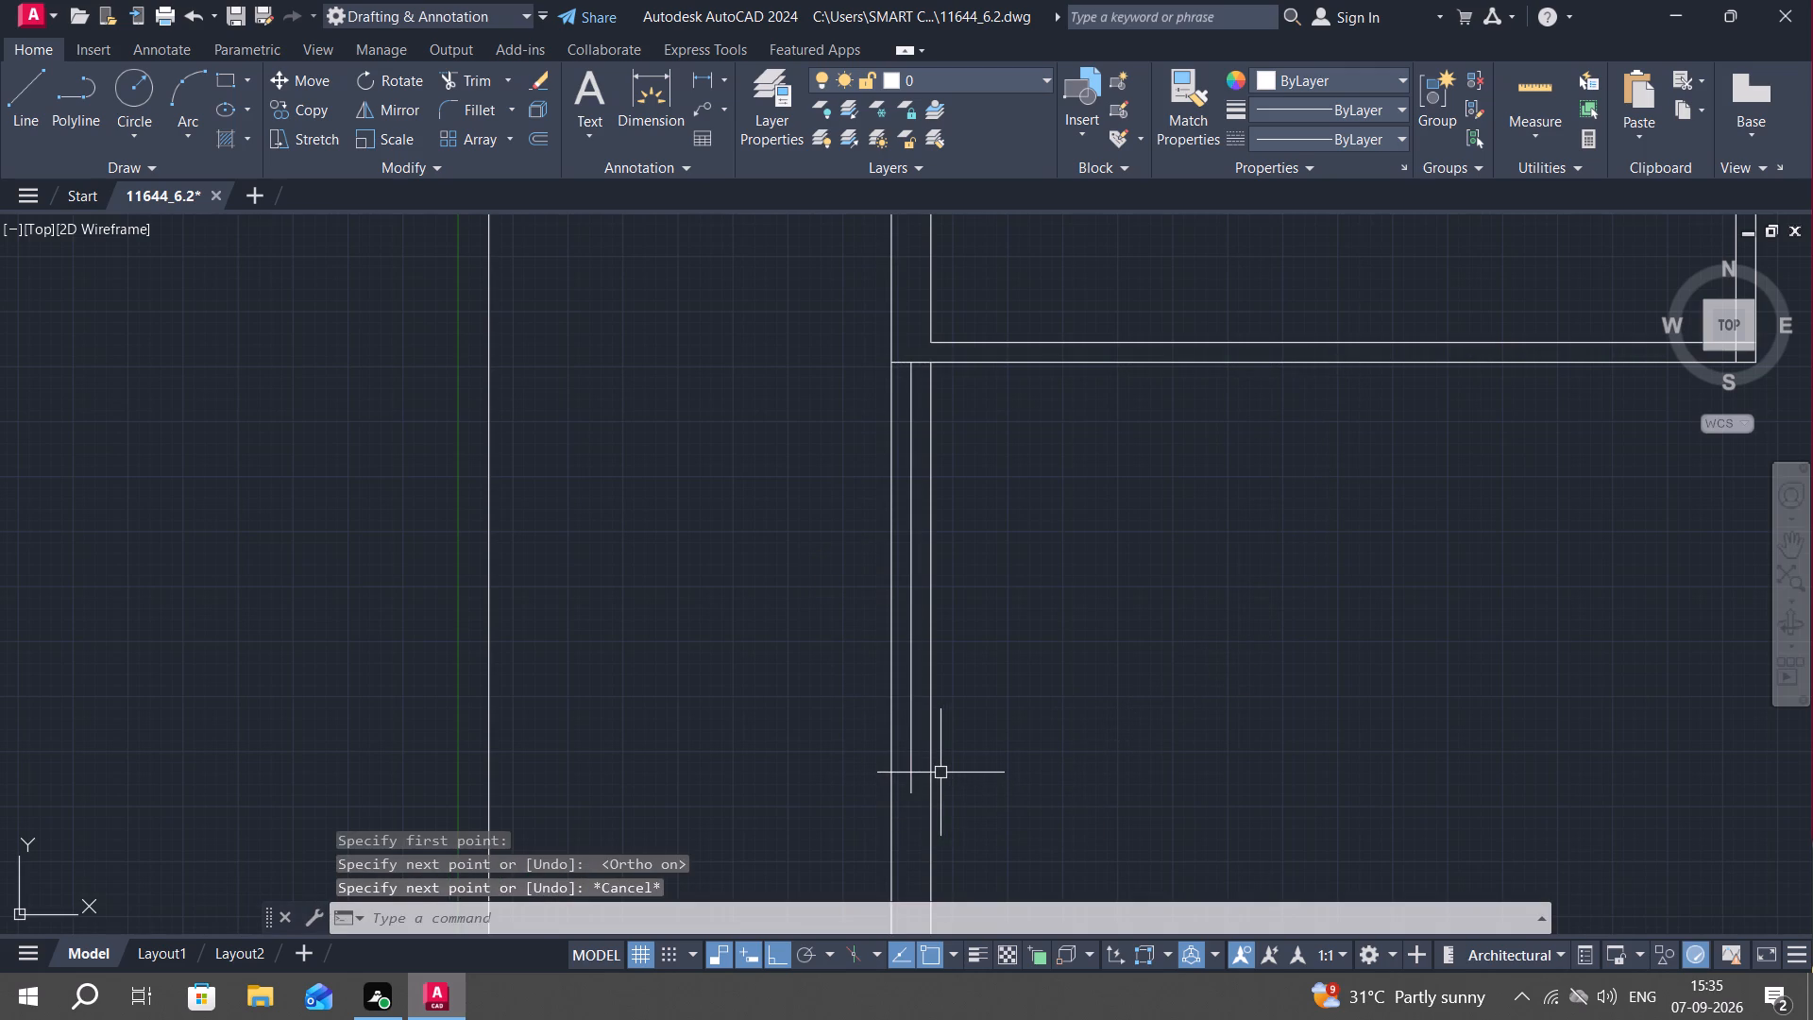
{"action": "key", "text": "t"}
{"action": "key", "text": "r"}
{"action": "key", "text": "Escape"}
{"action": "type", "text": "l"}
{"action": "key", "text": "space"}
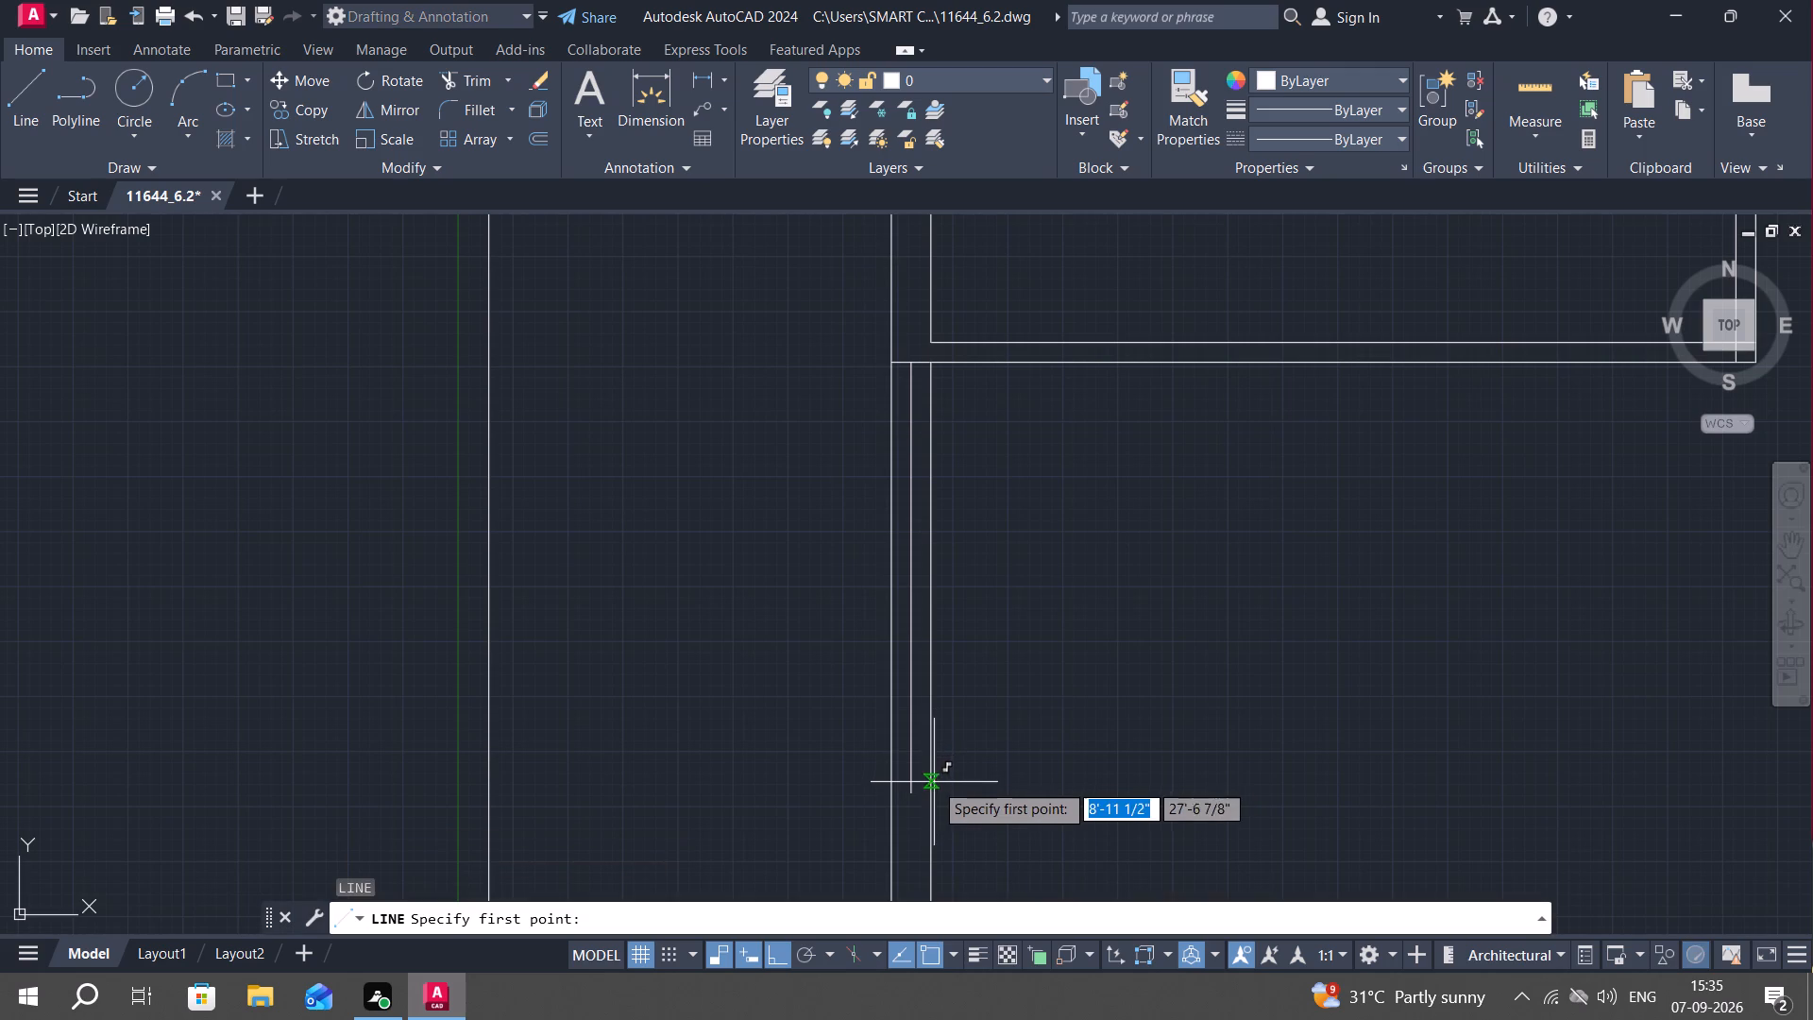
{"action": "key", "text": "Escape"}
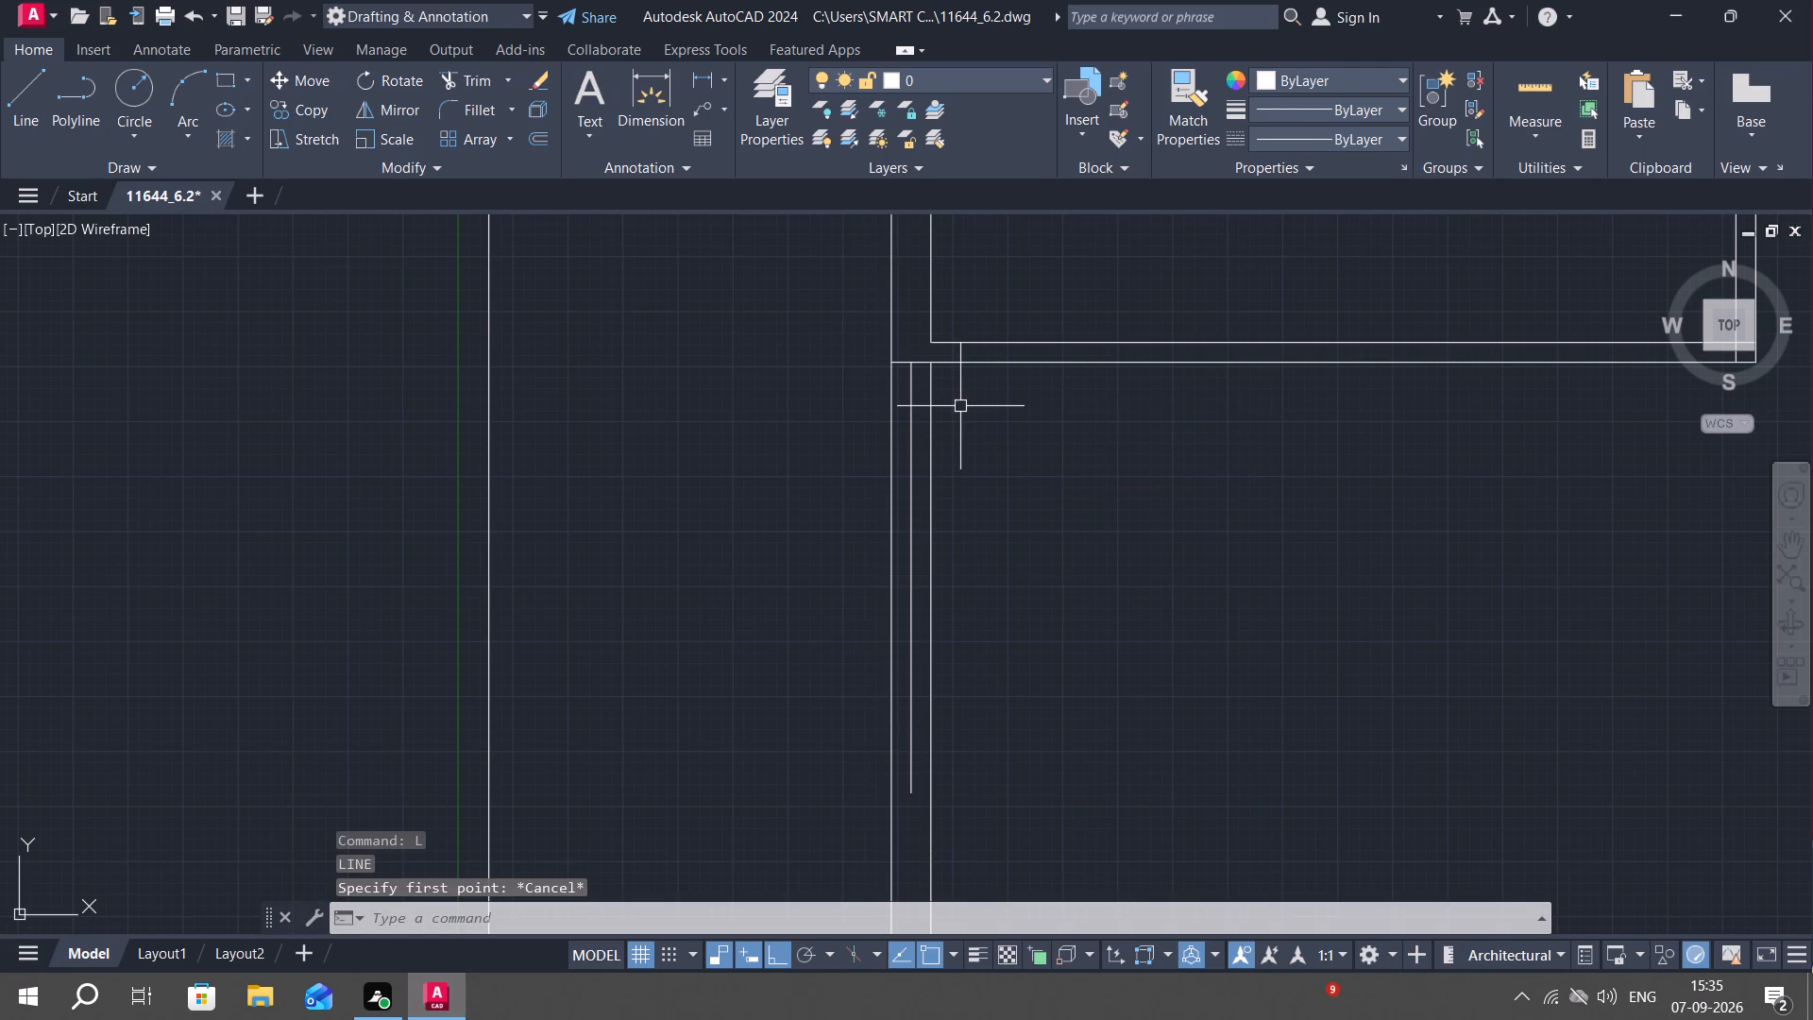
Offset the lower line of the upper-left room's bottom partition 4'5" downward.
{"action": "key", "text": "o"}
{"action": "key", "text": "space"}
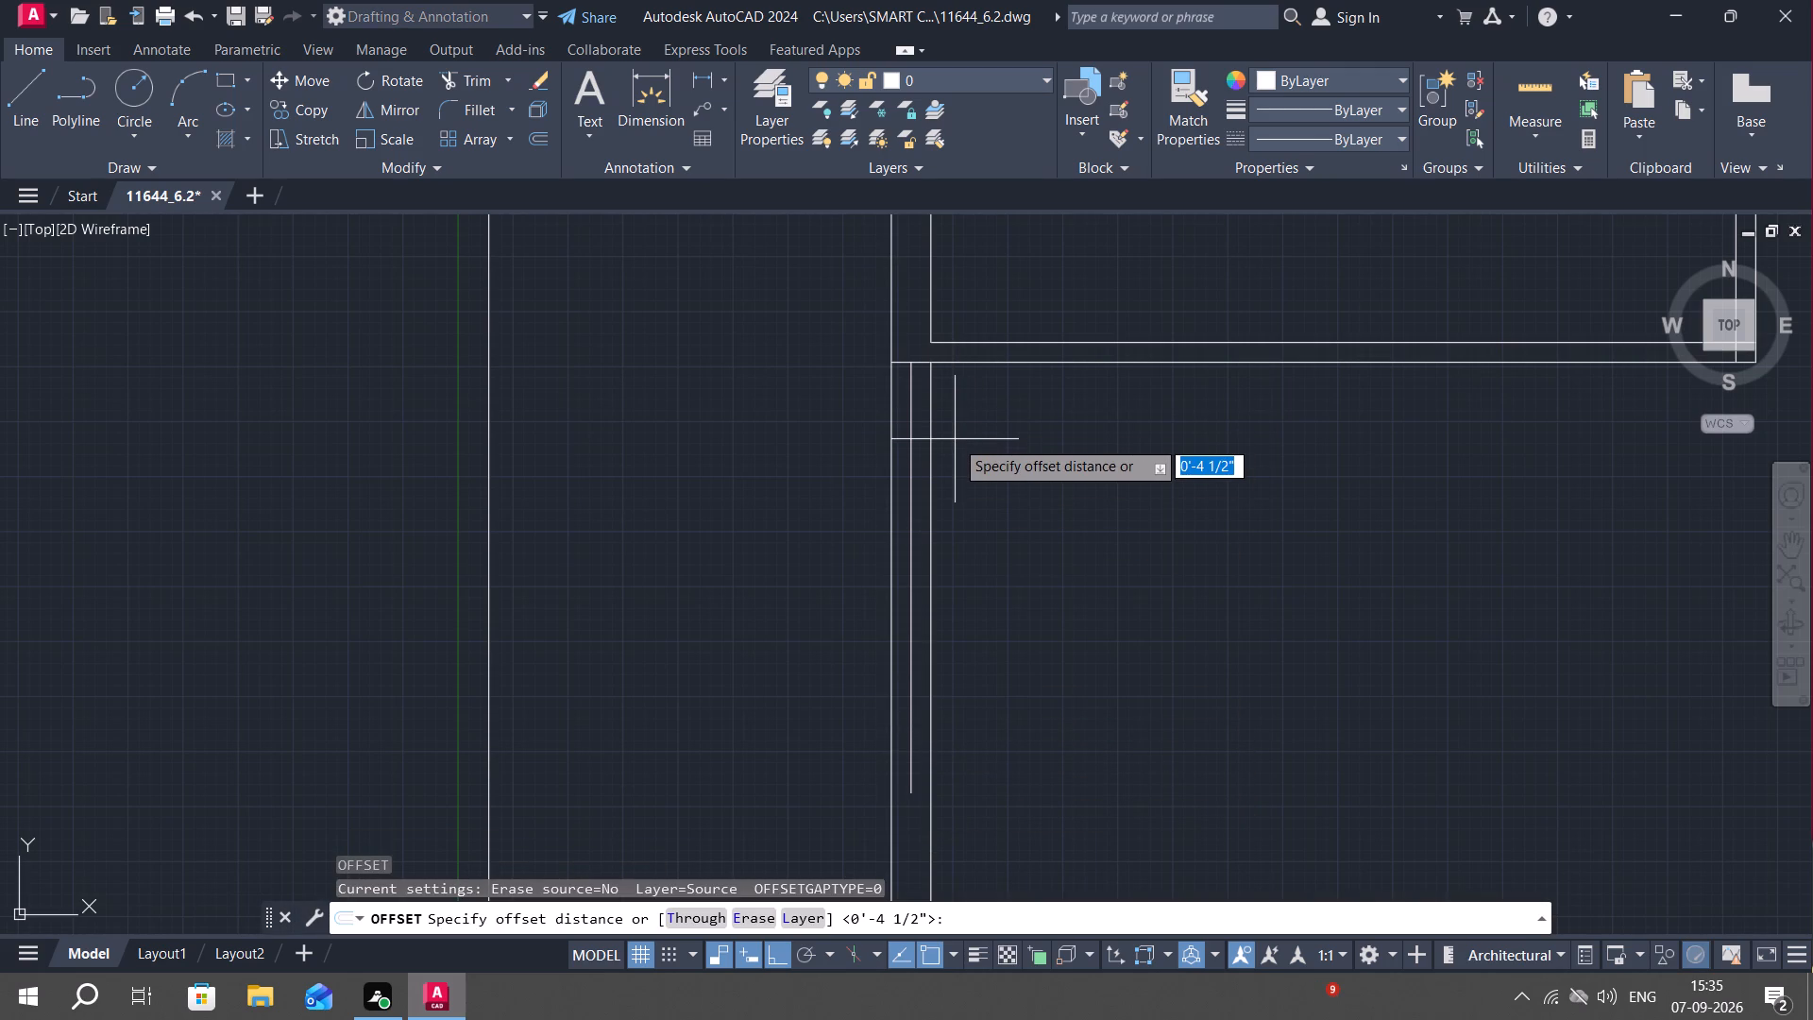
{"action": "key", "text": "7"}
{"action": "key", "text": "apostrophe"}
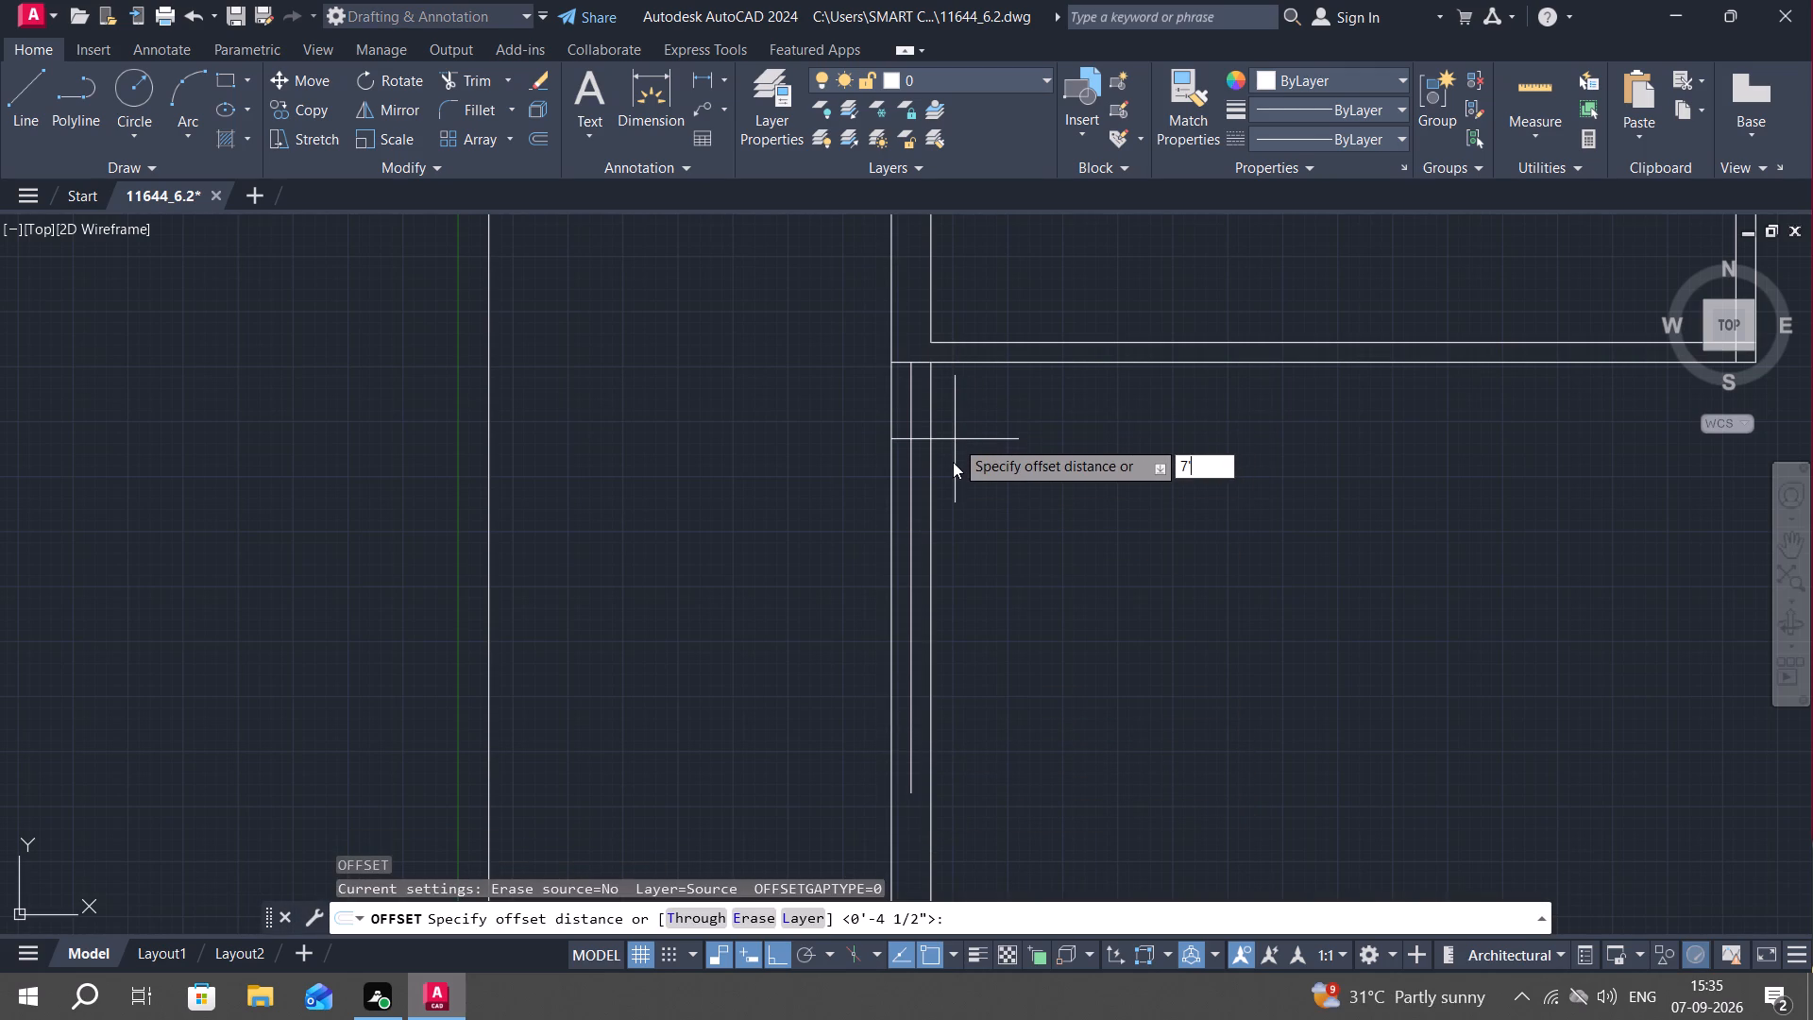
{"action": "key", "text": "5"}
{"action": "key", "text": "shift+quotedbl"}
{"action": "key", "text": "BackSpace"}
{"action": "key", "text": "BackSpace"}
{"action": "key", "text": "BackSpace"}
{"action": "key", "text": "BackSpace"}
{"action": "type", "text": "4'"}
{"action": "key", "text": "5"}
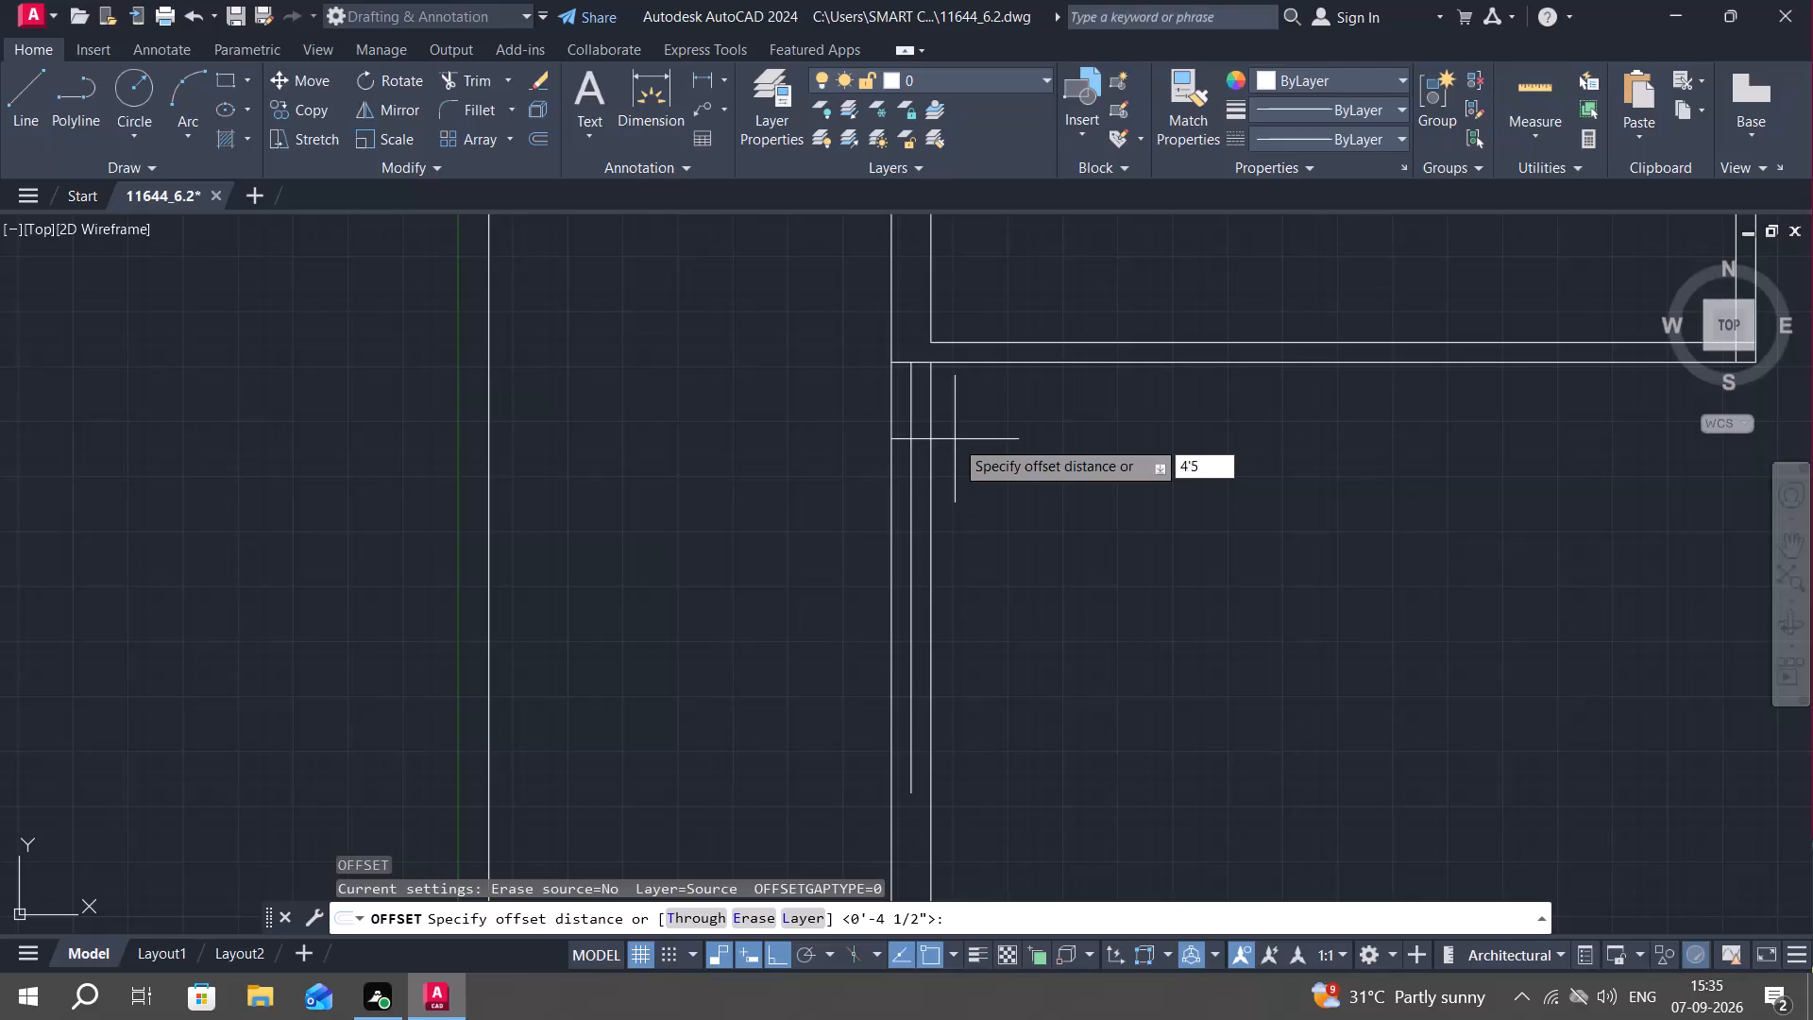
{"action": "key", "text": "shift+quotedbl"}
{"action": "key", "text": "space"}
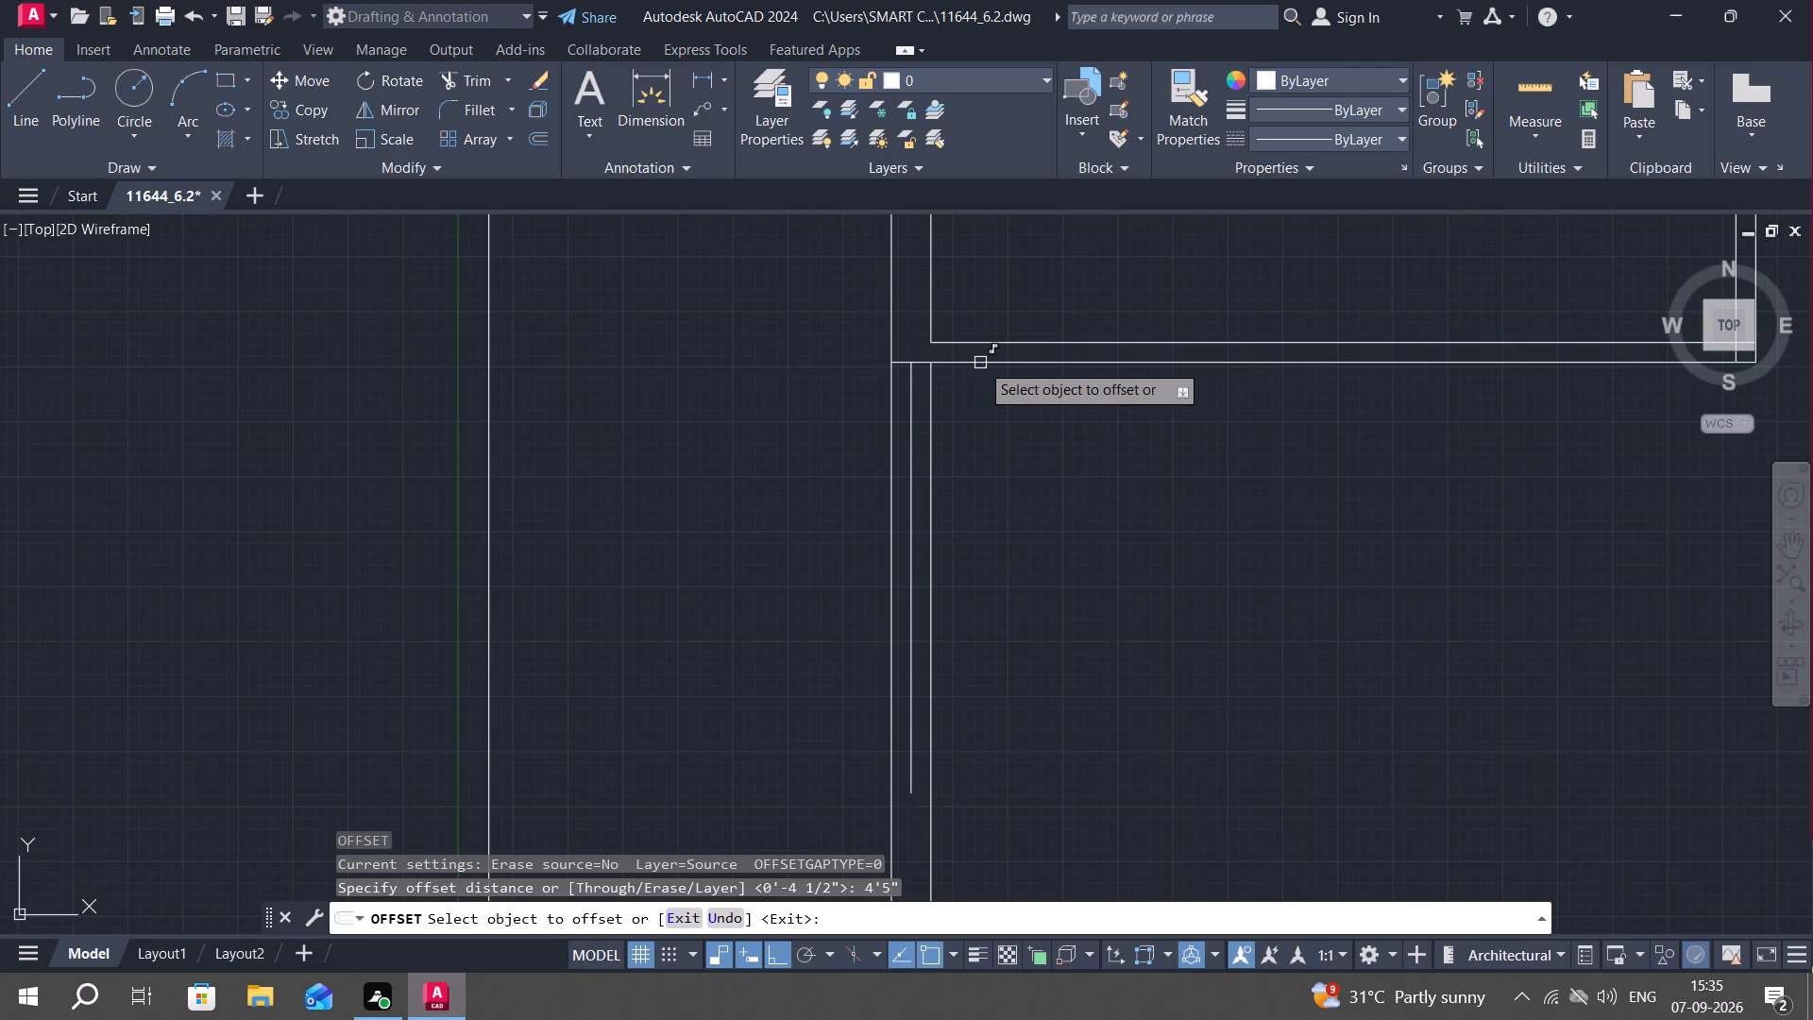
{"action": "left_click", "coordinate": [980, 363]}
{"action": "left_click", "coordinate": [971, 532]}
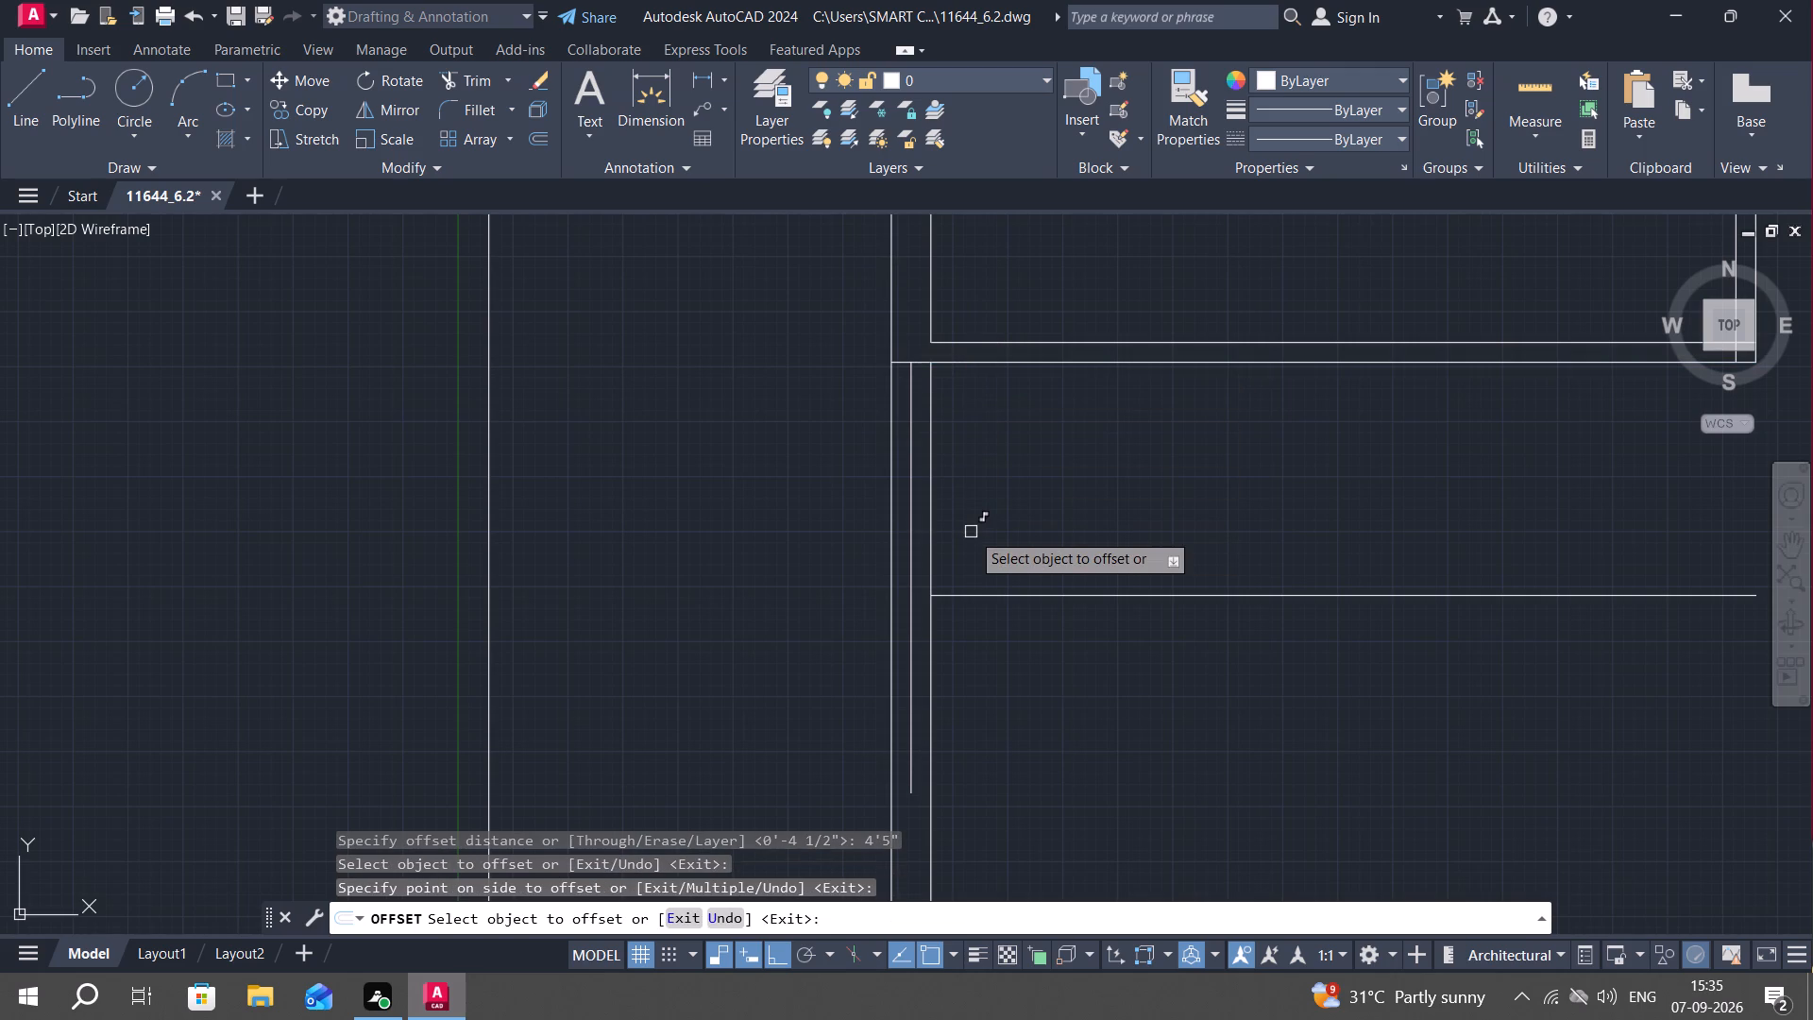
{"action": "middle_click_drag", "start_coordinate": [1325, 475], "coordinate": [1133, 542]}
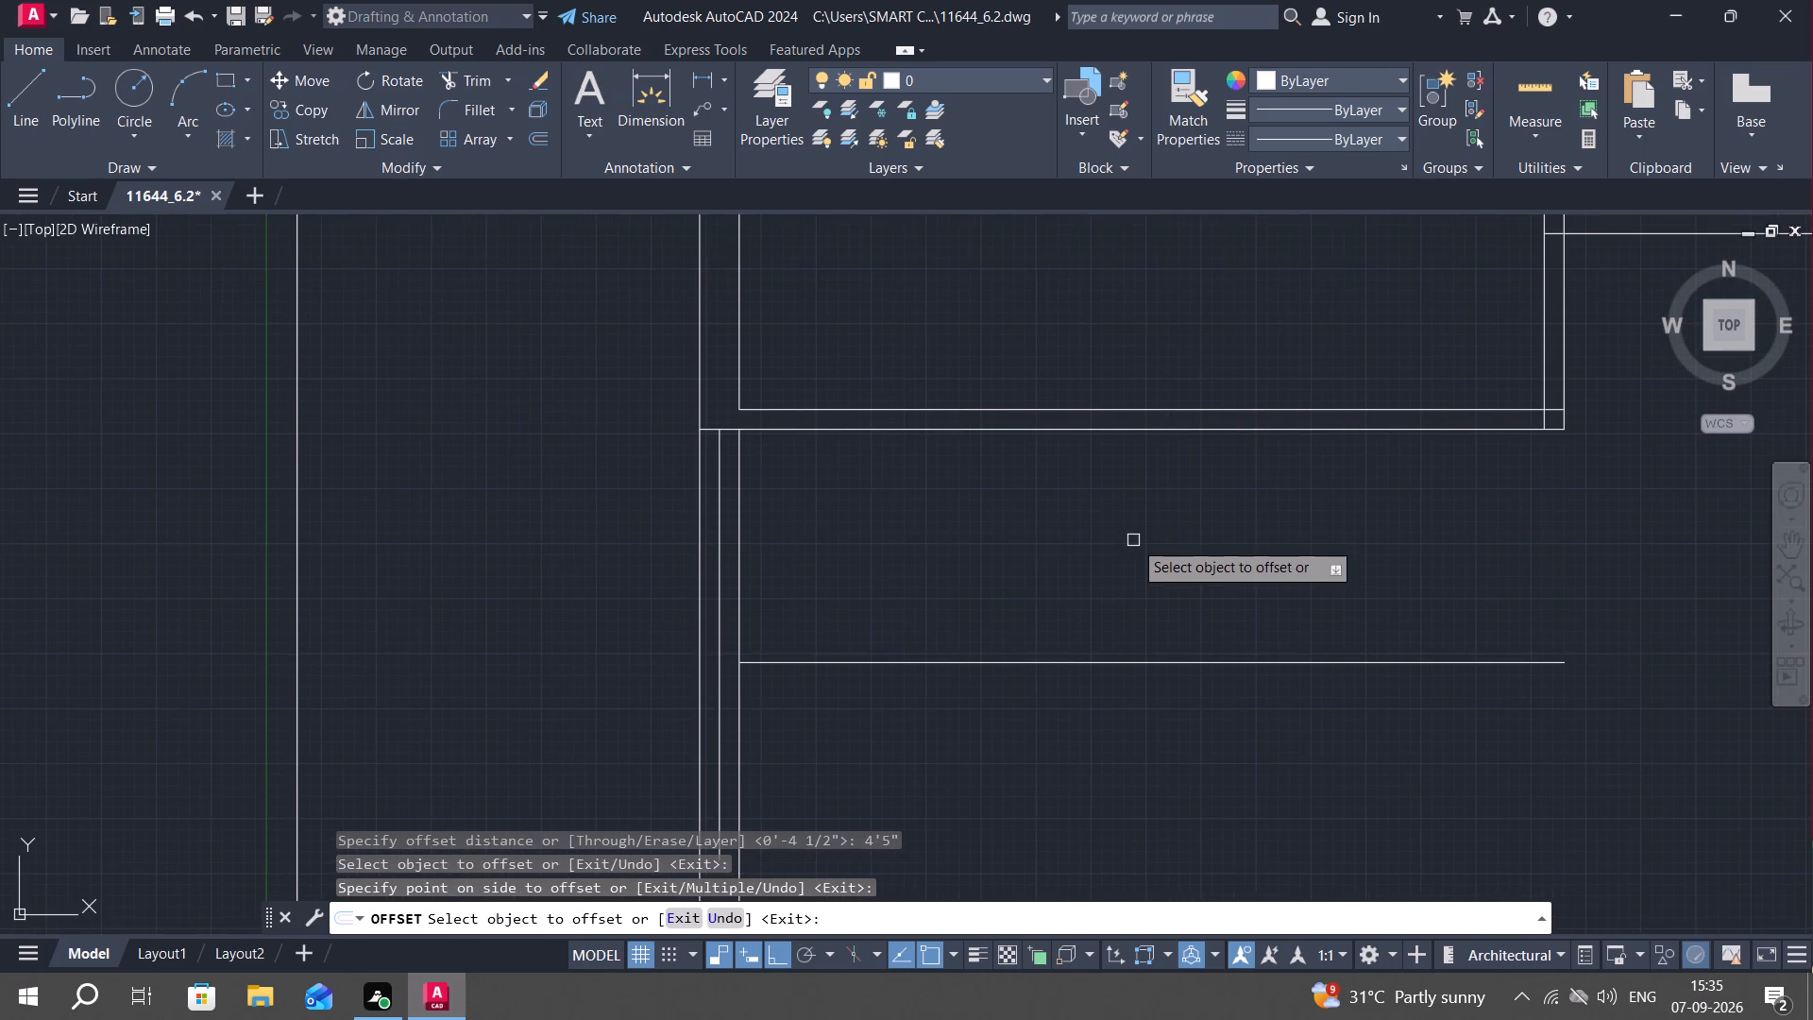
{"action": "middle_click_drag", "start_coordinate": [1135, 545], "coordinate": [1187, 550]}
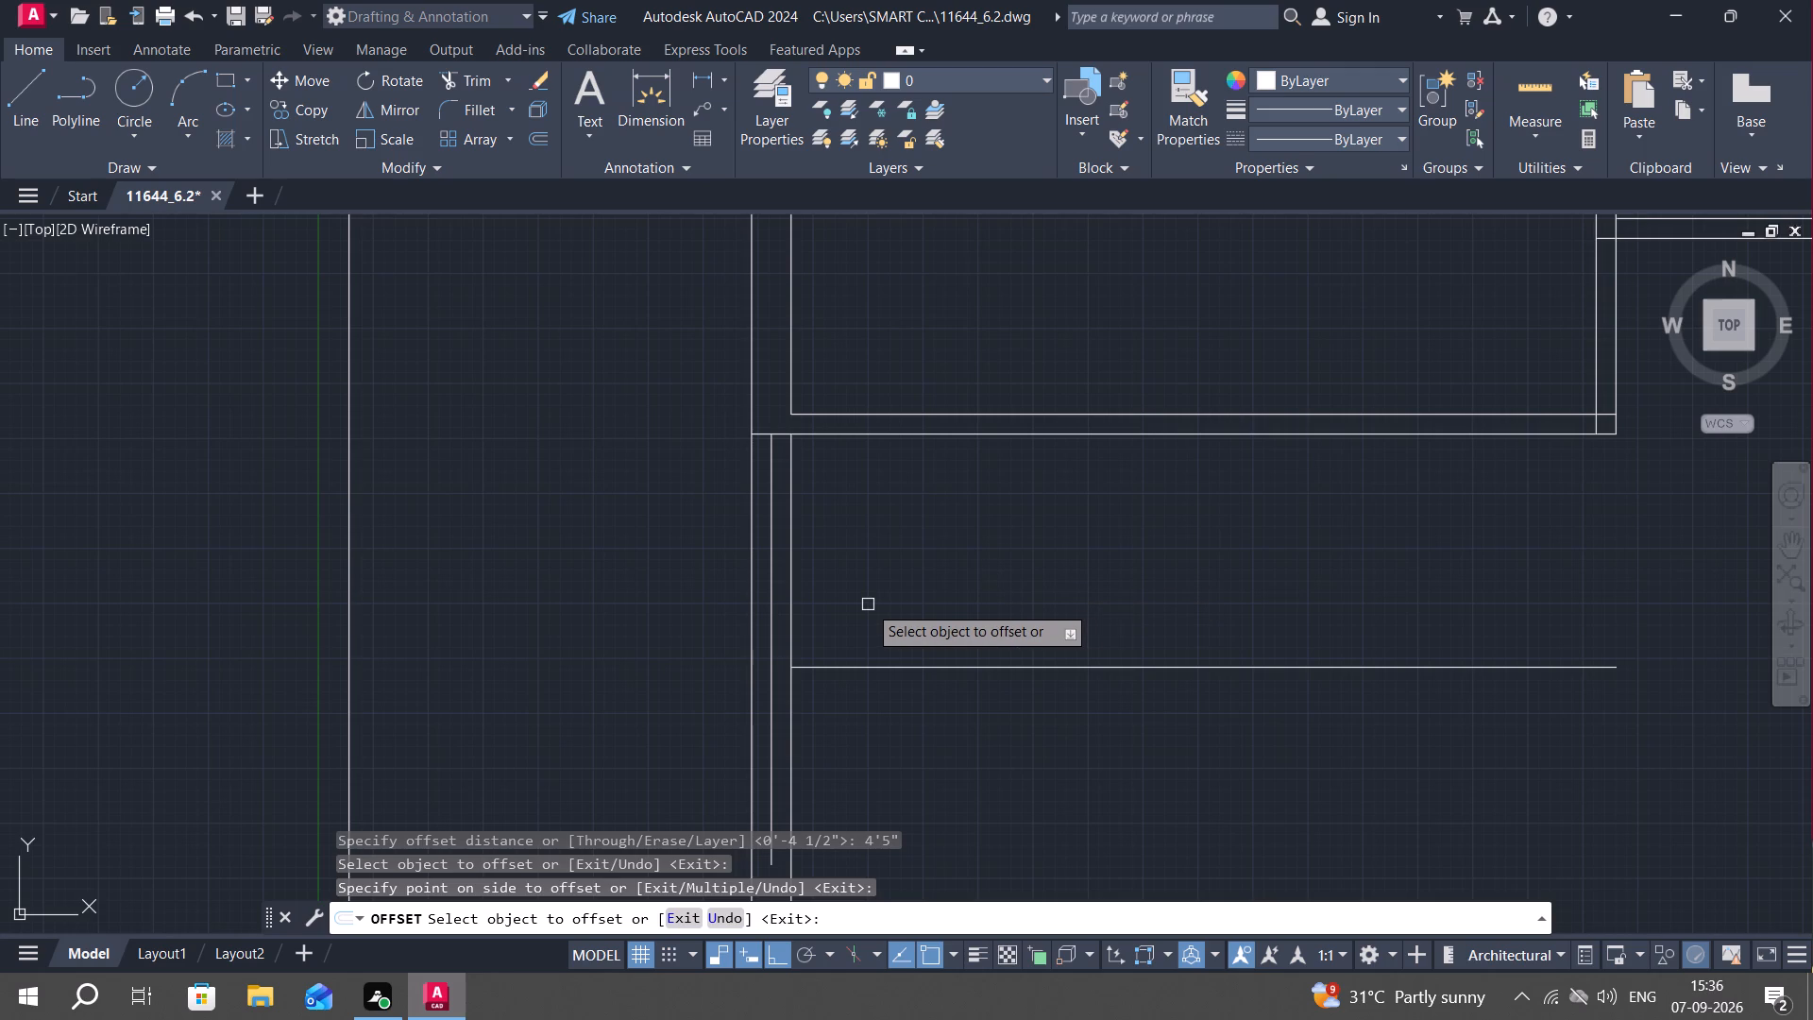
{"action": "type", "text": "ex"}
{"action": "key", "text": "space"}
{"action": "key", "text": "Escape"}
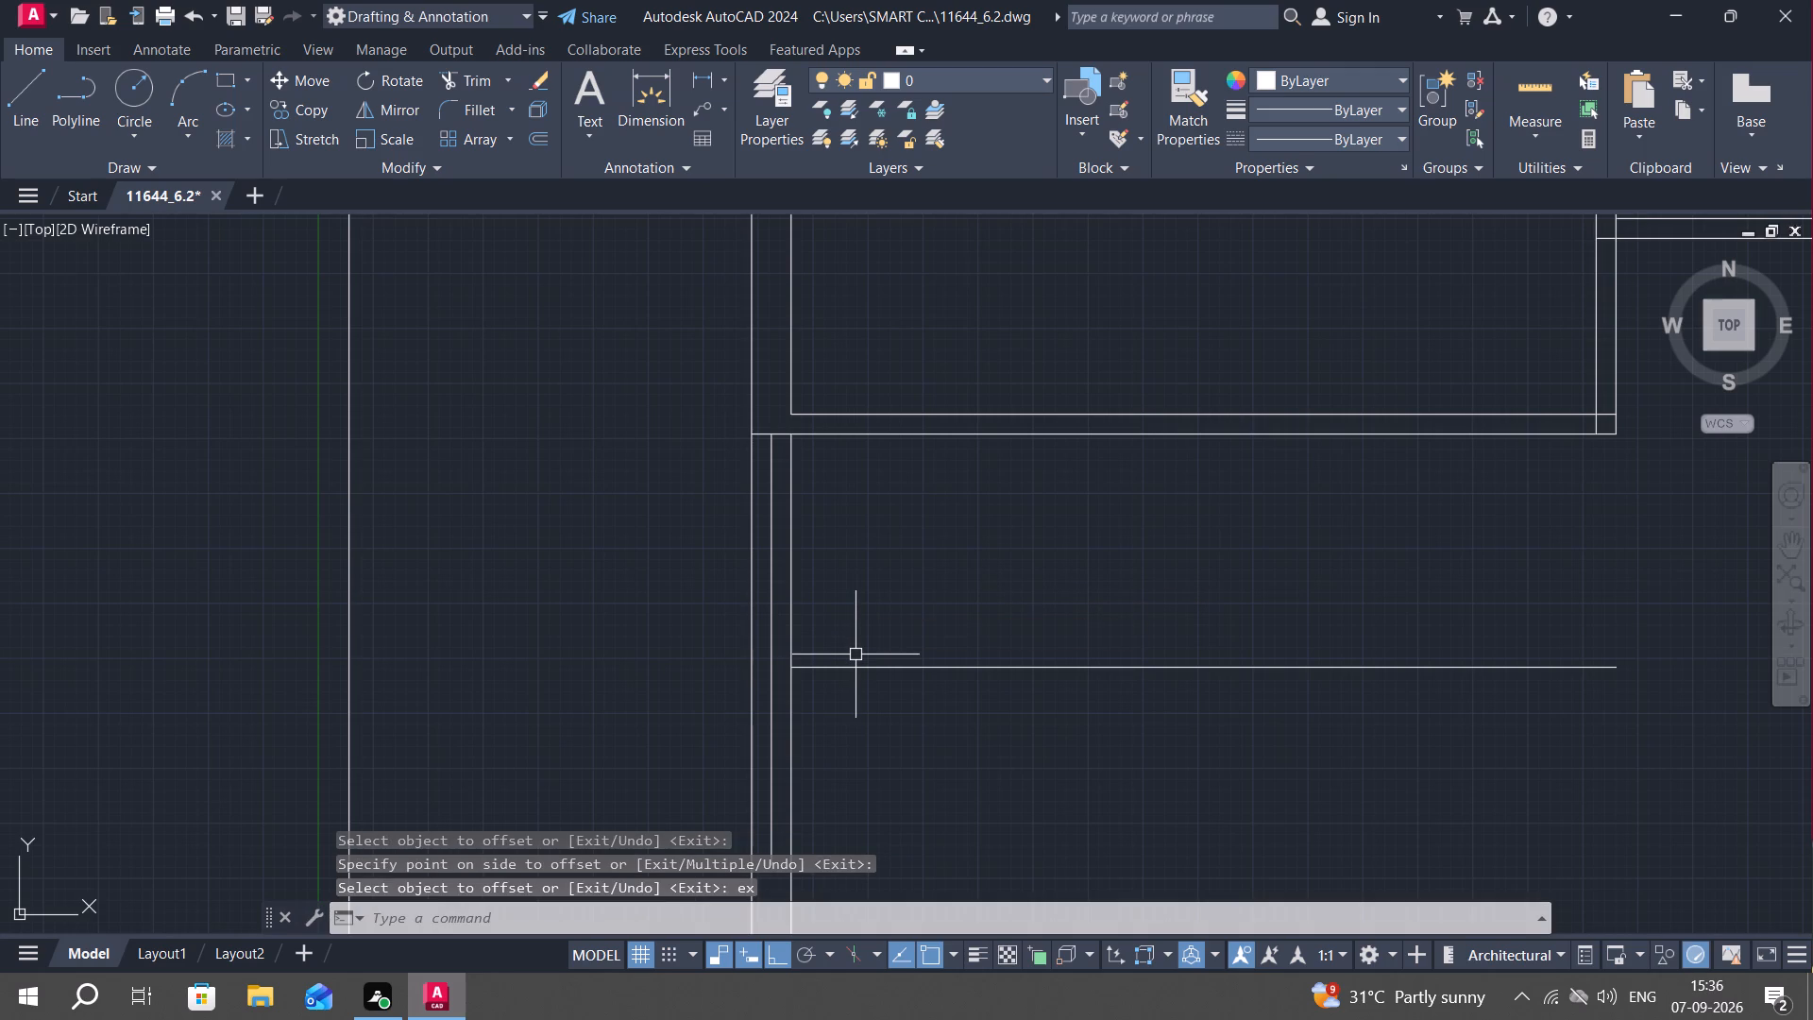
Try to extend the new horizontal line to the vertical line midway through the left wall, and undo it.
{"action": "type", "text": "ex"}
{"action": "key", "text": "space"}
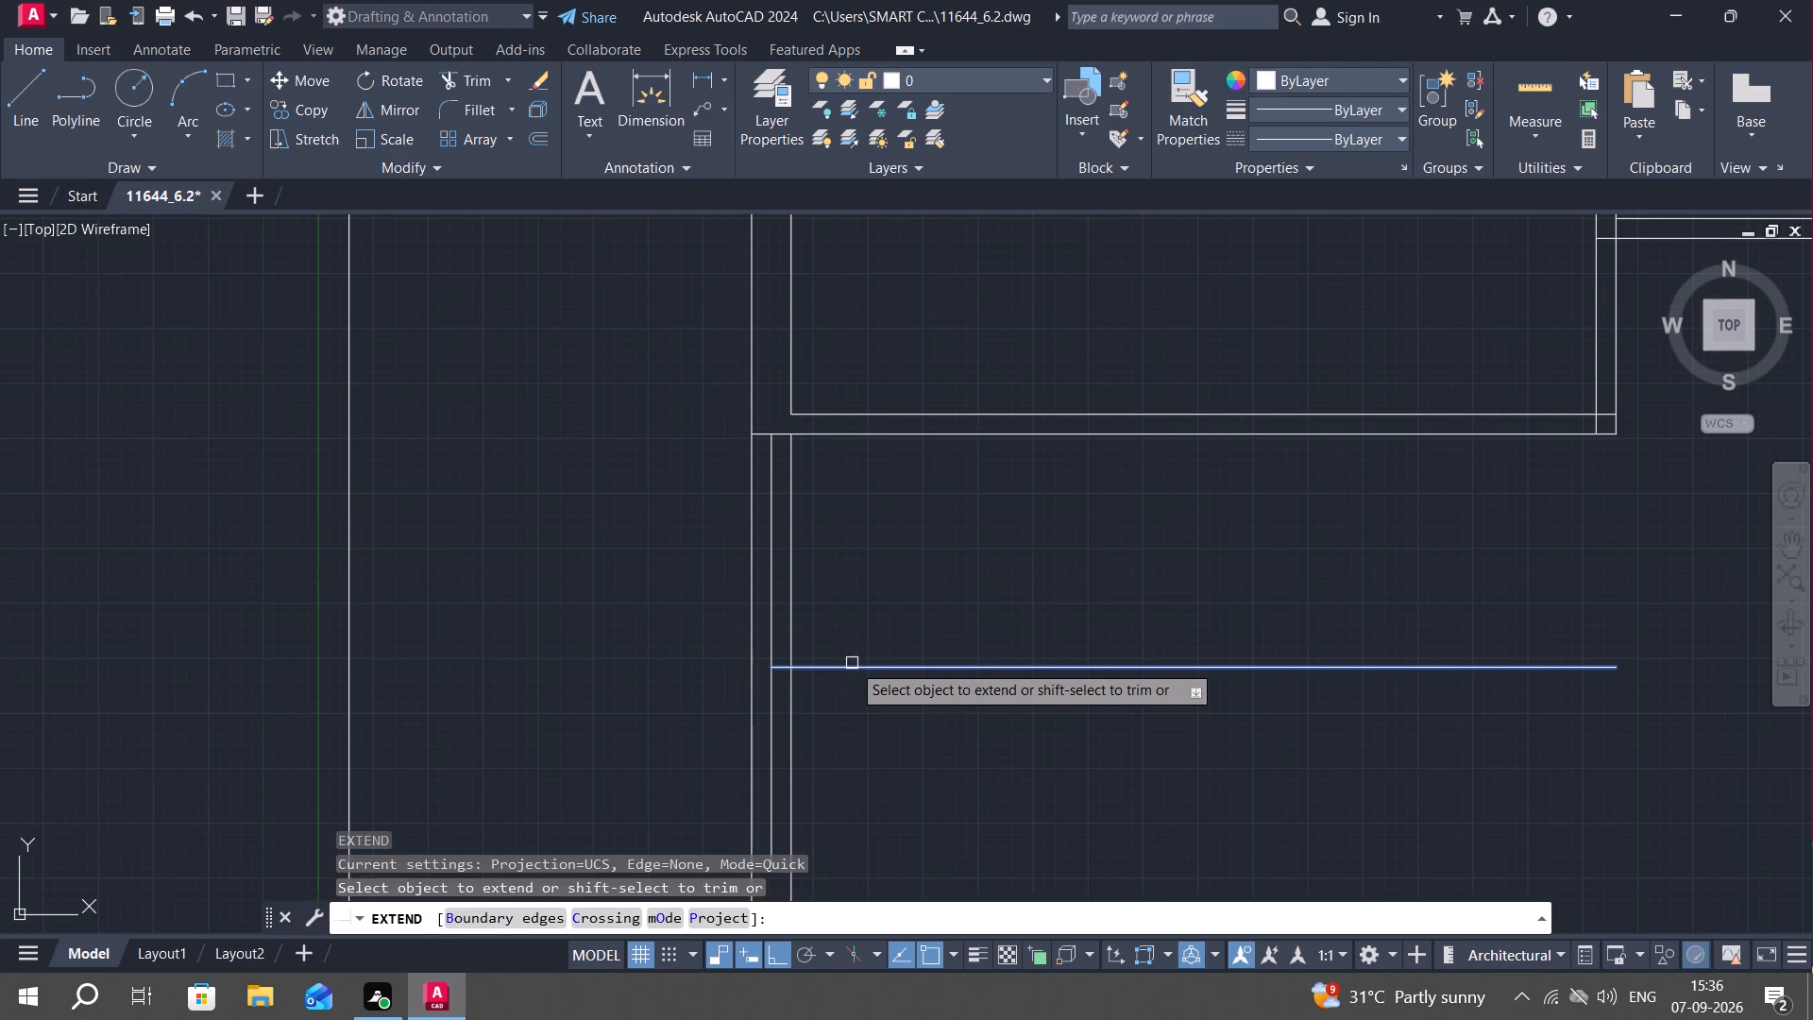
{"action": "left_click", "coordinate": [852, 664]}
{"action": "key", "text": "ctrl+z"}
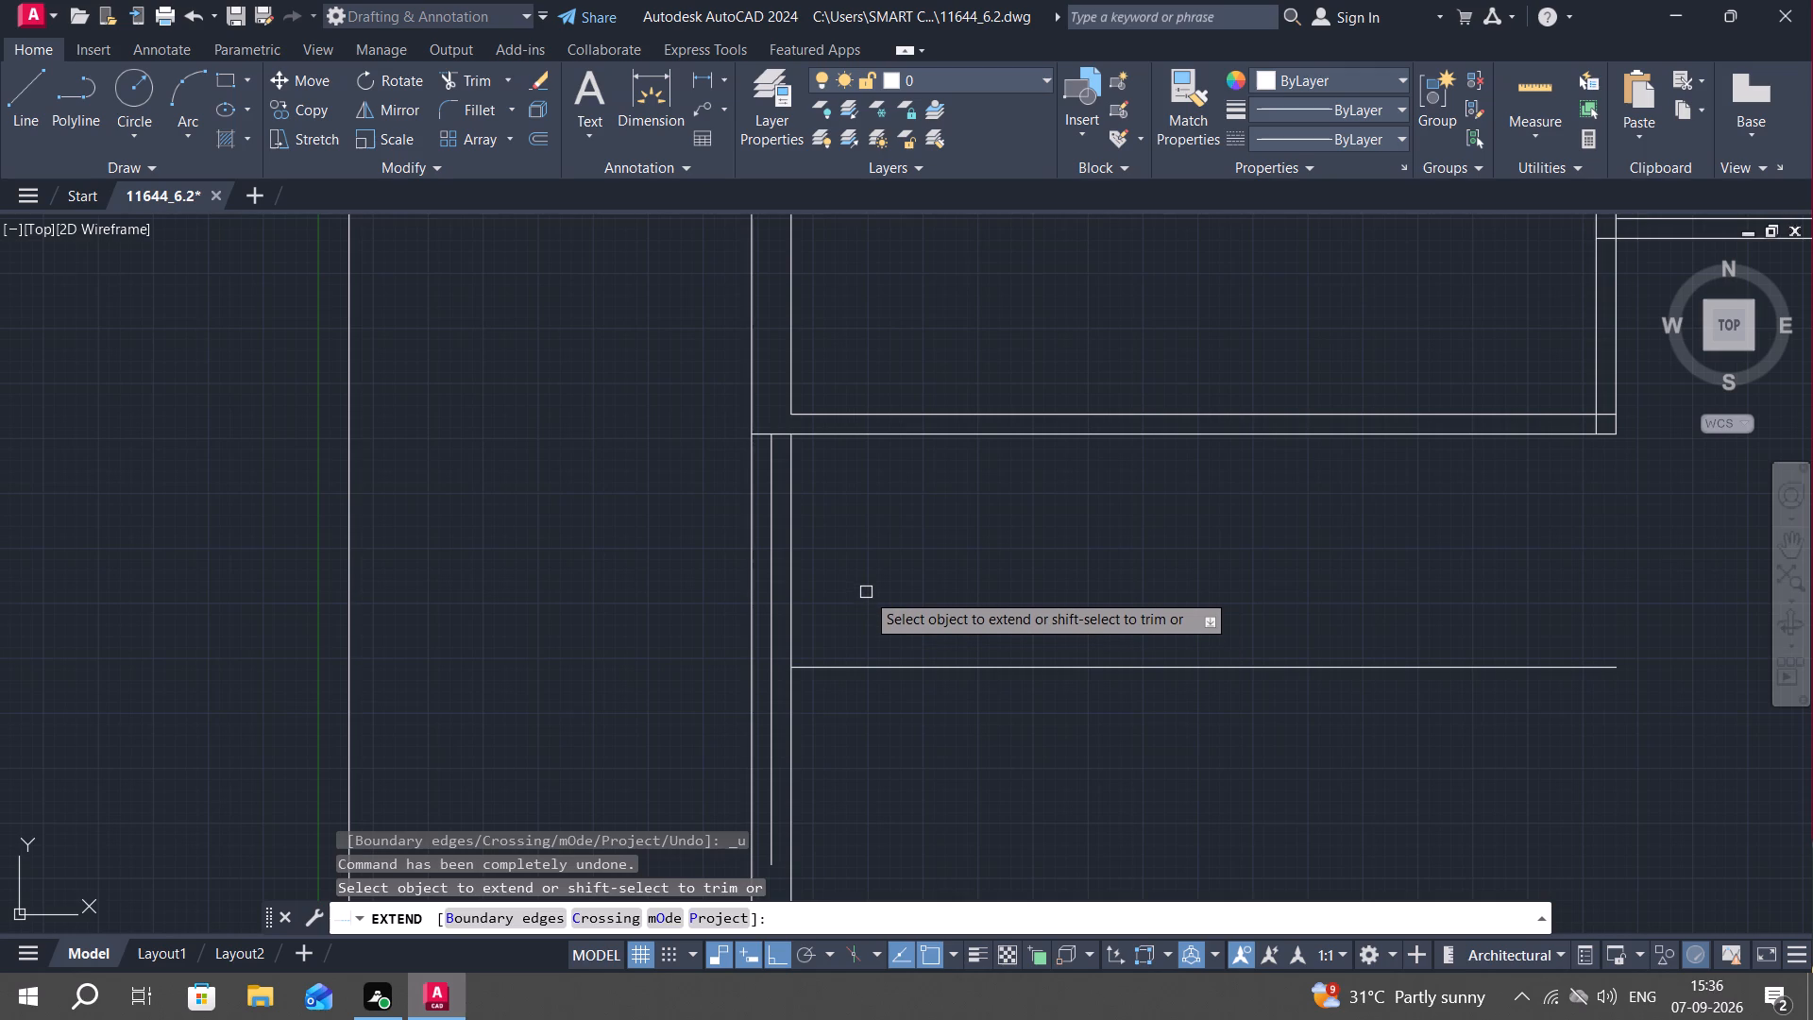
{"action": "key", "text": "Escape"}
Save the drawing.
{"action": "key", "text": "ctrl+s"}
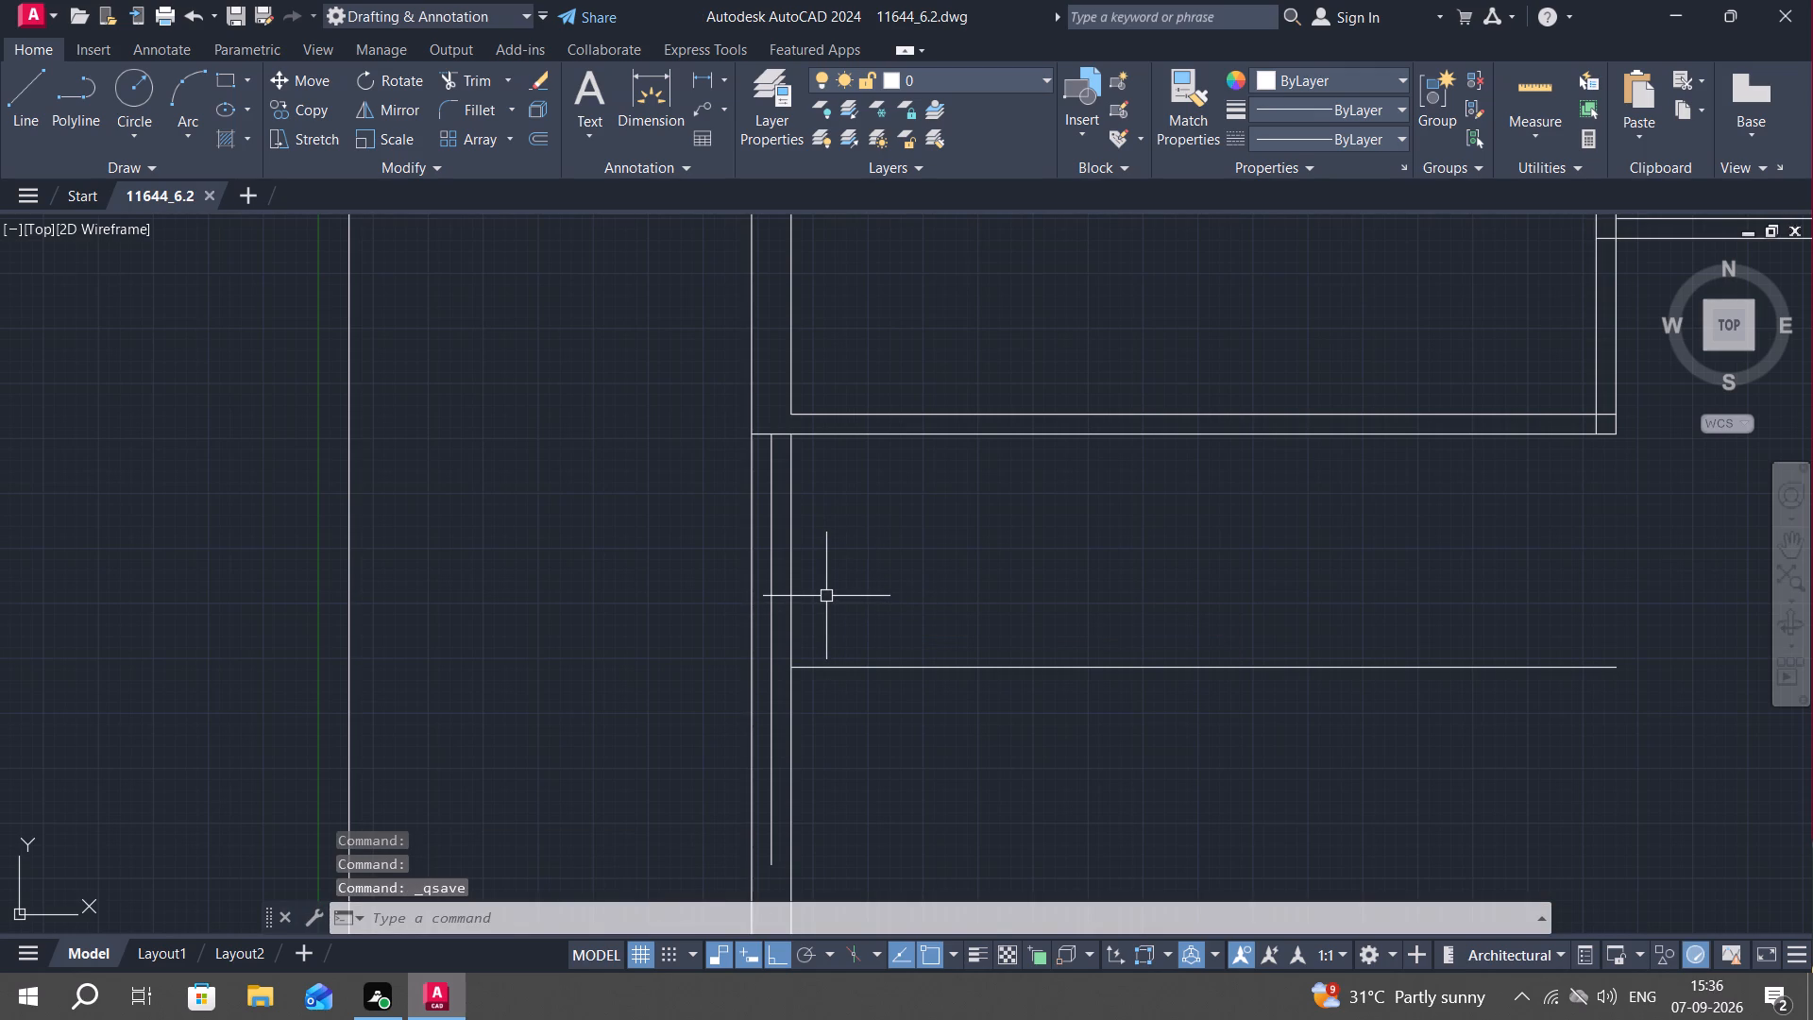
Extend the new horizontal line's left end to the vertical line midway through the left outer wall.
{"action": "key", "text": "e"}
{"action": "key", "text": "x"}
{"action": "key", "text": "space"}
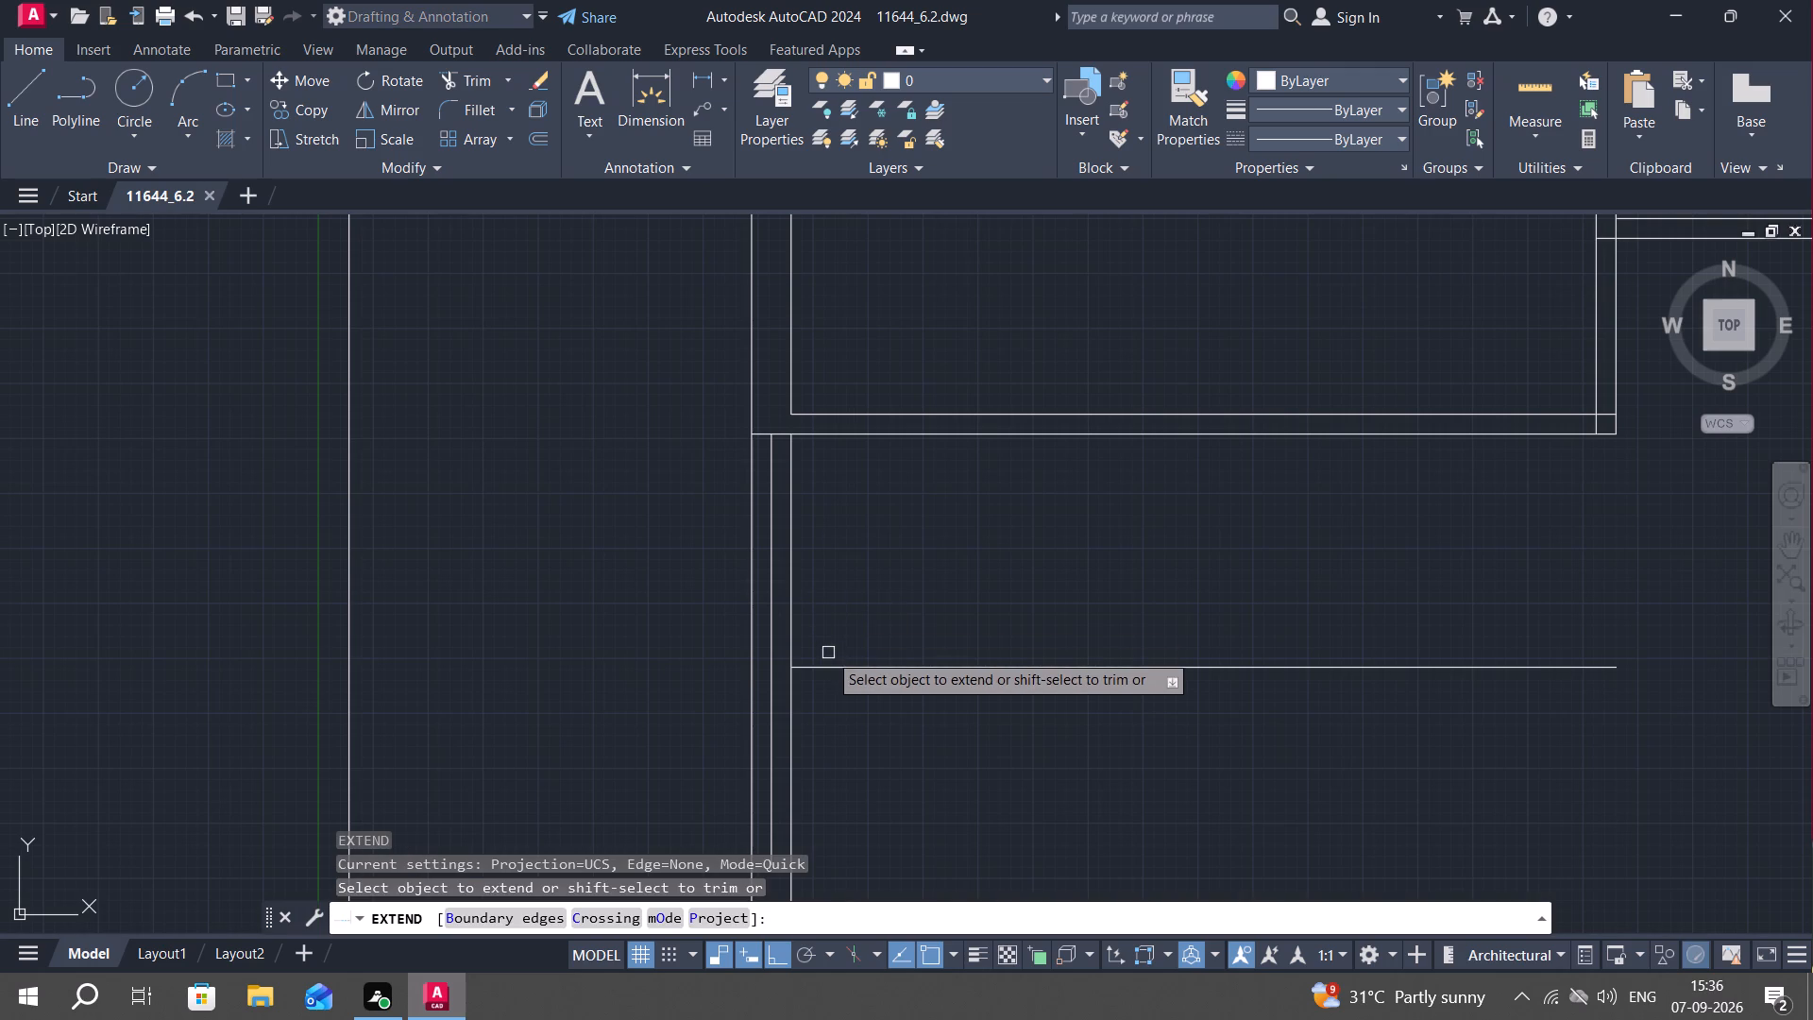
{"action": "left_click", "coordinate": [831, 666]}
{"action": "key", "text": "Escape"}
Trim the left wall's inner line between the upper-left room's bottom partition and the new horizontal line.
{"action": "key", "text": "t"}
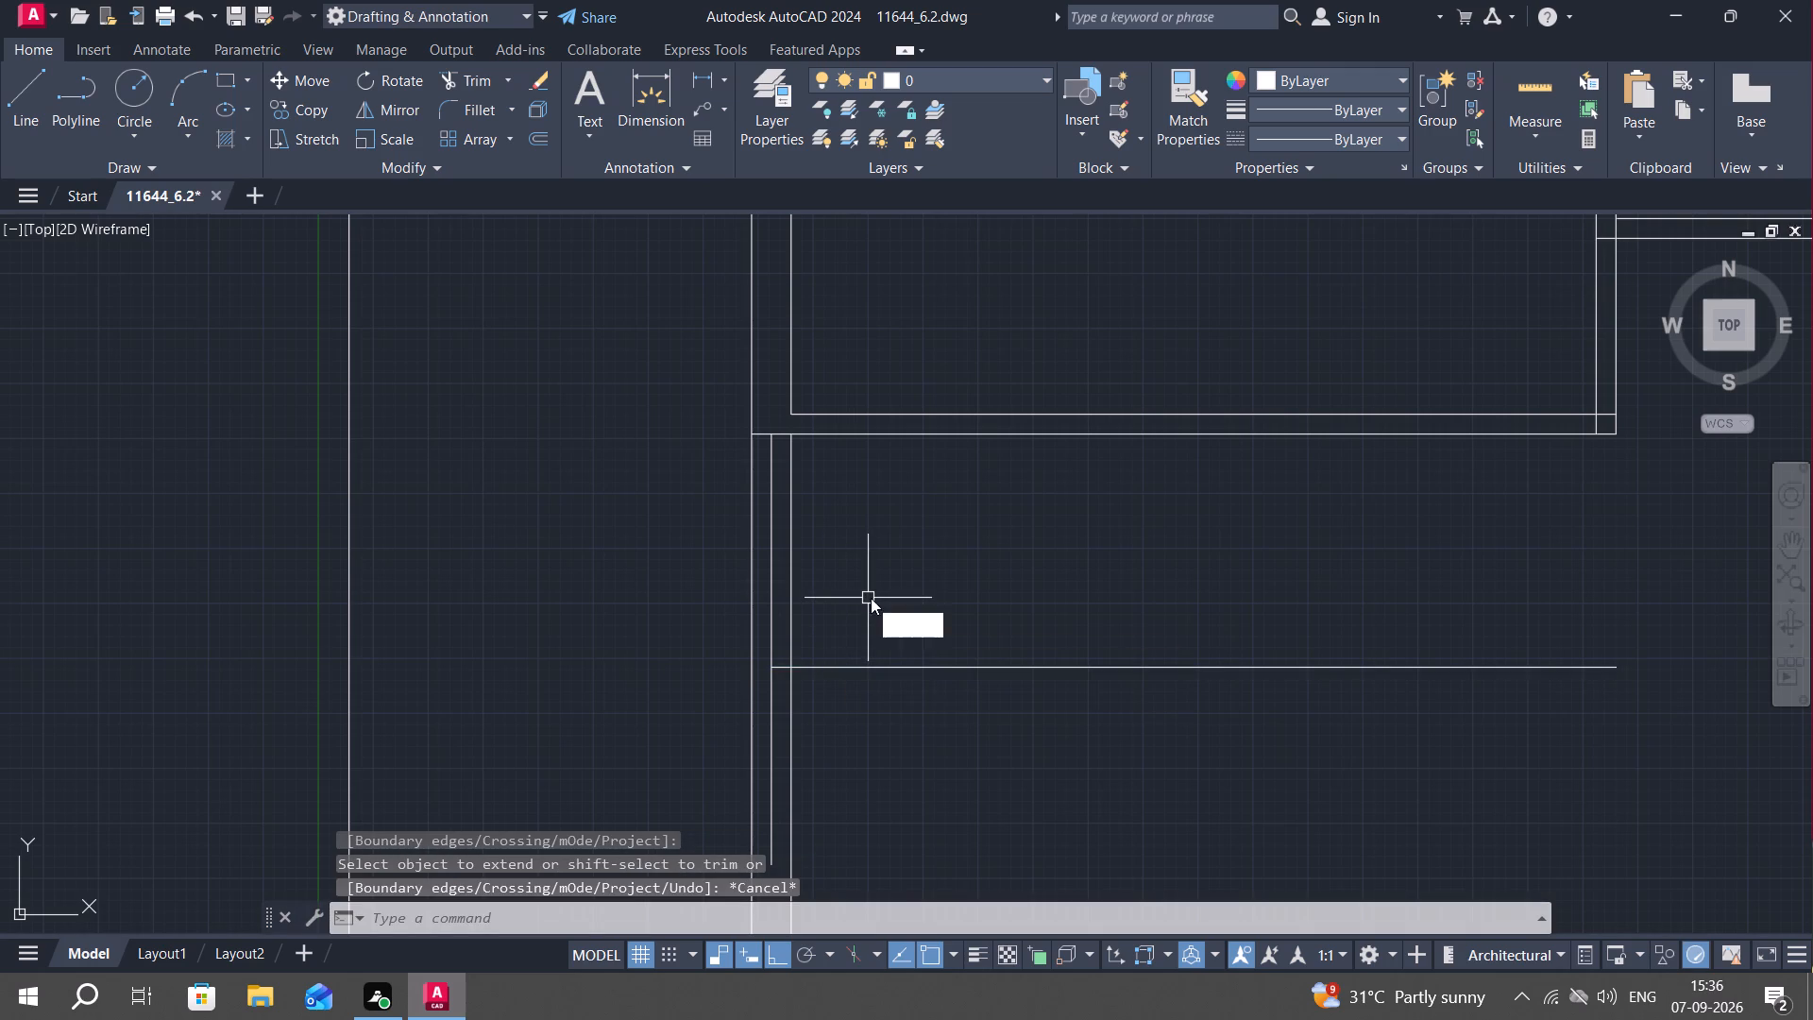
{"action": "key", "text": "r"}
{"action": "key", "text": "space"}
{"action": "left_click", "coordinate": [788, 544]}
{"action": "key", "text": "Escape"}
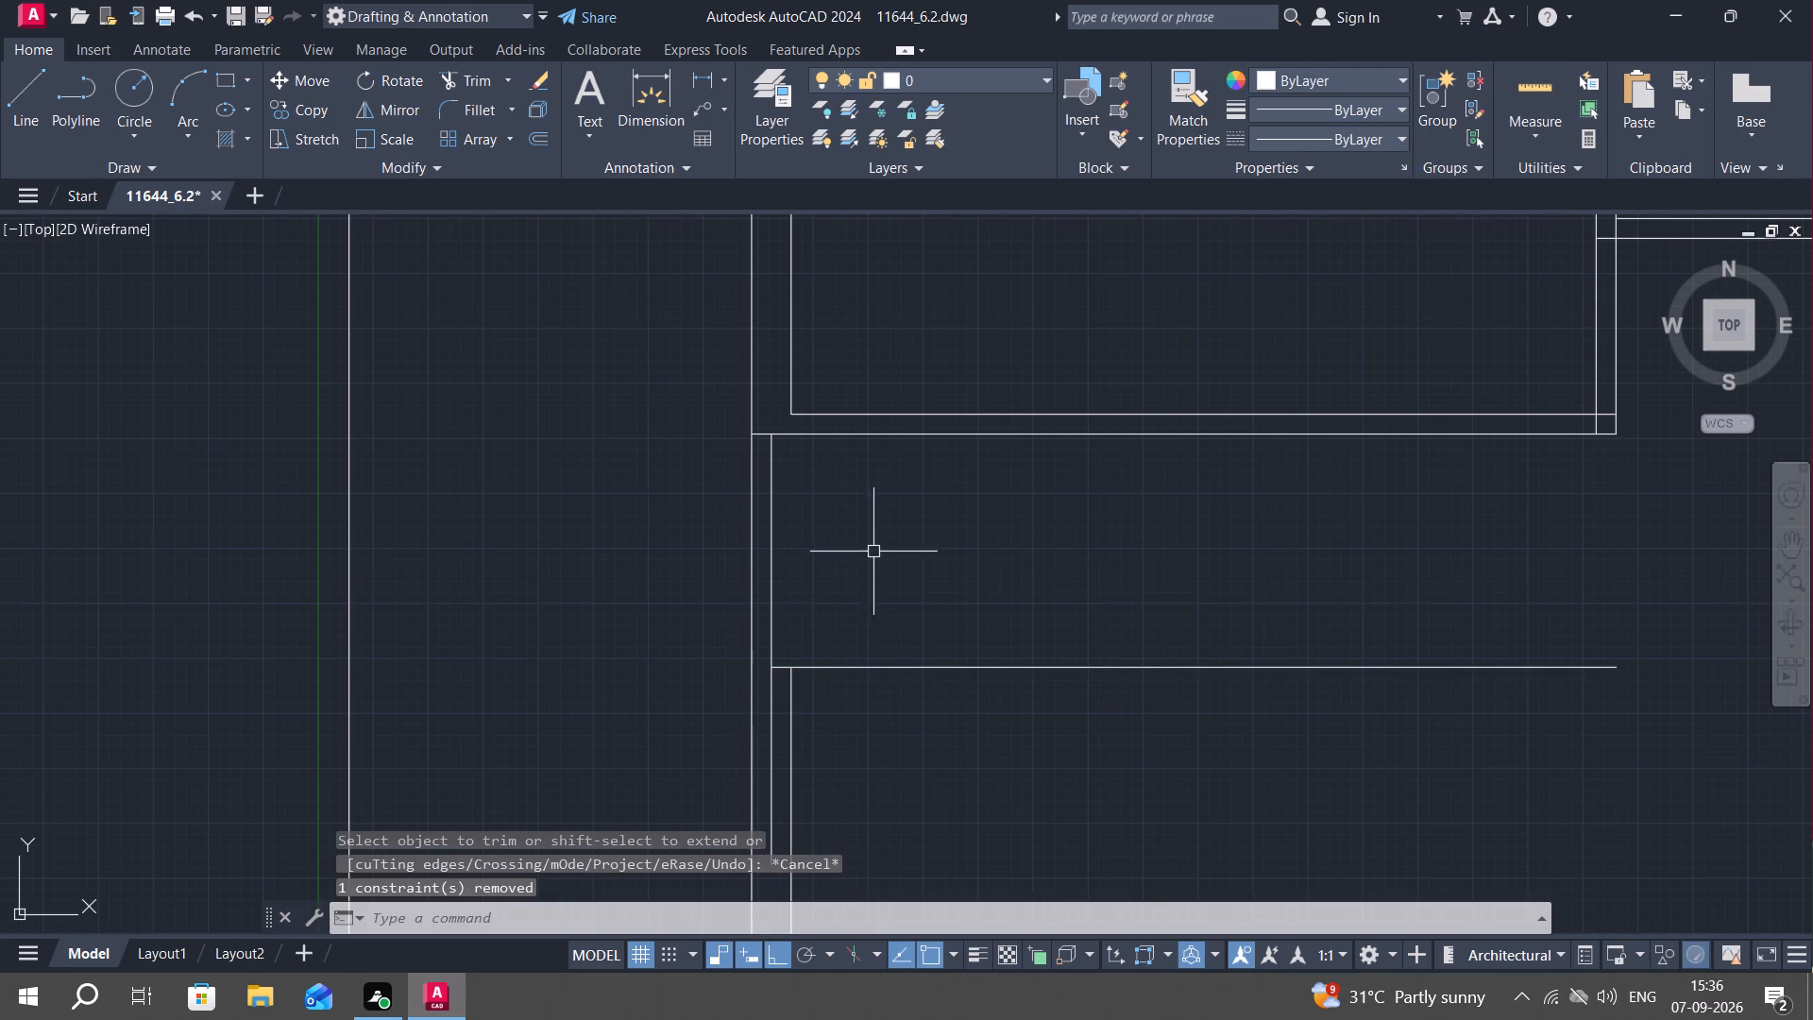
Offset the new horizontal line 4.5" downward to give the partition its thickness.
{"action": "key", "text": "o"}
{"action": "key", "text": "space"}
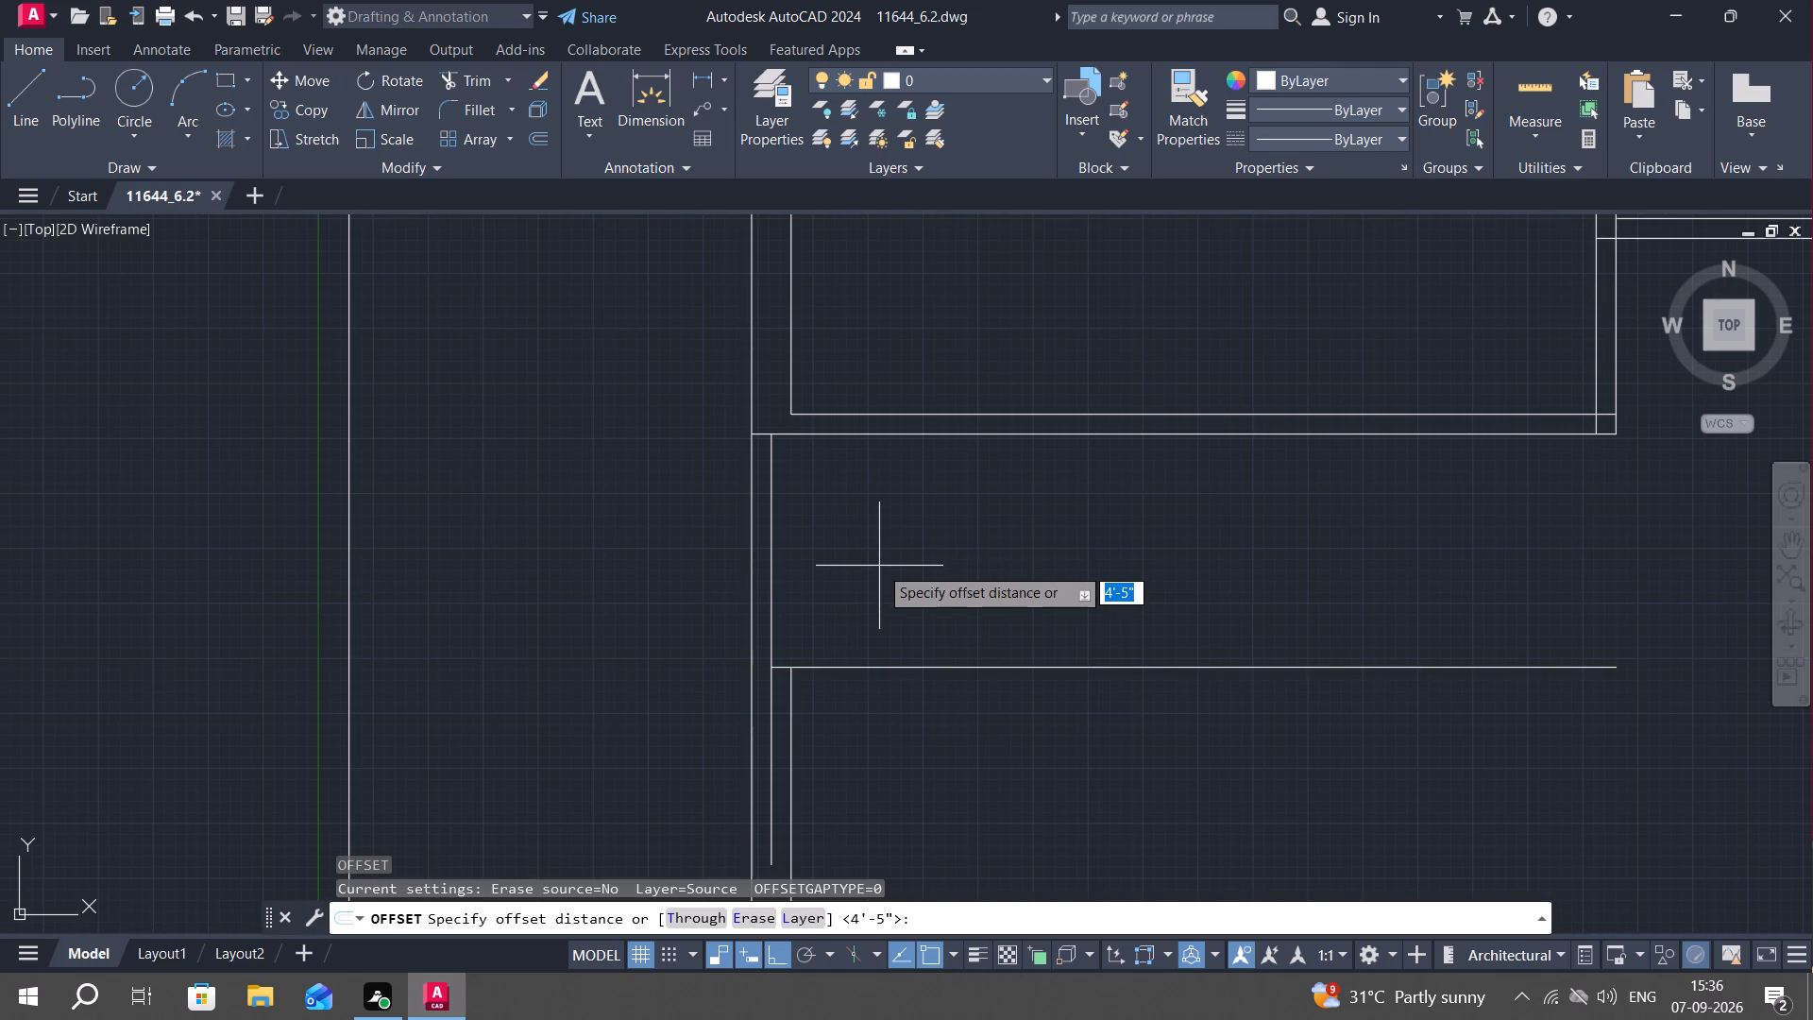
{"action": "key", "text": "4"}
{"action": "key", "text": "period"}
{"action": "key", "text": "5"}
{"action": "key", "text": "shift+quotedbl"}
{"action": "key", "text": "space"}
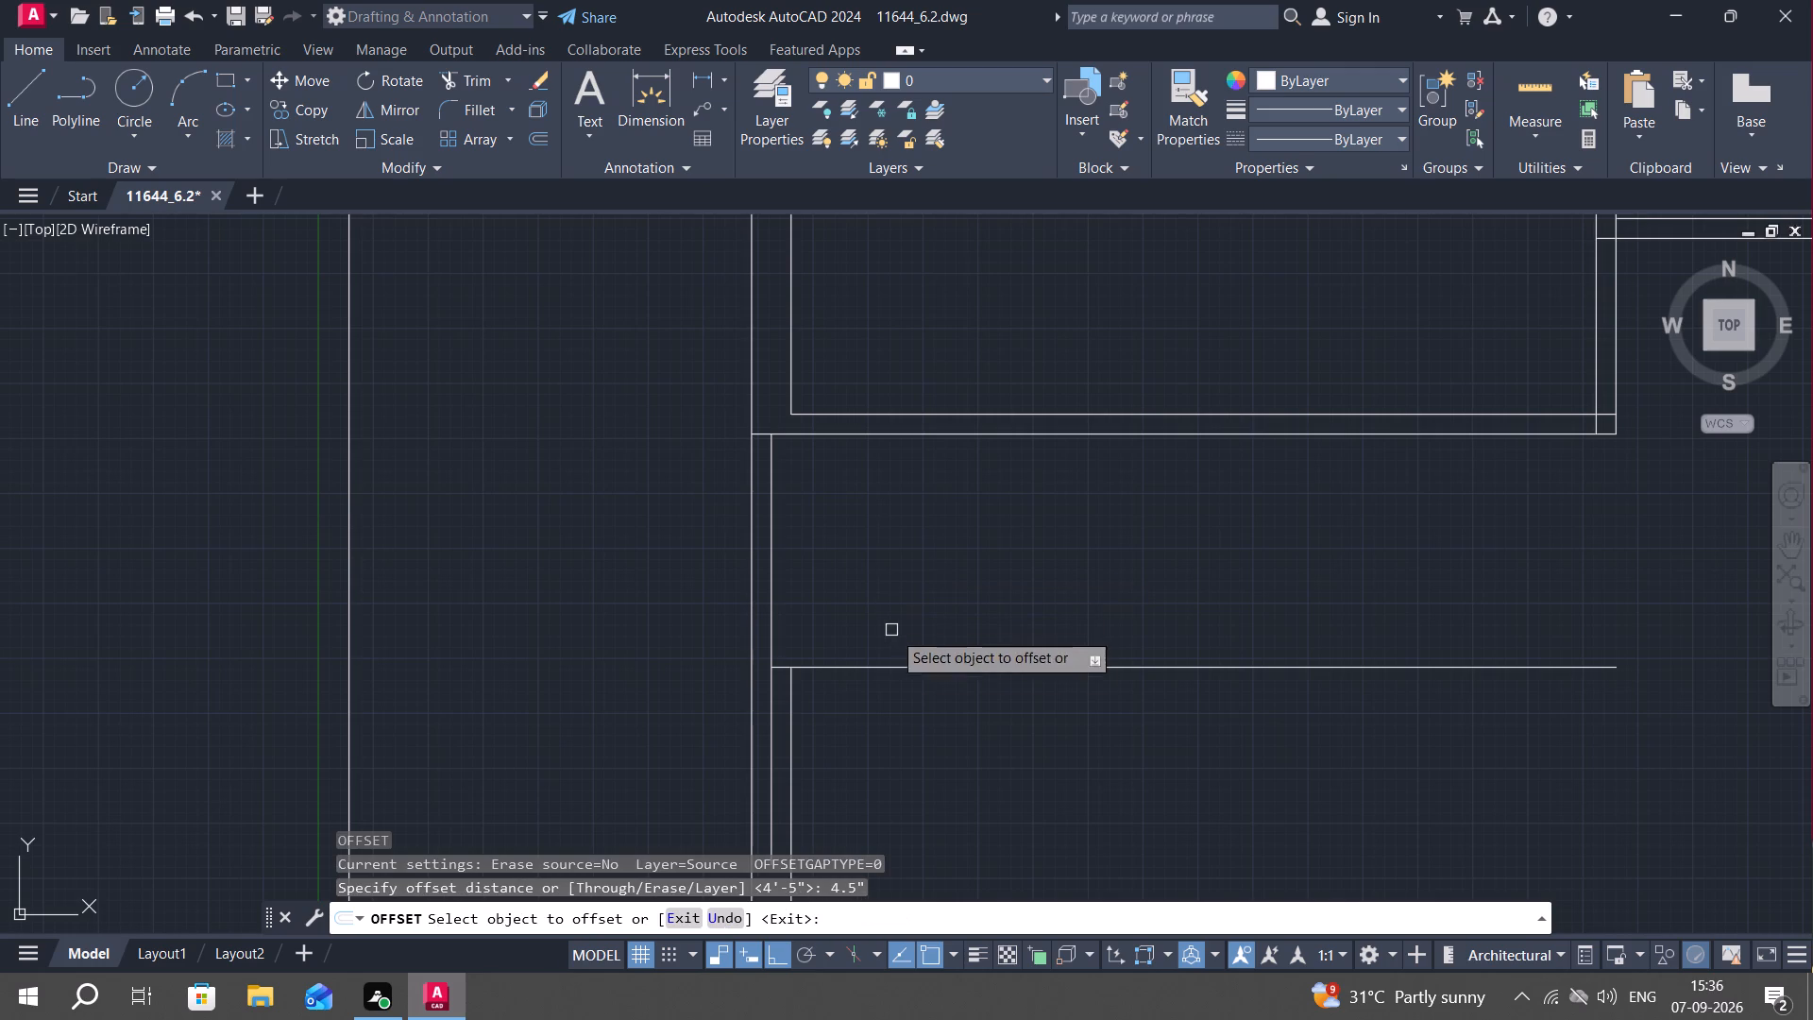
{"action": "left_click", "coordinate": [907, 666]}
{"action": "left_click", "coordinate": [919, 709]}
{"action": "key", "text": "Escape"}
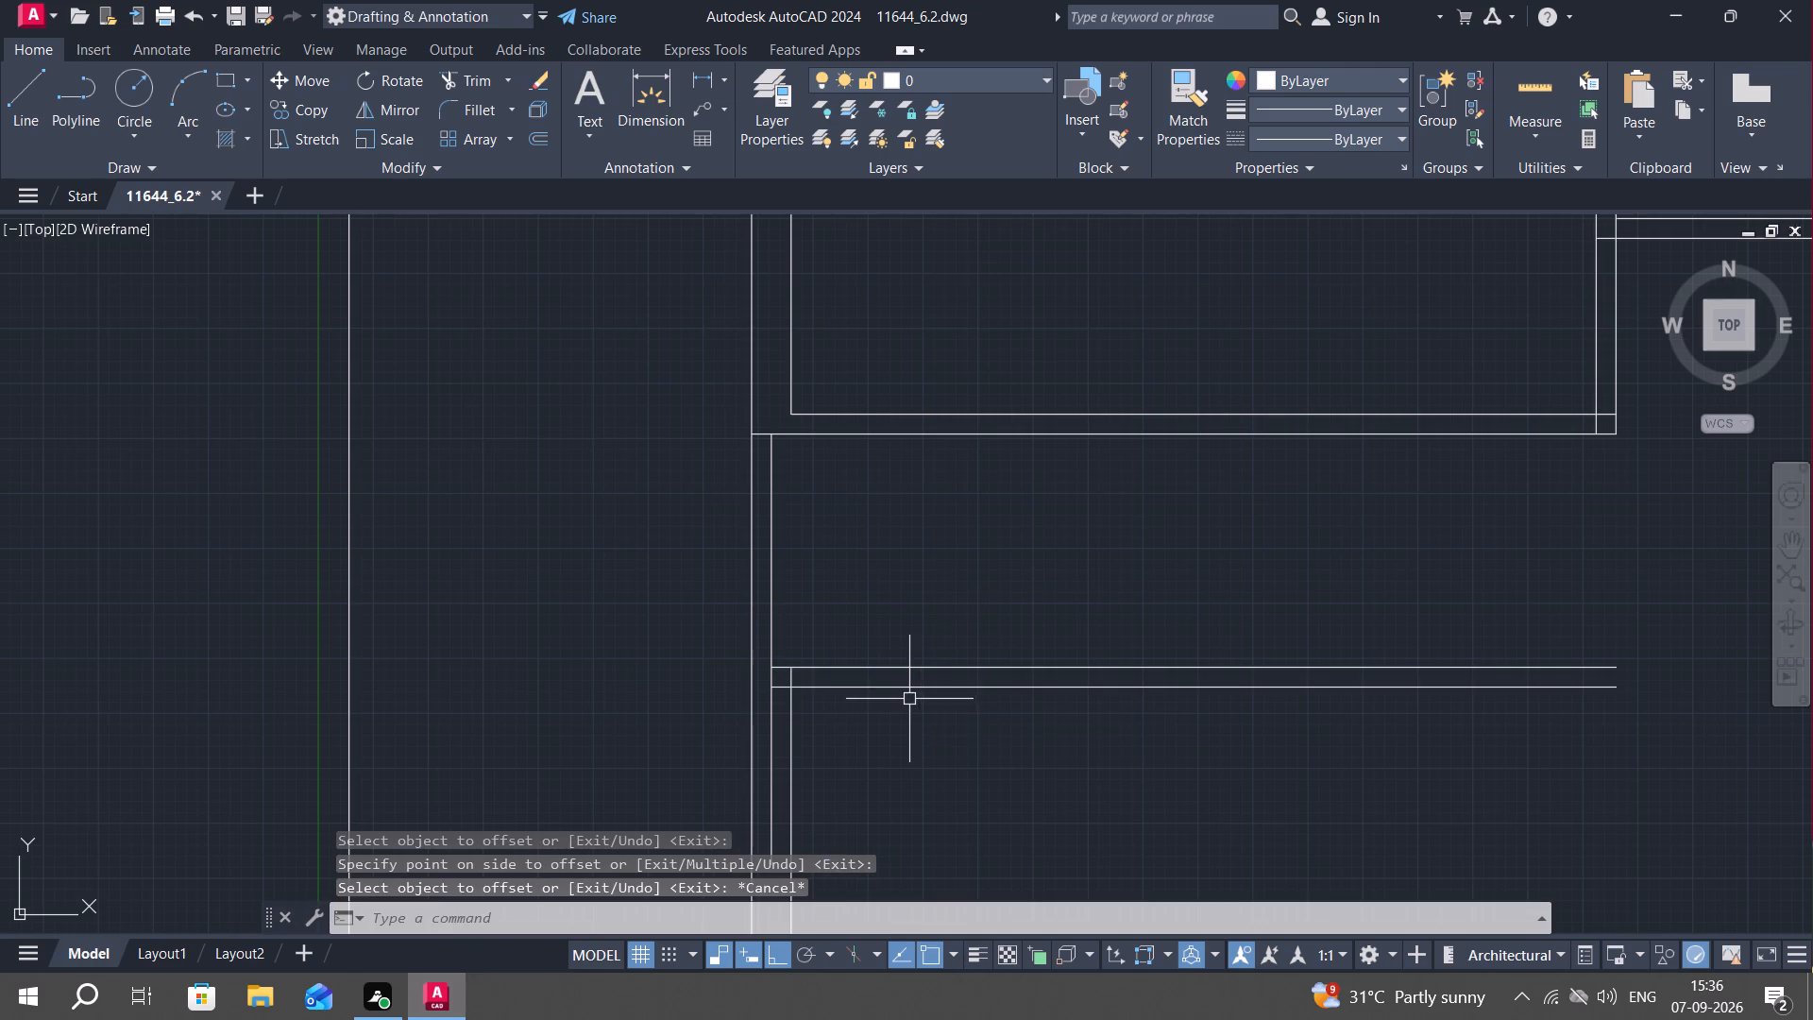
Trim the left wall's inner line and mid-wall line between the two lines of the new horizontal partition.
{"action": "middle_click_drag", "start_coordinate": [968, 563], "coordinate": [931, 549]}
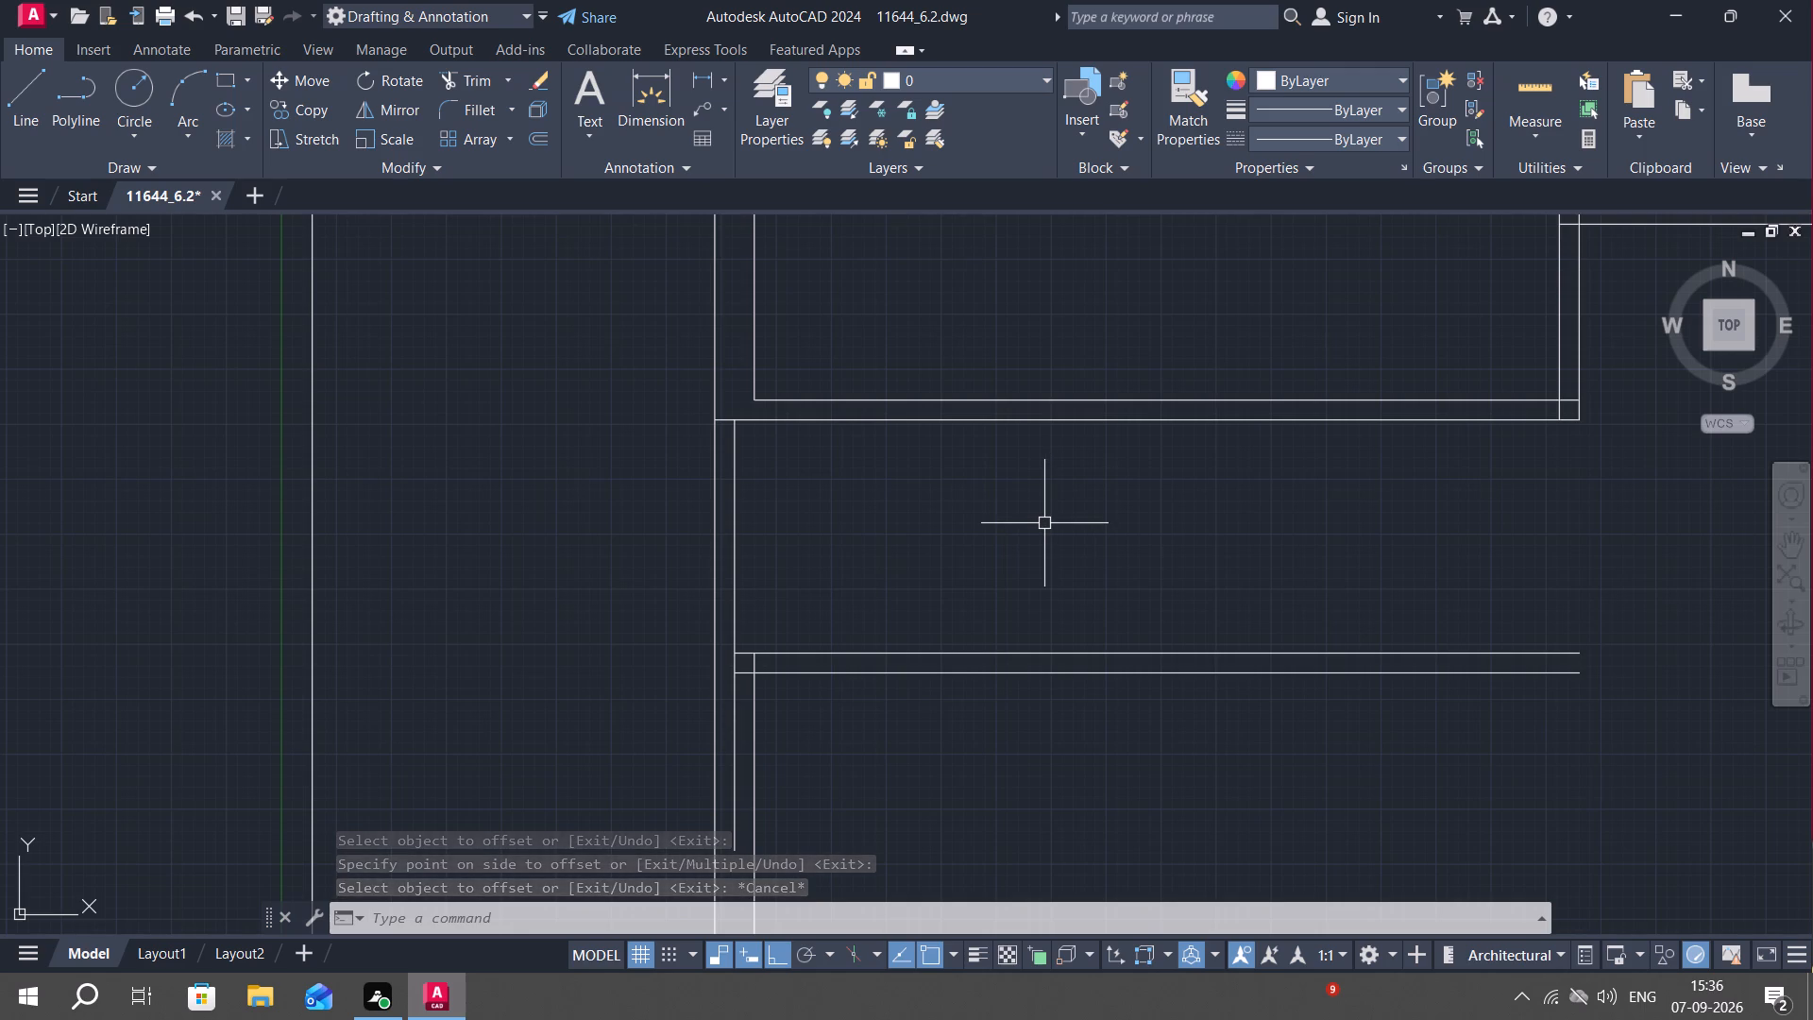
{"action": "type", "text": "tr"}
{"action": "key", "text": "space"}
{"action": "scroll", "coordinate": [770, 683], "scroll_direction": "up", "scroll_amount": 1}
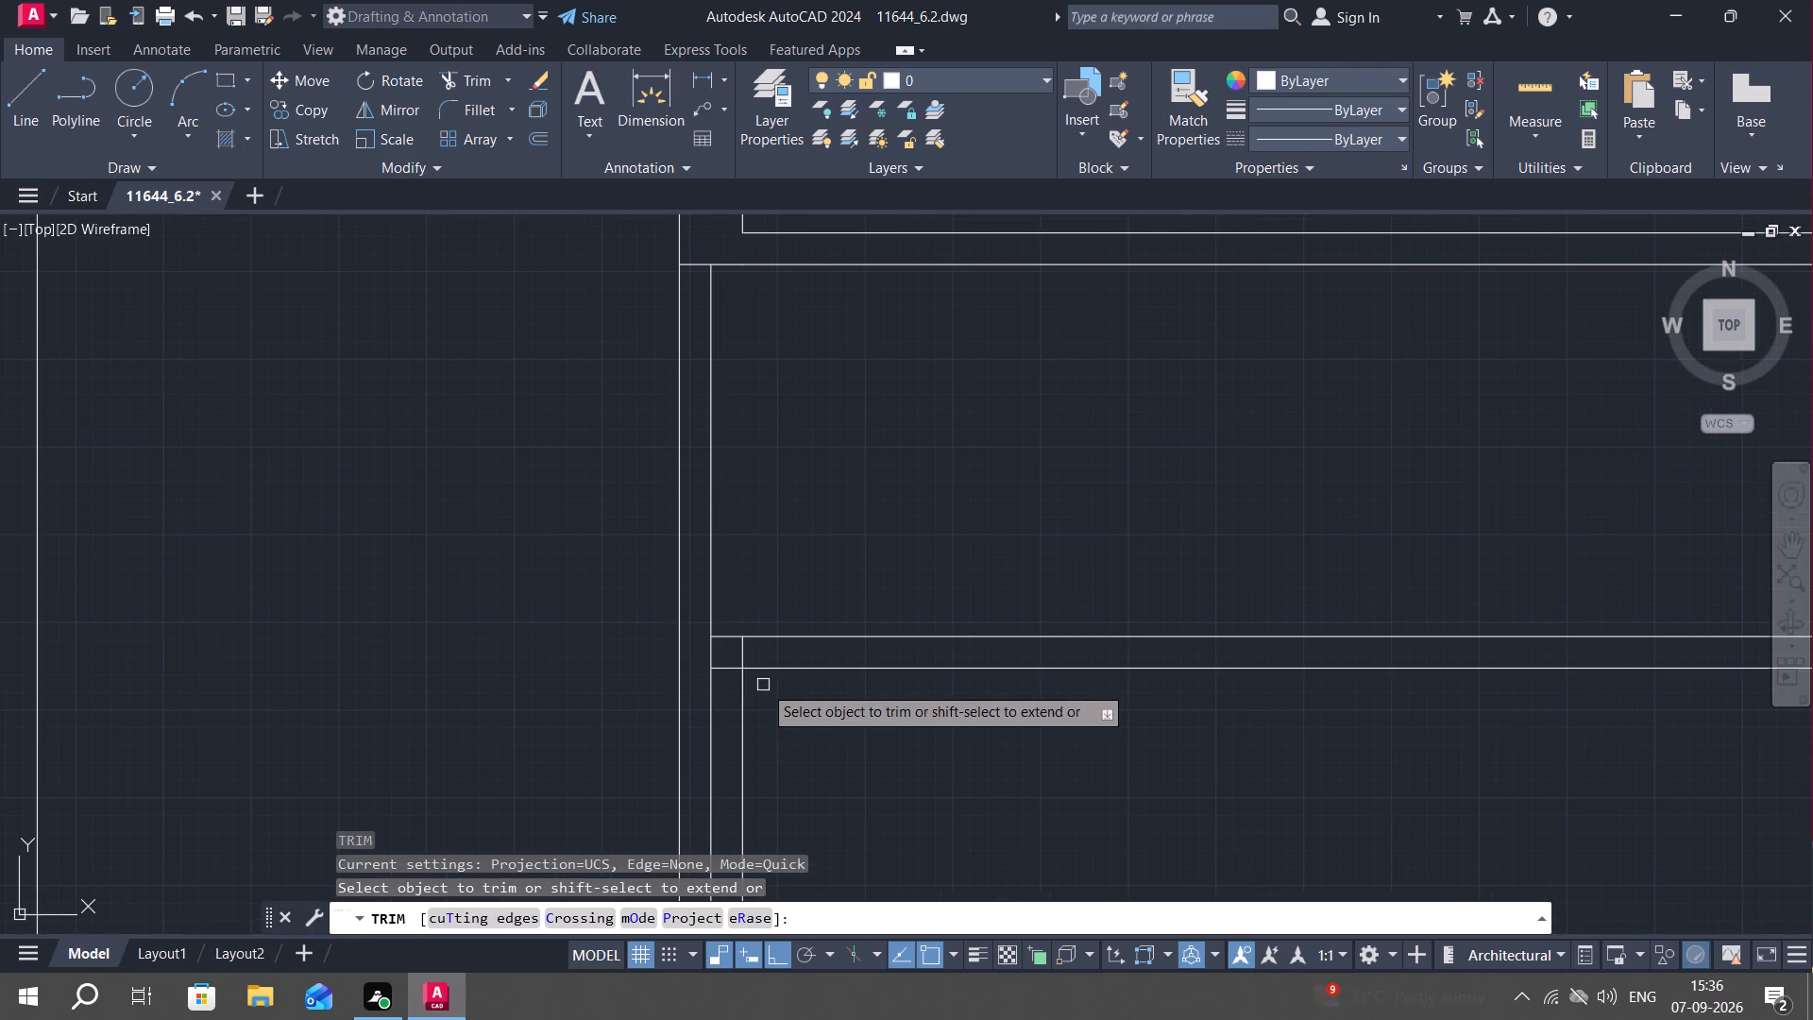
{"action": "left_click", "coordinate": [746, 652]}
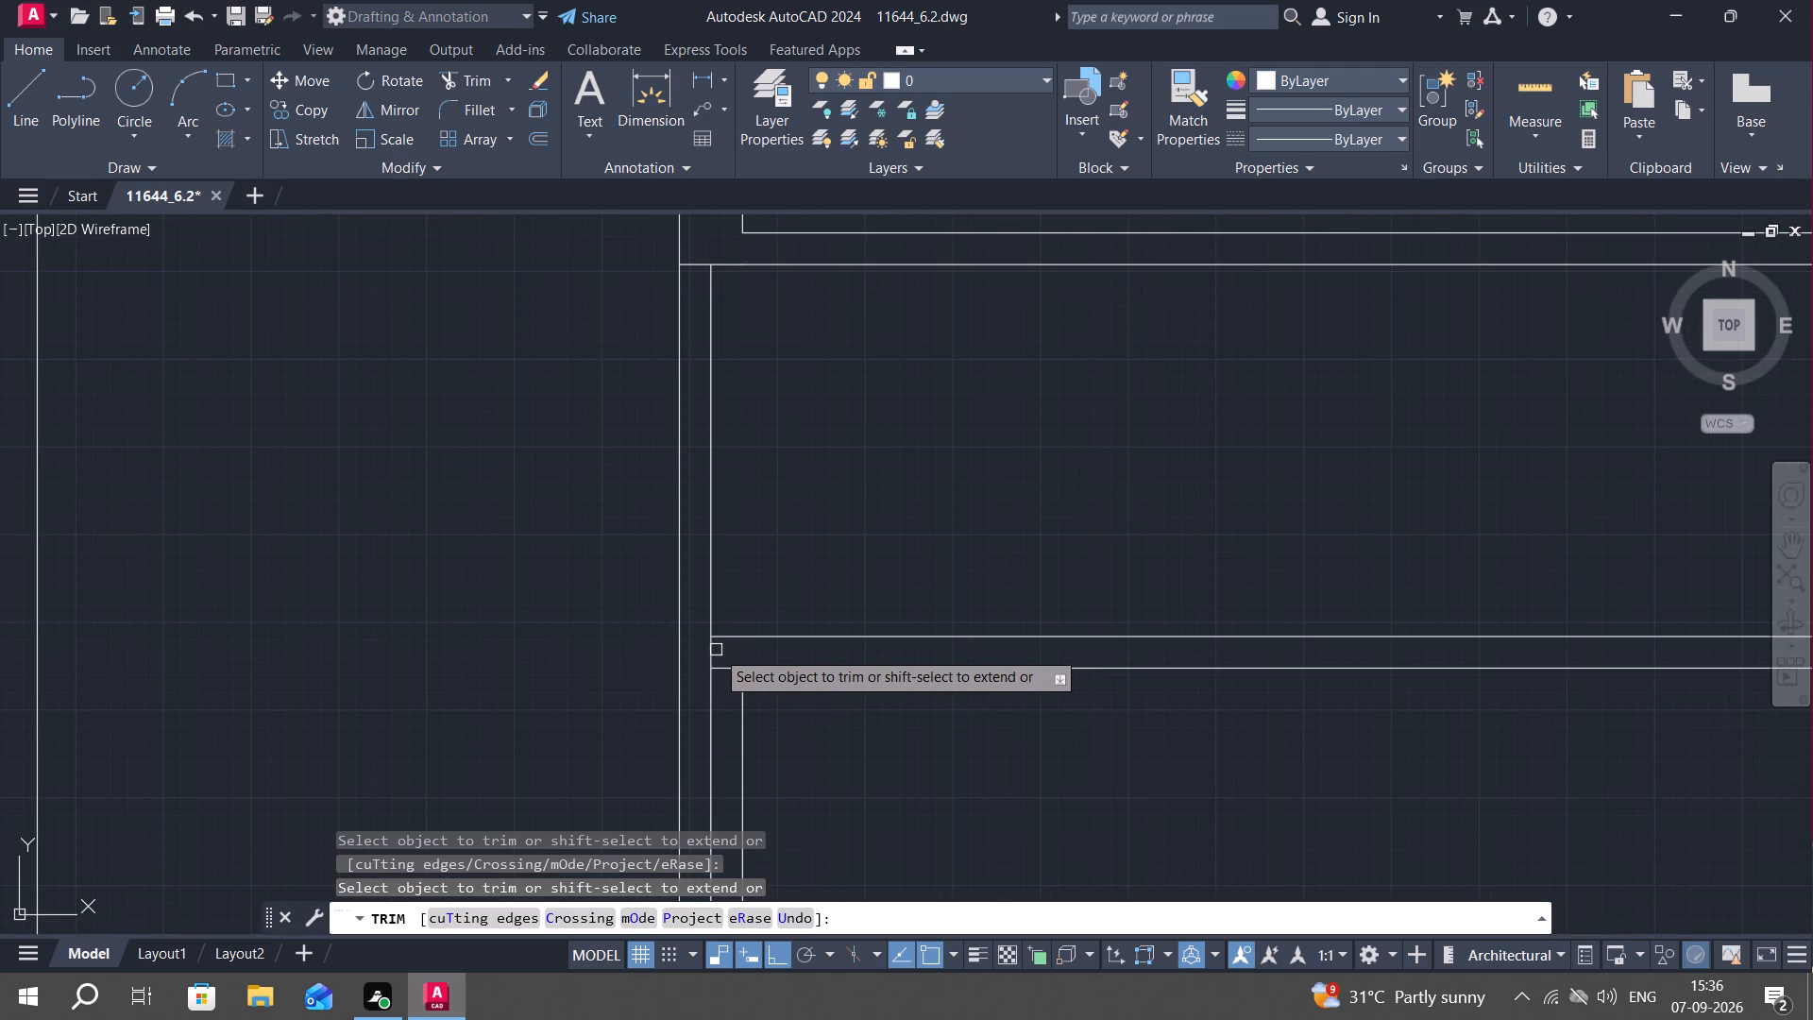
{"action": "left_click", "coordinate": [715, 650]}
{"action": "key", "text": "Escape"}
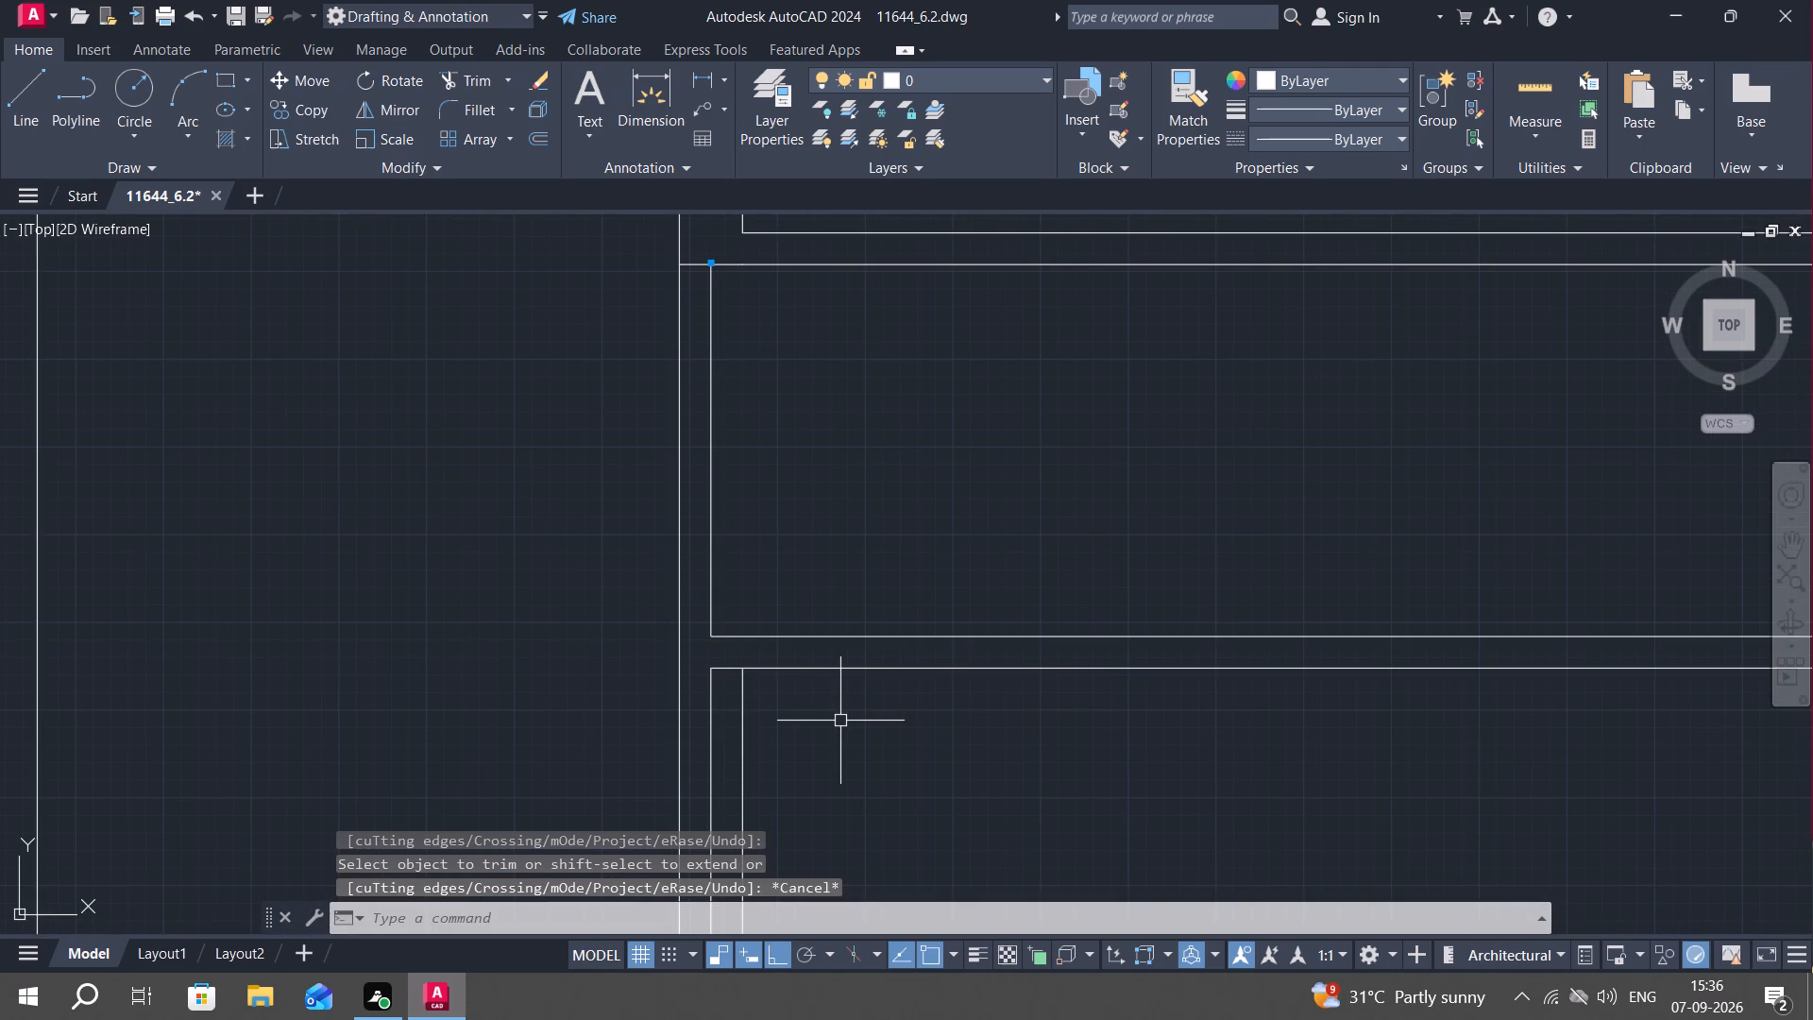
{"action": "key", "text": "Escape"}
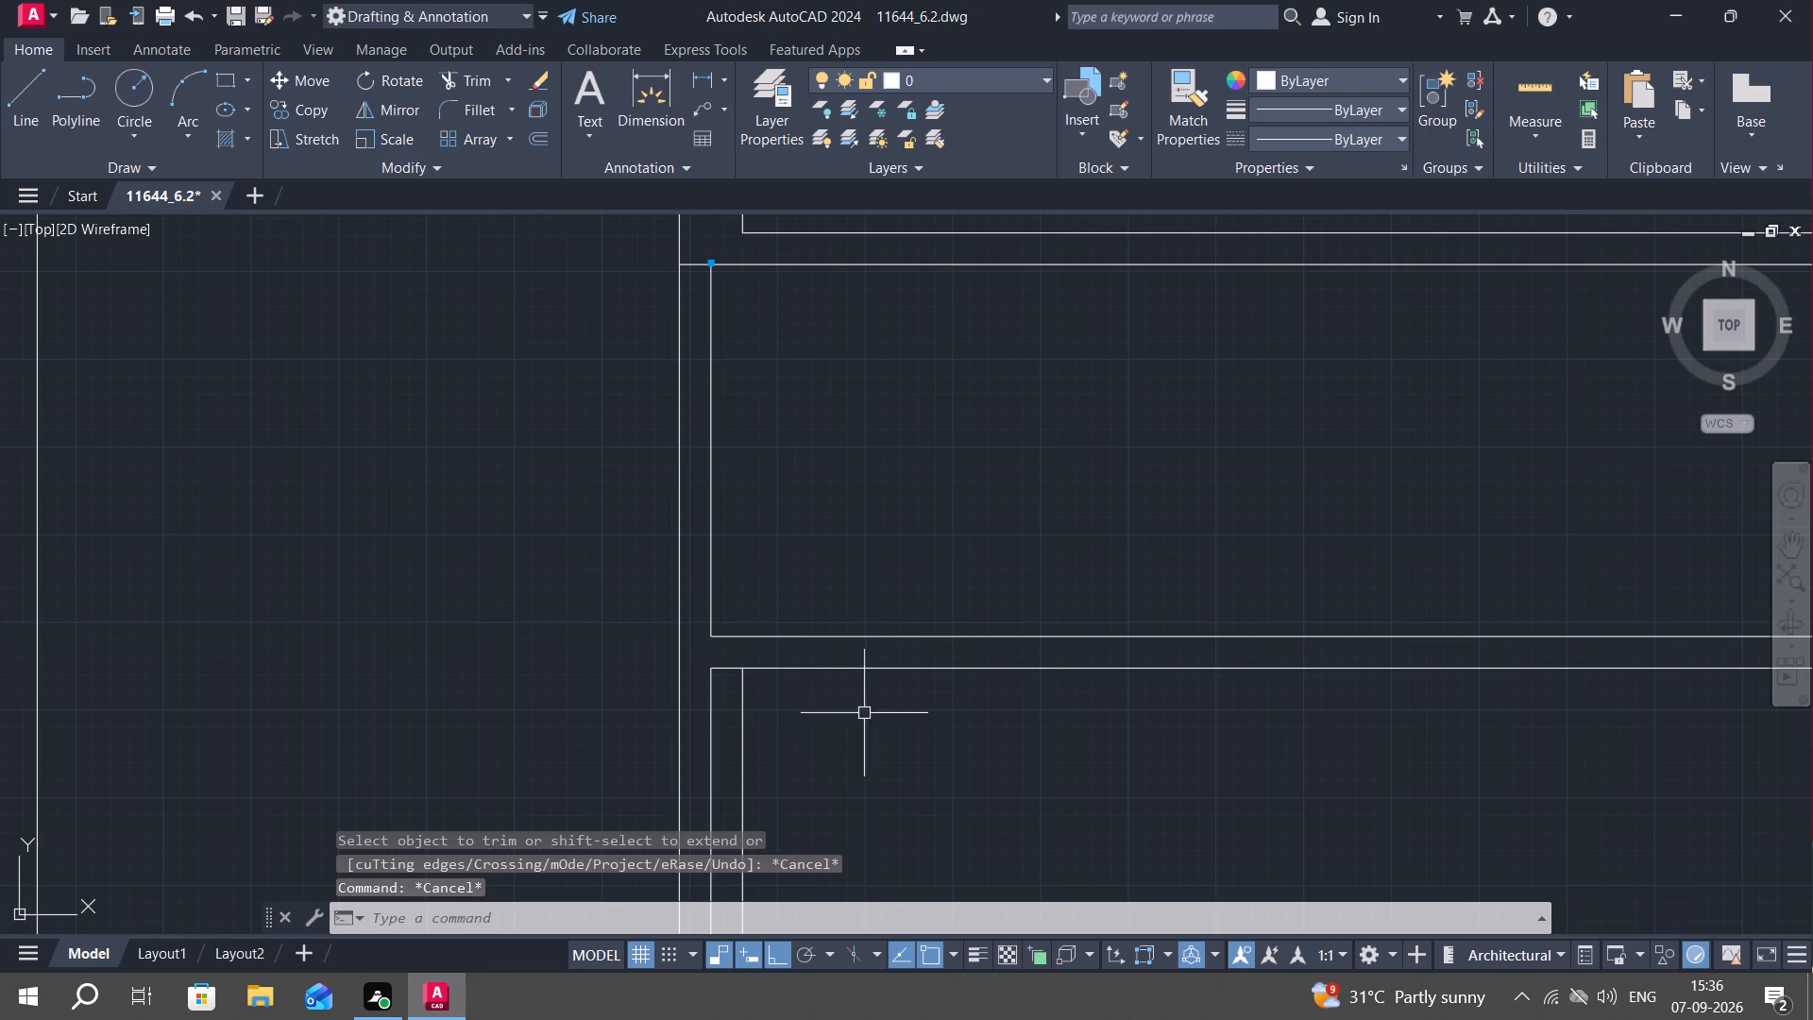
Trim the short stub between the left wall's outer line and mid-wall line at the upper-left room's bottom partition.
{"action": "scroll", "coordinate": [961, 521], "scroll_direction": "down", "scroll_amount": 1}
{"action": "middle_click_drag", "start_coordinate": [954, 522], "coordinate": [902, 541]}
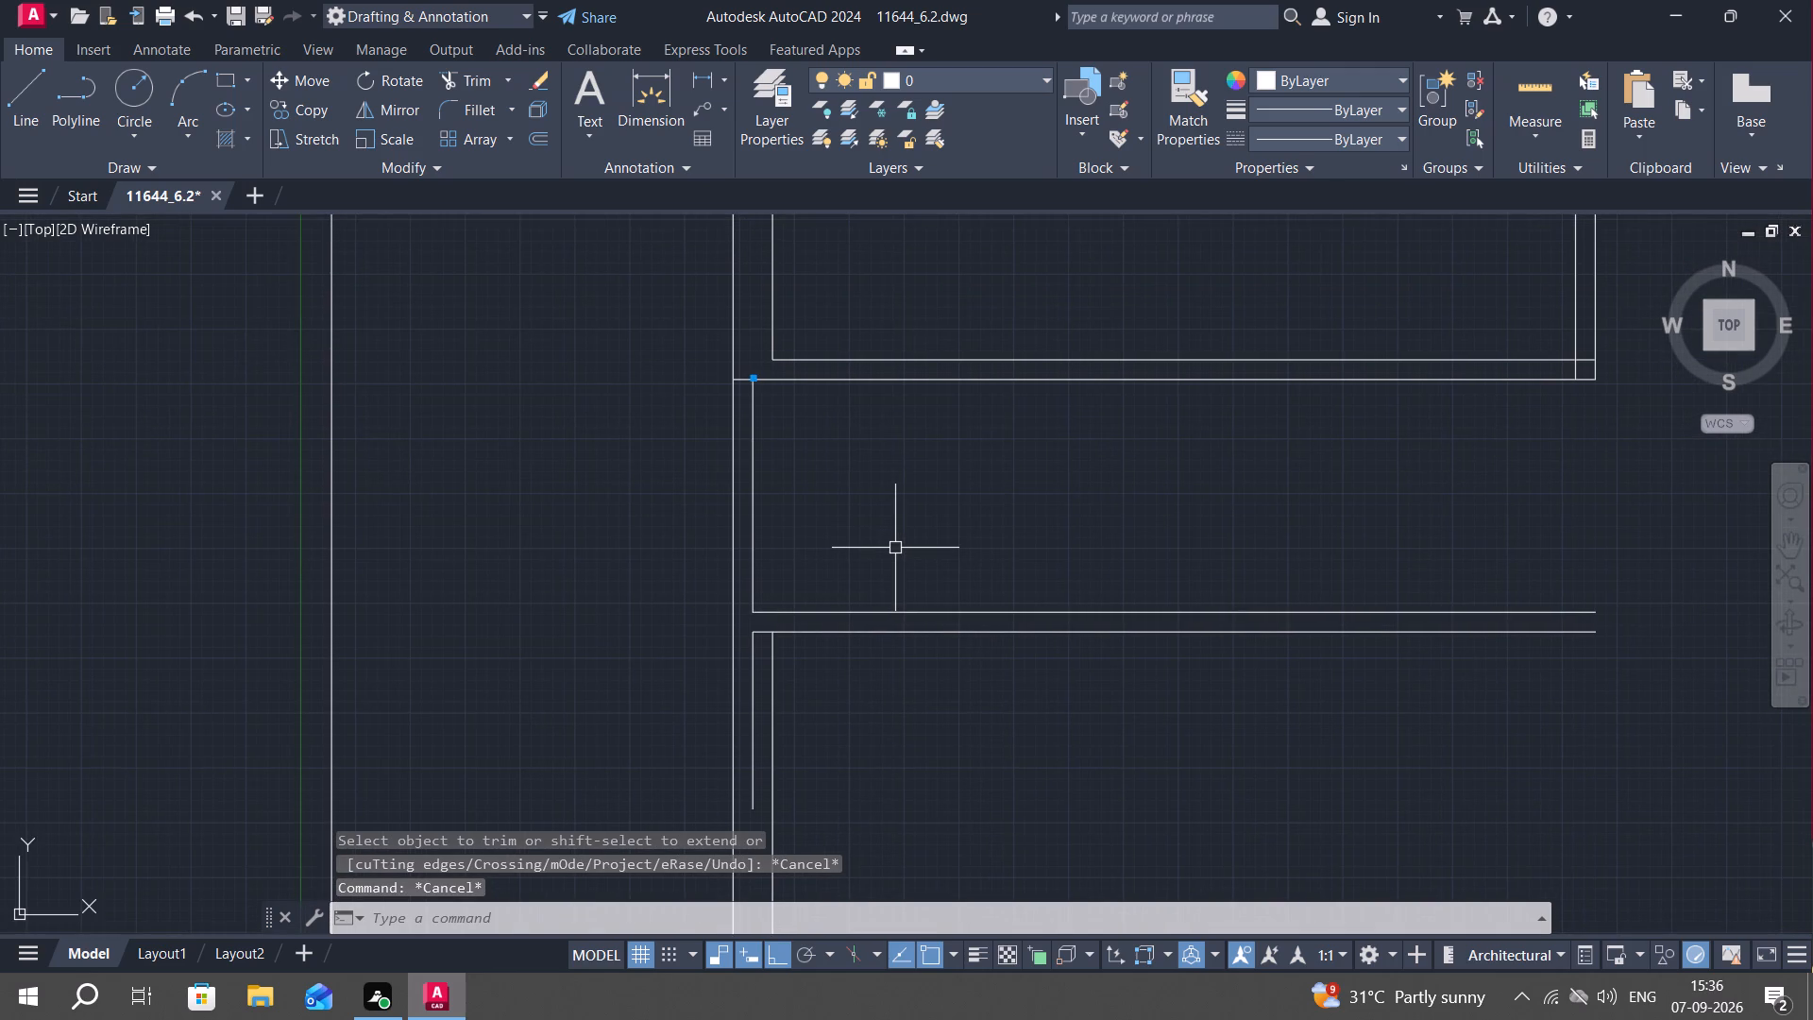
{"action": "type", "text": "tr"}
{"action": "key", "text": "space"}
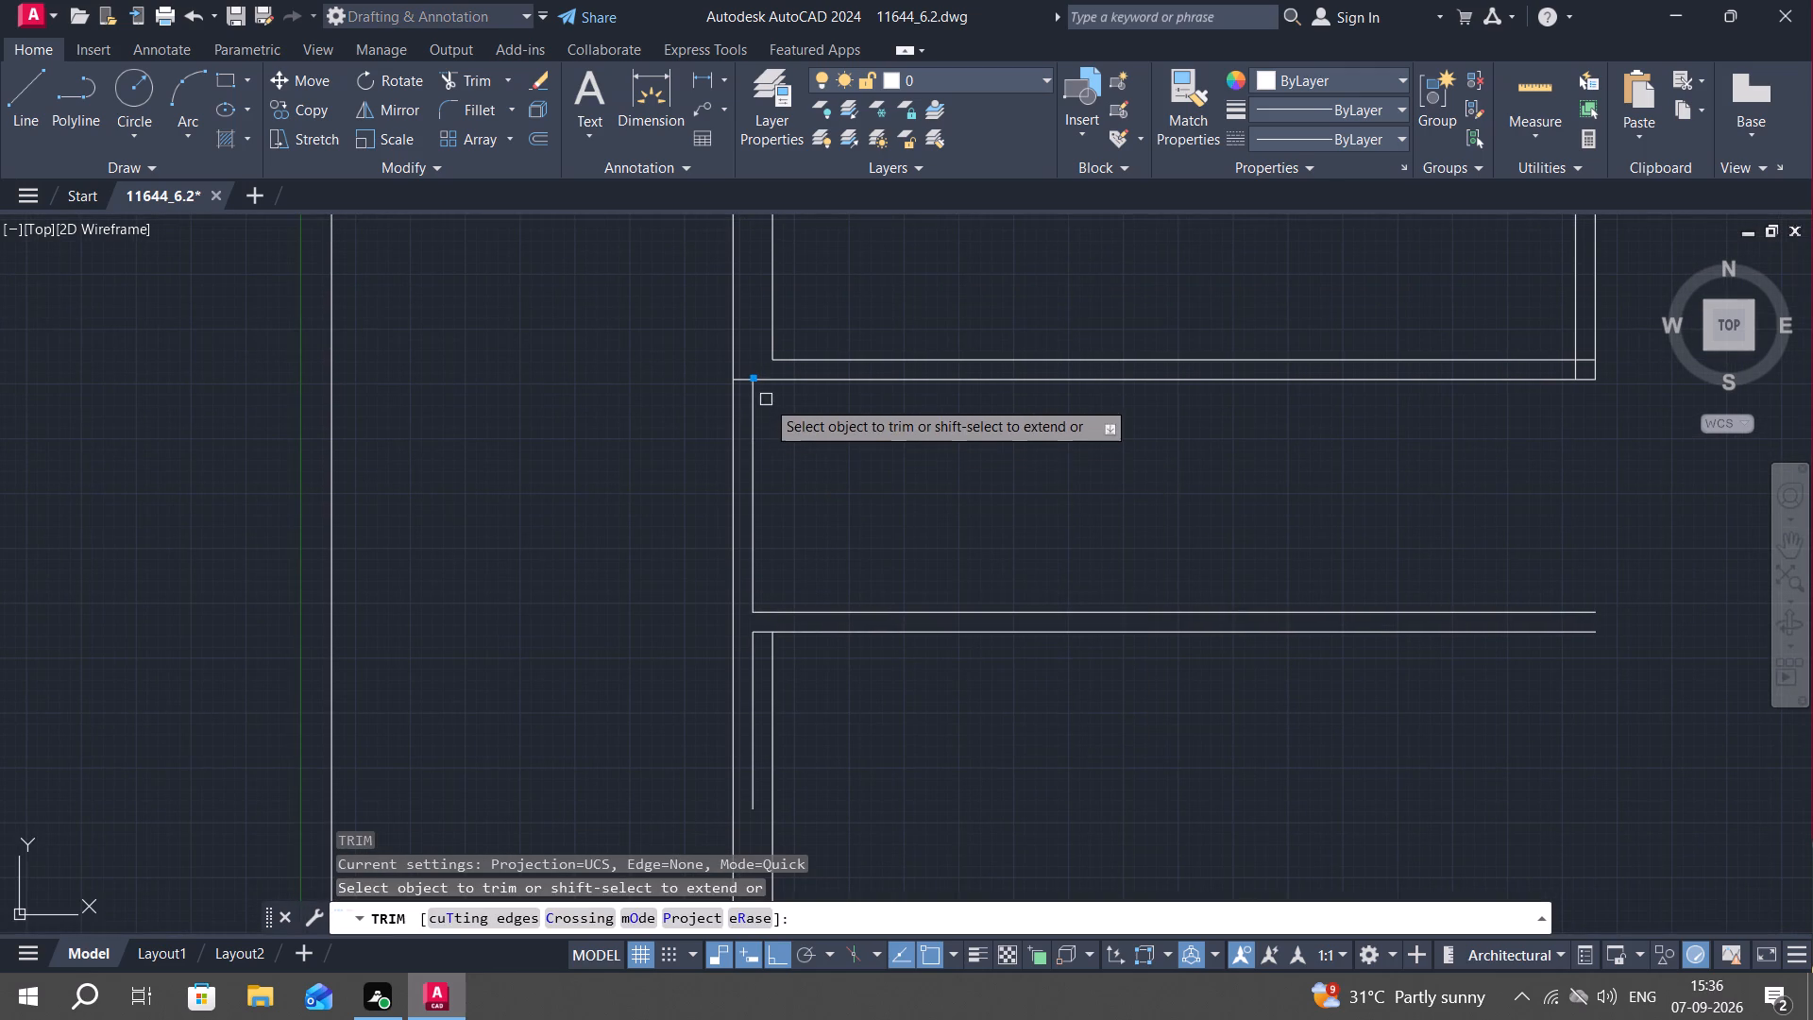
{"action": "scroll", "coordinate": [760, 378], "scroll_direction": "up", "scroll_amount": 2}
{"action": "left_click", "coordinate": [714, 382]}
{"action": "key", "text": "Escape"}
{"action": "scroll", "coordinate": [902, 528], "scroll_direction": "down", "scroll_amount": 1}
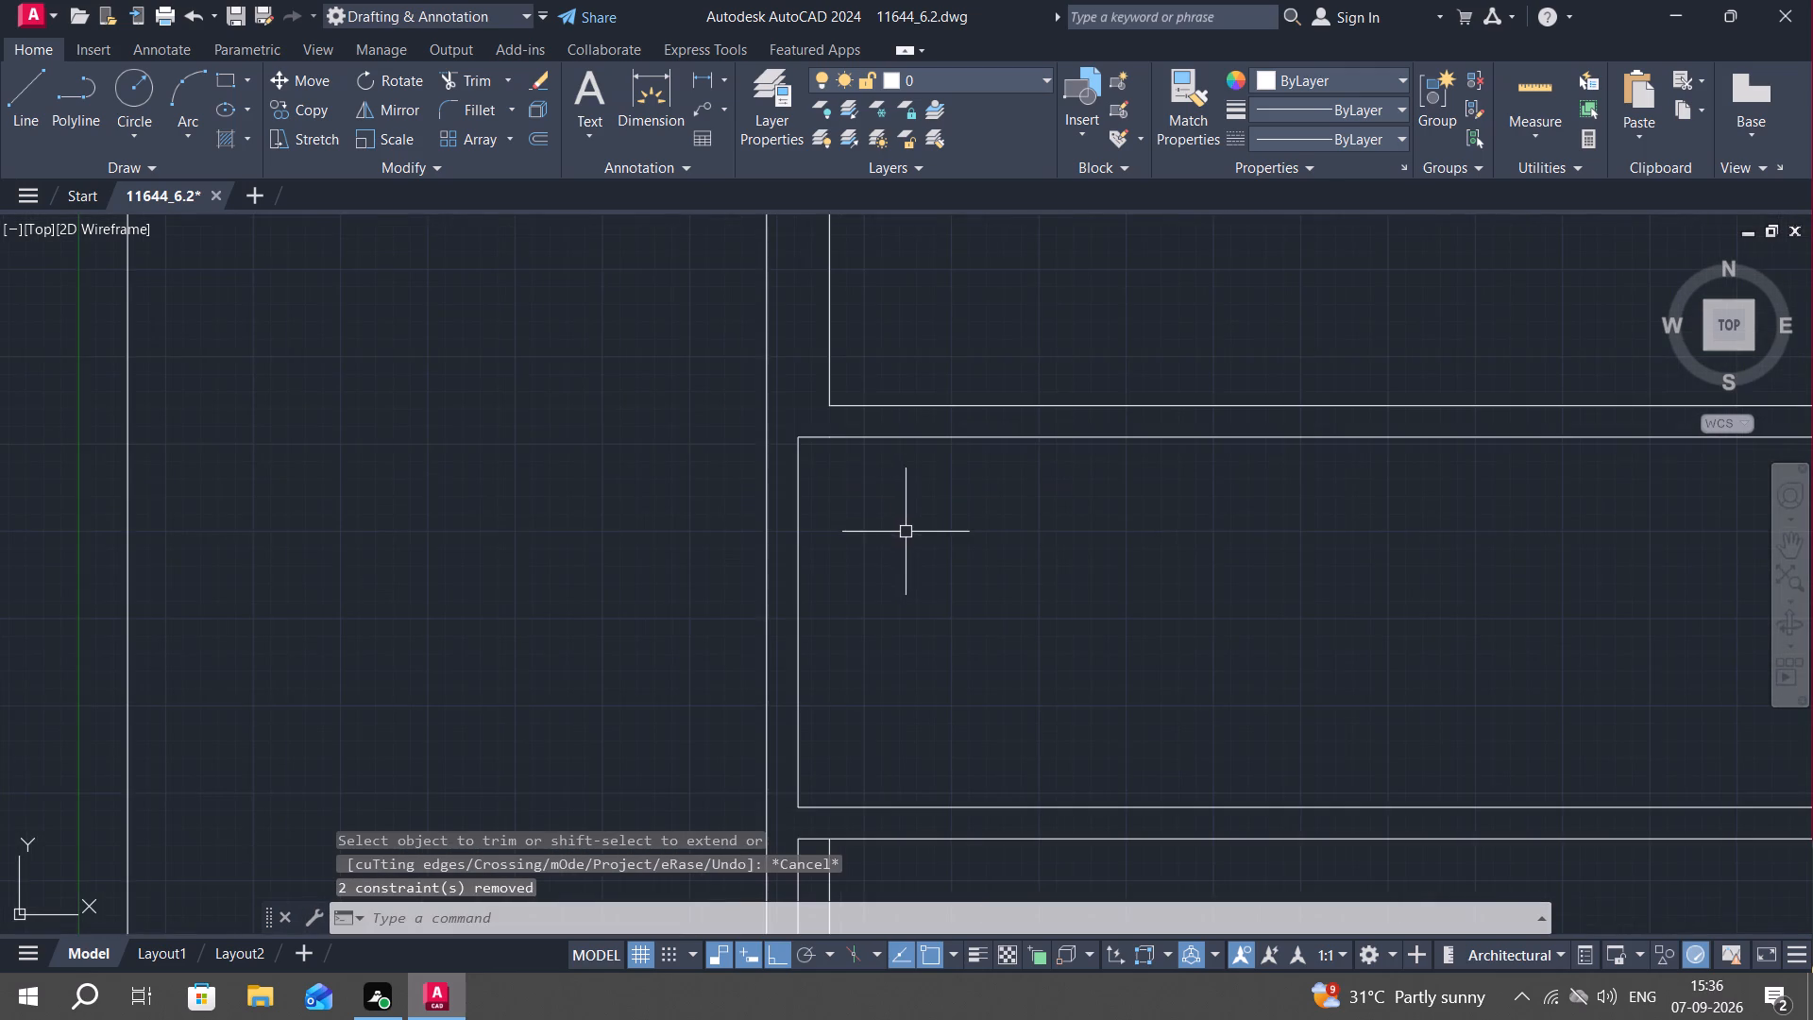
{"action": "middle_click_drag", "start_coordinate": [908, 532], "coordinate": [890, 476]}
{"action": "key", "text": "Escape"}
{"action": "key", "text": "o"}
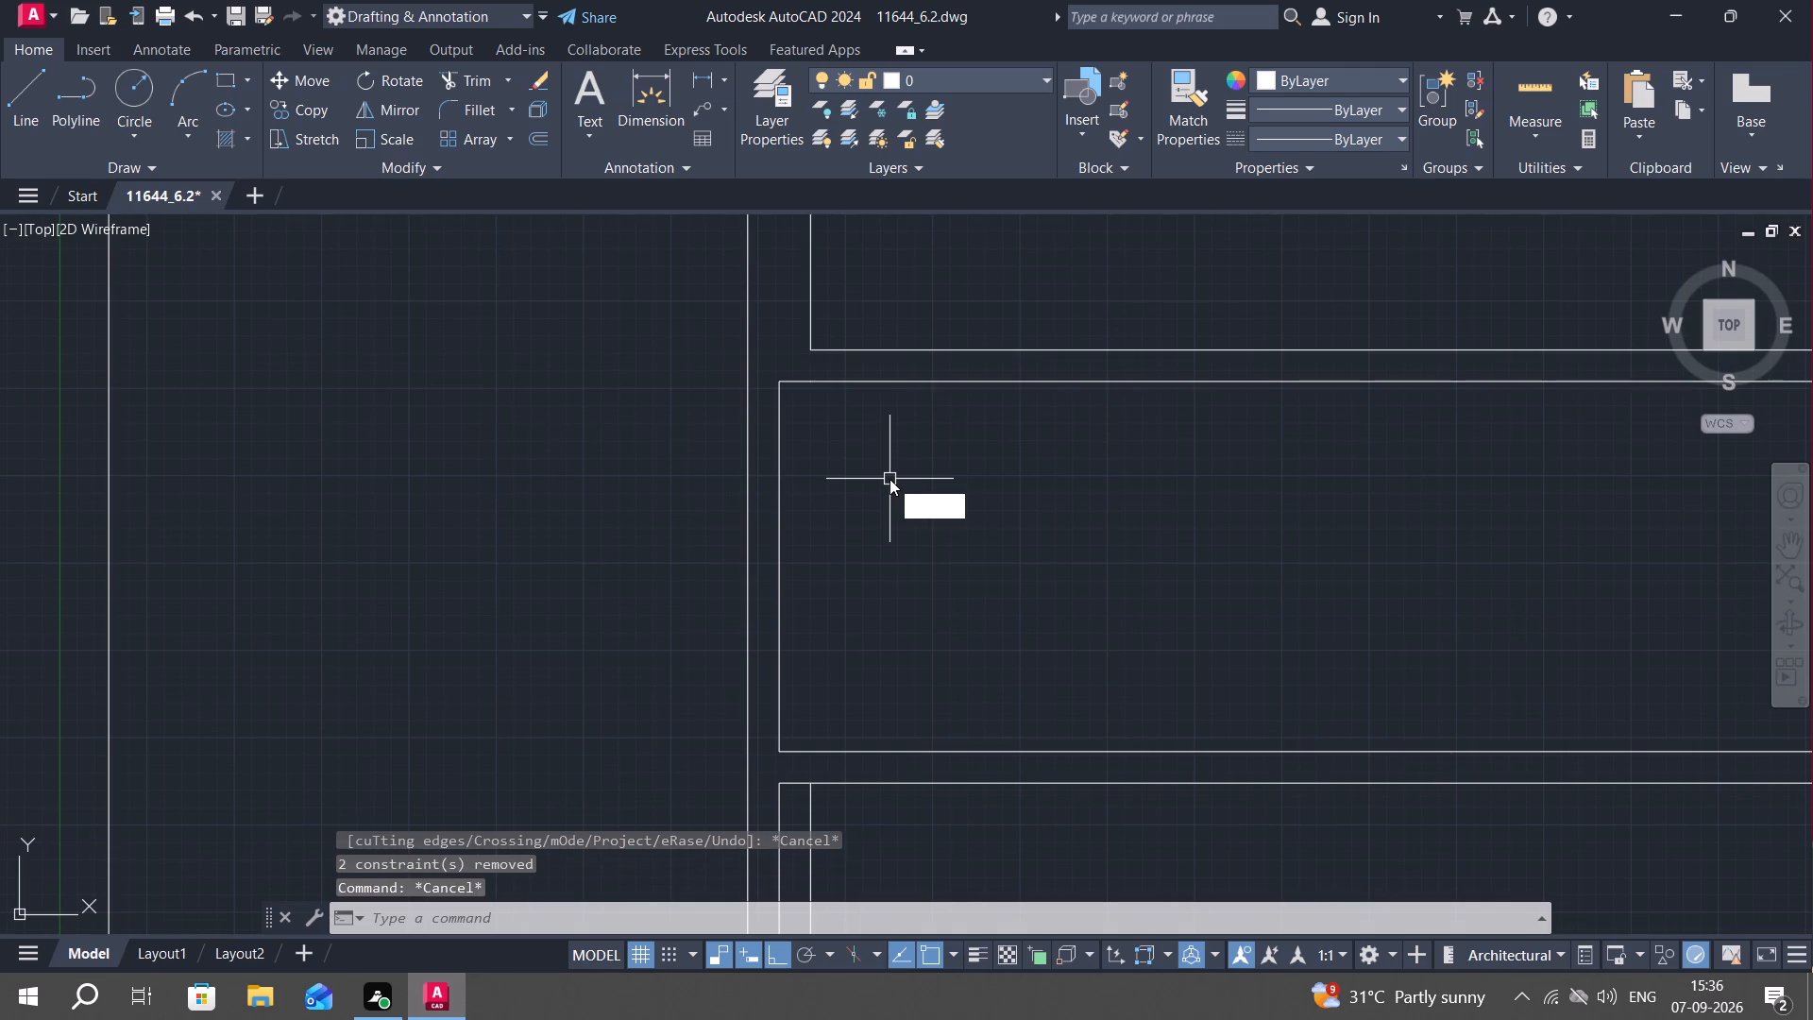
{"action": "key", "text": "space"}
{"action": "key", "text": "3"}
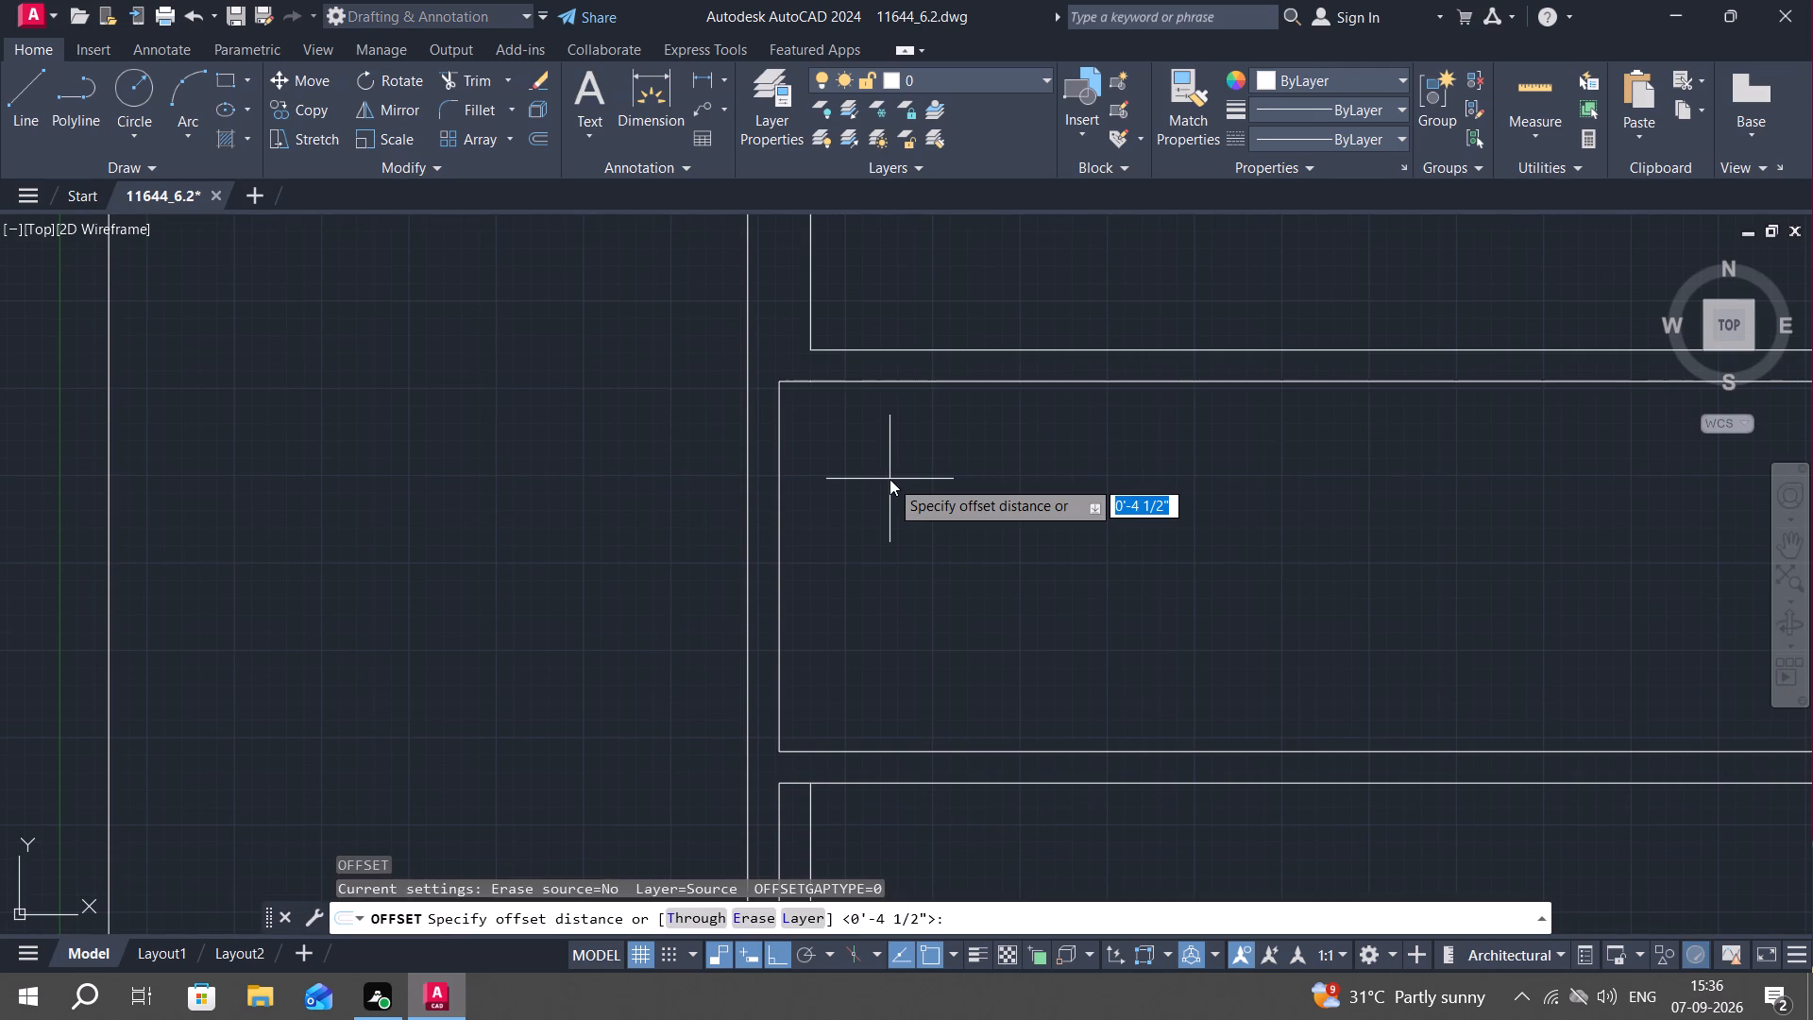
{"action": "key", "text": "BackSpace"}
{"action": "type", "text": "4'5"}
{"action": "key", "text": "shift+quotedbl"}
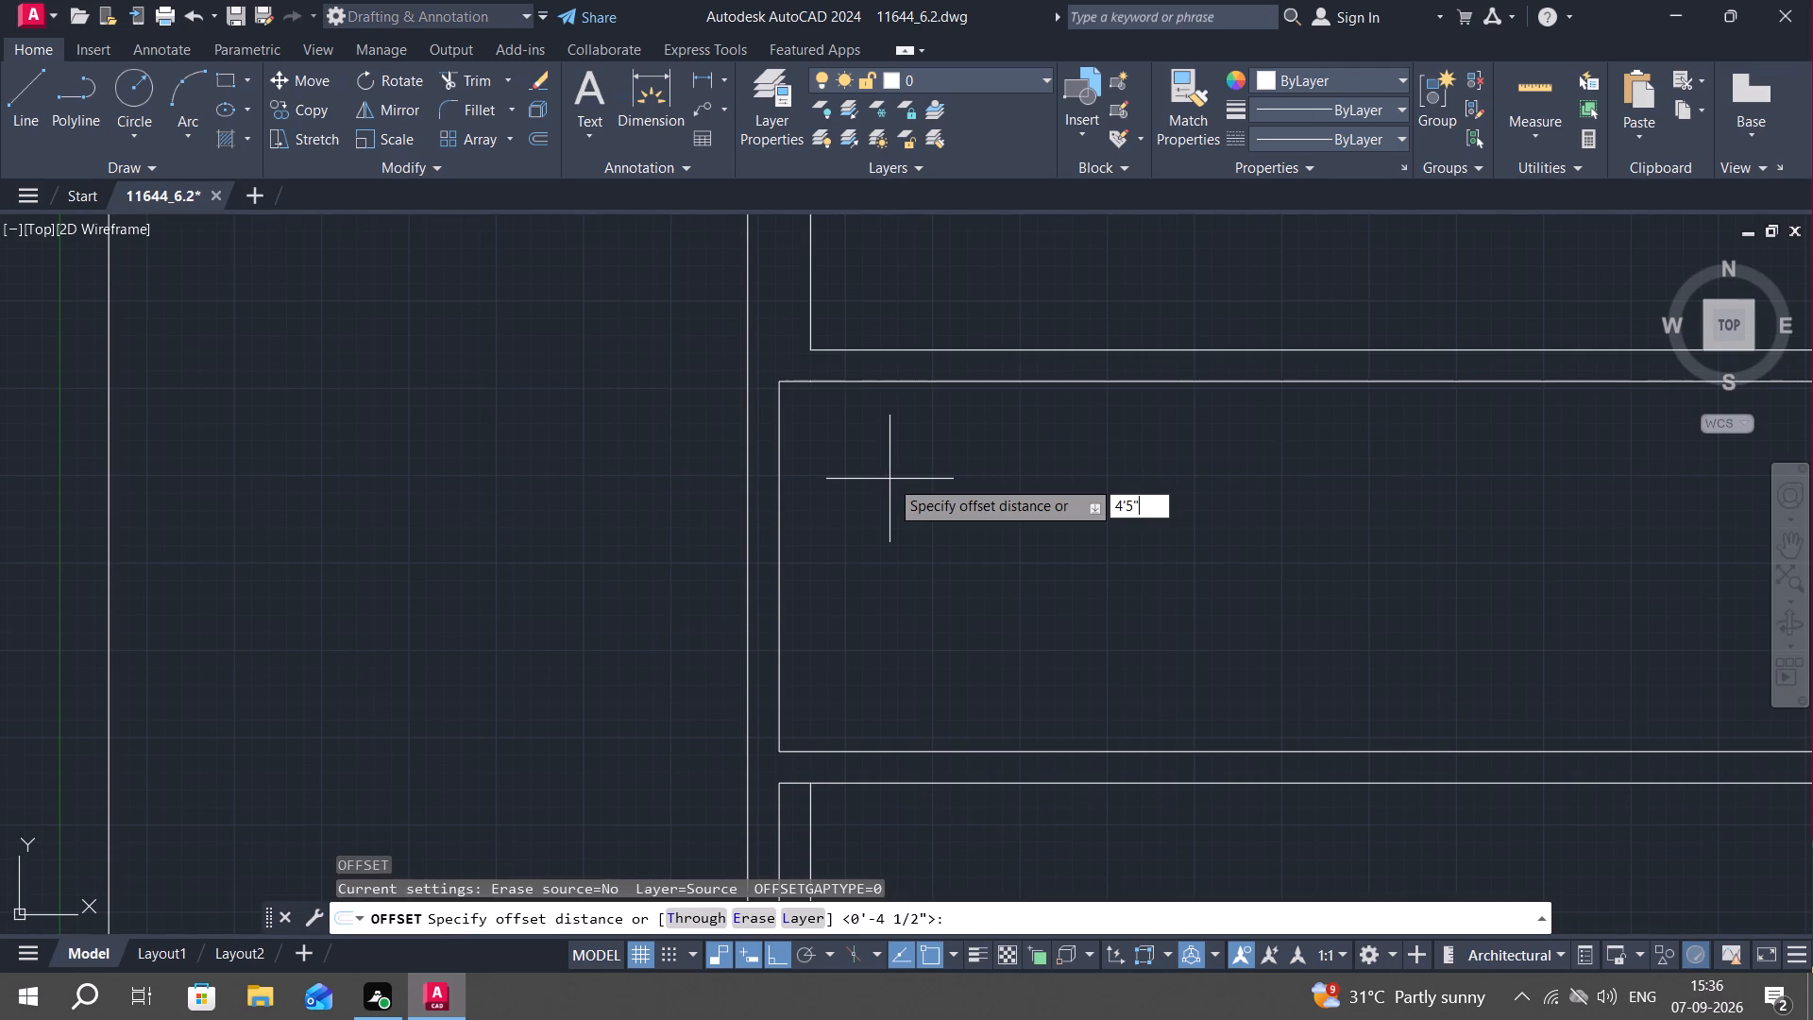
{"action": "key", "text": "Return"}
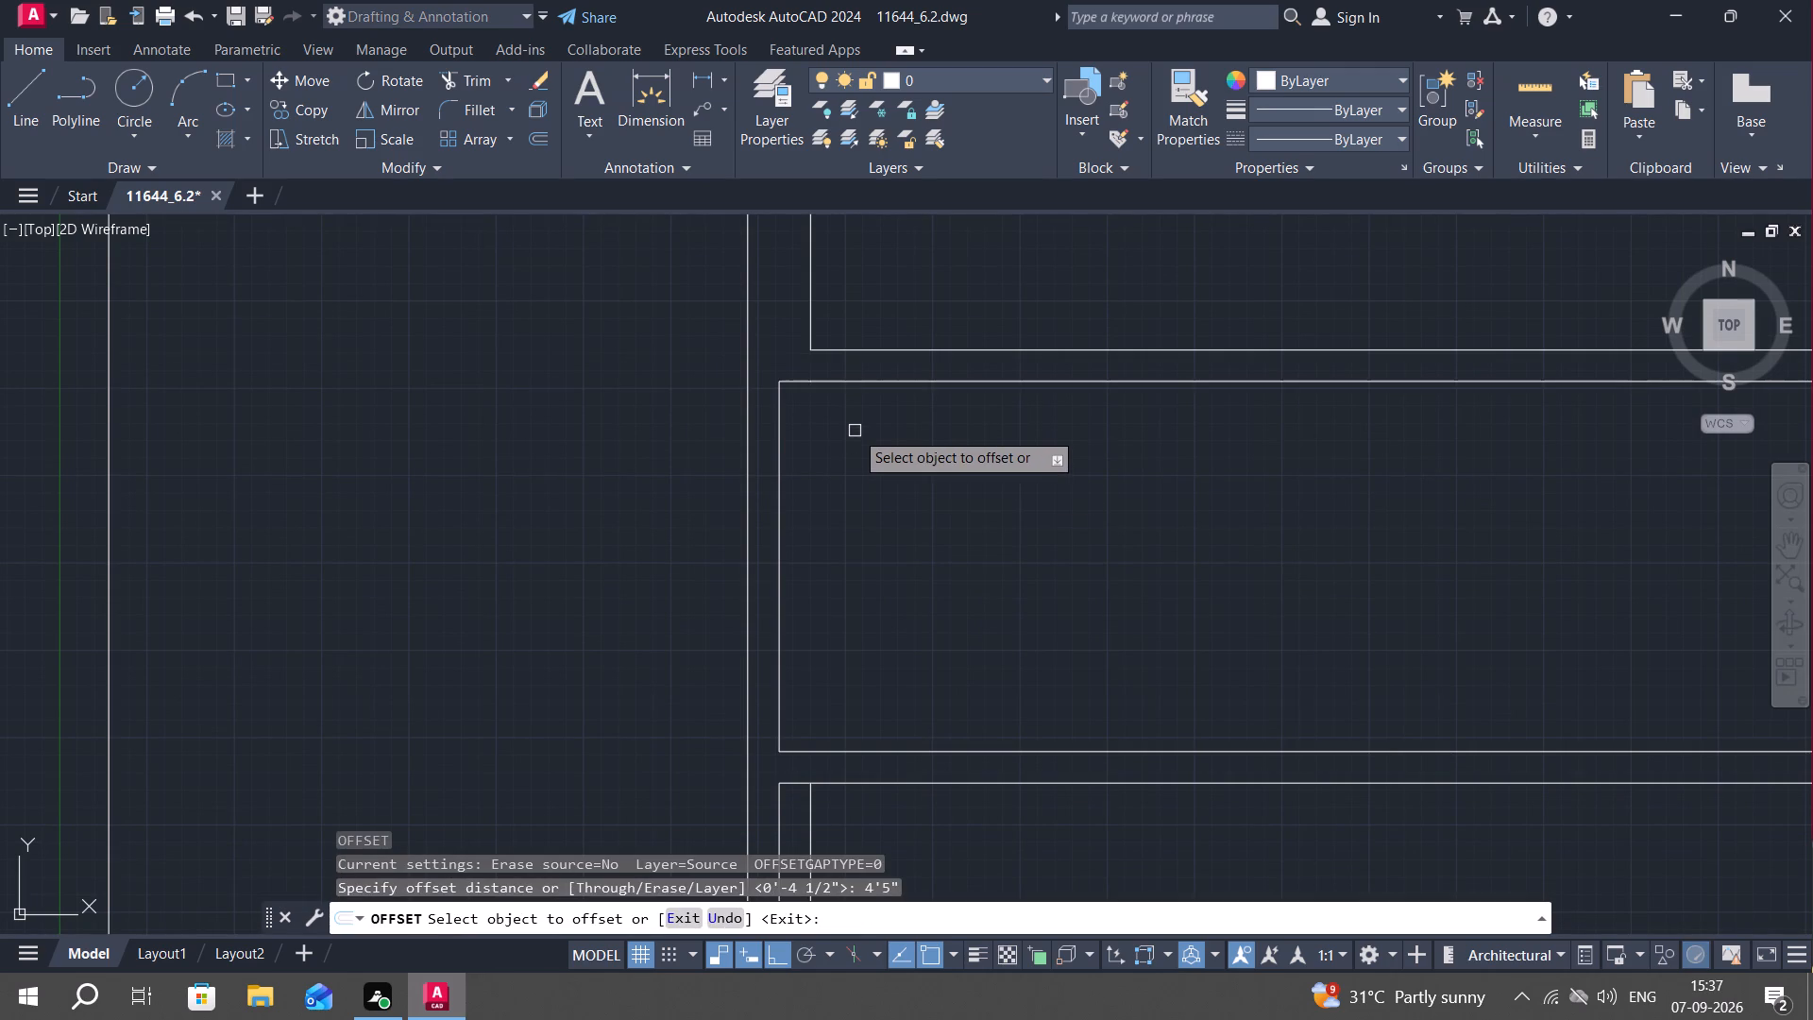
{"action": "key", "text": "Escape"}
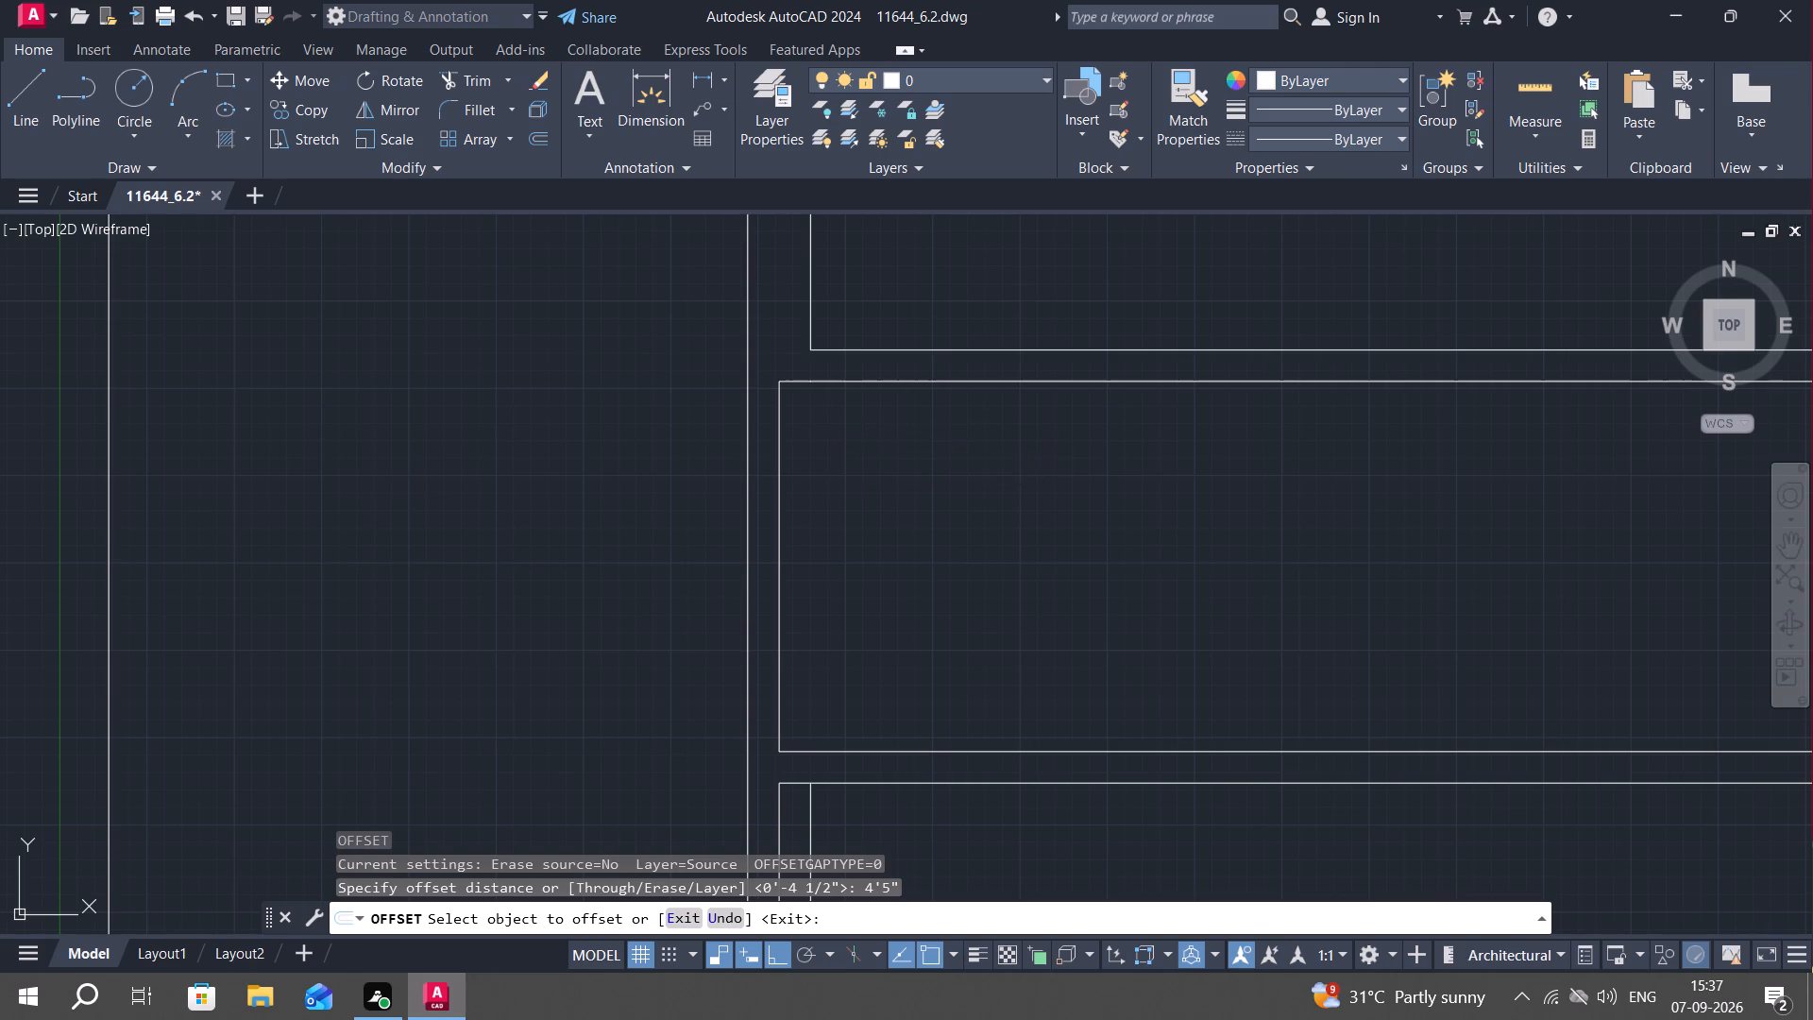
Offset the small room's left wall line 7'5" to the right, between the upper and lower horizontal partitions.
{"action": "key", "text": "o"}
{"action": "key", "text": "space"}
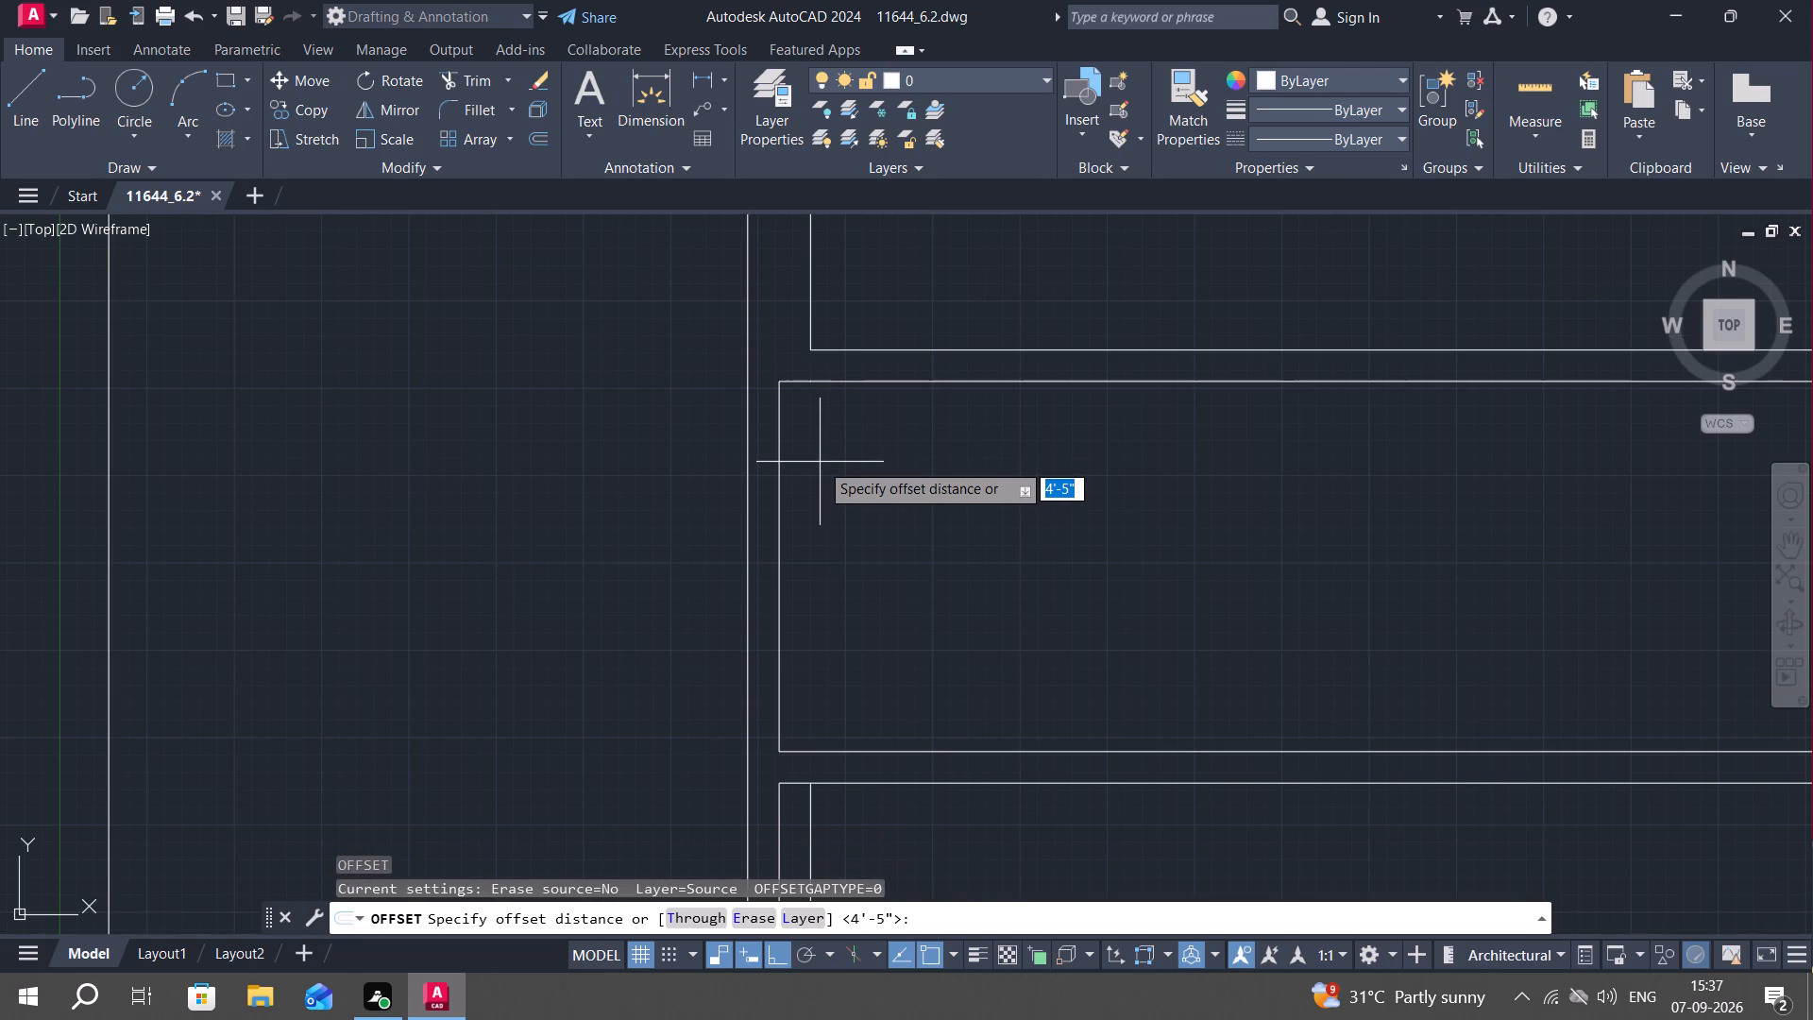
{"action": "key", "text": "7"}
{"action": "key", "text": "apostrophe"}
{"action": "key", "text": "5"}
{"action": "type", "text": "\""}
{"action": "key", "text": "space"}
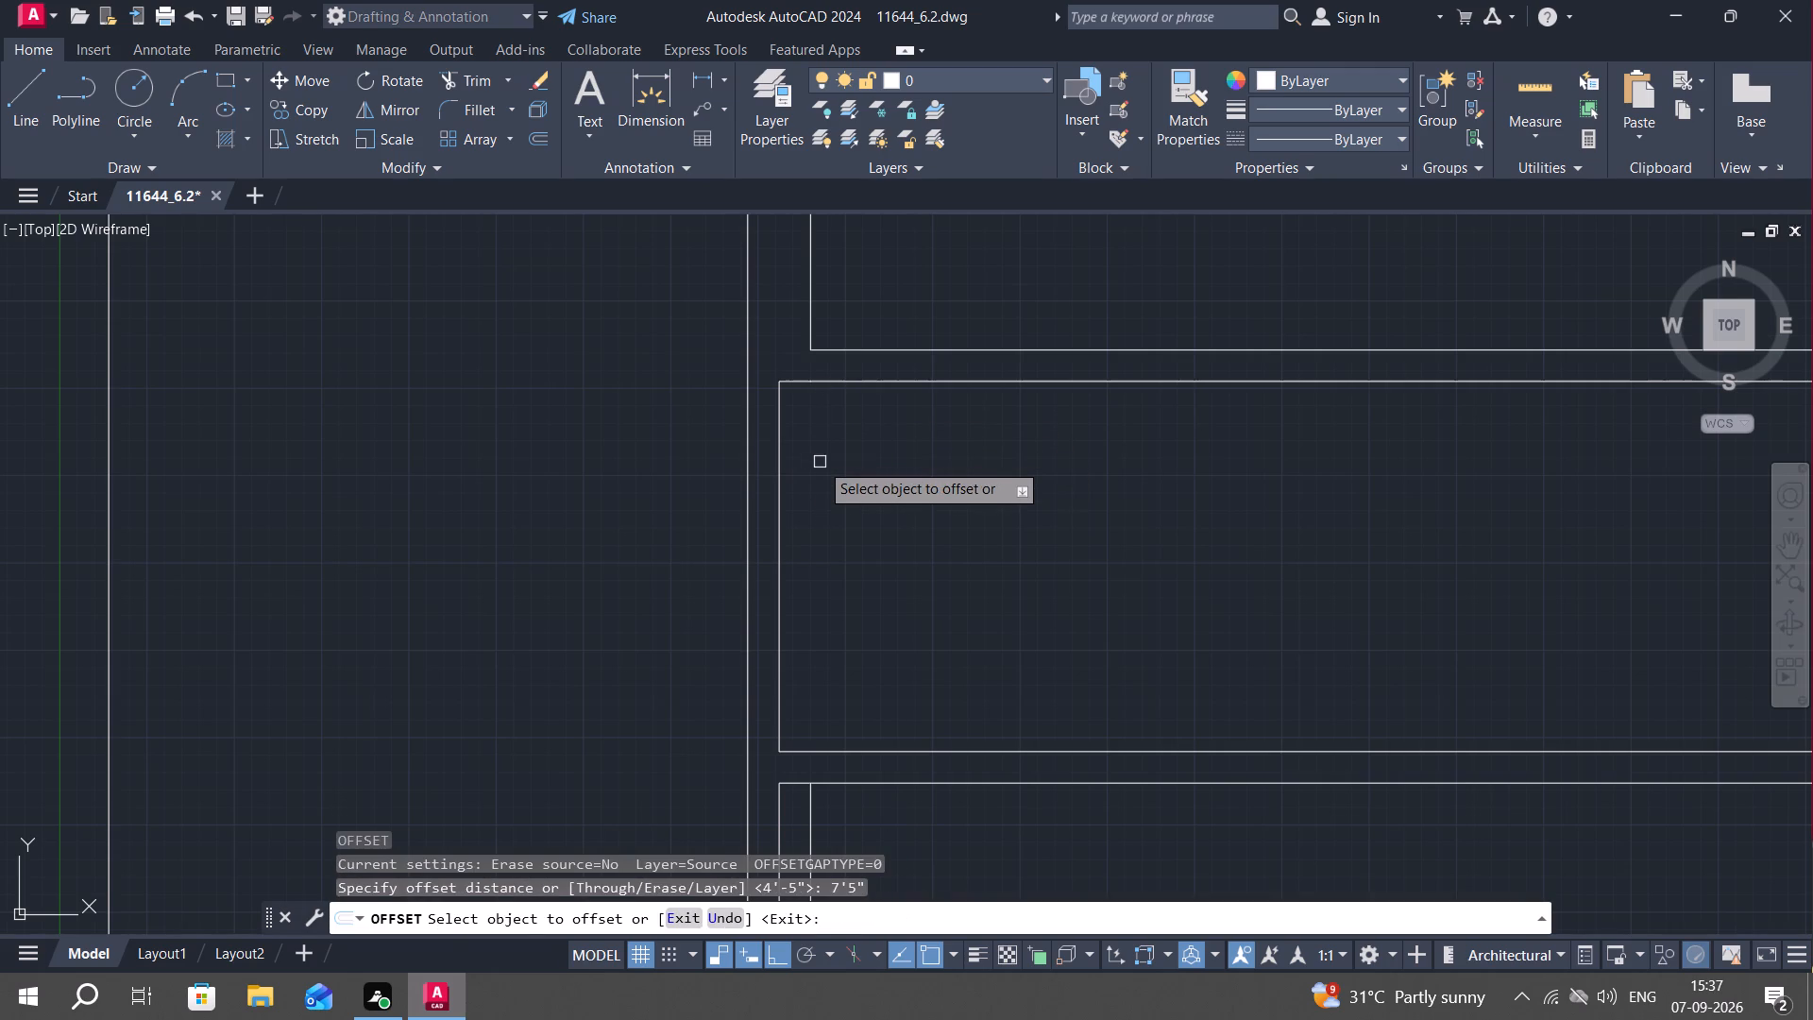
{"action": "left_click", "coordinate": [778, 443]}
{"action": "left_click", "coordinate": [1080, 501]}
{"action": "key", "text": "Escape"}
{"action": "middle_click_drag", "start_coordinate": [1088, 512], "coordinate": [1040, 494]}
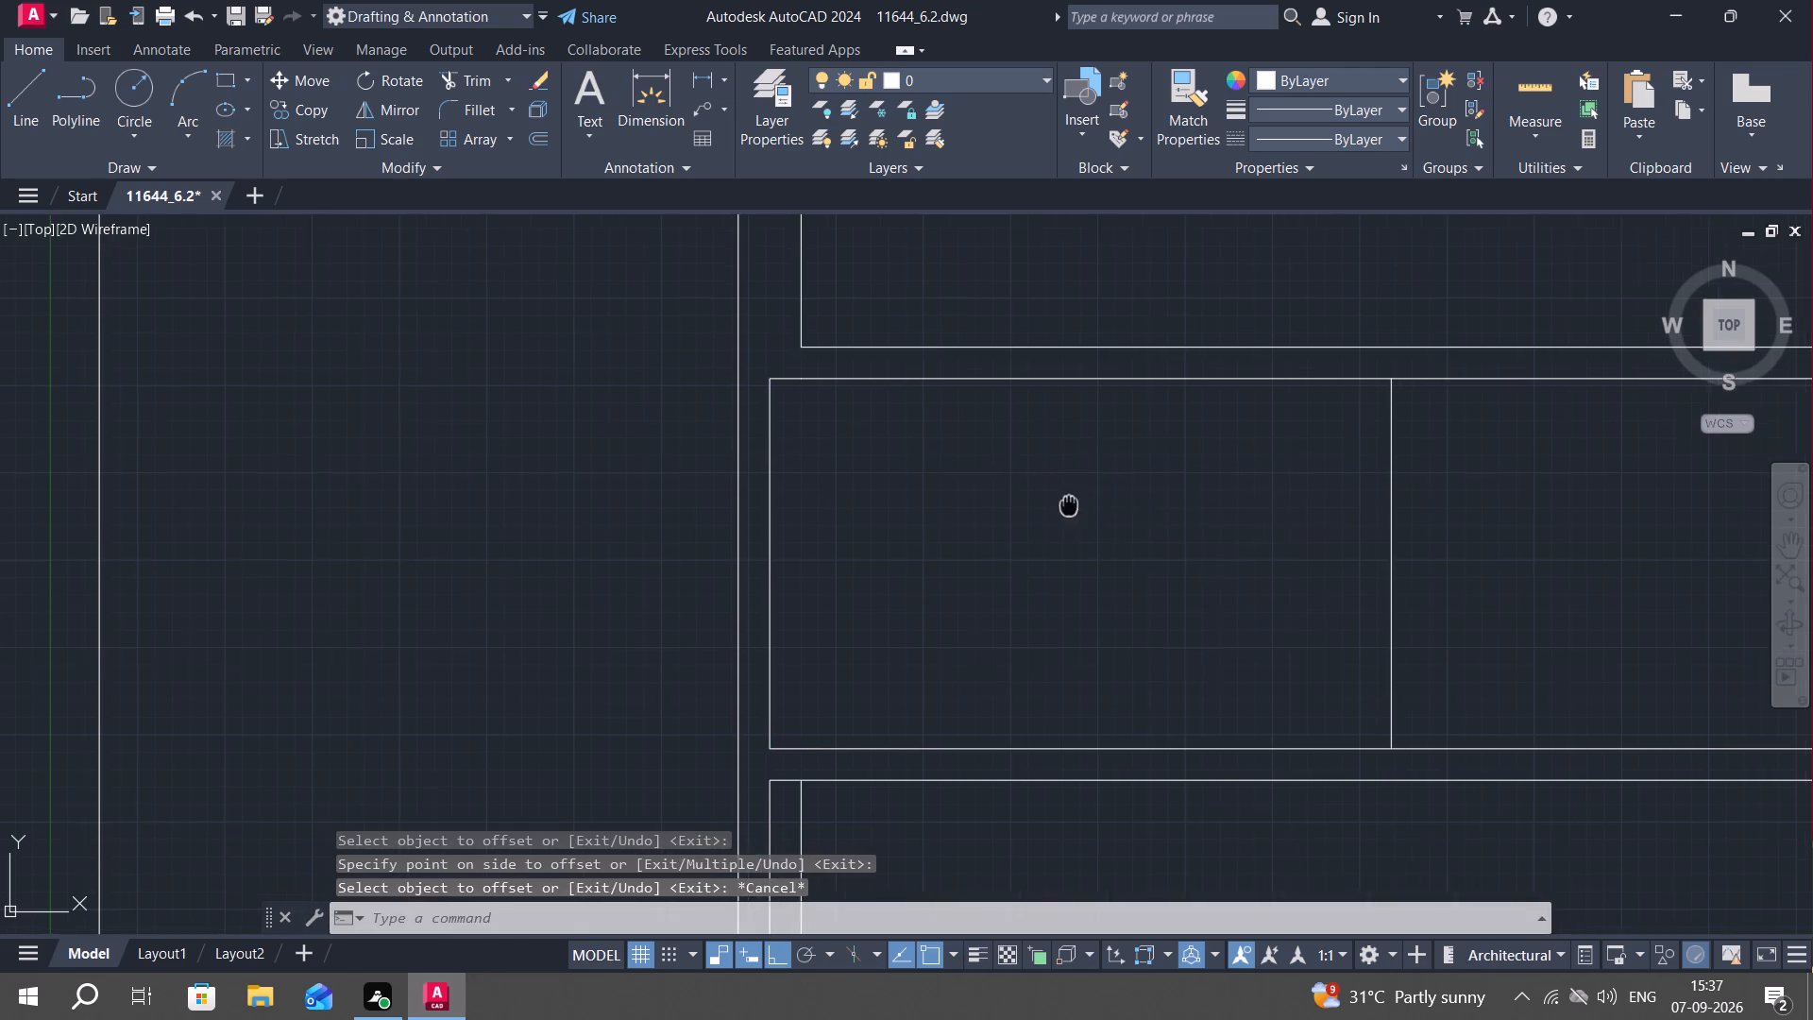
{"action": "middle_click_drag", "start_coordinate": [1040, 494], "coordinate": [984, 473]}
{"action": "key", "text": "Escape"}
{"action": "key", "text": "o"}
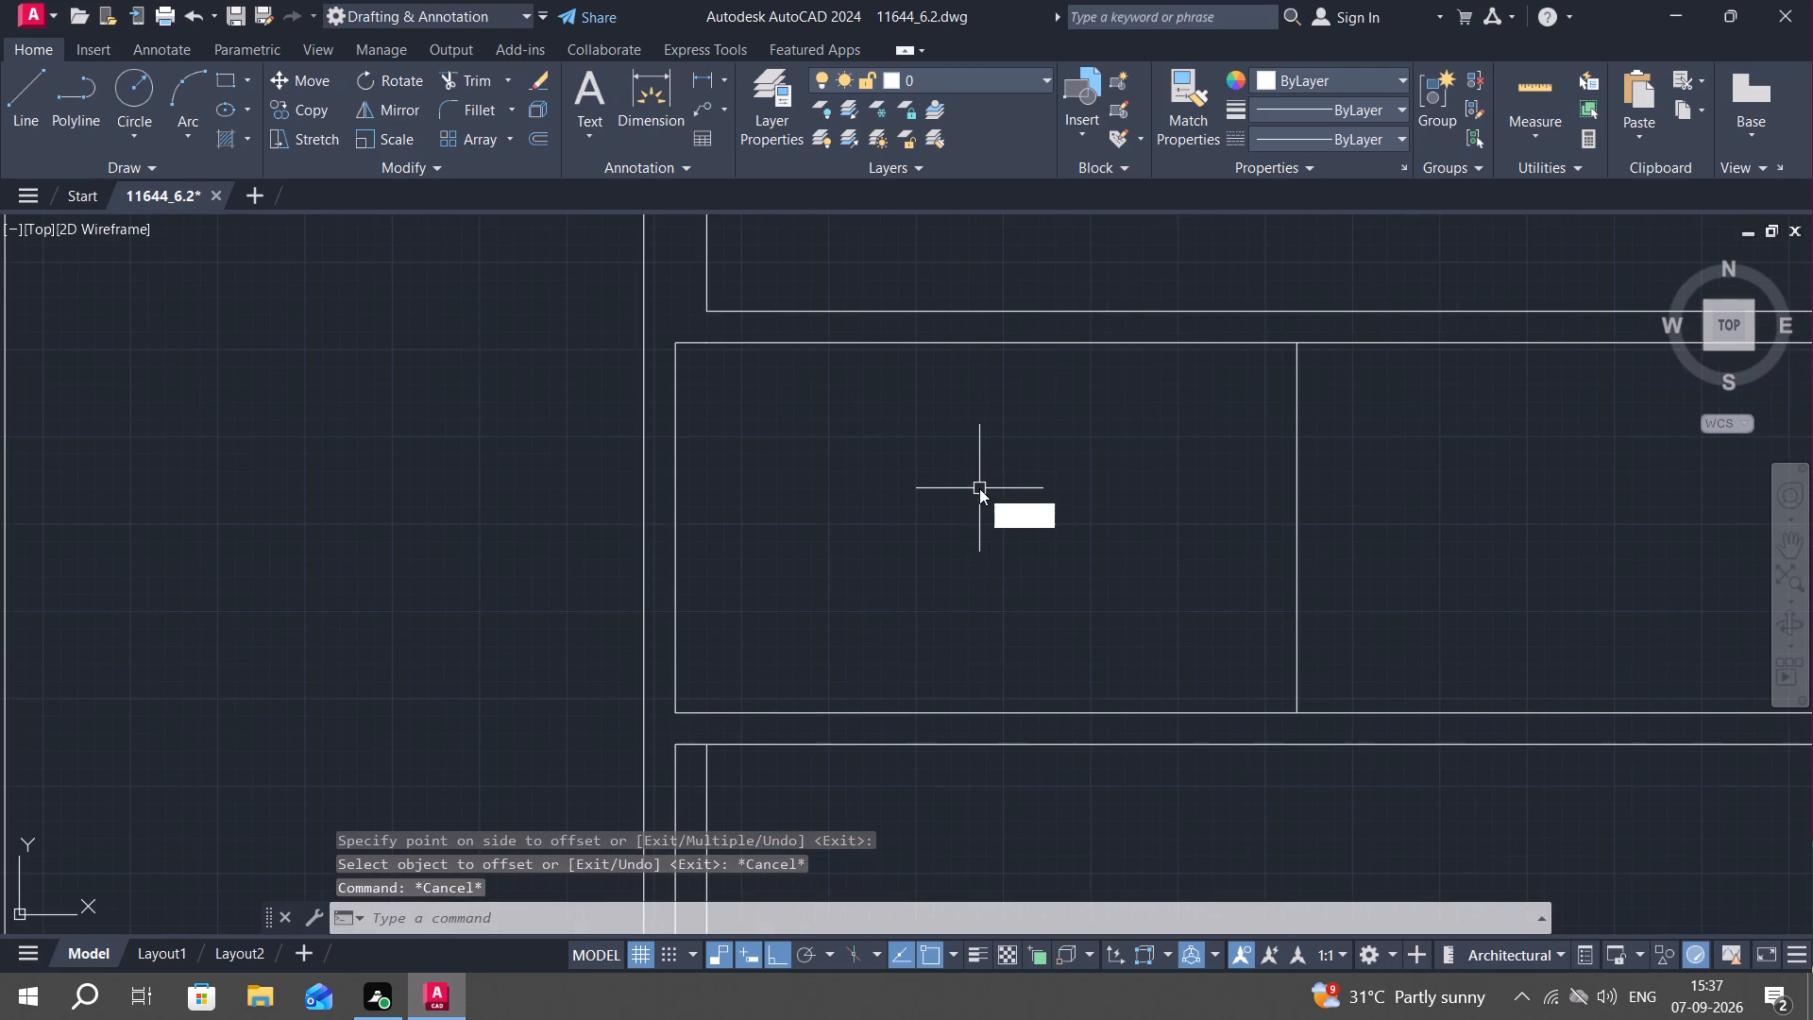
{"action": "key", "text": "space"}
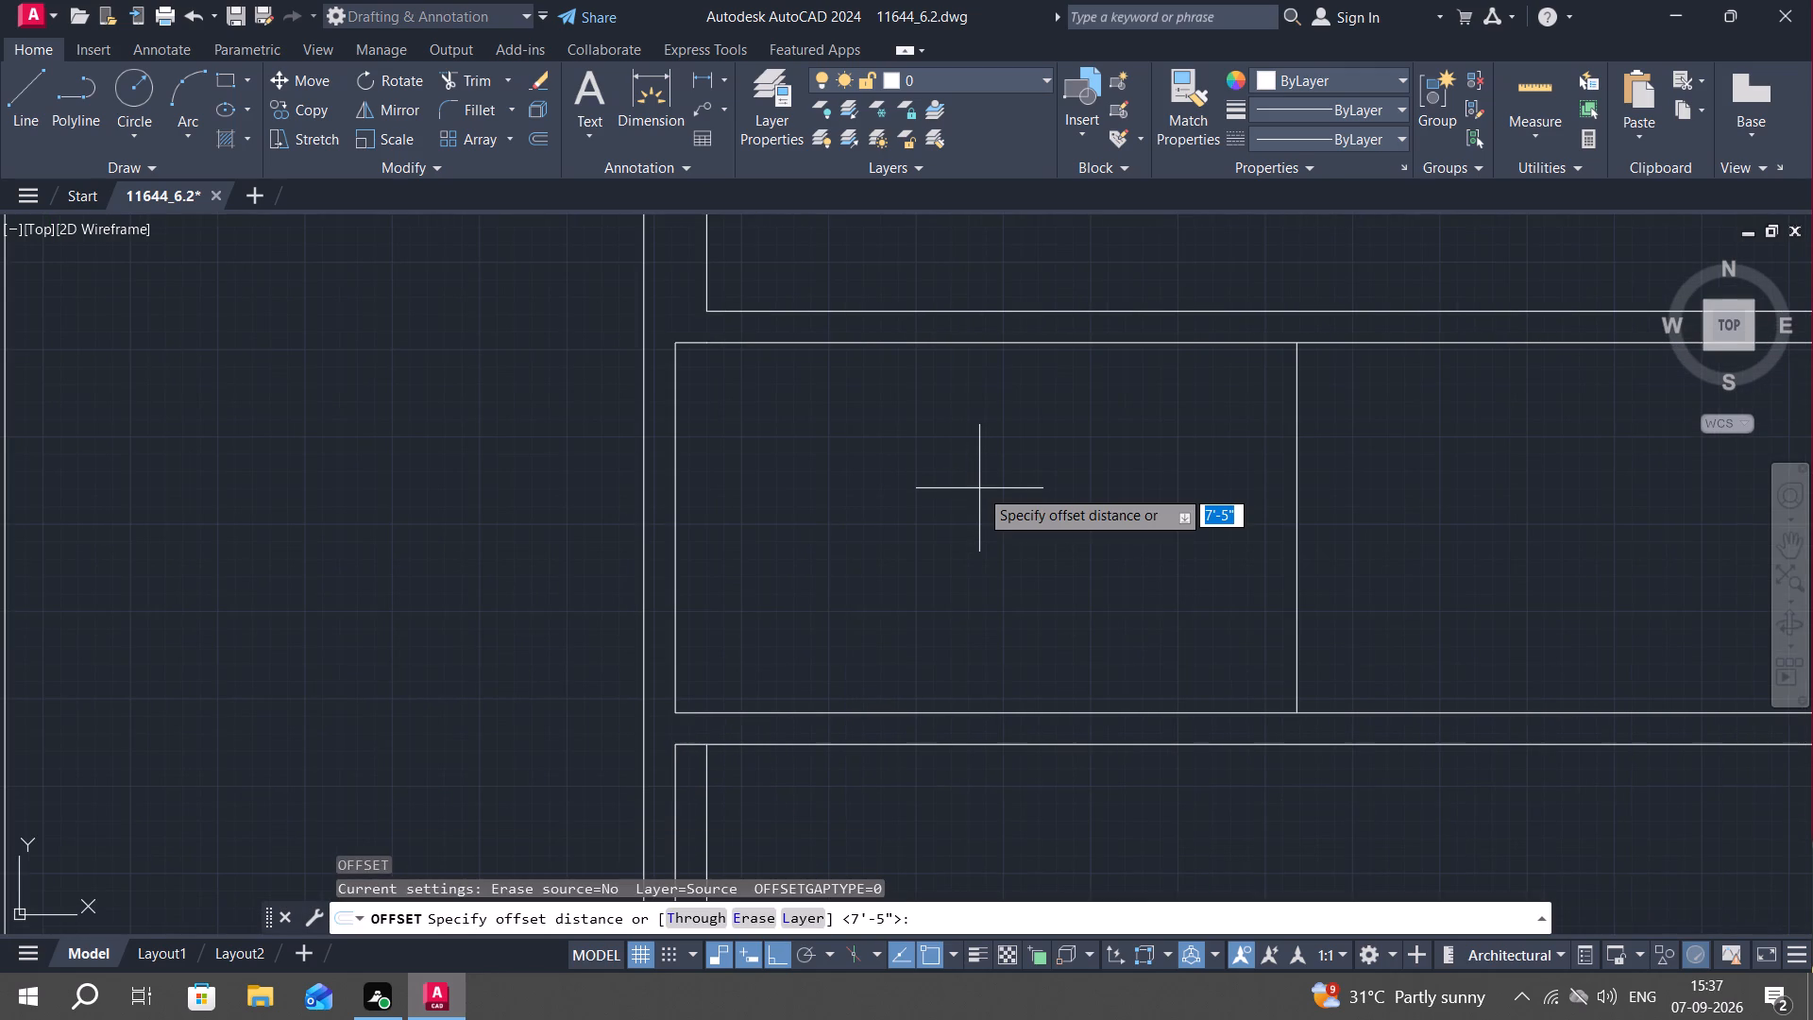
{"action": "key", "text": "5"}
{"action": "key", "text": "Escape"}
Offset the new vertical line 4.5" to the right to give the partition its thickness.
{"action": "type", "text": "o 4.5\""}
{"action": "key", "text": "space"}
{"action": "left_click", "coordinate": [1296, 471]}
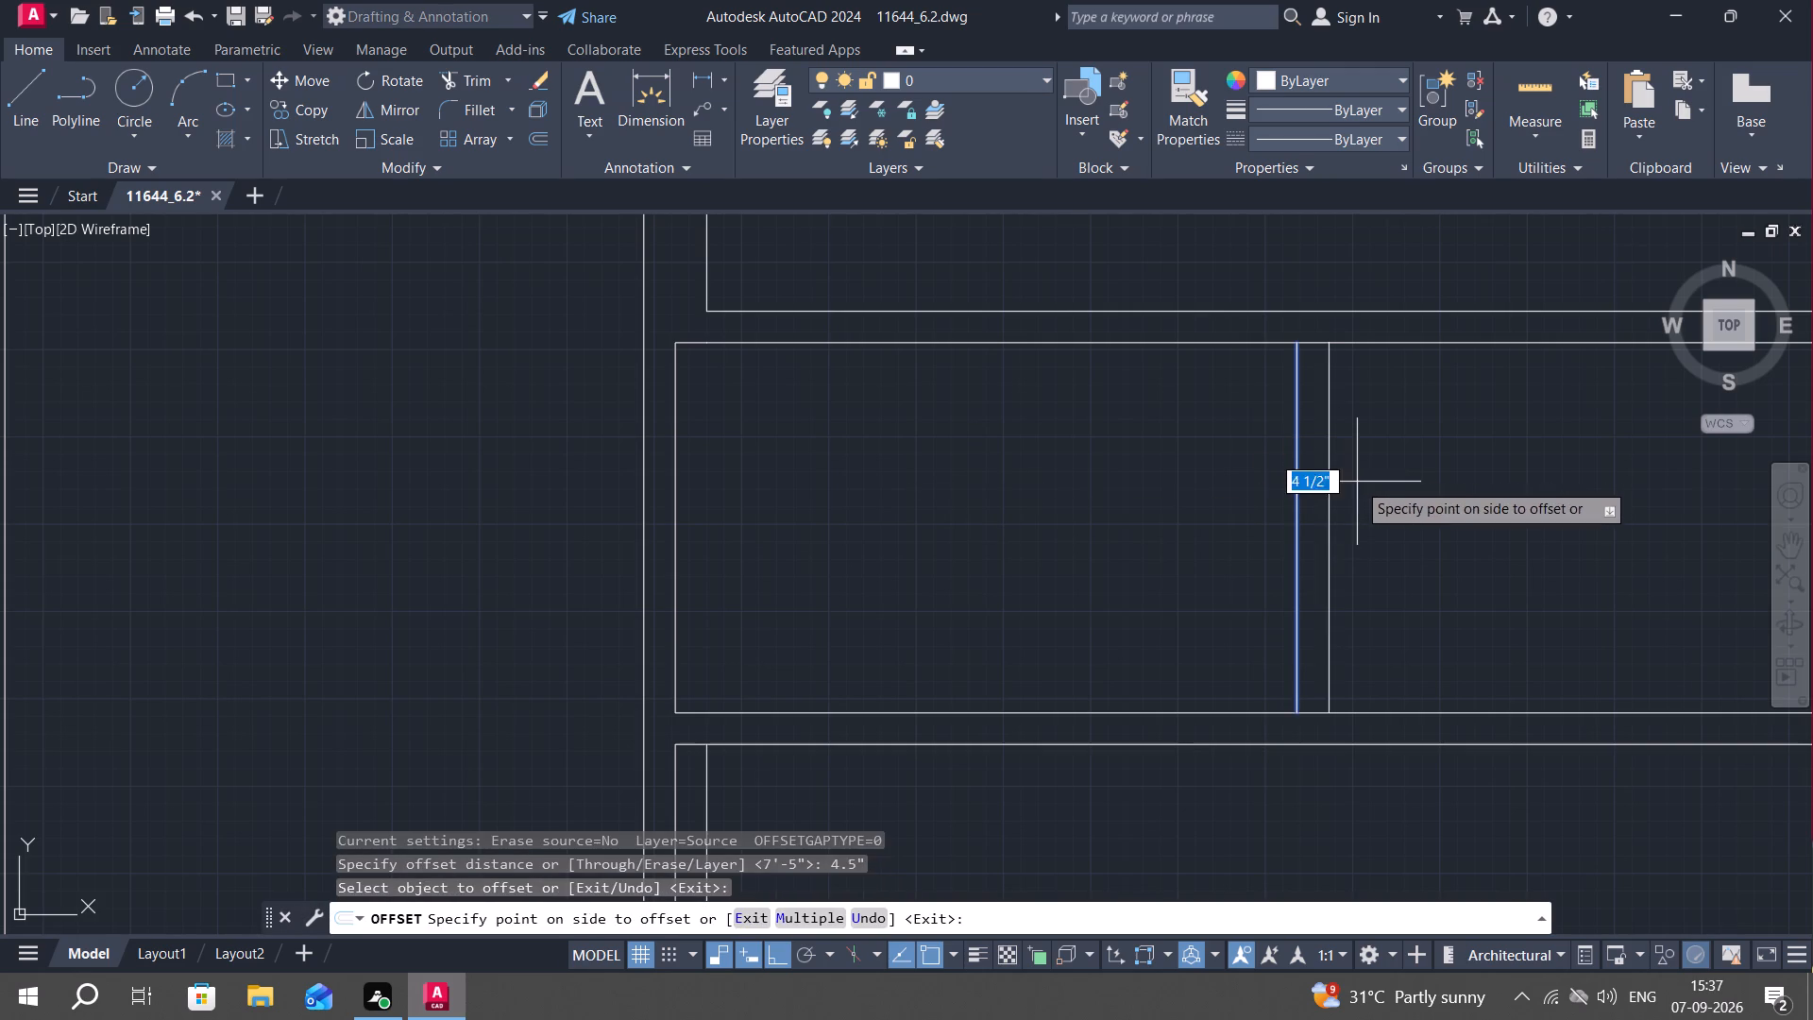
{"action": "left_click", "coordinate": [1366, 482]}
{"action": "key", "text": "Escape"}
{"action": "middle_click_drag", "start_coordinate": [1367, 482], "coordinate": [1162, 489]}
{"action": "key", "text": "Escape"}
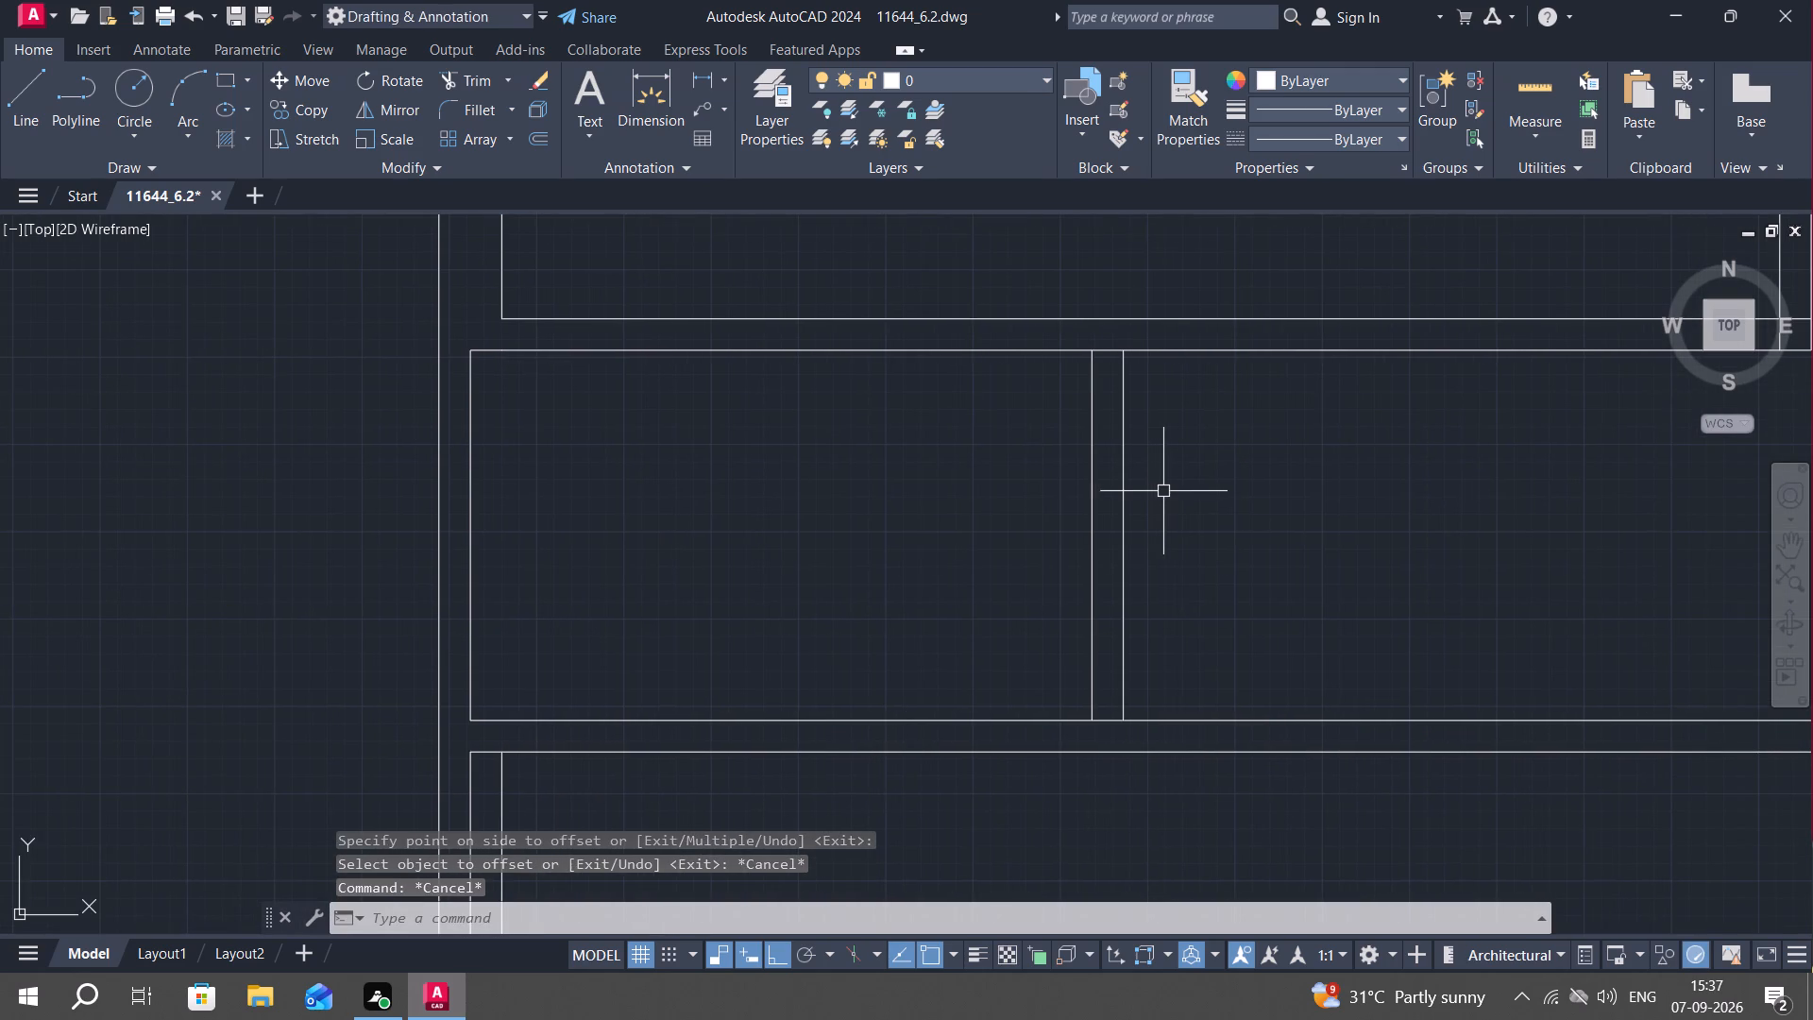
Offset the vertical partition's right line 5' to the right.
{"action": "key", "text": "o"}
{"action": "key", "text": "space"}
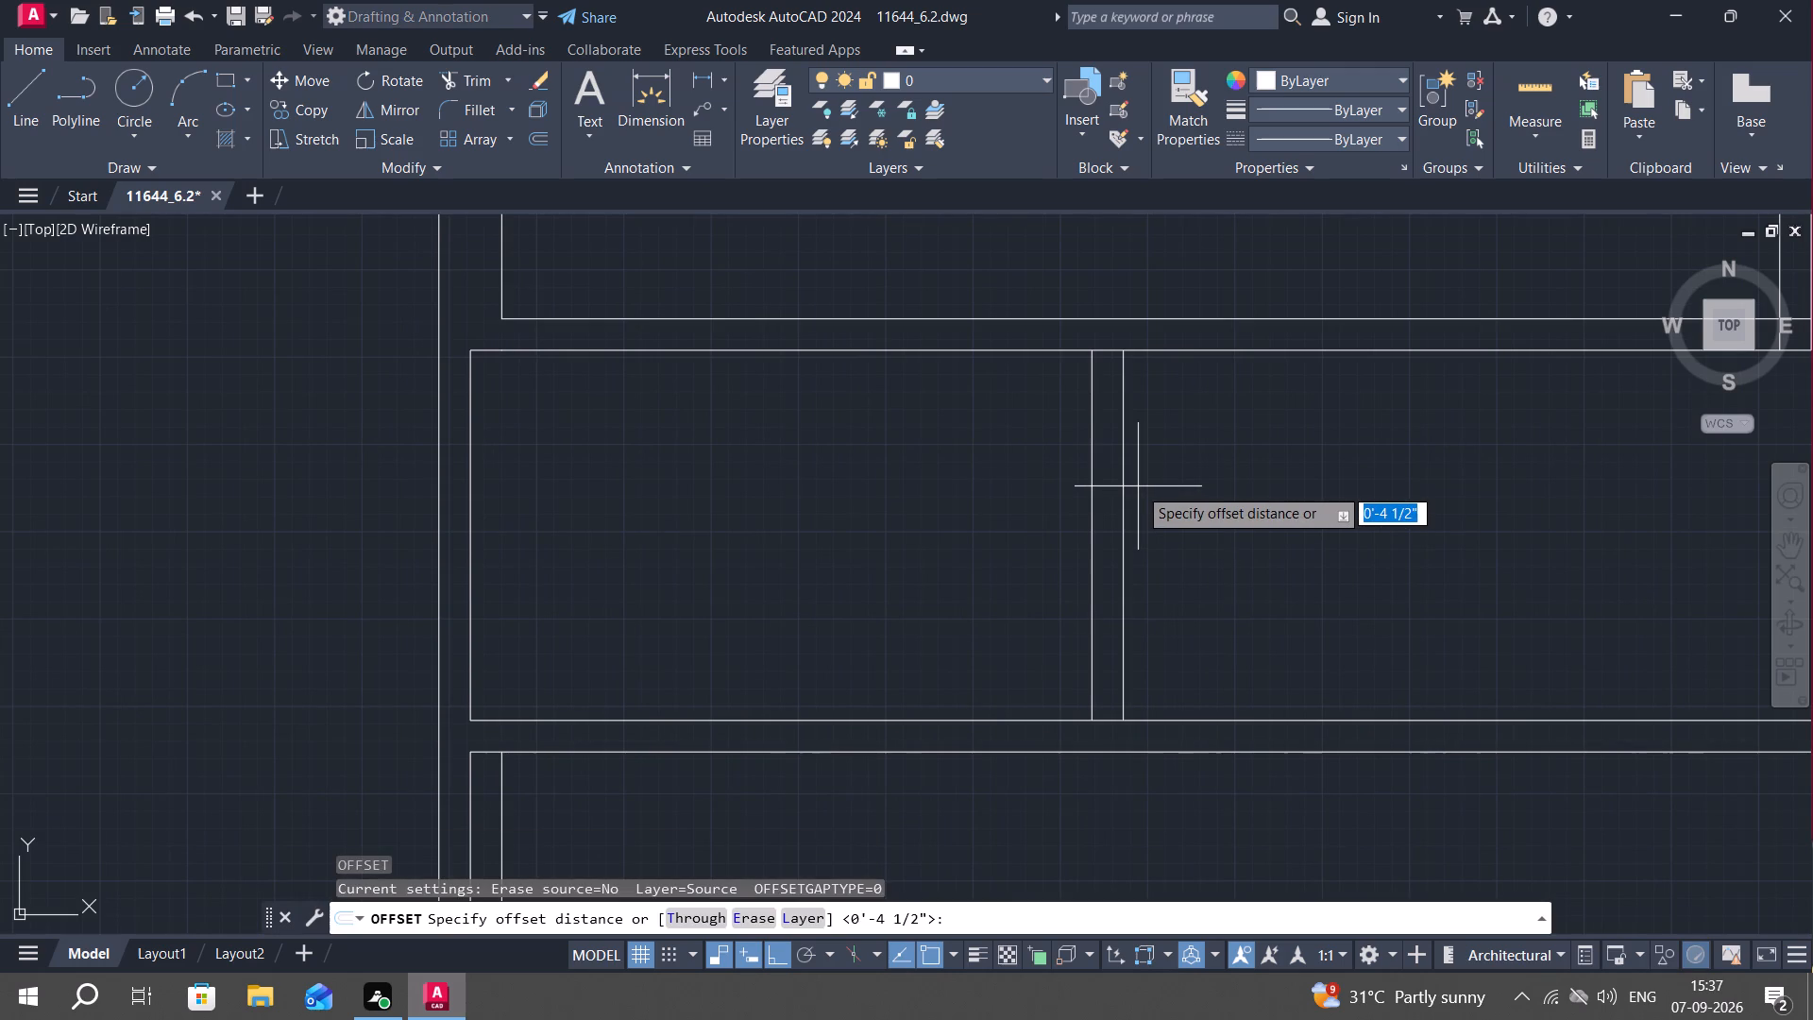
{"action": "type", "text": "5'"}
{"action": "key", "text": "space"}
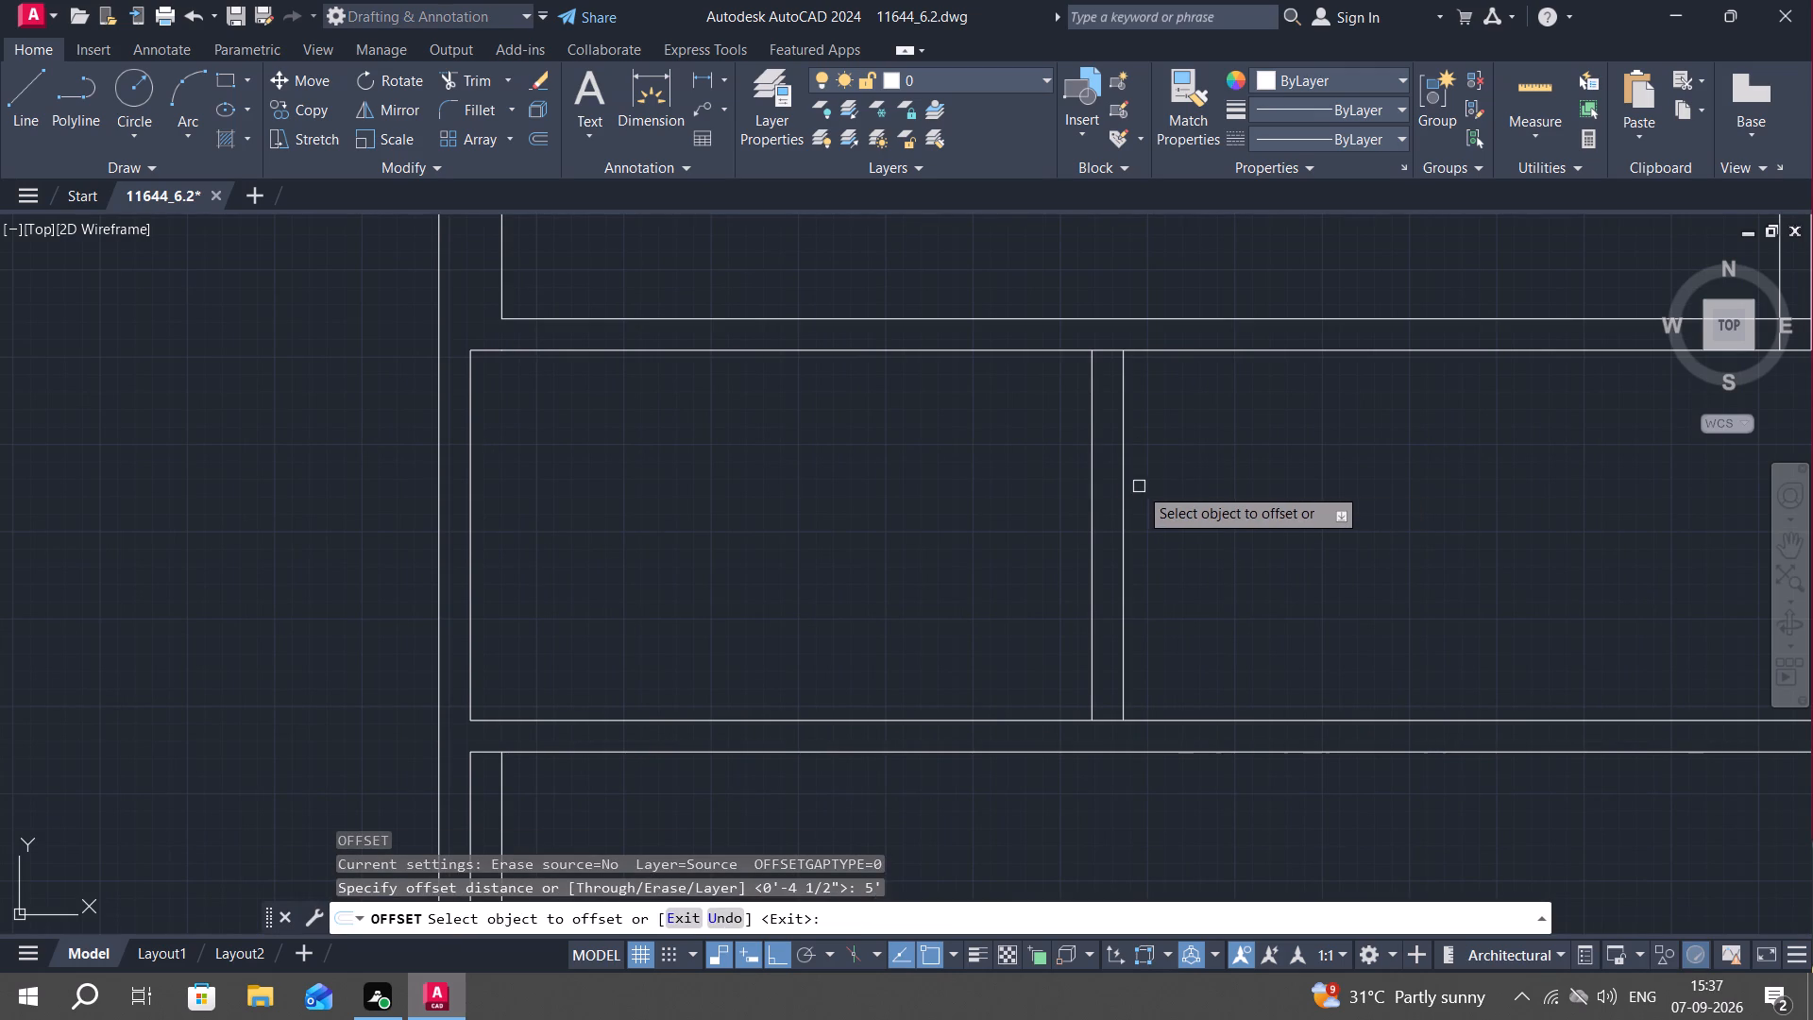
{"action": "left_click", "coordinate": [1126, 476]}
{"action": "left_click", "coordinate": [1380, 523]}
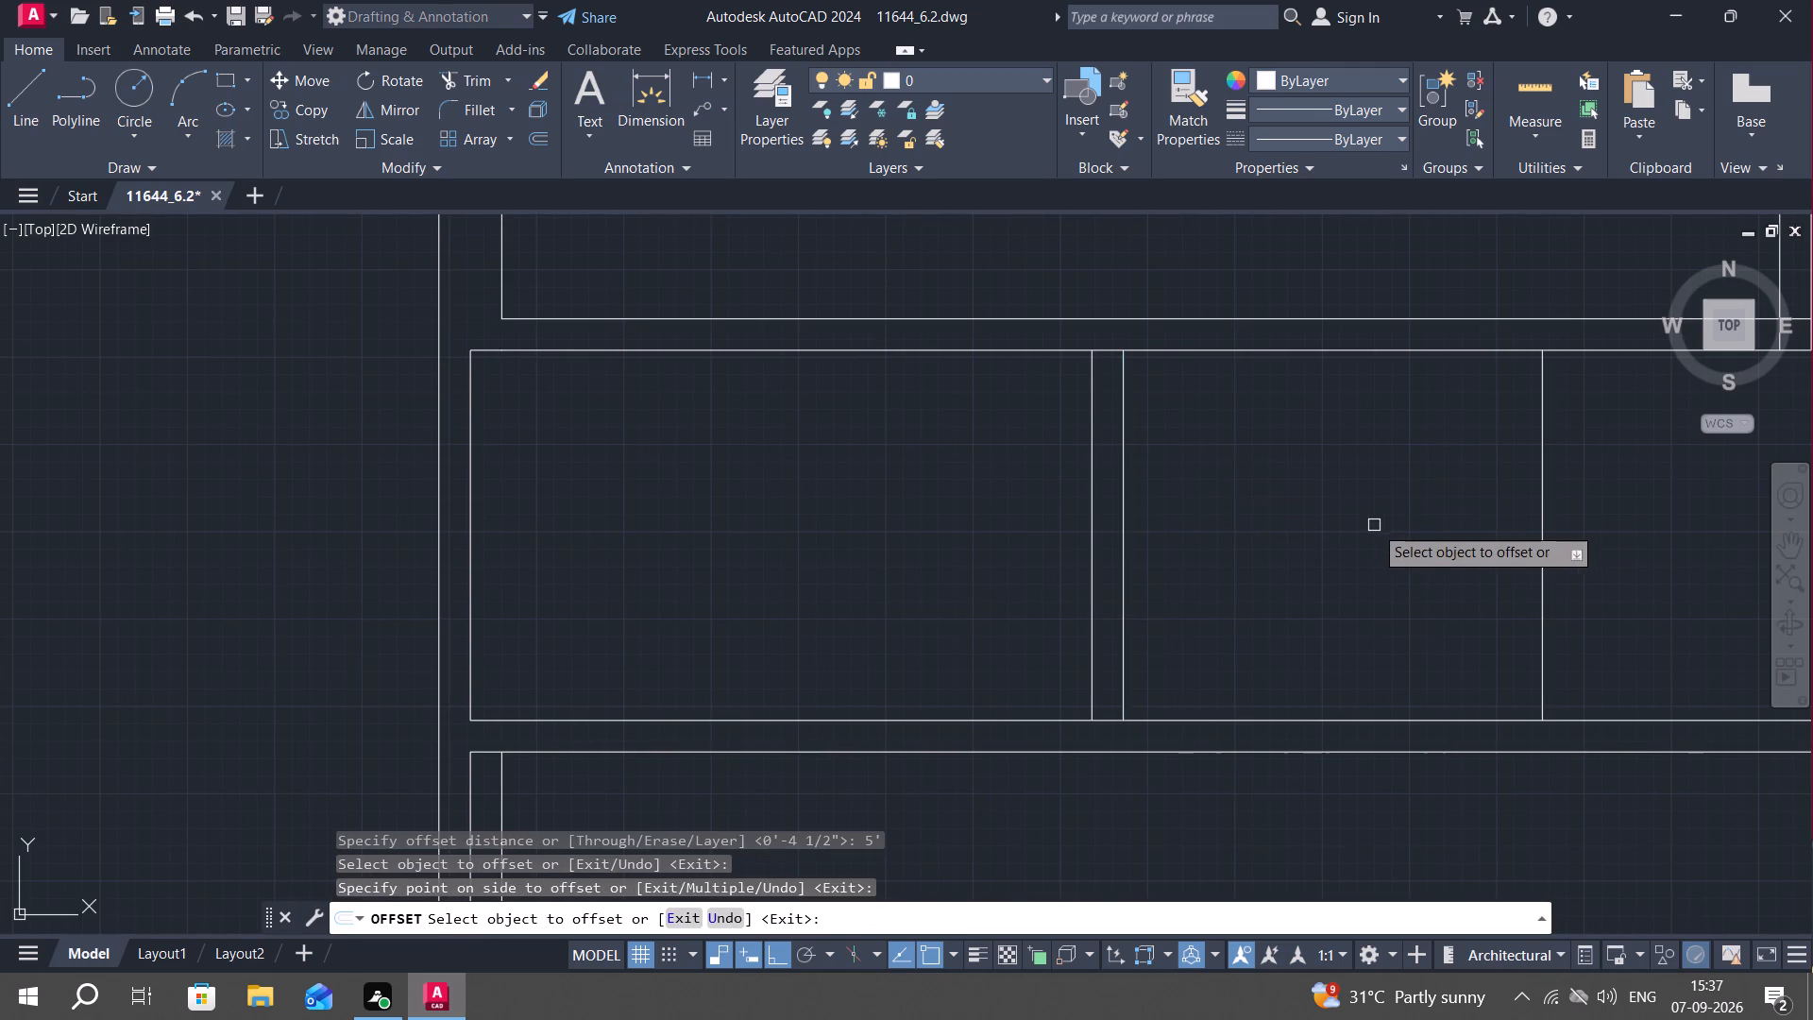
{"action": "middle_click_drag", "start_coordinate": [1383, 466], "coordinate": [1178, 451]}
{"action": "key", "text": "Escape"}
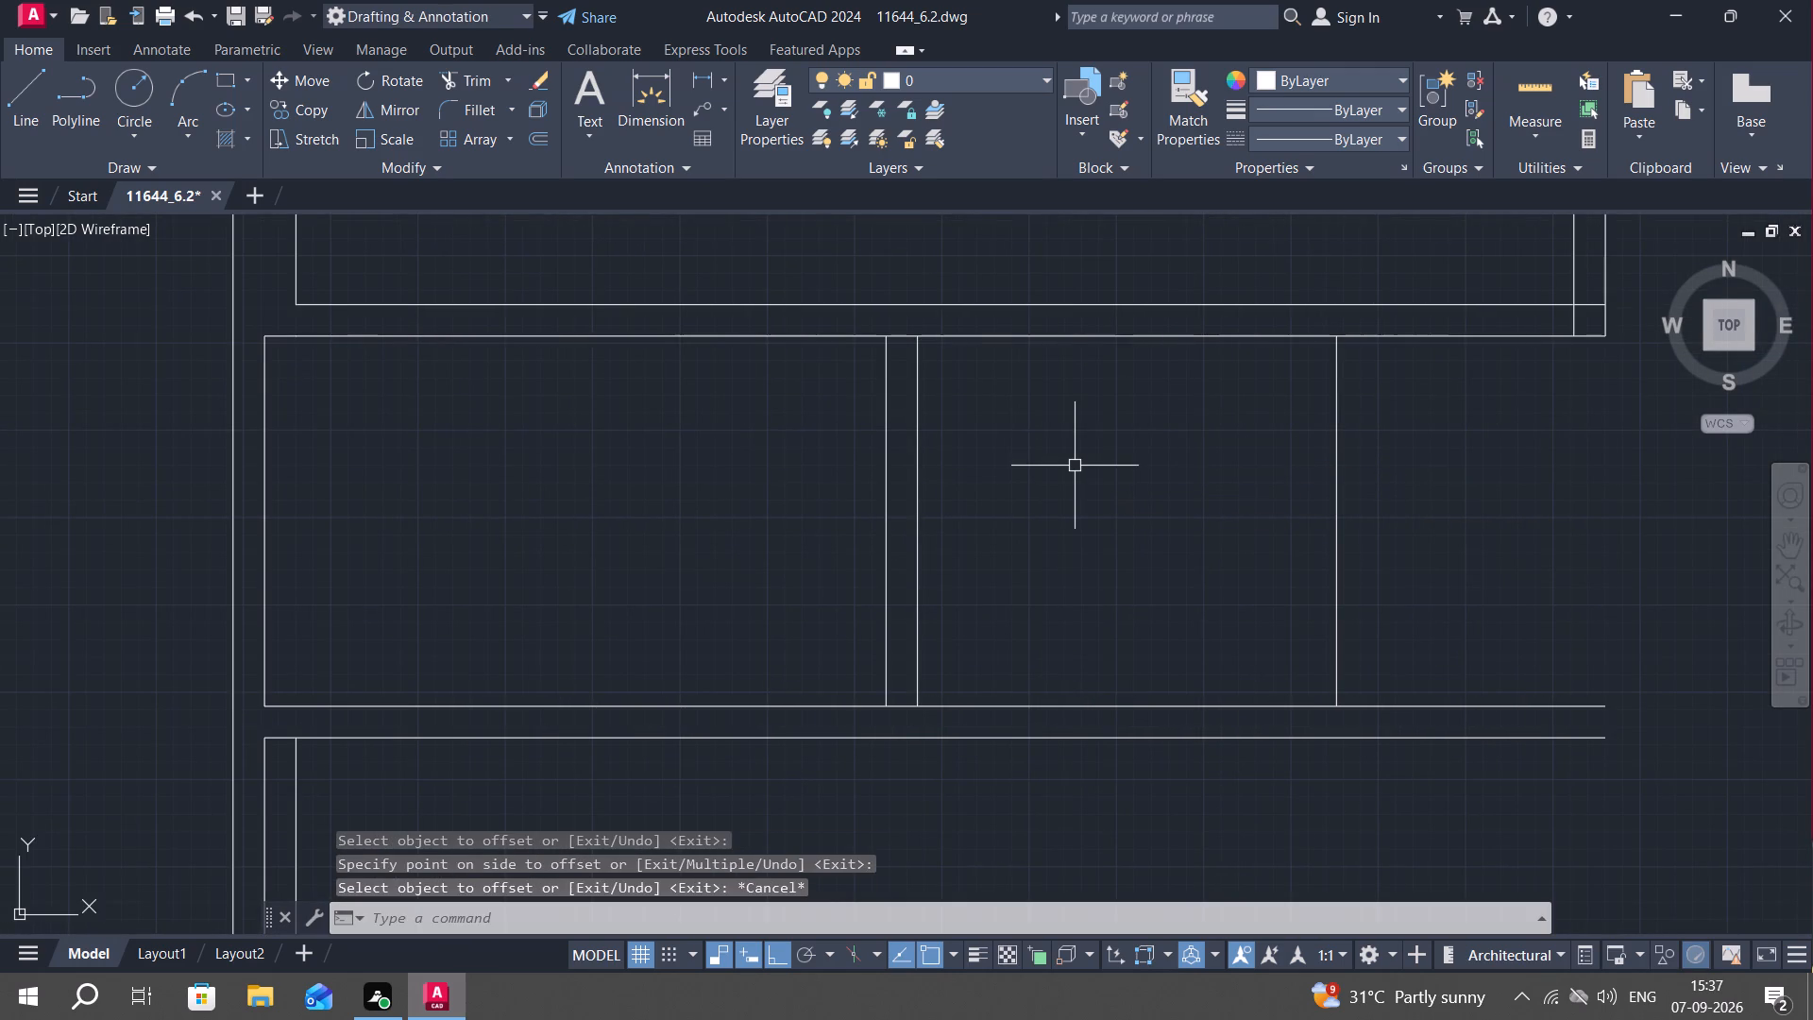
Extend the vertical partition's right line up to the upper line of the horizontal partition above it.
{"action": "type", "text": "rc"}
{"action": "key", "text": "Escape"}
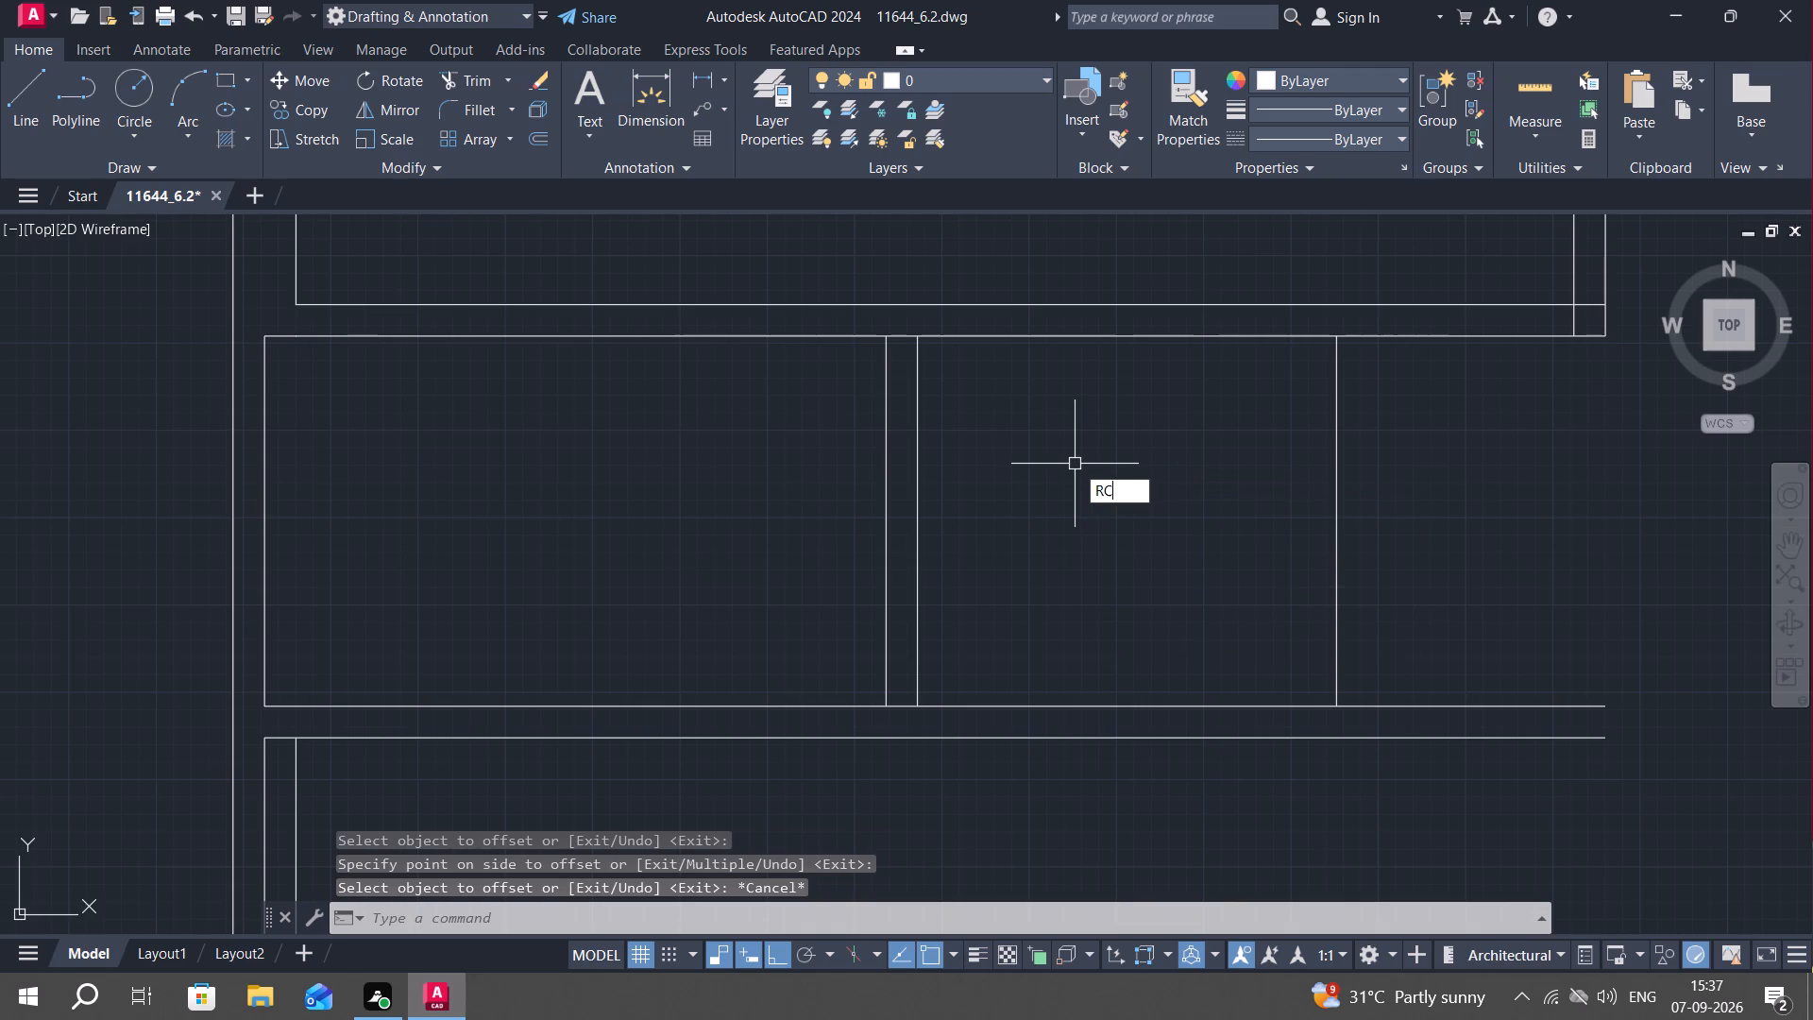
{"action": "type", "text": "ex"}
{"action": "key", "text": "space"}
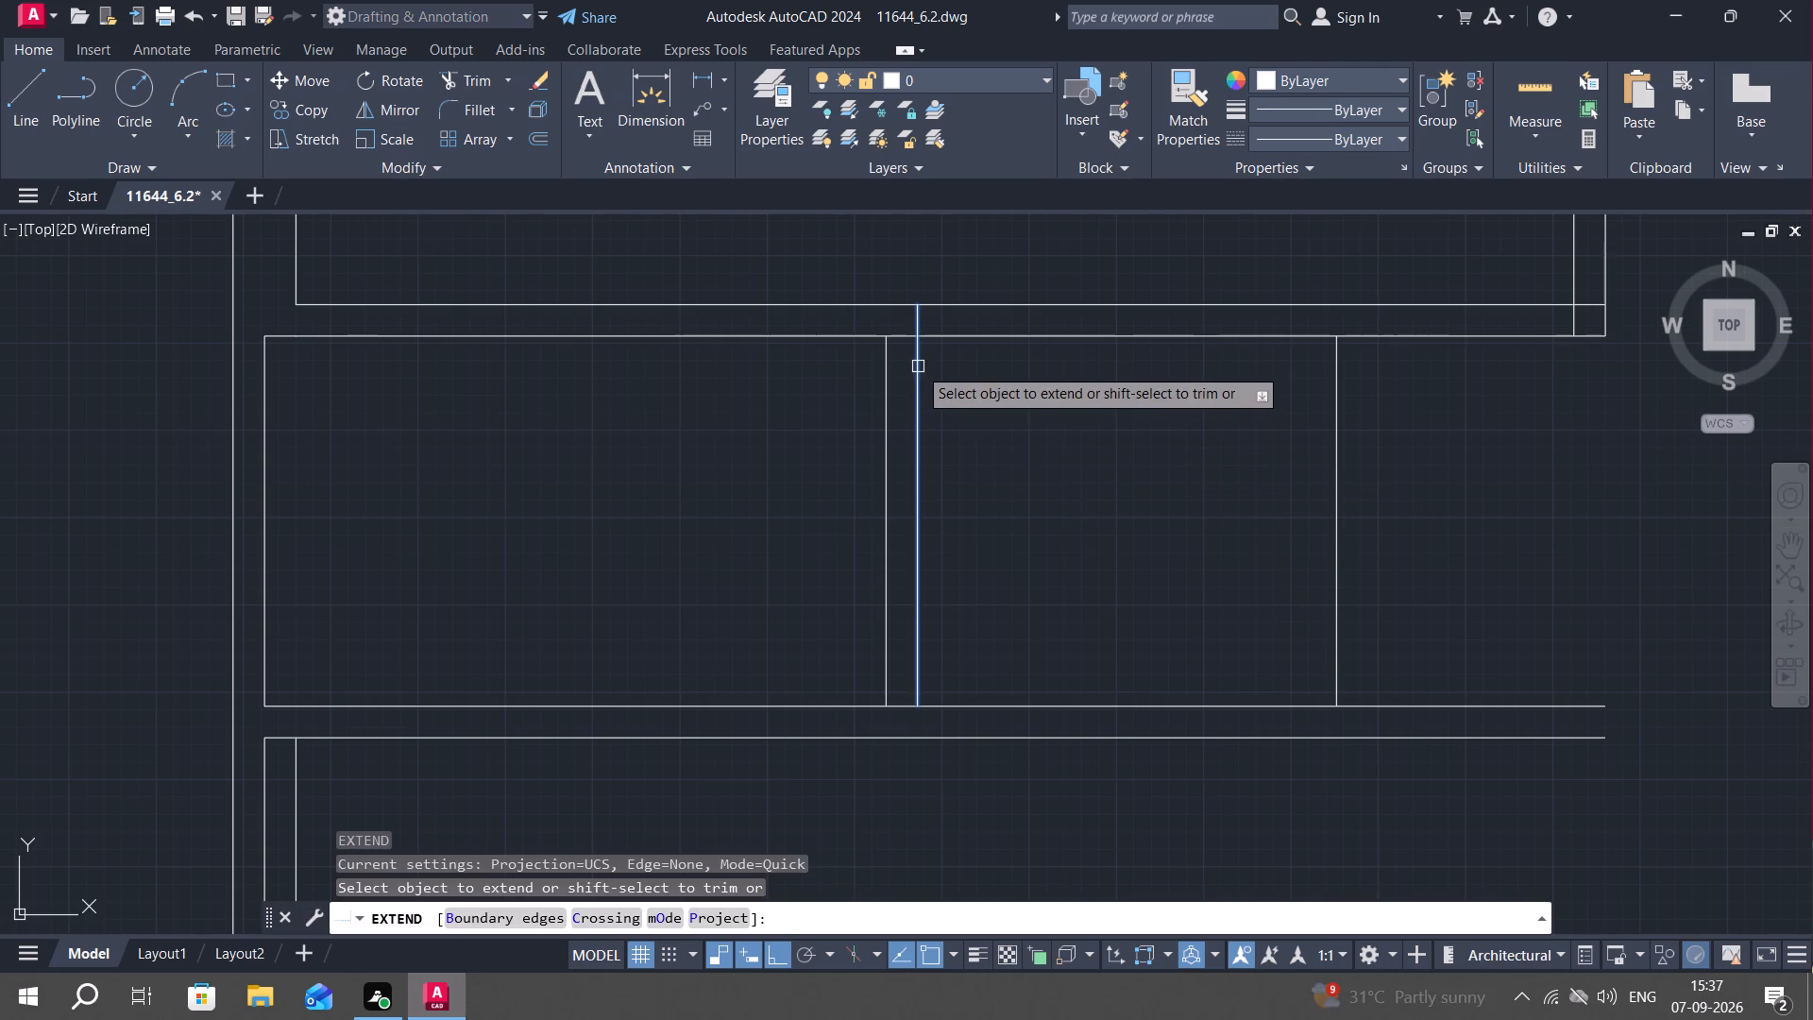
{"action": "left_click", "coordinate": [918, 366]}
{"action": "key", "text": "Escape"}
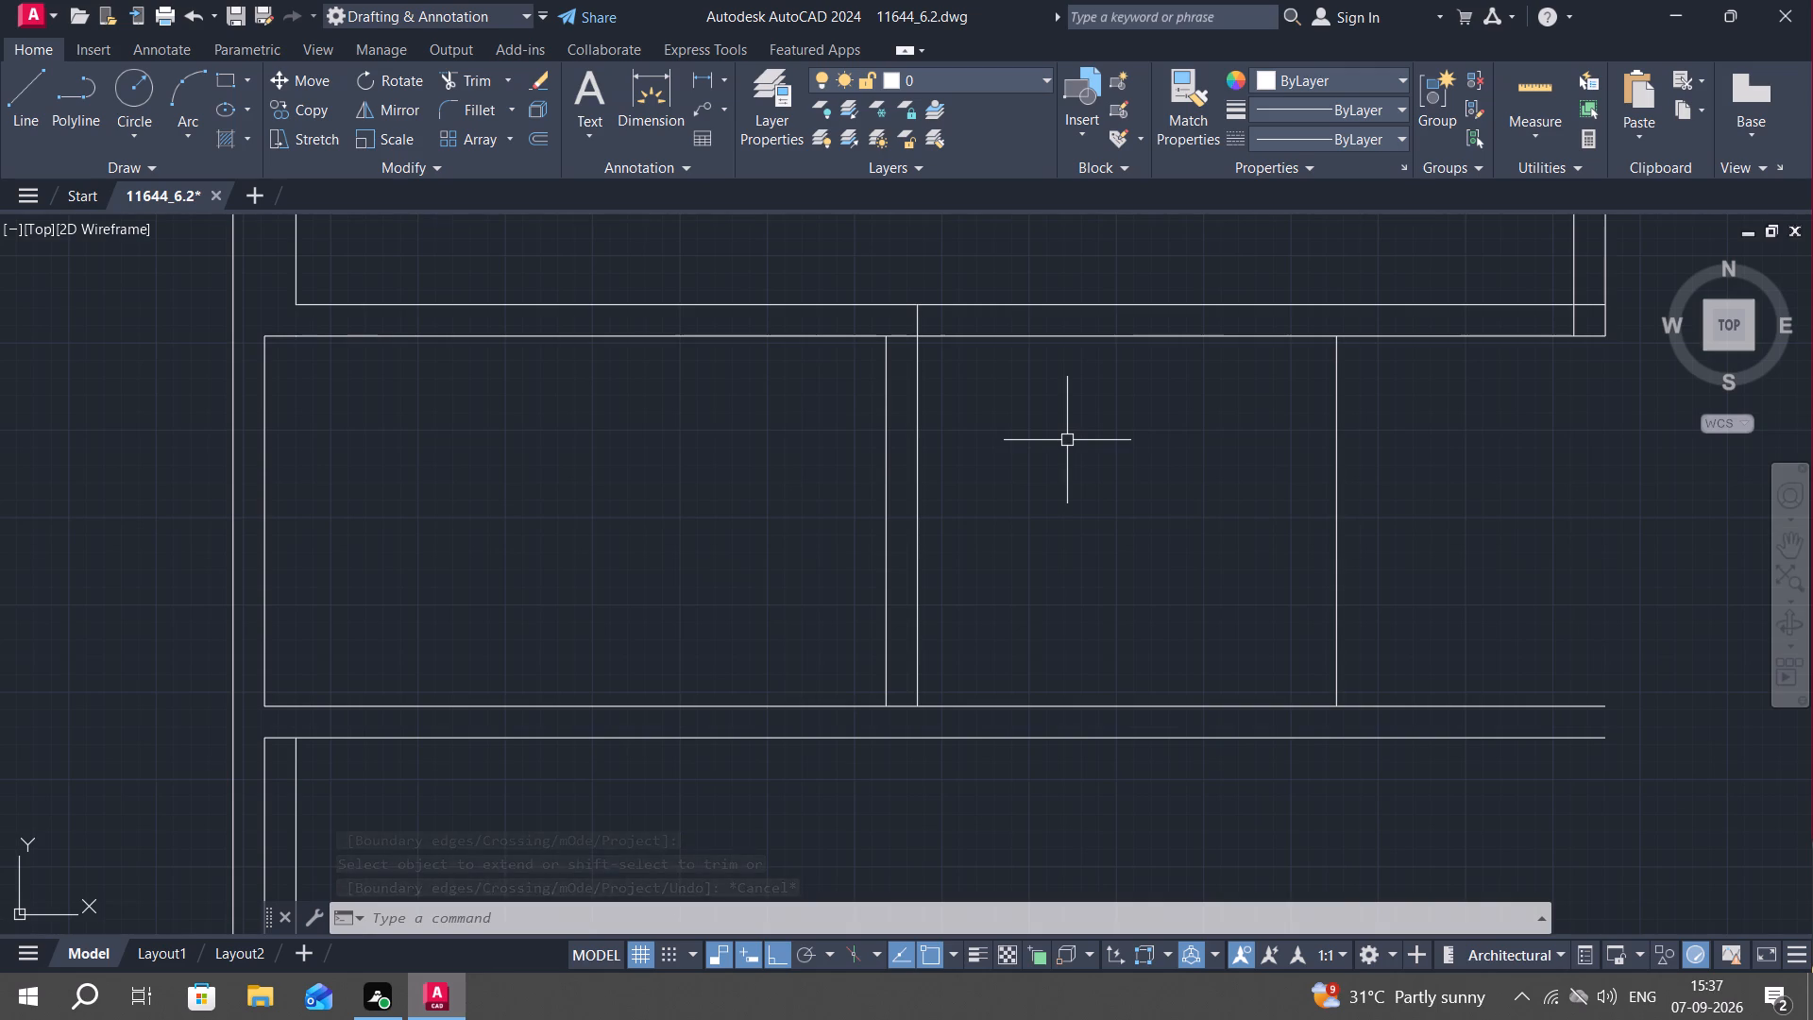
Extend the rightmost vertical line at both ends to the far lines of the upper and lower horizontal partitions.
{"action": "key", "text": "r"}
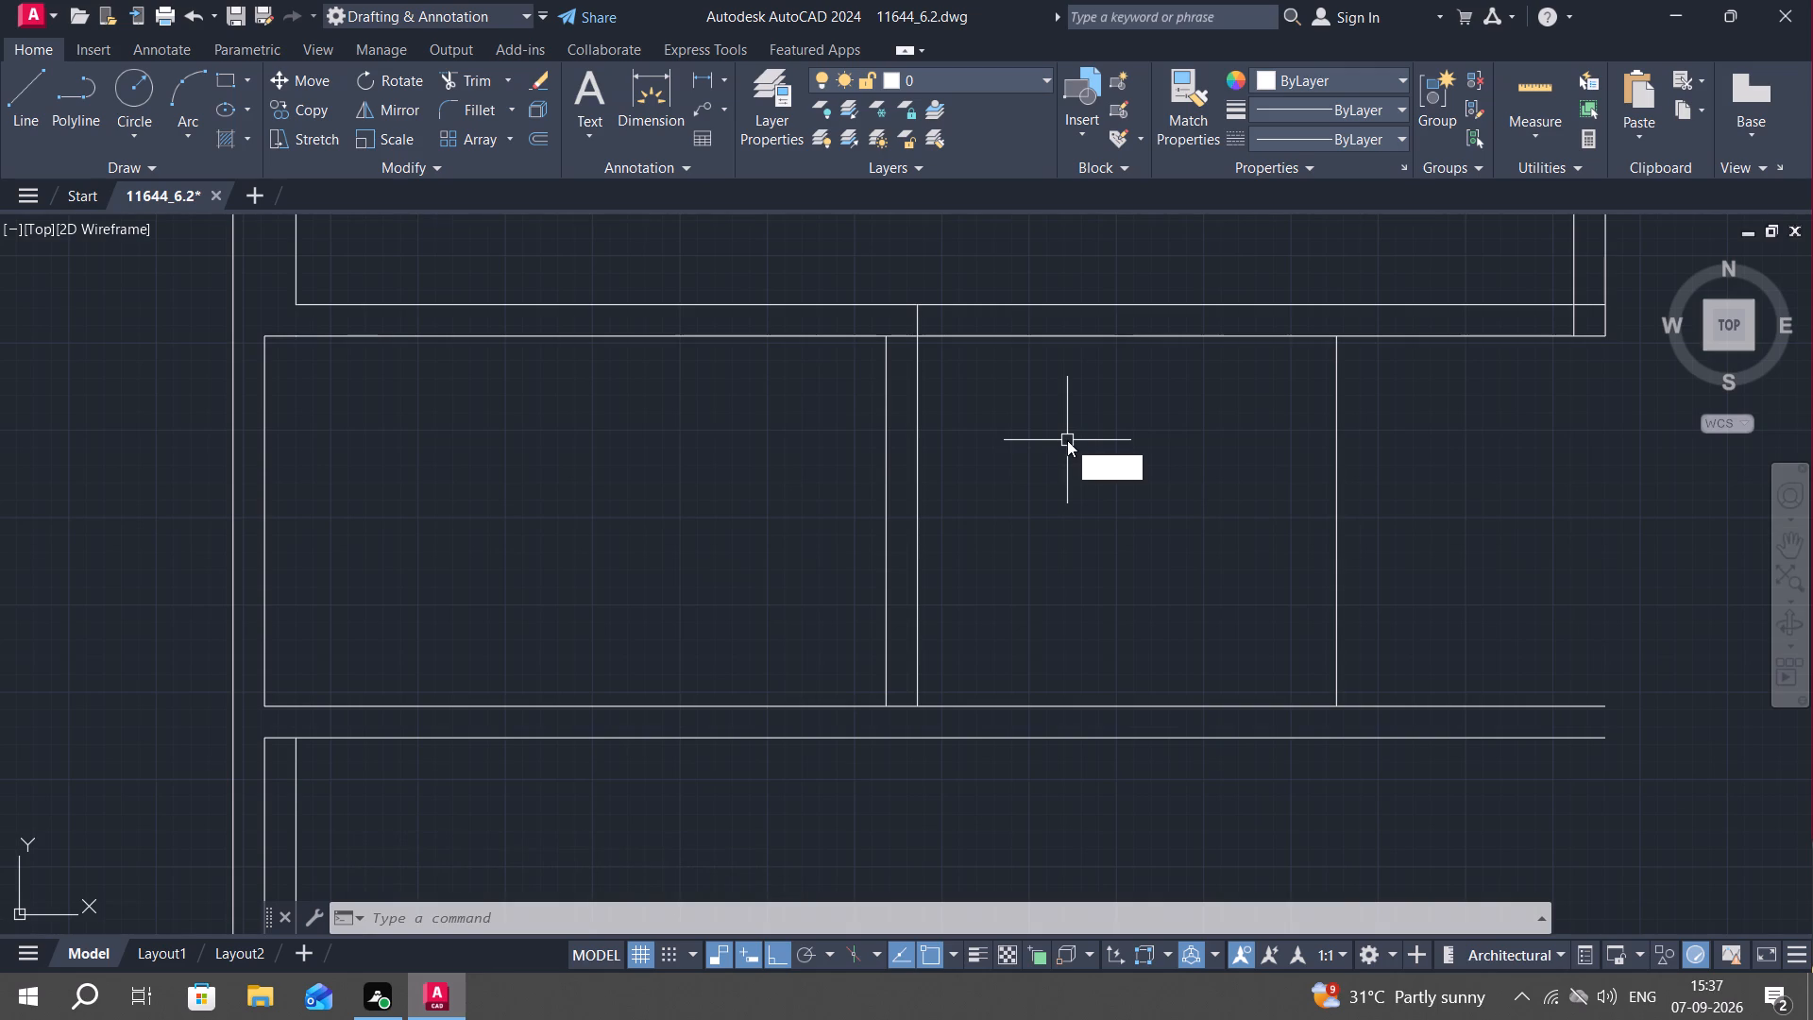
{"action": "key", "text": "Escape"}
{"action": "type", "text": "ex"}
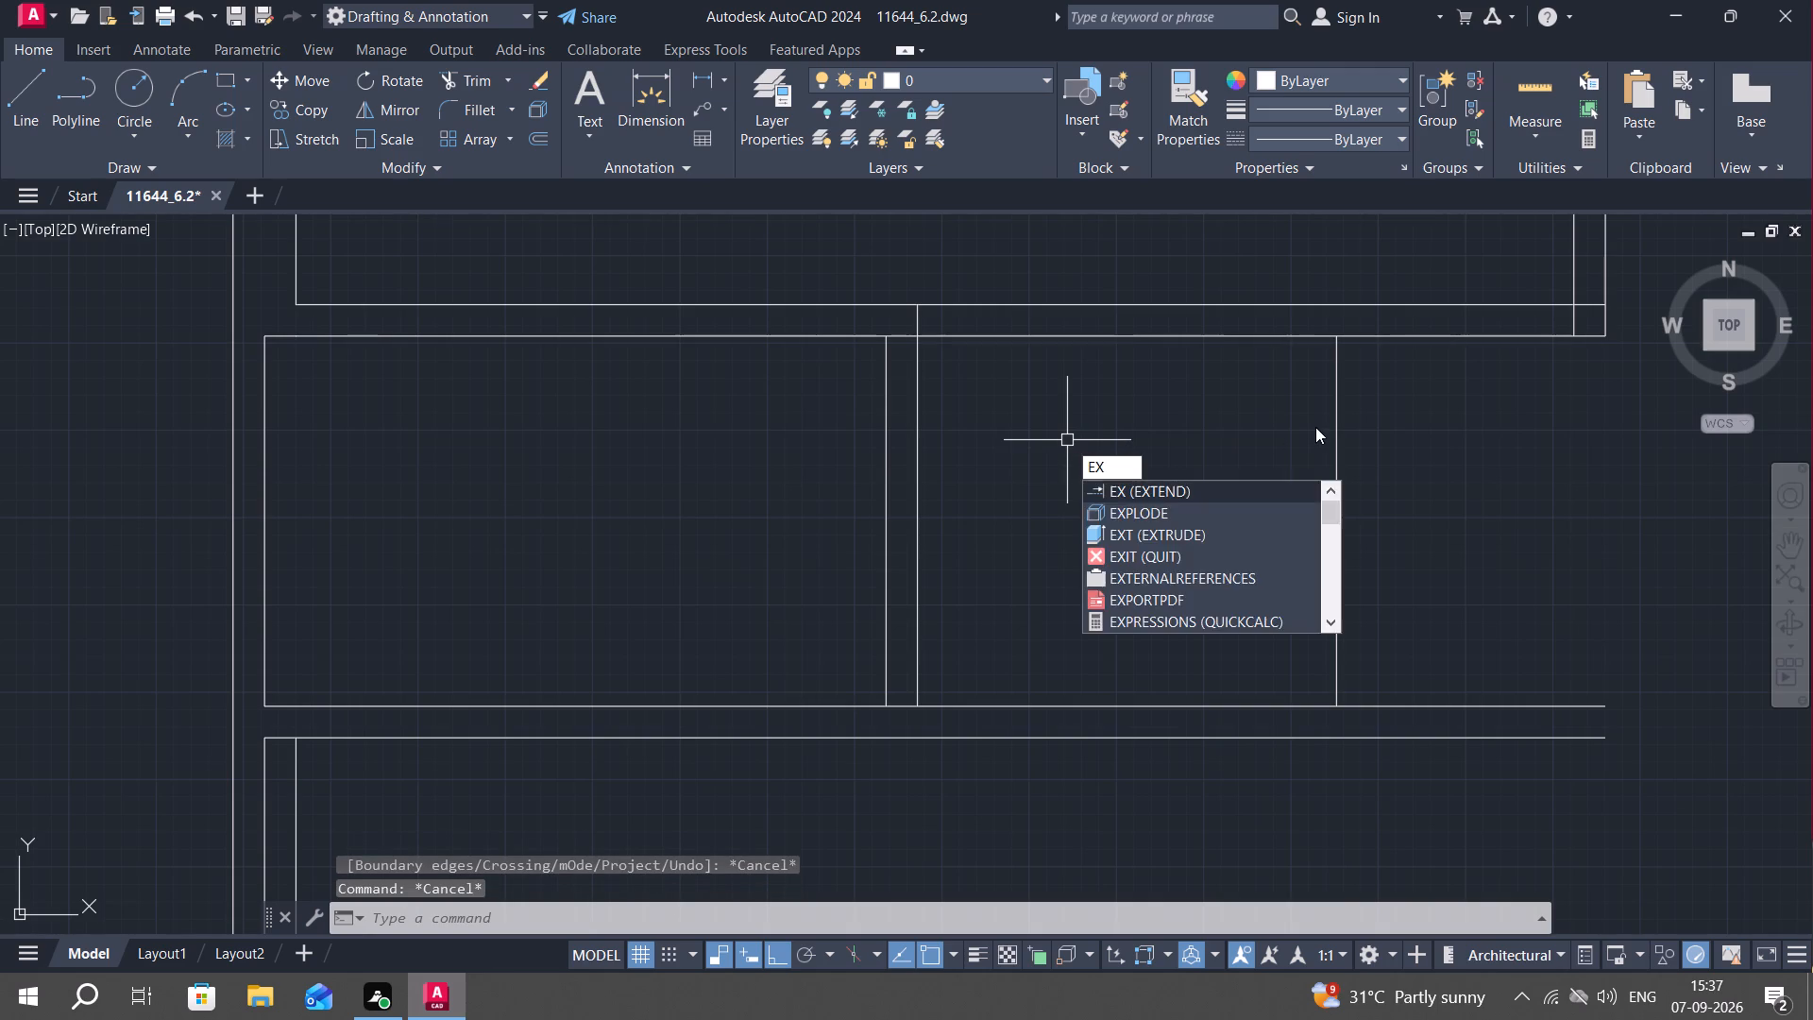
{"action": "key", "text": "space"}
{"action": "left_click", "coordinate": [1338, 411]}
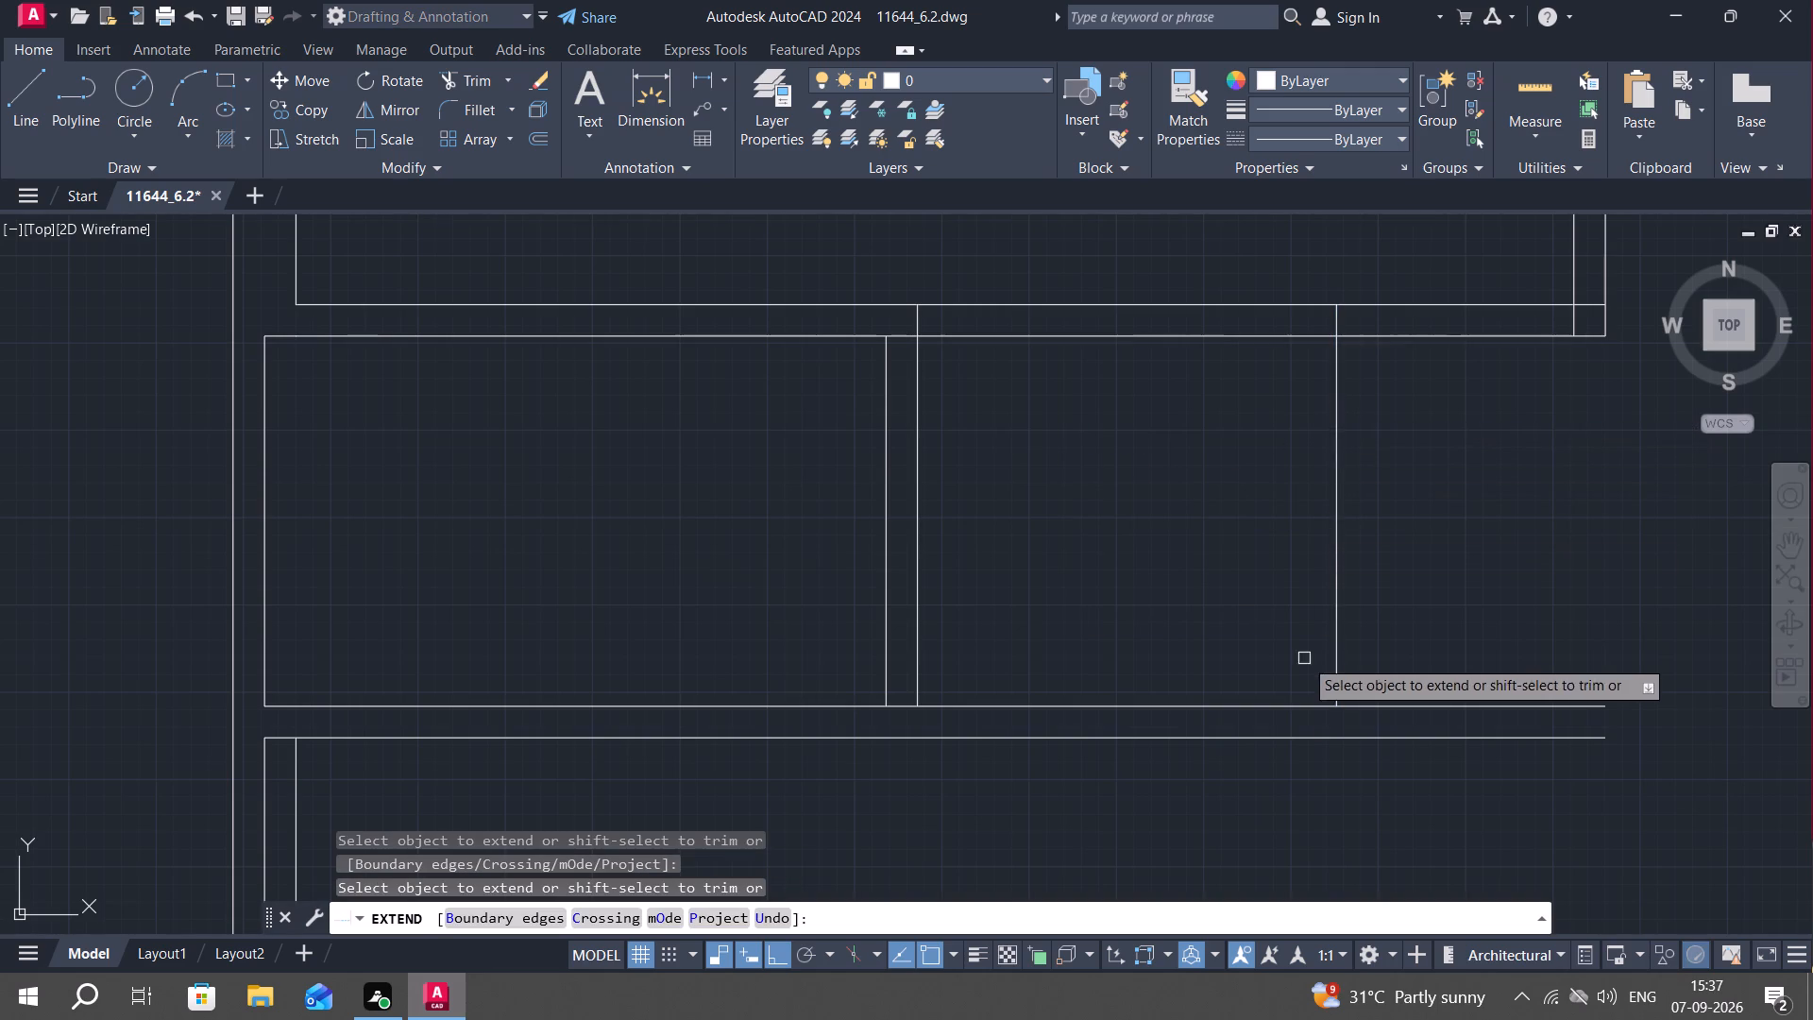
{"action": "left_click", "coordinate": [1335, 684]}
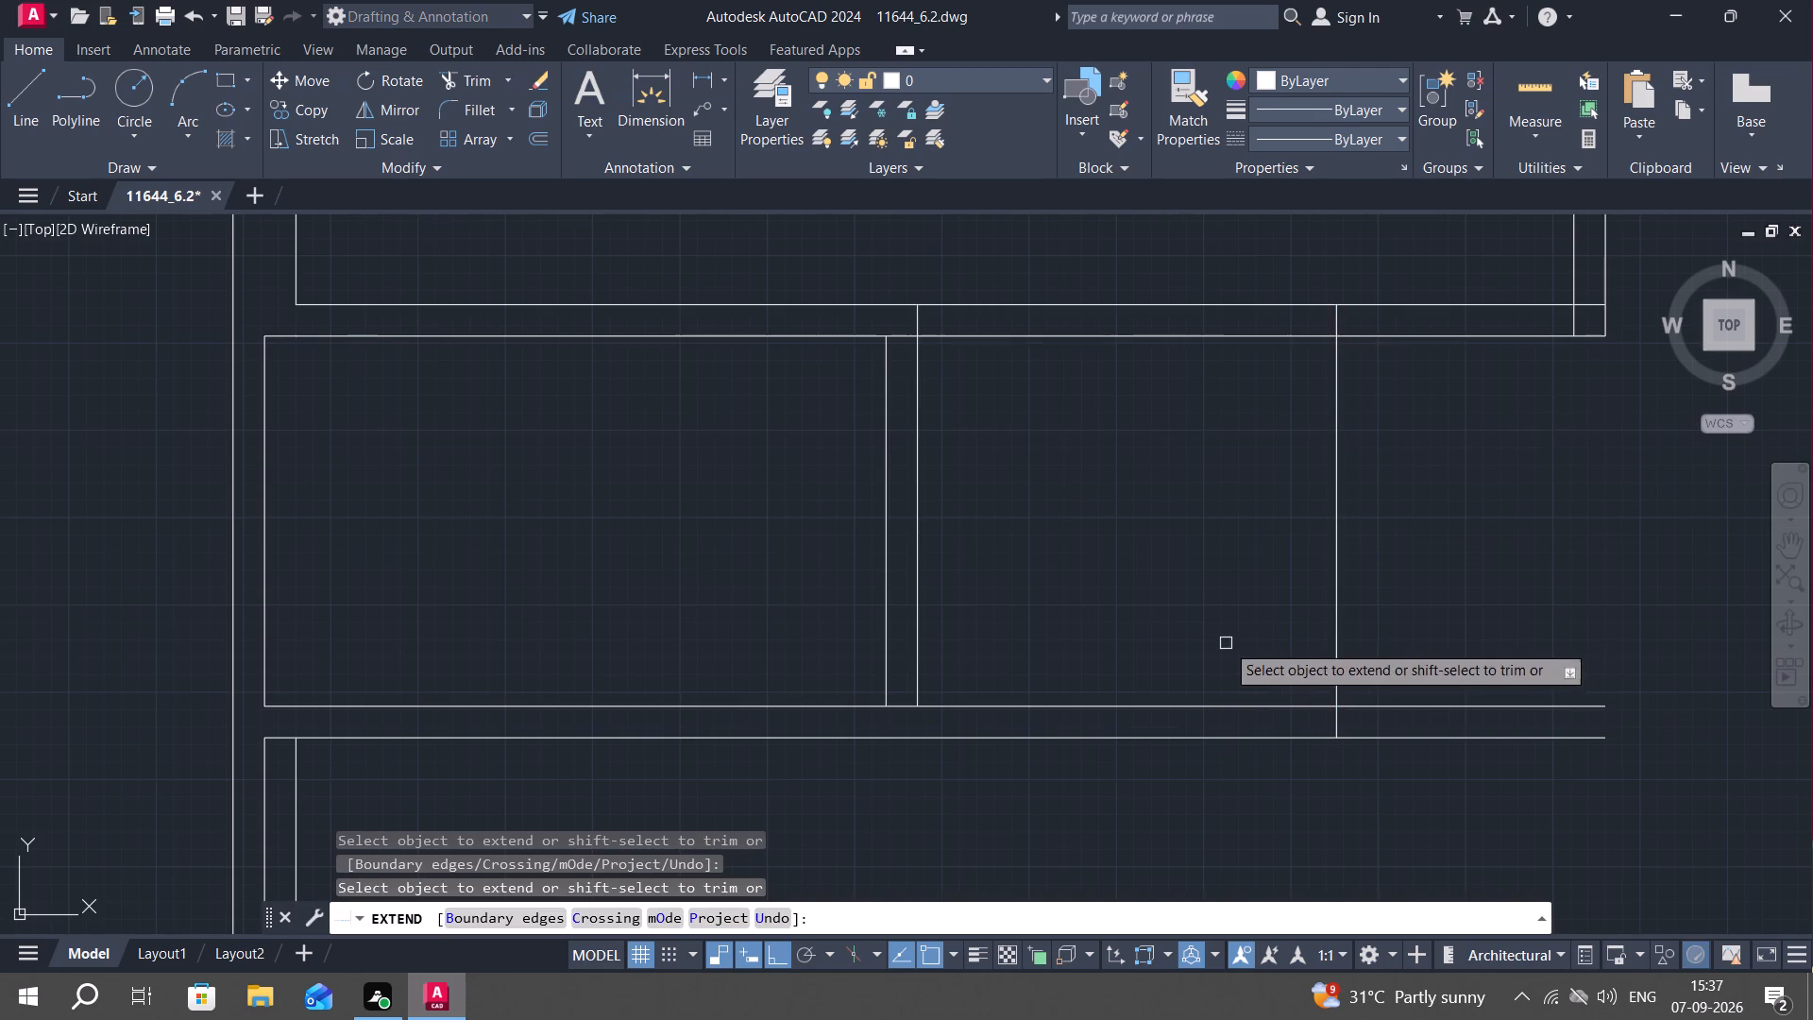
{"action": "key", "text": "Escape"}
Trim the upper partition's lower line between the vertical partition's right line and the rightmost vertical line.
{"action": "key", "text": "t"}
{"action": "type", "text": "r"}
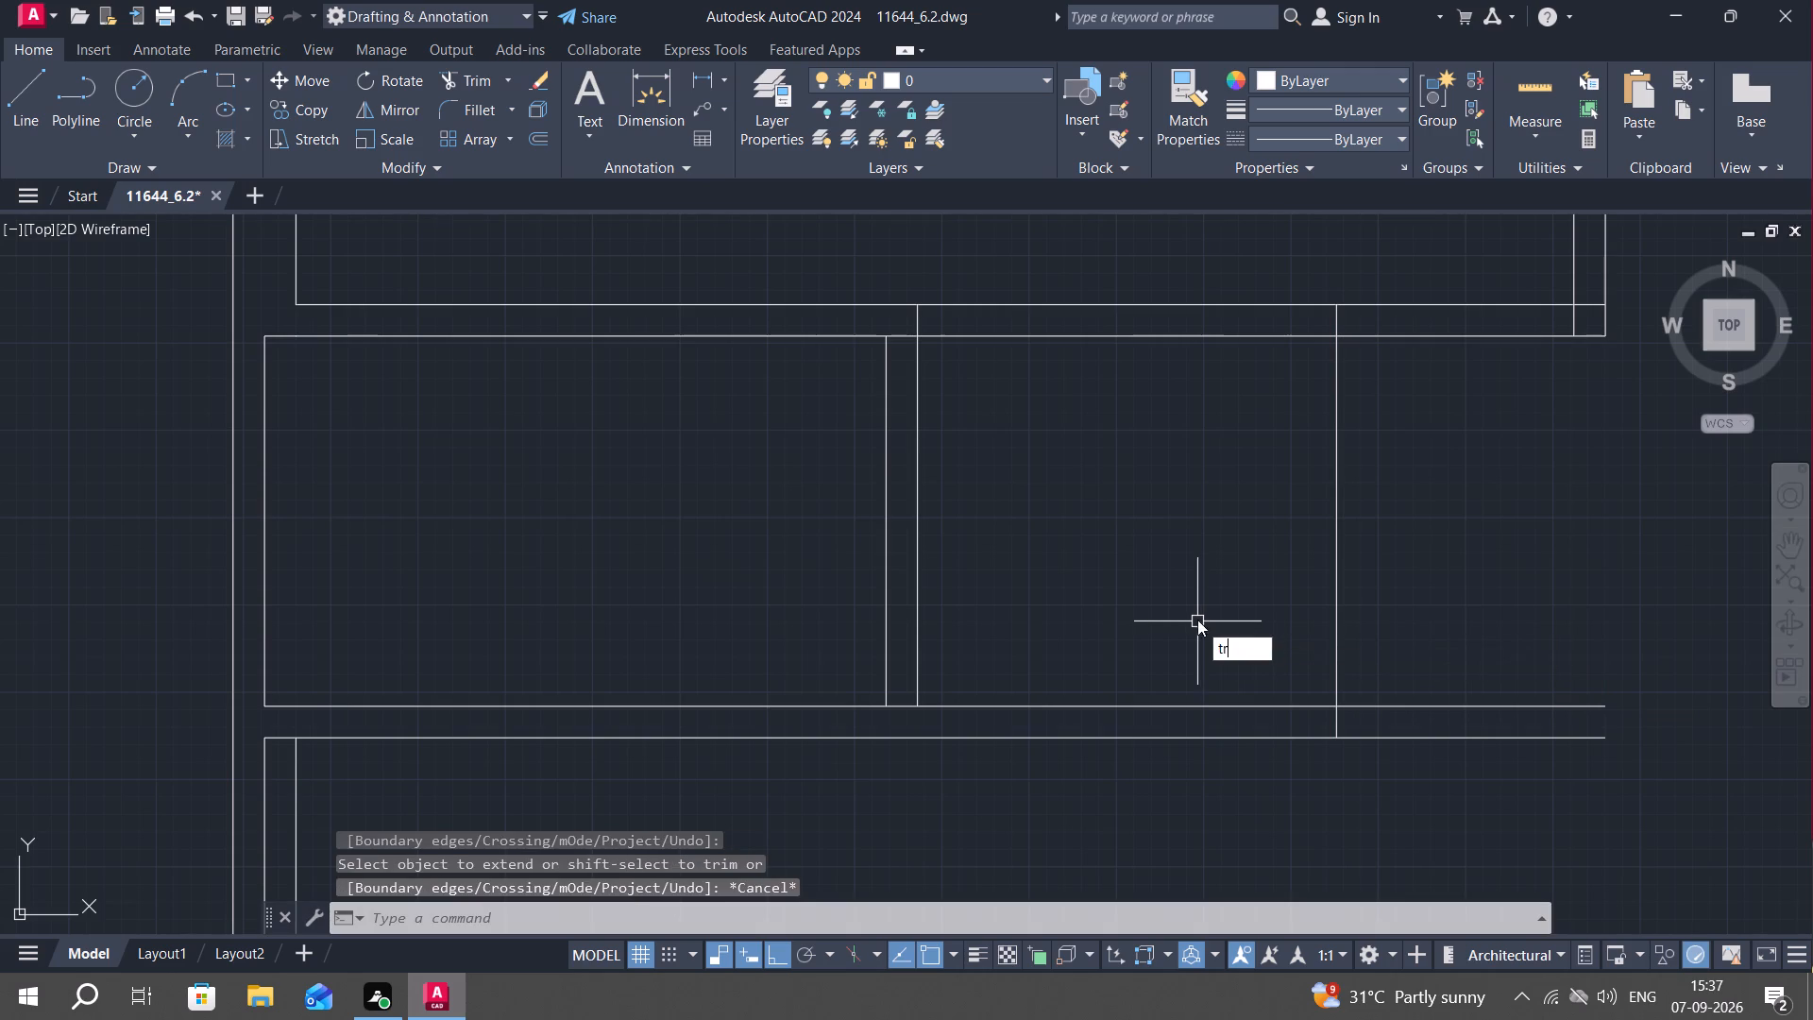
{"action": "key", "text": "space"}
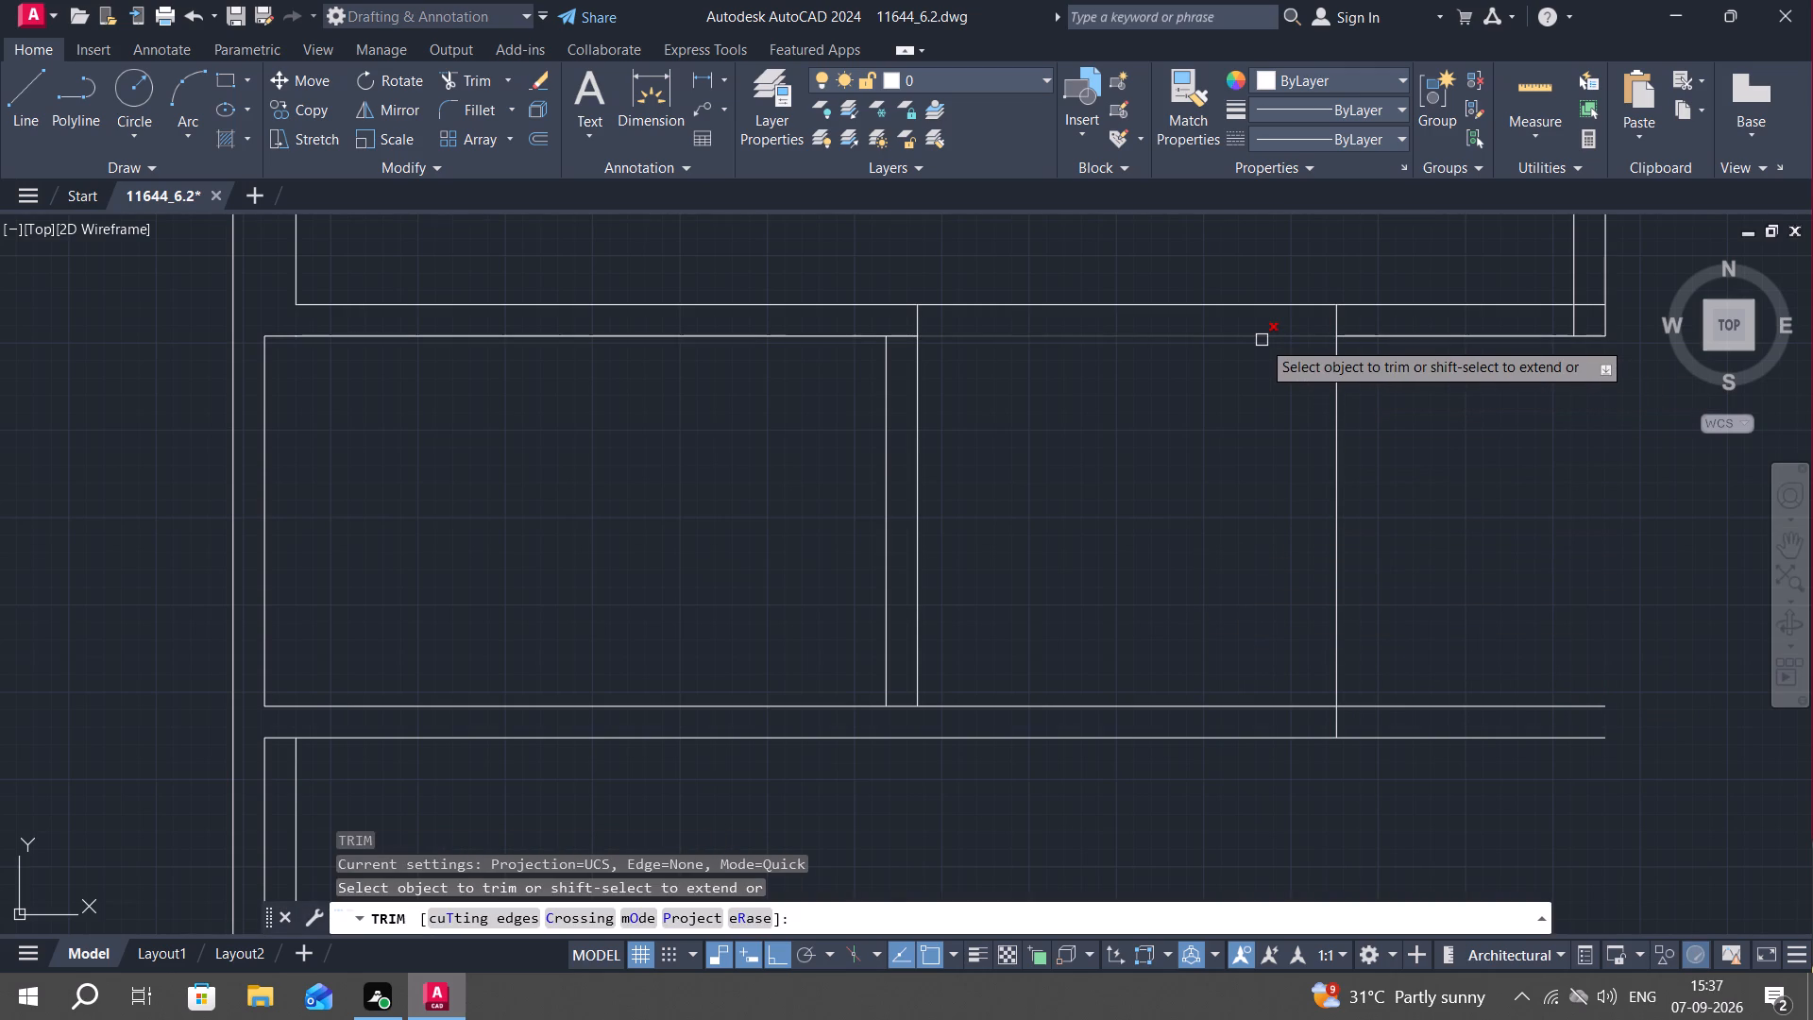
{"action": "left_click", "coordinate": [1262, 340]}
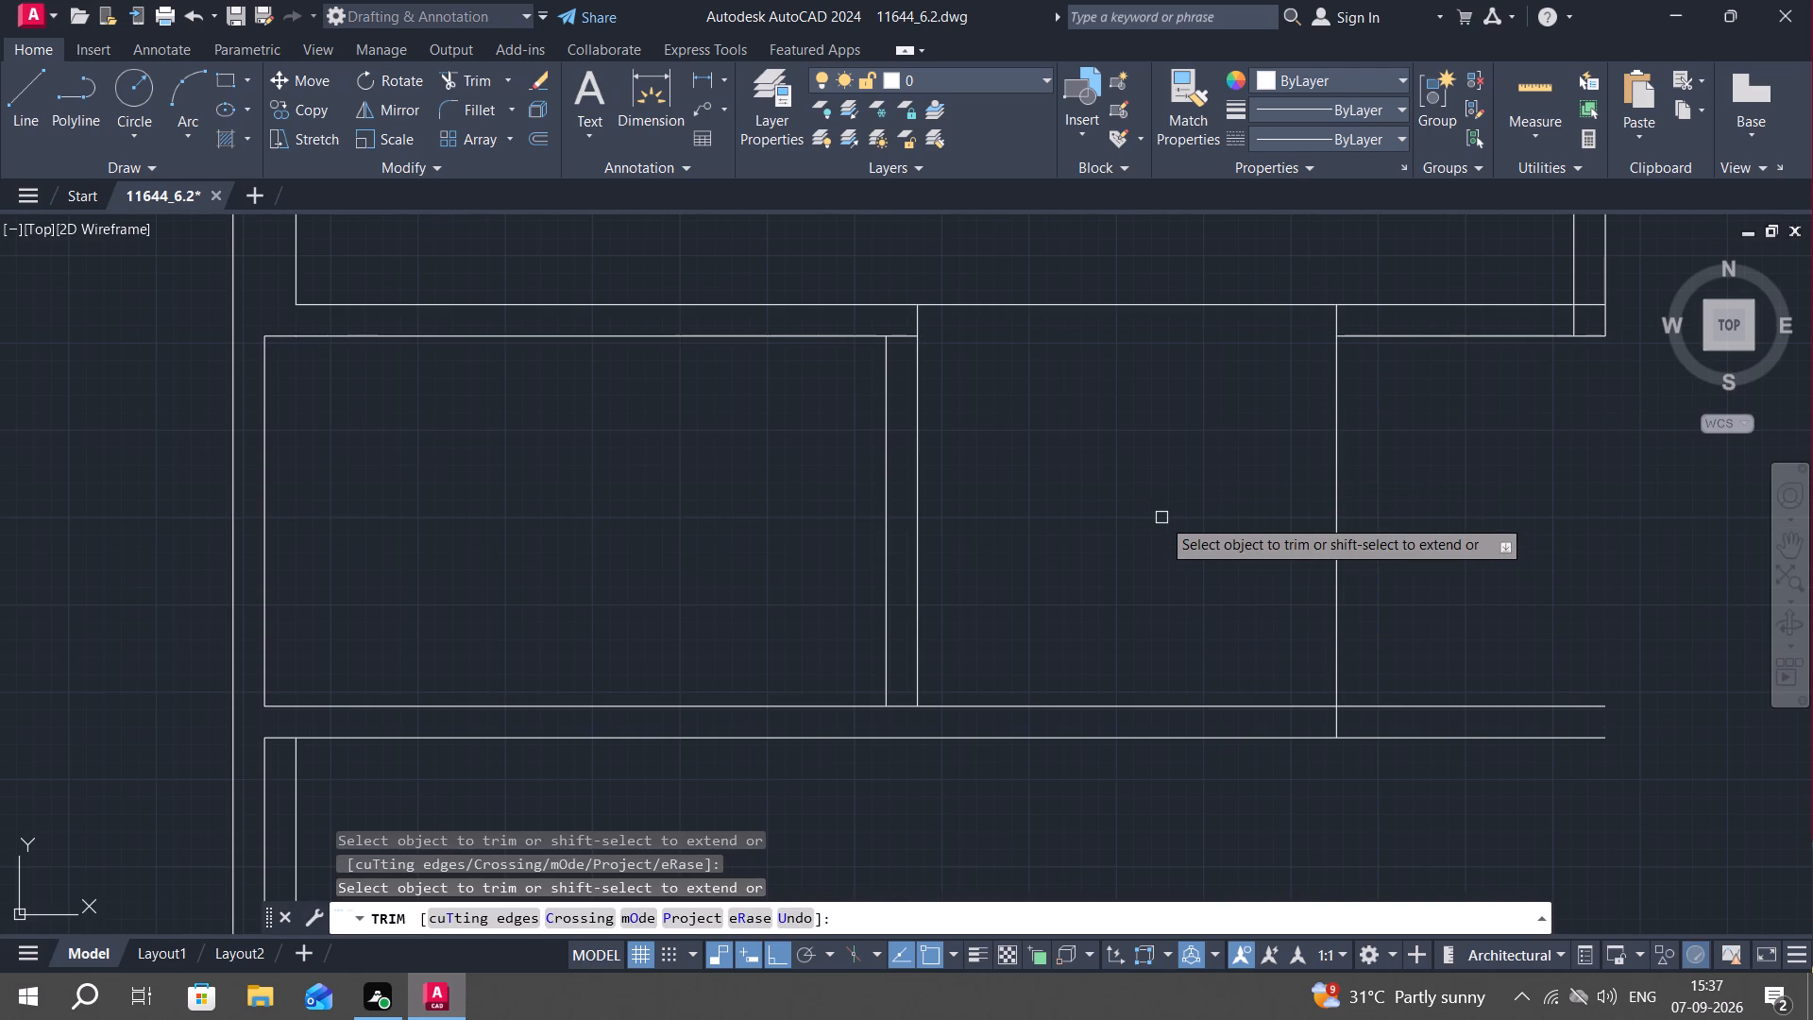
{"action": "key", "text": "Escape"}
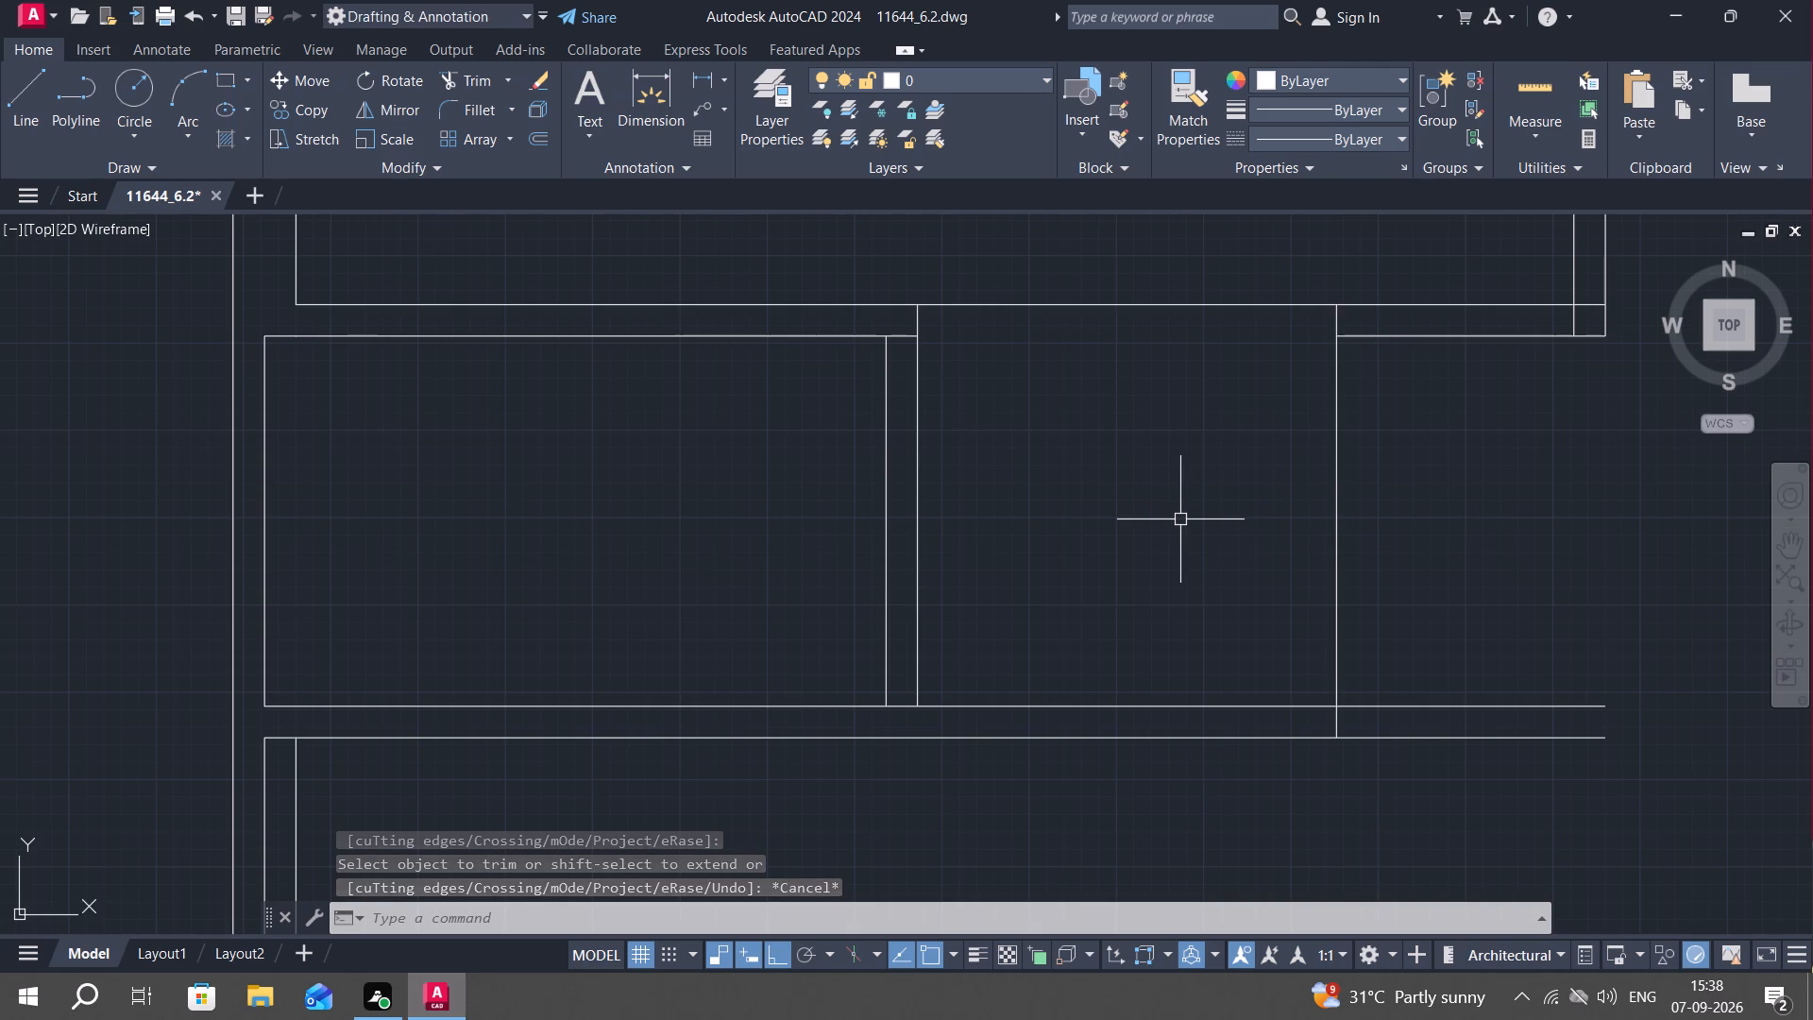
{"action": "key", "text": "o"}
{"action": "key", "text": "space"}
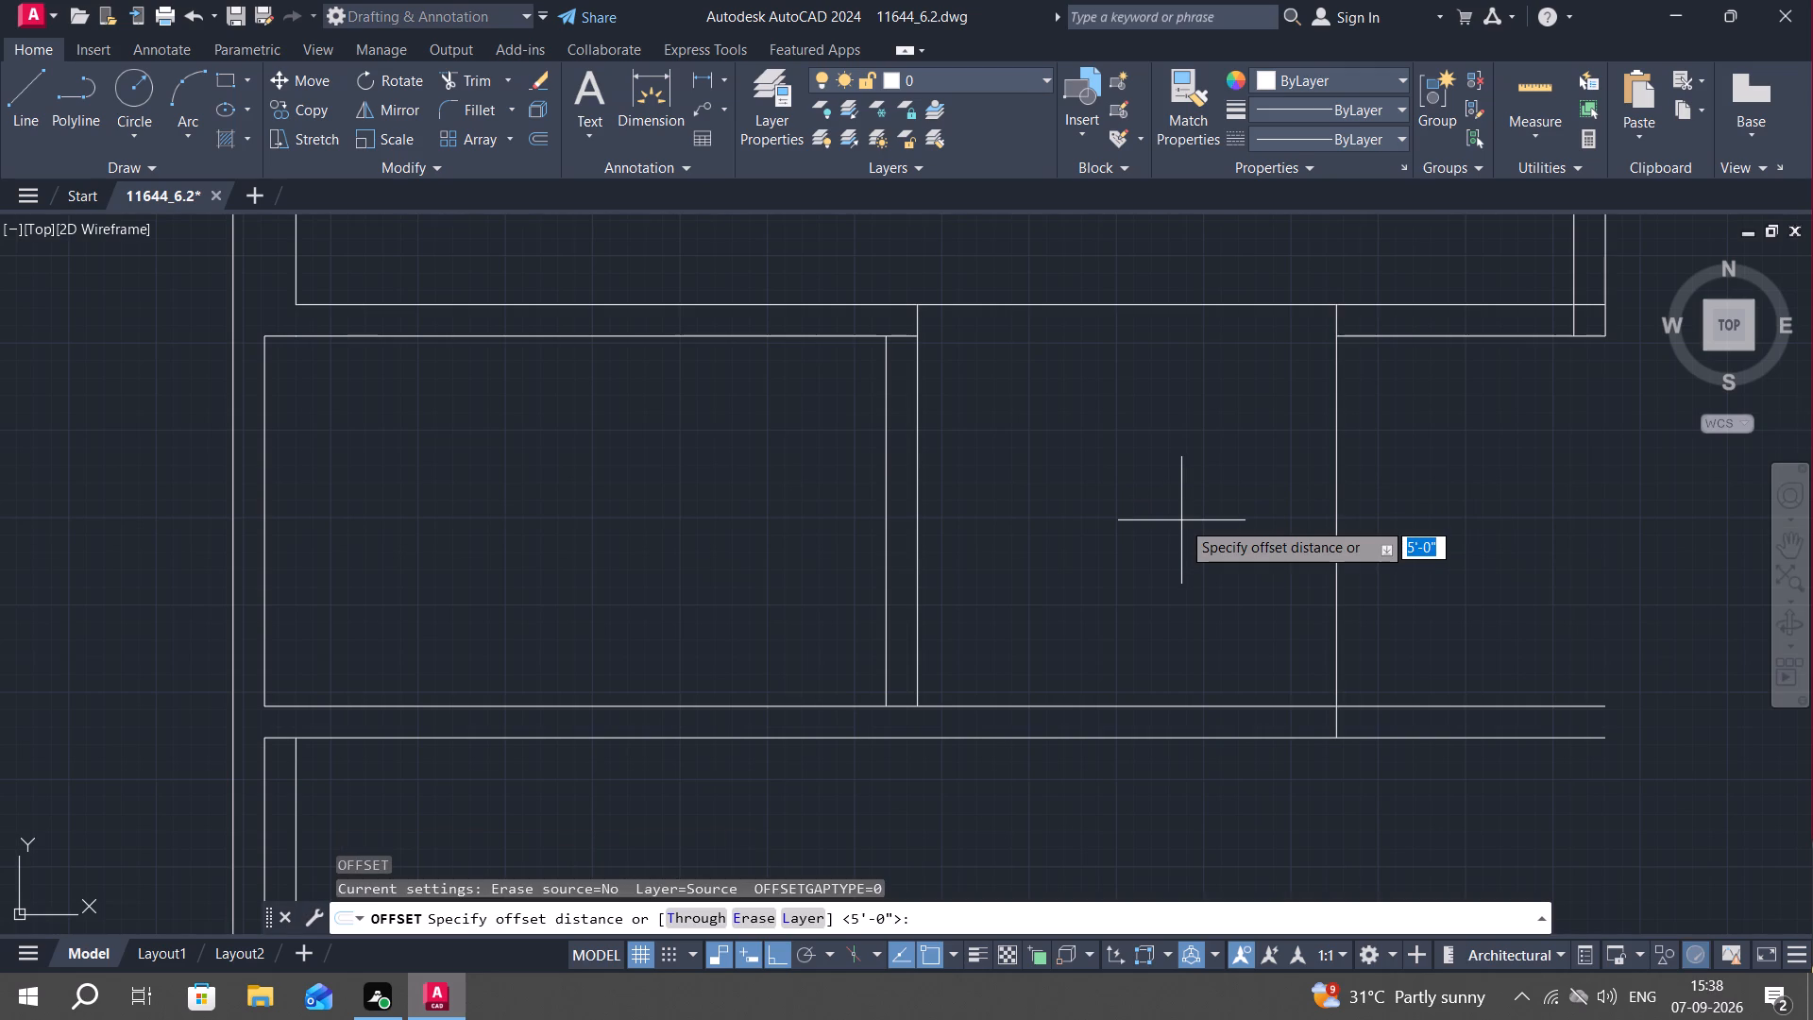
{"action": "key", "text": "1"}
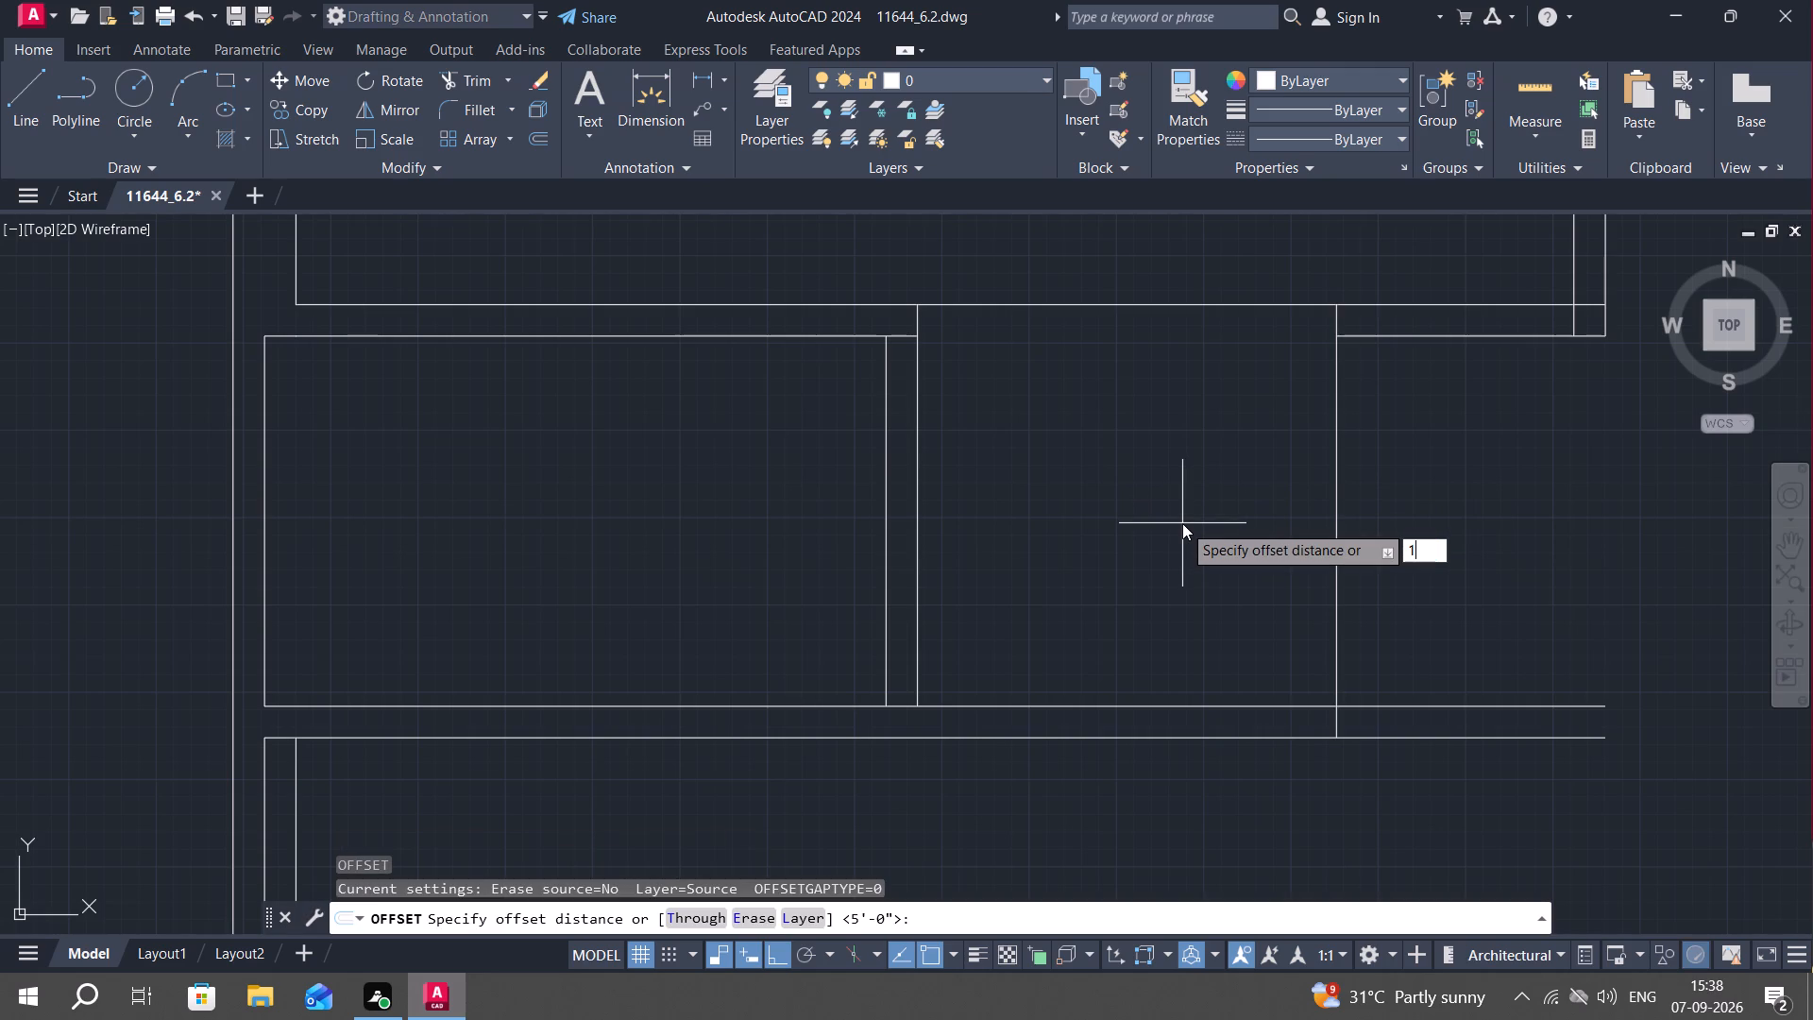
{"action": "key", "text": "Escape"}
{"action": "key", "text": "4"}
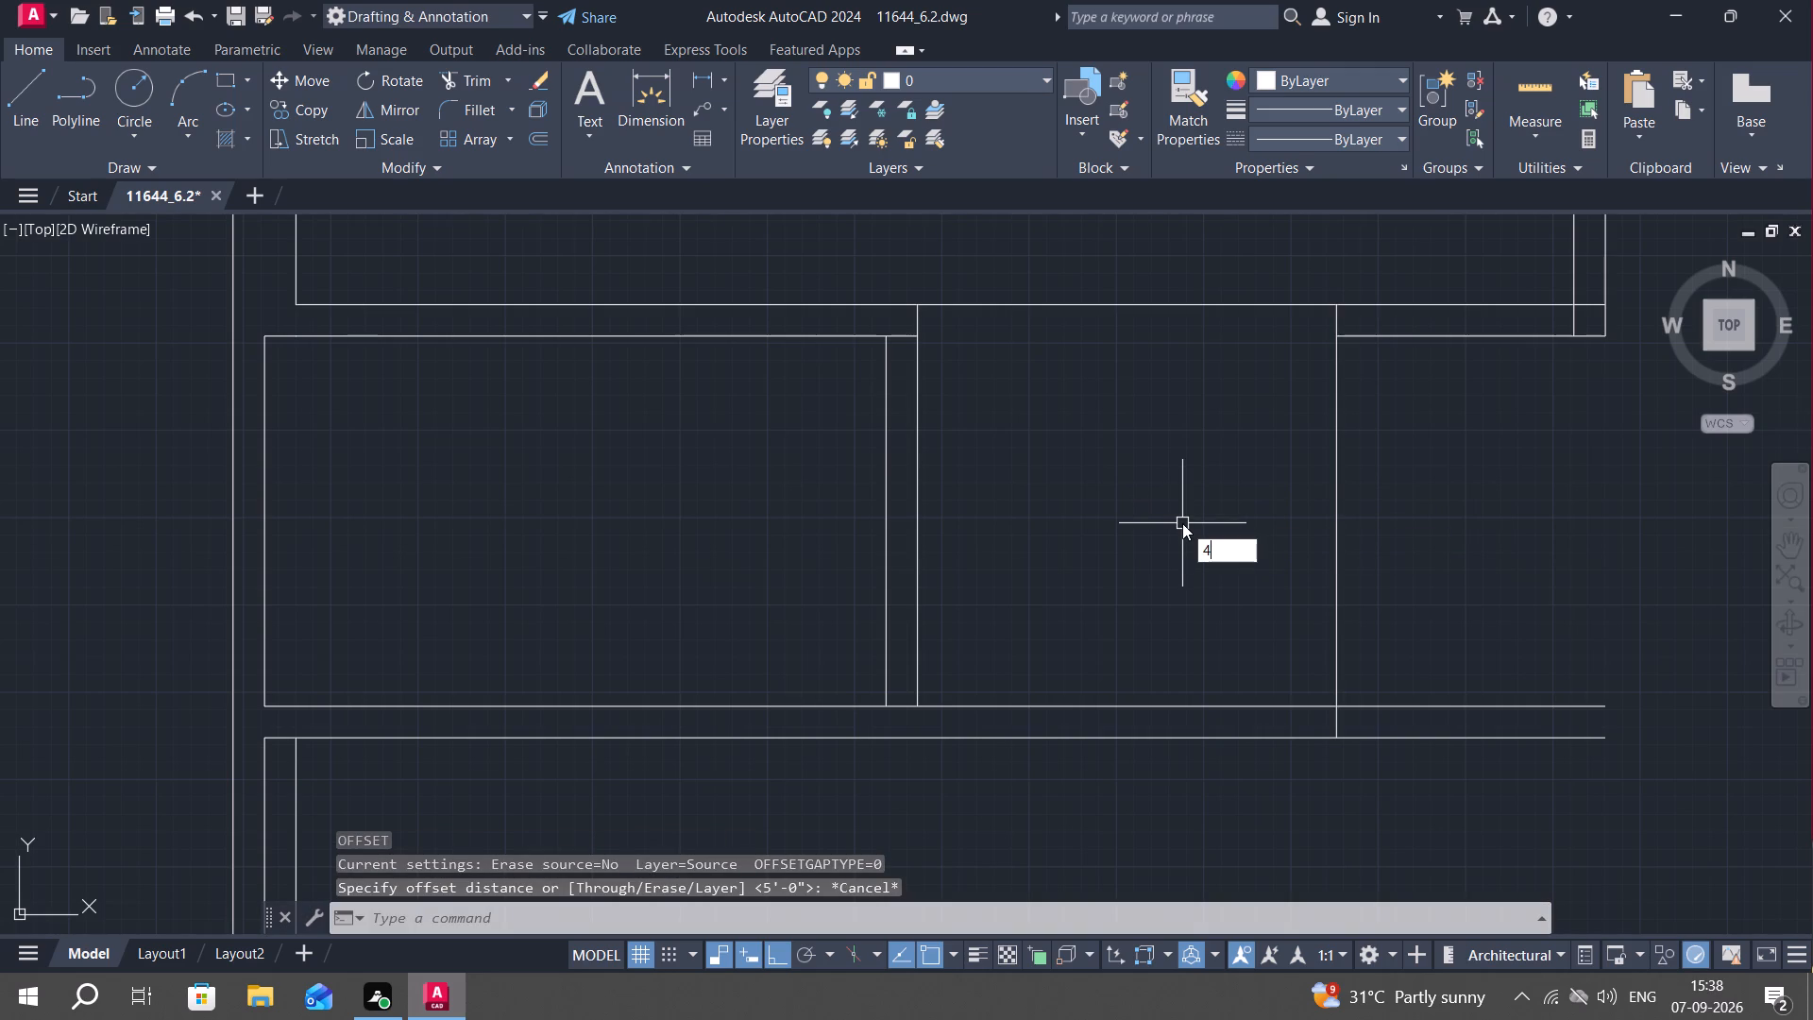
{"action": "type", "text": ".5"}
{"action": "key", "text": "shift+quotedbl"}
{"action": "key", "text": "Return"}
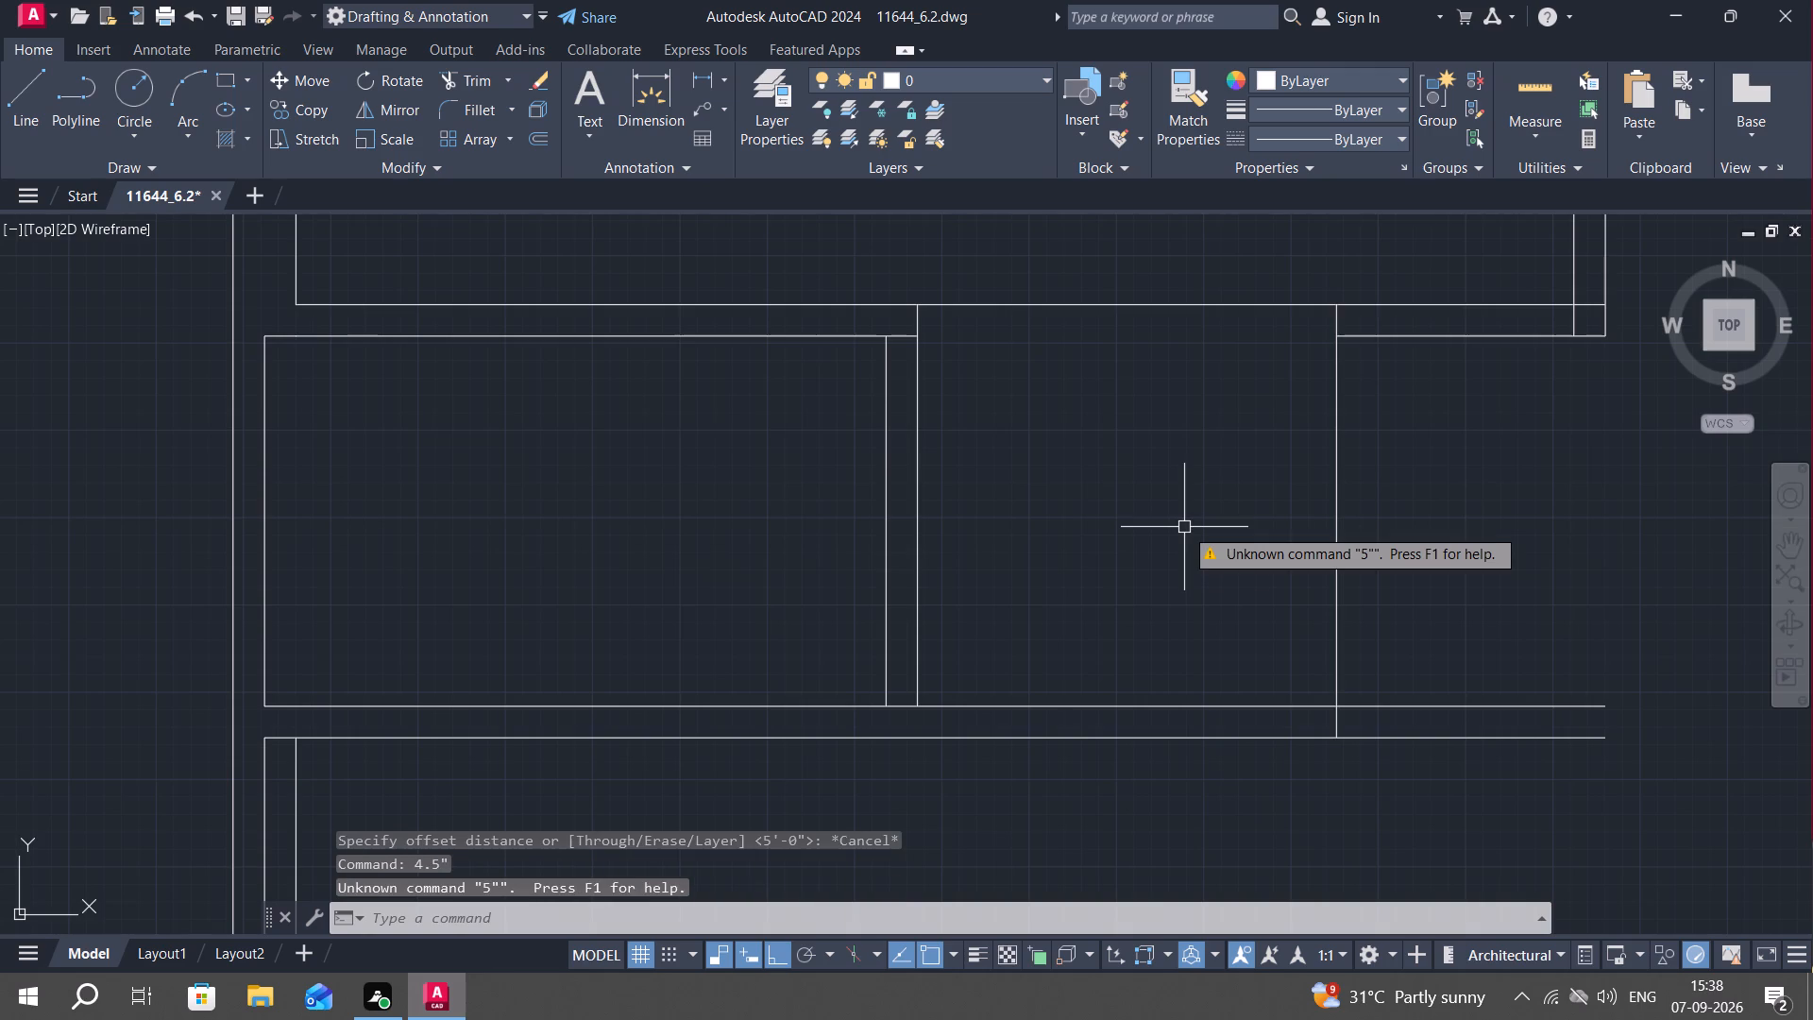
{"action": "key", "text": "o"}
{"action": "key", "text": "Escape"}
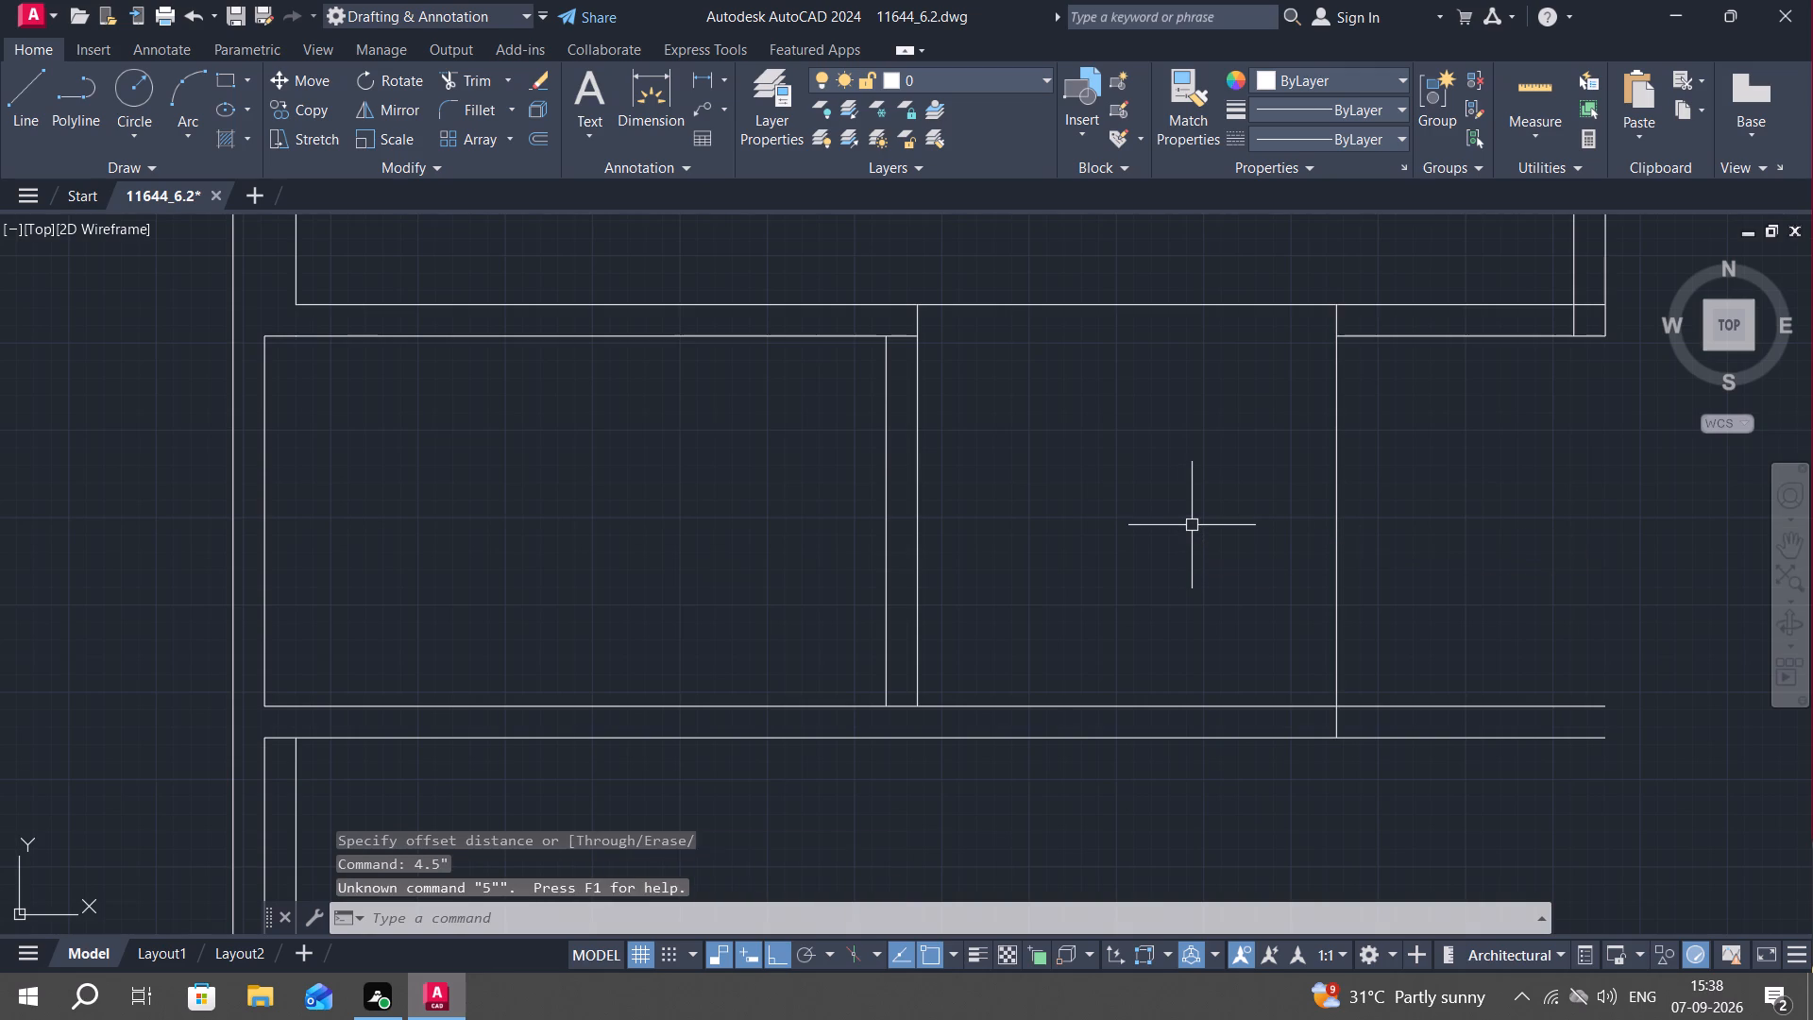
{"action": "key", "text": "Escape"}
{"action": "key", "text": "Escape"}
Offset the rightmost vertical line of the small rooms 4.5" to the right.
{"action": "type", "text": "o 4"}
{"action": "type", "text": ".5"}
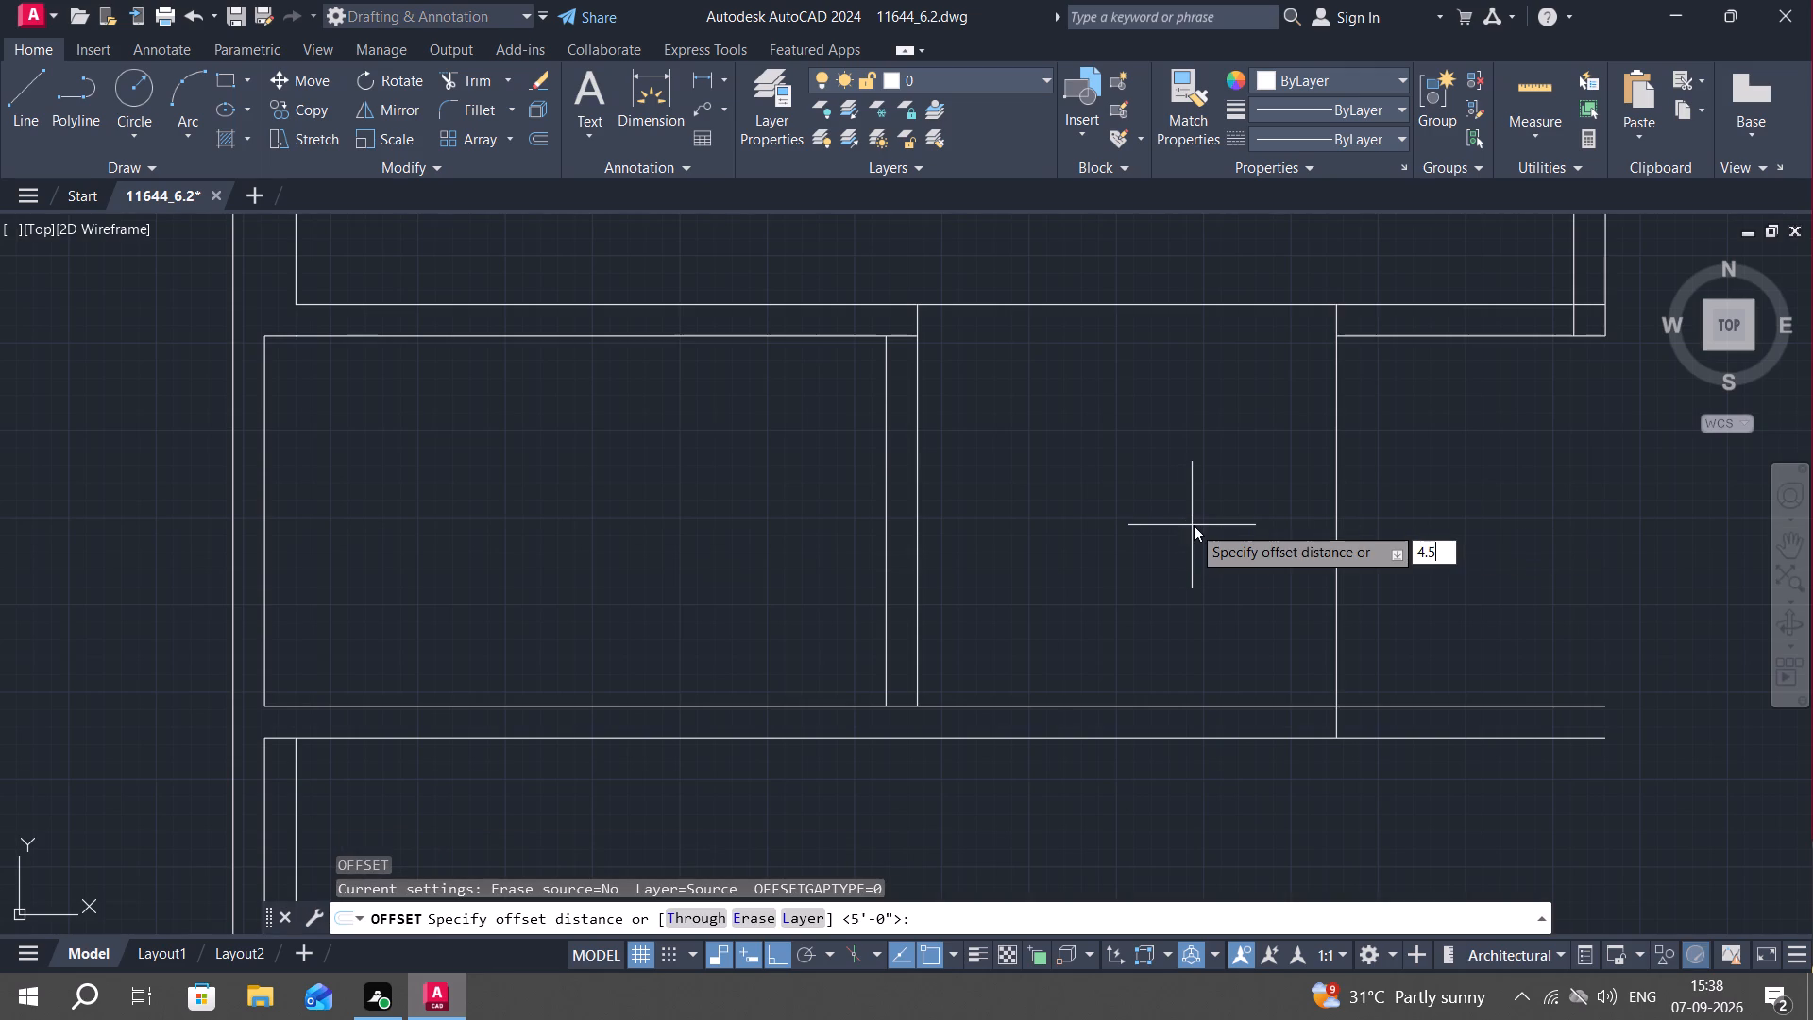
{"action": "key", "text": "shift+quotedbl"}
{"action": "key", "text": "Return"}
{"action": "left_click_drag", "start_coordinate": [1334, 432], "coordinate": [1343, 433]}
{"action": "left_click", "coordinate": [1472, 467]}
{"action": "key", "text": "Escape"}
Trim the upper partition's lower line between the two right-hand vertical lines, and the new vertical line's end above it.
{"action": "key", "text": "t"}
{"action": "key", "text": "r"}
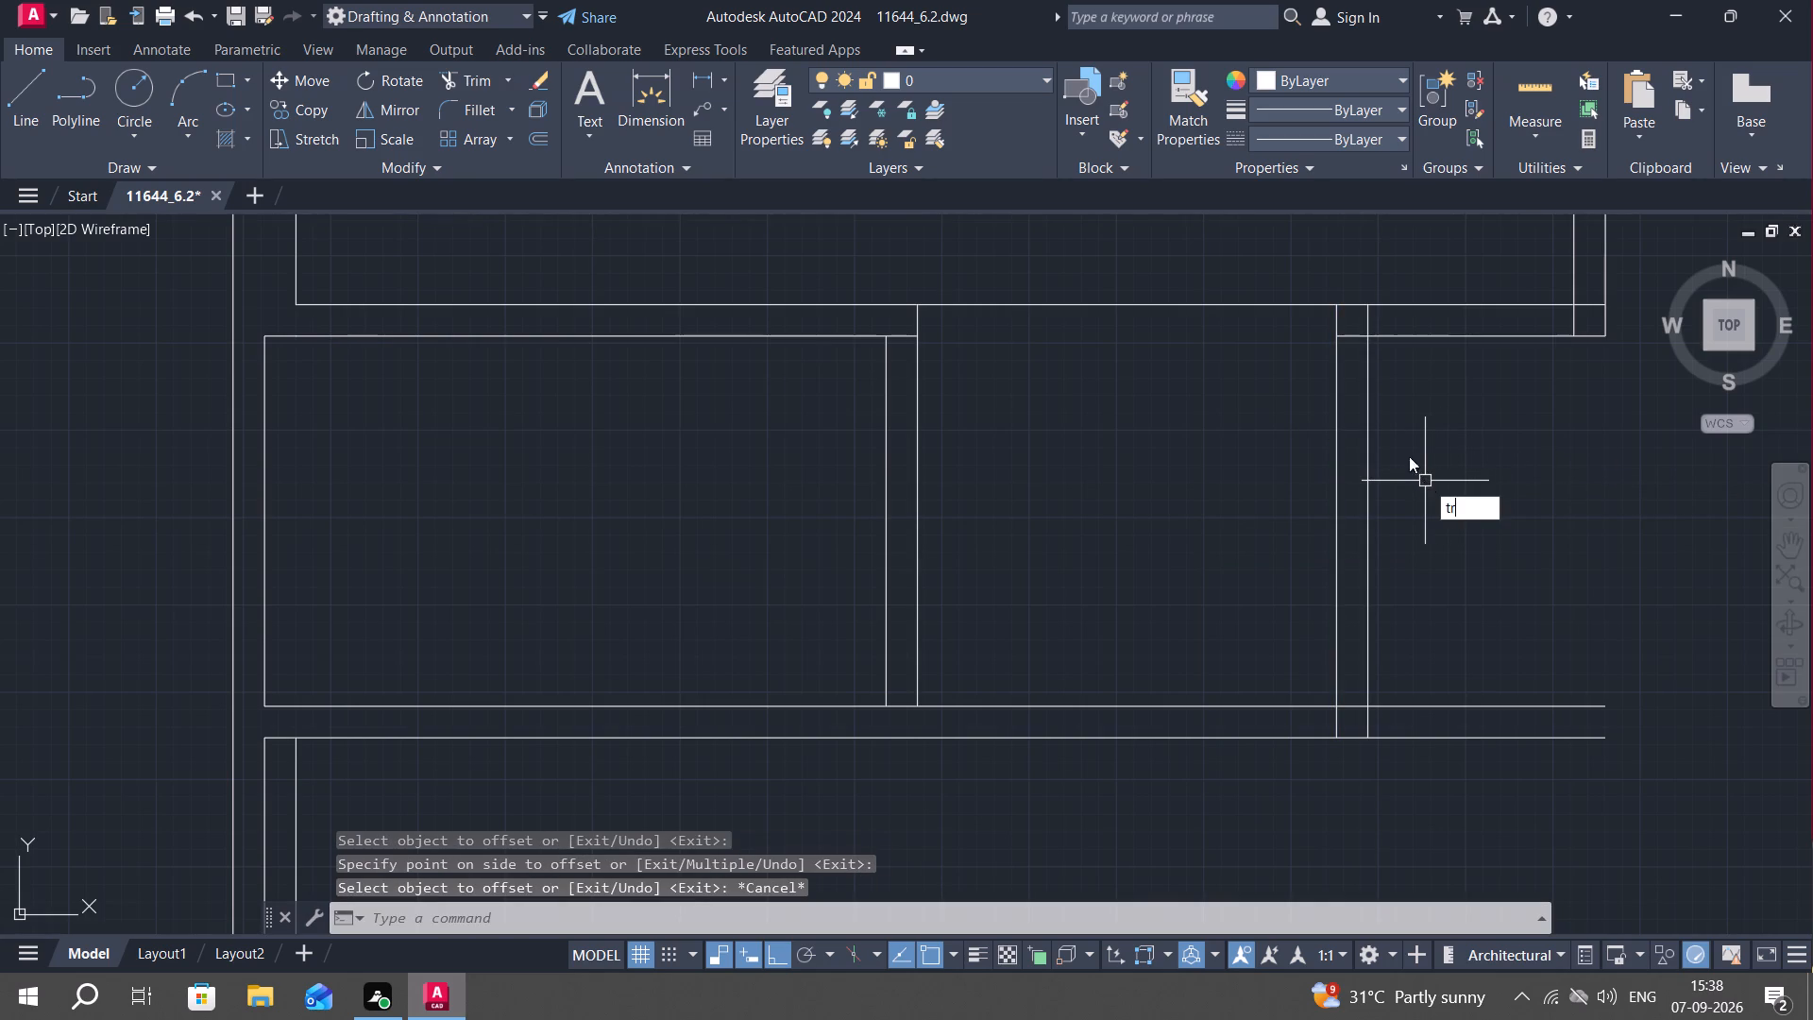
{"action": "key", "text": "space"}
{"action": "left_click", "coordinate": [1352, 340]}
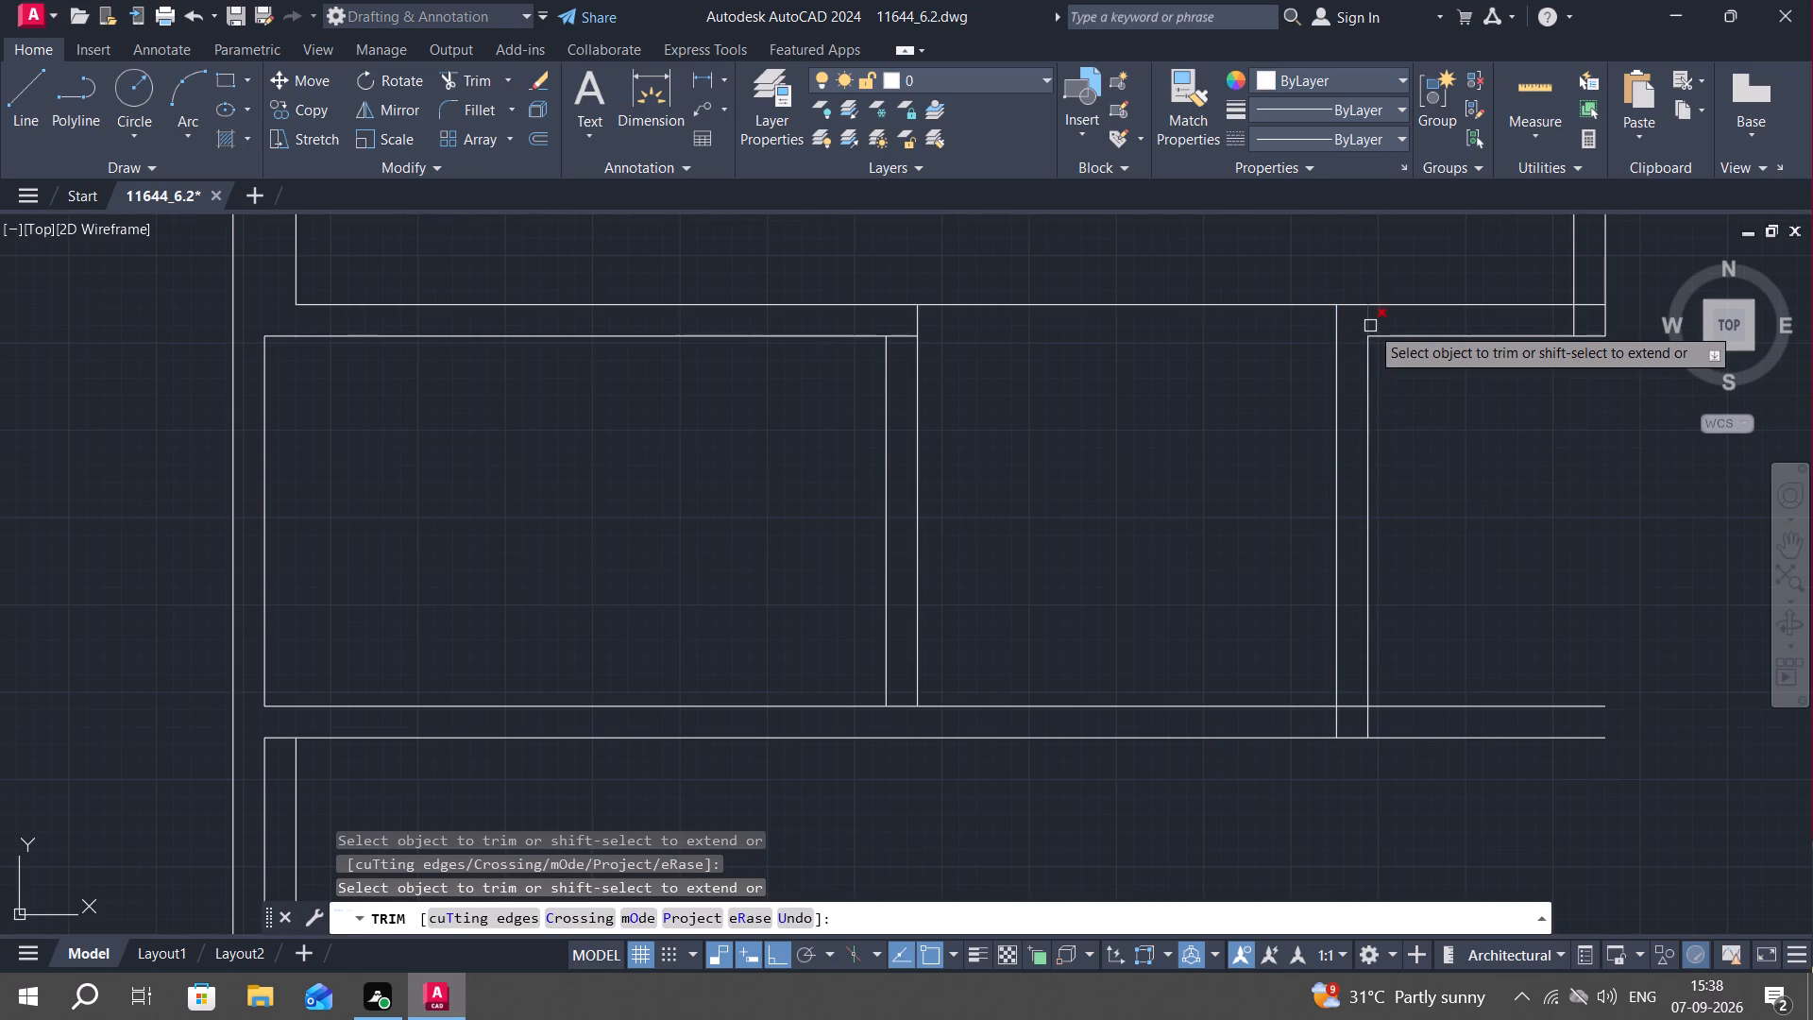
{"action": "left_click", "coordinate": [1370, 326]}
{"action": "middle_click_drag", "start_coordinate": [1472, 604], "coordinate": [1453, 573]}
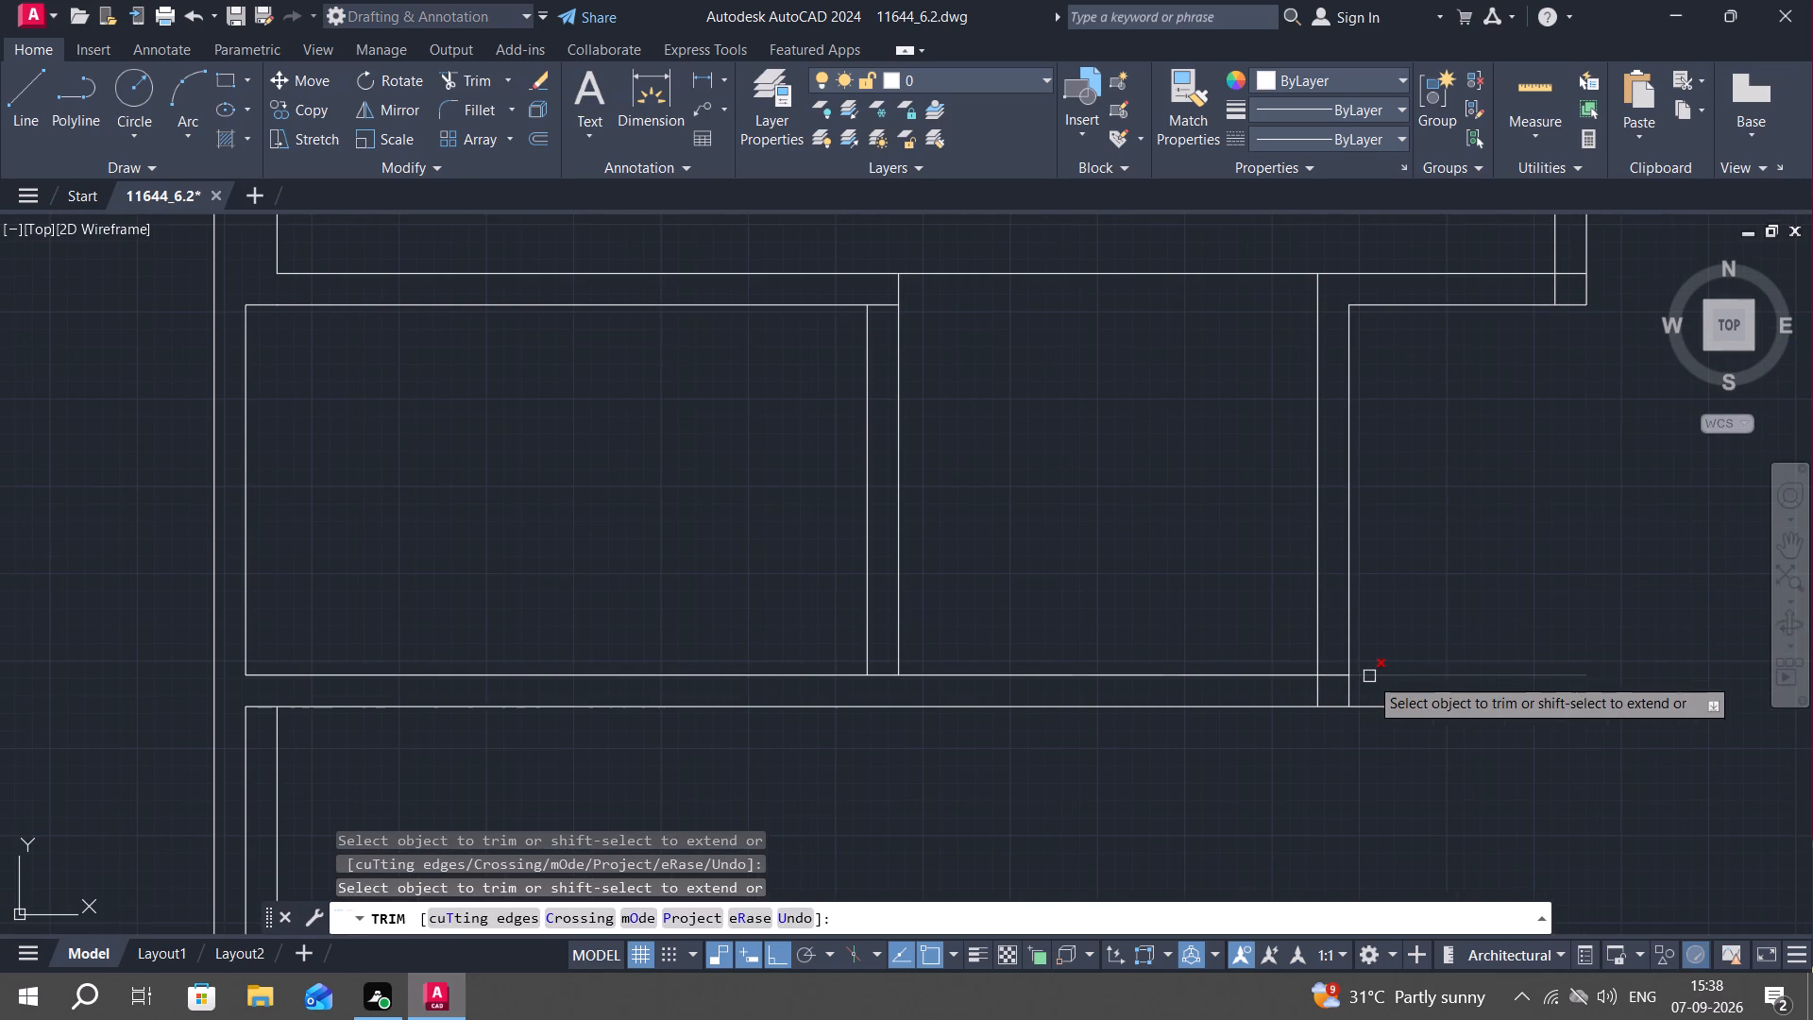
{"action": "scroll", "coordinate": [1365, 676], "scroll_direction": "up", "scroll_amount": 2}
{"action": "key", "text": "Escape"}
Offset the lower line of the horizontal partition below the small rooms 10'6" downward.
{"action": "scroll", "coordinate": [1353, 695], "scroll_direction": "down", "scroll_amount": 6}
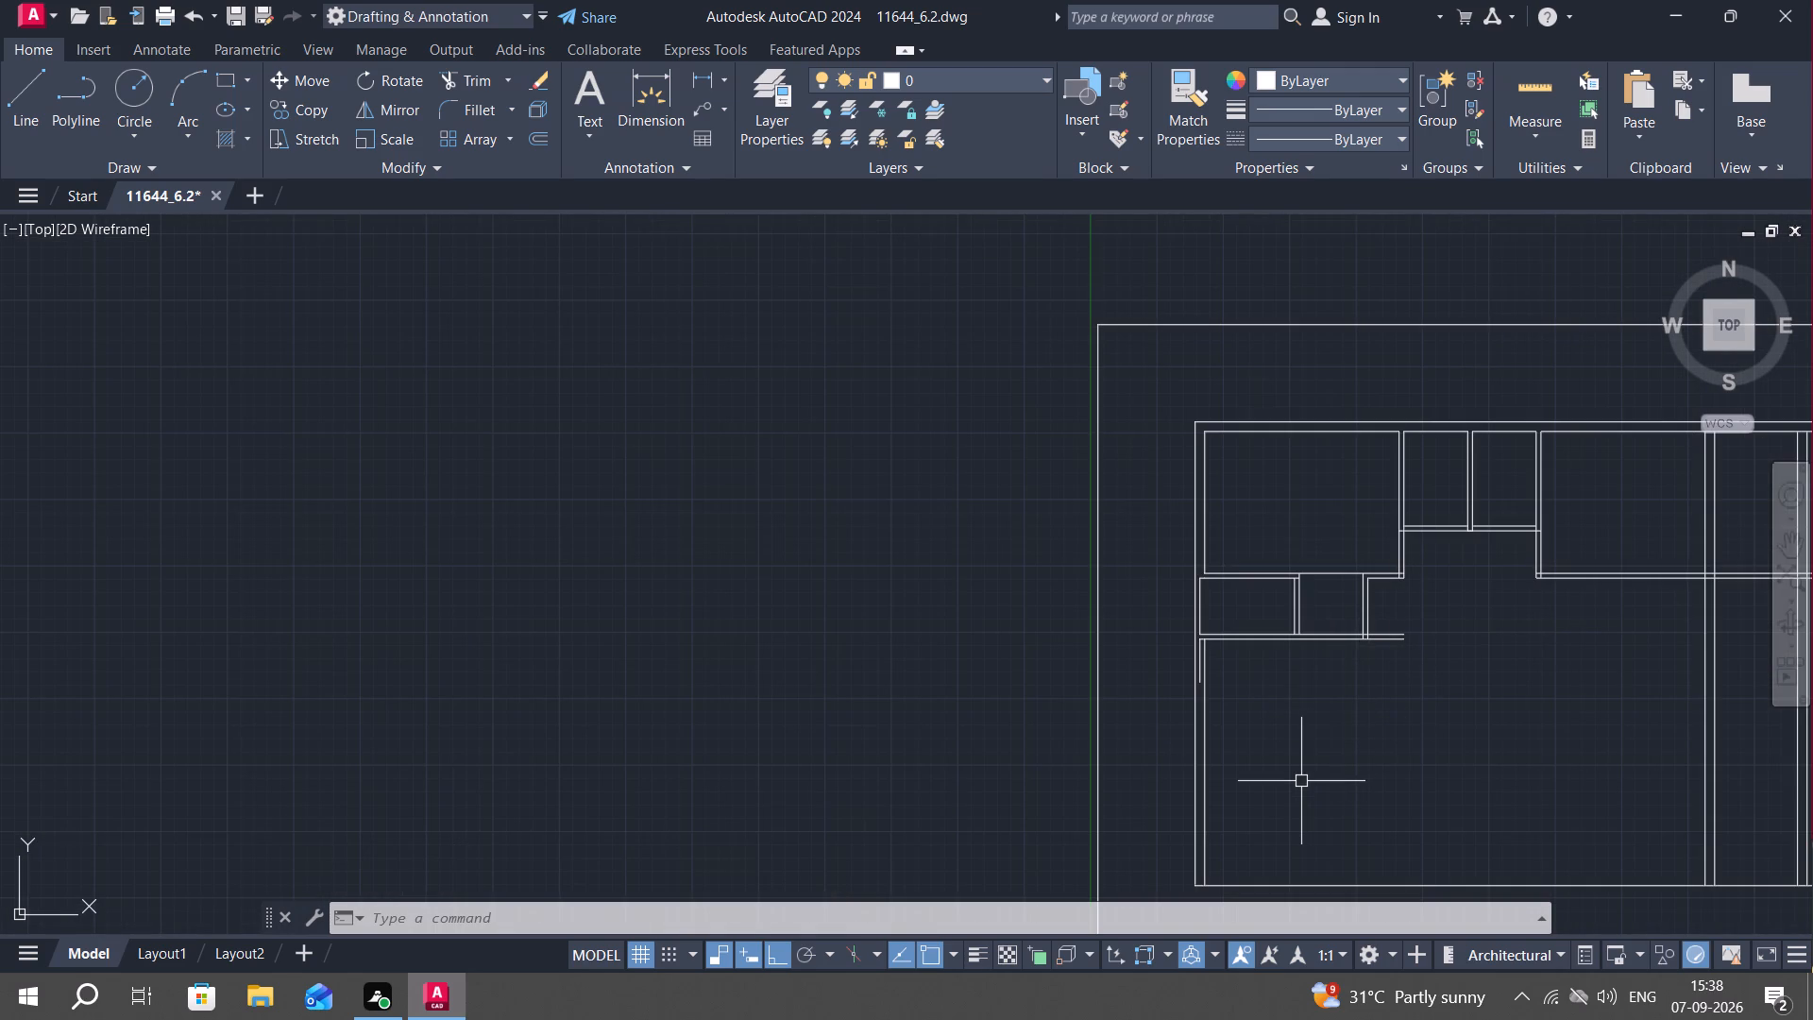
{"action": "middle_click_drag", "start_coordinate": [1297, 782], "coordinate": [1288, 772]}
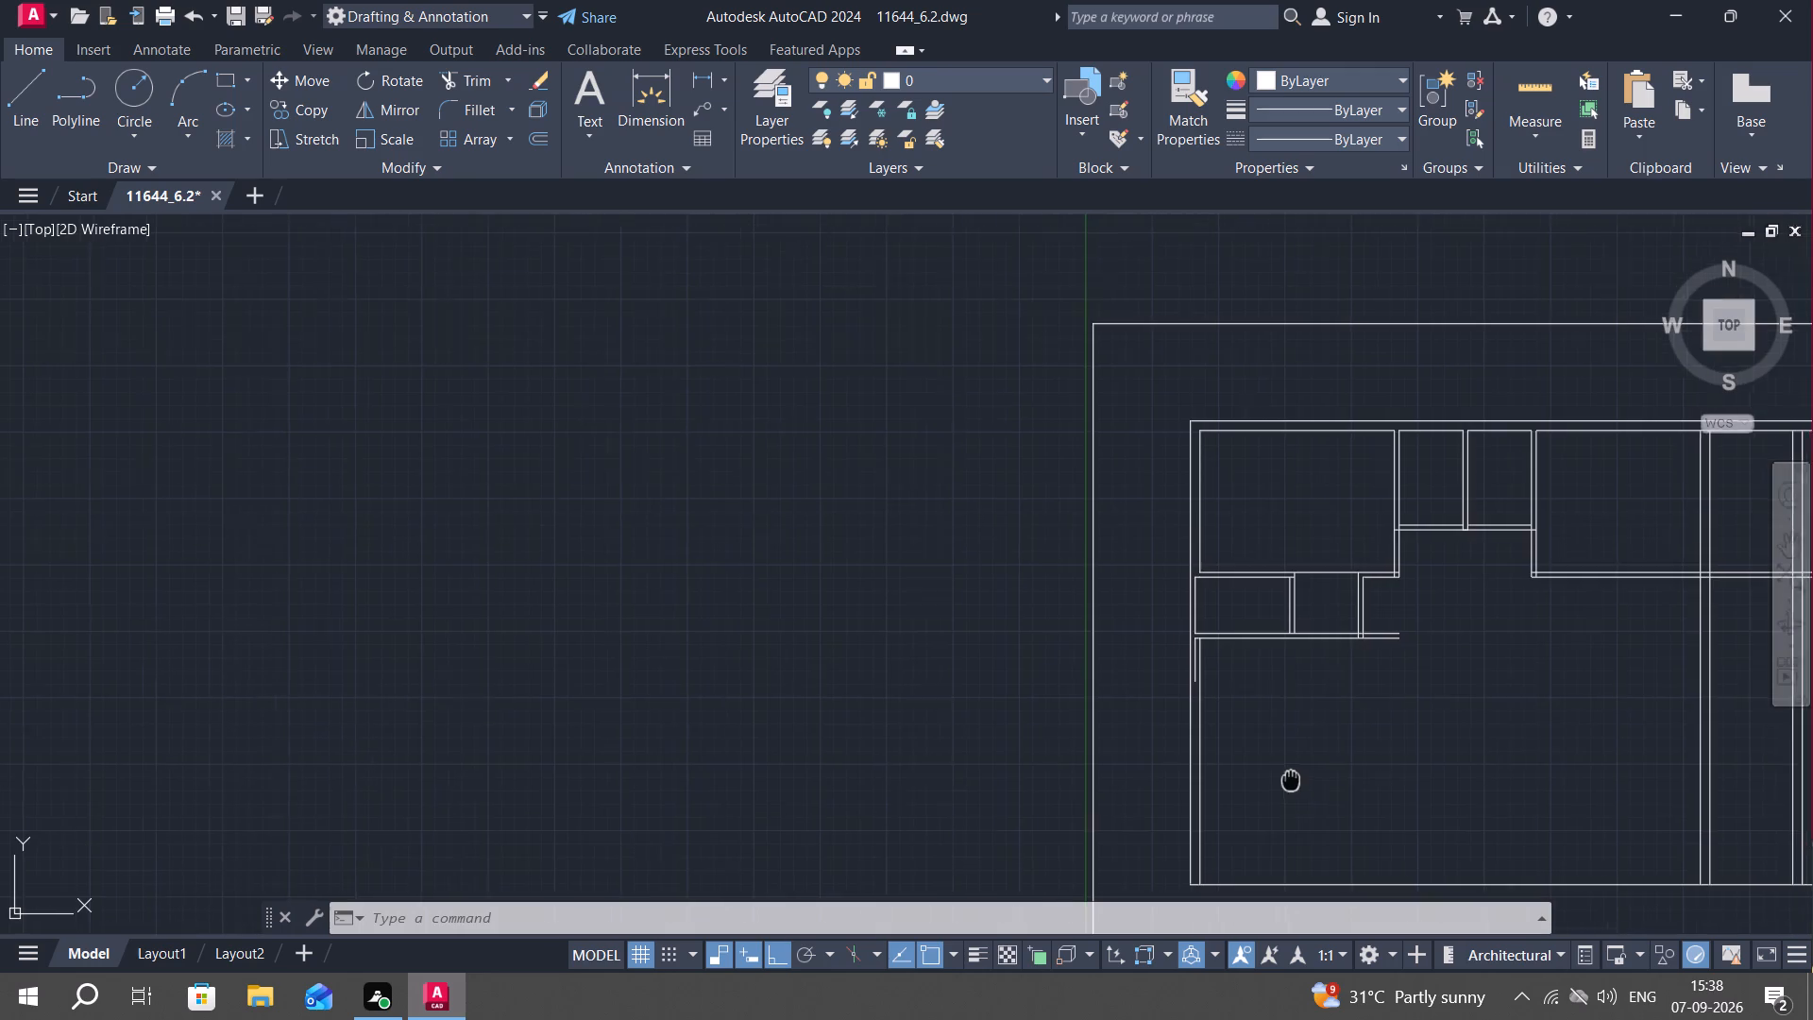
{"action": "middle_click_drag", "start_coordinate": [1288, 772], "coordinate": [1278, 711]}
{"action": "key", "text": "Escape"}
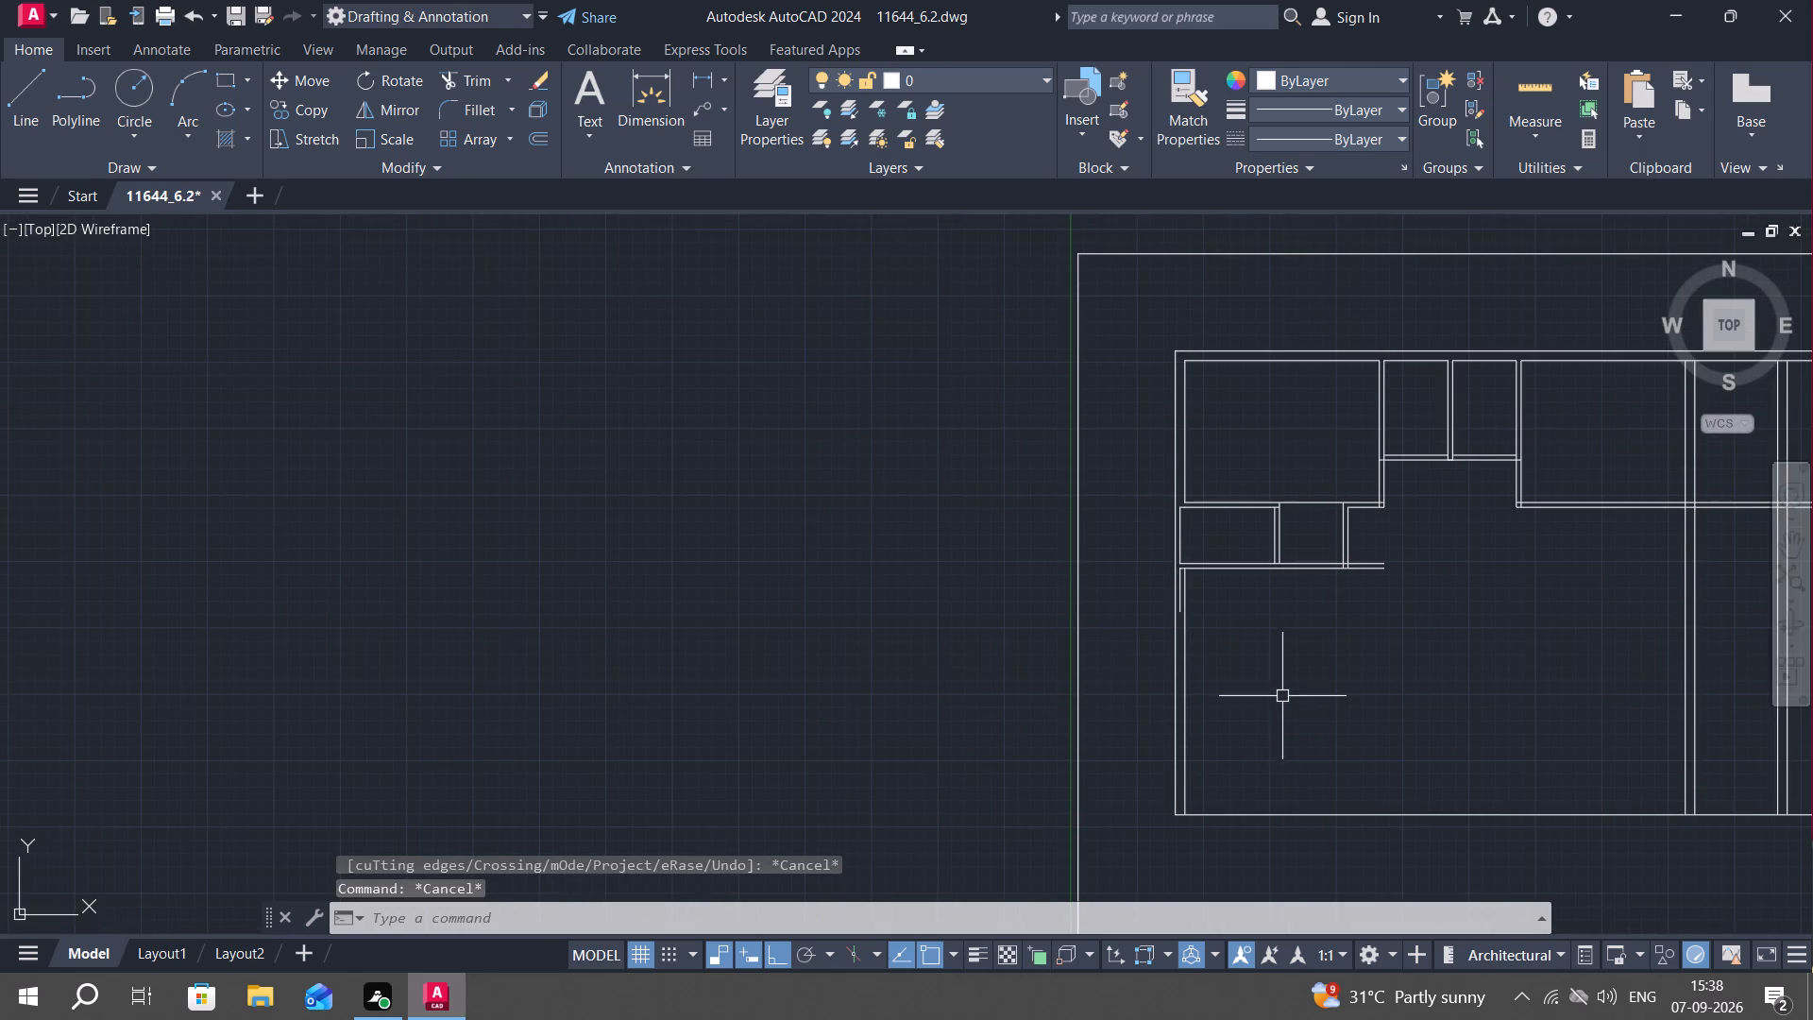
{"action": "key", "text": "o"}
{"action": "key", "text": "space"}
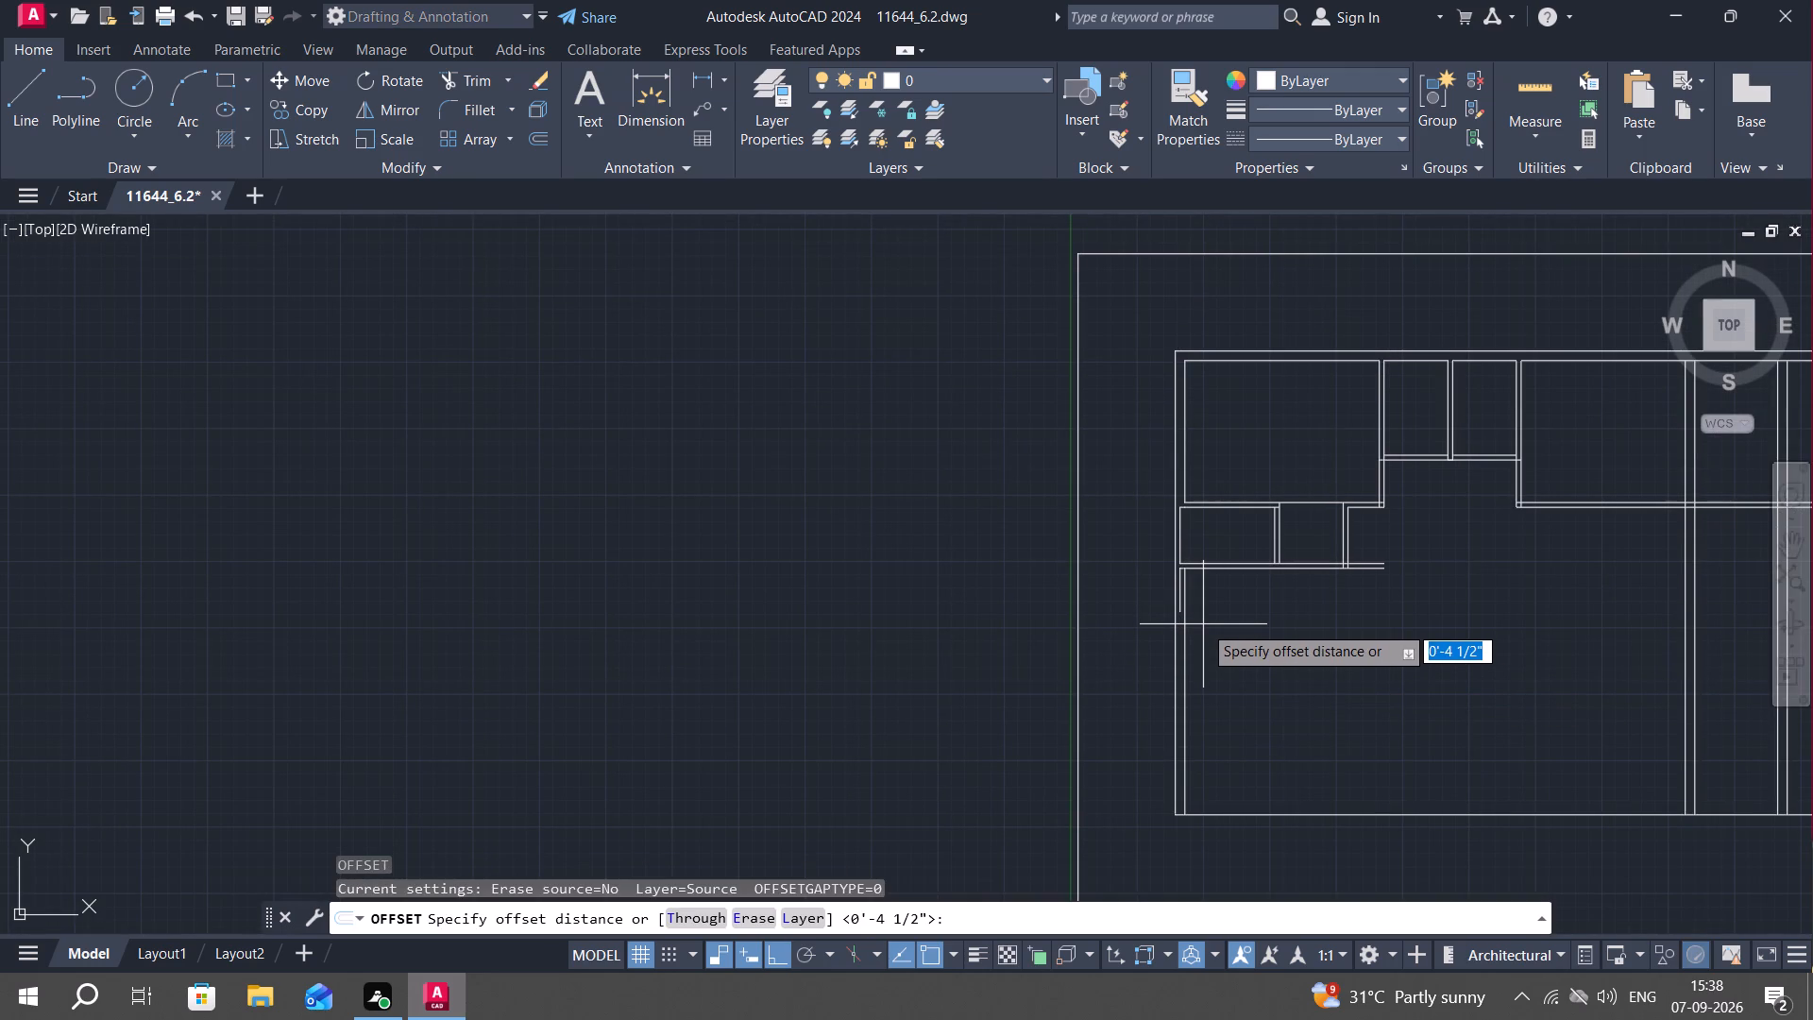
{"action": "key", "text": "1"}
{"action": "key", "text": "0"}
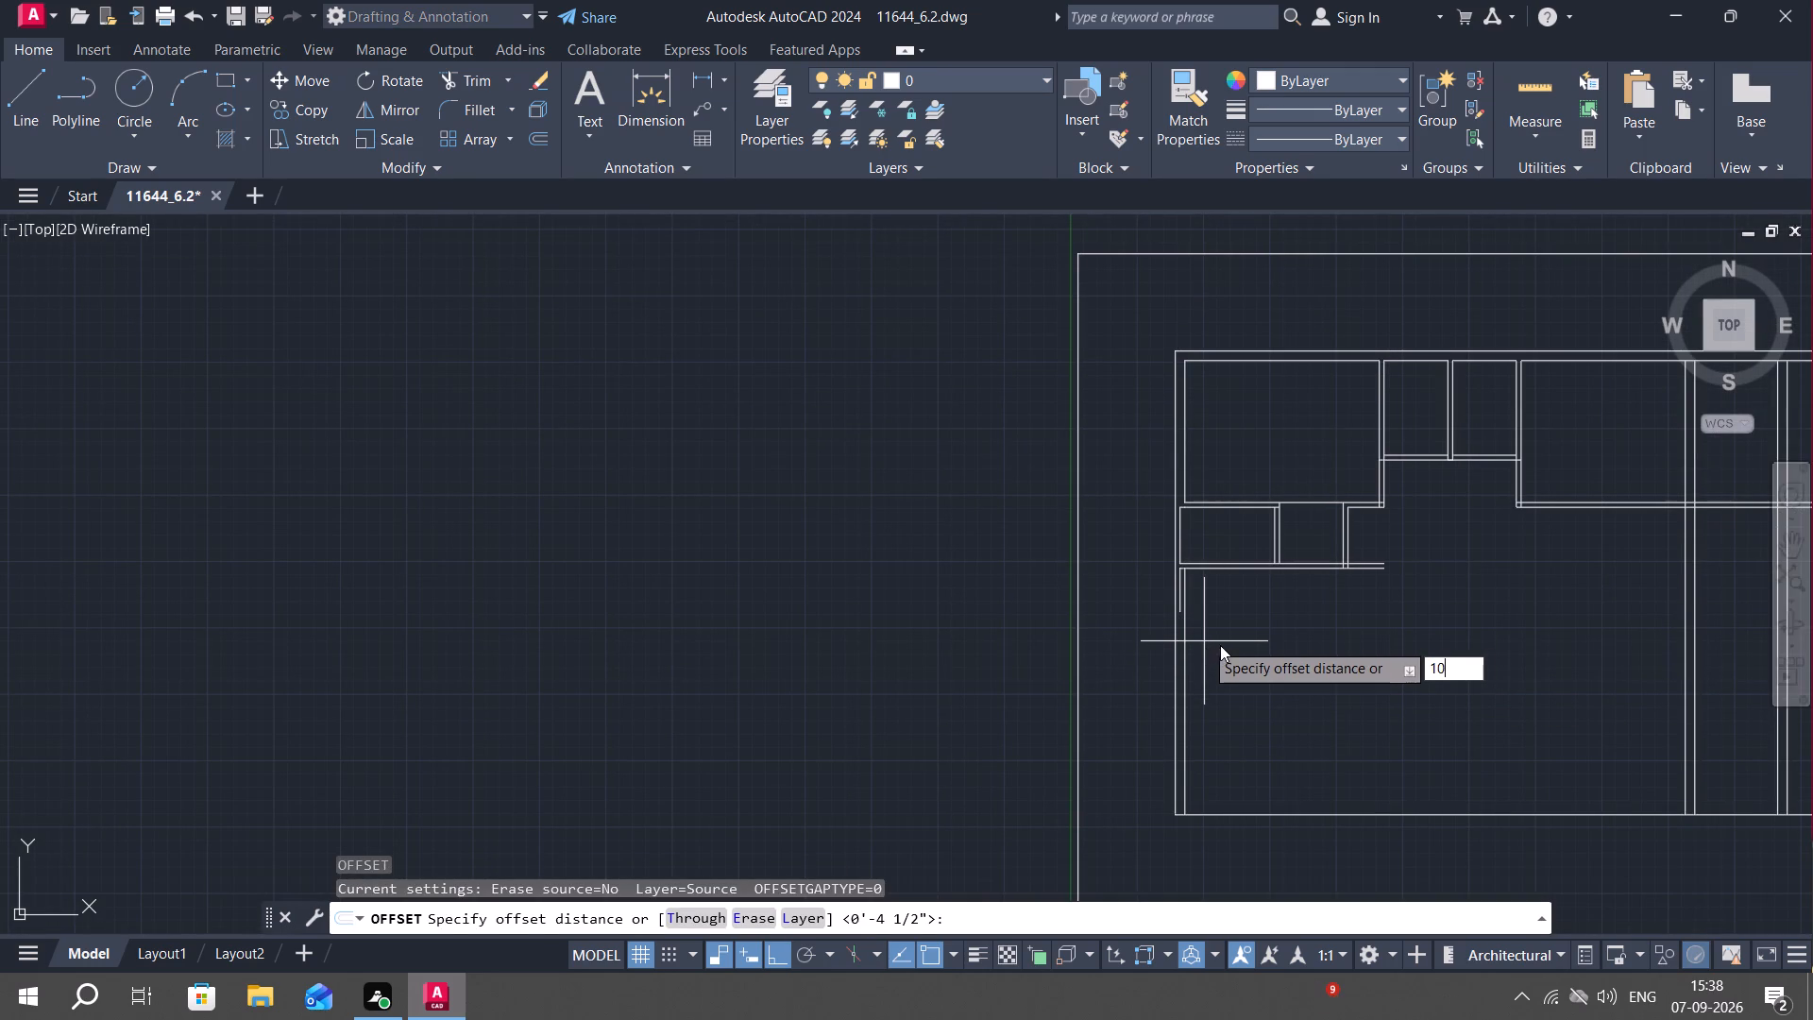
{"action": "key", "text": "apostrophe"}
{"action": "key", "text": "6"}
{"action": "key", "text": "shift+quotedbl"}
{"action": "key", "text": "space"}
{"action": "left_click", "coordinate": [1266, 572]}
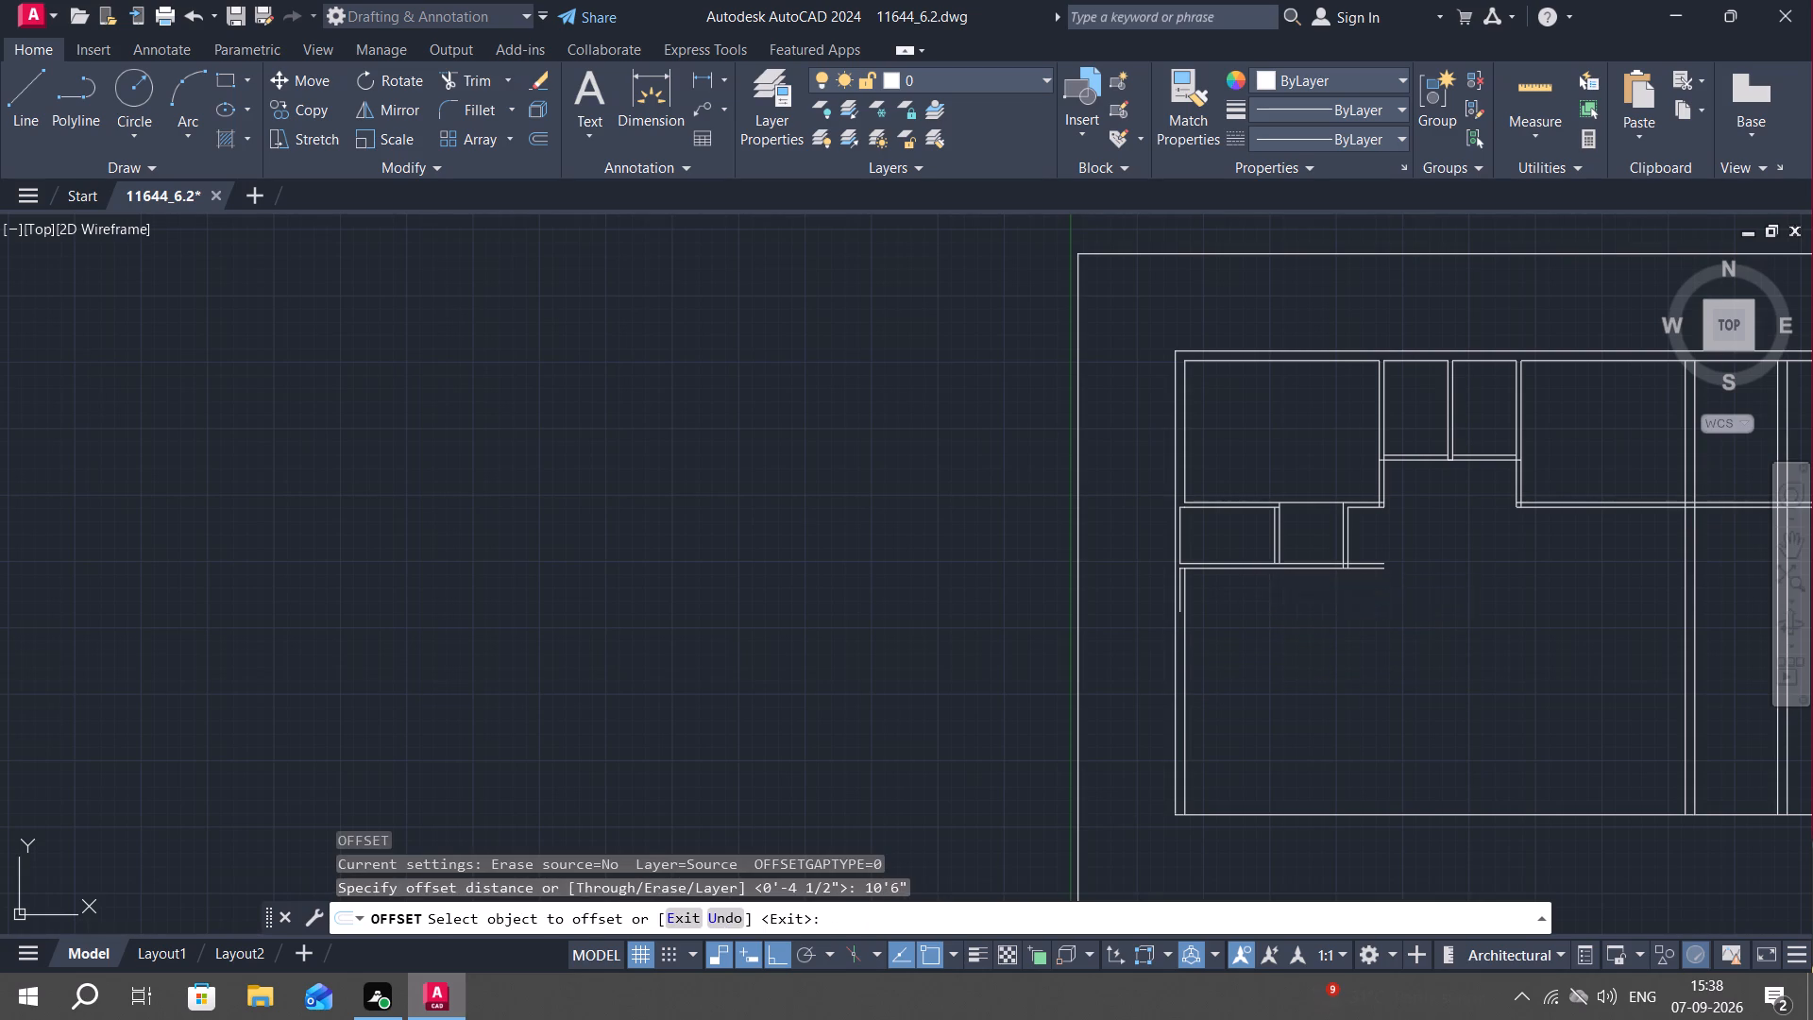
{"action": "left_click", "coordinate": [1294, 750]}
{"action": "key", "text": "Escape"}
Offset the new horizontal line 4.5" downward to give the partition its thickness.
{"action": "type", "text": "o"}
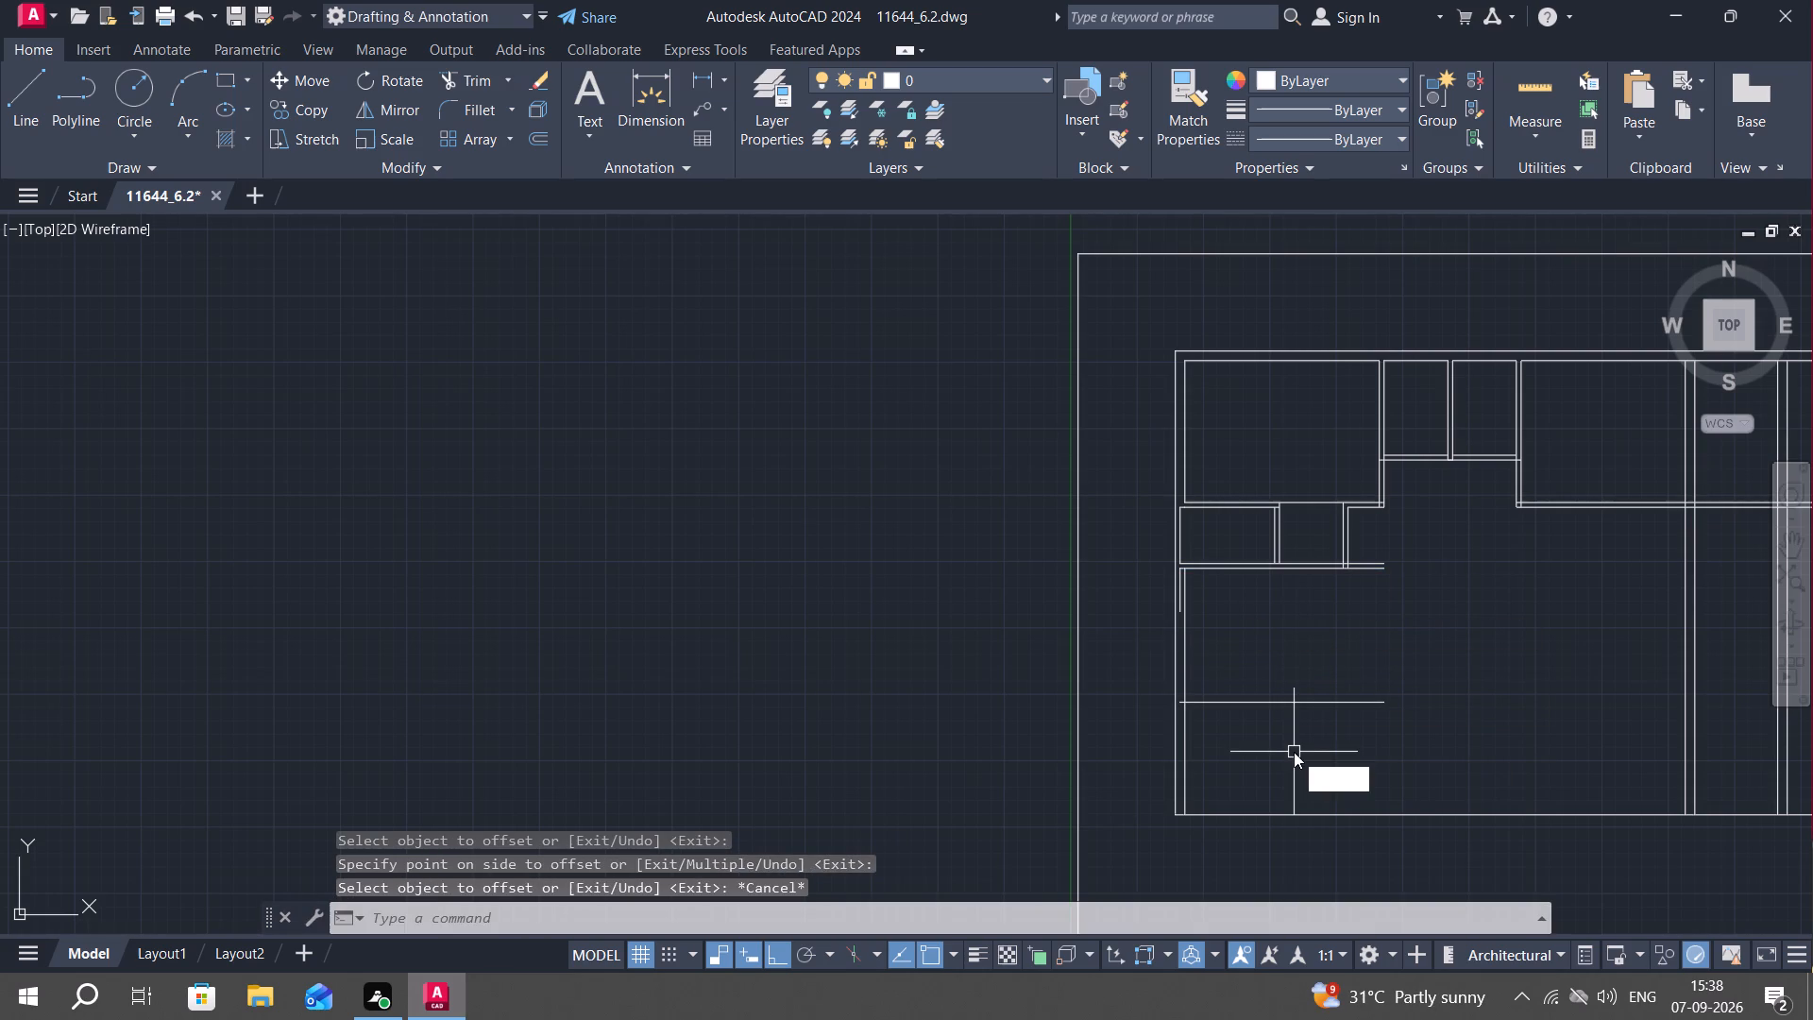
{"action": "key", "text": "space"}
{"action": "key", "text": "4"}
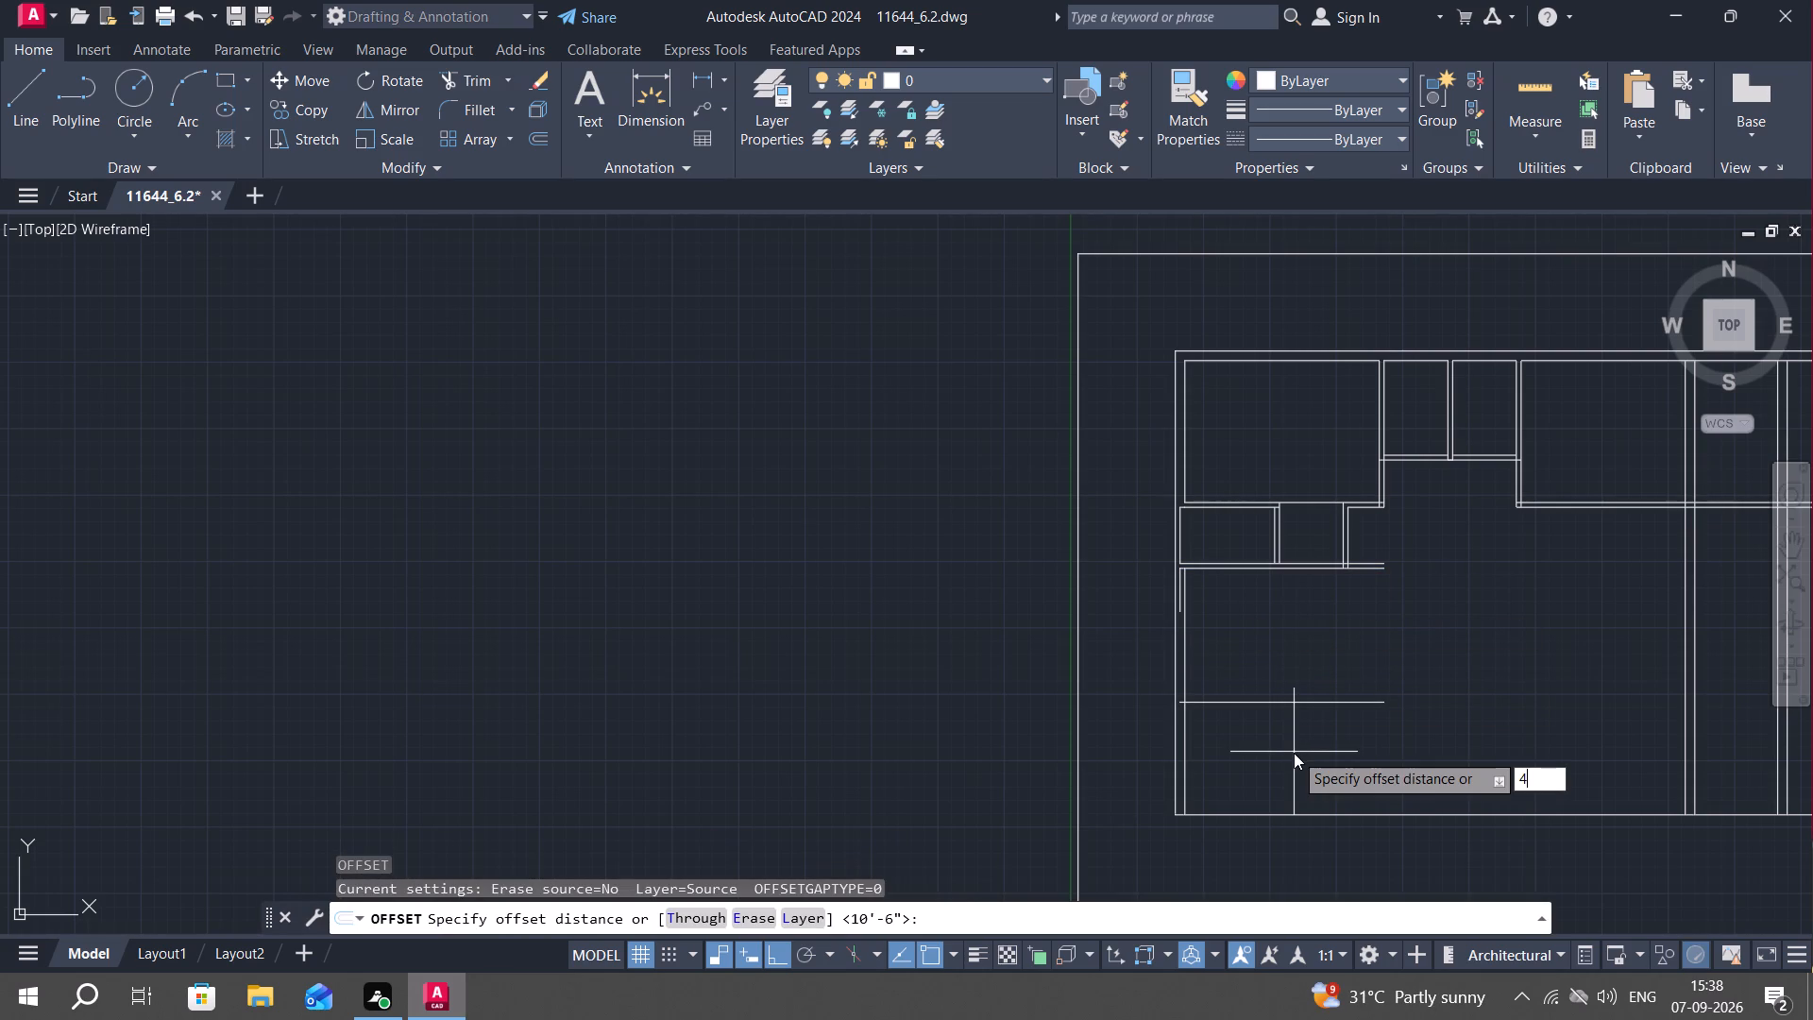
{"action": "key", "text": "period"}
{"action": "key", "text": "5"}
{"action": "key", "text": "shift+quotedbl"}
{"action": "key", "text": "space"}
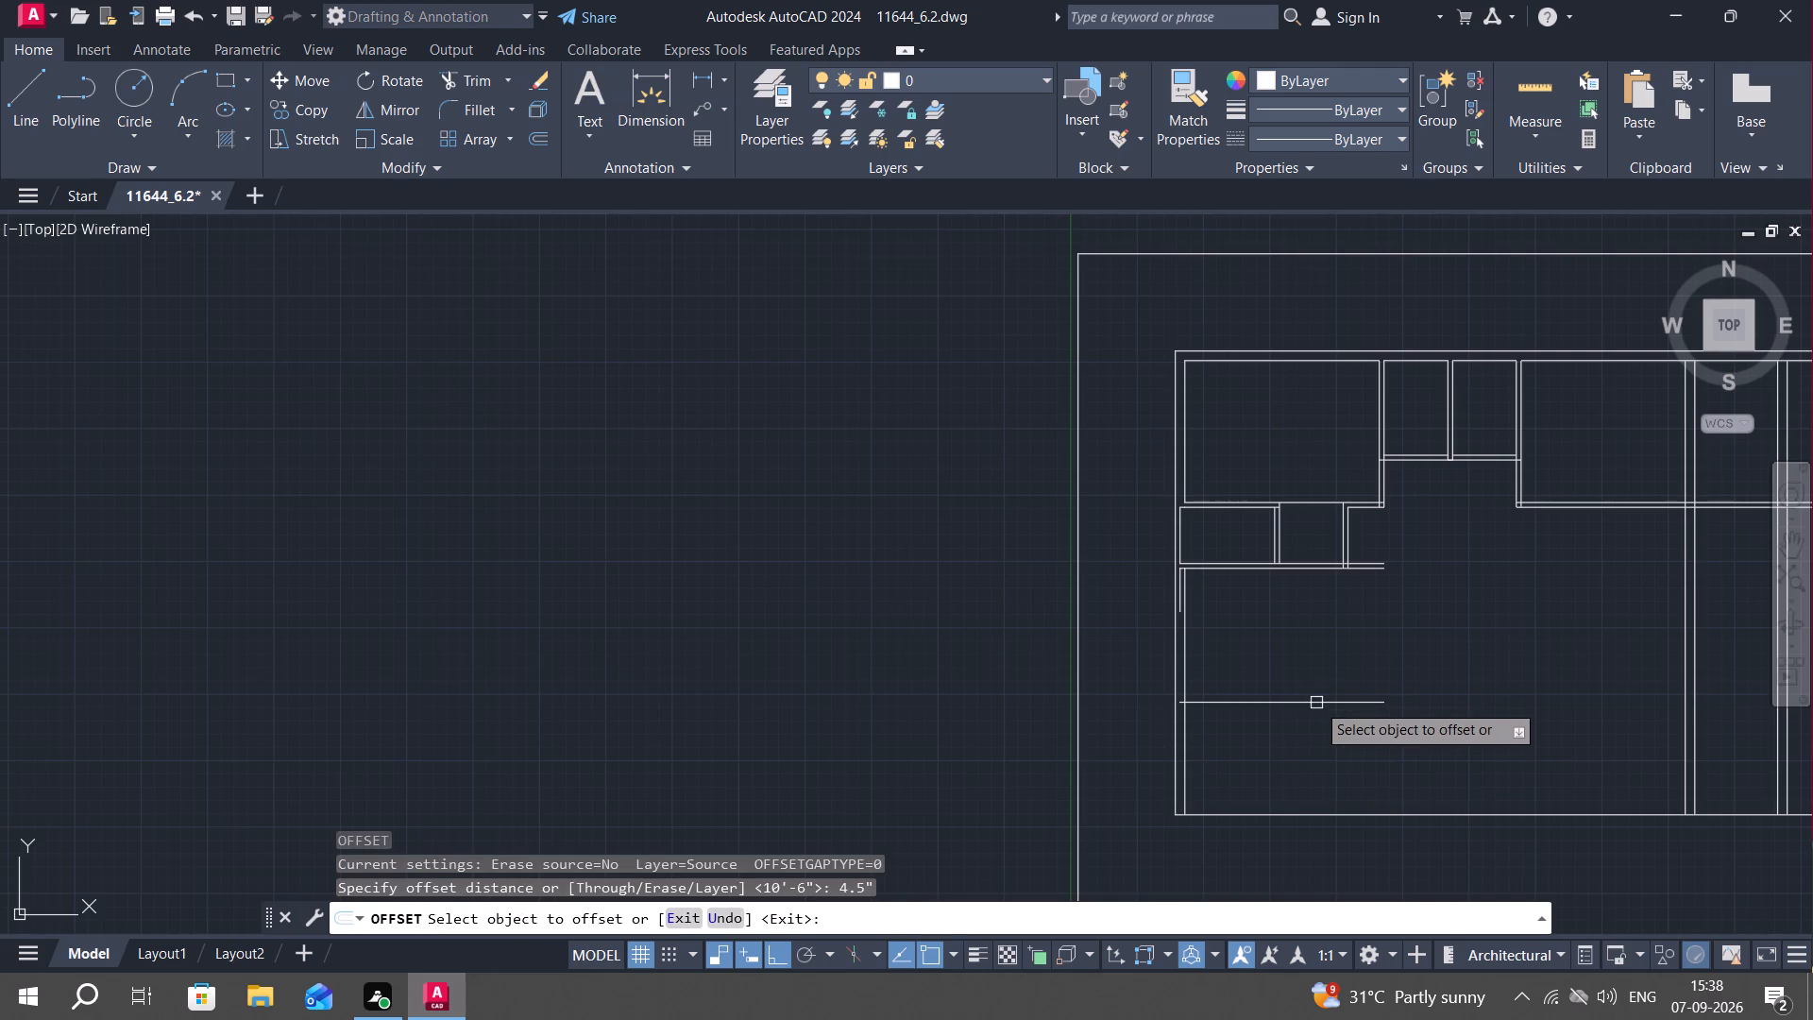
{"action": "left_click", "coordinate": [1316, 703]}
{"action": "left_click", "coordinate": [1314, 745]}
{"action": "key", "text": "Escape"}
Trim the left ends of both new partition lines back to the inner face of the left wall.
{"action": "scroll", "coordinate": [1189, 705], "scroll_direction": "up", "scroll_amount": 3}
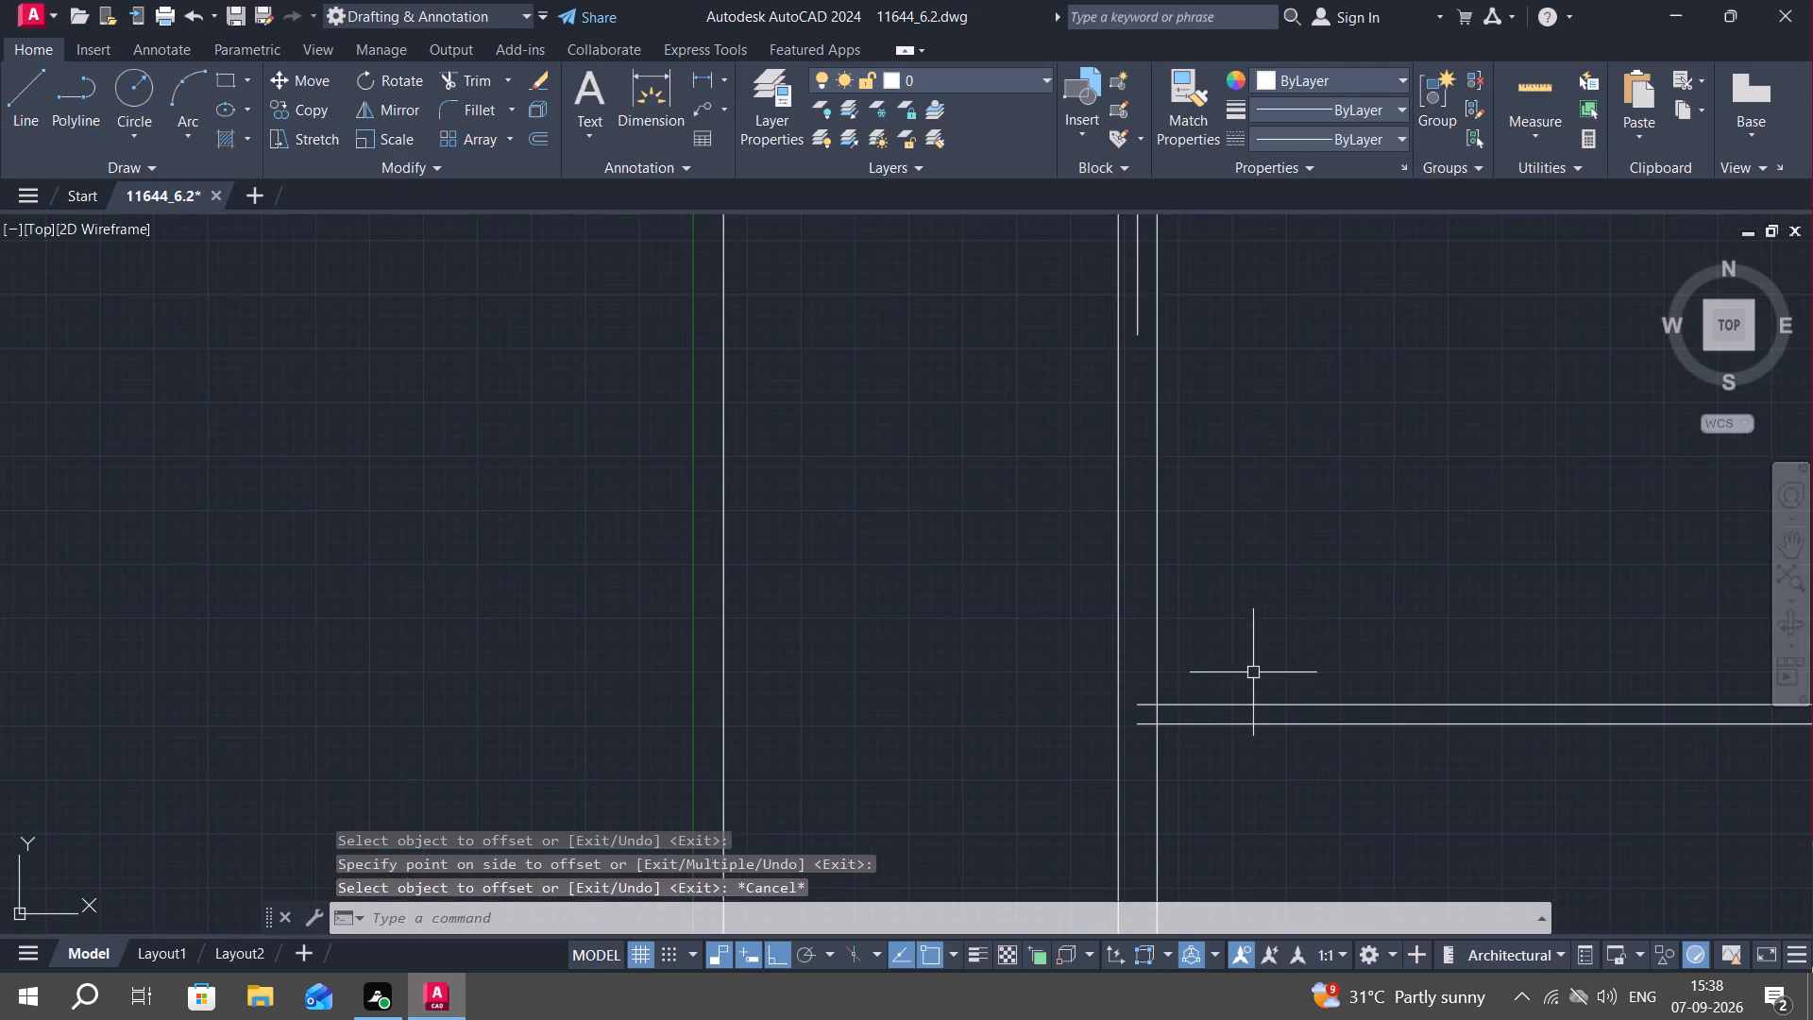
{"action": "key", "text": "Escape"}
{"action": "type", "text": "tr"}
{"action": "key", "text": "space"}
{"action": "scroll", "coordinate": [1163, 695], "scroll_direction": "up", "scroll_amount": 3}
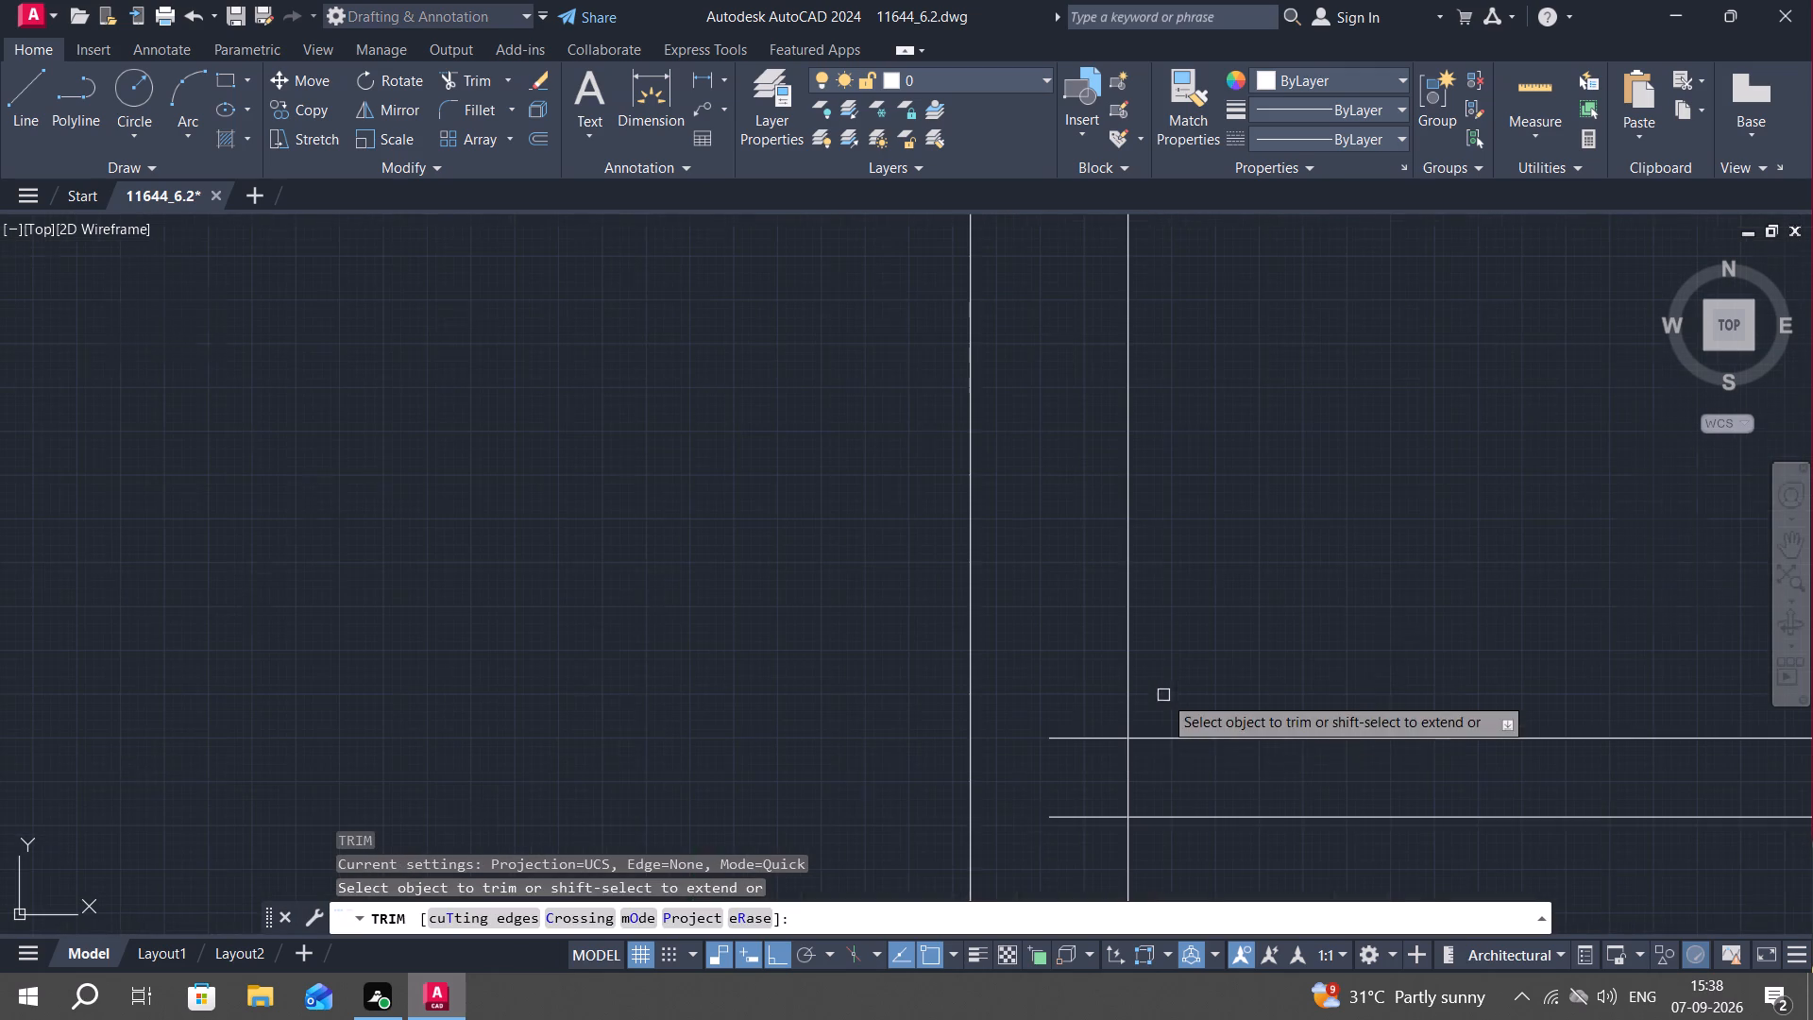
{"action": "left_click", "coordinate": [1074, 735]}
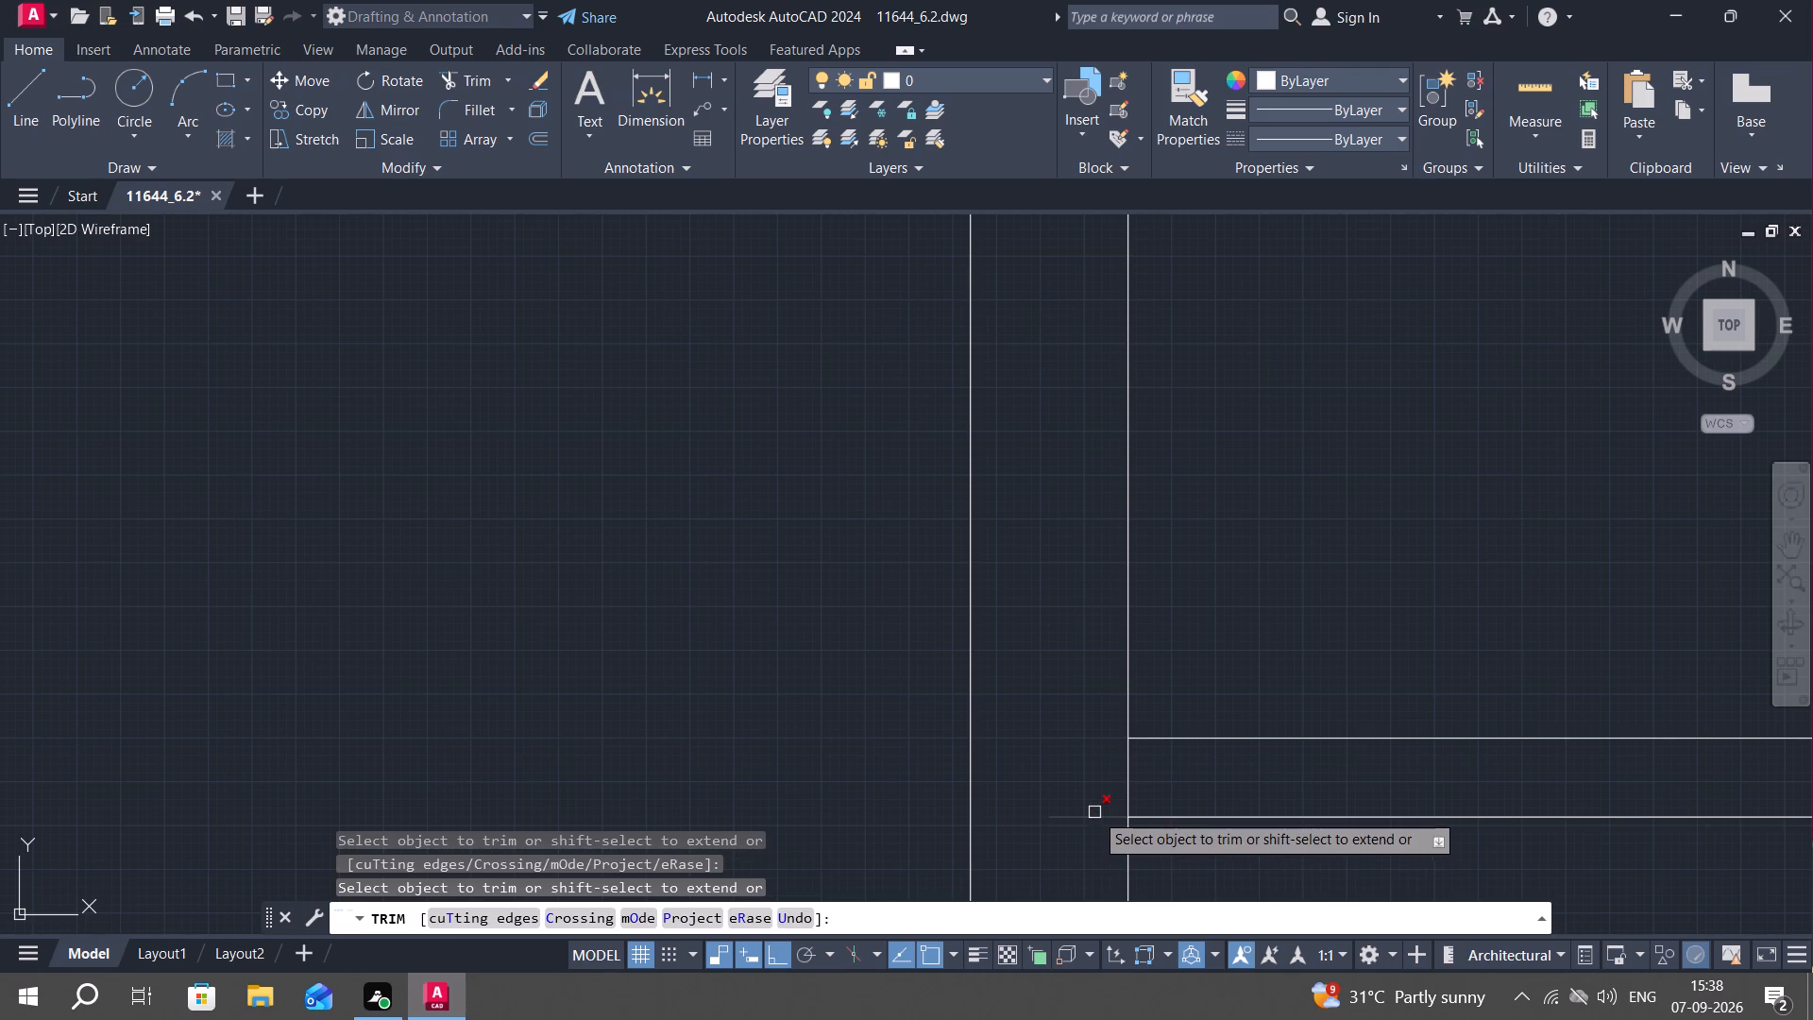
{"action": "left_click", "coordinate": [1094, 812]}
Remove the leftover short vertical line inside the left wall, just below the small rooms' lower partition.
{"action": "scroll", "coordinate": [1109, 652], "scroll_direction": "down", "scroll_amount": 2}
{"action": "scroll", "coordinate": [1067, 537], "scroll_direction": "down", "scroll_amount": 2}
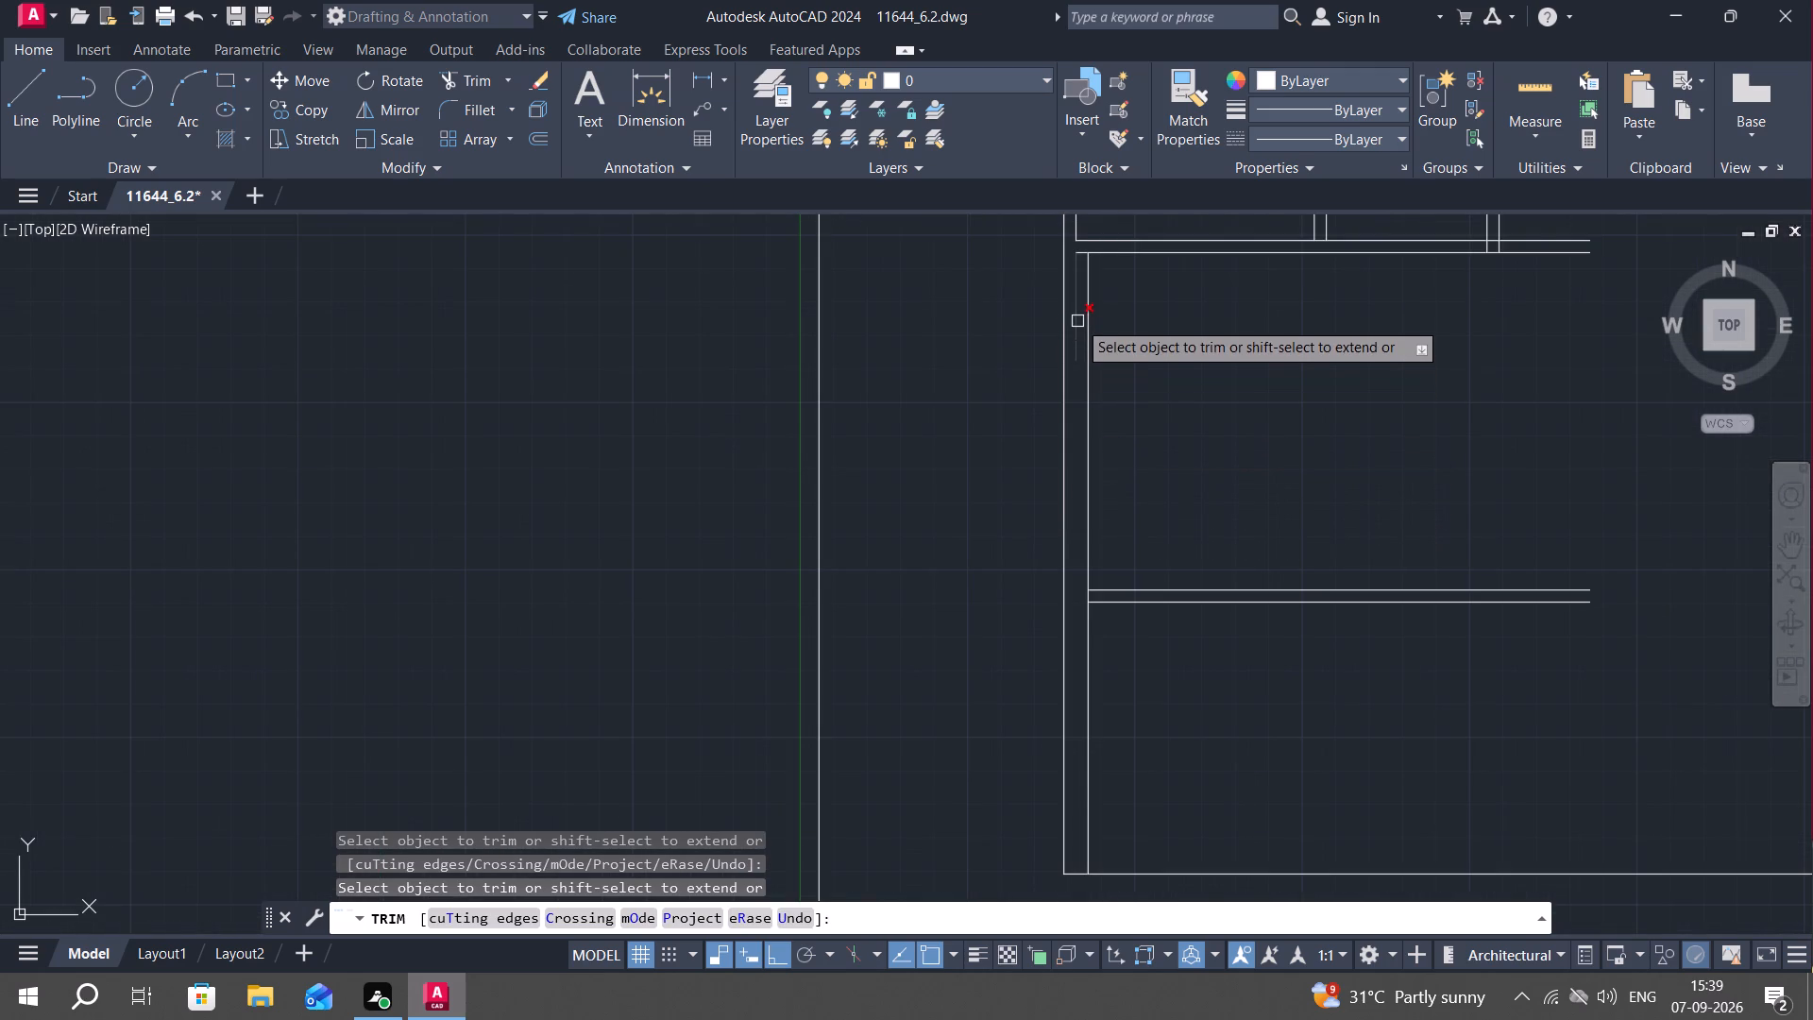
{"action": "left_click", "coordinate": [1076, 315]}
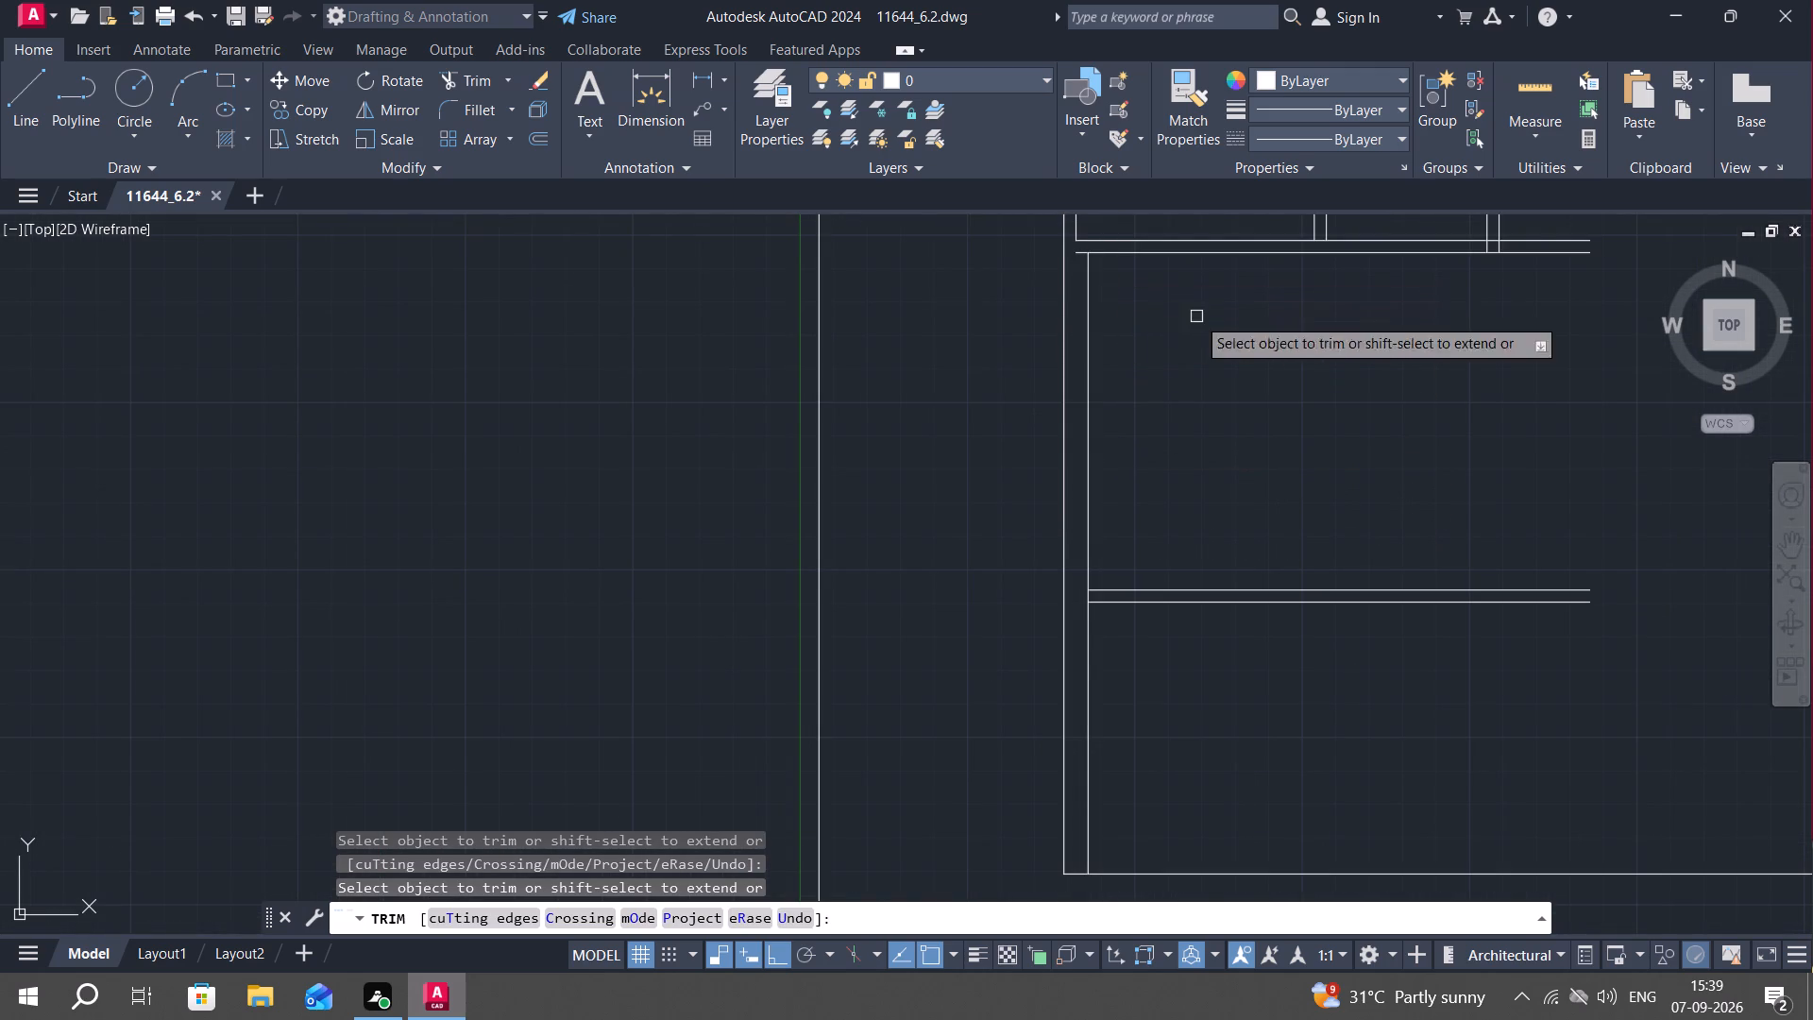
{"action": "middle_click_drag", "start_coordinate": [1196, 316], "coordinate": [1135, 552]}
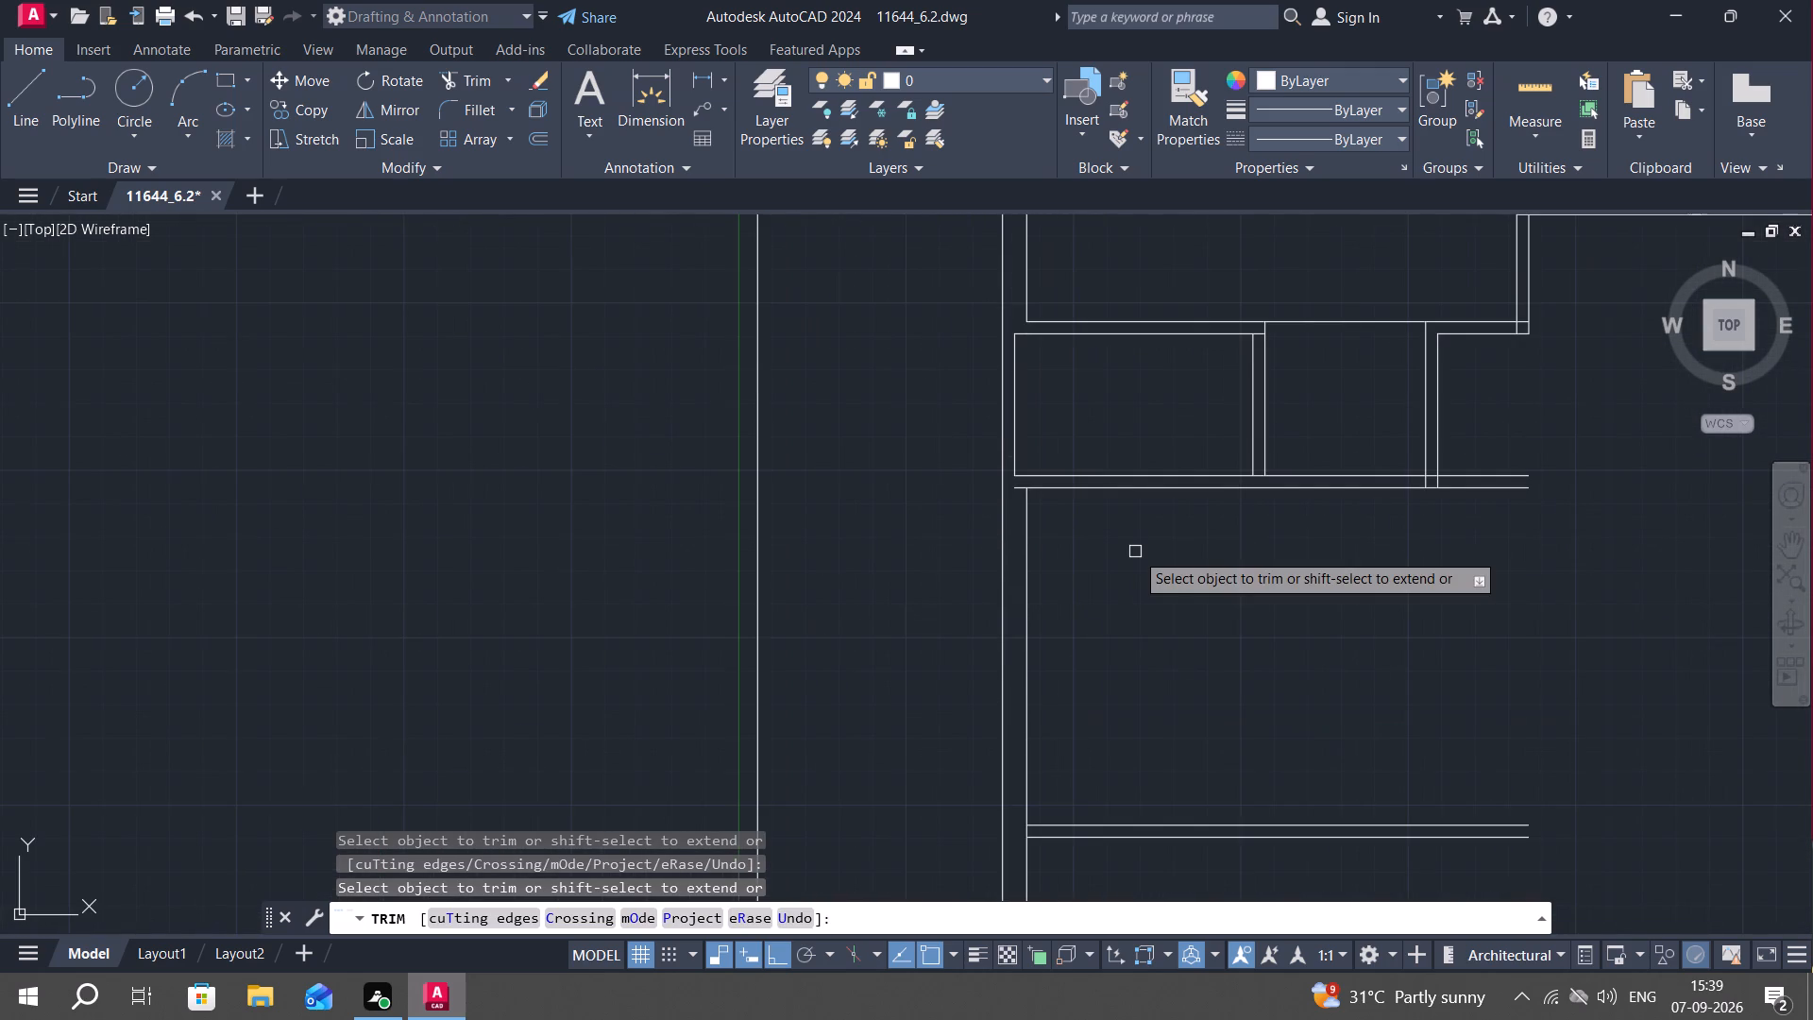
{"action": "key", "text": "Escape"}
Draw a 9" line across the left wall, continuing the lower line of the small rooms' bottom partition.
{"action": "key", "text": "l"}
{"action": "key", "text": "space"}
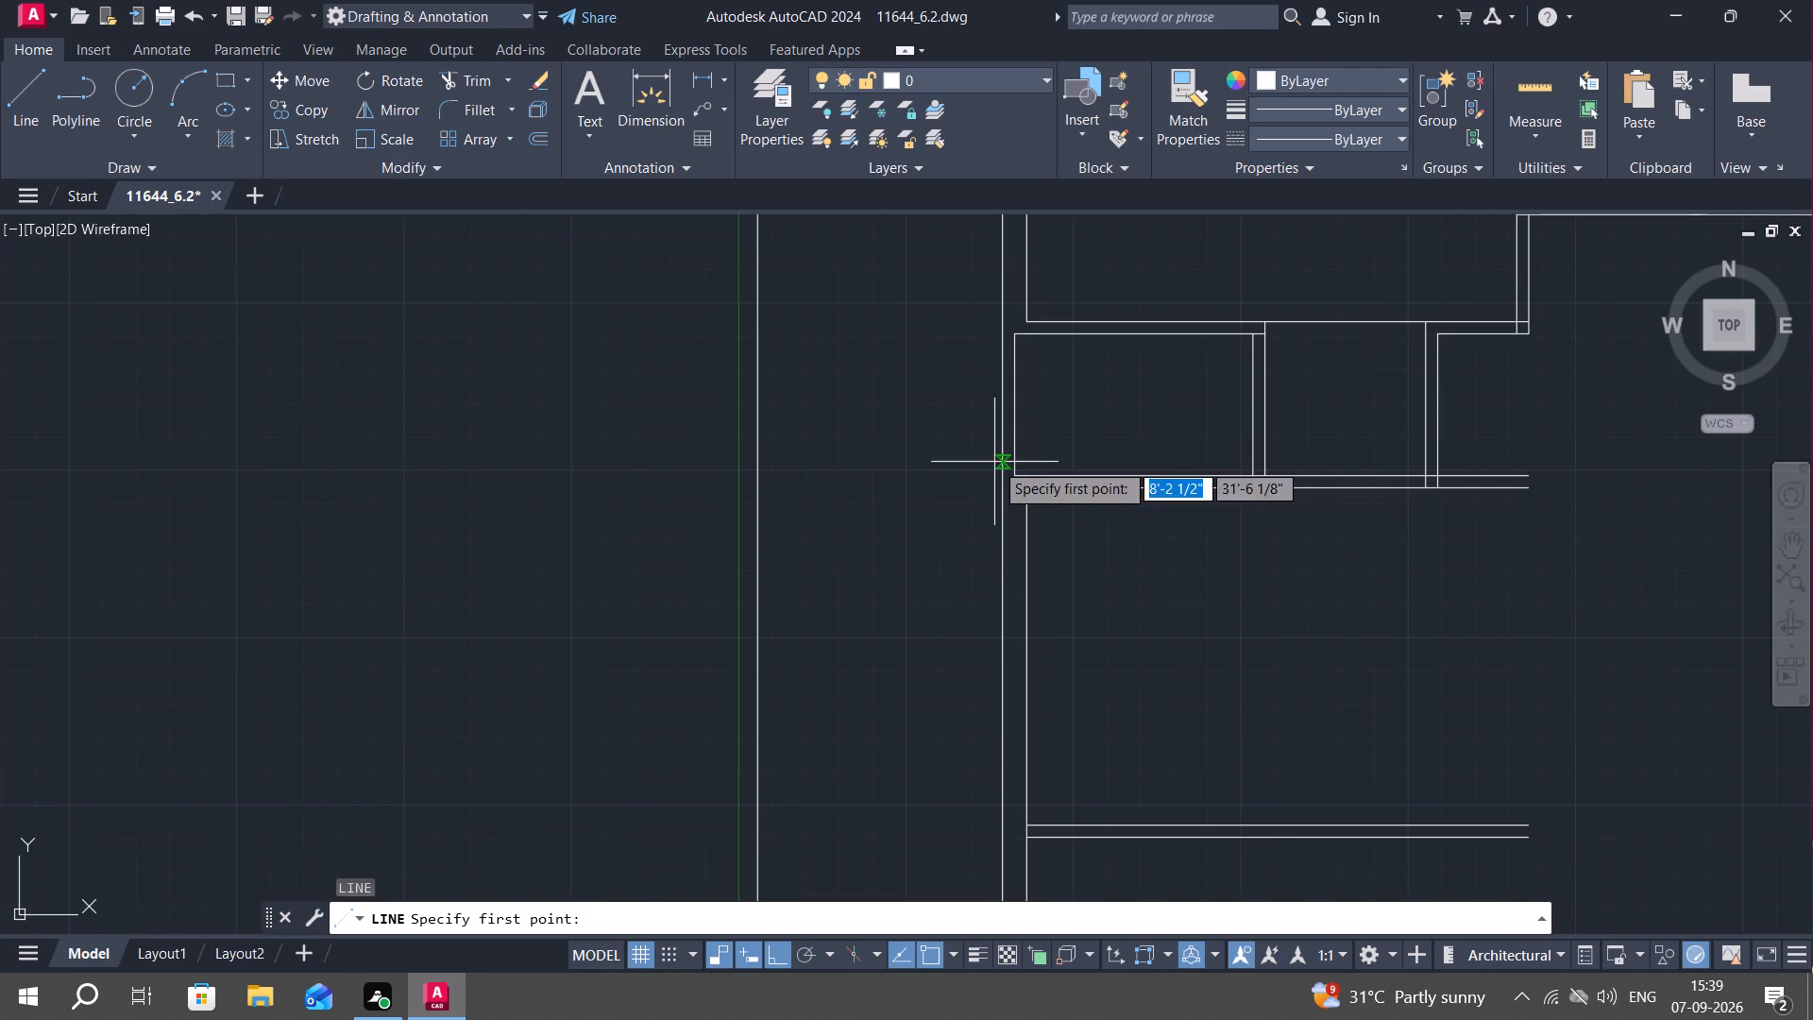
{"action": "left_click", "coordinate": [1028, 493]}
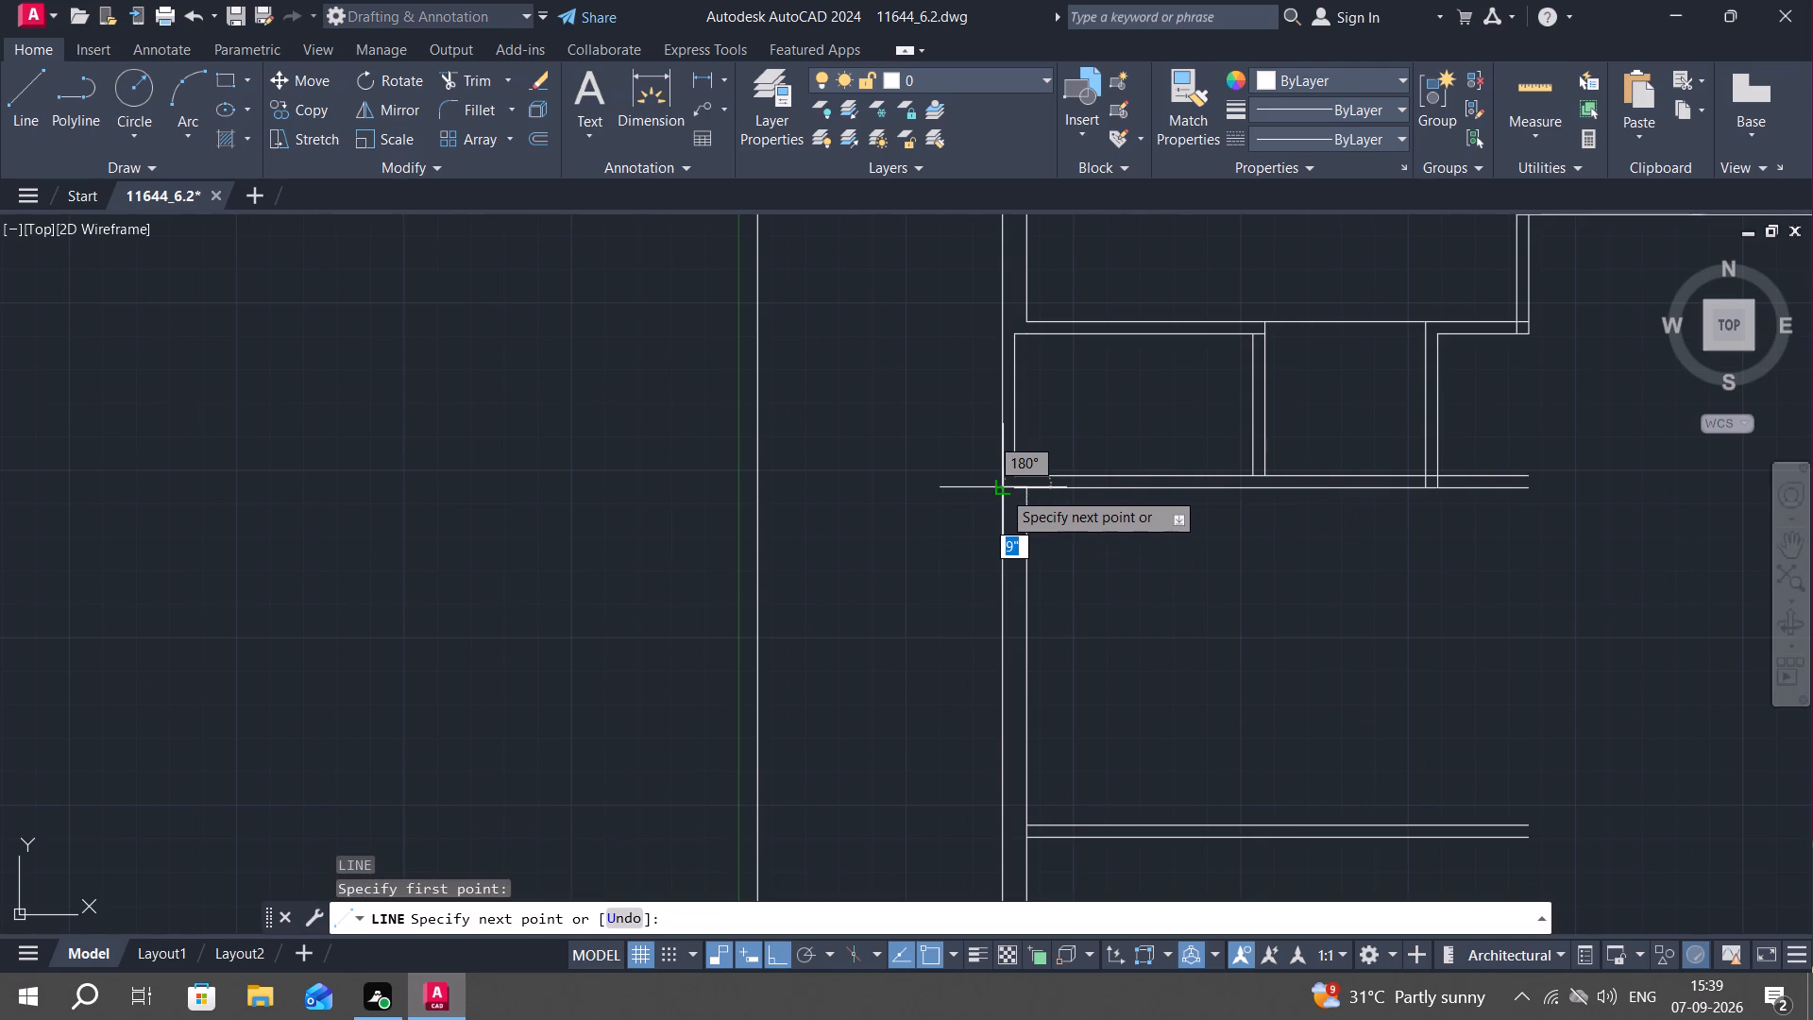
{"action": "left_click", "coordinate": [1002, 490]}
{"action": "key", "text": "Escape"}
Extend both lines of the right-hand vertical partition down to the lower line of the new horizontal partition.
{"action": "middle_click_drag", "start_coordinate": [1080, 509], "coordinate": [1088, 467]}
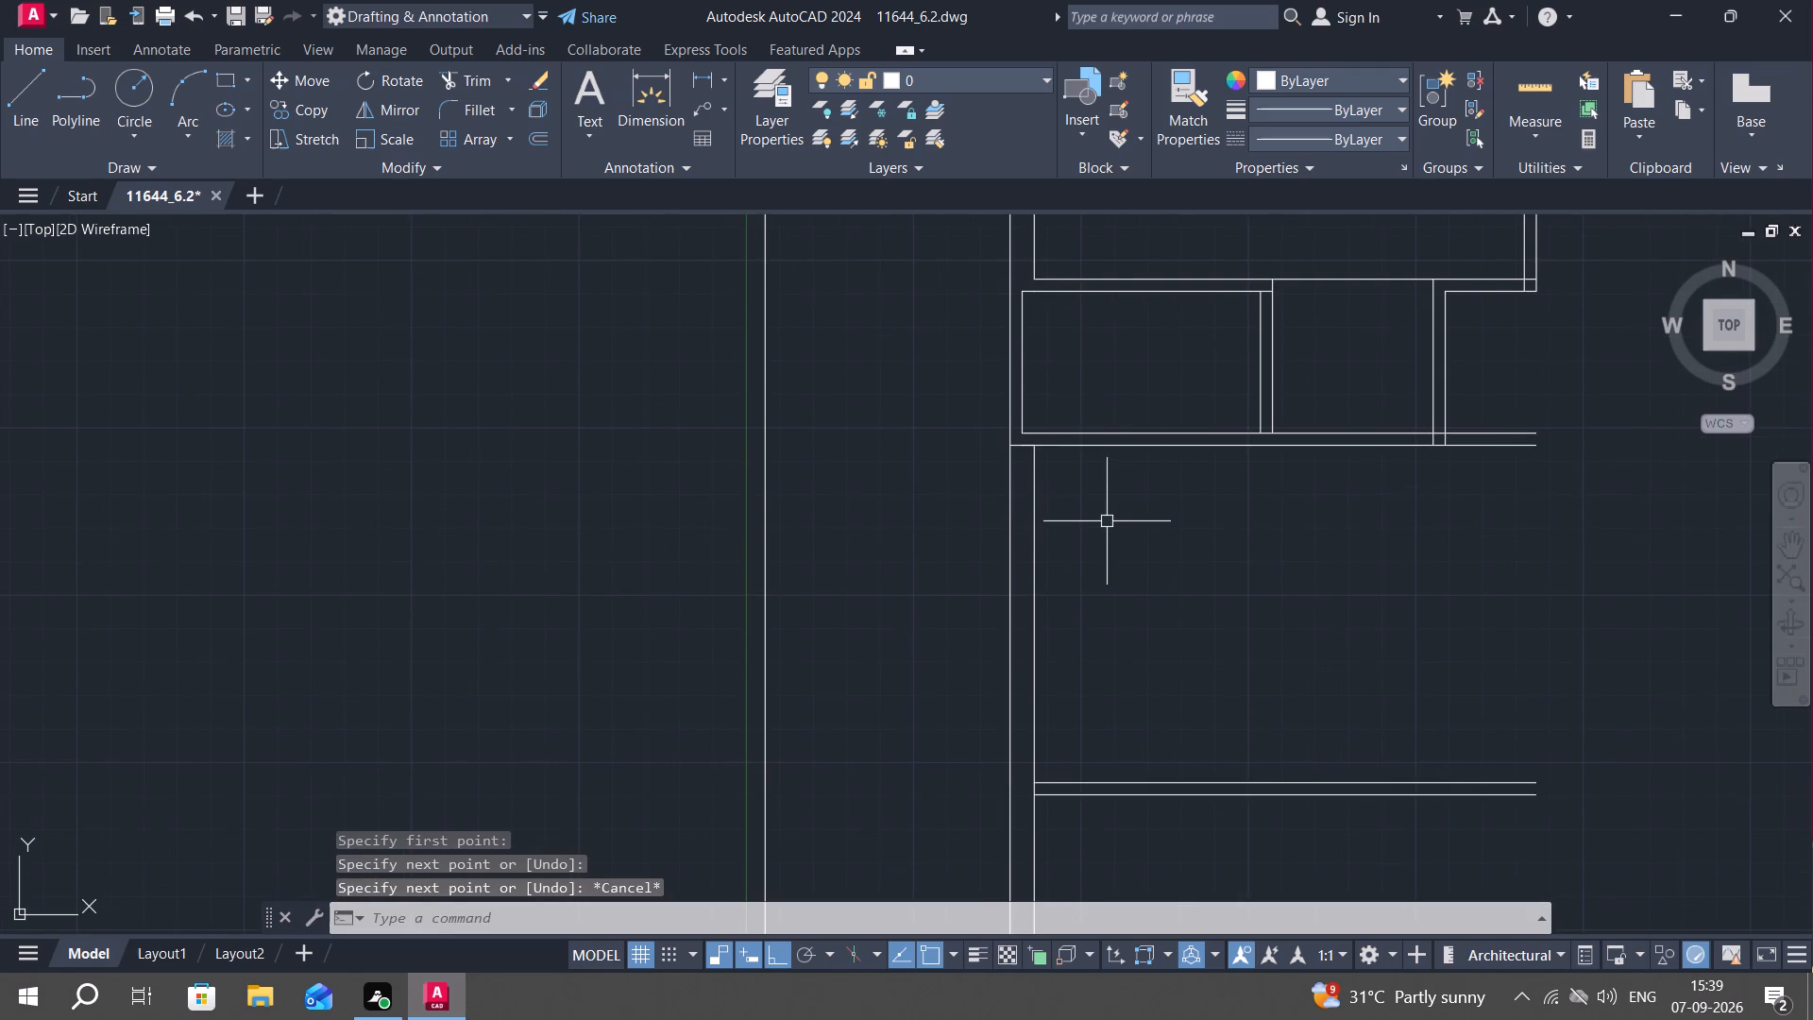
{"action": "middle_click_drag", "start_coordinate": [1115, 551], "coordinate": [1070, 477]}
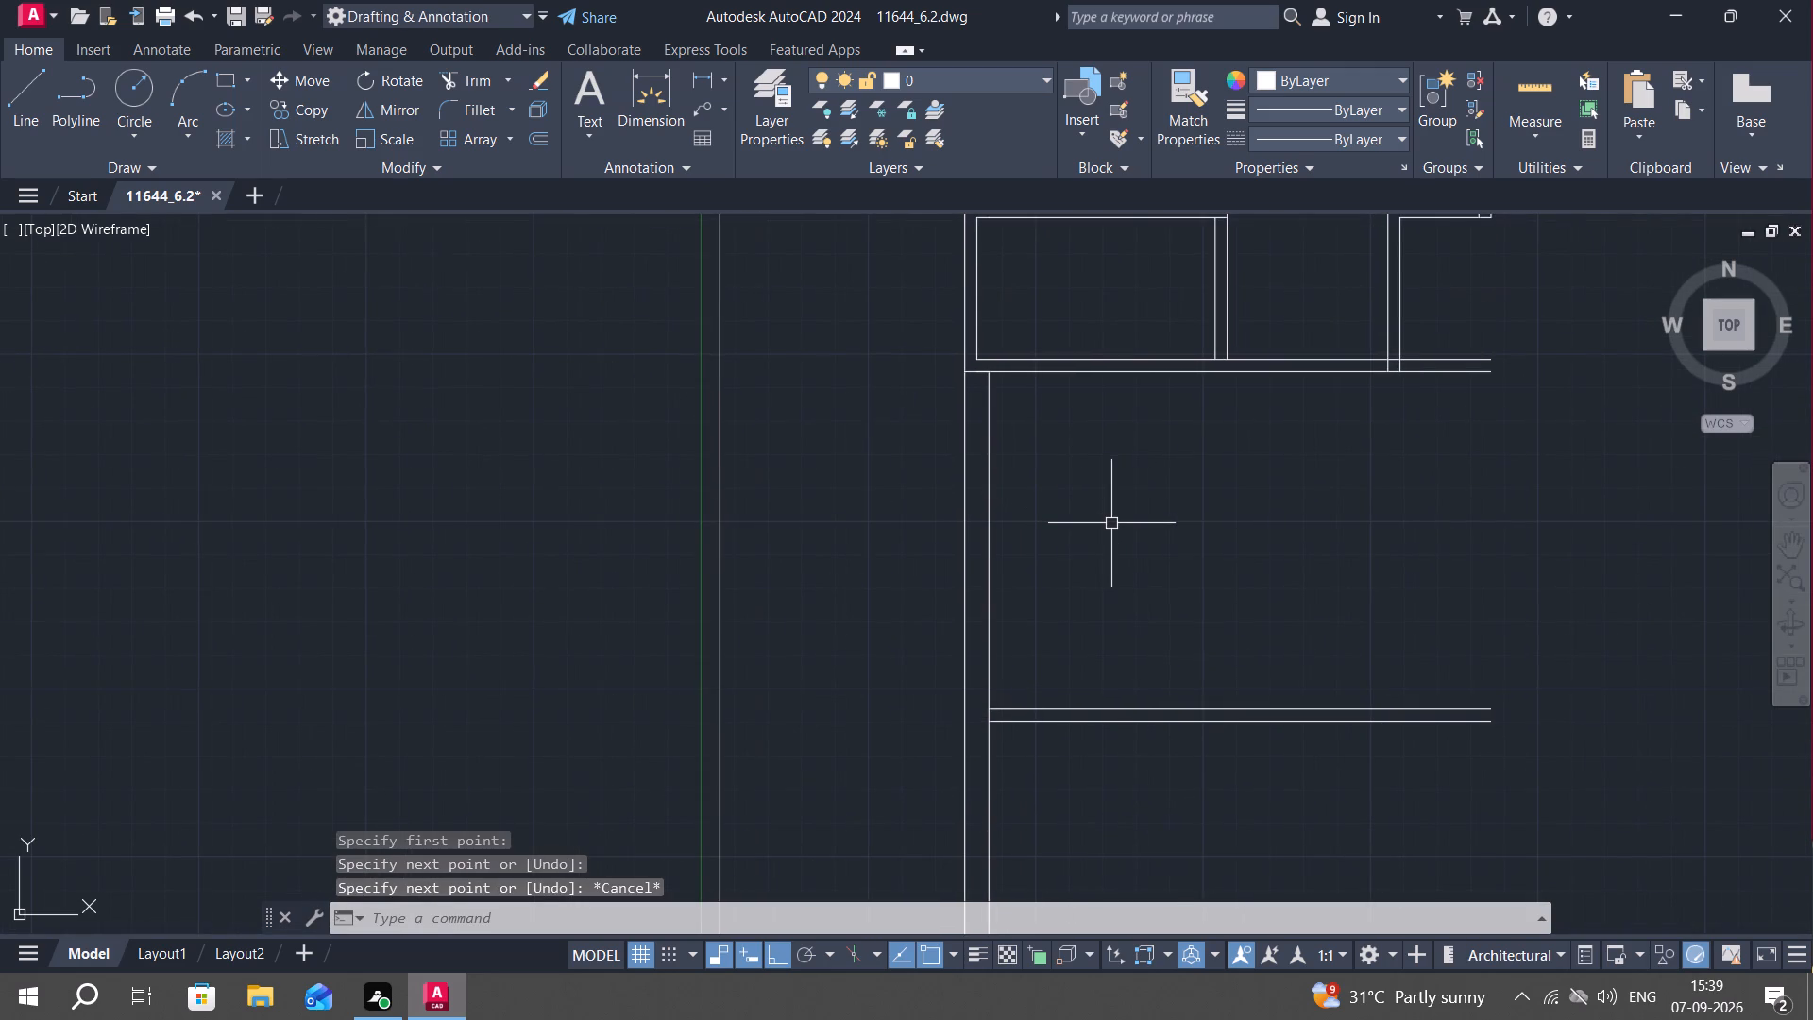
{"action": "key", "text": "Escape"}
{"action": "key", "text": "r"}
{"action": "key", "text": "Escape"}
{"action": "type", "text": "ex"}
{"action": "key", "text": "space"}
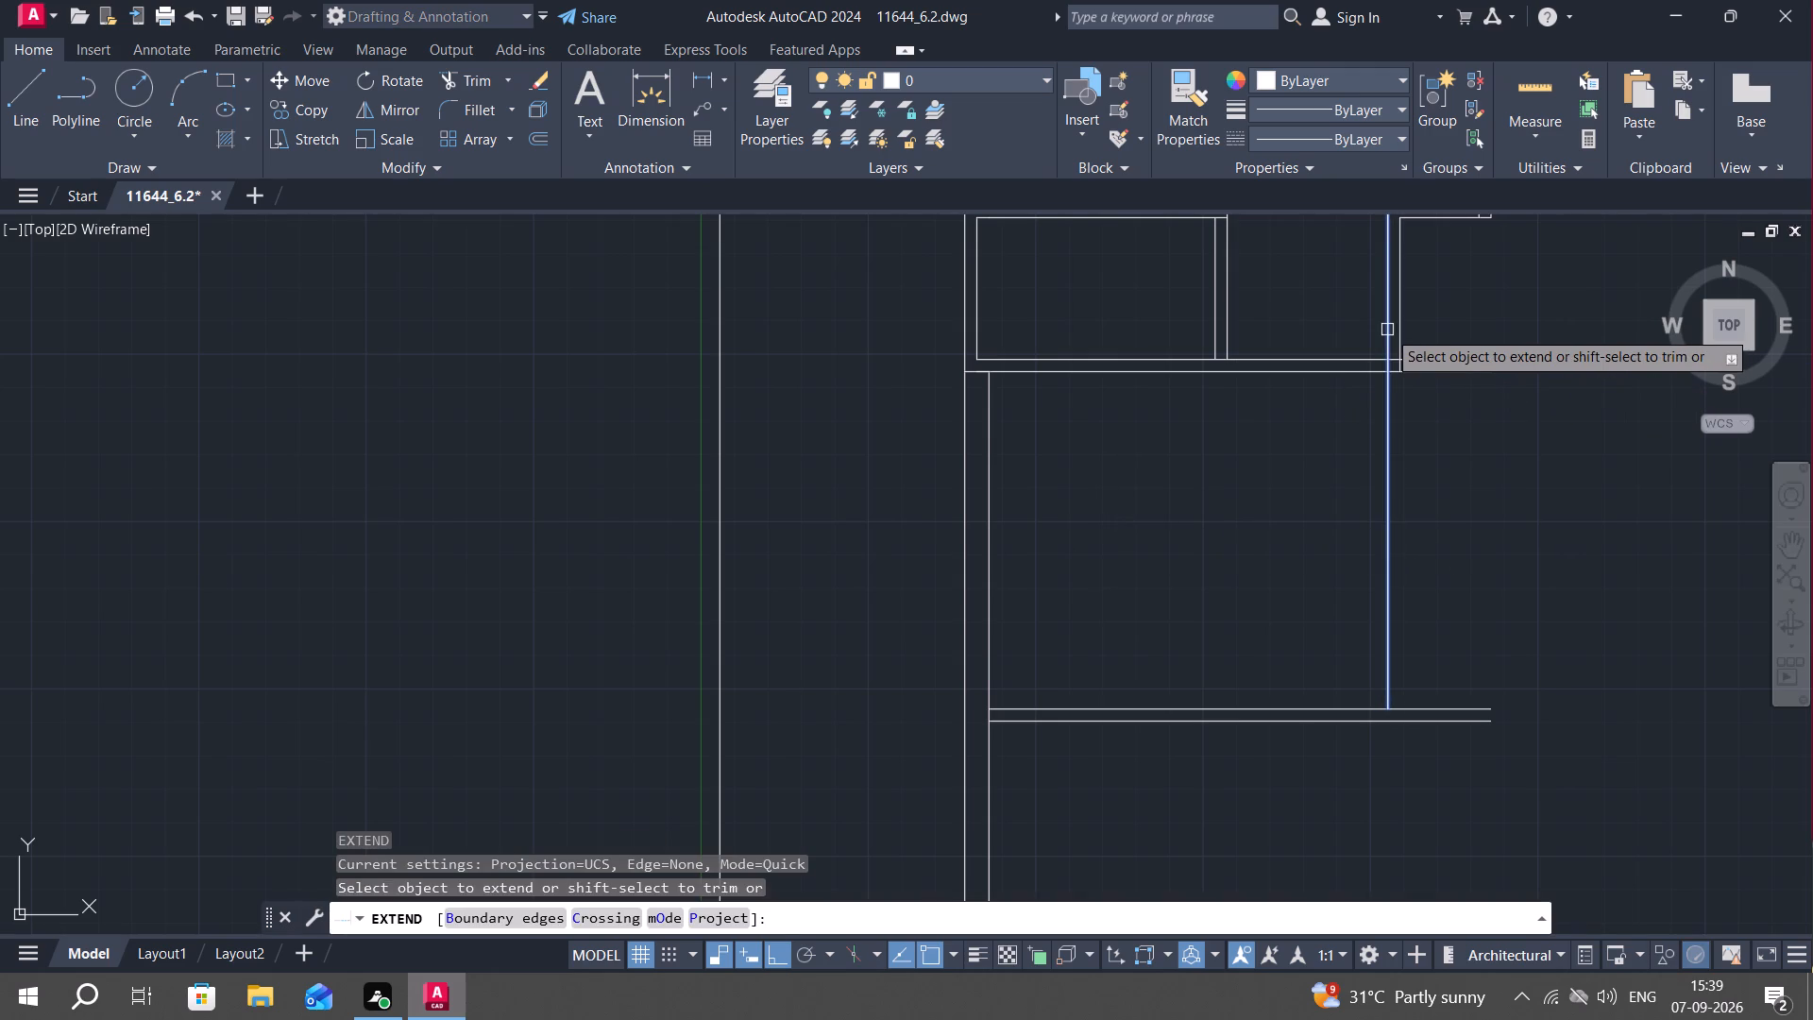
{"action": "left_click", "coordinate": [1387, 330]}
{"action": "left_click", "coordinate": [1401, 335]}
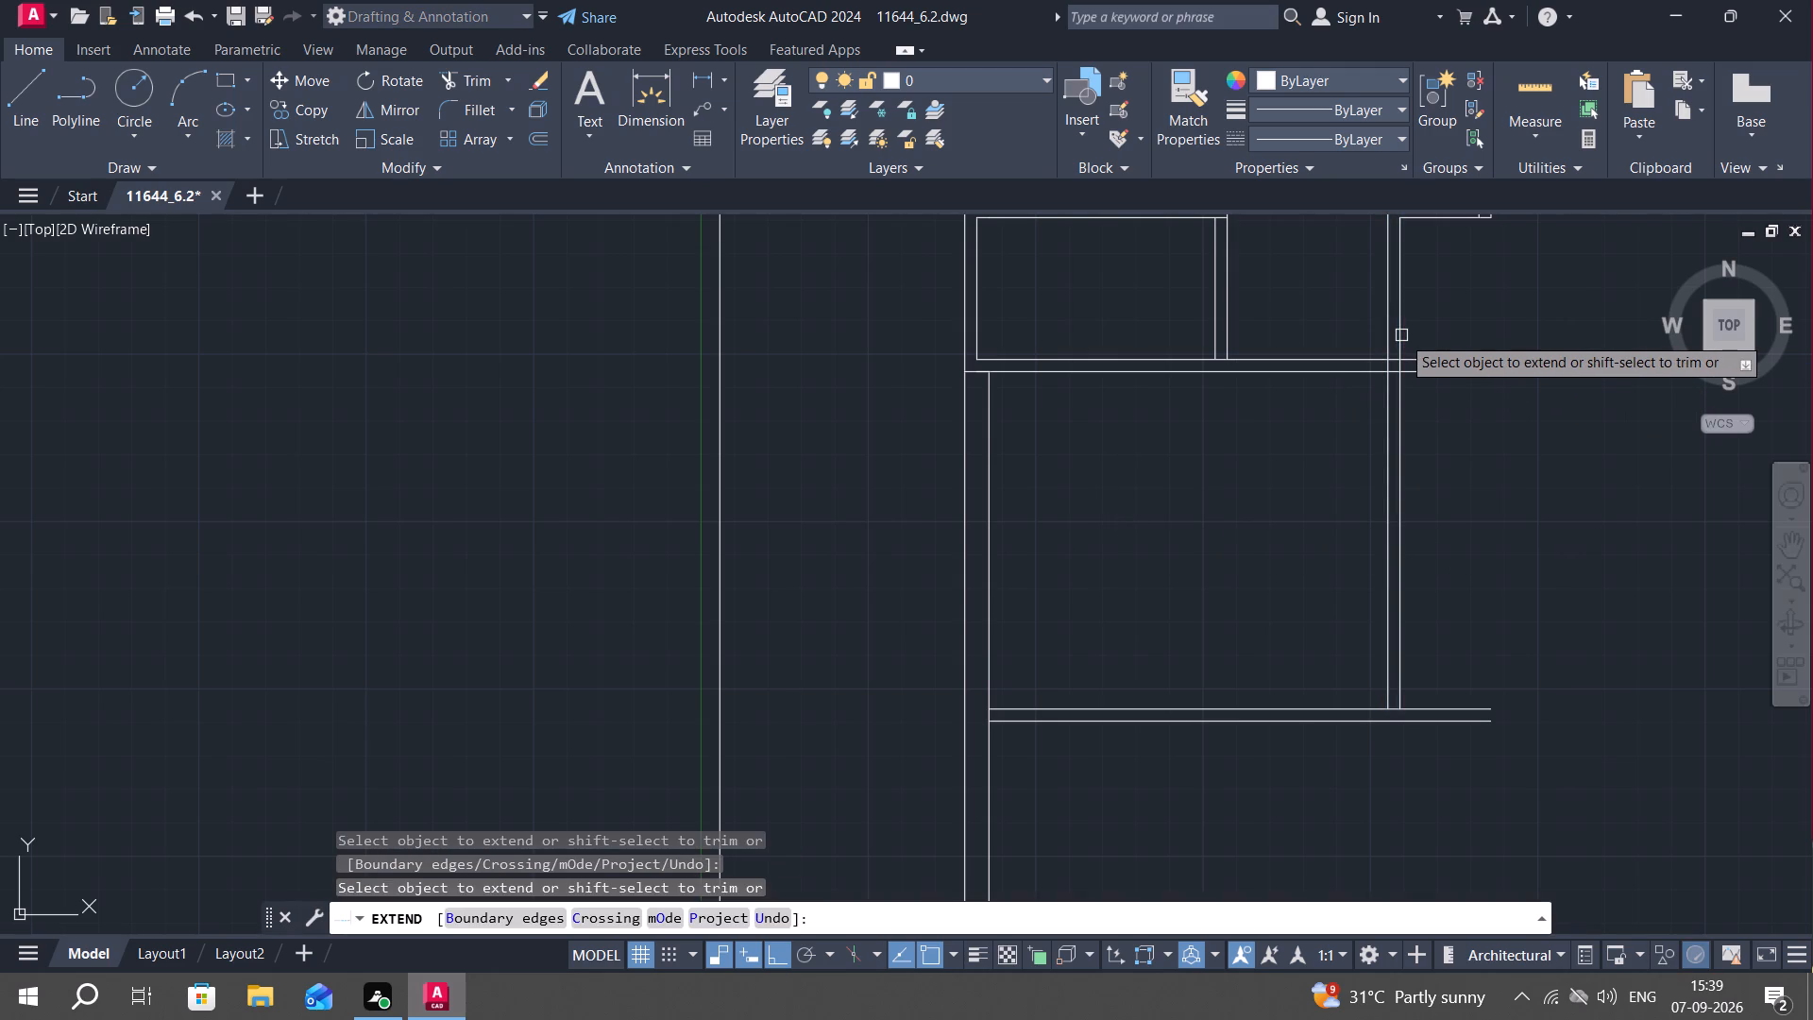
{"action": "left_click", "coordinate": [1385, 628]}
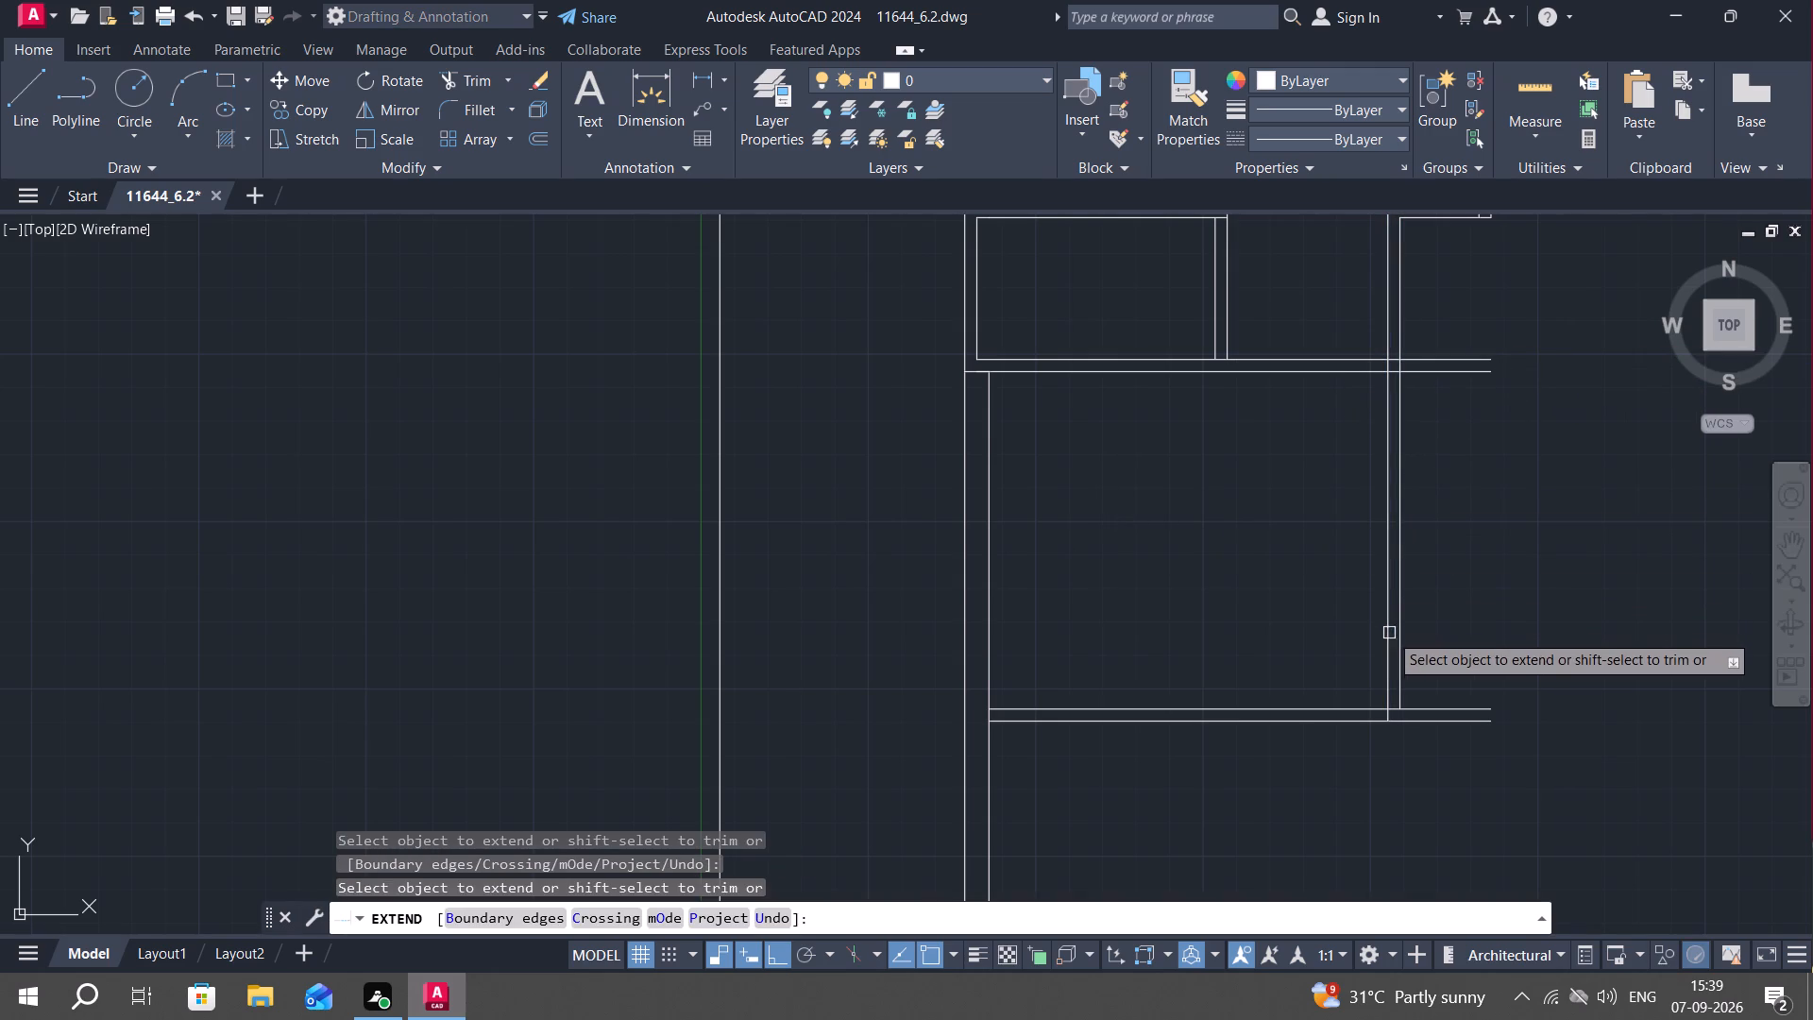
{"action": "left_click", "coordinate": [1403, 644]}
{"action": "key", "text": "Escape"}
Quick-measure the space below the new horizontal partition and the room above it.
{"action": "middle_click_drag", "start_coordinate": [1229, 654], "coordinate": [1238, 408]}
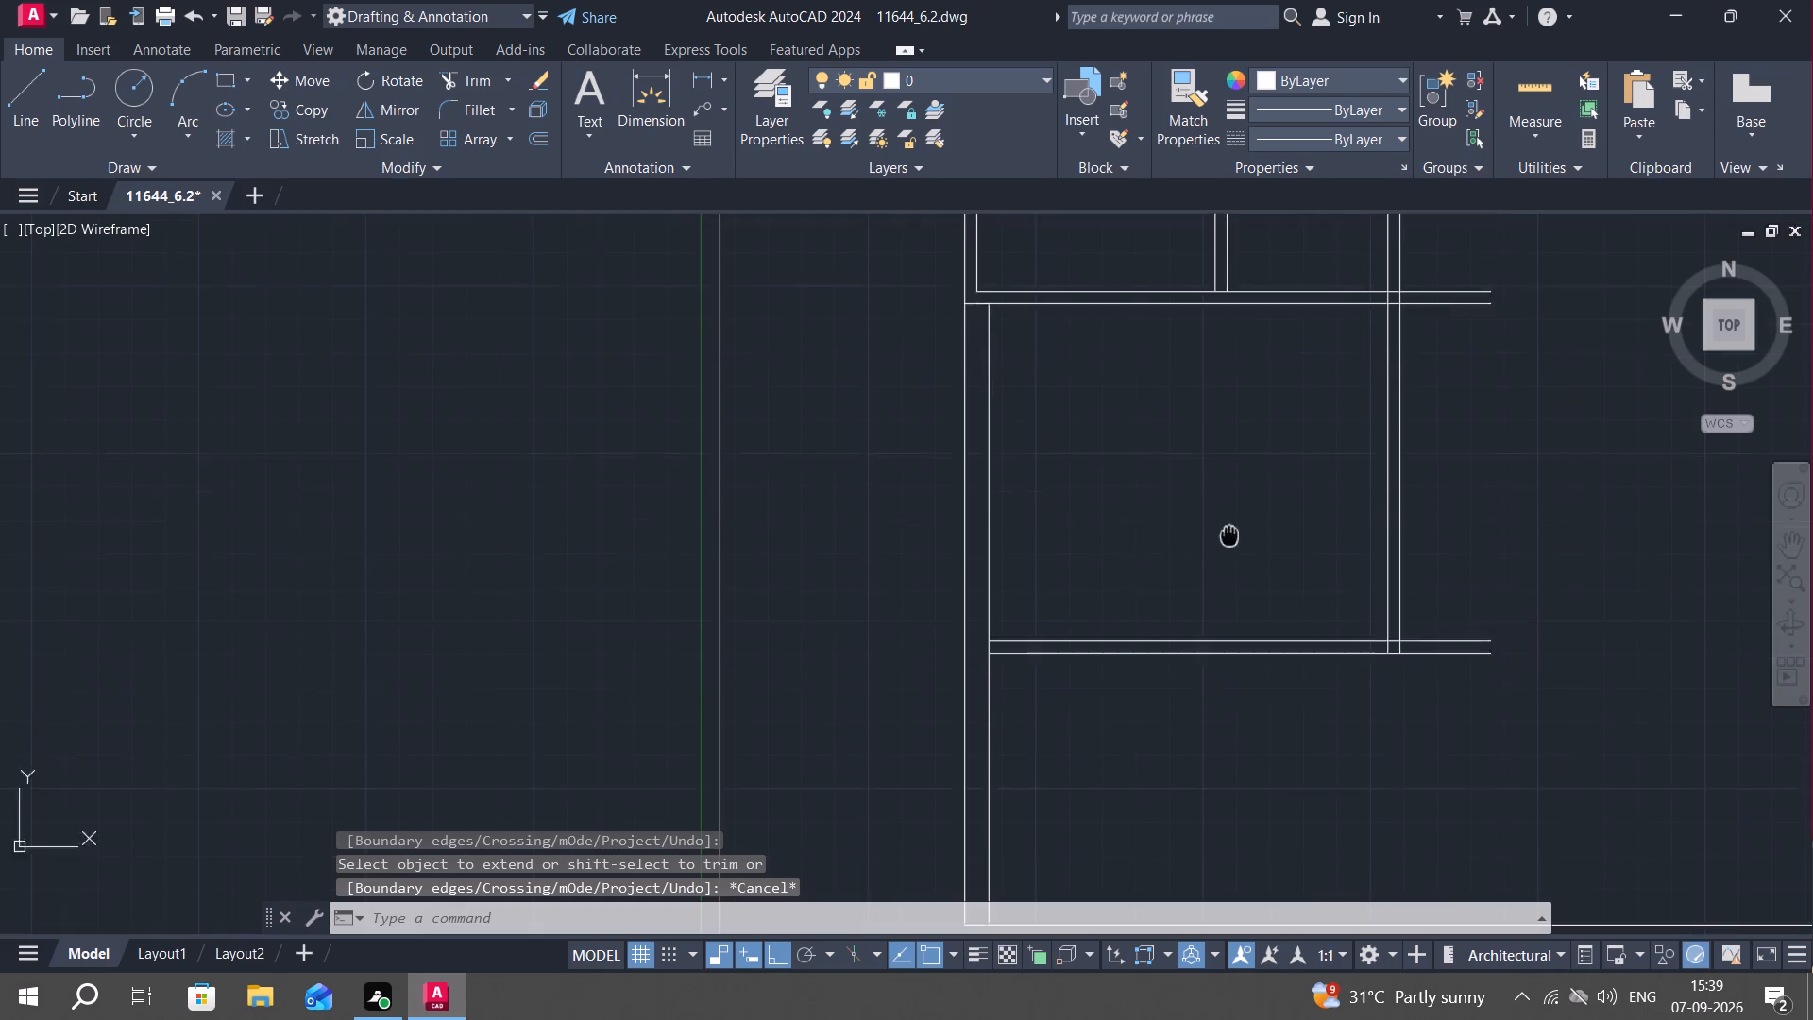
{"action": "middle_click_drag", "start_coordinate": [1238, 408], "coordinate": [1240, 389]}
{"action": "scroll", "coordinate": [1219, 458], "scroll_direction": "down", "scroll_amount": 1}
{"action": "left_click", "coordinate": [1534, 81]}
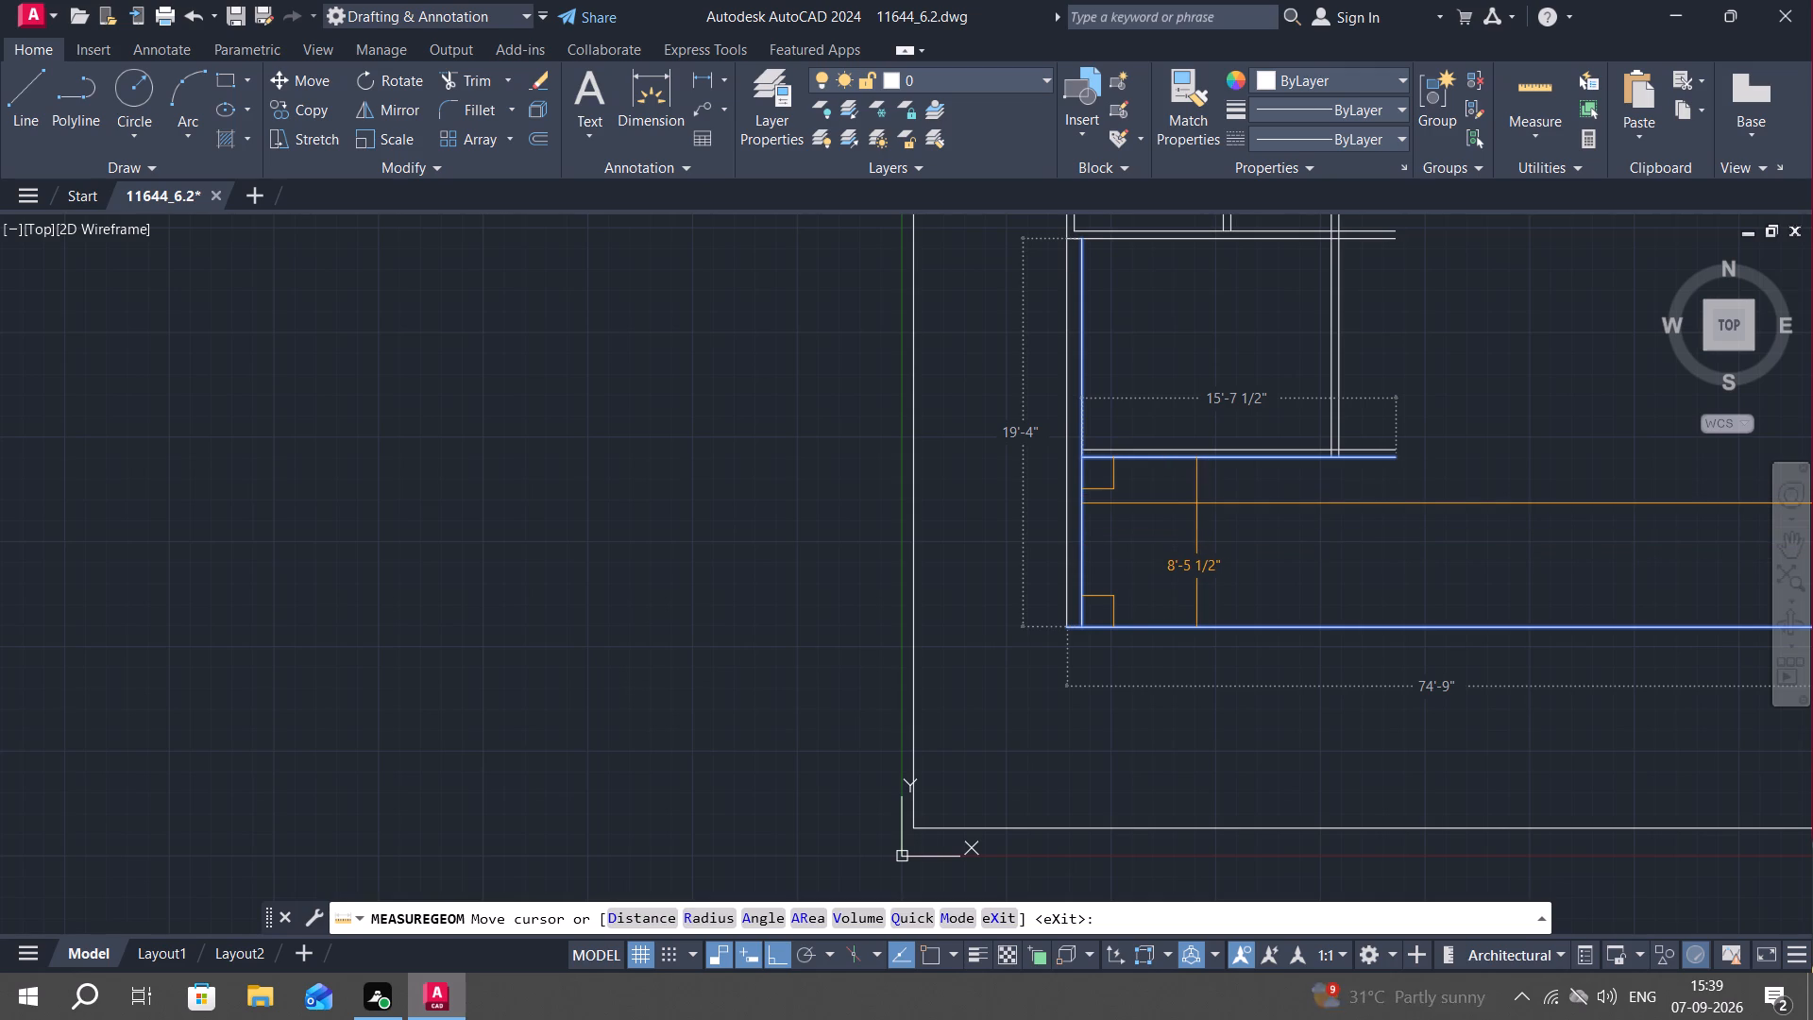
{"action": "middle_click_drag", "start_coordinate": [1204, 501], "coordinate": [1112, 656]}
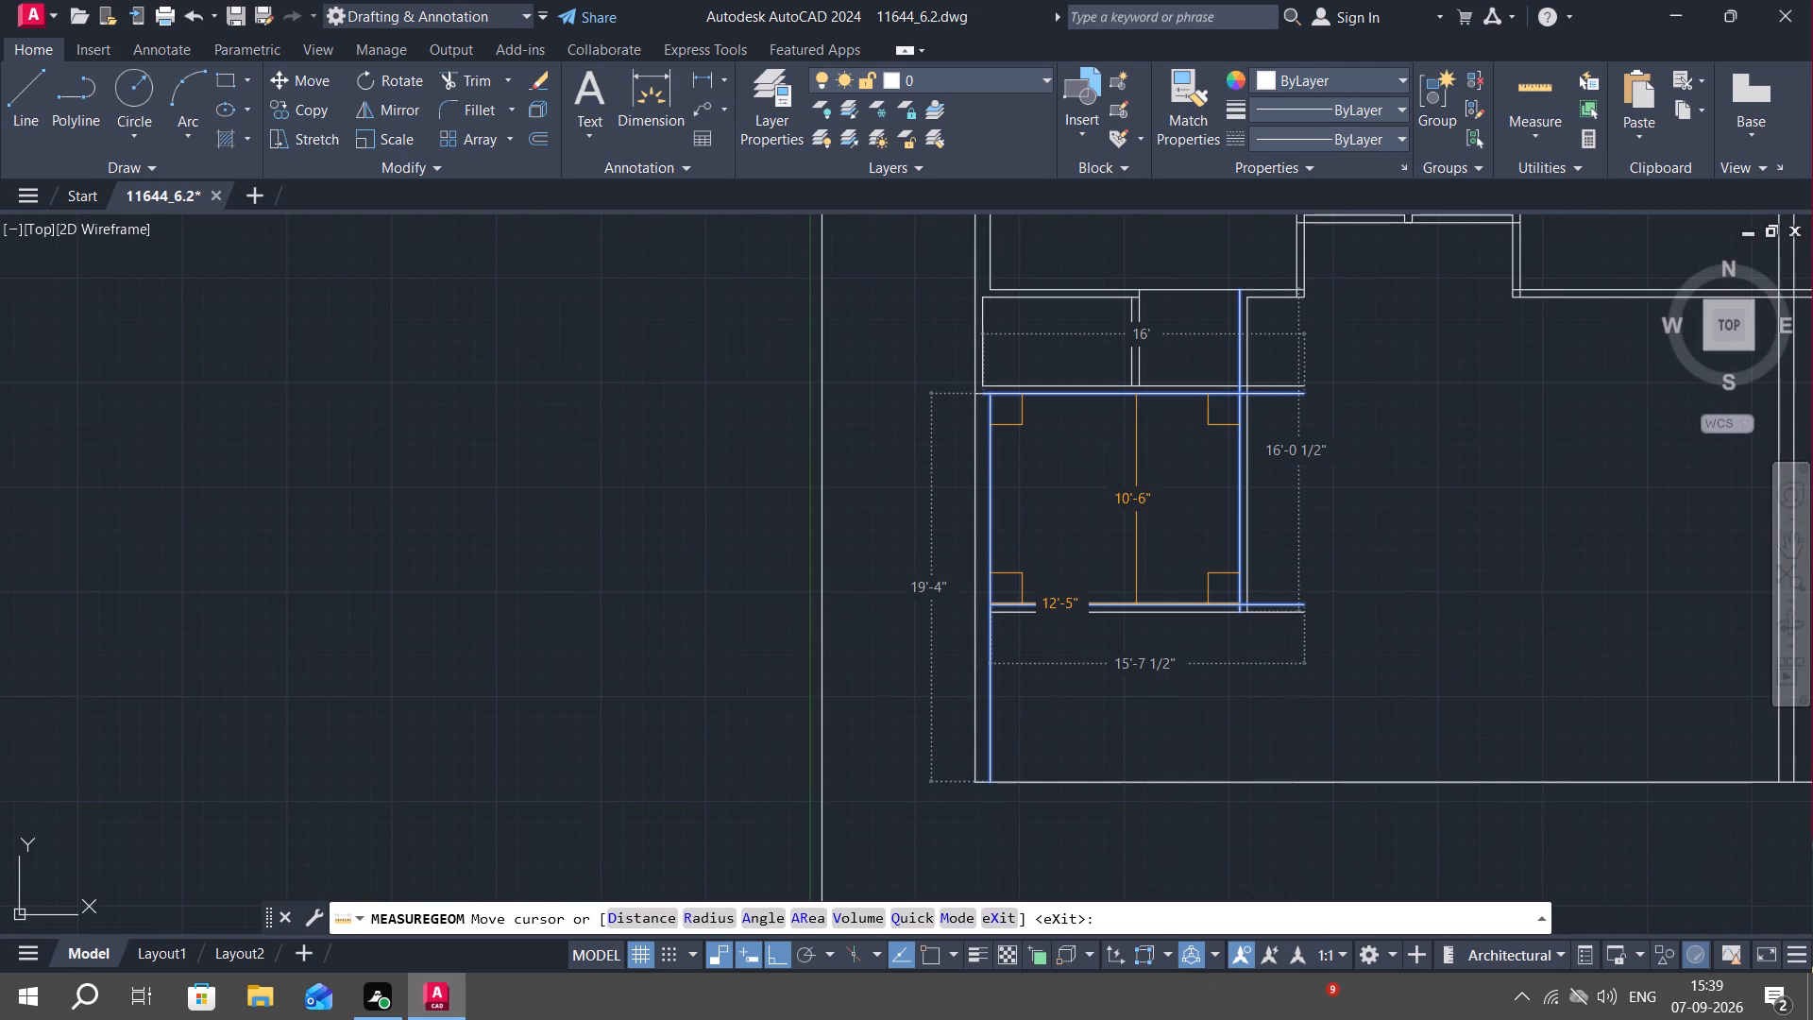
{"action": "key", "text": "Escape"}
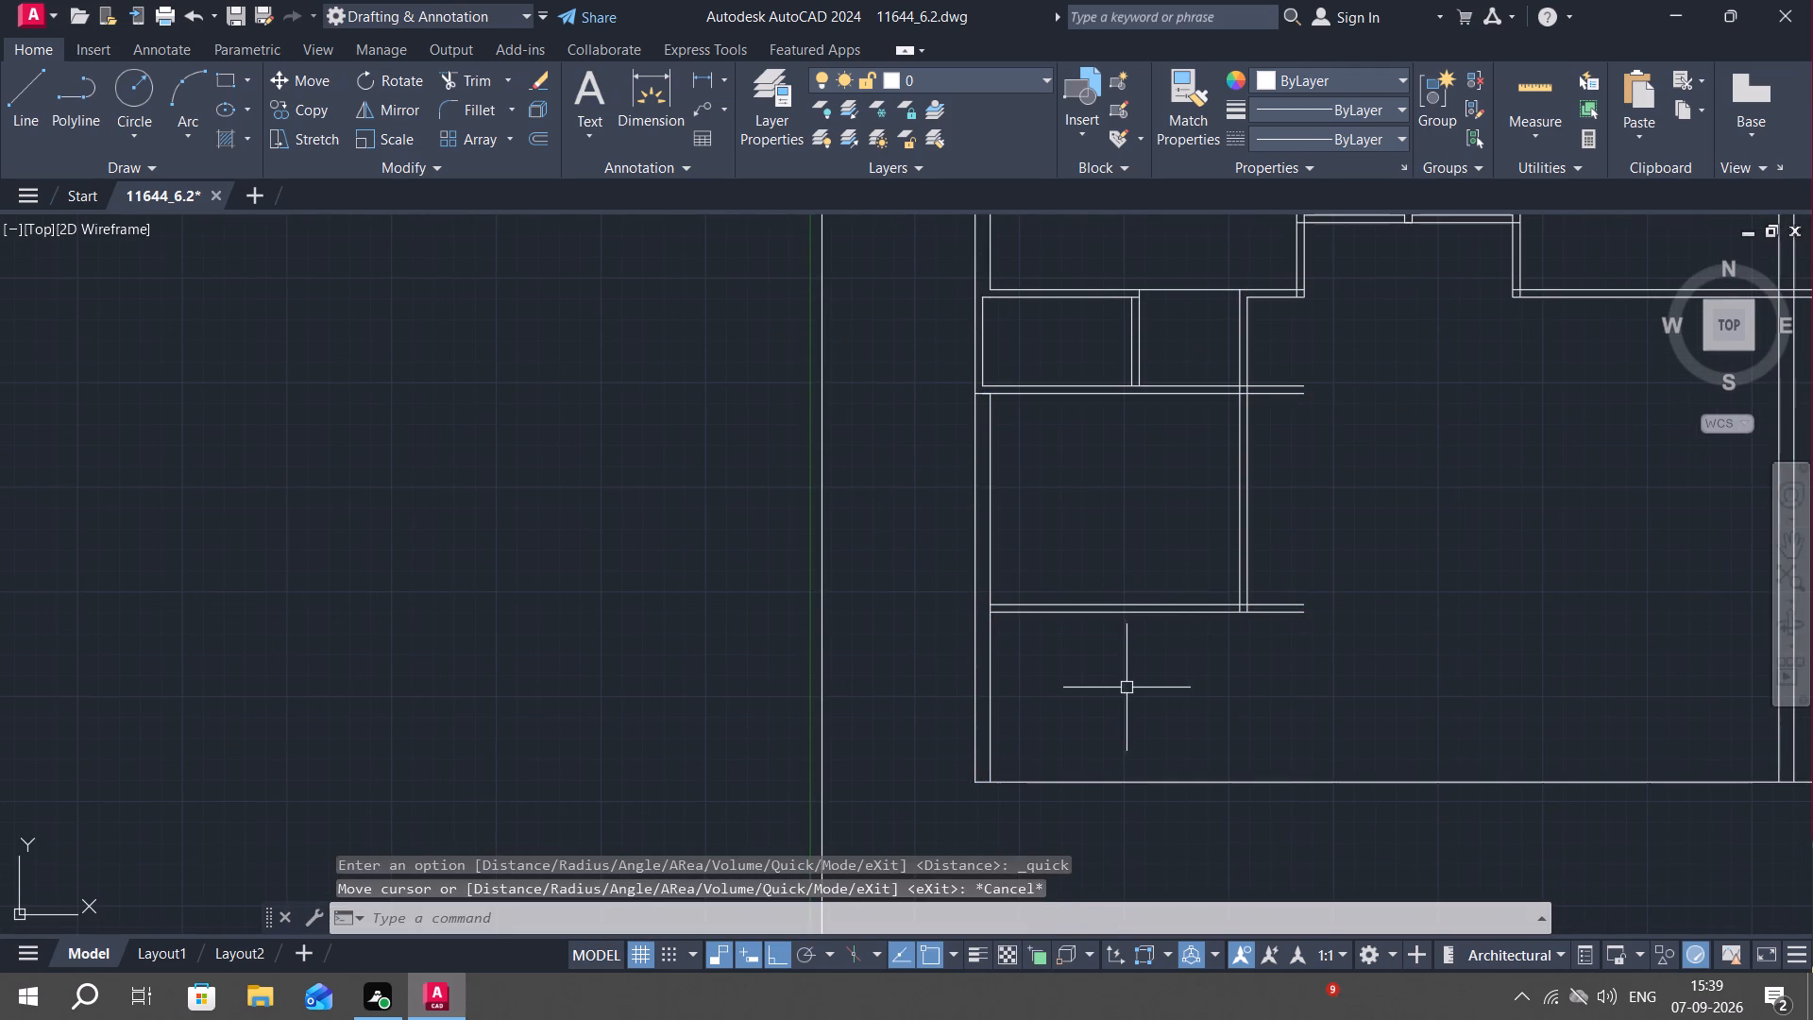
Offset the lower line of the bottom horizontal partition 8'4.5" downward, toward the bottom wall line.
{"action": "middle_click_drag", "start_coordinate": [1119, 698], "coordinate": [1119, 672]}
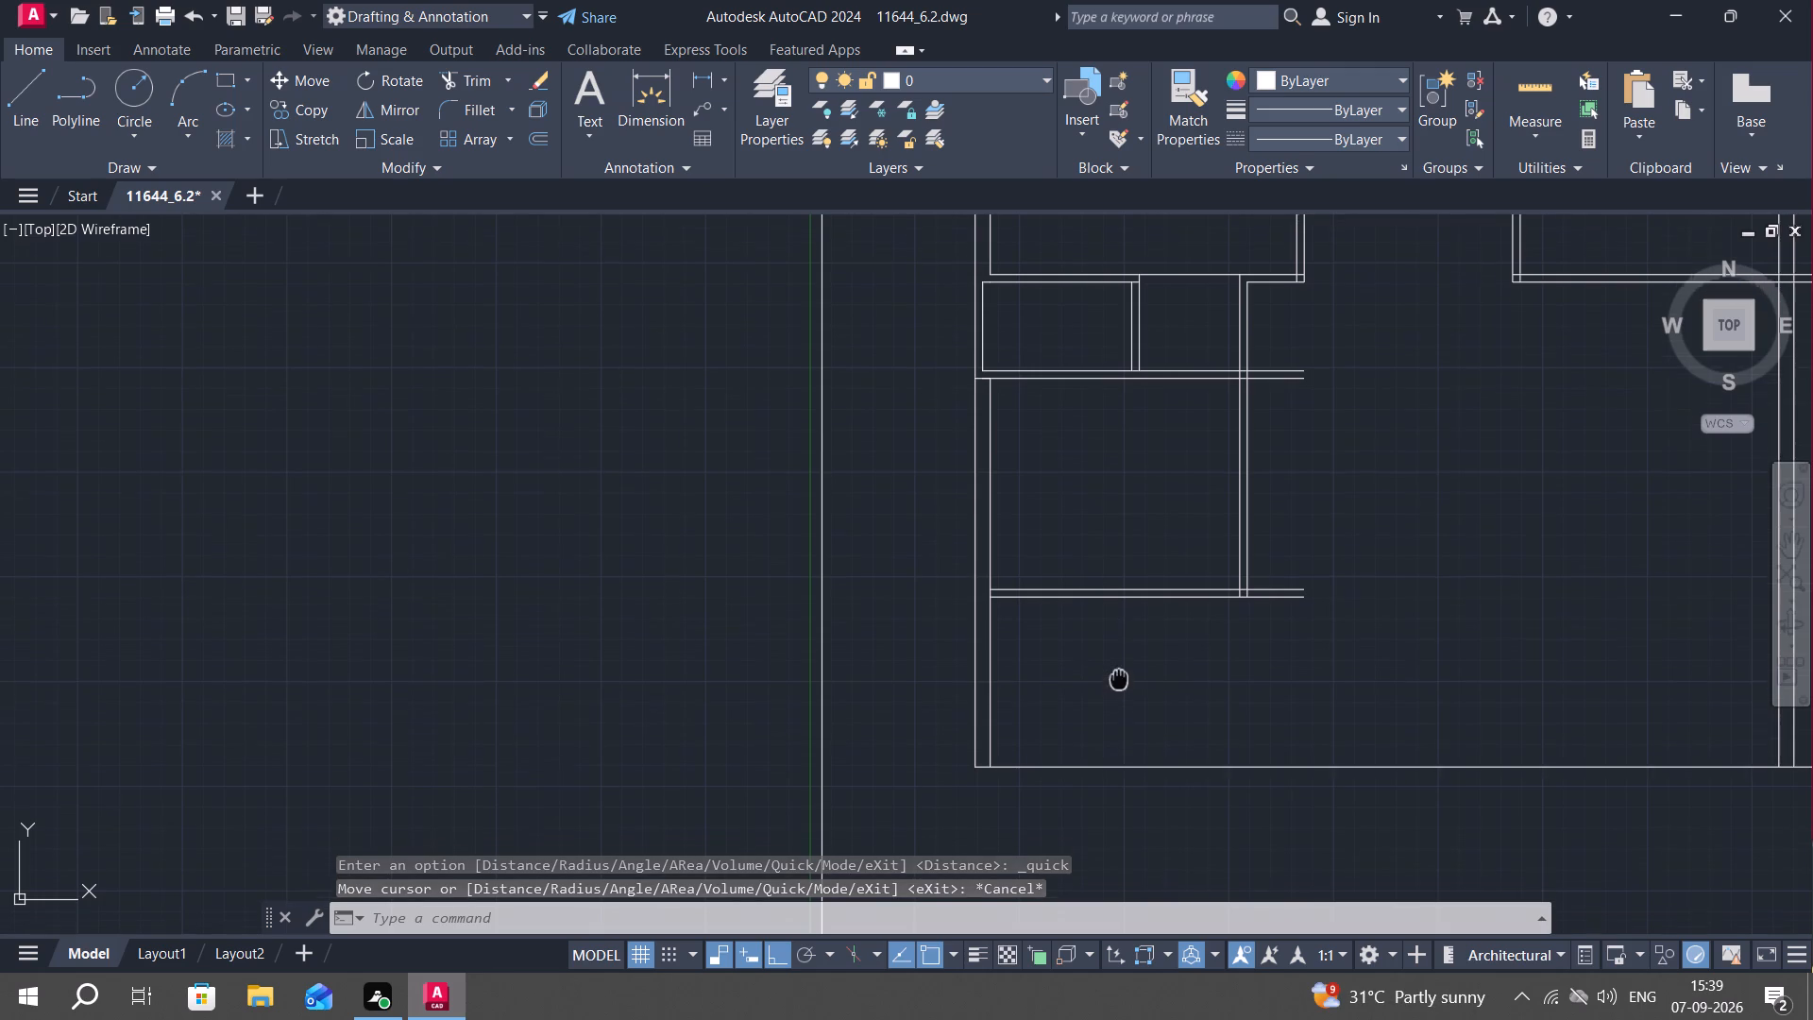
{"action": "middle_click_drag", "start_coordinate": [1119, 672], "coordinate": [1119, 671]}
{"action": "key", "text": "o"}
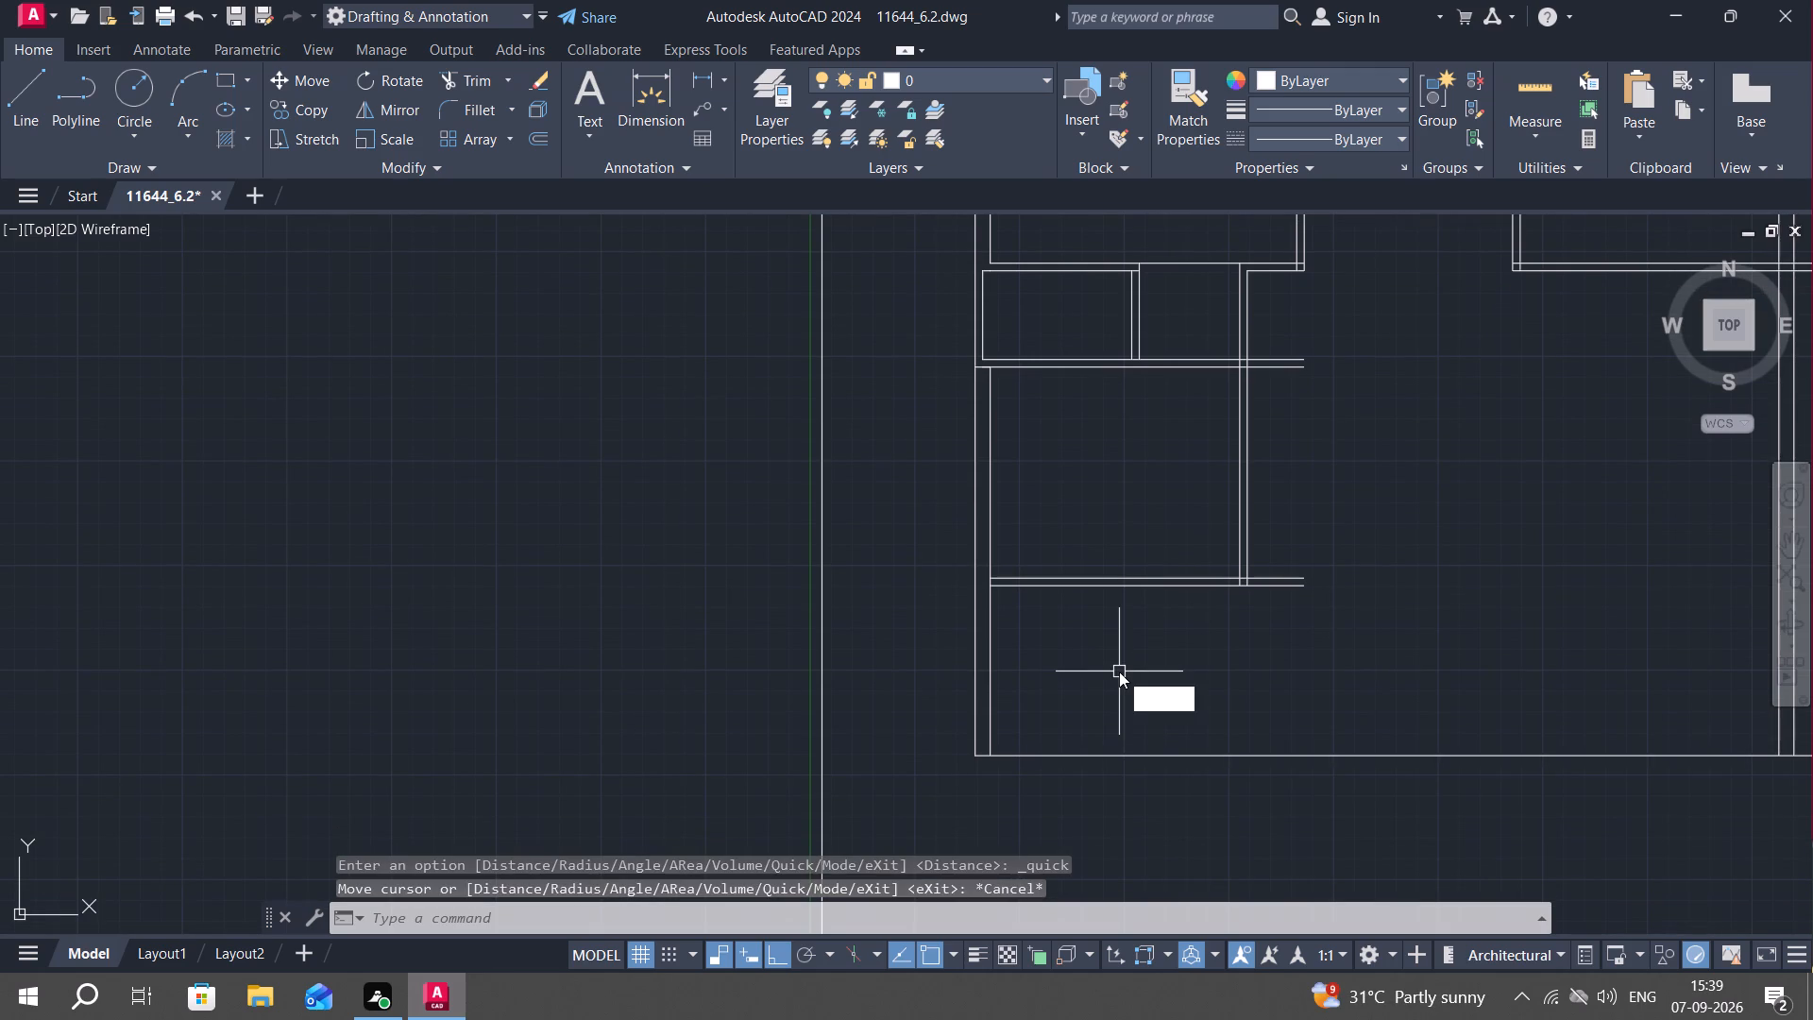
{"action": "key", "text": "space"}
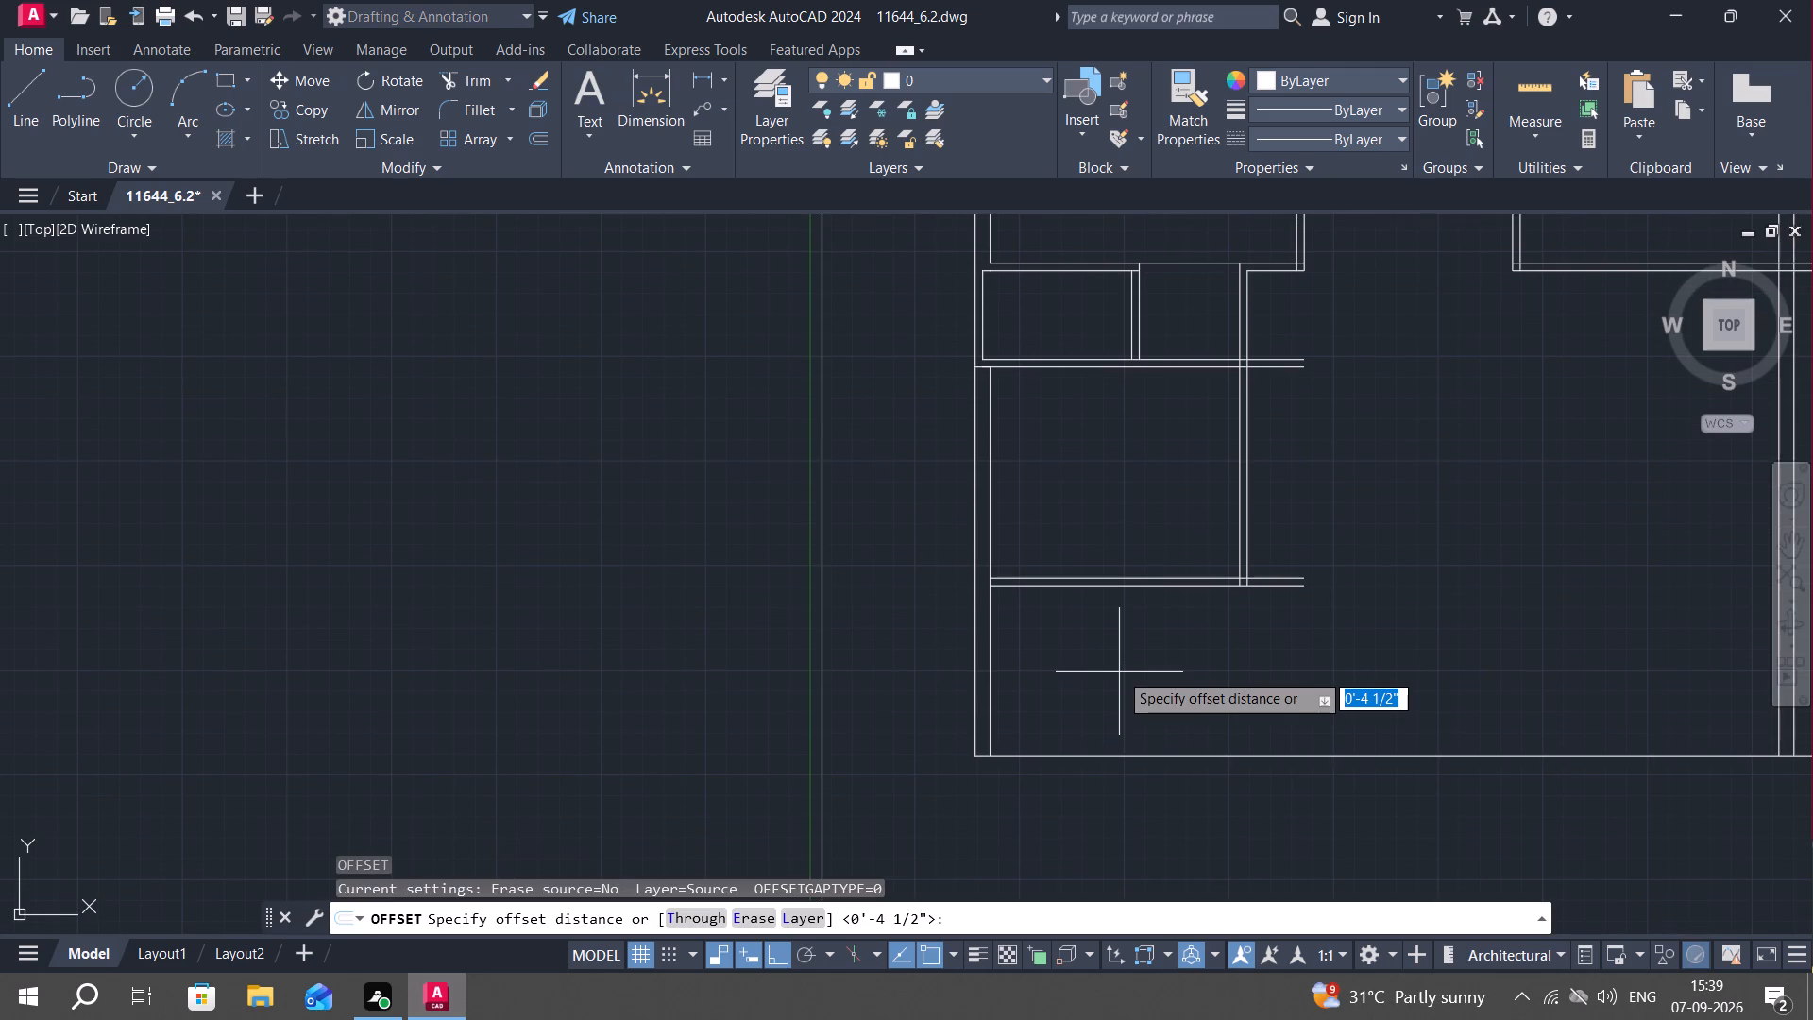
{"action": "middle_click_drag", "start_coordinate": [1111, 680], "coordinate": [1088, 661]}
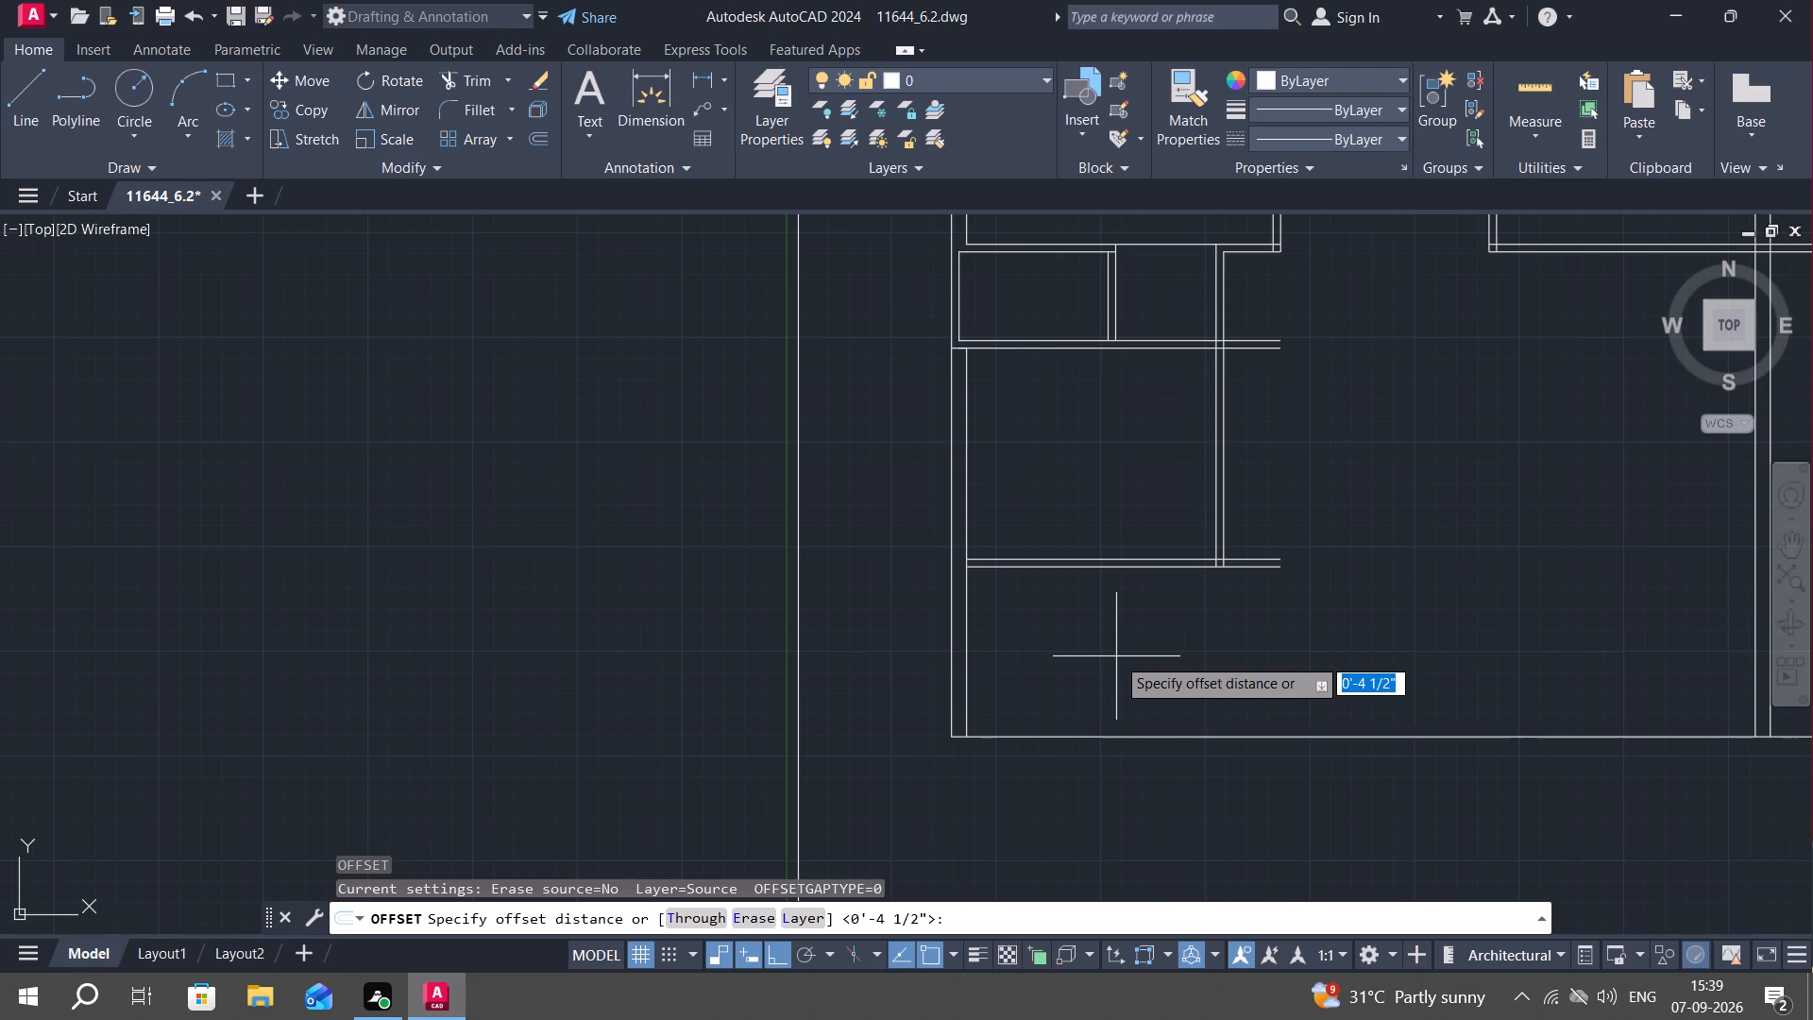
{"action": "key", "text": "8"}
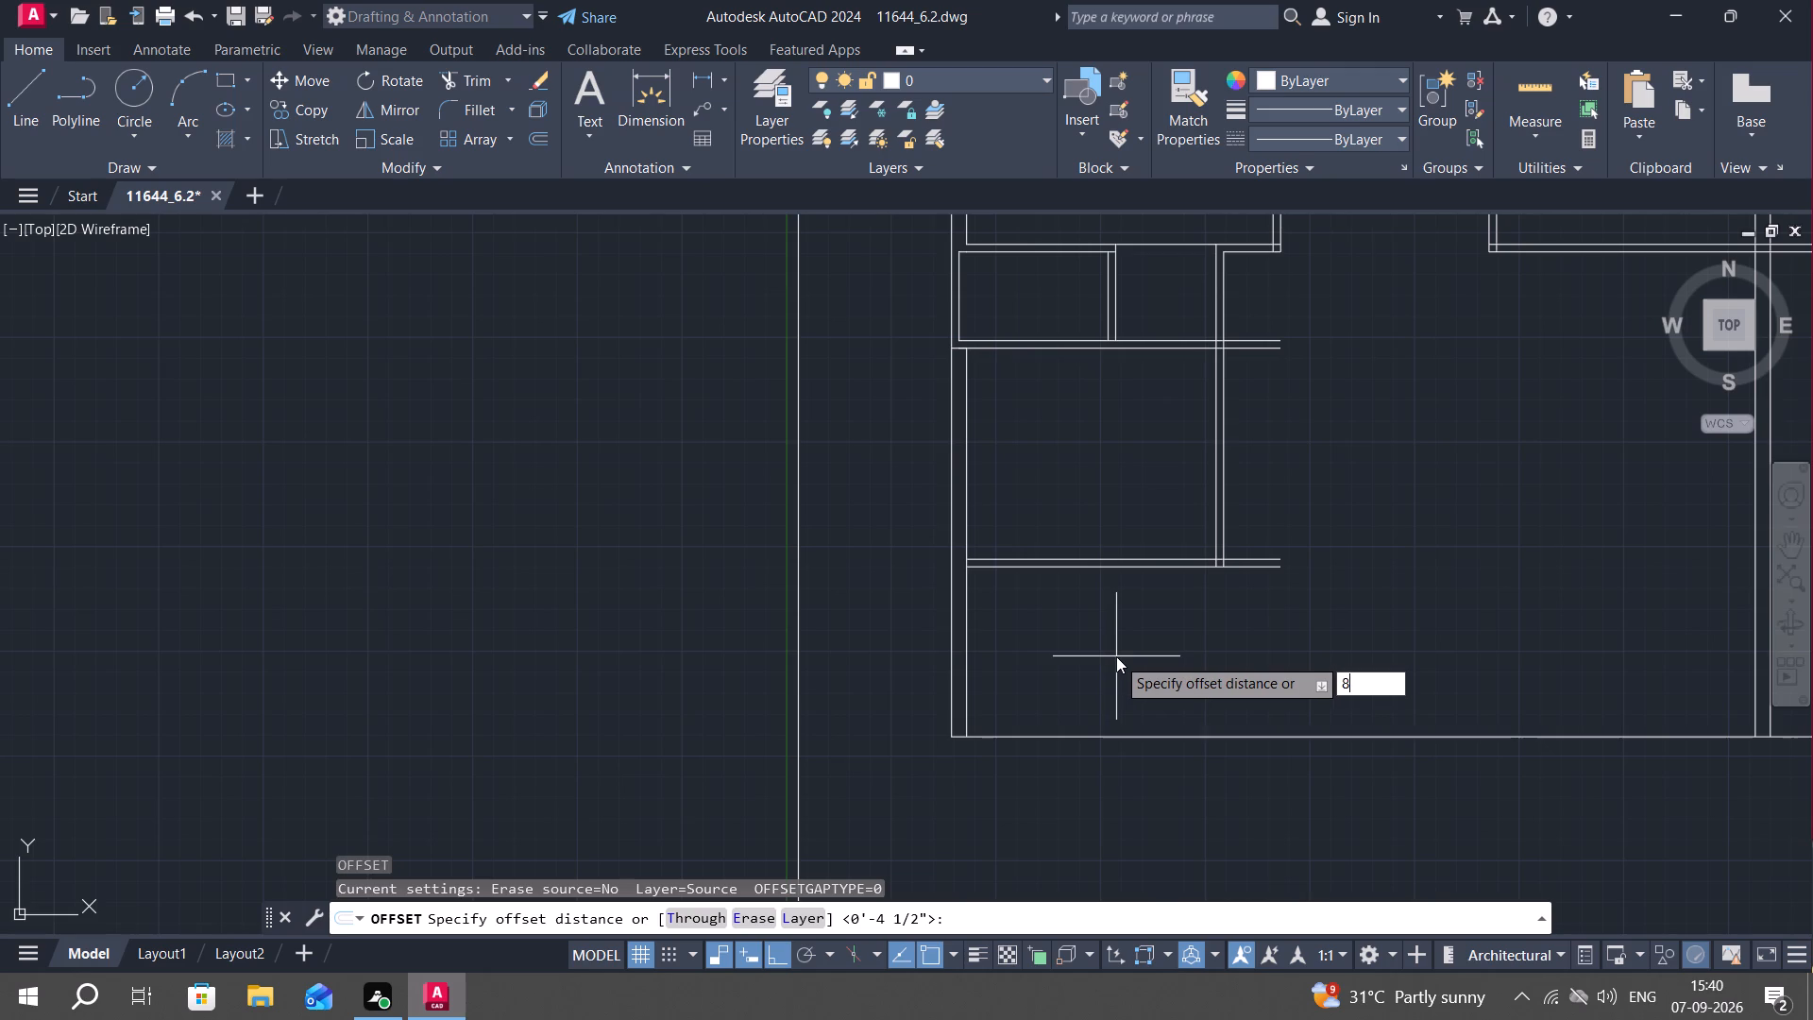
{"action": "key", "text": "apostrophe"}
{"action": "type", "text": "4."}
{"action": "key", "text": "5"}
{"action": "key", "text": "shift+quotedbl"}
{"action": "key", "text": "Return"}
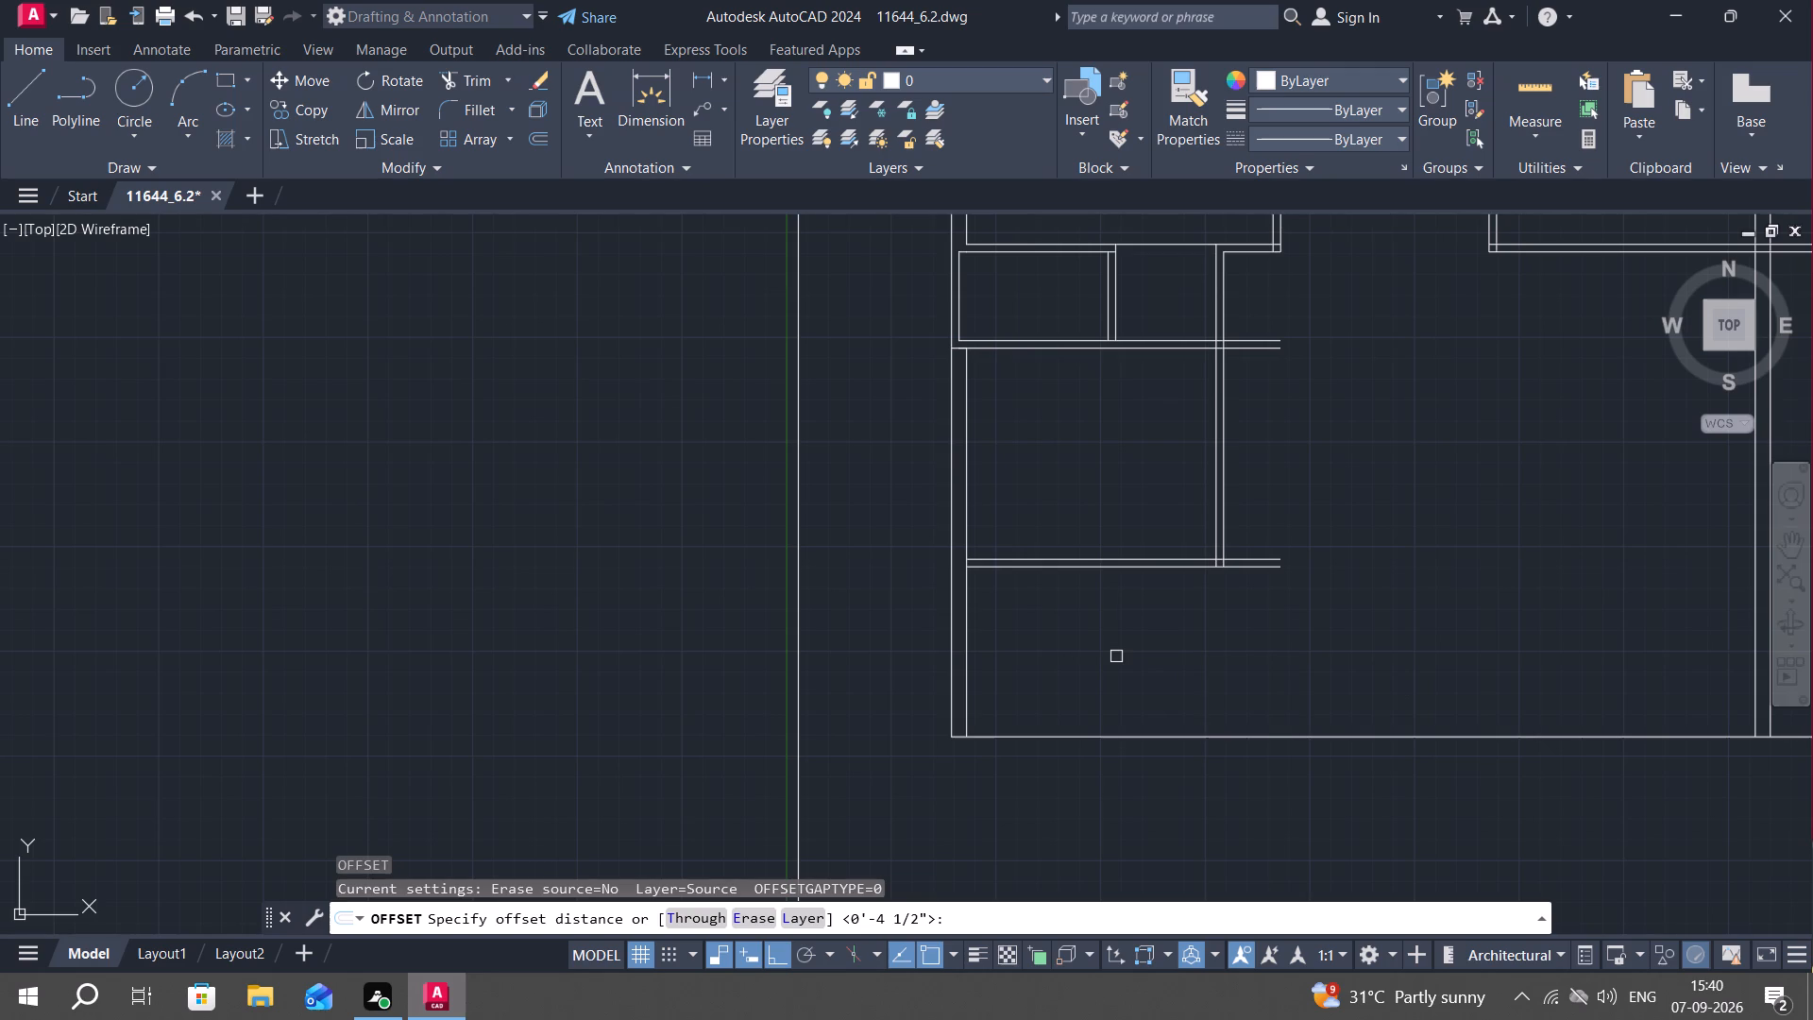
{"action": "left_click", "coordinate": [1022, 565]}
{"action": "left_click", "coordinate": [1021, 676]}
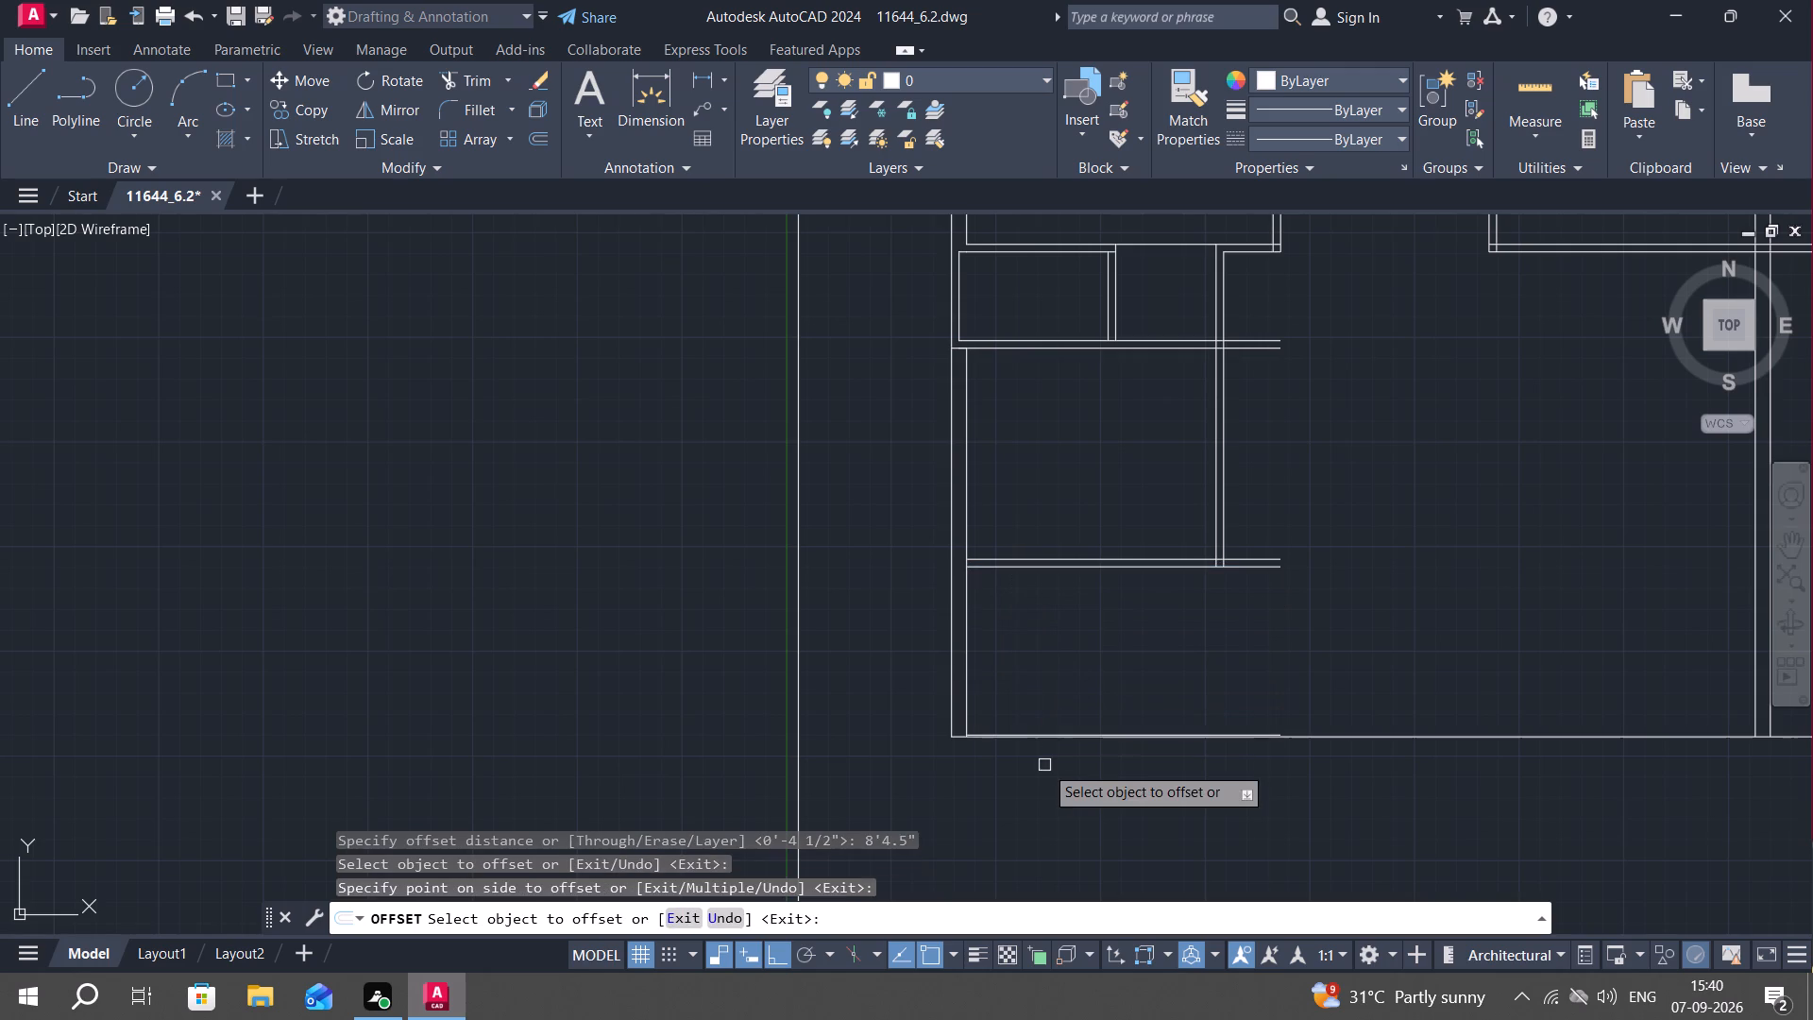
{"action": "scroll", "coordinate": [1035, 737], "scroll_direction": "up", "scroll_amount": 1}
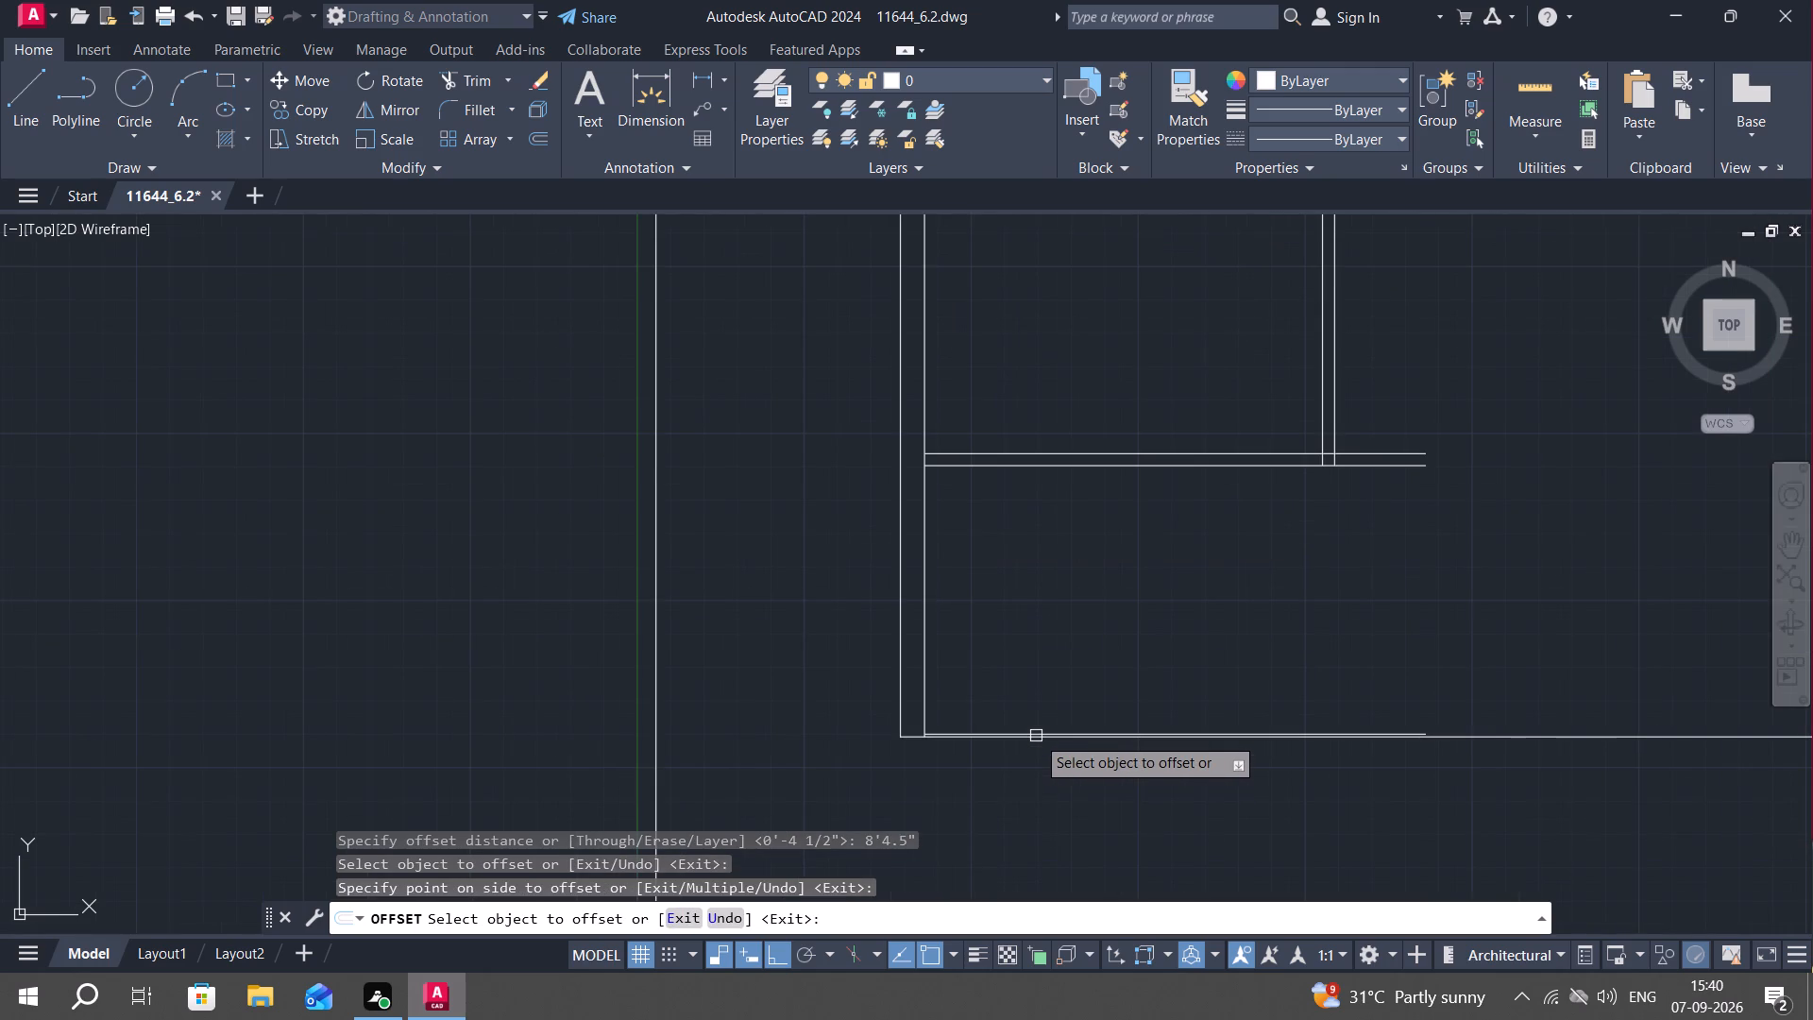
{"action": "scroll", "coordinate": [1034, 733], "scroll_direction": "up", "scroll_amount": 2}
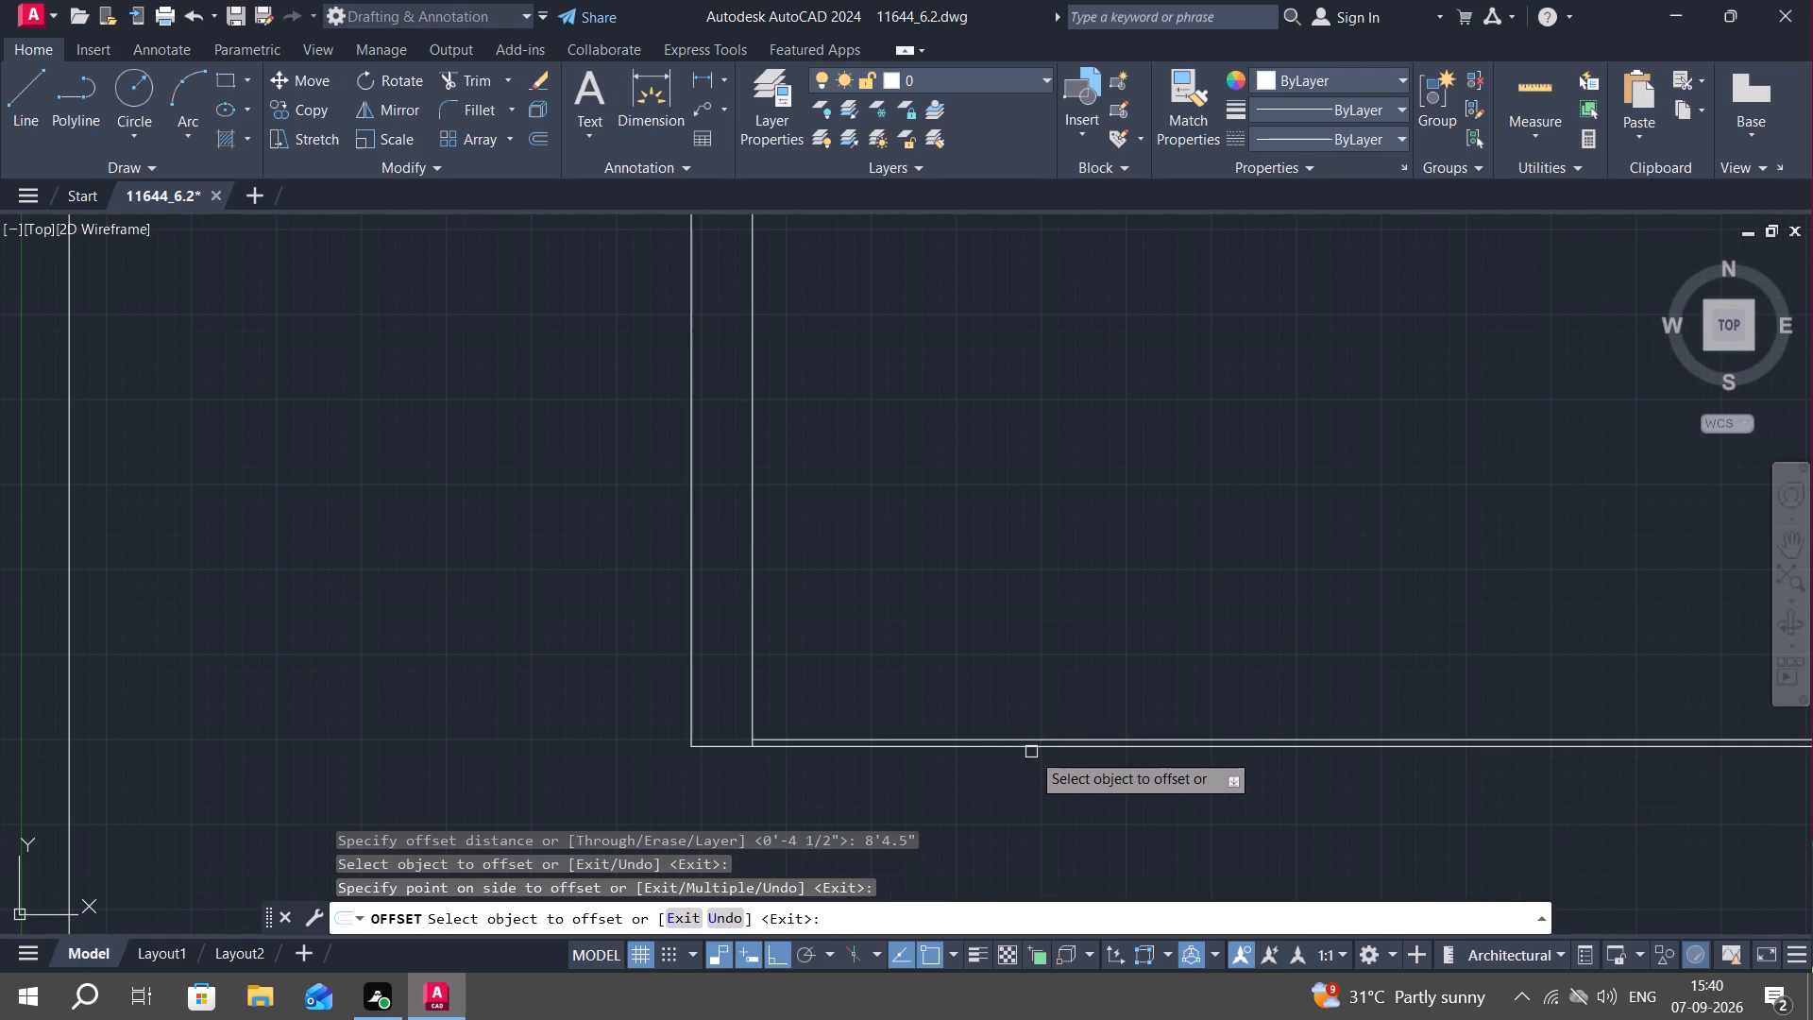
{"action": "key", "text": "Escape"}
{"action": "scroll", "coordinate": [1019, 694], "scroll_direction": "down", "scroll_amount": 1}
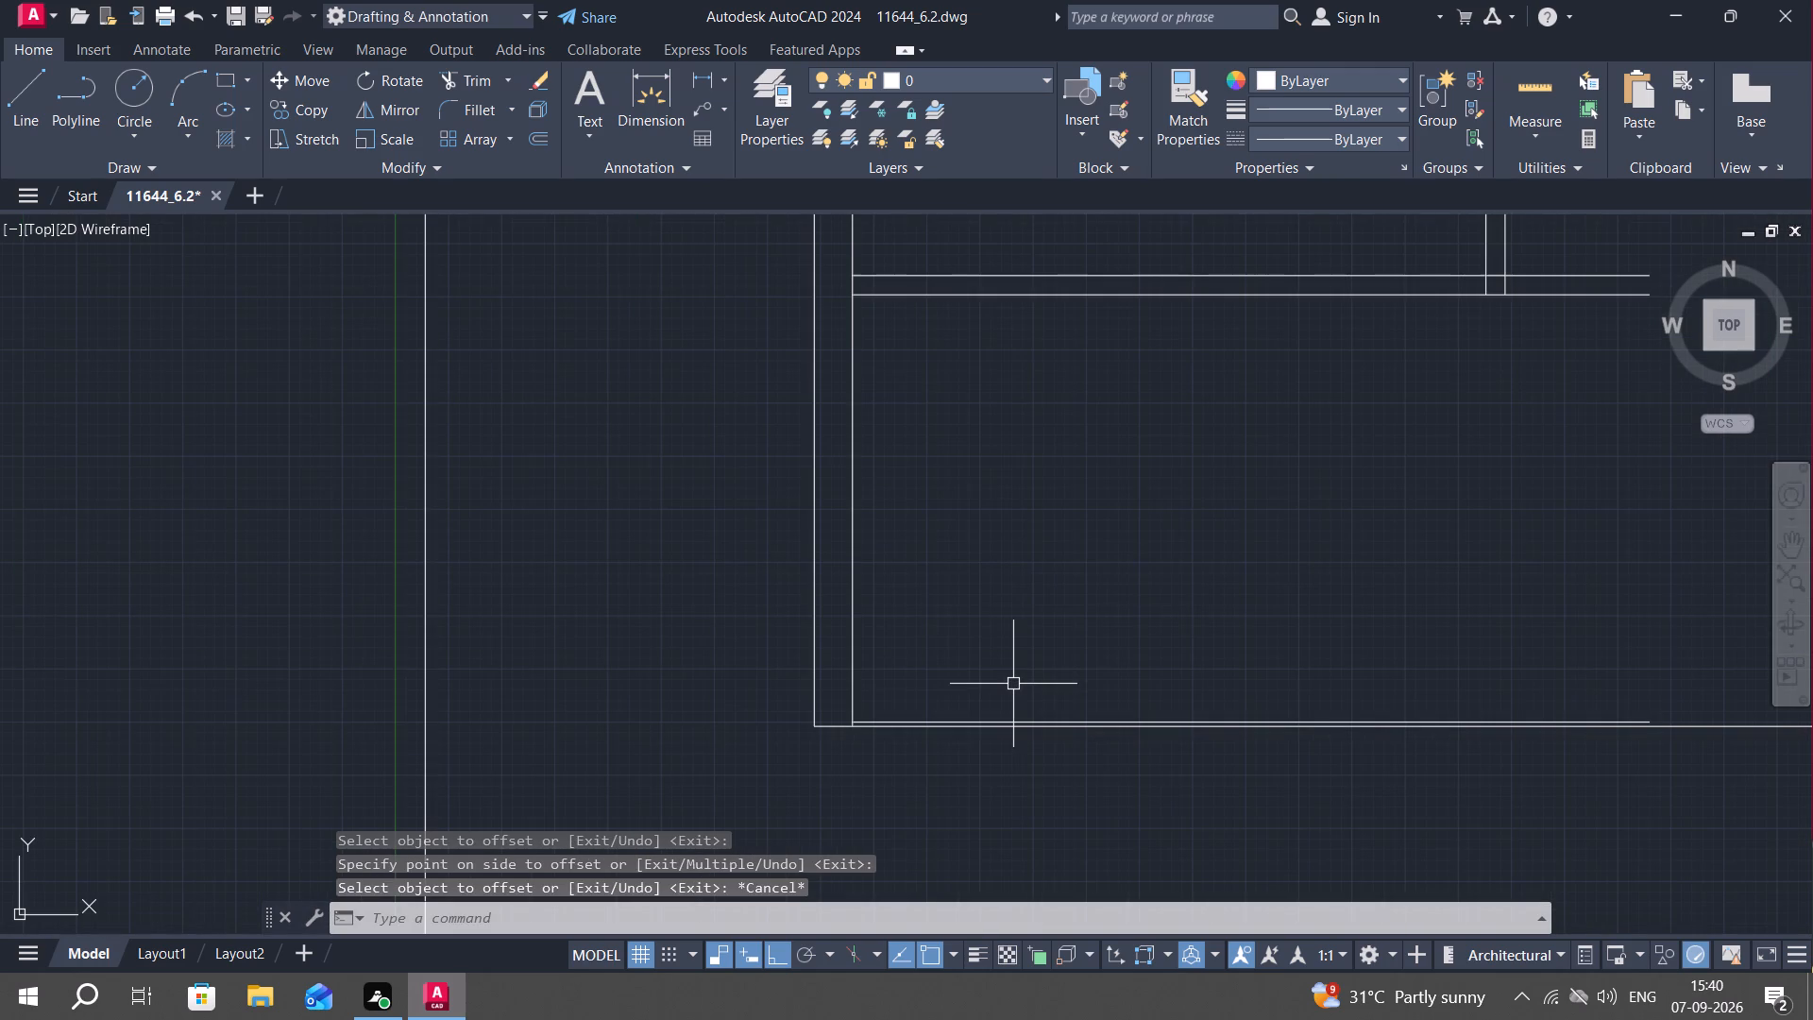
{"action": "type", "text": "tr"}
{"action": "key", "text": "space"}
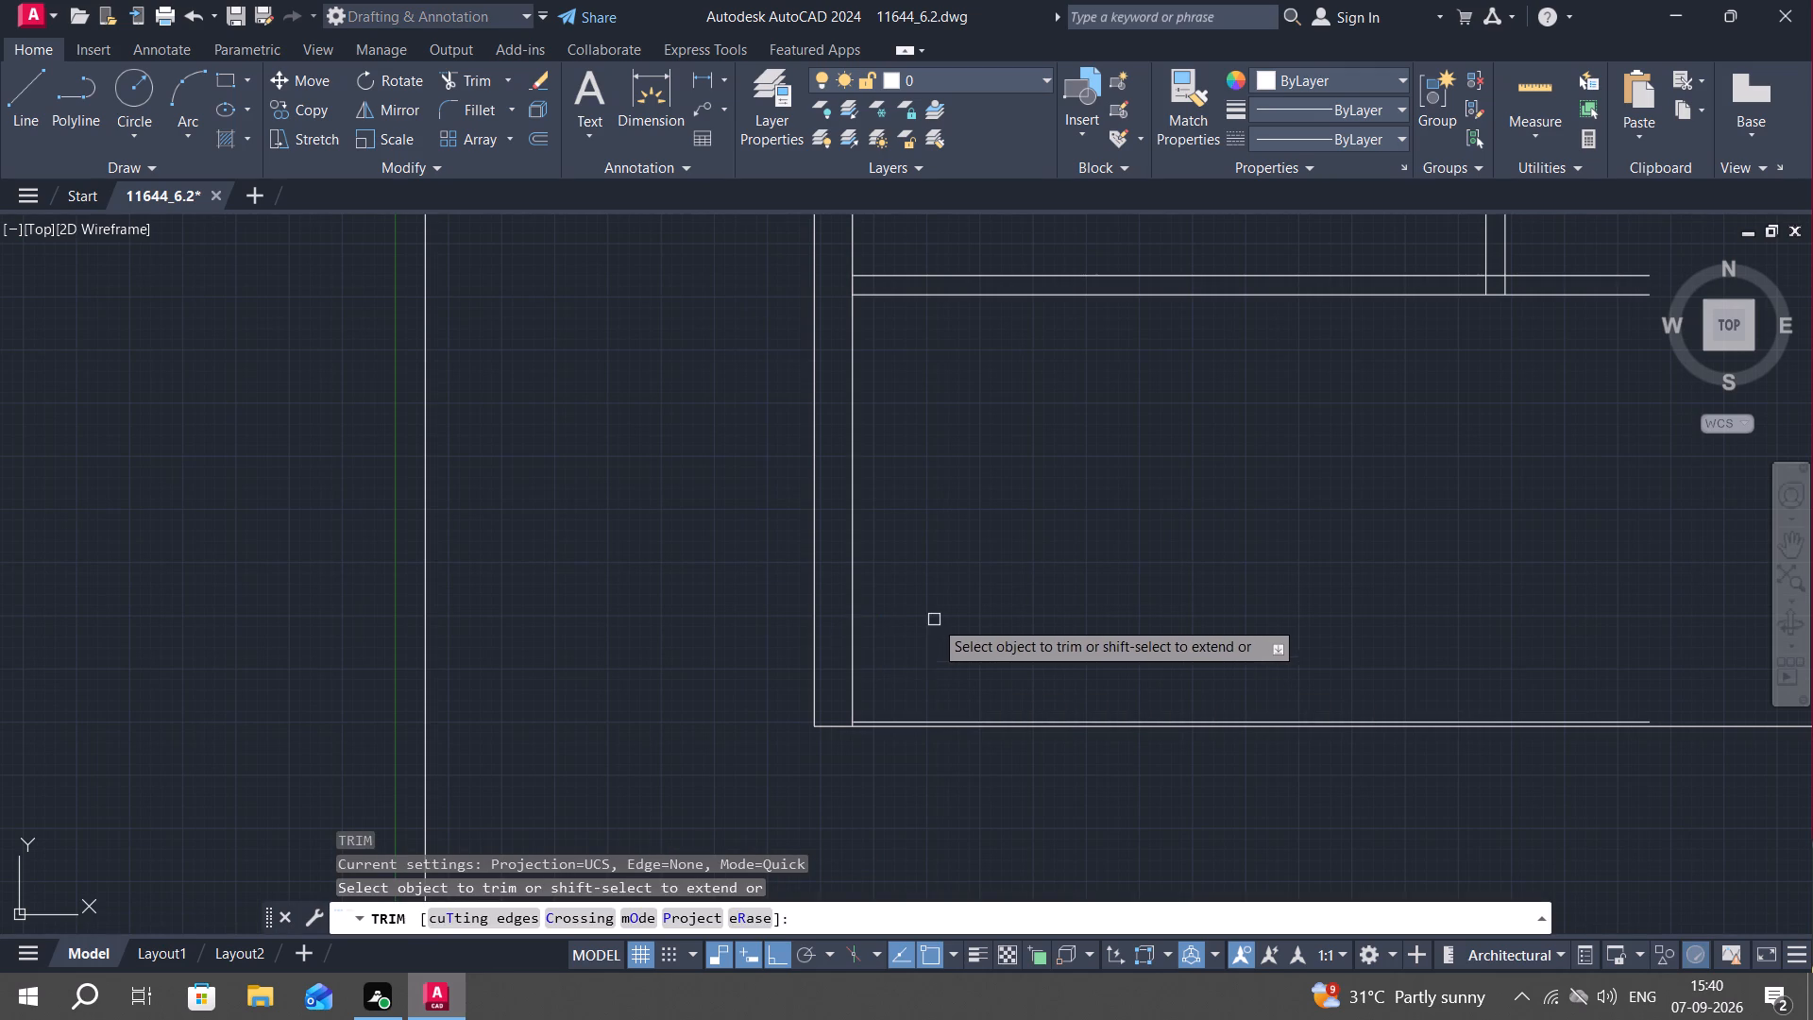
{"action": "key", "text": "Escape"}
Extend the lower line of the bottom horizontal partition across the left wall to its outer line.
{"action": "type", "text": "ex"}
{"action": "key", "text": "space"}
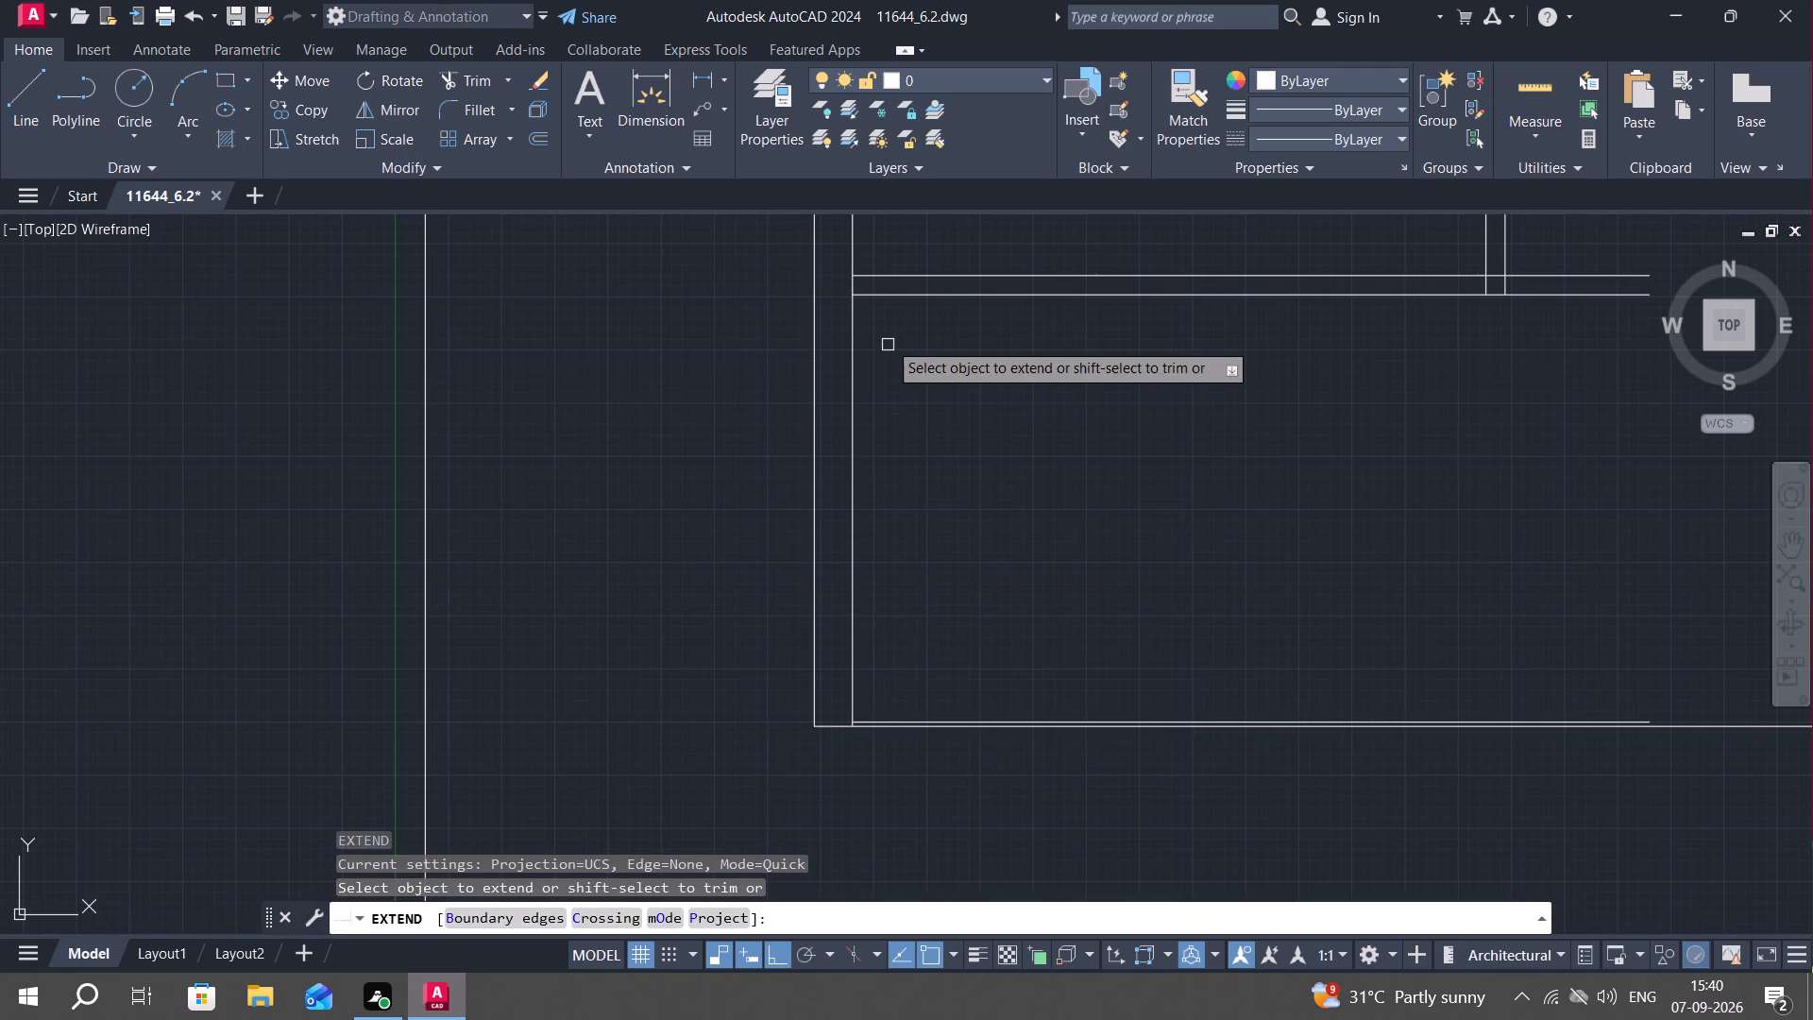
{"action": "left_click", "coordinate": [887, 297]}
Save the drawing.
{"action": "key", "text": "ctrl+s"}
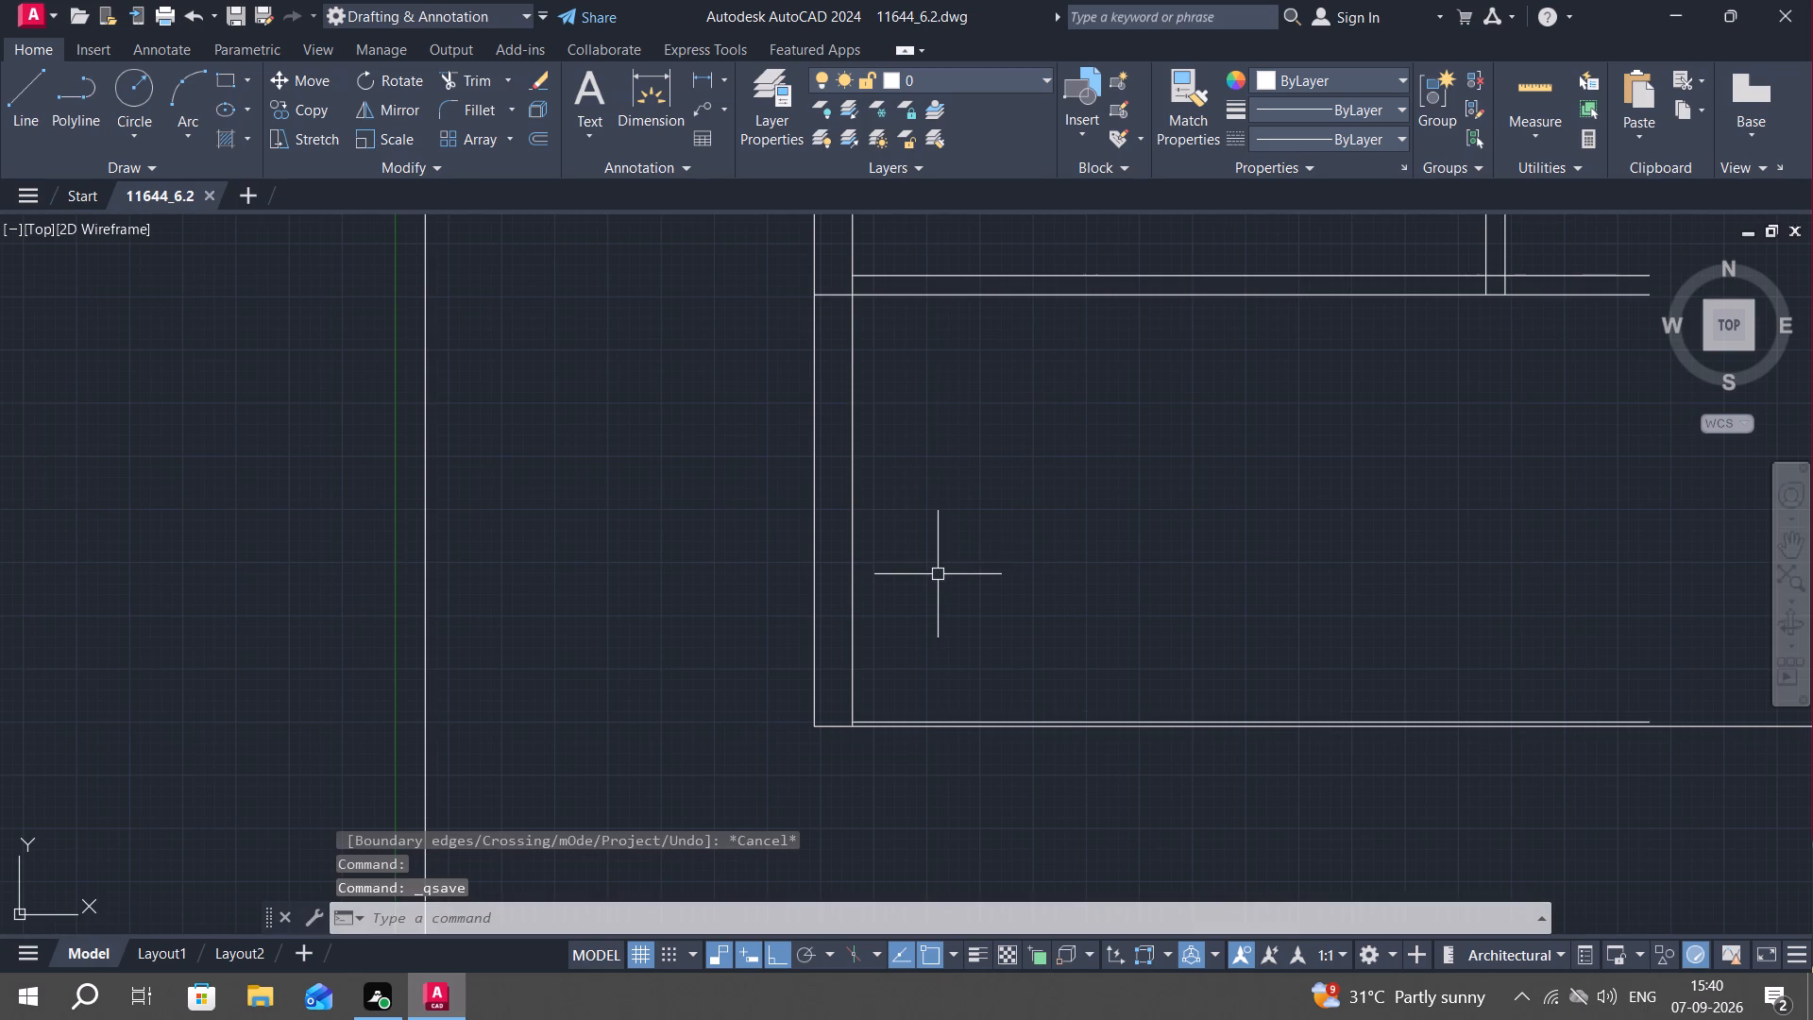
{"action": "key", "text": "Escape"}
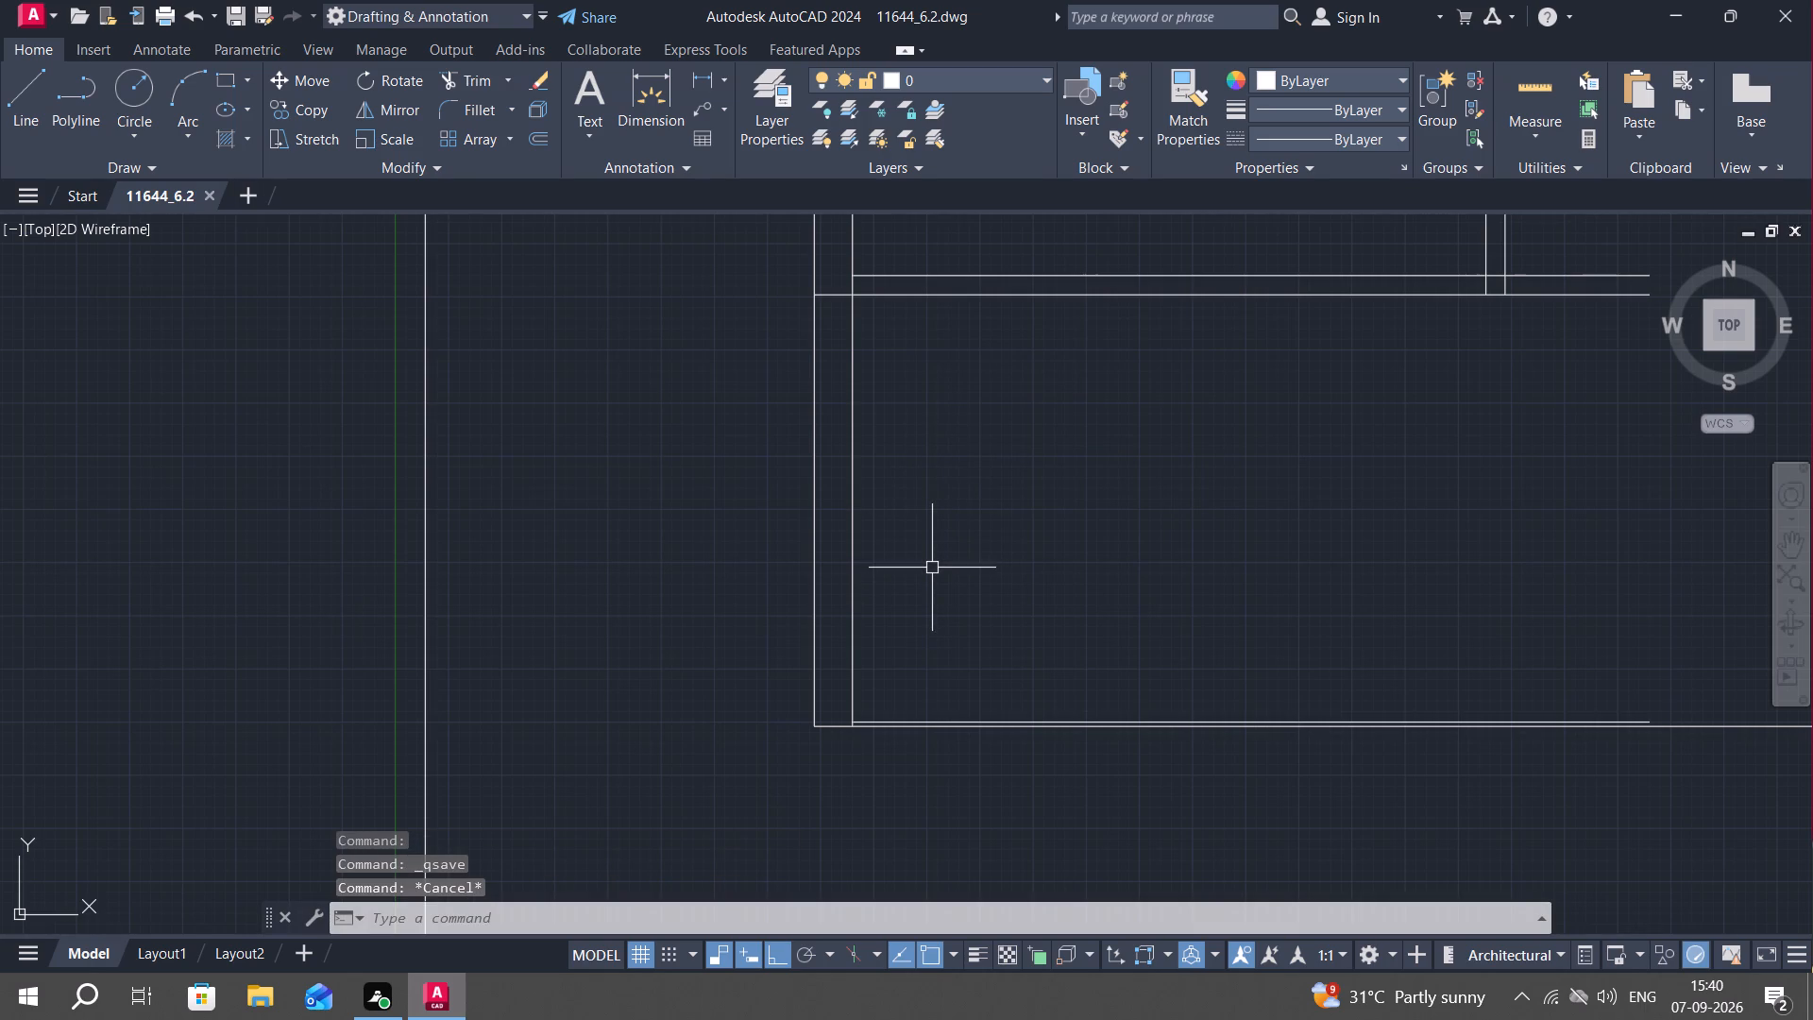
Quick-measure the gap between the new offset line and the bottom outer line near the lower-left corner.
{"action": "scroll", "coordinate": [941, 716], "scroll_direction": "up", "scroll_amount": 2}
{"action": "left_click", "coordinate": [1533, 103]}
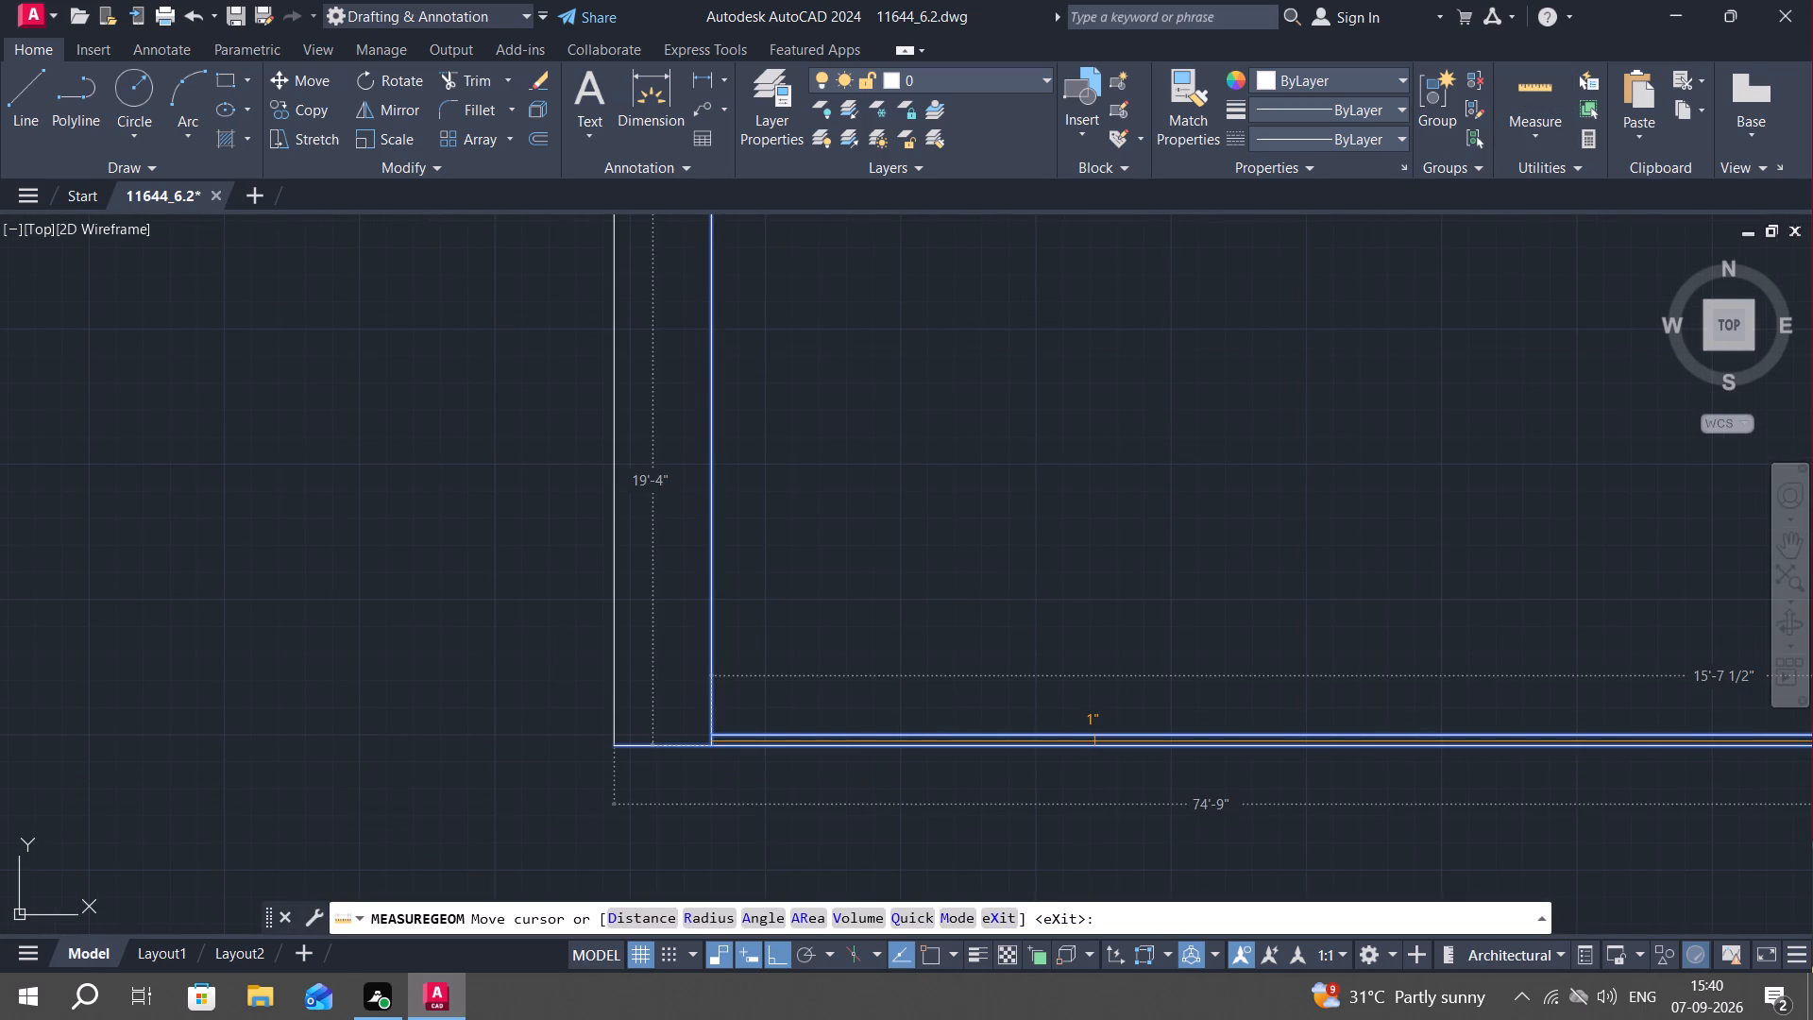
{"action": "key", "text": "Escape"}
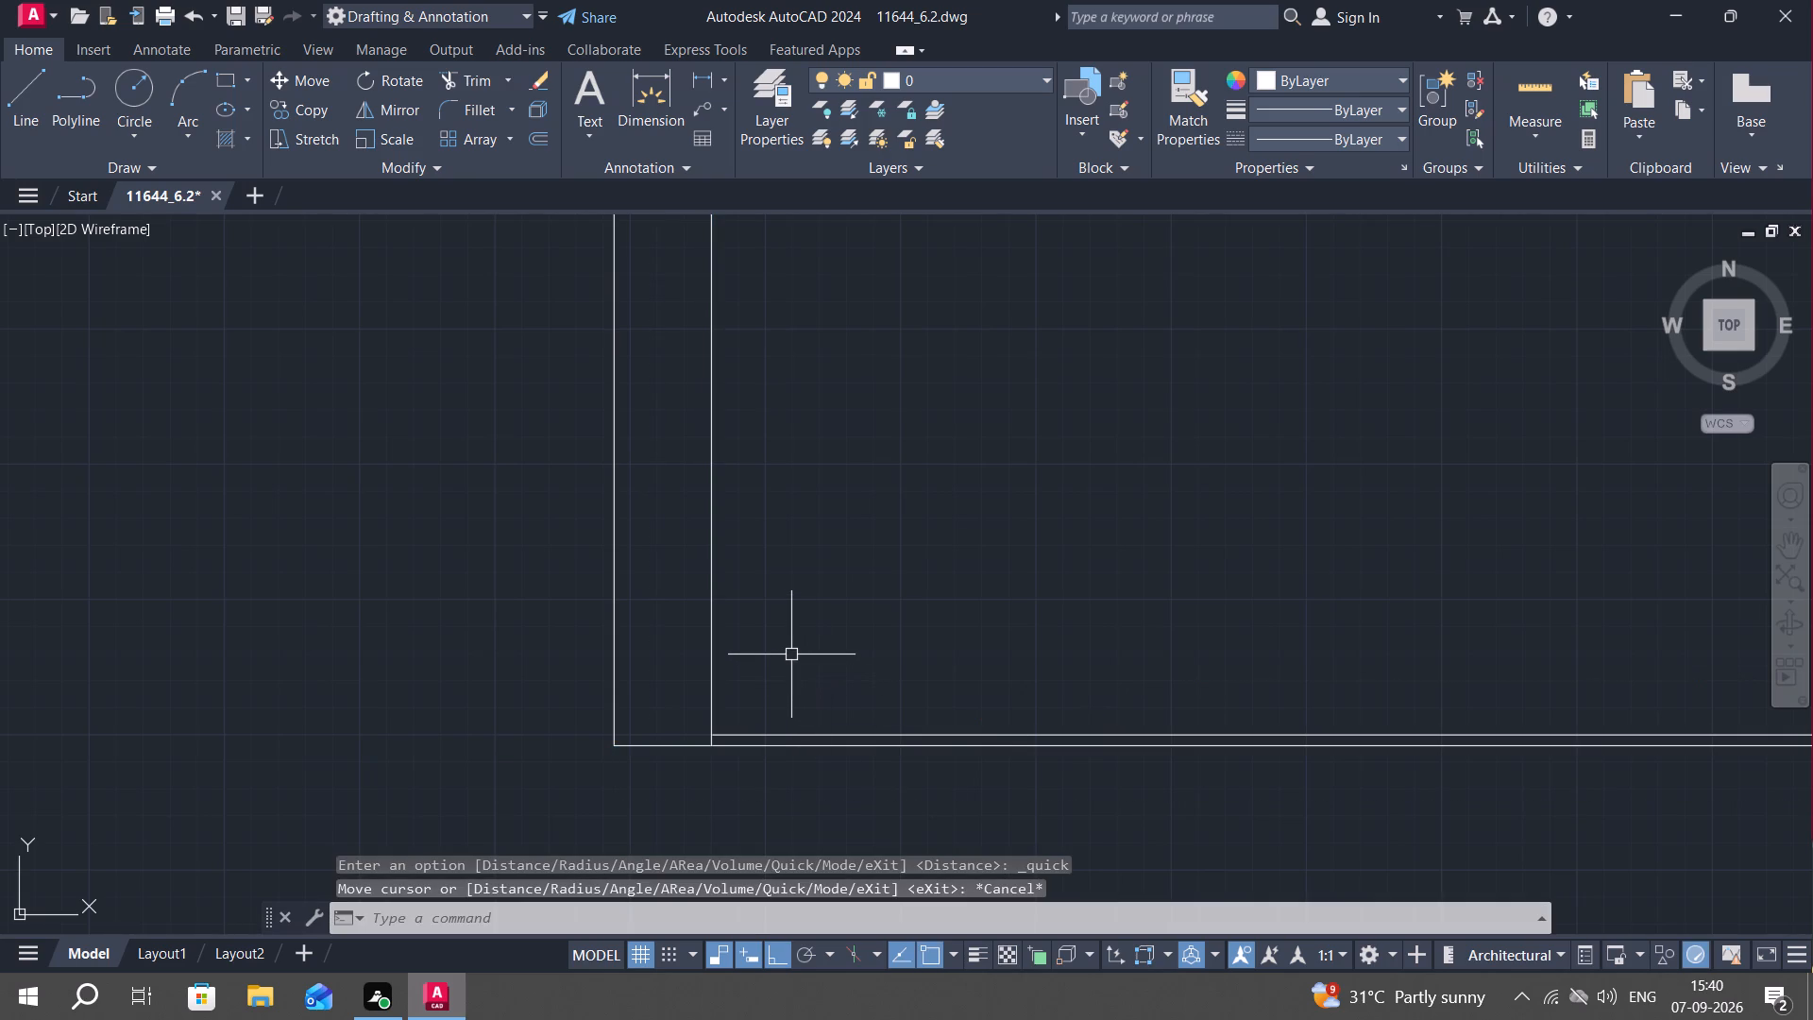
Trim away the left wall's inner line above the new offset line at the bottom of the plan.
{"action": "type", "text": "tr"}
{"action": "key", "text": "space"}
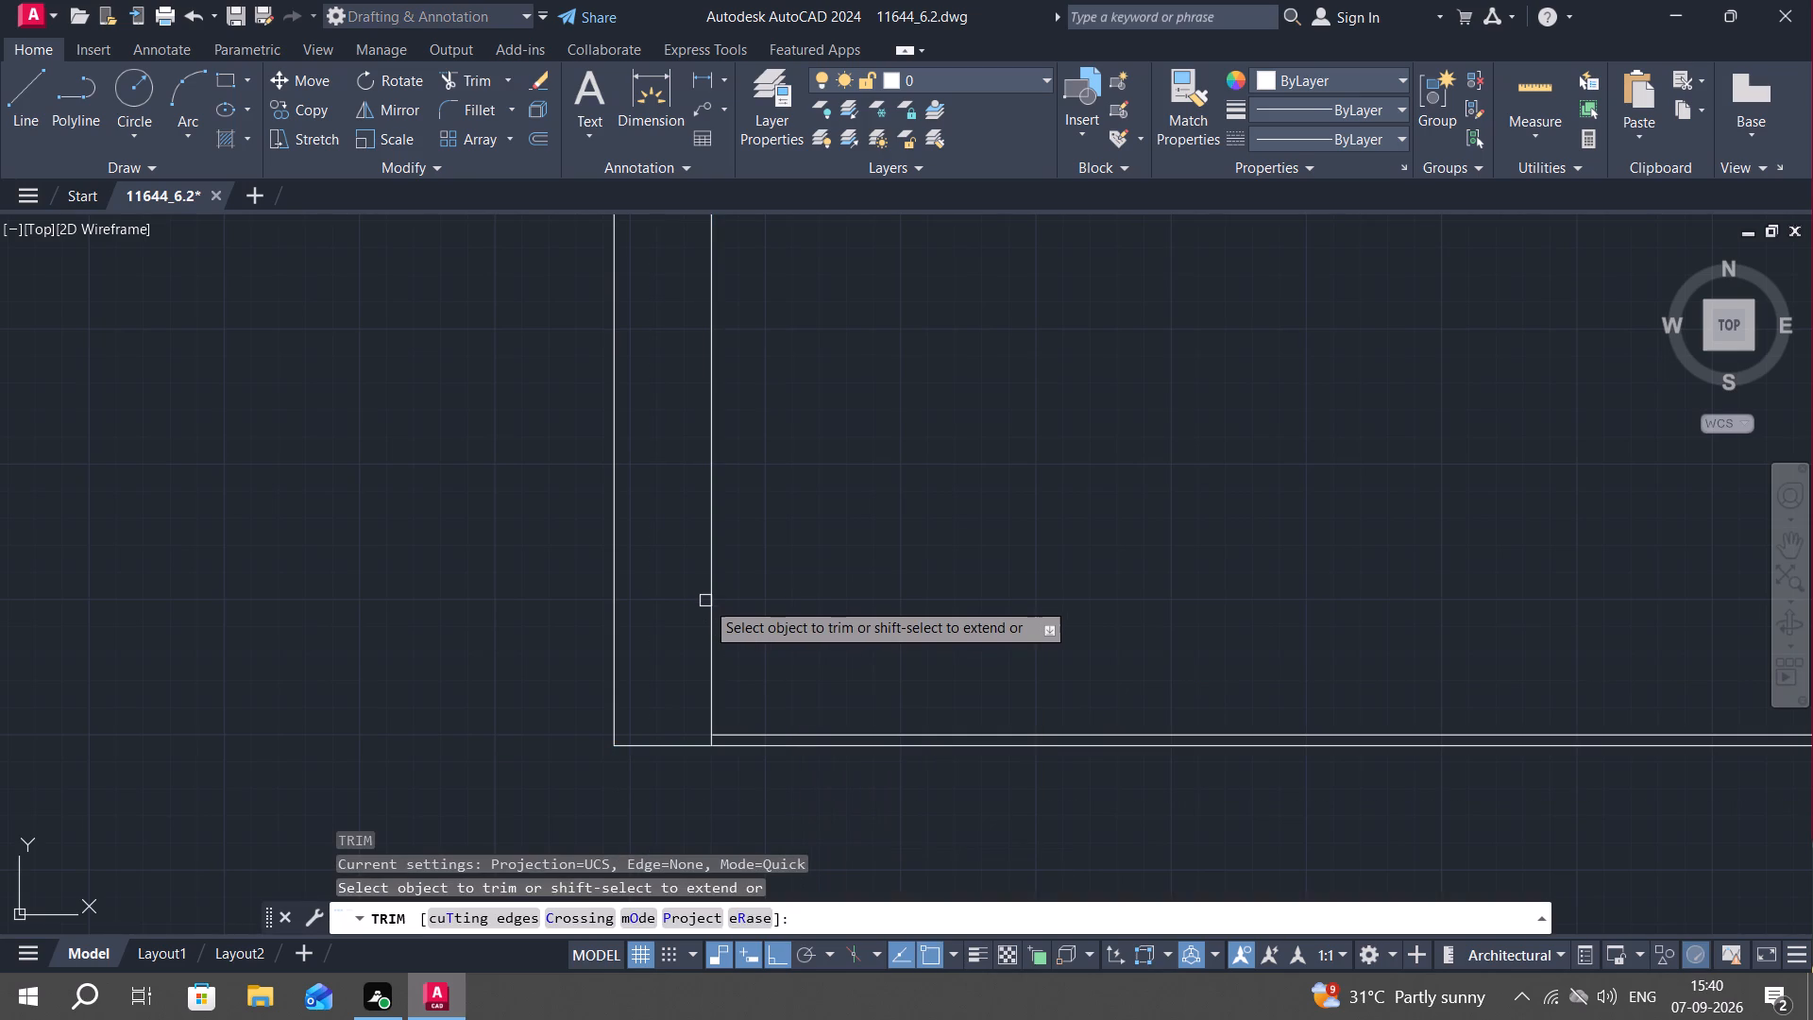
{"action": "left_click", "coordinate": [709, 603]}
{"action": "scroll", "coordinate": [771, 630], "scroll_direction": "down", "scroll_amount": 2}
{"action": "middle_click_drag", "start_coordinate": [795, 604], "coordinate": [800, 666]}
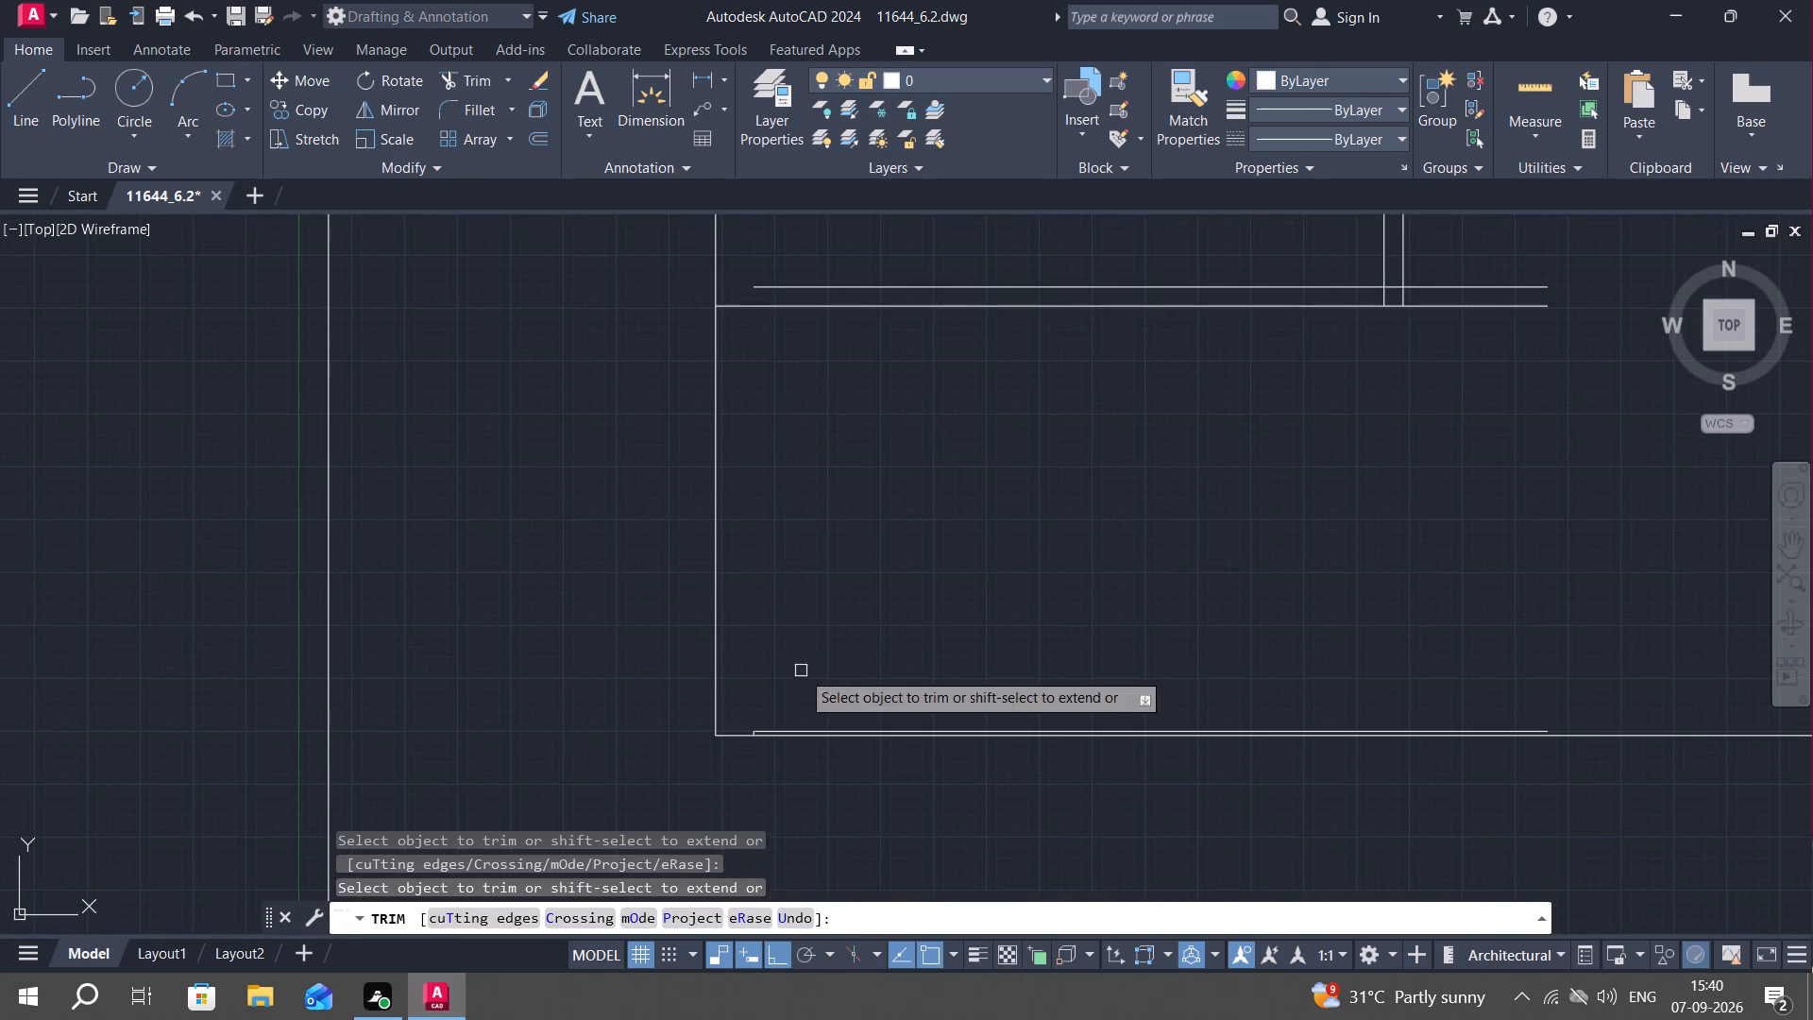
{"action": "key", "text": "Escape"}
Offset the left wall's outer line 1" inward.
{"action": "type", "text": "o"}
{"action": "key", "text": "space"}
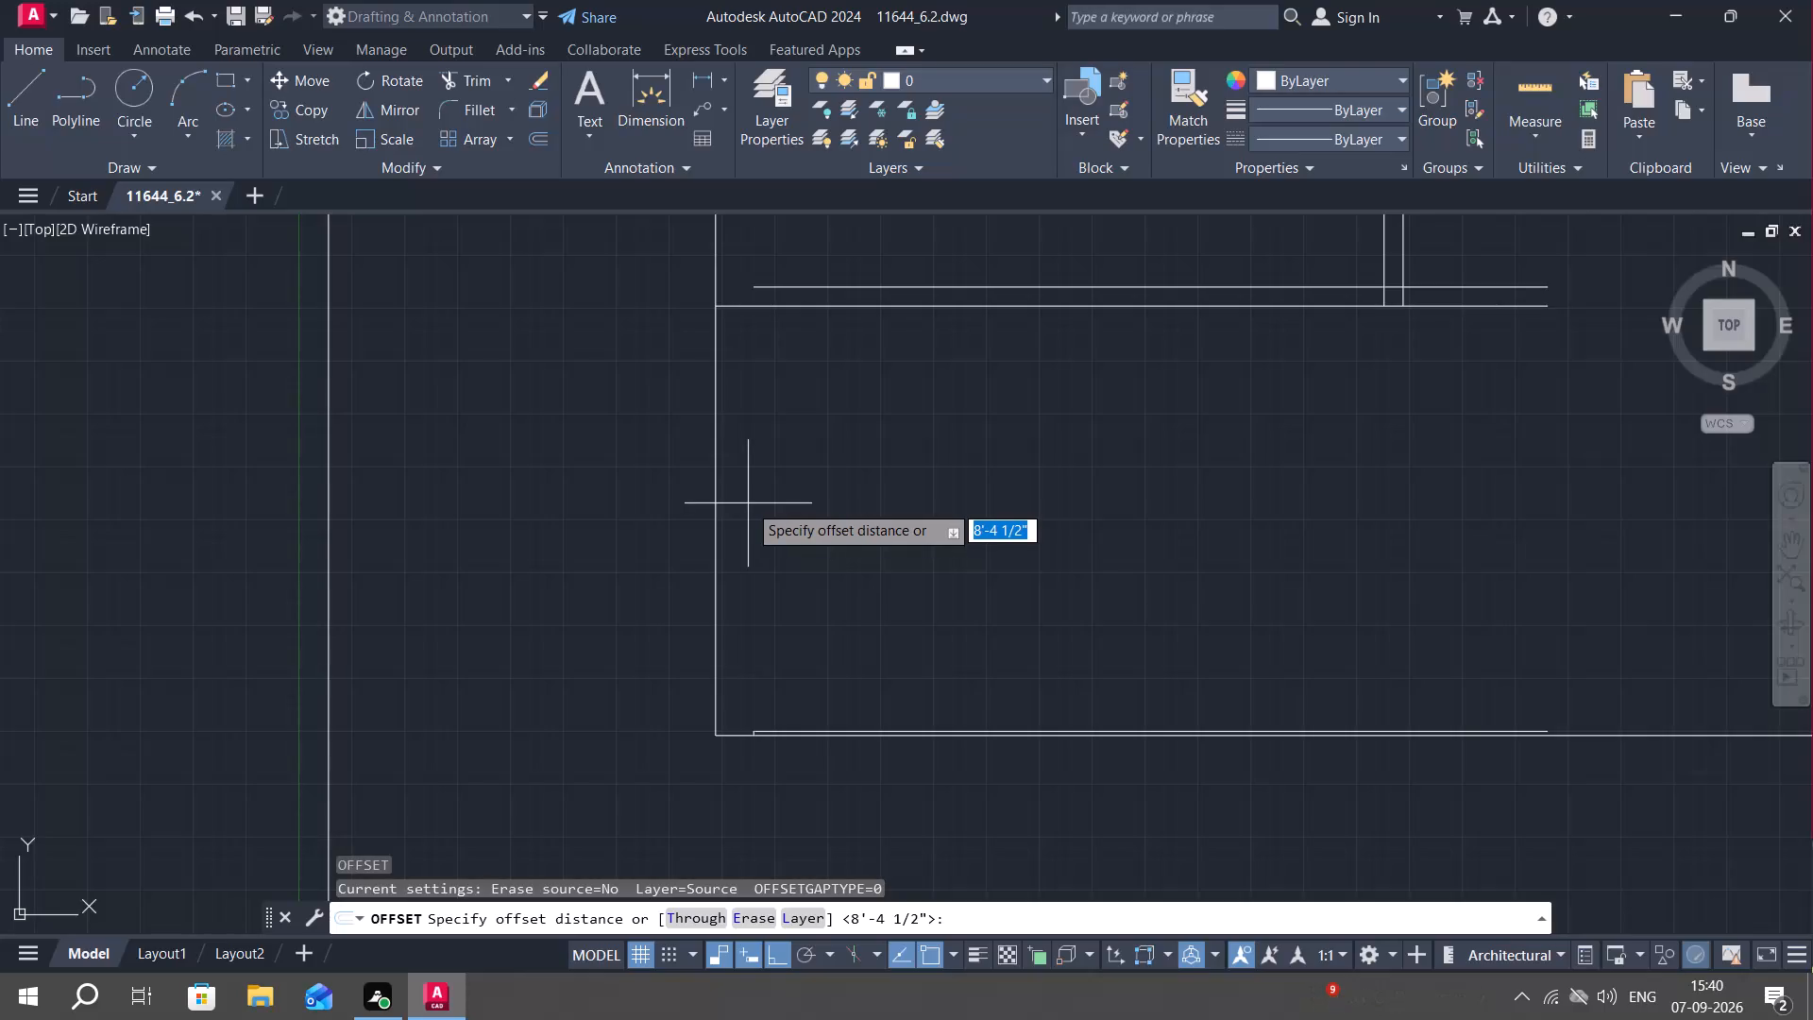
{"action": "key", "text": "1"}
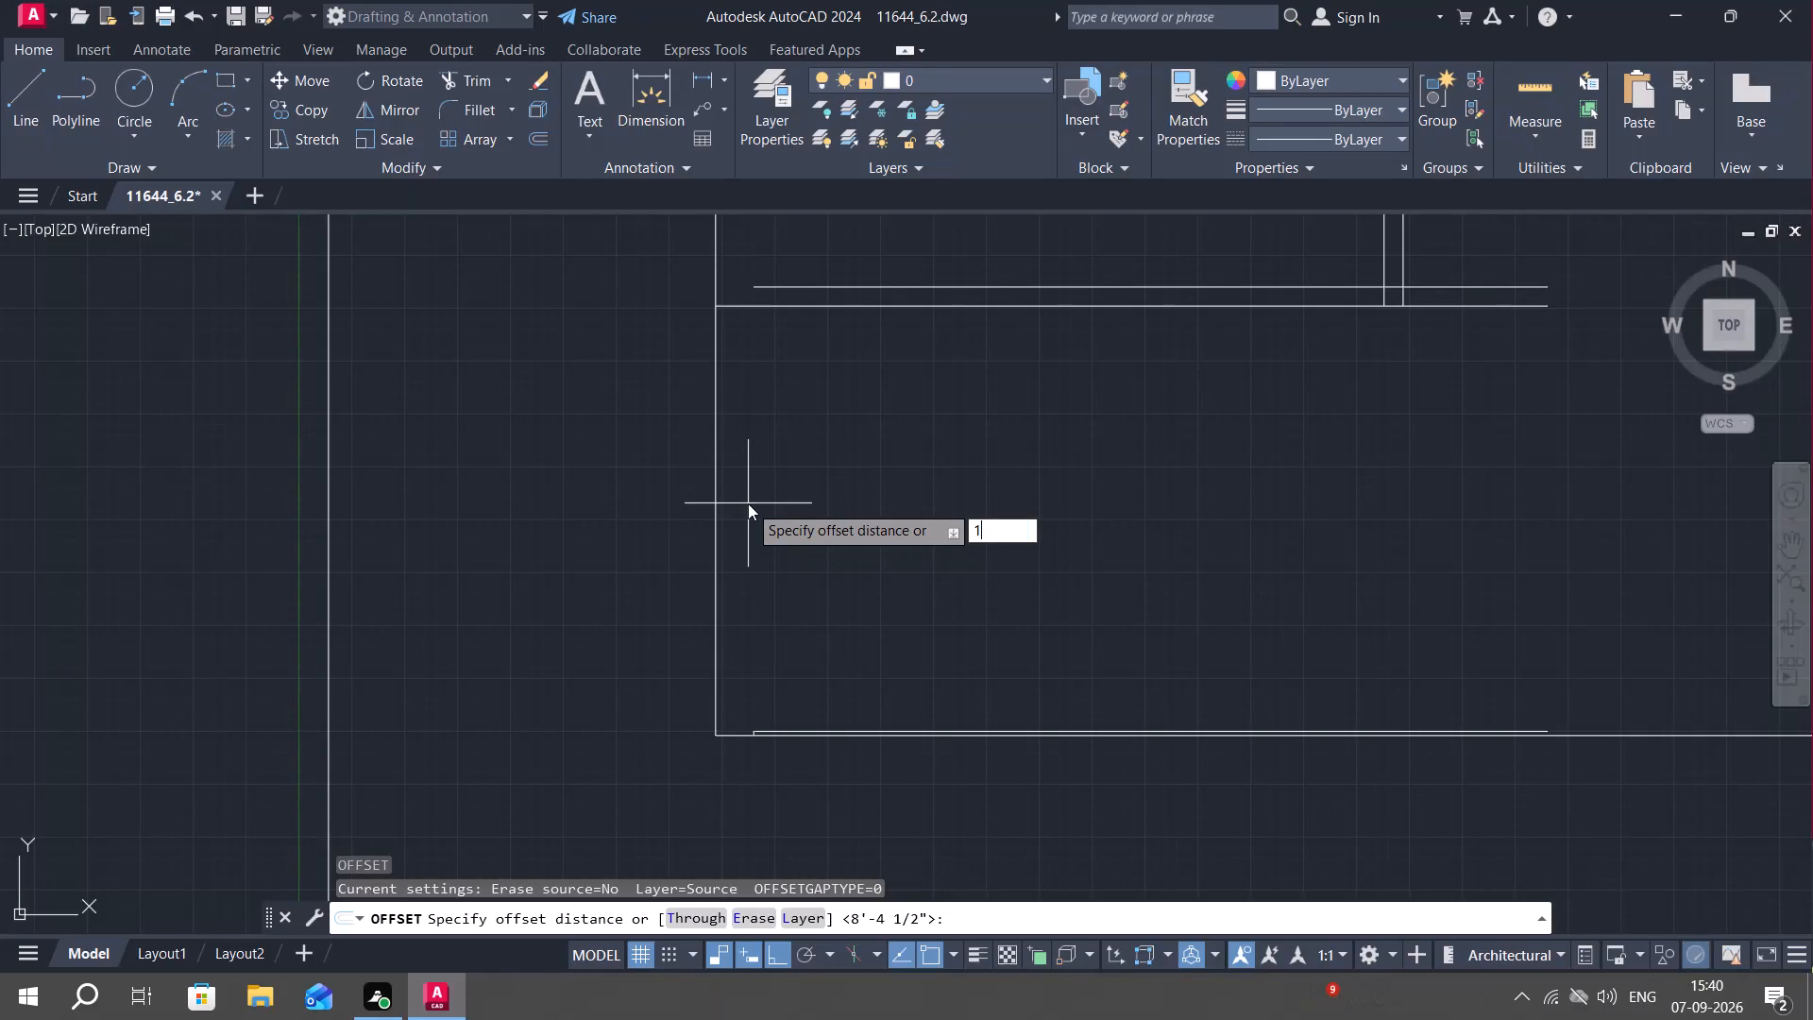
{"action": "key", "text": "shift+quotedbl"}
{"action": "key", "text": "Return"}
{"action": "left_click", "coordinate": [720, 460]}
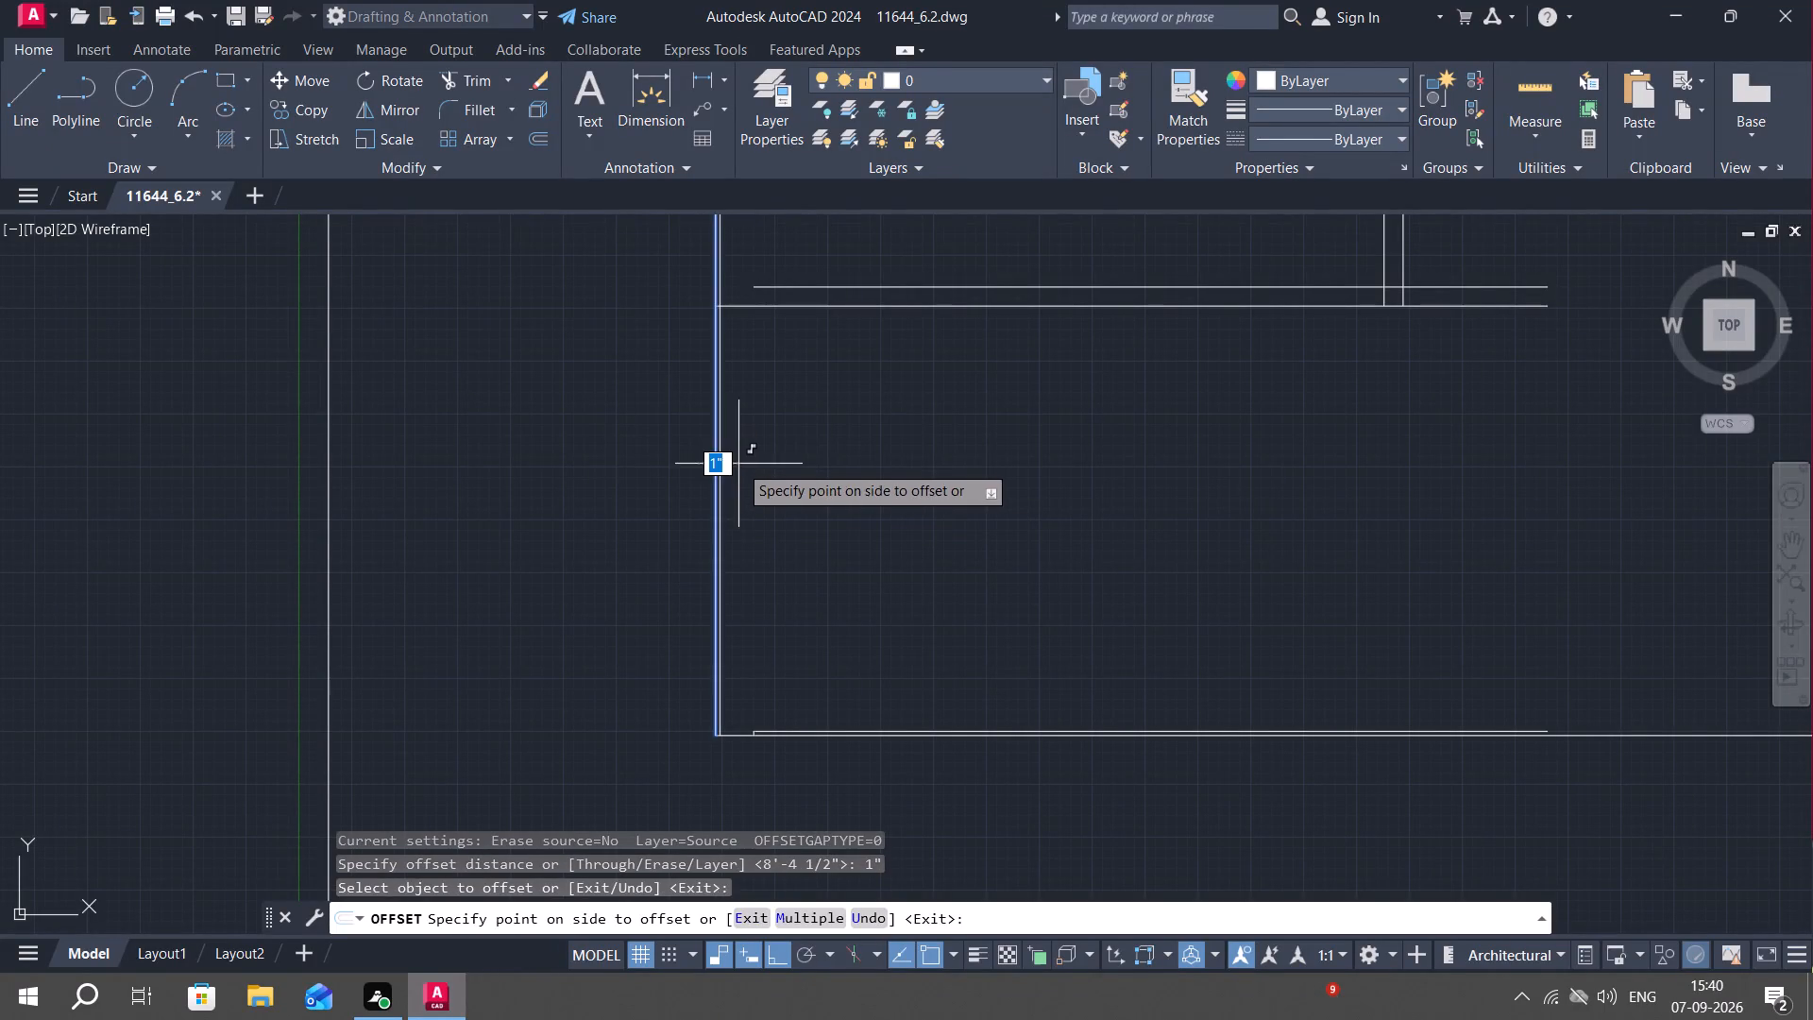
{"action": "left_click", "coordinate": [744, 467]}
{"action": "middle_click_drag", "start_coordinate": [790, 372], "coordinate": [790, 560]}
{"action": "key", "text": "Escape"}
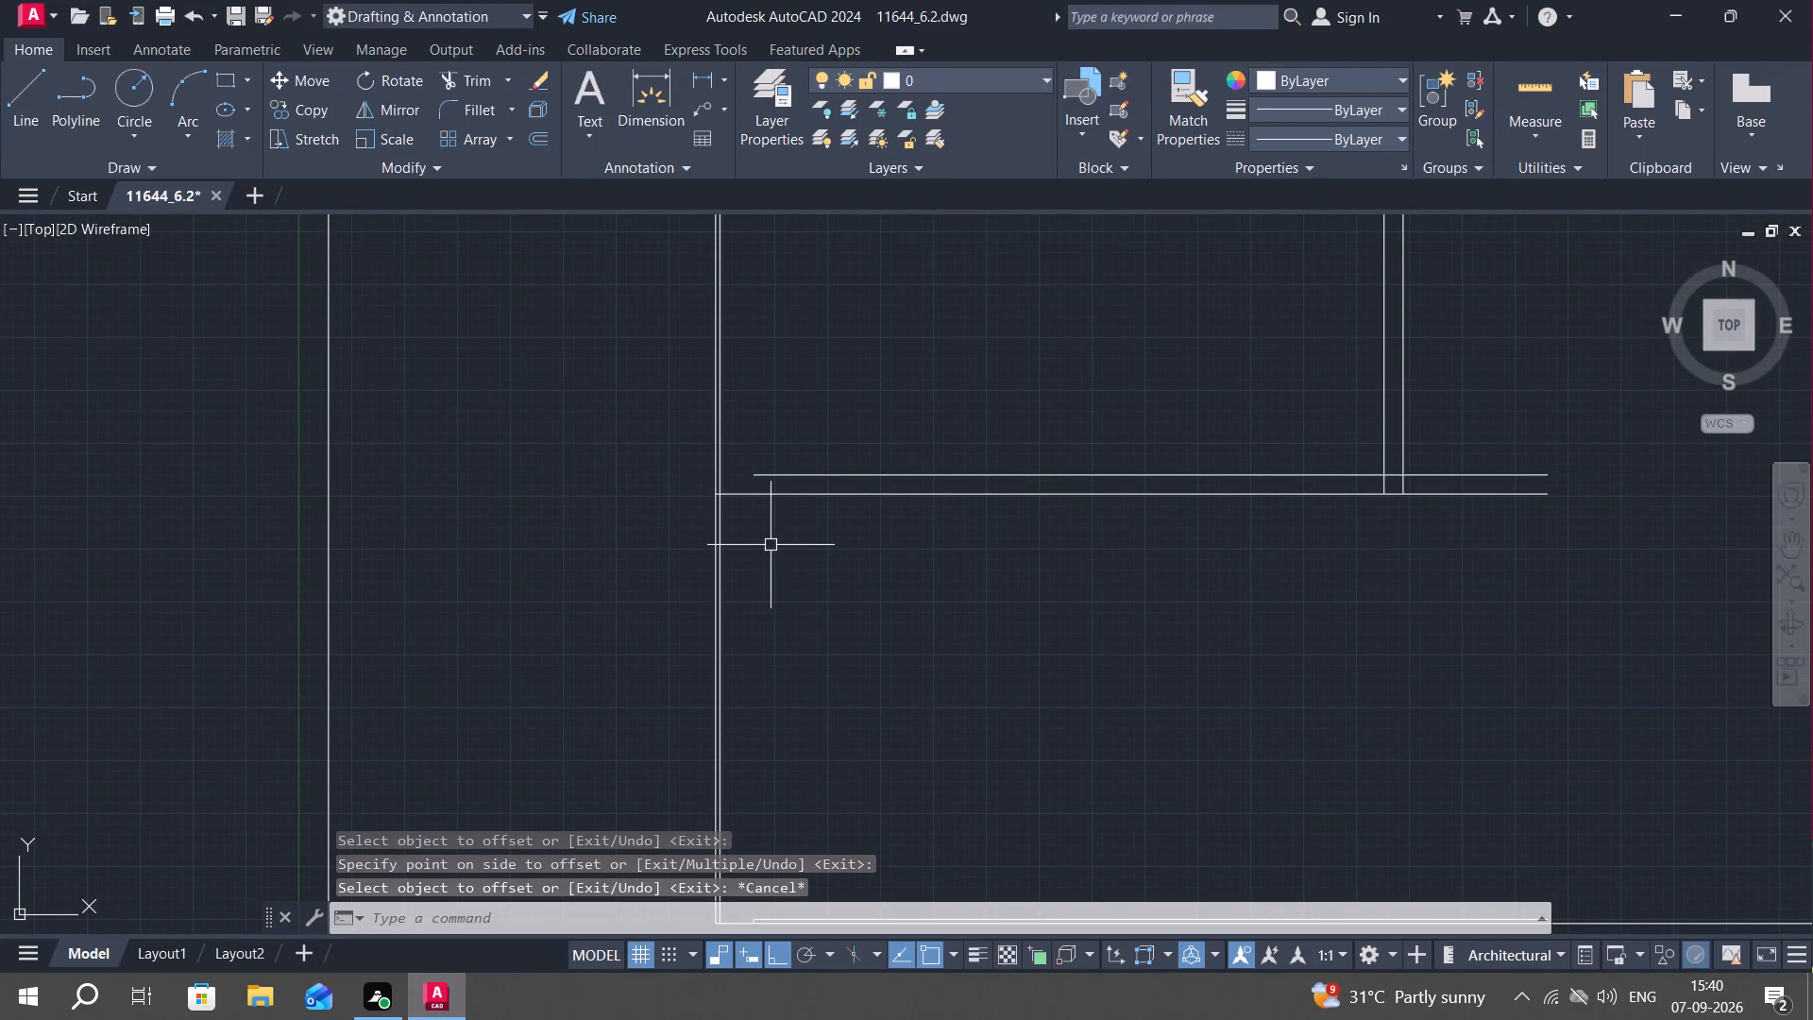
Trim the 1" offset line above the lower line of the bottom horizontal partition.
{"action": "key", "text": "r"}
{"action": "key", "text": "Escape"}
{"action": "type", "text": "tr"}
{"action": "key", "text": "space"}
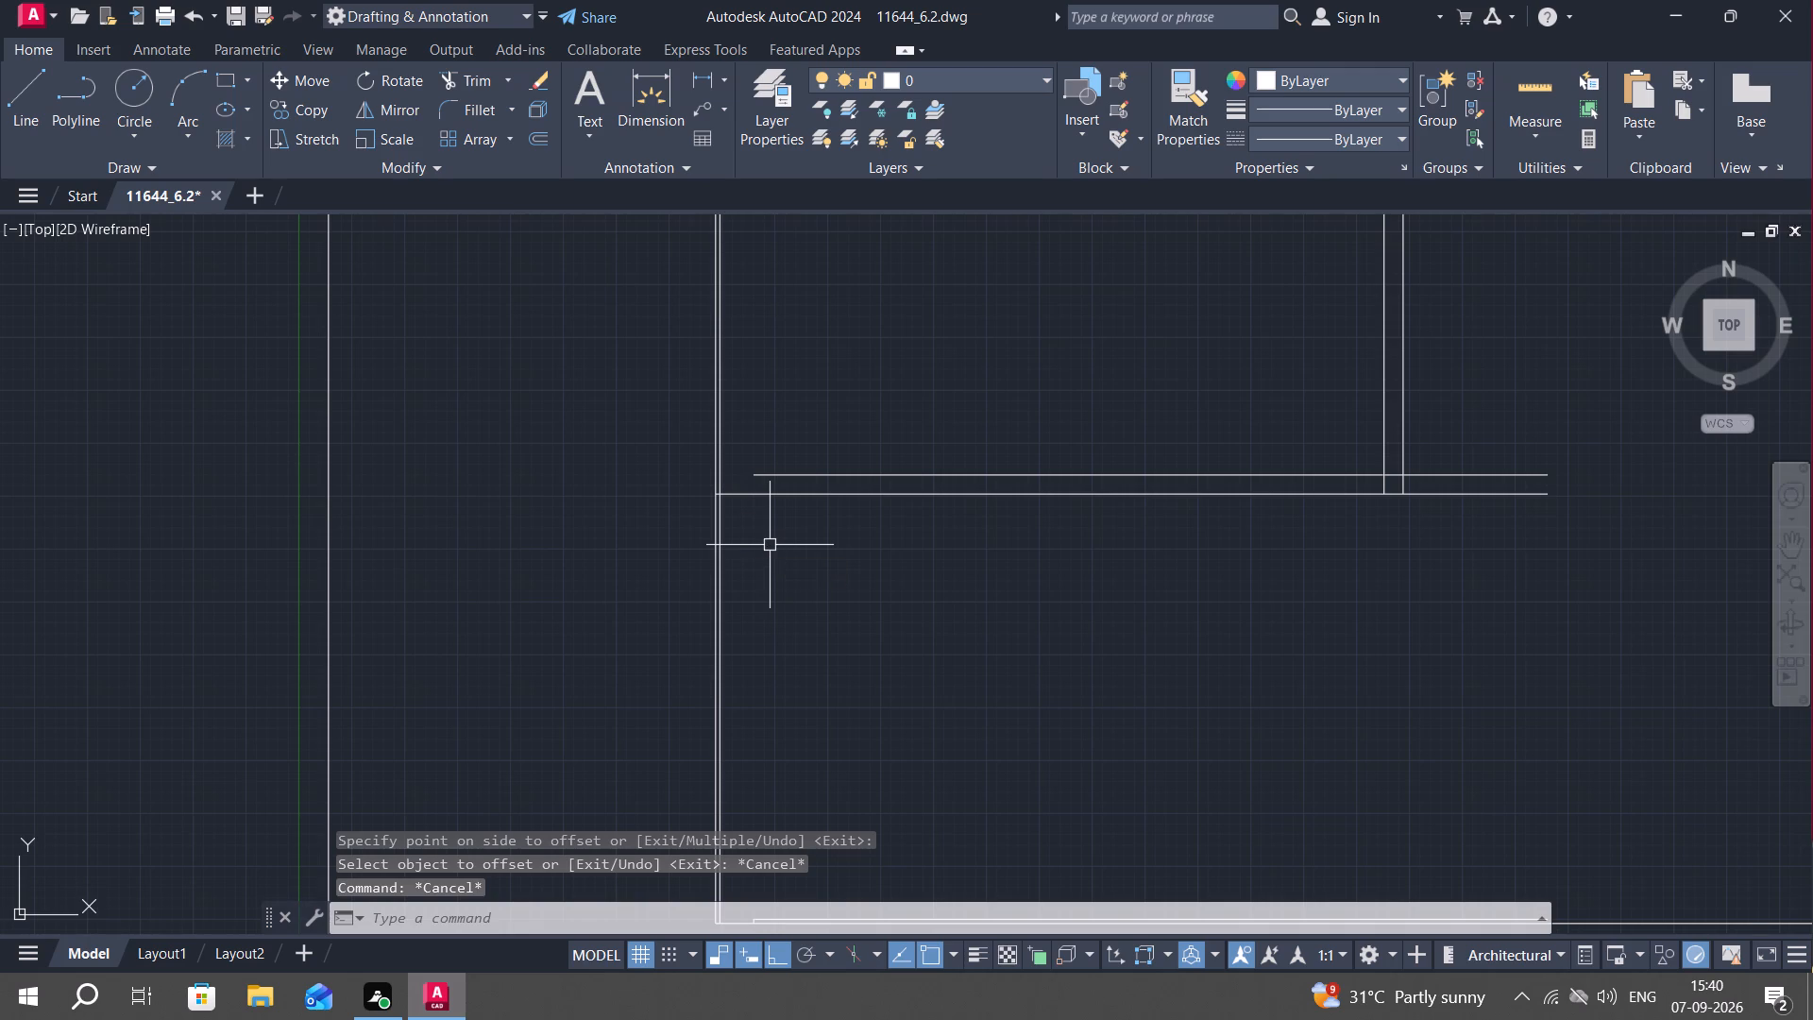
{"action": "left_click", "coordinate": [722, 459]}
{"action": "key", "text": "Escape"}
Extend the new bottom offset line across the 1" offset line to the left wall's outer line.
{"action": "middle_click_drag", "start_coordinate": [792, 637], "coordinate": [780, 494]}
{"action": "scroll", "coordinate": [804, 513], "scroll_direction": "down", "scroll_amount": 1}
{"action": "middle_click", "coordinate": [825, 533]}
{"action": "key", "text": "Escape"}
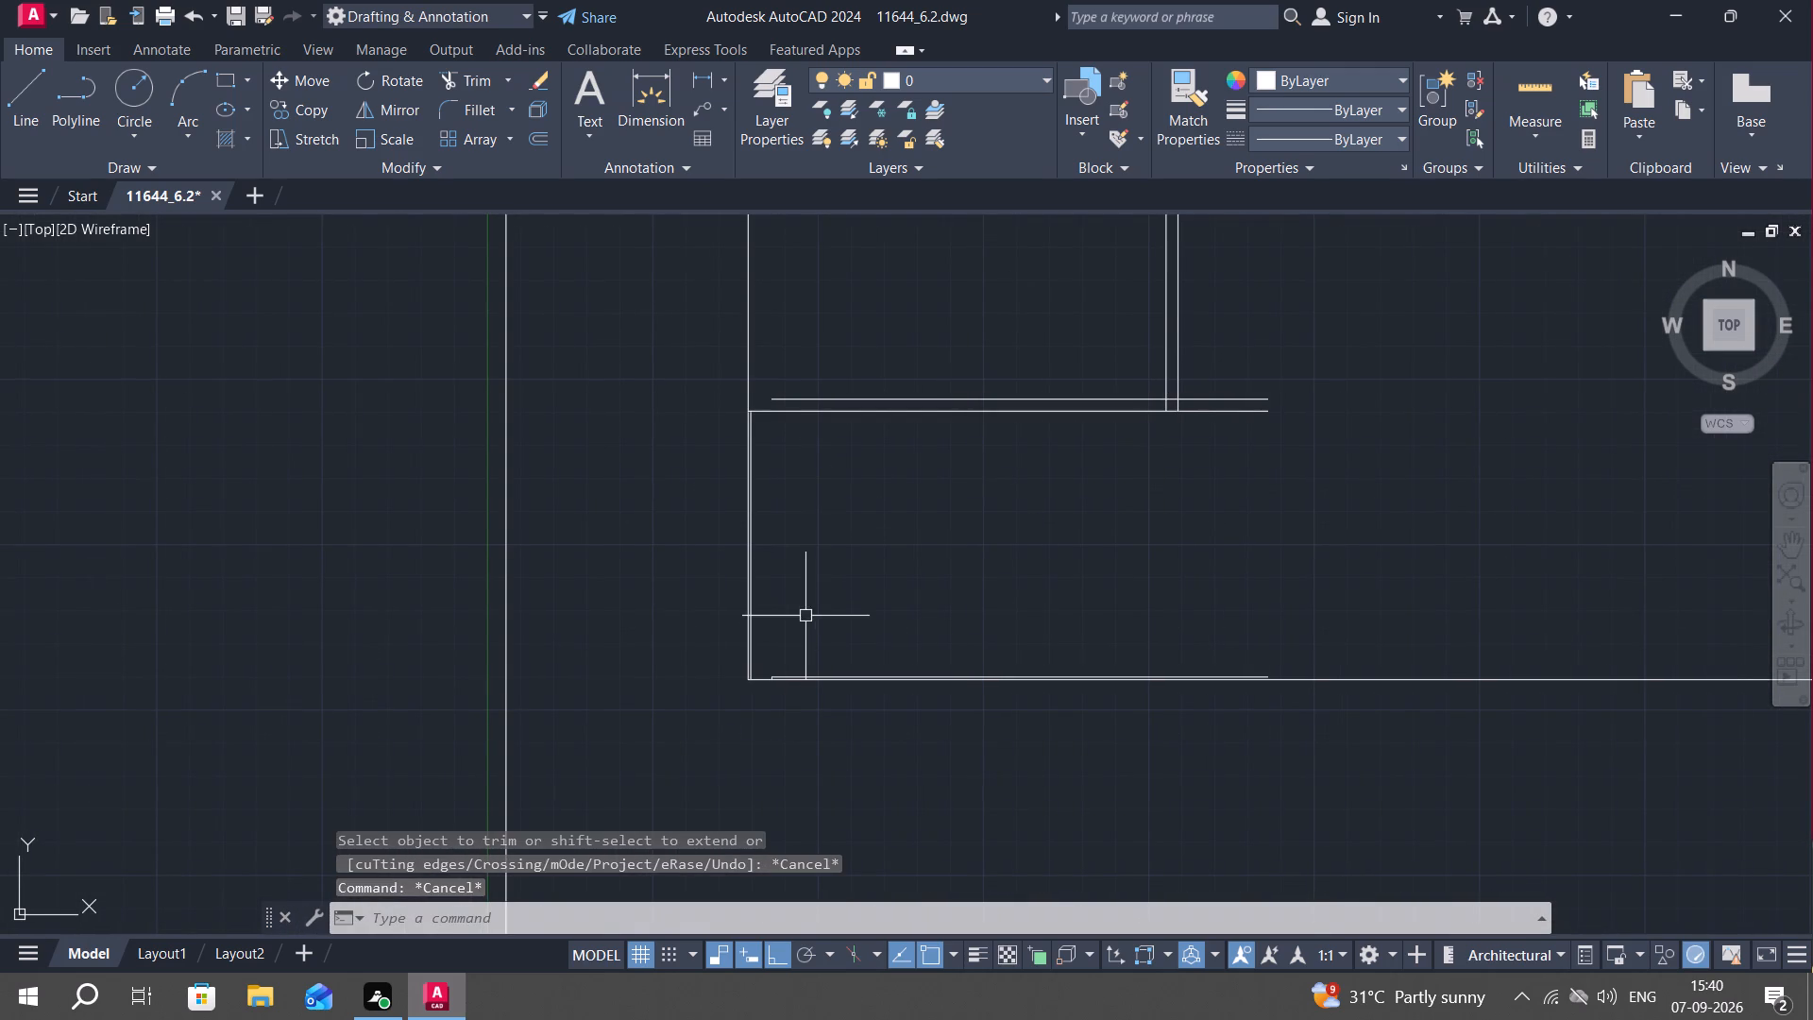
{"action": "key", "text": "e"}
{"action": "type", "text": "x"}
{"action": "key", "text": "space"}
{"action": "scroll", "coordinate": [794, 671], "scroll_direction": "up", "scroll_amount": 1}
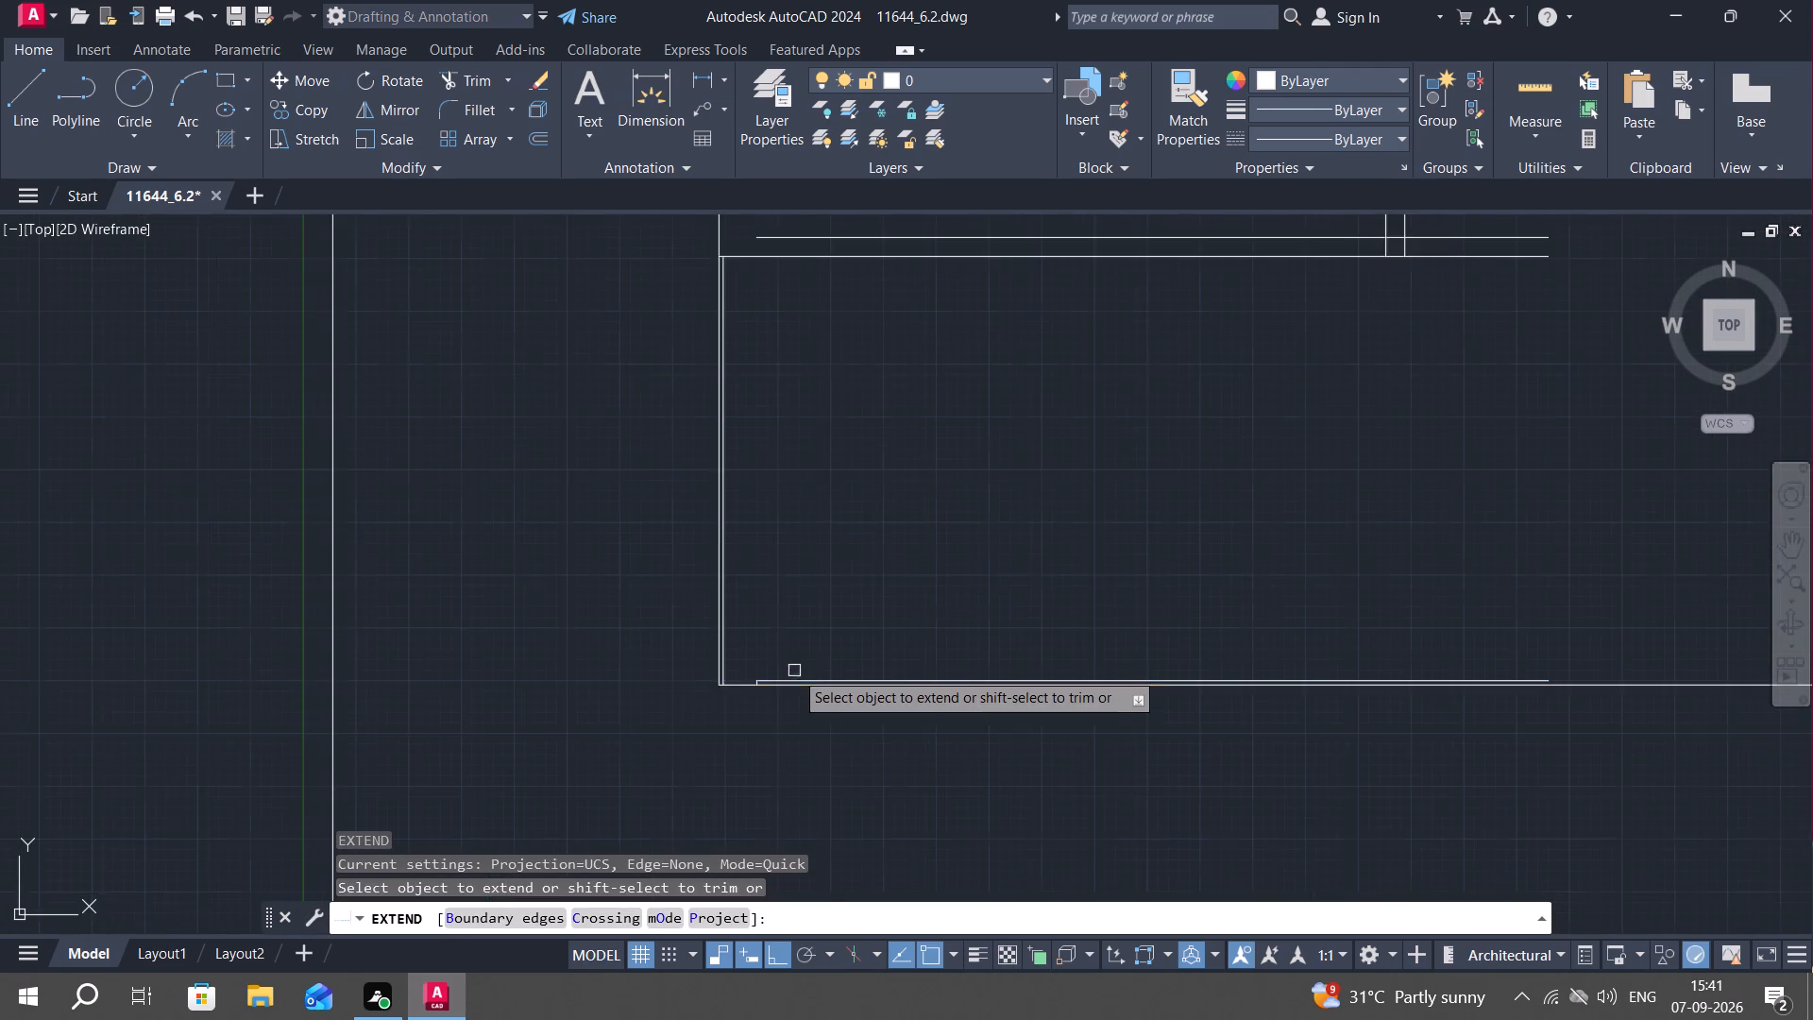
{"action": "scroll", "coordinate": [788, 686], "scroll_direction": "up", "scroll_amount": 2}
{"action": "left_click", "coordinate": [766, 673]}
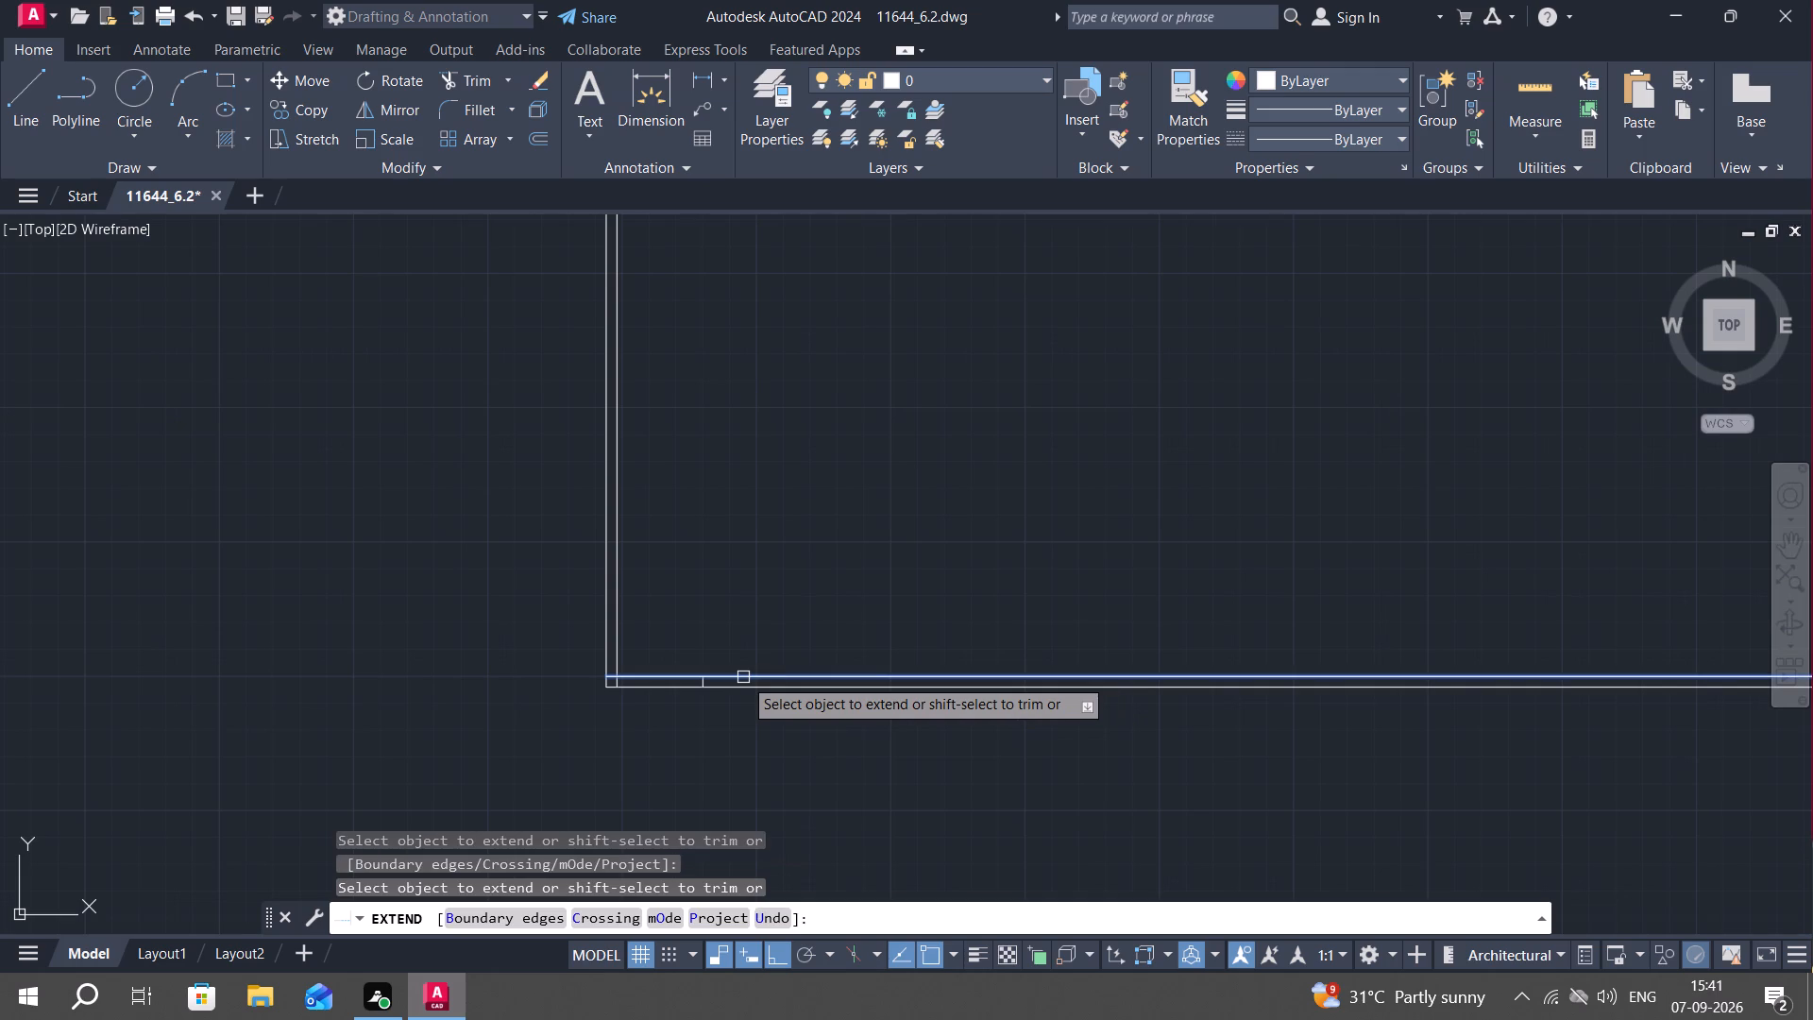
{"action": "left_click", "coordinate": [743, 677]}
{"action": "key", "text": "Escape"}
Trim the short leftover vertical line and the crossing line ends to form a clean inner corner at the plan's lower left.
{"action": "scroll", "coordinate": [686, 693], "scroll_direction": "up", "scroll_amount": 4}
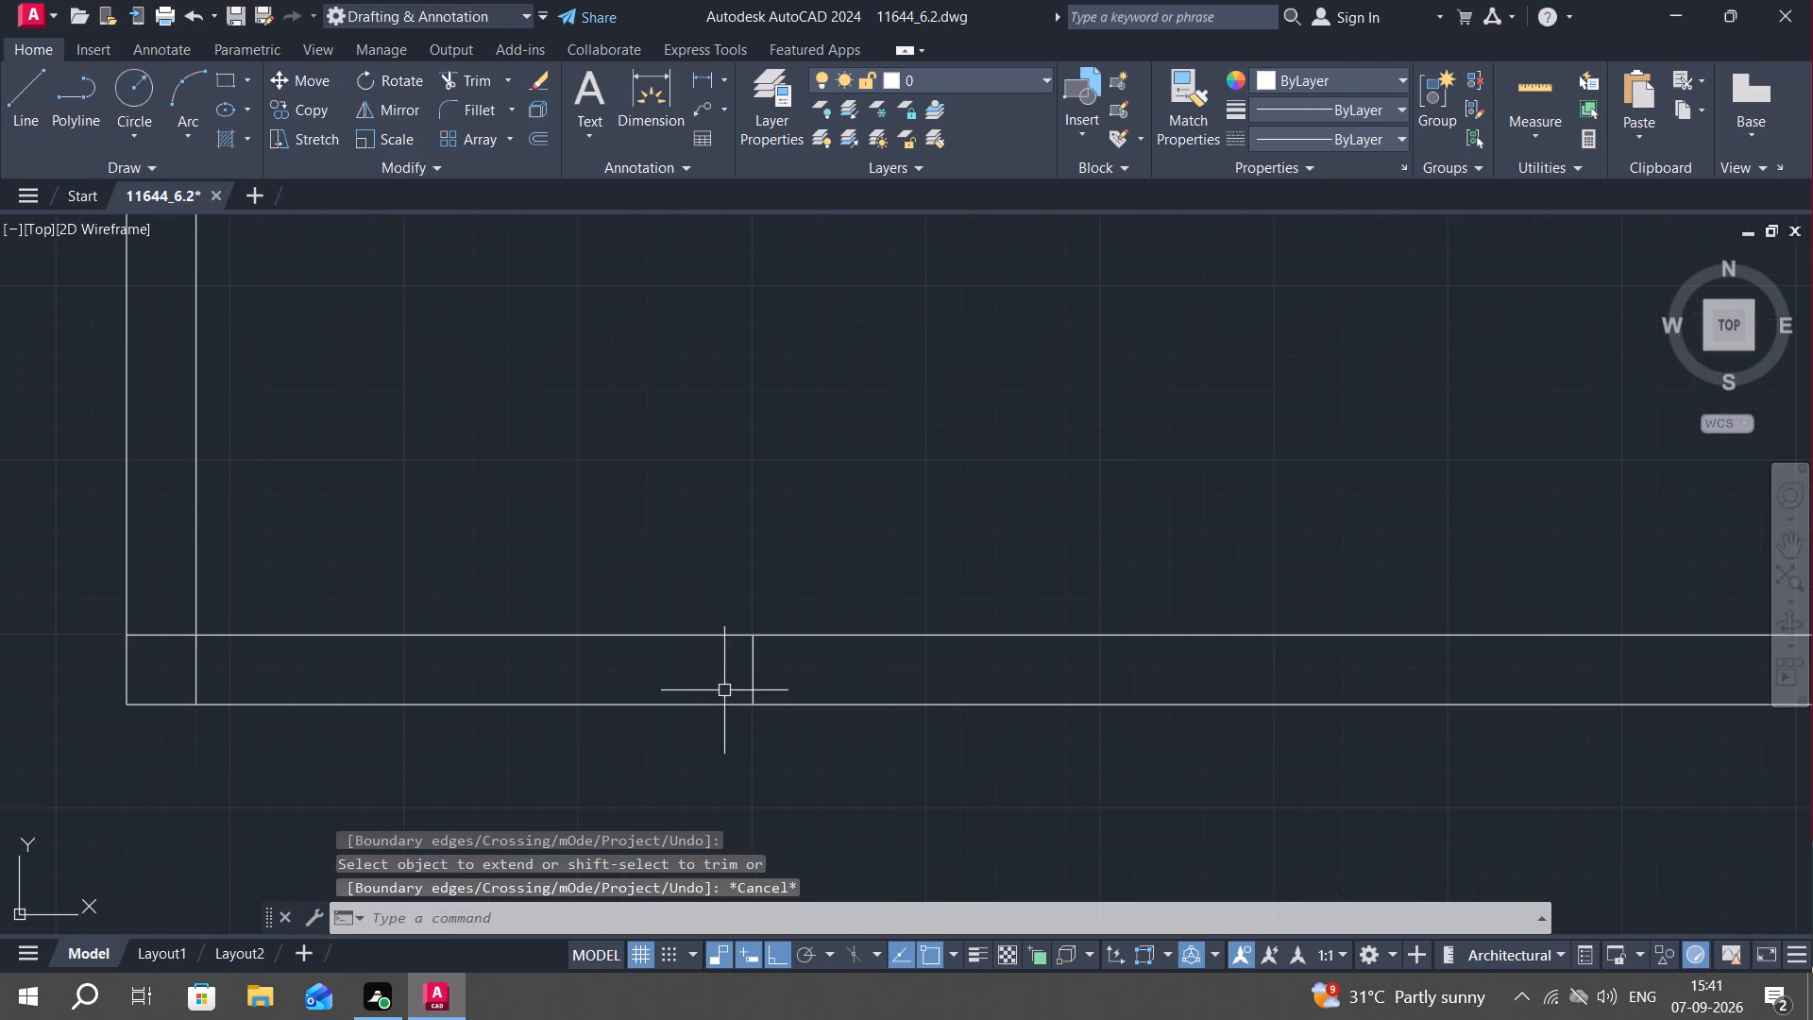
{"action": "key", "text": "t"}
{"action": "key", "text": "r"}
{"action": "key", "text": "space"}
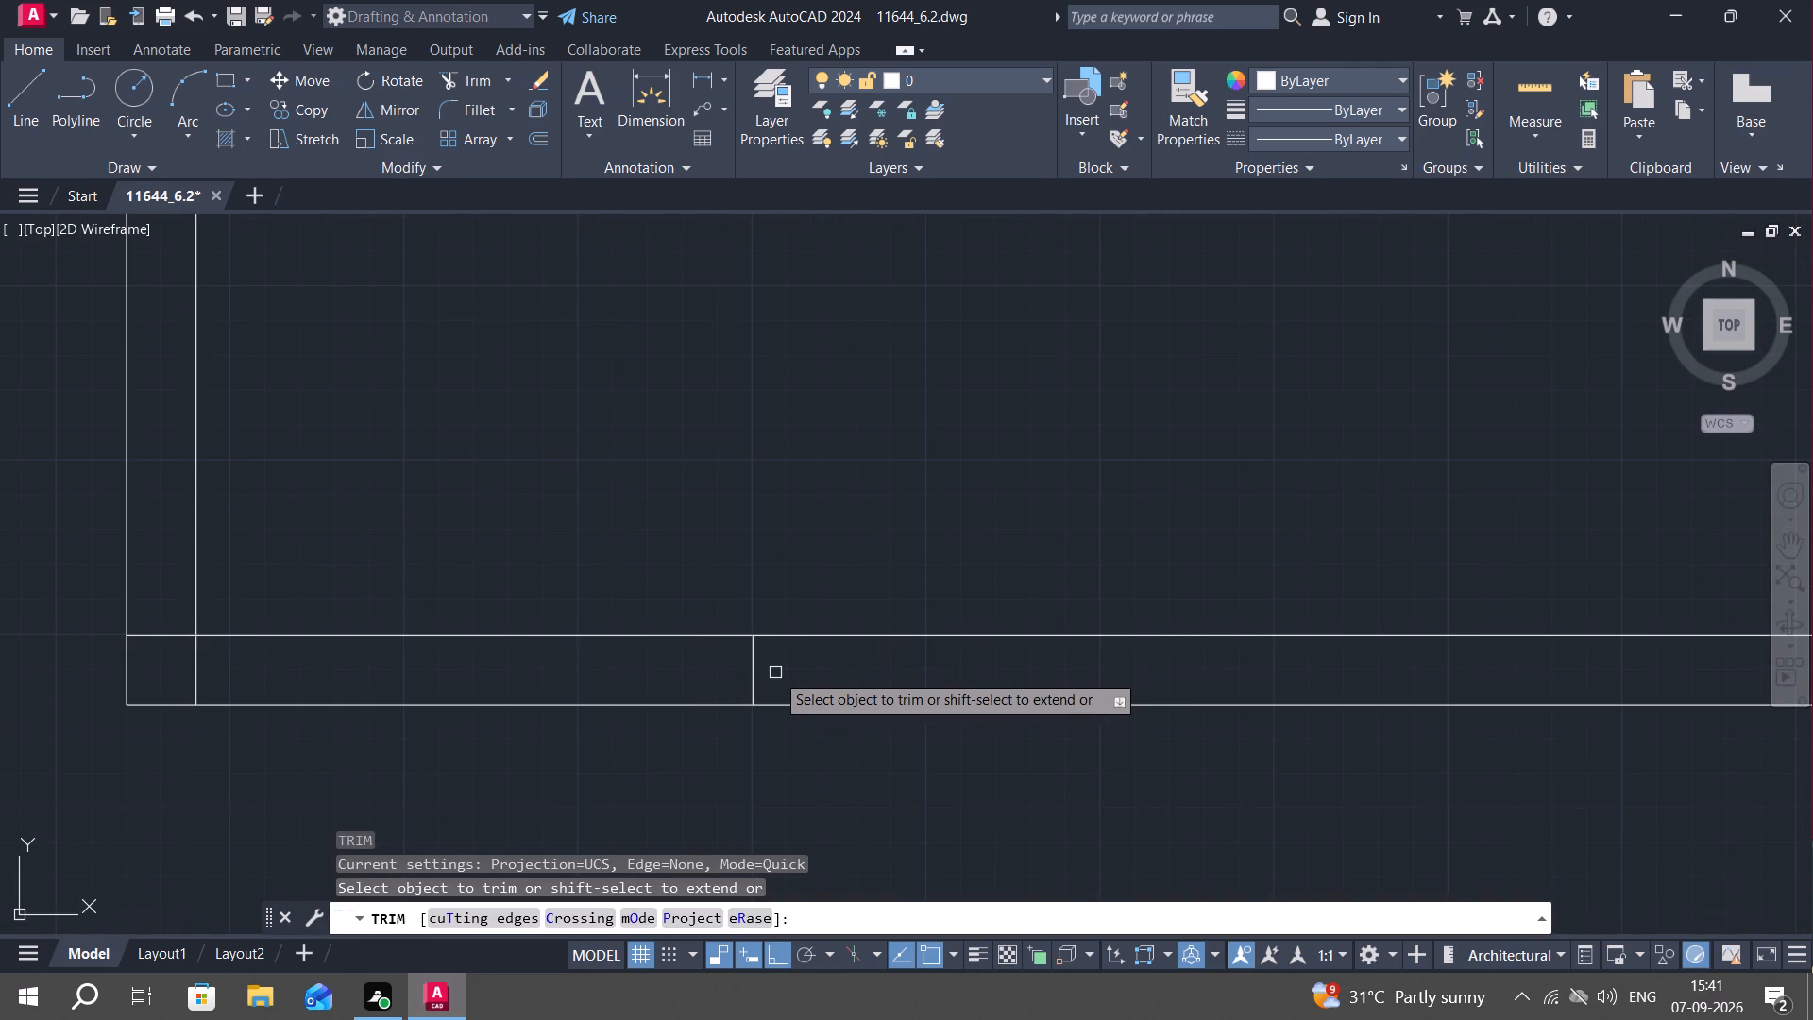
{"action": "left_click", "coordinate": [753, 667]}
{"action": "middle_click_drag", "start_coordinate": [201, 638], "coordinate": [229, 632]}
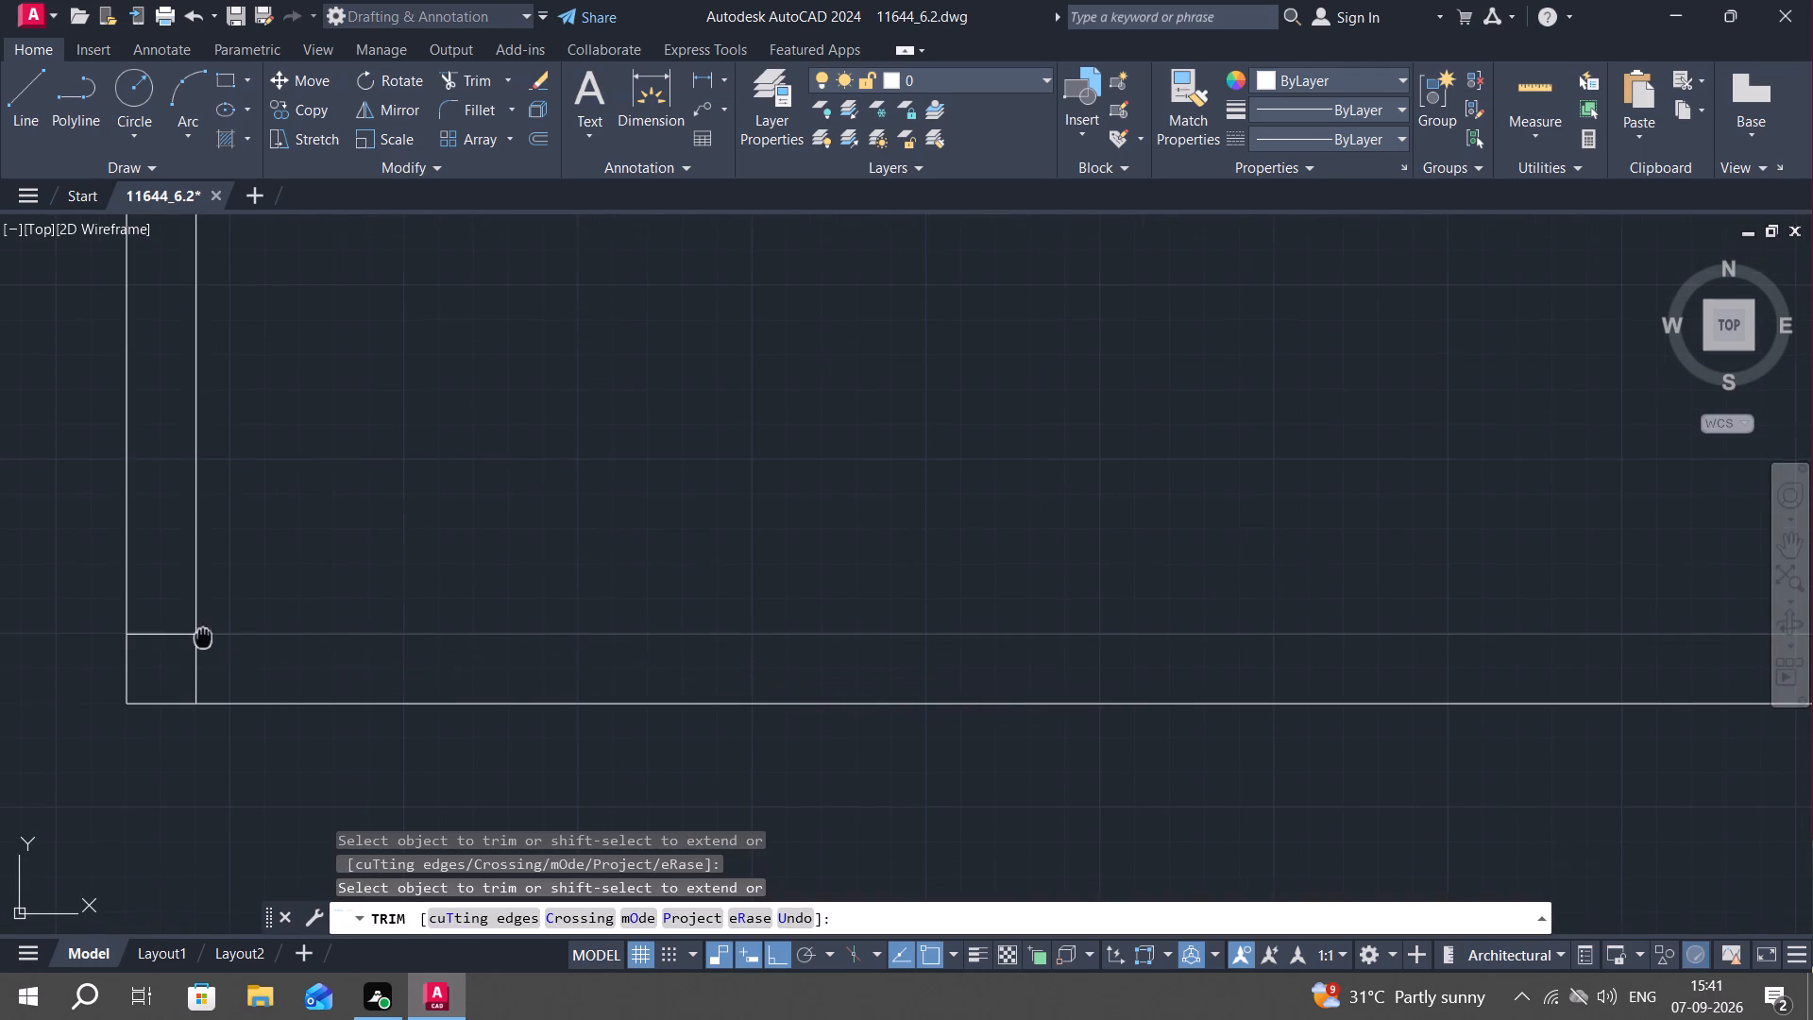
{"action": "middle_click_drag", "start_coordinate": [229, 632], "coordinate": [670, 554]}
{"action": "left_click_drag", "start_coordinate": [620, 530], "coordinate": [678, 603]}
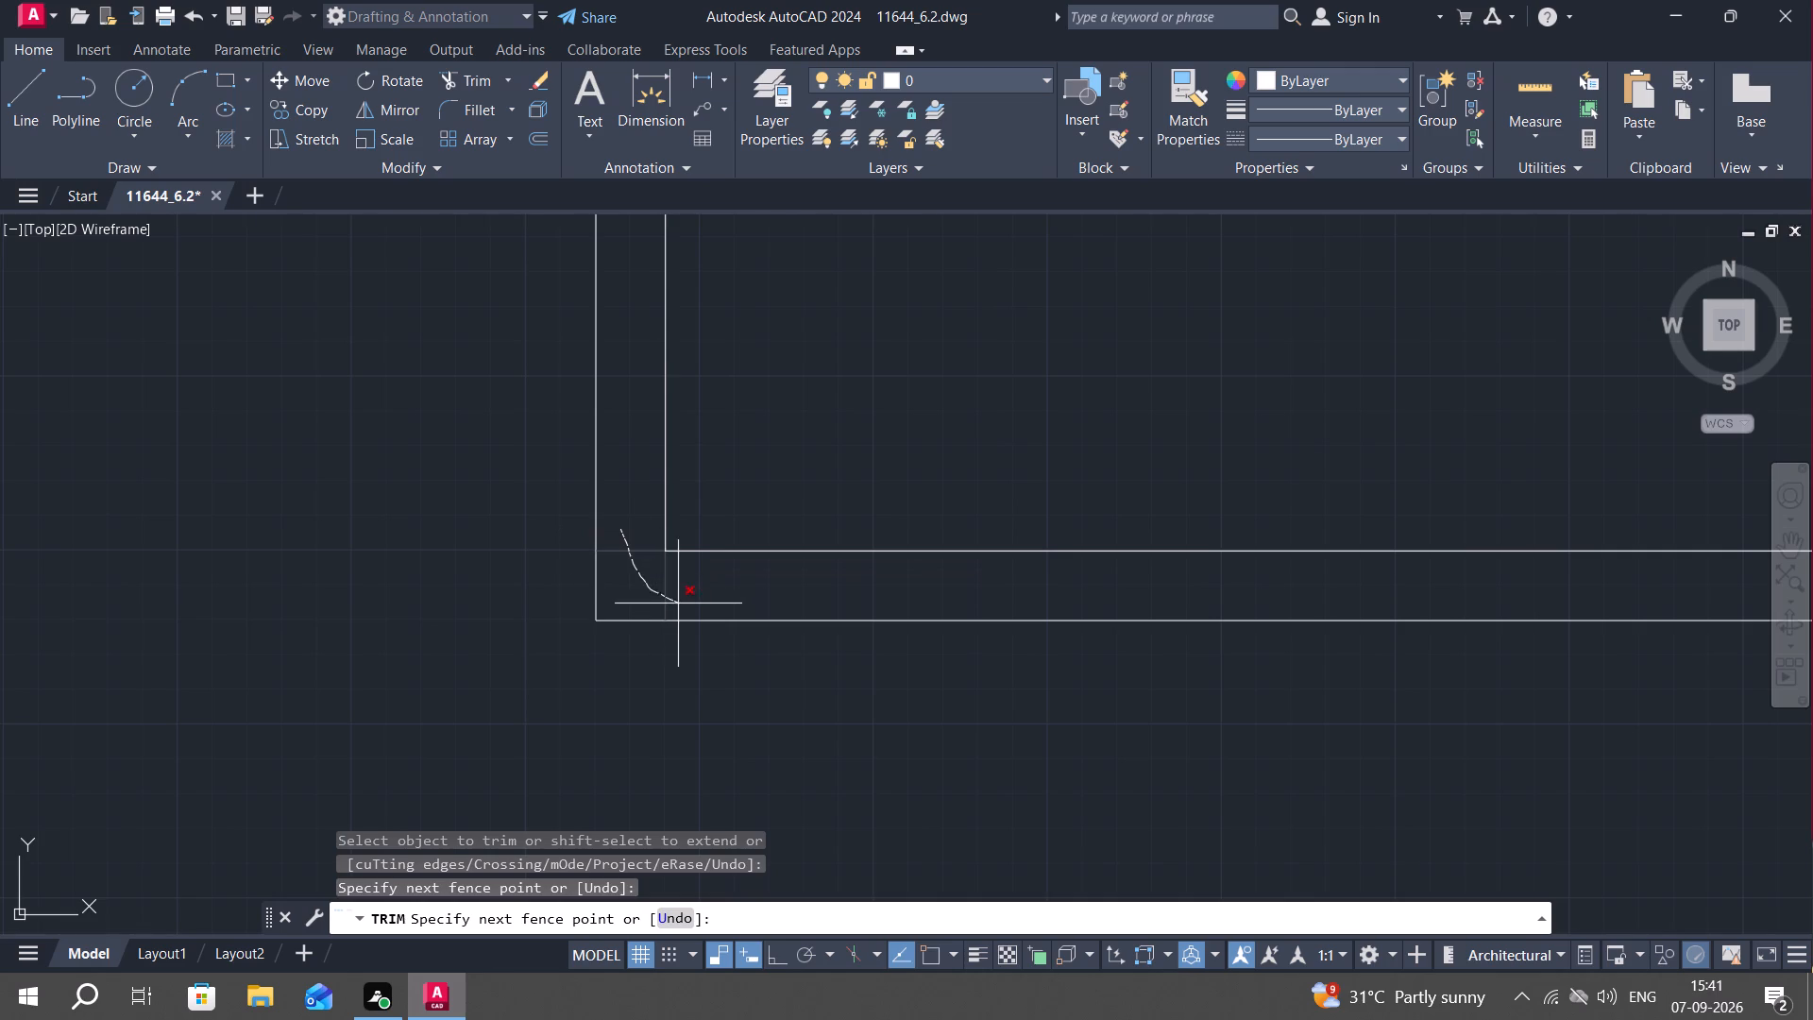
{"action": "left_click_drag", "start_coordinate": [678, 603], "coordinate": [683, 604]}
{"action": "key", "text": "Escape"}
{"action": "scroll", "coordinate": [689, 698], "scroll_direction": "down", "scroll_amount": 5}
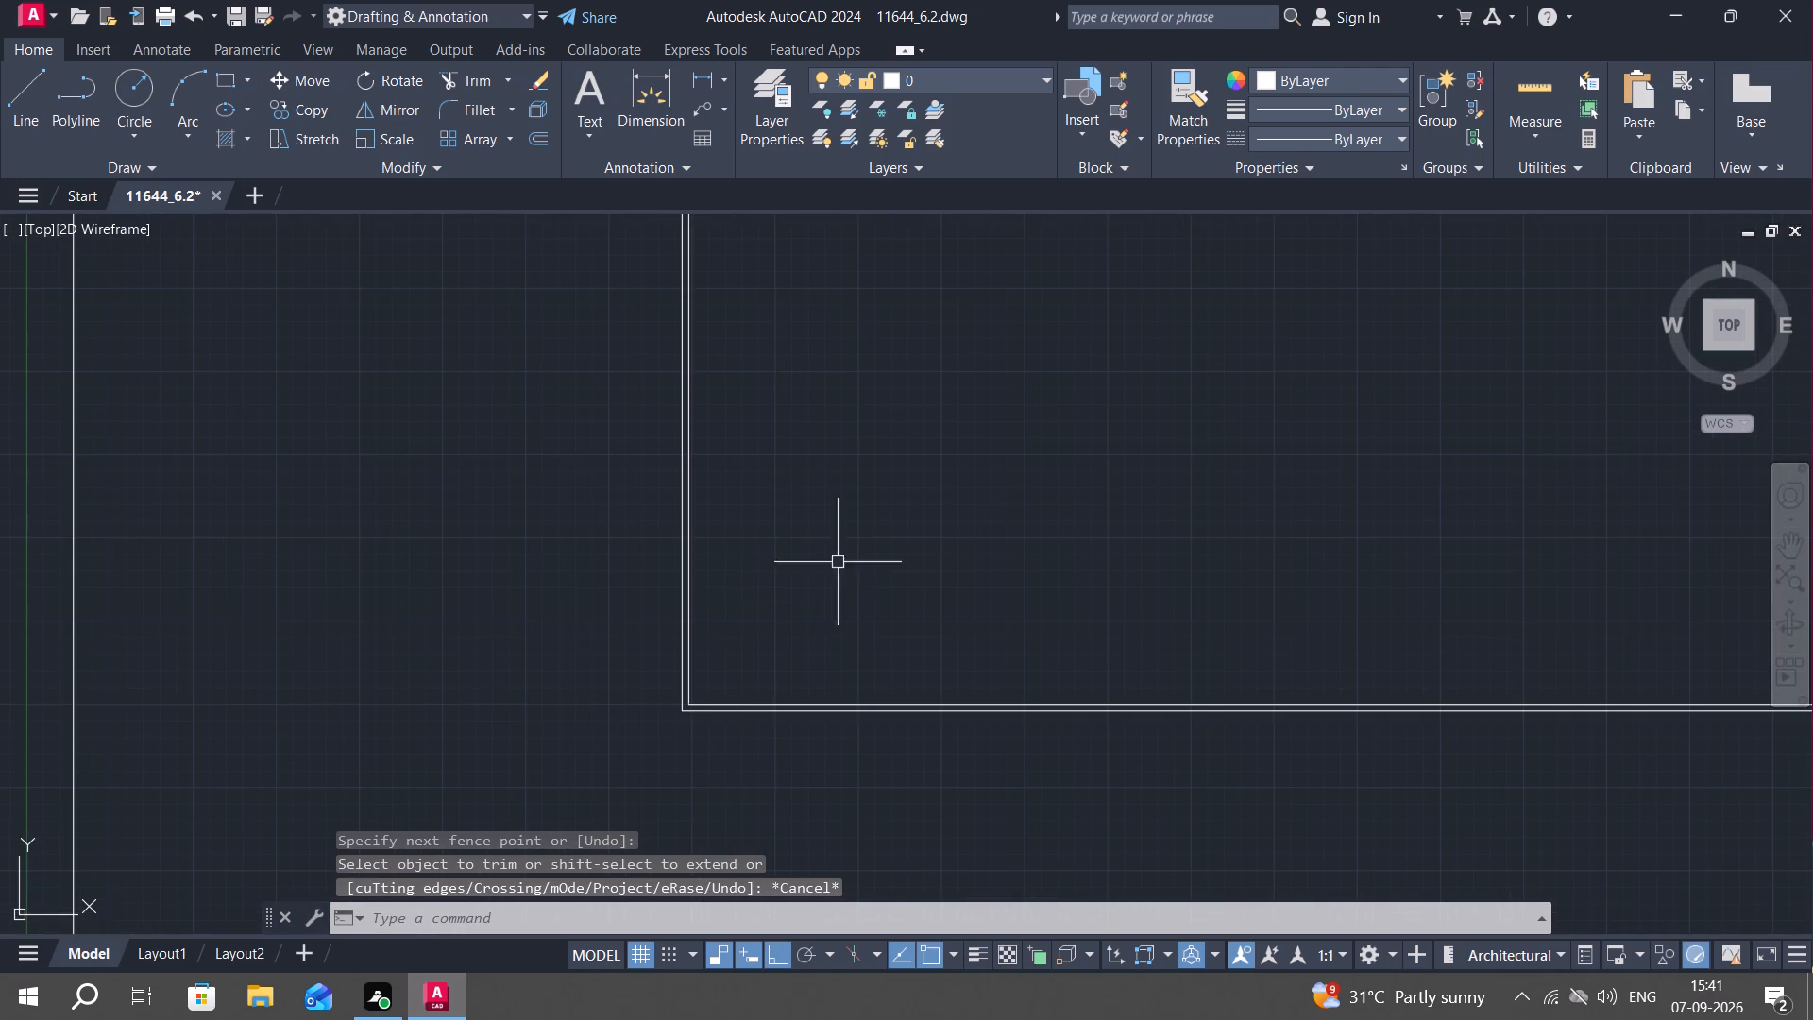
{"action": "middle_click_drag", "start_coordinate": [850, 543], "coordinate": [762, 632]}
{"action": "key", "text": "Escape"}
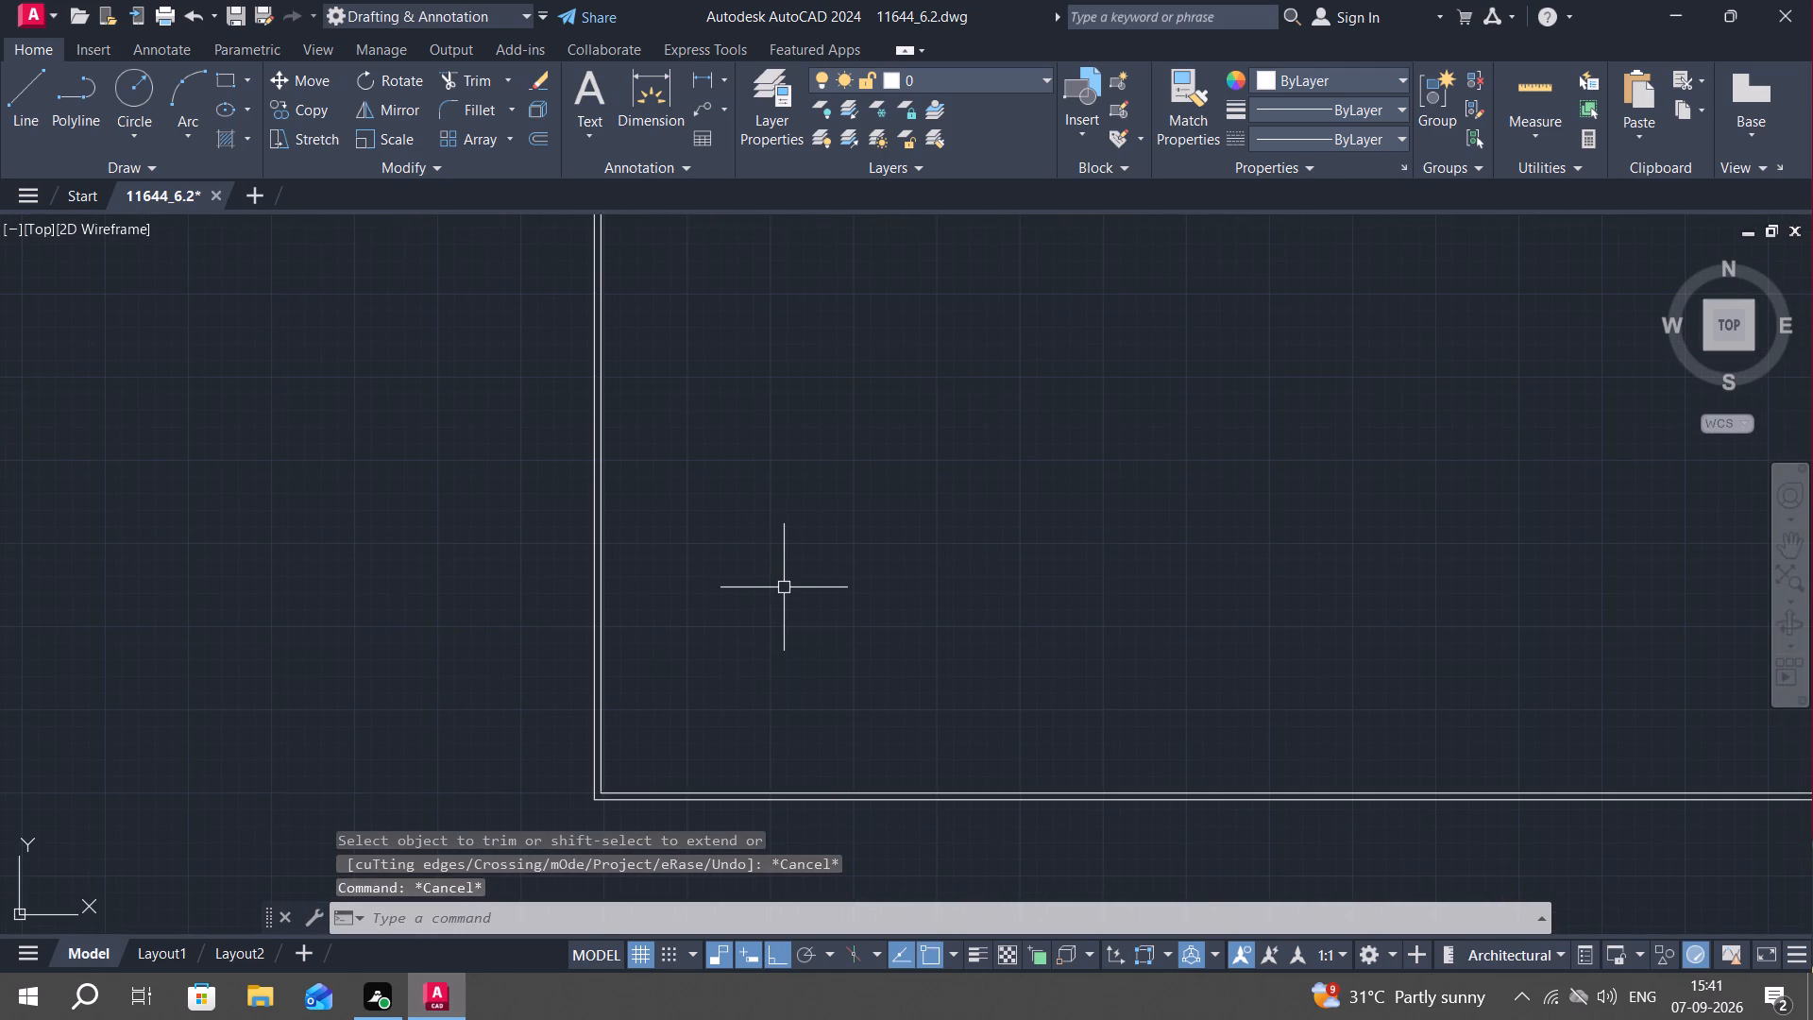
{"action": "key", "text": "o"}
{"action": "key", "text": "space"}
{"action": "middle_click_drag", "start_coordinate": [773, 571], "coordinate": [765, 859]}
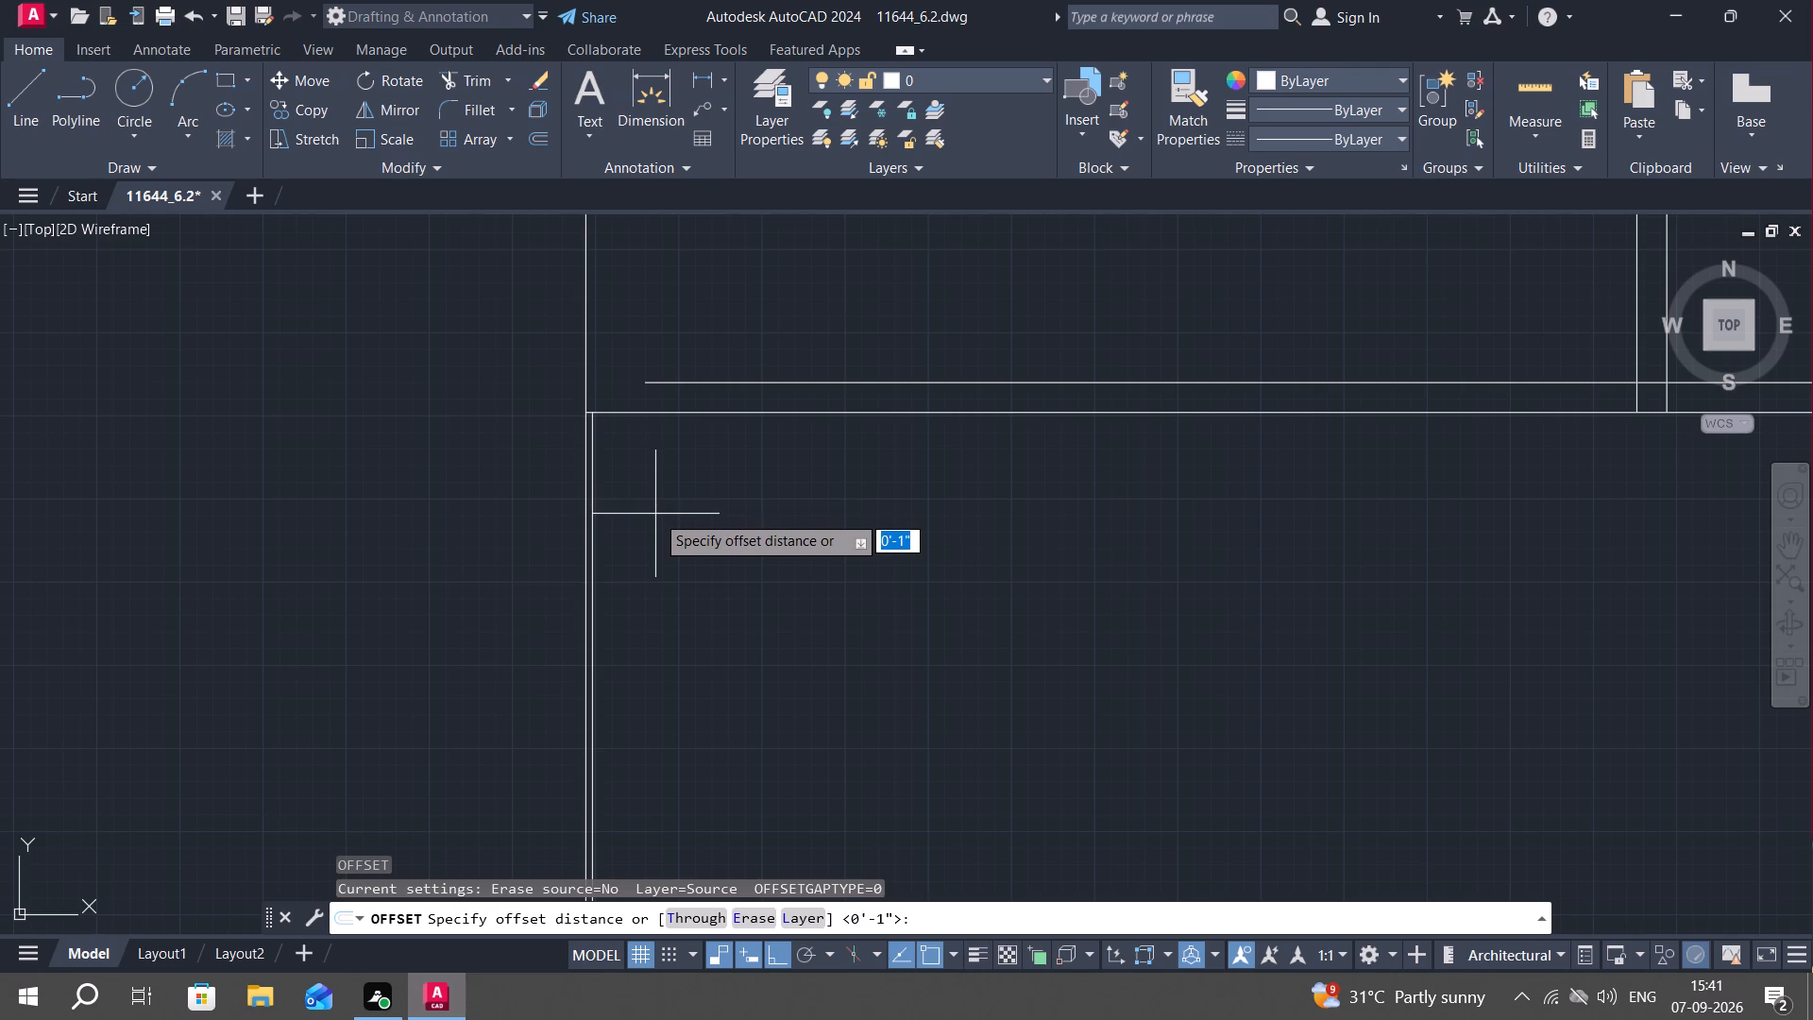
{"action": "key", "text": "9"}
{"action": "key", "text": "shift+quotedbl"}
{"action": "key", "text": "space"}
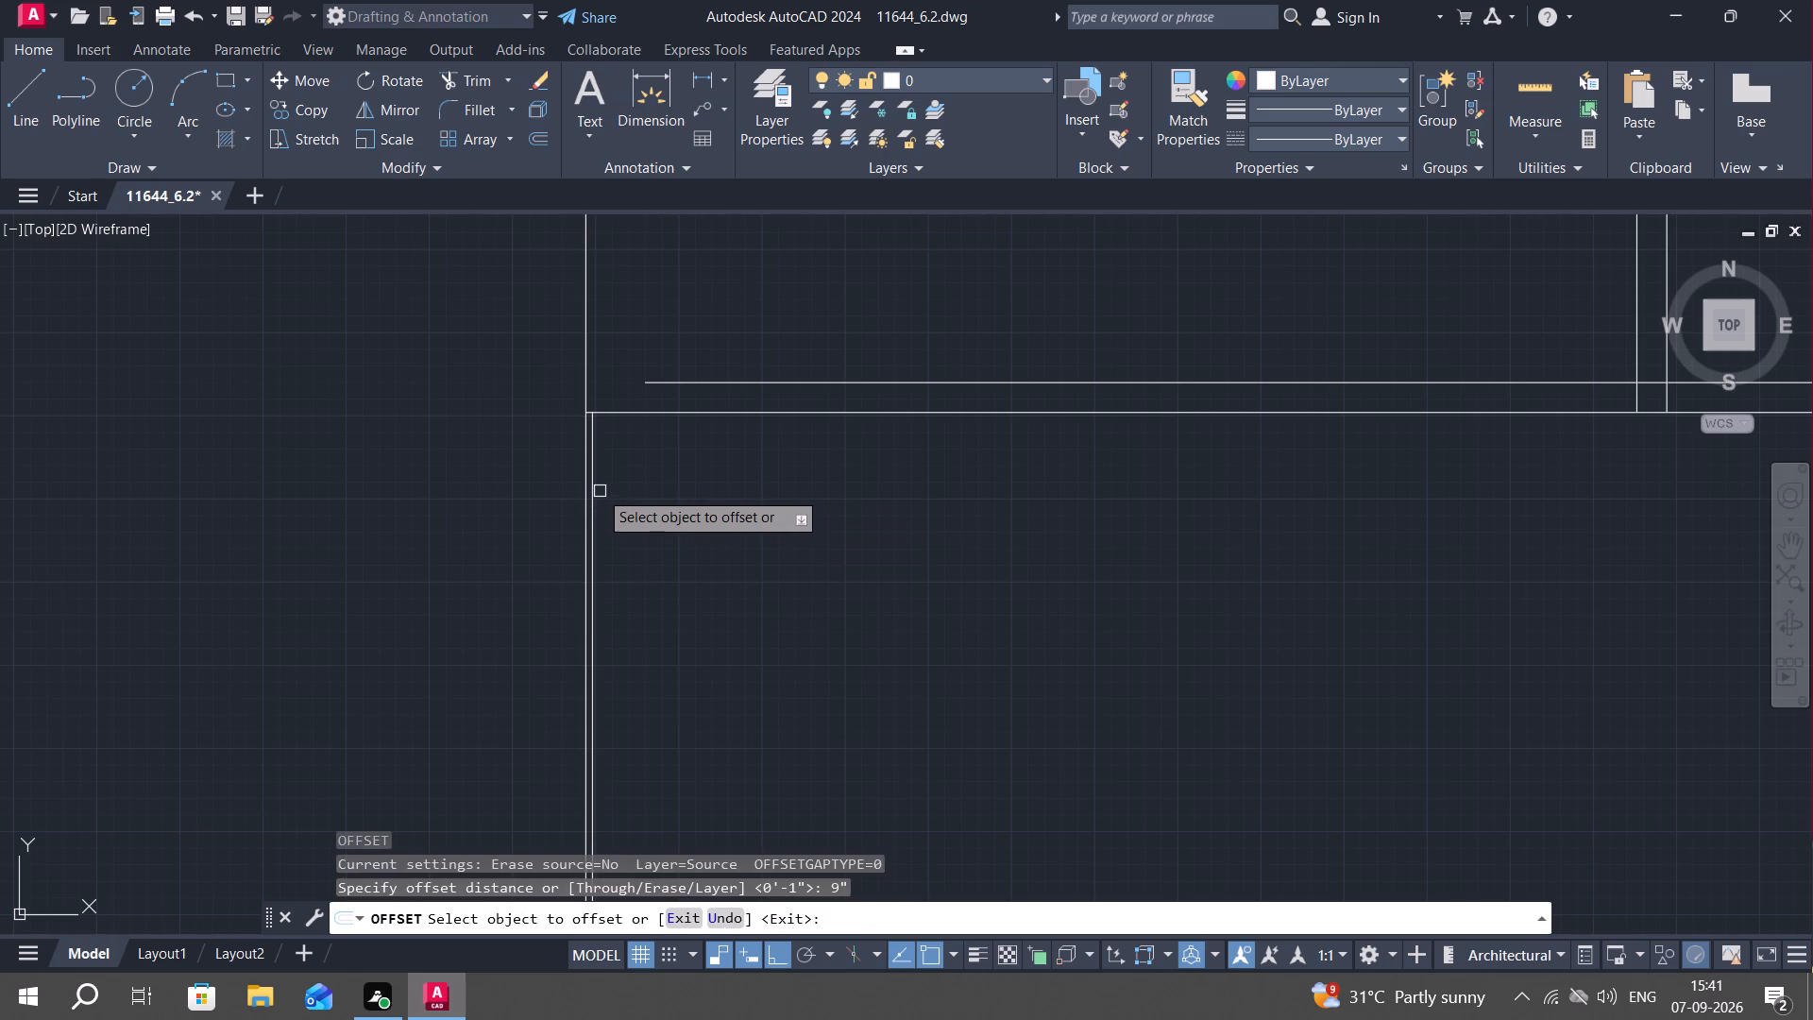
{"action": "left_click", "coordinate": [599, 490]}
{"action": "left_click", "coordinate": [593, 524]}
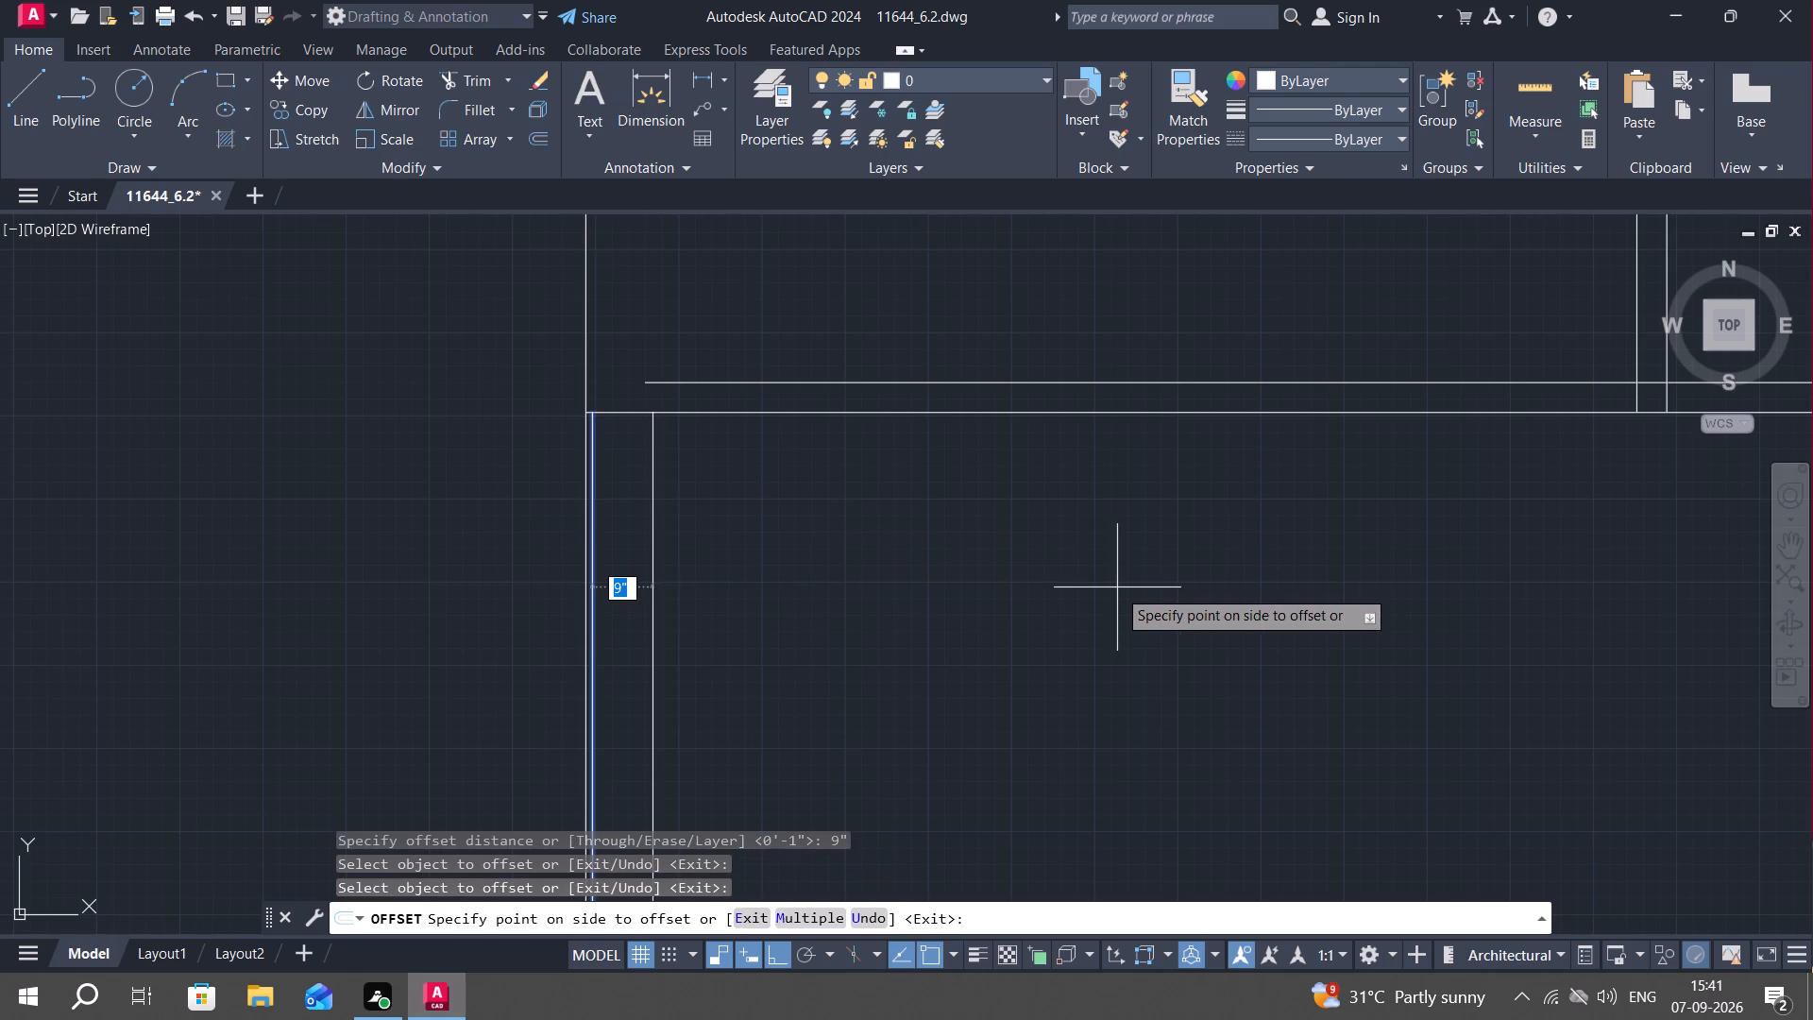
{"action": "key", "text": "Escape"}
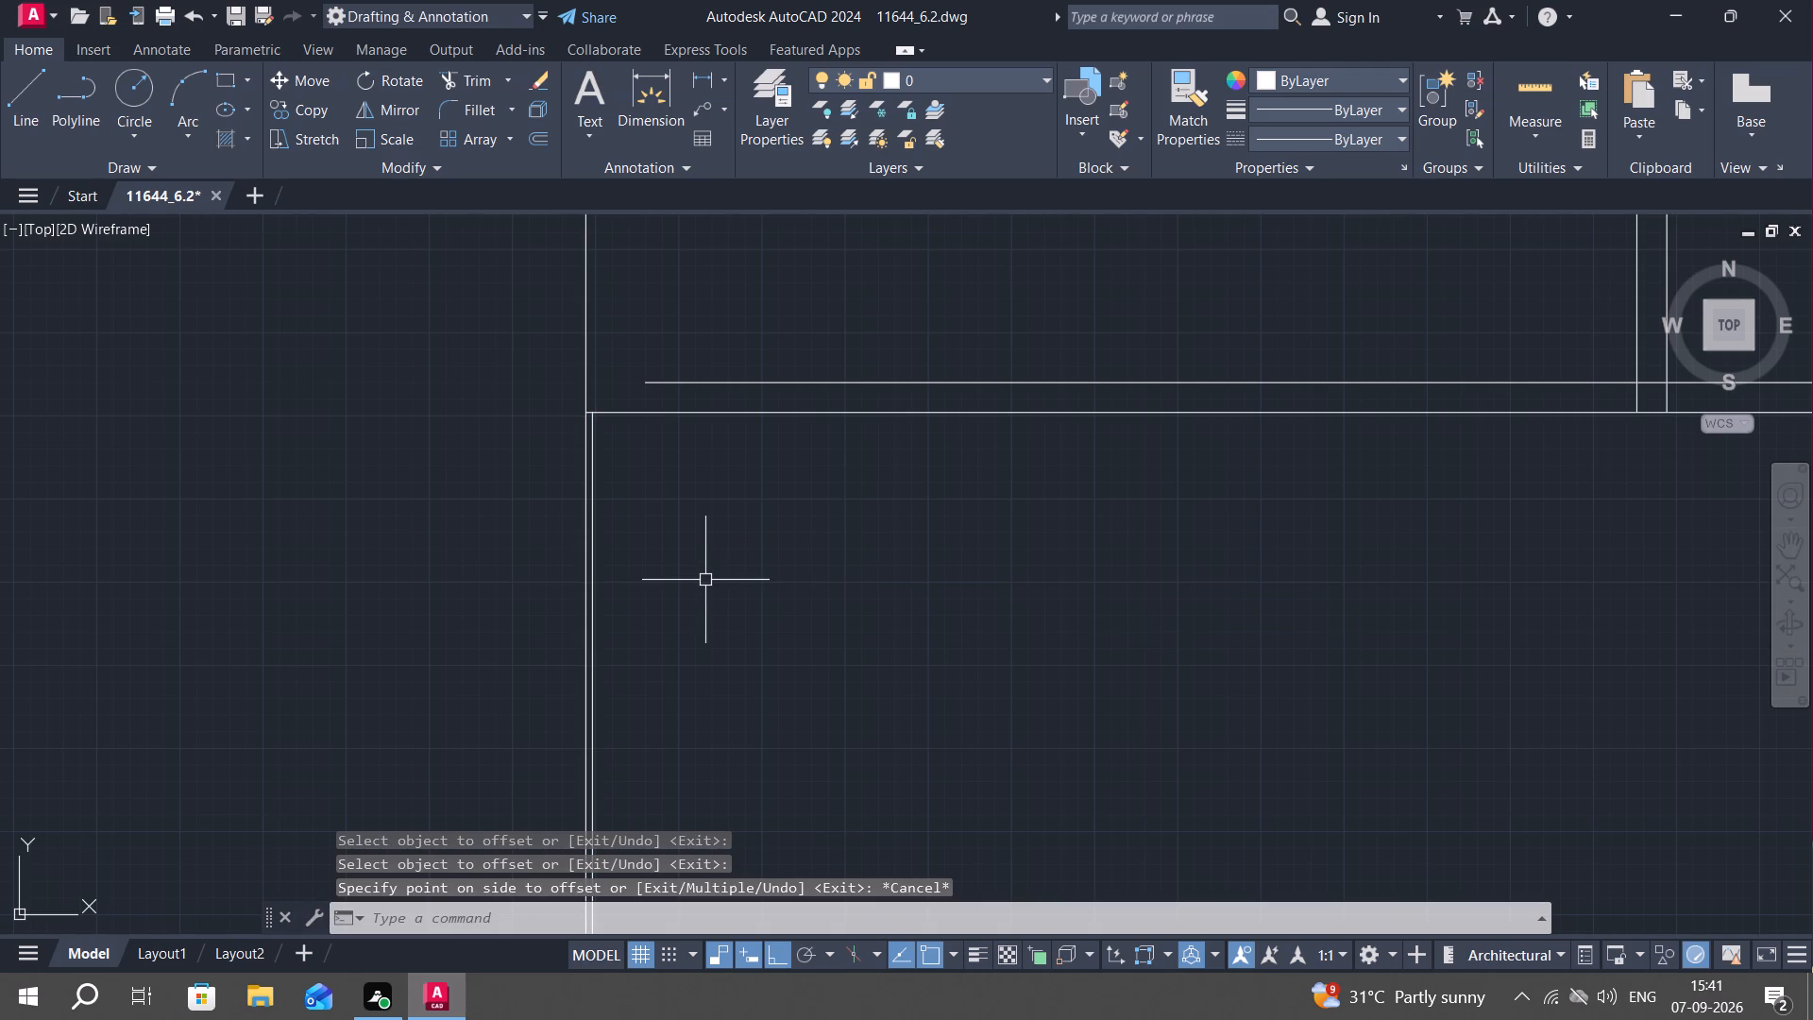
Offset the 1" inner line of the bottom-left space's left side 9' to the right.
{"action": "type", "text": "o 9'"}
{"action": "key", "text": "space"}
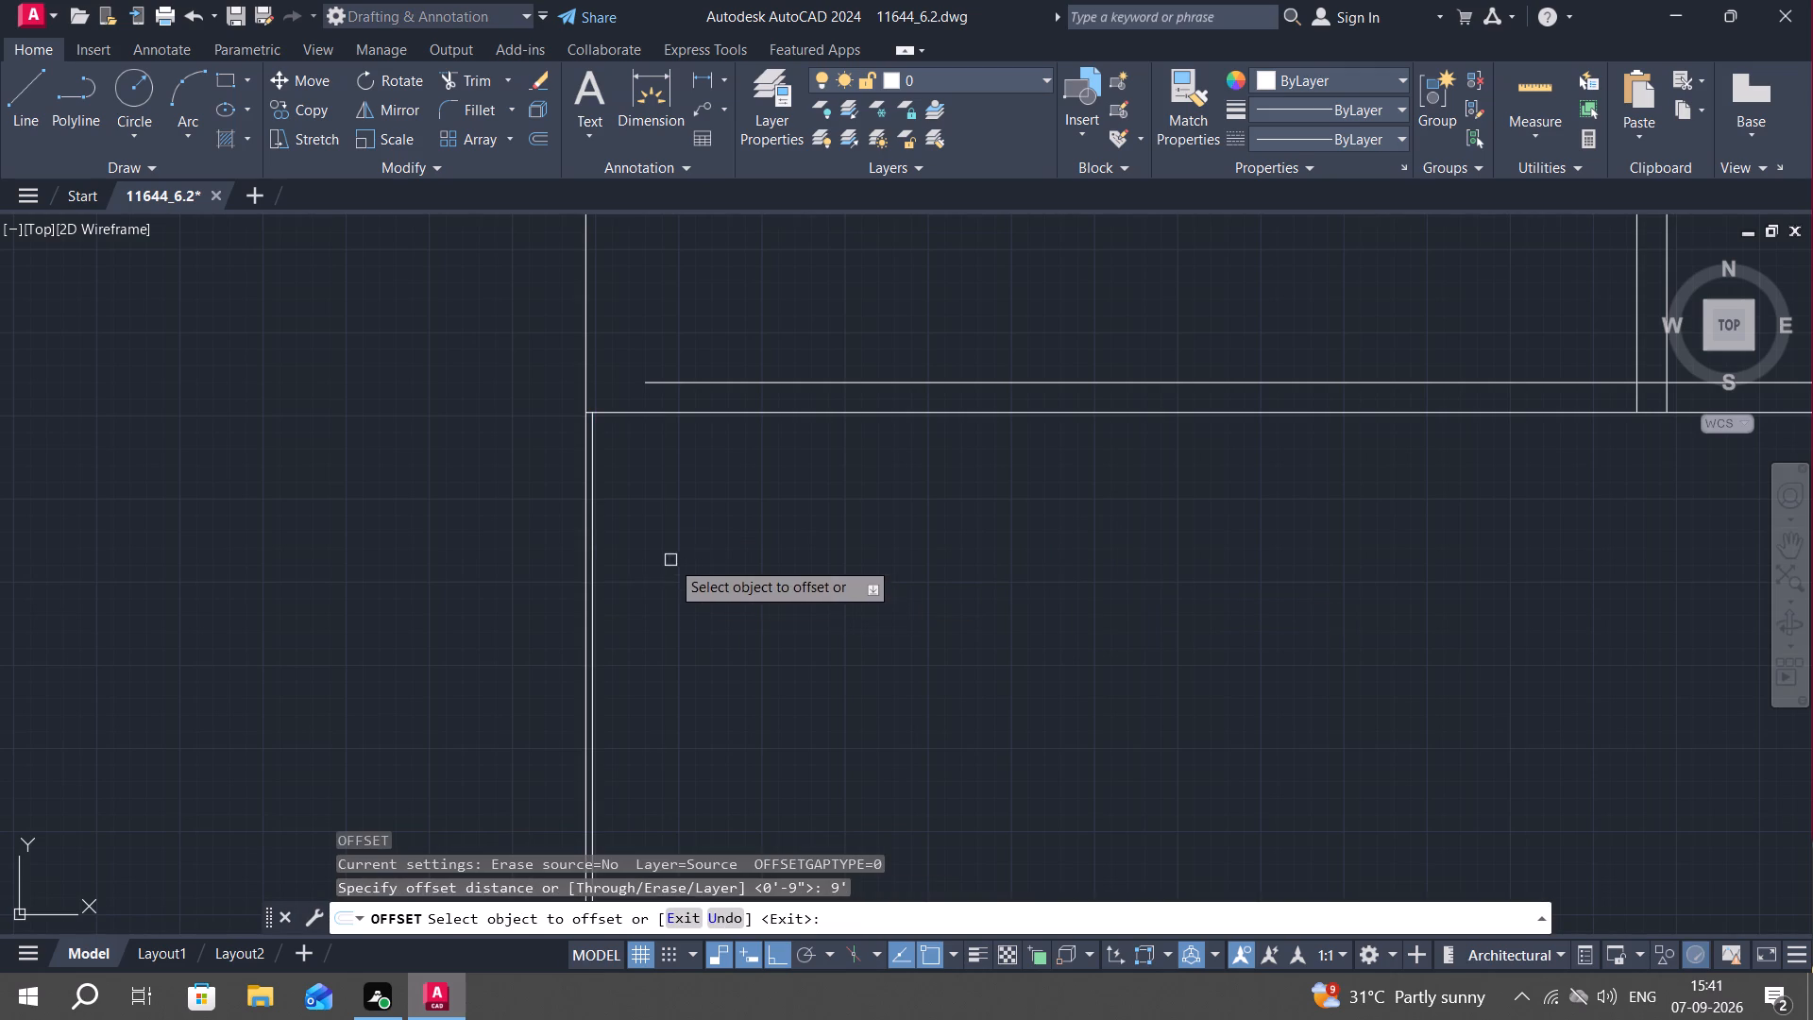
{"action": "left_click", "coordinate": [591, 540]}
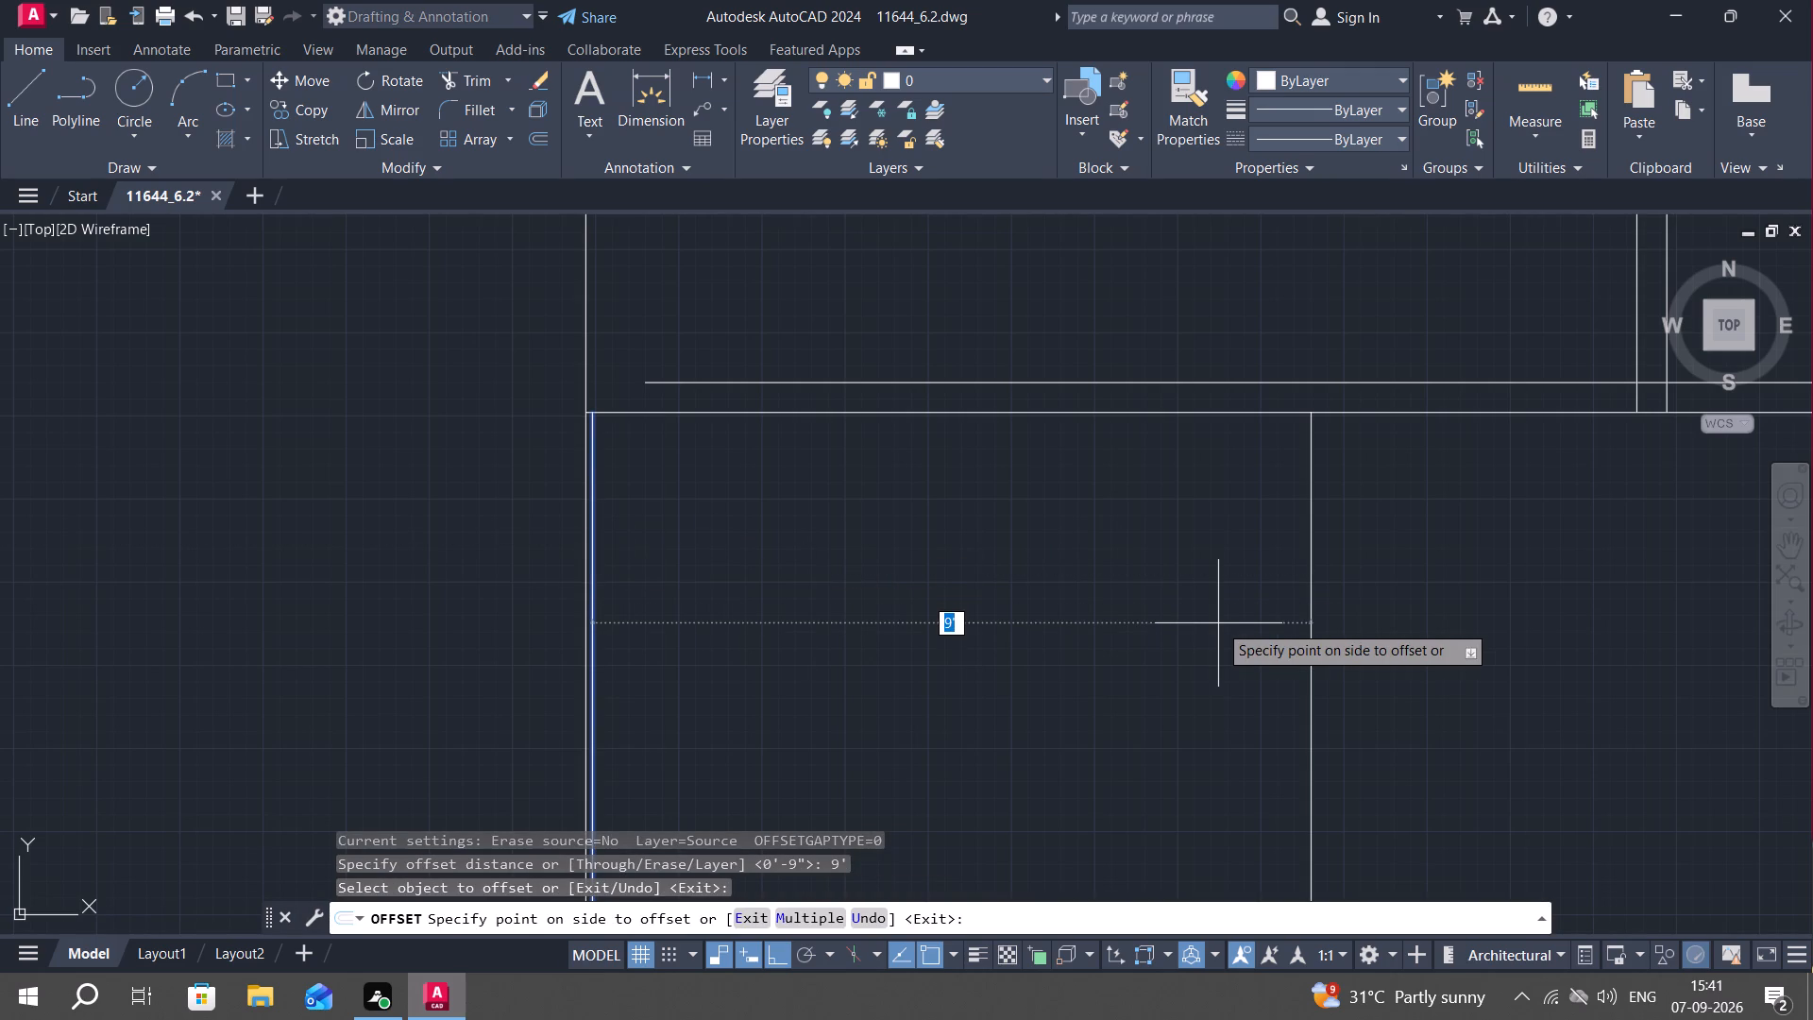
{"action": "left_click", "coordinate": [1218, 623]}
{"action": "middle_click_drag", "start_coordinate": [1236, 636], "coordinate": [1123, 575]}
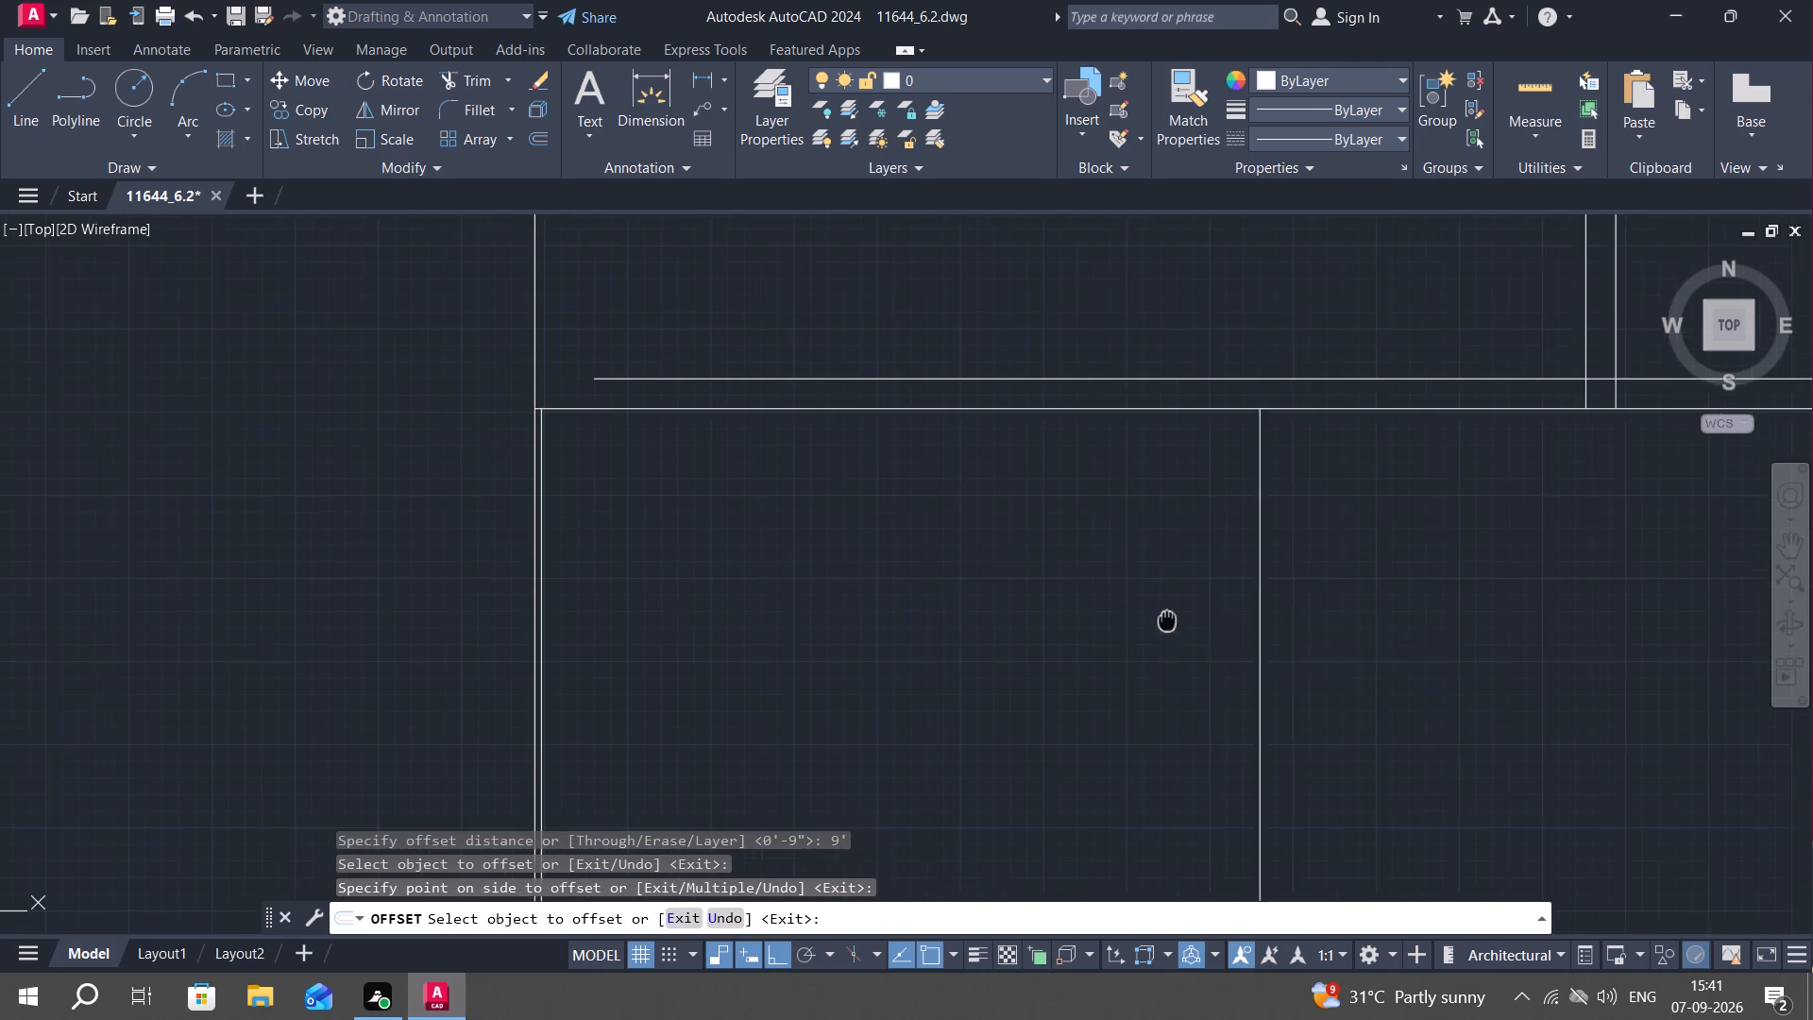
{"action": "middle_click_drag", "start_coordinate": [1123, 575], "coordinate": [1122, 571]}
{"action": "key", "text": "Escape"}
Offset the new vertical line 4.5" to the right to form the bottom-left space's partition.
{"action": "key", "text": "o"}
{"action": "key", "text": "space"}
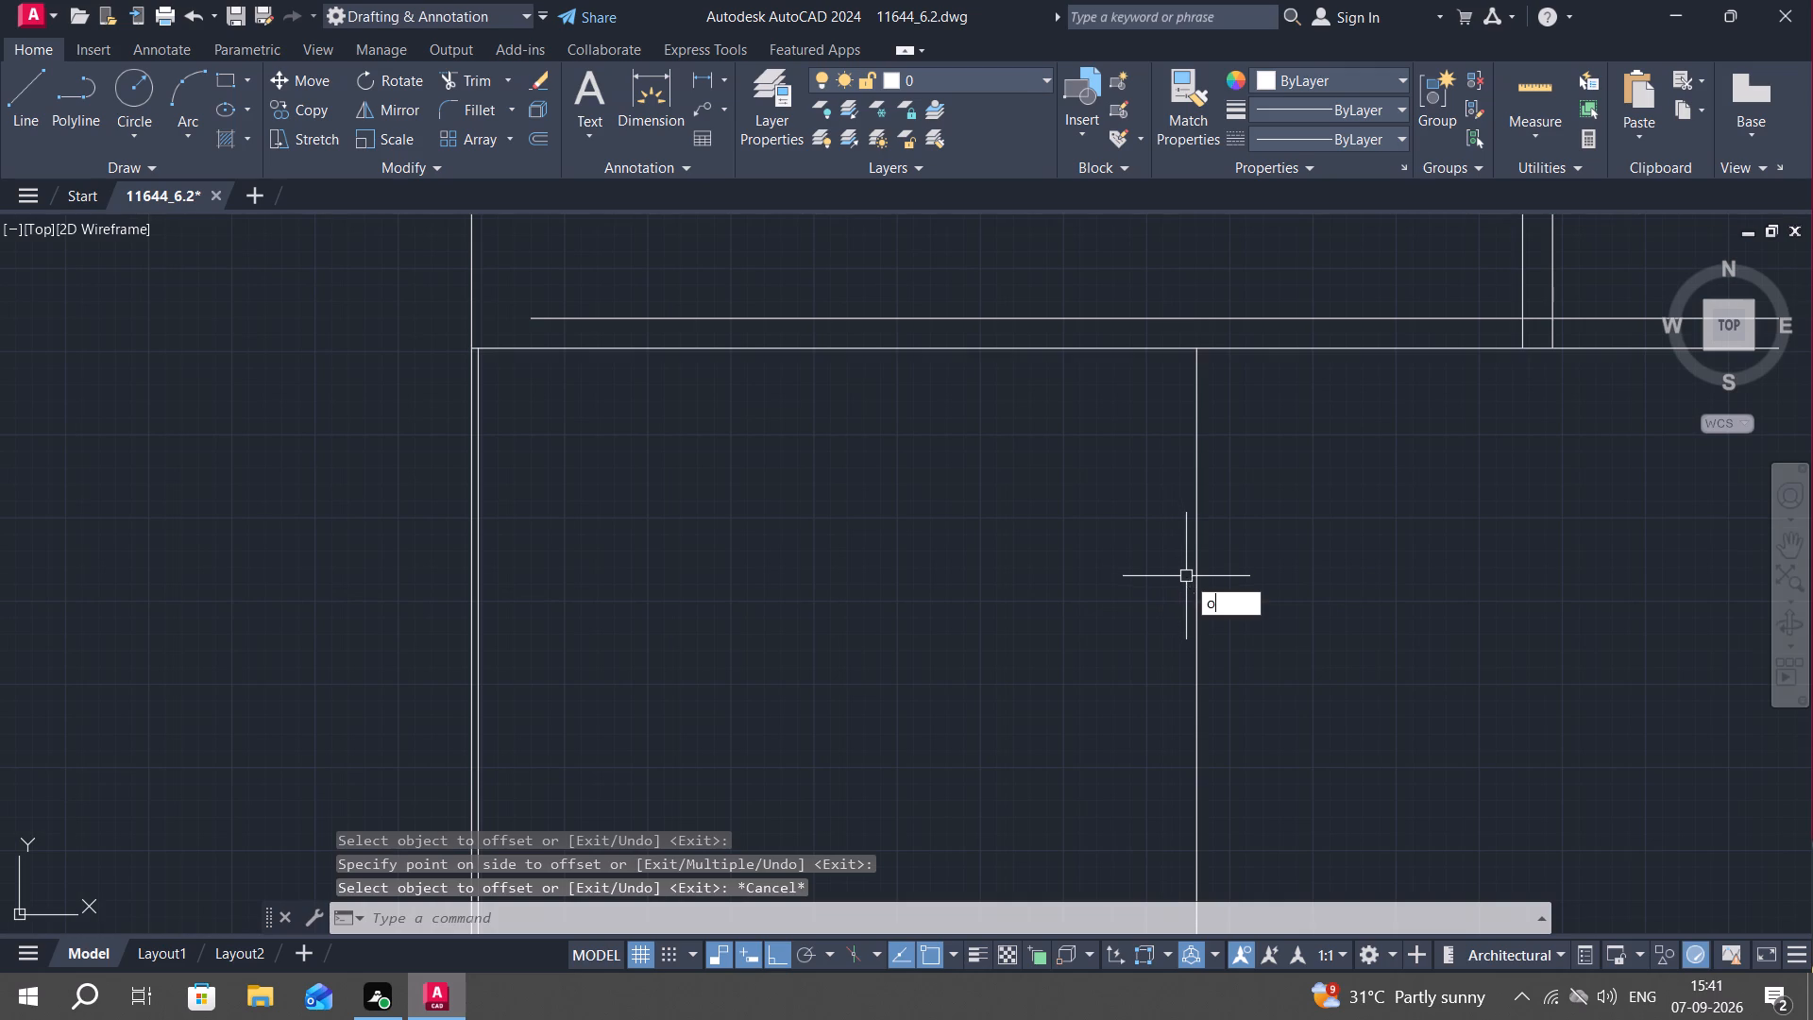
{"action": "key", "text": "4"}
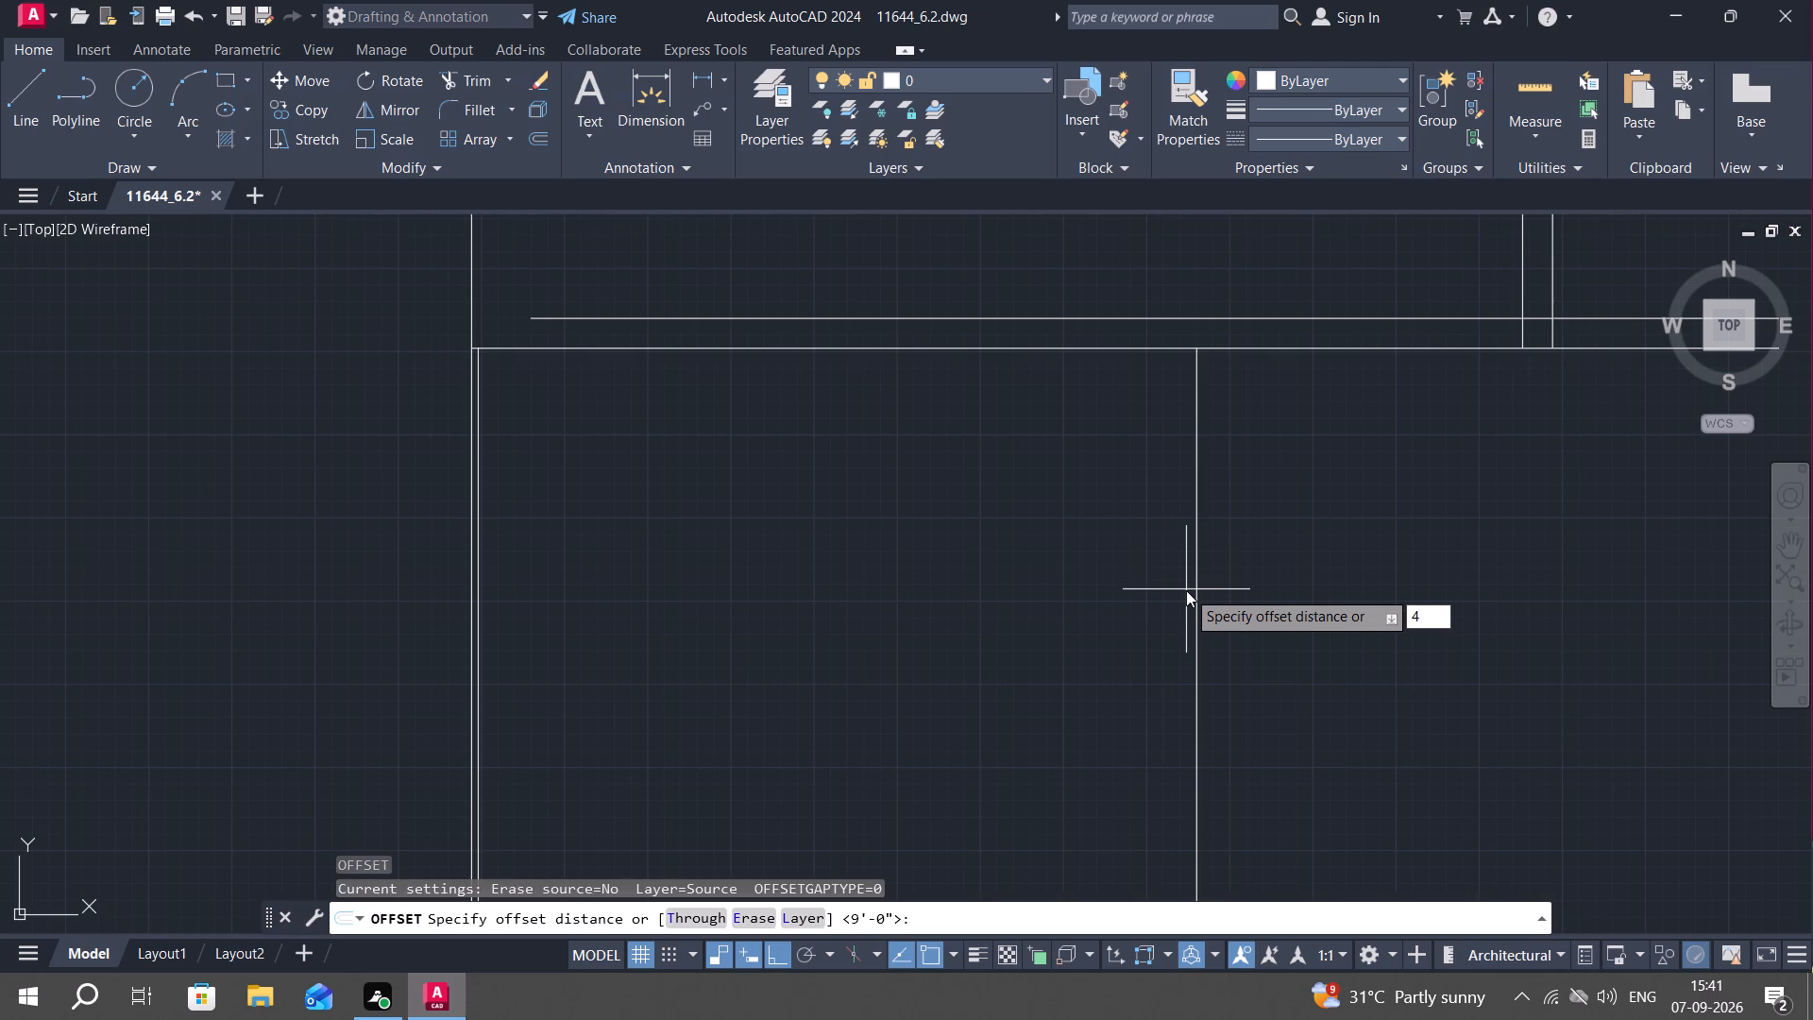
{"action": "key", "text": "period"}
{"action": "key", "text": "5"}
{"action": "type", "text": "\""}
{"action": "key", "text": "space"}
{"action": "left_click", "coordinate": [1194, 558]}
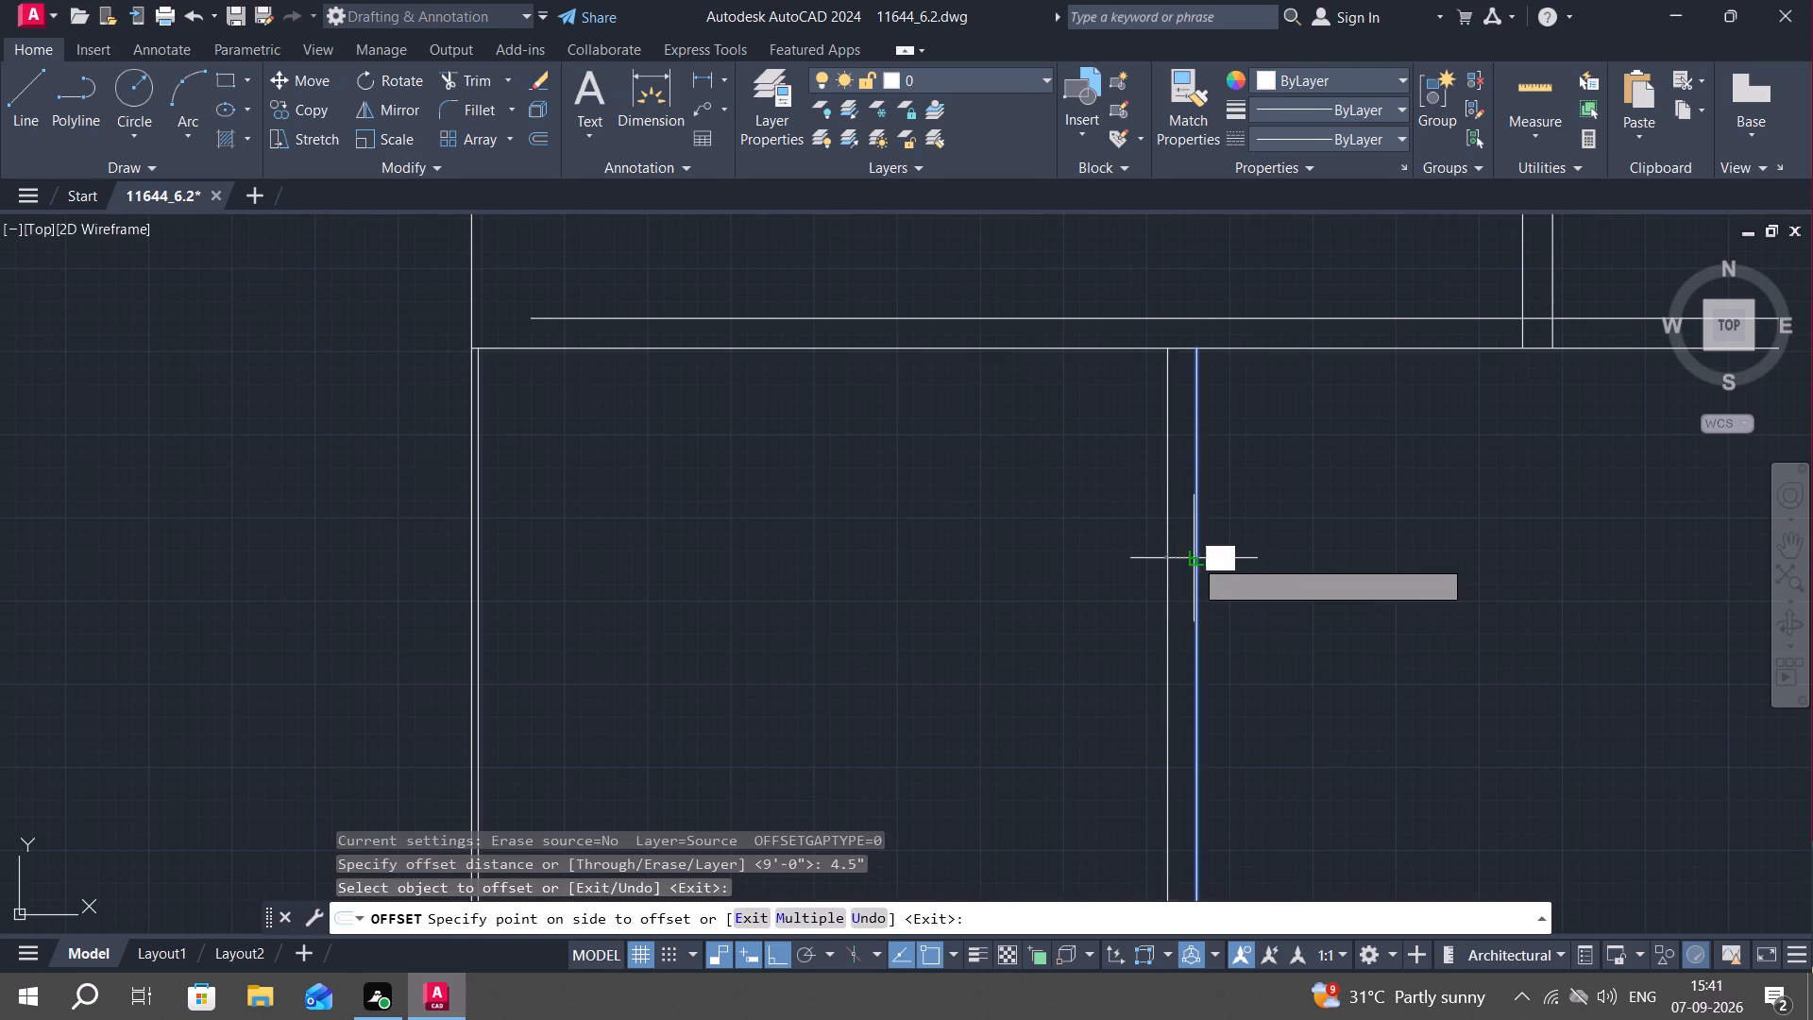
{"action": "left_click", "coordinate": [1279, 581]}
{"action": "key", "text": "Escape"}
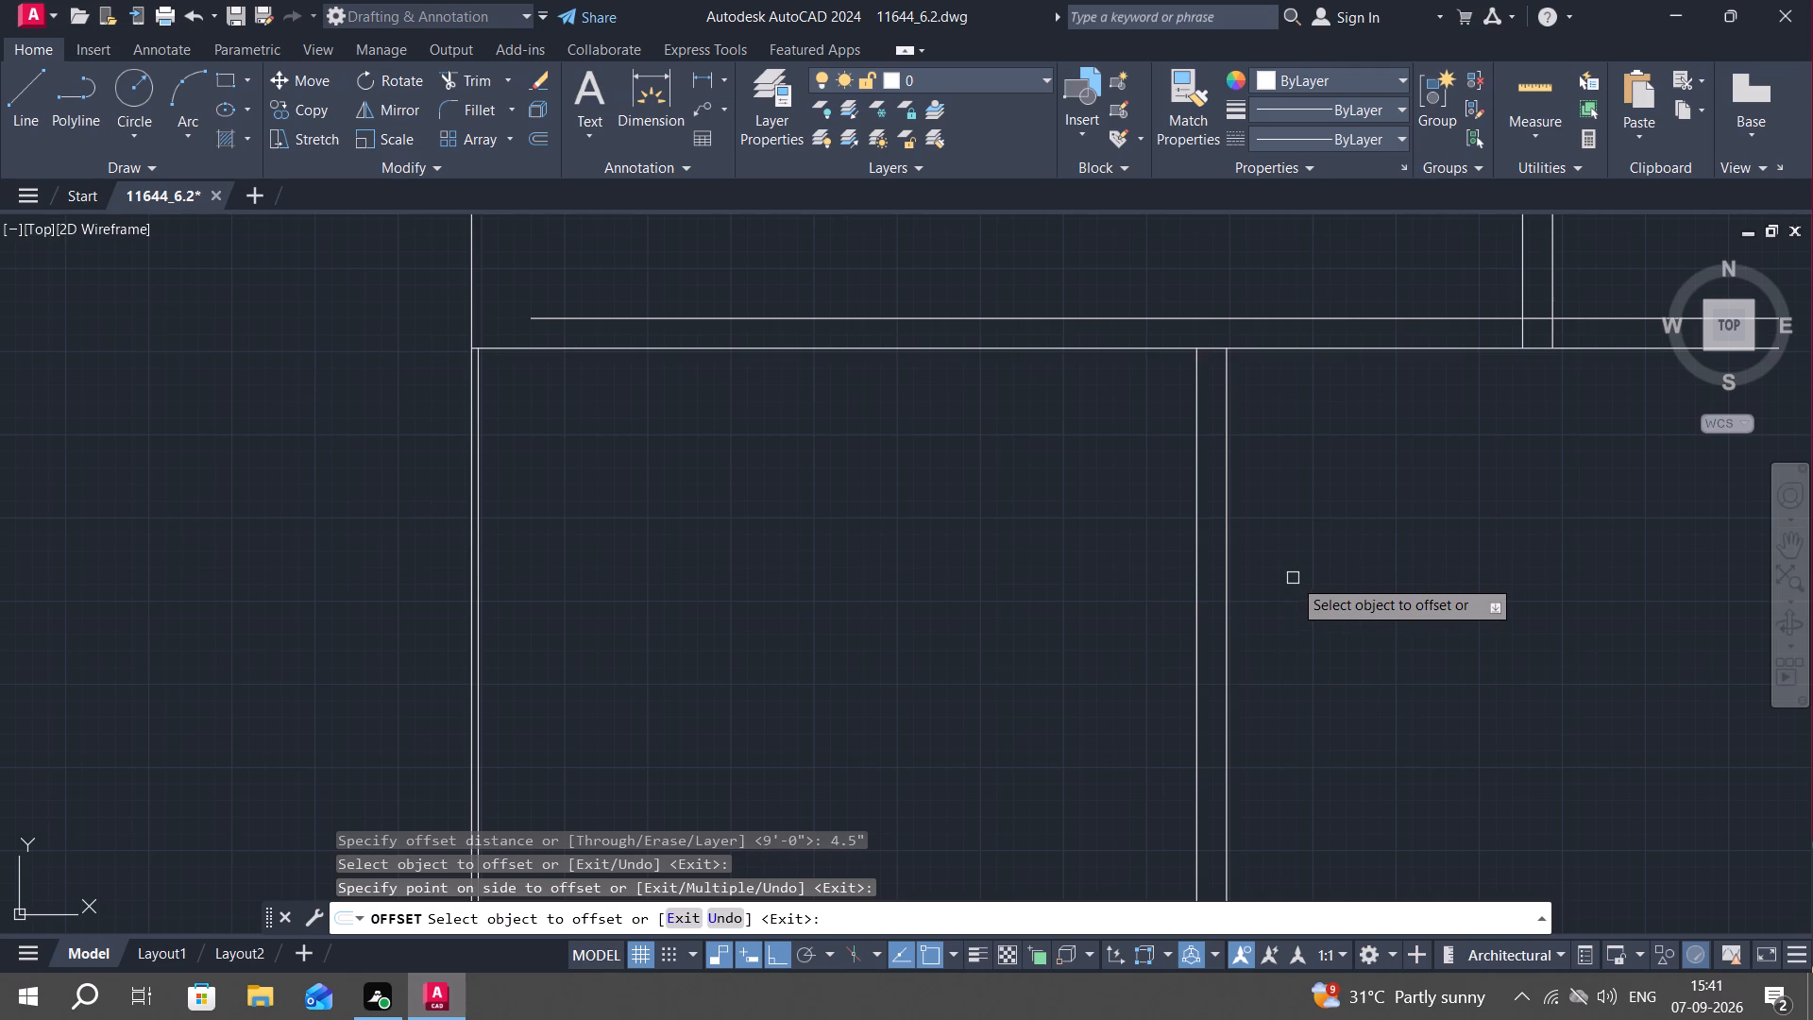
Trim both lines of the bottom horizontal partition where they project right of the upper vertical partition.
{"action": "scroll", "coordinate": [1306, 558], "scroll_direction": "down", "scroll_amount": 2}
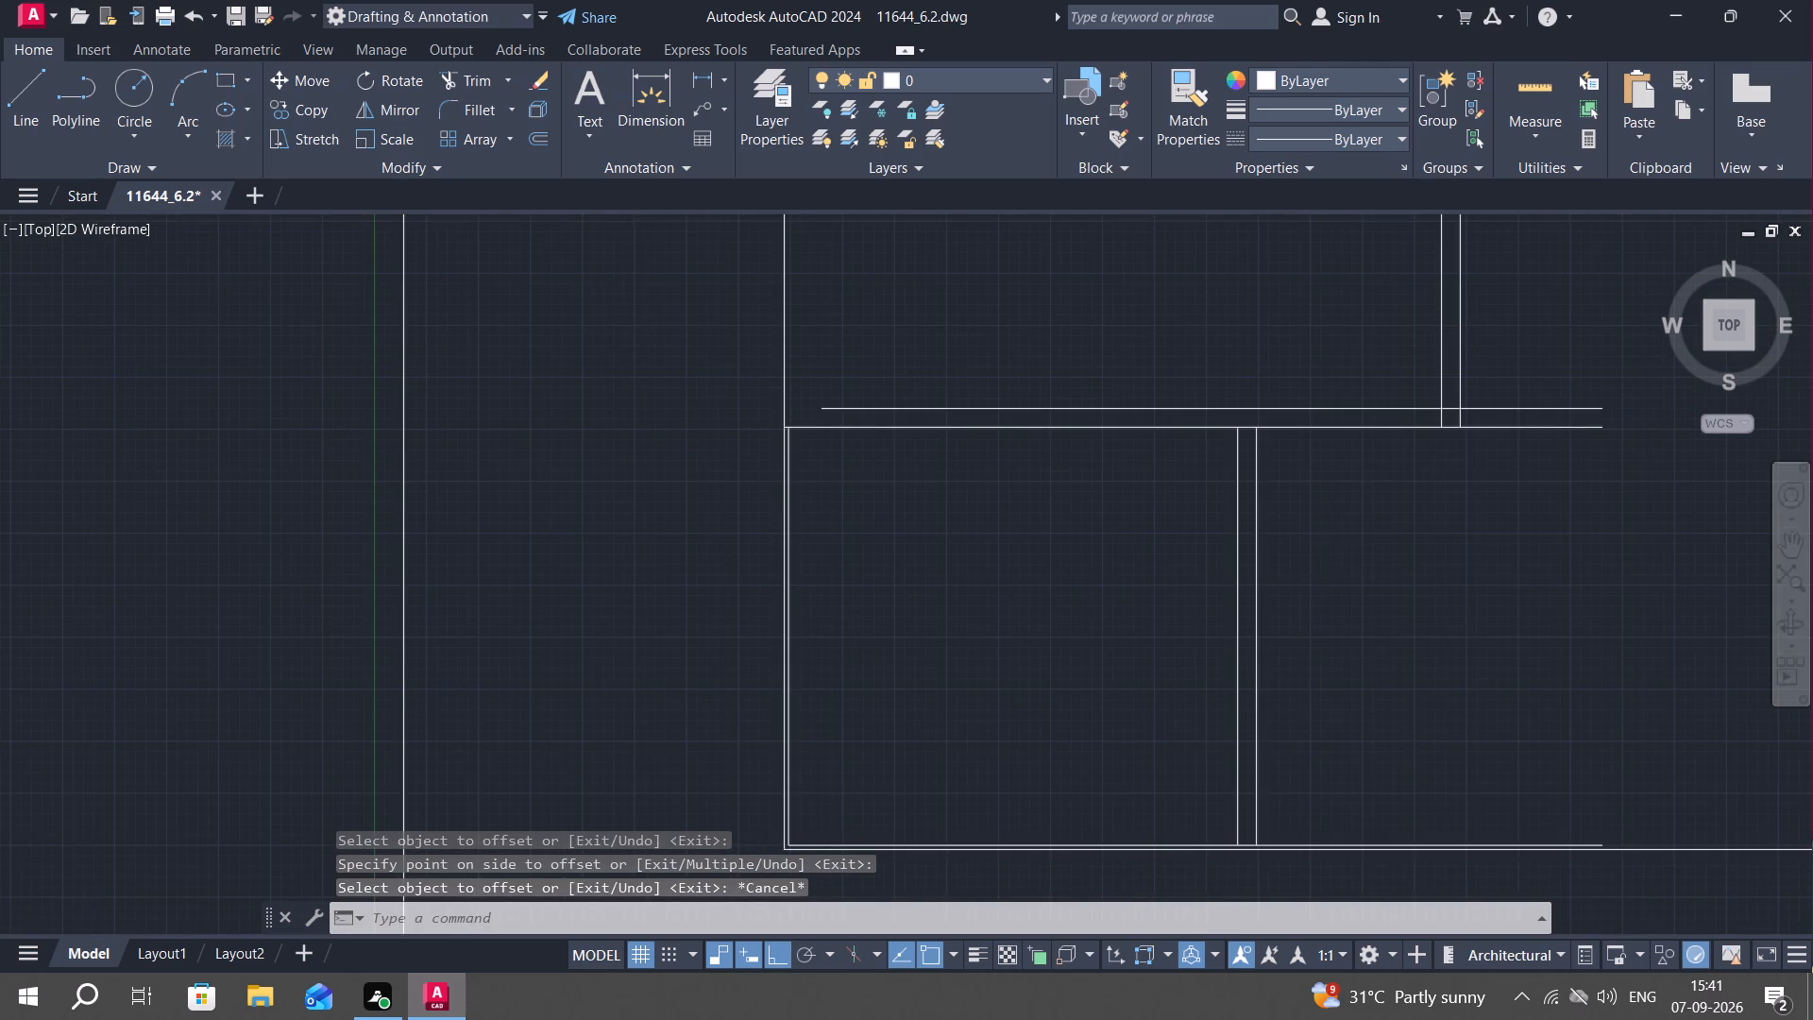
{"action": "middle_click_drag", "start_coordinate": [1435, 601], "coordinate": [1233, 605]}
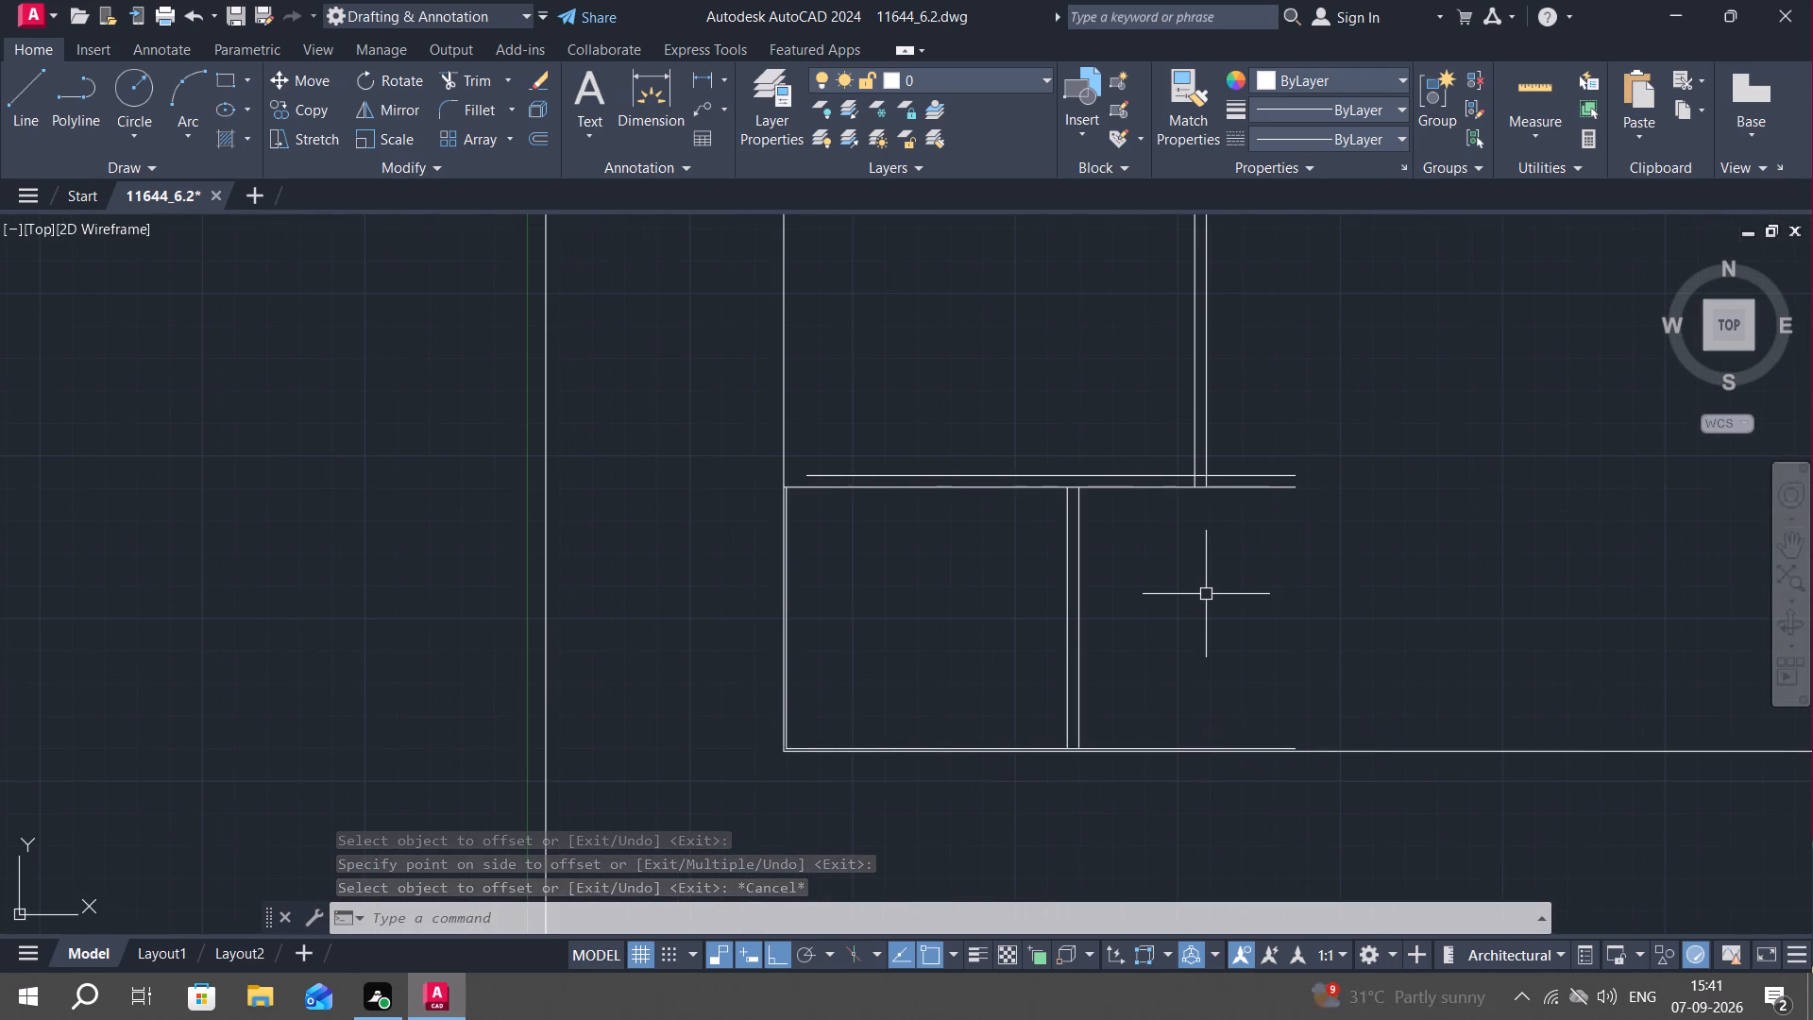
{"action": "key", "text": "Escape"}
{"action": "type", "text": "tr"}
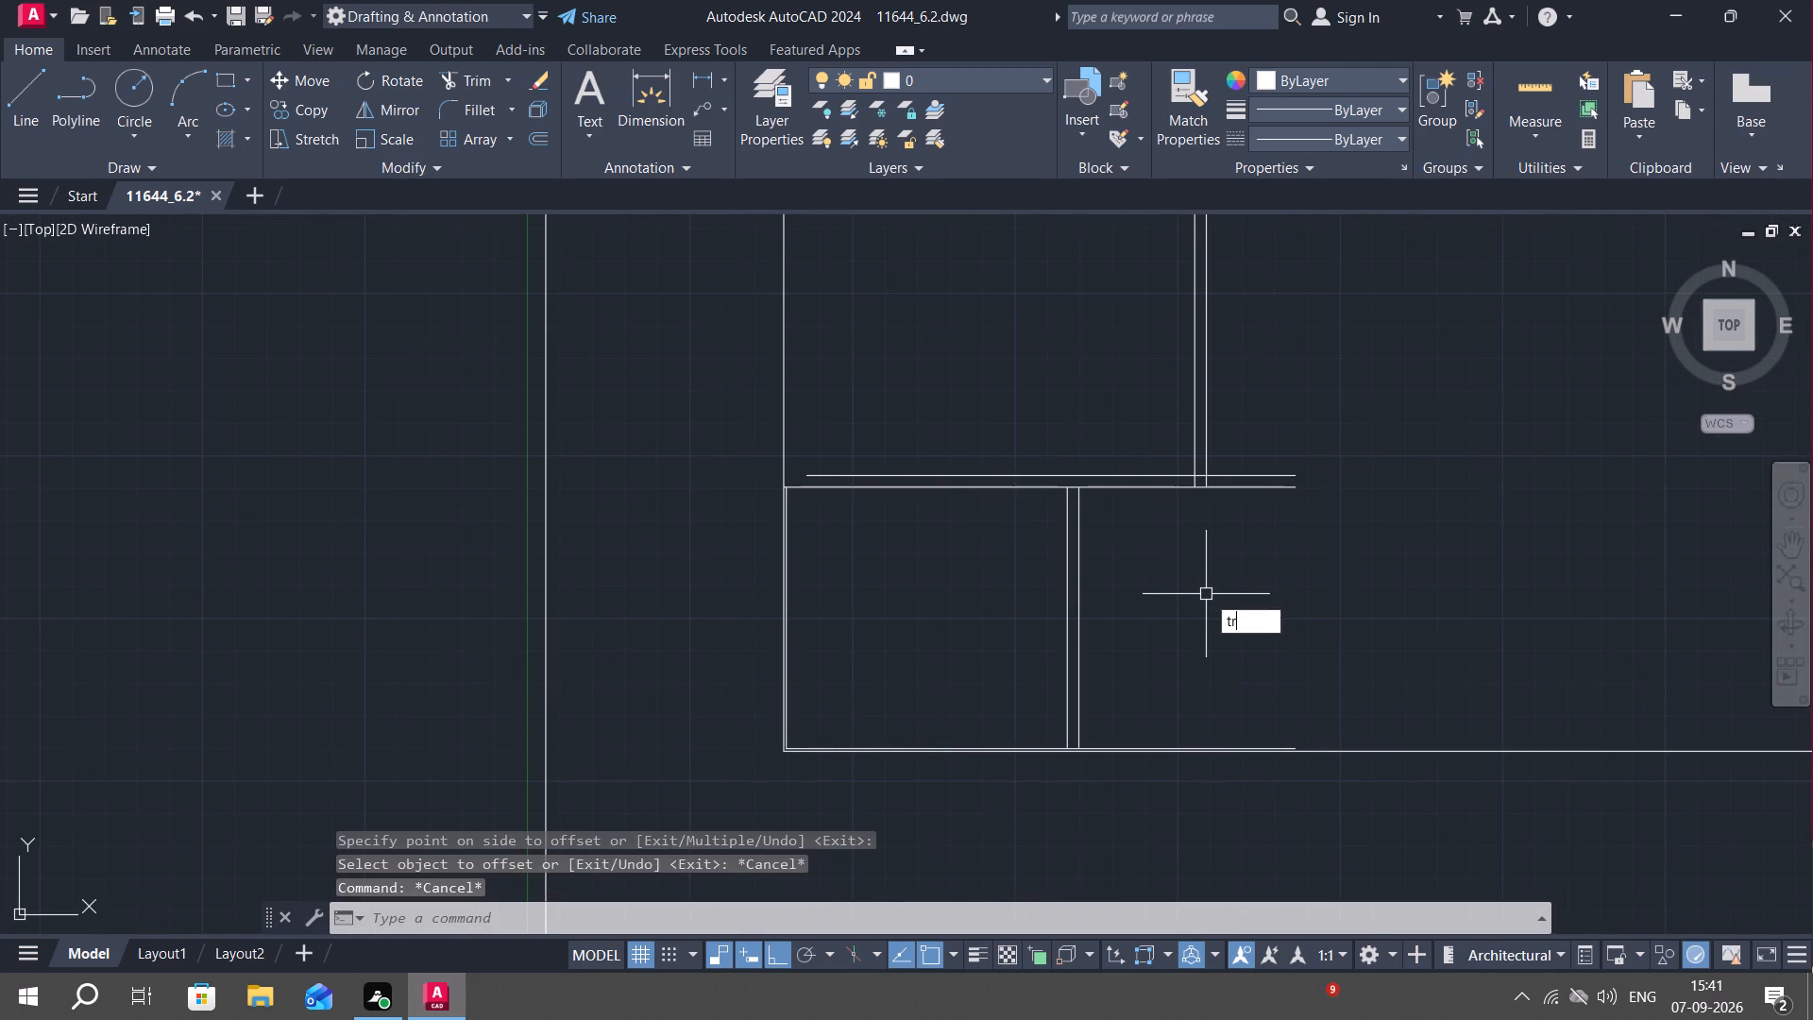
{"action": "key", "text": "space"}
{"action": "left_click_drag", "start_coordinate": [1263, 399], "coordinate": [1268, 437]}
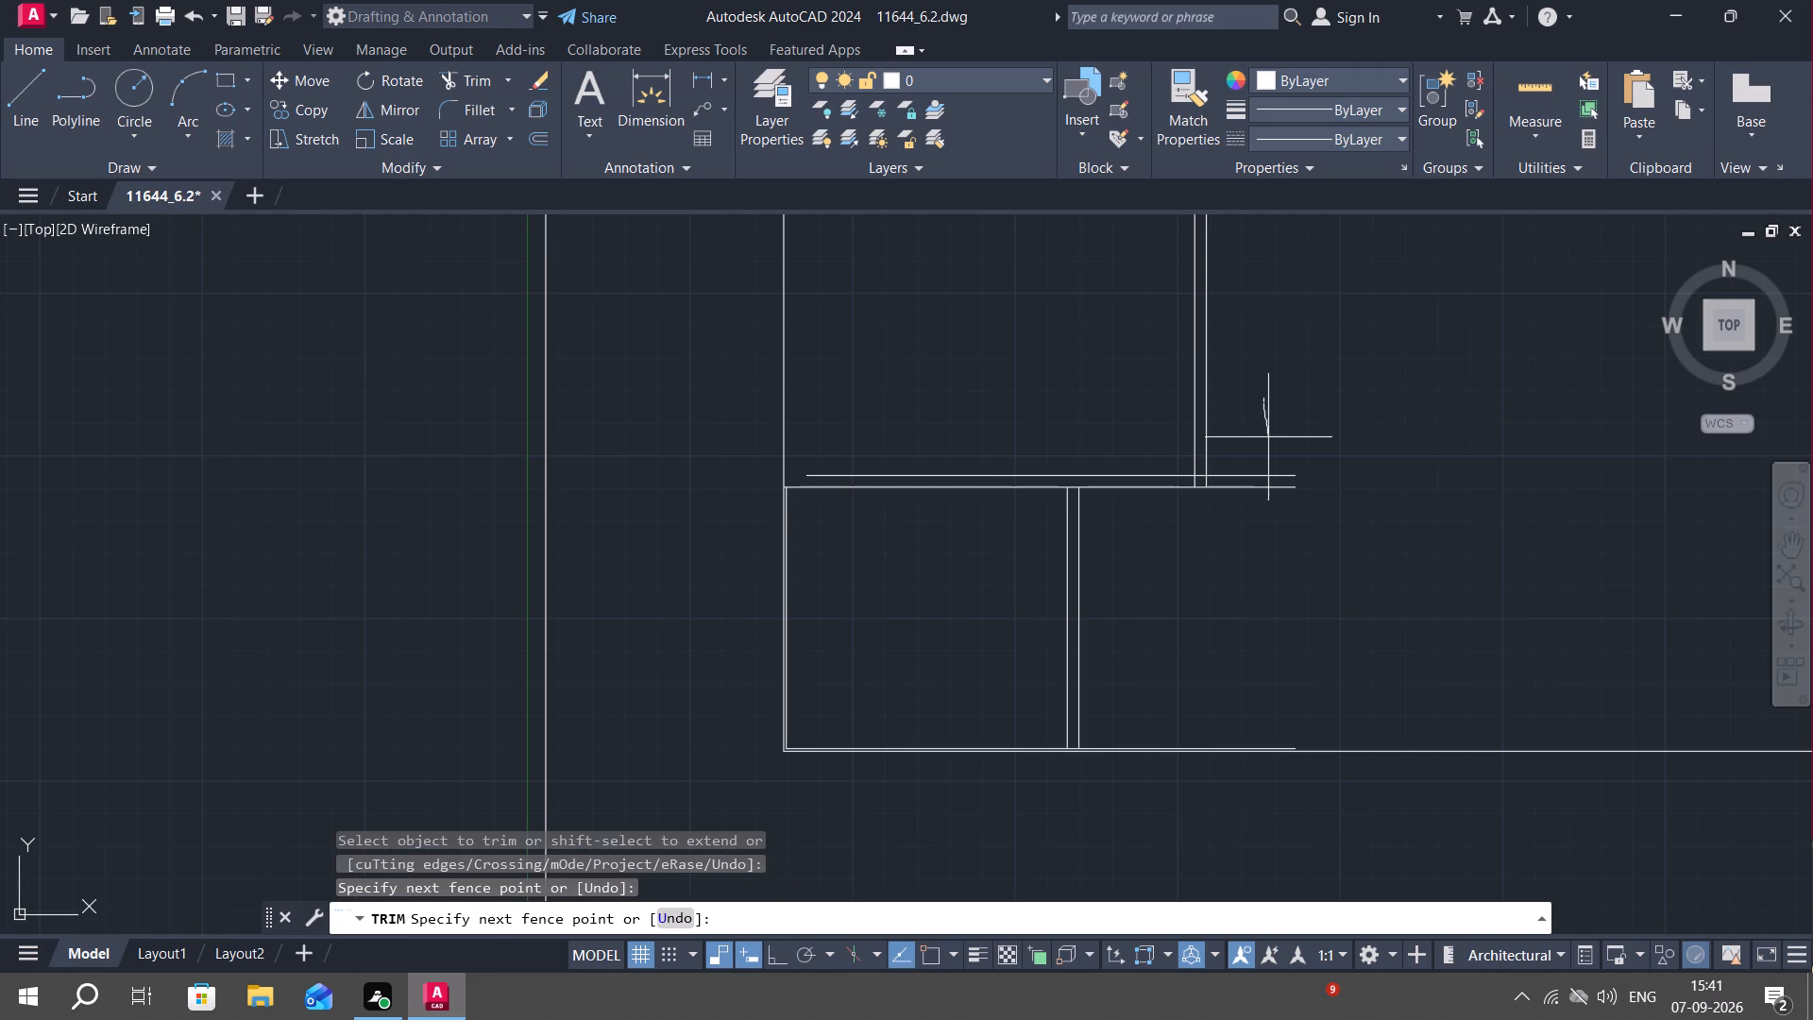
{"action": "left_click_drag", "start_coordinate": [1268, 437], "coordinate": [1271, 507]}
{"action": "middle_click_drag", "start_coordinate": [1230, 627], "coordinate": [1191, 464]}
{"action": "key", "text": "Escape"}
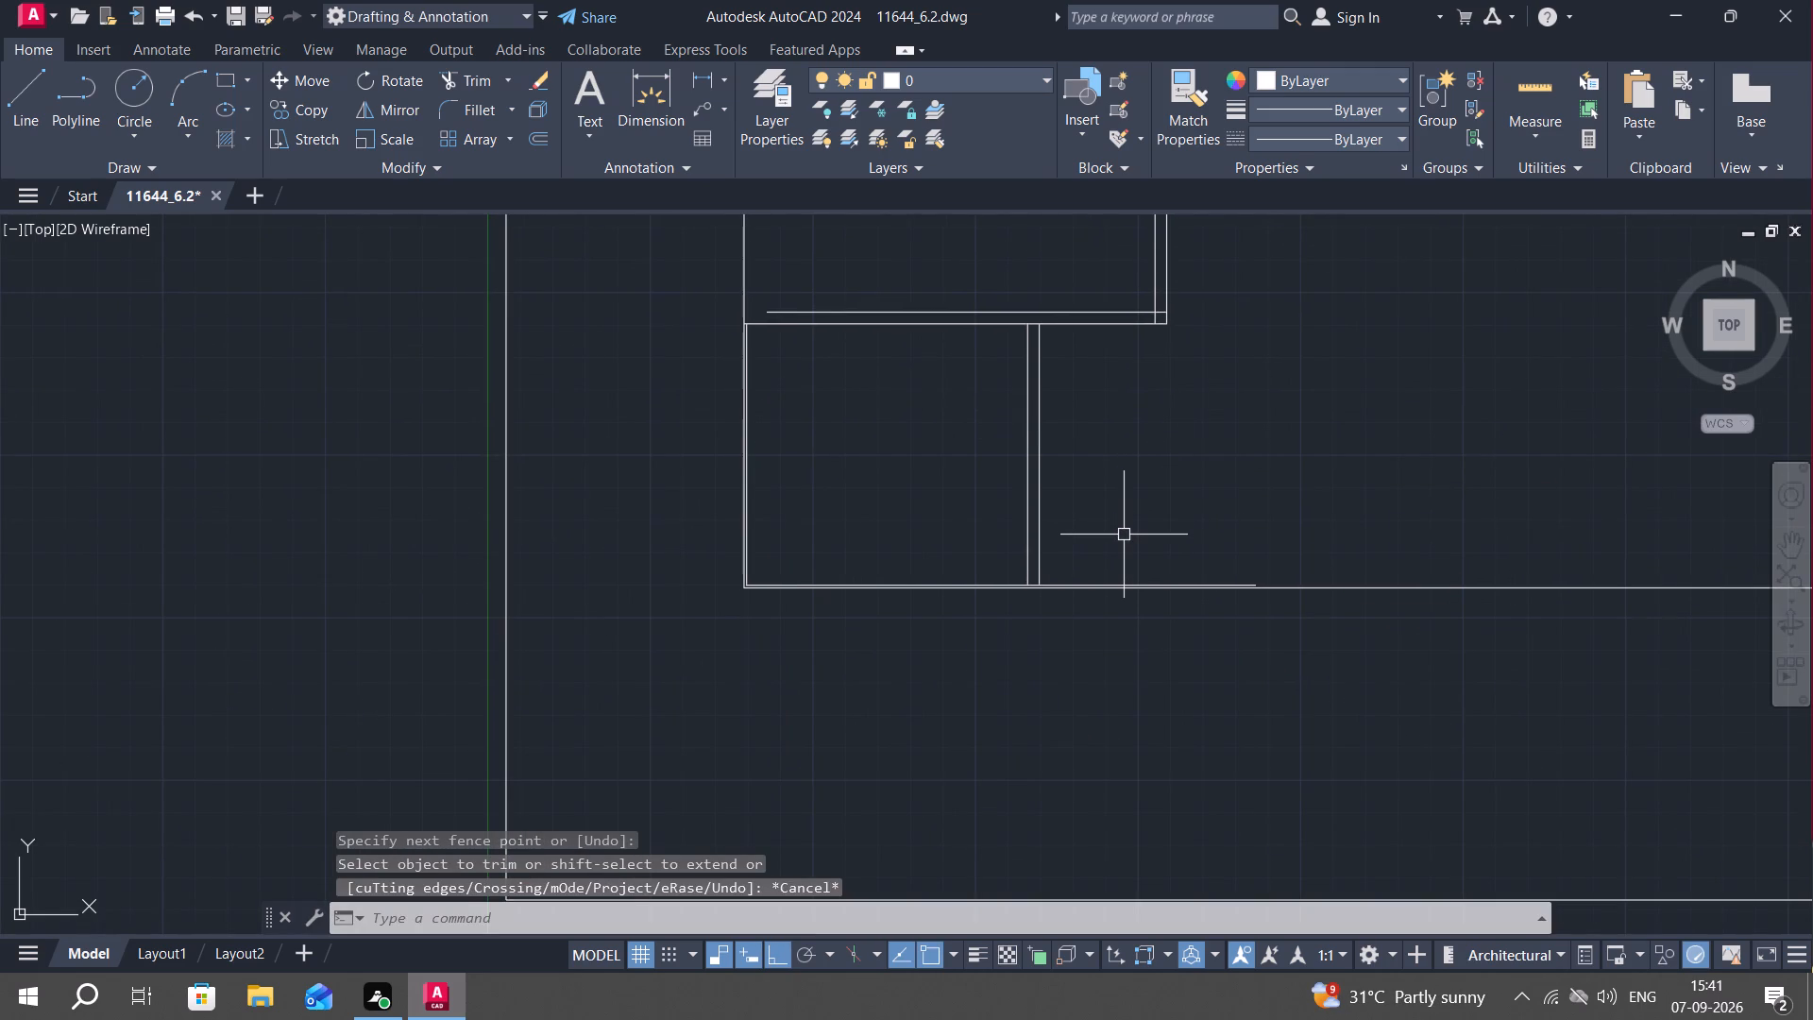
Trim the 1" bottom offset line to the right of the new vertical partition.
{"action": "key", "text": "t"}
{"action": "key", "text": "r"}
{"action": "key", "text": "space"}
{"action": "left_click", "coordinate": [1123, 580]}
{"action": "scroll", "coordinate": [1091, 552], "scroll_direction": "up", "scroll_amount": 1}
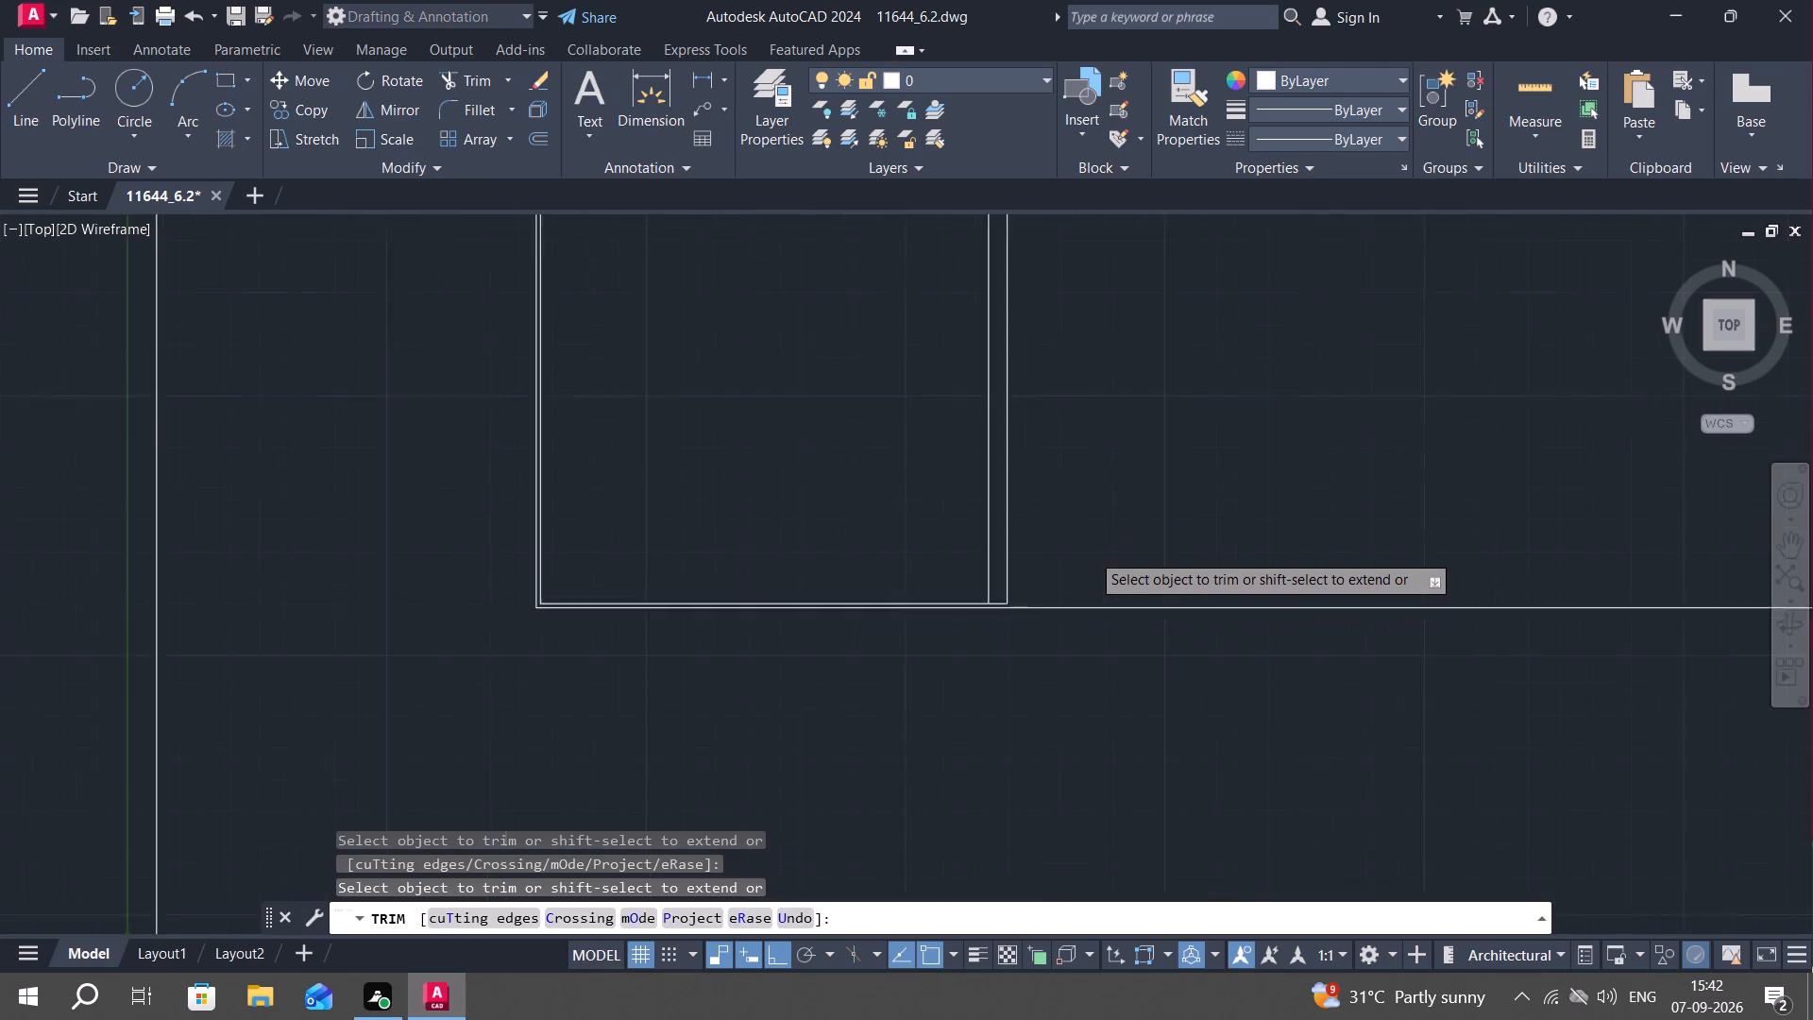
{"action": "scroll", "coordinate": [1091, 552], "scroll_direction": "up", "scroll_amount": 1}
{"action": "key", "text": "Escape"}
Extend both lines of the new vertical partition down to the bottom wall's outer line.
{"action": "key", "text": "e"}
{"action": "type", "text": "x"}
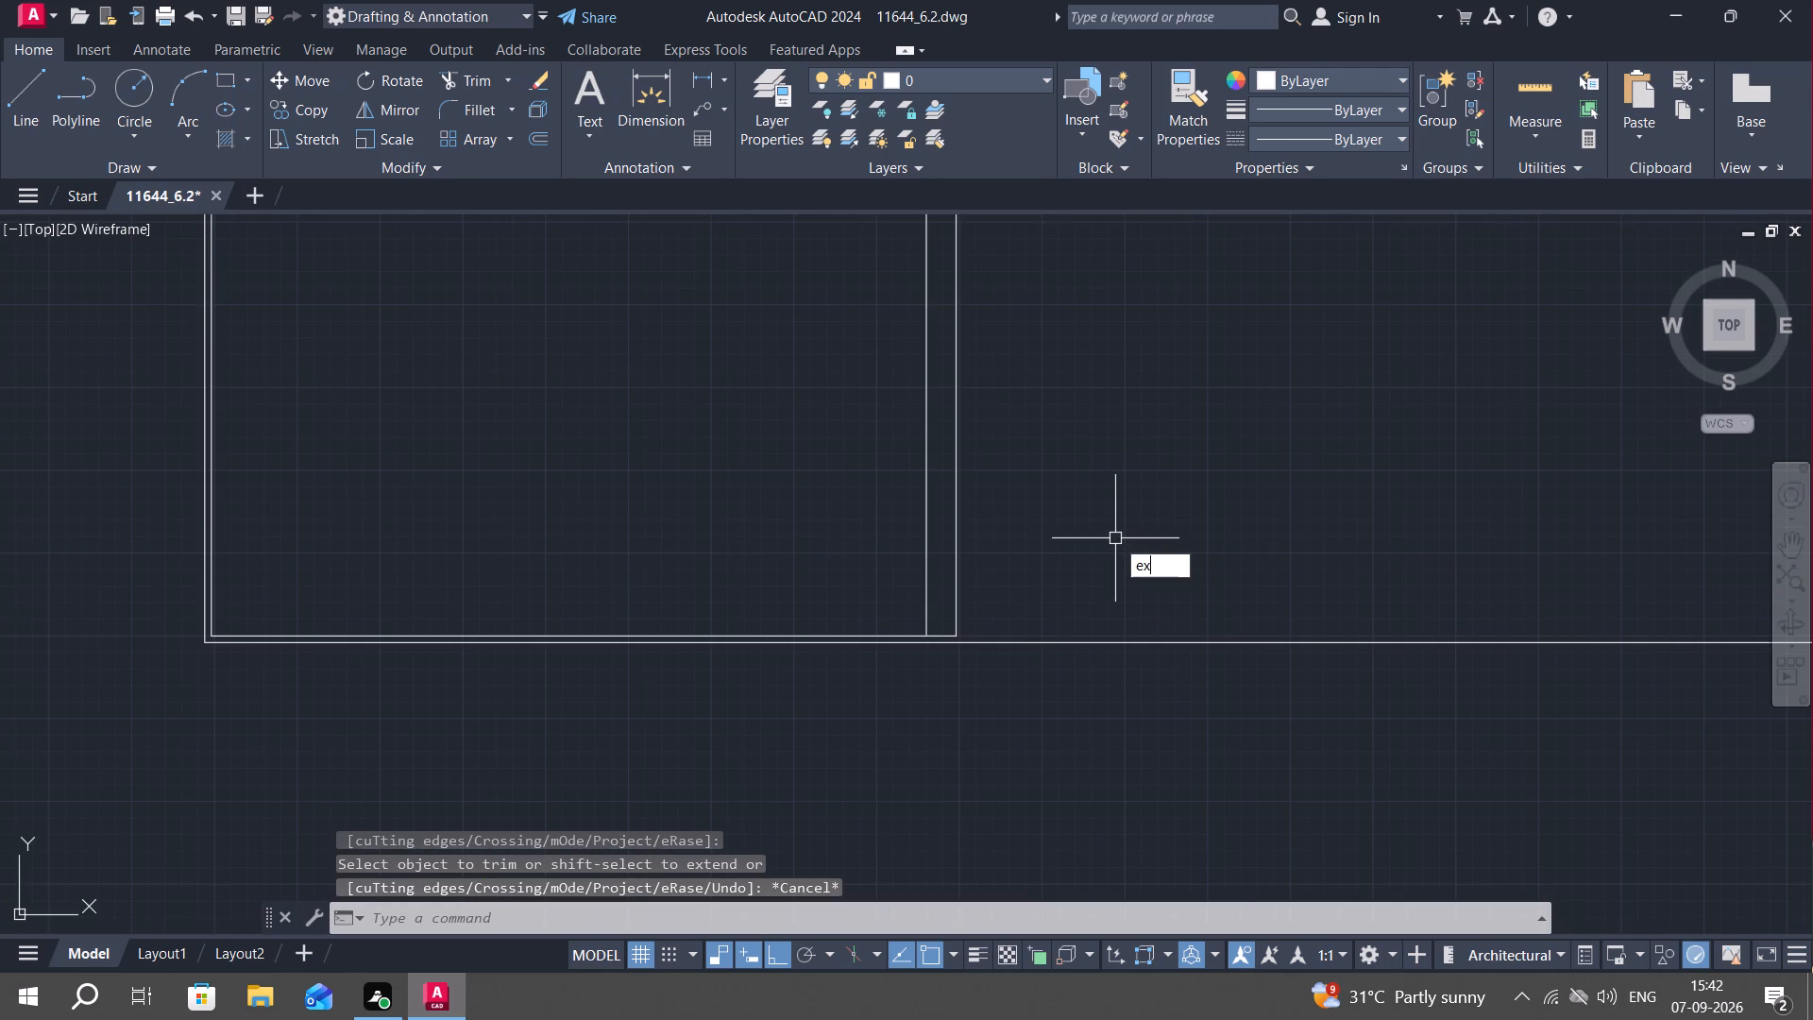
{"action": "key", "text": "space"}
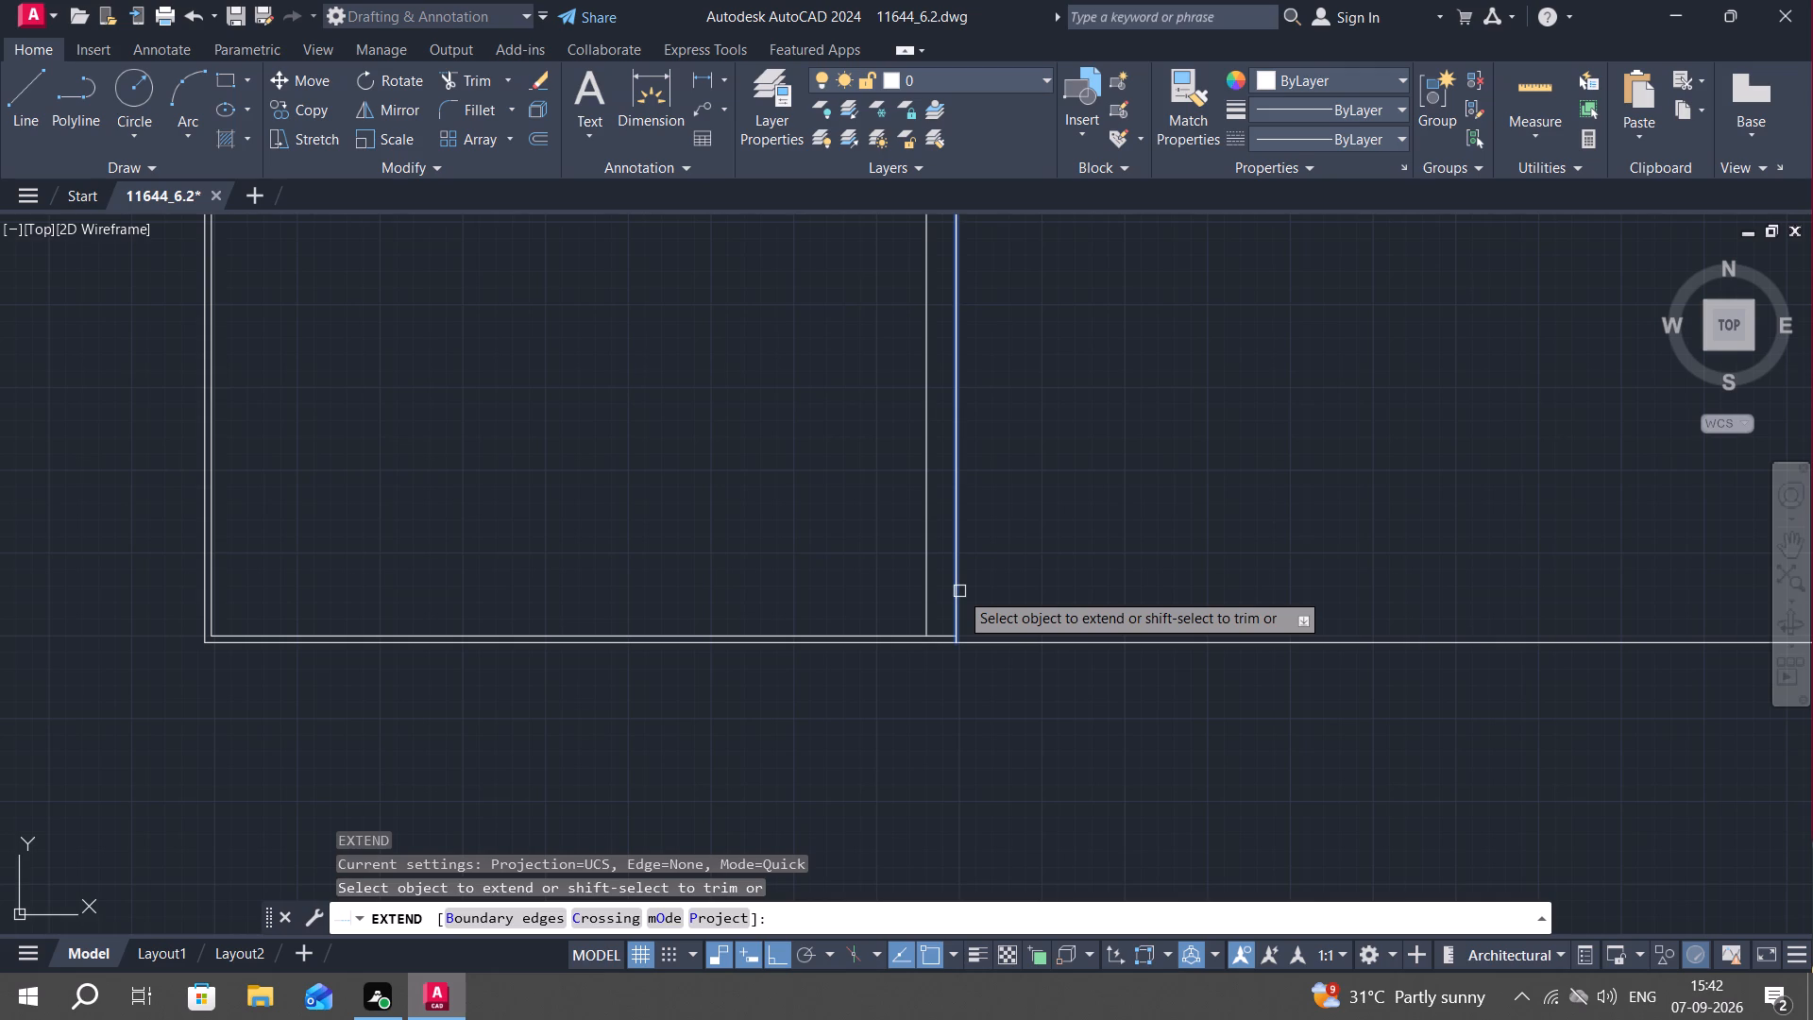
{"action": "left_click", "coordinate": [959, 591]}
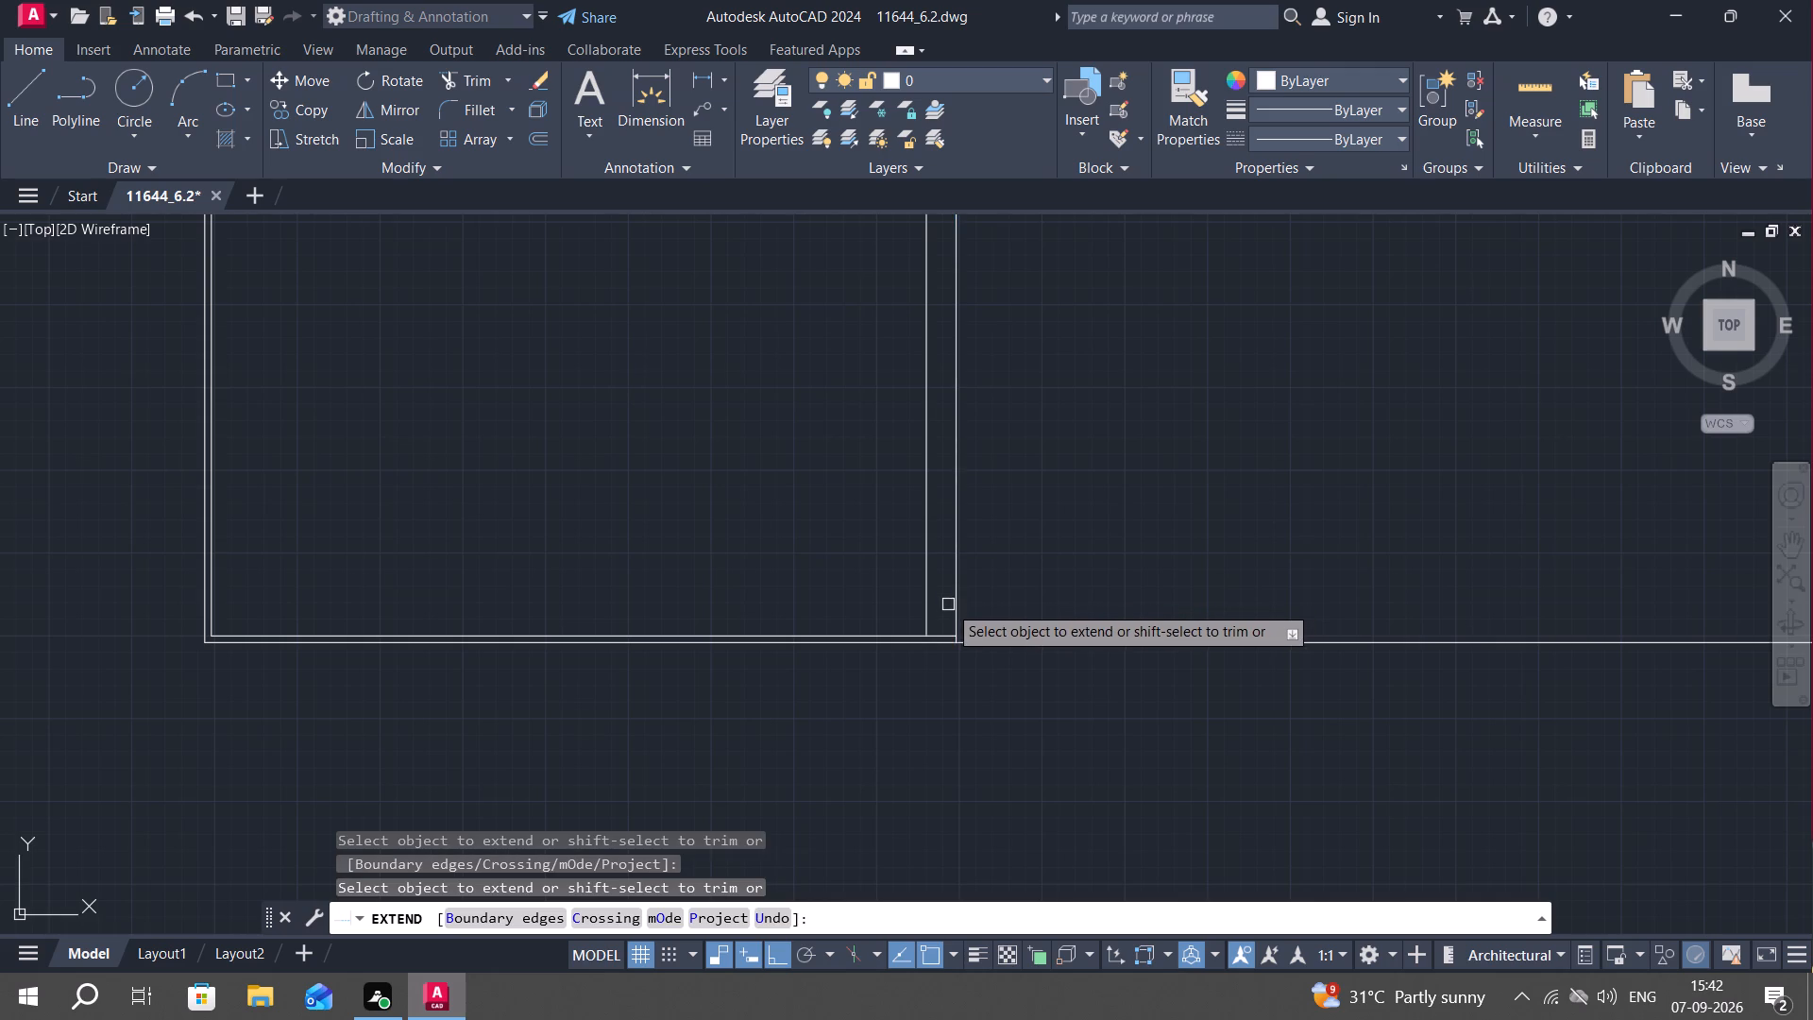
{"action": "left_click", "coordinate": [923, 599]}
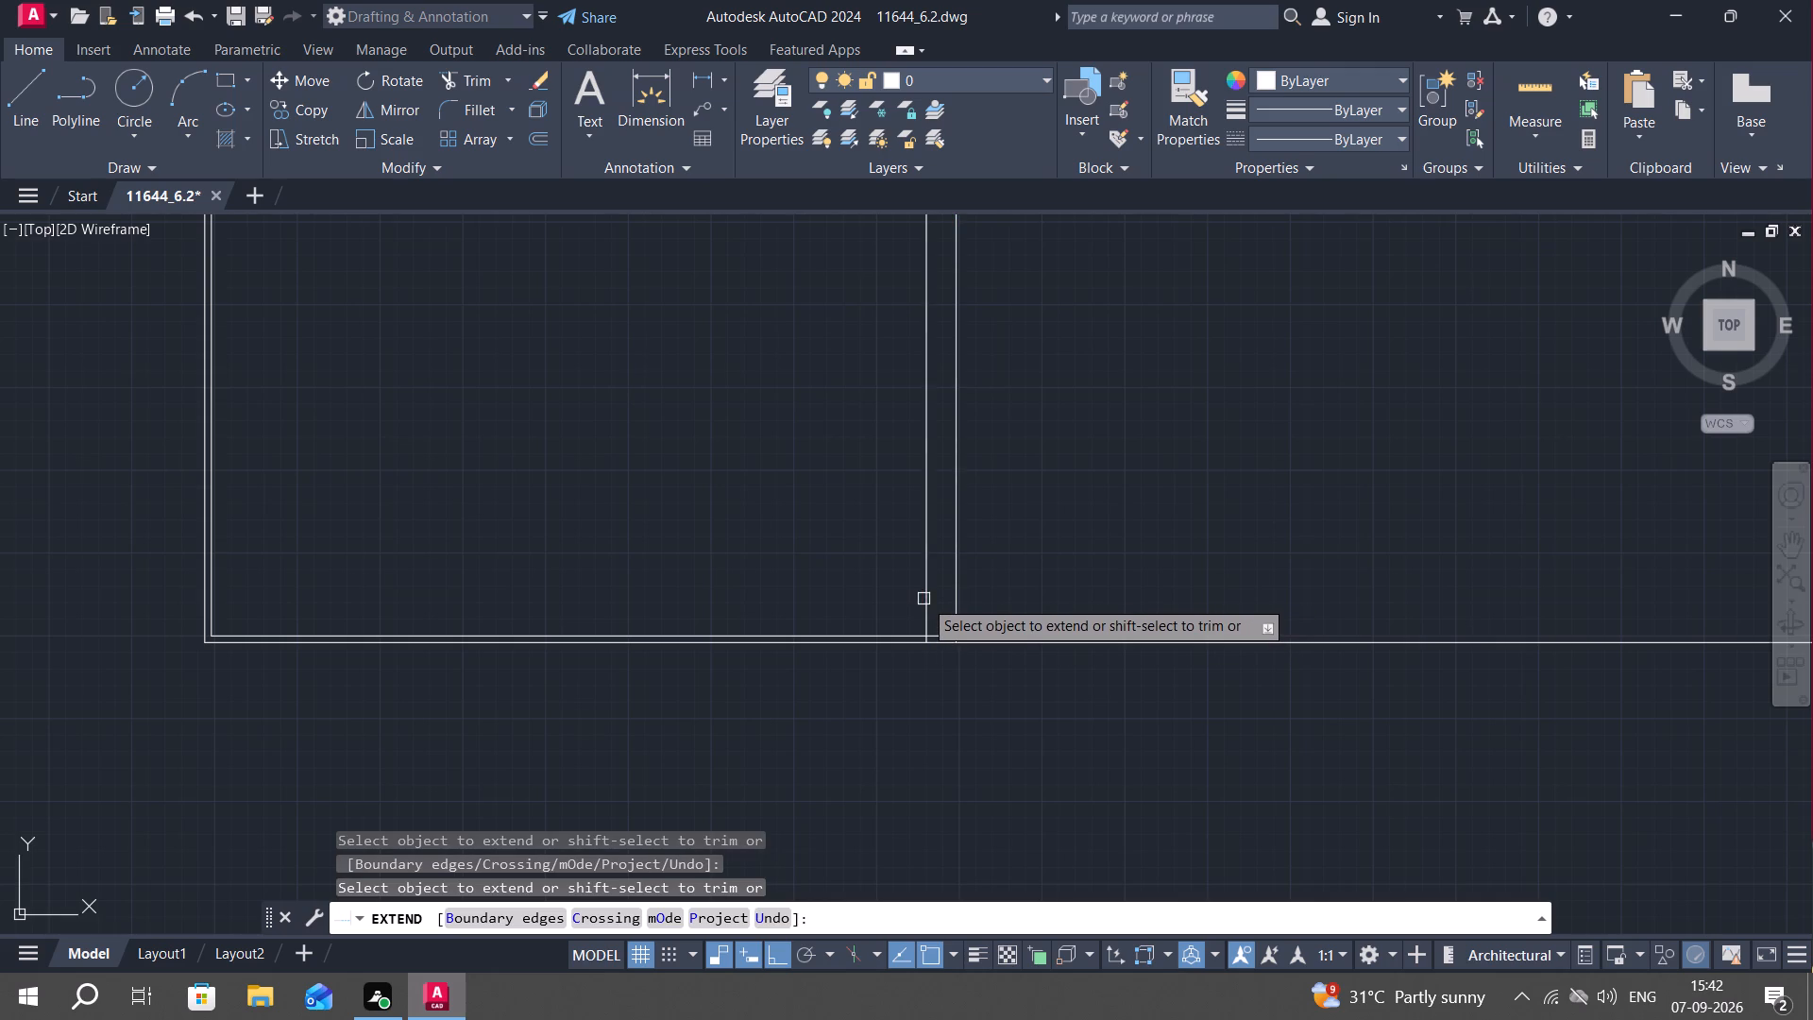
{"action": "middle_click_drag", "start_coordinate": [995, 546], "coordinate": [967, 618]}
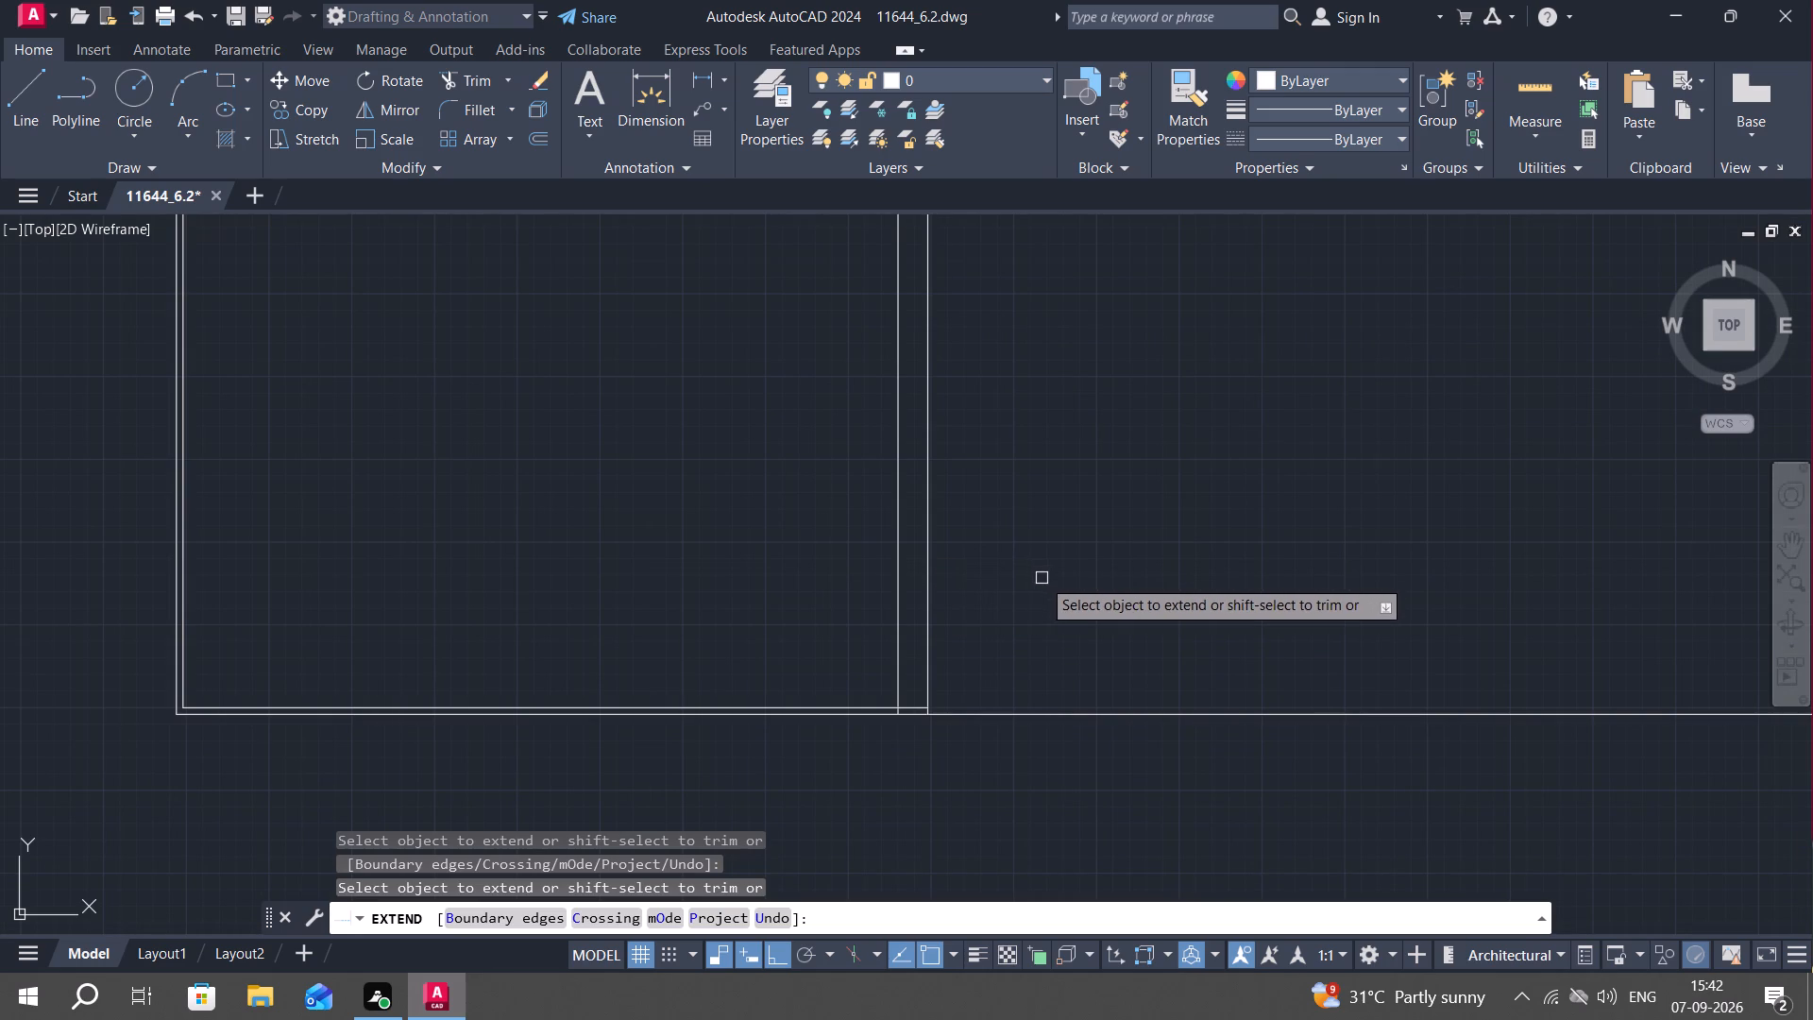
{"action": "middle_click_drag", "start_coordinate": [1042, 578], "coordinate": [991, 584]}
{"action": "key", "text": "Escape"}
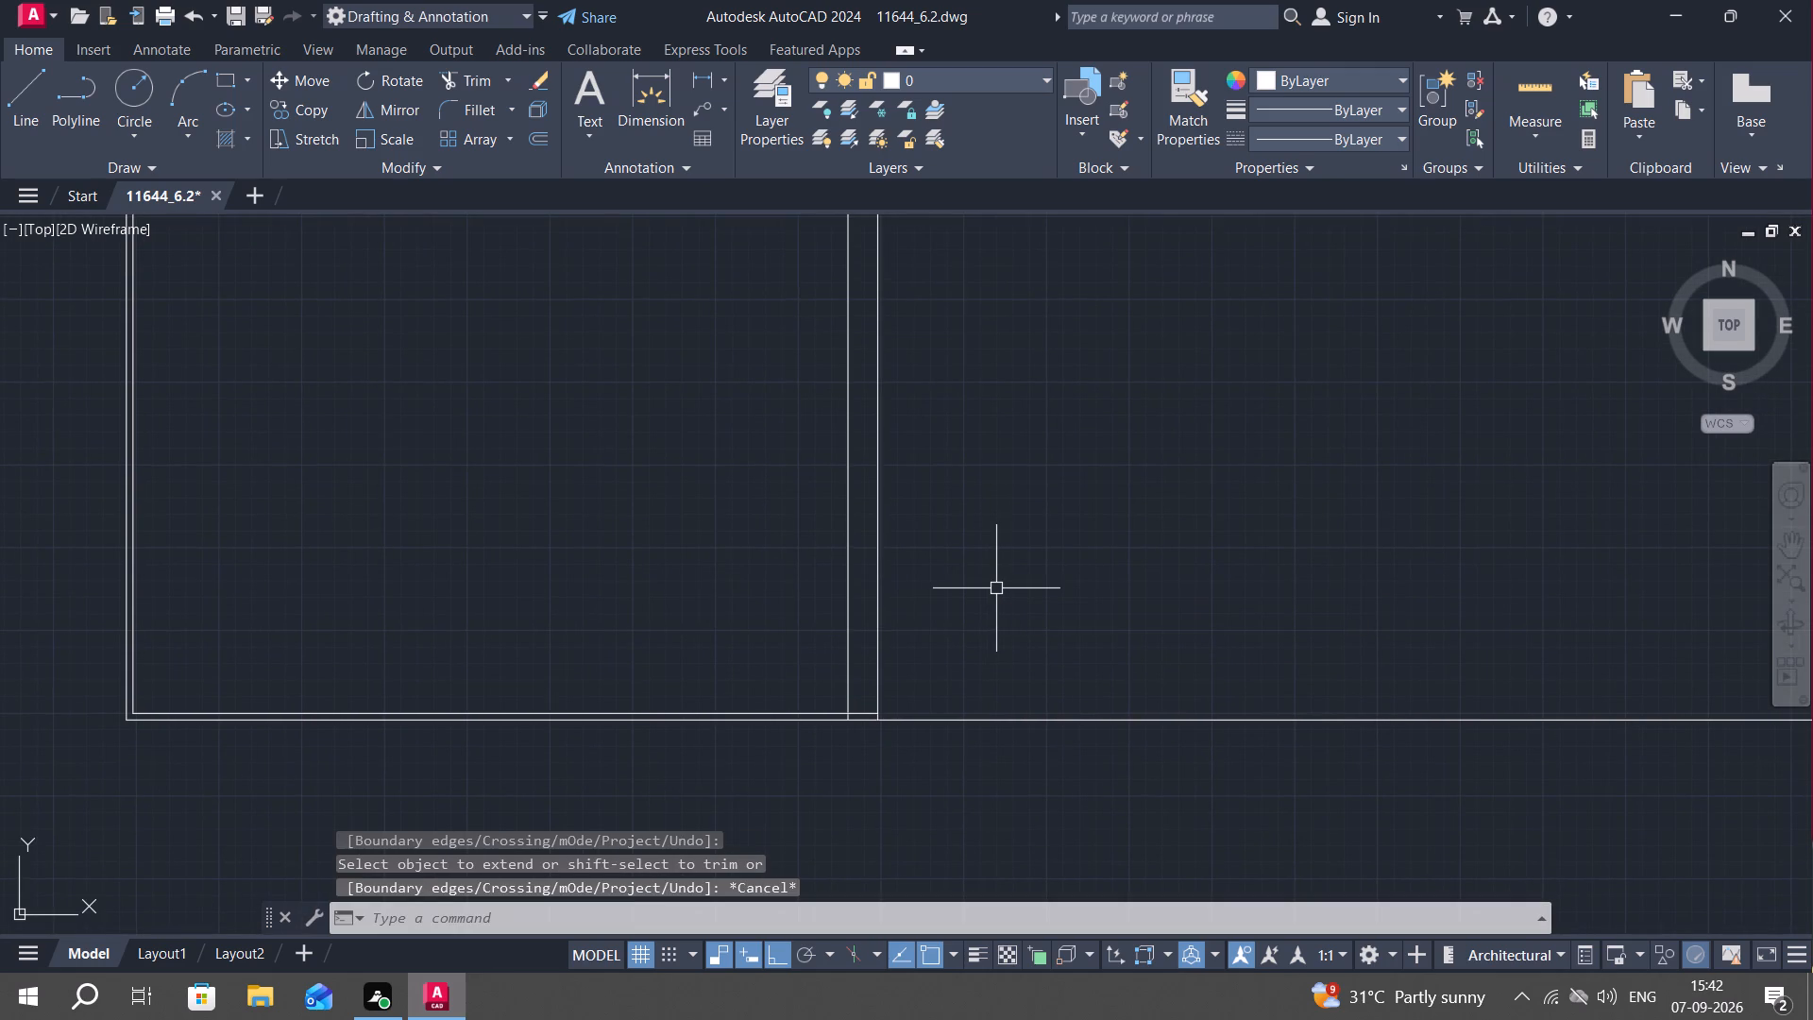
Offset the bottom wall's outer line 9" upward to form its inner face.
{"action": "key", "text": "o"}
{"action": "key", "text": "space"}
{"action": "key", "text": "9"}
{"action": "key", "text": "shift+quotedbl"}
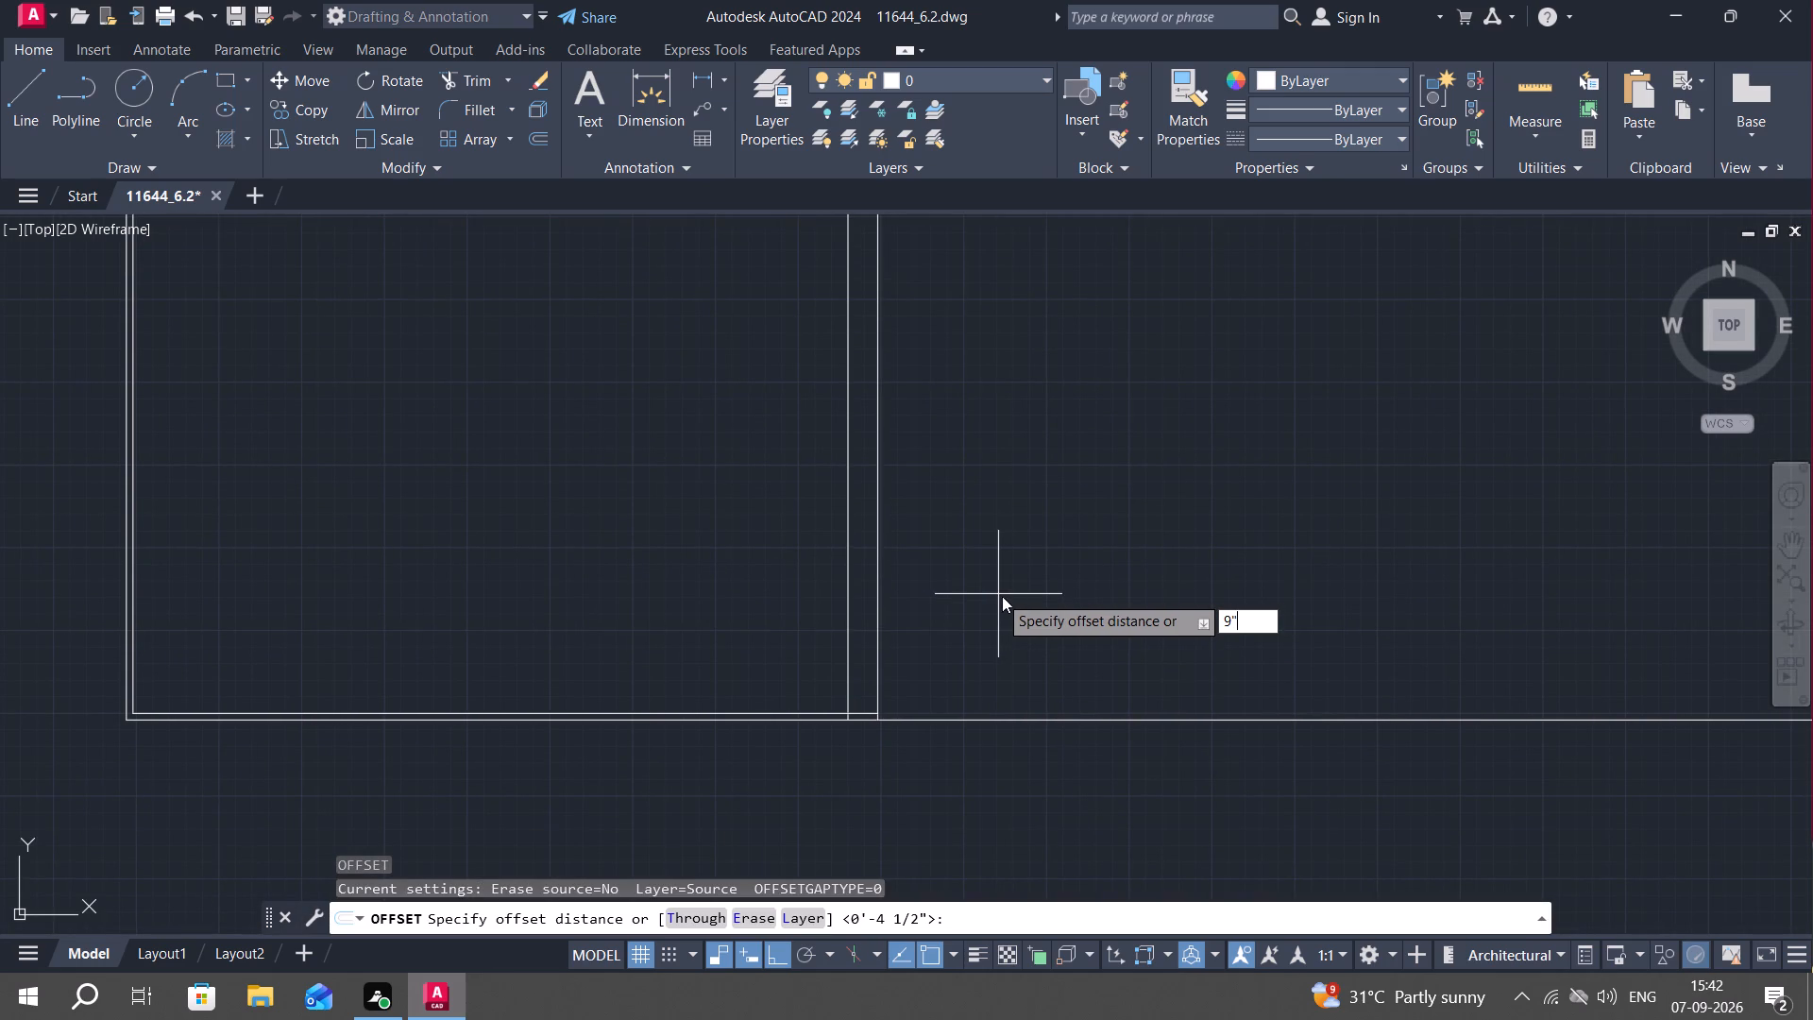
{"action": "key", "text": "space"}
{"action": "left_click", "coordinate": [1028, 722]}
{"action": "left_click", "coordinate": [1031, 592]}
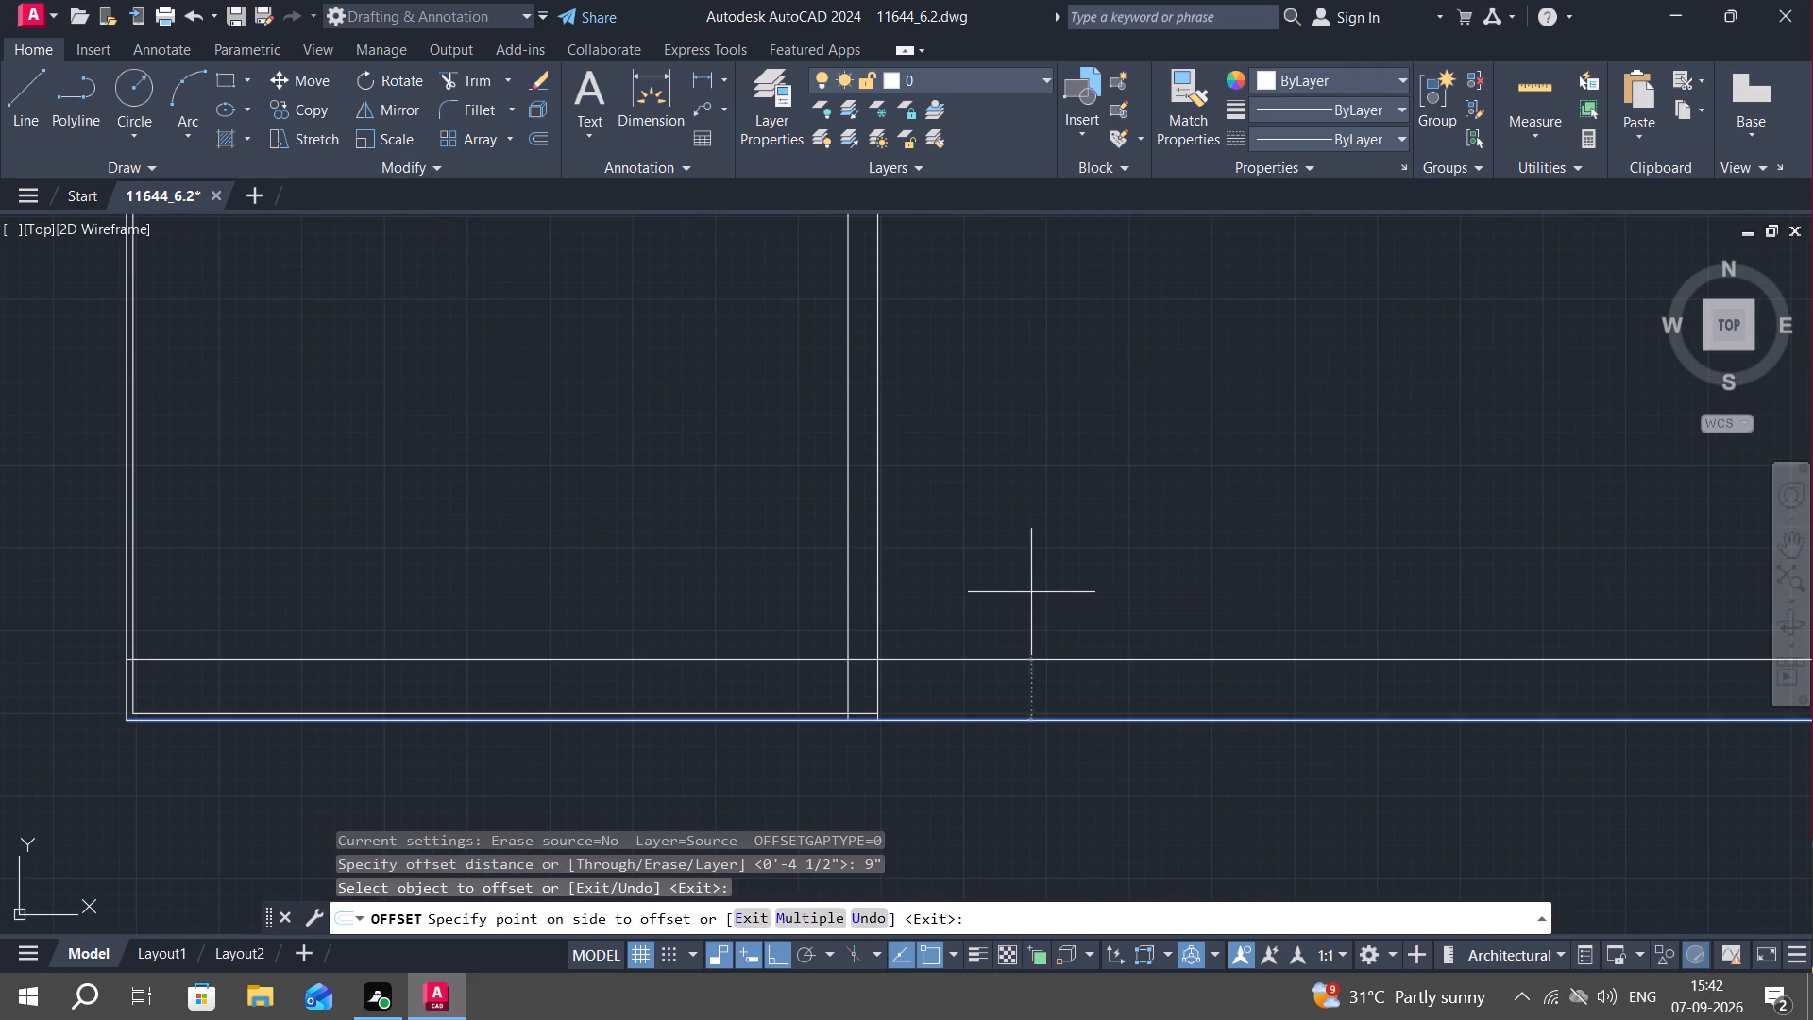
{"action": "key", "text": "Escape"}
Trim the 9" offset line between the partition lines and erase its remaining piece inside the bottom-left space.
{"action": "key", "text": "t"}
{"action": "key", "text": "r"}
{"action": "key", "text": "space"}
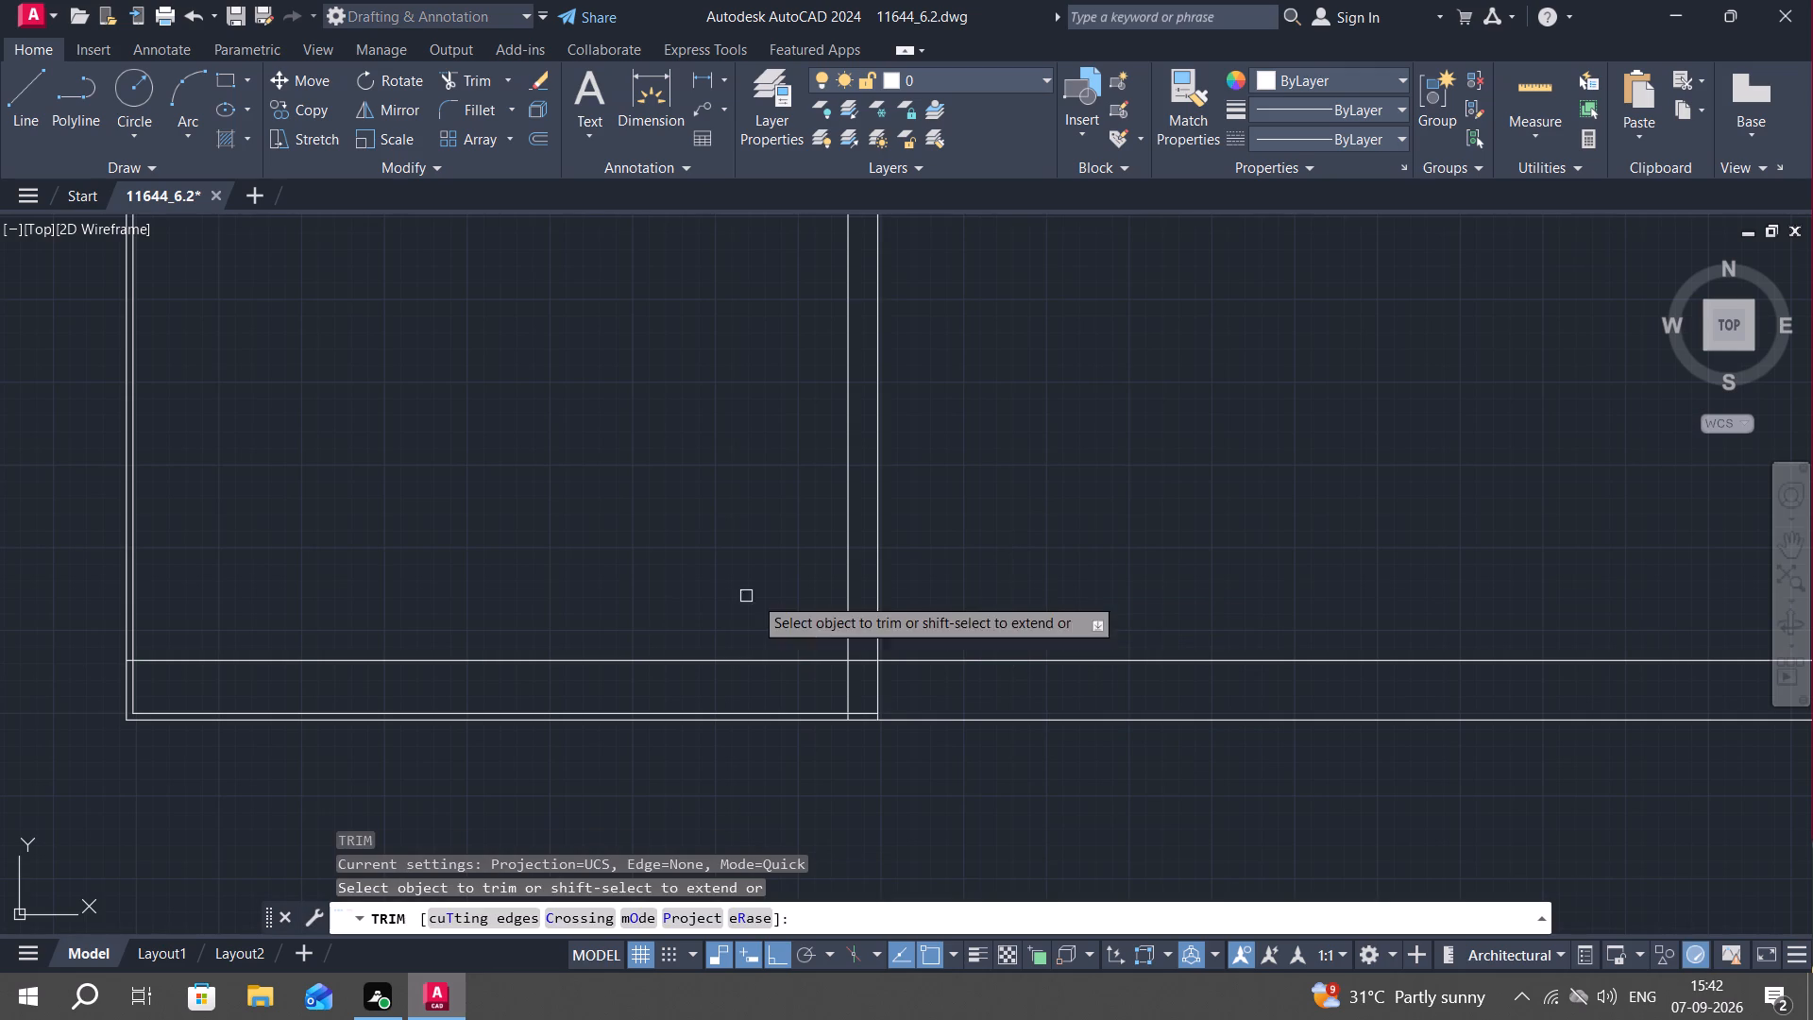
{"action": "left_click", "coordinate": [856, 663]}
{"action": "key", "text": "Escape"}
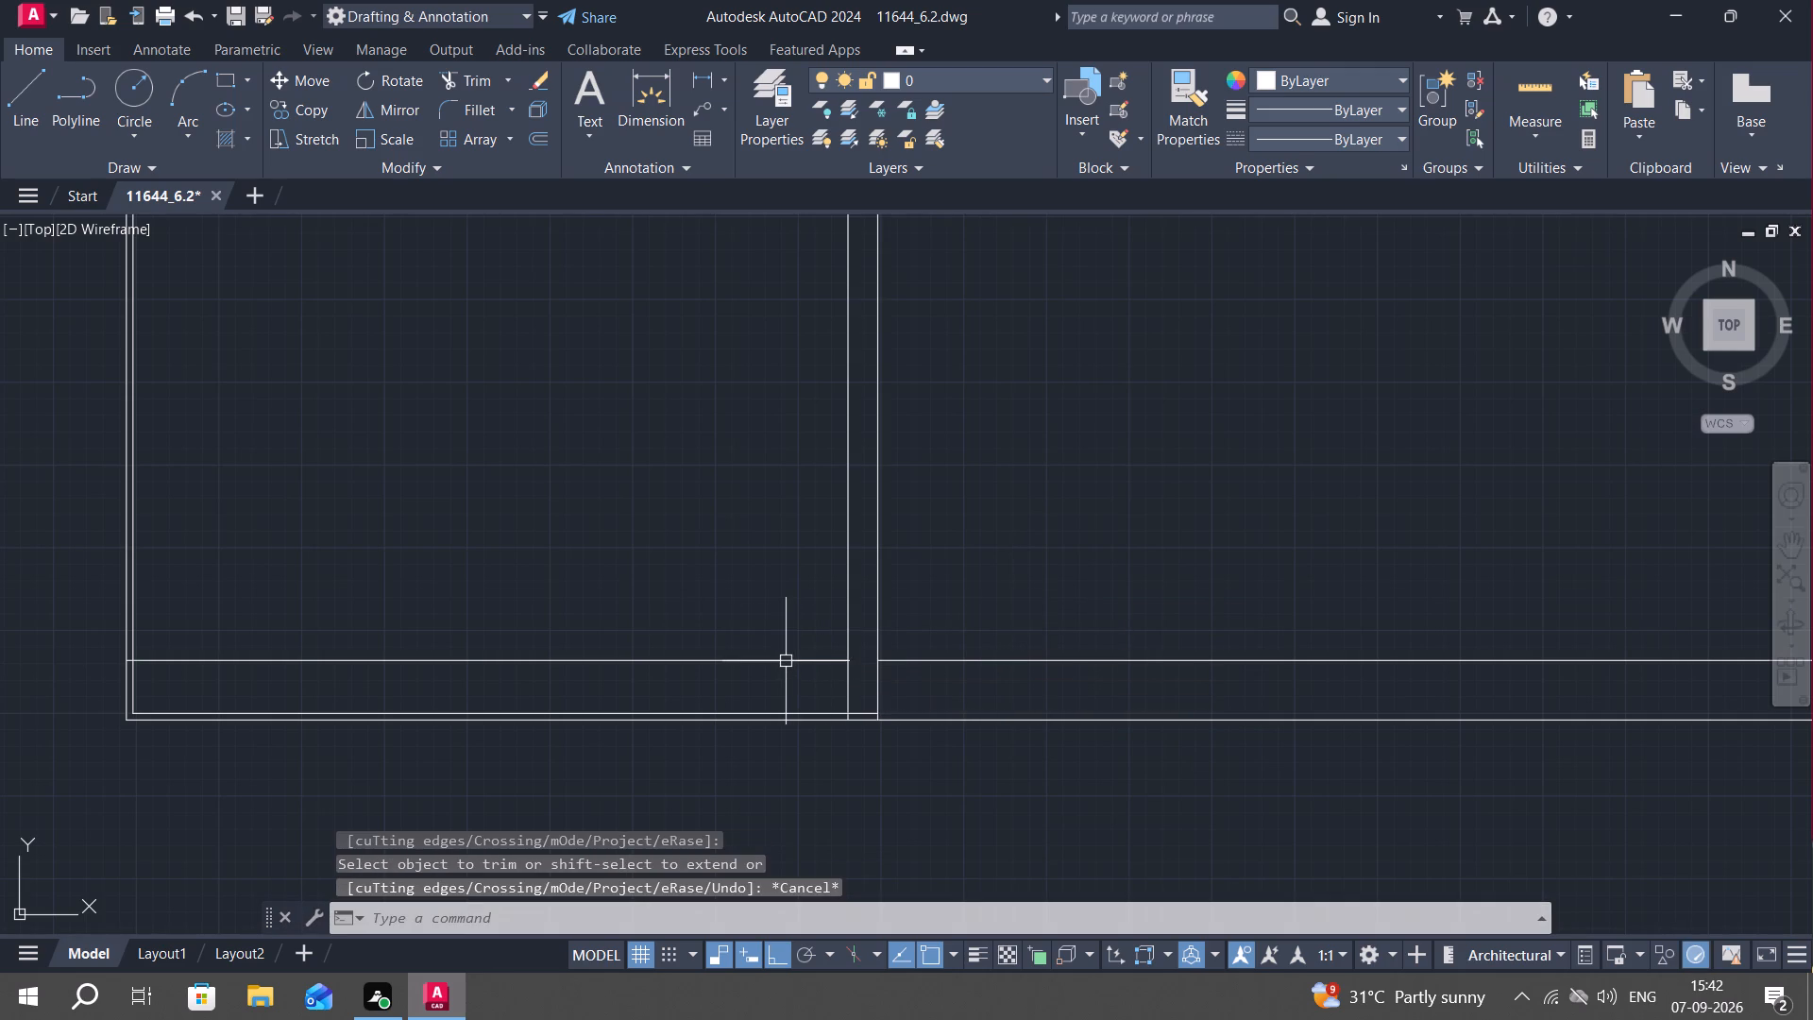
{"action": "left_click", "coordinate": [786, 661]}
{"action": "key", "text": "Delete"}
{"action": "middle_click_drag", "start_coordinate": [1056, 709], "coordinate": [1055, 709]}
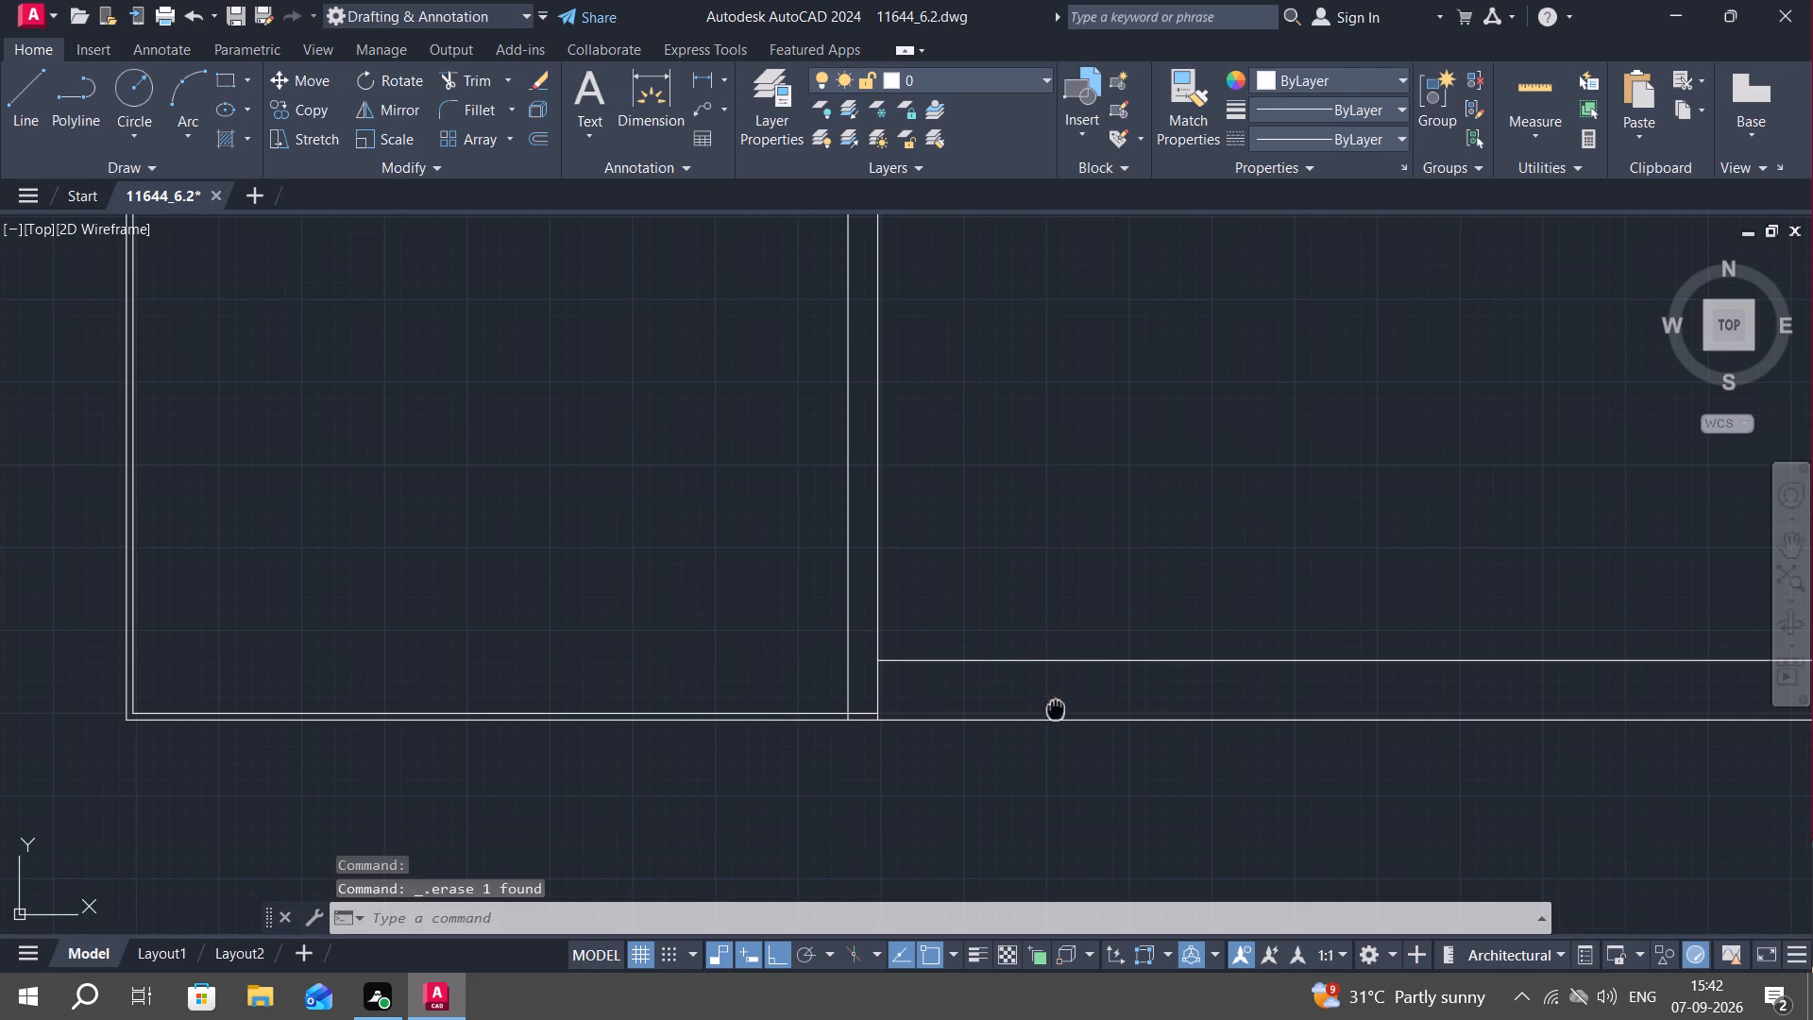
{"action": "middle_click_drag", "start_coordinate": [1055, 709], "coordinate": [910, 748]}
{"action": "key", "text": "Escape"}
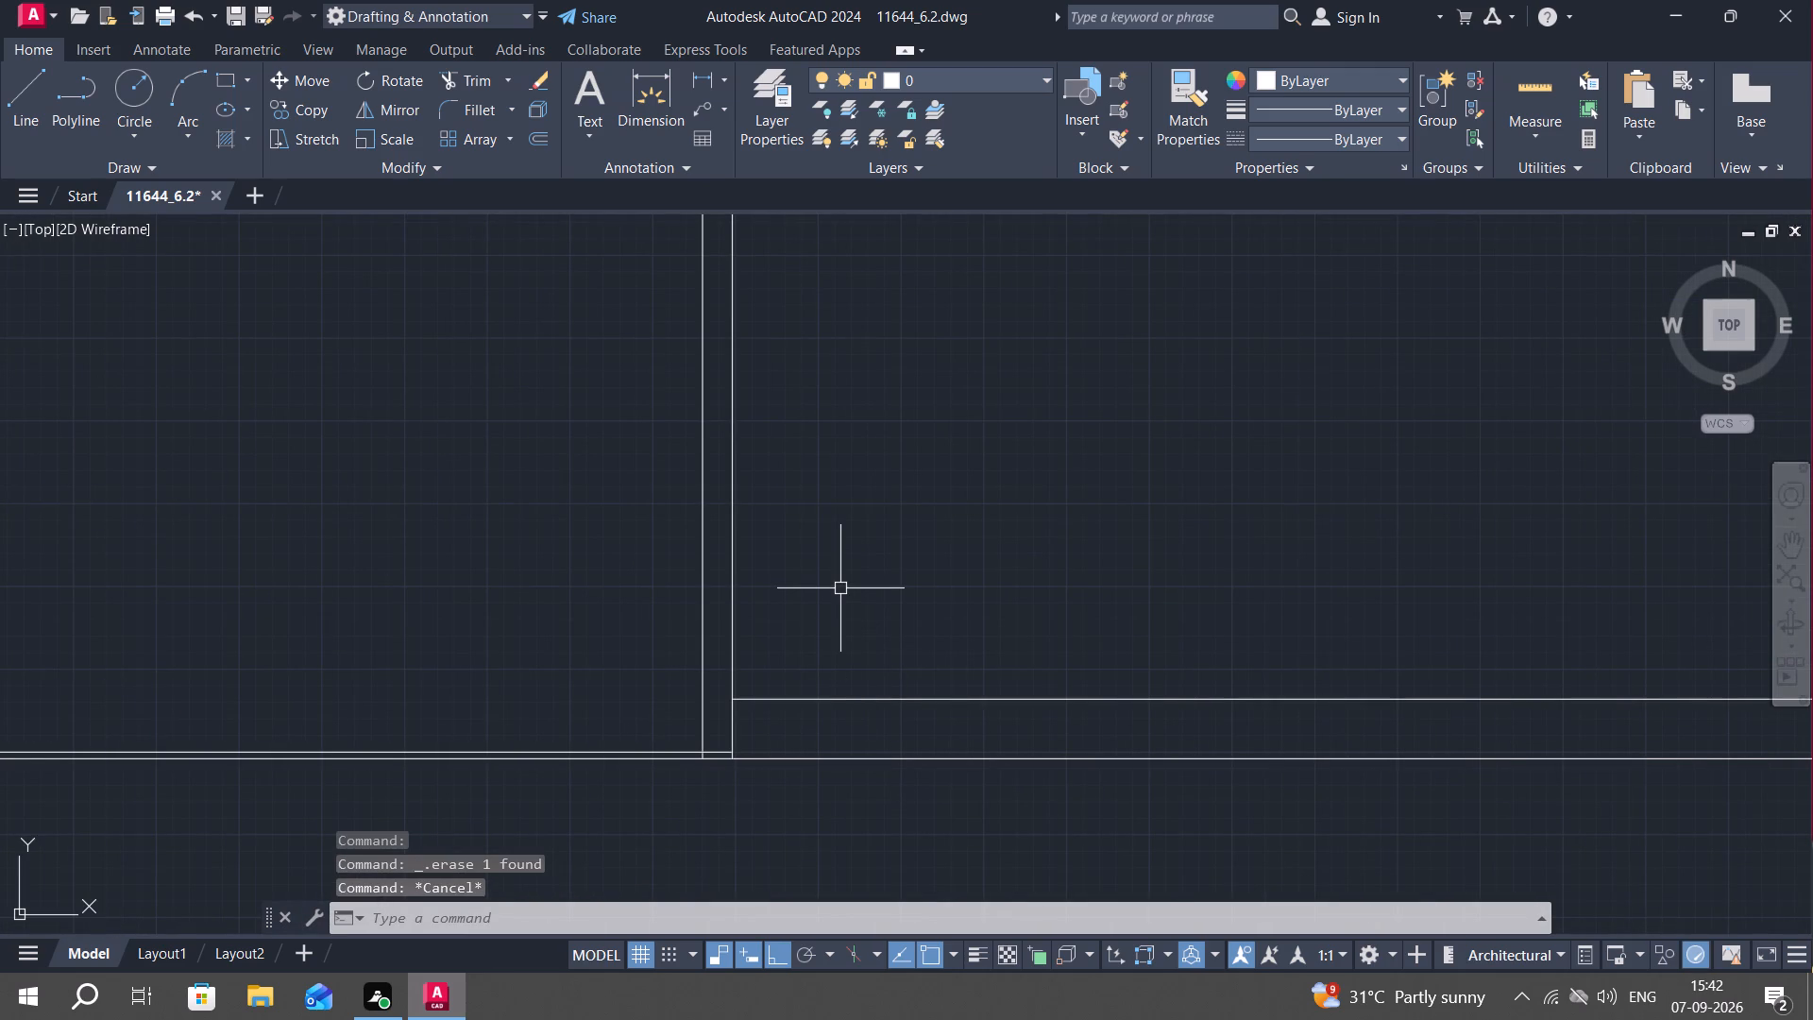
Offset the right line of the bottom-left room's vertical partition 12' to the right.
{"action": "type", "text": "o"}
{"action": "key", "text": "space"}
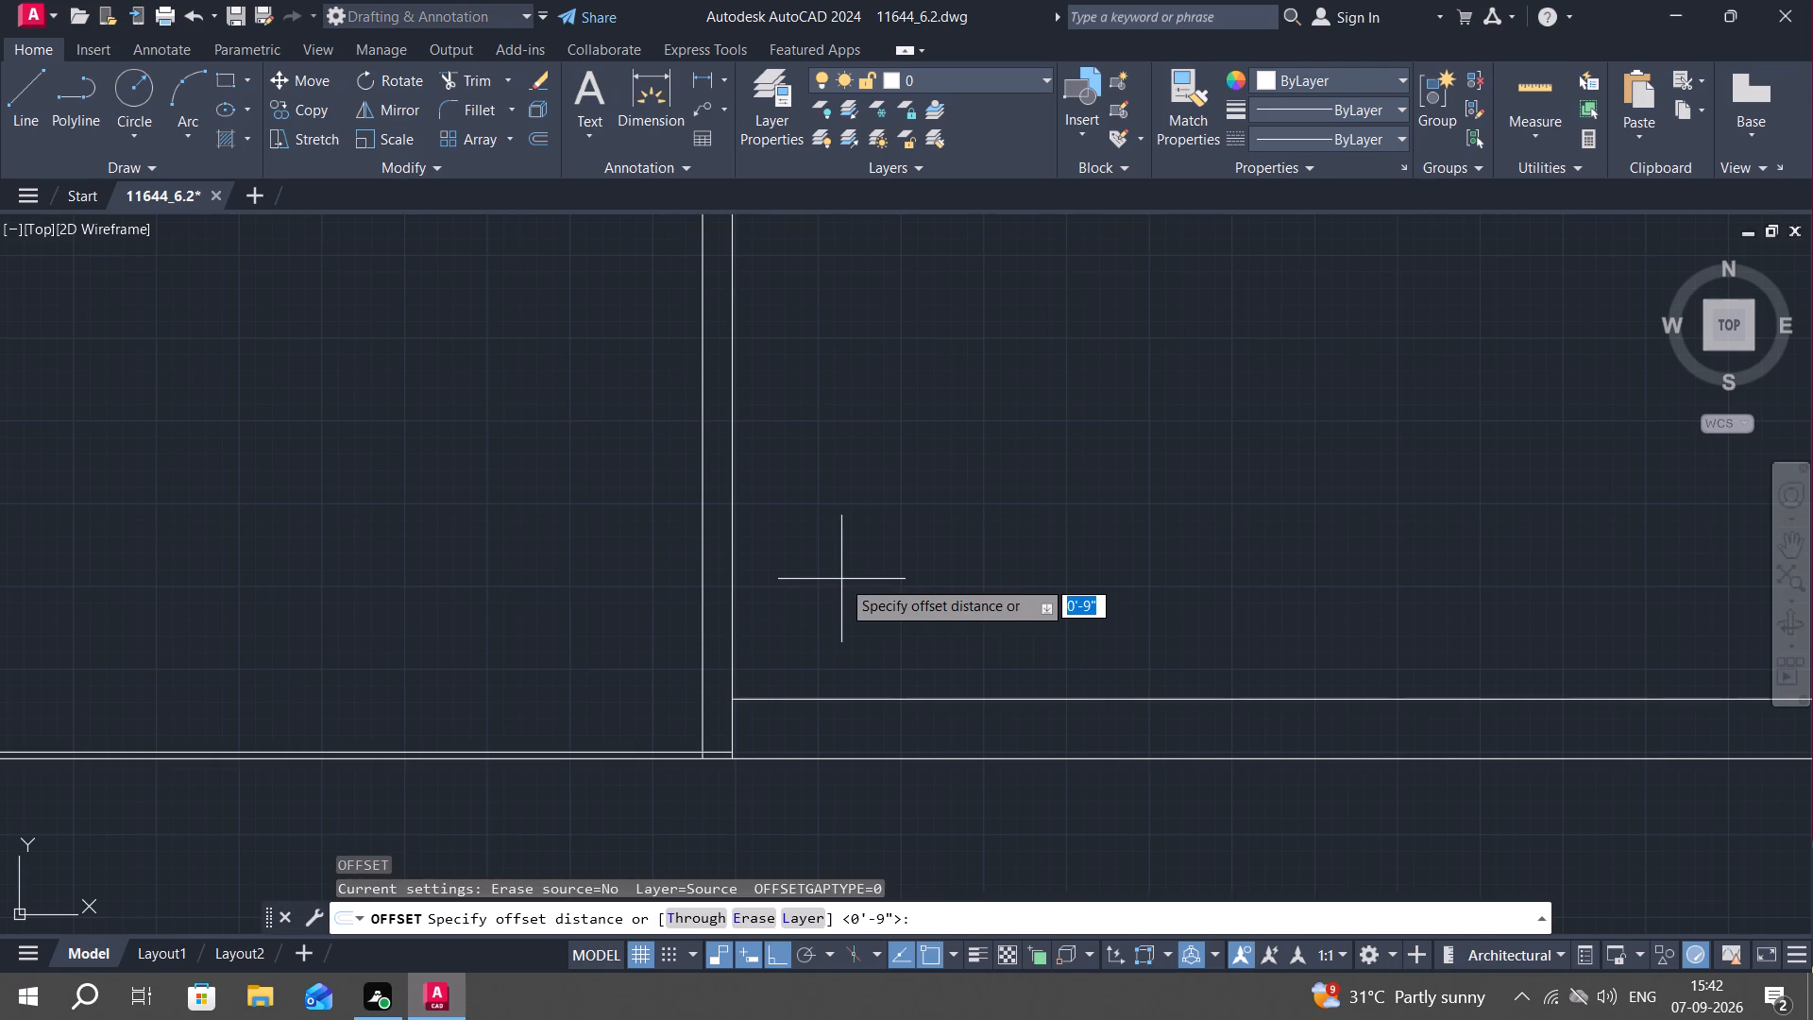
{"action": "scroll", "coordinate": [841, 579], "scroll_direction": "down", "scroll_amount": 2}
{"action": "type", "text": "12'"}
{"action": "key", "text": "space"}
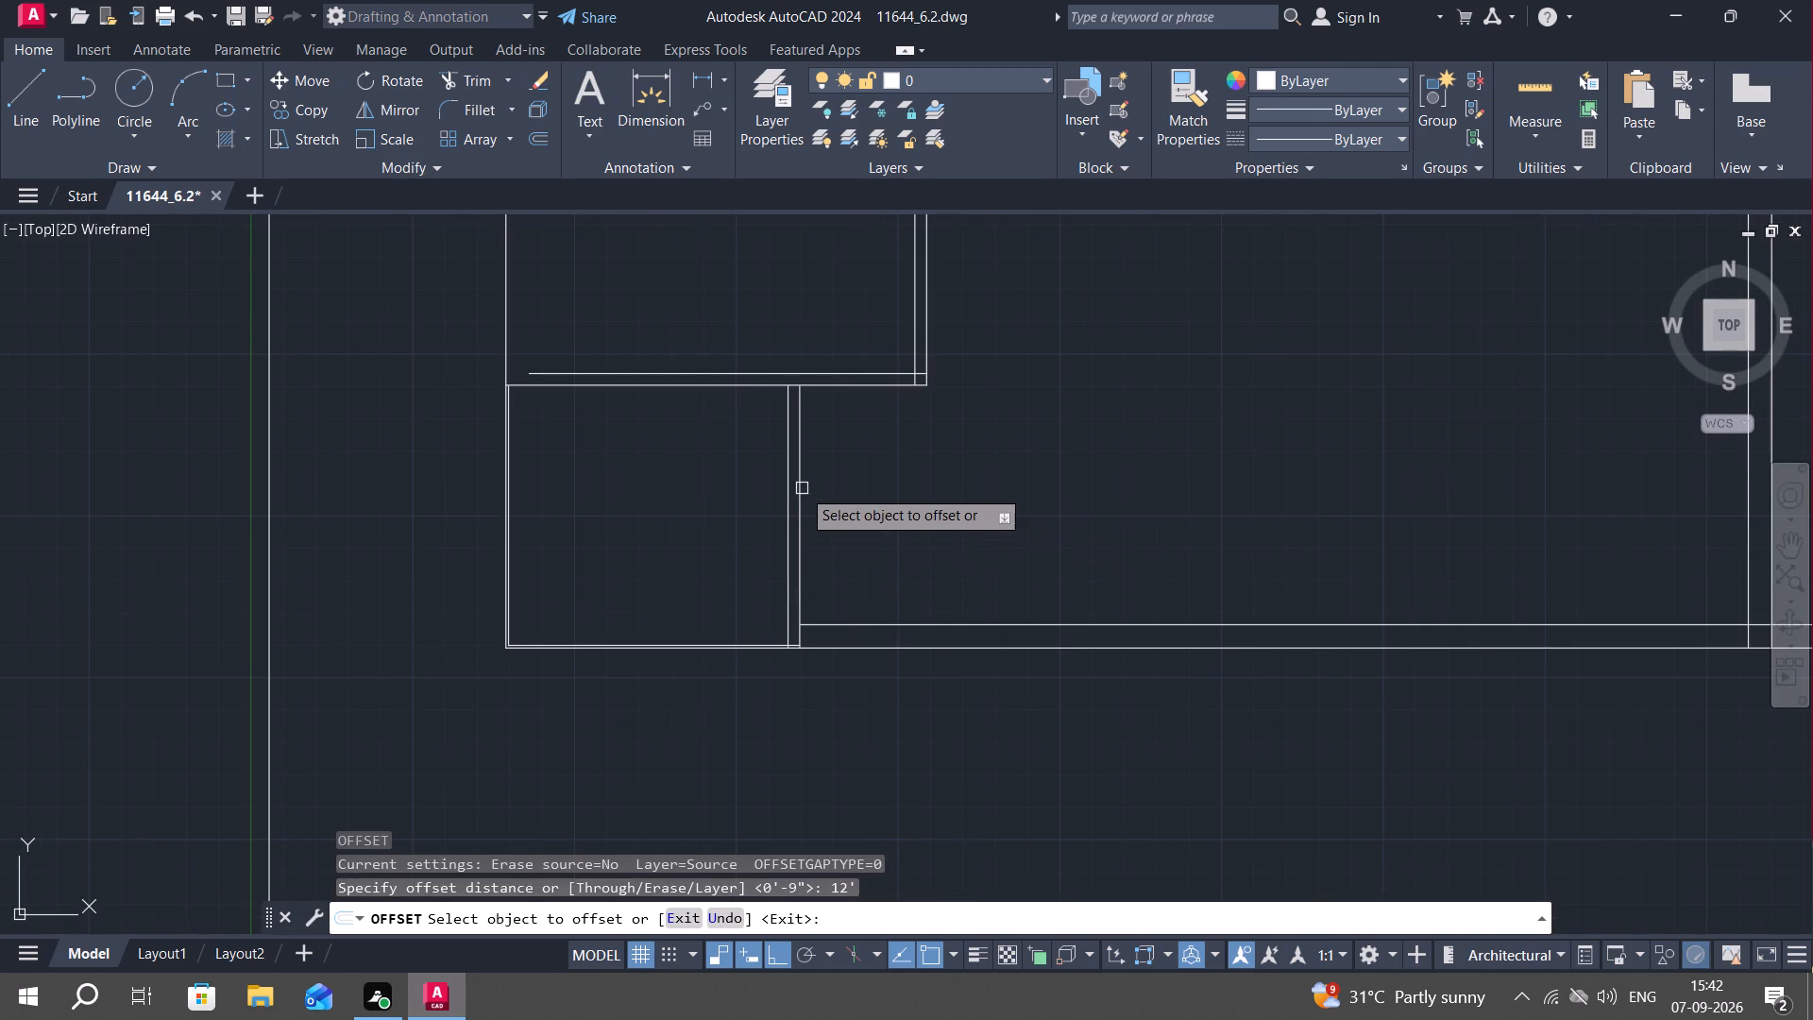
{"action": "left_click", "coordinate": [802, 488]}
{"action": "left_click", "coordinate": [1167, 543]}
{"action": "key", "text": "Escape"}
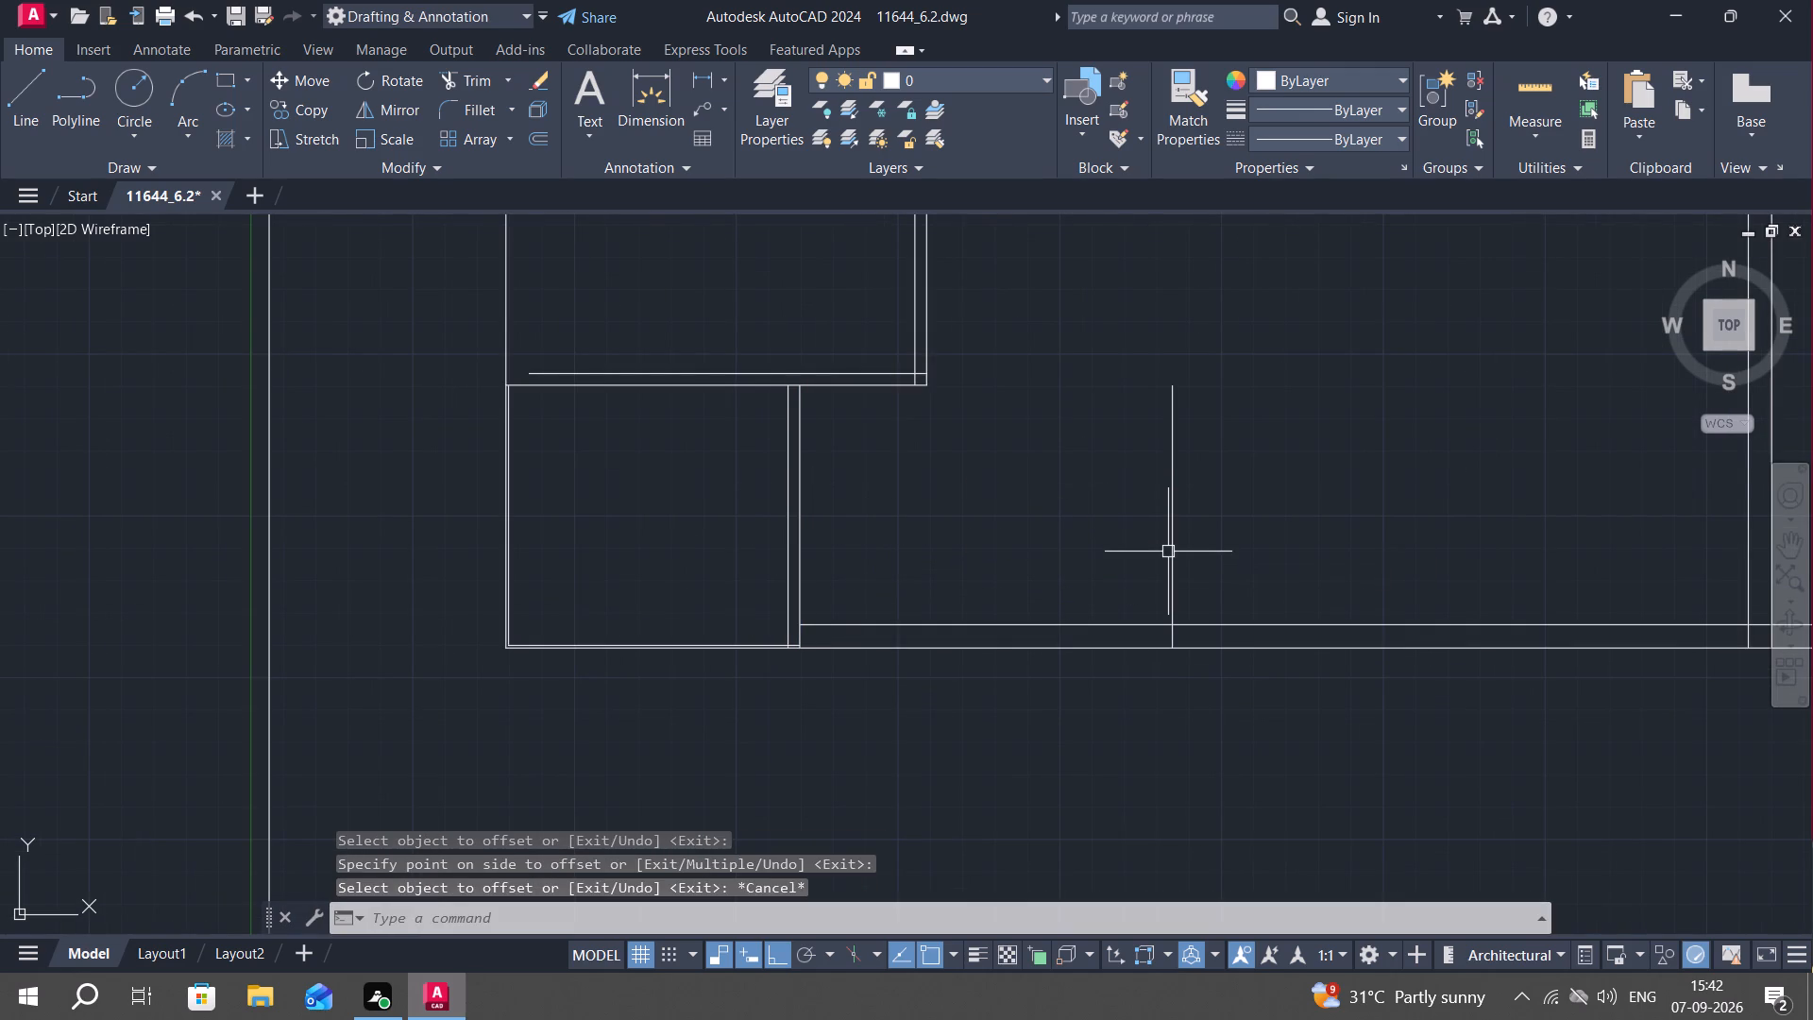
Offset the new vertical line 4.5" to the right to form the second partition.
{"action": "type", "text": "o"}
{"action": "key", "text": "space"}
{"action": "key", "text": "4"}
{"action": "key", "text": "period"}
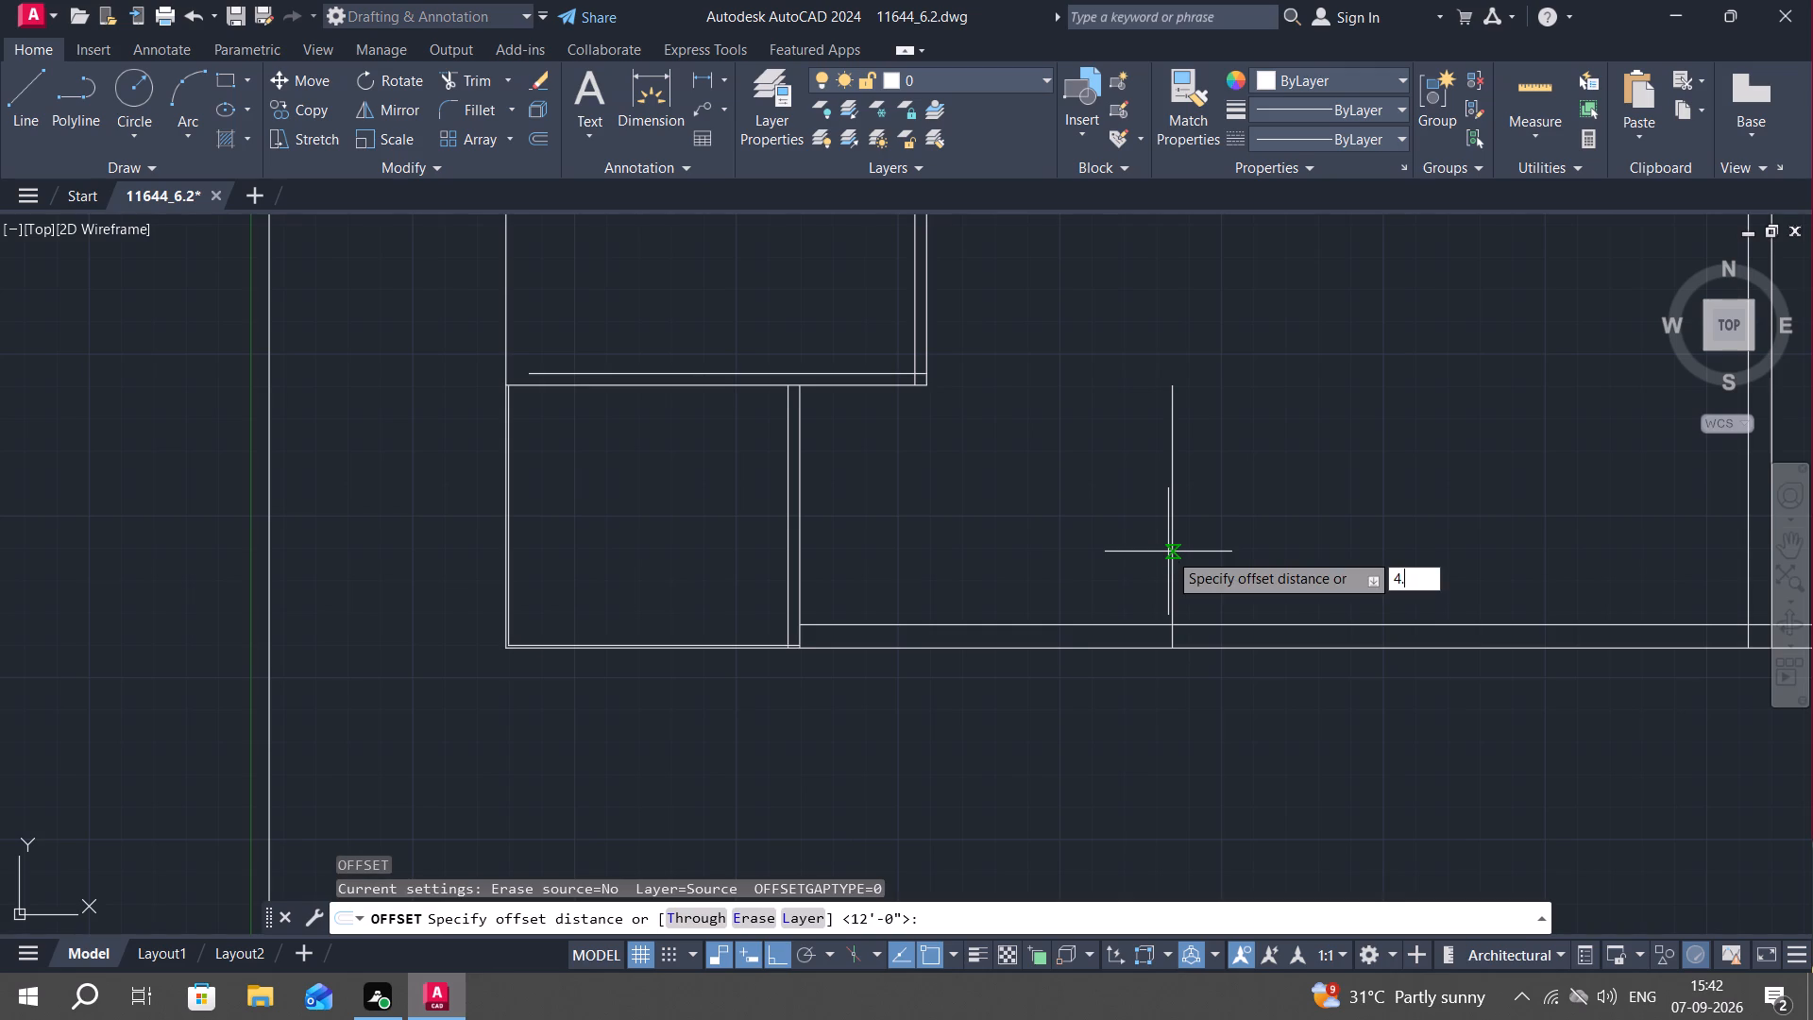
{"action": "key", "text": "5"}
{"action": "type", "text": "\""}
{"action": "key", "text": "space"}
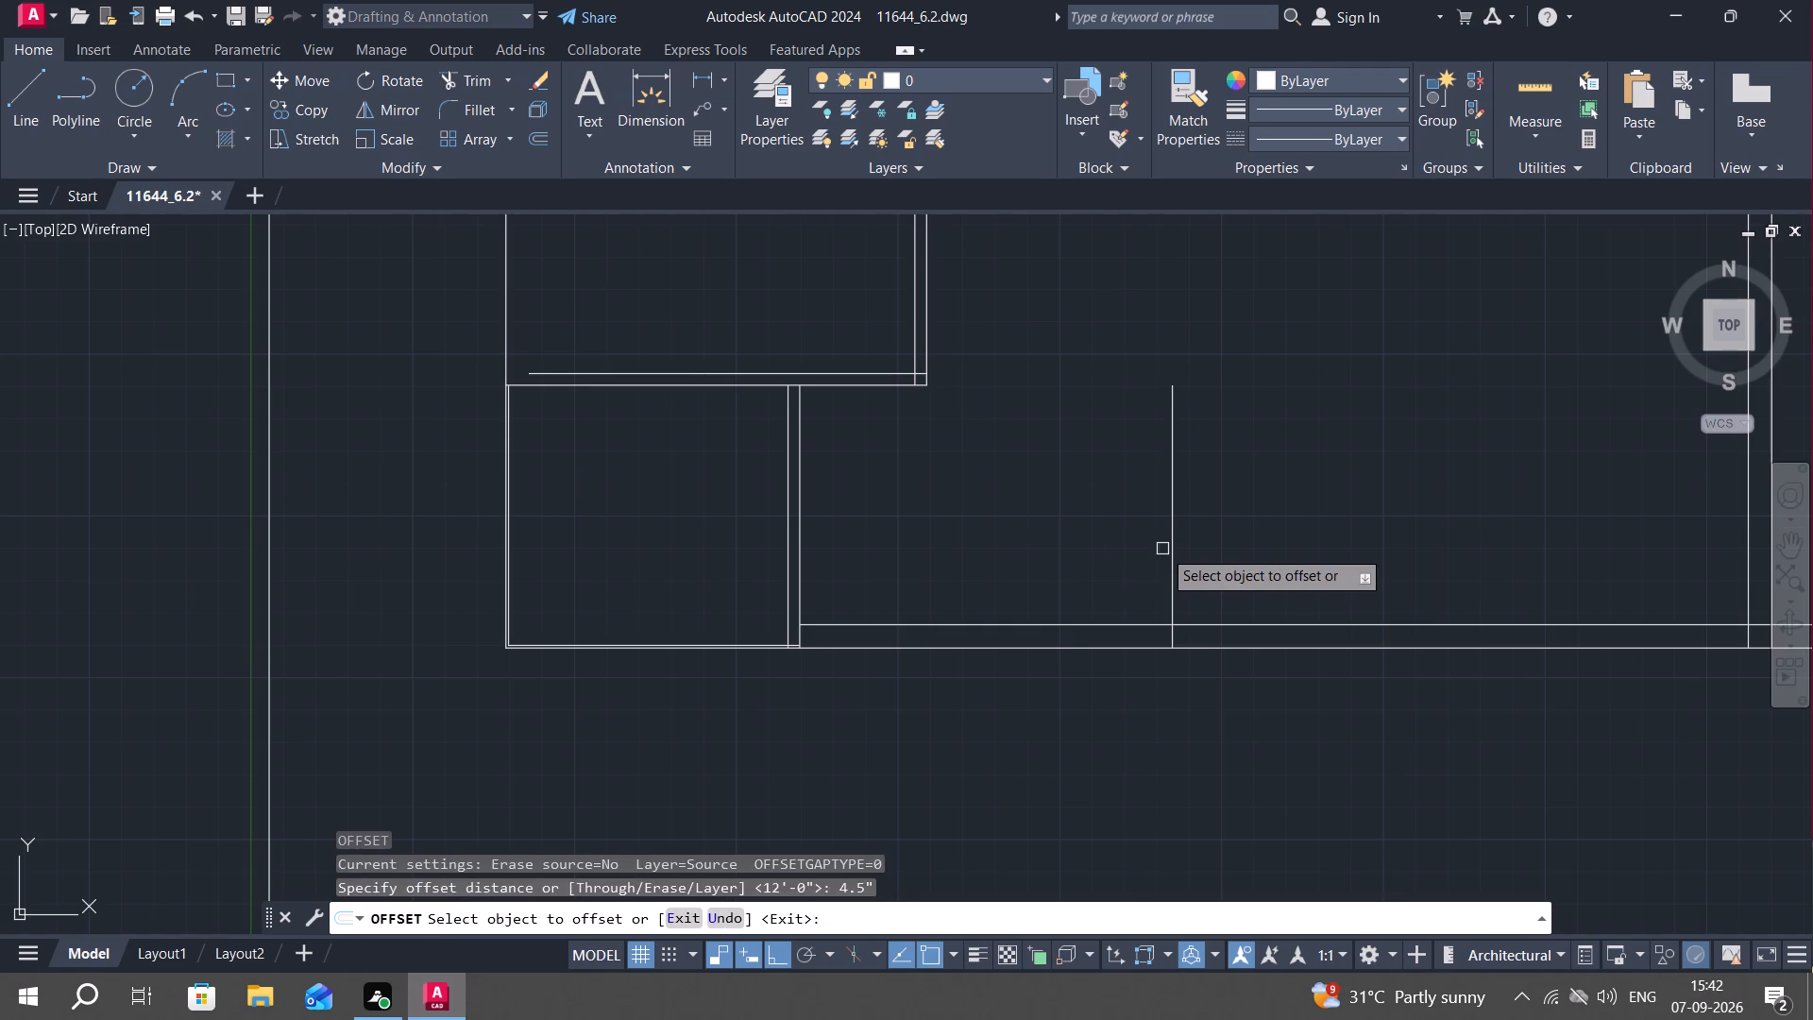
{"action": "left_click", "coordinate": [1172, 551]}
{"action": "left_click", "coordinate": [1219, 572]}
{"action": "key", "text": "Escape"}
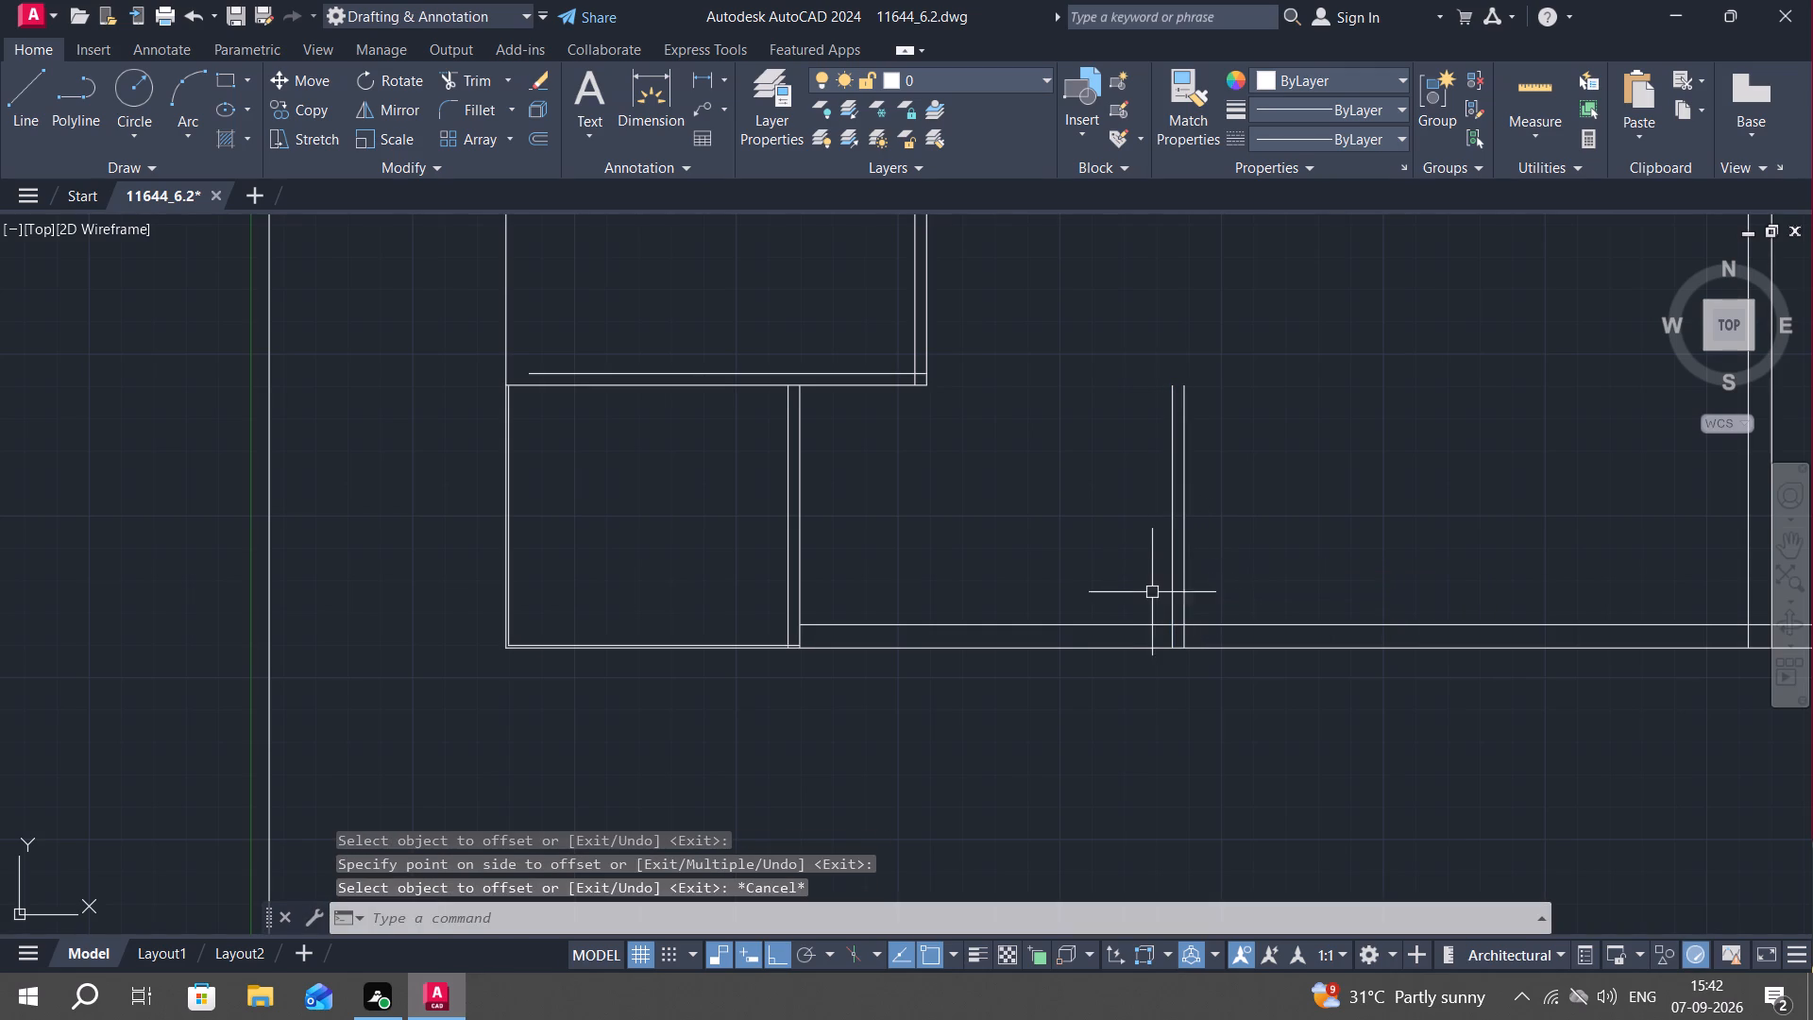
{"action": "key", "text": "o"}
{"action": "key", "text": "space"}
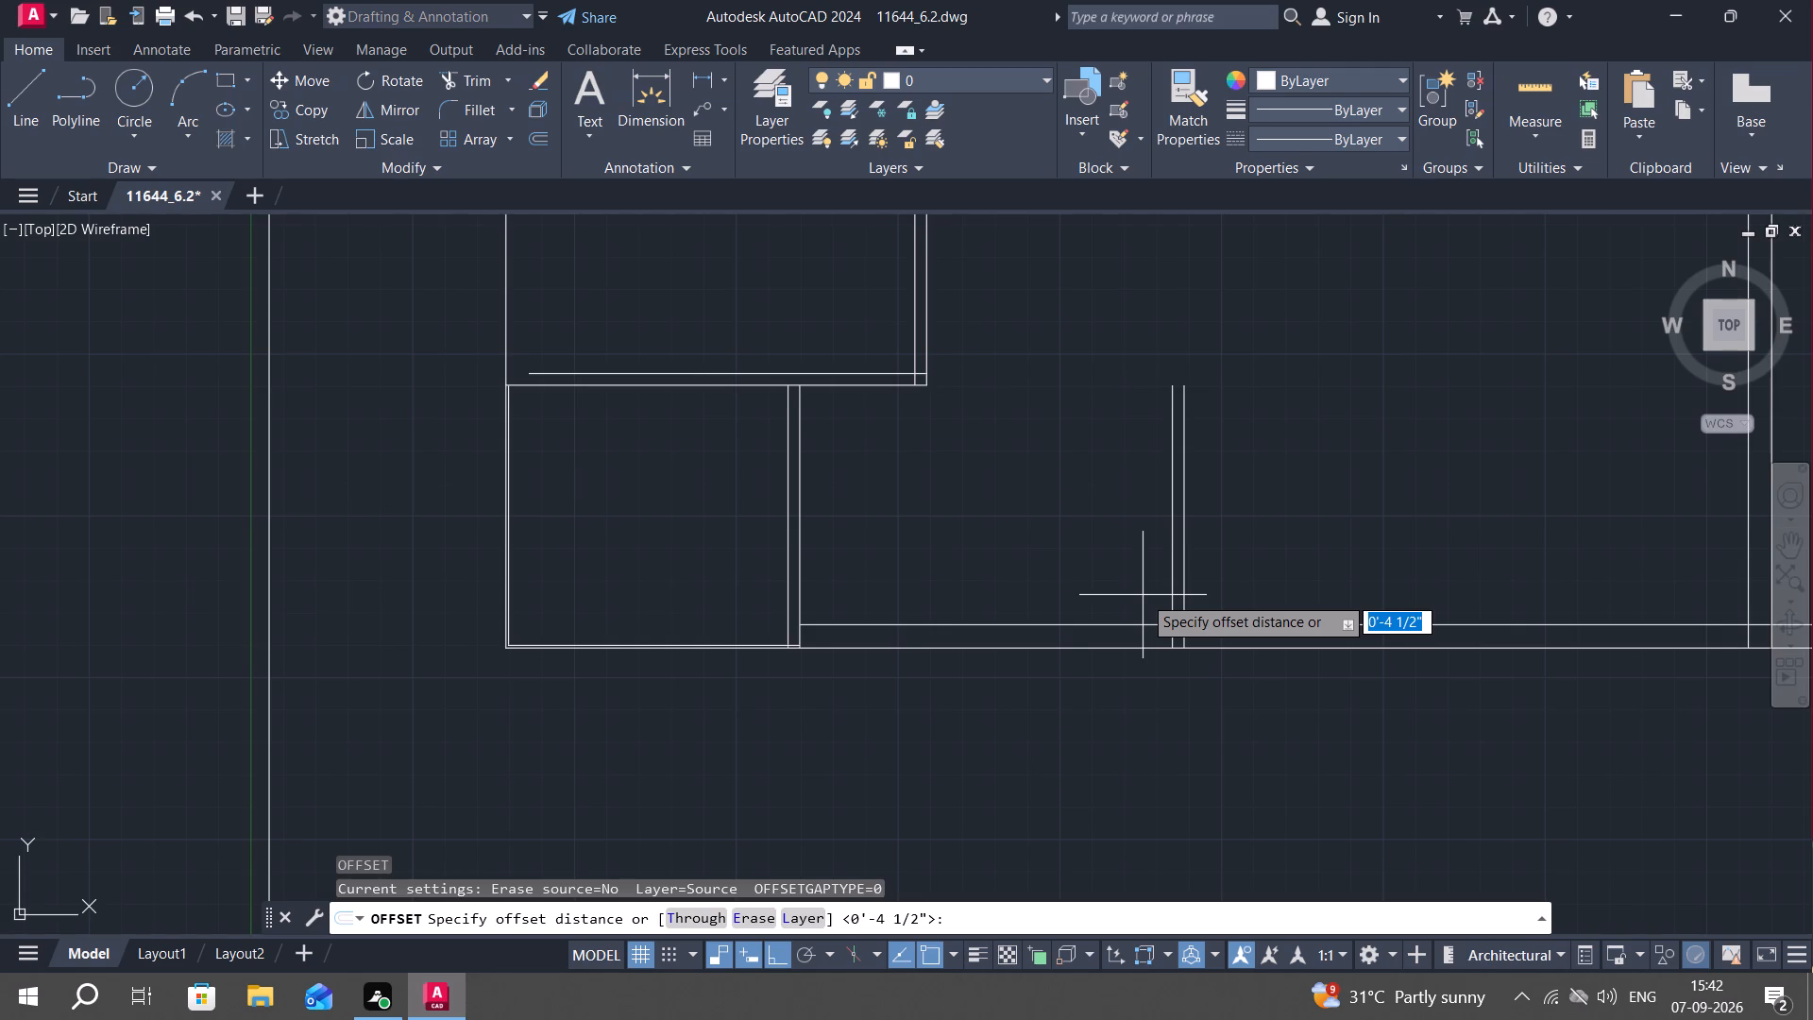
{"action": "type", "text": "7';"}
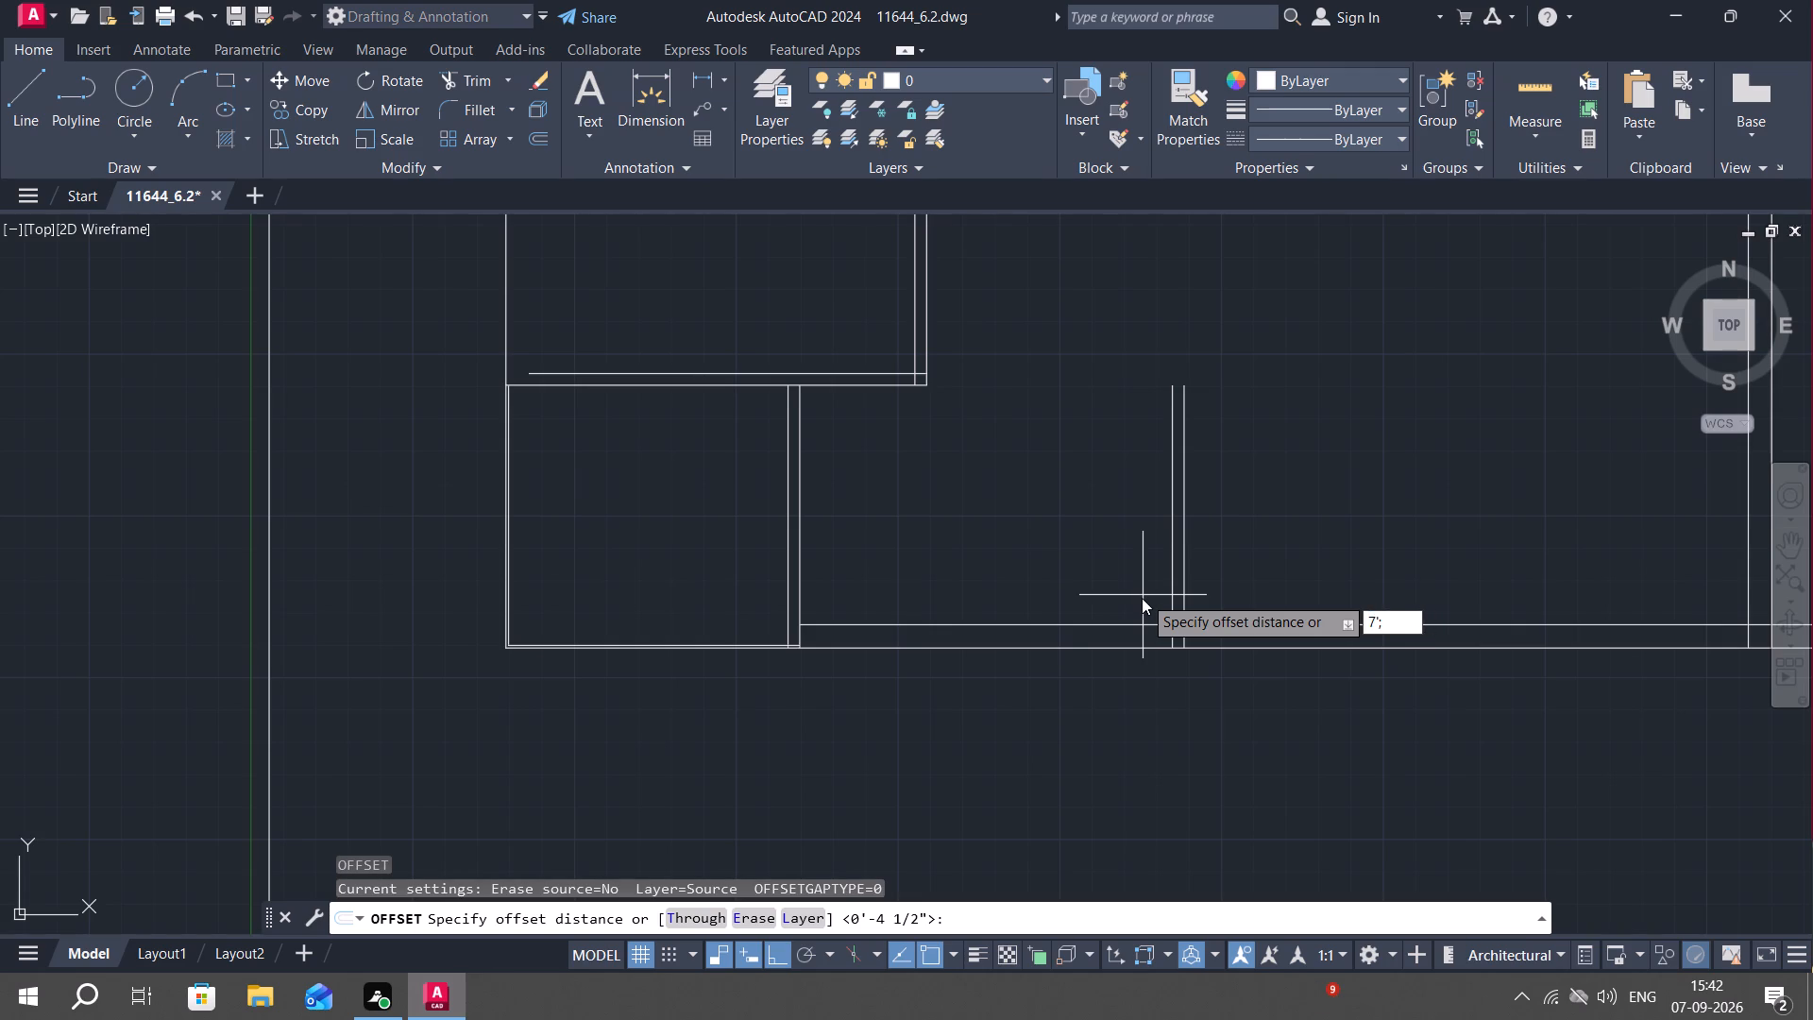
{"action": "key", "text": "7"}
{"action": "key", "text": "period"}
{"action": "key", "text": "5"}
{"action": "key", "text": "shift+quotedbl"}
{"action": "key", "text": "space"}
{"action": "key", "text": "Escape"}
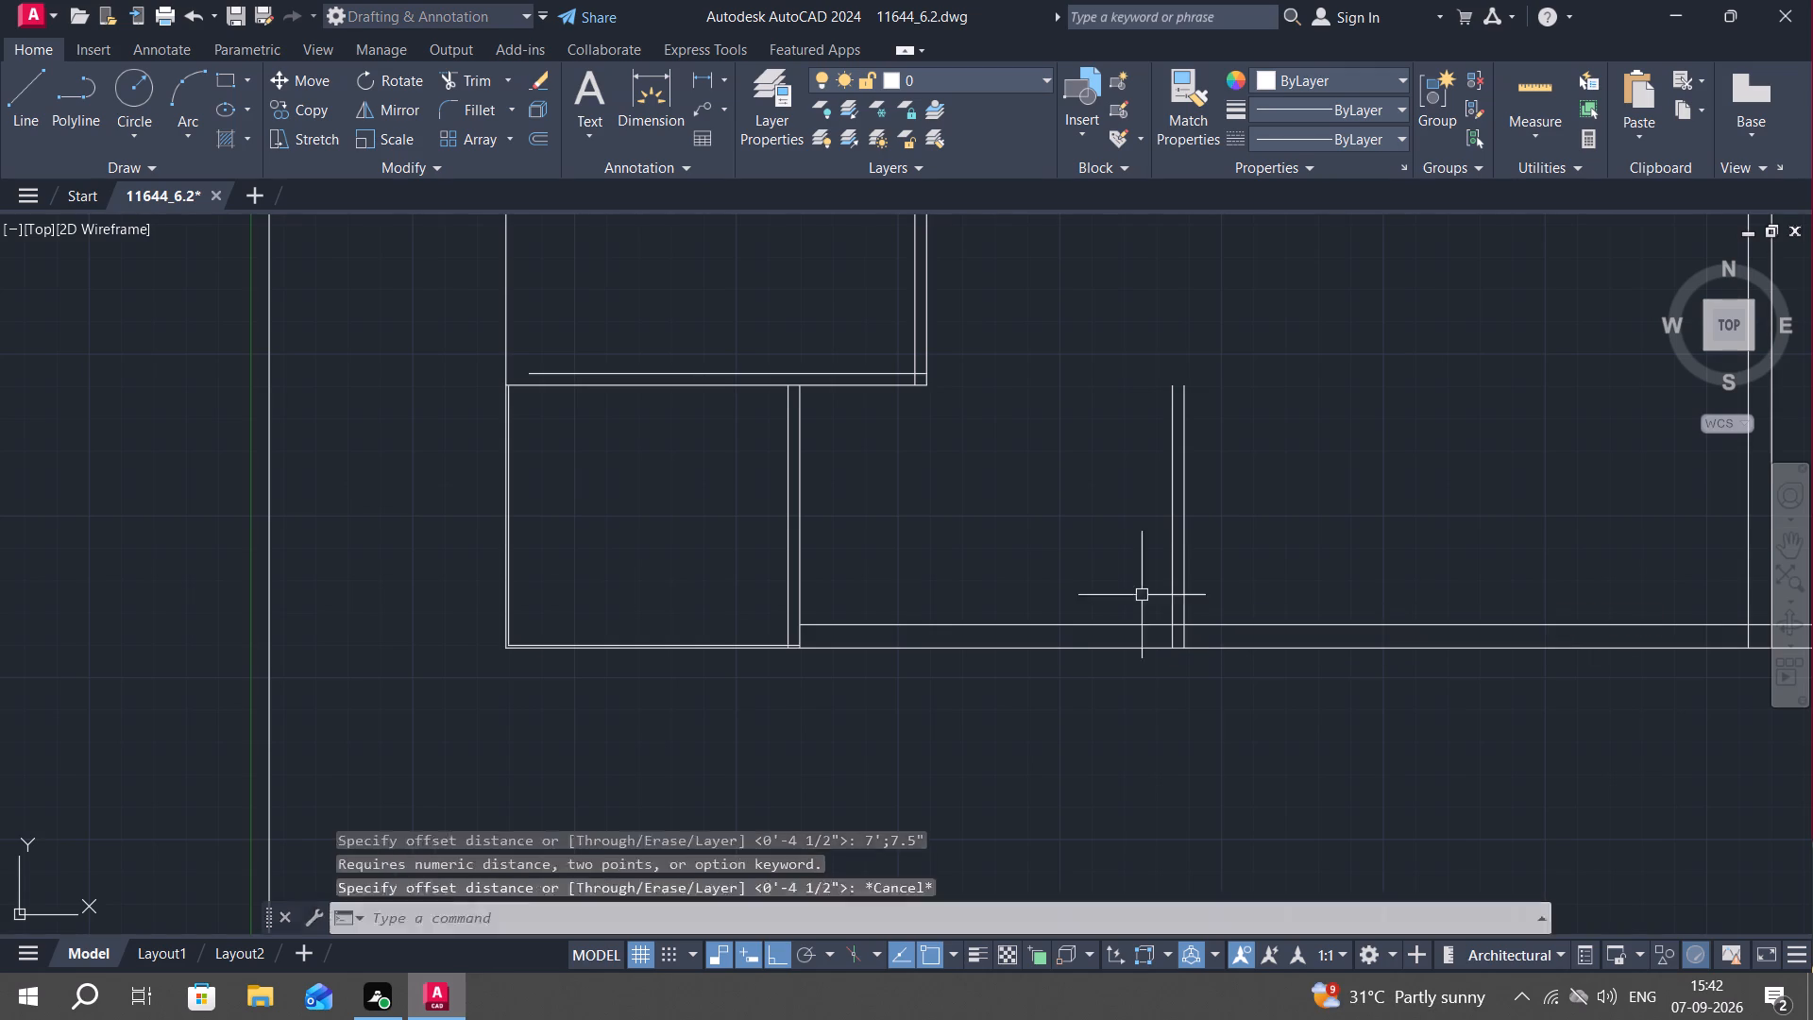
Offset the bottom wall's inner face line 7'7.5" upward.
{"action": "key", "text": "o"}
{"action": "key", "text": "space"}
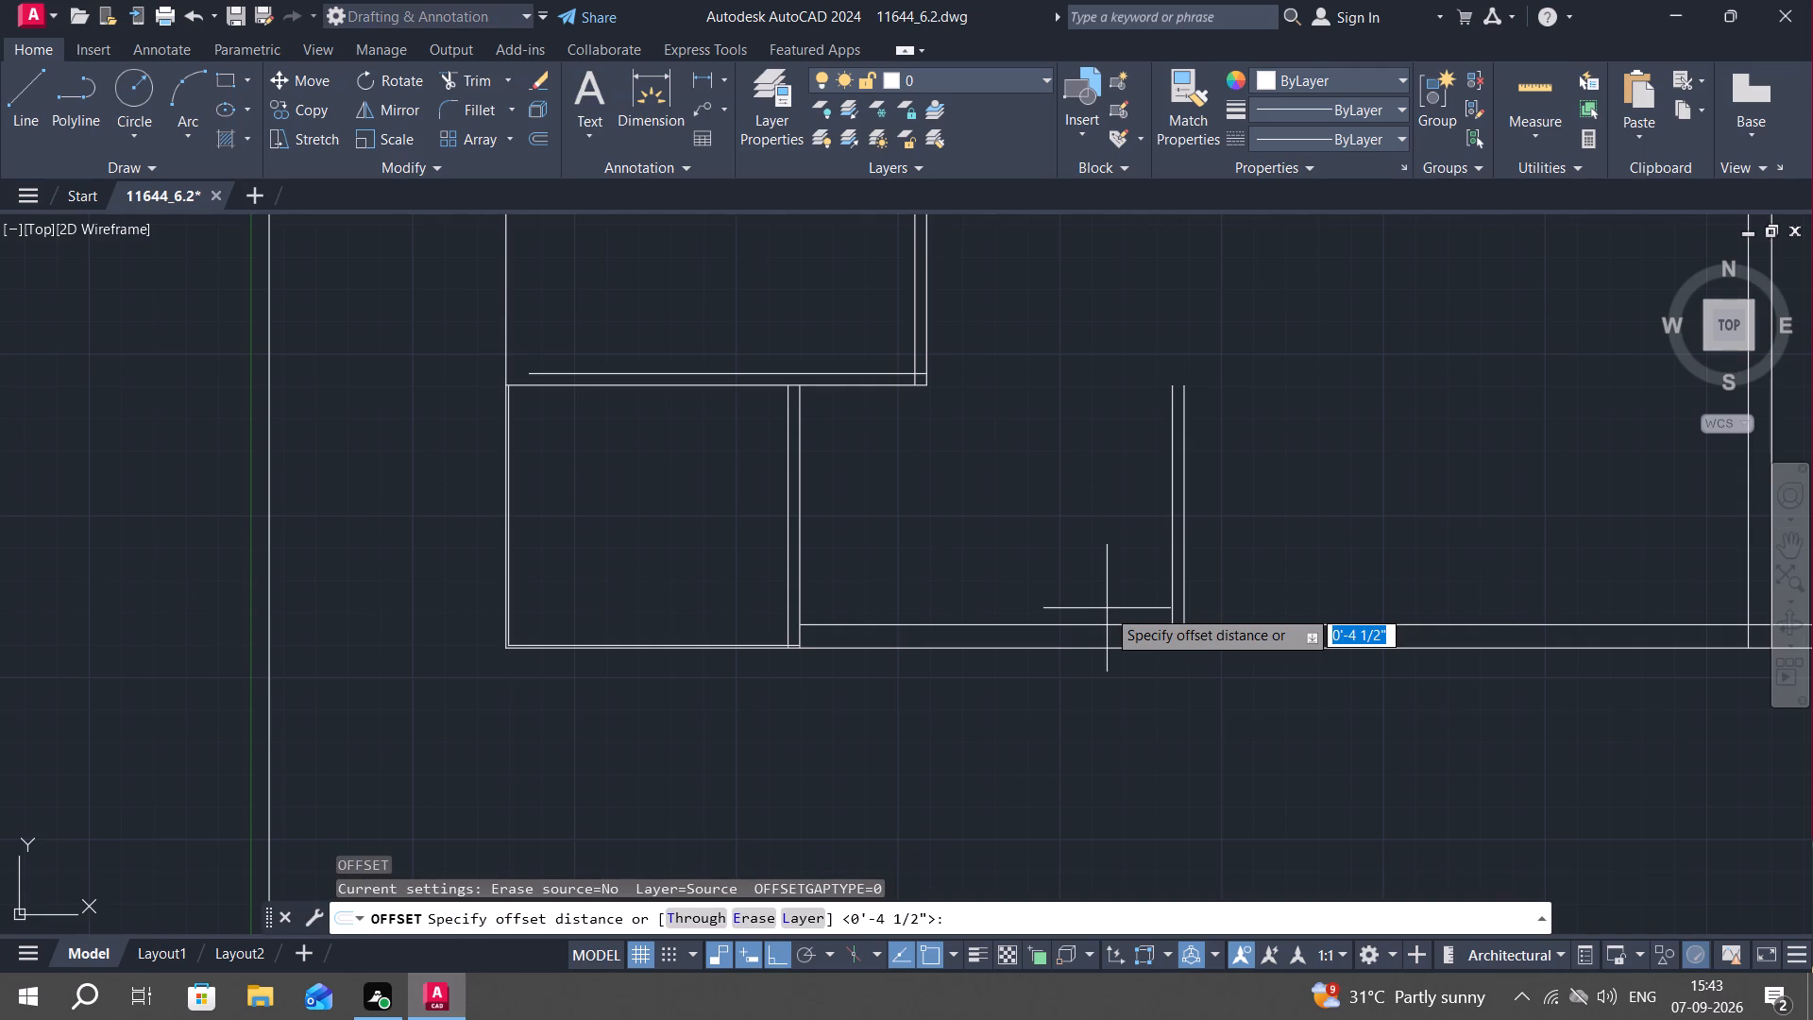
{"action": "type", "text": "7'"}
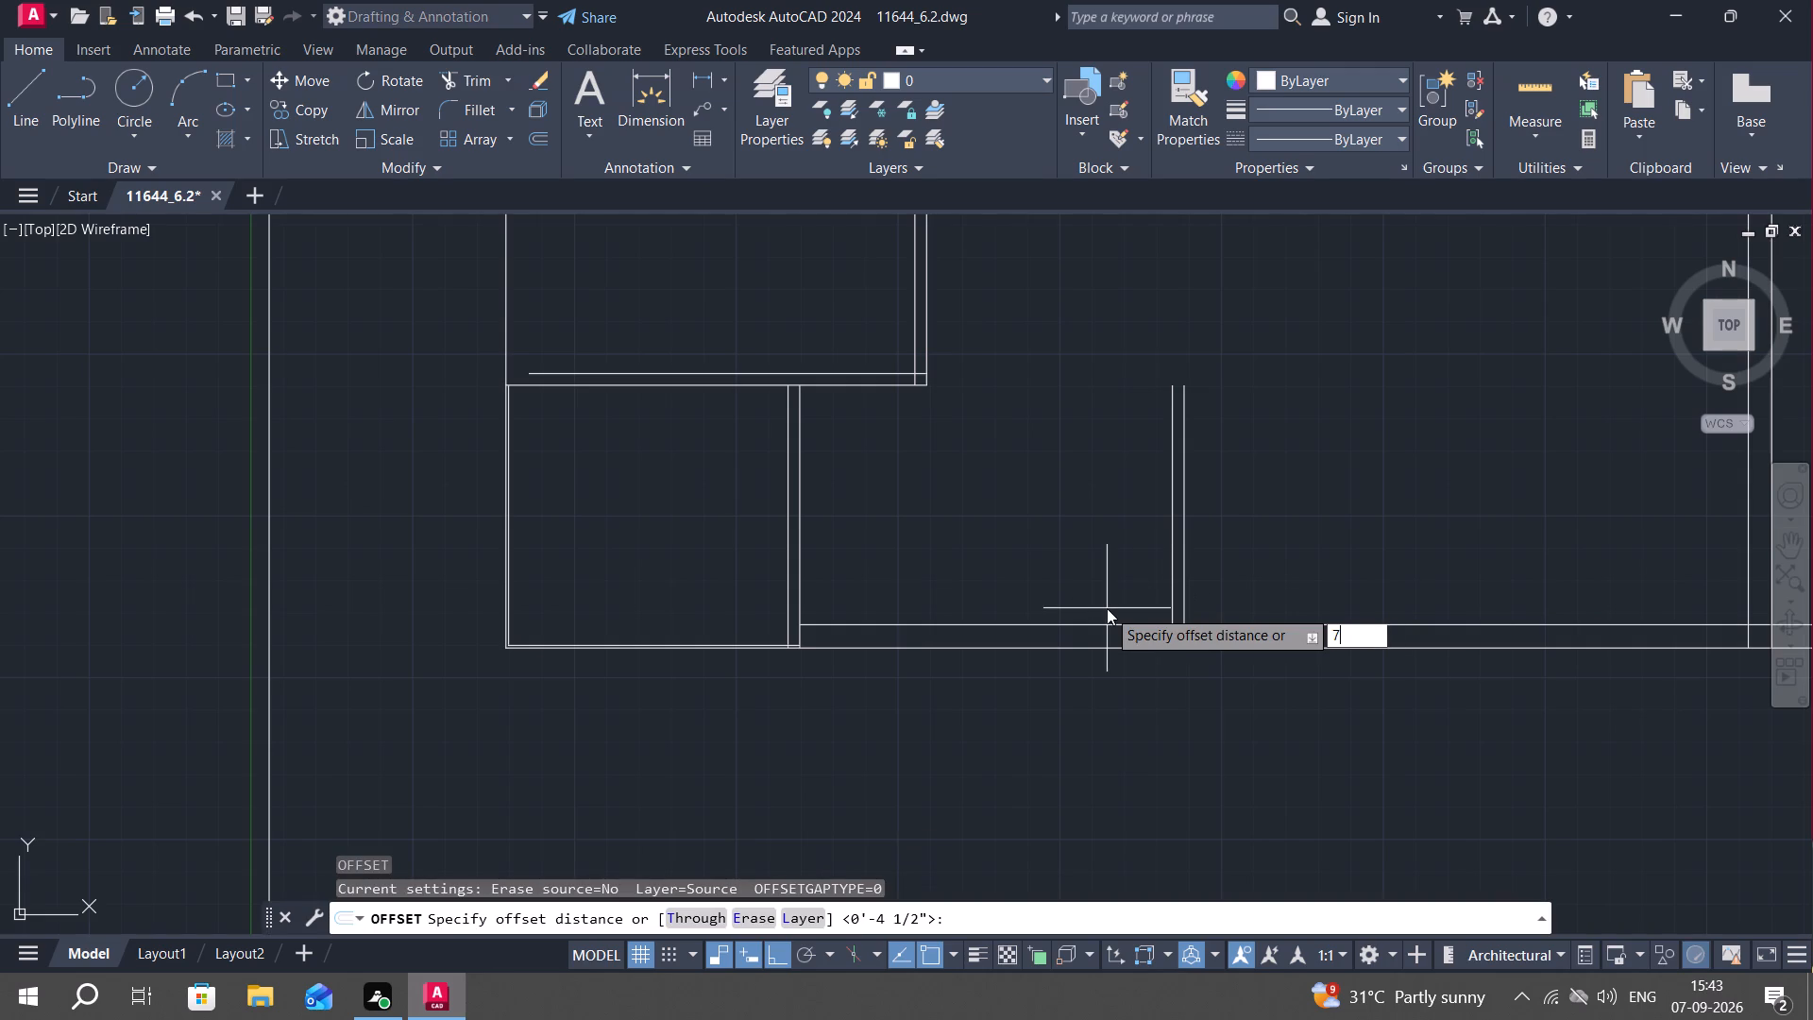
{"action": "type", "text": "7.5\""}
{"action": "key", "text": "Return"}
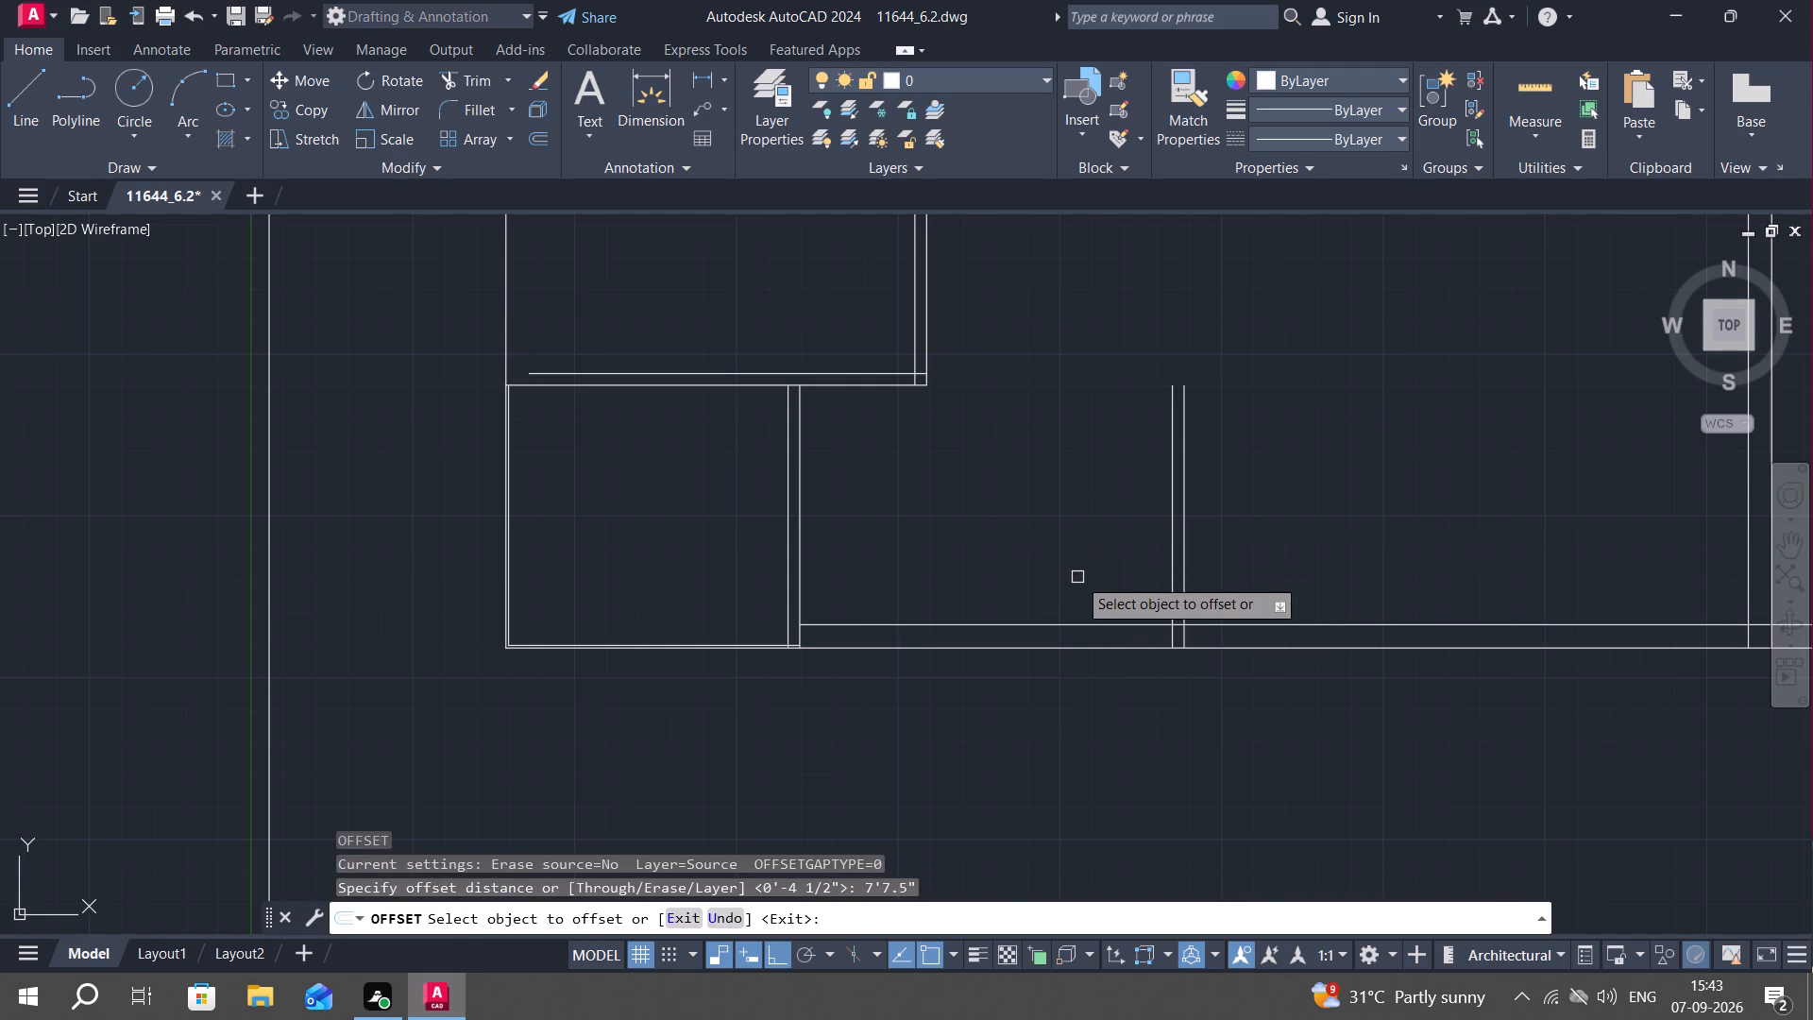
{"action": "left_click", "coordinate": [1085, 626]}
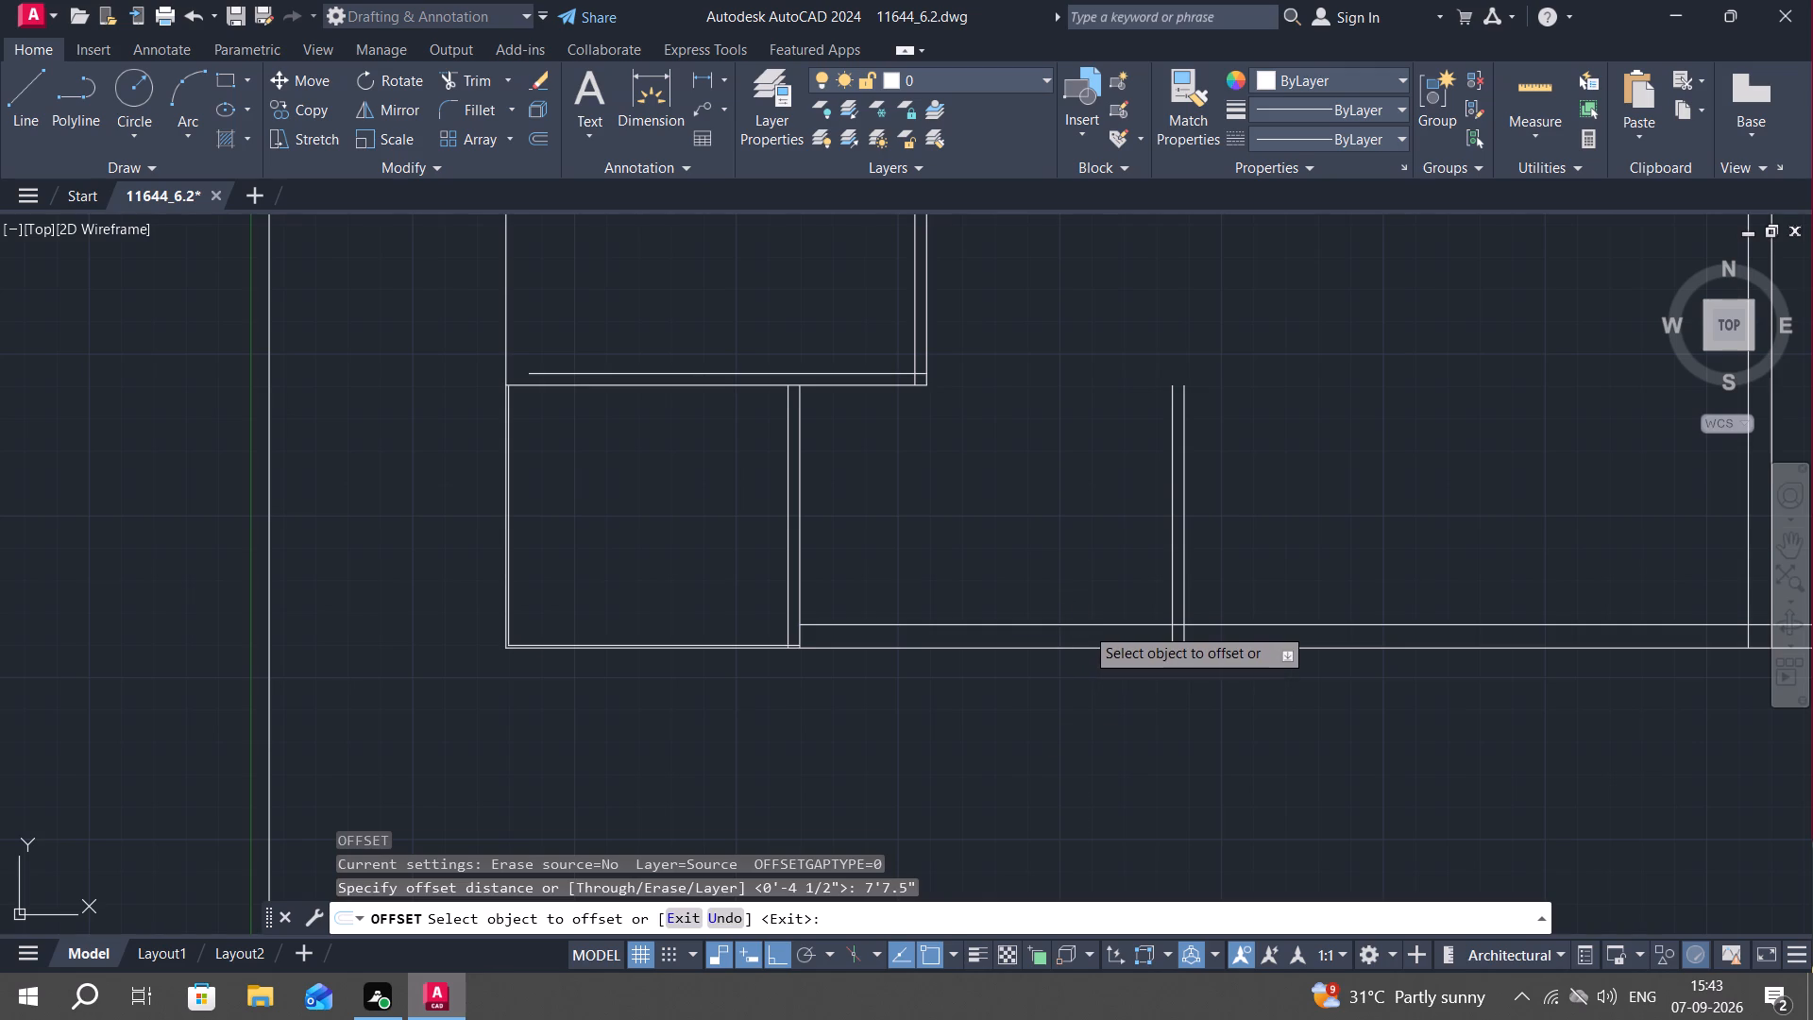
{"action": "left_click", "coordinate": [1077, 402]}
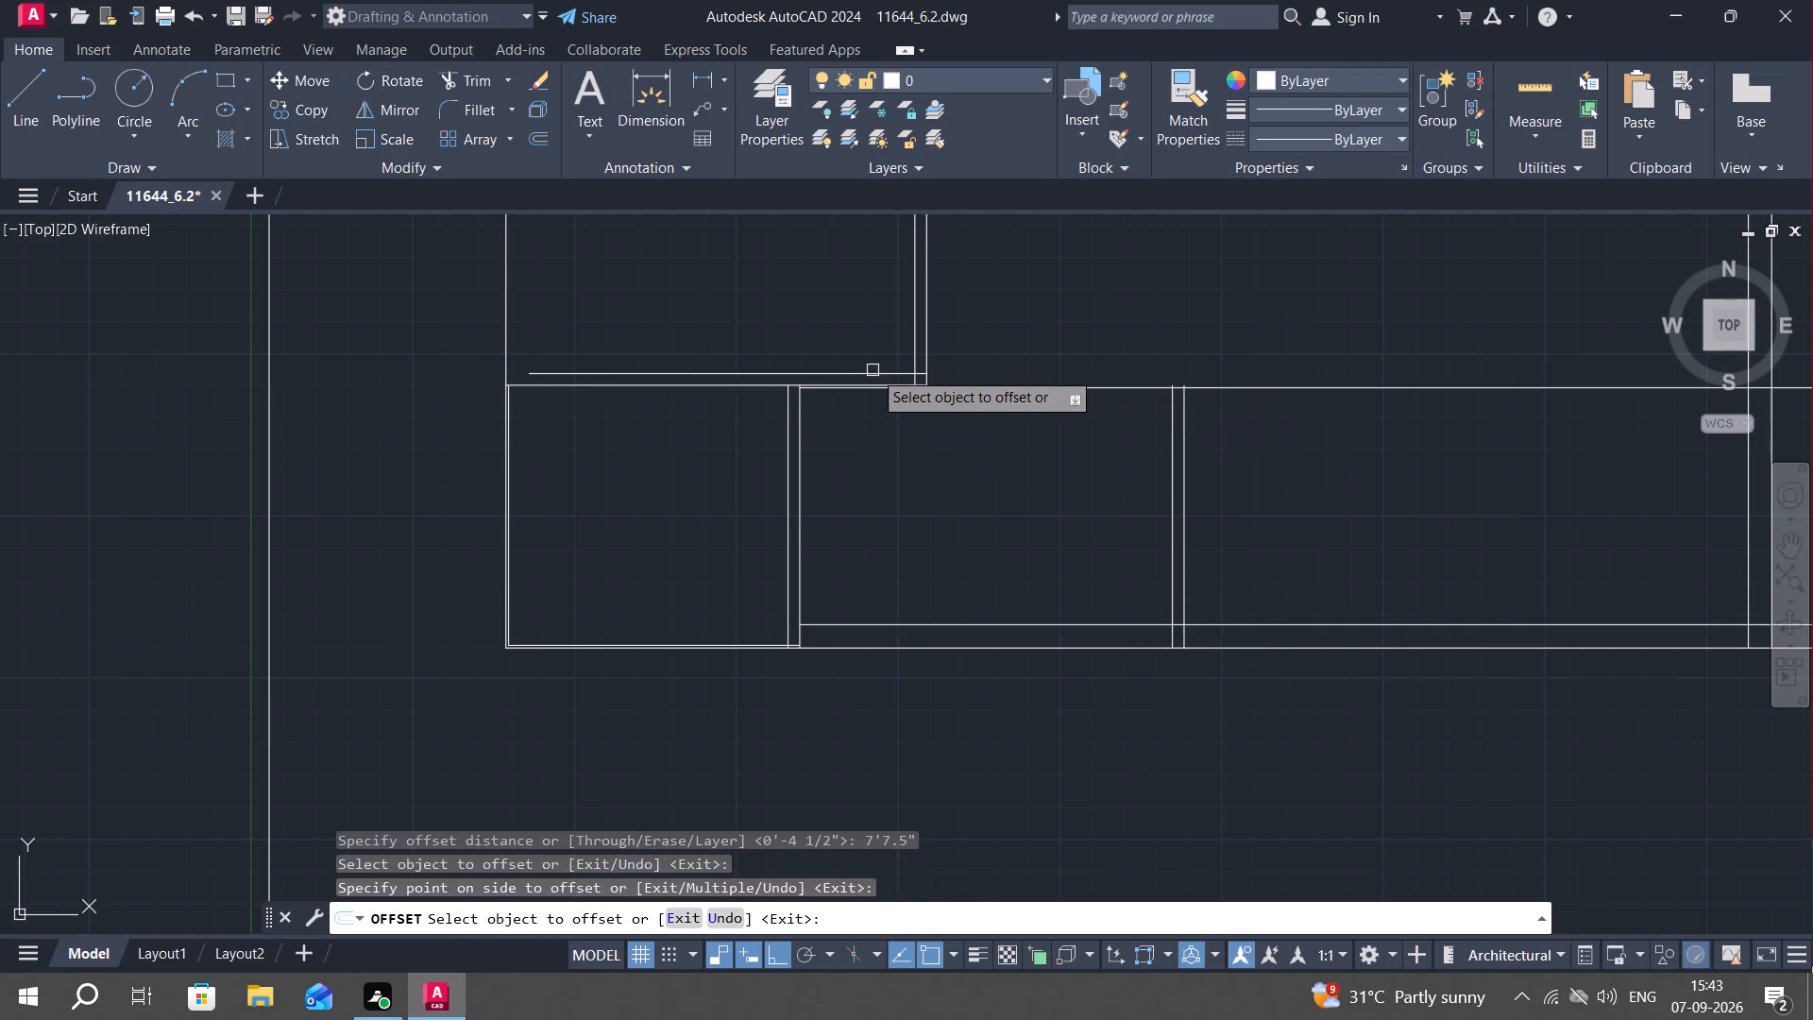
{"action": "key", "text": "Escape"}
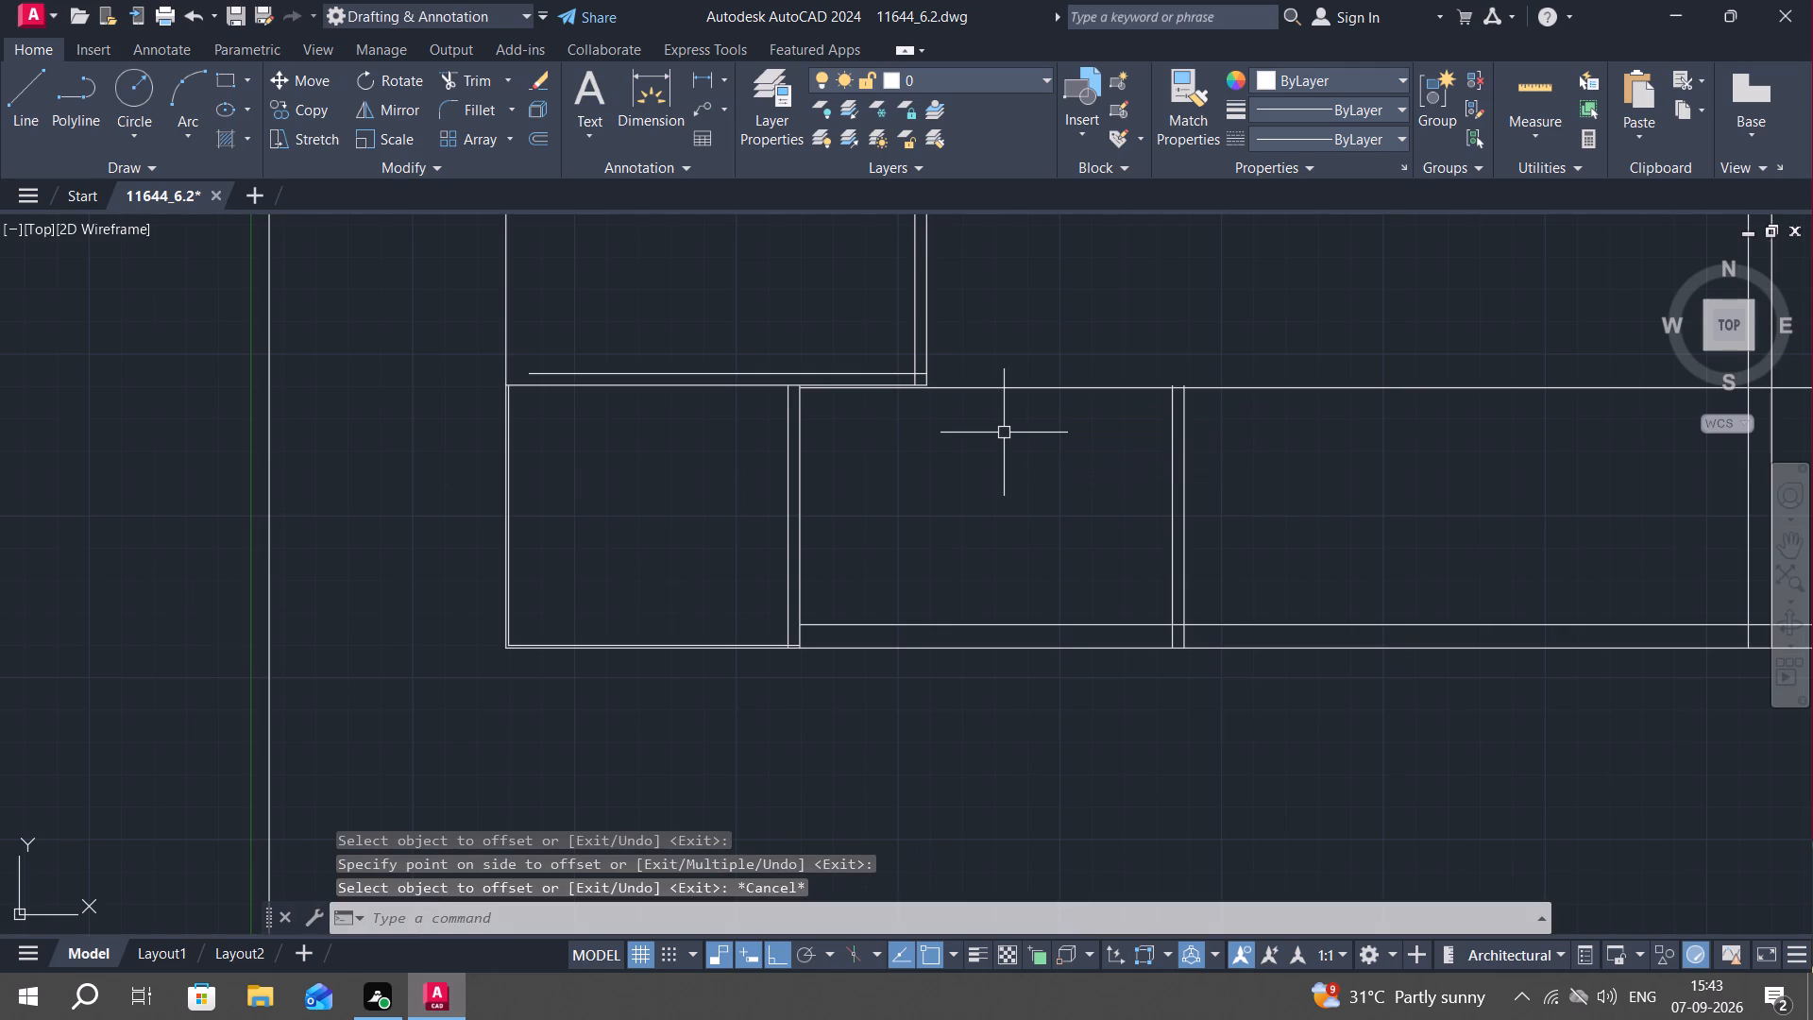
Trim the 7'7.5" offset line on both sides of the second partition and cut the partition's line ends protruding above it.
{"action": "type", "text": "tr"}
{"action": "key", "text": "space"}
{"action": "scroll", "coordinate": [903, 395], "scroll_direction": "up", "scroll_amount": 2}
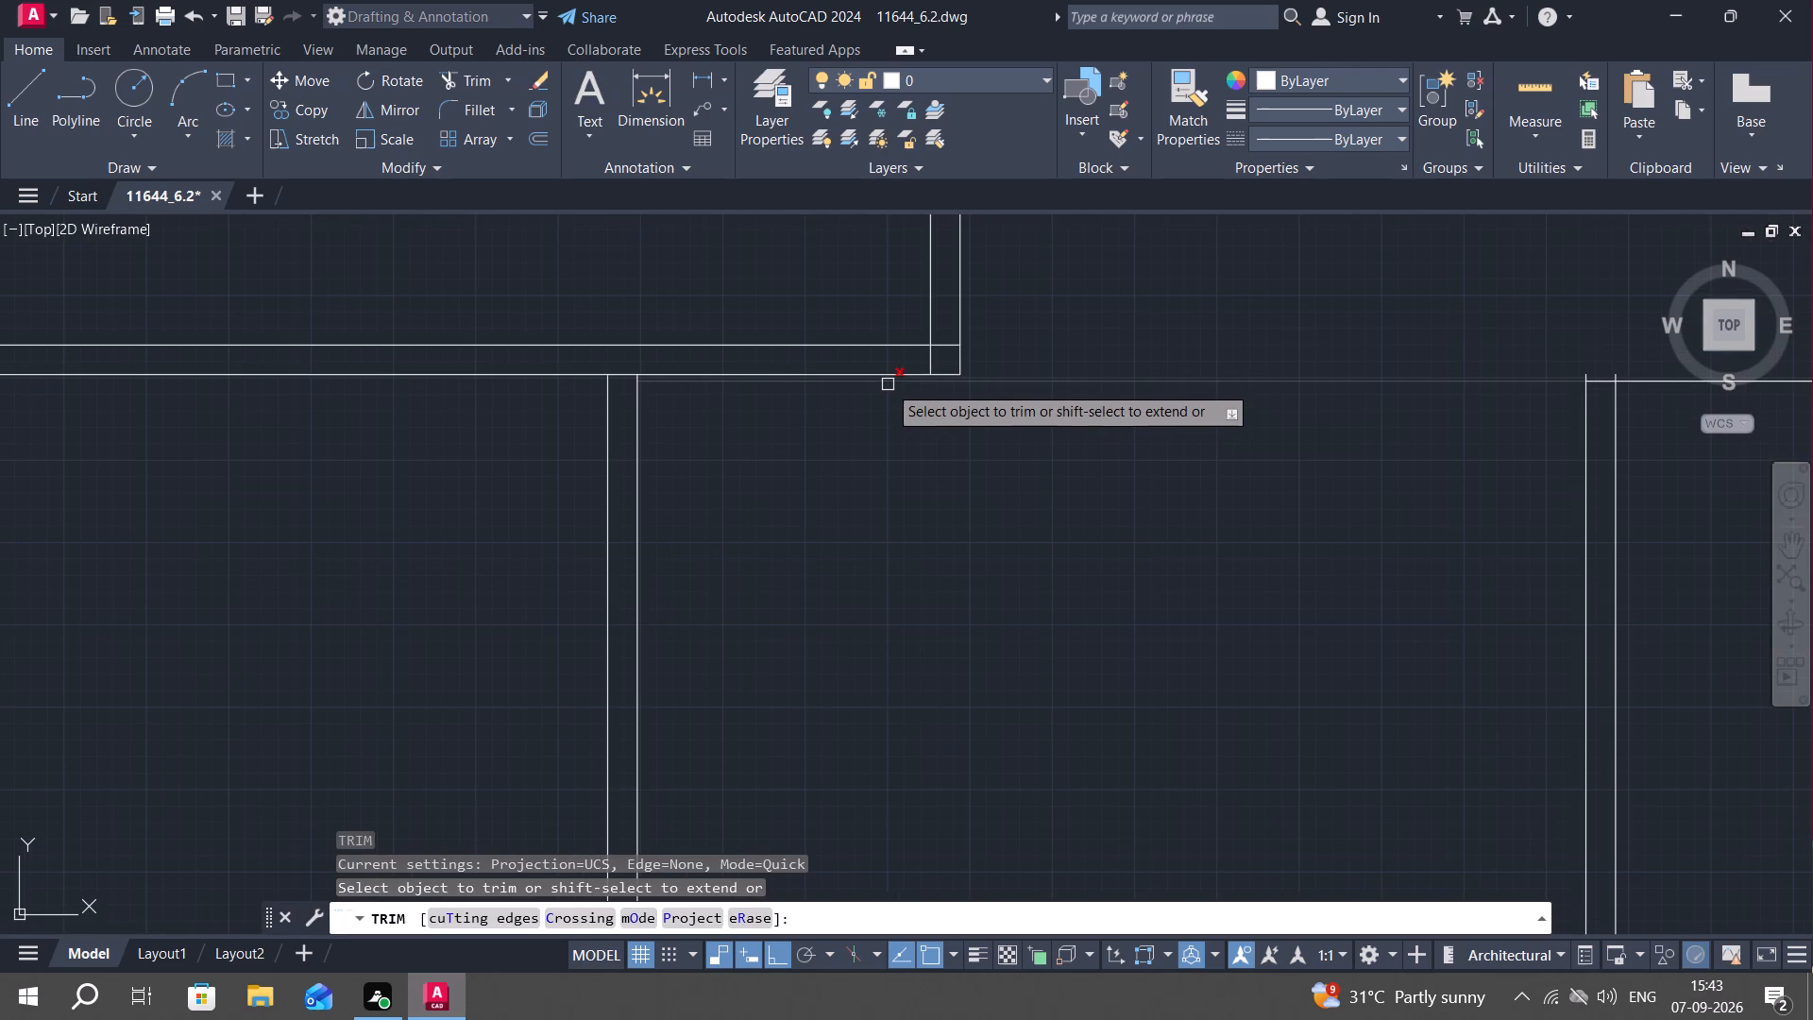
{"action": "left_click", "coordinate": [889, 382]}
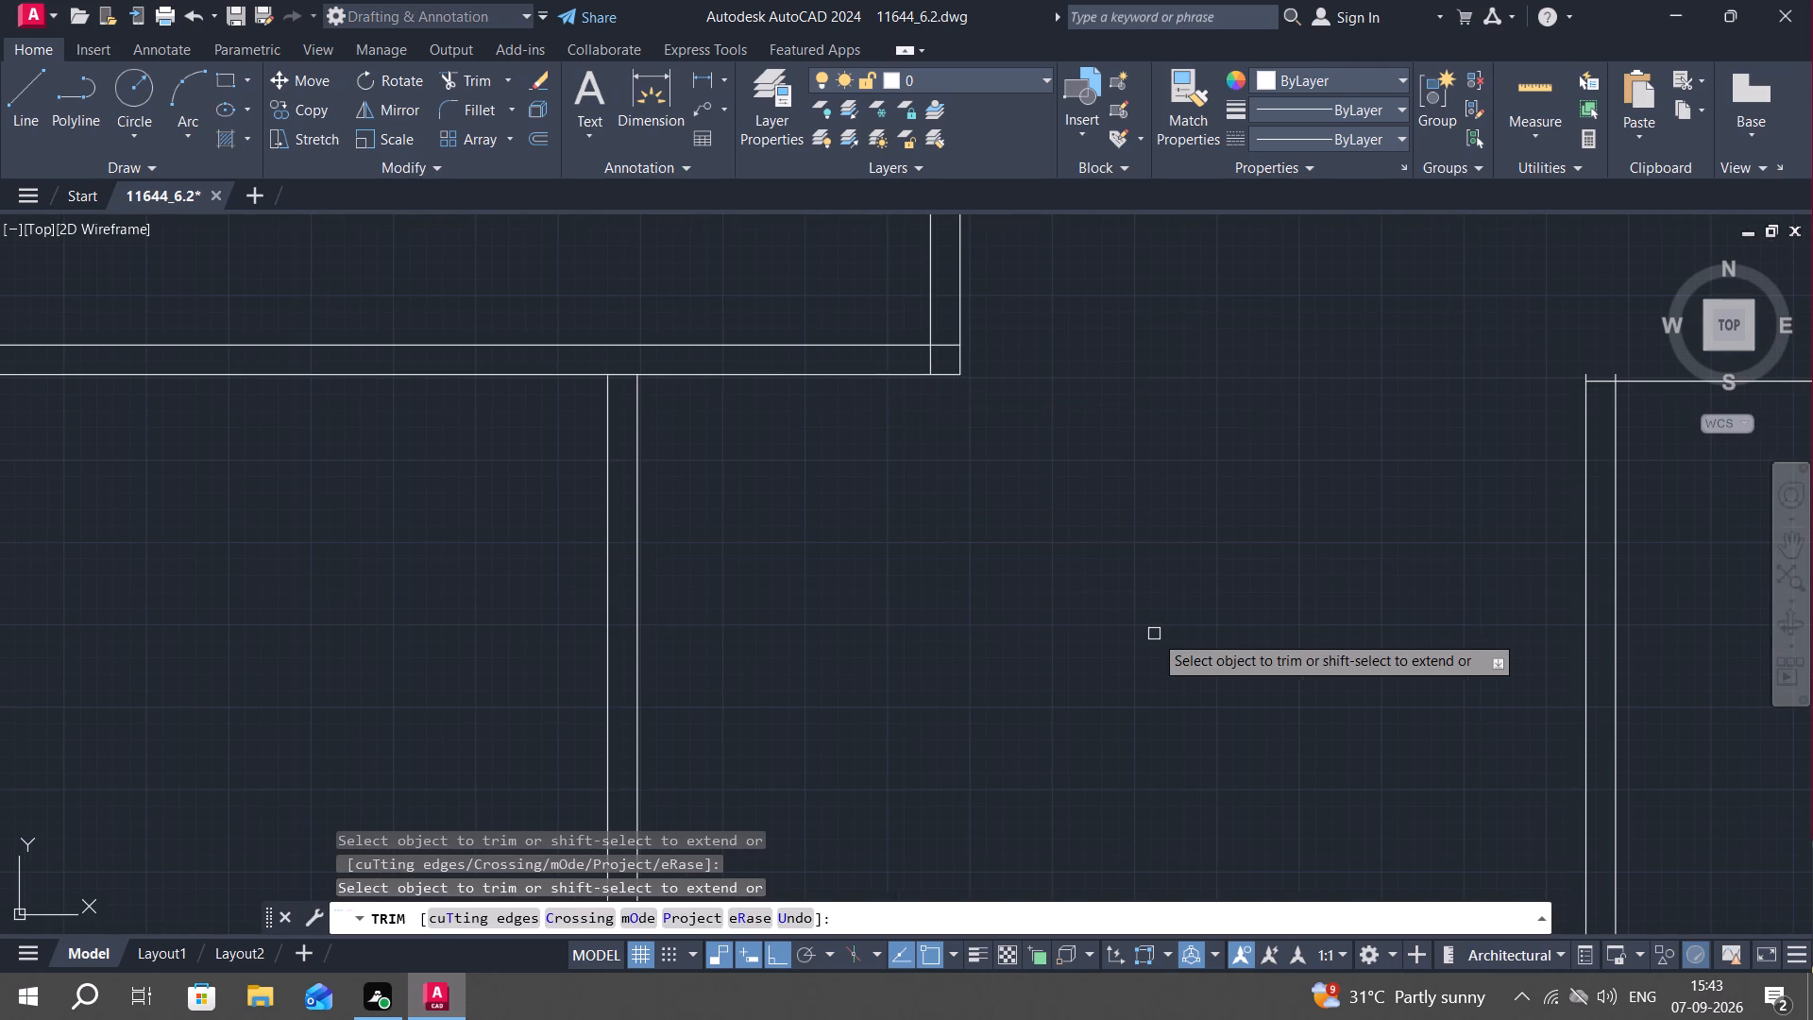
{"action": "middle_click_drag", "start_coordinate": [1144, 626], "coordinate": [1101, 597]}
{"action": "scroll", "coordinate": [1101, 588], "scroll_direction": "down", "scroll_amount": 3}
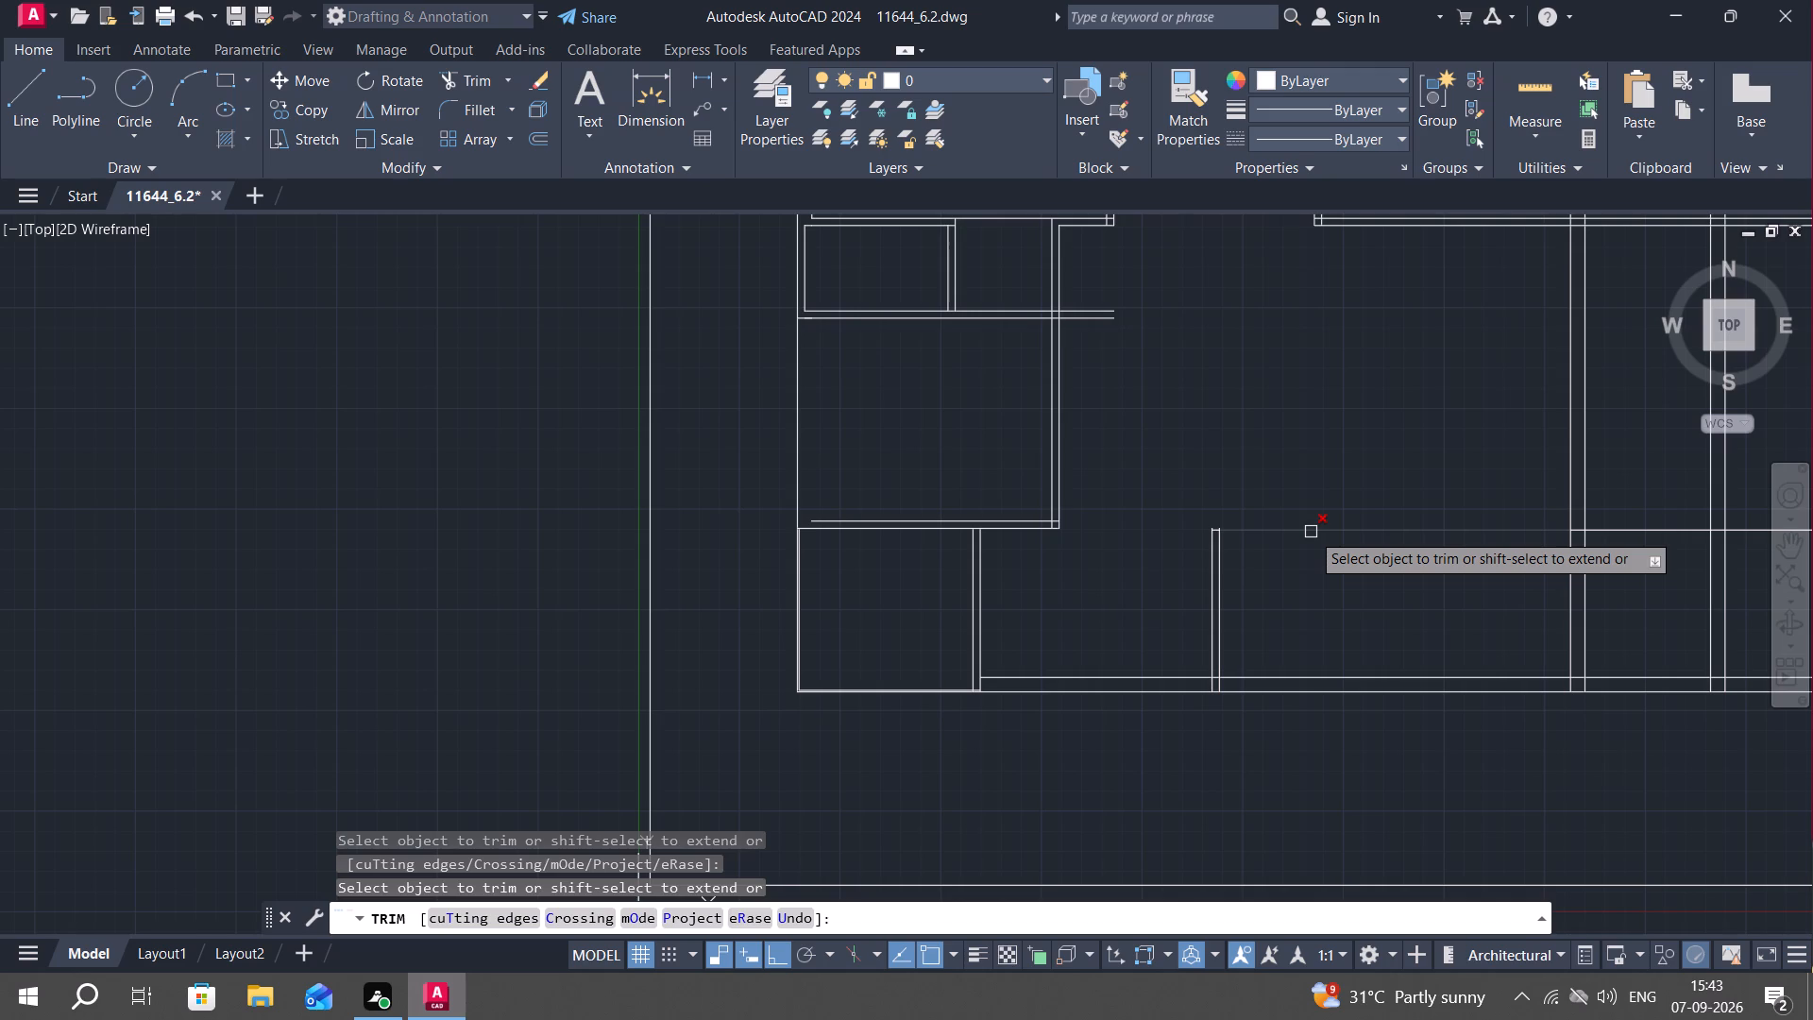
{"action": "left_click", "coordinate": [1311, 532]}
{"action": "scroll", "coordinate": [1208, 534], "scroll_direction": "up", "scroll_amount": 5}
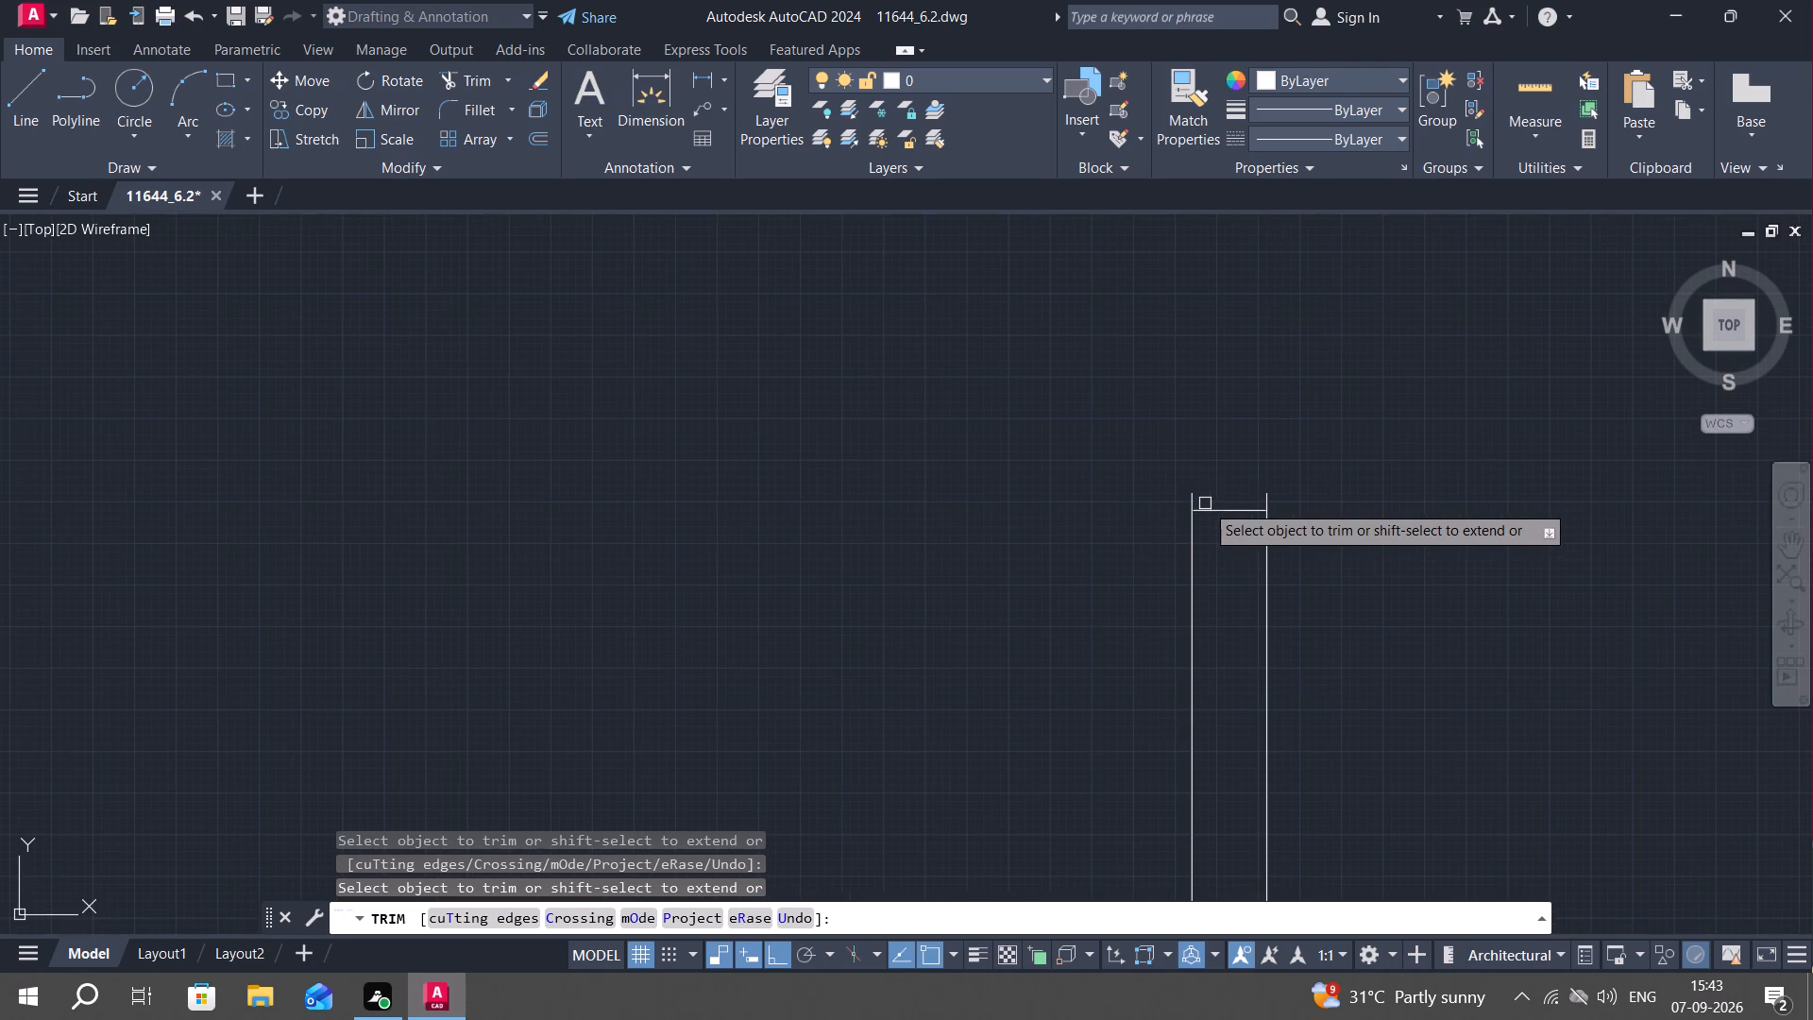
{"action": "left_click", "coordinate": [1193, 501]}
{"action": "left_click", "coordinate": [1266, 500]}
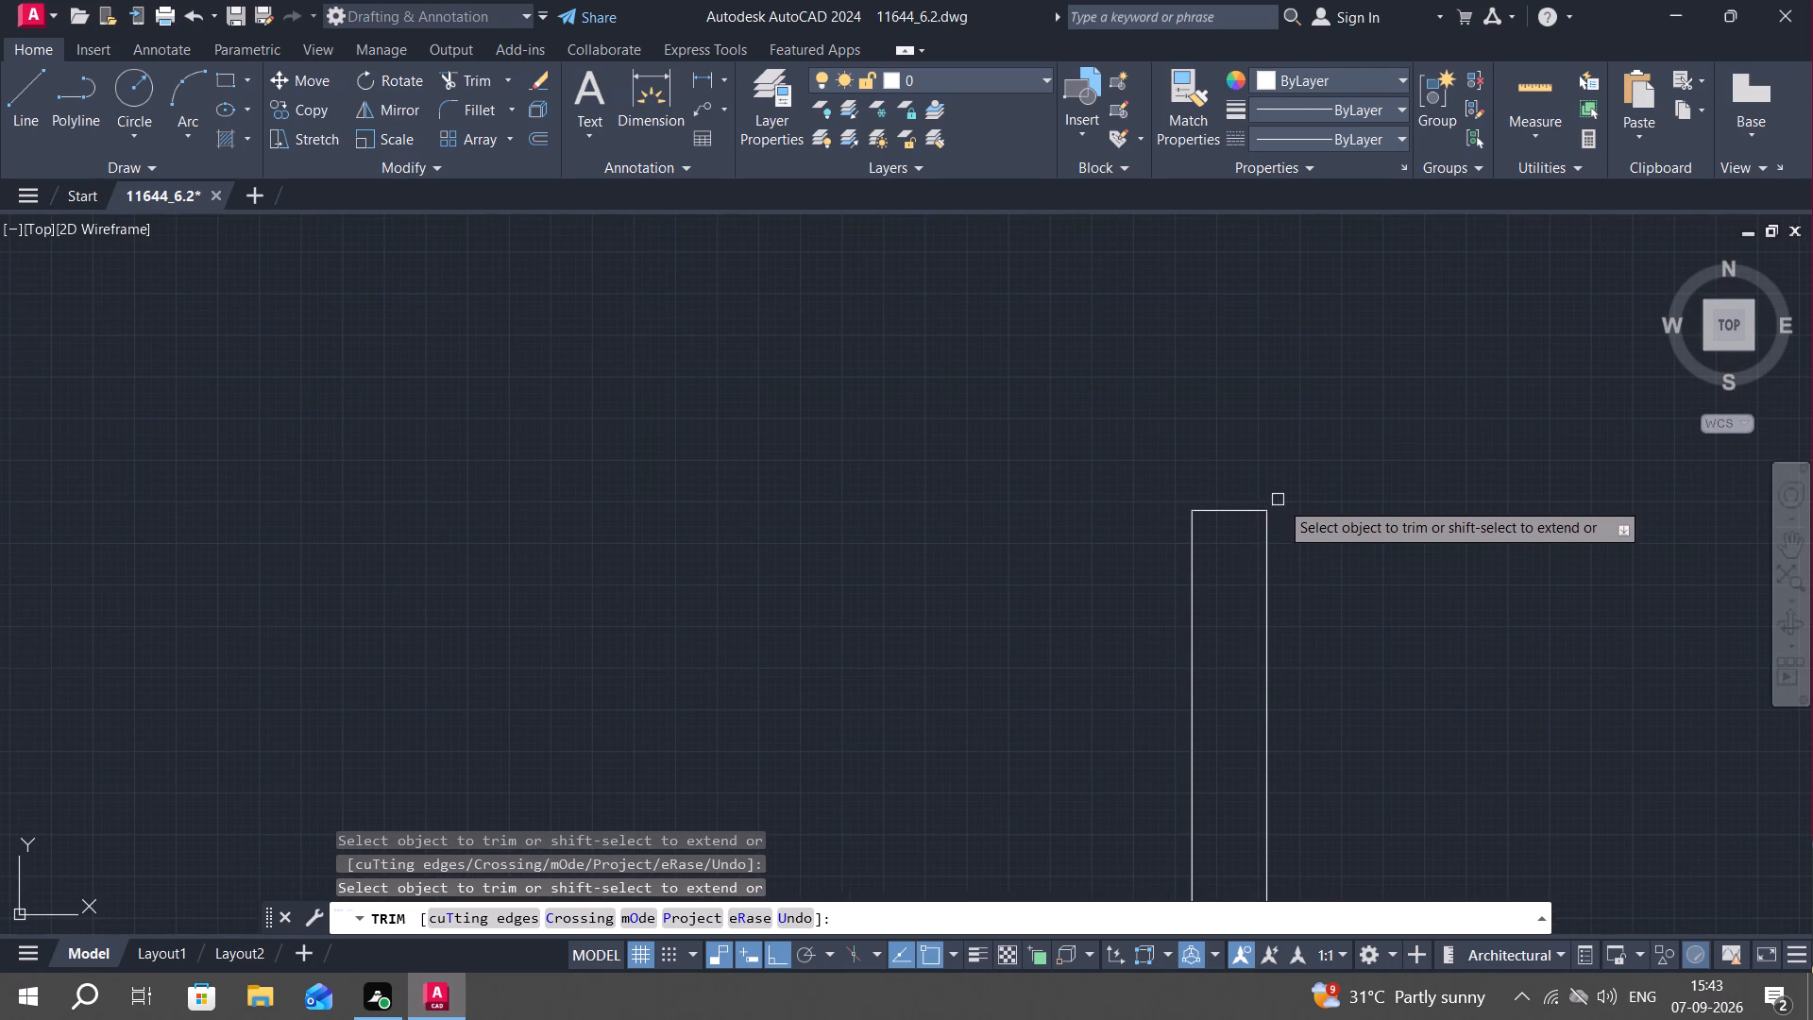
{"action": "scroll", "coordinate": [1282, 527], "scroll_direction": "down", "scroll_amount": 2}
{"action": "scroll", "coordinate": [1394, 599], "scroll_direction": "down", "scroll_amount": 2}
{"action": "middle_click_drag", "start_coordinate": [1389, 620], "coordinate": [1208, 467]}
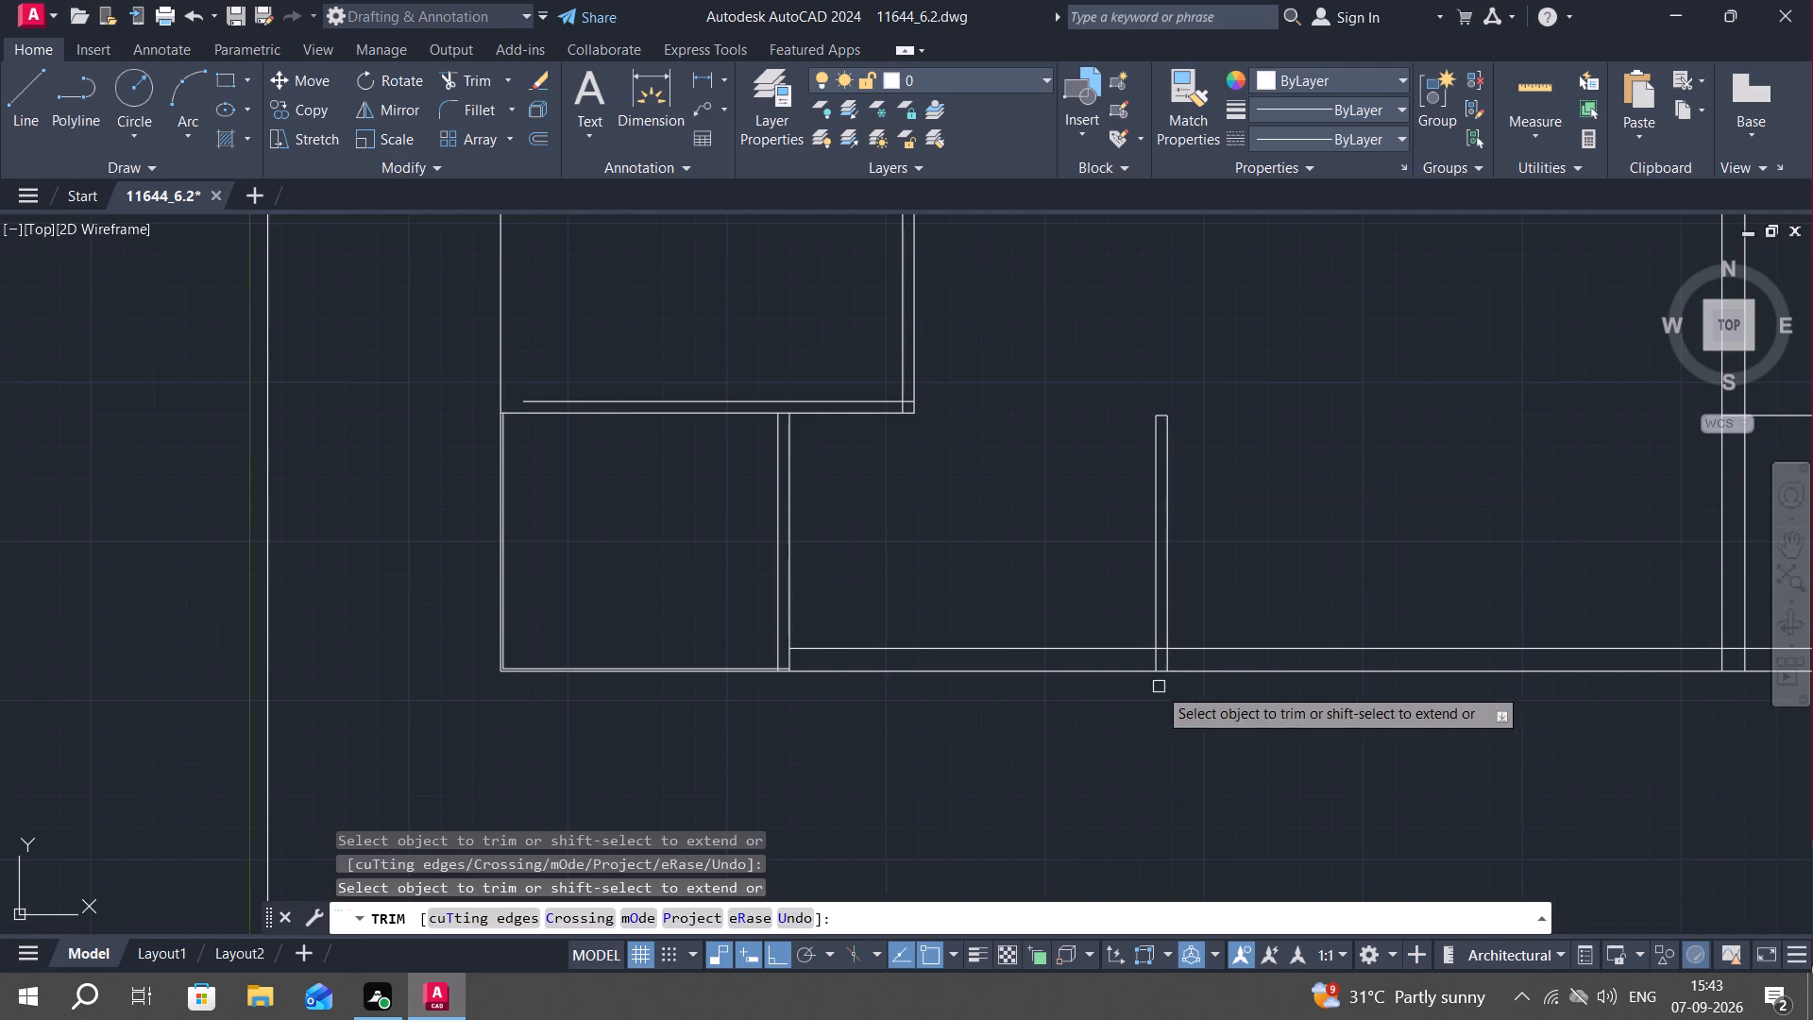
{"action": "key", "text": "Escape"}
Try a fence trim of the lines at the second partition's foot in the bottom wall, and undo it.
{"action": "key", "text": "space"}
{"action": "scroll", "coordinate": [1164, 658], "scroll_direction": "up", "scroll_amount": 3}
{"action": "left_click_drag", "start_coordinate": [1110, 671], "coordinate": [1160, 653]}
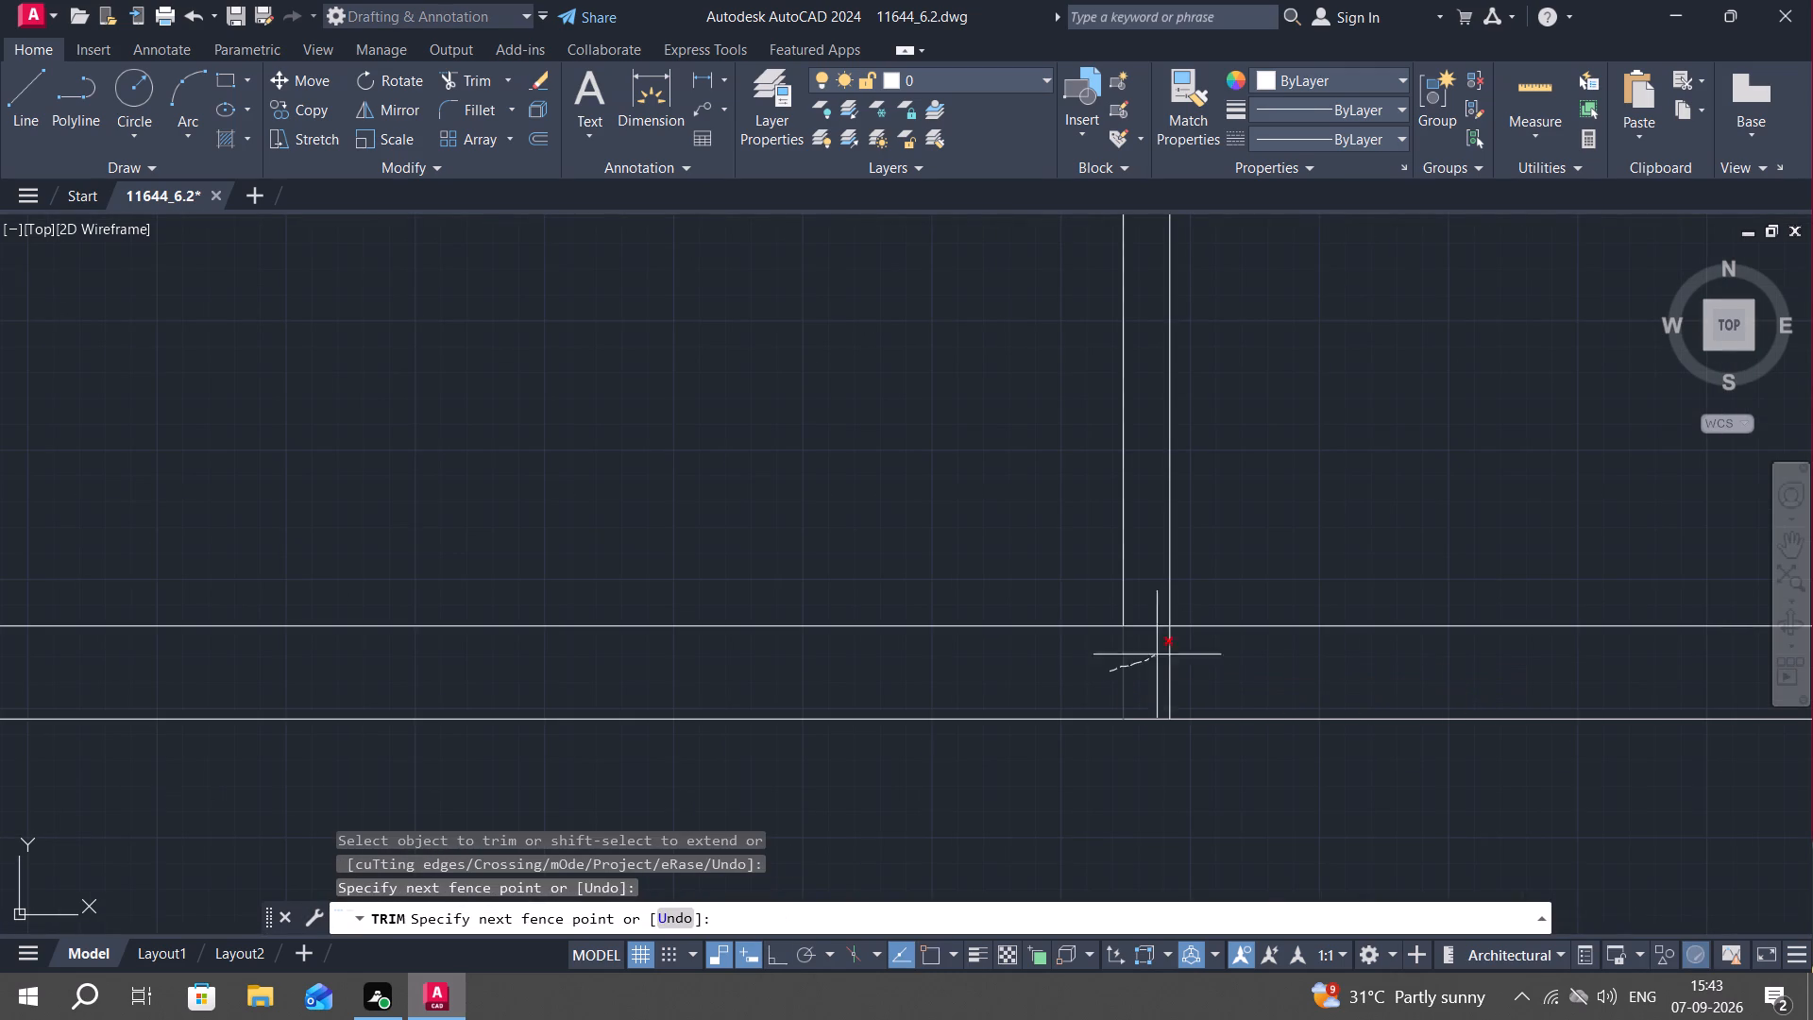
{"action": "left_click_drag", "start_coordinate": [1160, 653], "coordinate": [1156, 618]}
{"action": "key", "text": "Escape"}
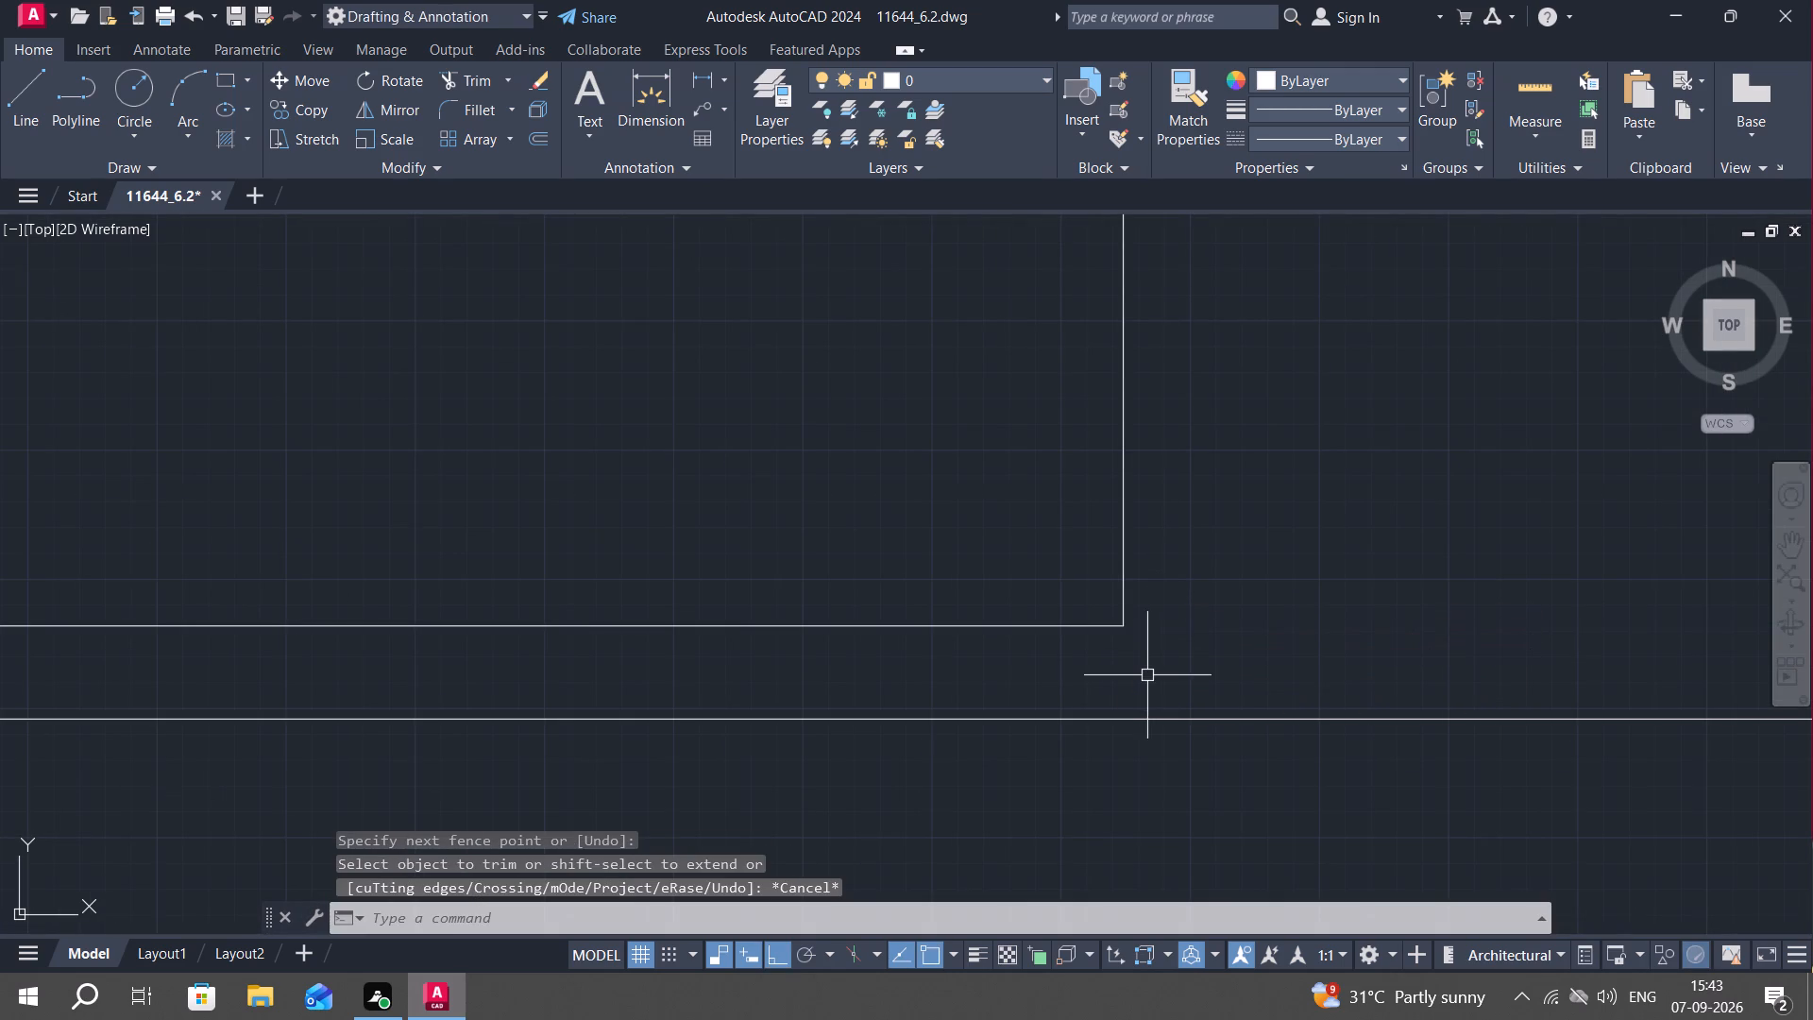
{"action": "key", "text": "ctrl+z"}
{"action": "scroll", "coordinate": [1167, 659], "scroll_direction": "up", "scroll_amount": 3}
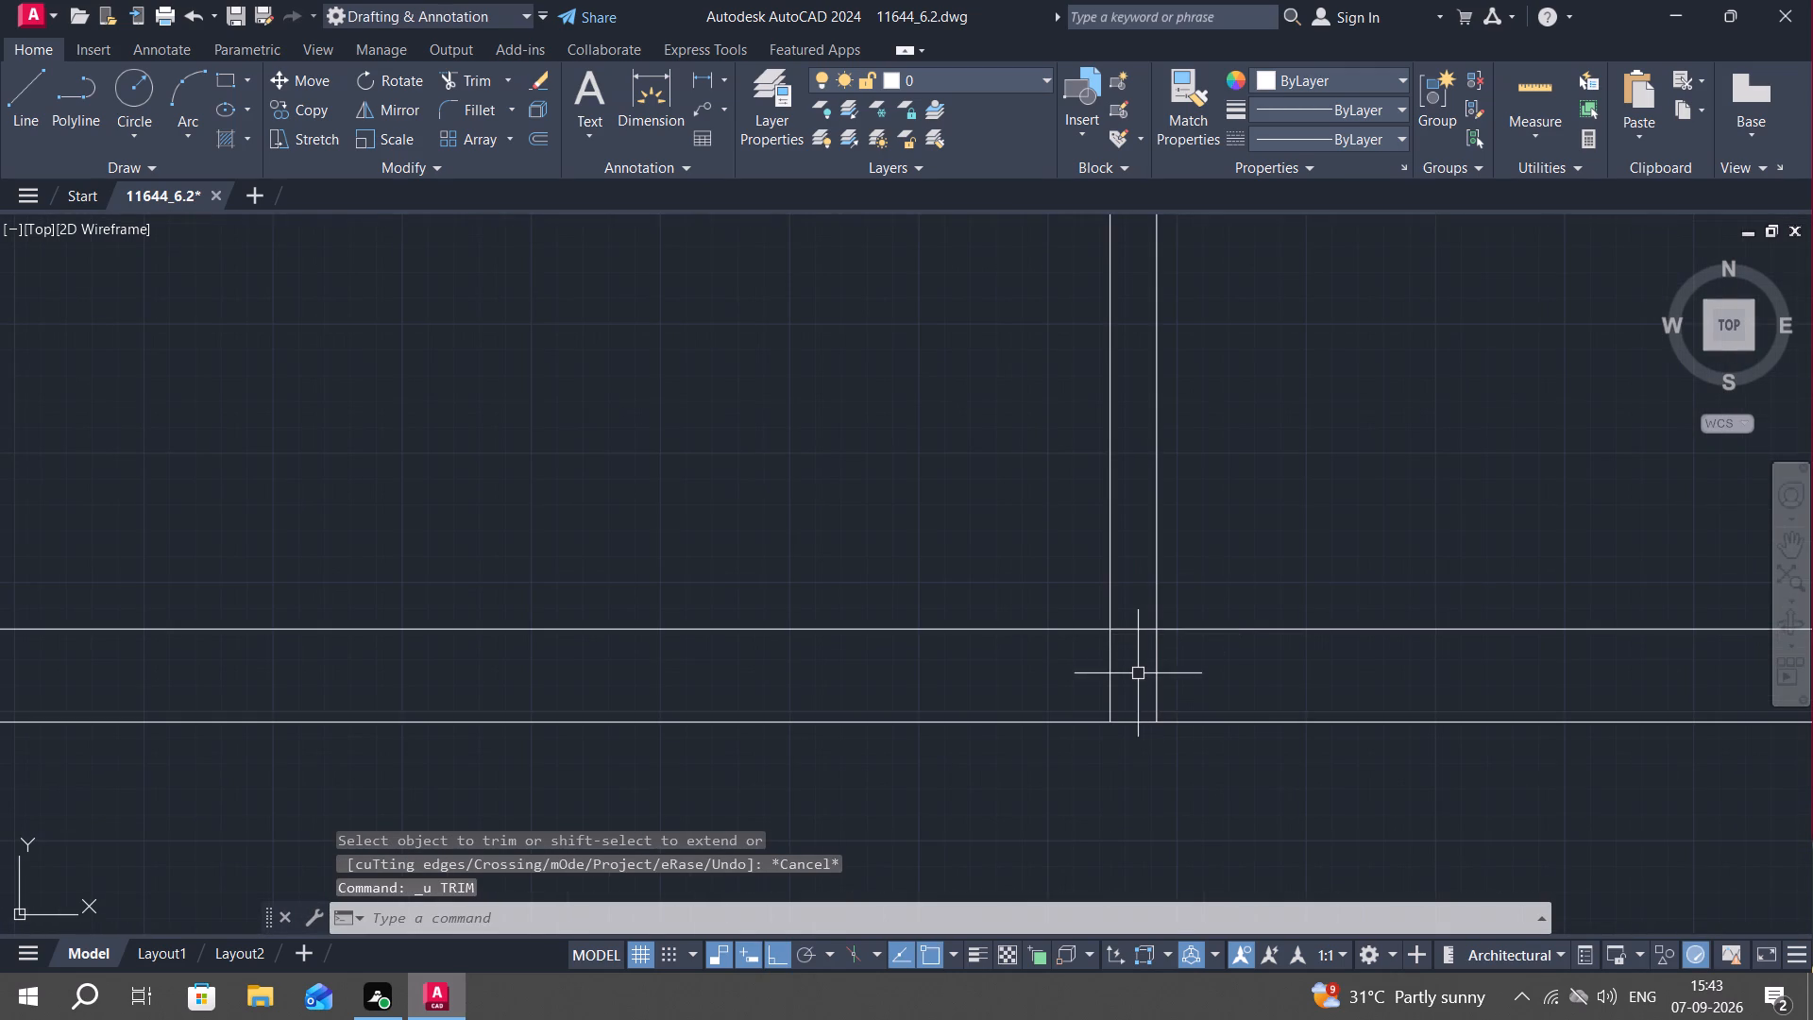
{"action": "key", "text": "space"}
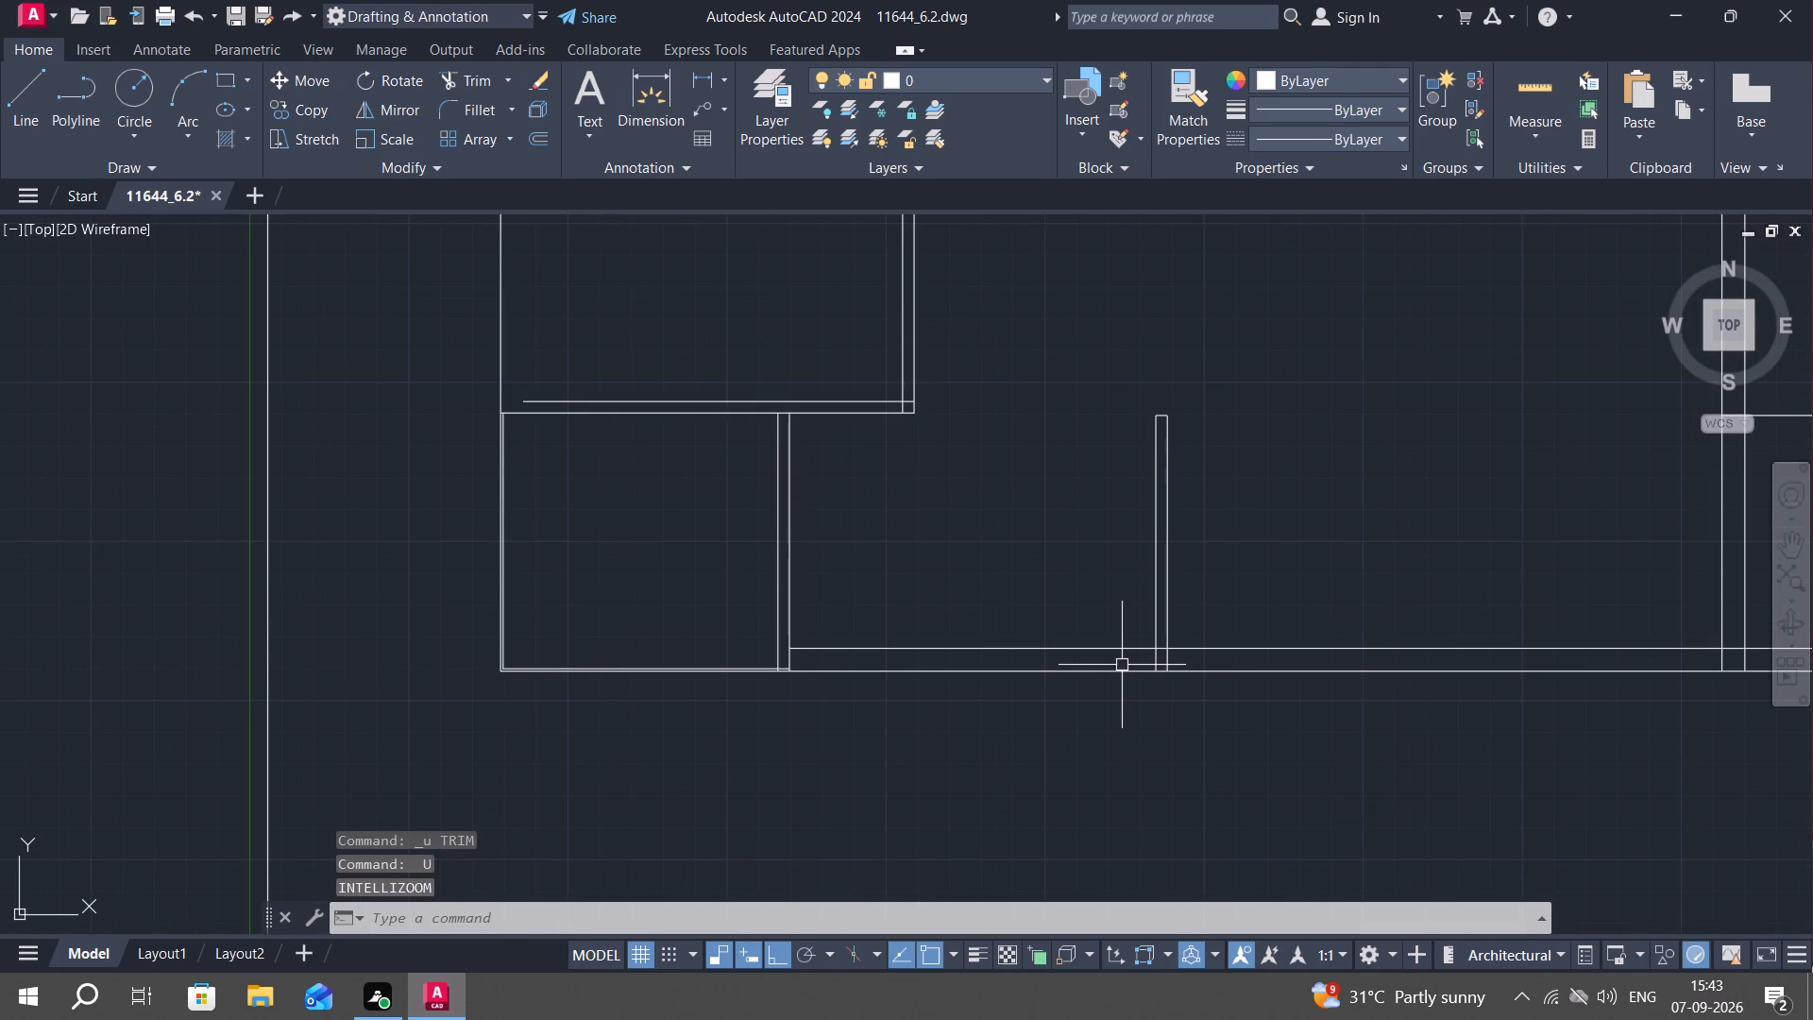
Trim both second partition lines below the bottom wall's inner face and the inner face segment between them.
{"action": "type", "text": "tr"}
{"action": "key", "text": "space"}
{"action": "scroll", "coordinate": [1149, 656], "scroll_direction": "up", "scroll_amount": 3}
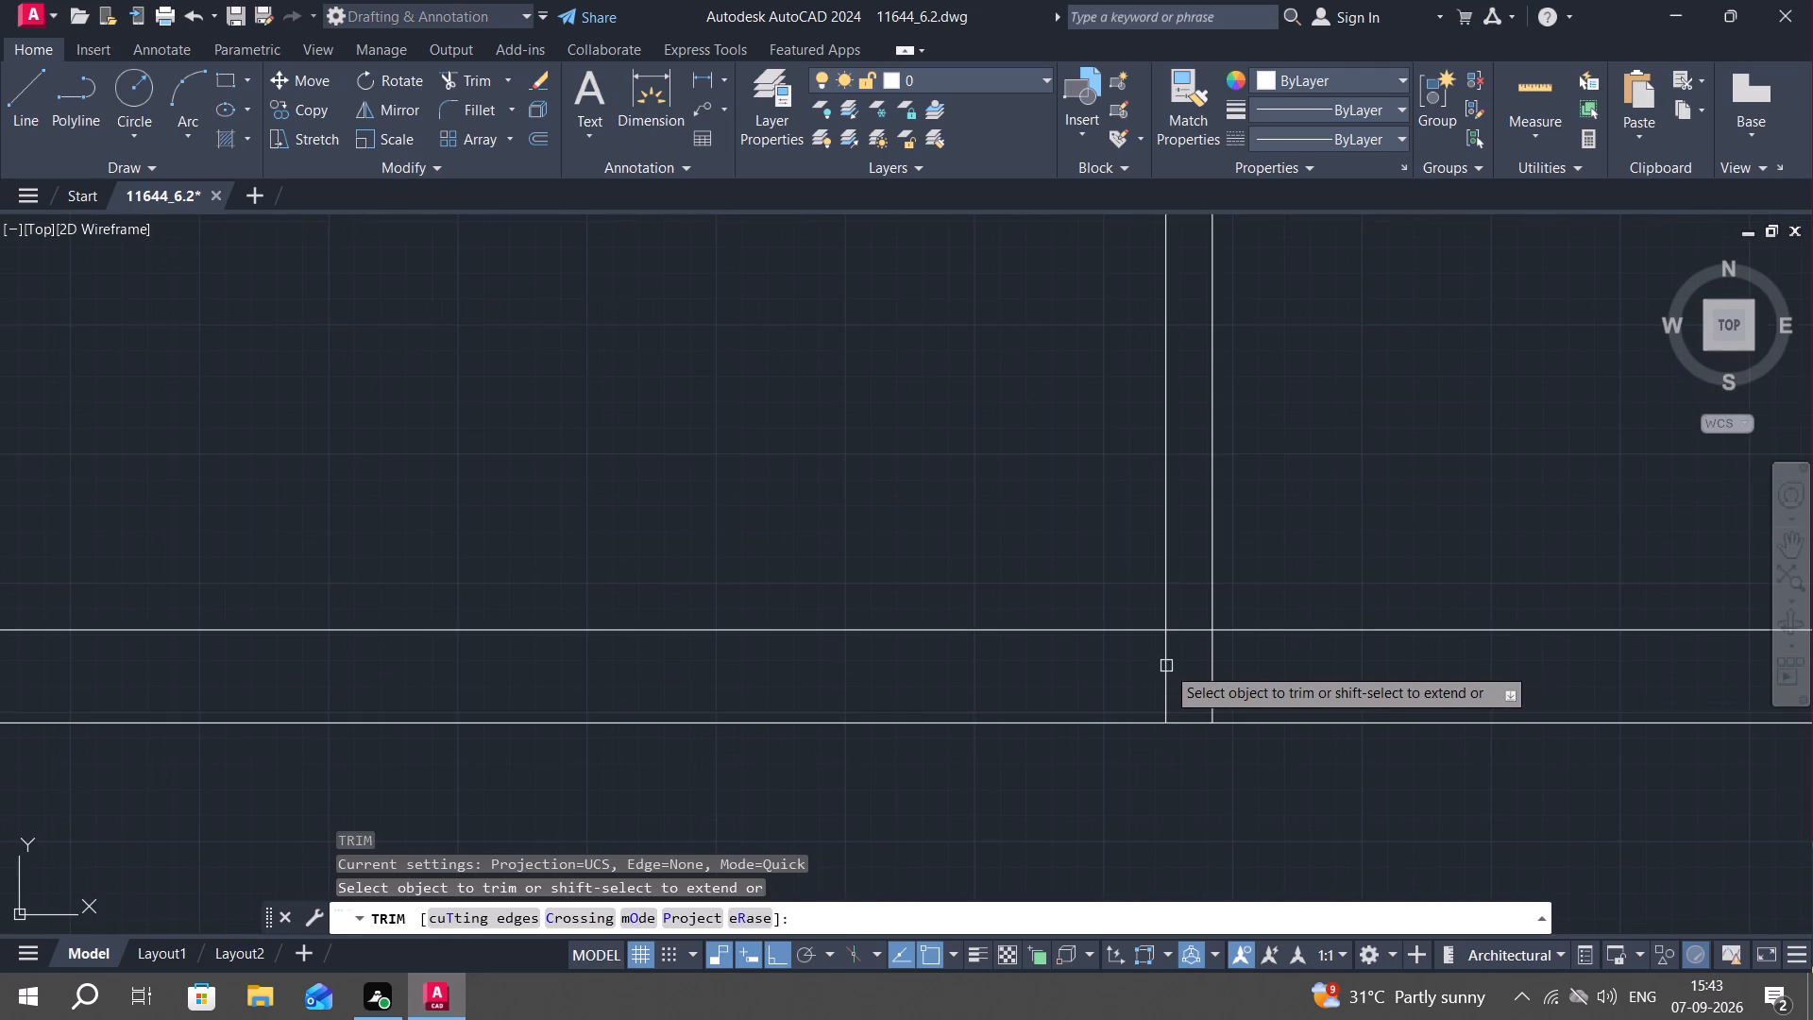
{"action": "left_click", "coordinate": [1166, 666]}
{"action": "left_click", "coordinate": [1189, 625]}
{"action": "left_click", "coordinate": [1211, 681]}
{"action": "key", "text": "Escape"}
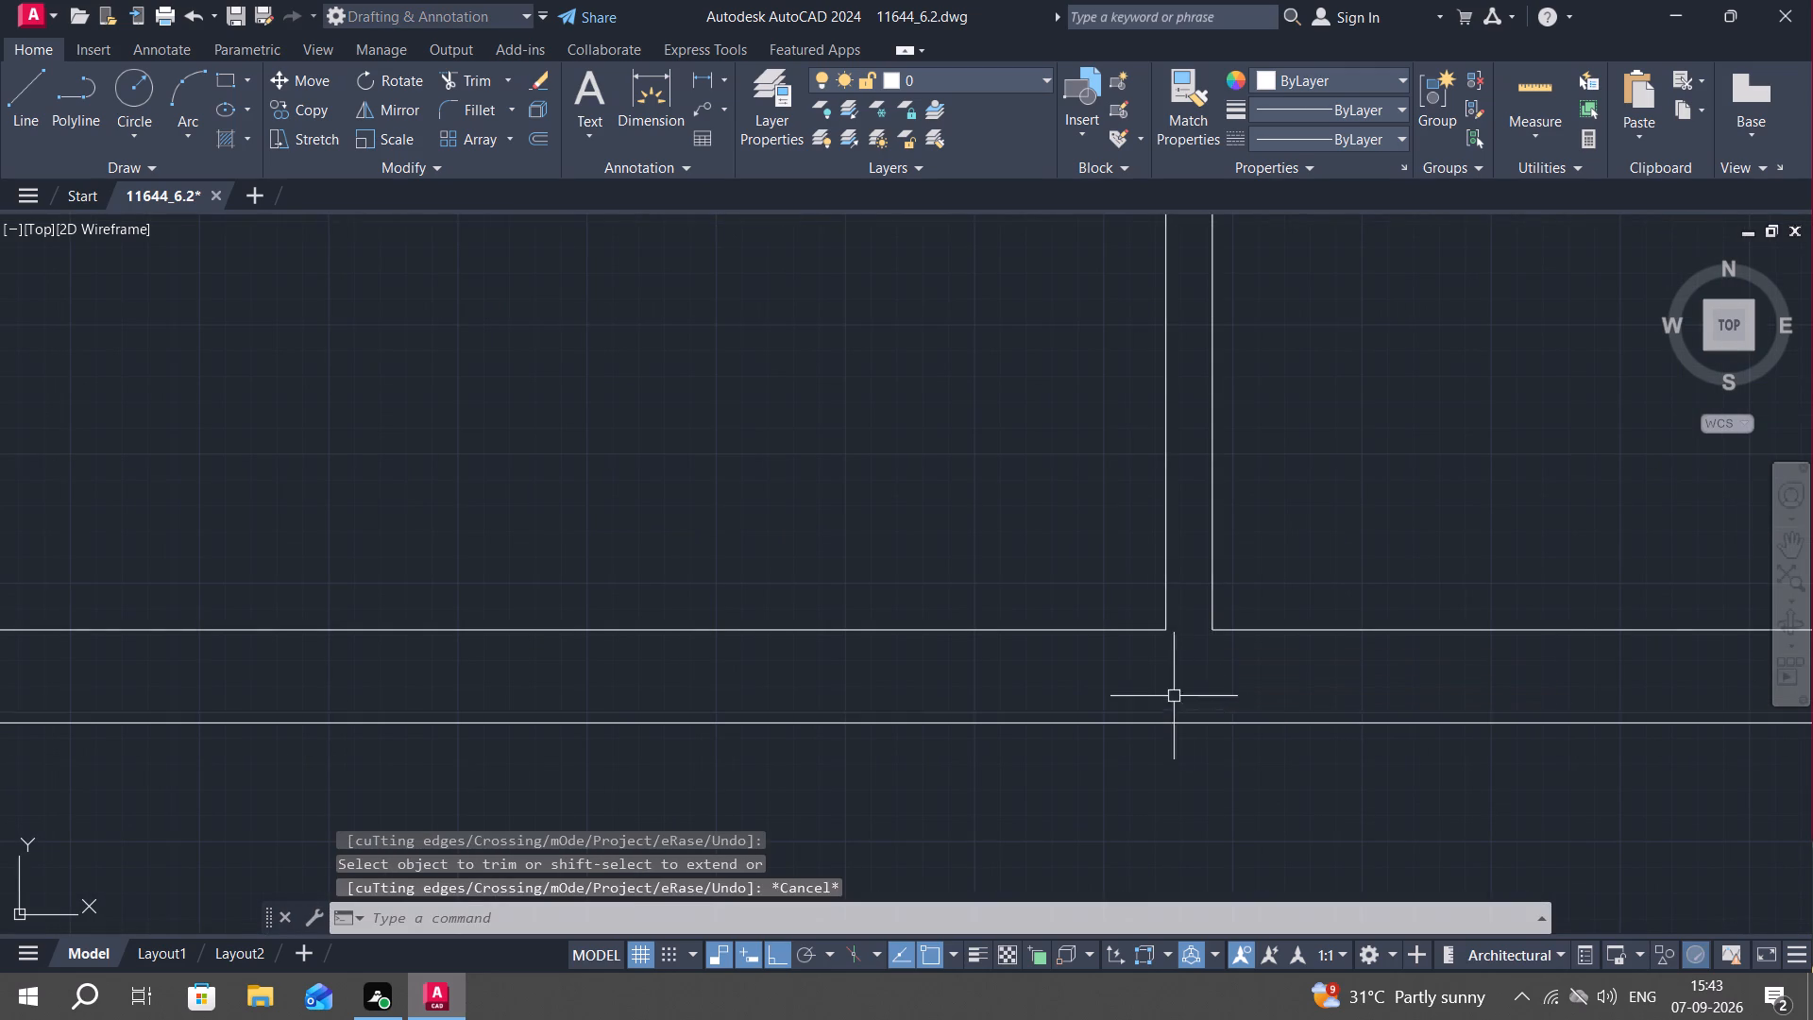
Trim the first partition's right line below the bottom wall's inner face and the 1" offset line's stub between the partition lines.
{"action": "scroll", "coordinate": [1078, 544], "scroll_direction": "down", "scroll_amount": 2}
{"action": "scroll", "coordinate": [1036, 461], "scroll_direction": "down", "scroll_amount": 3}
{"action": "scroll", "coordinate": [930, 487], "scroll_direction": "up", "scroll_amount": 4}
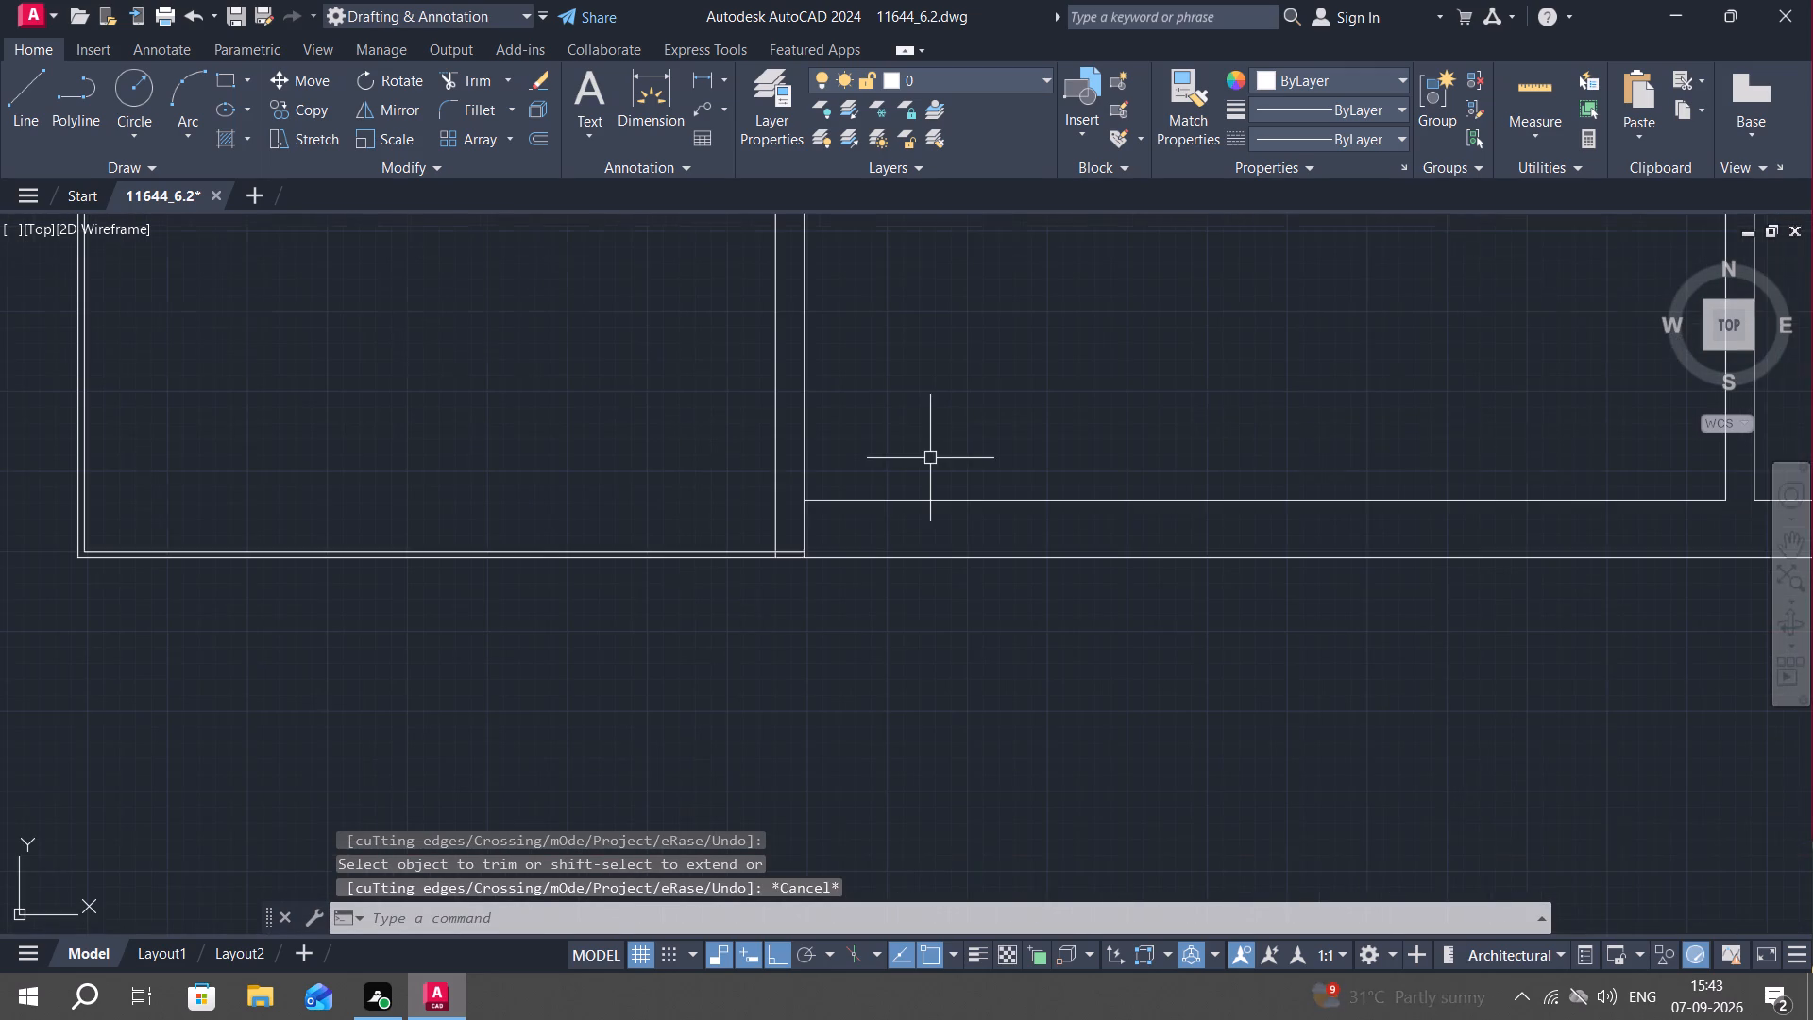
{"action": "key", "text": "Escape"}
{"action": "type", "text": "tr"}
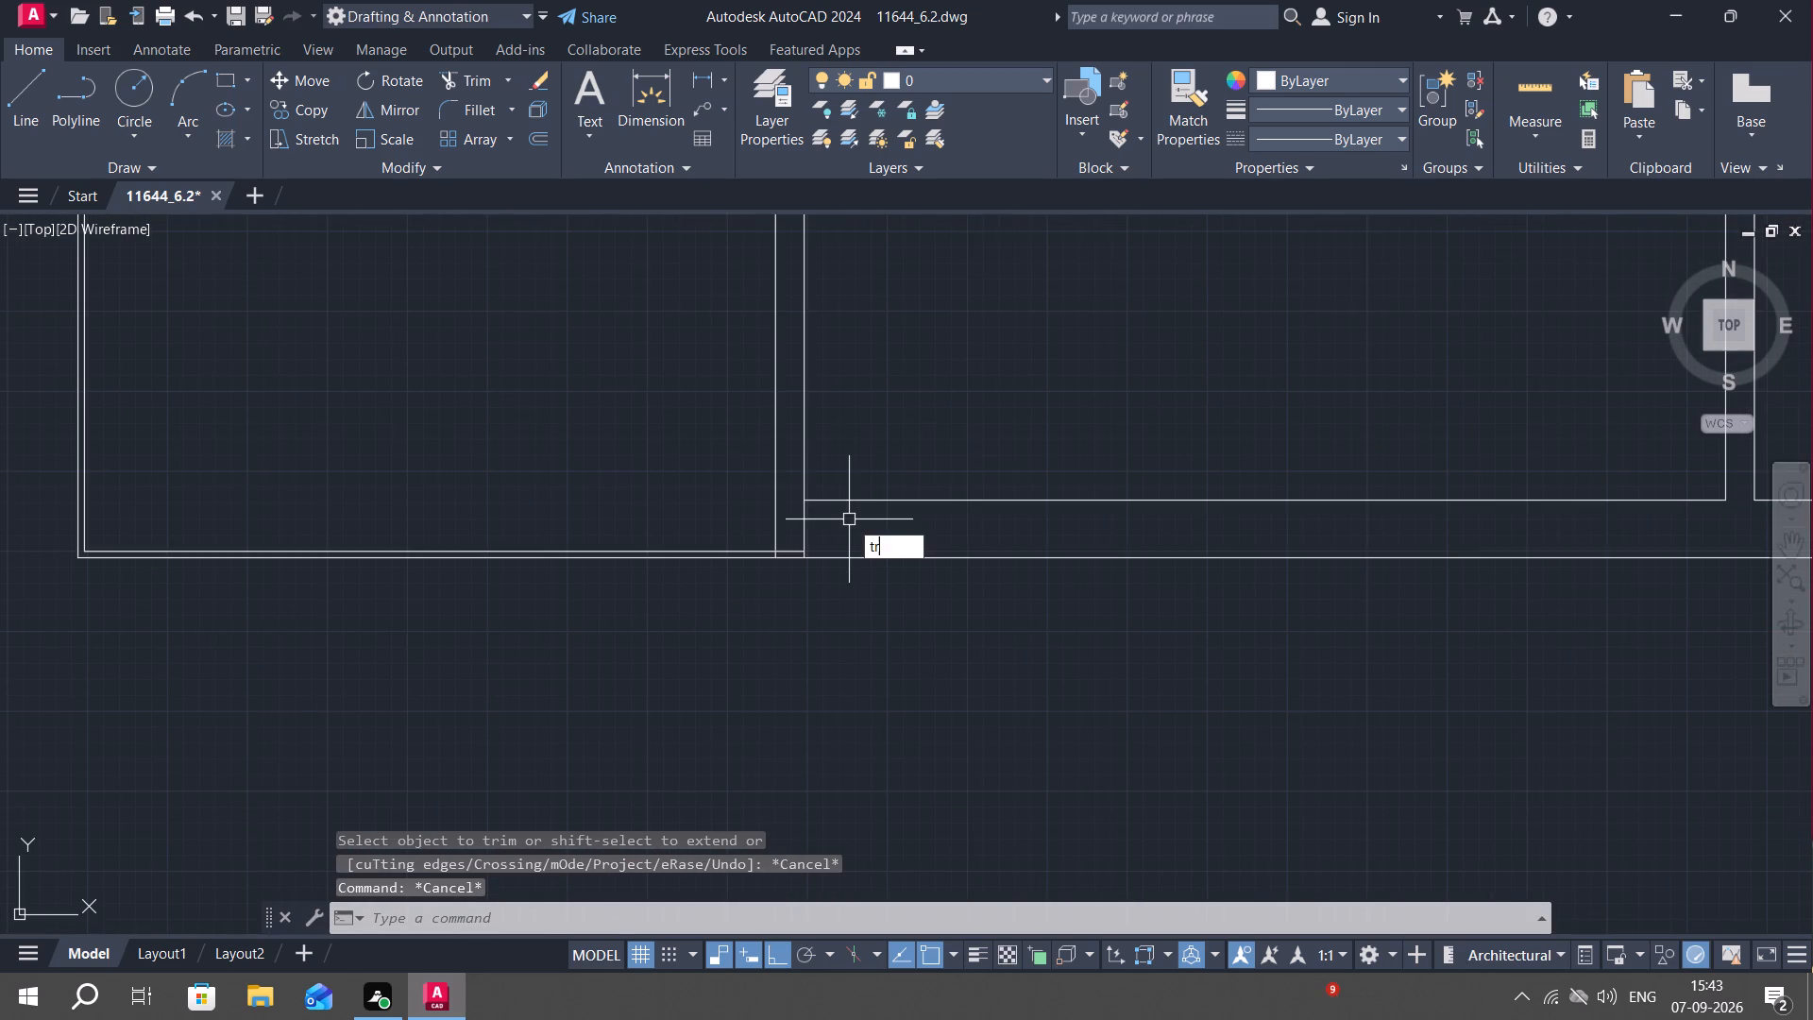
{"action": "key", "text": "space"}
{"action": "left_click", "coordinate": [805, 533]}
{"action": "scroll", "coordinate": [799, 547], "scroll_direction": "up", "scroll_amount": 3}
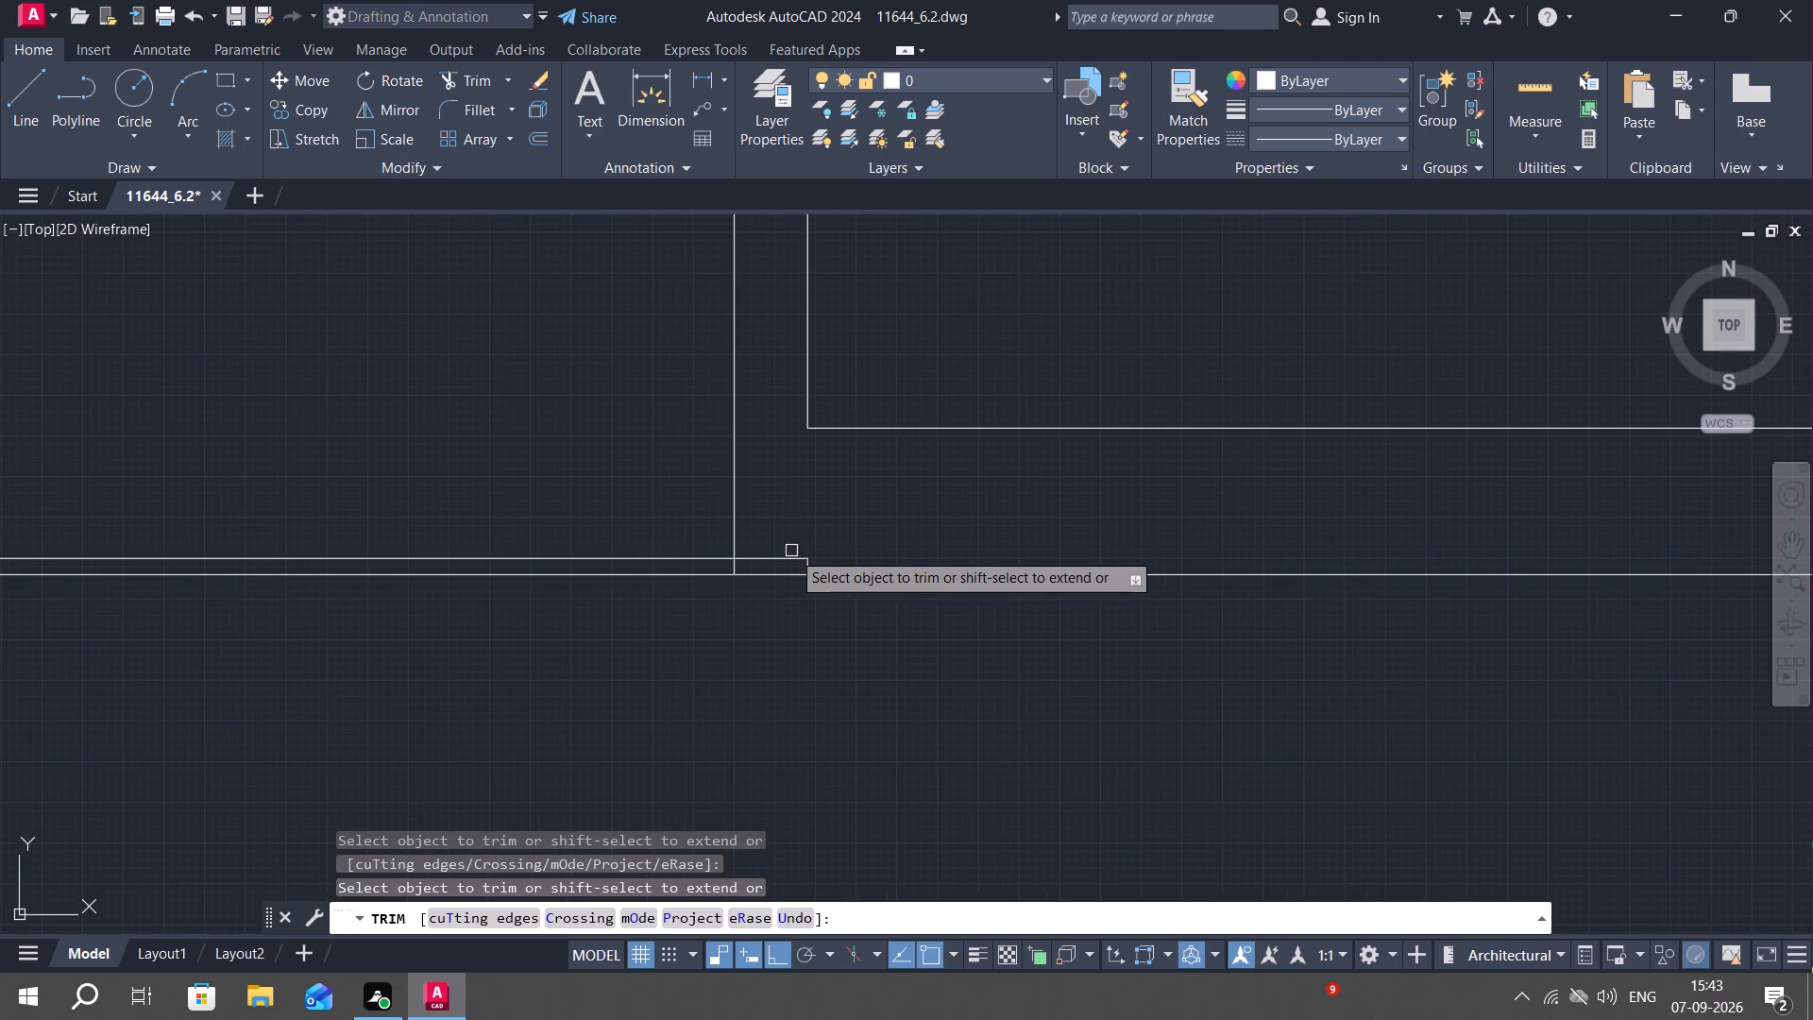
{"action": "left_click", "coordinate": [793, 556]}
{"action": "left_click", "coordinate": [809, 562]}
{"action": "key", "text": "Escape"}
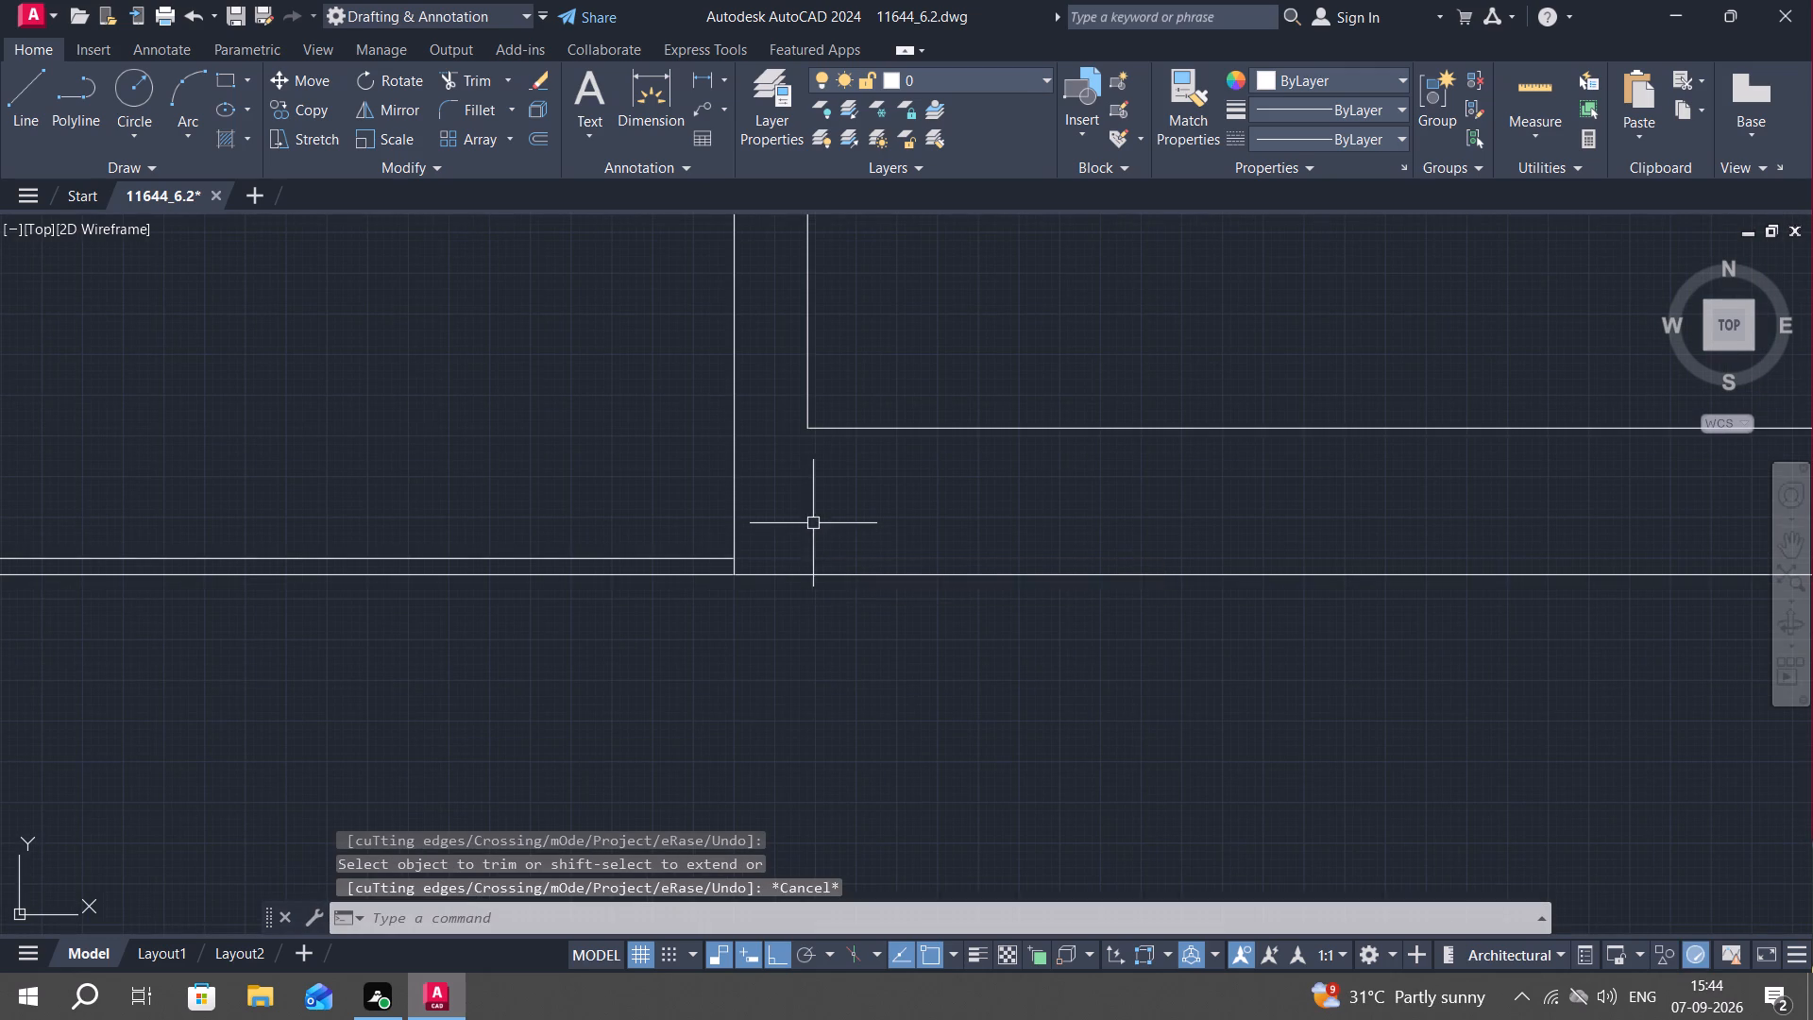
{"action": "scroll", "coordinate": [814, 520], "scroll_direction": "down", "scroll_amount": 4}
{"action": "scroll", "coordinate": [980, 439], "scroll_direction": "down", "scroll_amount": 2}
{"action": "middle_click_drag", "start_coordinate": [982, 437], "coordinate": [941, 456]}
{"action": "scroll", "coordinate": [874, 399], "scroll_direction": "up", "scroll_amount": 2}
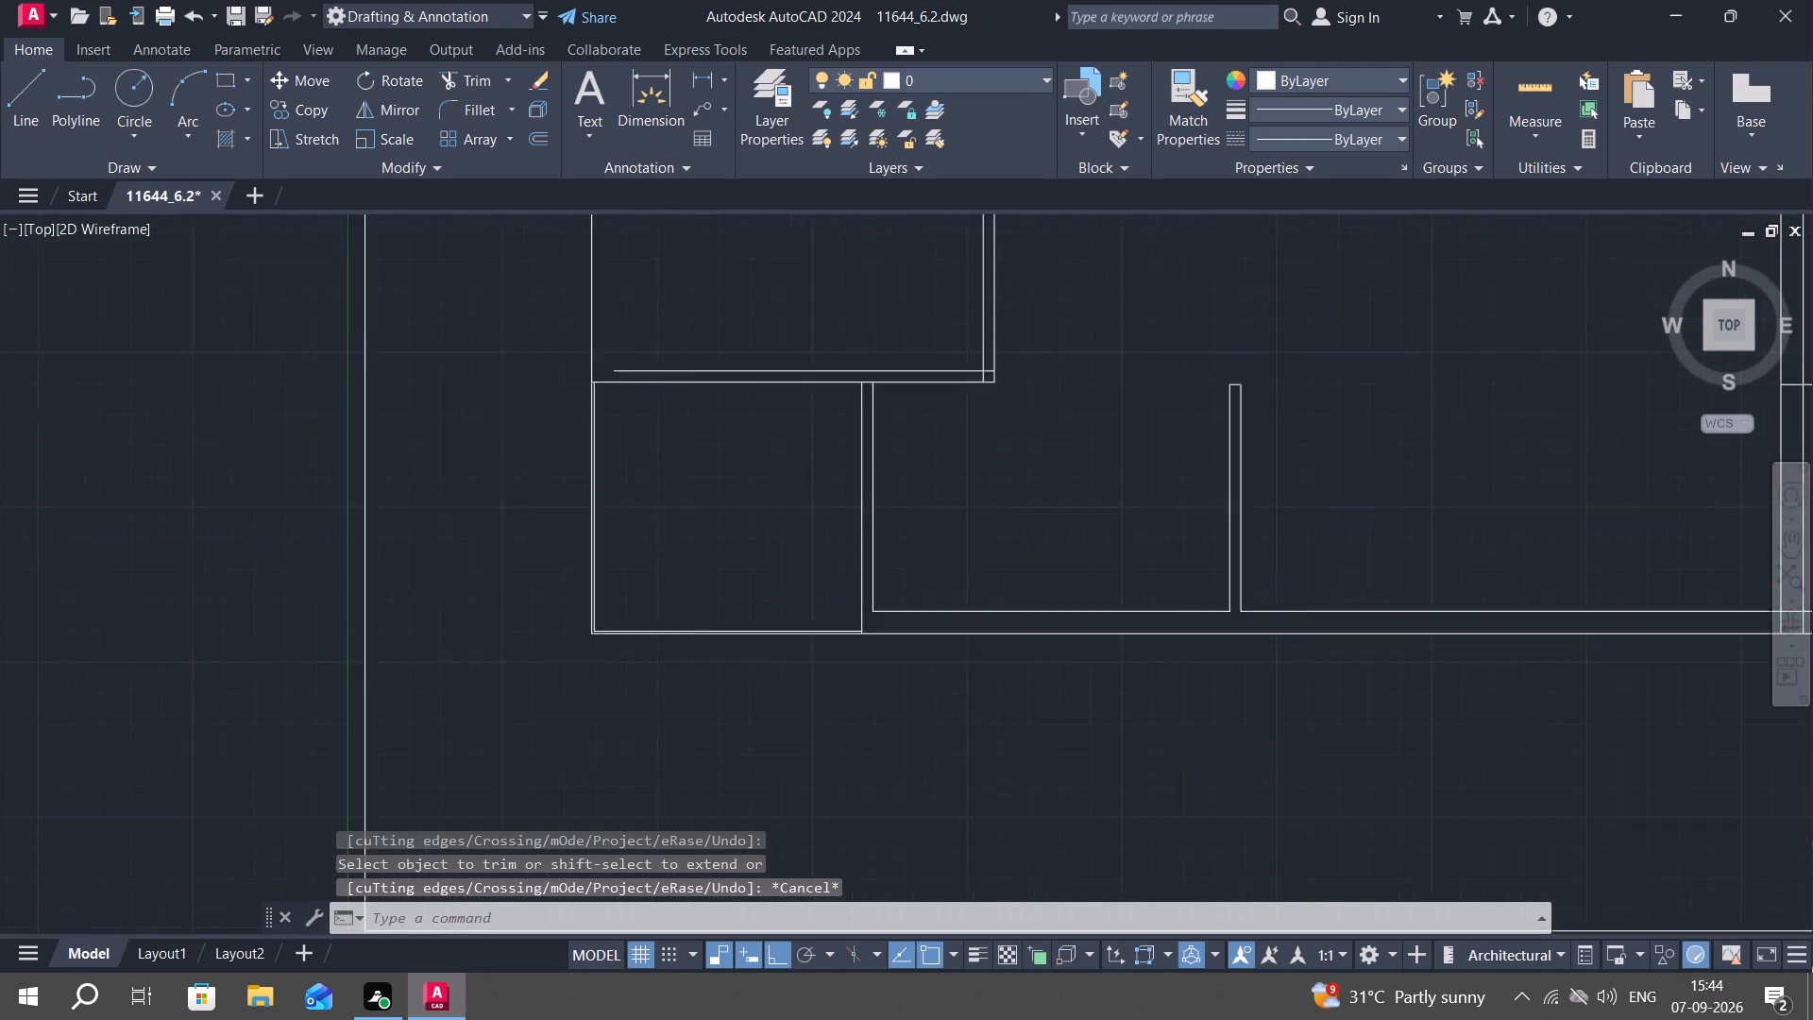
Trim the lower face of the wall above the first partition between the partition's two lines.
{"action": "scroll", "coordinate": [875, 397], "scroll_direction": "up", "scroll_amount": 2}
{"action": "key", "text": "Escape"}
{"action": "key", "text": "t"}
{"action": "key", "text": "r"}
{"action": "key", "text": "space"}
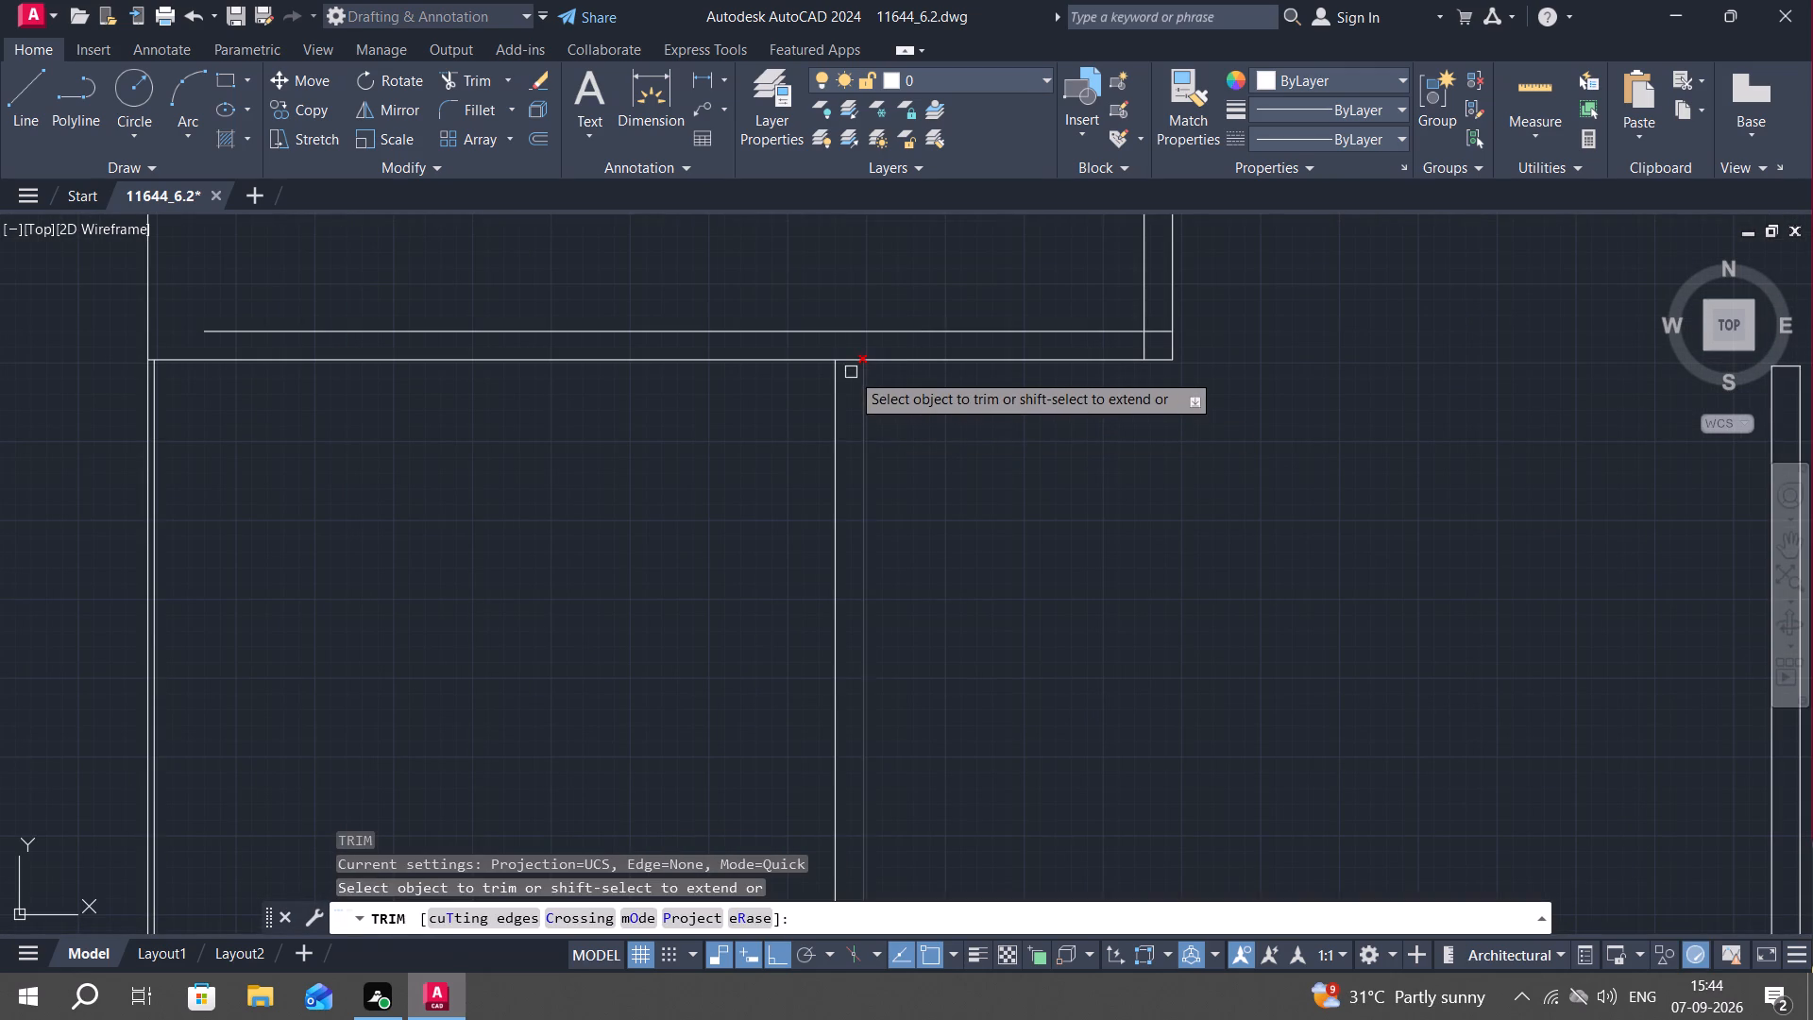
{"action": "left_click", "coordinate": [851, 360]}
{"action": "key", "text": "Escape"}
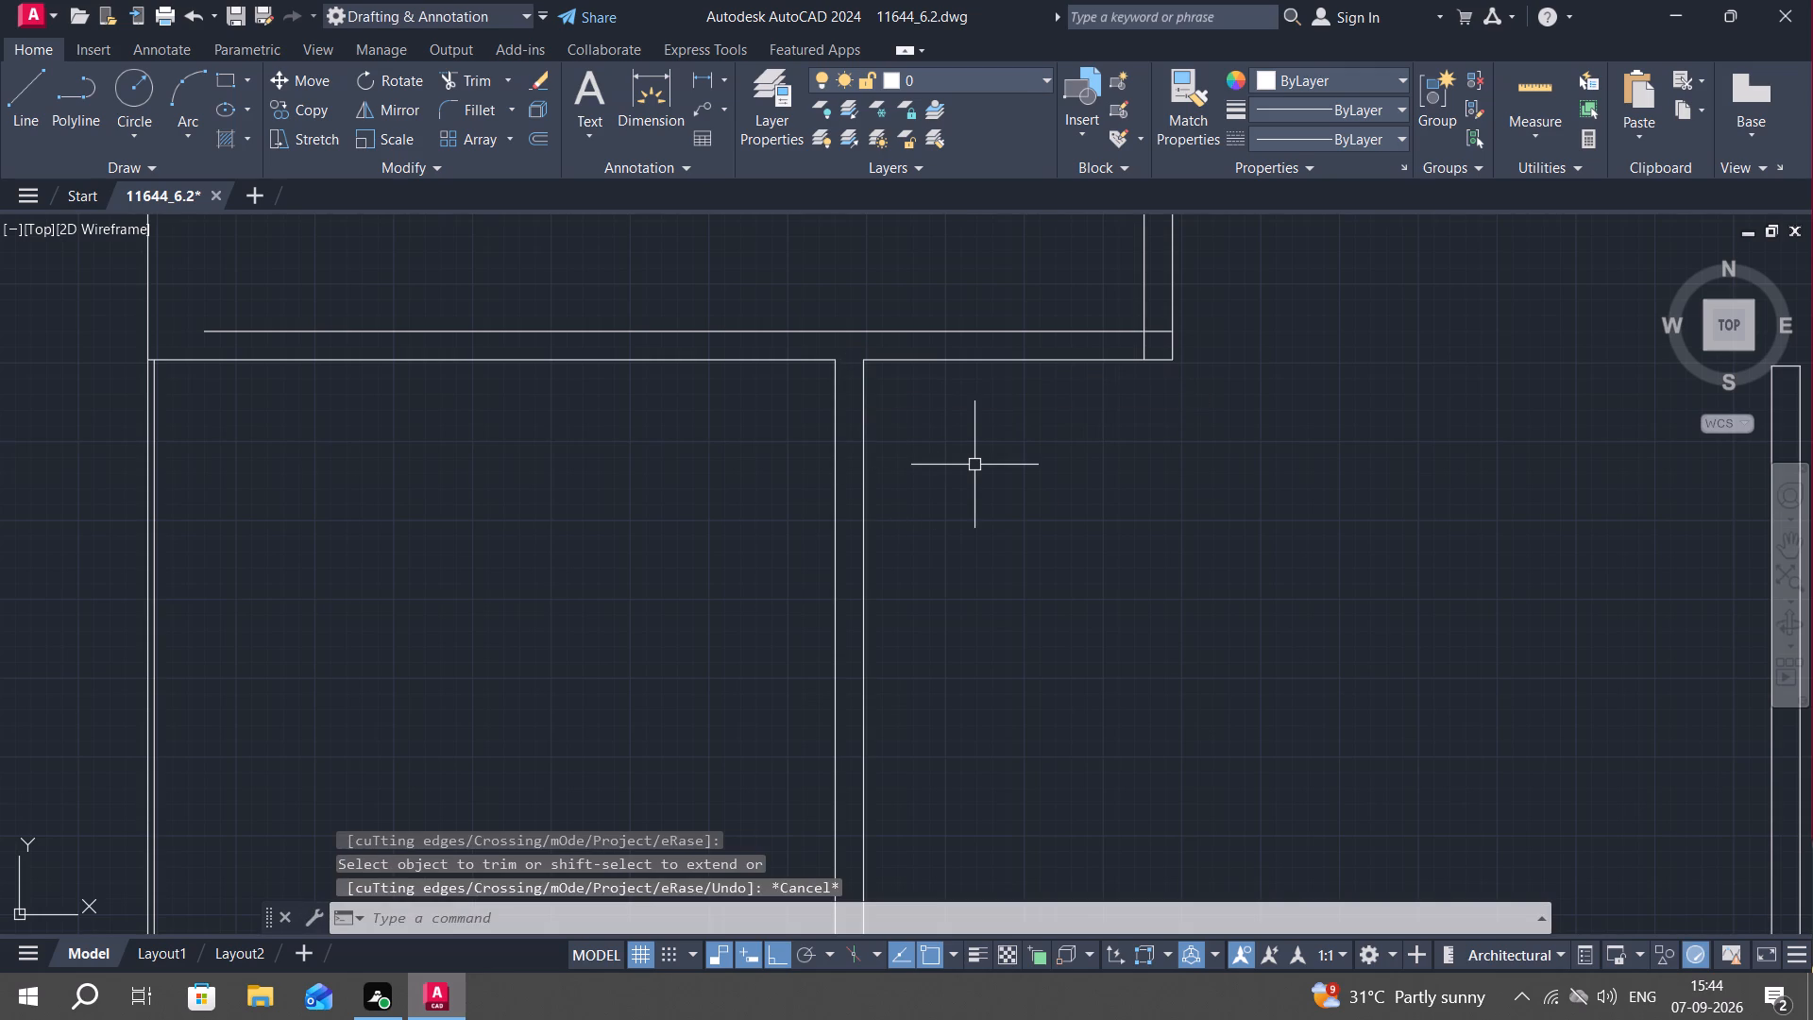
Extend the upper face line of the wall above the bottom-left room to the building's left outer wall line.
{"action": "type", "text": "ex"}
{"action": "key", "text": "space"}
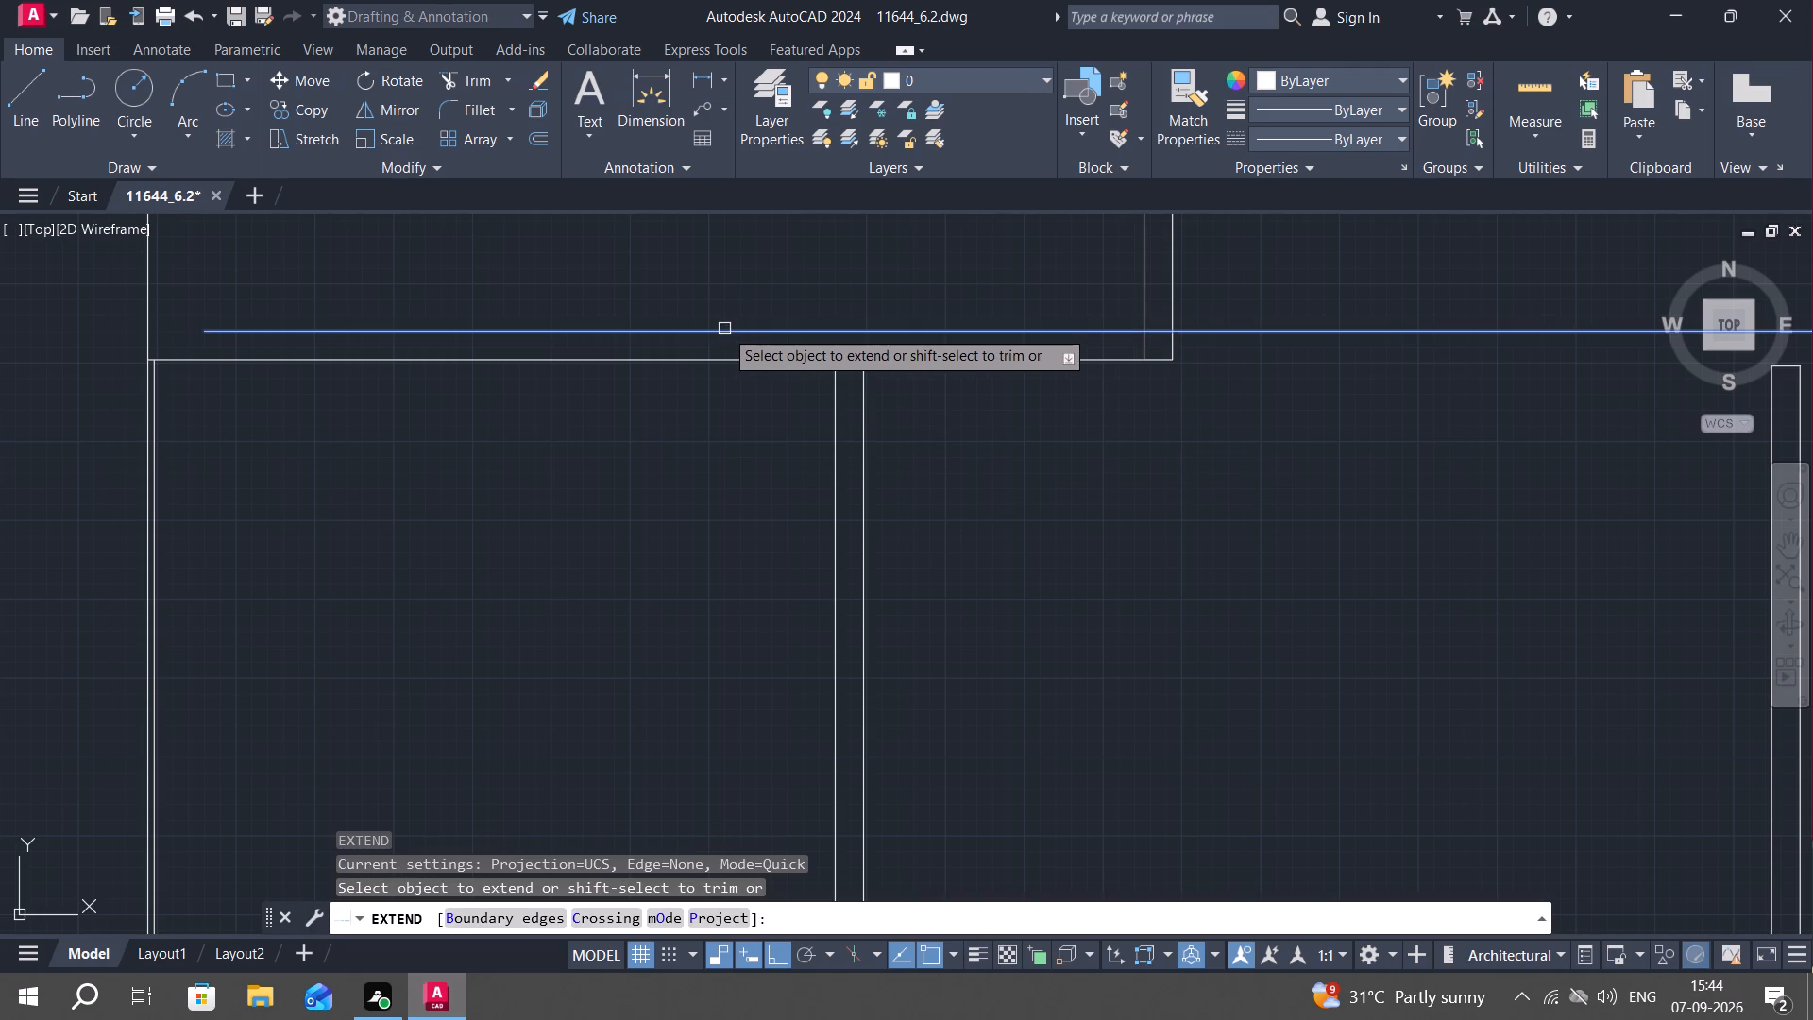
{"action": "left_click", "coordinate": [550, 331]}
{"action": "key", "text": "Escape"}
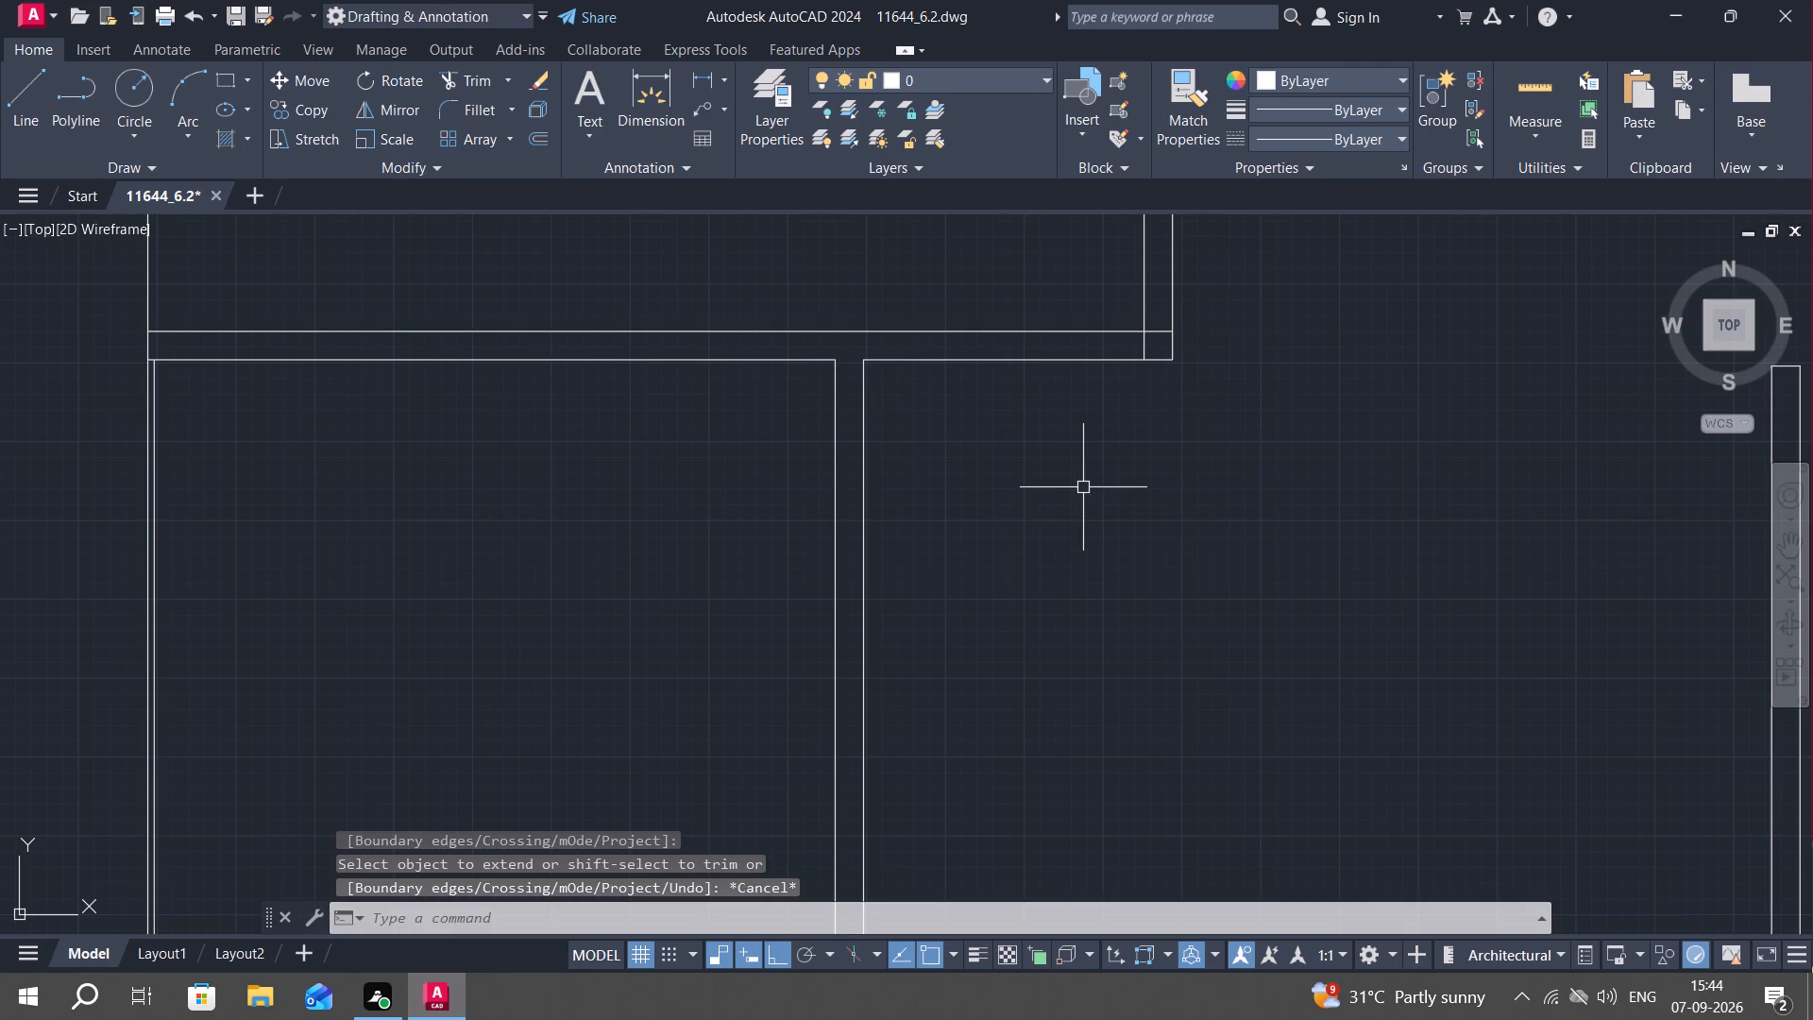
Trim the inner face lines that overrun into the wall thickness at the left-side room's bottom-right corner.
{"action": "type", "text": "tr"}
{"action": "key", "text": "space"}
{"action": "scroll", "coordinate": [1144, 438], "scroll_direction": "up", "scroll_amount": 2}
{"action": "middle_click_drag", "start_coordinate": [1153, 361], "coordinate": [1109, 675]}
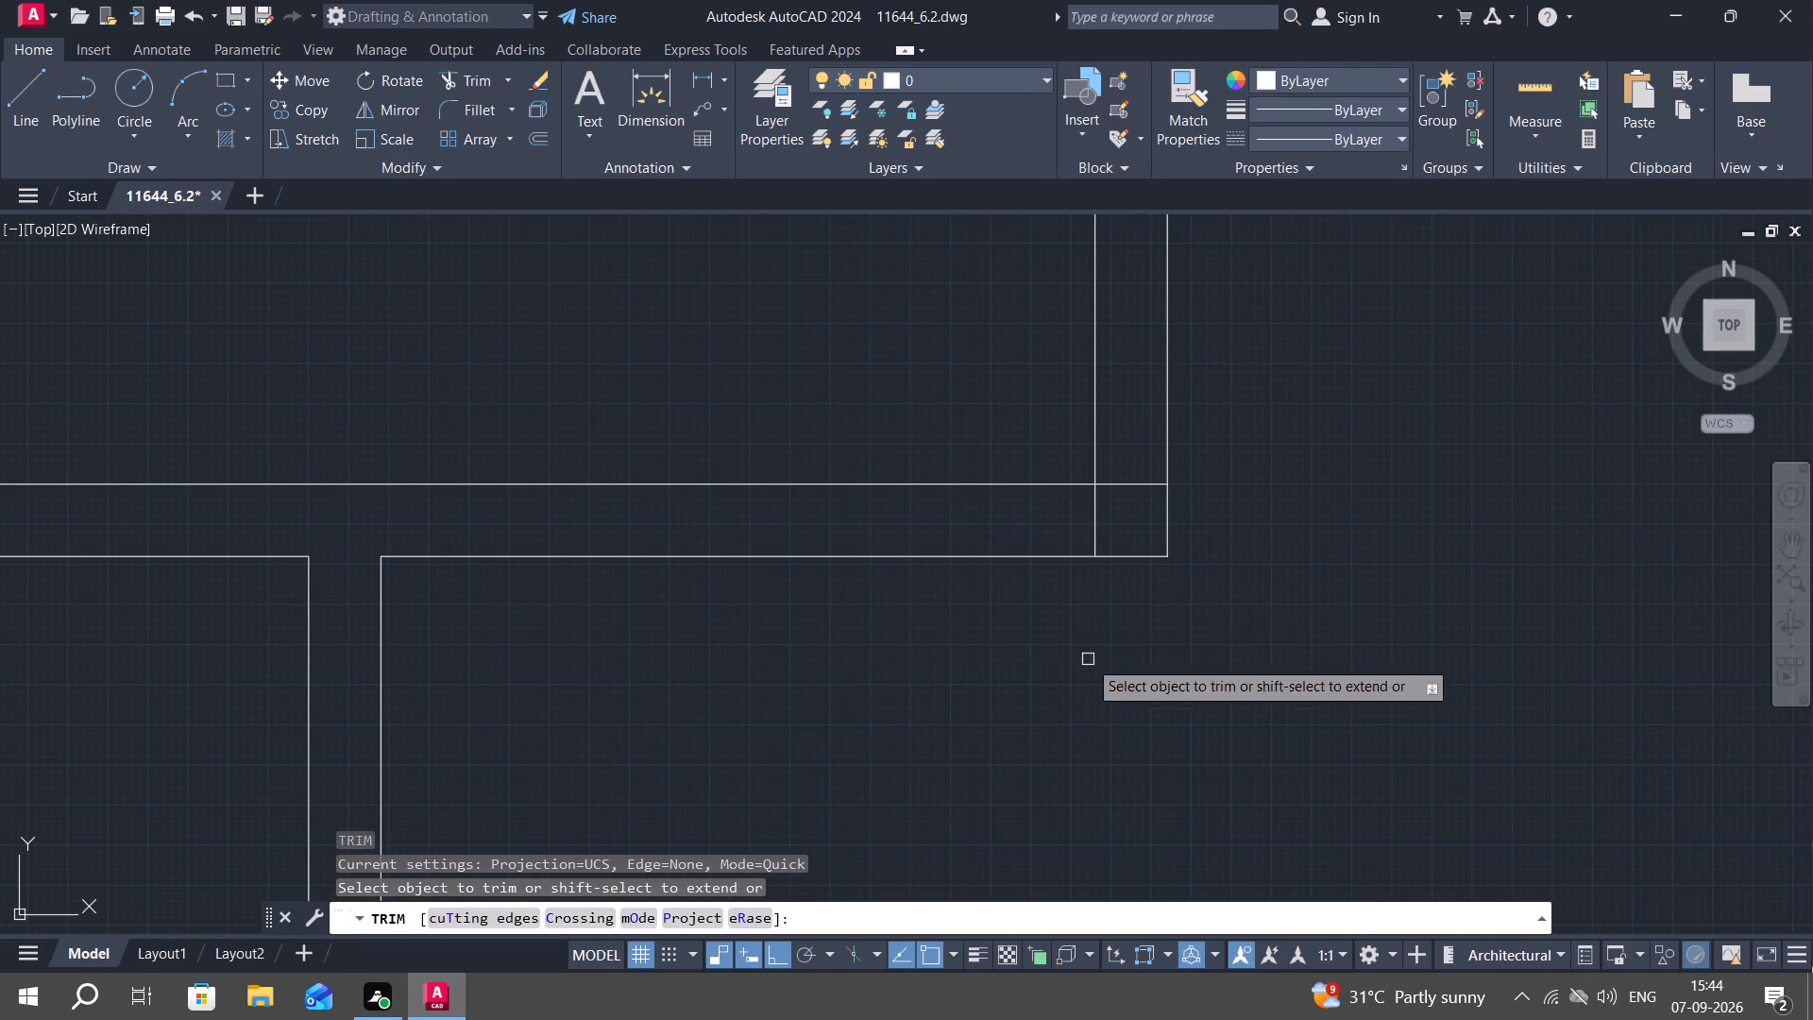
{"action": "left_click_drag", "start_coordinate": [1075, 517], "coordinate": [1141, 459]}
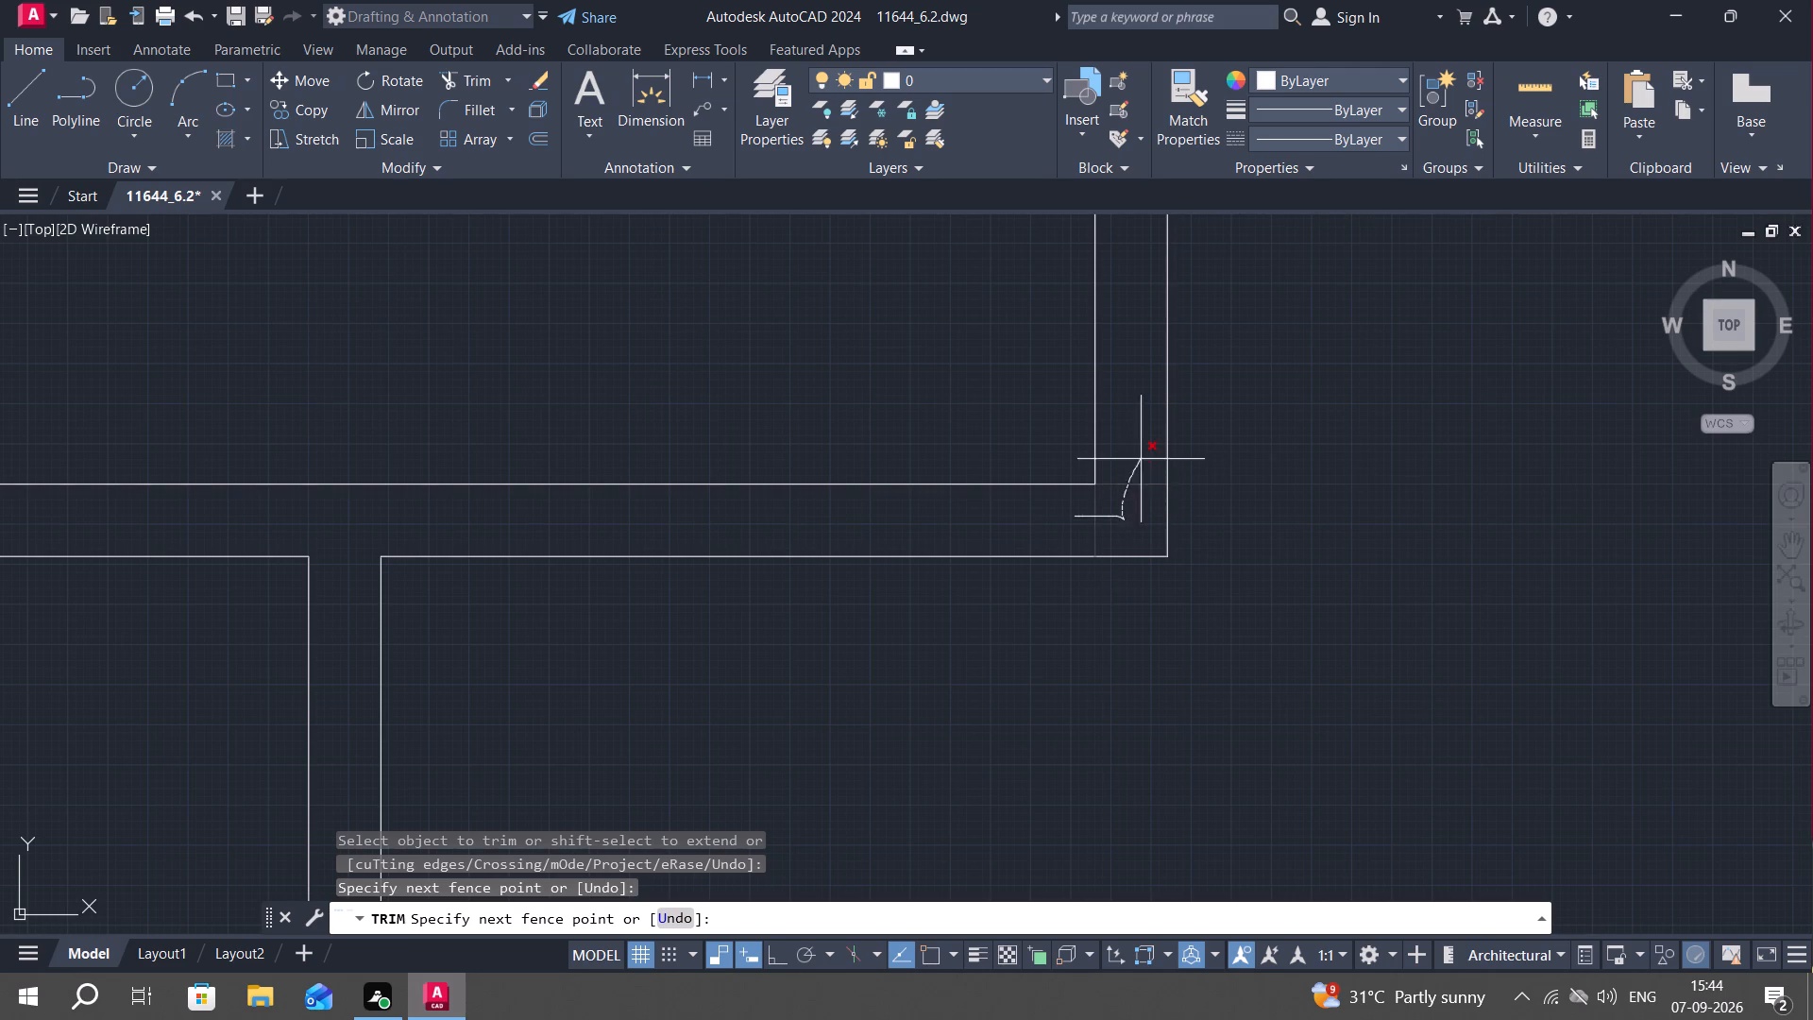
{"action": "key", "text": "Escape"}
Offset the bottom wall's inner face to the right of the second partition 5' upward.
{"action": "scroll", "coordinate": [1031, 728], "scroll_direction": "down", "scroll_amount": 5}
{"action": "middle_click_drag", "start_coordinate": [1026, 746], "coordinate": [1023, 601]}
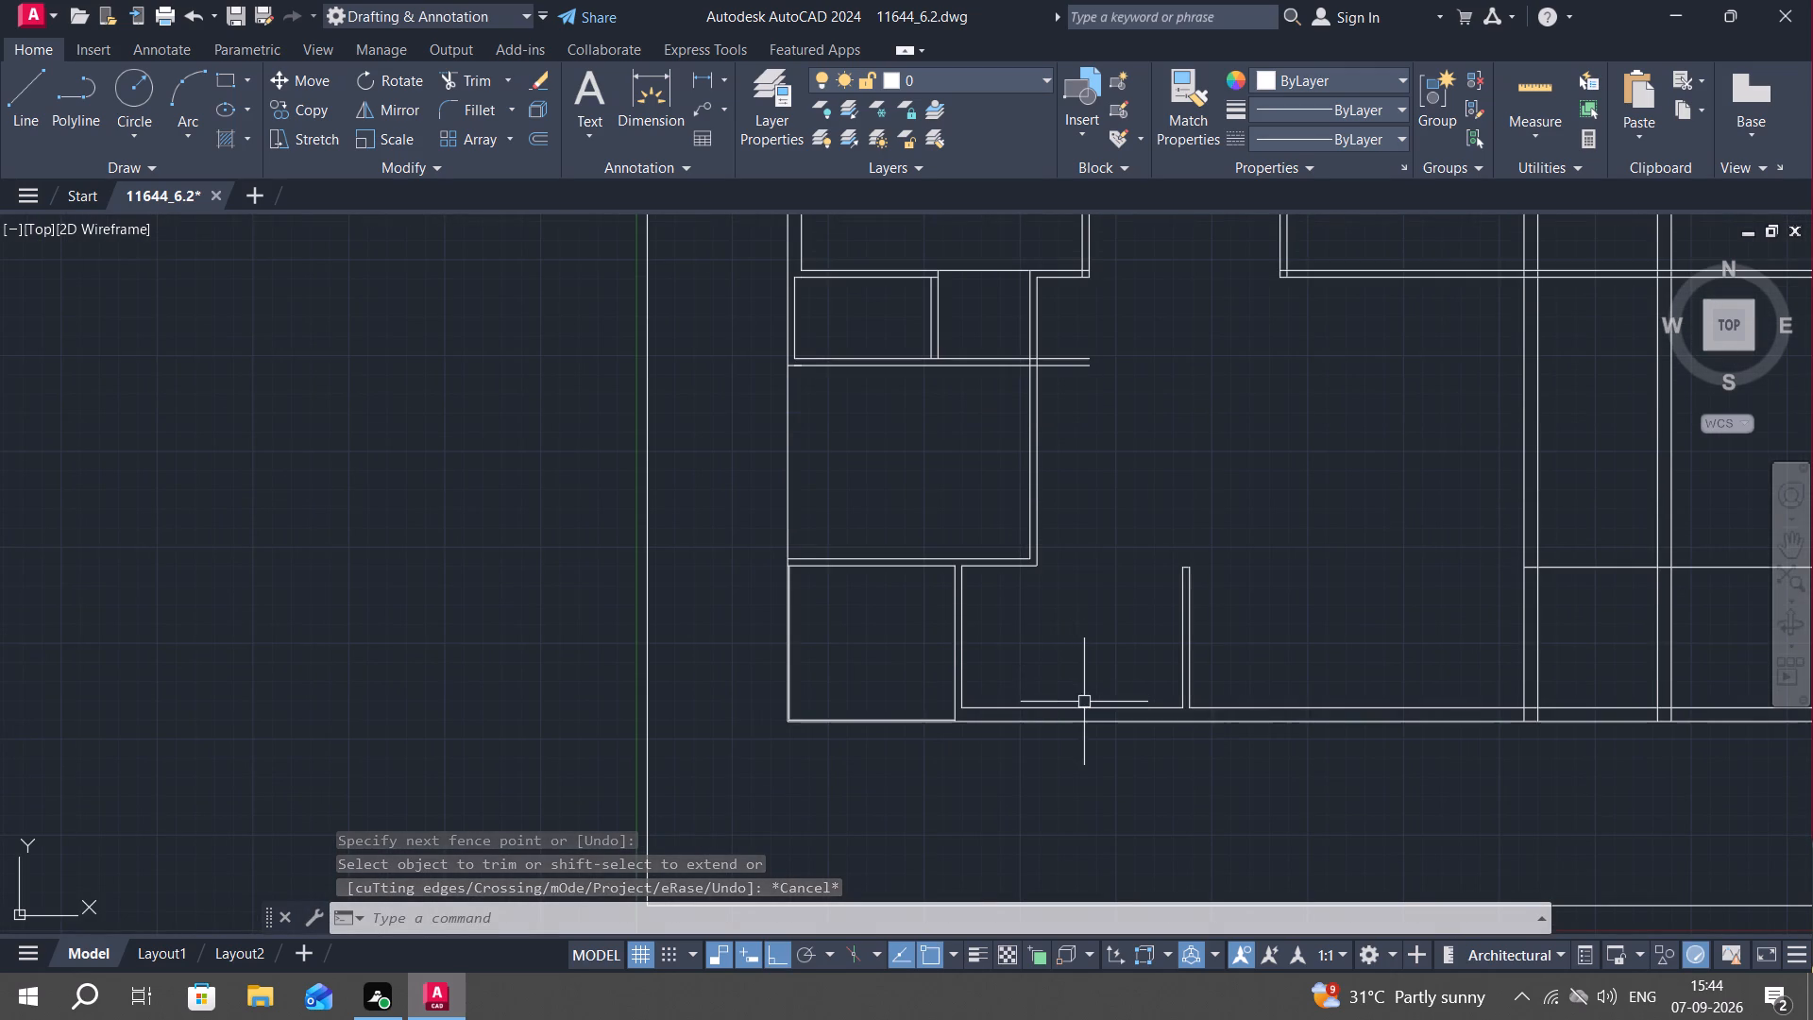
{"action": "key", "text": "Escape"}
{"action": "type", "text": "o"}
{"action": "key", "text": "space"}
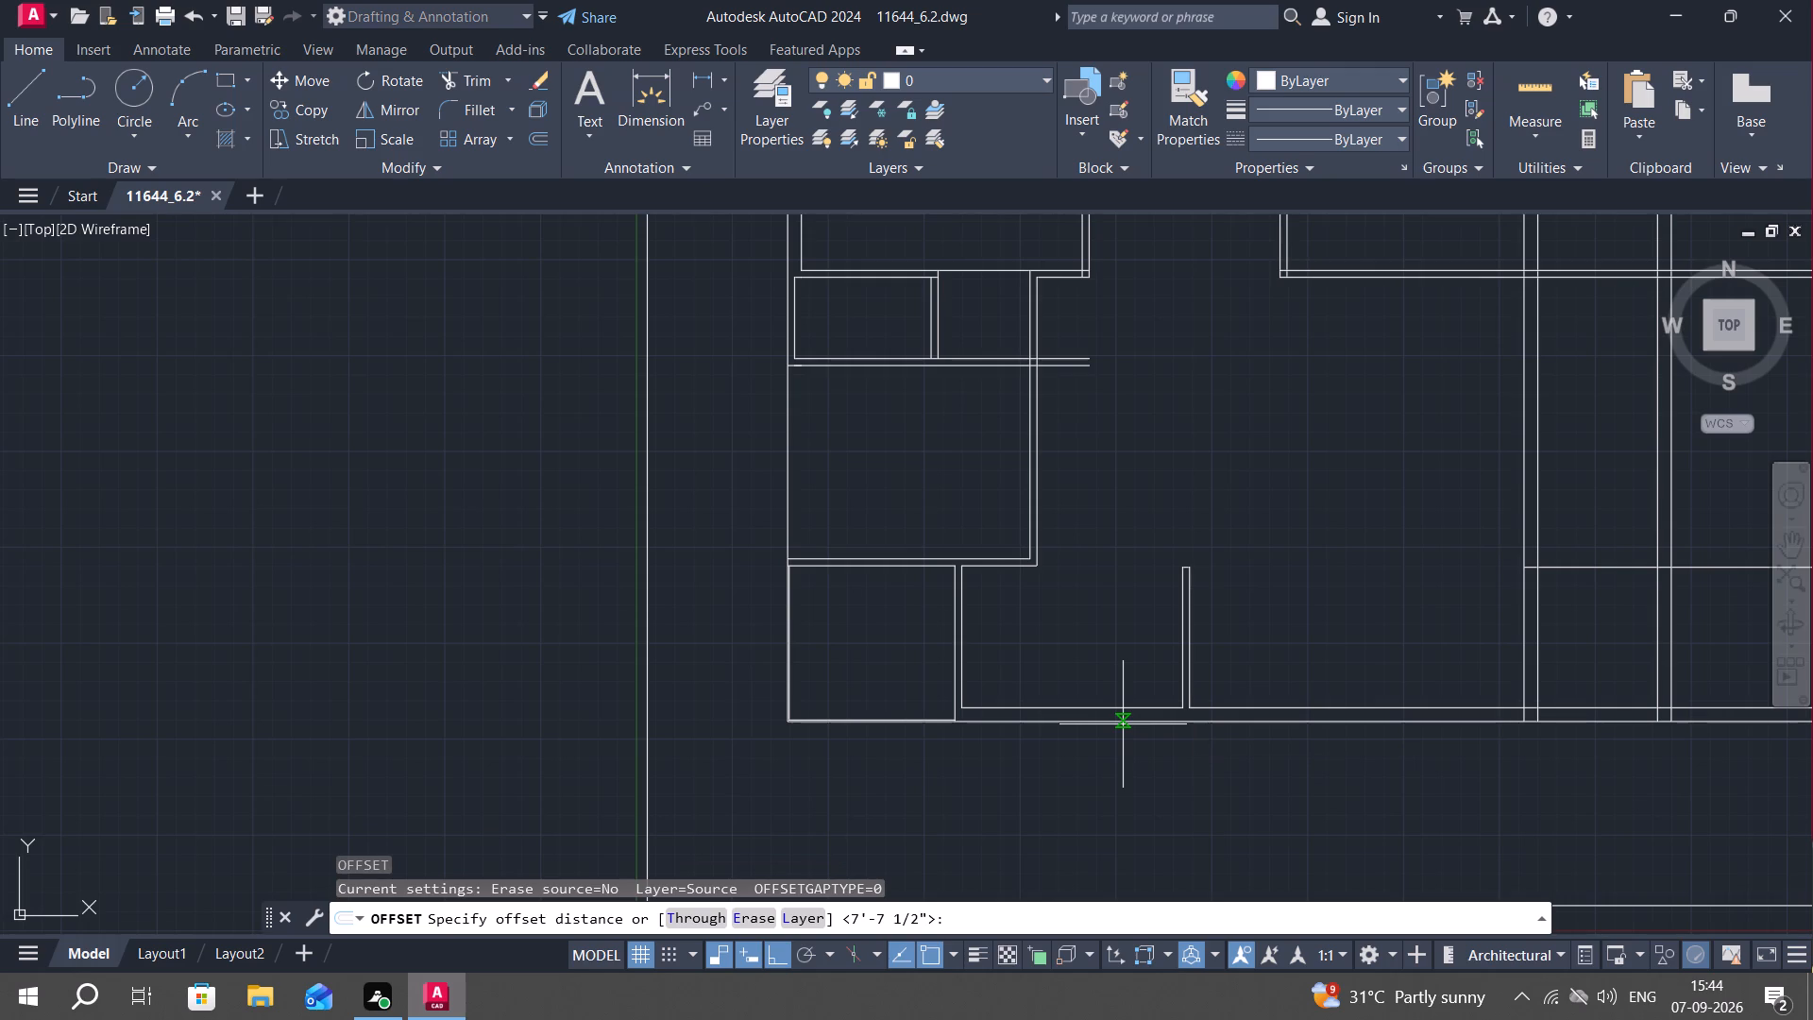
{"action": "key", "text": "5"}
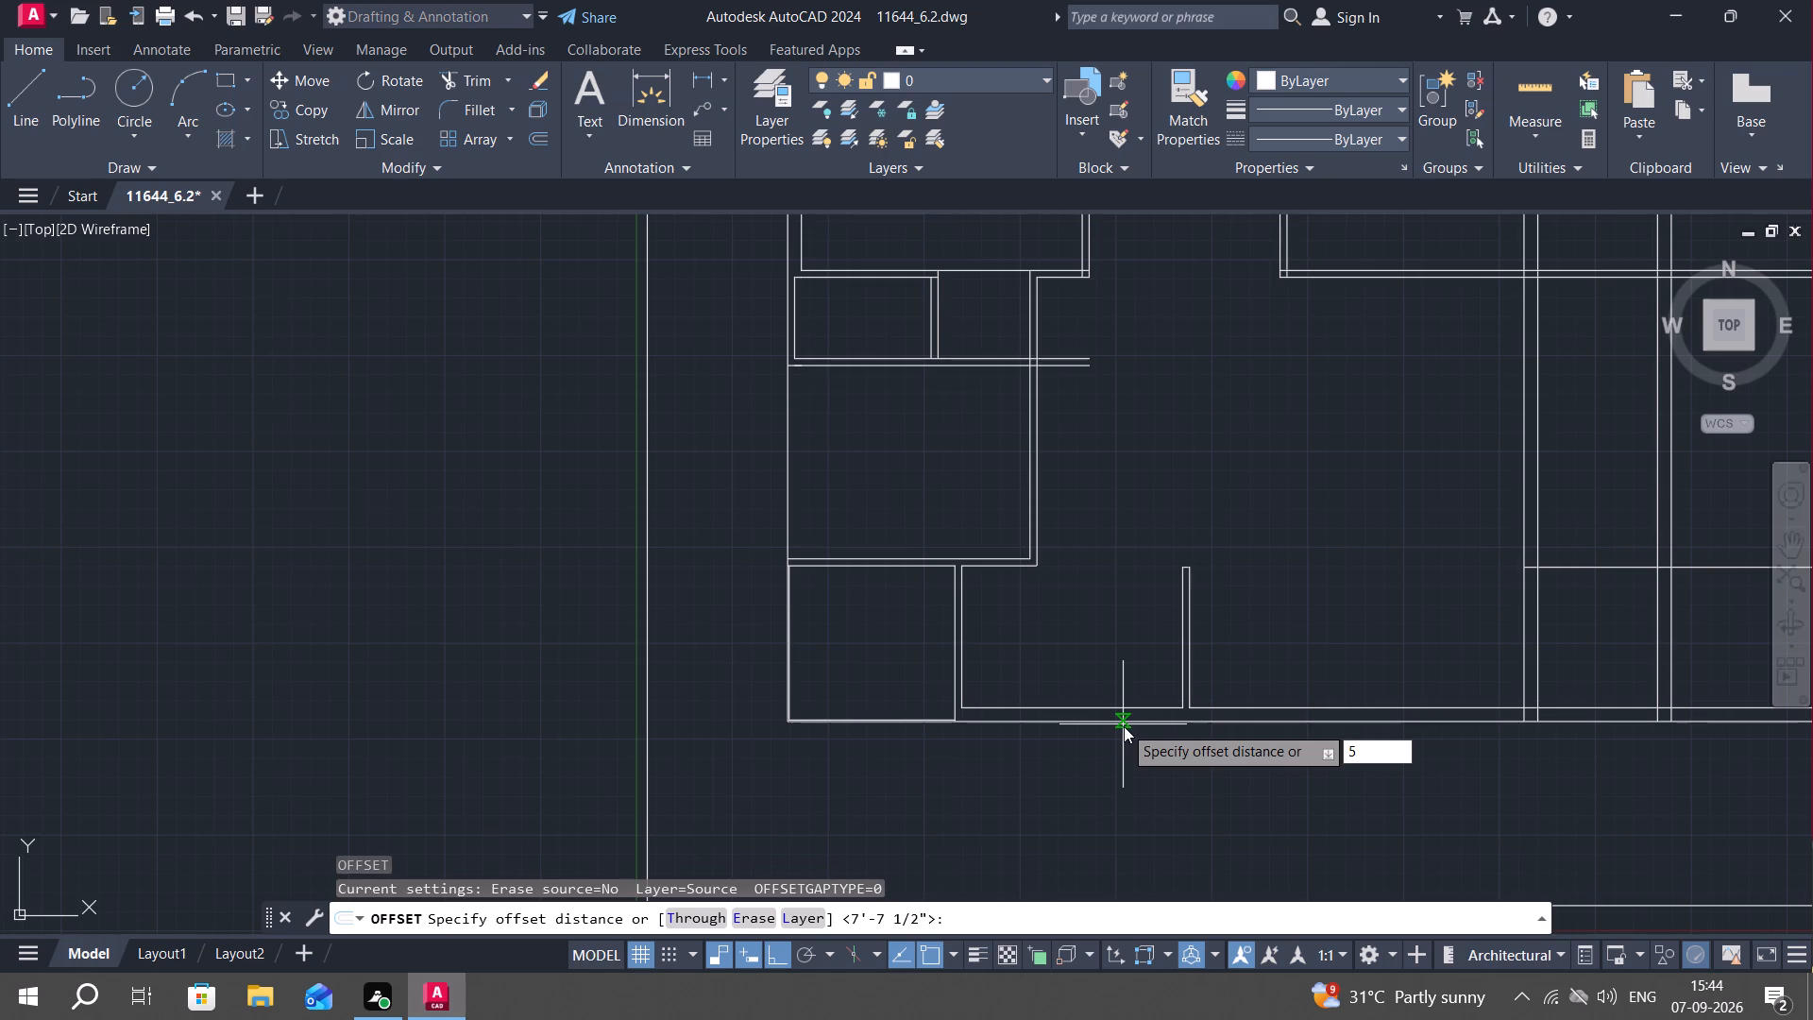
{"action": "key", "text": "apostrophe"}
{"action": "key", "text": "space"}
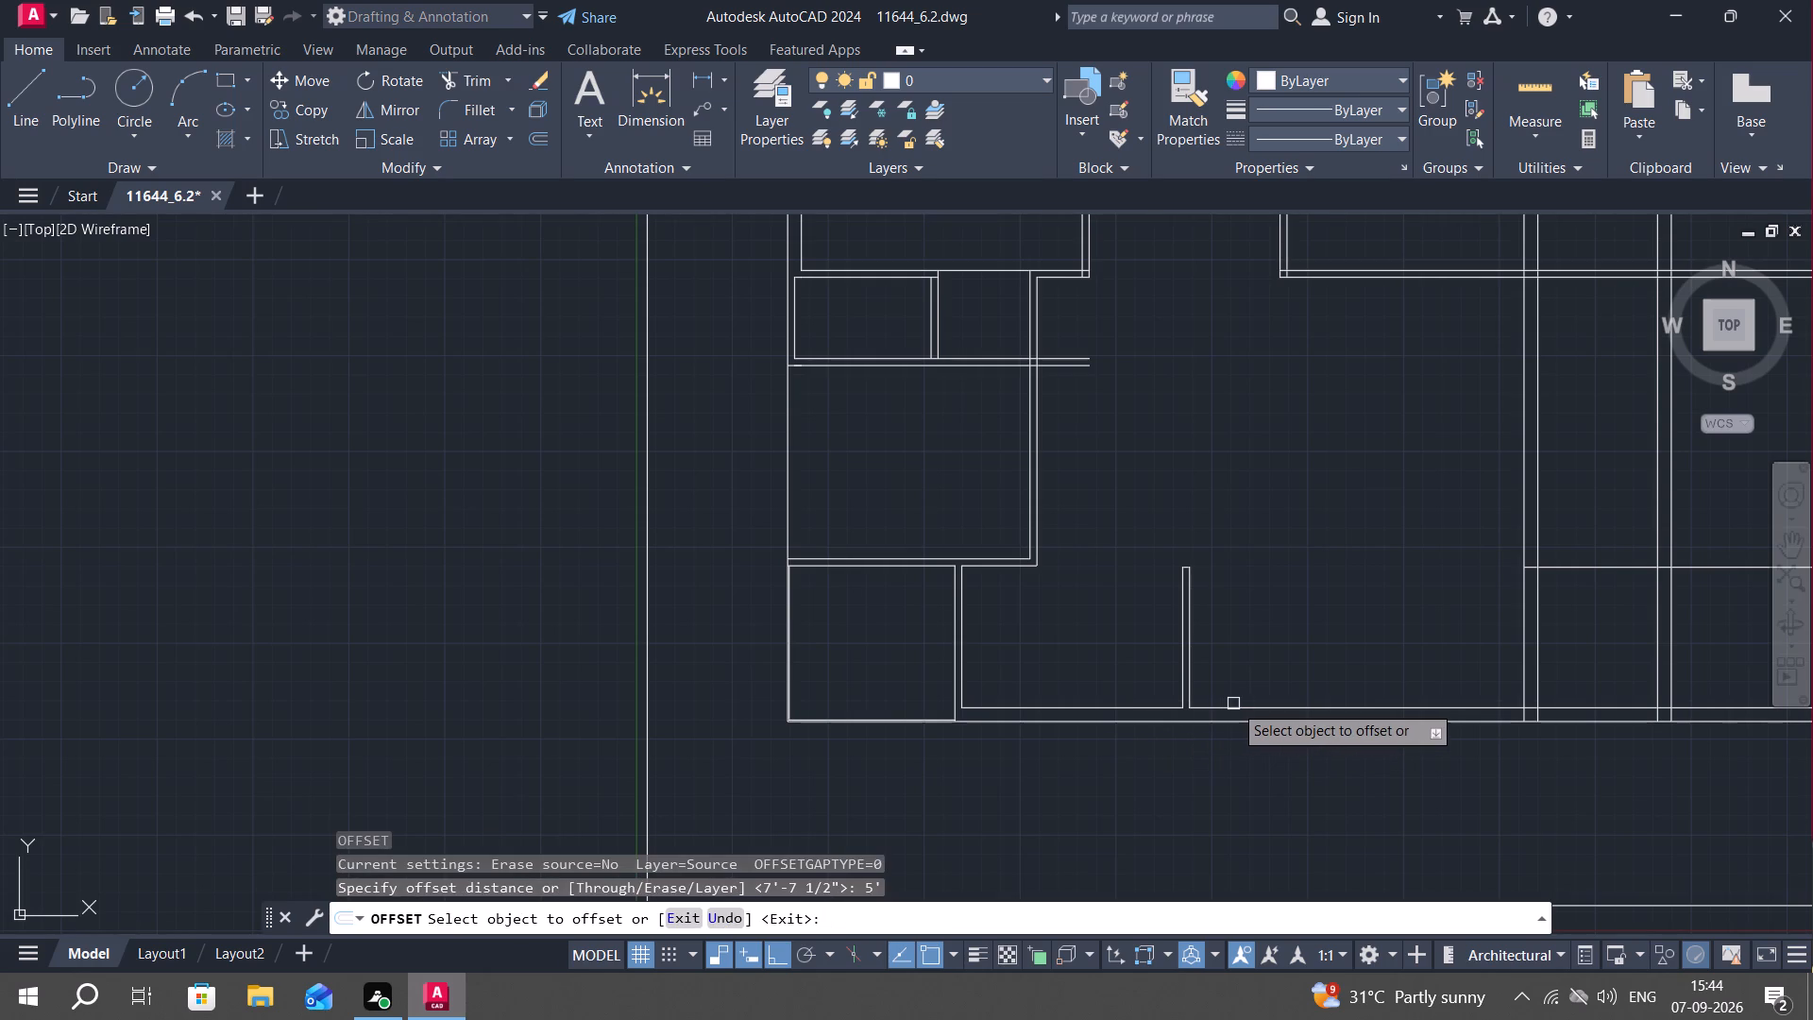
{"action": "left_click", "coordinate": [1233, 704]}
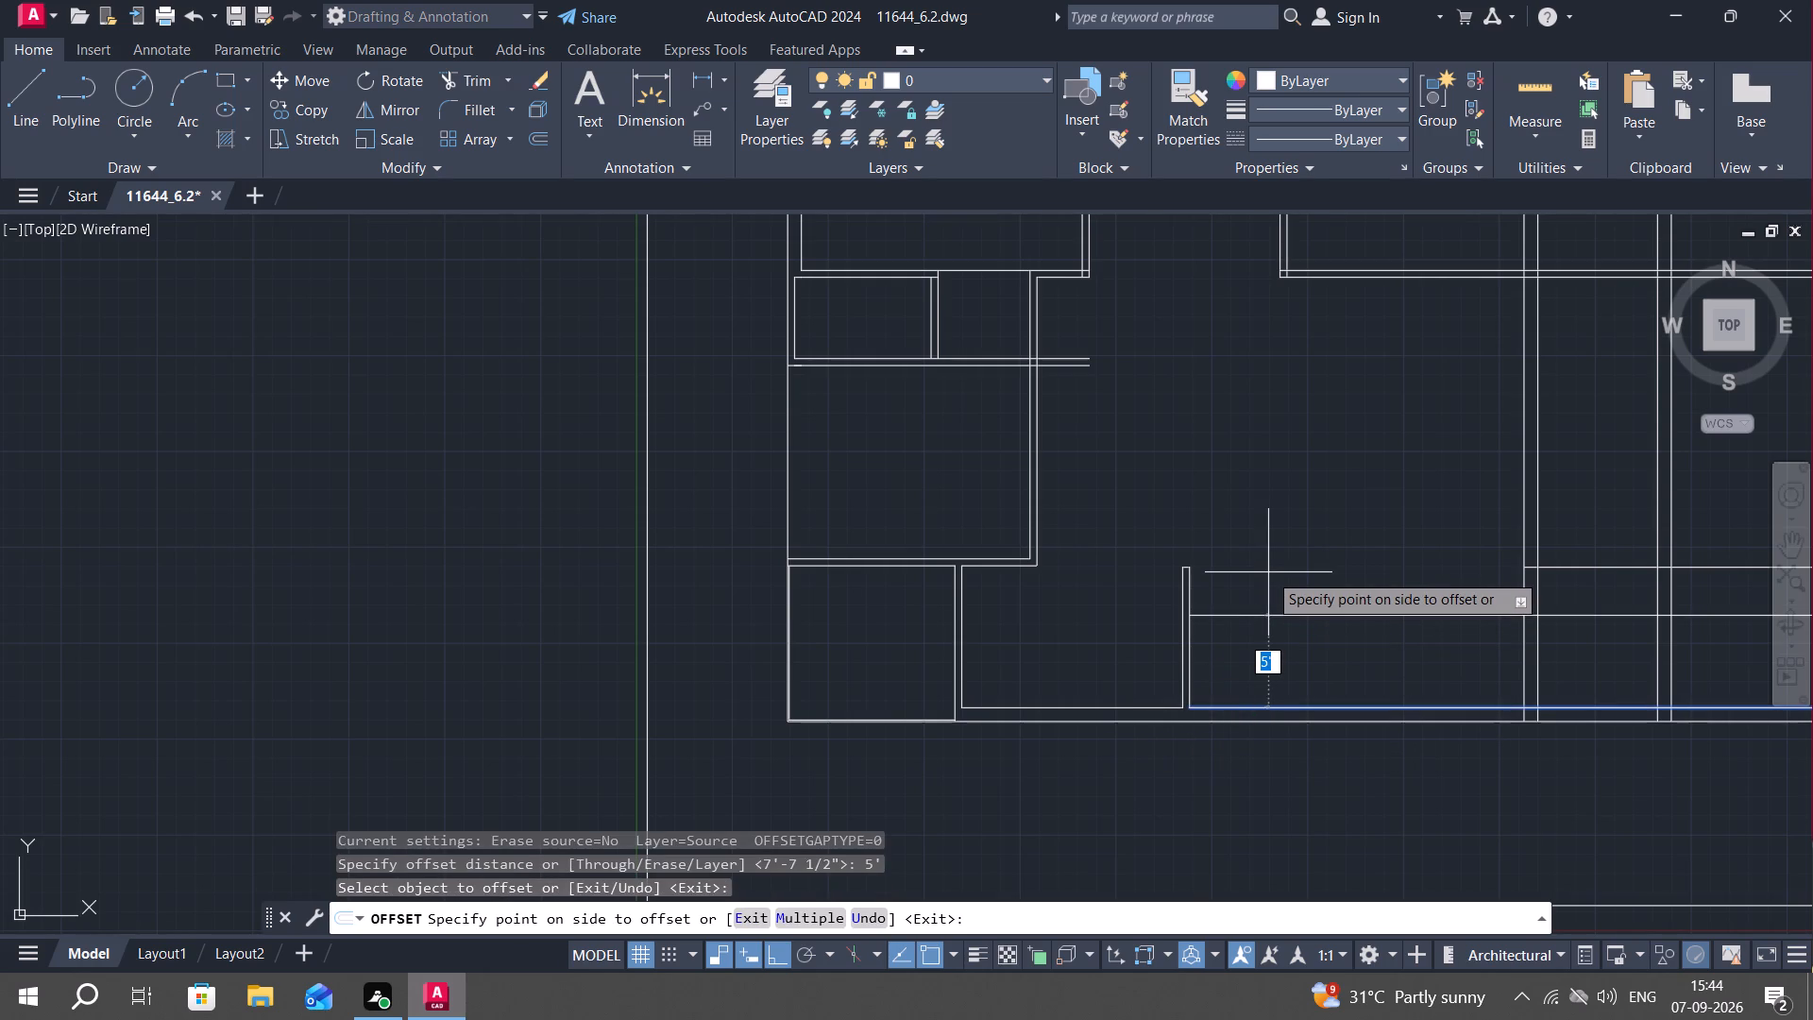
{"action": "left_click", "coordinate": [1268, 572]}
{"action": "key", "text": "Escape"}
Draw two short 9" vertical lines across the bottom wall between the second partition and the vertical wall to its right.
{"action": "scroll", "coordinate": [1321, 717], "scroll_direction": "up", "scroll_amount": 1}
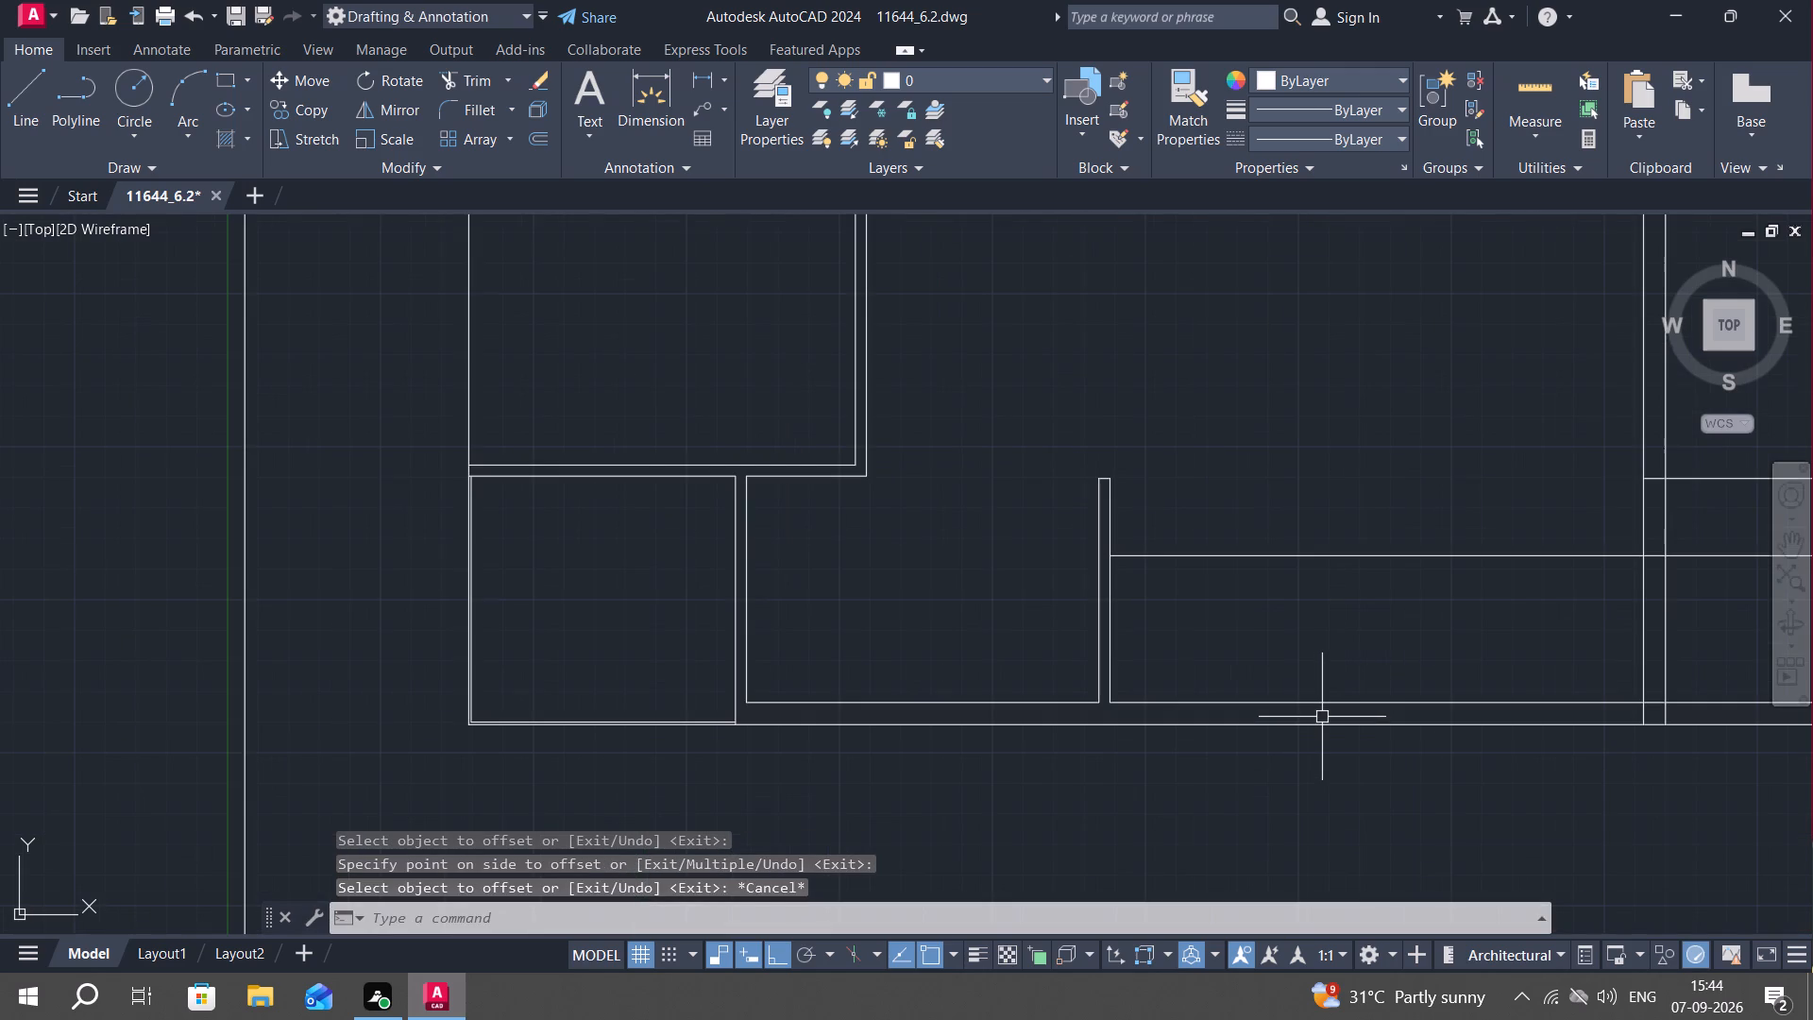
{"action": "key", "text": "l"}
{"action": "key", "text": "space"}
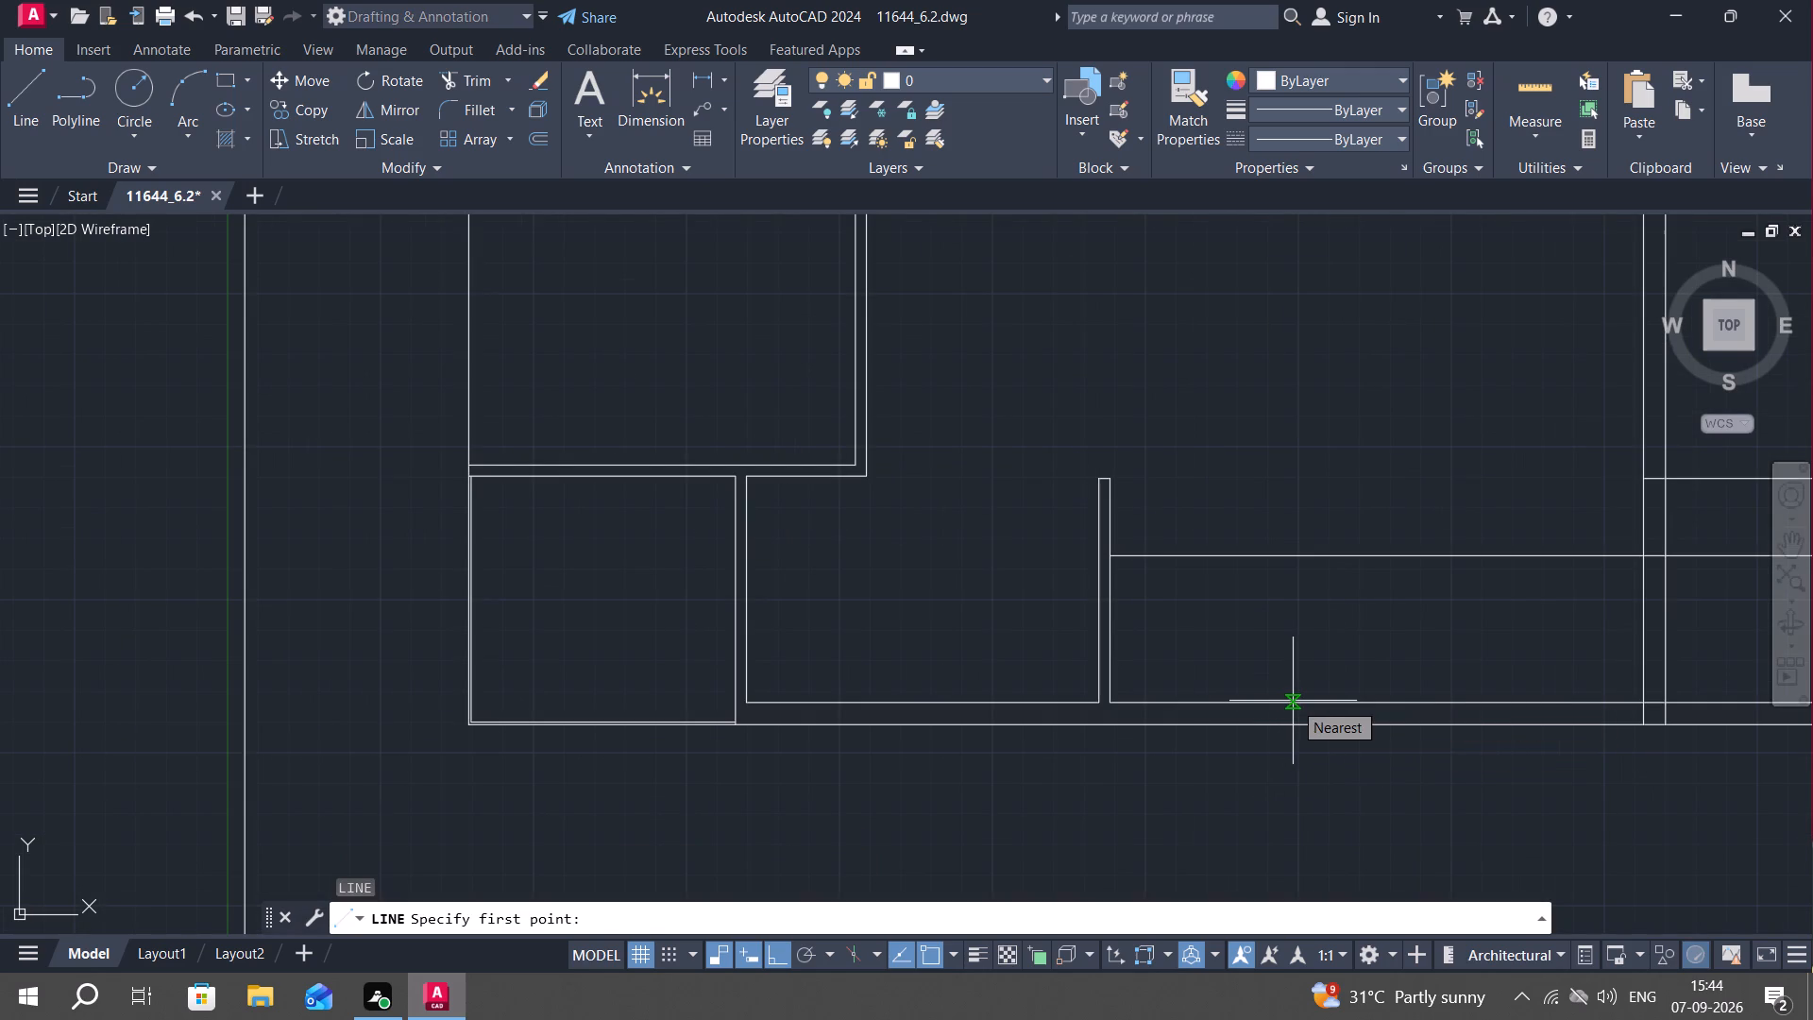
{"action": "left_click", "coordinate": [1293, 701]}
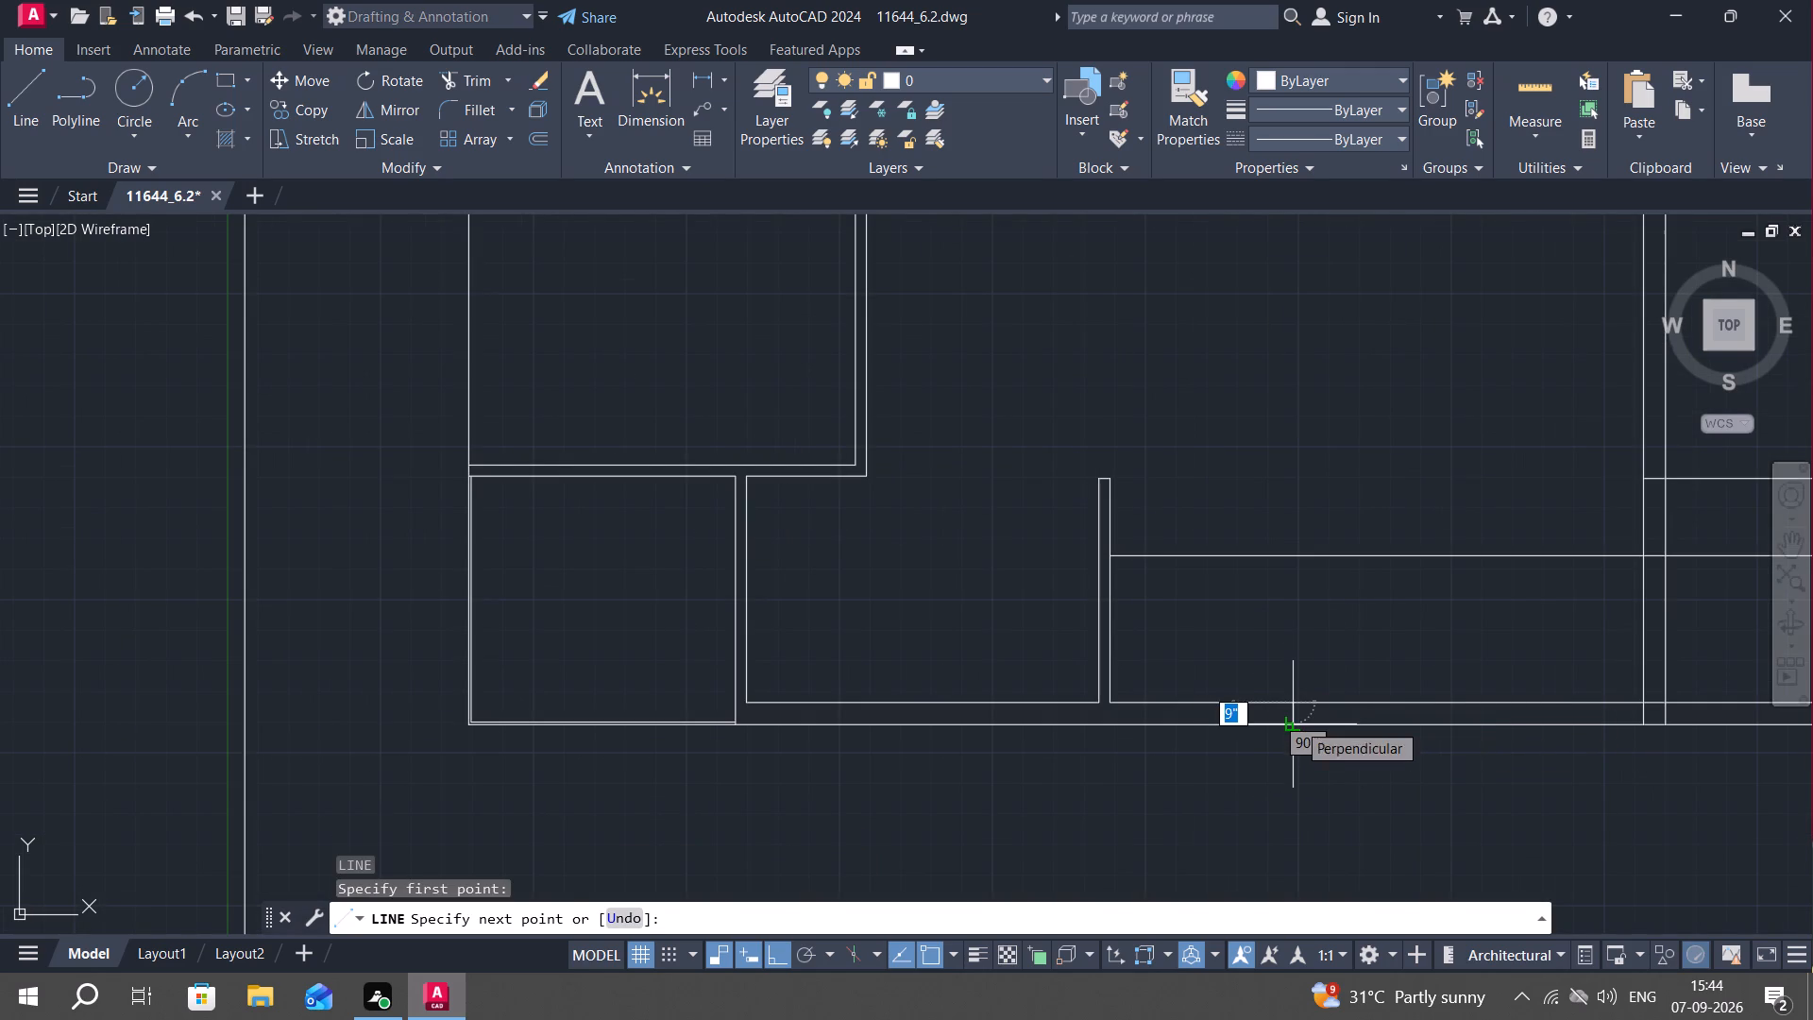
{"action": "left_click", "coordinate": [1296, 722]}
{"action": "key", "text": "Escape"}
{"action": "key", "text": "space"}
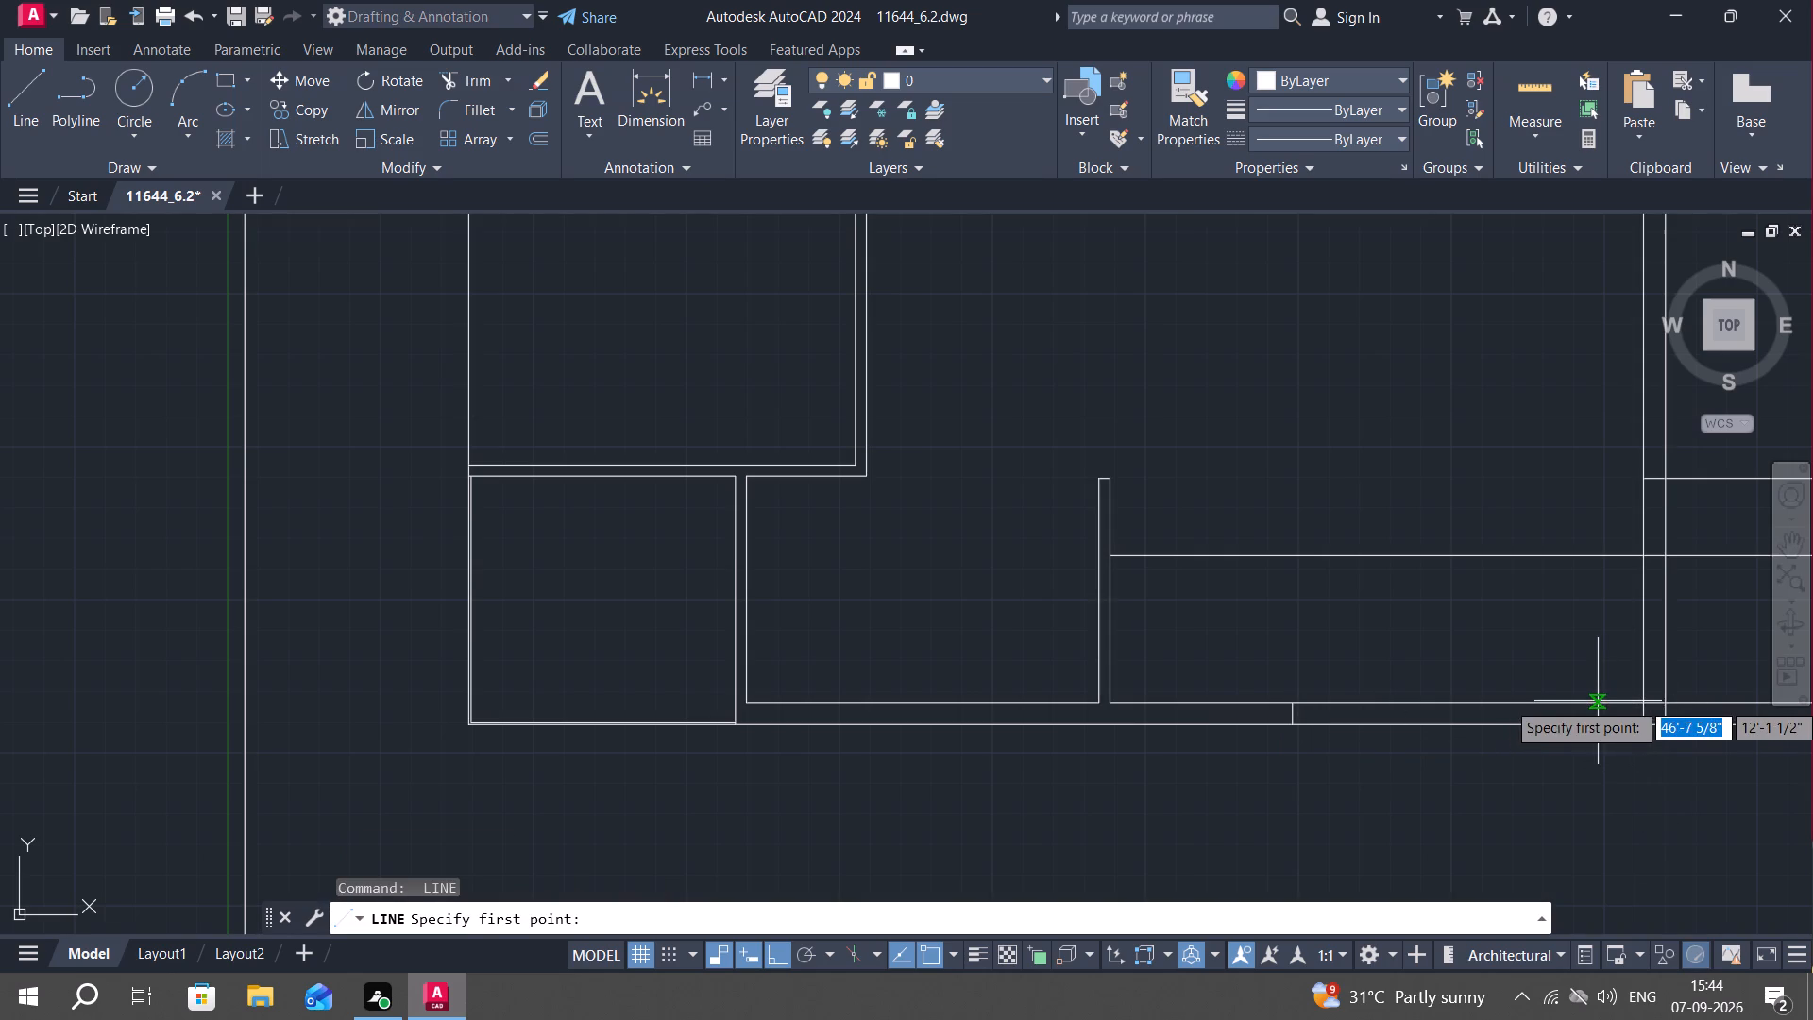
{"action": "left_click", "coordinate": [1598, 701]}
{"action": "left_click", "coordinate": [1598, 722]}
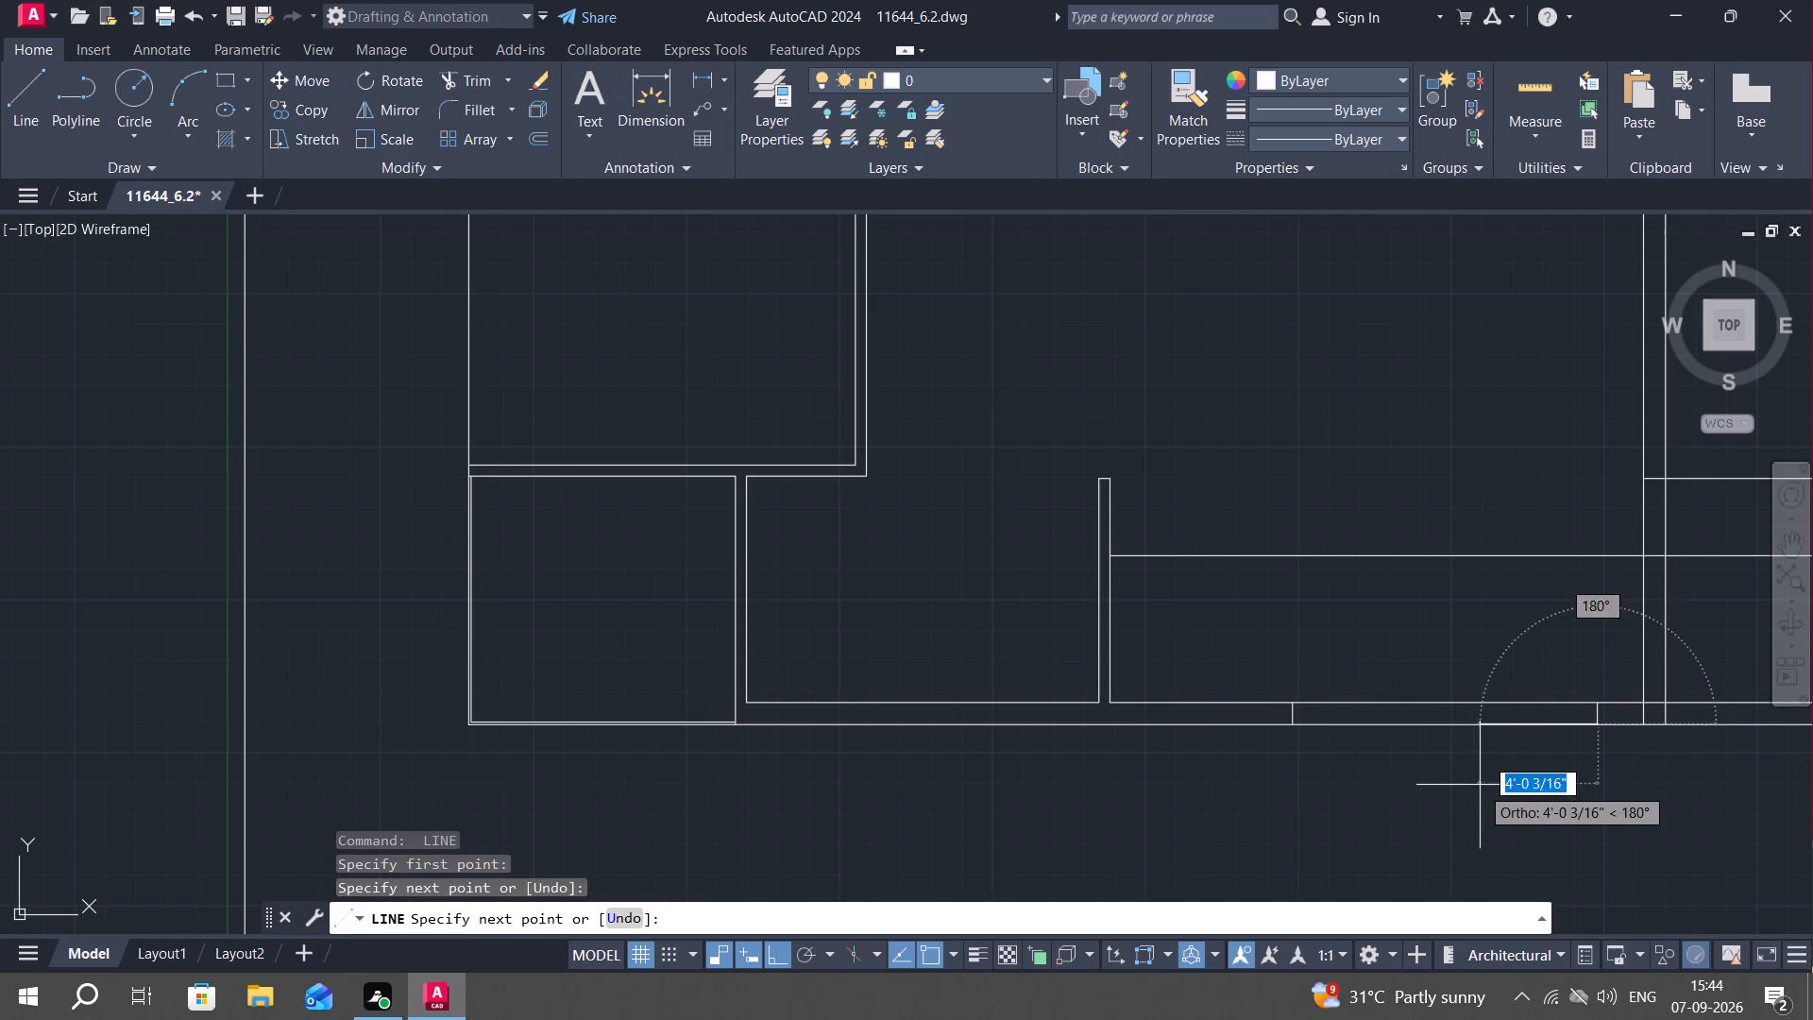
{"action": "key", "text": "Escape"}
Trim the bottom wall's inner face between the two short vertical lines.
{"action": "type", "text": "tr"}
{"action": "key", "text": "space"}
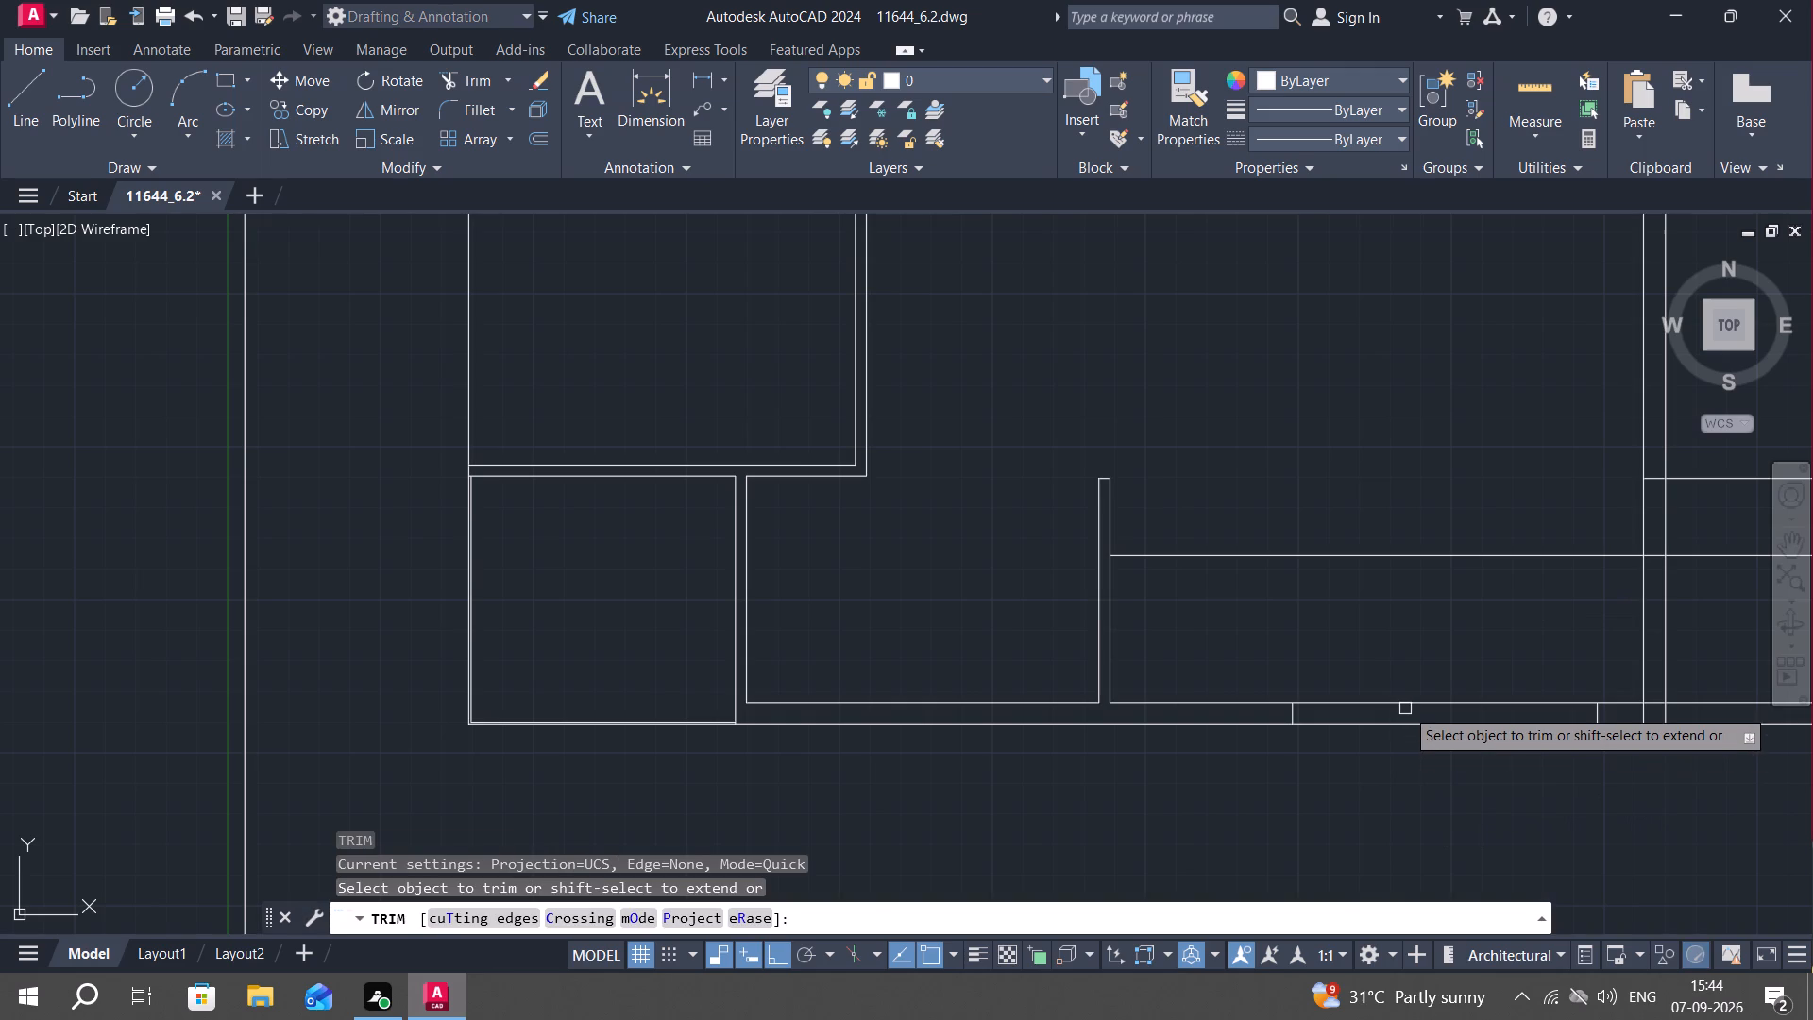
{"action": "left_click", "coordinate": [1404, 701]}
{"action": "middle_click_drag", "start_coordinate": [1178, 650], "coordinate": [1144, 727]}
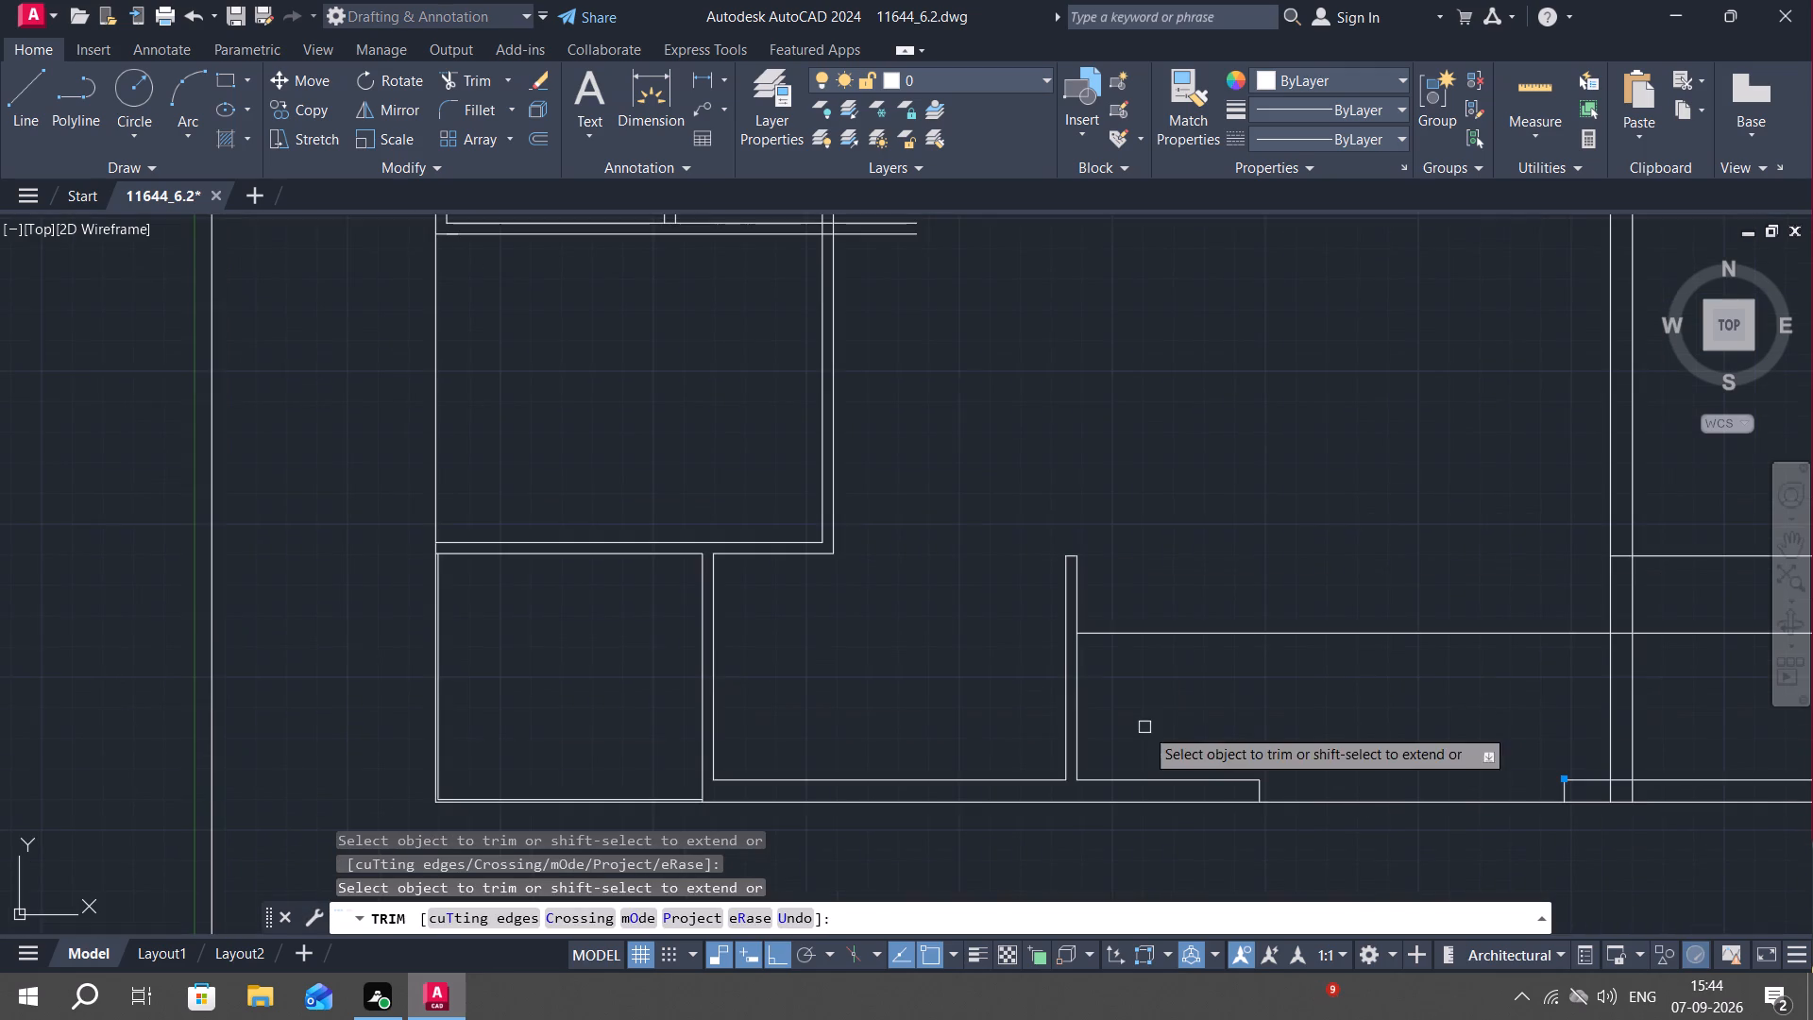
{"action": "key", "text": "Escape"}
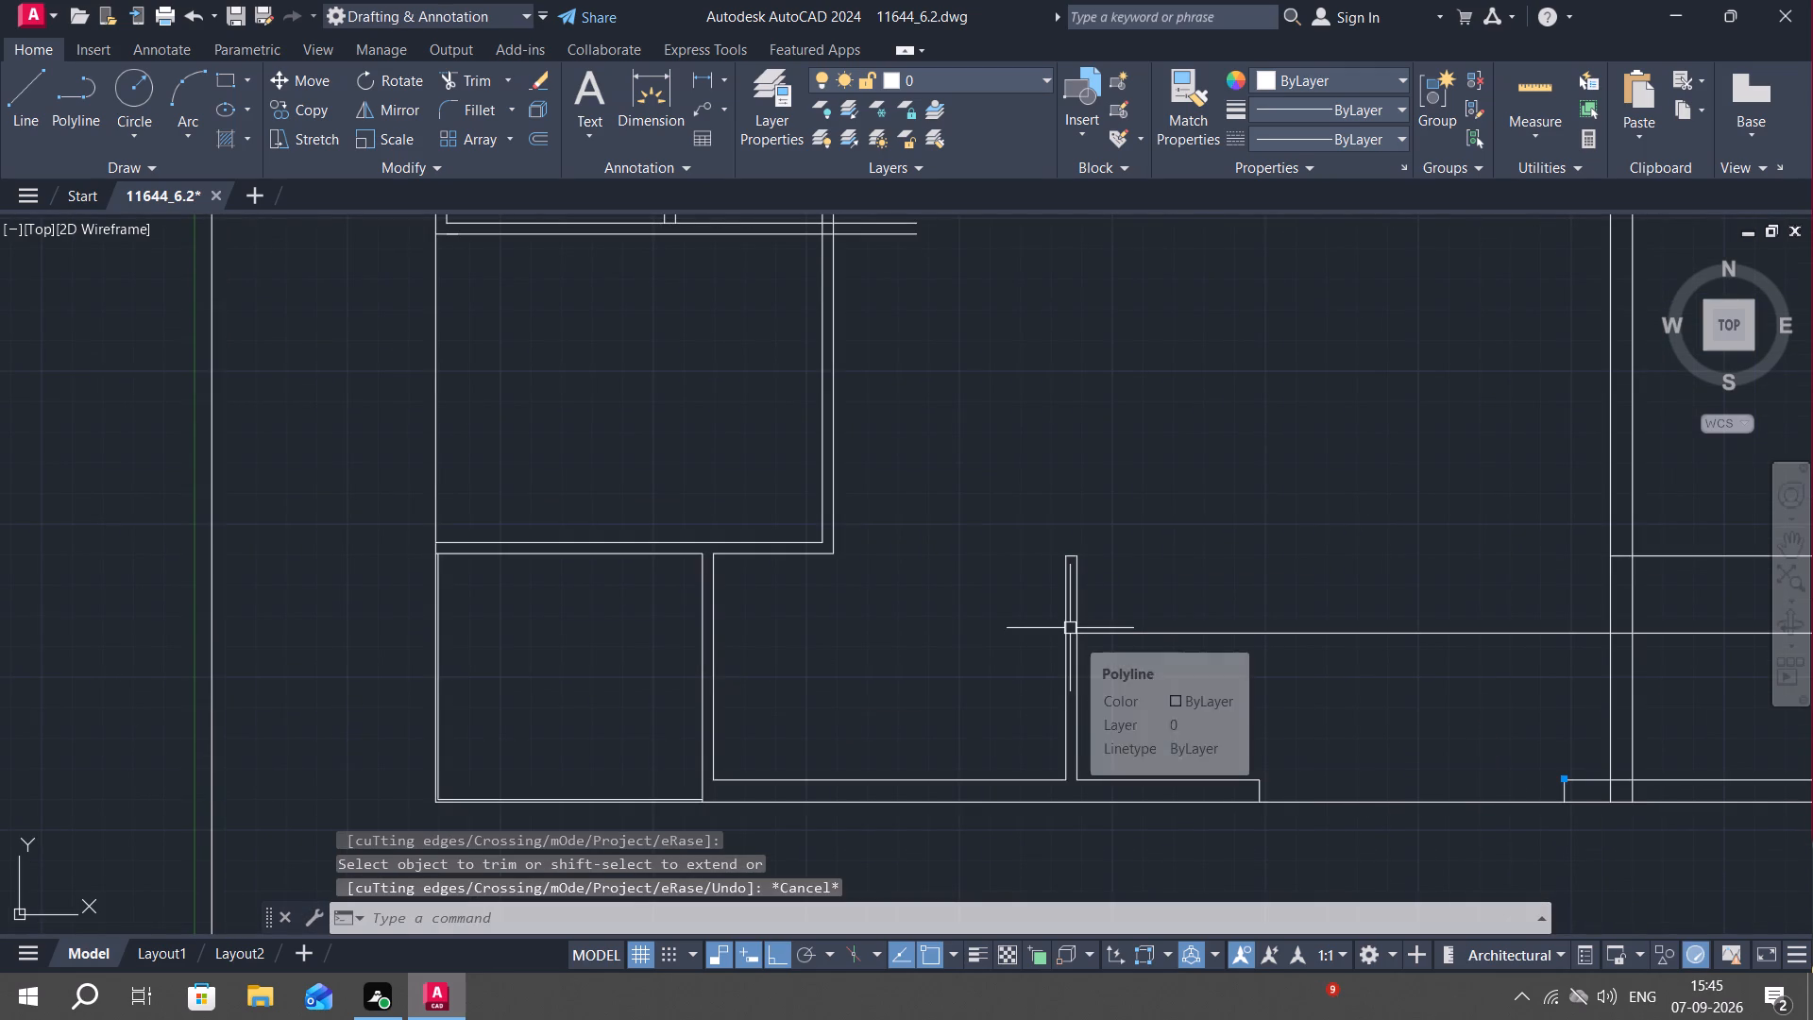
Offset the horizontal line 5' above the bottom wall upward by 4.5" to form a partition.
{"action": "key", "text": "o"}
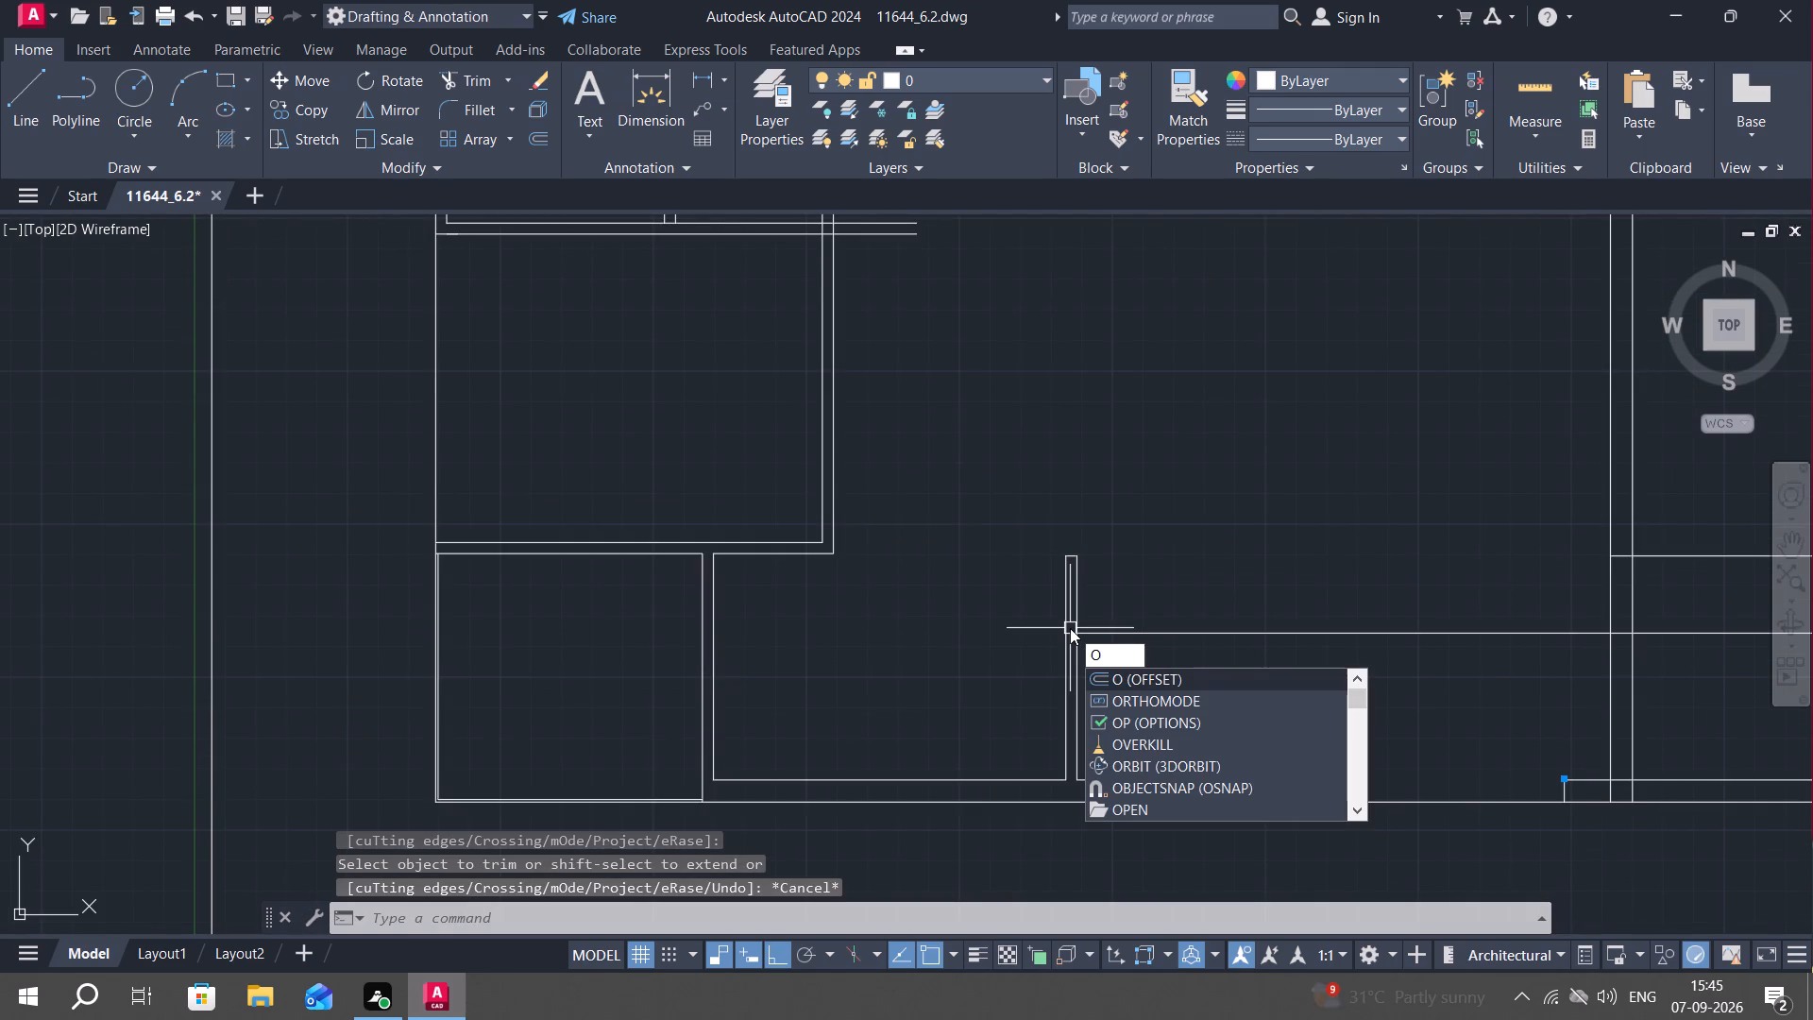
{"action": "key", "text": "space"}
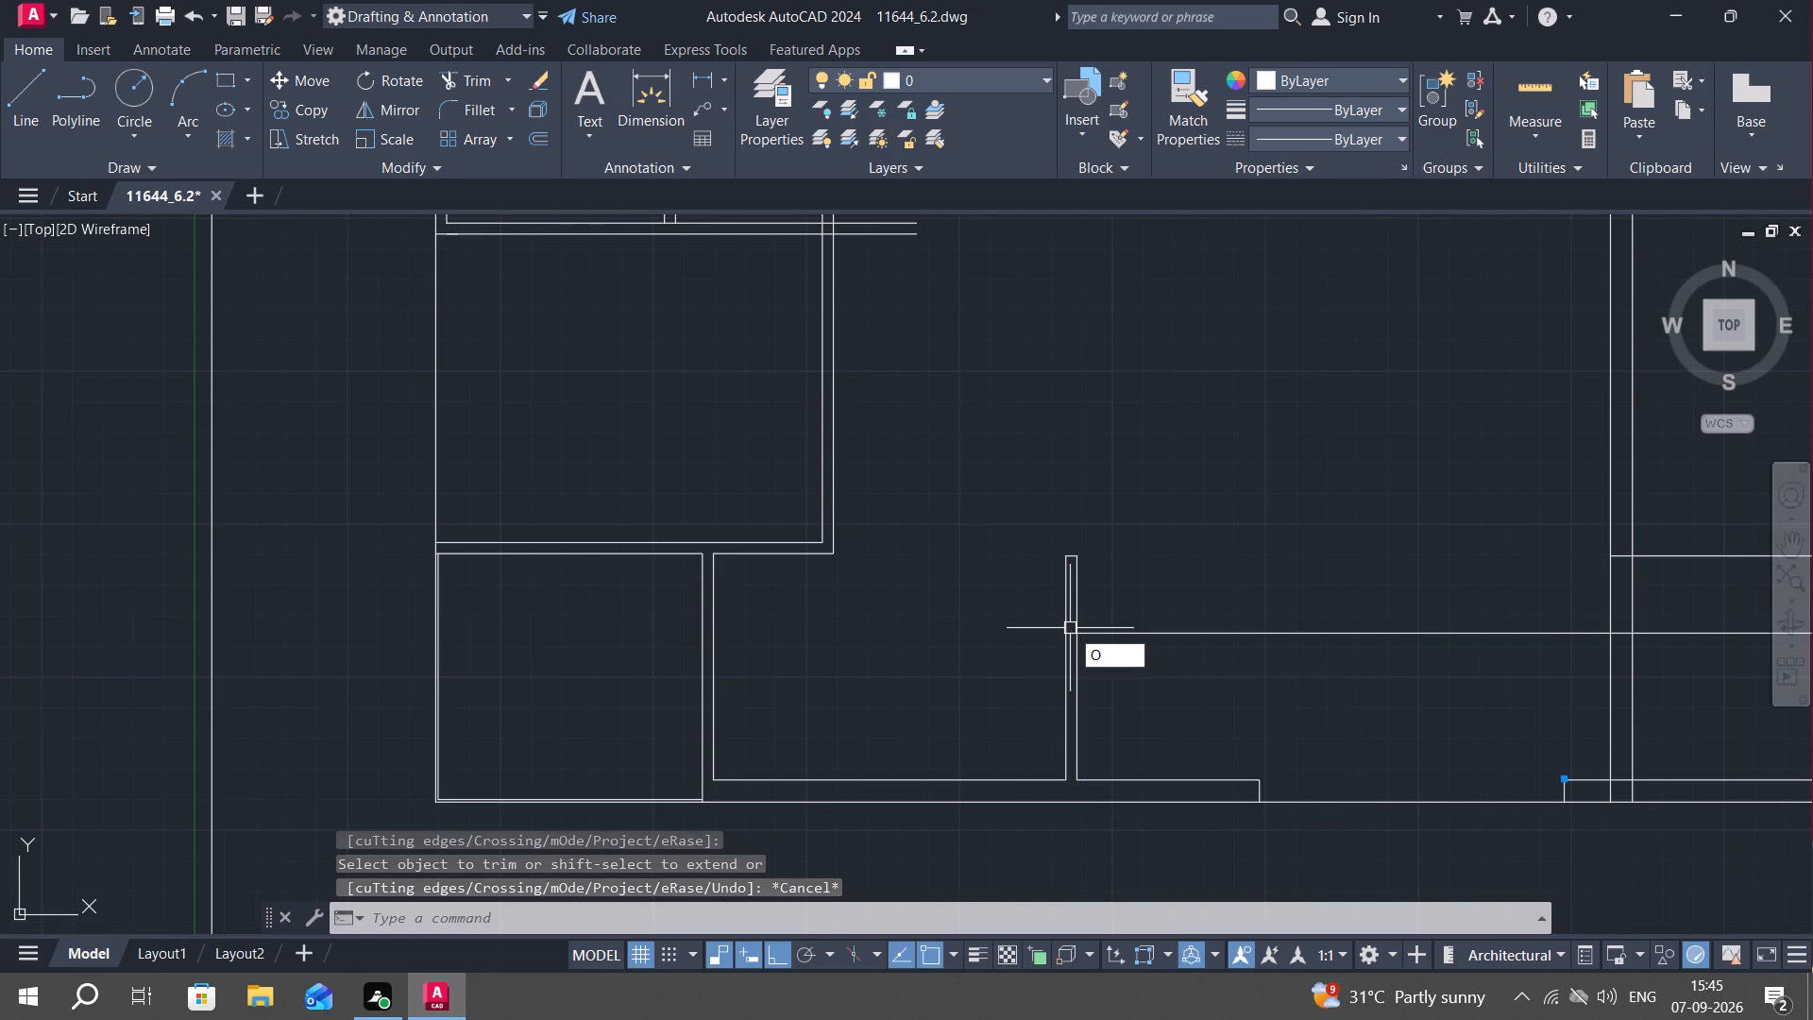
{"action": "type", "text": "4.5\""}
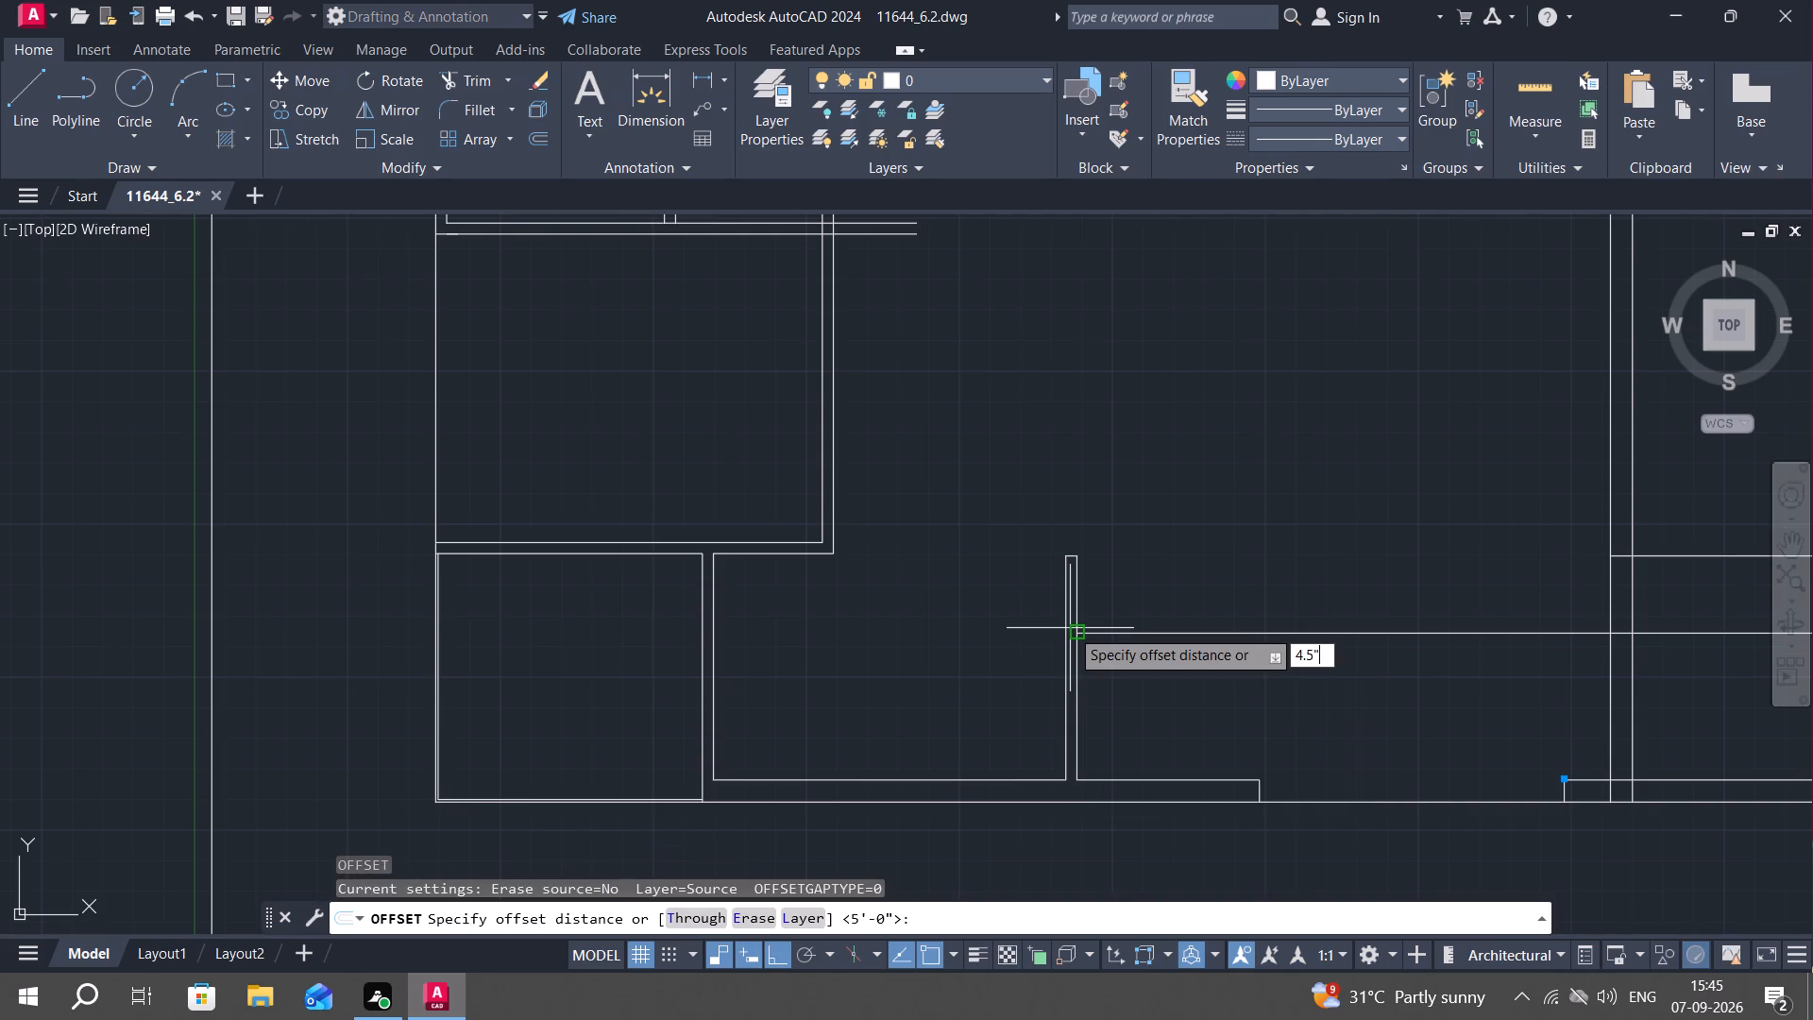
{"action": "key", "text": "space"}
{"action": "left_click", "coordinate": [1137, 631]}
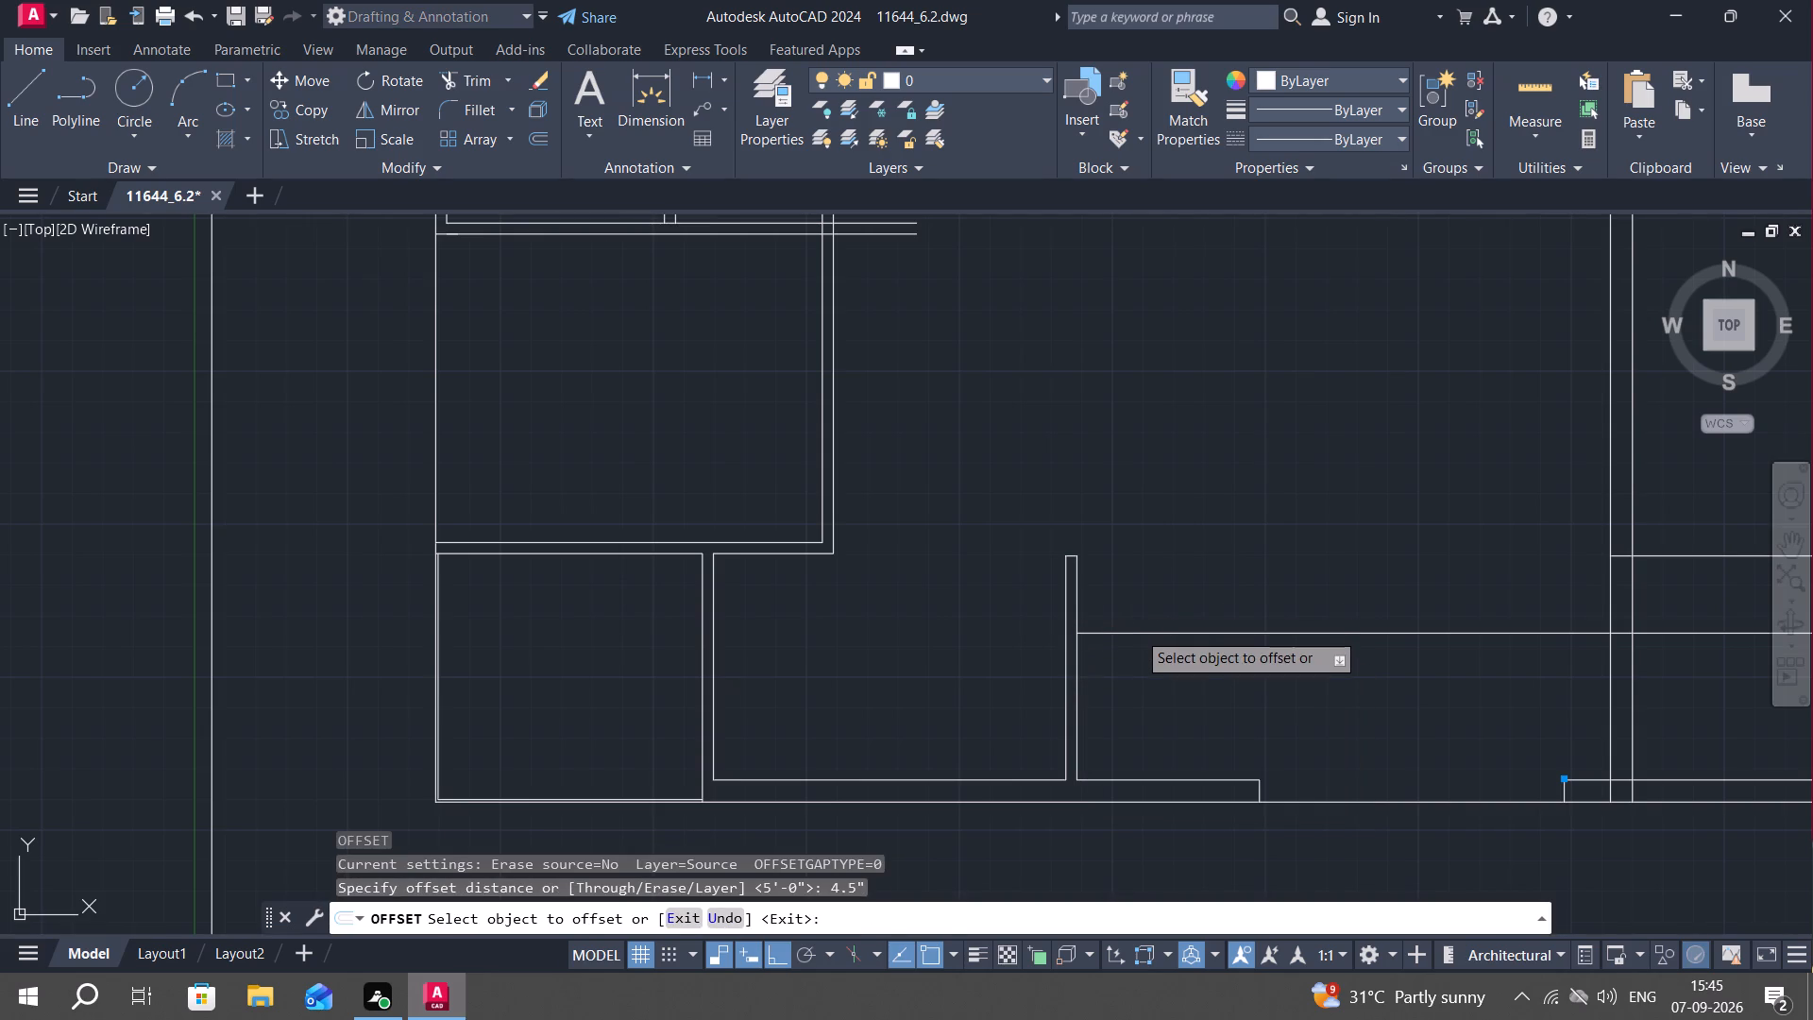
{"action": "left_click", "coordinate": [1137, 600]}
{"action": "key", "text": "Escape"}
Trim both horizontal partition lines and the 7'7.5" offset line across the gap between the two pairs of vertical wall lines.
{"action": "type", "text": "tr"}
{"action": "key", "text": "space"}
{"action": "middle_click_drag", "start_coordinate": [1178, 662], "coordinate": [1048, 661]}
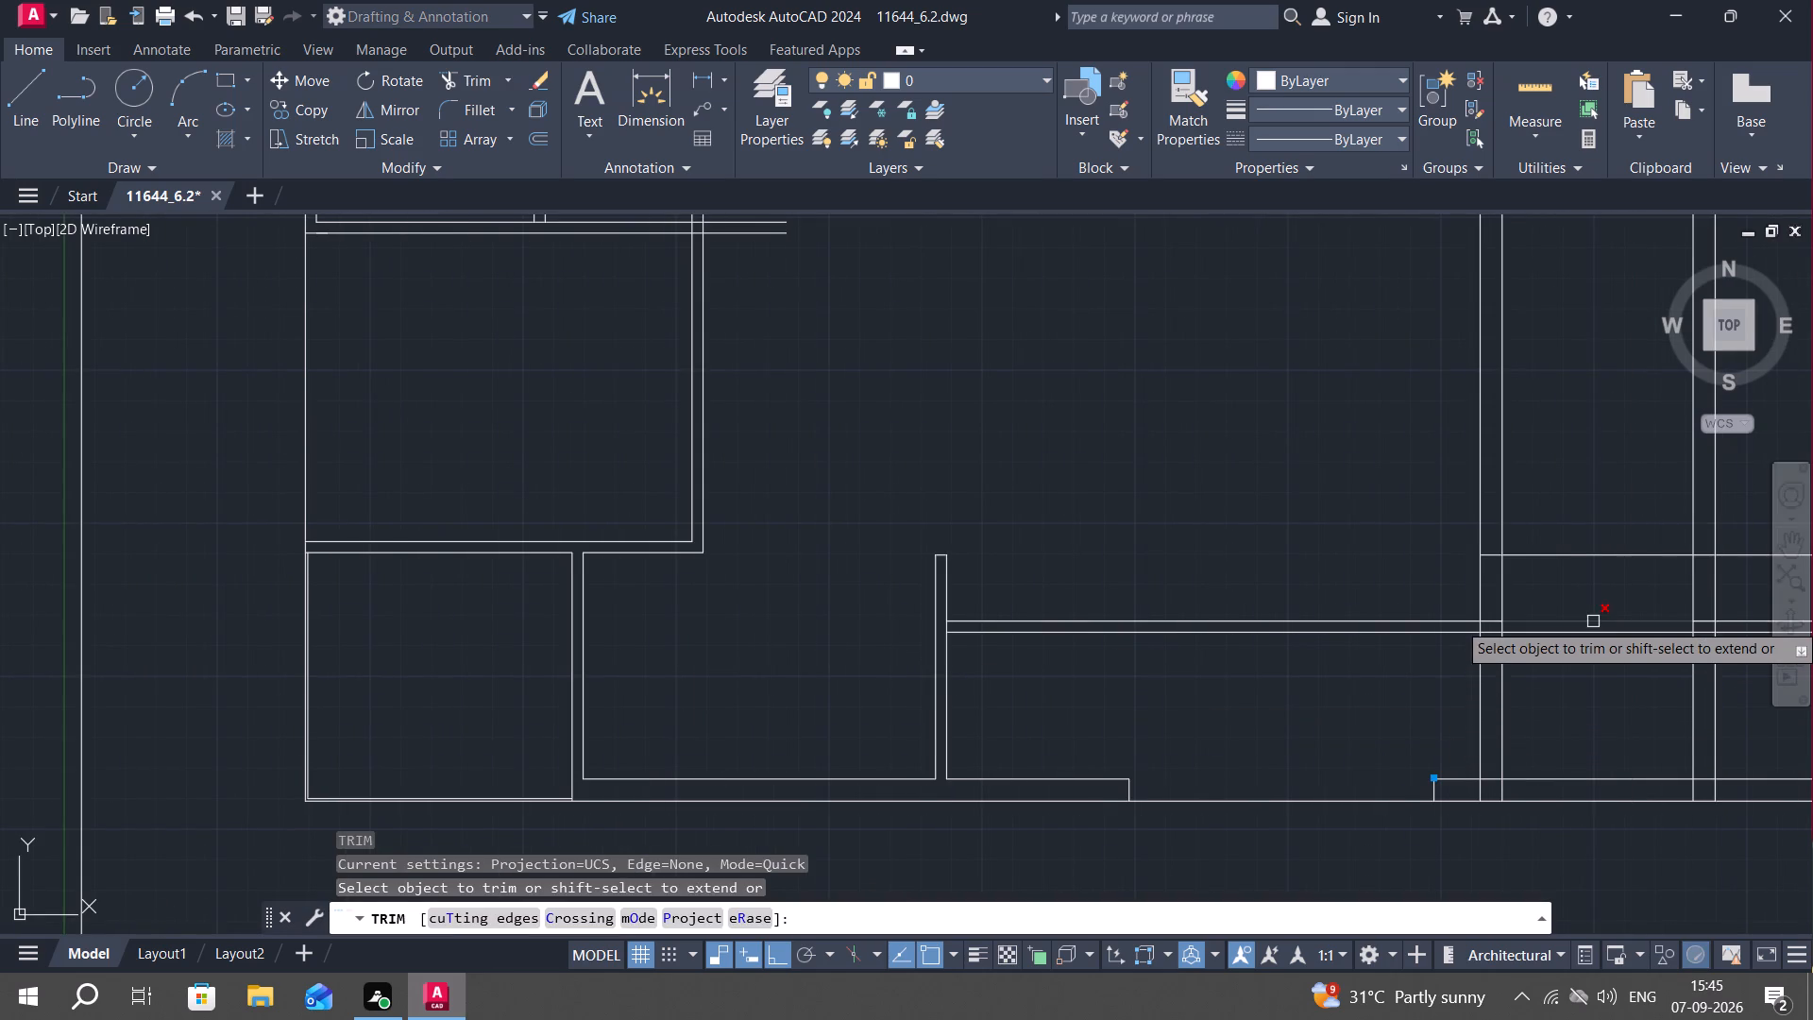
{"action": "left_click_drag", "start_coordinate": [1570, 611], "coordinate": [1580, 660]}
{"action": "left_click_drag", "start_coordinate": [1574, 518], "coordinate": [1574, 606]}
{"action": "key", "text": "Escape"}
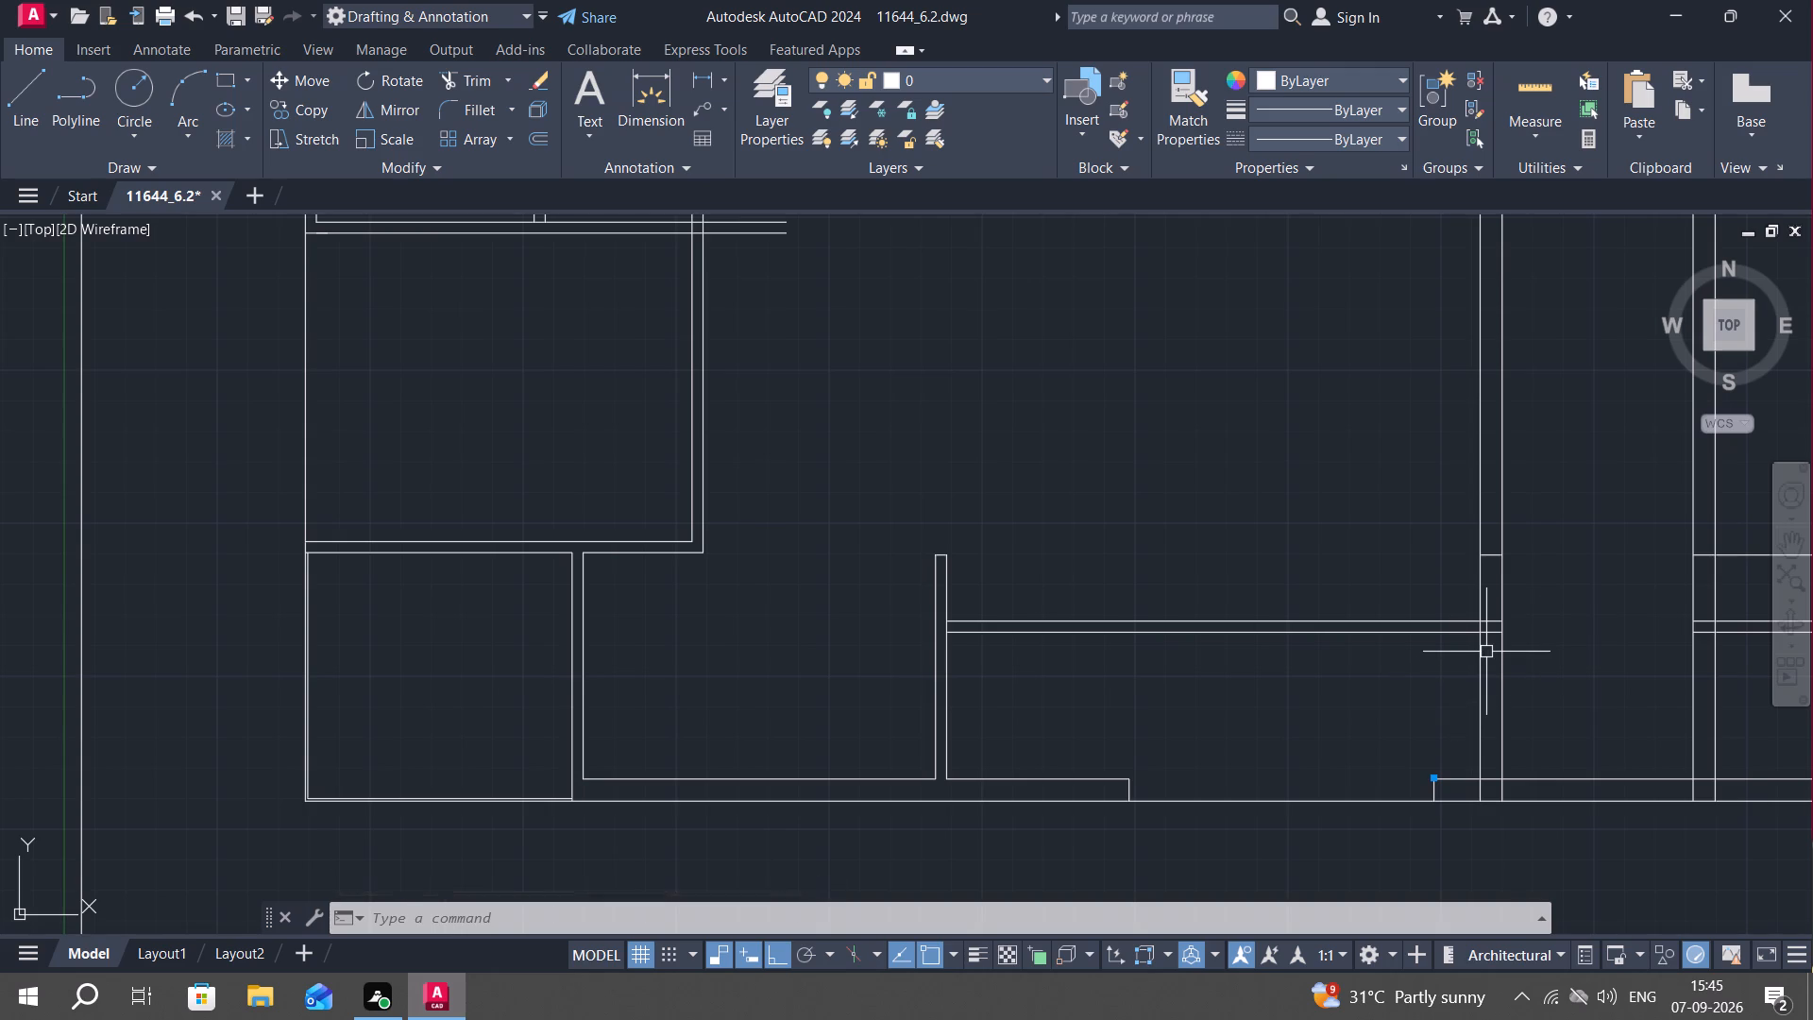
Clean the horizontal partition's junction with the vertical wall by trimming its line ends, the wall face between them and the leftover line above.
{"action": "key", "text": "Escape"}
{"action": "key", "text": "t"}
{"action": "type", "text": "r"}
{"action": "key", "text": "space"}
{"action": "scroll", "coordinate": [1477, 634], "scroll_direction": "up", "scroll_amount": 2}
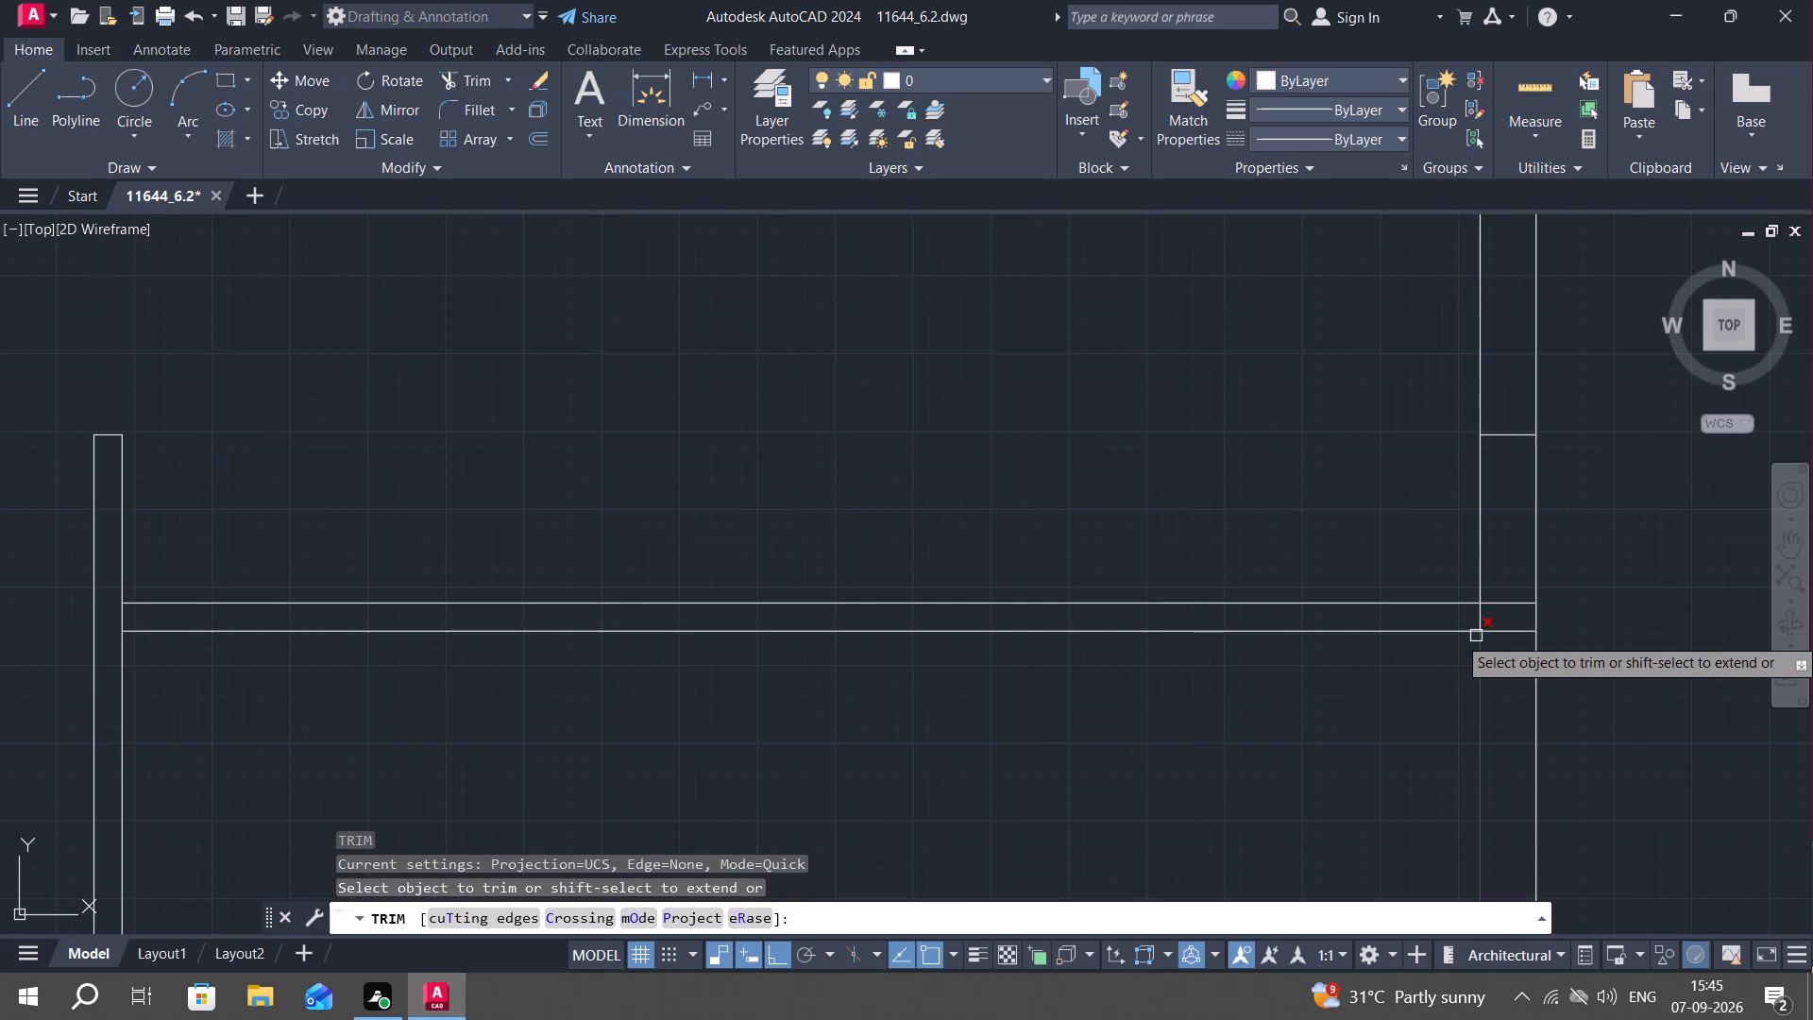
{"action": "left_click", "coordinate": [1505, 634]}
{"action": "left_click", "coordinate": [1483, 622]}
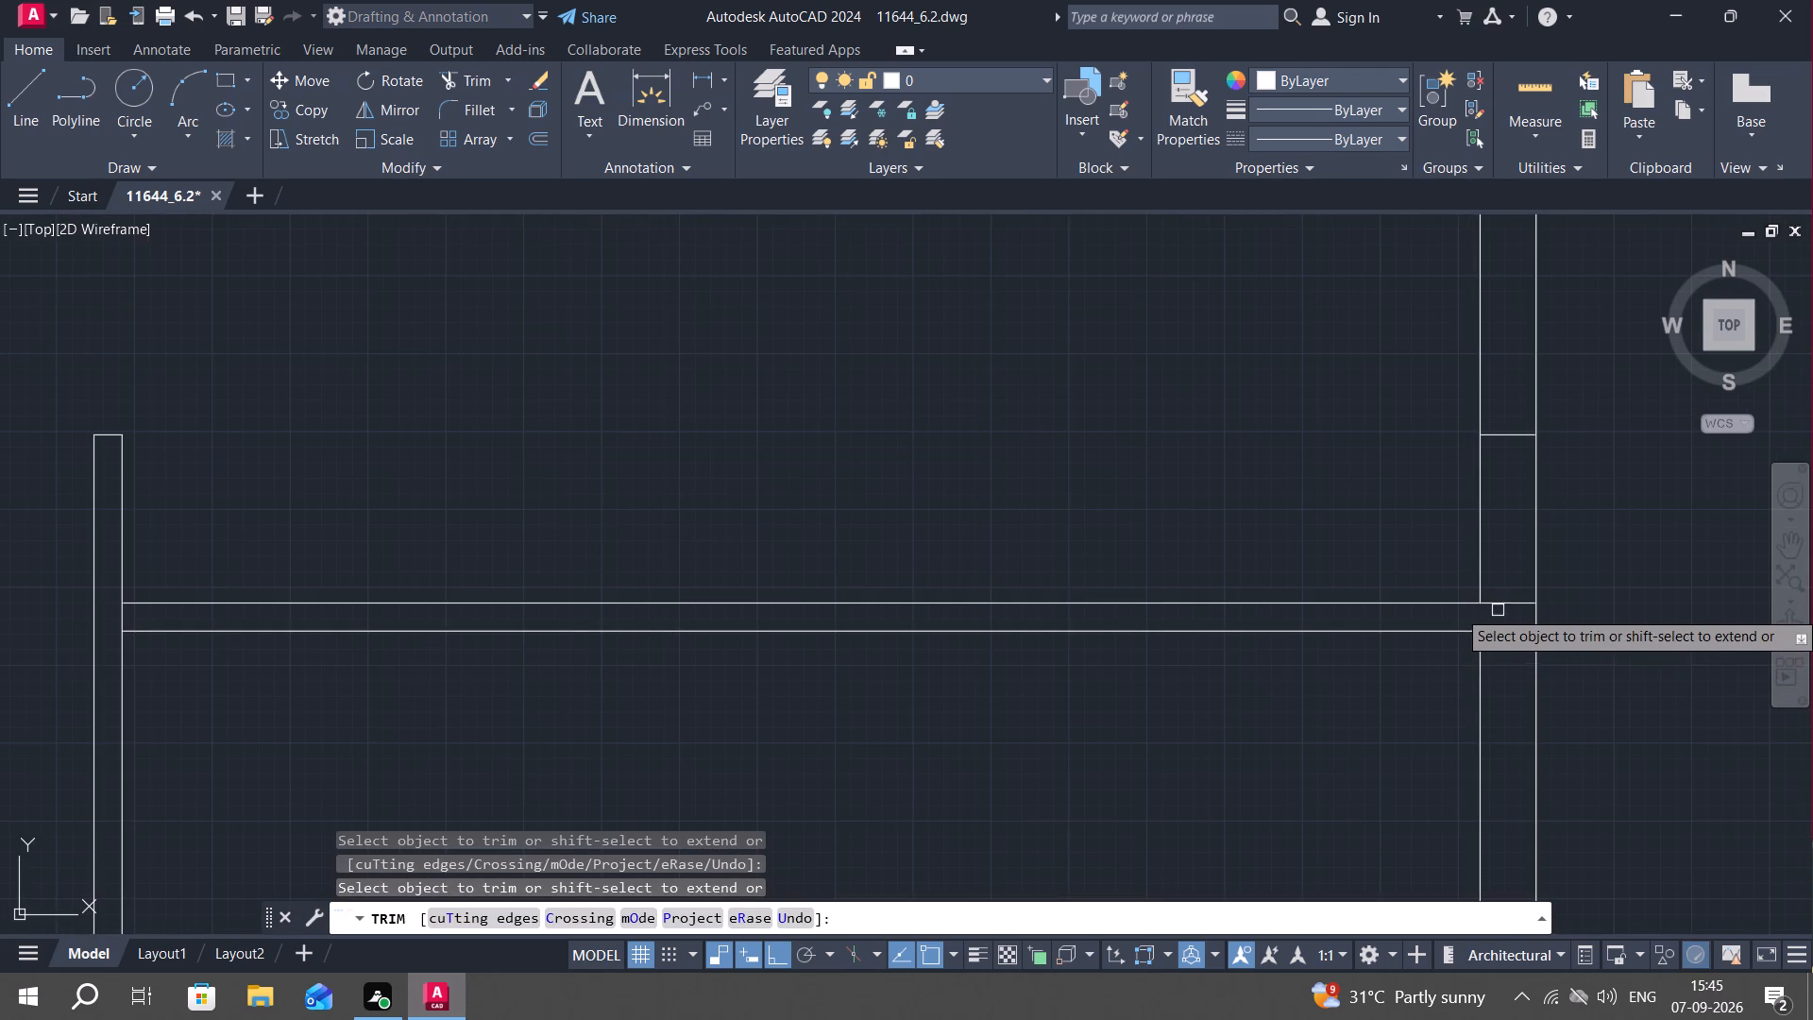
{"action": "left_click", "coordinate": [1500, 608]}
{"action": "left_click", "coordinate": [1515, 434]}
{"action": "key", "text": "Escape"}
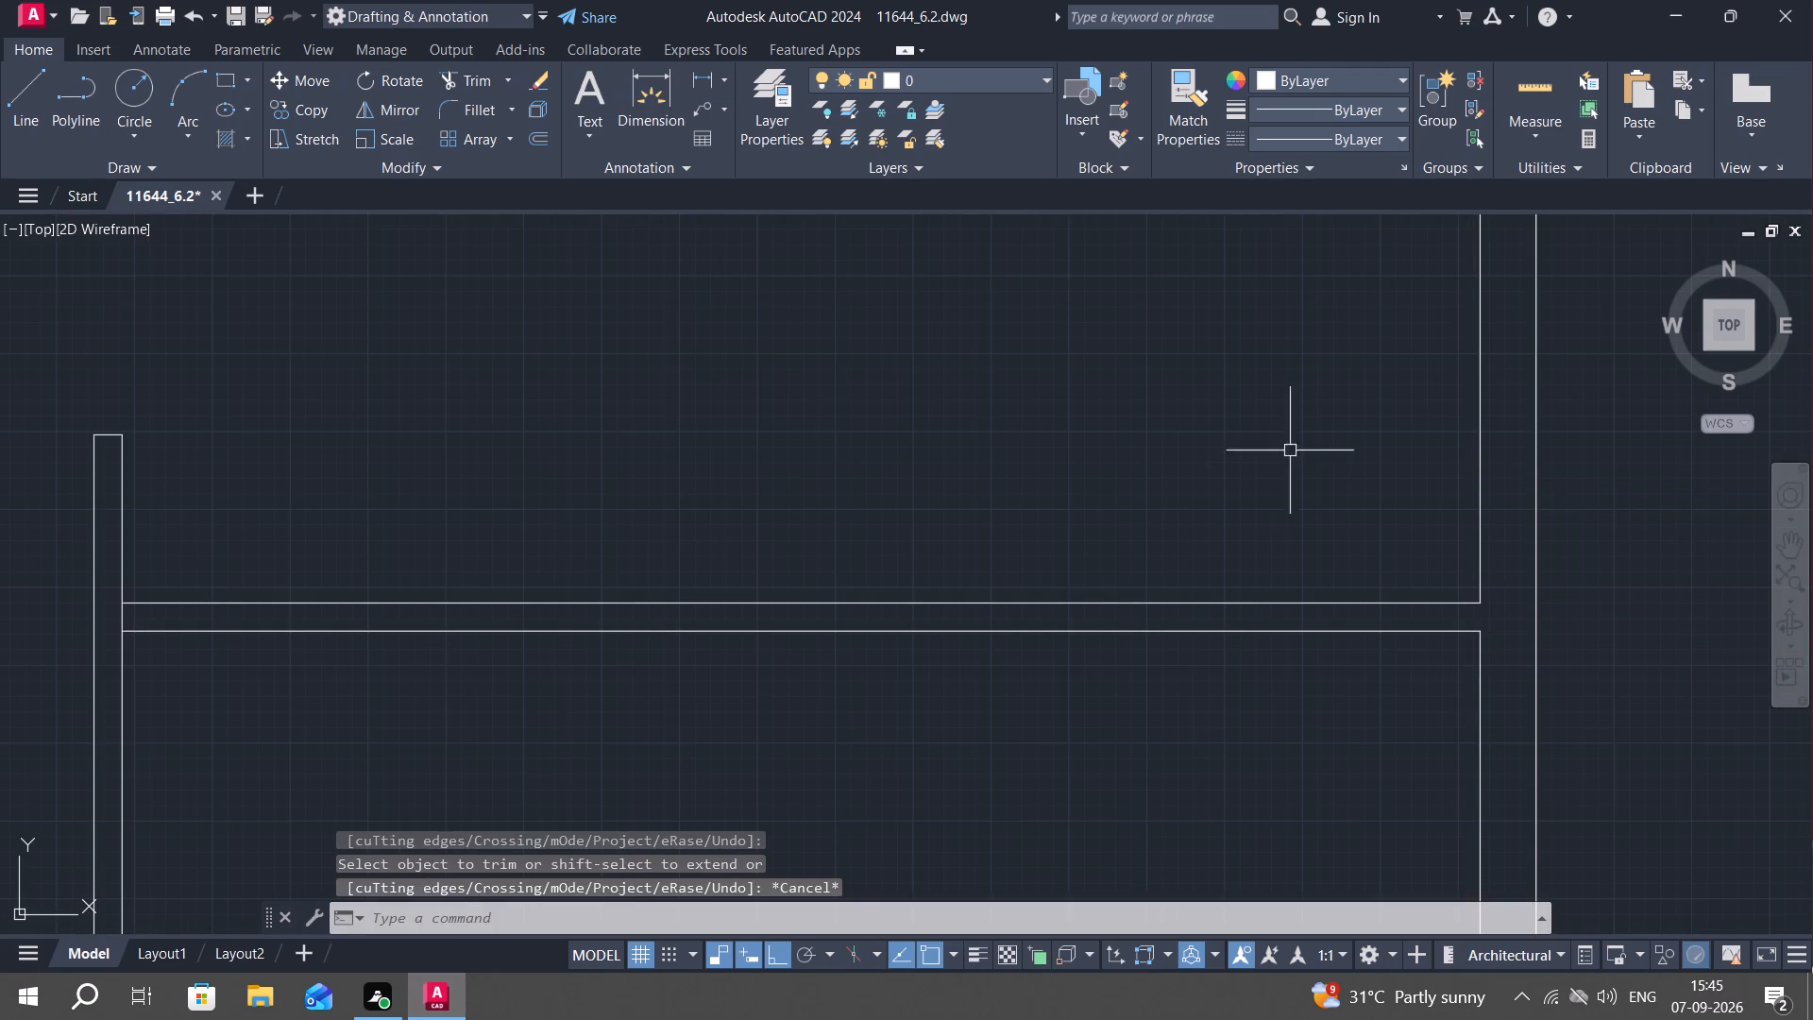
Offset the horizontal partition's upper line 11'10.5" upward.
{"action": "scroll", "coordinate": [1290, 450], "scroll_direction": "down", "scroll_amount": 2}
{"action": "middle_click_drag", "start_coordinate": [1295, 451], "coordinate": [1257, 612]}
{"action": "scroll", "coordinate": [1252, 631], "scroll_direction": "down", "scroll_amount": 1}
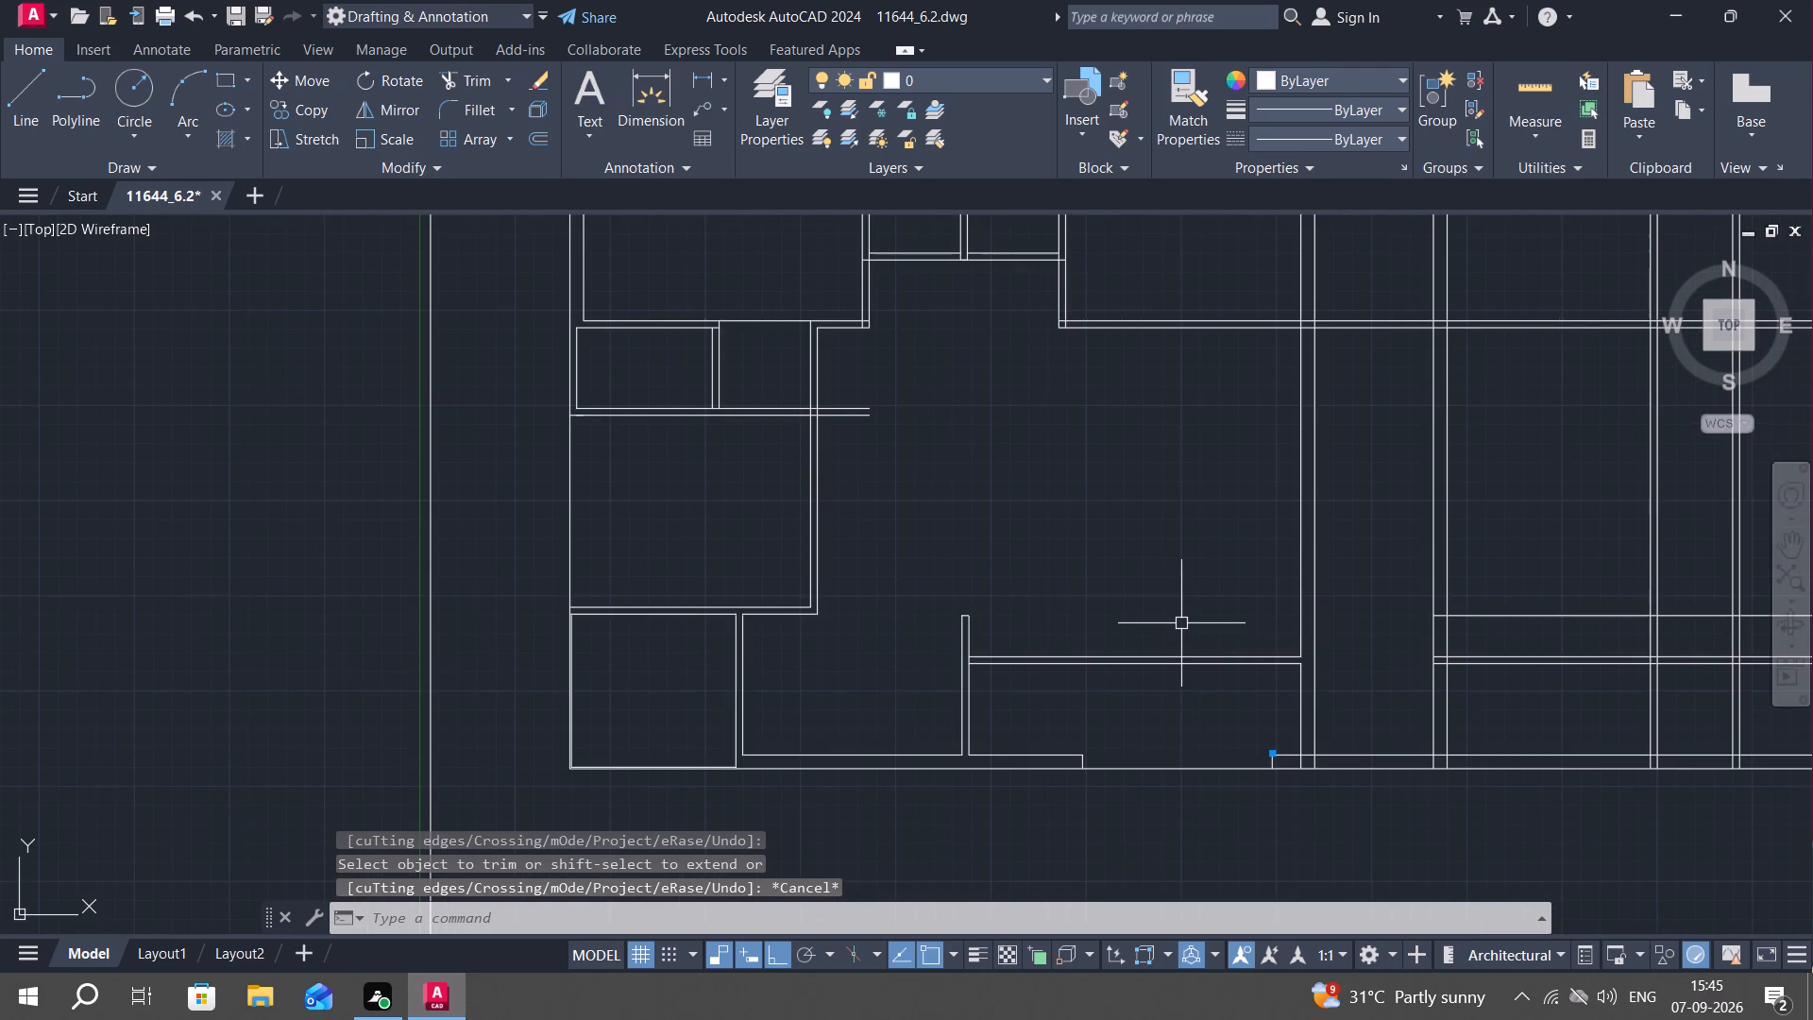
{"action": "middle_click_drag", "start_coordinate": [1180, 620], "coordinate": [1143, 618]}
{"action": "key", "text": "Escape"}
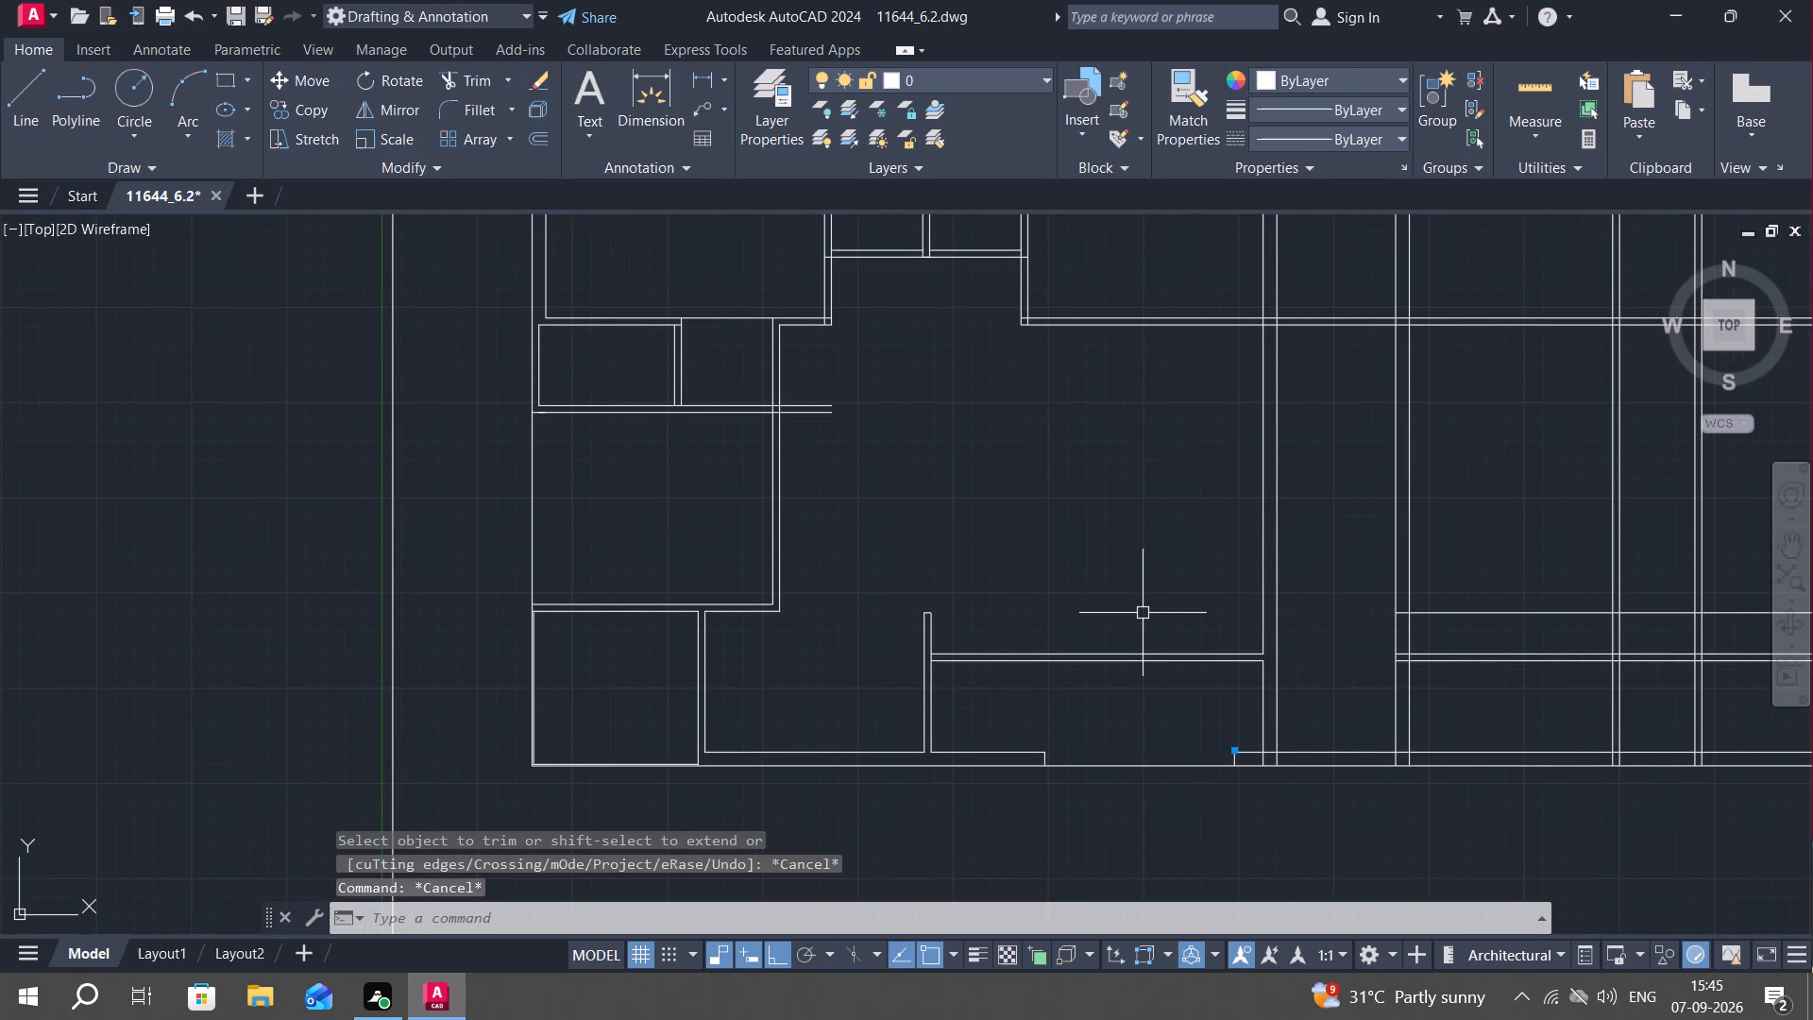
{"action": "type", "text": "o"}
{"action": "key", "text": "space"}
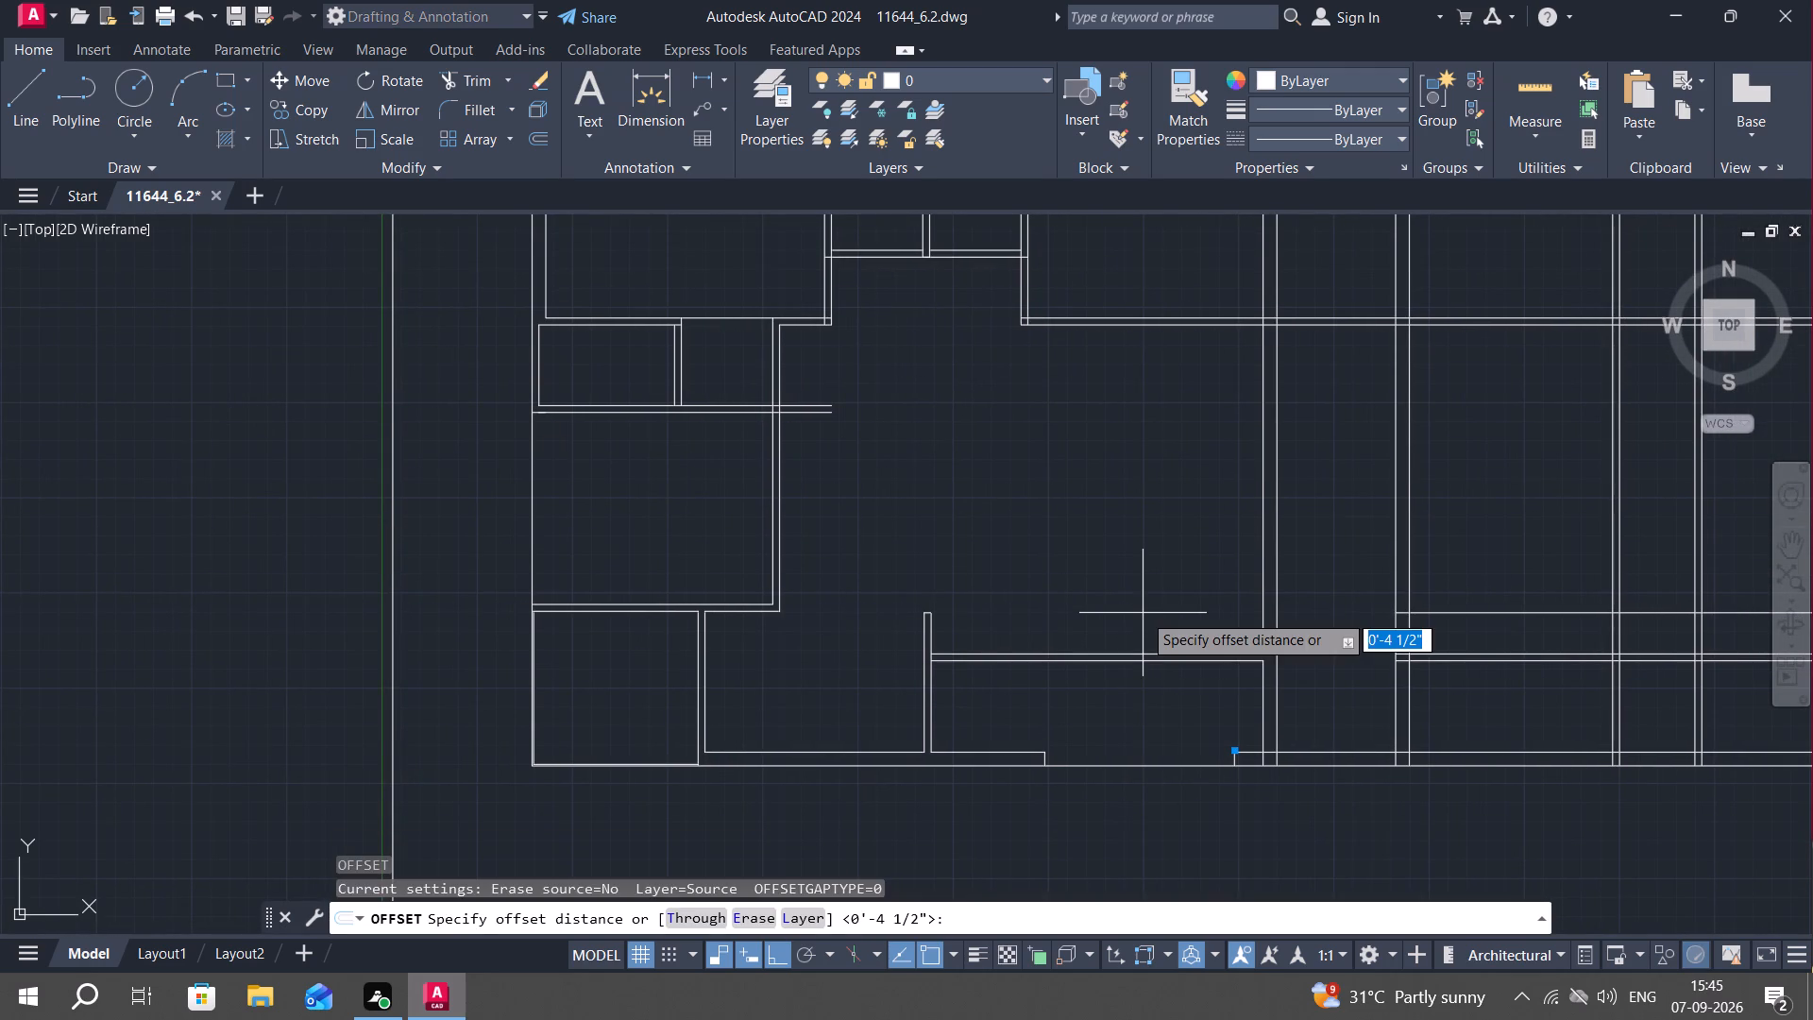
{"action": "type", "text": "11"}
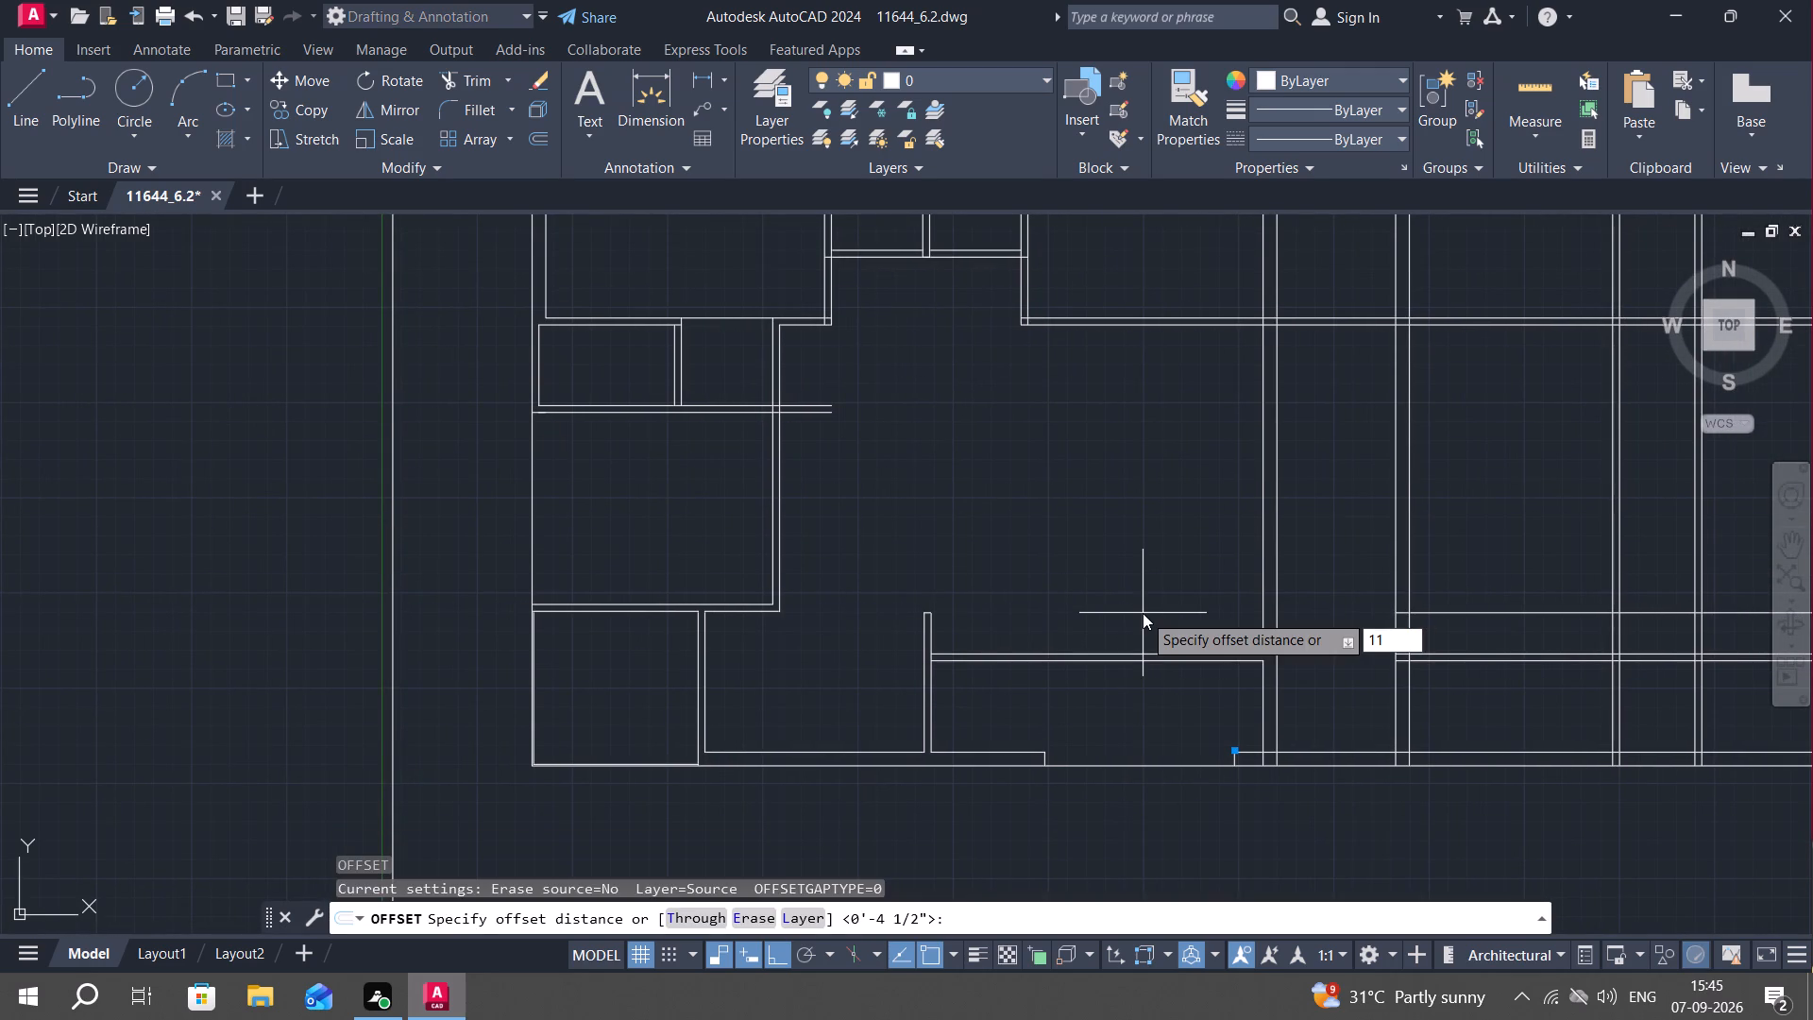
{"action": "key", "text": "apostrophe"}
{"action": "type", "text": "10."}
{"action": "key", "text": "5"}
{"action": "type", "text": "\""}
{"action": "key", "text": "space"}
{"action": "left_click", "coordinate": [1170, 653]}
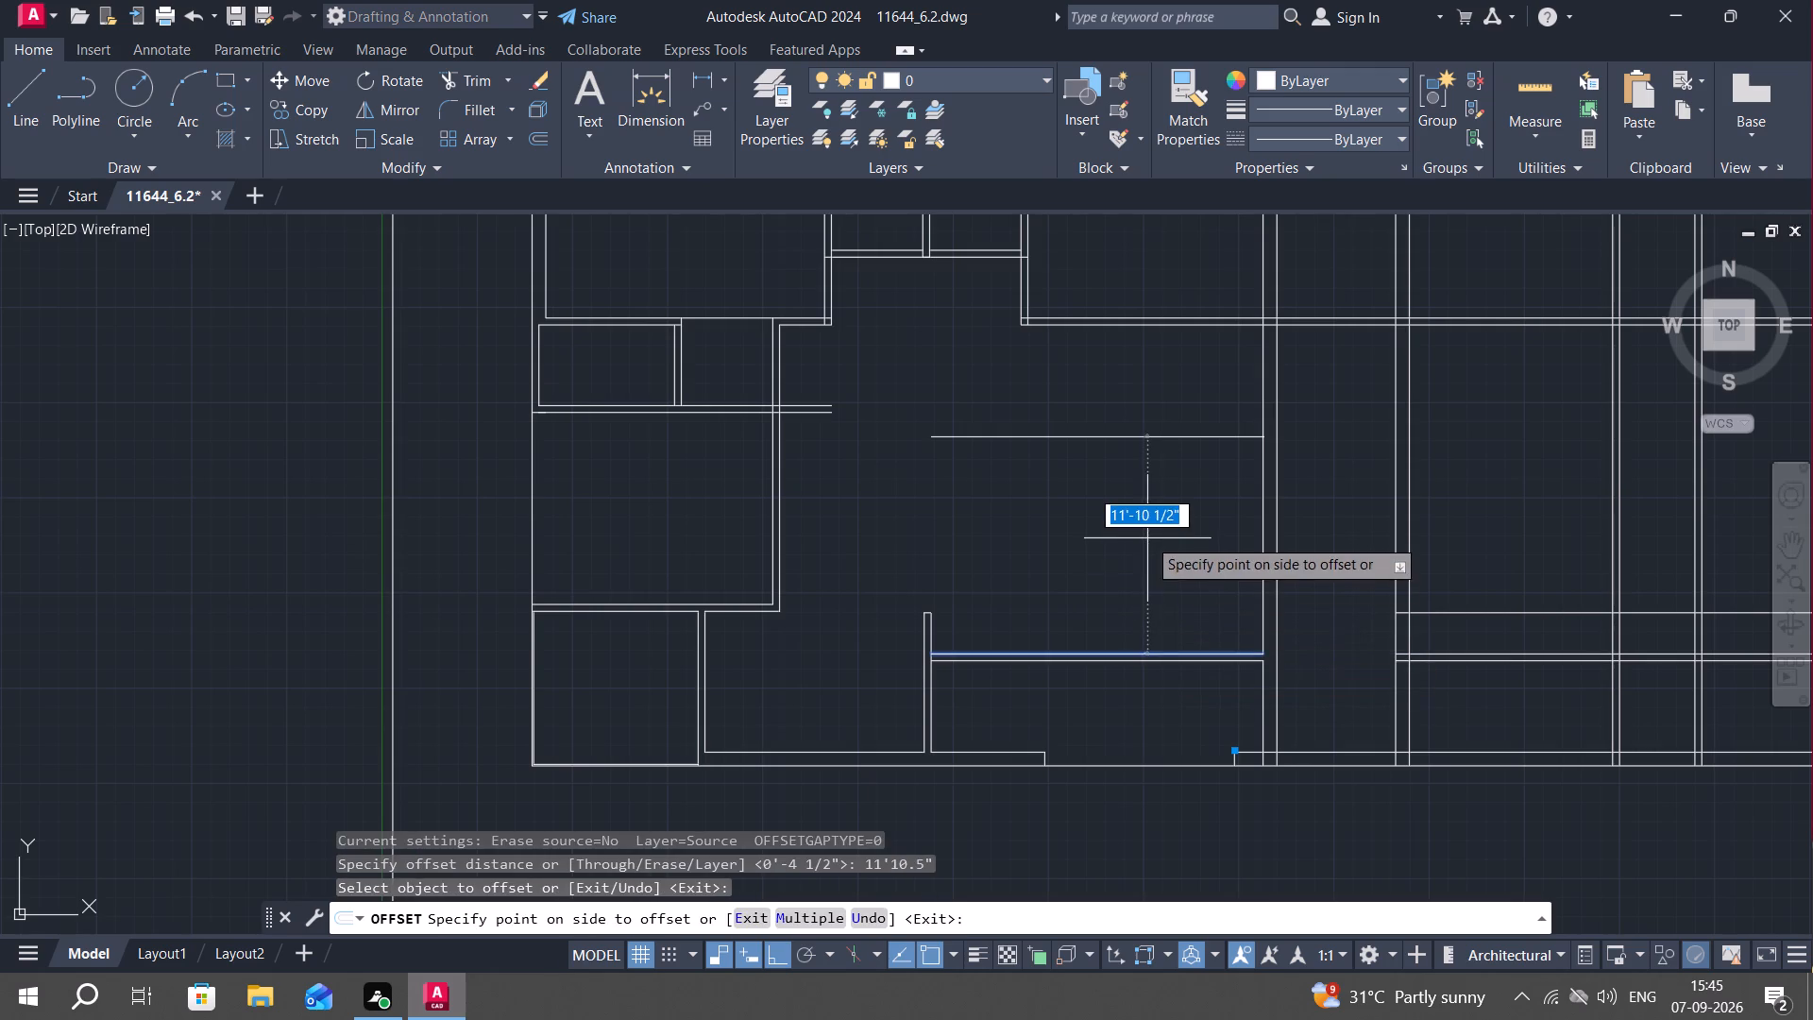
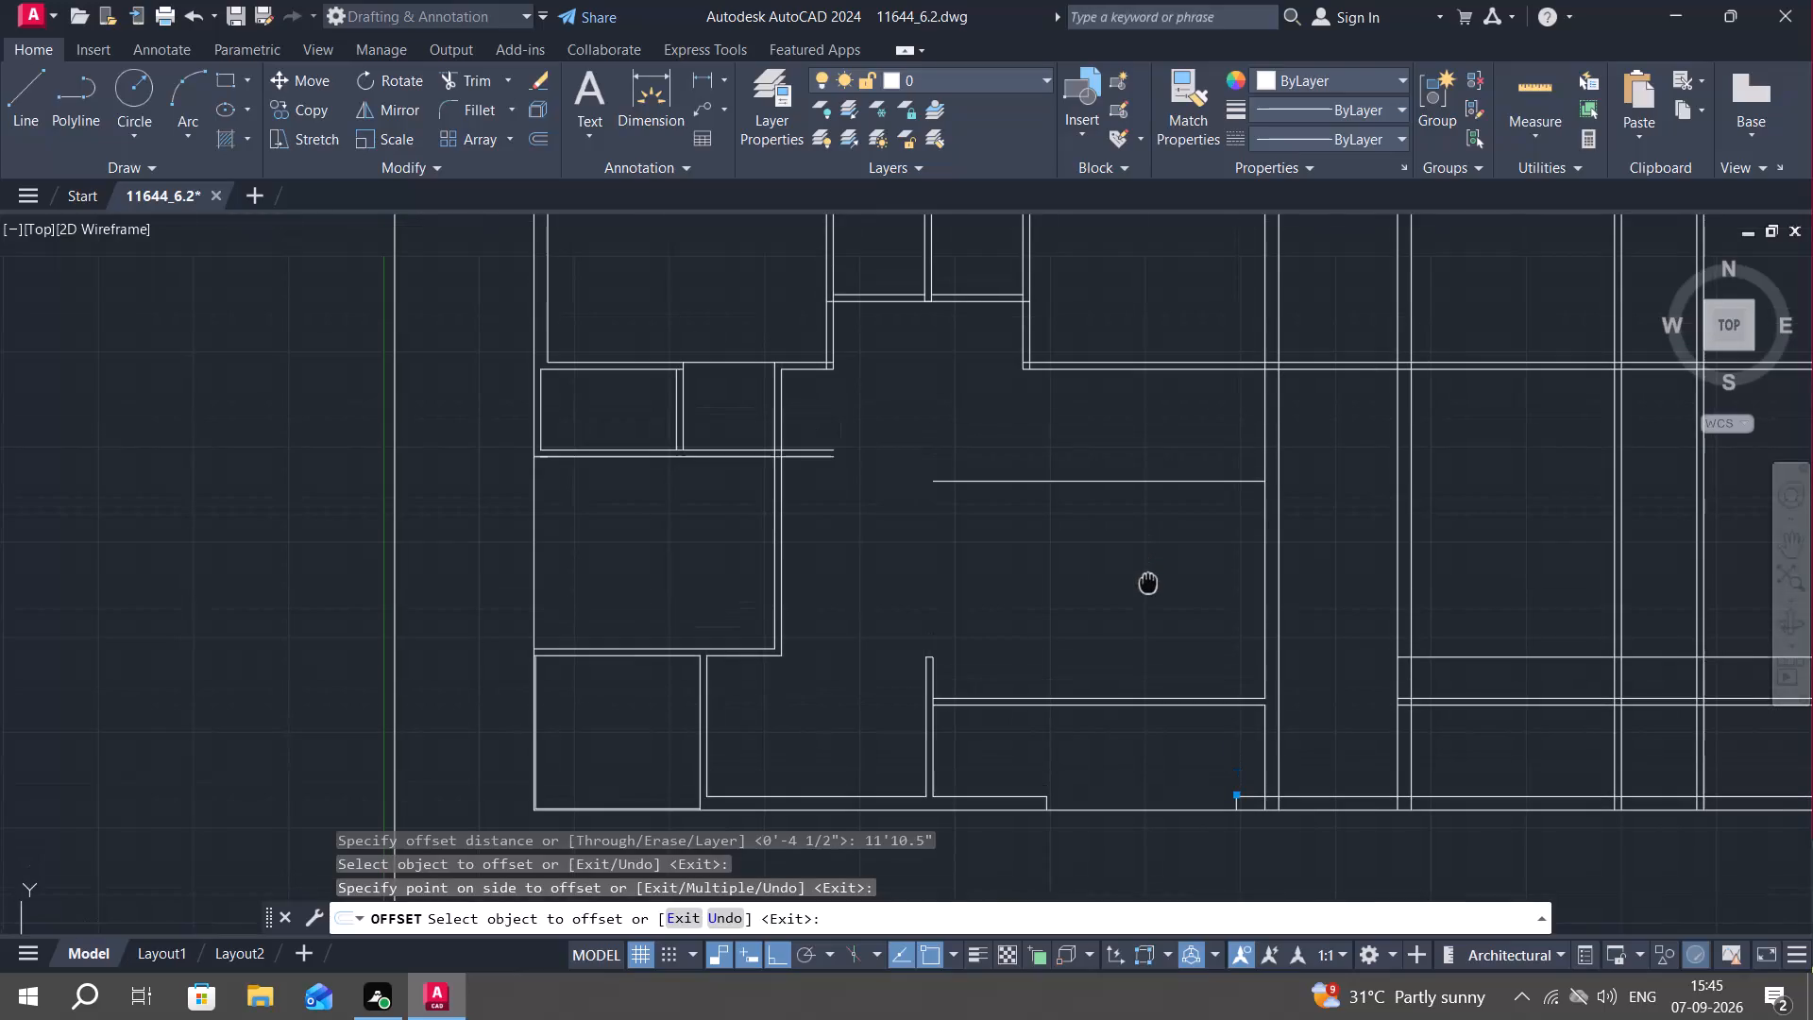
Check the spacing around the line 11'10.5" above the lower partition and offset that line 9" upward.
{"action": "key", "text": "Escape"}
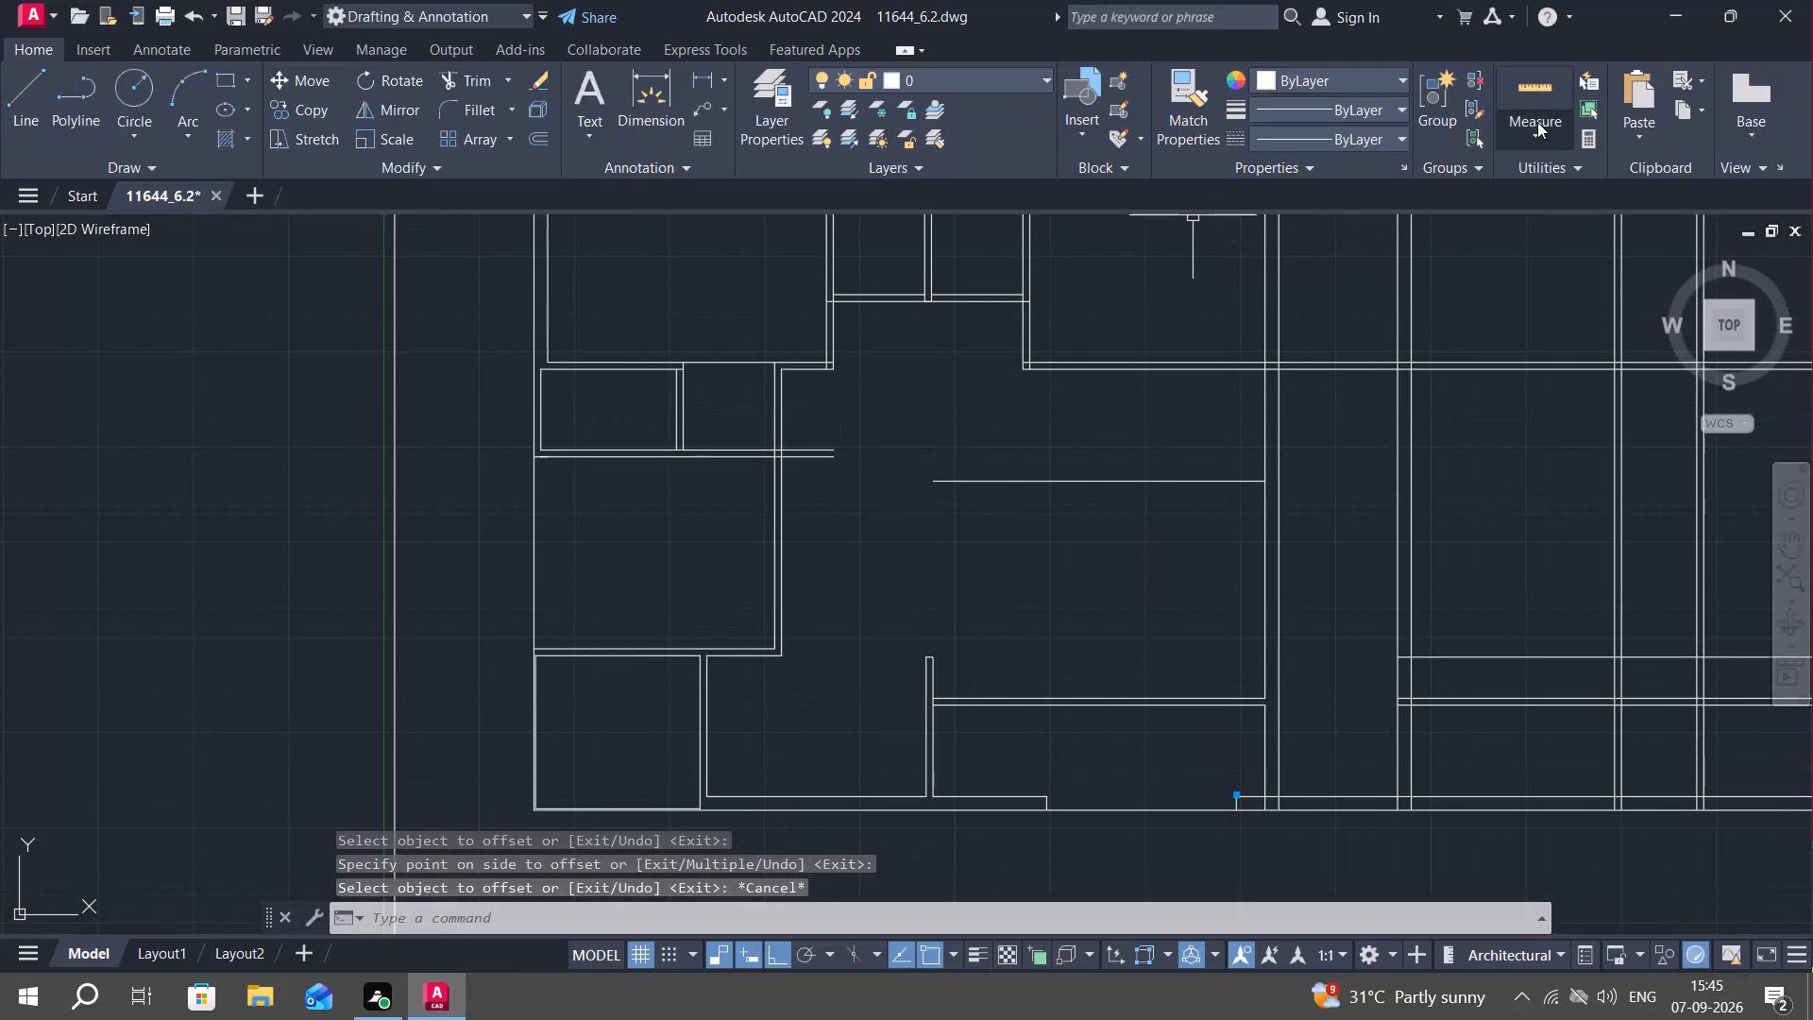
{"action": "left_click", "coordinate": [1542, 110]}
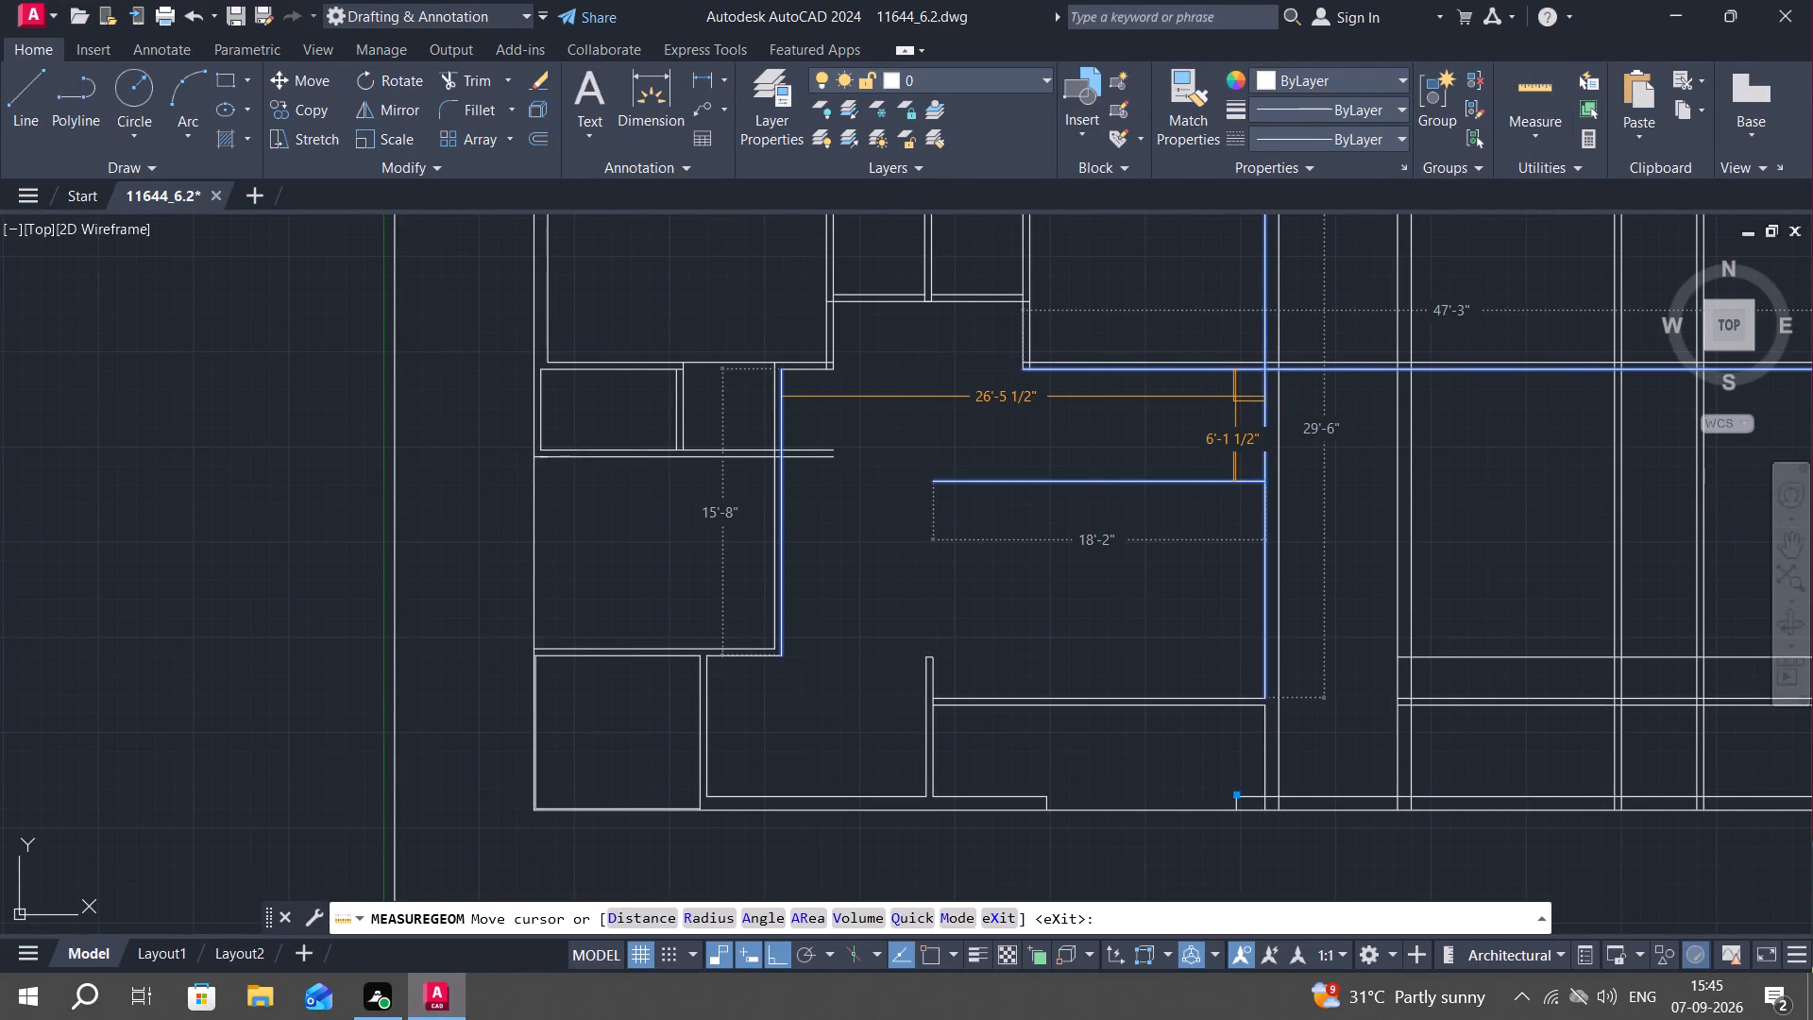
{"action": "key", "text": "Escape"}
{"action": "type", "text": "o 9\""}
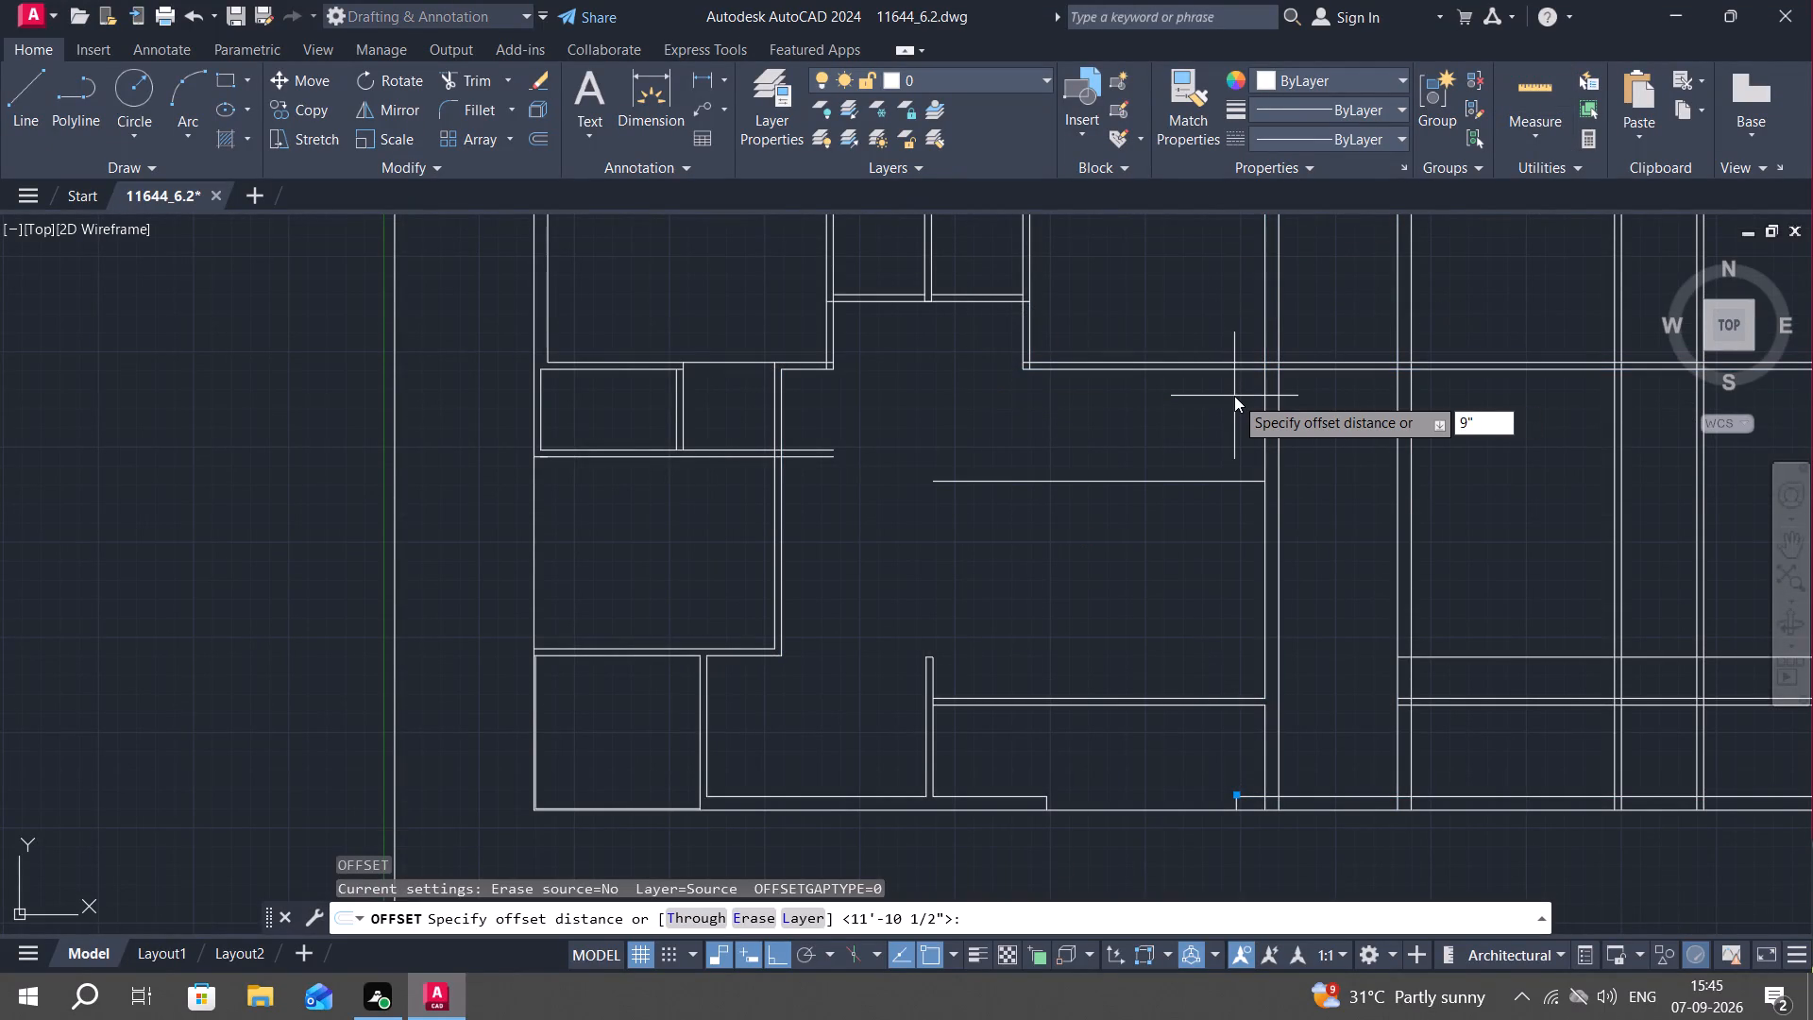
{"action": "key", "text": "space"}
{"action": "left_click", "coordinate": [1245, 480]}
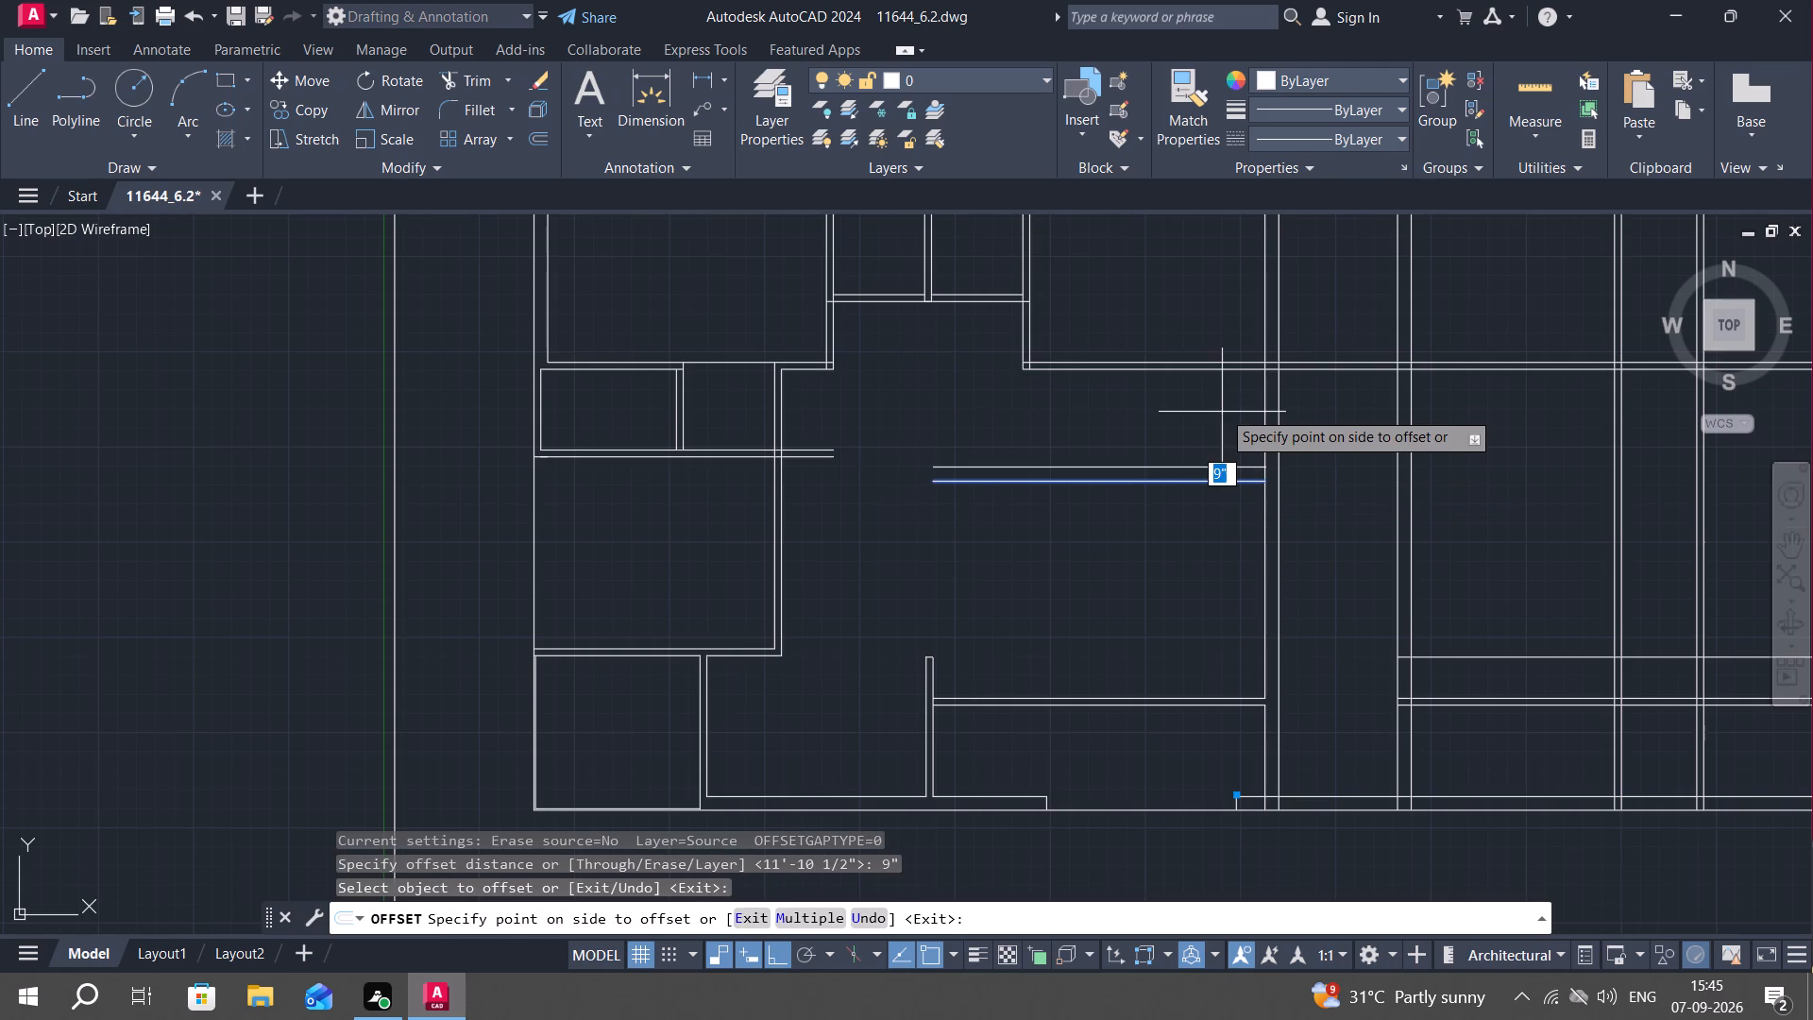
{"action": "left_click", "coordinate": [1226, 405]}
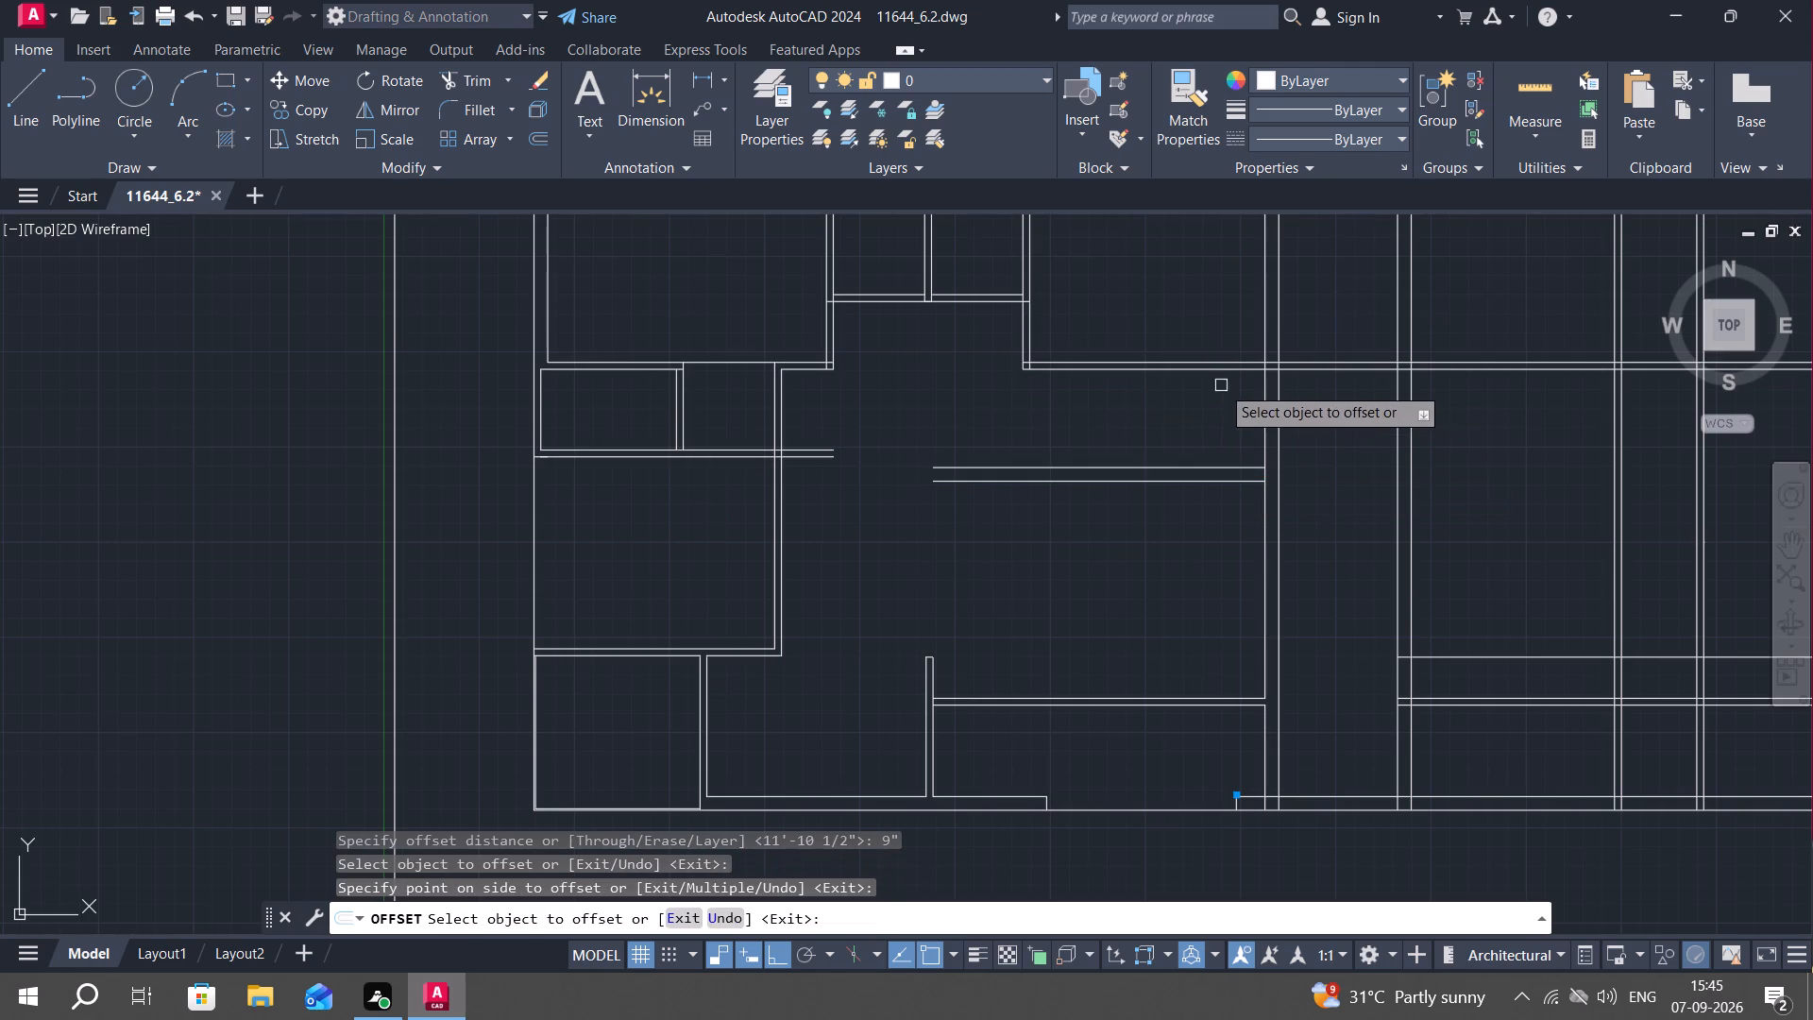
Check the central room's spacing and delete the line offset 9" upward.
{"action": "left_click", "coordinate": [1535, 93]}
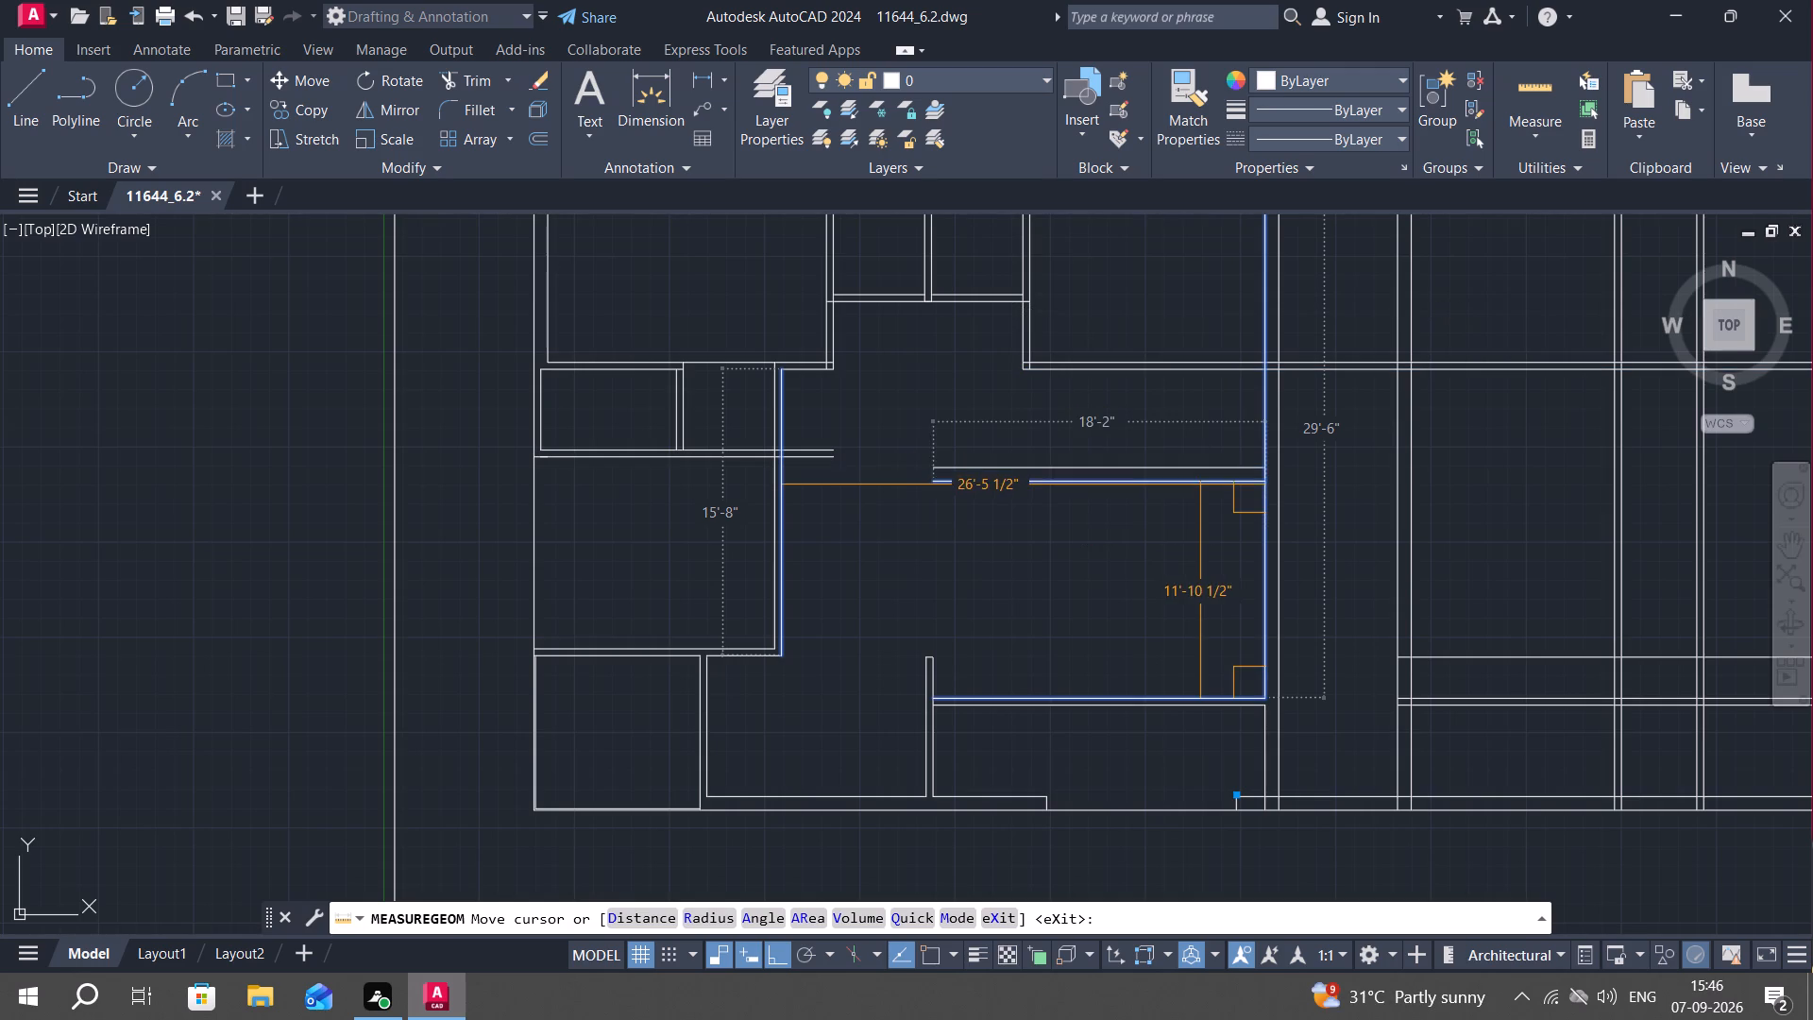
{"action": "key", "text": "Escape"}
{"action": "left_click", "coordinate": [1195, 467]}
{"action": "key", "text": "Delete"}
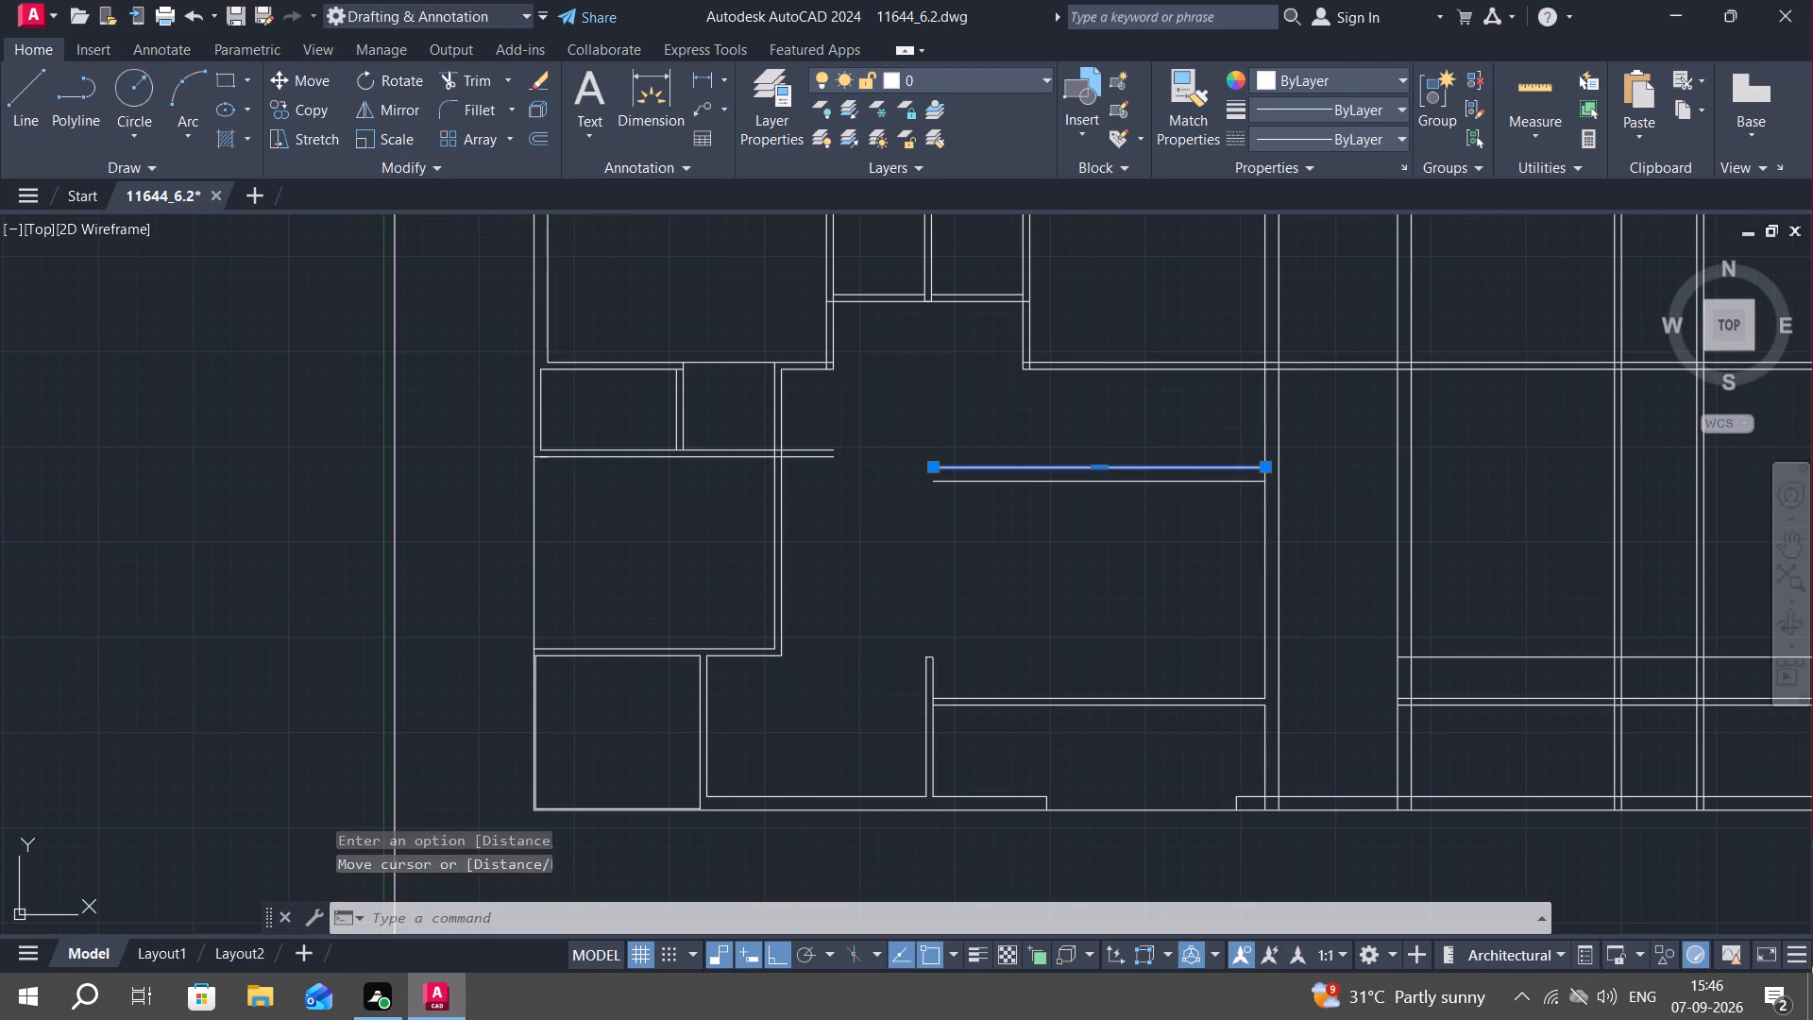
Offset the horizontal line above the central room 4.5" upward to form a partition.
{"action": "key", "text": "p"}
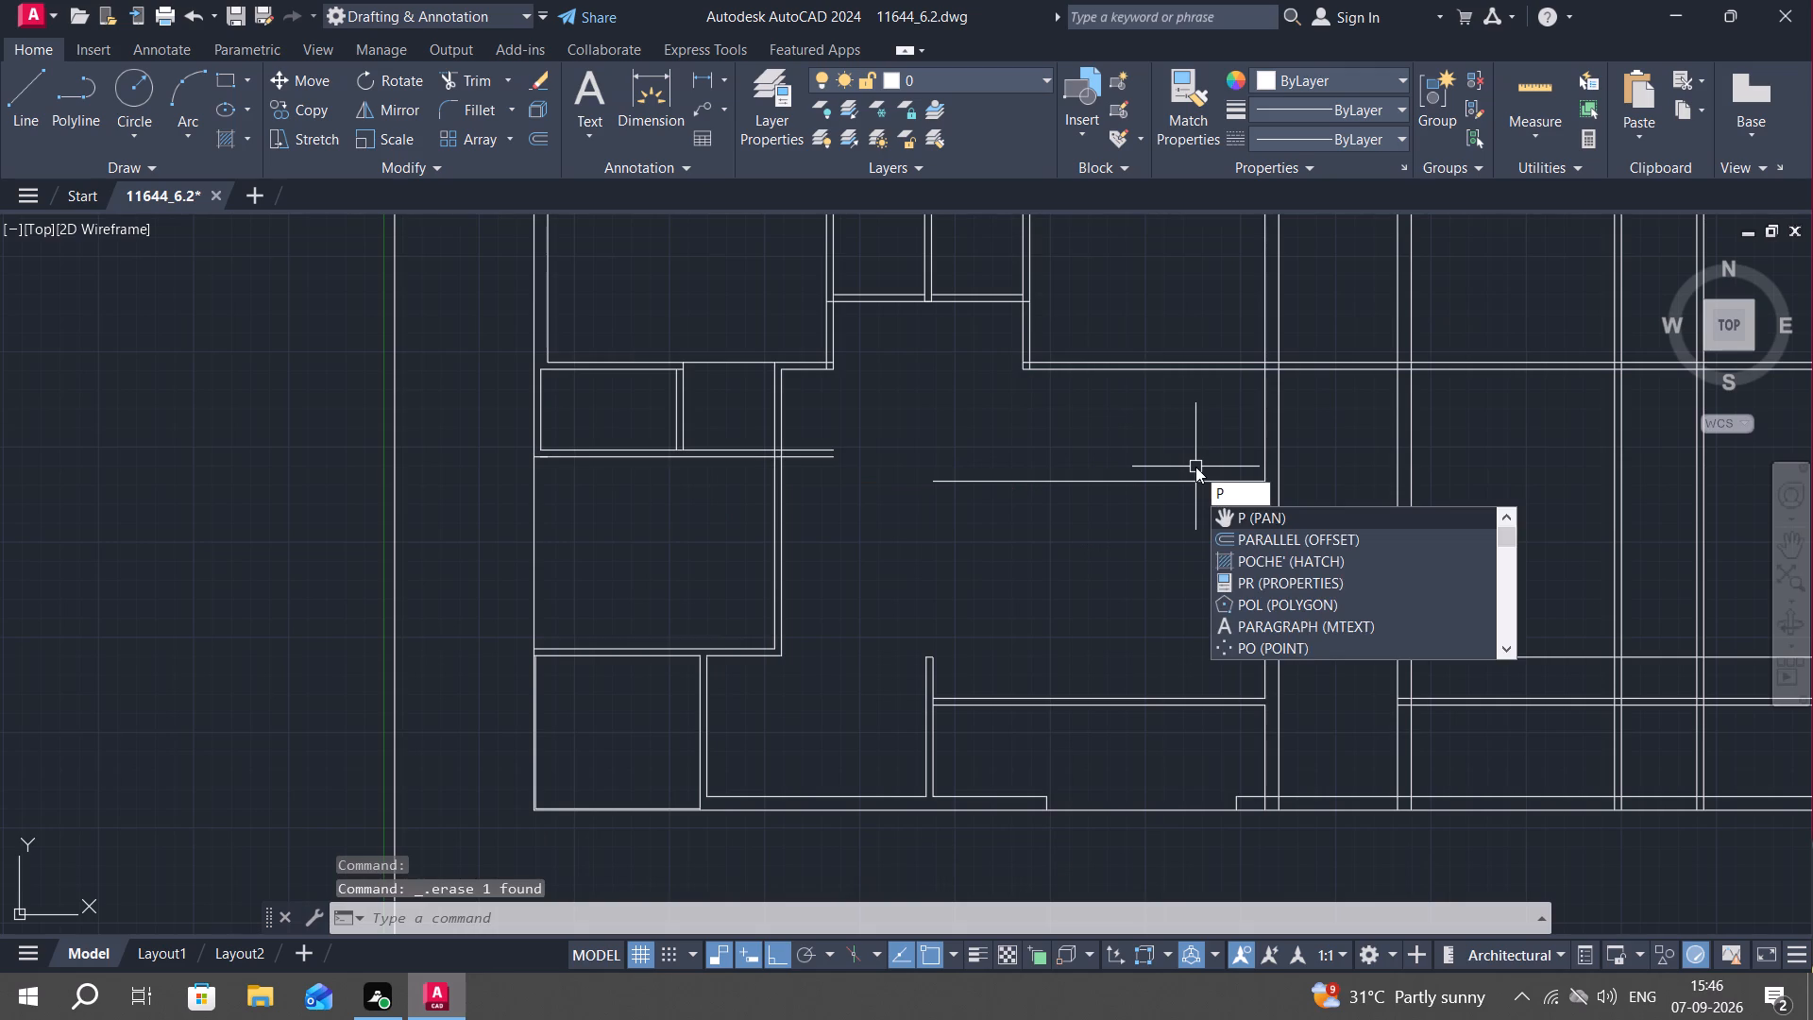
{"action": "key", "text": "BackSpace"}
{"action": "type", "text": "o"}
{"action": "key", "text": "space"}
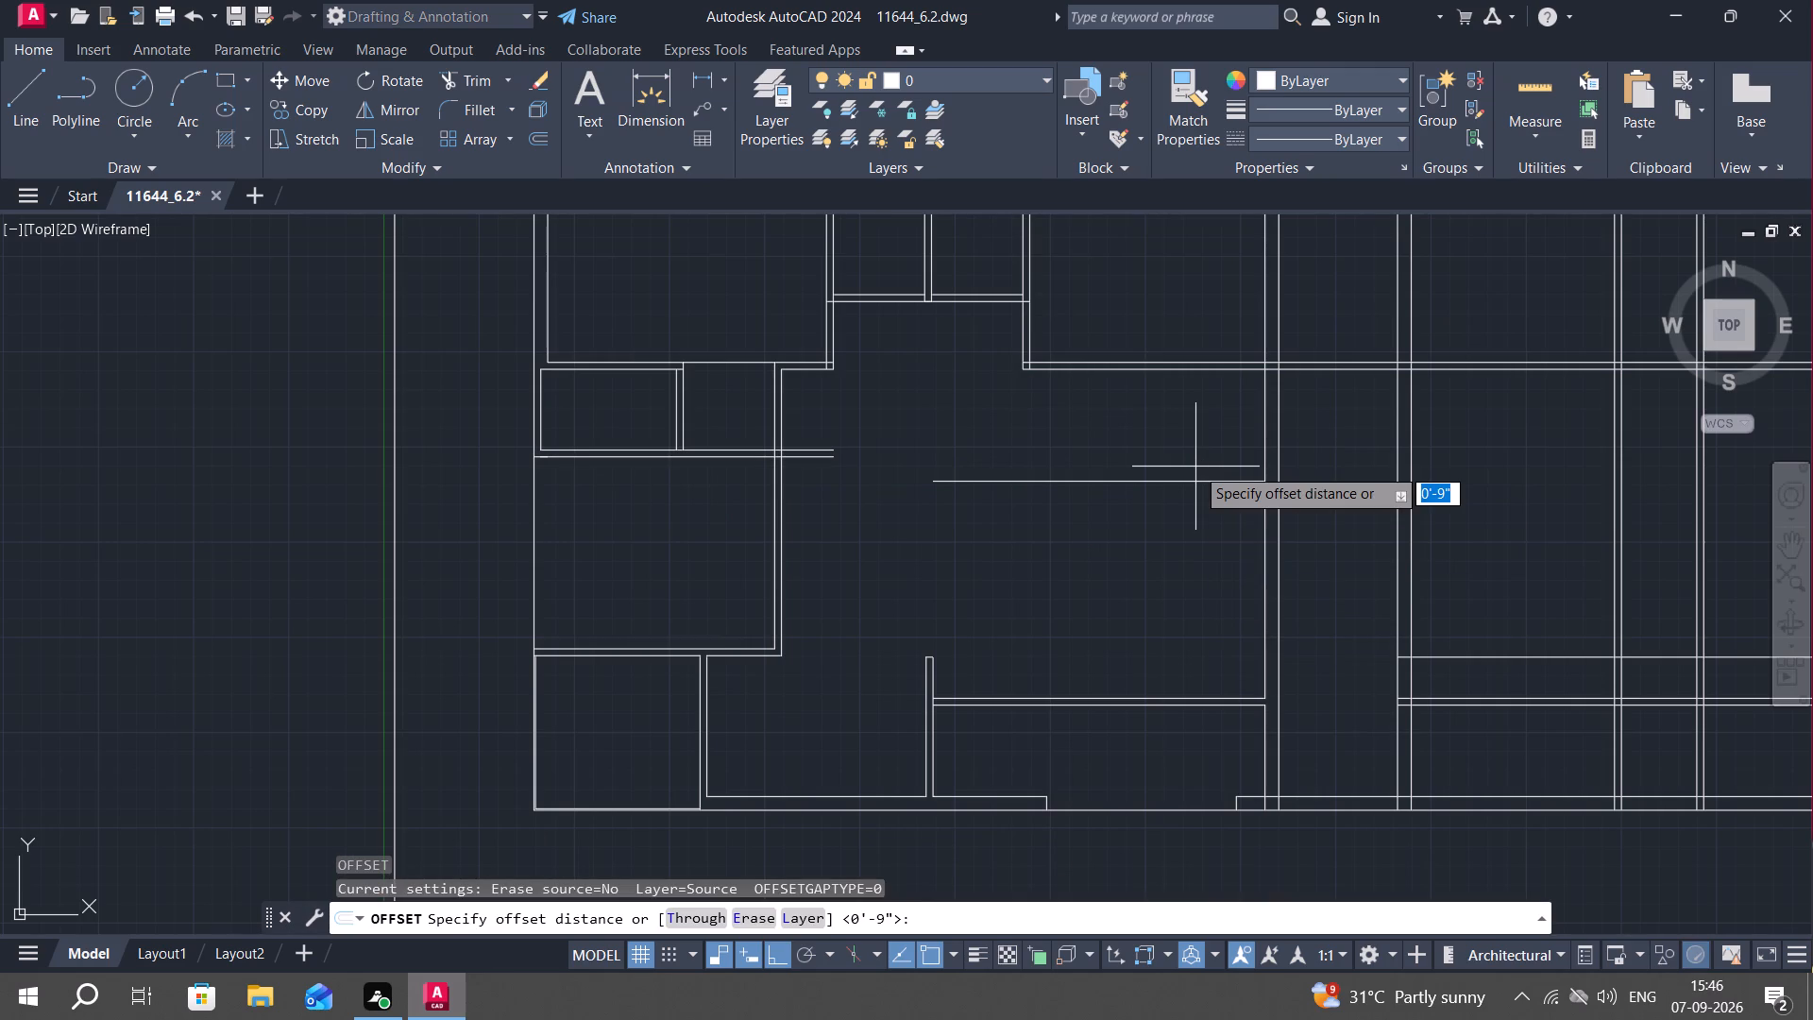
{"action": "key", "text": "4"}
{"action": "type", "text": ".5\""}
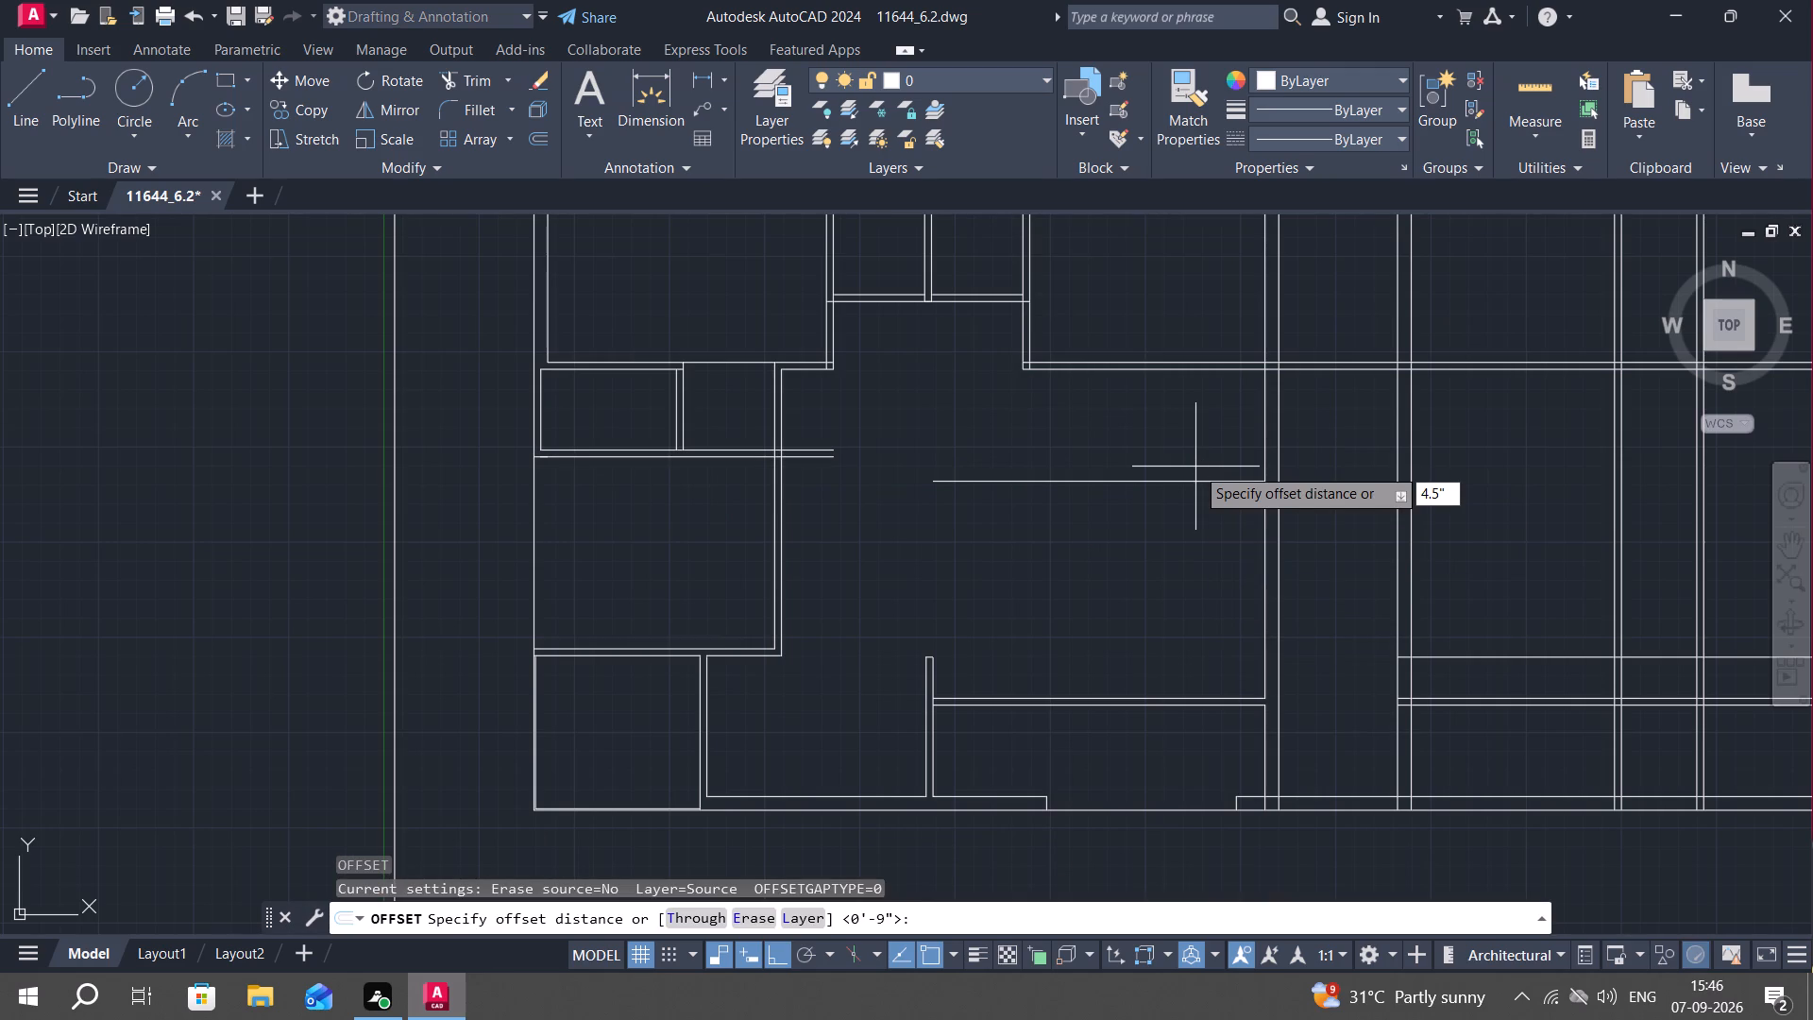
{"action": "key", "text": "space"}
{"action": "left_click", "coordinate": [1199, 477]}
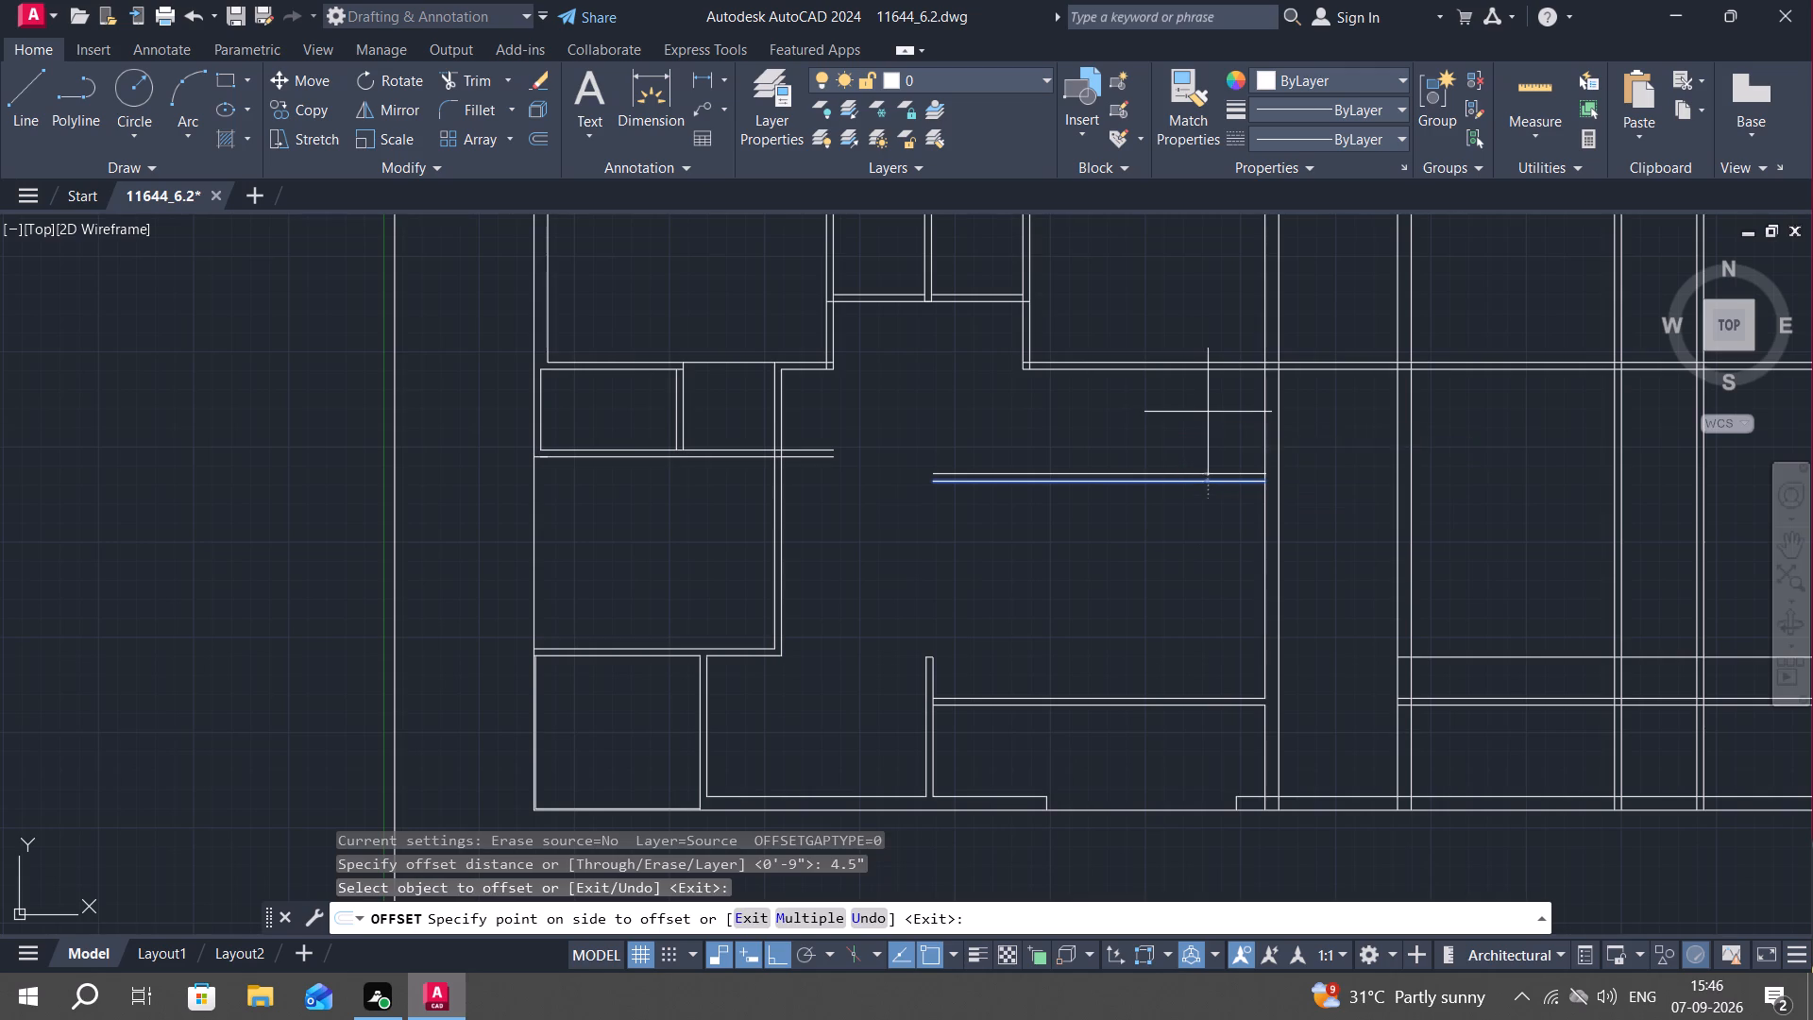
{"action": "left_click", "coordinate": [1208, 412]}
Check the passage above the new partition and offset the inner face of the central room's right wall 5'6" to the left.
{"action": "left_click", "coordinate": [1532, 85]}
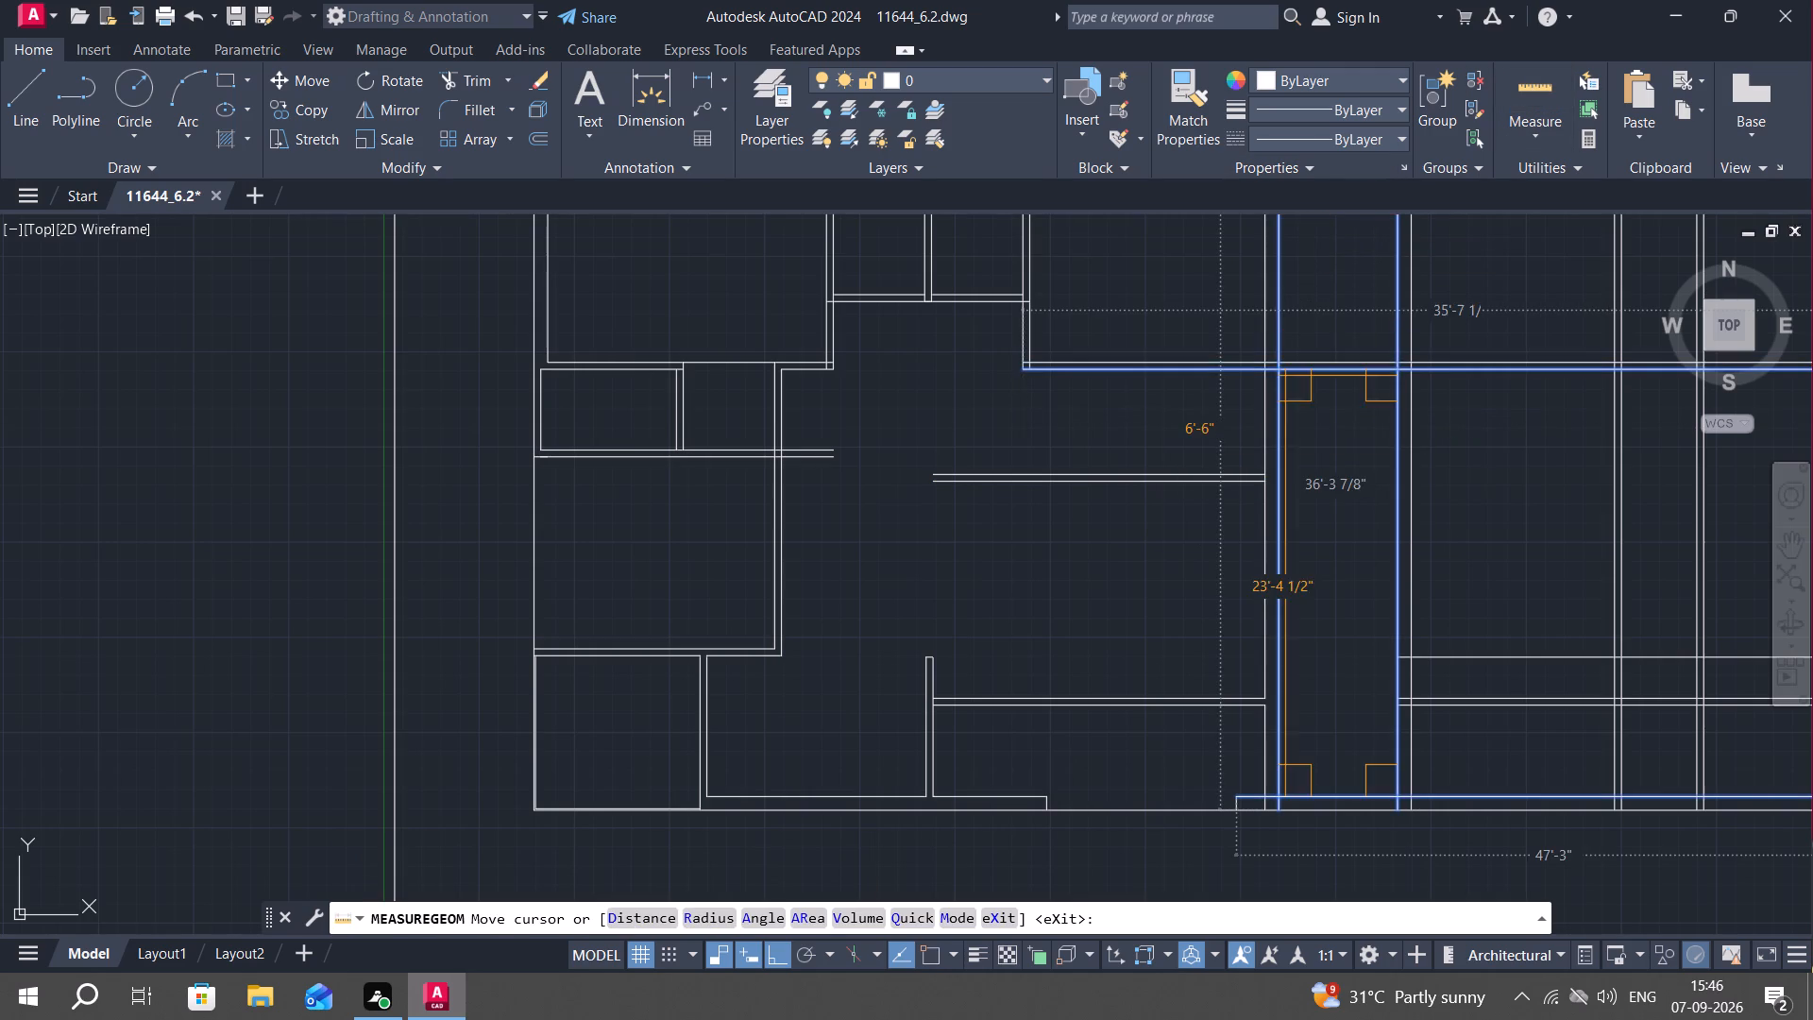
{"action": "middle_click_drag", "start_coordinate": [1229, 378], "coordinate": [1231, 578]}
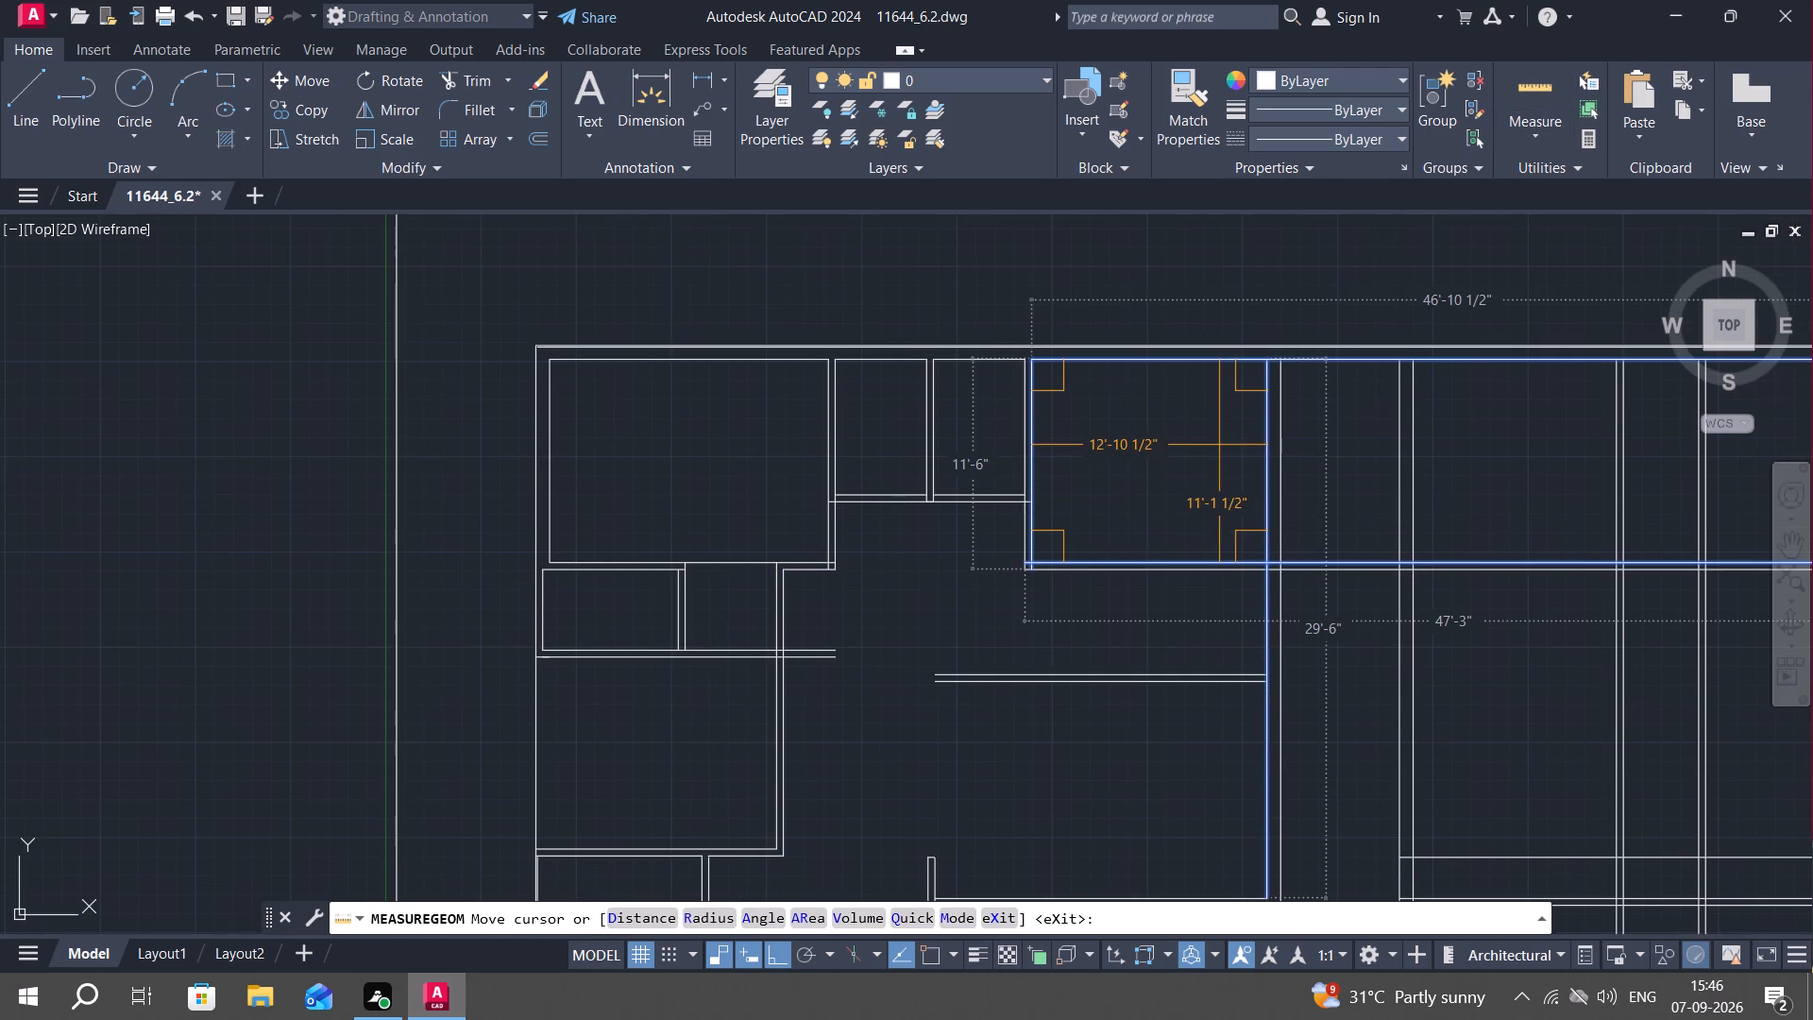
{"action": "middle_click_drag", "start_coordinate": [1228, 618], "coordinate": [1228, 506]}
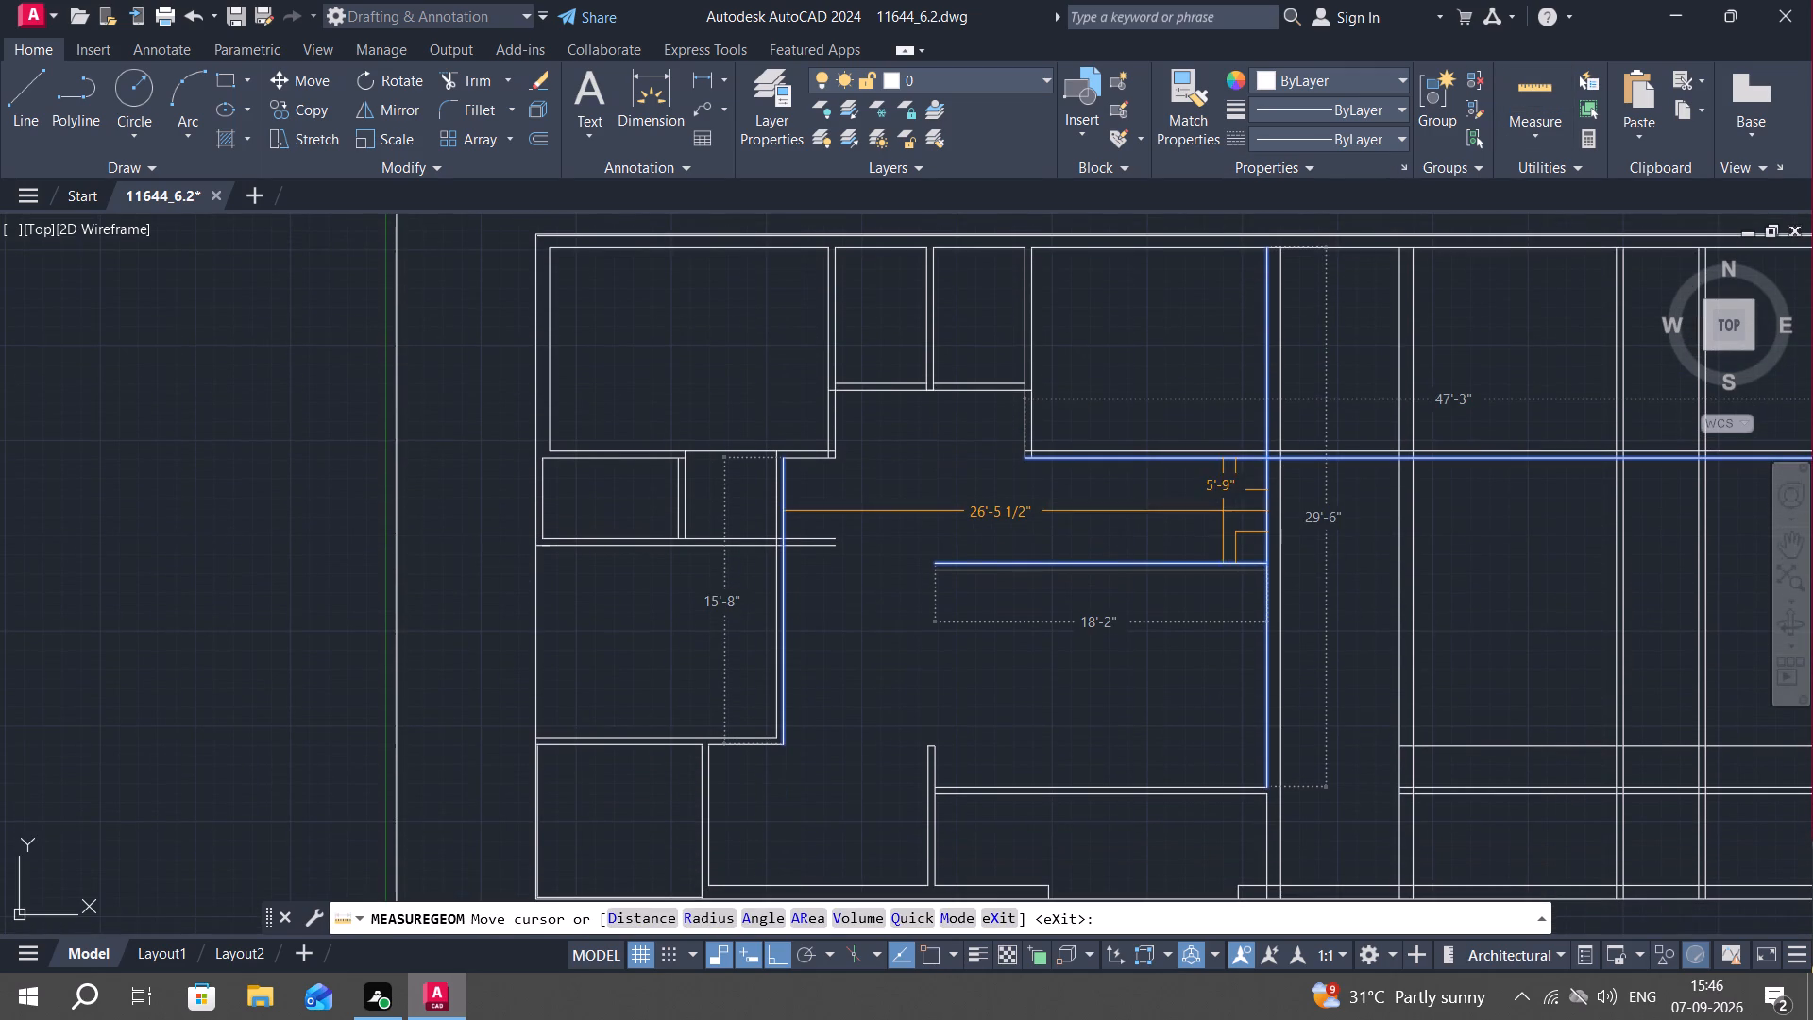
{"action": "key", "text": "Escape"}
{"action": "key", "text": "o"}
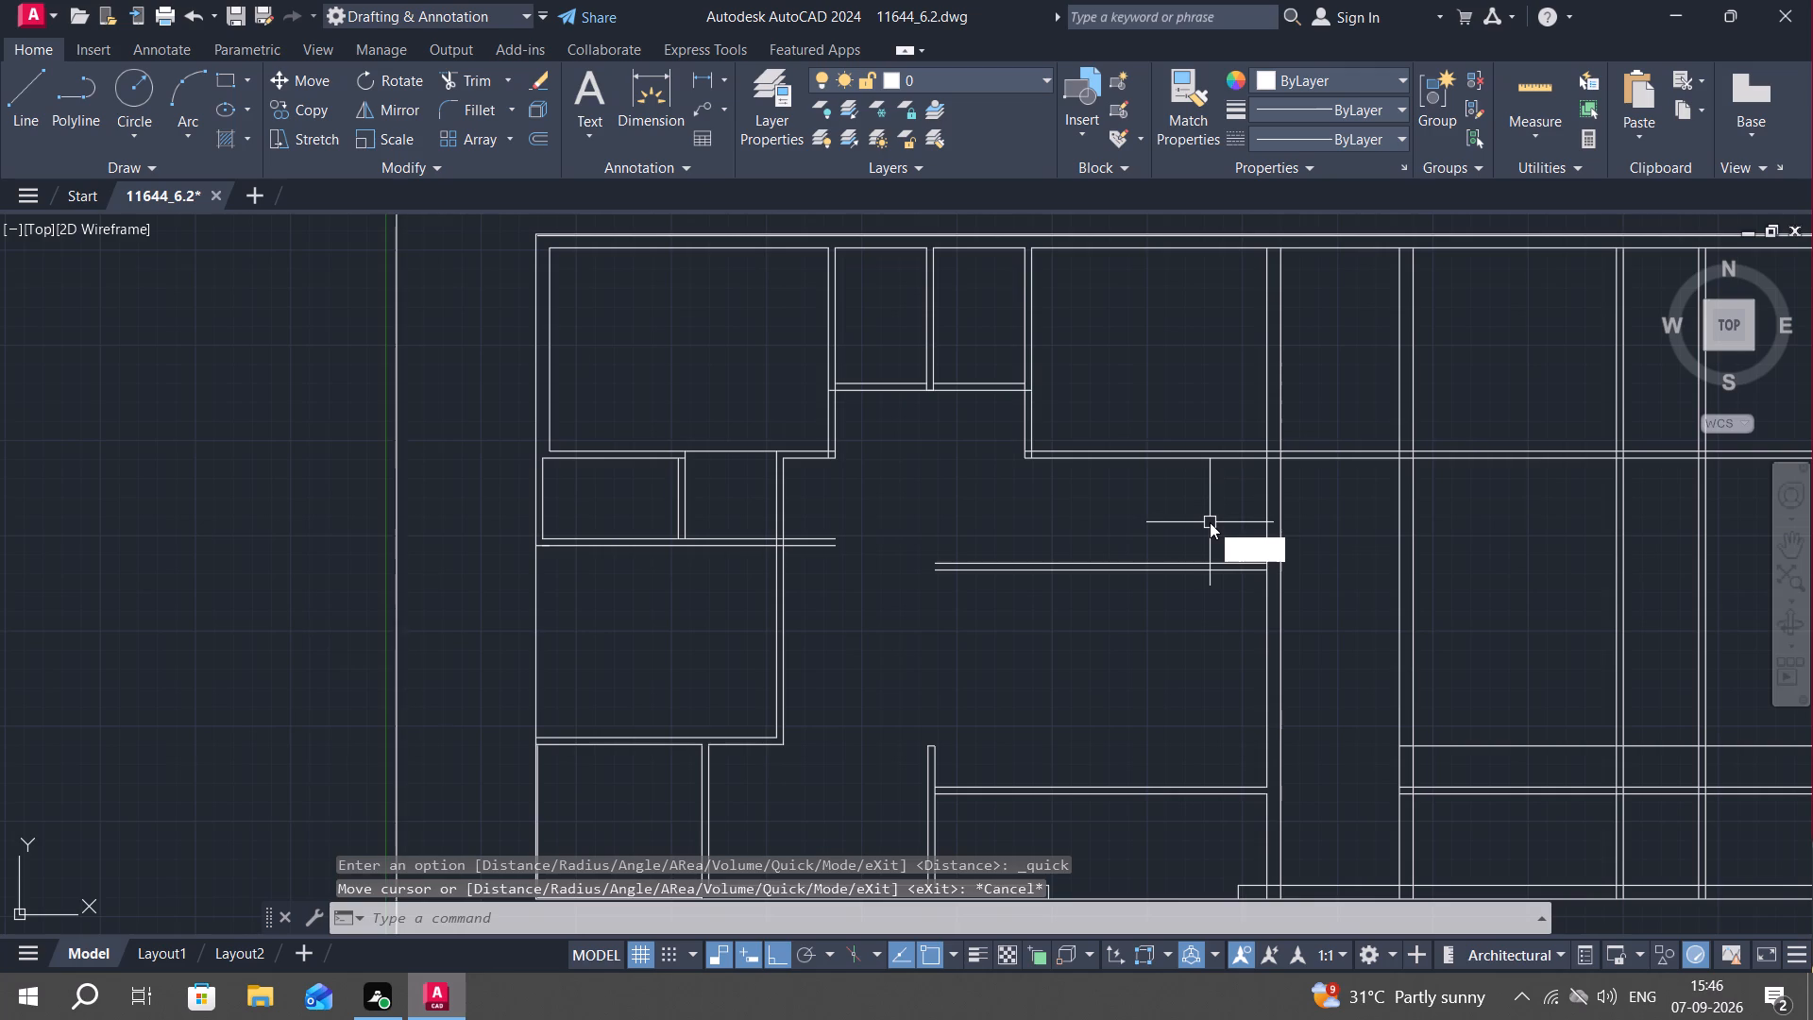
{"action": "key", "text": "space"}
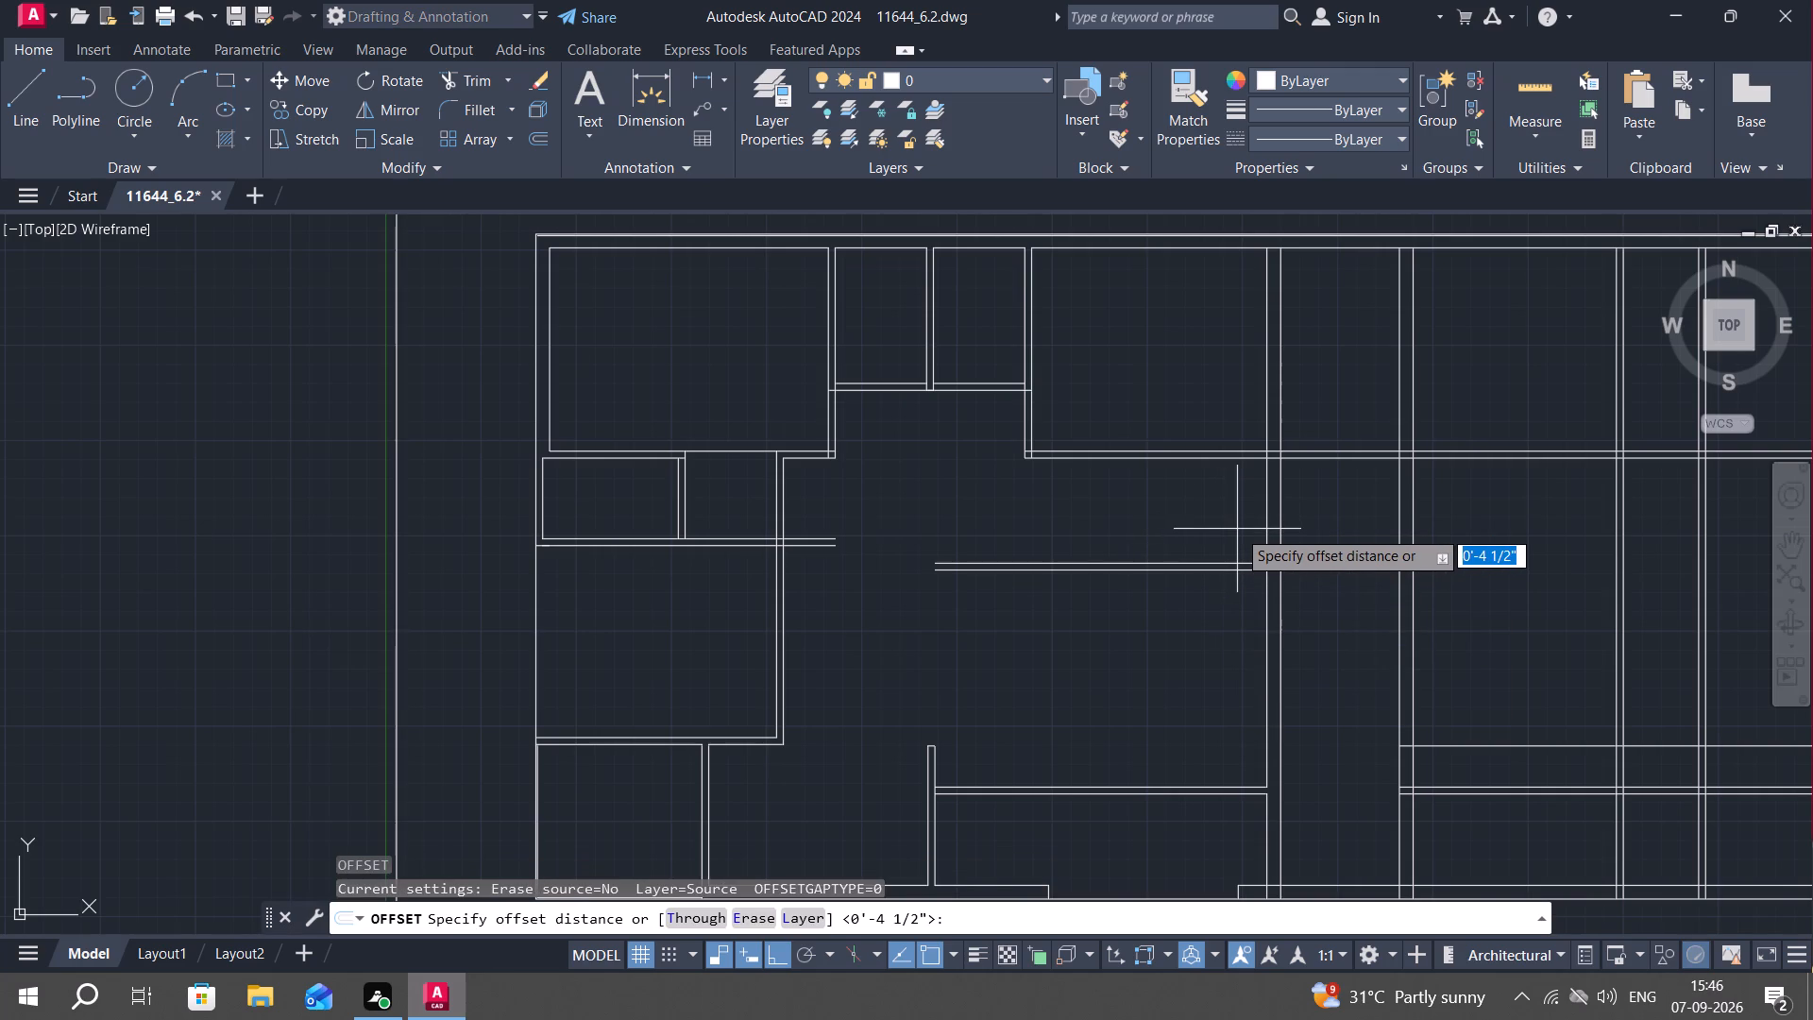
{"action": "key", "text": "5"}
{"action": "key", "text": "apostrophe"}
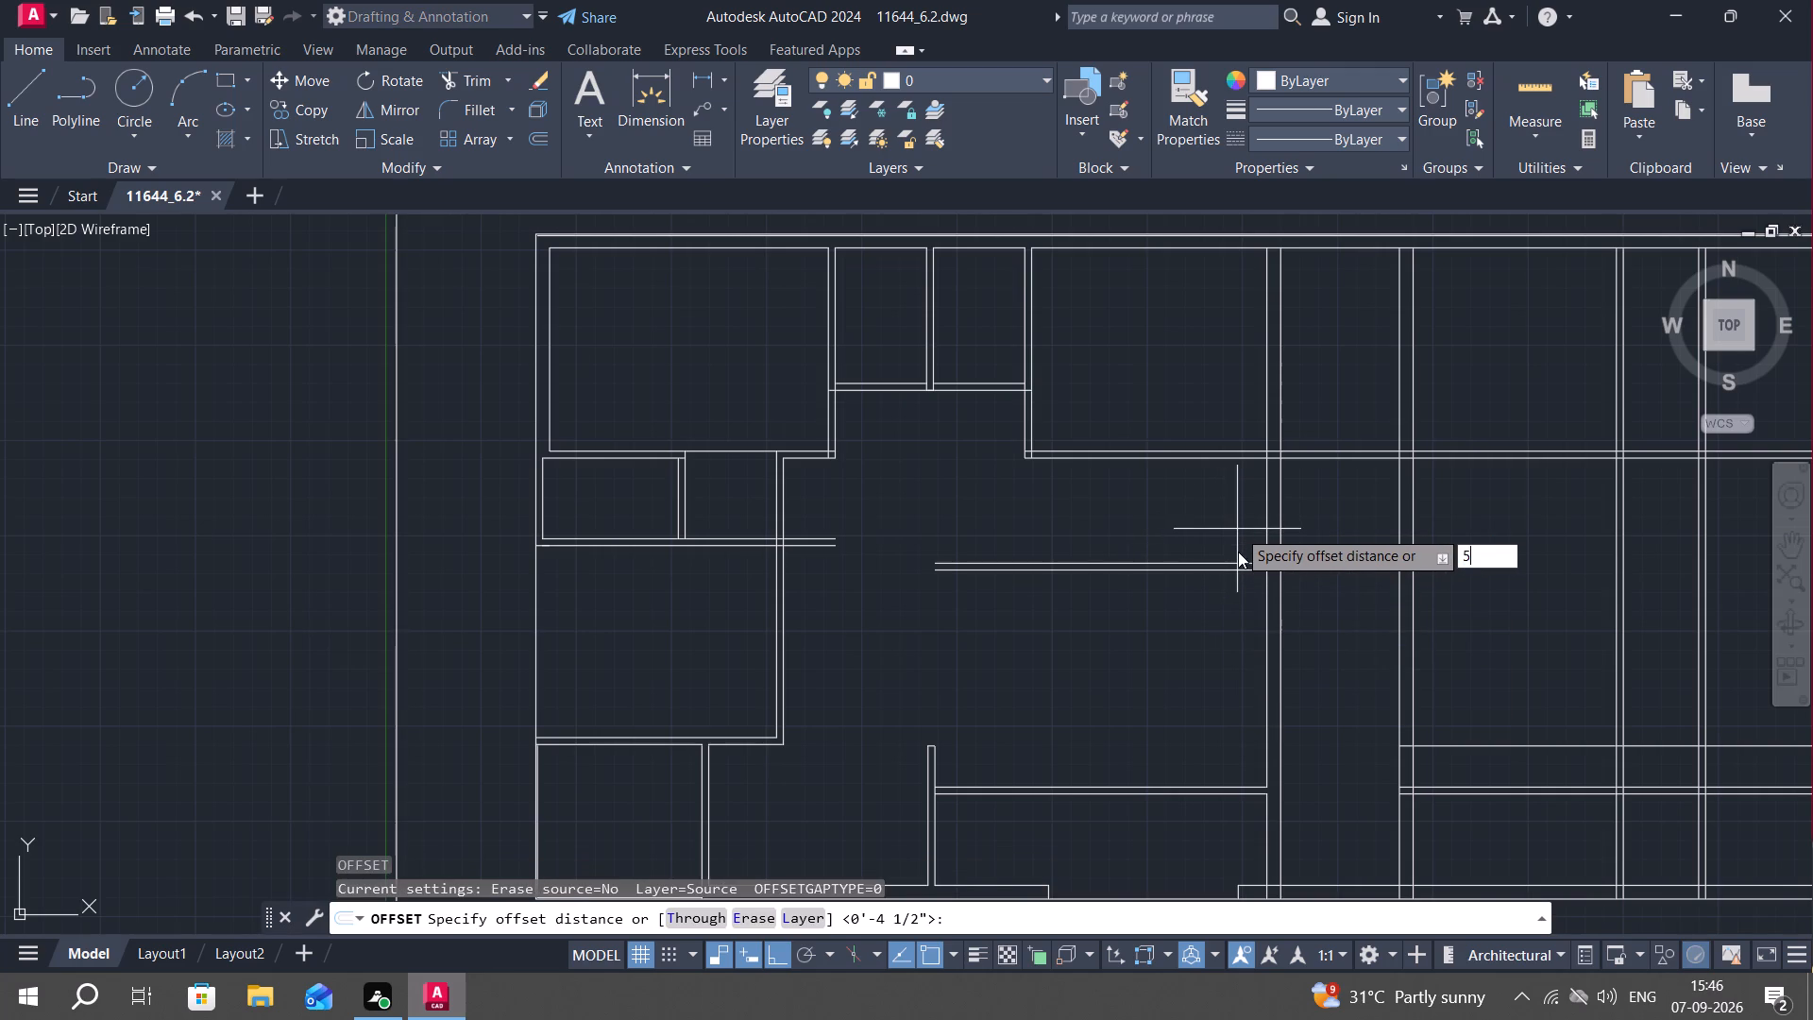
{"action": "type", "text": "6\""}
{"action": "key", "text": "space"}
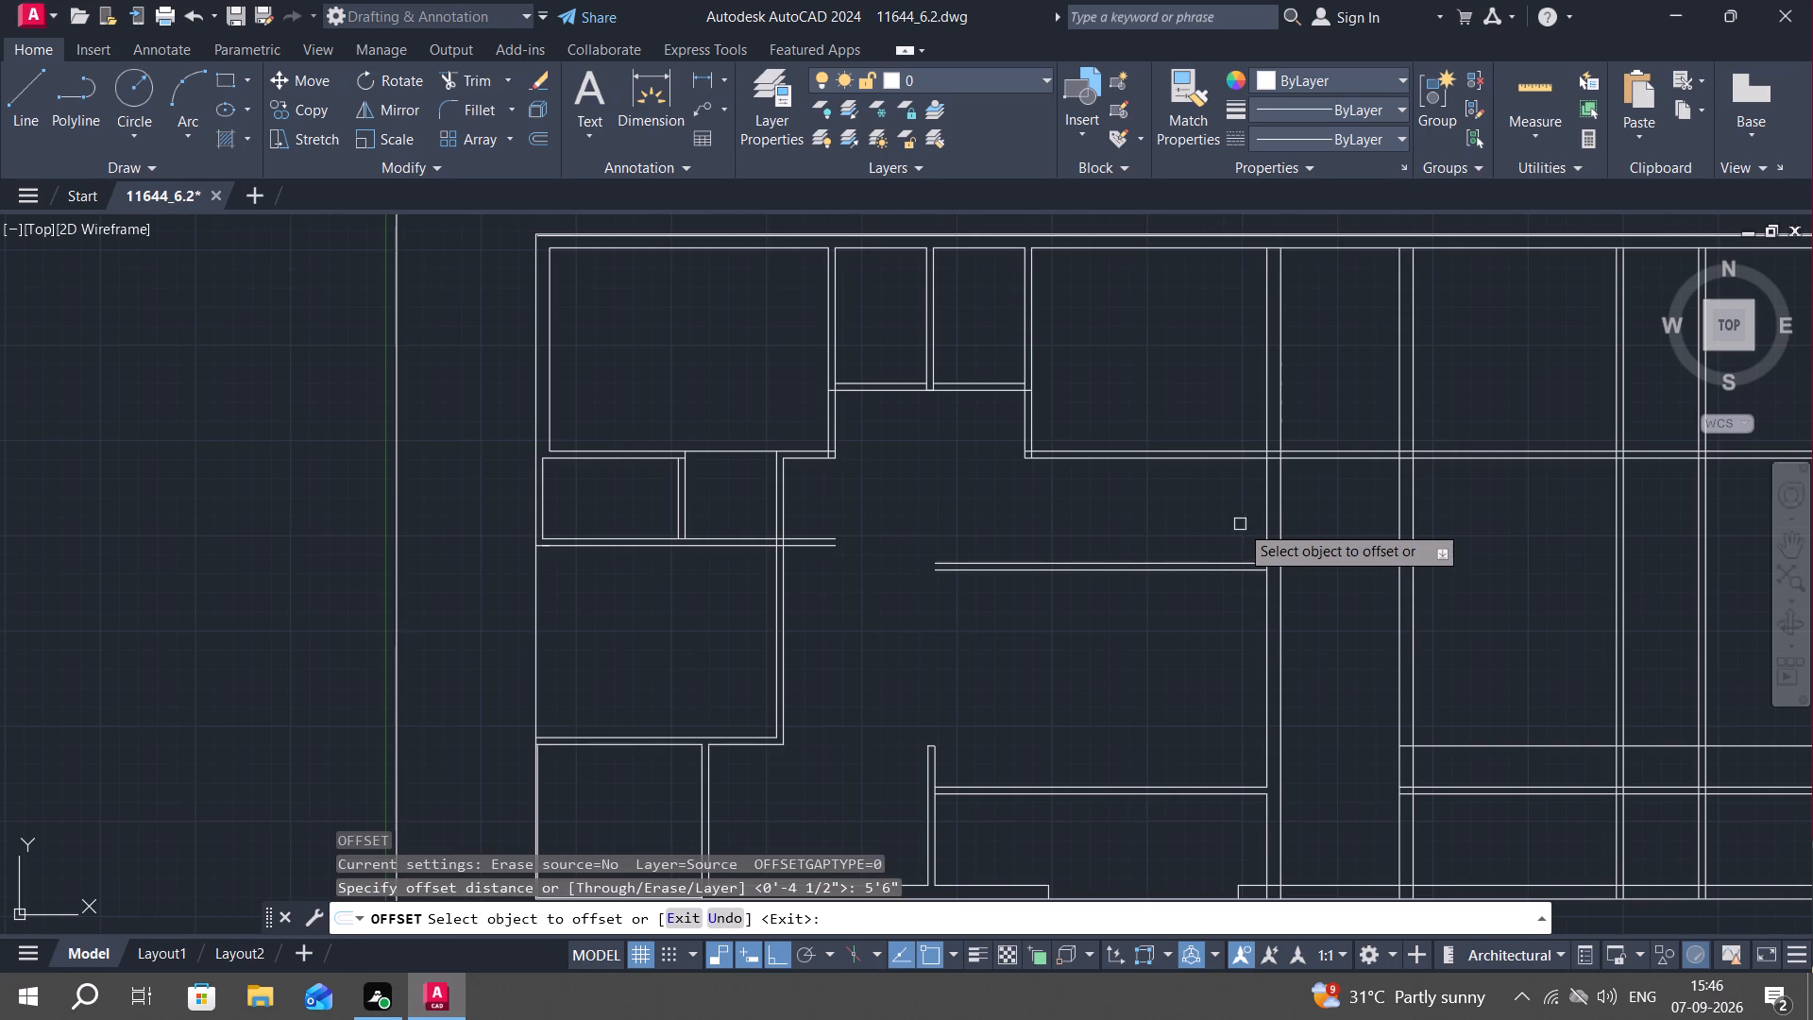
{"action": "left_click", "coordinate": [1266, 517]}
{"action": "left_click", "coordinate": [1159, 483]}
{"action": "key", "text": "Escape"}
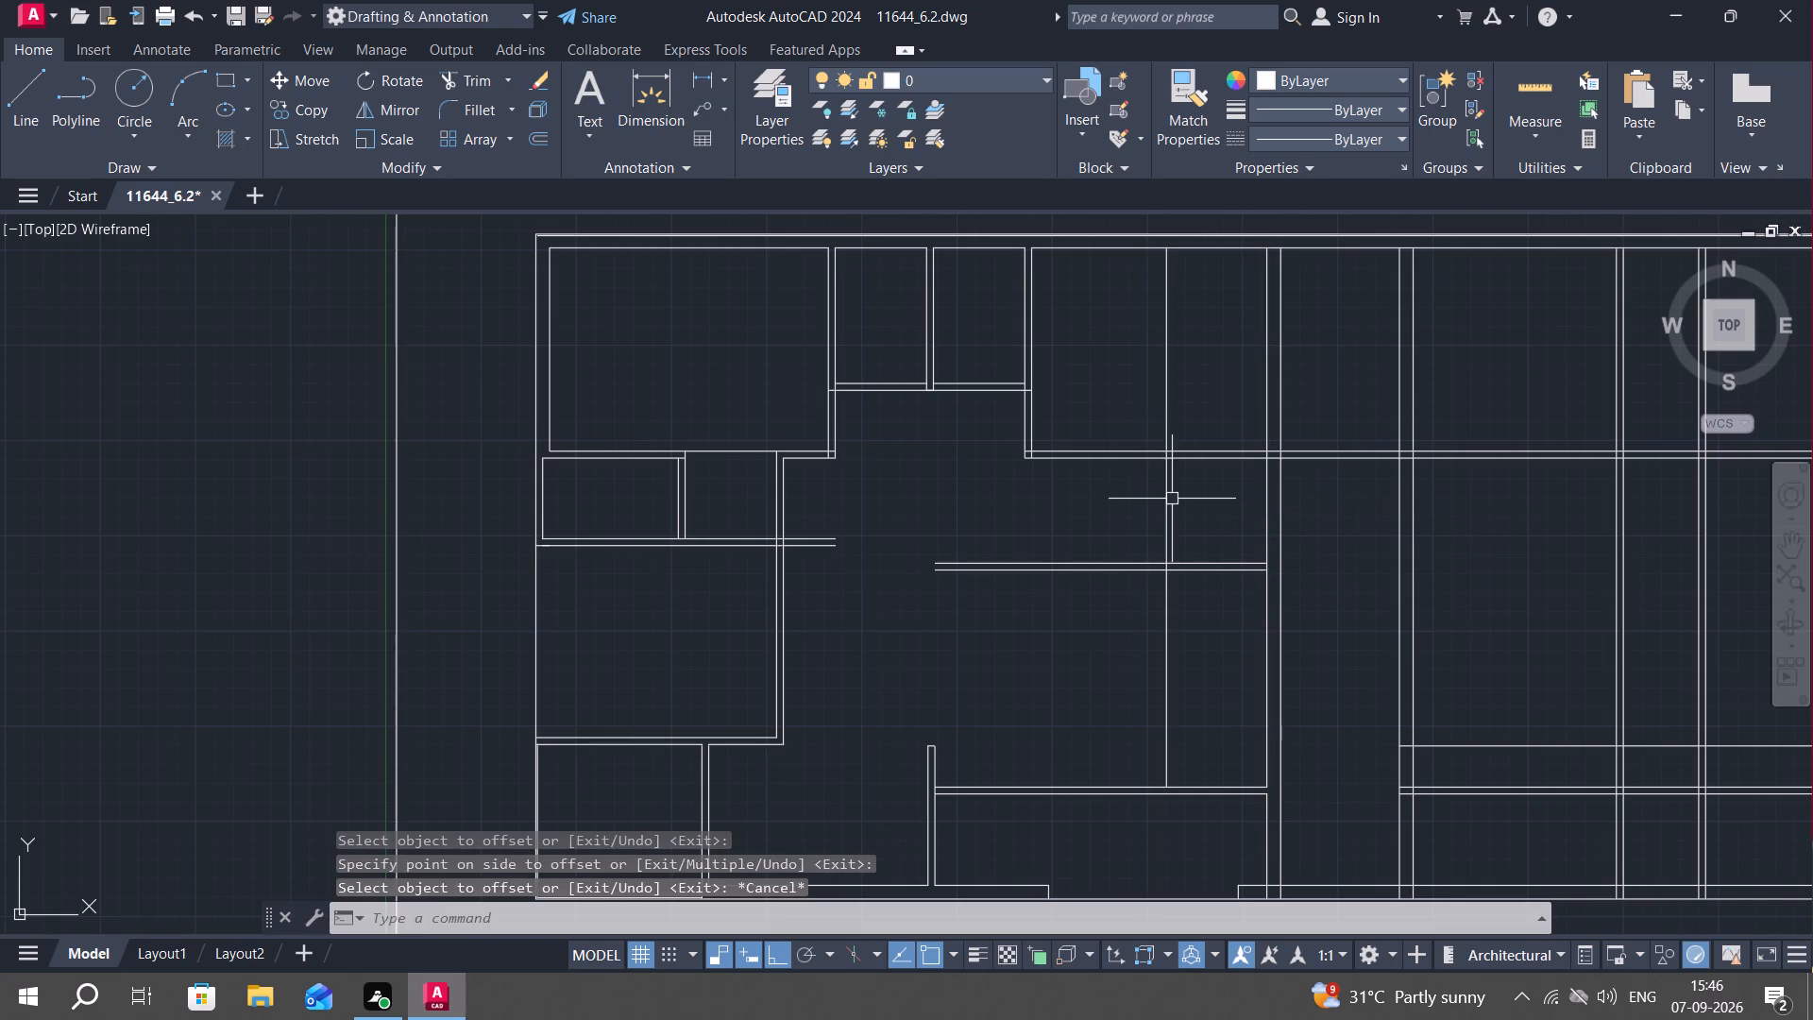
Trim the 5'6" offset vertical line above the upper horizontal partition and below the new 4.5" partition.
{"action": "type", "text": "tr"}
{"action": "key", "text": "space"}
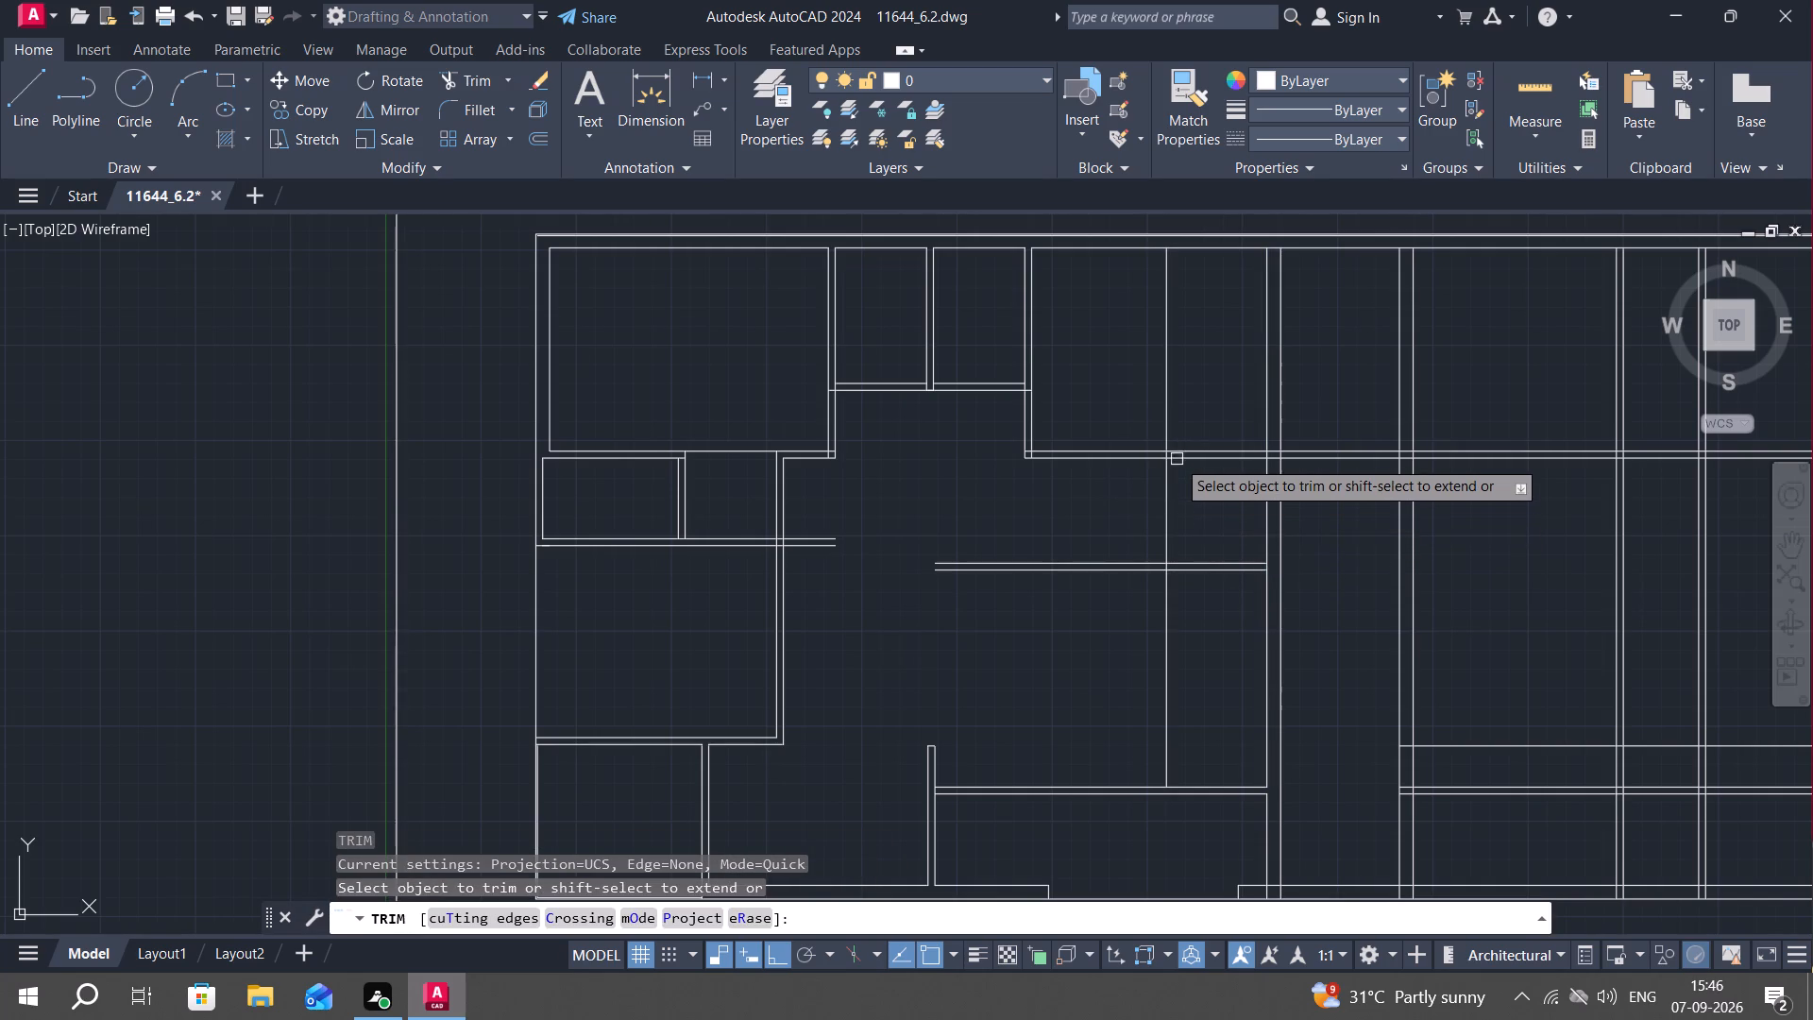
{"action": "scroll", "coordinate": [1171, 459], "scroll_direction": "up", "scroll_amount": 3}
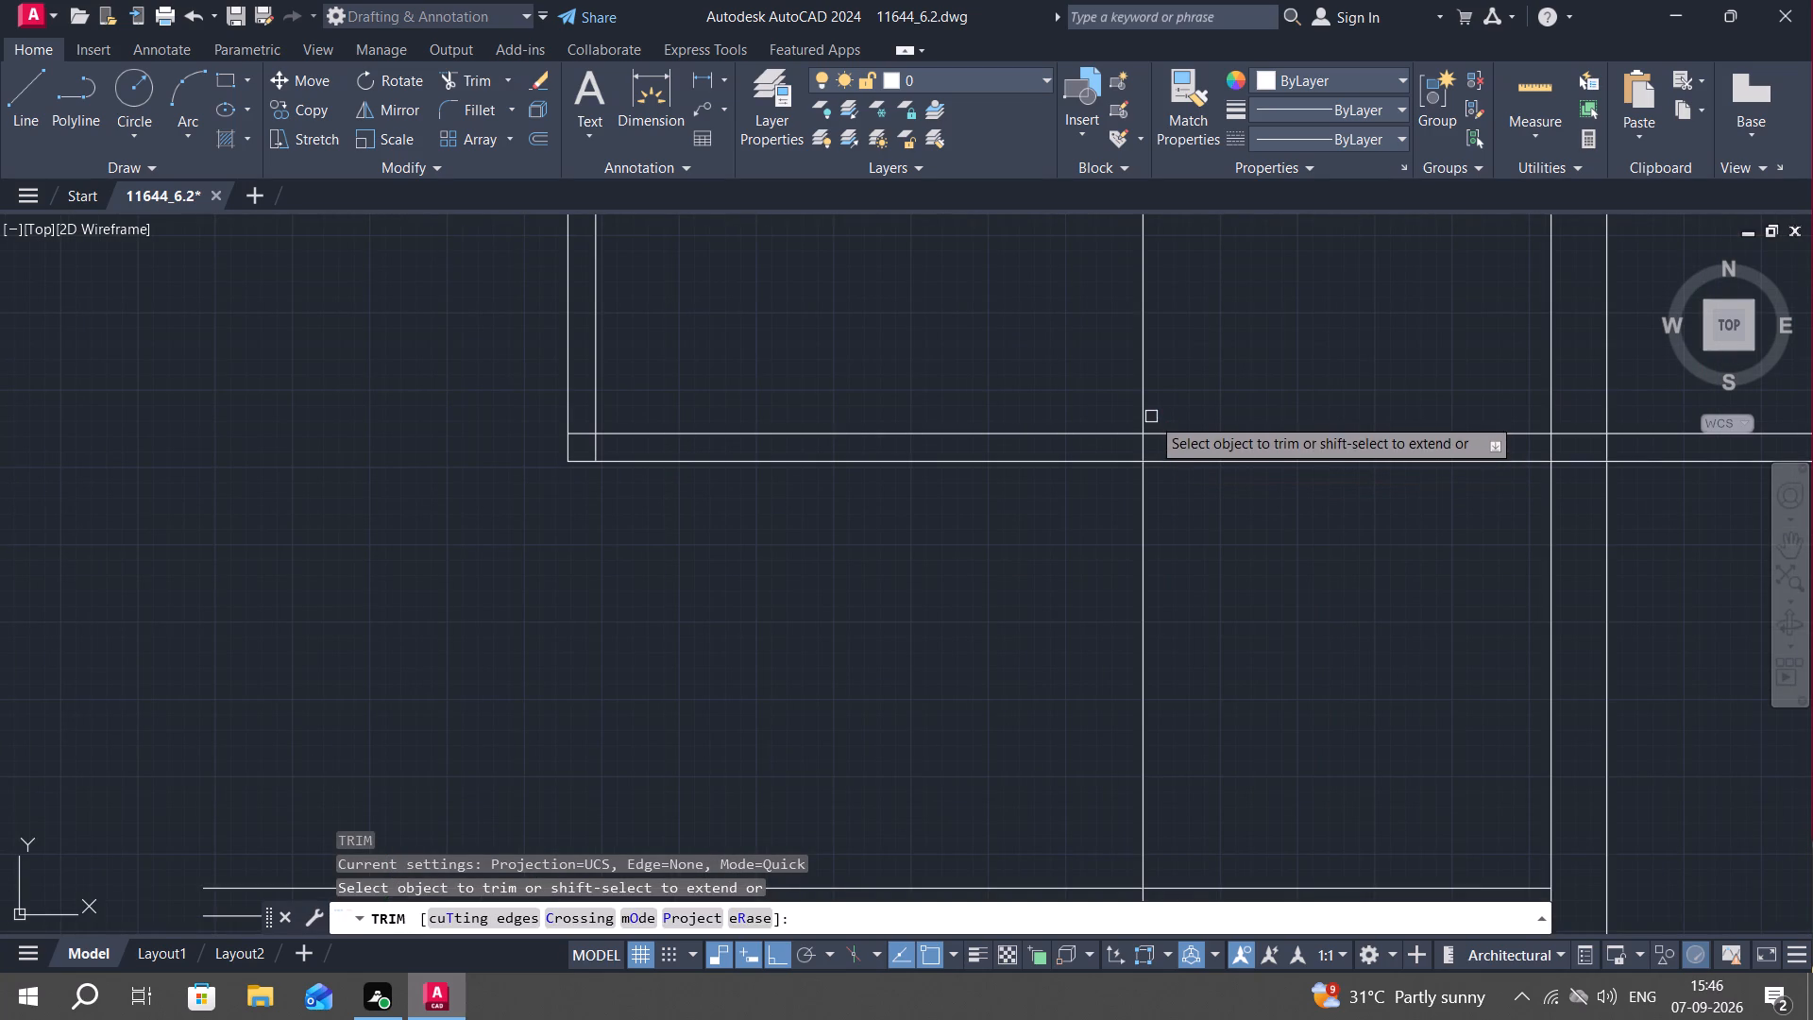
{"action": "left_click", "coordinate": [1142, 409]}
{"action": "scroll", "coordinate": [1192, 552], "scroll_direction": "down", "scroll_amount": 4}
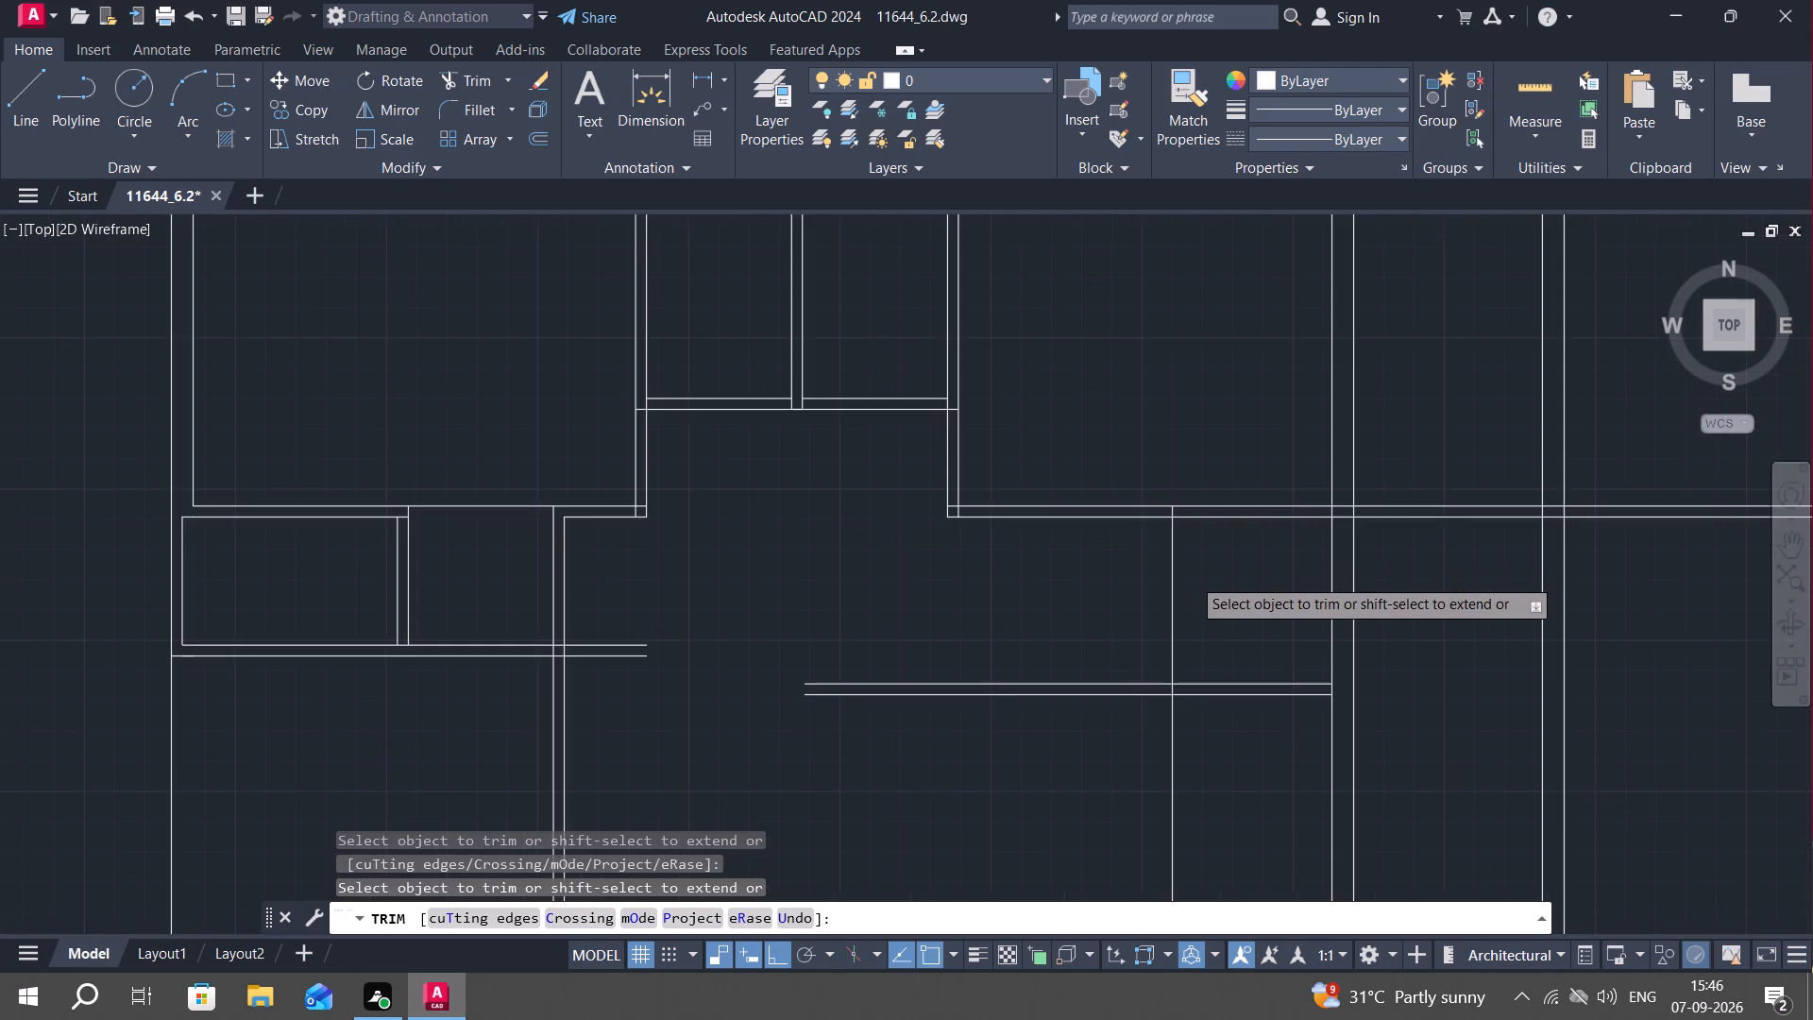
{"action": "scroll", "coordinate": [1183, 633], "scroll_direction": "up", "scroll_amount": 3}
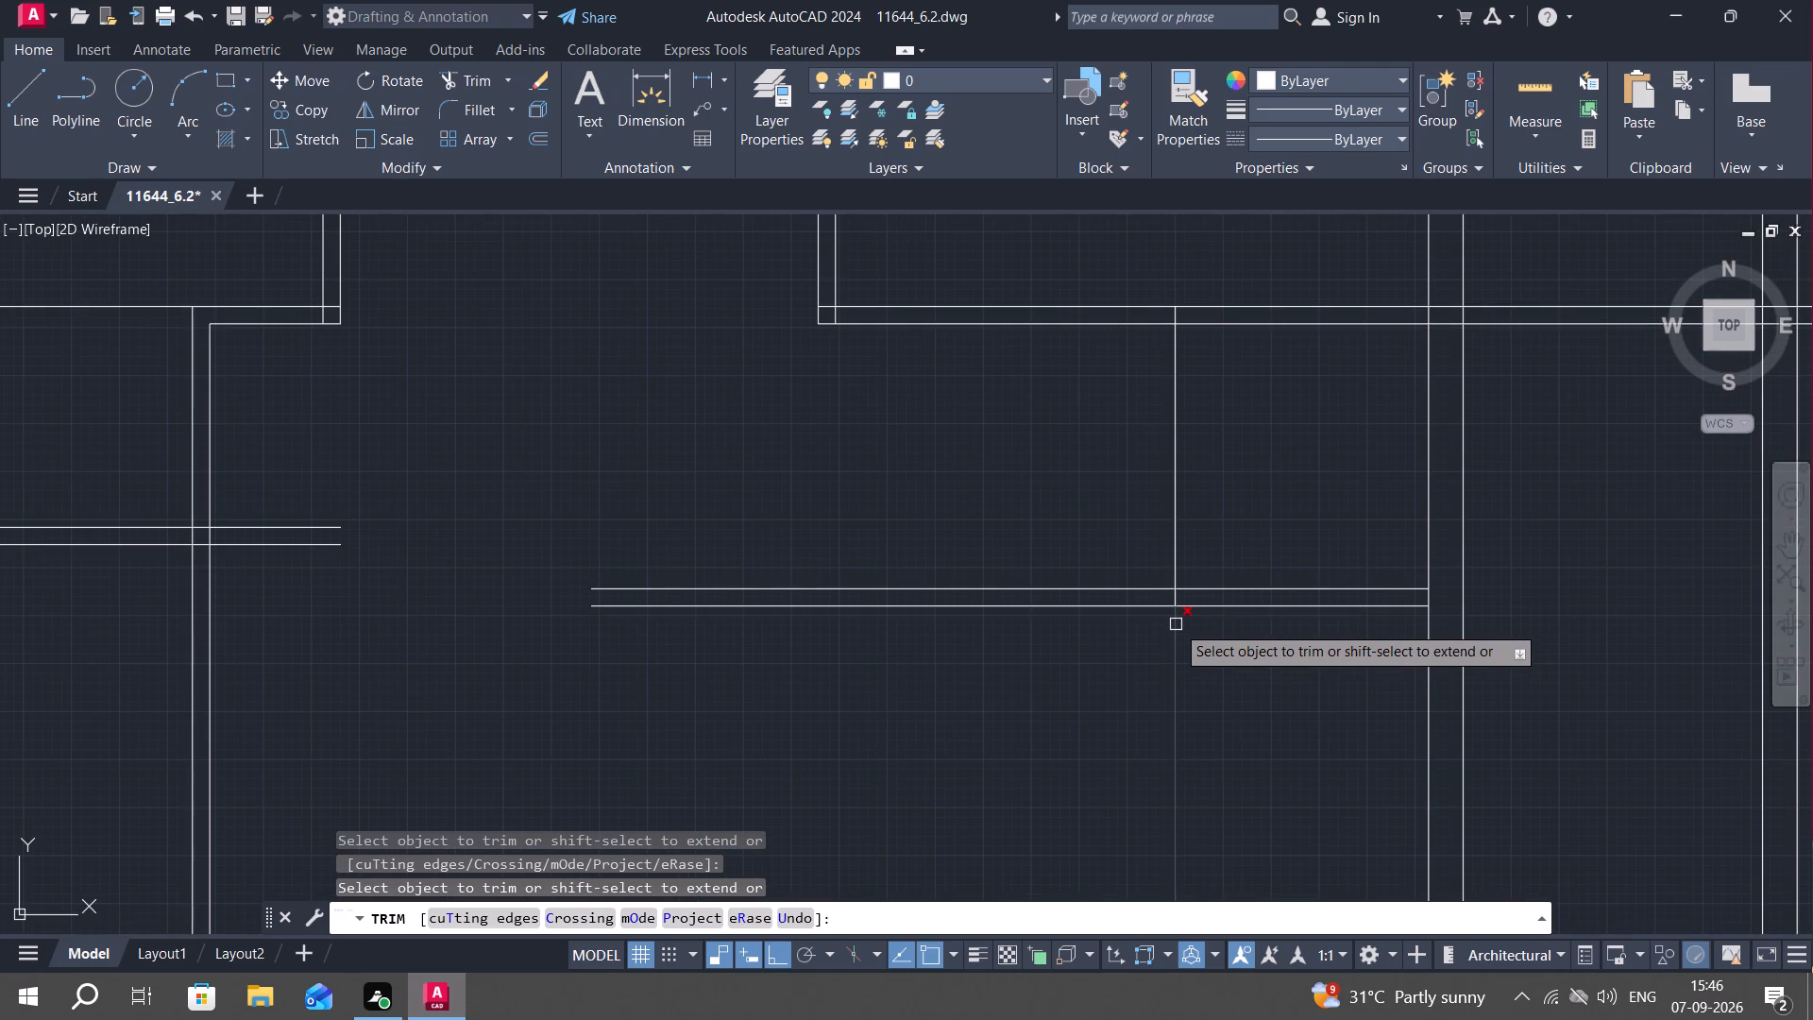
{"action": "left_click", "coordinate": [1176, 624]}
{"action": "key", "text": "Escape"}
{"action": "scroll", "coordinate": [1190, 647], "scroll_direction": "down", "scroll_amount": 2}
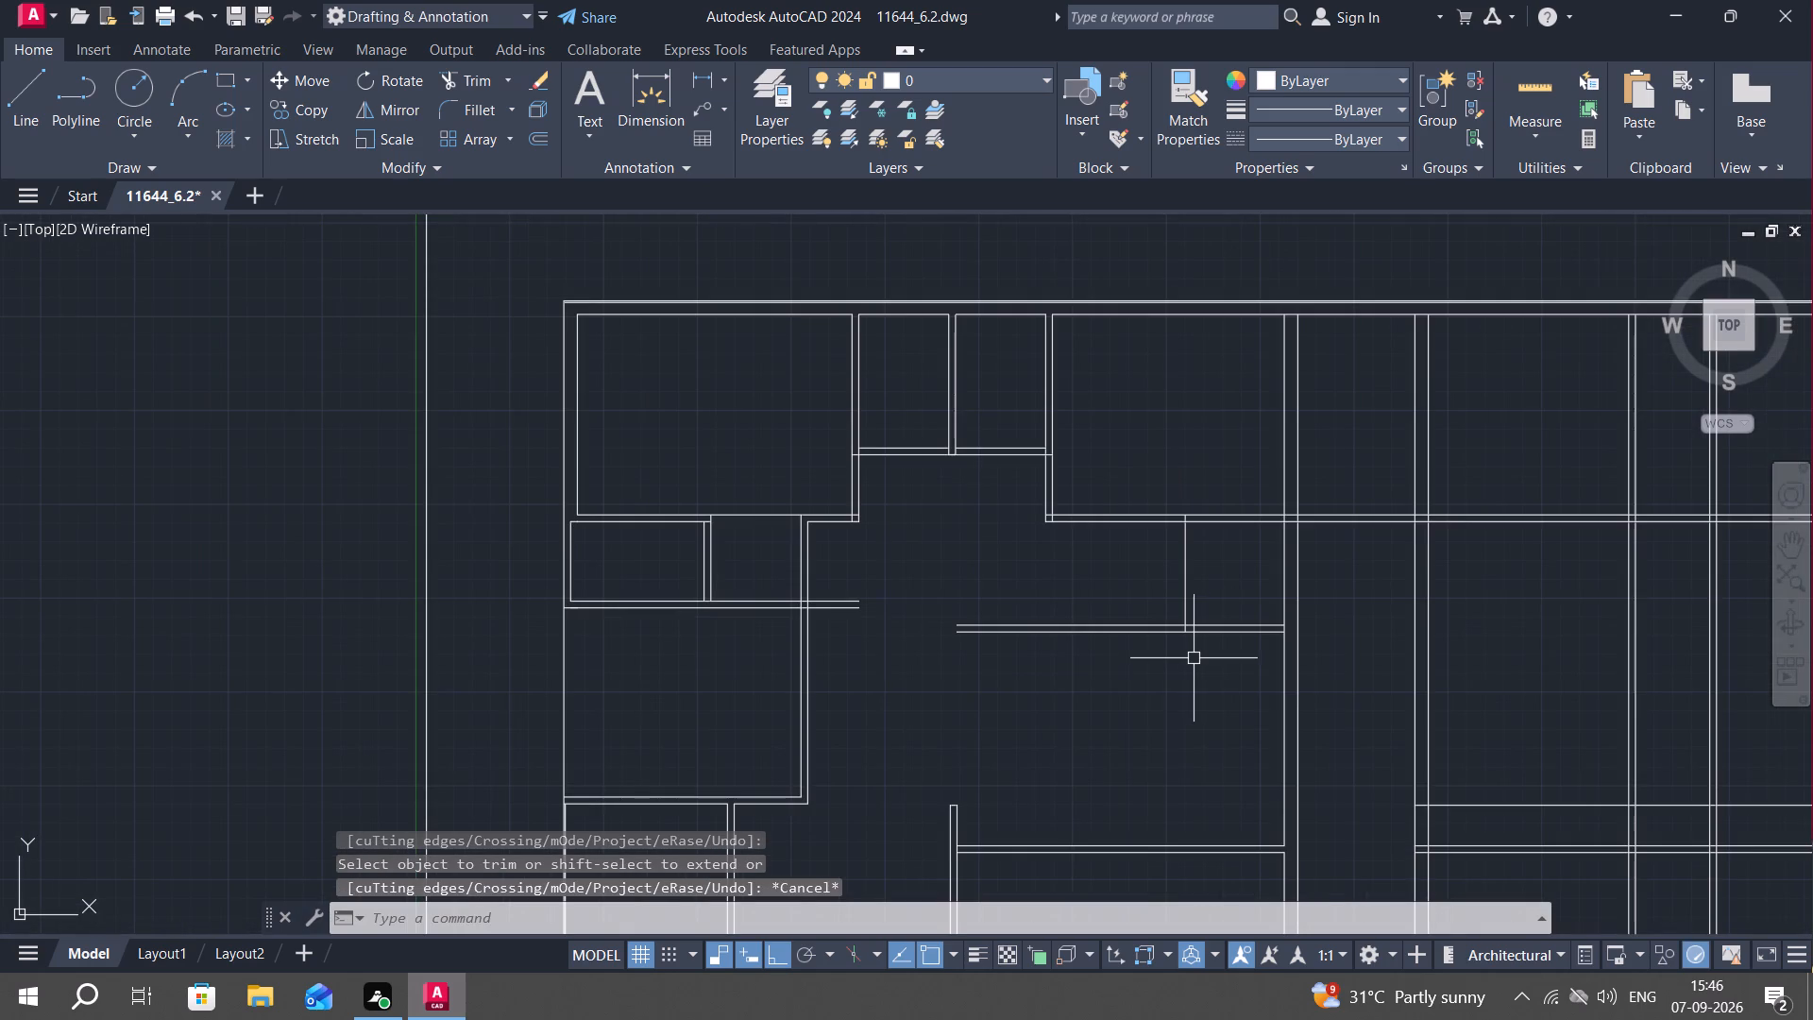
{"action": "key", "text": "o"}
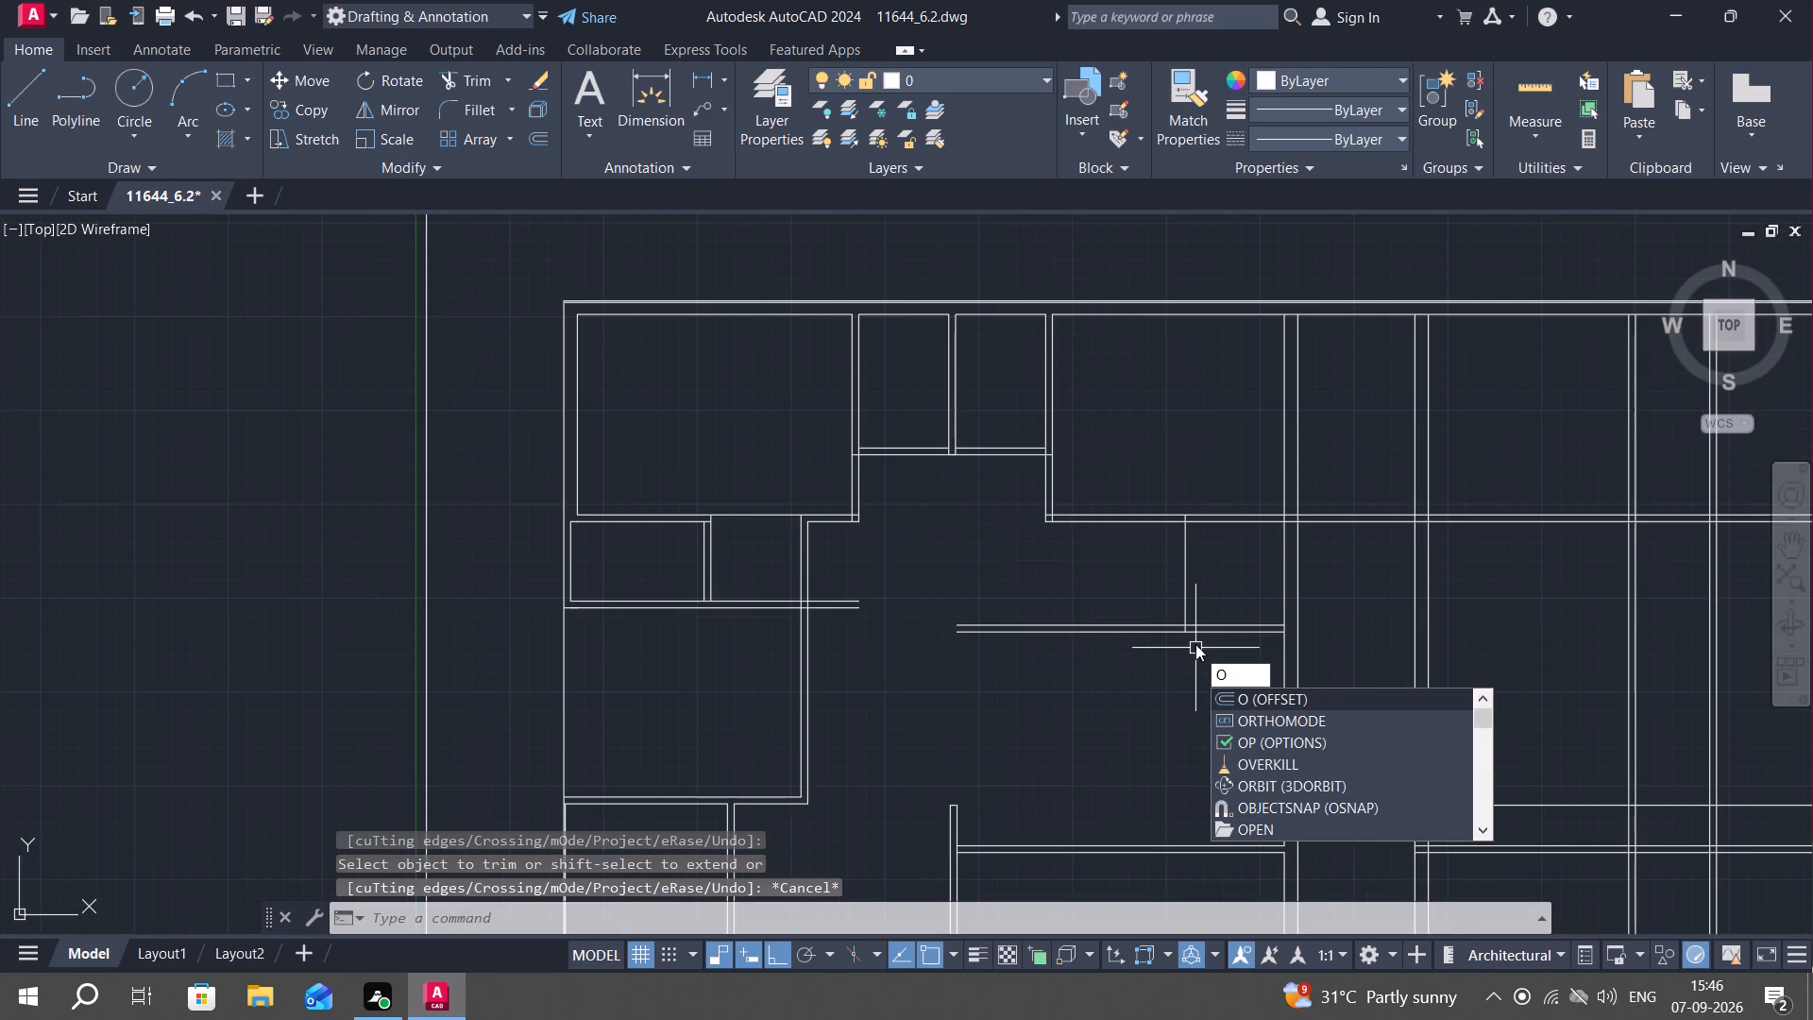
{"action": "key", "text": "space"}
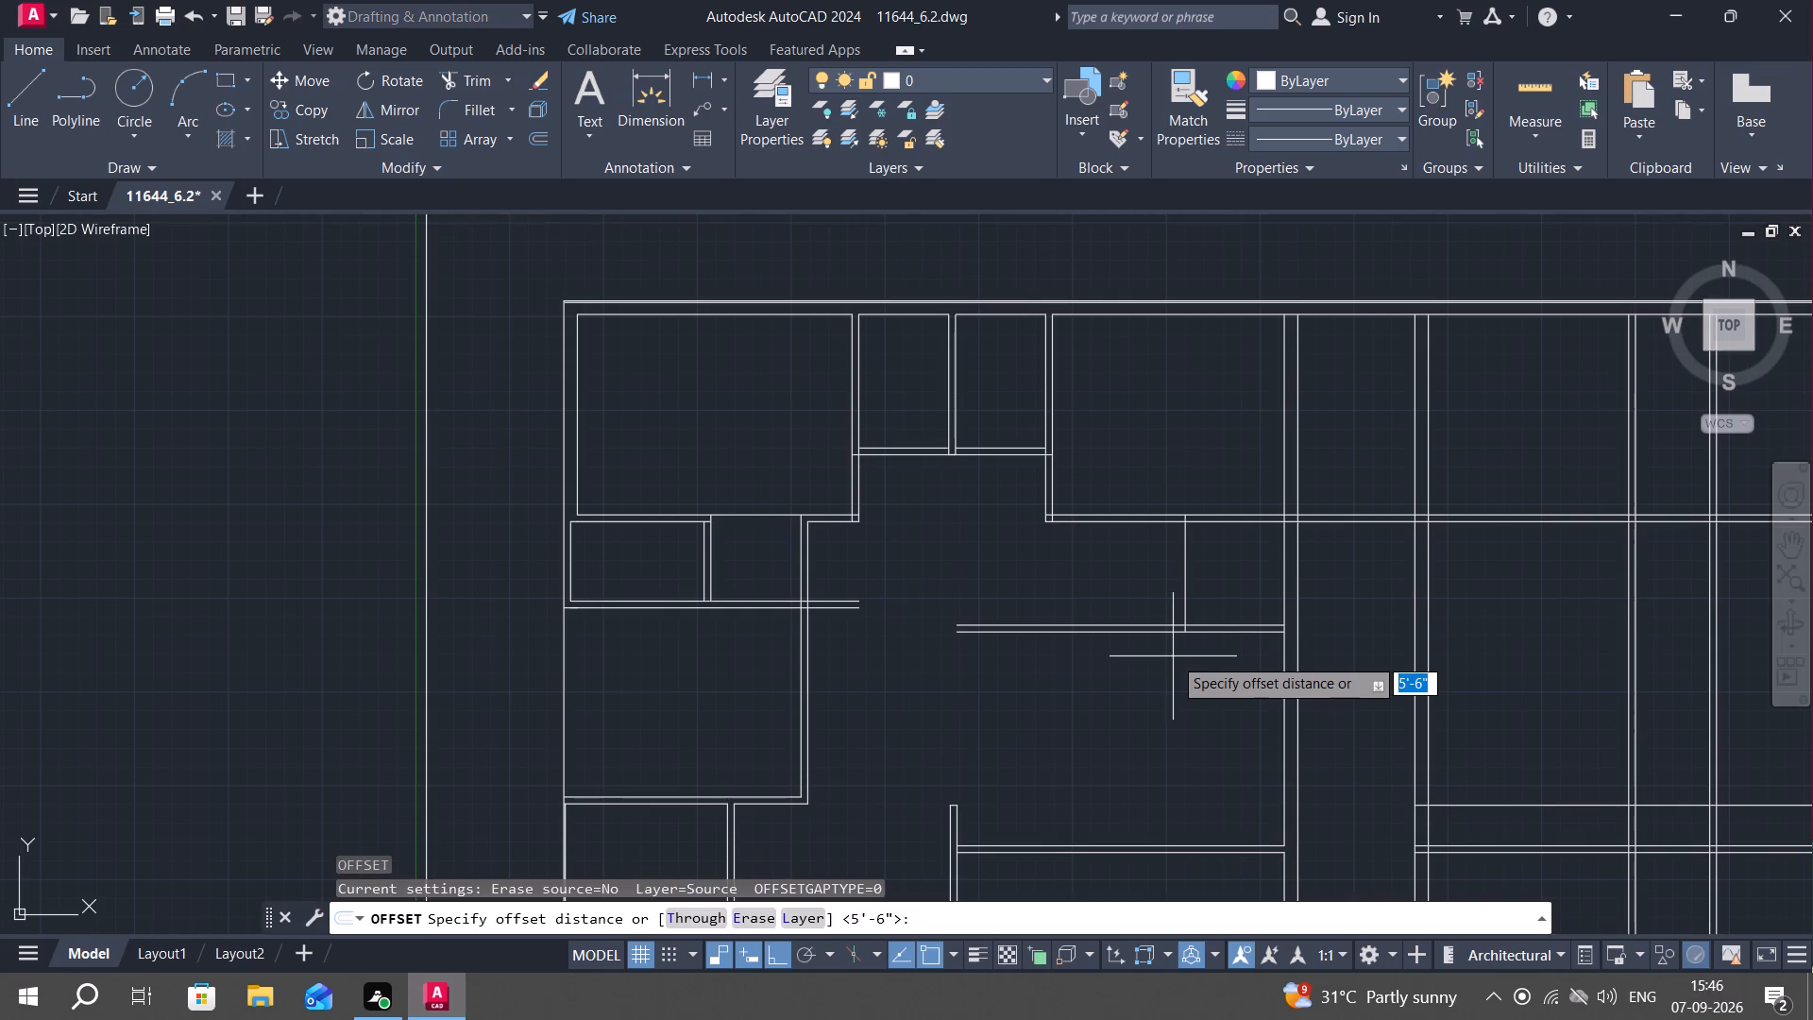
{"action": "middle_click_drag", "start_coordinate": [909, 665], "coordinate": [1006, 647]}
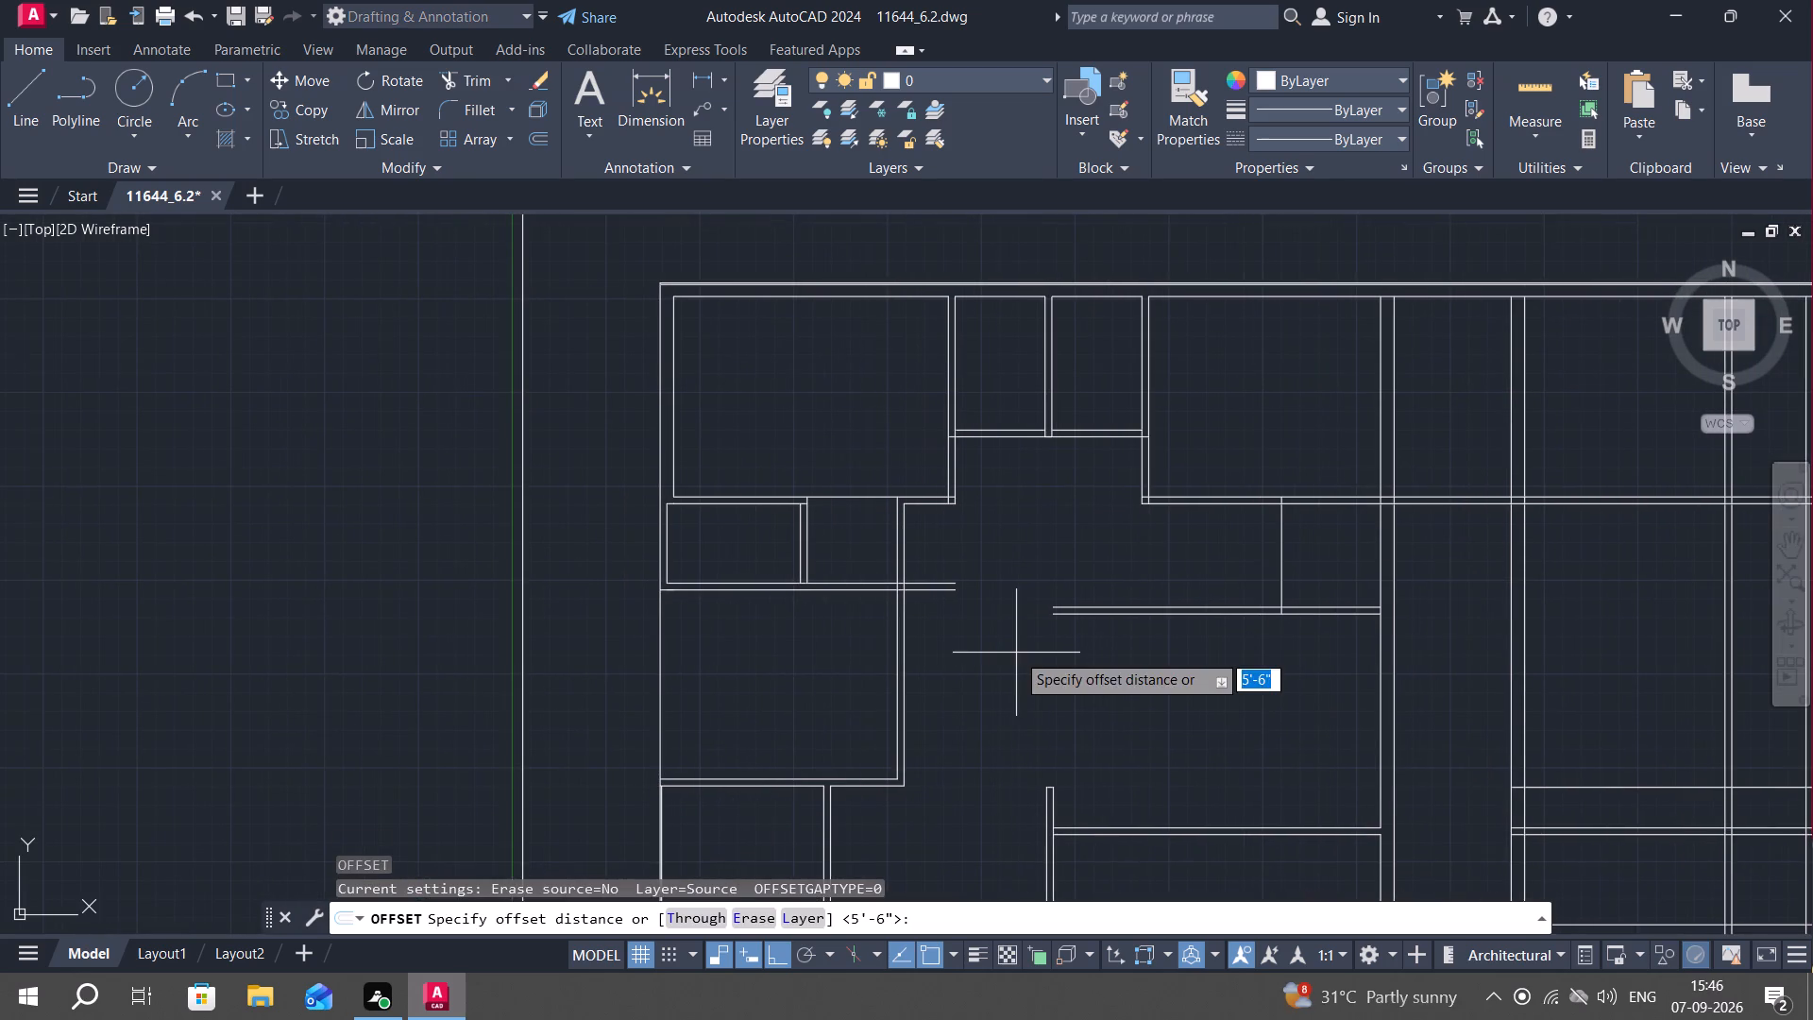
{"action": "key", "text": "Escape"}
Trim the left-side horizontal partition's two line ends that overhang past the vertical partition into the central space.
{"action": "type", "text": "tr"}
{"action": "key", "text": "space"}
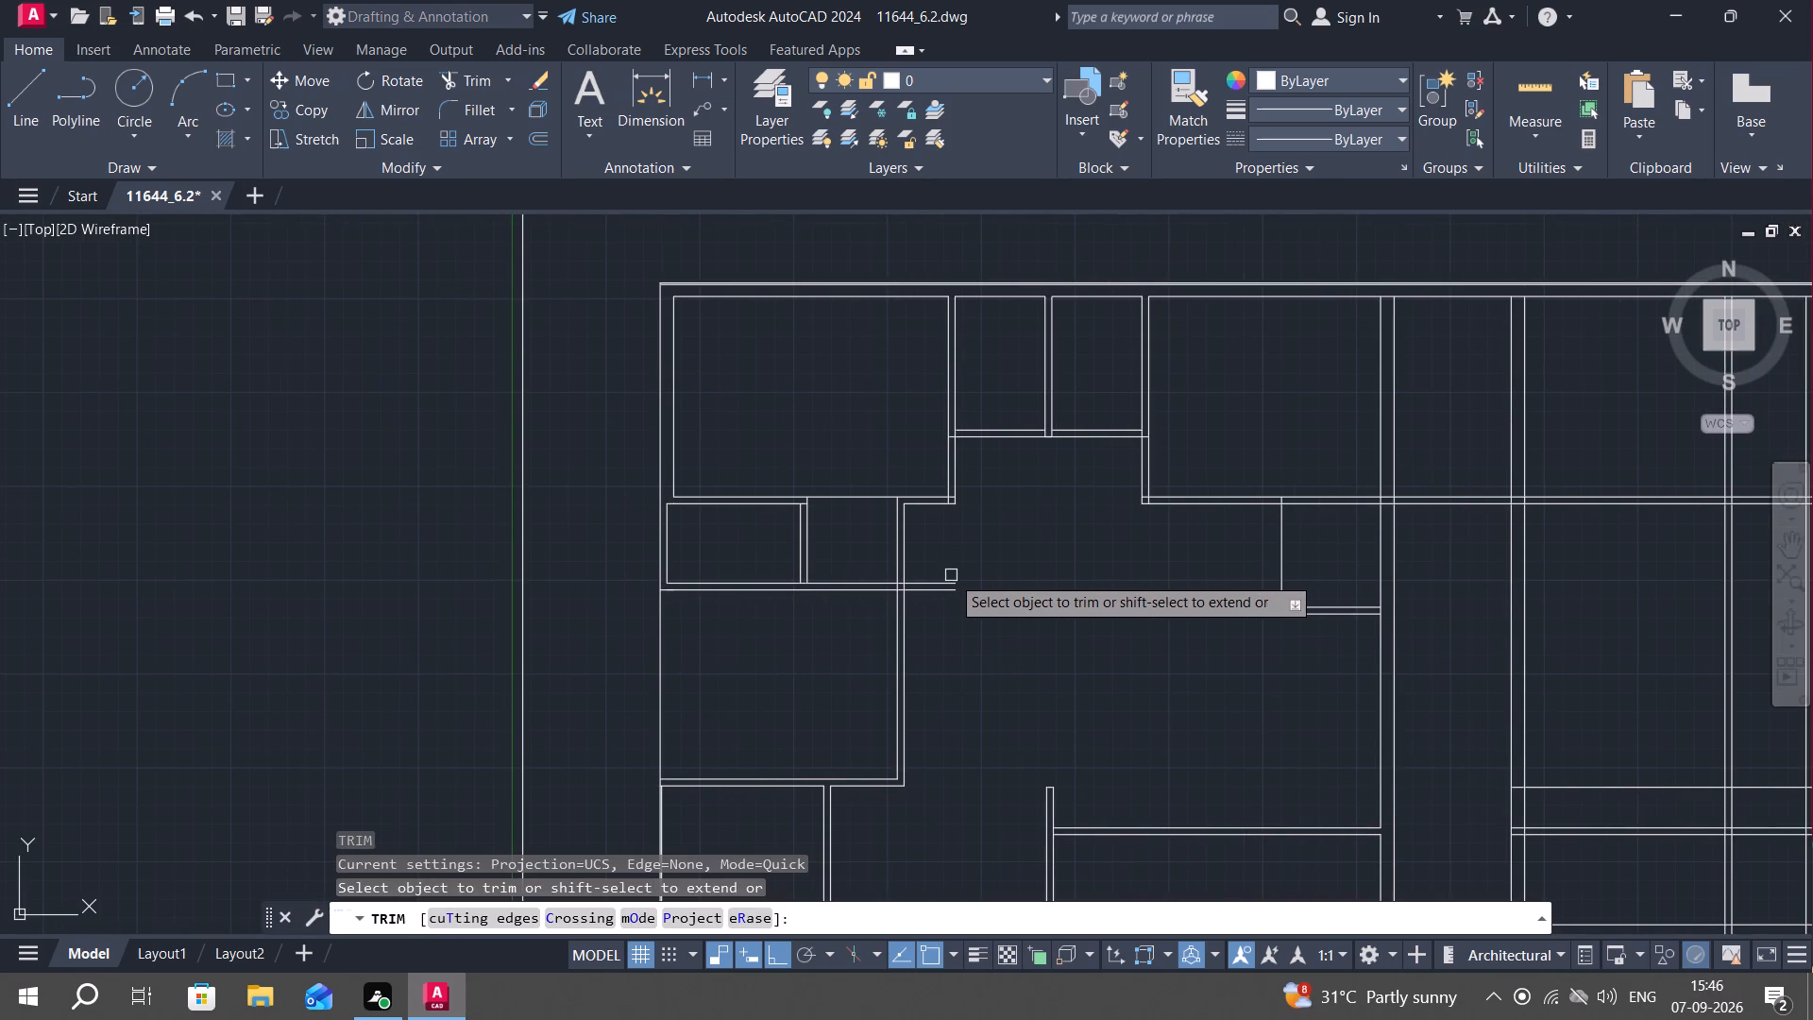
{"action": "left_click_drag", "start_coordinate": [933, 567], "coordinate": [931, 611]}
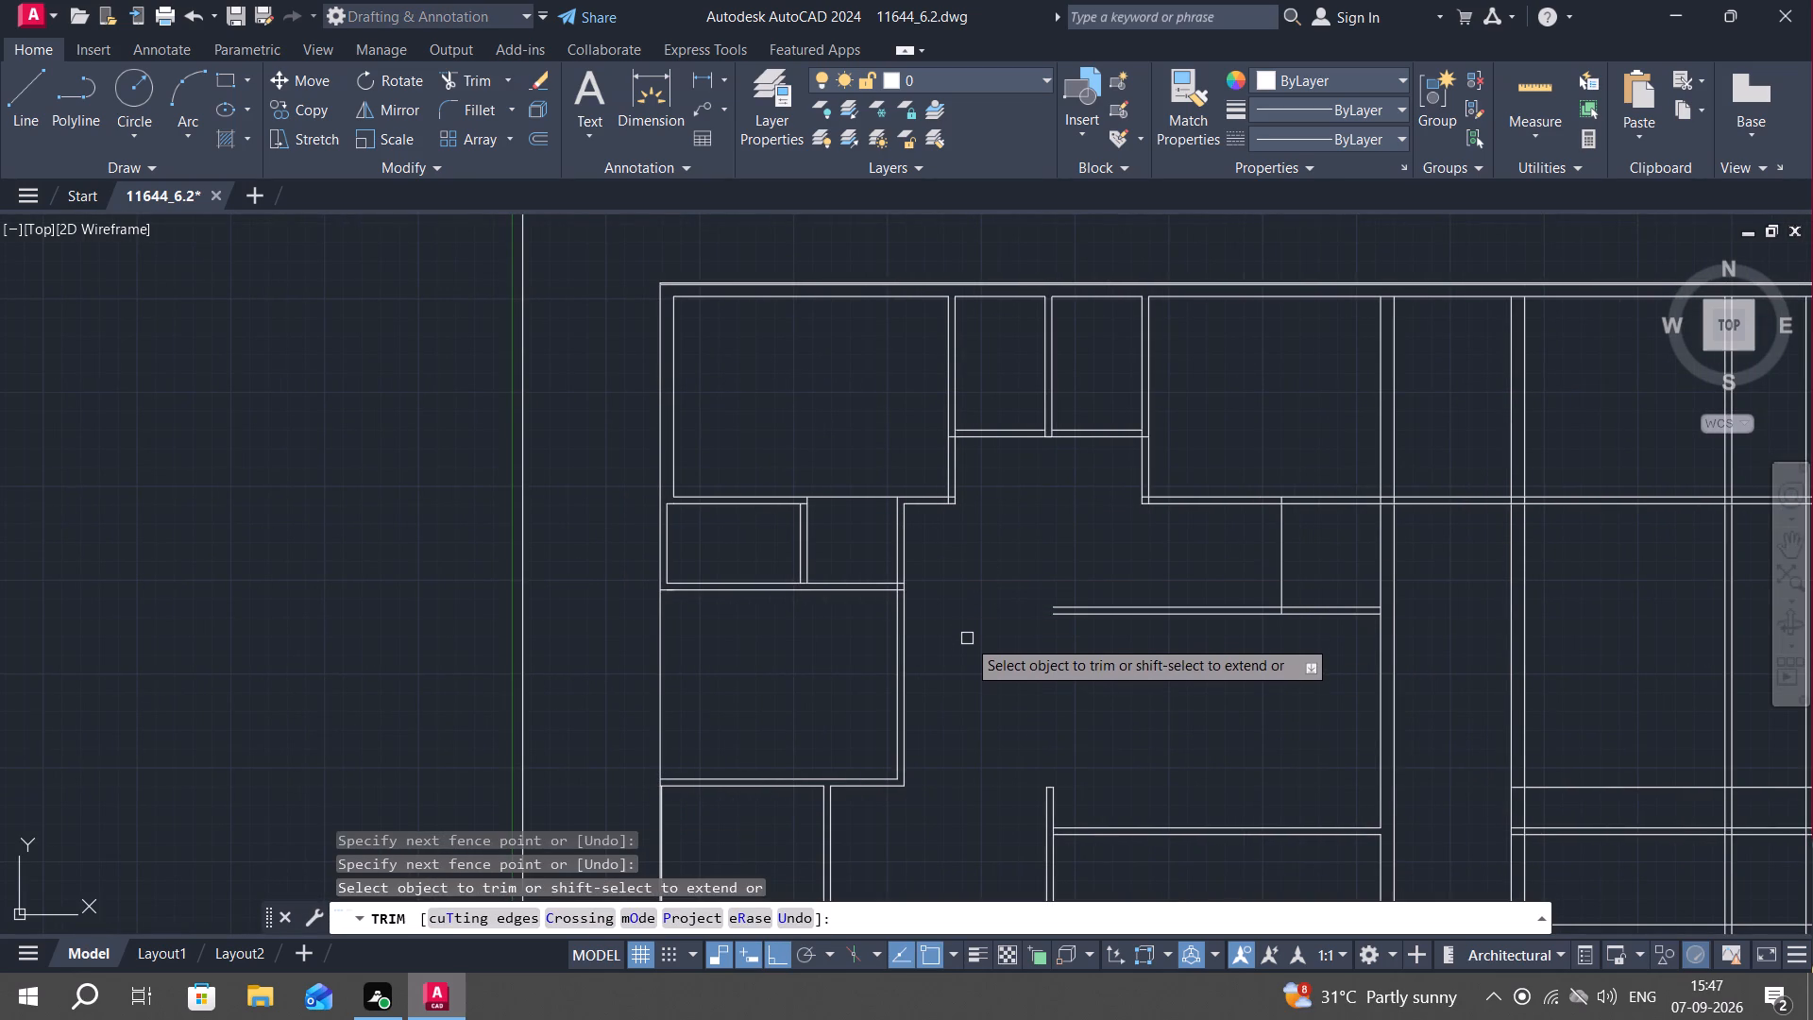
{"action": "key", "text": "Escape"}
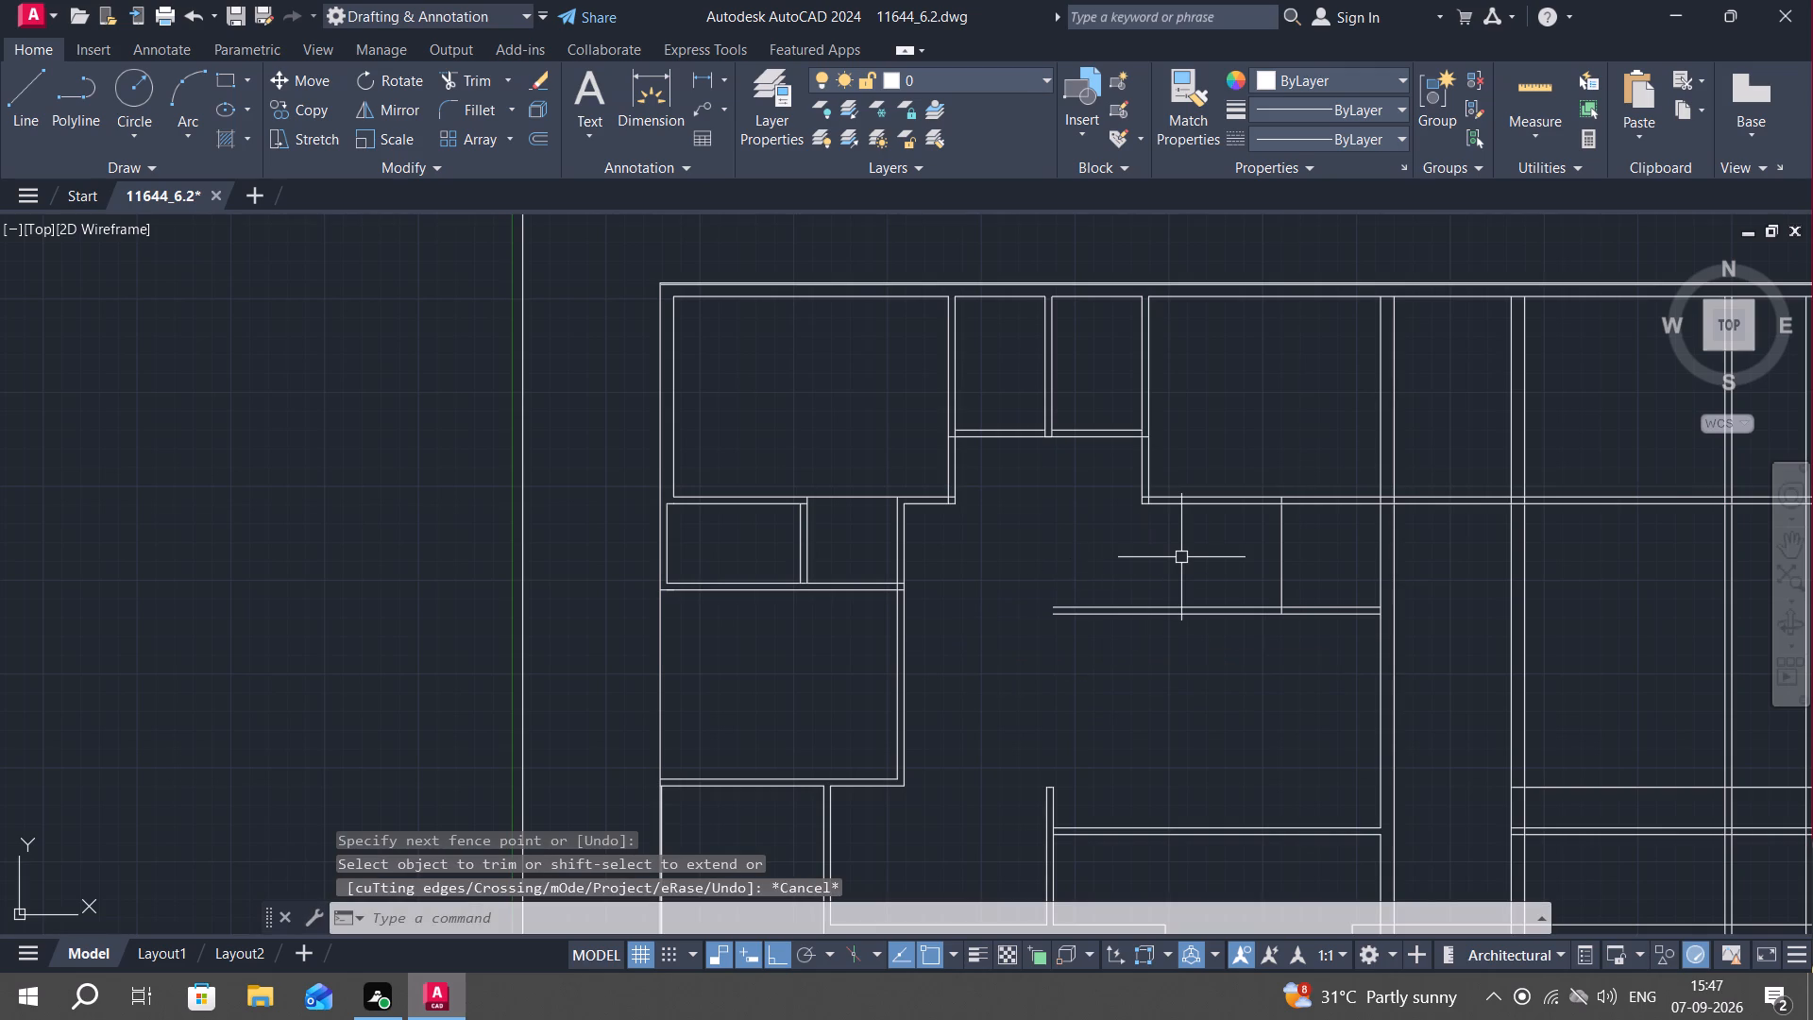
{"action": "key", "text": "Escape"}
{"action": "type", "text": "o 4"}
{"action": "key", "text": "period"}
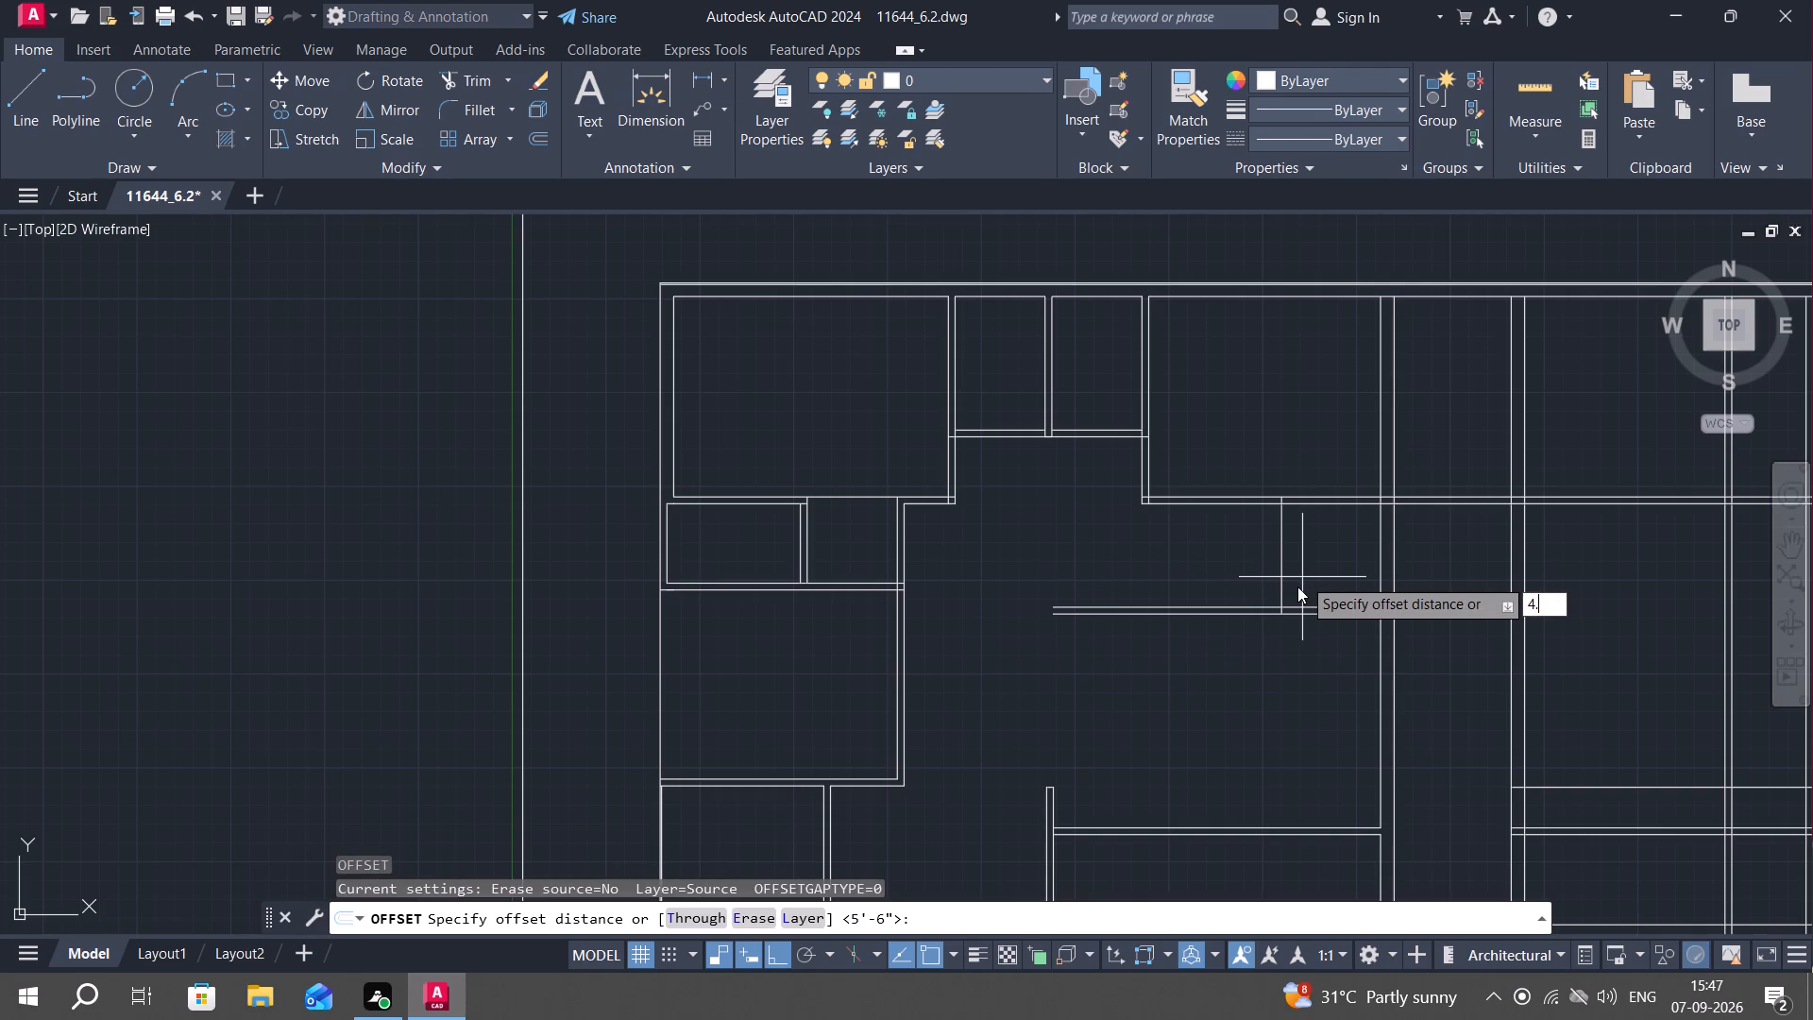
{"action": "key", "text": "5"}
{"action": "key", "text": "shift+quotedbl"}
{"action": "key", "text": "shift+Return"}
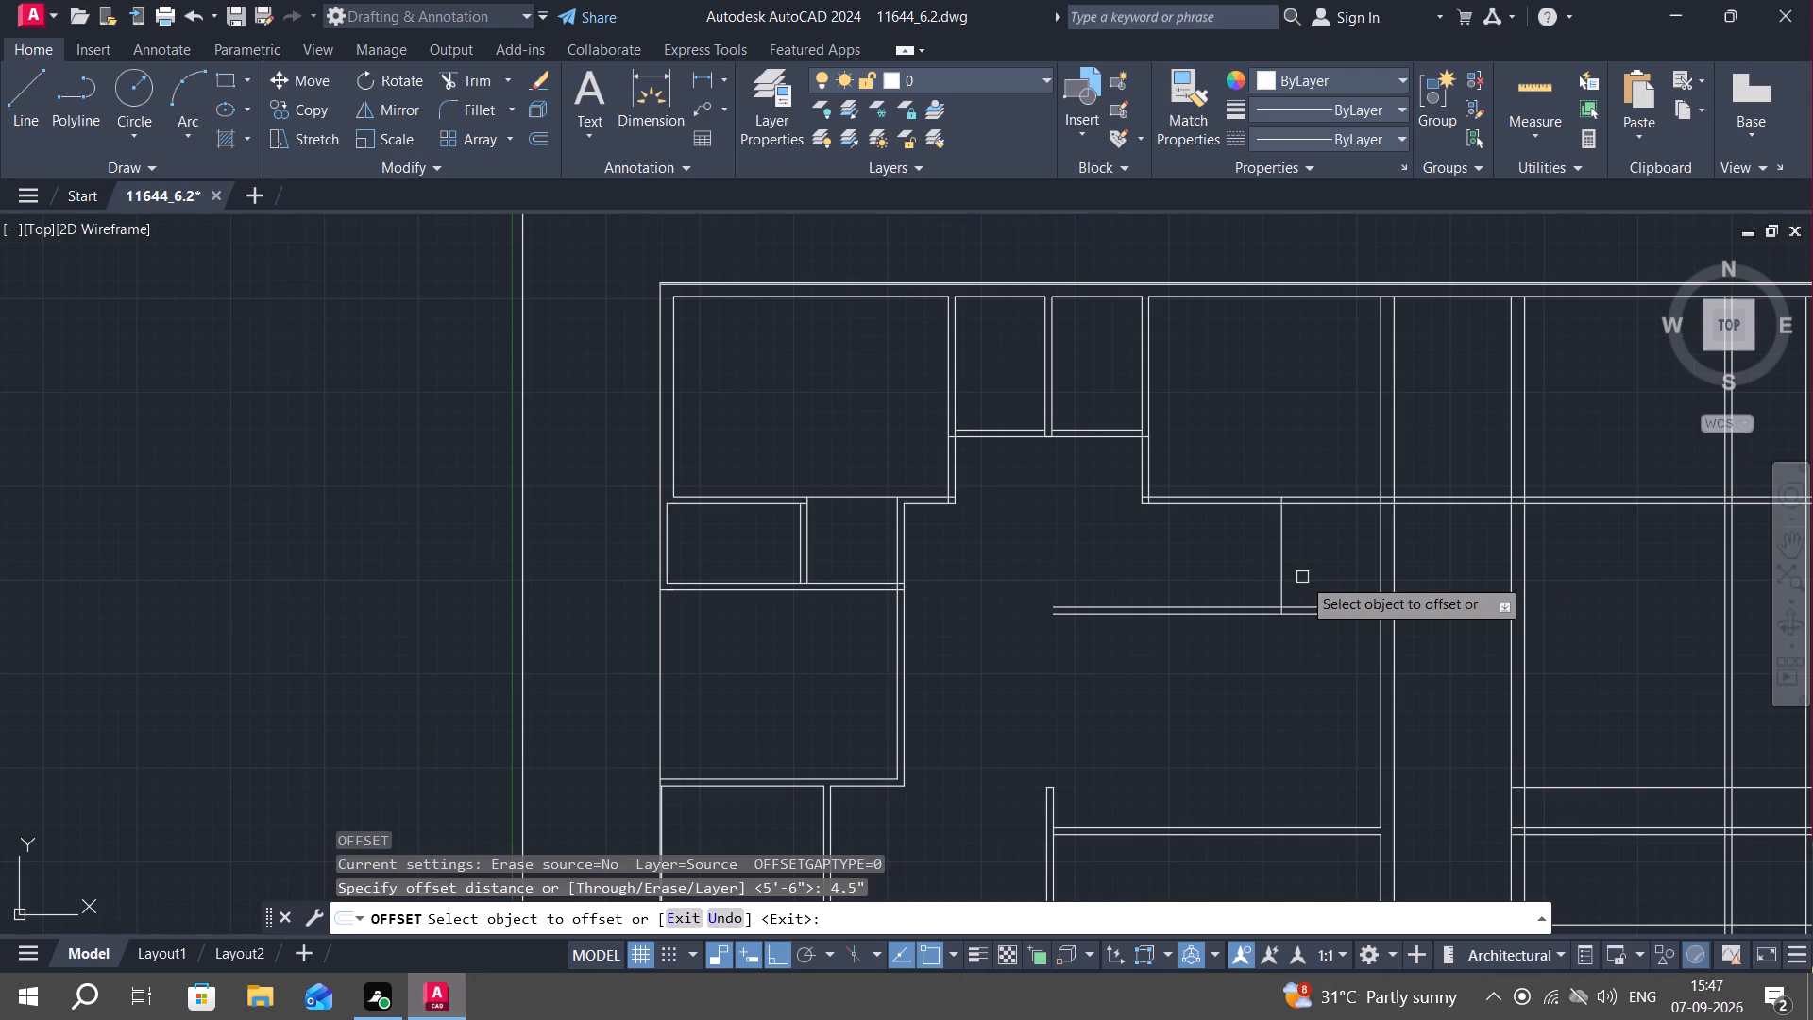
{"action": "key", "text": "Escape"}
Offset the short vertical line between the upper horizontal partition and the new partition 4.5" to the left.
{"action": "type", "text": "o"}
{"action": "key", "text": "space"}
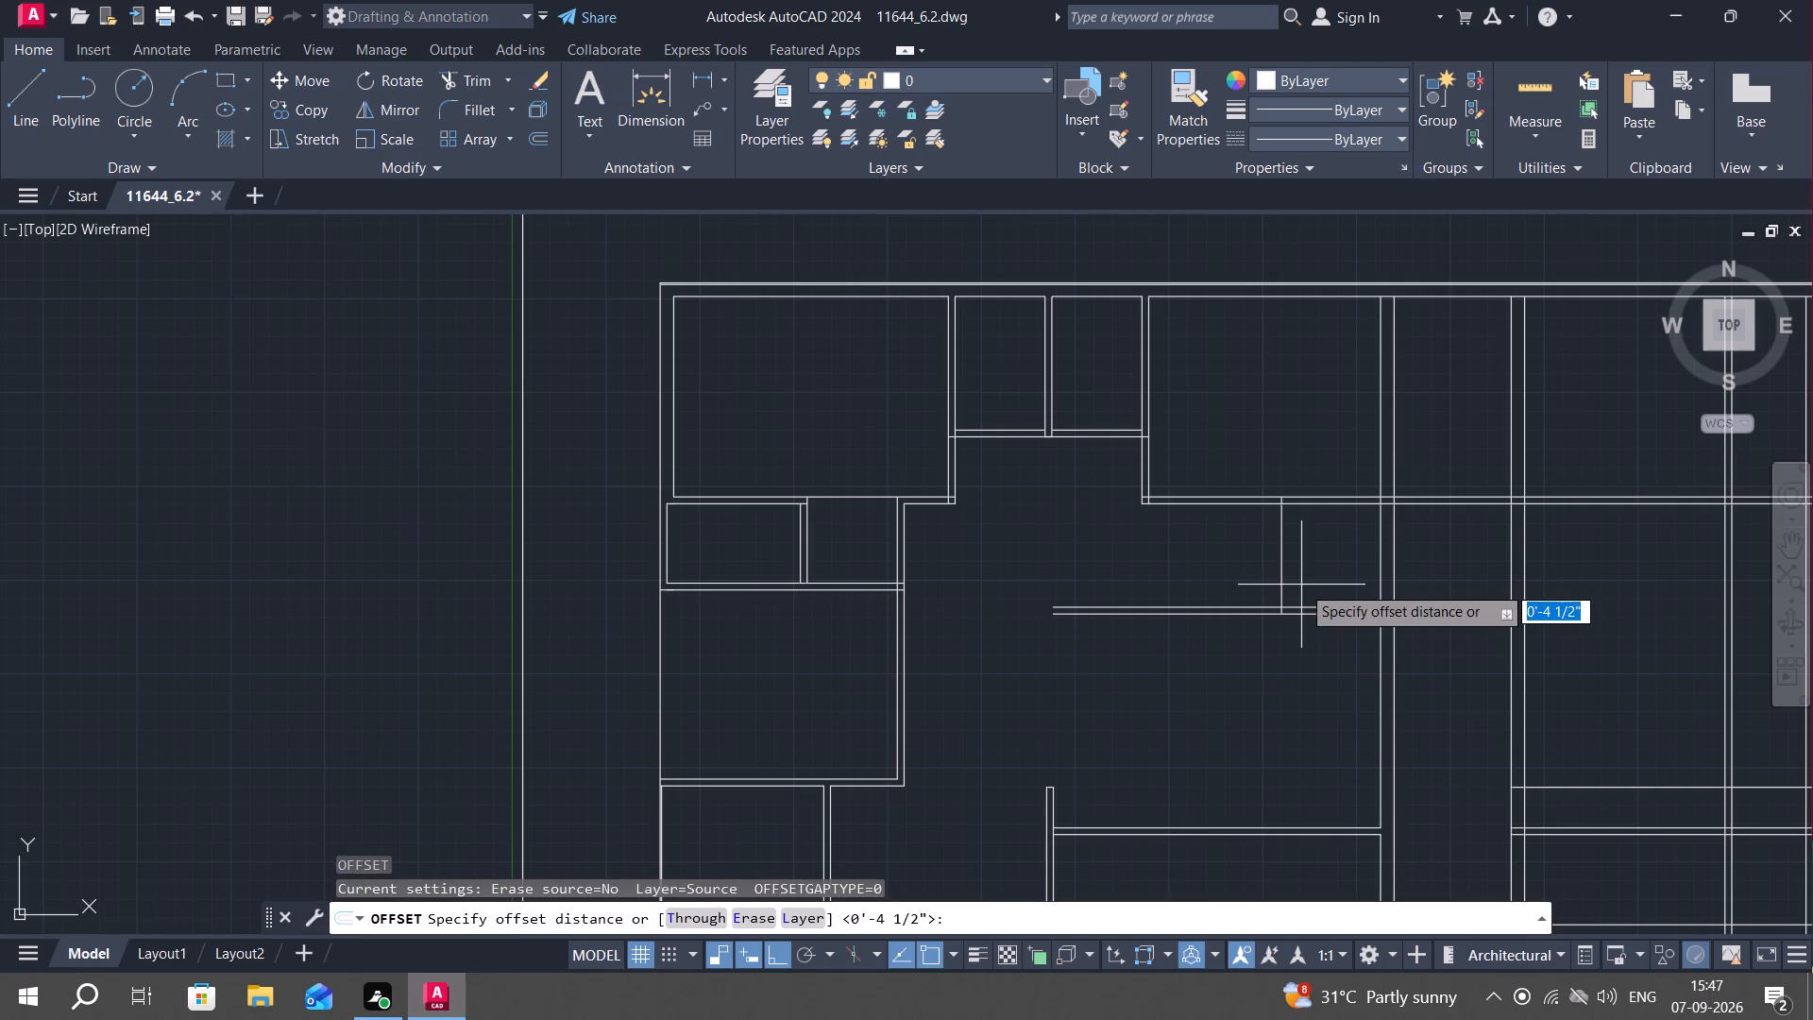
{"action": "key", "text": "4"}
{"action": "key", "text": "period"}
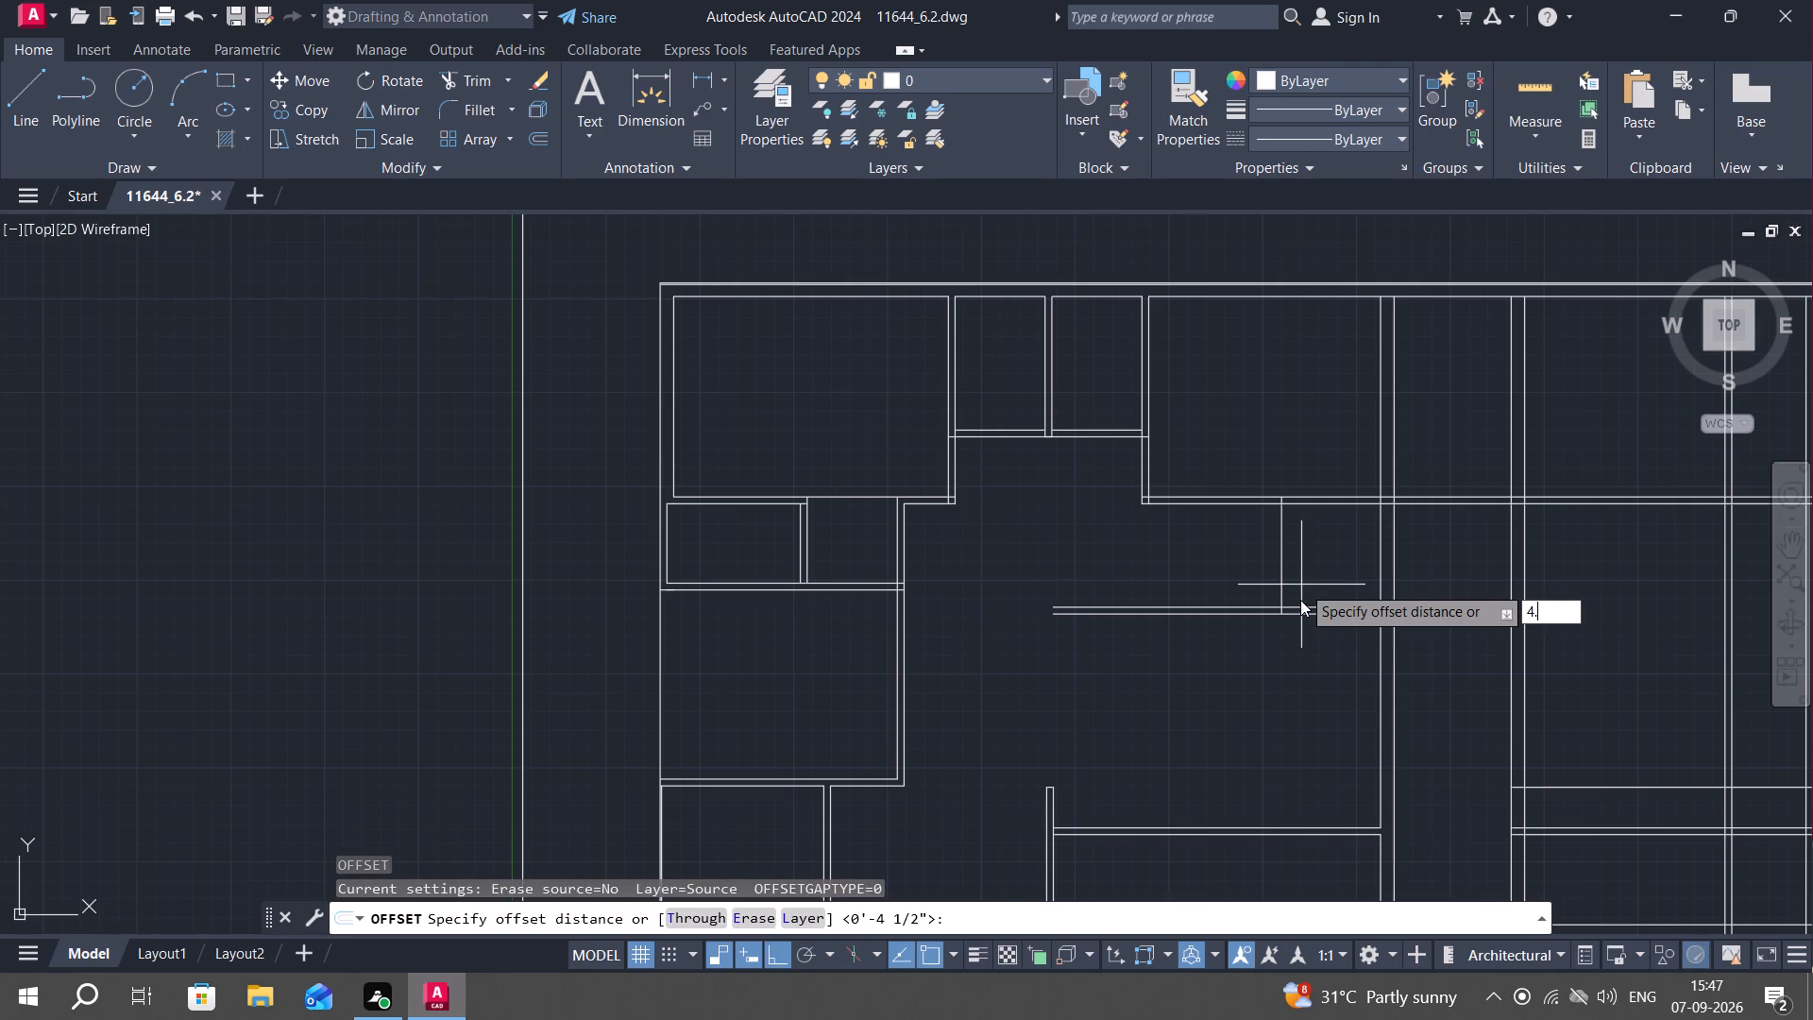
{"action": "key", "text": "5"}
{"action": "key", "text": "shift+quotedbl"}
{"action": "key", "text": "space"}
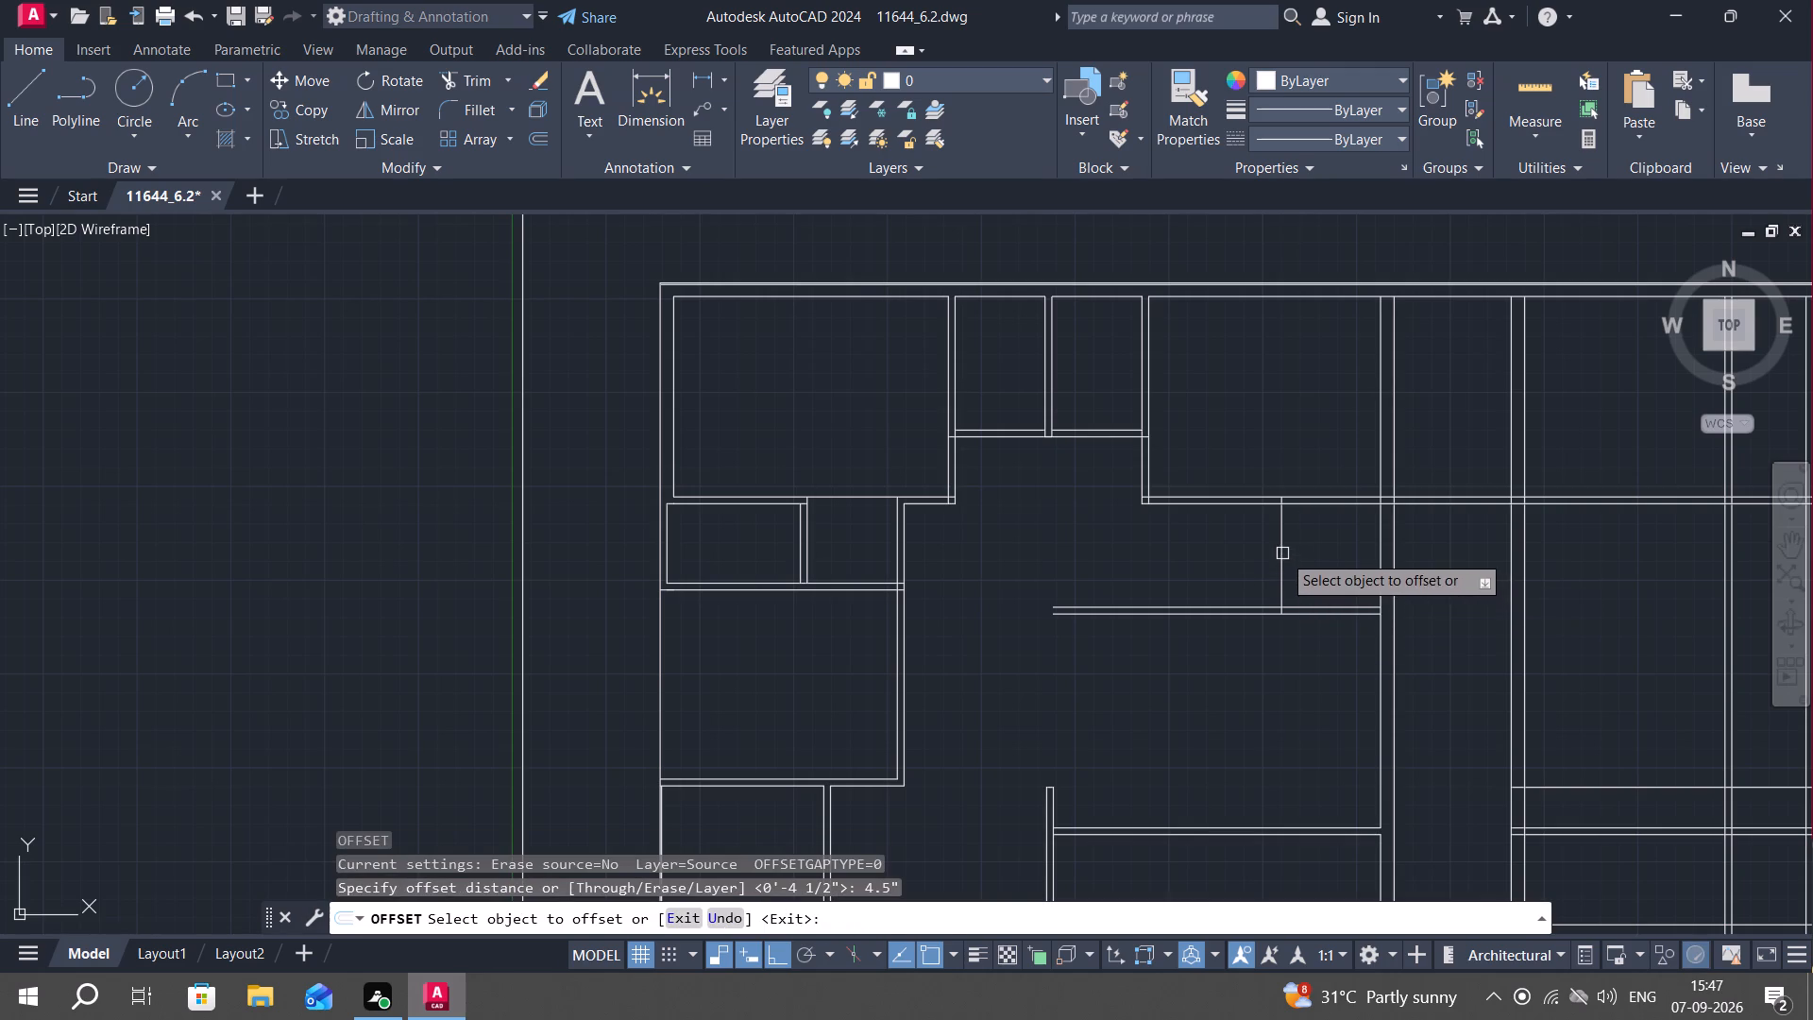
{"action": "left_click", "coordinate": [1282, 552]}
{"action": "left_click", "coordinate": [1235, 564]}
{"action": "key", "text": "Escape"}
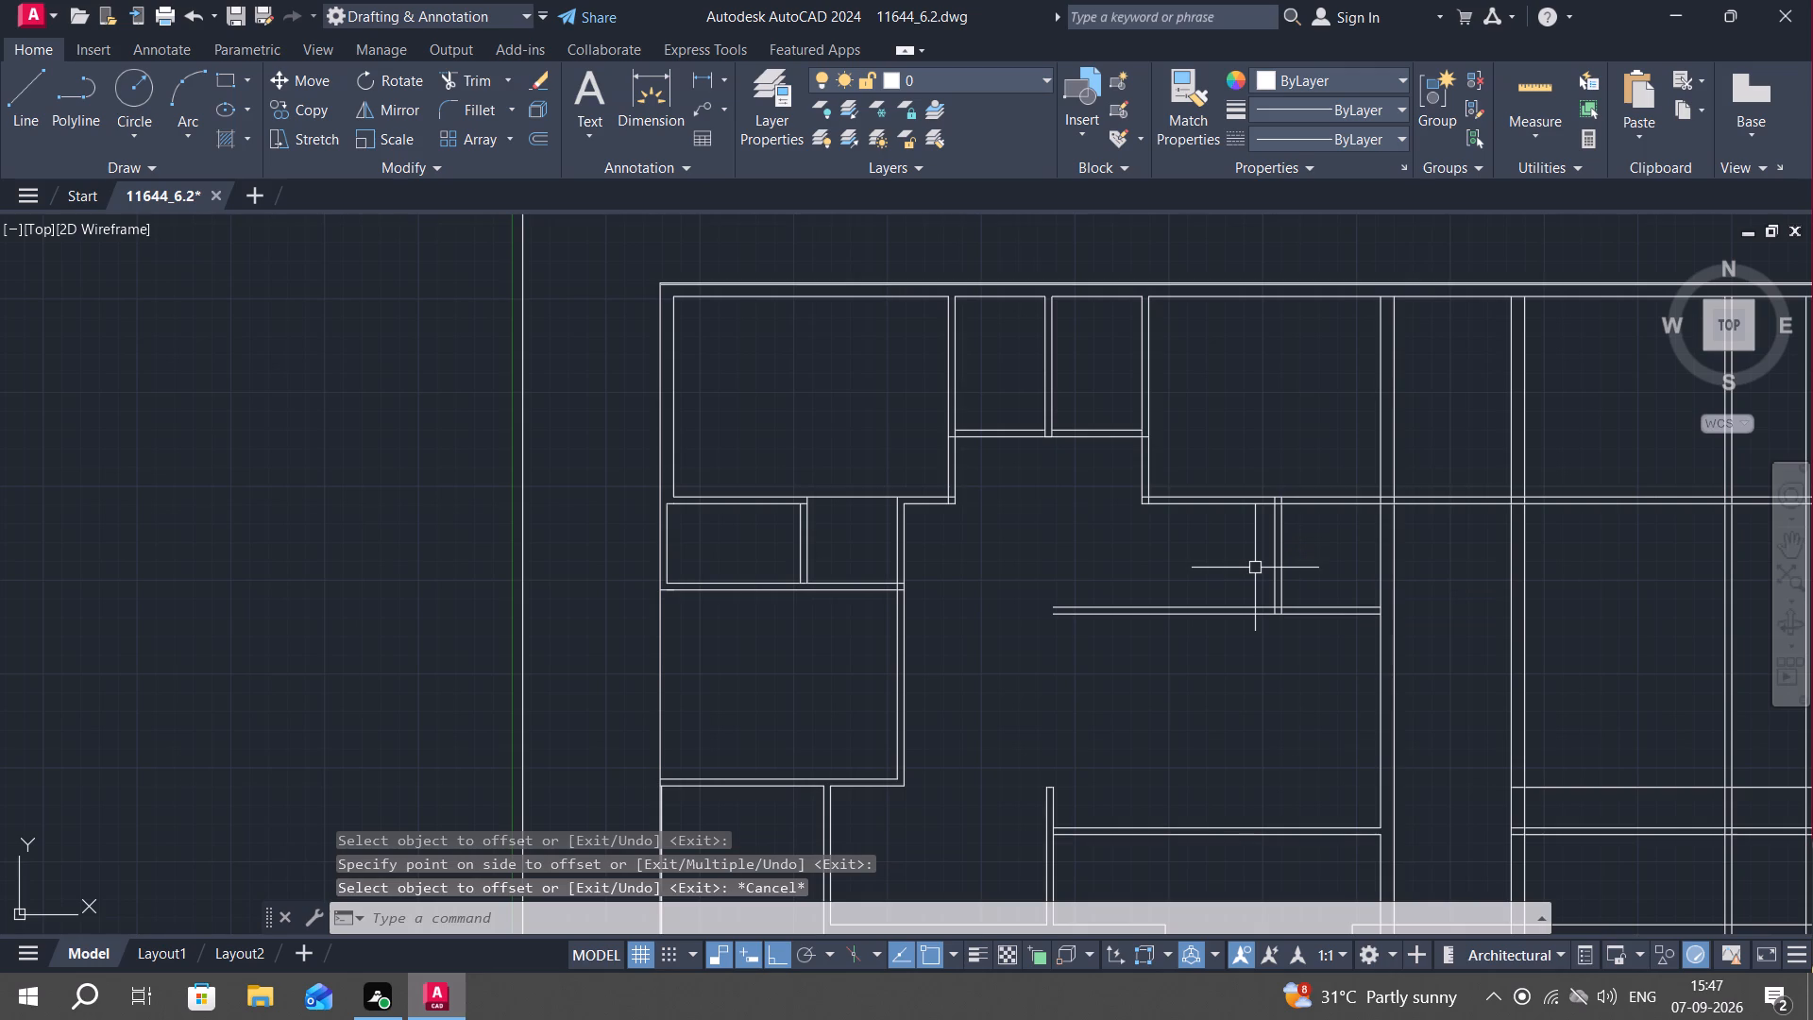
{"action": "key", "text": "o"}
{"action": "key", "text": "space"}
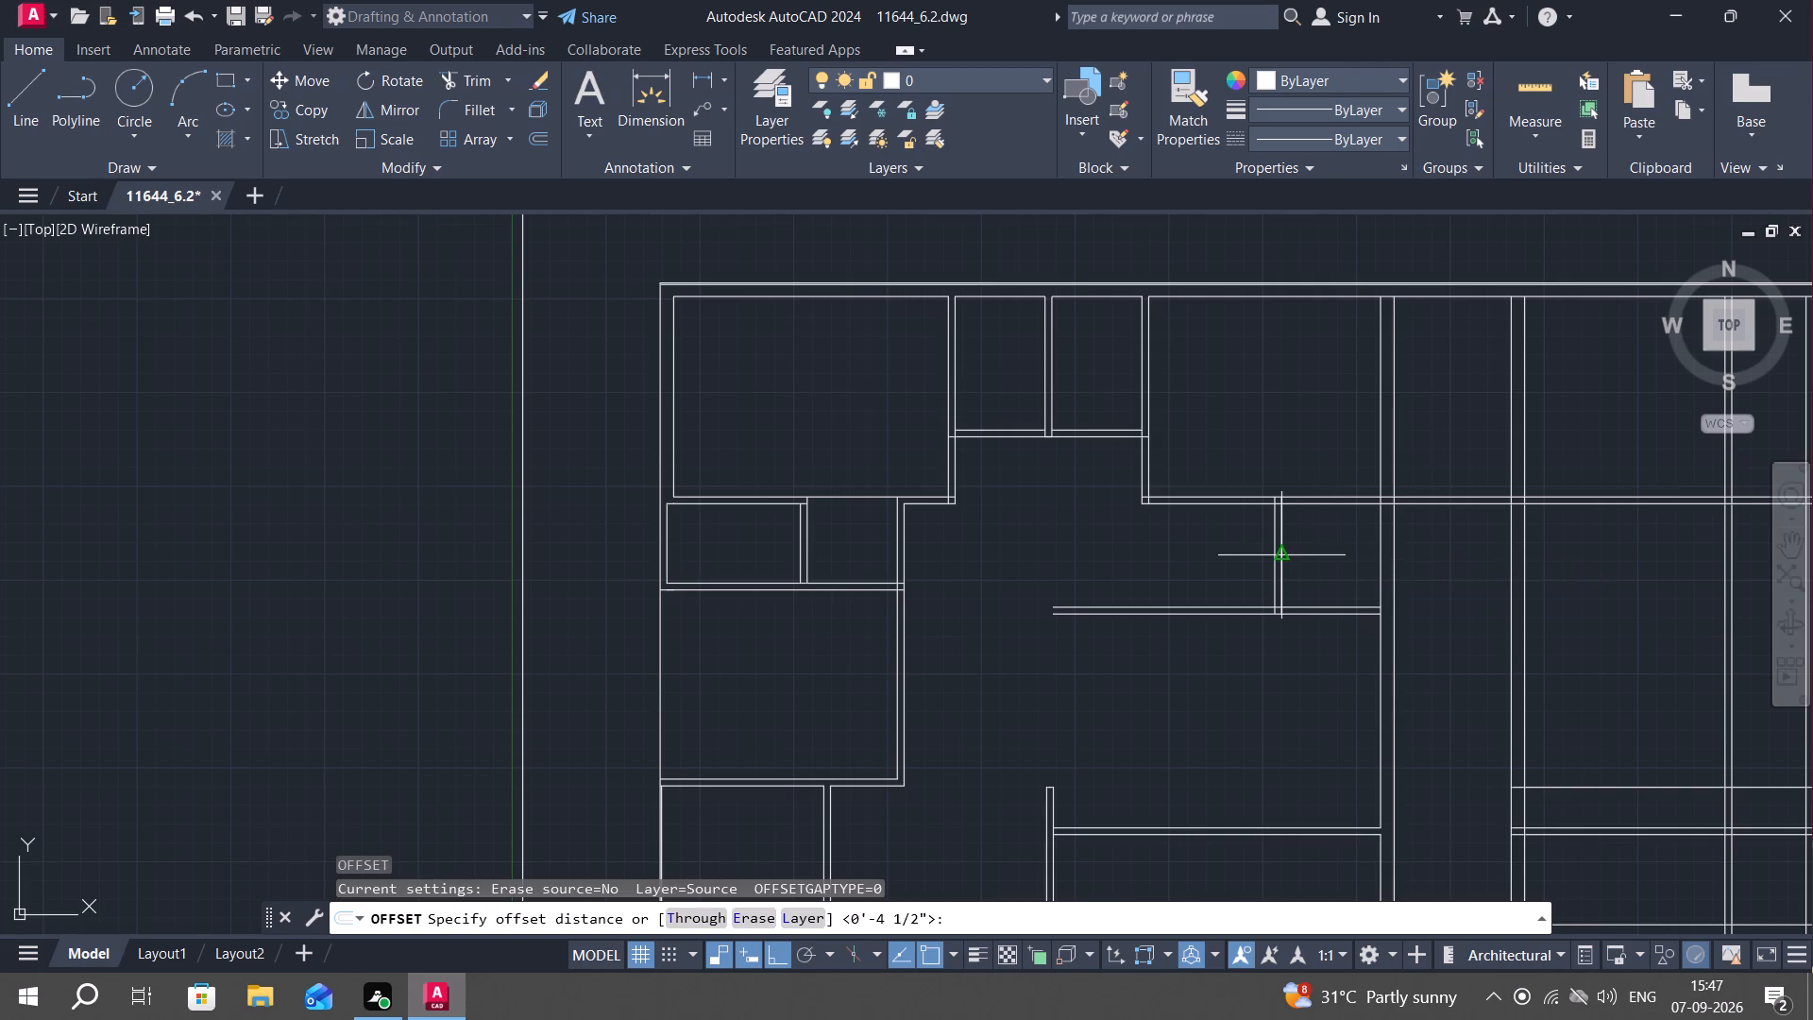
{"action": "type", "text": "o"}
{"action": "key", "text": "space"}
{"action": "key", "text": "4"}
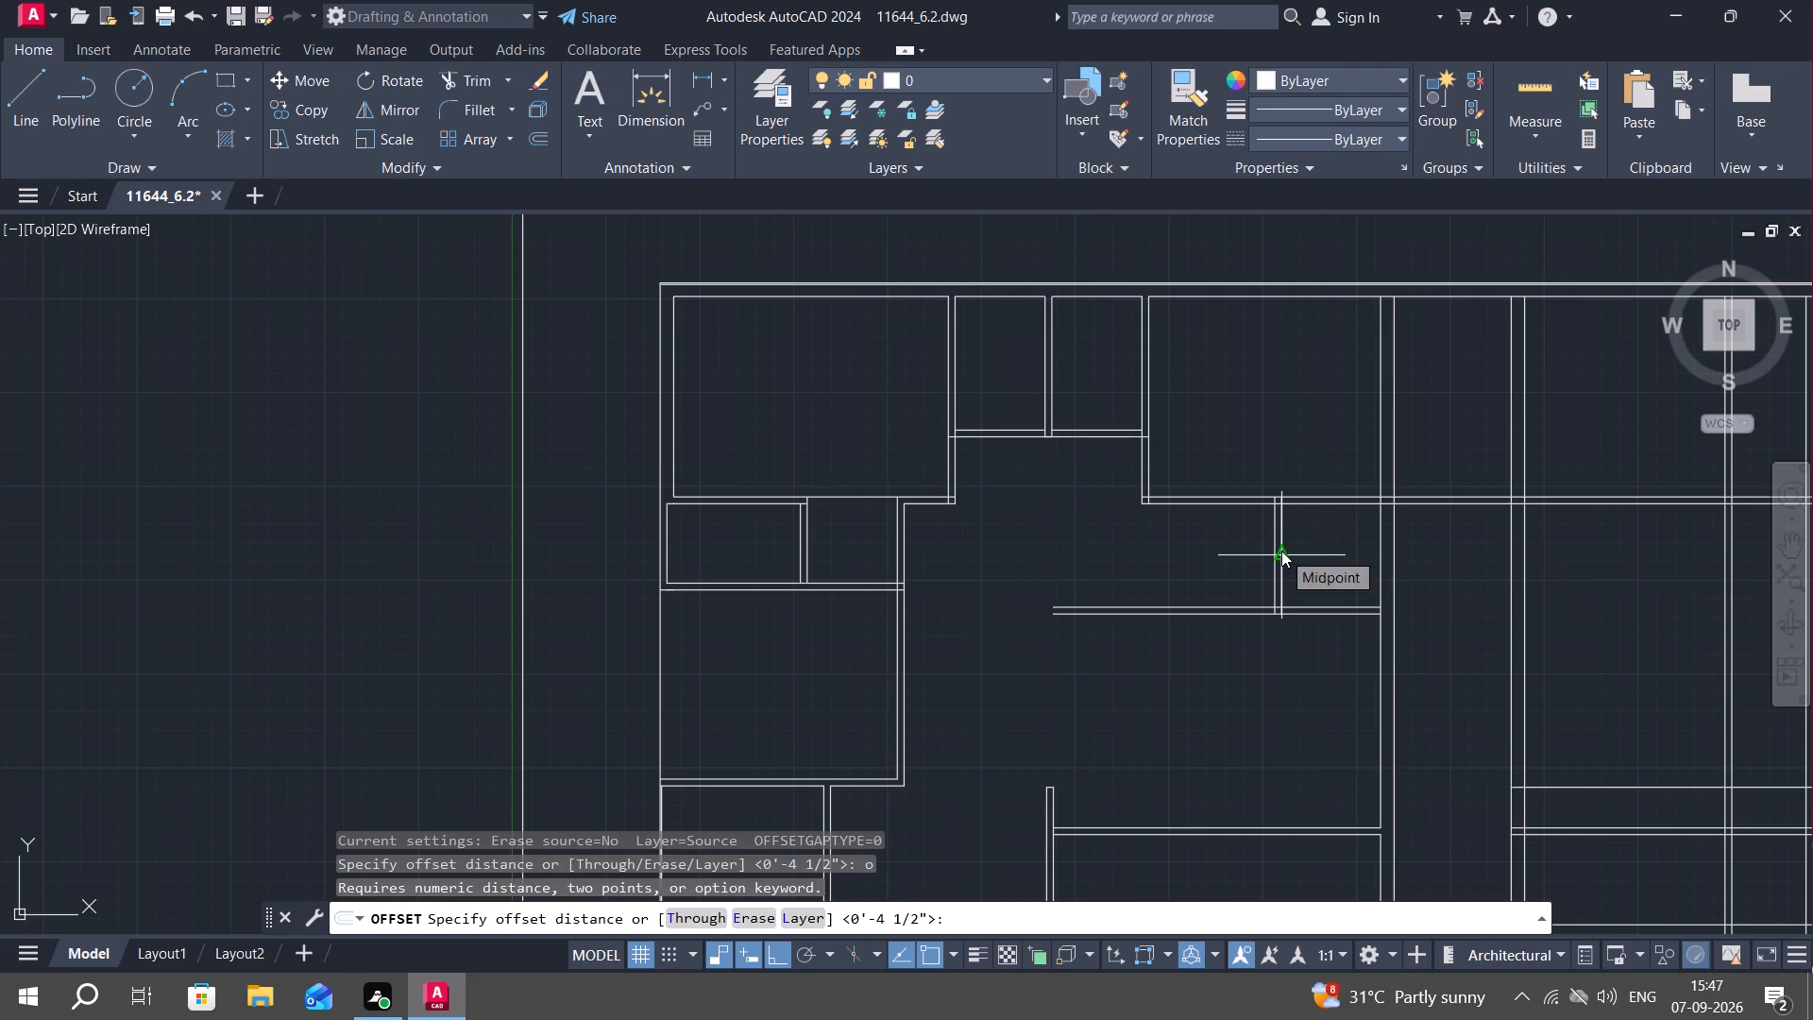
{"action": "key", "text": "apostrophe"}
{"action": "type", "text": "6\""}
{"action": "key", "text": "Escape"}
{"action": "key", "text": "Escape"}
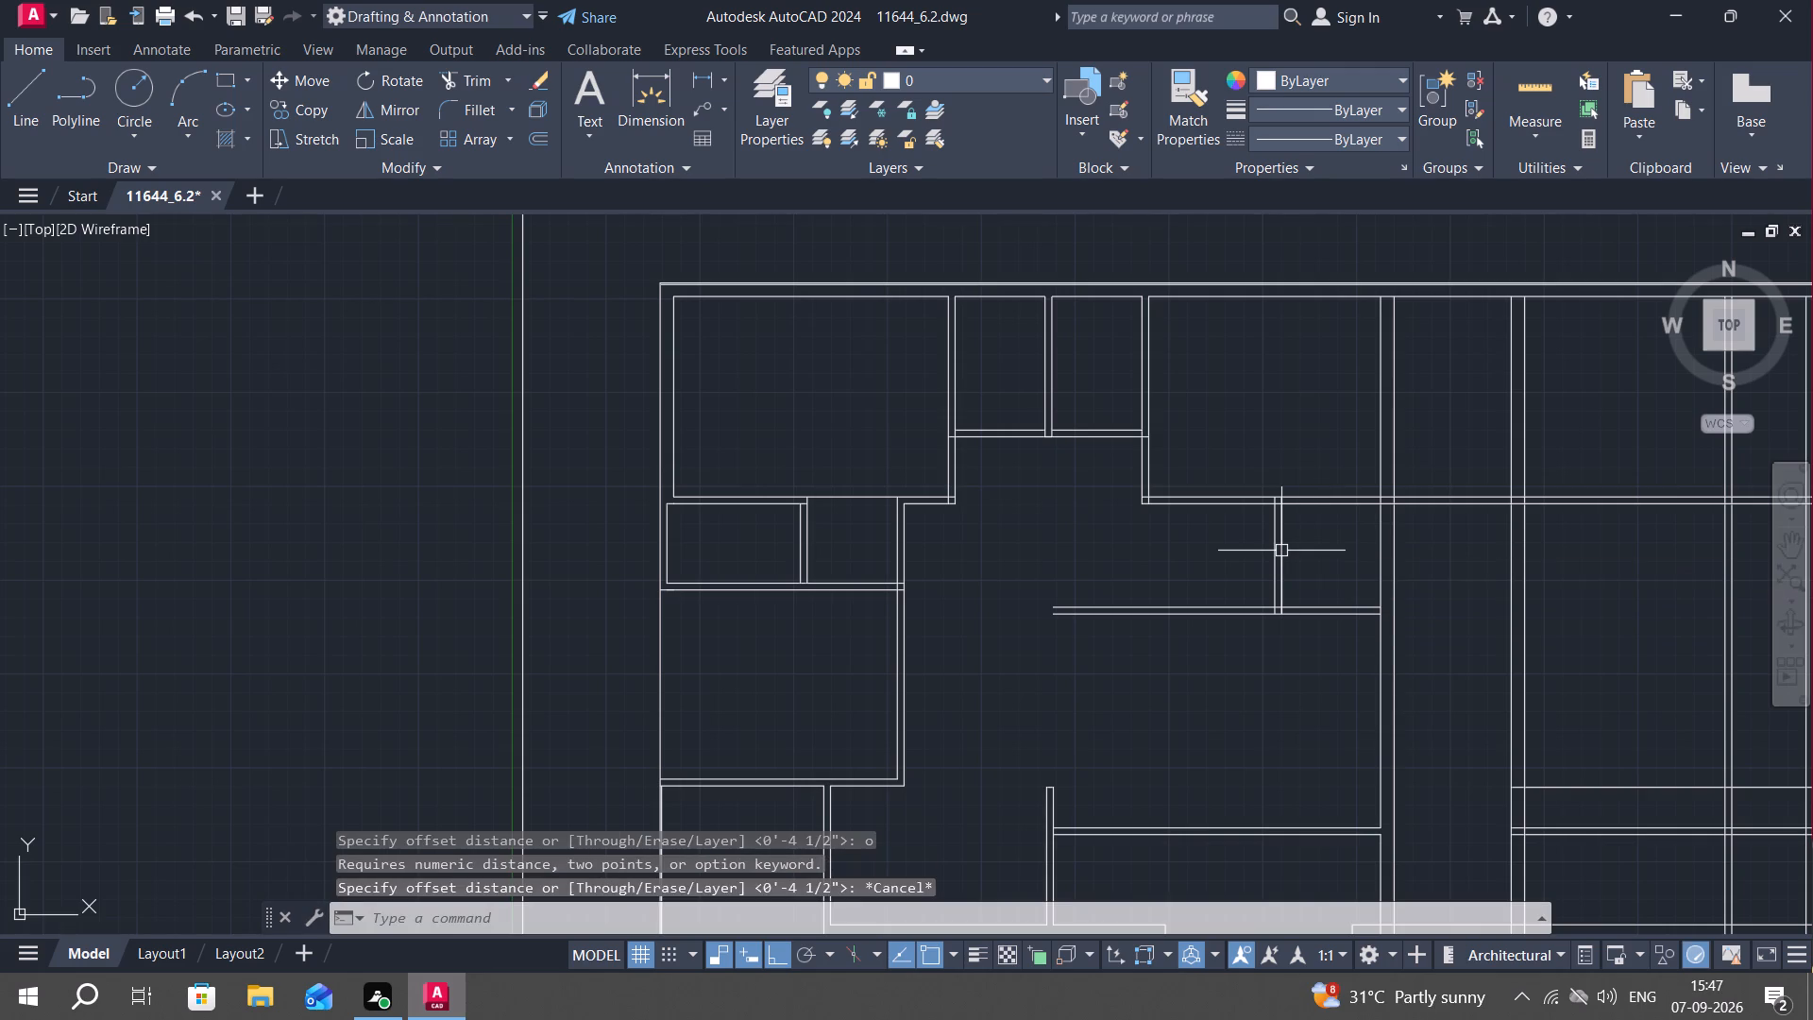
Offset the left face of the new short vertical partition 4'6" to the left.
{"action": "type", "text": "o"}
{"action": "key", "text": "space"}
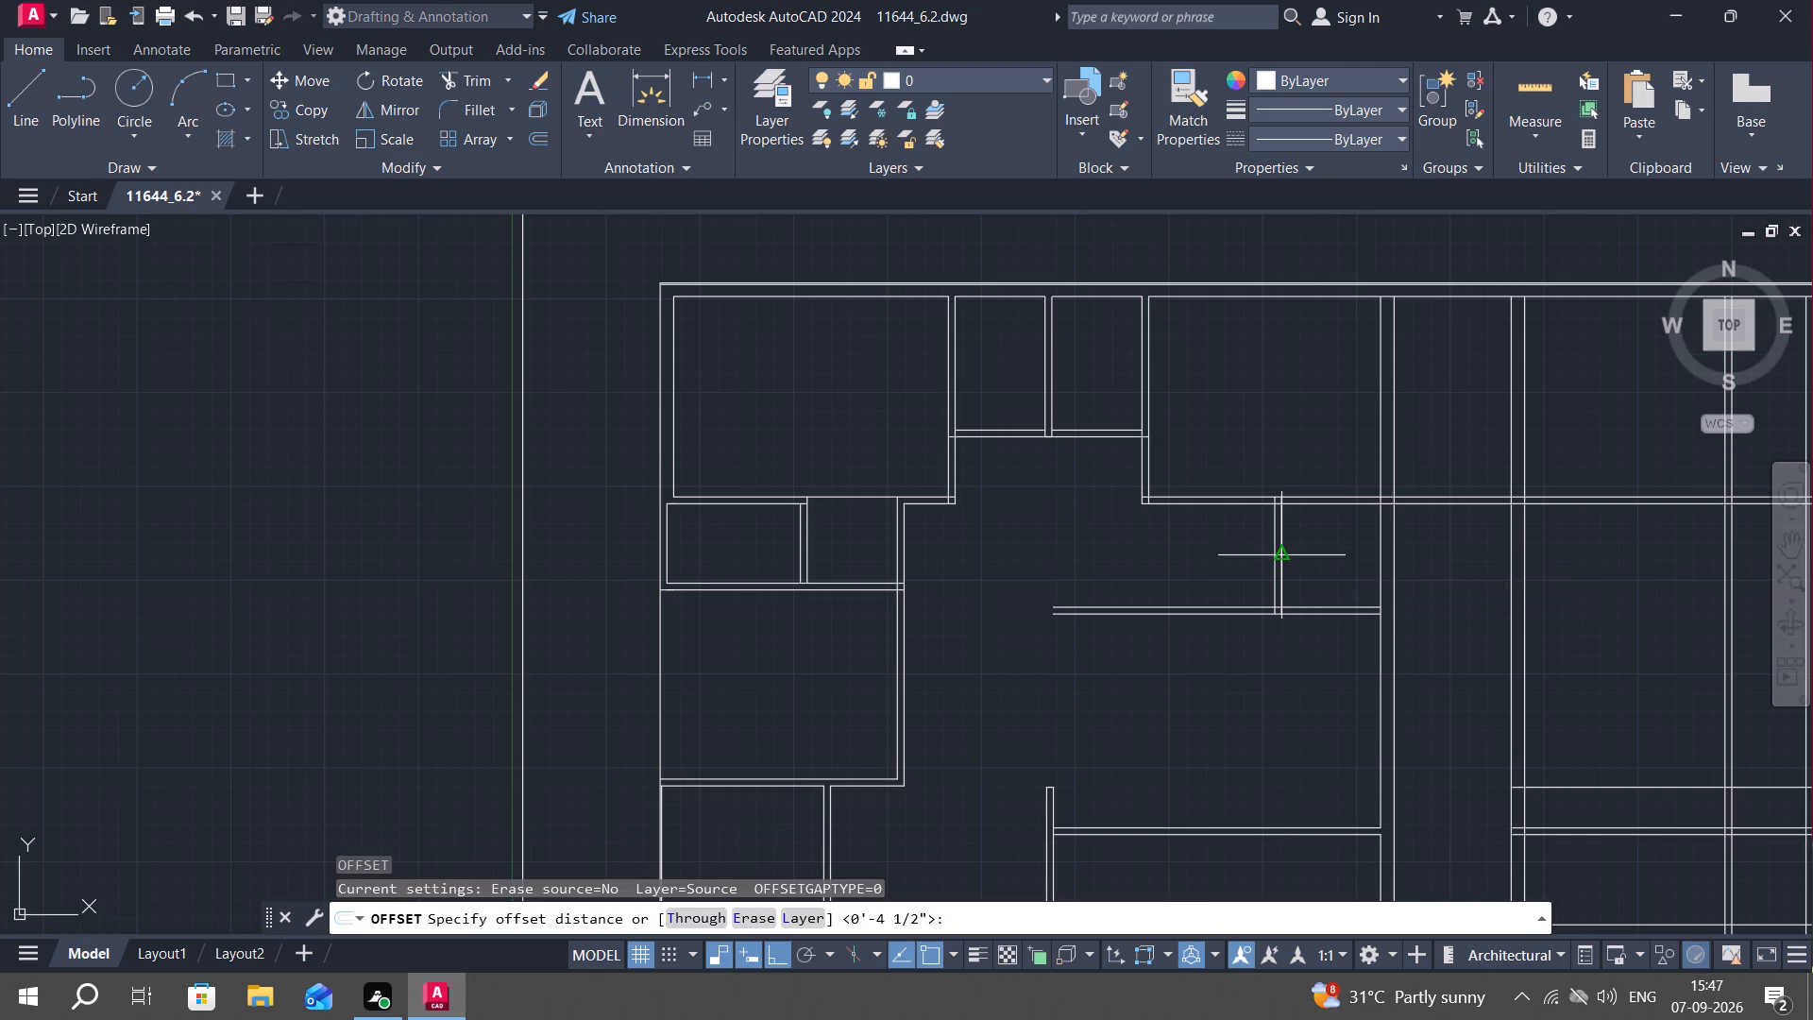
{"action": "key", "text": "4"}
{"action": "key", "text": "apostrophe"}
{"action": "key", "text": "6"}
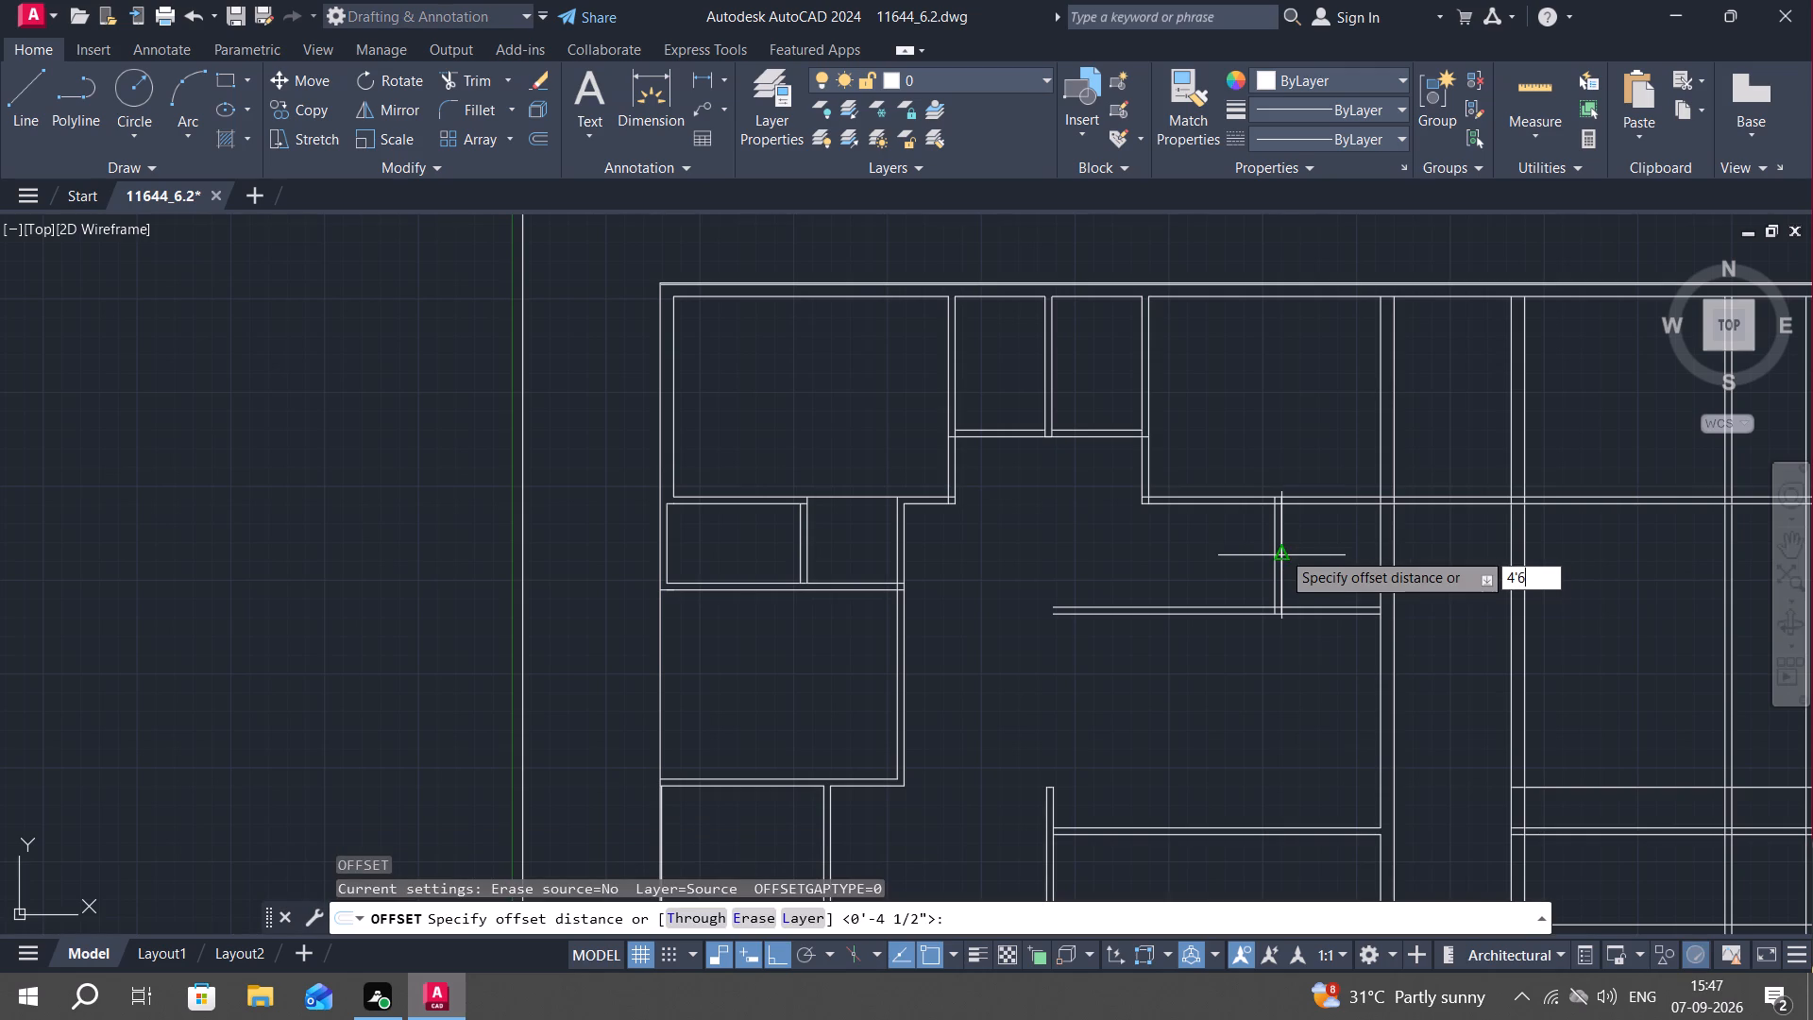
{"action": "type", "text": "\""}
{"action": "key", "text": "space"}
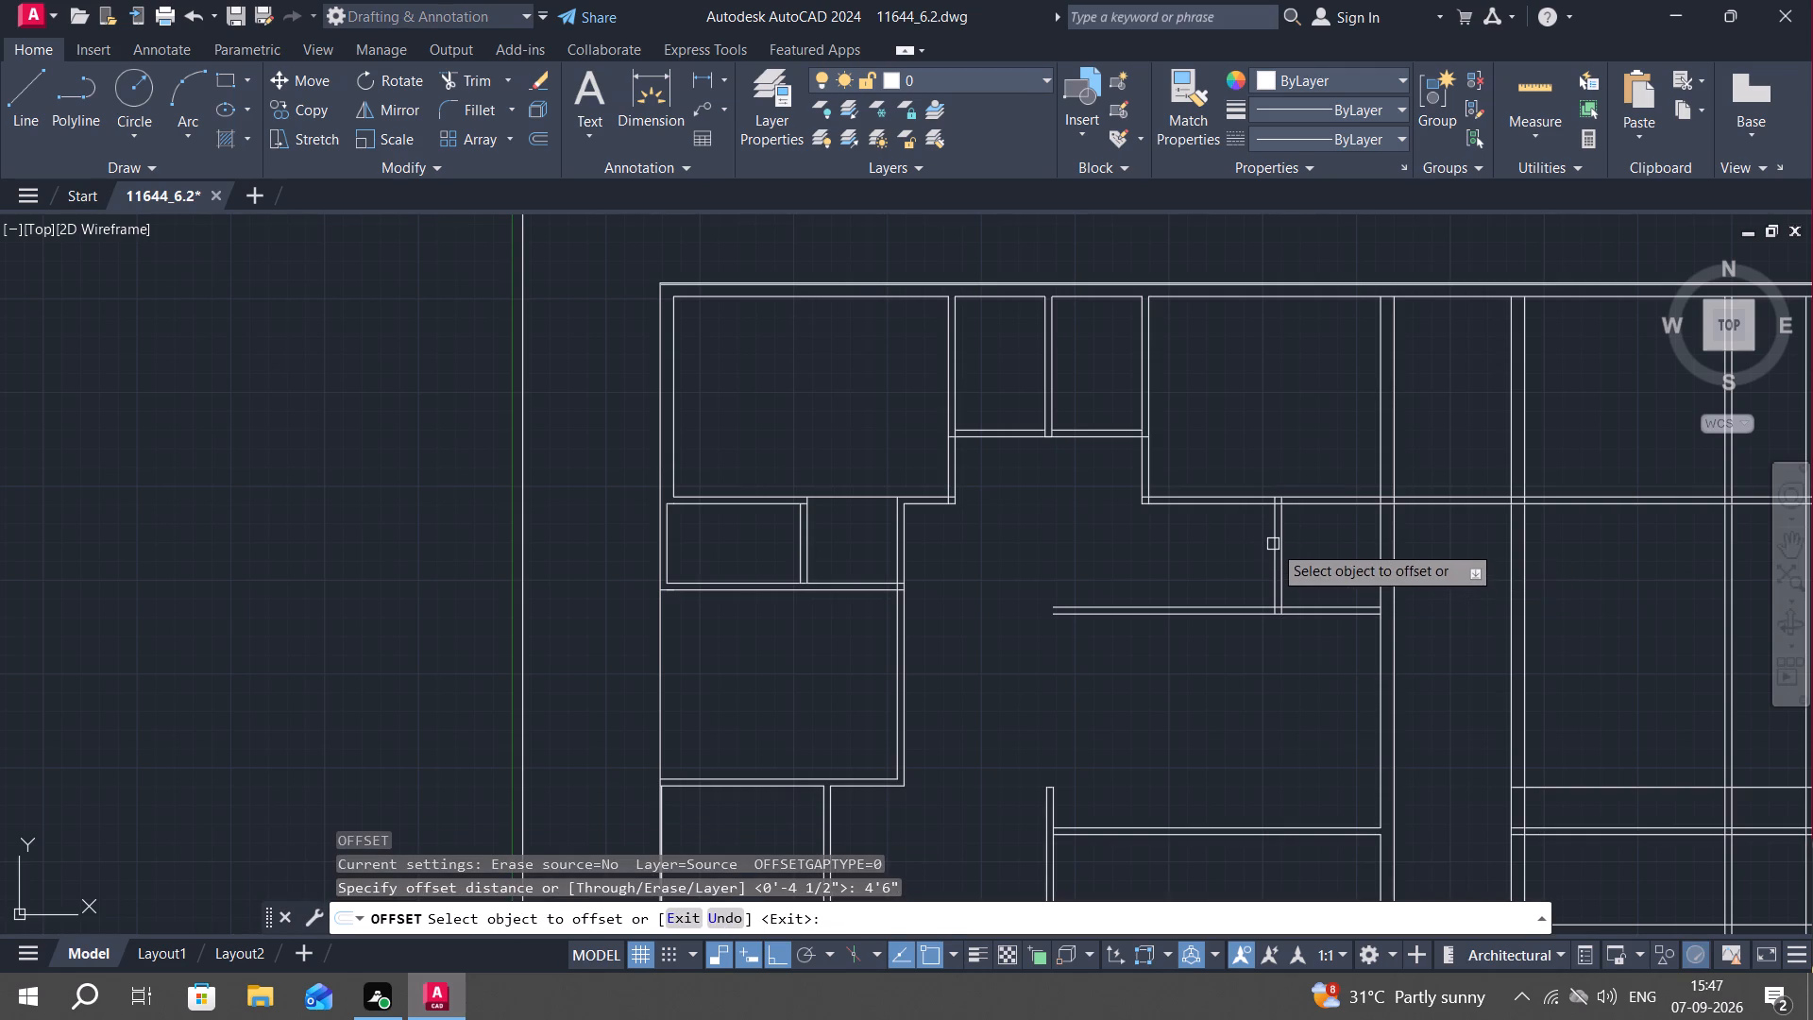
{"action": "left_click", "coordinate": [1273, 544]}
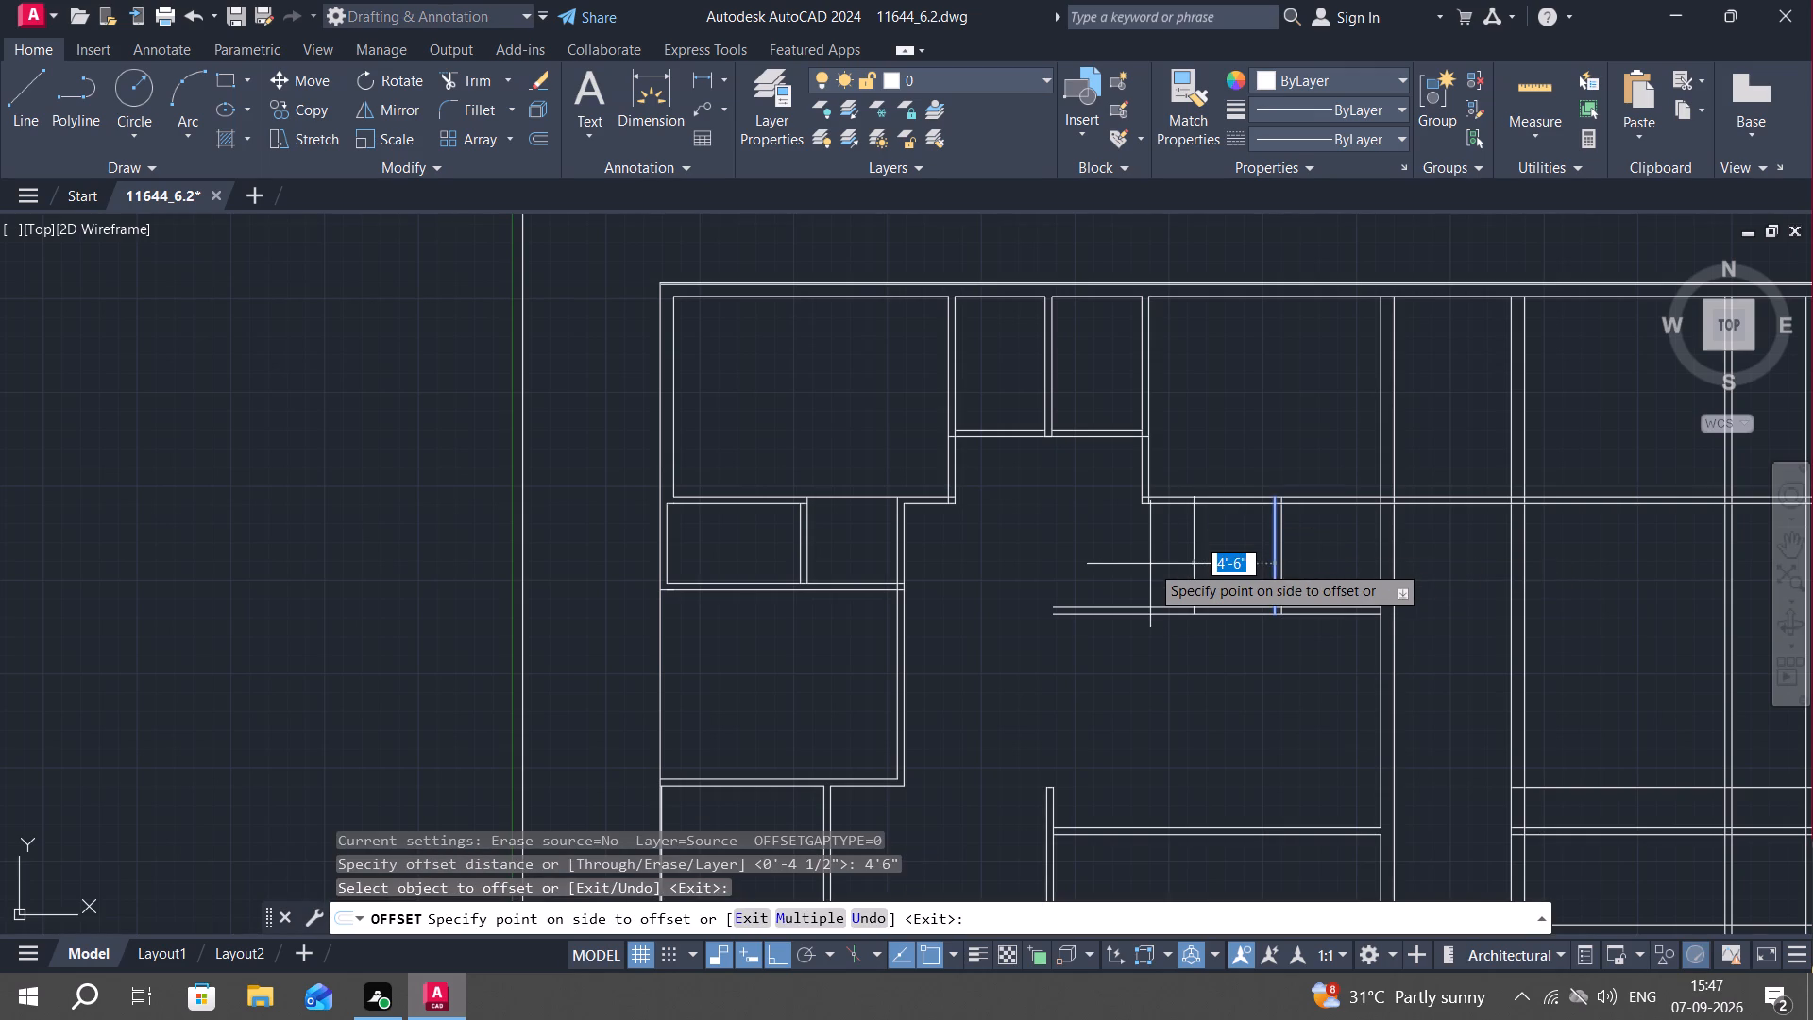
{"action": "left_click", "coordinate": [1149, 564]}
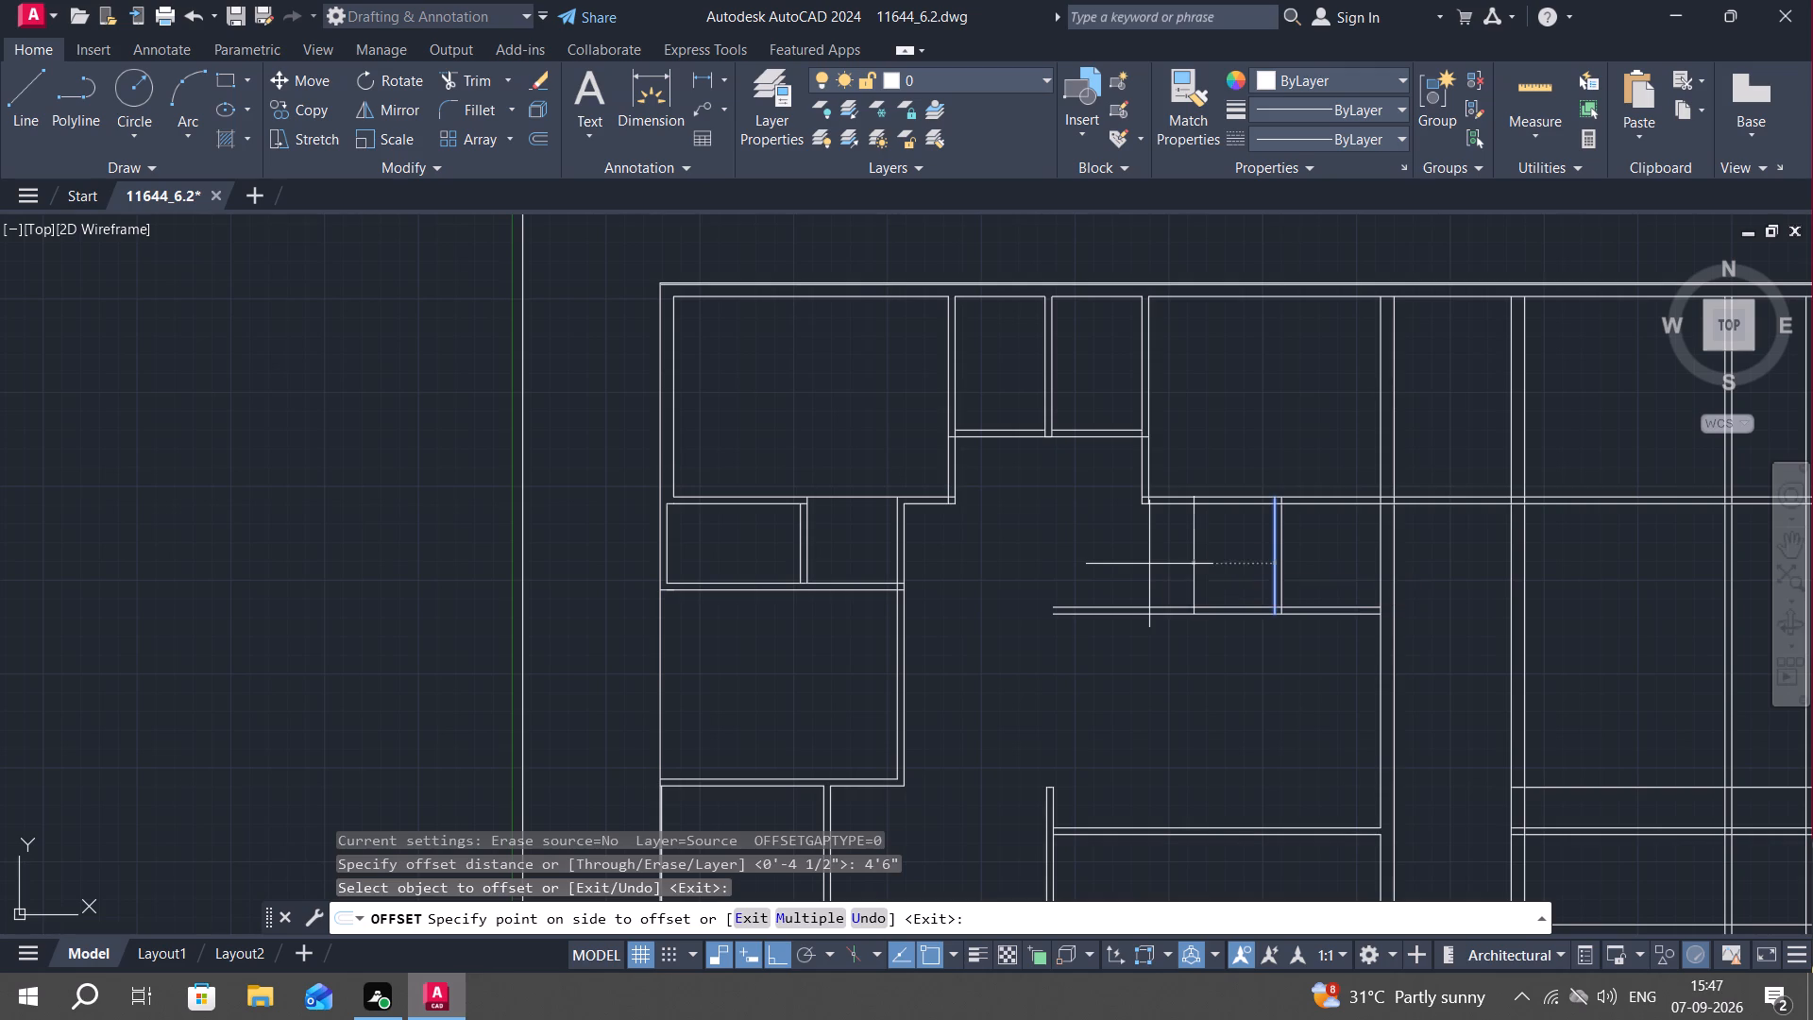
{"action": "key", "text": "Escape"}
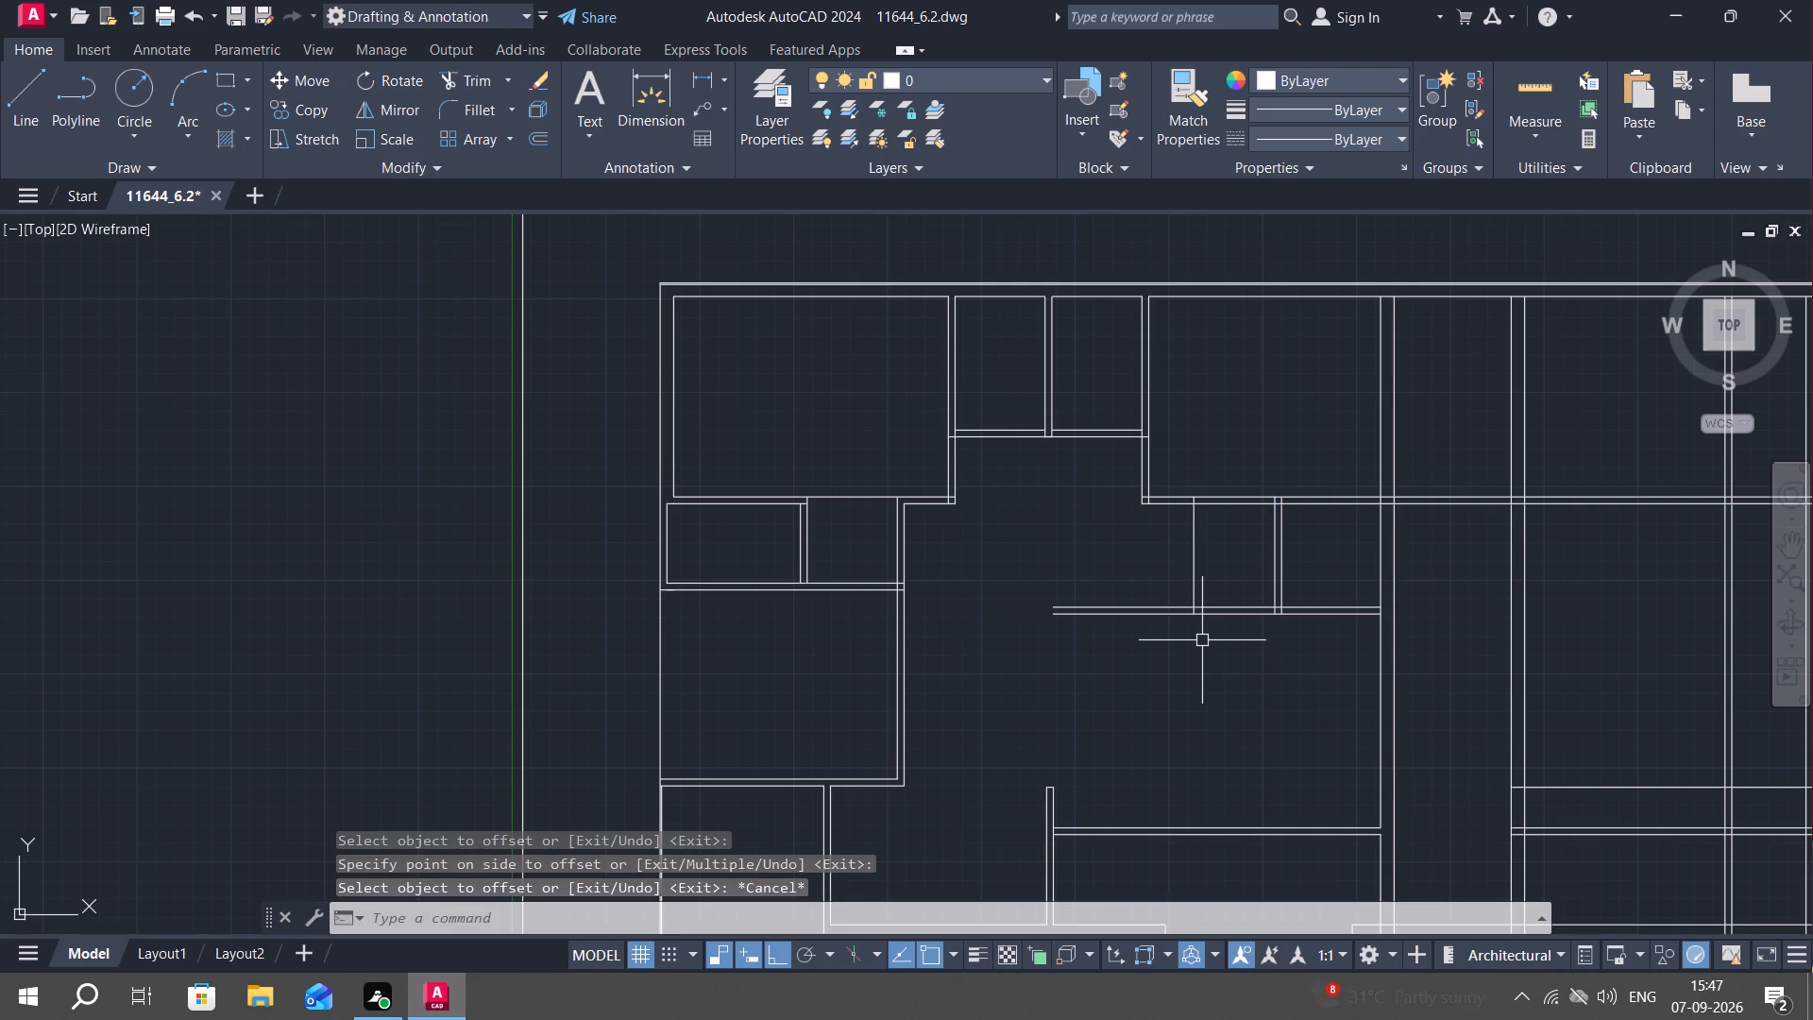
Offset the new 4'6" vertical line 4.5" to the left to form a second short partition.
{"action": "type", "text": "o"}
{"action": "key", "text": "space"}
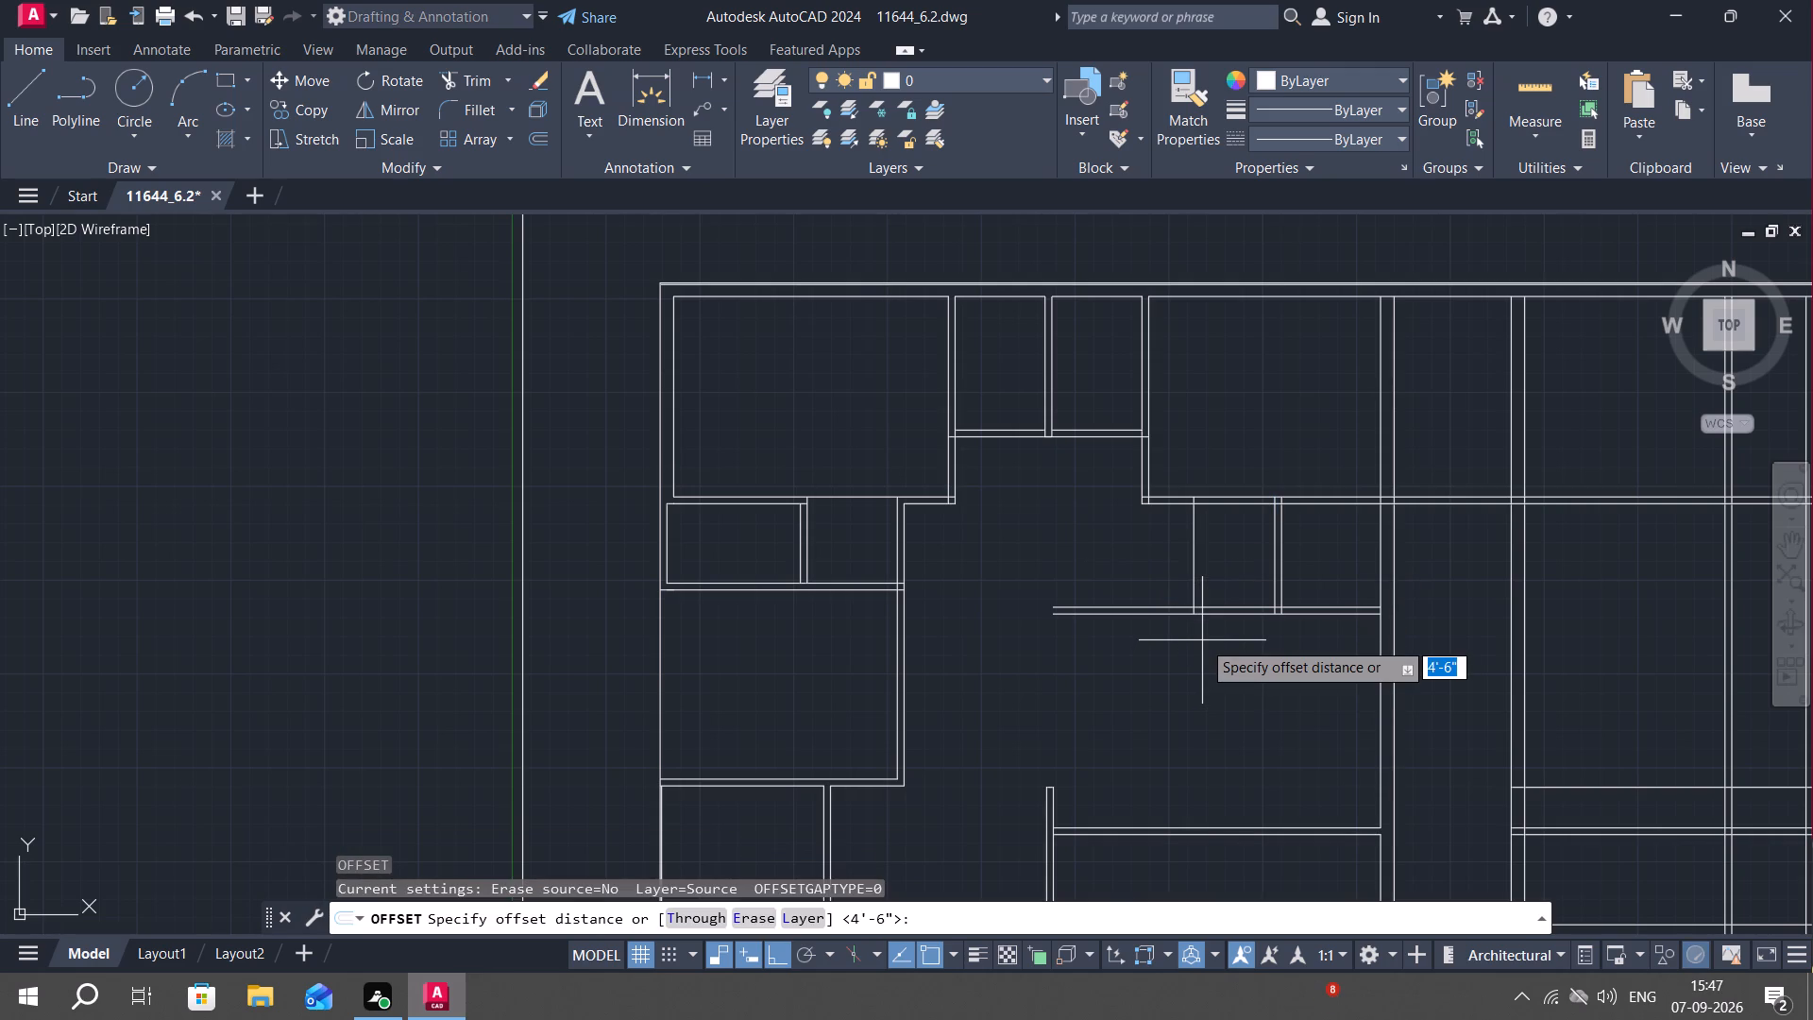
{"action": "key", "text": "4"}
{"action": "type", "text": ".5"}
{"action": "key", "text": "shift+quotedbl"}
{"action": "key", "text": "space"}
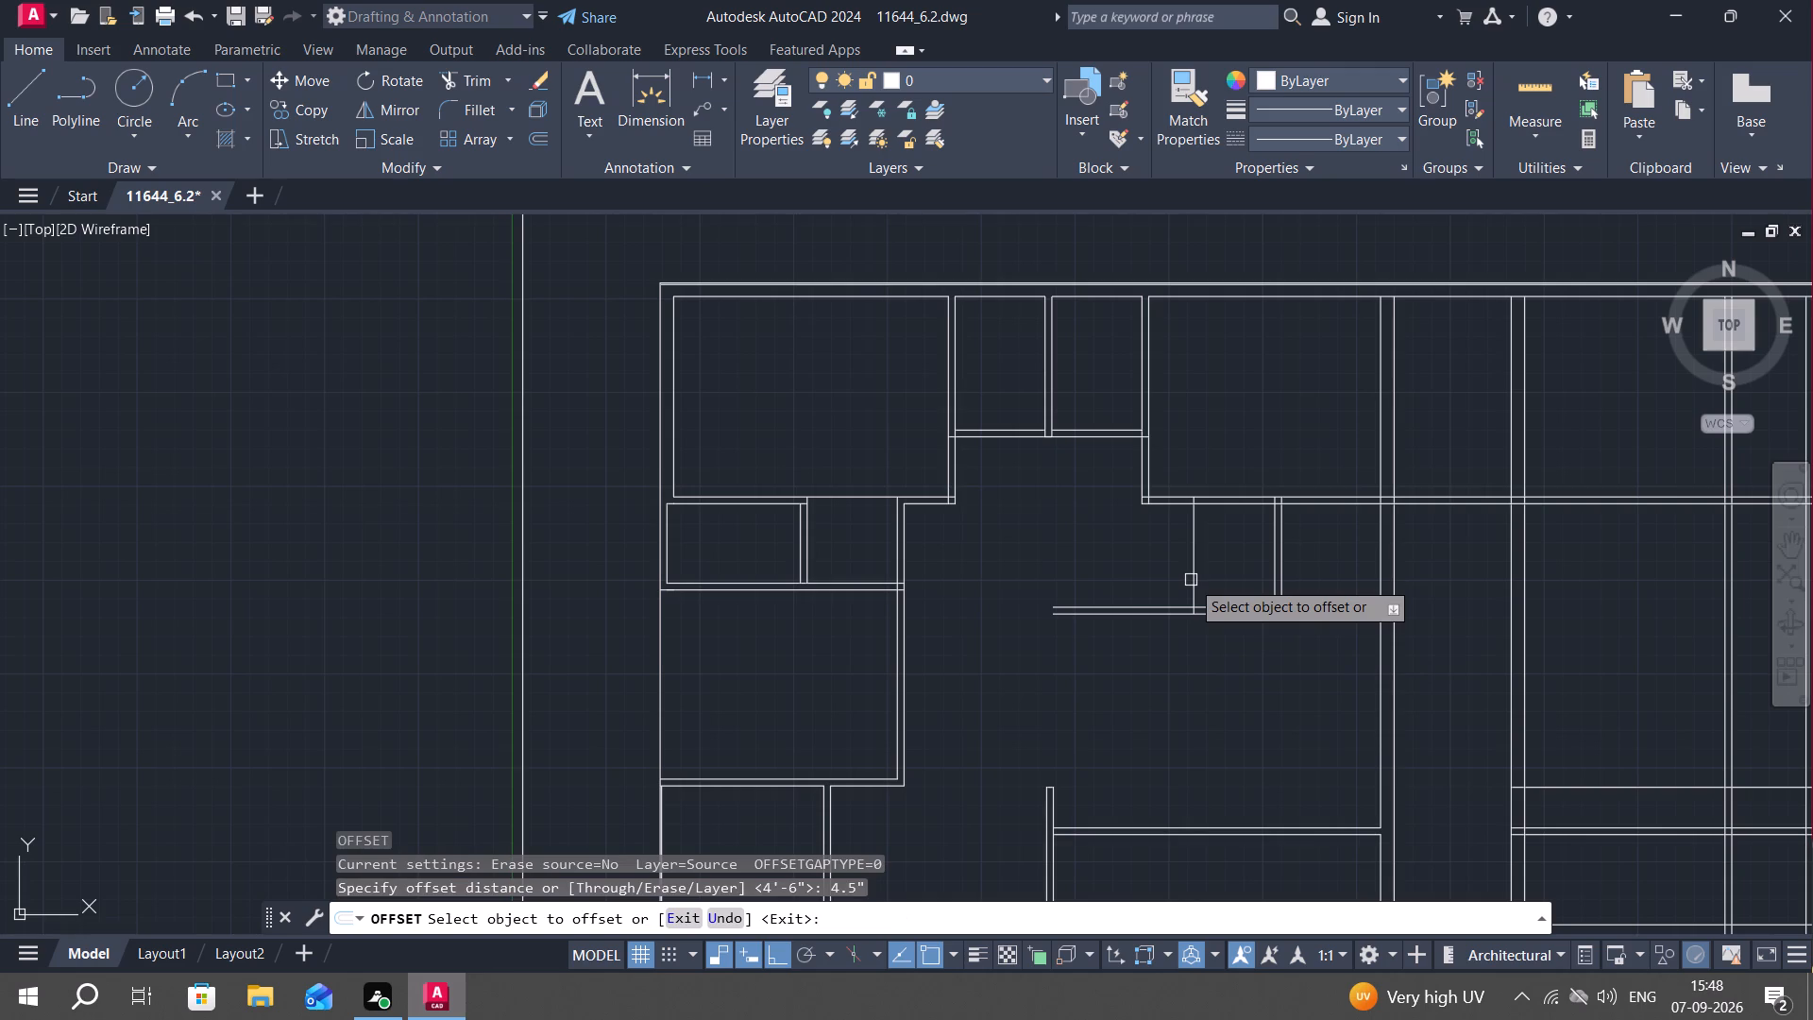
{"action": "left_click", "coordinate": [1191, 580]}
{"action": "left_click", "coordinate": [1121, 558]}
{"action": "key", "text": "Escape"}
Trim the two ends of the horizontal partition that extend left past the second short vertical partition.
{"action": "type", "text": "tr"}
{"action": "key", "text": "space"}
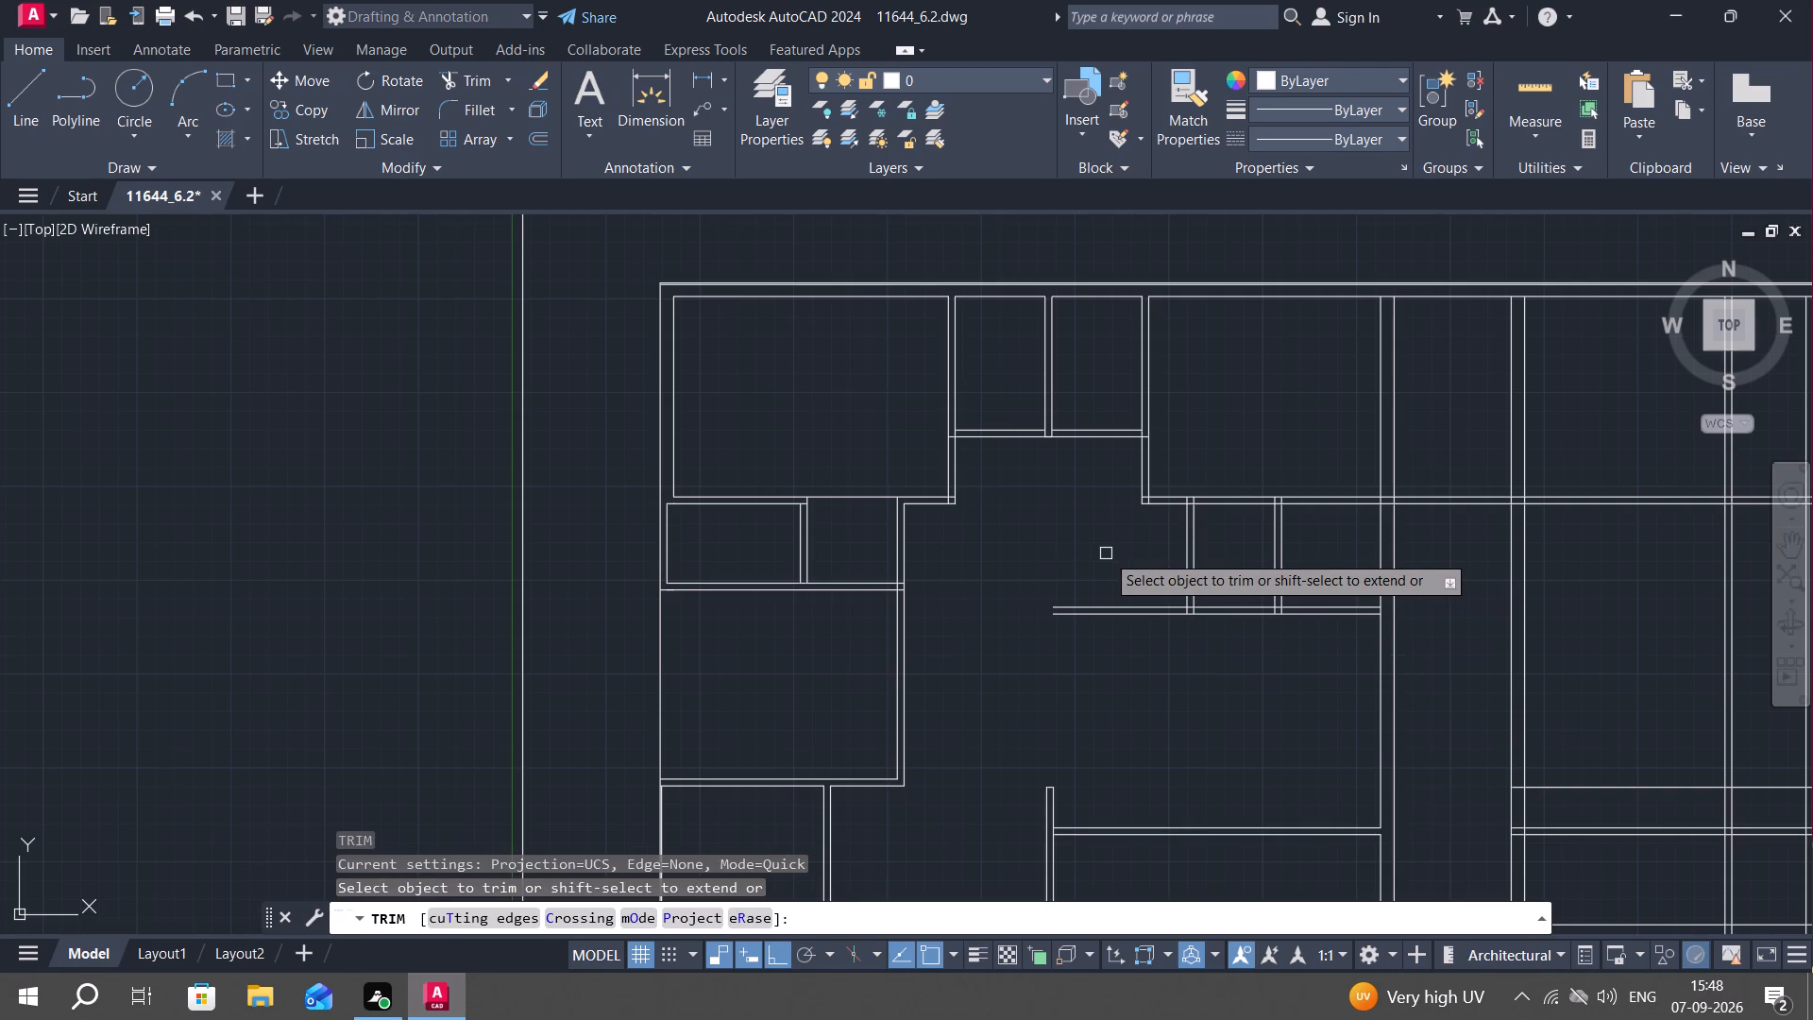
{"action": "left_click_drag", "start_coordinate": [1106, 553], "coordinate": [1127, 626]}
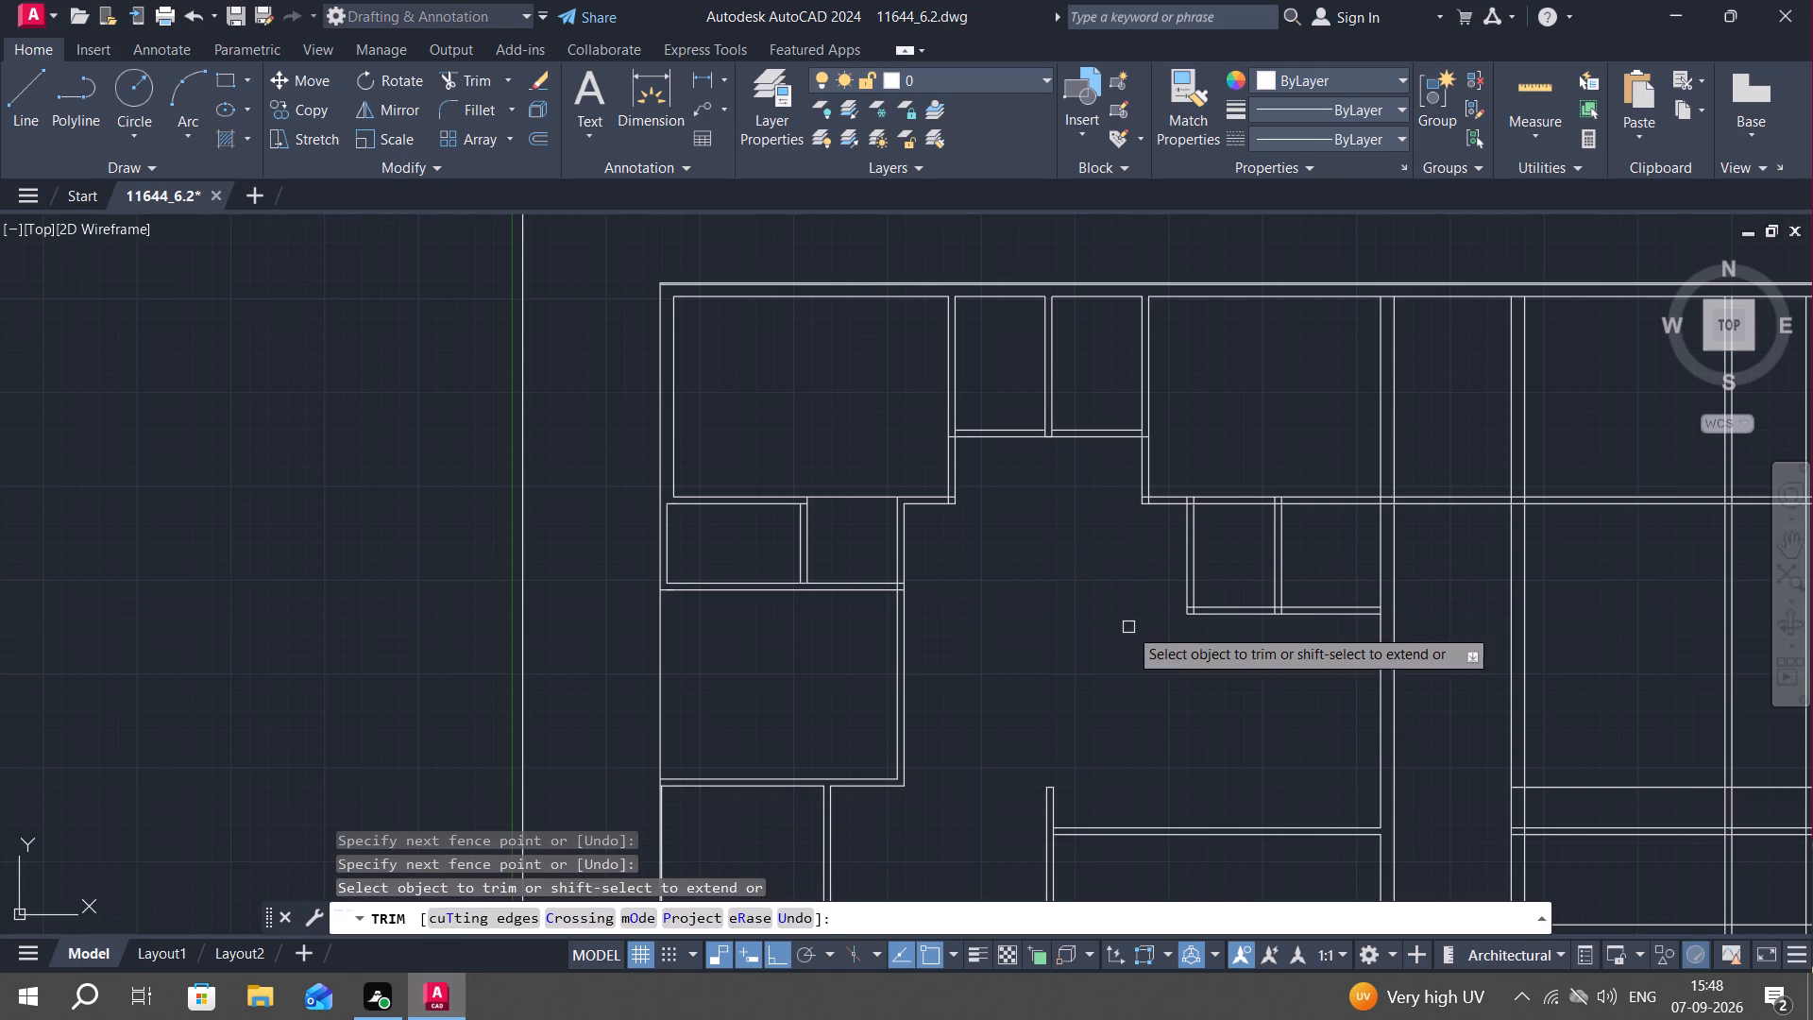
{"action": "key", "text": "Escape"}
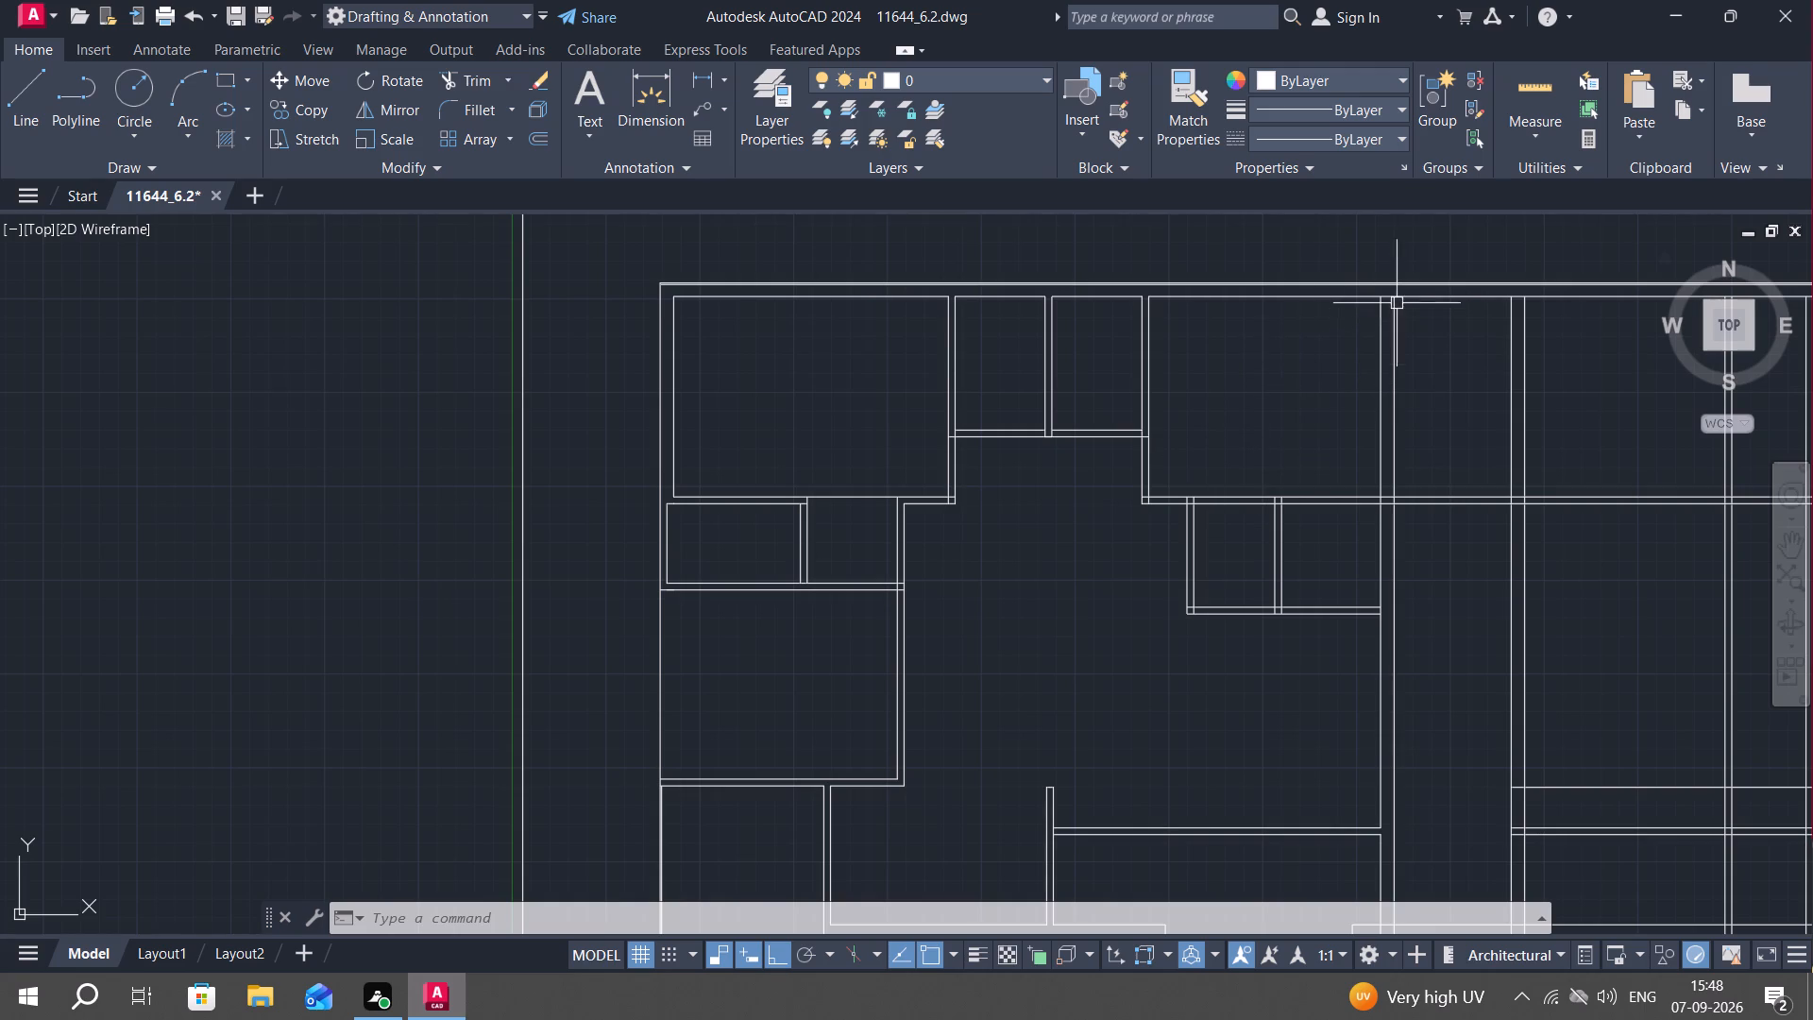
Erase the redundant polyline running along the building's top and right outer walls.
{"action": "scroll", "coordinate": [1380, 282], "scroll_direction": "up", "scroll_amount": 1}
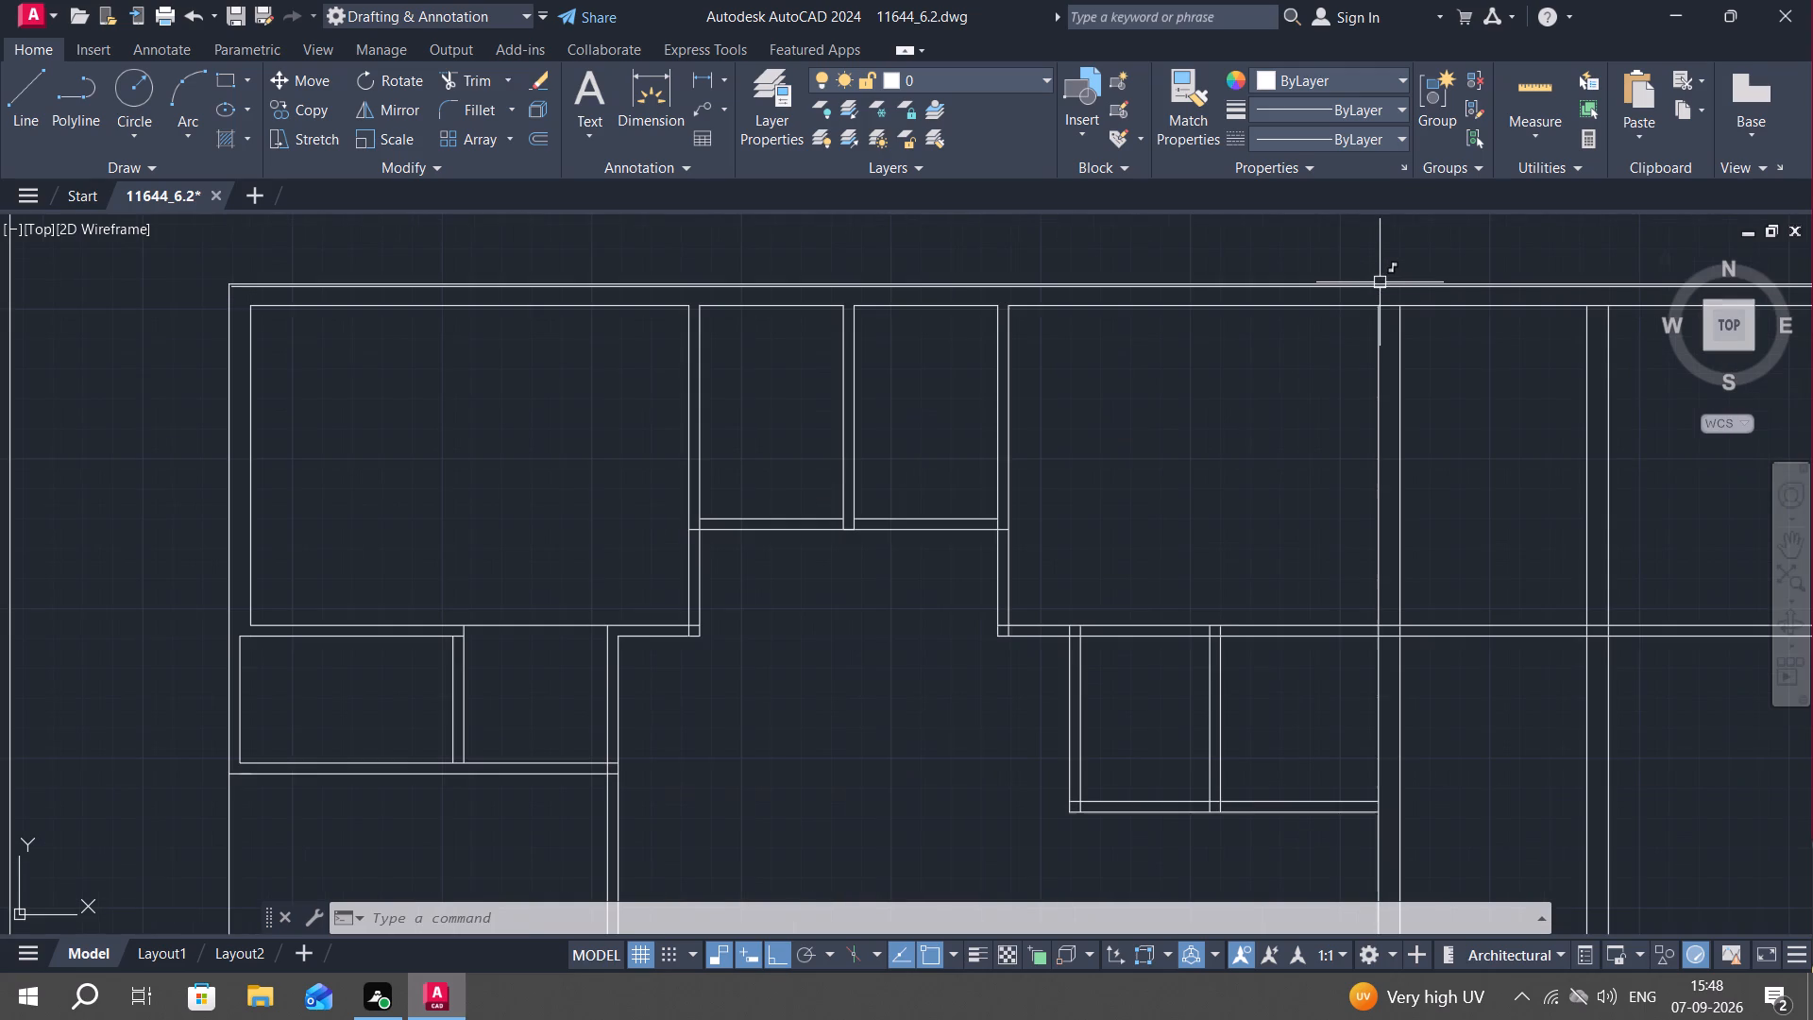
{"action": "left_click", "coordinate": [1379, 285]}
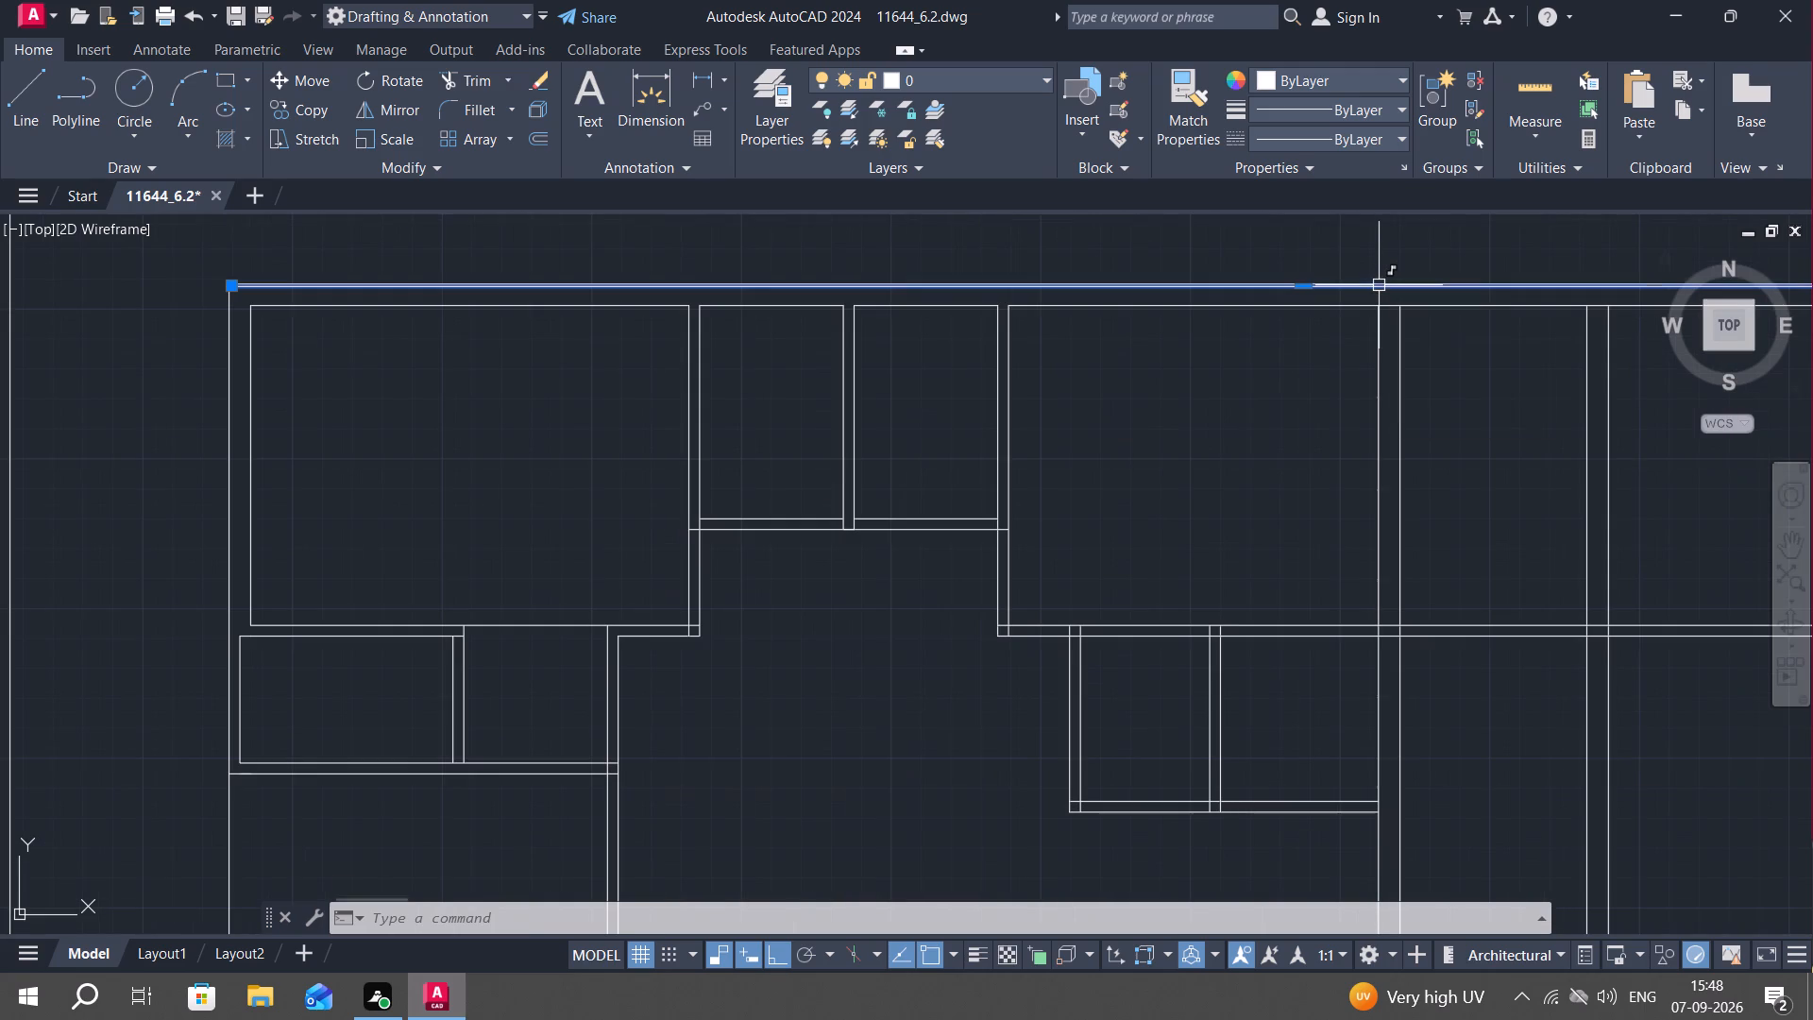
{"action": "scroll", "coordinate": [1380, 286], "scroll_direction": "down", "scroll_amount": 3}
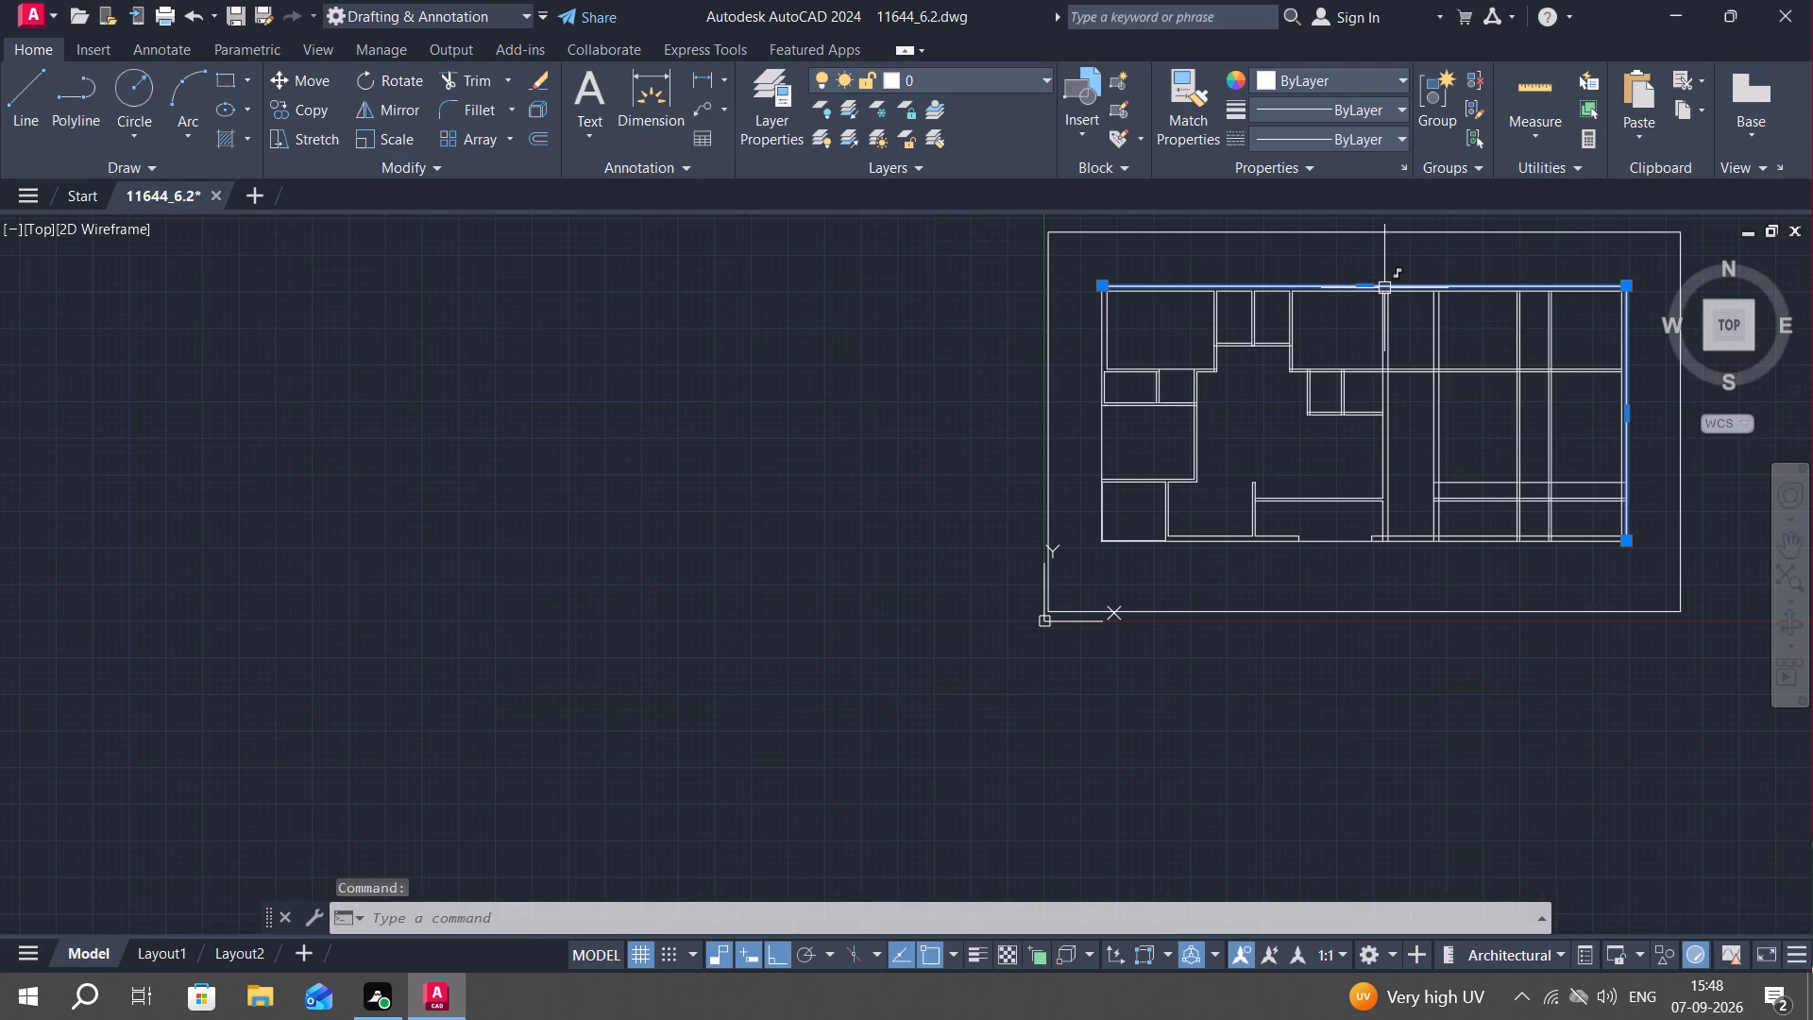
{"action": "key", "text": "Delete"}
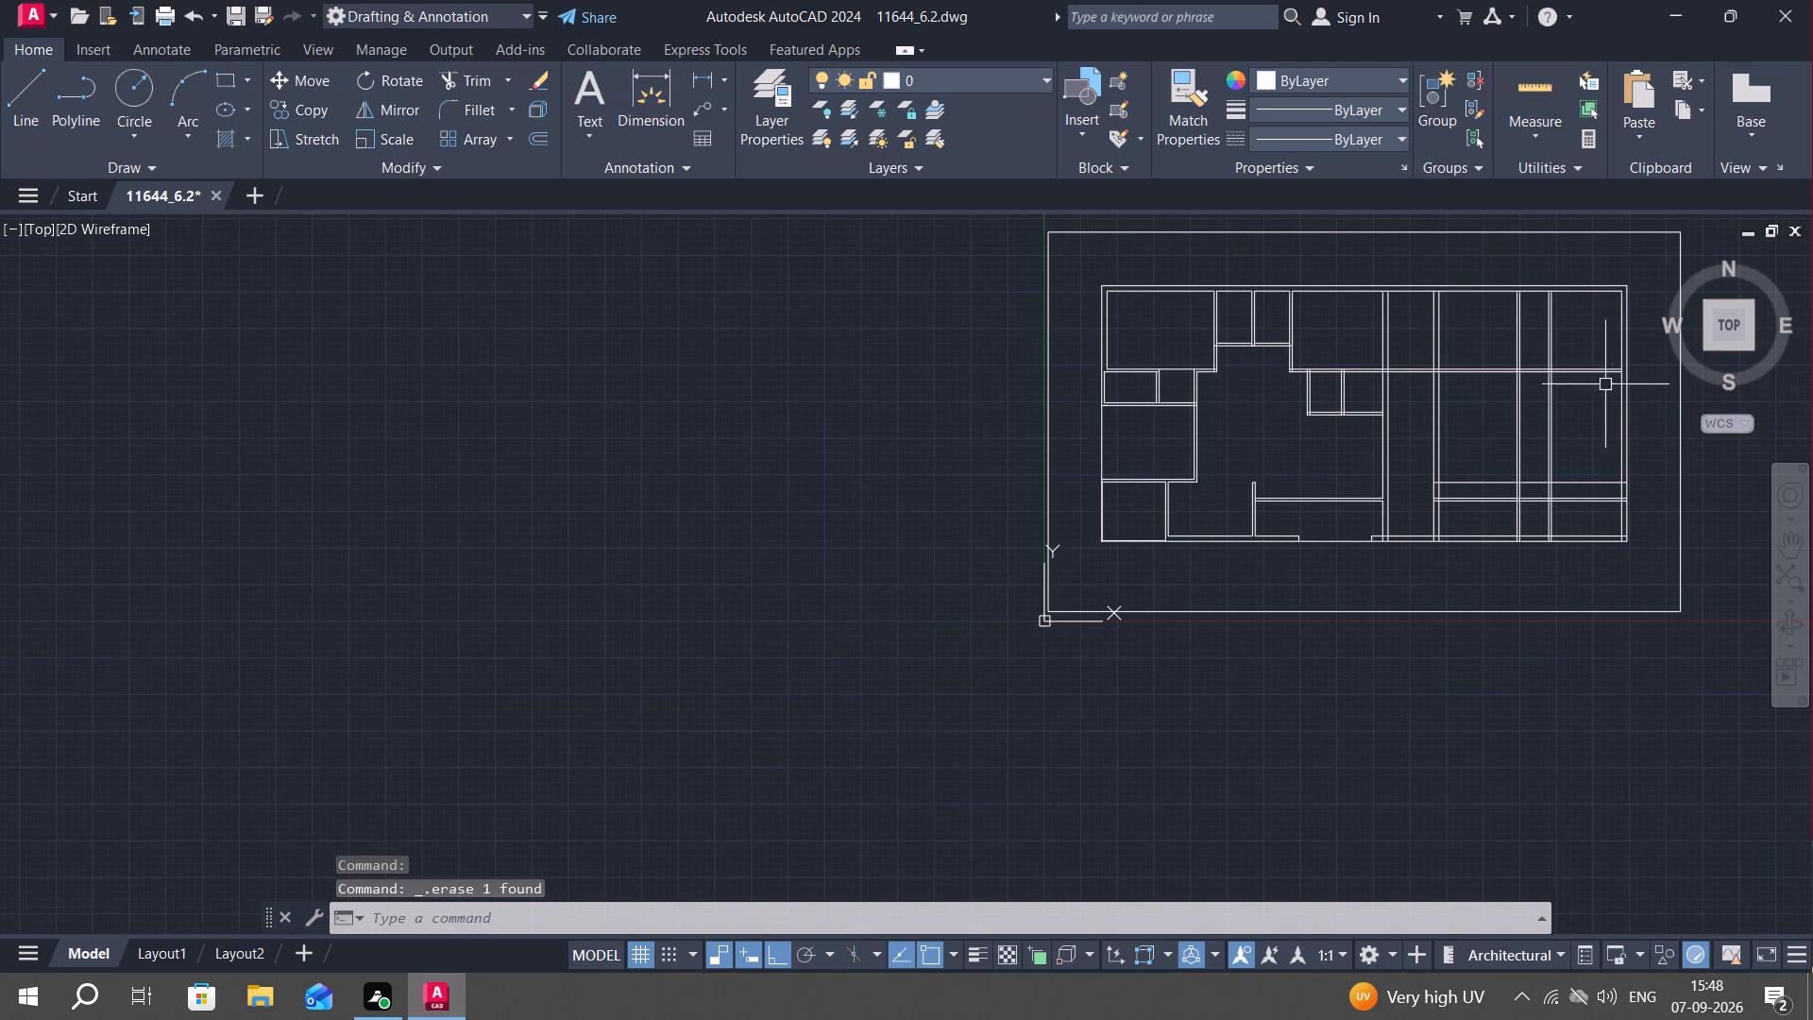
Check the outer wall lines at the plan's lower-left corner and save the drawing.
{"action": "scroll", "coordinate": [1158, 532], "scroll_direction": "up", "scroll_amount": 2}
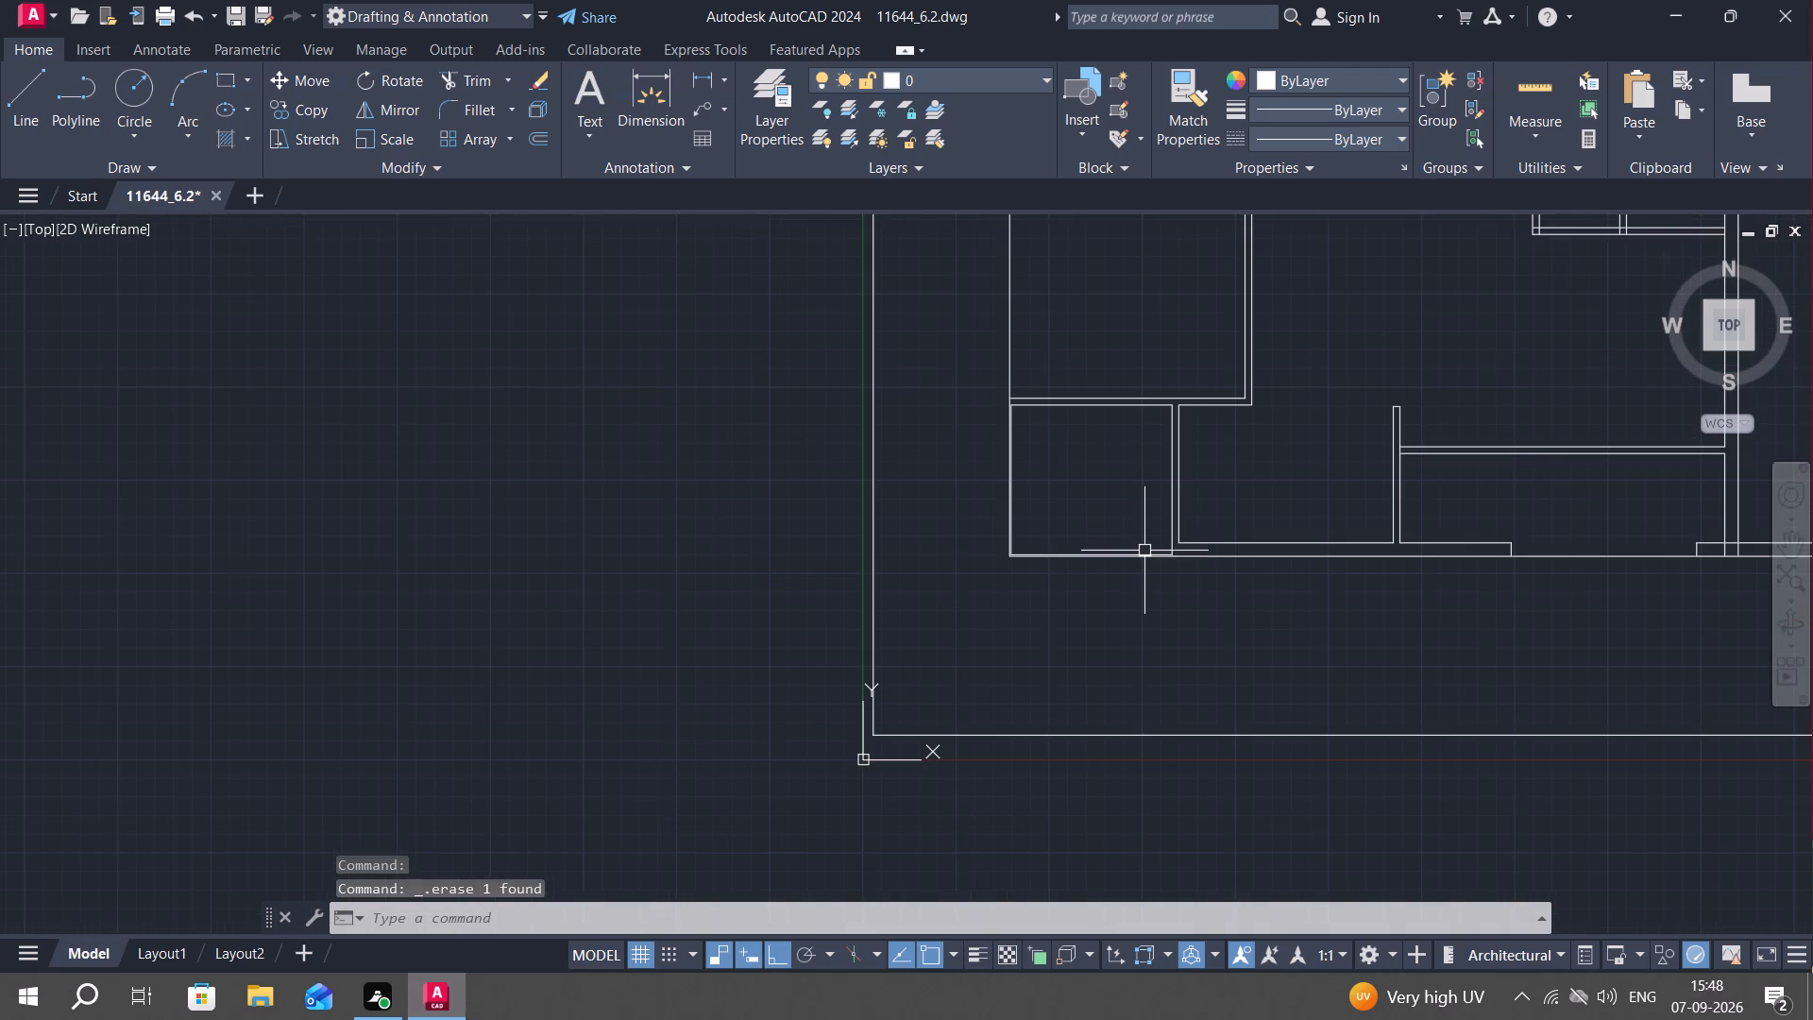
{"action": "scroll", "coordinate": [1144, 548], "scroll_direction": "up", "scroll_amount": 4}
{"action": "scroll", "coordinate": [1150, 568], "scroll_direction": "down", "scroll_amount": 1}
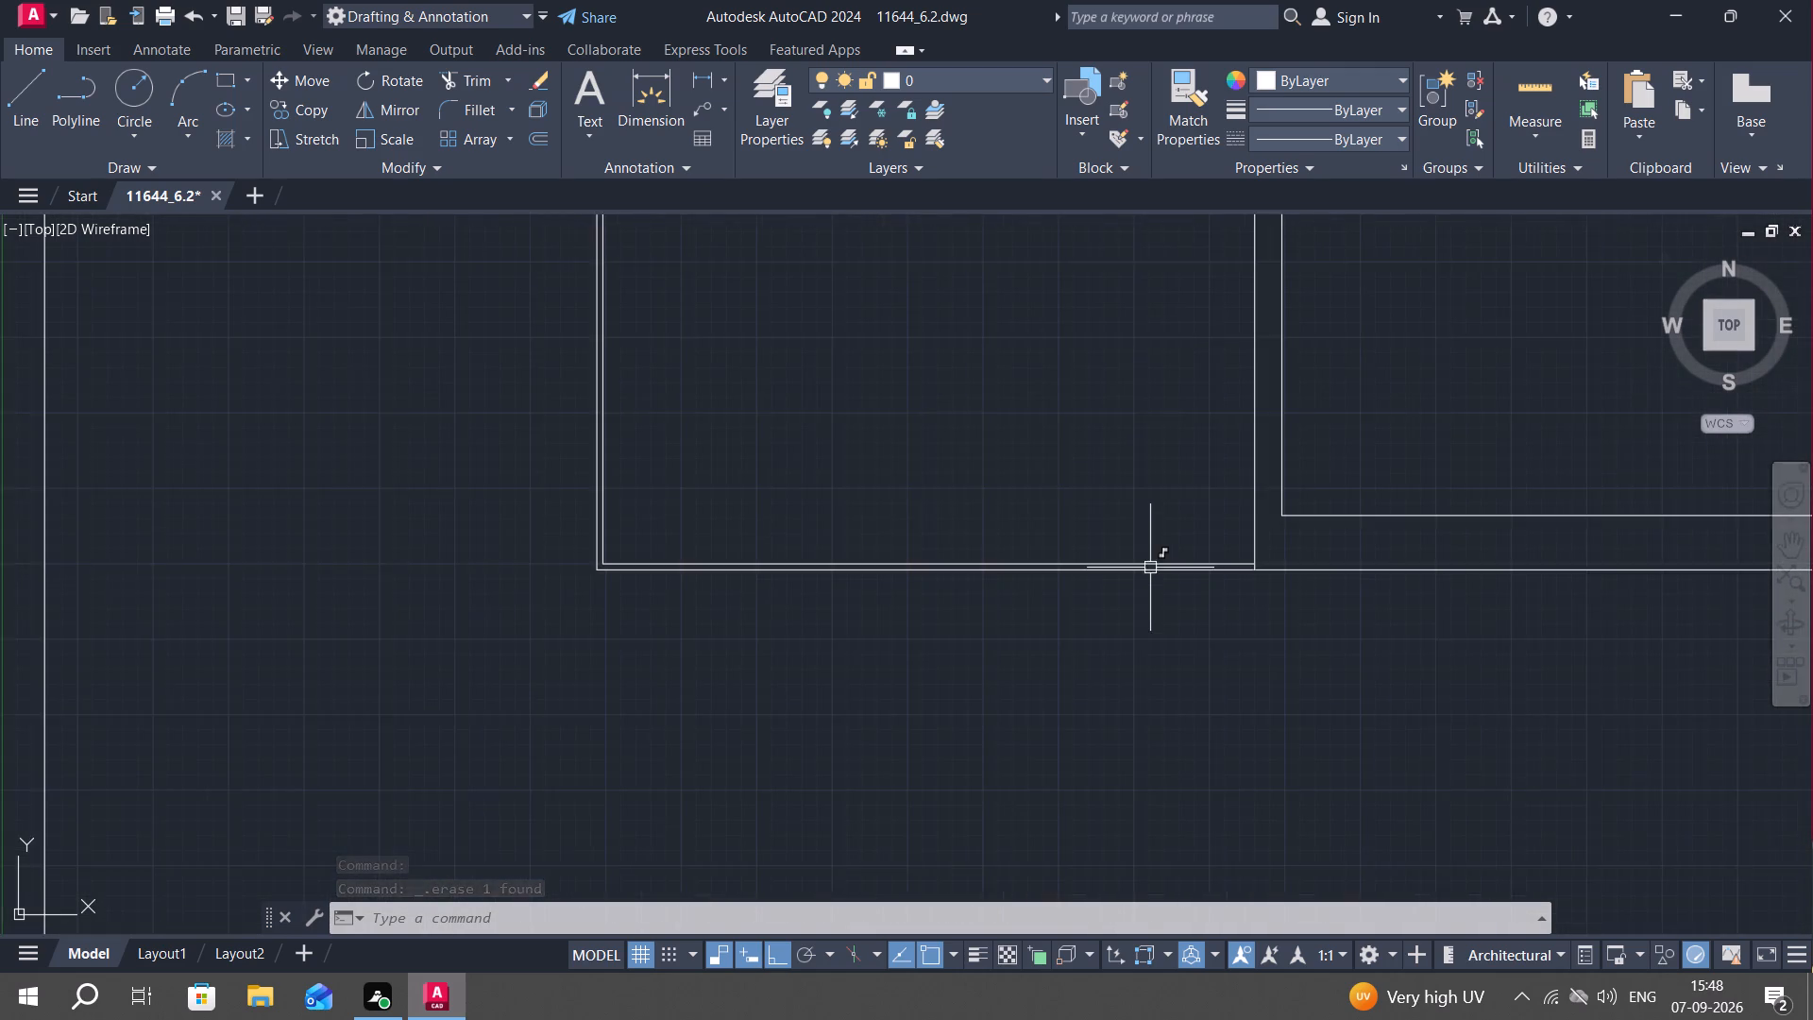
{"action": "scroll", "coordinate": [1150, 552], "scroll_direction": "down", "scroll_amount": 3}
{"action": "middle_click_drag", "start_coordinate": [1214, 450], "coordinate": [1112, 670]}
{"action": "scroll", "coordinate": [1105, 626], "scroll_direction": "down", "scroll_amount": 3}
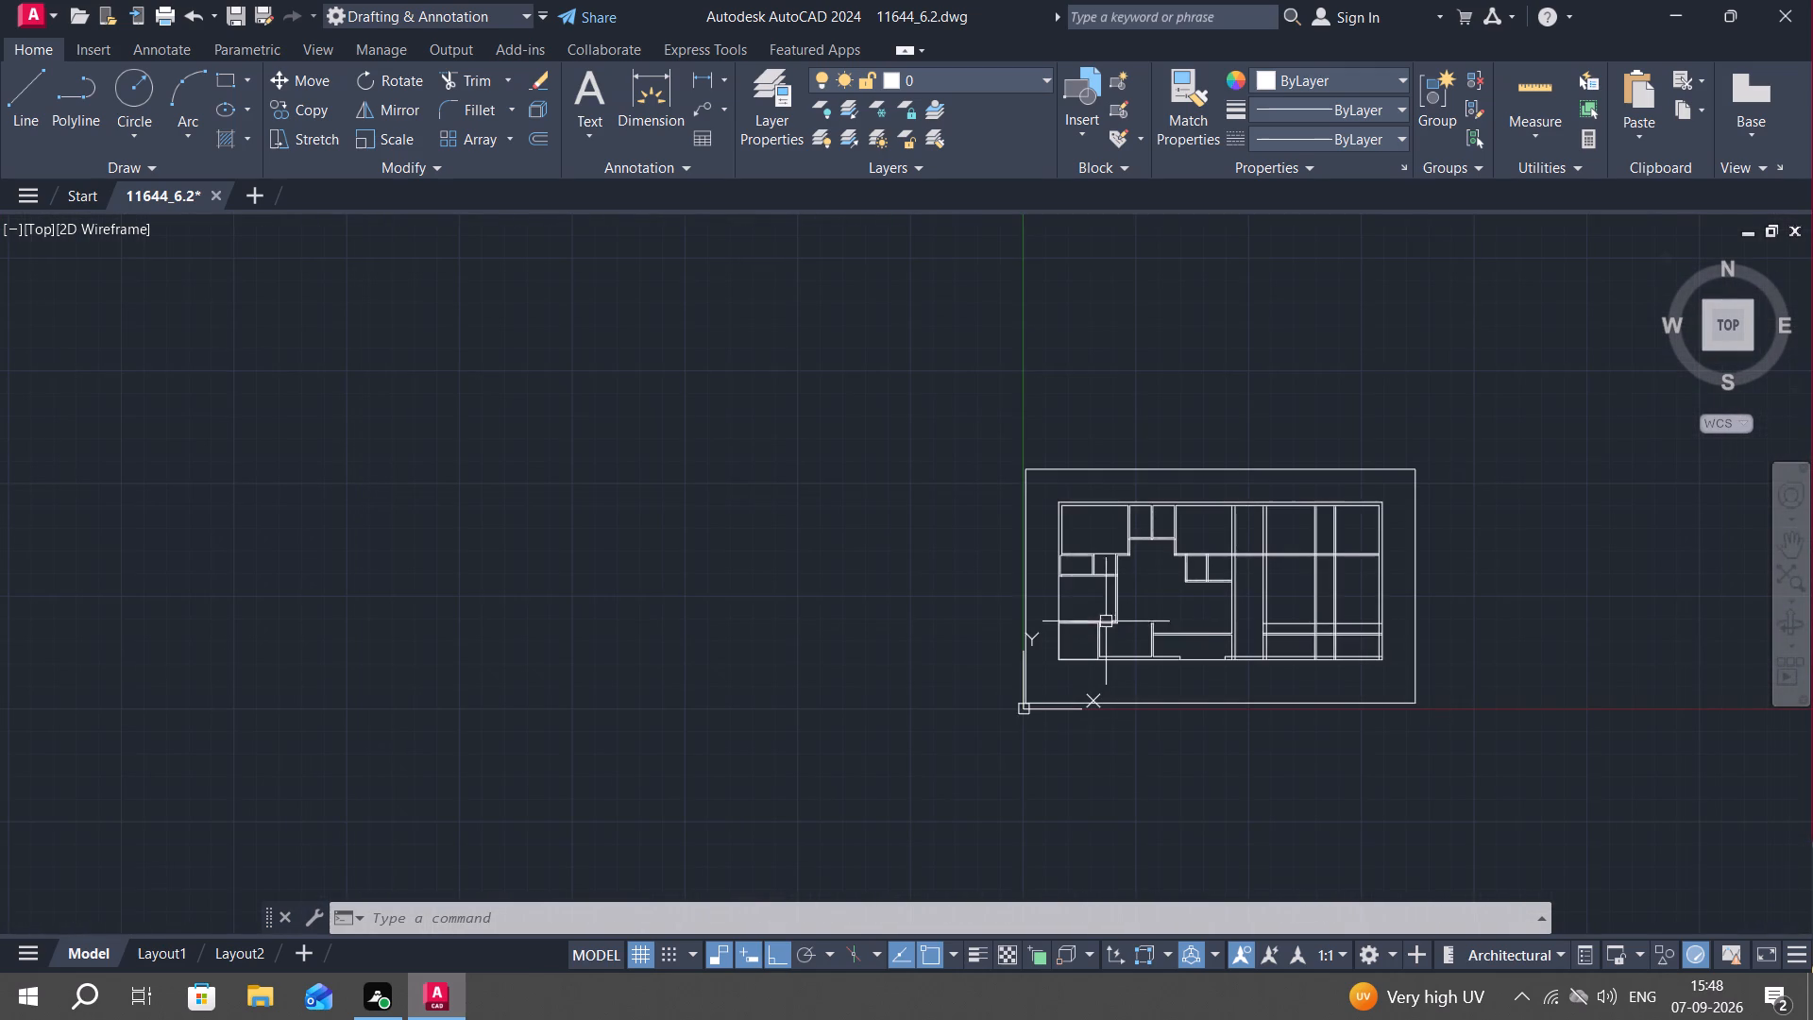
{"action": "key", "text": "ctrl+s"}
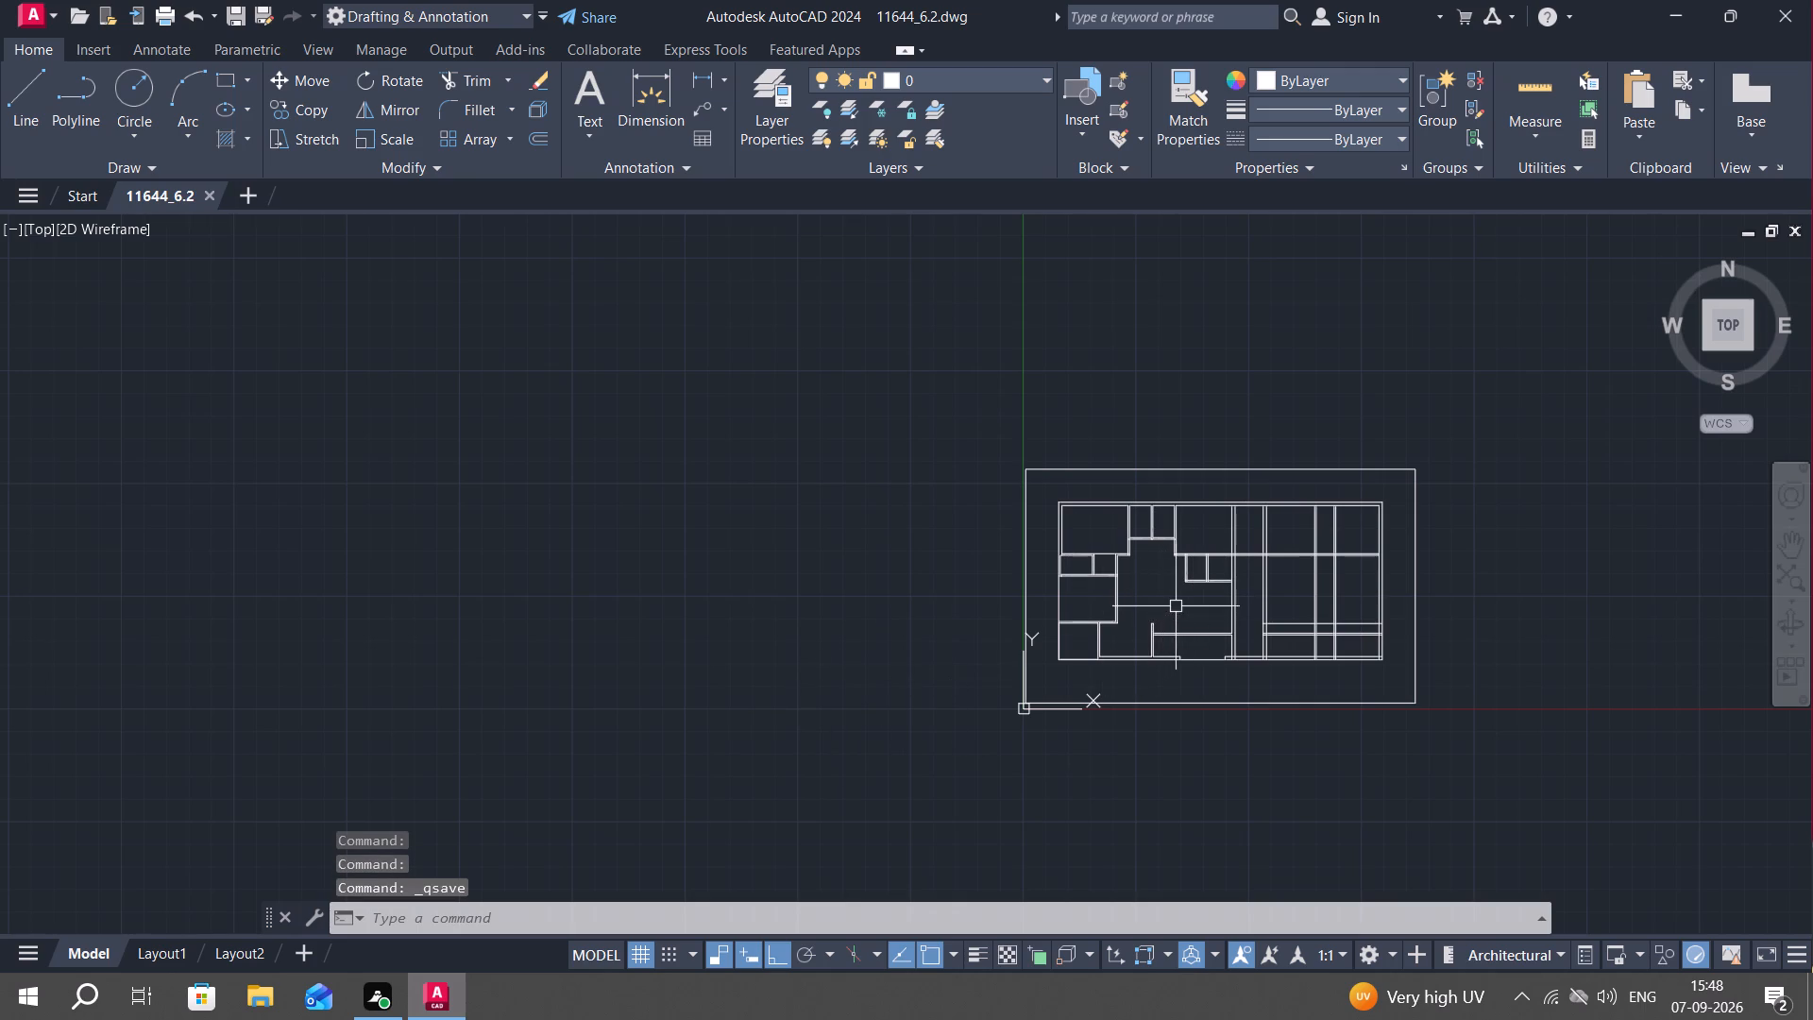
Measure the central space's width and height between the surrounding partitions with Quick measure.
{"action": "scroll", "coordinate": [1176, 606], "scroll_direction": "up", "scroll_amount": 2}
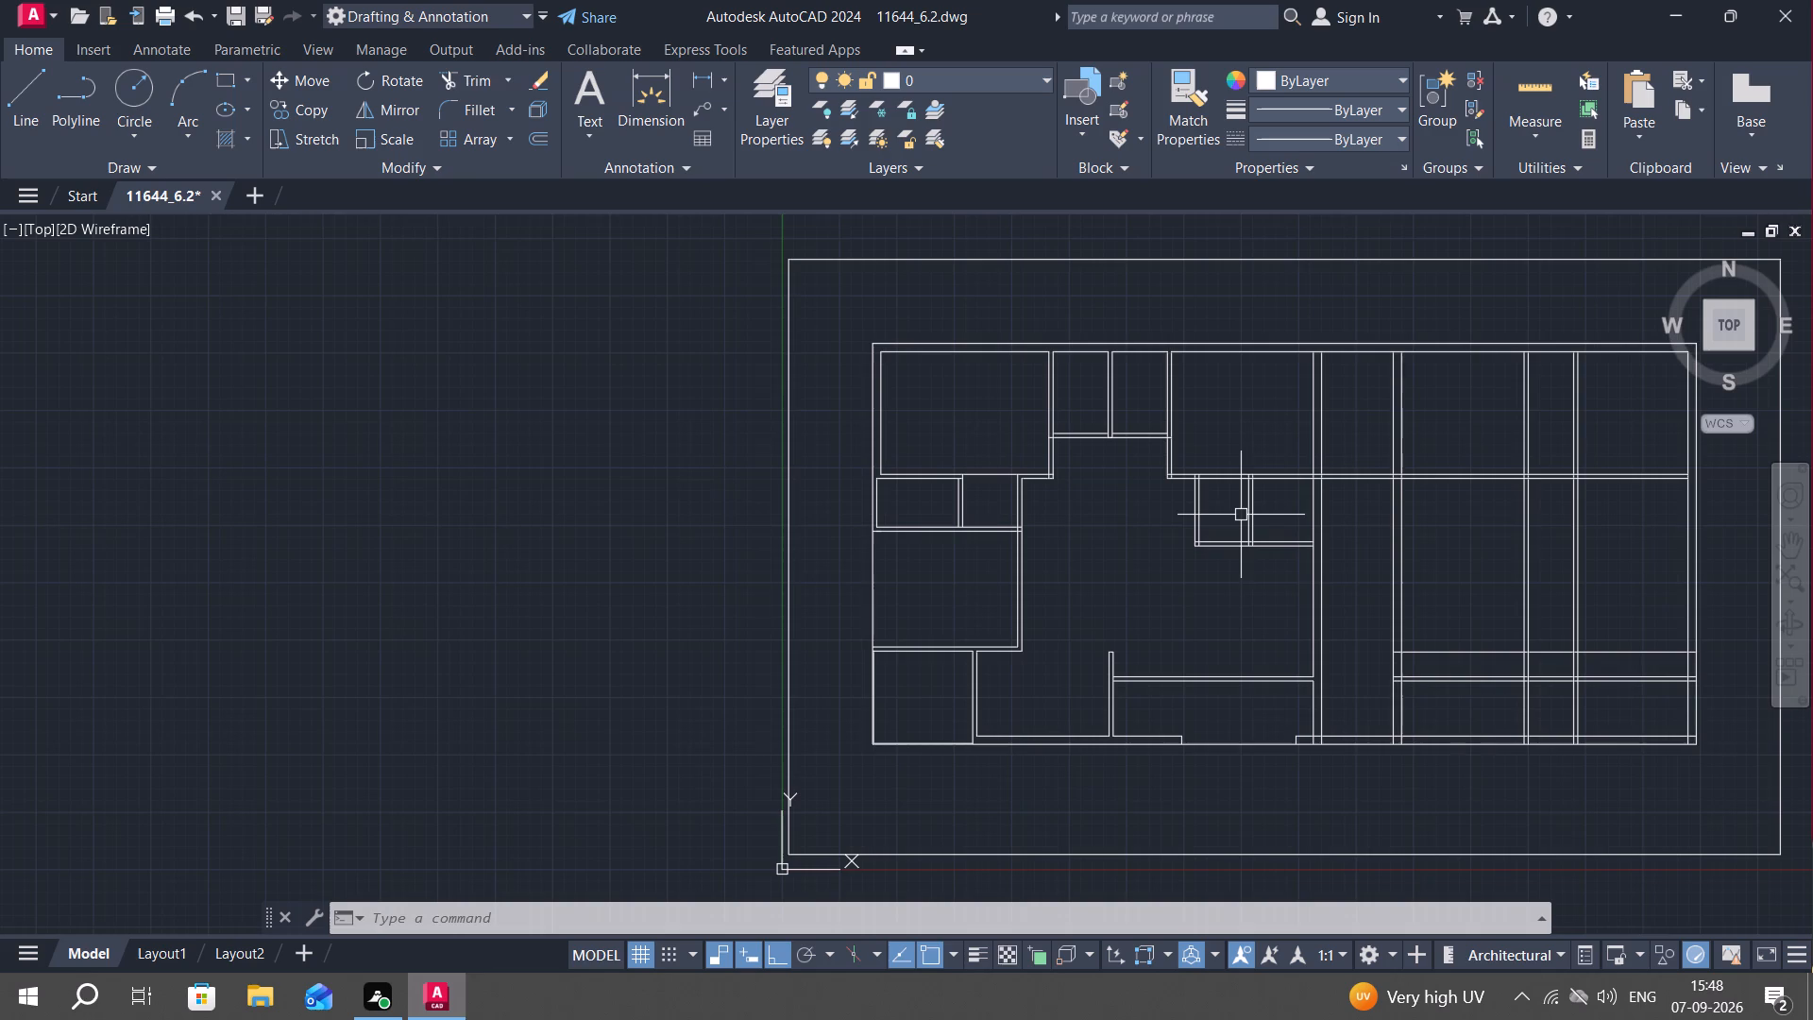
{"action": "left_click", "coordinate": [1511, 99]}
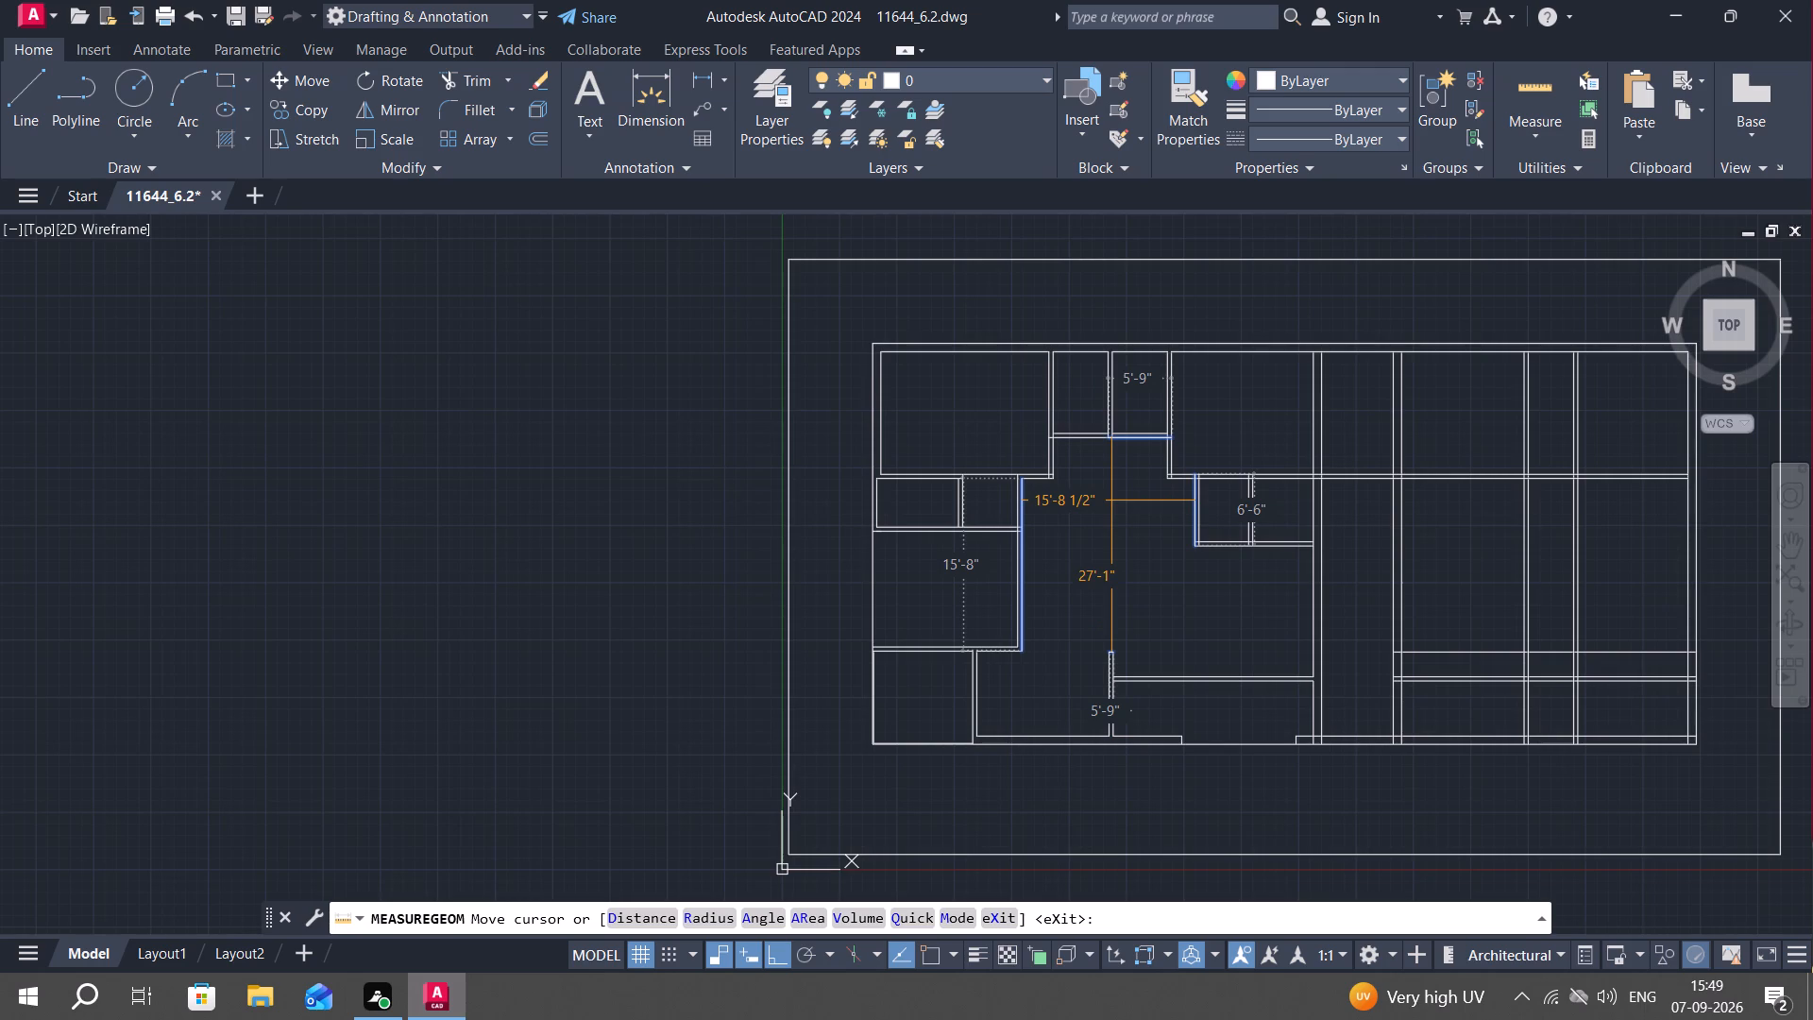
{"action": "scroll", "coordinate": [1112, 501], "scroll_direction": "up", "scroll_amount": 2}
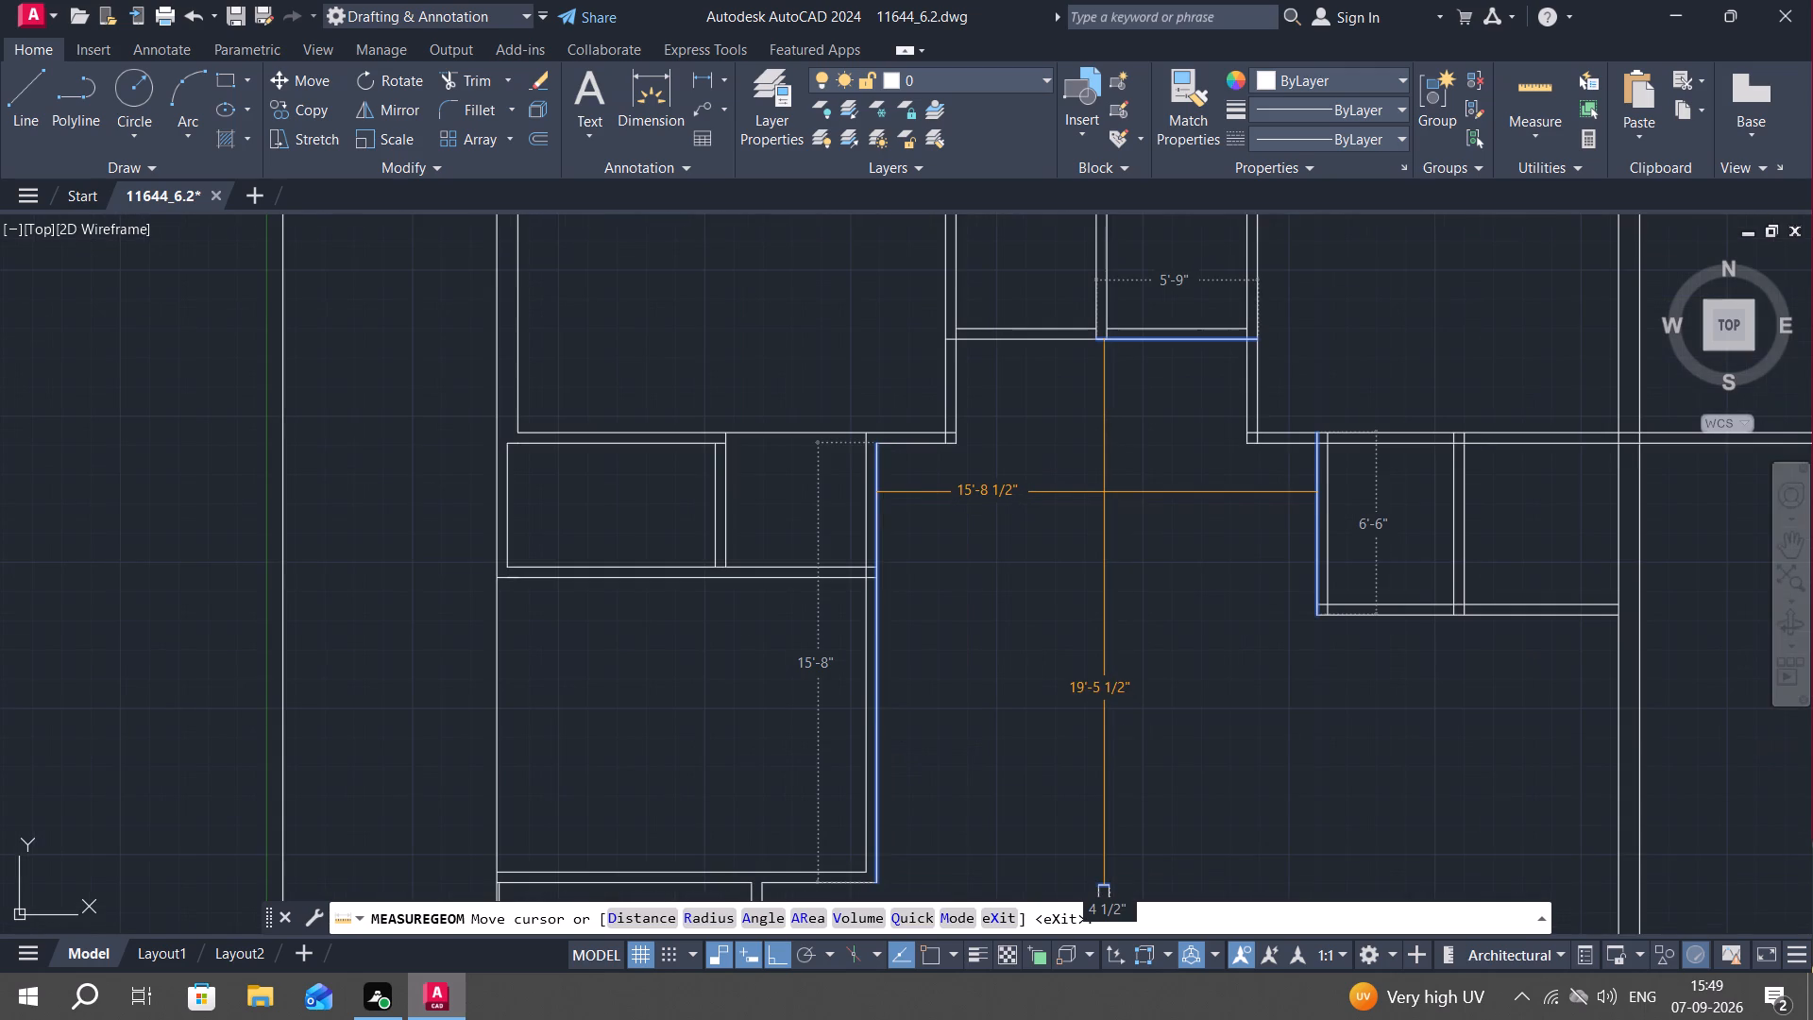
{"action": "key", "text": "Escape"}
Offset the end line capping the short vertical partition at the bottom of the central space 1" upward.
{"action": "middle_click_drag", "start_coordinate": [1102, 490], "coordinate": [1092, 391]}
{"action": "scroll", "coordinate": [1085, 726], "scroll_direction": "up", "scroll_amount": 2}
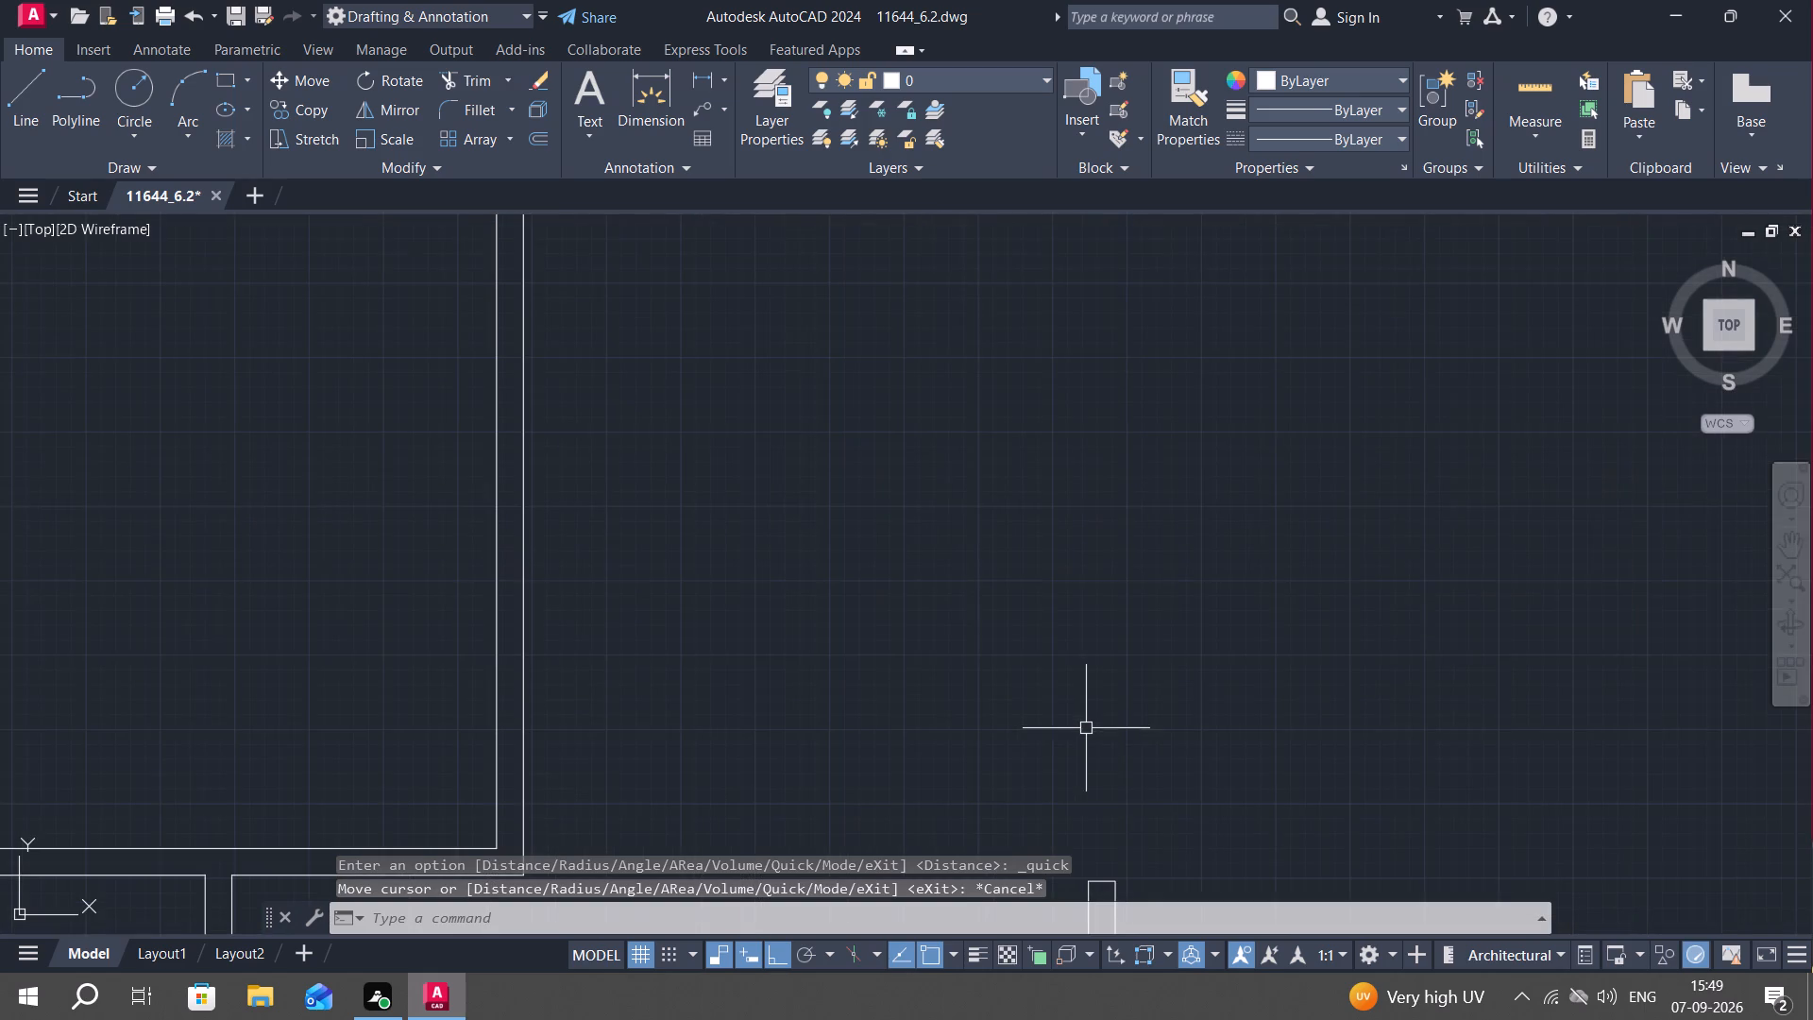
{"action": "middle_click_drag", "start_coordinate": [1092, 731], "coordinate": [1064, 459]}
{"action": "type", "text": "o"}
{"action": "key", "text": "space"}
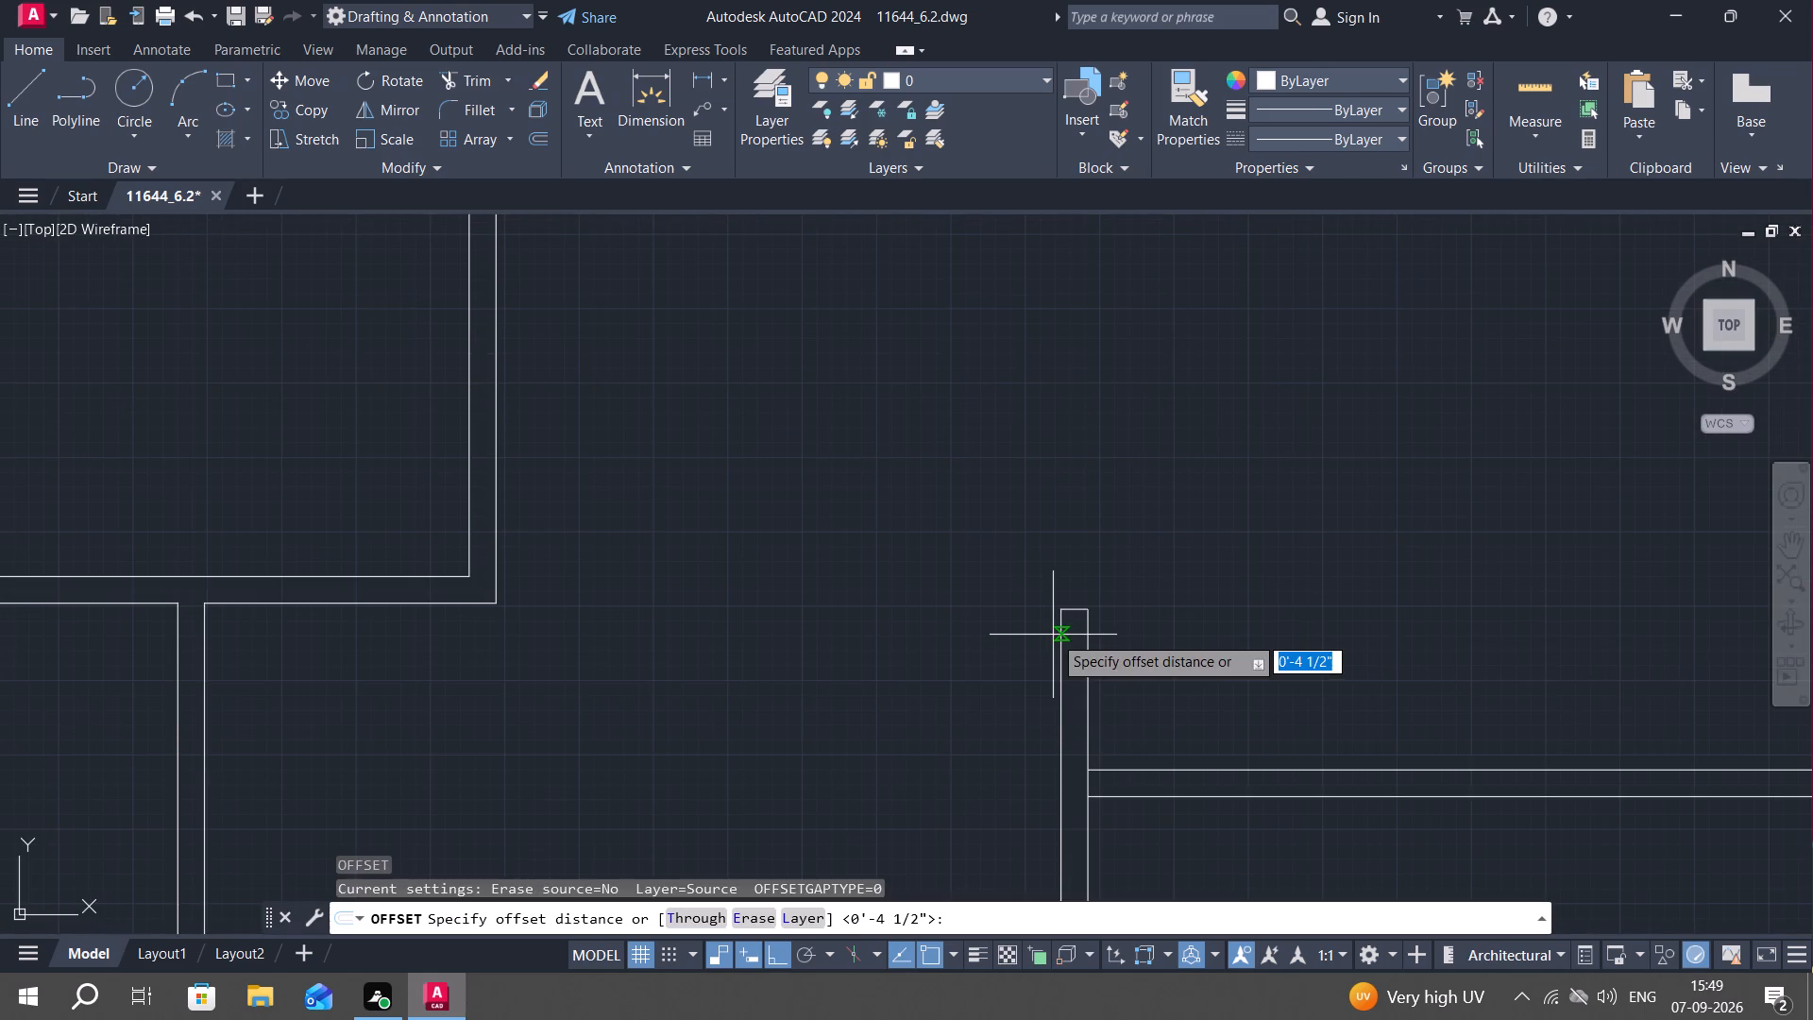
{"action": "key", "text": "1"}
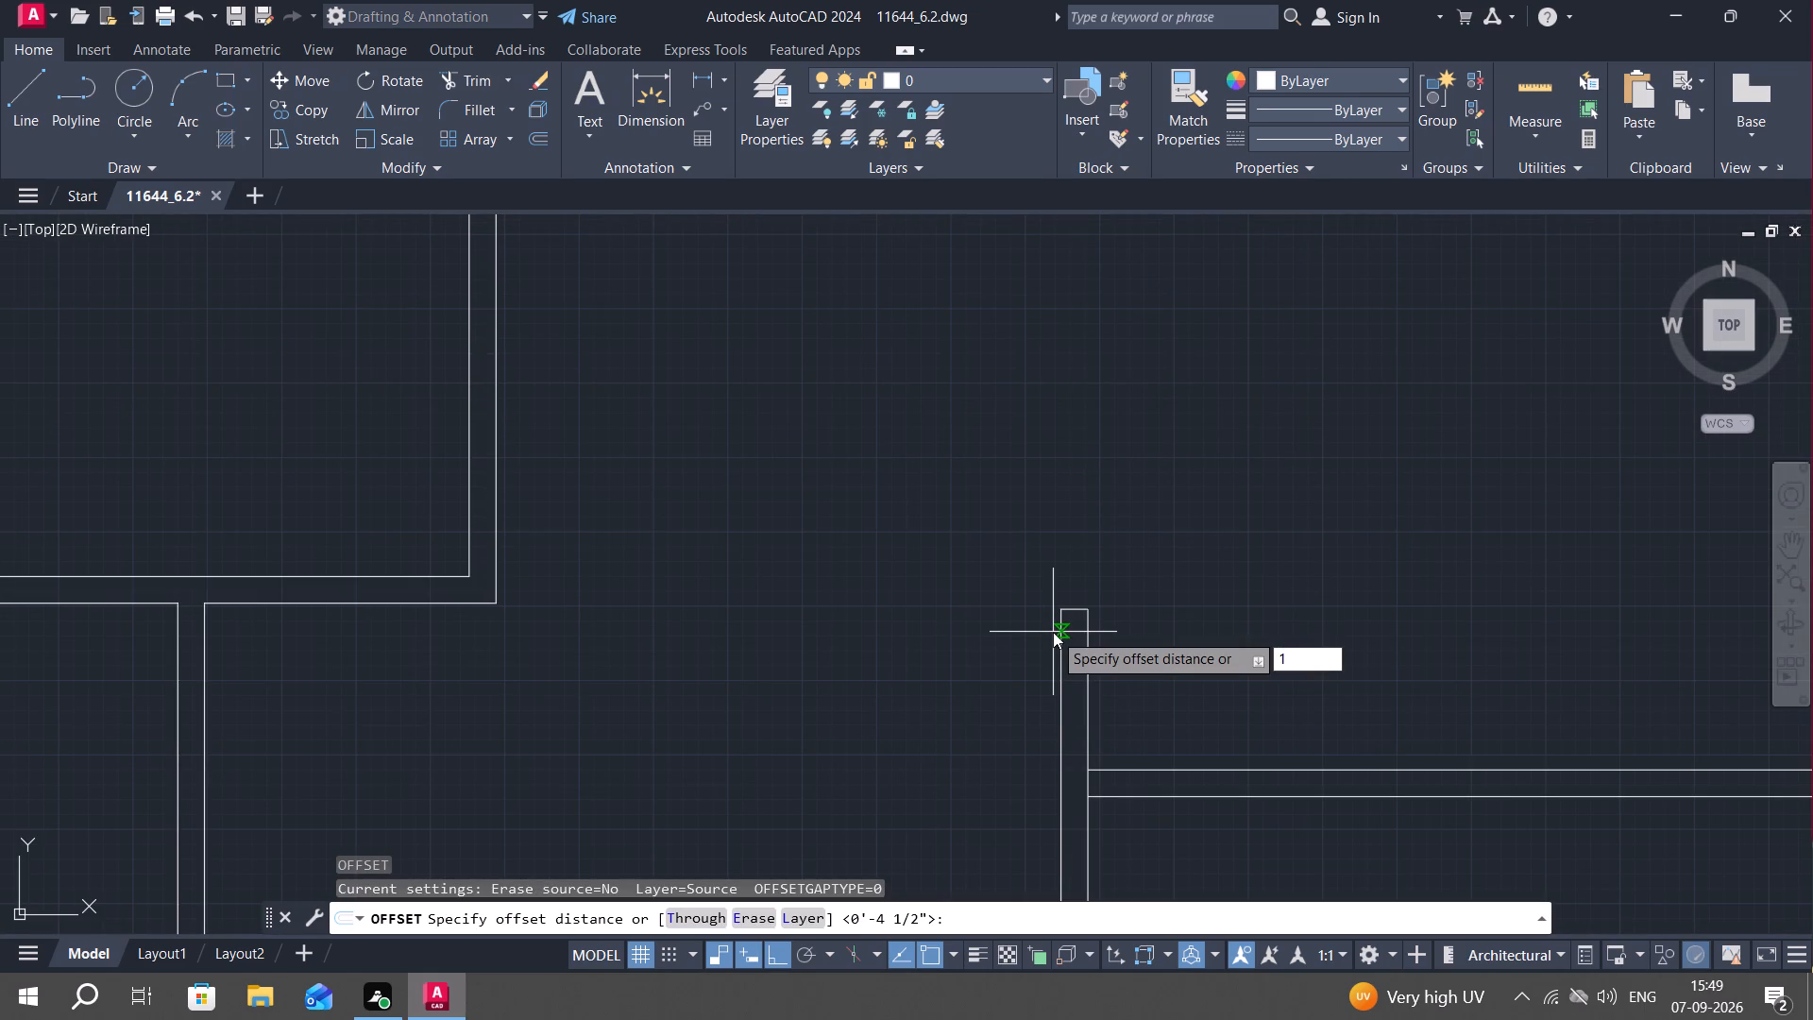
{"action": "type", "text": "\""}
{"action": "key", "text": "space"}
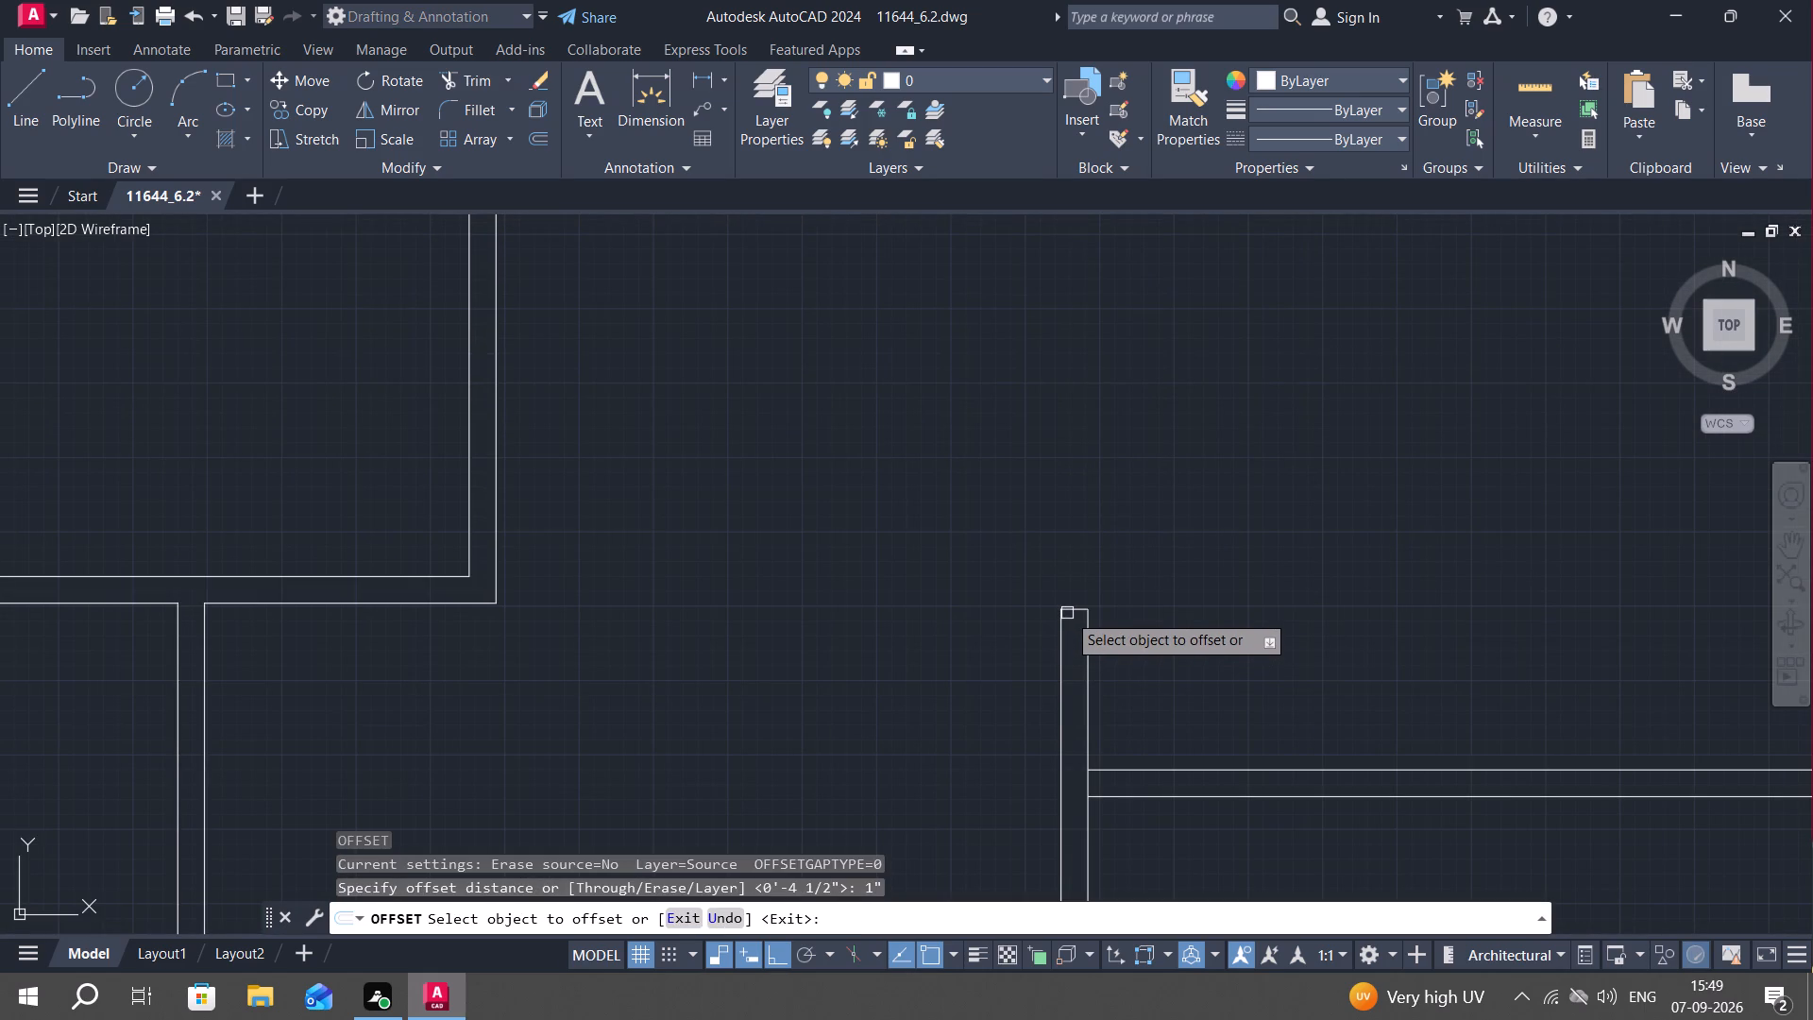
{"action": "left_click", "coordinate": [1069, 610]}
{"action": "left_click", "coordinate": [1076, 574]}
{"action": "key", "text": "Escape"}
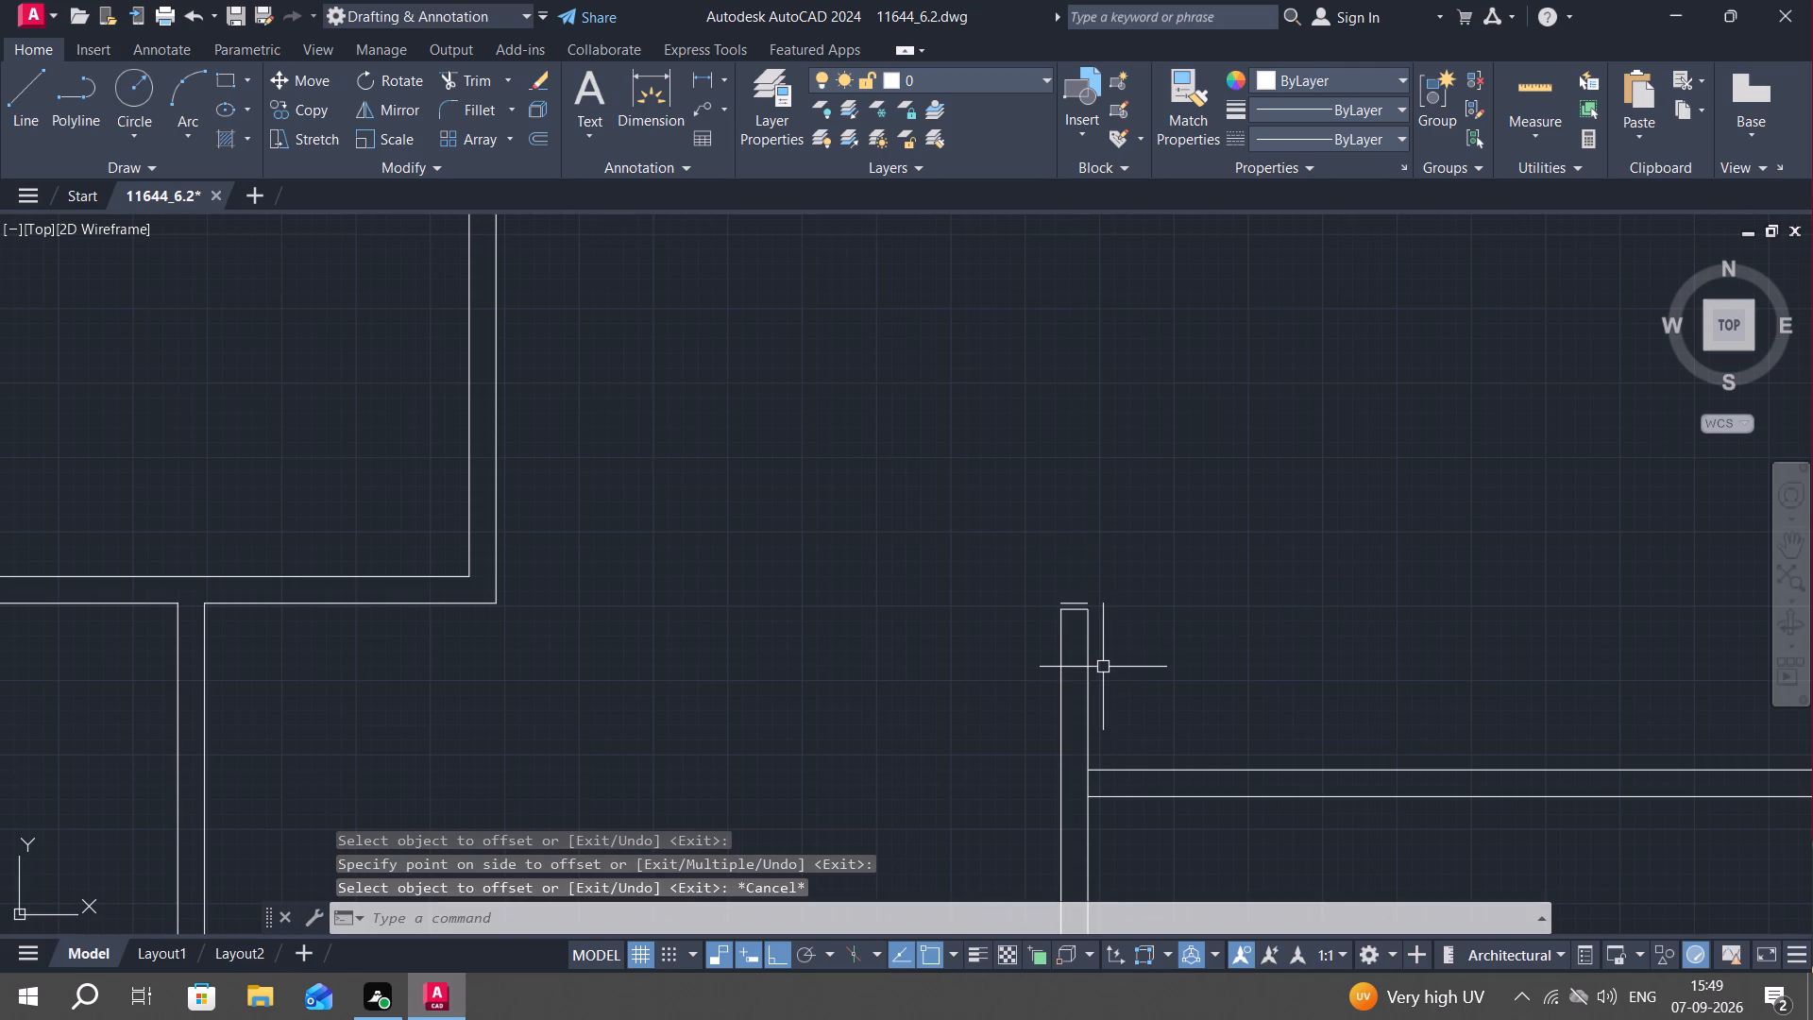
Extend both side lines of the short vertical partition at the central space's bottom up to its new end line.
{"action": "key", "text": "e"}
{"action": "key", "text": "x"}
{"action": "key", "text": "space"}
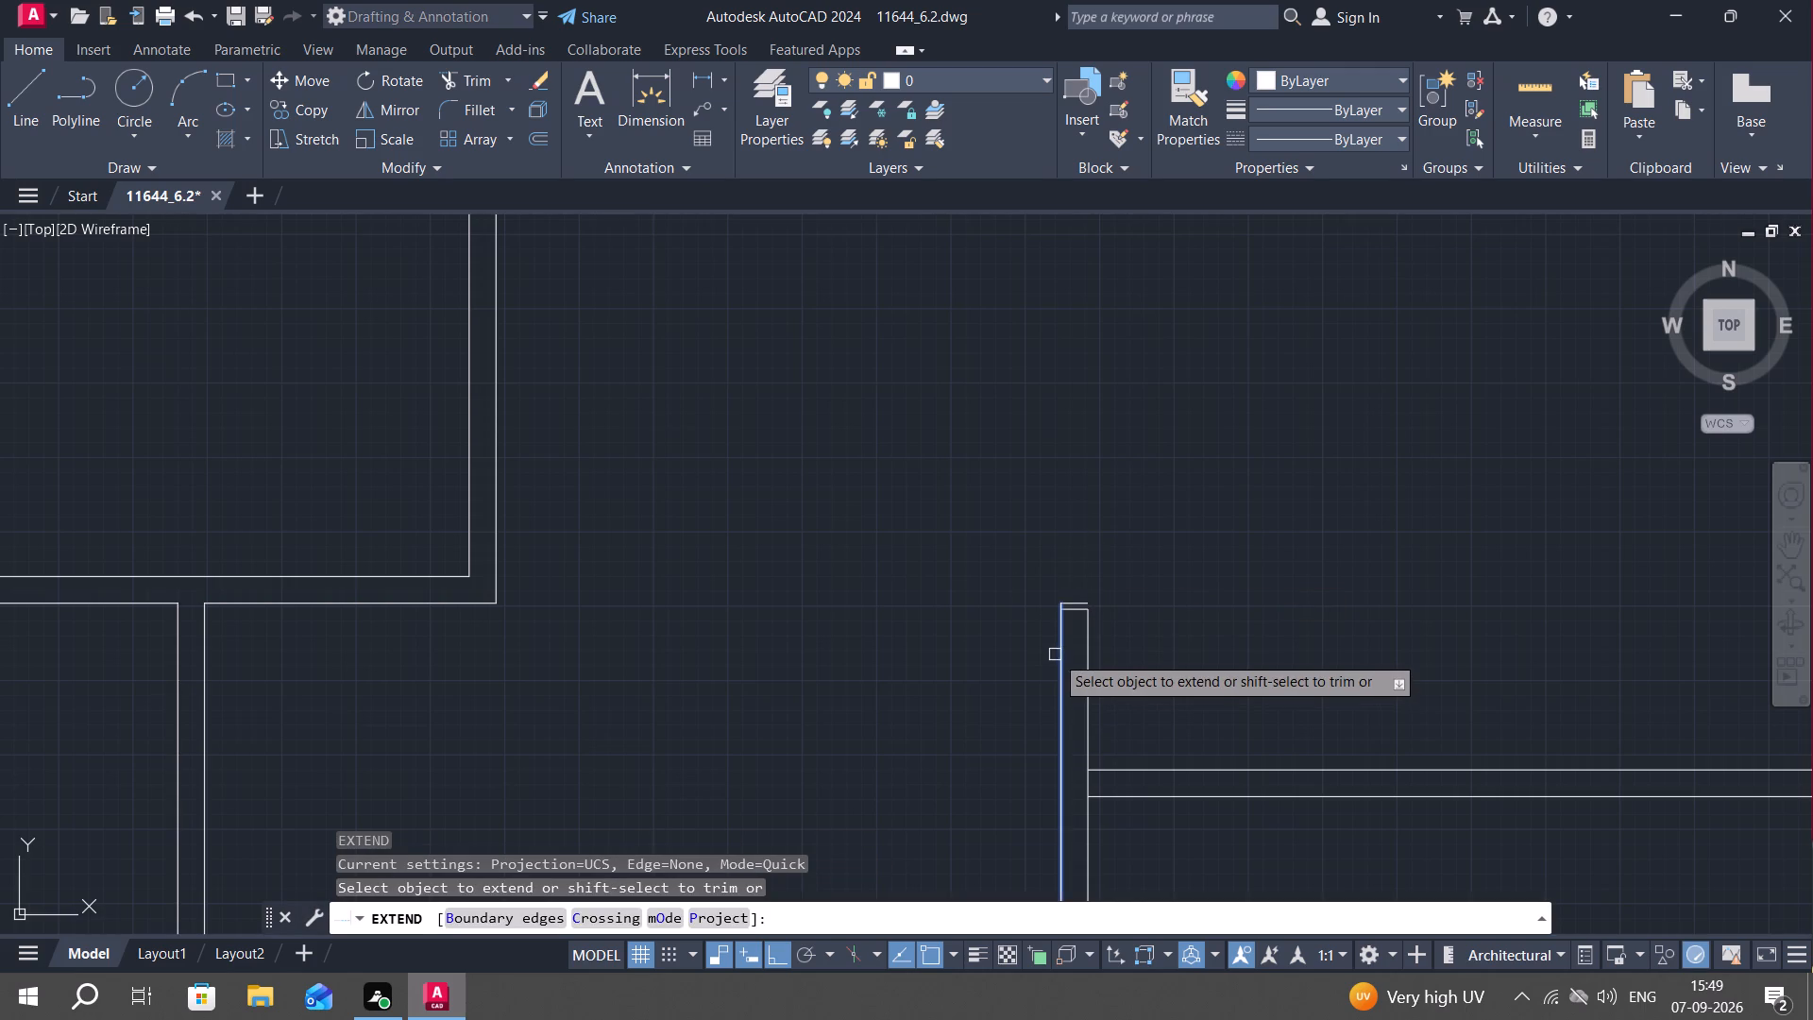
{"action": "left_click", "coordinate": [1055, 654]}
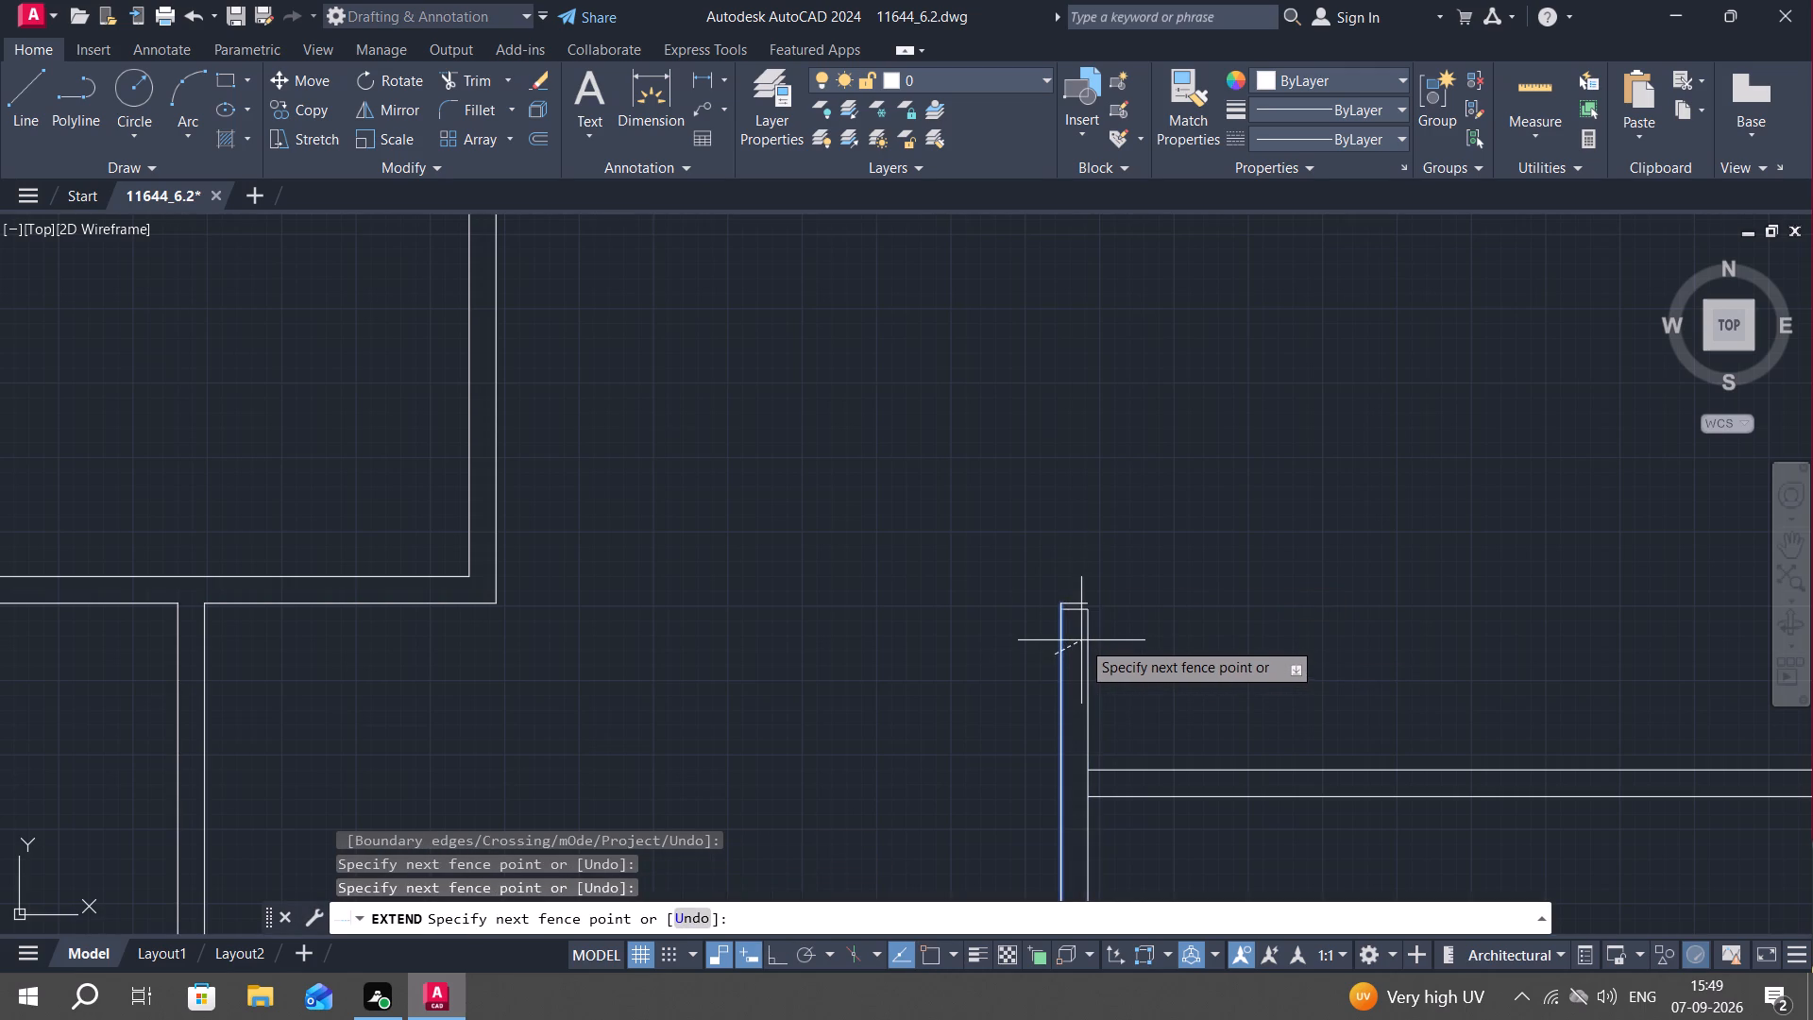
{"action": "left_click", "coordinate": [1081, 640]}
{"action": "left_click", "coordinate": [1090, 637]}
{"action": "key", "text": "Escape"}
Measure the central space's width and height between the surrounding walls with Quick measure.
{"action": "middle_click_drag", "start_coordinate": [1044, 539], "coordinate": [944, 749]}
{"action": "scroll", "coordinate": [936, 736], "scroll_direction": "down", "scroll_amount": 2}
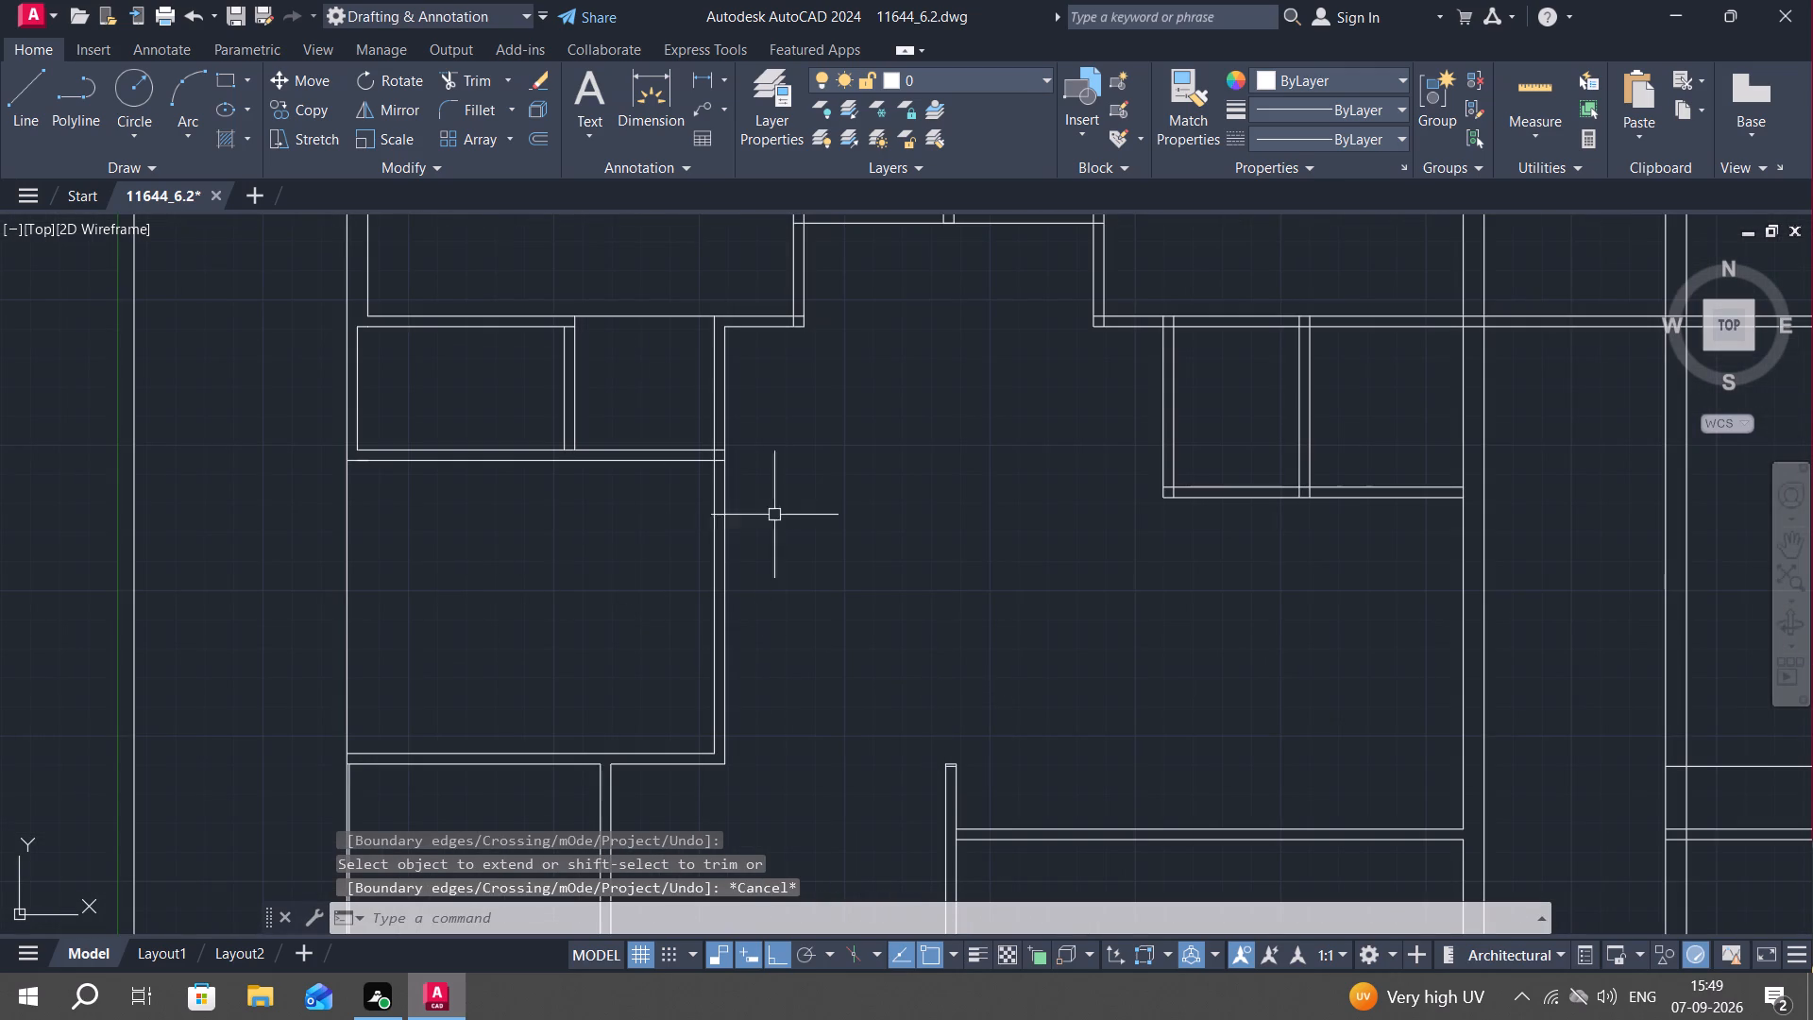
{"action": "left_click", "coordinate": [1524, 94]}
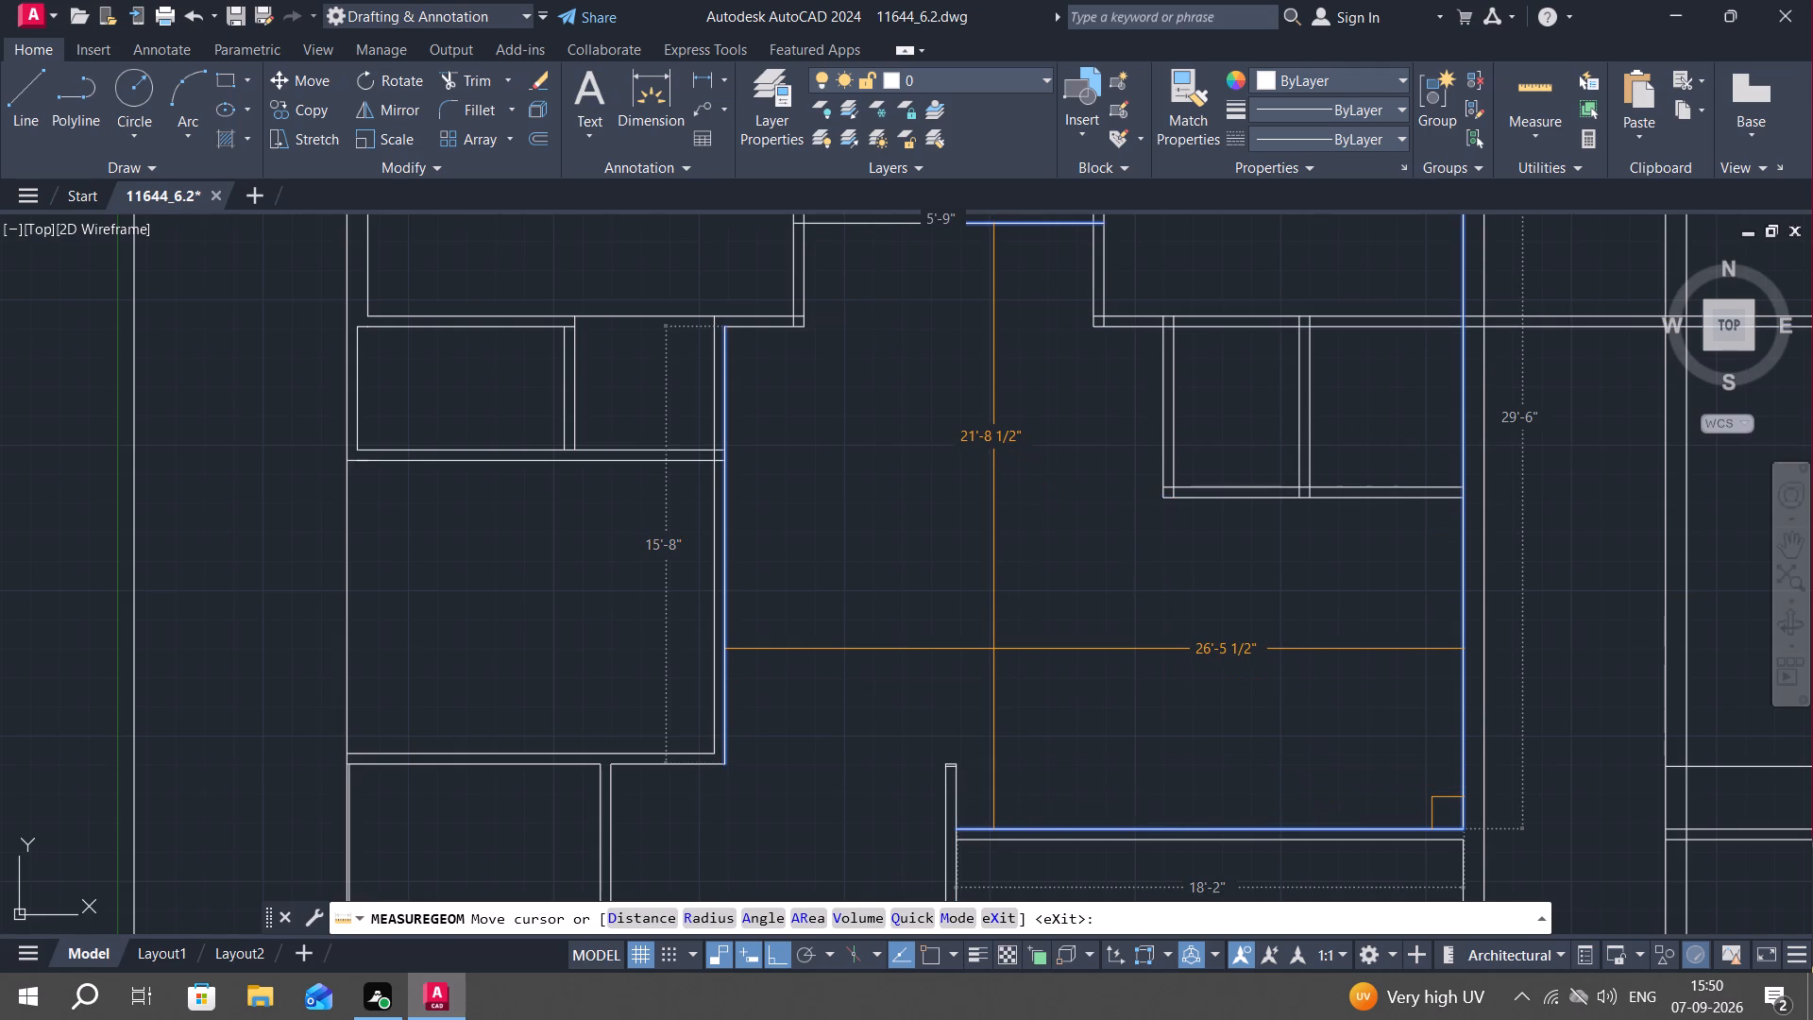
{"action": "key", "text": "Escape"}
Set the Offset distance to 12'10.5".
{"action": "type", "text": "o"}
{"action": "key", "text": "space"}
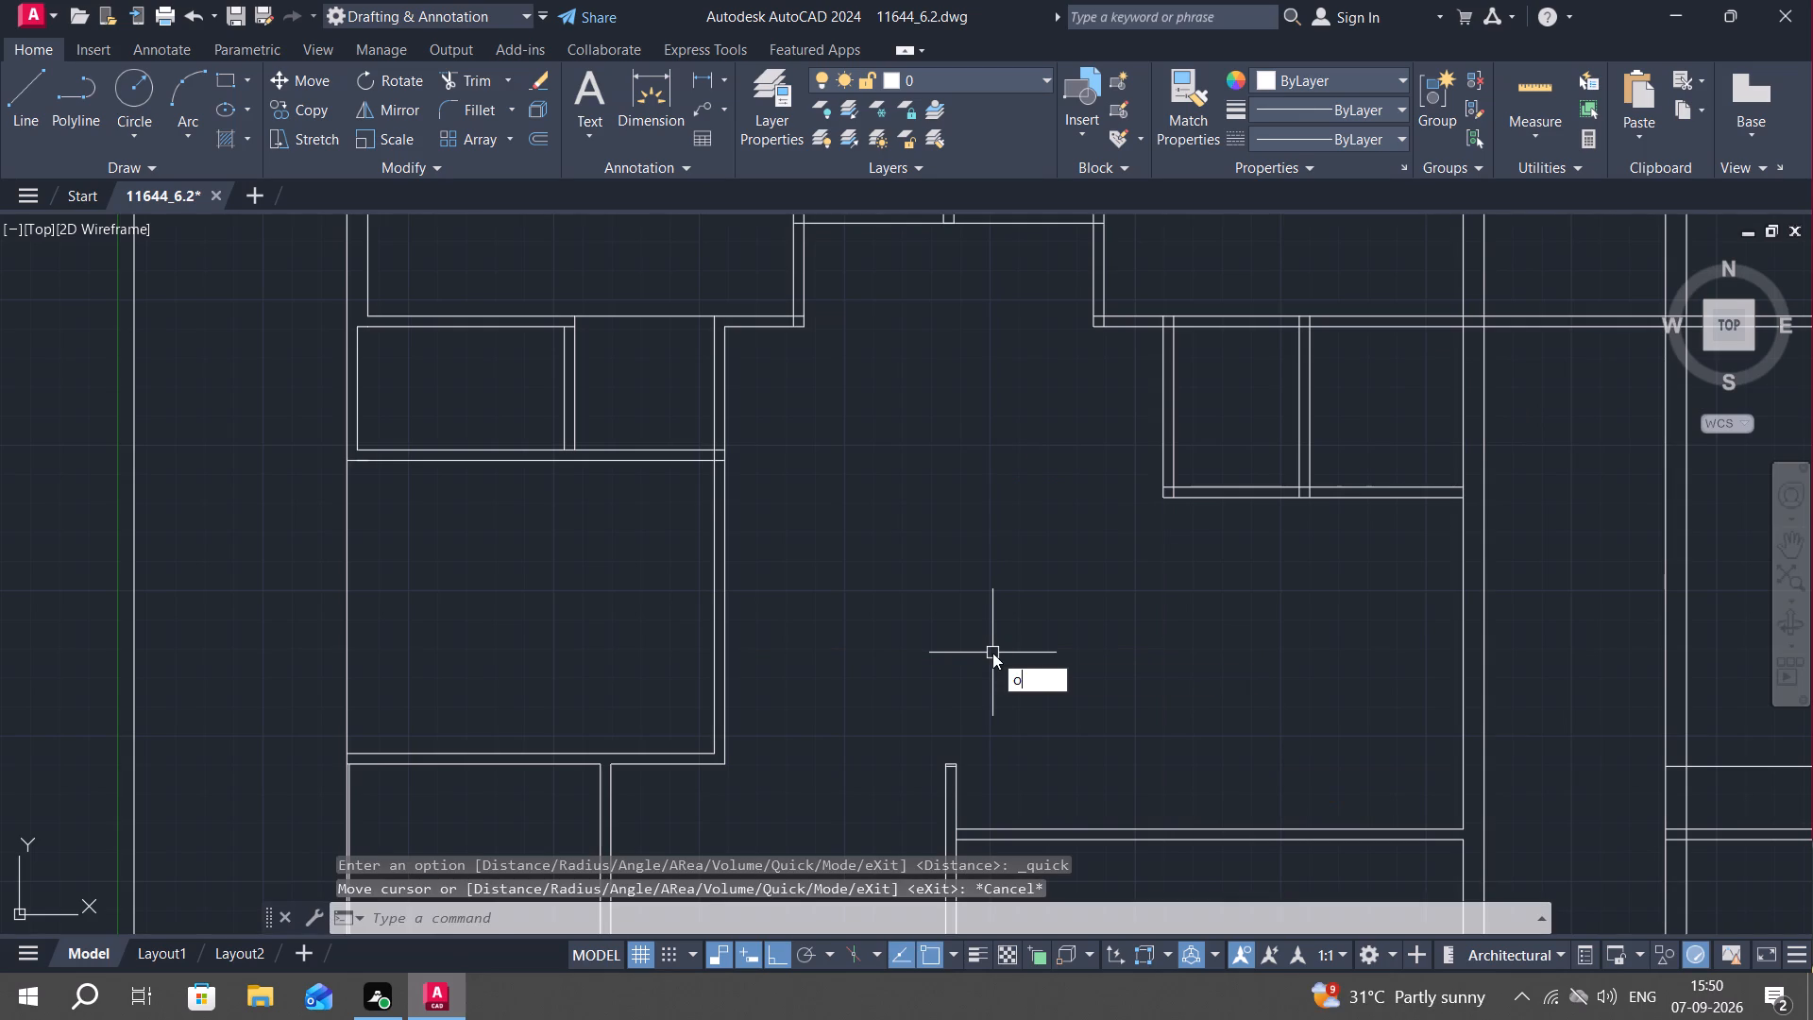
{"action": "type", "text": "12"}
{"action": "key", "text": "apostrophe"}
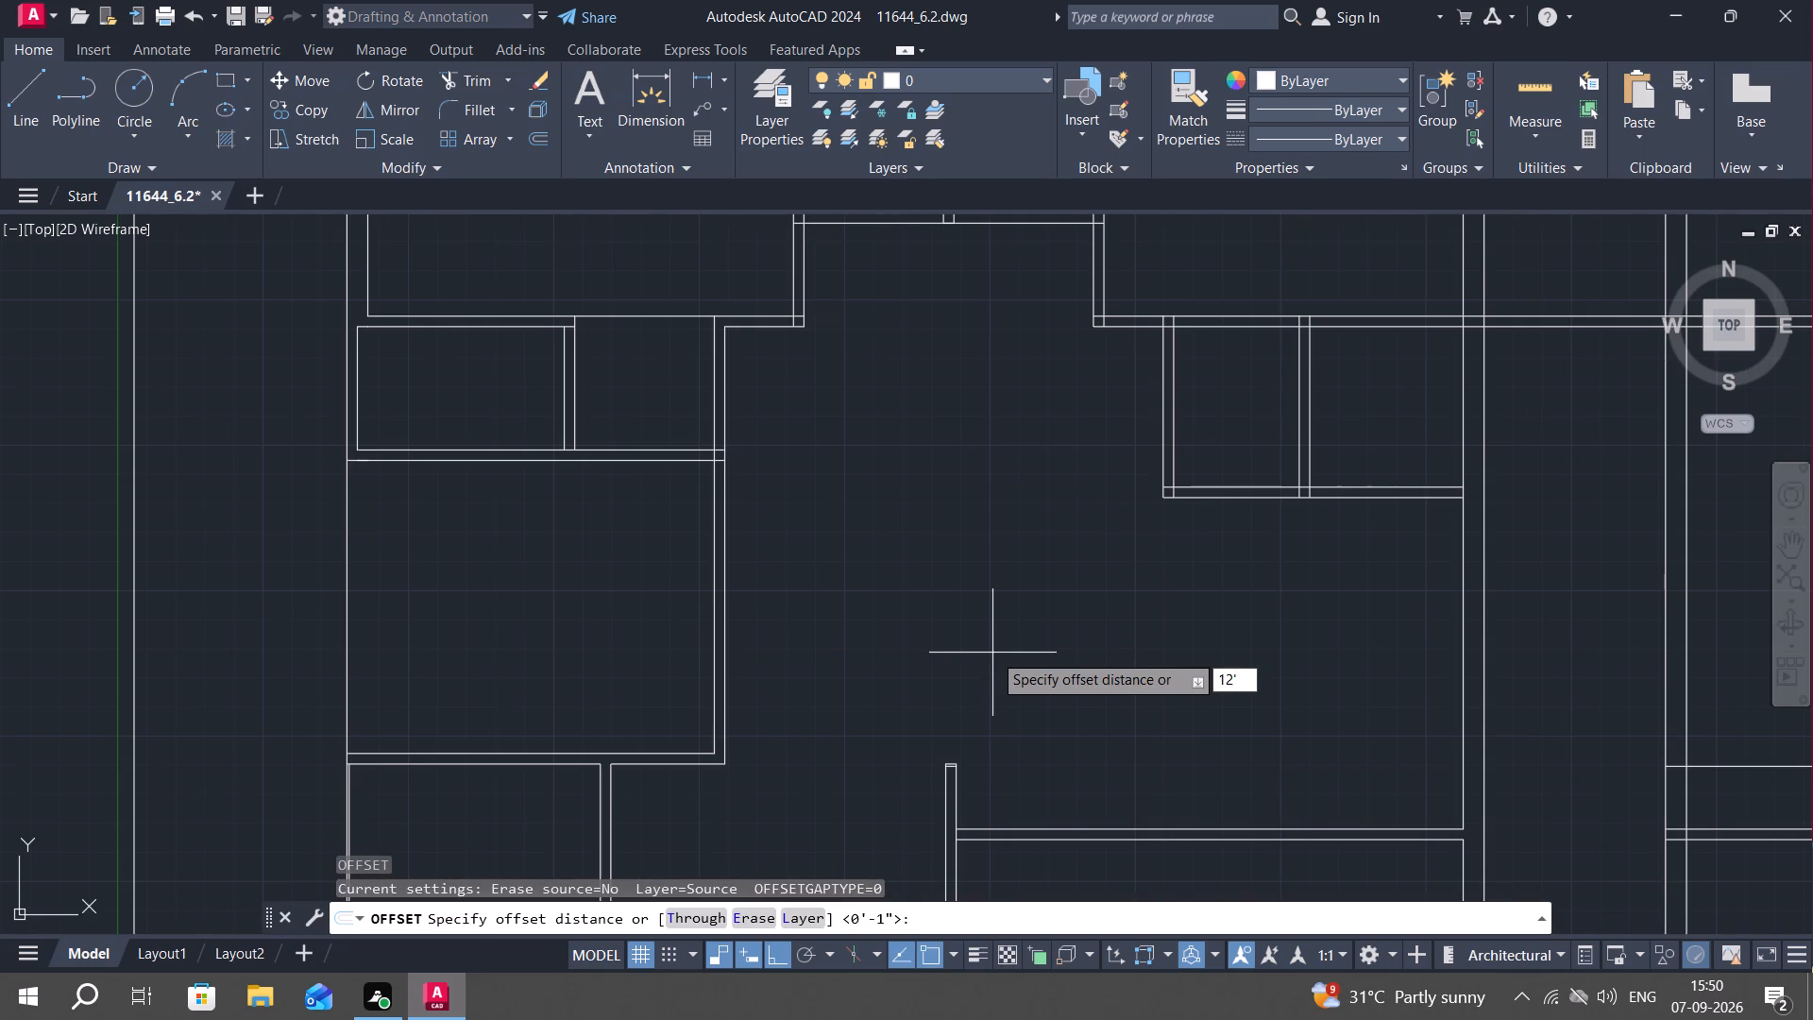
{"action": "key", "text": "1"}
{"action": "type", "text": "0.5"}
{"action": "key", "text": "shift+quotedbl"}
{"action": "key", "text": "space"}
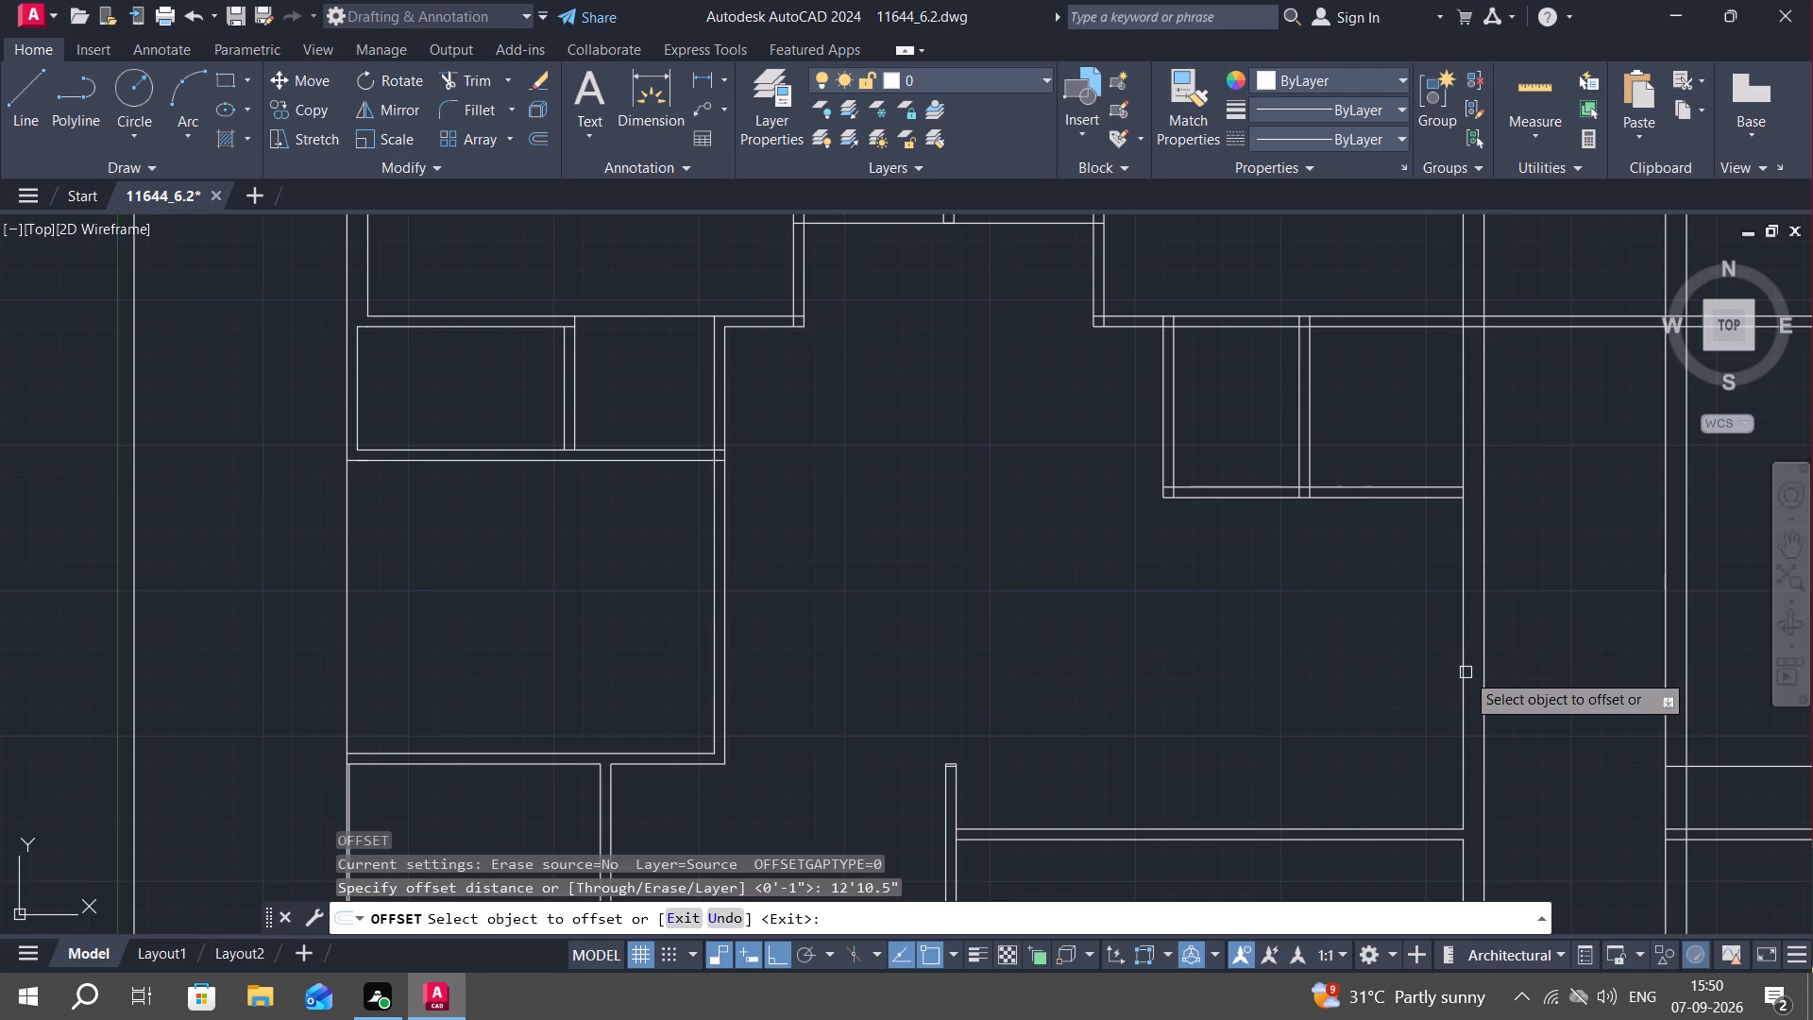
{"action": "key", "text": "Escape"}
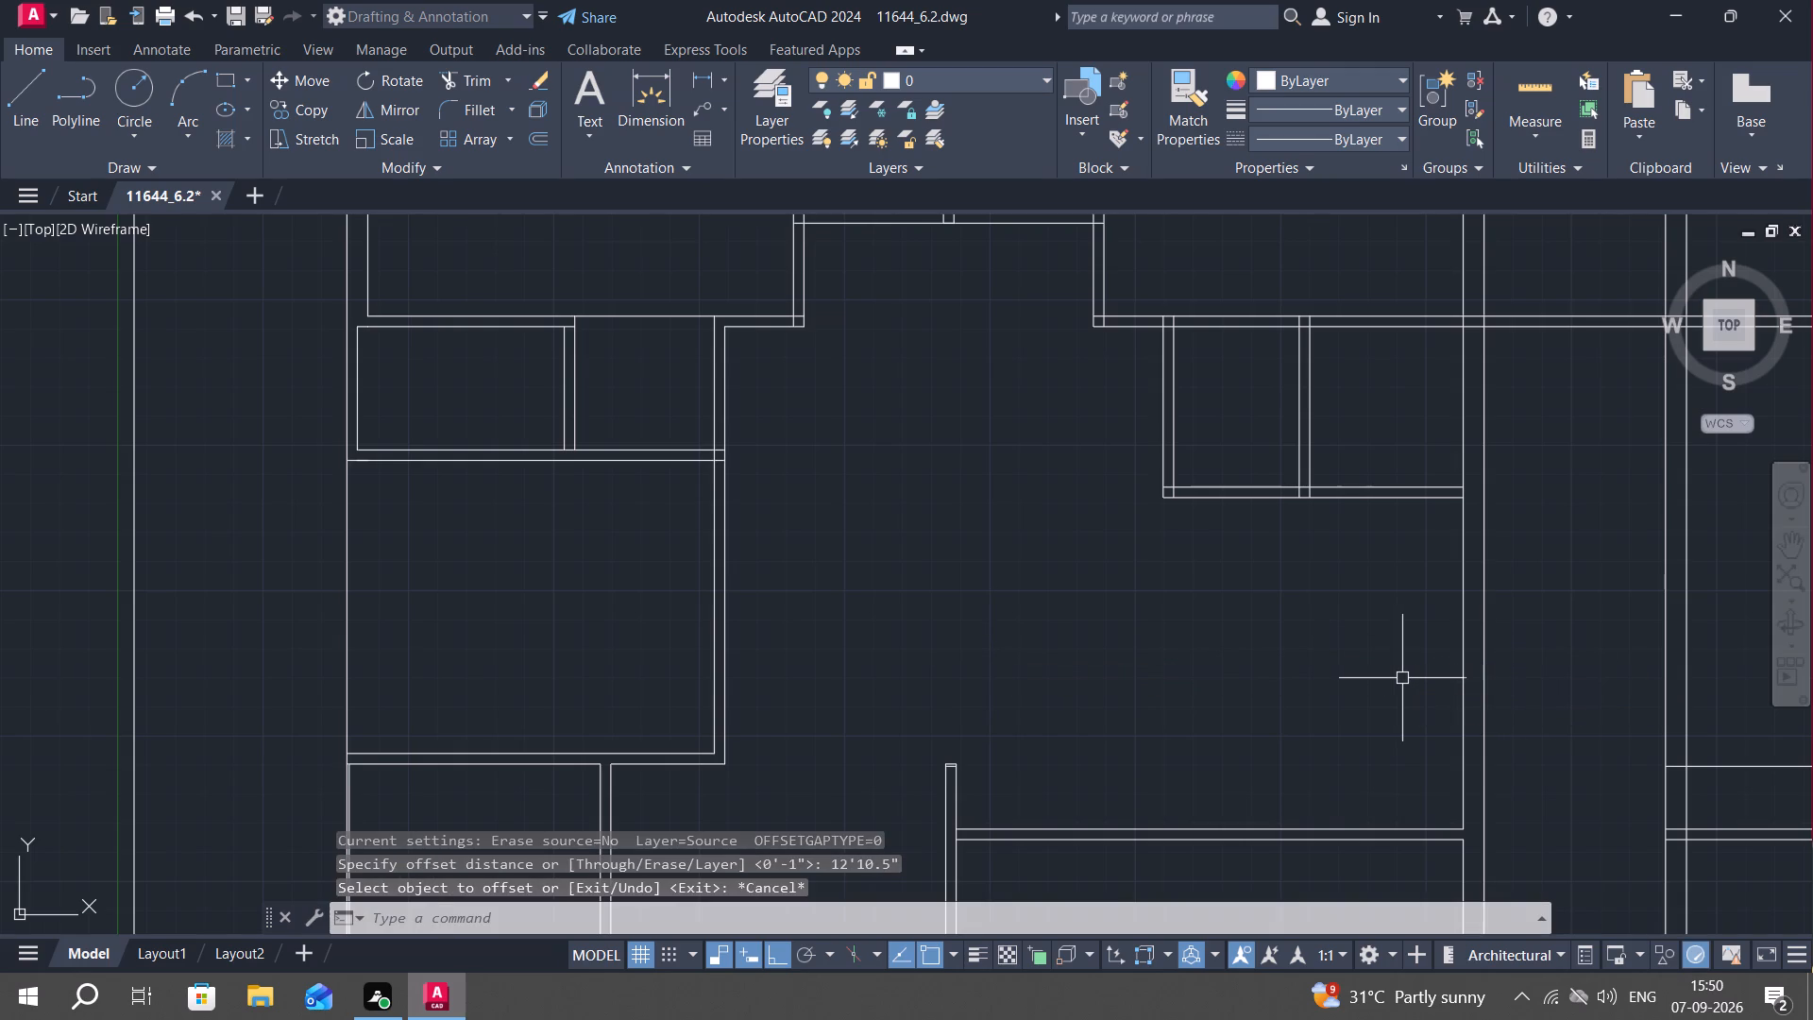
Trim the right wall's inner line between the two lines of the small rooms' bottom partition where they meet.
{"action": "key", "text": "t"}
{"action": "key", "text": "r"}
{"action": "key", "text": "space"}
{"action": "scroll", "coordinate": [1477, 504], "scroll_direction": "up", "scroll_amount": 2}
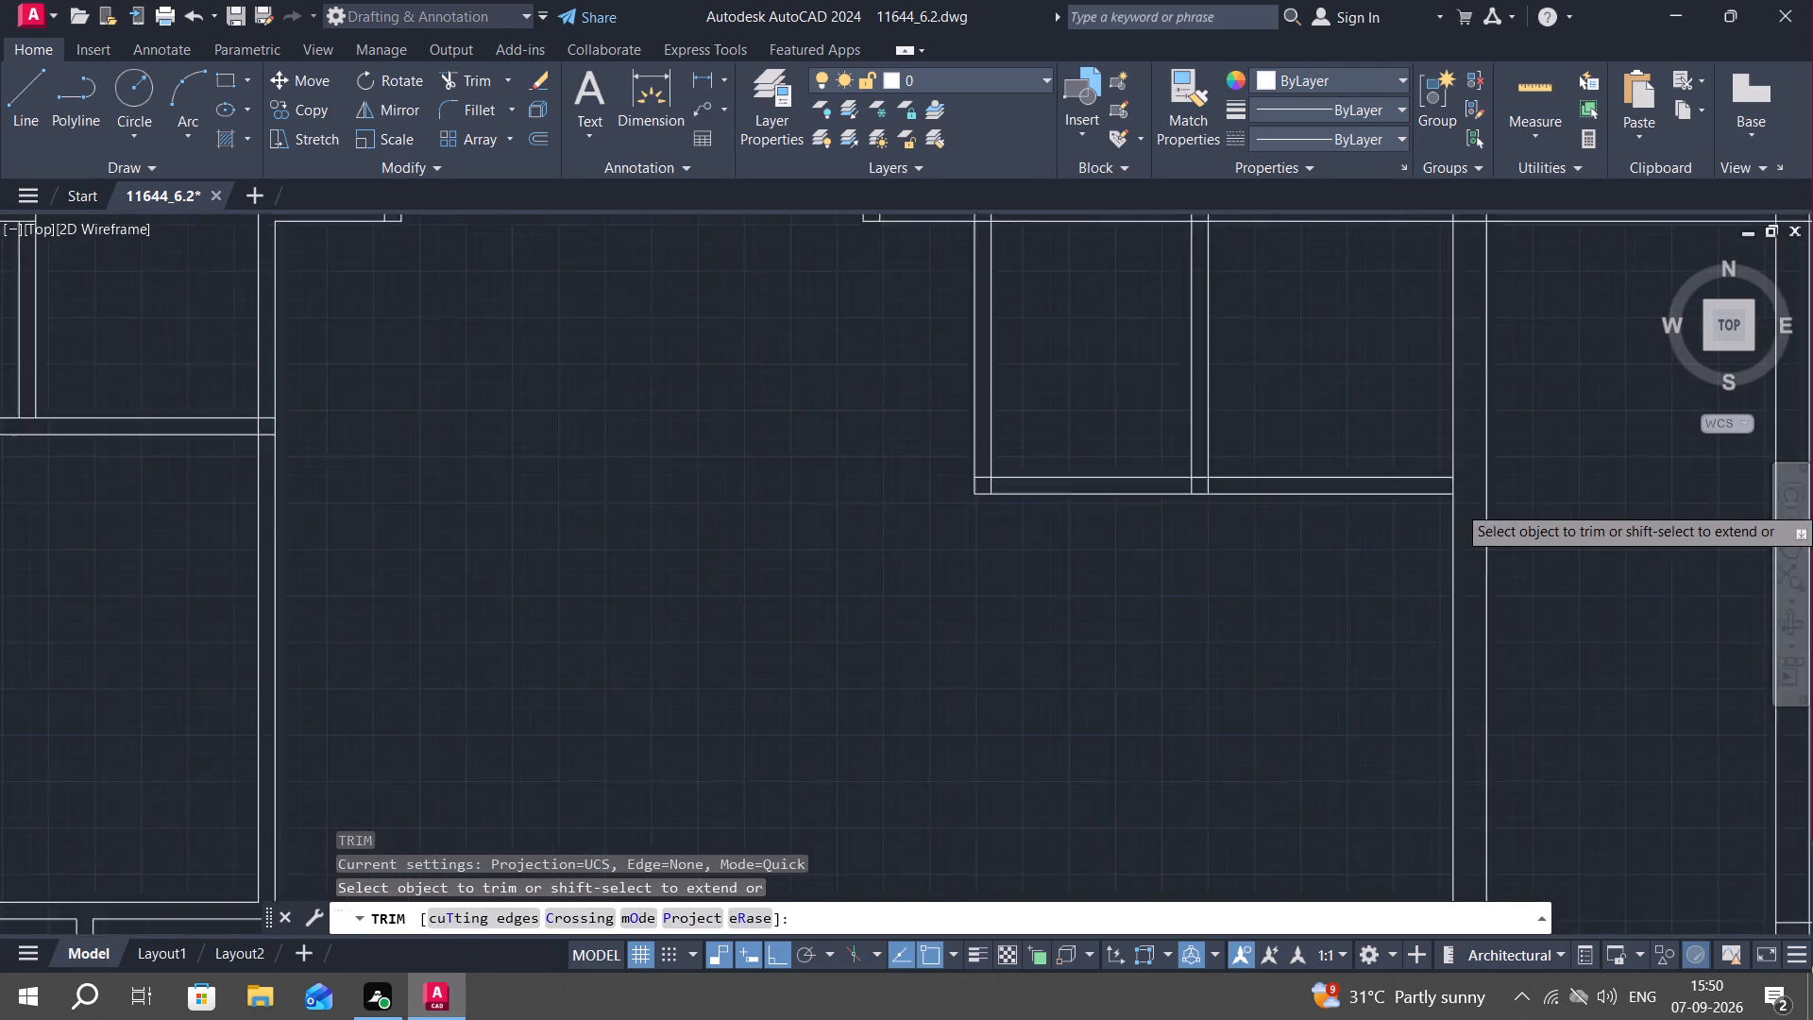
{"action": "scroll", "coordinate": [1477, 504], "scroll_direction": "up", "scroll_amount": 1}
{"action": "left_click", "coordinate": [1410, 464]}
{"action": "key", "text": "Escape"}
Offset the right wall's inner line below the small rooms 12'10.5" leftward into the central space.
{"action": "scroll", "coordinate": [1066, 722], "scroll_direction": "down", "scroll_amount": 3}
{"action": "middle_click_drag", "start_coordinate": [1079, 722], "coordinate": [1147, 616]}
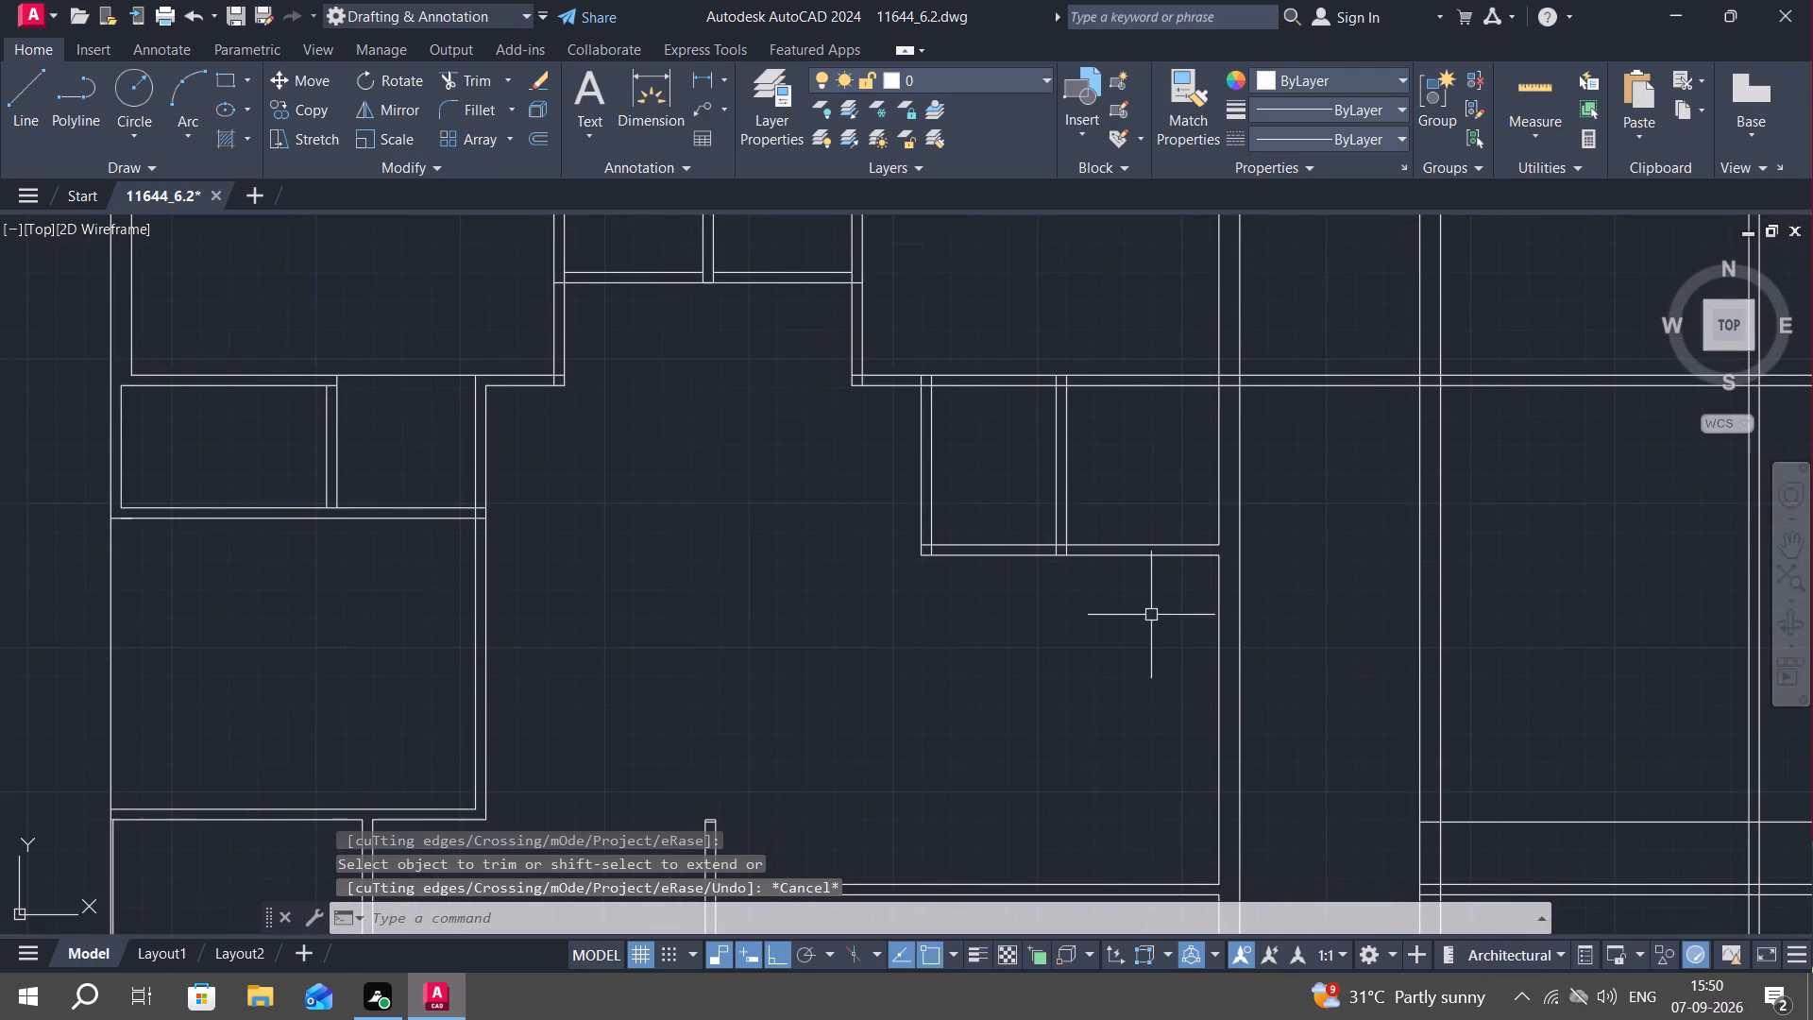
{"action": "type", "text": "o"}
{"action": "key", "text": "space"}
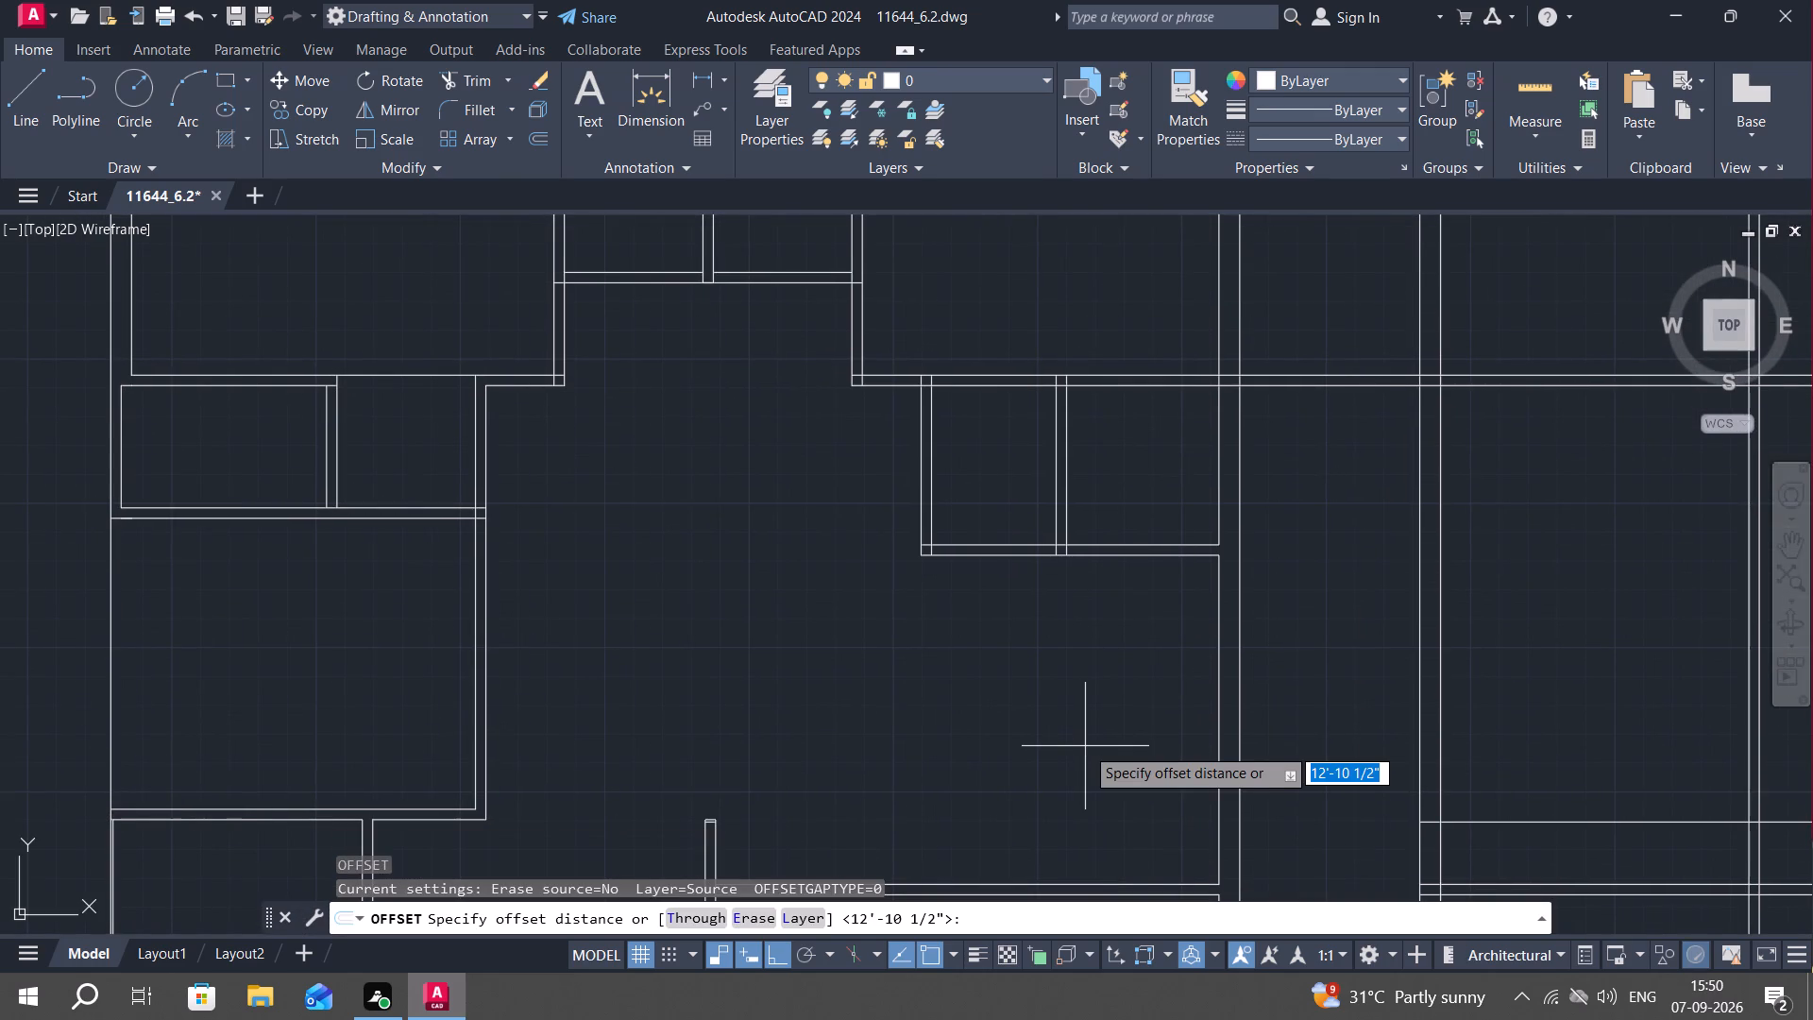
{"action": "key", "text": "space"}
{"action": "scroll", "coordinate": [1085, 746], "scroll_direction": "up", "scroll_amount": 1}
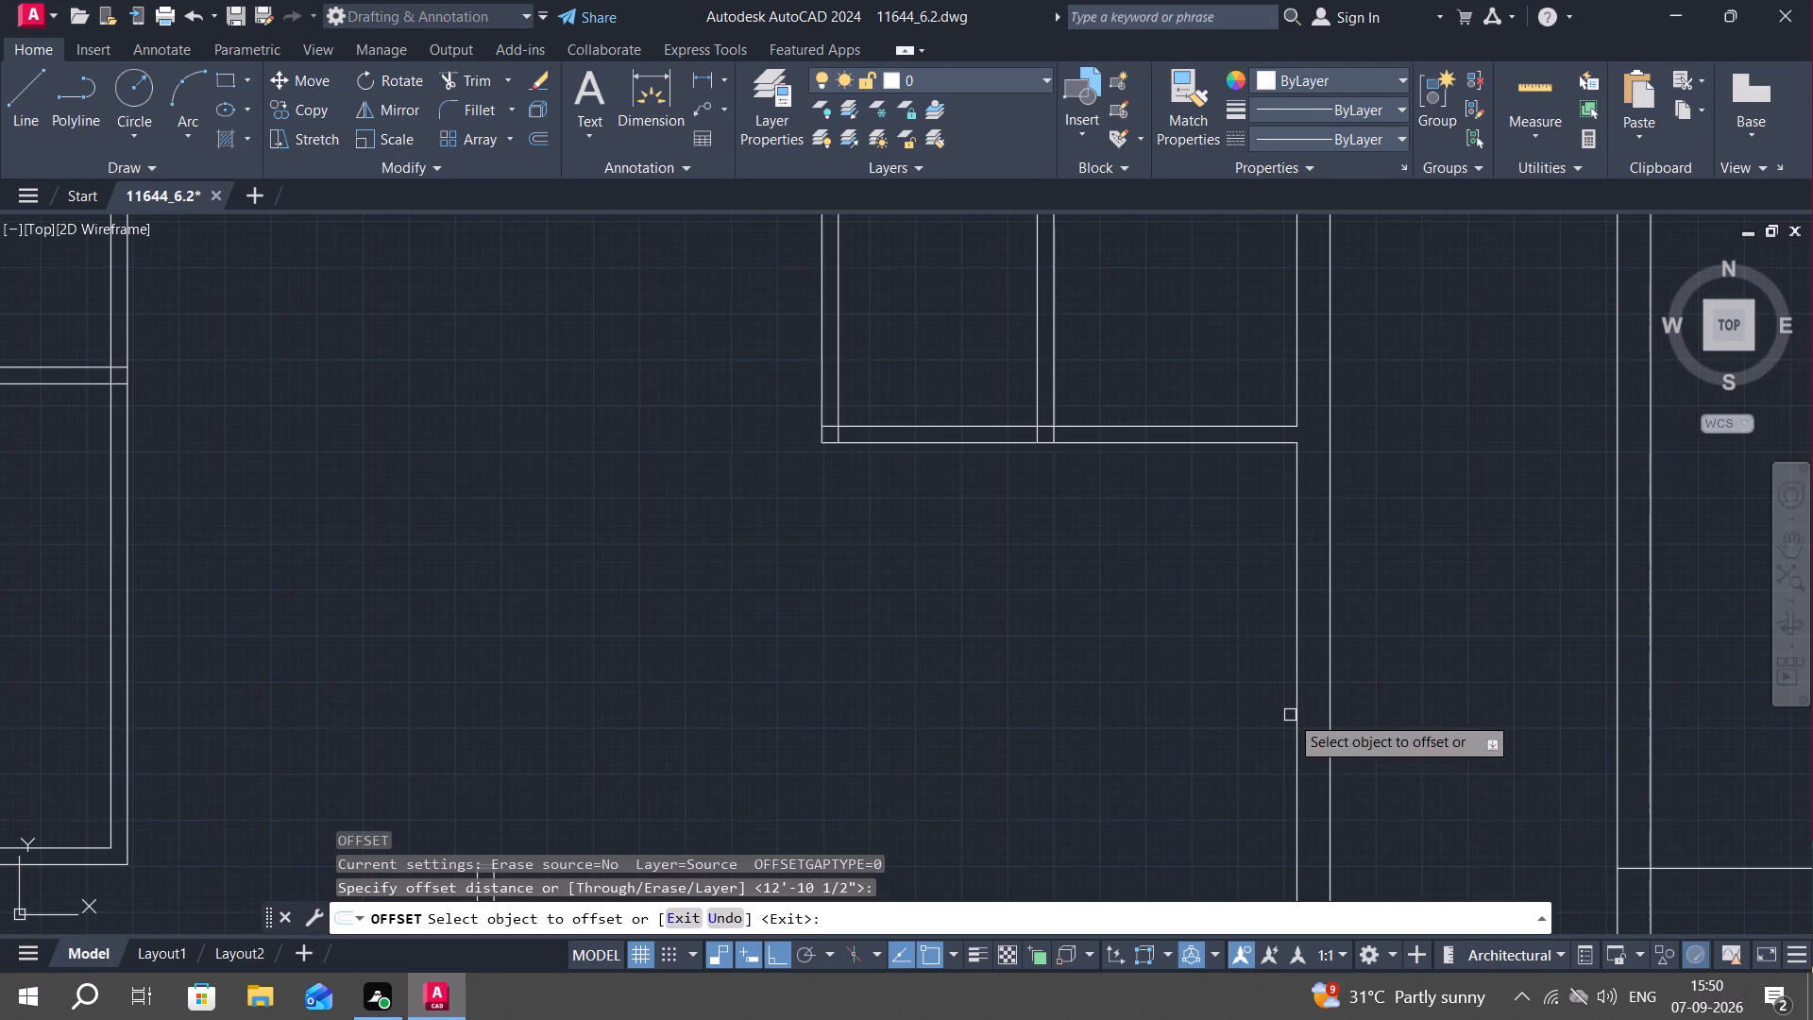
{"action": "left_click", "coordinate": [1294, 719]}
{"action": "middle_click_drag", "start_coordinate": [939, 704], "coordinate": [1013, 515]}
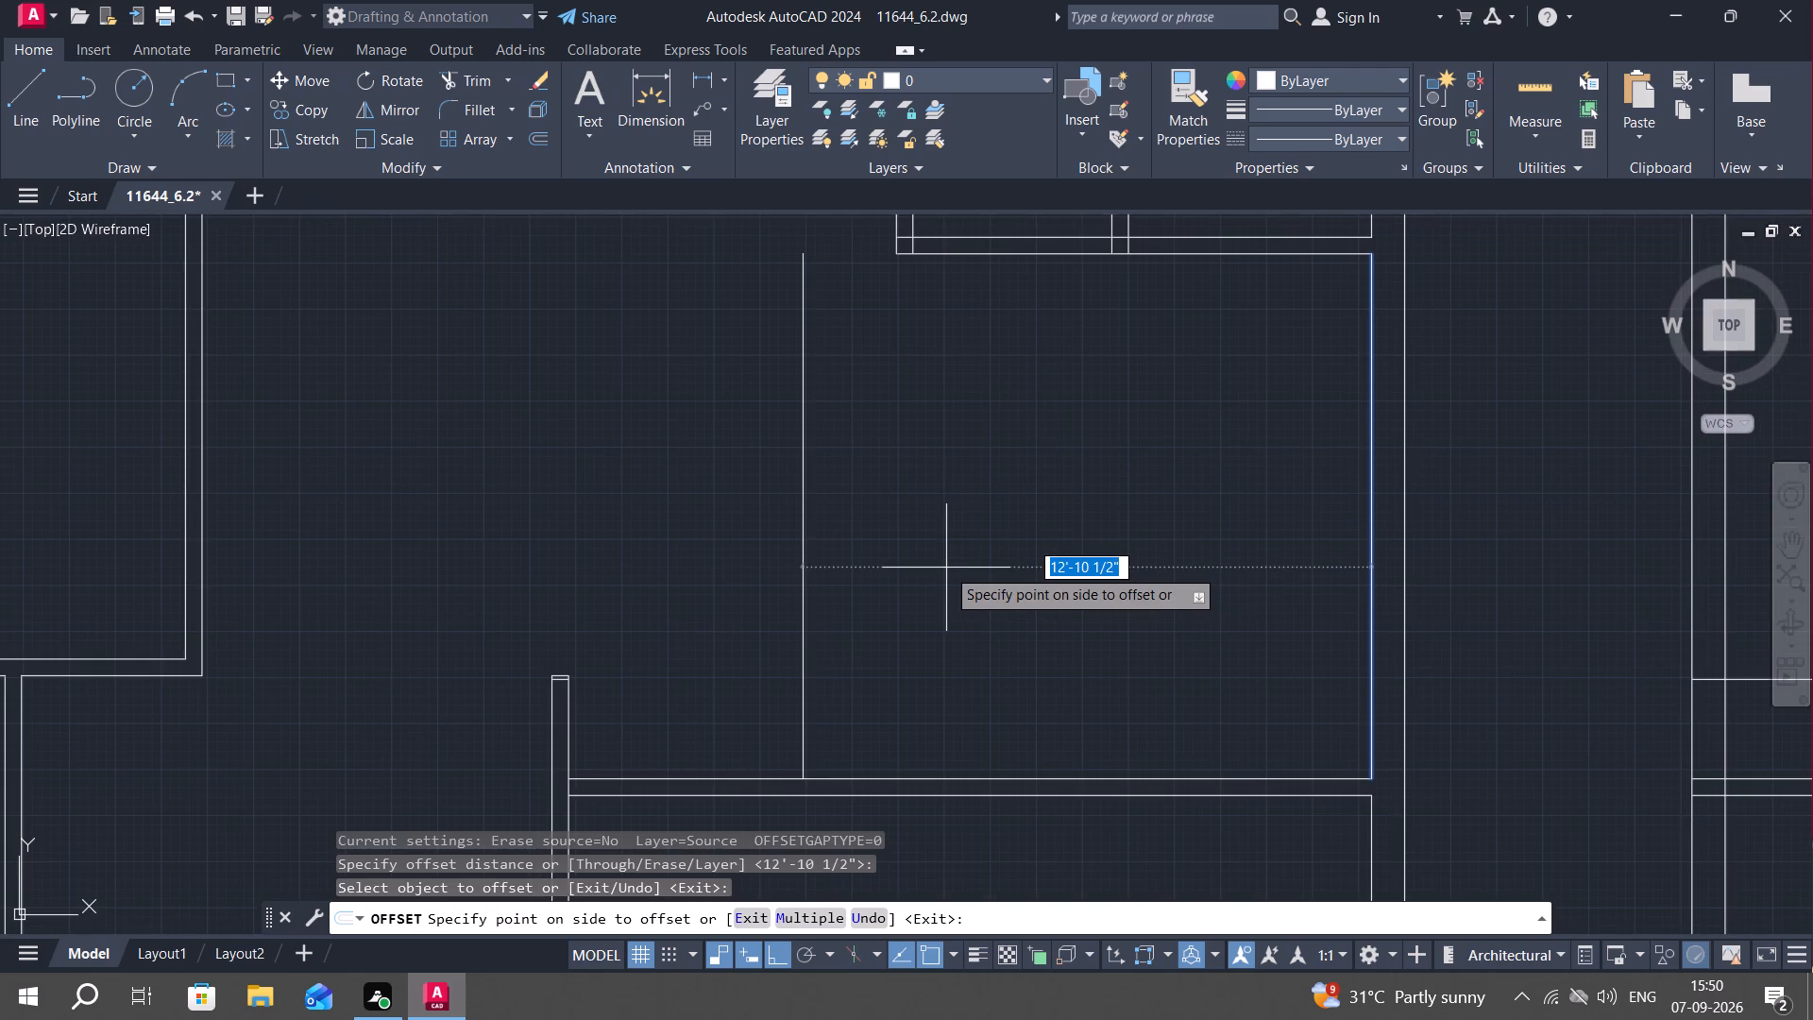
{"action": "scroll", "coordinate": [946, 568], "scroll_direction": "down", "scroll_amount": 1}
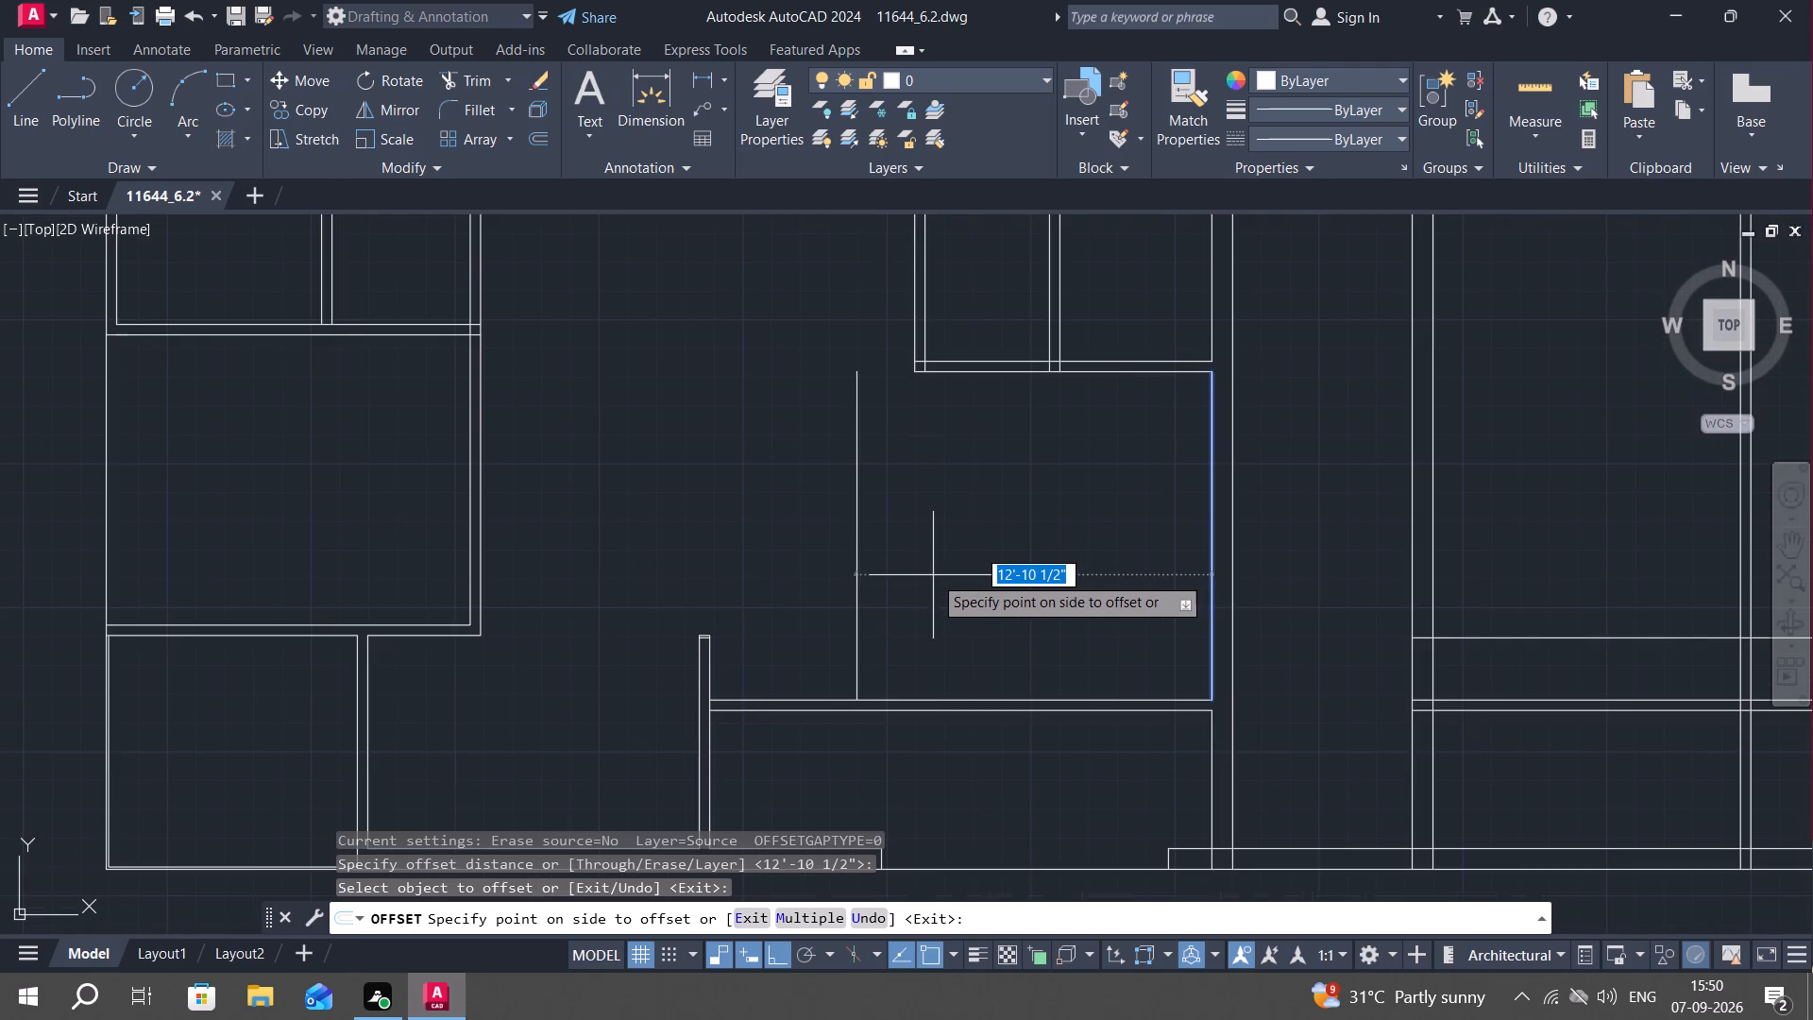
{"action": "left_click", "coordinate": [891, 602]}
{"action": "key", "text": "Escape"}
Offset the new vertical line in the central space 4.5" to its left to form a partition.
{"action": "type", "text": "o"}
{"action": "key", "text": "space"}
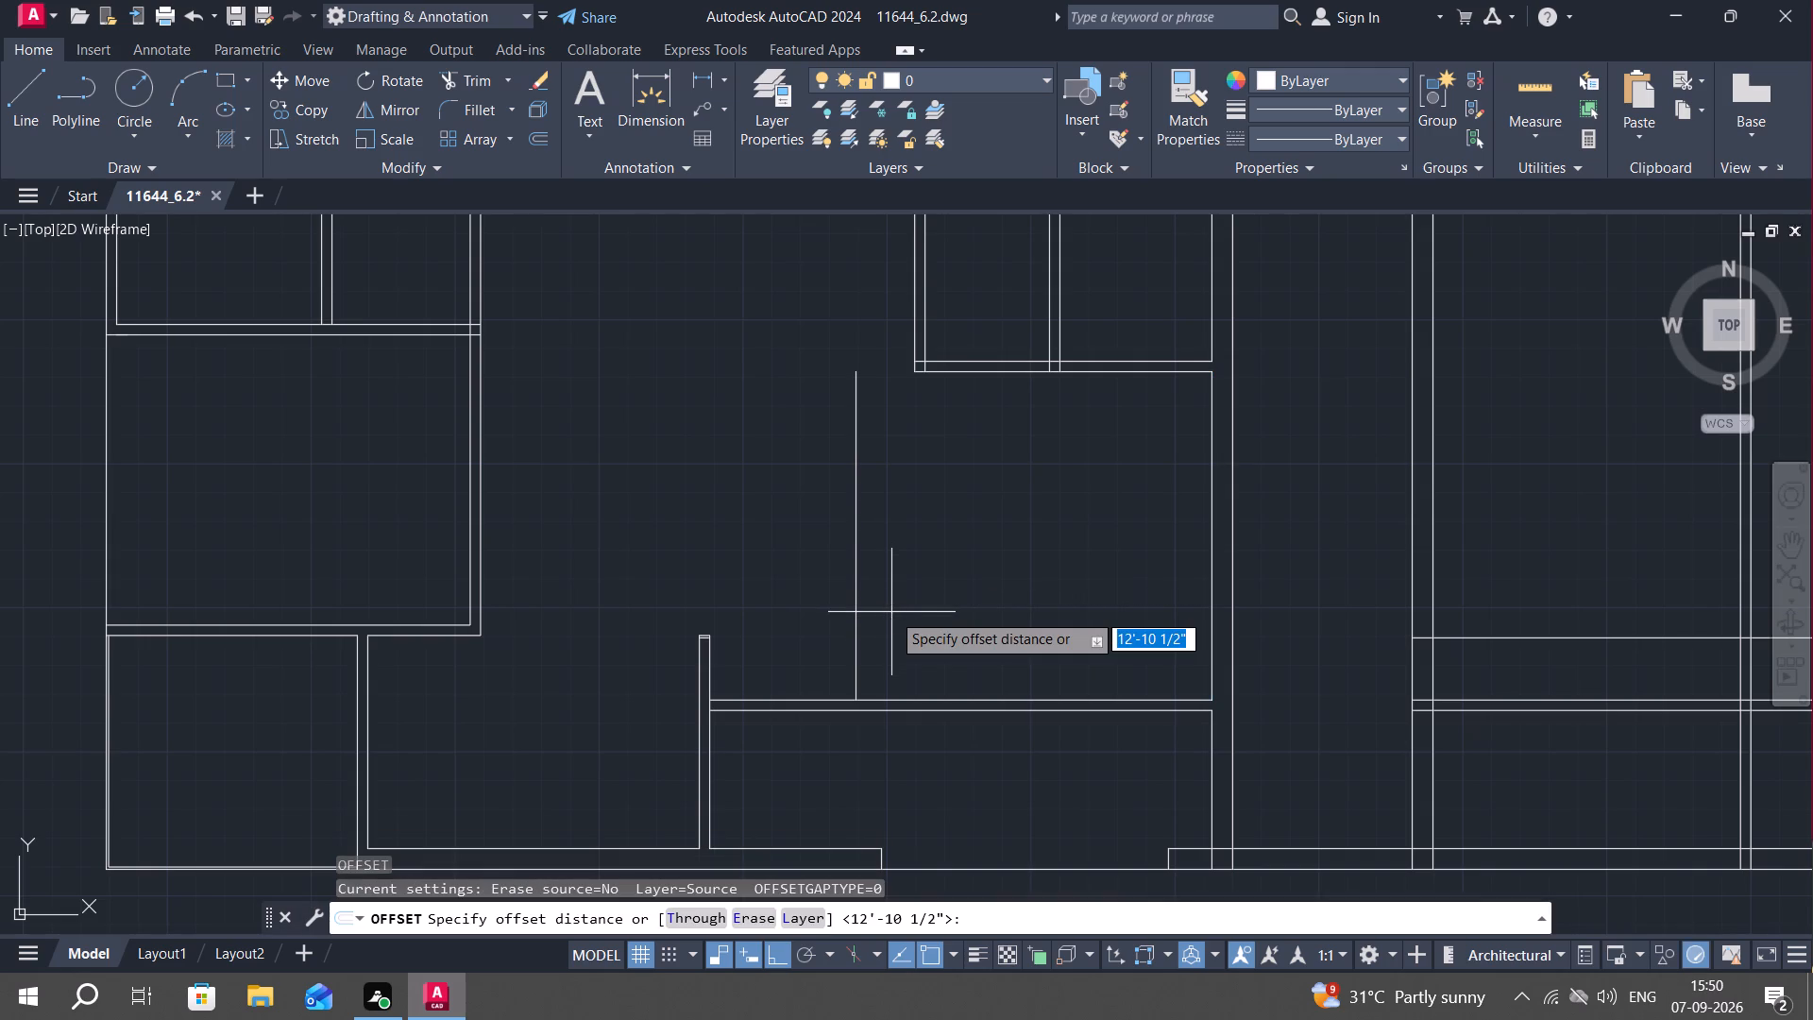
{"action": "type", "text": "4."}
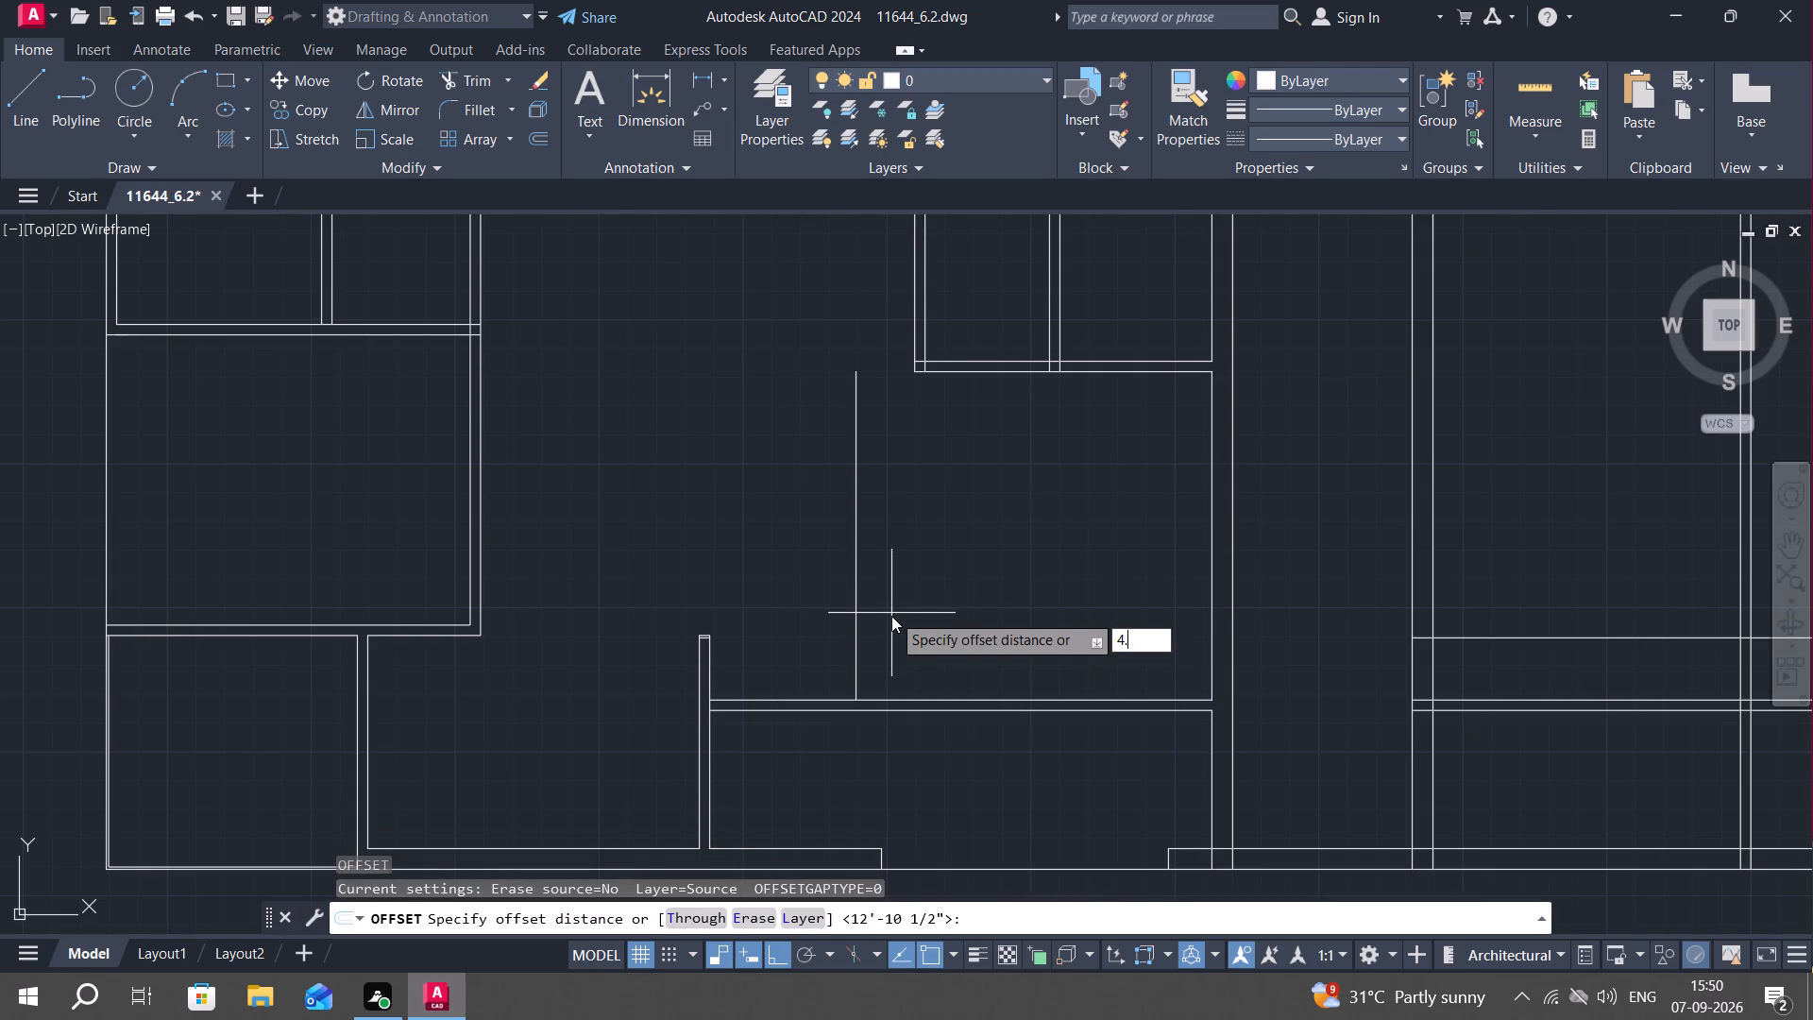
{"action": "type", "text": "5\""}
{"action": "key", "text": "space"}
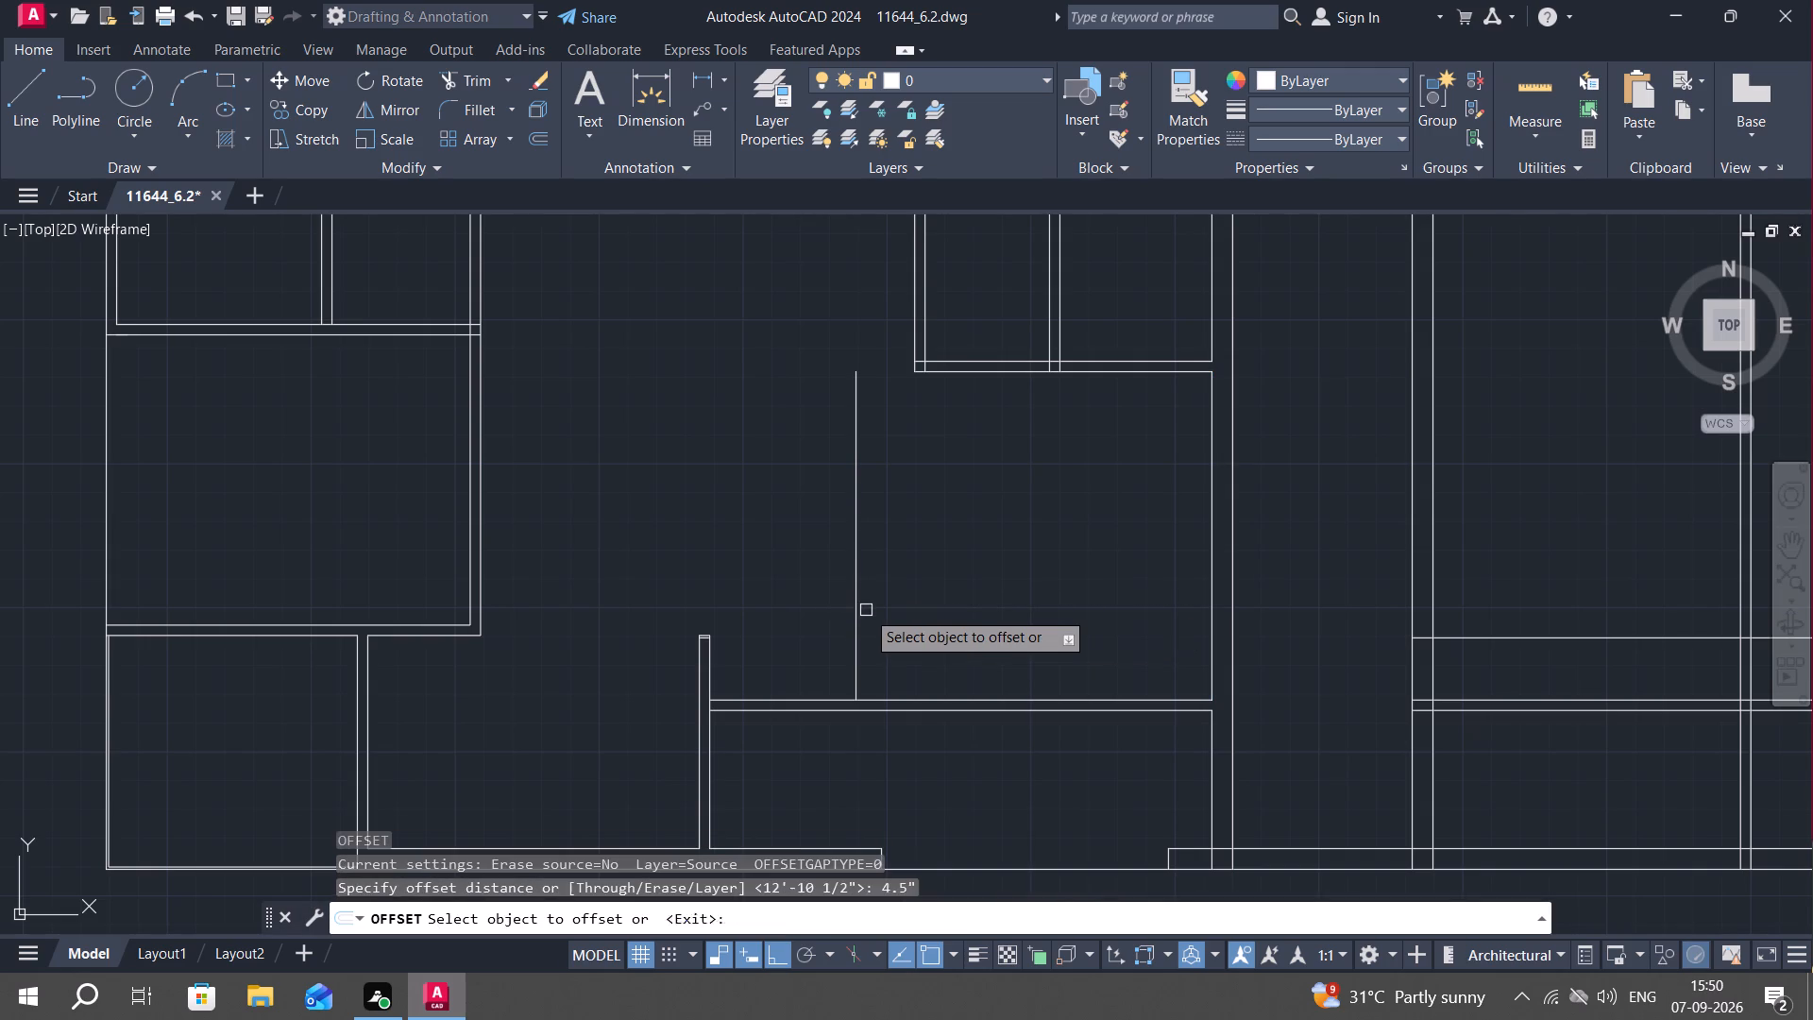
{"action": "left_click", "coordinate": [854, 604]}
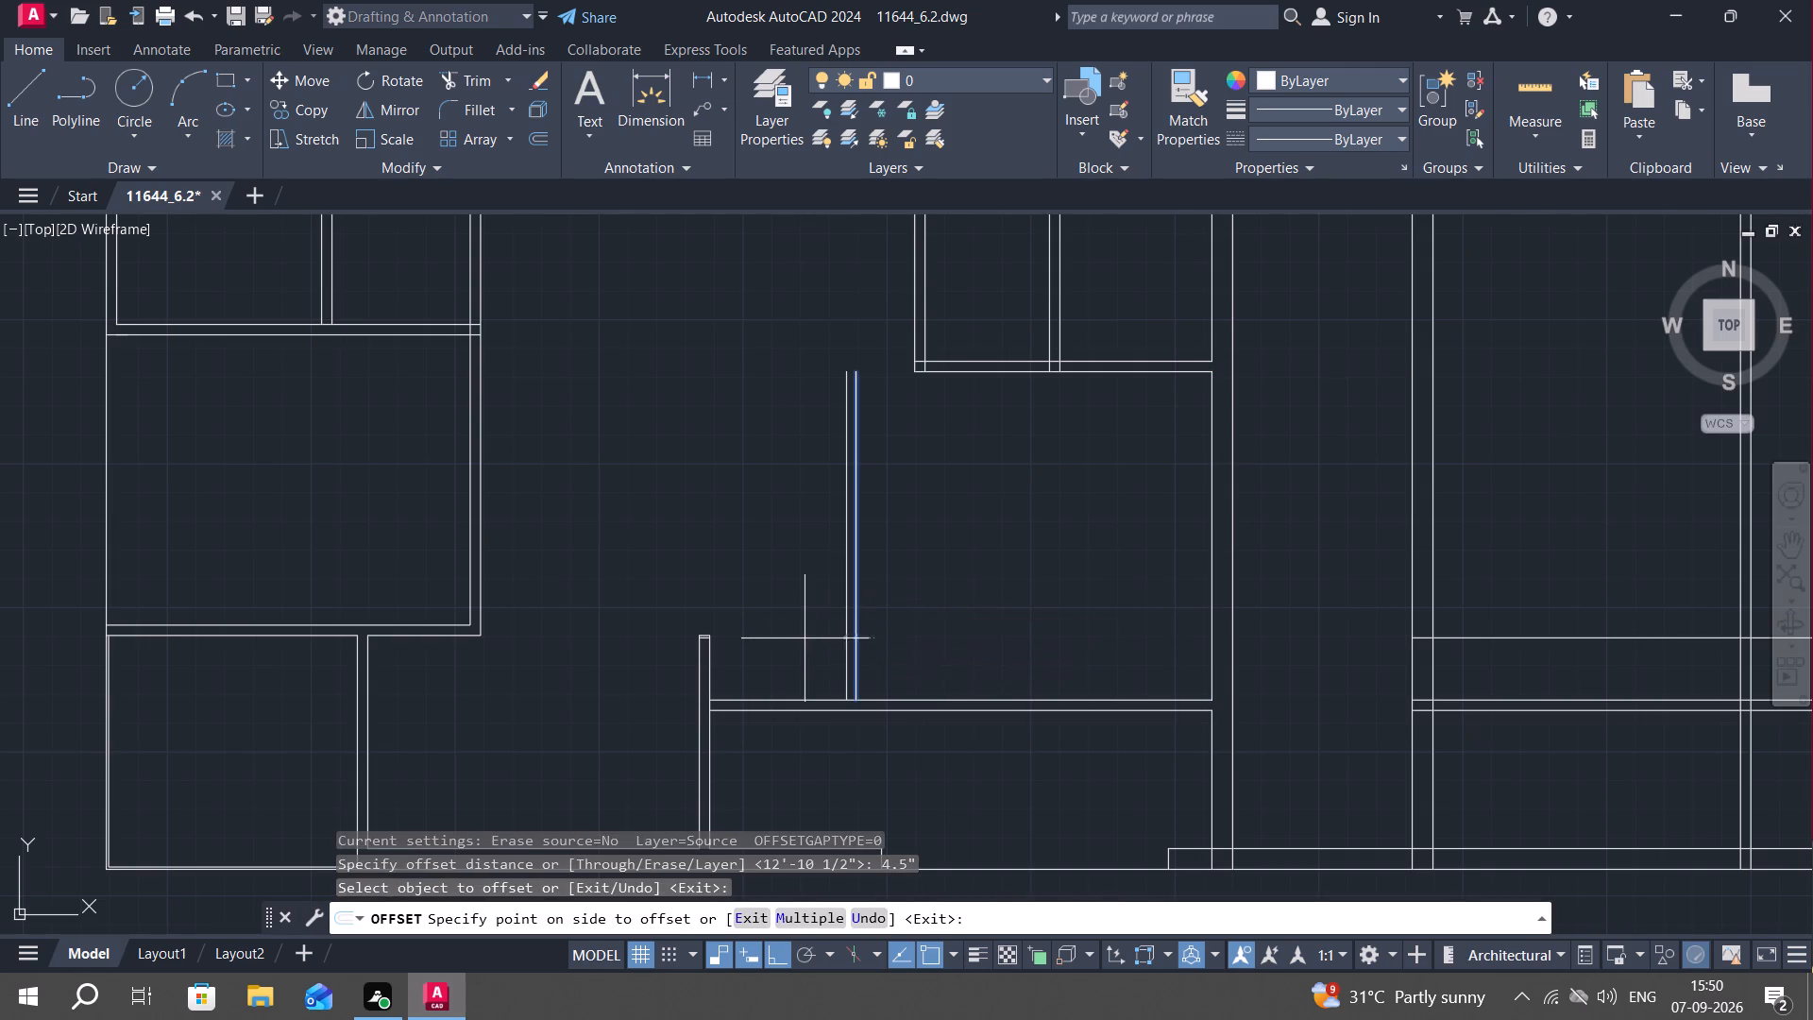
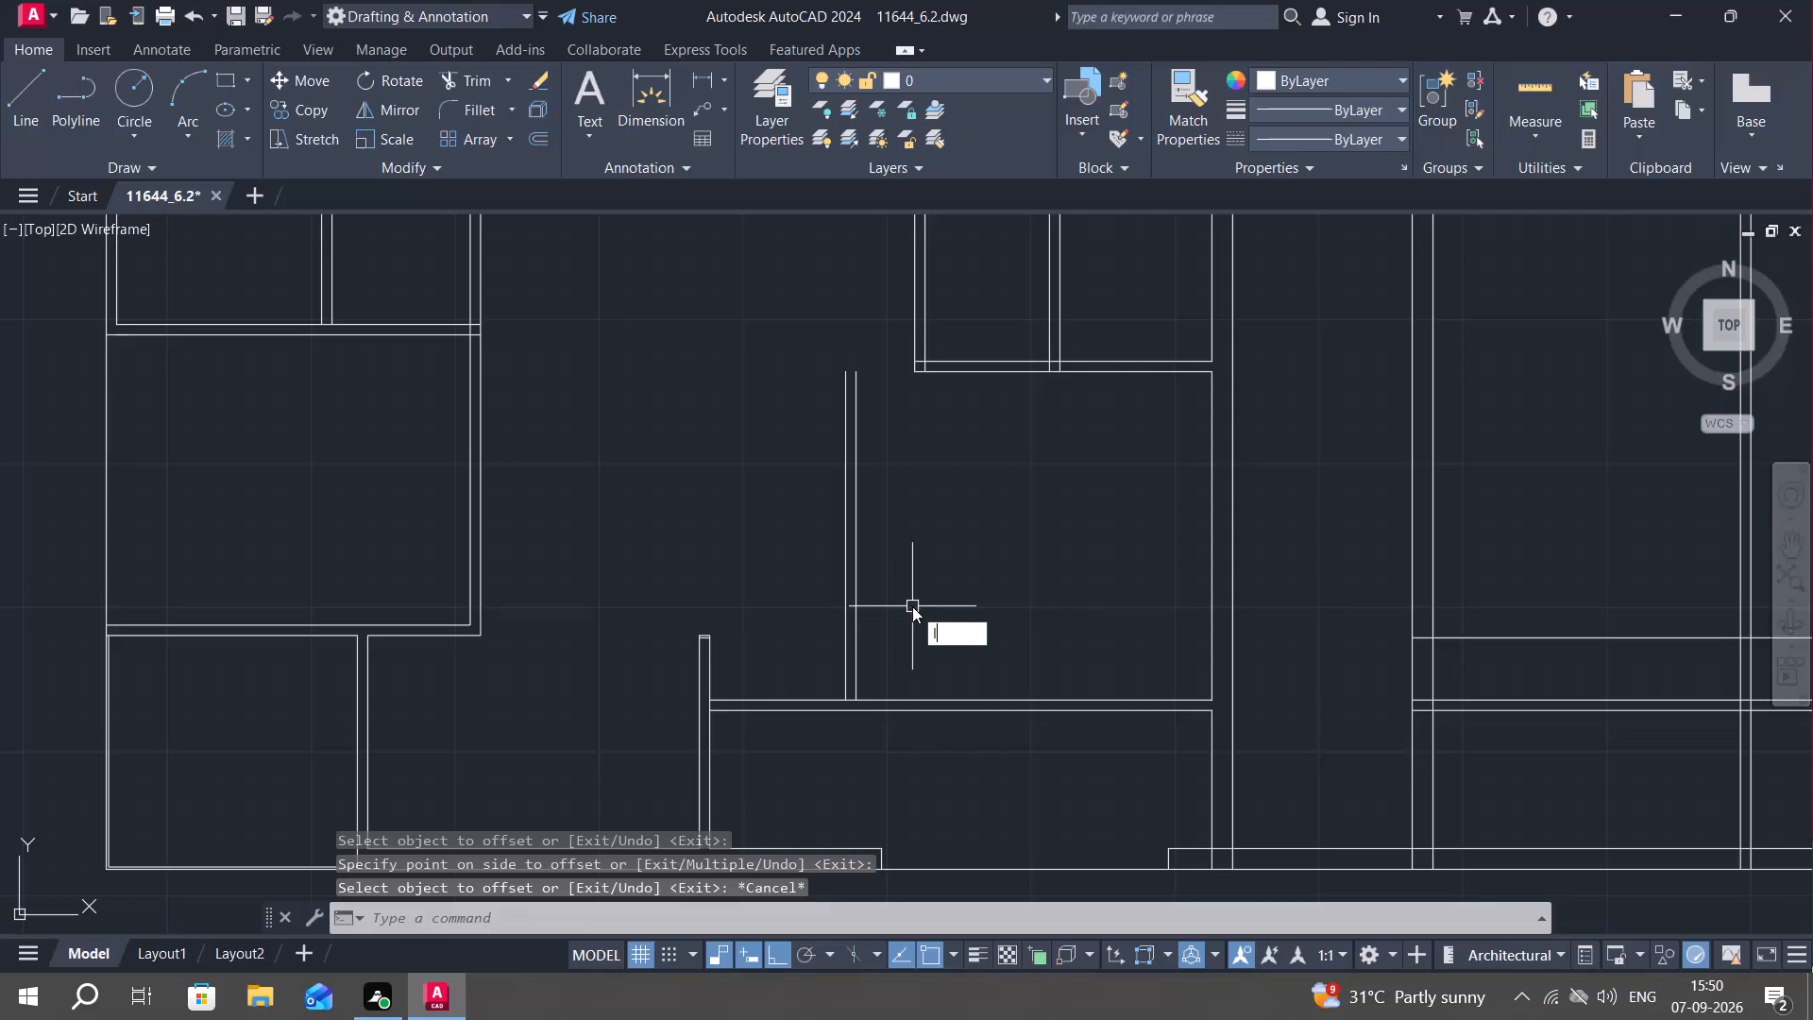
Close the short vertical partition in the central space with a line across it and trim away the part above, leaving about 5'11".
{"action": "key", "text": "space"}
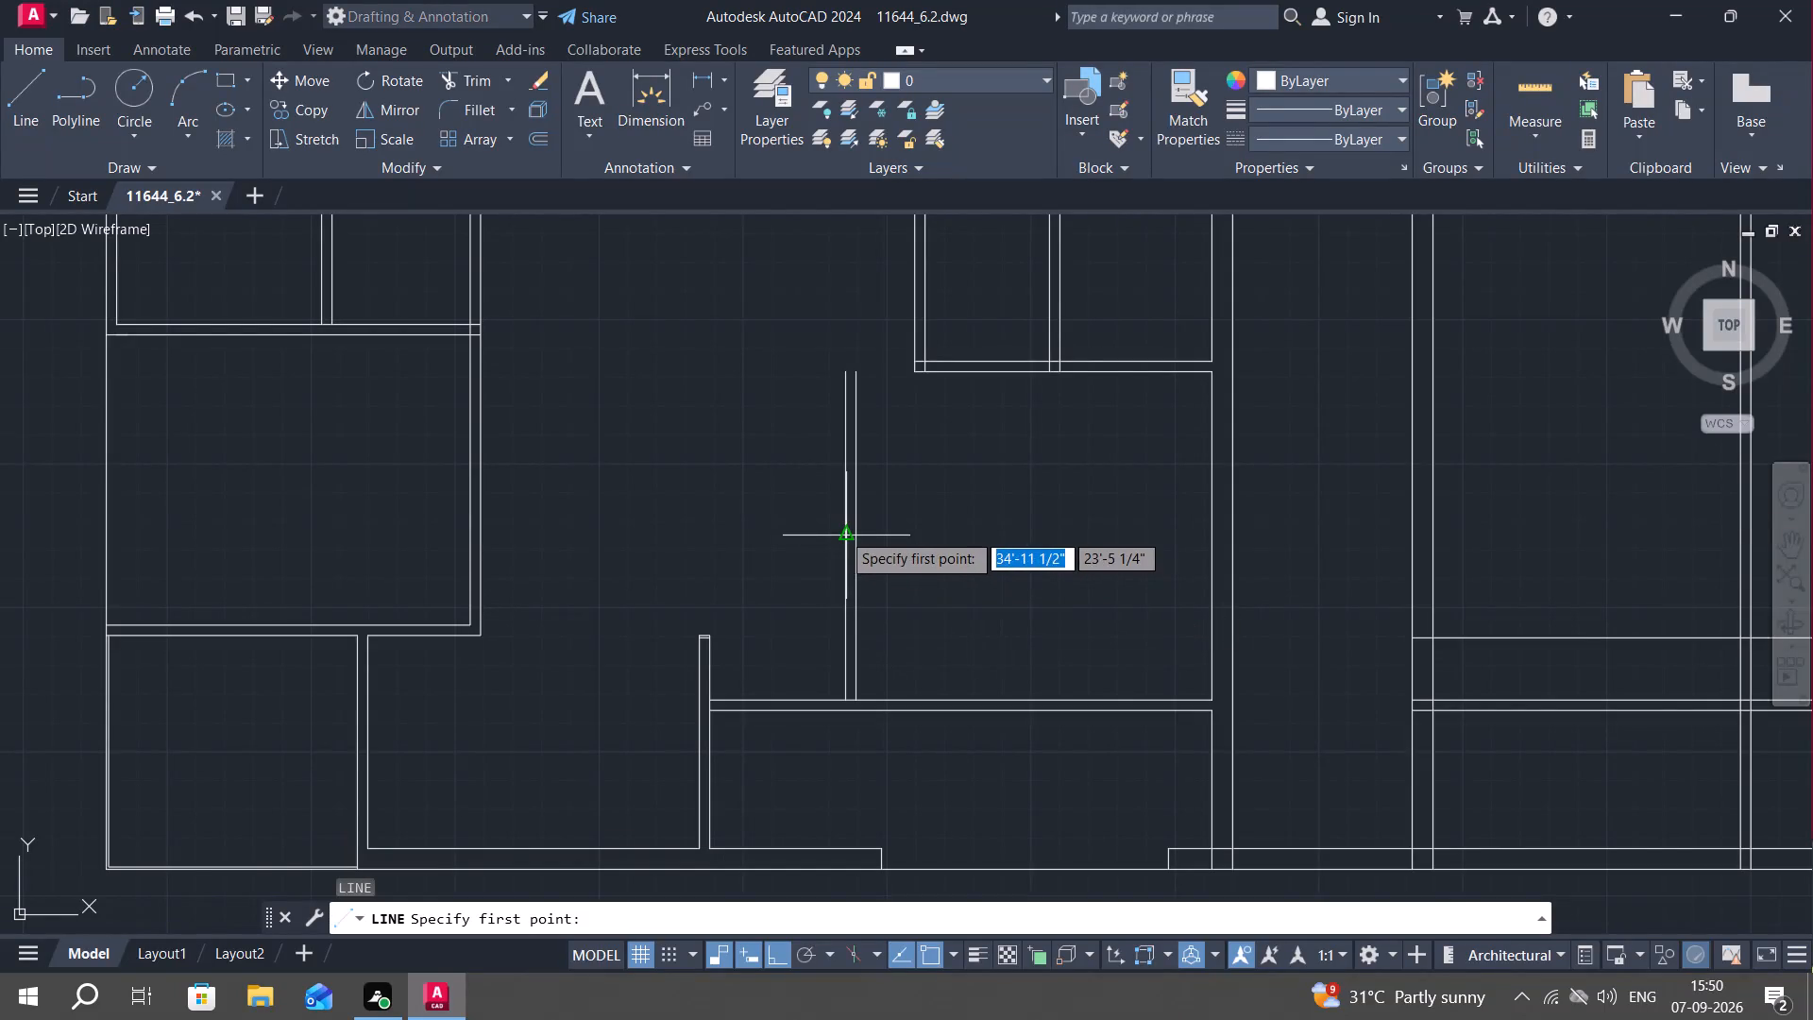
{"action": "left_click", "coordinate": [841, 531]}
{"action": "left_click", "coordinate": [856, 528]}
{"action": "key", "text": "Escape"}
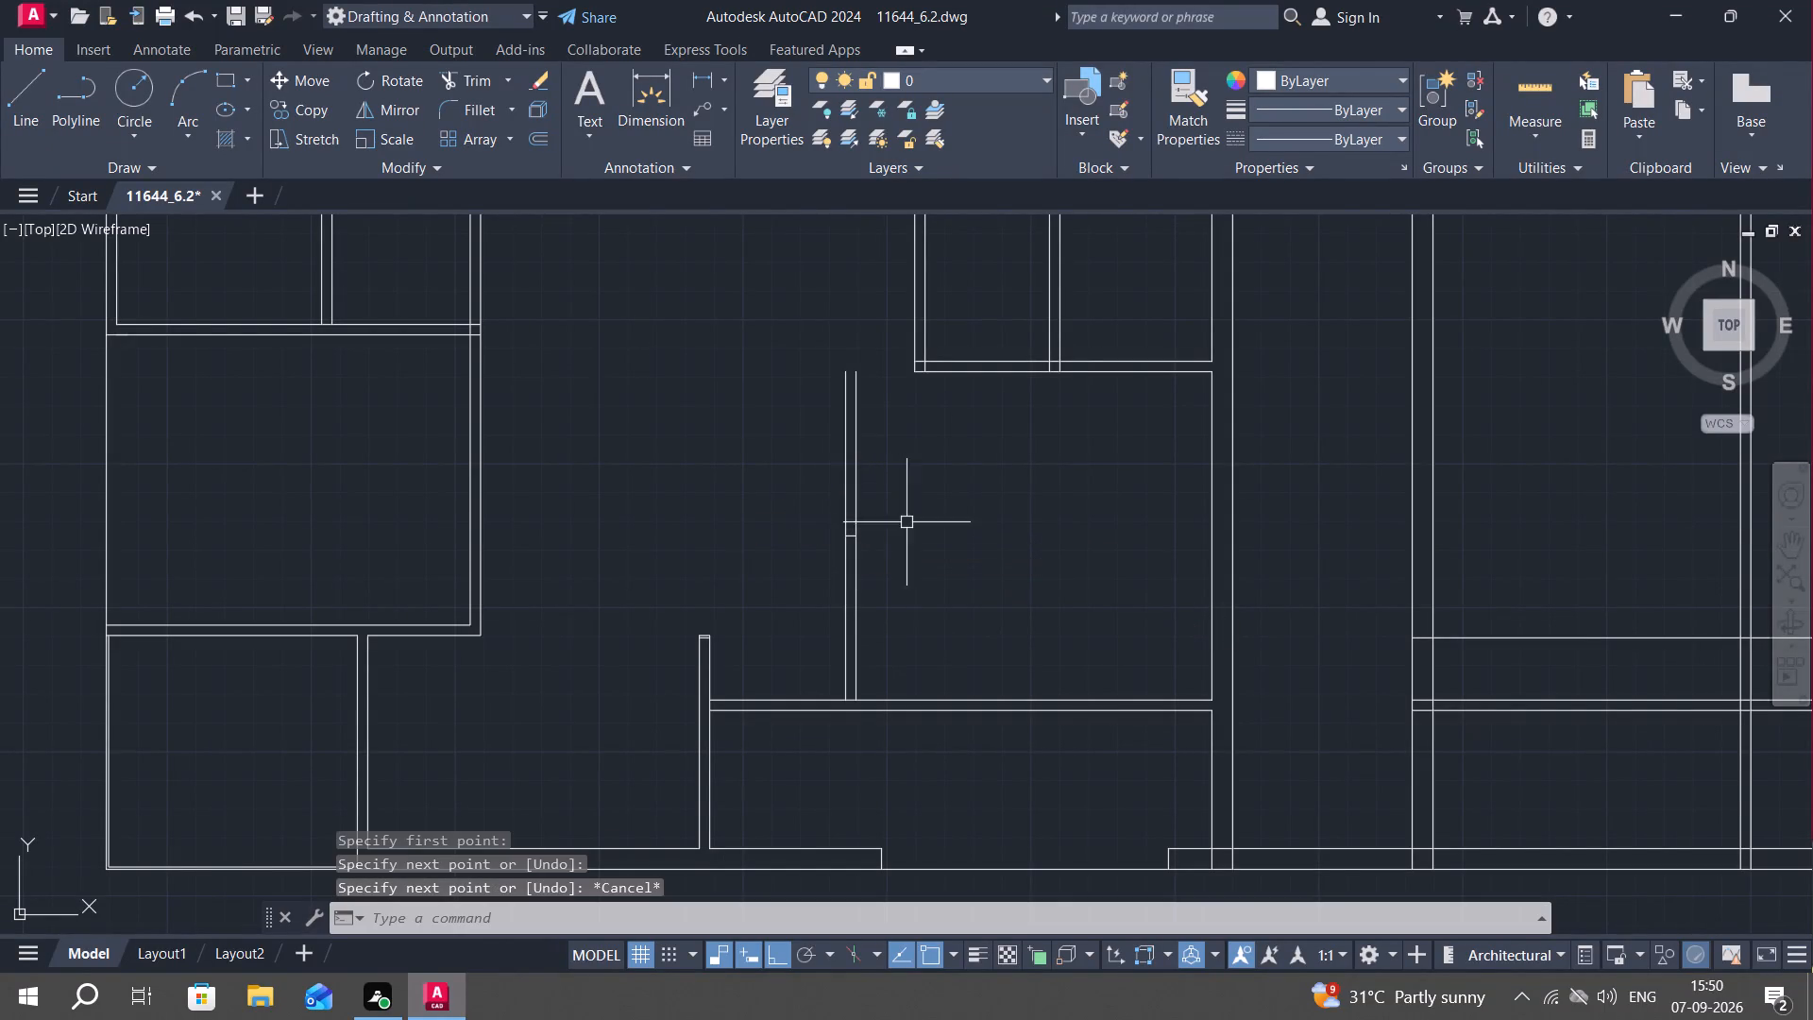
{"action": "type", "text": "tr"}
{"action": "key", "text": "space"}
{"action": "left_click_drag", "start_coordinate": [813, 451], "coordinate": [897, 497]}
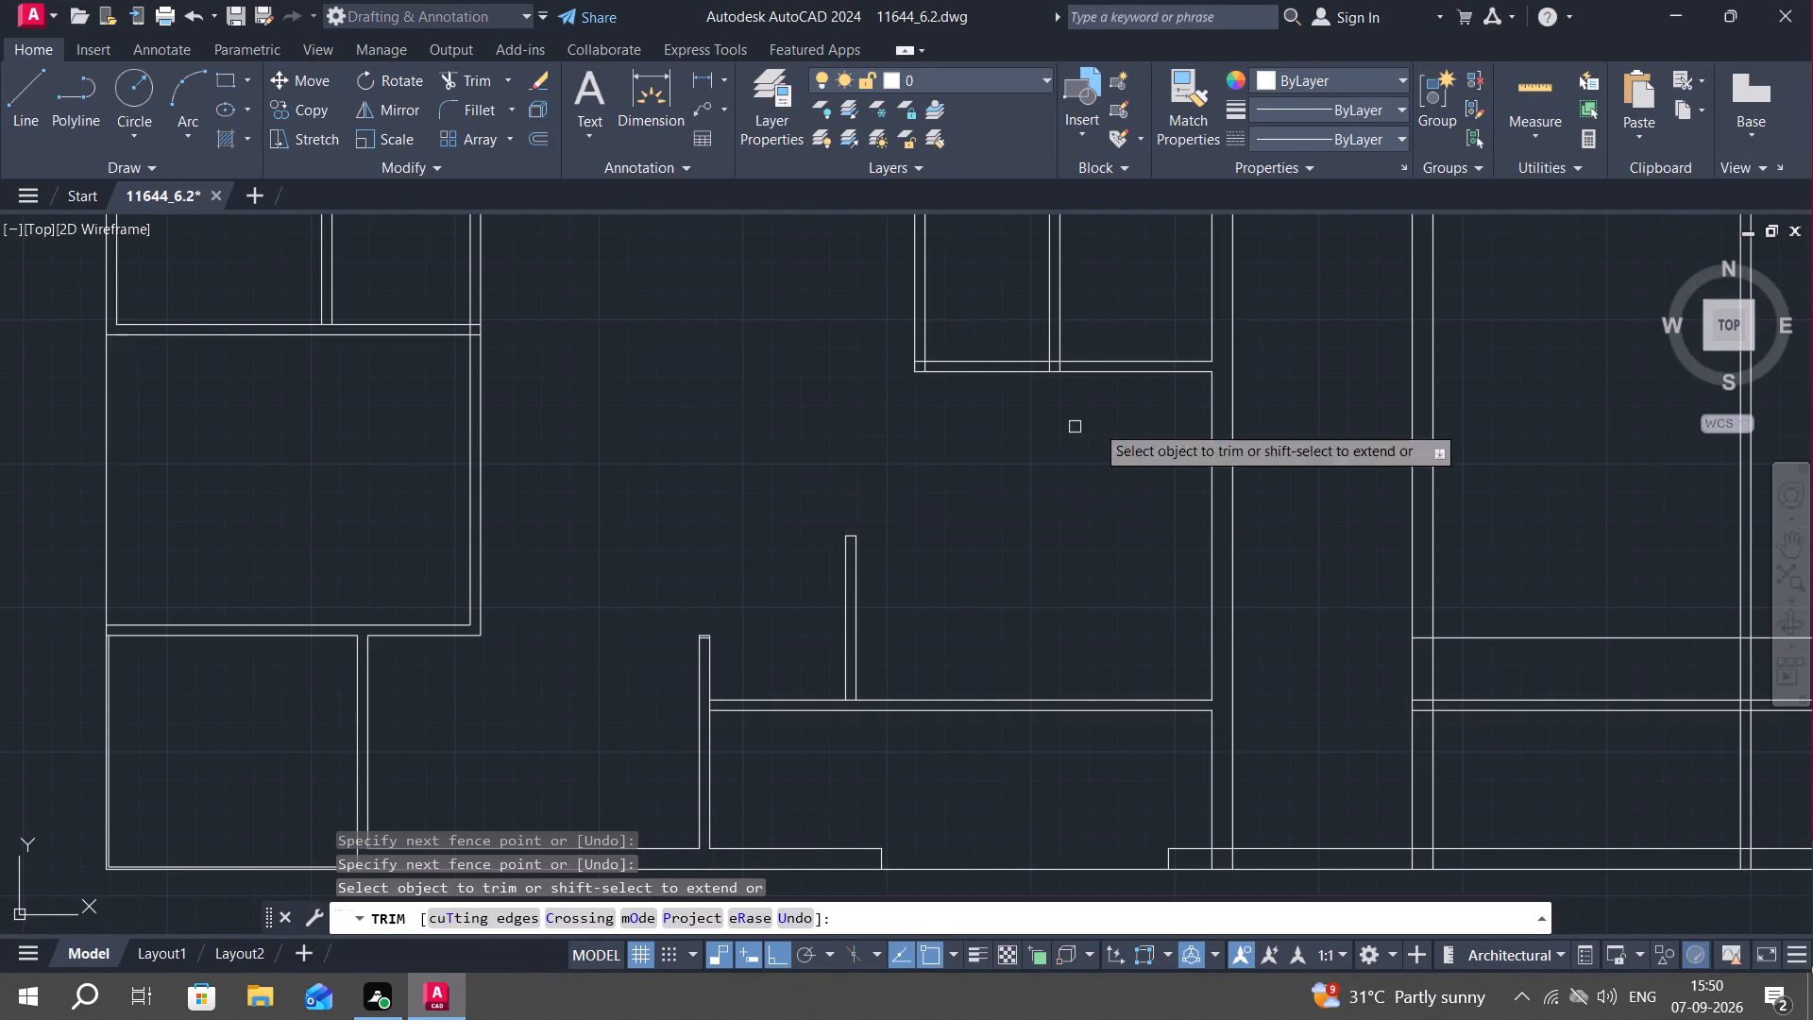
Measure the shortened central partition's length and its distances to the surrounding walls.
{"action": "left_click", "coordinate": [1535, 87]}
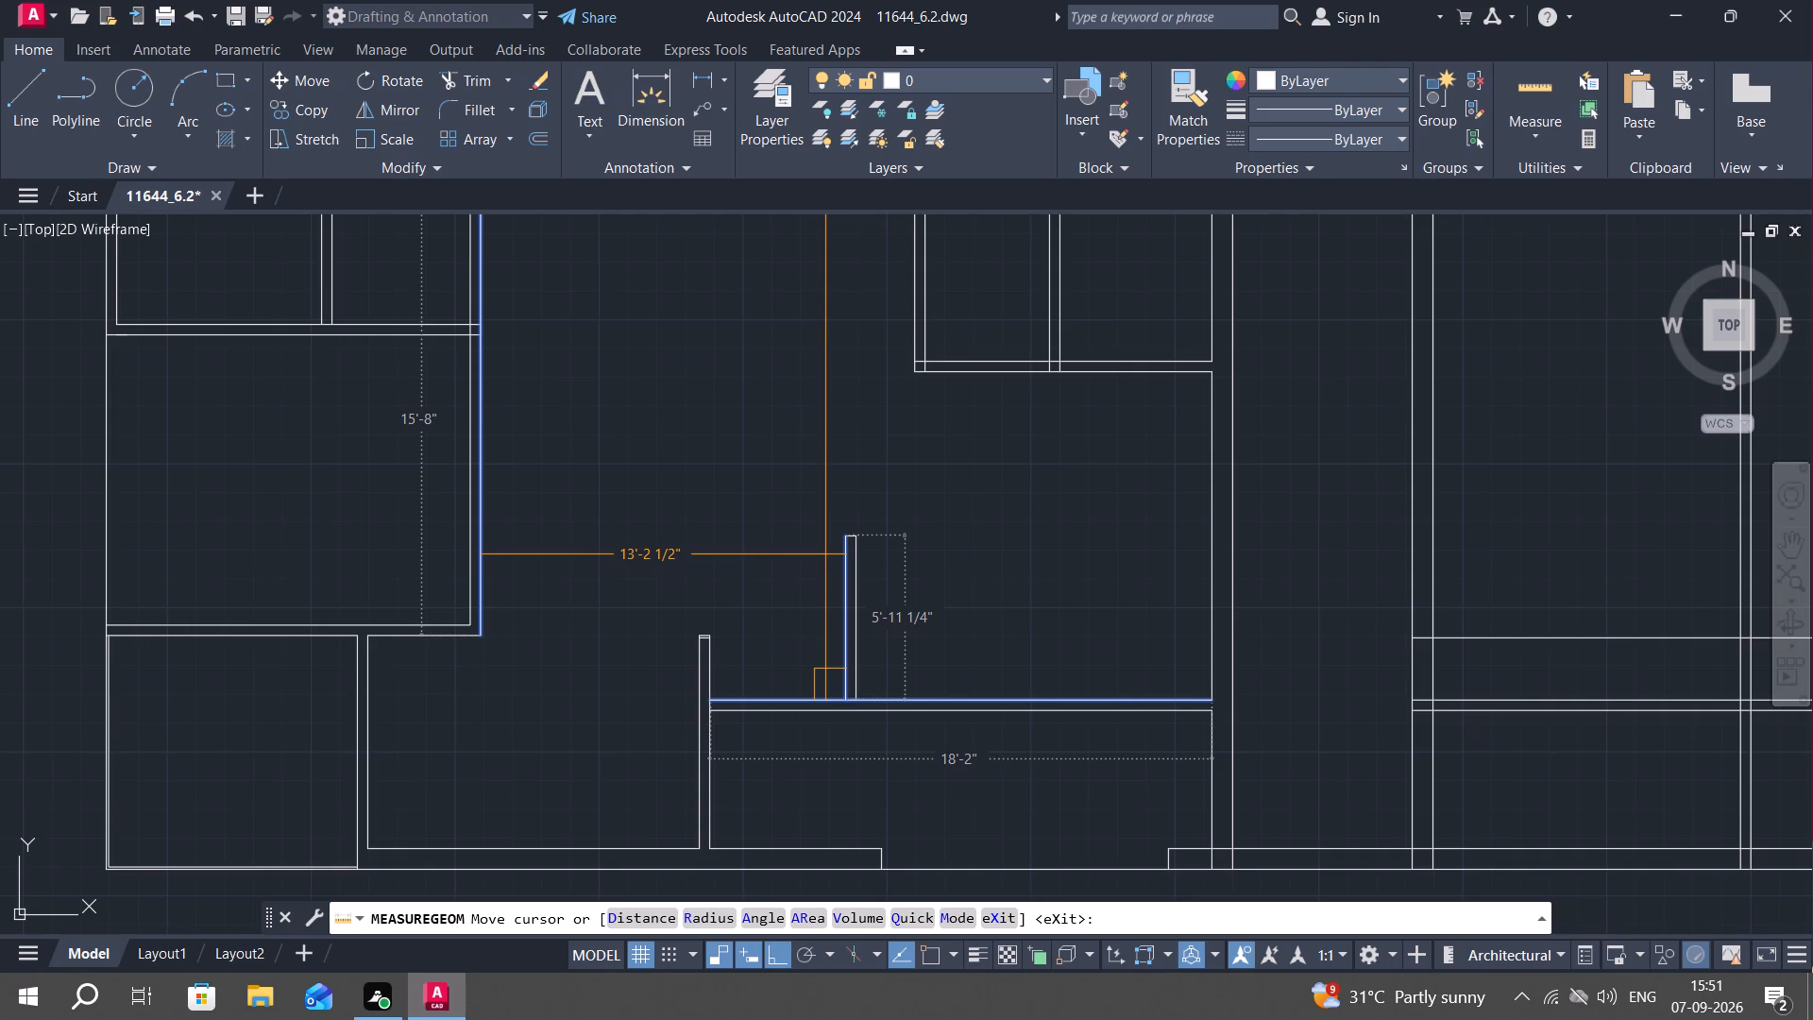
{"action": "key", "text": "Escape"}
Save the drawing.
{"action": "scroll", "coordinate": [814, 487], "scroll_direction": "down", "scroll_amount": 1}
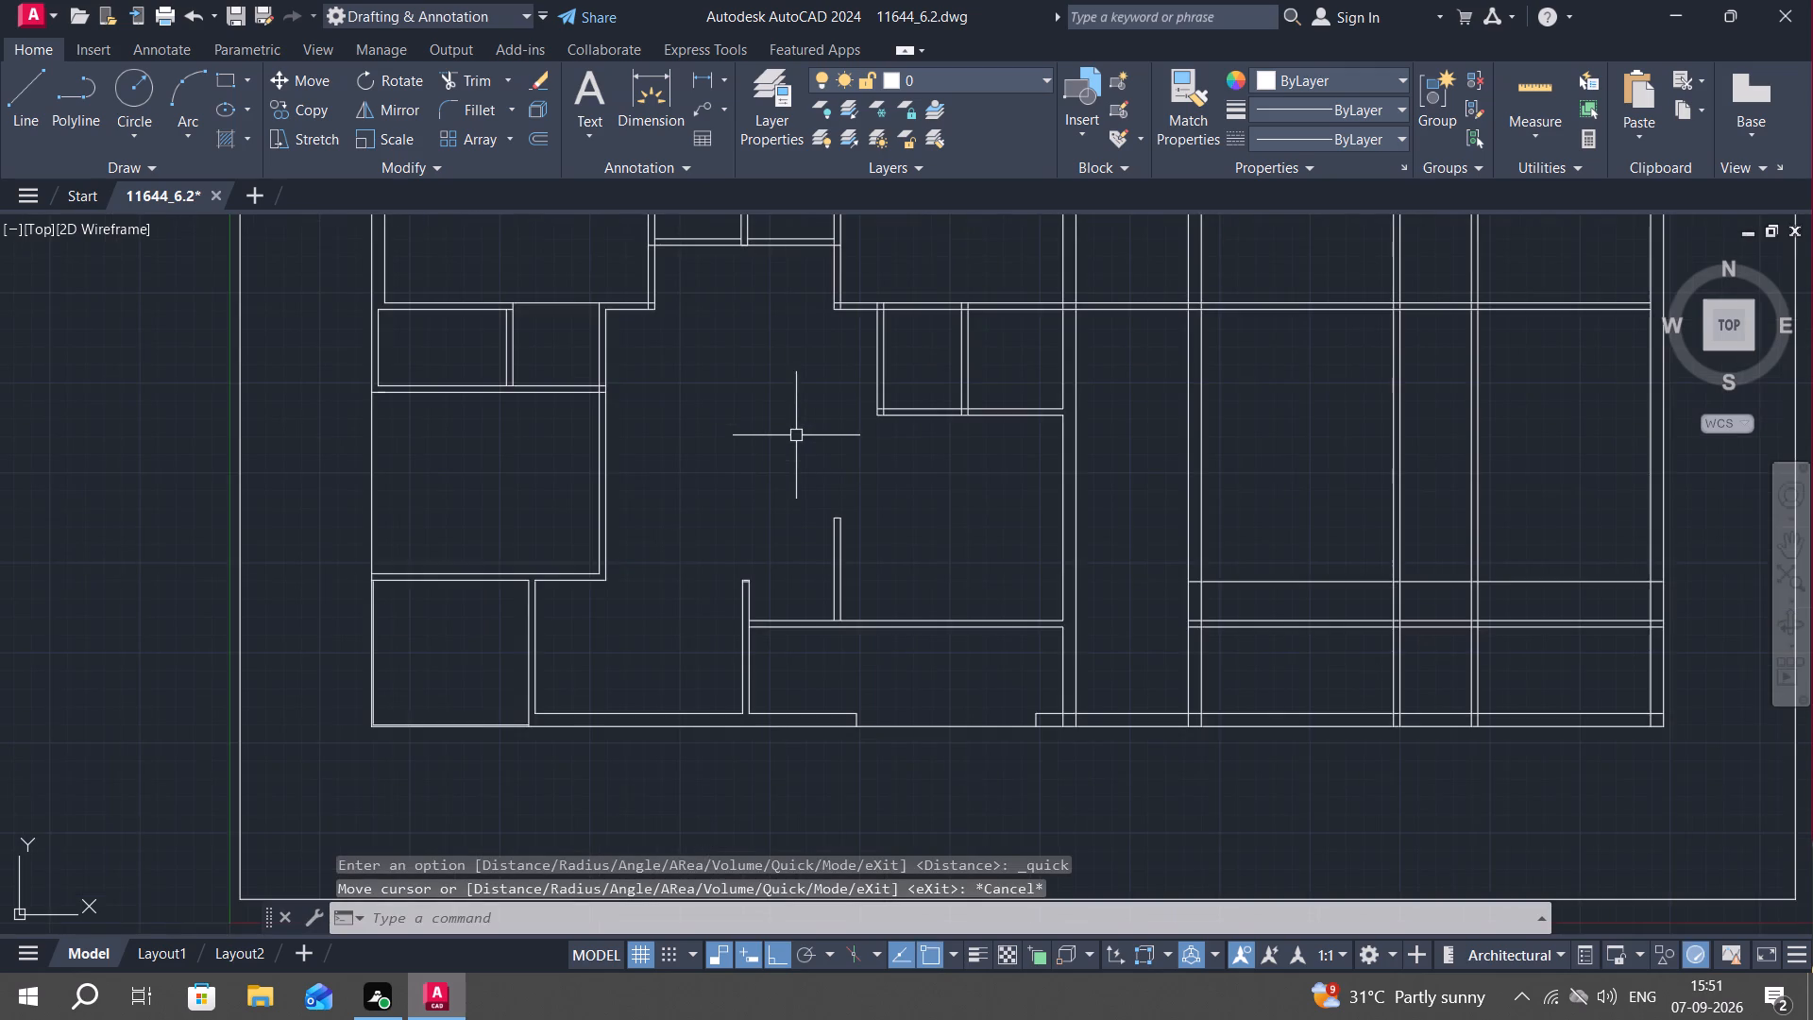
{"action": "middle_click_drag", "start_coordinate": [795, 432], "coordinate": [805, 554]}
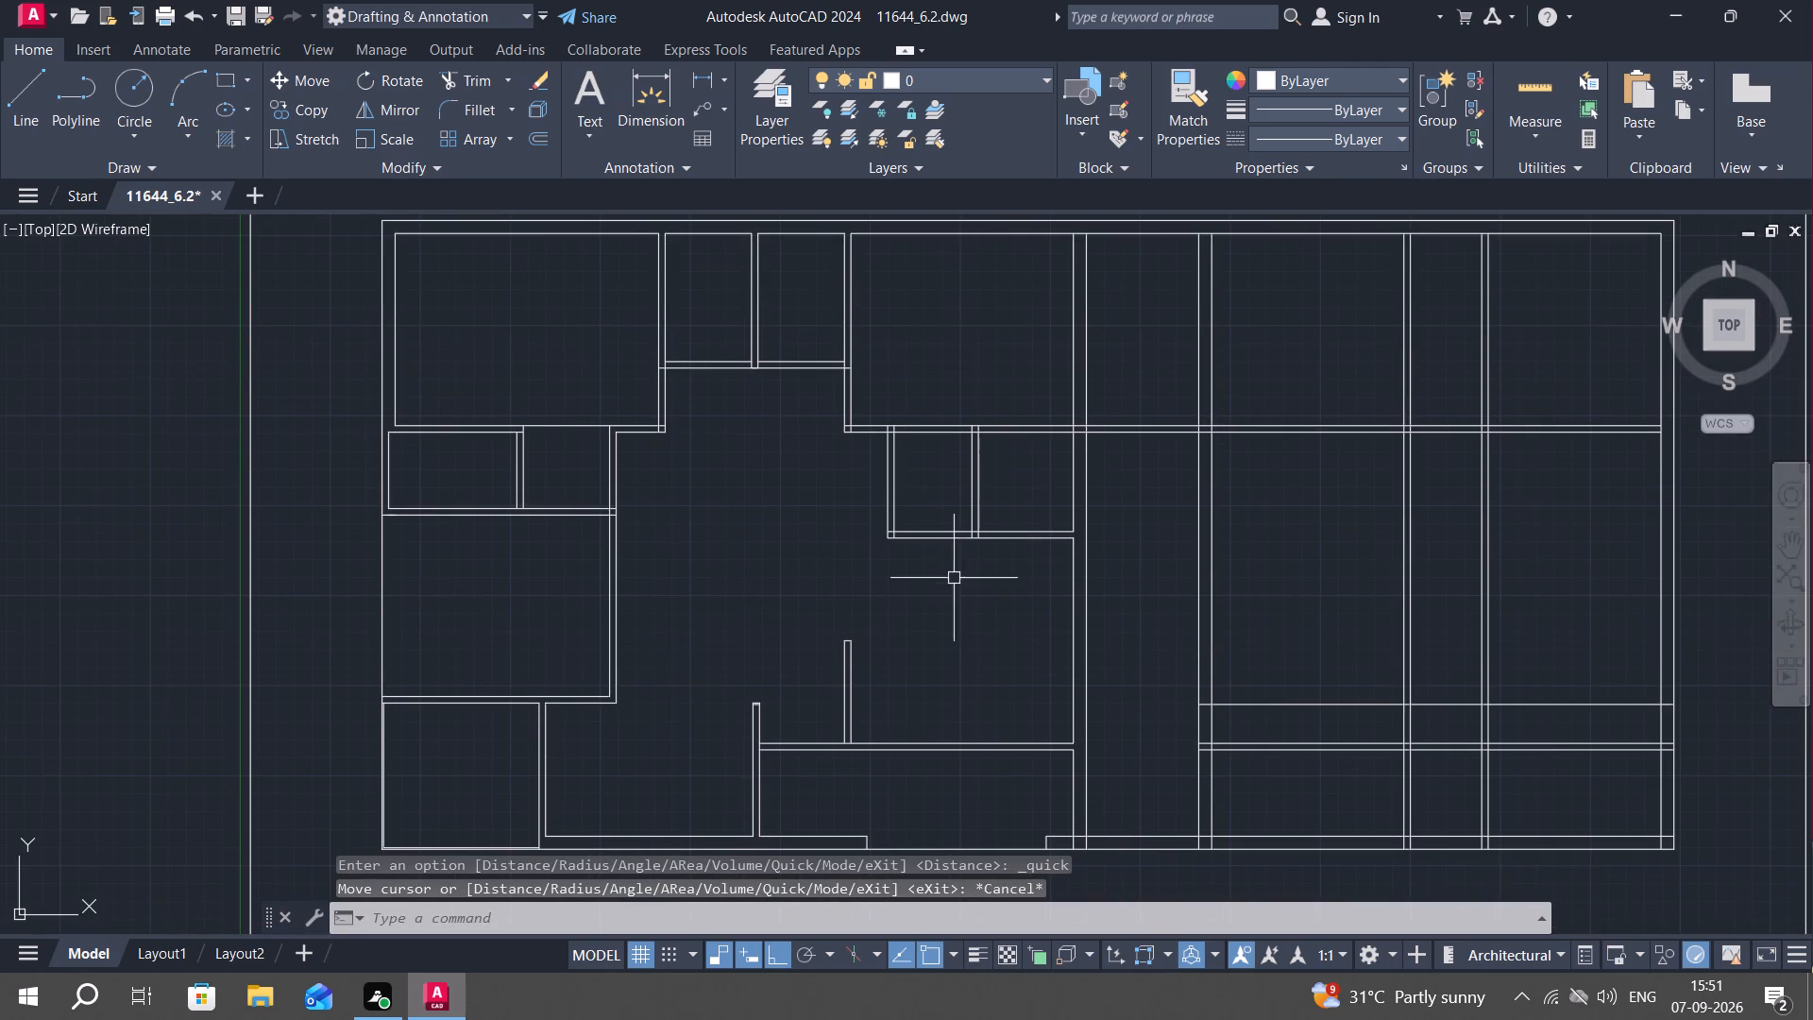
{"action": "middle_click_drag", "start_coordinate": [1037, 476], "coordinate": [830, 438]}
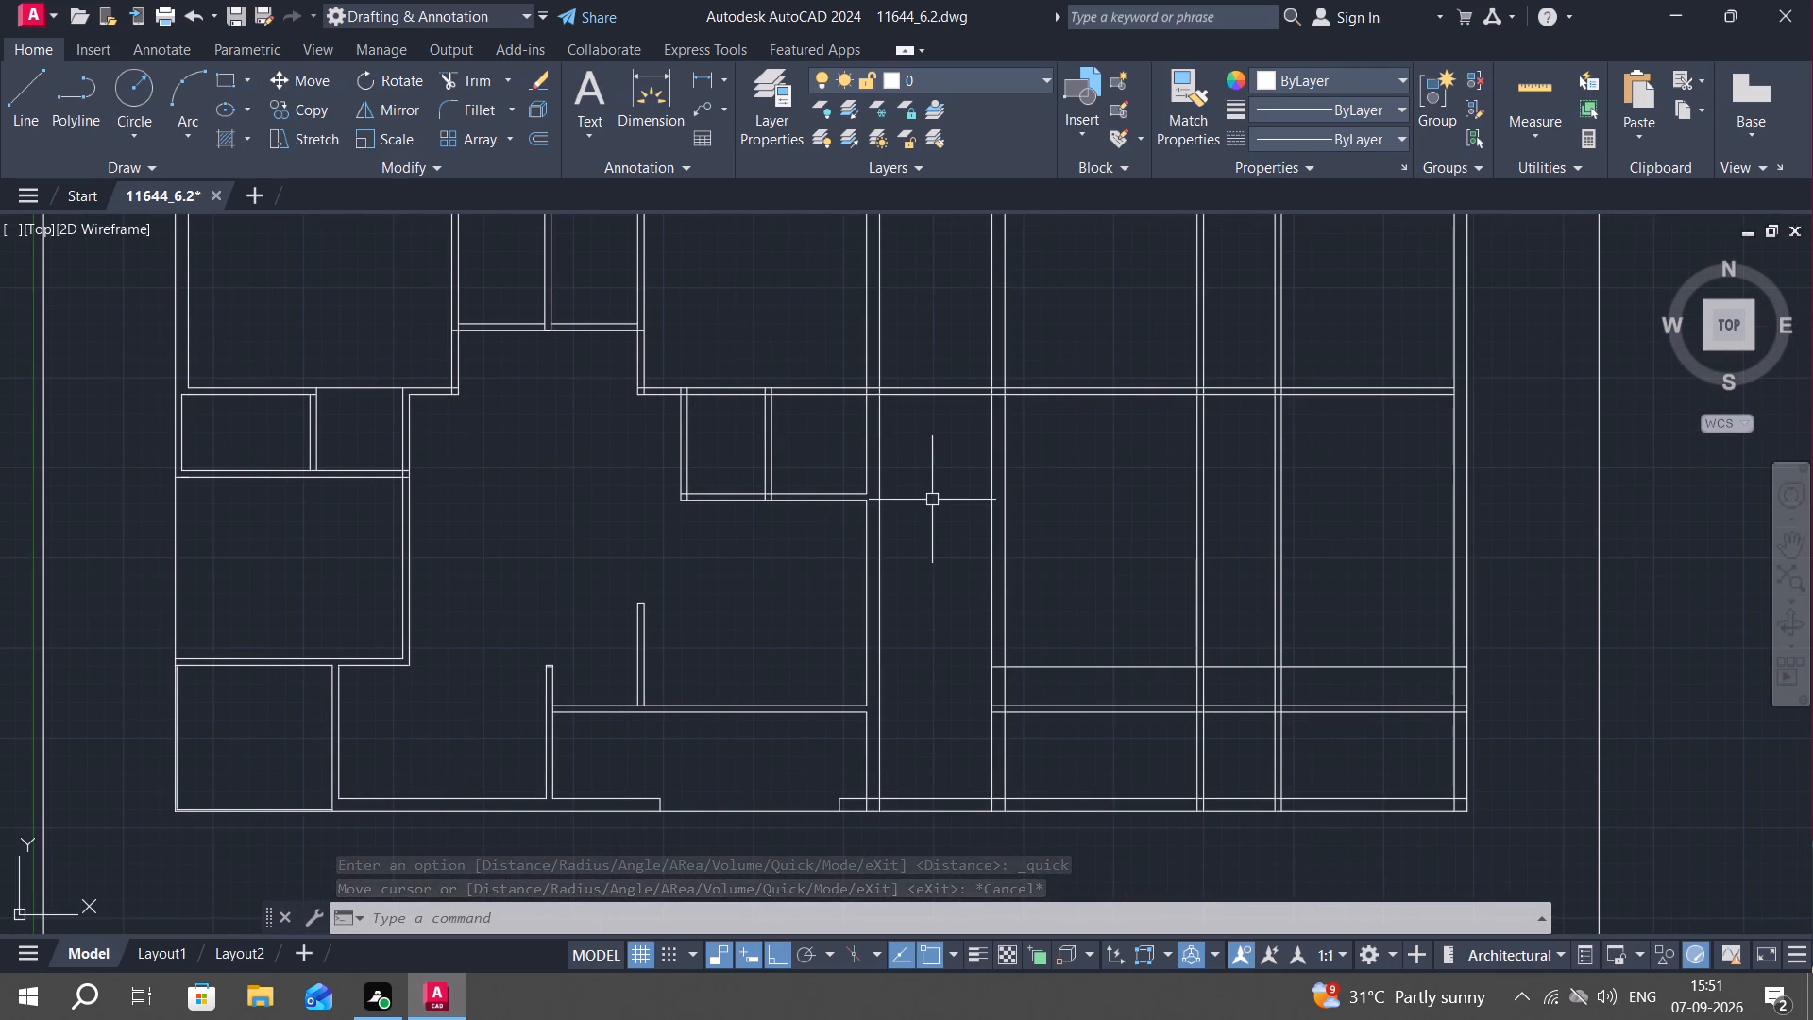
{"action": "key", "text": "ctrl+s"}
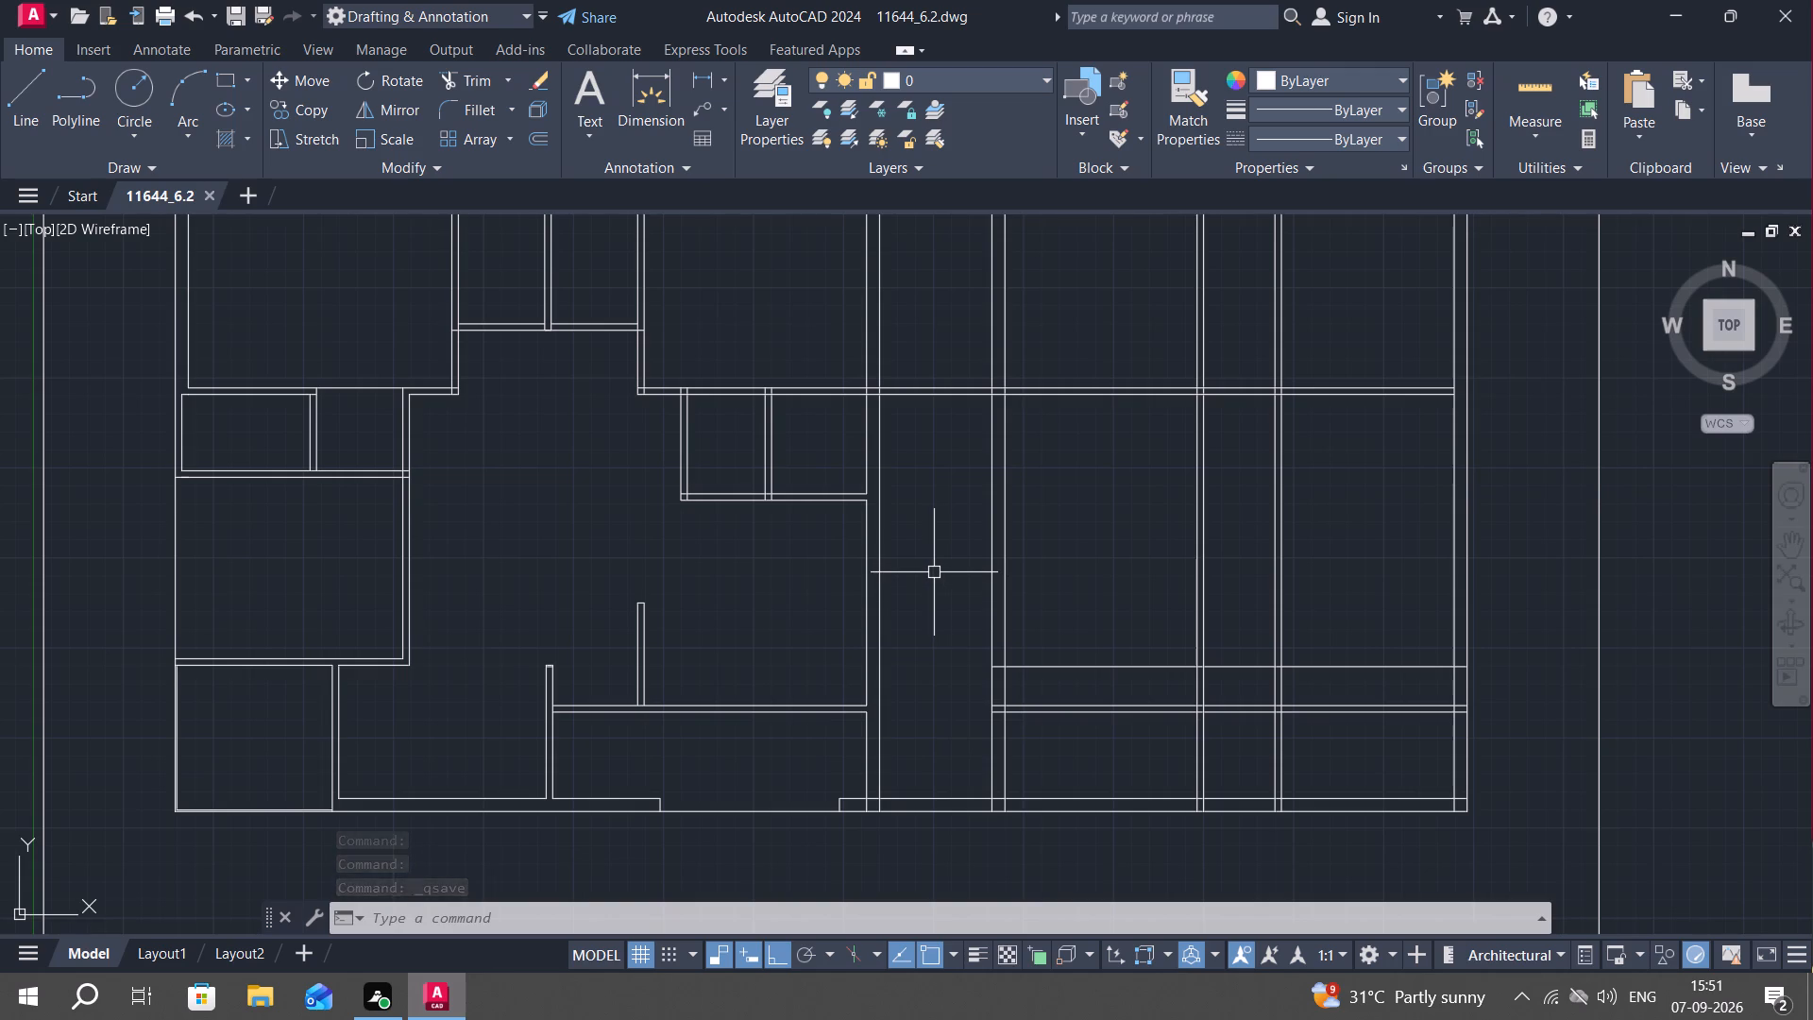
{"action": "key", "text": "ctrl+s"}
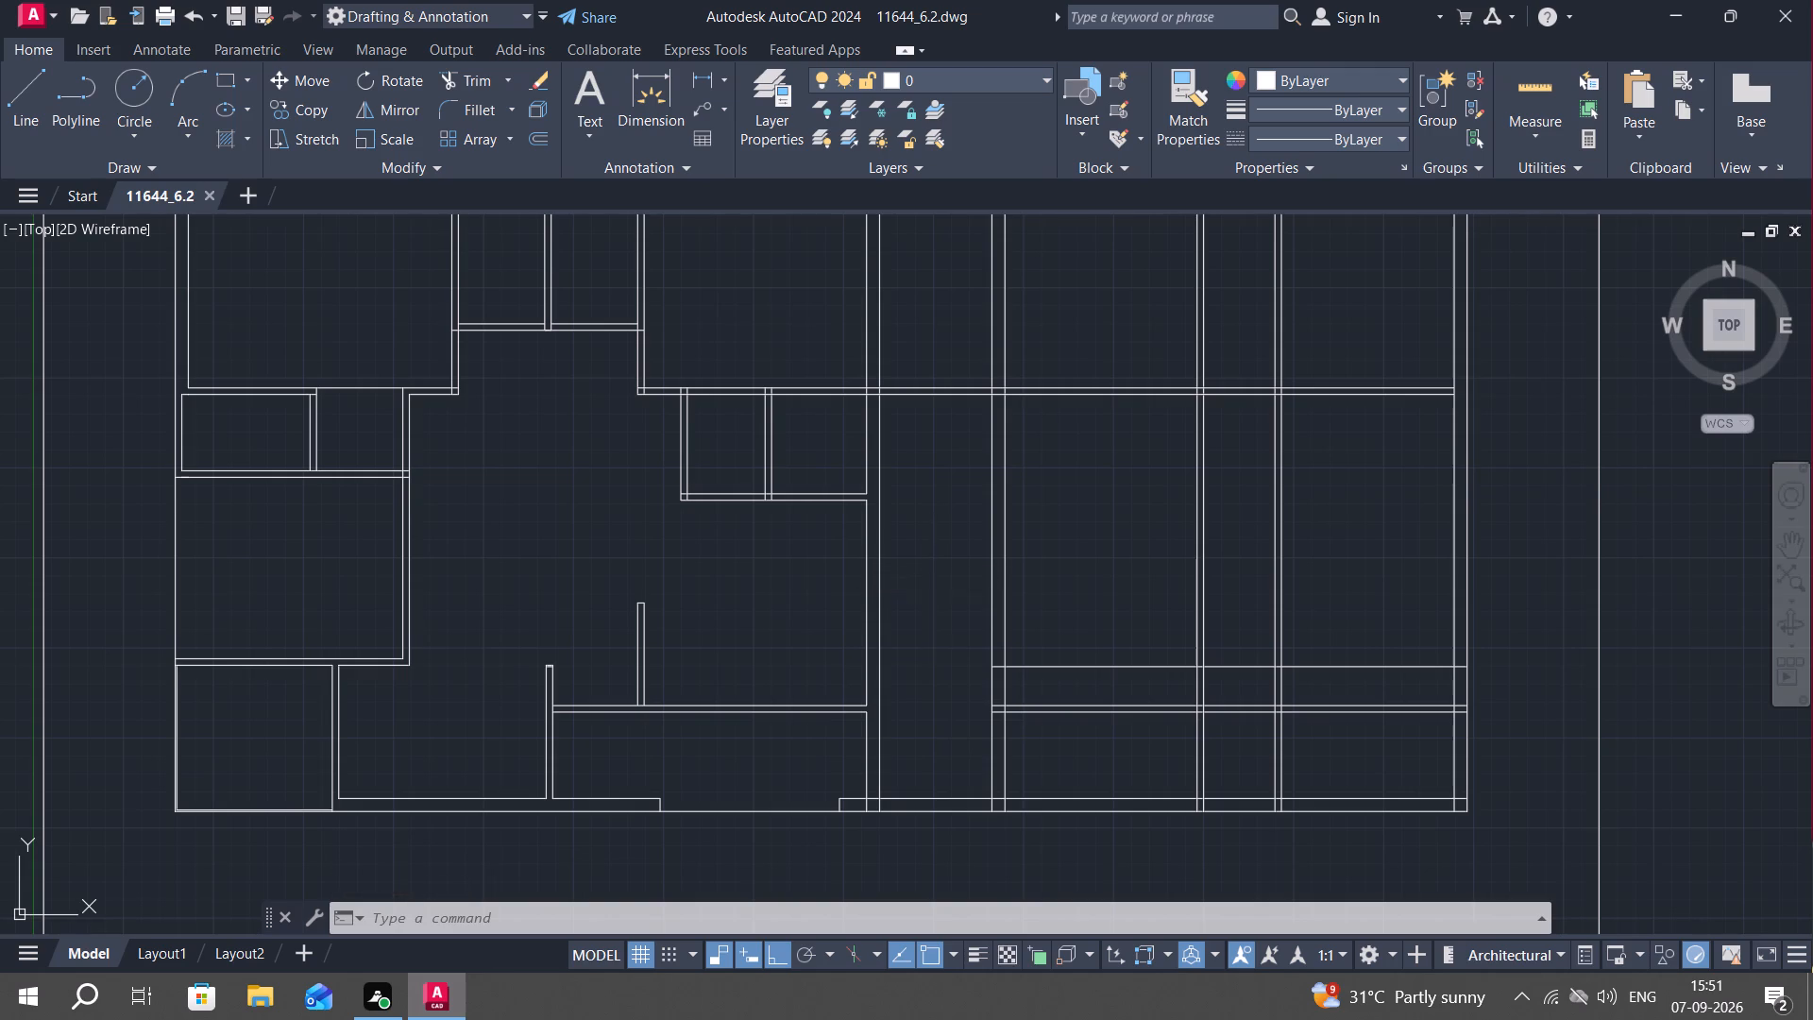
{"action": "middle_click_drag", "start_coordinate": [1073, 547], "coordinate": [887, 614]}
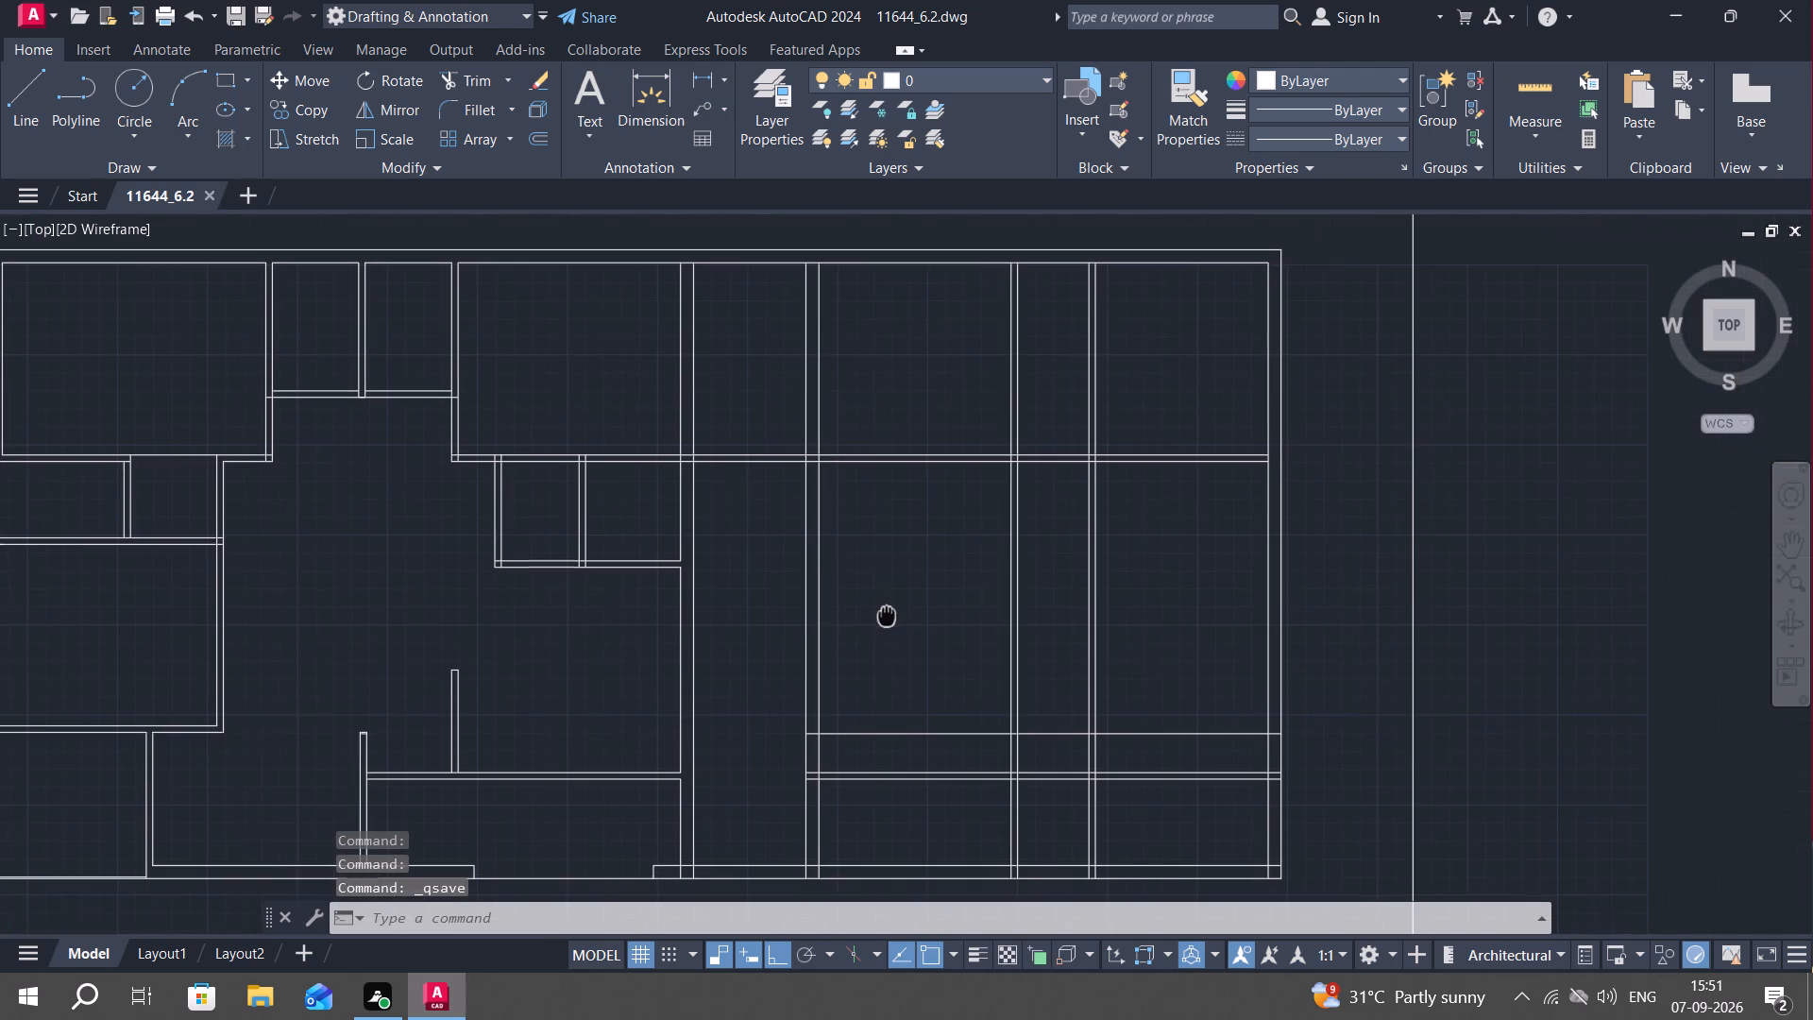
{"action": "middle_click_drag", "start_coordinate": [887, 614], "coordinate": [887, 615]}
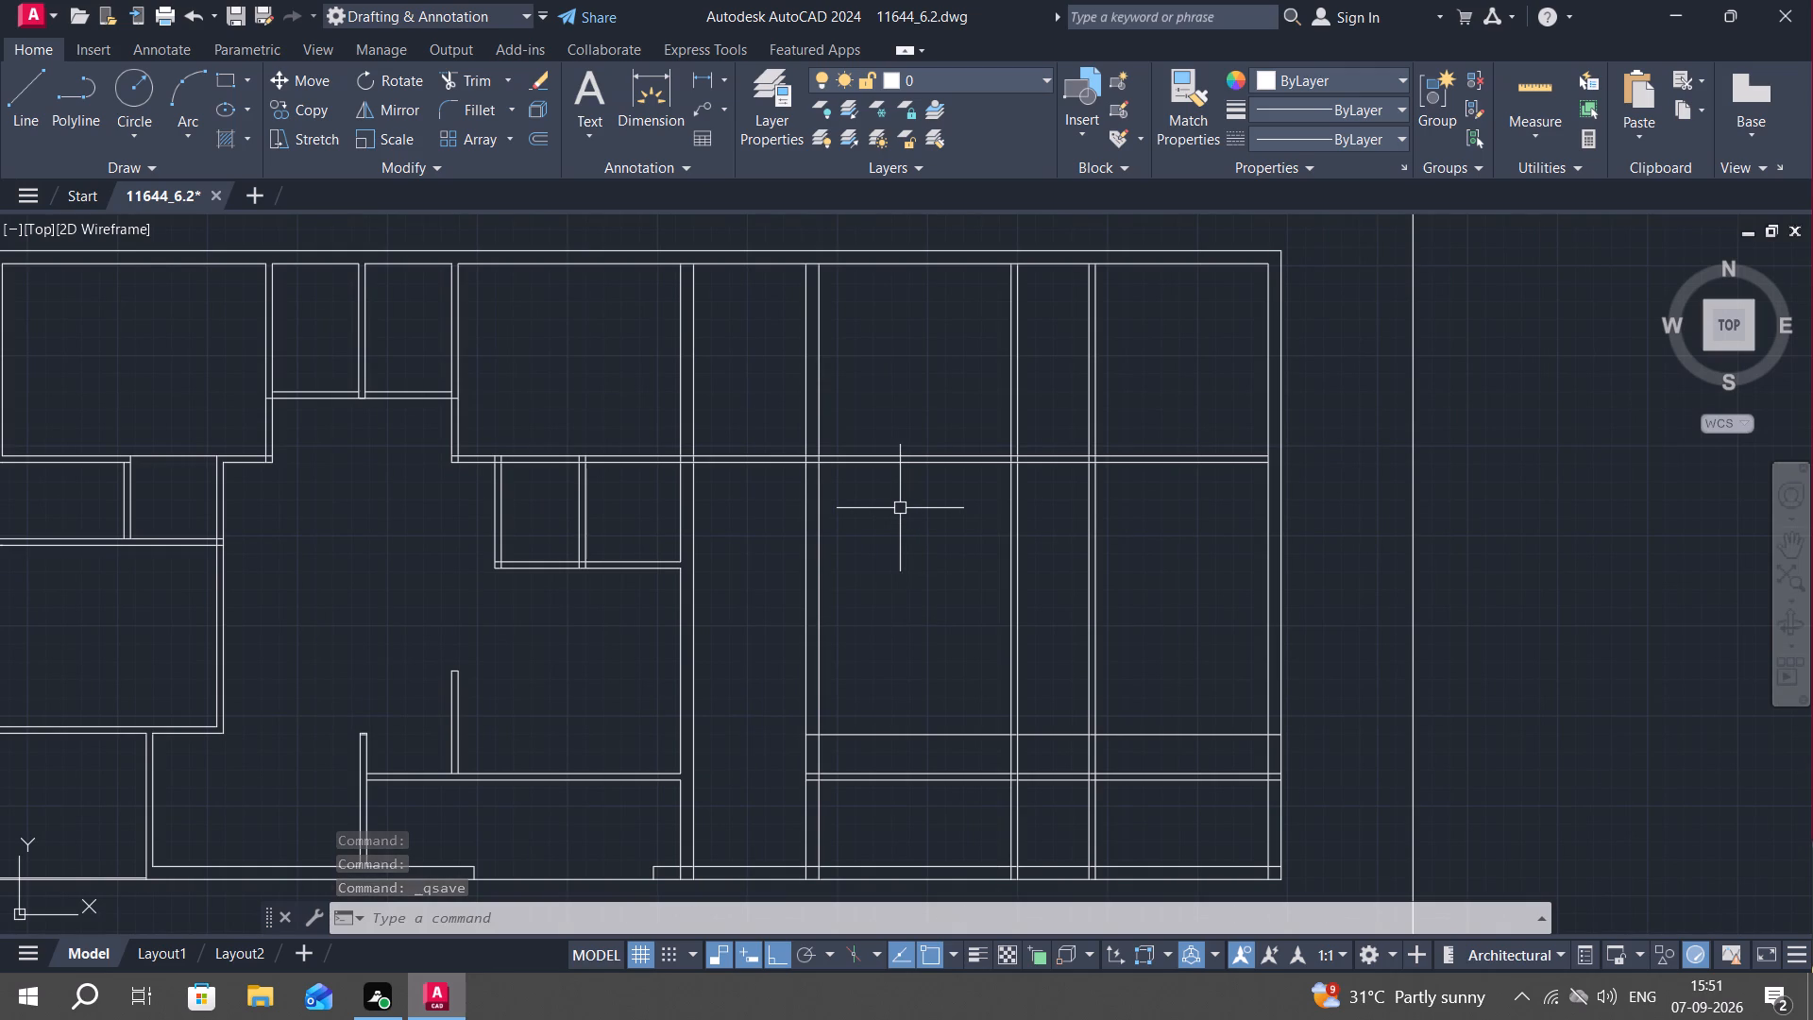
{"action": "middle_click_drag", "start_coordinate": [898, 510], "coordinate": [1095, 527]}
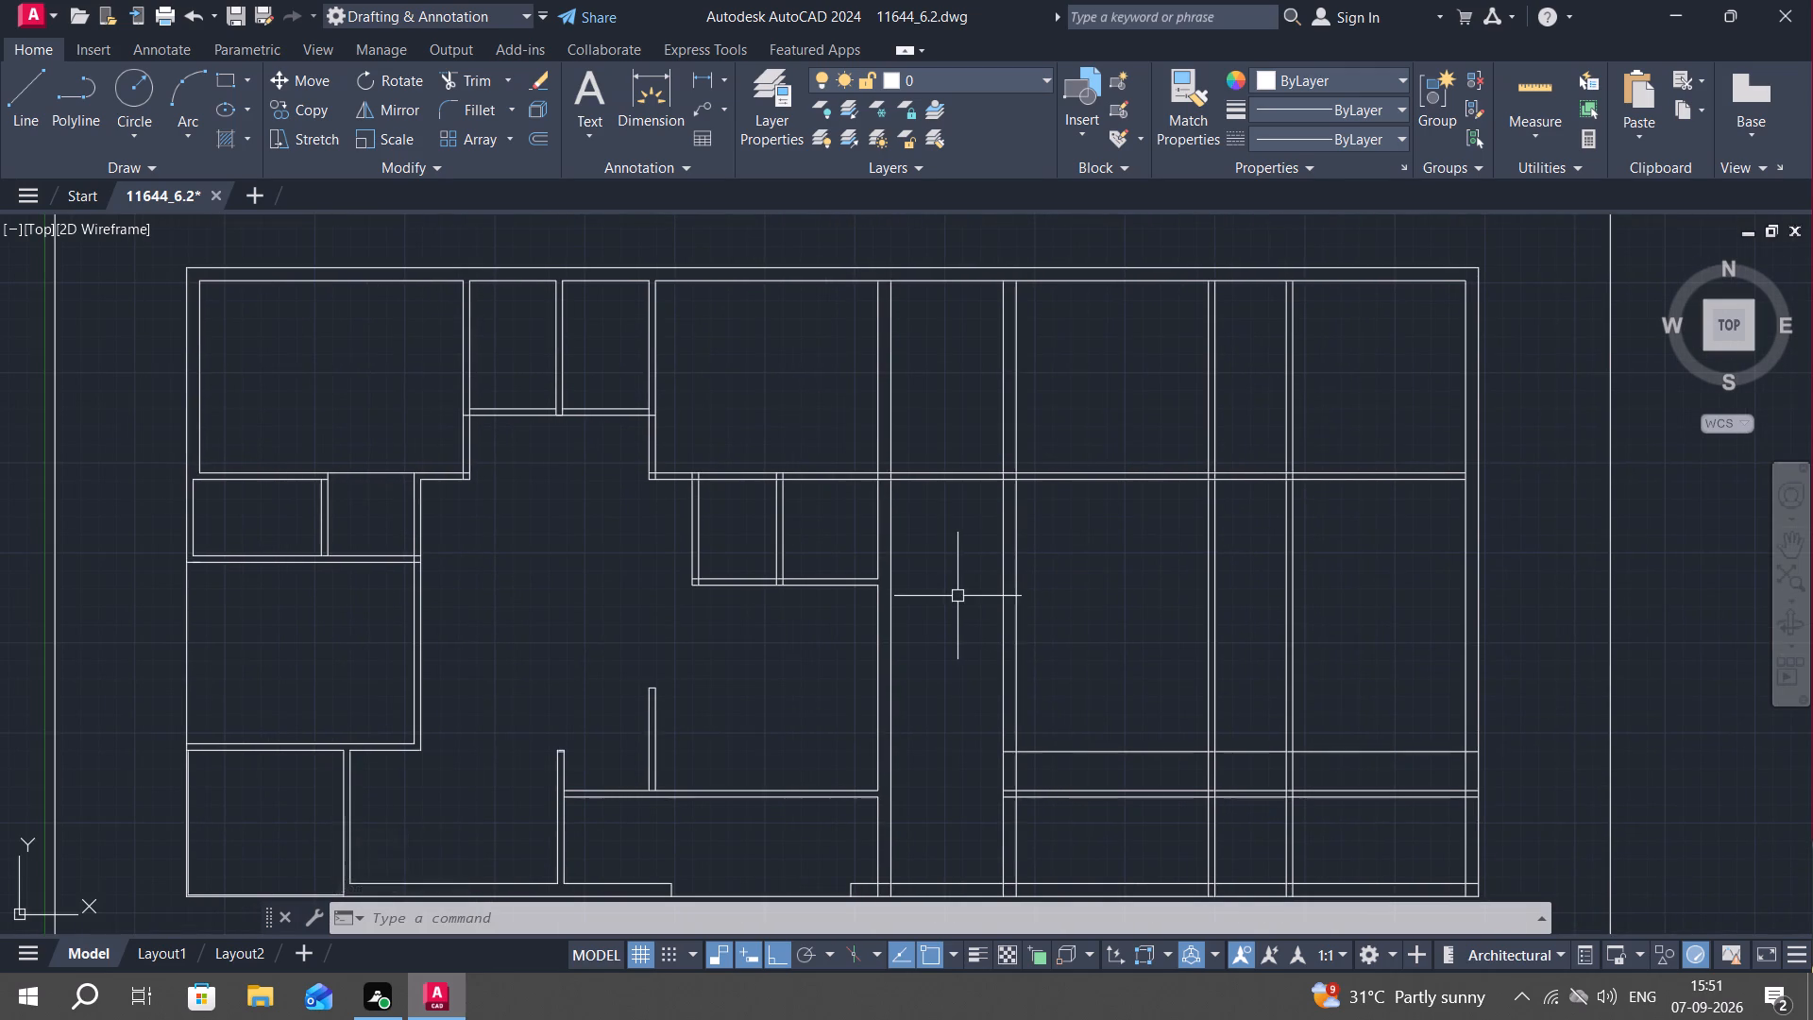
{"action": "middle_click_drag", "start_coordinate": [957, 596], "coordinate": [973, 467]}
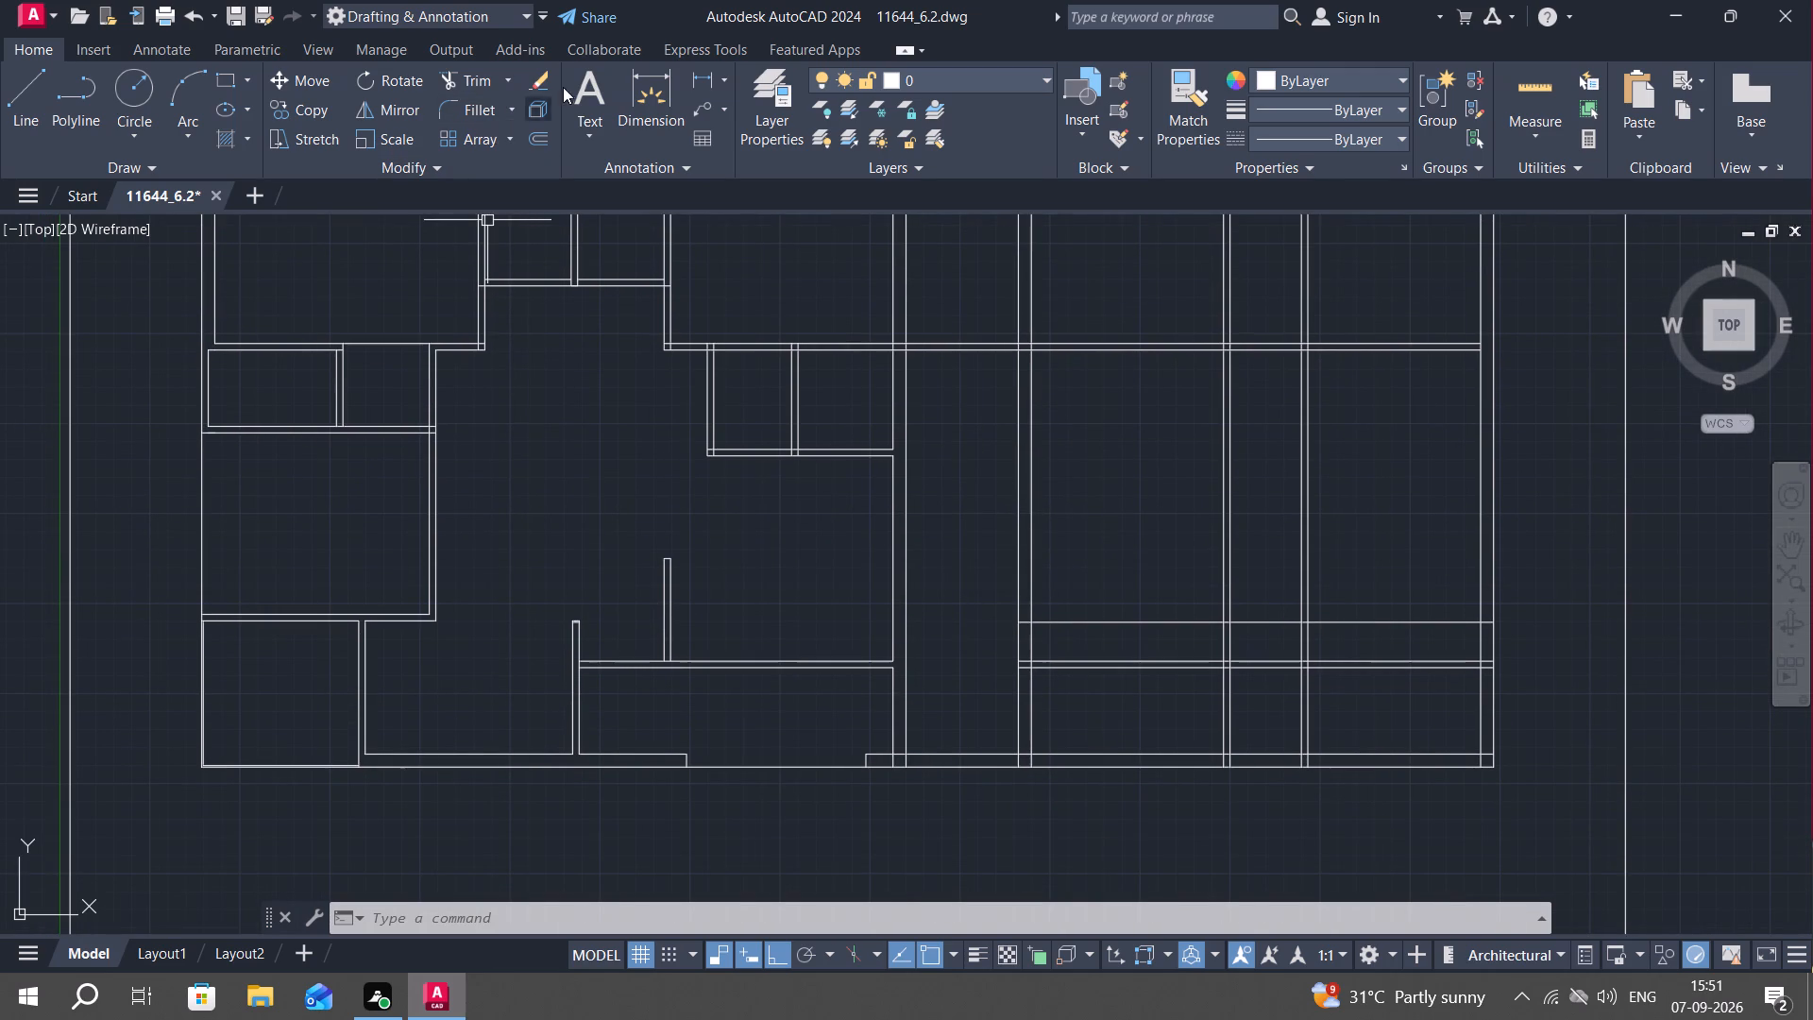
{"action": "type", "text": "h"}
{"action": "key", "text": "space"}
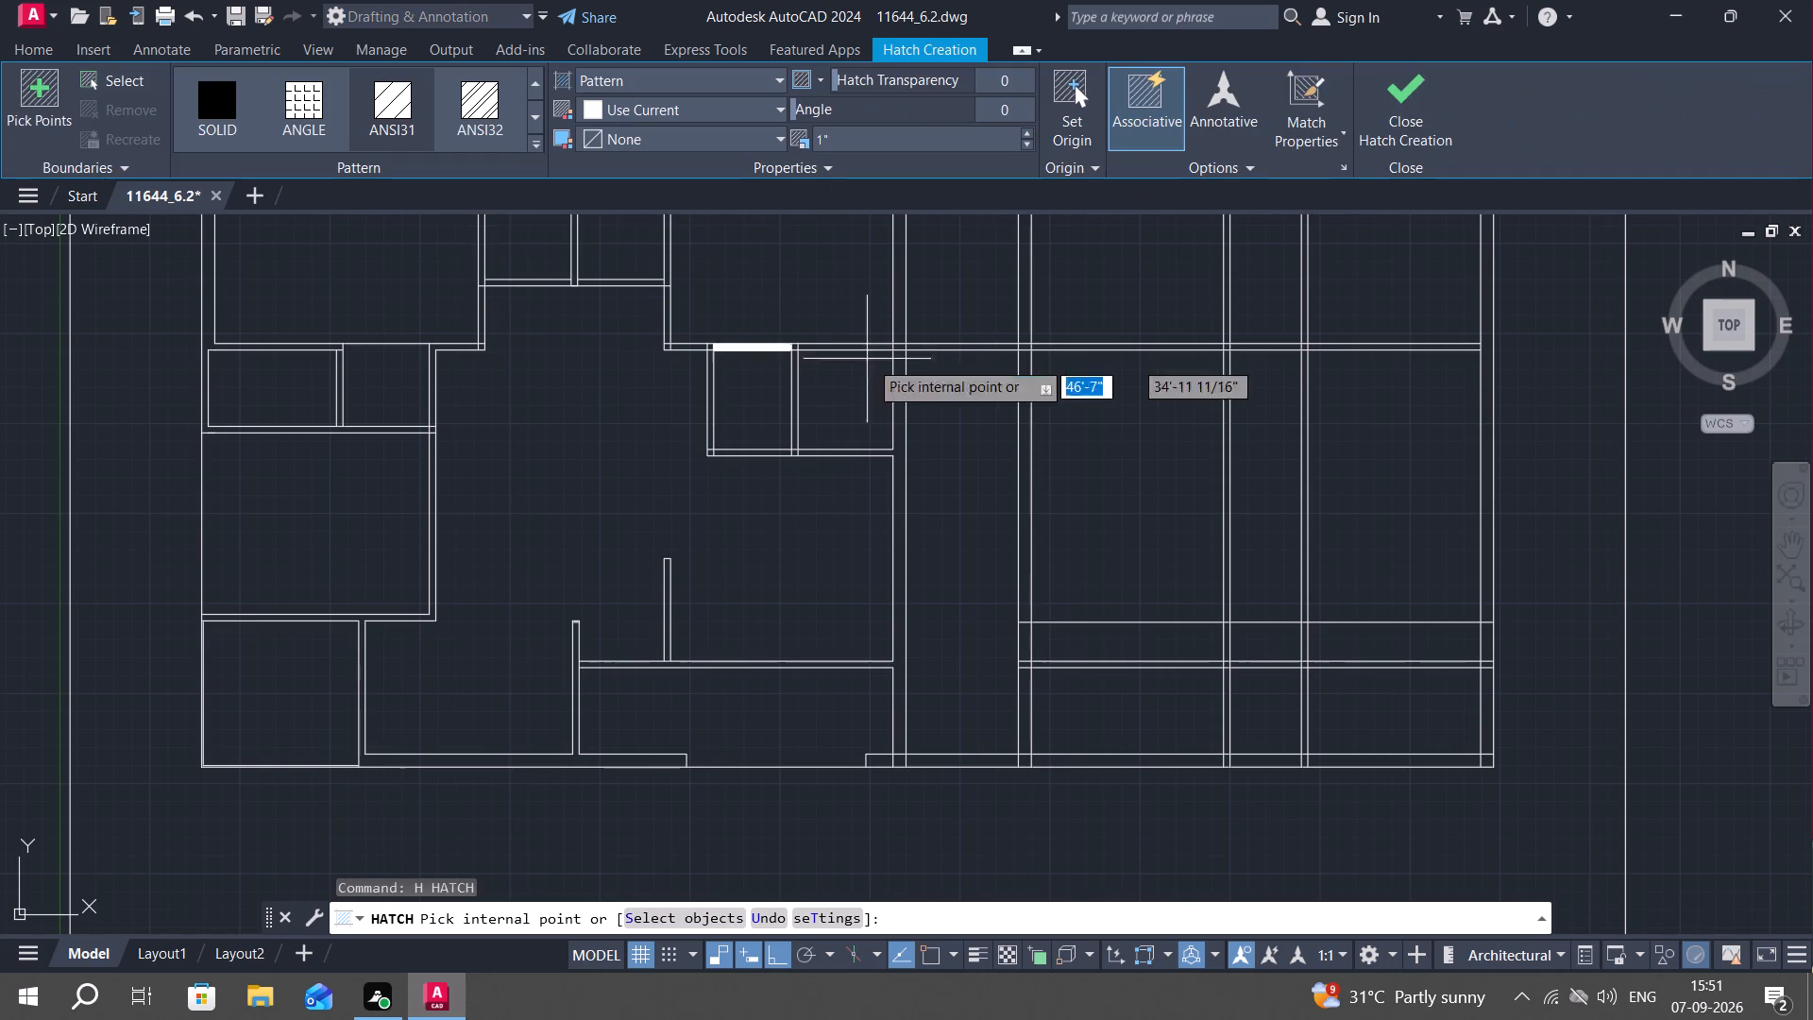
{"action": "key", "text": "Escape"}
Save the drawing again as 11644_6.2 in Documents, replacing the existing file.
{"action": "middle_click_drag", "start_coordinate": [945, 445], "coordinate": [828, 475]}
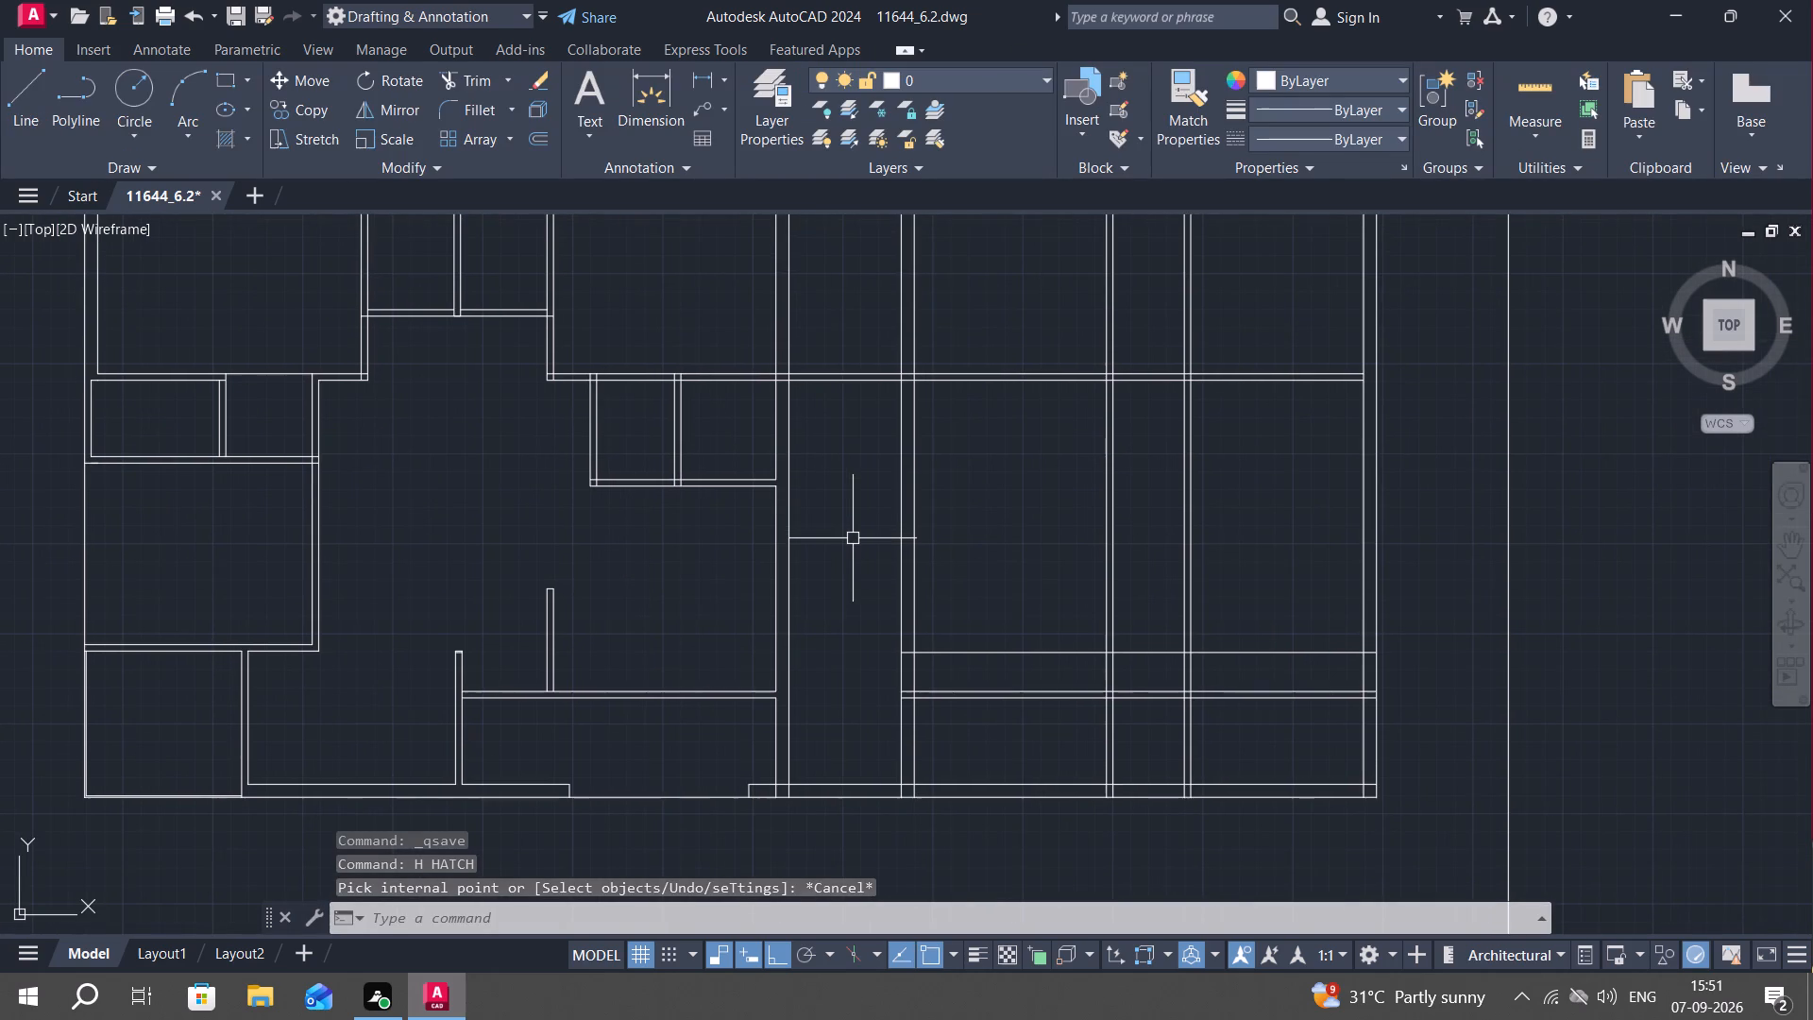
{"action": "key", "text": "ctrl+s"}
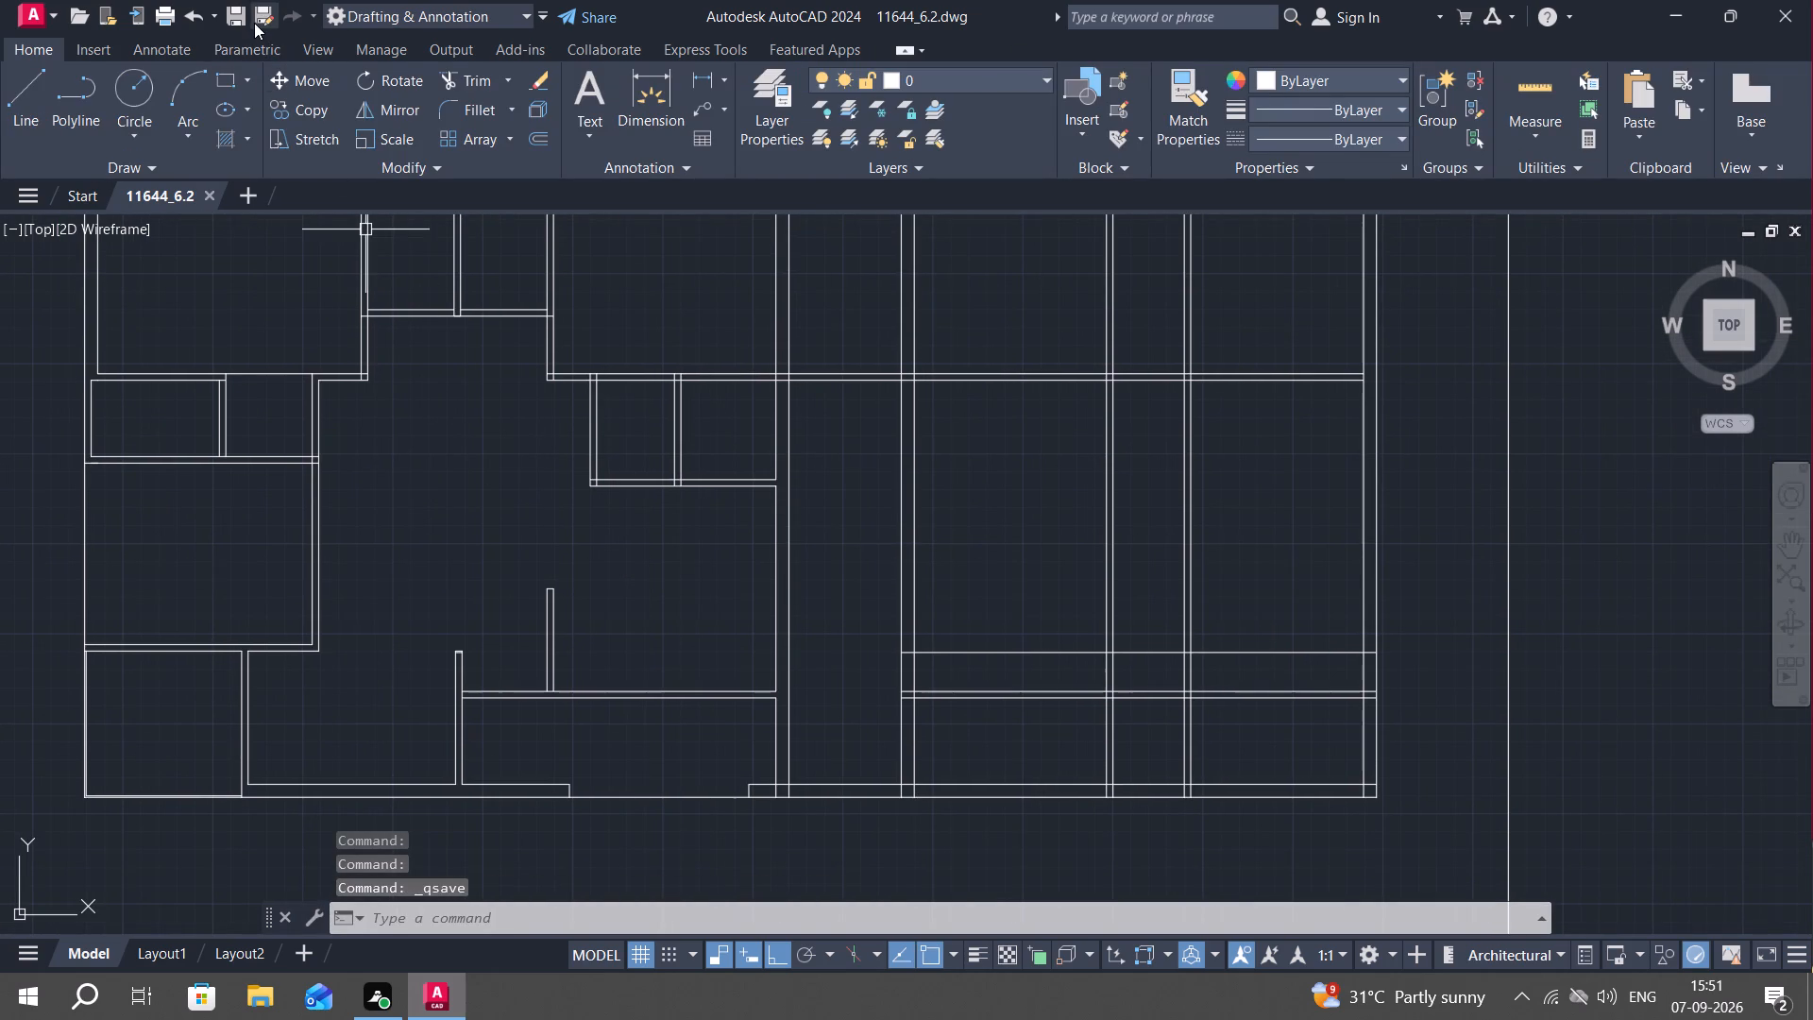
{"action": "left_click", "coordinate": [254, 23]}
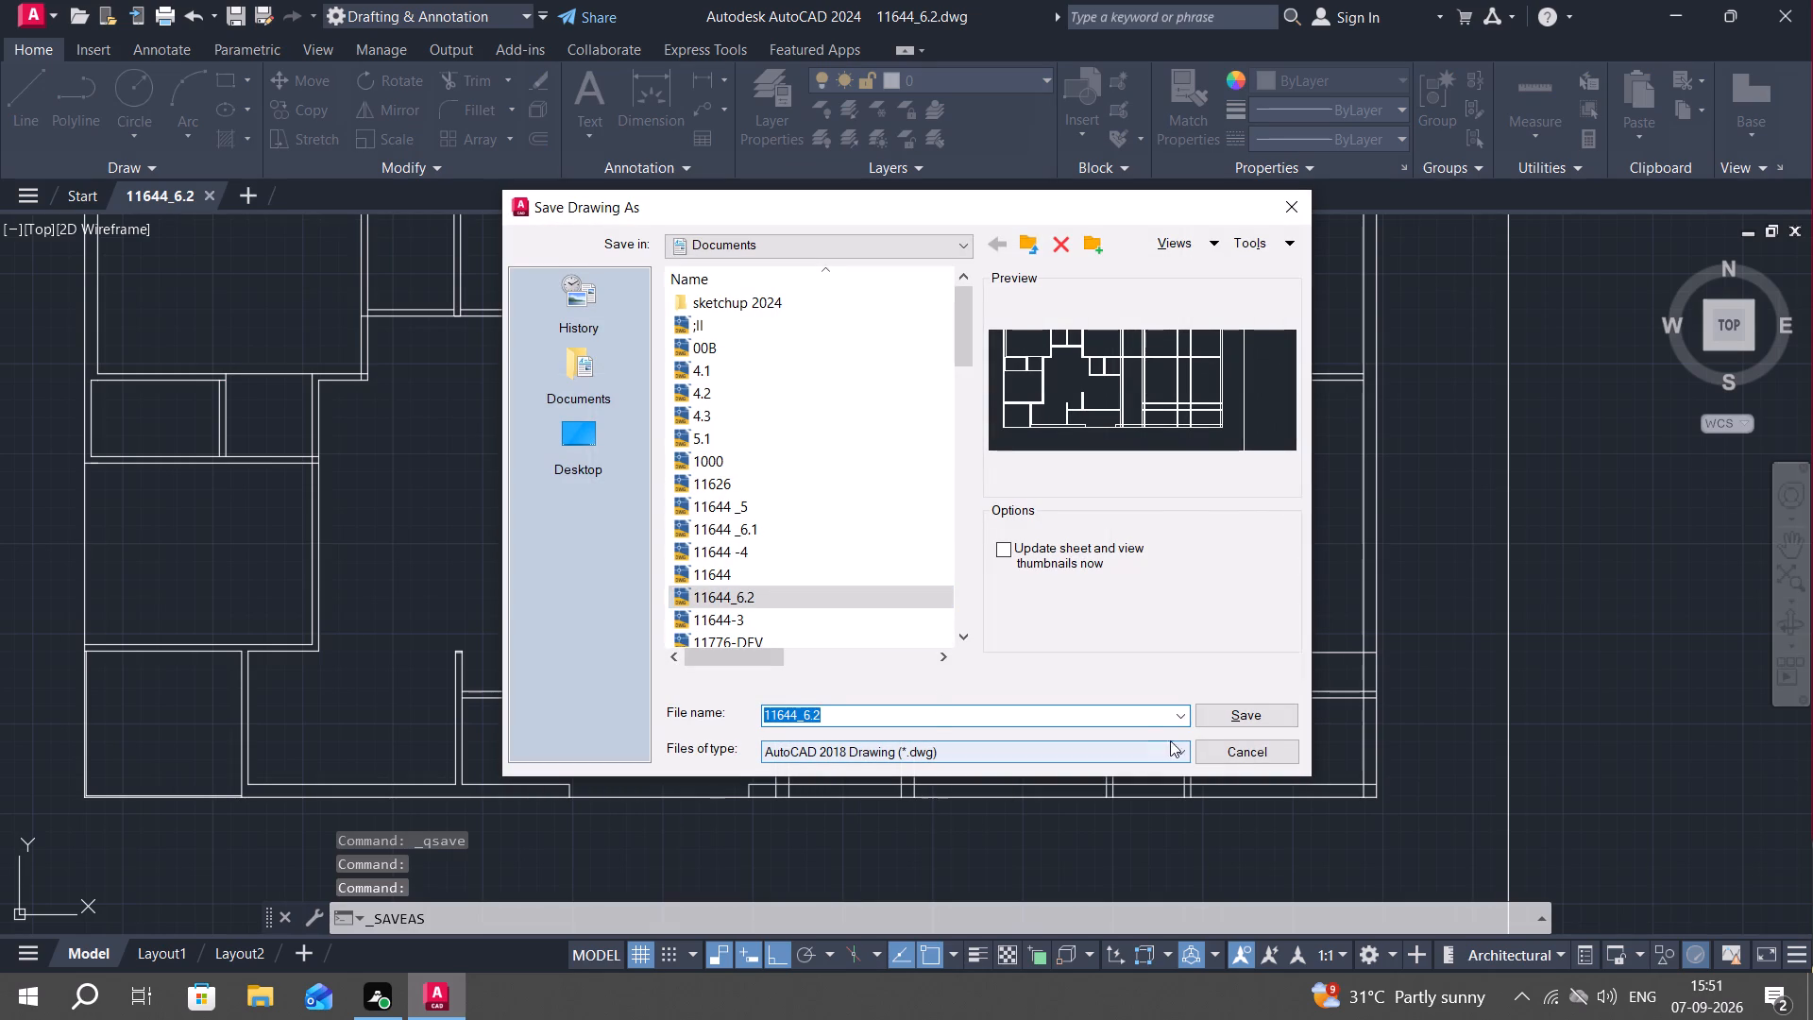
{"action": "left_click", "coordinate": [1225, 707]}
{"action": "left_click", "coordinate": [894, 538]}
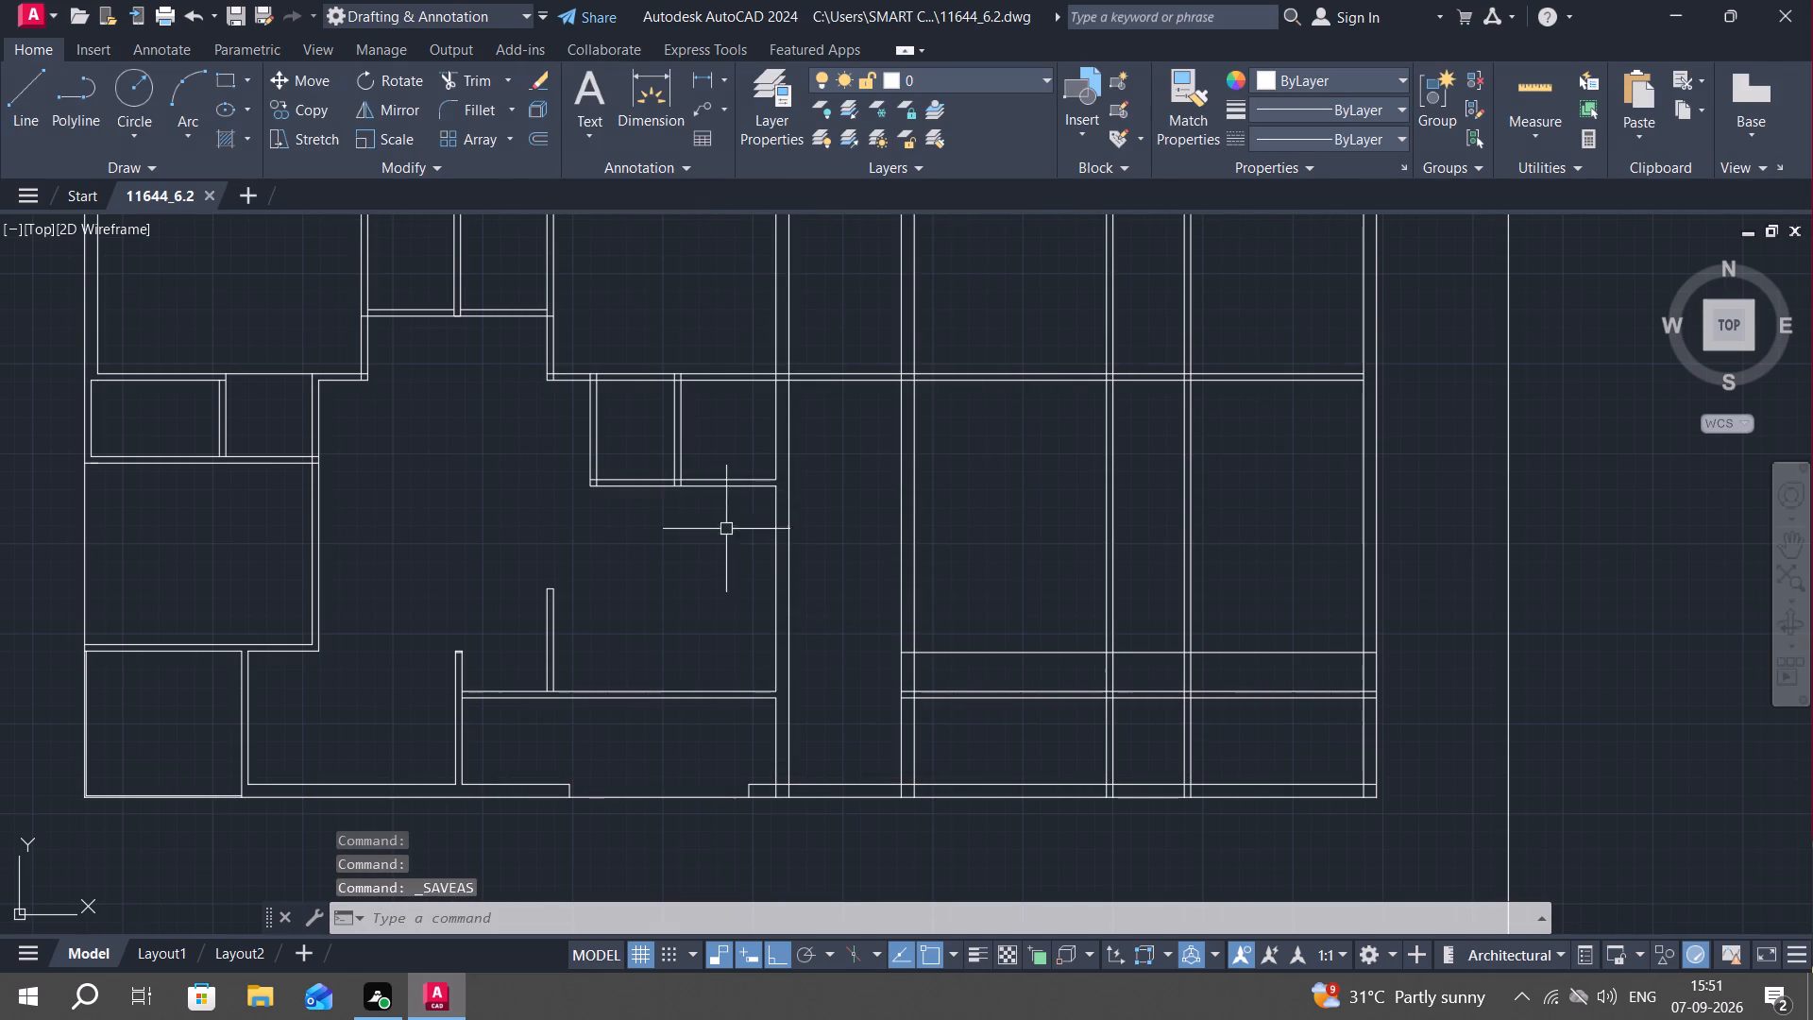
{"action": "left_click", "coordinate": [258, 10]}
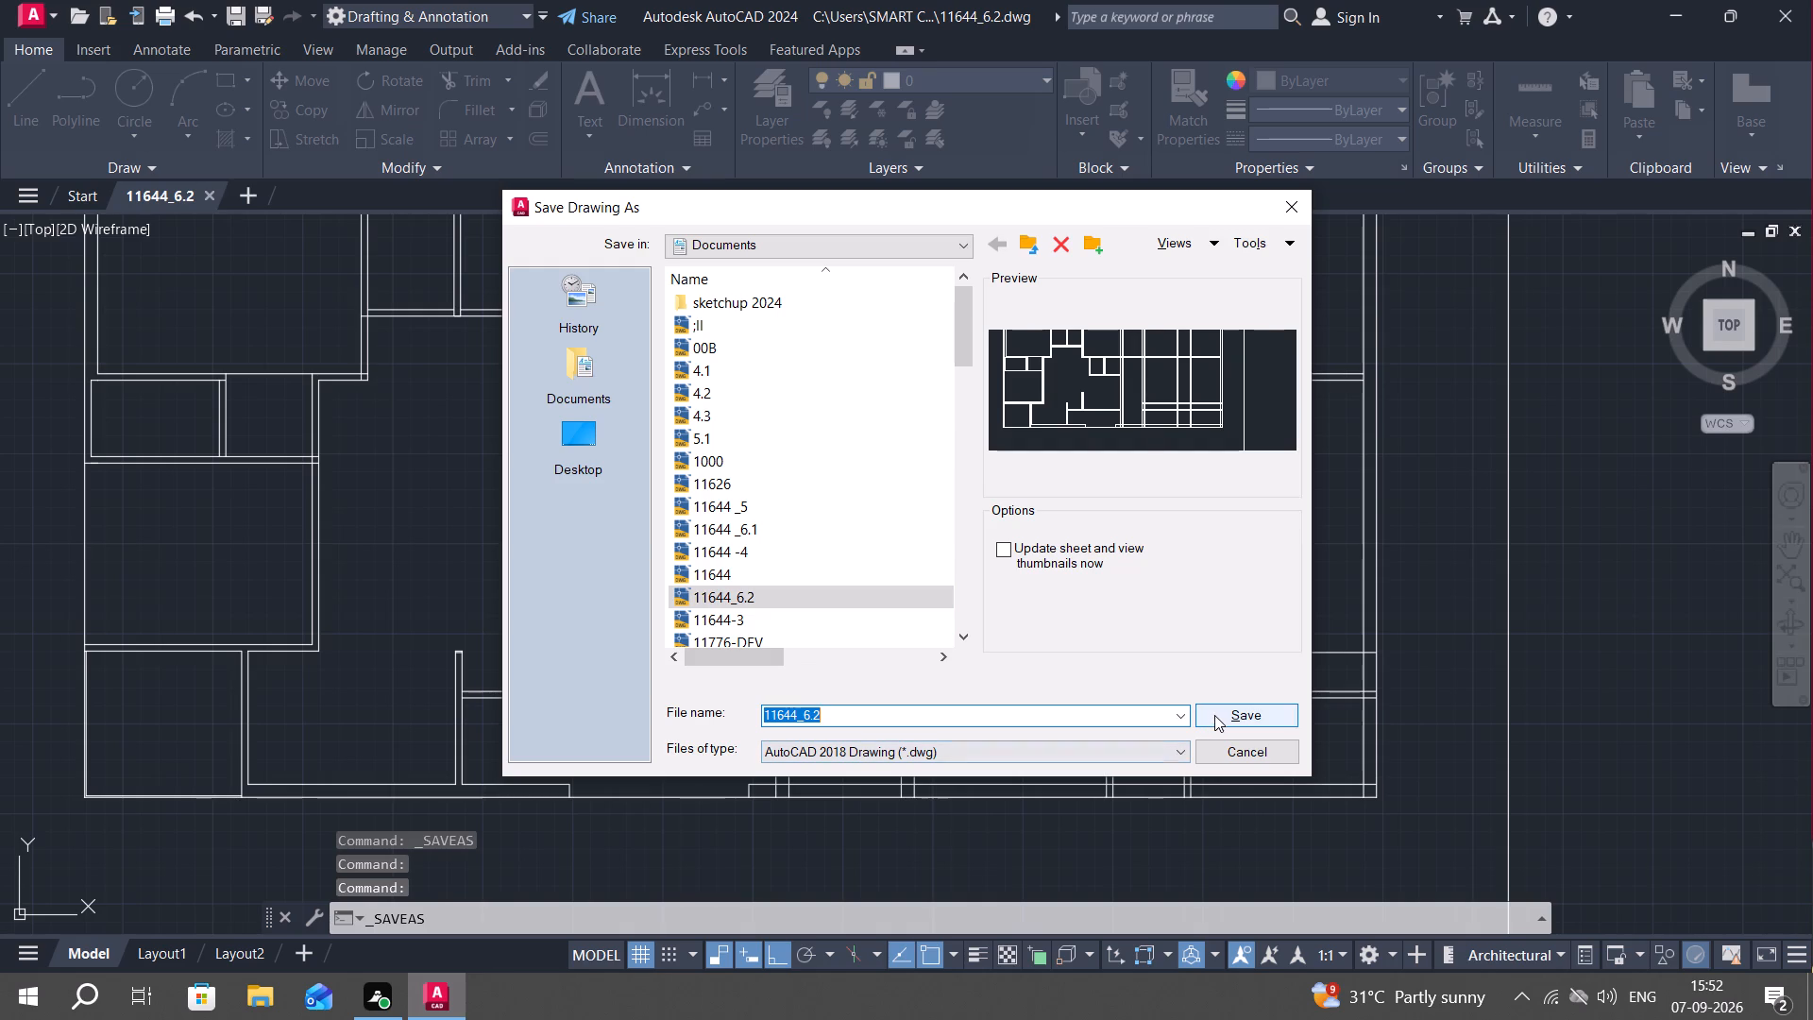
{"action": "left_click", "coordinate": [1214, 715]}
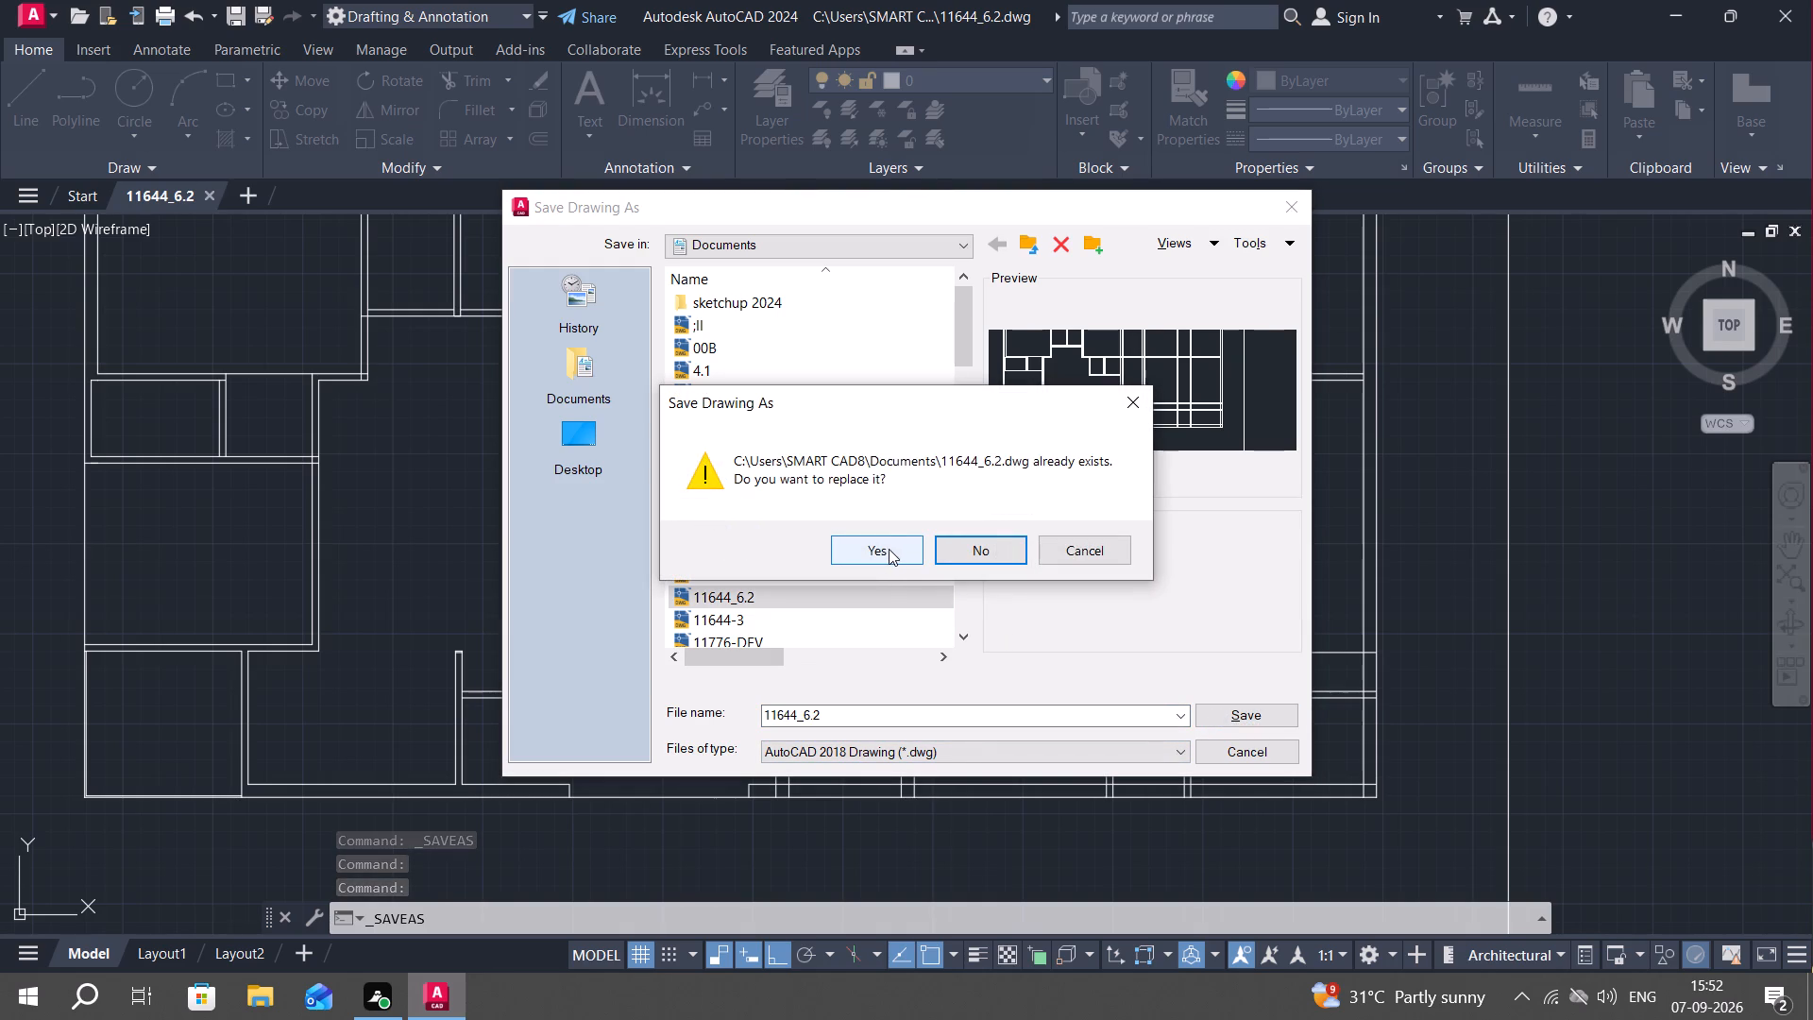
{"action": "left_click", "coordinate": [882, 544]}
Trim the two double-line vertical partitions in the right-hand block between the long horizontal partition and the single horizontal line near the bottom.
{"action": "scroll", "coordinate": [834, 531], "scroll_direction": "down", "scroll_amount": 1}
{"action": "middle_click_drag", "start_coordinate": [837, 520], "coordinate": [833, 526]}
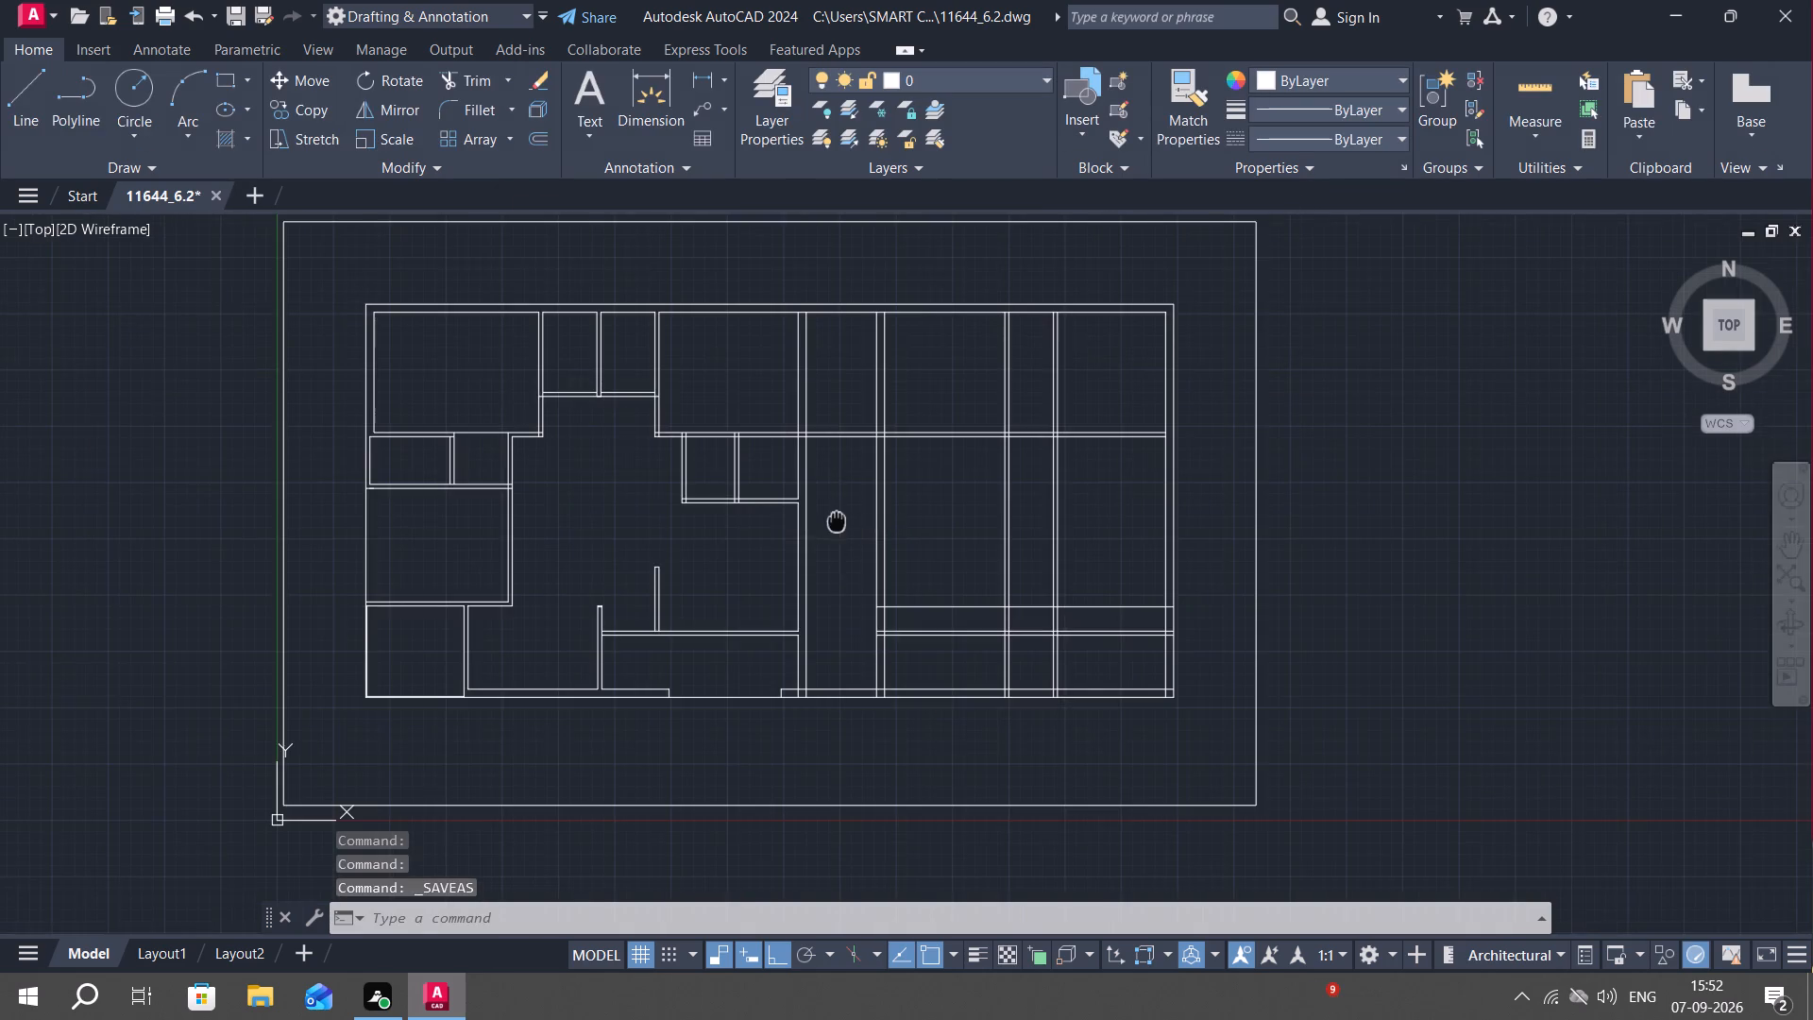
{"action": "middle_click_drag", "start_coordinate": [833, 526], "coordinate": [805, 579]}
{"action": "key", "text": "Escape"}
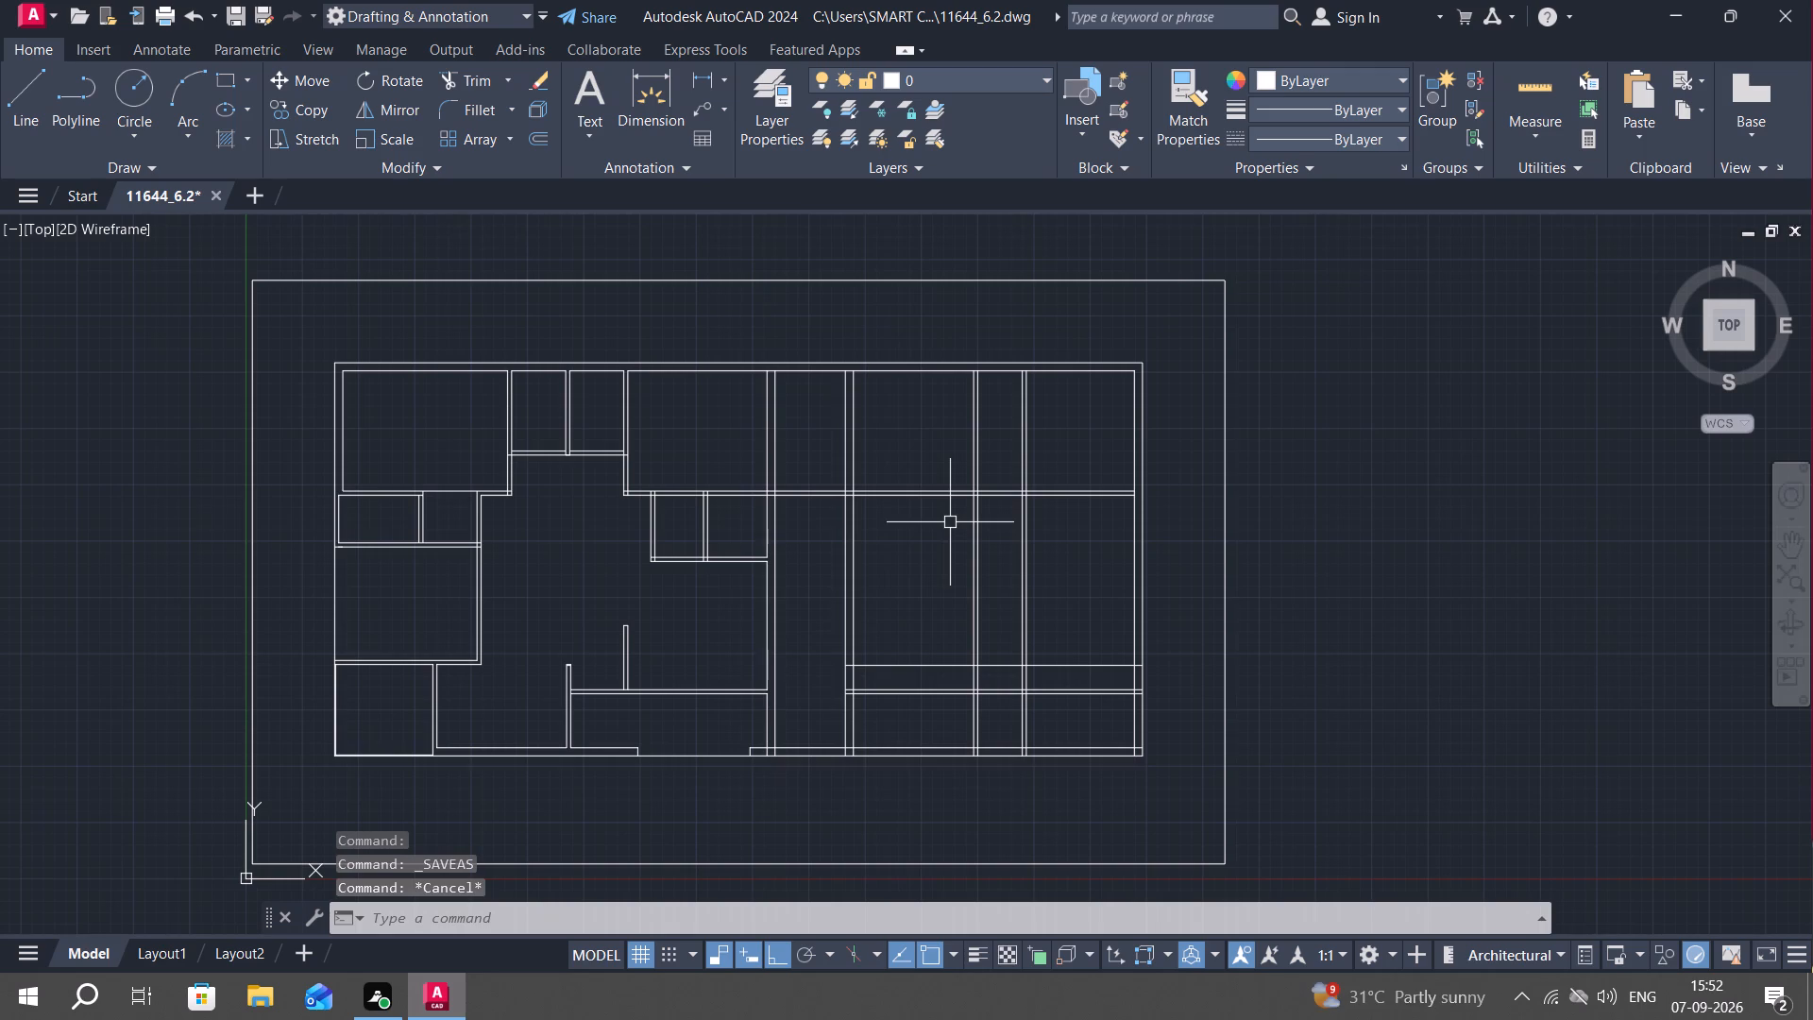
{"action": "key", "text": "t"}
{"action": "key", "text": "r"}
{"action": "key", "text": "space"}
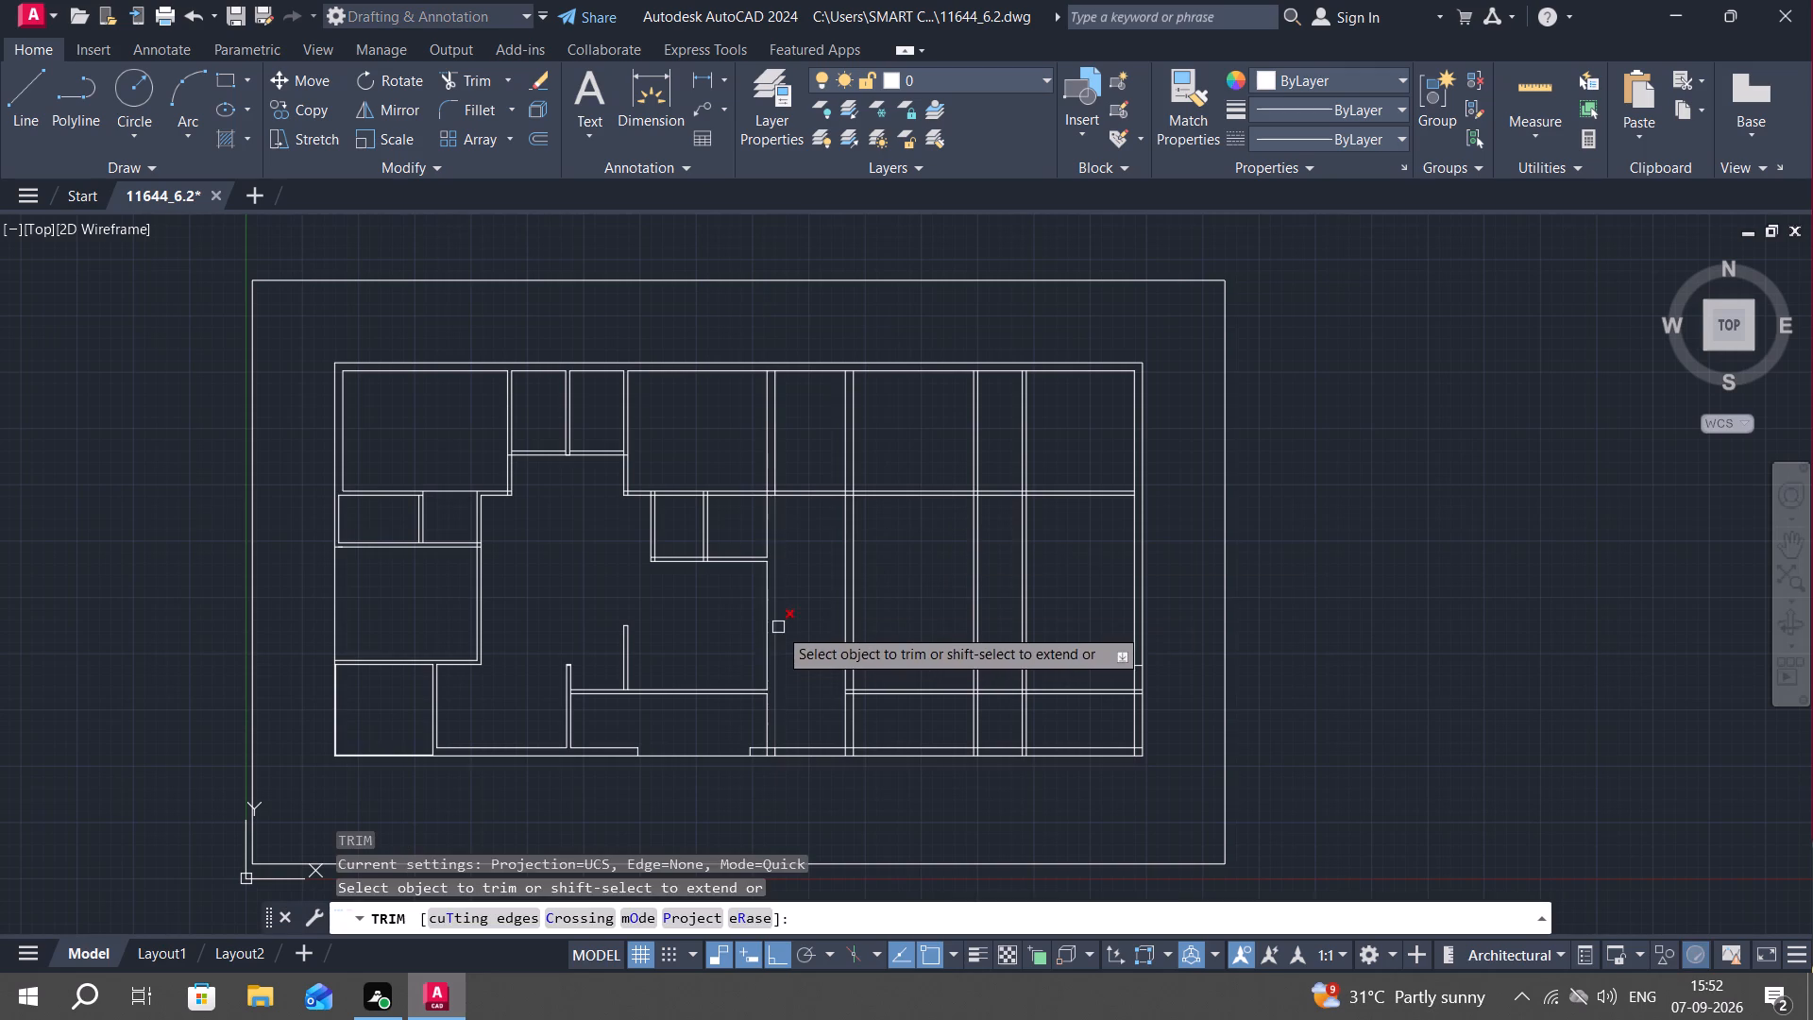
{"action": "left_click_drag", "start_coordinate": [894, 607], "coordinate": [1040, 633]}
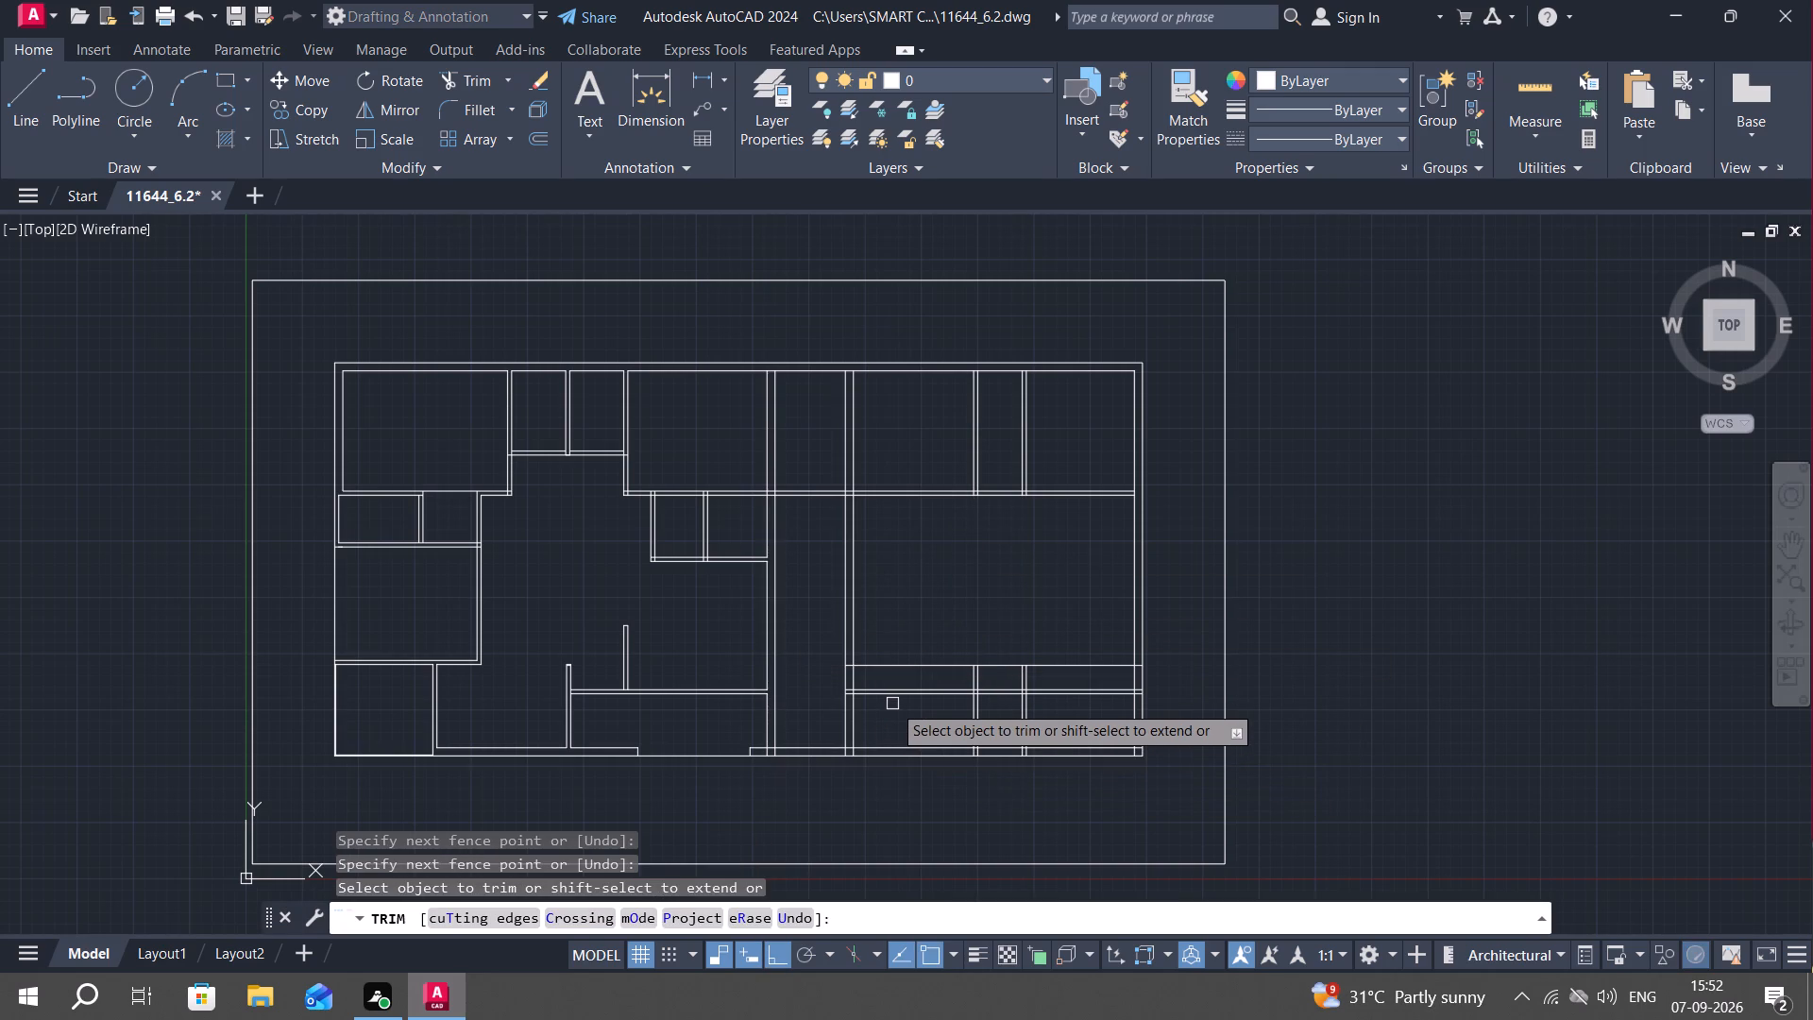
Trim away the single horizontal line in the right-hand block's lower part and the vertical partition pieces directly beneath it.
{"action": "scroll", "coordinate": [892, 701], "scroll_direction": "up", "scroll_amount": 2}
{"action": "left_click", "coordinate": [893, 614]}
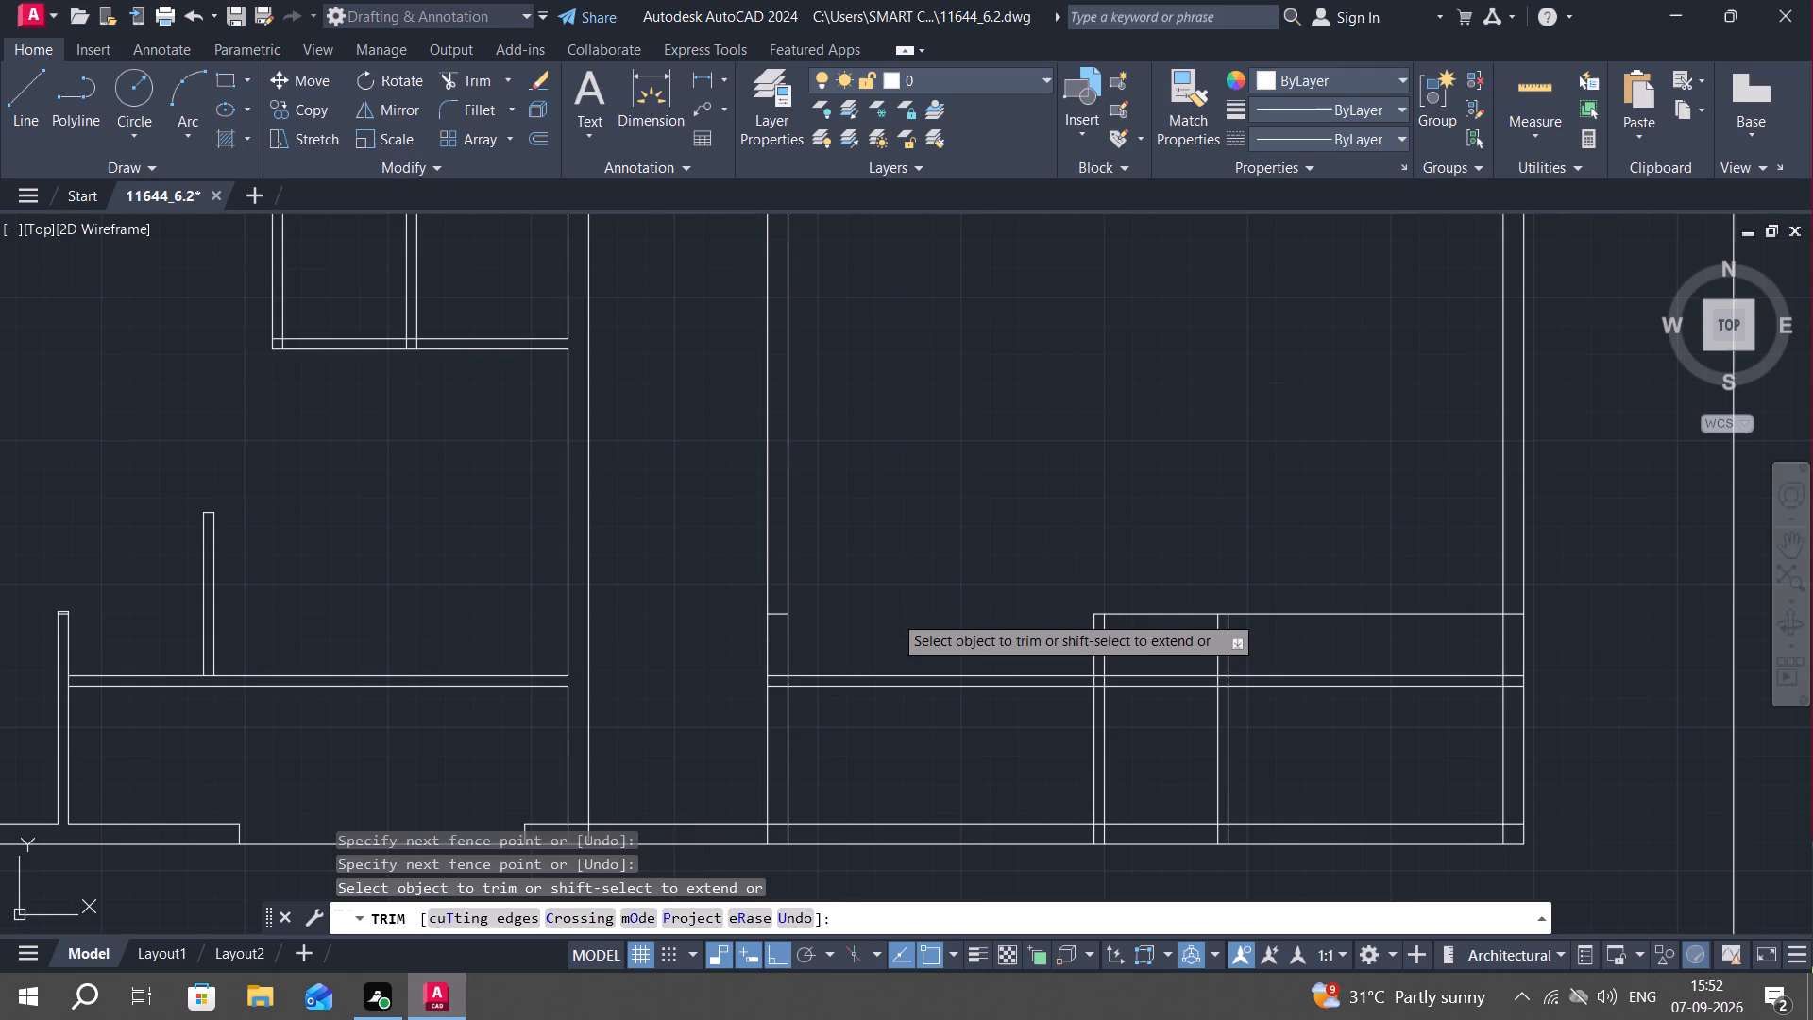
{"action": "left_click_drag", "start_coordinate": [893, 614], "coordinate": [1322, 630]}
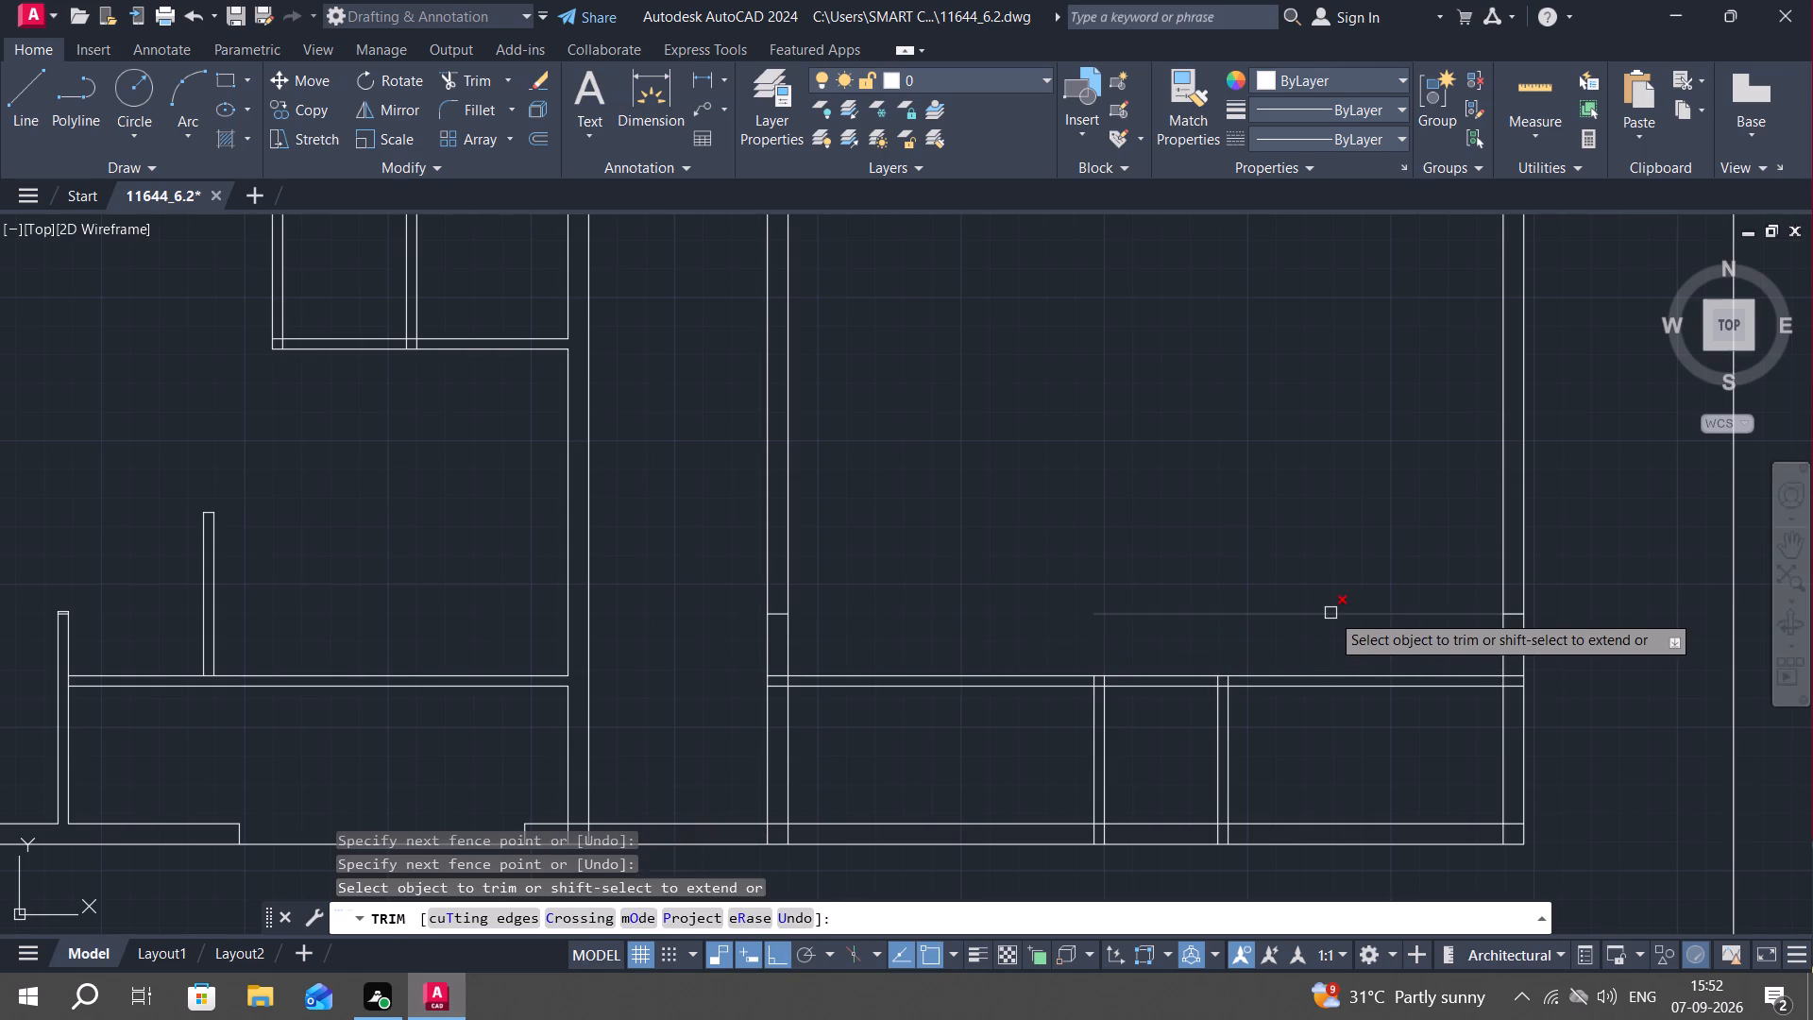
{"action": "left_click", "coordinate": [1331, 611]}
{"action": "key", "text": "Escape"}
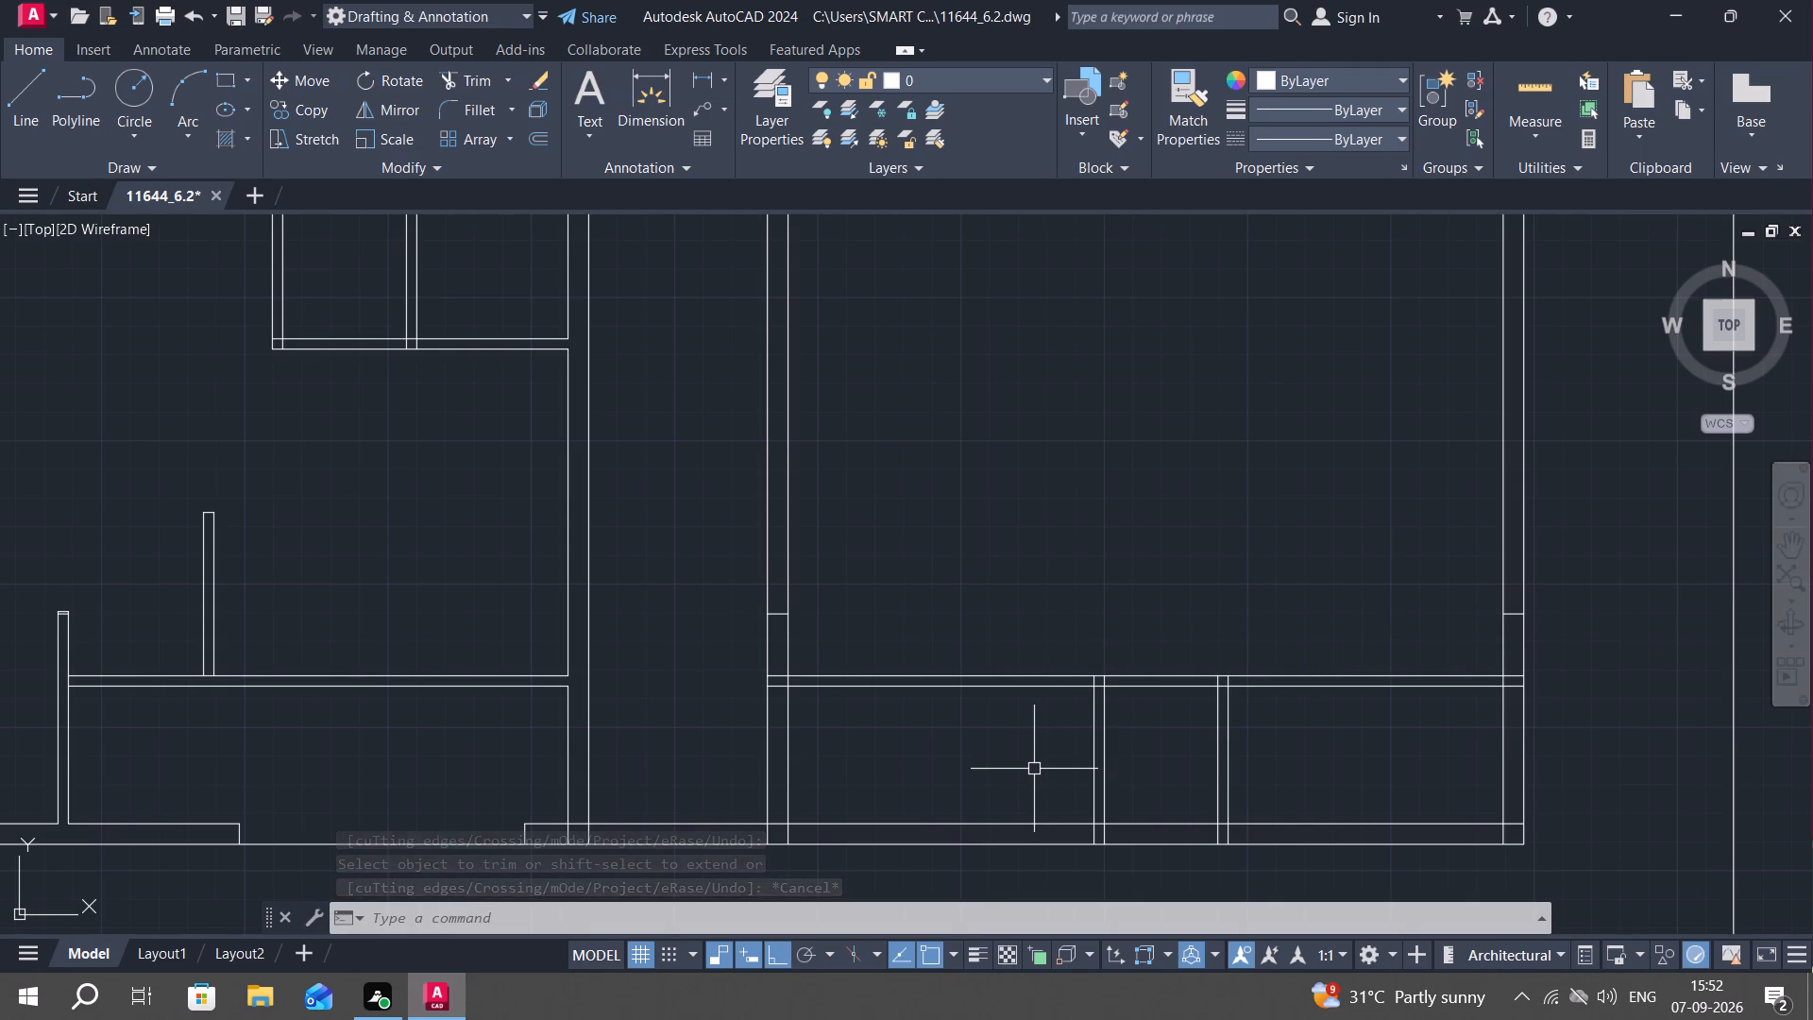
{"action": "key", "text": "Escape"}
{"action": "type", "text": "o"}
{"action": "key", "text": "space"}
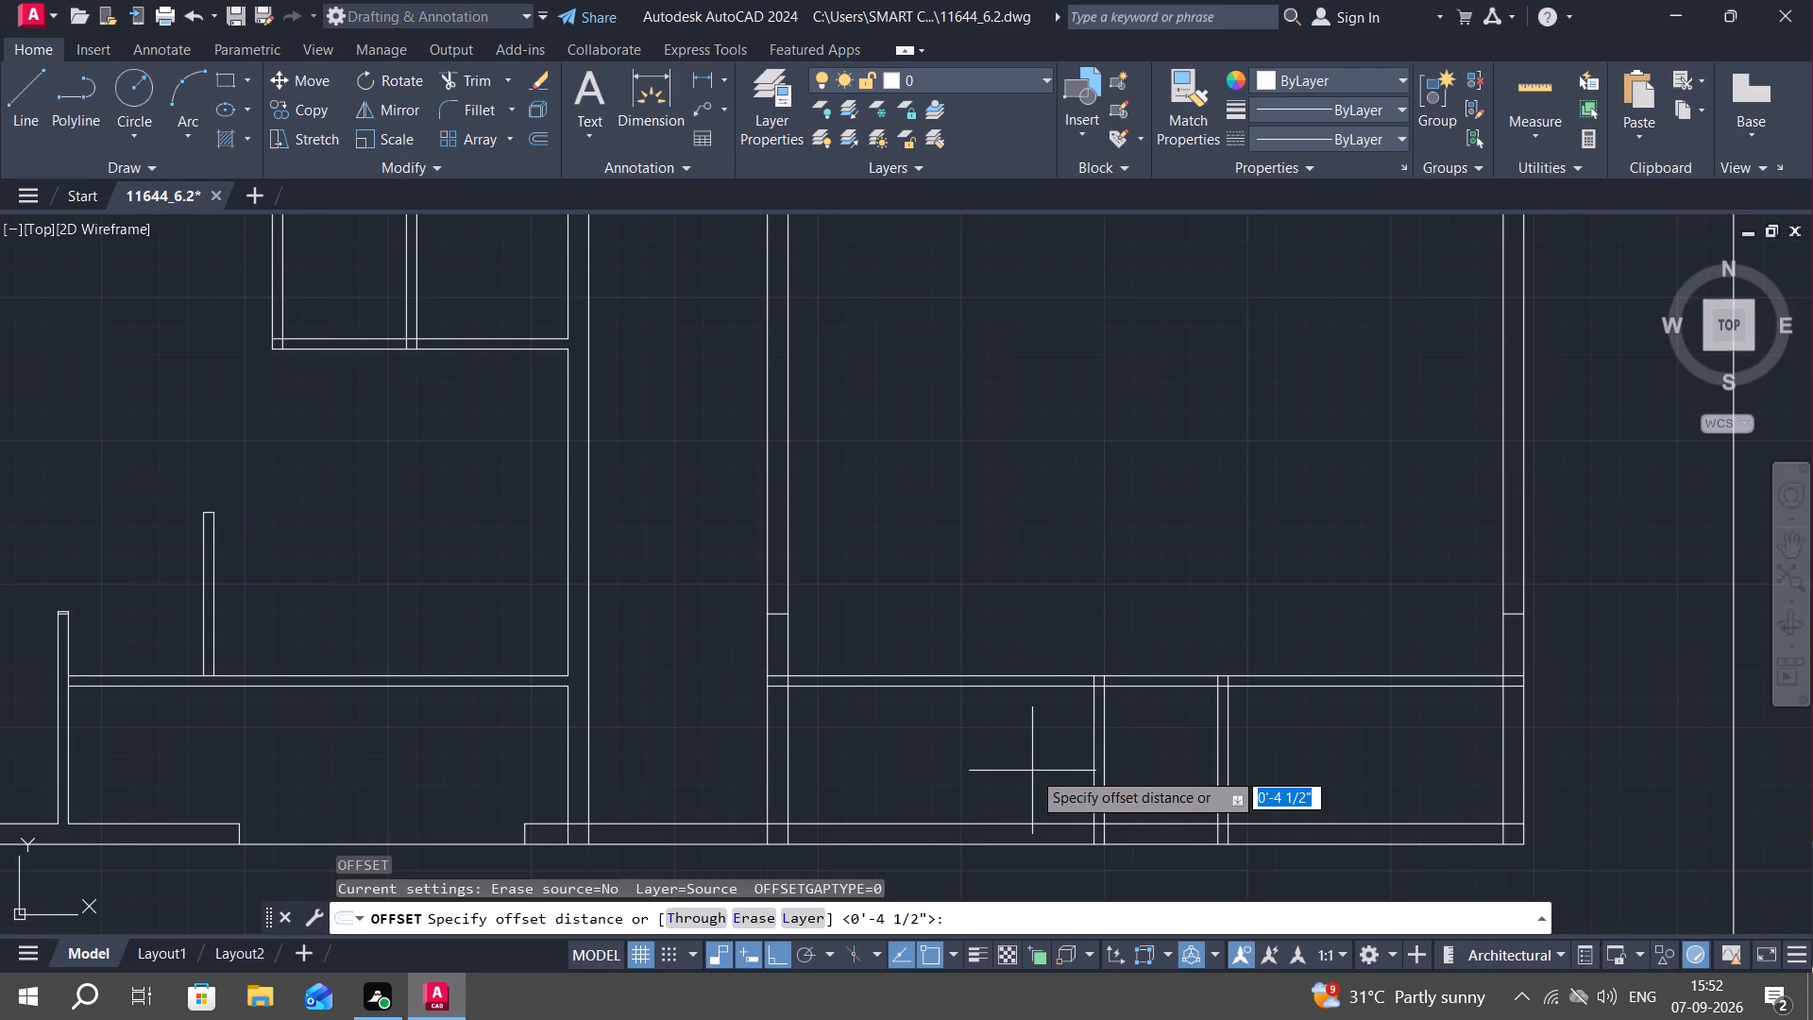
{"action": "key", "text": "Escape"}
Trim away the right-hand block's lower horizontal partition and the vertical partitions below it, including the small squares at their junctions.
{"action": "type", "text": "tr"}
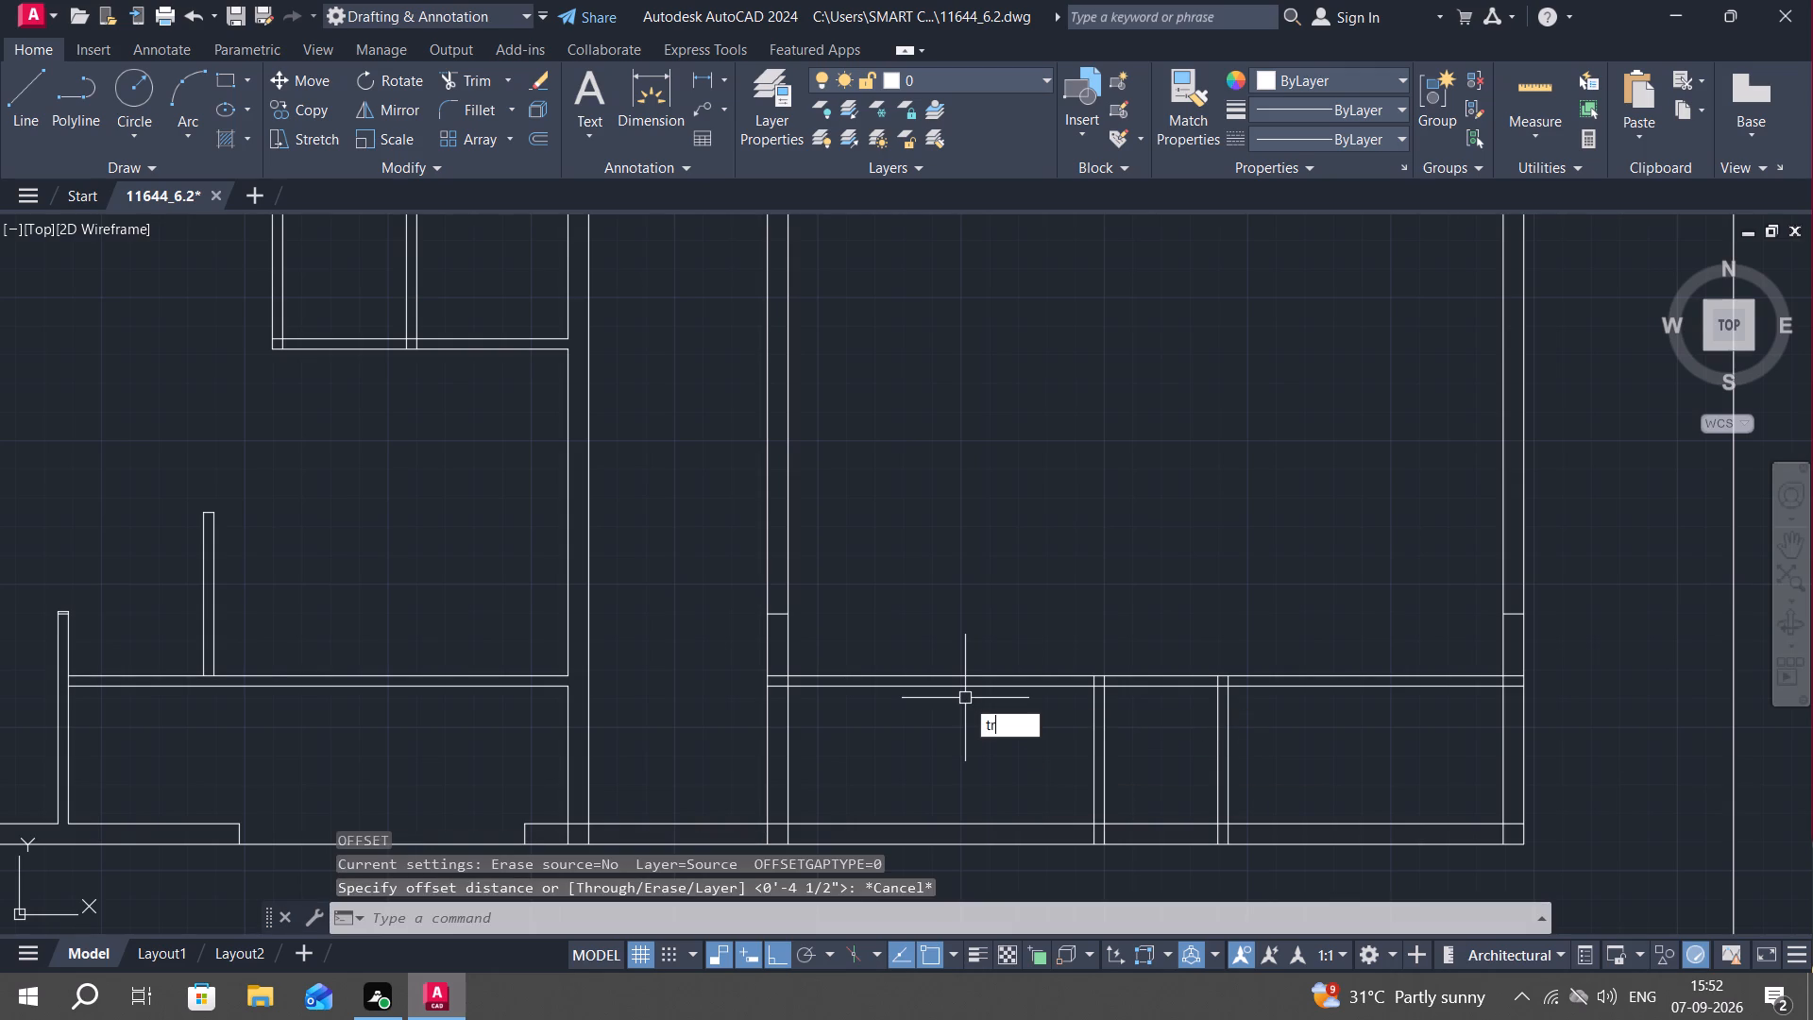
{"action": "key", "text": "space"}
{"action": "left_click_drag", "start_coordinate": [949, 651], "coordinate": [1310, 655]}
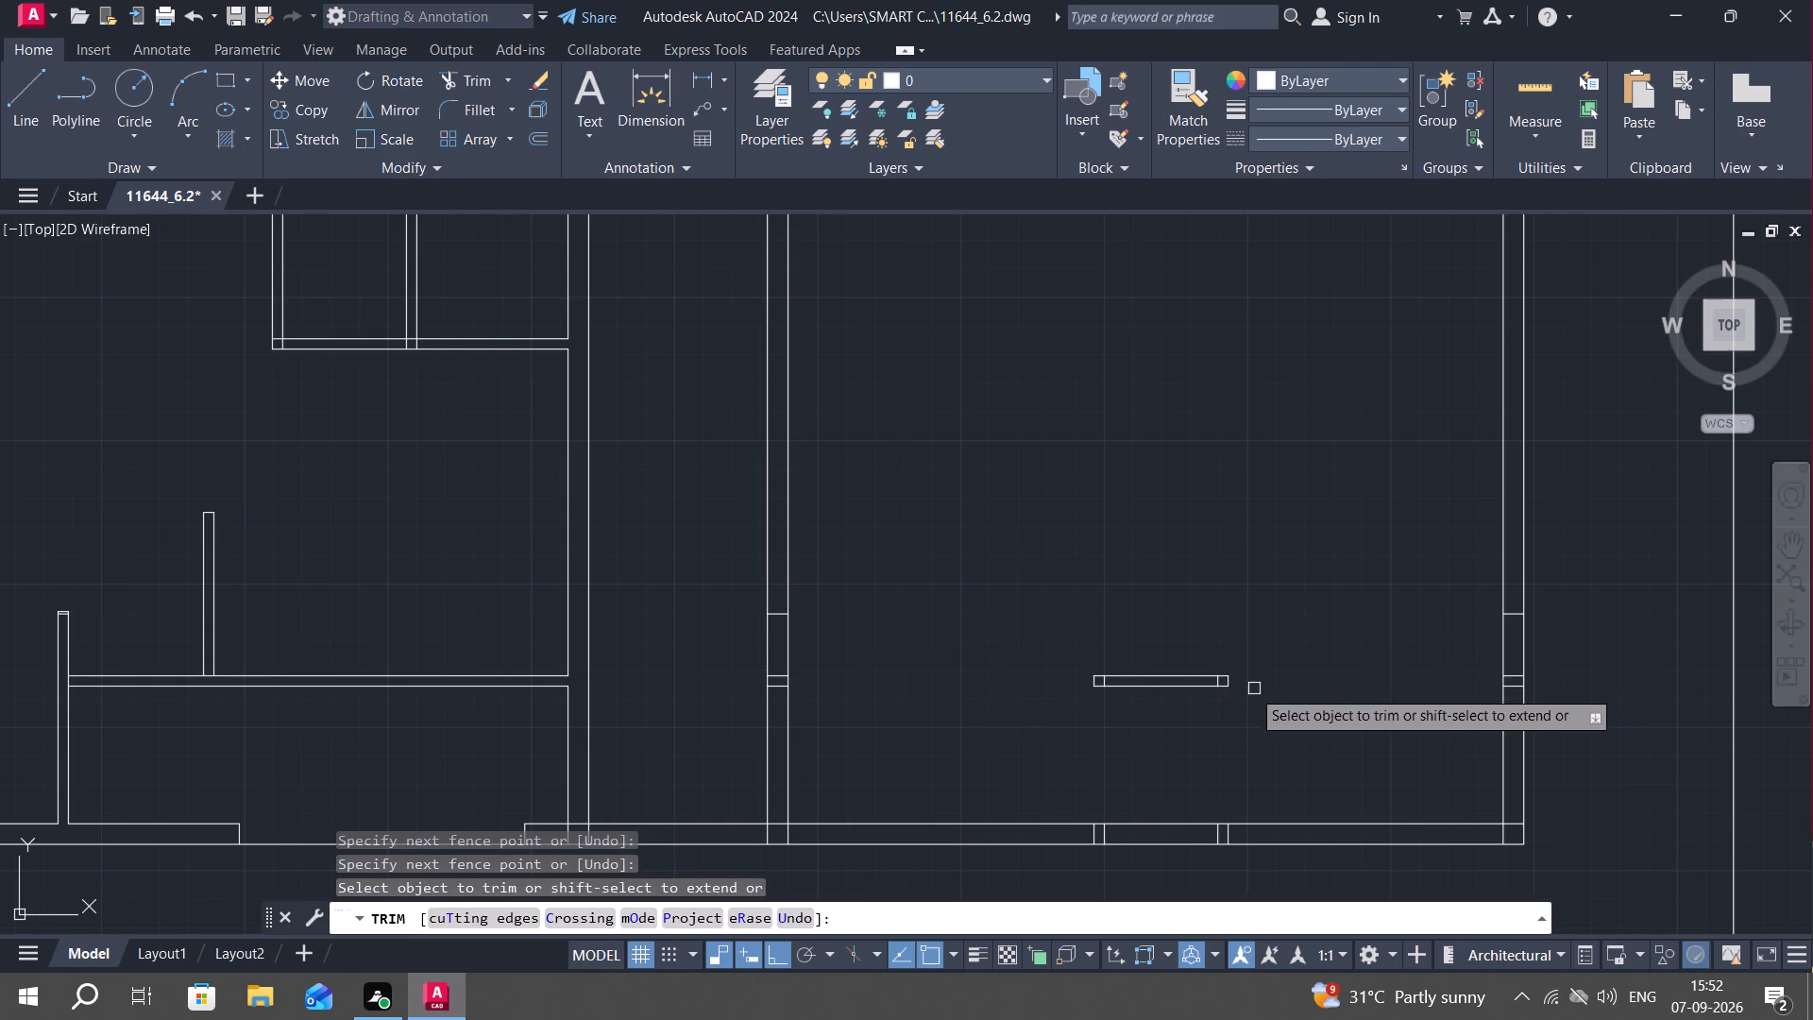
{"action": "left_click_drag", "start_coordinate": [1104, 632], "coordinate": [1143, 706]}
{"action": "scroll", "coordinate": [1097, 701], "scroll_direction": "up", "scroll_amount": 3}
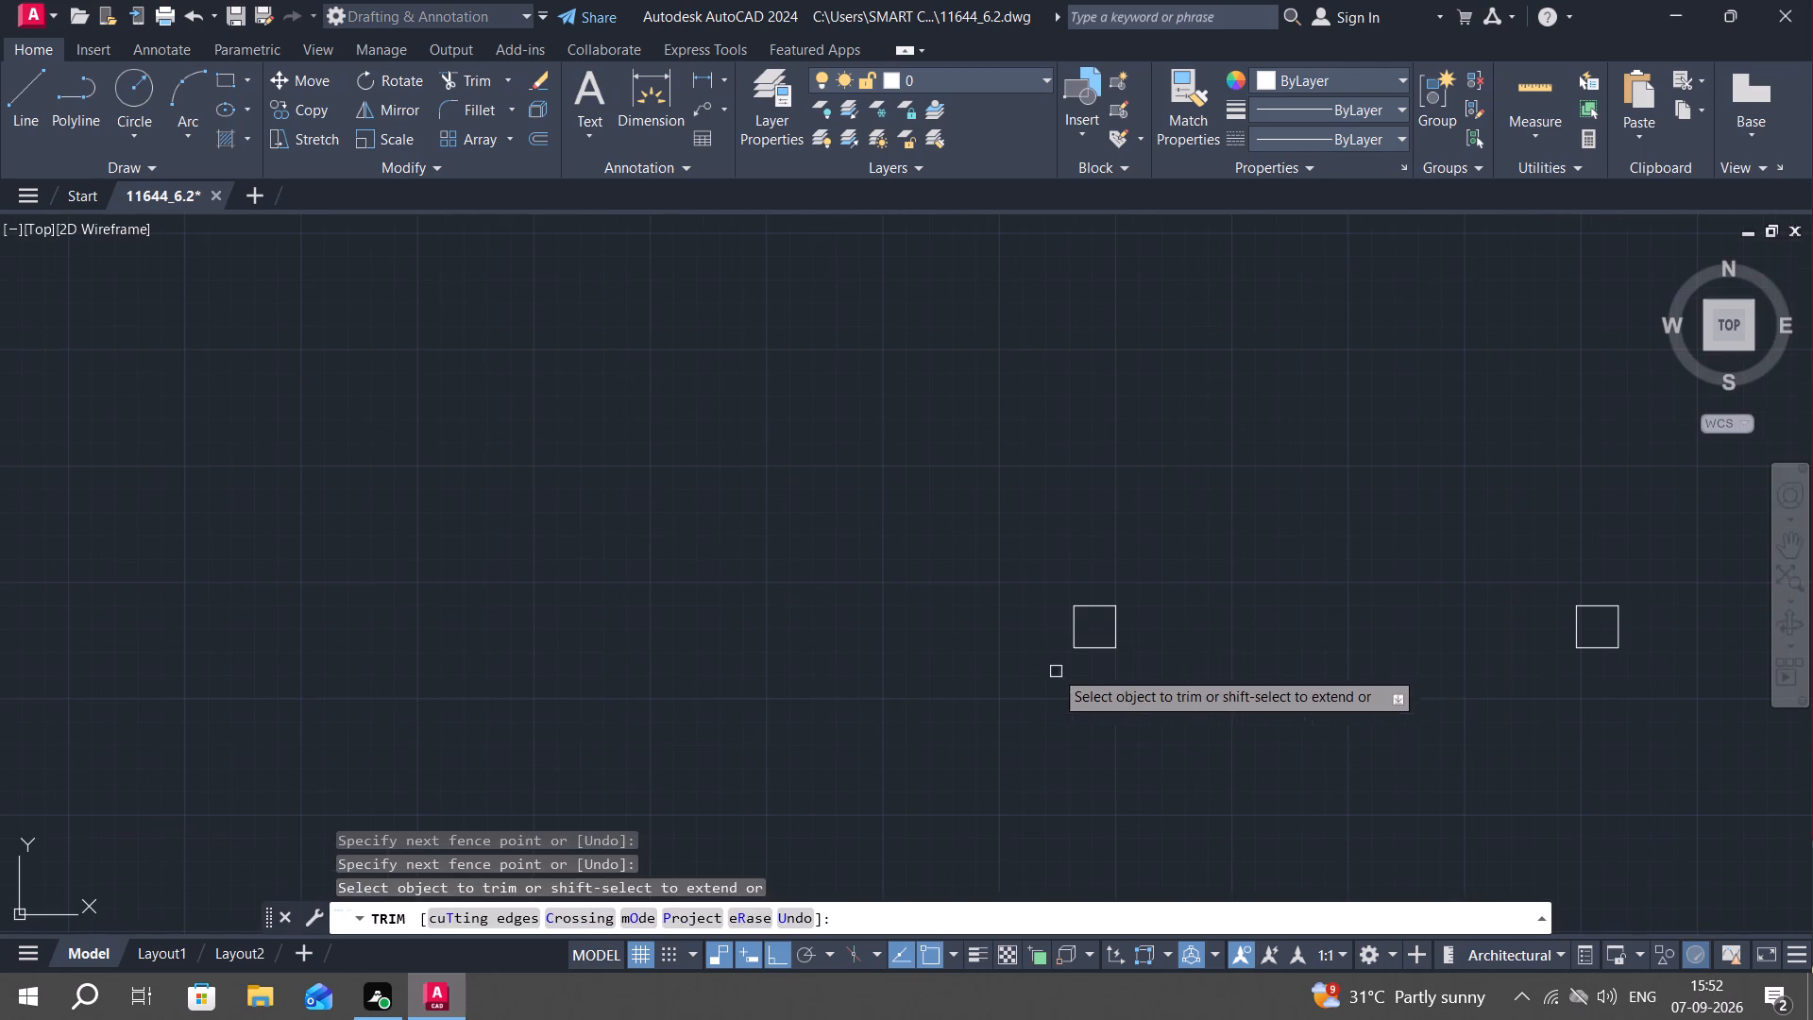
{"action": "left_click_drag", "start_coordinate": [1041, 640], "coordinate": [1100, 679]}
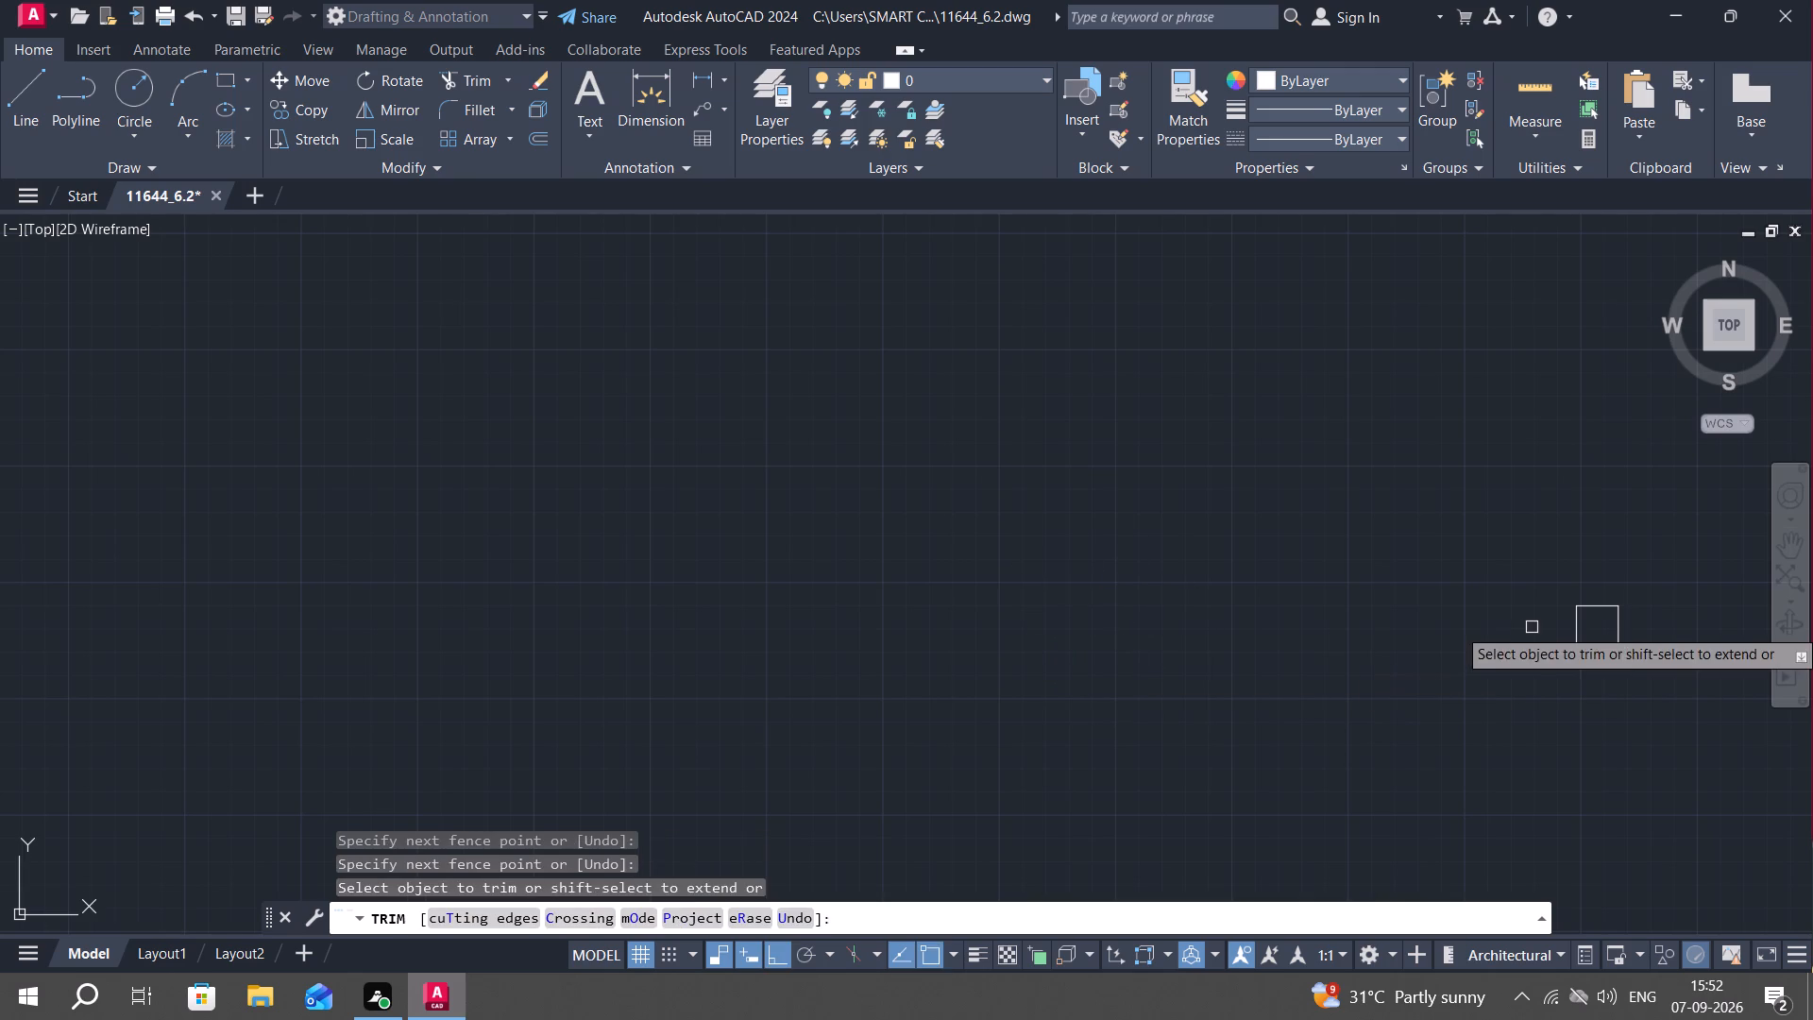
{"action": "left_click_drag", "start_coordinate": [1533, 625], "coordinate": [1606, 668]}
{"action": "scroll", "coordinate": [1304, 680], "scroll_direction": "down", "scroll_amount": 2}
{"action": "key", "text": "Escape"}
Delete the bottom wall's inner line along the plan's right part.
{"action": "scroll", "coordinate": [1228, 696], "scroll_direction": "down", "scroll_amount": 2}
{"action": "middle_click_drag", "start_coordinate": [1219, 718], "coordinate": [1194, 614]}
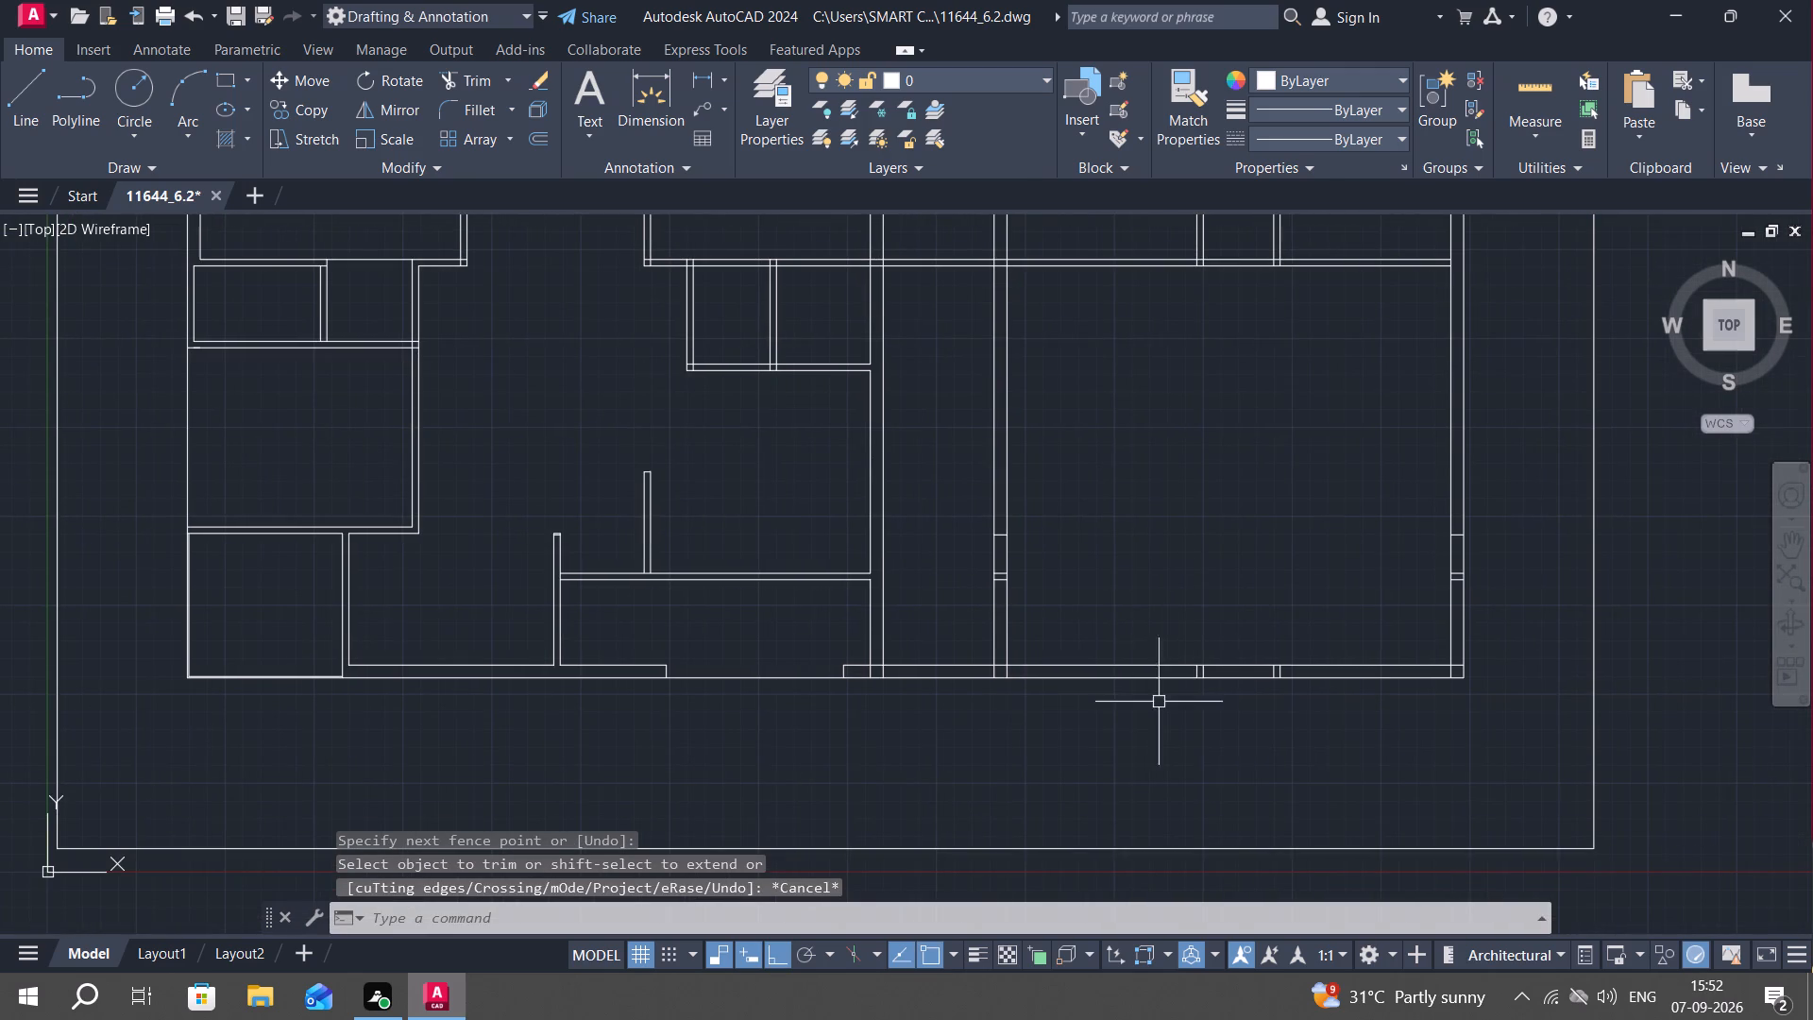
{"action": "left_click", "coordinate": [1120, 664]}
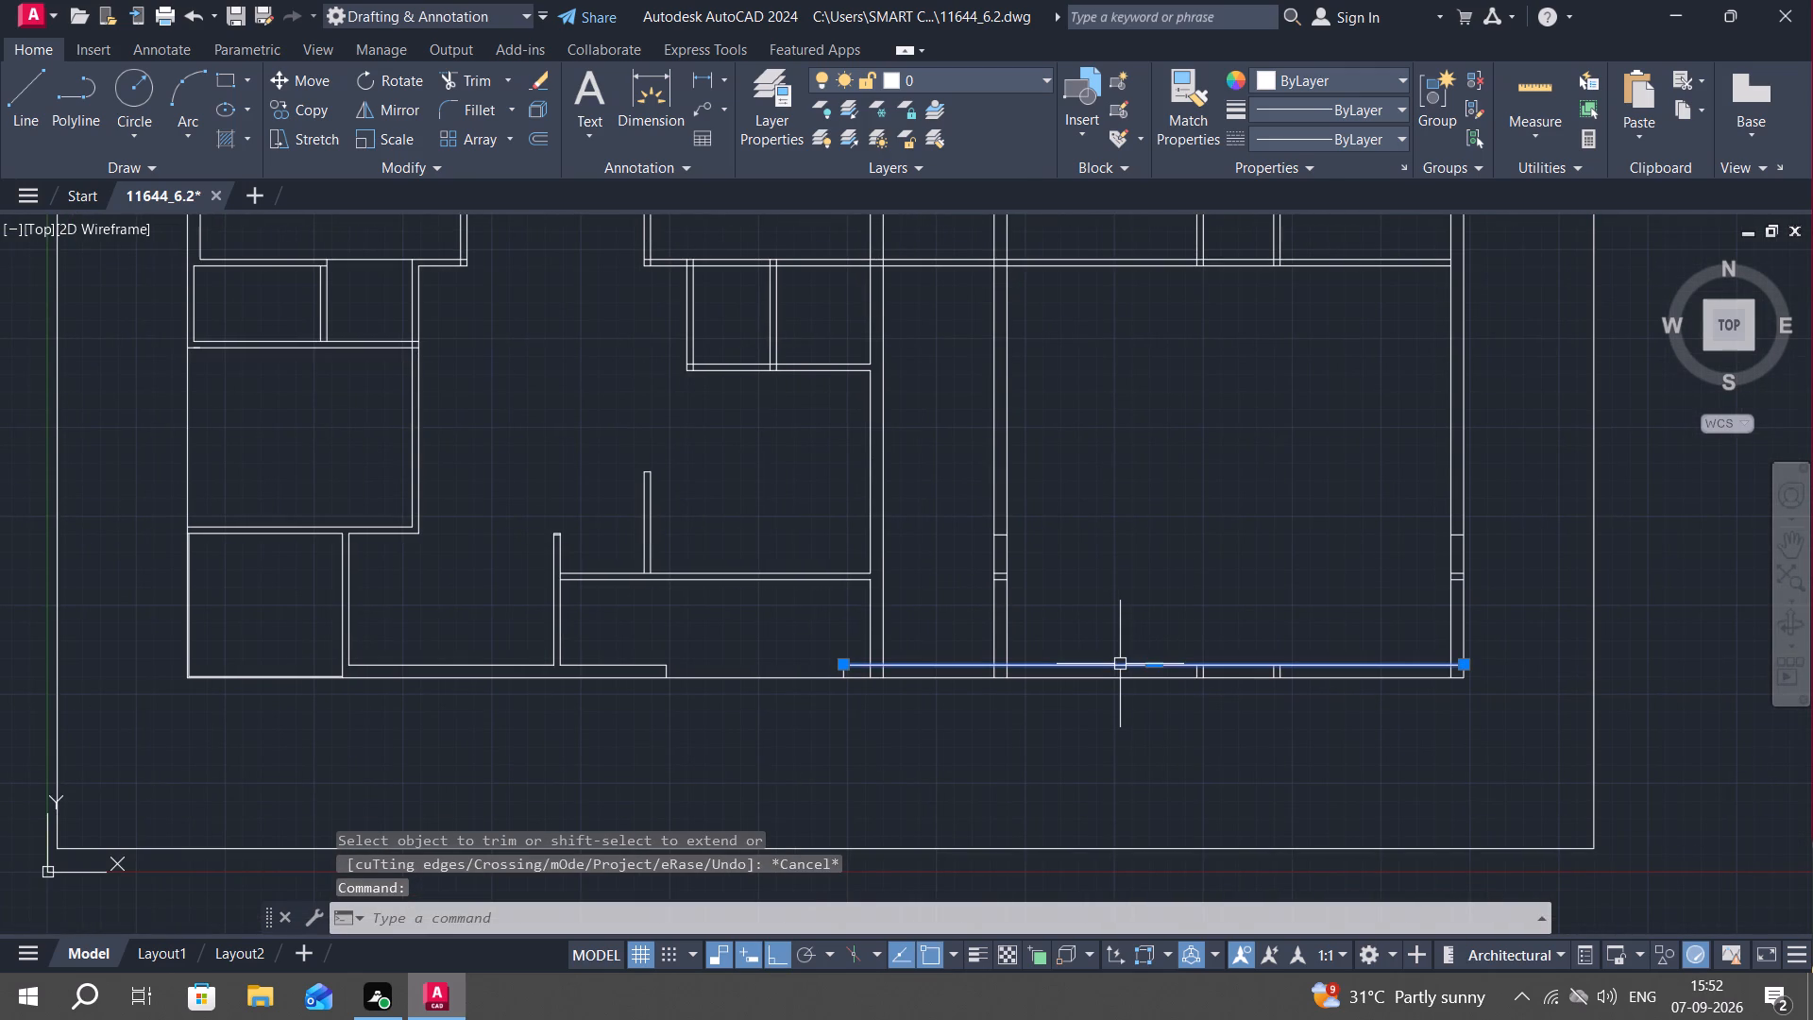
{"action": "key", "text": "Delete"}
{"action": "key", "text": "p"}
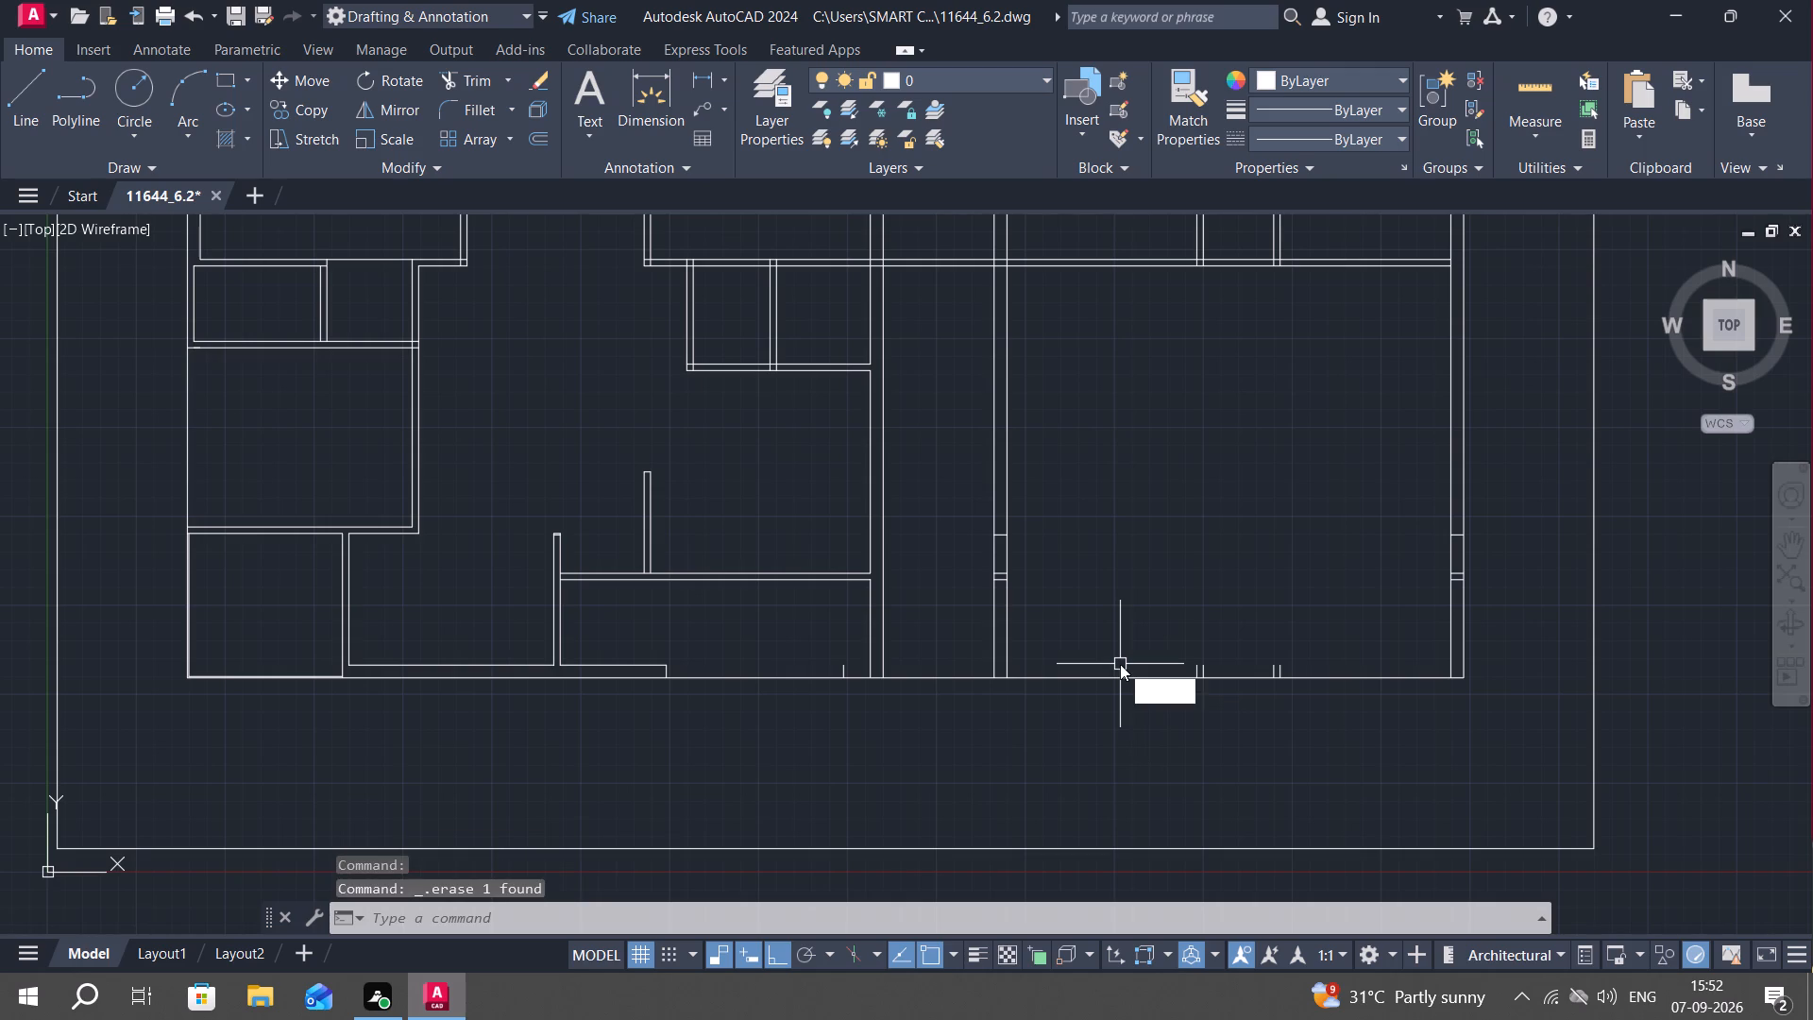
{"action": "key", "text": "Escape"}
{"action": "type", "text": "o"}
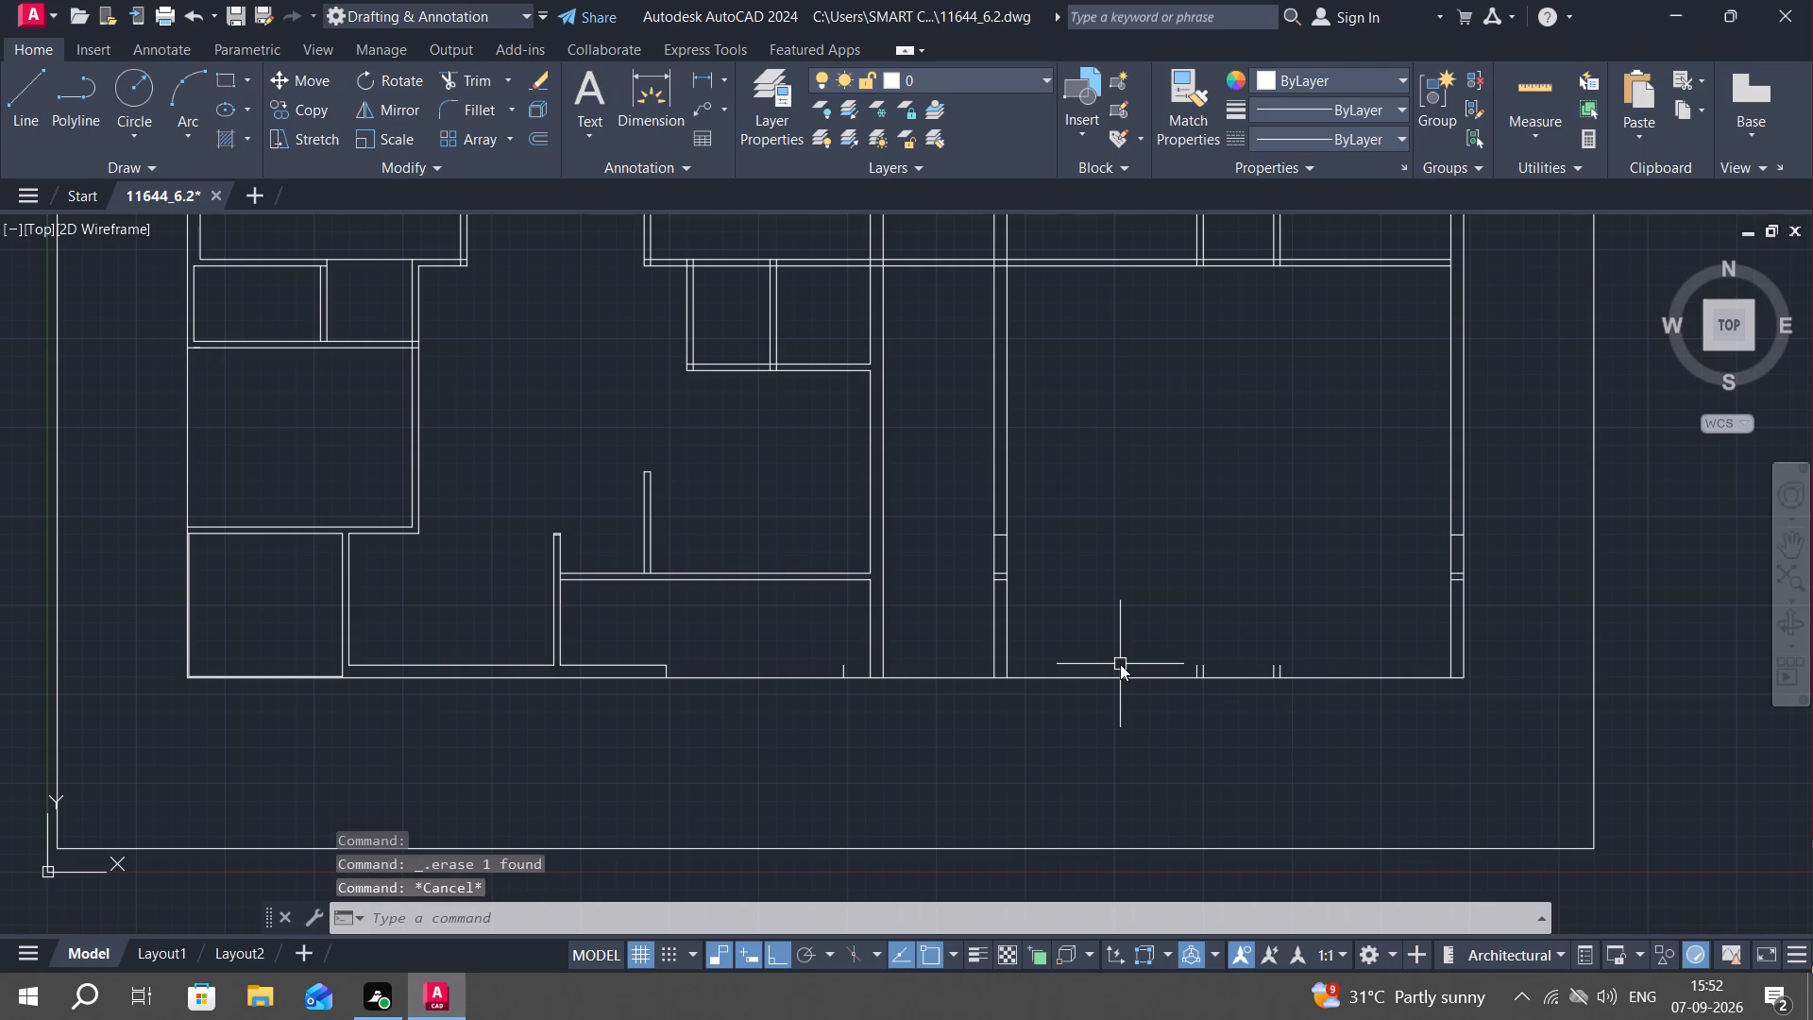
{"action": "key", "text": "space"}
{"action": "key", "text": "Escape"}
Trim away the short vertical stubs along the bottom wall line, four in the right-hand block and one in the left block.
{"action": "type", "text": "tr"}
{"action": "key", "text": "space"}
{"action": "scroll", "coordinate": [1175, 667], "scroll_direction": "up", "scroll_amount": 2}
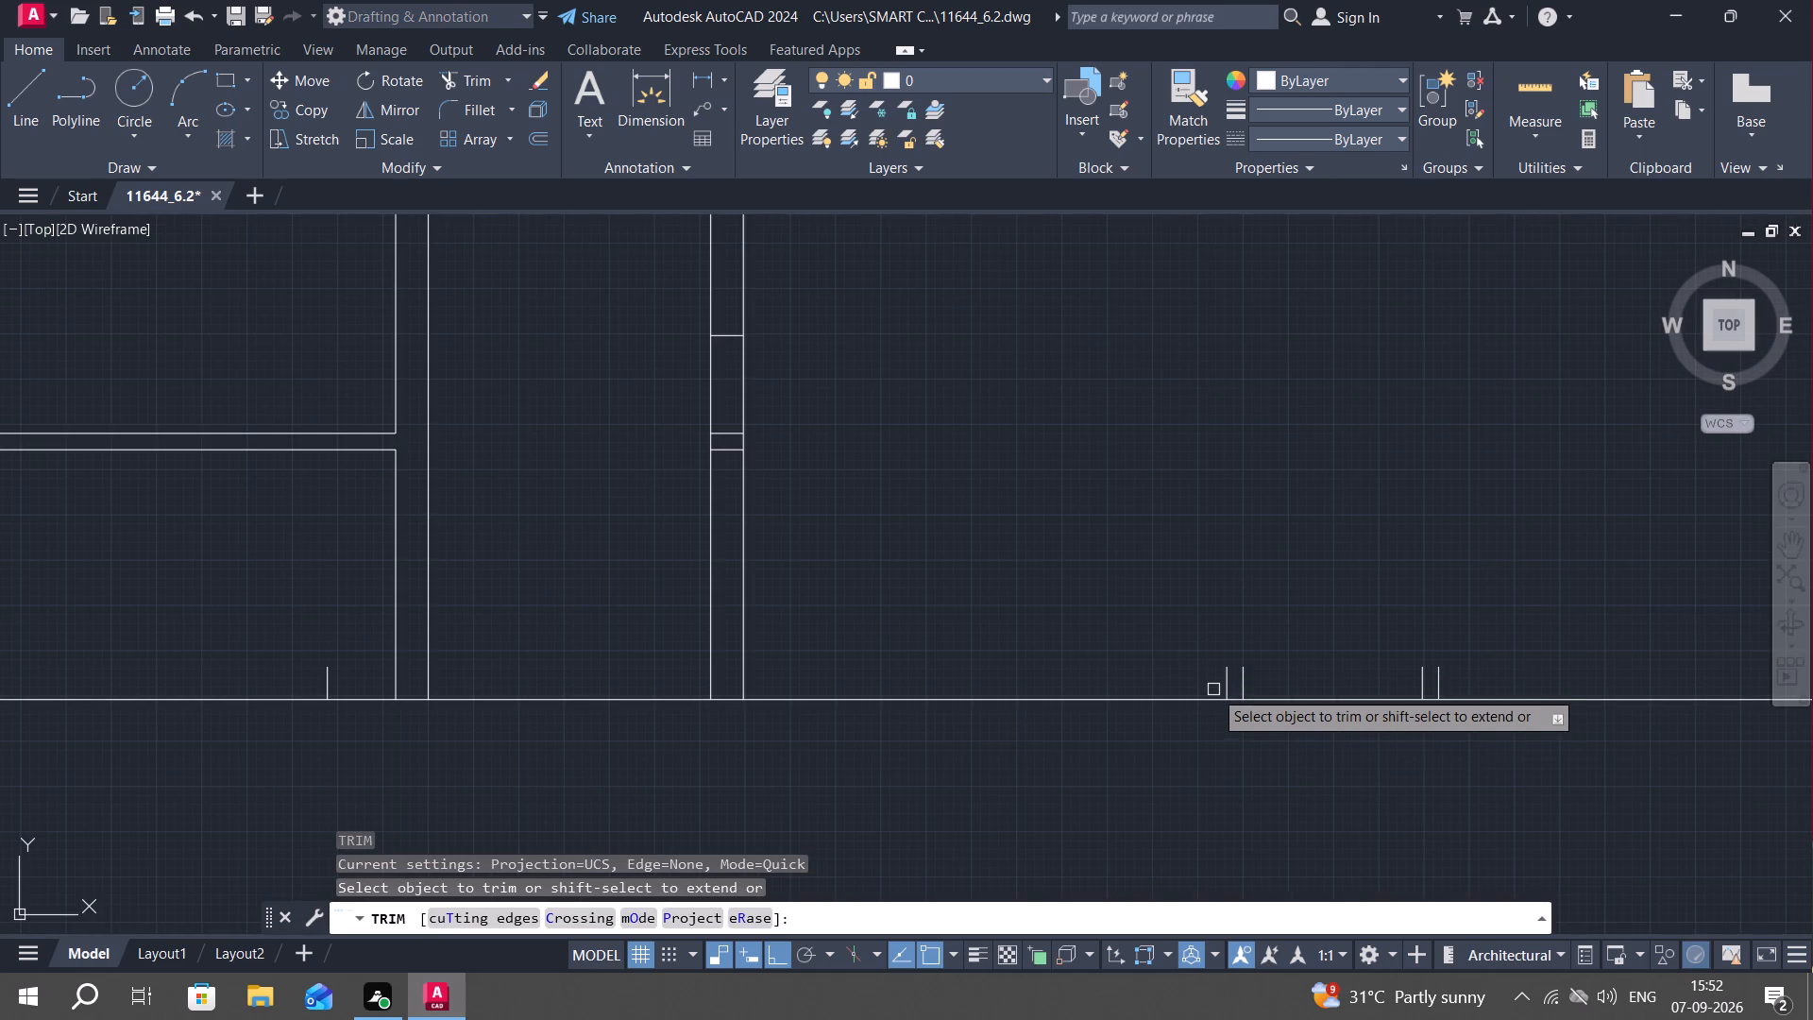
{"action": "left_click", "coordinate": [1228, 687]}
{"action": "left_click", "coordinate": [1245, 686]}
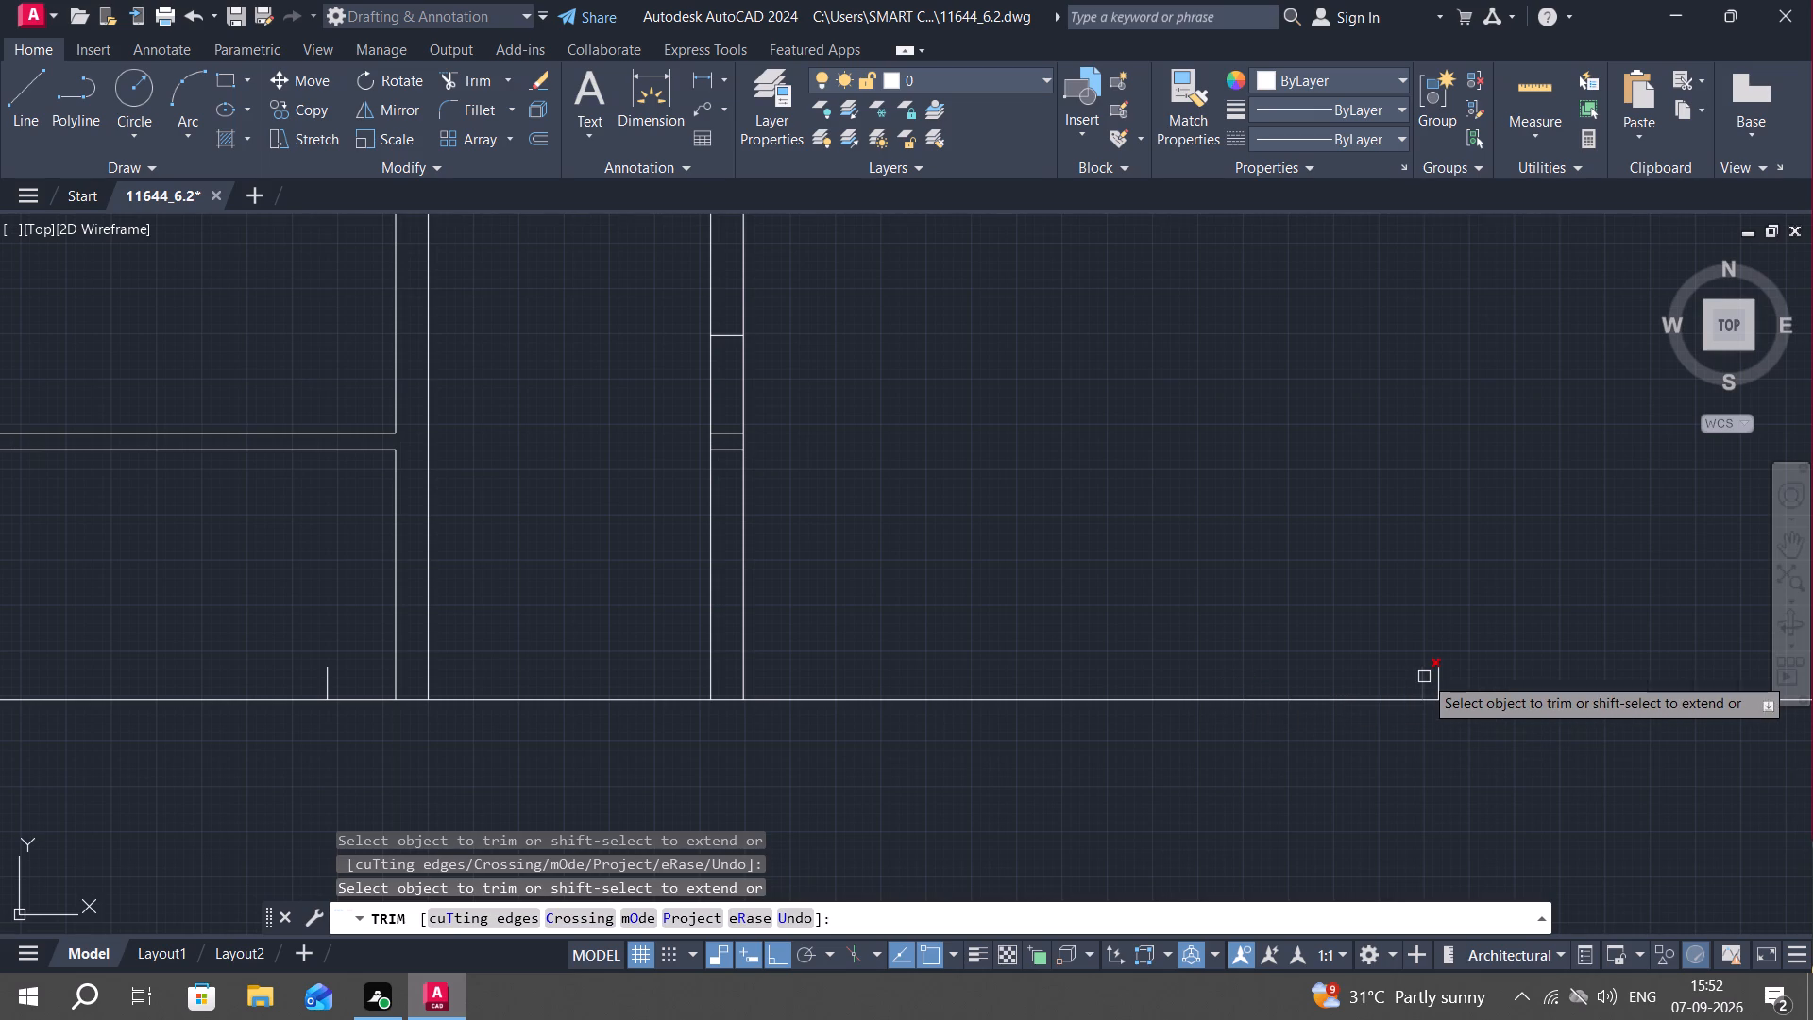
{"action": "left_click", "coordinate": [1424, 676]}
{"action": "left_click", "coordinate": [1441, 676]}
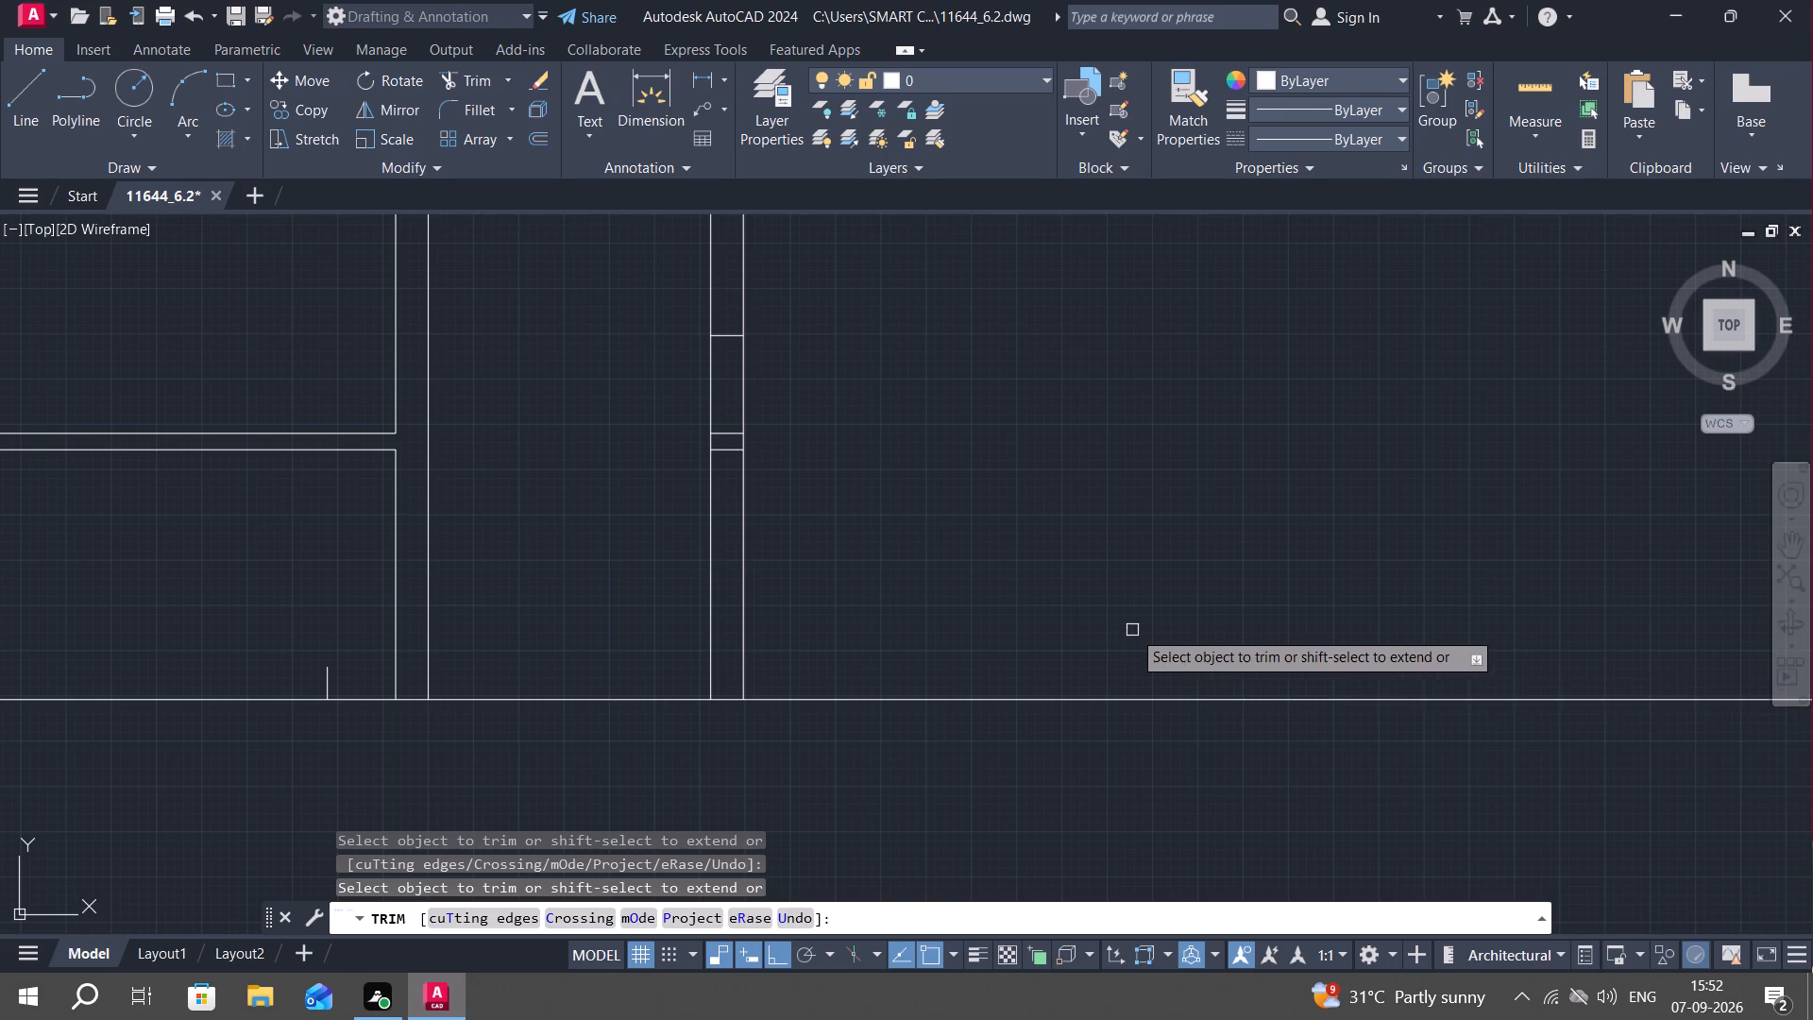
{"action": "scroll", "coordinate": [1120, 597], "scroll_direction": "down", "scroll_amount": 2}
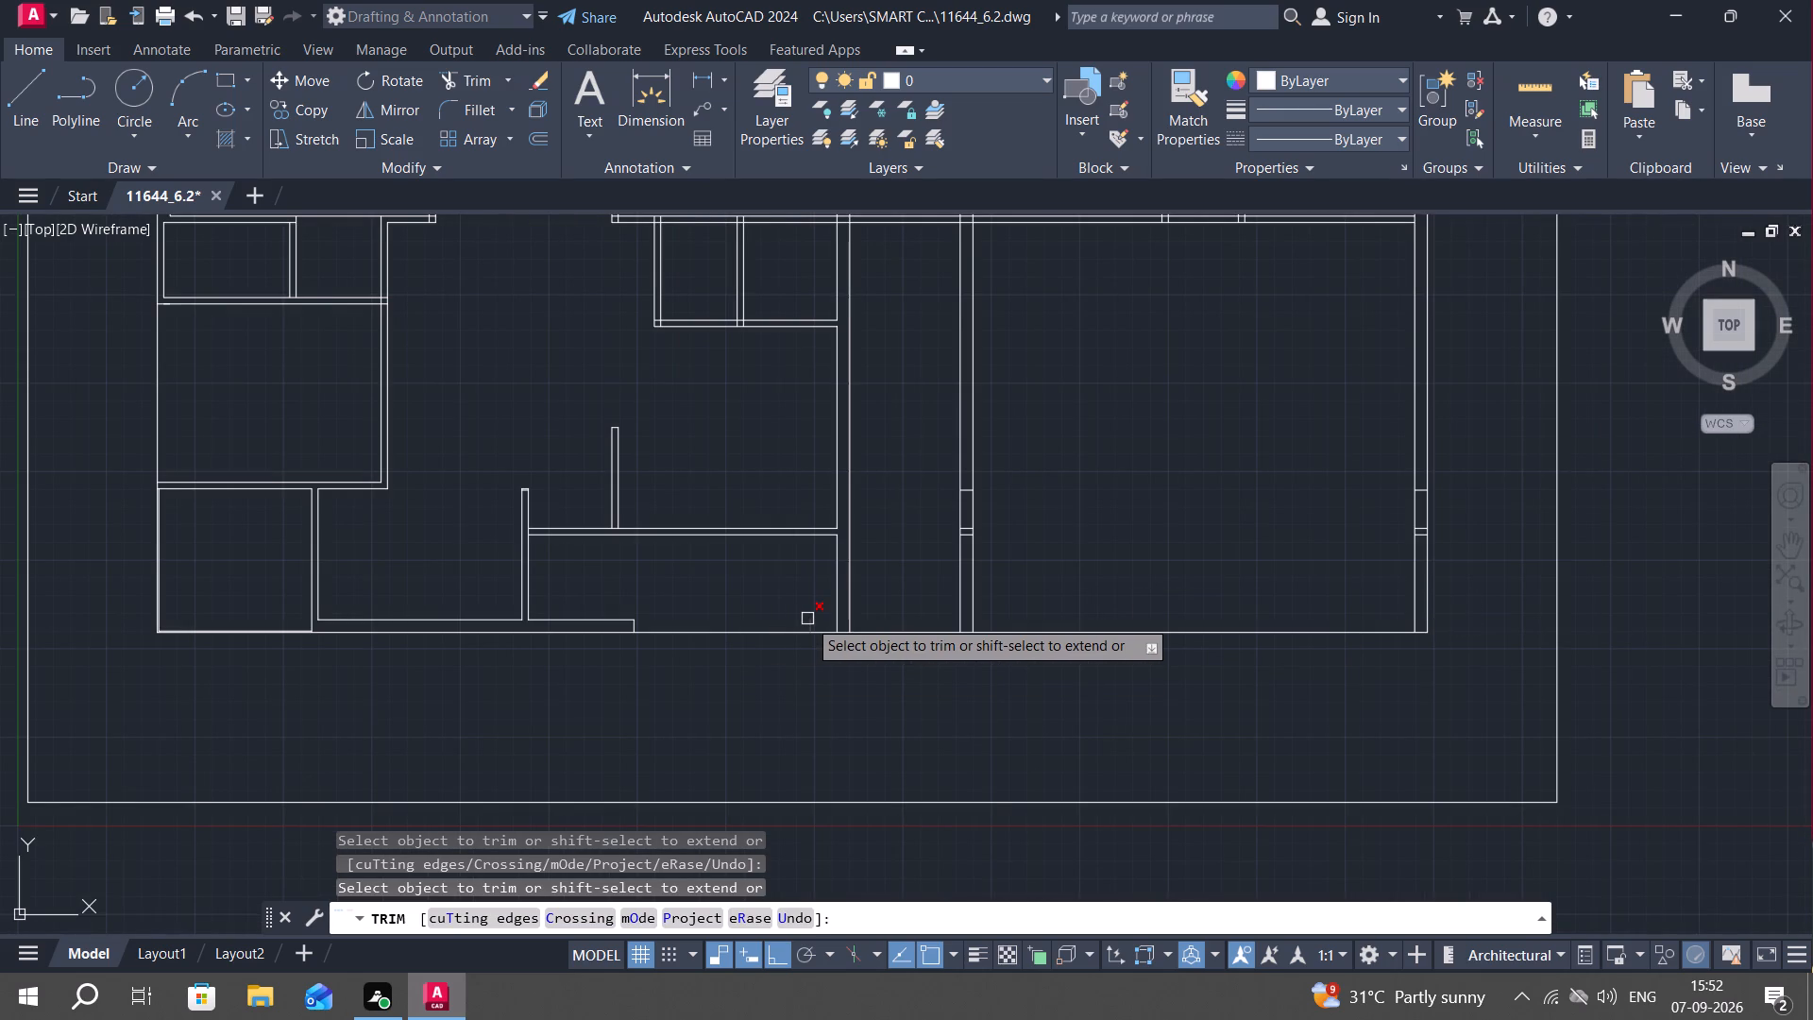
{"action": "left_click", "coordinate": [807, 619]}
{"action": "key", "text": "Escape"}
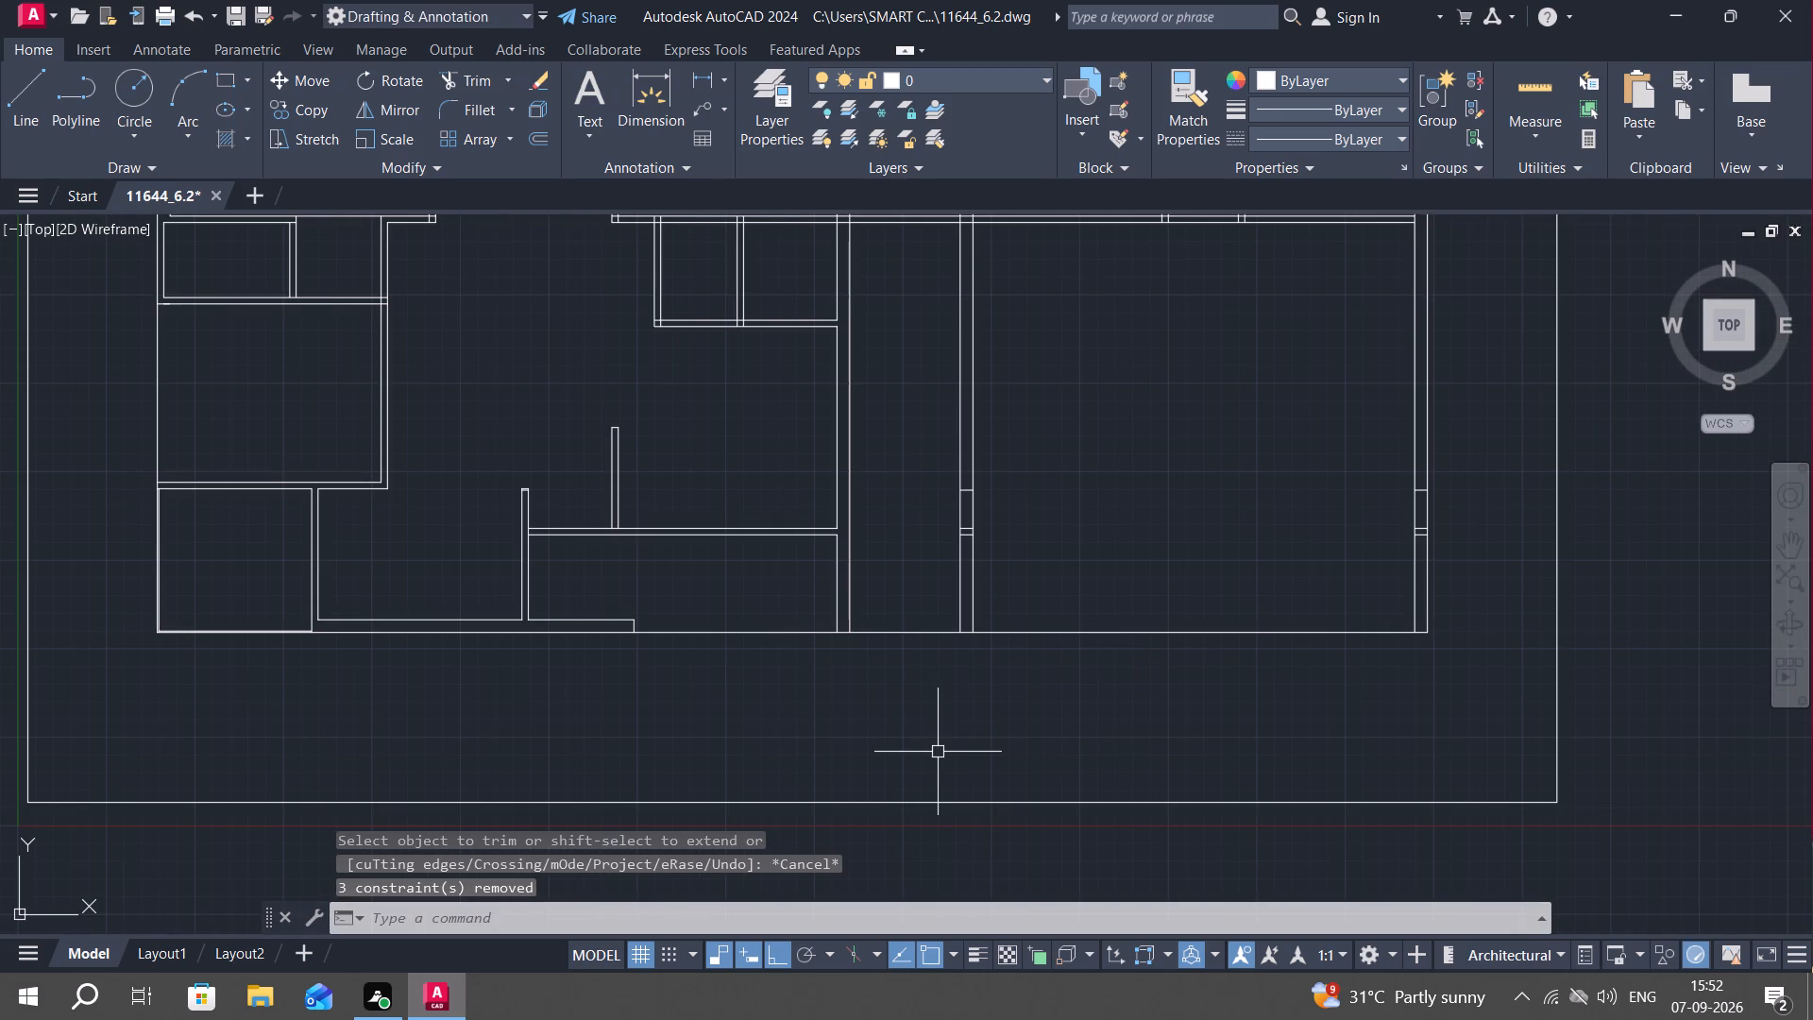
Offset the plan's bottom wall line 1" inward.
{"action": "type", "text": "o"}
{"action": "key", "text": "space"}
{"action": "key", "text": "1"}
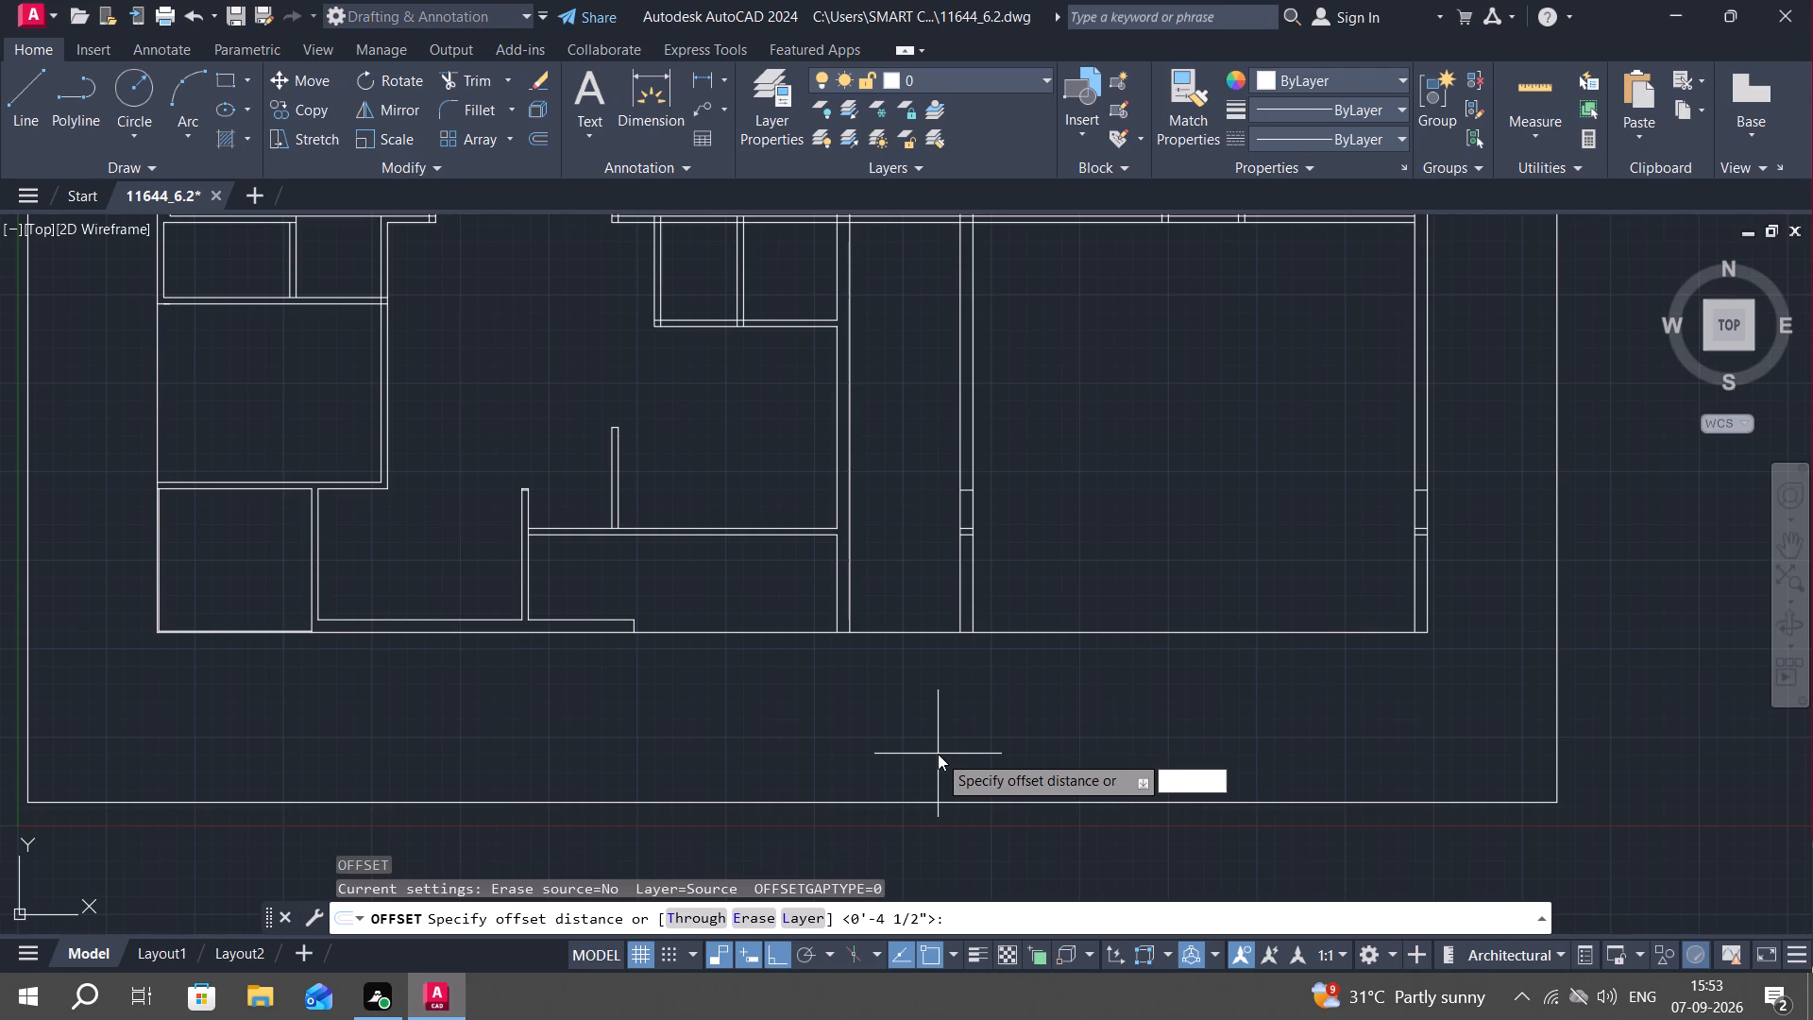
{"action": "type", "text": "\""}
{"action": "key", "text": "space"}
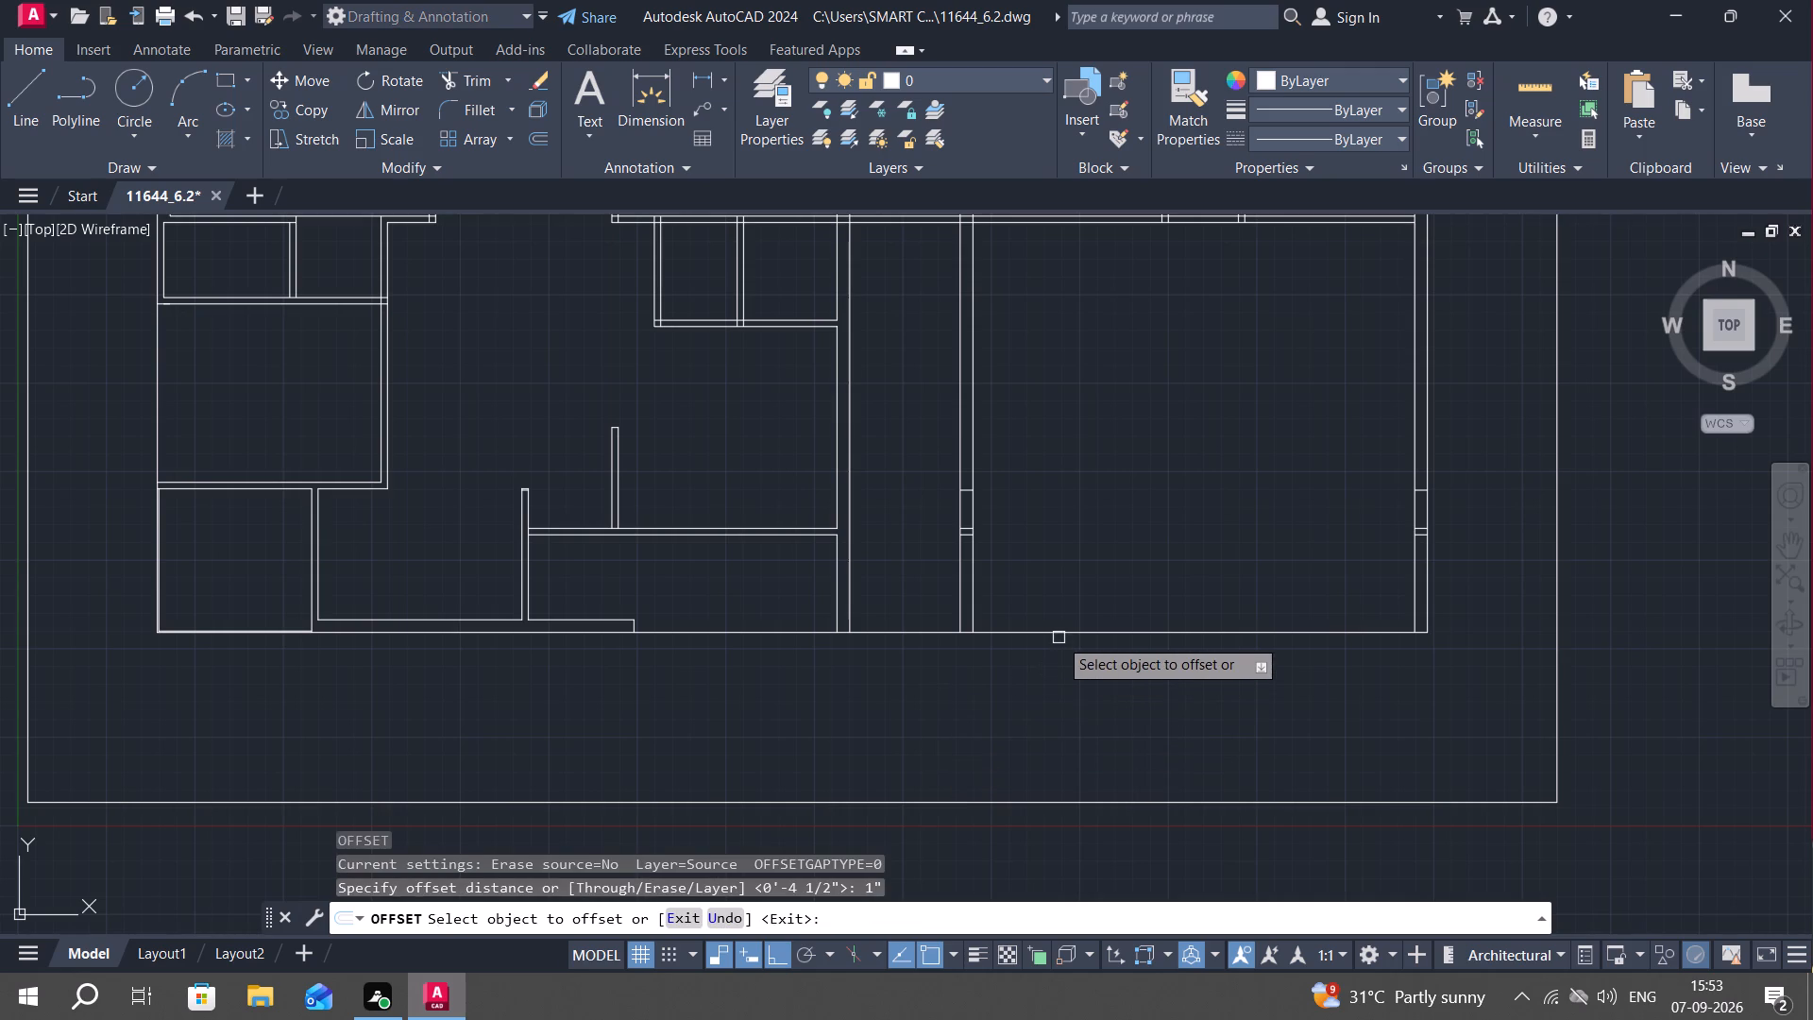
{"action": "left_click", "coordinate": [1067, 628]}
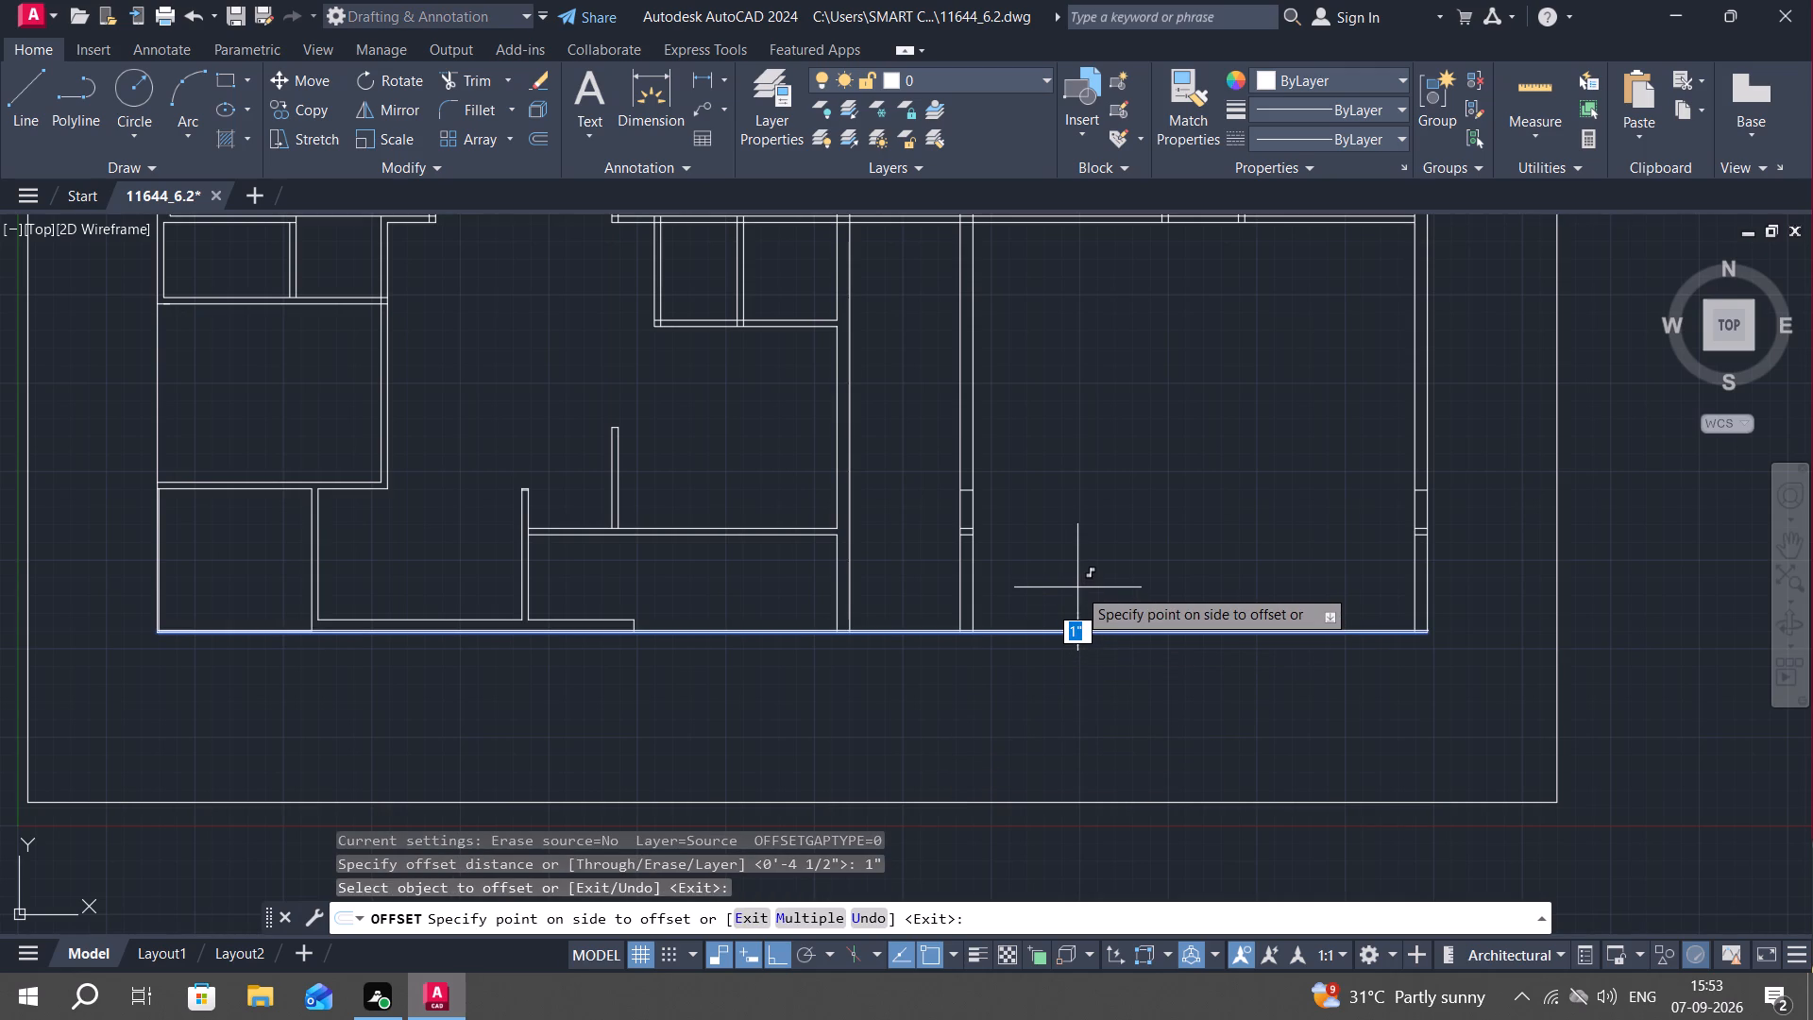
{"action": "left_click", "coordinate": [1077, 587]}
{"action": "key", "text": "Escape"}
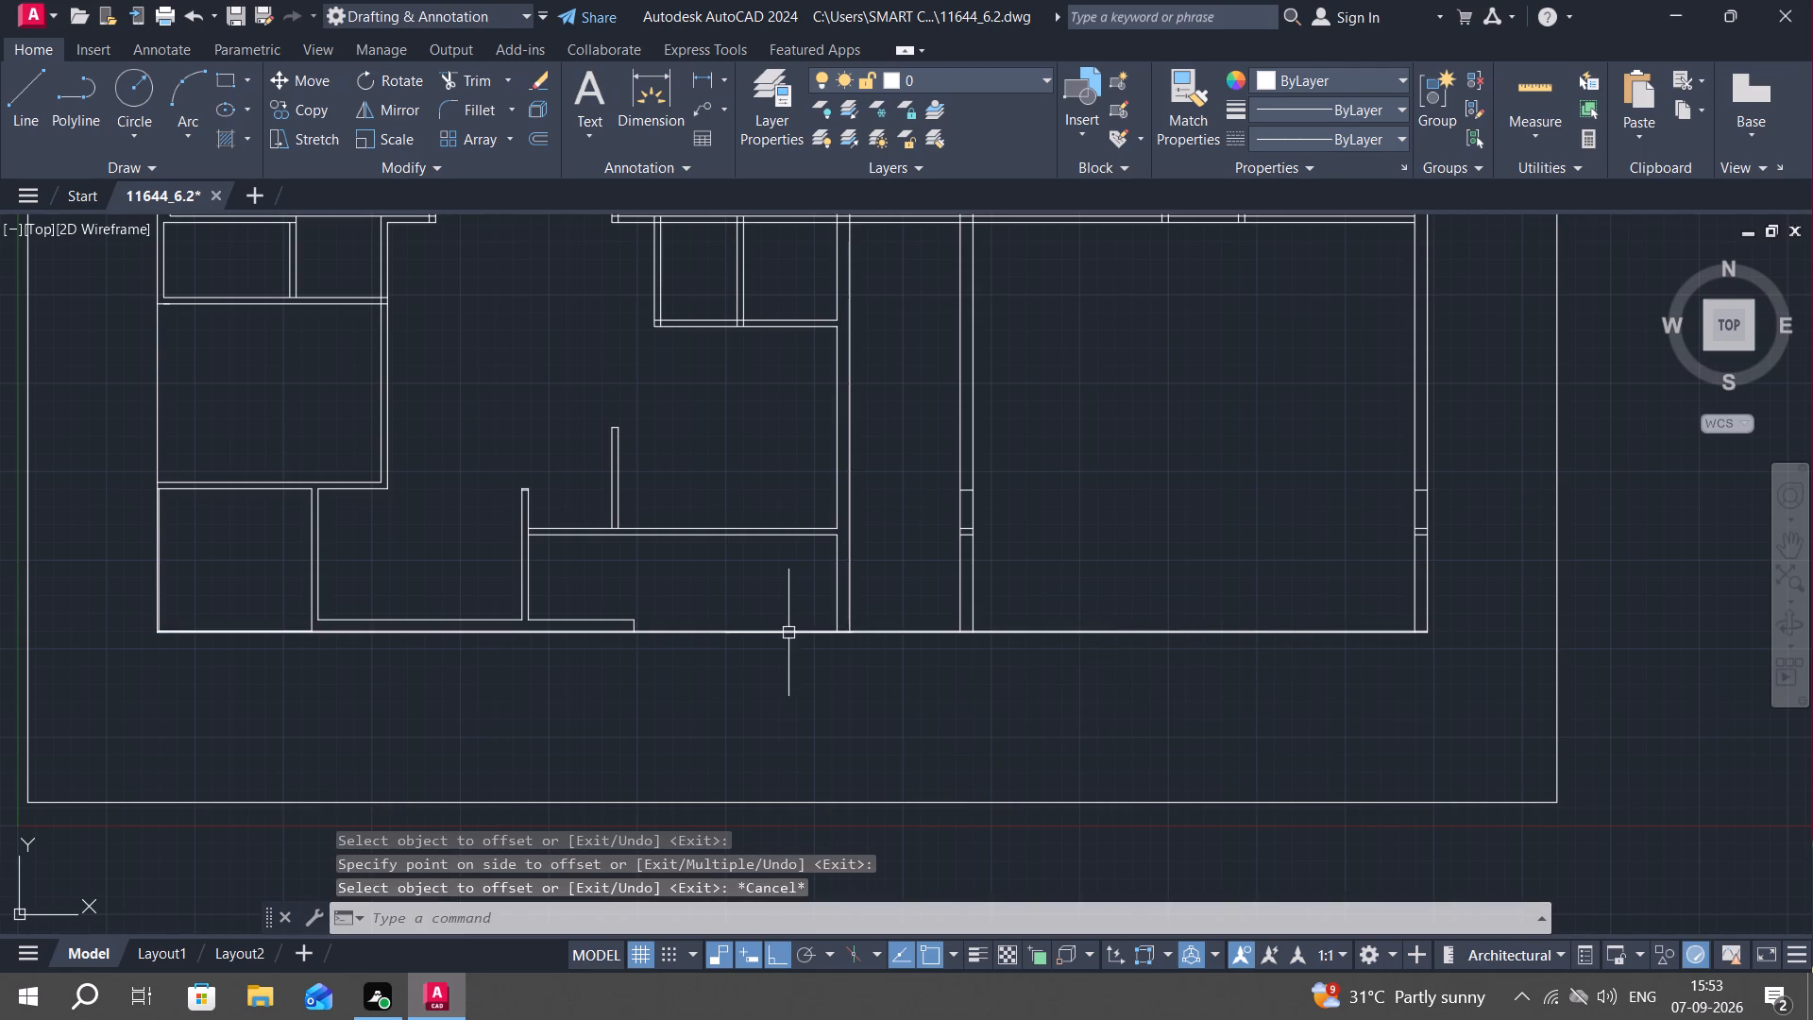
Trim the inner bottom line where it crosses the thickness of the right-hand block's left and right walls.
{"action": "scroll", "coordinate": [788, 632], "scroll_direction": "up", "scroll_amount": 1}
{"action": "scroll", "coordinate": [796, 697], "scroll_direction": "down", "scroll_amount": 3}
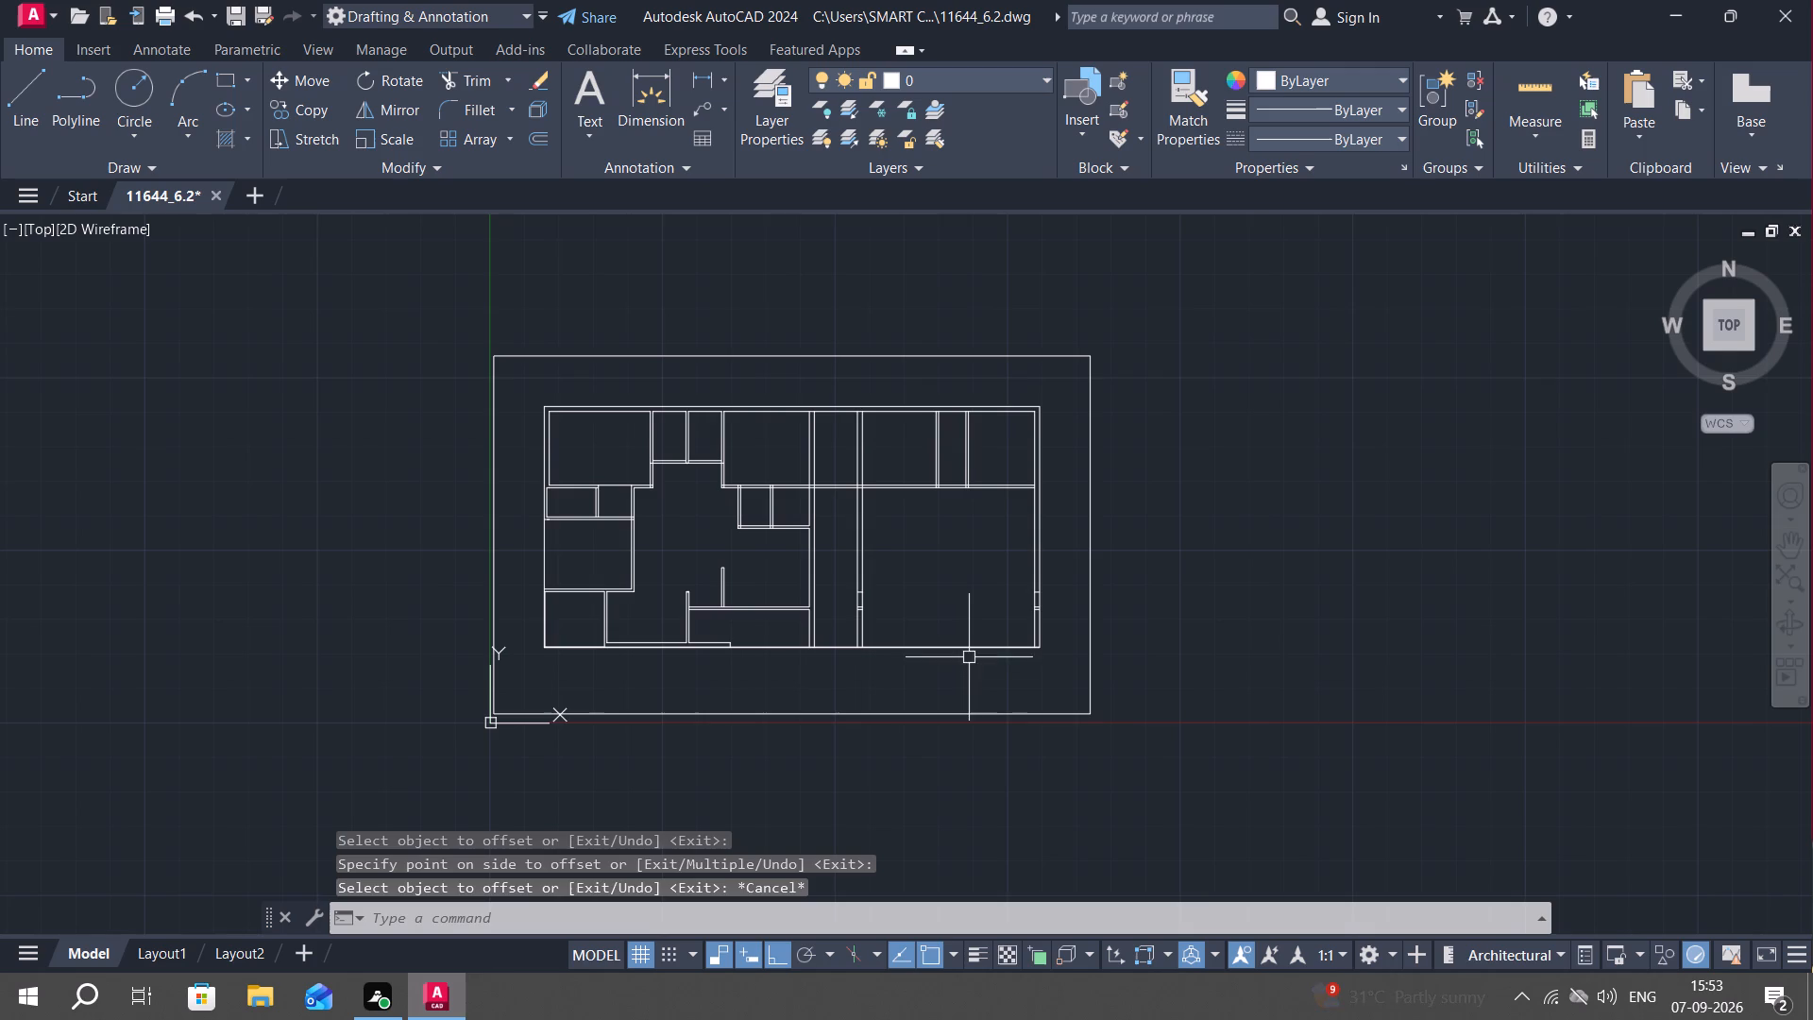
{"action": "middle_click_drag", "start_coordinate": [969, 654], "coordinate": [932, 705]}
{"action": "scroll", "coordinate": [925, 669], "scroll_direction": "up", "scroll_amount": 3}
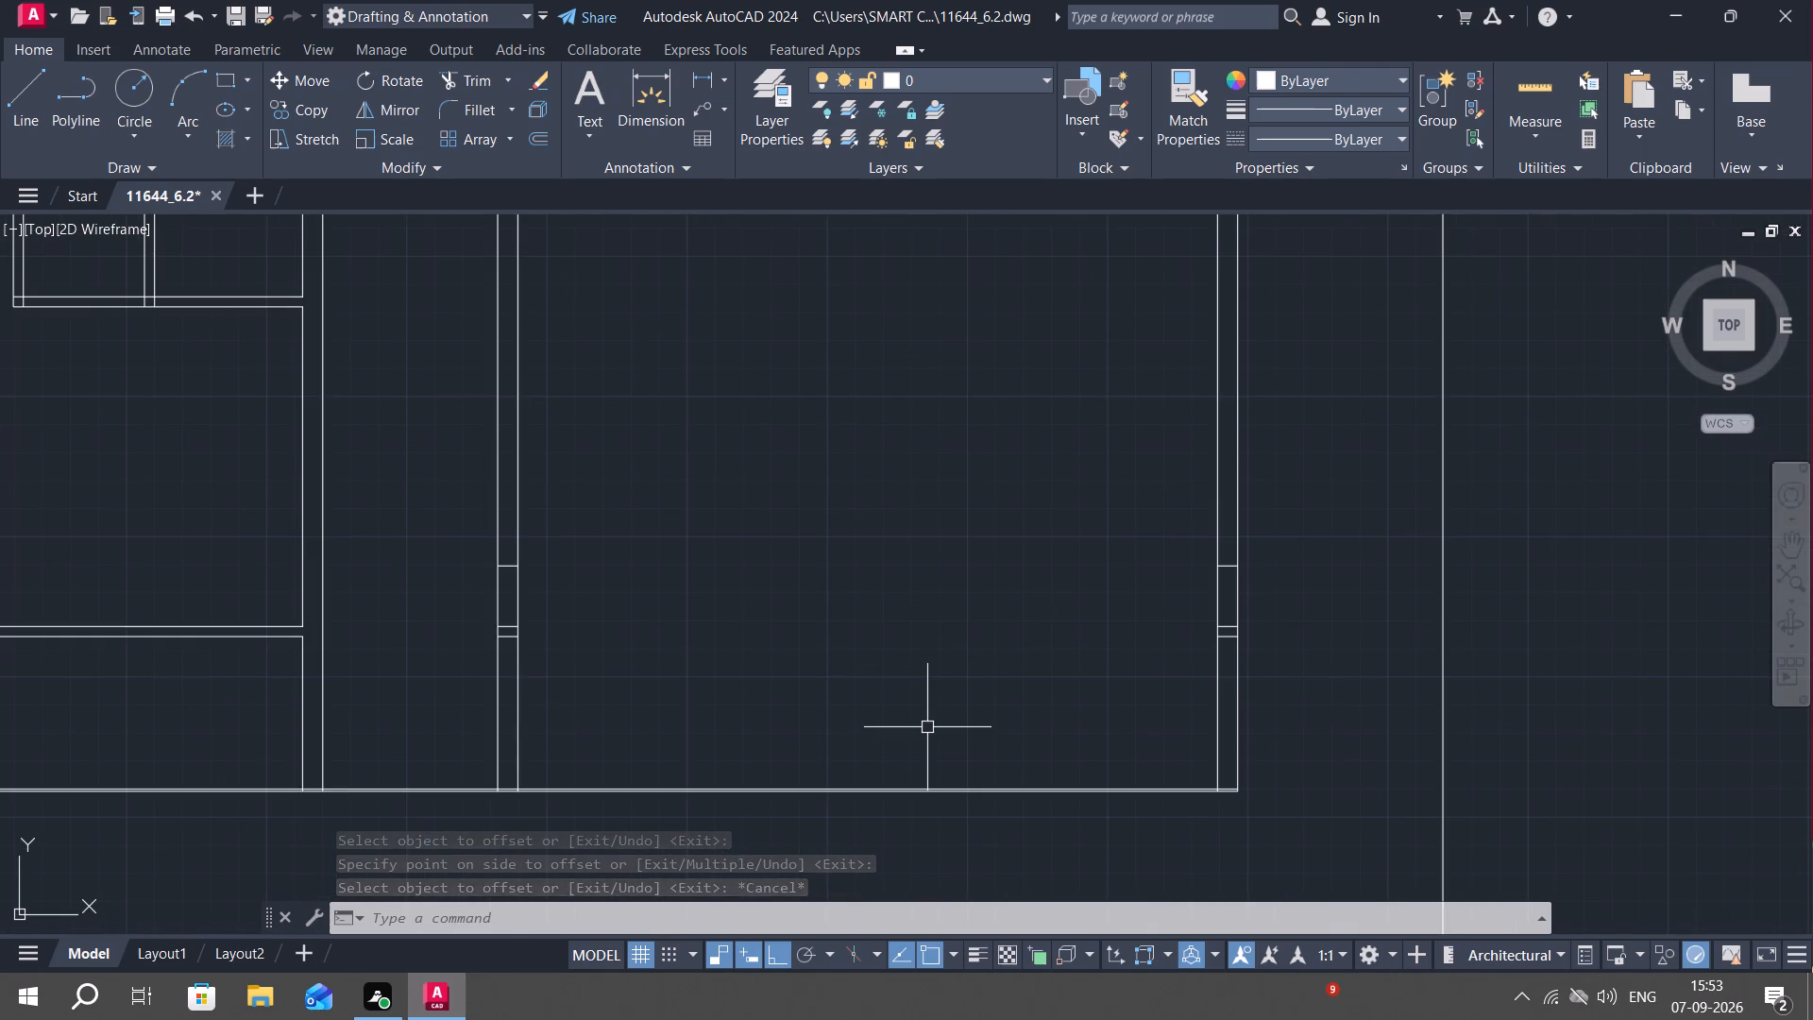
{"action": "key", "text": "Escape"}
{"action": "key", "text": "t"}
{"action": "key", "text": "r"}
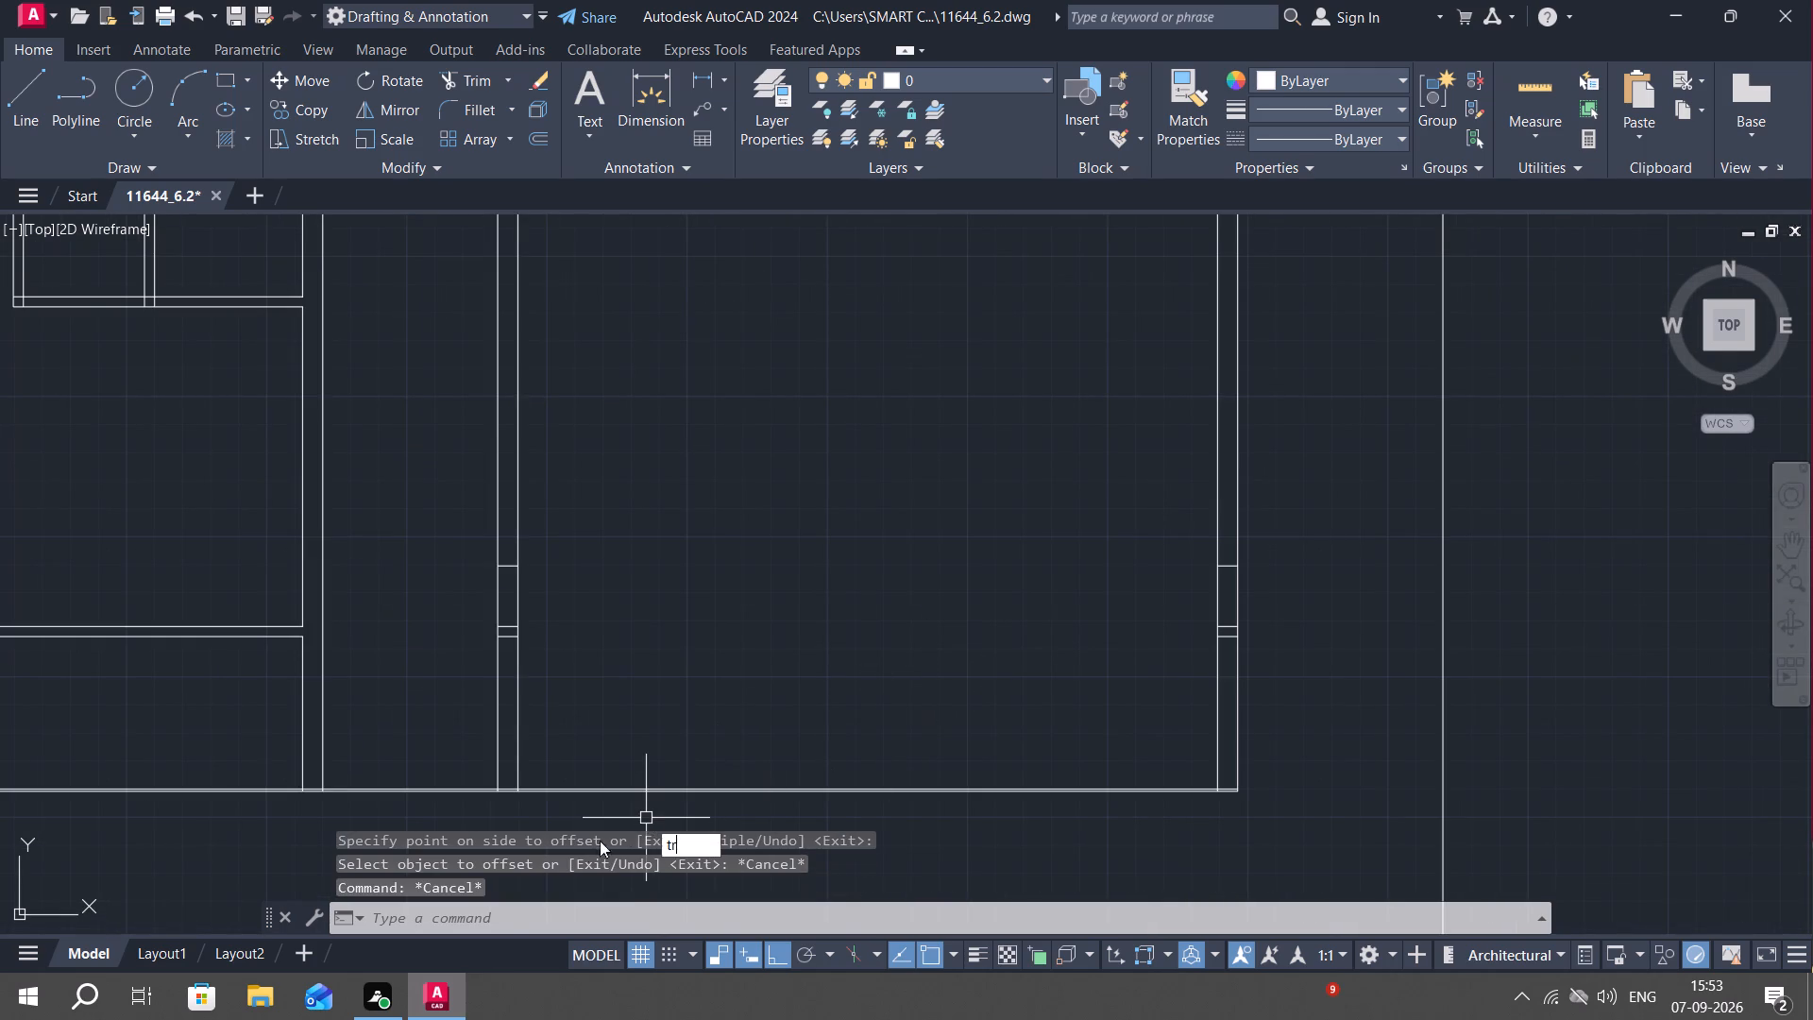
{"action": "key", "text": "space"}
{"action": "scroll", "coordinate": [518, 815], "scroll_direction": "up", "scroll_amount": 3}
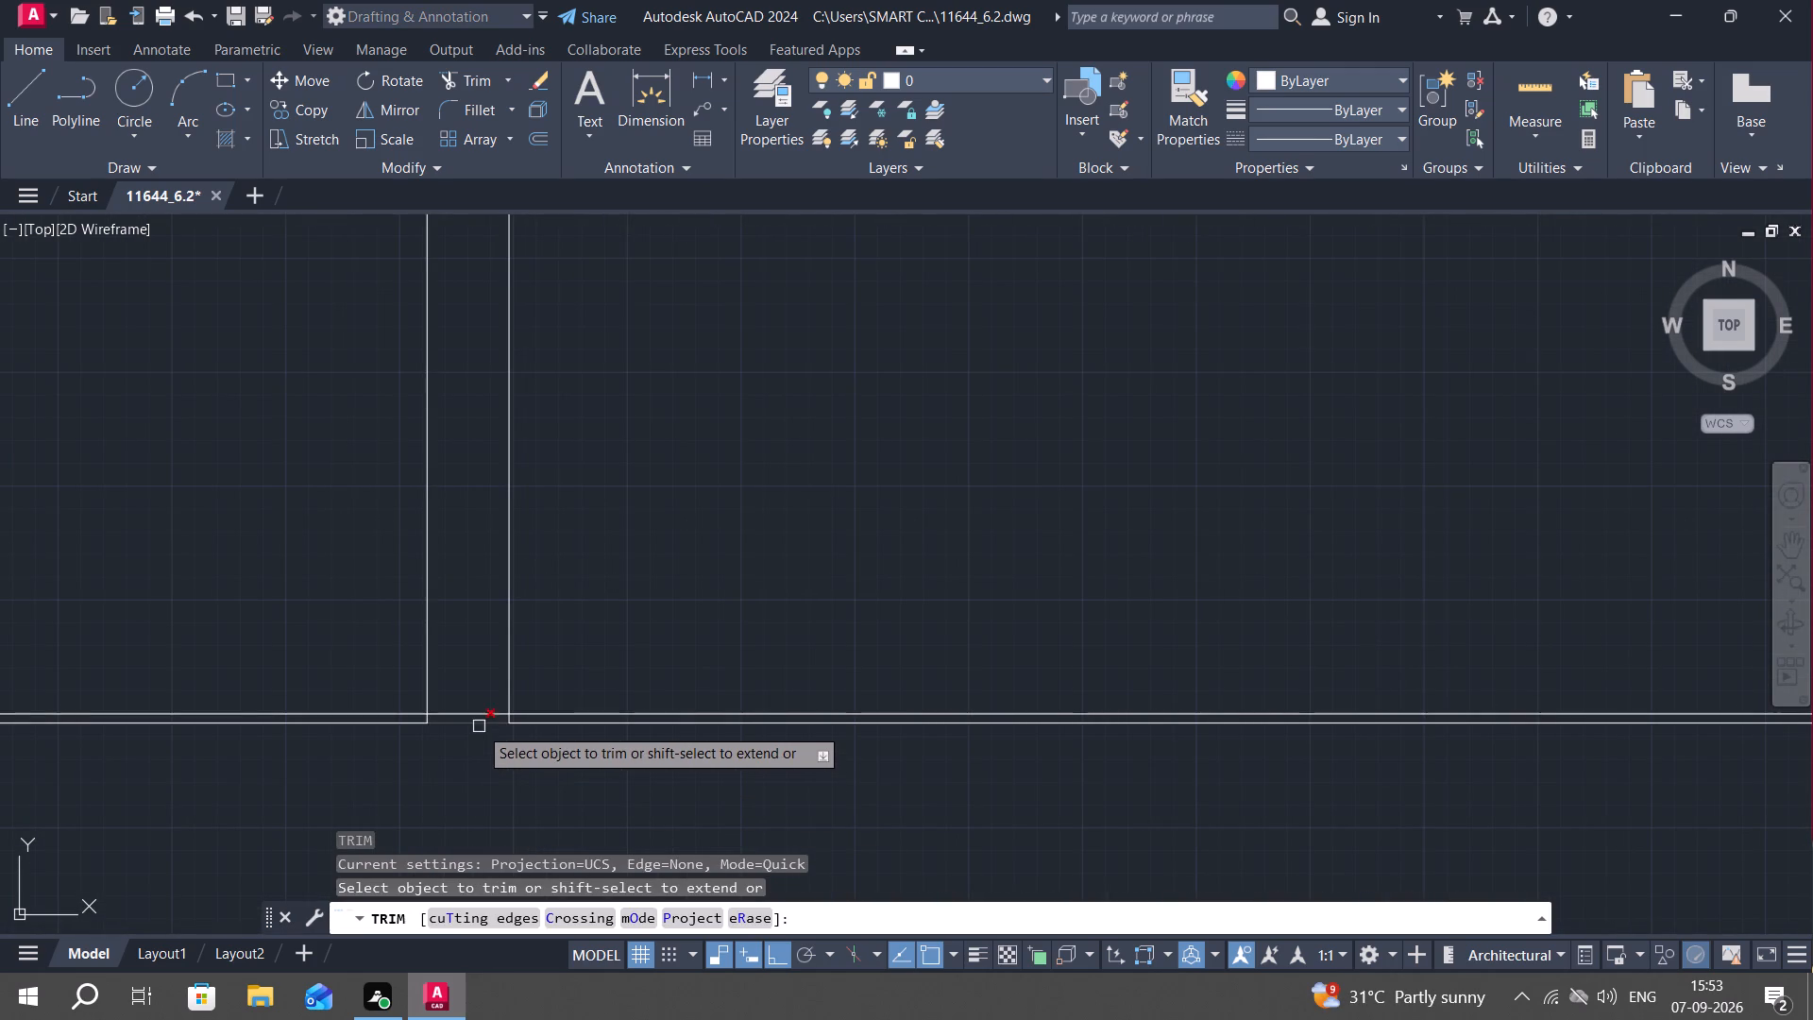
{"action": "left_click", "coordinate": [470, 713]}
{"action": "scroll", "coordinate": [666, 757], "scroll_direction": "down", "scroll_amount": 2}
{"action": "scroll", "coordinate": [777, 822], "scroll_direction": "down", "scroll_amount": 2}
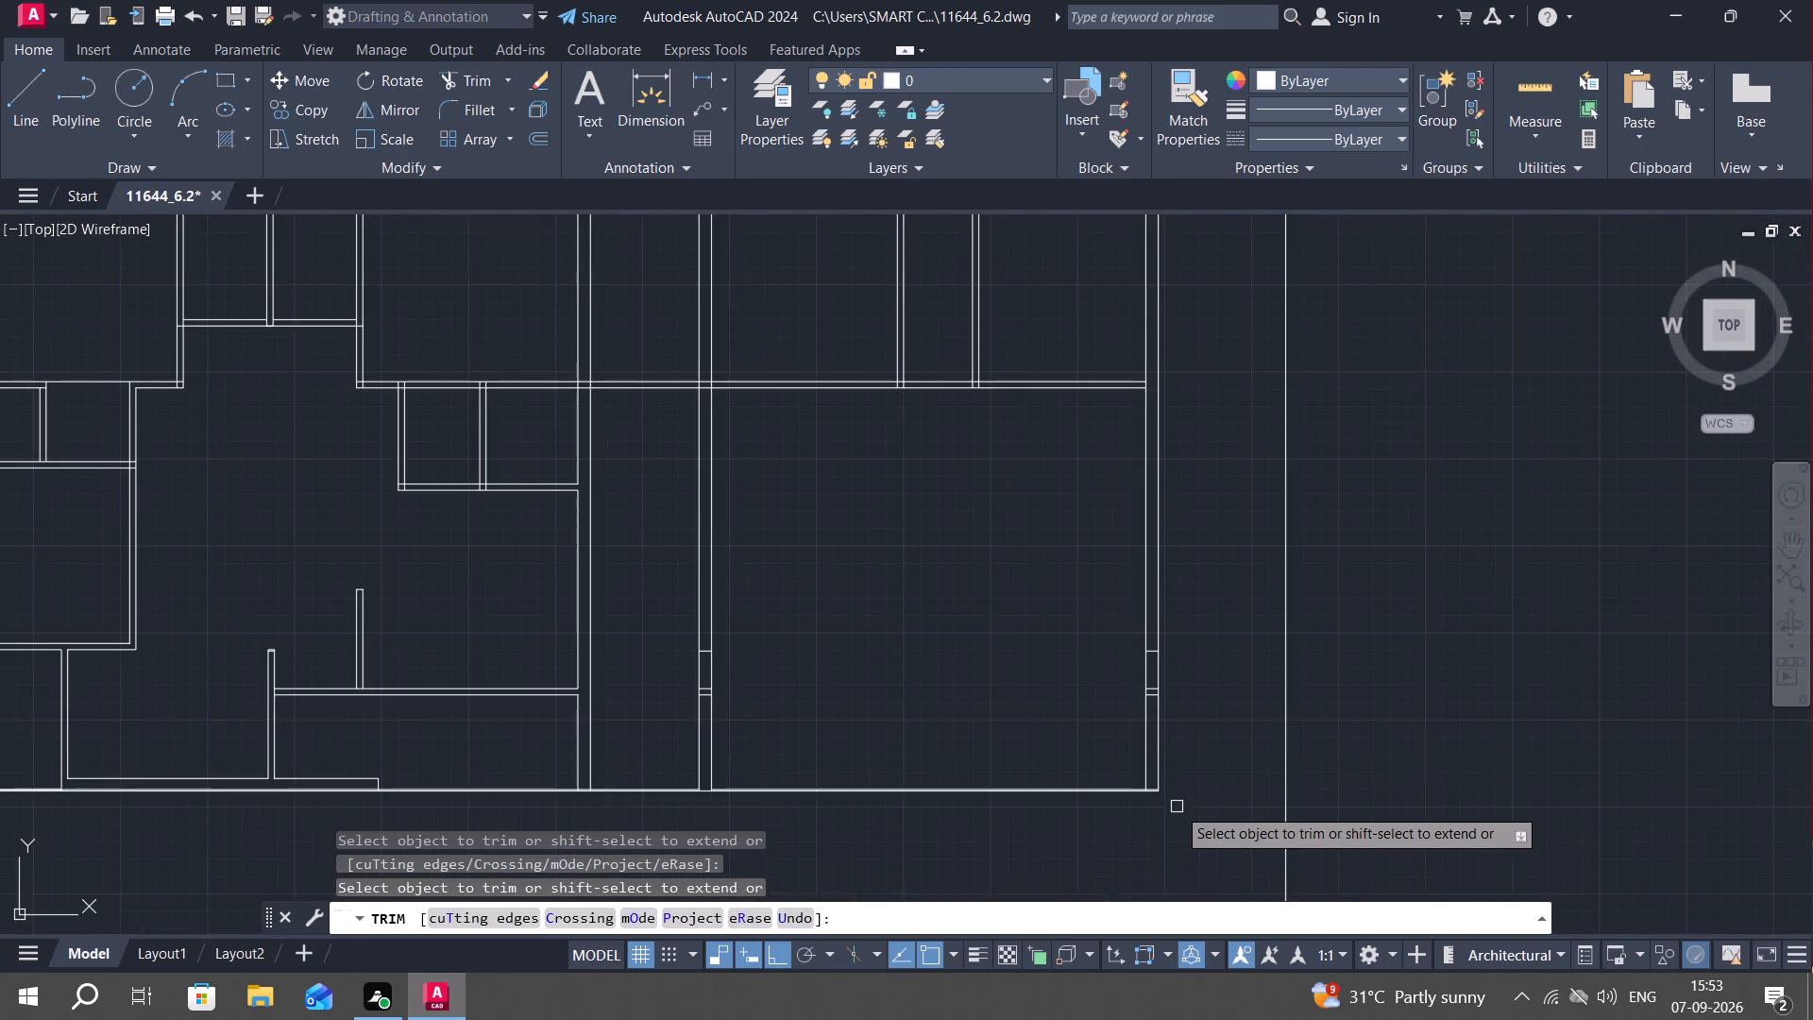
{"action": "scroll", "coordinate": [1163, 804], "scroll_direction": "up", "scroll_amount": 3}
{"action": "left_click", "coordinate": [1112, 747]}
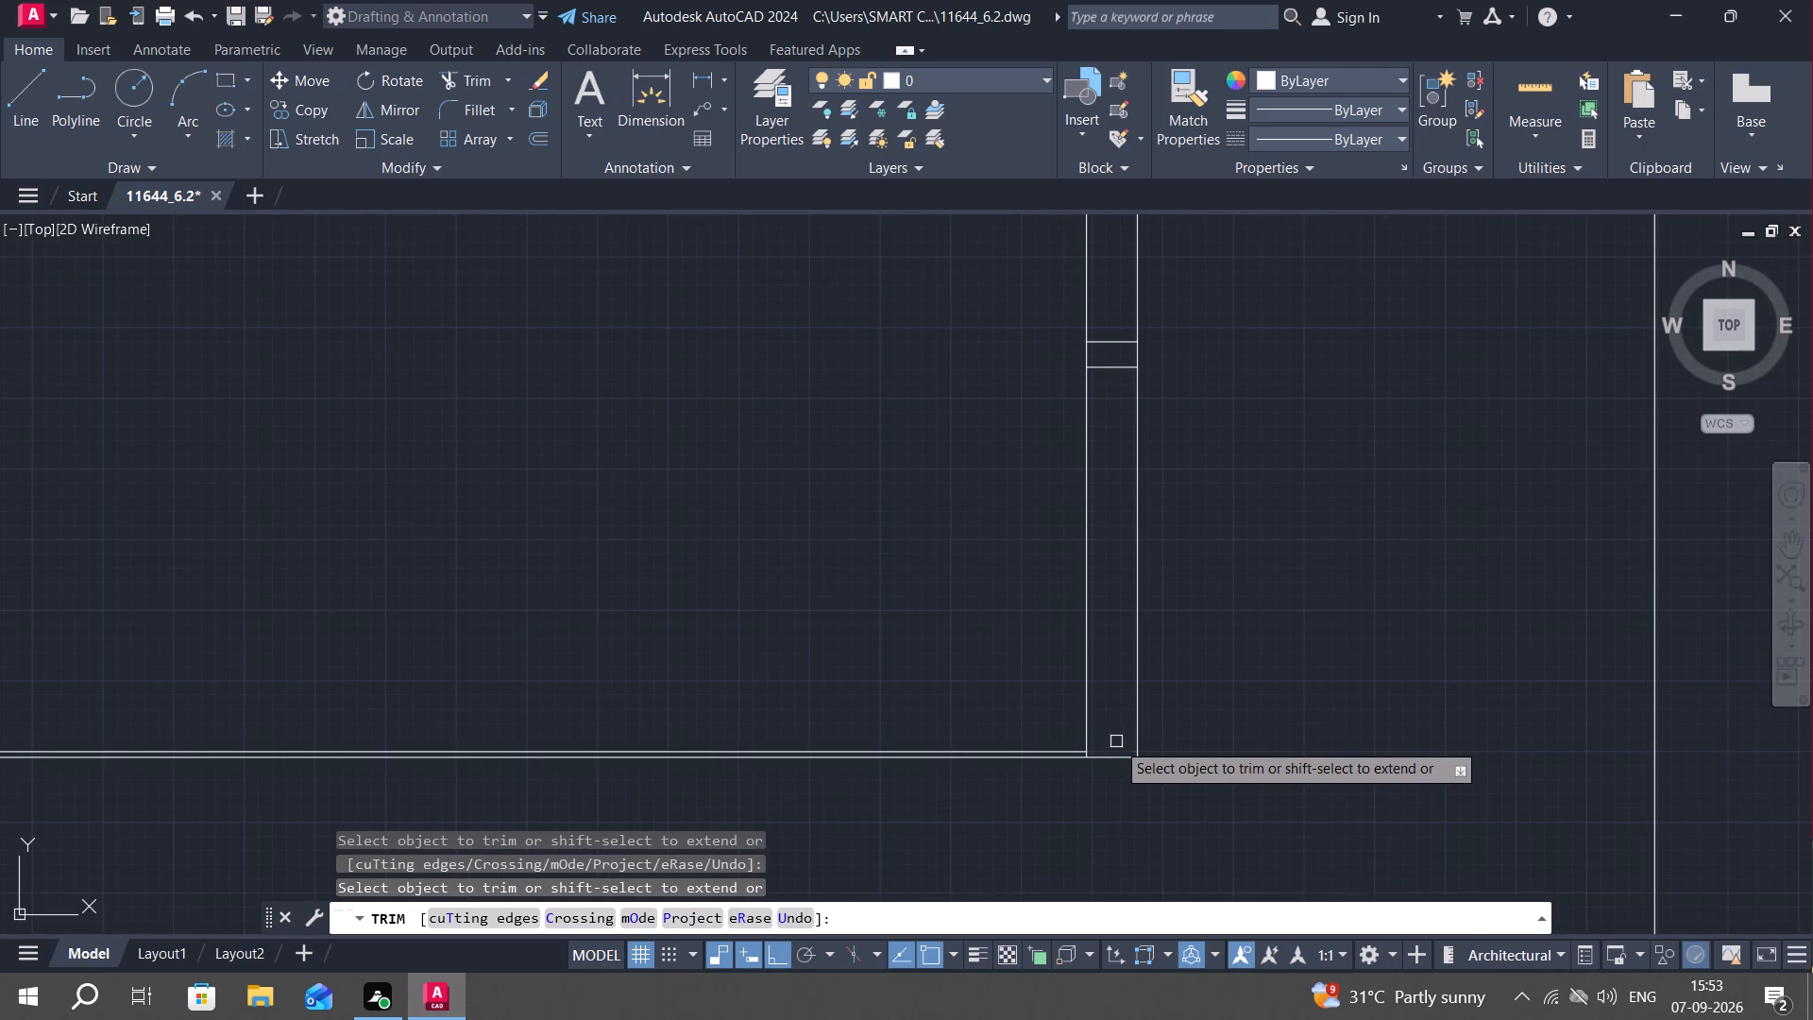
{"action": "key", "text": "Escape"}
Offset the right-hand block's inner bottom line 4'6" up into the block.
{"action": "key", "text": "o"}
{"action": "key", "text": "space"}
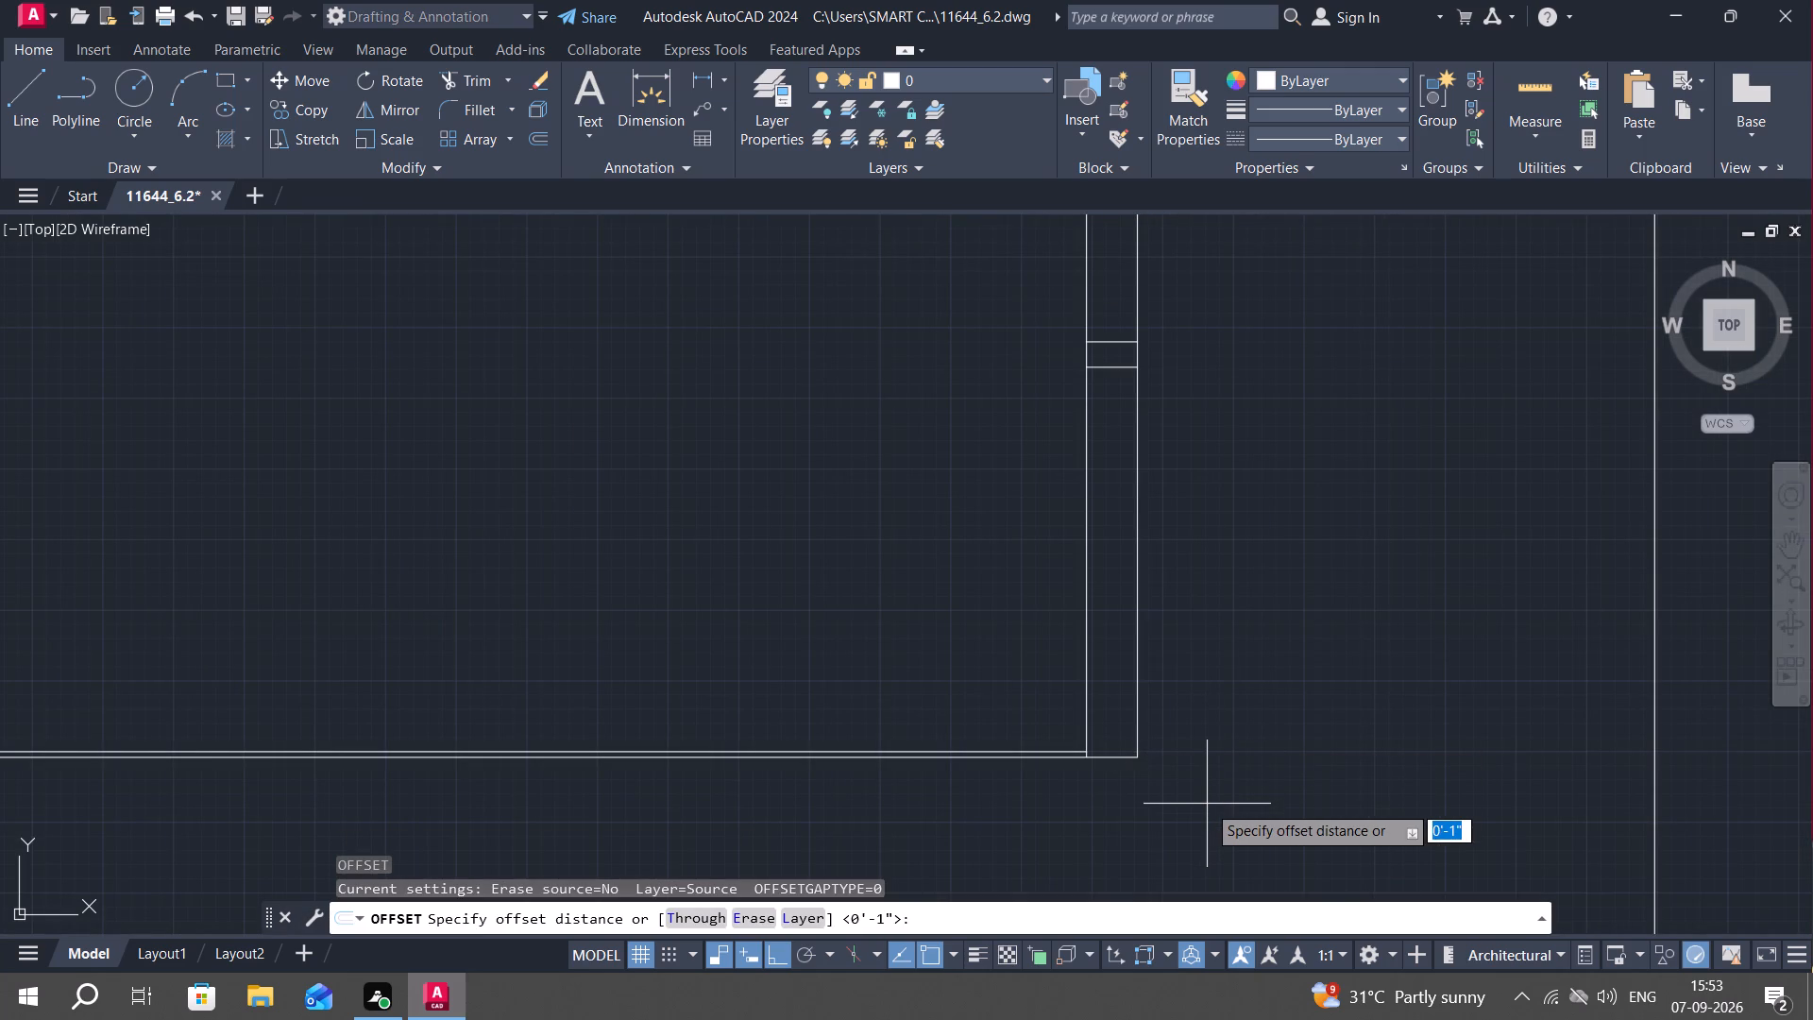
{"action": "type", "text": "4'6\""}
{"action": "key", "text": "Return"}
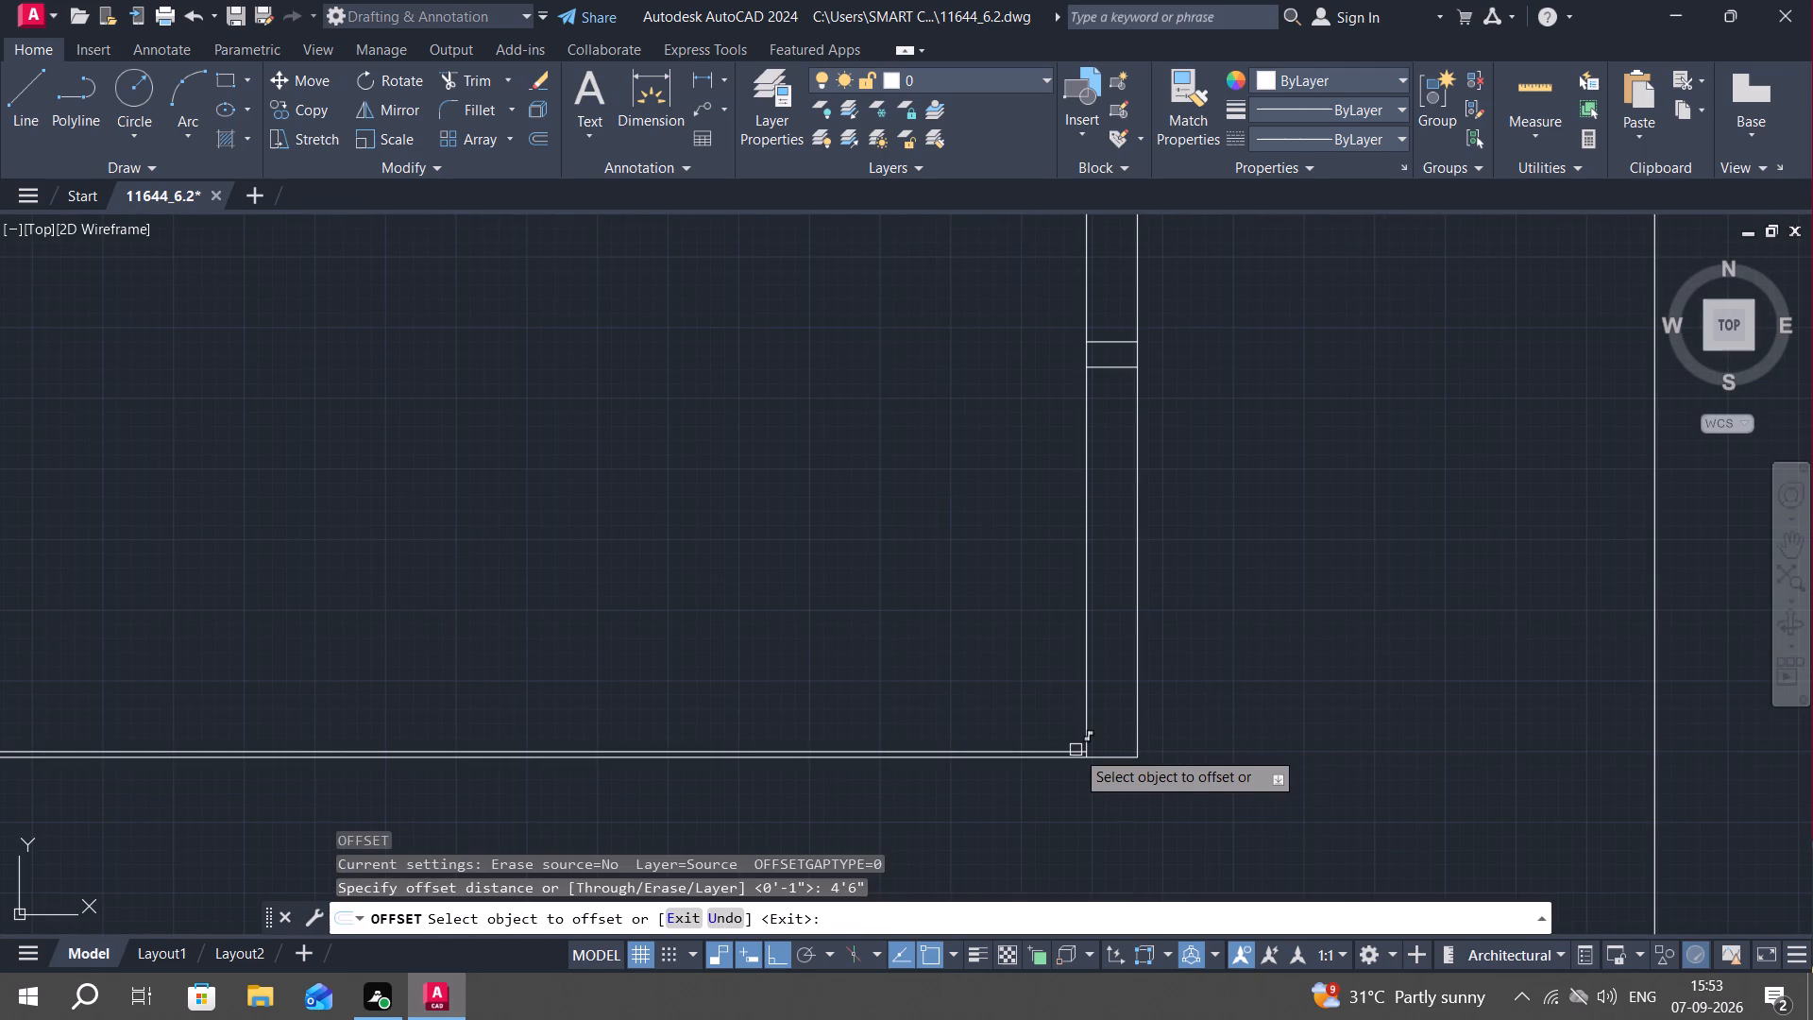
{"action": "left_click", "coordinate": [1072, 748]}
{"action": "left_click", "coordinate": [947, 595]}
{"action": "scroll", "coordinate": [974, 571], "scroll_direction": "down", "scroll_amount": 1}
{"action": "left_click", "coordinate": [974, 571]}
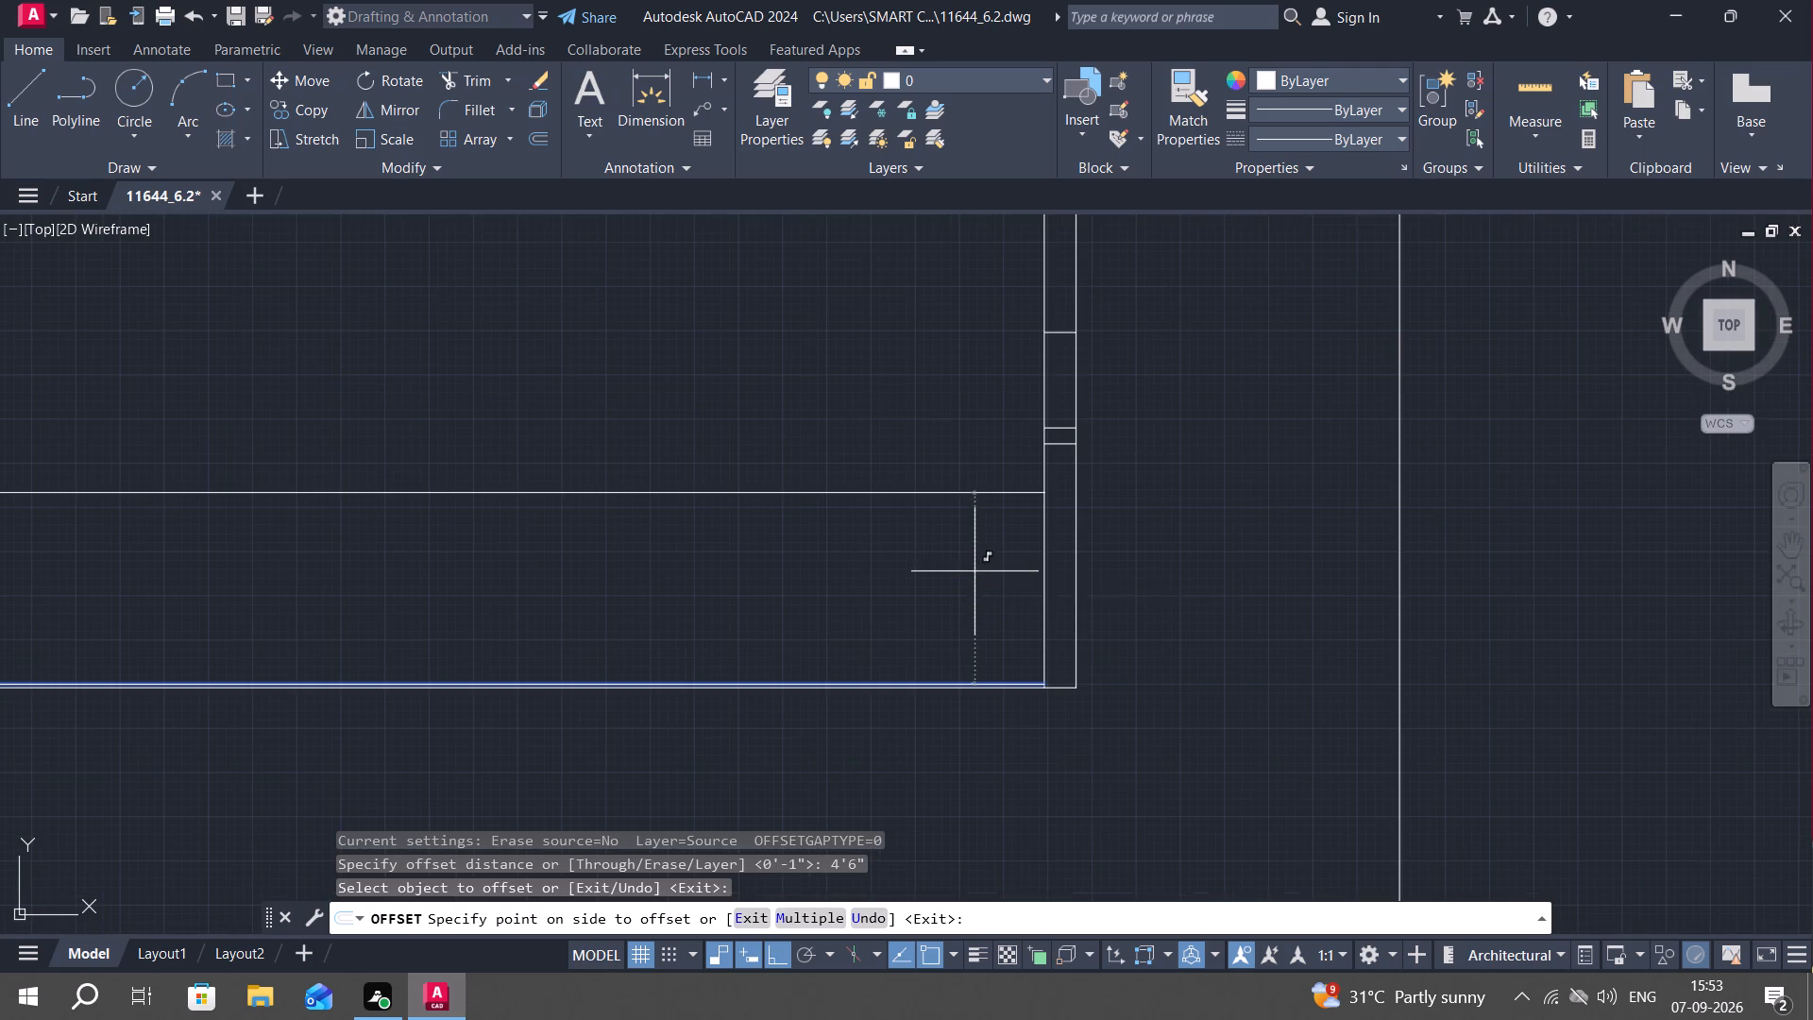
{"action": "middle_click_drag", "start_coordinate": [970, 541], "coordinate": [1362, 713]}
{"action": "scroll", "coordinate": [1364, 714], "scroll_direction": "down", "scroll_amount": 1}
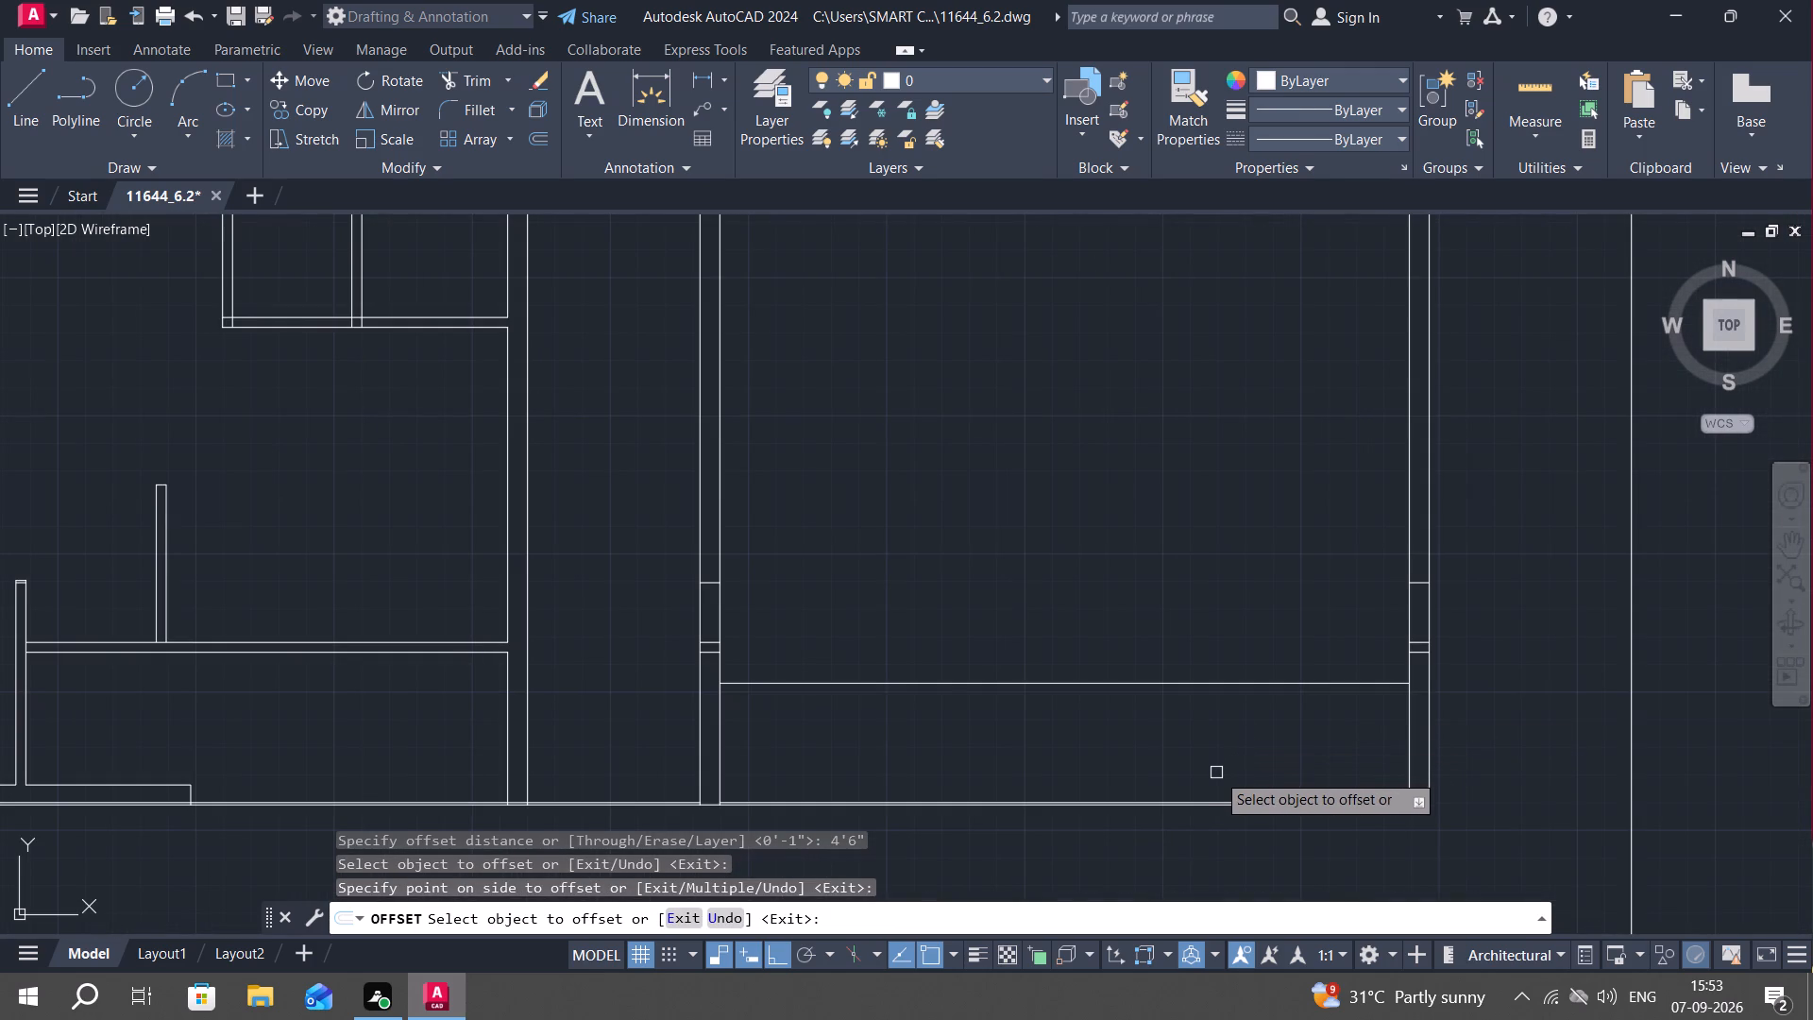
{"action": "middle_click_drag", "start_coordinate": [978, 579], "coordinate": [1007, 726]}
{"action": "scroll", "coordinate": [1008, 712], "scroll_direction": "down", "scroll_amount": 2}
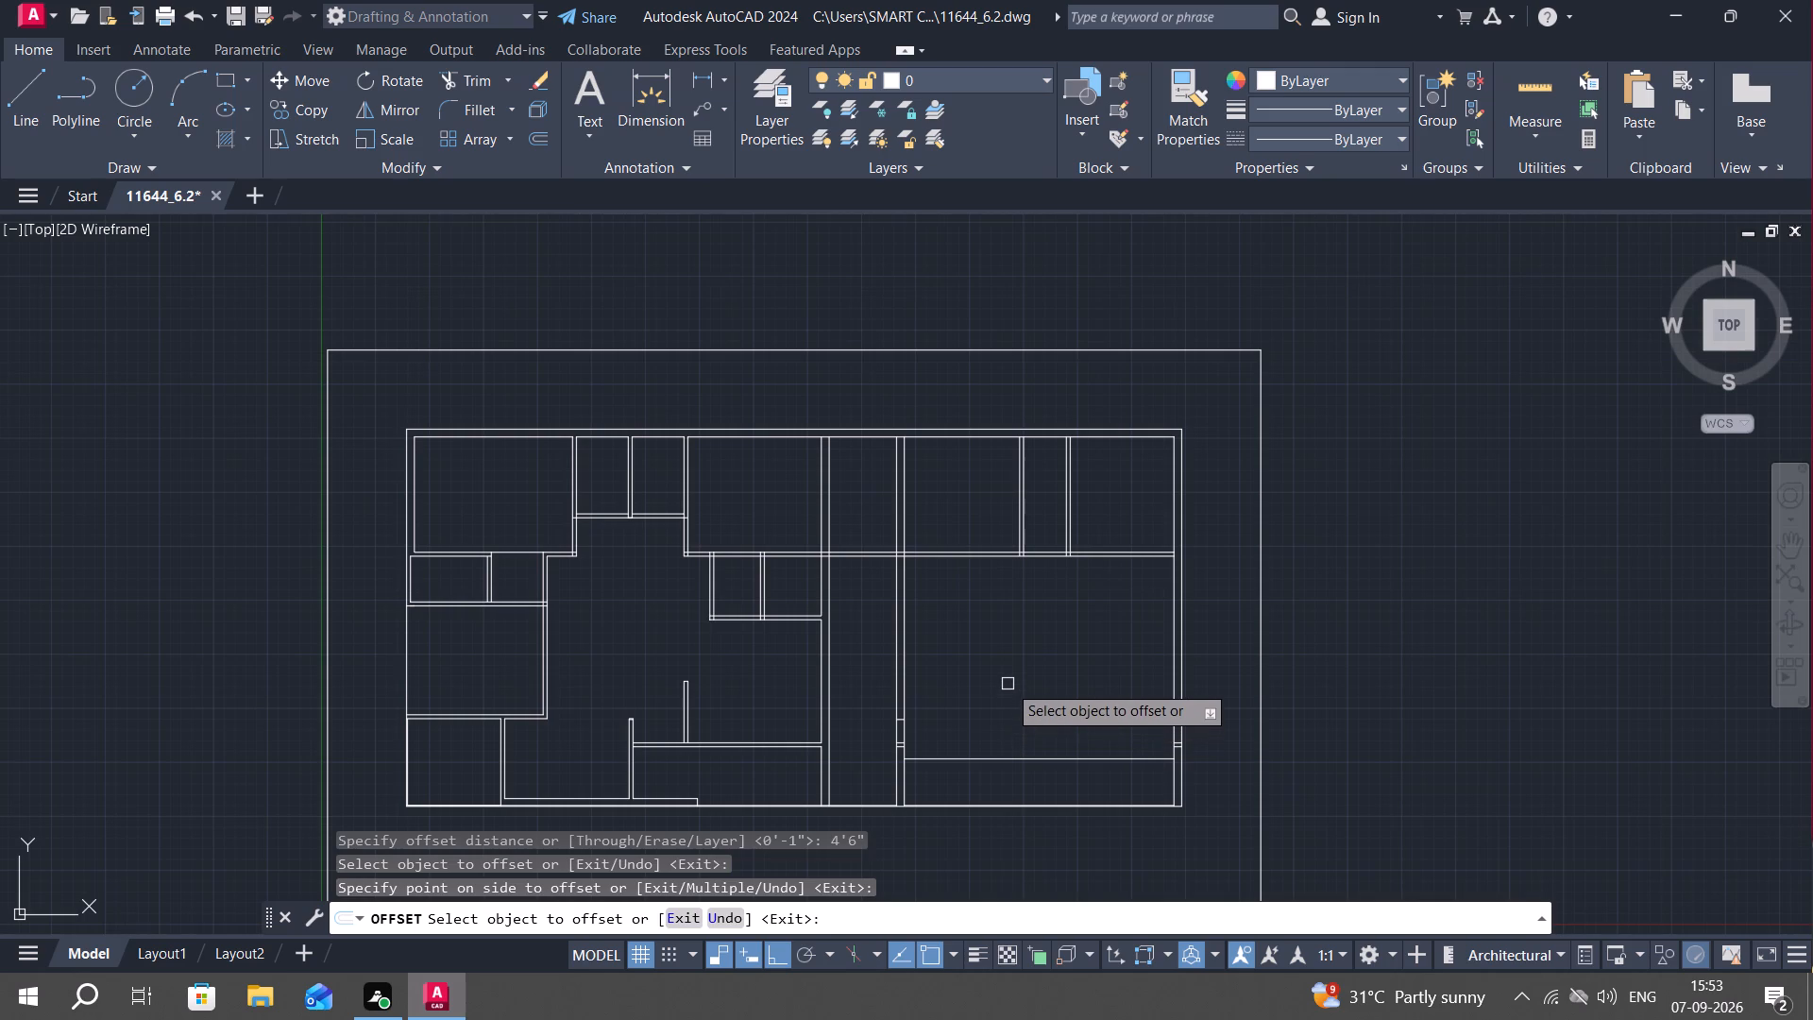
{"action": "middle_click_drag", "start_coordinate": [1008, 684], "coordinate": [1074, 713]}
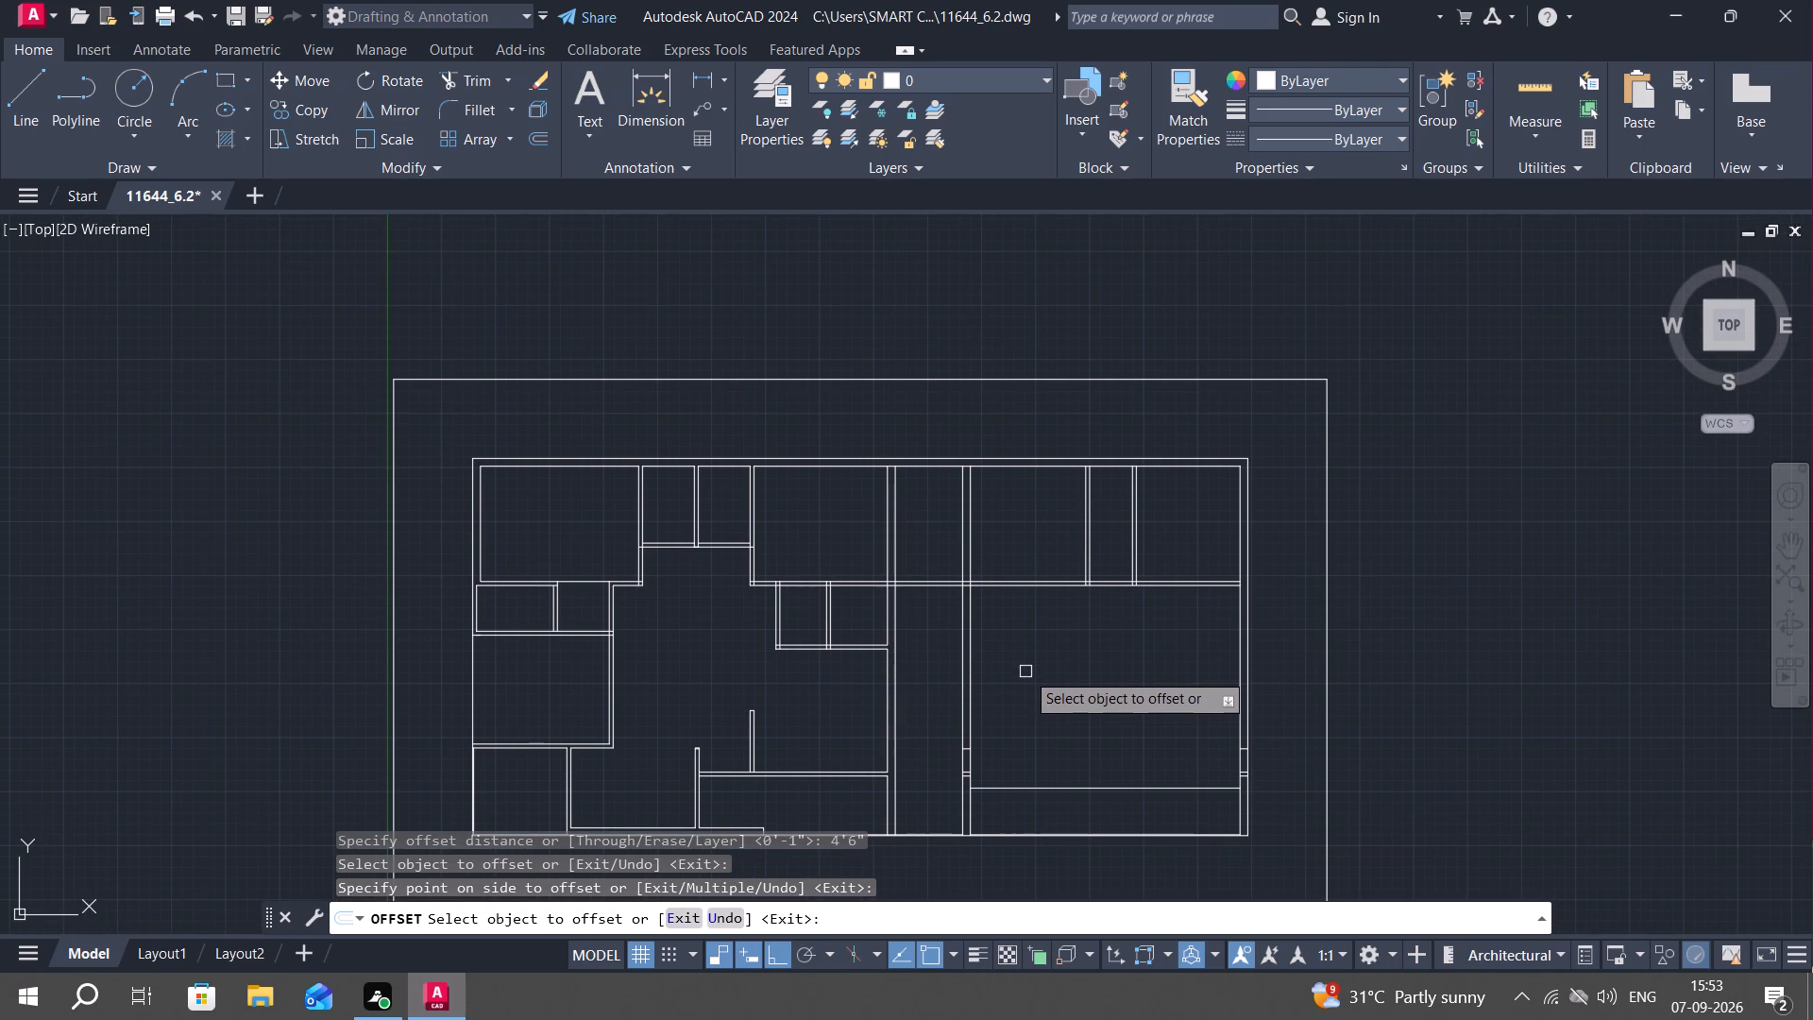
{"action": "key", "text": "Escape"}
Offset the inner face of the right-hand block's left wall 4'10" to the right.
{"action": "key", "text": "o"}
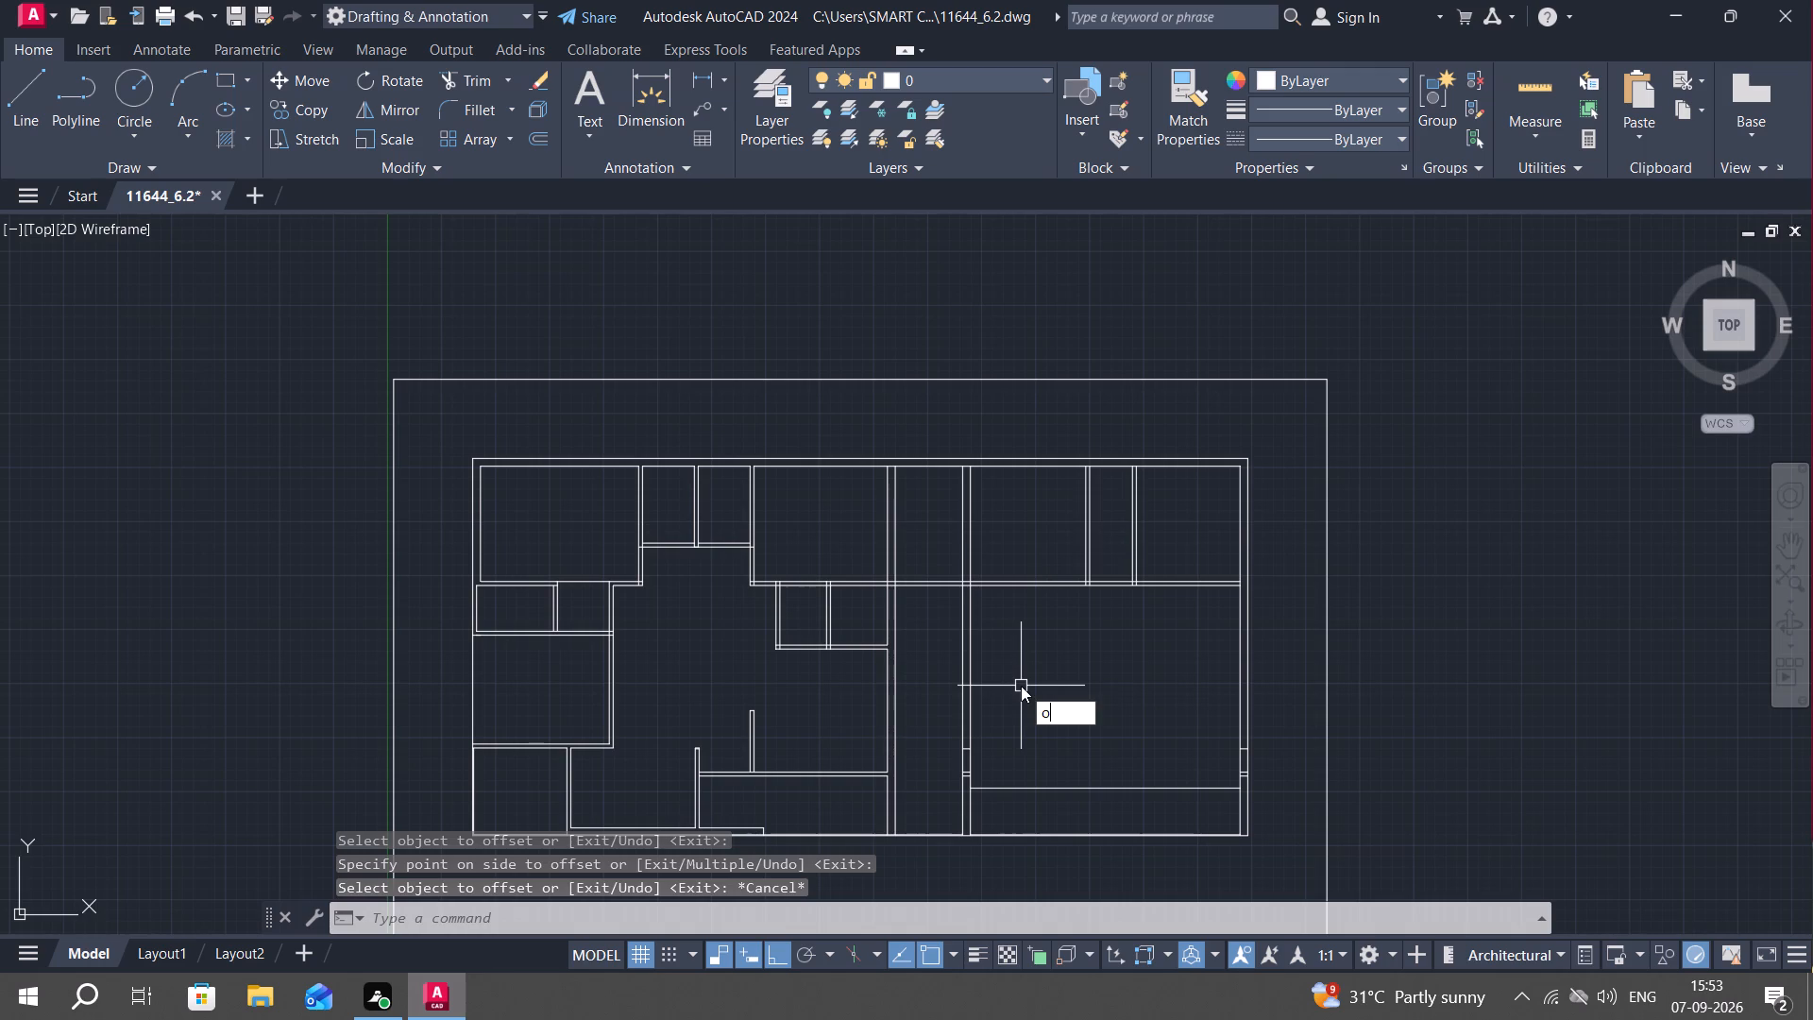
{"action": "key", "text": "space"}
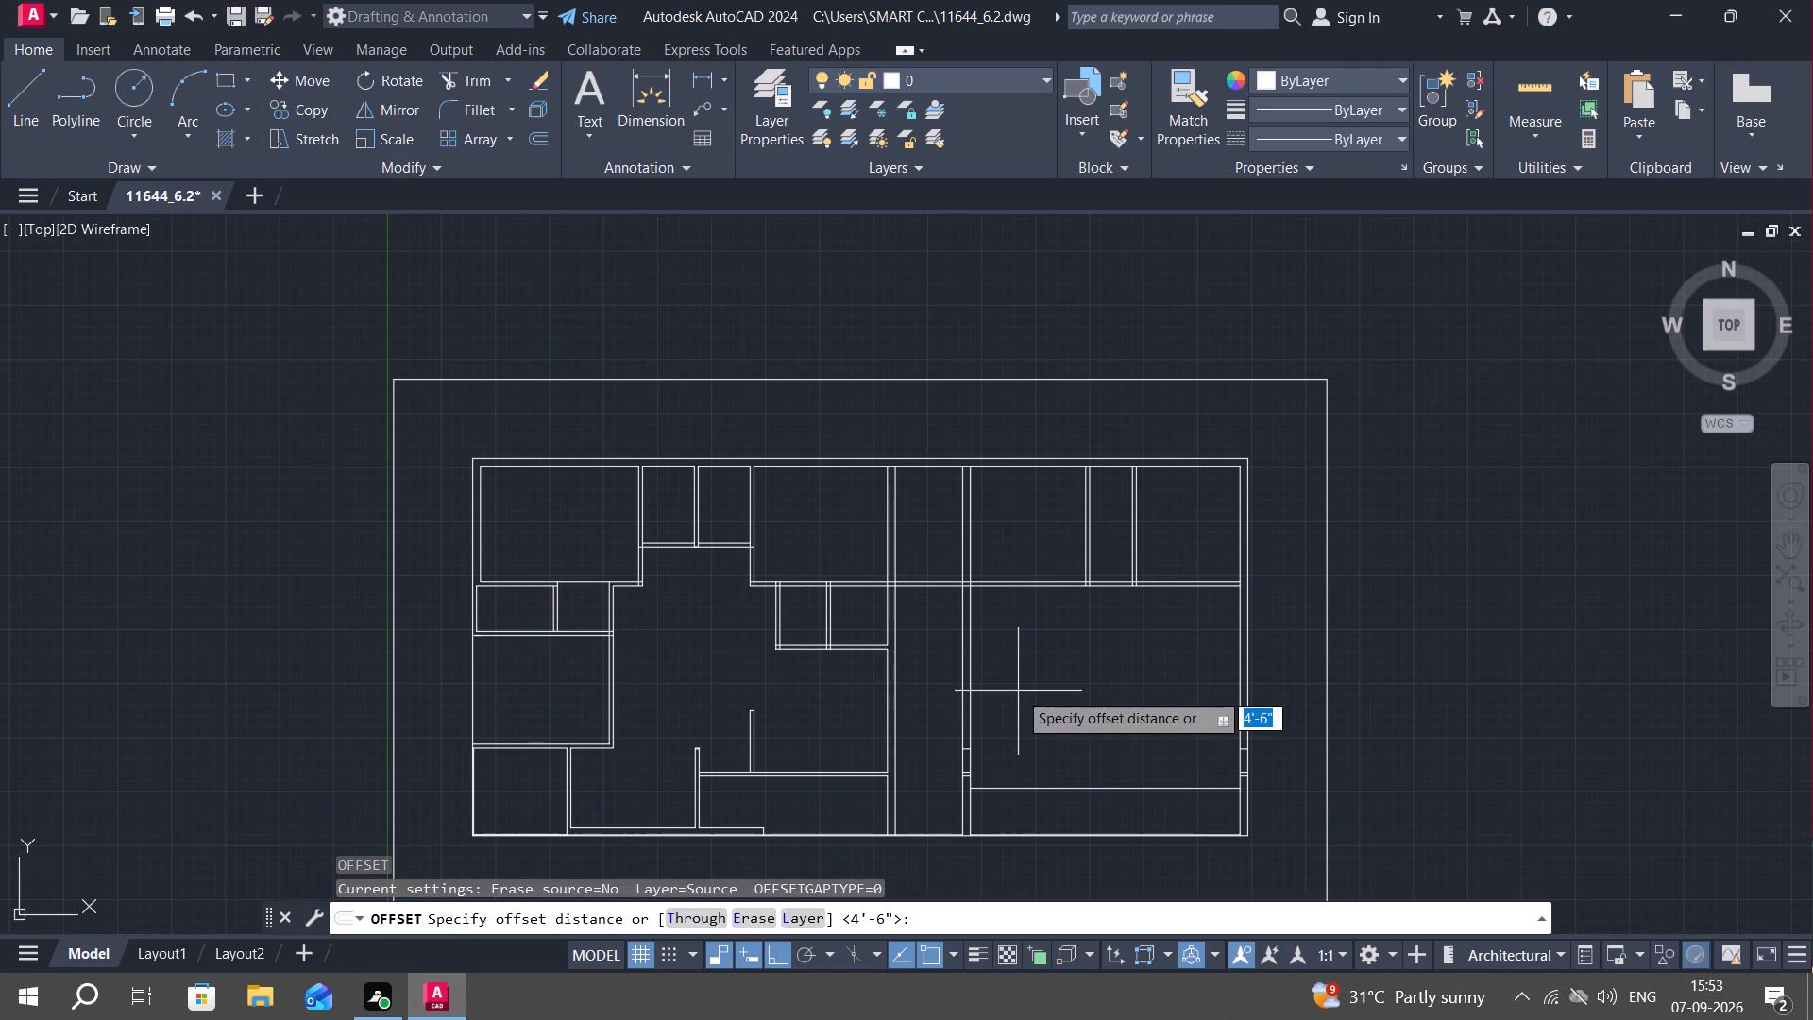
{"action": "type", "text": "4'1"}
{"action": "key", "text": "0"}
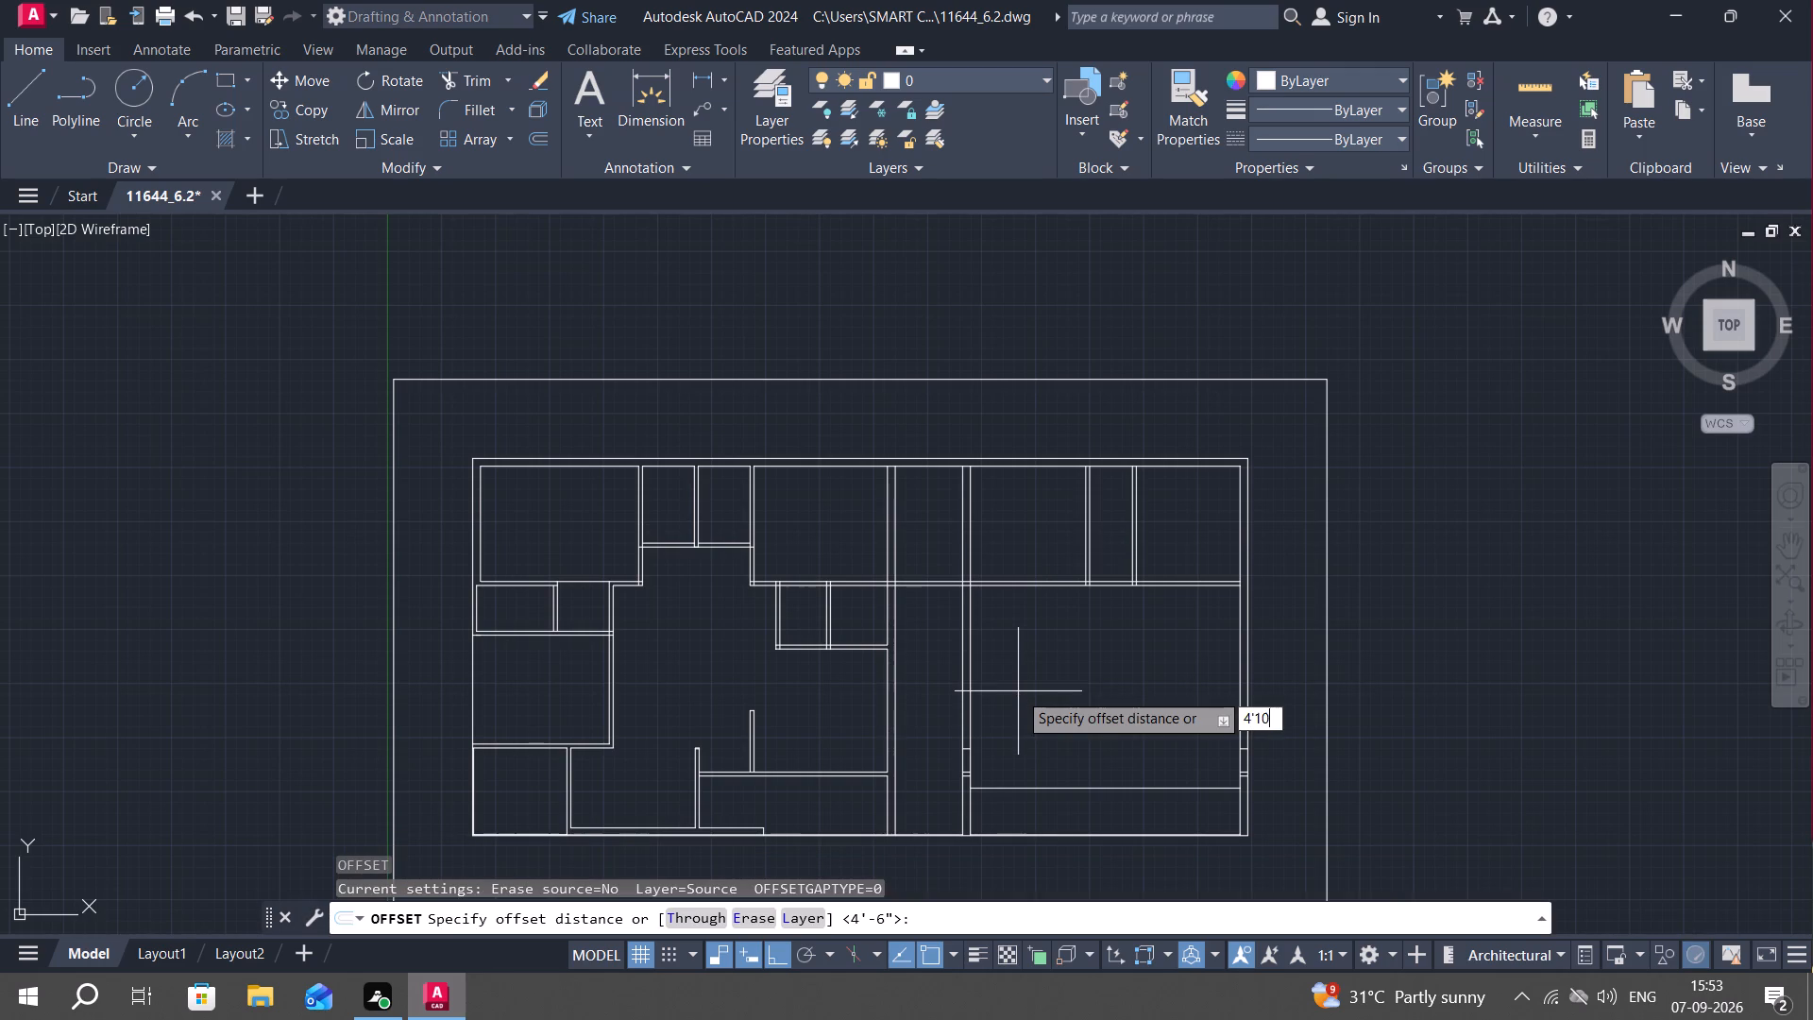
{"action": "key", "text": "shift+quotedbl"}
{"action": "key", "text": "Return"}
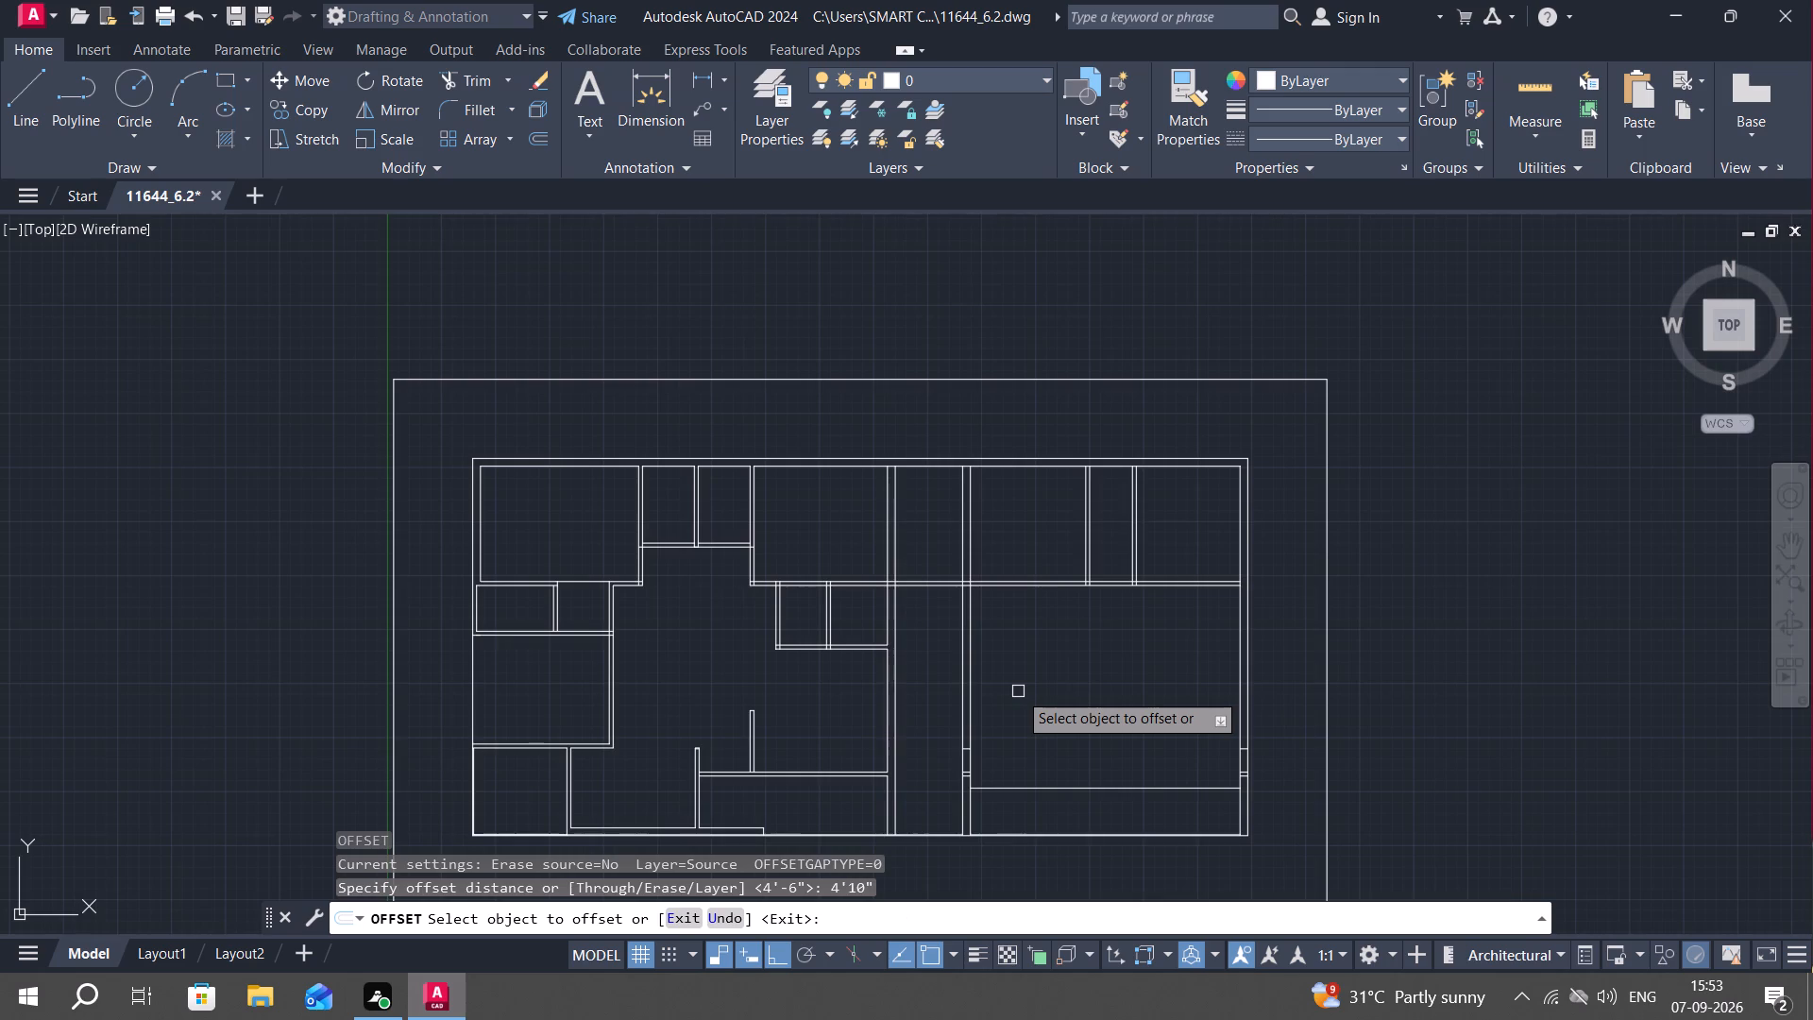
{"action": "scroll", "coordinate": [1018, 691], "scroll_direction": "up", "scroll_amount": 1}
{"action": "left_click", "coordinate": [942, 569]}
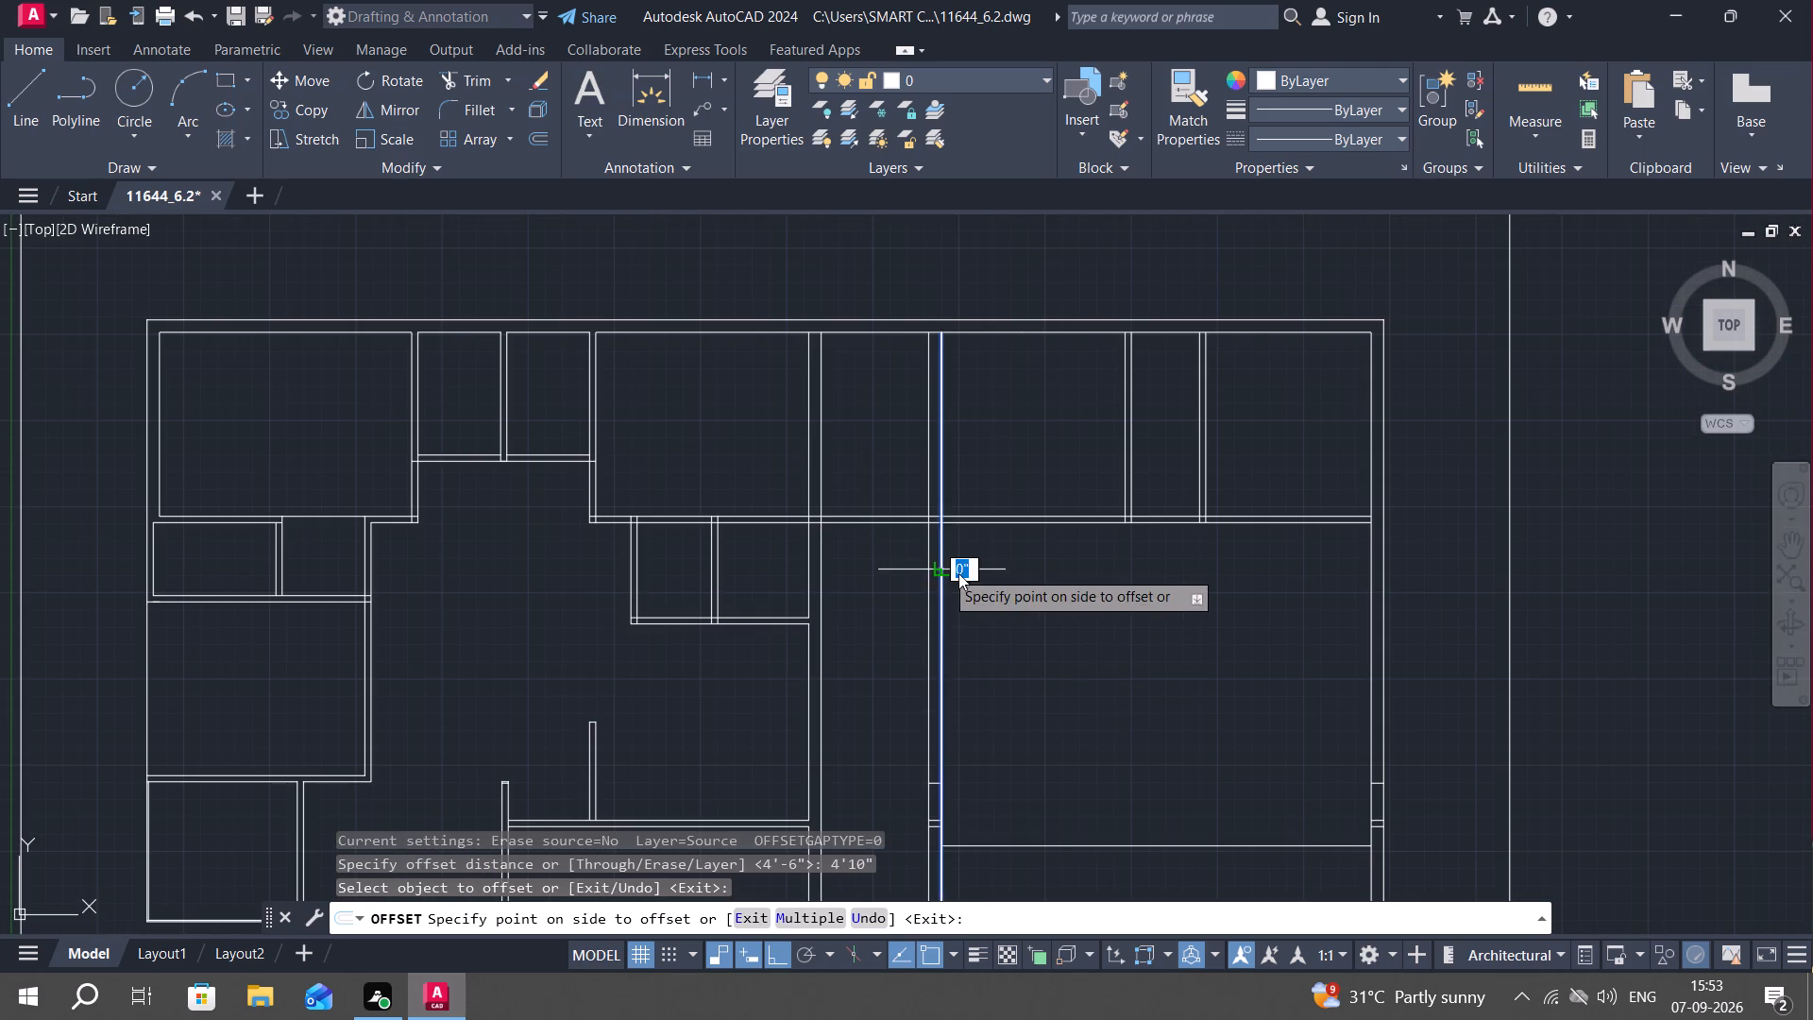
{"action": "left_click", "coordinate": [1041, 604]}
{"action": "key", "text": "Escape"}
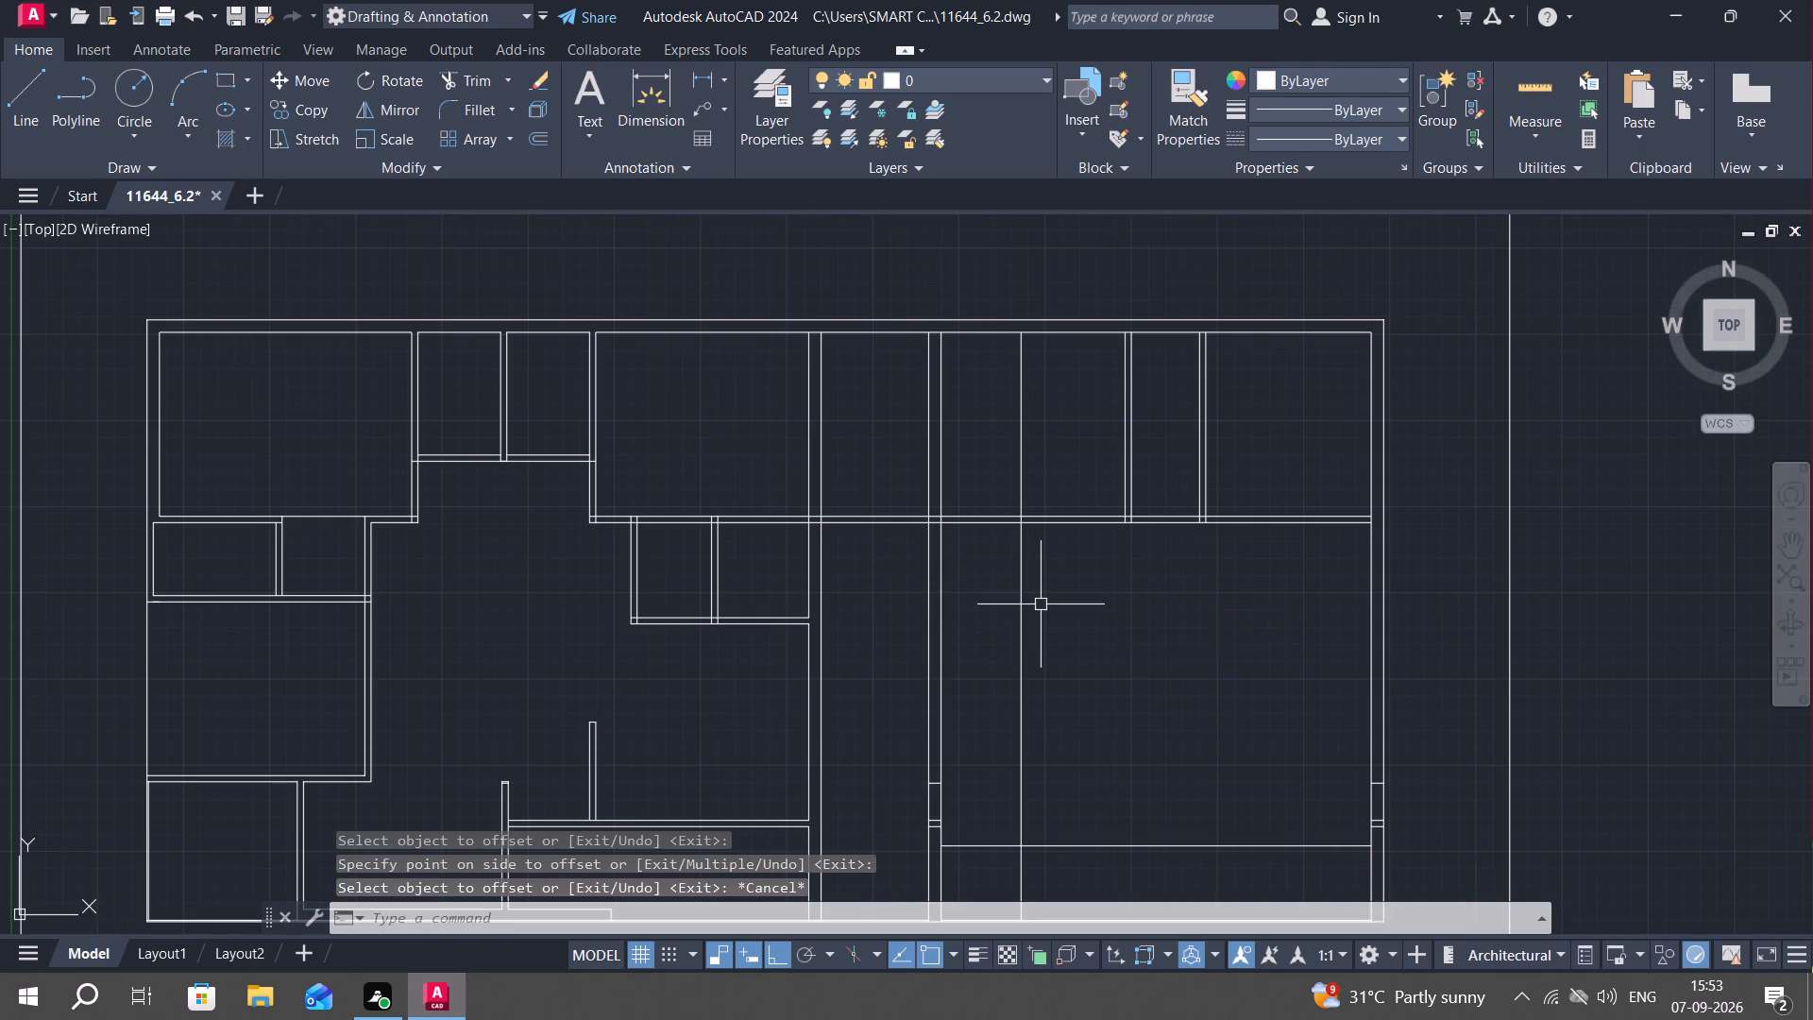
Trim the new vertical line above the long horizontal partition and below the single horizontal line near the bottom.
{"action": "type", "text": "tr"}
{"action": "key", "text": "space"}
{"action": "left_click", "coordinate": [1018, 462]}
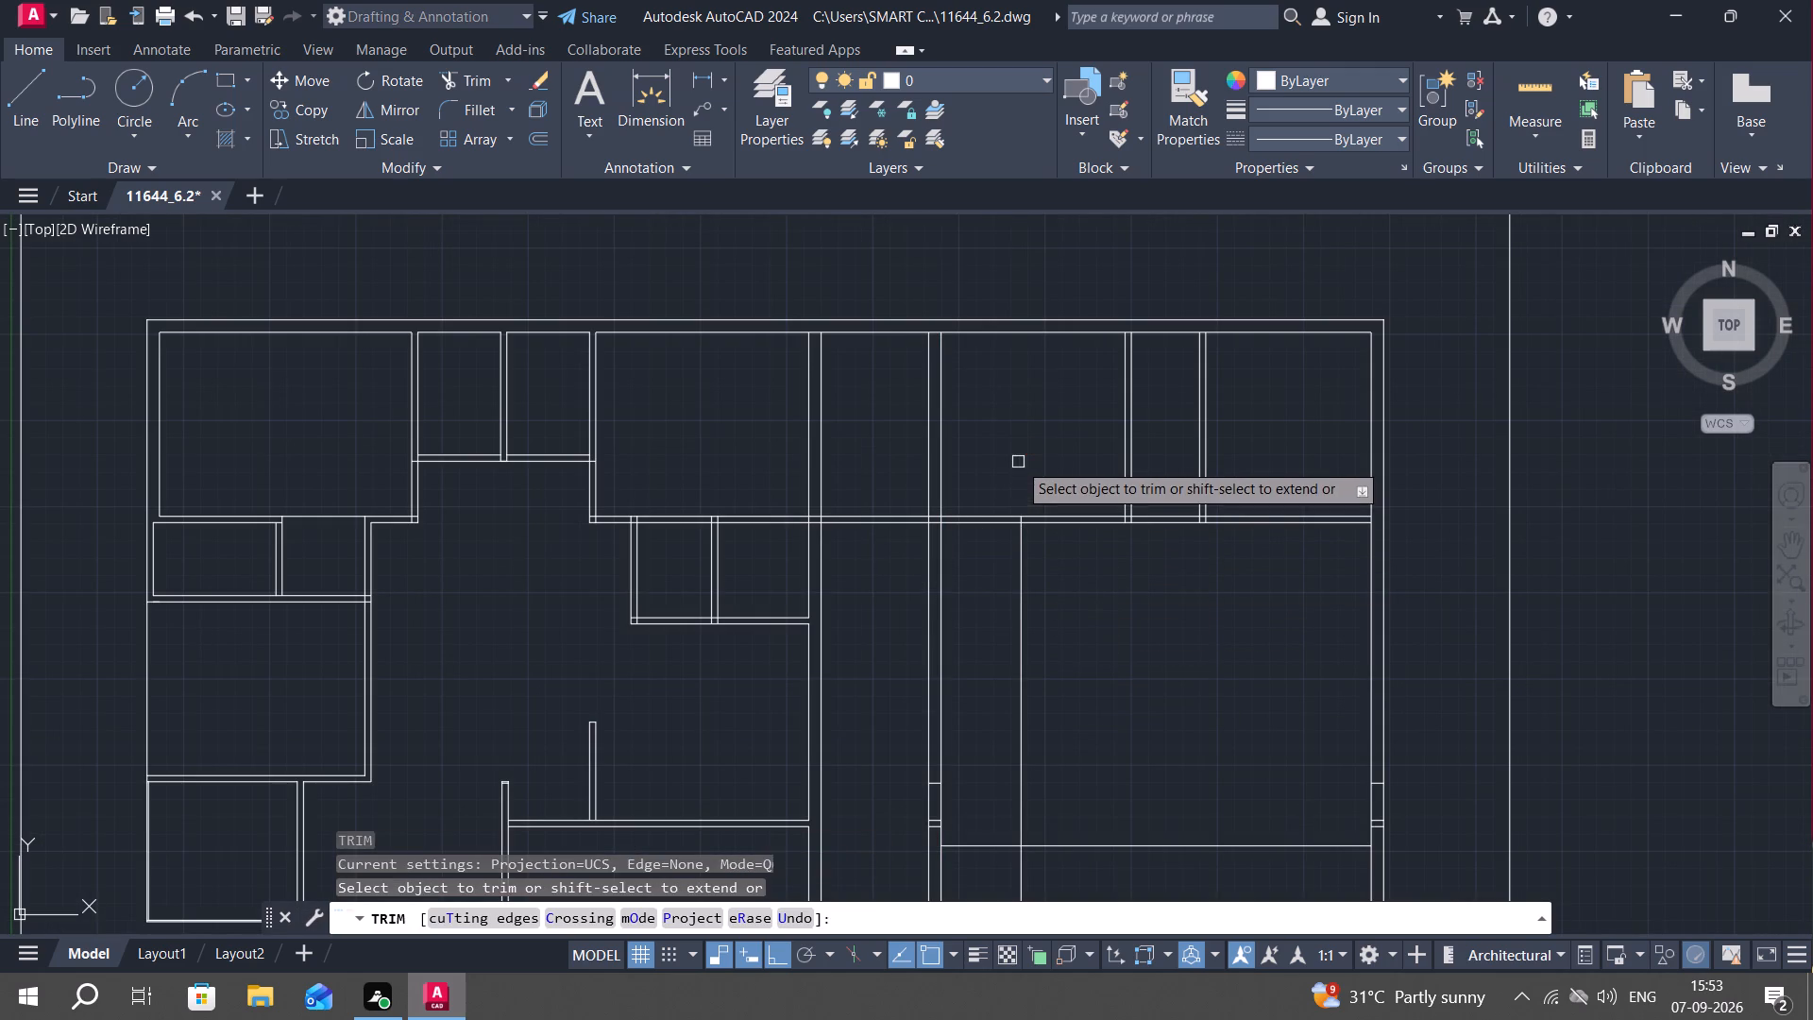
{"action": "left_click", "coordinate": [1025, 877]}
{"action": "key", "text": "Escape"}
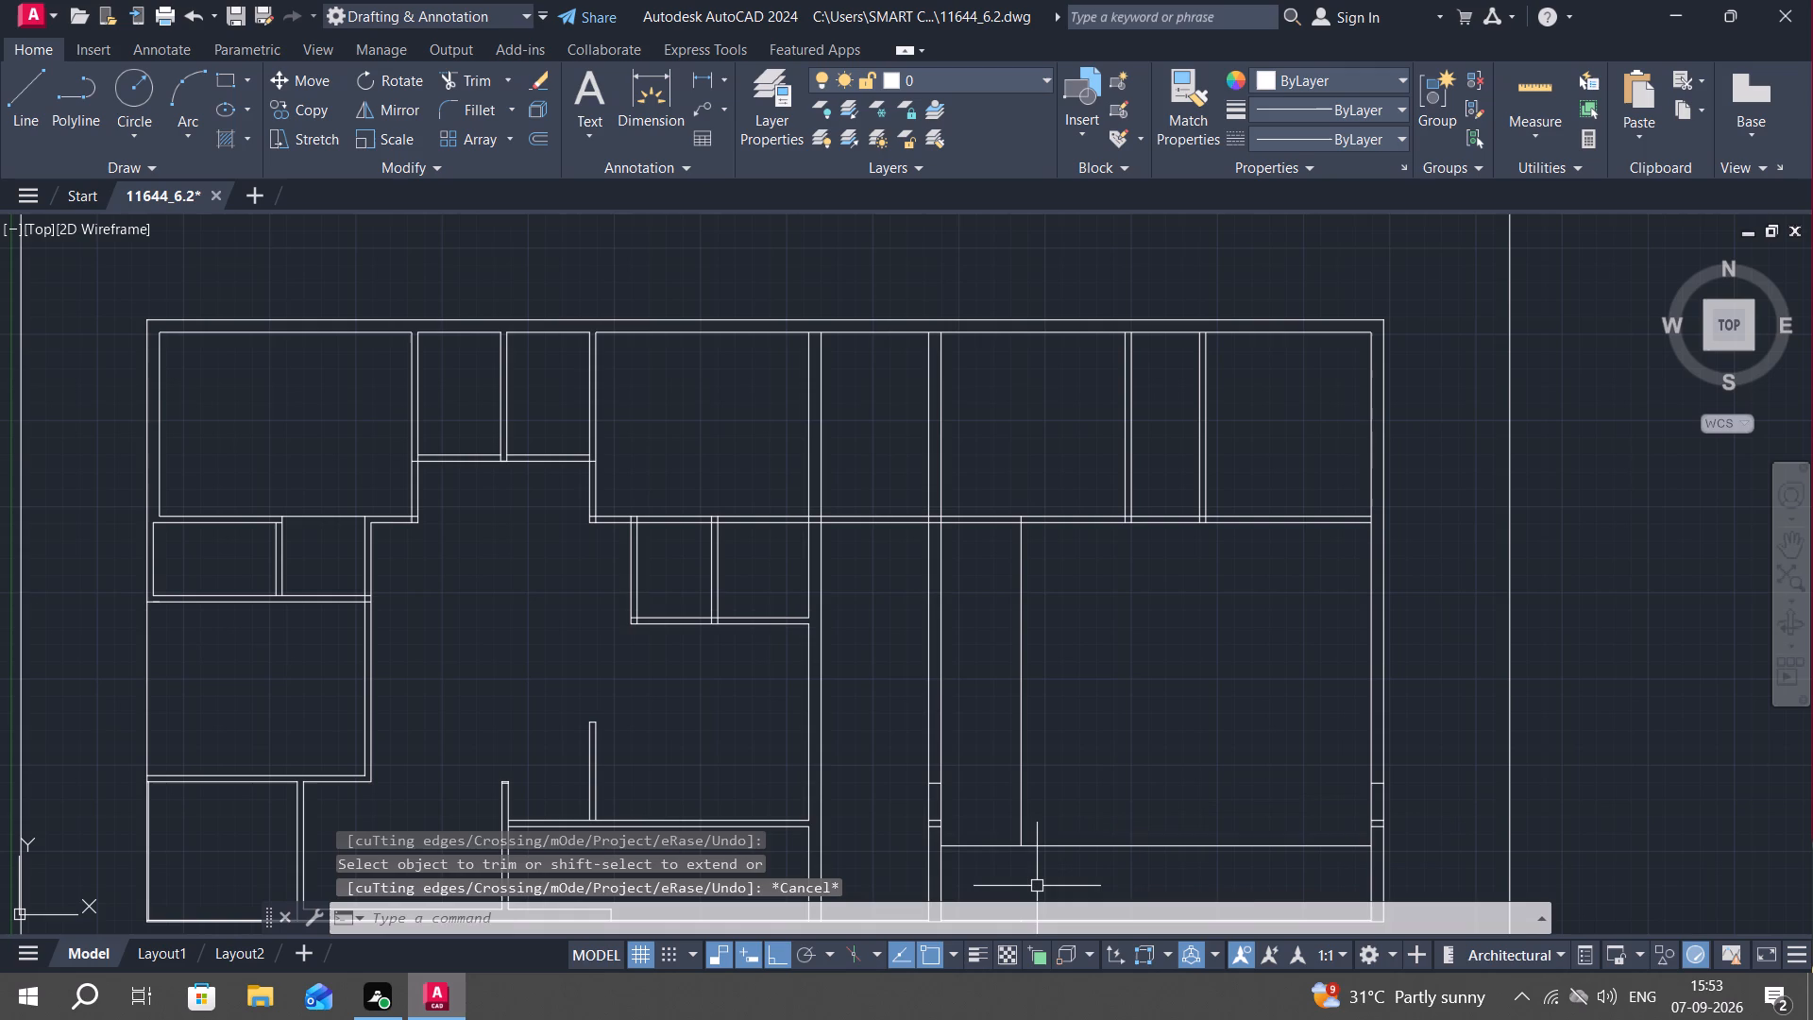
Offset the trimmed vertical line 4.5" to the right to form a partition in the right-hand block.
{"action": "type", "text": "o"}
{"action": "key", "text": "space"}
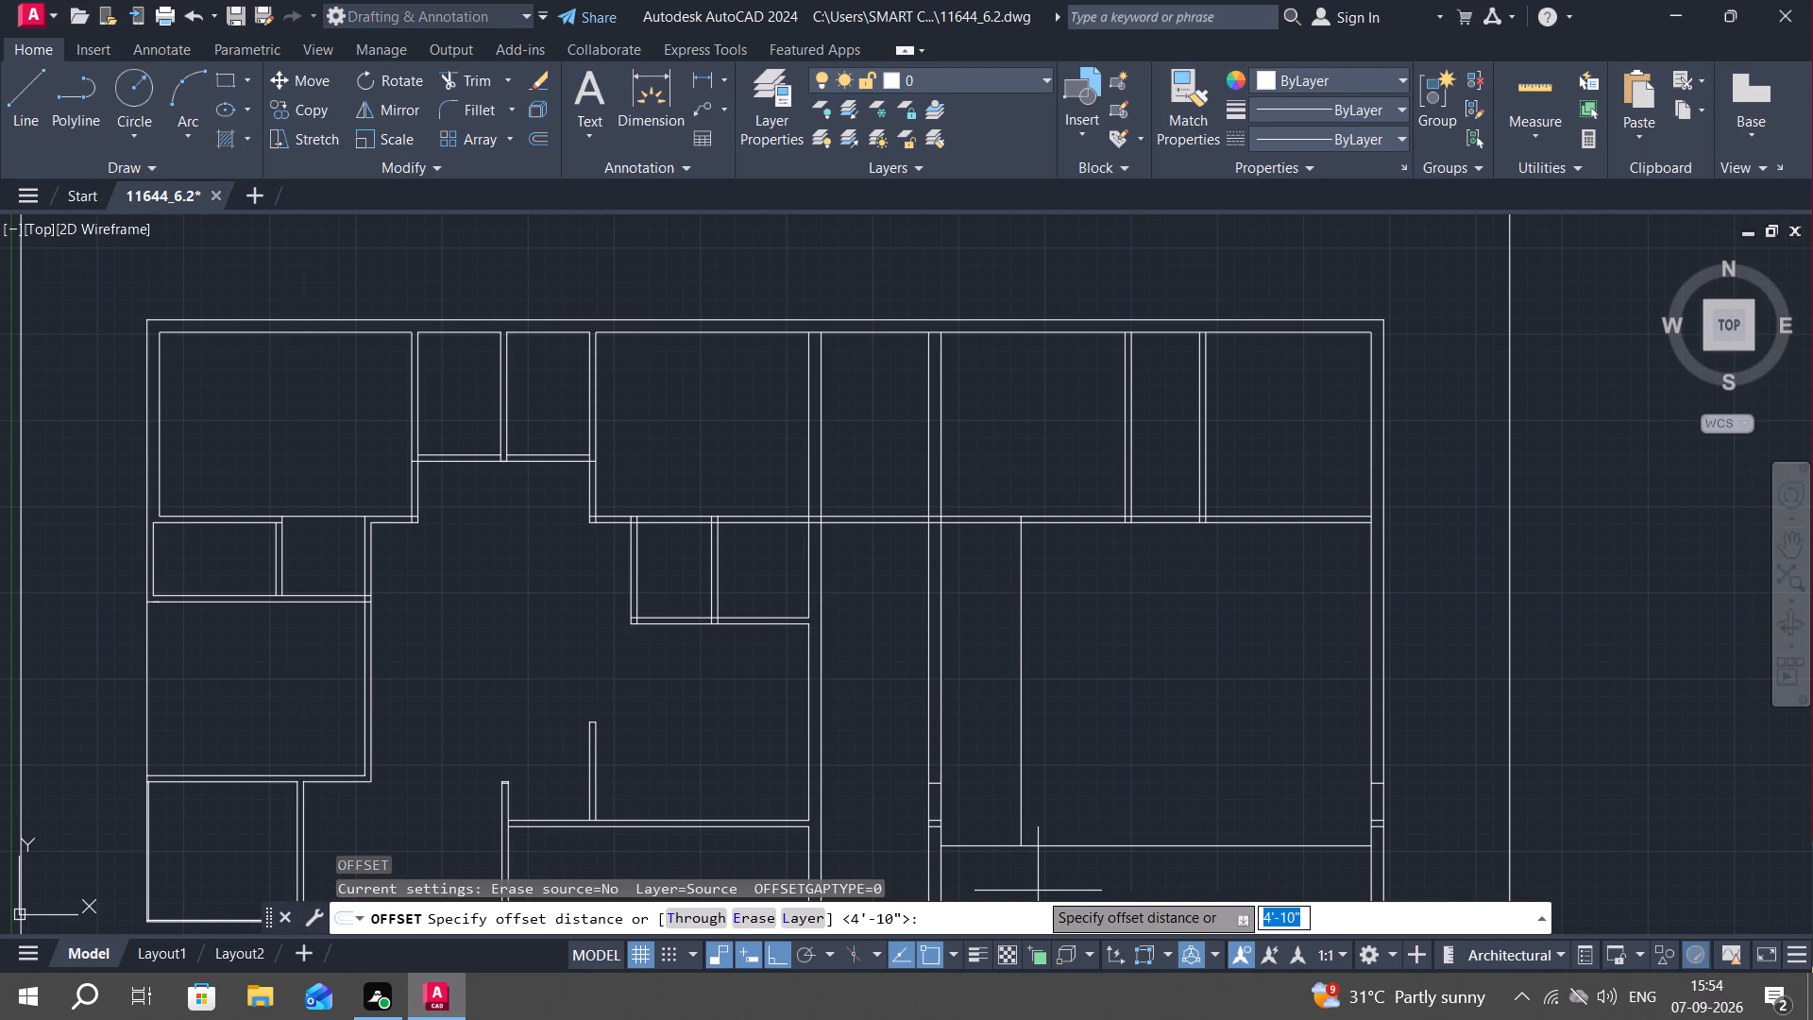
{"action": "type", "text": "4."}
{"action": "type", "text": "5\""}
{"action": "key", "text": "Return"}
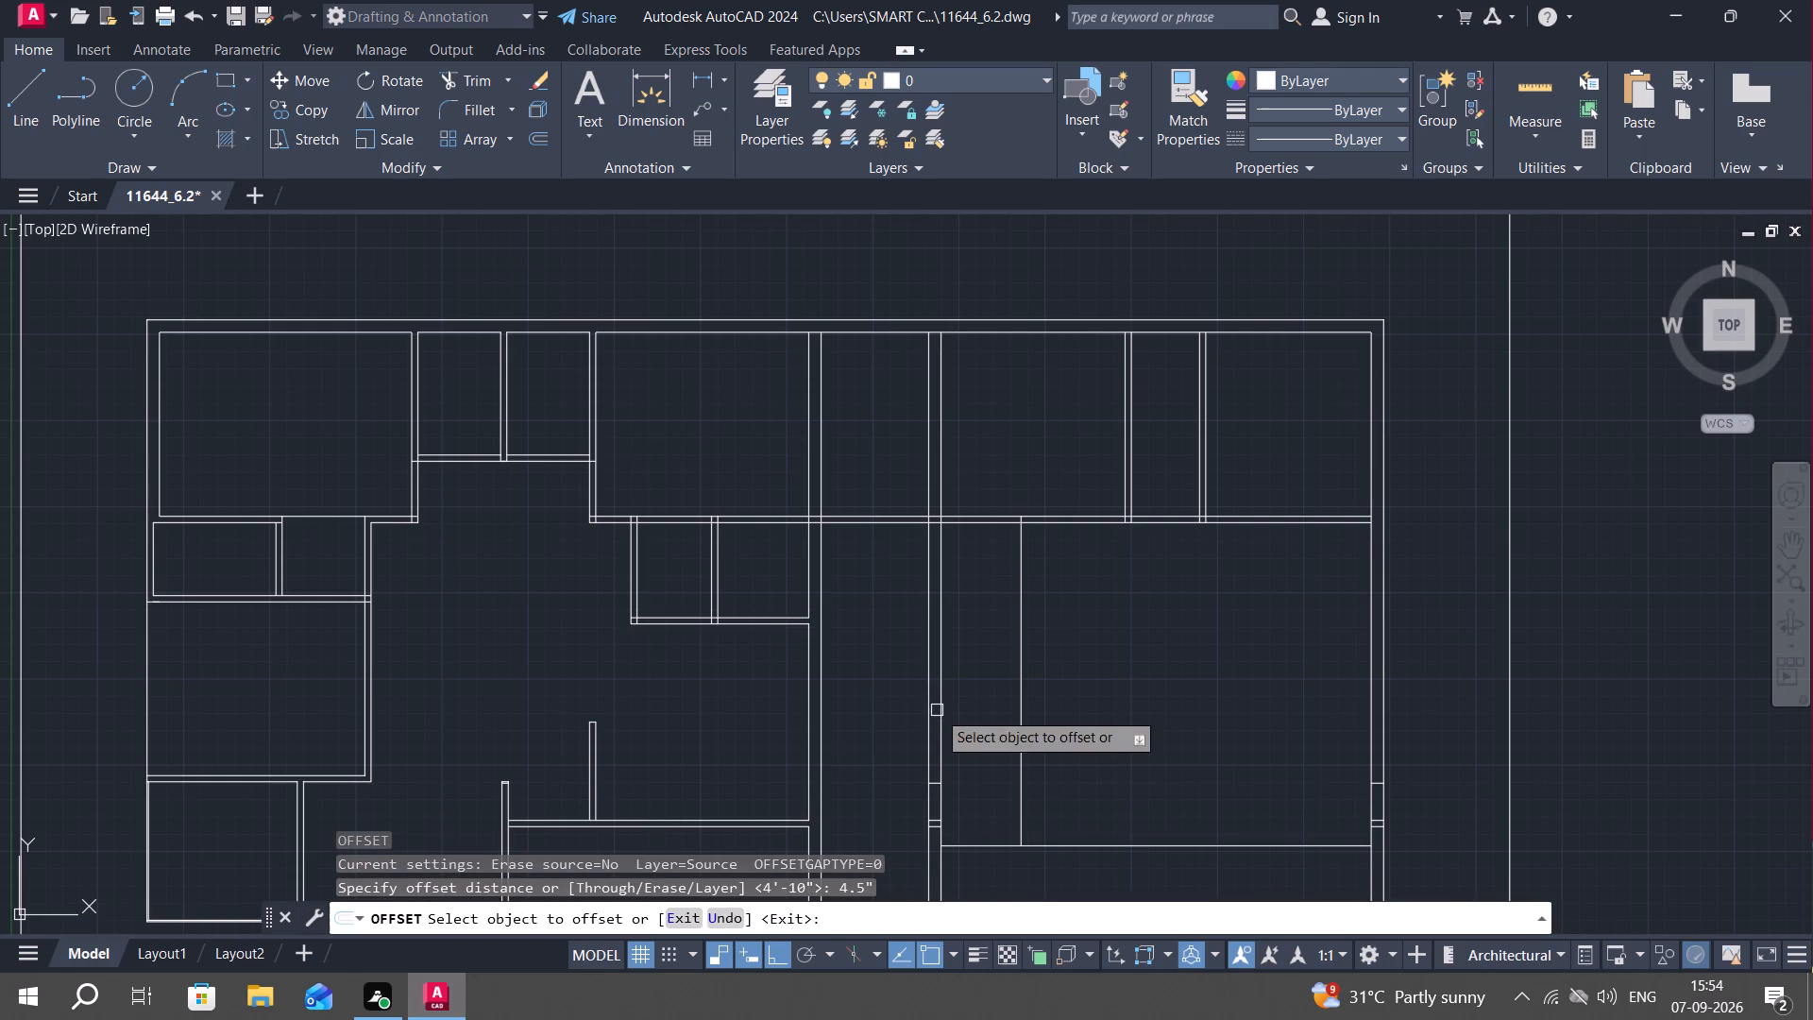
{"action": "left_click", "coordinate": [1020, 706]}
{"action": "left_click", "coordinate": [1102, 722]}
{"action": "key", "text": "Escape"}
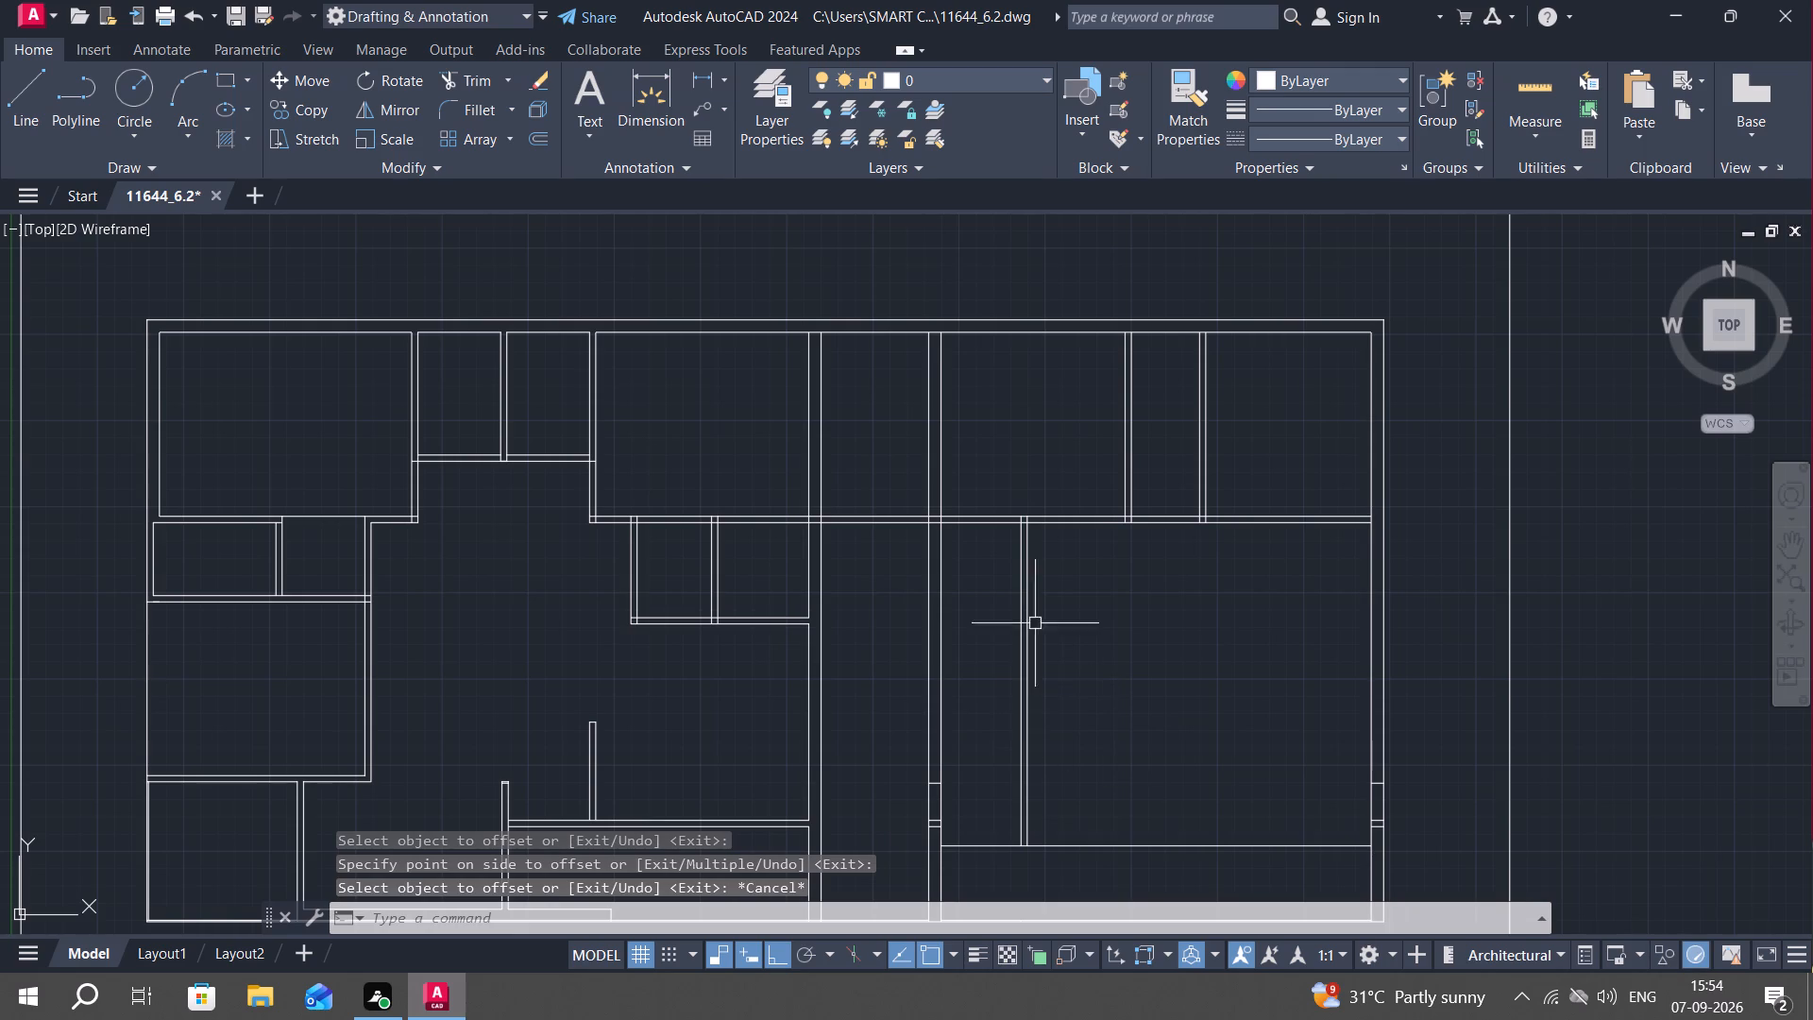
Trim the long horizontal partition's lines inside the right-hand block's left wall, and its lower line inside the new vertical partition.
{"action": "type", "text": "tr"}
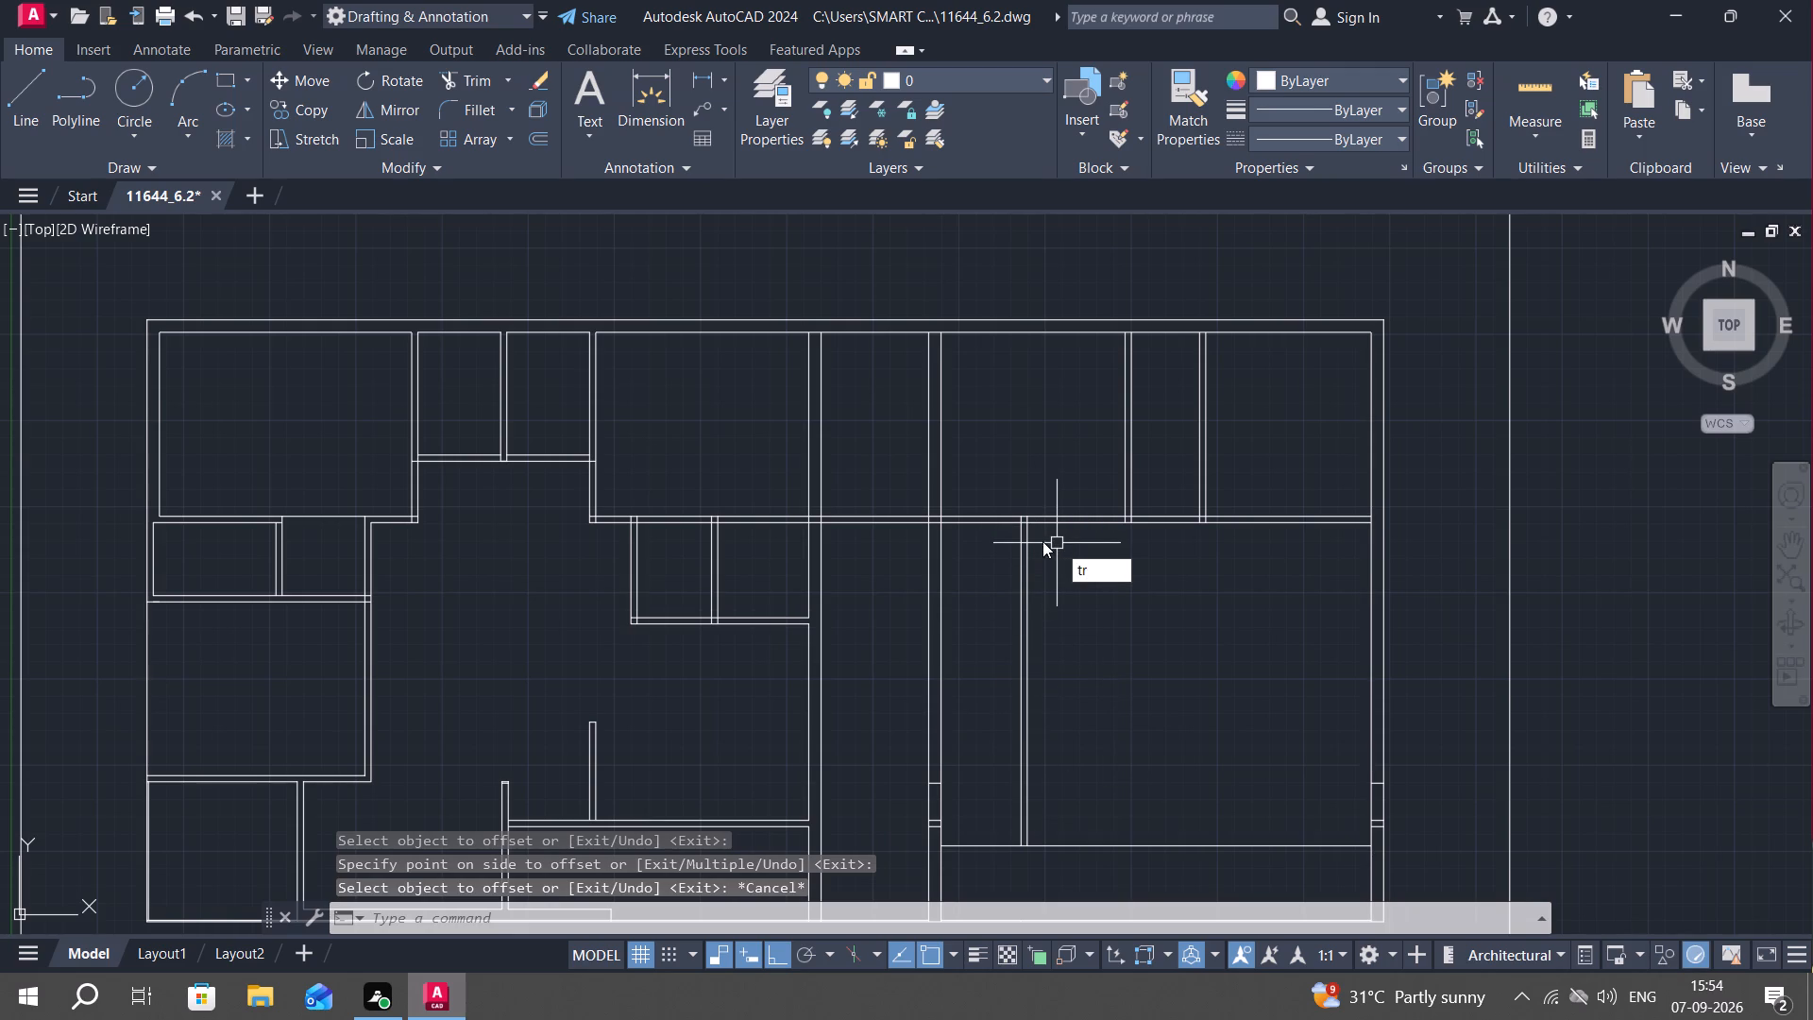
{"action": "key", "text": "space"}
{"action": "scroll", "coordinate": [1018, 523], "scroll_direction": "up", "scroll_amount": 3}
{"action": "left_click", "coordinate": [1039, 520]}
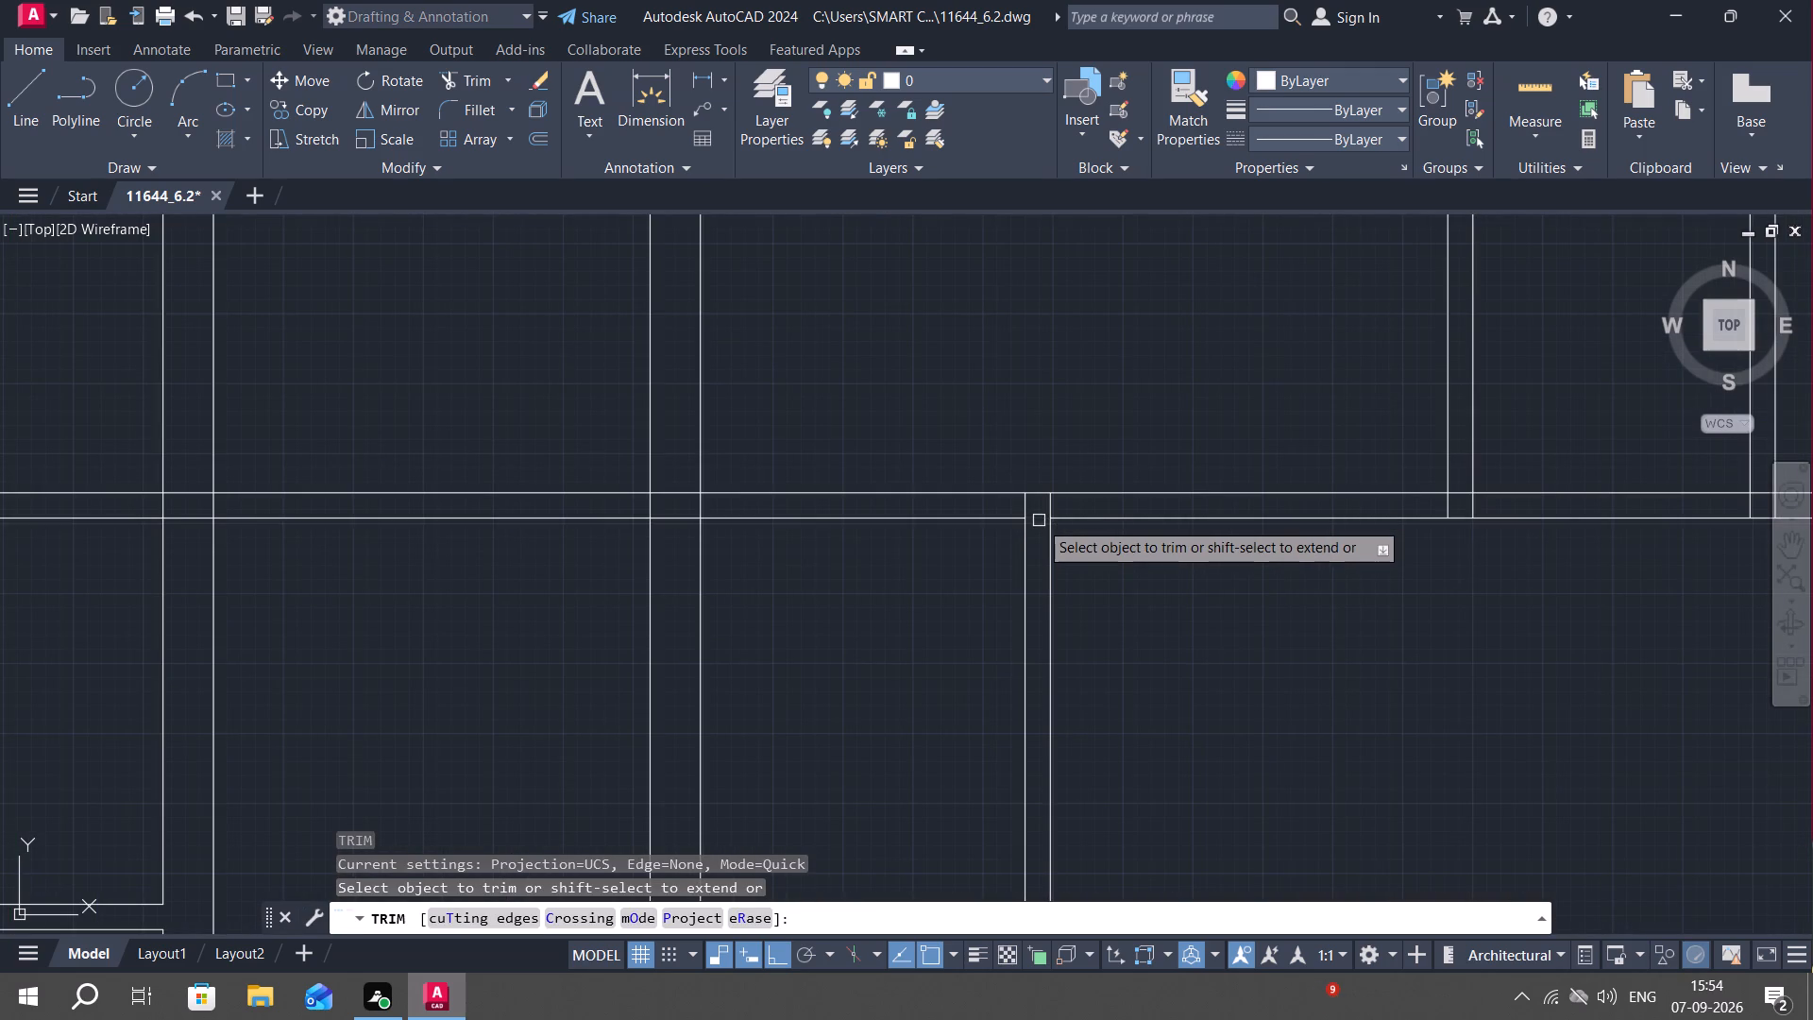
{"action": "left_click", "coordinate": [681, 517]}
{"action": "left_click", "coordinate": [677, 490]}
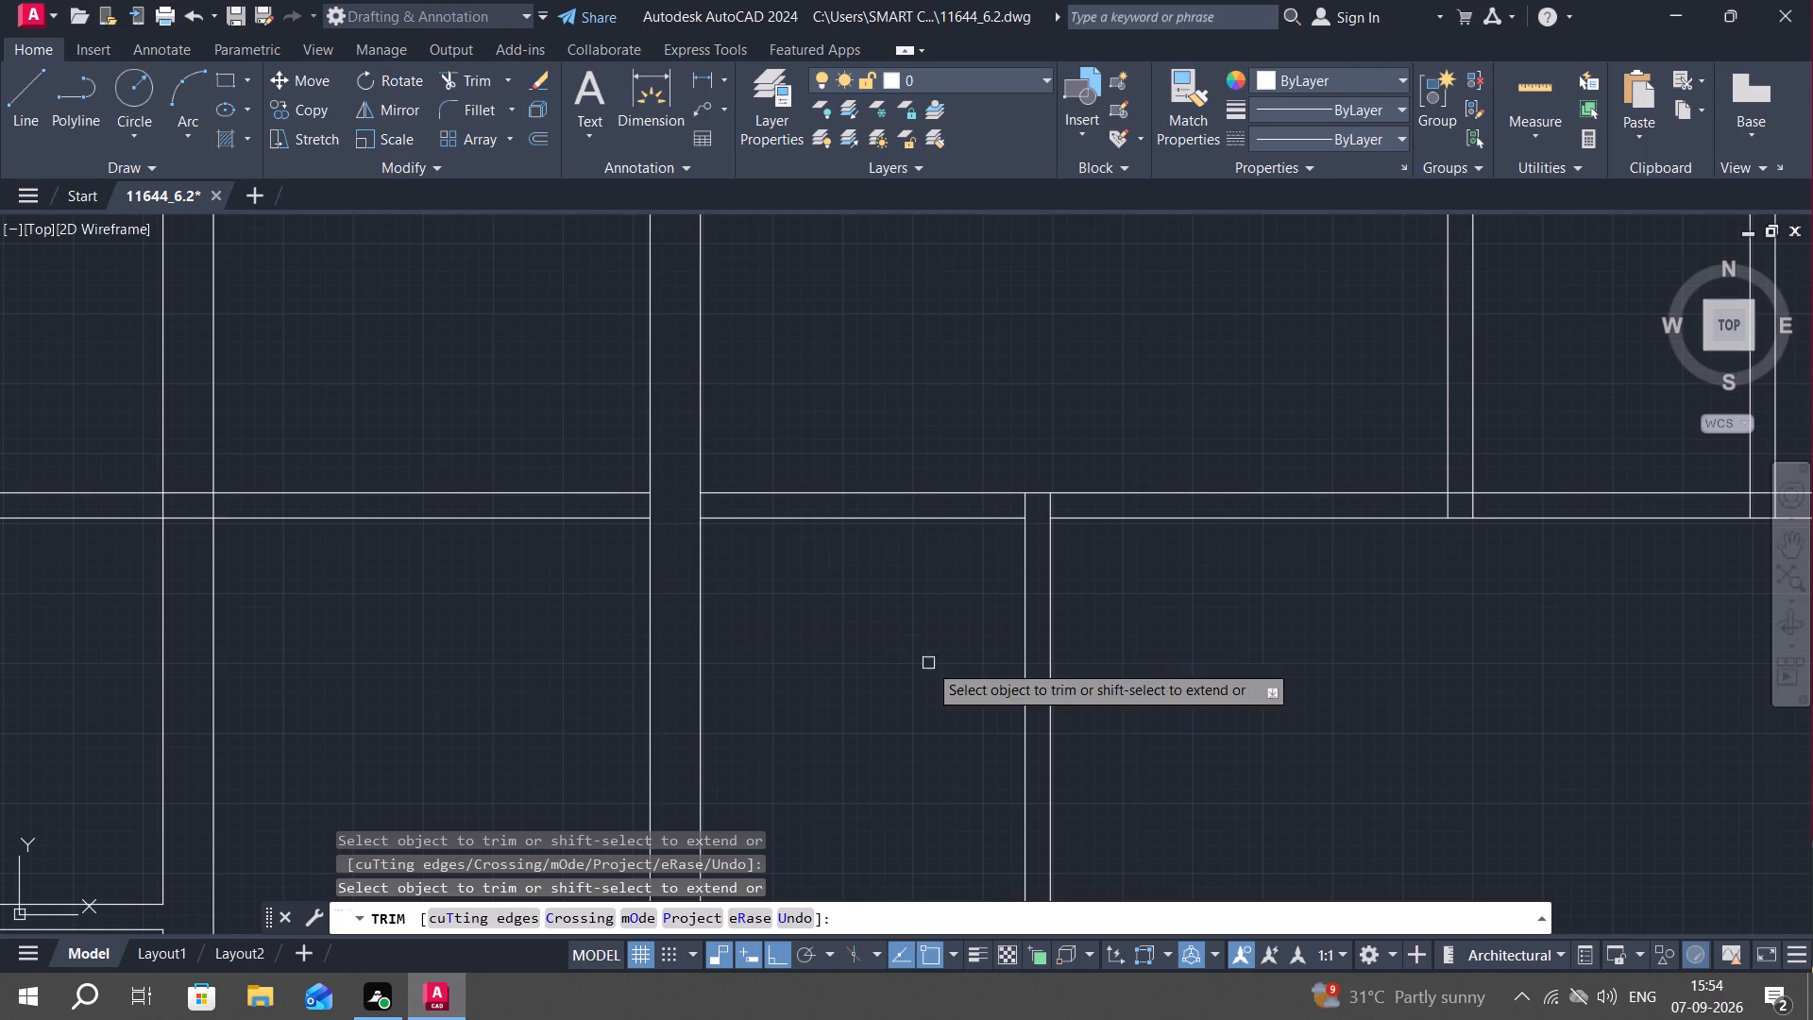
{"action": "key", "text": "Escape"}
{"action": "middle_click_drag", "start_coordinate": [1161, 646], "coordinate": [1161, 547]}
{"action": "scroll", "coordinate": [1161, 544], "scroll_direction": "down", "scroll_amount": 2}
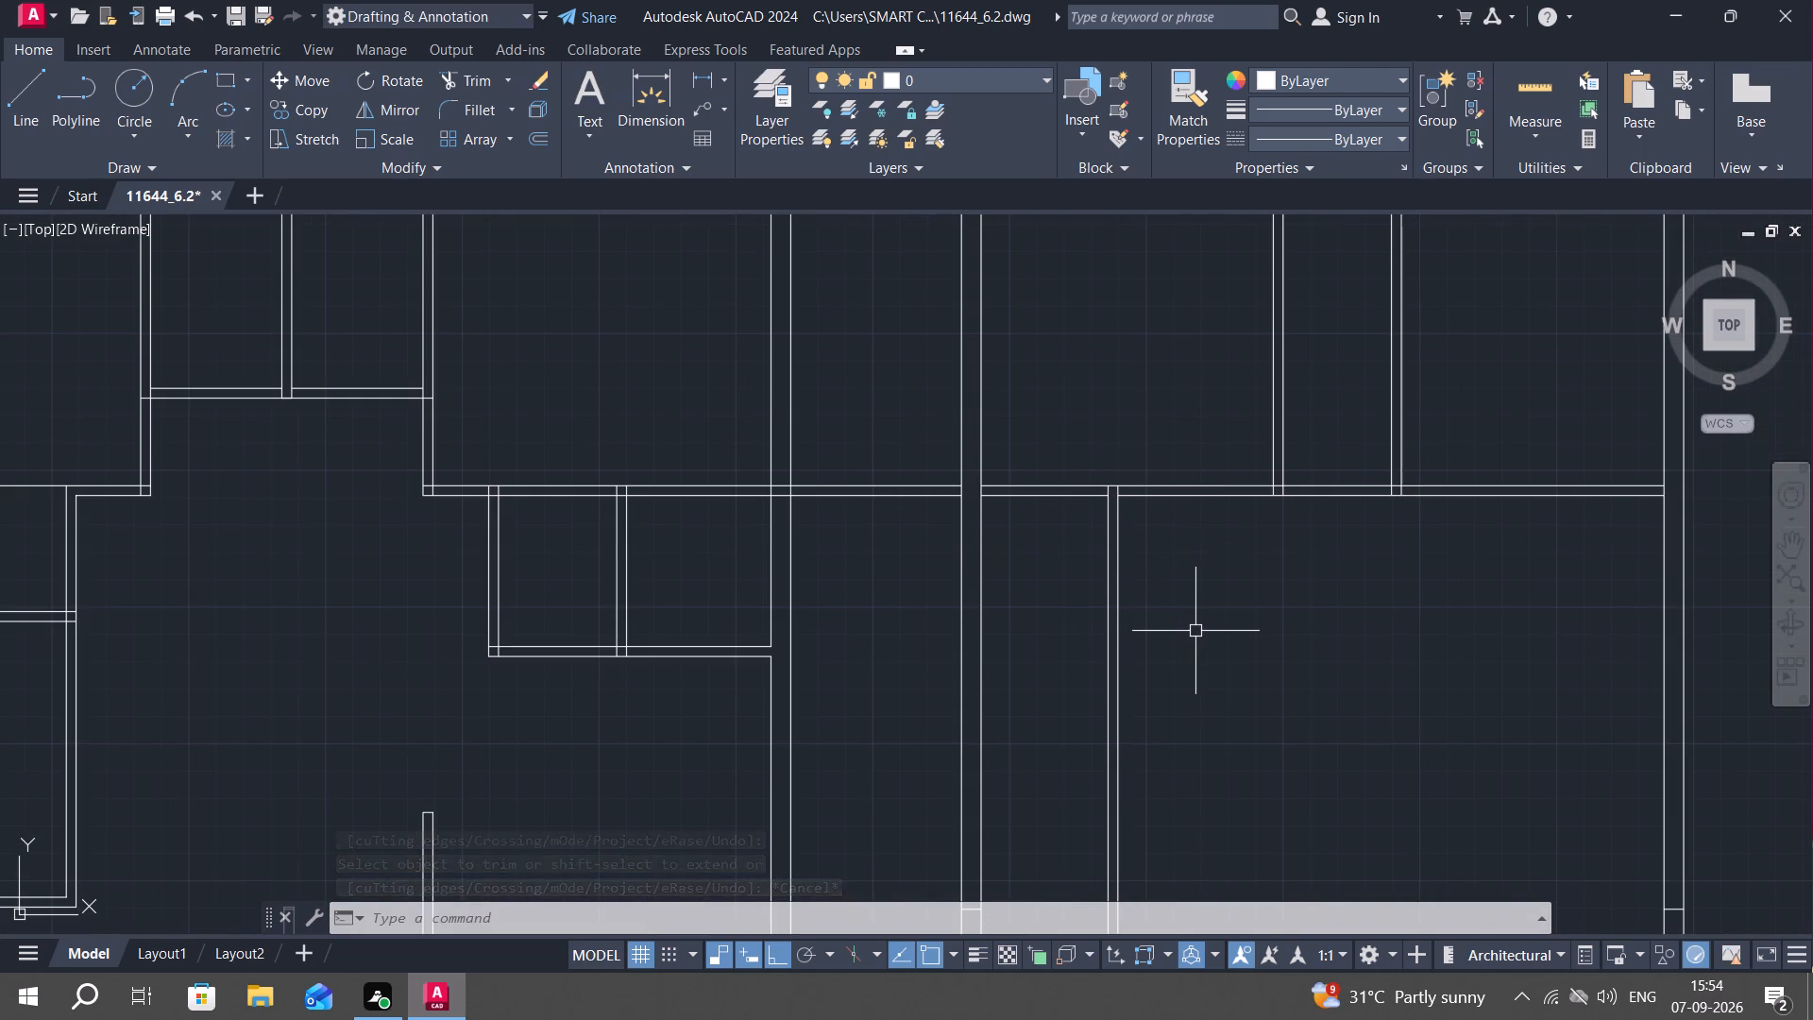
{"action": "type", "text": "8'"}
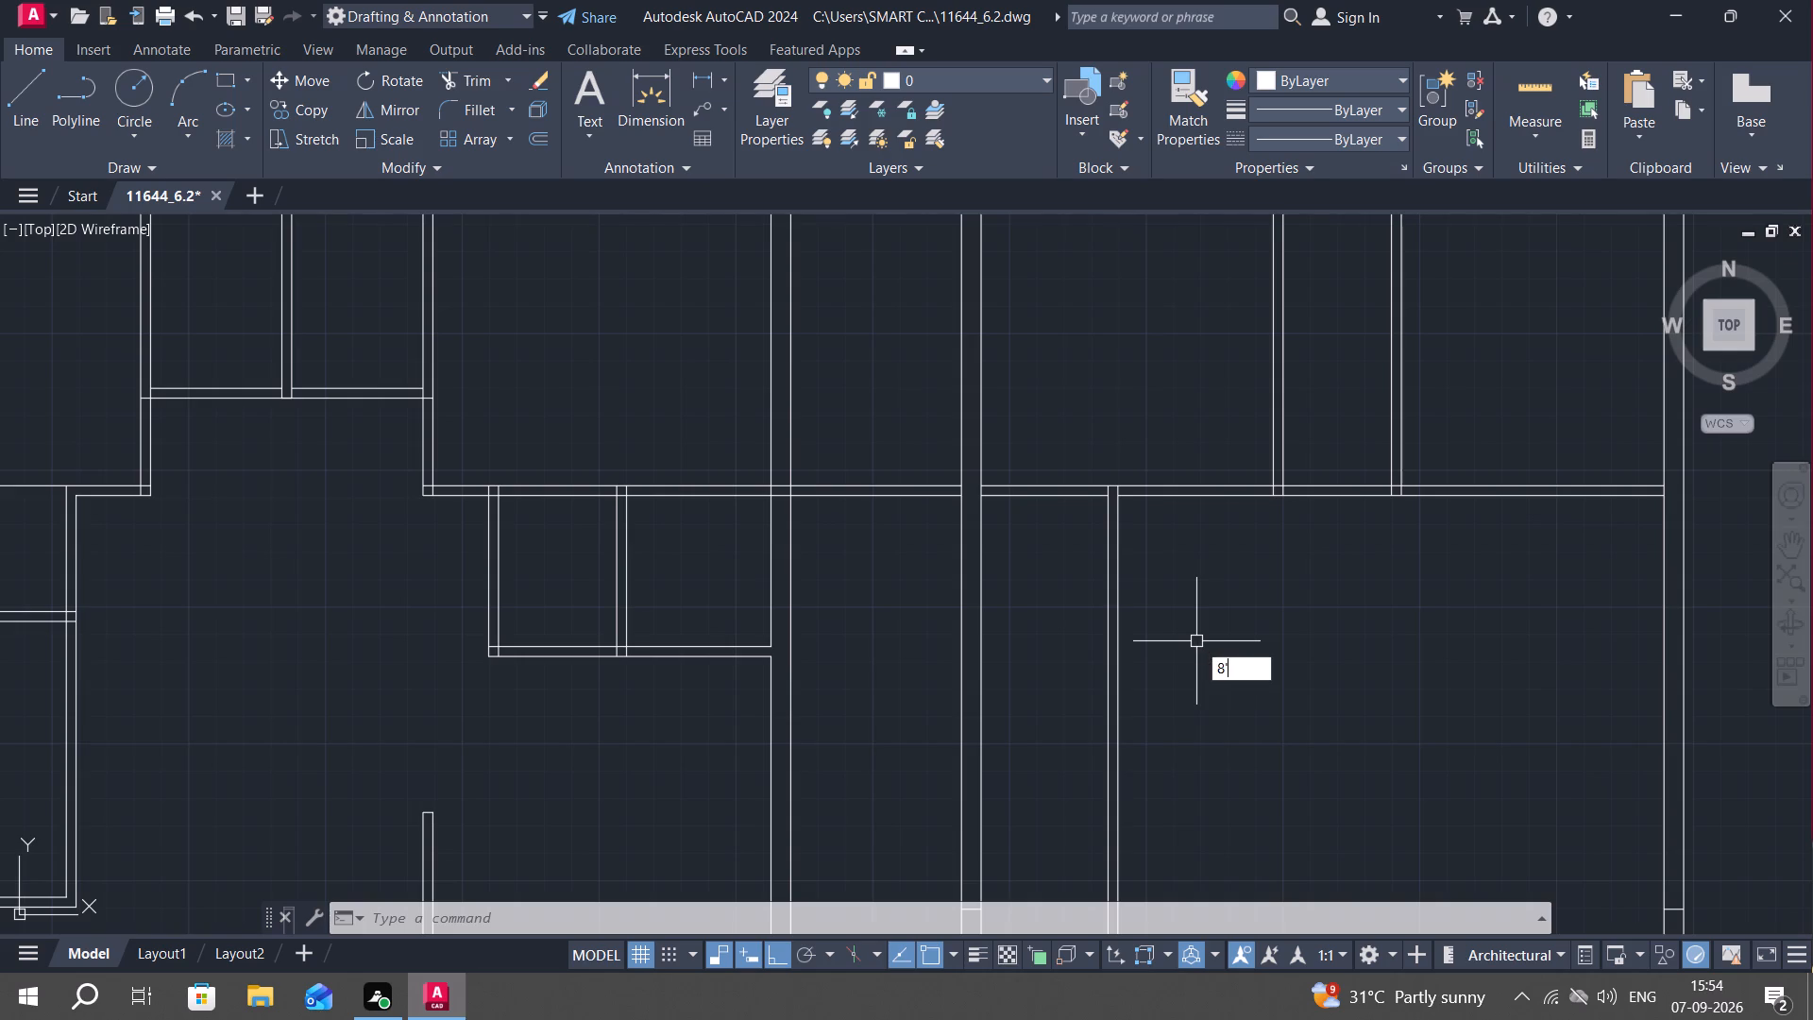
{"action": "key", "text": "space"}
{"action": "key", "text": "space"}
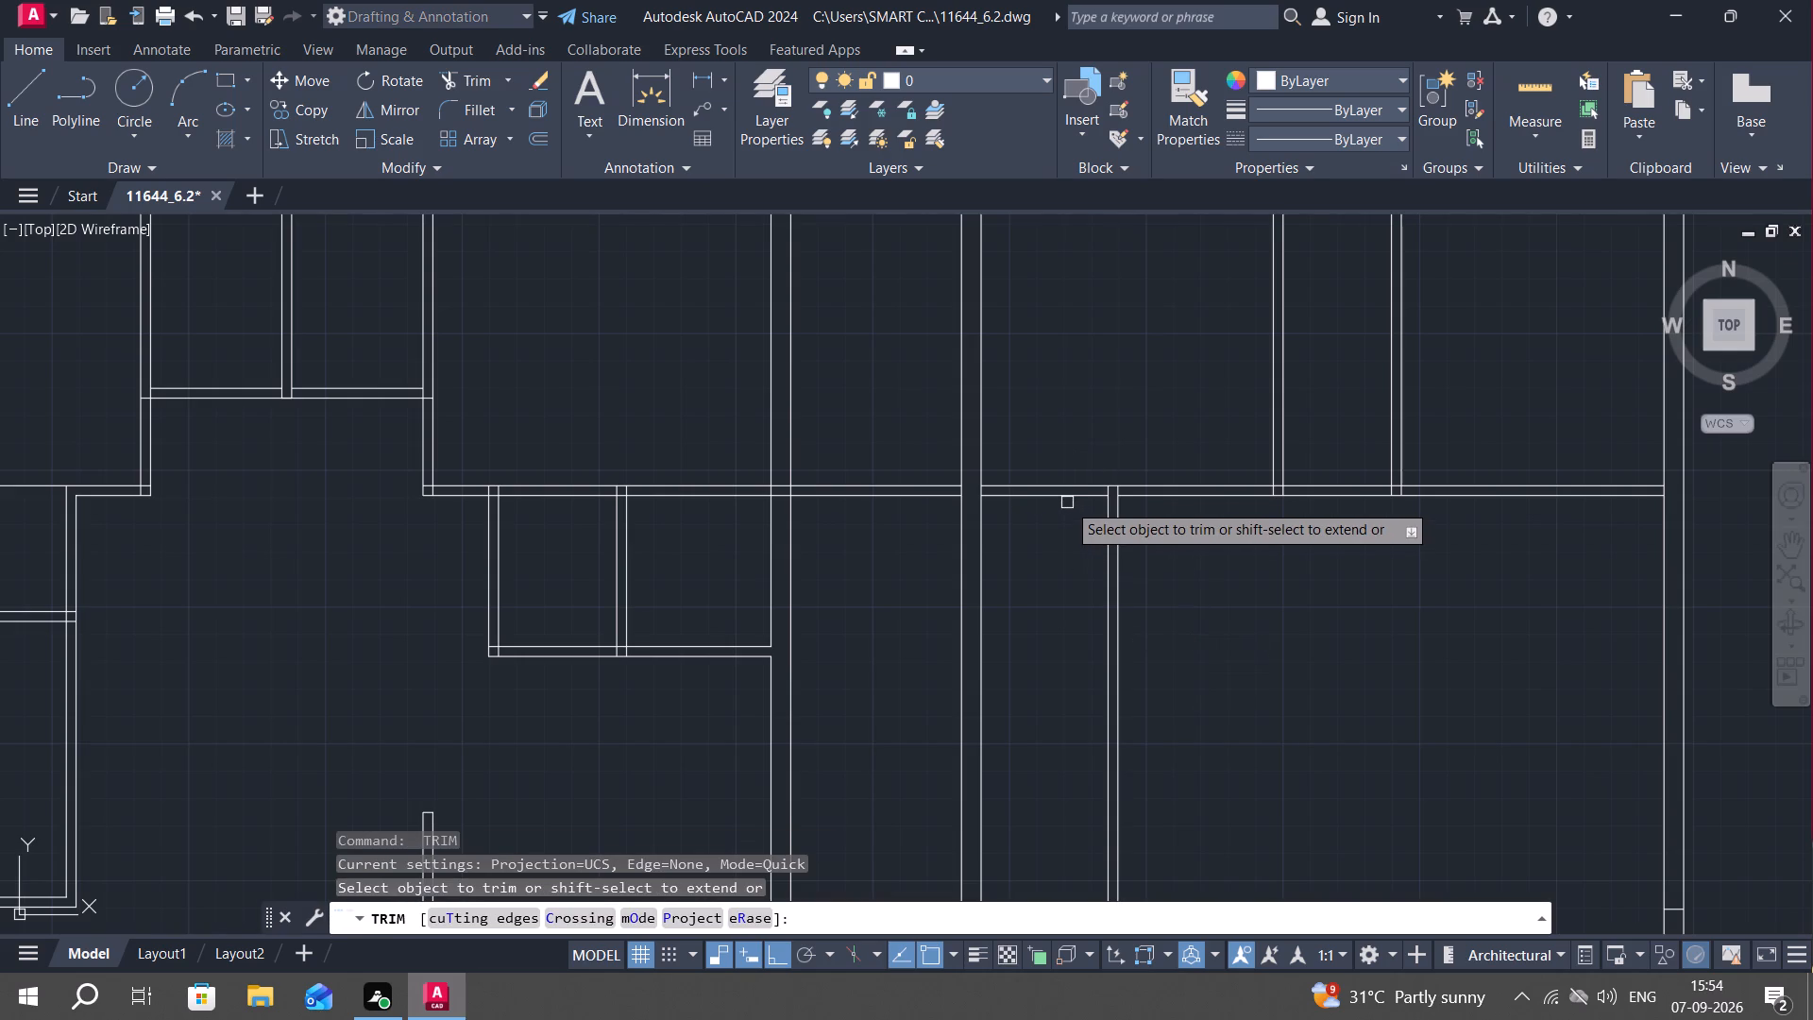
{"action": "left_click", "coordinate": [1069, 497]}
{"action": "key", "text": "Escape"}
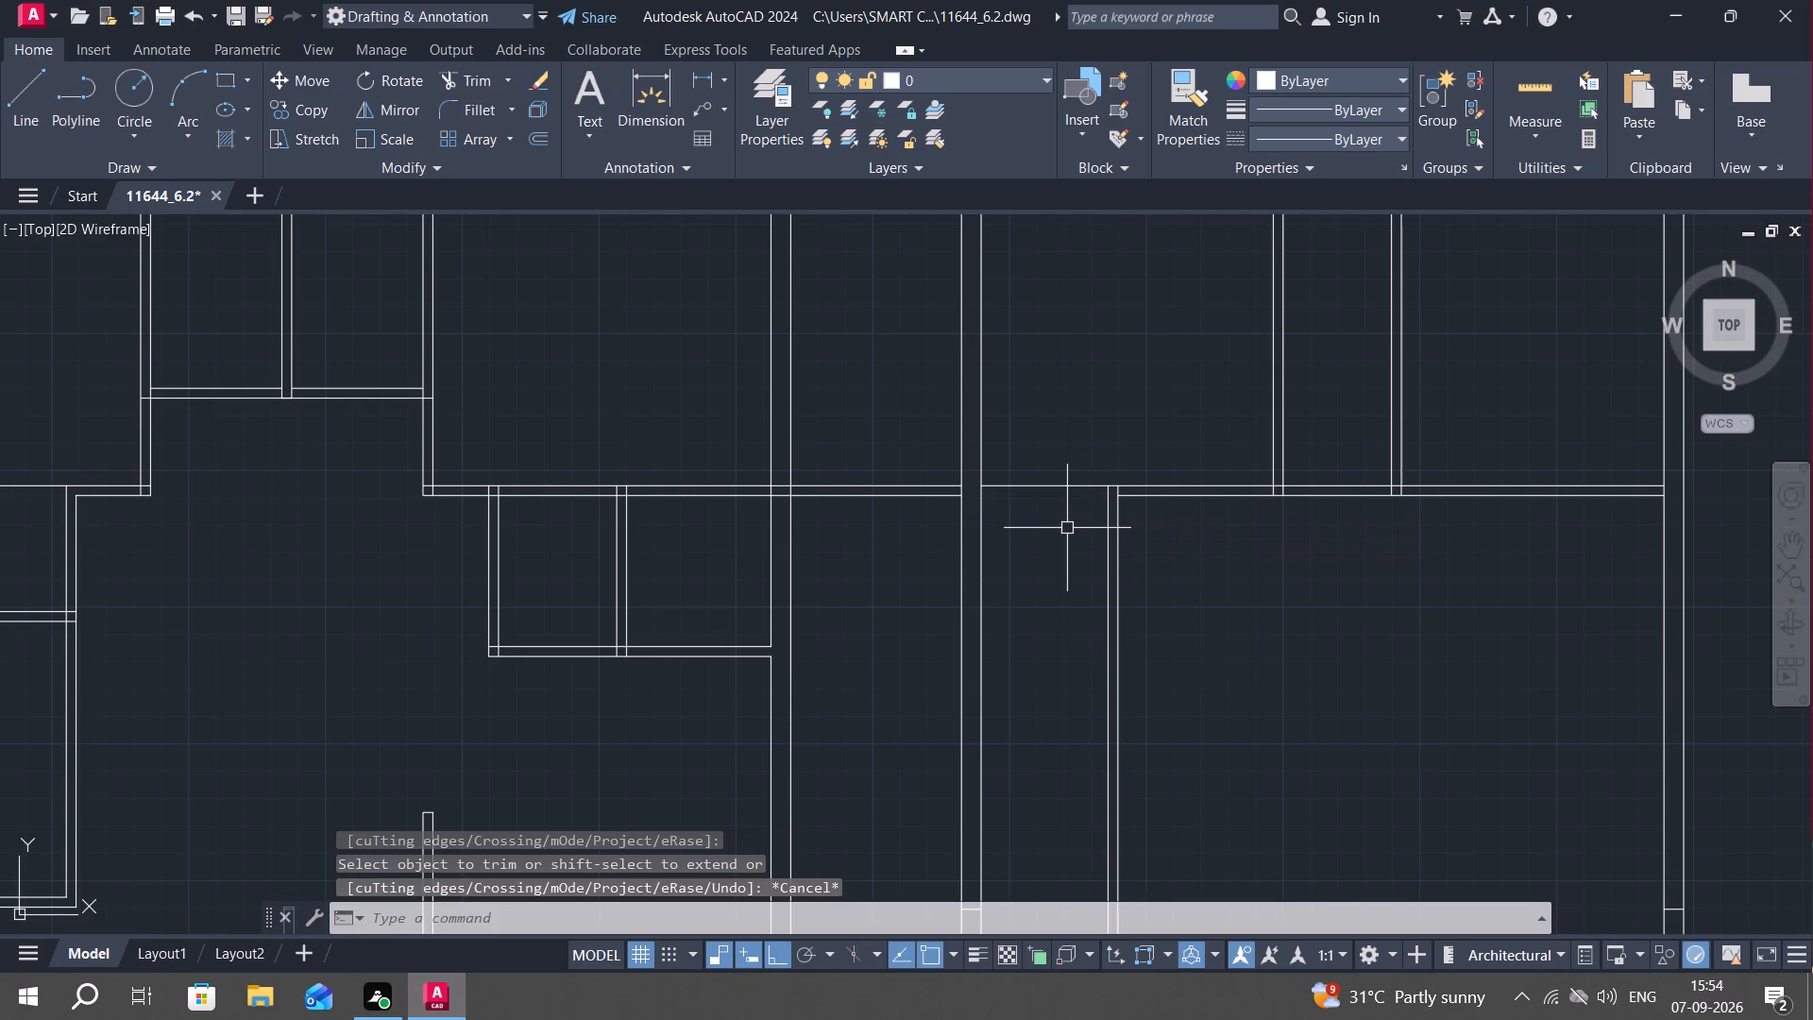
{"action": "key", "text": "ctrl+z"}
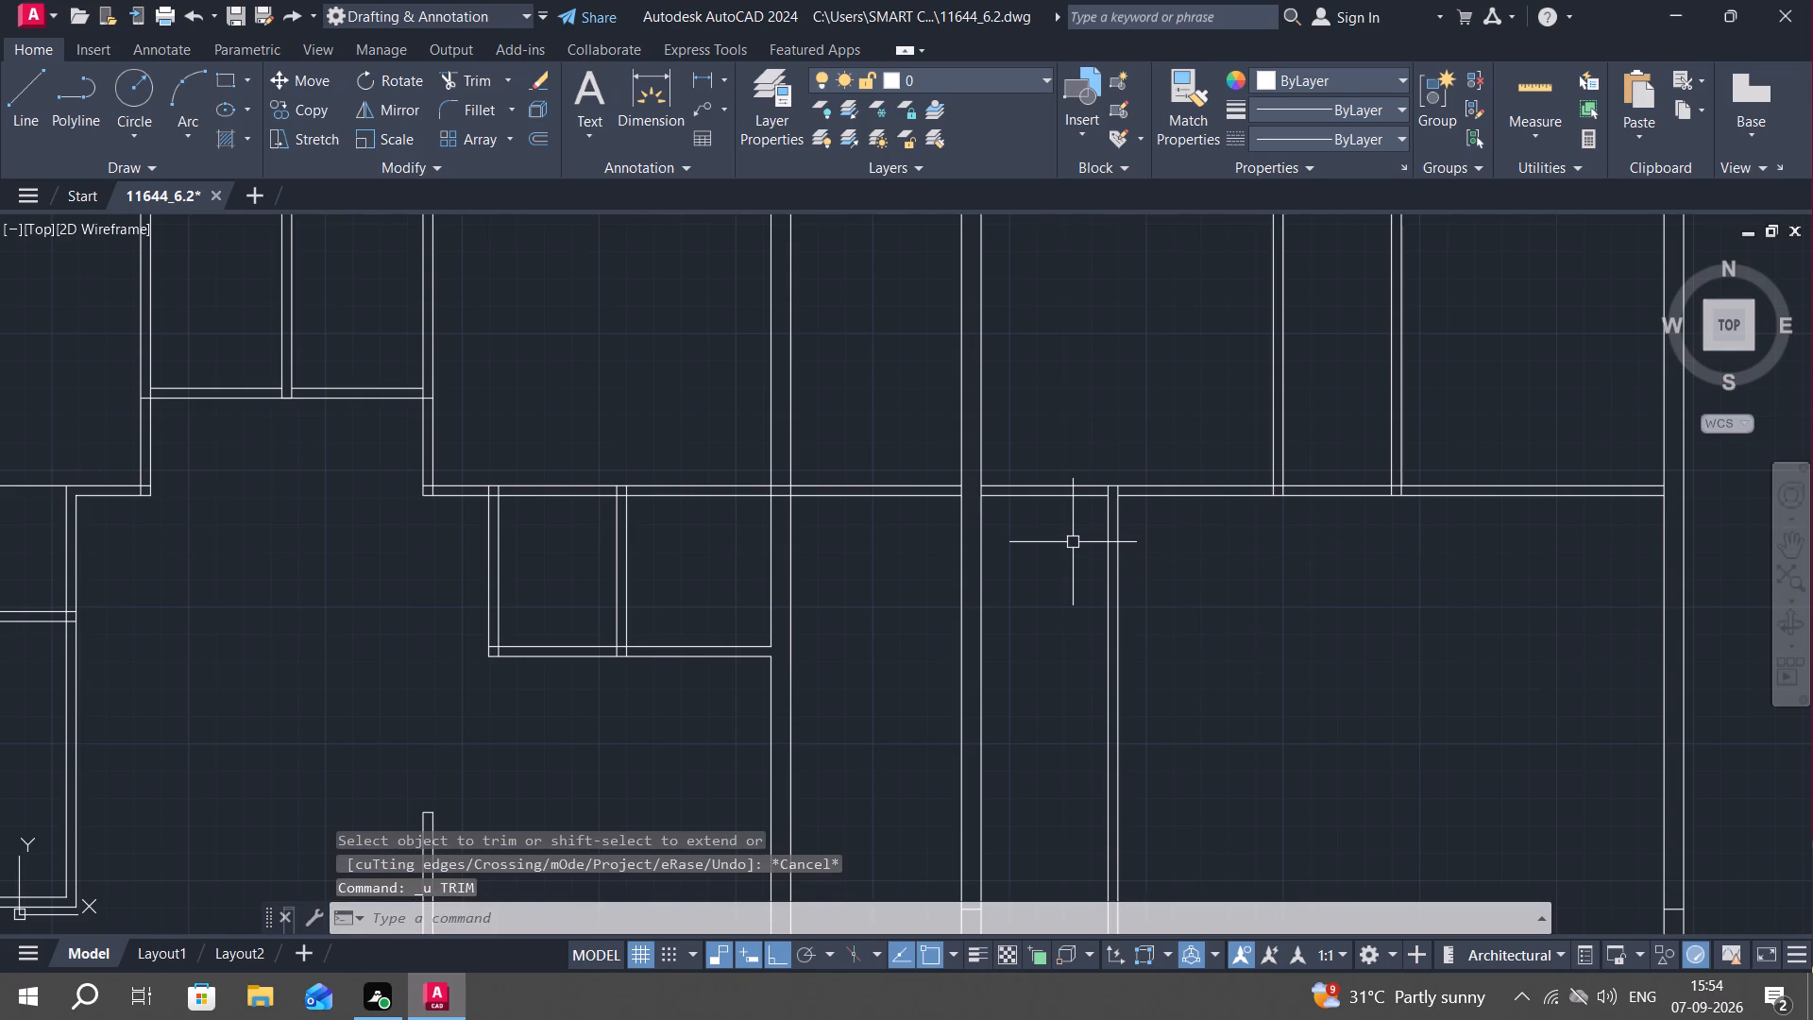
Offset the long horizontal partition's lower line 8' down, between the right-hand block's left wall and the new vertical partition.
{"action": "key", "text": "o"}
{"action": "key", "text": "space"}
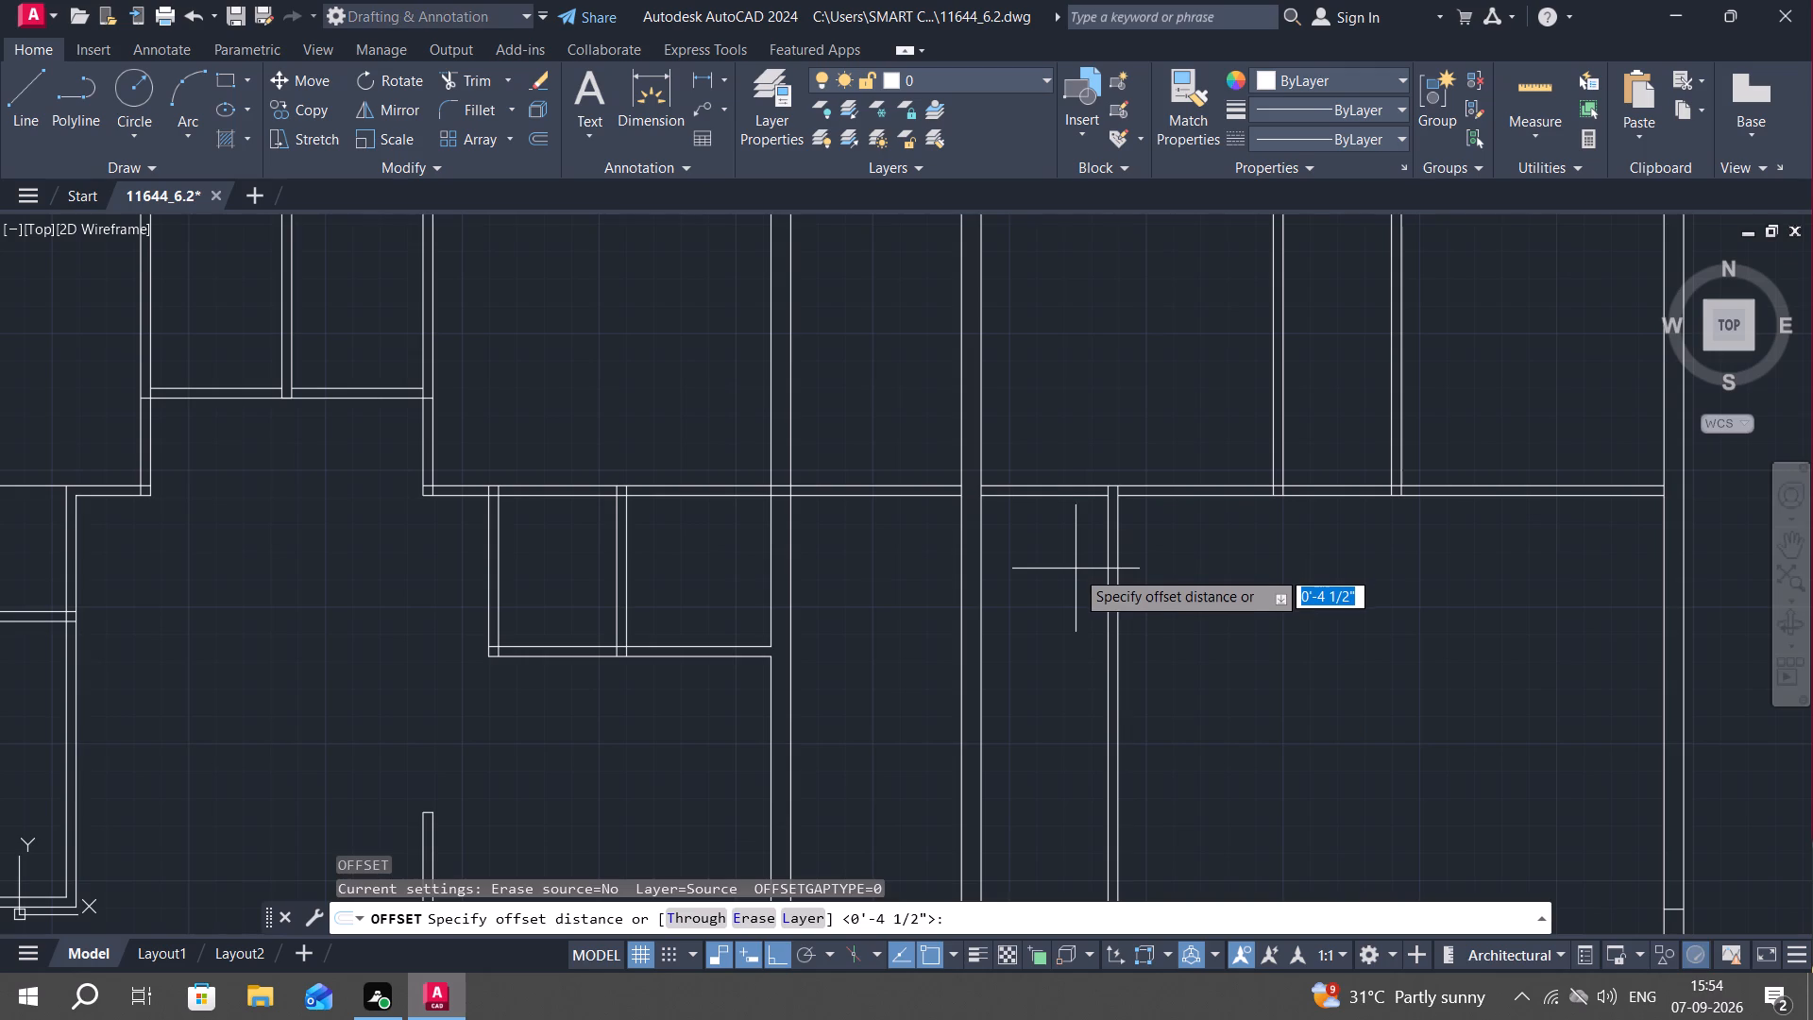
{"action": "key", "text": "8"}
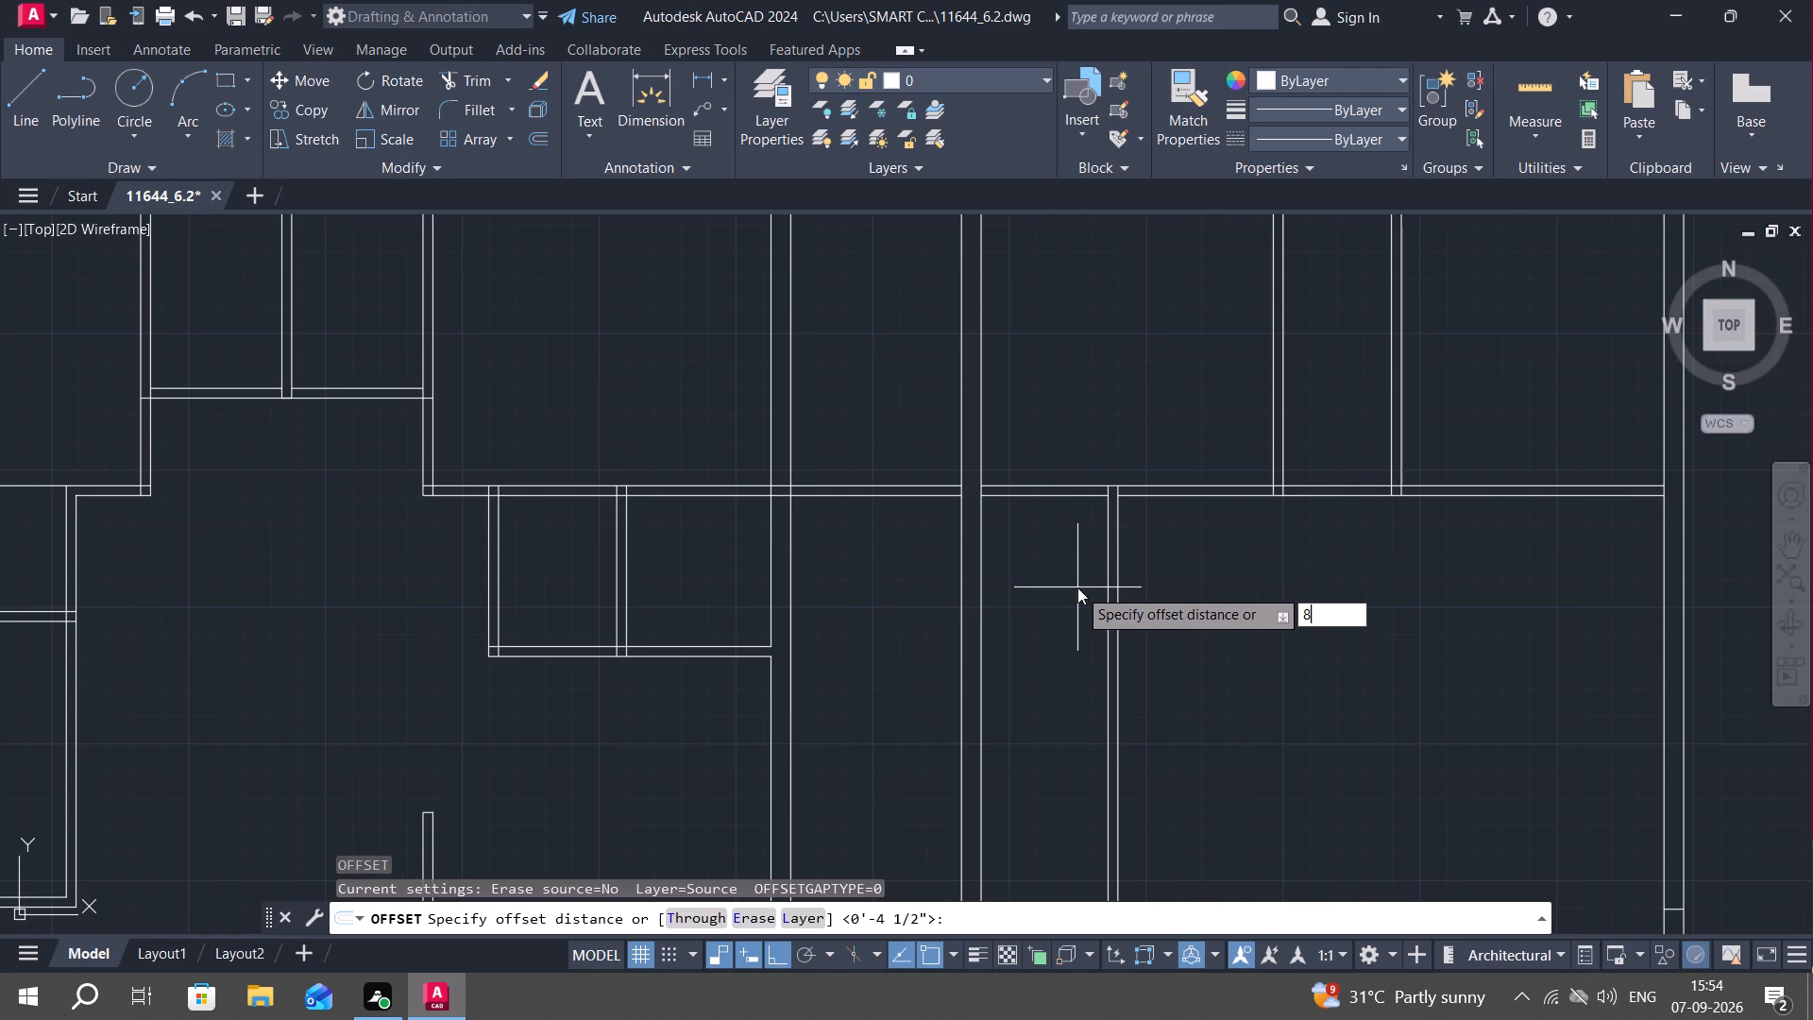
{"action": "key", "text": "apostrophe"}
{"action": "key", "text": "n"}
{"action": "key", "text": "BackSpace"}
{"action": "key", "text": "space"}
{"action": "left_click", "coordinate": [1023, 500]}
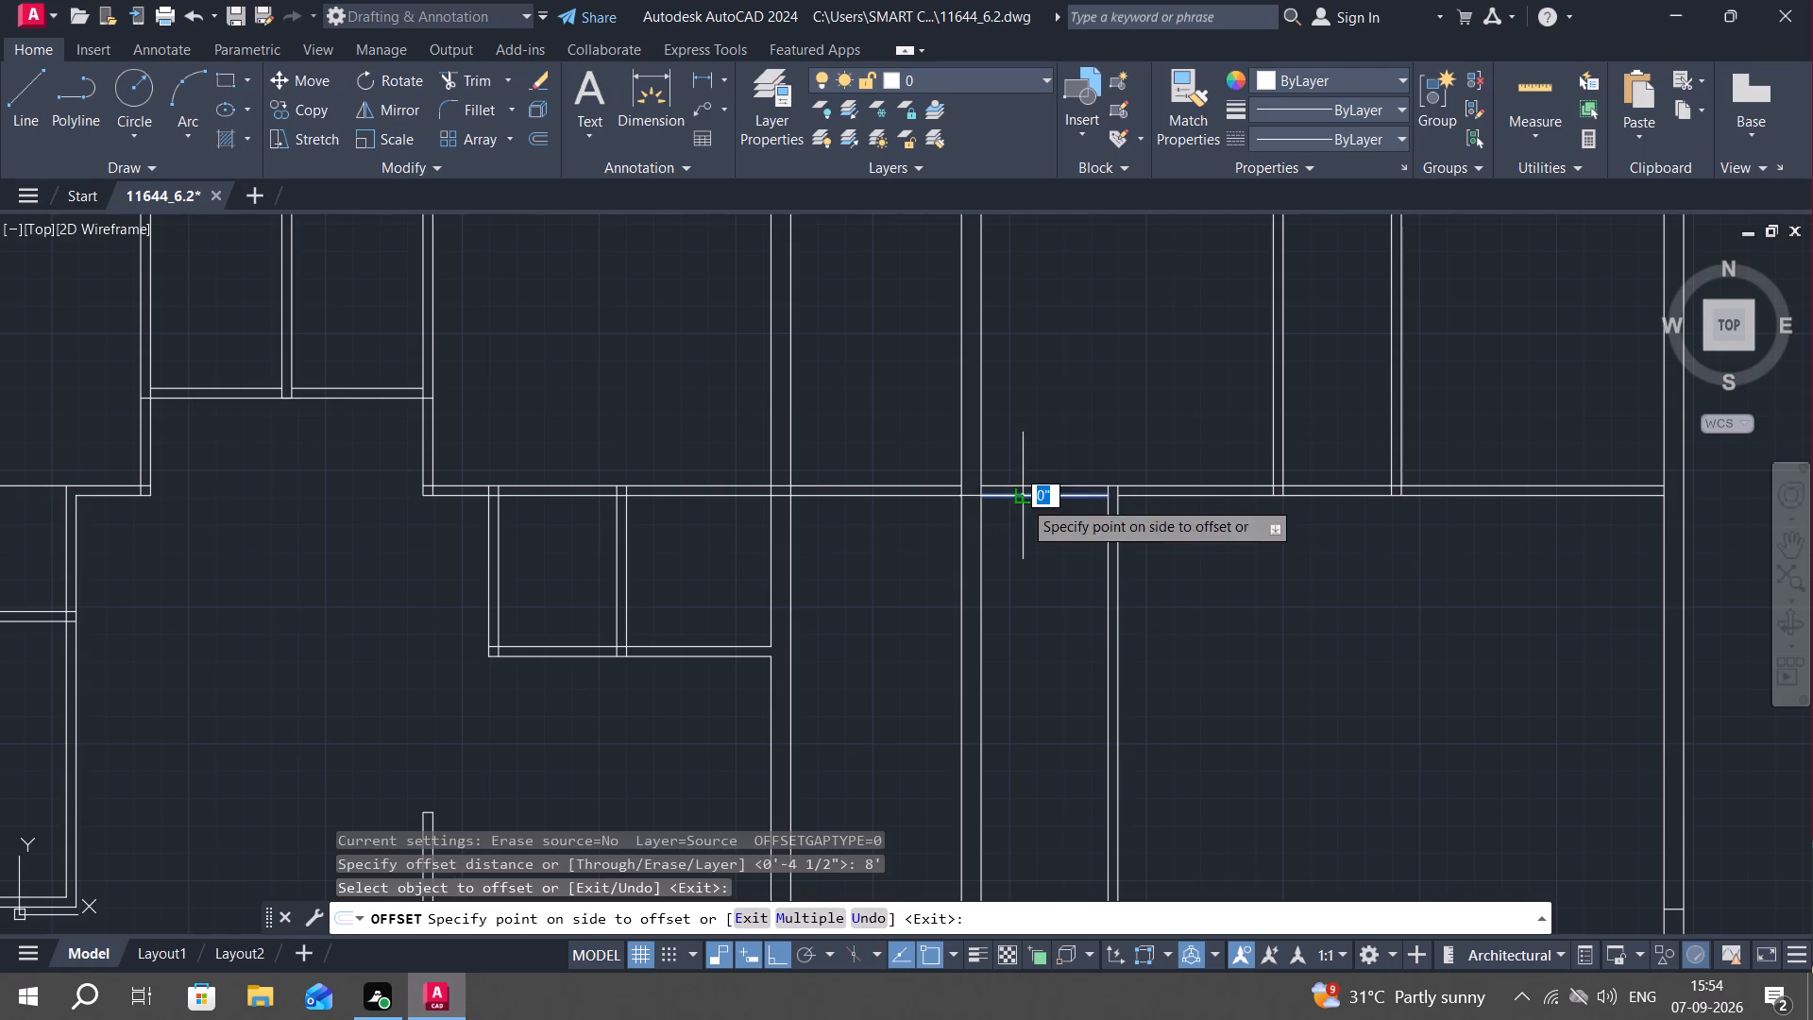
{"action": "left_click", "coordinate": [1056, 751]}
{"action": "middle_click_drag", "start_coordinate": [1040, 793], "coordinate": [1042, 710]}
{"action": "key", "text": "Escape"}
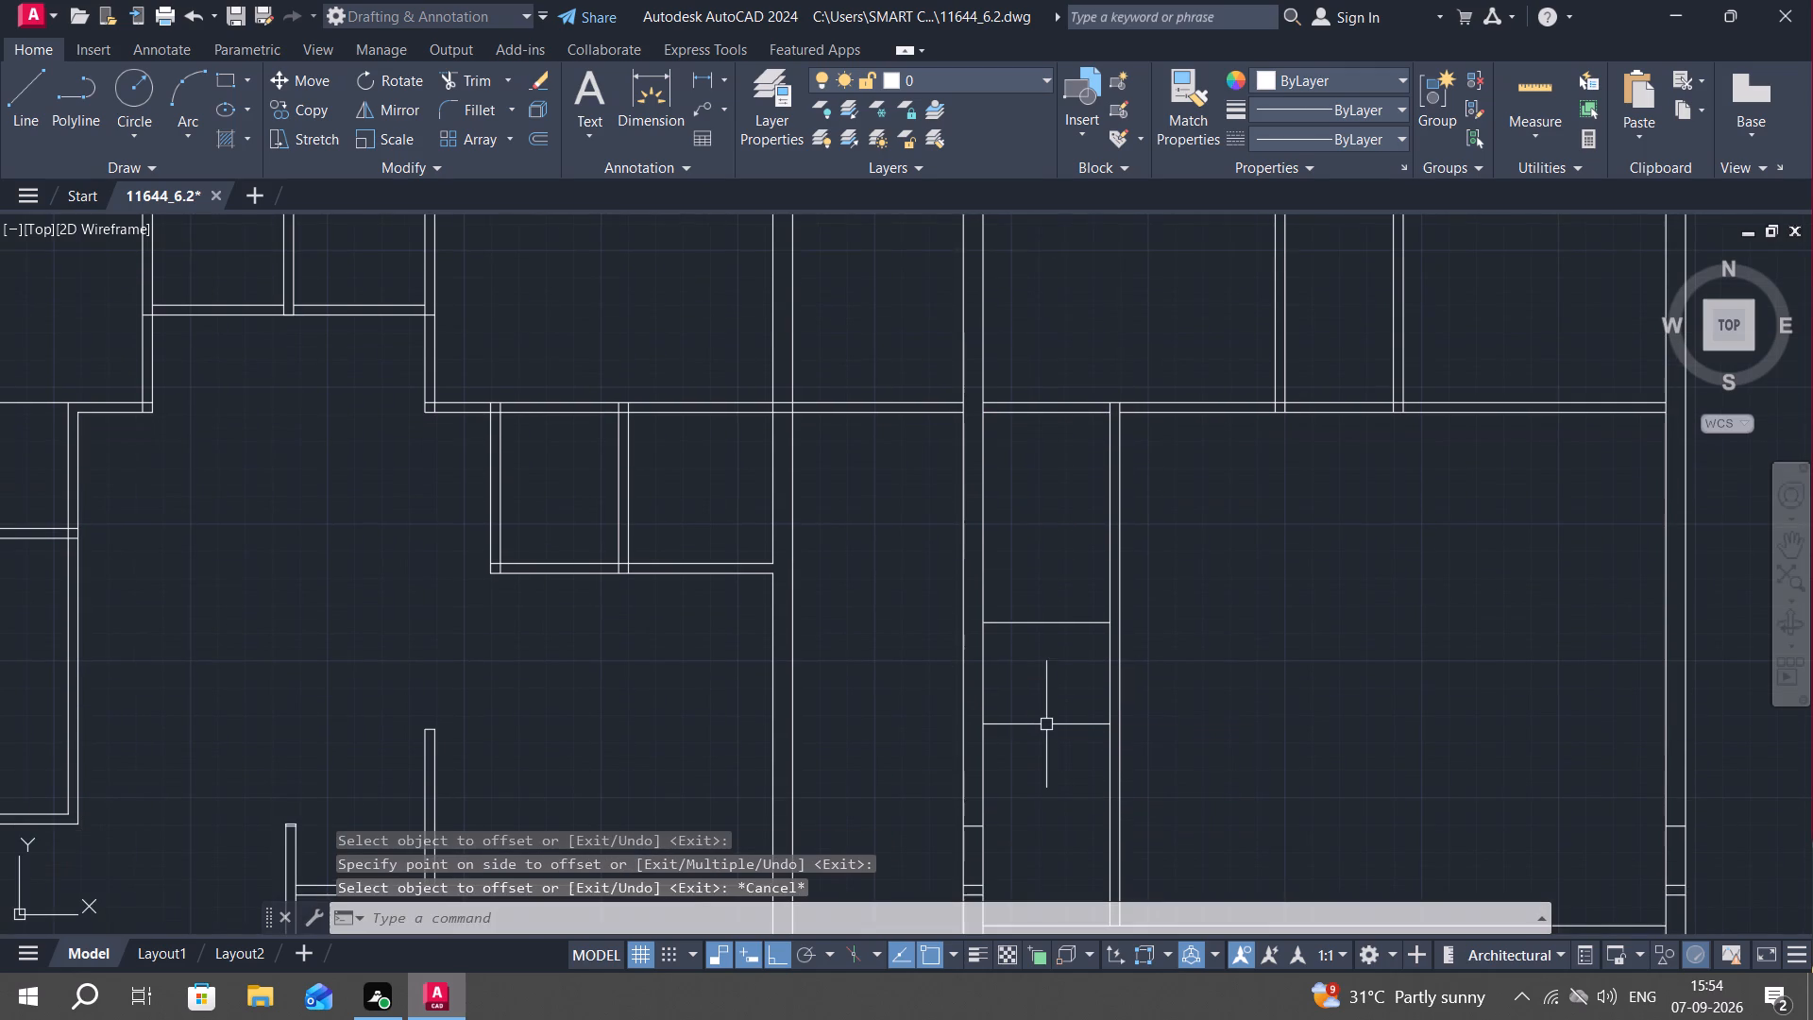
Offset the new short horizontal line 4.5" down to form a partition.
{"action": "key", "text": "o"}
{"action": "key", "text": "space"}
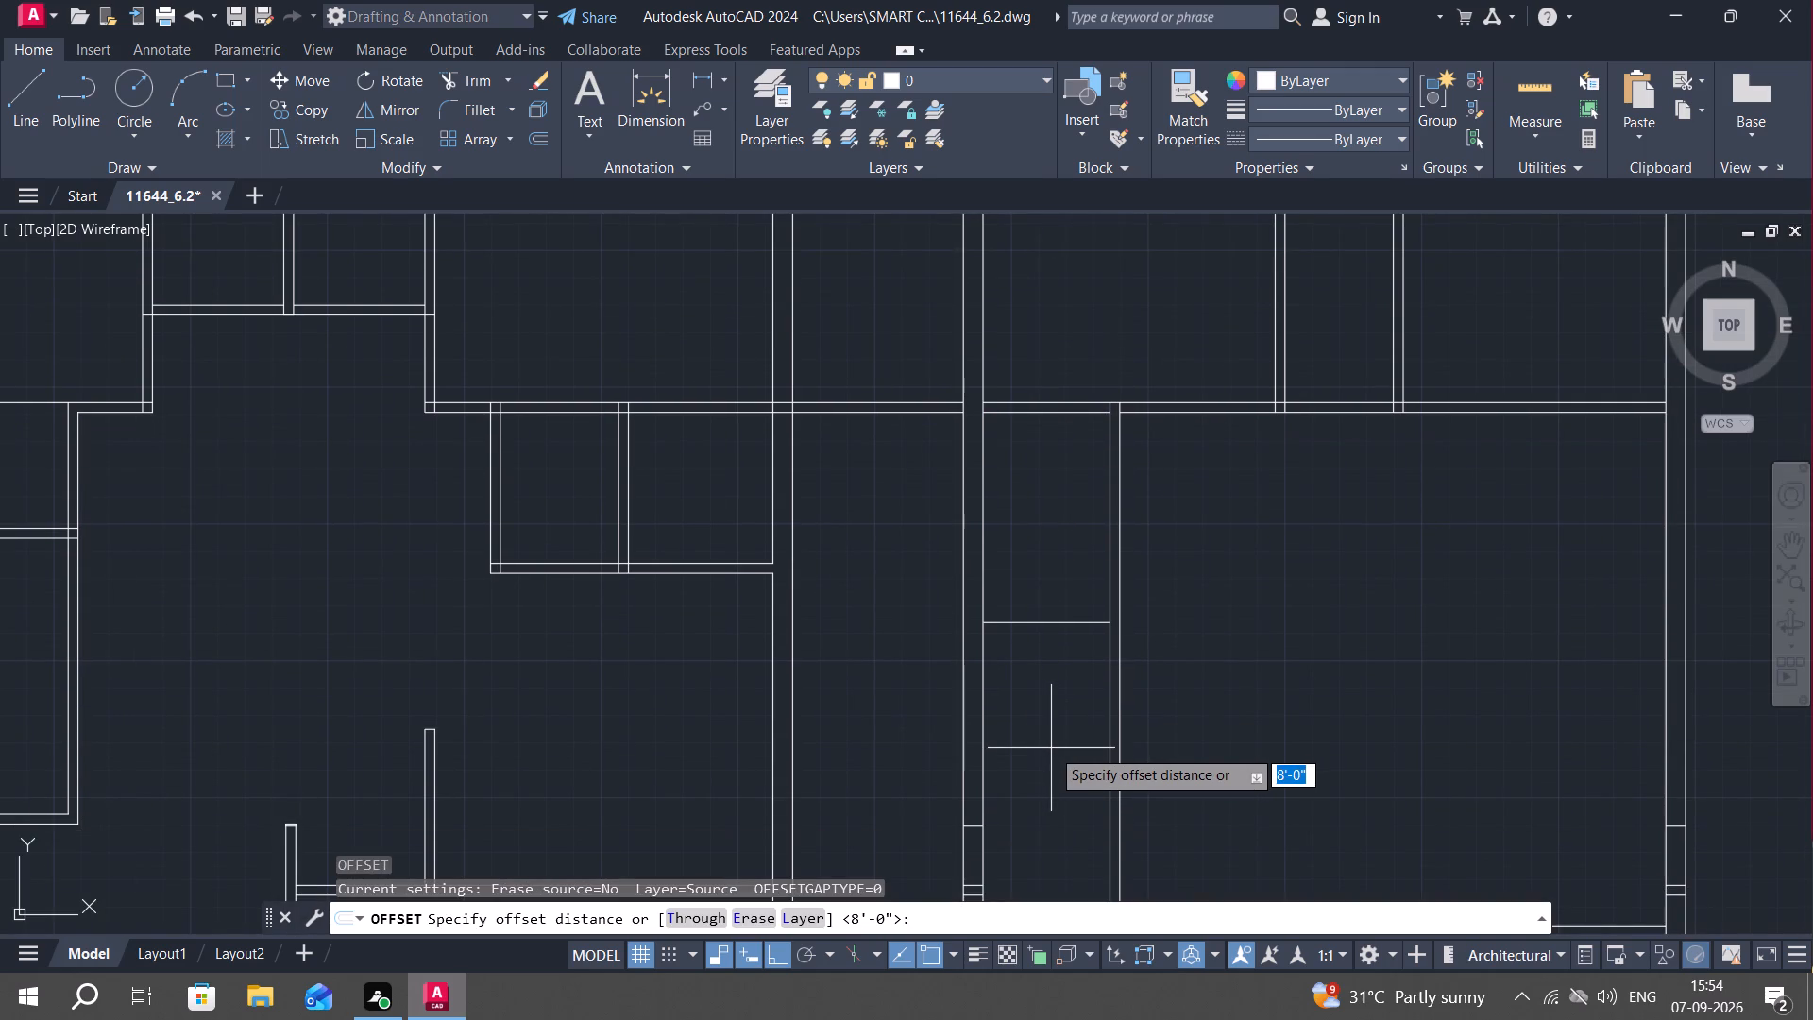
{"action": "type", "text": "4.5\""}
{"action": "key", "text": "Return"}
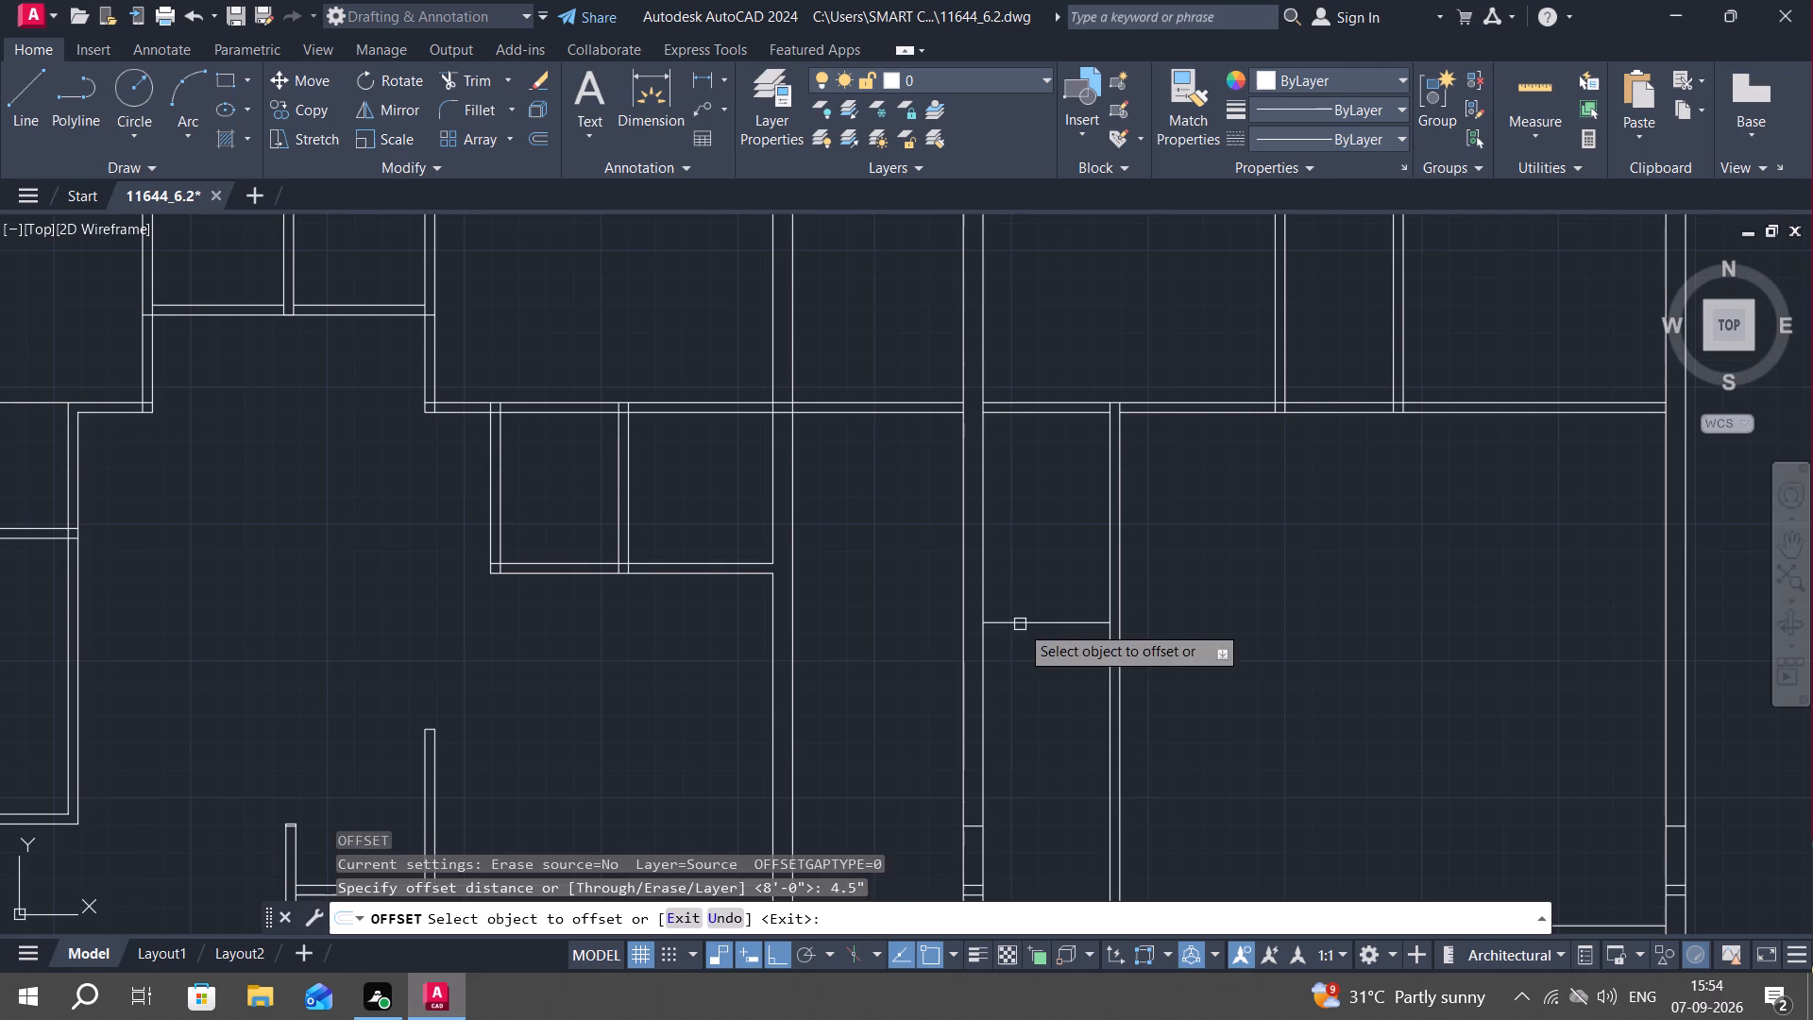
{"action": "left_click", "coordinate": [1020, 624]}
{"action": "left_click", "coordinate": [1022, 737]}
{"action": "key", "text": "Escape"}
Quick-measure the narrow space below the new short partition in the right-hand block.
{"action": "middle_click_drag", "start_coordinate": [1015, 719], "coordinate": [1022, 621]}
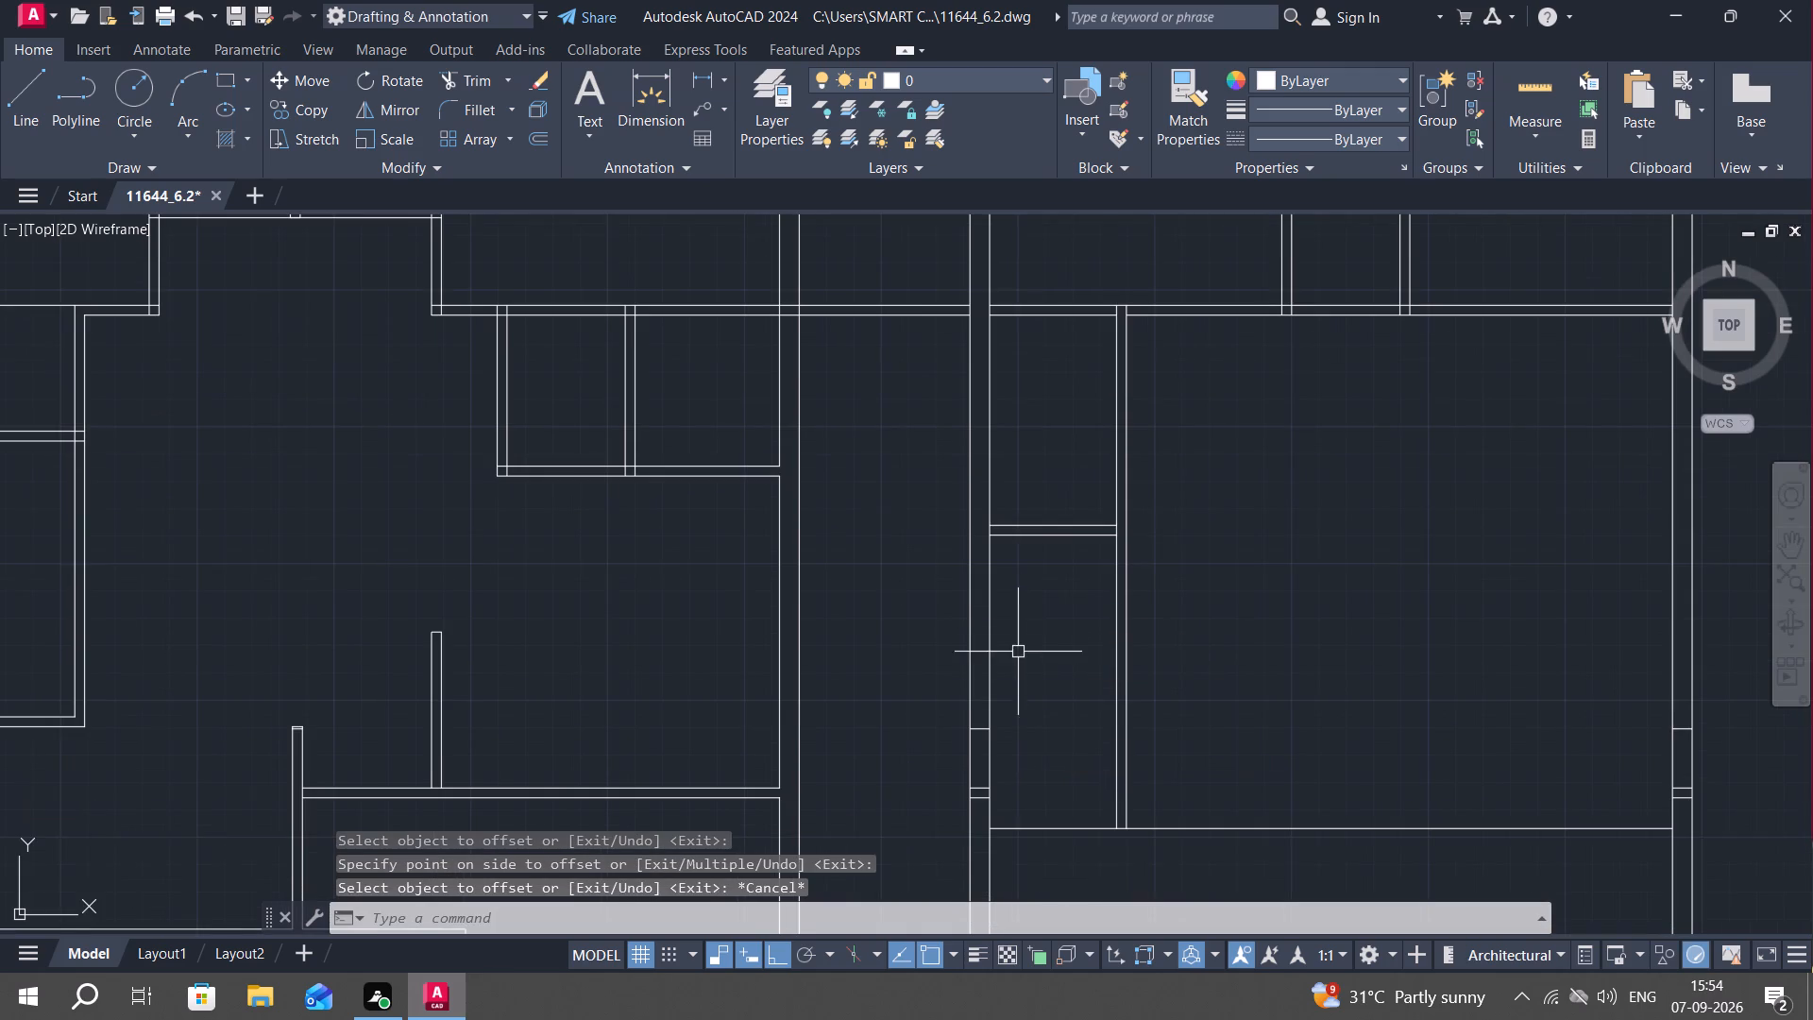
{"action": "middle_click_drag", "start_coordinate": [1036, 675], "coordinate": [1041, 592]}
{"action": "left_click", "coordinate": [1543, 82]}
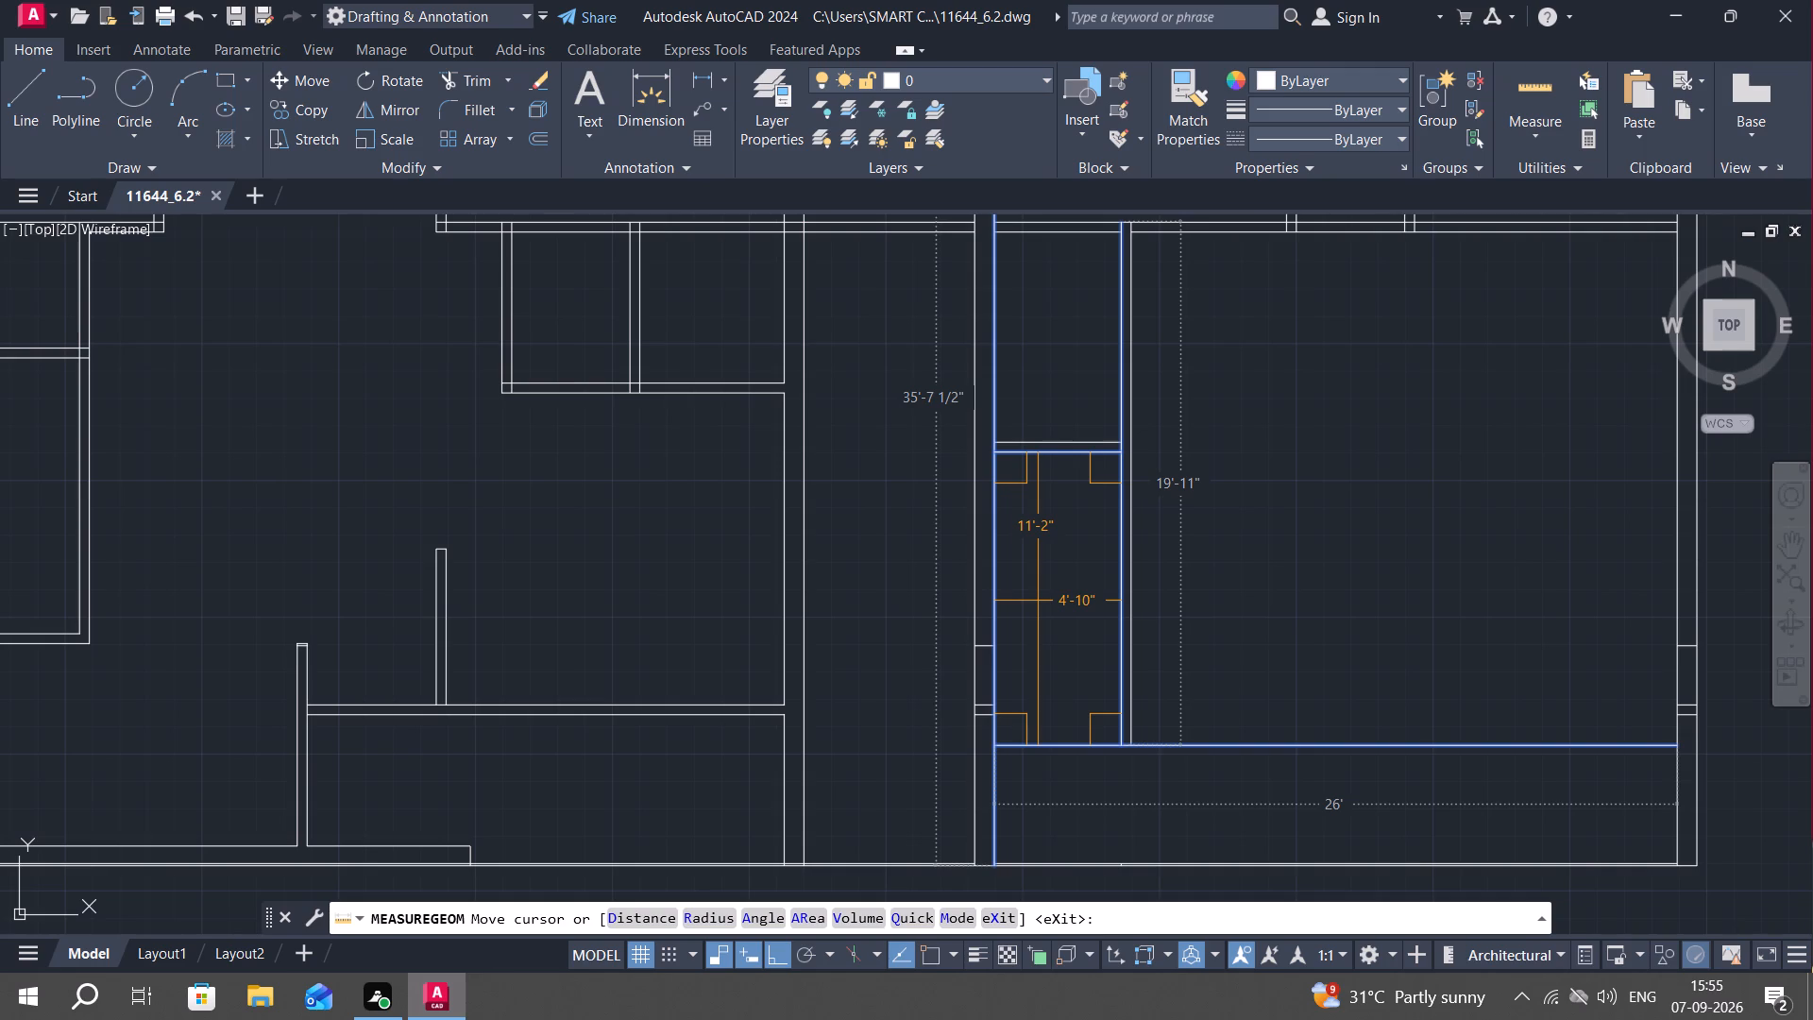
{"action": "key", "text": "Escape"}
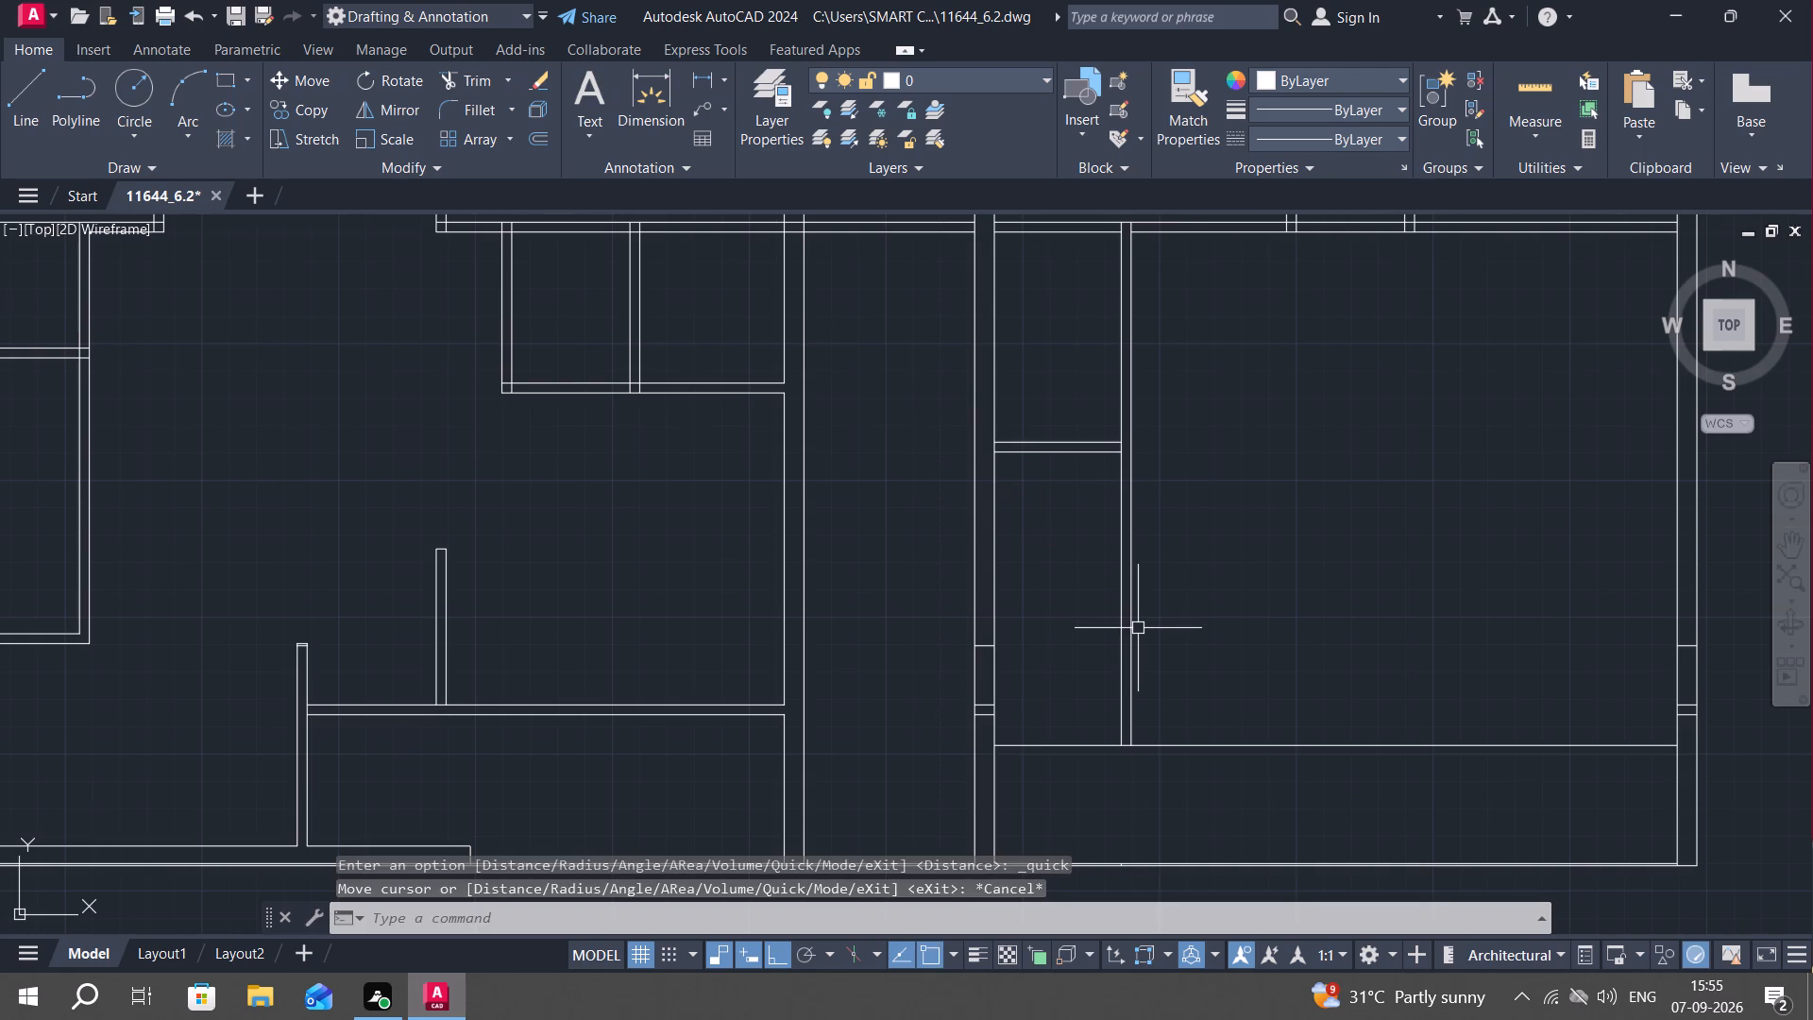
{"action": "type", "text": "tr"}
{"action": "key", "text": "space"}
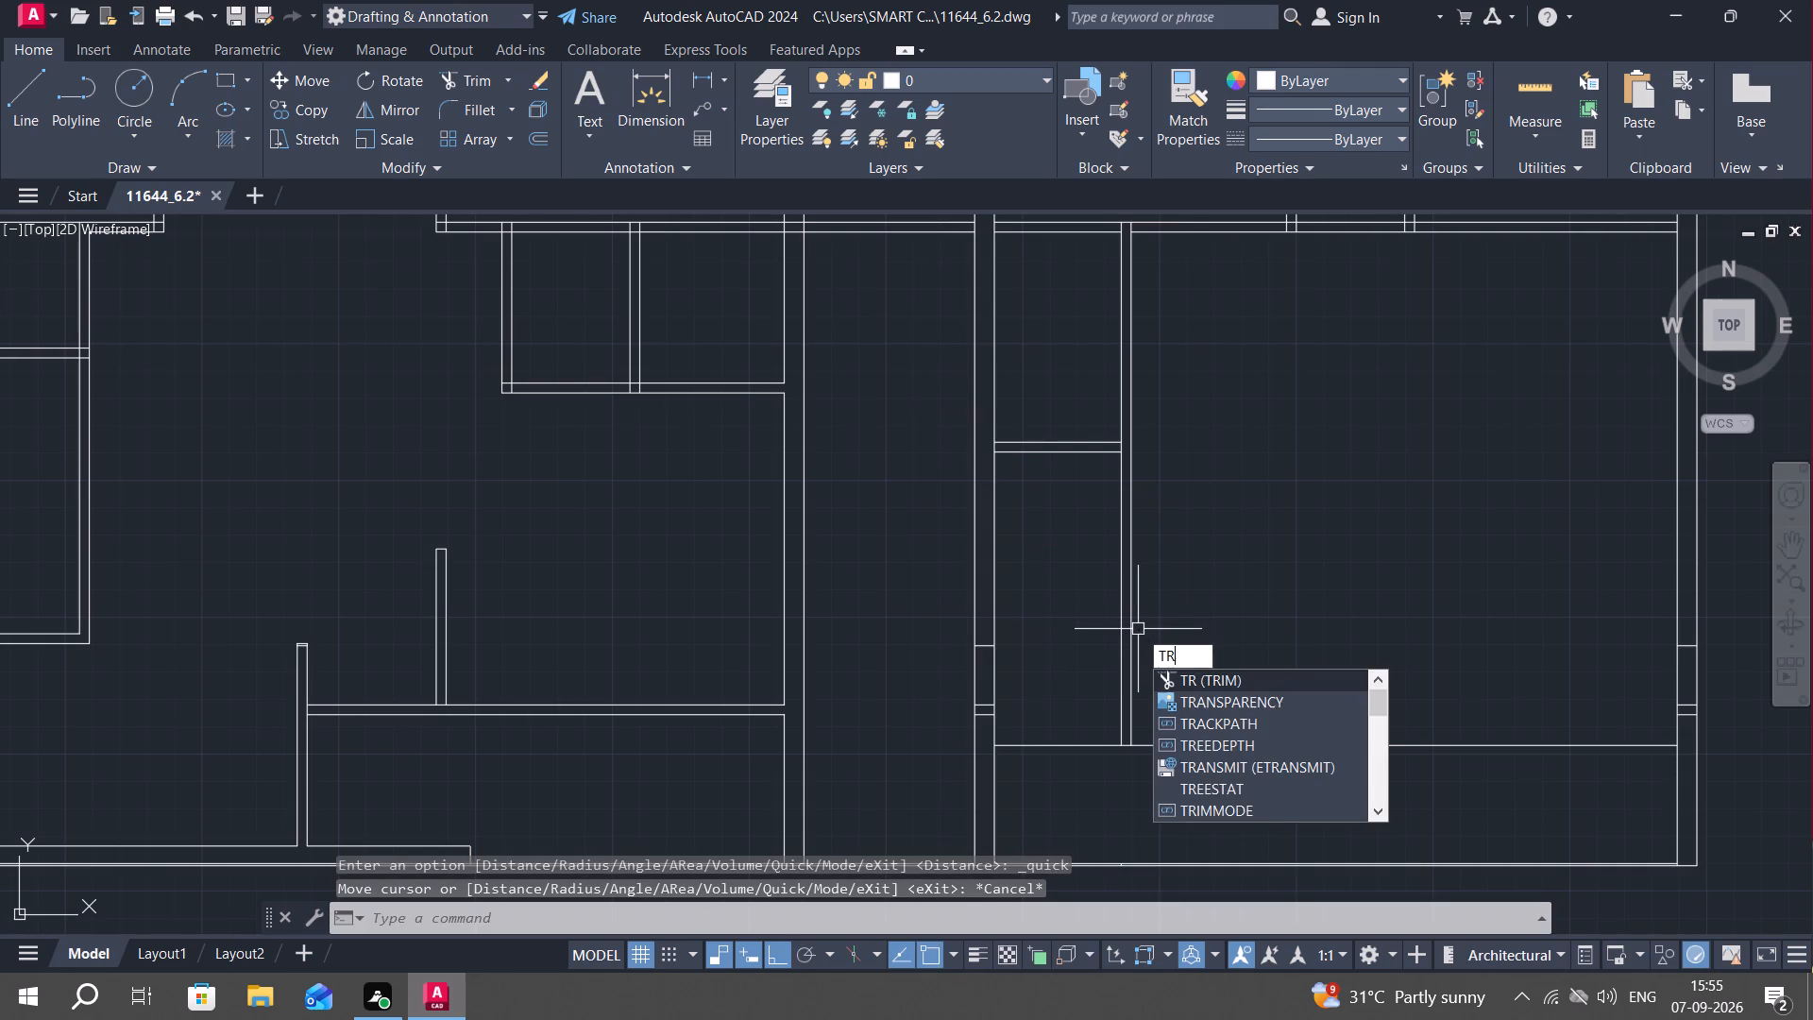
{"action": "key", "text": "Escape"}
Extend the short partition's lower line to the outer right face of the vertical partition.
{"action": "type", "text": "ex"}
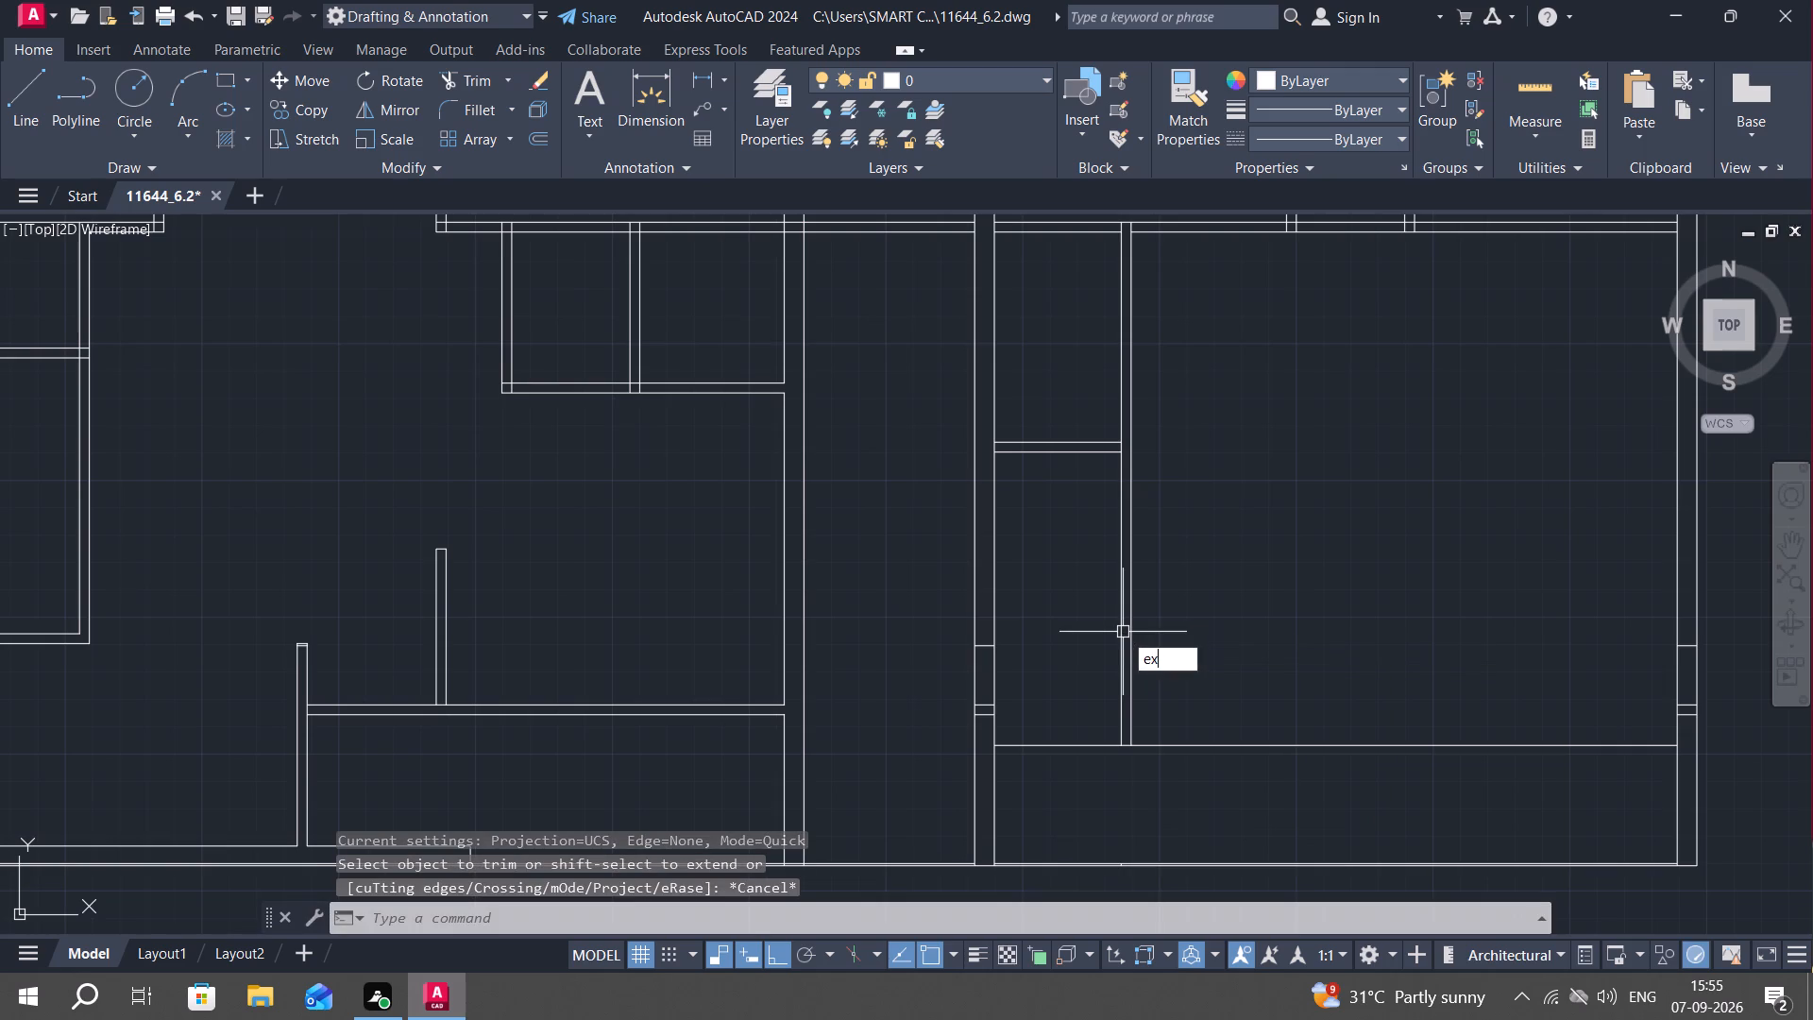
{"action": "key", "text": "space"}
{"action": "left_click", "coordinate": [1093, 455]}
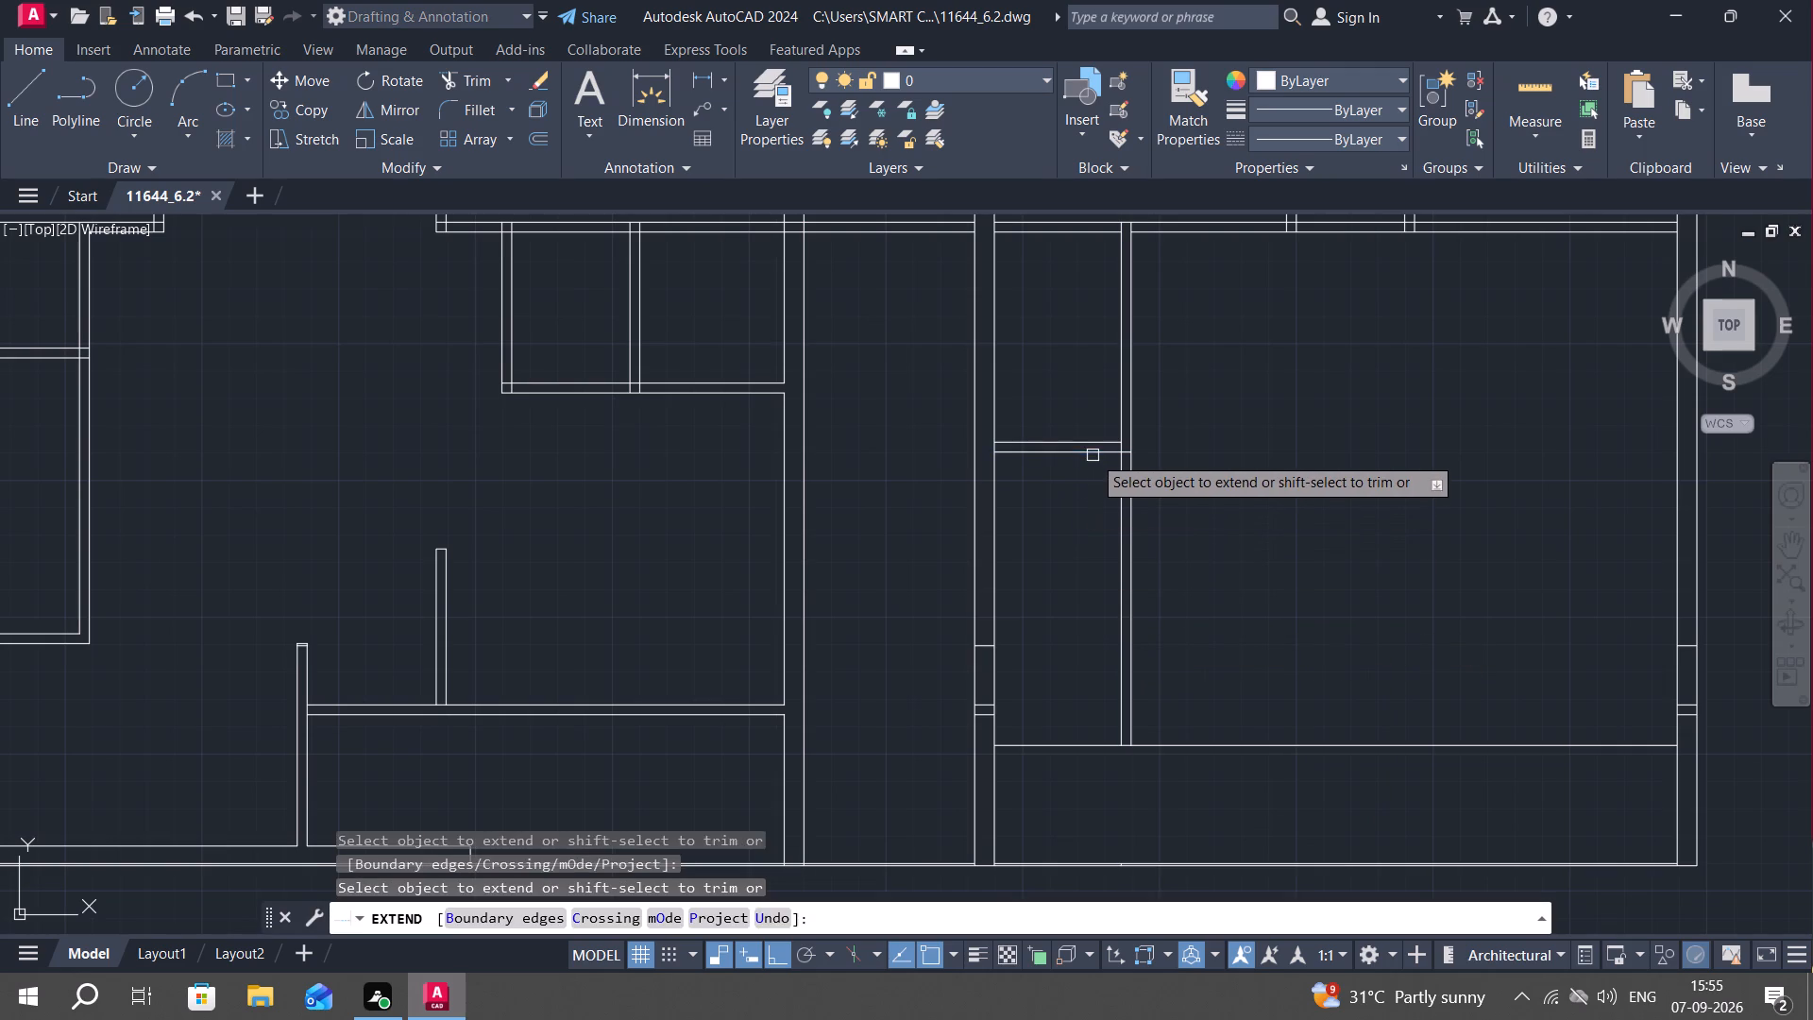
{"action": "key", "text": "Escape"}
Trim away both lines of the vertical partition below the short horizontal partition in the right-hand block.
{"action": "key", "text": "t"}
{"action": "key", "text": "r"}
{"action": "key", "text": "space"}
{"action": "left_click_drag", "start_coordinate": [1222, 606], "coordinate": [1203, 611]}
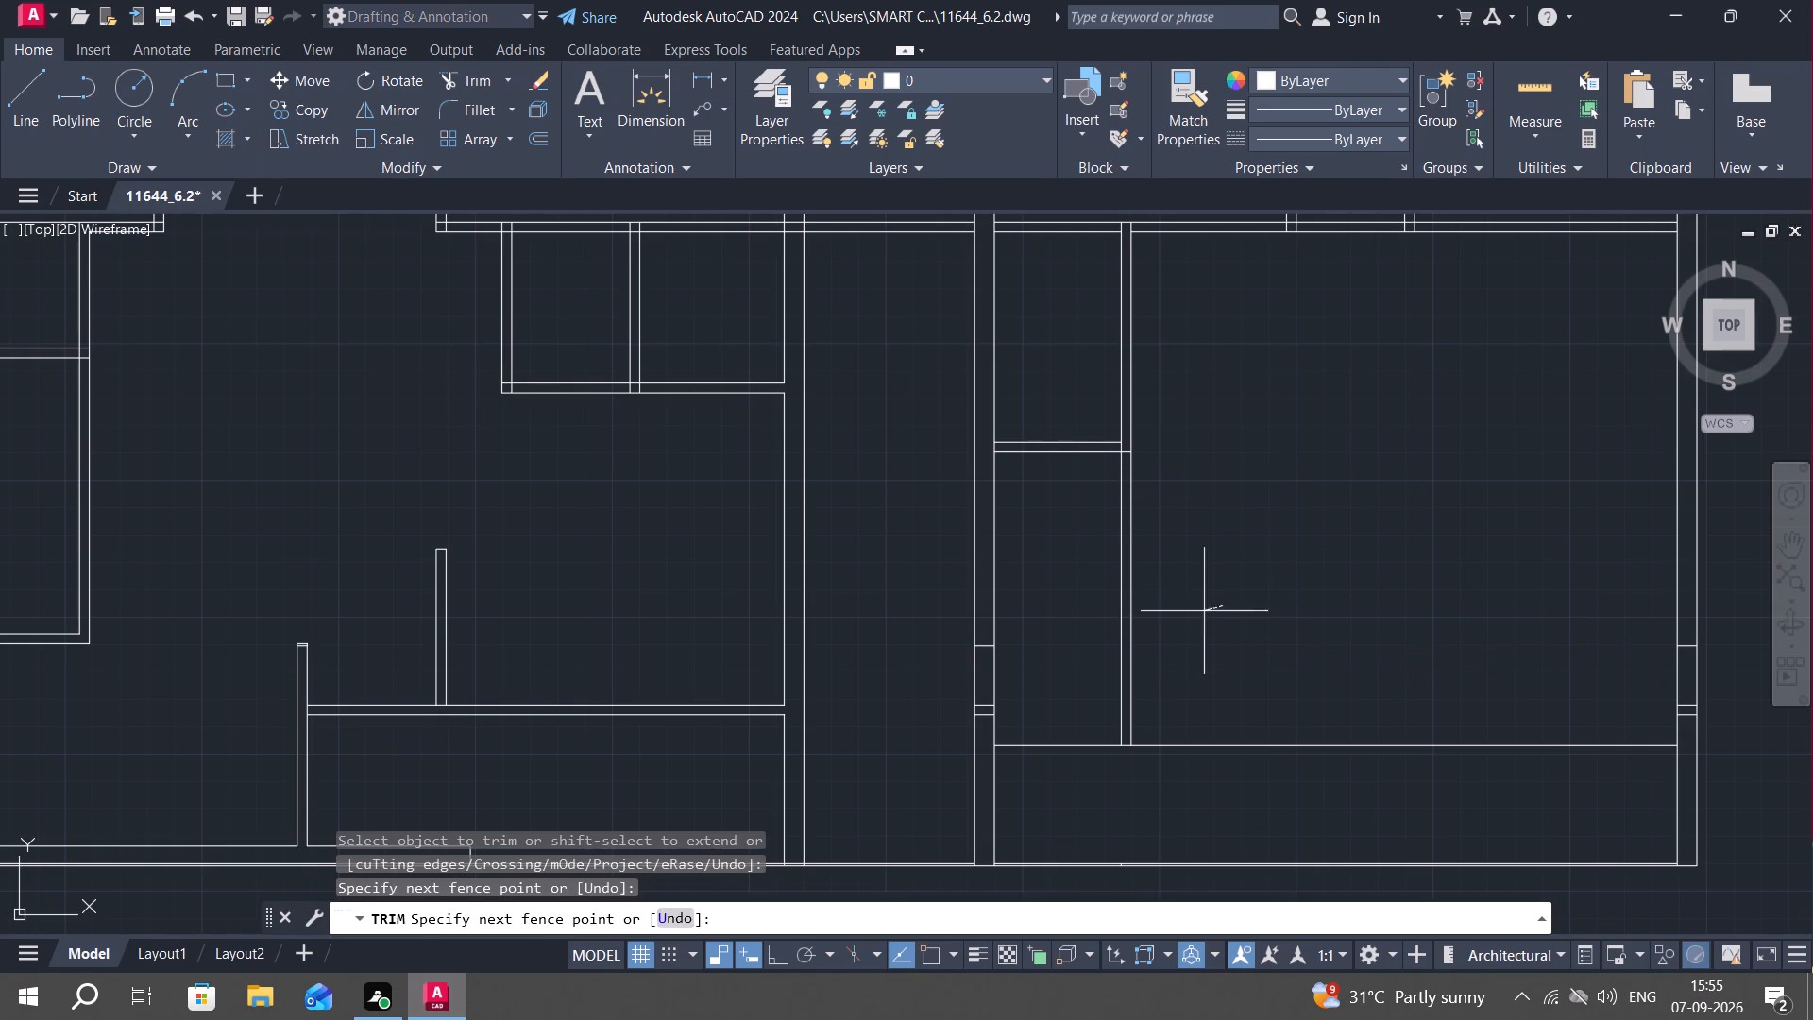
{"action": "left_click_drag", "start_coordinate": [1203, 611], "coordinate": [1122, 622]}
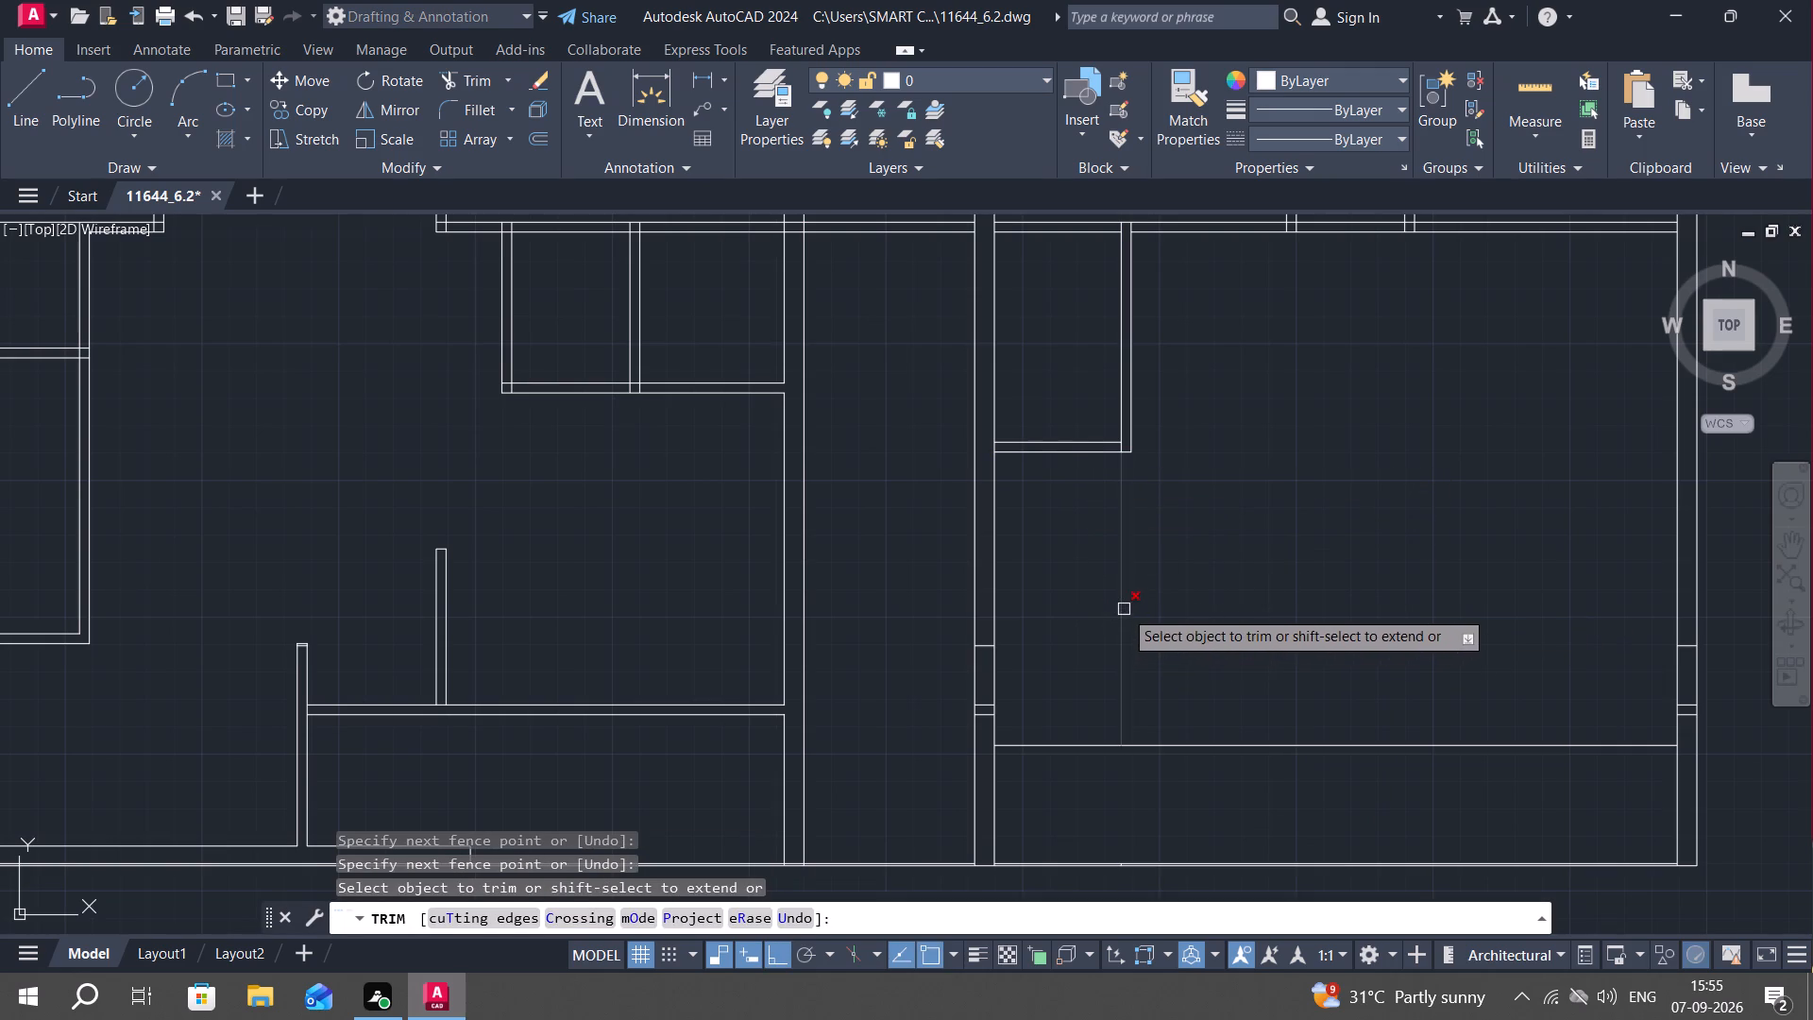
{"action": "left_click", "coordinate": [1124, 609]}
{"action": "scroll", "coordinate": [1143, 620], "scroll_direction": "down", "scroll_amount": 4}
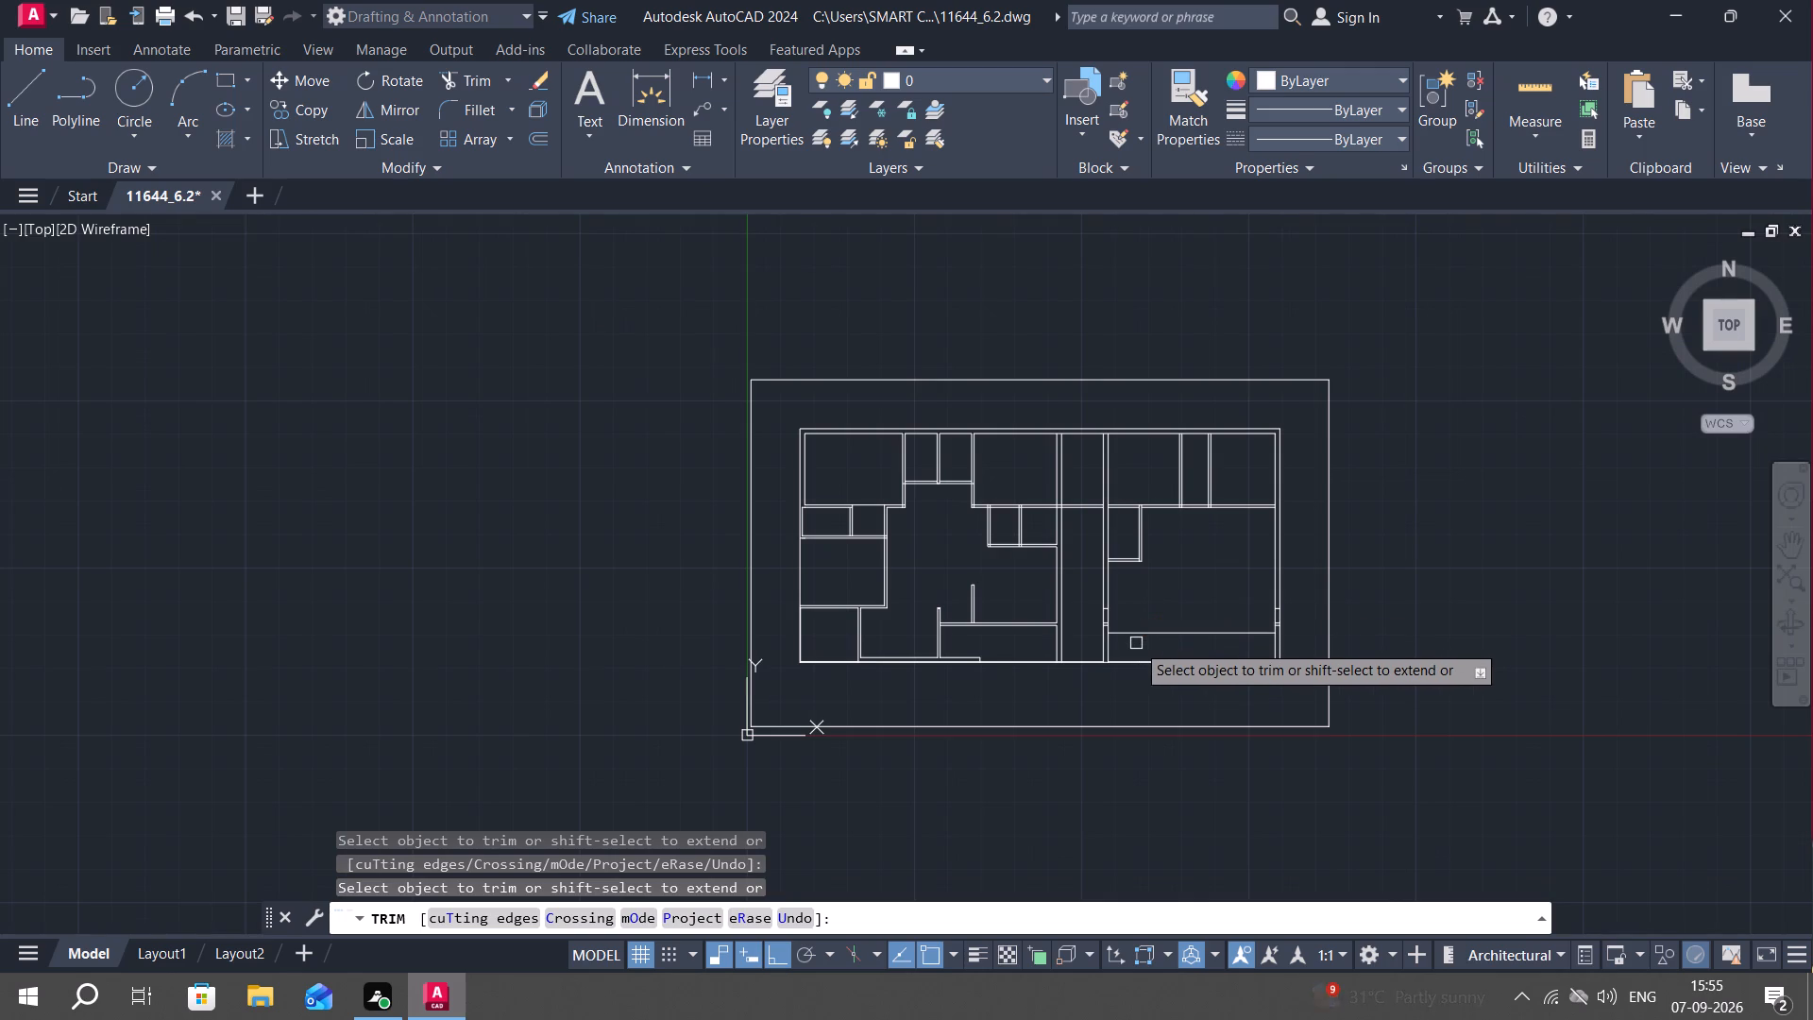
{"action": "scroll", "coordinate": [1136, 643], "scroll_direction": "up", "scroll_amount": 2}
{"action": "scroll", "coordinate": [1058, 586], "scroll_direction": "up", "scroll_amount": 1}
{"action": "middle_click_drag", "start_coordinate": [1181, 519], "coordinate": [1156, 520]}
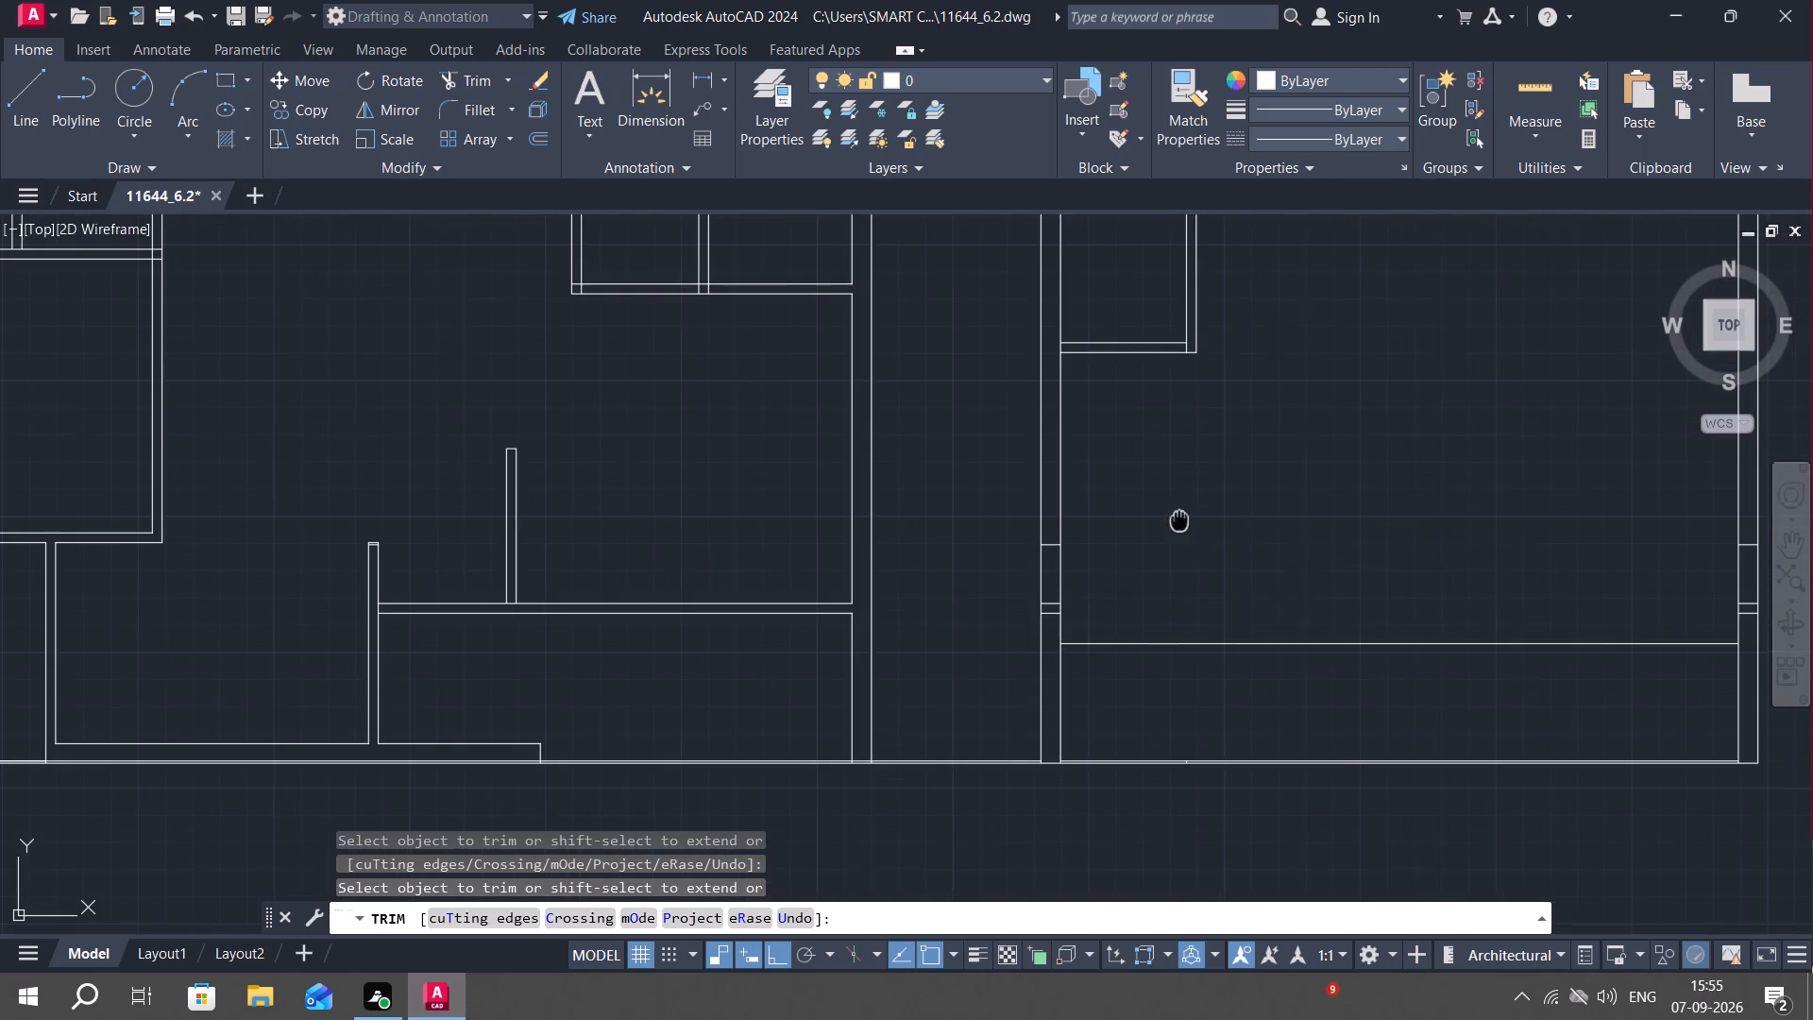
{"action": "middle_click_drag", "start_coordinate": [1156, 520], "coordinate": [1037, 536]}
{"action": "key", "text": "Escape"}
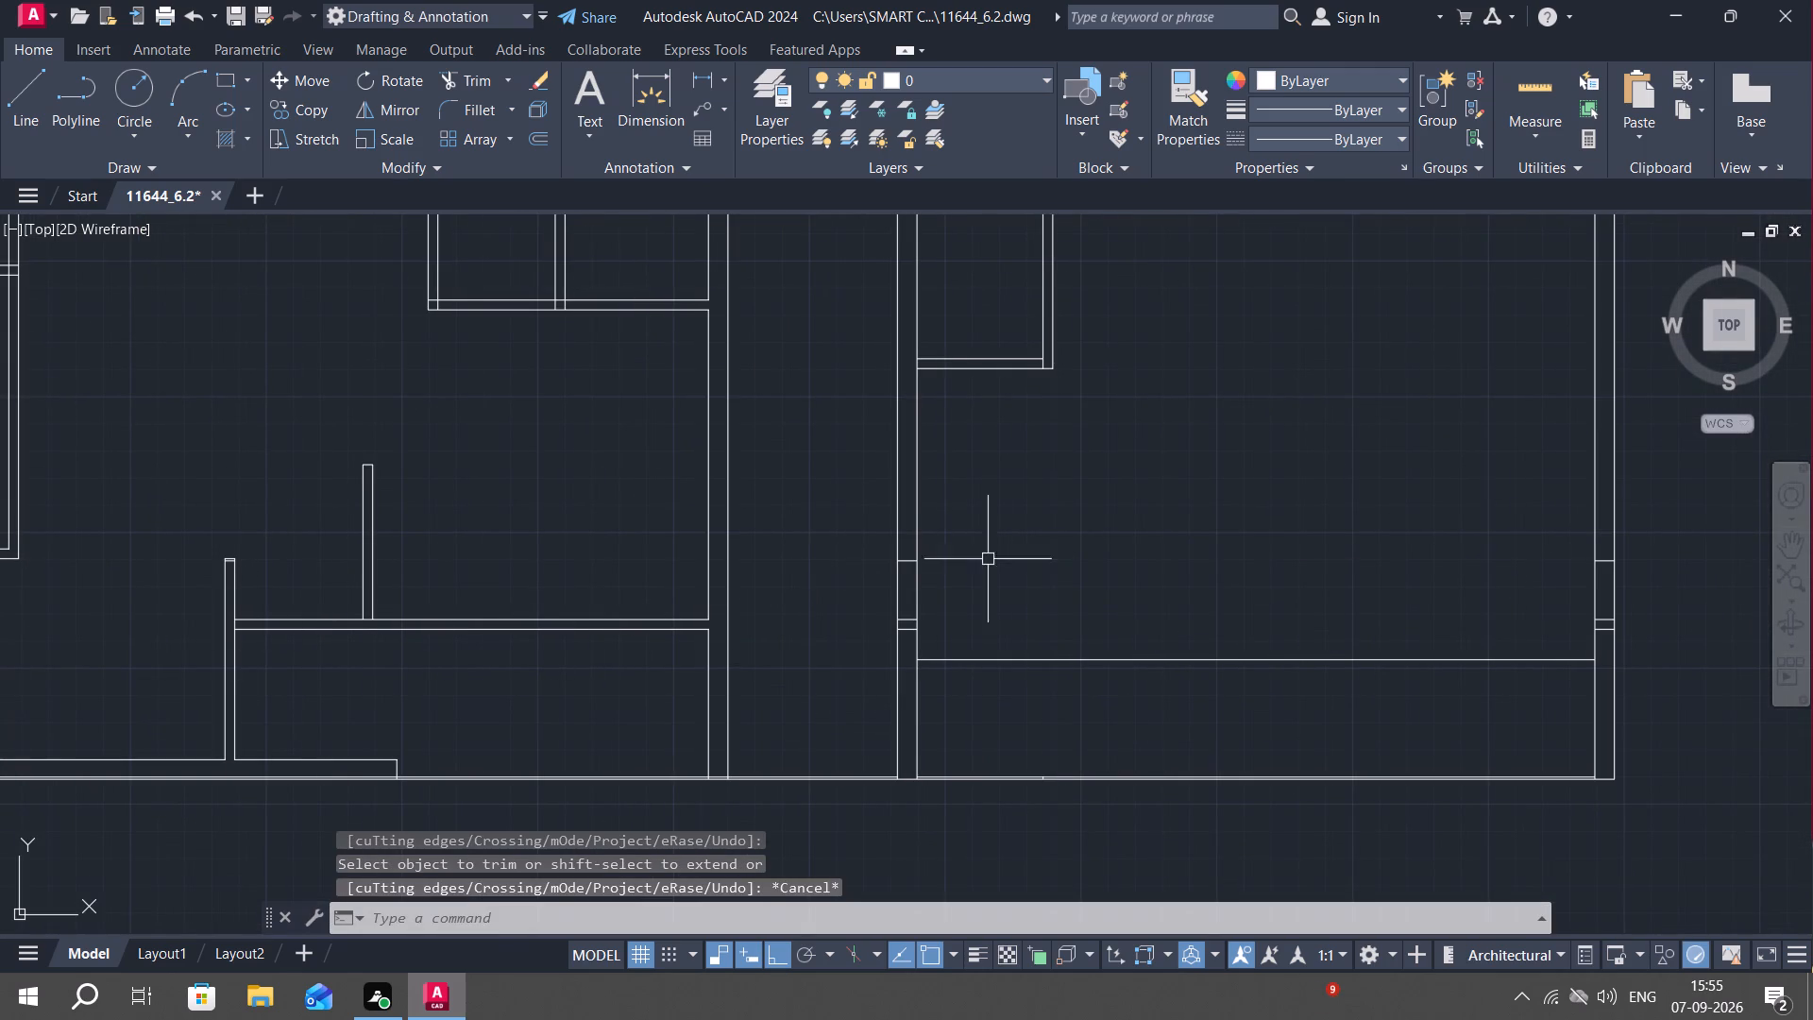
Trim the vertical partition's inner line where it crosses the short horizontal partition, cleaning the small room's lower corner.
{"action": "type", "text": "tr"}
{"action": "key", "text": "space"}
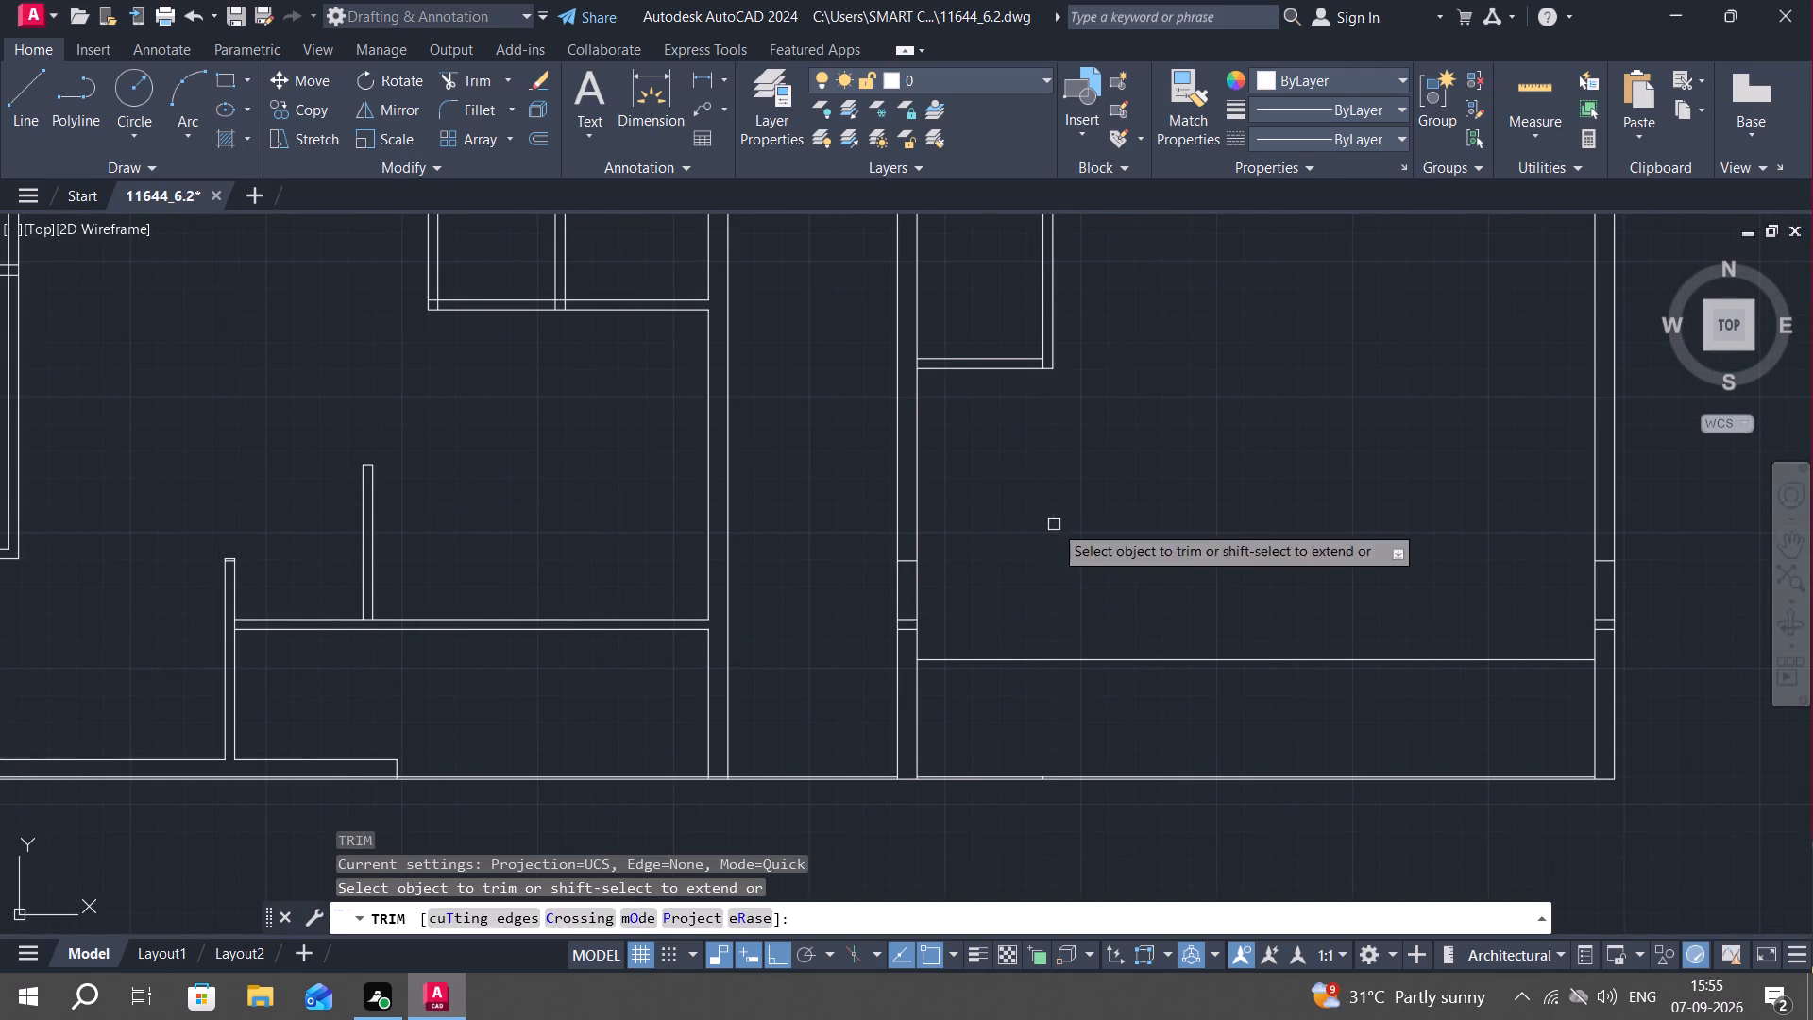
{"action": "scroll", "coordinate": [1019, 382], "scroll_direction": "up", "scroll_amount": 3}
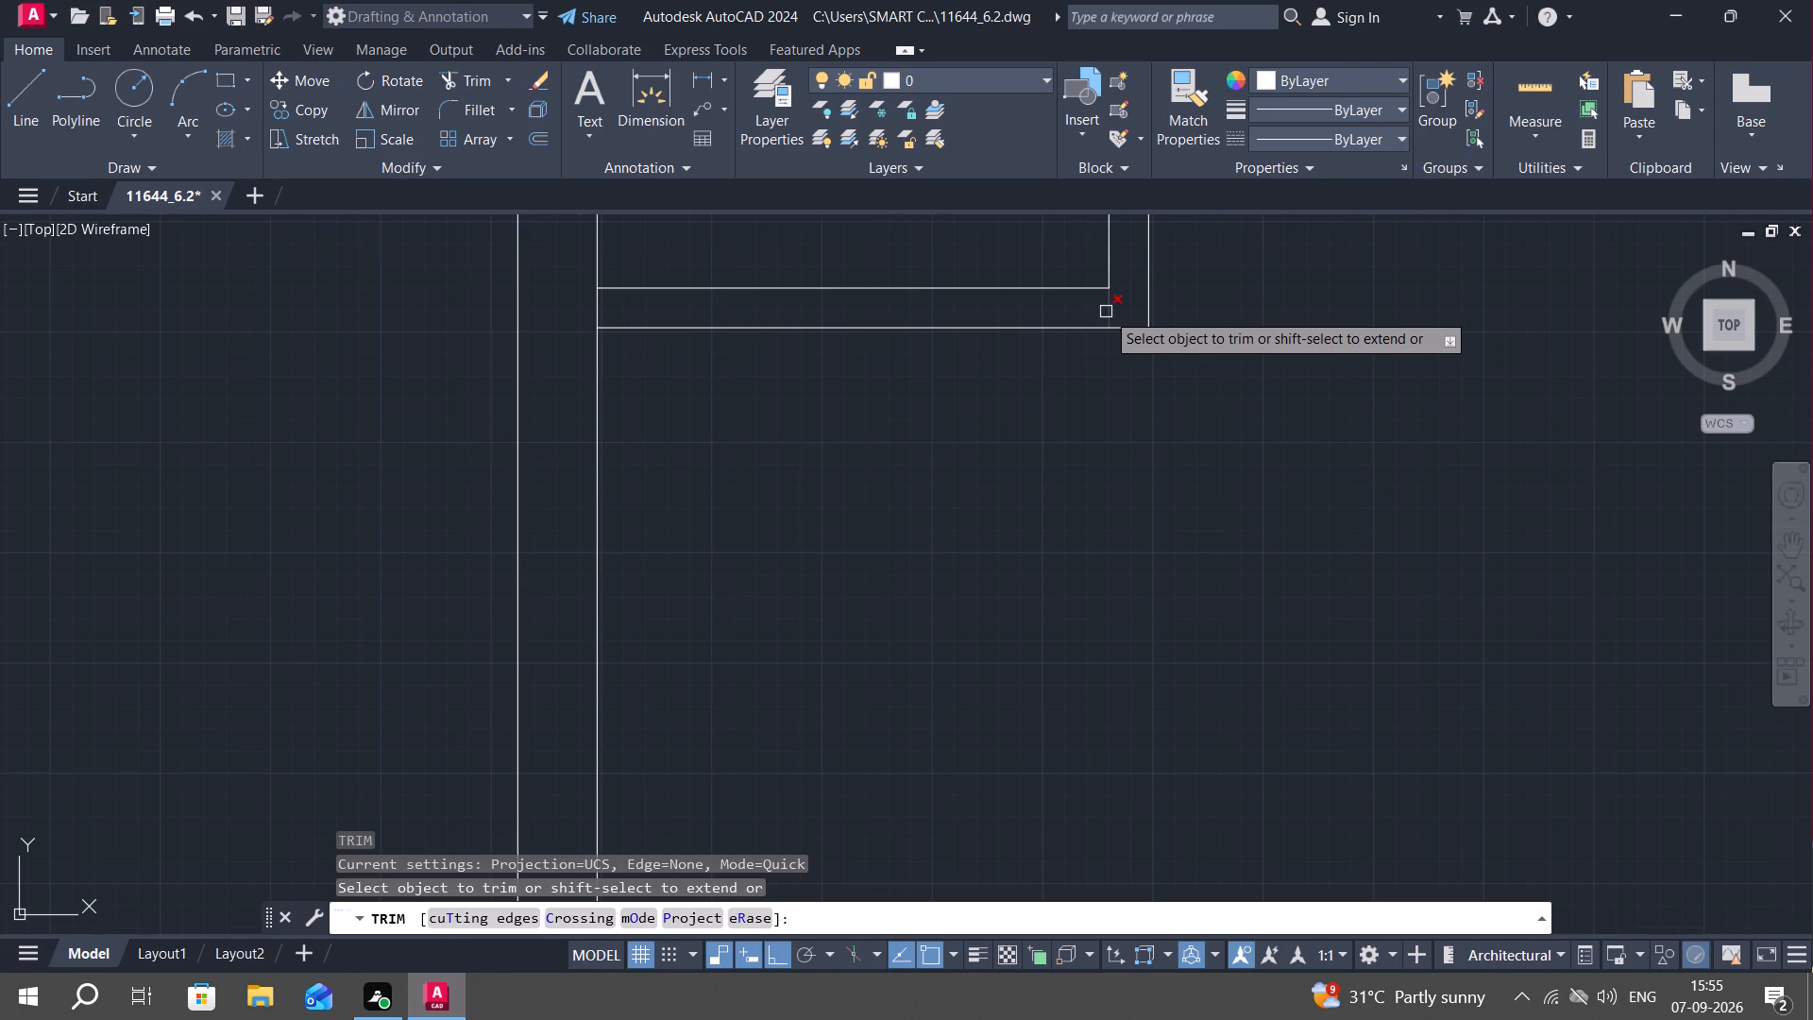
{"action": "left_click", "coordinate": [1106, 312]}
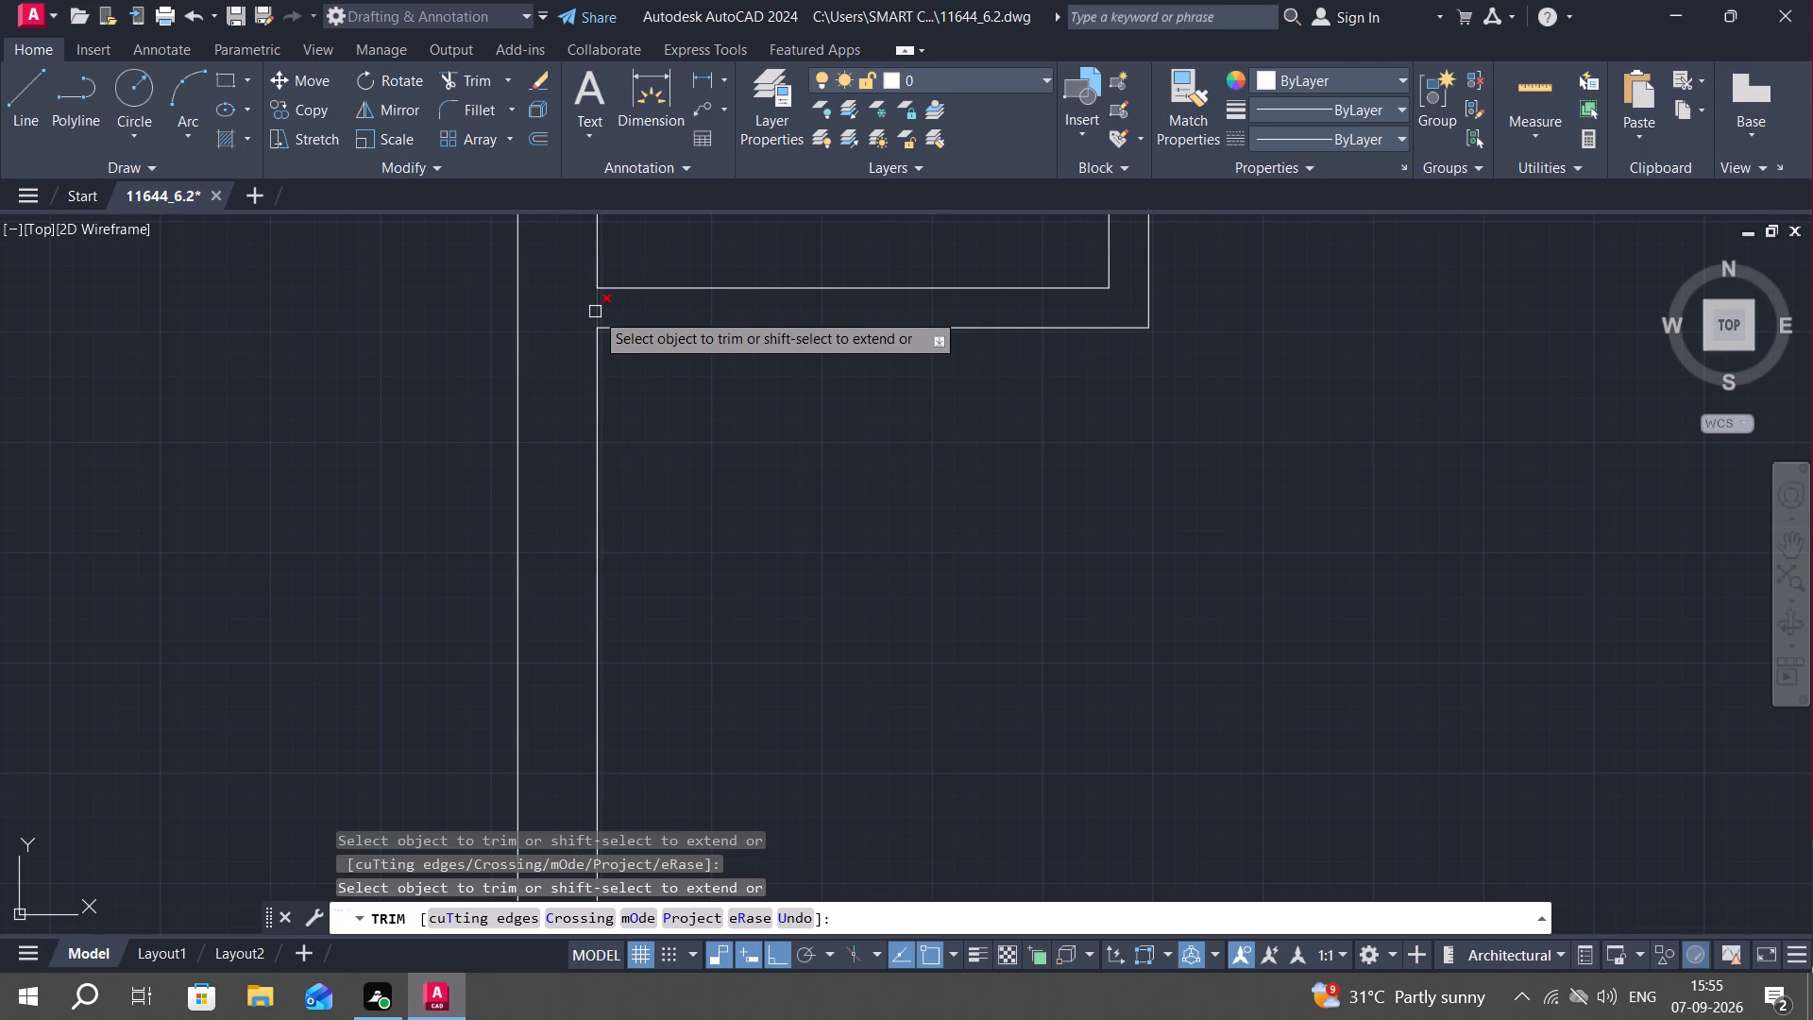
{"action": "key", "text": "Escape"}
Offset the inner face of the right-hand block's left wall 4' into the room.
{"action": "middle_click_drag", "start_coordinate": [913, 598], "coordinate": [840, 563]}
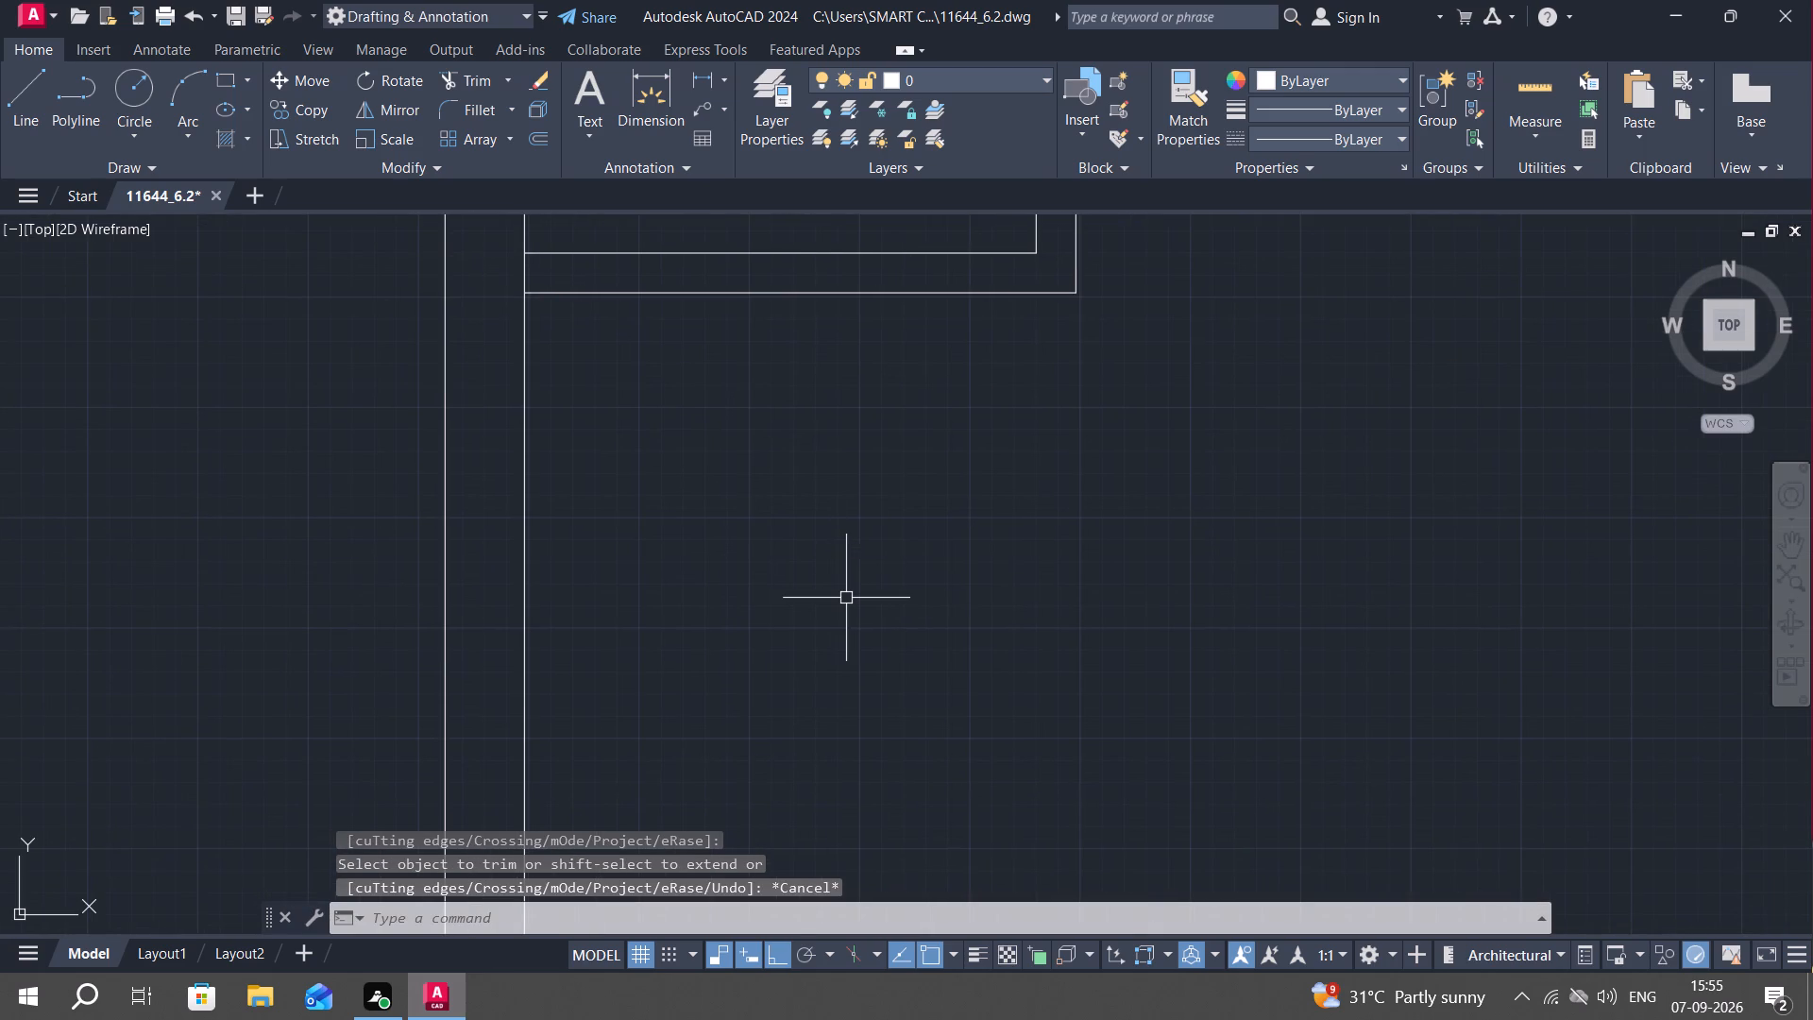
{"action": "type", "text": "o"}
{"action": "key", "text": "space"}
{"action": "middle_click_drag", "start_coordinate": [852, 611], "coordinate": [851, 606]}
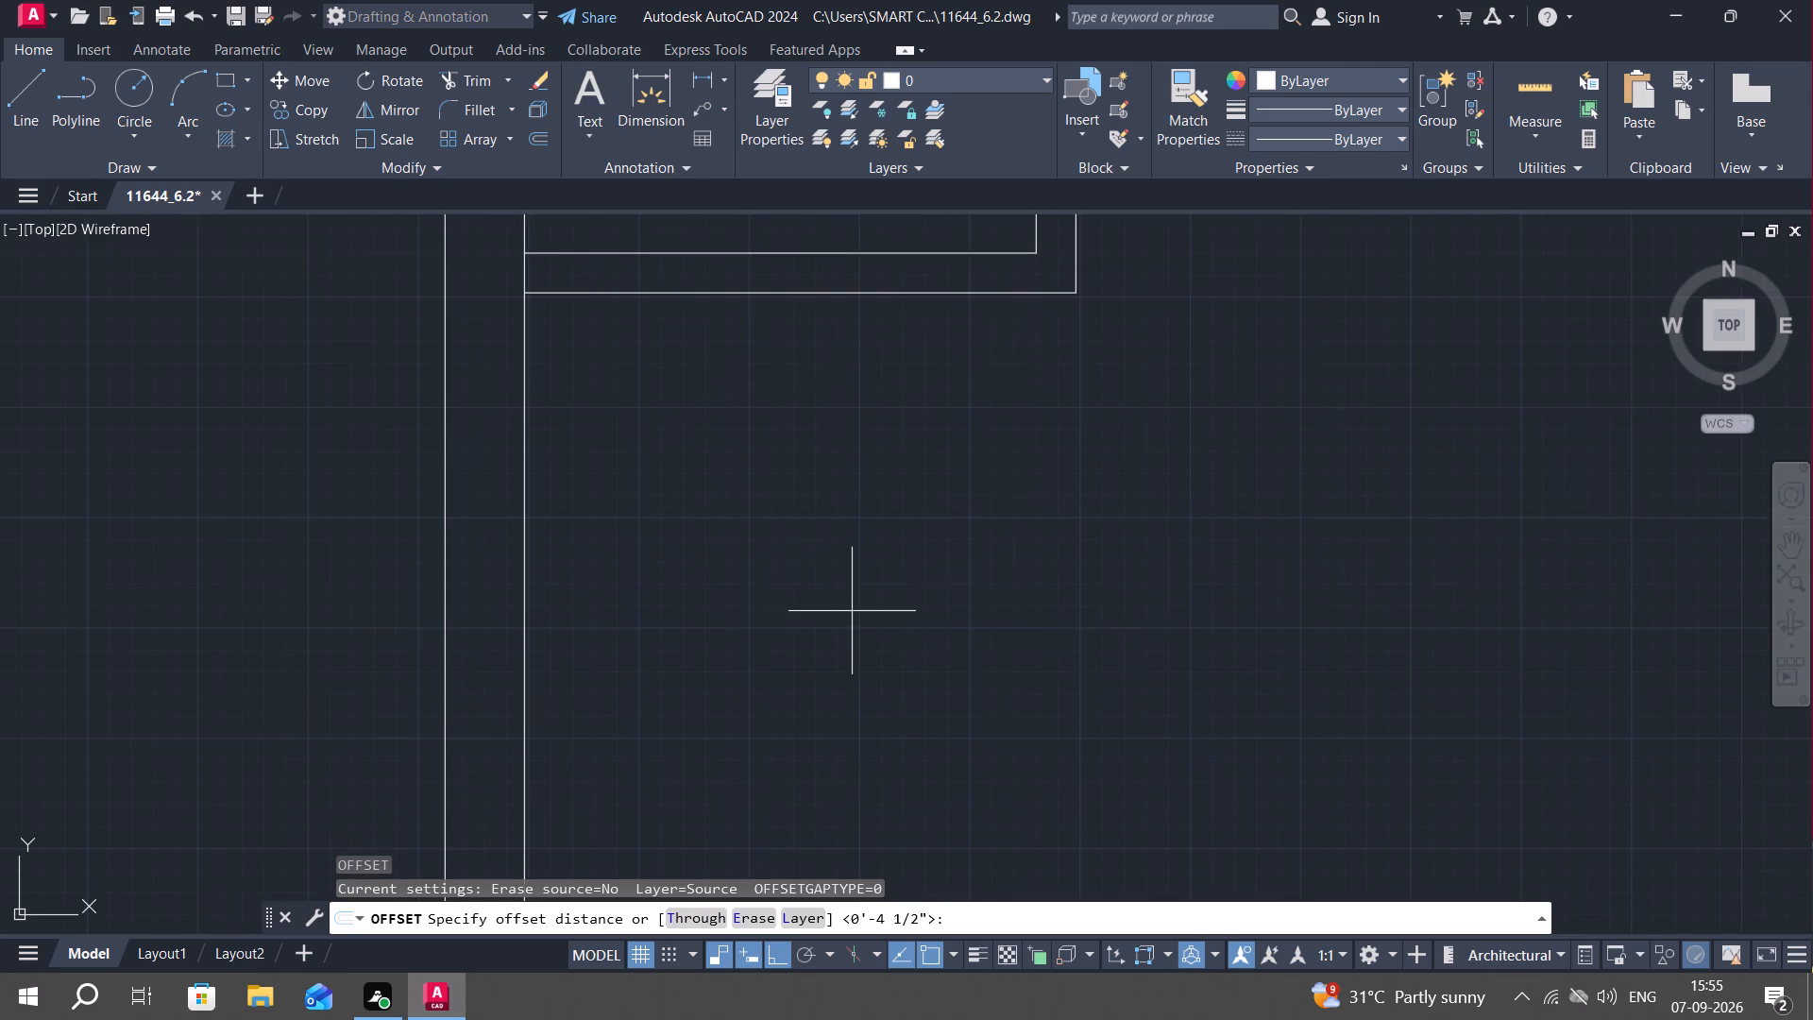
{"action": "middle_click_drag", "start_coordinate": [851, 606], "coordinate": [843, 568]}
{"action": "scroll", "coordinate": [840, 641], "scroll_direction": "down", "scroll_amount": 2}
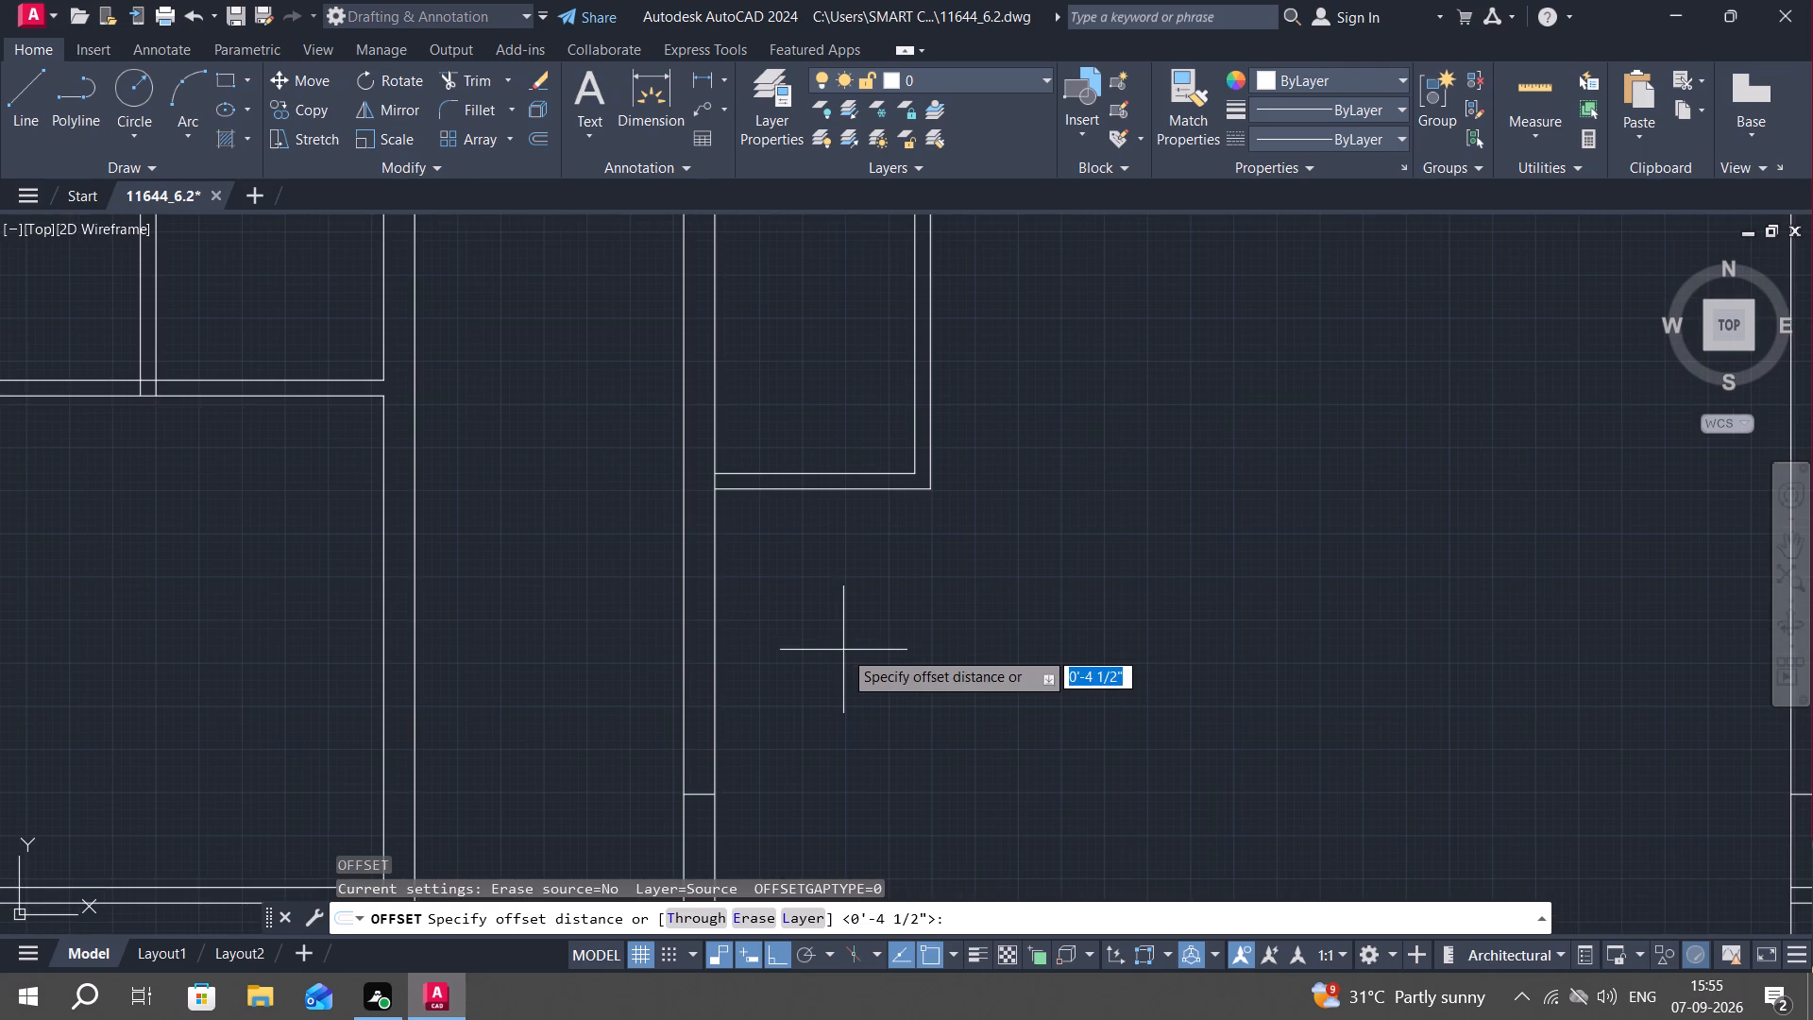
{"action": "middle_click_drag", "start_coordinate": [843, 650], "coordinate": [850, 632]}
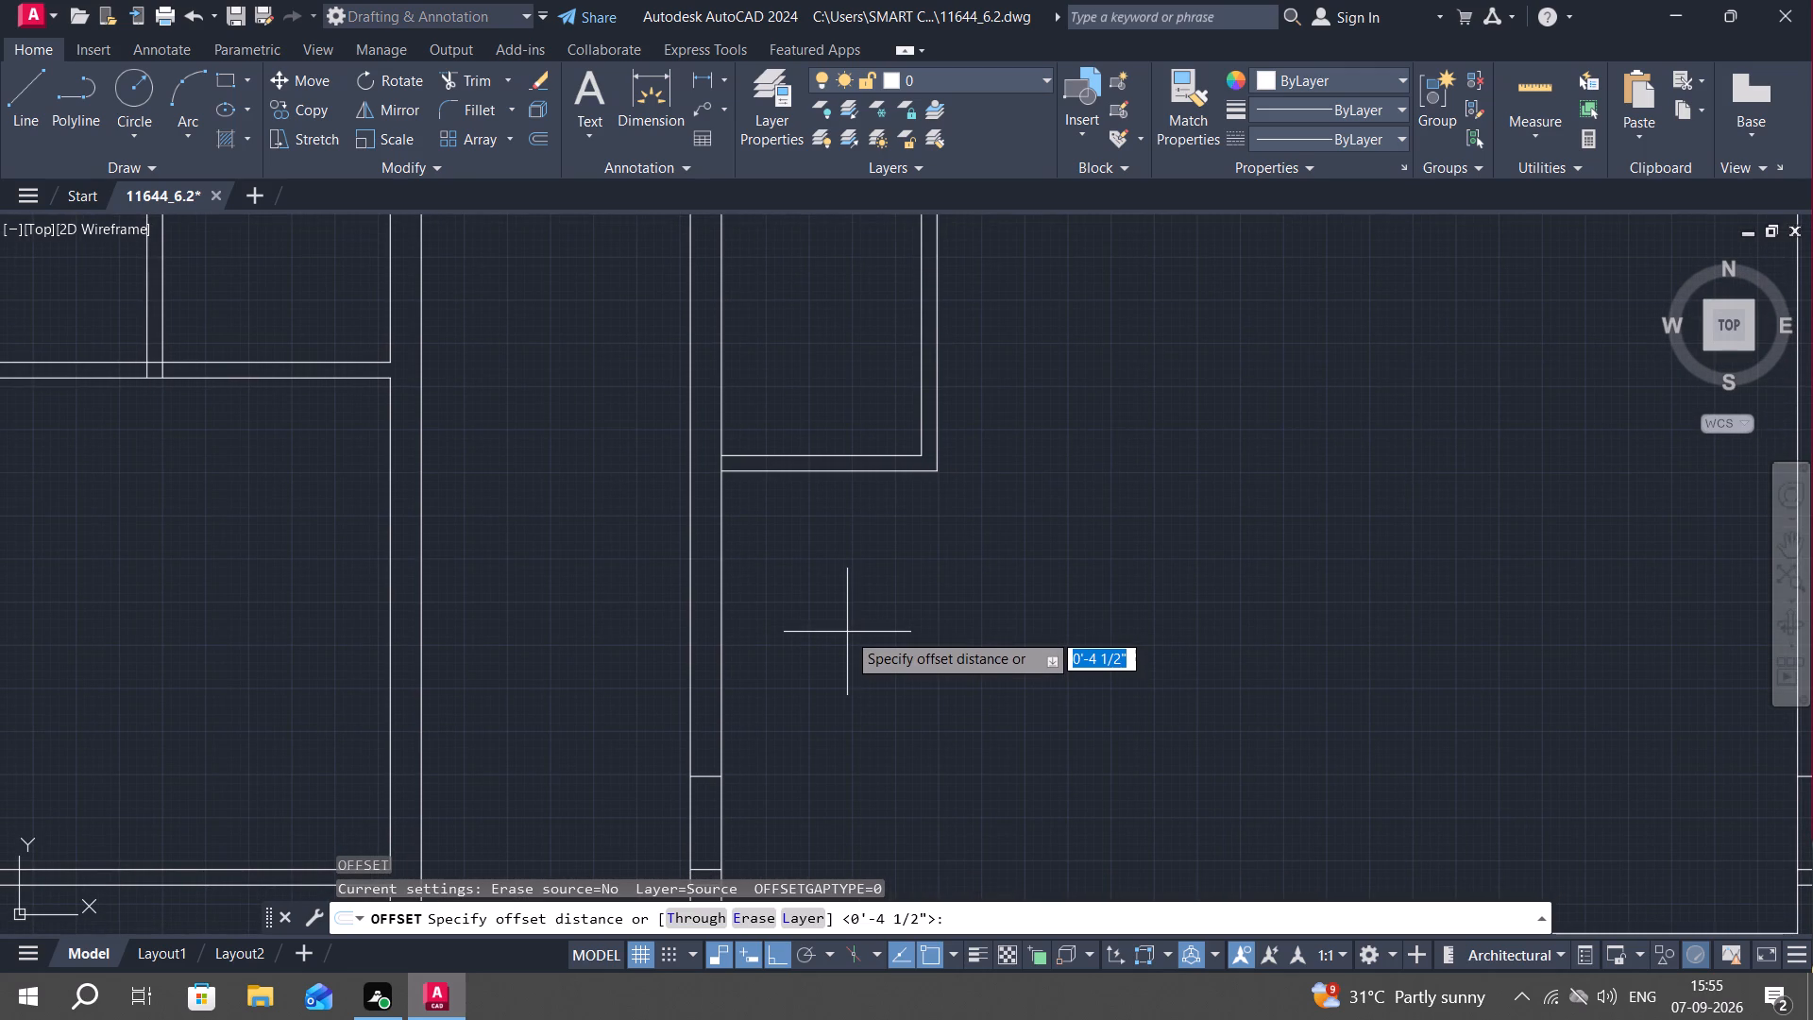
{"action": "type", "text": "4'"}
{"action": "key", "text": "space"}
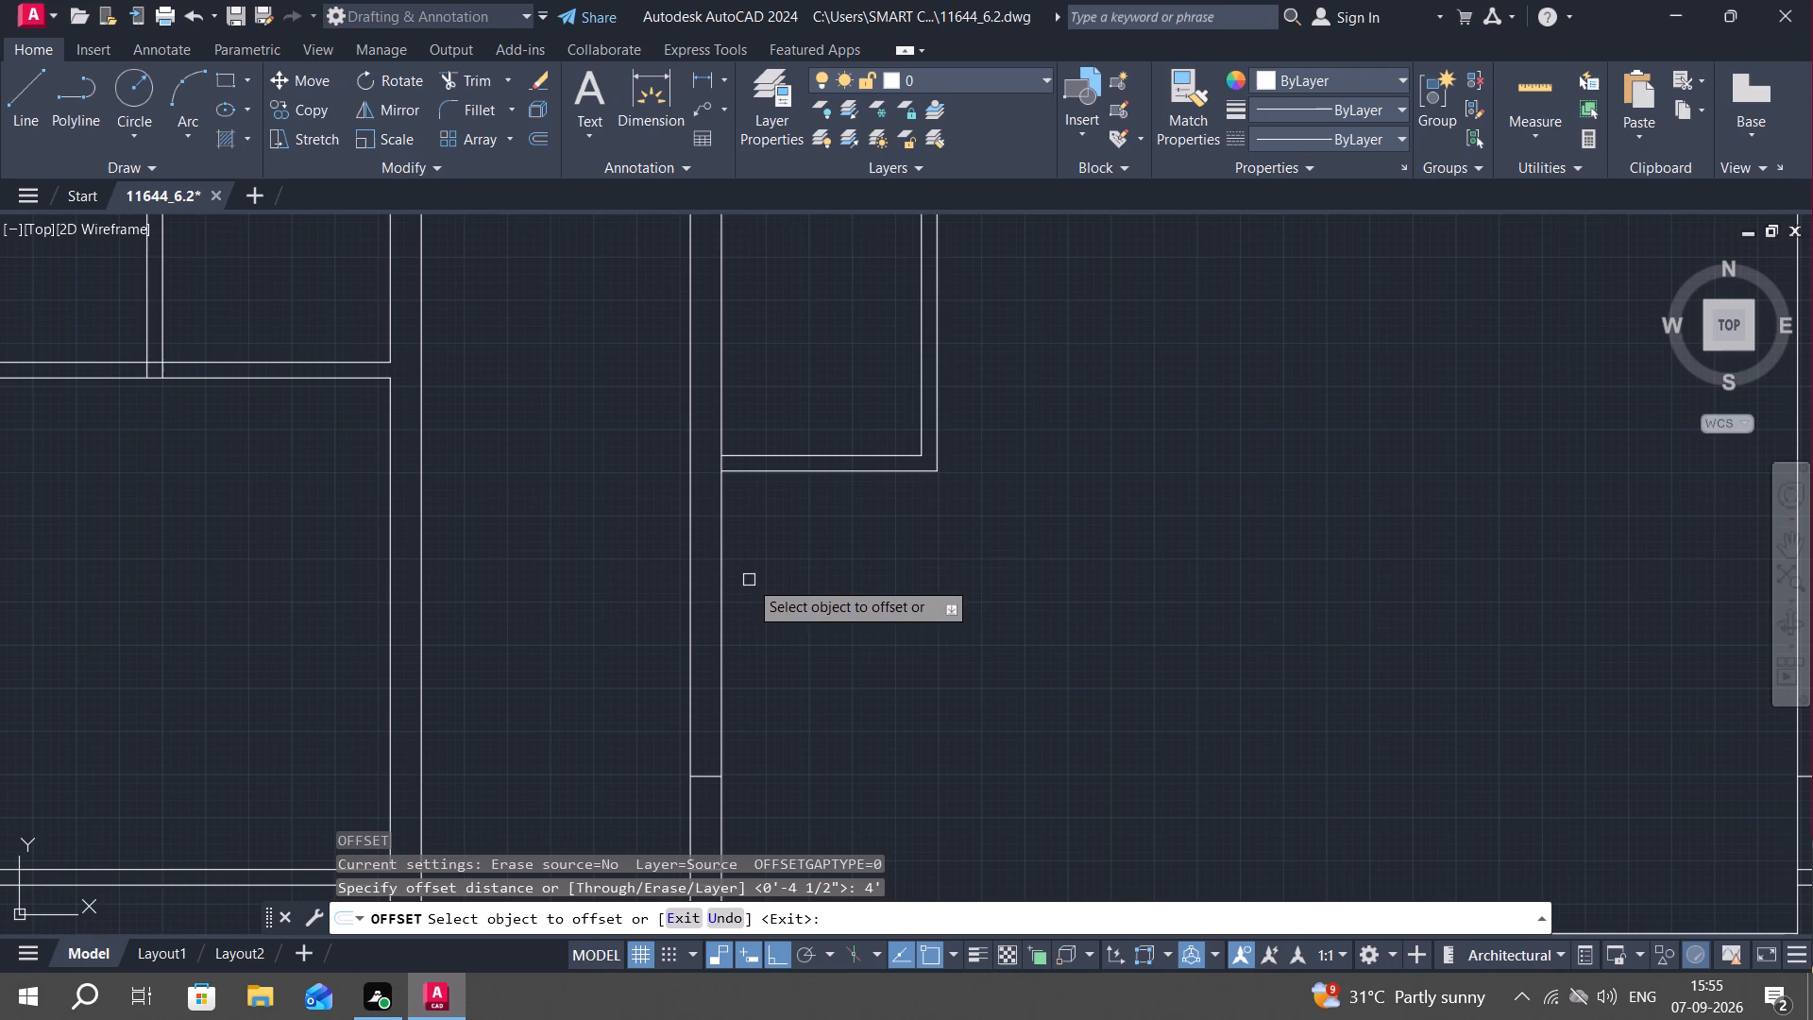
{"action": "left_click", "coordinate": [720, 581]}
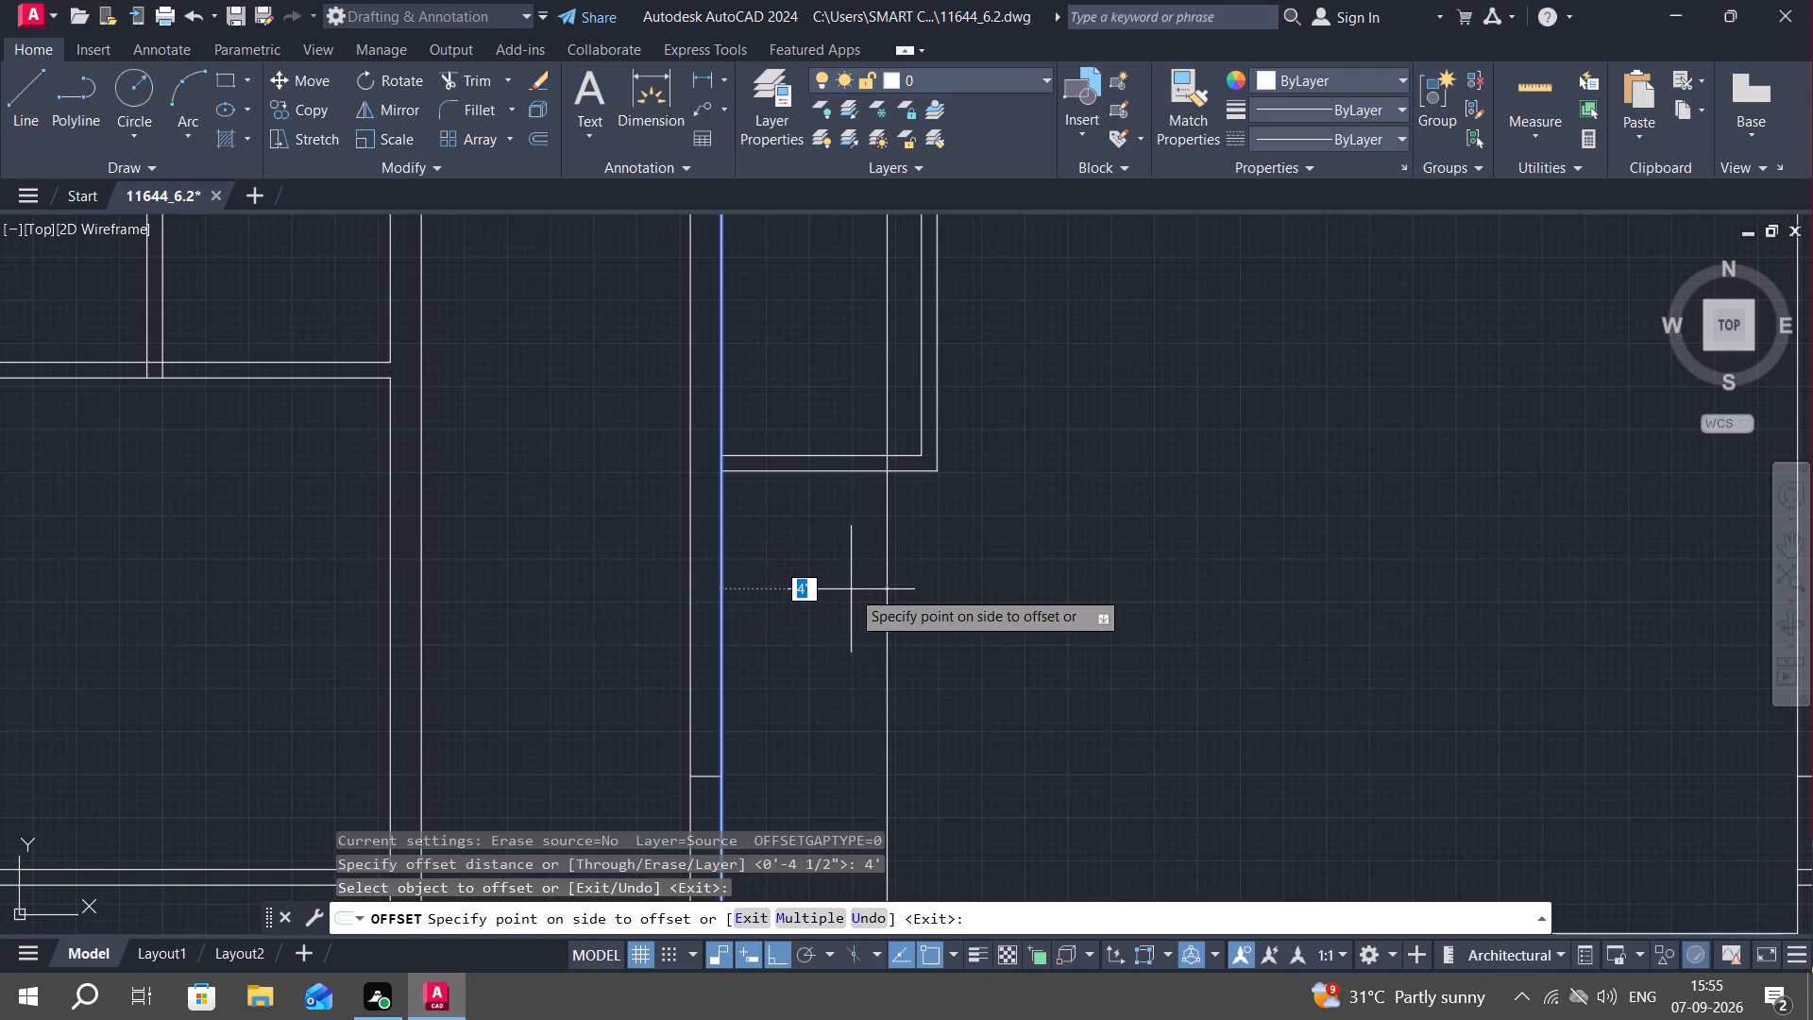
{"action": "left_click", "coordinate": [851, 589]}
{"action": "key", "text": "Escape"}
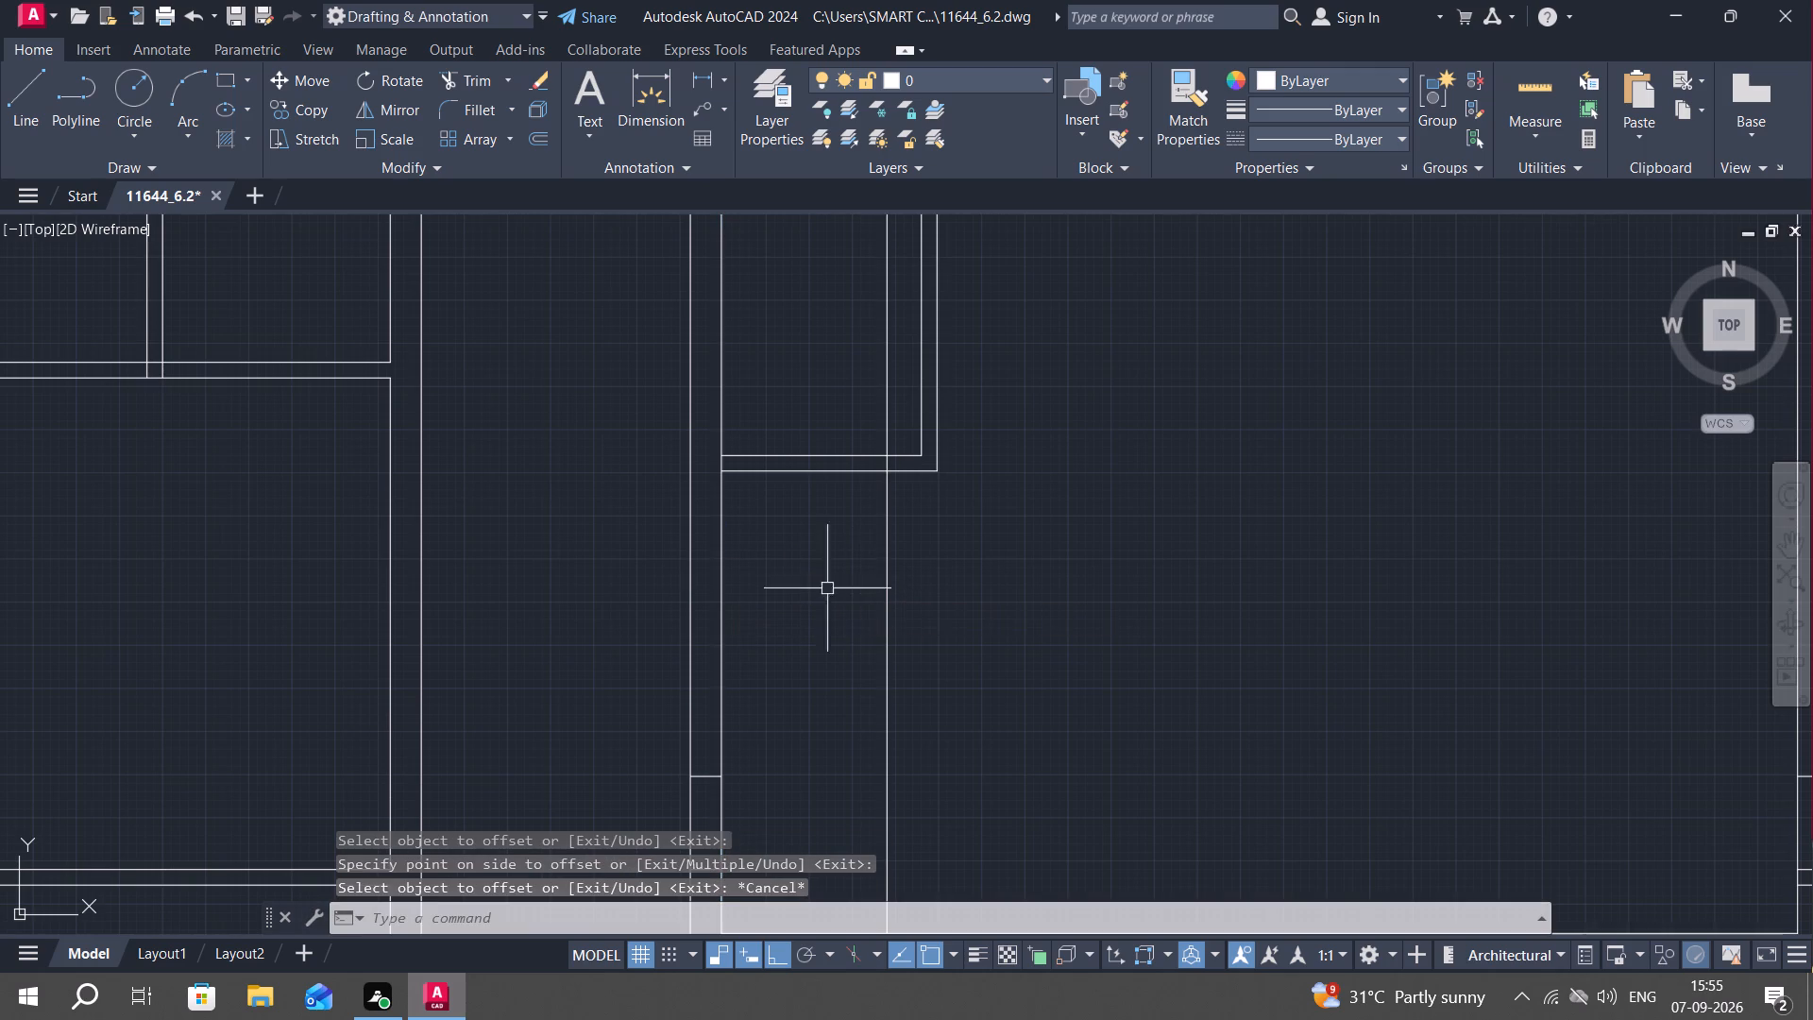
Trim the new 4' offset line at the short horizontal partition and delete its leftover piece inside the small room above.
{"action": "type", "text": "tr"}
{"action": "key", "text": "space"}
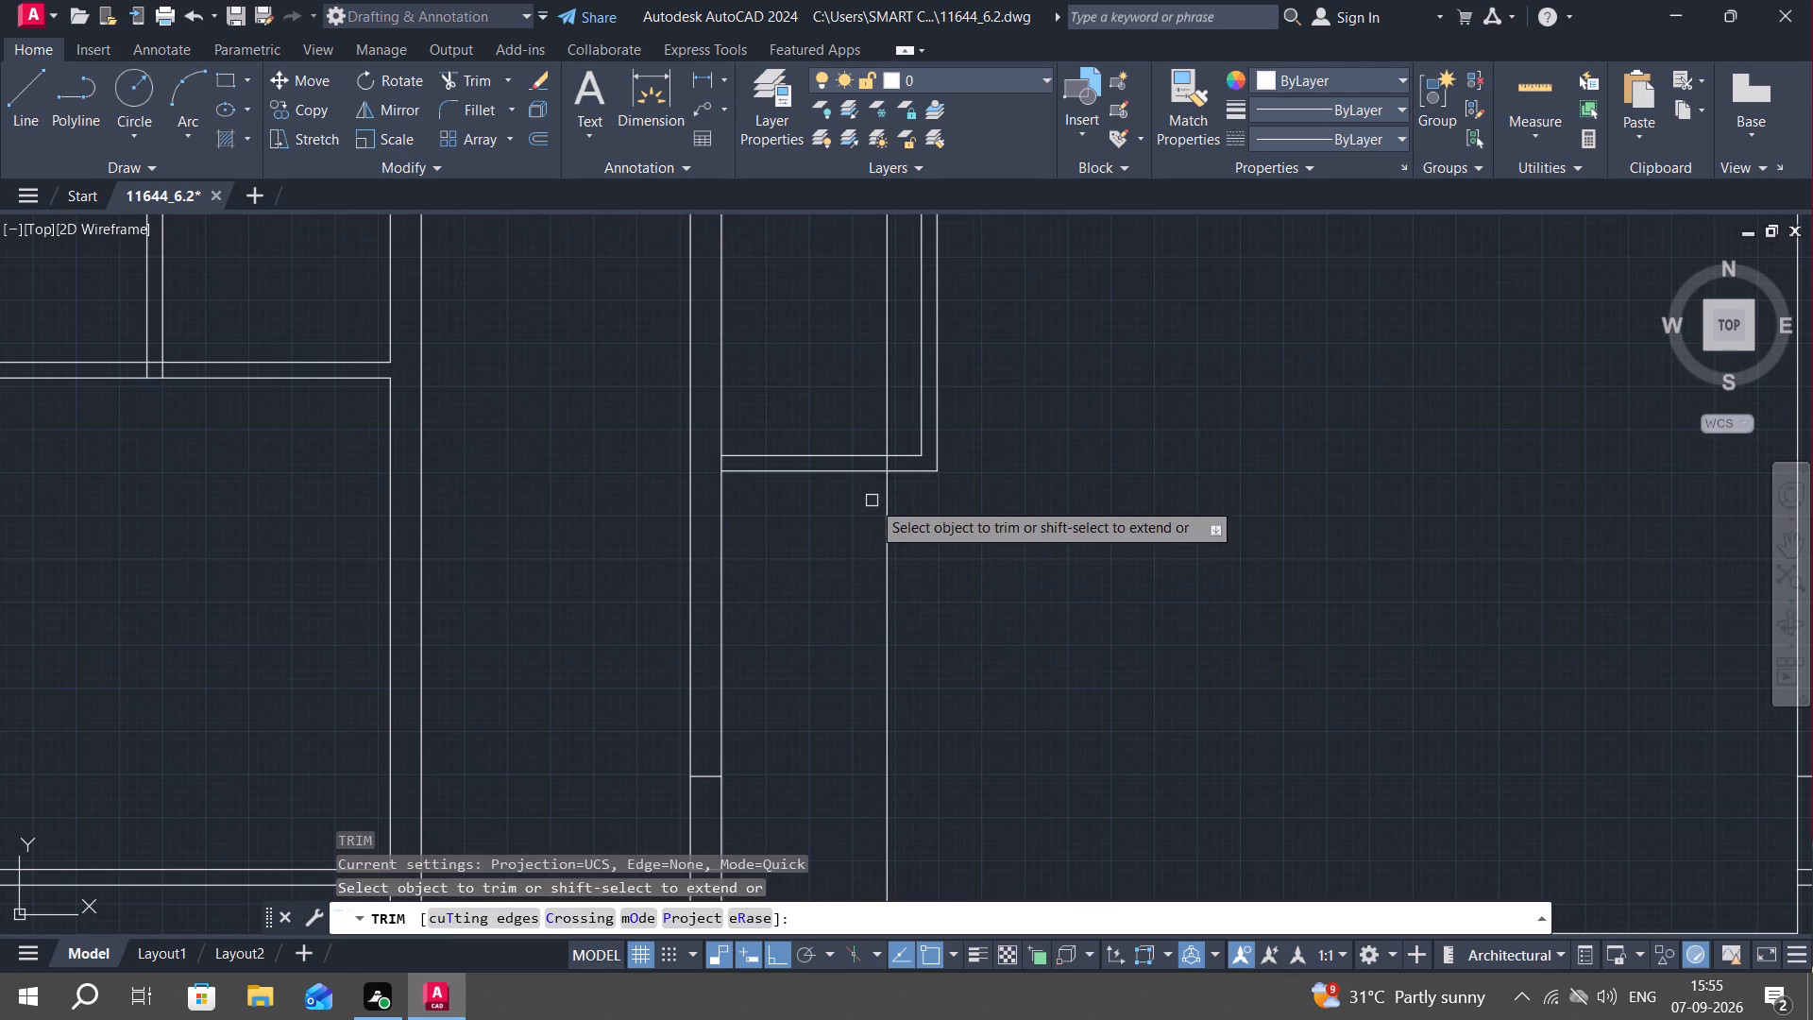
{"action": "left_click", "coordinate": [886, 465]}
{"action": "key", "text": "Escape"}
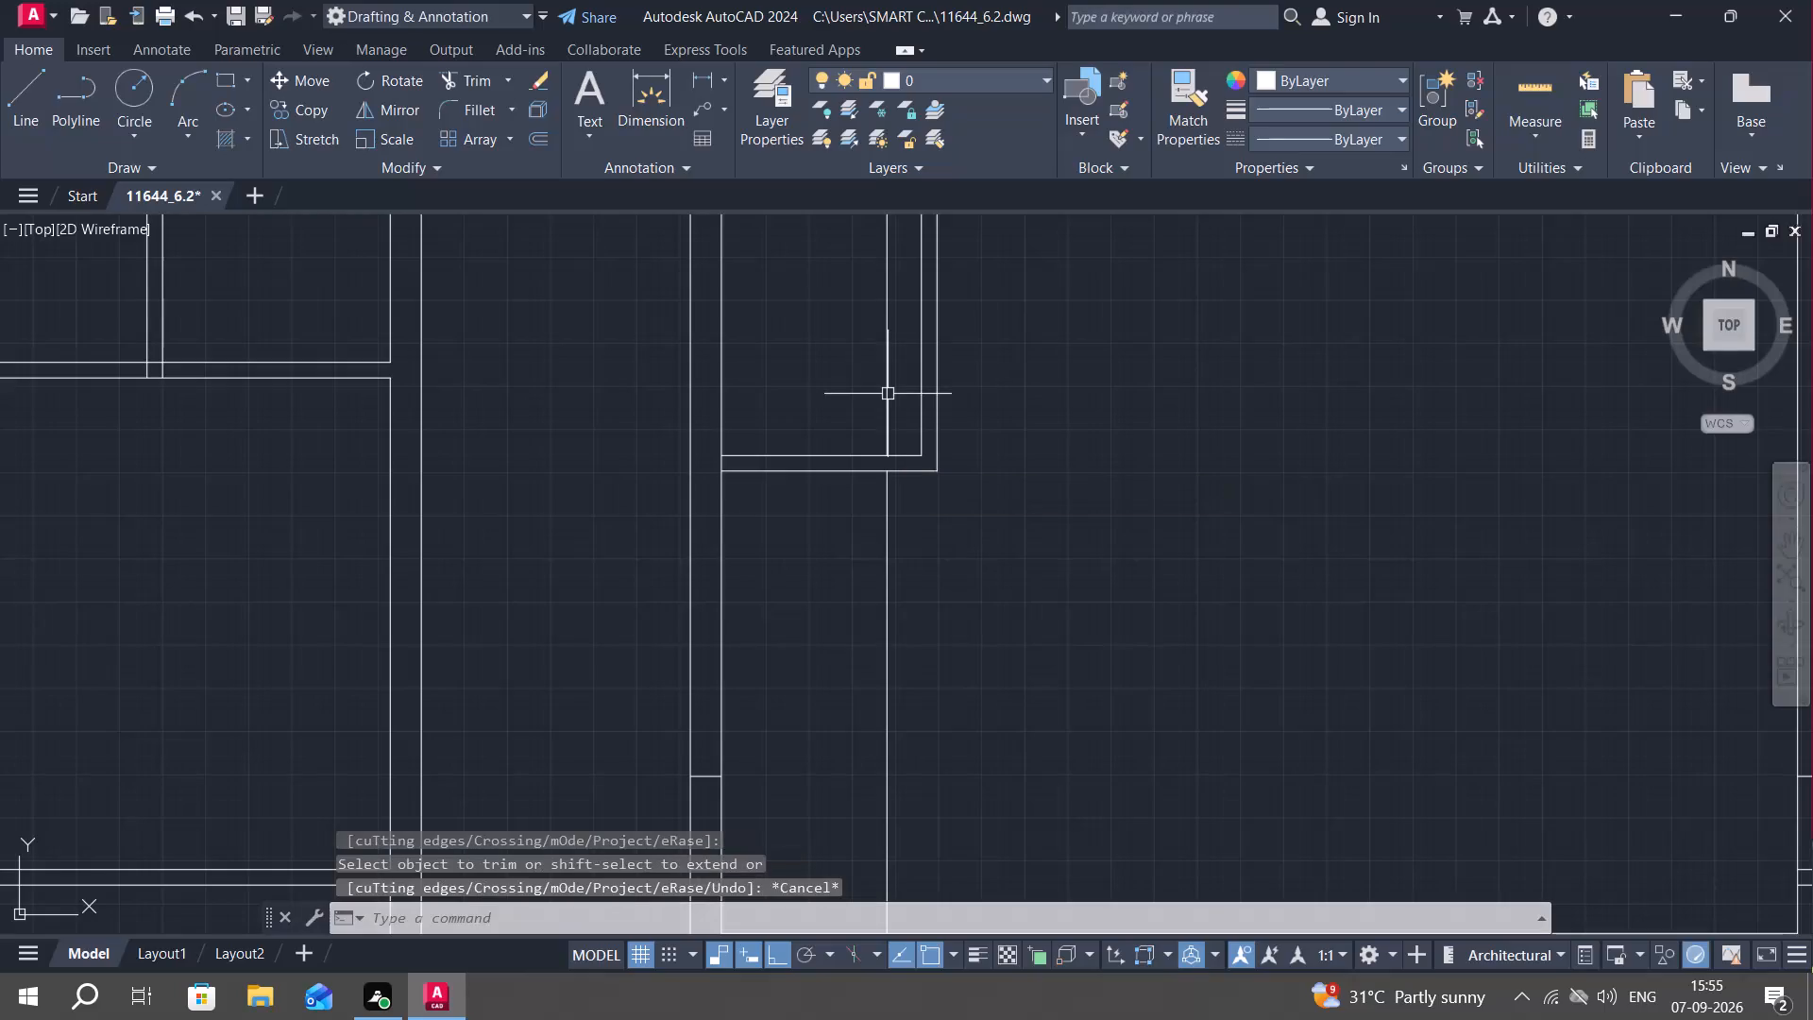
{"action": "left_click", "coordinate": [886, 392]}
{"action": "key", "text": "Delete"}
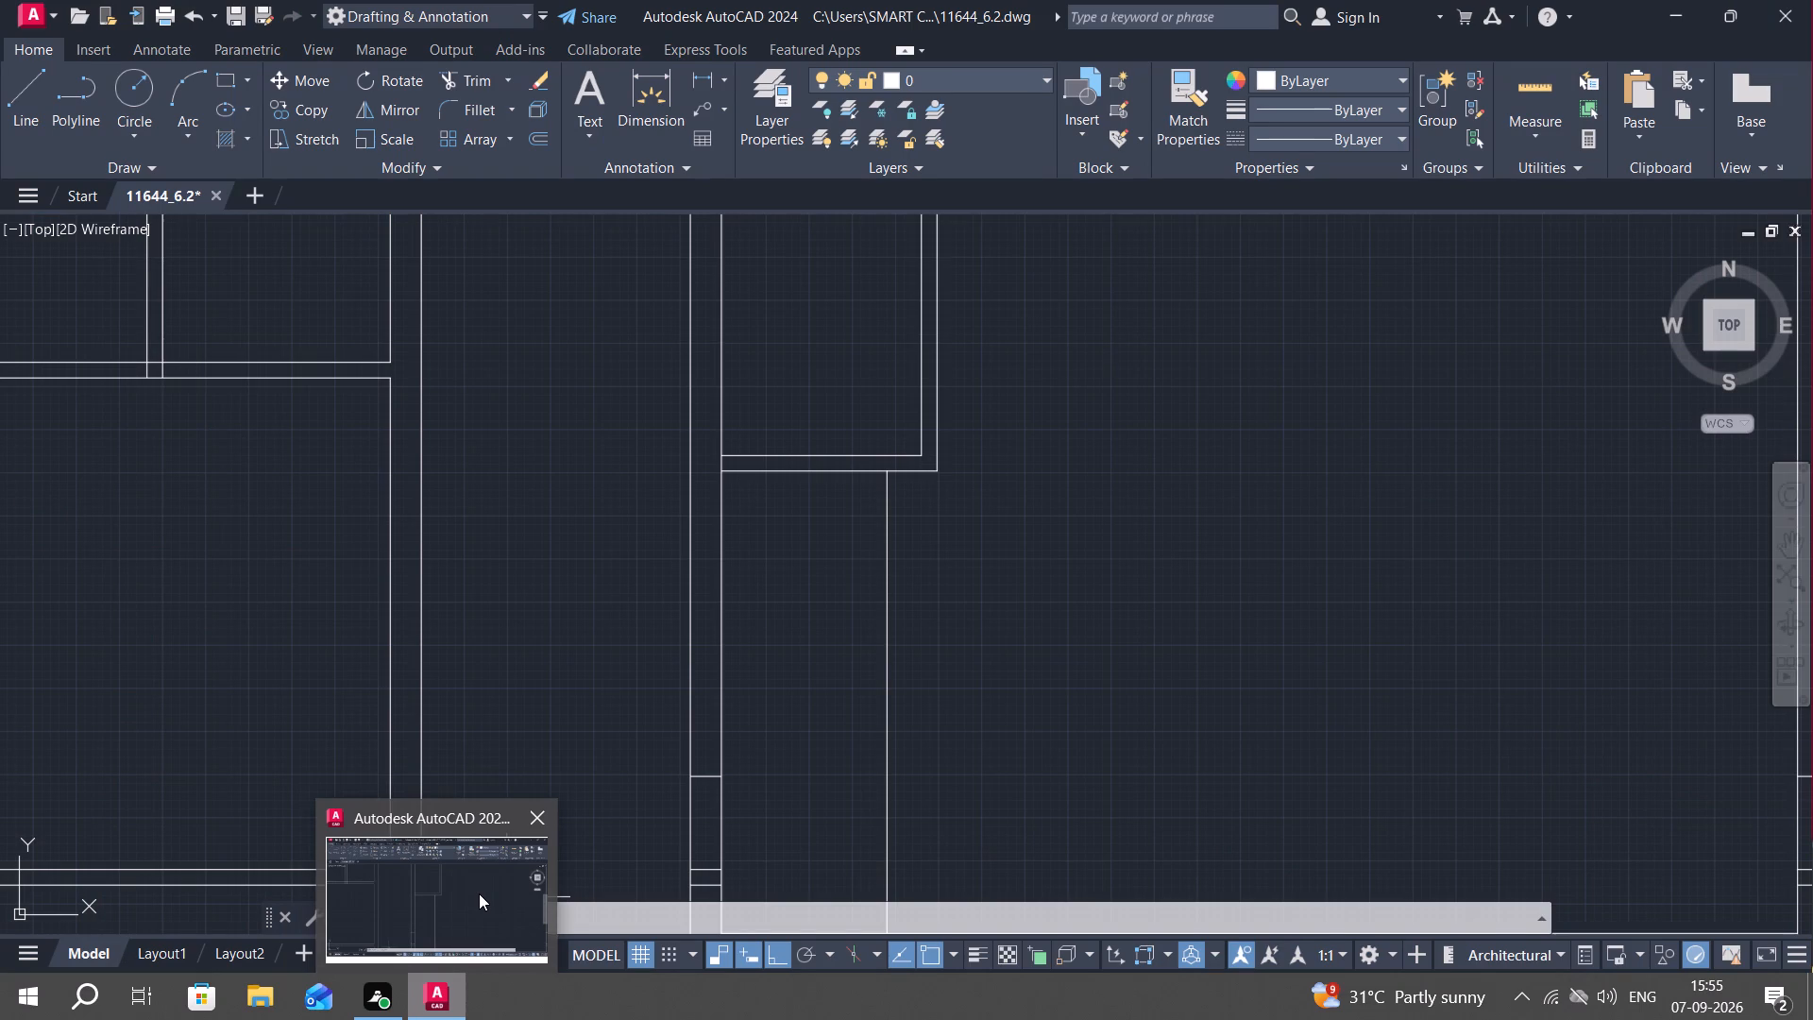
Trim the left wall's inner line between the two lines of the short horizontal partition to open the junction.
{"action": "middle_click_drag", "start_coordinate": [830, 654], "coordinate": [832, 654]}
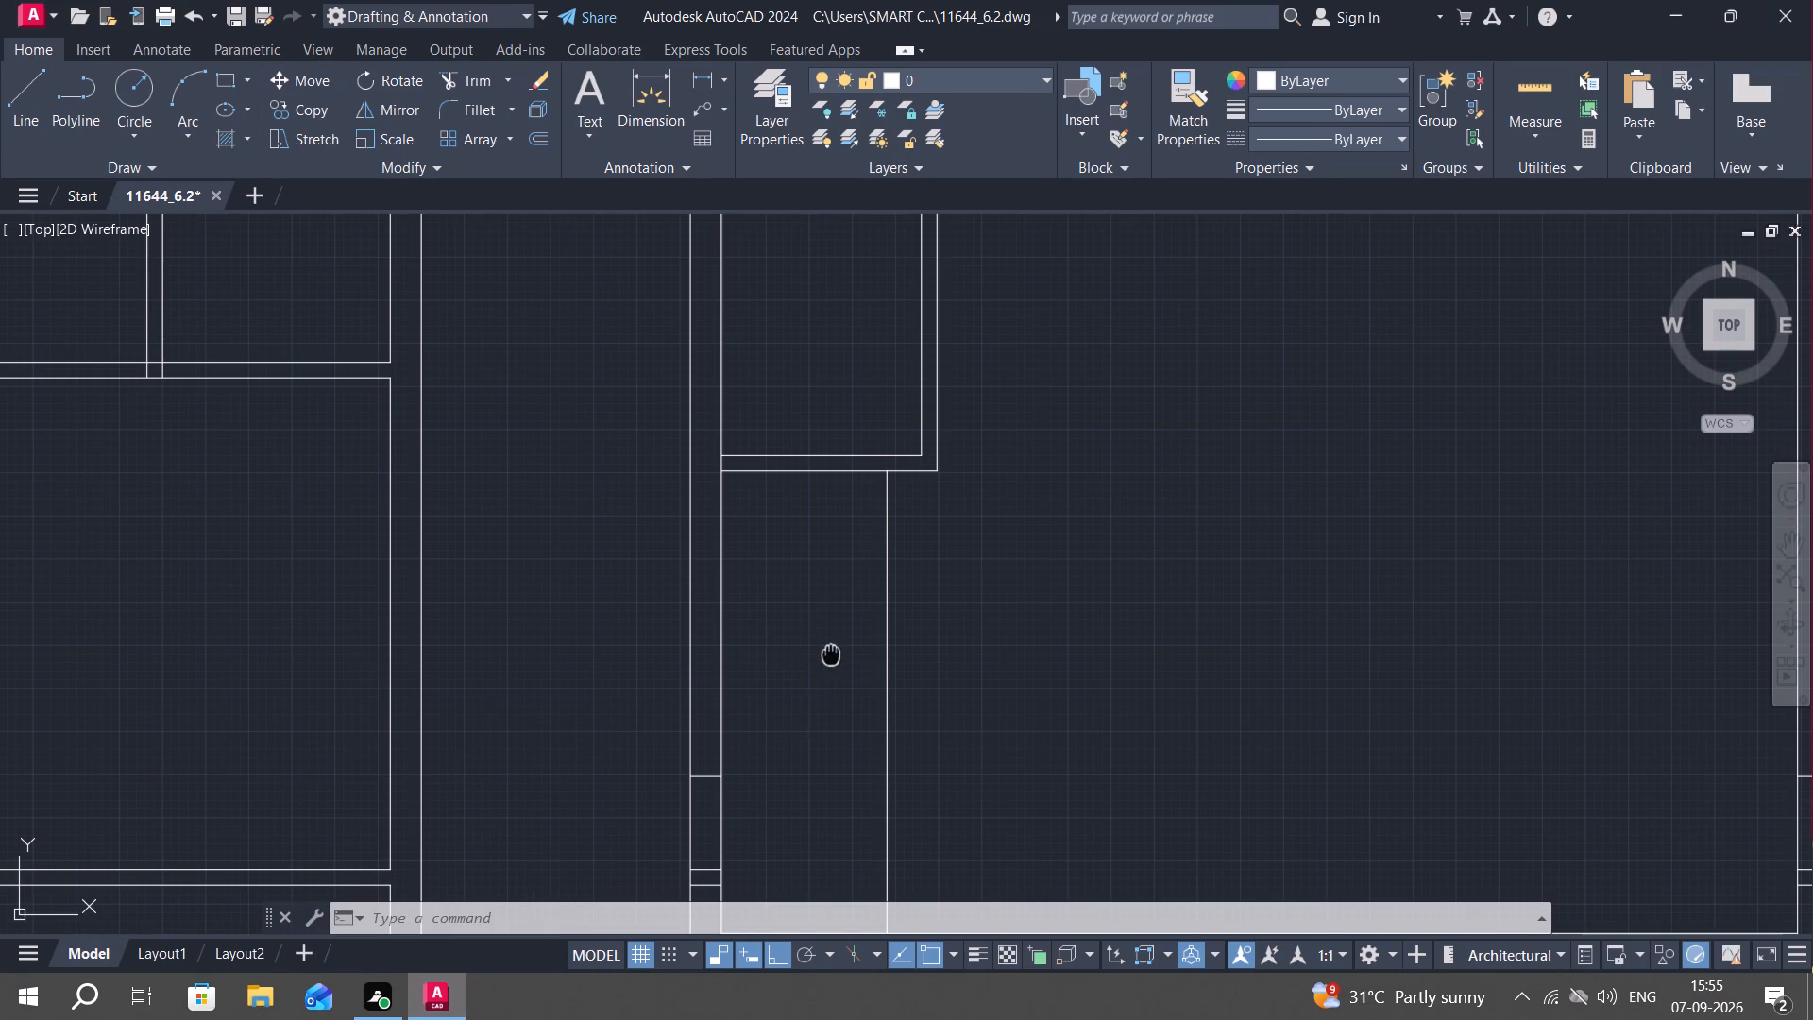
{"action": "middle_click_drag", "start_coordinate": [832, 654], "coordinate": [822, 700]}
{"action": "type", "text": "tr"}
{"action": "key", "text": "space"}
{"action": "scroll", "coordinate": [711, 505], "scroll_direction": "up", "scroll_amount": 2}
{"action": "left_click", "coordinate": [713, 515]}
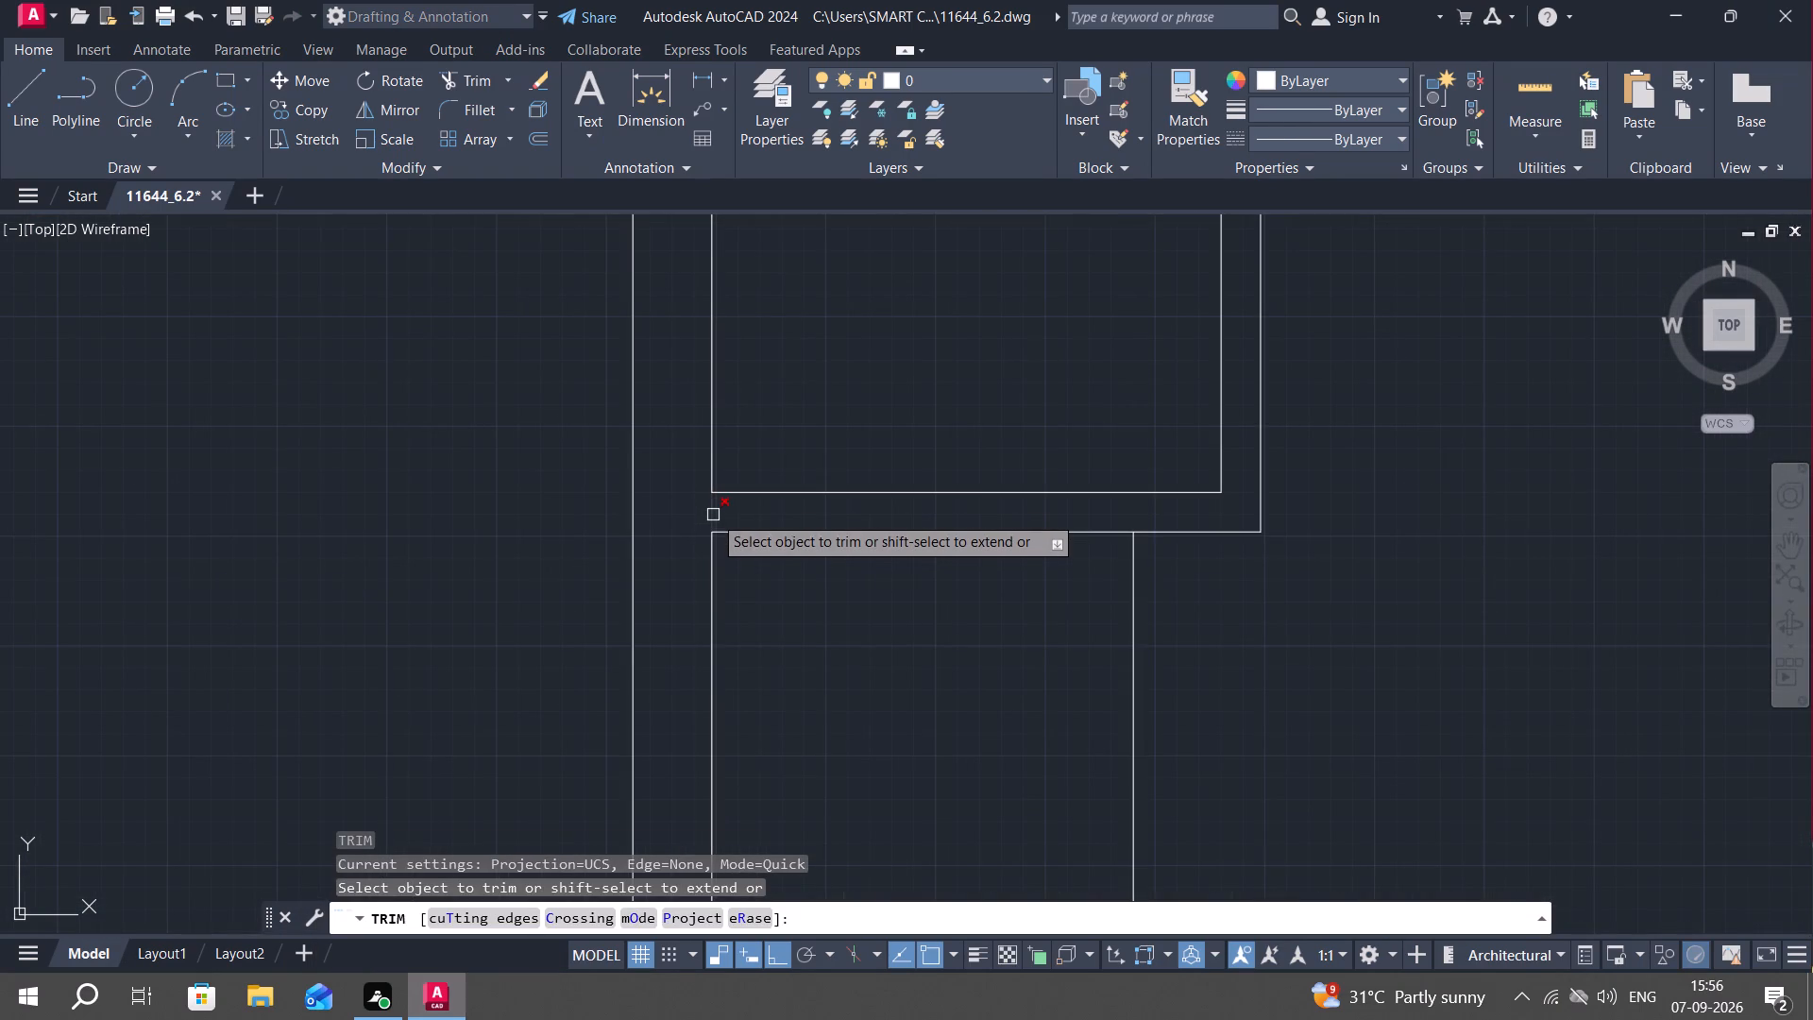
{"action": "key", "text": "Escape"}
Offset the vertical line below the small room 4.5" to the right to form a partition.
{"action": "scroll", "coordinate": [830, 637], "scroll_direction": "down", "scroll_amount": 2}
{"action": "middle_click_drag", "start_coordinate": [885, 685], "coordinate": [850, 595]}
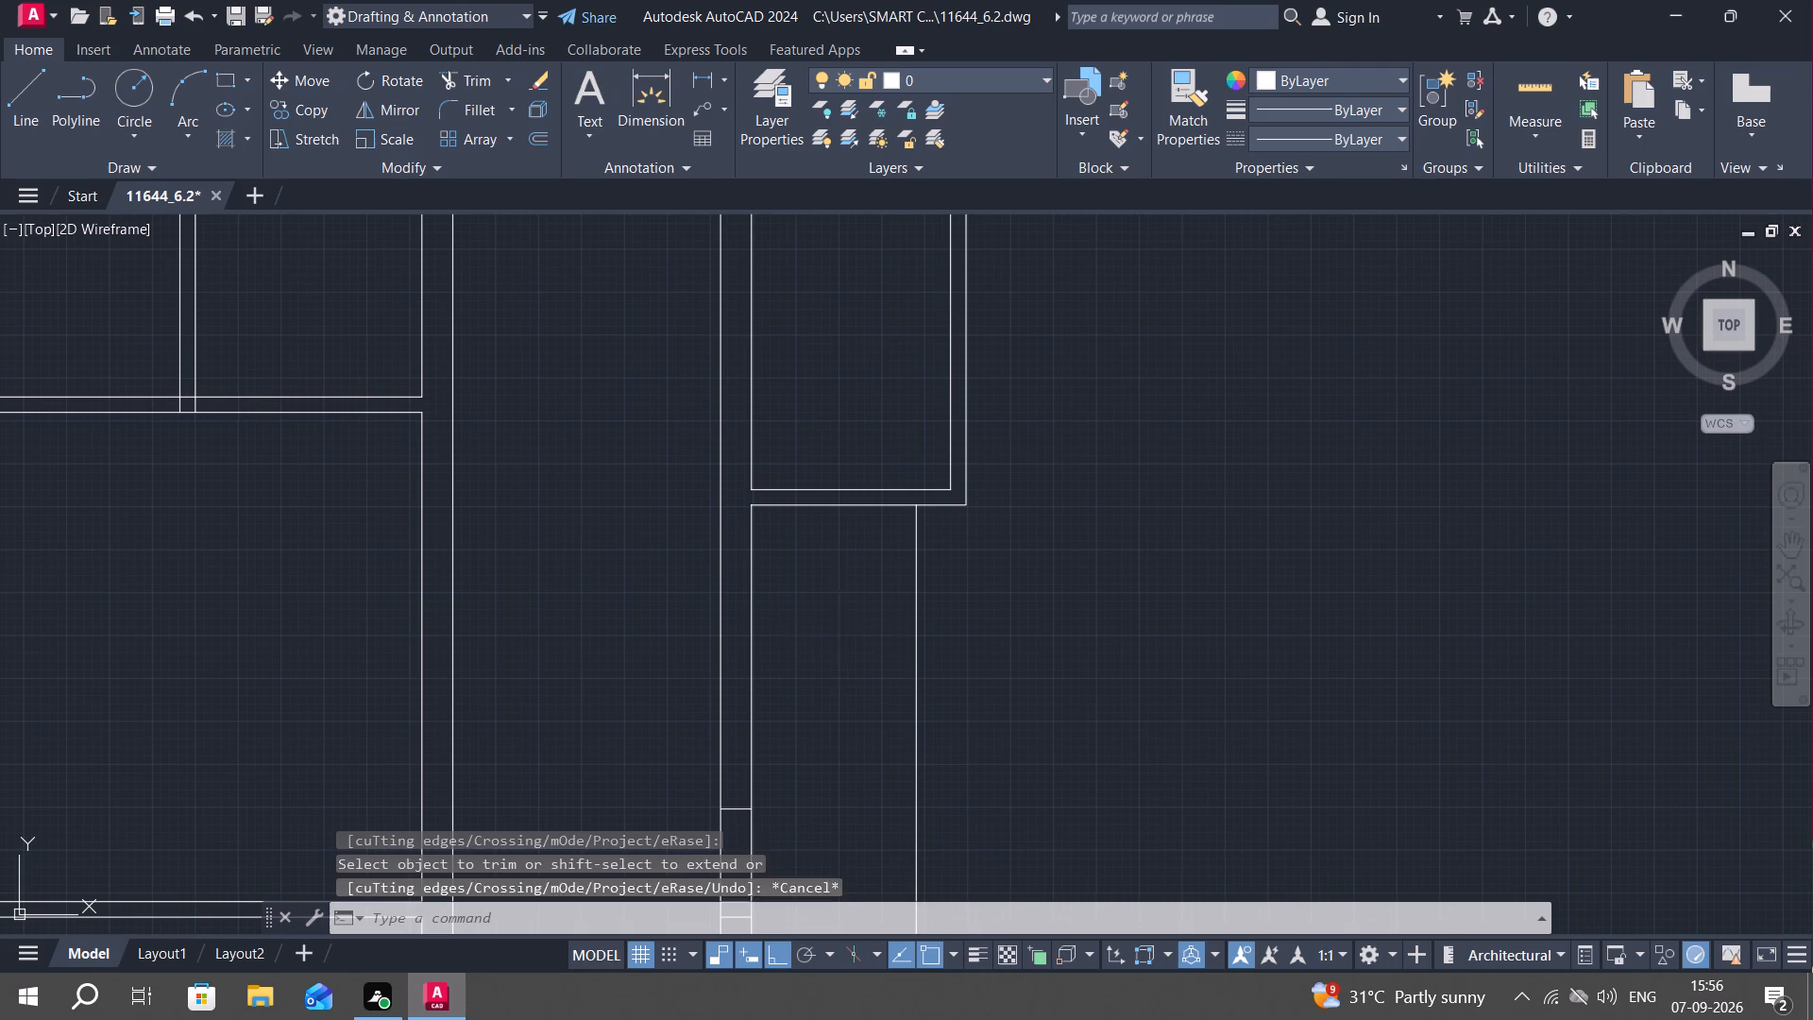
{"action": "key", "text": "Escape"}
{"action": "type", "text": "o"}
{"action": "key", "text": "space"}
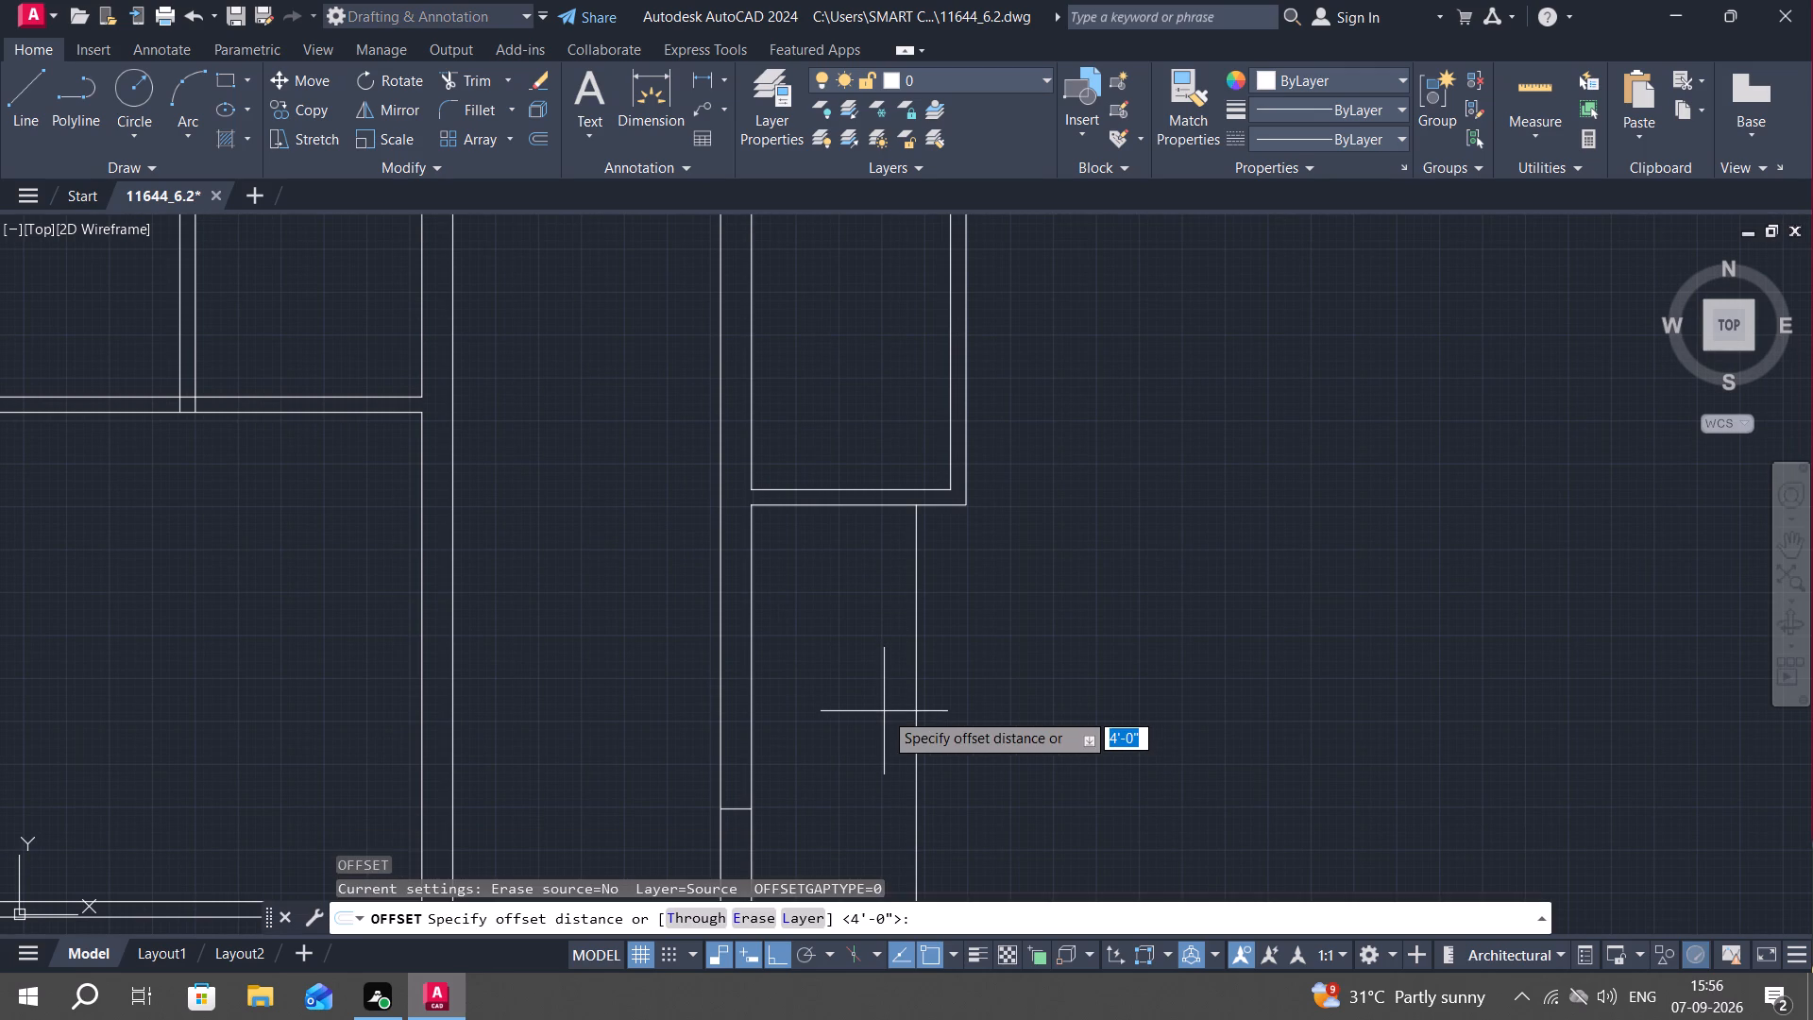
{"action": "key", "text": "4"}
{"action": "type", "text": ".5"}
{"action": "key", "text": "shift+quotedbl"}
{"action": "key", "text": "space"}
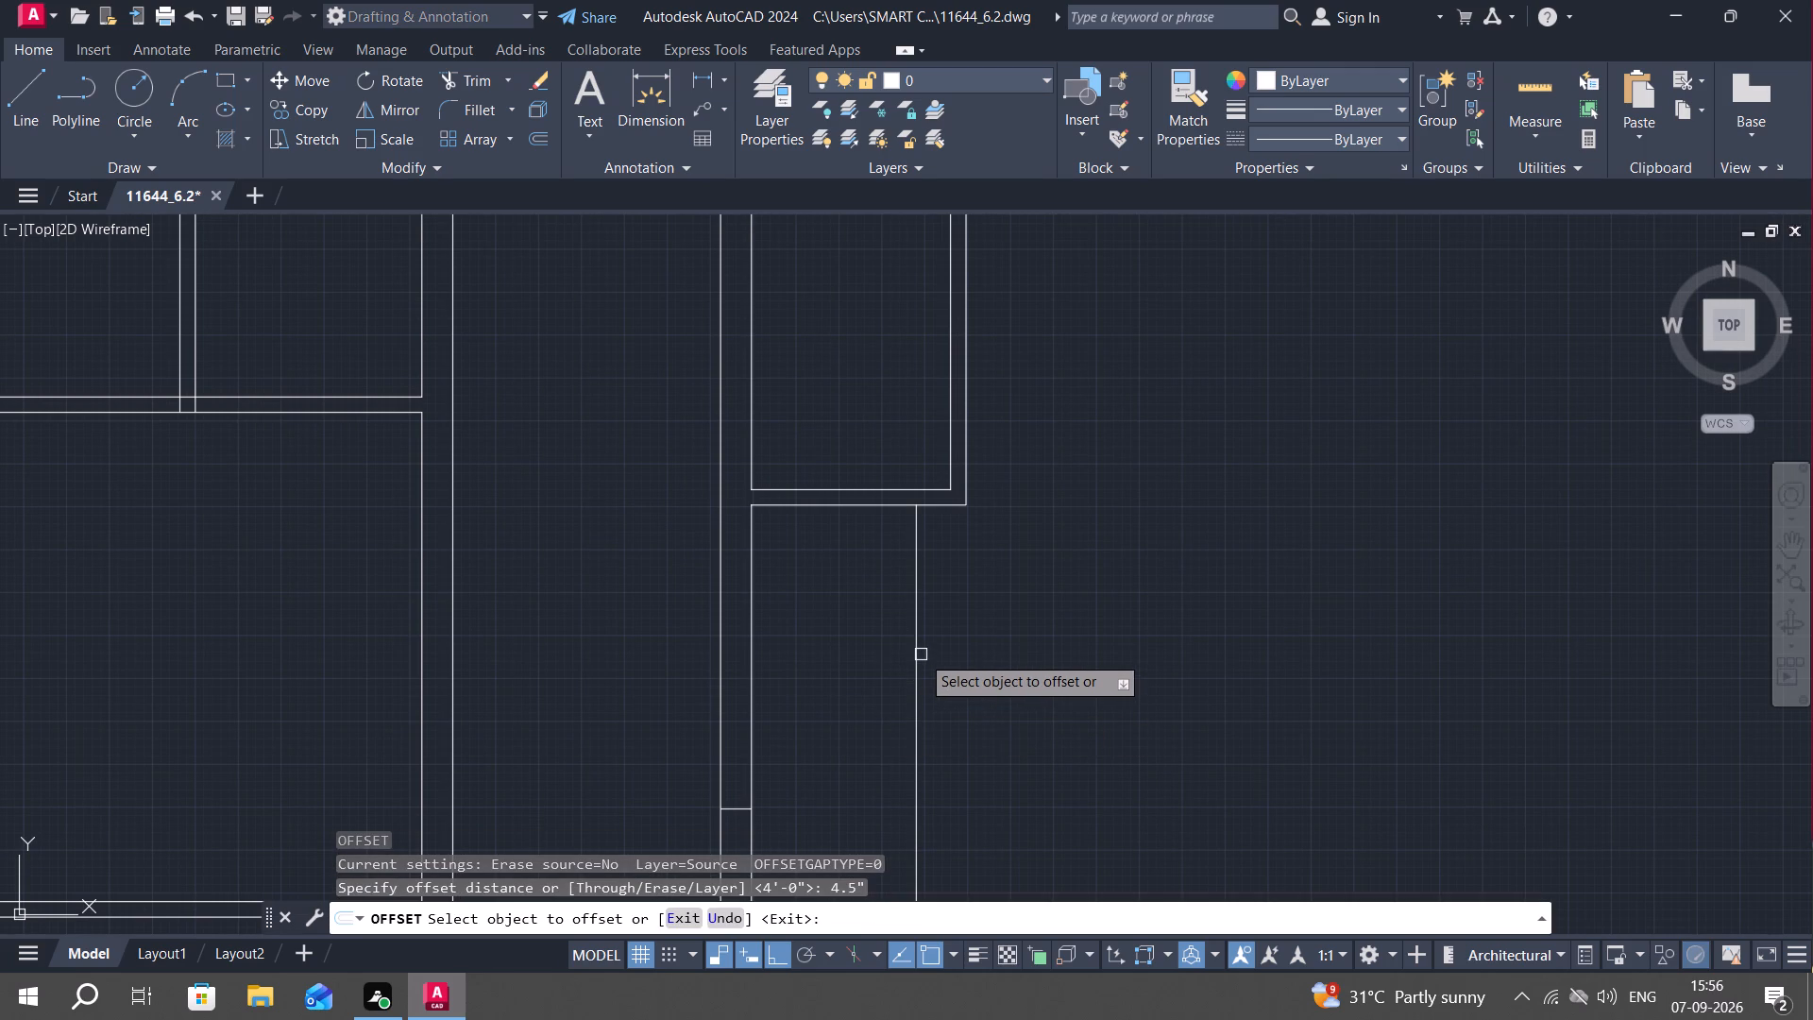
{"action": "left_click", "coordinate": [918, 653]}
{"action": "left_click", "coordinate": [952, 694]}
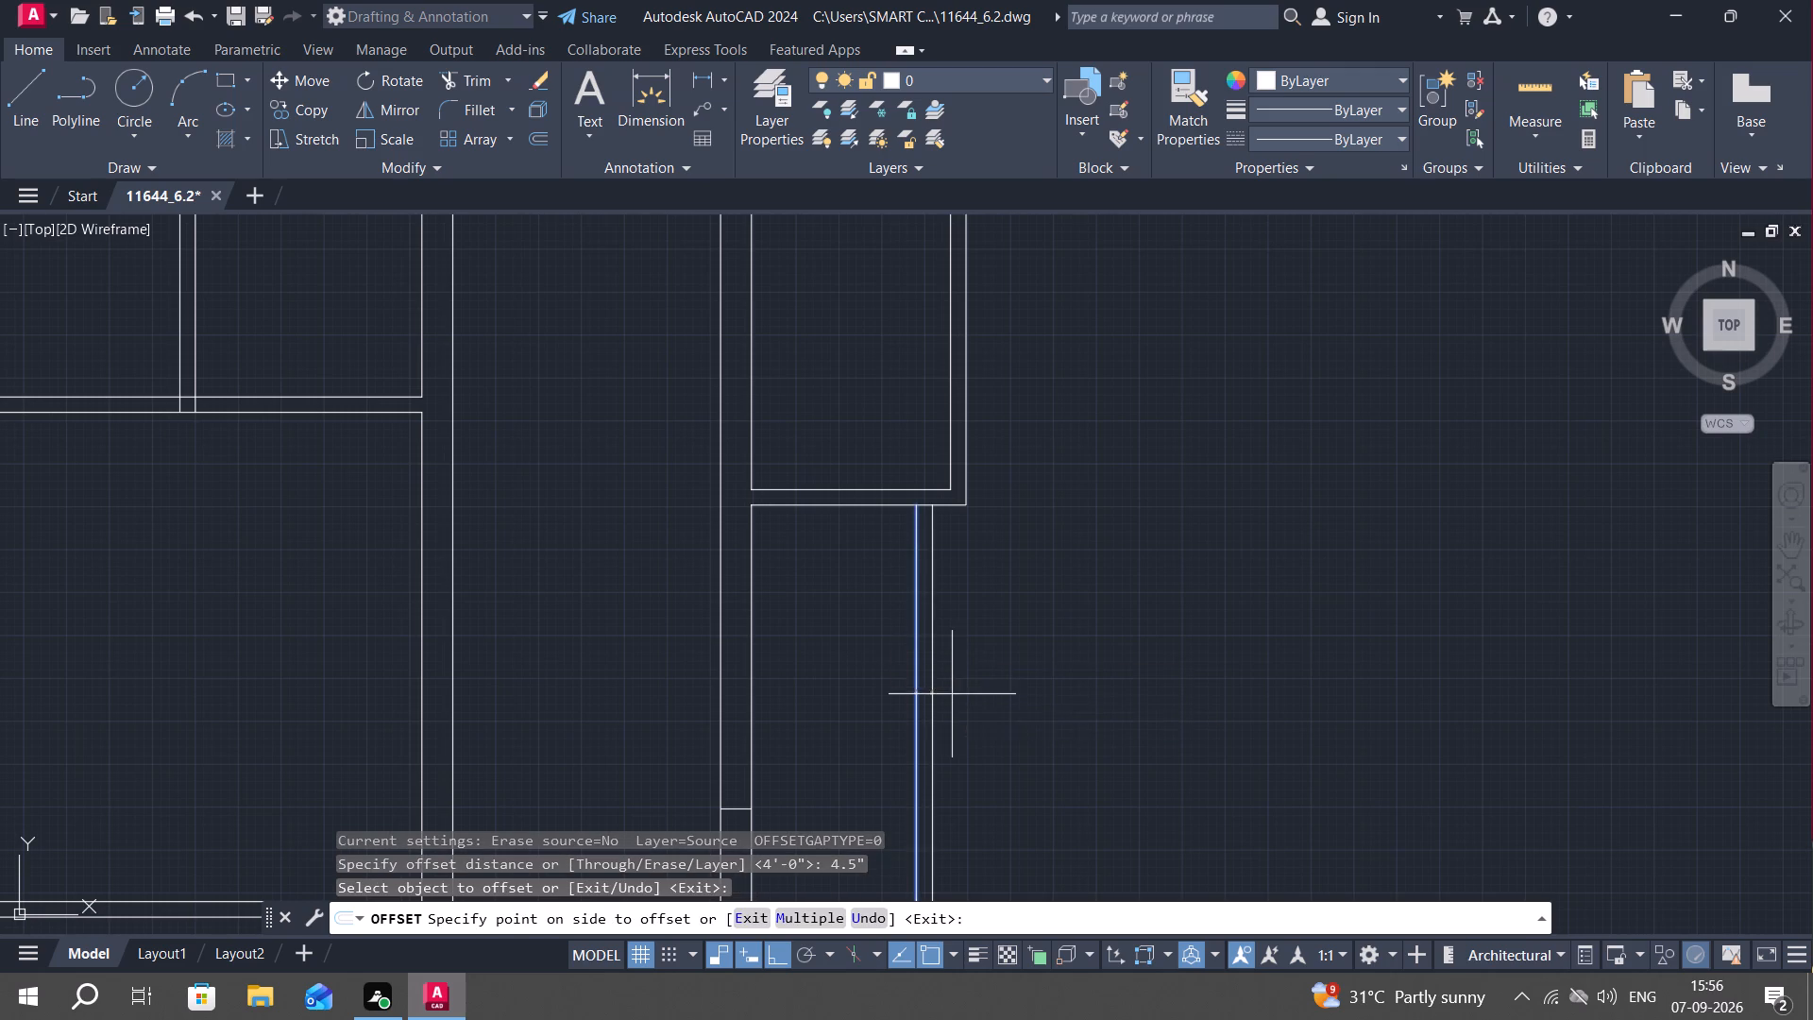
{"action": "key", "text": "Escape"}
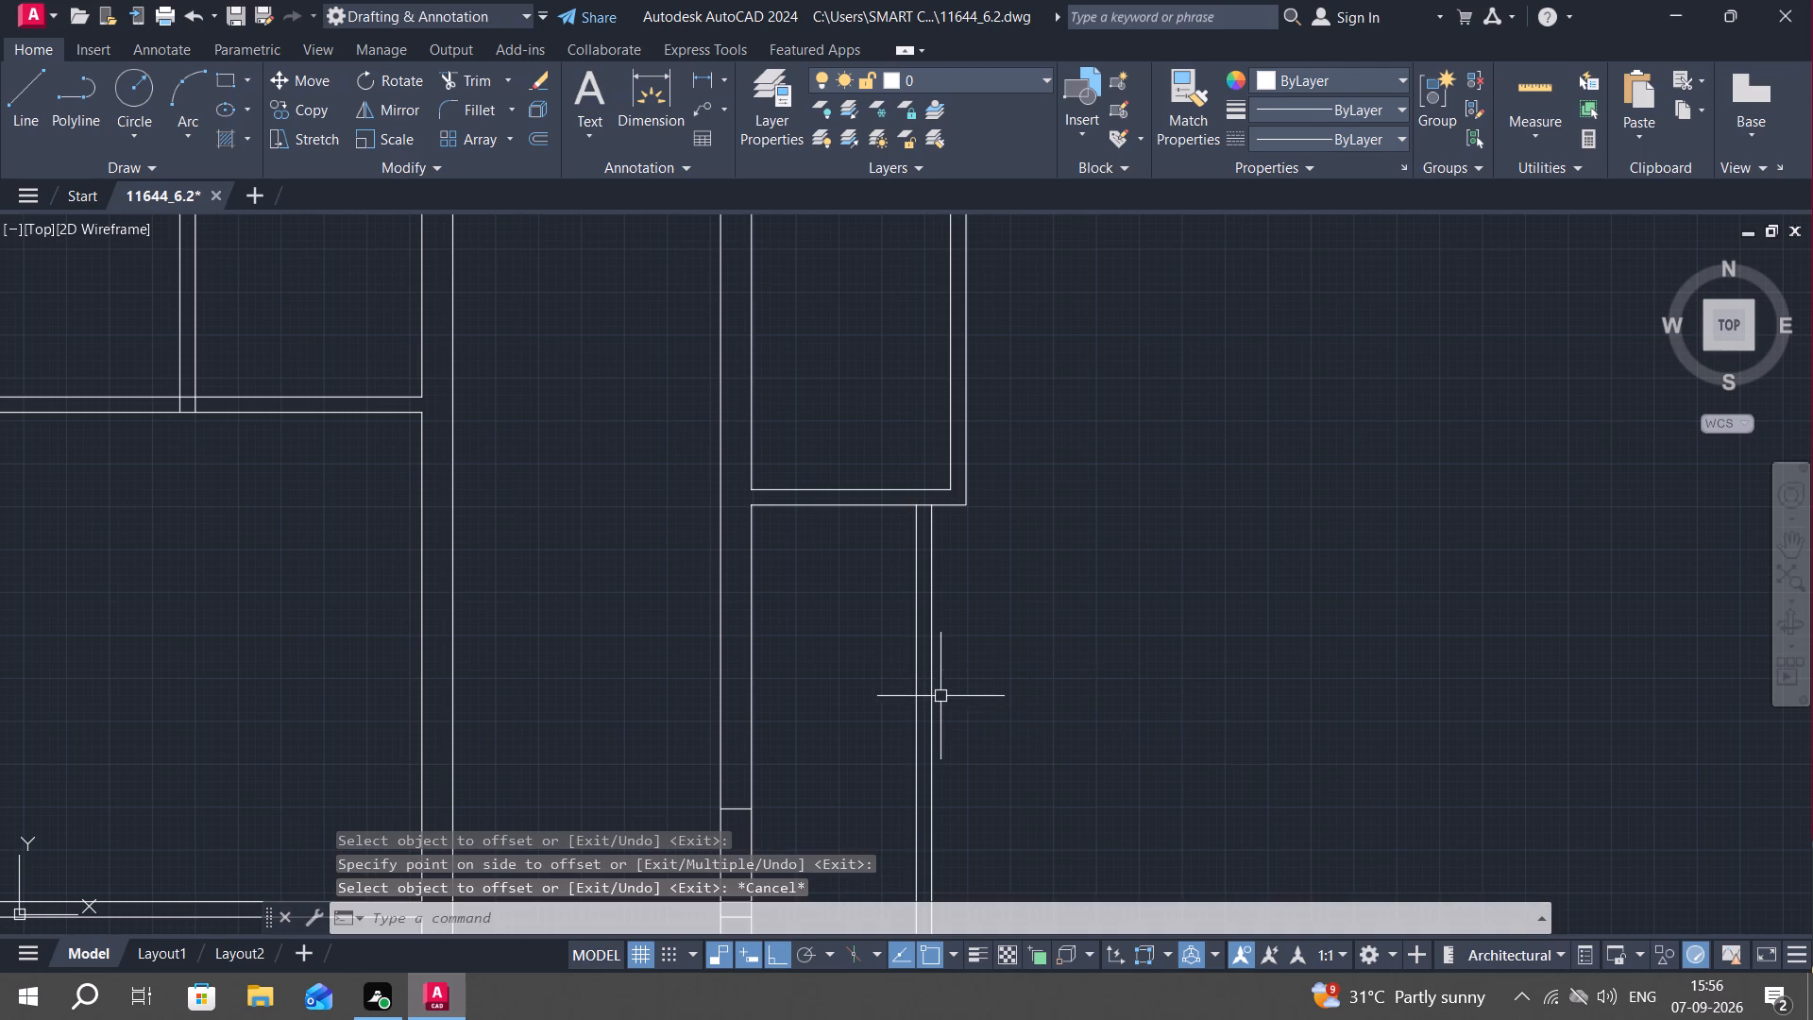
Quick-measure the large open room to the right of the new vertical partition in the right-hand block.
{"action": "scroll", "coordinate": [939, 692], "scroll_direction": "down", "scroll_amount": 1}
{"action": "middle_click_drag", "start_coordinate": [904, 718], "coordinate": [900, 630]}
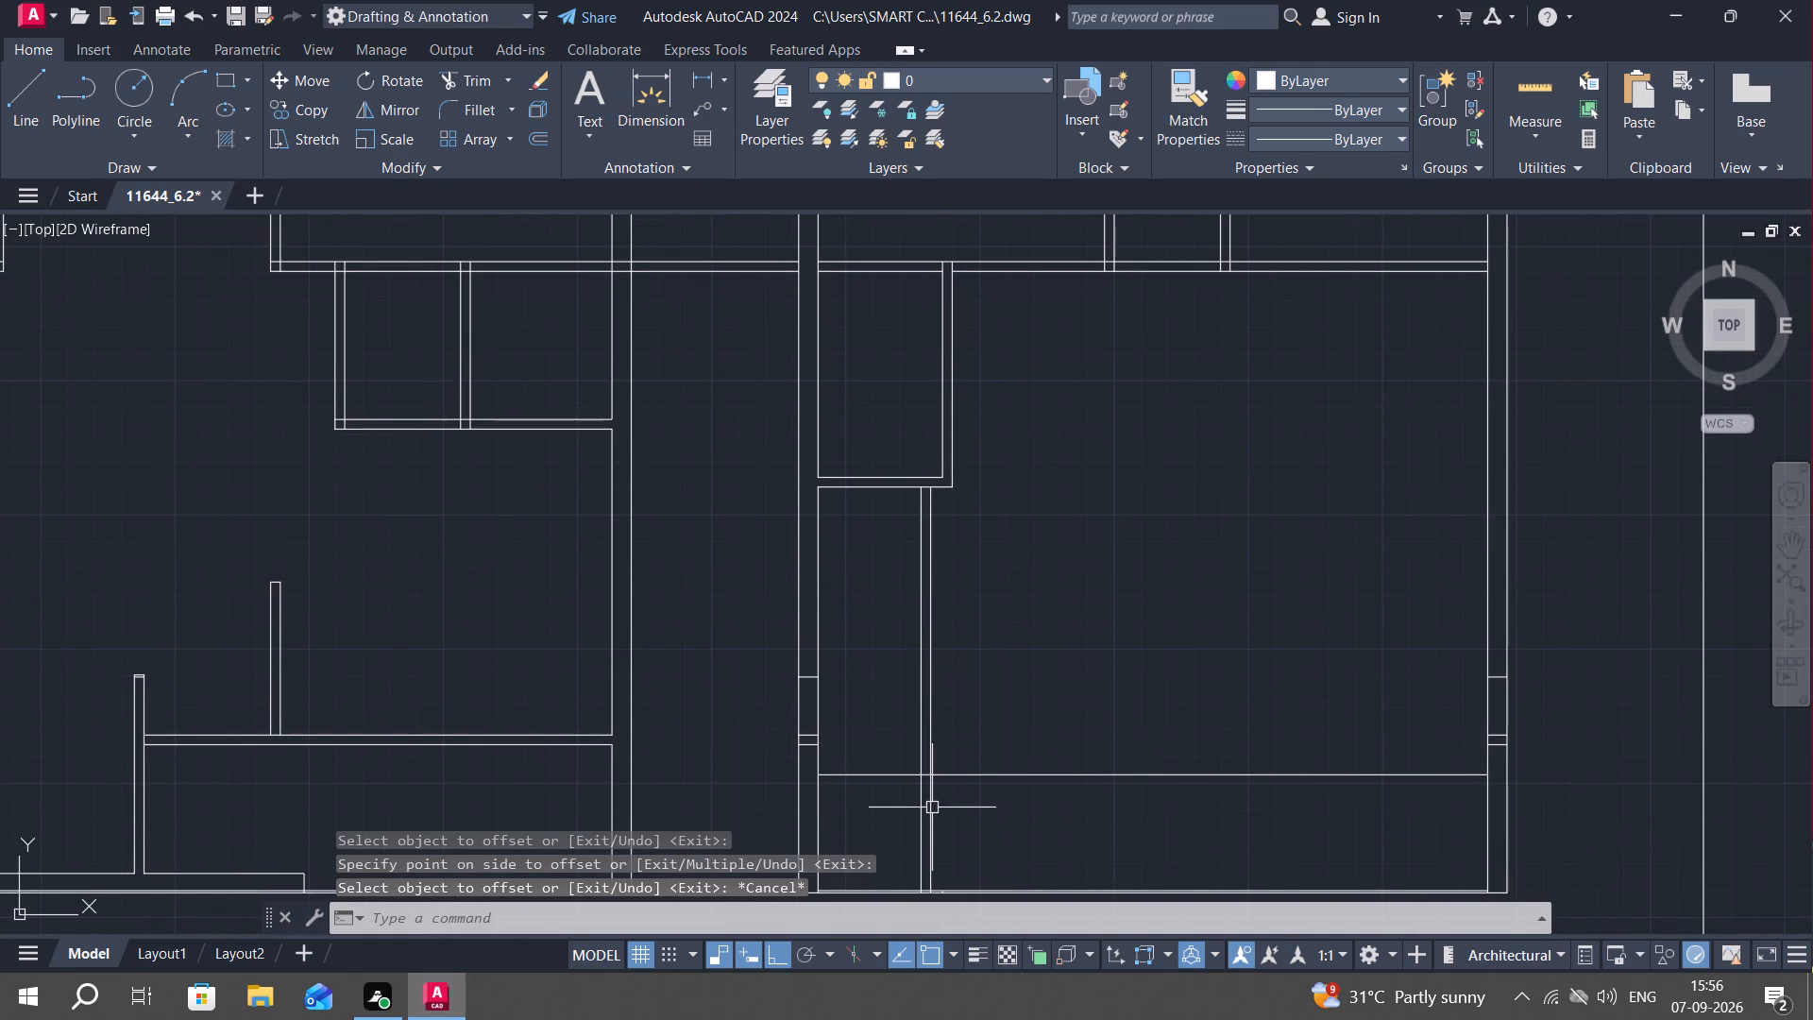
{"action": "middle_click_drag", "start_coordinate": [933, 808], "coordinate": [965, 753]}
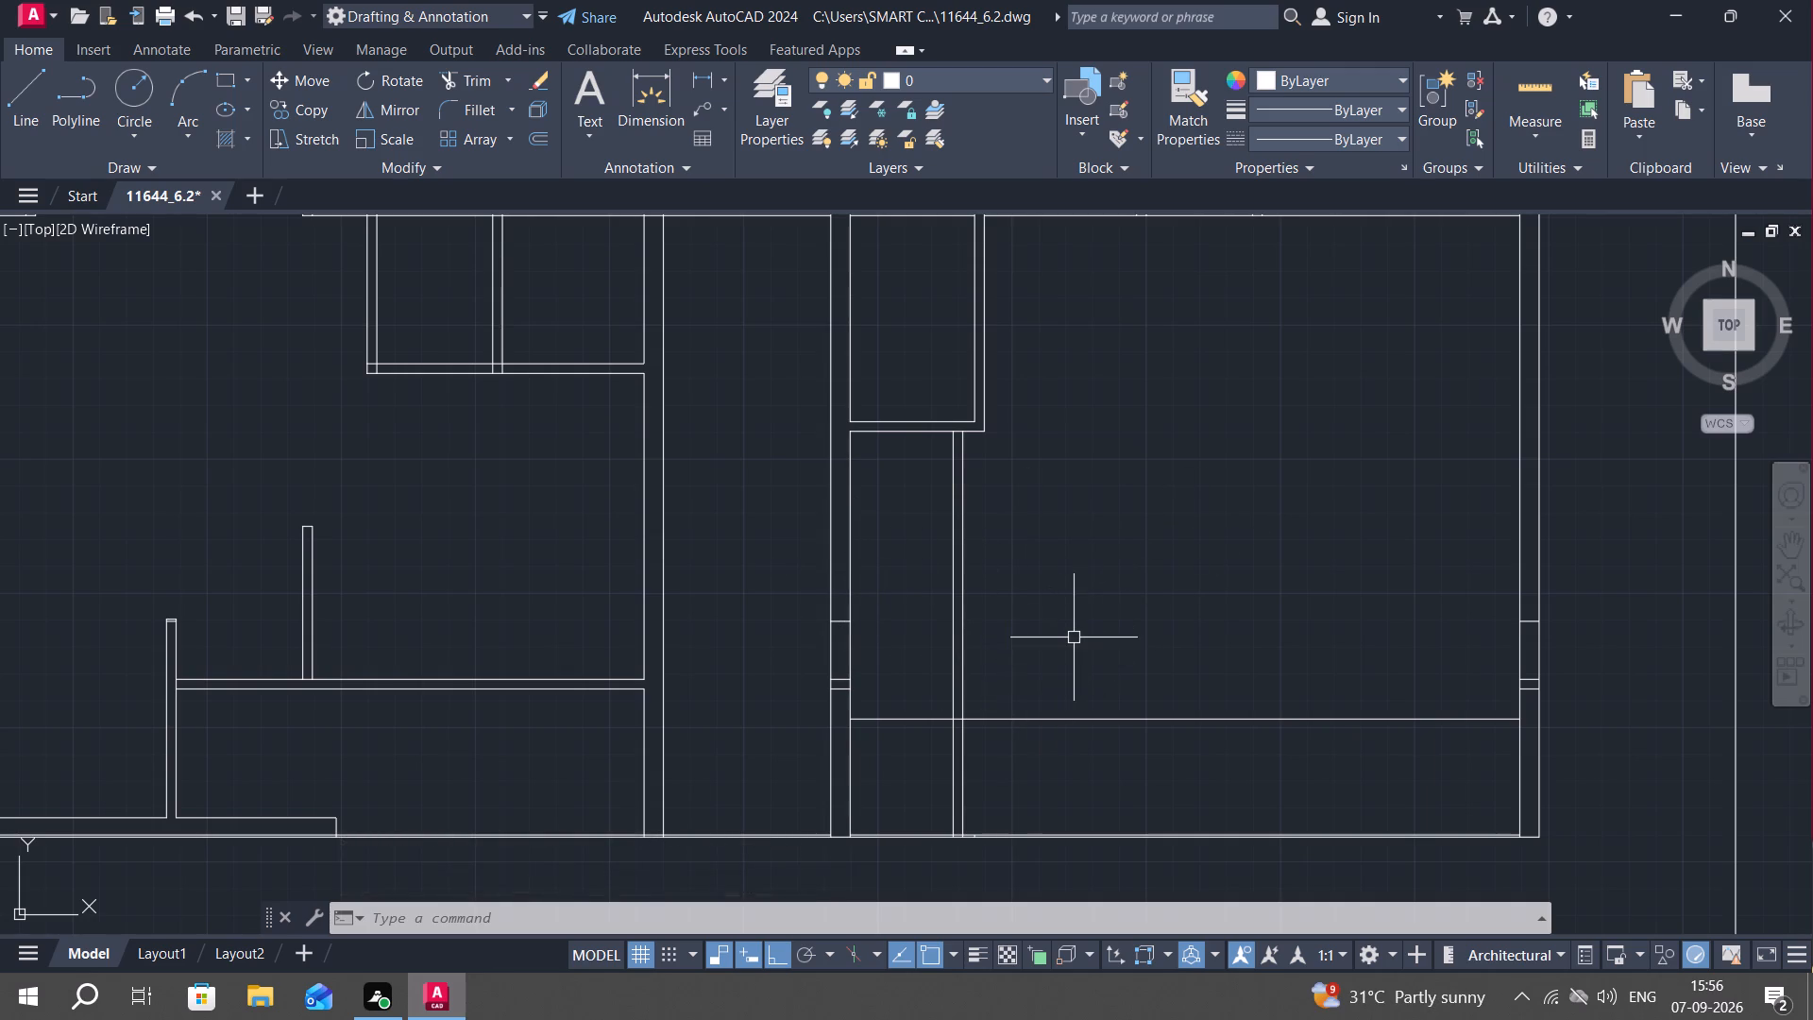
{"action": "middle_click_drag", "start_coordinate": [1075, 636], "coordinate": [993, 721]}
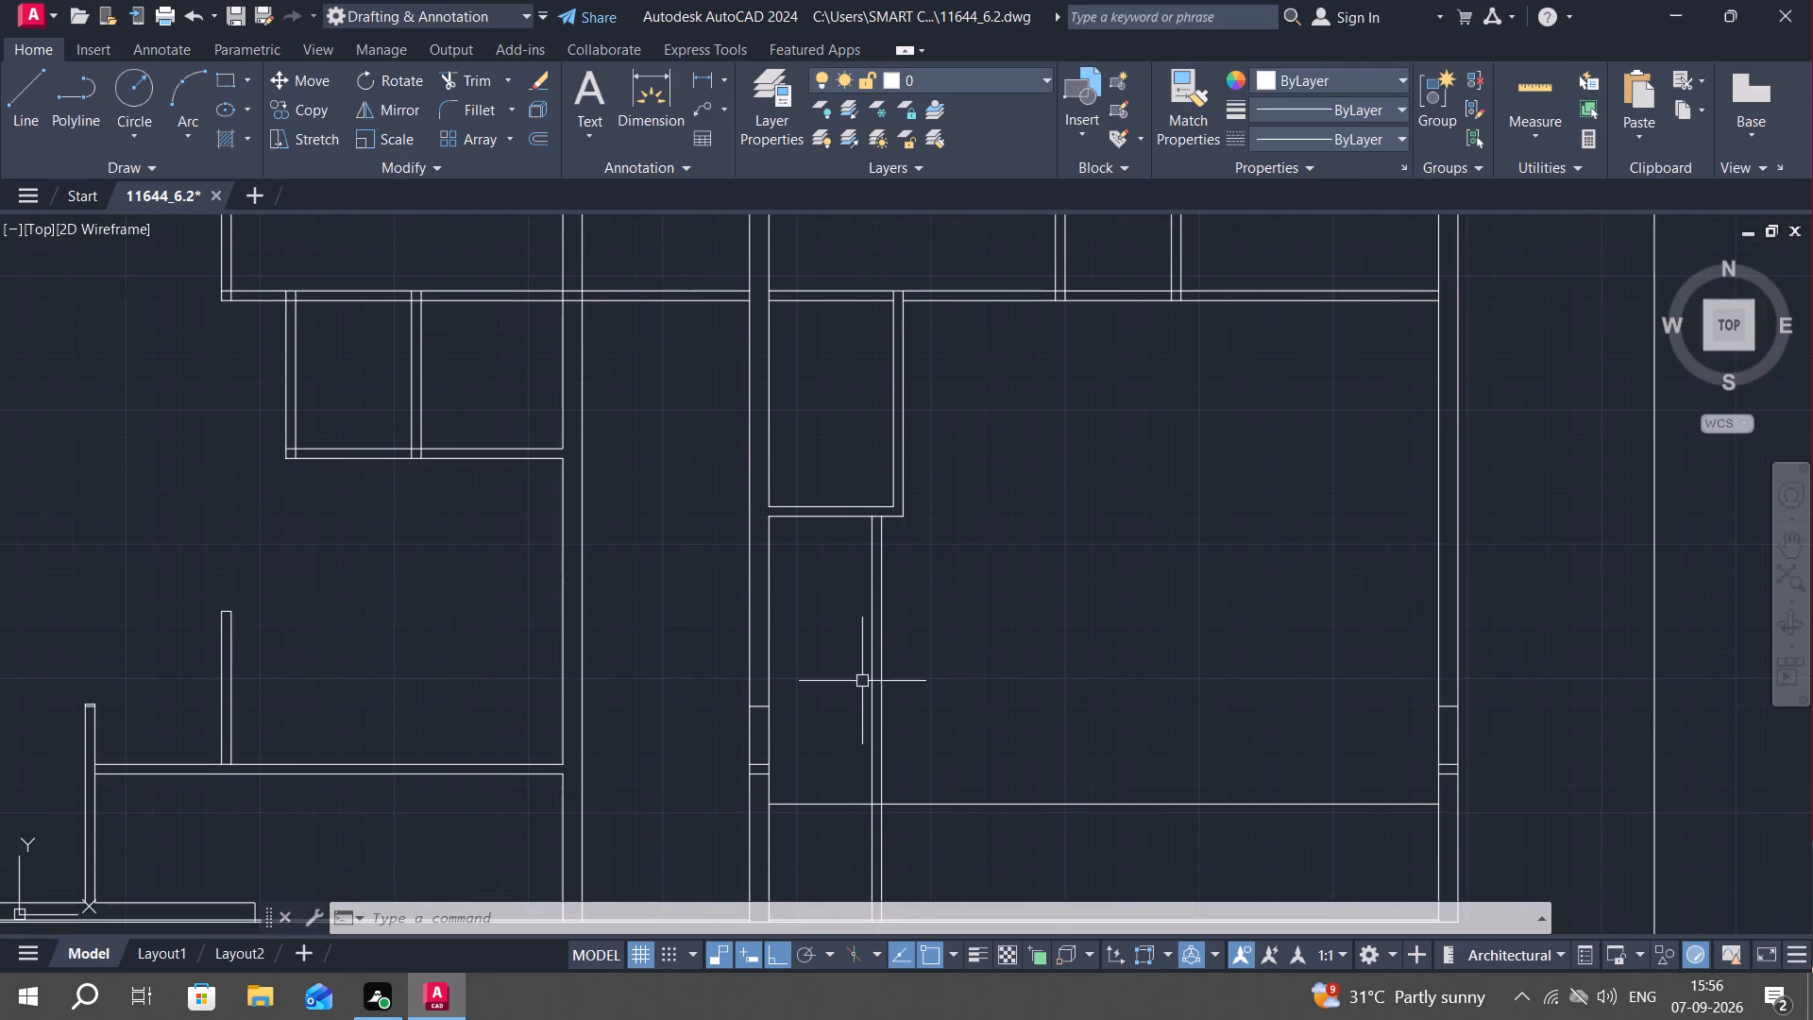
{"action": "left_click", "coordinate": [1189, 85]}
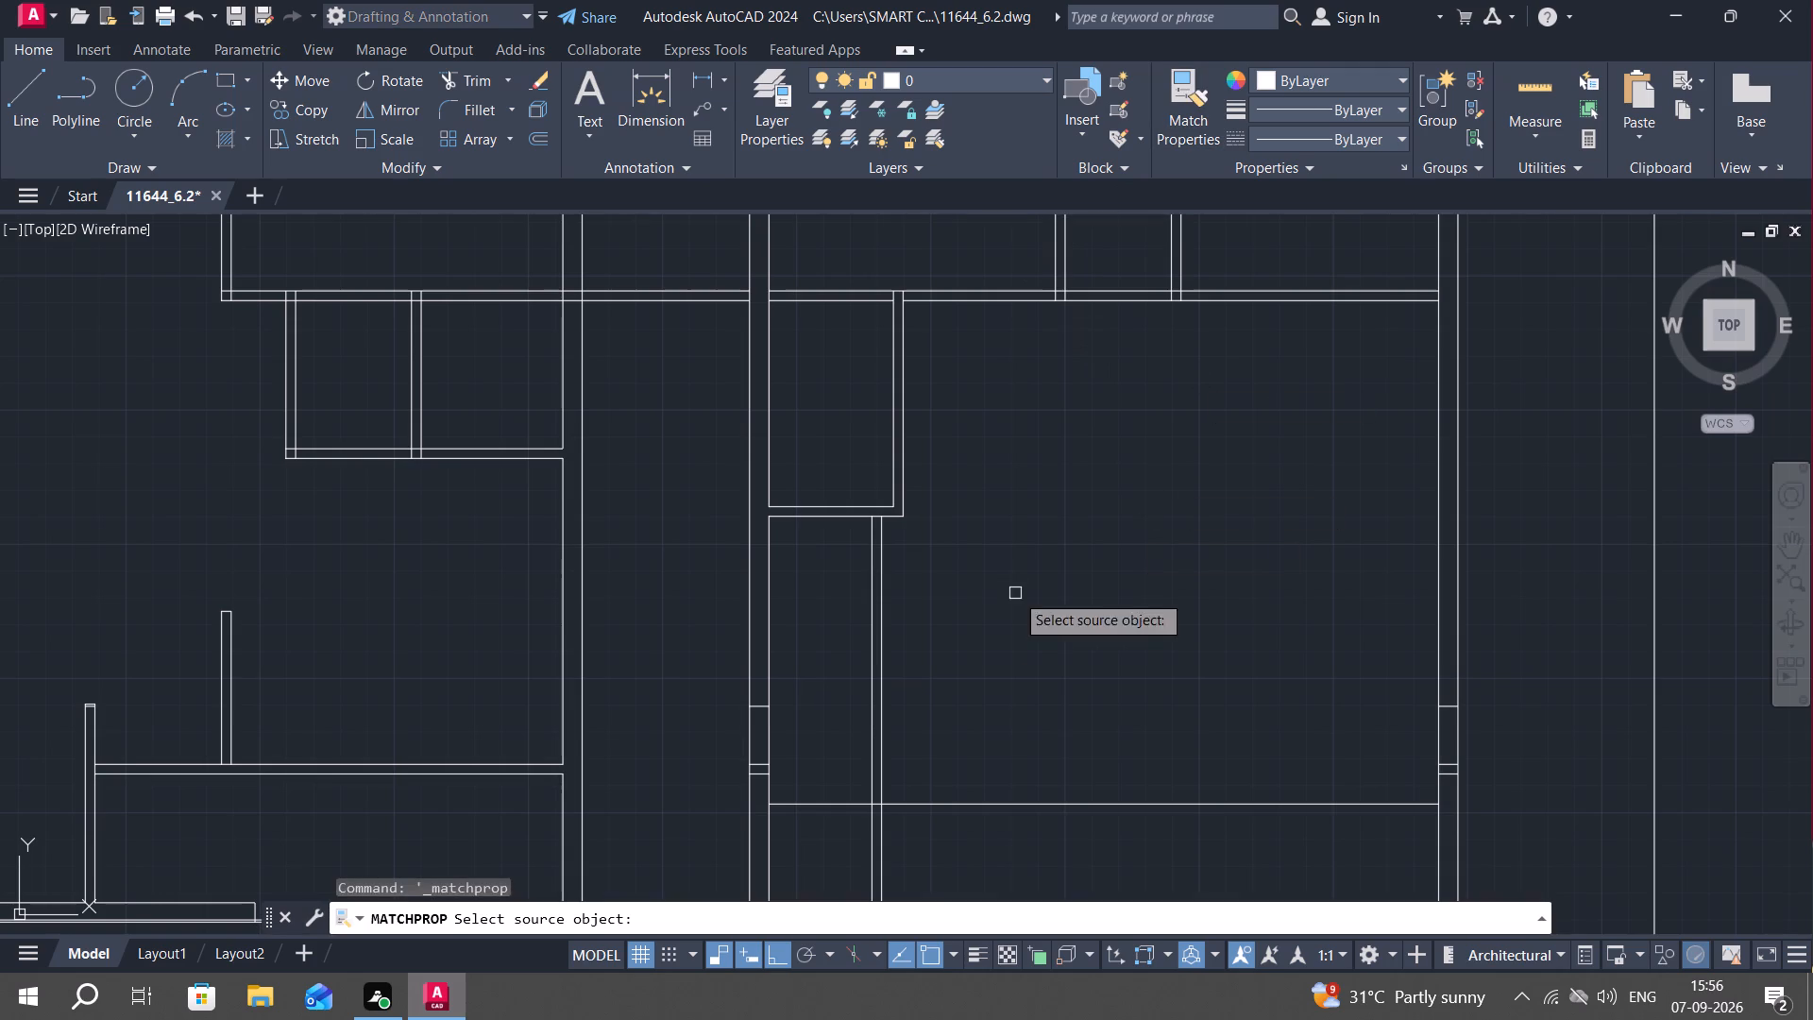
{"action": "left_click", "coordinate": [1194, 116]}
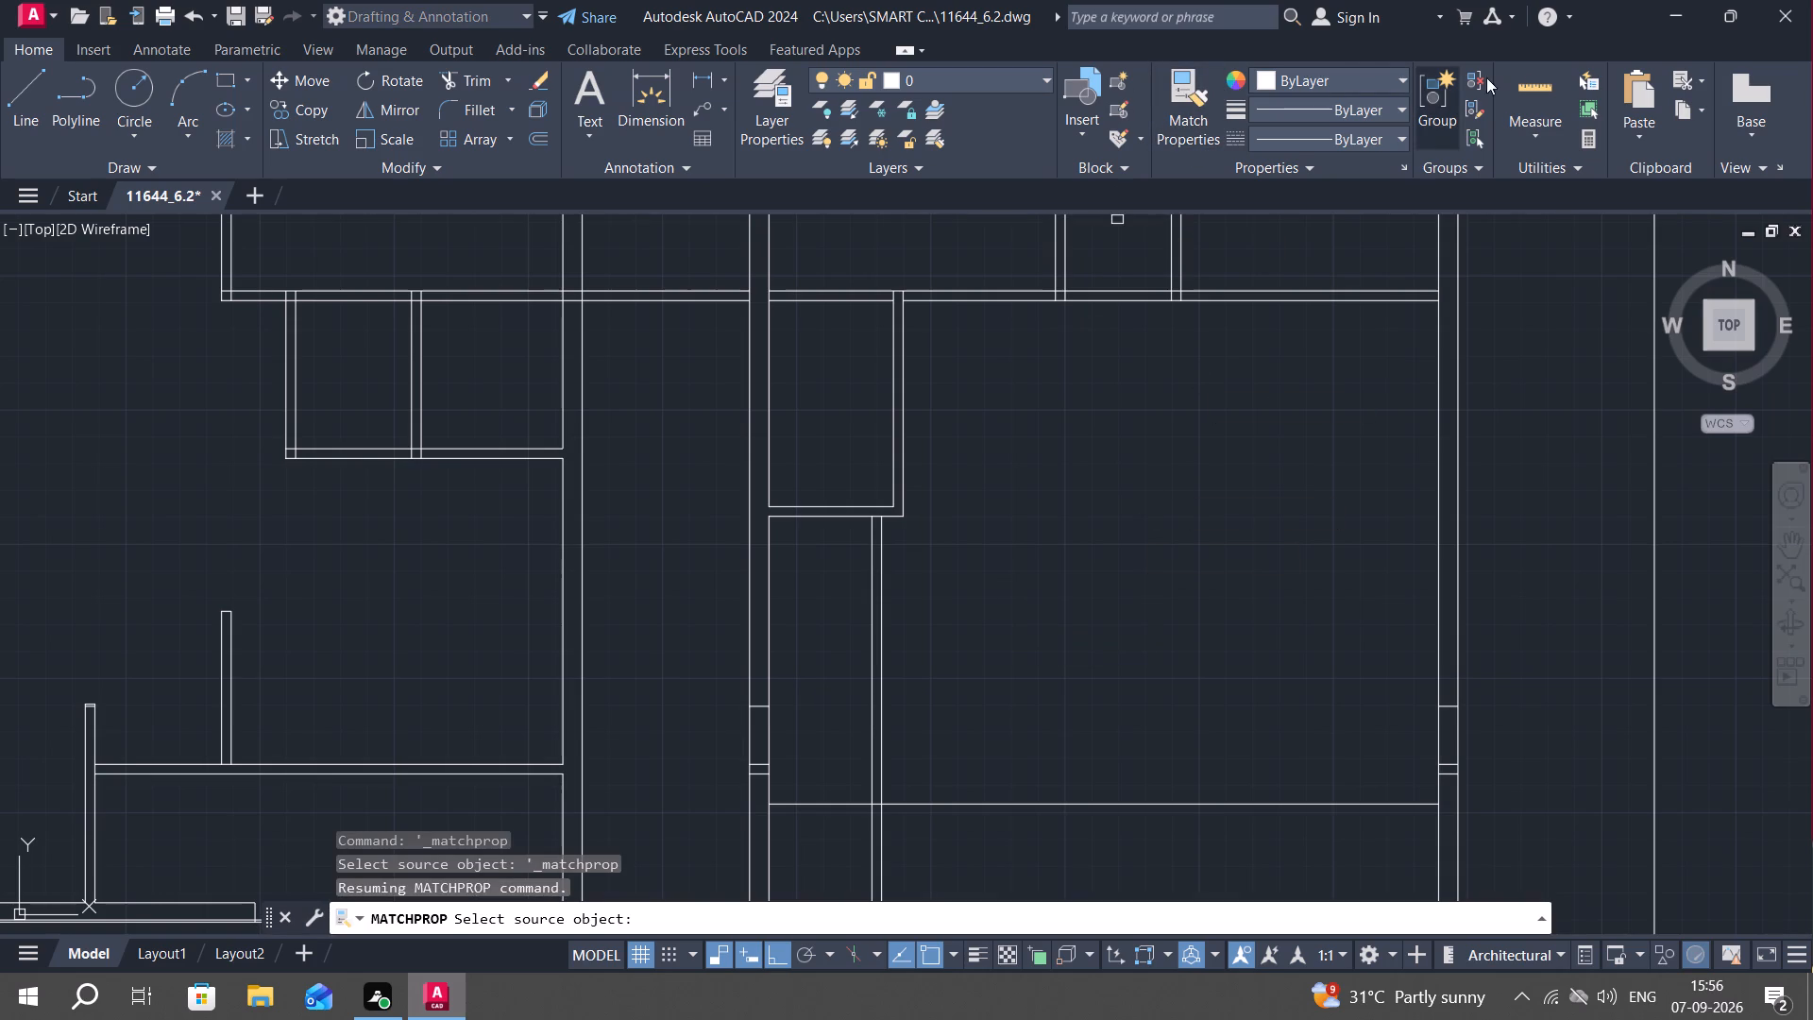
{"action": "left_click", "coordinate": [1528, 76]}
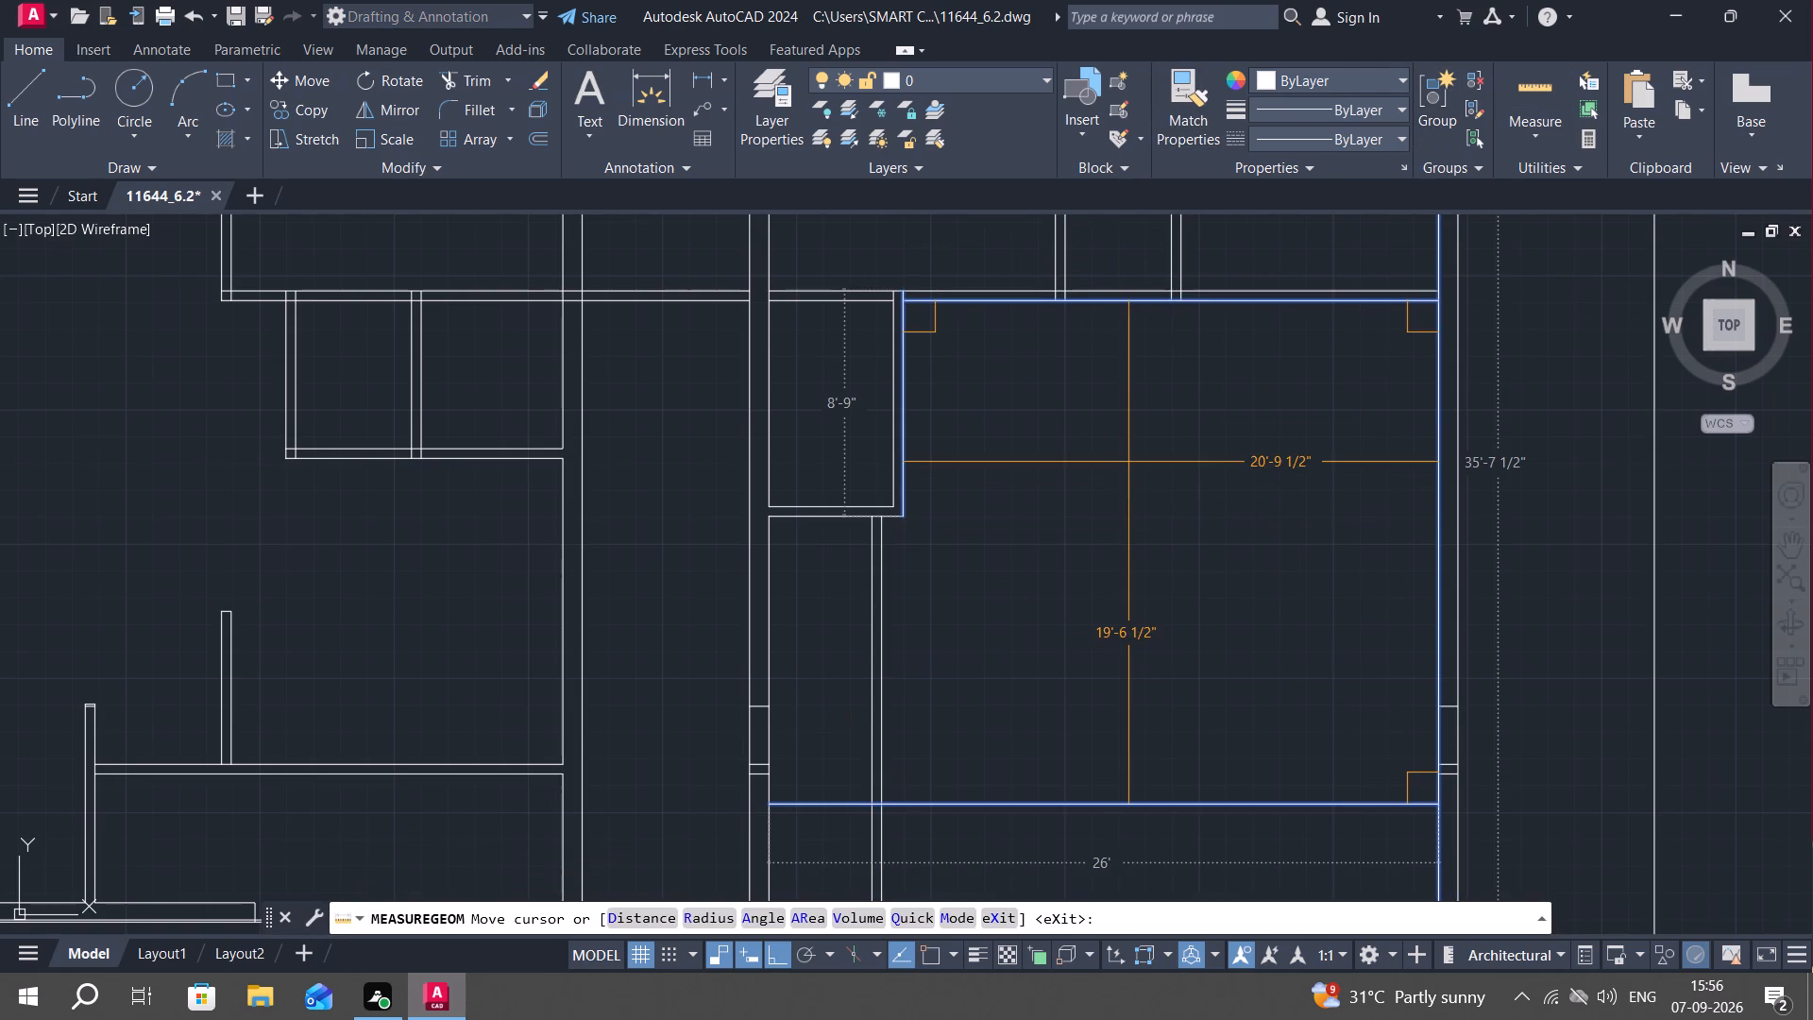
{"action": "key", "text": "Escape"}
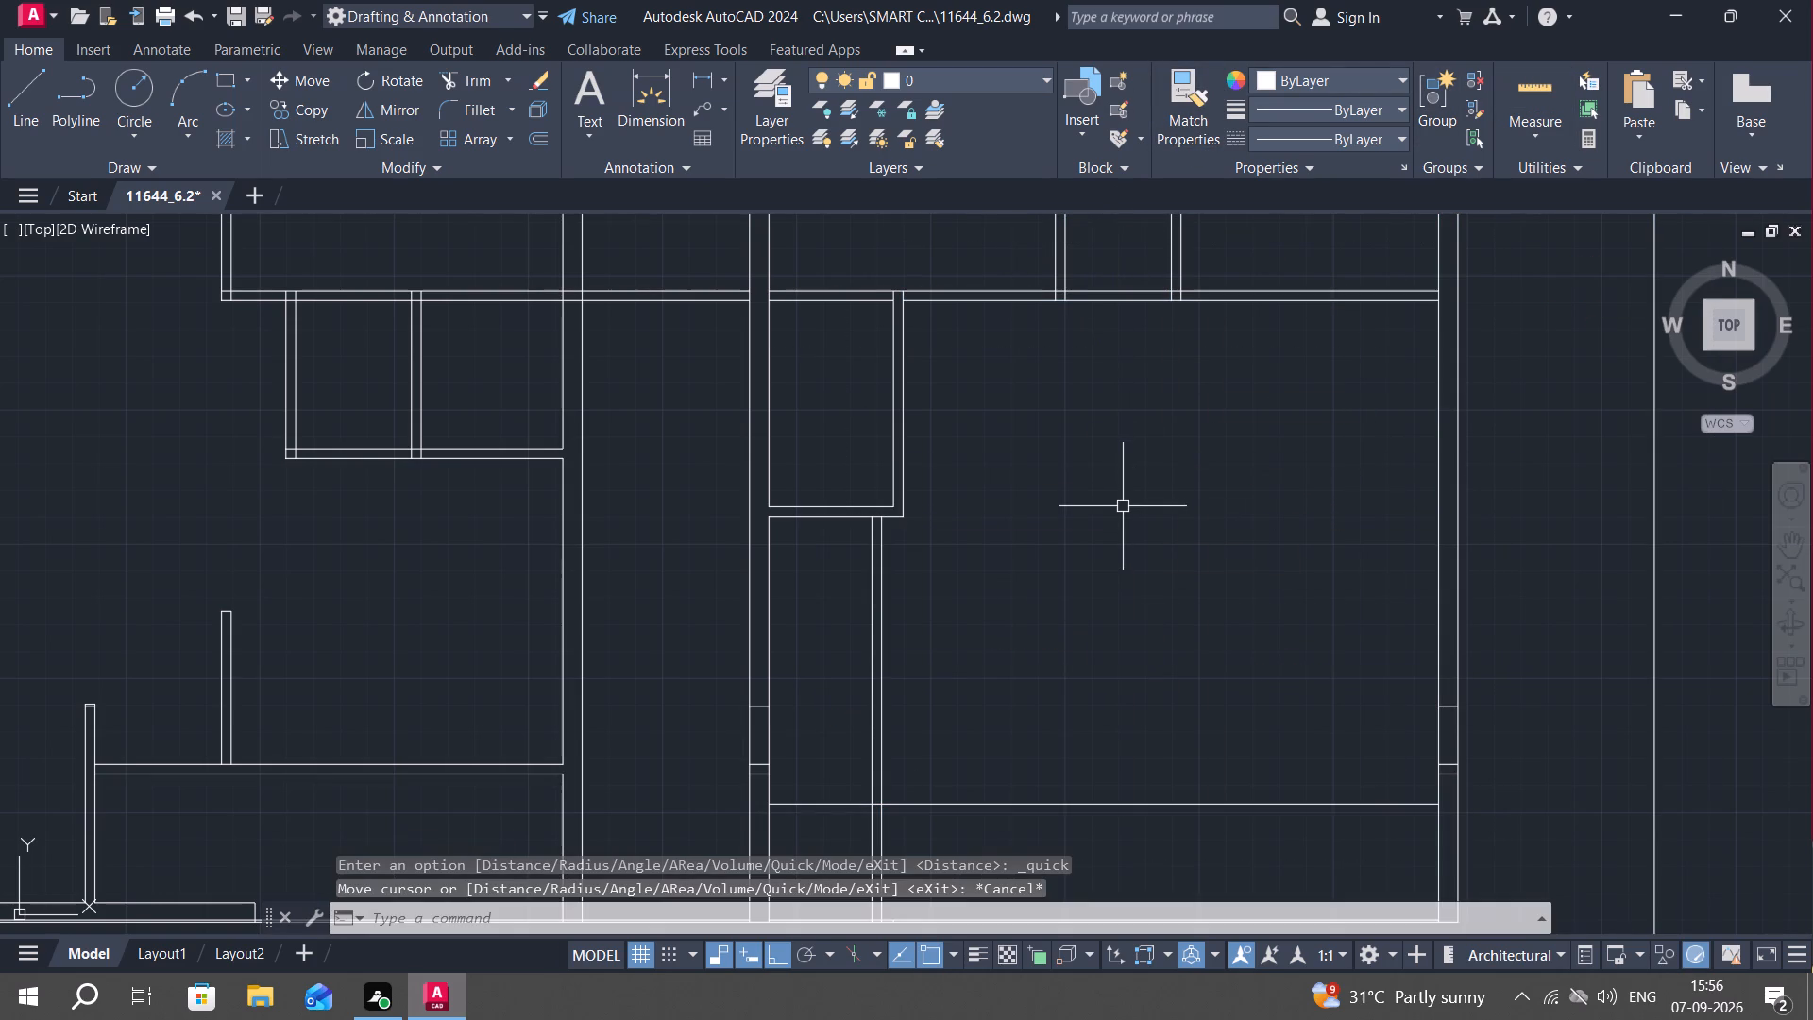
Offset the right face of the new vertical partition 9'6" to the right into the large room.
{"action": "middle_click_drag", "start_coordinate": [1149, 622], "coordinate": [1158, 522]}
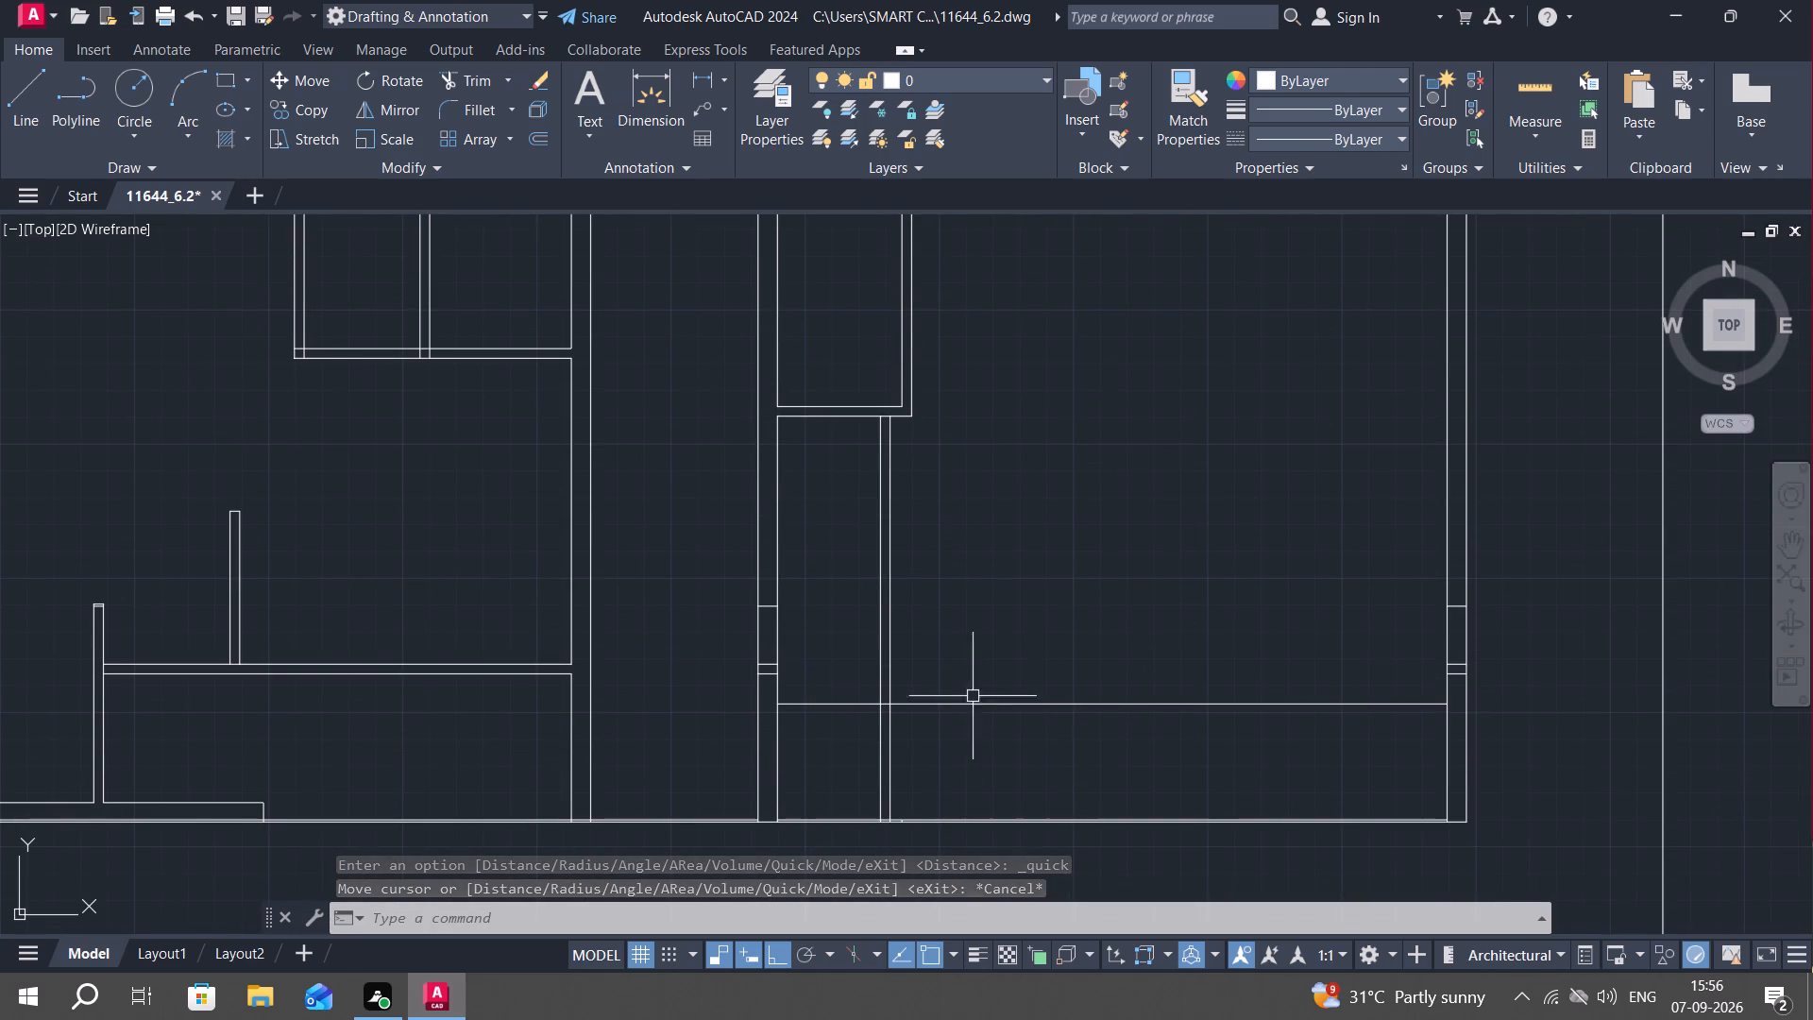
{"action": "key", "text": "Escape"}
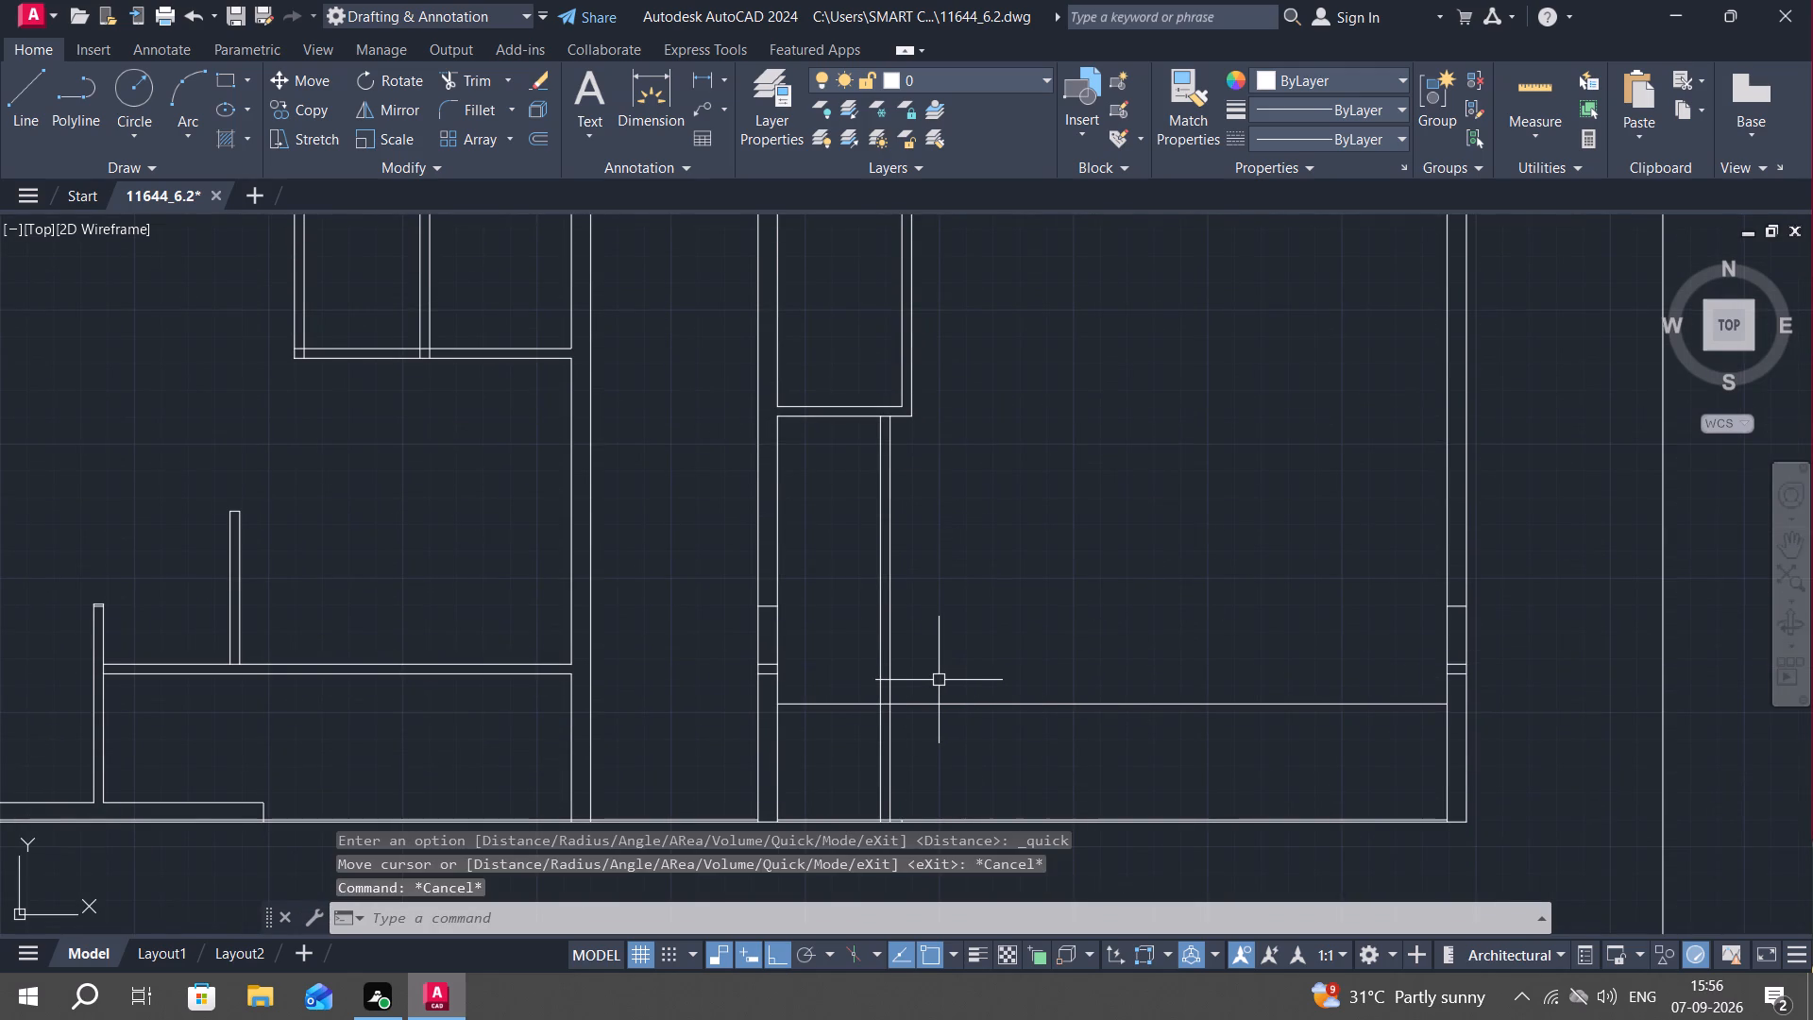
{"action": "type", "text": "o"}
{"action": "key", "text": "space"}
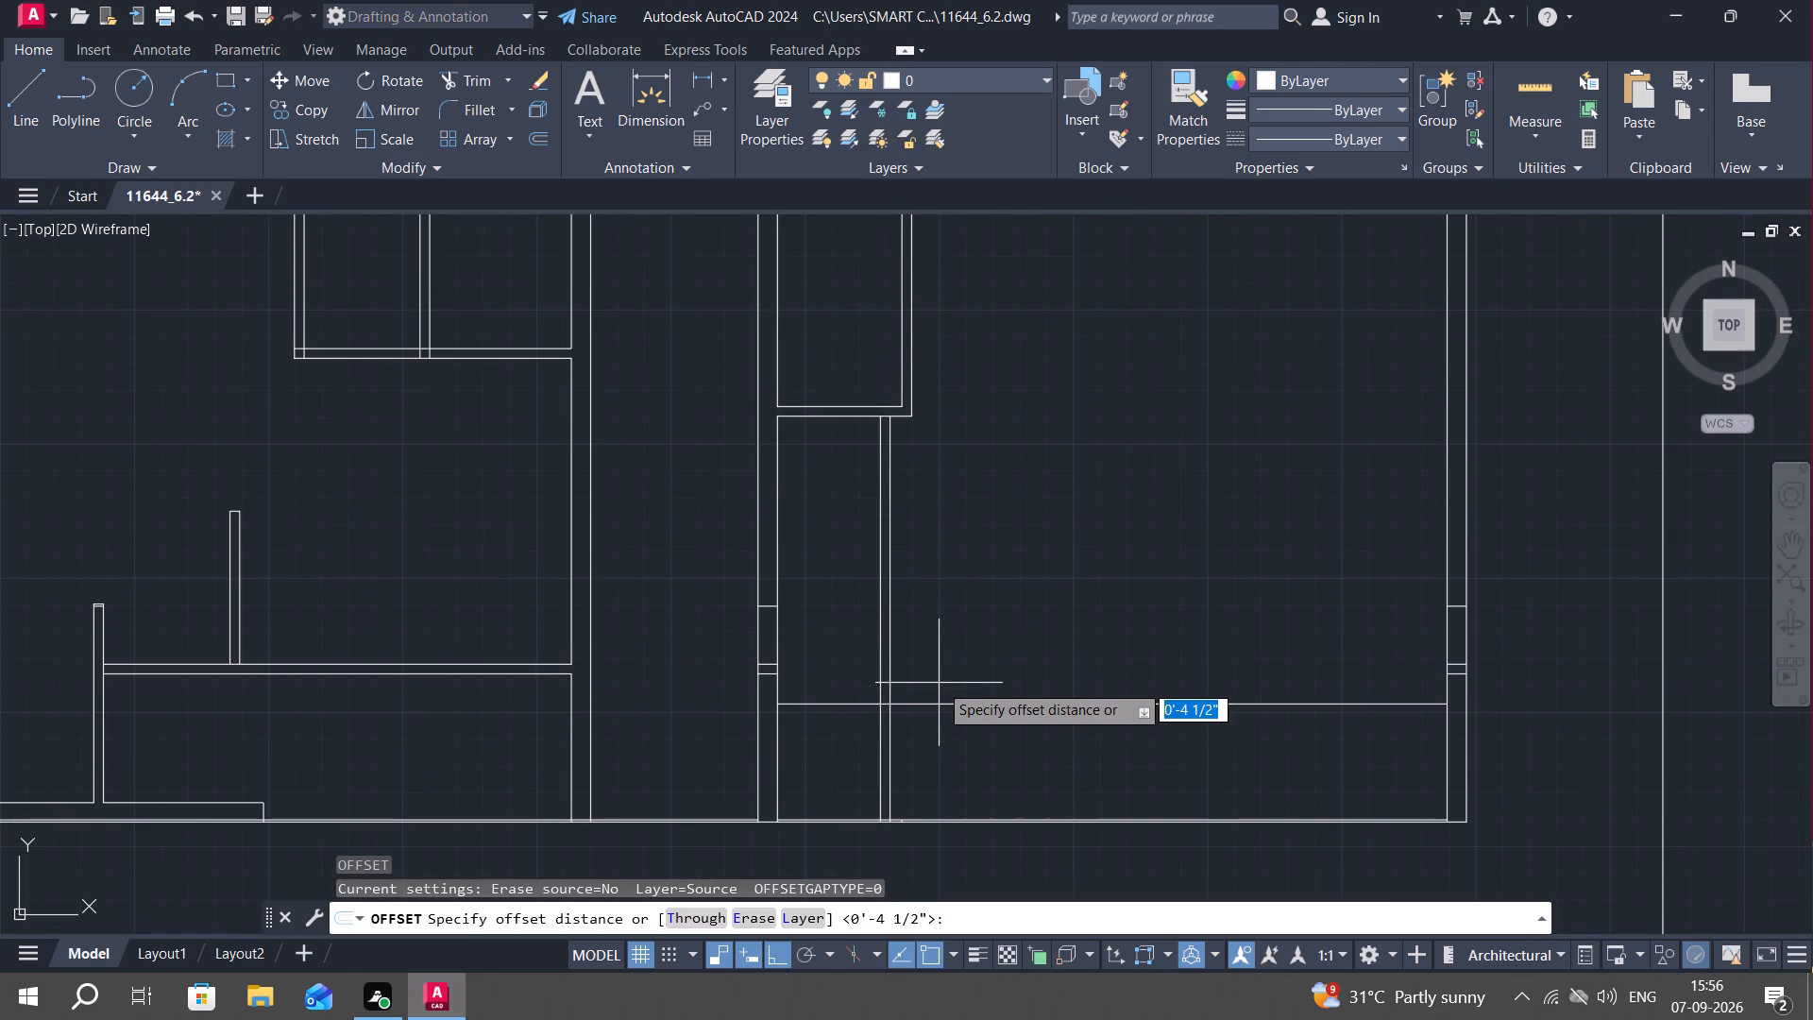
{"action": "type", "text": "9'"}
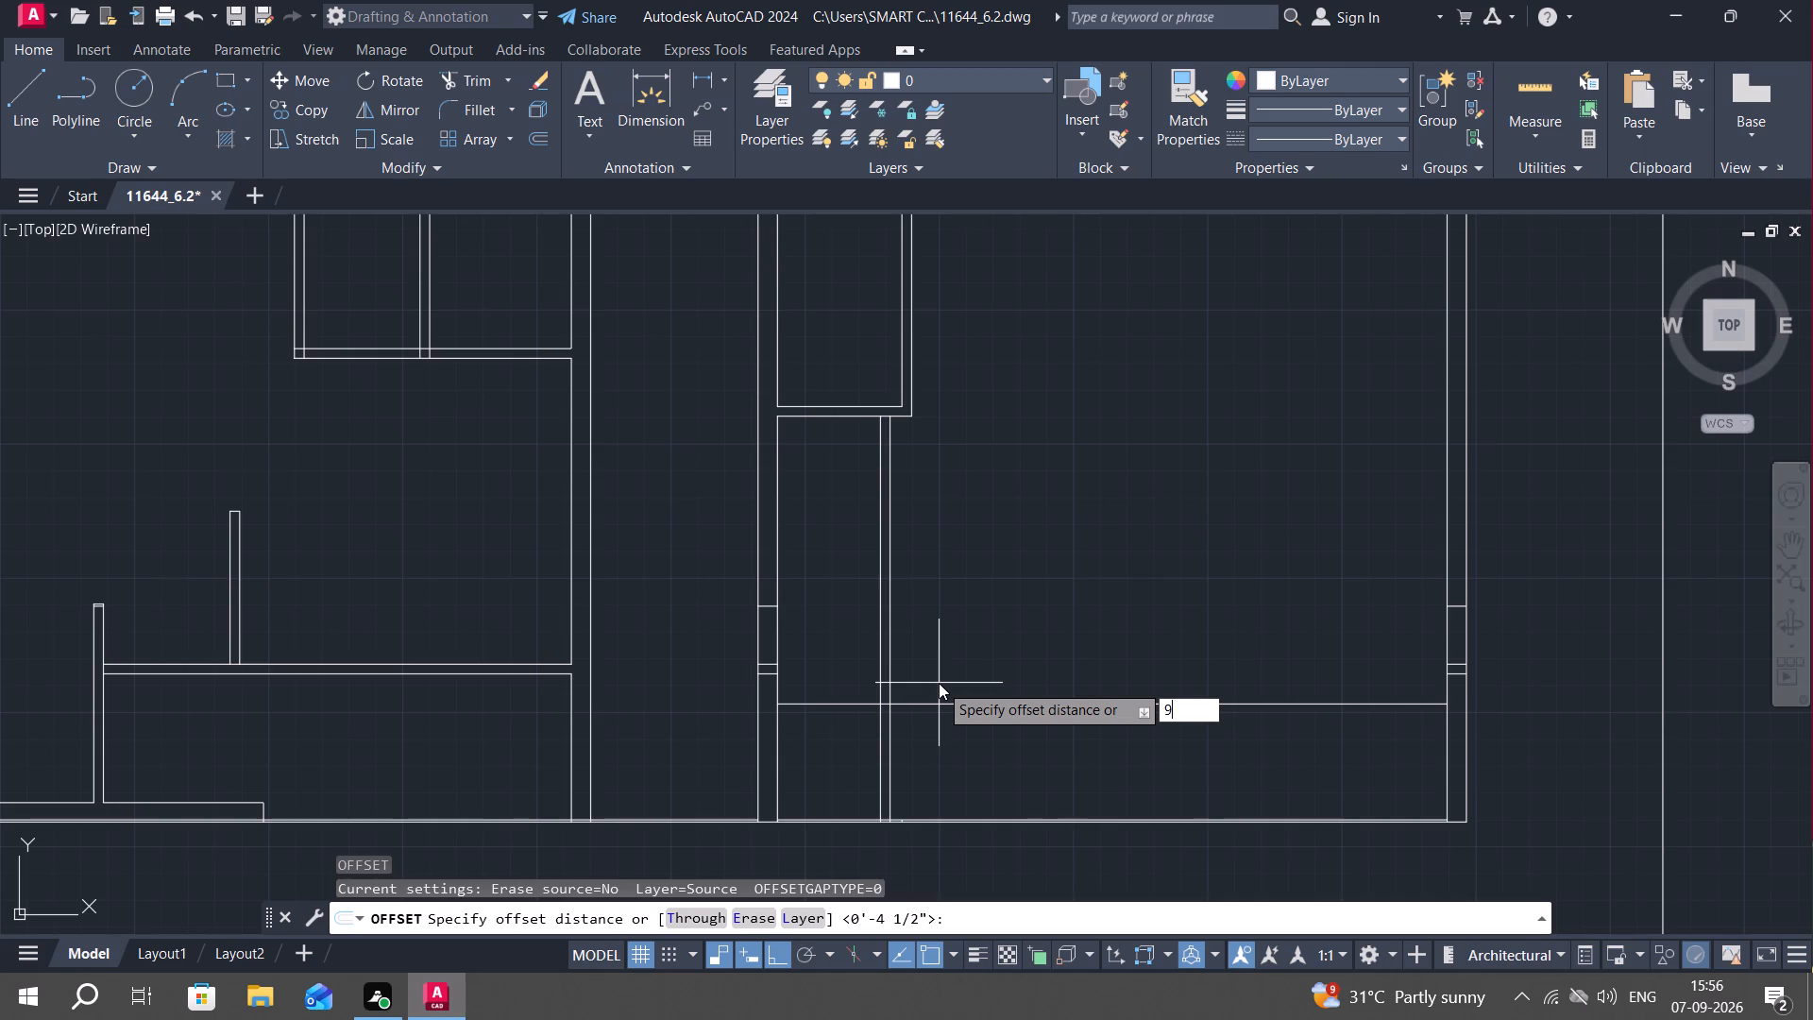
{"action": "key", "text": "6"}
{"action": "type", "text": "\""}
{"action": "key", "text": "space"}
{"action": "left_click", "coordinate": [891, 656]}
{"action": "left_click", "coordinate": [1106, 645]}
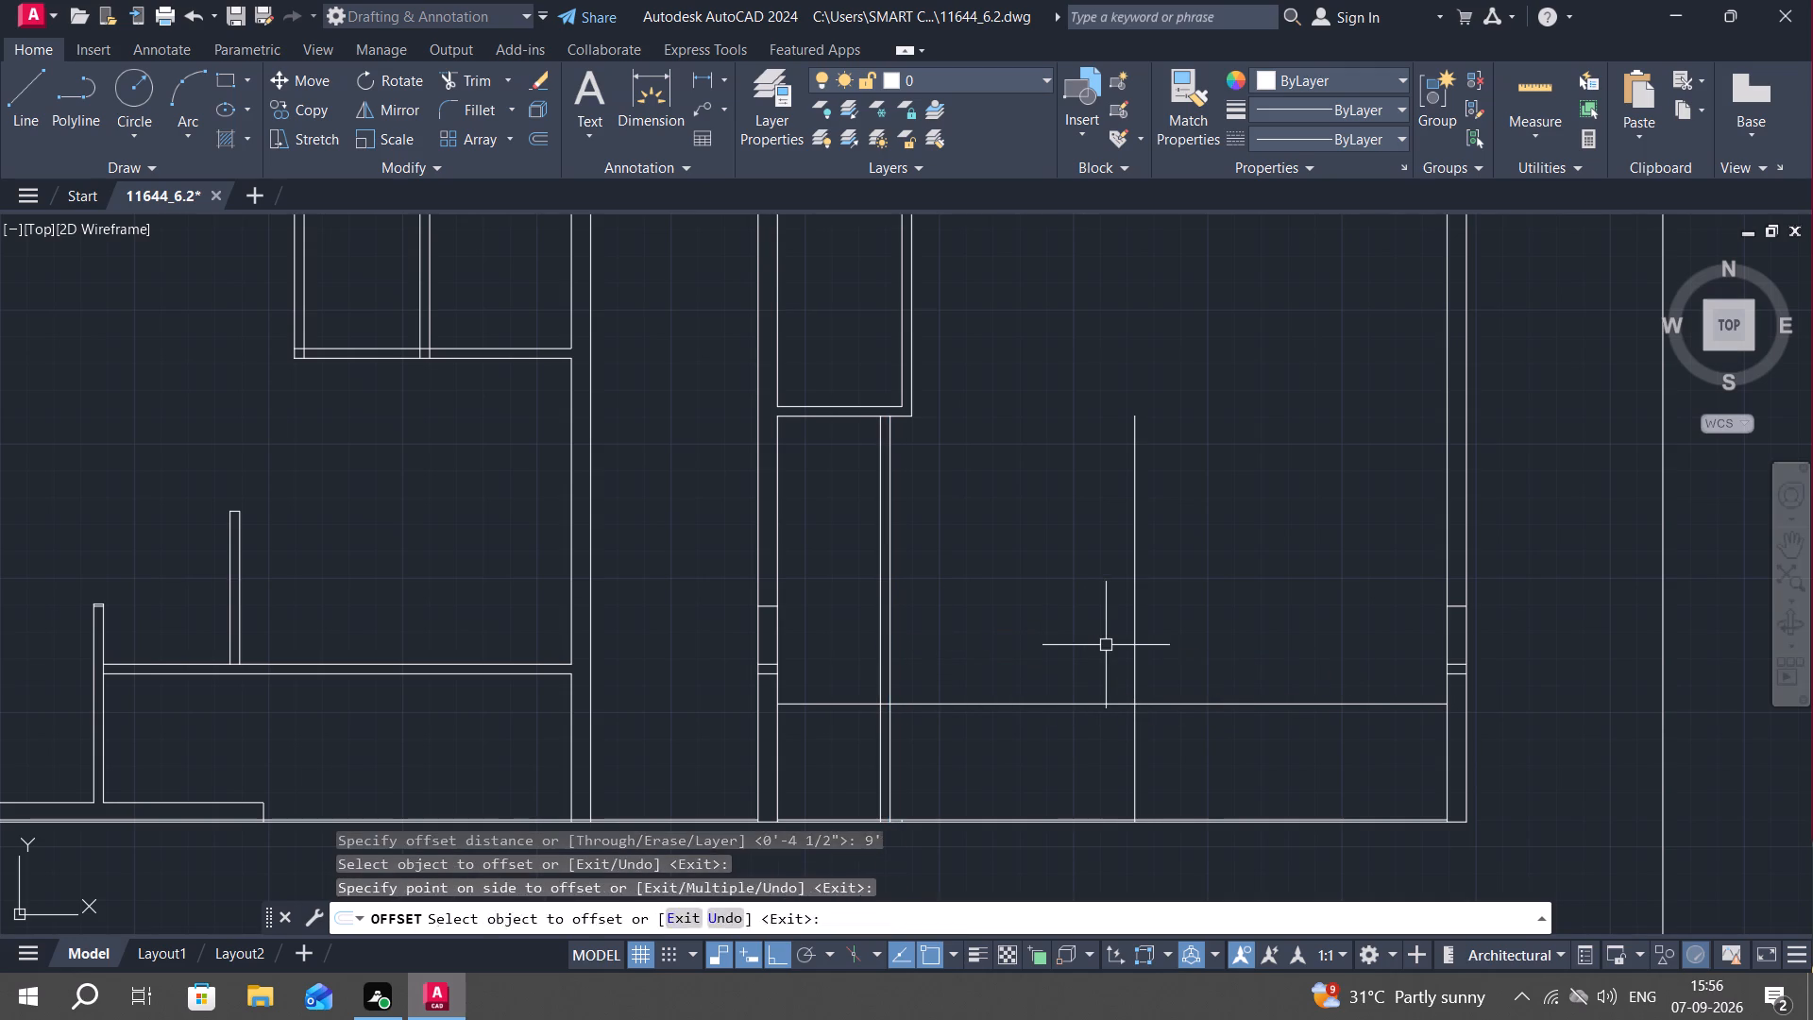
{"action": "key", "text": "Escape"}
Trim the vertical partition's two lines and the 9'6" offset line below the large room's lower horizontal line.
{"action": "type", "text": "tr"}
{"action": "key", "text": "space"}
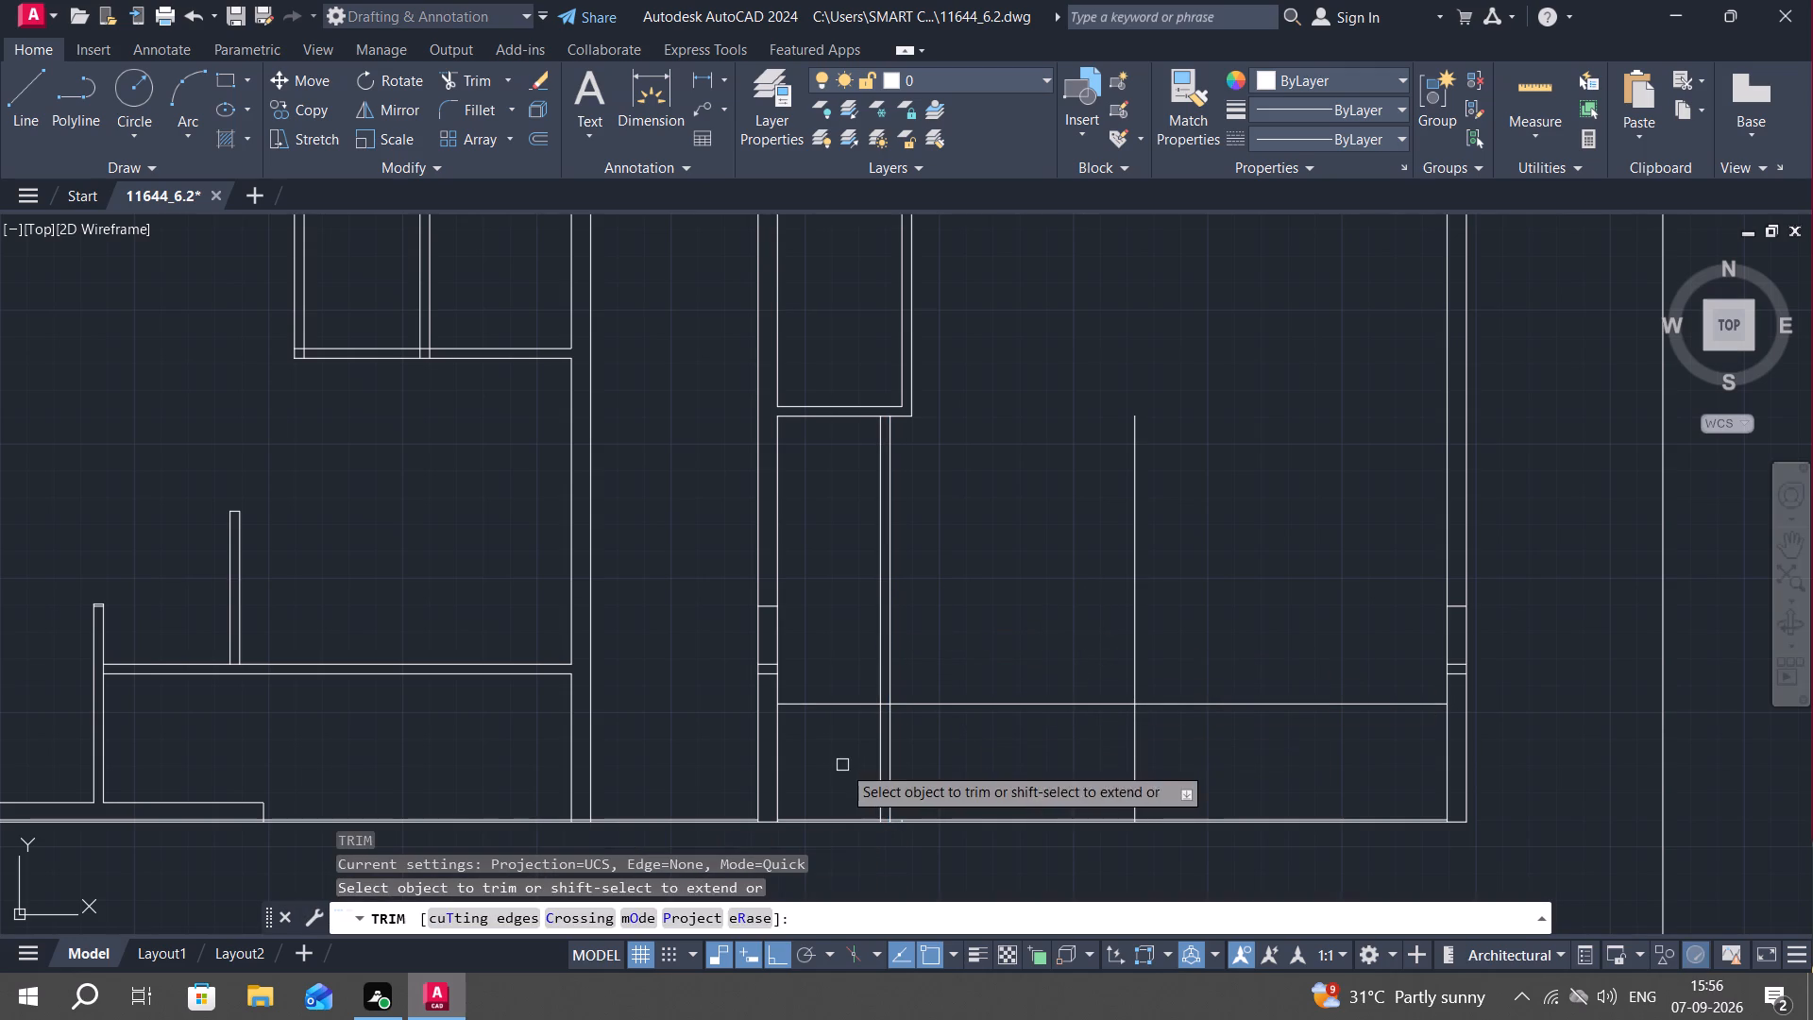
{"action": "left_click_drag", "start_coordinate": [842, 765], "coordinate": [904, 769]}
{"action": "left_click_drag", "start_coordinate": [1088, 757], "coordinate": [1188, 778]}
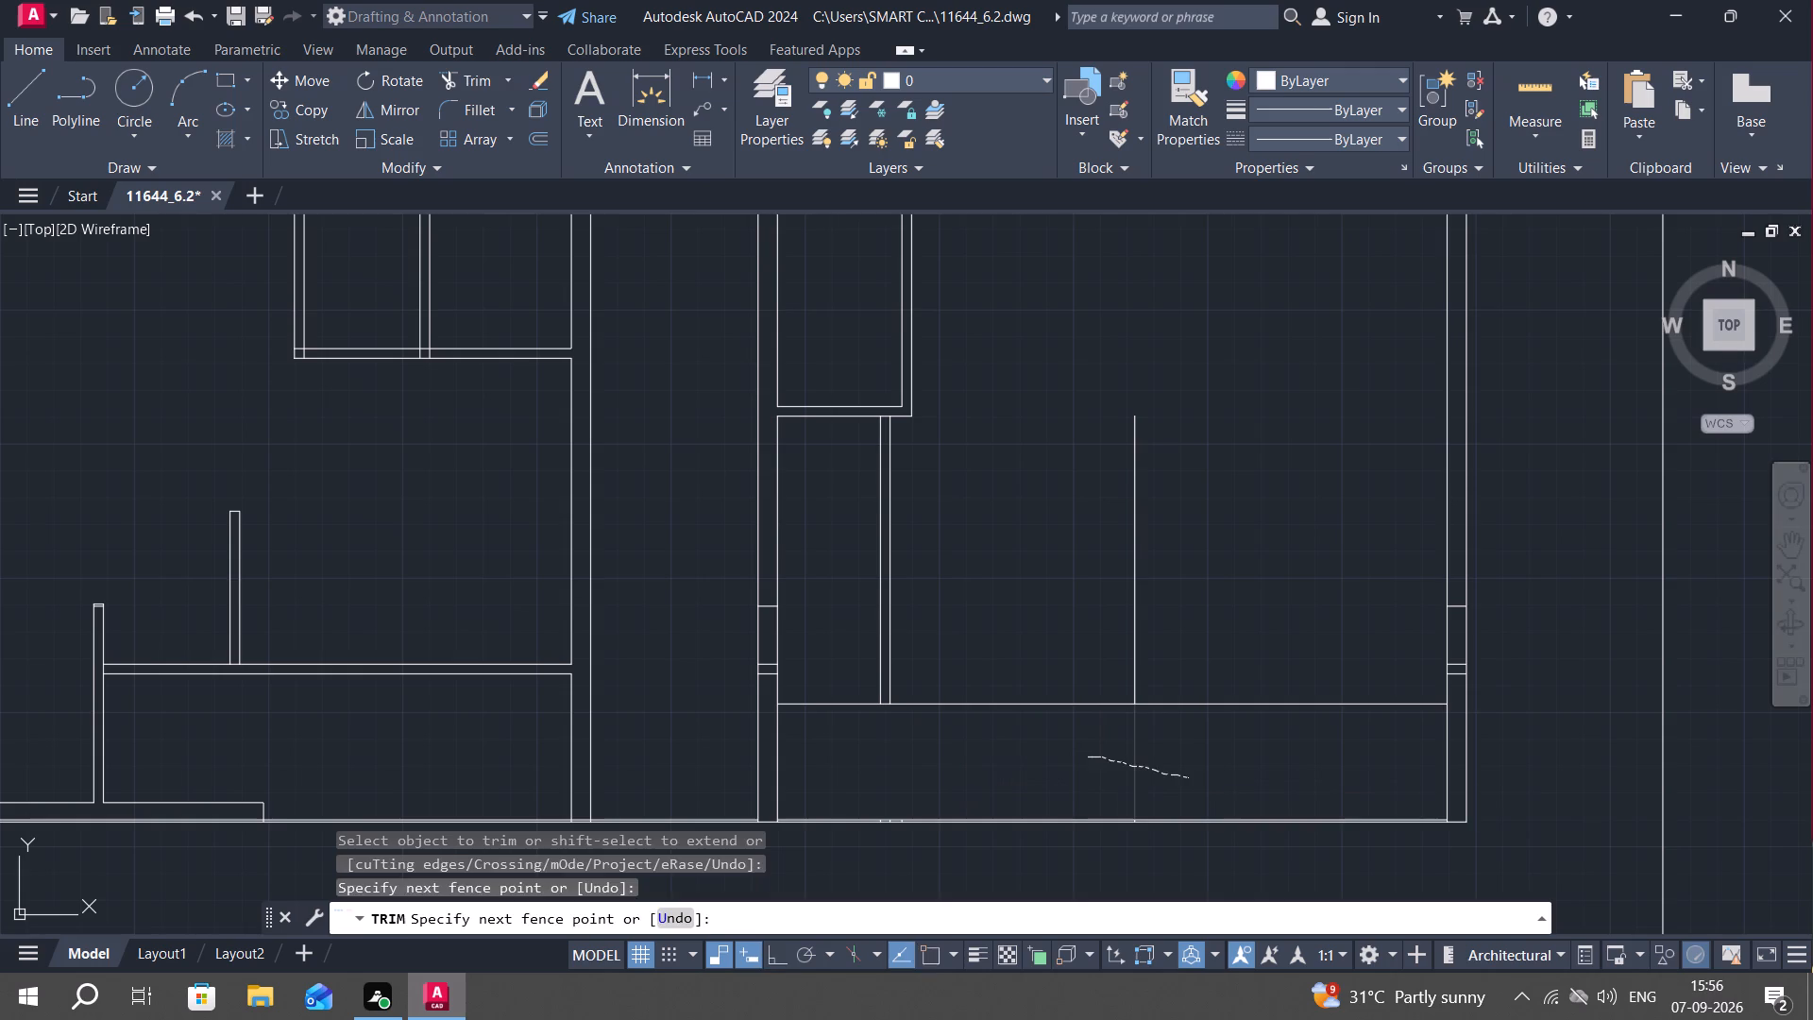
{"action": "key", "text": "Escape"}
Offset the vertical 9'6" line in the large room 4.5" to each side.
{"action": "key", "text": "o"}
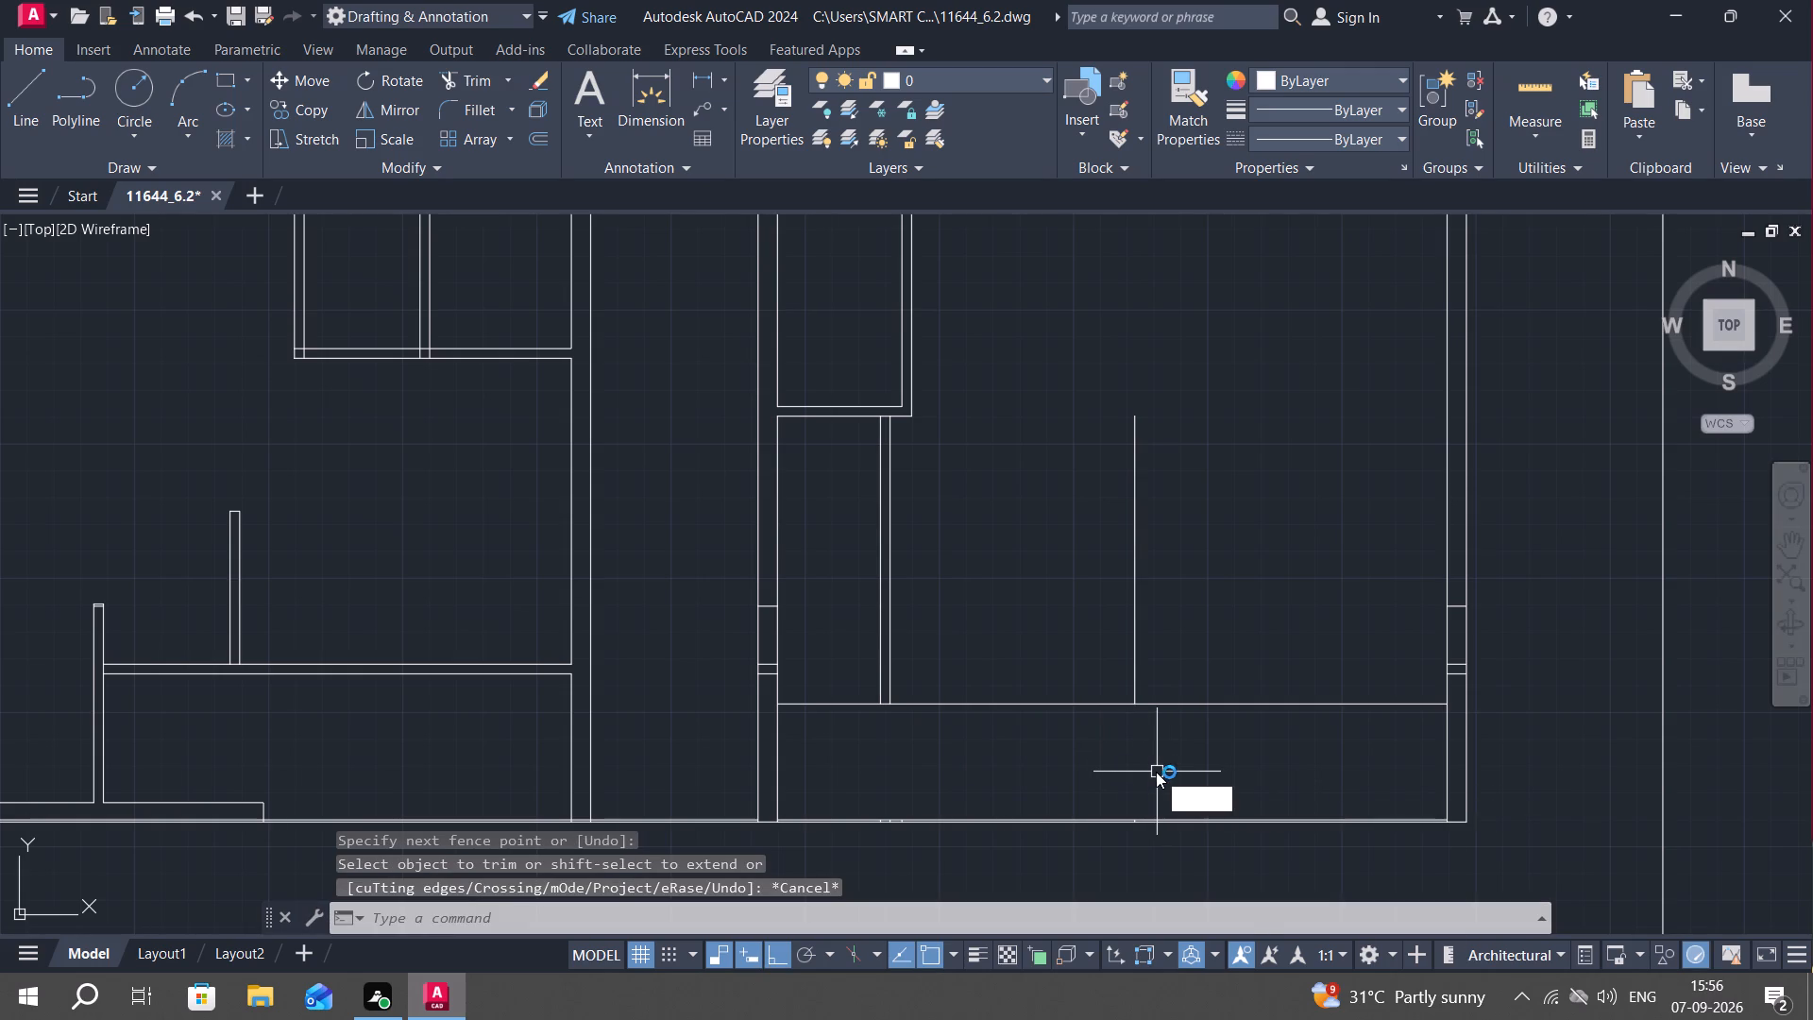
{"action": "key", "text": "space"}
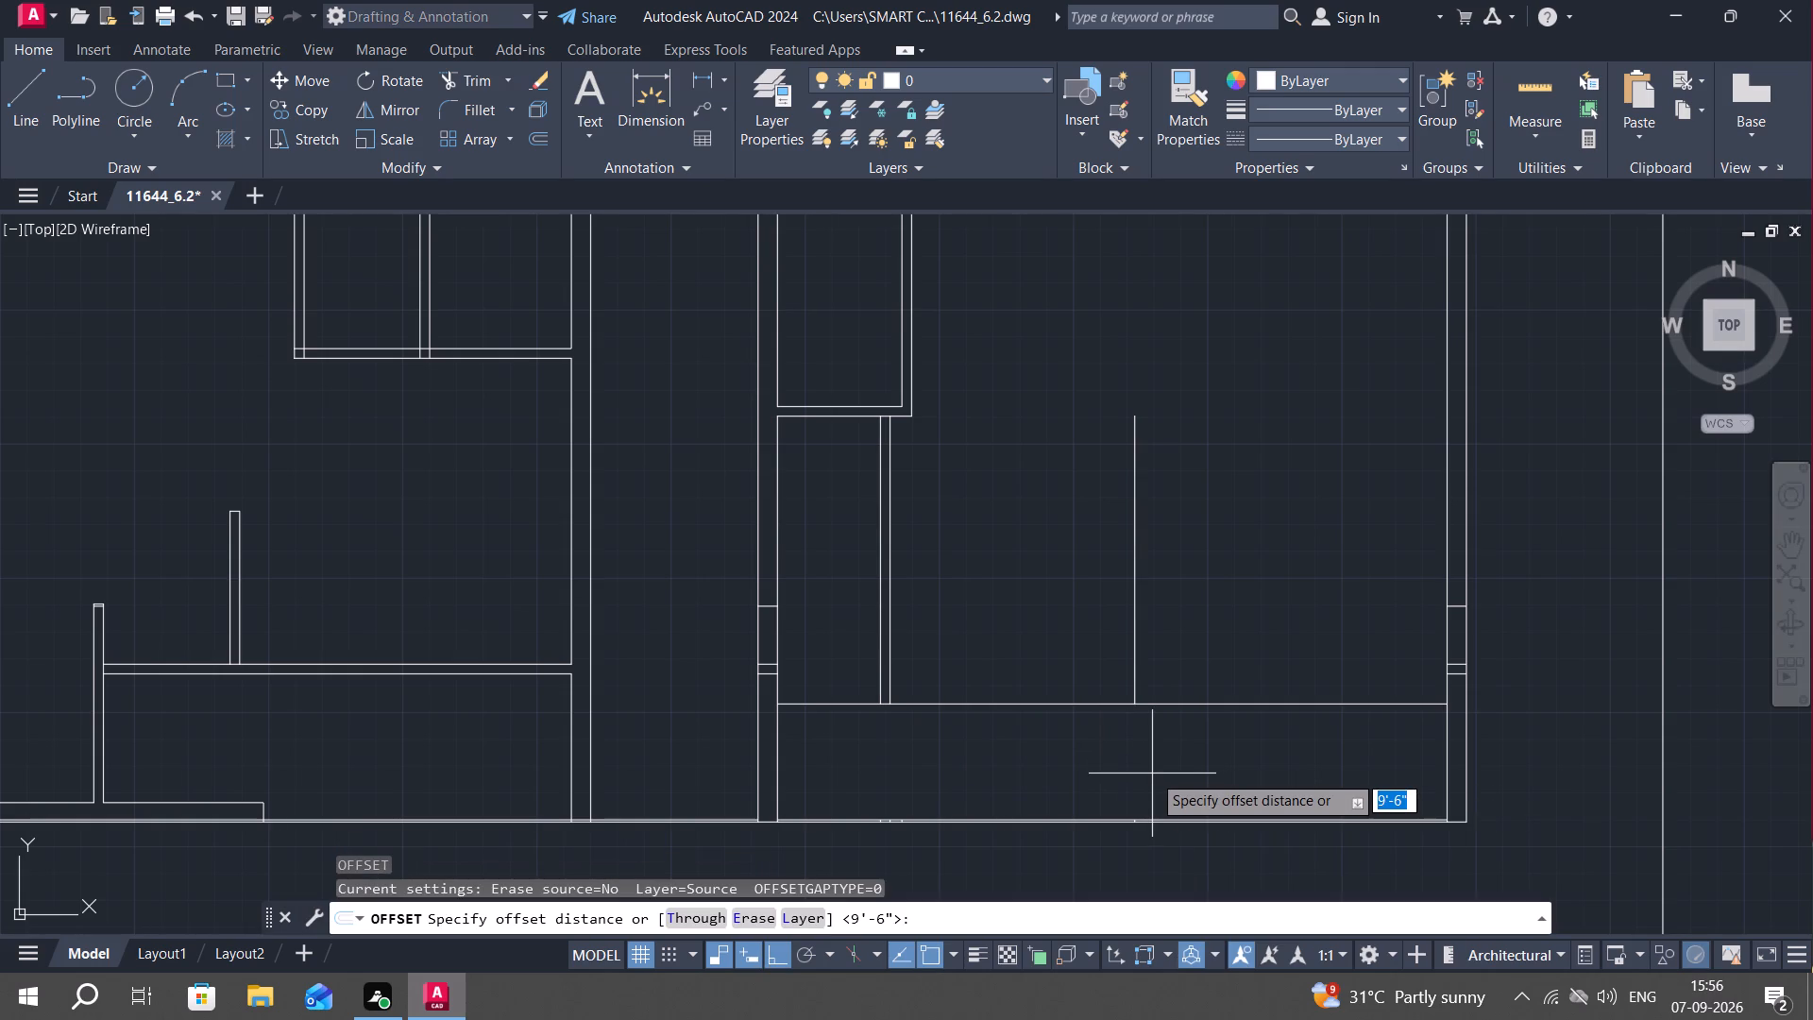
{"action": "key", "text": "4"}
{"action": "key", "text": "period"}
{"action": "type", "text": "5\""}
{"action": "key", "text": "space"}
{"action": "left_click", "coordinate": [1133, 644]}
{"action": "left_click", "coordinate": [1092, 644]}
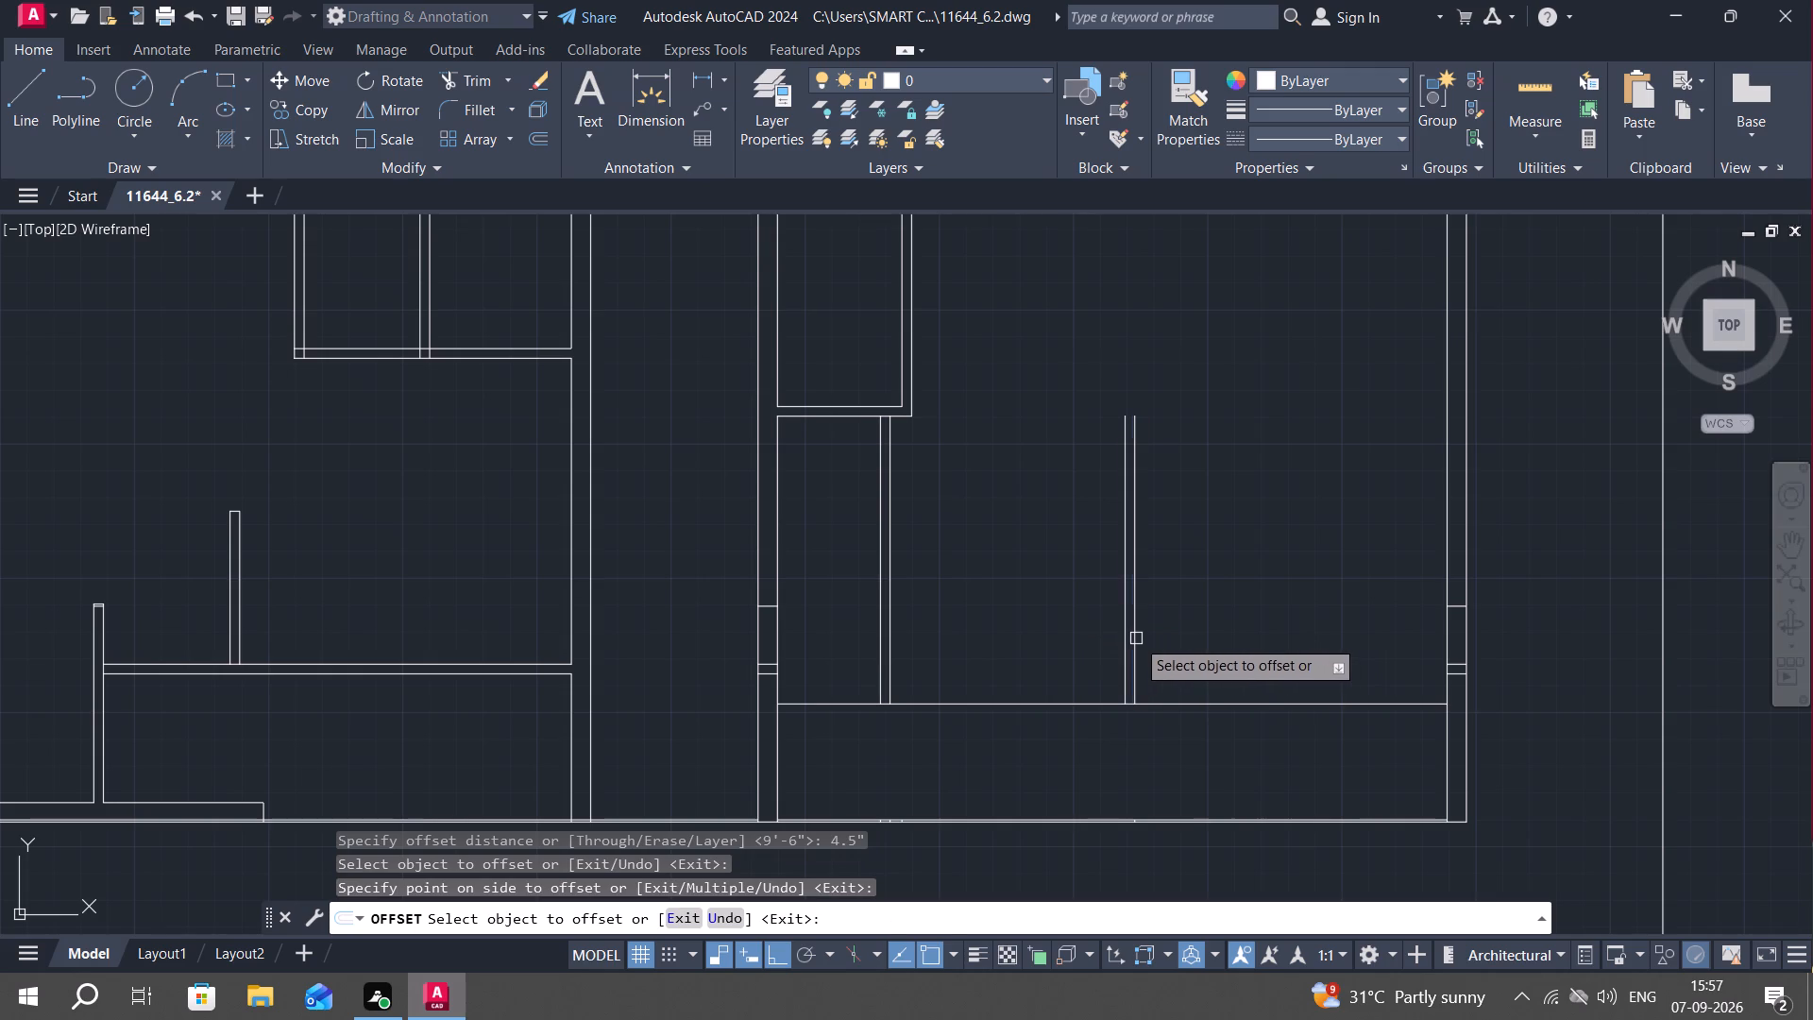
{"action": "left_click", "coordinate": [1136, 638]}
{"action": "left_click", "coordinate": [1179, 639]}
{"action": "key", "text": "Escape"}
Delete the left-hand 4.5" offset copy, leaving a partition on the right side of the 9'6" line.
{"action": "left_click", "coordinate": [1127, 623]}
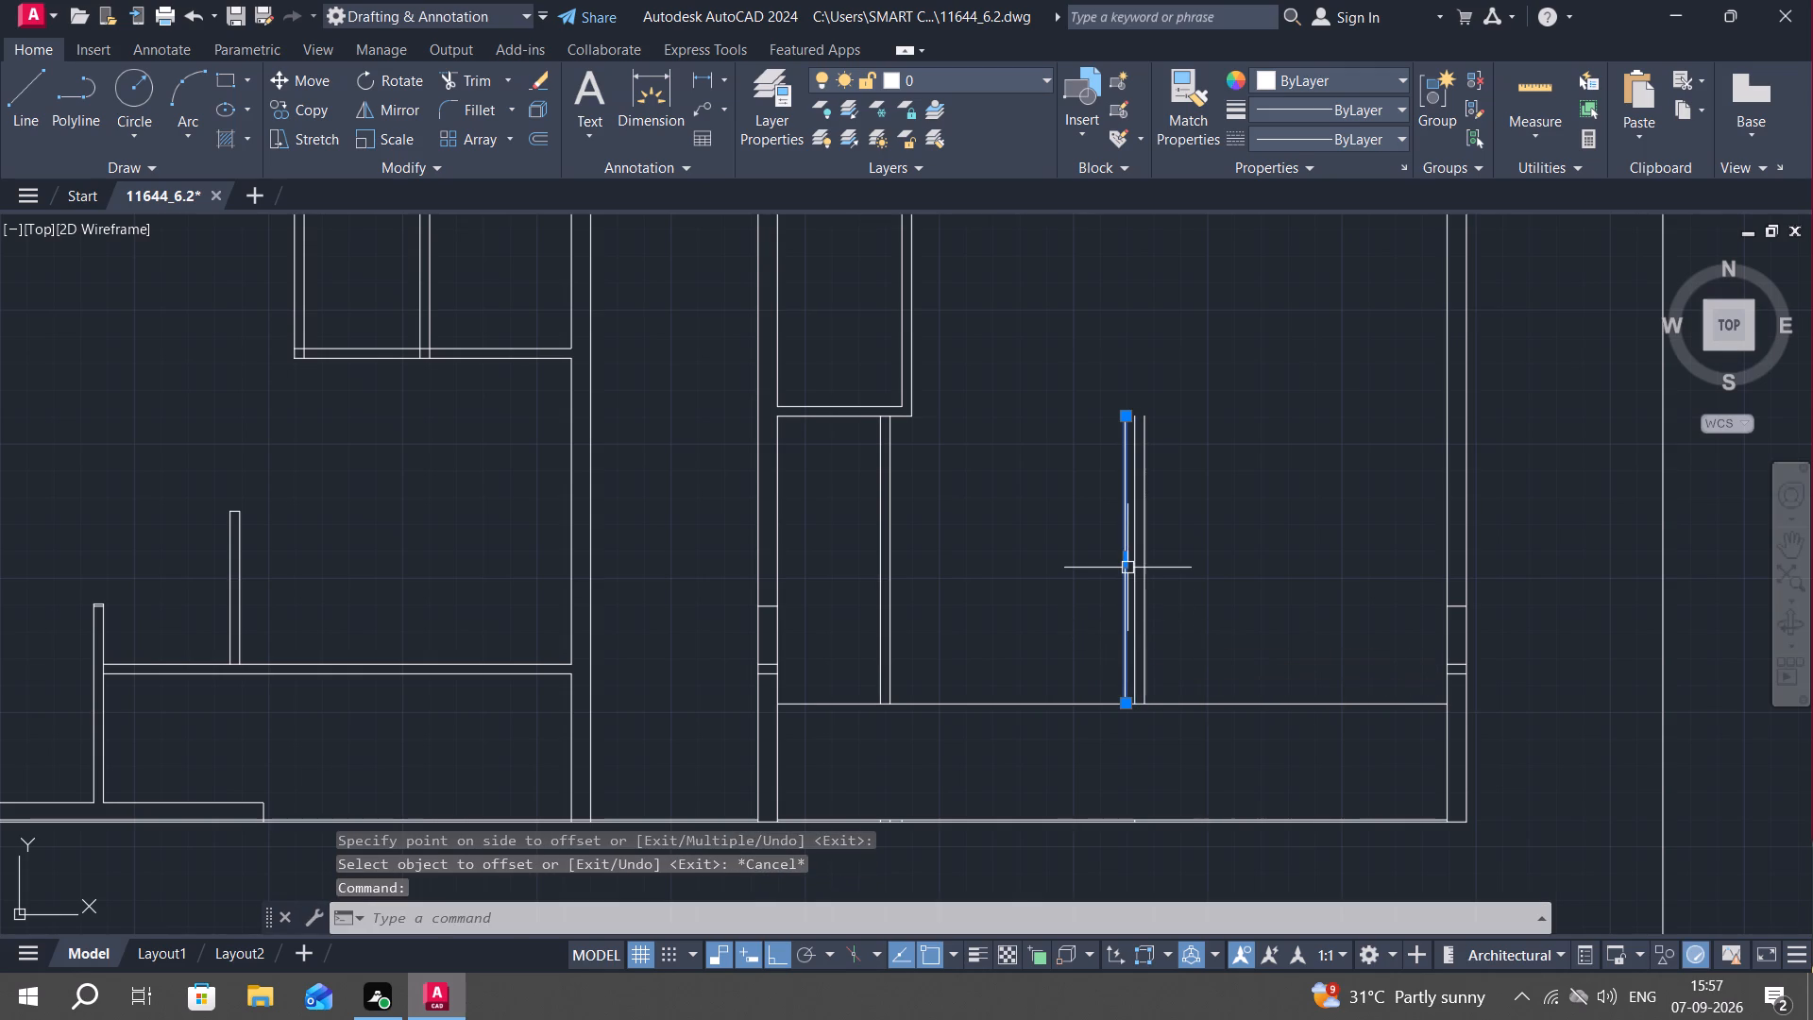
{"action": "key", "text": "Delete"}
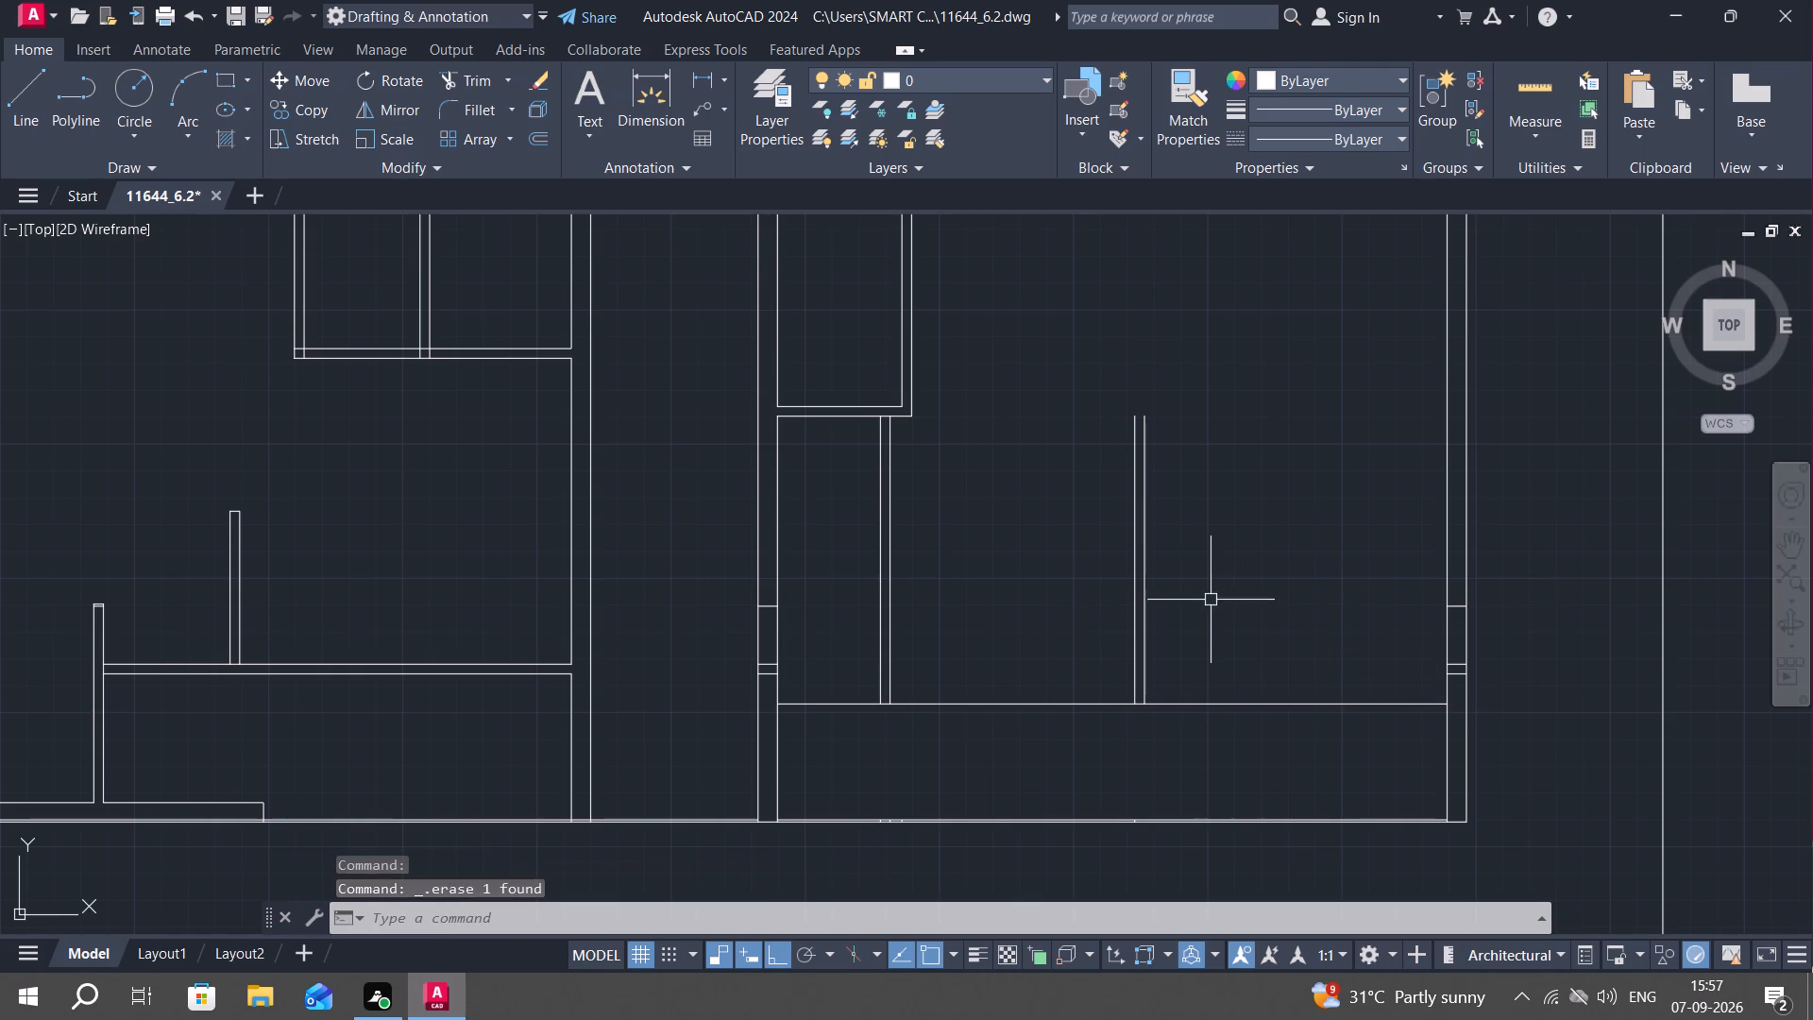
{"action": "key", "text": "Escape"}
Offset the large room's lower horizontal line 7' upward.
{"action": "key", "text": "o"}
{"action": "key", "text": "space"}
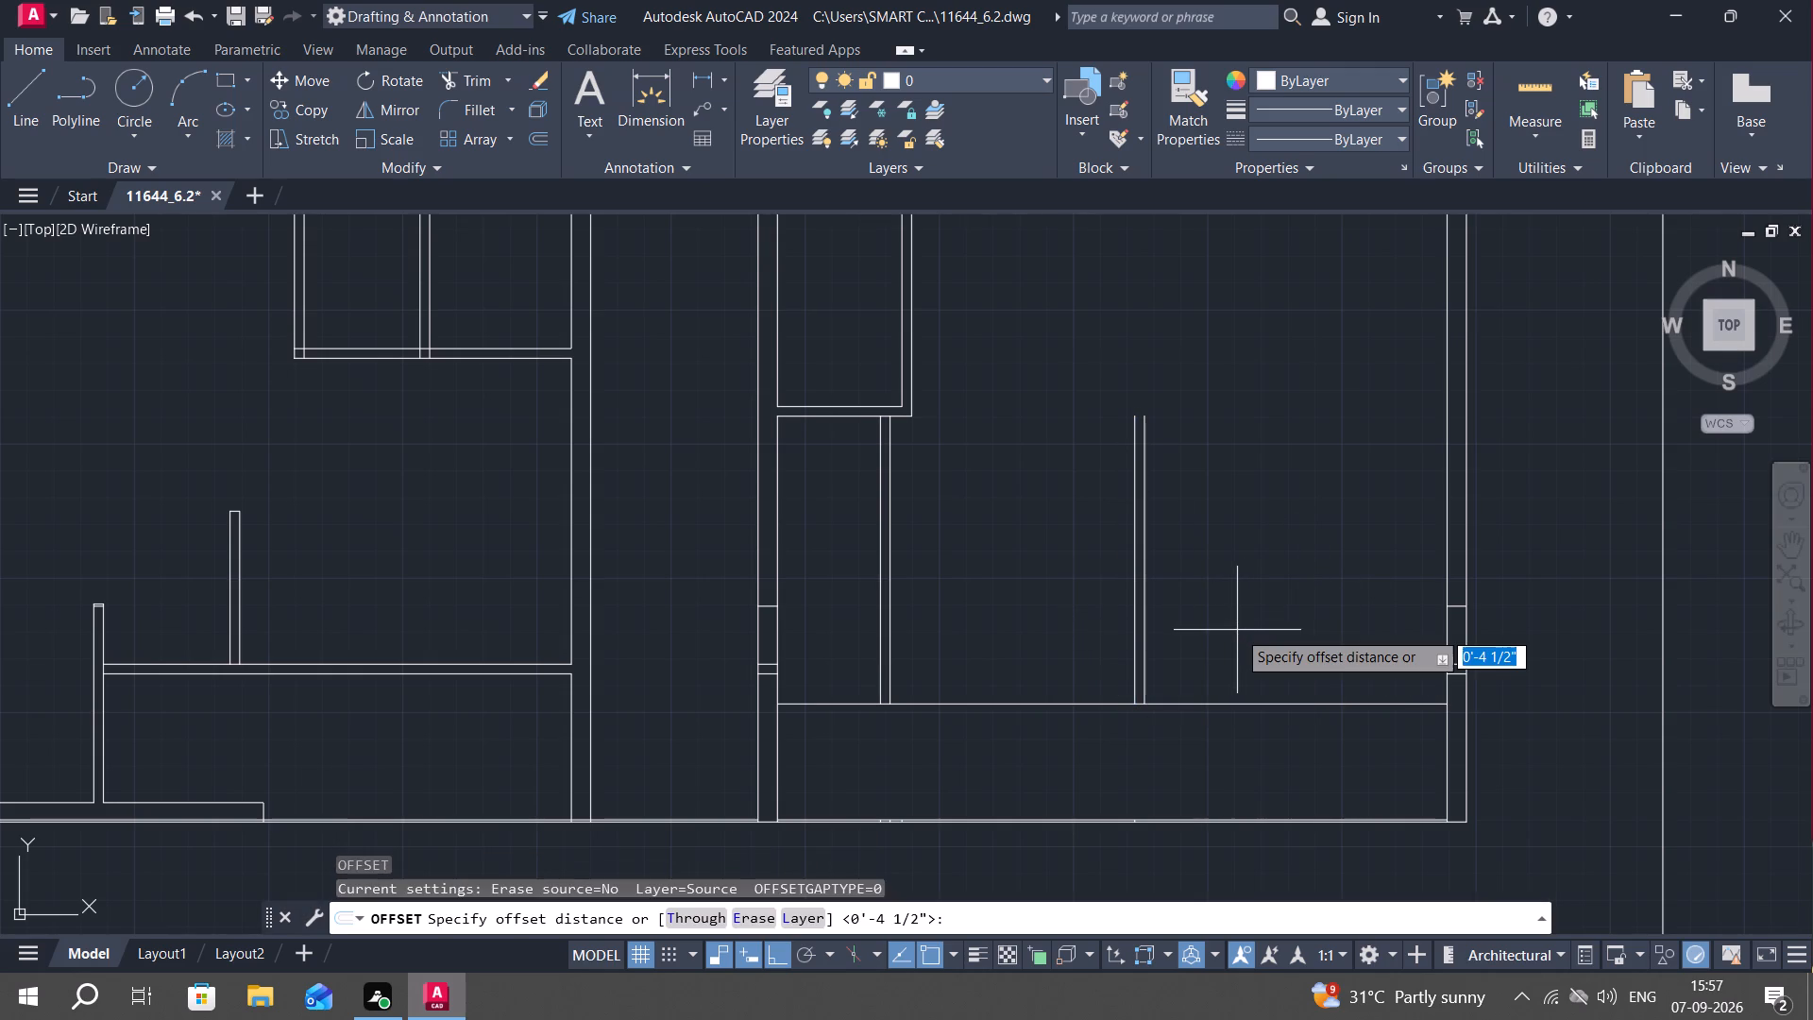
{"action": "key", "text": "7"}
{"action": "type", "text": "'"}
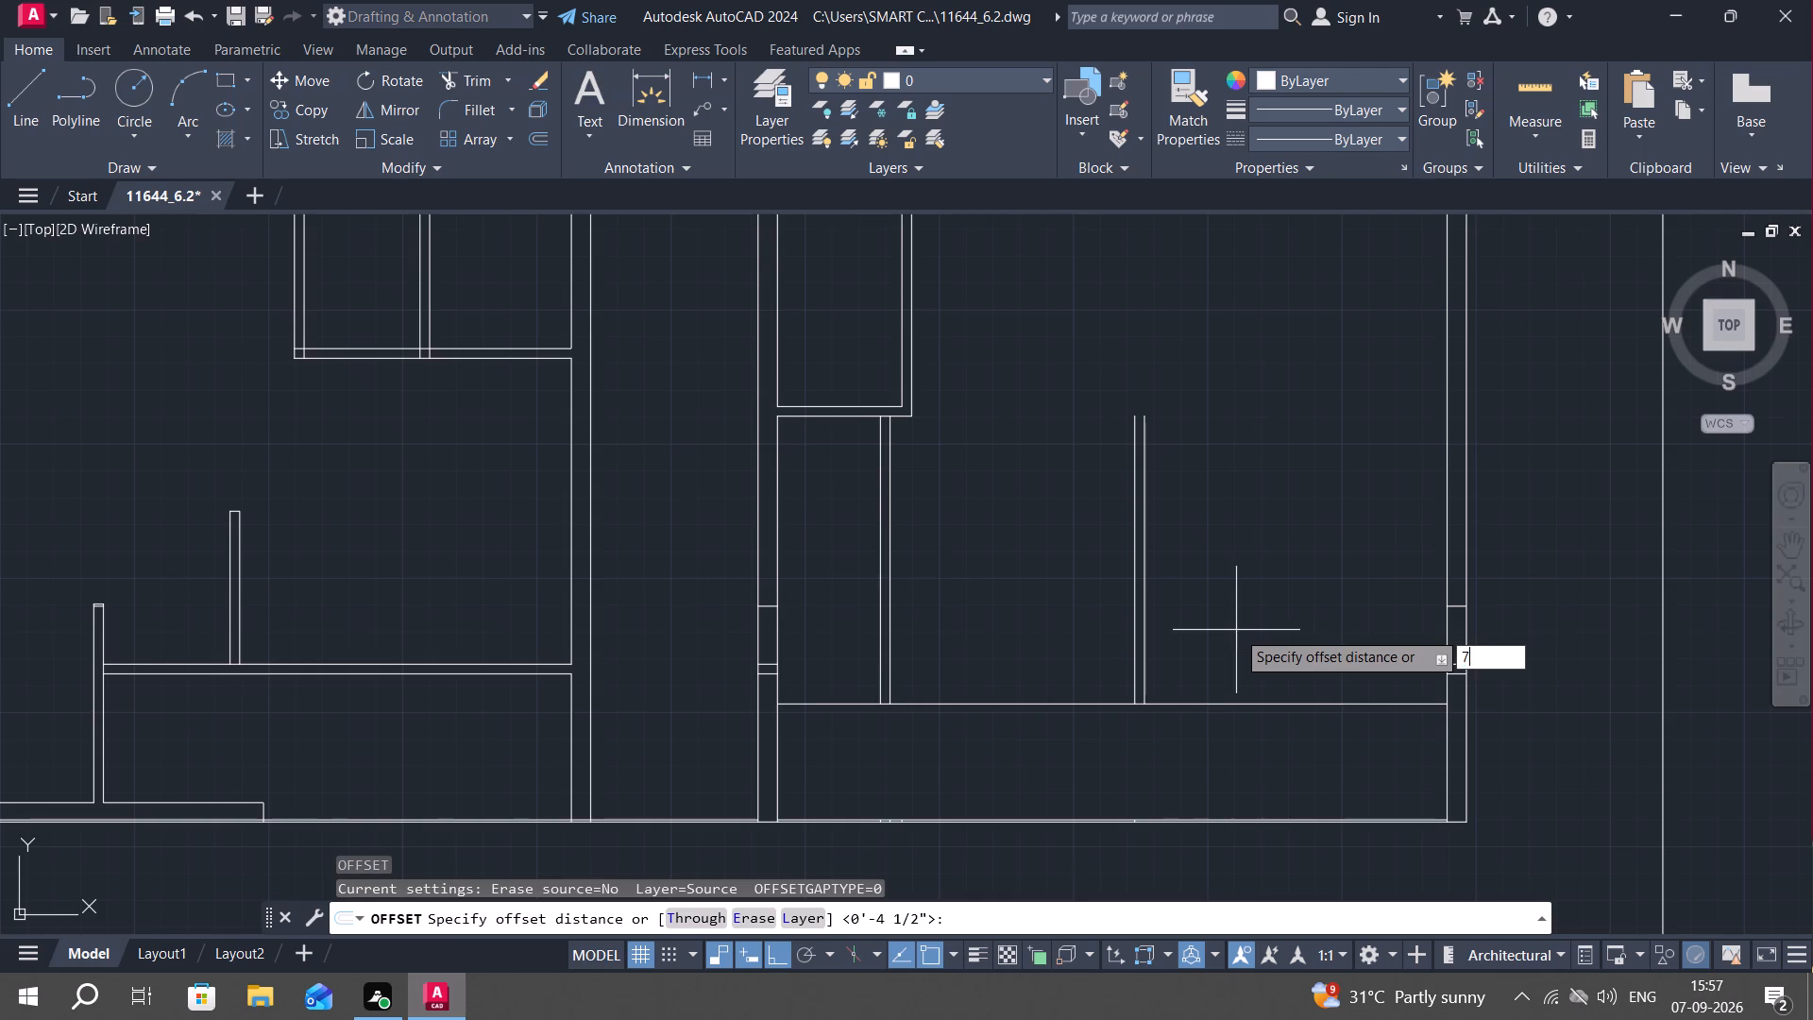
{"action": "key", "text": "space"}
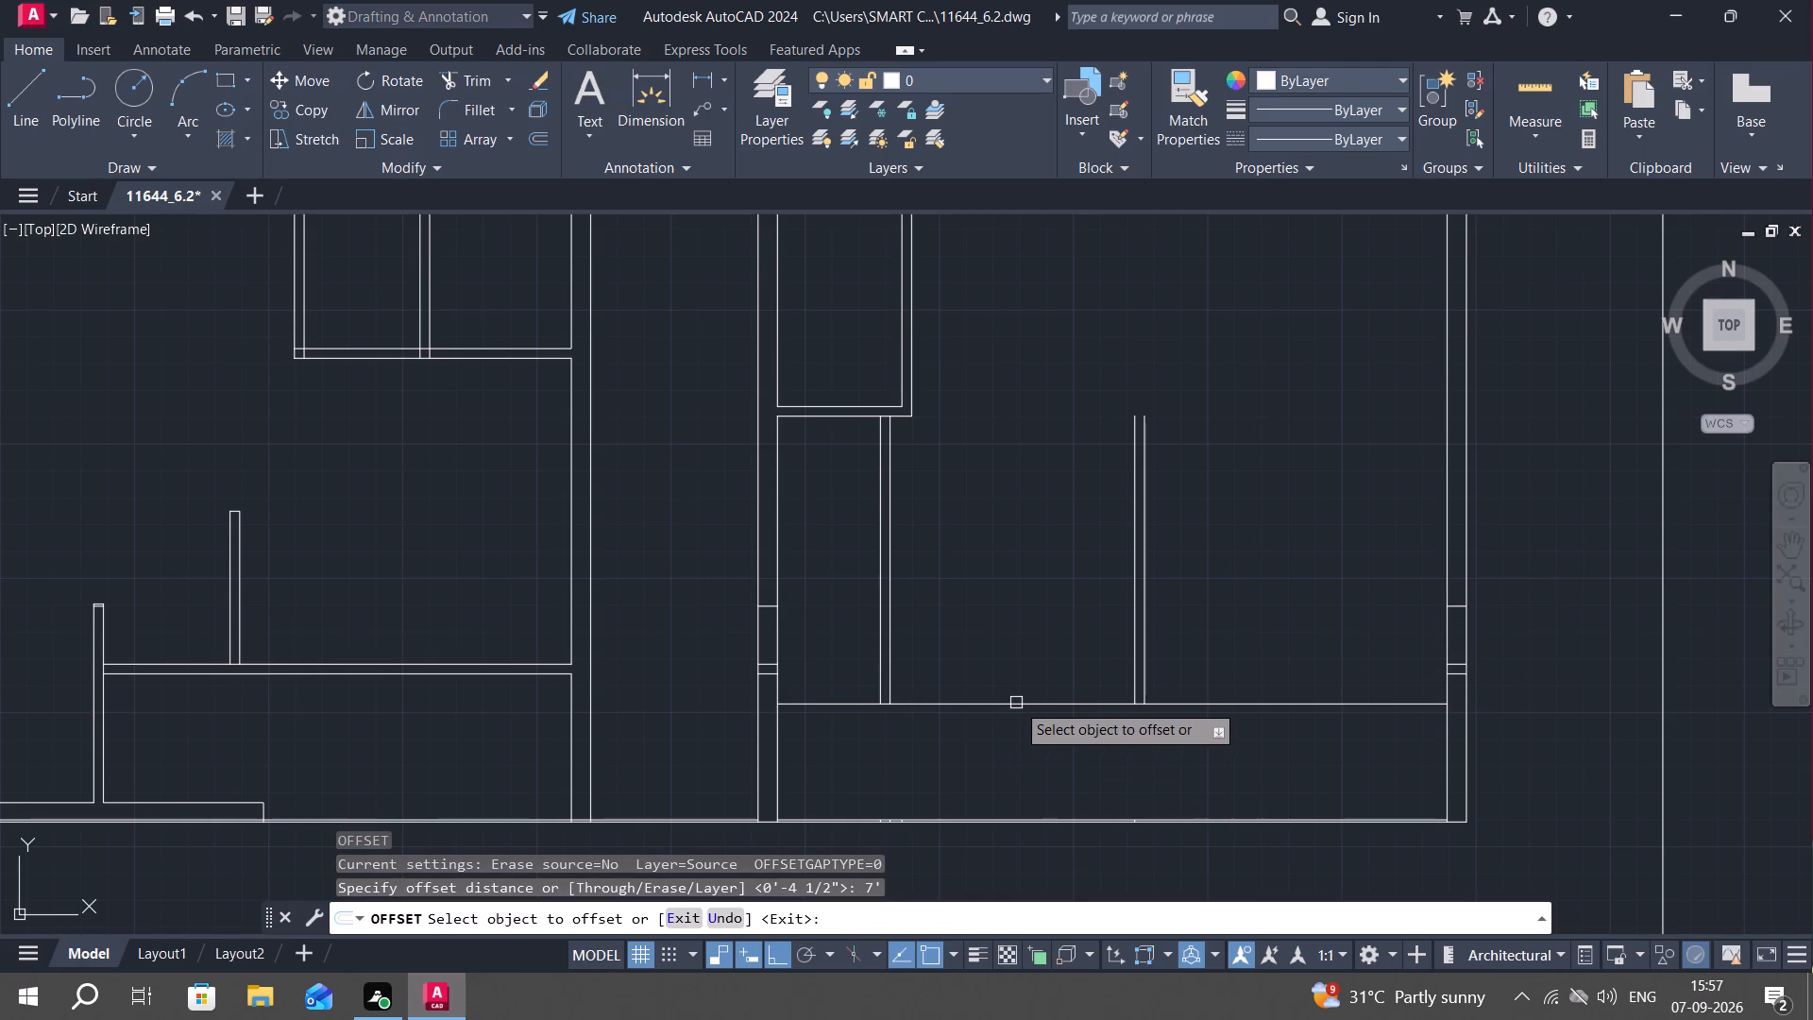
{"action": "left_click", "coordinate": [1016, 703]}
{"action": "left_click", "coordinate": [1029, 586]}
{"action": "key", "text": "Escape"}
Trim the 7' offset line between the block's left wall and left partition, and between the two partitions.
{"action": "type", "text": "tr"}
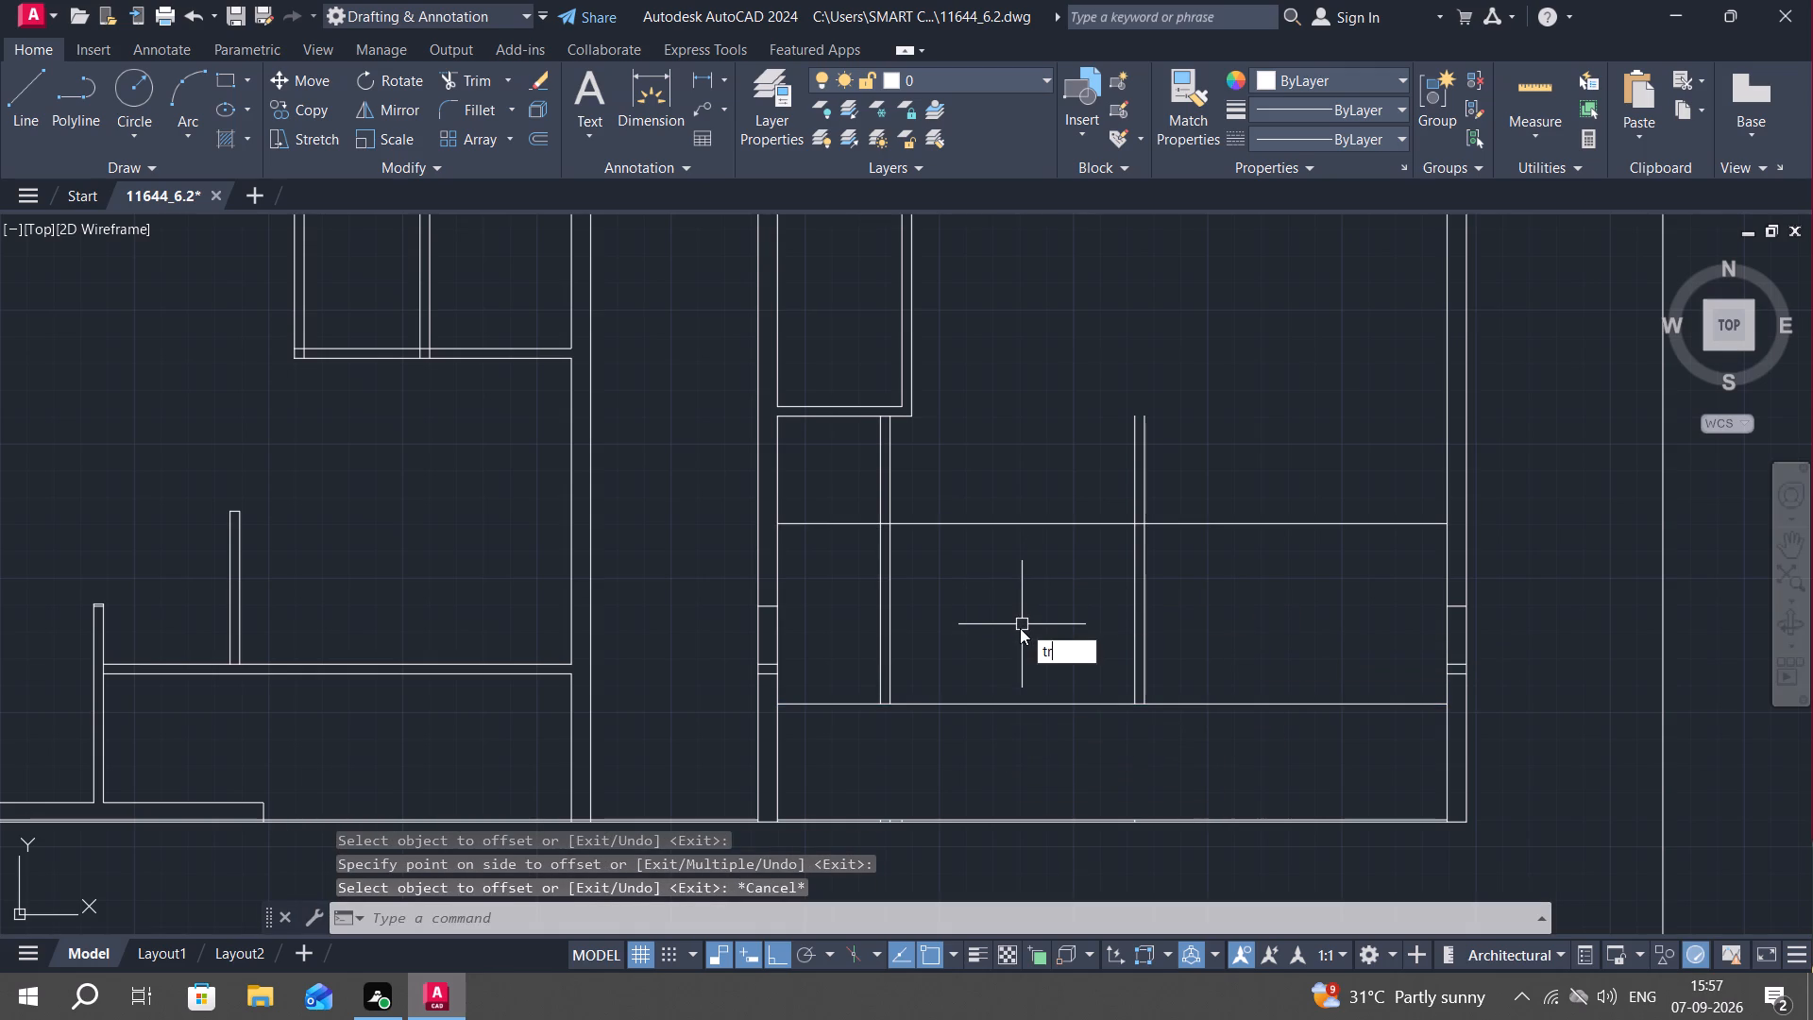
{"action": "key", "text": "space"}
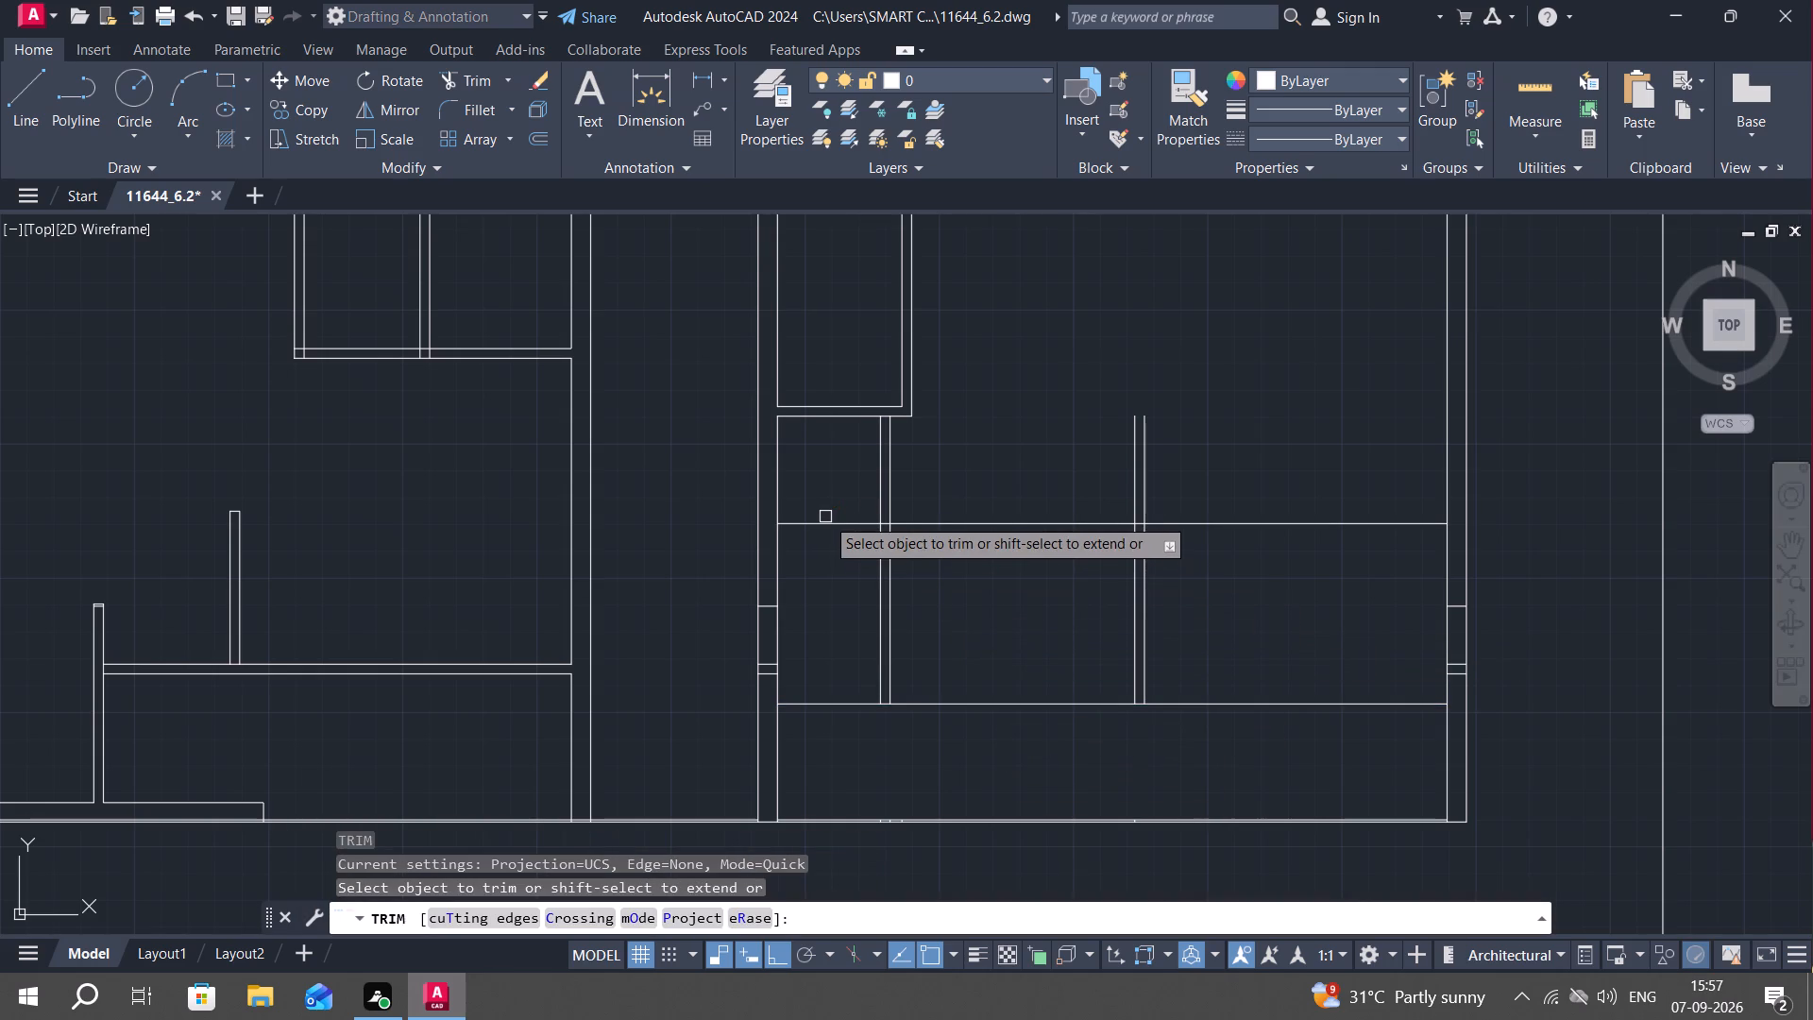
{"action": "left_click", "coordinate": [829, 520]}
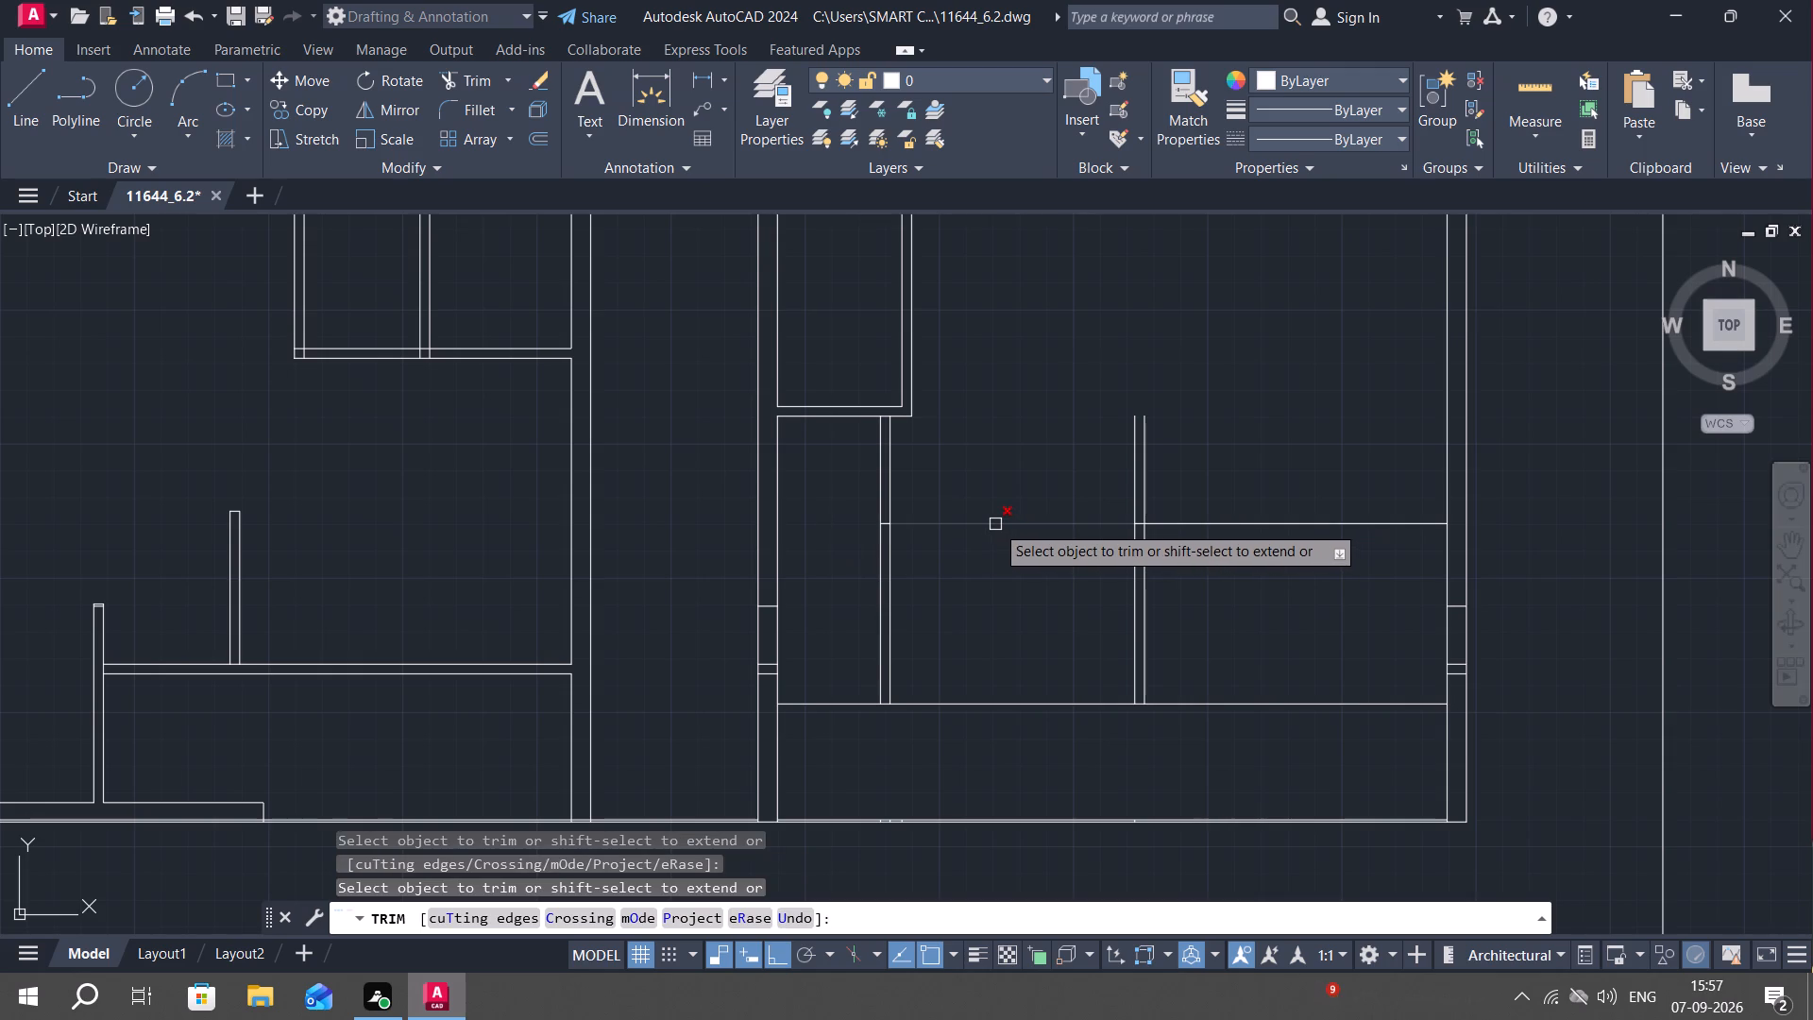
{"action": "left_click", "coordinate": [995, 524]}
Trim the left partition's left line and both lines of the right partition above the 7' offset level.
{"action": "scroll", "coordinate": [906, 539], "scroll_direction": "up", "scroll_amount": 2}
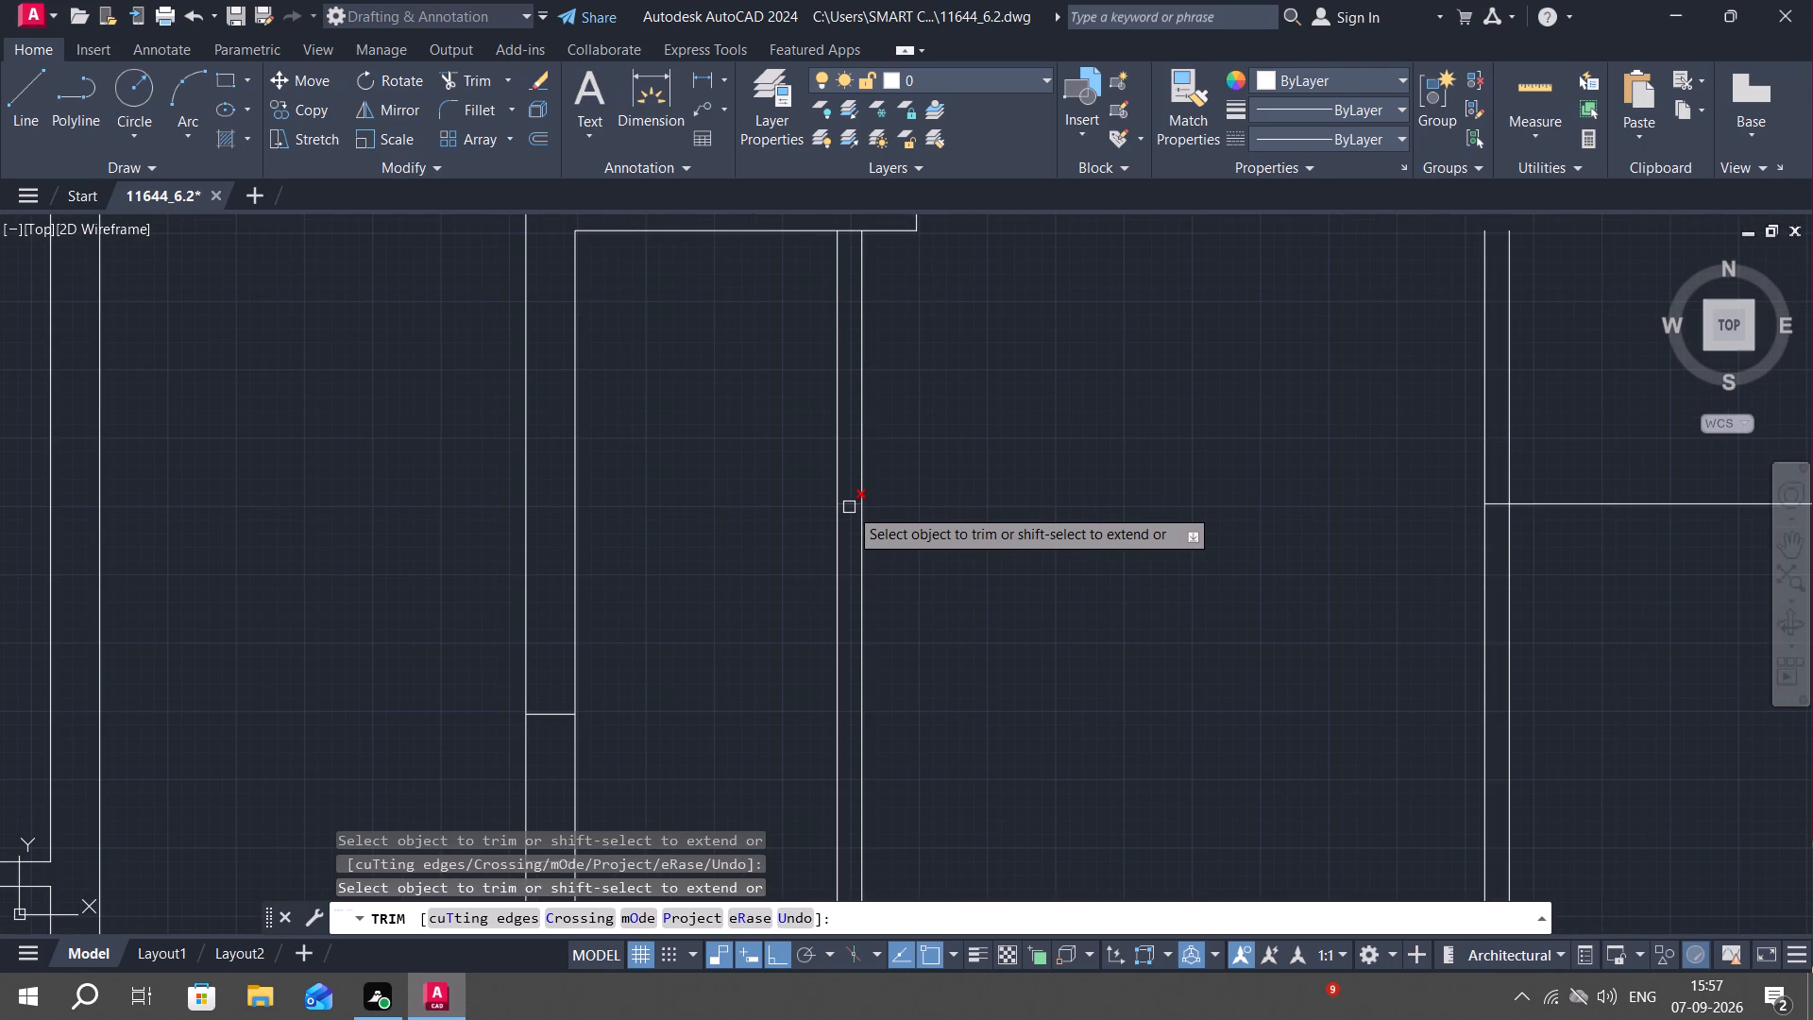
{"action": "left_click", "coordinate": [849, 488]}
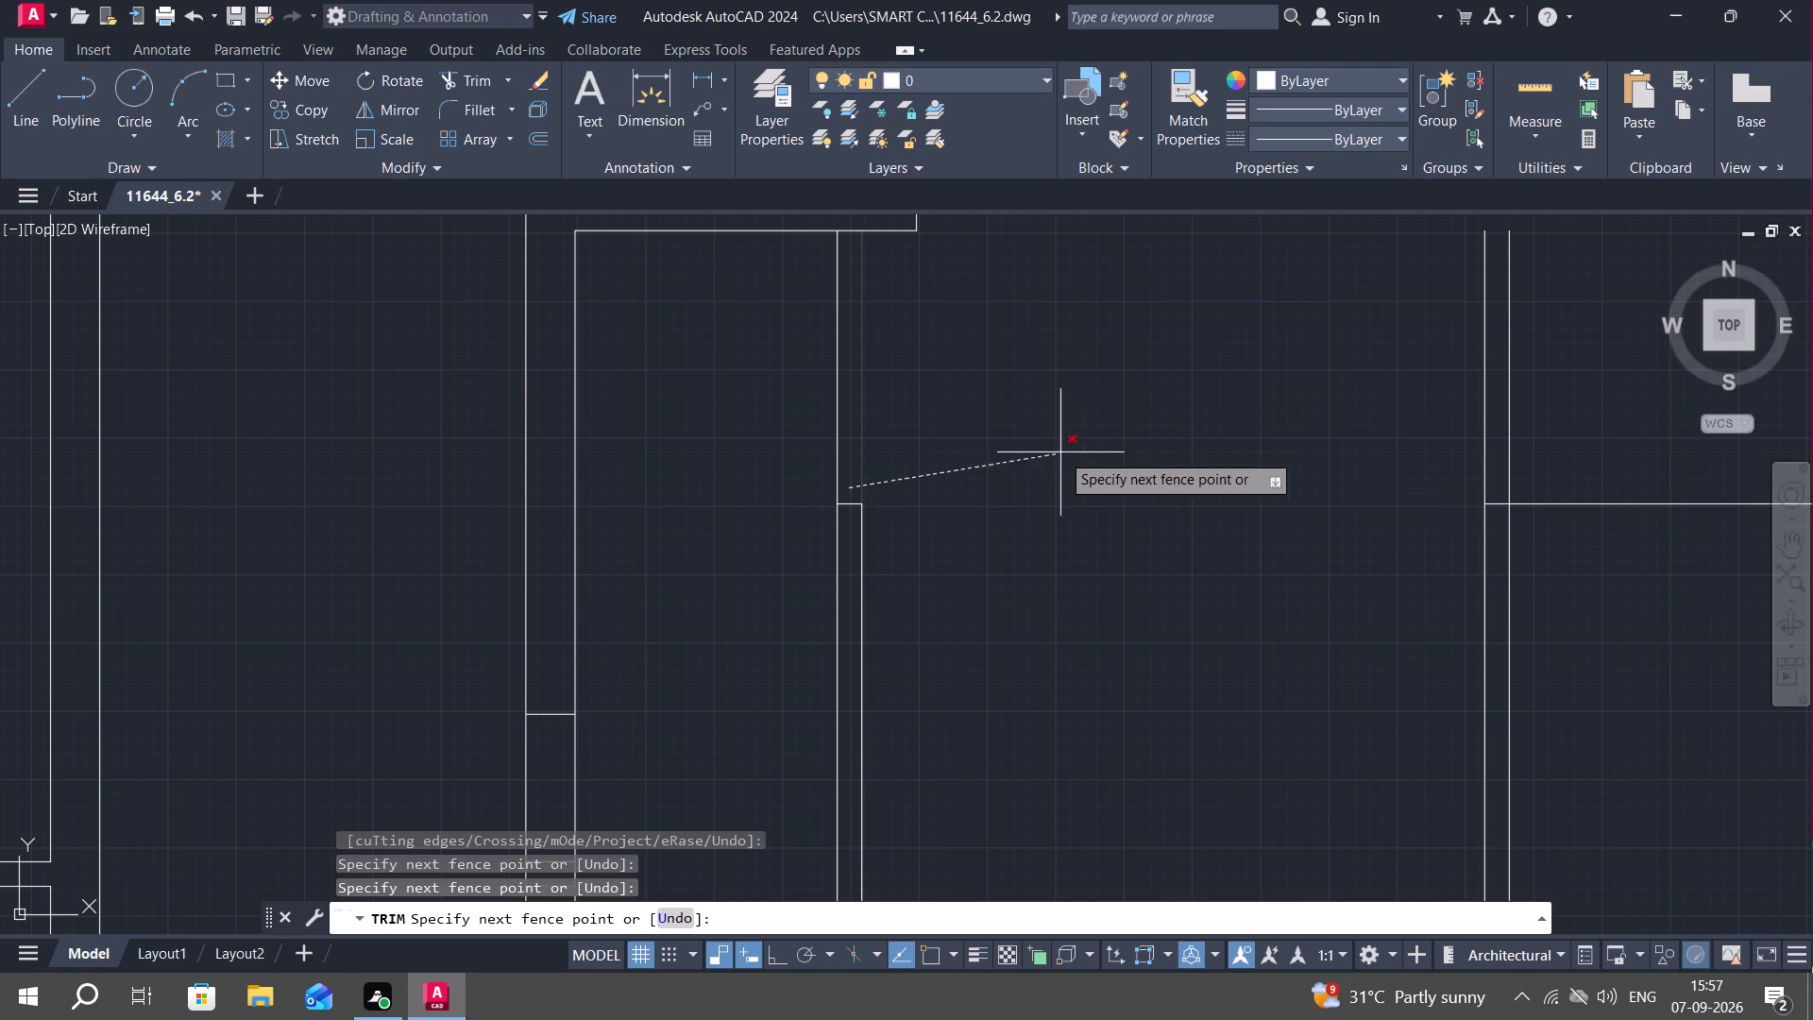
{"action": "left_click", "coordinate": [825, 434]}
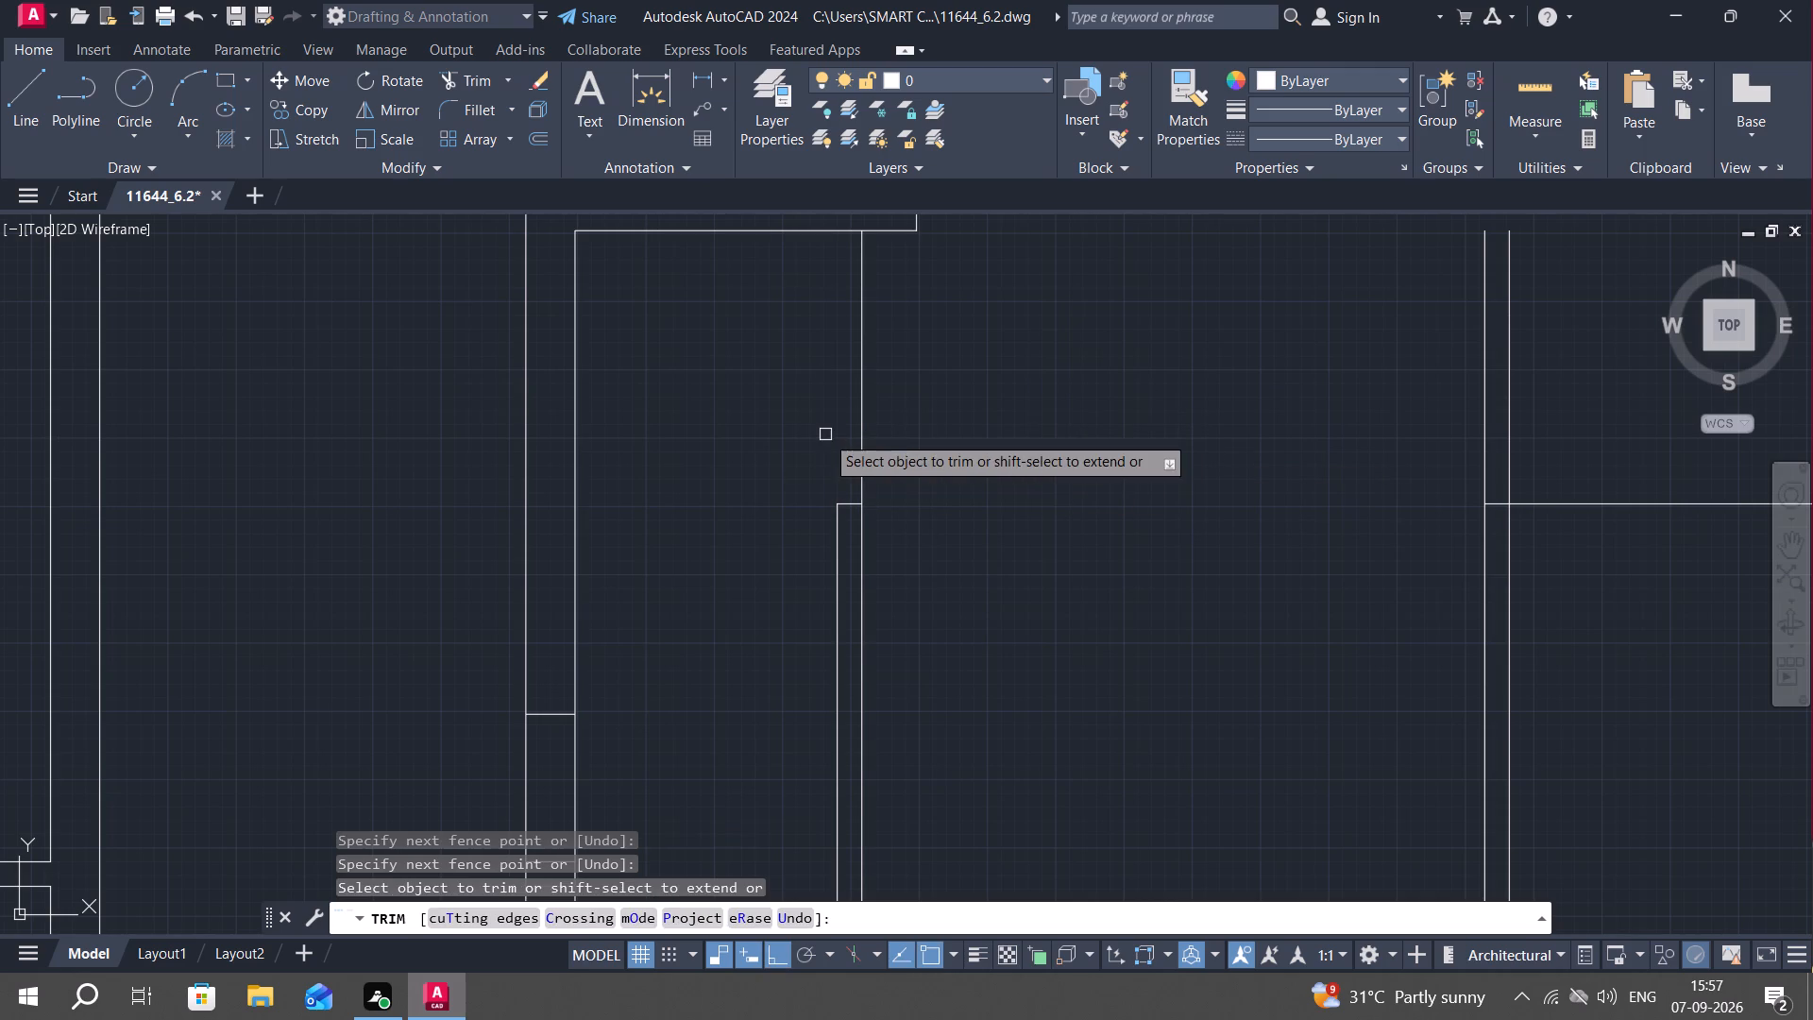
{"action": "scroll", "coordinate": [1084, 492], "scroll_direction": "down", "scroll_amount": 1}
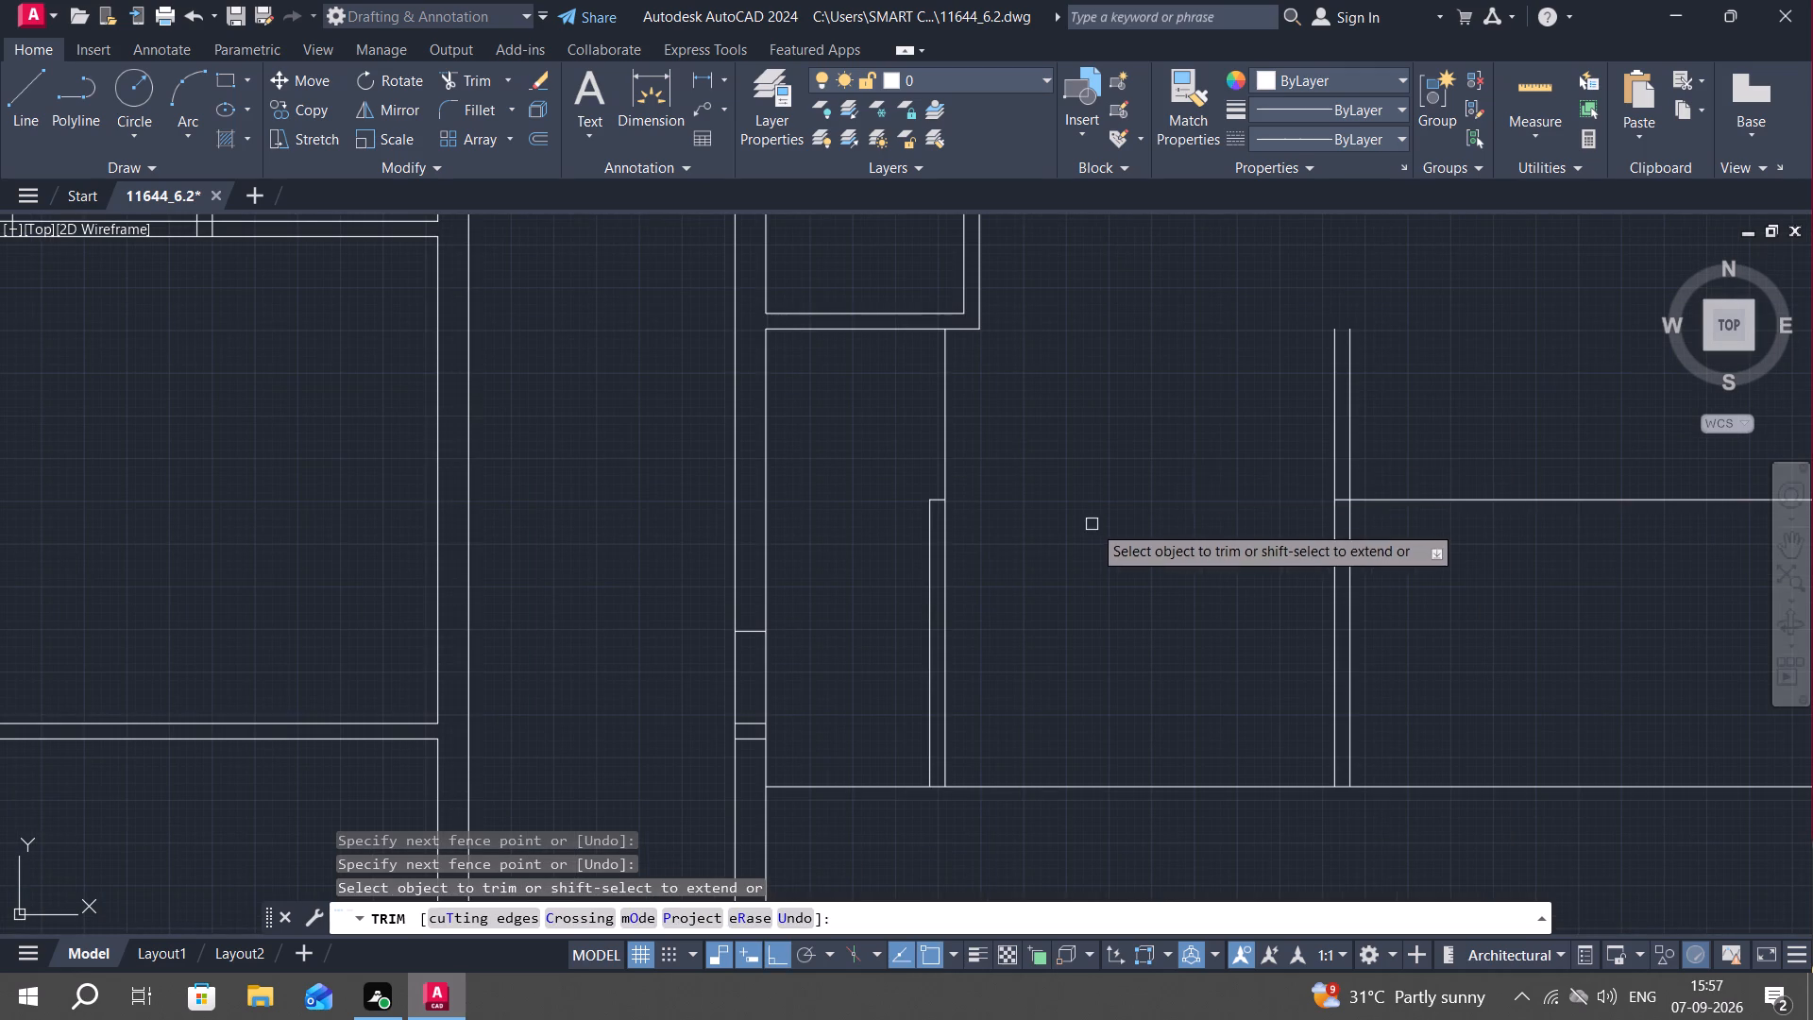
{"action": "left_click_drag", "start_coordinate": [1323, 375], "coordinate": [1324, 375]}
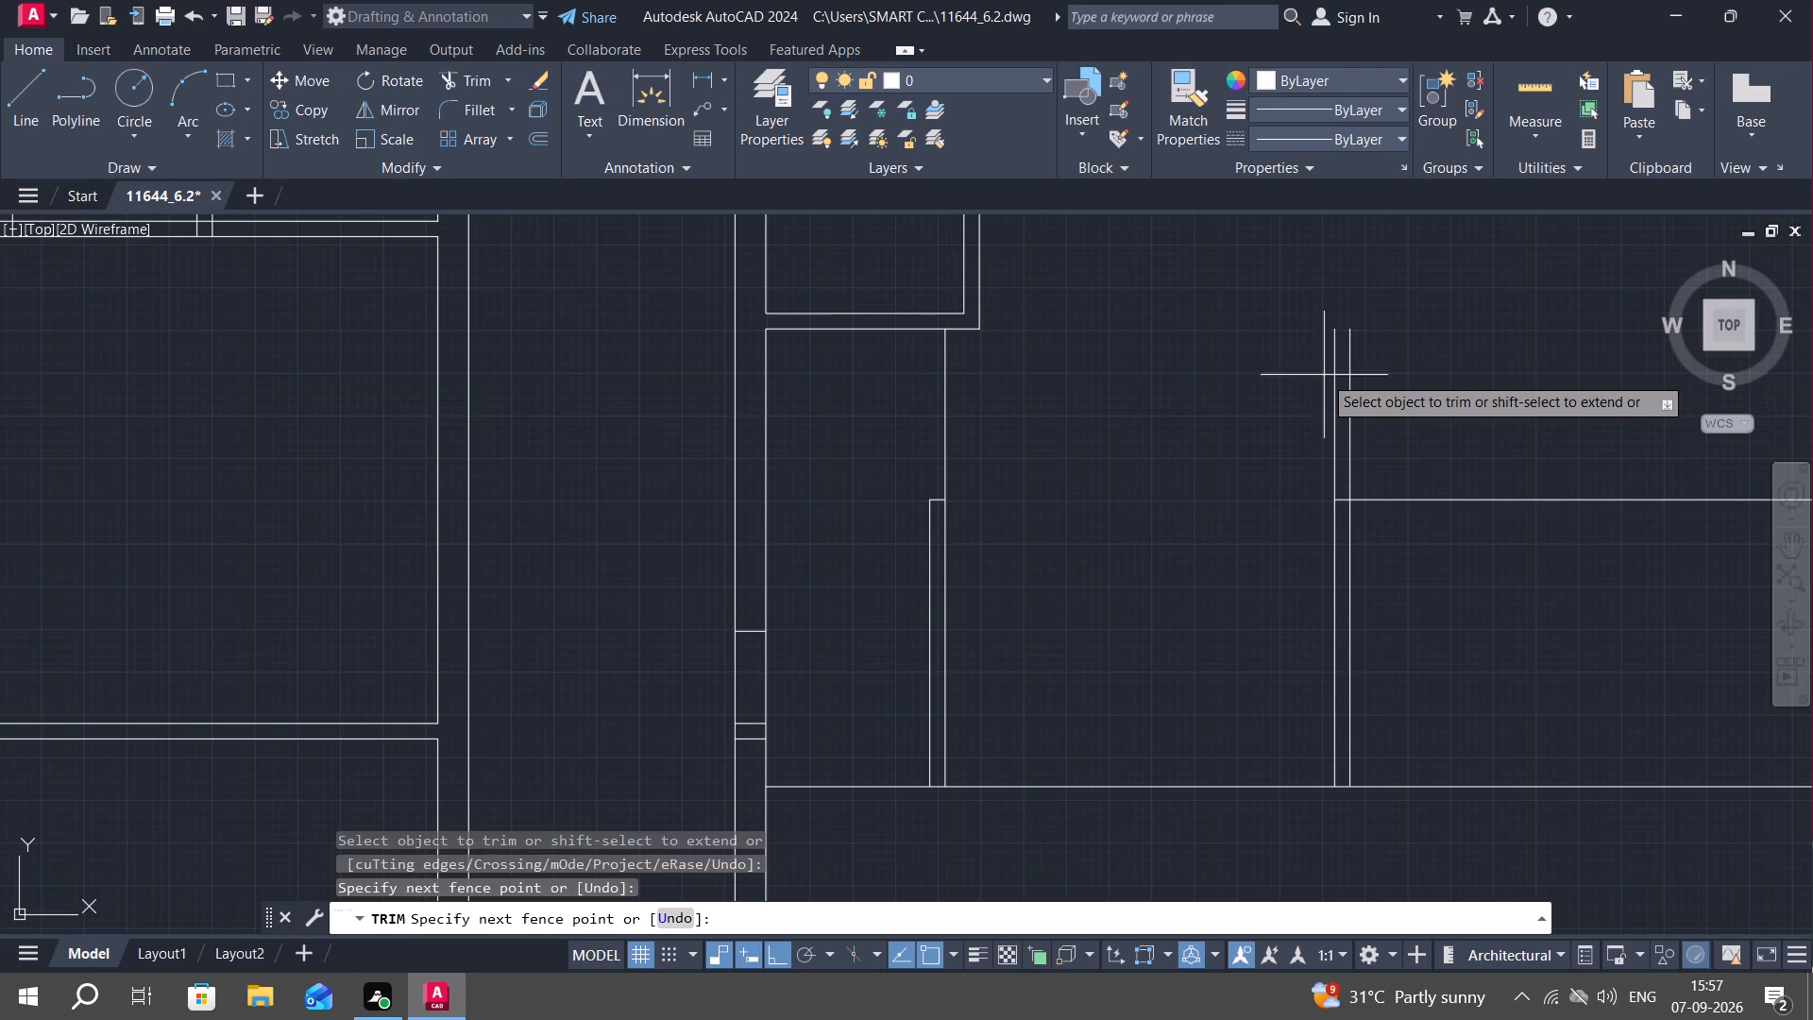
{"action": "left_click_drag", "start_coordinate": [1324, 375], "coordinate": [1385, 390]}
{"action": "middle_click_drag", "start_coordinate": [1371, 399], "coordinate": [1103, 450]}
{"action": "key", "text": "Escape"}
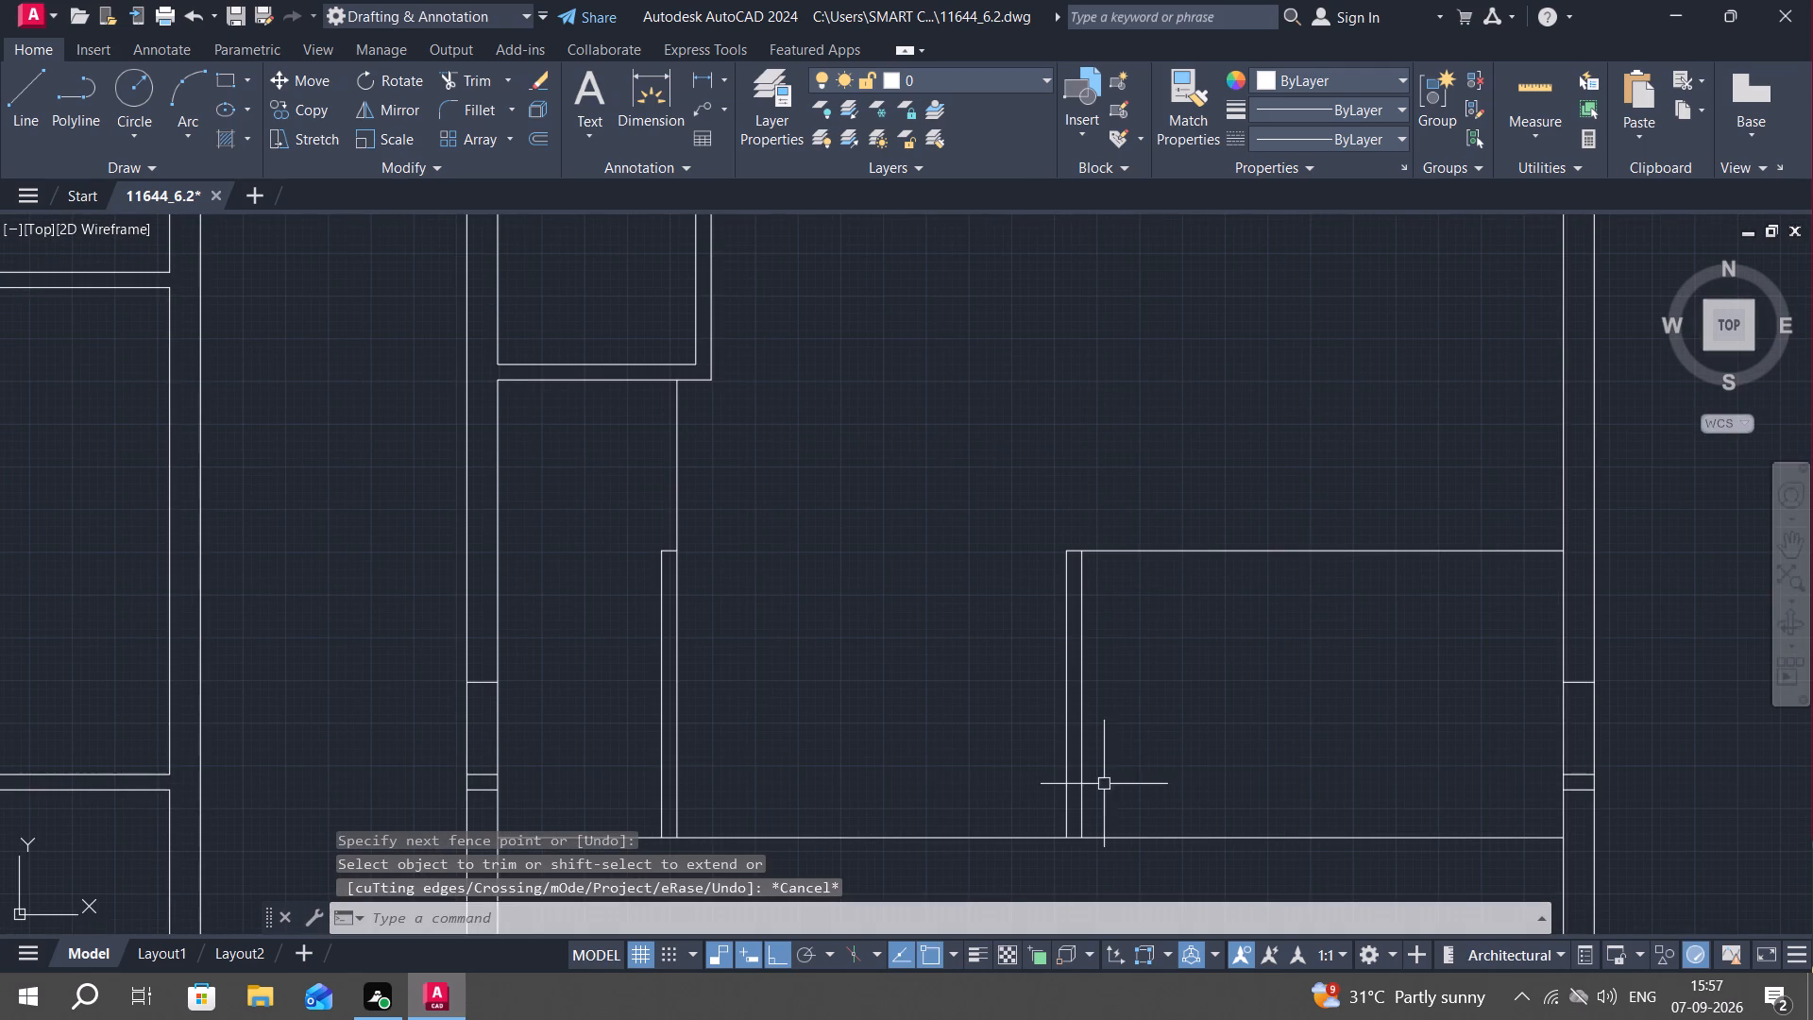
Offset the right partition's right face 3' to the right.
{"action": "middle_click_drag", "start_coordinate": [1156, 787], "coordinate": [1149, 716]}
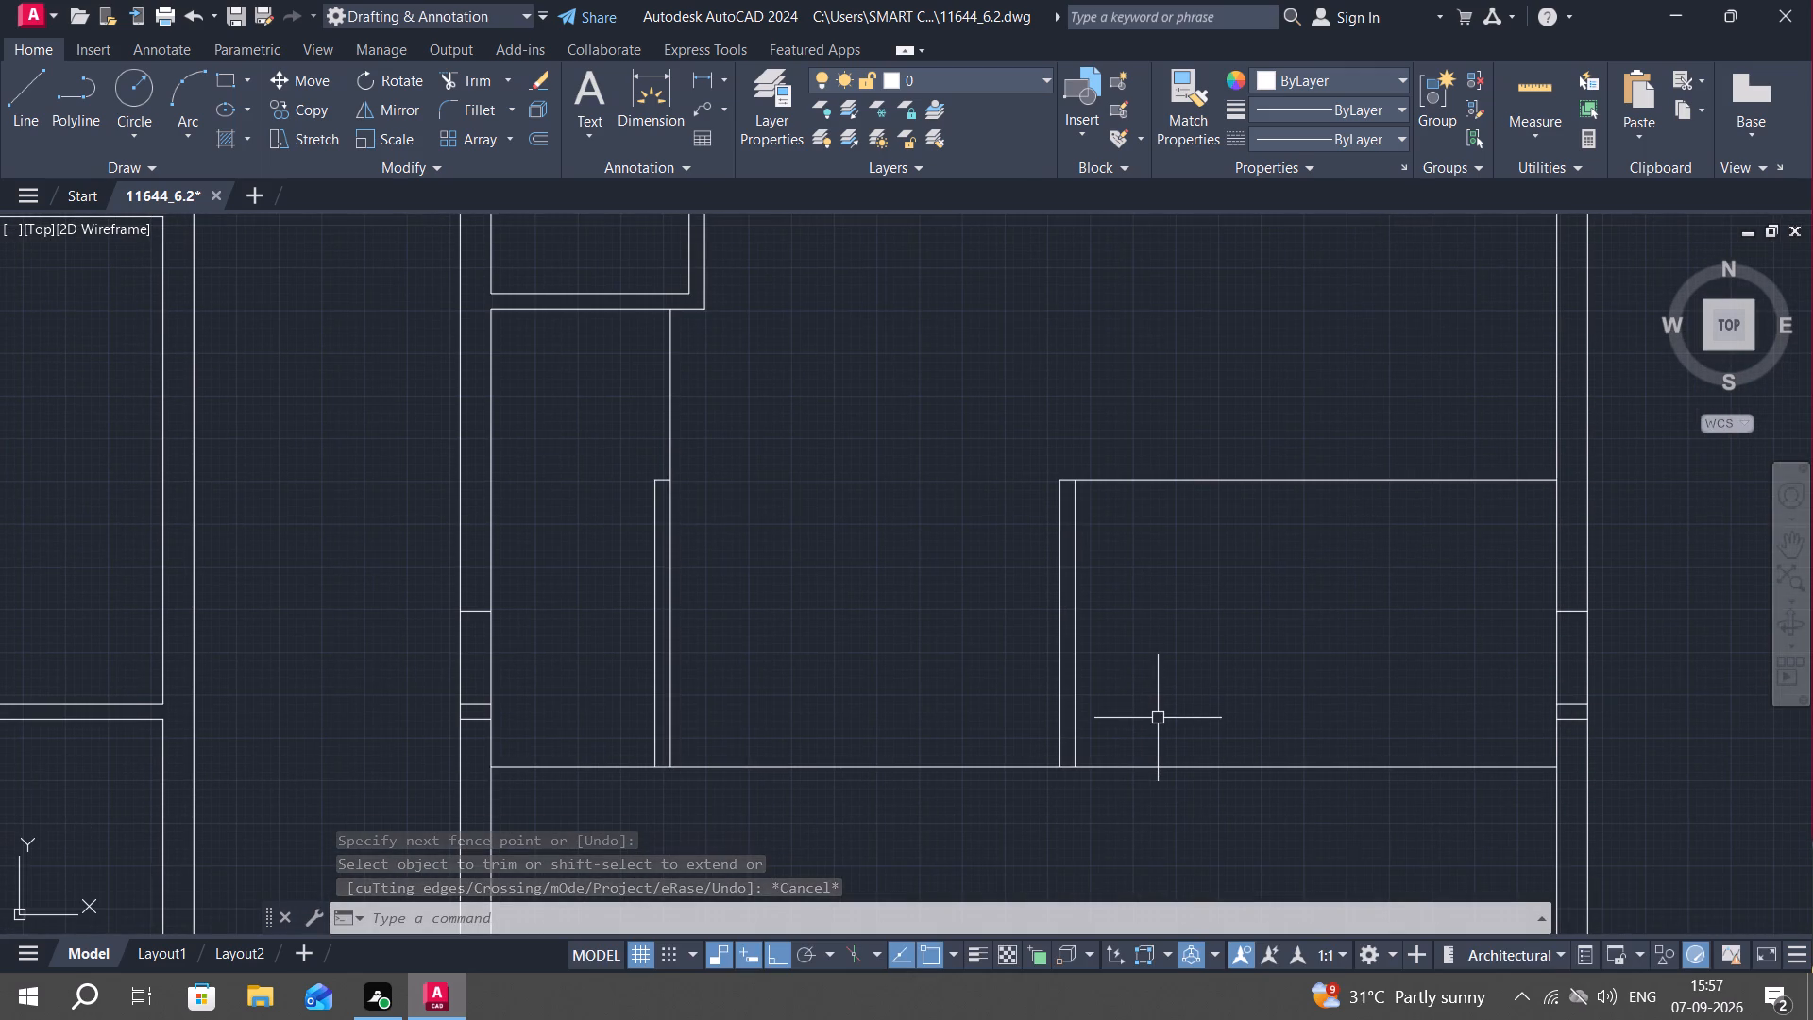
{"action": "scroll", "coordinate": [1158, 718], "scroll_direction": "down", "scroll_amount": 1}
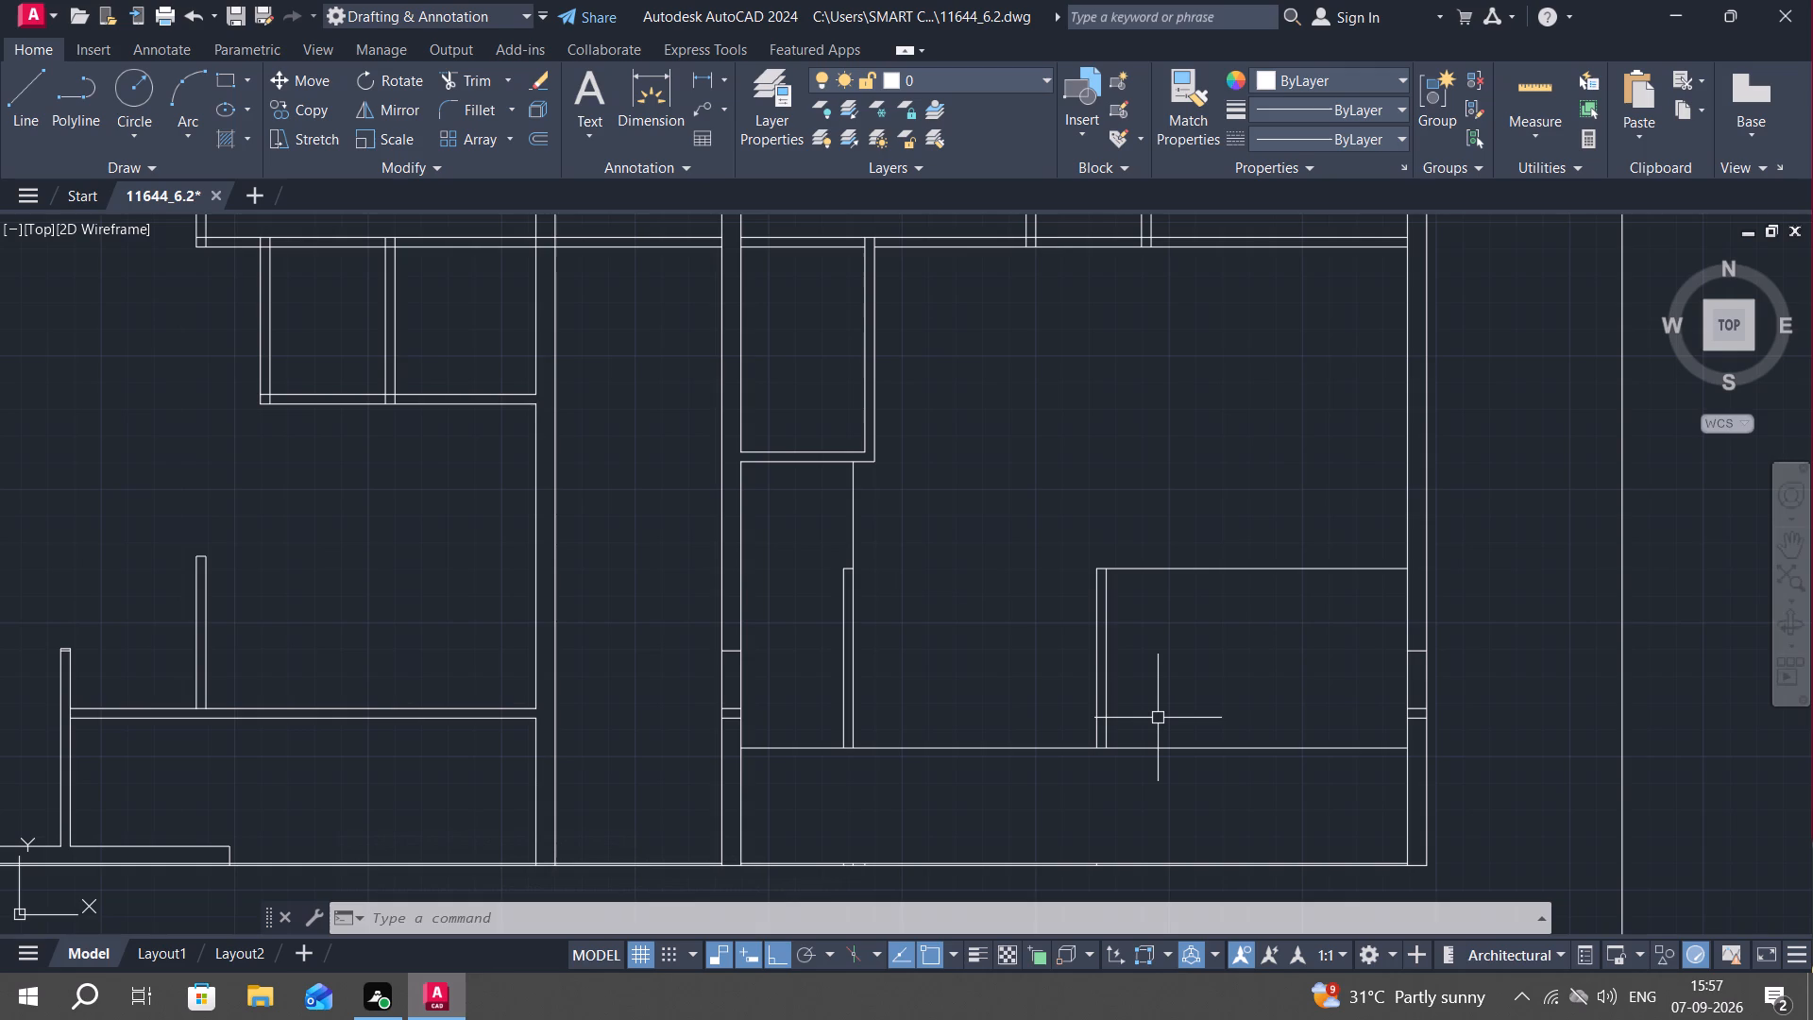
{"action": "key", "text": "o"}
{"action": "key", "text": "space"}
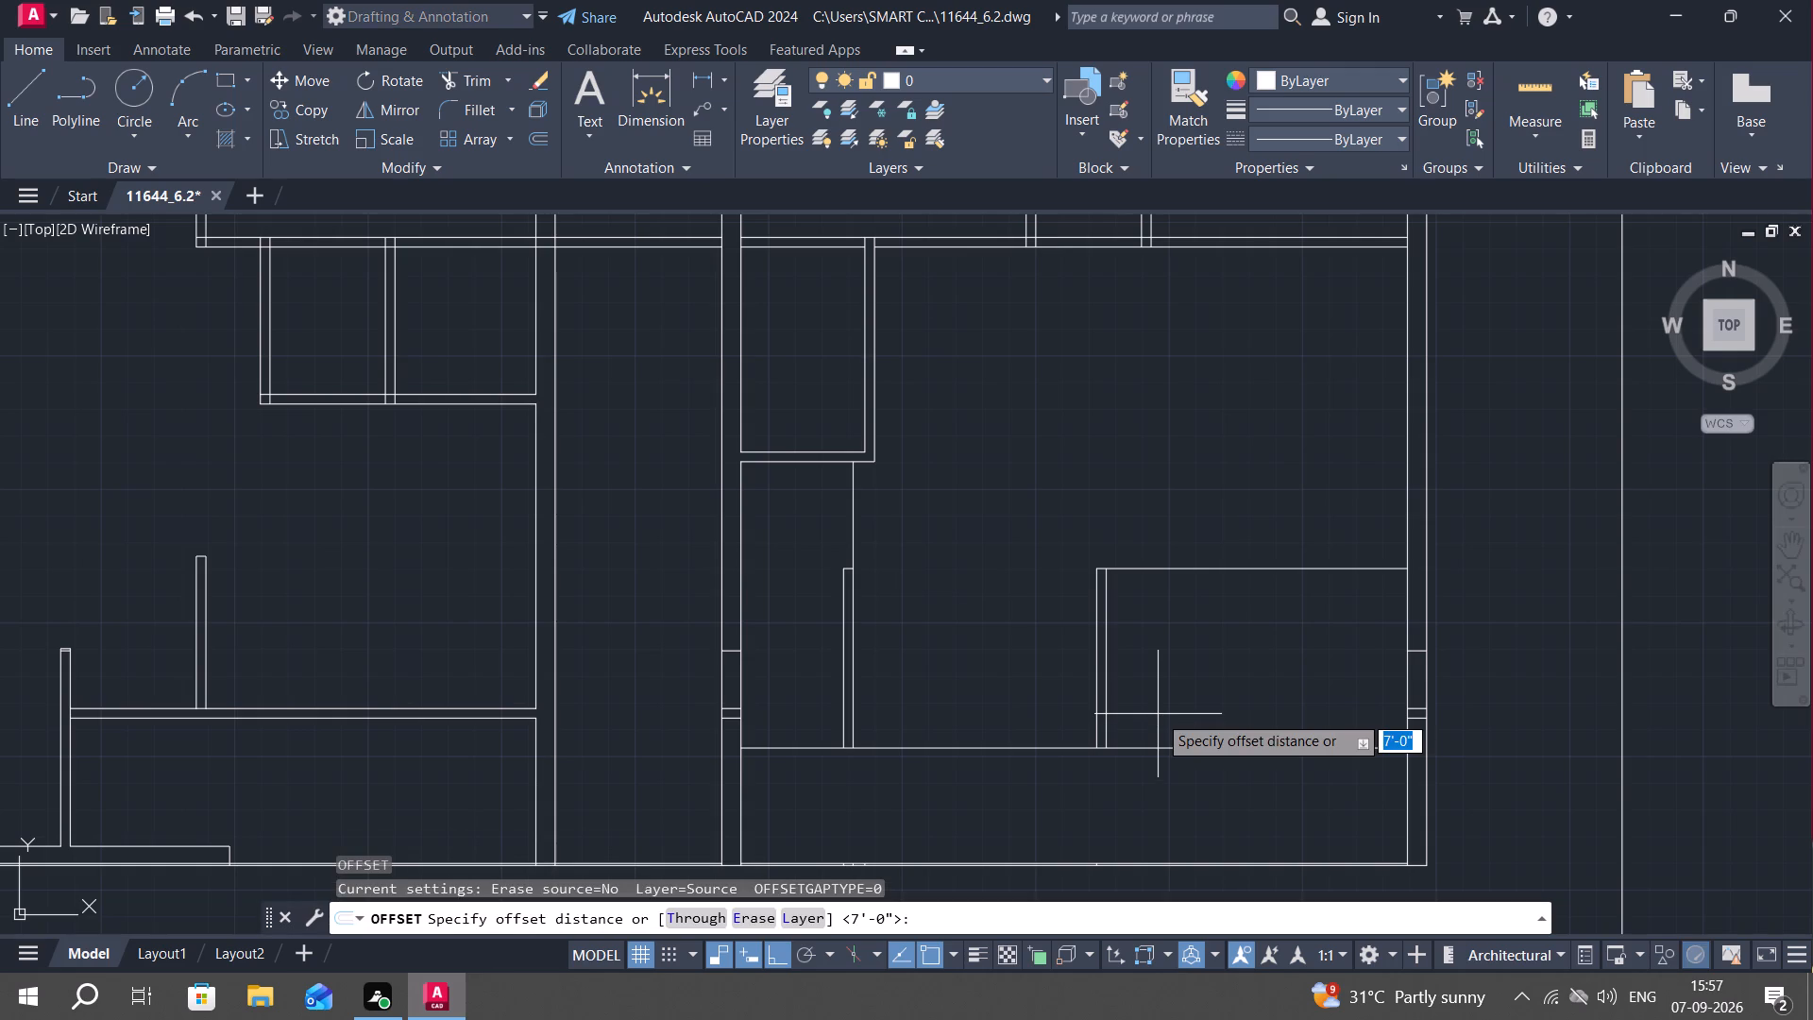
{"action": "key", "text": "3"}
{"action": "key", "text": "apostrophe"}
{"action": "key", "text": "space"}
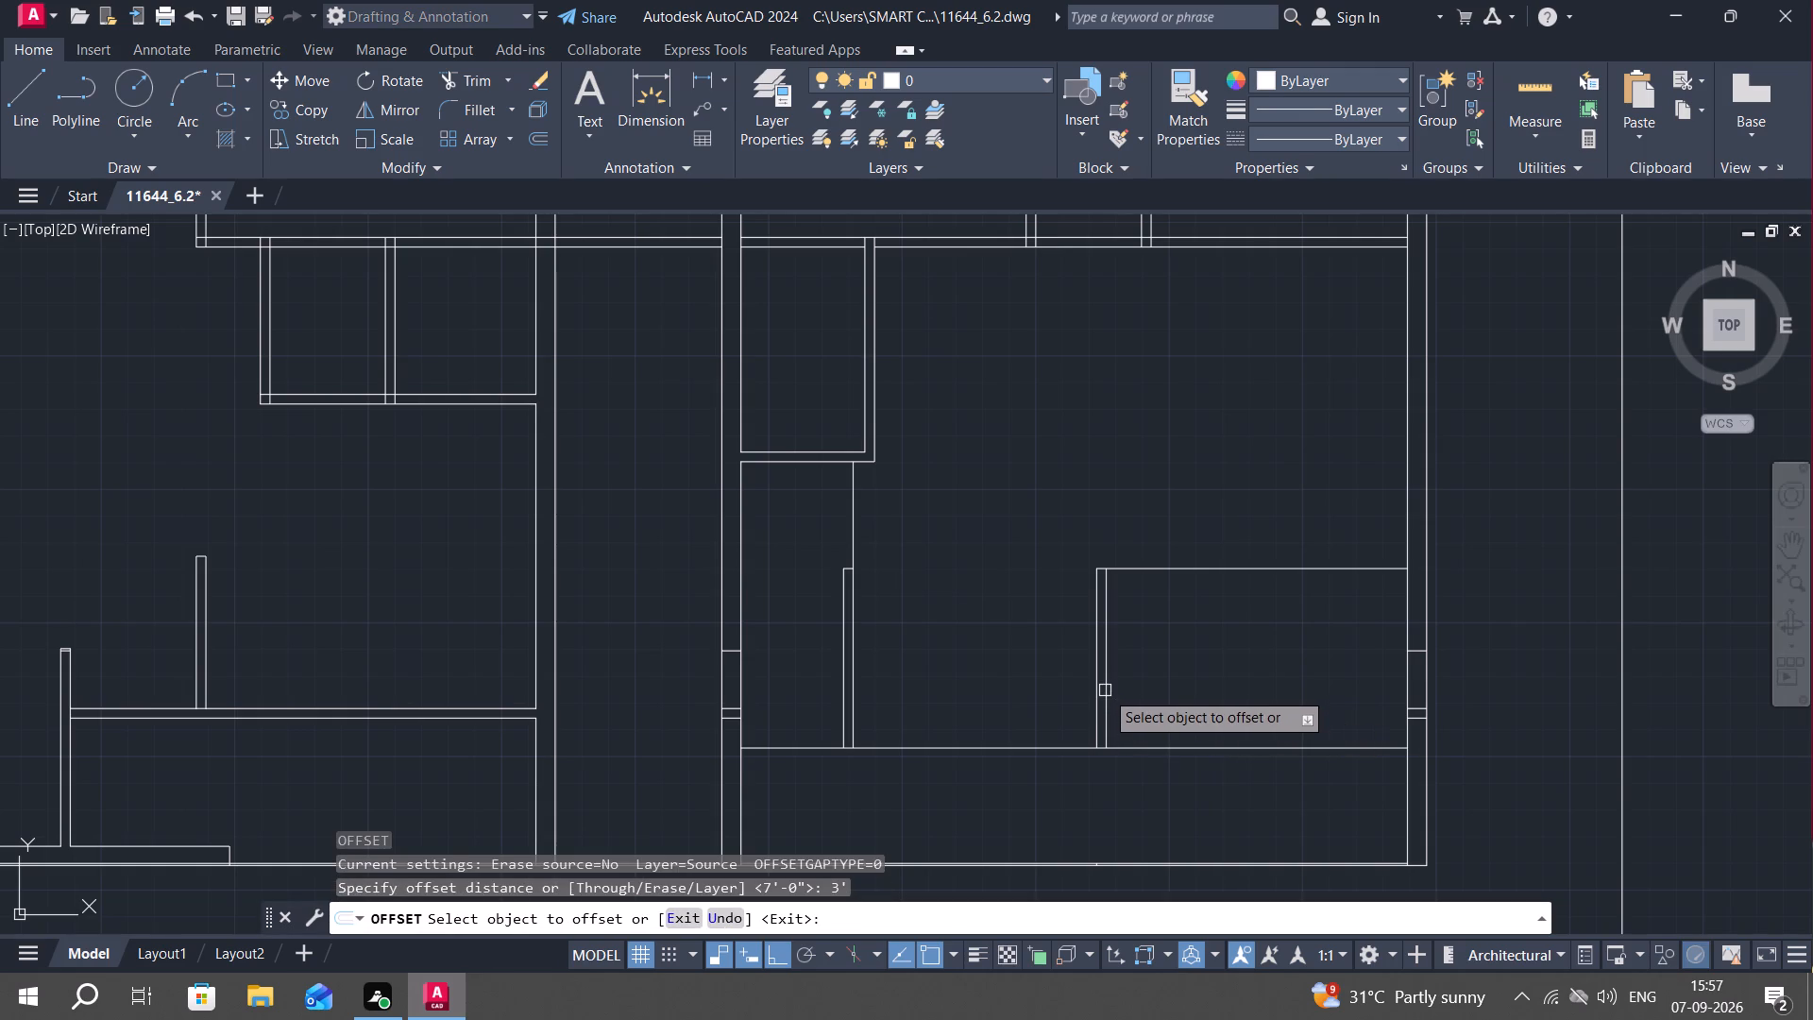
{"action": "left_click", "coordinate": [1105, 690]}
{"action": "left_click", "coordinate": [1228, 688]}
{"action": "key", "text": "Escape"}
Offset the large room's lower horizontal line 4' upward.
{"action": "type", "text": "o"}
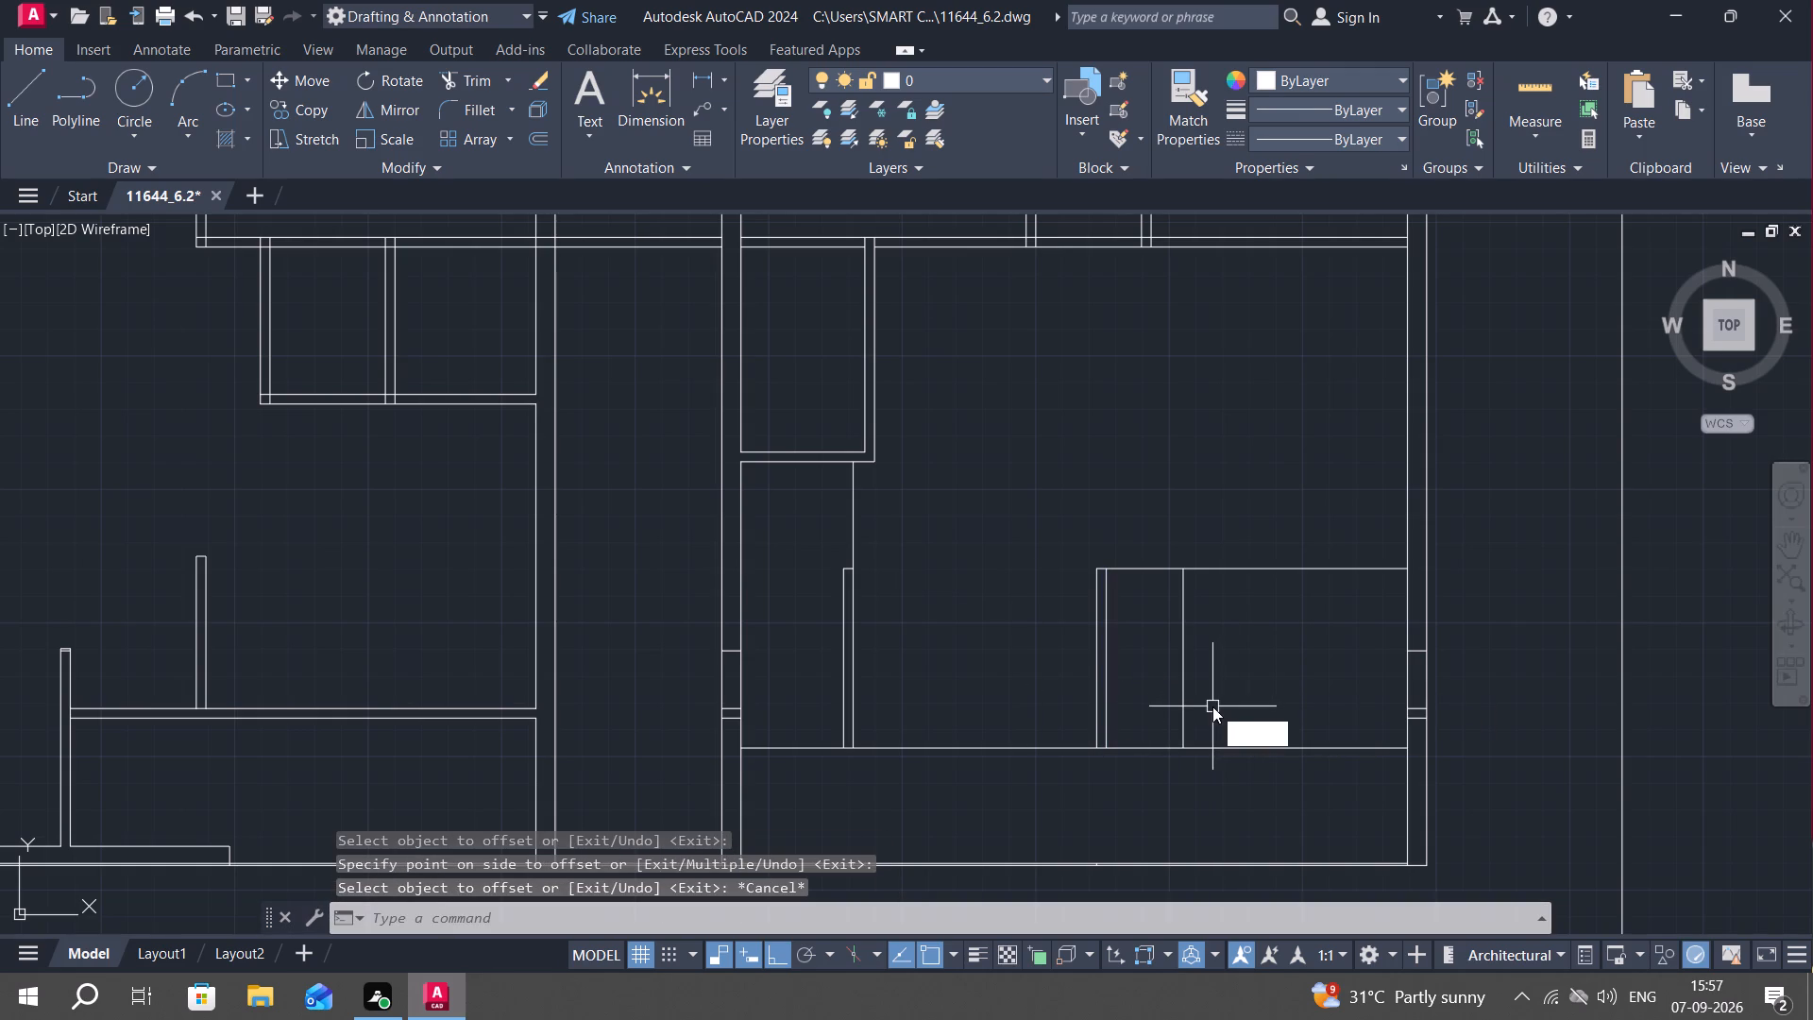
{"action": "key", "text": "space"}
{"action": "type", "text": "4'"}
{"action": "key", "text": "space"}
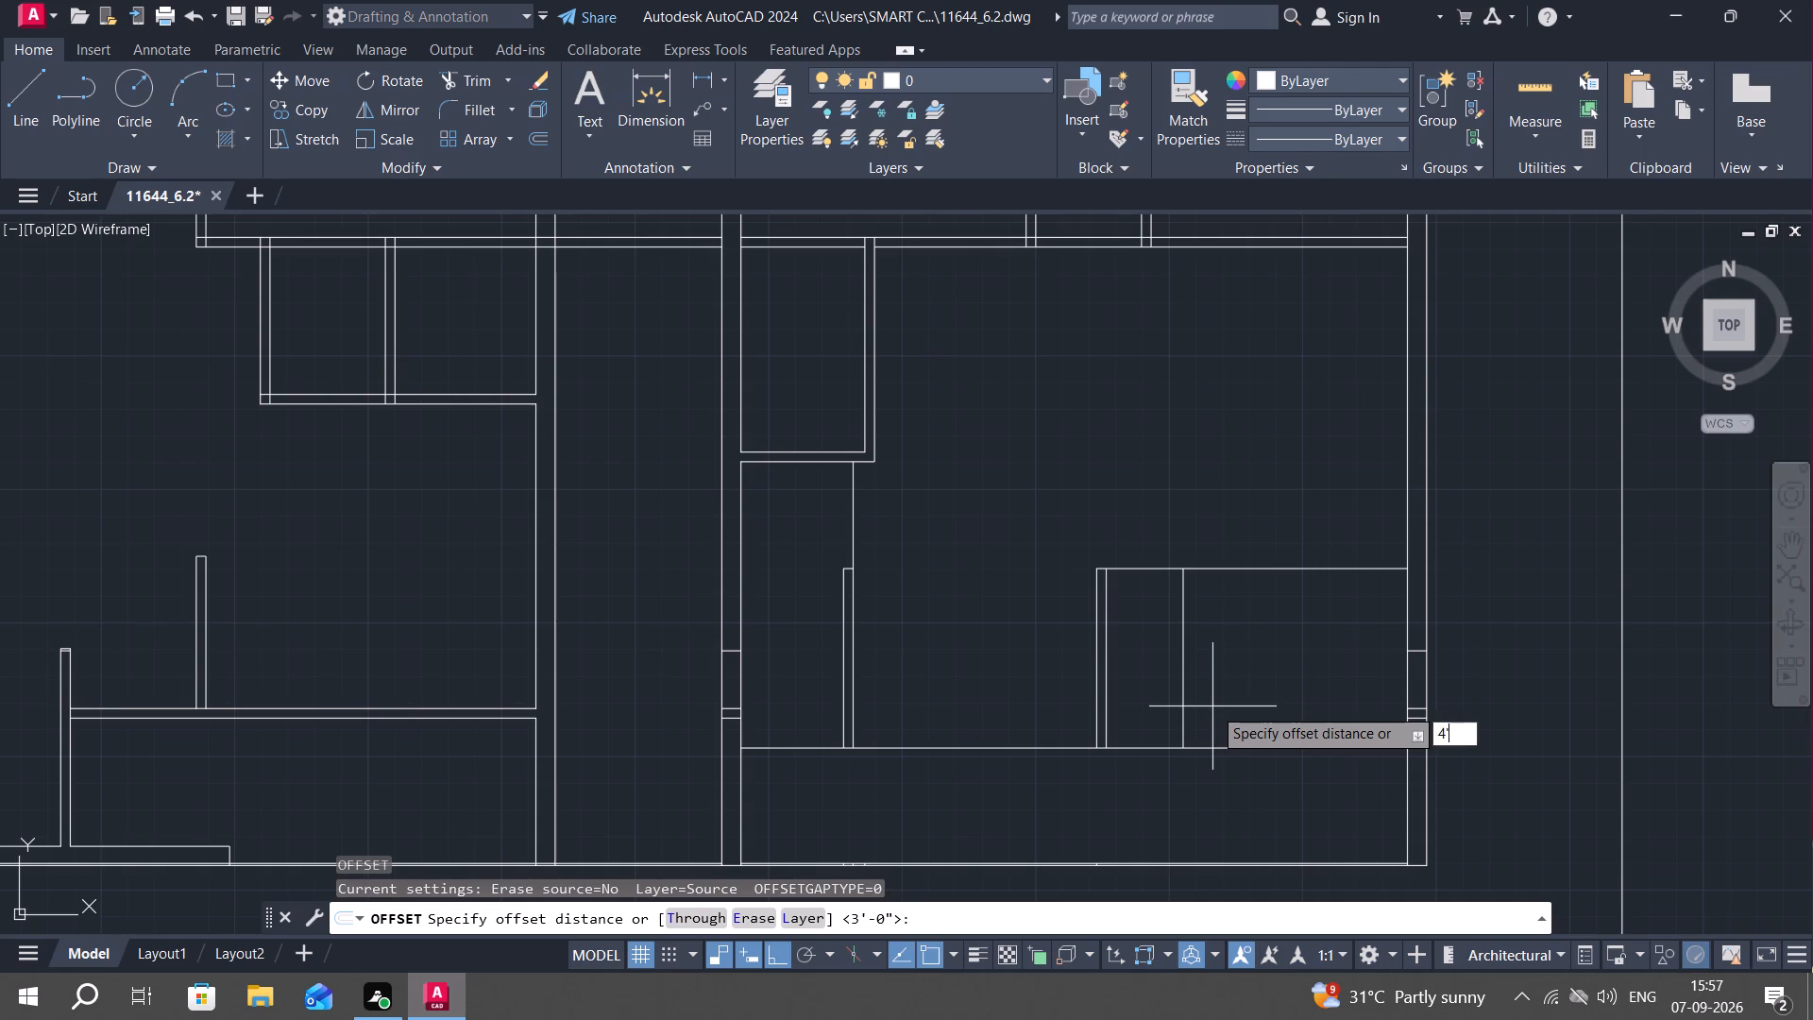
{"action": "left_click", "coordinate": [1162, 752]}
{"action": "left_click", "coordinate": [1144, 660]}
{"action": "key", "text": "Escape"}
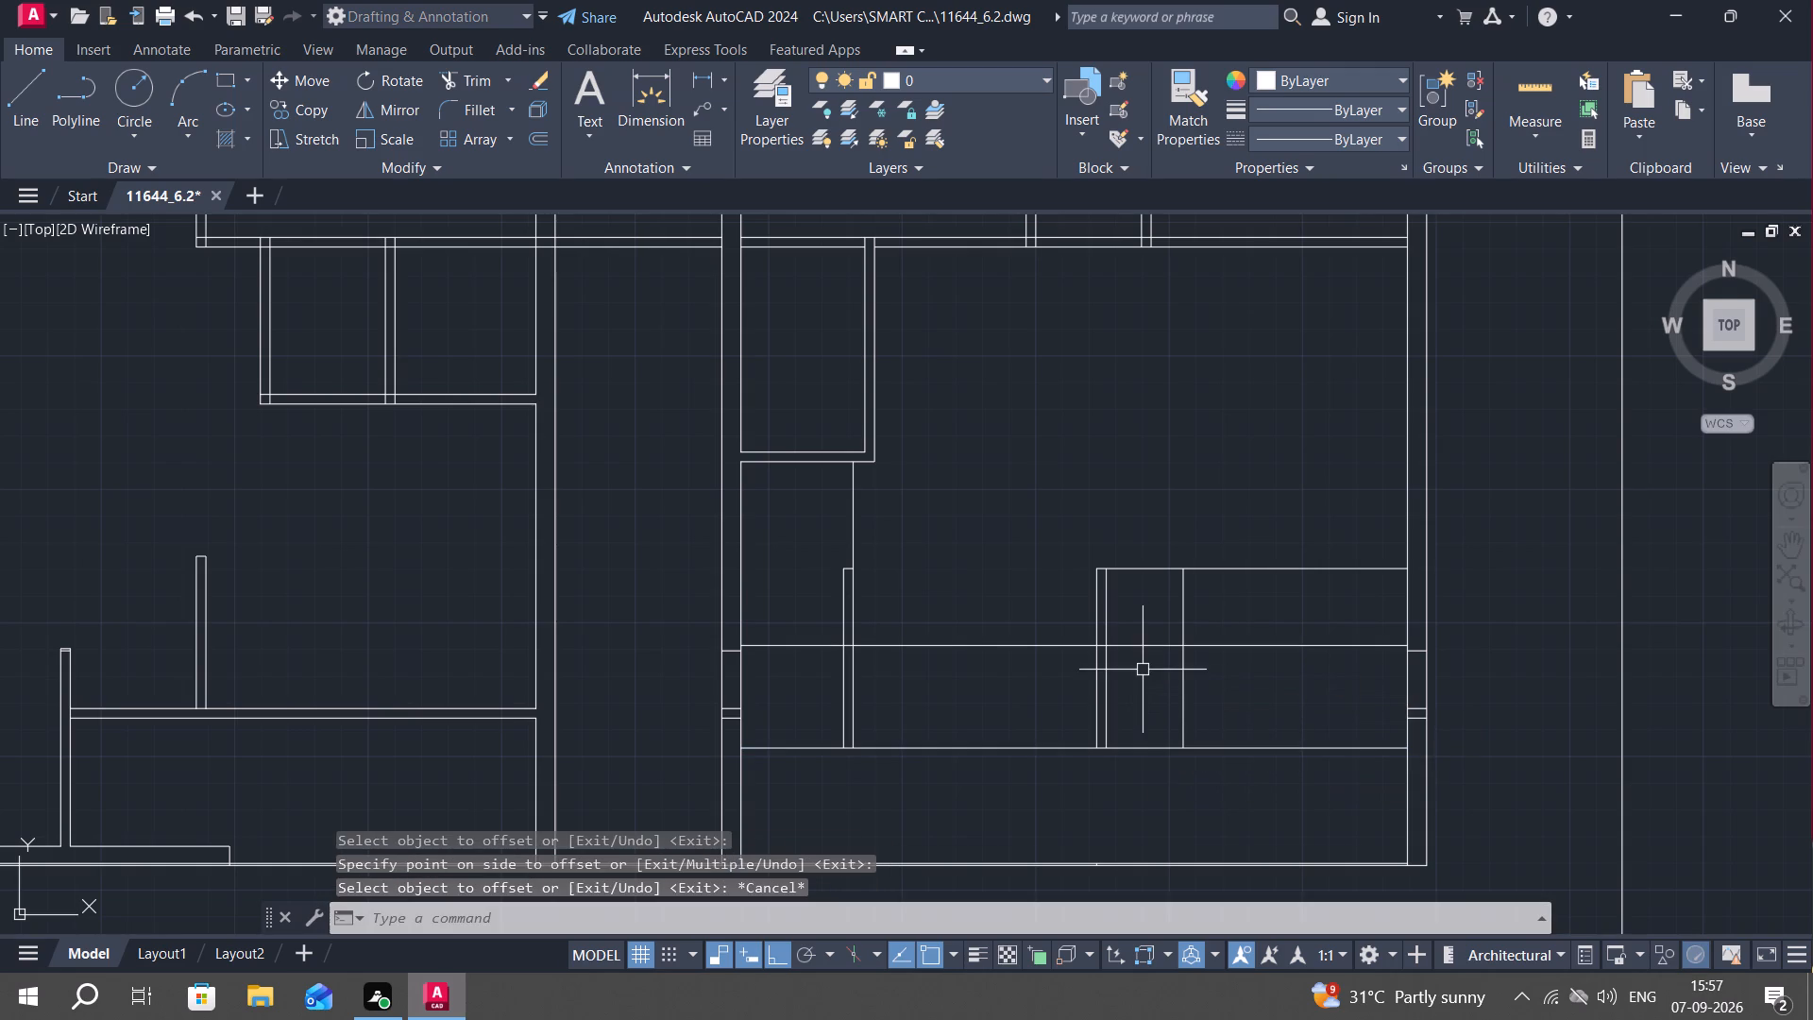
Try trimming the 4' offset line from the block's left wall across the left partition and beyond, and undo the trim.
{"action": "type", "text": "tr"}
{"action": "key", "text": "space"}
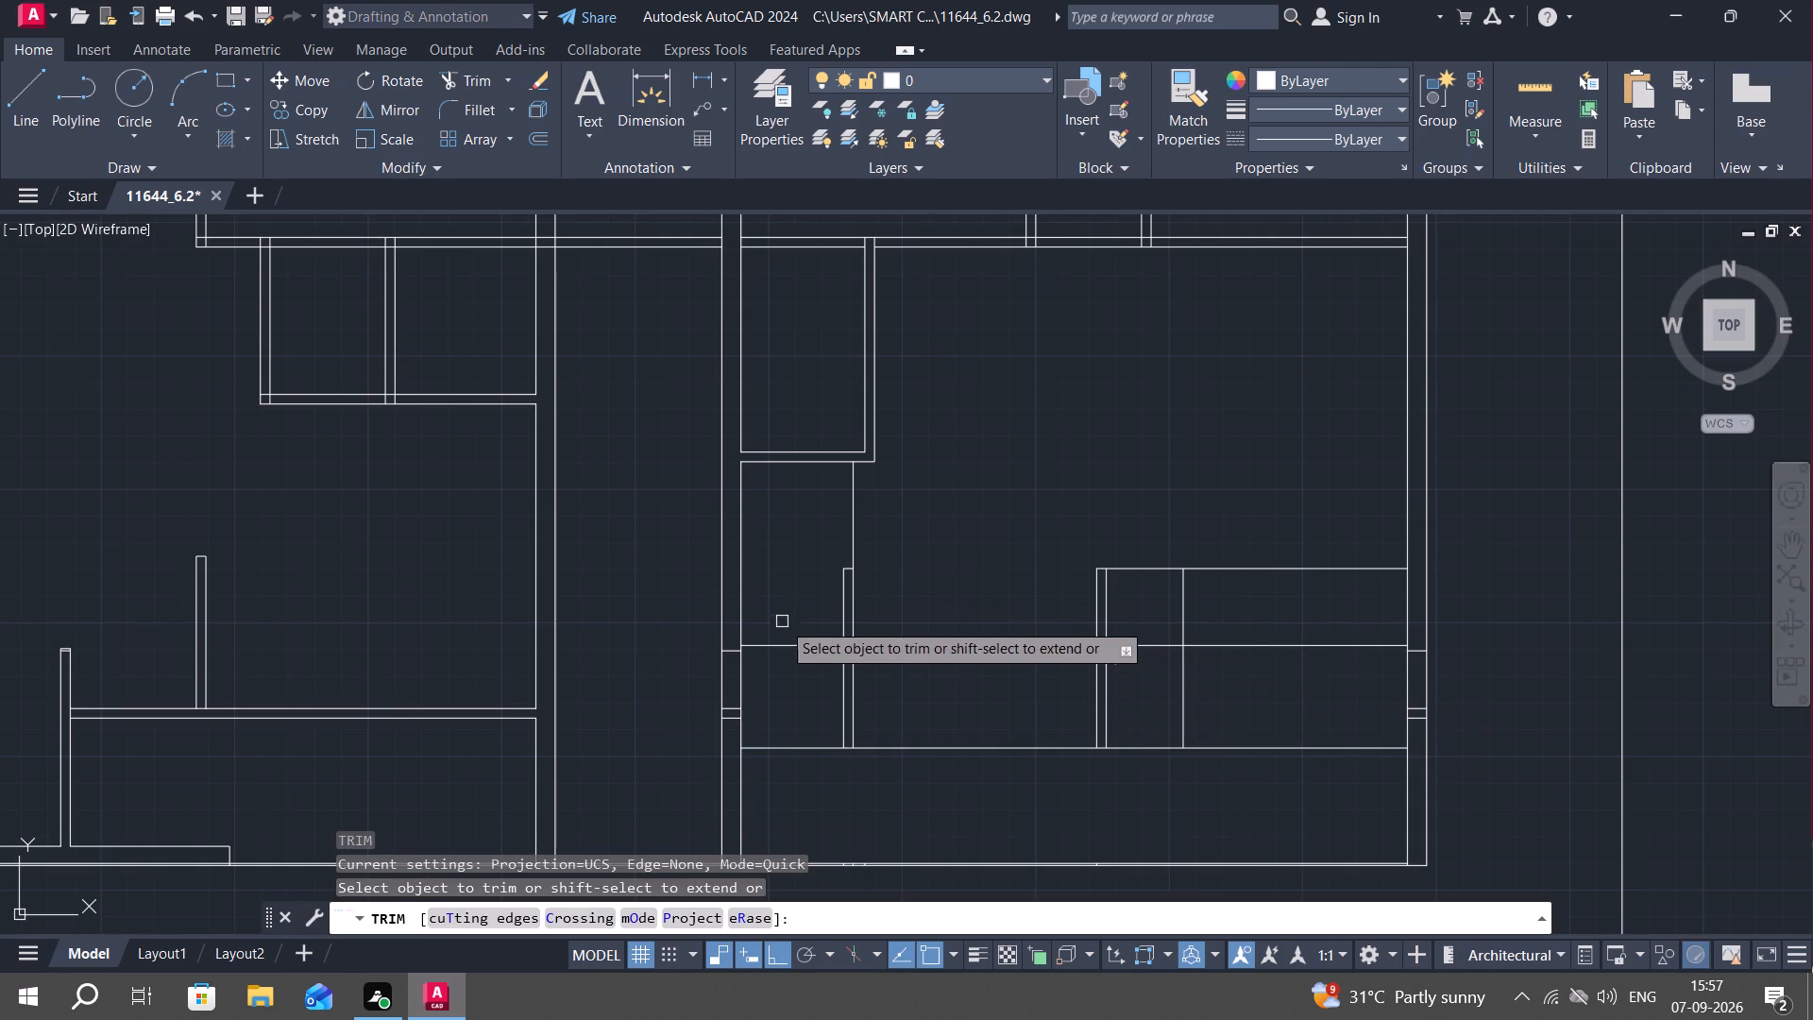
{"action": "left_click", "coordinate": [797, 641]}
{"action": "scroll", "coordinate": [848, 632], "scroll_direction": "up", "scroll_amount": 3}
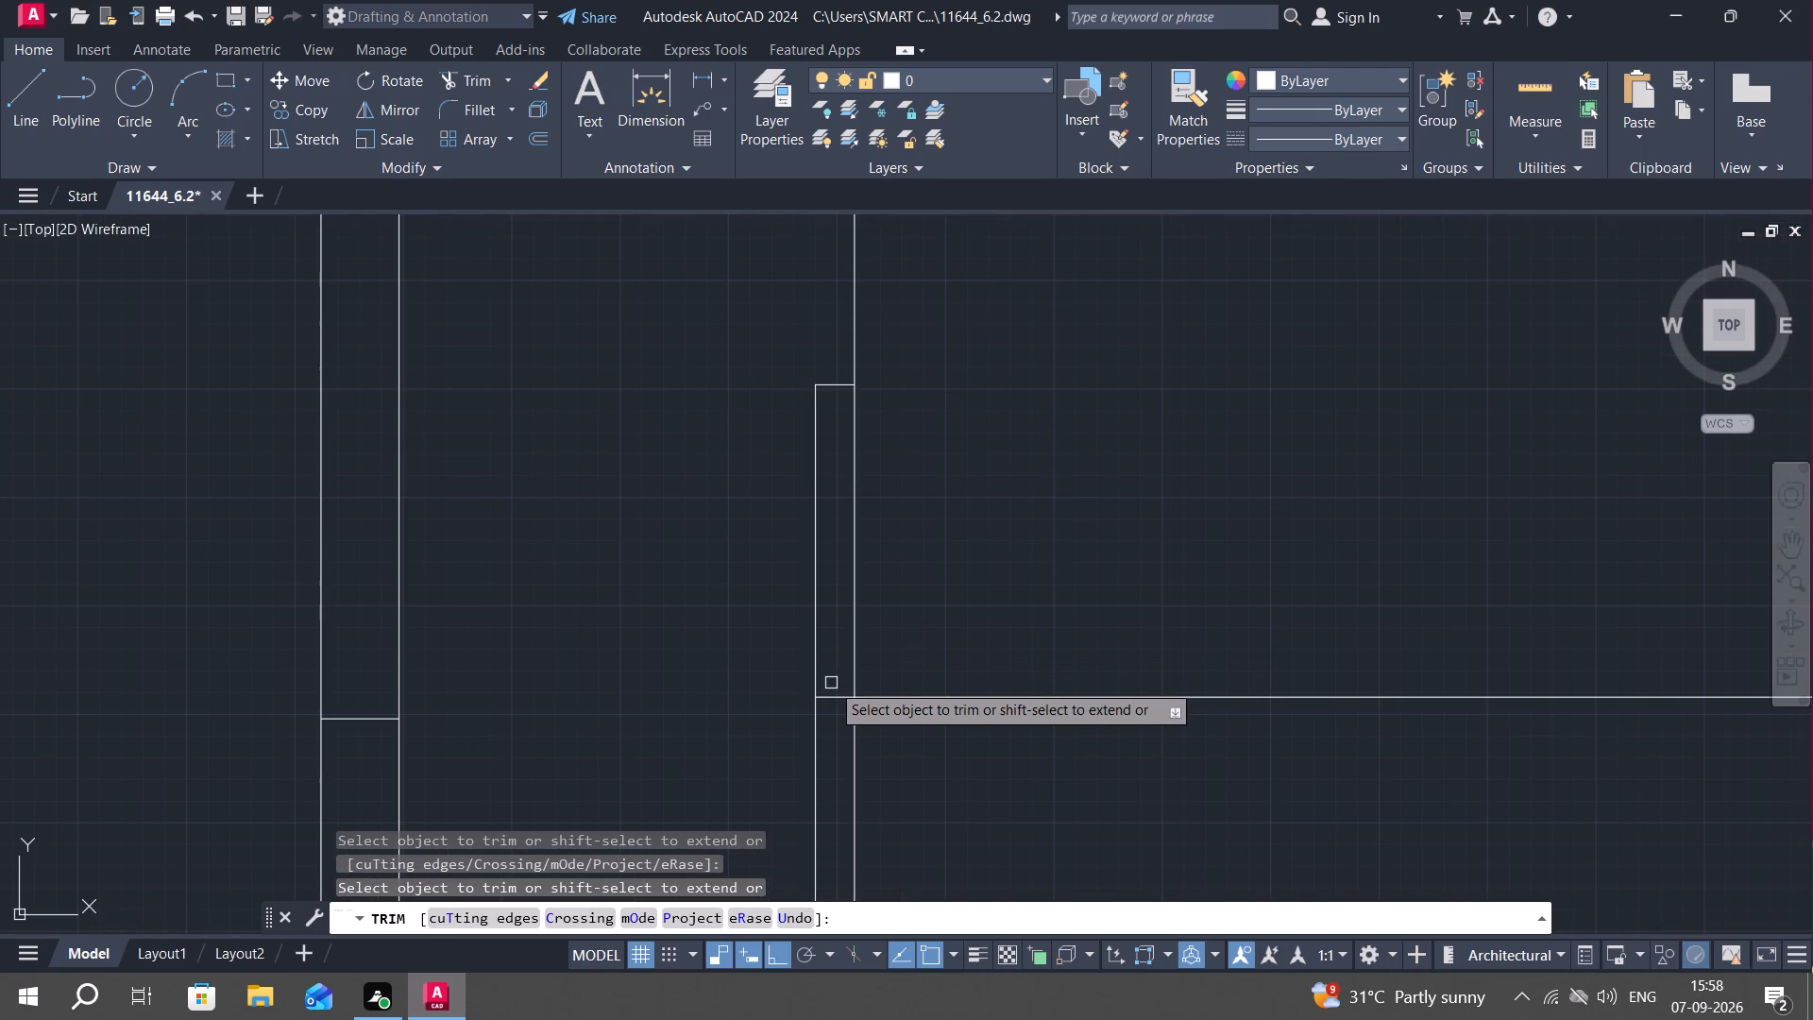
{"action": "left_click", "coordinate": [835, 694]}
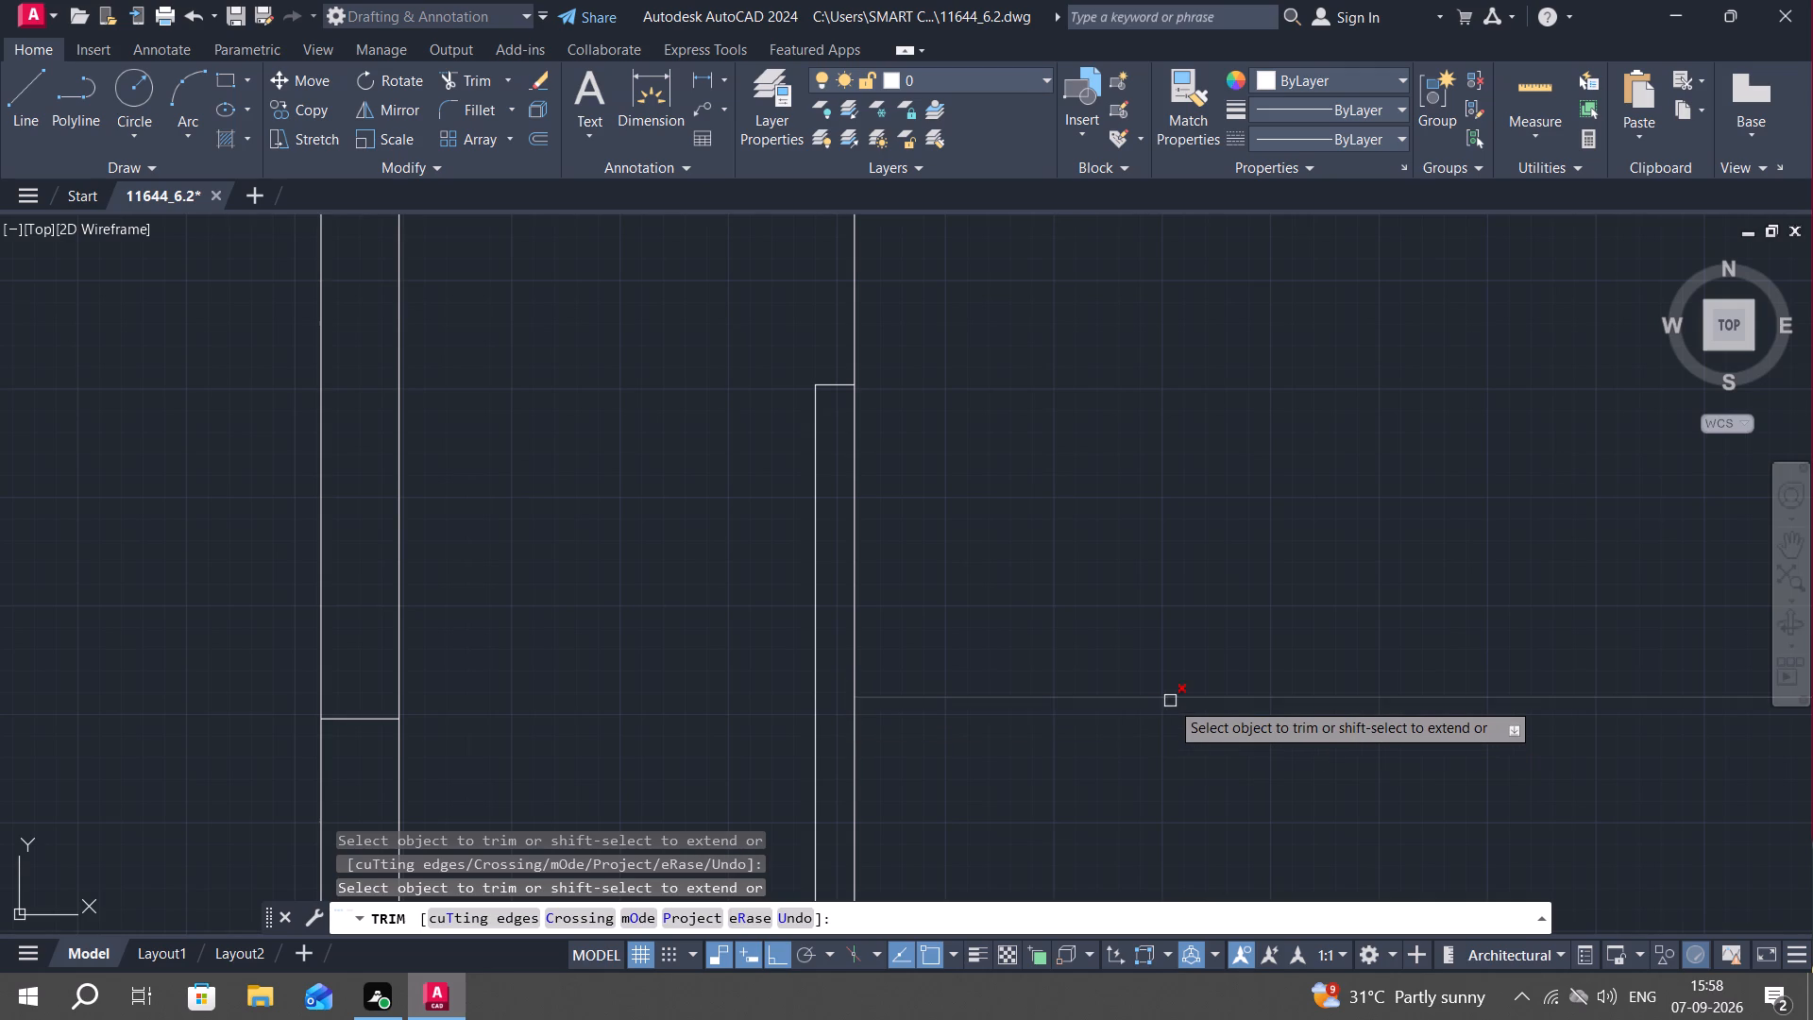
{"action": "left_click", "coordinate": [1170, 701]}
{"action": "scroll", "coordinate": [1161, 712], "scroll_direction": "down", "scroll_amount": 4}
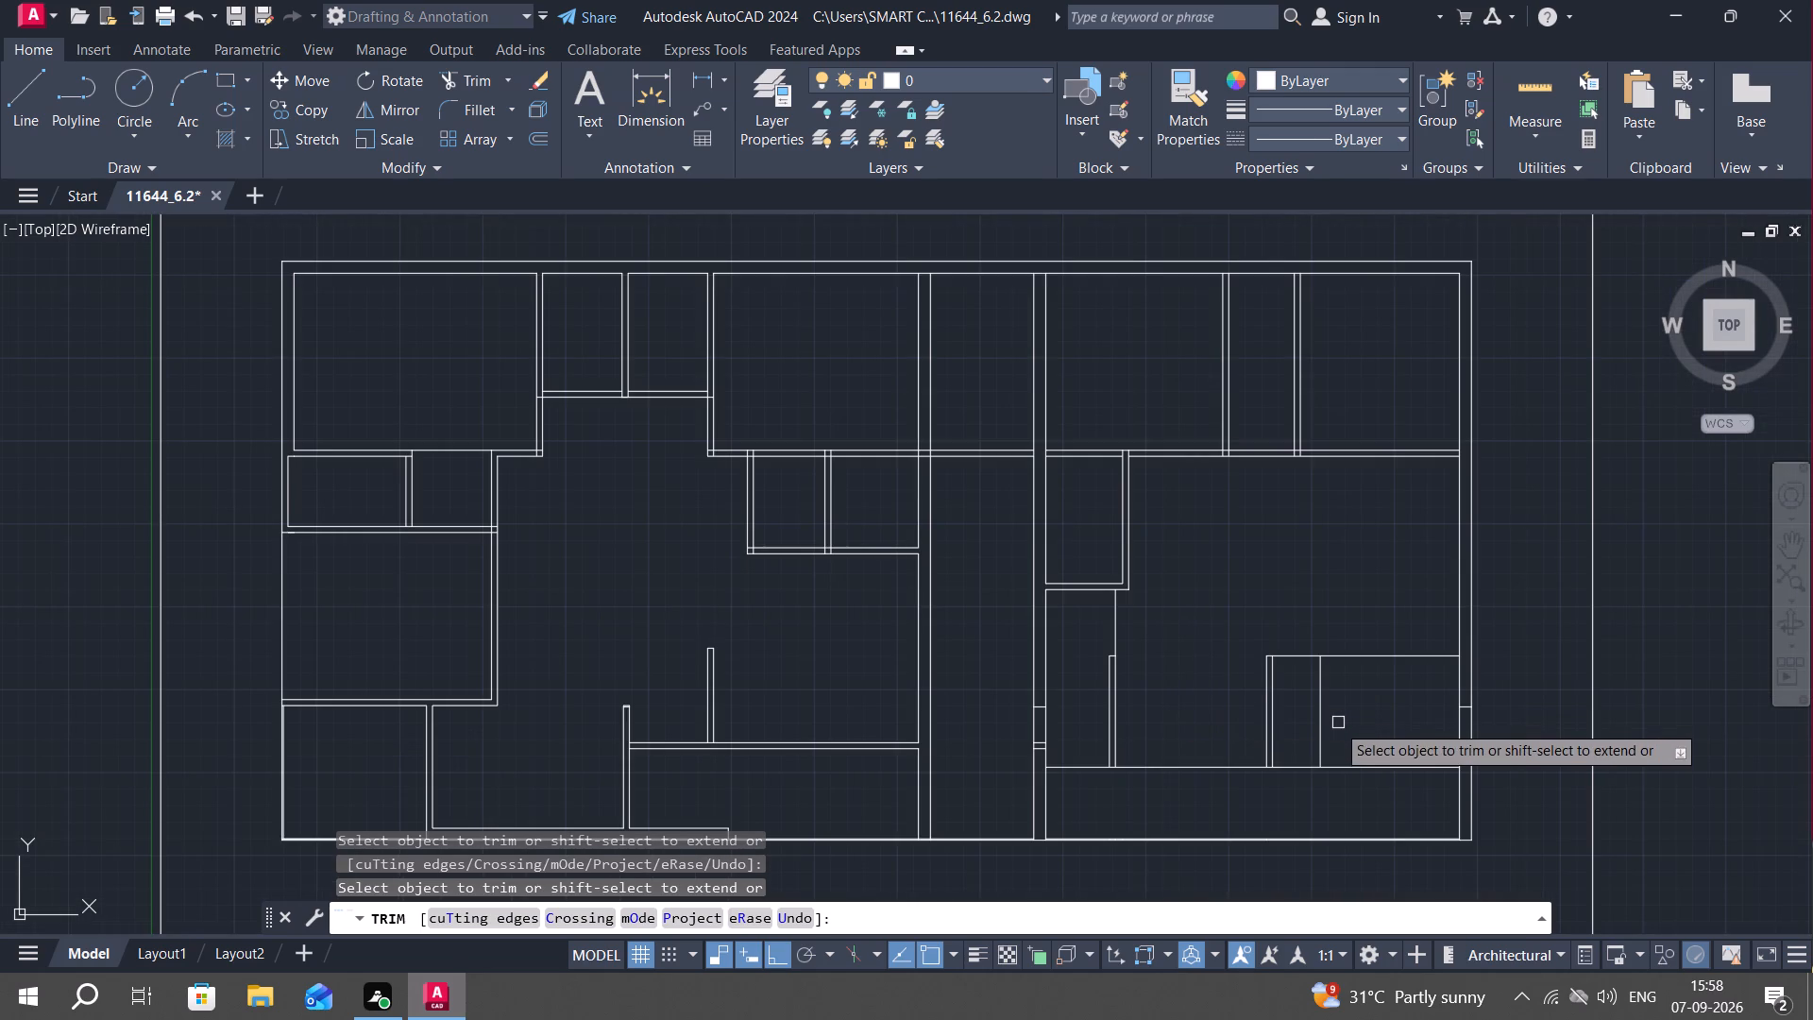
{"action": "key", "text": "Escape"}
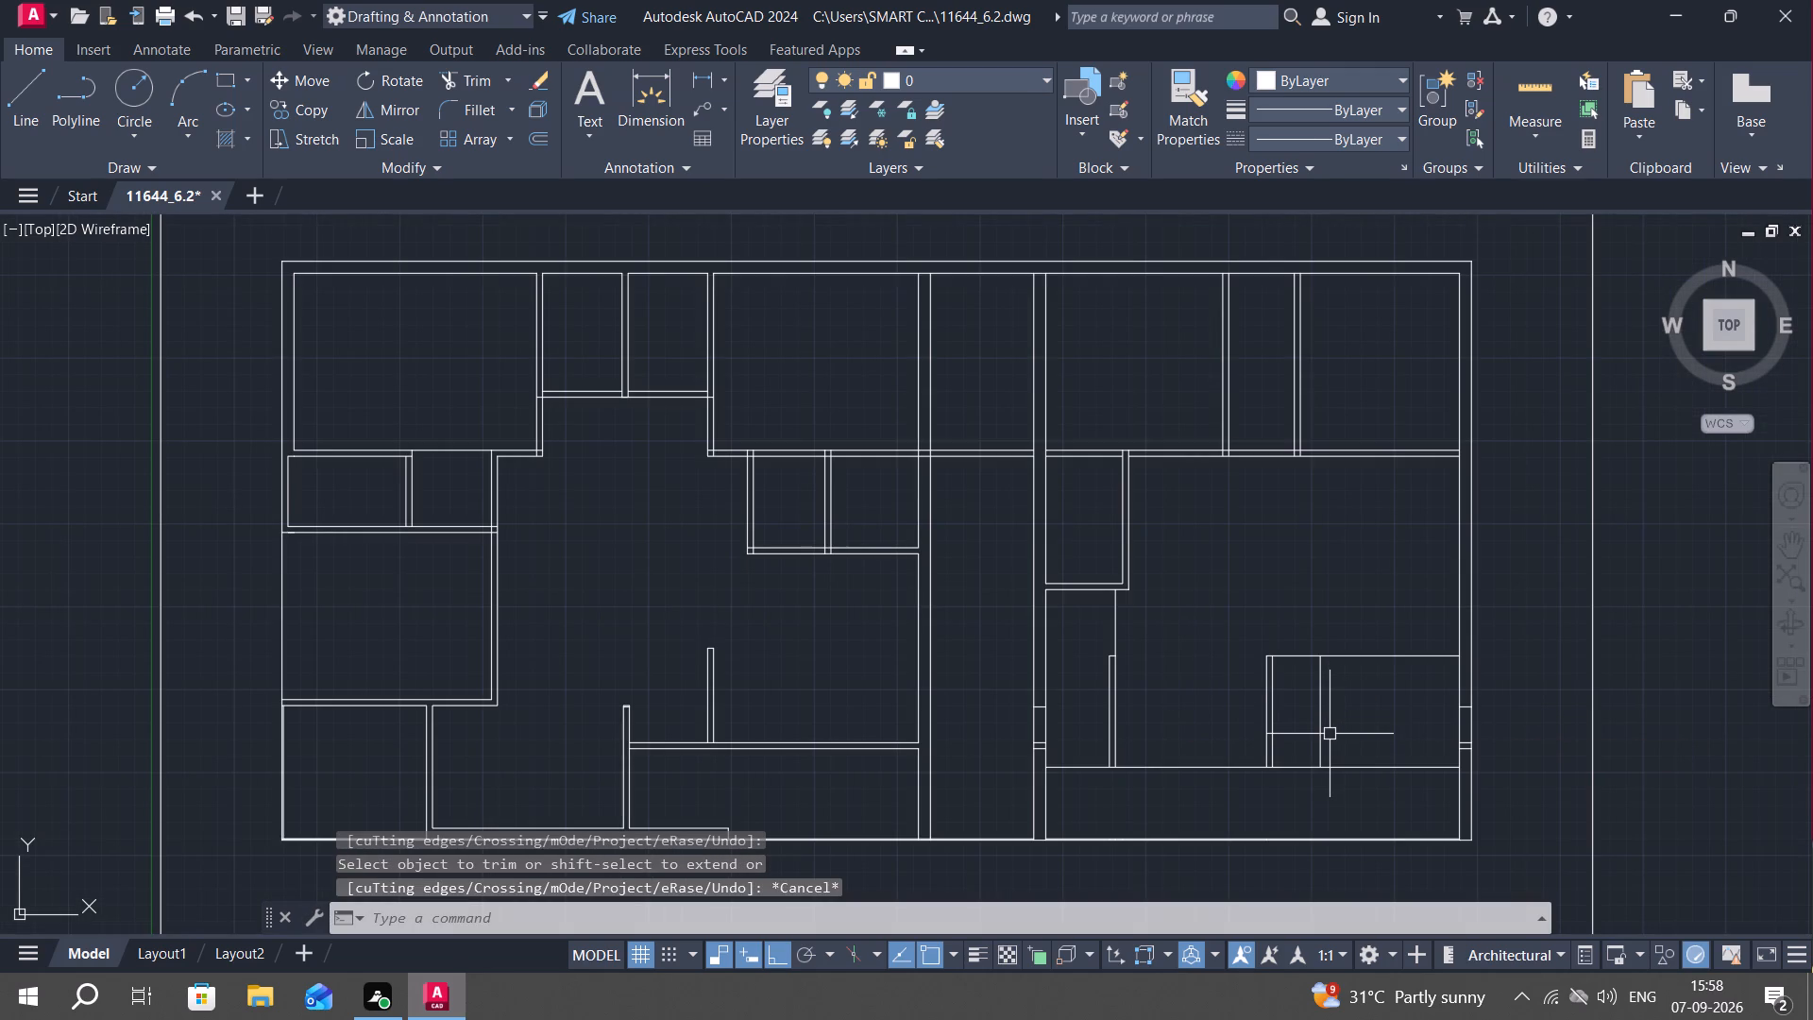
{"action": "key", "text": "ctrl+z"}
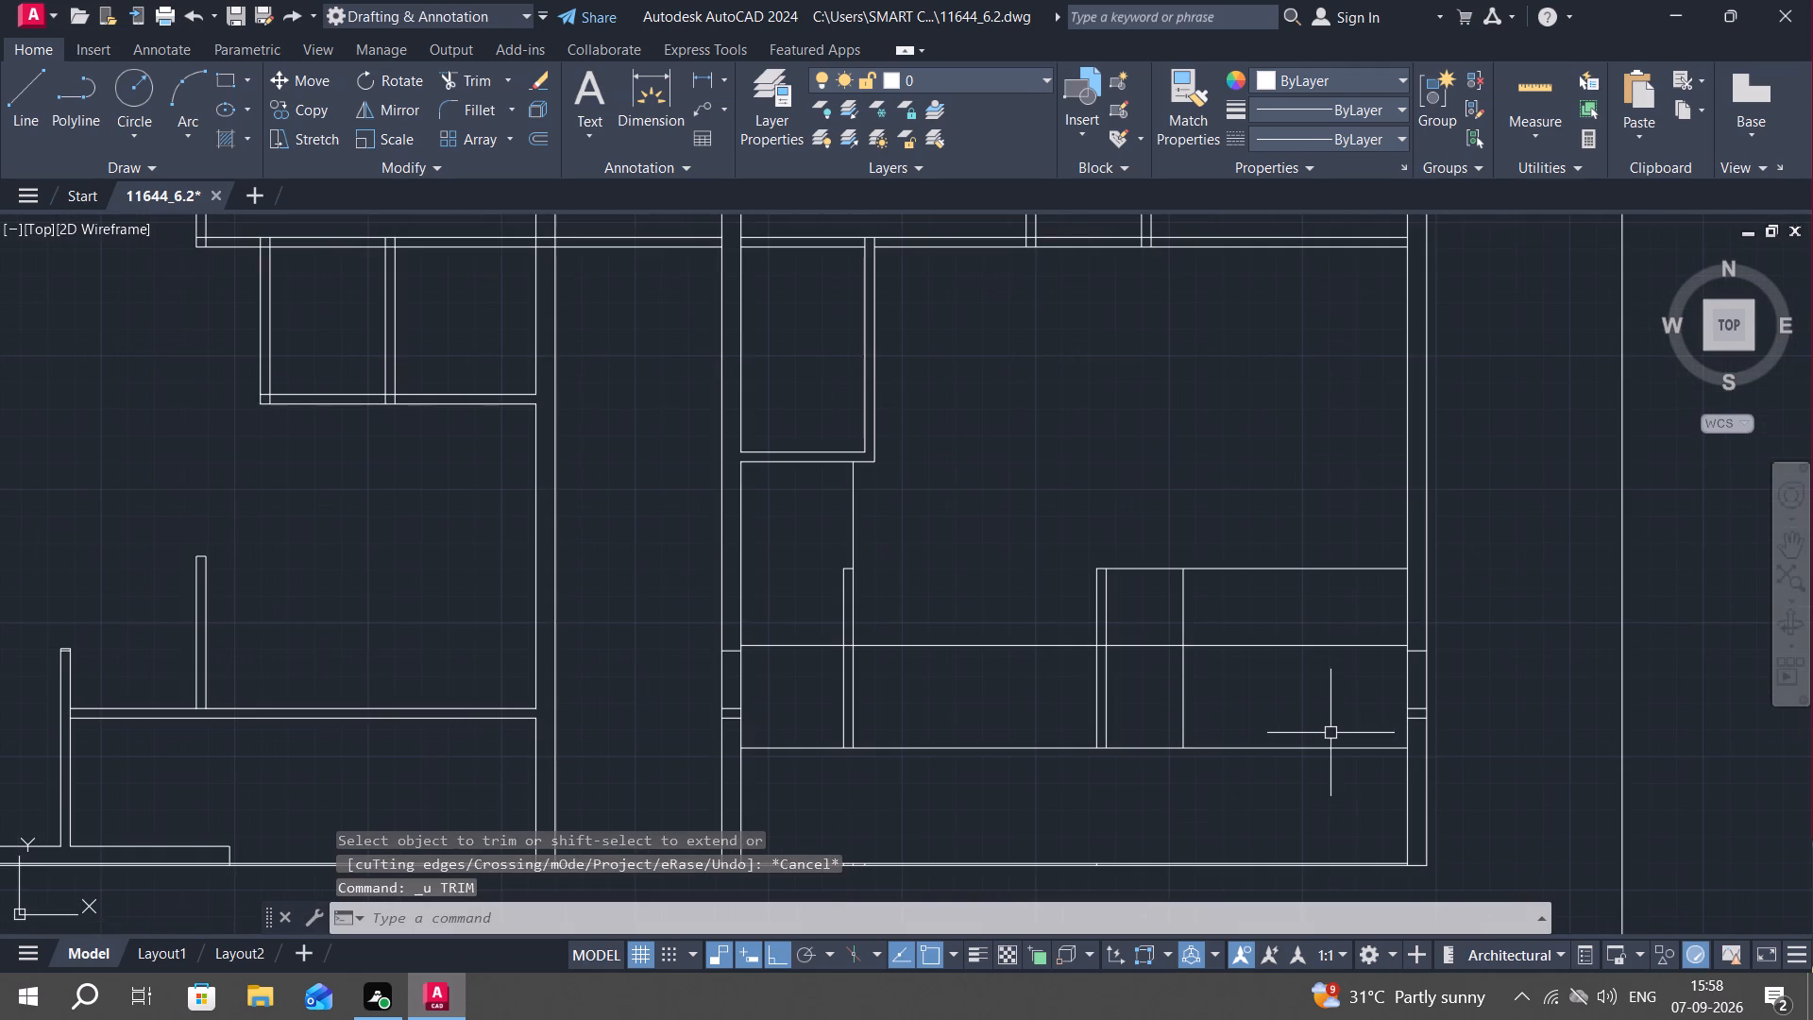
Trim the 4' offset line right of the 3' offset line, between the two partitions, and left of the left partition.
{"action": "type", "text": "tr"}
{"action": "key", "text": "space"}
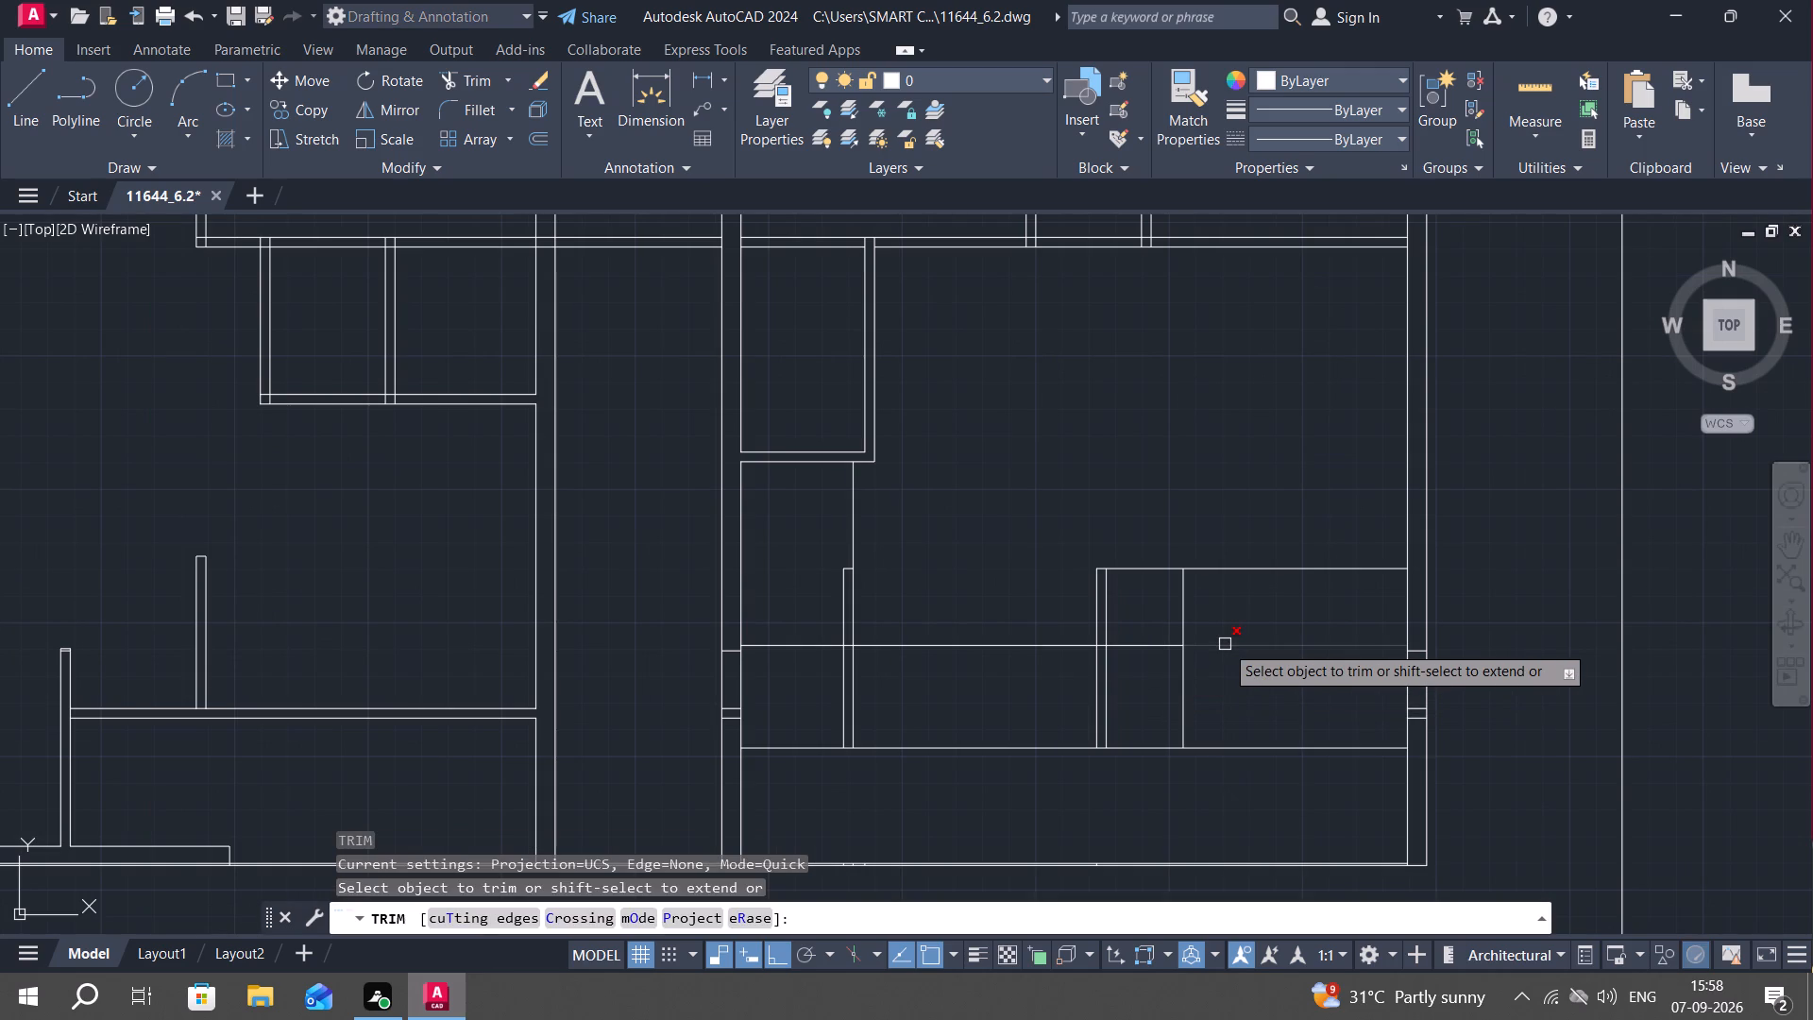
{"action": "left_click", "coordinate": [1225, 644]}
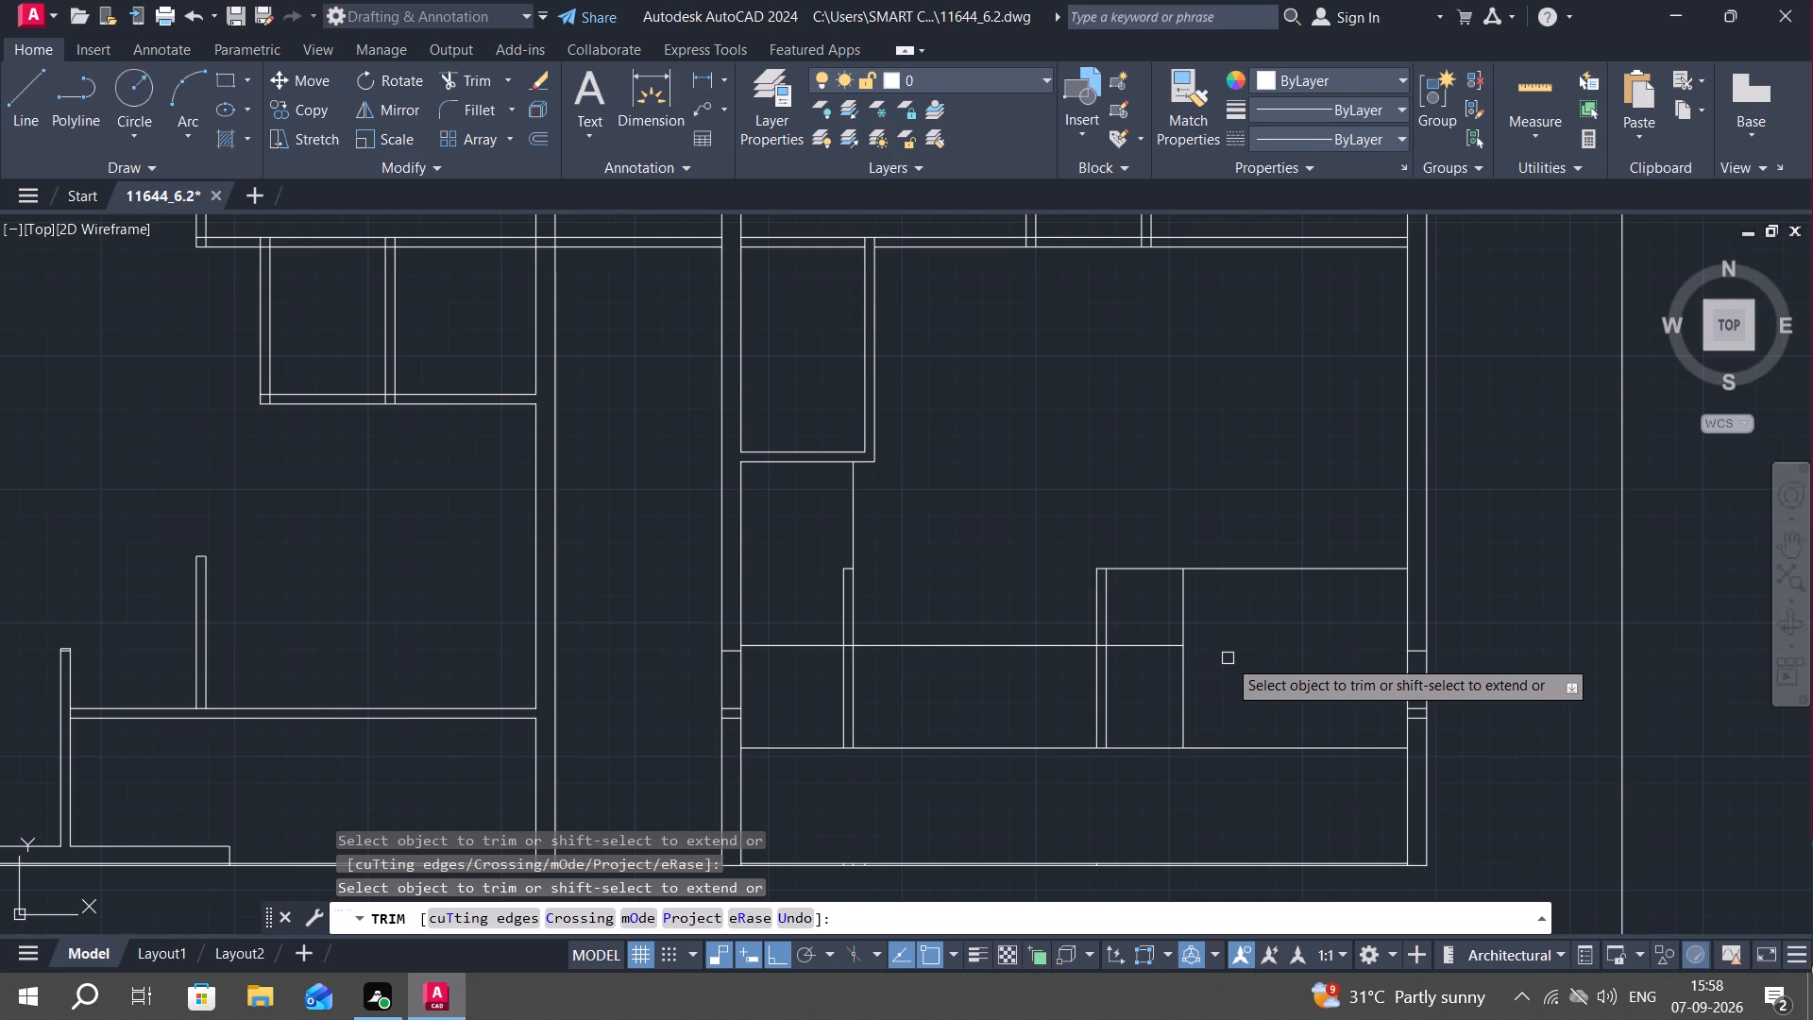
{"action": "left_click", "coordinate": [963, 641]}
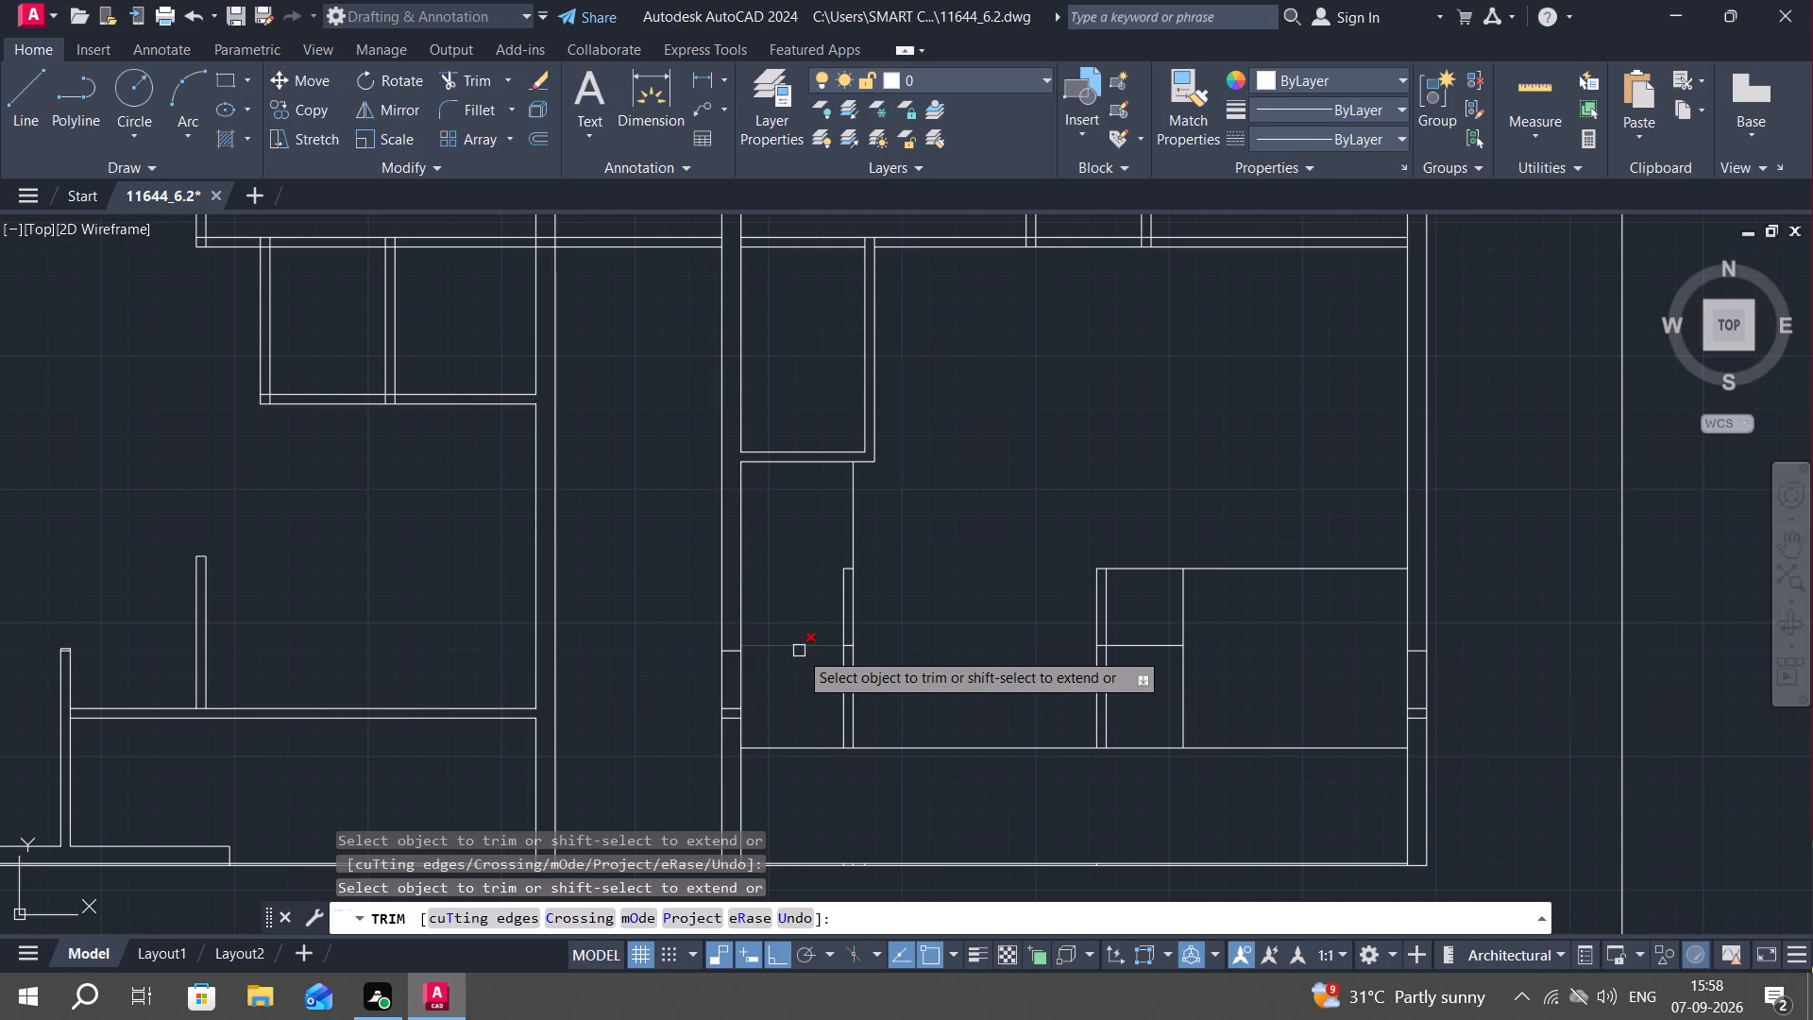
{"action": "left_click", "coordinate": [799, 651]}
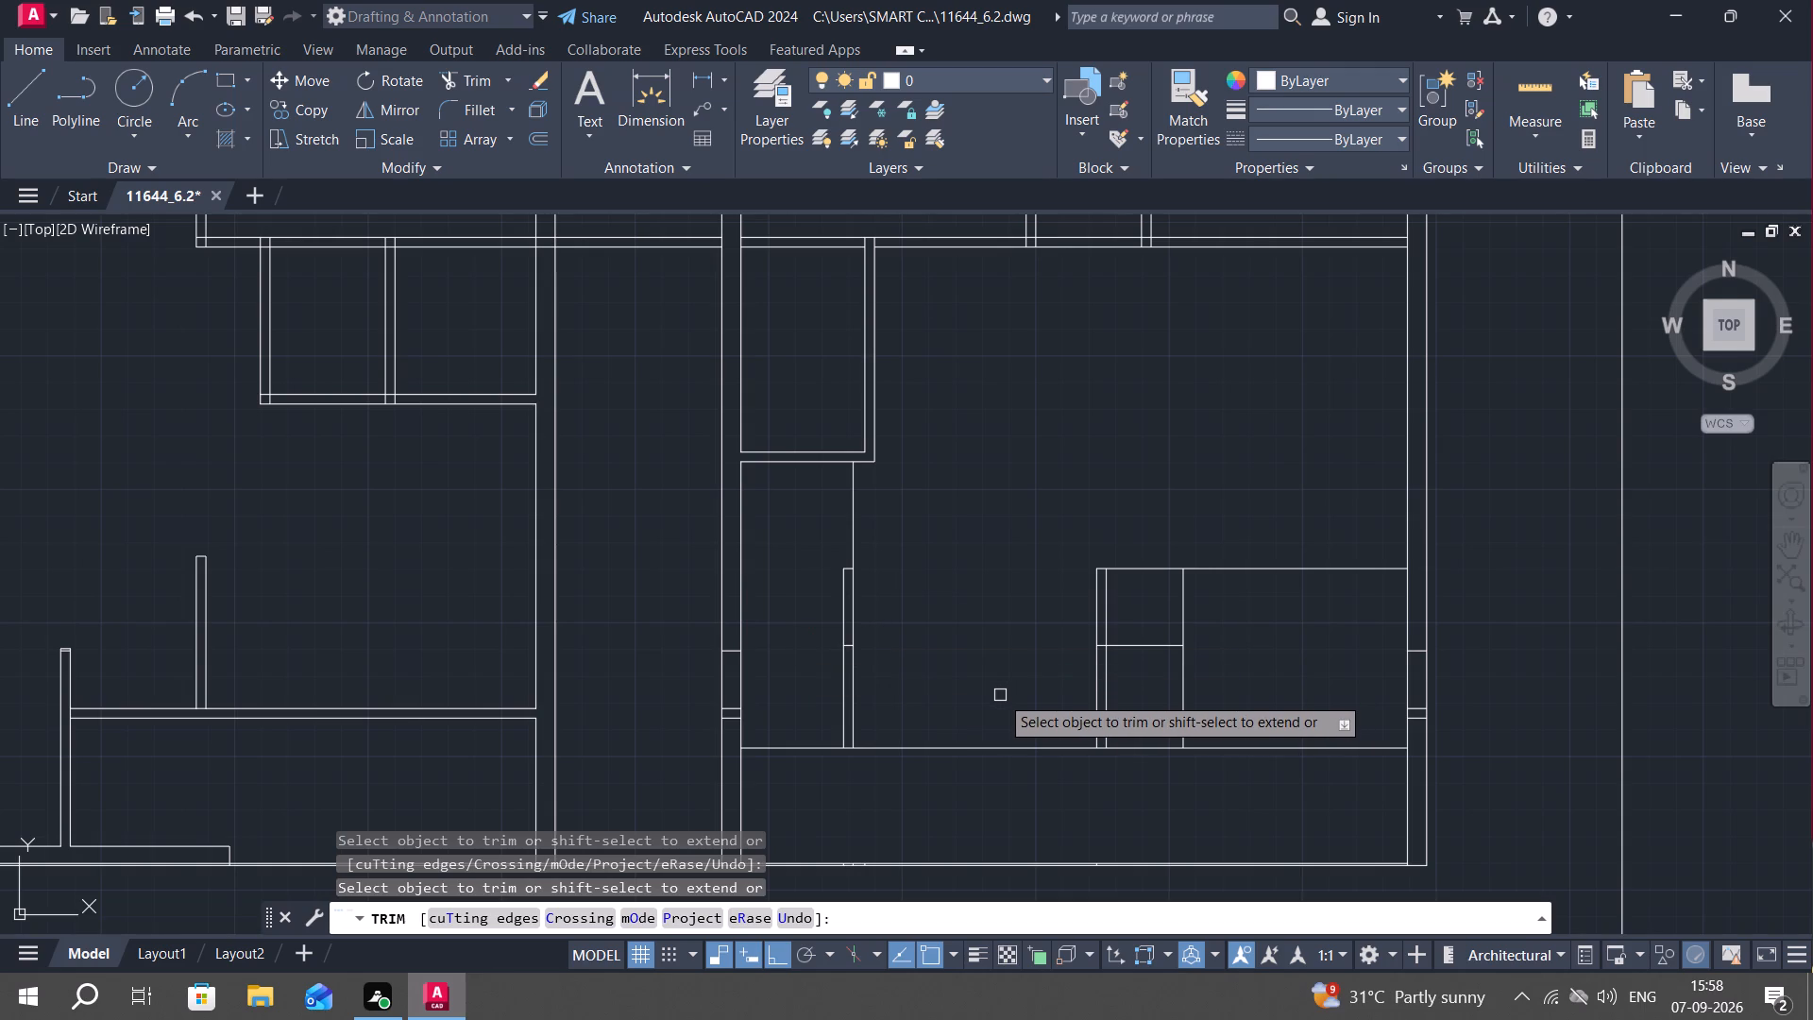
Trim the right partition's two lines above the 4' level and the 7' level line between that partition and the 3' offset line.
{"action": "key", "text": "t"}
{"action": "key", "text": "r"}
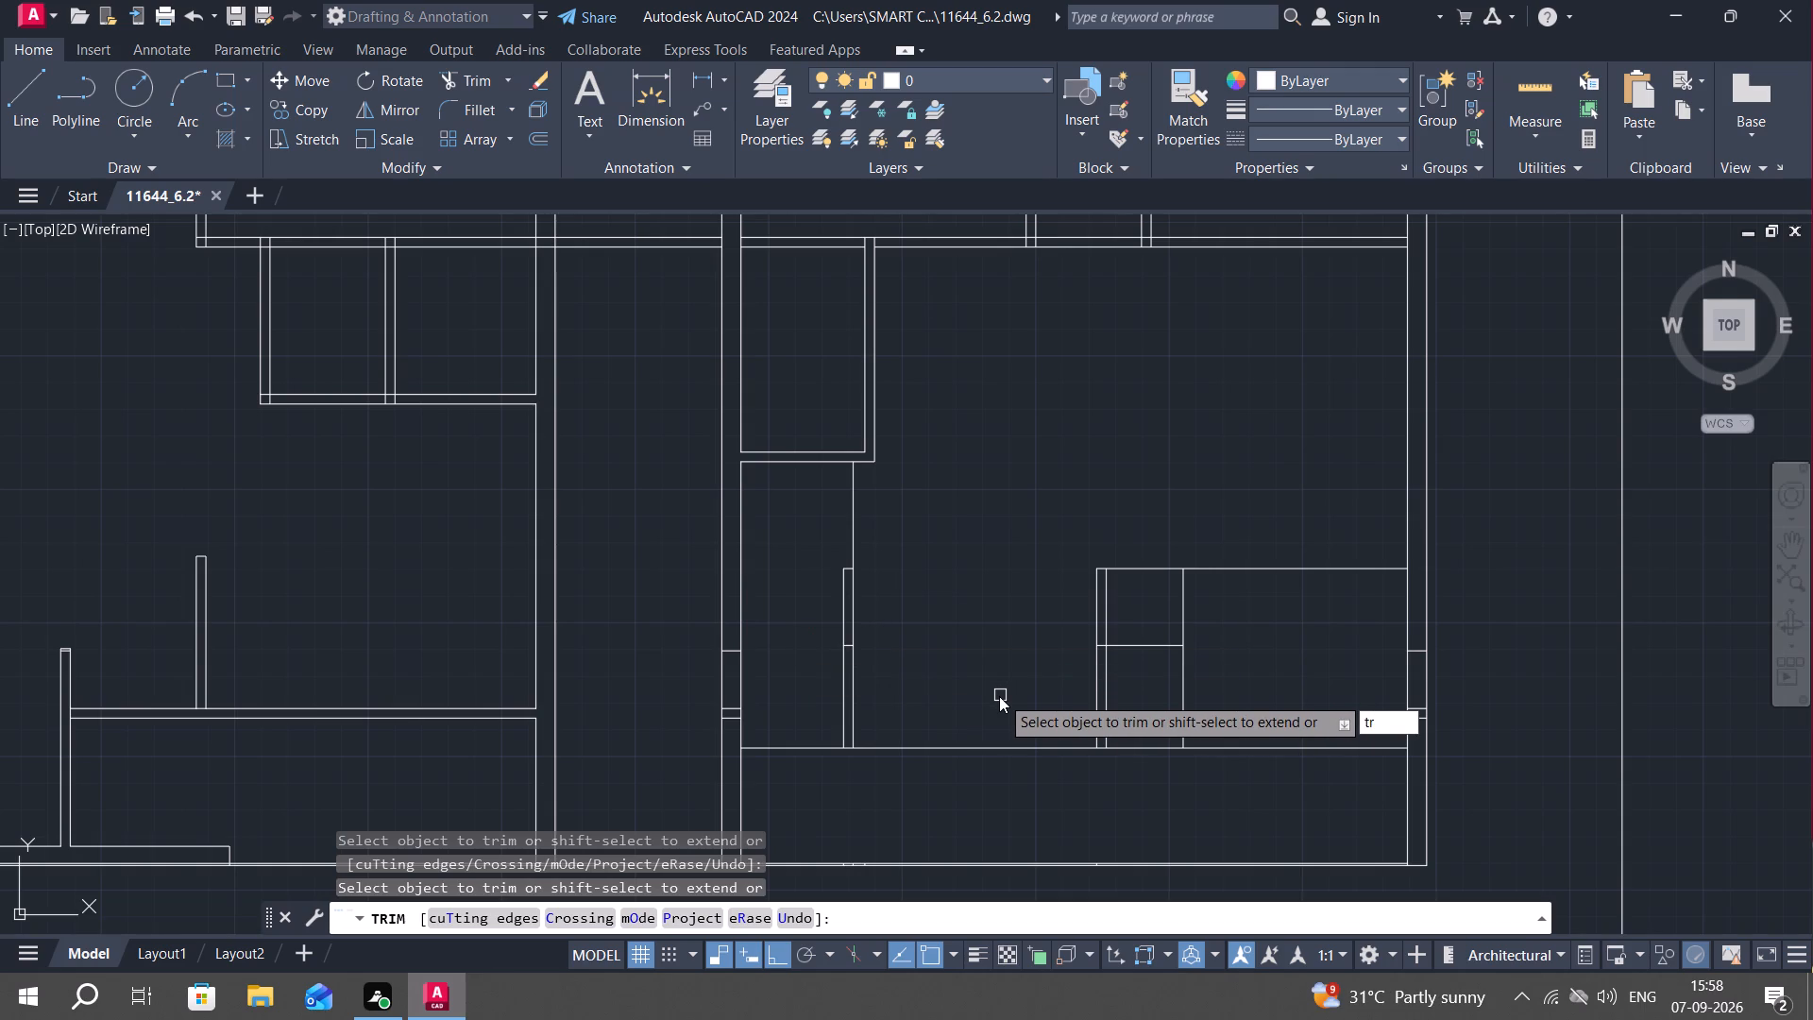
{"action": "key", "text": "space"}
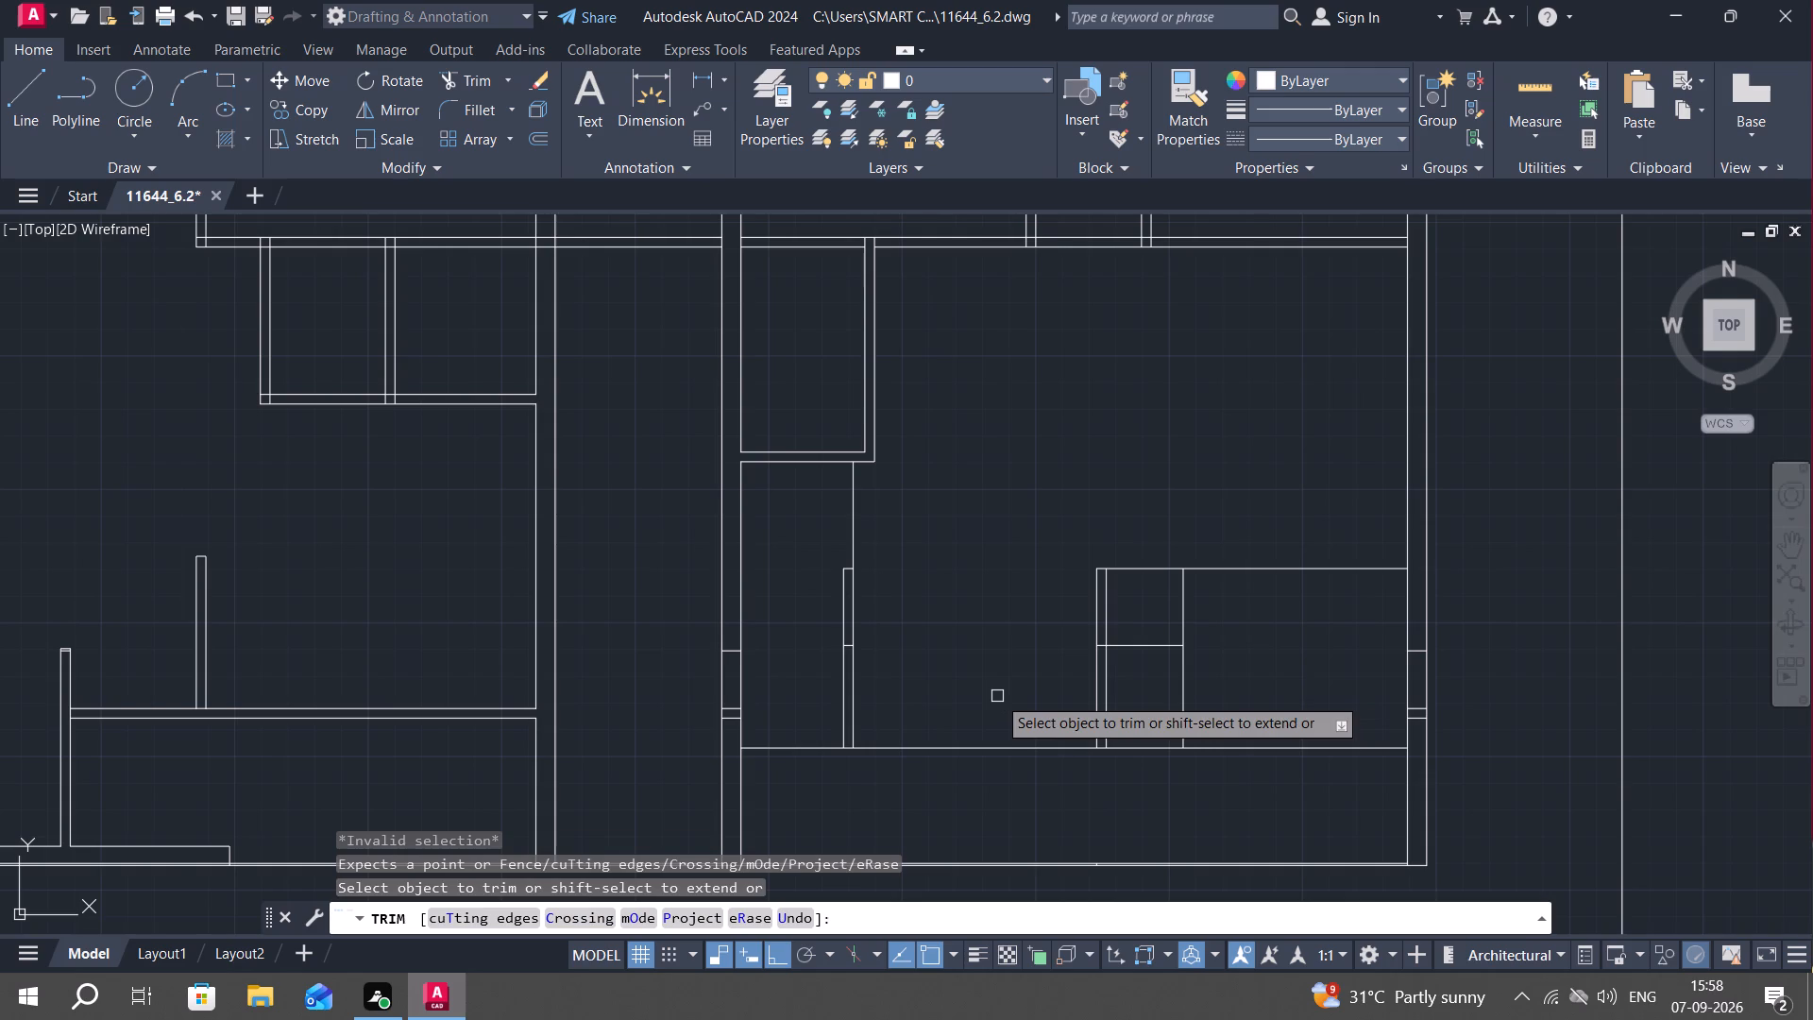
{"action": "left_click_drag", "start_coordinate": [1023, 618], "coordinate": [1148, 567]}
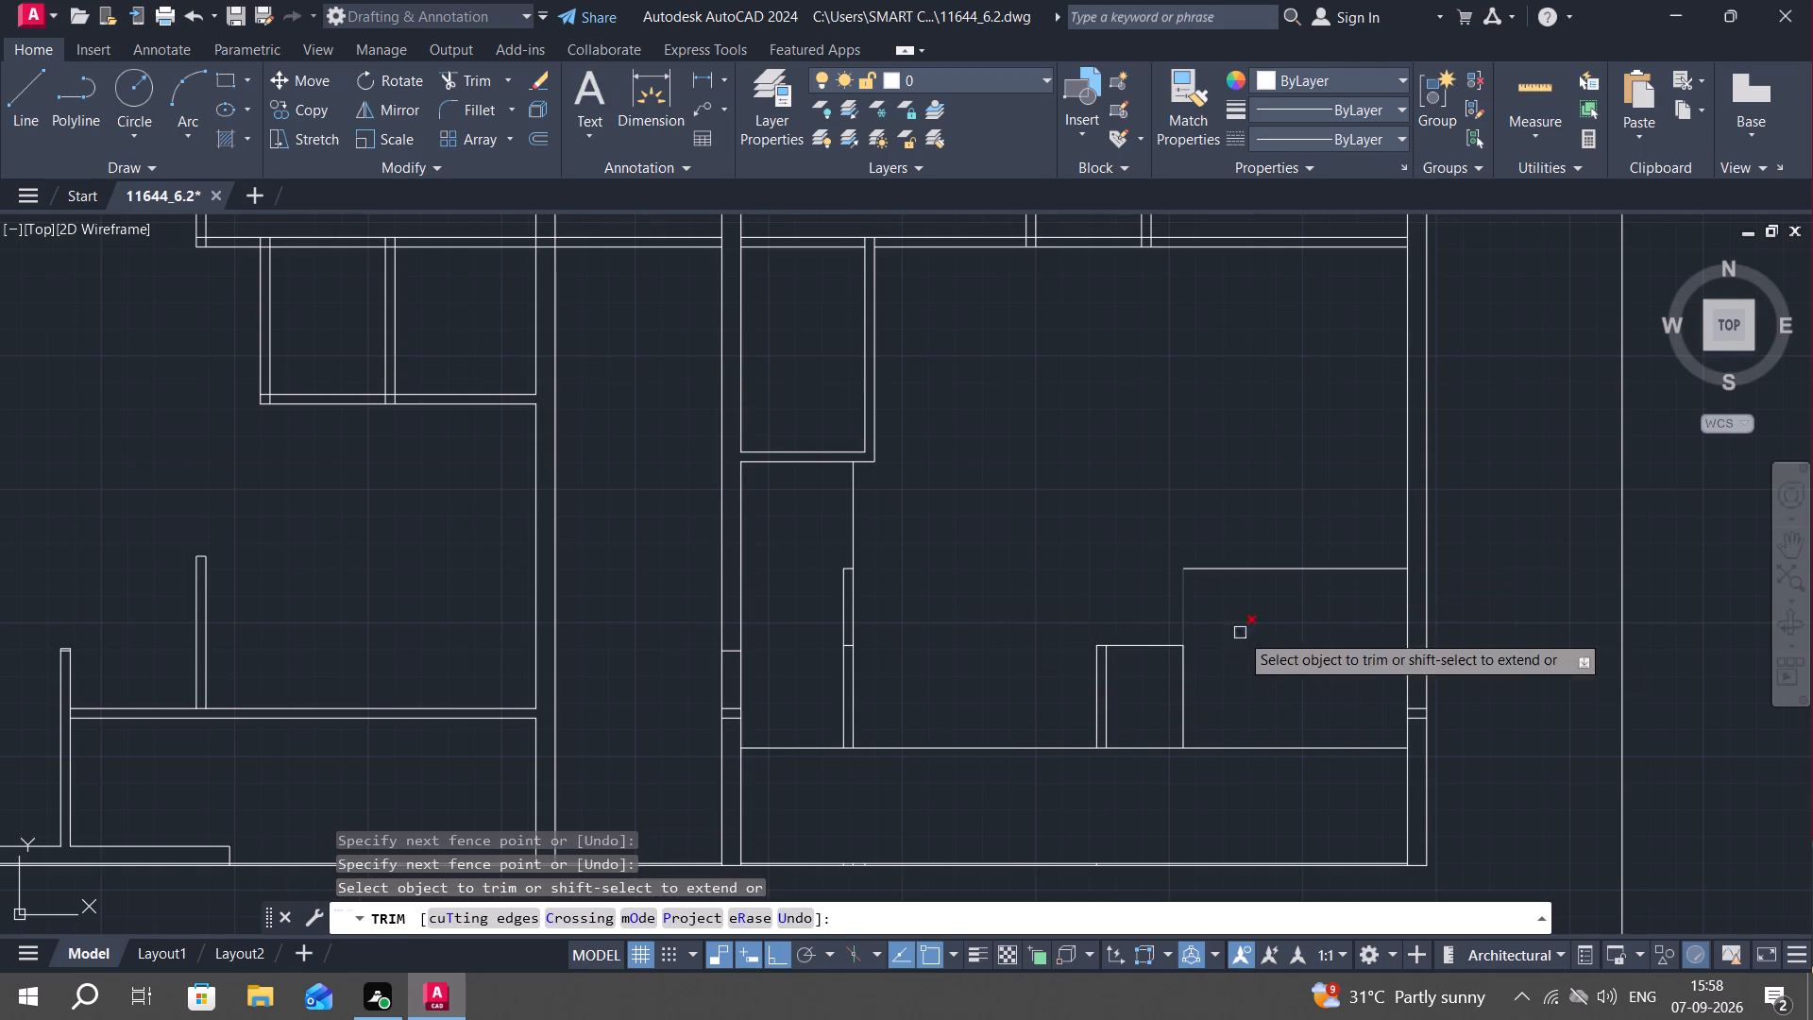
{"action": "key", "text": "Escape"}
Offset the 3' offset vertical line 4.5" to the right and the 7' level line 4.5" upward.
{"action": "key", "text": "o"}
{"action": "key", "text": "space"}
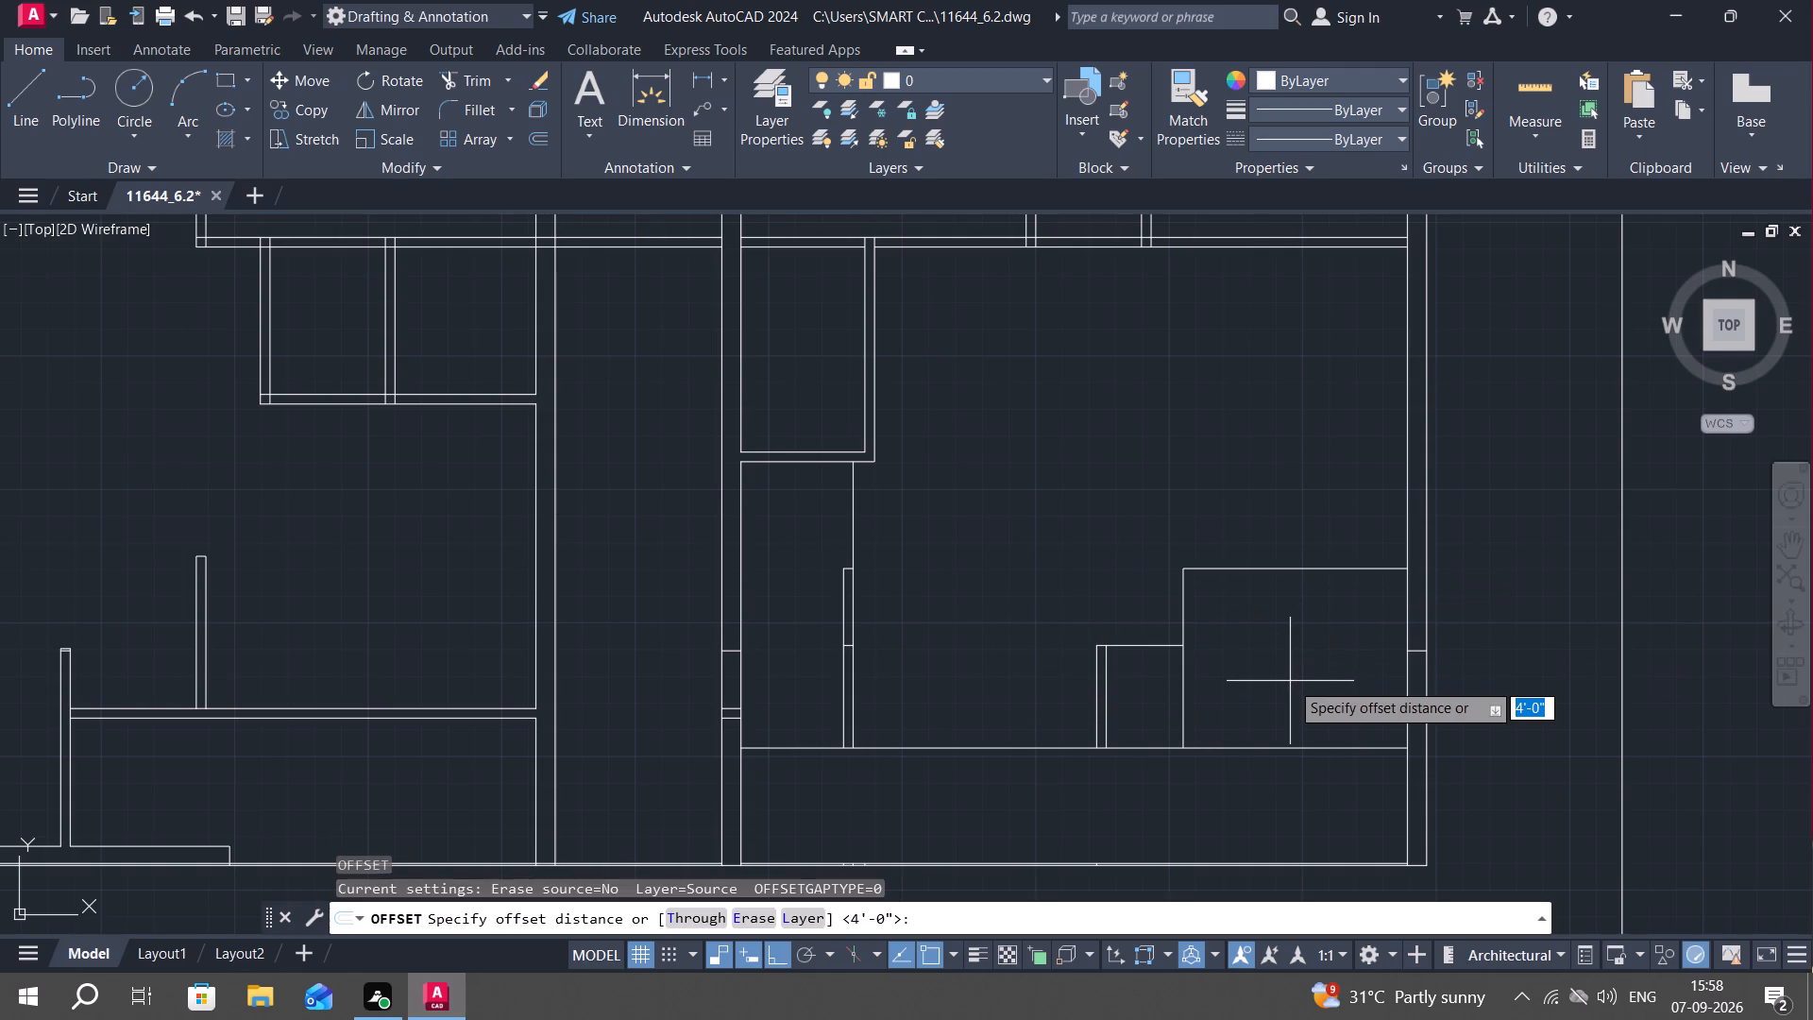
{"action": "key", "text": "4"}
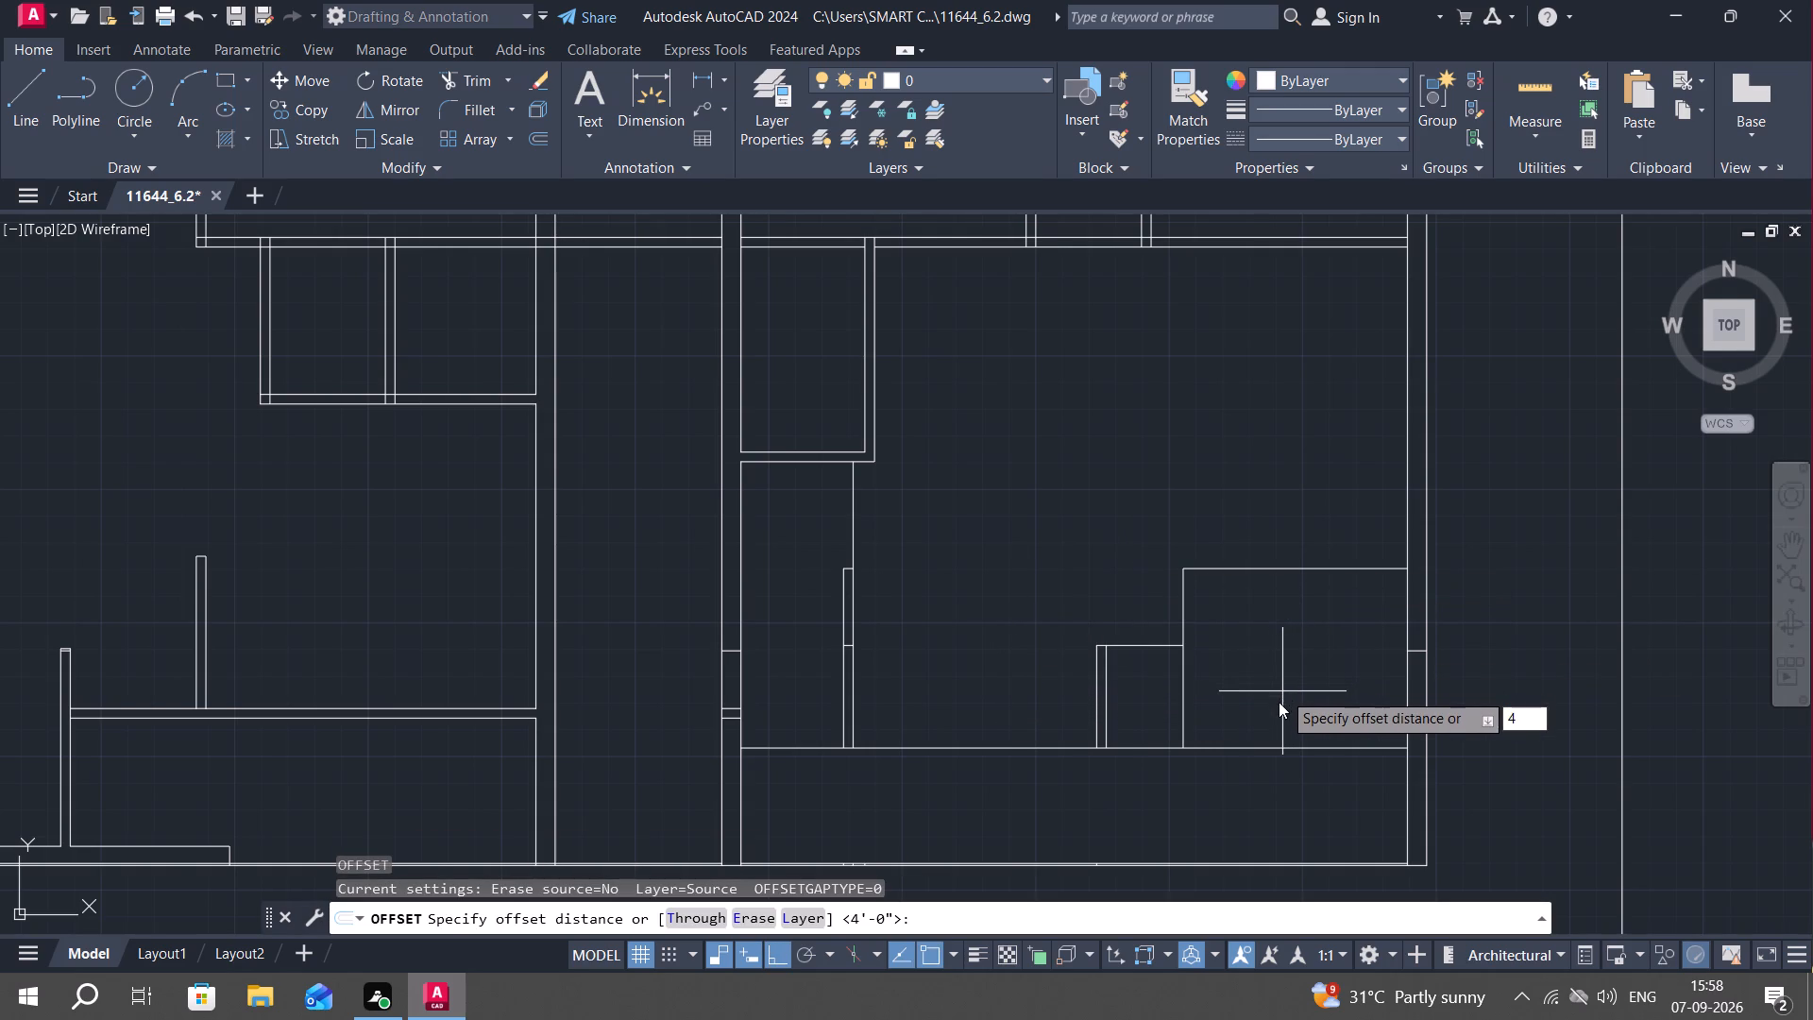
{"action": "type", "text": ".5"}
{"action": "key", "text": "shift+quotedbl"}
{"action": "key", "text": "space"}
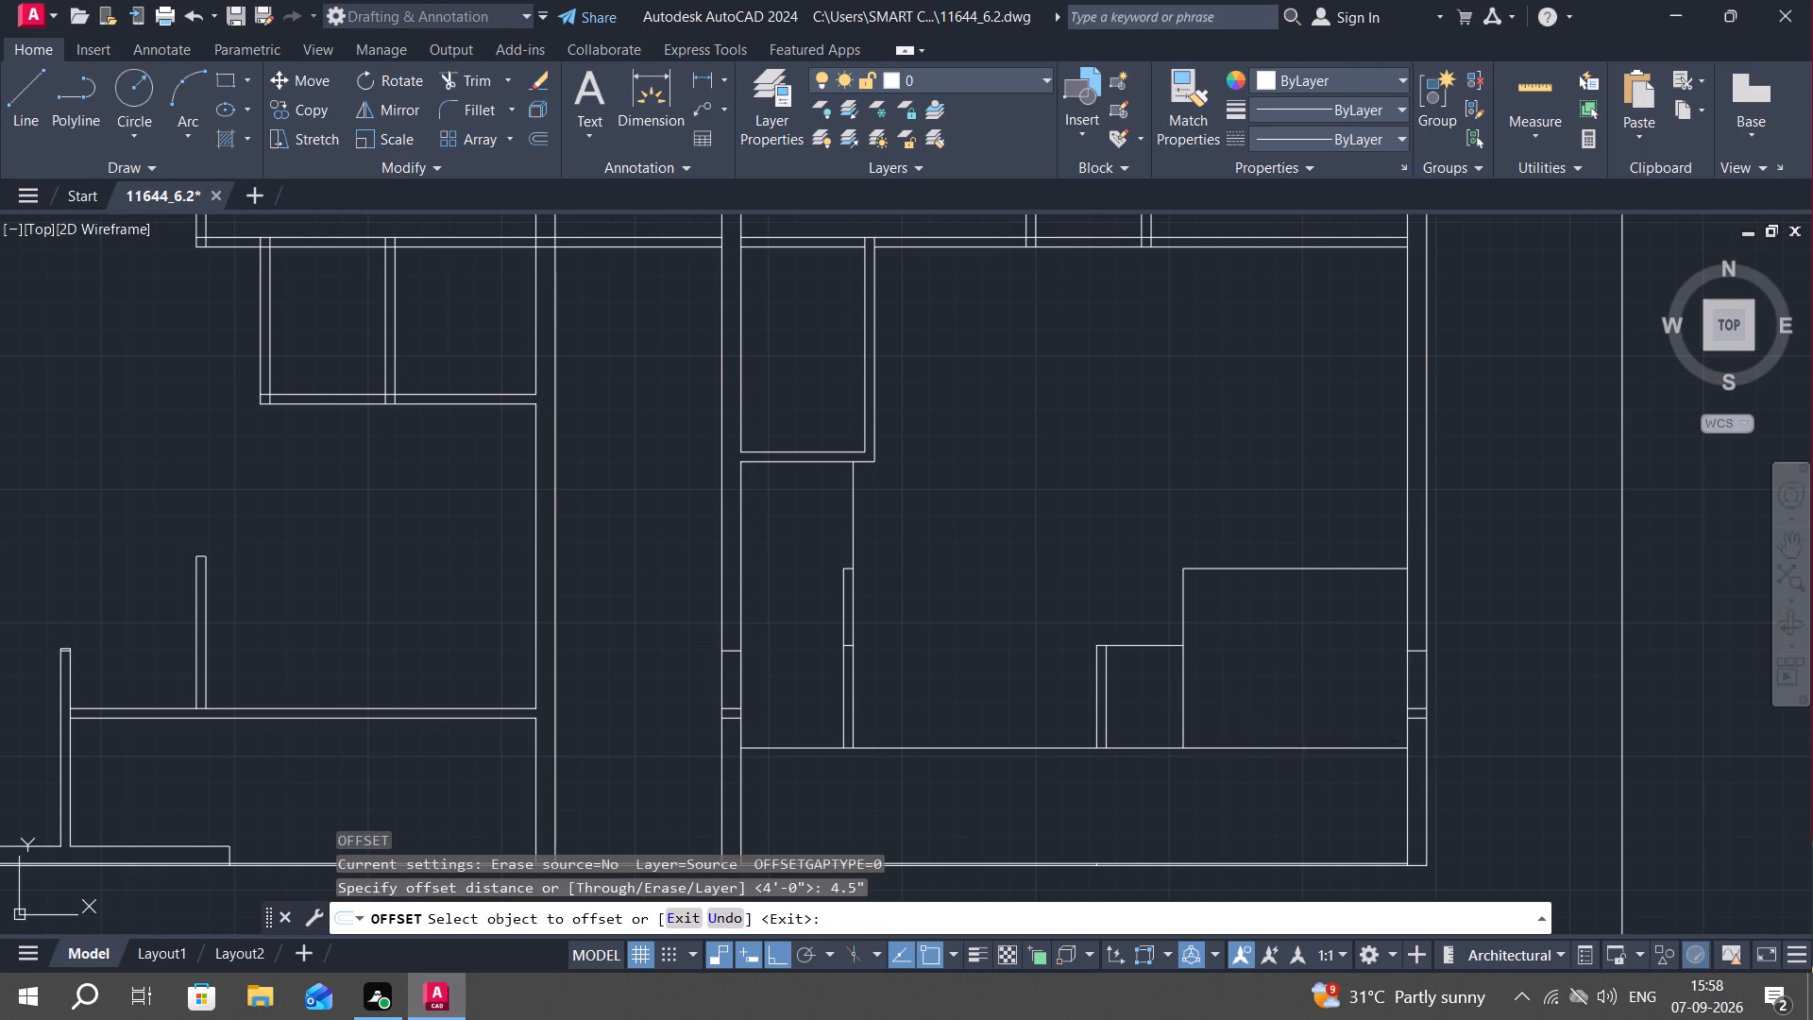
{"action": "left_click", "coordinate": [1183, 699]}
{"action": "left_click", "coordinate": [1217, 712]}
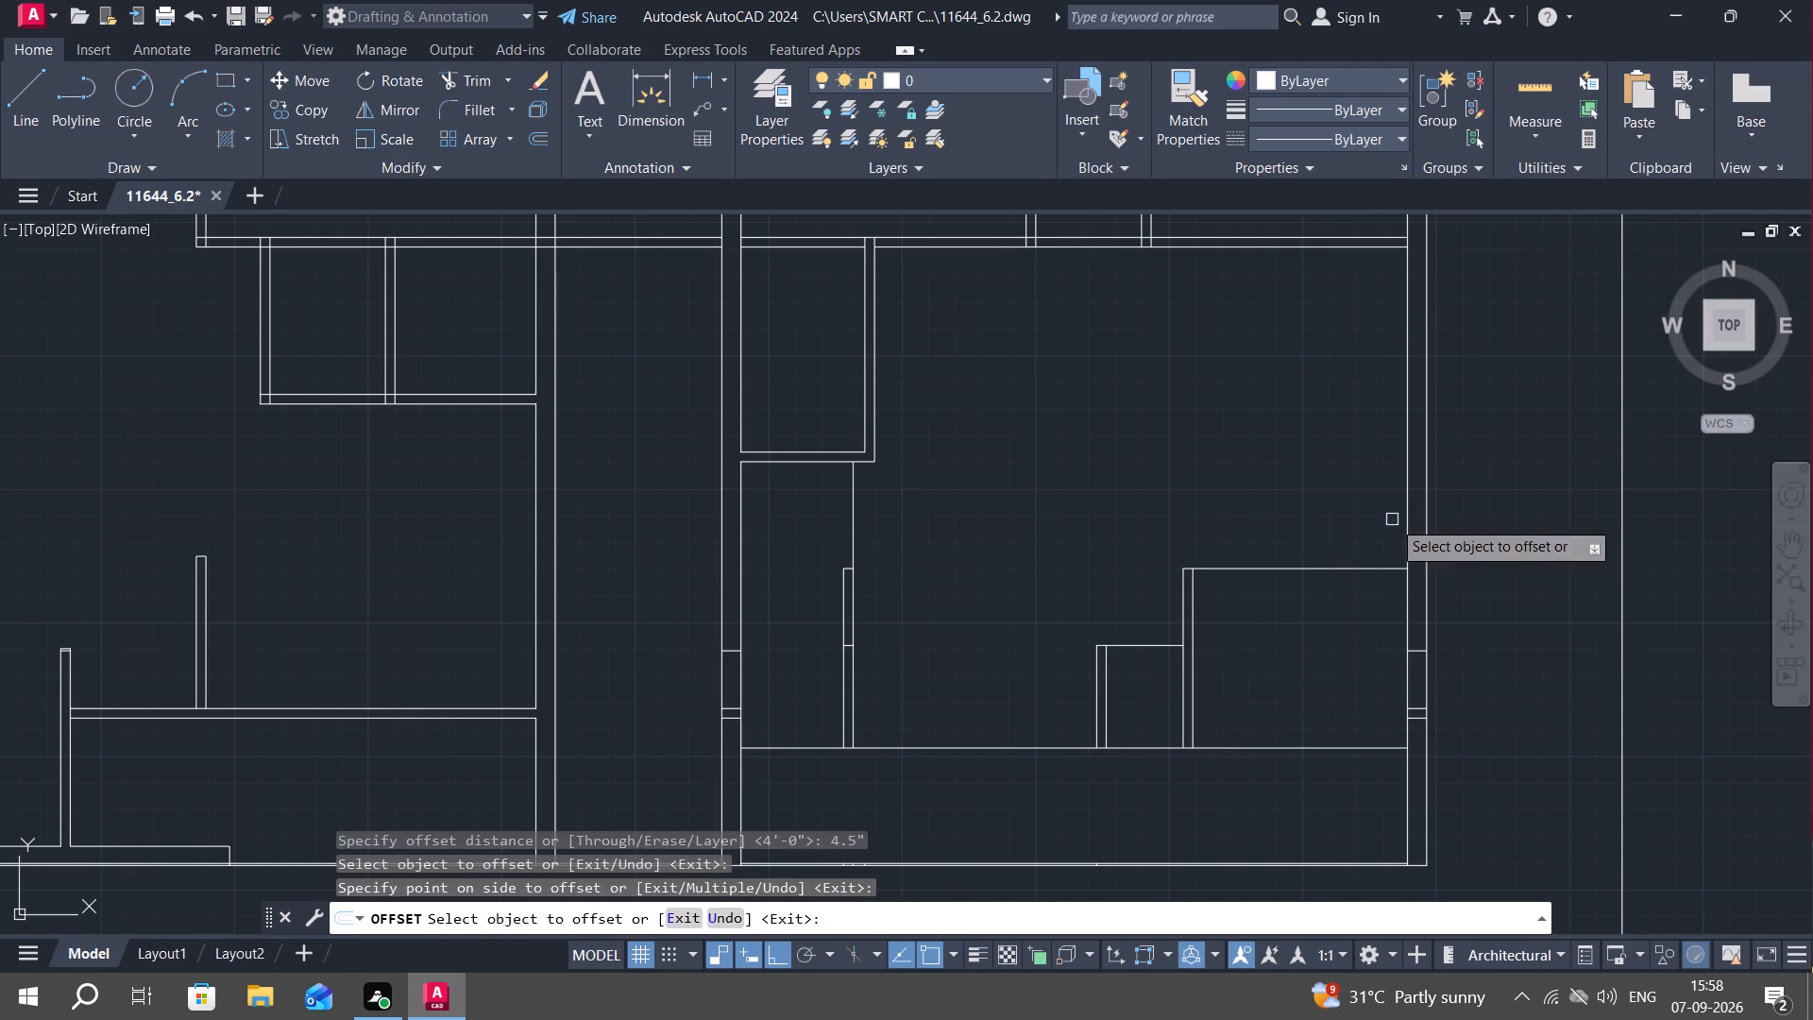
{"action": "left_click", "coordinate": [1312, 569]}
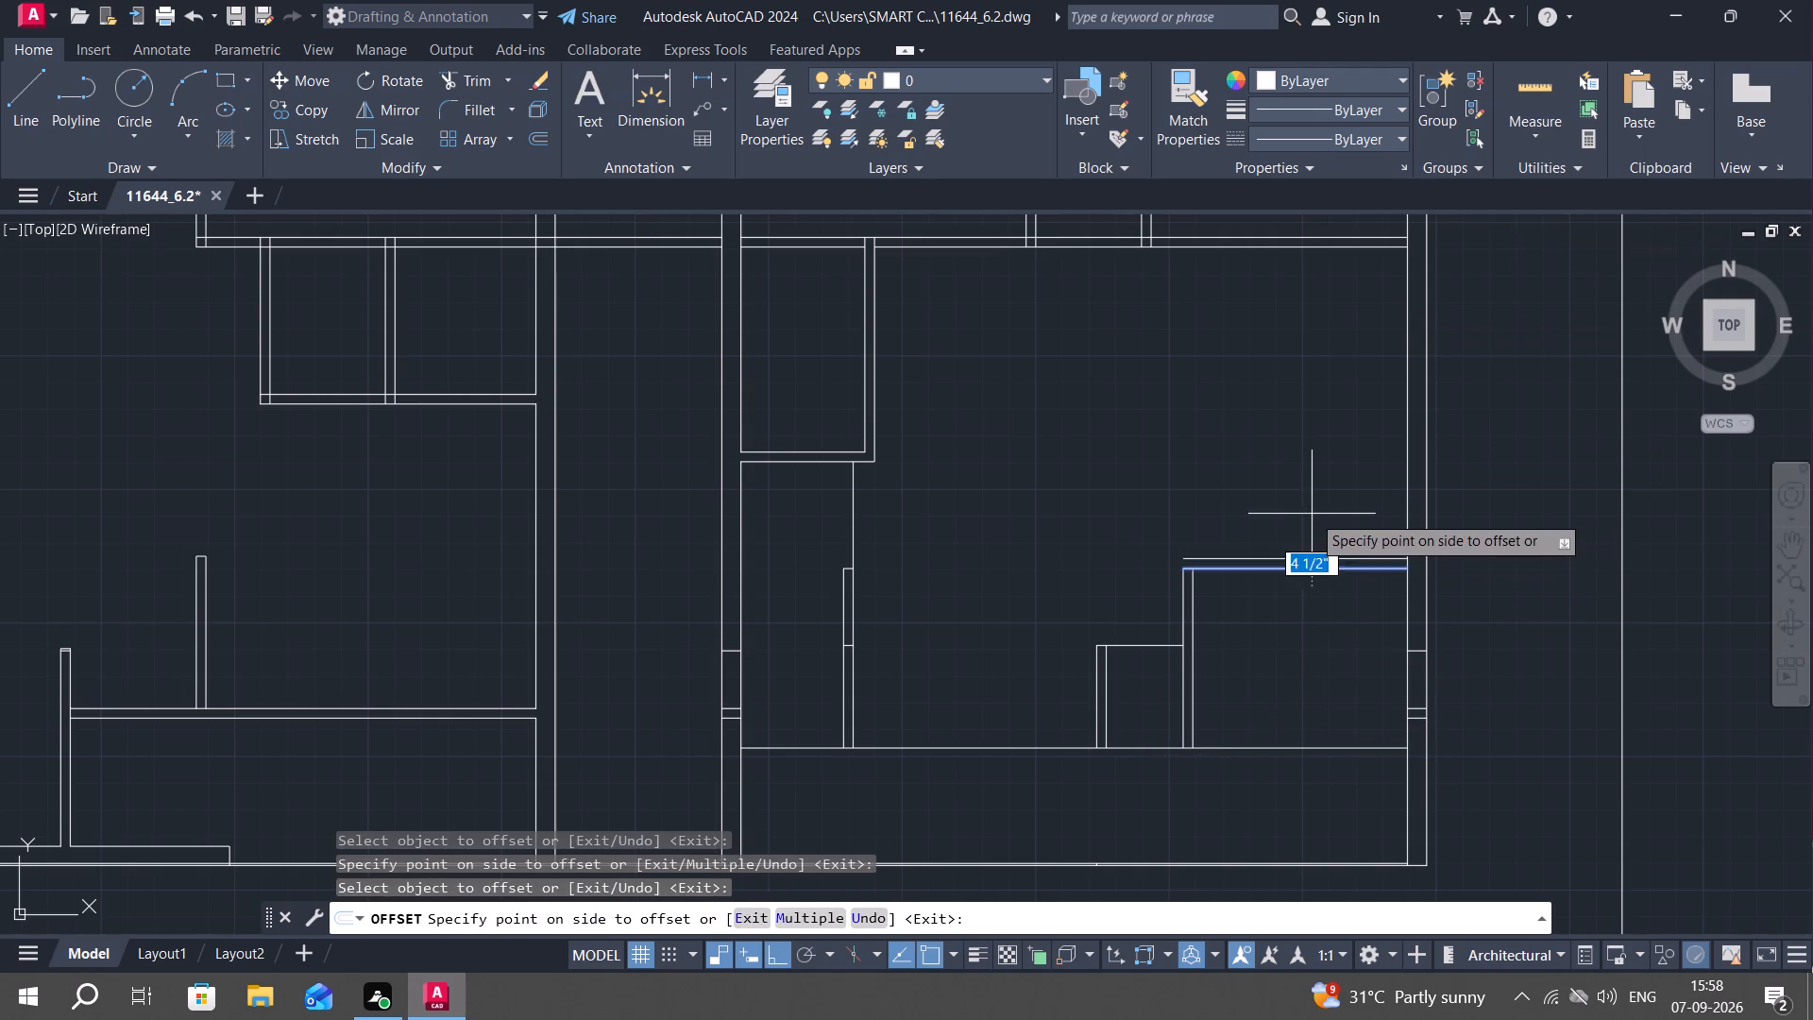
{"action": "left_click", "coordinate": [1312, 512]}
{"action": "key", "text": "Escape"}
Extend the new partition's left face up to the upper 4.5" offset line and trim the 7' line's stub between the partition faces.
{"action": "key", "text": "e"}
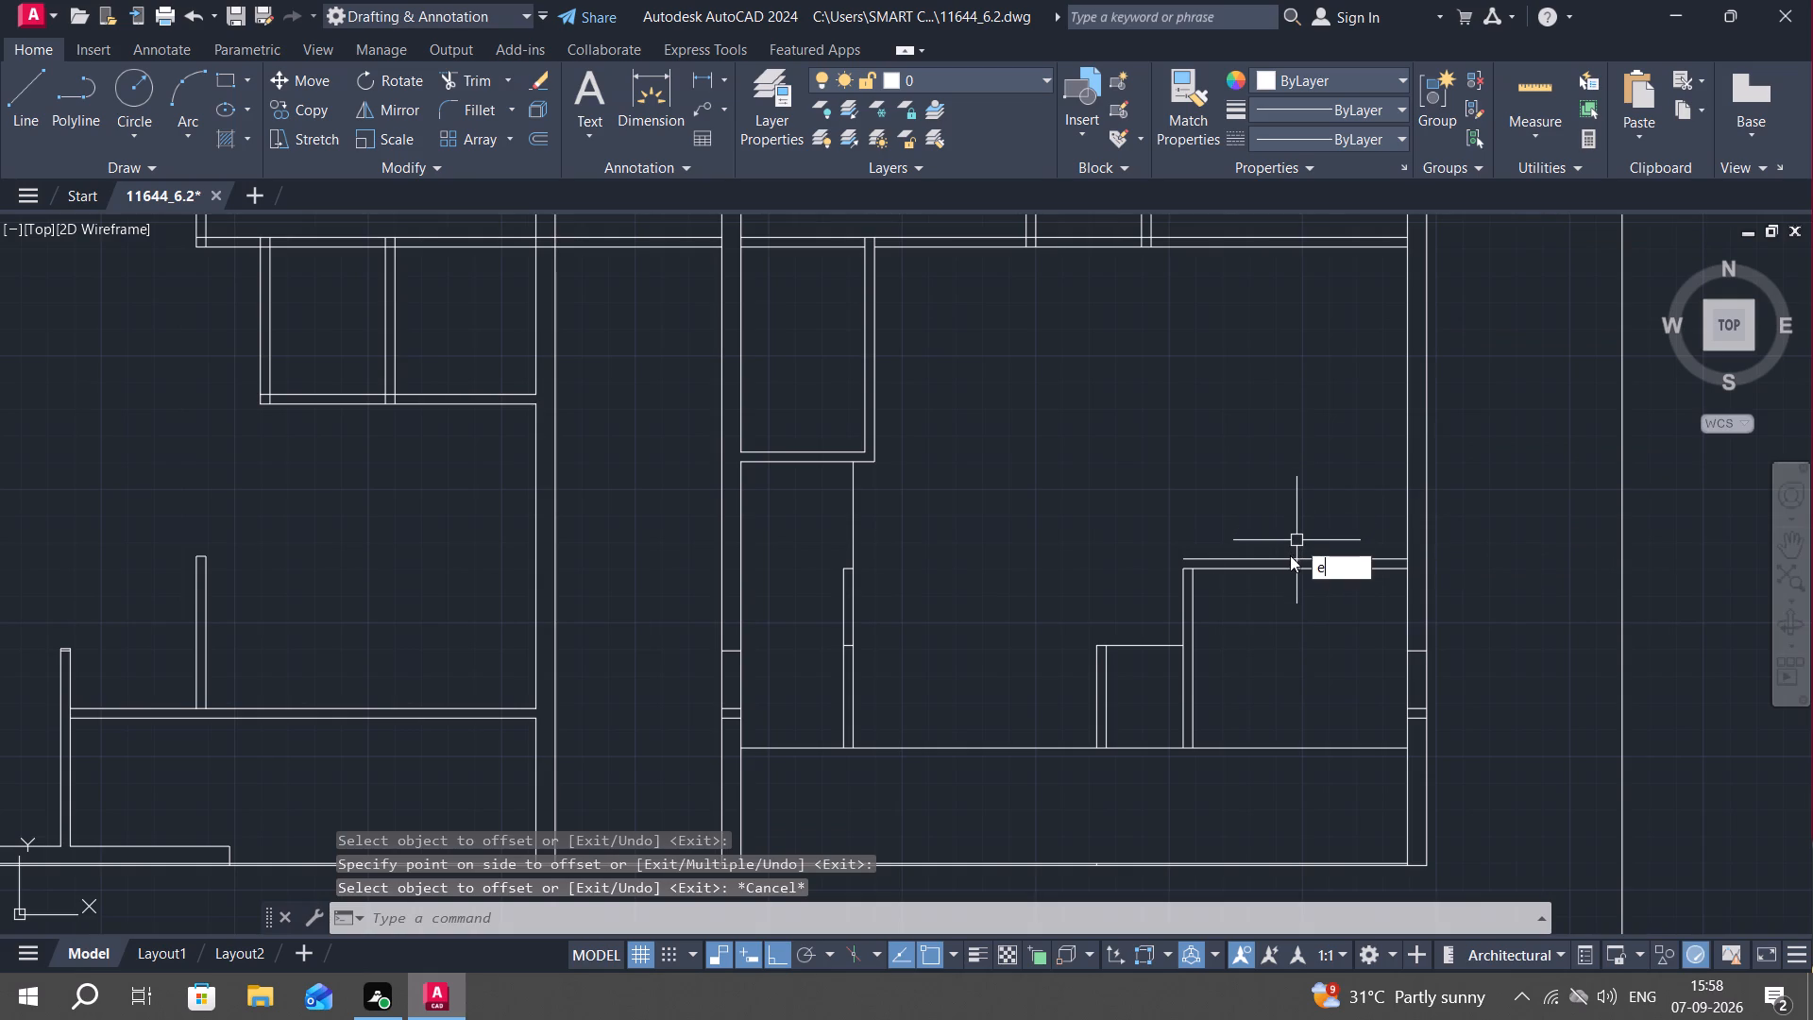
{"action": "key", "text": "x"}
{"action": "key", "text": "space"}
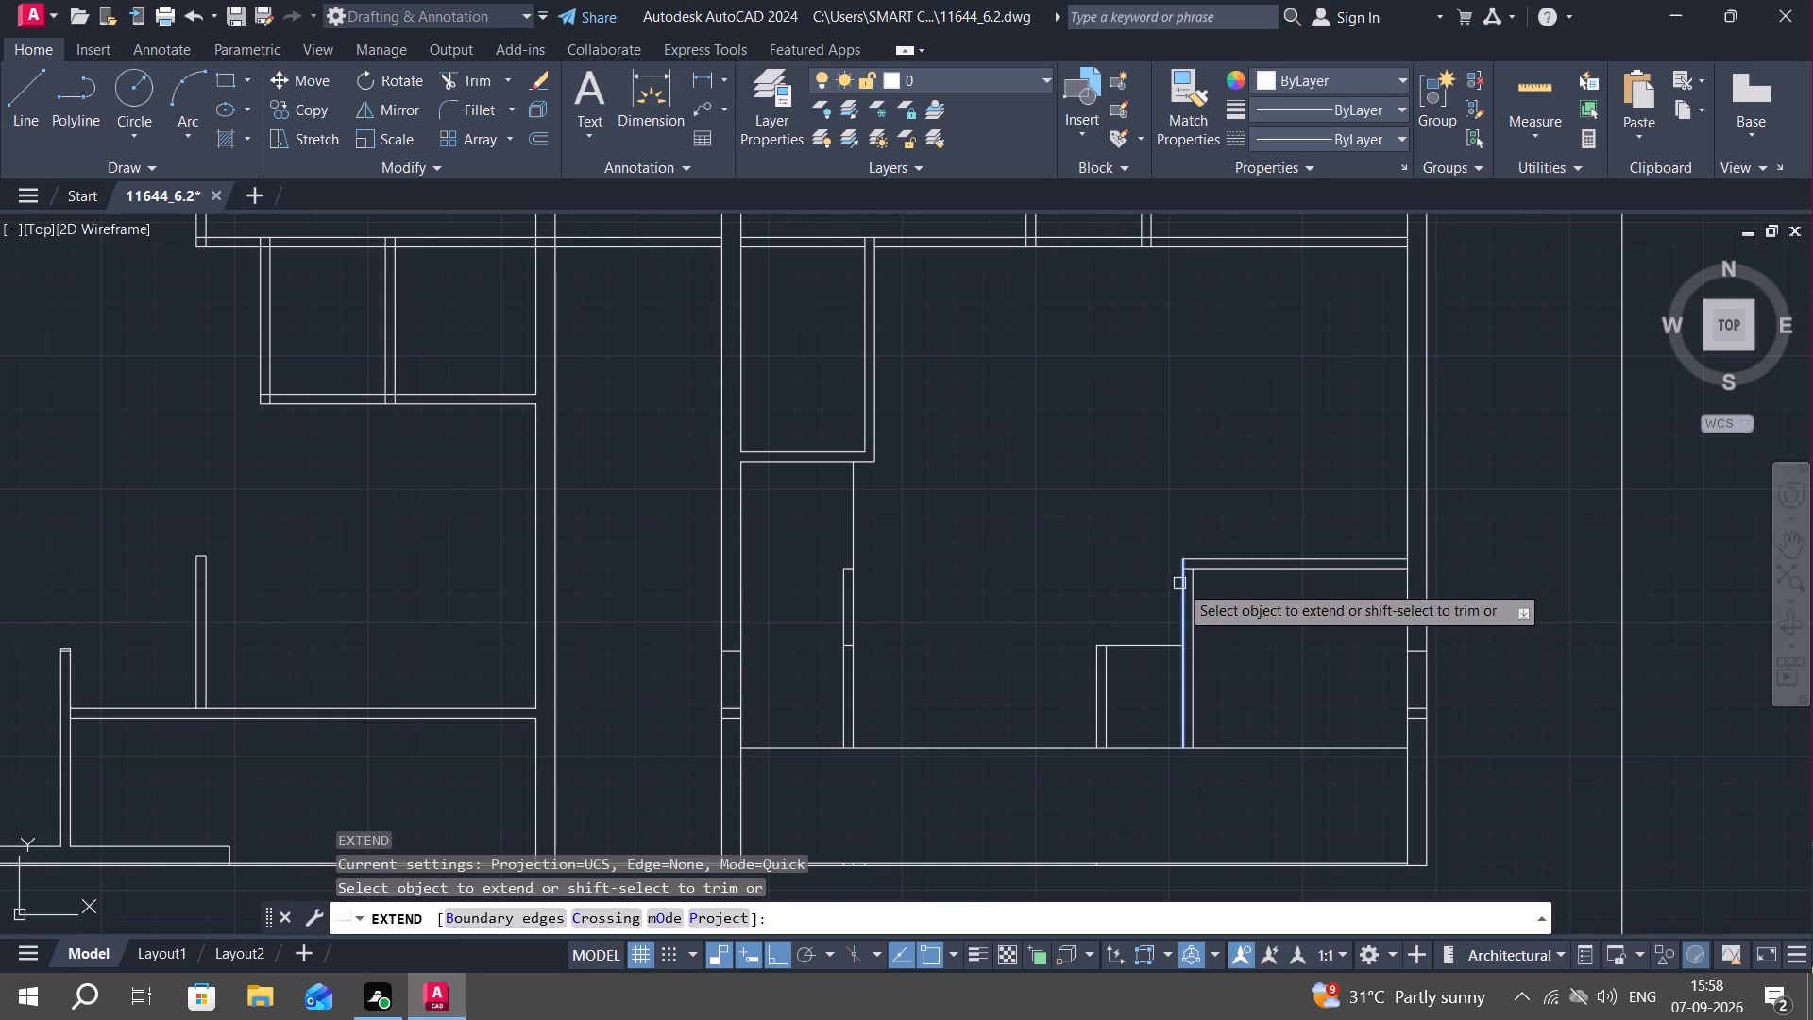
{"action": "left_click", "coordinate": [1179, 584]}
{"action": "key", "text": "Escape"}
{"action": "type", "text": "tr"}
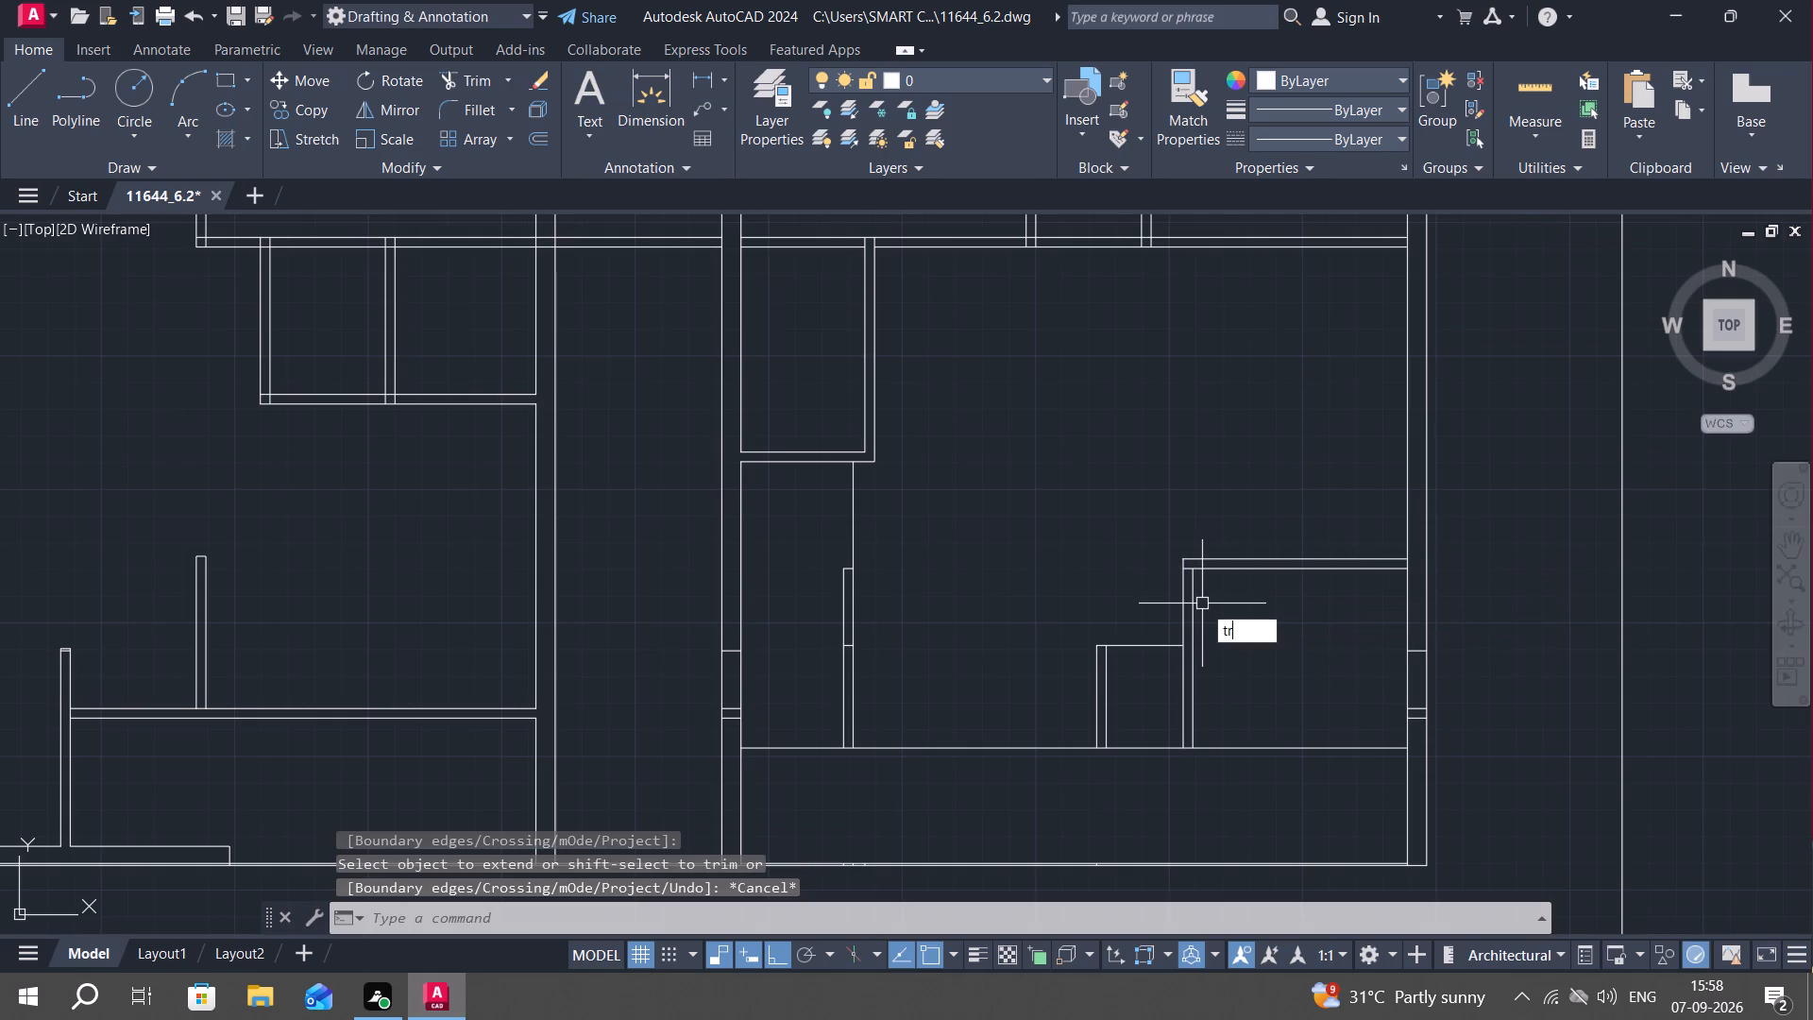
{"action": "key", "text": "space"}
{"action": "scroll", "coordinate": [1202, 581], "scroll_direction": "up", "scroll_amount": 3}
{"action": "left_click", "coordinate": [1139, 543]}
{"action": "scroll", "coordinate": [1310, 721], "scroll_direction": "down", "scroll_amount": 3}
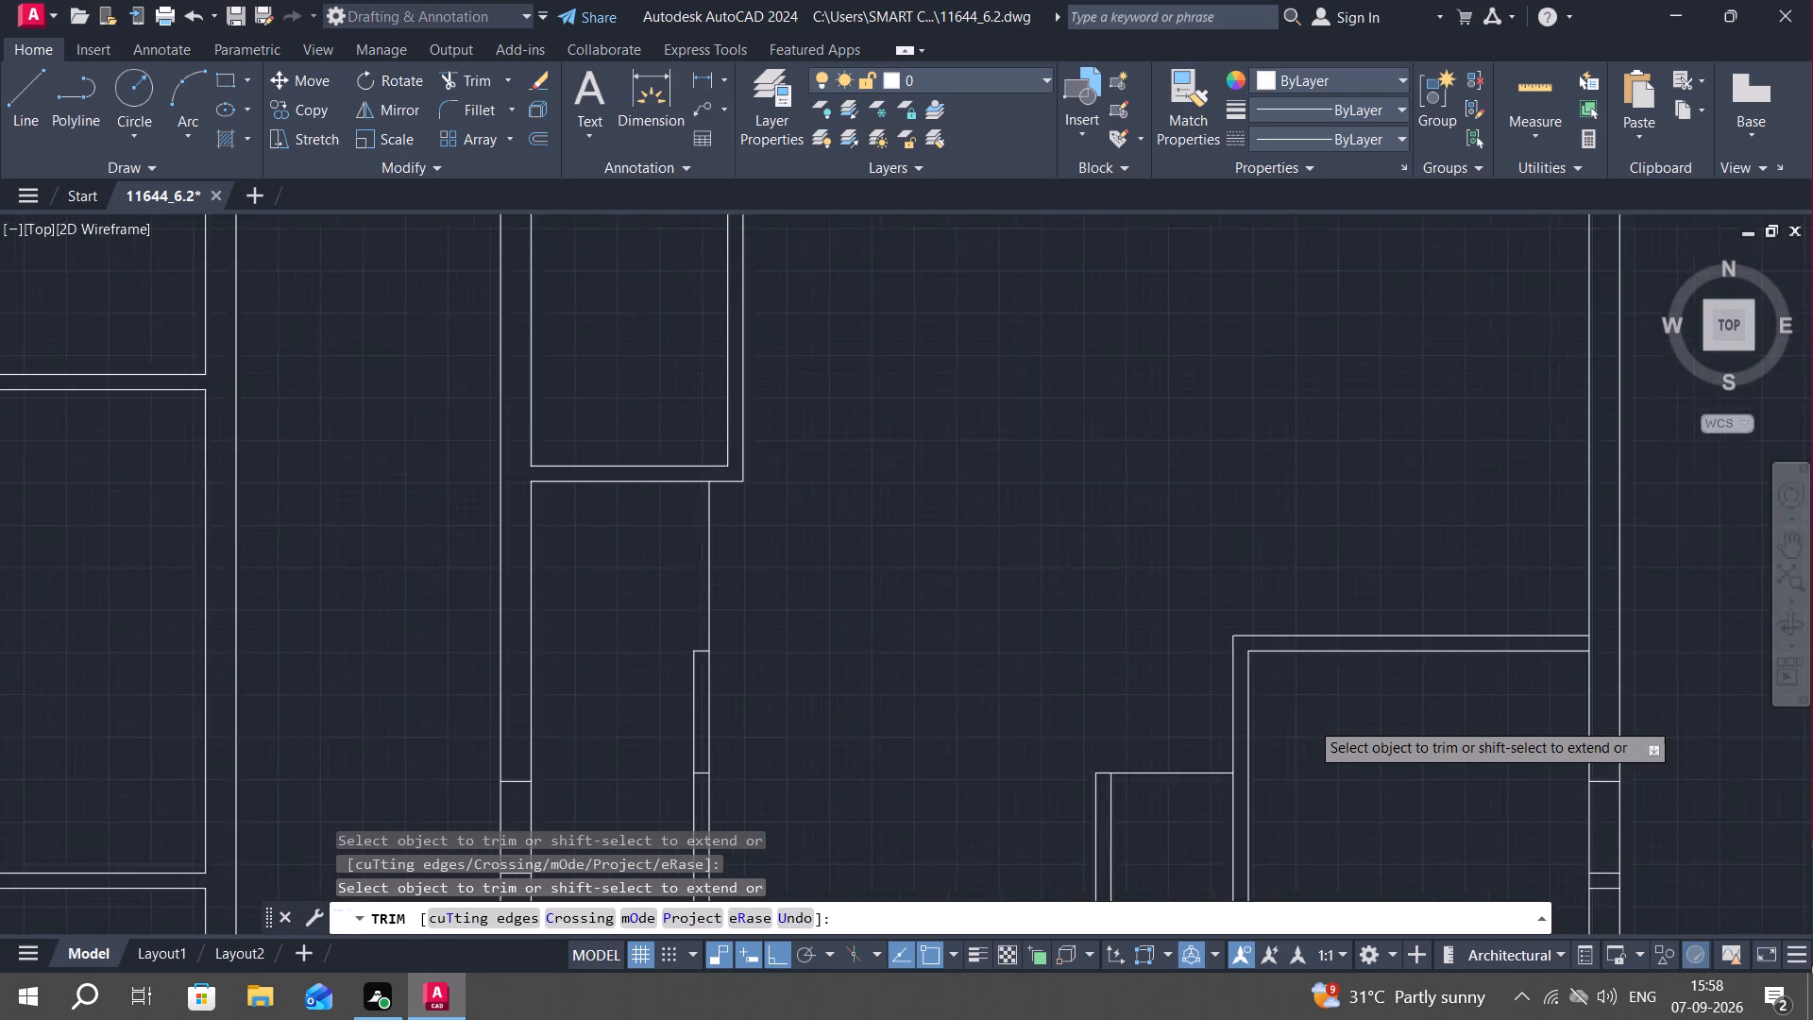
{"action": "key", "text": "Escape"}
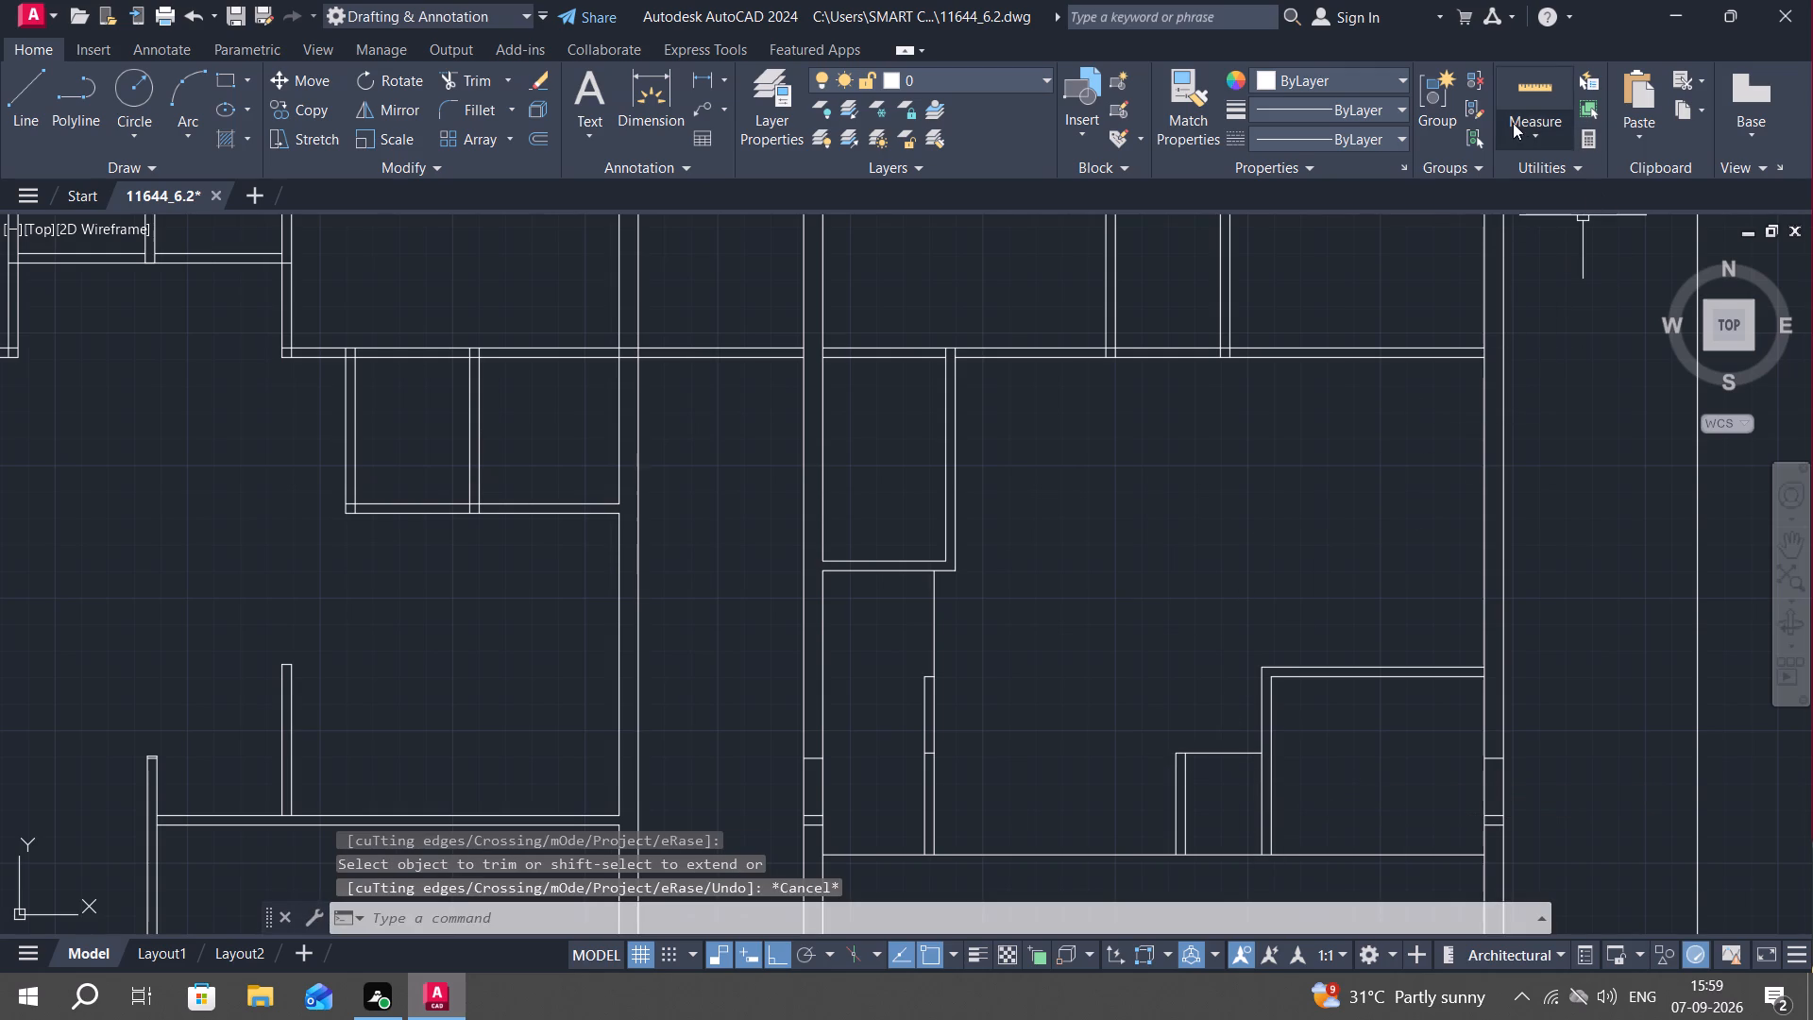
Measure the inside width and height of the lower-right corner room.
{"action": "left_click", "coordinate": [1526, 102]}
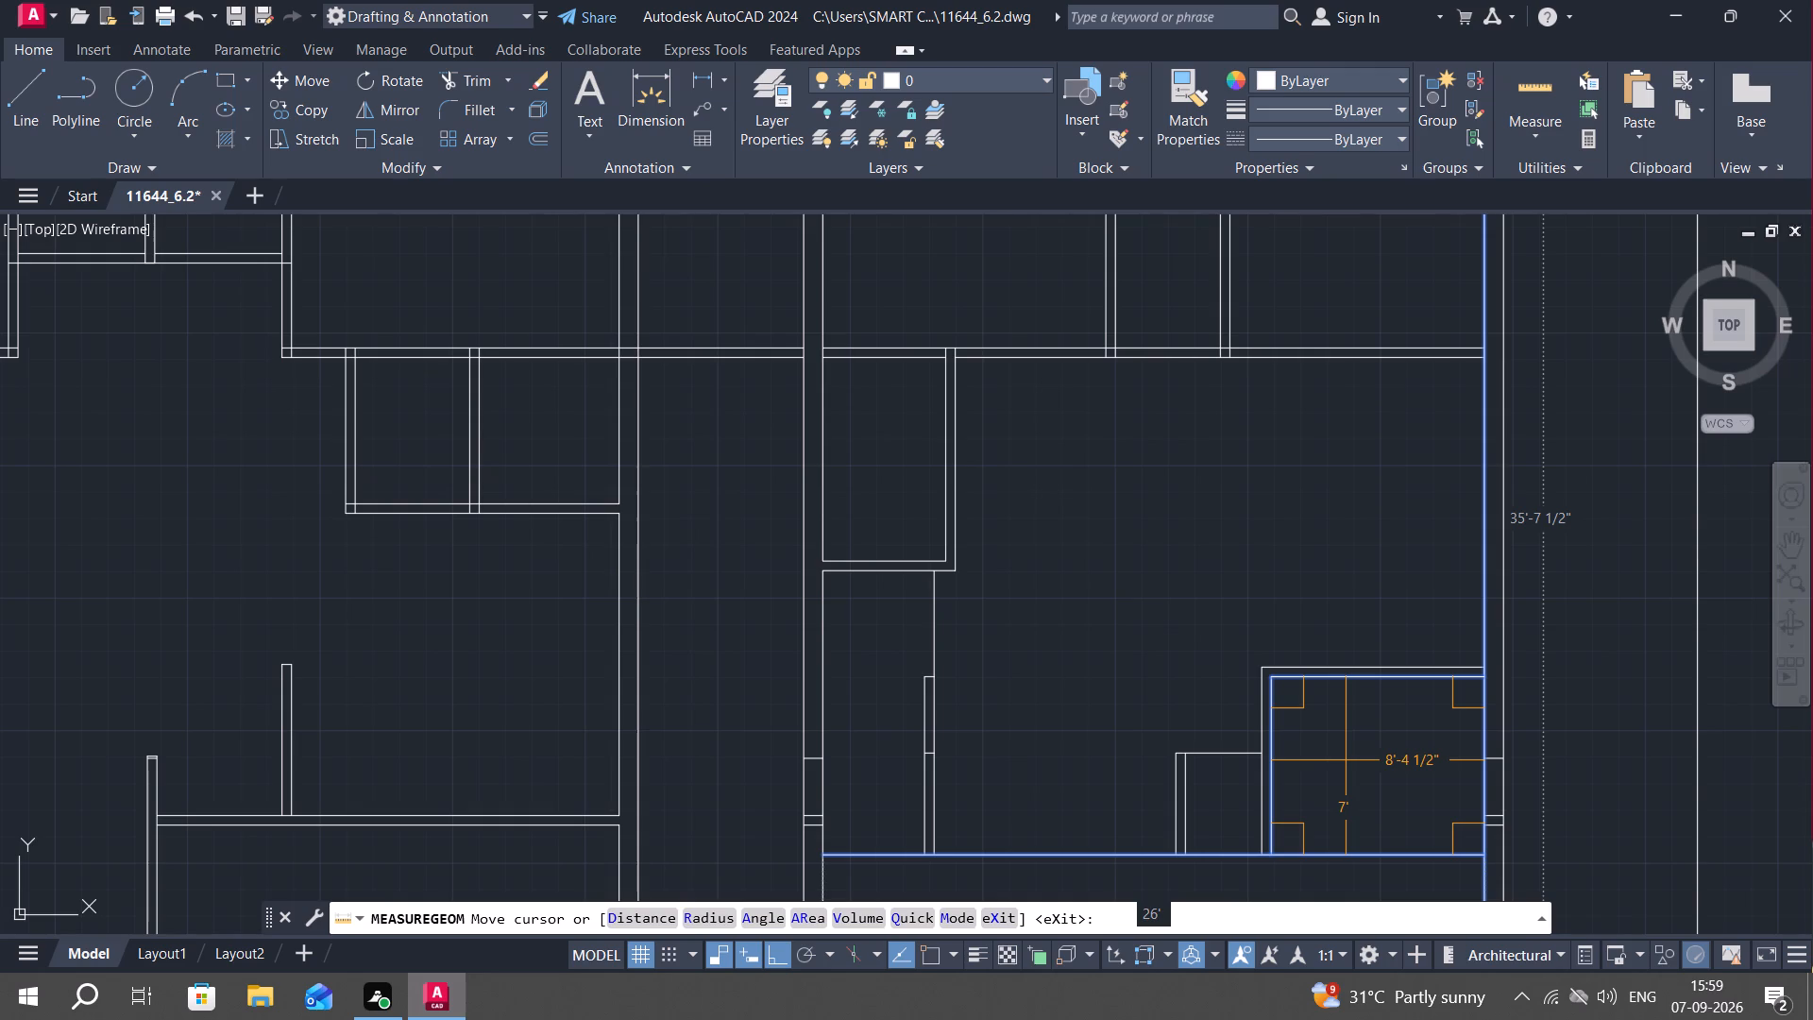
{"action": "key", "text": "Escape"}
Trim away the corner room's lower top line and extend its partition's right face up to the remaining top line.
{"action": "type", "text": "tr"}
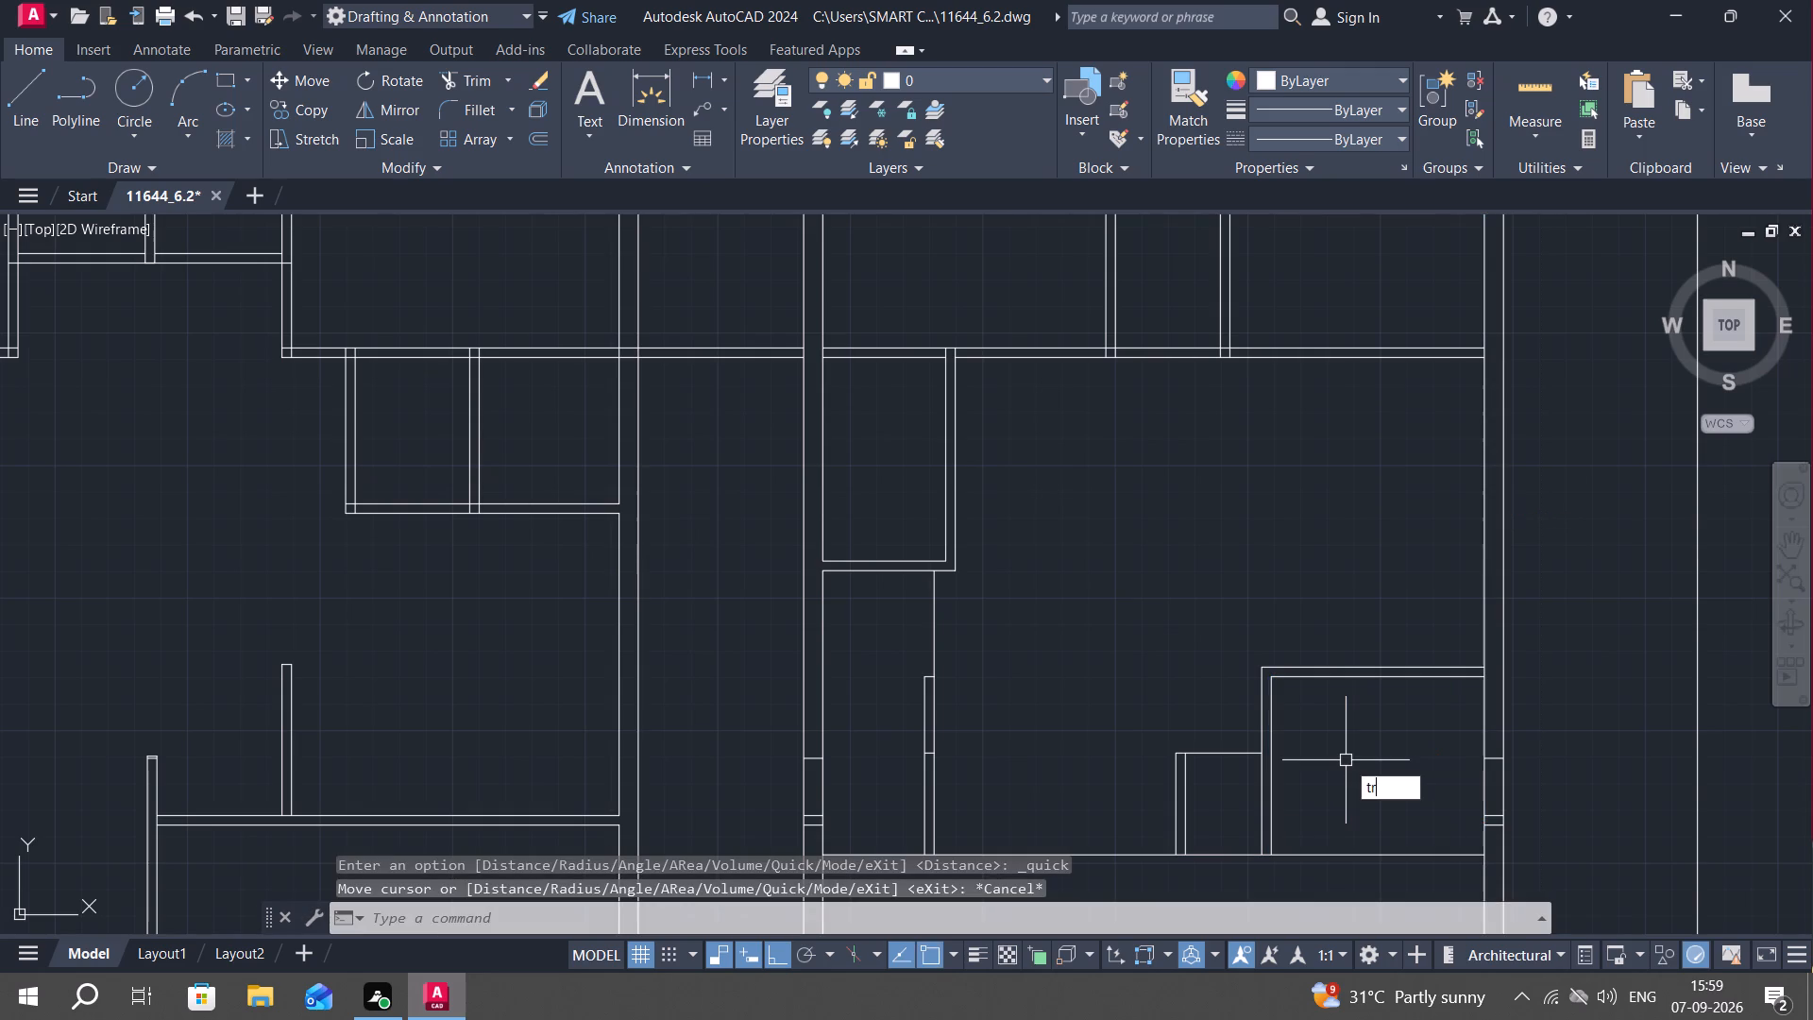
{"action": "key", "text": "space"}
{"action": "left_click", "coordinate": [1360, 678]}
{"action": "key", "text": "Escape"}
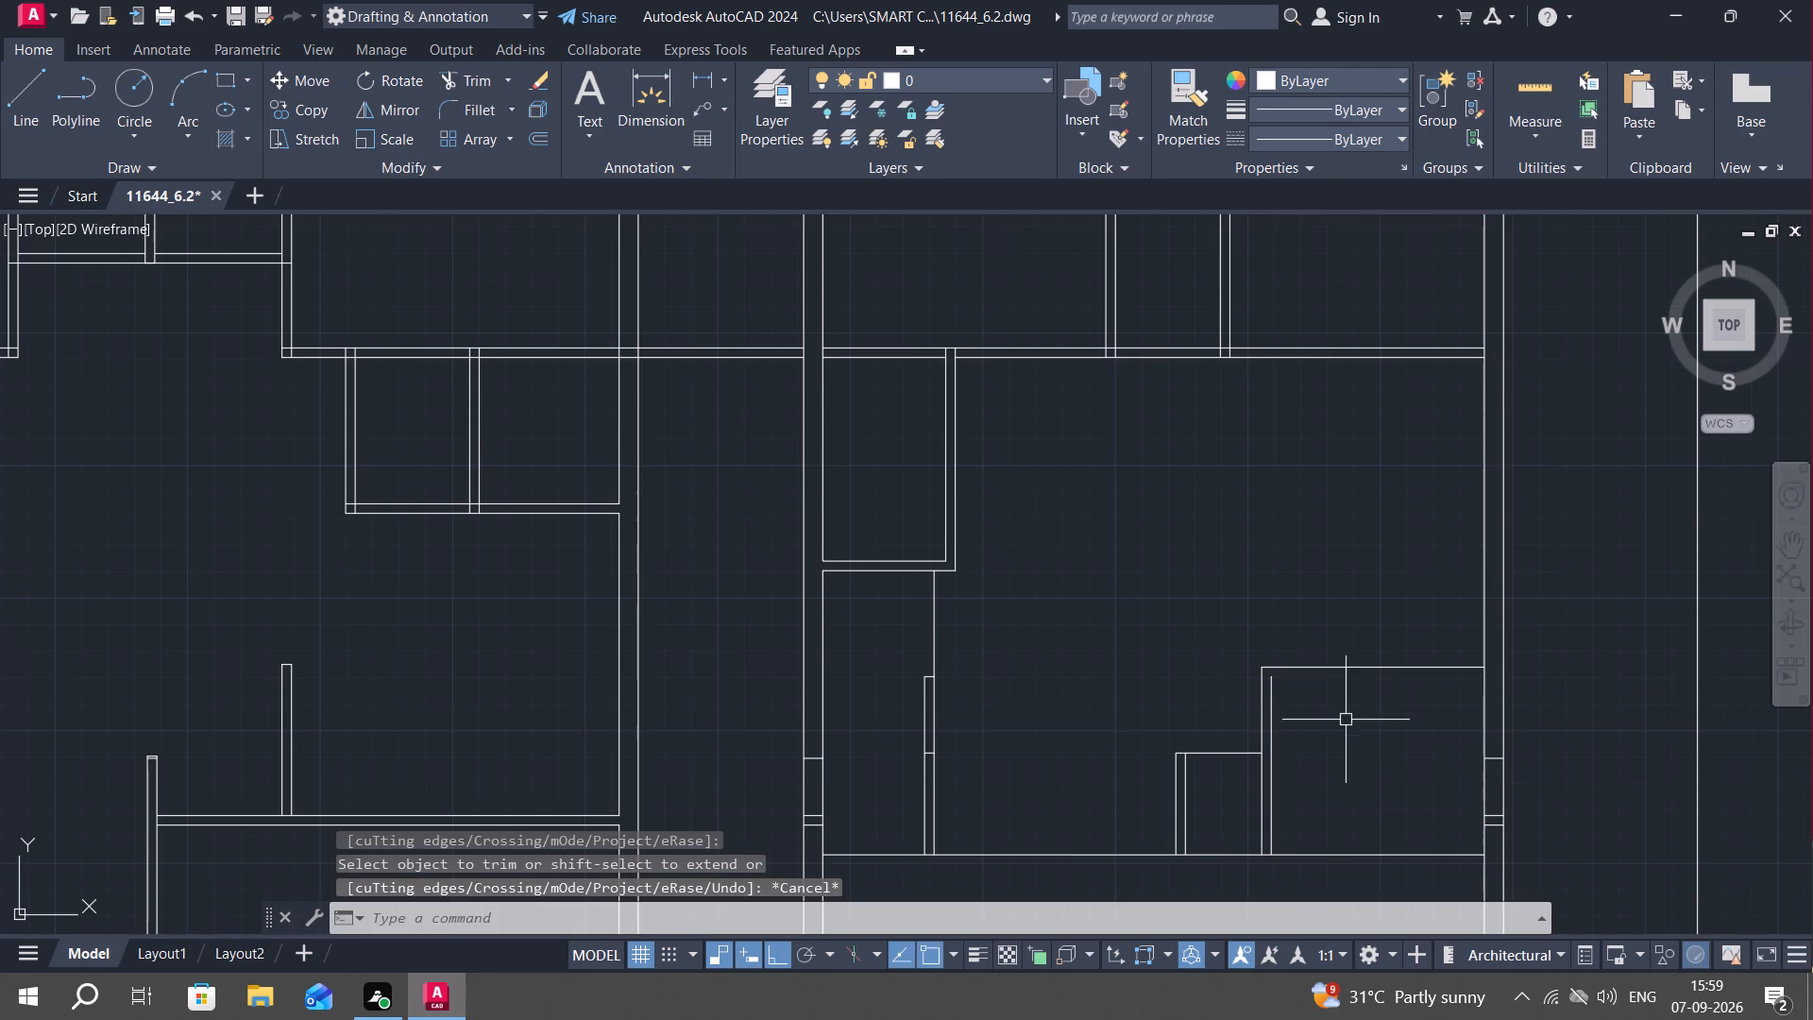
{"action": "type", "text": "ex"}
{"action": "key", "text": "space"}
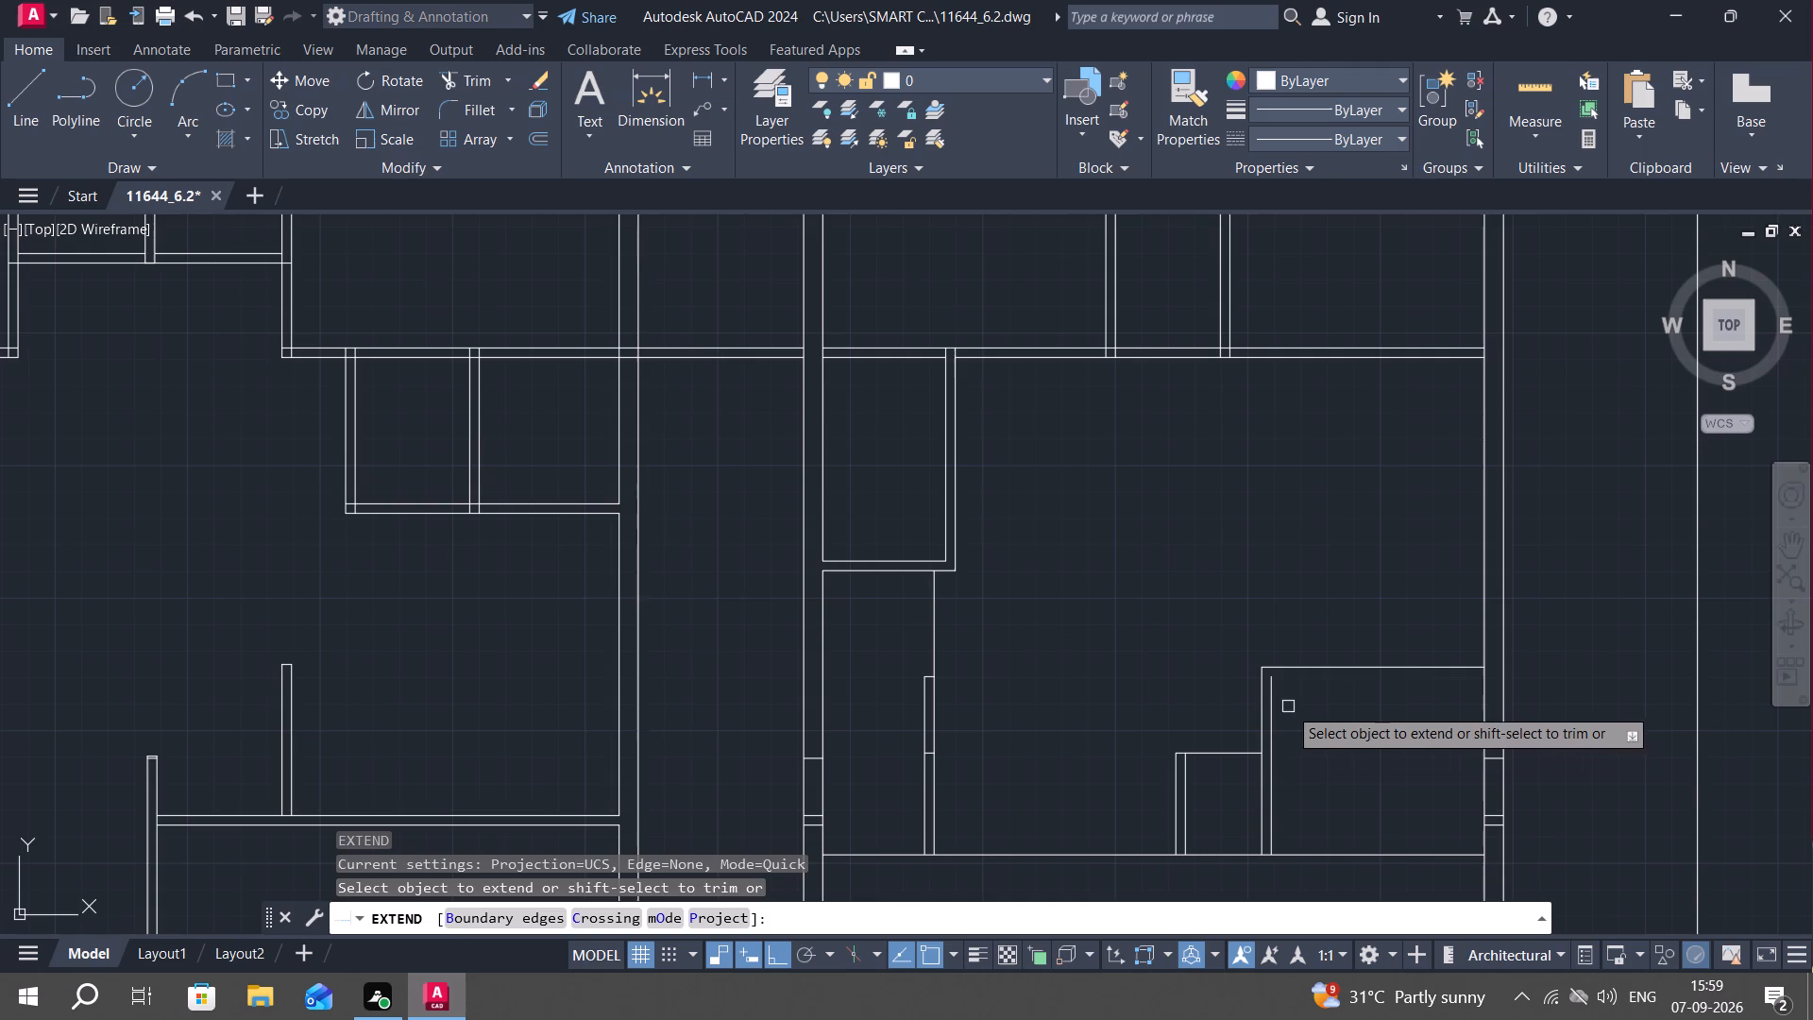
{"action": "left_click", "coordinate": [1277, 696]}
{"action": "key", "text": "Escape"}
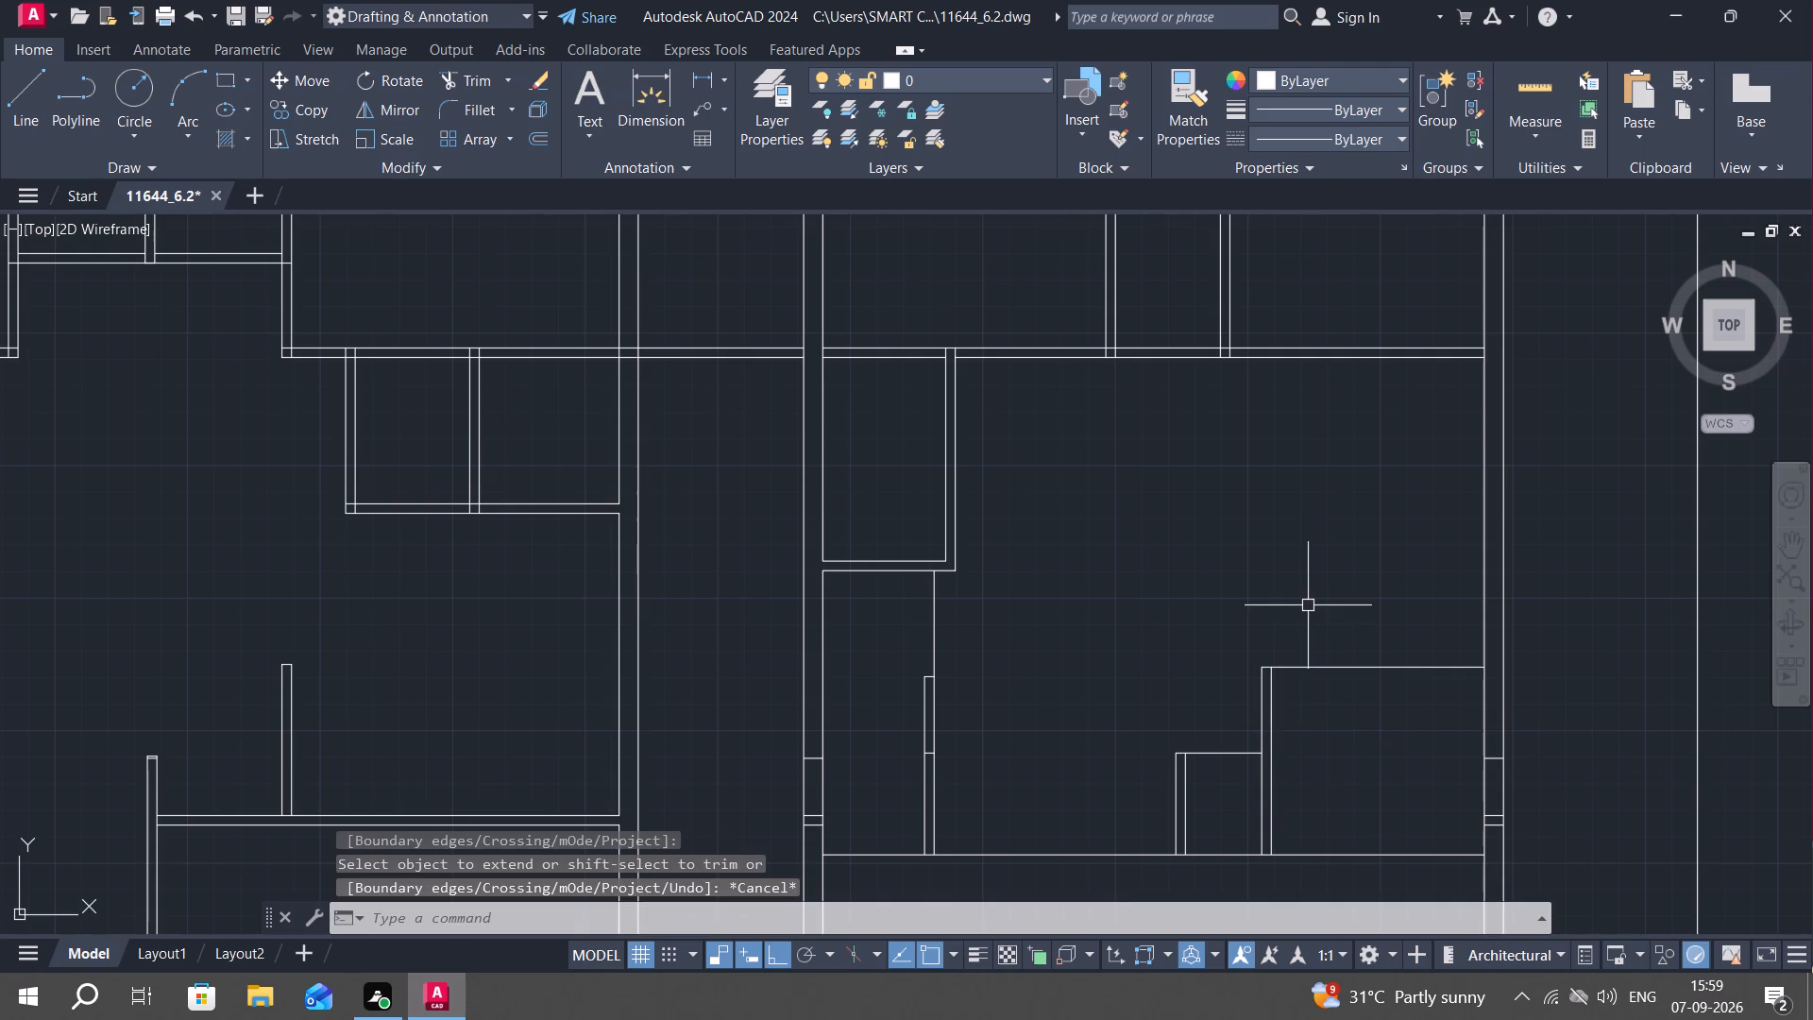
Measure the open room above the lower-right corner room in the right-hand block.
{"action": "middle_click_drag", "start_coordinate": [1308, 596], "coordinate": [1307, 636]}
{"action": "scroll", "coordinate": [1299, 598], "scroll_direction": "down", "scroll_amount": 2}
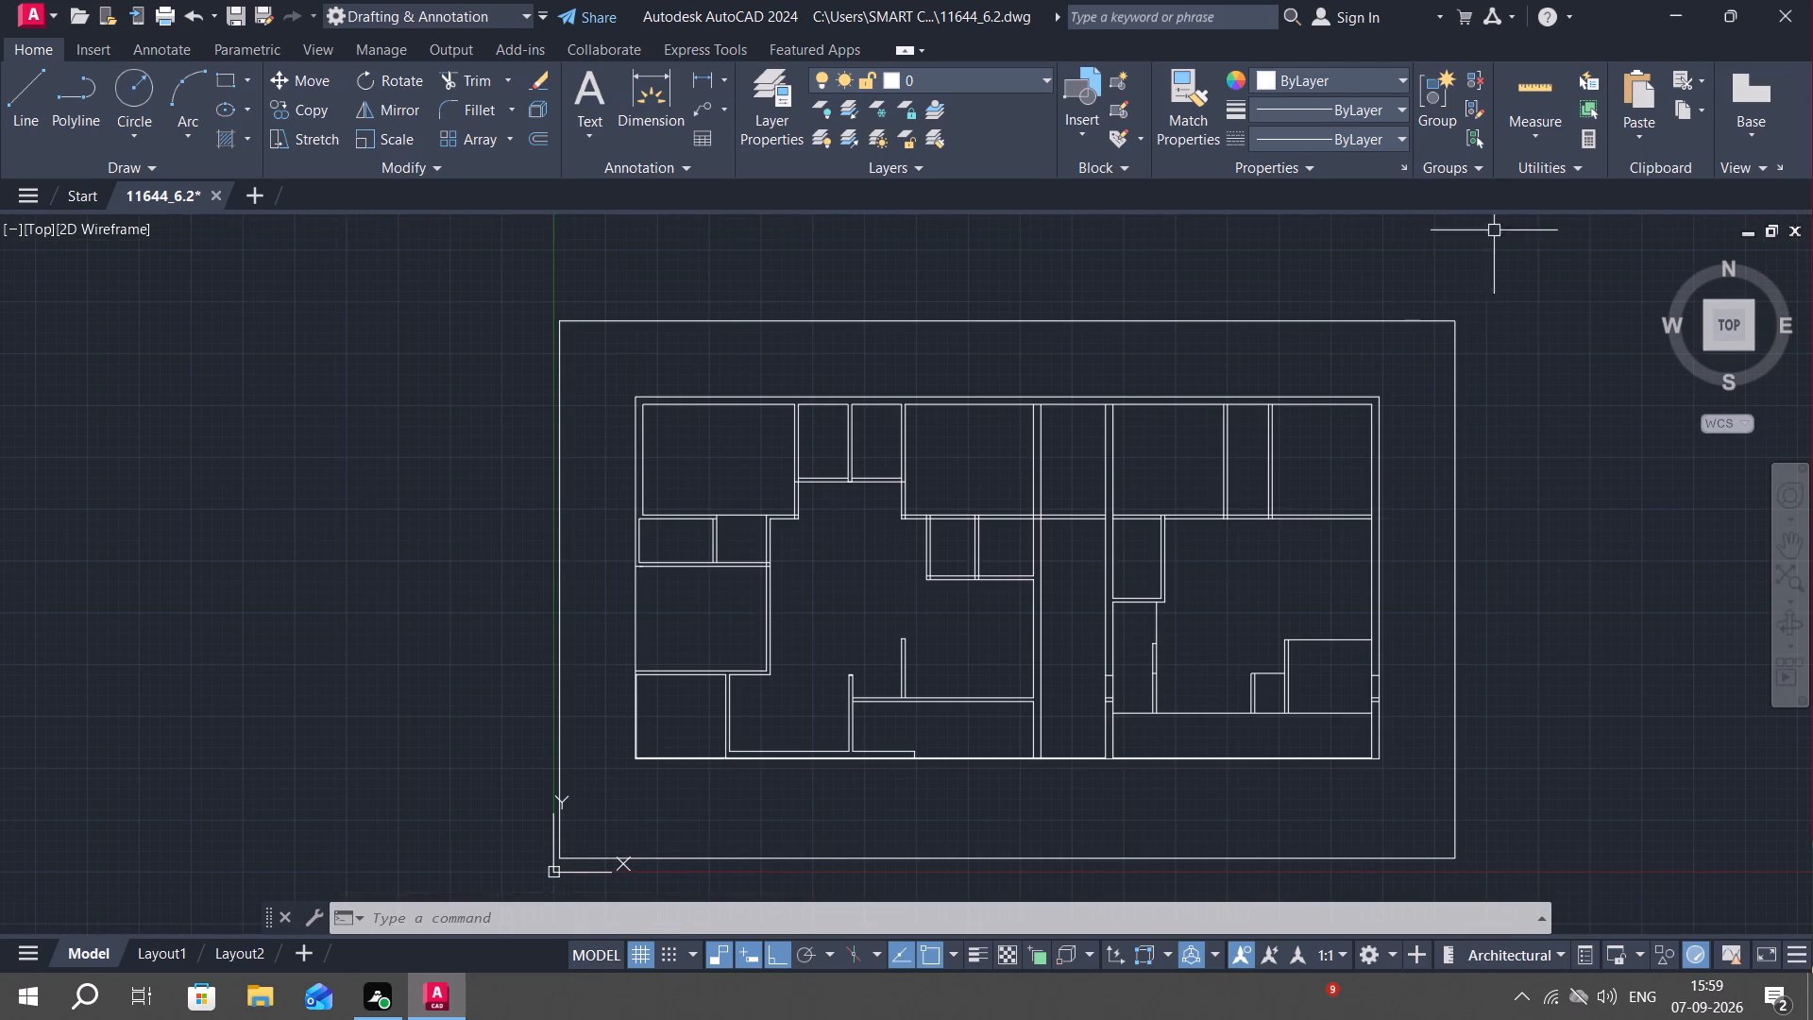
{"action": "left_click", "coordinate": [1521, 102]}
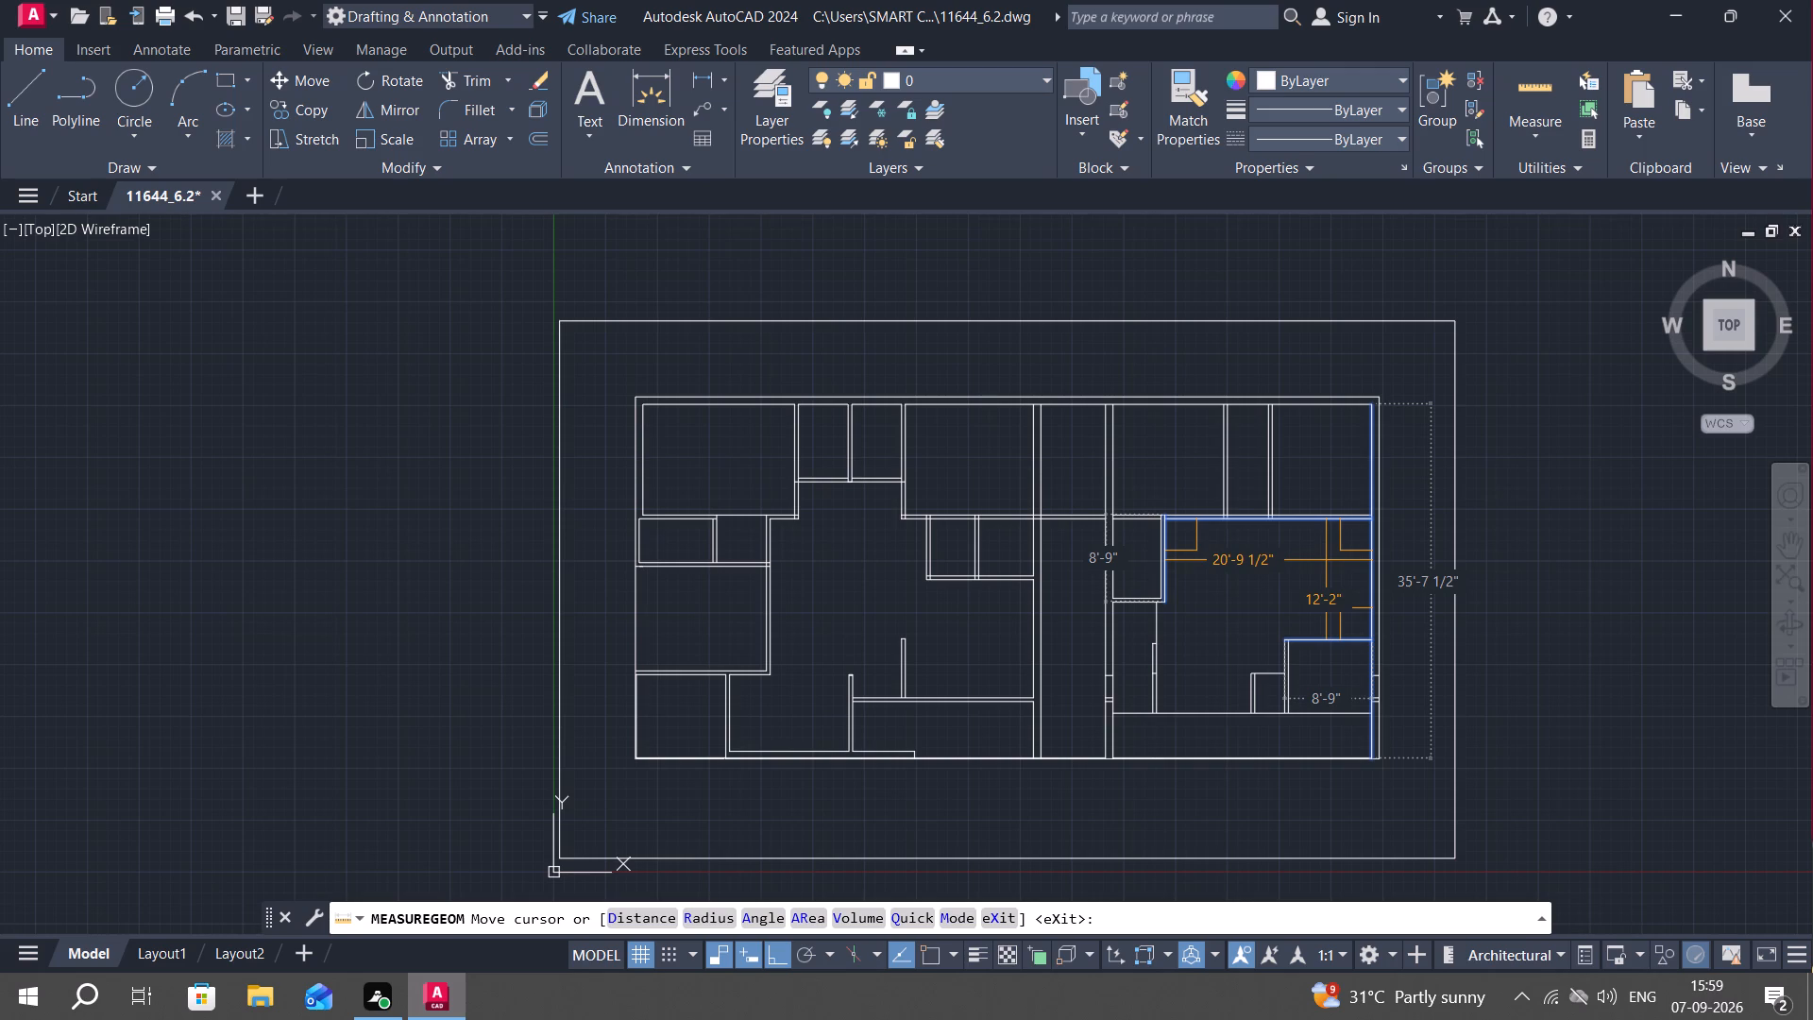
{"action": "key", "text": "Escape"}
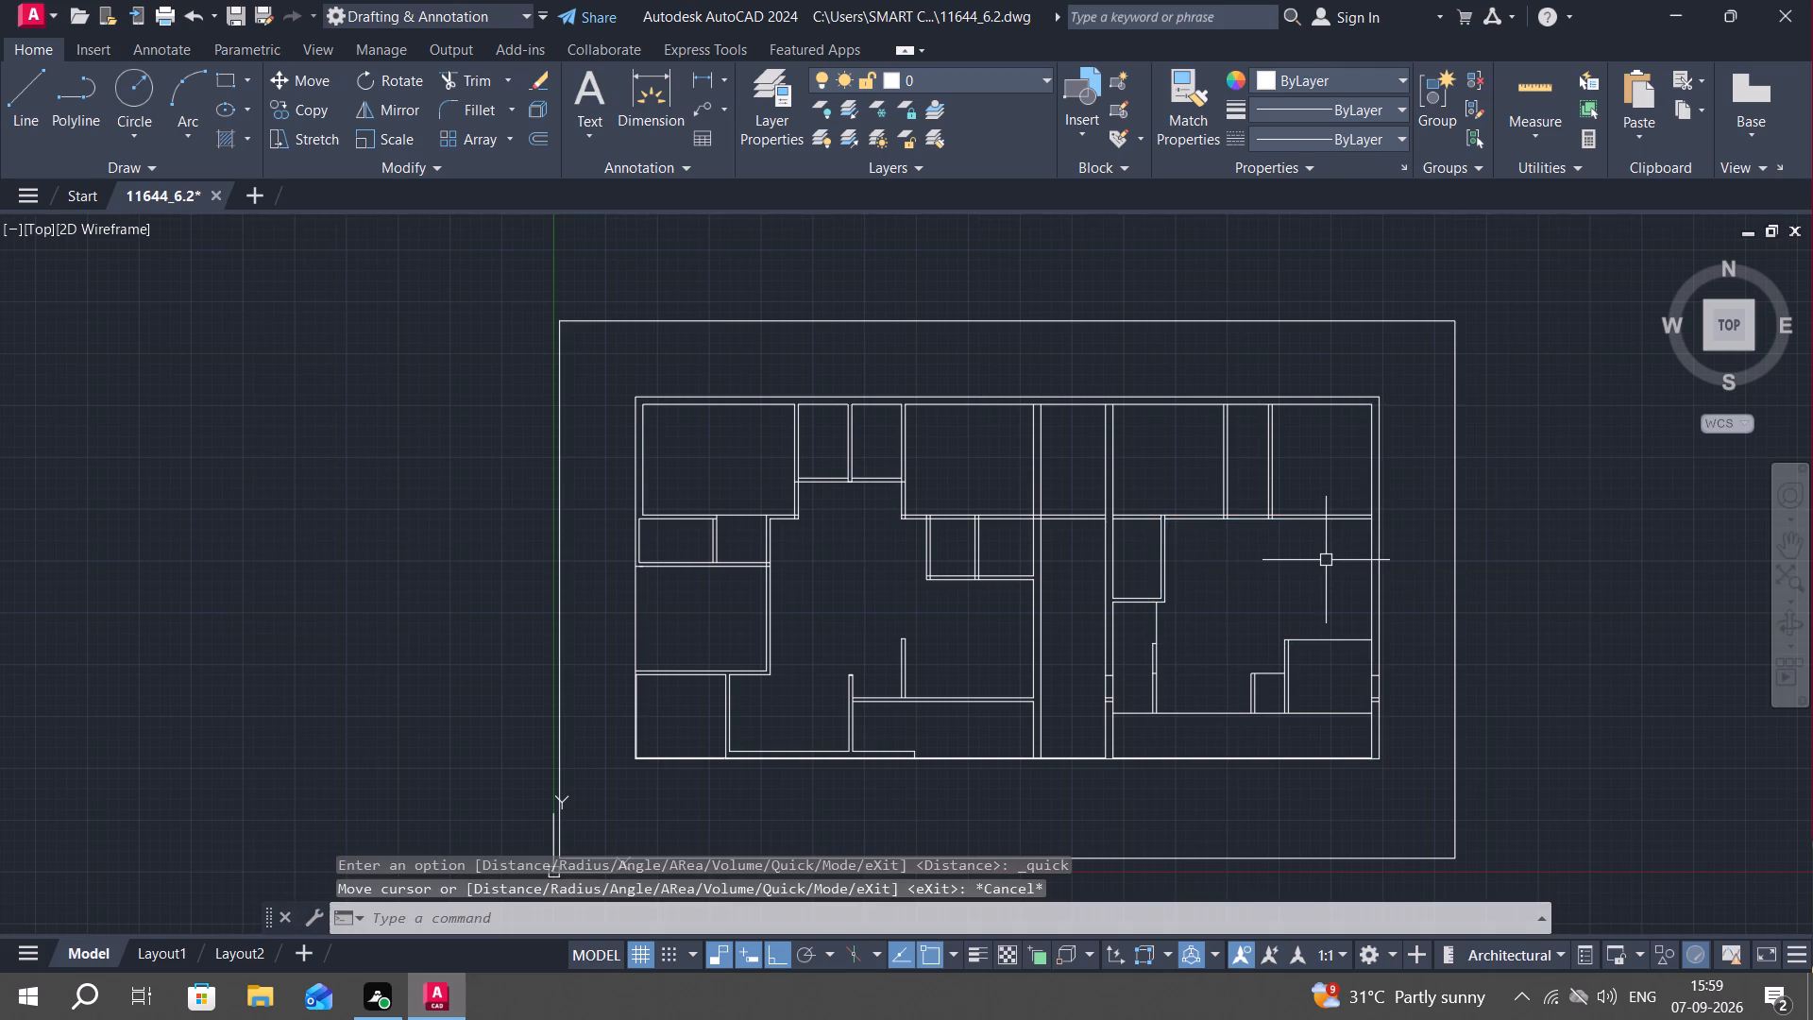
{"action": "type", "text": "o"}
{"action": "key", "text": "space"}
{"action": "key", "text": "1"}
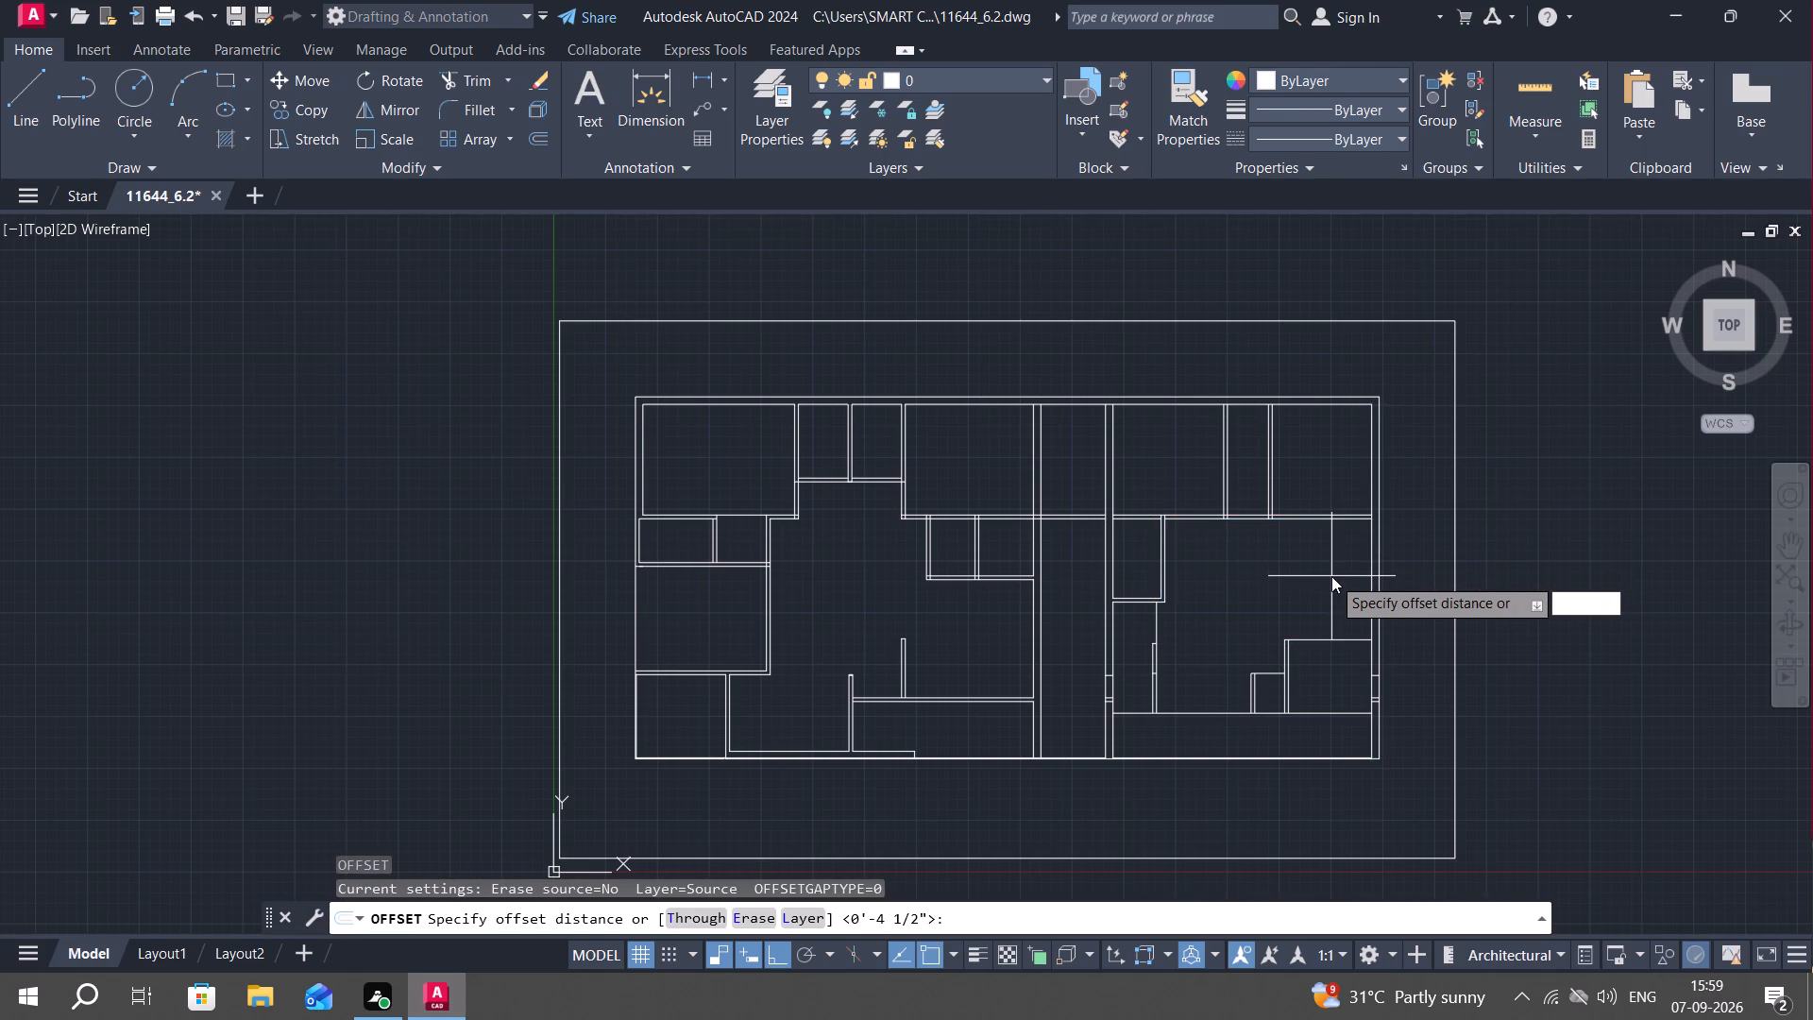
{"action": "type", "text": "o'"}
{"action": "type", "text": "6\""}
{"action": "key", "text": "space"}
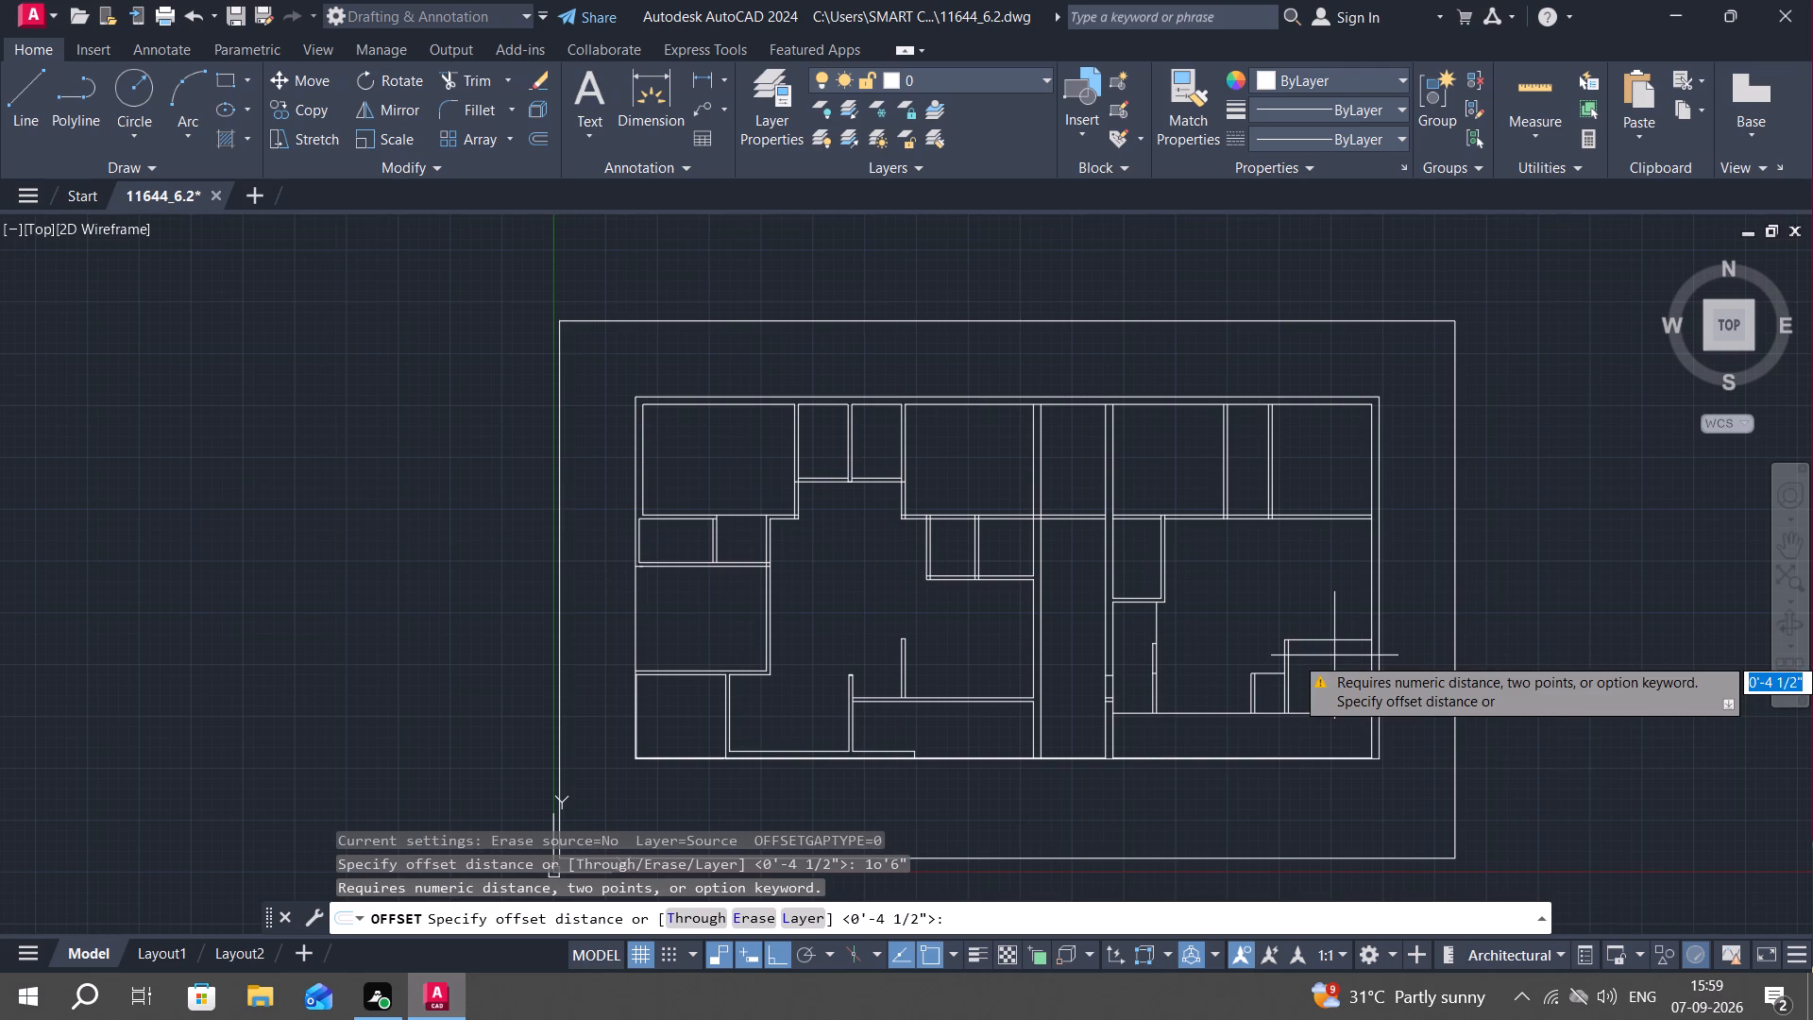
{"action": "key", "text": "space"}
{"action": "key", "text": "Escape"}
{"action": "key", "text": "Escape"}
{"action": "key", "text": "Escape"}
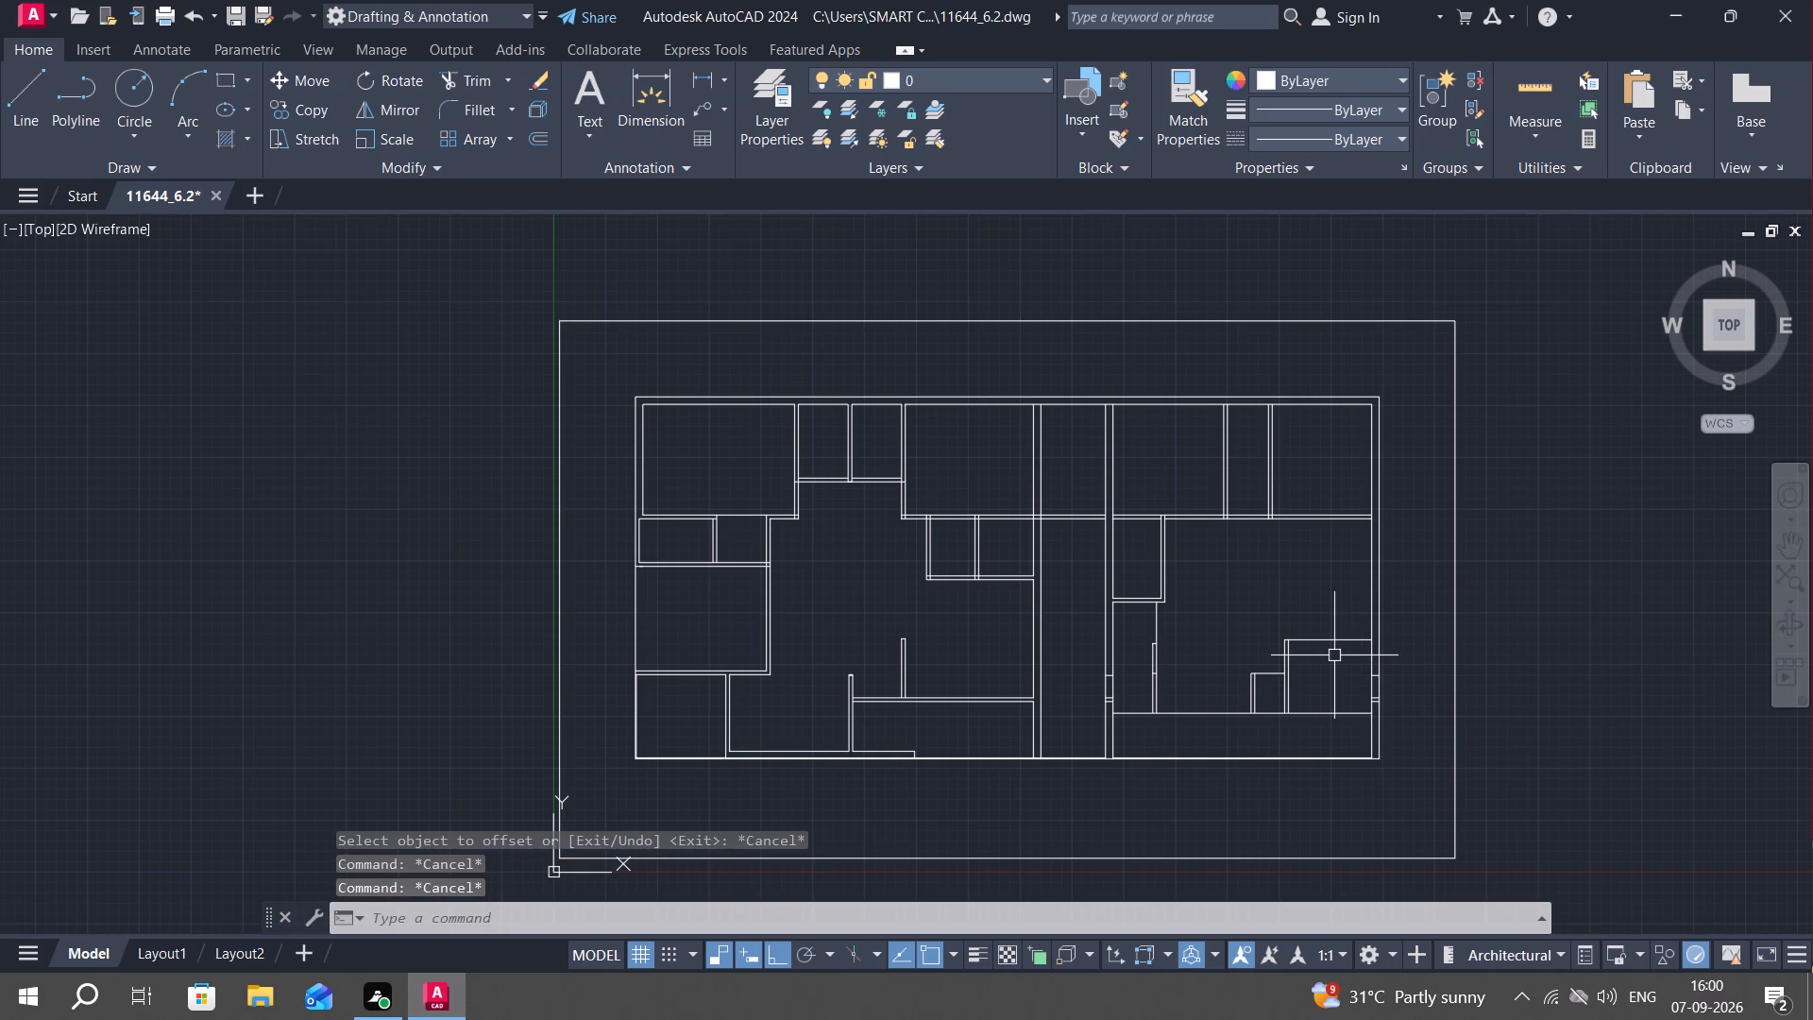
Offset the lower-right corner room's top line 10'6" upward.
{"action": "type", "text": "o 10'6\""}
{"action": "key", "text": "Return"}
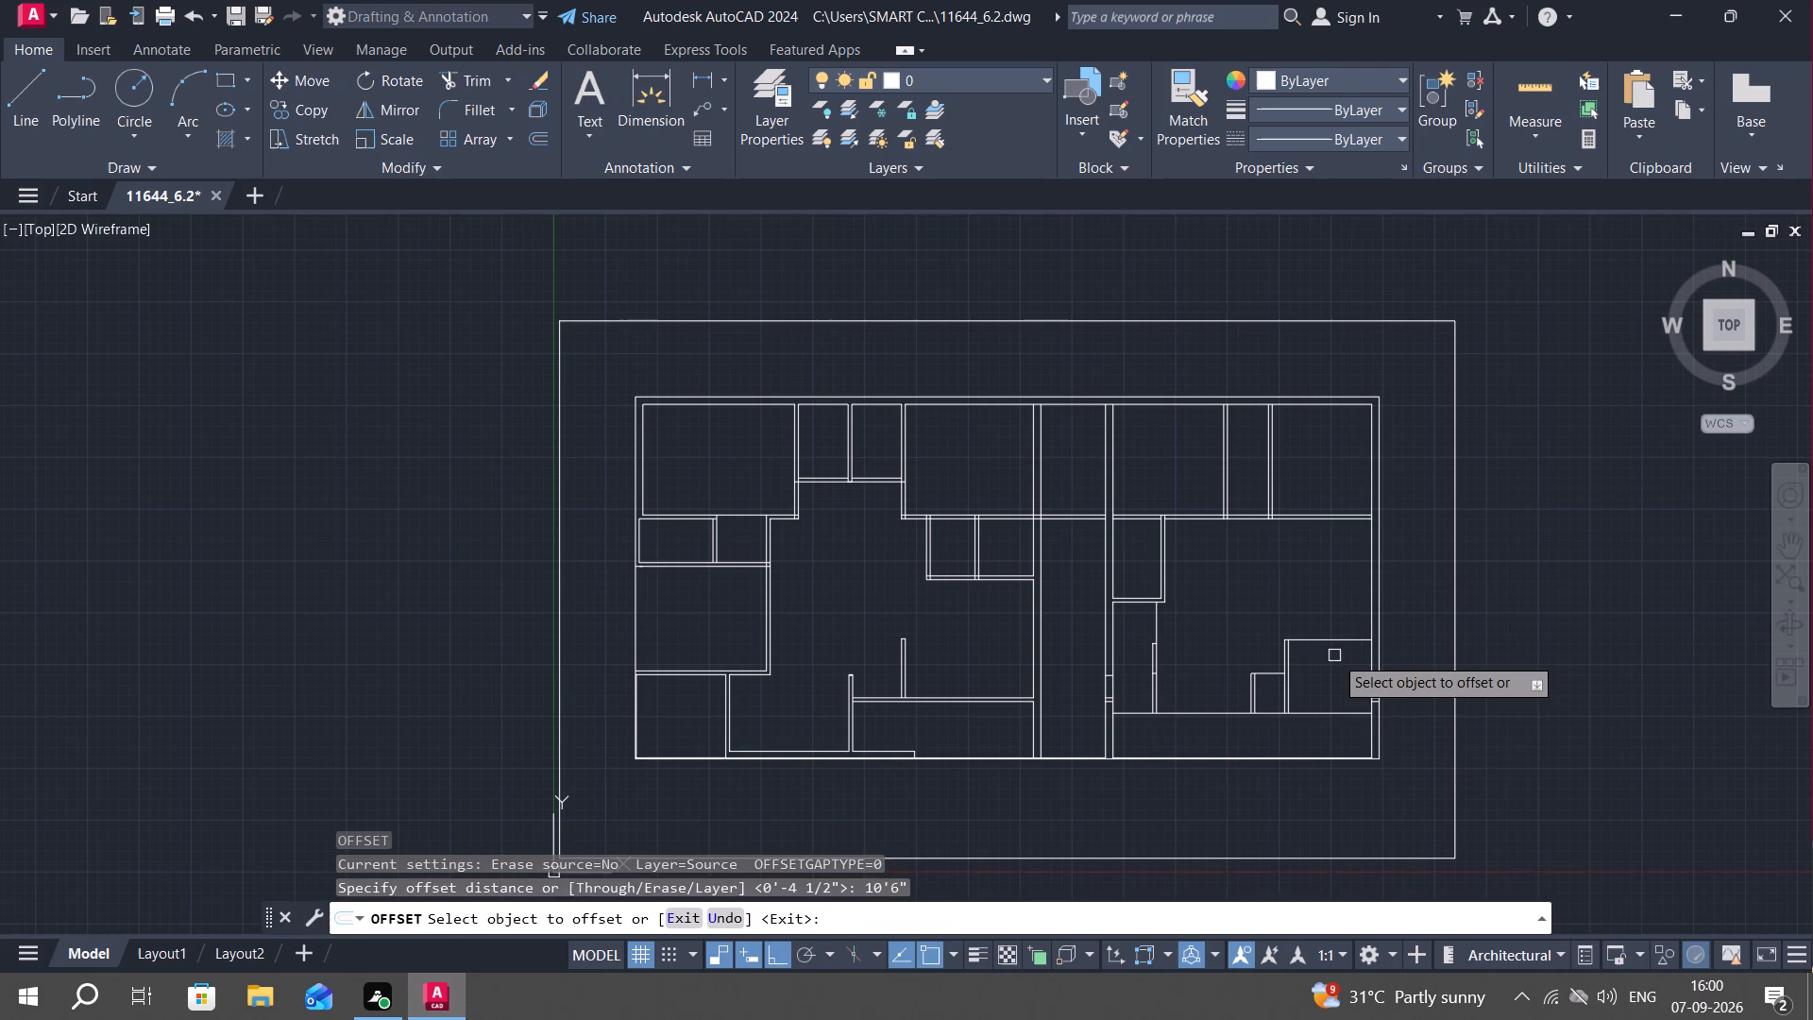
{"action": "left_click", "coordinate": [1334, 638]}
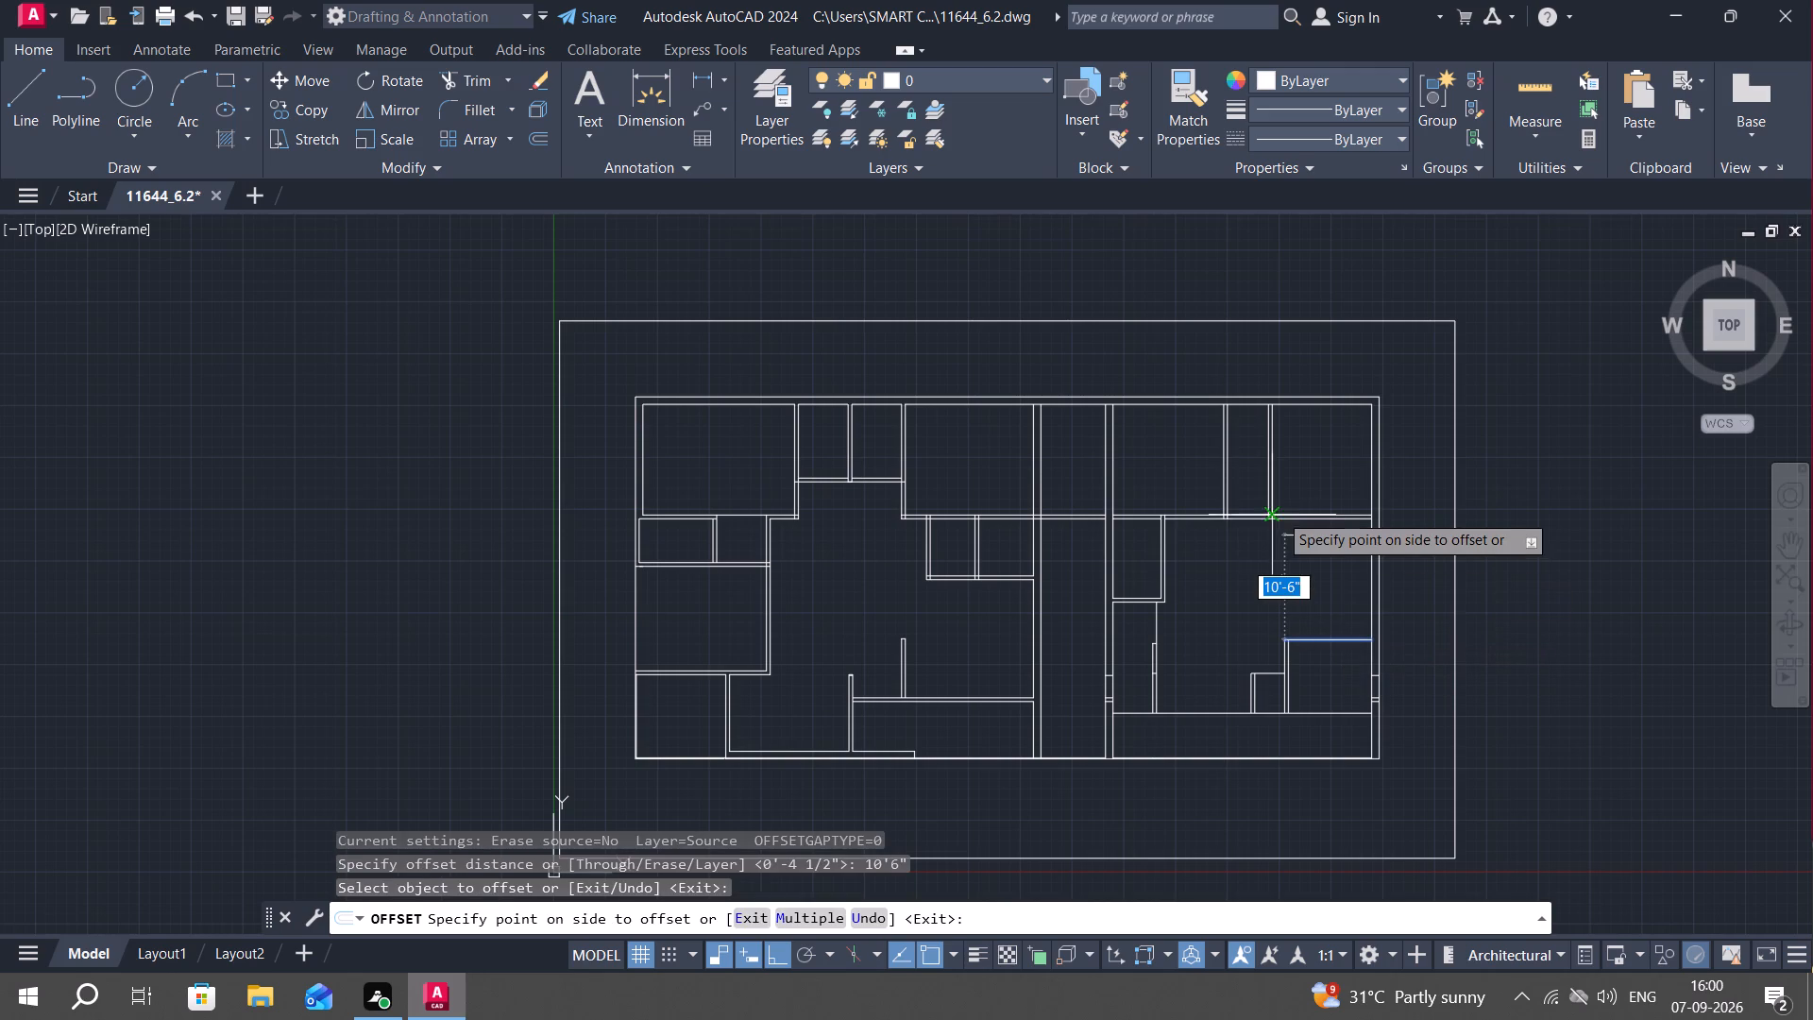
{"action": "left_click", "coordinate": [1280, 543]}
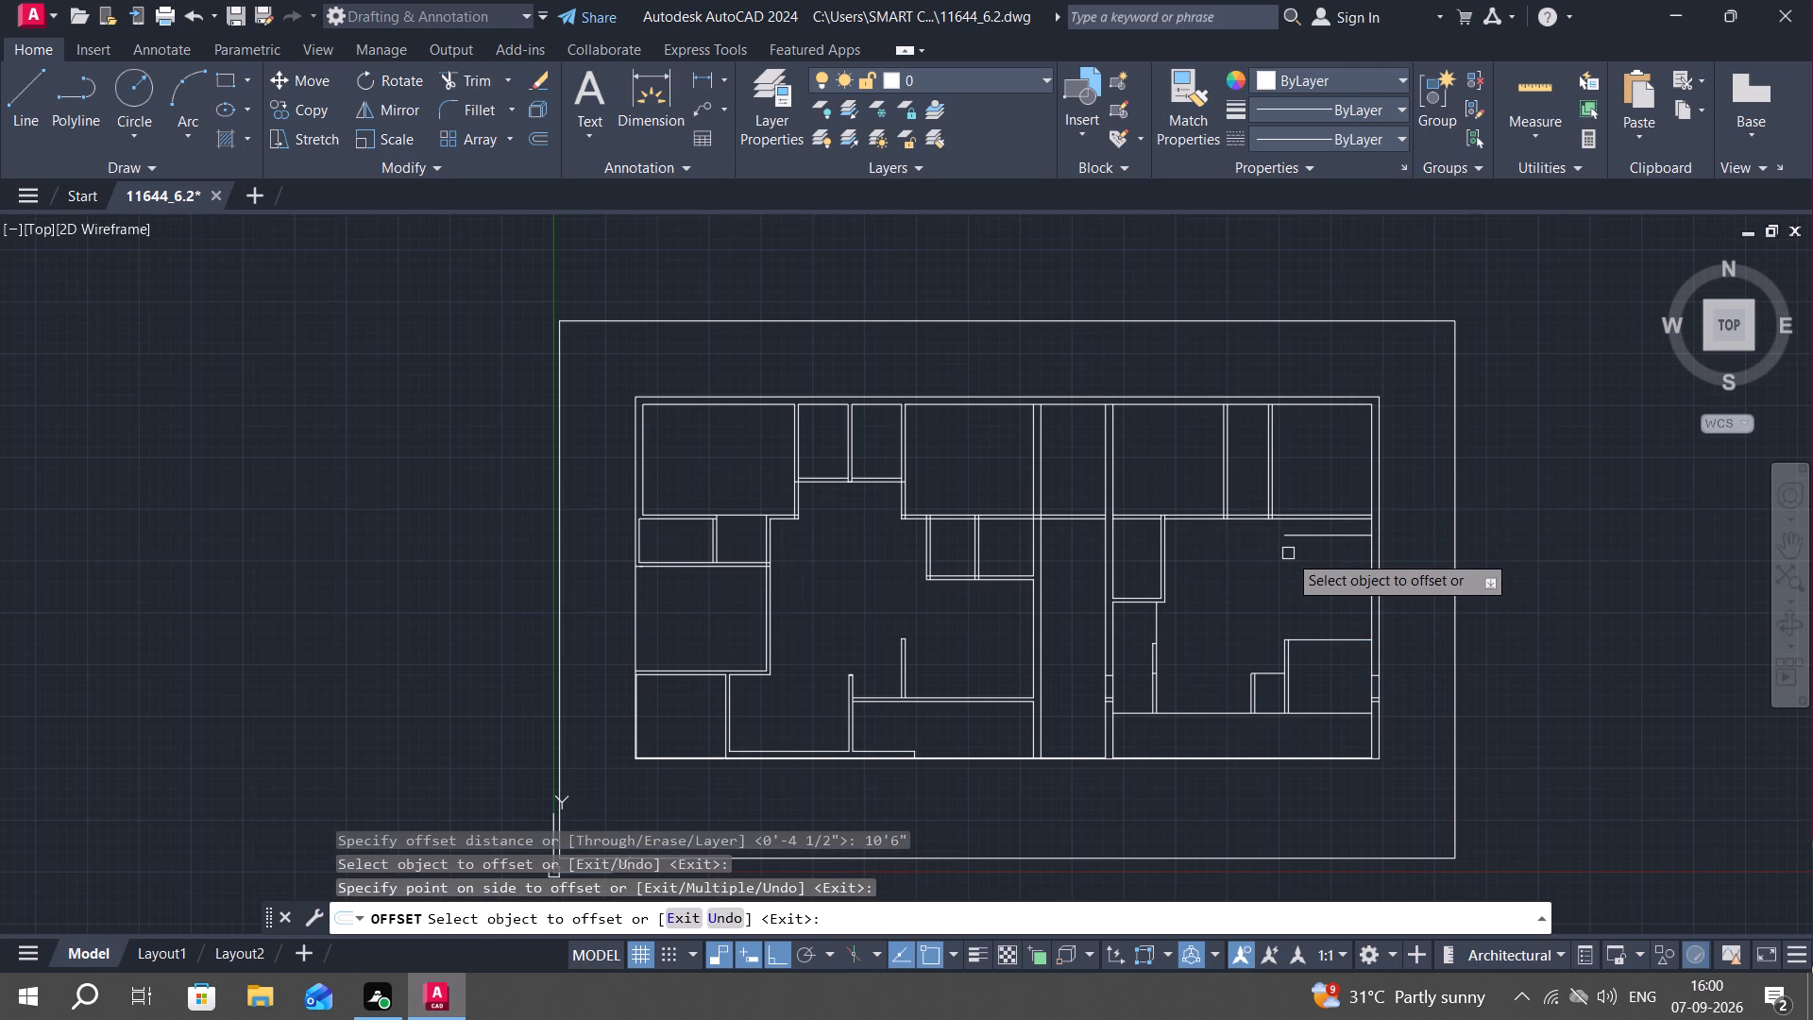
{"action": "key", "text": "Escape"}
Extend the 10'6" offset line leftward to the small upper-left room's partition in the right-hand block.
{"action": "key", "text": "e"}
{"action": "type", "text": "x"}
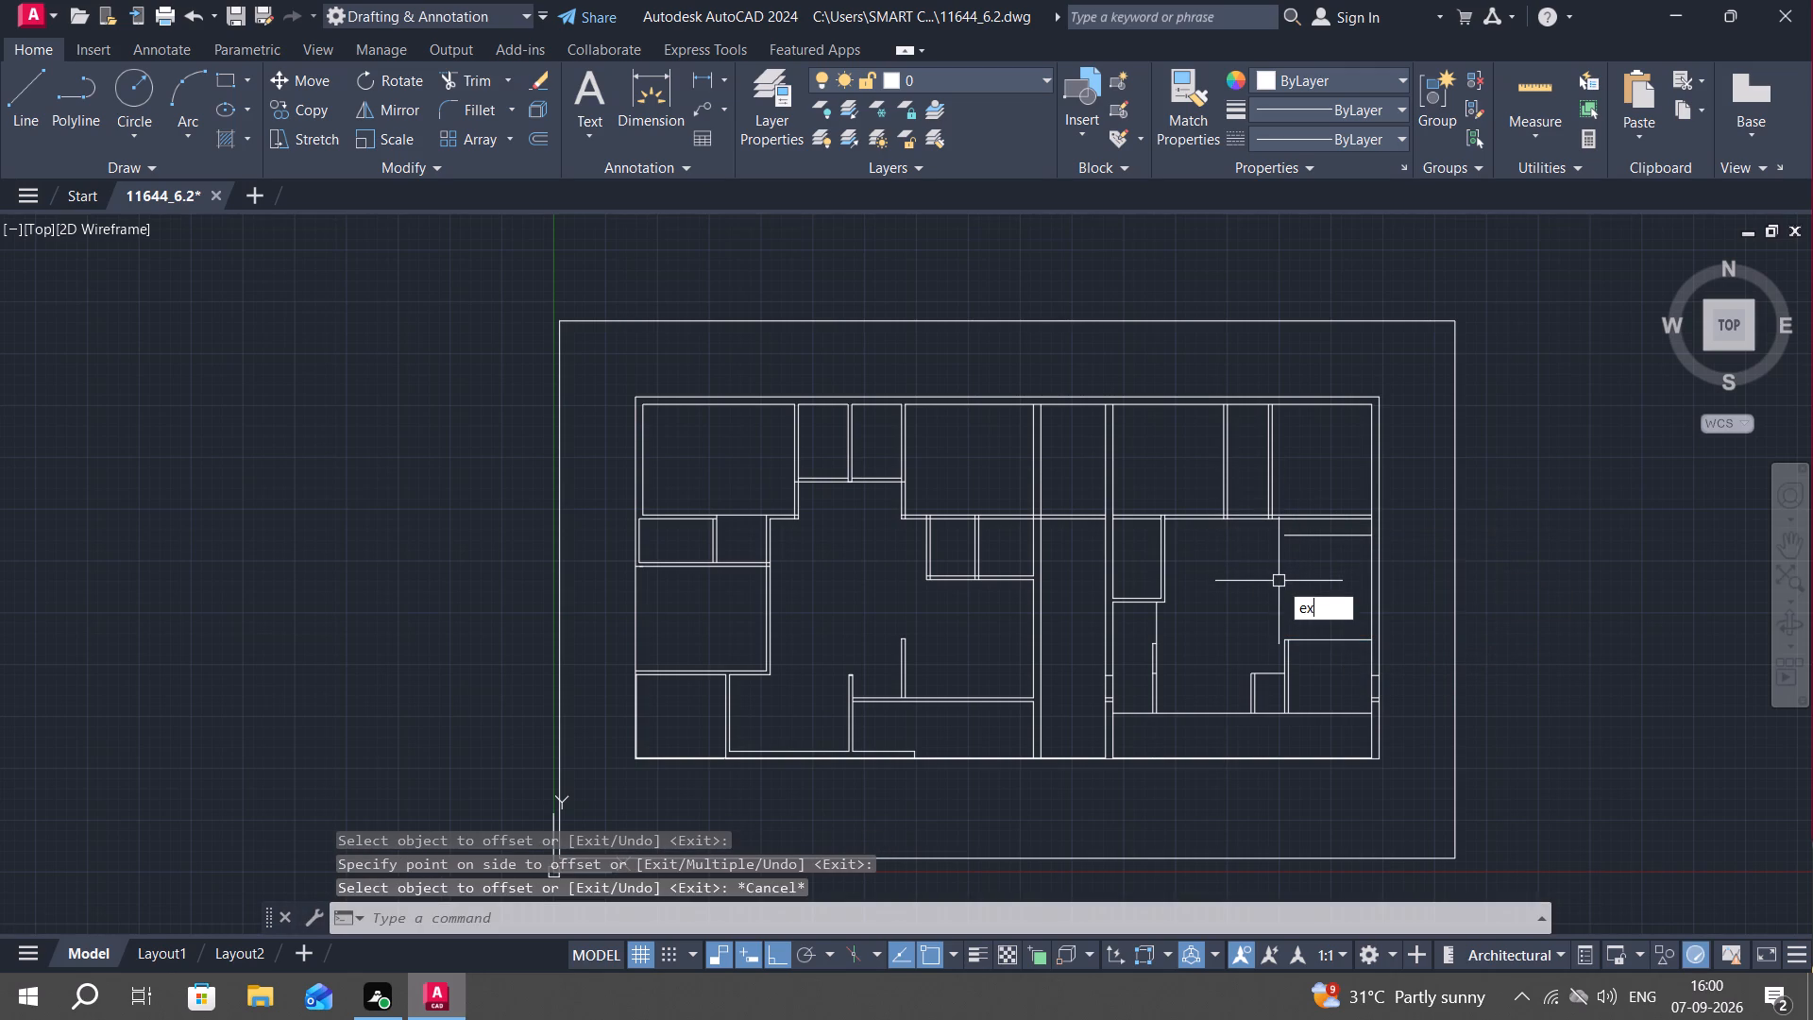
{"action": "key", "text": "space"}
{"action": "left_click", "coordinate": [1296, 535]}
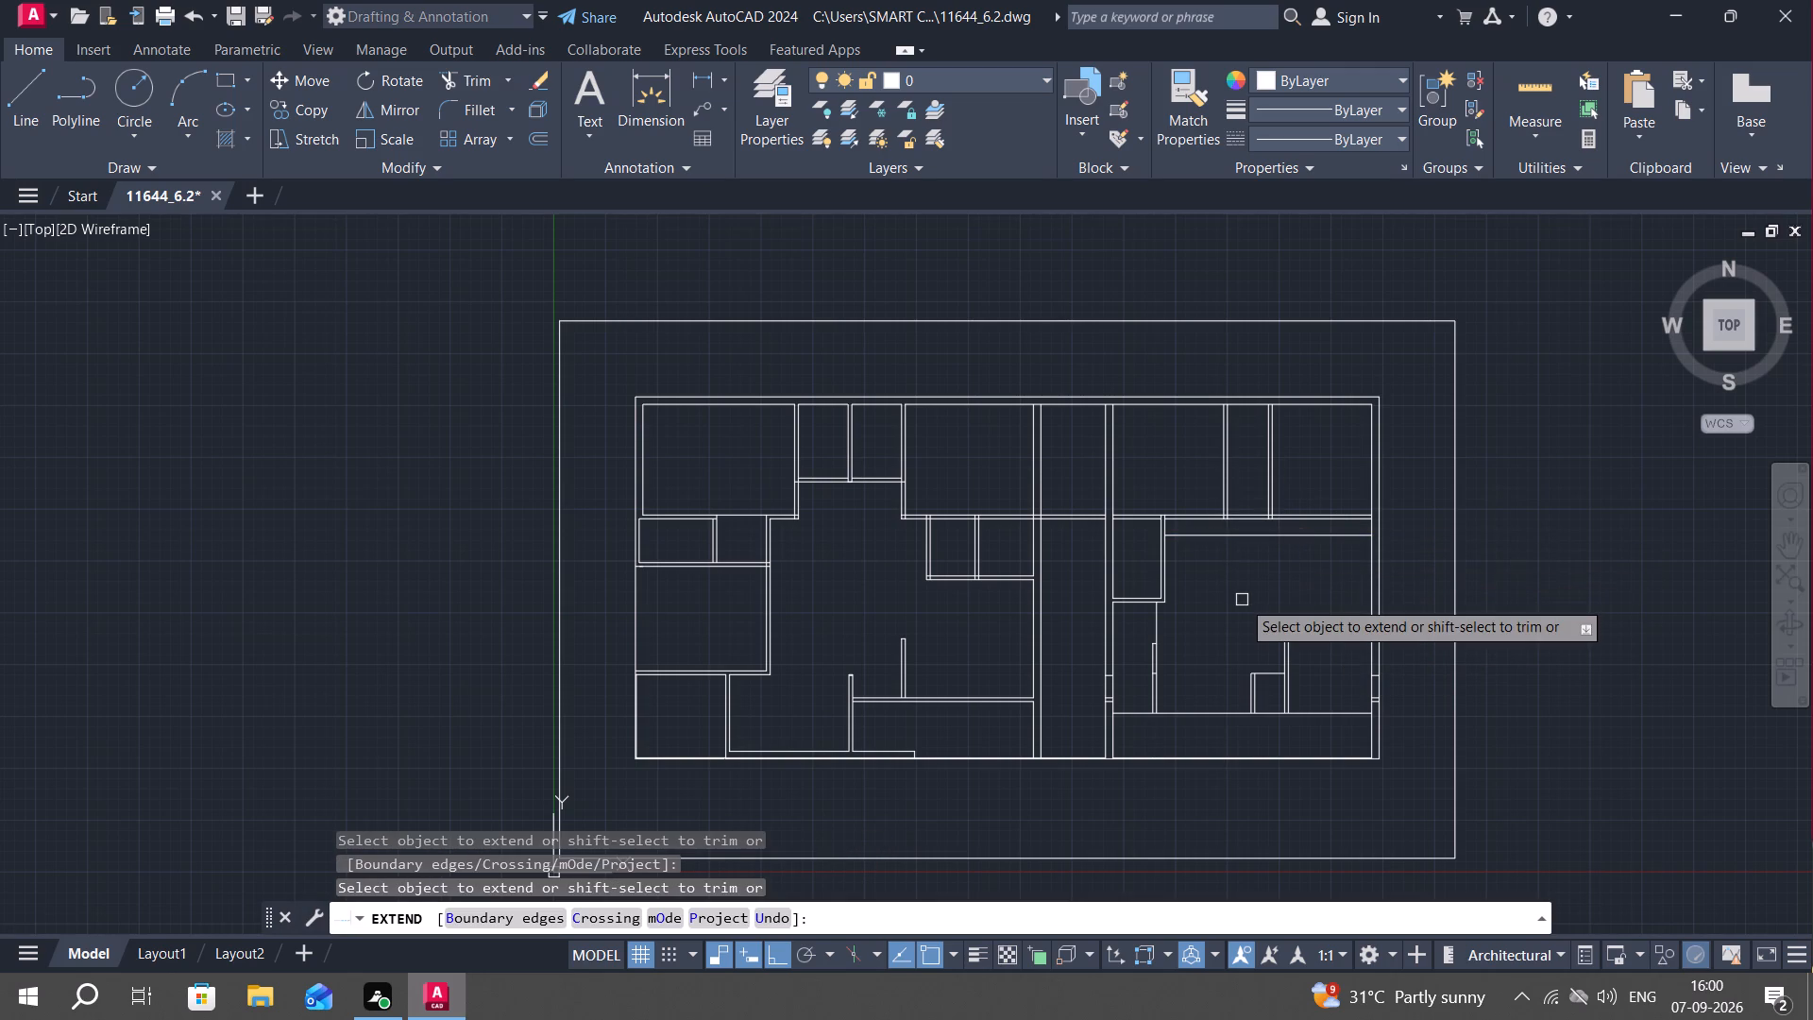
{"action": "key", "text": "Escape"}
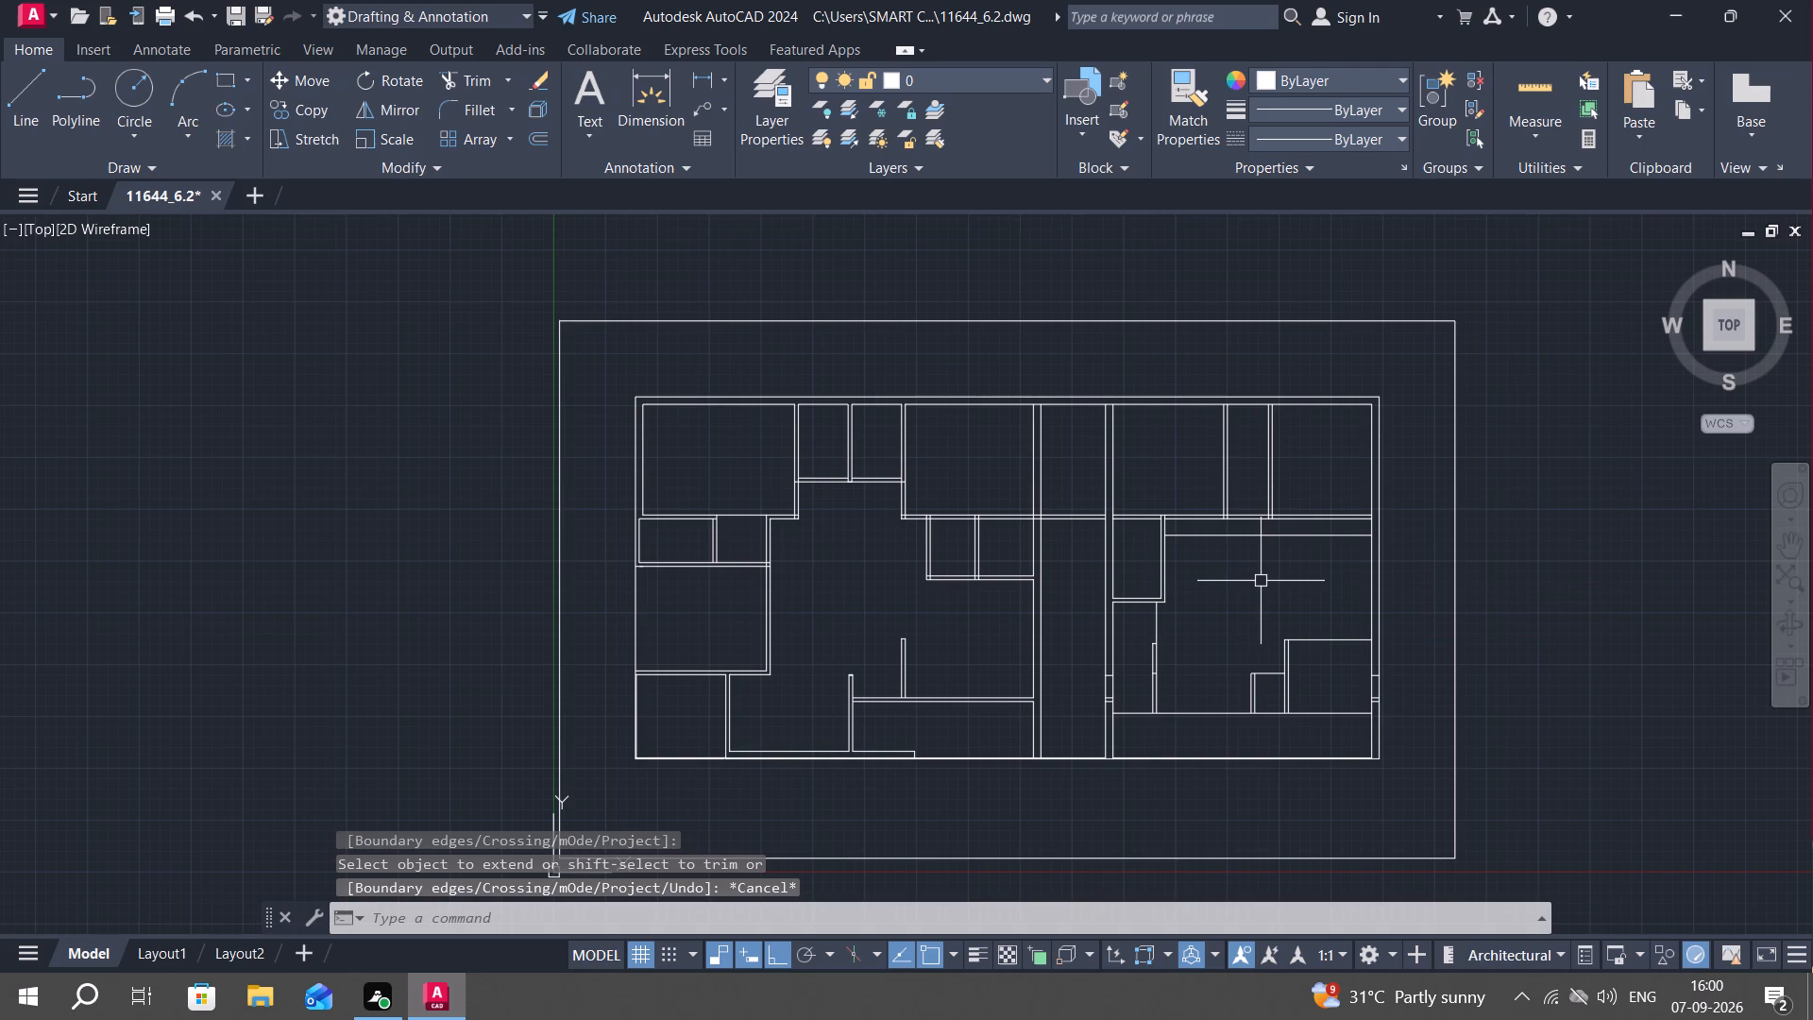
Measure the open room between the 10'6" offset line and the lower-right corner room in the right-hand block.
{"action": "left_click_drag", "start_coordinate": [1521, 106], "coordinate": [1525, 88]}
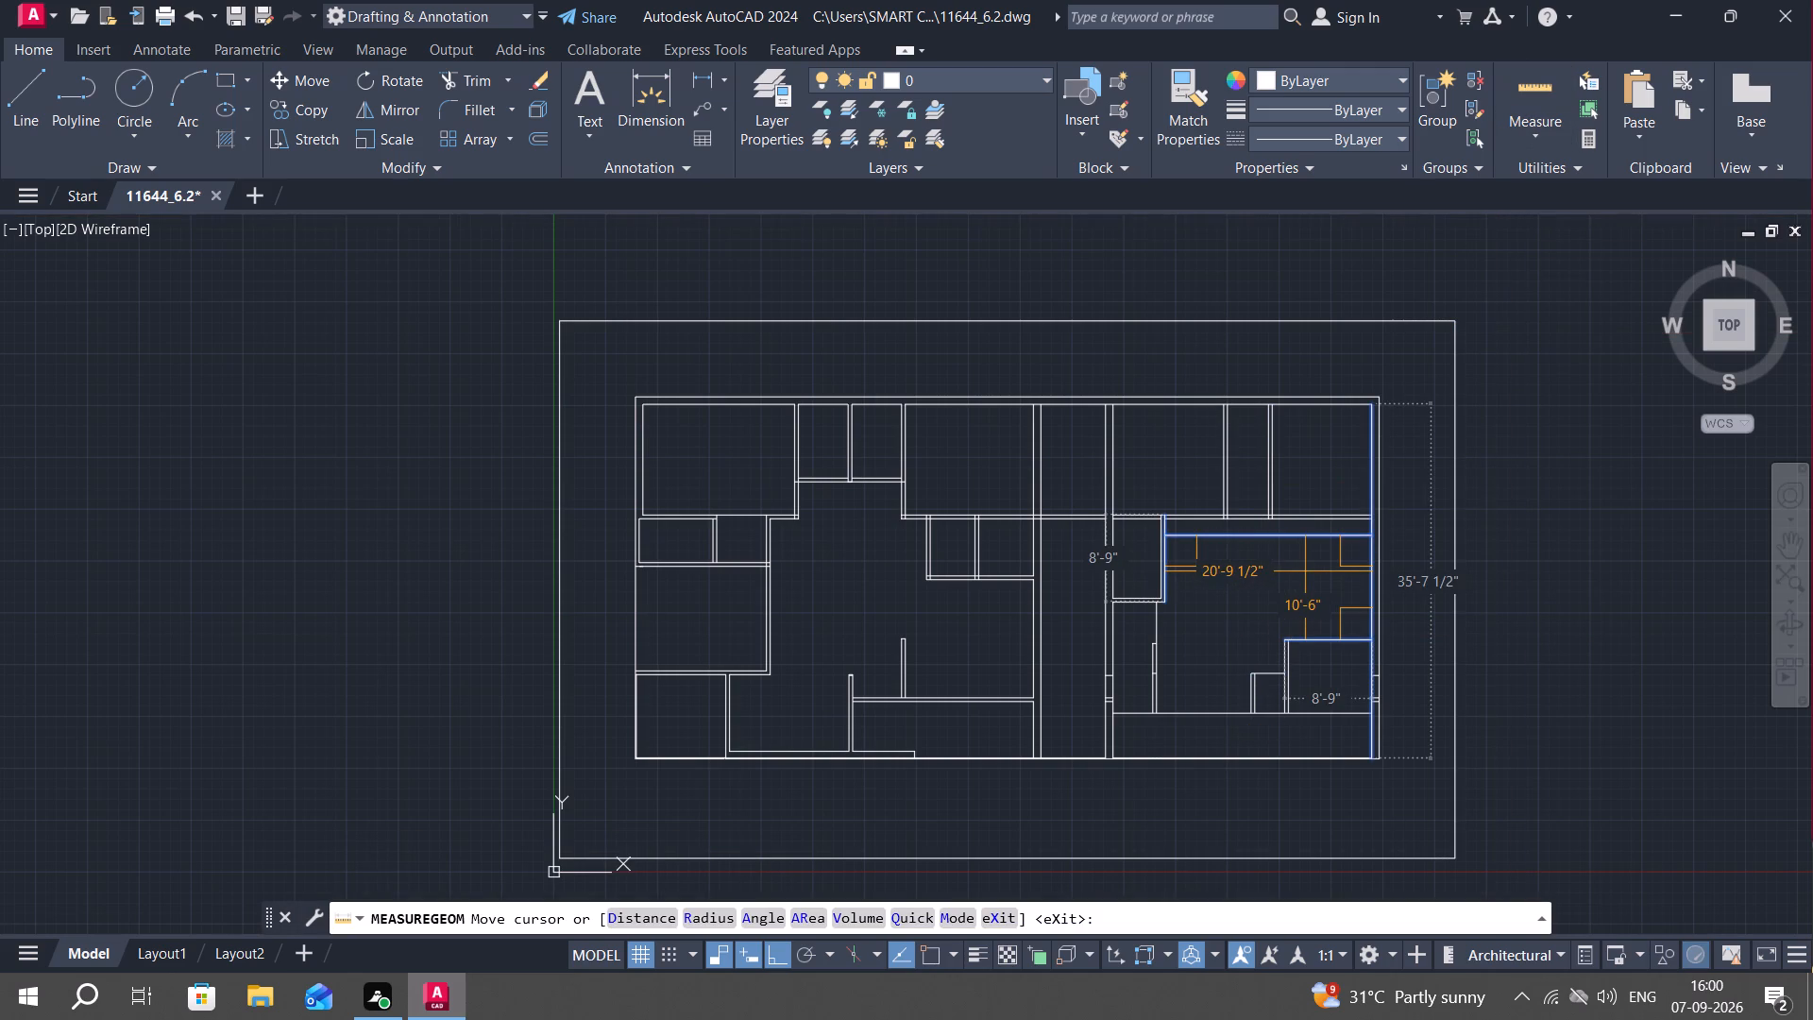
{"action": "key", "text": "Escape"}
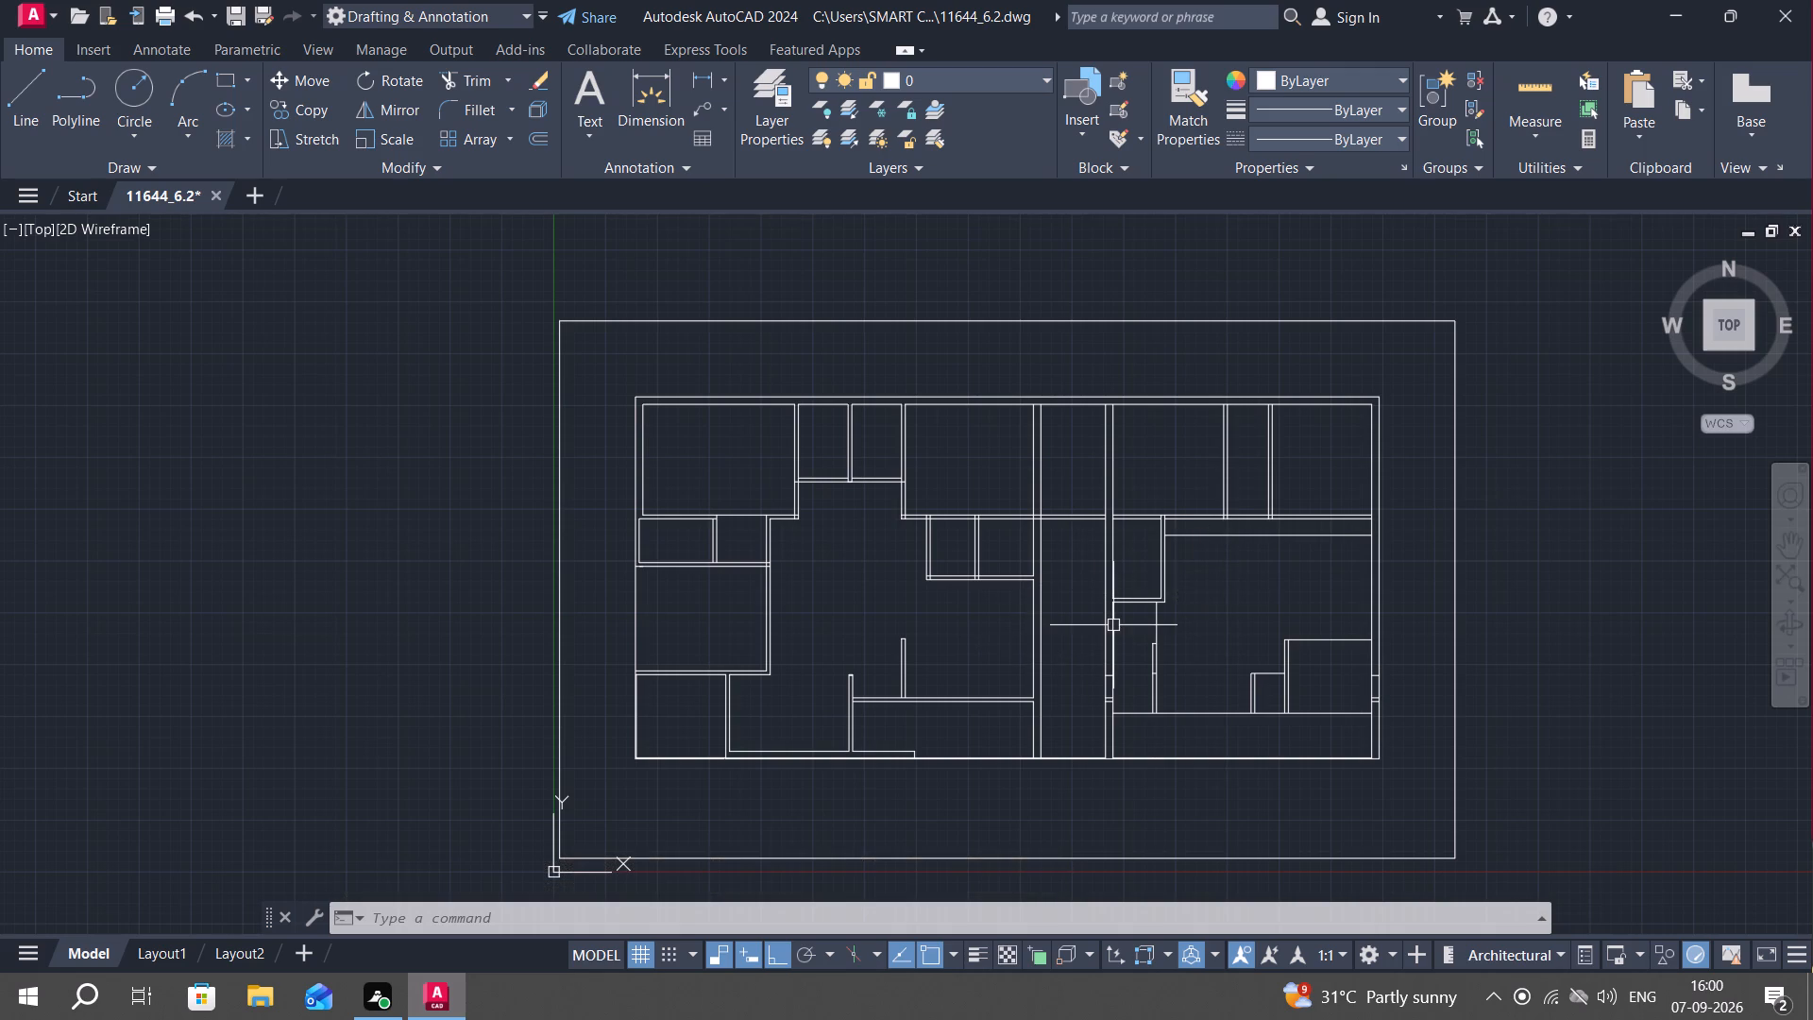
{"action": "middle_click_drag", "start_coordinate": [1188, 611], "coordinate": [1098, 617]}
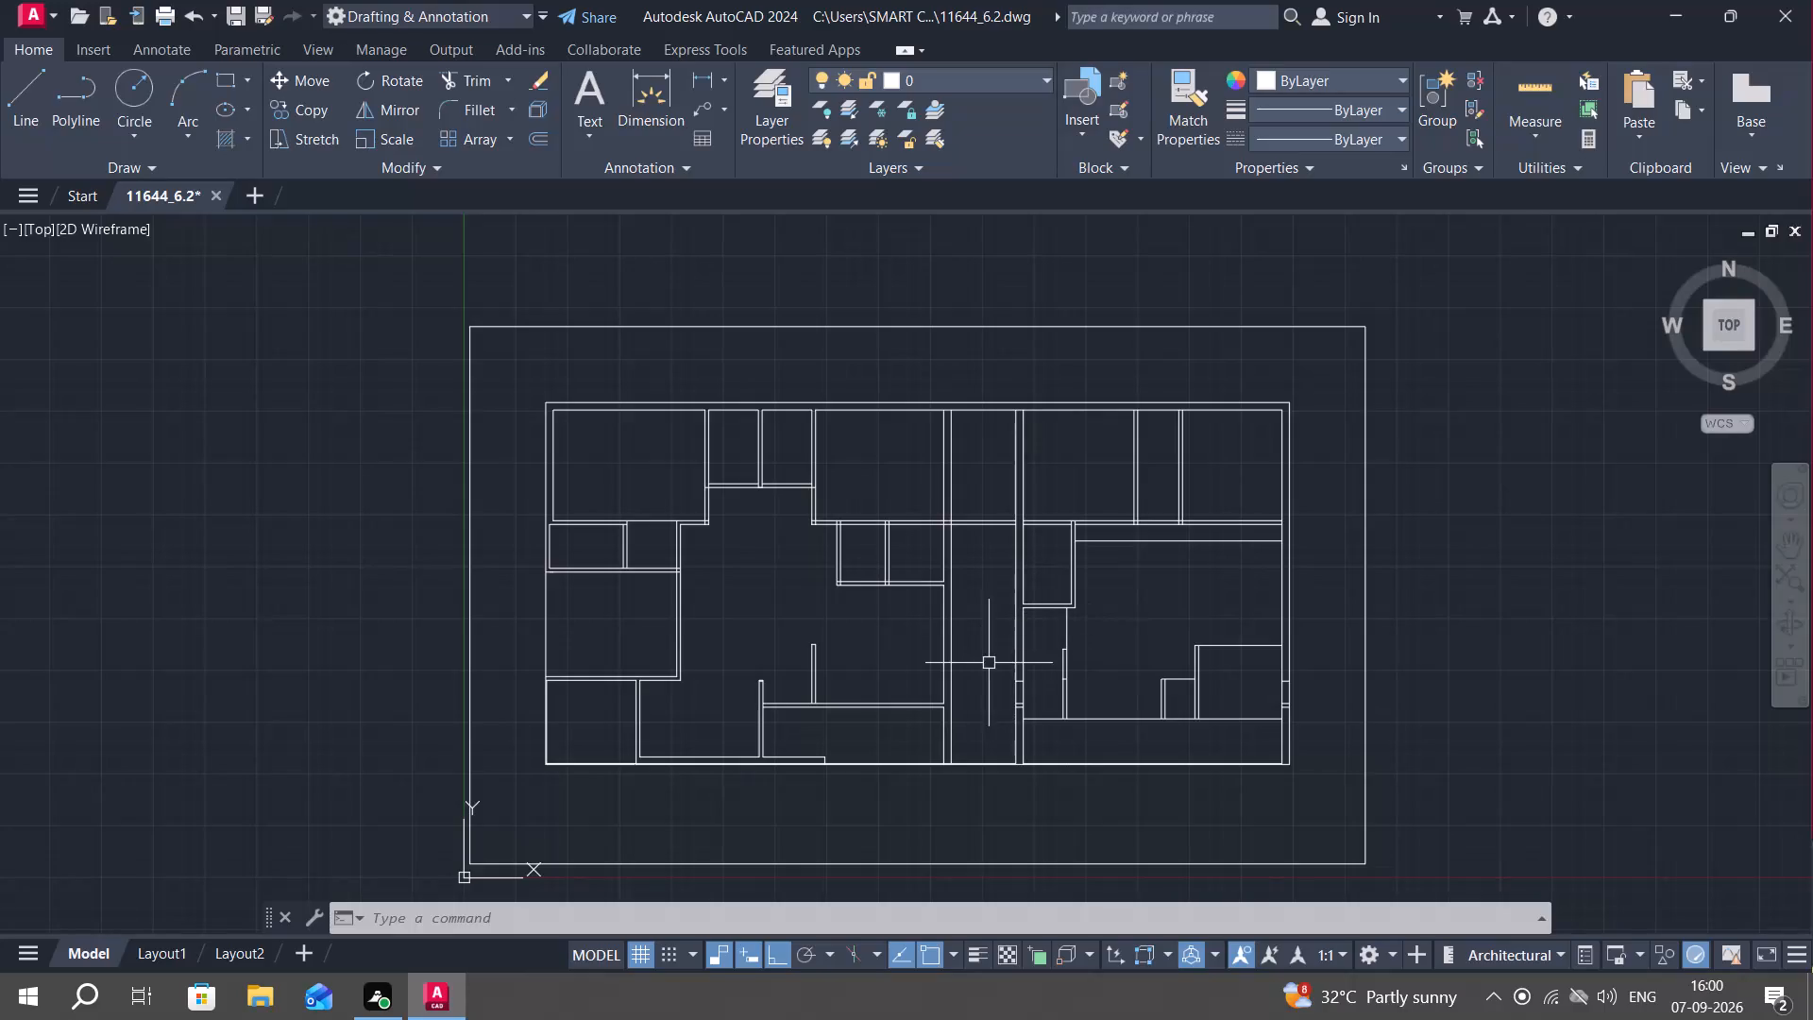
{"action": "key", "text": "Escape"}
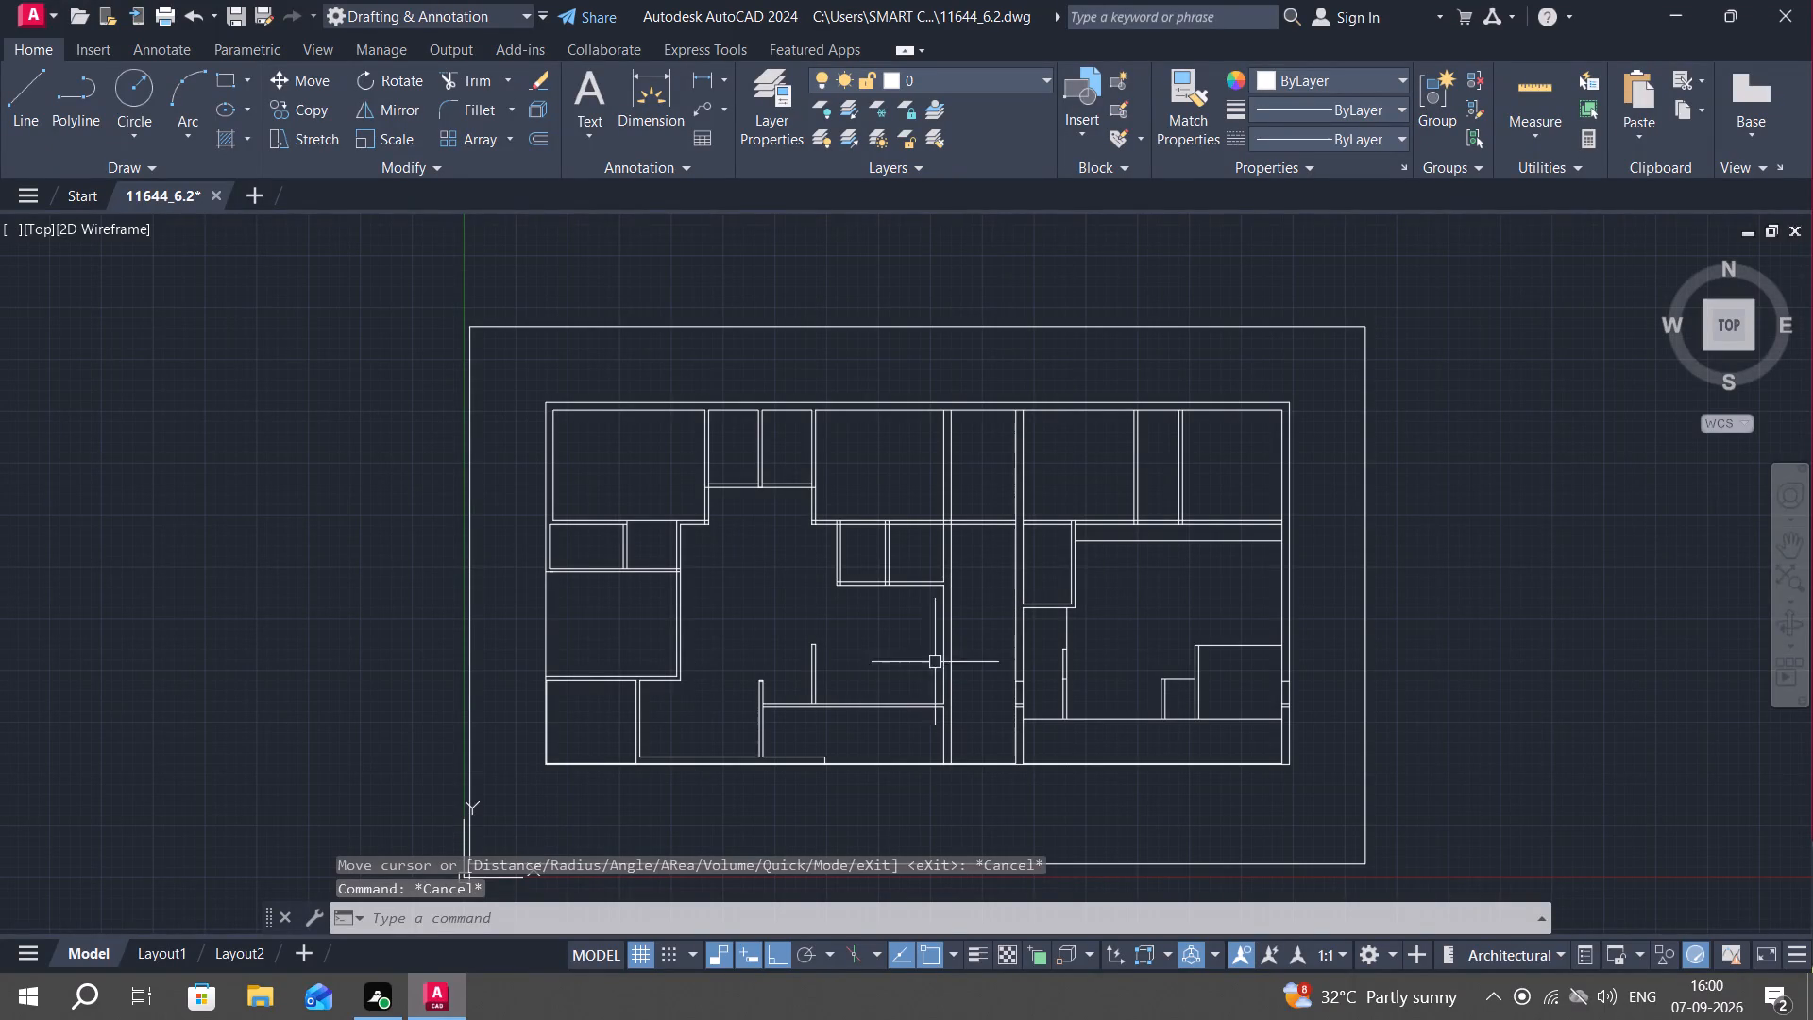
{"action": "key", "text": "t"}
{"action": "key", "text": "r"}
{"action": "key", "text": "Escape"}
Save the current drawing.
{"action": "key", "text": "ctrl+s"}
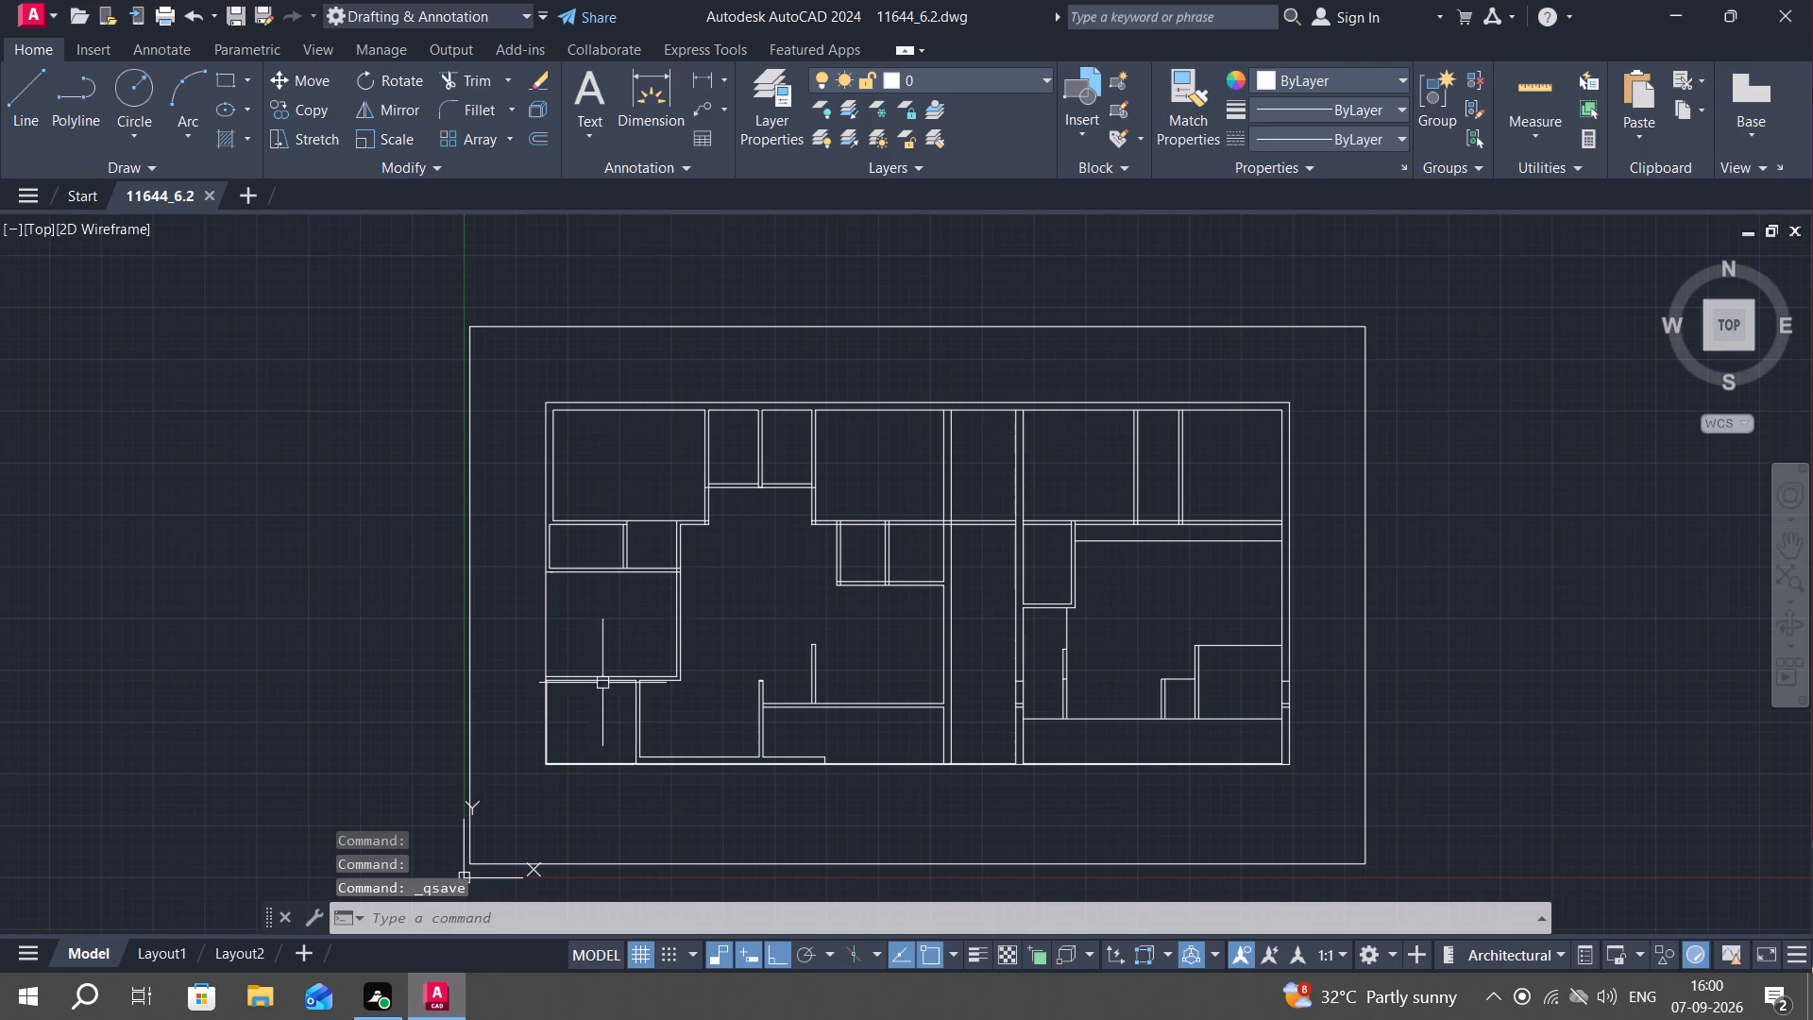
{"action": "left_click", "coordinate": [186, 193]}
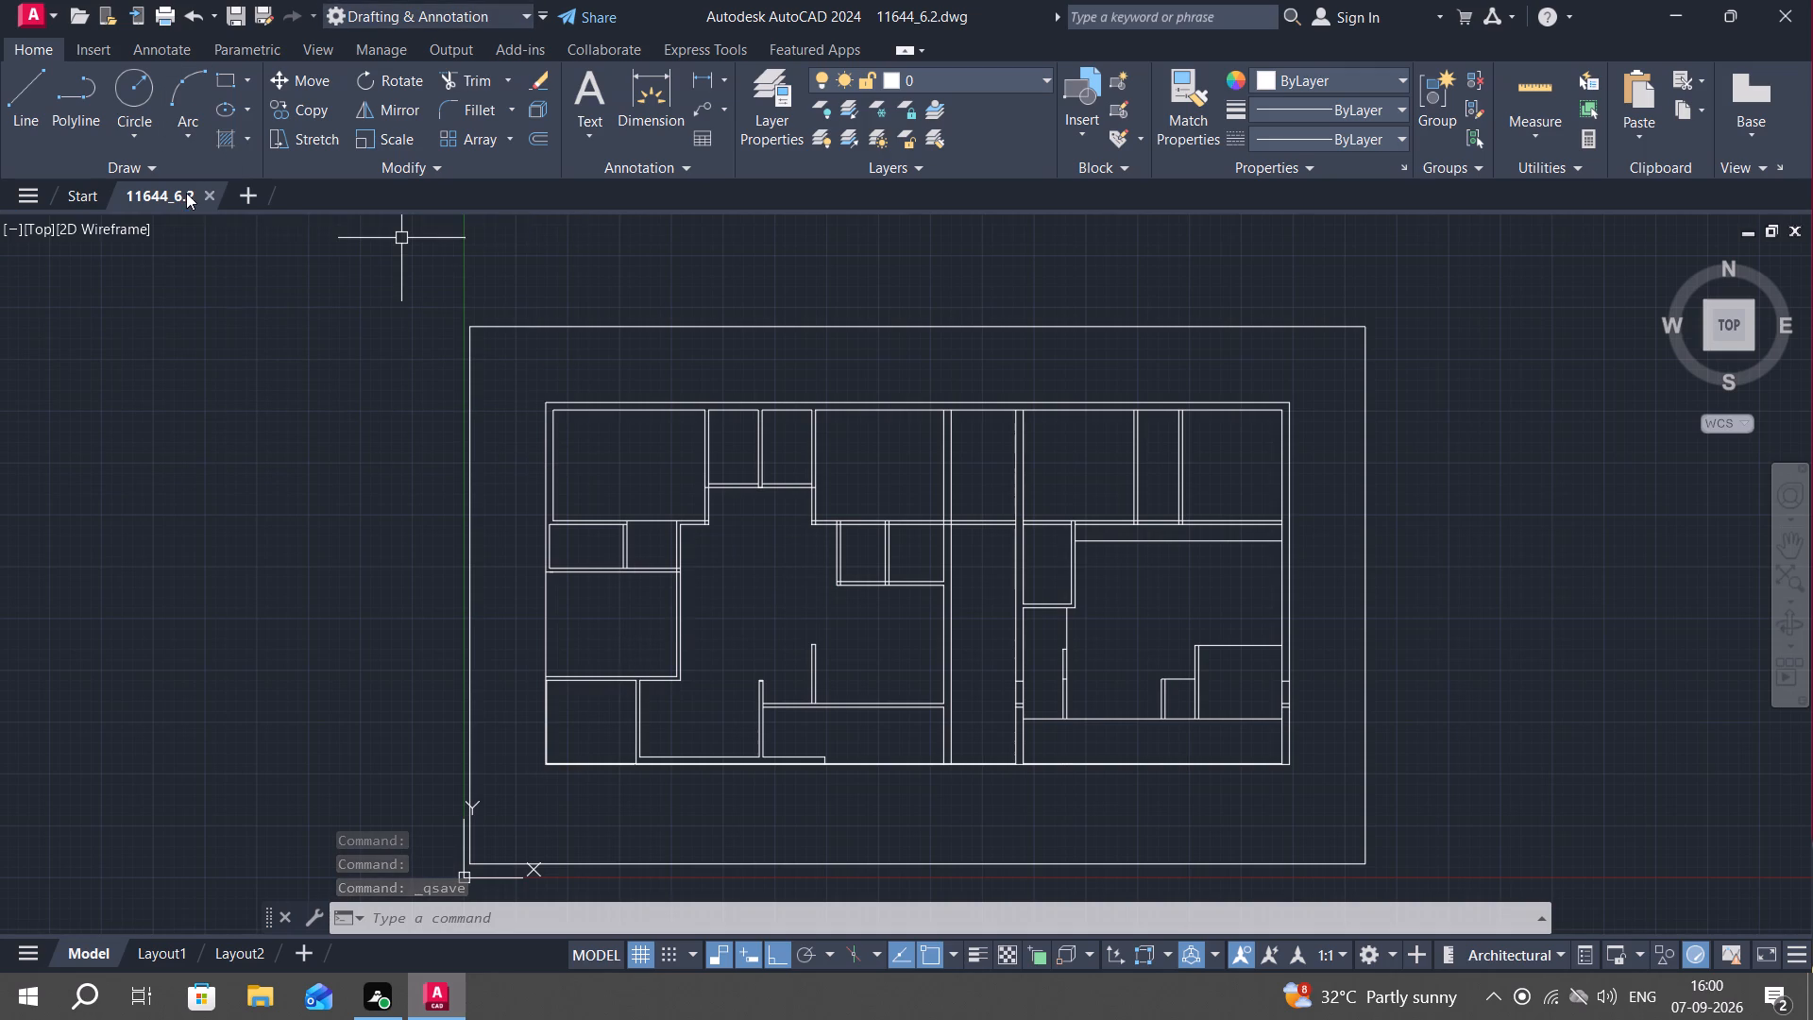
{"action": "left_click", "coordinate": [186, 193]}
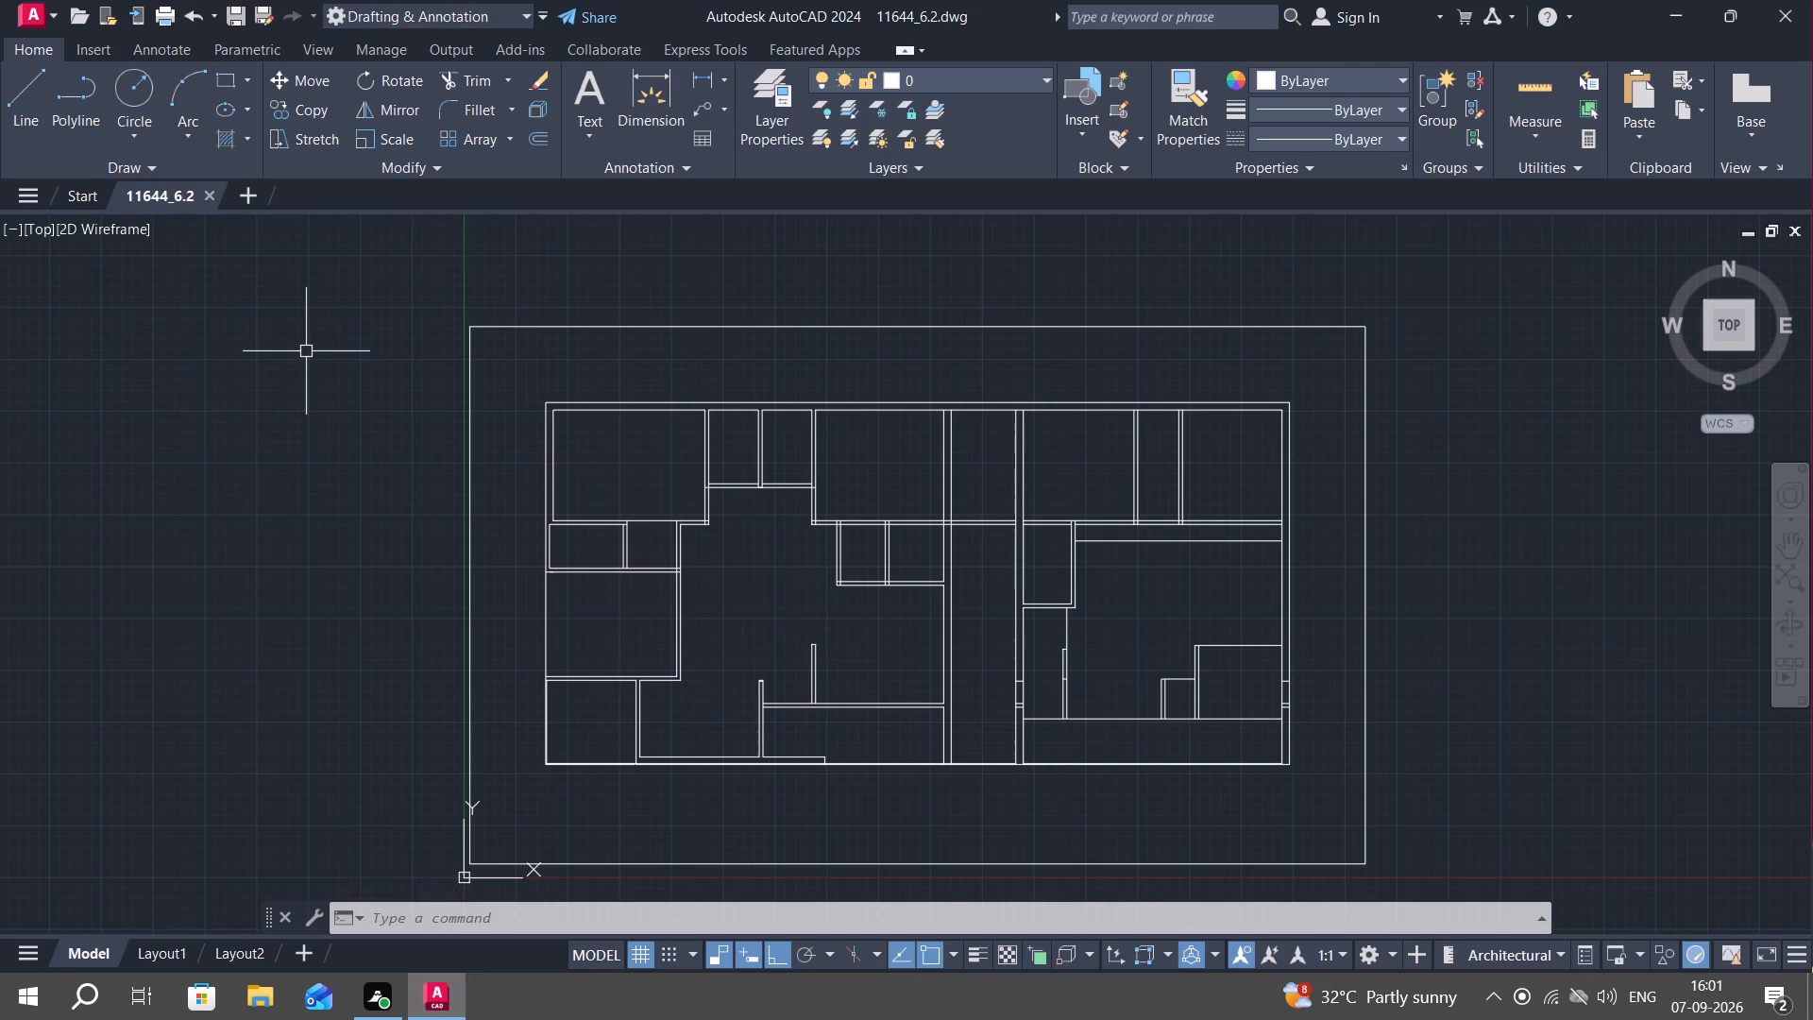
Save the drawing as 11644_6.2 on the Desktop, replacing the existing file of that name.
{"action": "left_click", "coordinate": [262, 13]}
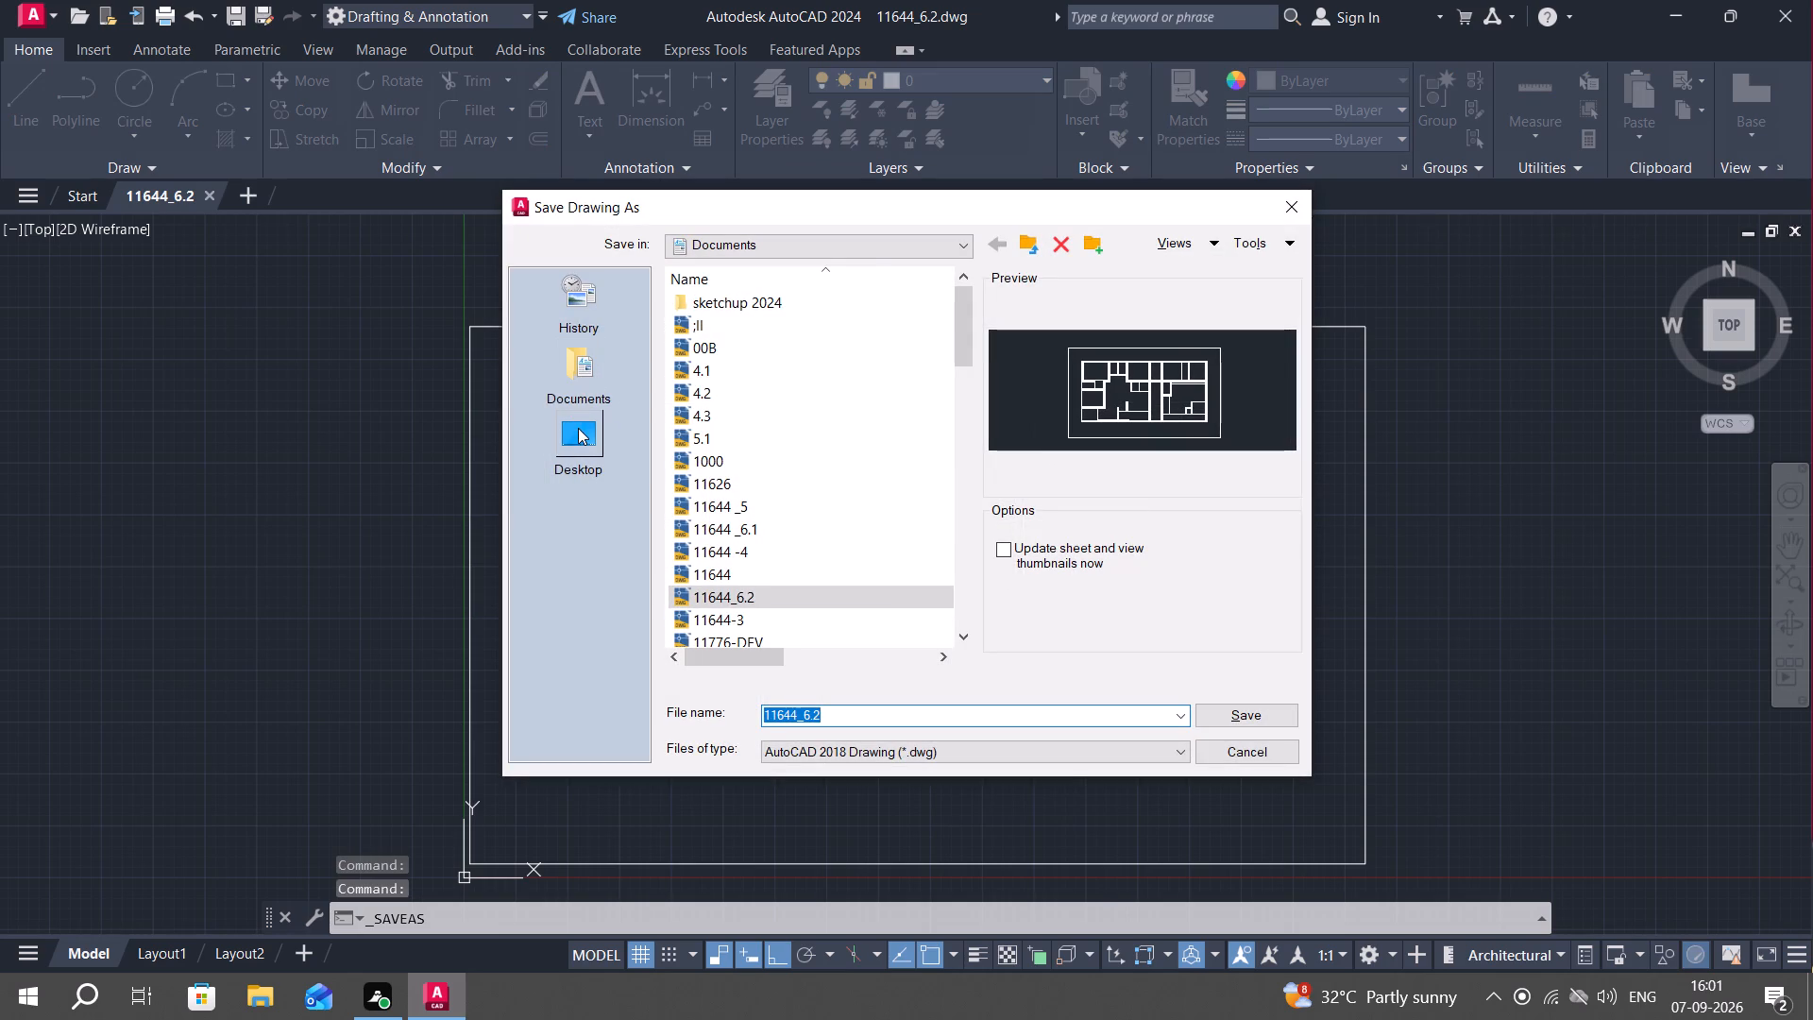
{"action": "left_click", "coordinate": [578, 428]}
{"action": "left_click", "coordinate": [1242, 716]}
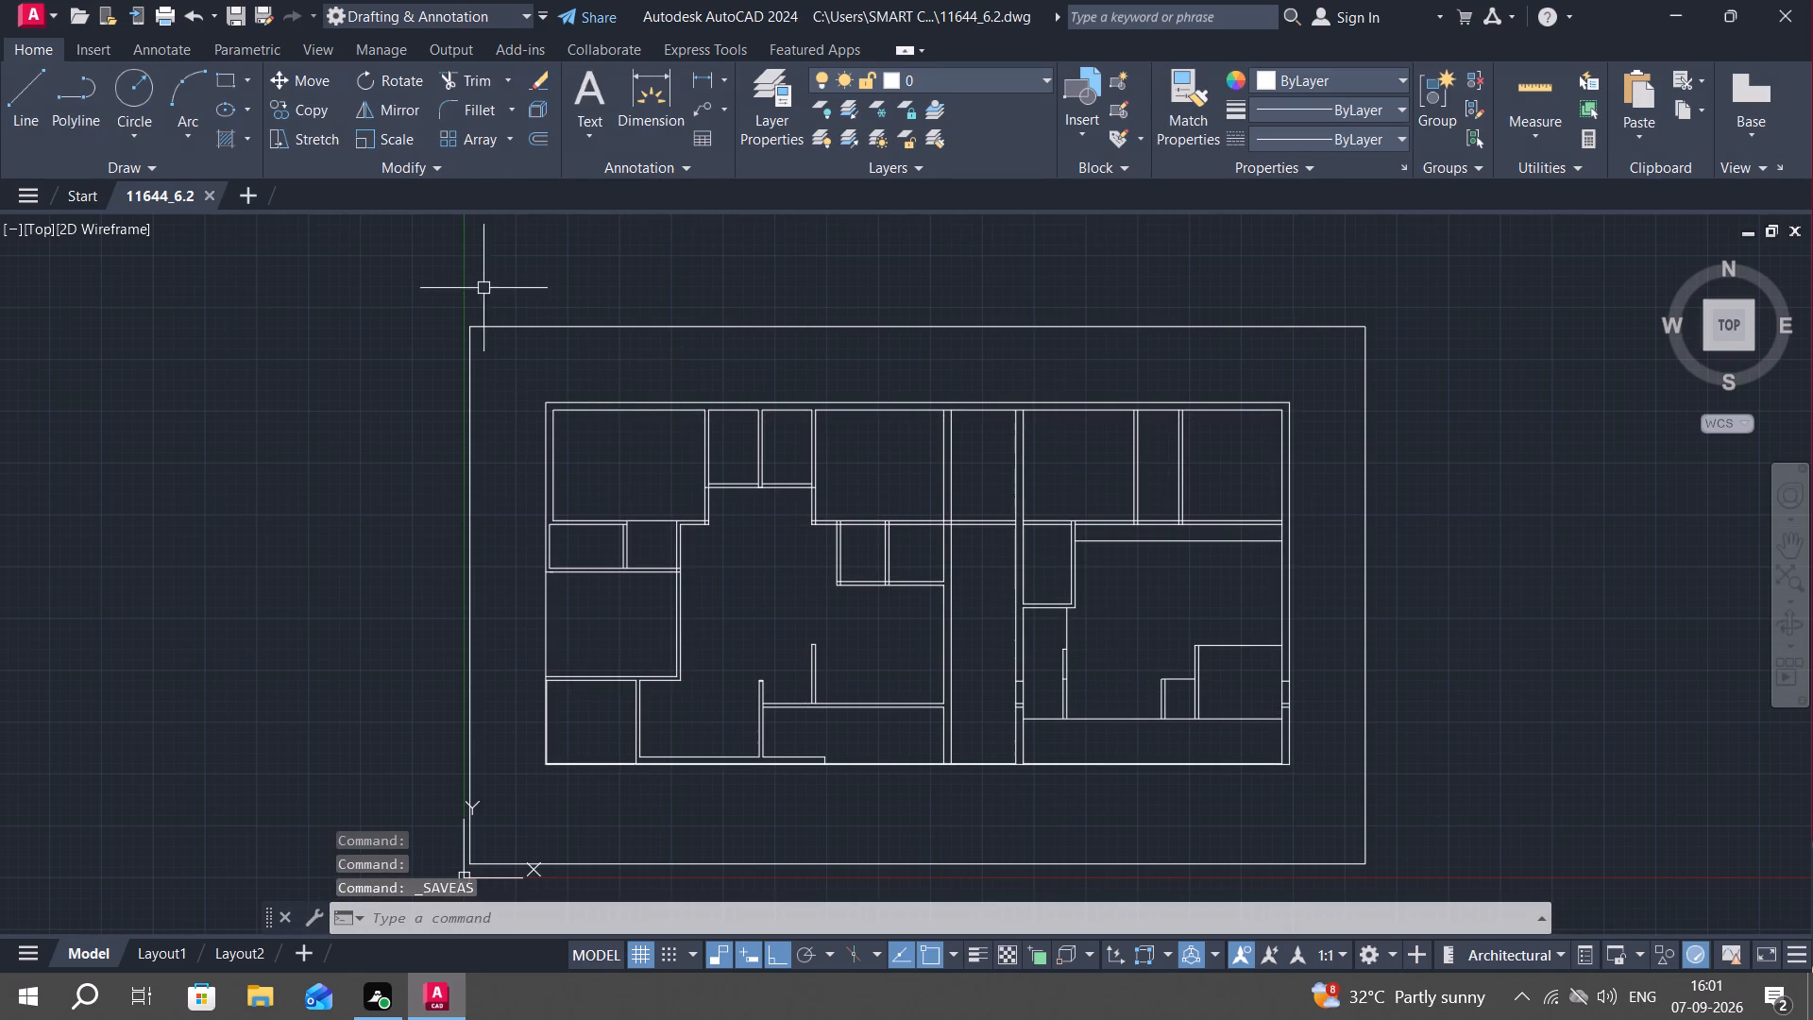
{"action": "left_click", "coordinate": [266, 13]}
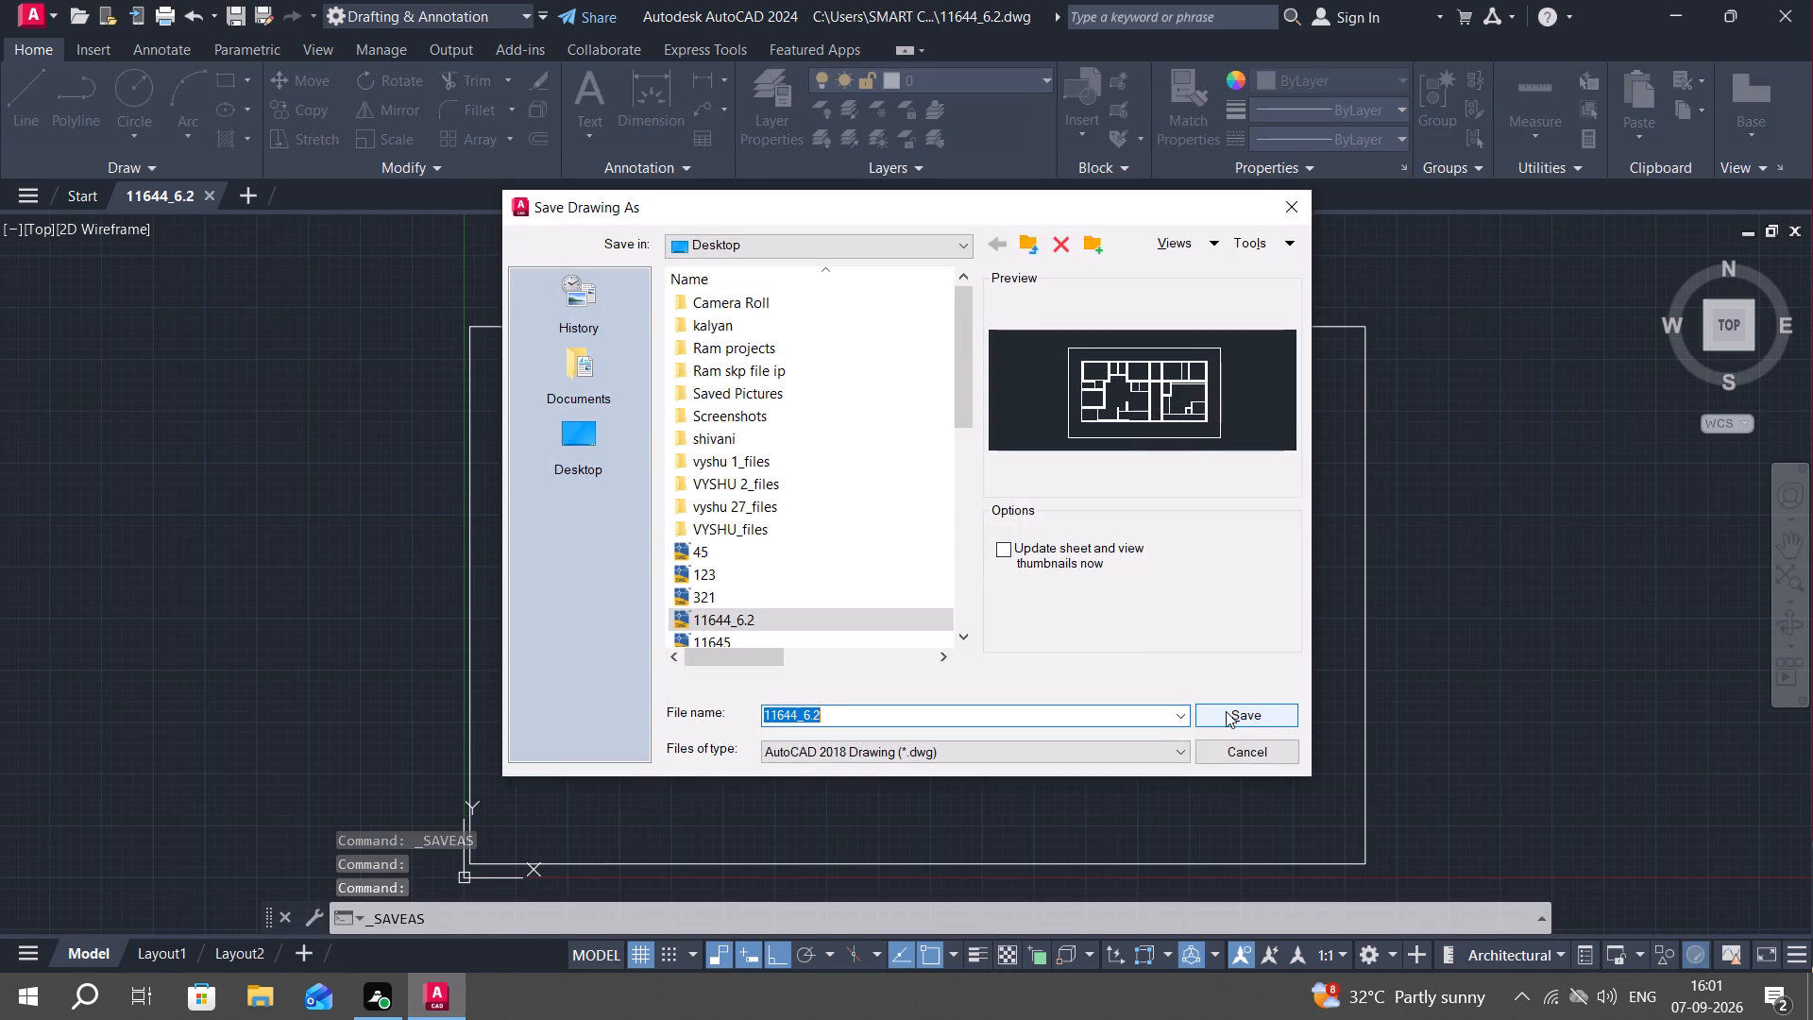
{"action": "left_click", "coordinate": [1225, 709]}
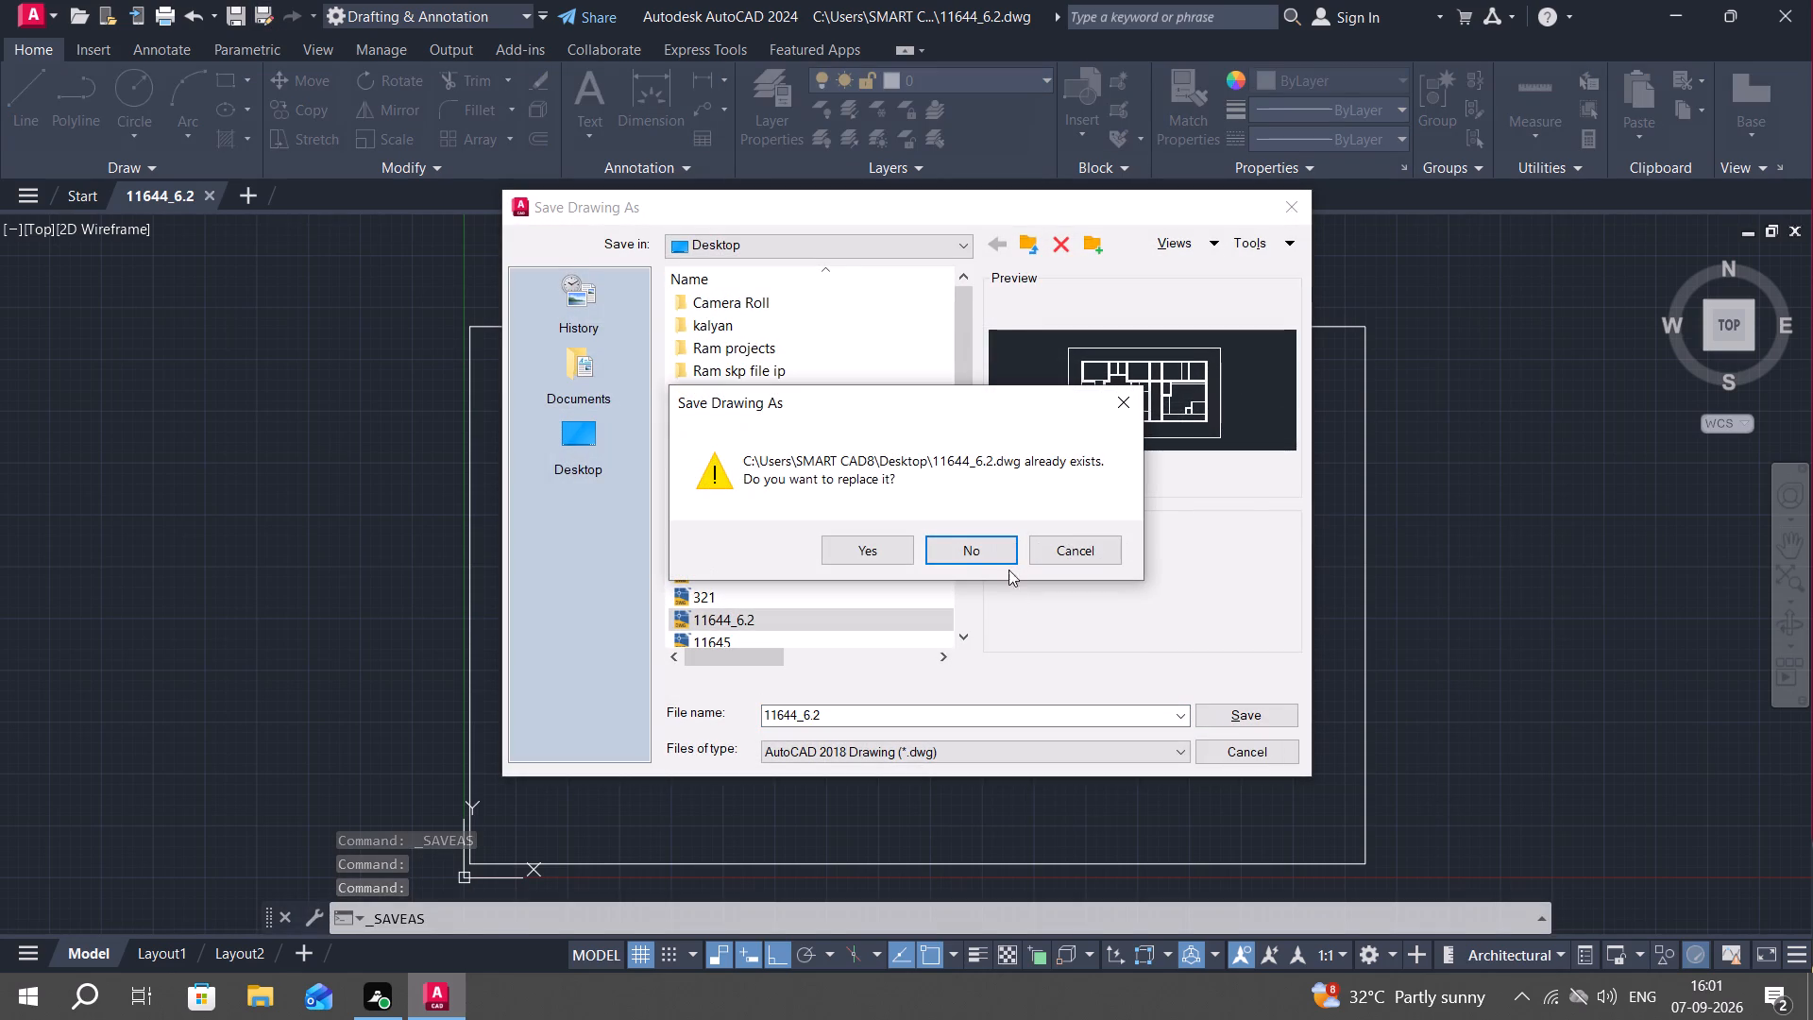
{"action": "left_click", "coordinate": [877, 547]}
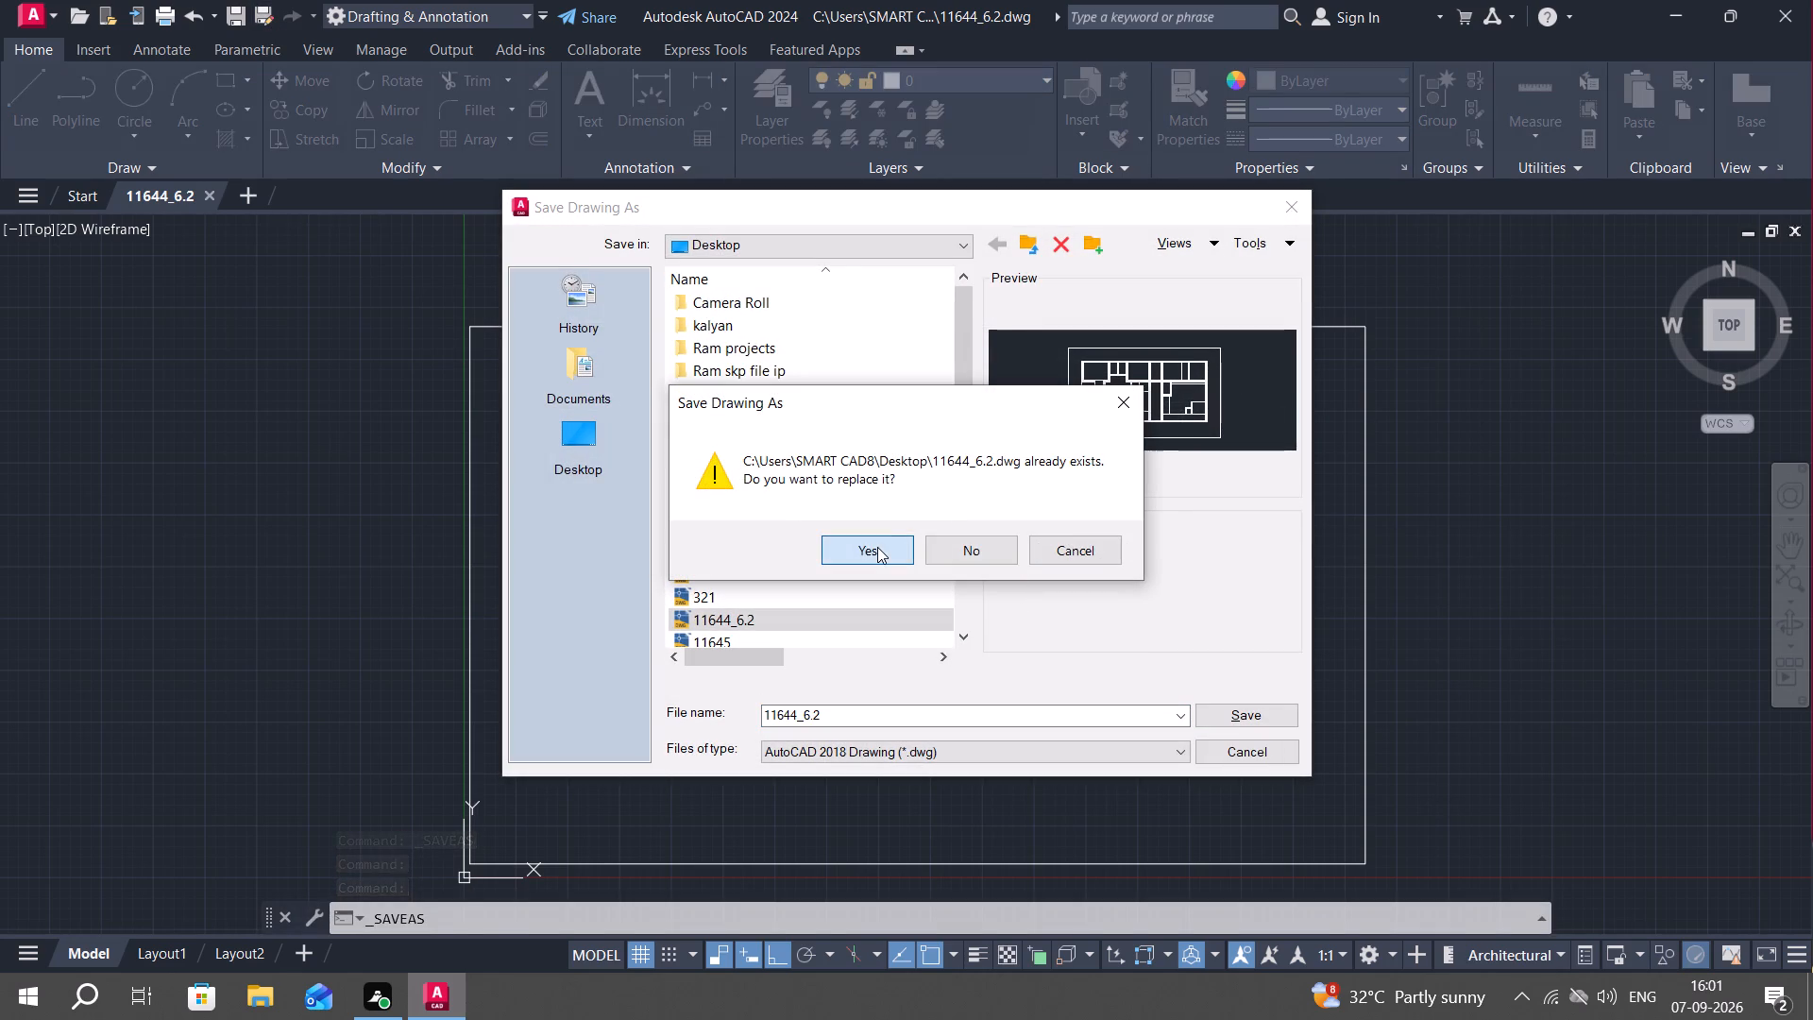
Extend both faces of the two upper partitions in the right-hand block down to the 10'6" offset line.
{"action": "middle_click_drag", "start_coordinate": [992, 571], "coordinate": [1006, 523]}
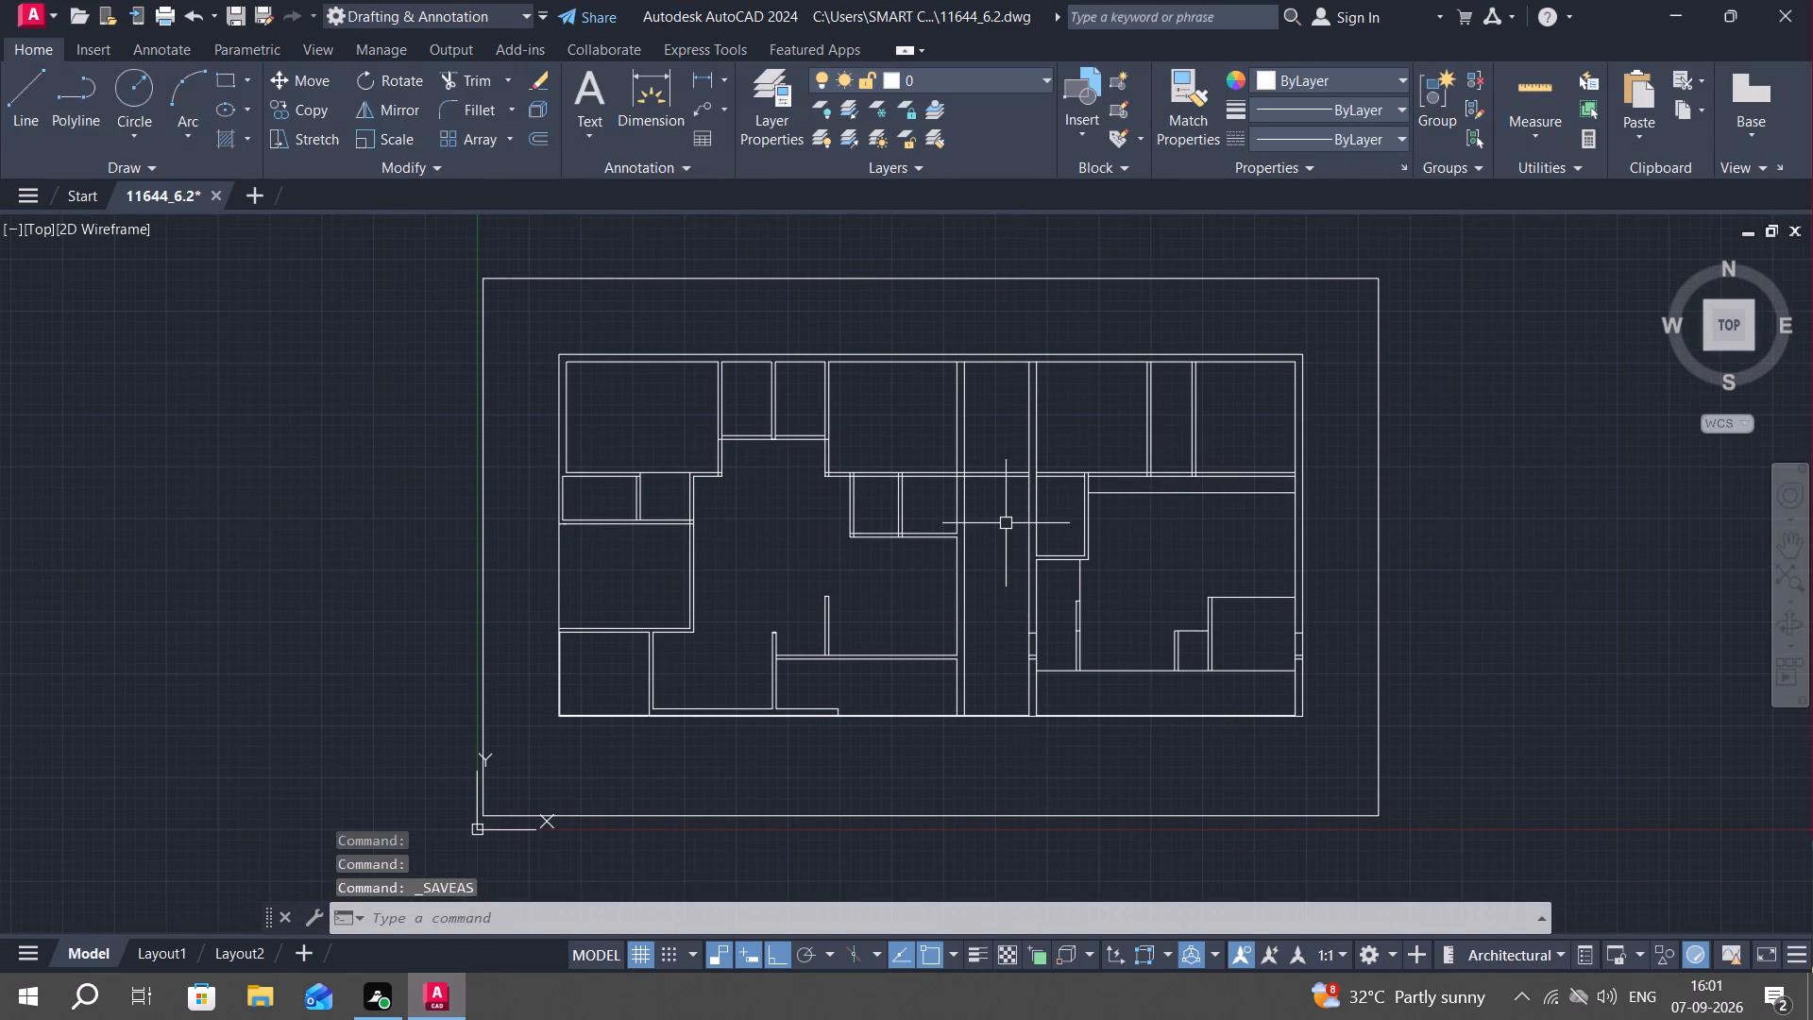
{"action": "key", "text": "Escape"}
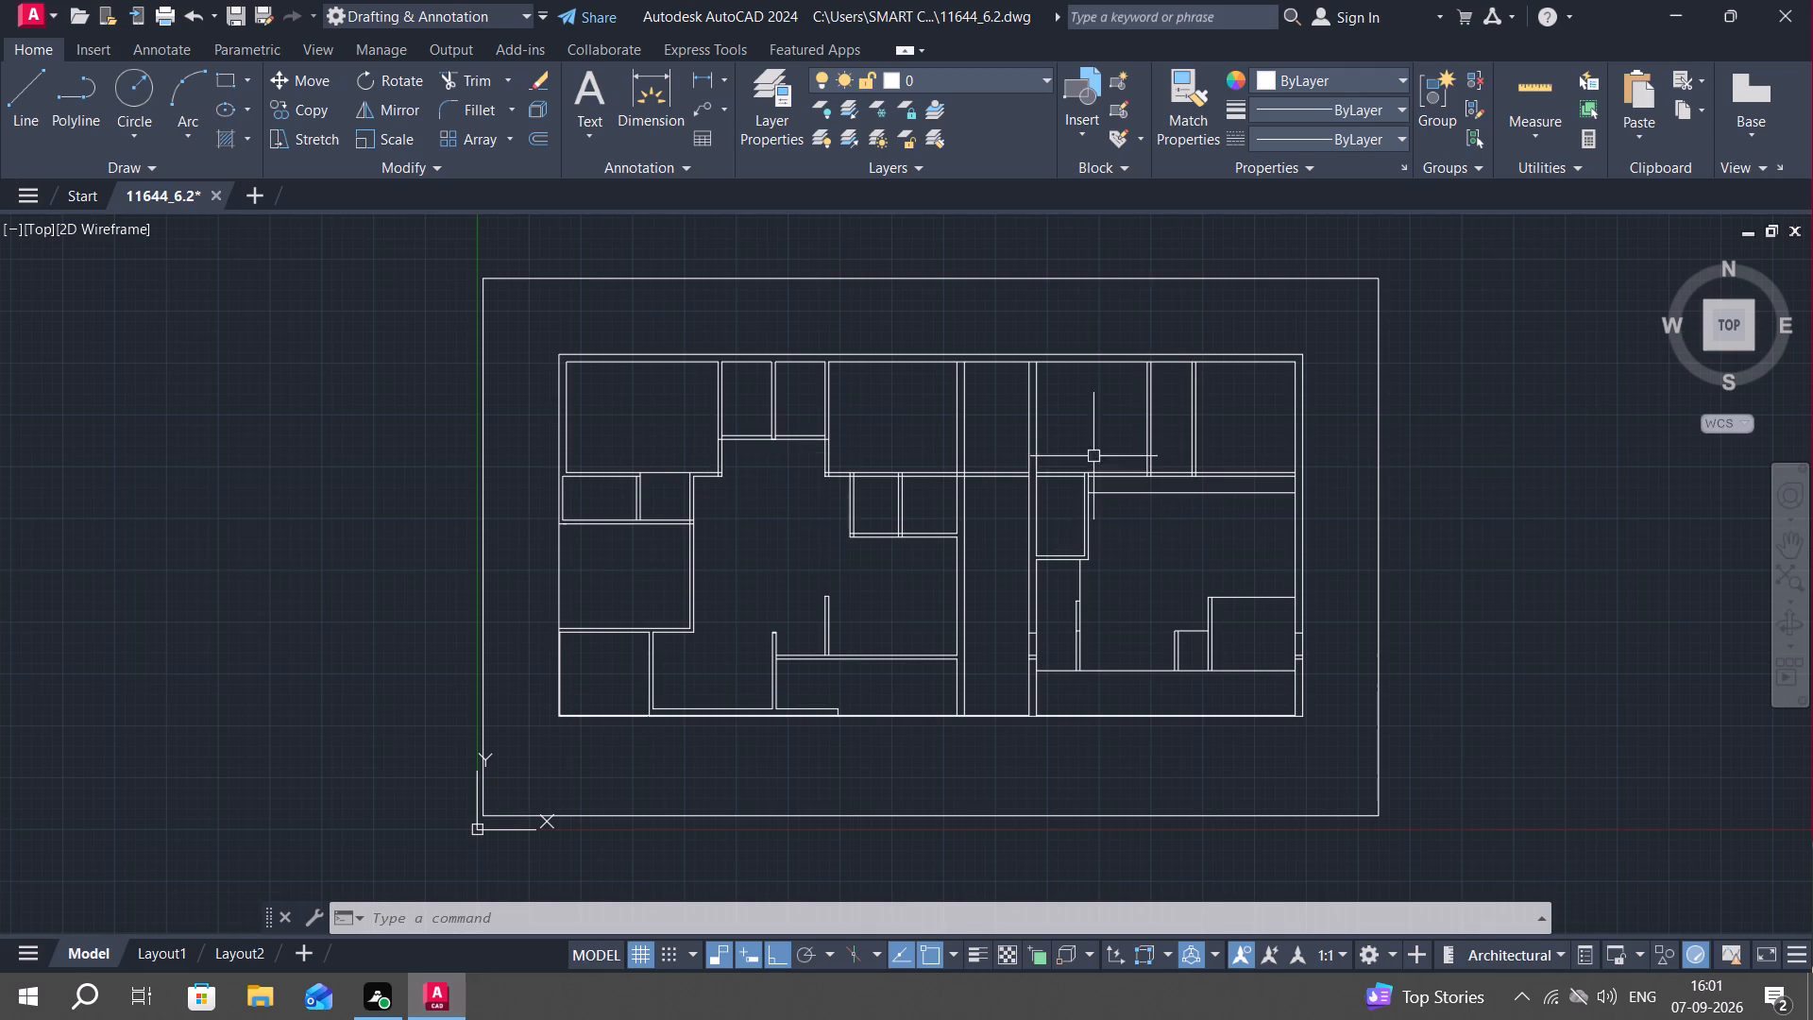
{"action": "scroll", "coordinate": [1175, 467], "scroll_direction": "up", "scroll_amount": 3}
{"action": "middle_click_drag", "start_coordinate": [1139, 463], "coordinate": [1120, 452]}
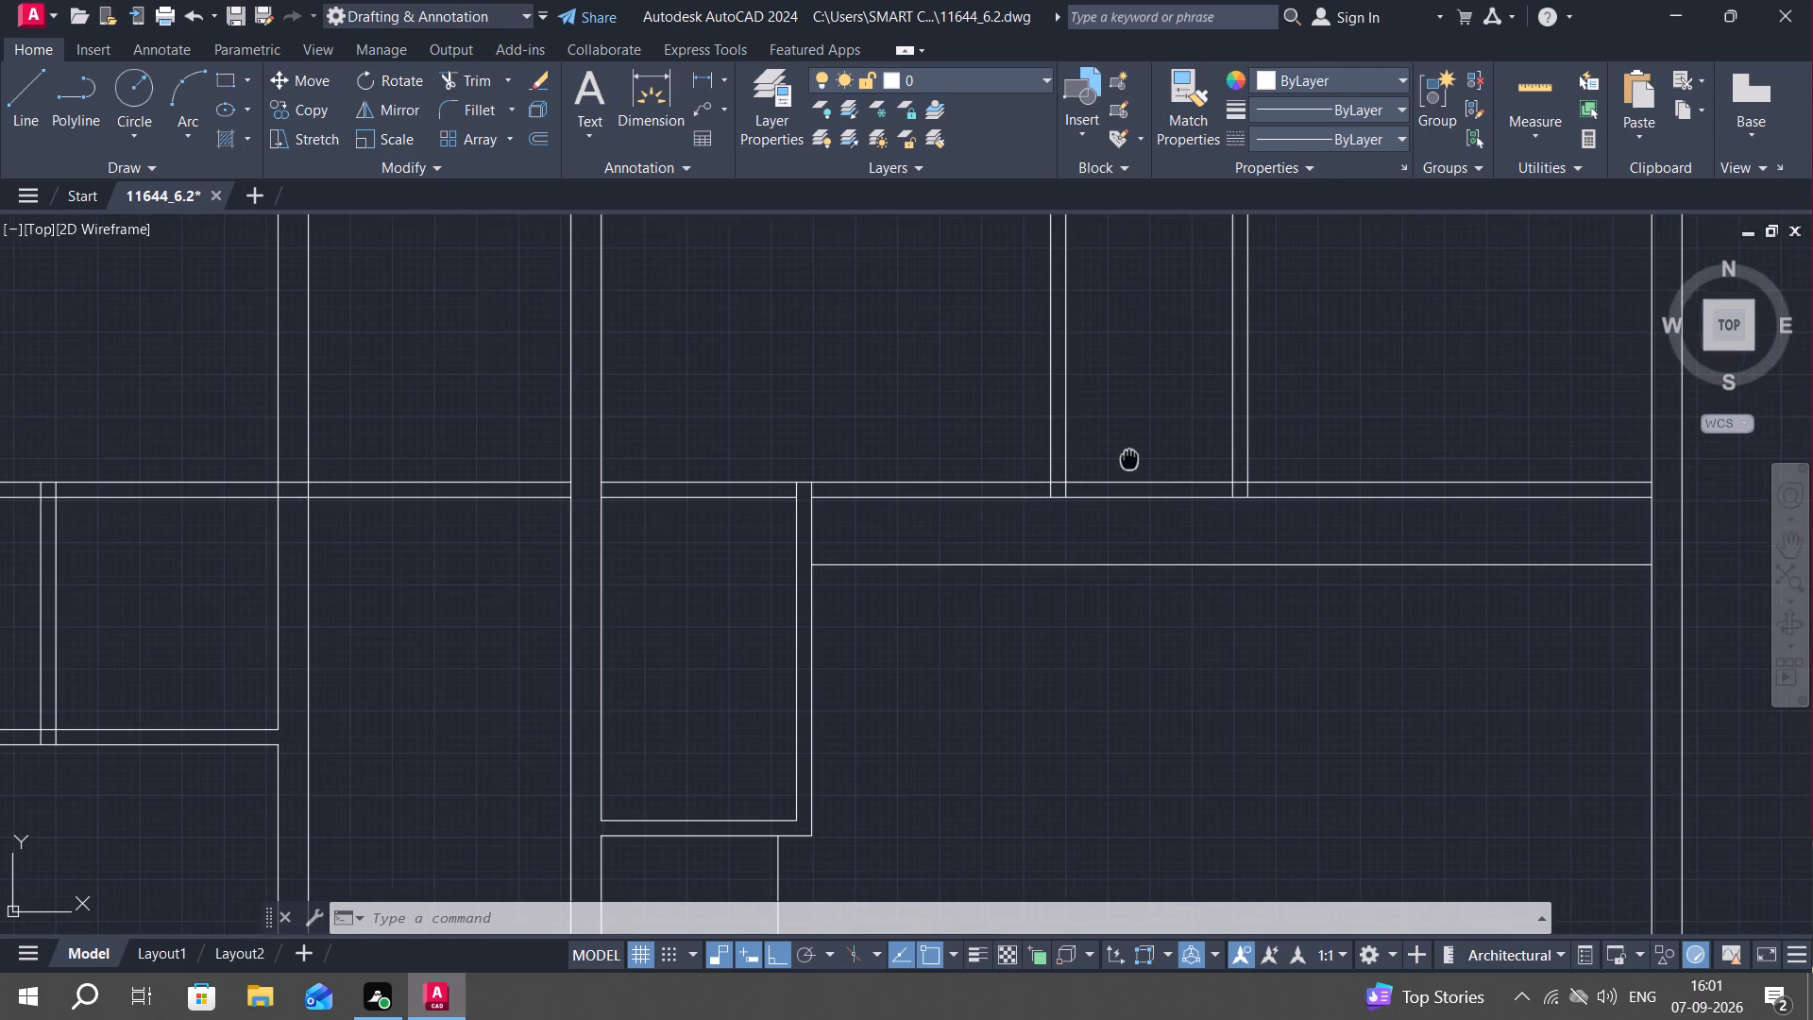
{"action": "middle_click_drag", "start_coordinate": [1120, 452], "coordinate": [1119, 451]}
{"action": "key", "text": "Escape"}
{"action": "key", "text": "e"}
{"action": "key", "text": "x"}
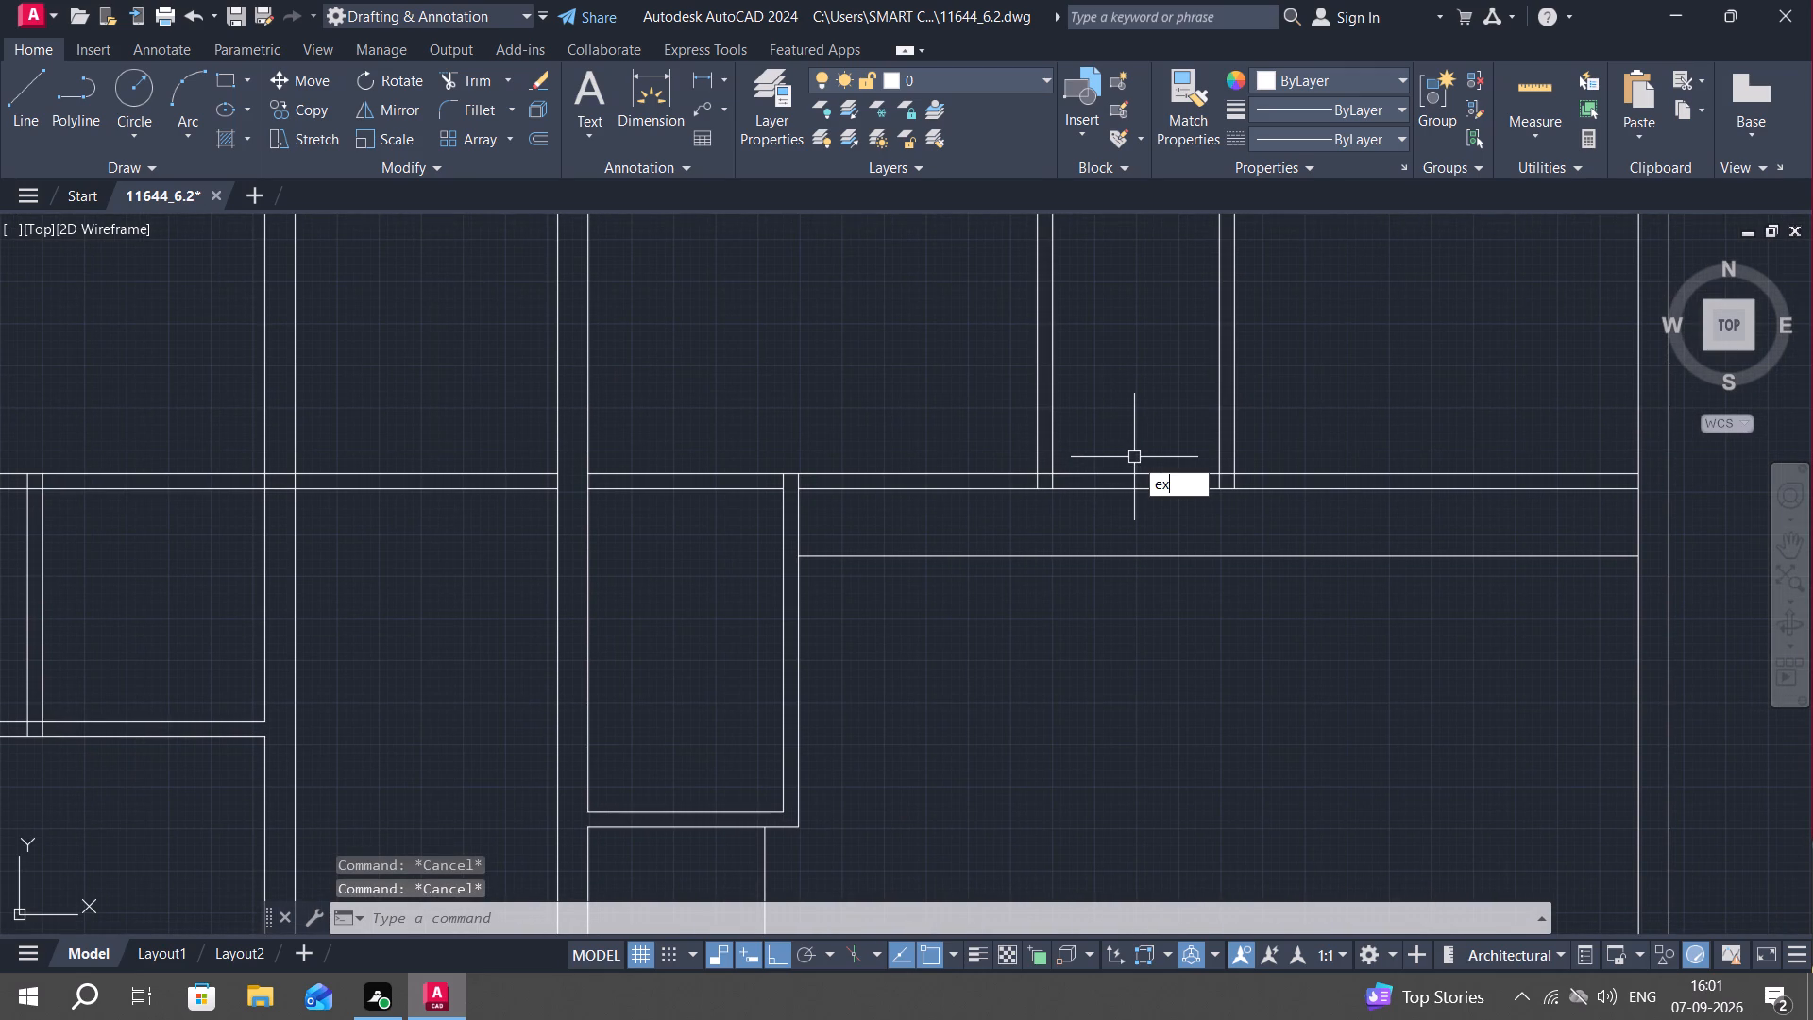
{"action": "key", "text": "space"}
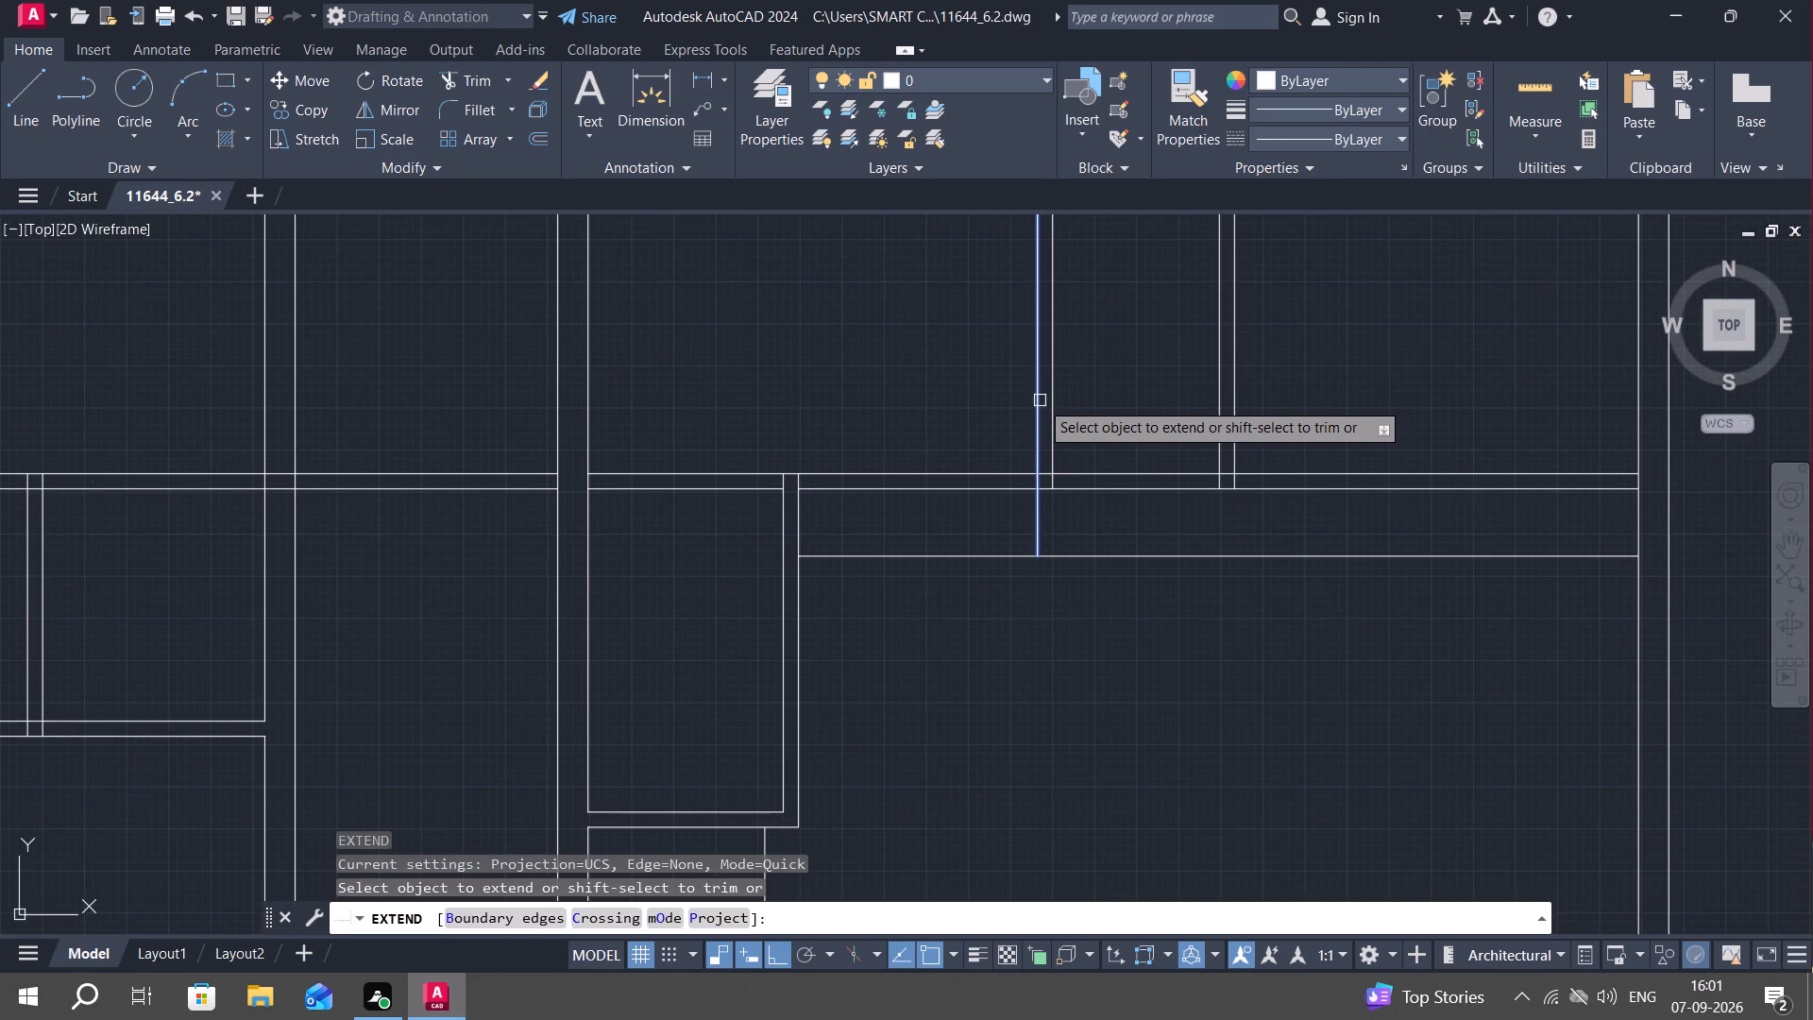
{"action": "left_click", "coordinate": [1040, 400]}
{"action": "left_click", "coordinate": [1051, 426]}
{"action": "left_click", "coordinate": [1222, 432]}
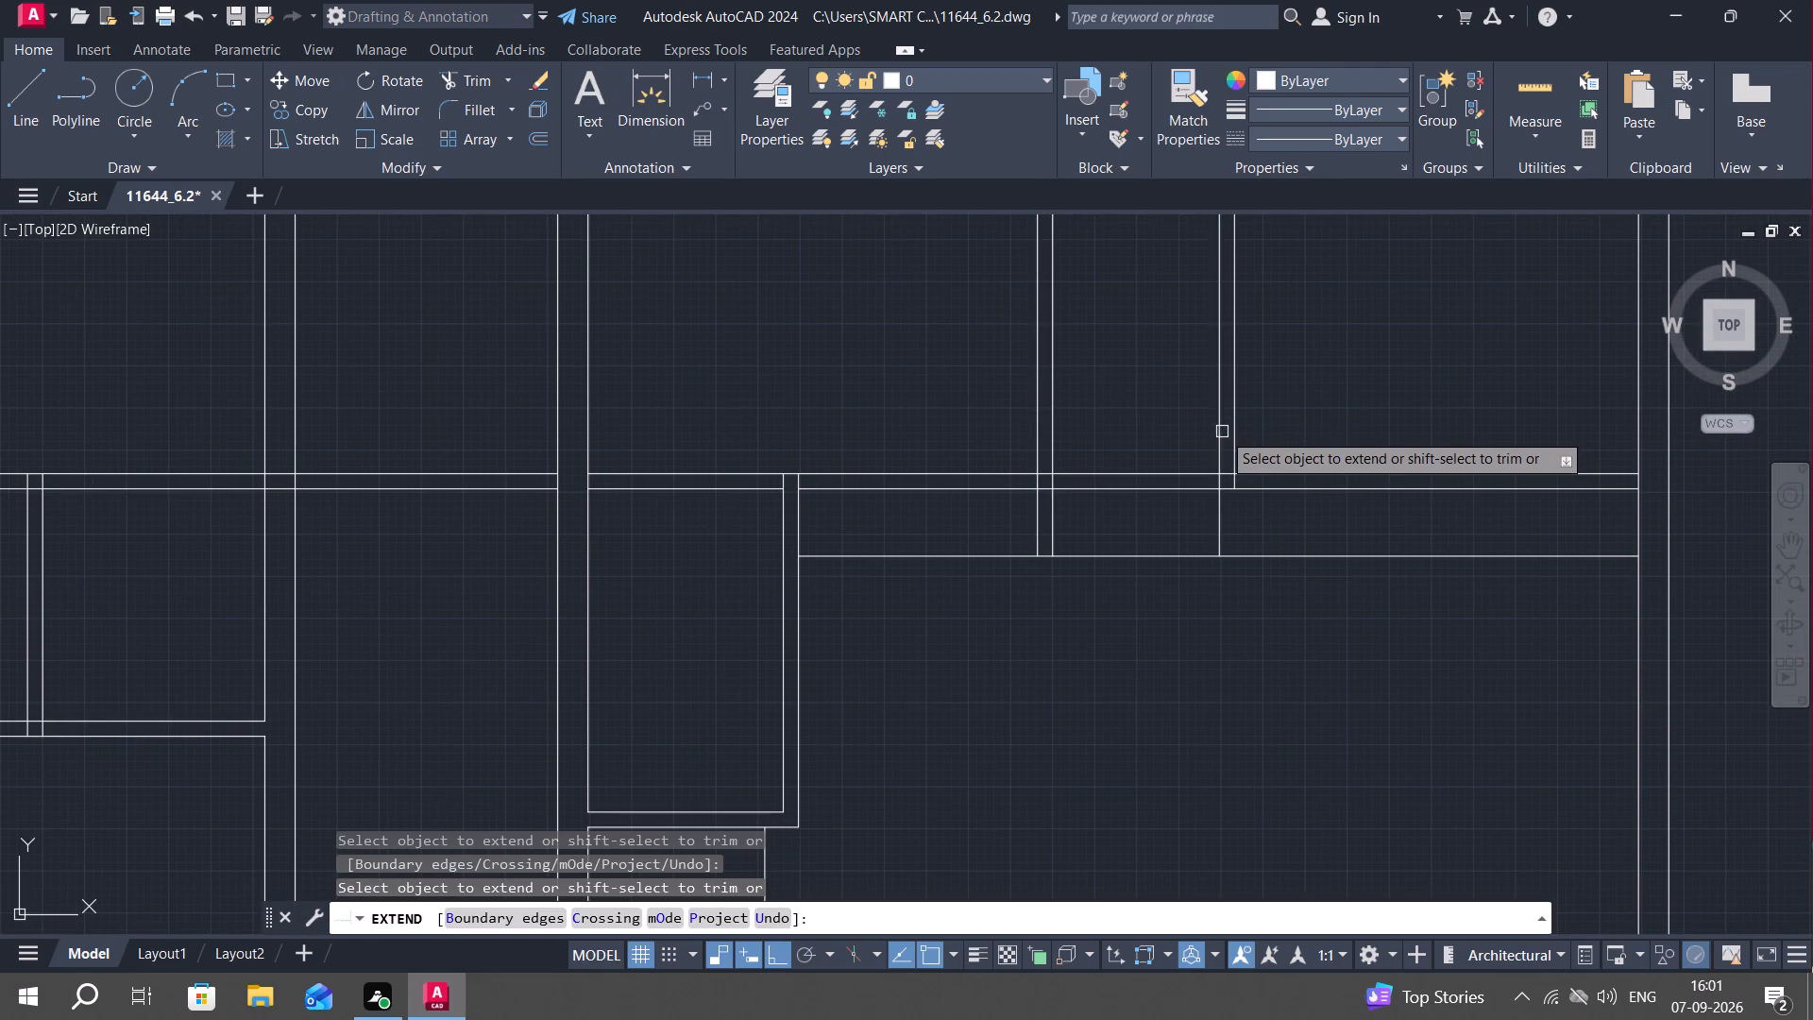
{"action": "left_click", "coordinate": [1236, 451]}
{"action": "key", "text": "Escape"}
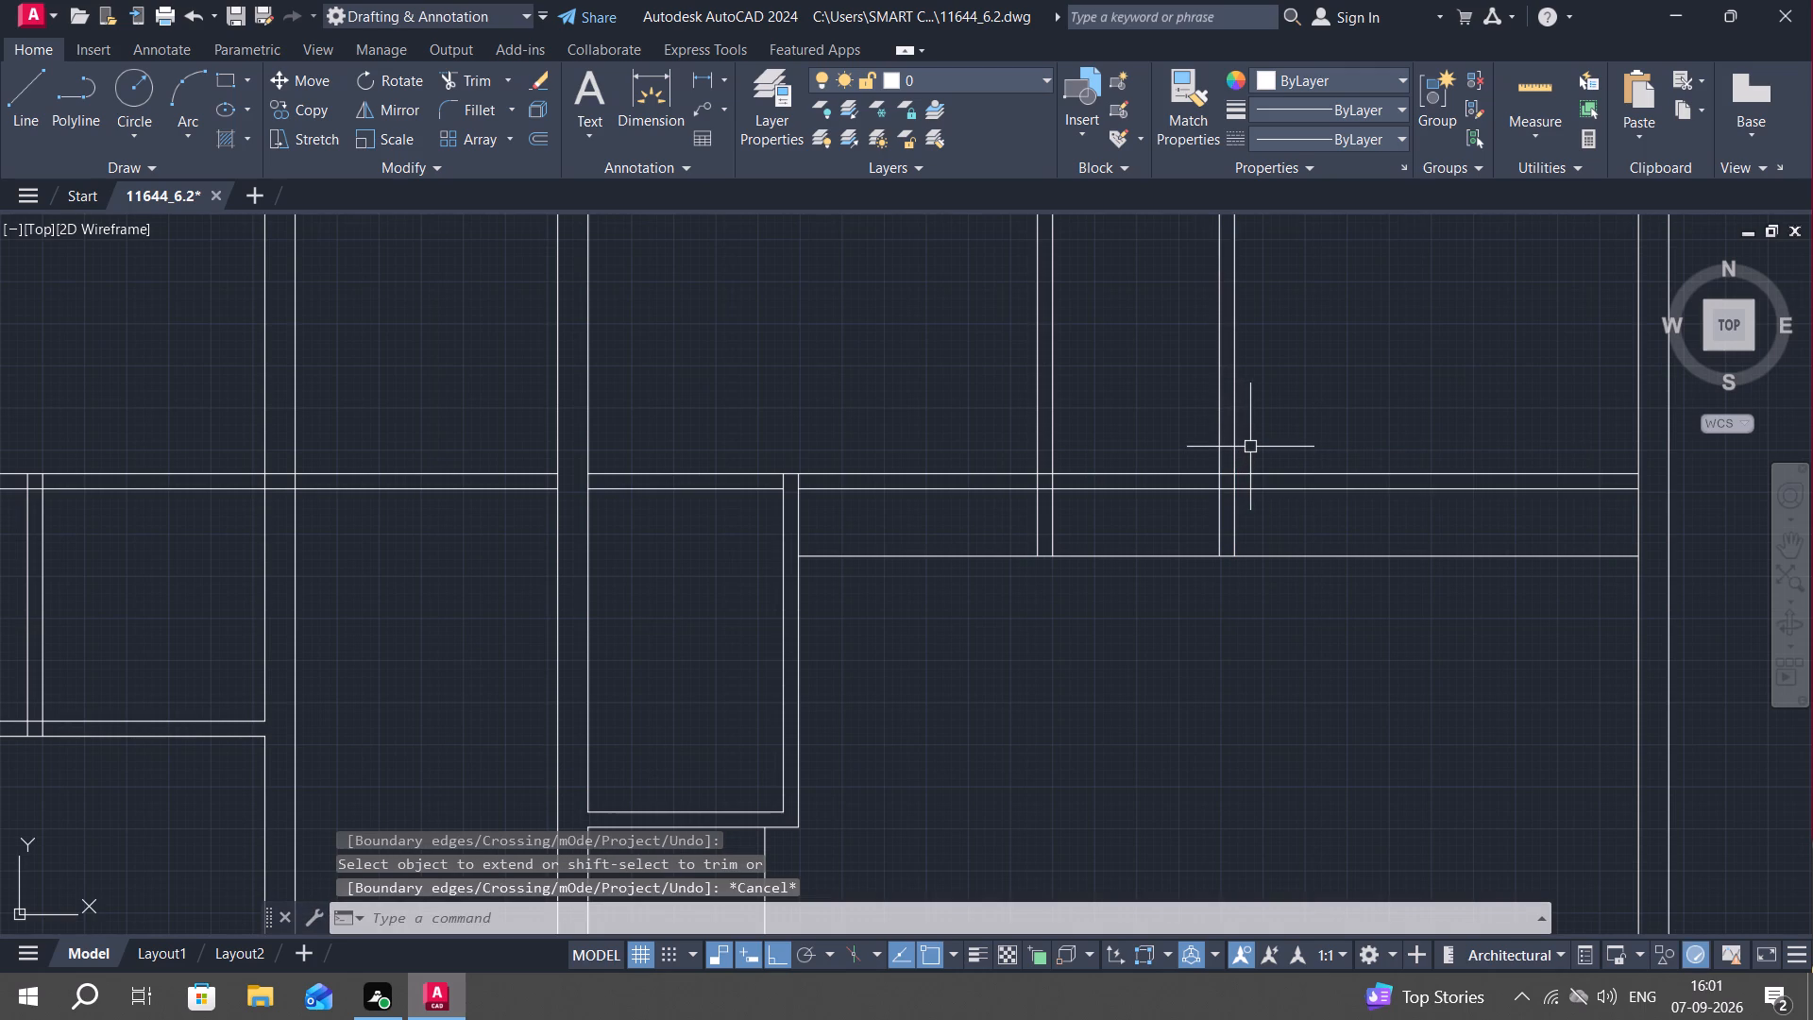
Trim the horizontal lines out of the passage between the two partitions and the upper wall line beside the passage's left partition.
{"action": "type", "text": "tr"}
{"action": "key", "text": "space"}
{"action": "left_click_drag", "start_coordinate": [1132, 430], "coordinate": [1138, 592]}
{"action": "middle_click_drag", "start_coordinate": [1131, 485], "coordinate": [1132, 525]}
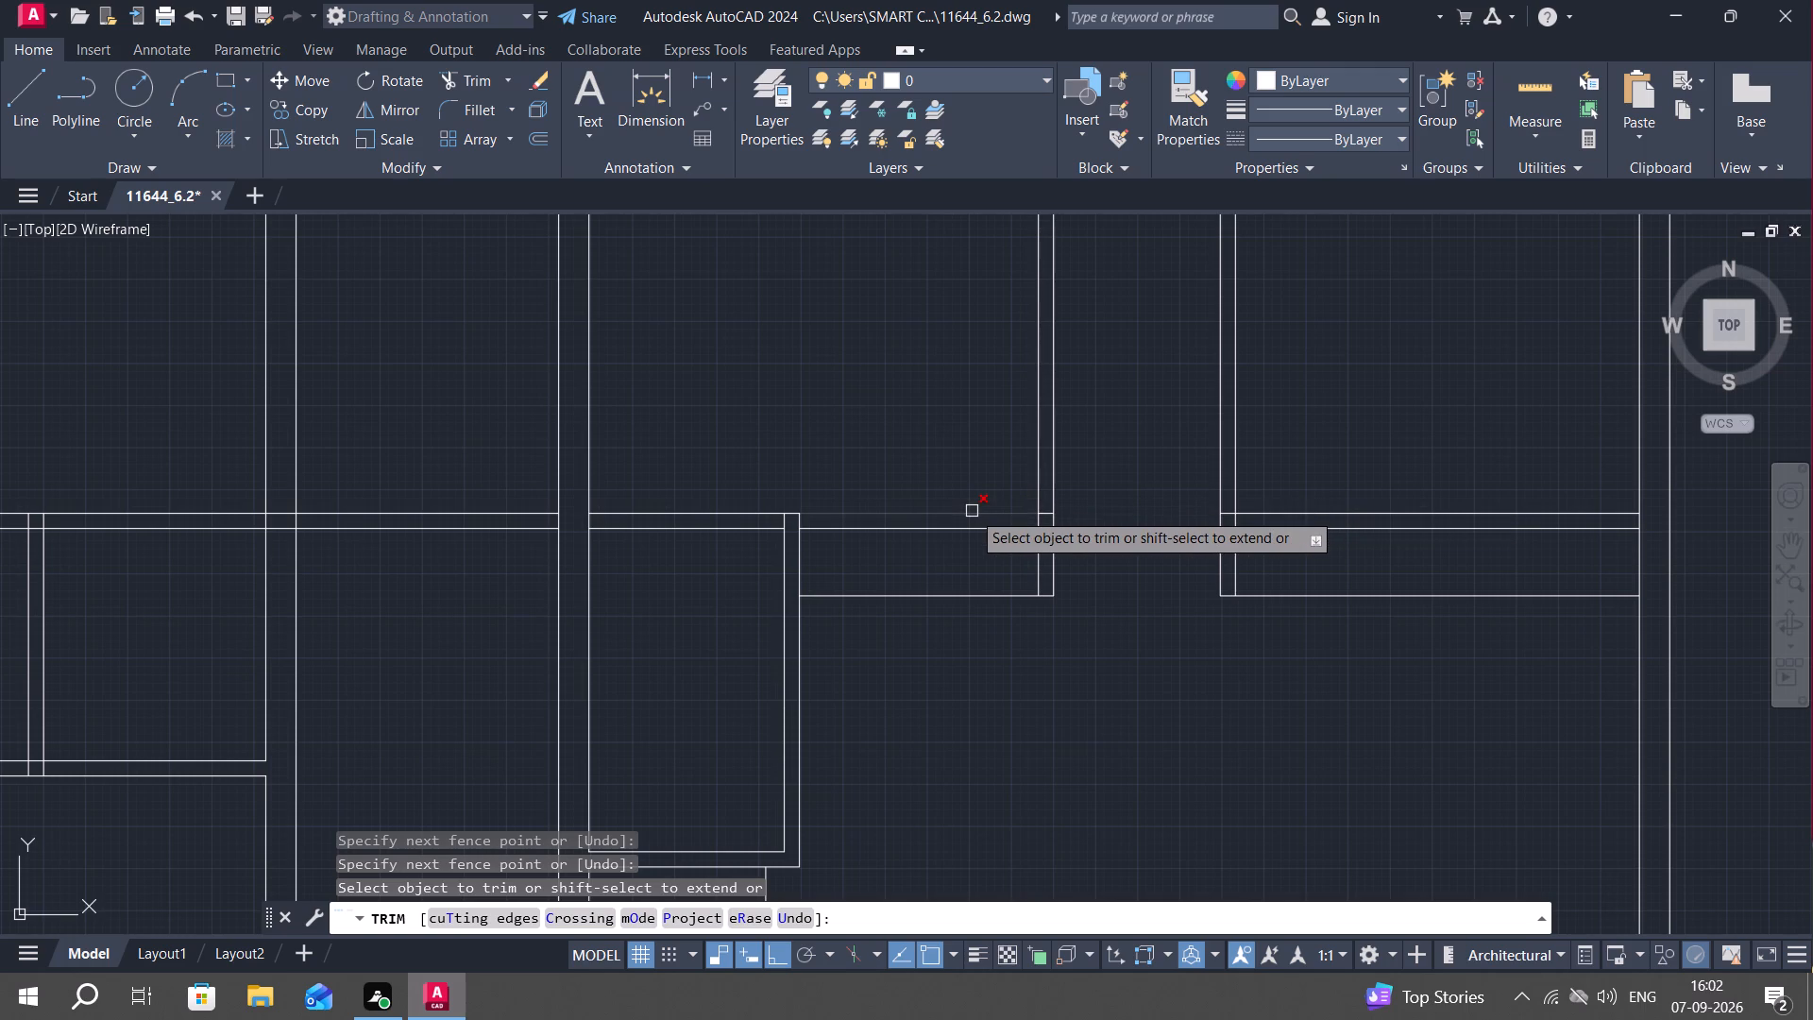
{"action": "scroll", "coordinate": [1148, 482], "scroll_direction": "down", "scroll_amount": 1}
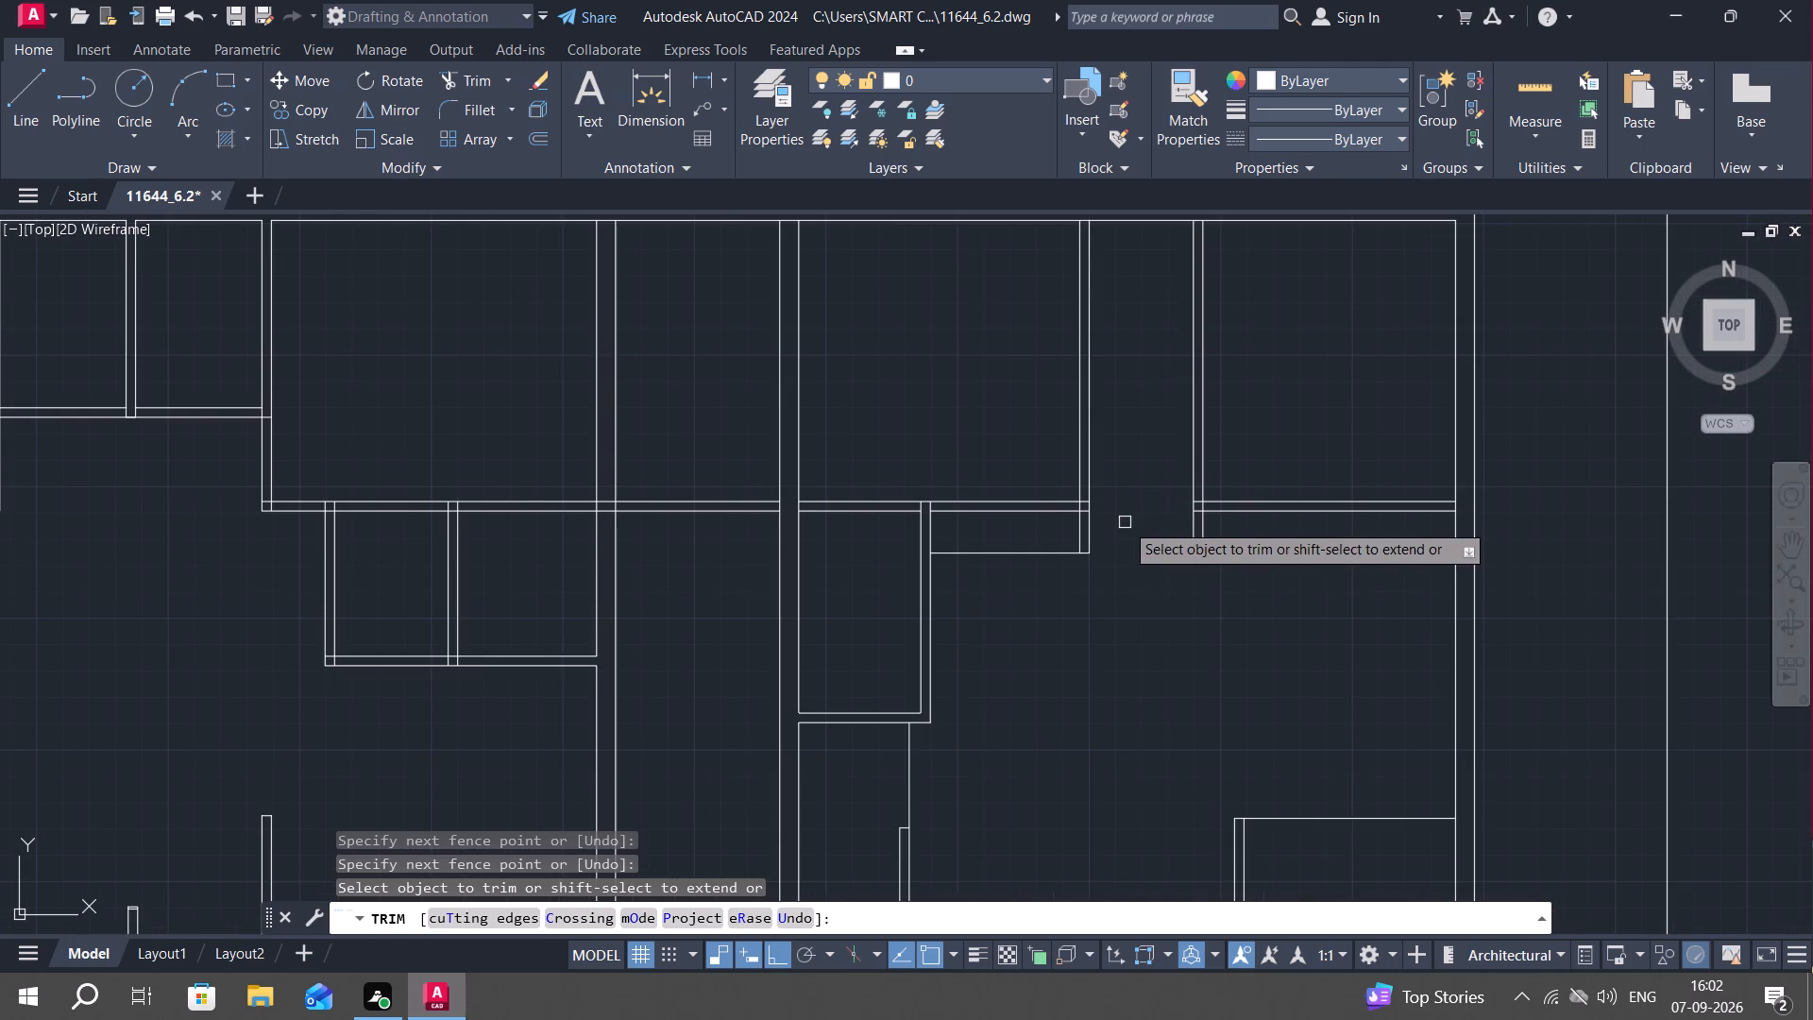
{"action": "left_click", "coordinate": [1031, 501]}
{"action": "key", "text": "Escape"}
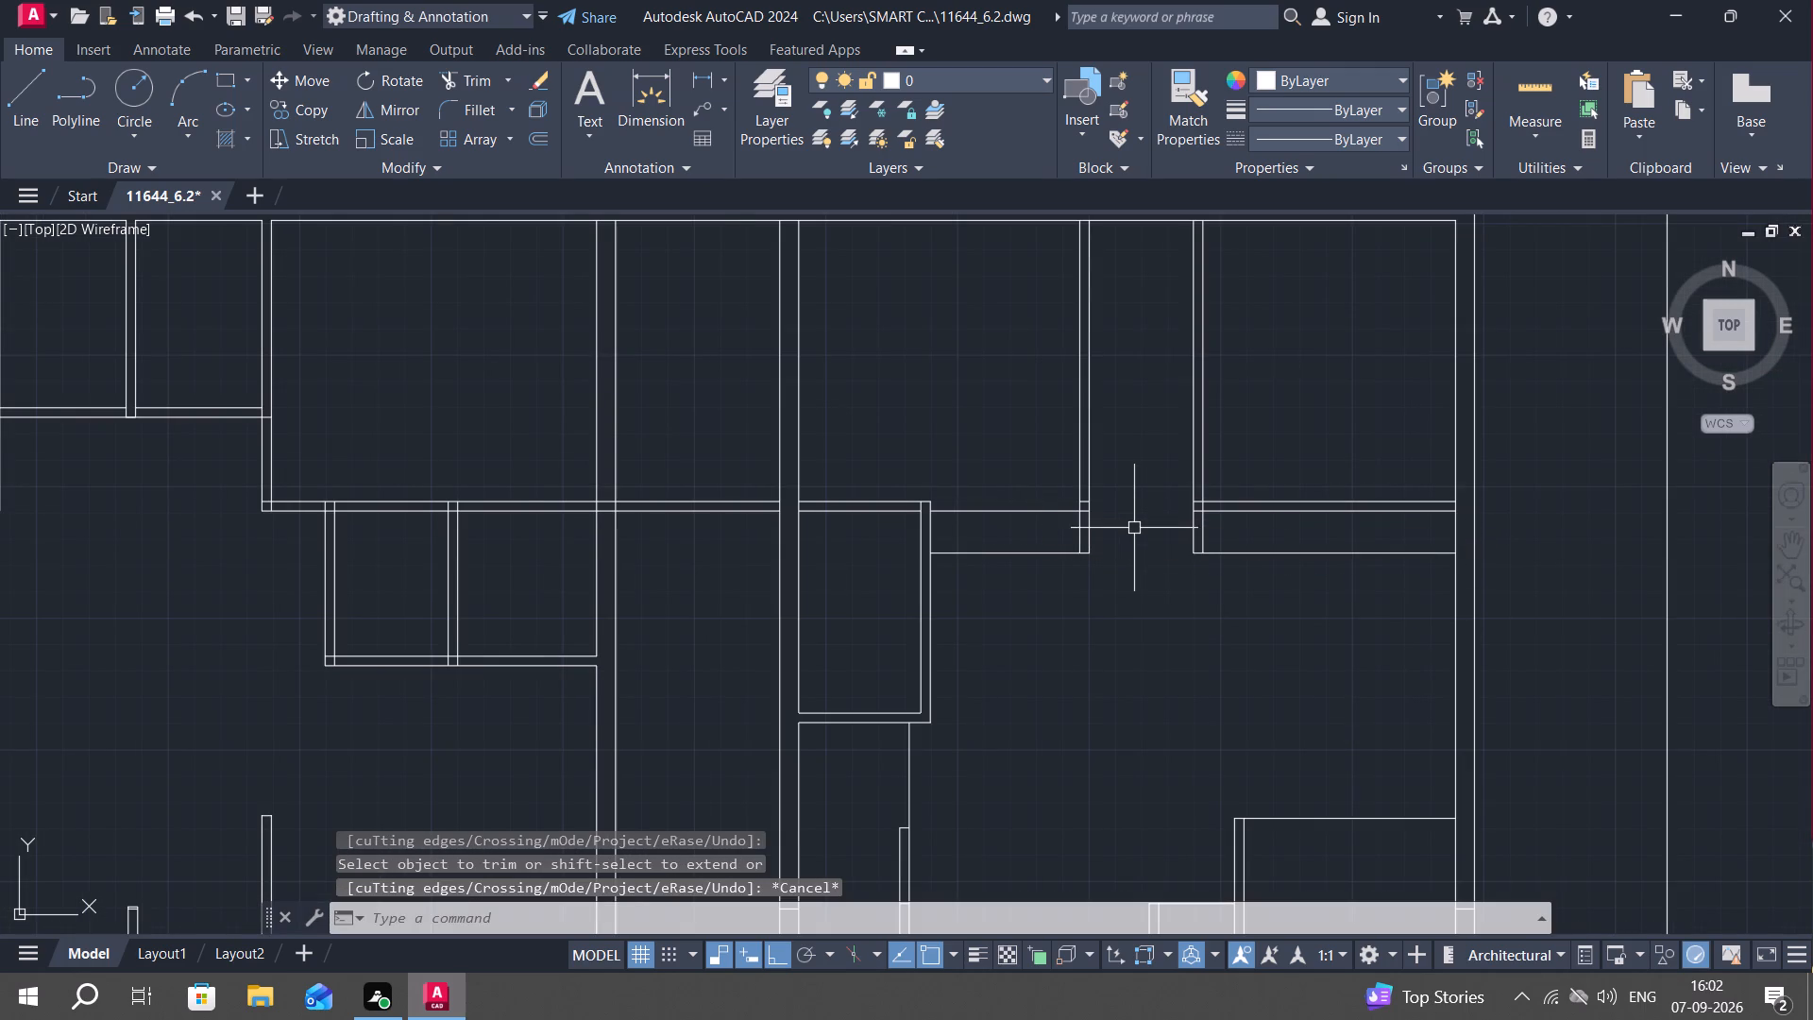
Offset the short wall line inside the passage's left partition 9" upward.
{"action": "key", "text": "o"}
{"action": "key", "text": "space"}
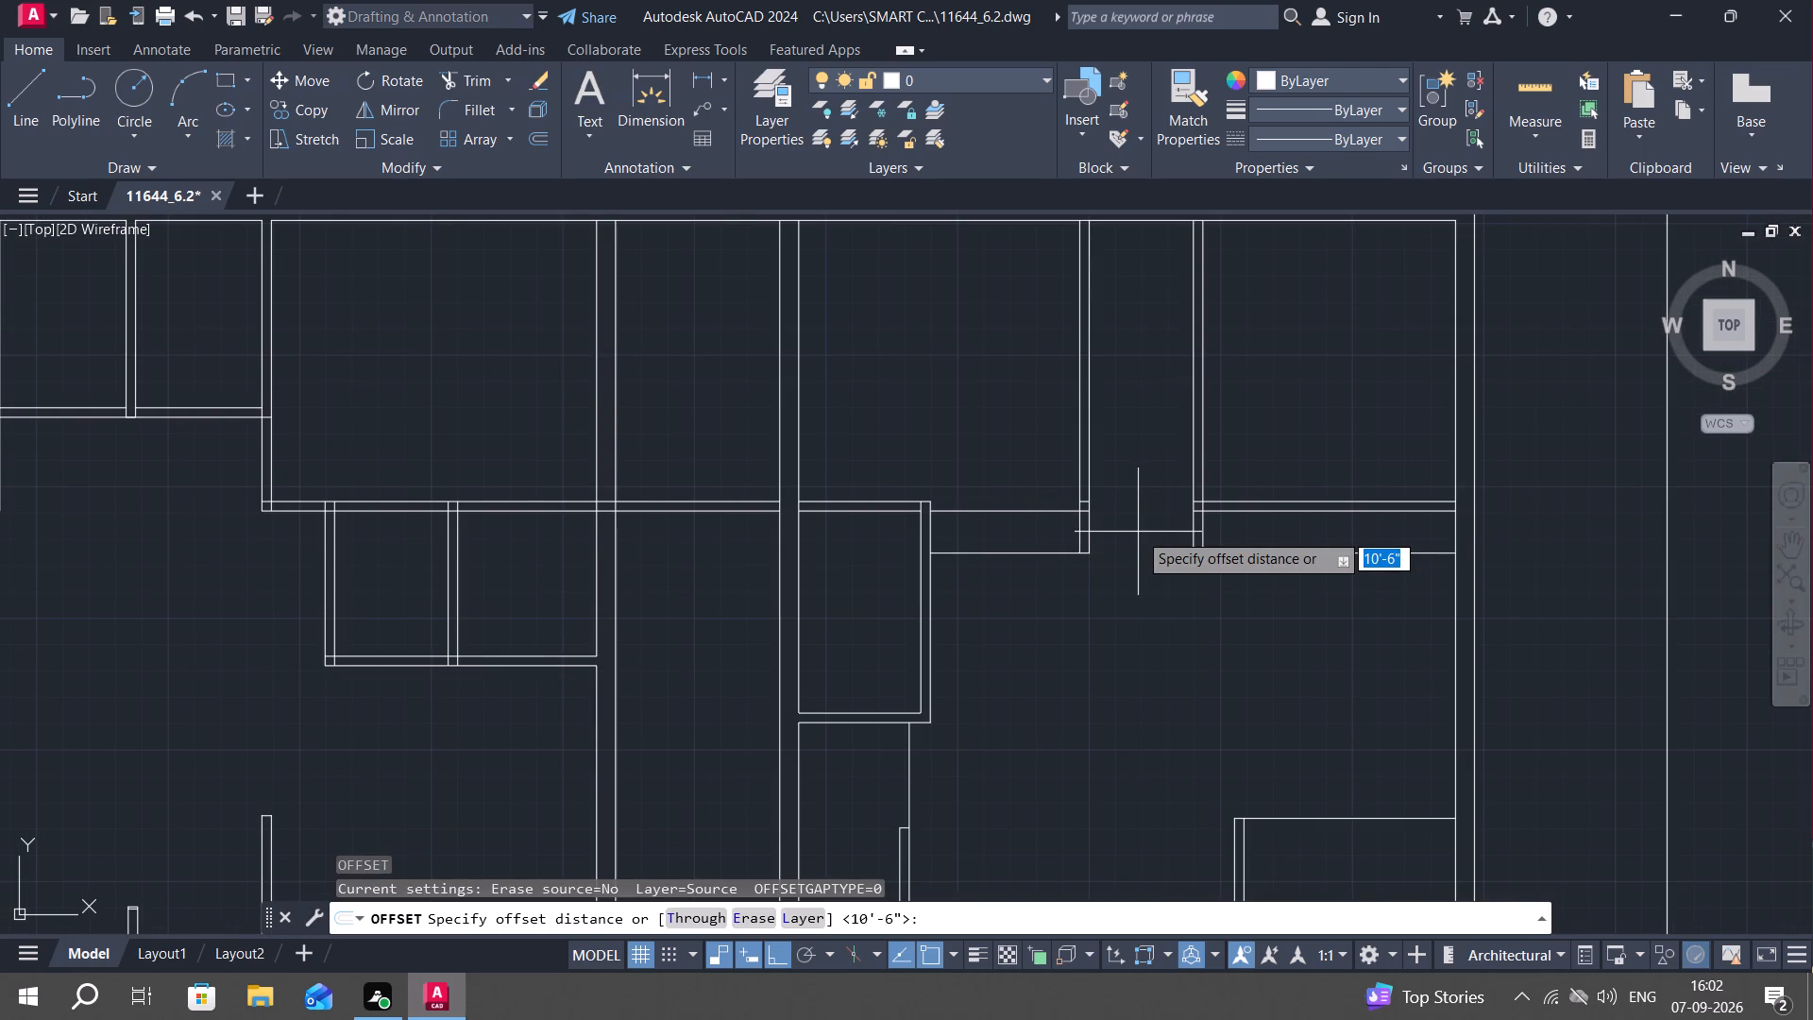
{"action": "type", "text": "9\""}
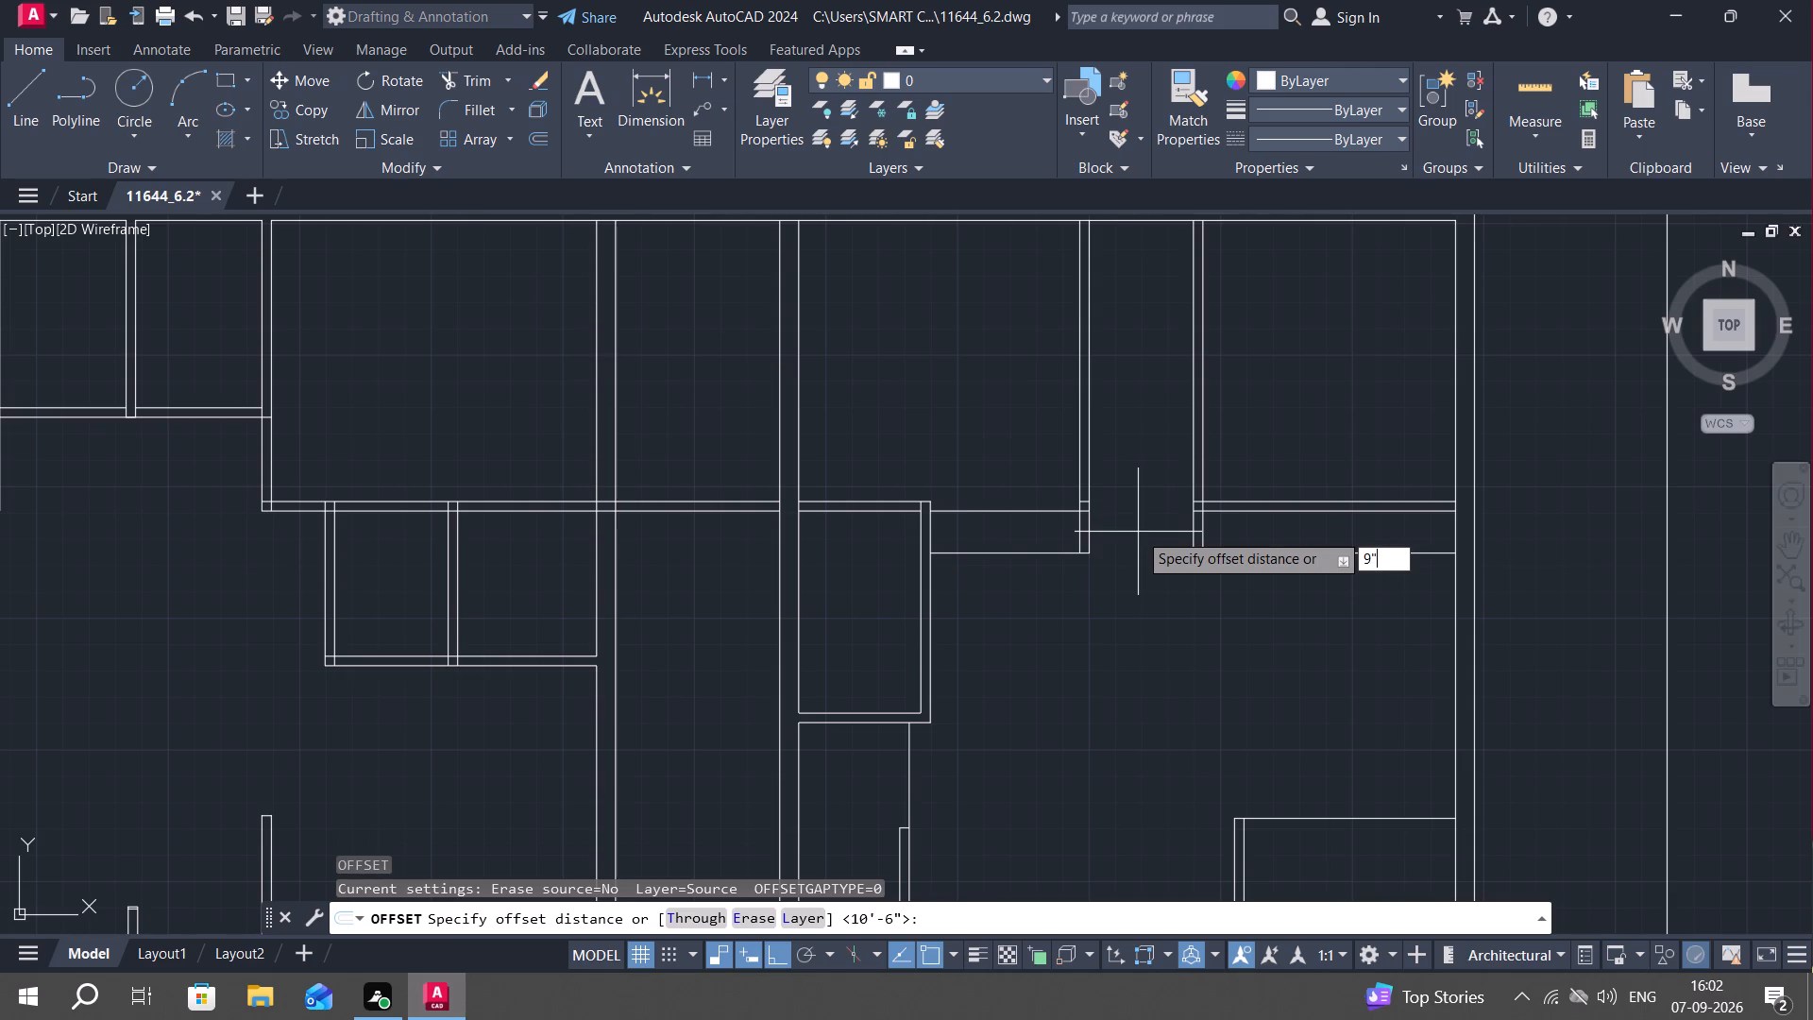
{"action": "key", "text": "space"}
{"action": "scroll", "coordinate": [1111, 516], "scroll_direction": "up", "scroll_amount": 2}
{"action": "left_click", "coordinate": [1042, 477]}
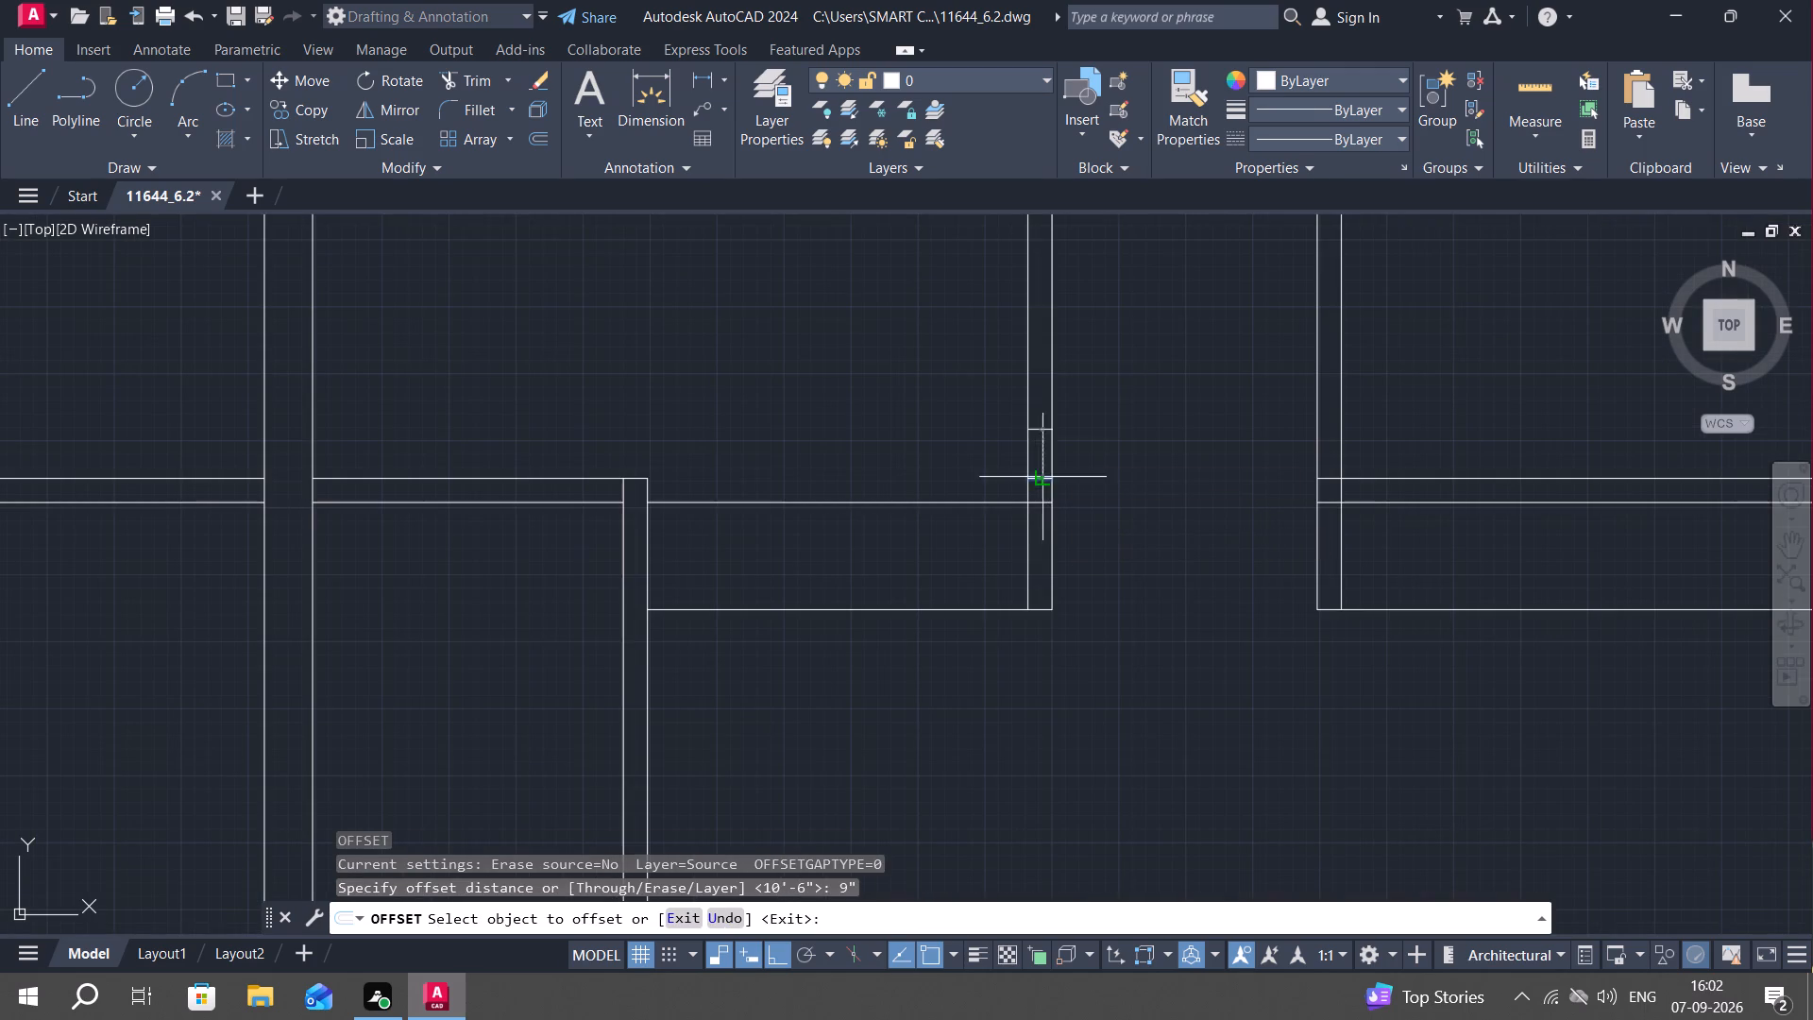
{"action": "left_click", "coordinate": [1003, 375]}
{"action": "key", "text": "Escape"}
Offset the 9" line in the passage's left partition 3' upward to mark a door opening.
{"action": "type", "text": "o"}
{"action": "key", "text": "space"}
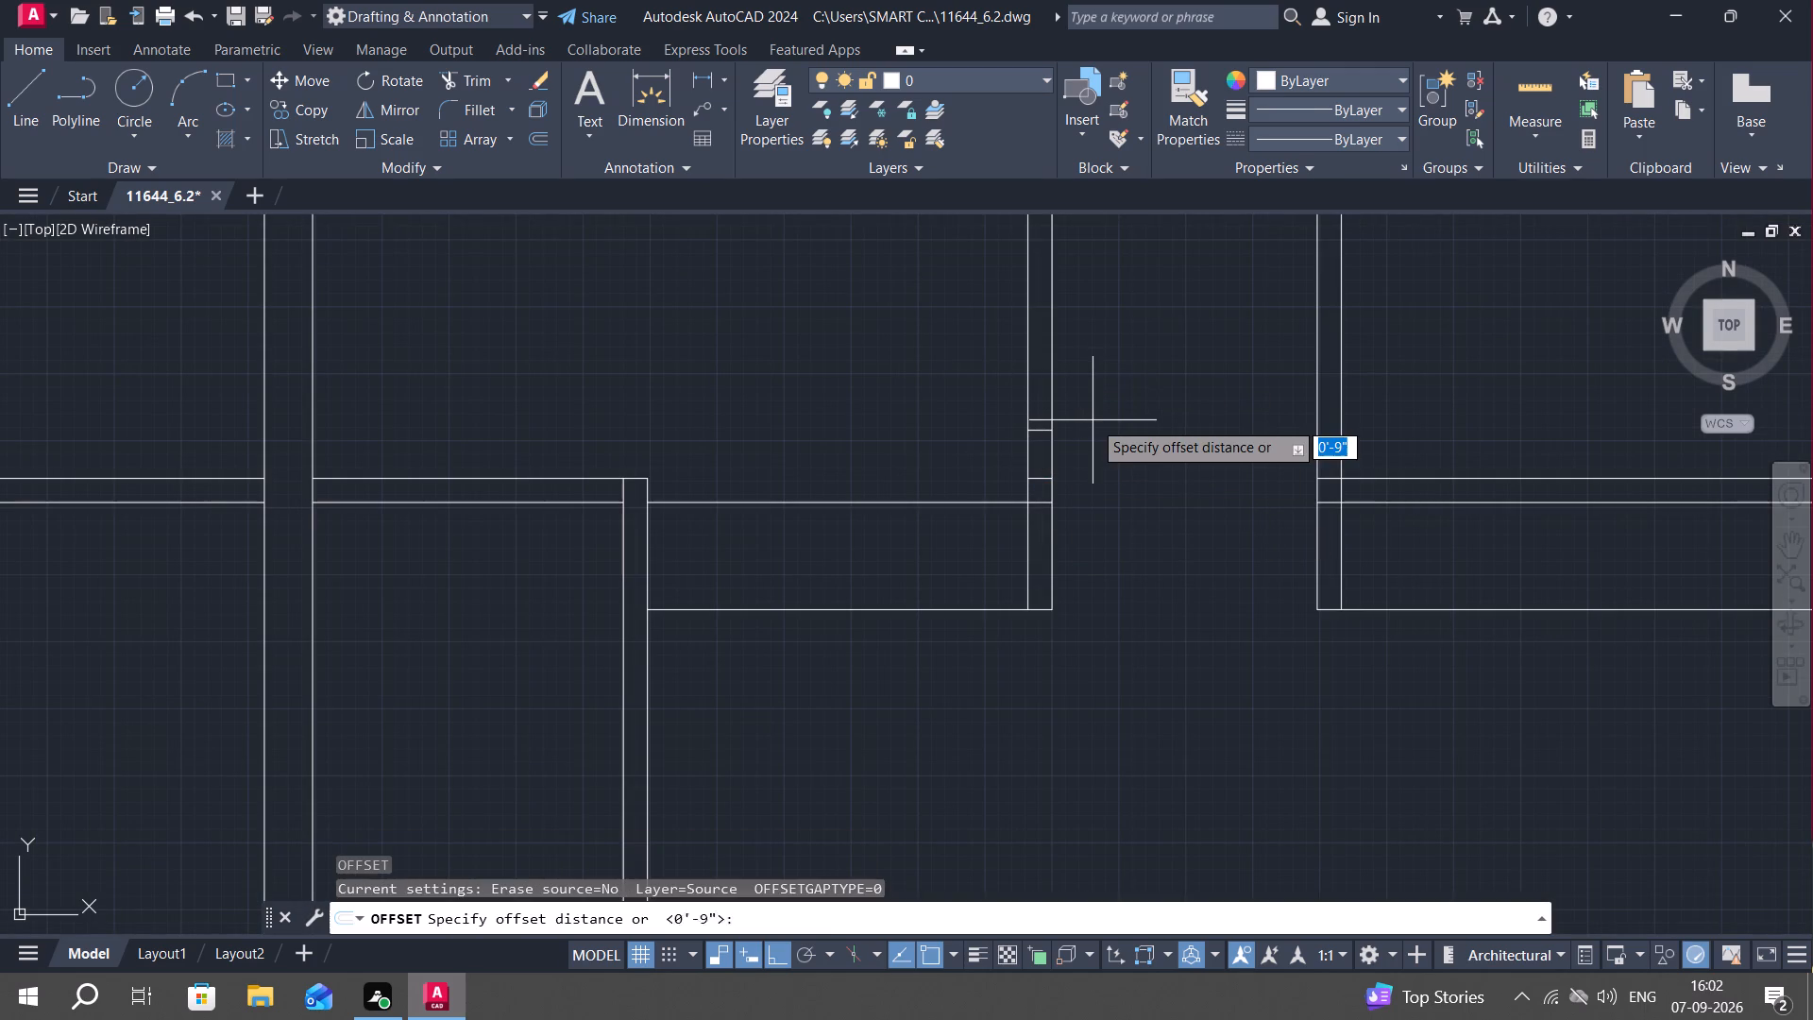
{"action": "key", "text": "3"}
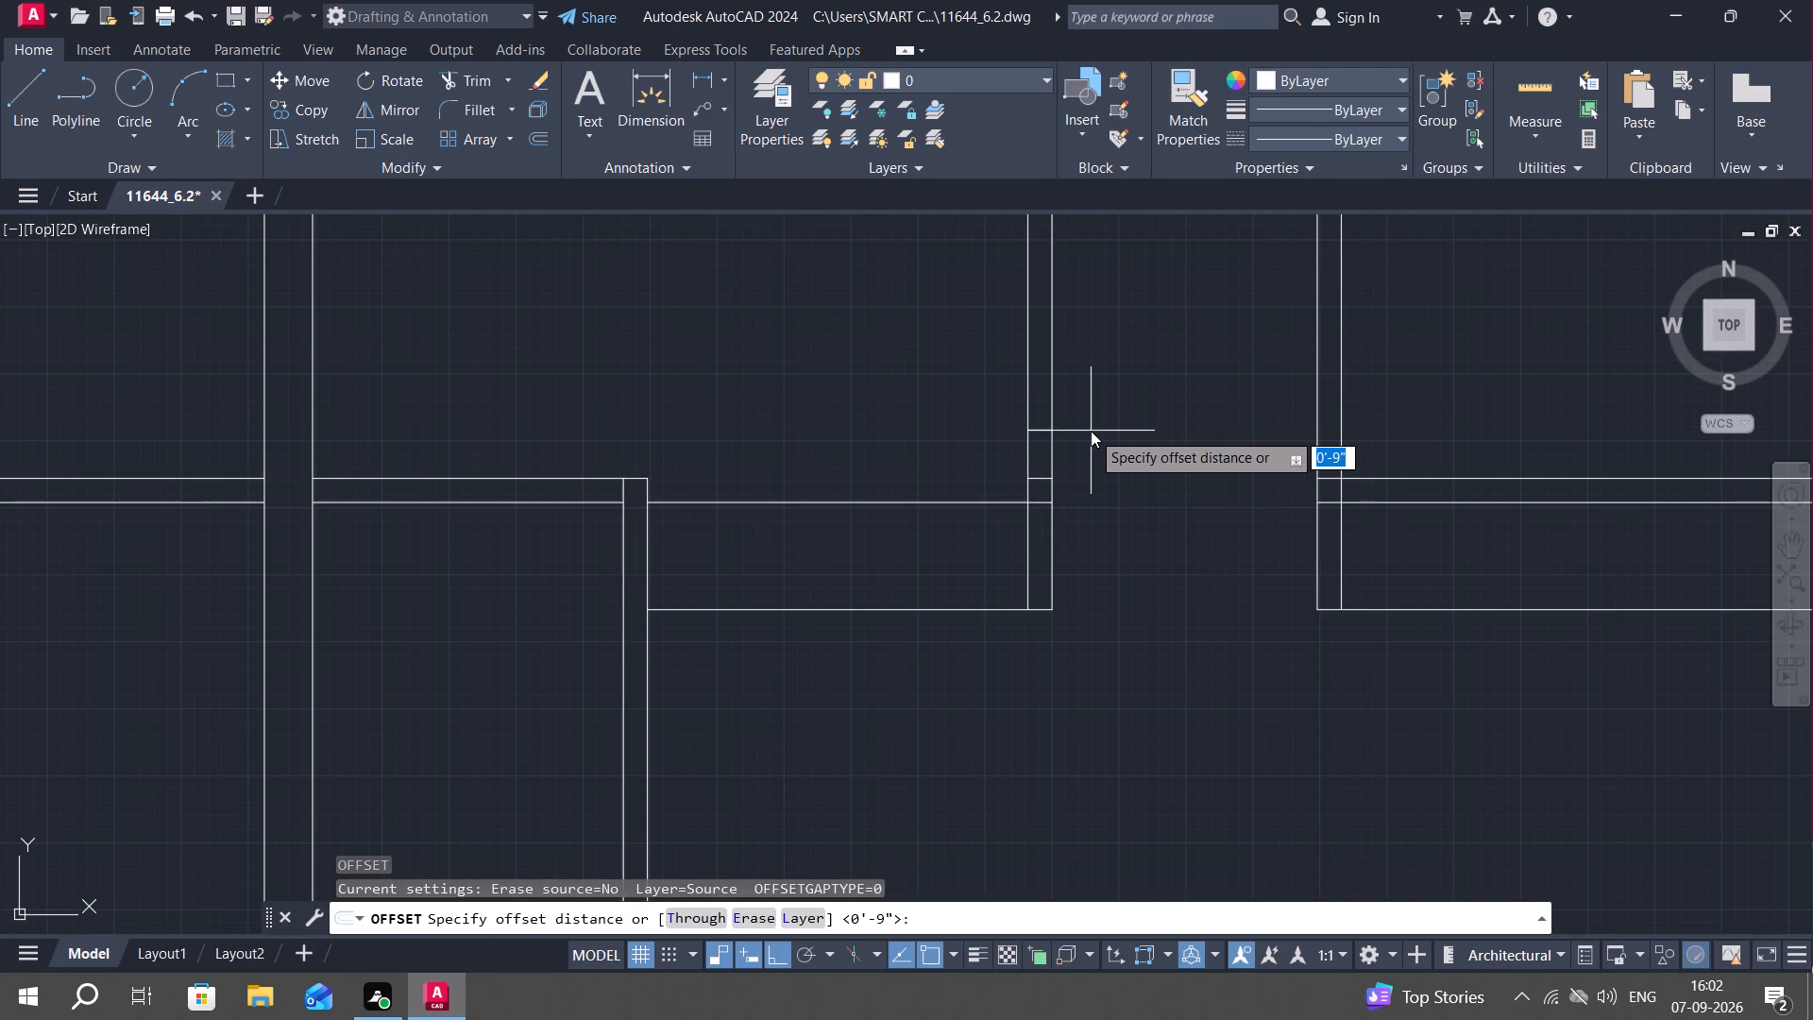
{"action": "type", "text": "'"}
{"action": "key", "text": "space"}
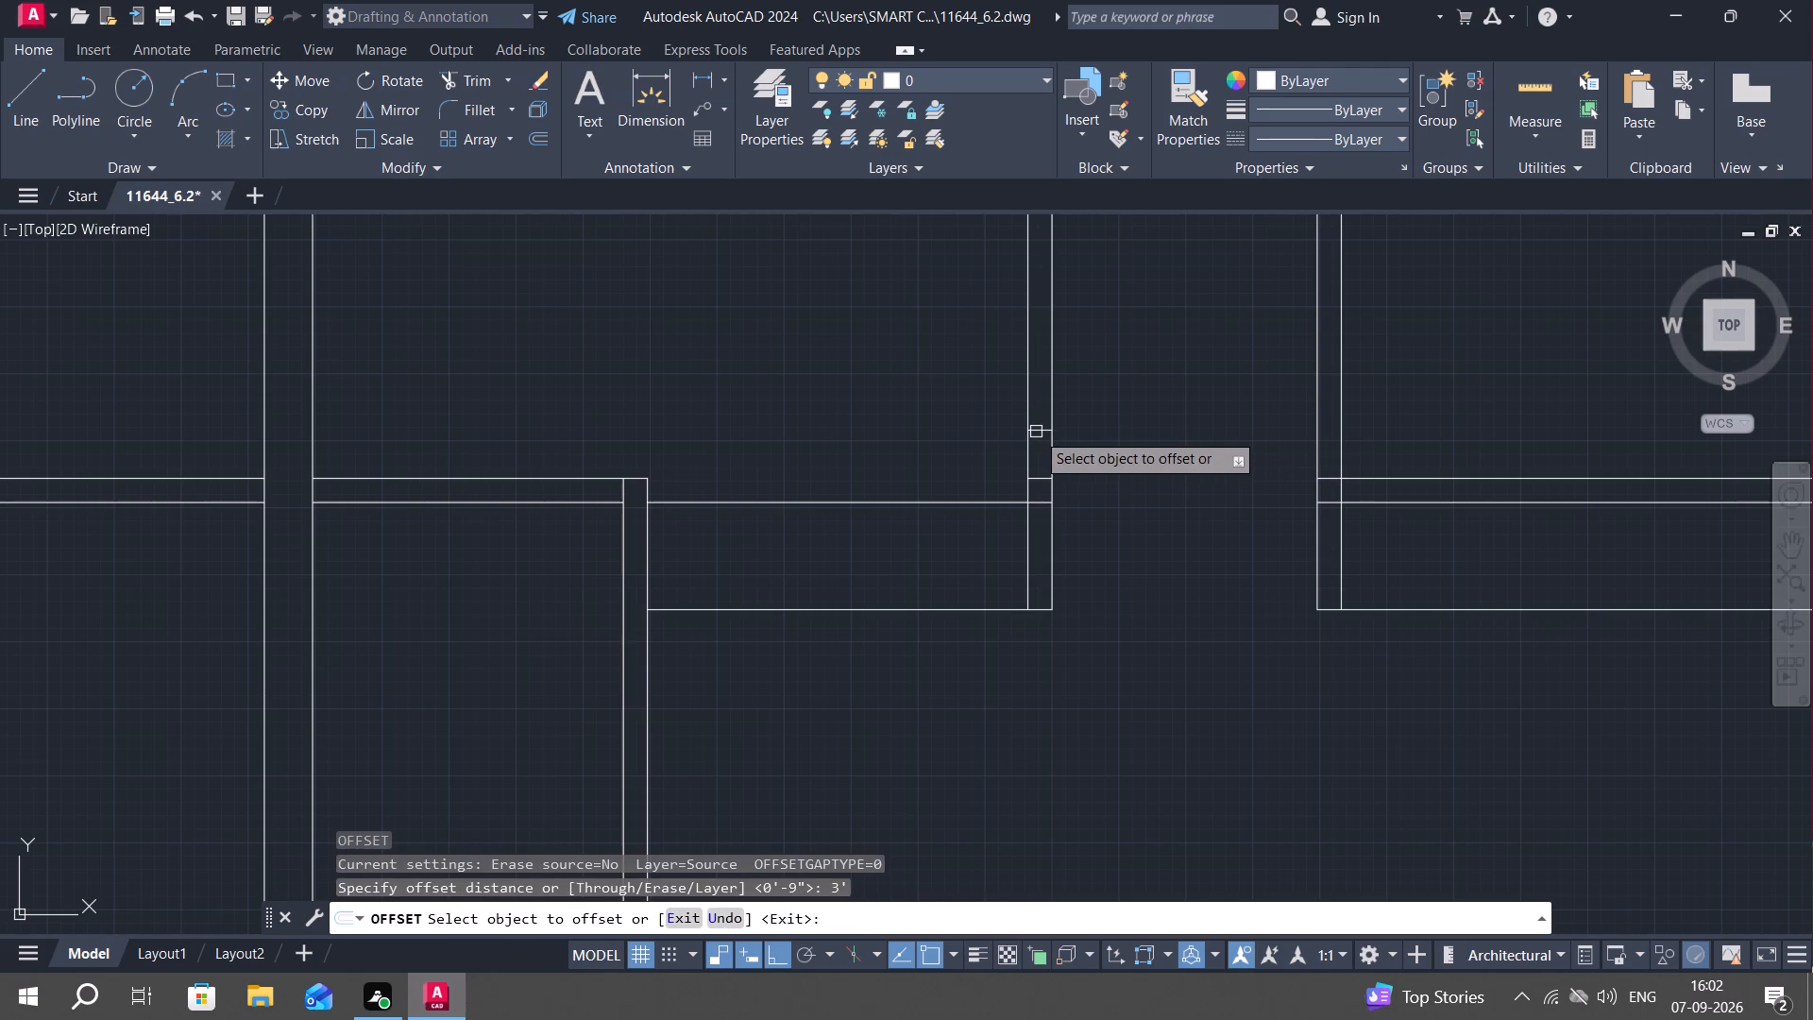
{"action": "left_click", "coordinate": [1036, 432]}
{"action": "left_click", "coordinate": [1059, 264]}
{"action": "middle_click_drag", "start_coordinate": [1208, 288], "coordinate": [1120, 533]}
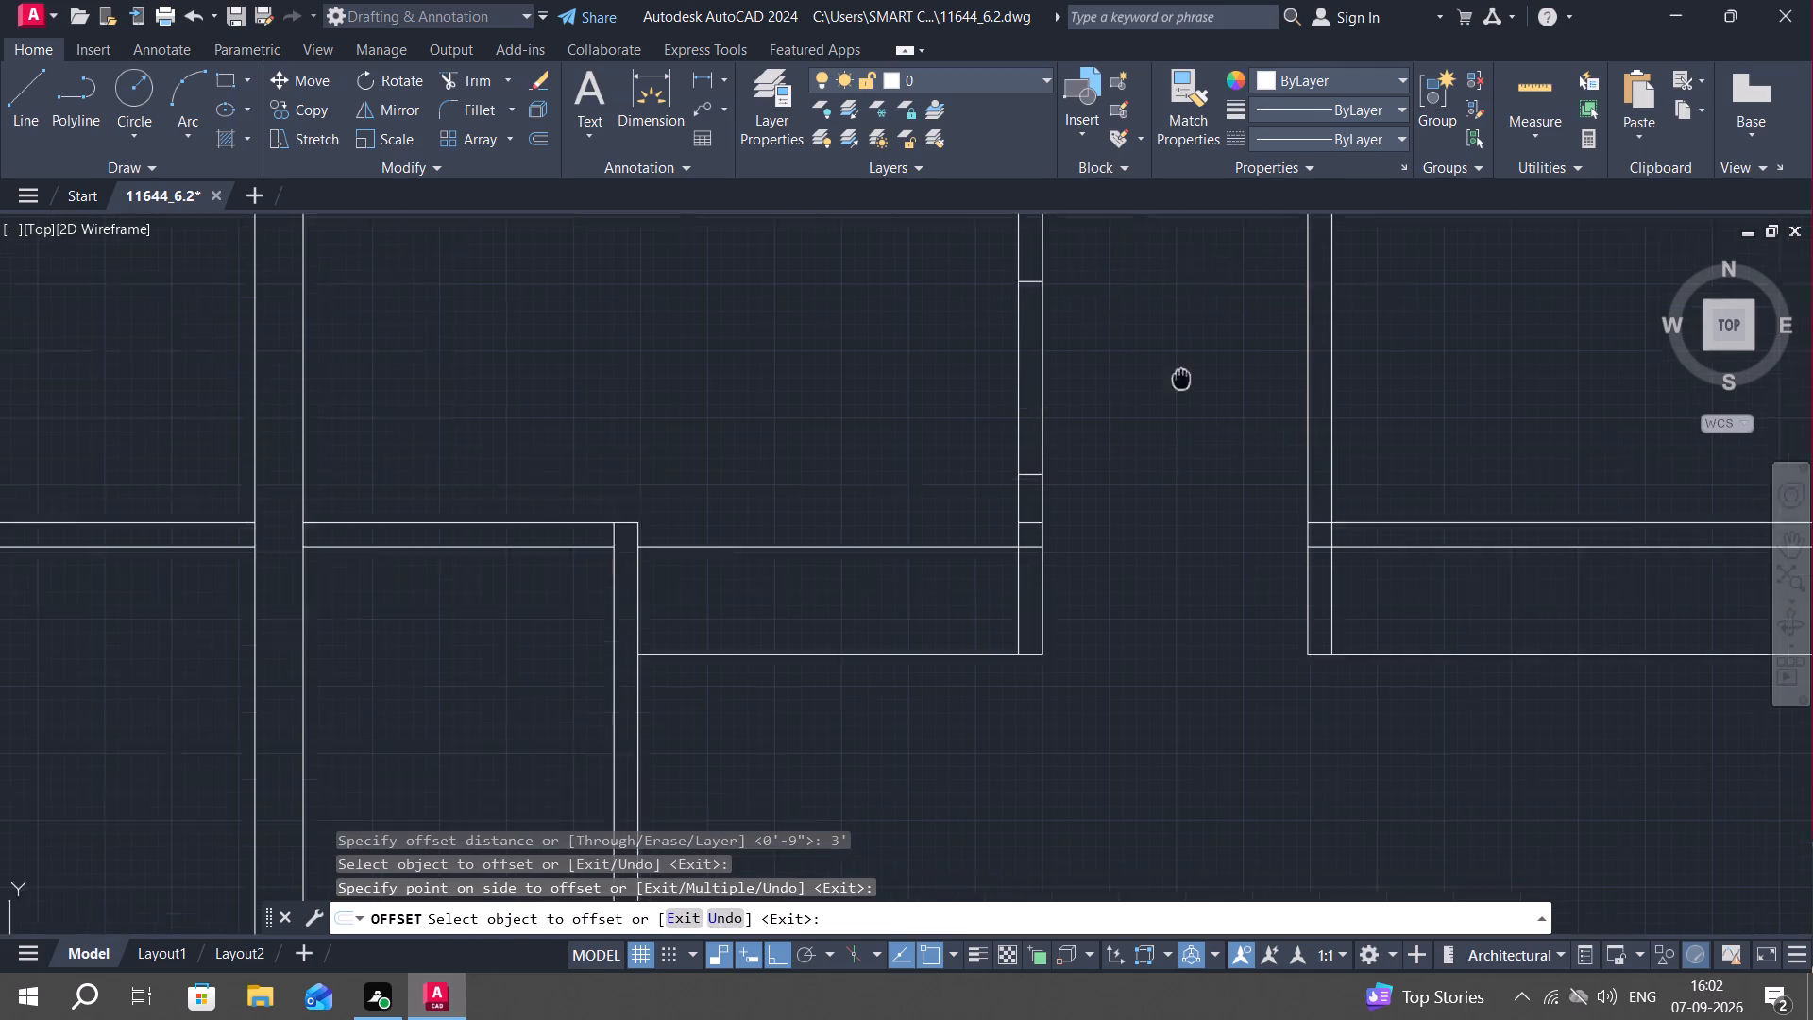
{"action": "middle_click_drag", "start_coordinate": [1120, 533], "coordinate": [1102, 581]}
{"action": "scroll", "coordinate": [1109, 558], "scroll_direction": "down", "scroll_amount": 1}
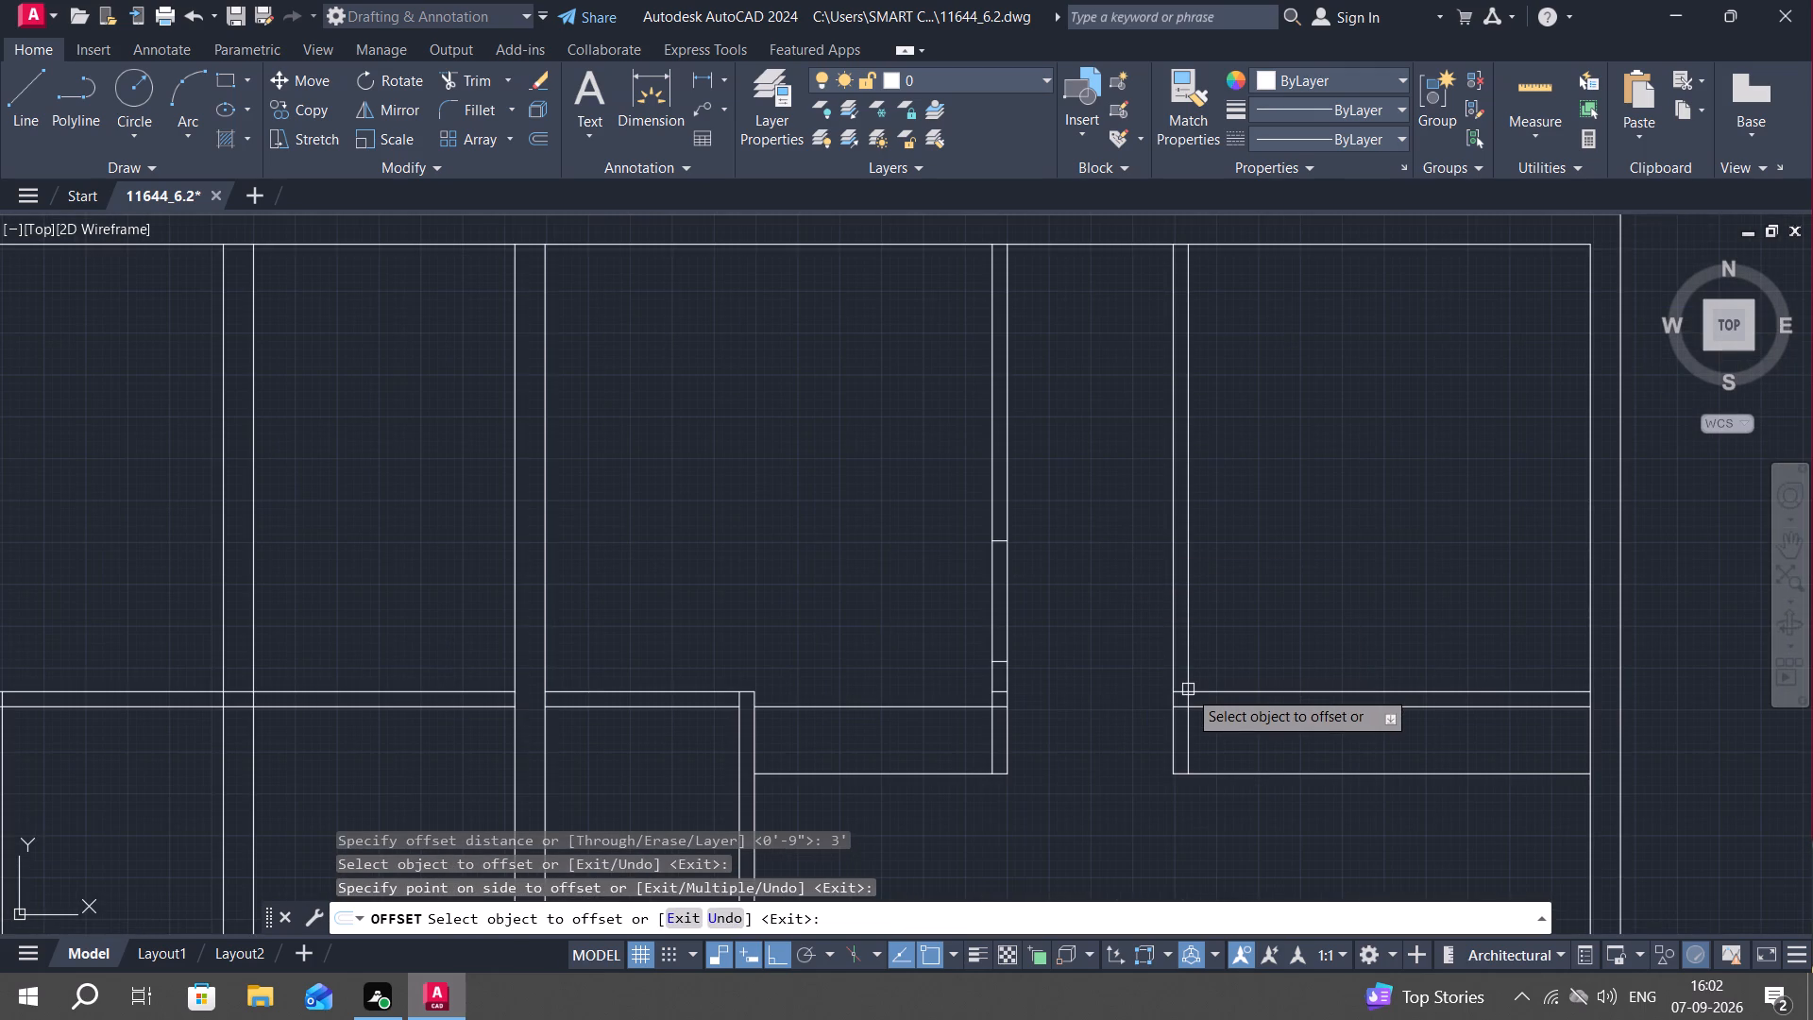
{"action": "key", "text": "Escape"}
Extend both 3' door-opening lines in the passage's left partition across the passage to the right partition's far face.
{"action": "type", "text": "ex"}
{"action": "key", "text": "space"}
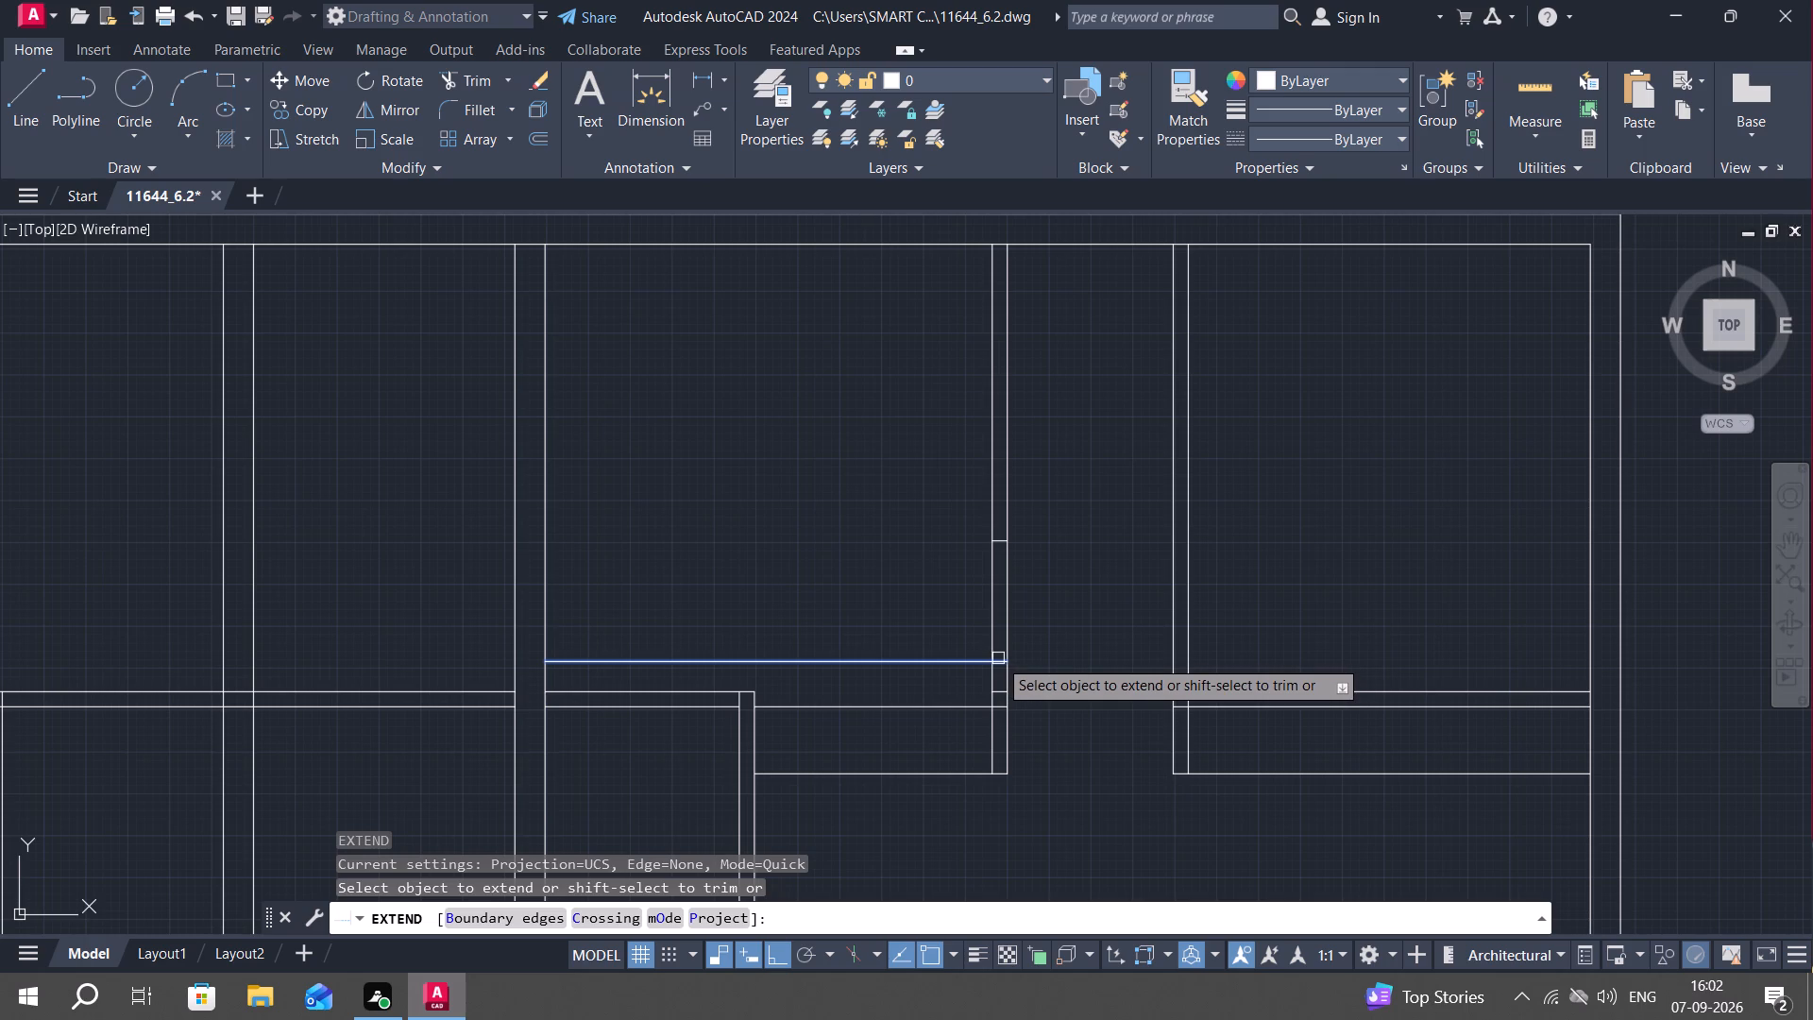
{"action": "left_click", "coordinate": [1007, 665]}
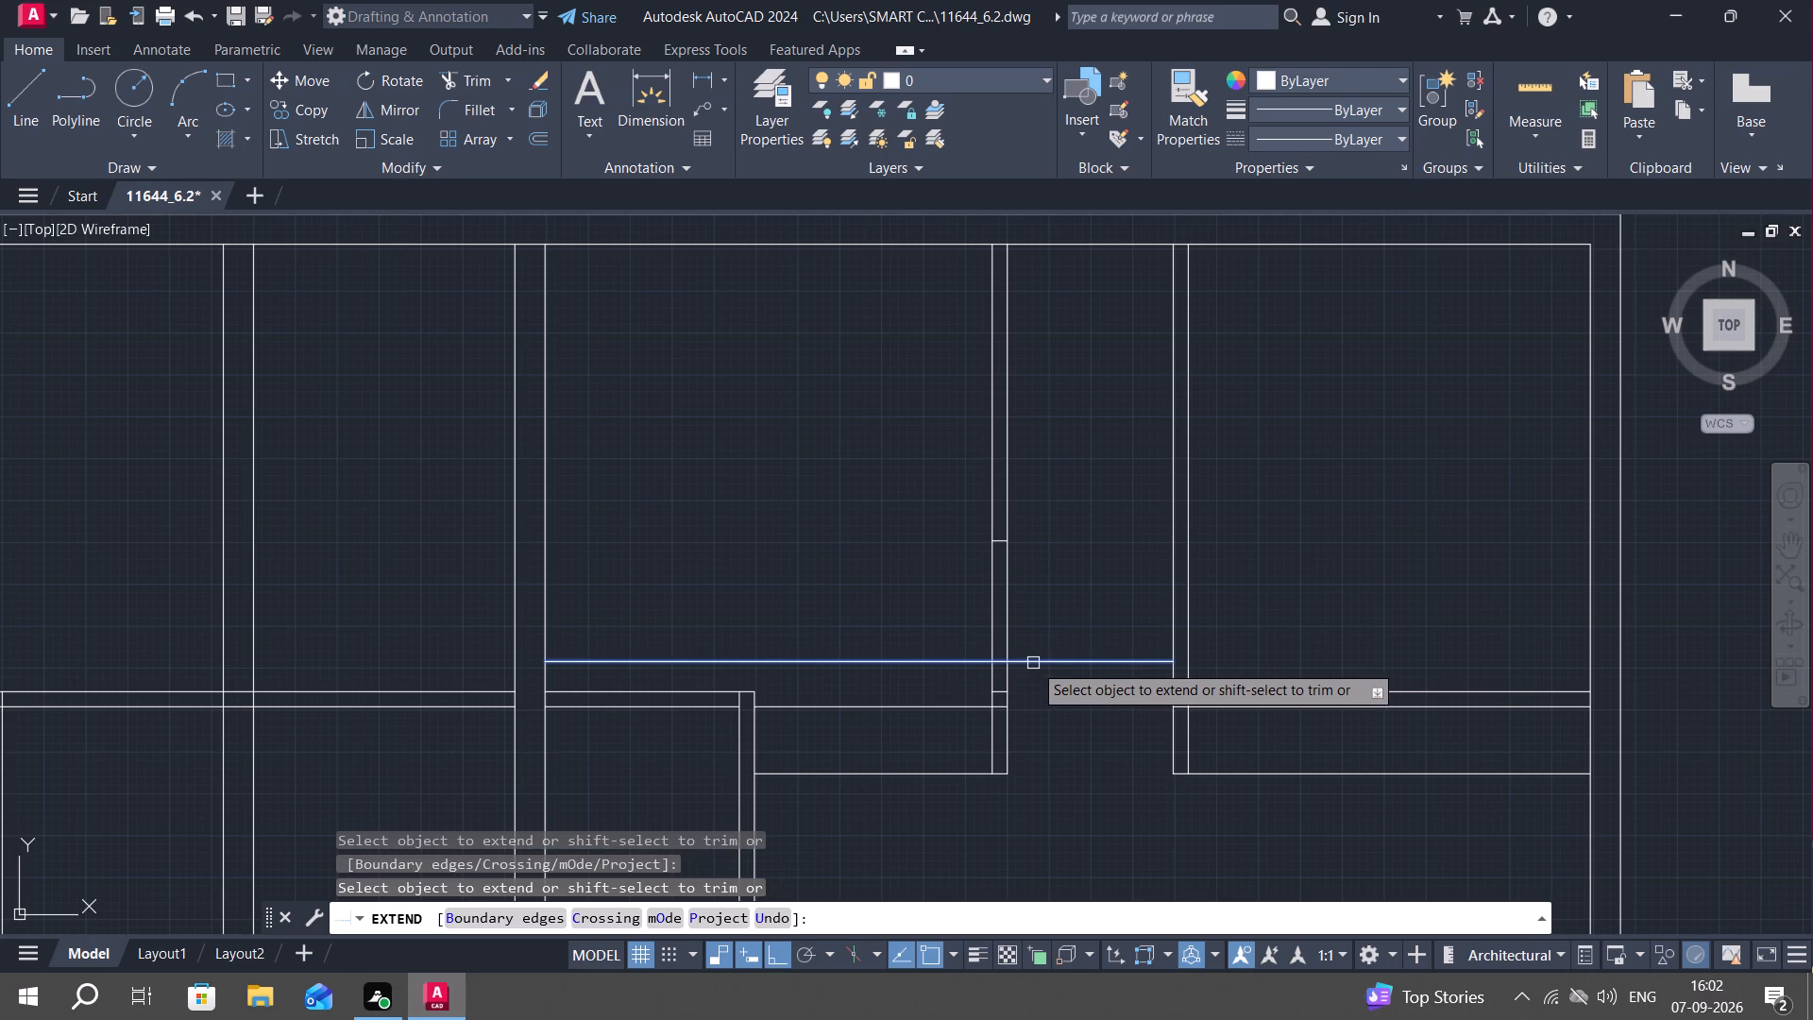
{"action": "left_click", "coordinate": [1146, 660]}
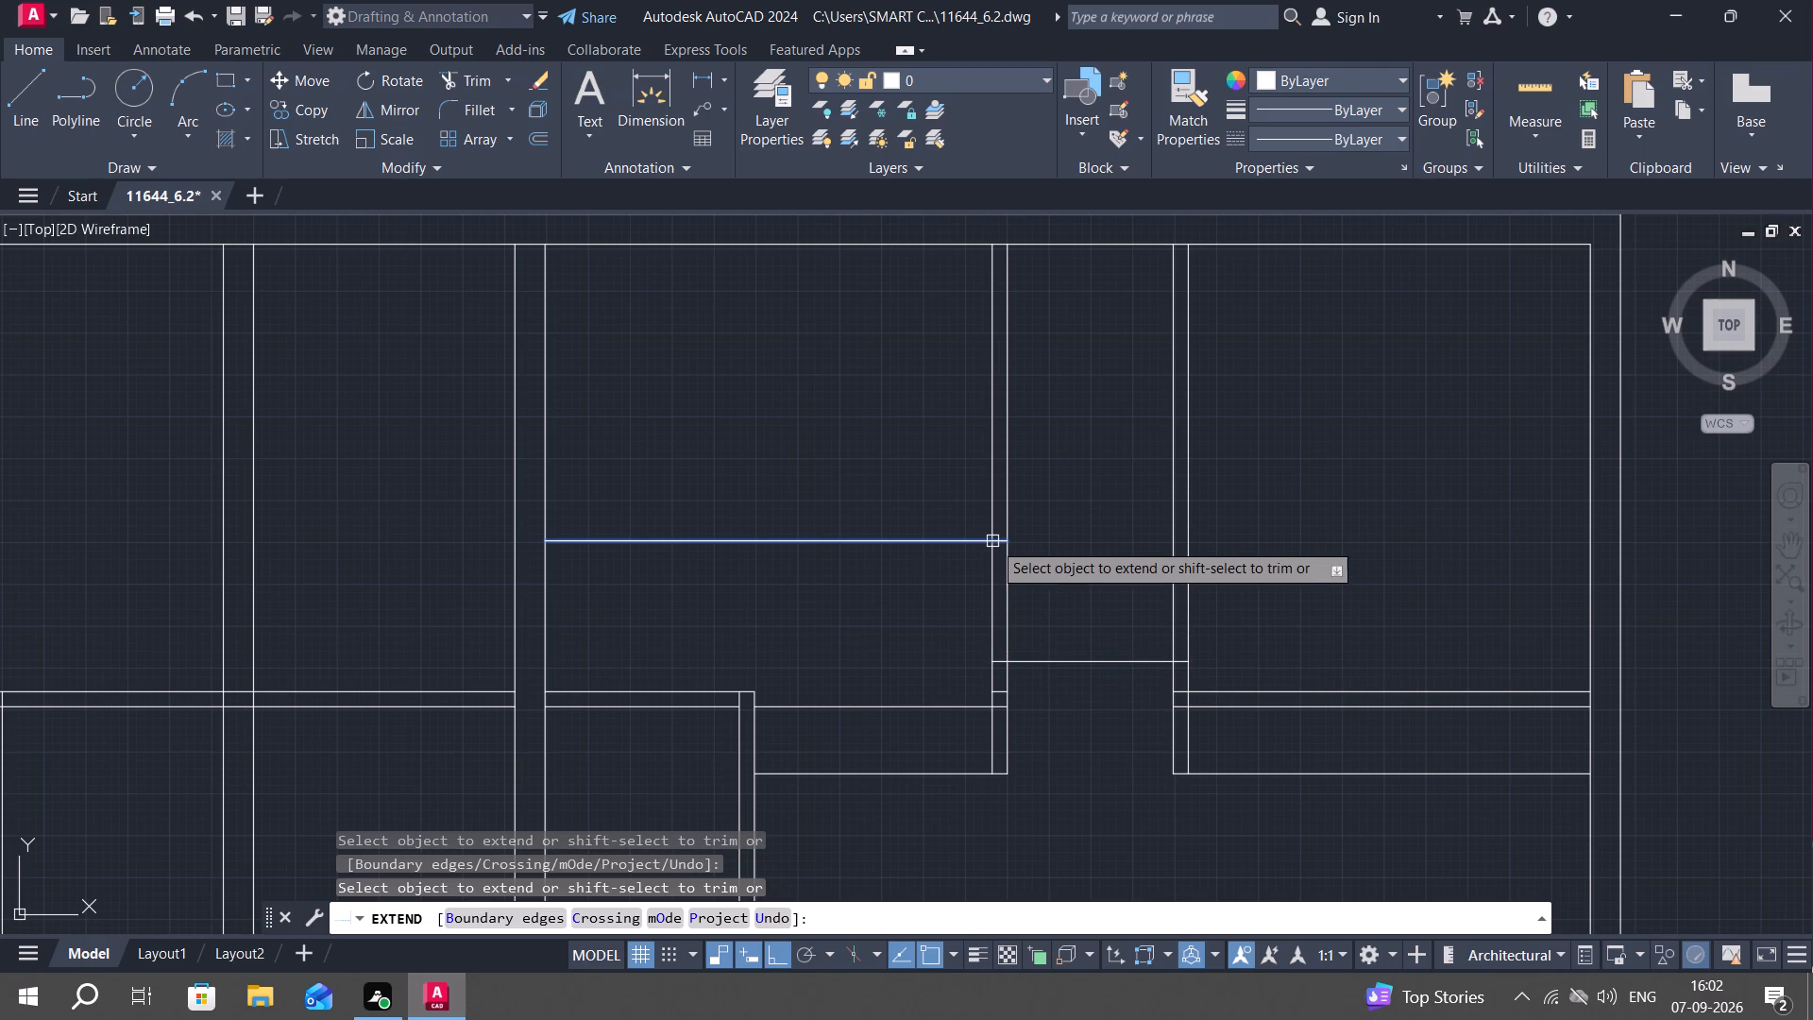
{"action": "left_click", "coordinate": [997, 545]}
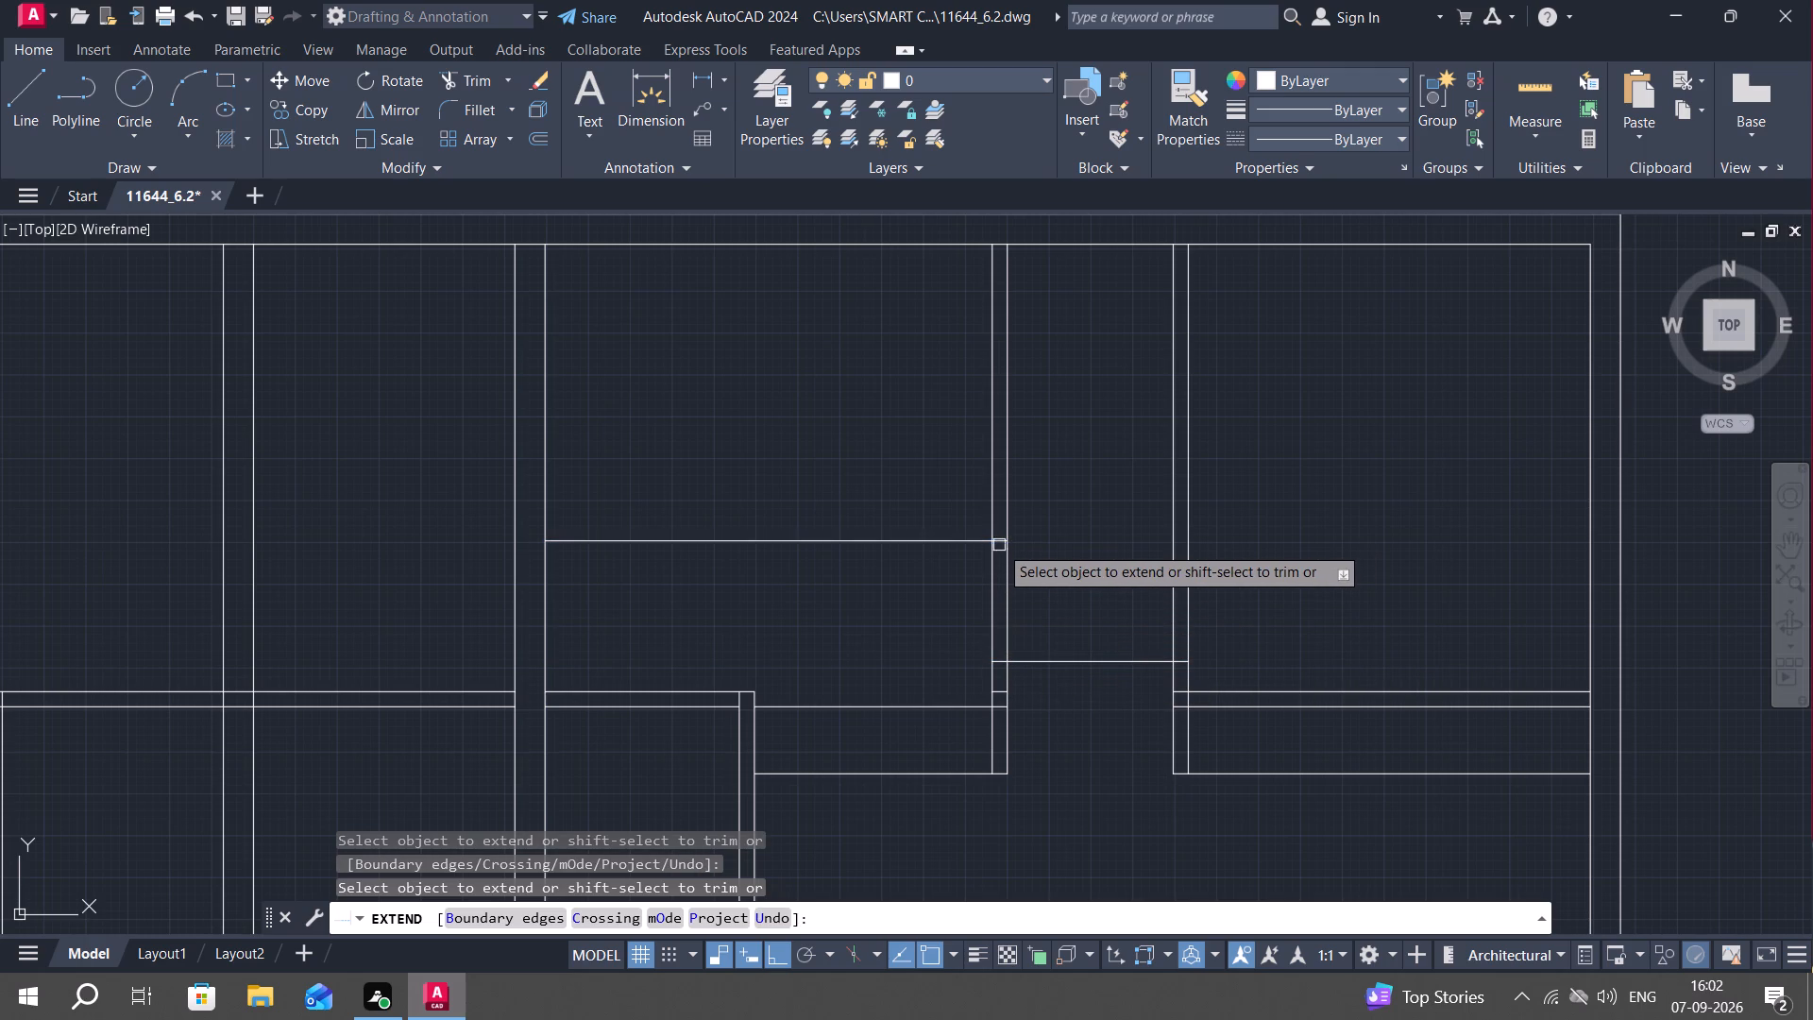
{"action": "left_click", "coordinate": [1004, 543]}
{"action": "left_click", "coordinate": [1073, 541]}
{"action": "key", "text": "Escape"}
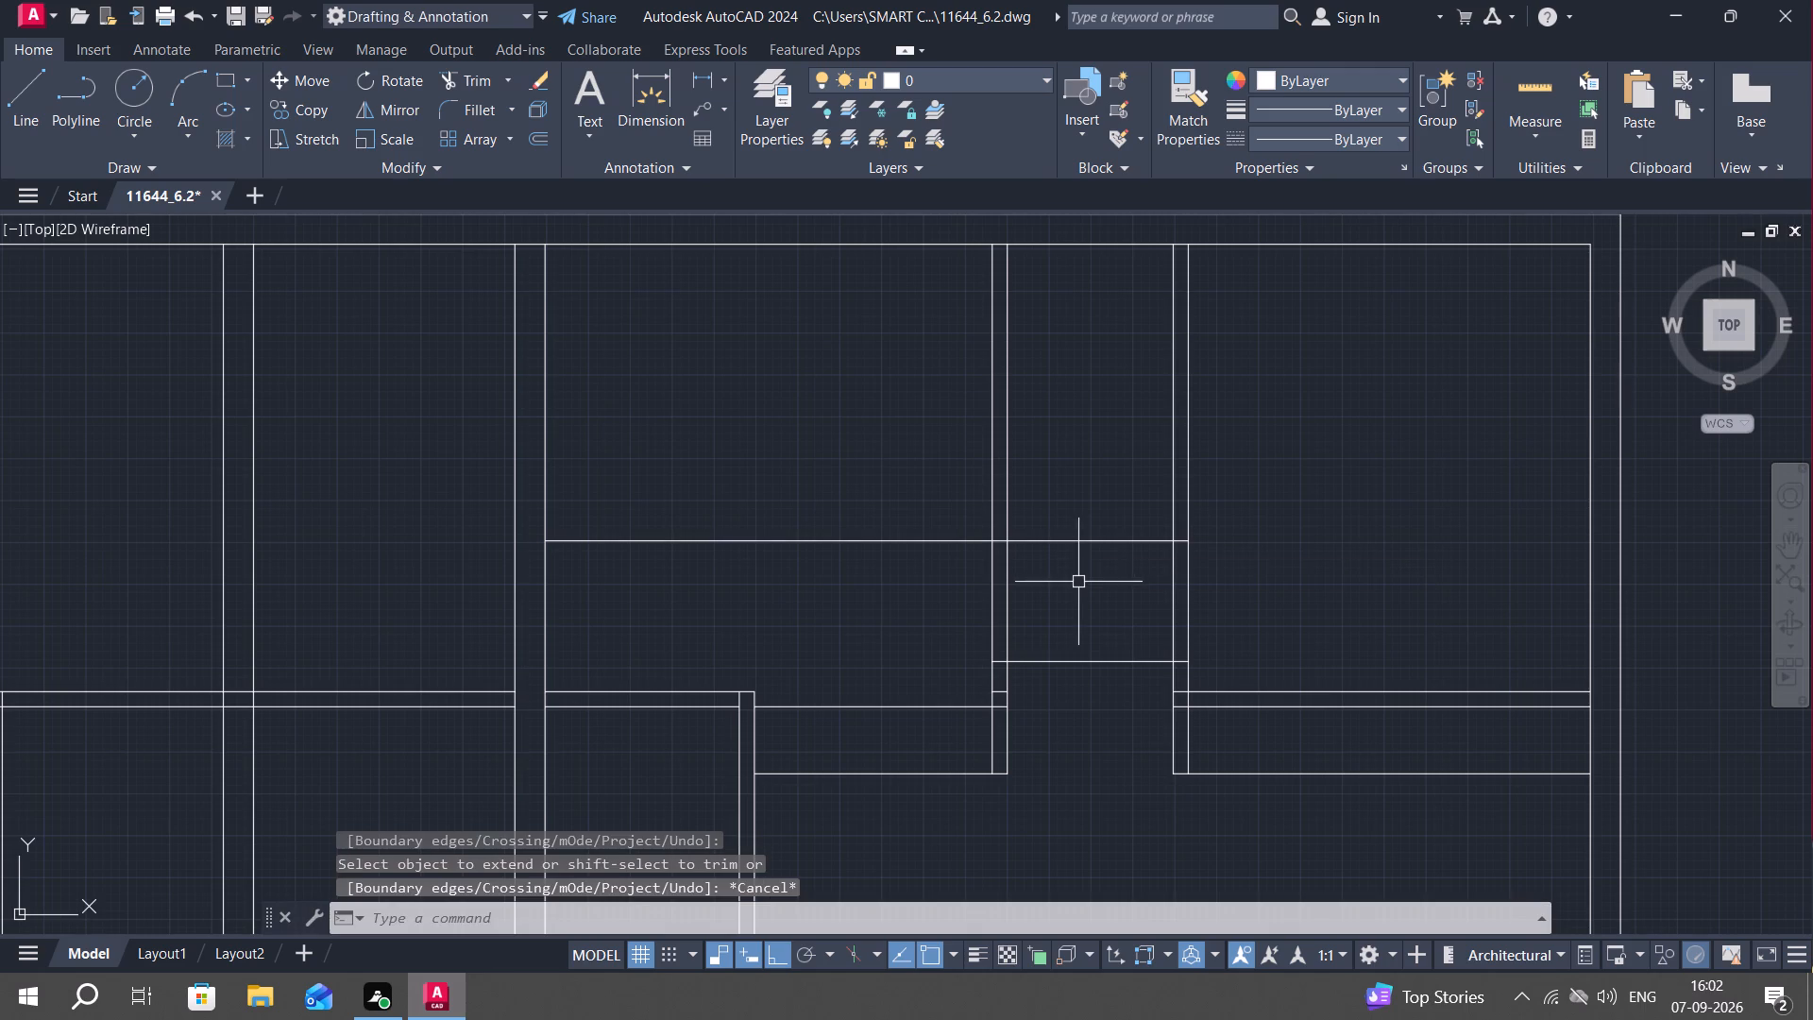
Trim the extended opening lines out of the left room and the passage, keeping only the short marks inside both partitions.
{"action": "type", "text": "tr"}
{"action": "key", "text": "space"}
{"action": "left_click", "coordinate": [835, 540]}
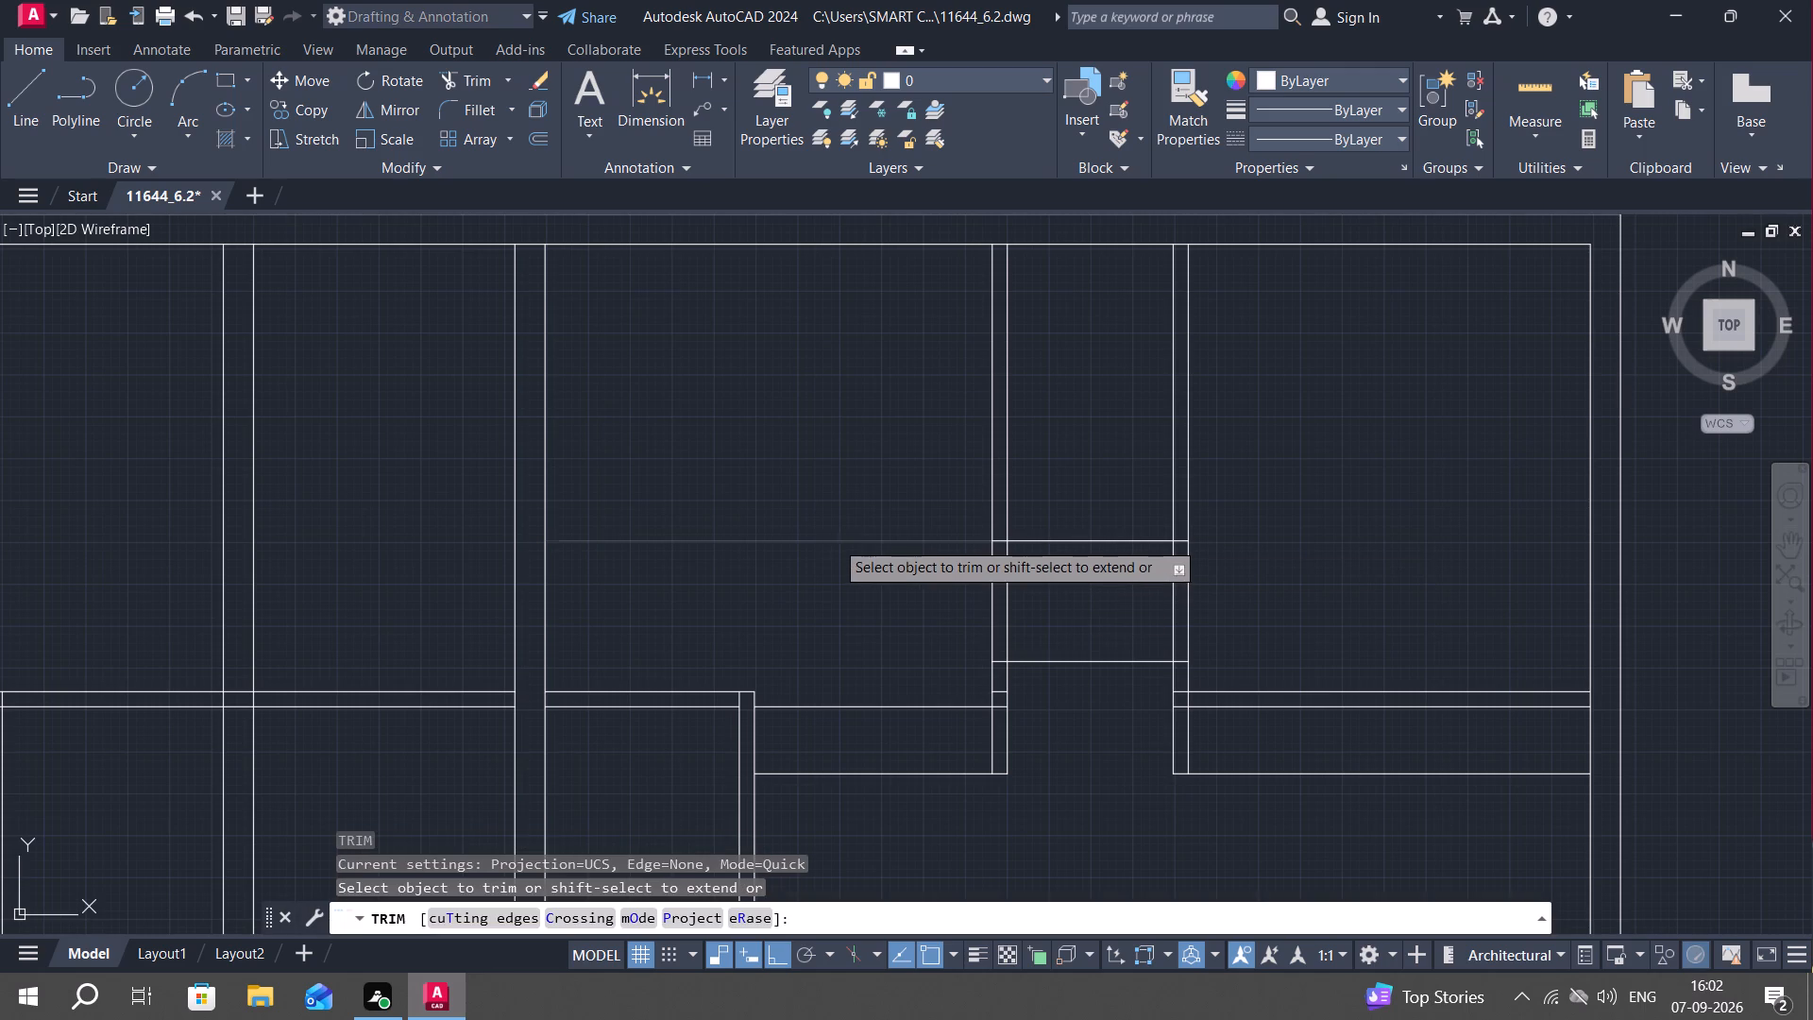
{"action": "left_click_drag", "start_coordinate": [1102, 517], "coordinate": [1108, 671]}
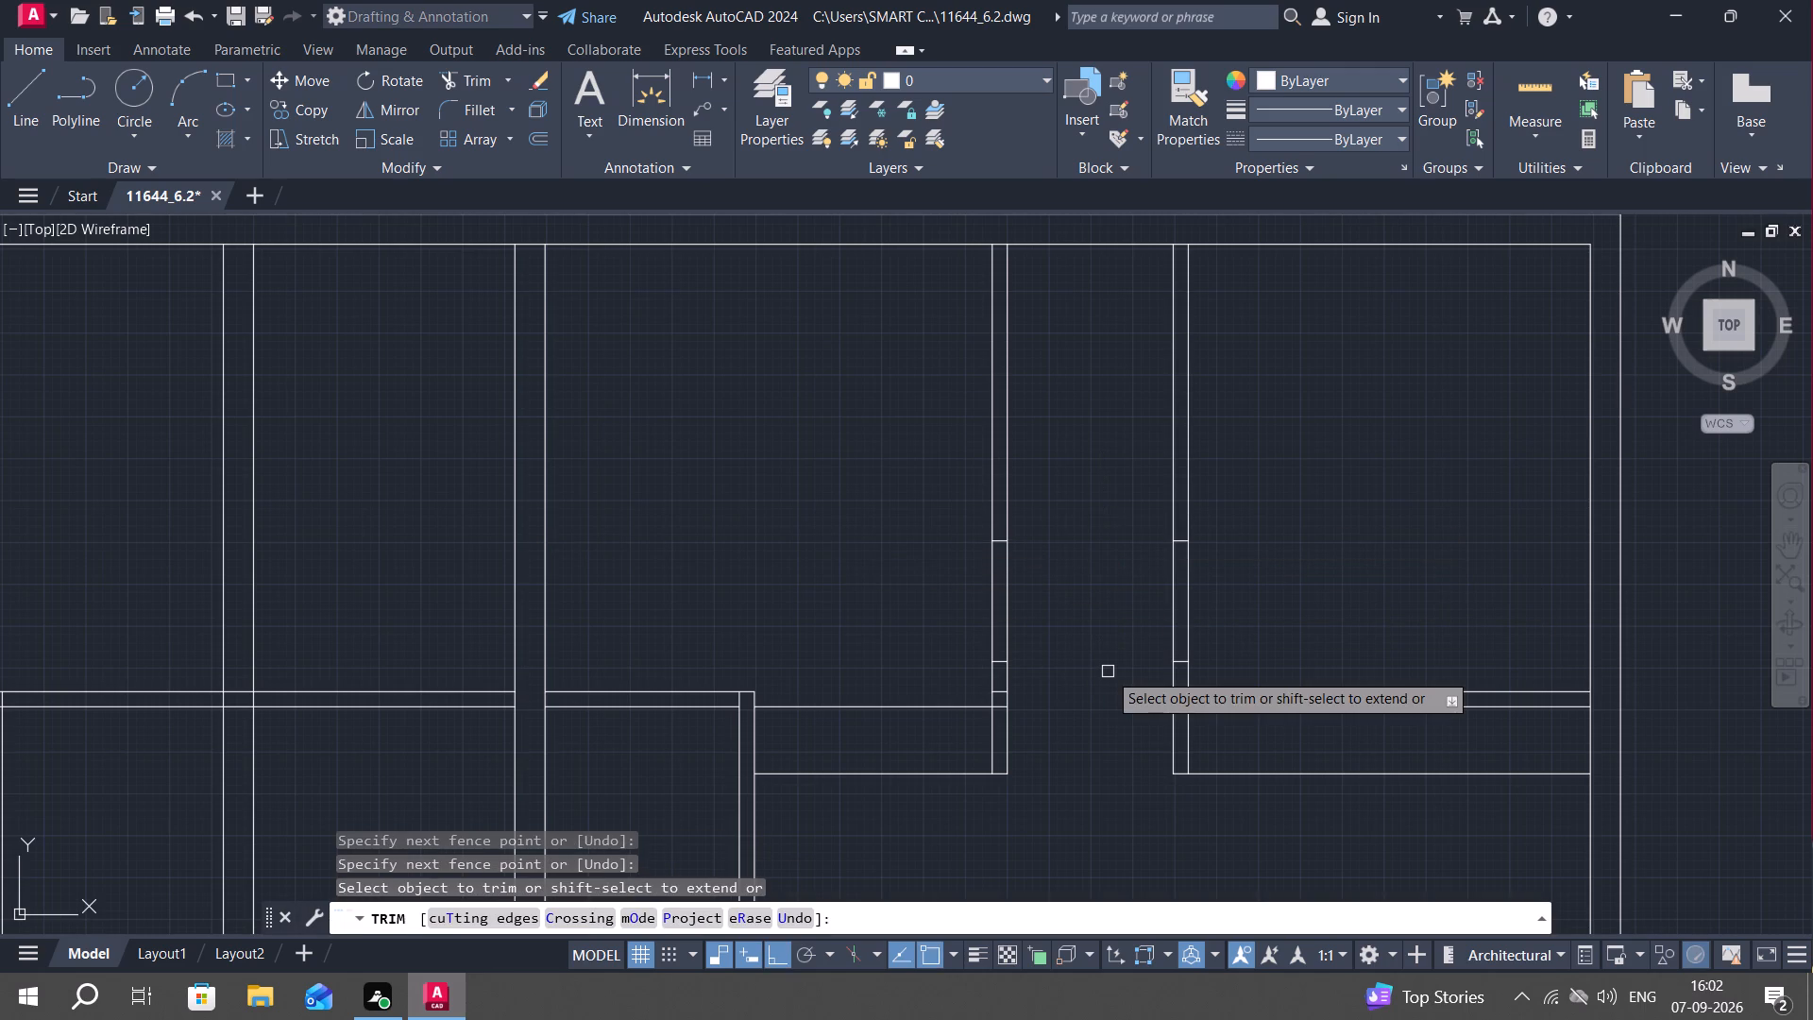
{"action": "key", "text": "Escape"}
Trim the upper wall's inner line across the thickness of both passage partitions.
{"action": "middle_click_drag", "start_coordinate": [1110, 566], "coordinate": [1110, 587]}
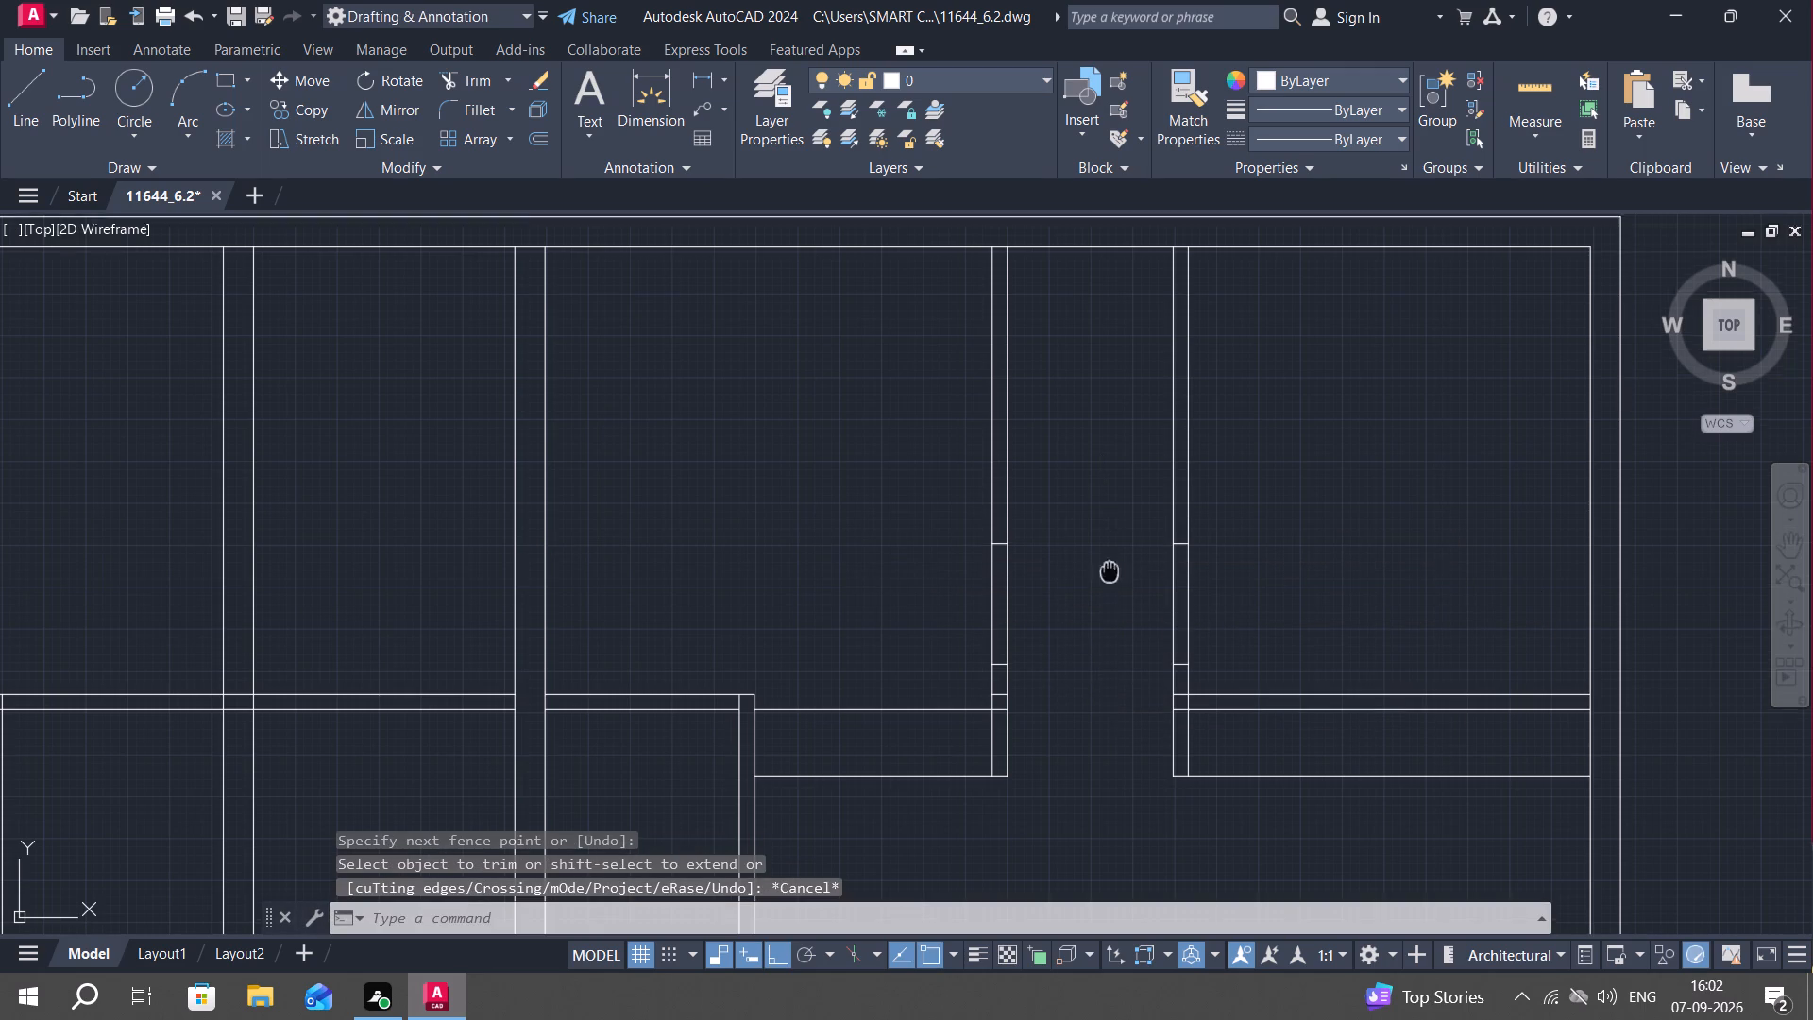
{"action": "middle_click_drag", "start_coordinate": [1110, 587], "coordinate": [1100, 706]}
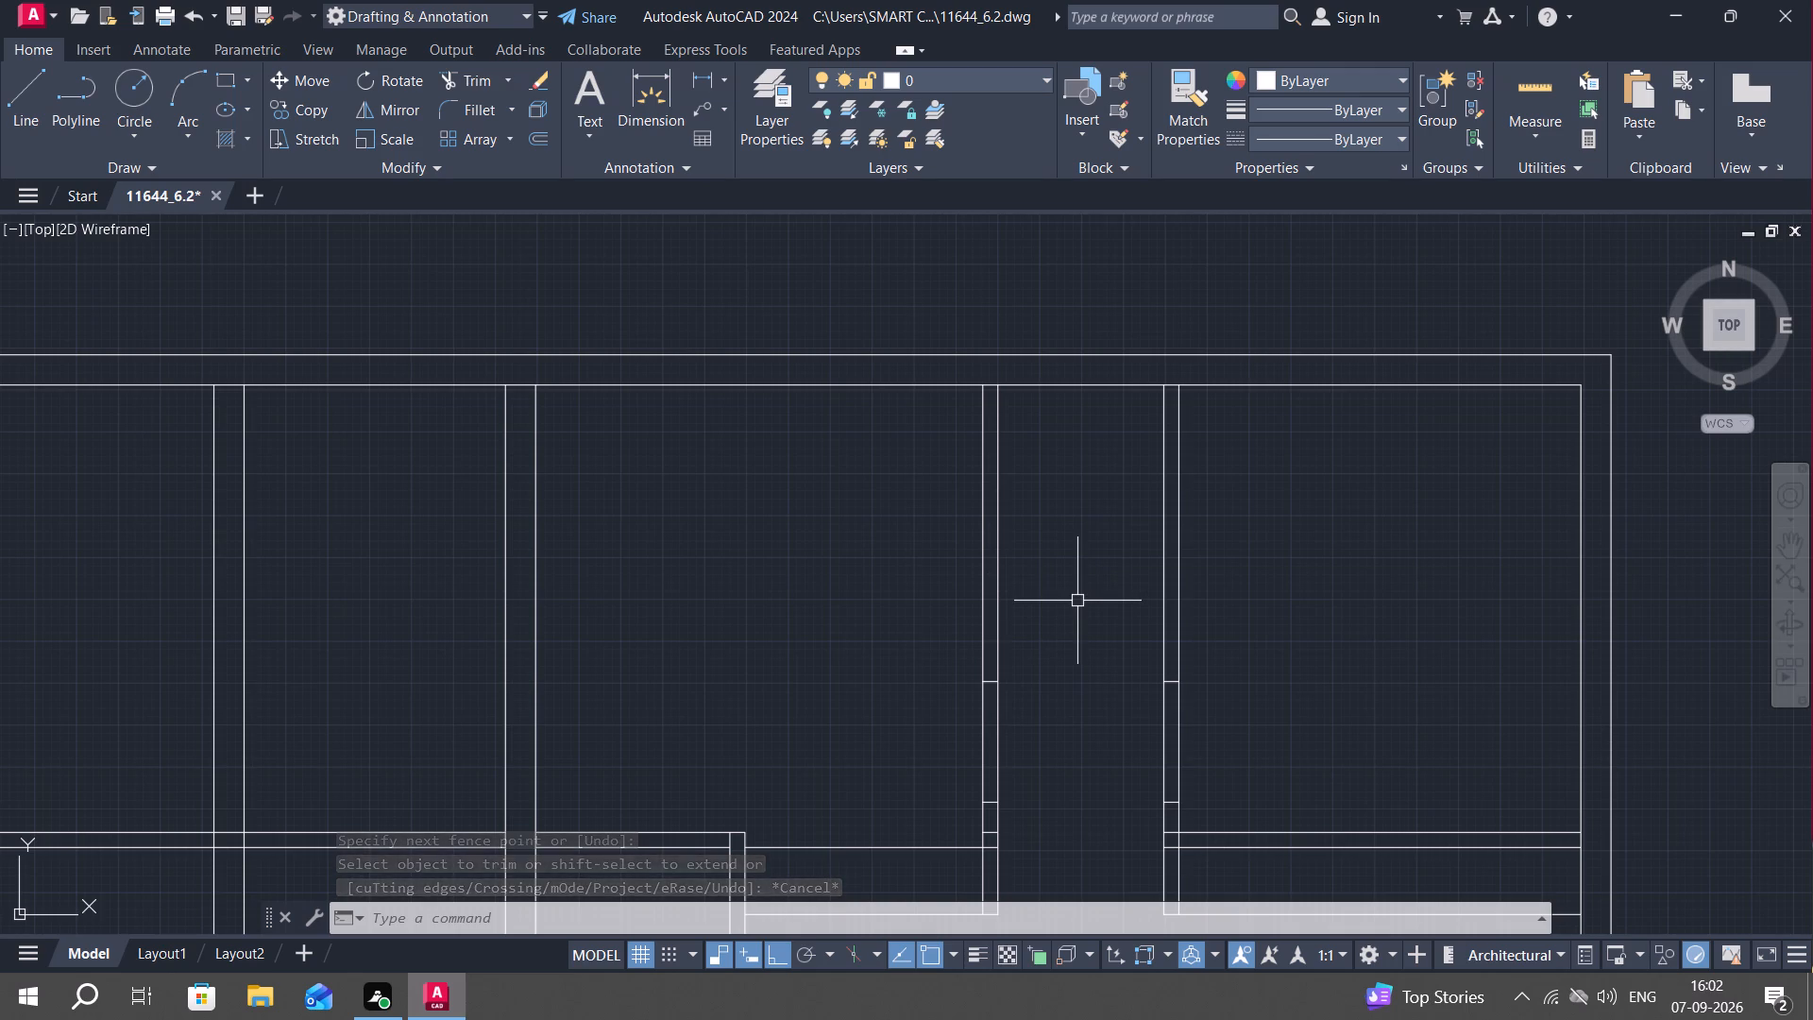
{"action": "type", "text": "tr"}
{"action": "key", "text": "space"}
{"action": "scroll", "coordinate": [1048, 450], "scroll_direction": "up", "scroll_amount": 3}
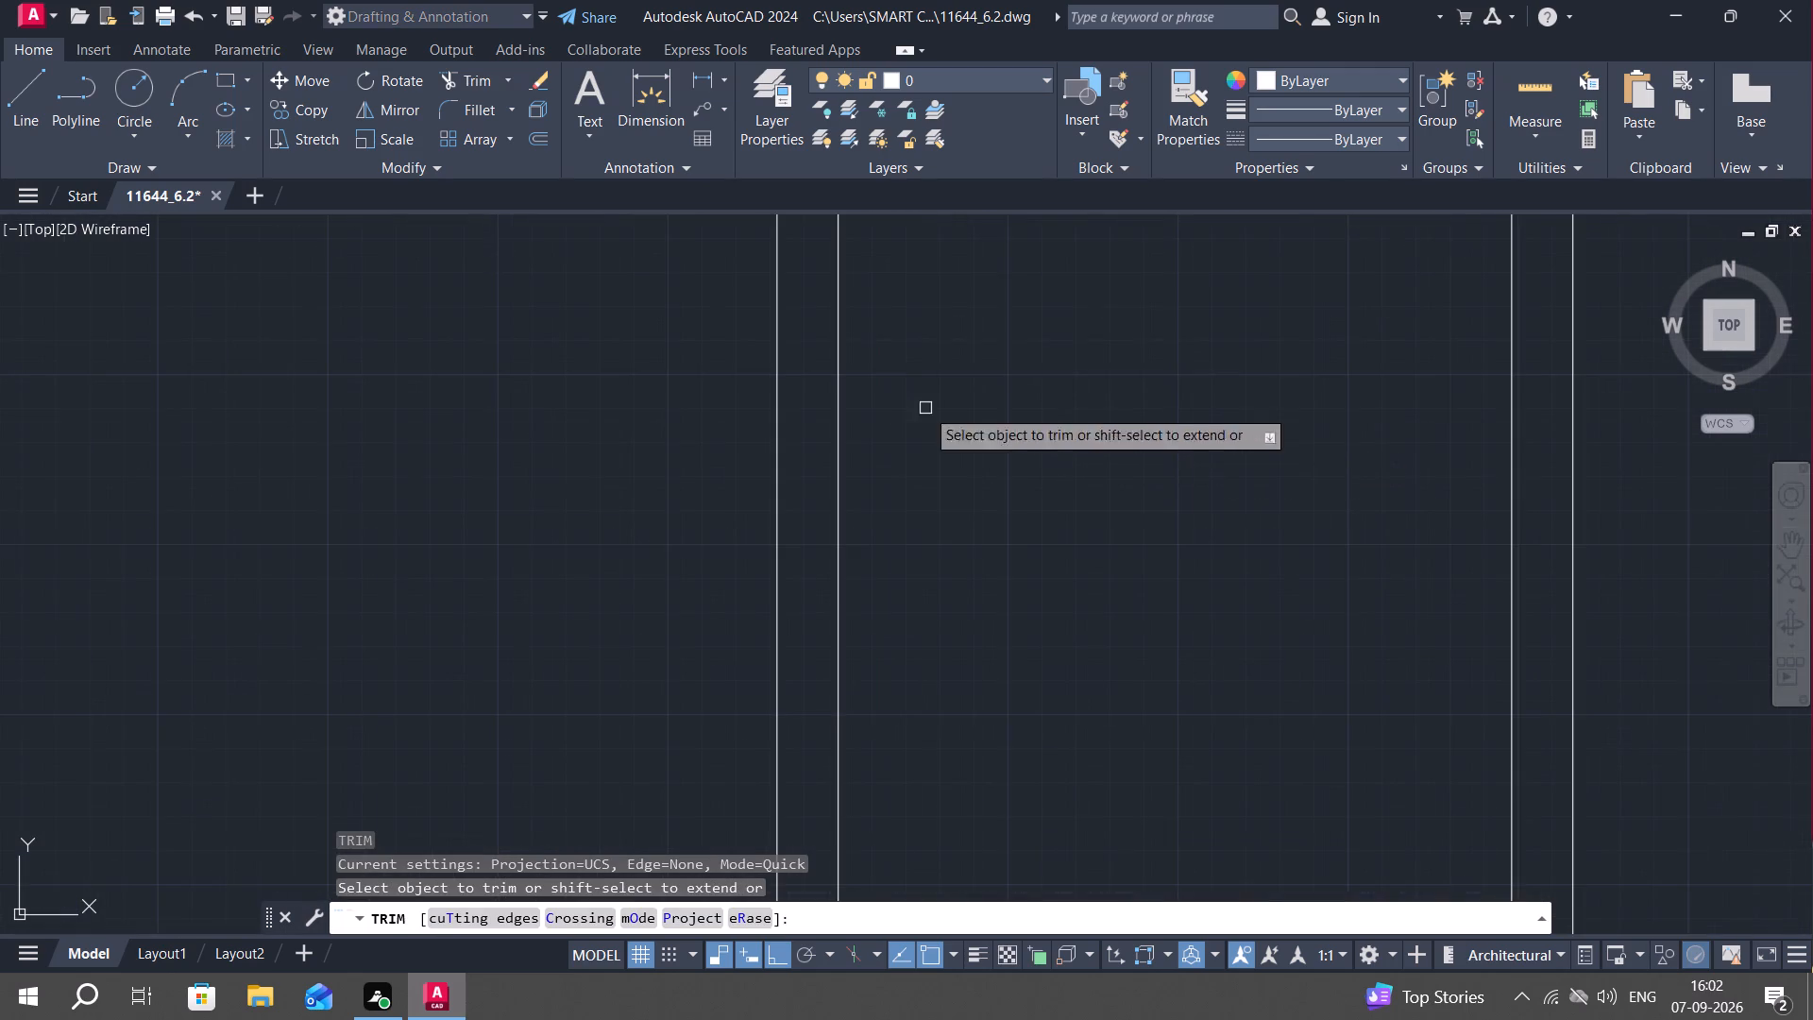
{"action": "middle_click_drag", "start_coordinate": [887, 424], "coordinate": [792, 797]}
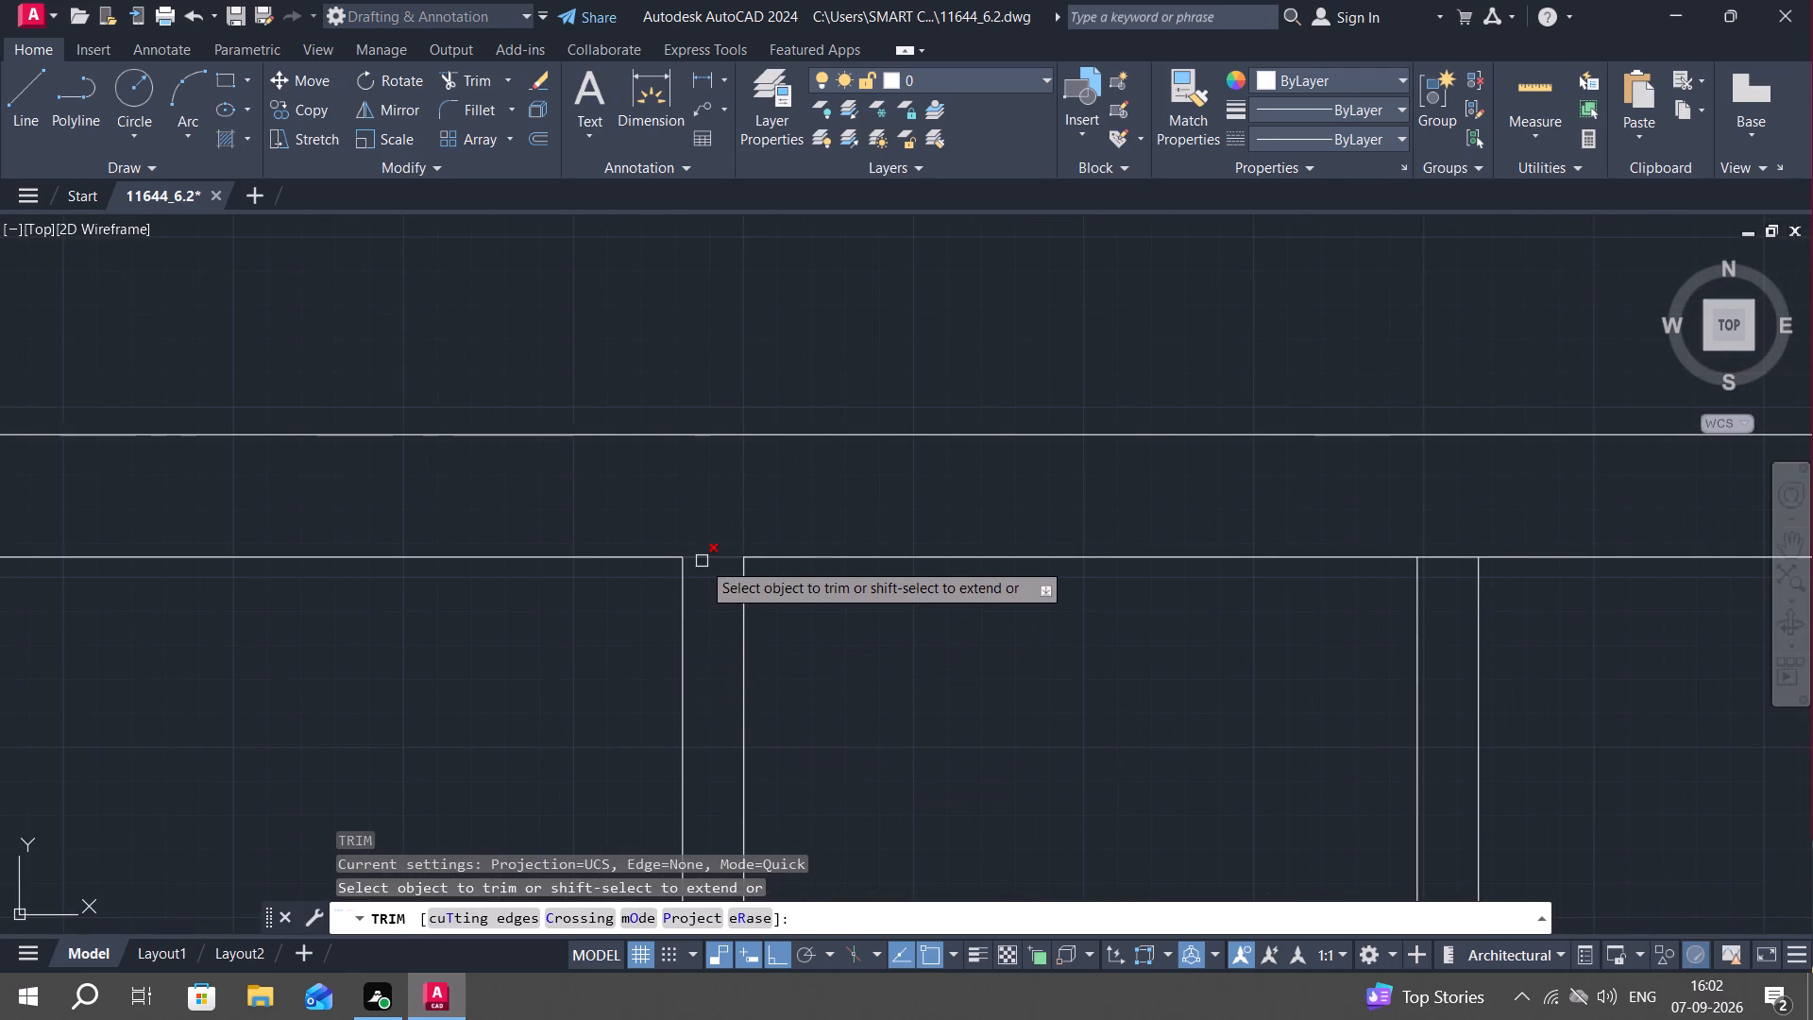
{"action": "left_click", "coordinate": [702, 561]}
{"action": "left_click", "coordinate": [1453, 560]}
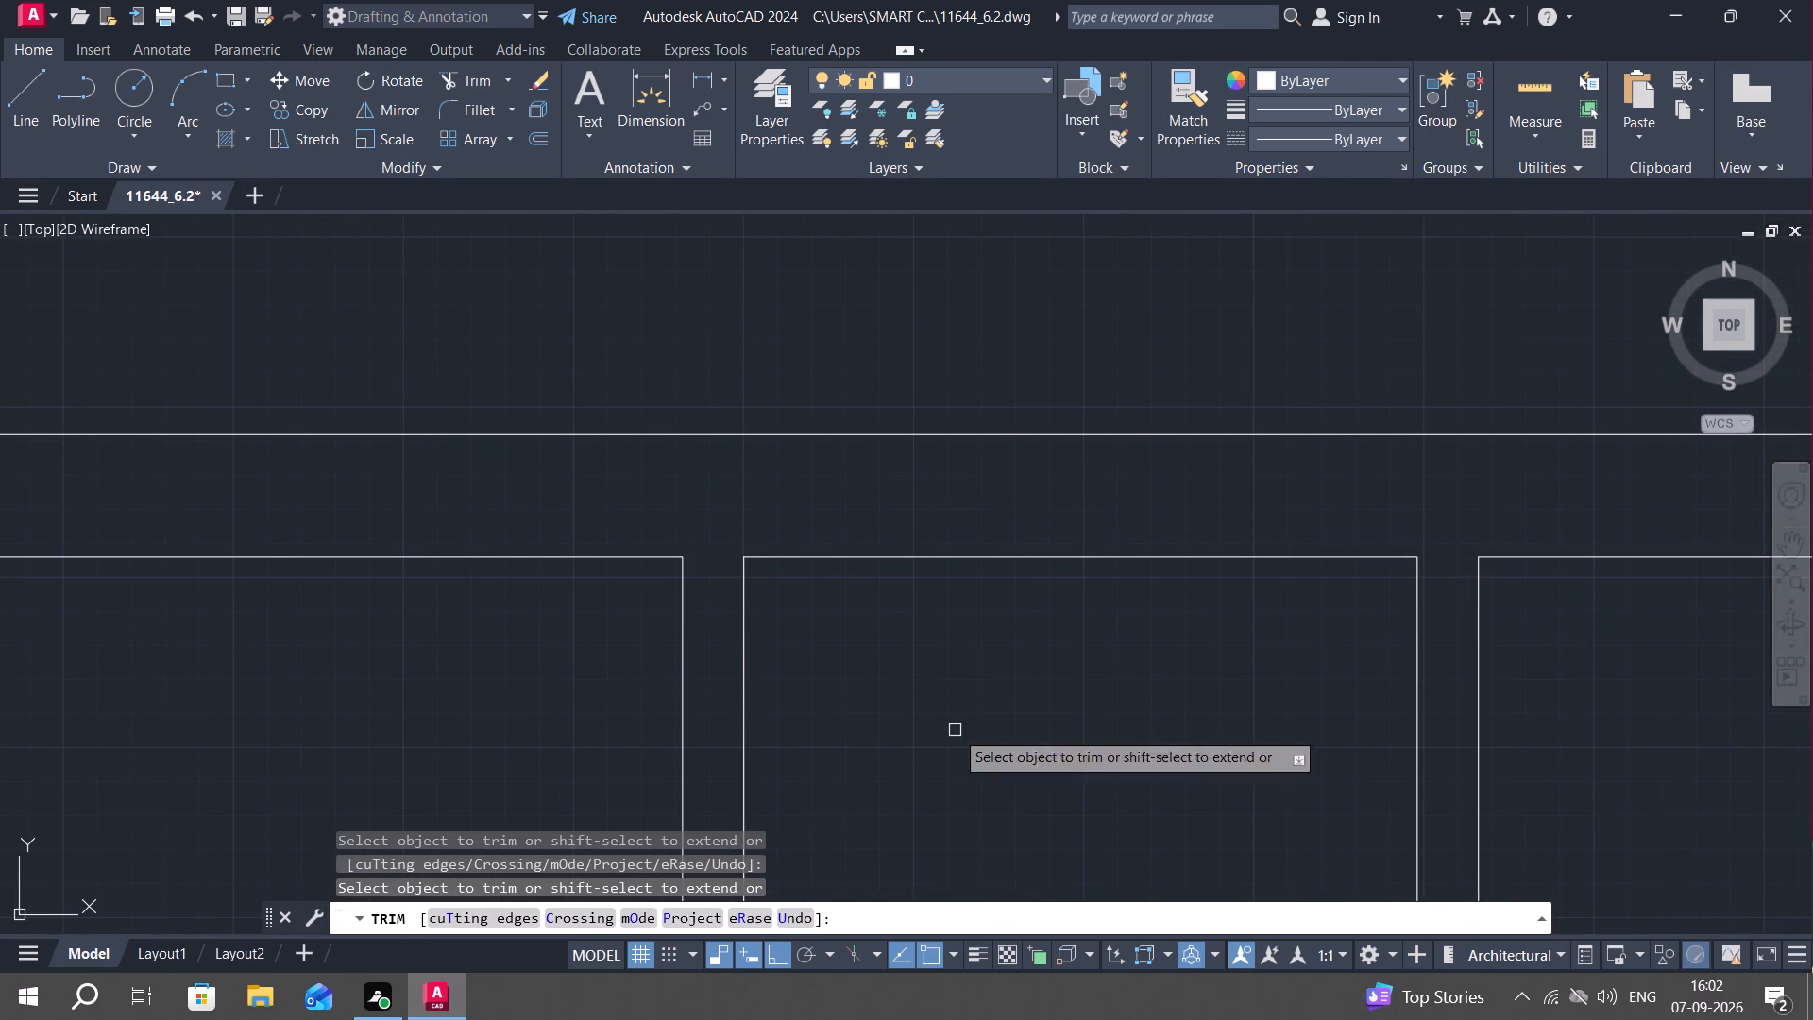
{"action": "key", "text": "Escape"}
Offset the upper wall's inner line within the passage 8' downward.
{"action": "middle_click_drag", "start_coordinate": [957, 731], "coordinate": [1014, 599]}
{"action": "key", "text": "o"}
{"action": "key", "text": "space"}
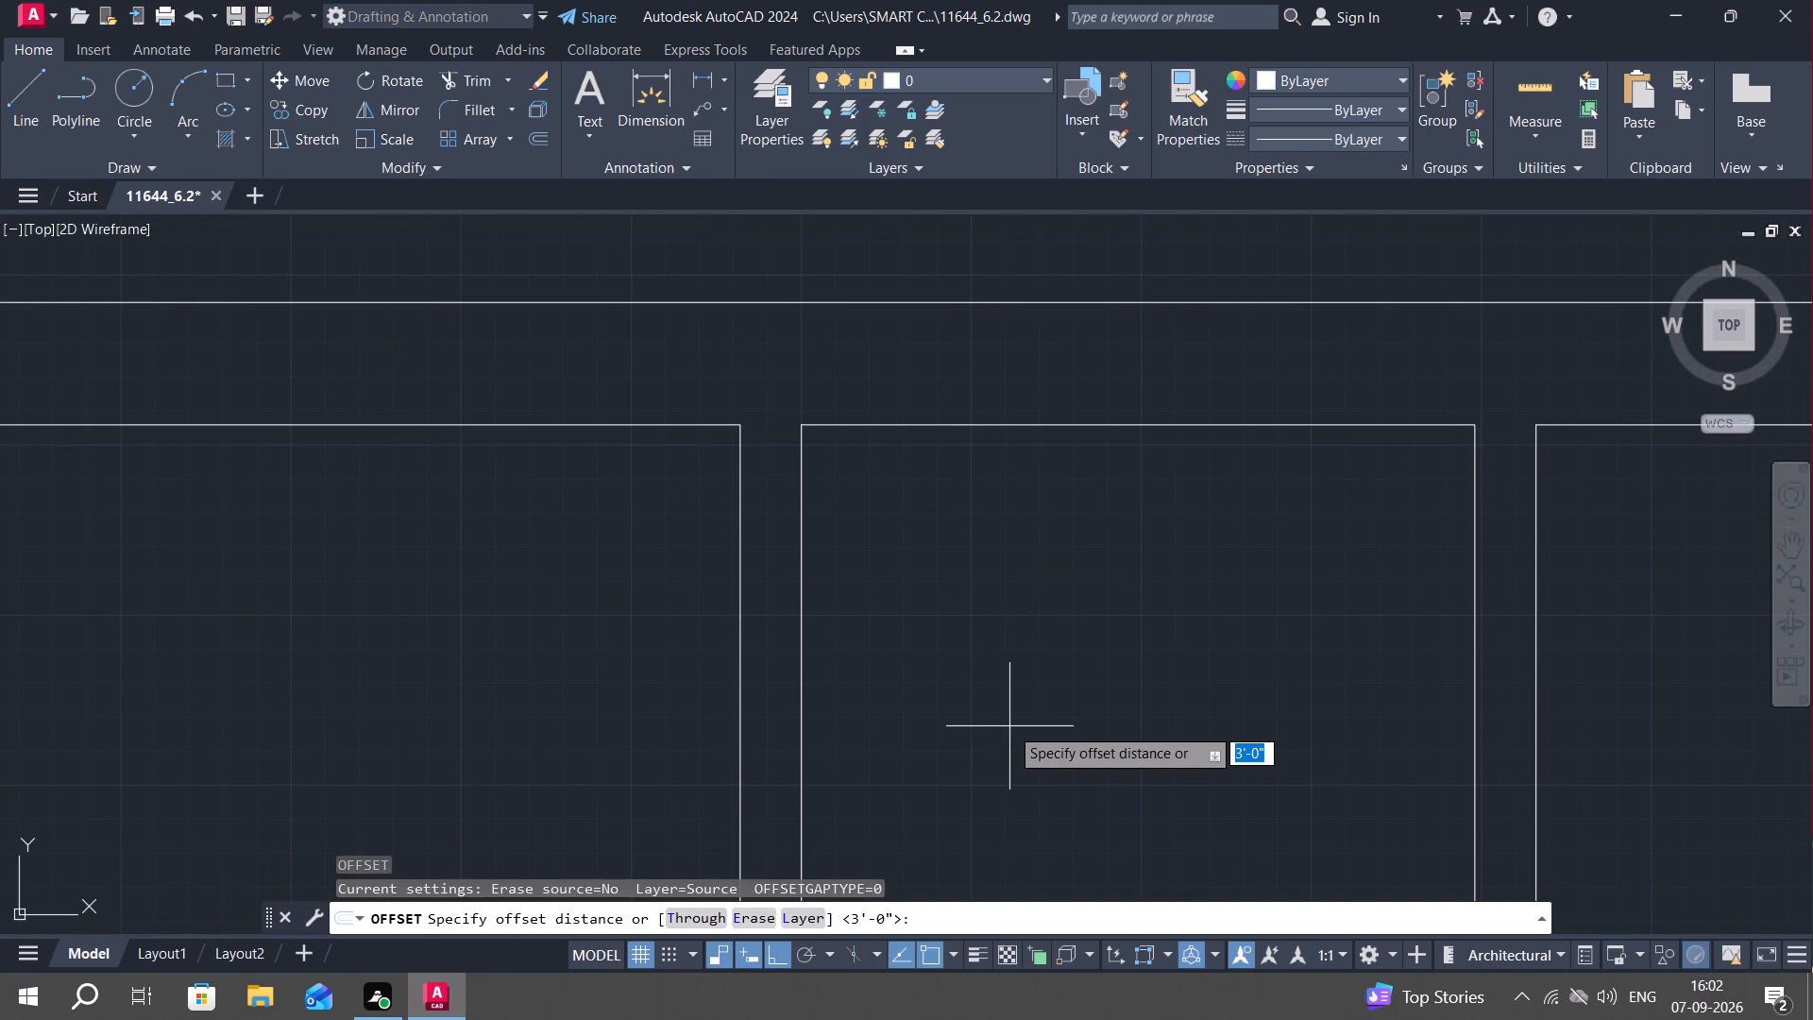
{"action": "middle_click_drag", "start_coordinate": [1016, 726], "coordinate": [1045, 653]}
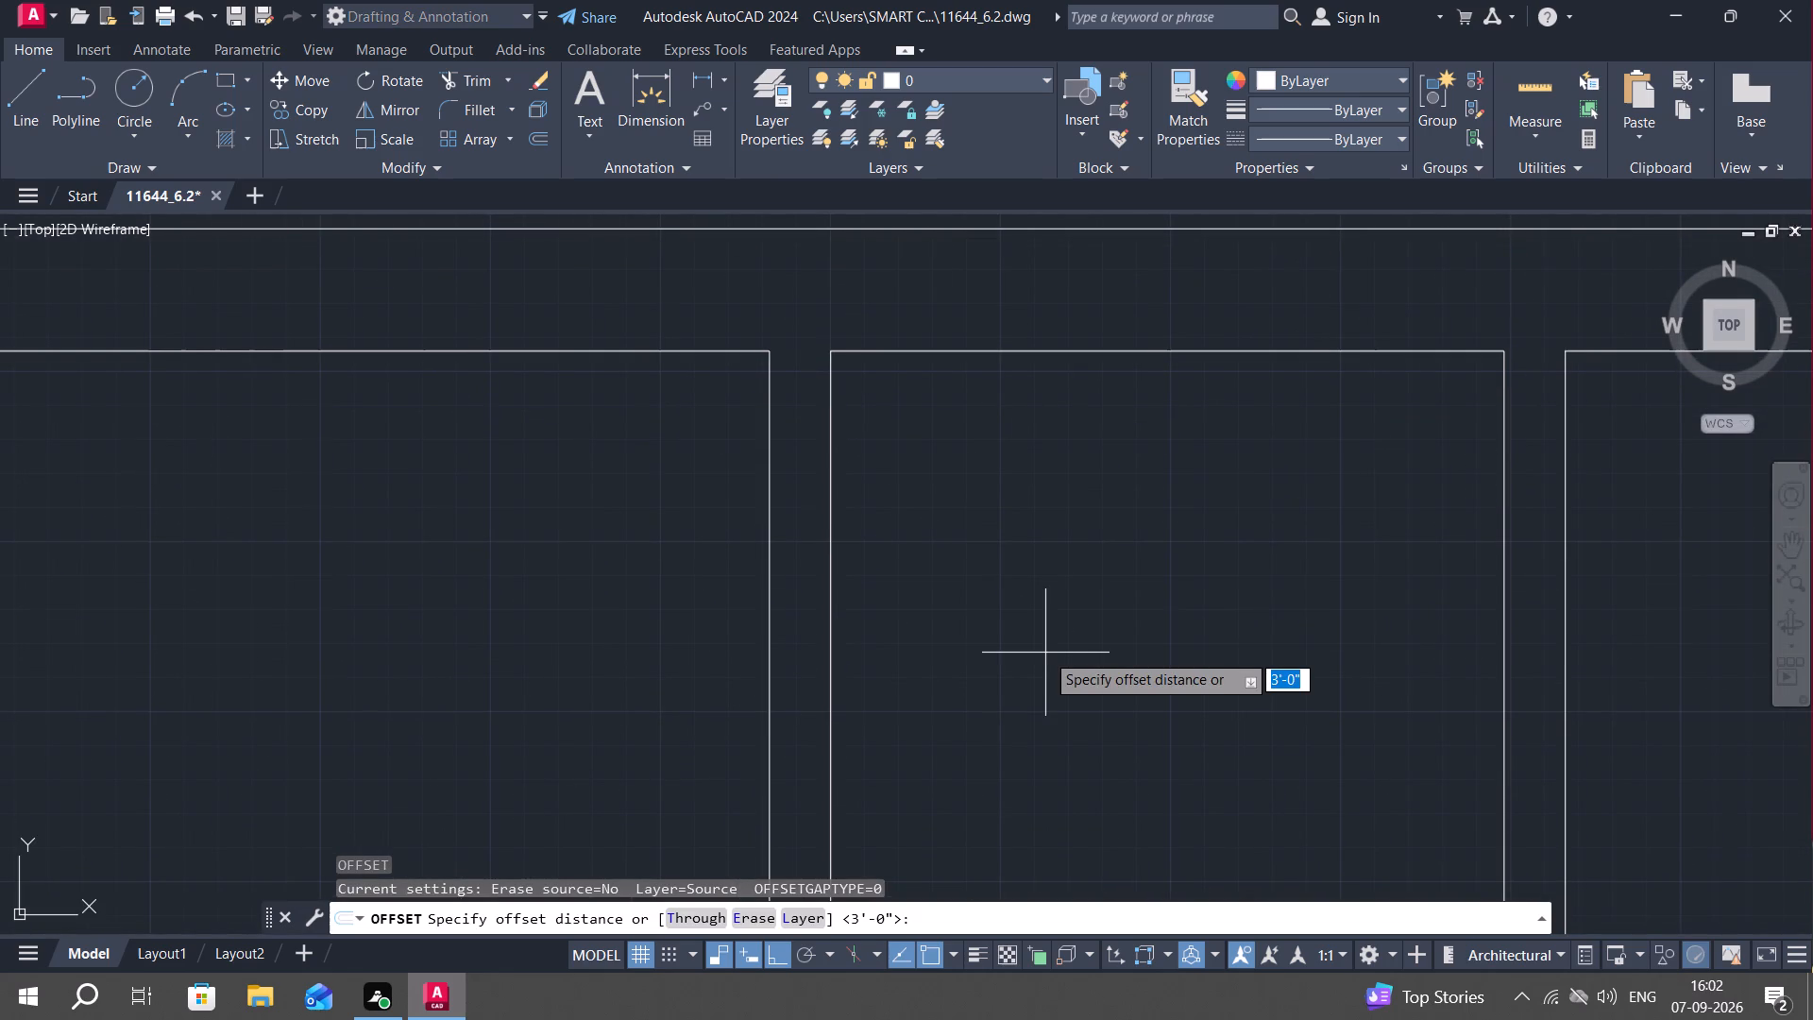
{"action": "key", "text": "8"}
{"action": "type", "text": "'"}
{"action": "key", "text": "space"}
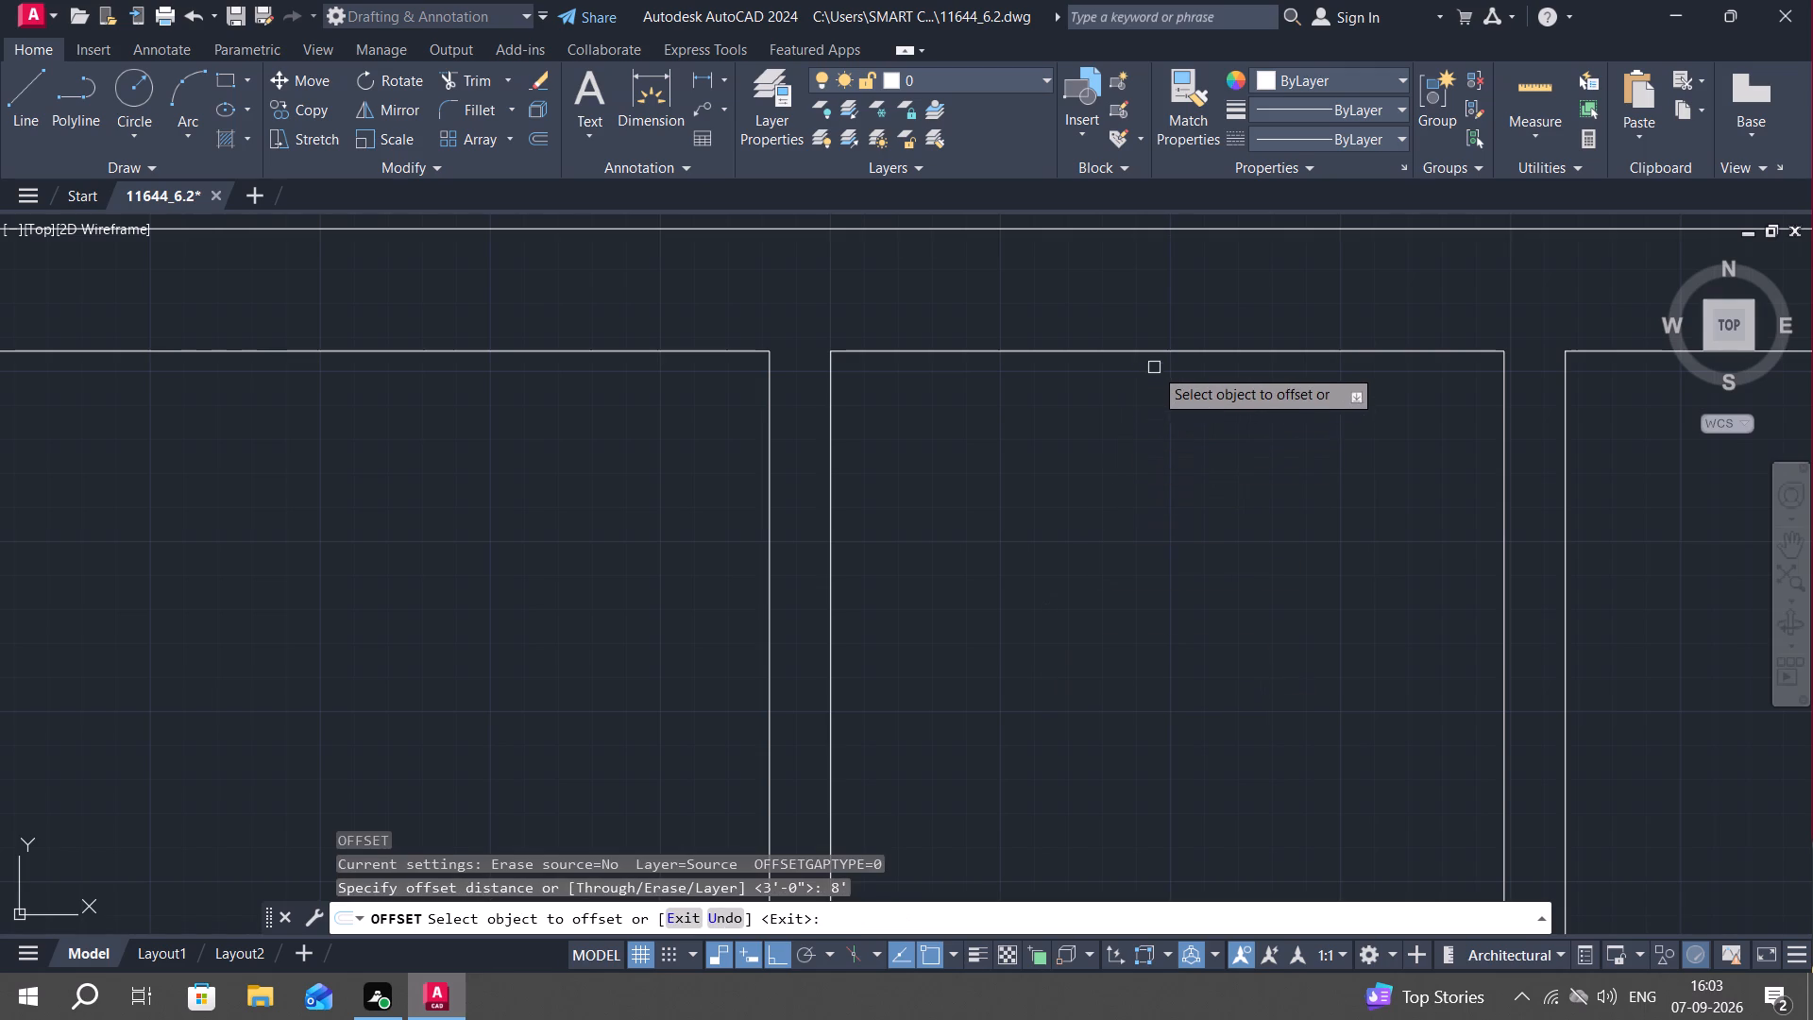
{"action": "left_click", "coordinate": [1176, 352]}
{"action": "scroll", "coordinate": [1178, 640], "scroll_direction": "down", "scroll_amount": 3}
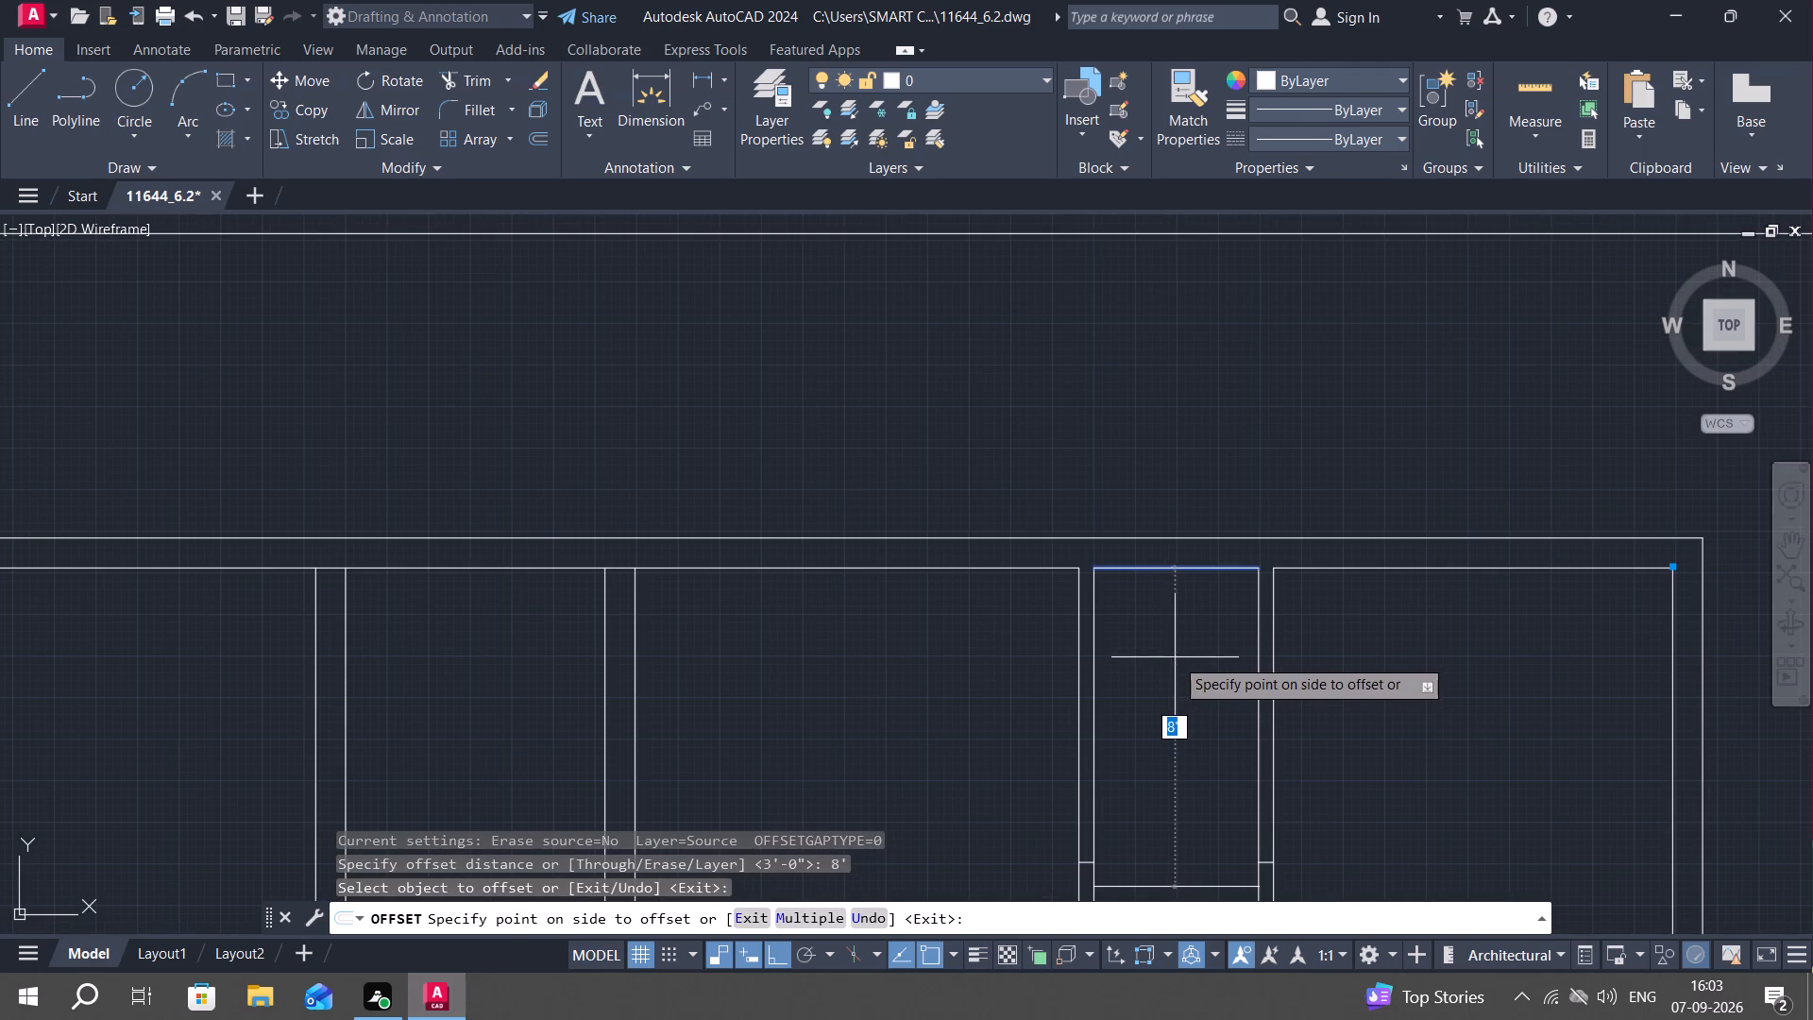
{"action": "left_click", "coordinate": [1173, 671]}
{"action": "middle_click_drag", "start_coordinate": [1178, 760], "coordinate": [1208, 553]}
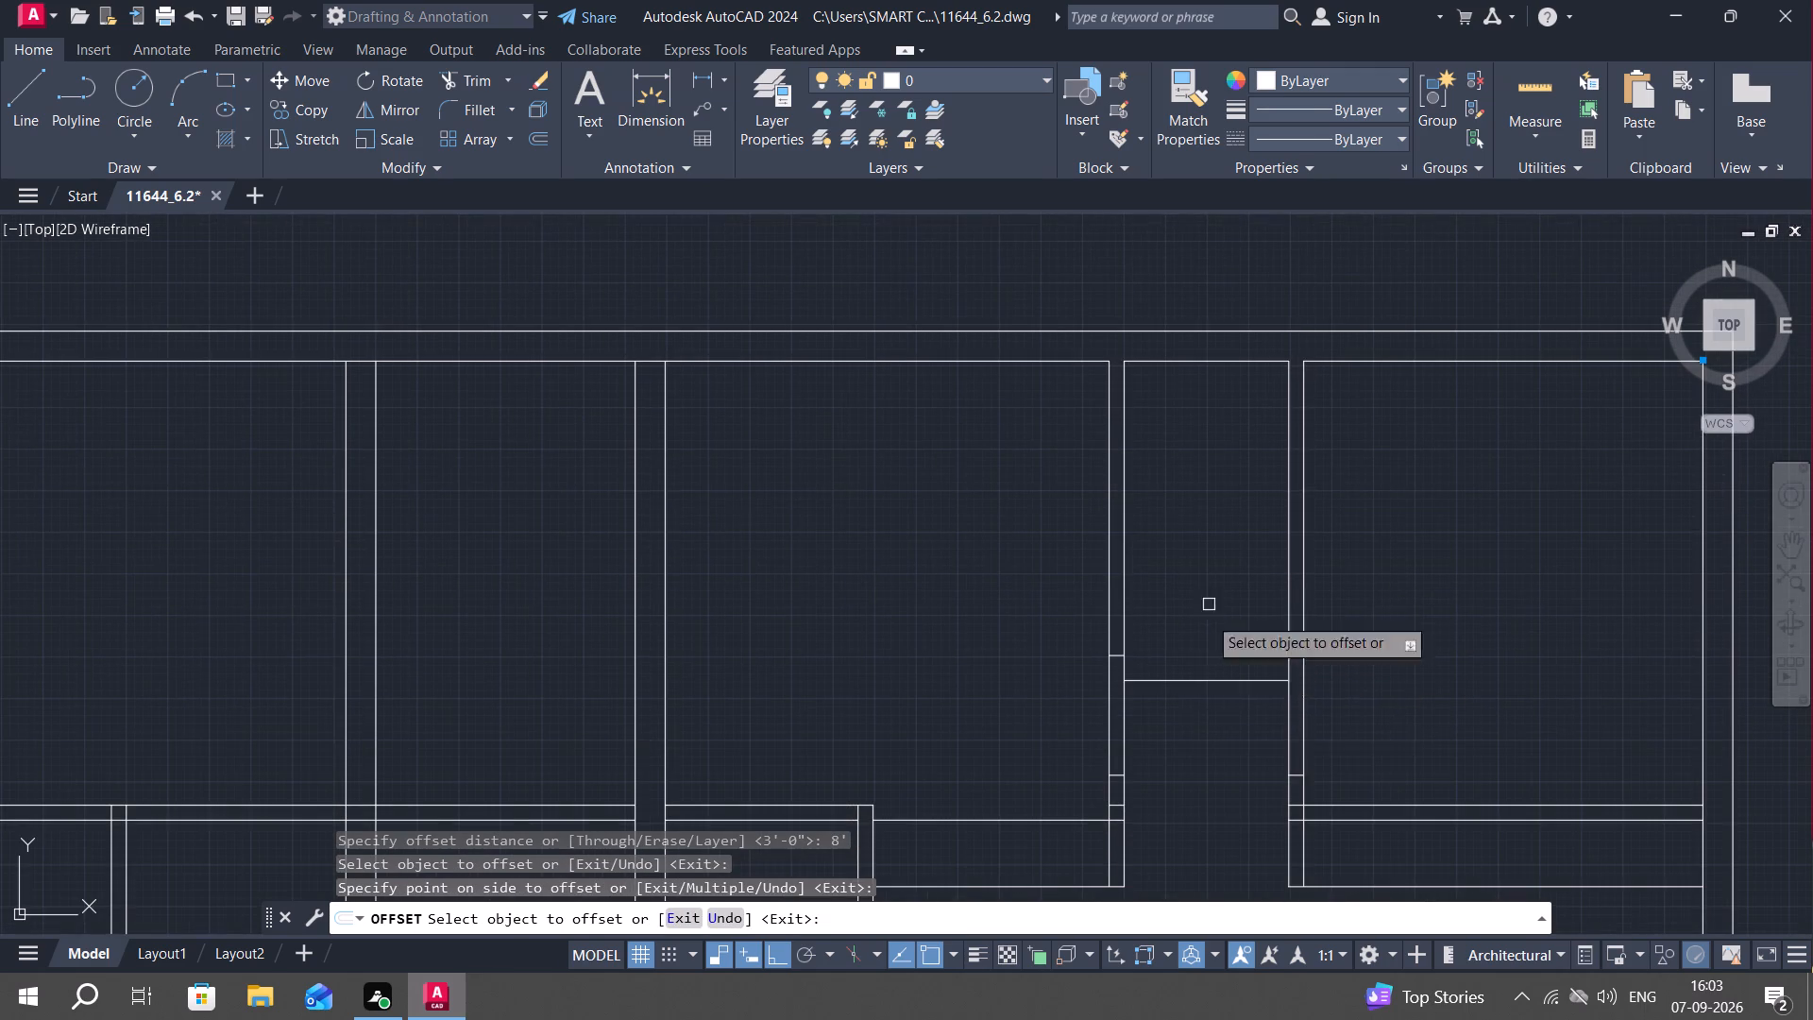
{"action": "middle_click_drag", "start_coordinate": [1173, 692], "coordinate": [1170, 587]}
{"action": "key", "text": "Escape"}
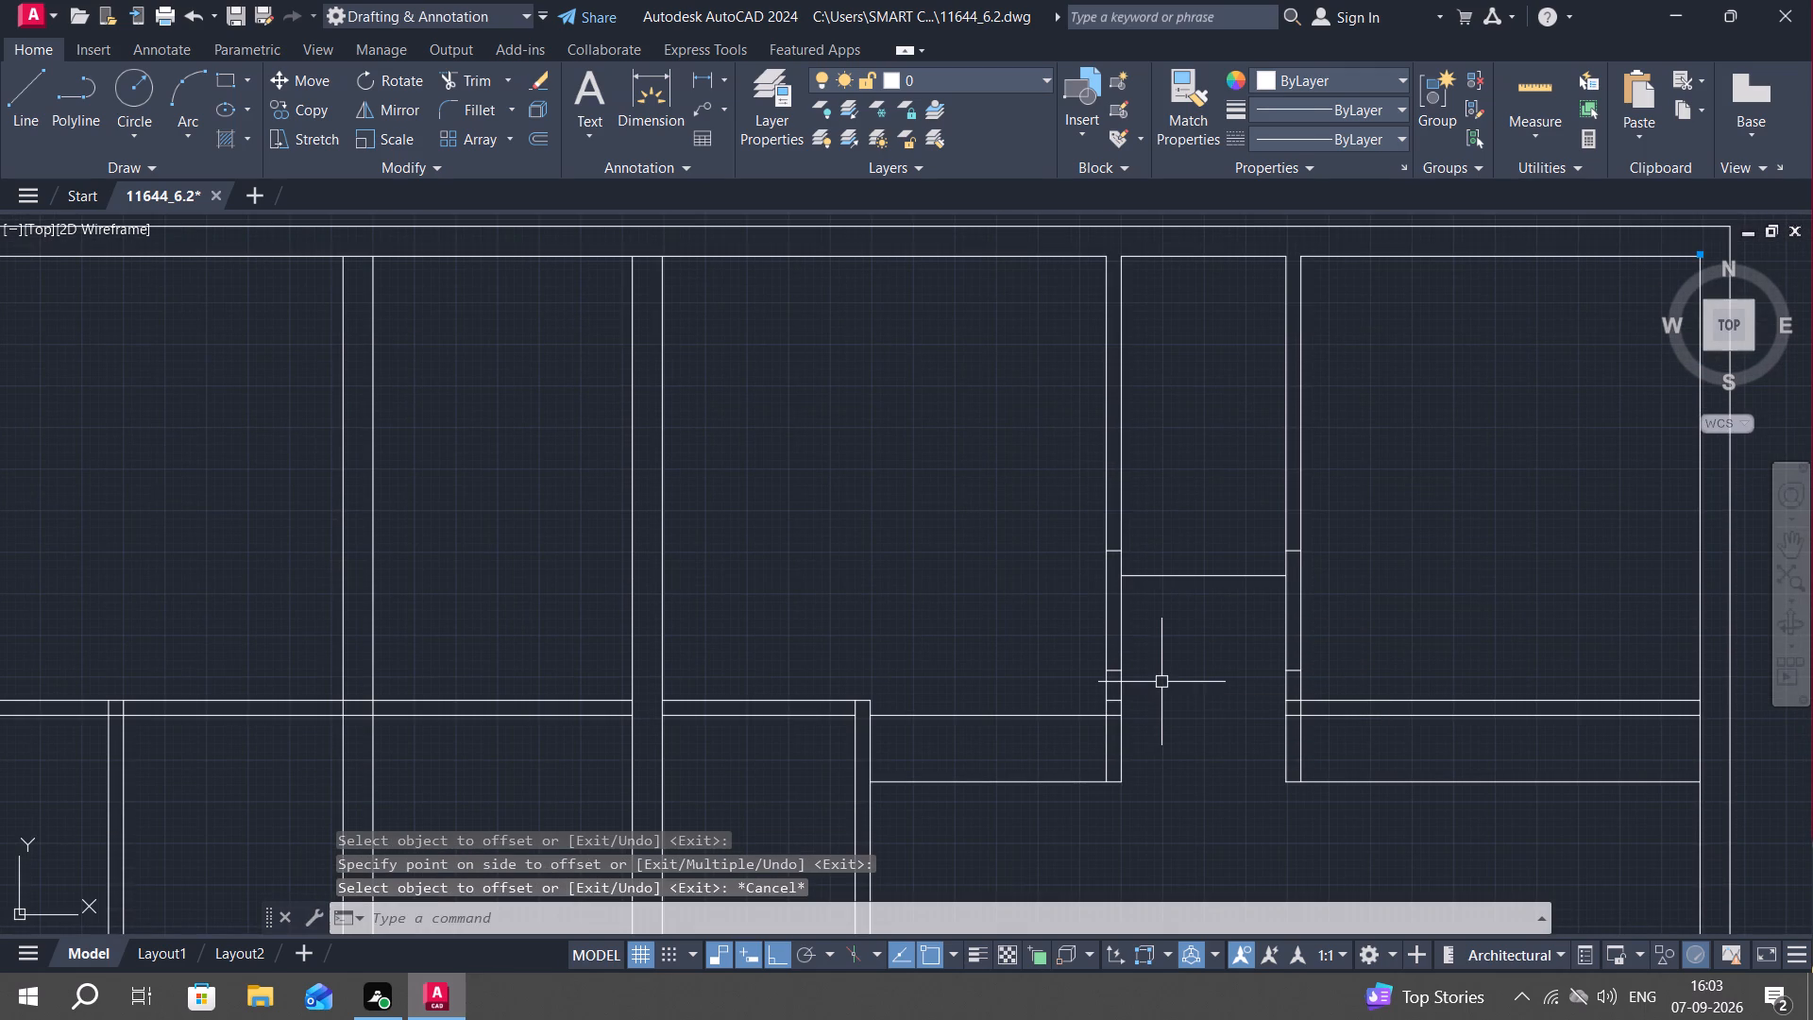
Remove the upper door-opening mark from each of the two passage partitions with Trim.
{"action": "type", "text": "tr"}
{"action": "key", "text": "space"}
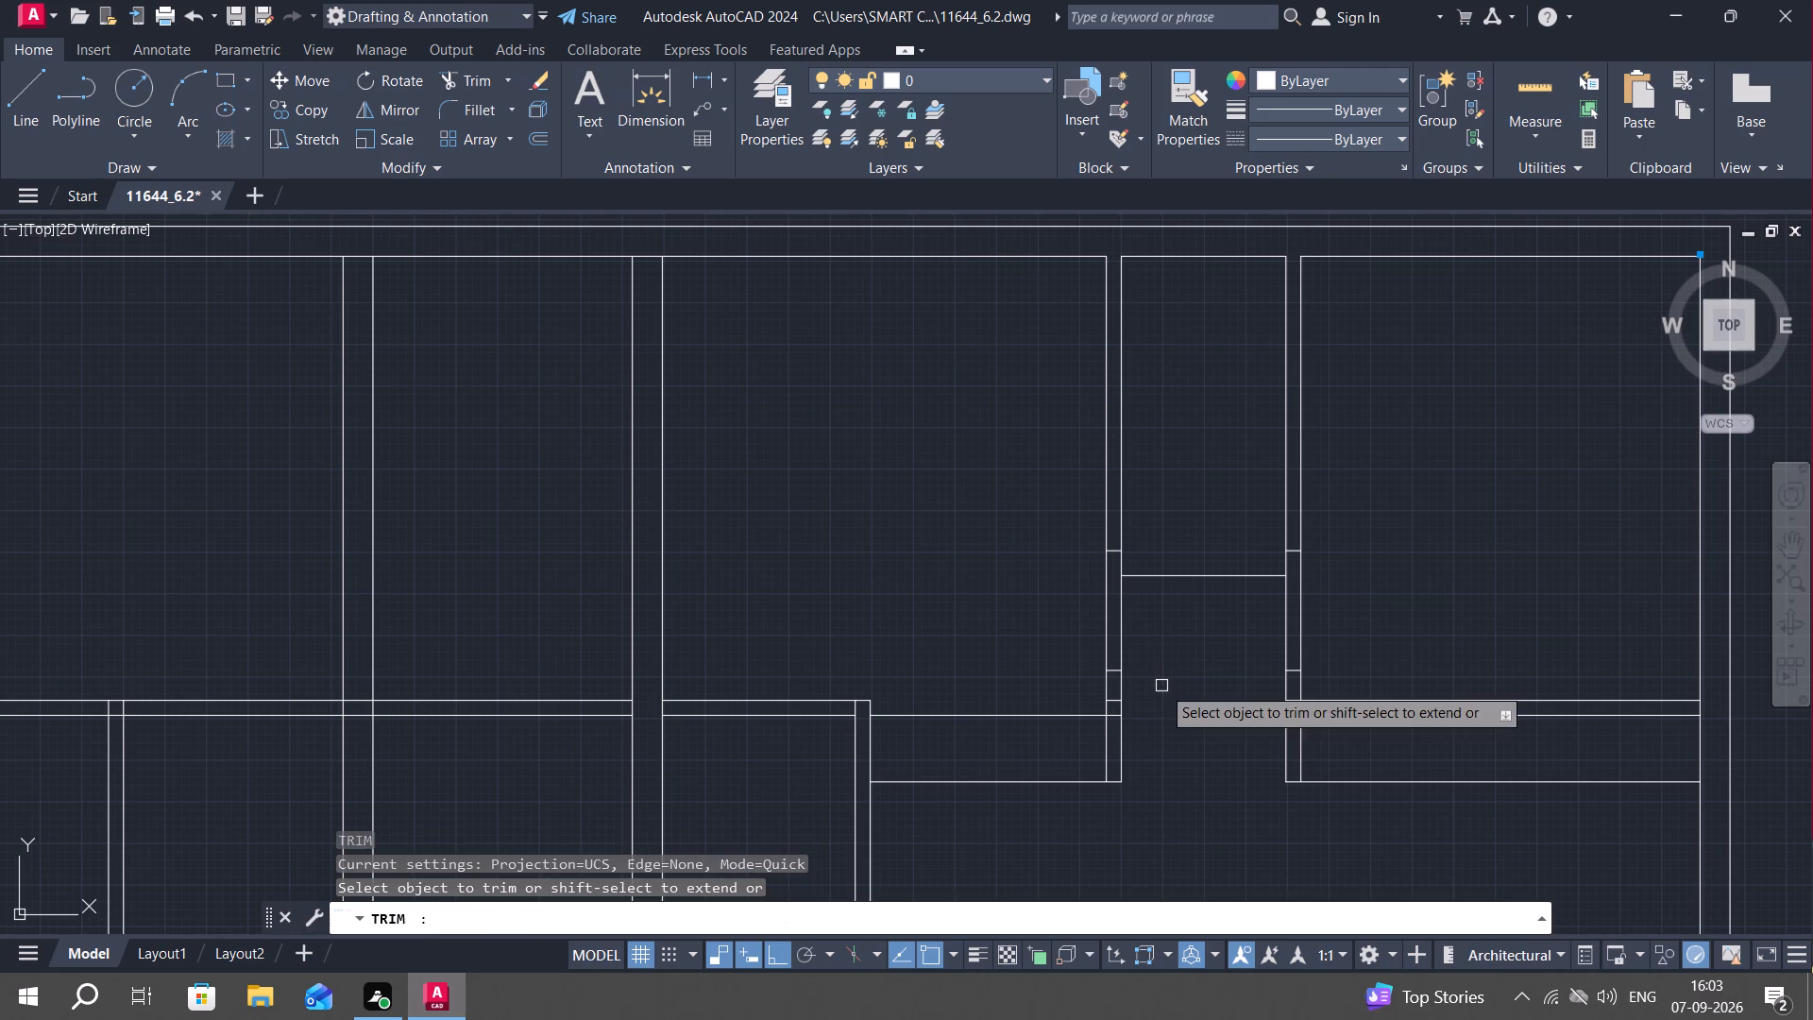
{"action": "left_click", "coordinate": [1113, 551]}
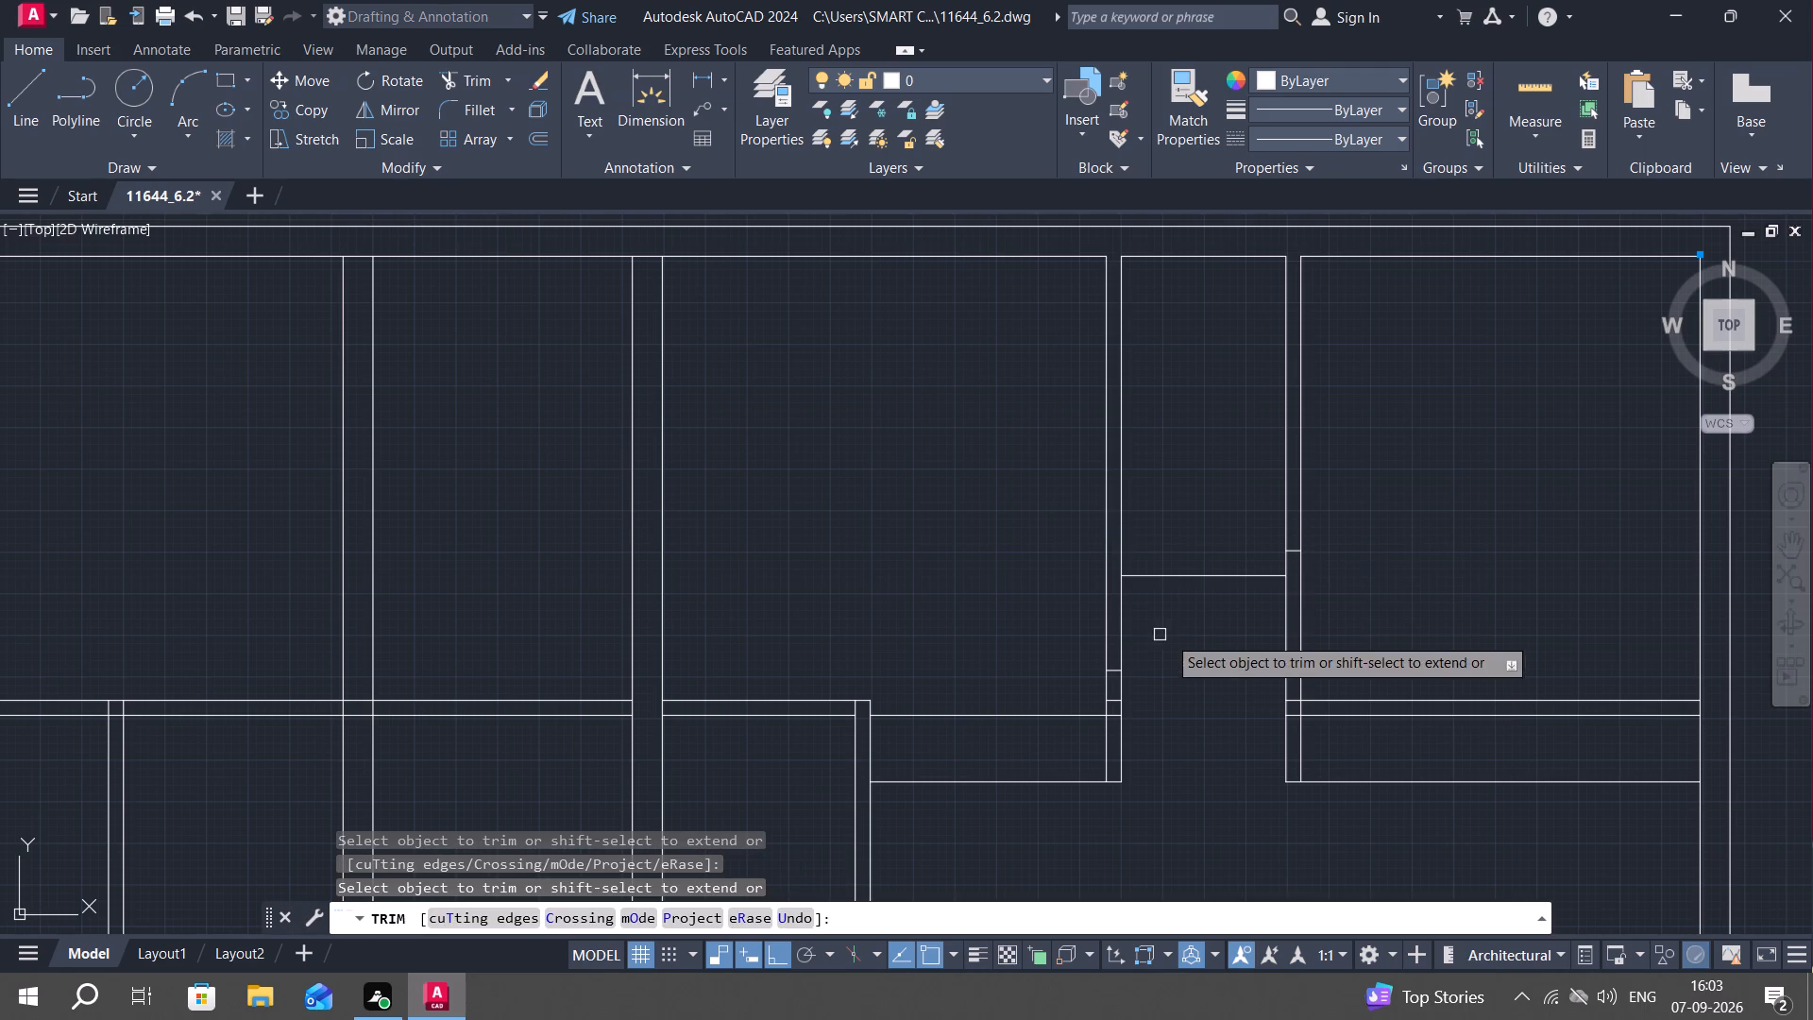
{"action": "left_click", "coordinate": [1293, 554]}
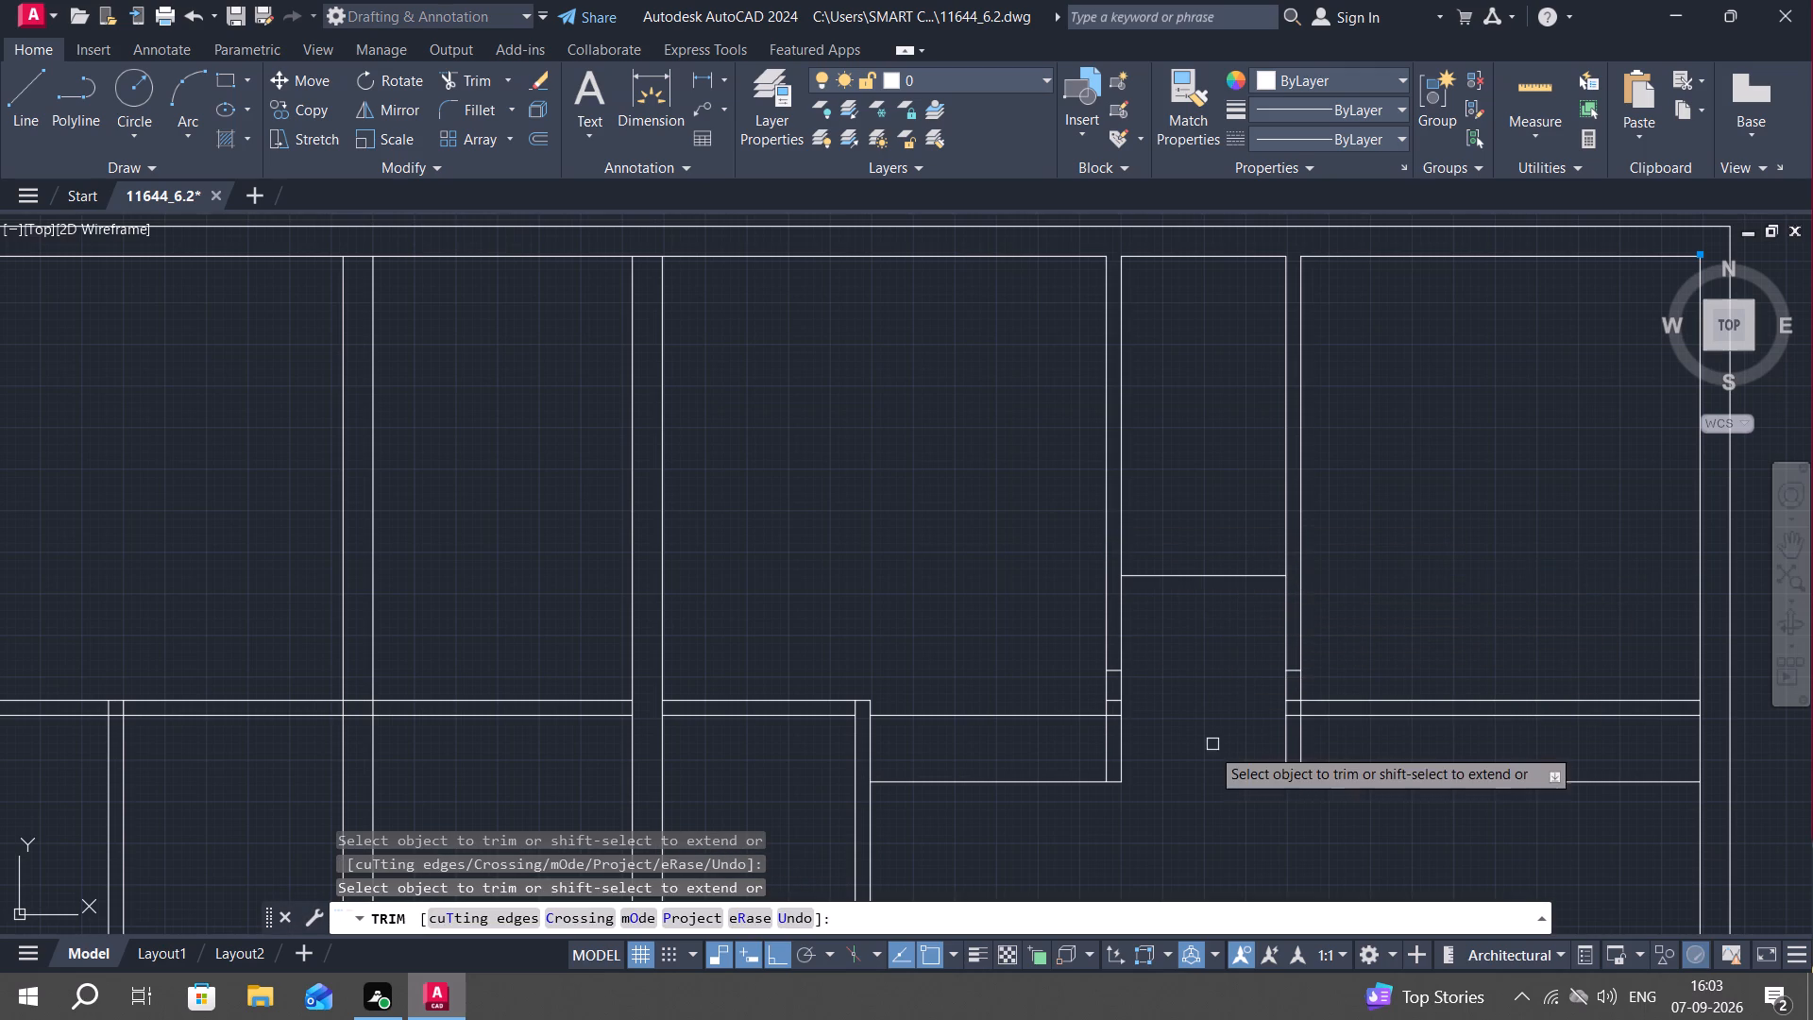
{"action": "middle_click_drag", "start_coordinate": [1184, 759], "coordinate": [1181, 669]}
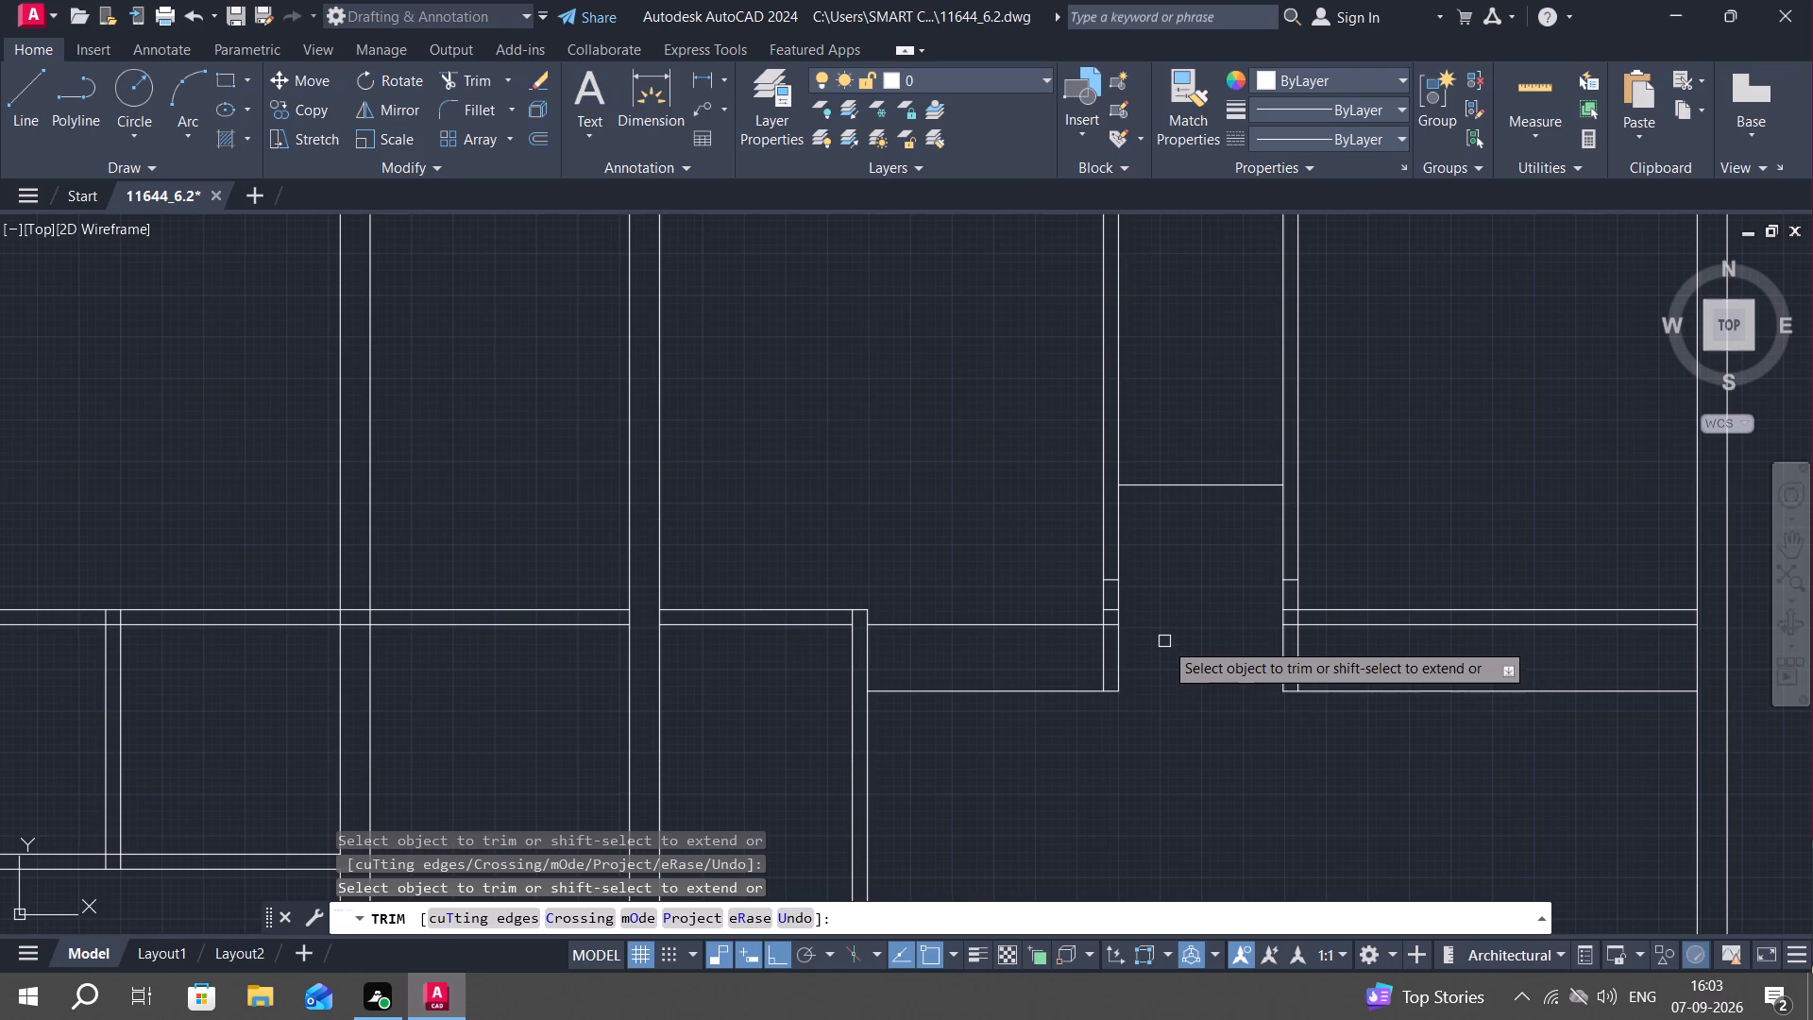
{"action": "key", "text": "Escape"}
Offset the 8' line across the passage 4.5" downward to form a partition.
{"action": "type", "text": "ex"}
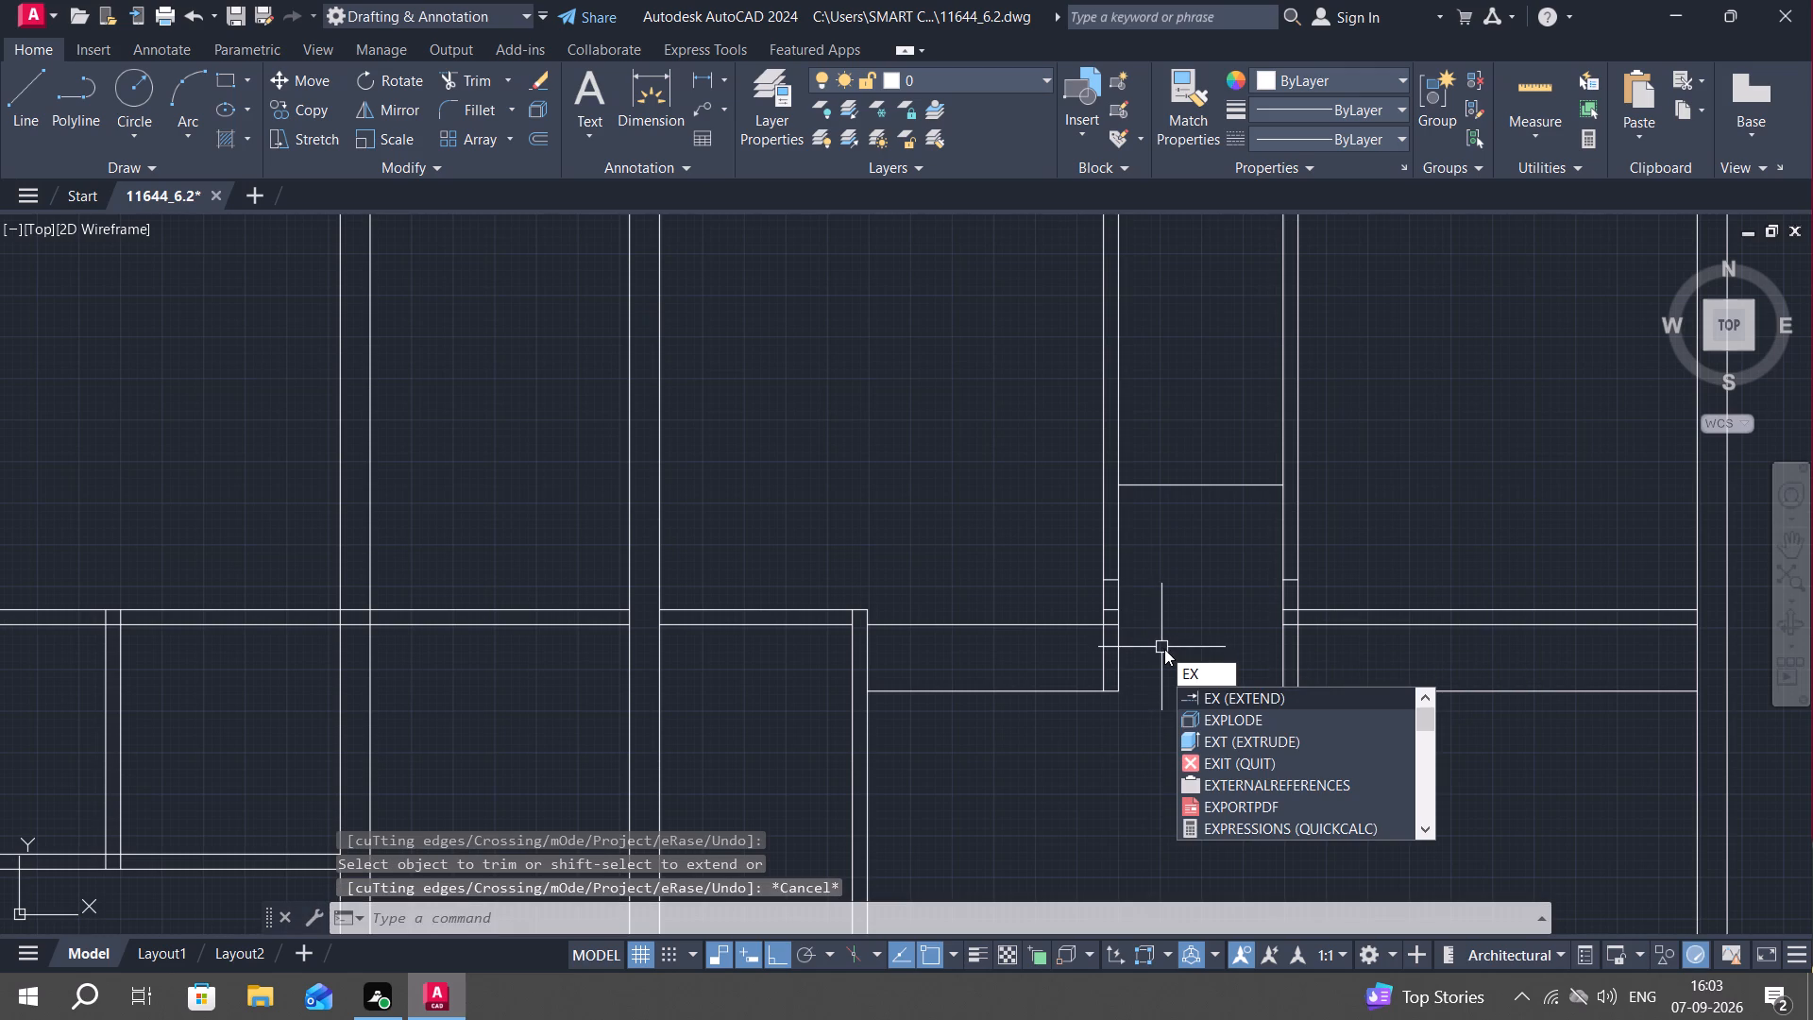
{"action": "key", "text": "Escape"}
{"action": "type", "text": "o"}
{"action": "key", "text": "space"}
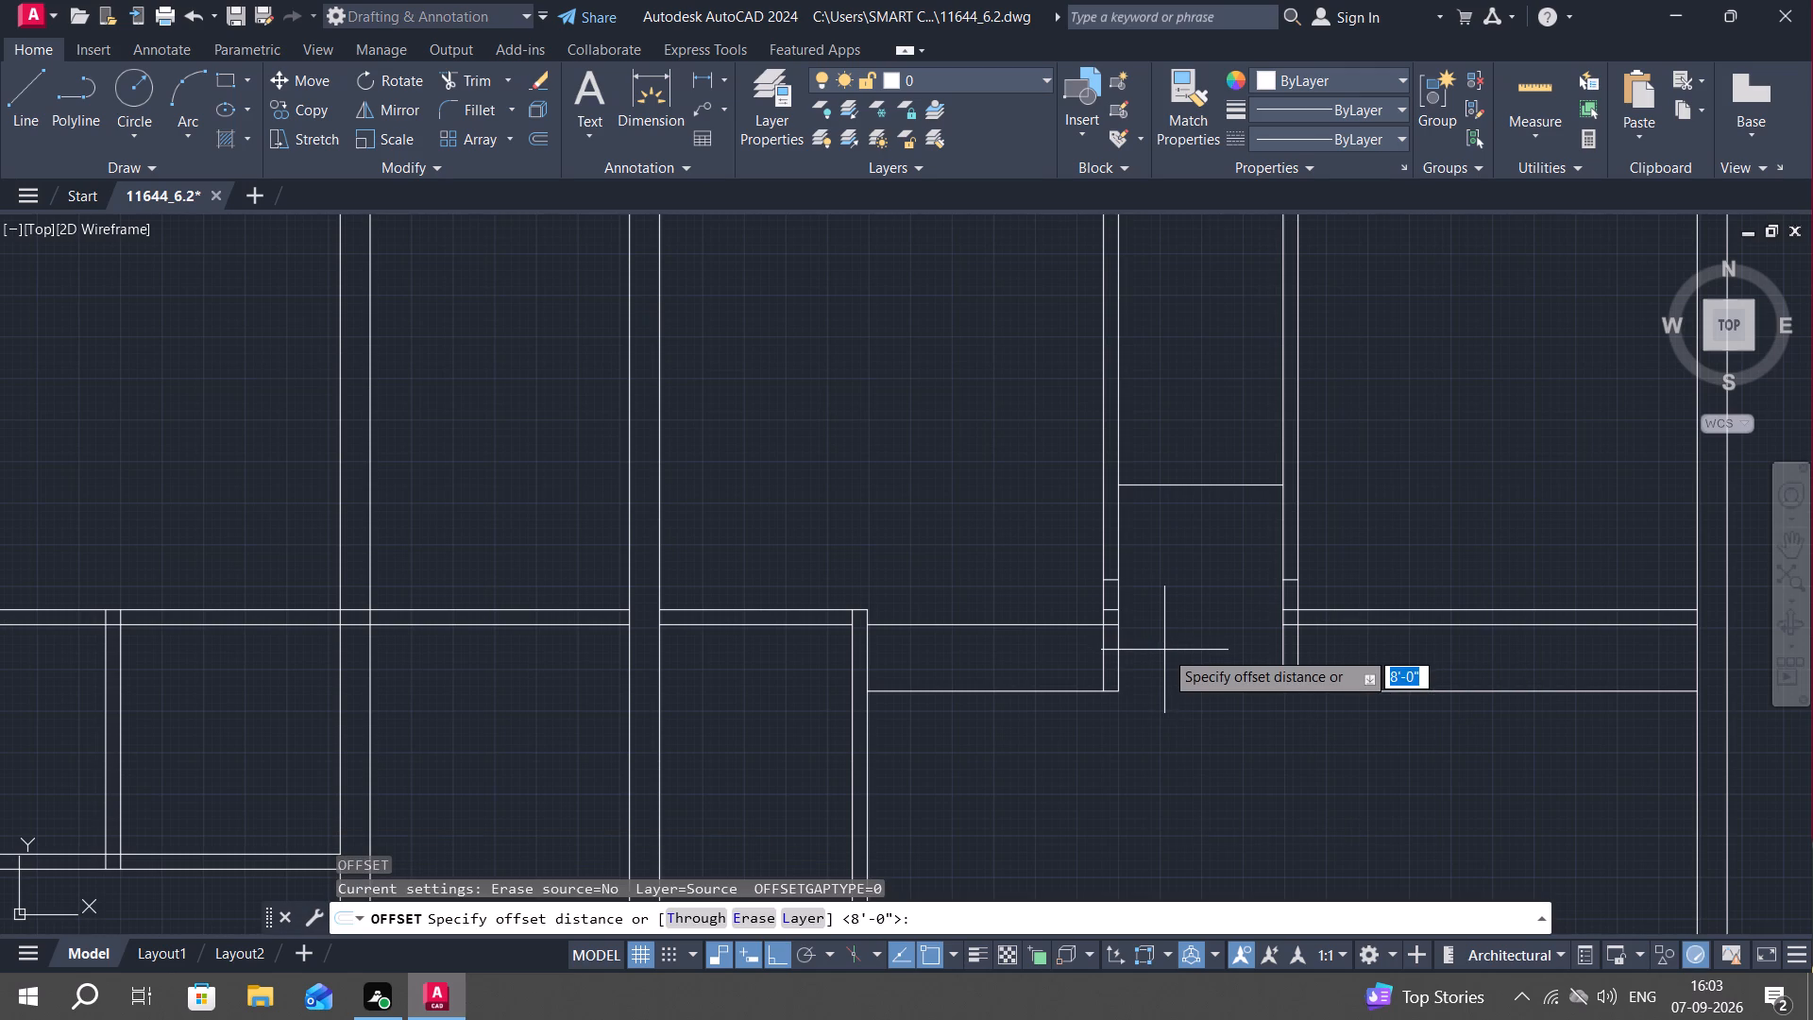
{"action": "type", "text": "4.5\""}
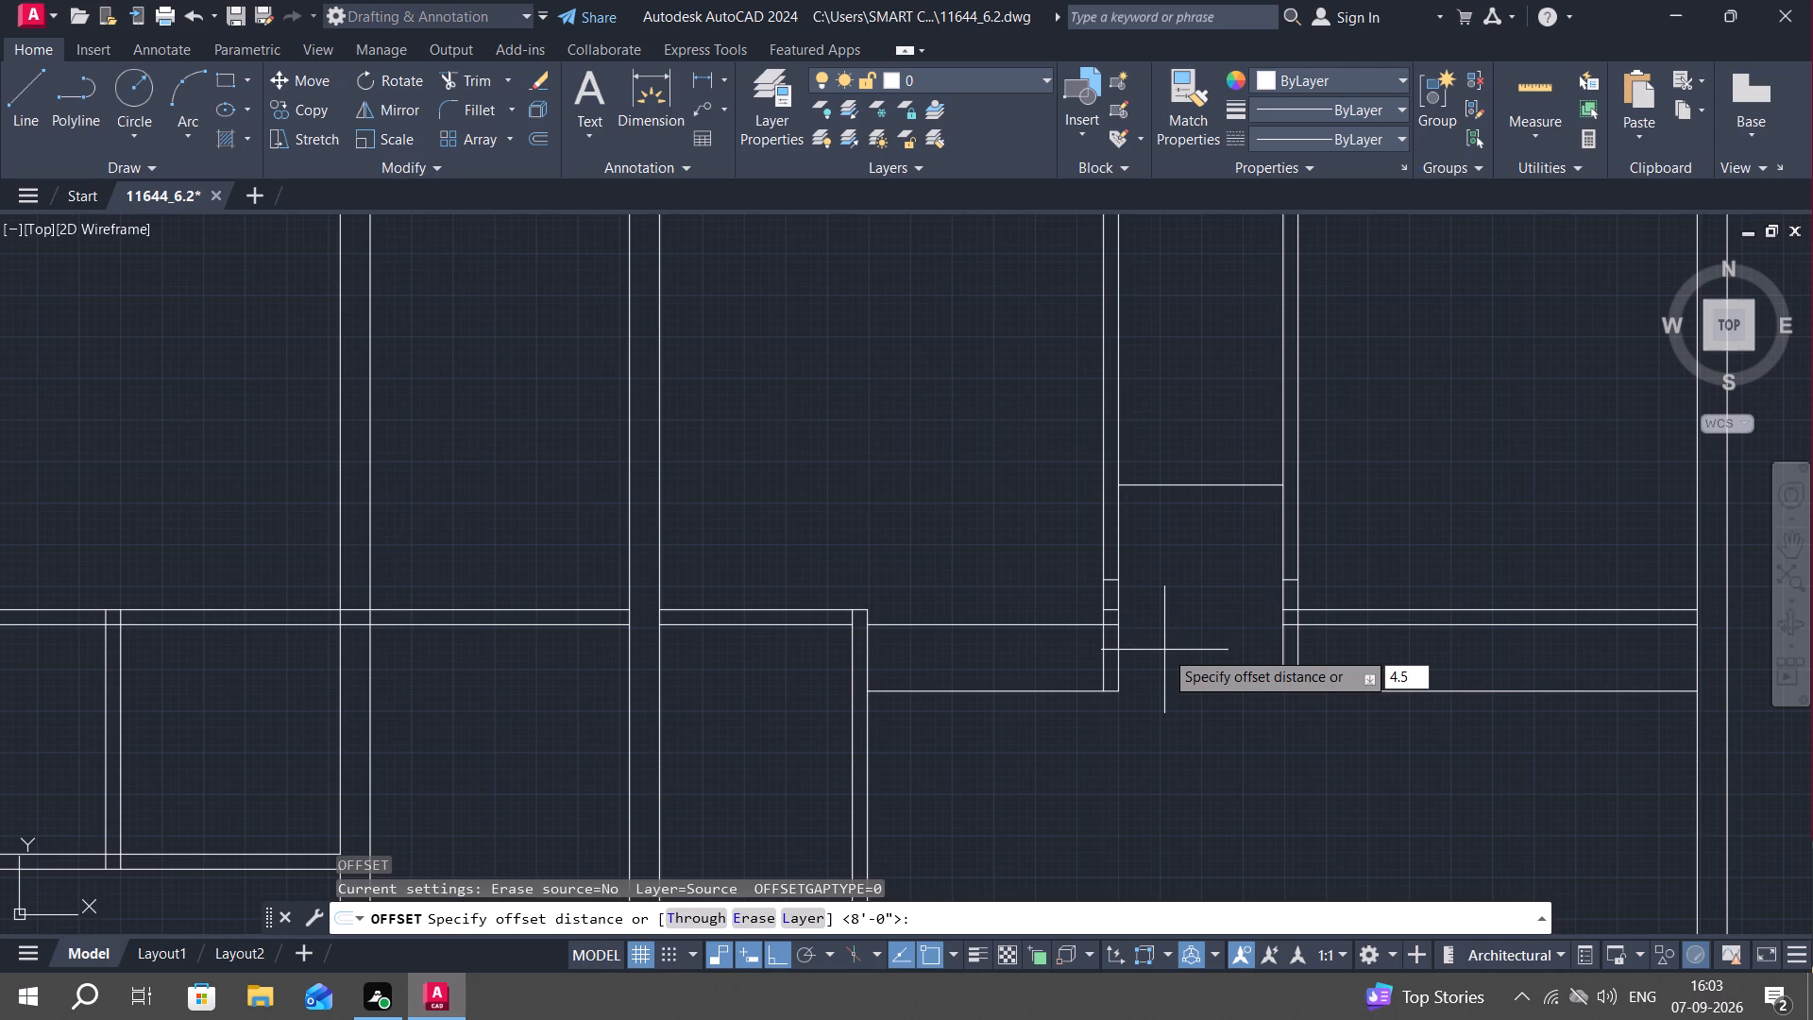
{"action": "key", "text": "space"}
{"action": "left_click", "coordinate": [1170, 488]}
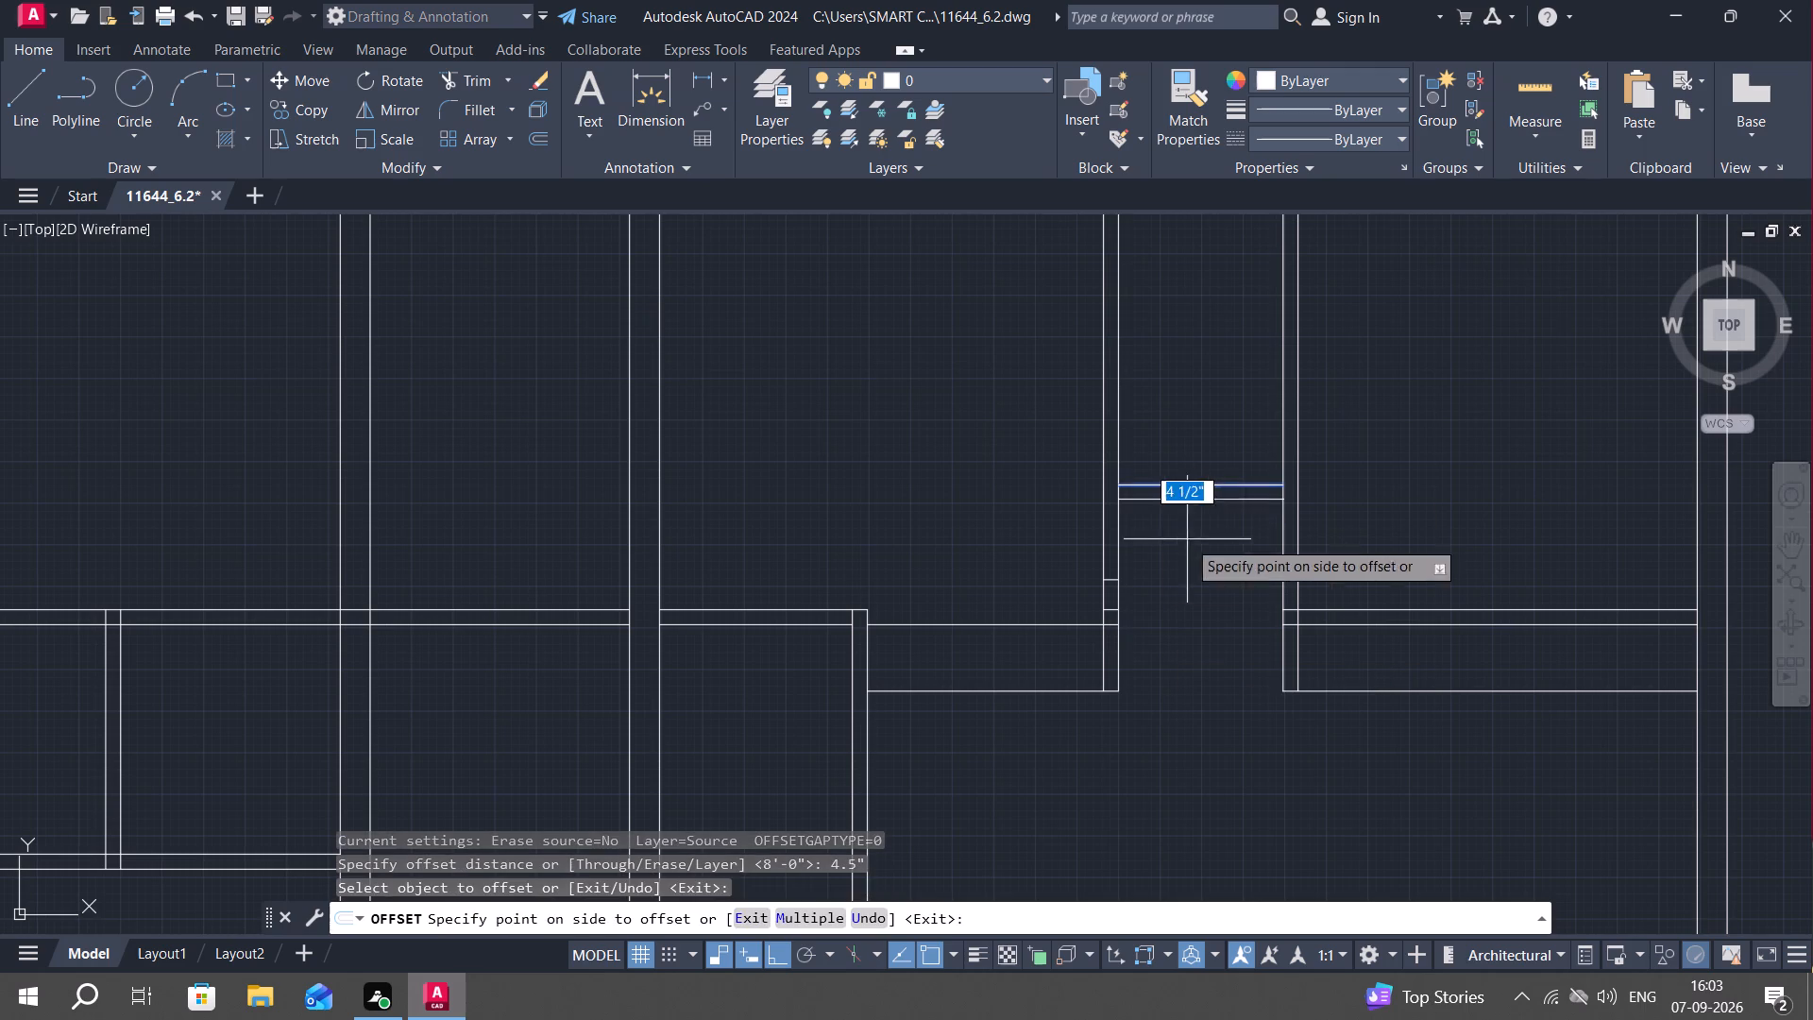
{"action": "left_click", "coordinate": [1187, 539]}
{"action": "key", "text": "Escape"}
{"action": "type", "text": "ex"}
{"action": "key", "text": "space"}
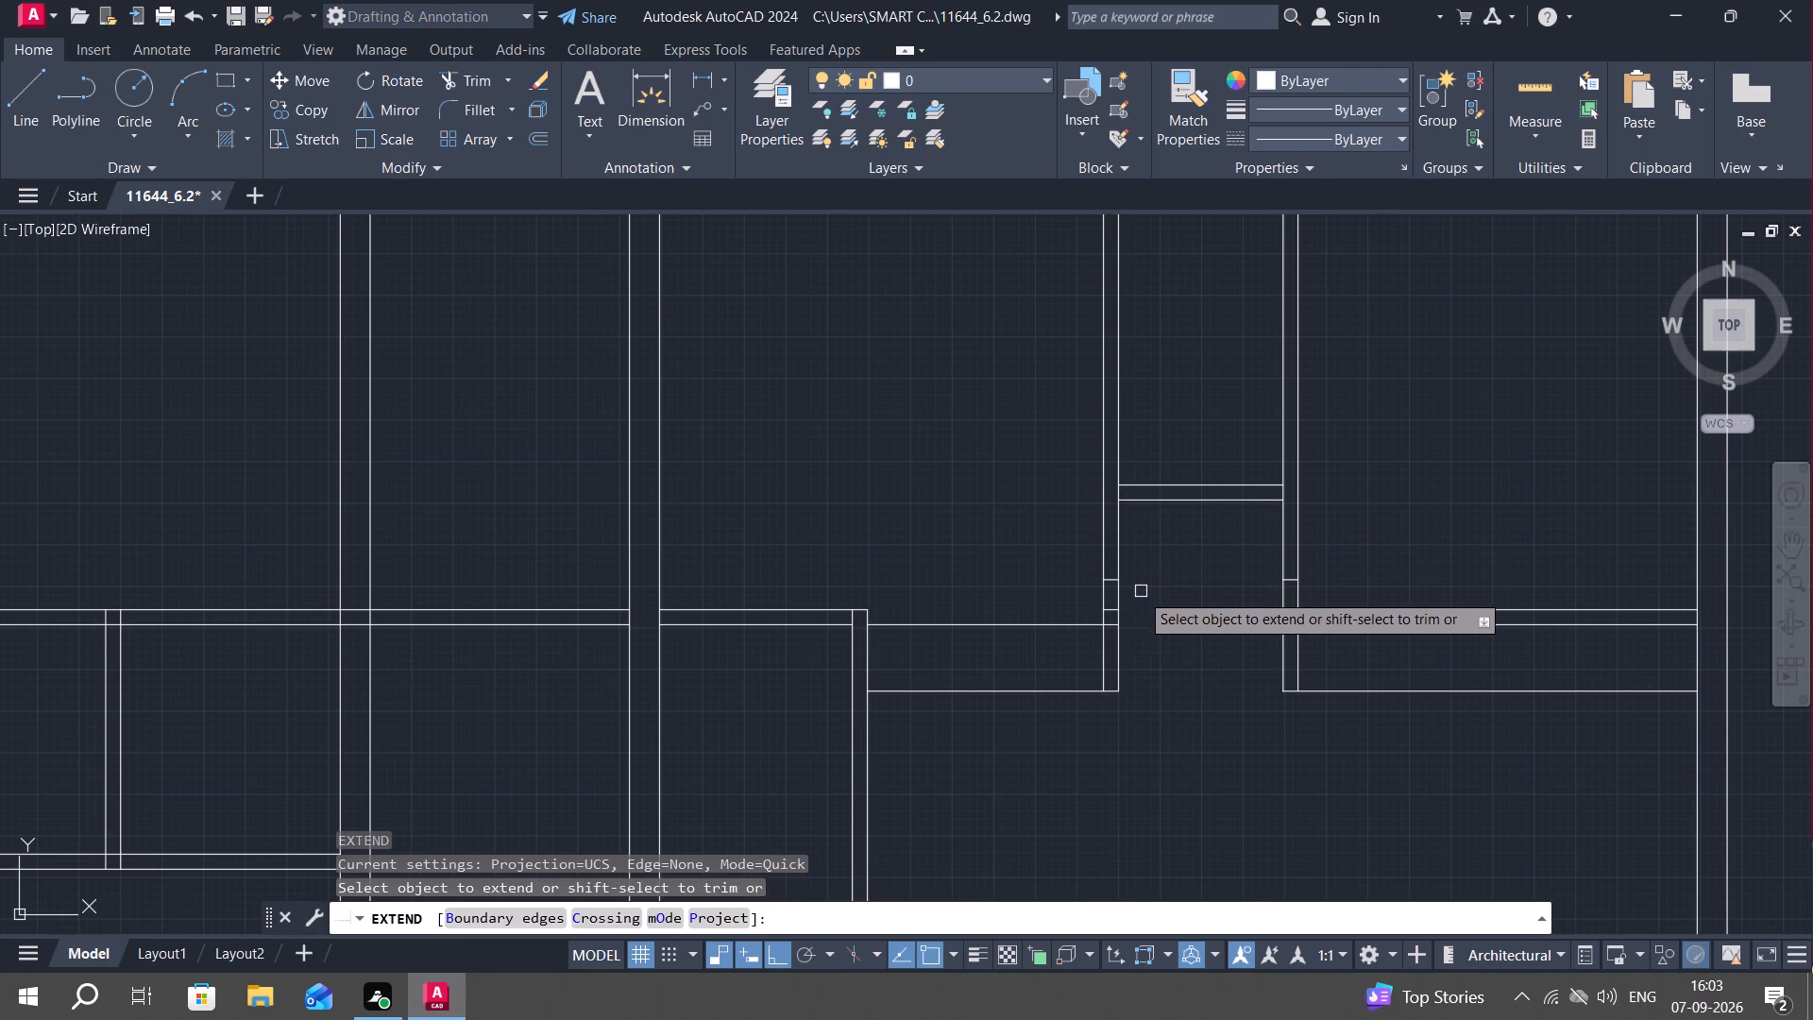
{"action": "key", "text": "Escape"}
Remove the remaining 9" door-opening mark from each of the two passage partitions with Trim.
{"action": "type", "text": "tr"}
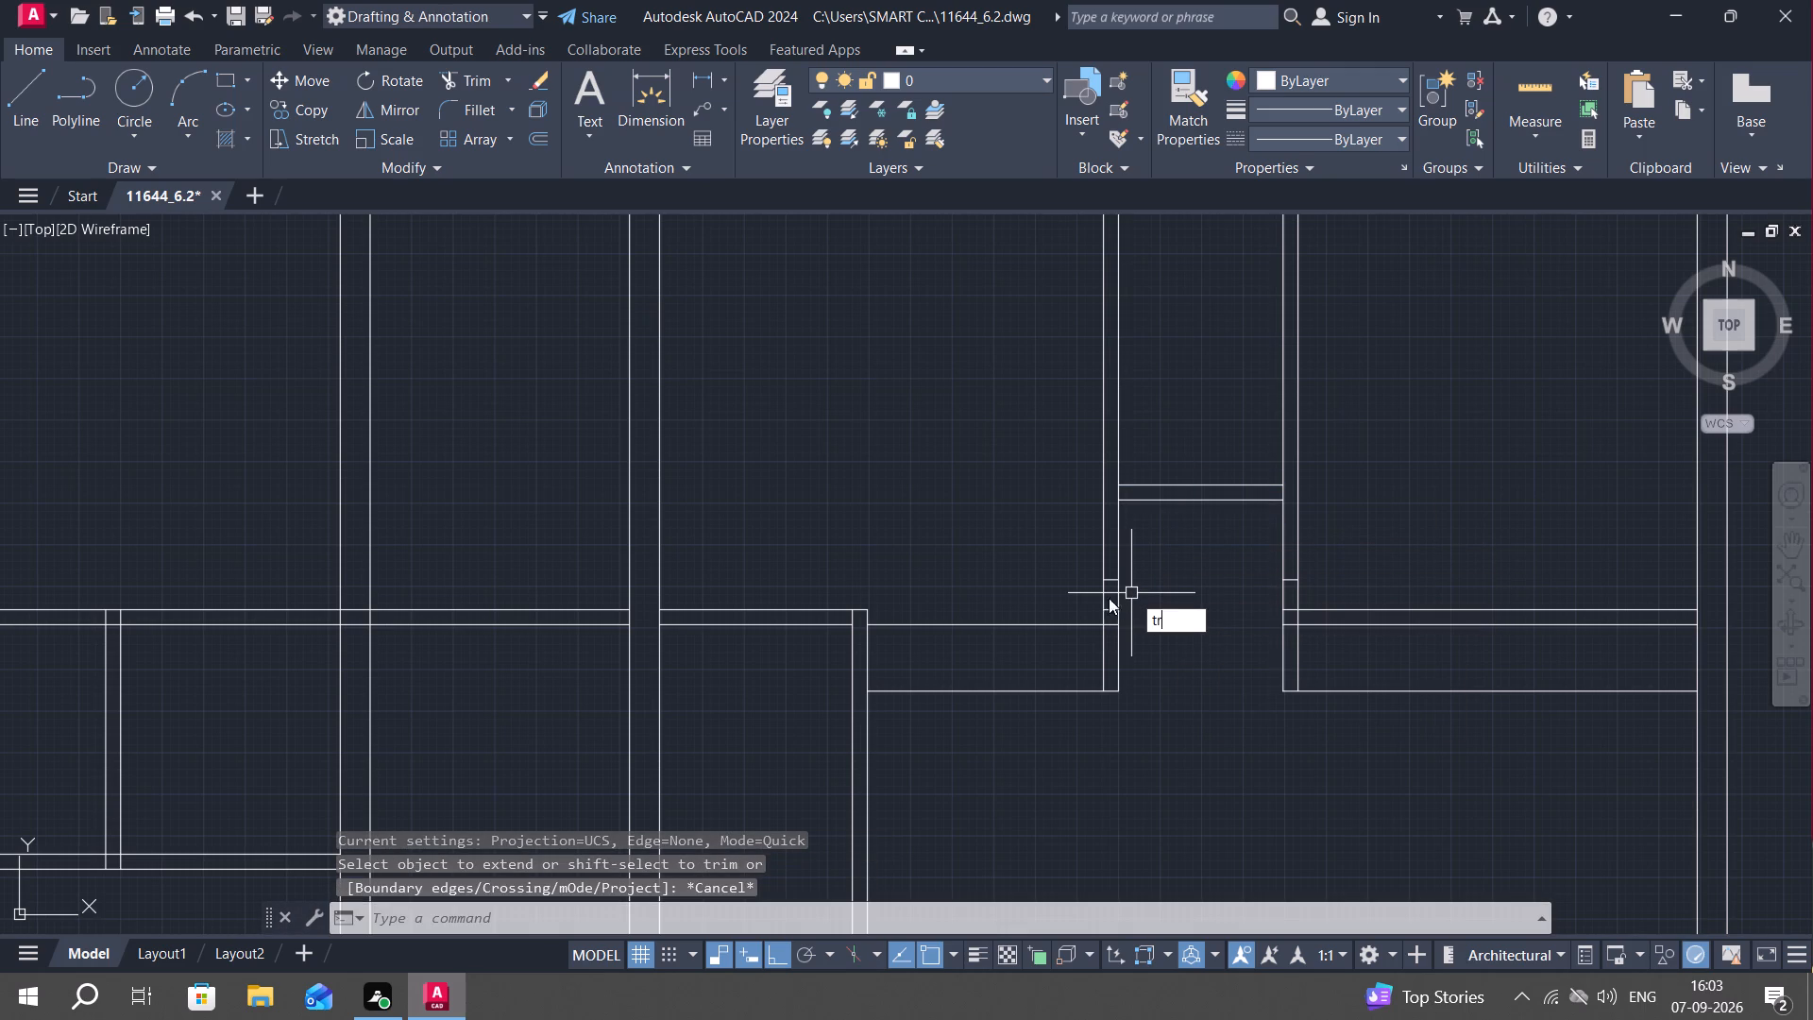
{"action": "key", "text": "space"}
{"action": "left_click", "coordinate": [1109, 581]}
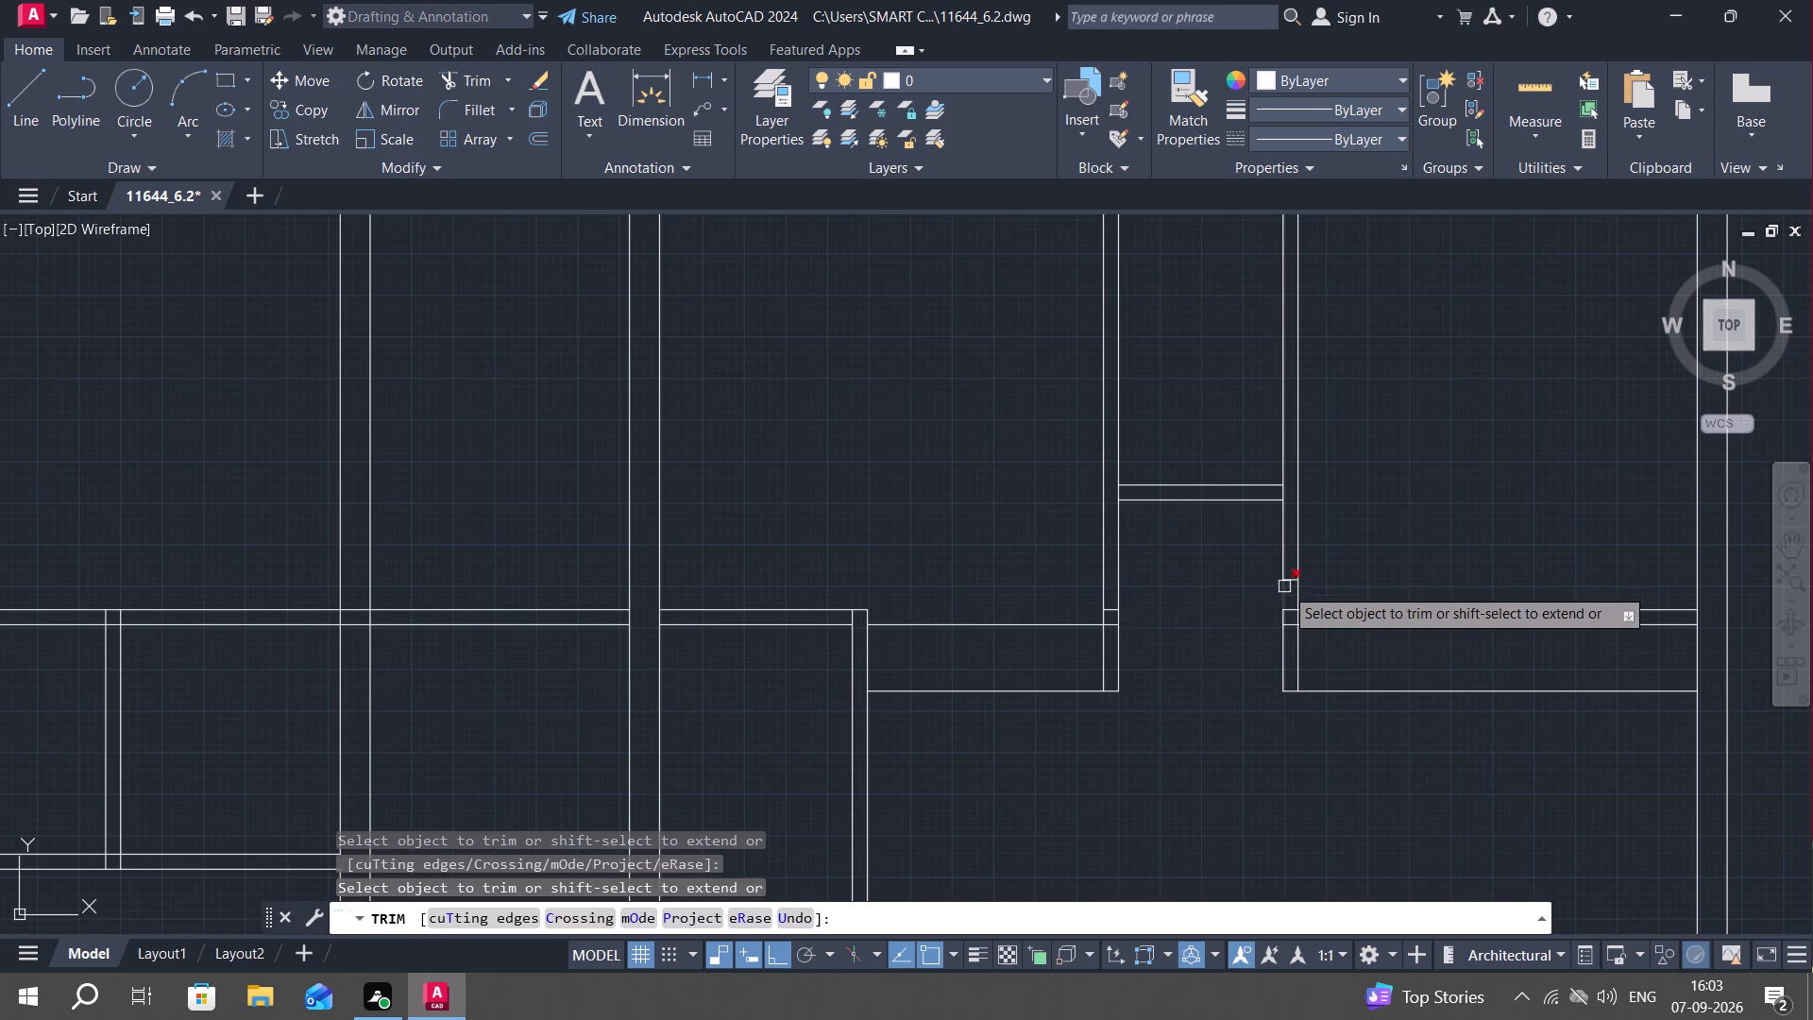
{"action": "left_click", "coordinate": [1289, 583]}
{"action": "key", "text": "Escape"}
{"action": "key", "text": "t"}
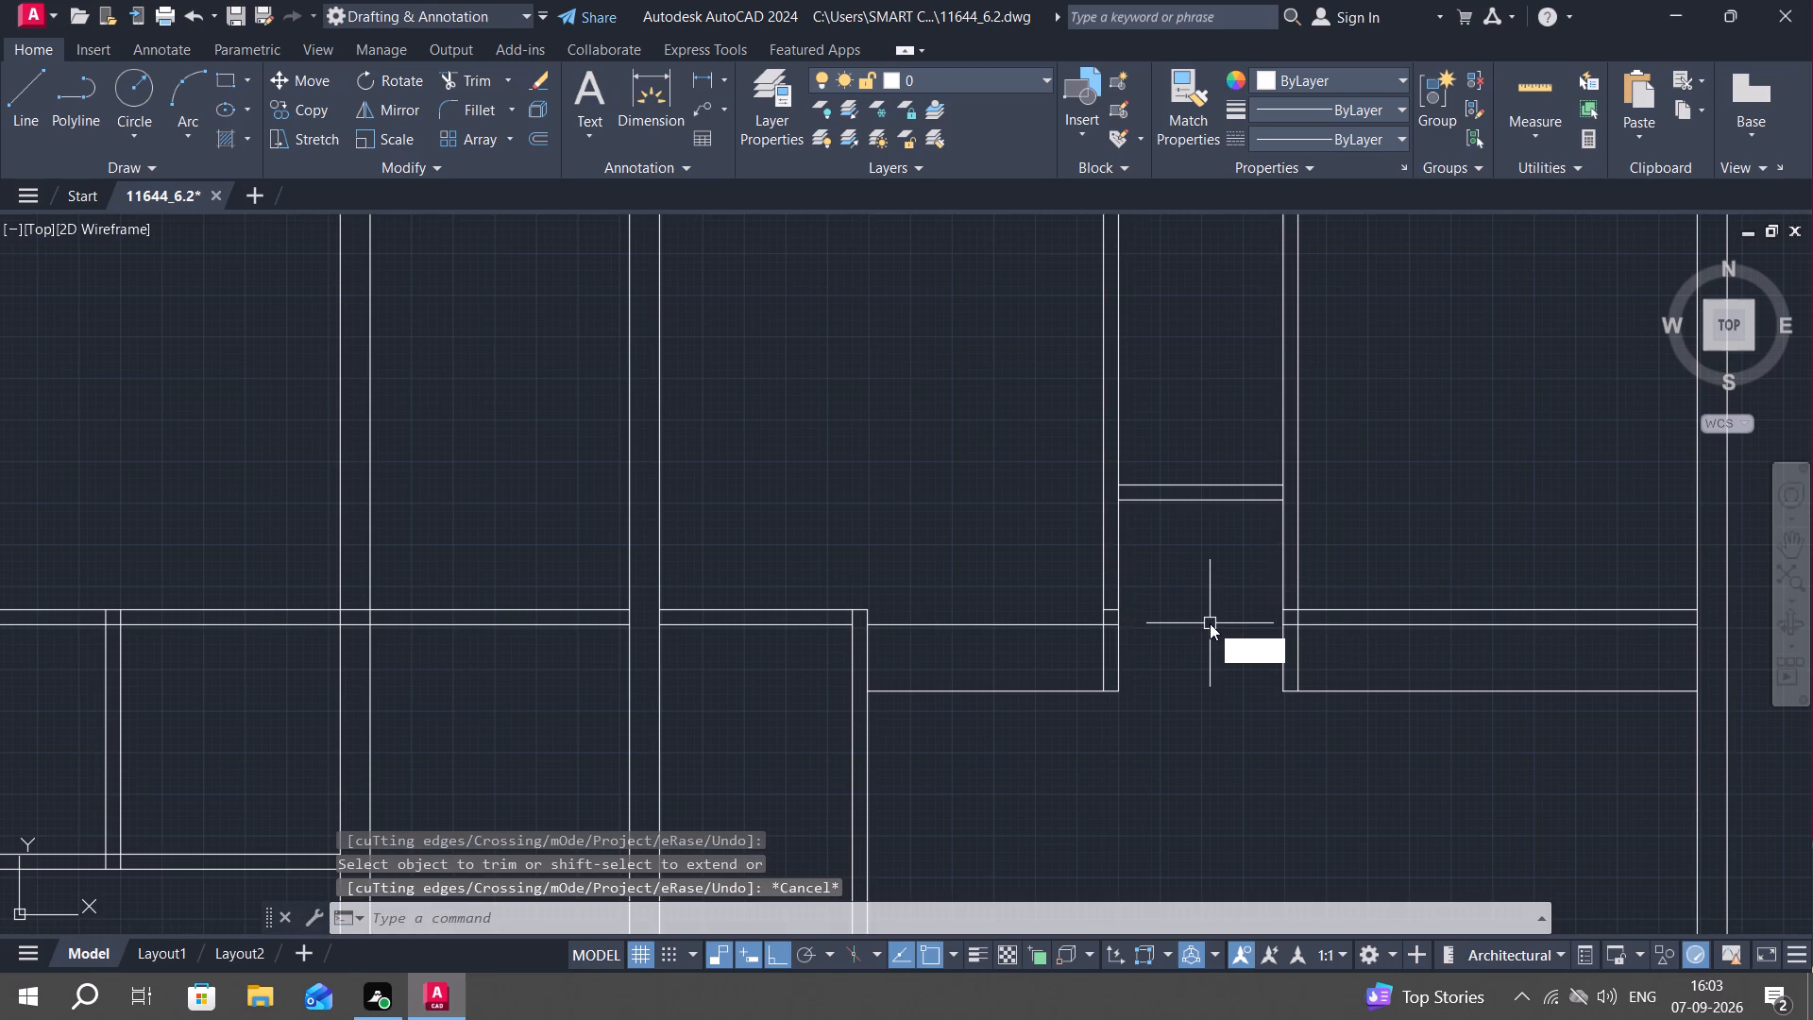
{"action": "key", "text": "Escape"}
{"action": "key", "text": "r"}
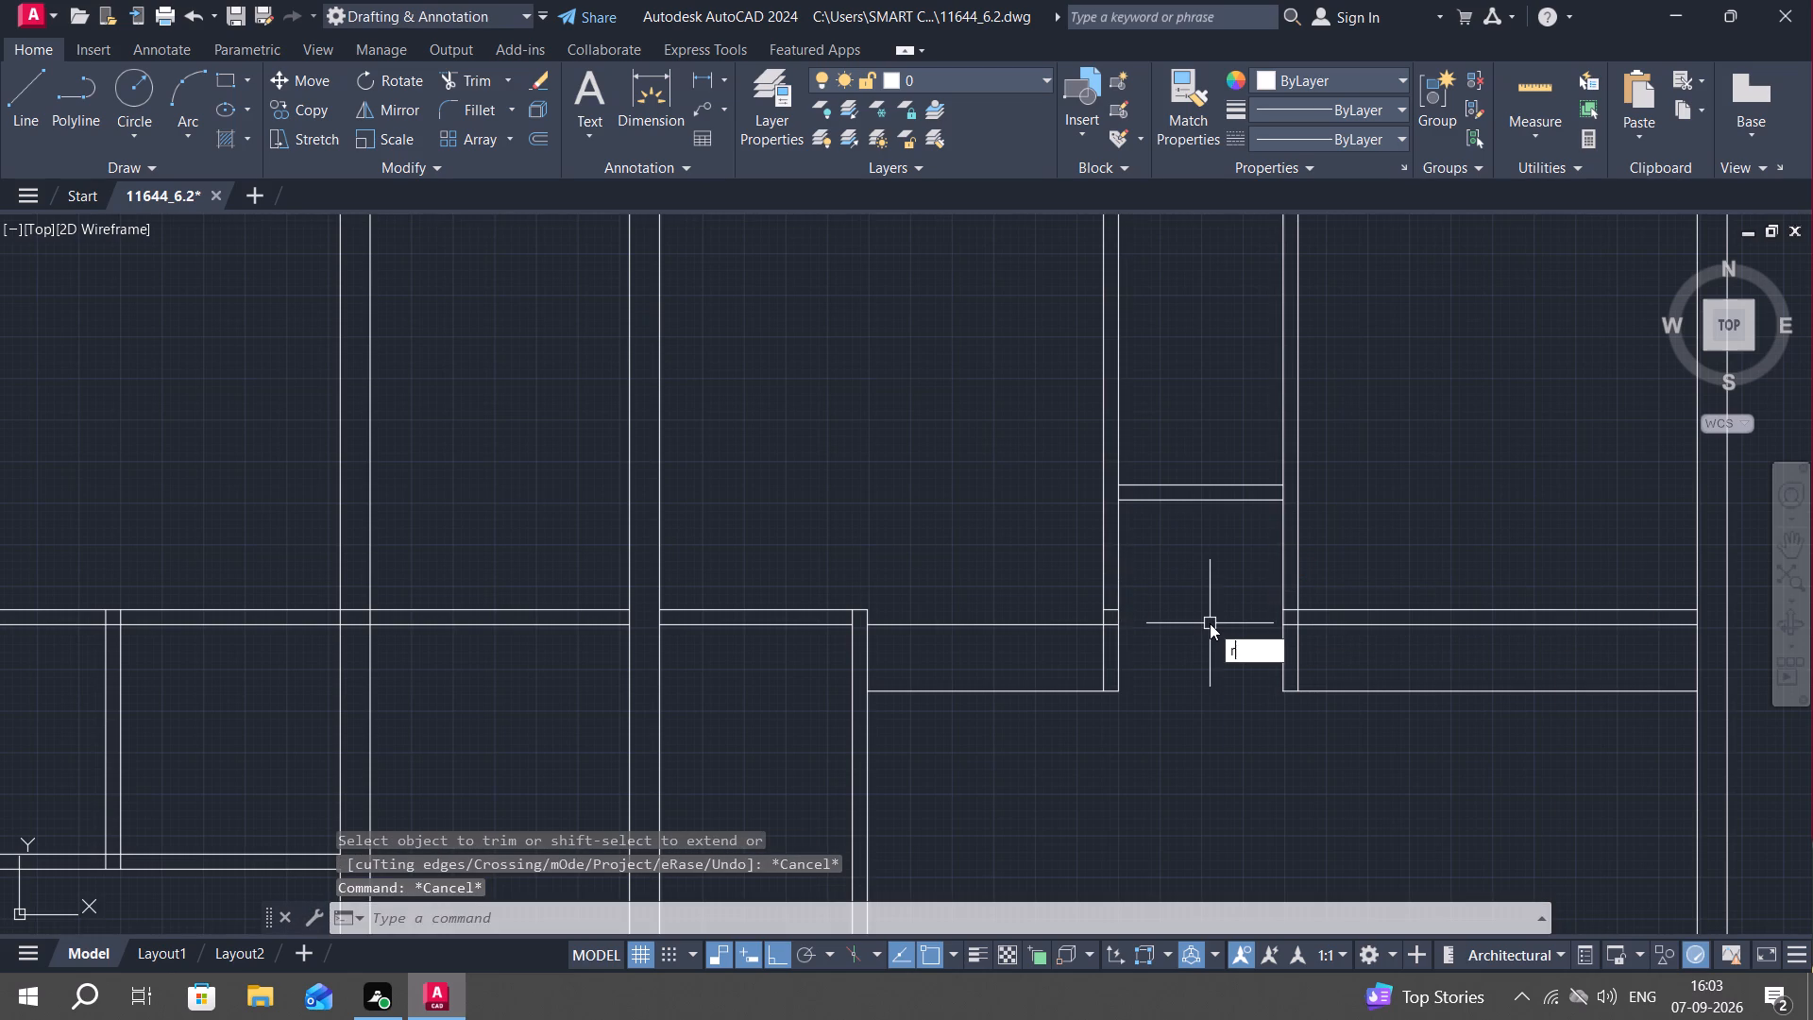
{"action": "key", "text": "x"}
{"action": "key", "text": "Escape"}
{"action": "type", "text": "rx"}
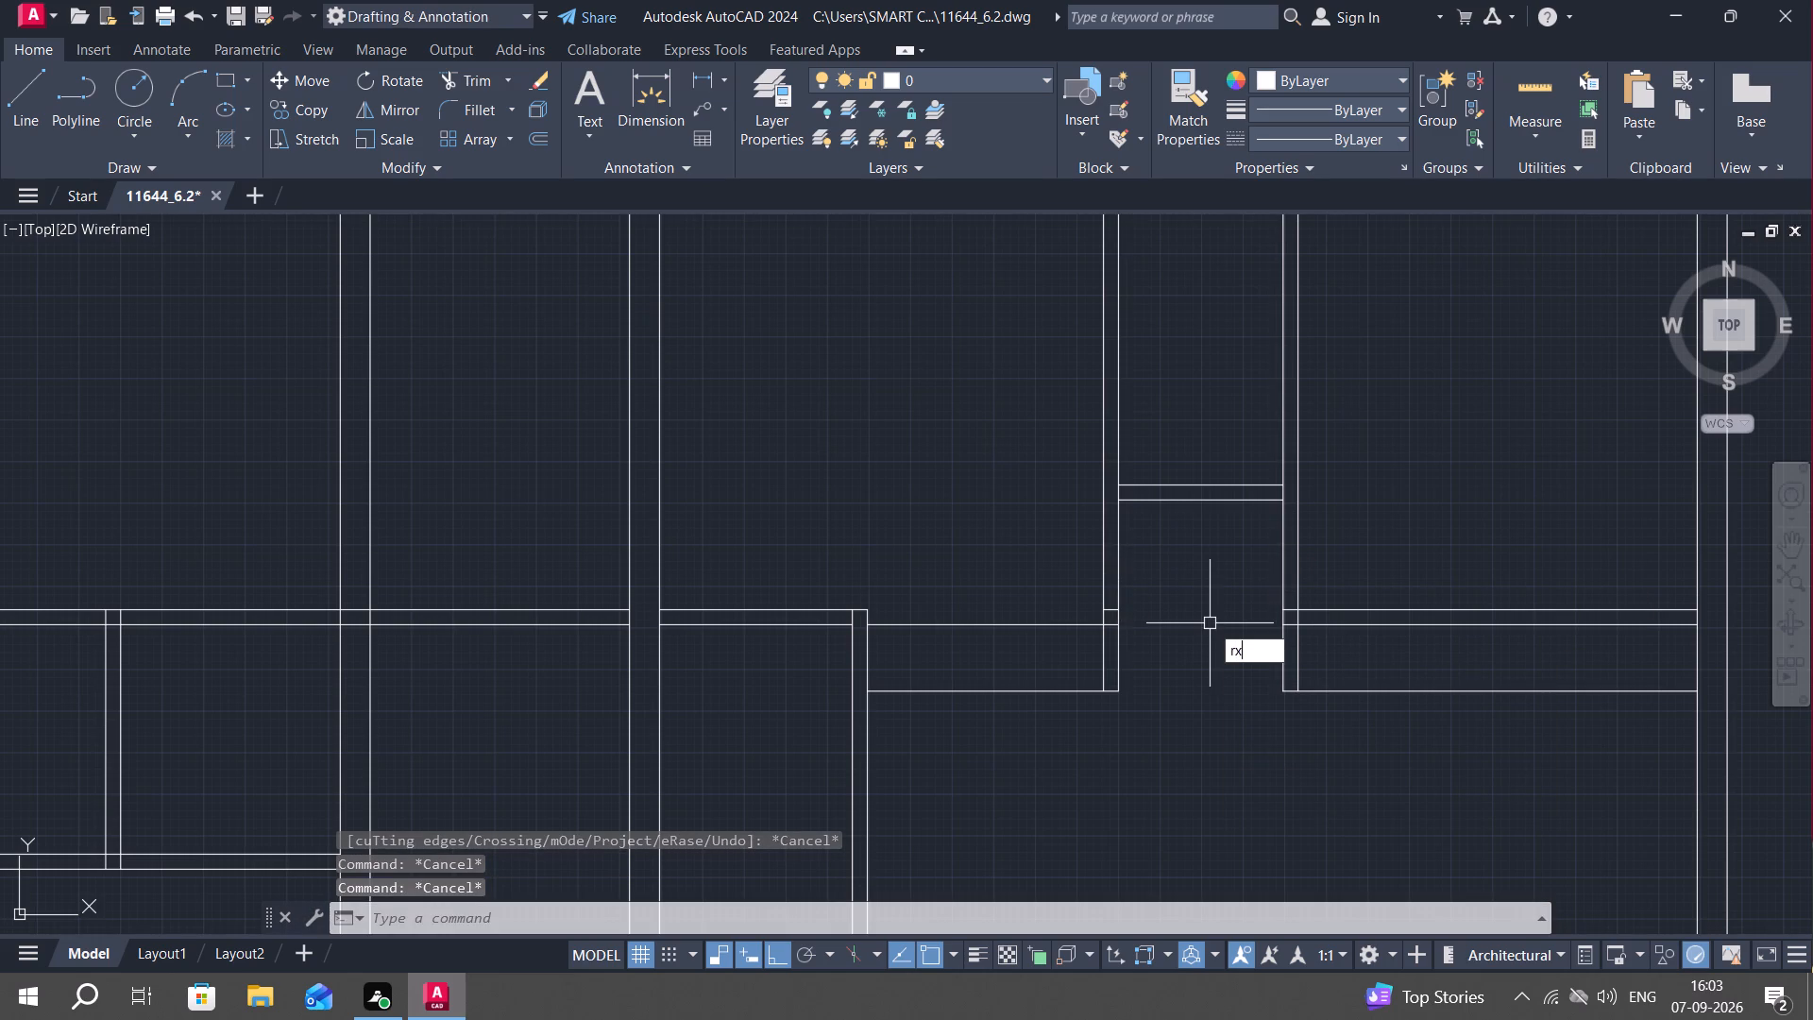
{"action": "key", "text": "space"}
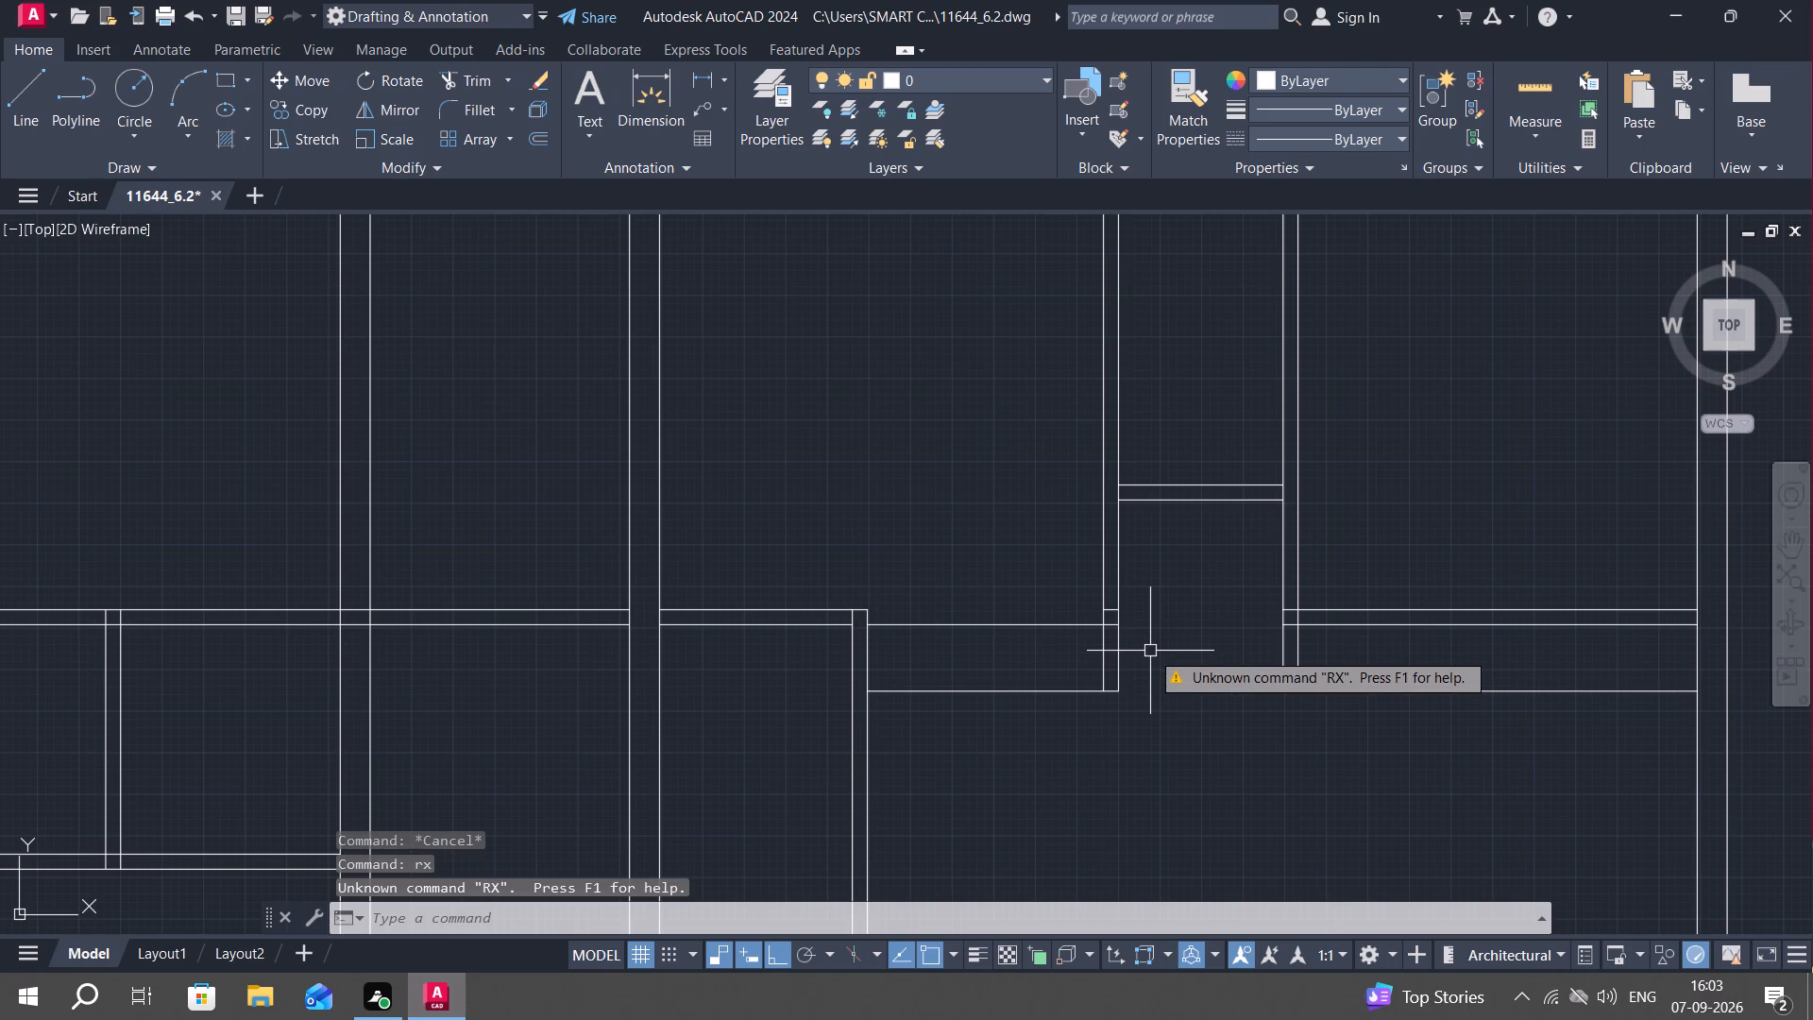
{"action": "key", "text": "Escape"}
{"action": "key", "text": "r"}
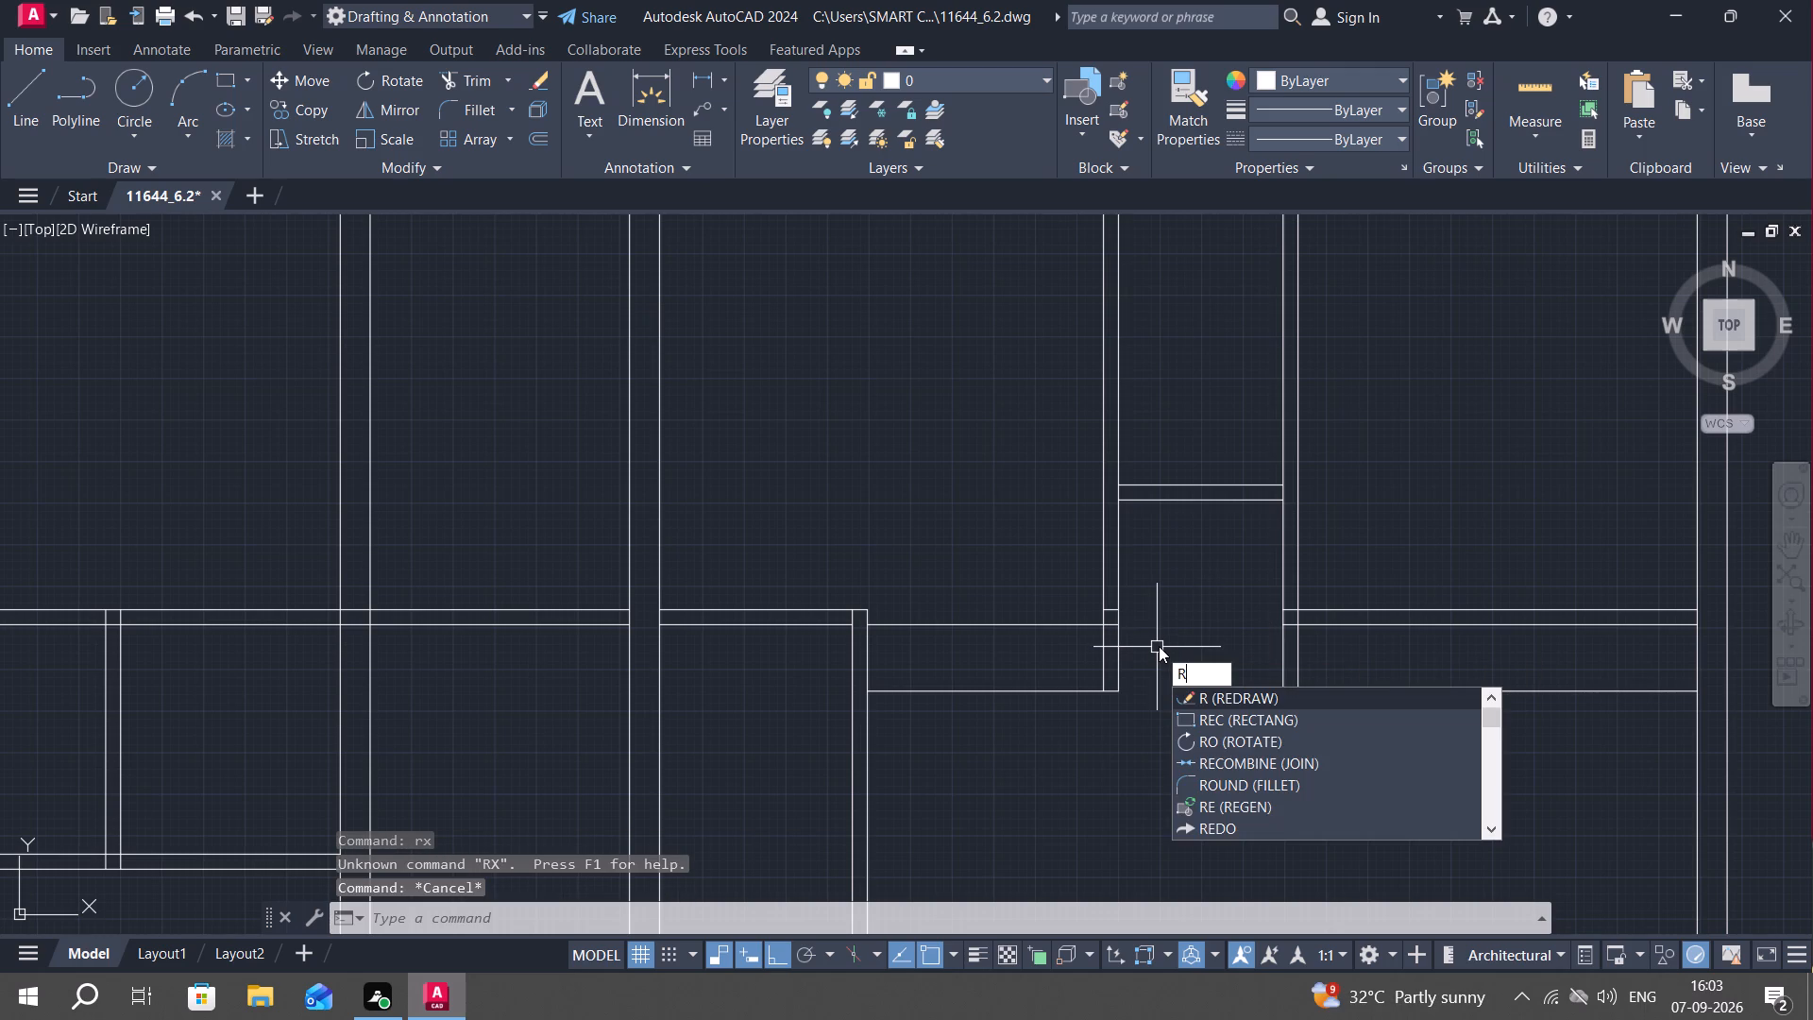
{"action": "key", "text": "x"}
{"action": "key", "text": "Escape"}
Extend the upper line of the horizontal wall on the passage's left side to the passage partition.
{"action": "type", "text": "ex"}
{"action": "key", "text": "space"}
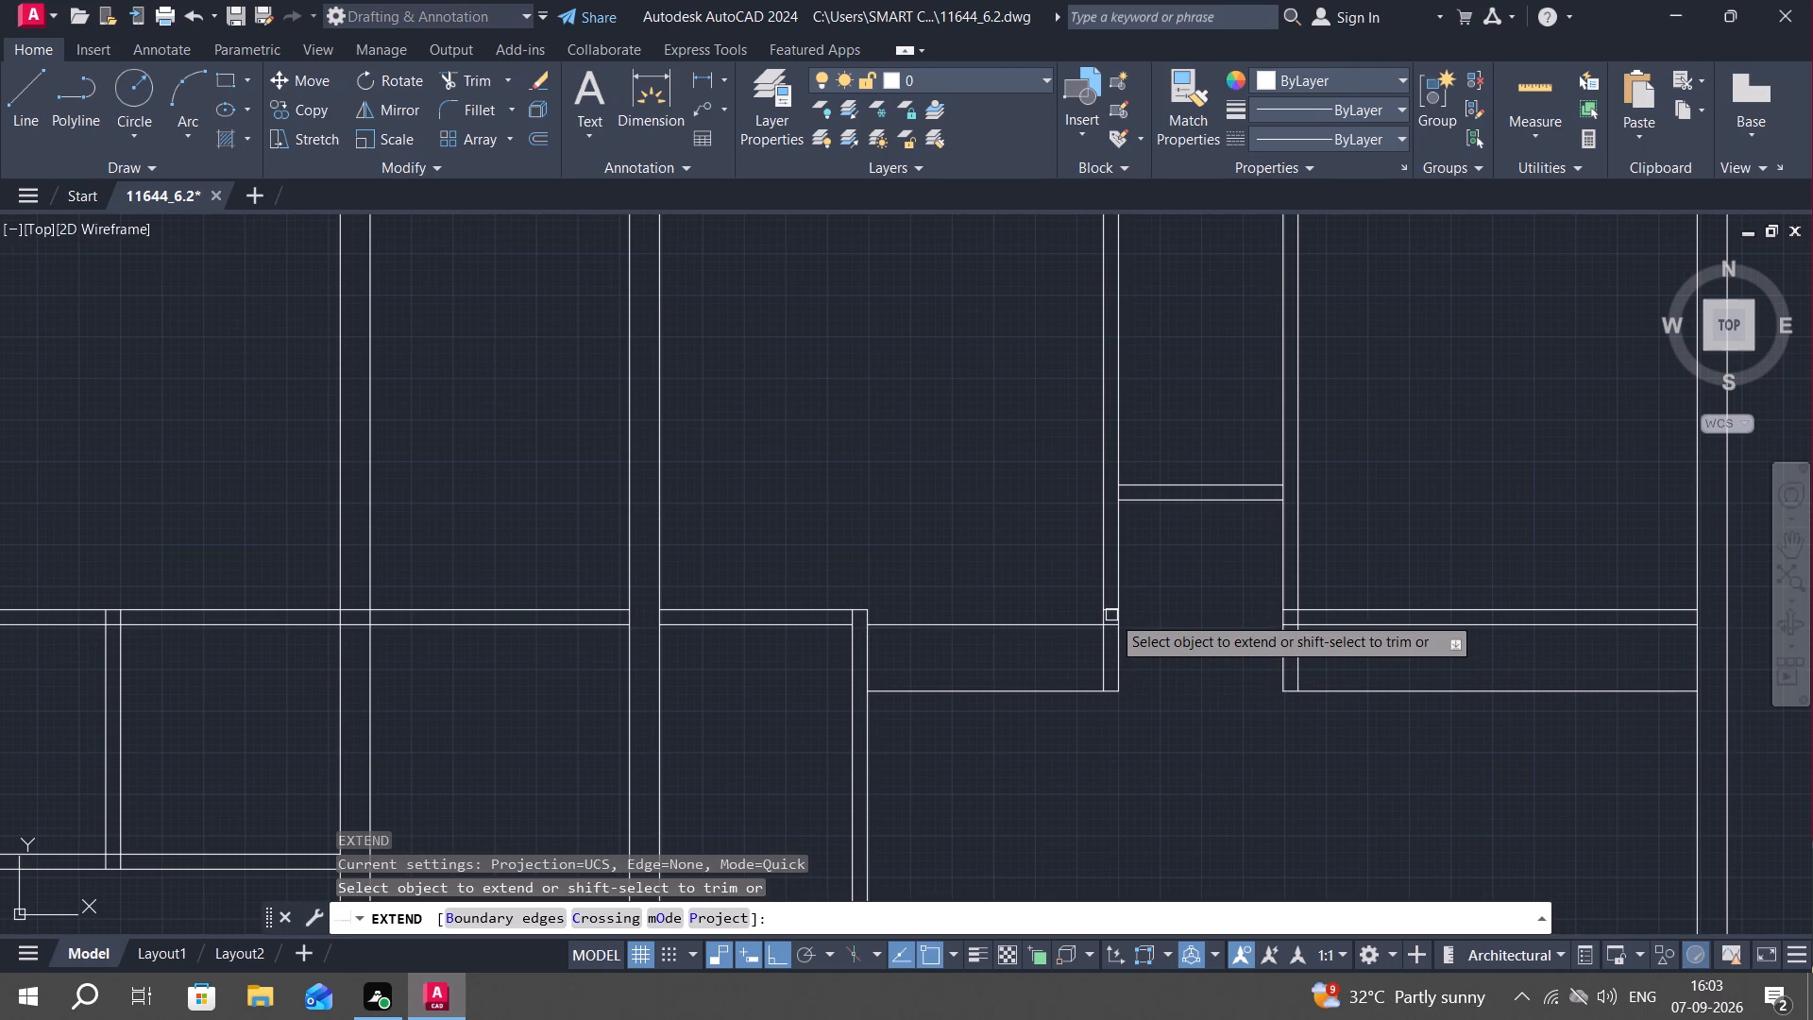
{"action": "left_click", "coordinate": [1100, 610]}
{"action": "key", "text": "Escape"}
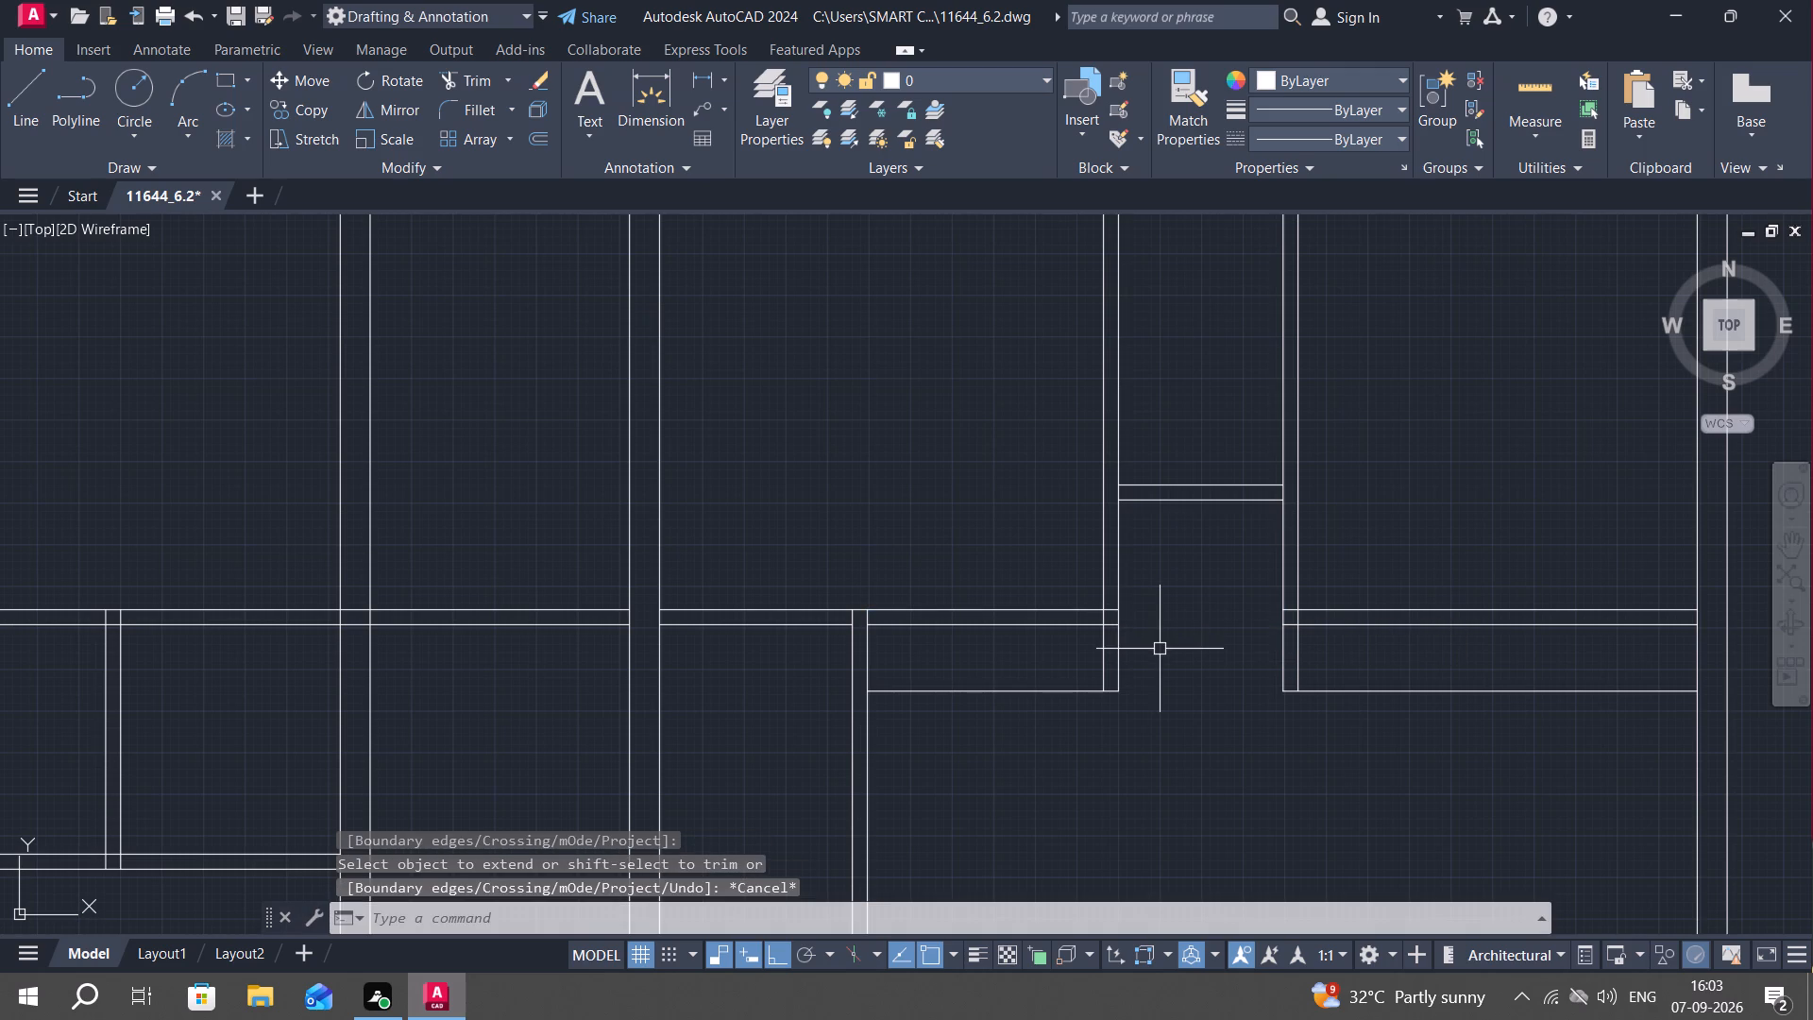
Offset the upper lines of the horizontal walls on both sides of the passage 4.5" upward.
{"action": "key", "text": "o"}
{"action": "key", "text": "space"}
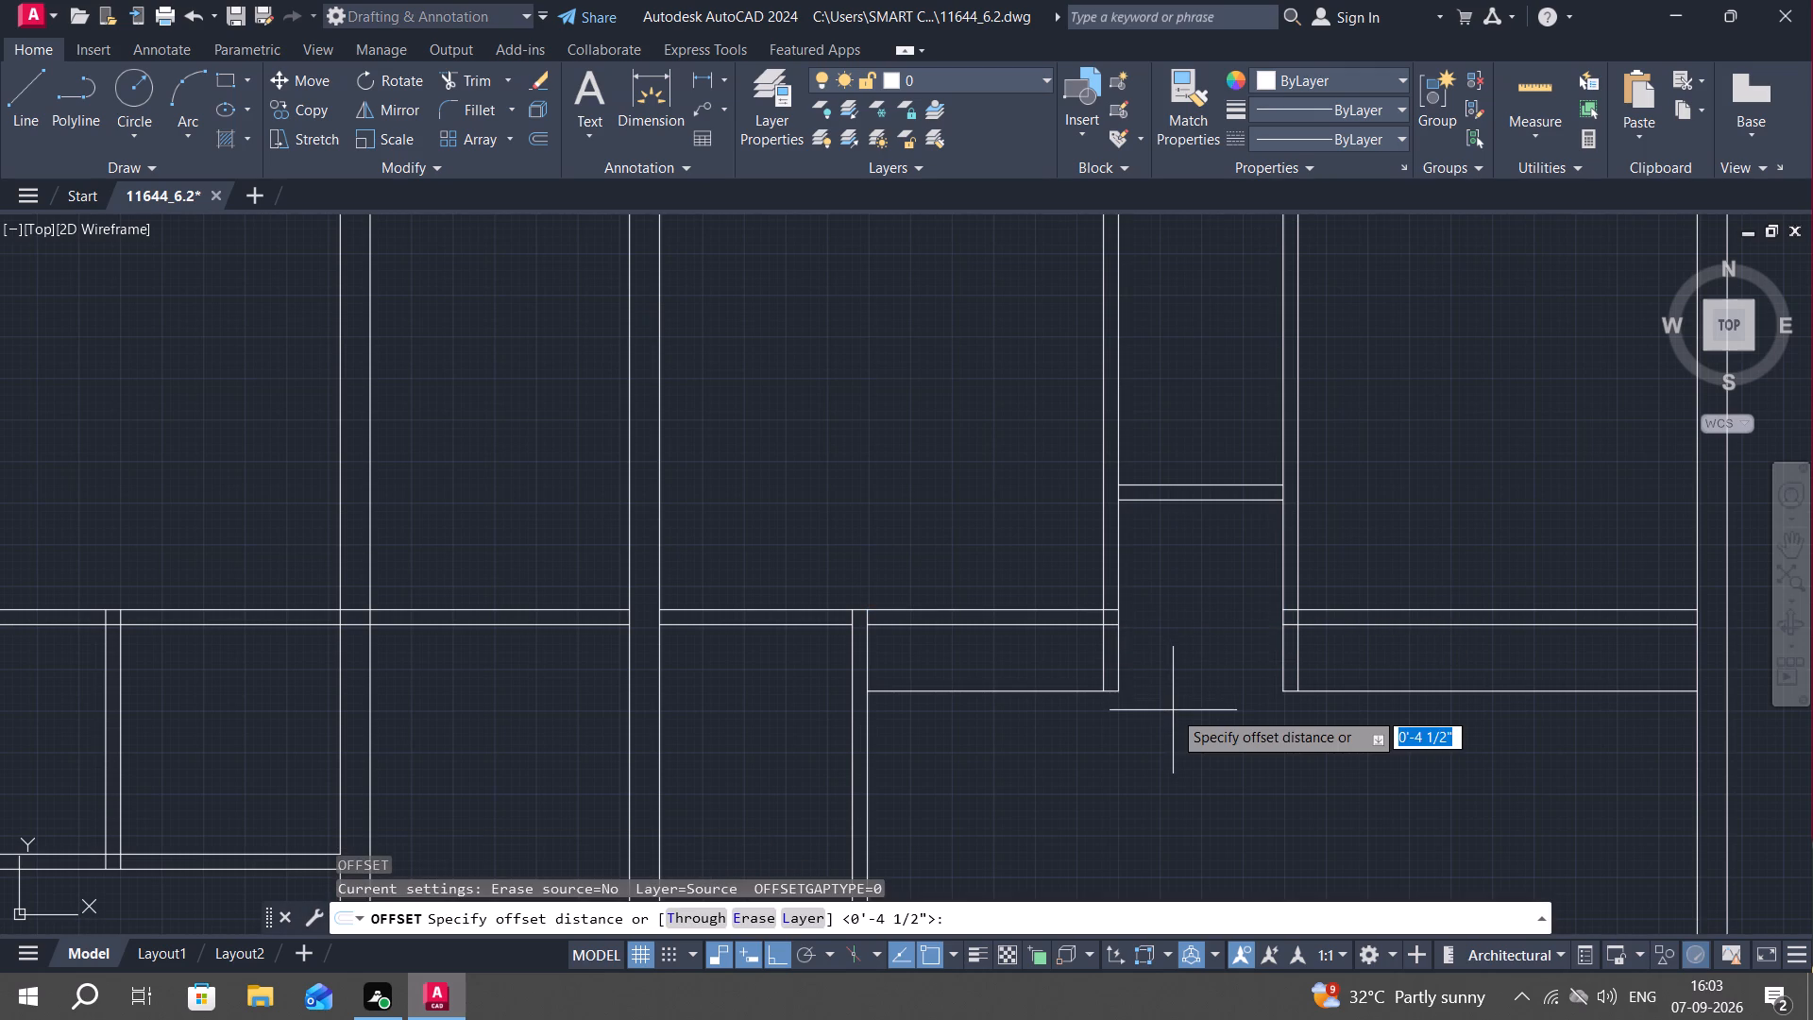
{"action": "type", "text": "4.5\""}
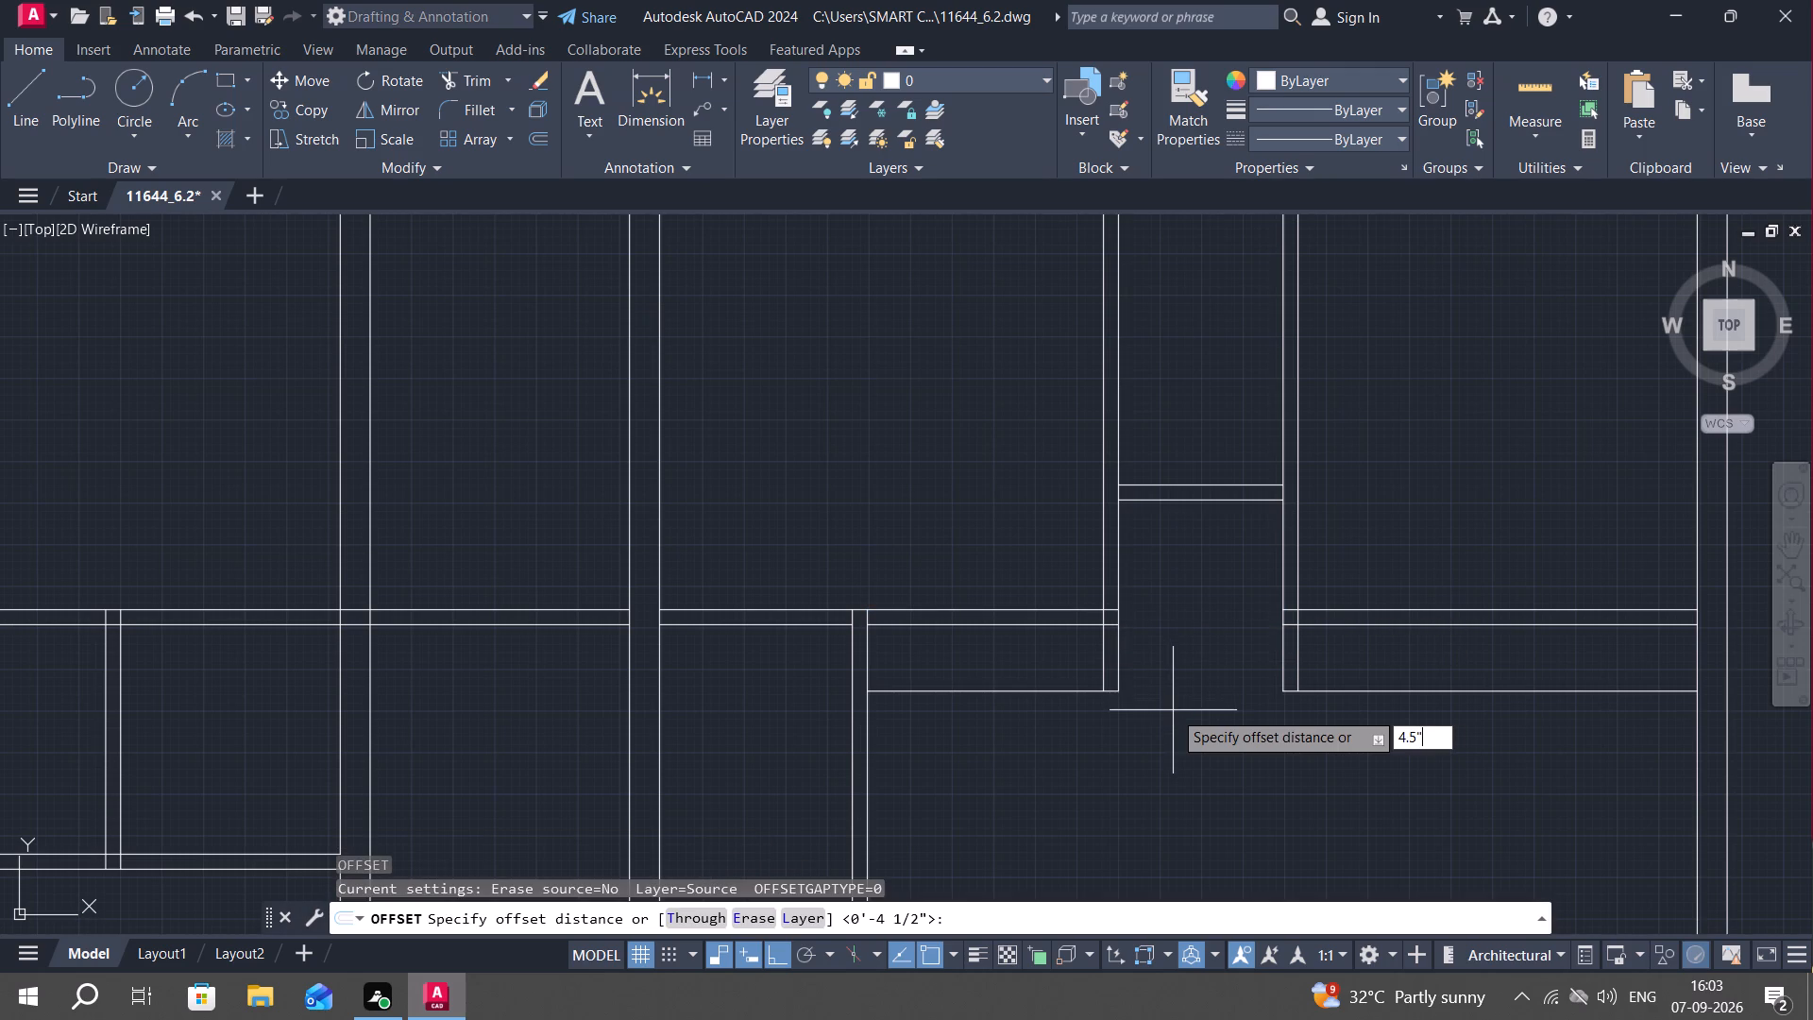
{"action": "key", "text": "space"}
{"action": "left_click", "coordinate": [1338, 611]}
{"action": "left_click", "coordinate": [1305, 552]}
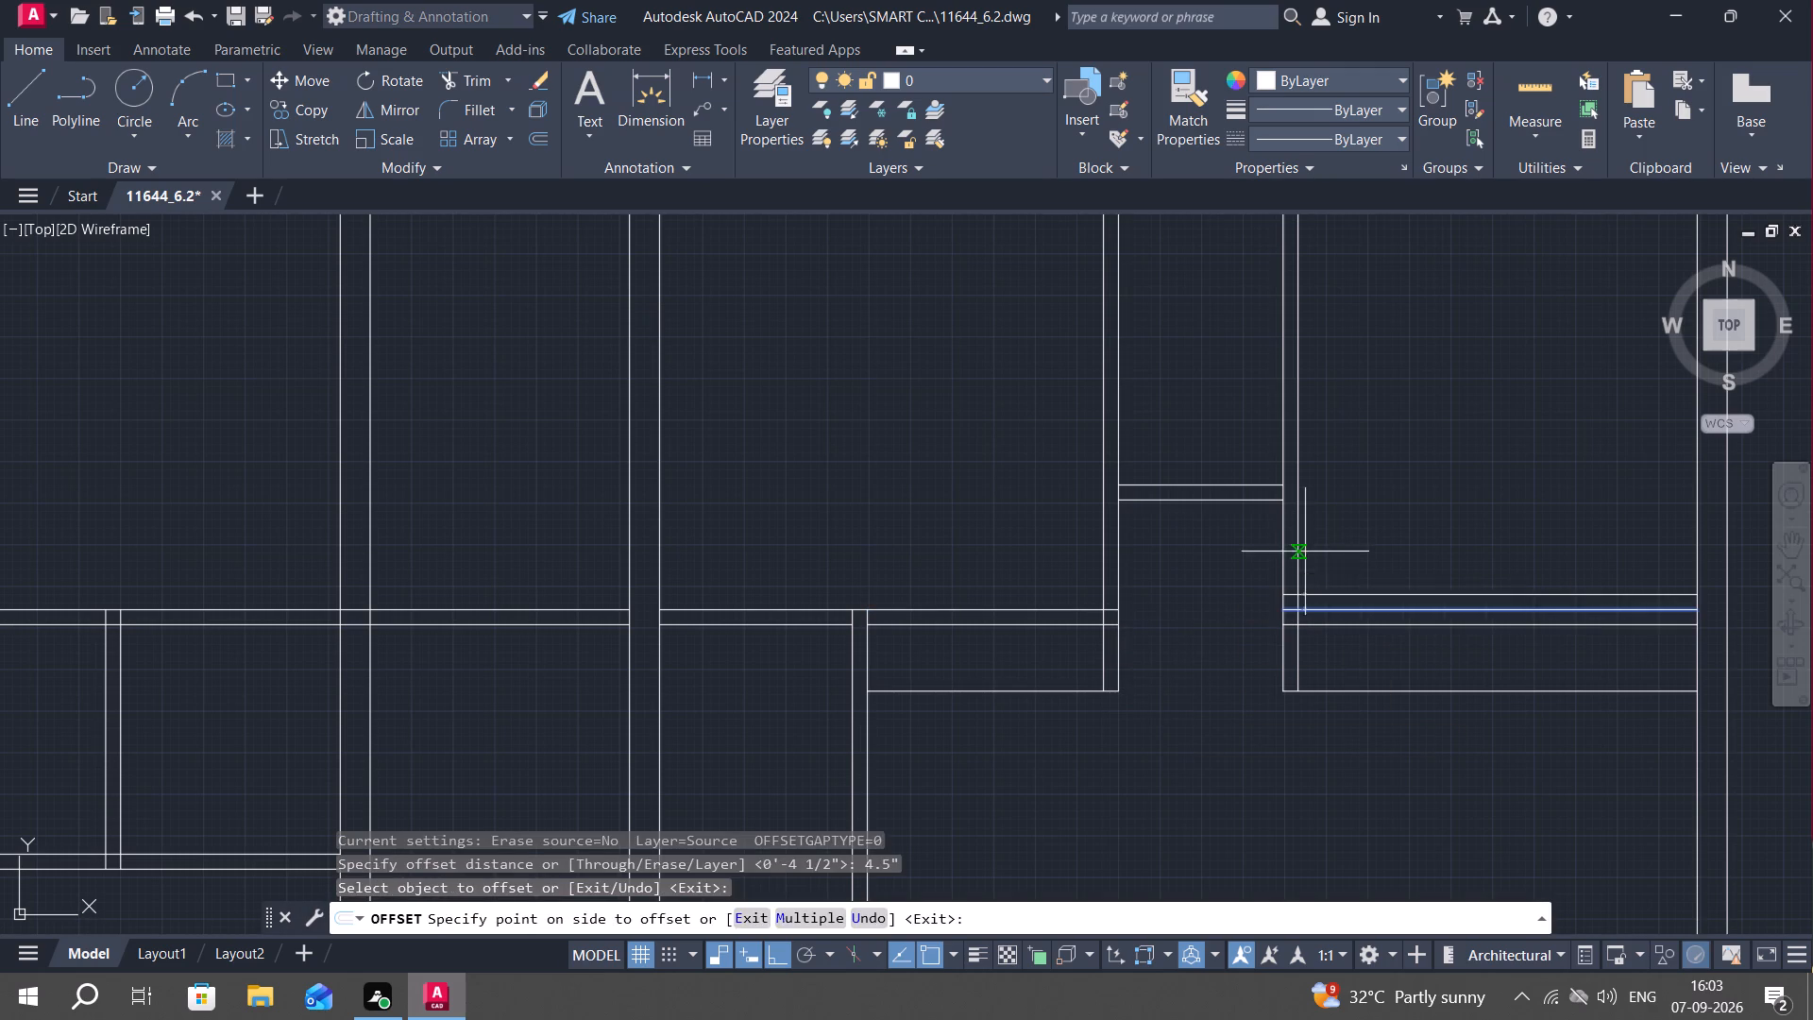
{"action": "left_click_drag", "start_coordinate": [1062, 608], "coordinate": [1062, 597]}
{"action": "left_click", "coordinate": [1060, 541]}
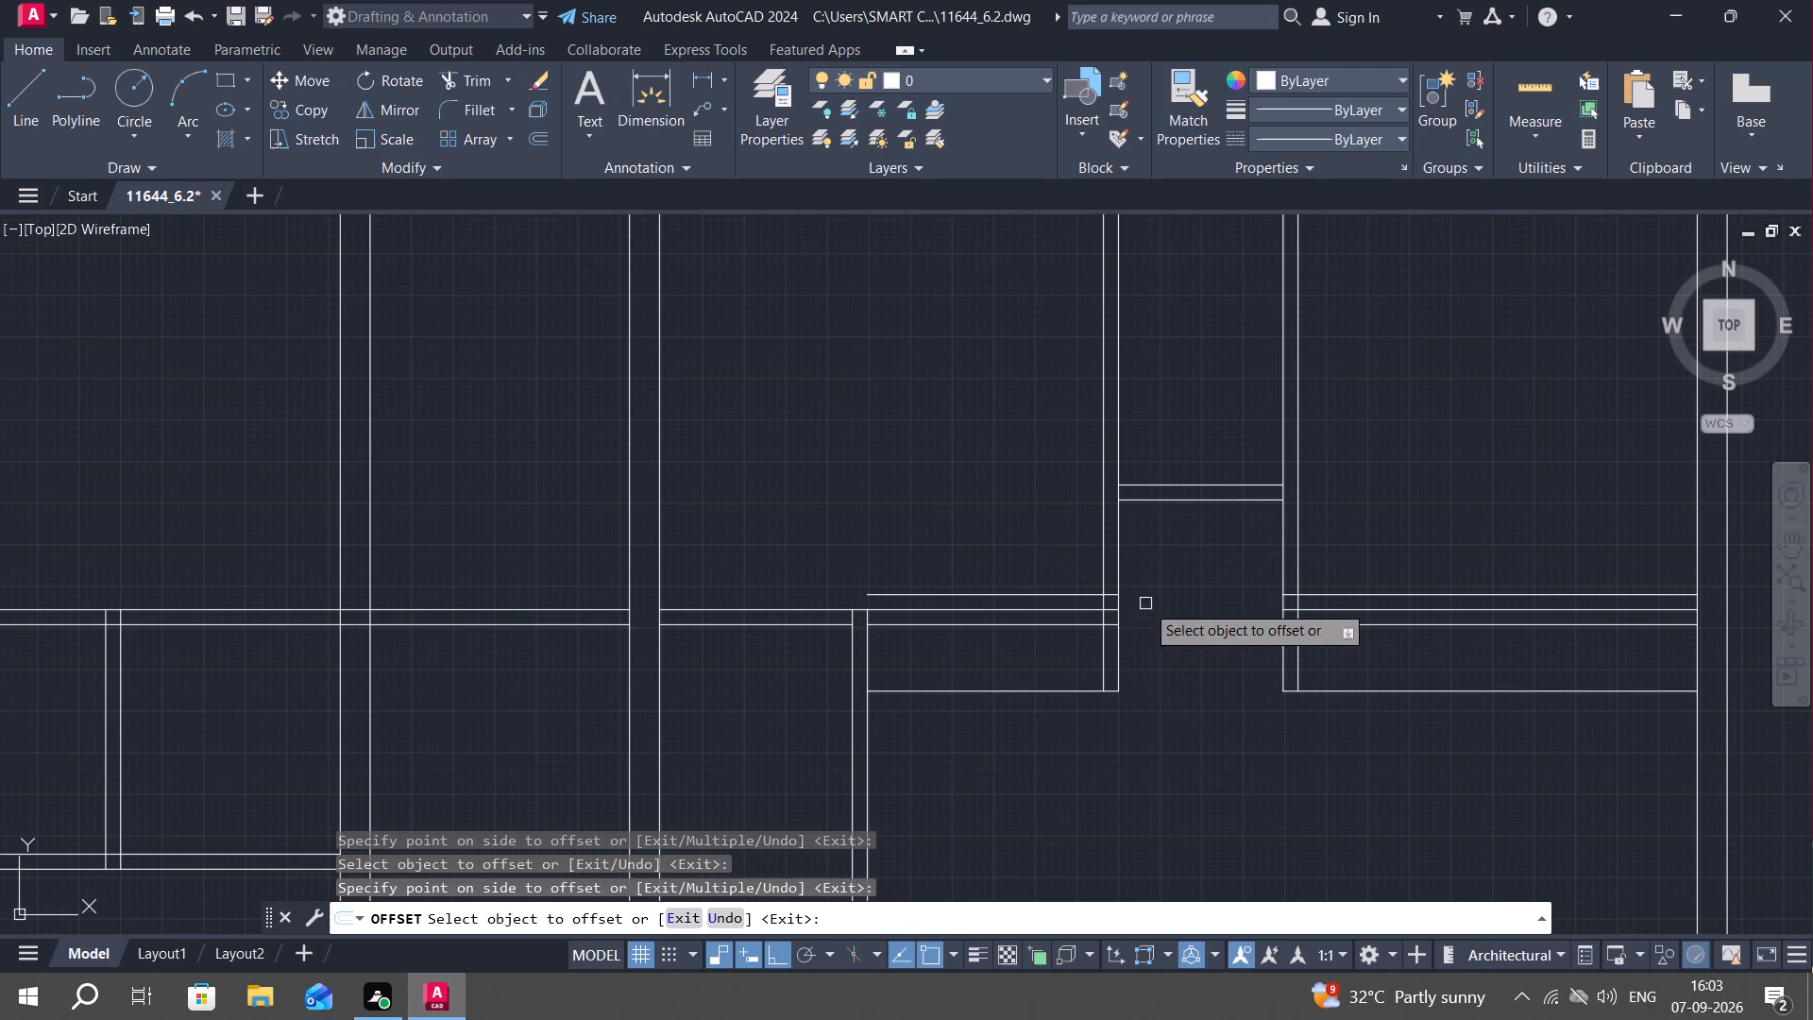
{"action": "key", "text": "Escape"}
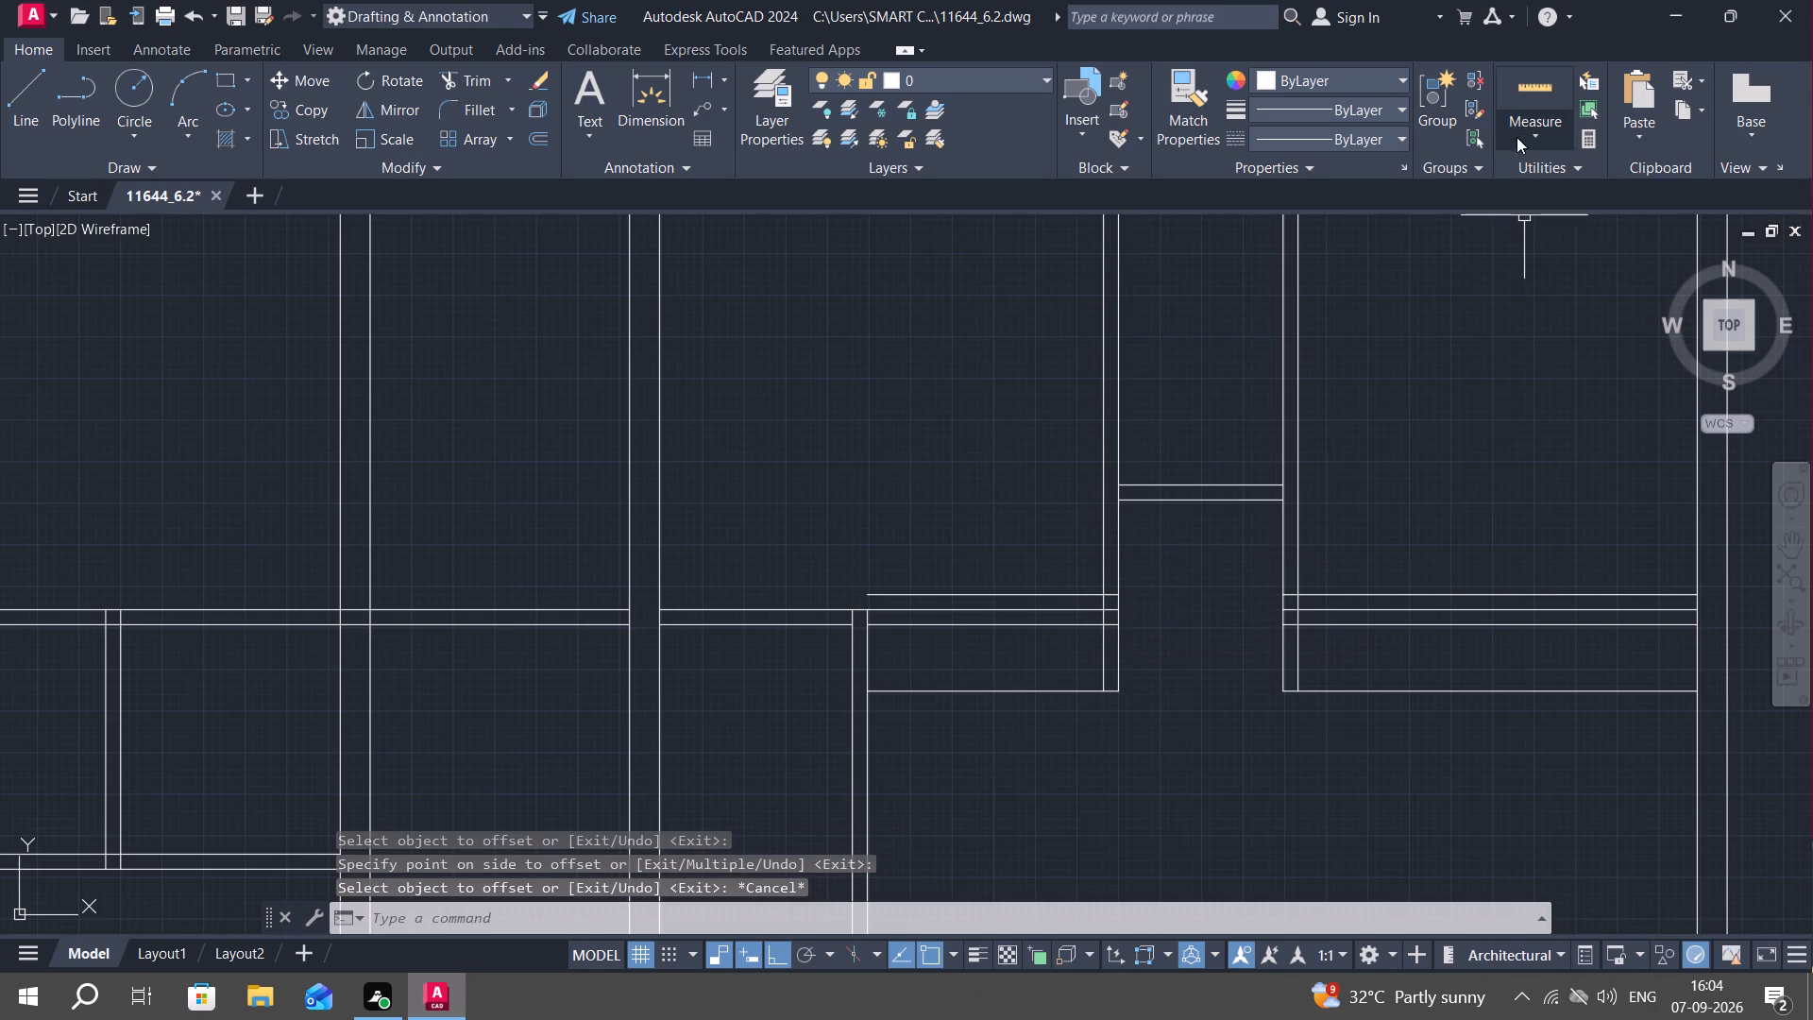
Extend the lower line of the passage's cross partition leftward across the left passage partition.
{"action": "type", "text": "ex"}
{"action": "key", "text": "space"}
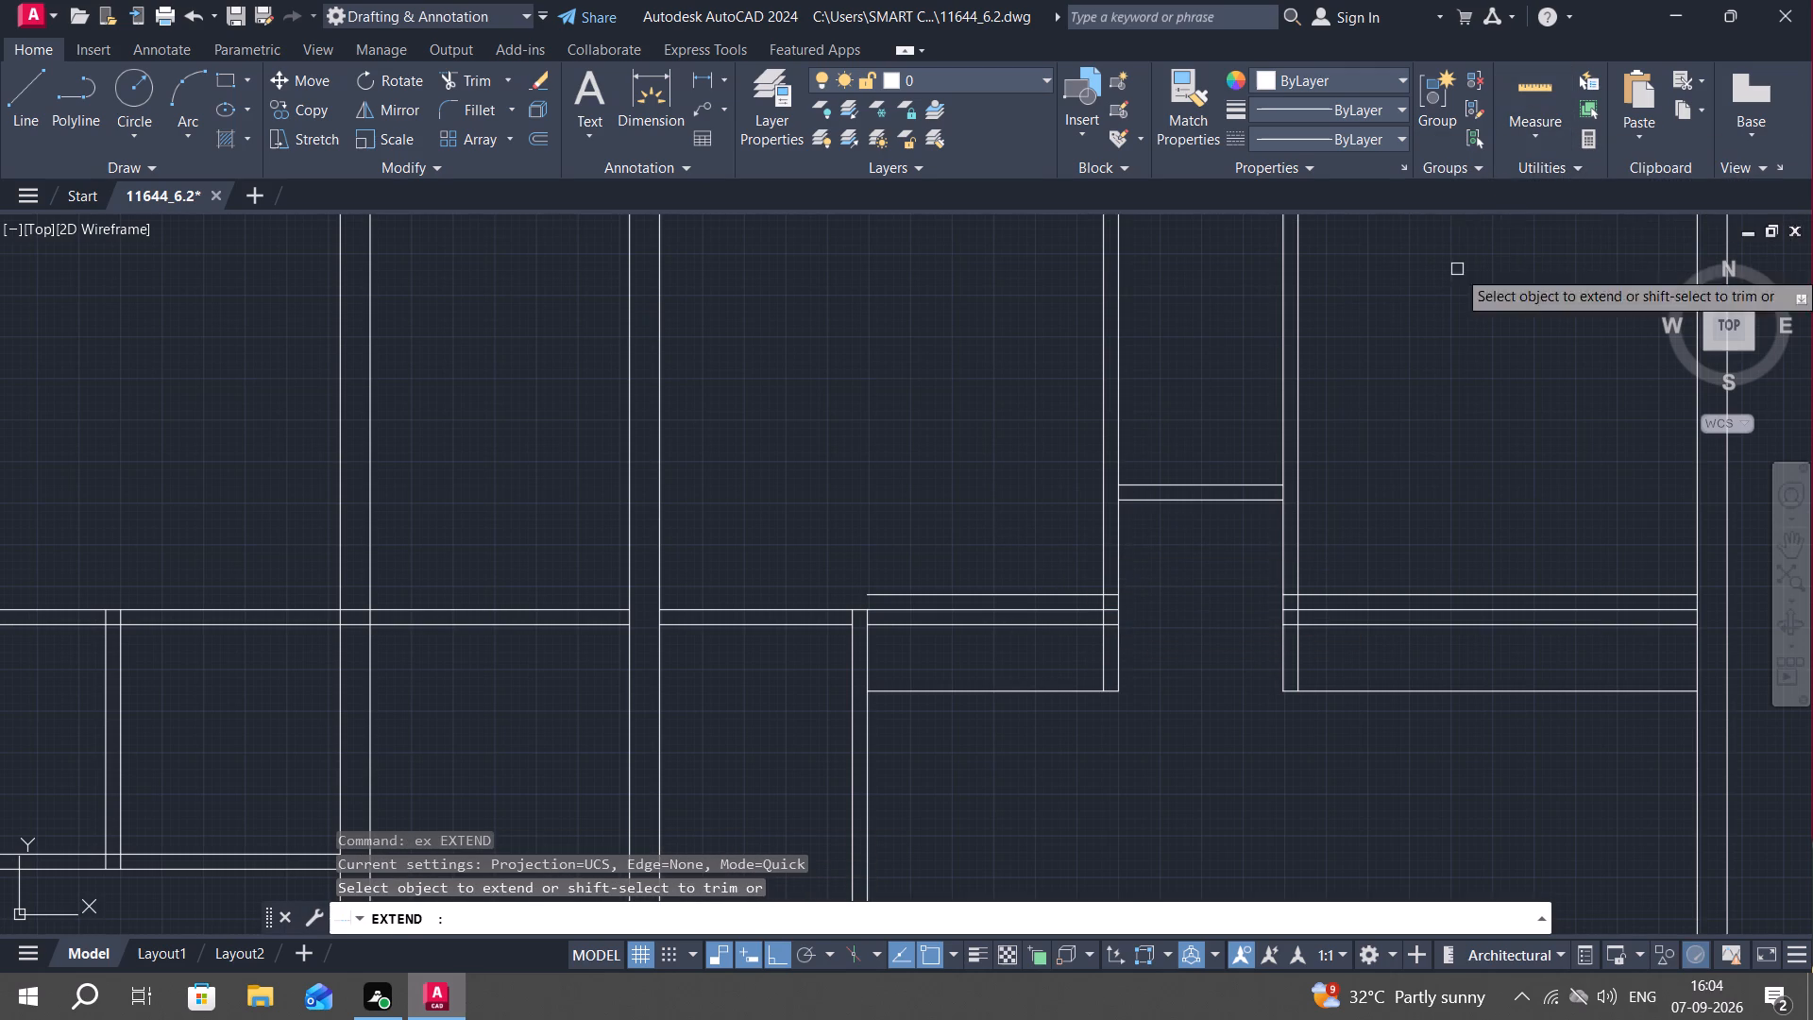
{"action": "left_click", "coordinate": [1159, 500]}
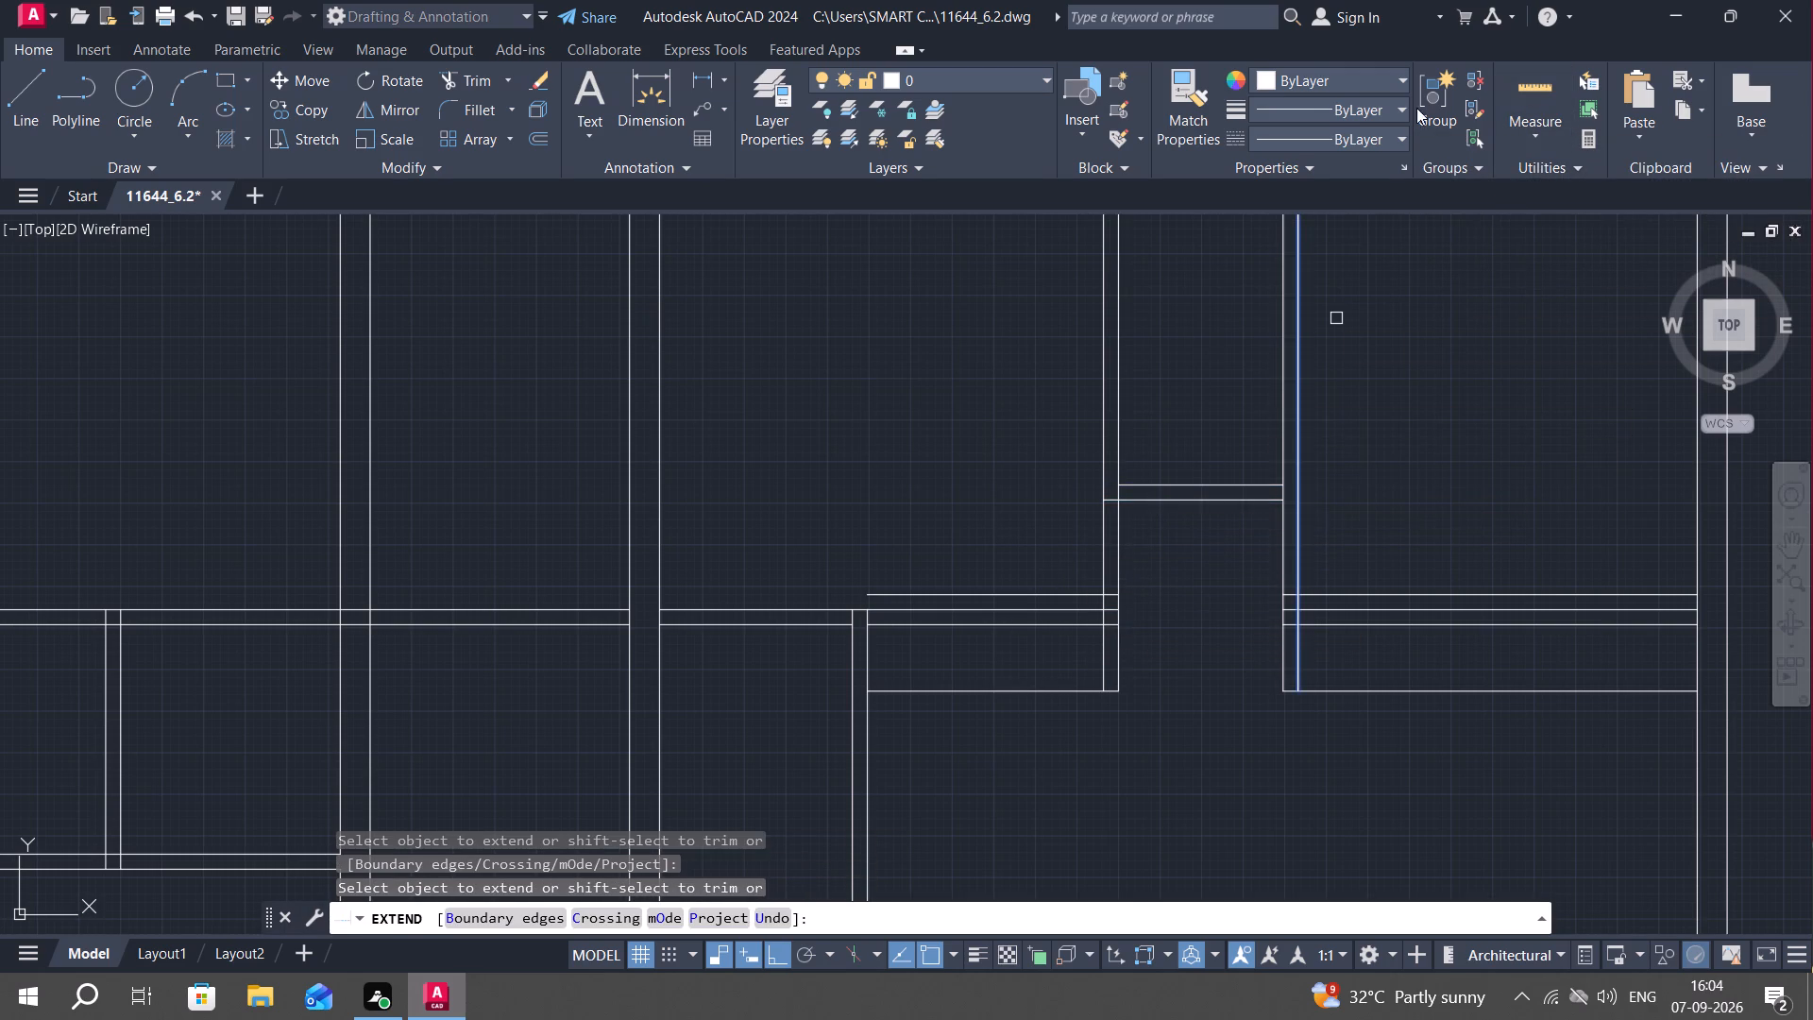
Measure the left passage partition's stretch between the cross partition and the 4.5" offset line.
{"action": "left_click", "coordinate": [1550, 99]}
{"action": "scroll", "coordinate": [1113, 527], "scroll_direction": "up", "scroll_amount": 2}
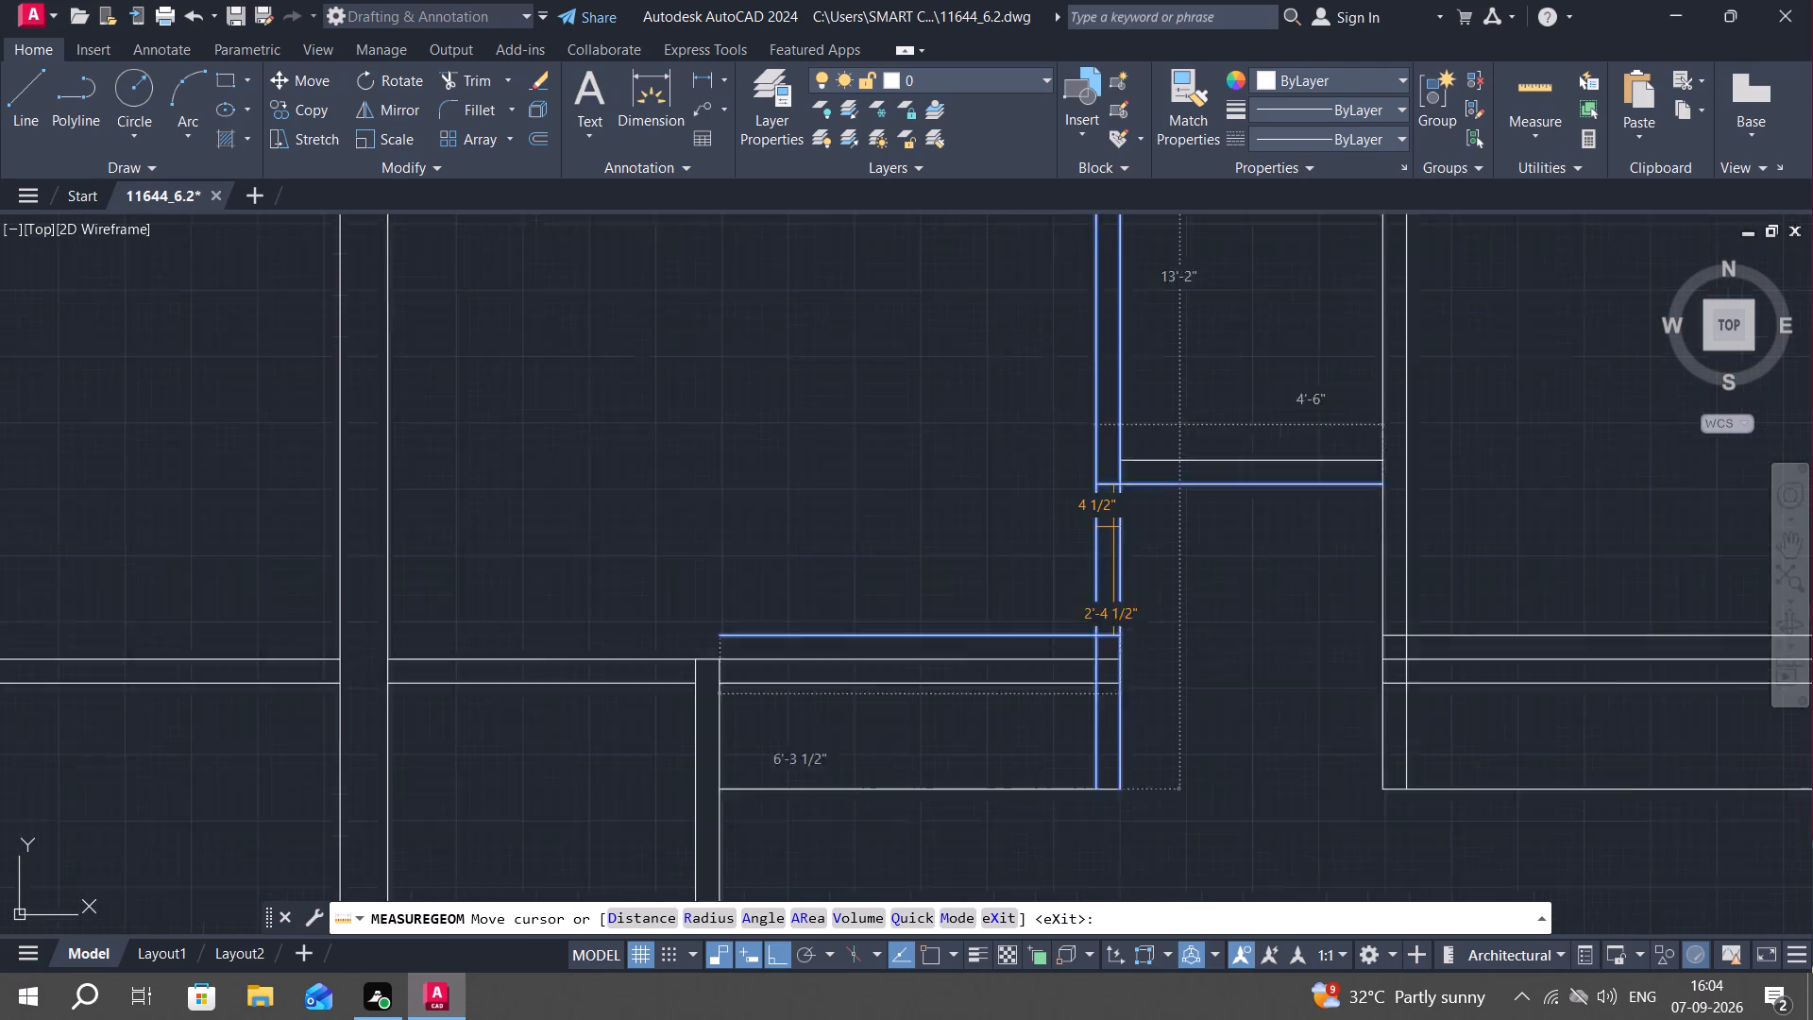
{"action": "scroll", "coordinate": [1113, 527], "scroll_direction": "up", "scroll_amount": 1}
{"action": "key", "text": "Escape"}
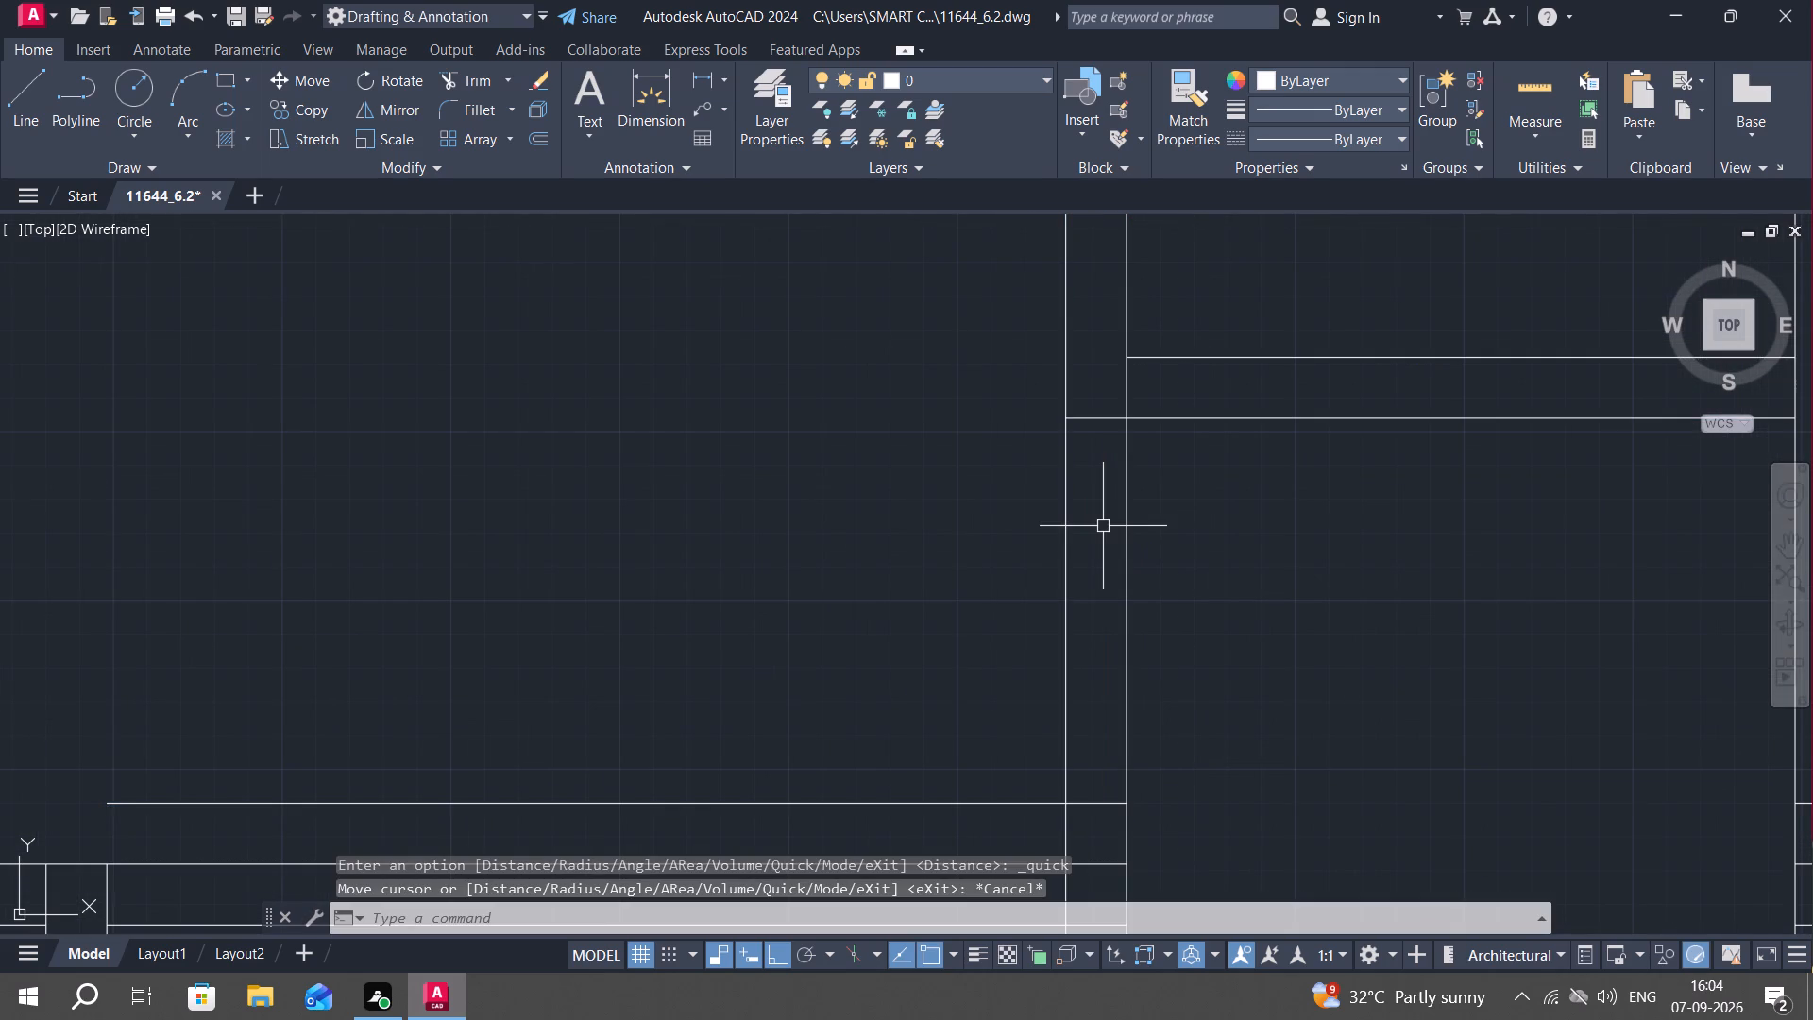
Offset the 4.5" offset lines on both sides of the passage 2' upward.
{"action": "type", "text": "o"}
{"action": "key", "text": "space"}
{"action": "type", "text": "2'"}
{"action": "key", "text": "space"}
{"action": "middle_click_drag", "start_coordinate": [1105, 543], "coordinate": [1016, 518]}
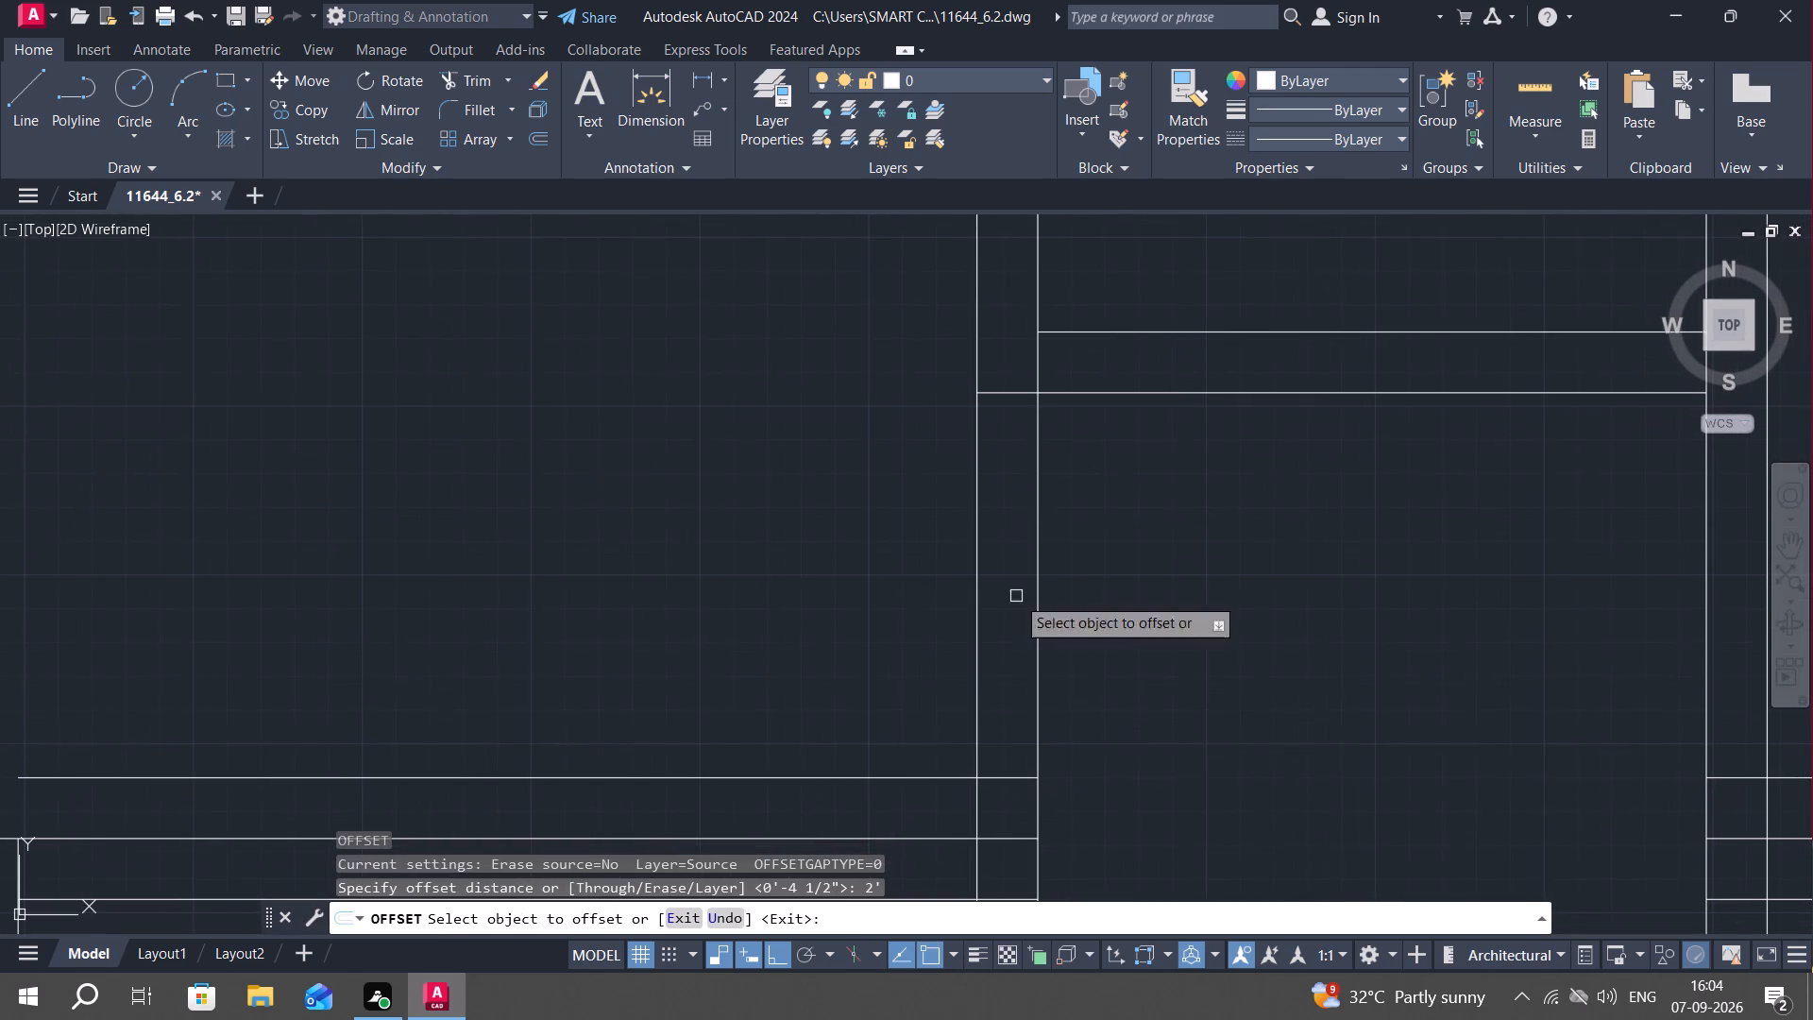
{"action": "left_click_drag", "start_coordinate": [1017, 777], "coordinate": [1008, 766]}
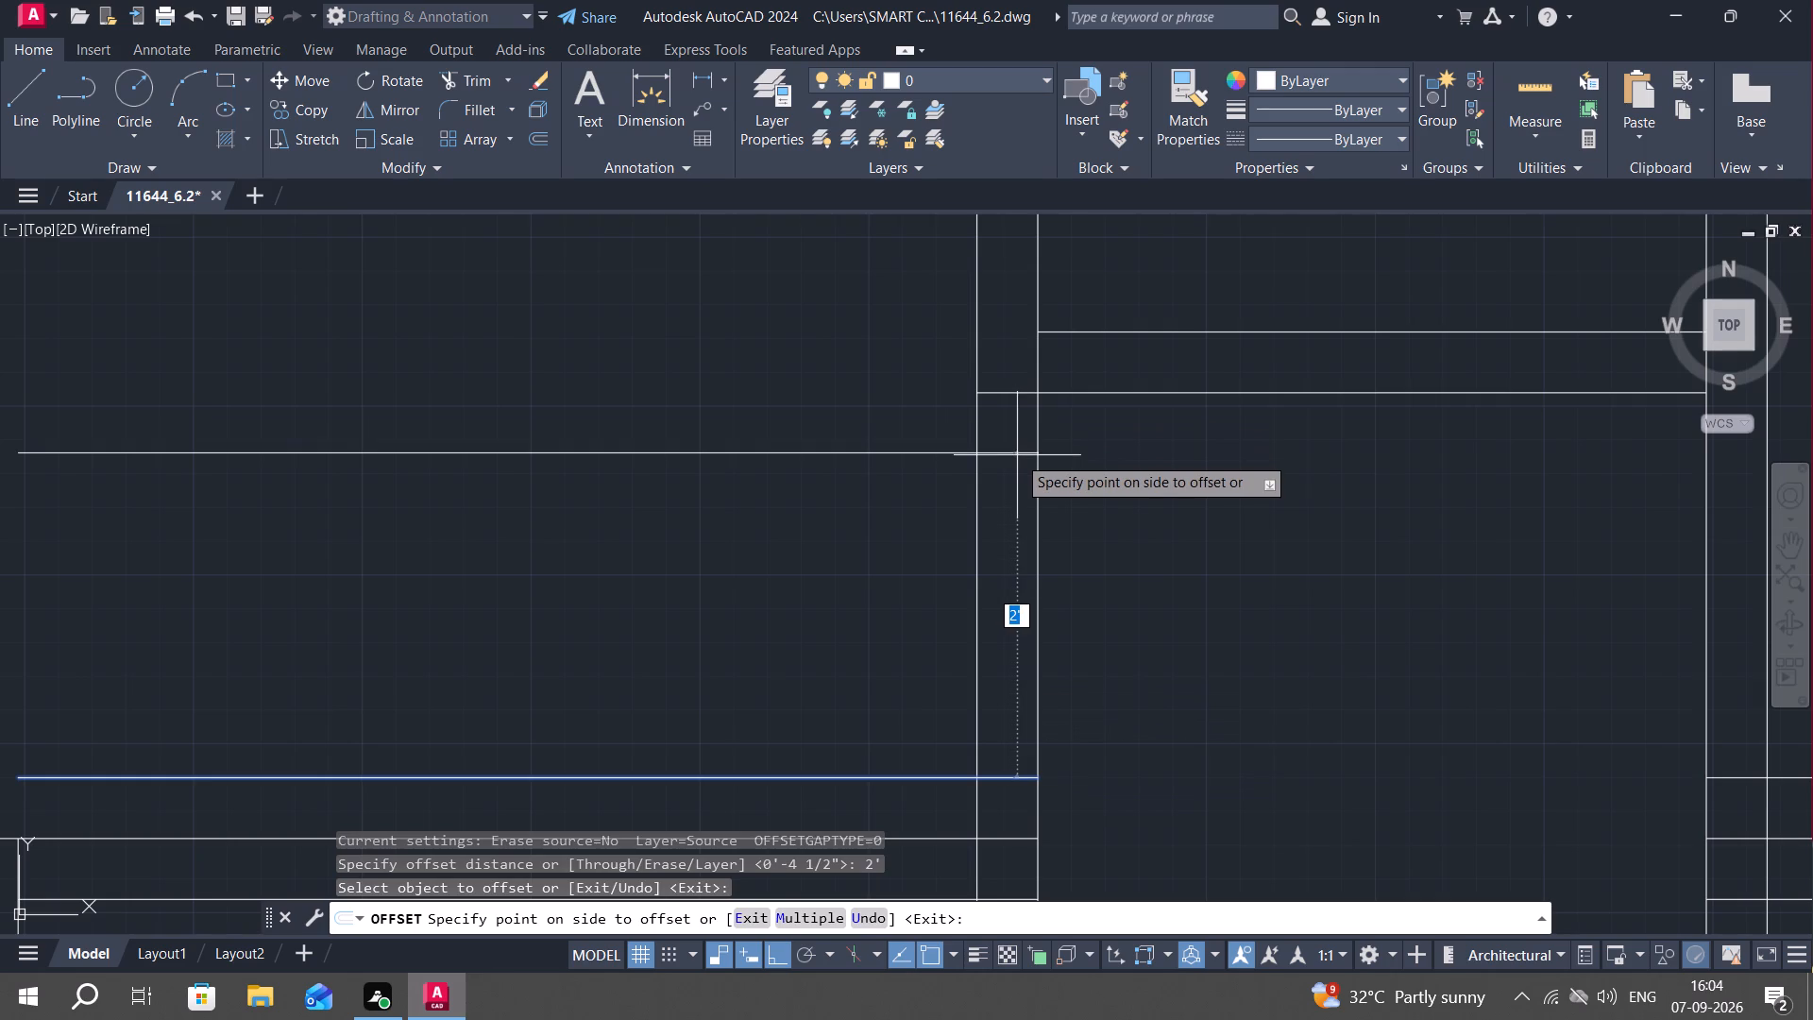
{"action": "left_click", "coordinate": [1017, 455]}
{"action": "middle_click_drag", "start_coordinate": [1329, 498], "coordinate": [1202, 501]}
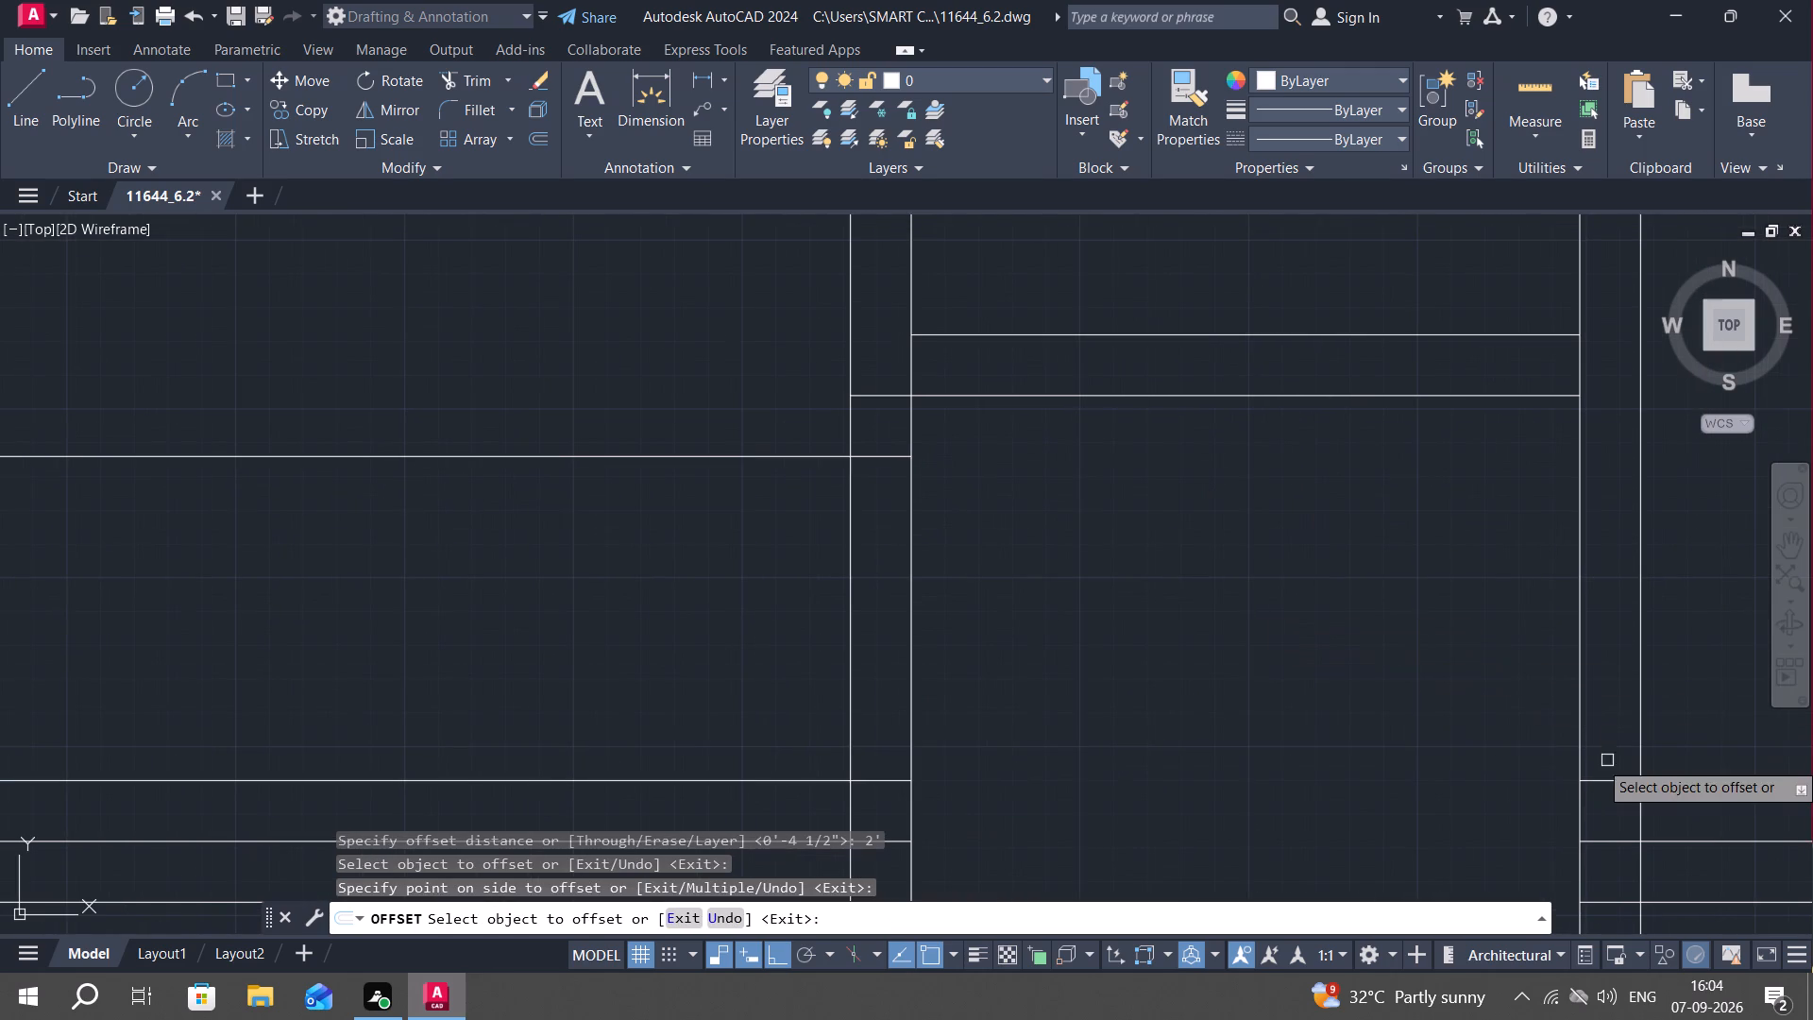
{"action": "left_click_drag", "start_coordinate": [1615, 784], "coordinate": [1607, 758]}
{"action": "left_click", "coordinate": [1594, 450]}
{"action": "scroll", "coordinate": [1214, 635], "scroll_direction": "down", "scroll_amount": 2}
{"action": "middle_click_drag", "start_coordinate": [1214, 635], "coordinate": [1124, 602]}
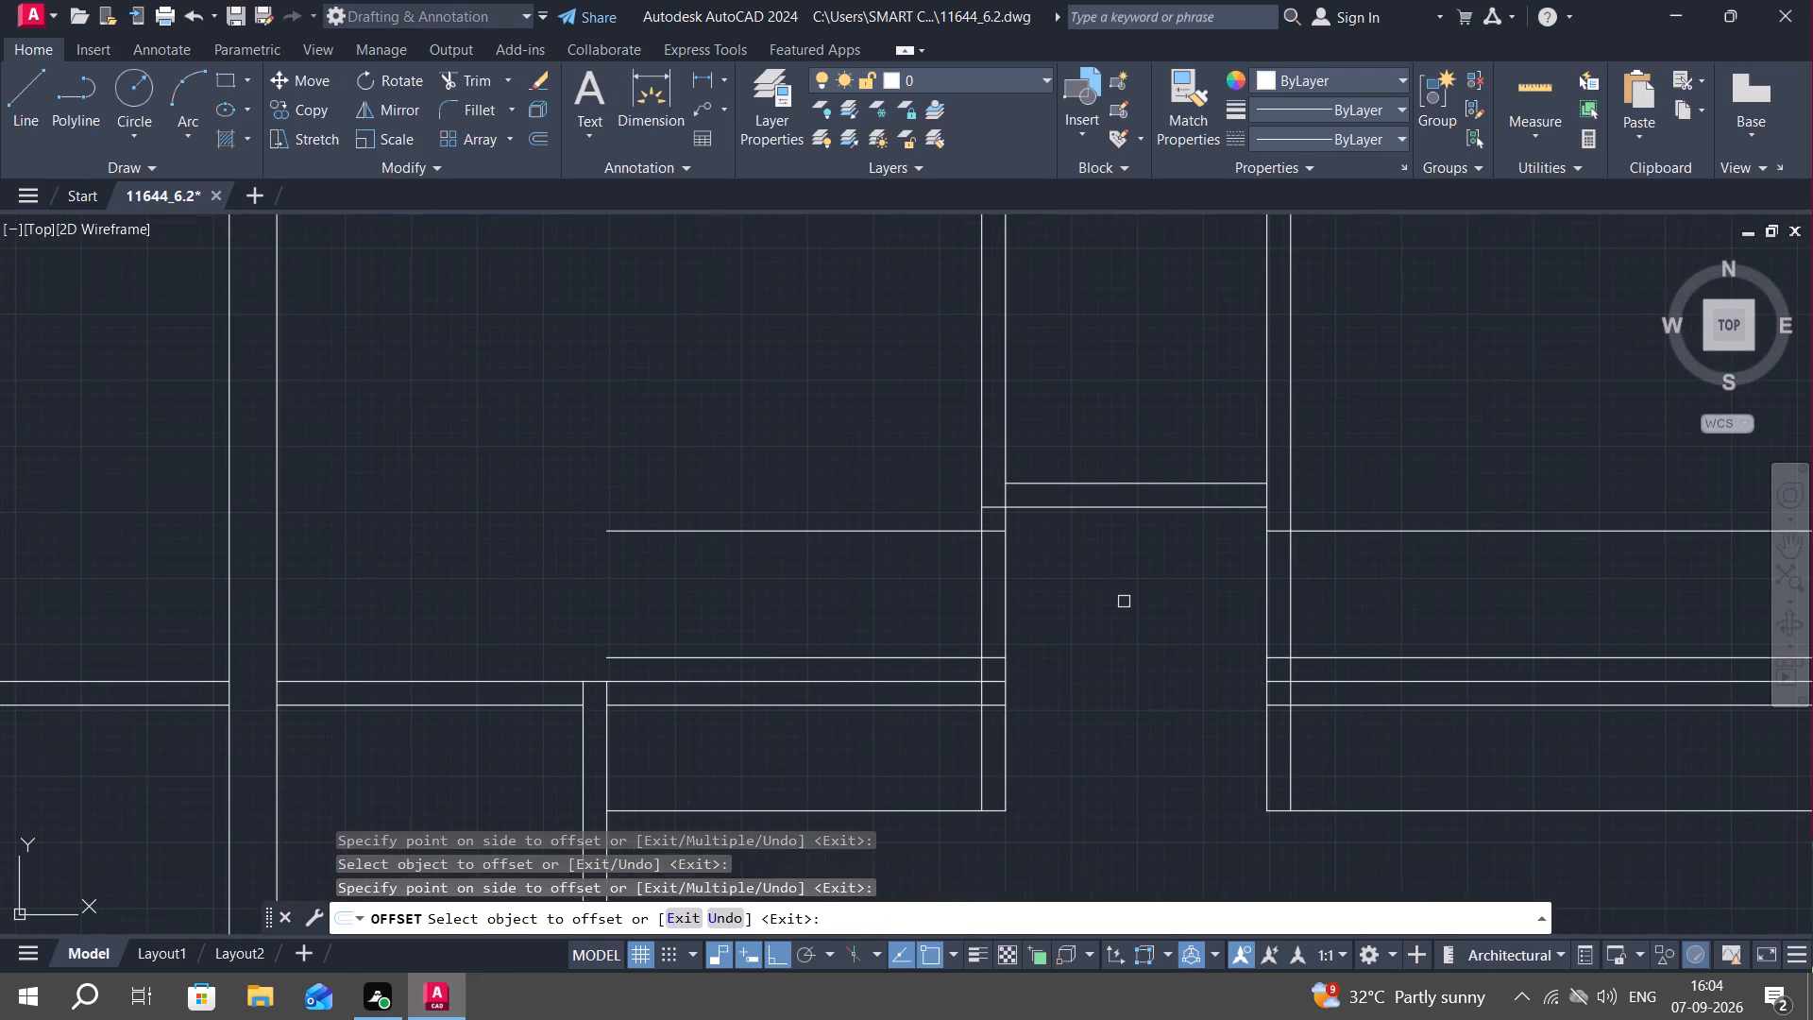
{"action": "key", "text": "Escape"}
Trim the offset lines outside both passage partitions, leaving only the 2' opening marks within each partition's thickness.
{"action": "type", "text": "tr"}
{"action": "key", "text": "space"}
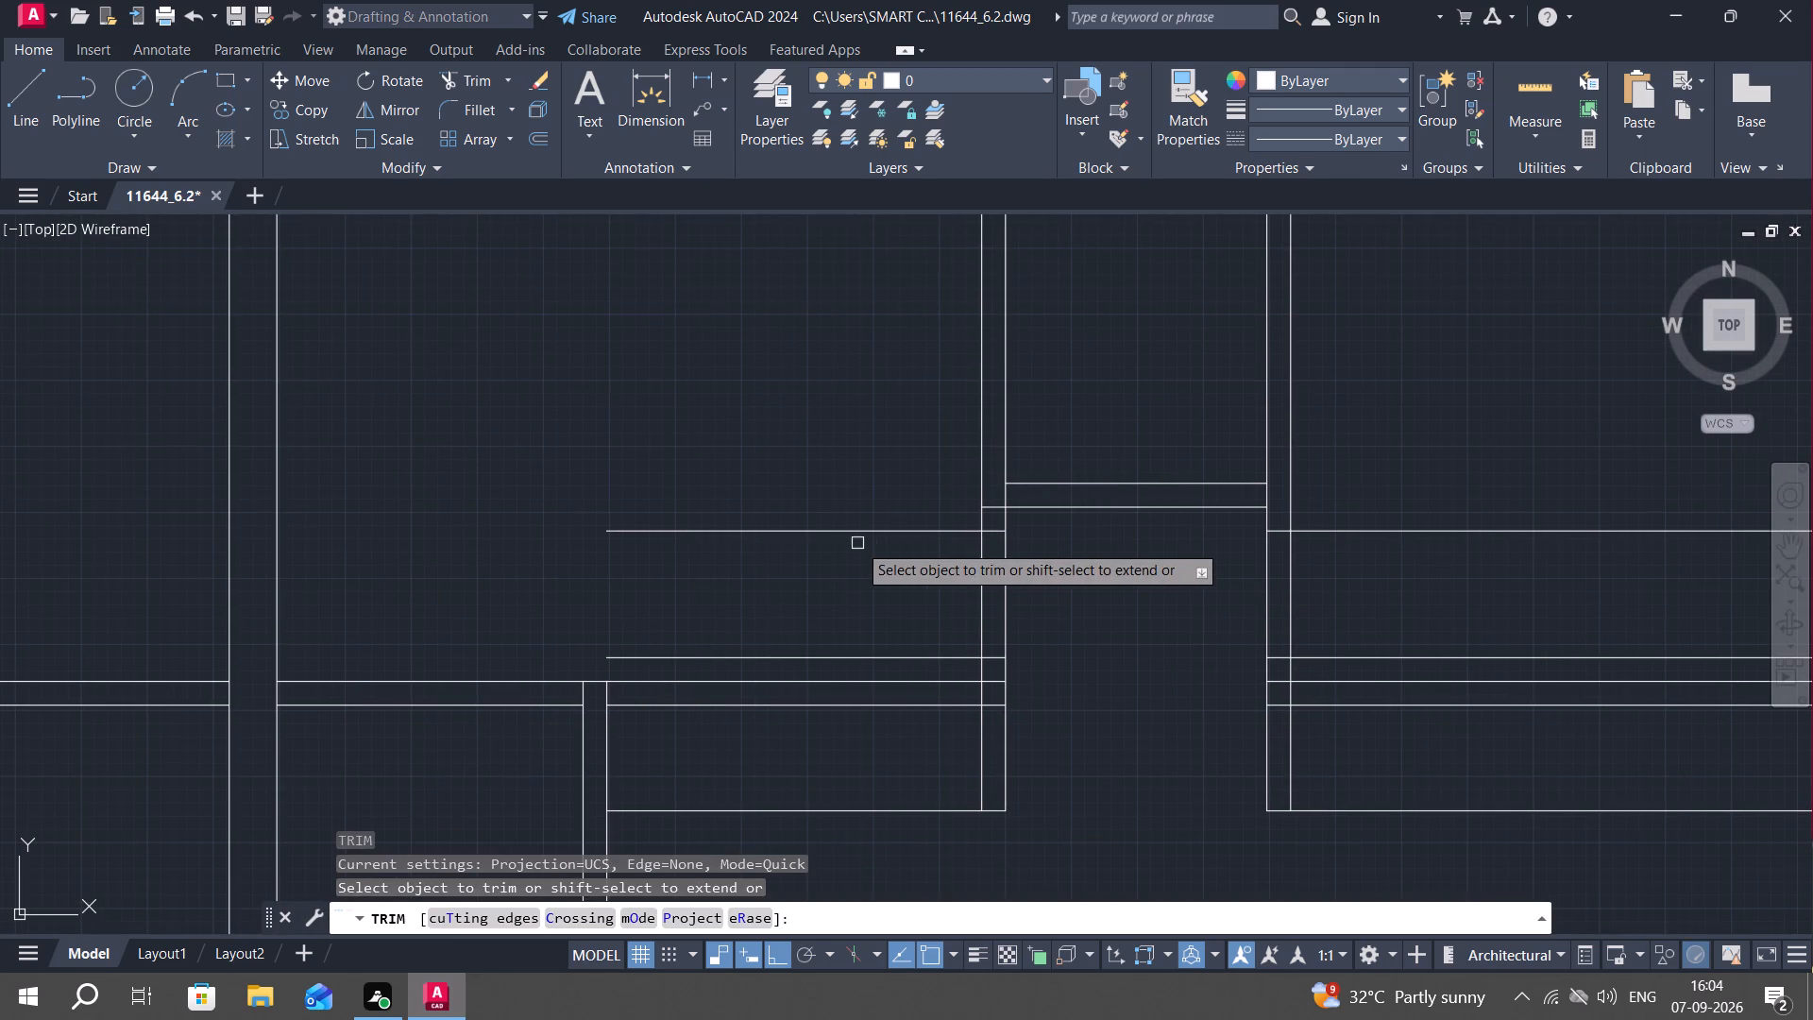
{"action": "left_click", "coordinate": [844, 525]}
{"action": "left_click", "coordinate": [956, 654]}
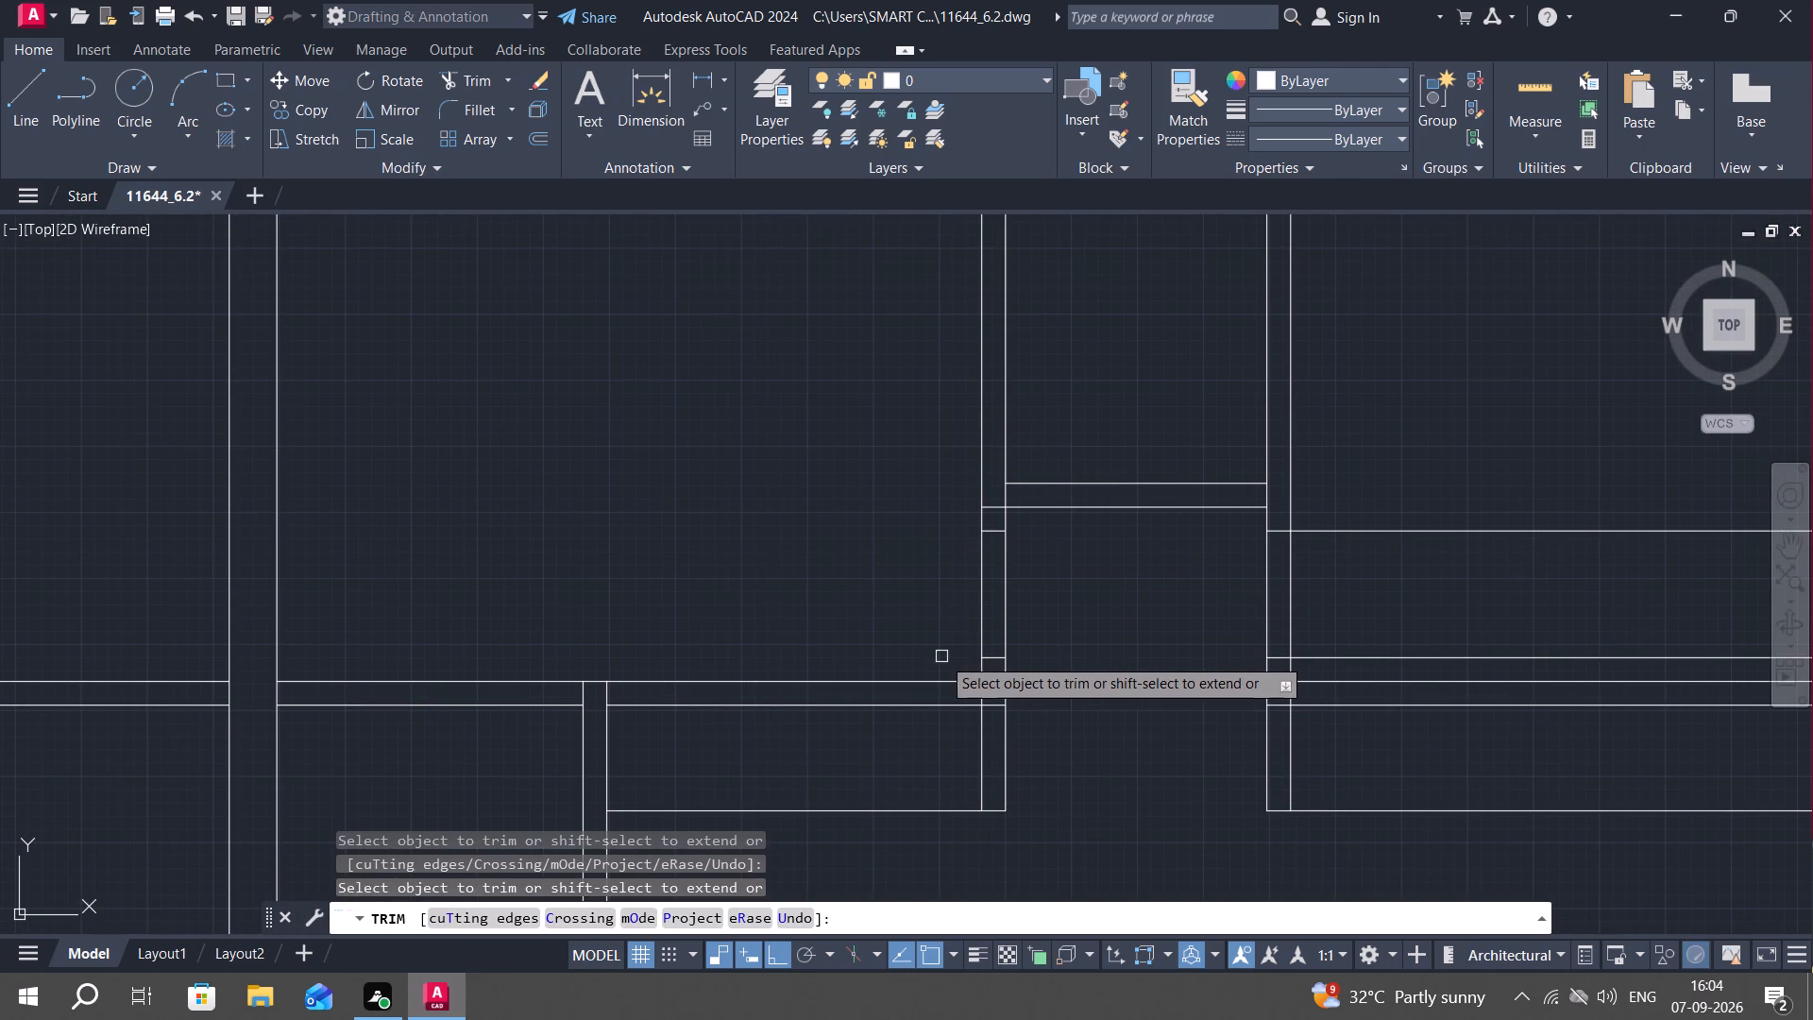
{"action": "left_click", "coordinate": [1422, 518]}
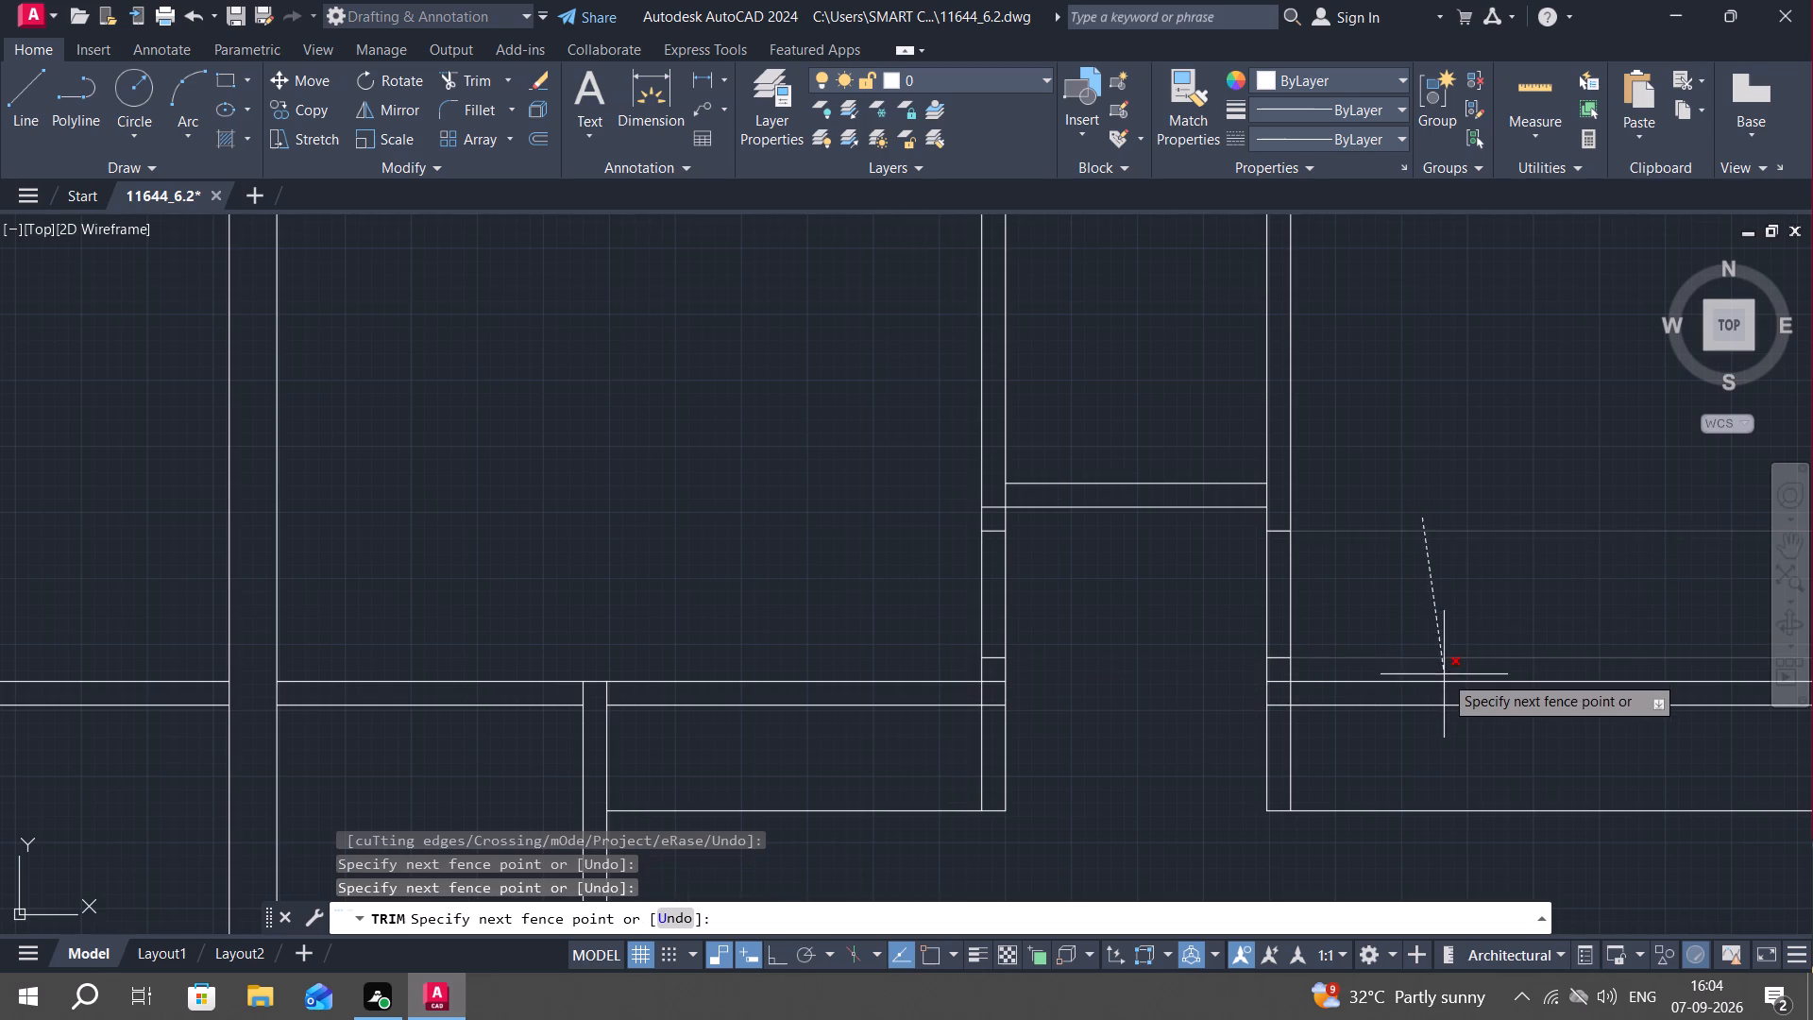
{"action": "left_click", "coordinate": [1441, 663]}
{"action": "middle_click_drag", "start_coordinate": [1155, 569], "coordinate": [1166, 610]}
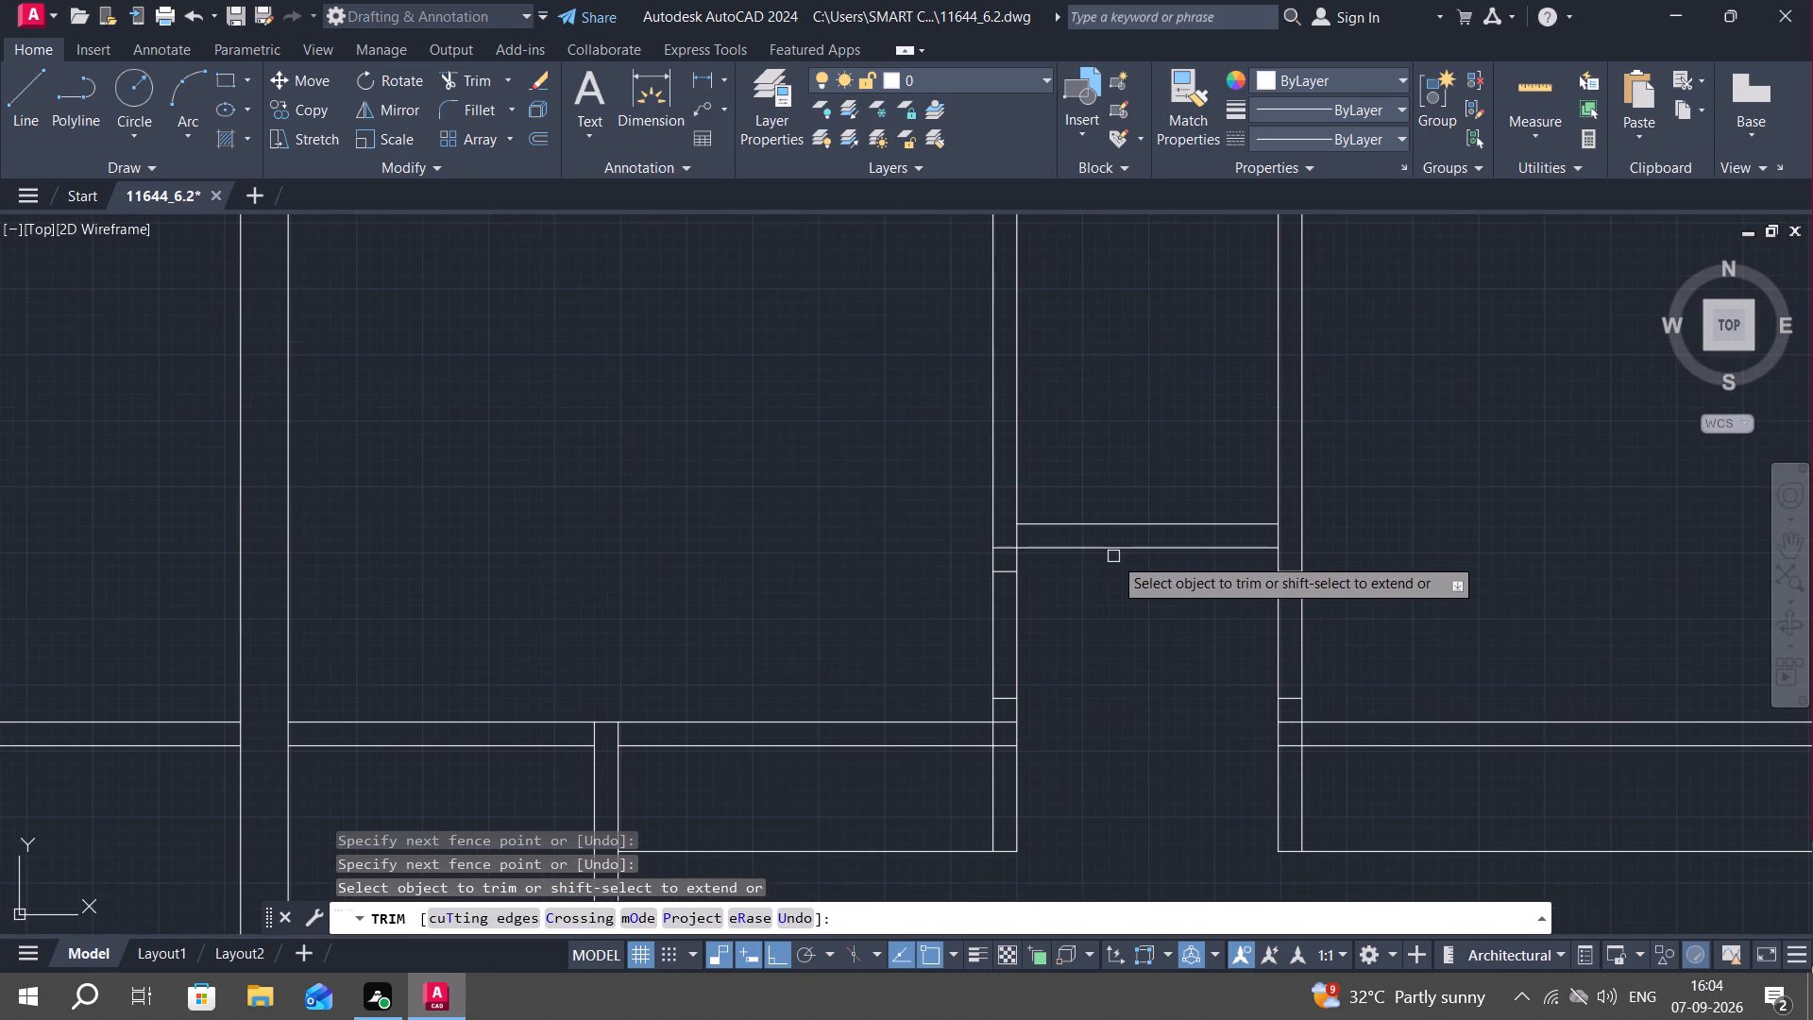
{"action": "scroll", "coordinate": [1111, 575], "scroll_direction": "up", "scroll_amount": 1}
{"action": "key", "text": "Escape"}
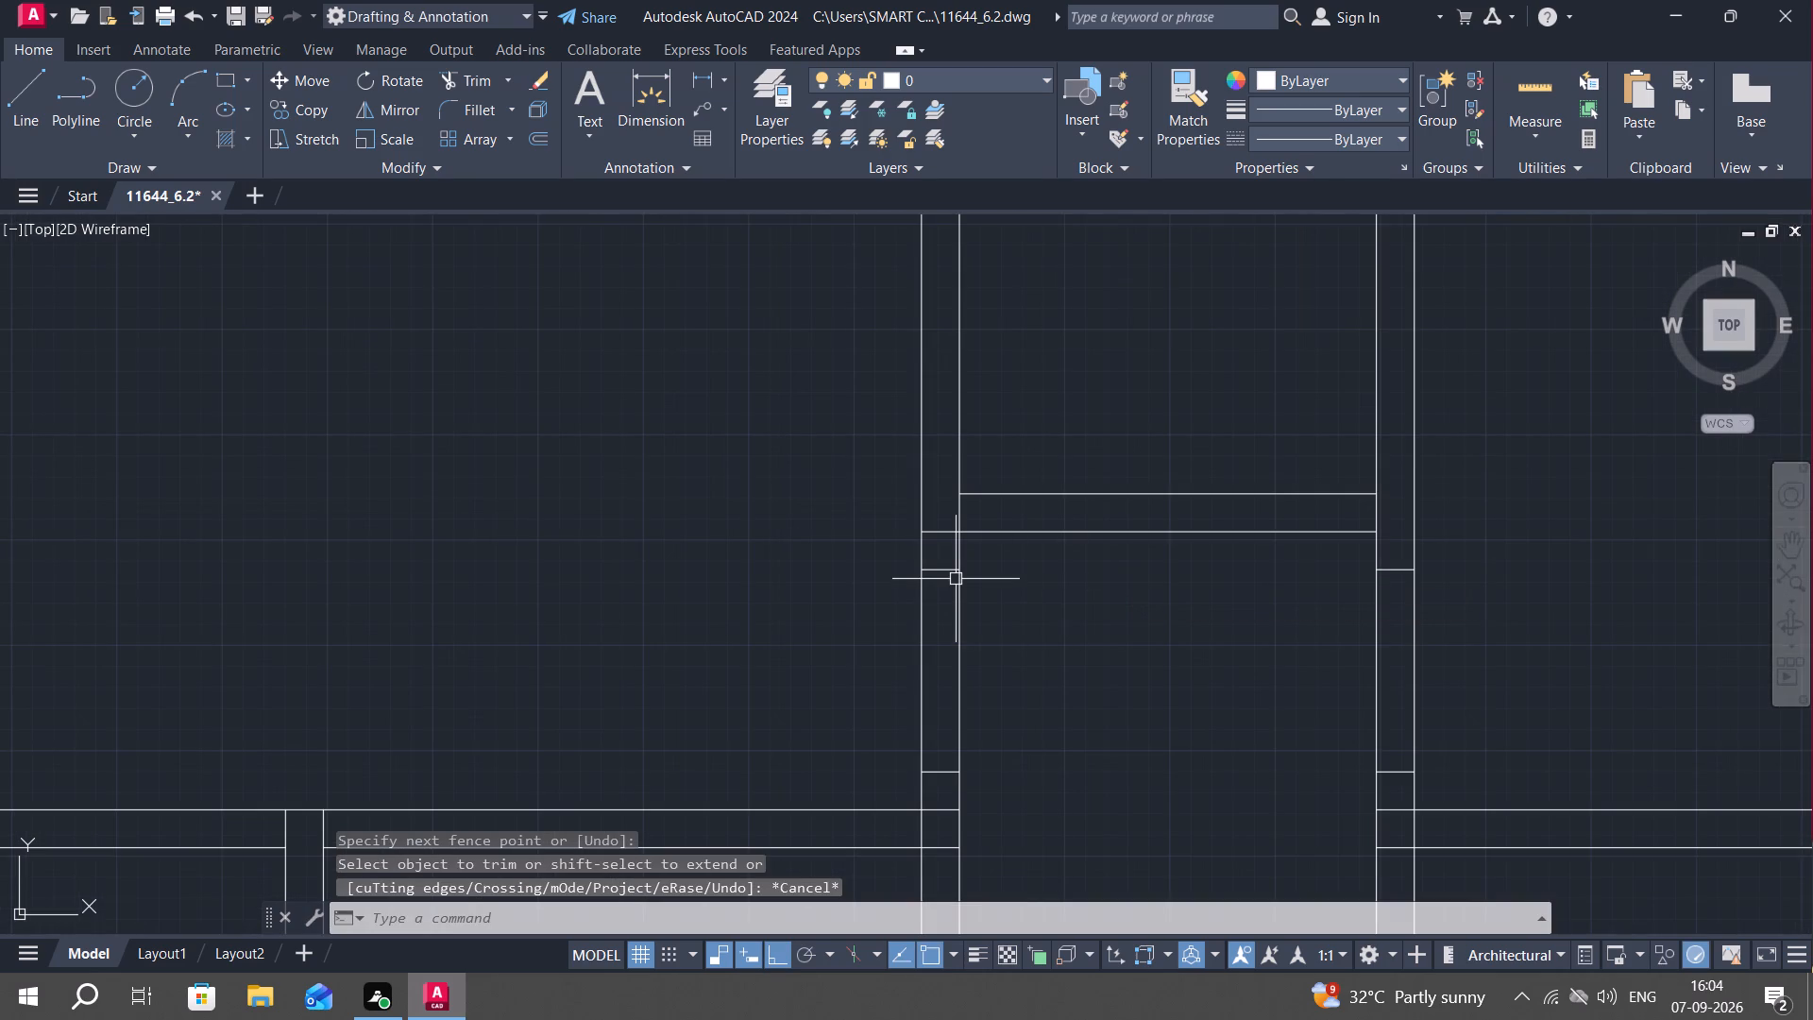
Draw a short vertical line across the thickness of the passage's cross partition, near its left end.
{"action": "type", "text": "l"}
{"action": "key", "text": "space"}
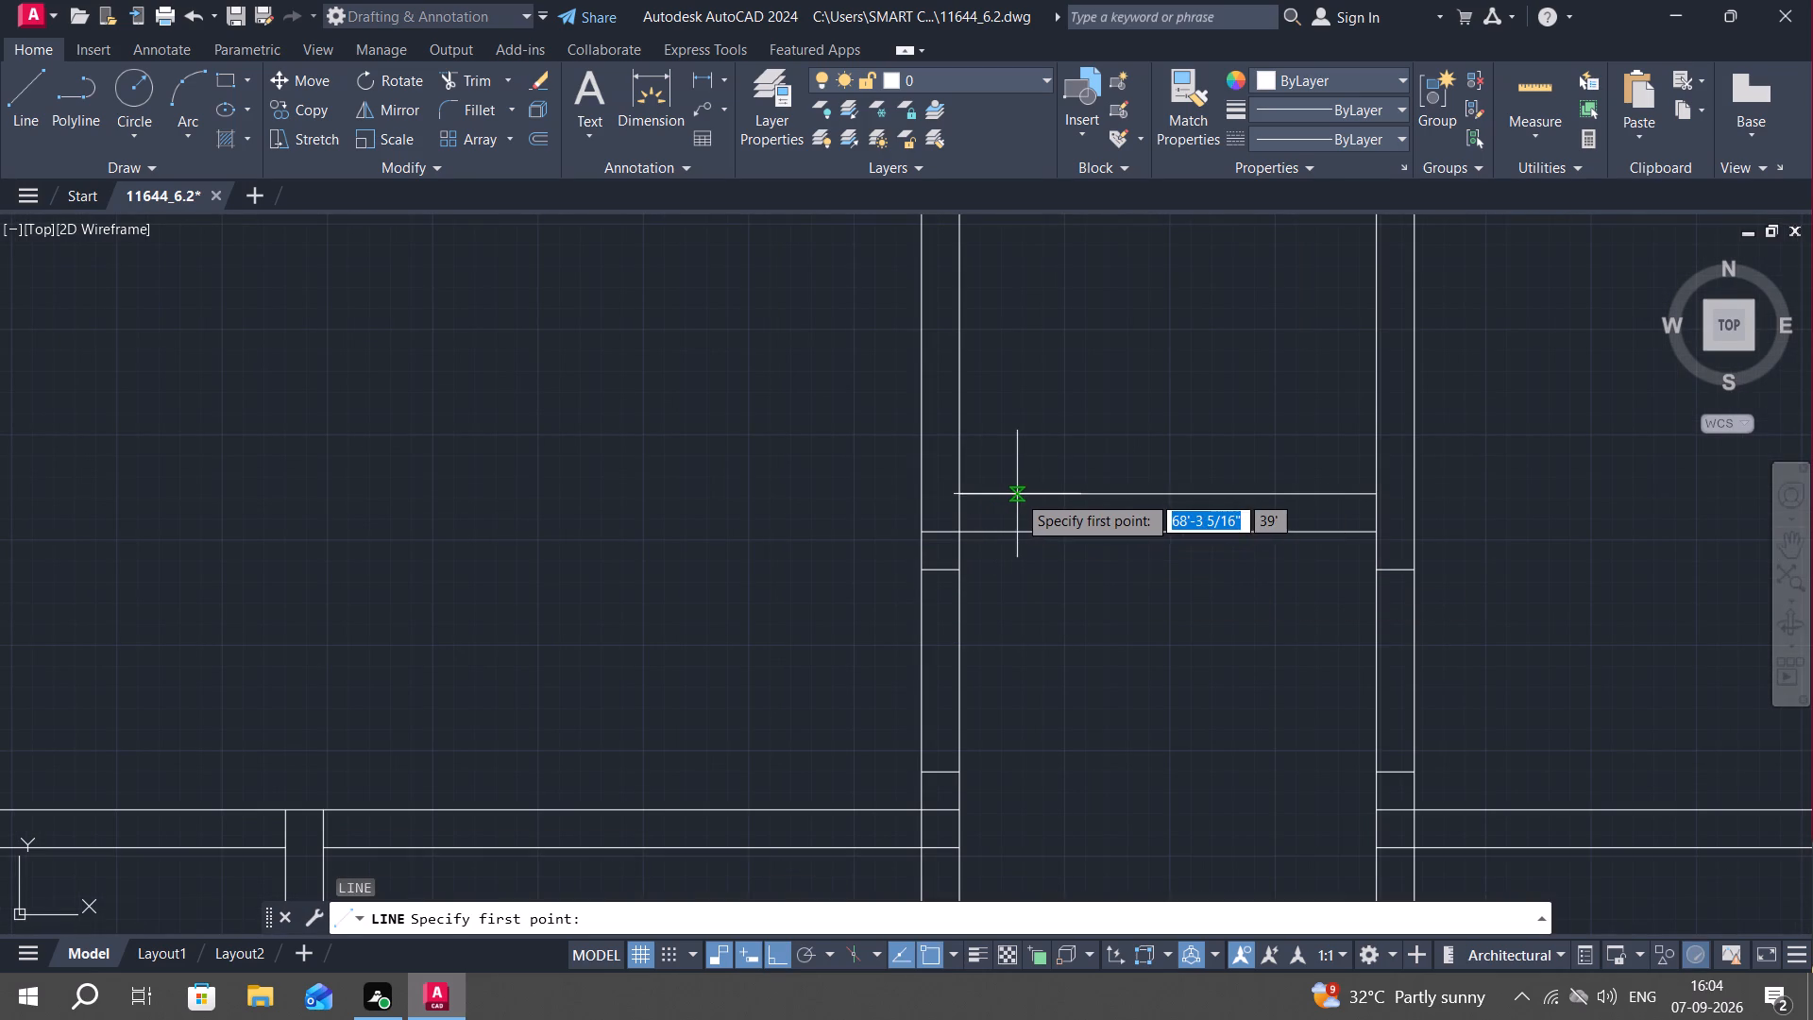
{"action": "left_click", "coordinate": [1005, 498]}
{"action": "left_click", "coordinate": [1001, 532]}
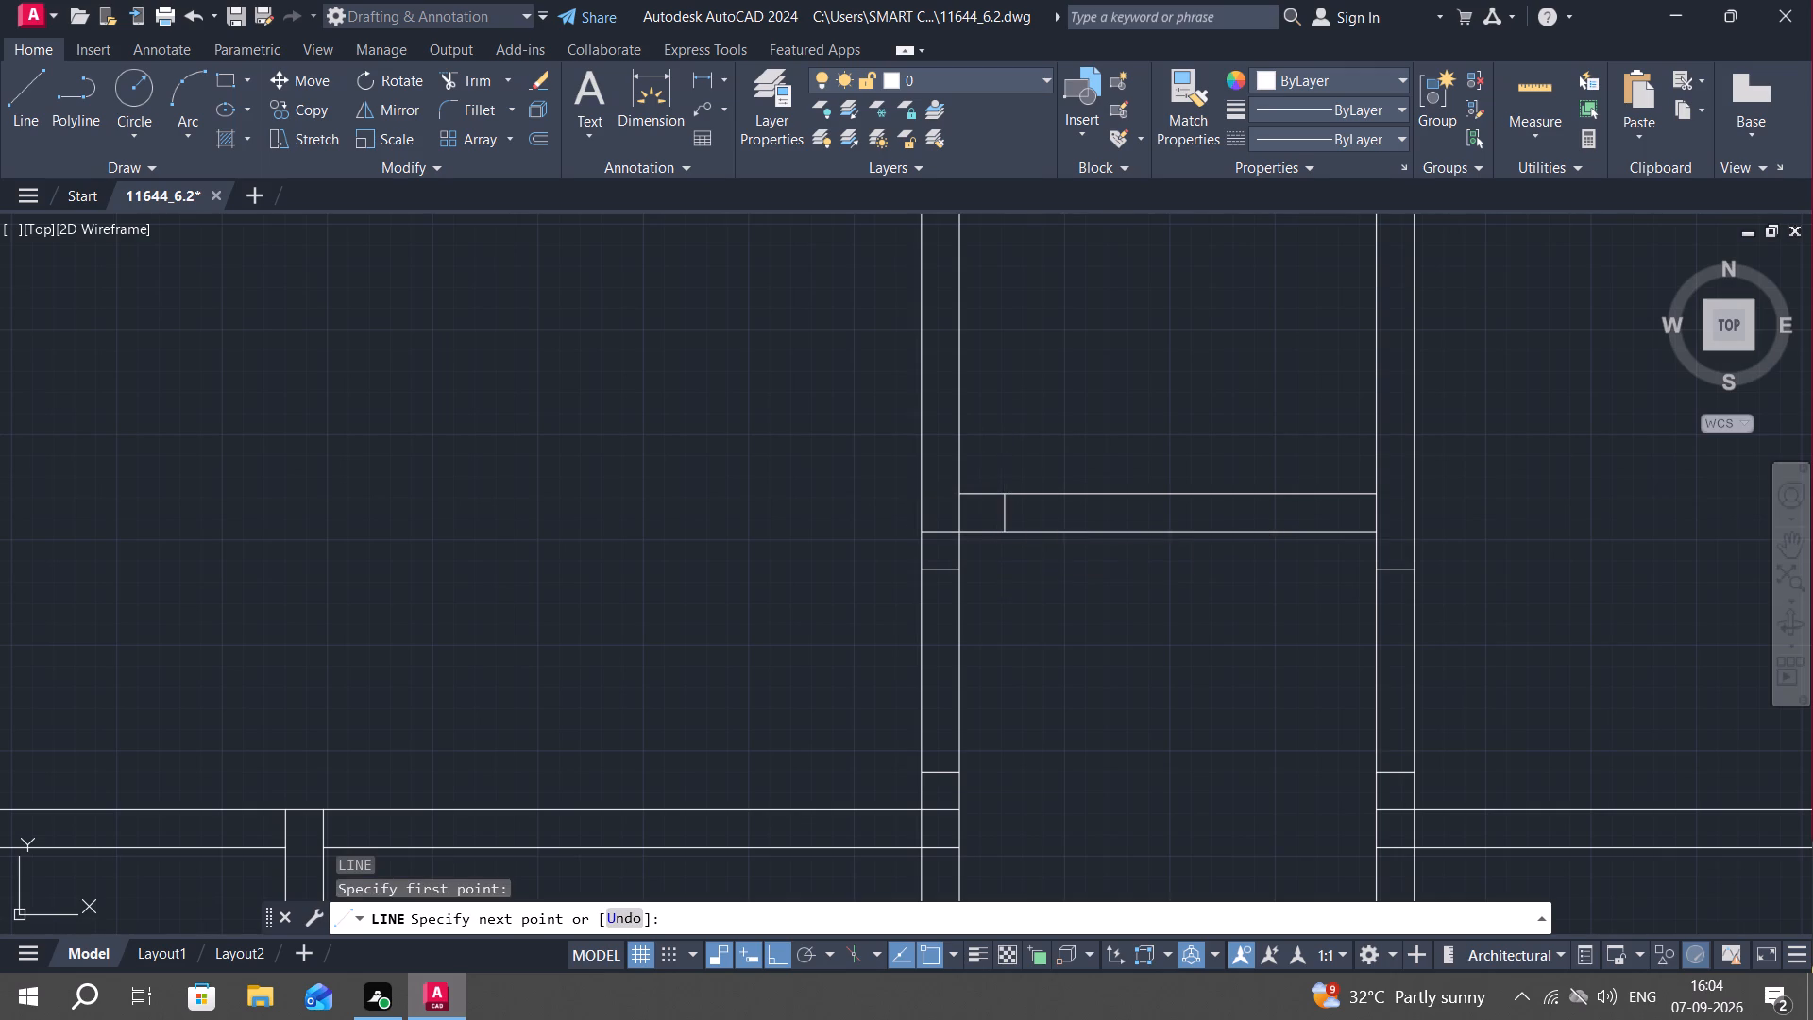
{"action": "key", "text": "Escape"}
Offset the short line in the cross partition 1'6" to the right to mark an opening.
{"action": "type", "text": "o"}
{"action": "key", "text": "space"}
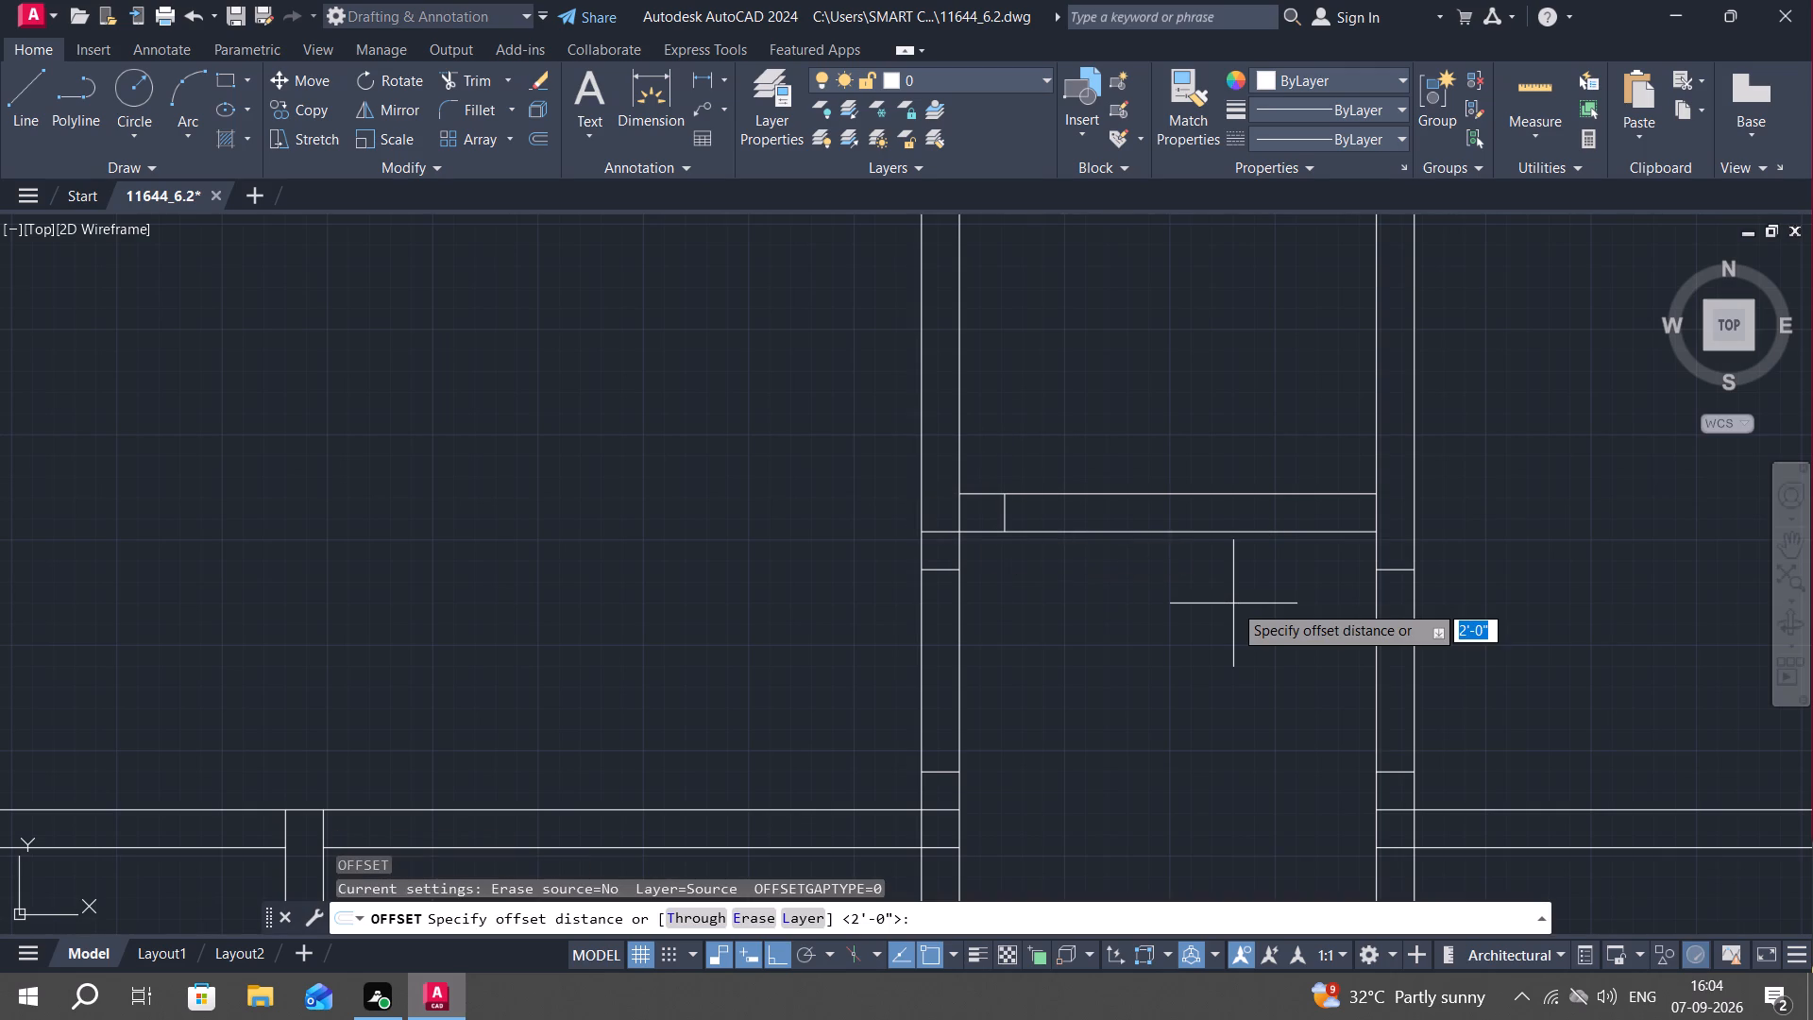
{"action": "type", "text": "1'6\""}
{"action": "key", "text": "space"}
{"action": "left_click", "coordinate": [1007, 518]}
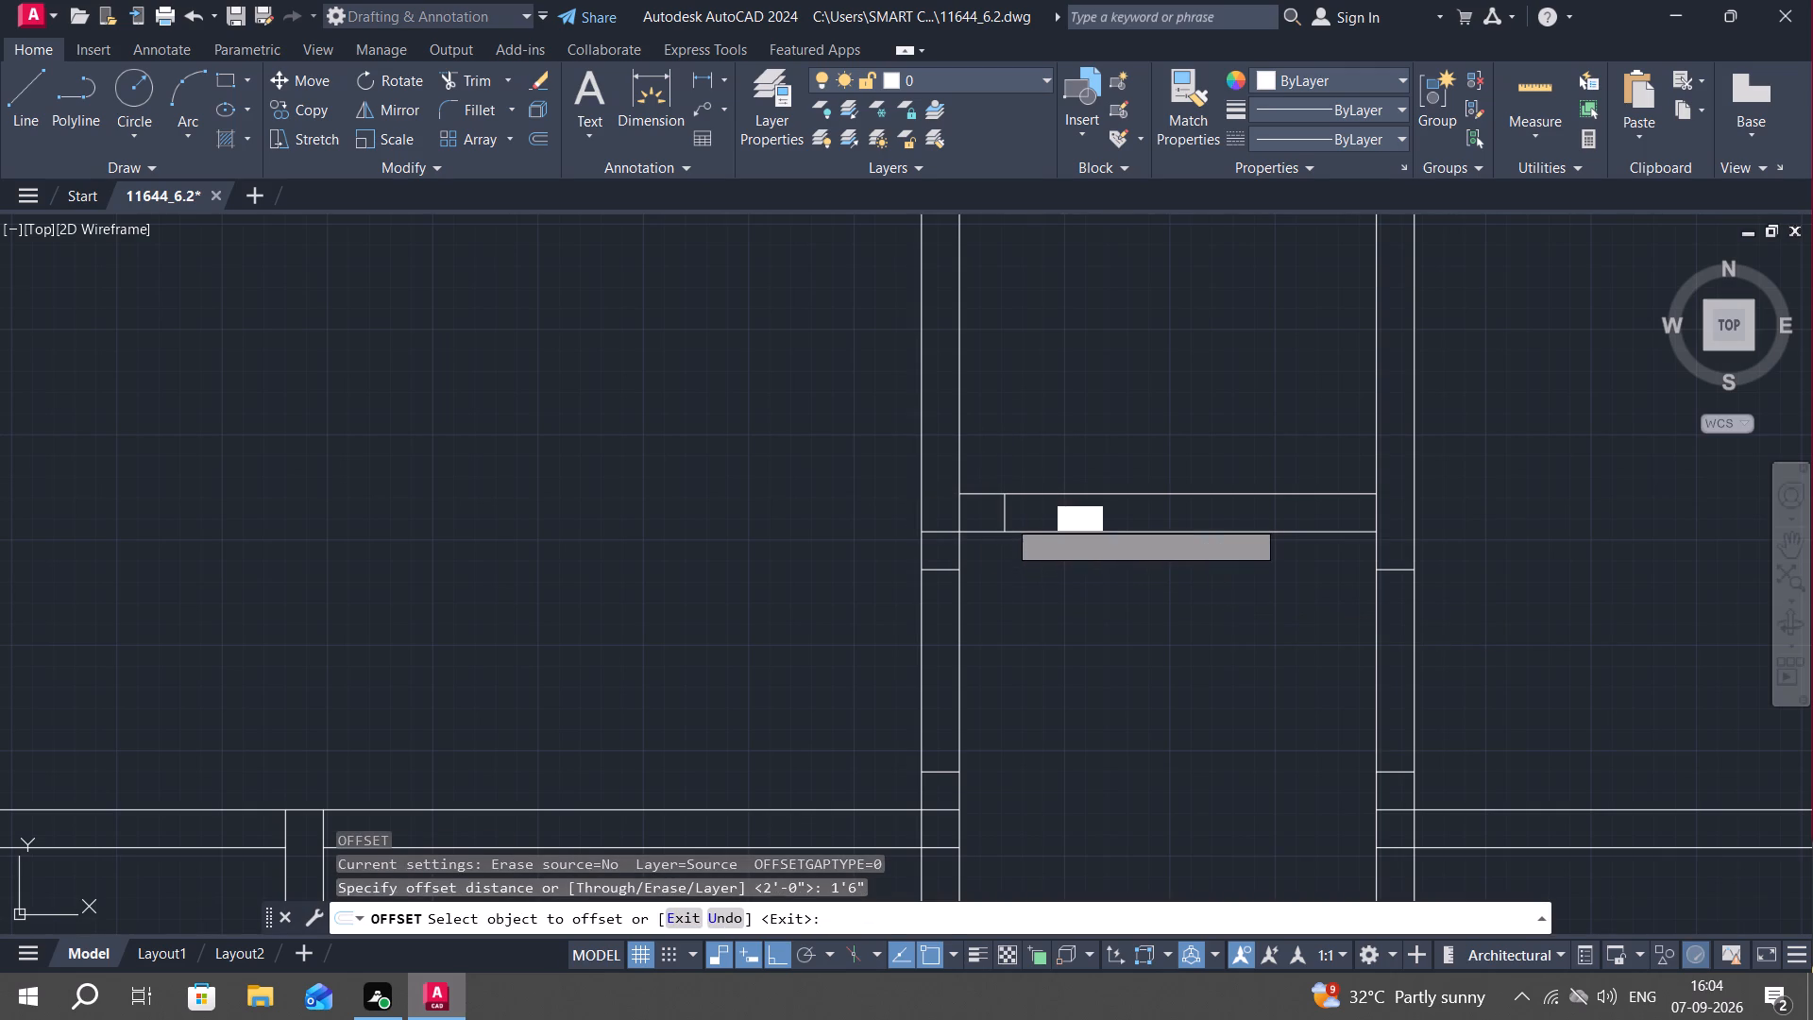
{"action": "left_click", "coordinate": [1150, 513]}
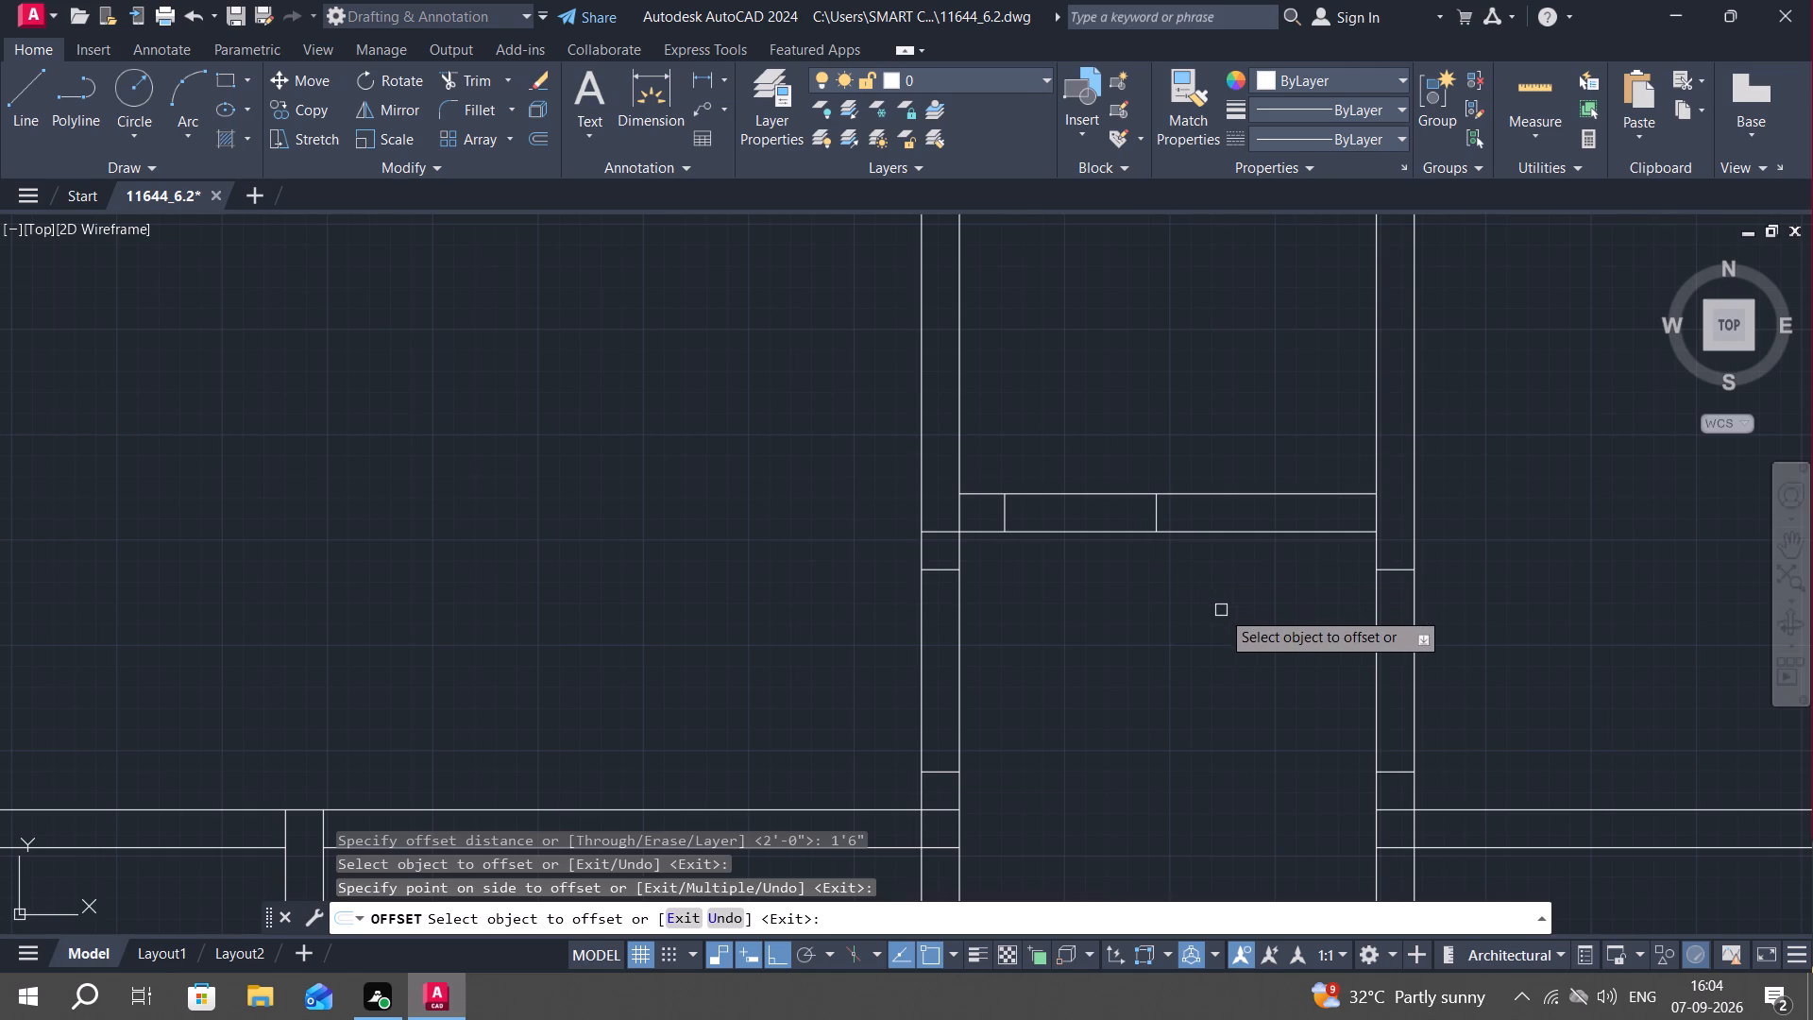
{"action": "key", "text": "Escape"}
Trim the overlapping lines where the horizontal walls meet the left and right passage partitions to open both junctions.
{"action": "middle_click_drag", "start_coordinate": [1218, 609], "coordinate": [1211, 506]}
{"action": "scroll", "coordinate": [1202, 545], "scroll_direction": "down", "scroll_amount": 1}
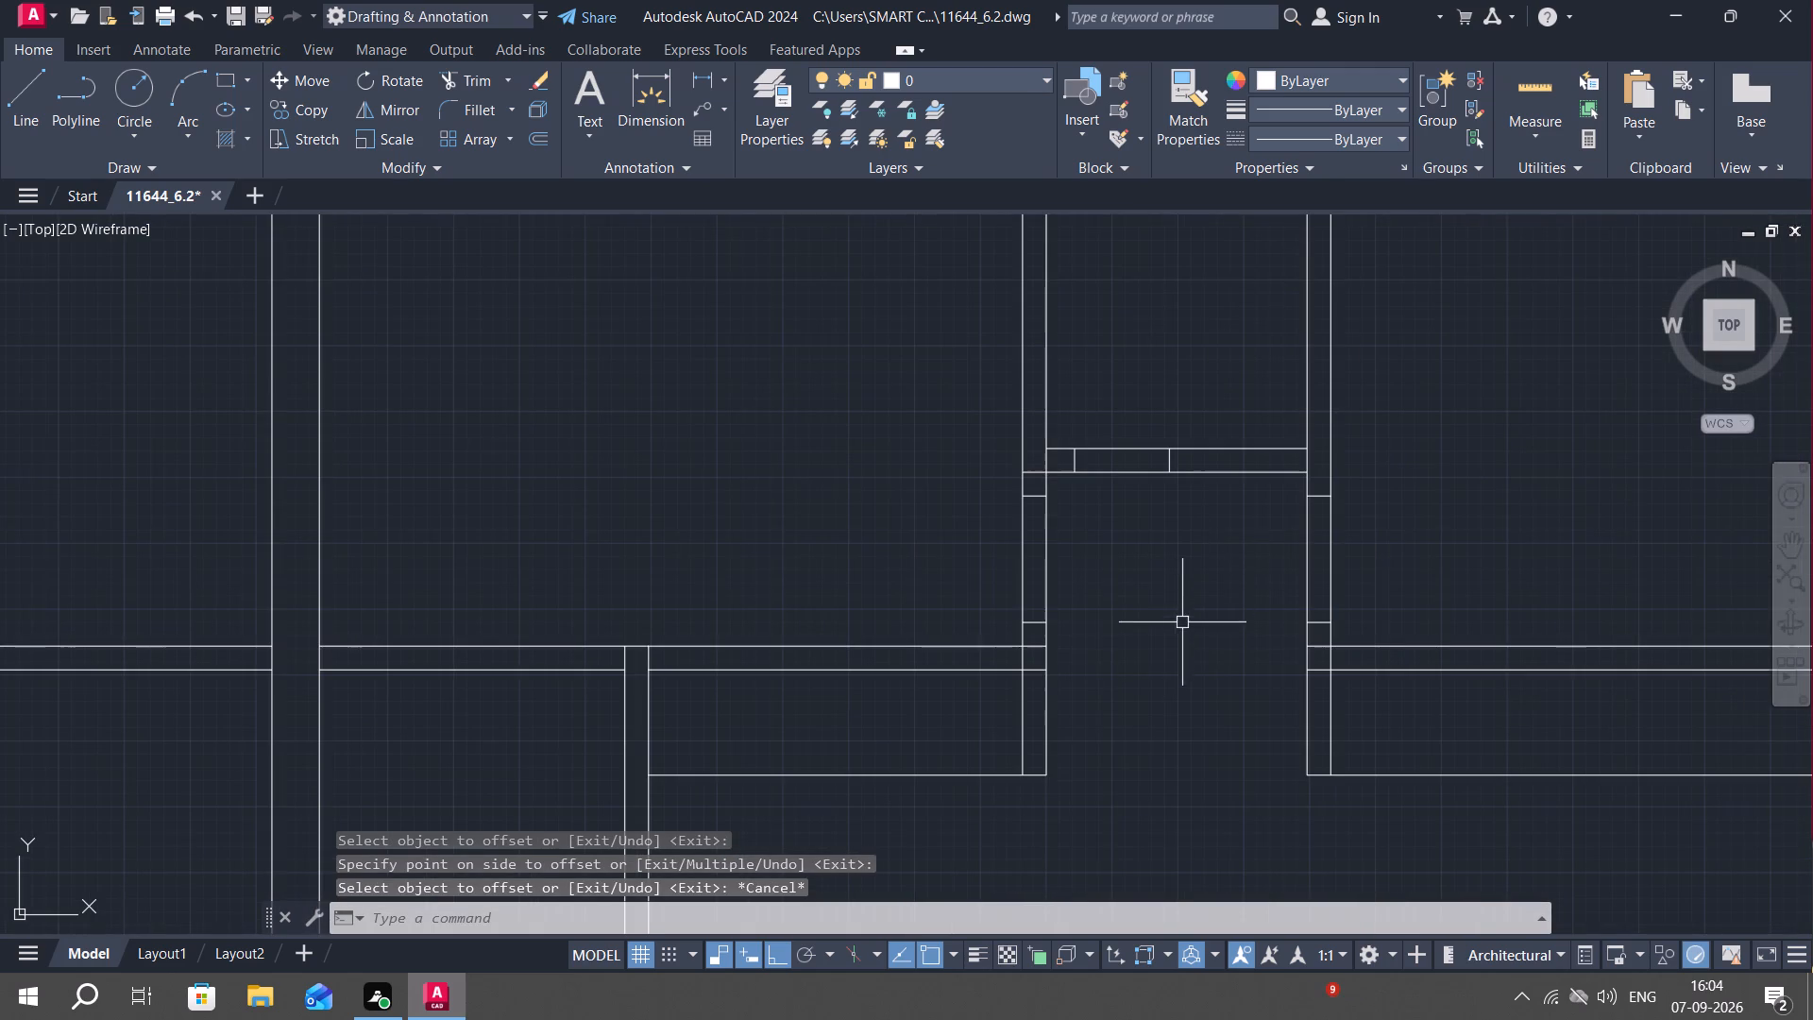
{"action": "key", "text": "t"}
{"action": "key", "text": "r"}
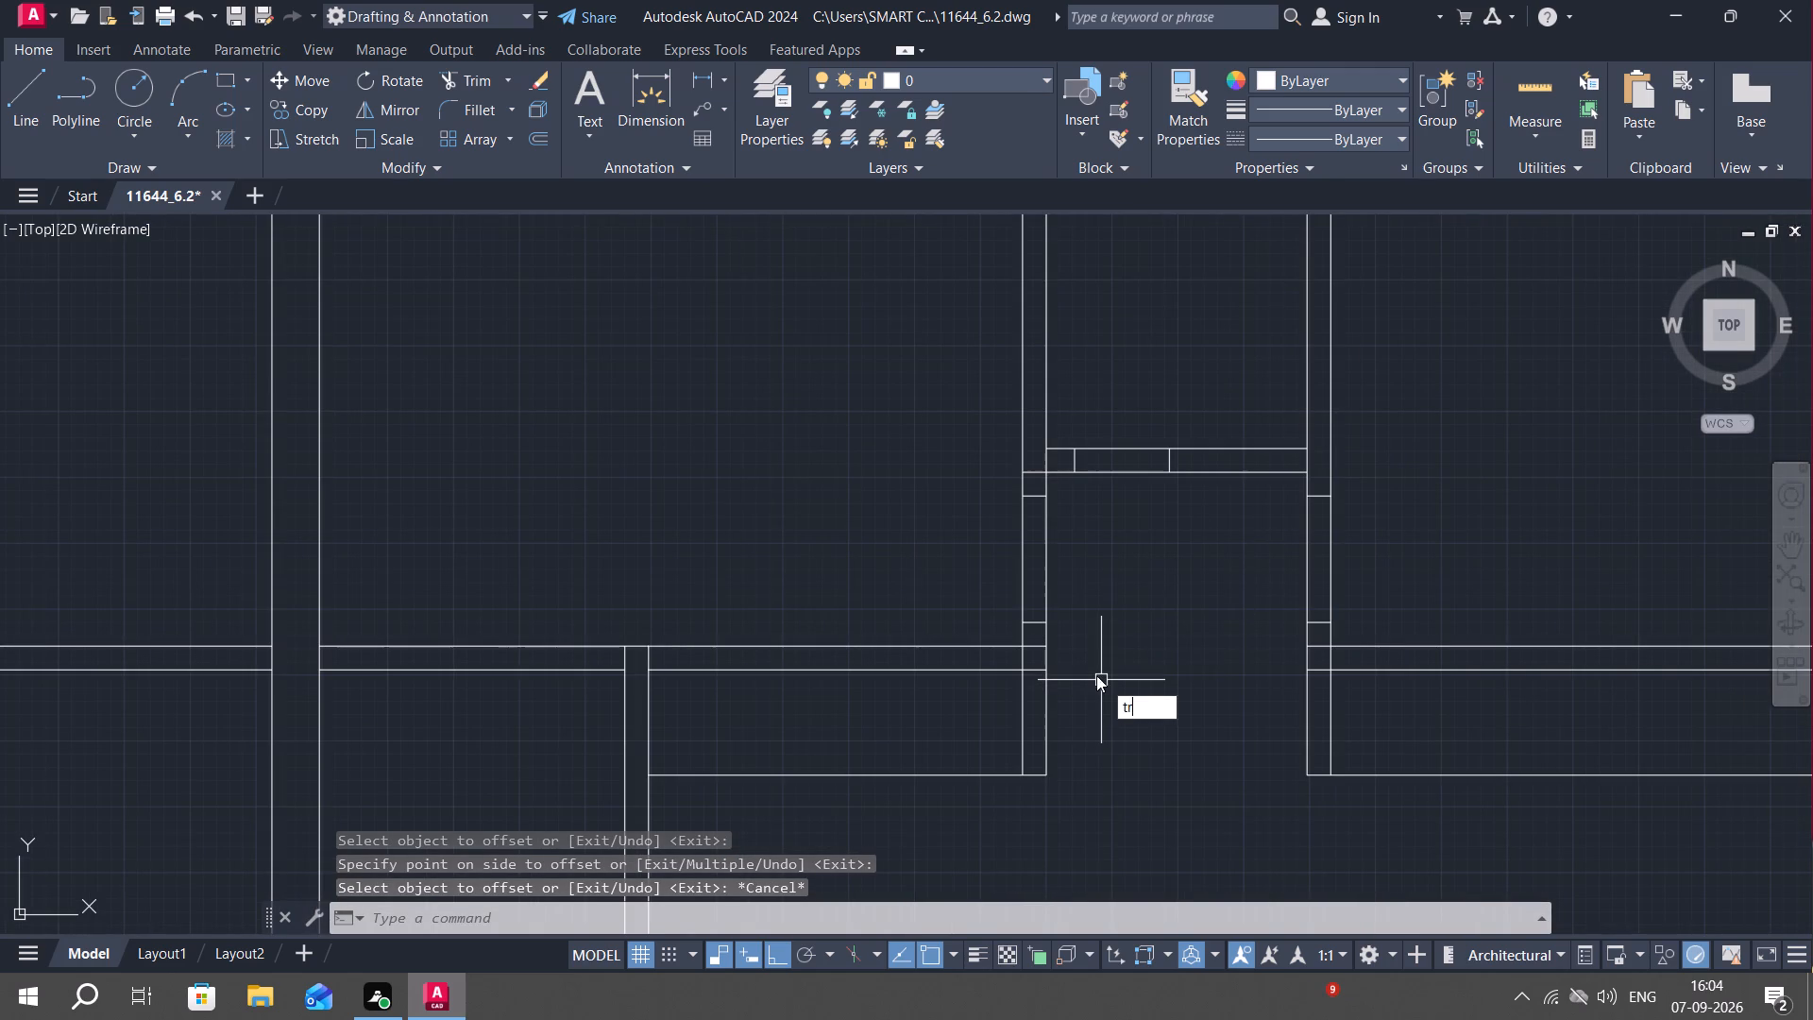
{"action": "key", "text": "space"}
{"action": "scroll", "coordinate": [1021, 663], "scroll_direction": "up", "scroll_amount": 2}
{"action": "left_click_drag", "start_coordinate": [1014, 654], "coordinate": [1049, 616]}
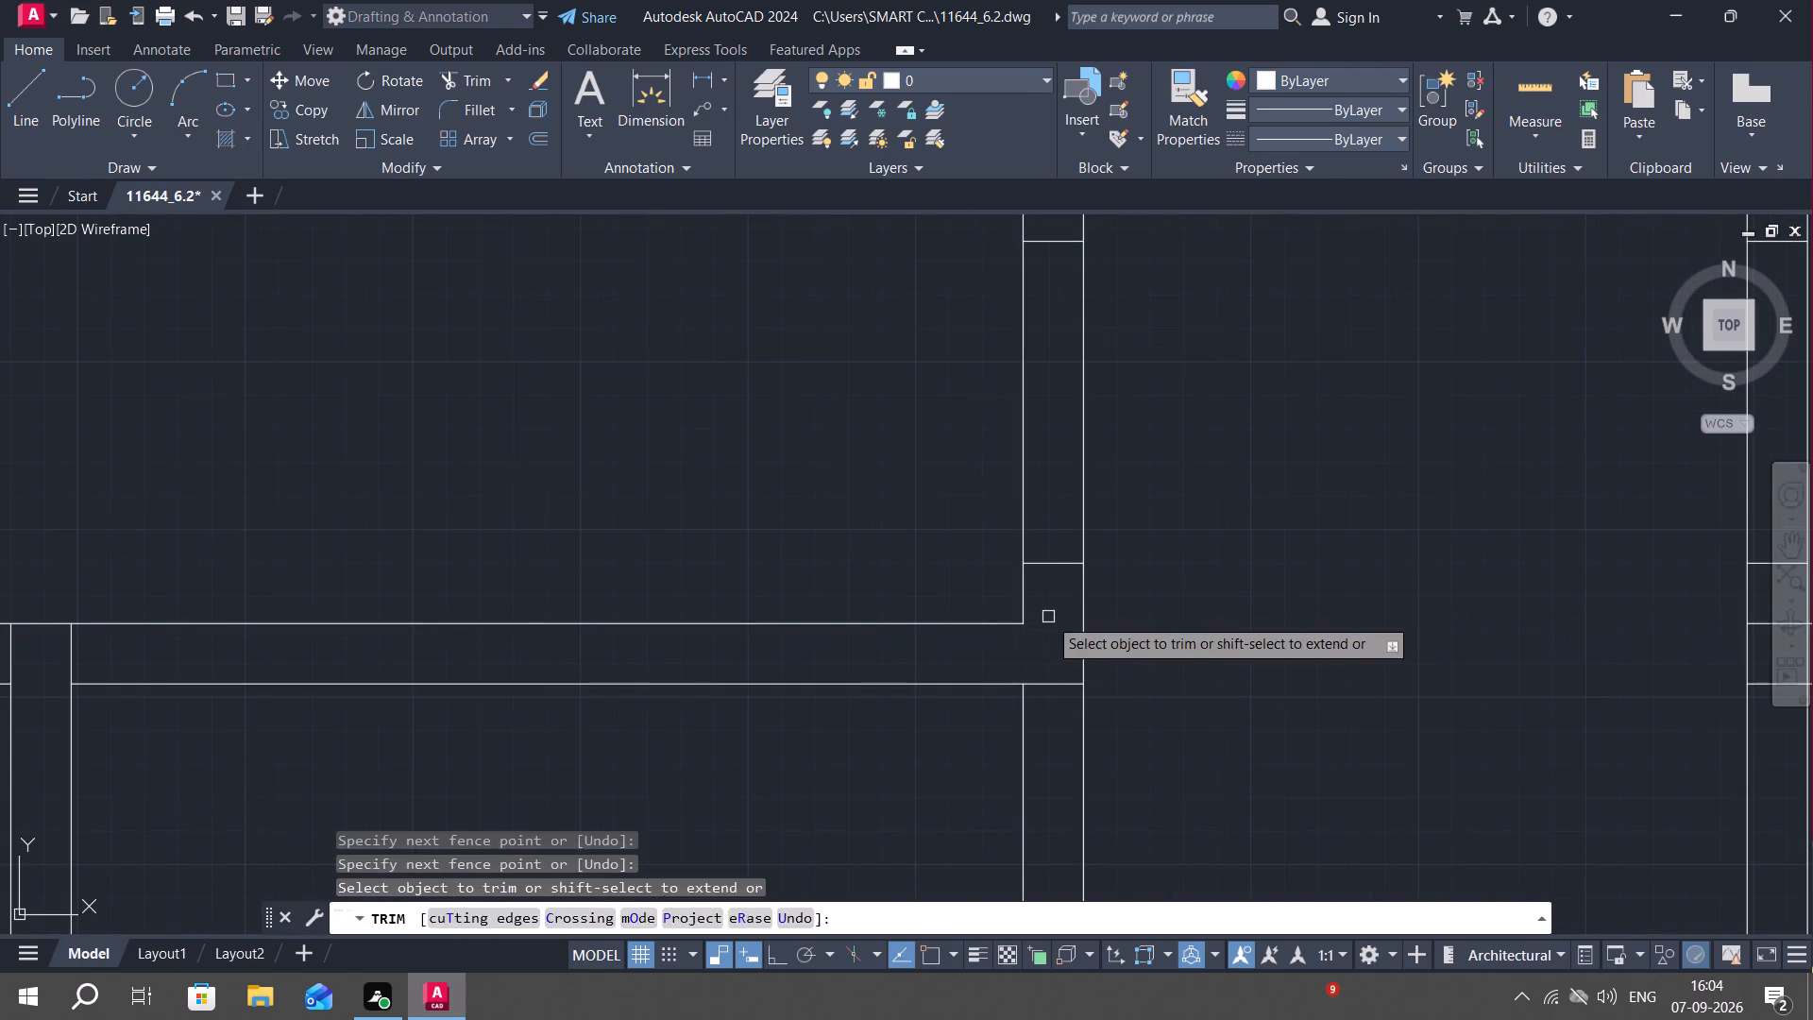
{"action": "left_click_drag", "start_coordinate": [1048, 617], "coordinate": [1059, 695]}
{"action": "scroll", "coordinate": [1142, 616], "scroll_direction": "down", "scroll_amount": 2}
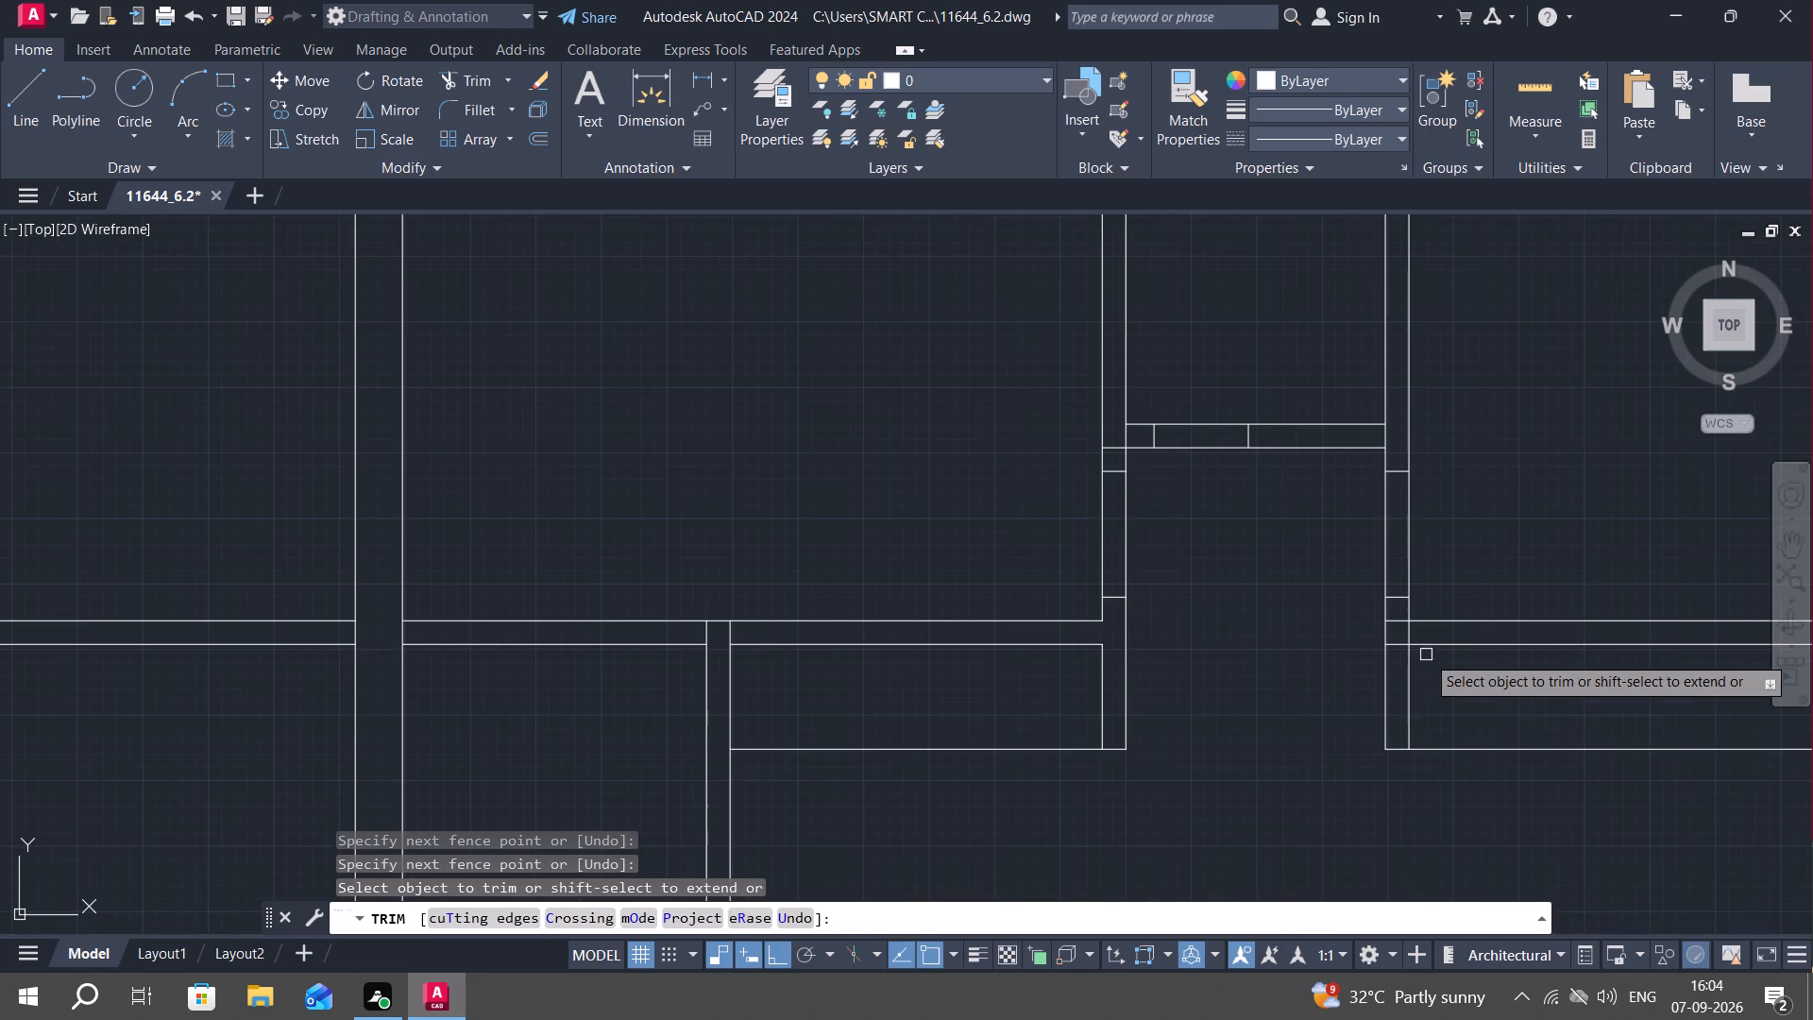
{"action": "scroll", "coordinate": [1406, 648], "scroll_direction": "up", "scroll_amount": 3}
{"action": "left_click_drag", "start_coordinate": [1423, 607], "coordinate": [1354, 514]}
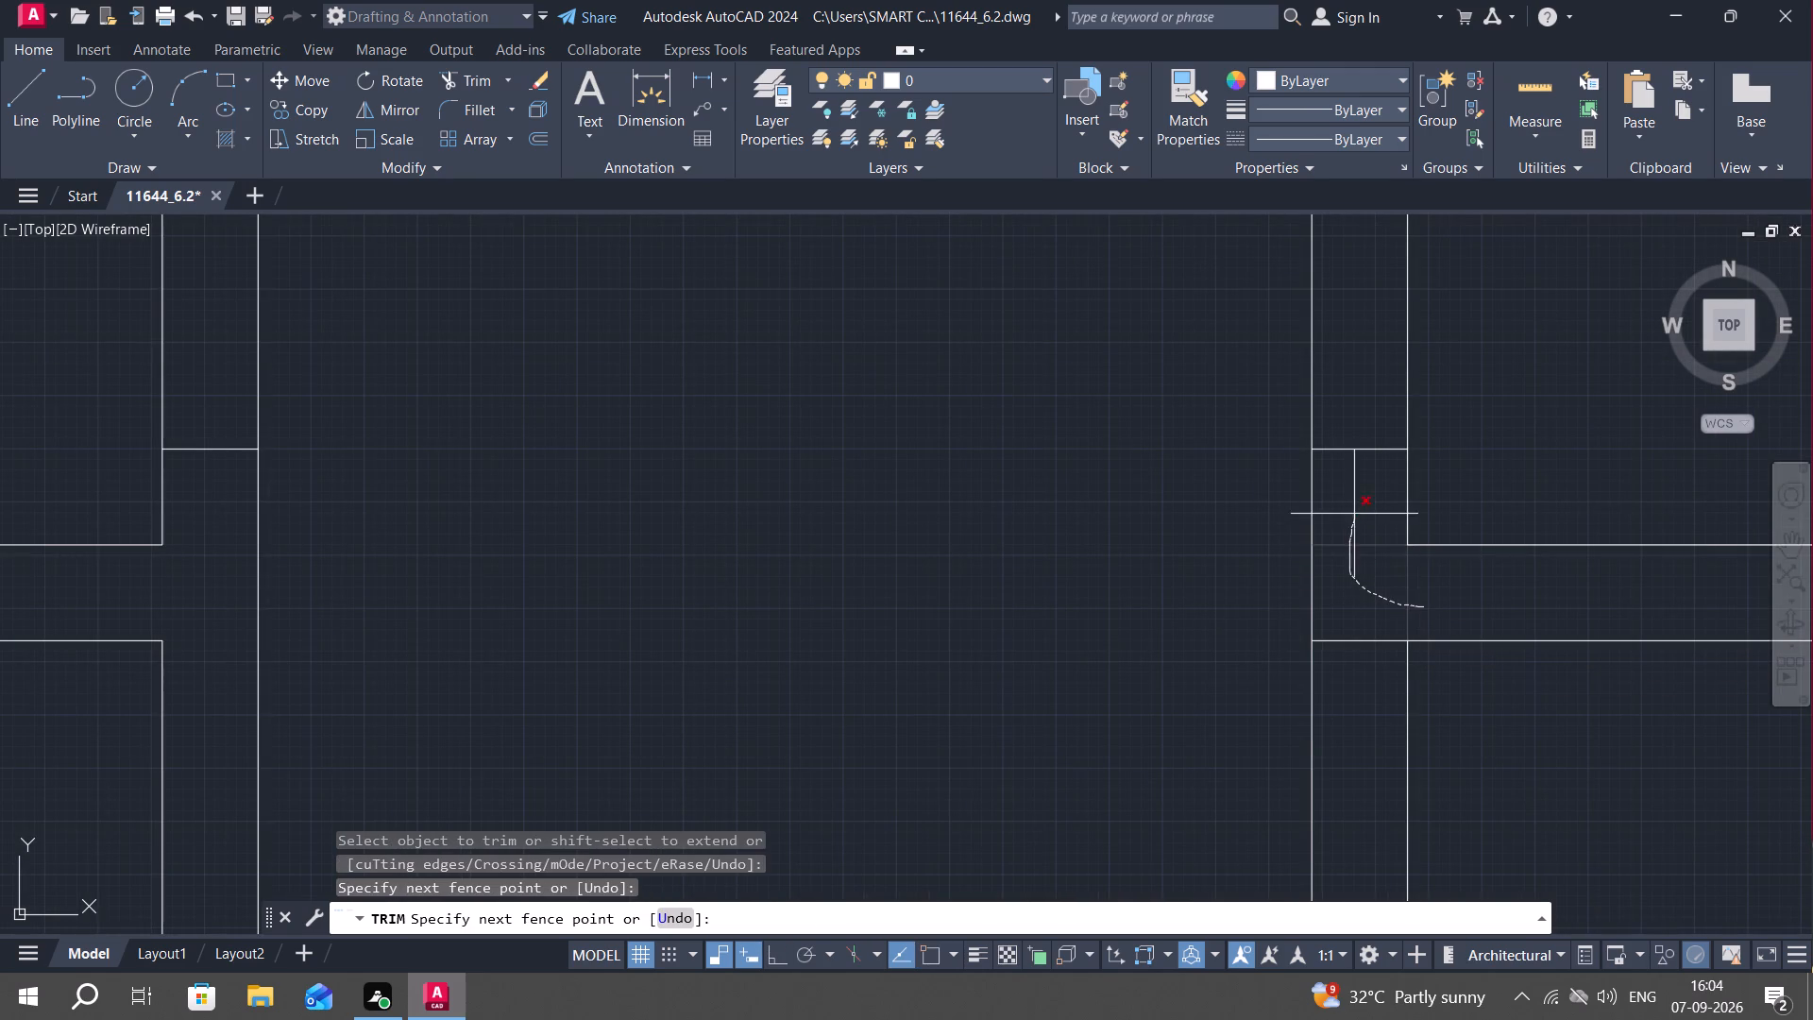
{"action": "left_click_drag", "start_coordinate": [1354, 514], "coordinate": [1354, 515]}
{"action": "left_click_drag", "start_coordinate": [1350, 522], "coordinate": [1352, 680]}
{"action": "key", "text": "Escape"}
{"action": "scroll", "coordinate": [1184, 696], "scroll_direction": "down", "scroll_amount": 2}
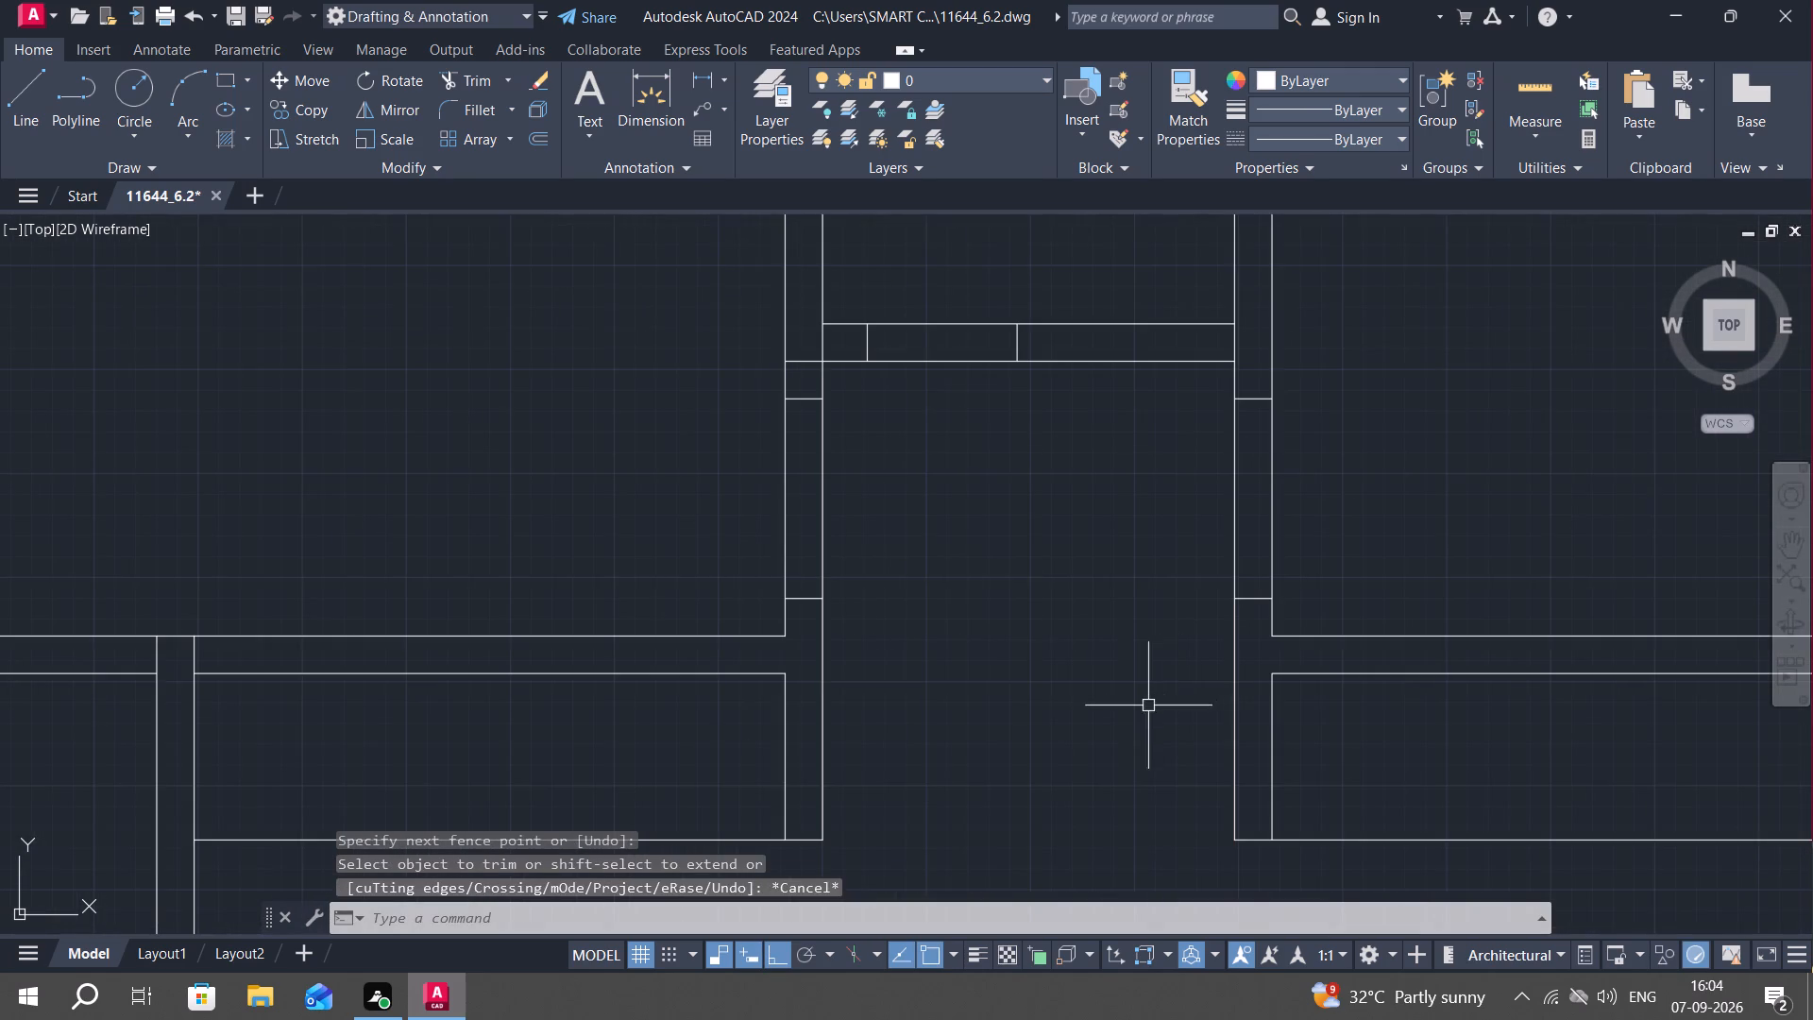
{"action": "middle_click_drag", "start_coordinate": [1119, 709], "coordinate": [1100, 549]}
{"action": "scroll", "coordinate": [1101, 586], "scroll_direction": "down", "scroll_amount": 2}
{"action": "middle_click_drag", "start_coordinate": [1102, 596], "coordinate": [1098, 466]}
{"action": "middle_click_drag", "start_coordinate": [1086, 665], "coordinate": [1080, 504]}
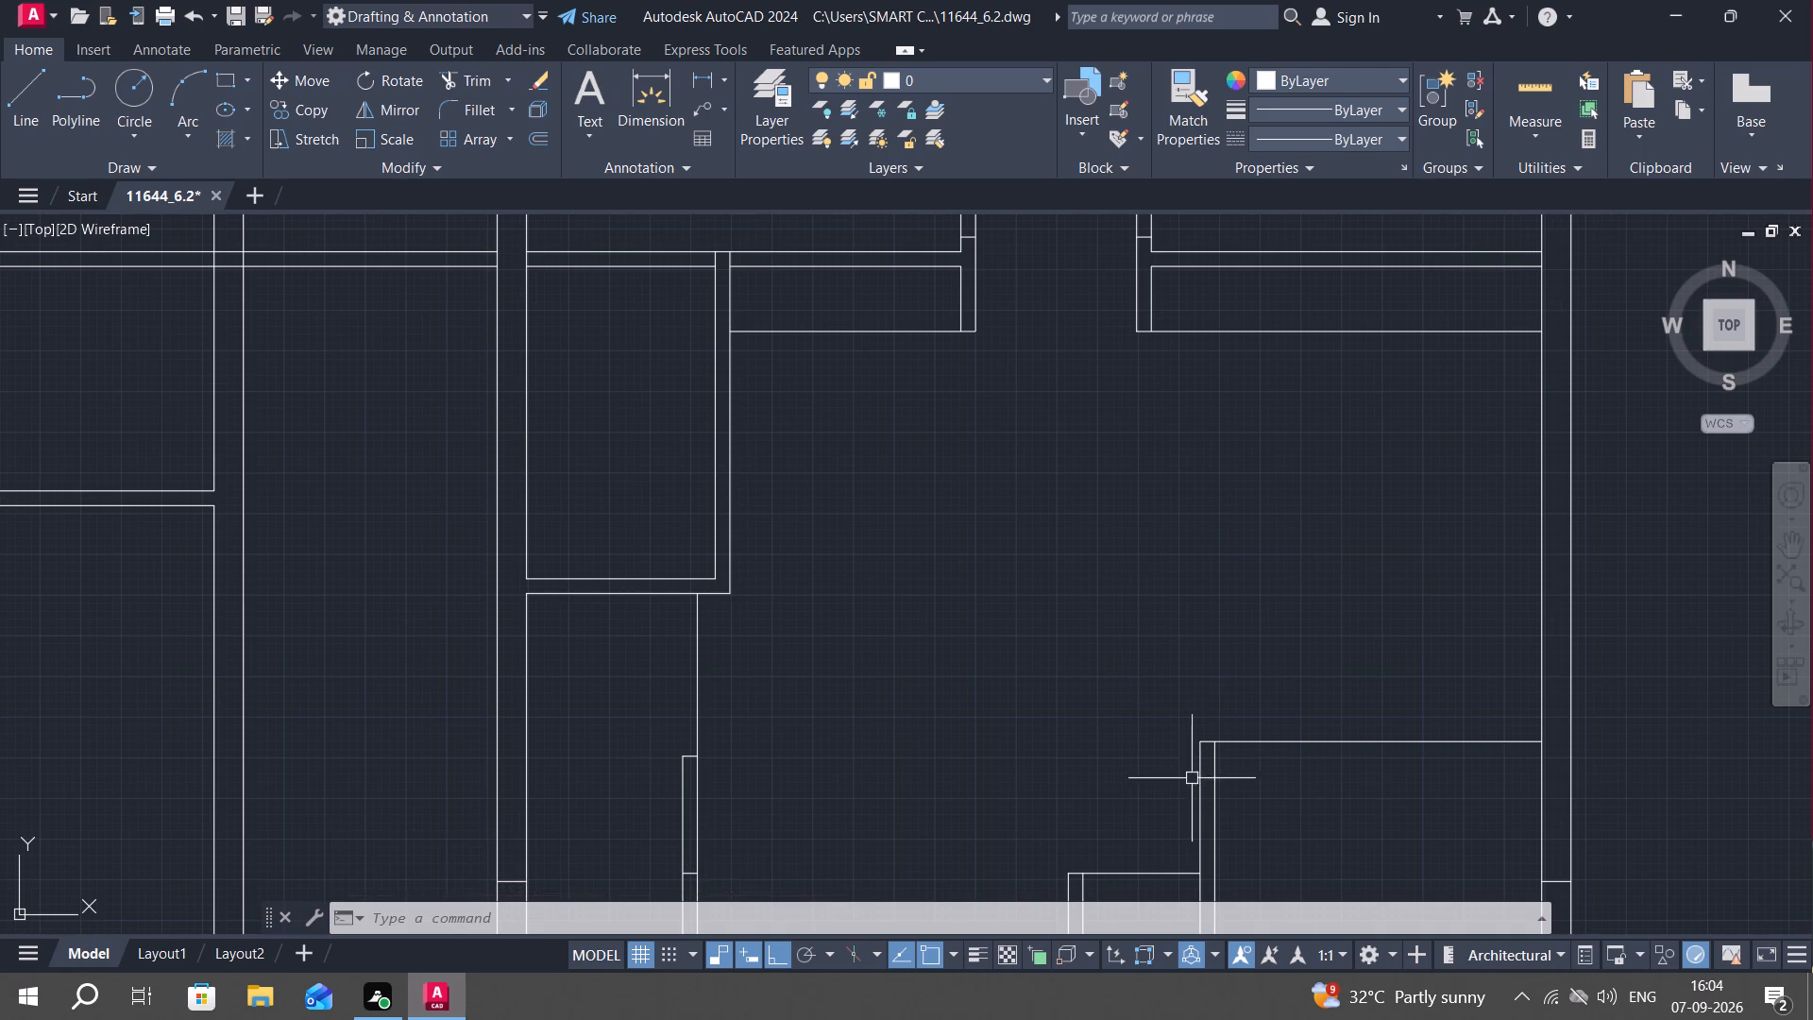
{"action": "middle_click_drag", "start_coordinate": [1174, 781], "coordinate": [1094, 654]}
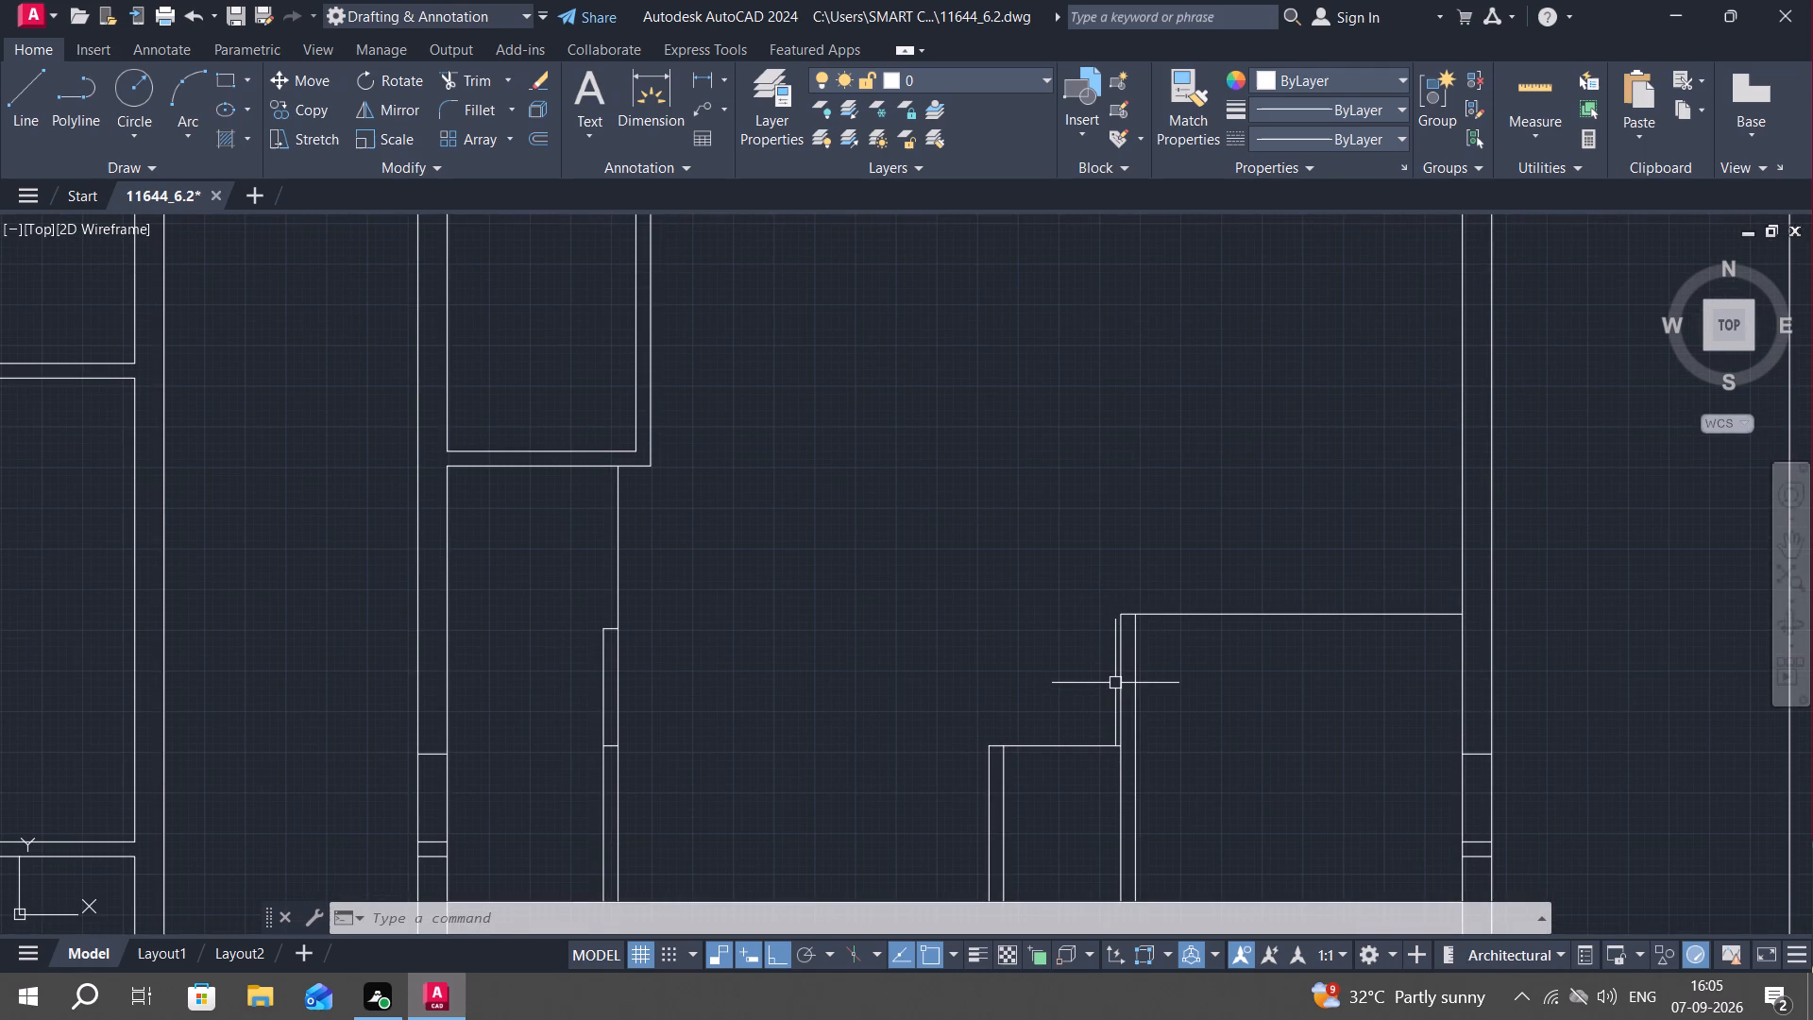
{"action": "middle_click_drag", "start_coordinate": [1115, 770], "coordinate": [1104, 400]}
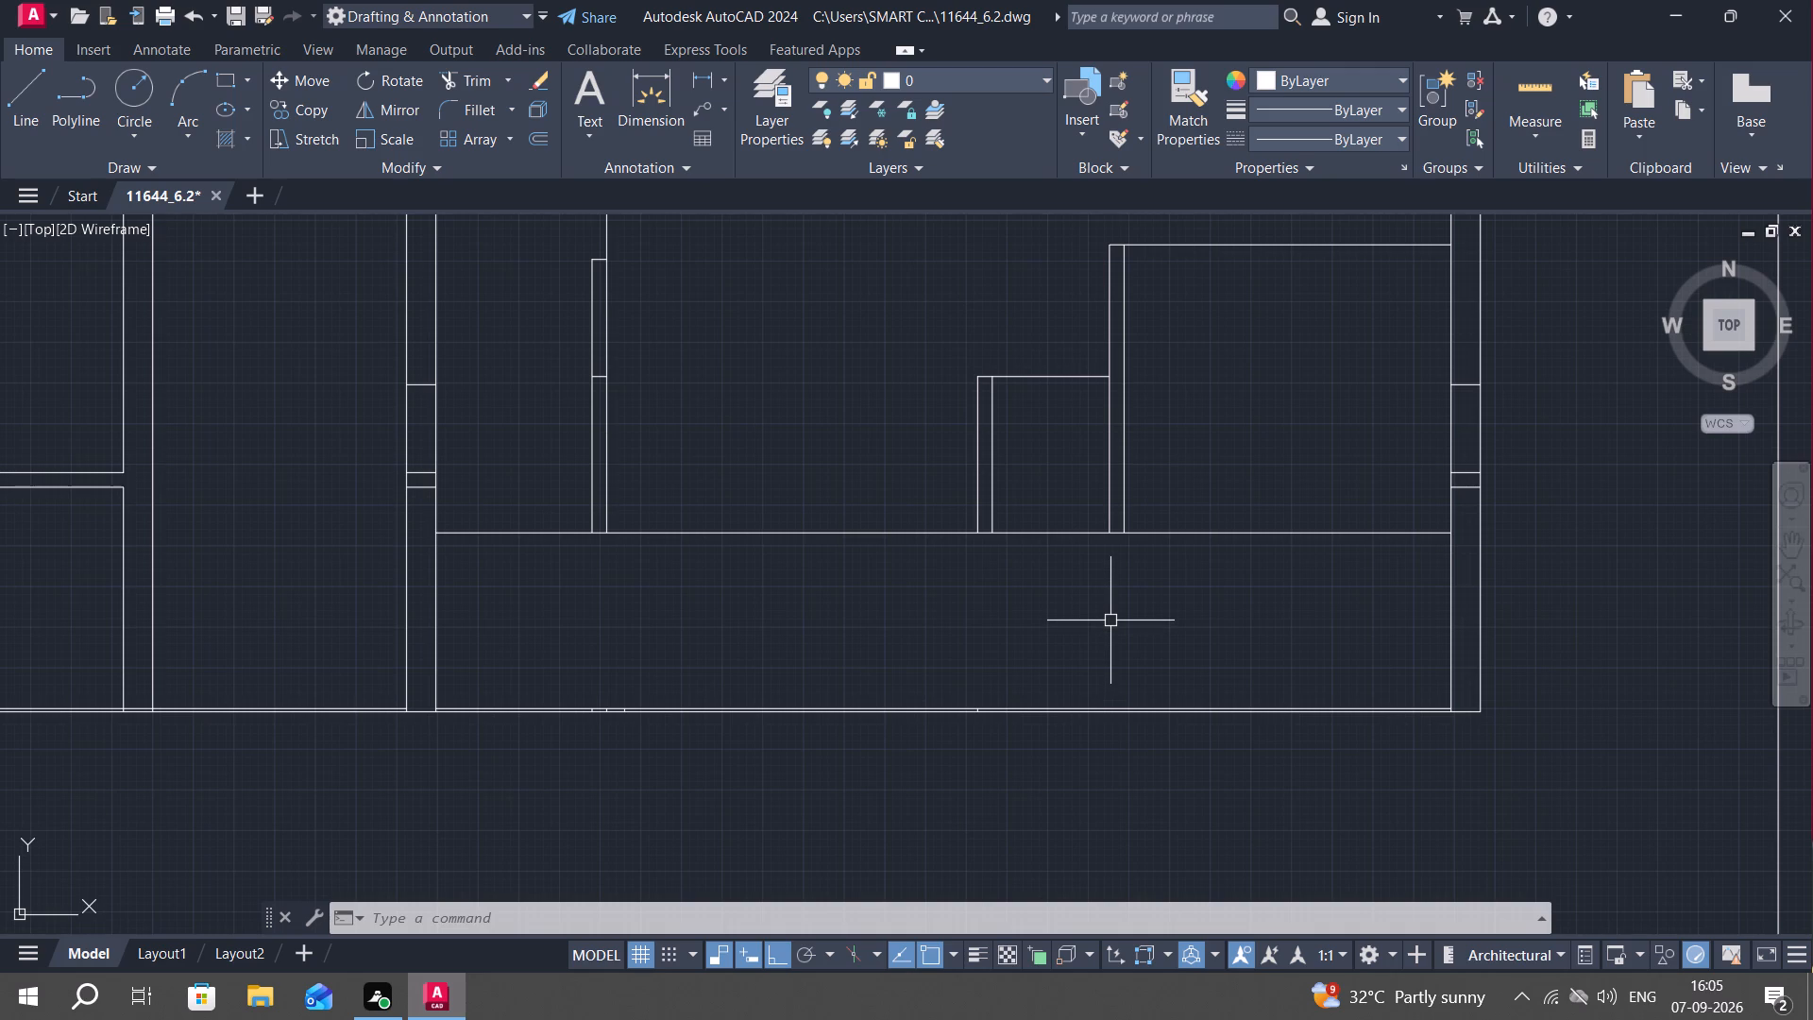
Offset the long horizontal line below the right-hand block's partitions 9" upward to form the wall thickness.
{"action": "type", "text": "o"}
{"action": "key", "text": "space"}
{"action": "type", "text": "9\""}
{"action": "key", "text": "space"}
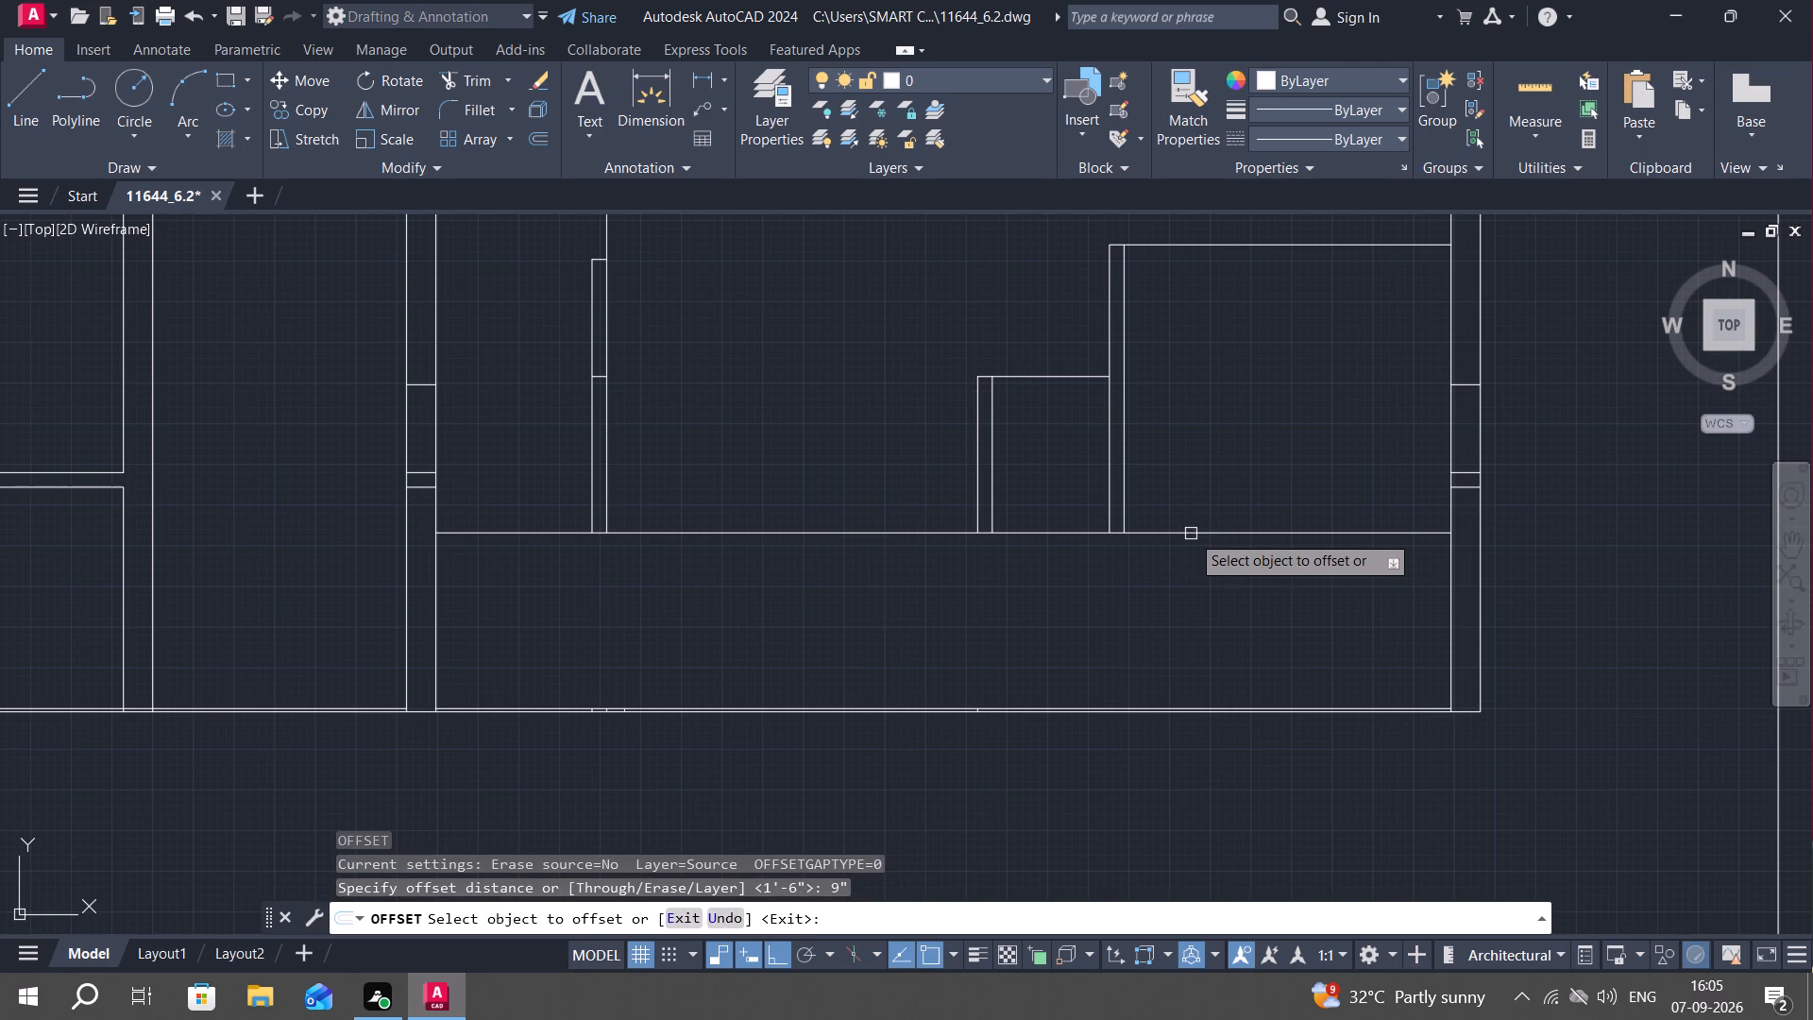
{"action": "left_click", "coordinate": [1191, 534]}
{"action": "left_click", "coordinate": [1190, 484]}
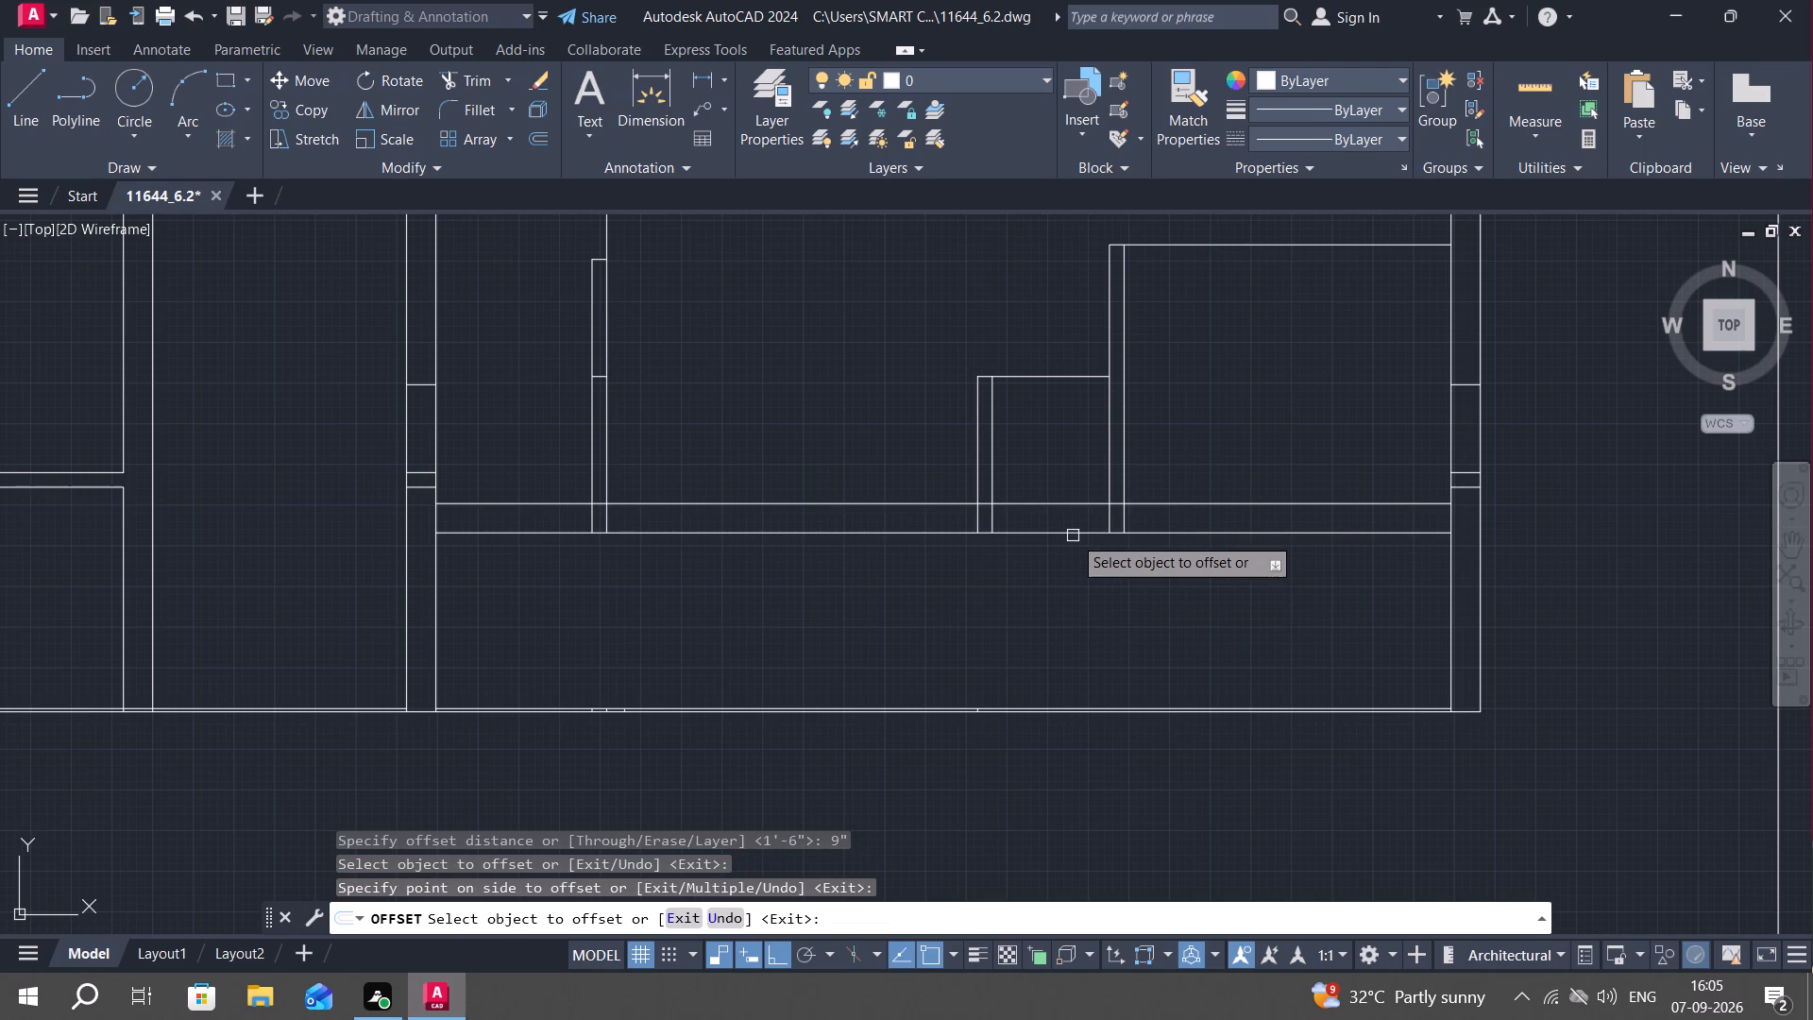
{"action": "left_click", "coordinate": [1545, 100]}
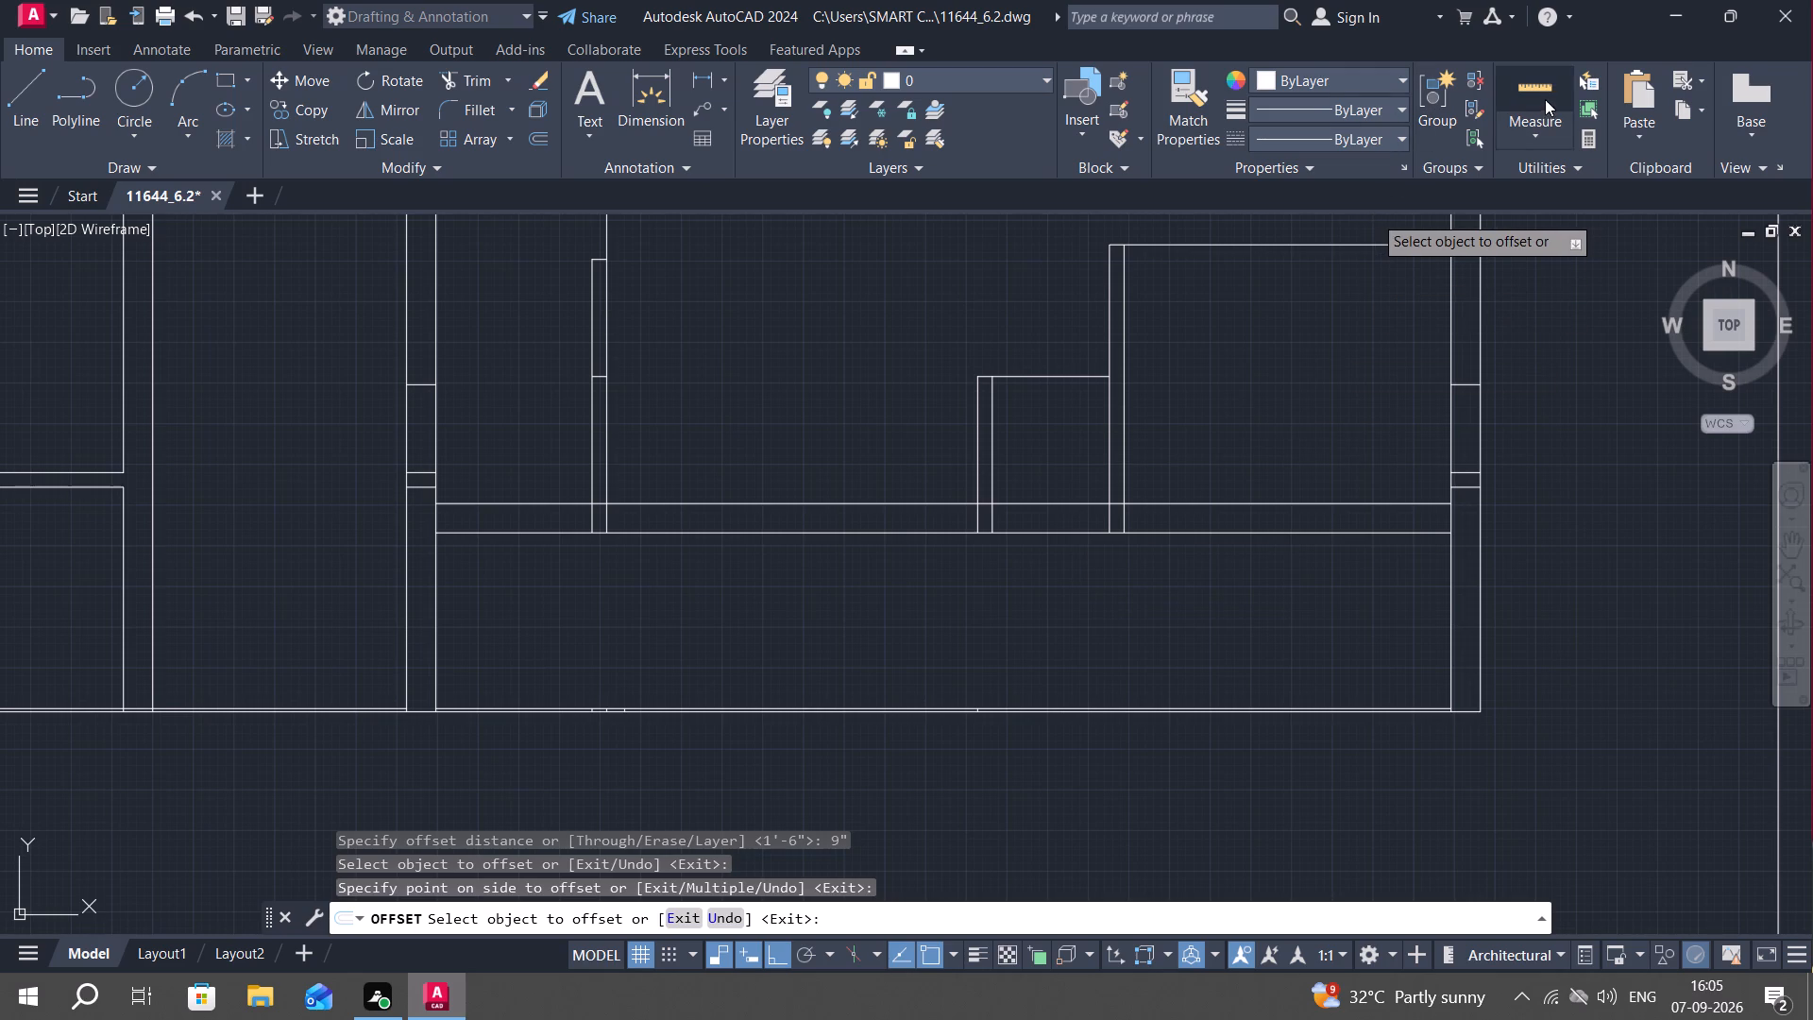
{"action": "key", "text": "Escape"}
Draw a short vertical line across the new 9" horizontal wall, near its right end.
{"action": "middle_click_drag", "start_coordinate": [1252, 540], "coordinate": [1251, 540]}
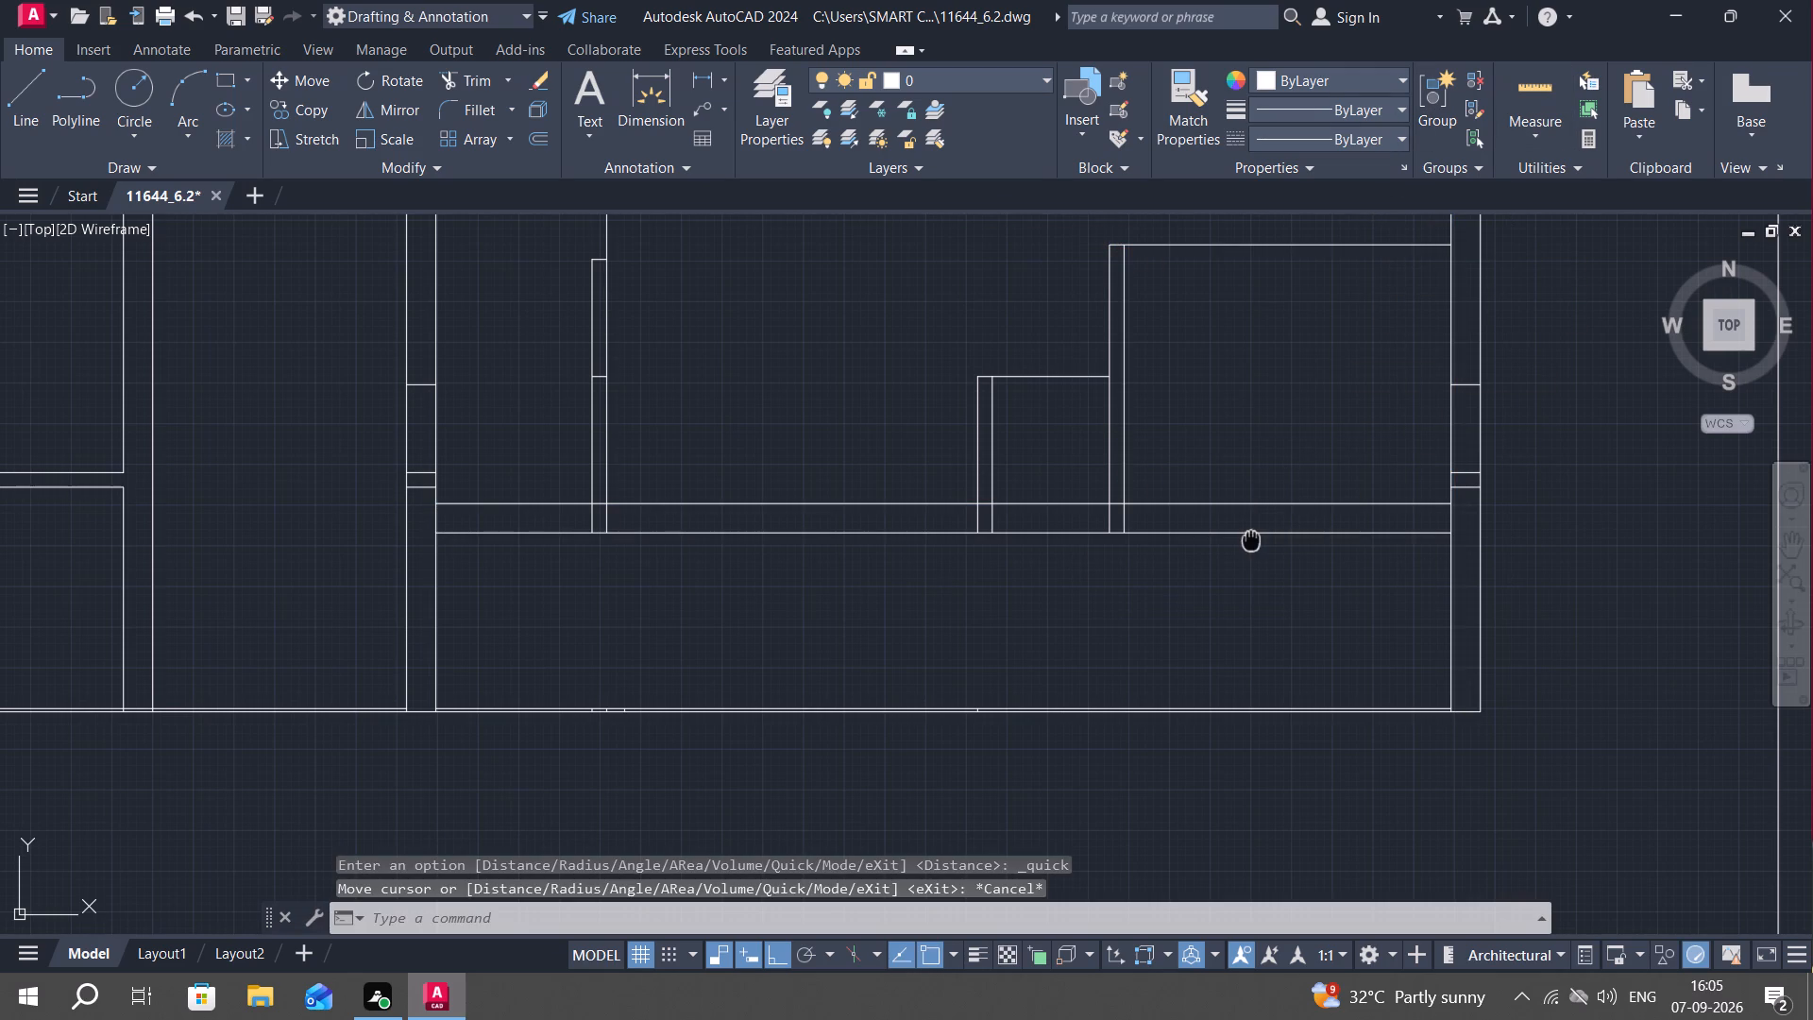
{"action": "middle_click_drag", "start_coordinate": [1251, 540], "coordinate": [1228, 590]}
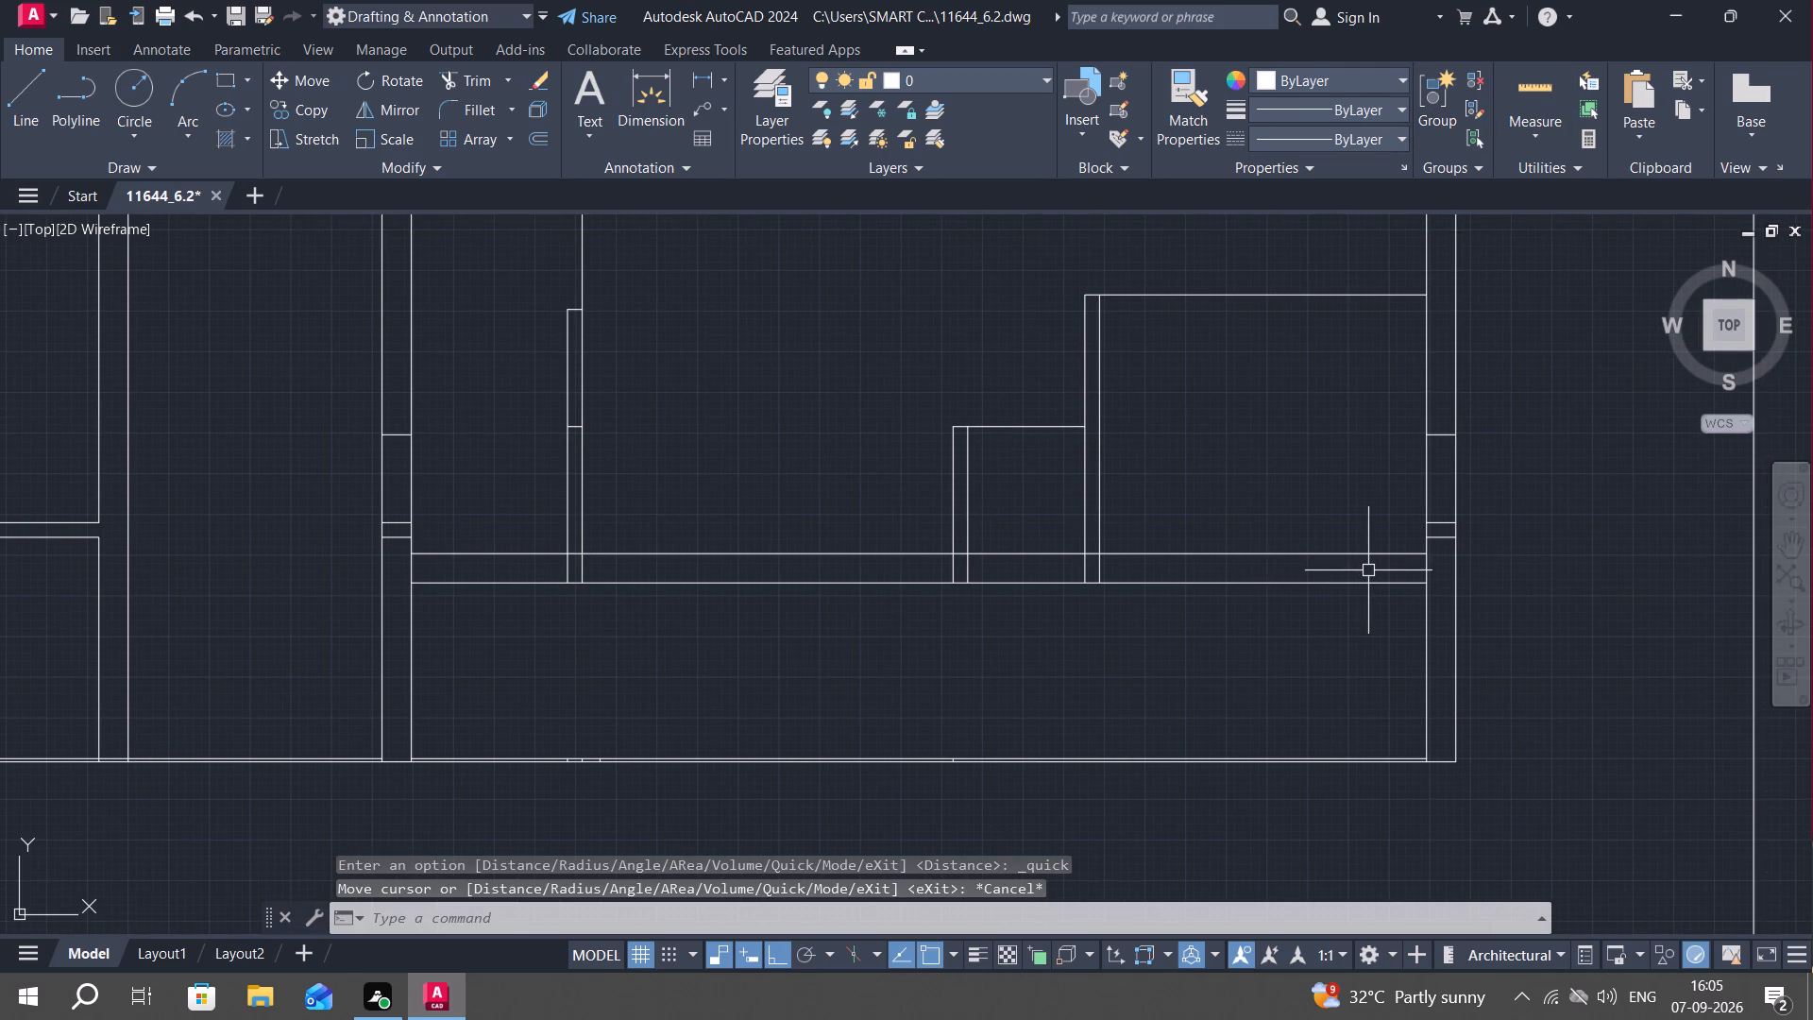
{"action": "key", "text": "o"}
{"action": "key", "text": "Escape"}
{"action": "type", "text": "l"}
{"action": "key", "text": "space"}
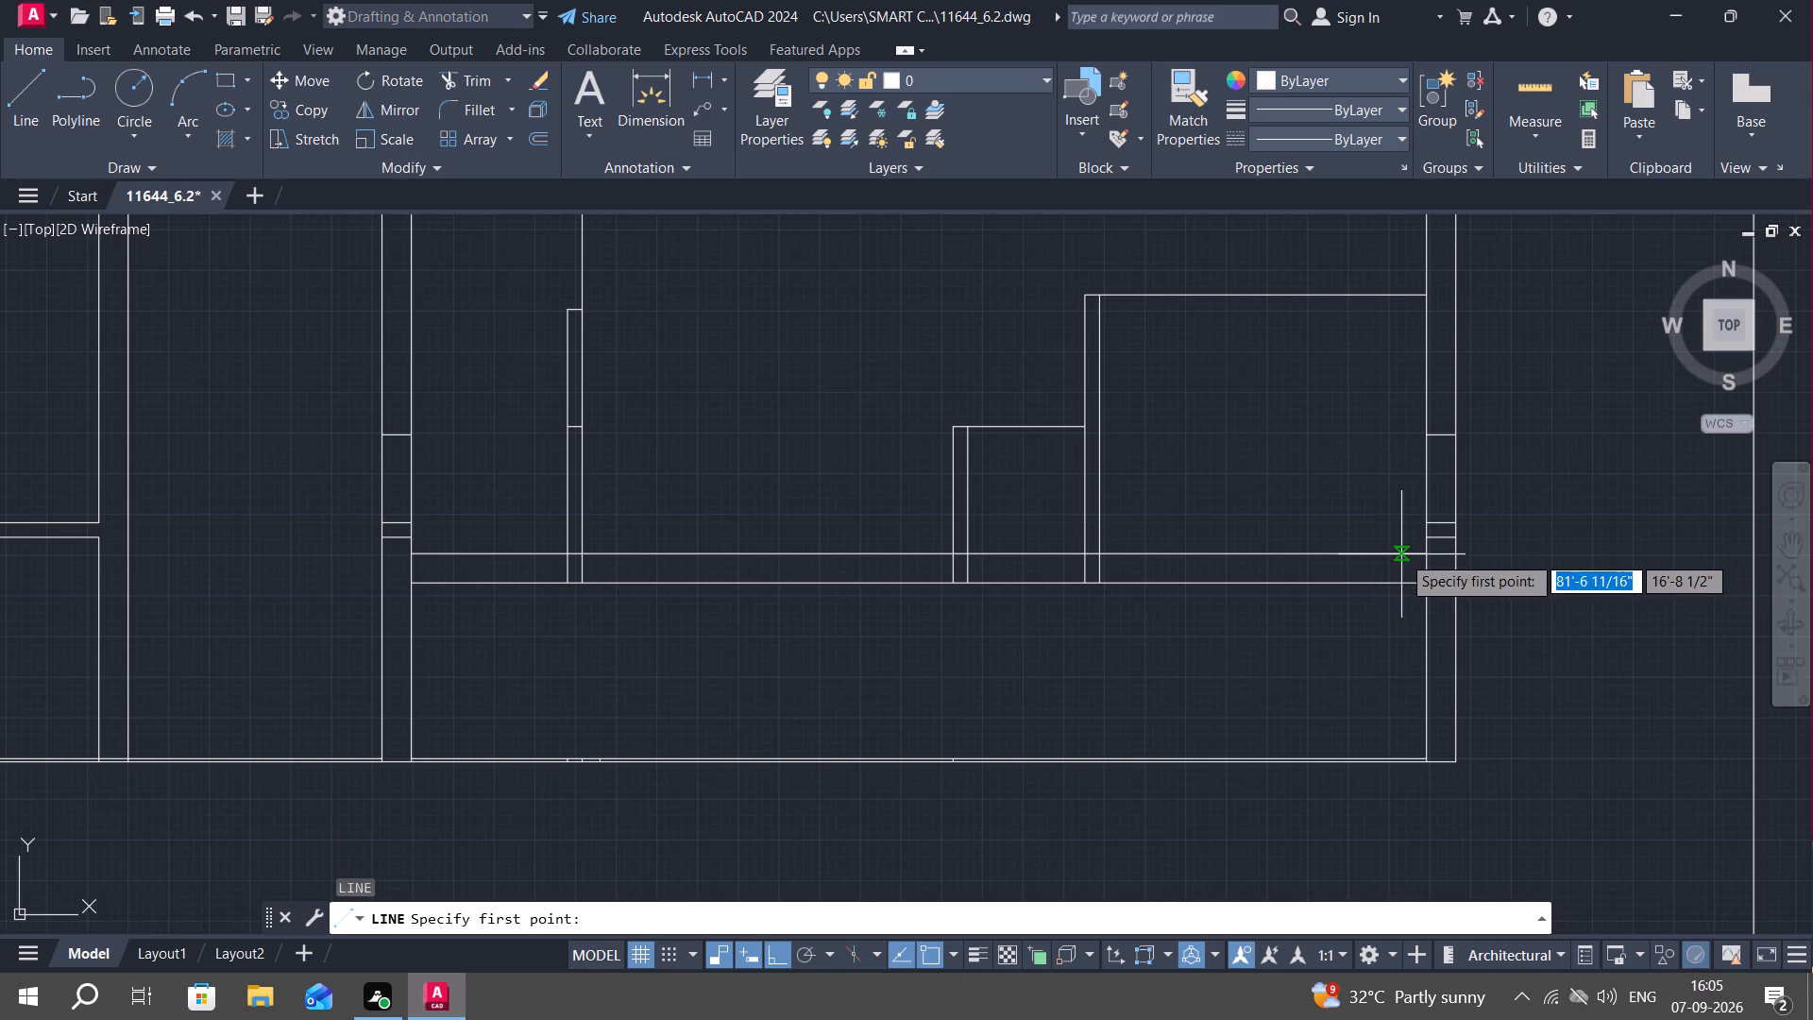
{"action": "left_click", "coordinate": [1401, 554]}
{"action": "left_click", "coordinate": [1404, 579]}
{"action": "key", "text": "Escape"}
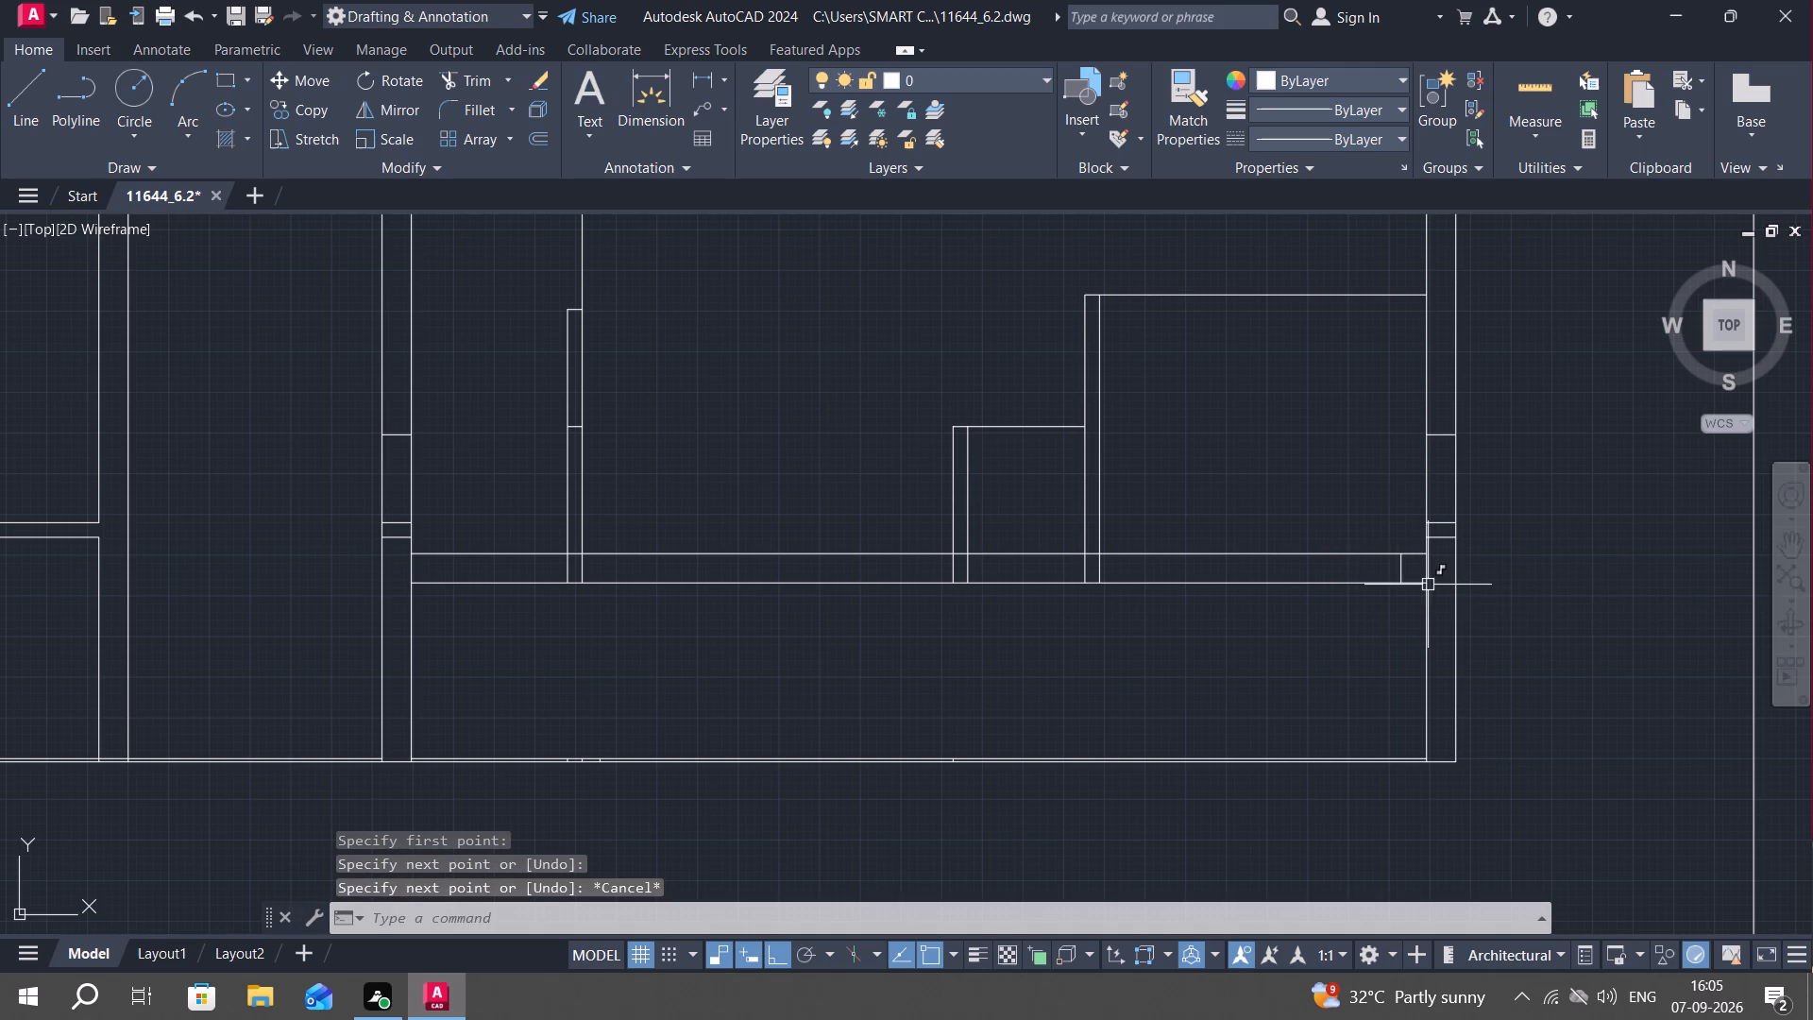
Offset the short line in the 9" wall 2' to the left to mark an opening.
{"action": "type", "text": "o"}
{"action": "key", "text": "space"}
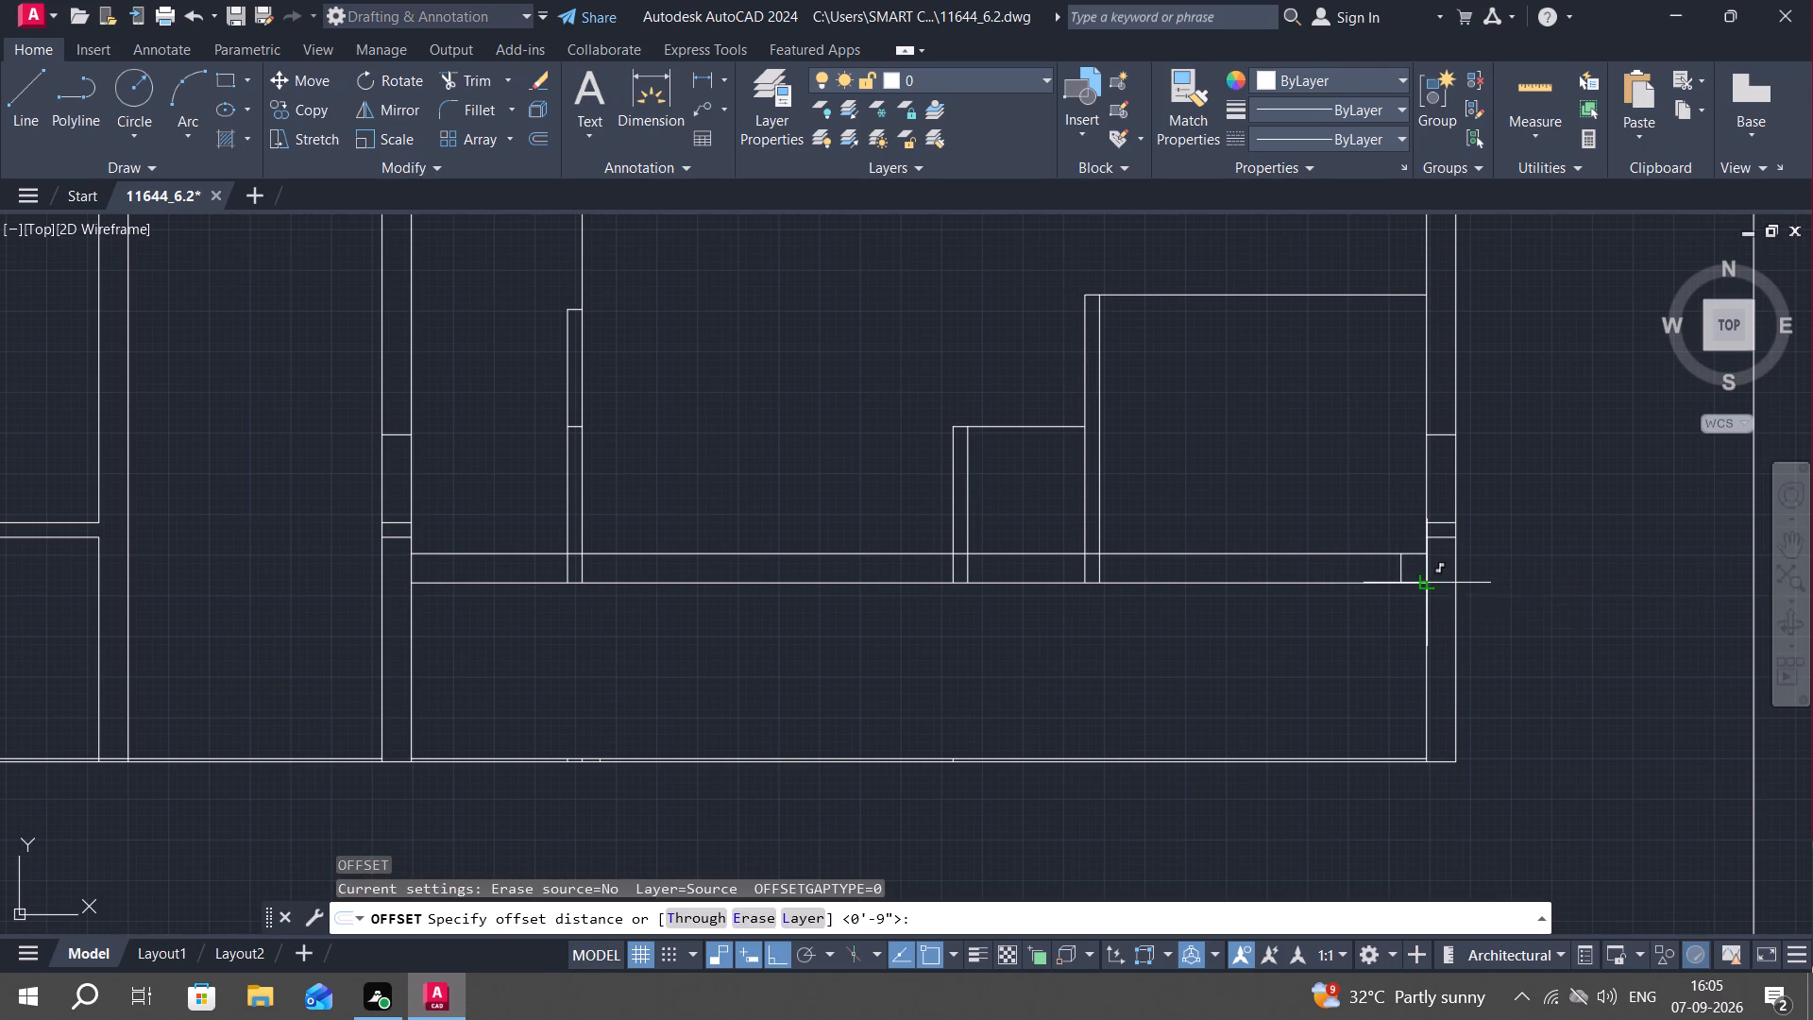
{"action": "type", "text": "2'"}
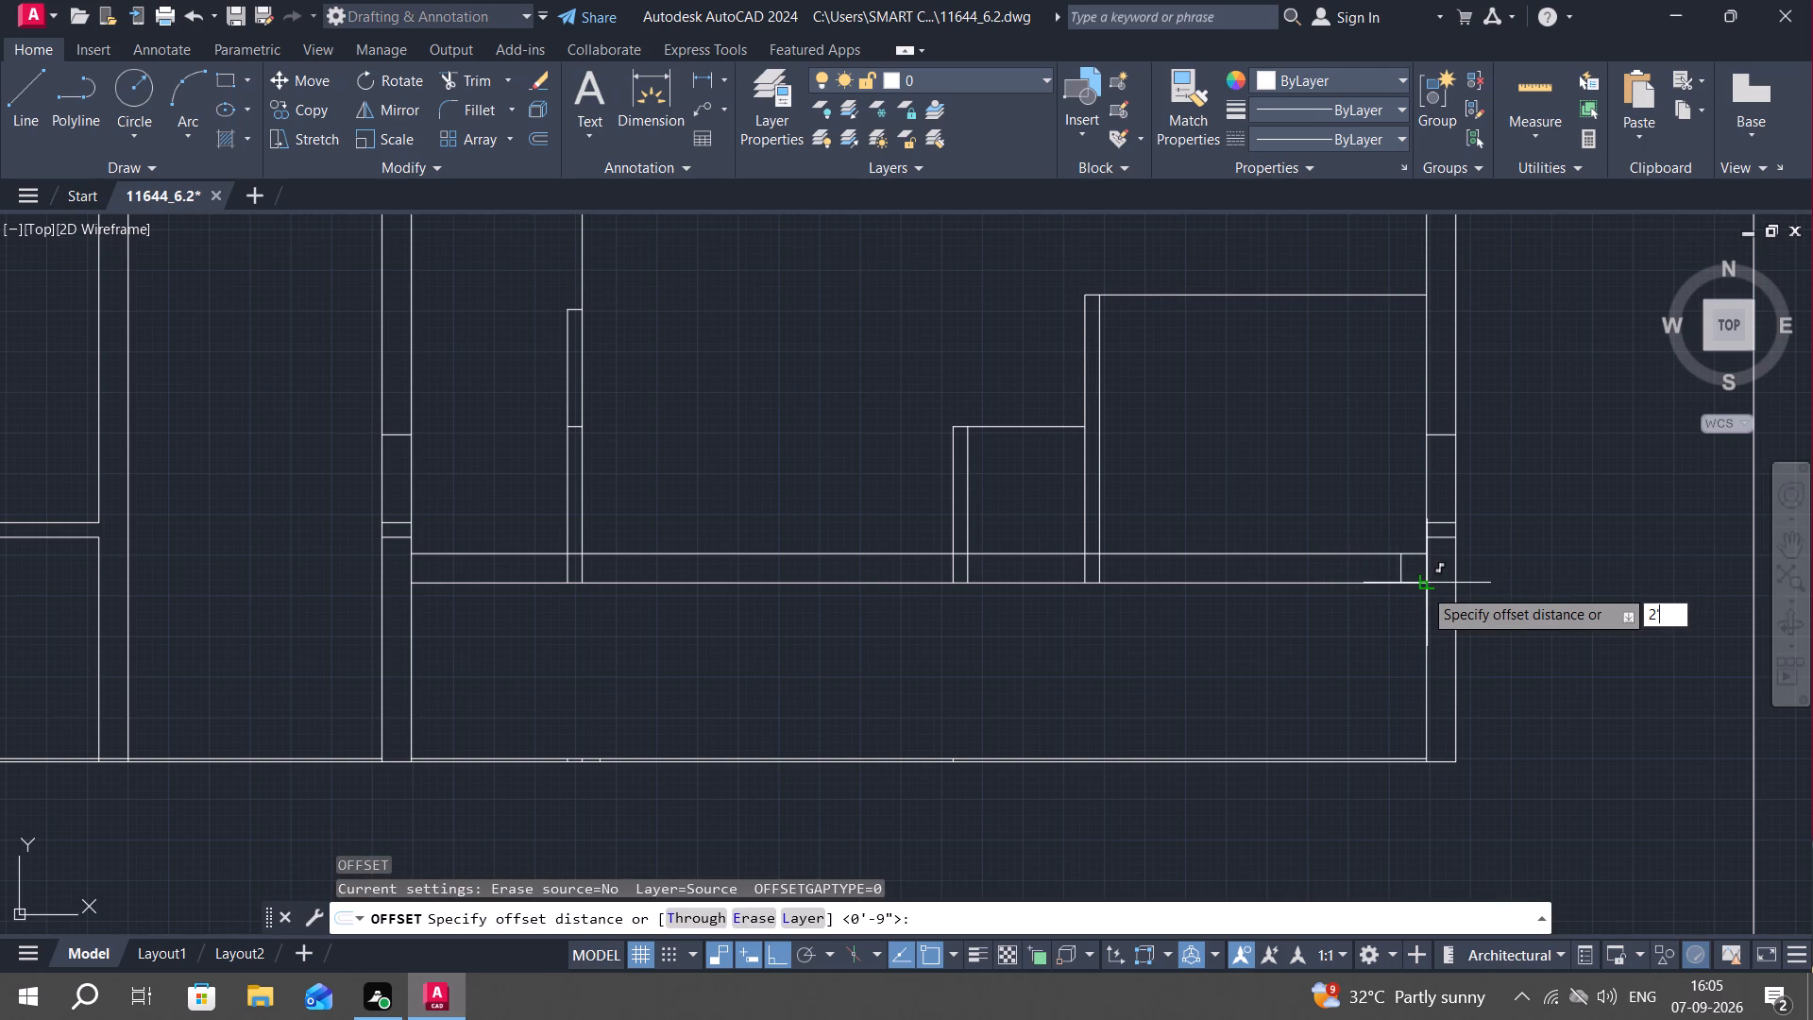
{"action": "key", "text": "space"}
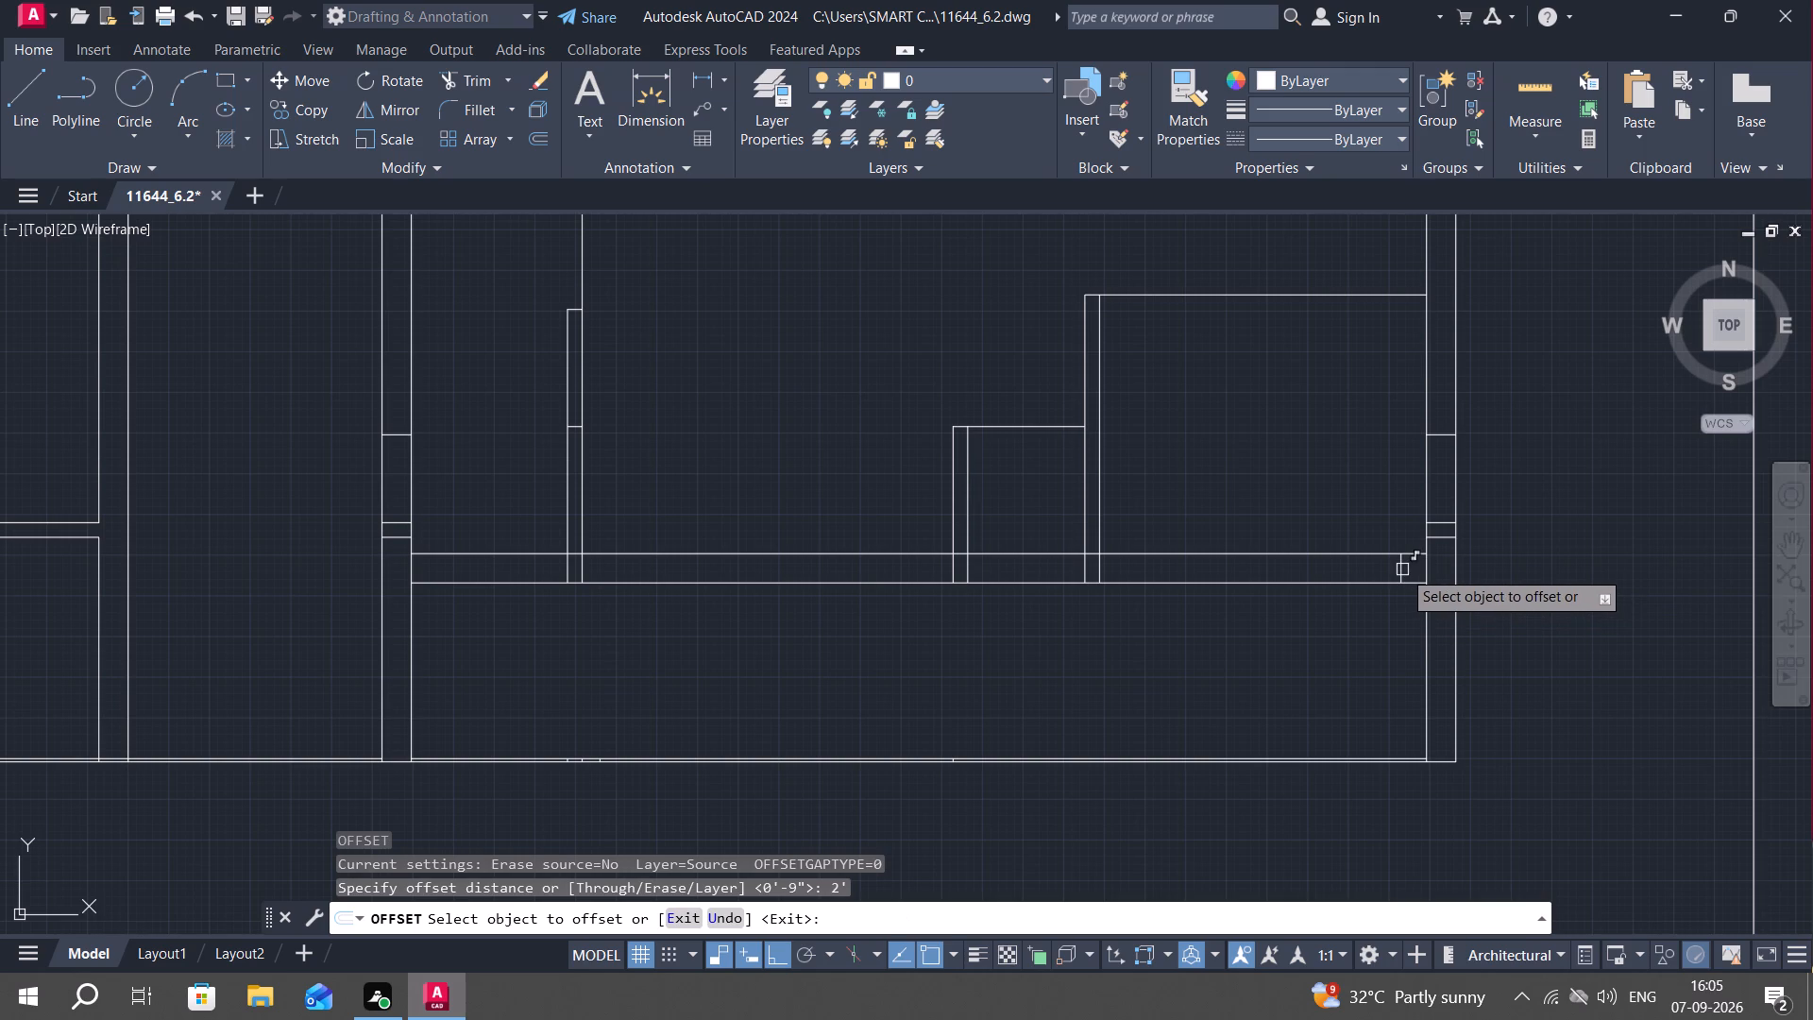
{"action": "left_click", "coordinate": [1402, 569]}
{"action": "left_click", "coordinate": [1143, 582]}
{"action": "key", "text": "Escape"}
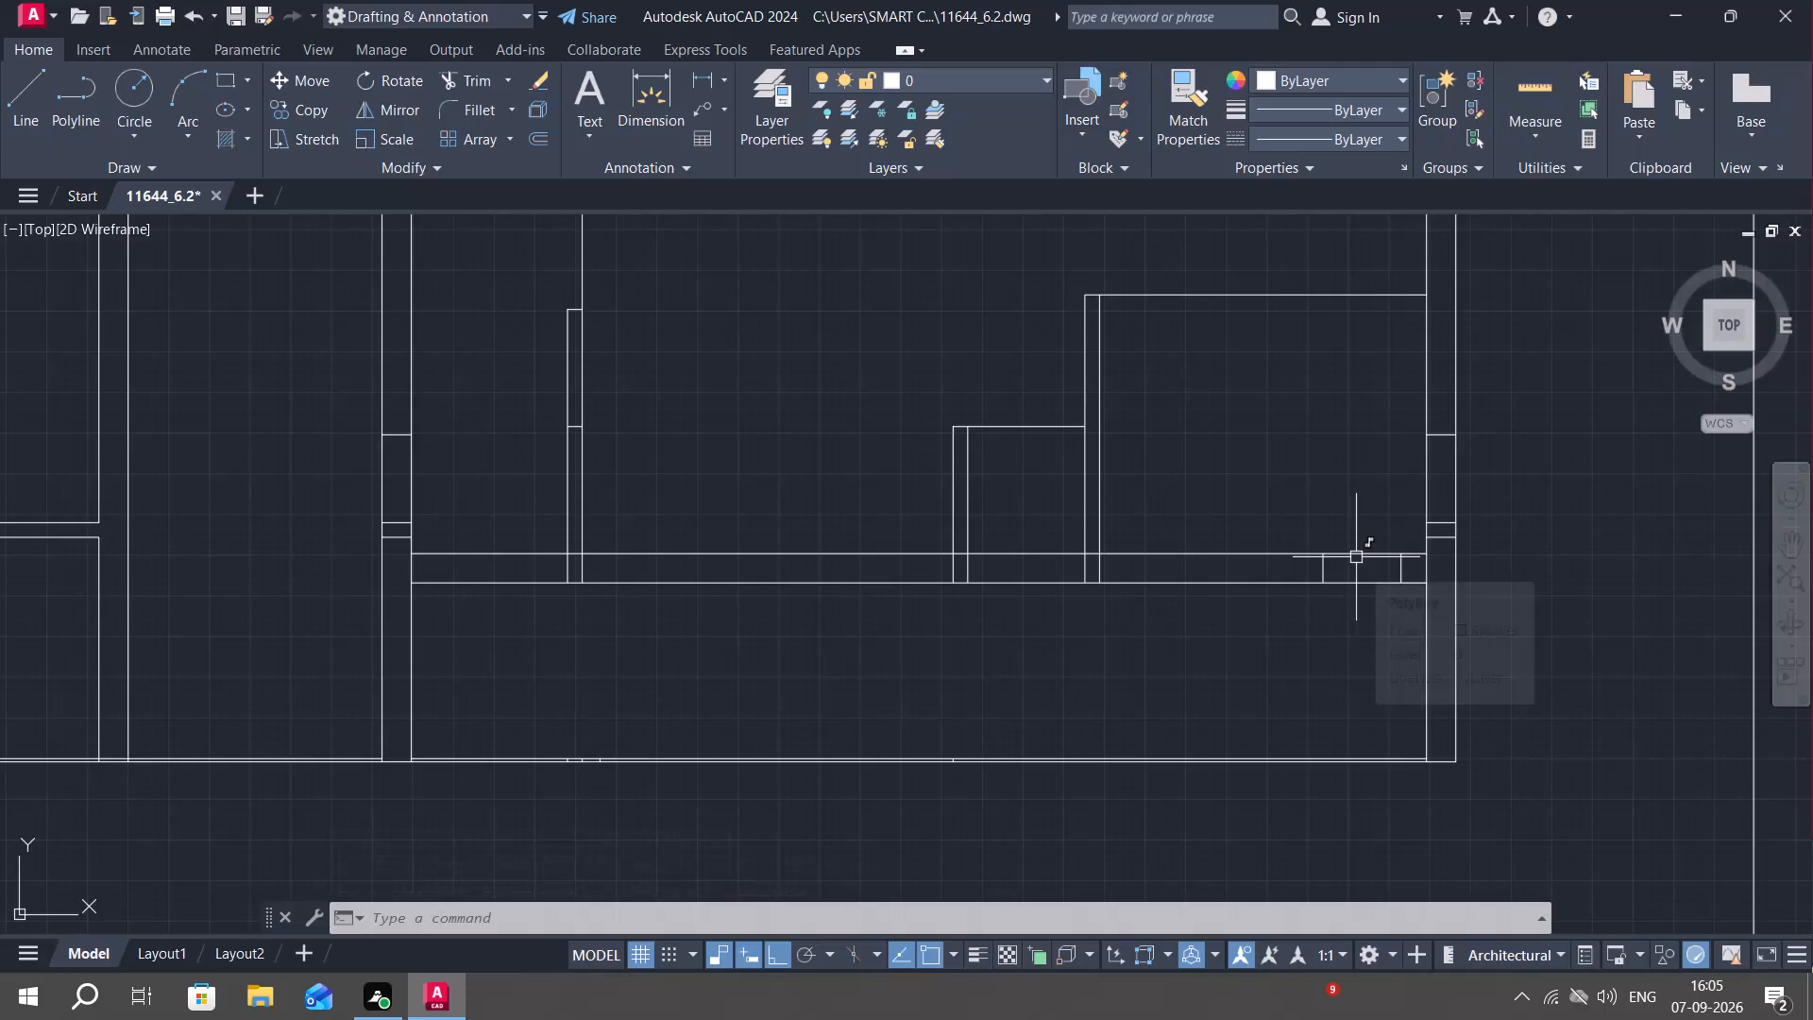
{"action": "key", "text": "Escape"}
Trim the 9" wall's upper line between the two opening marks near the right end.
{"action": "key", "text": "r"}
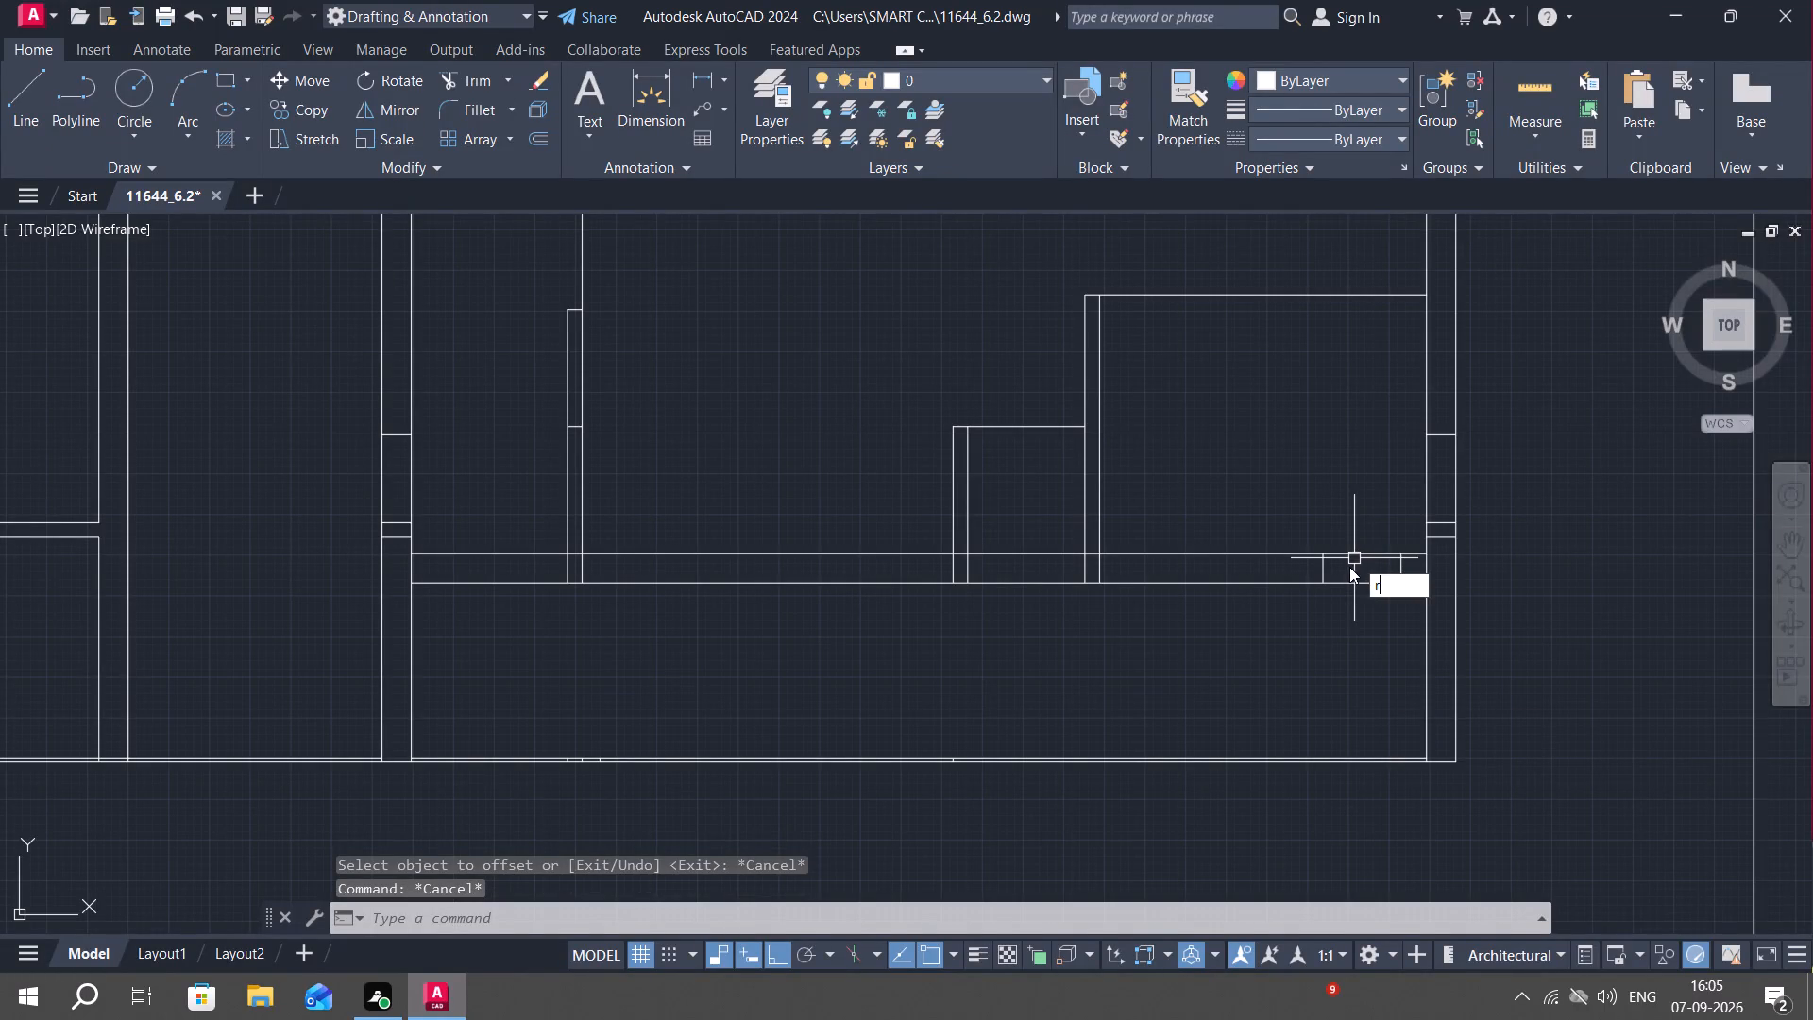
{"action": "key", "text": "Escape"}
{"action": "type", "text": "tr"}
{"action": "key", "text": "space"}
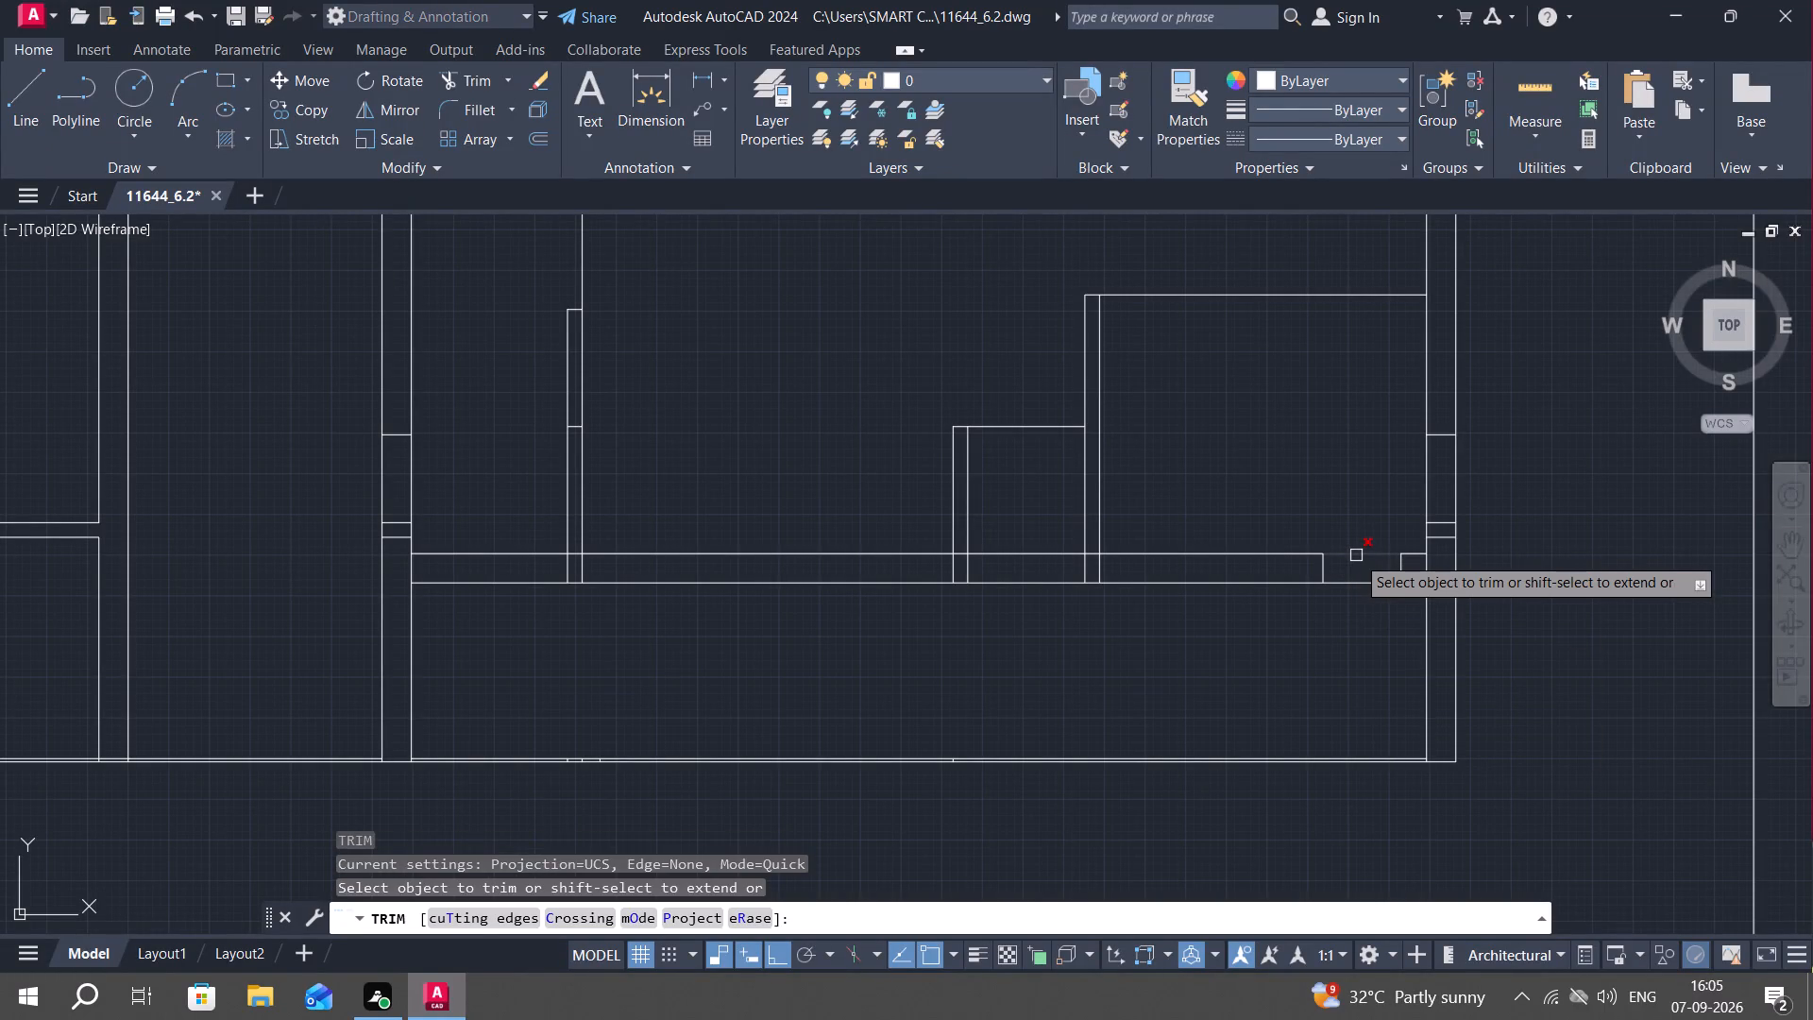
{"action": "left_click", "coordinate": [1356, 555]}
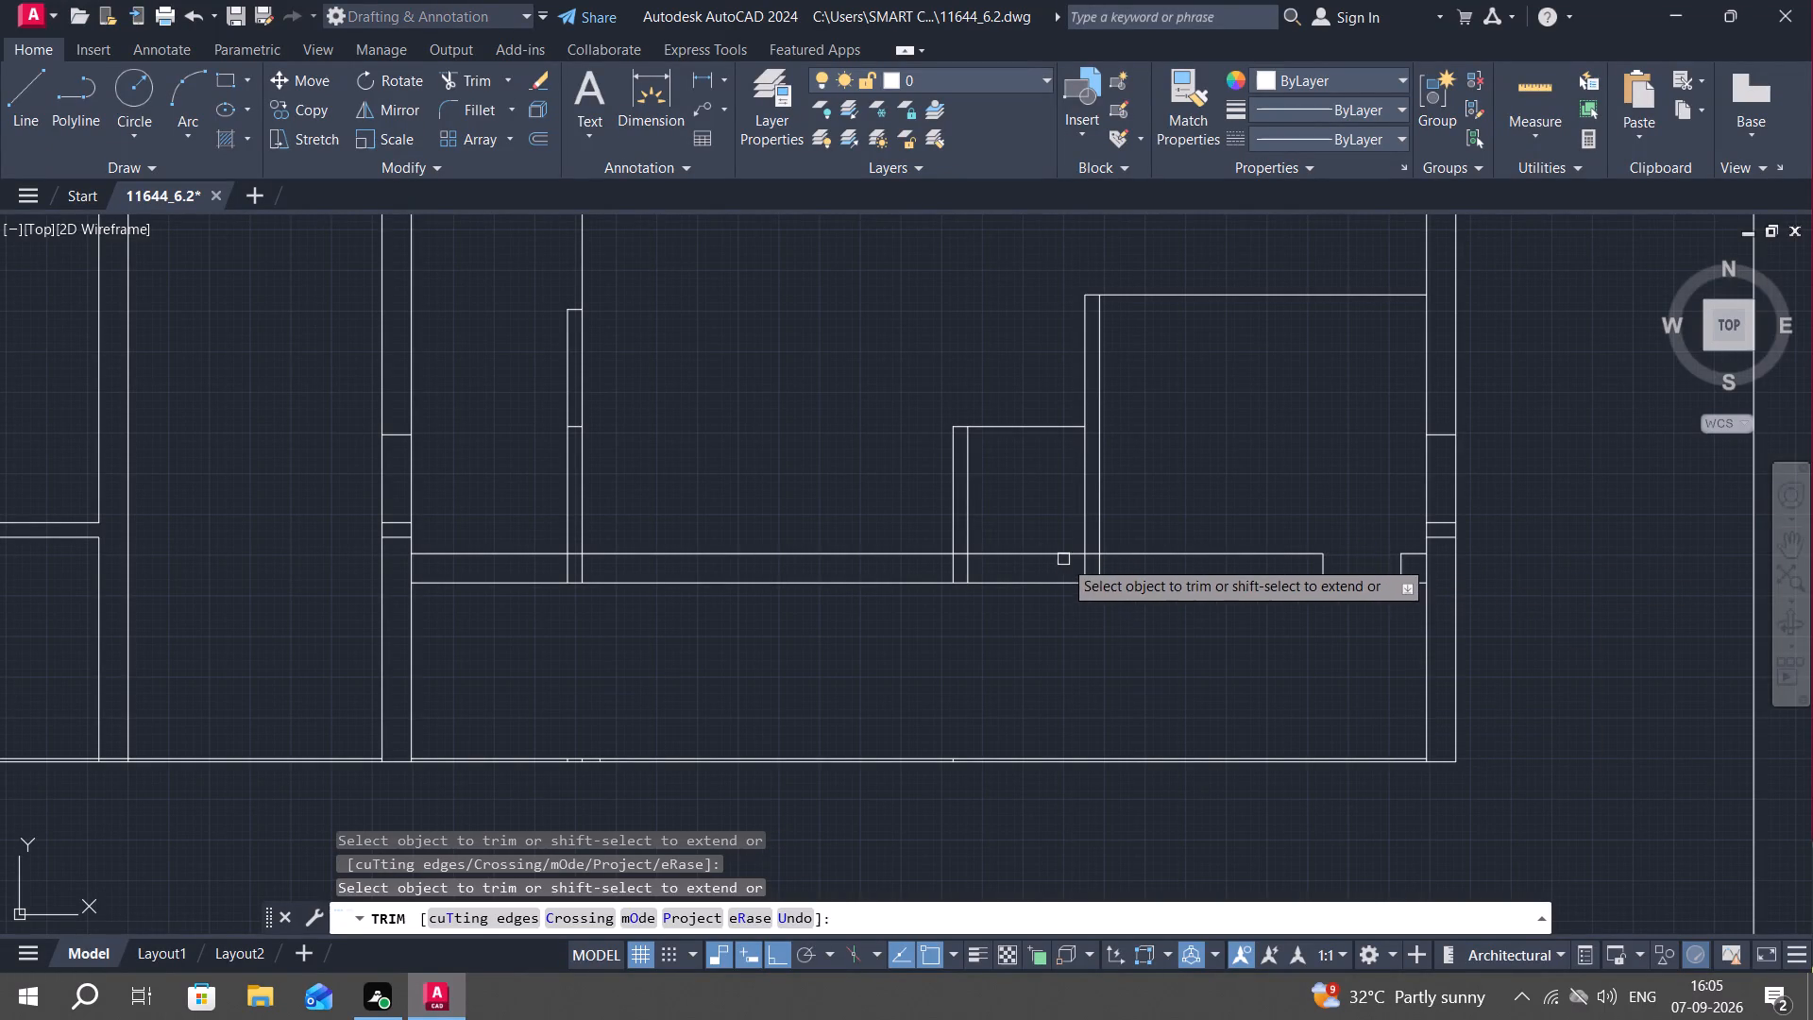
{"action": "key", "text": "Escape"}
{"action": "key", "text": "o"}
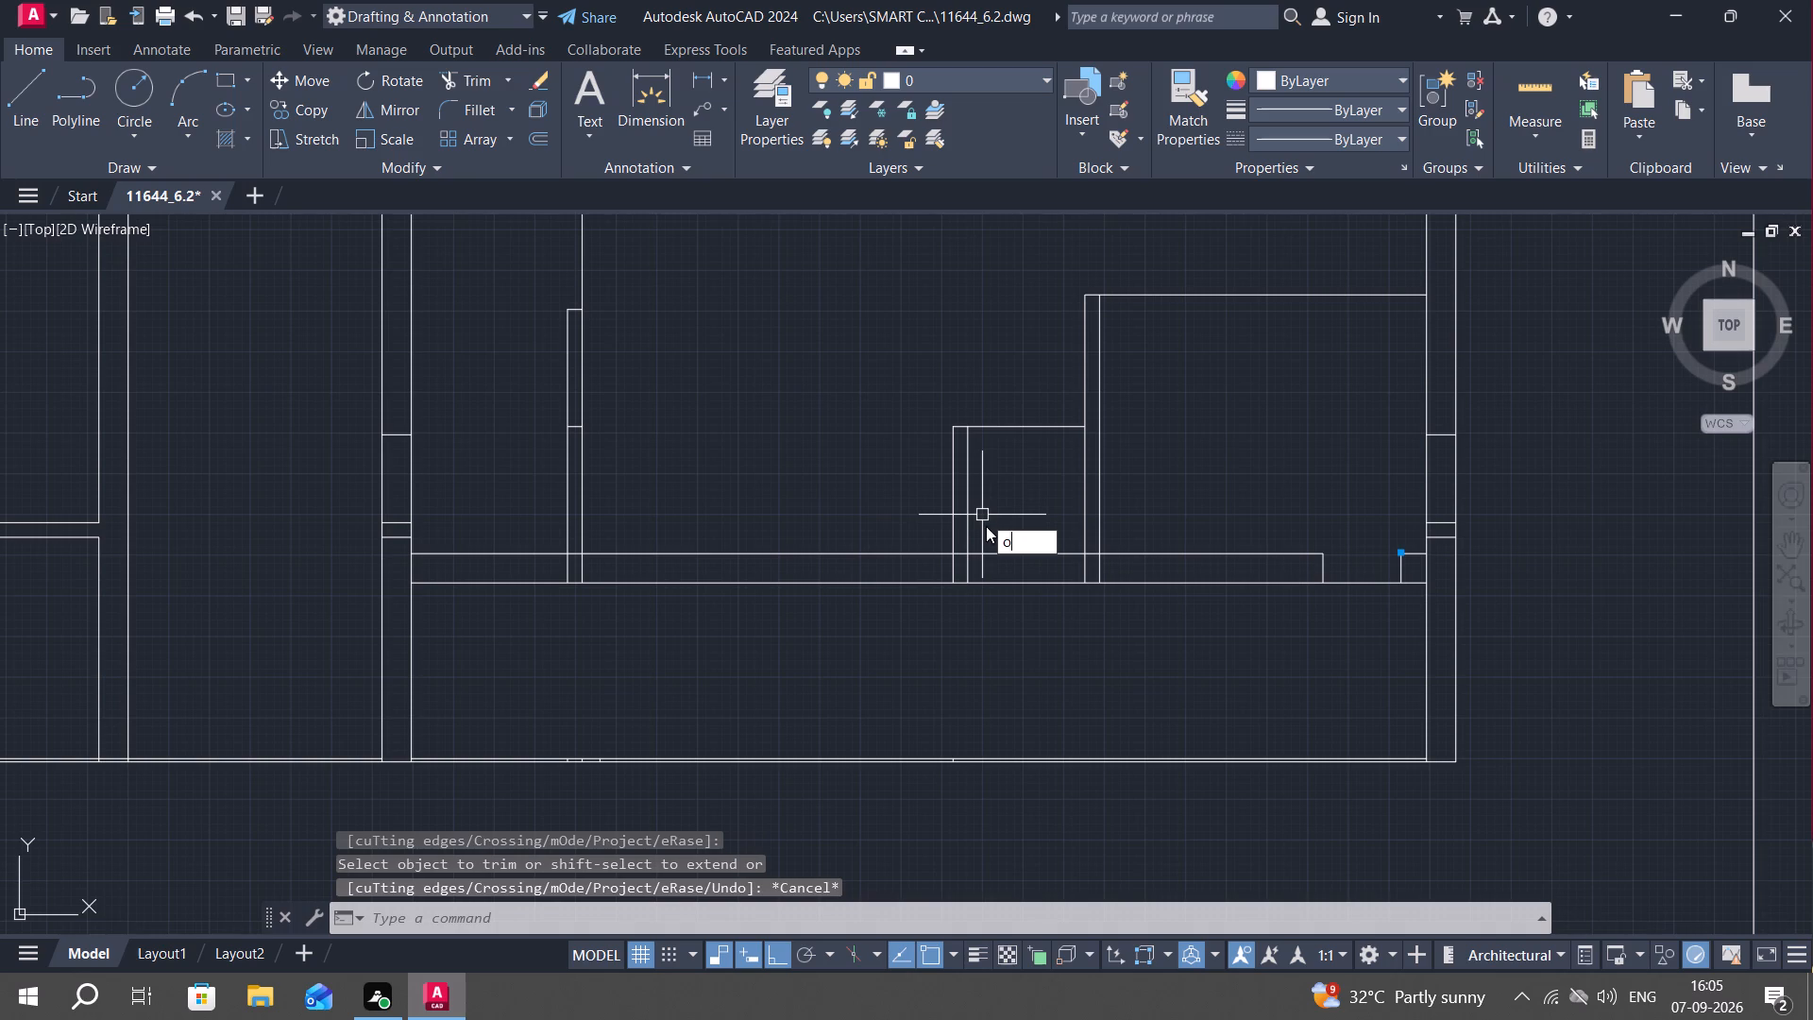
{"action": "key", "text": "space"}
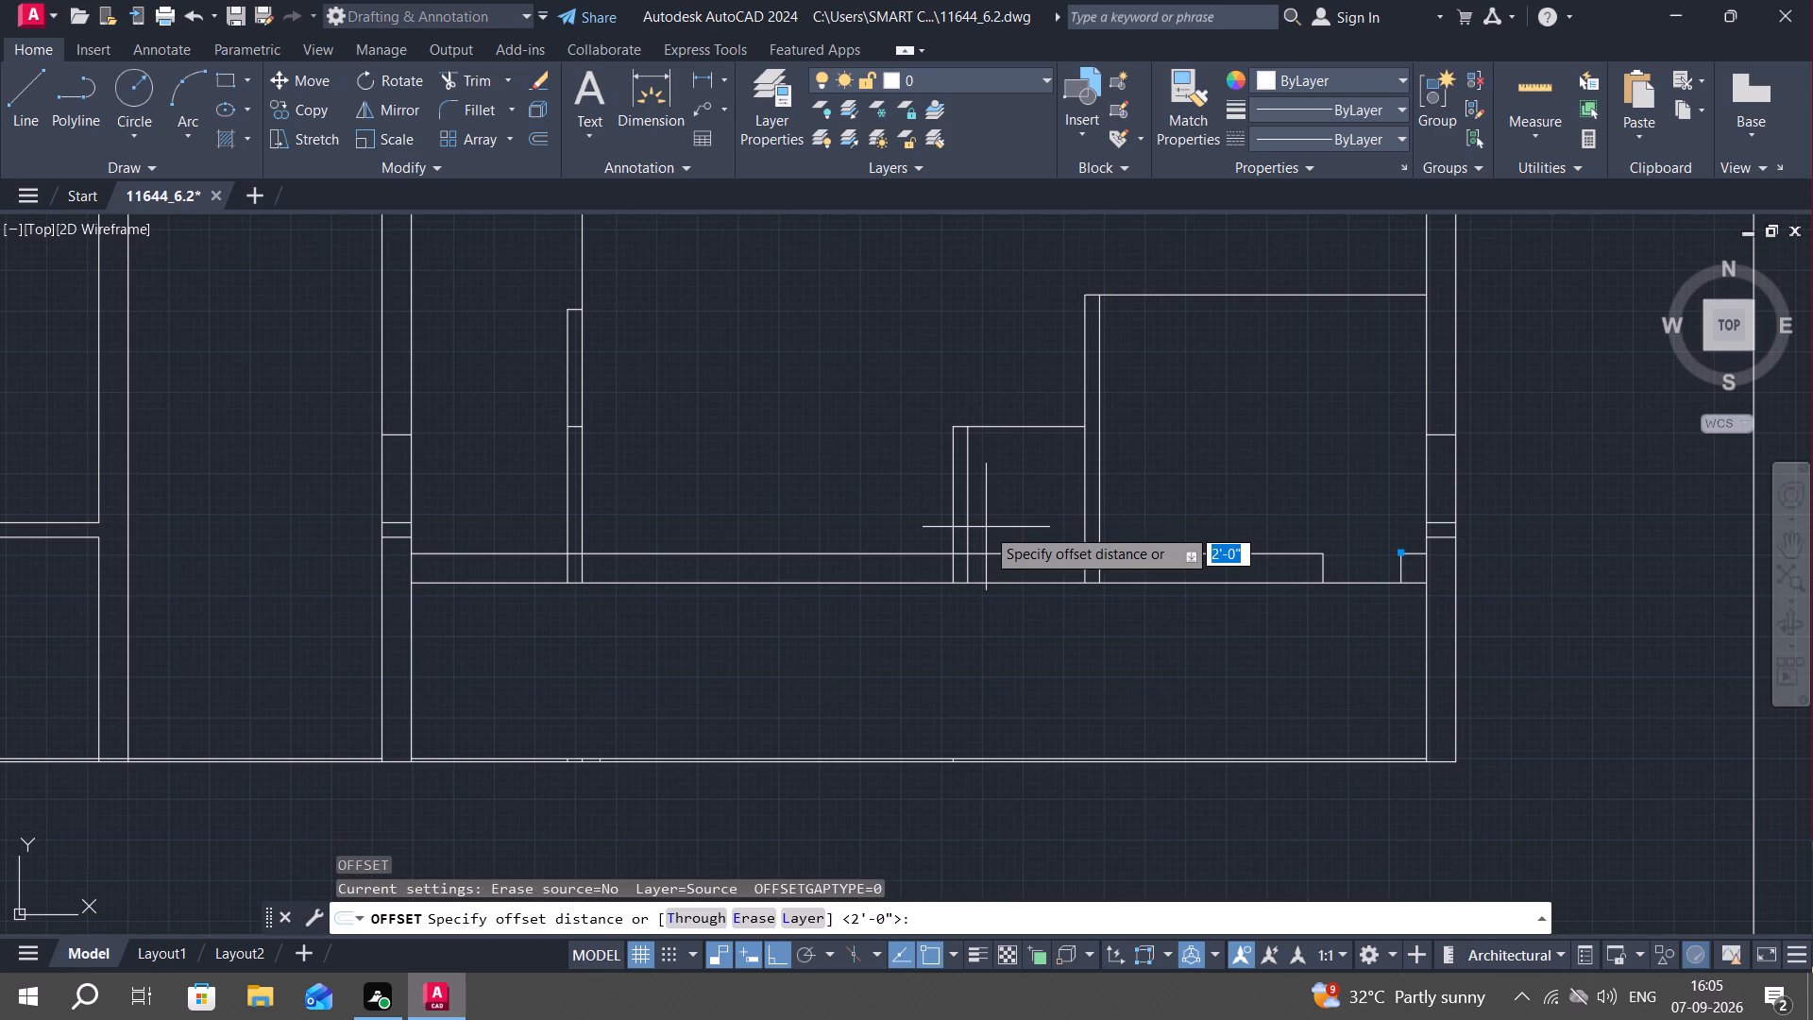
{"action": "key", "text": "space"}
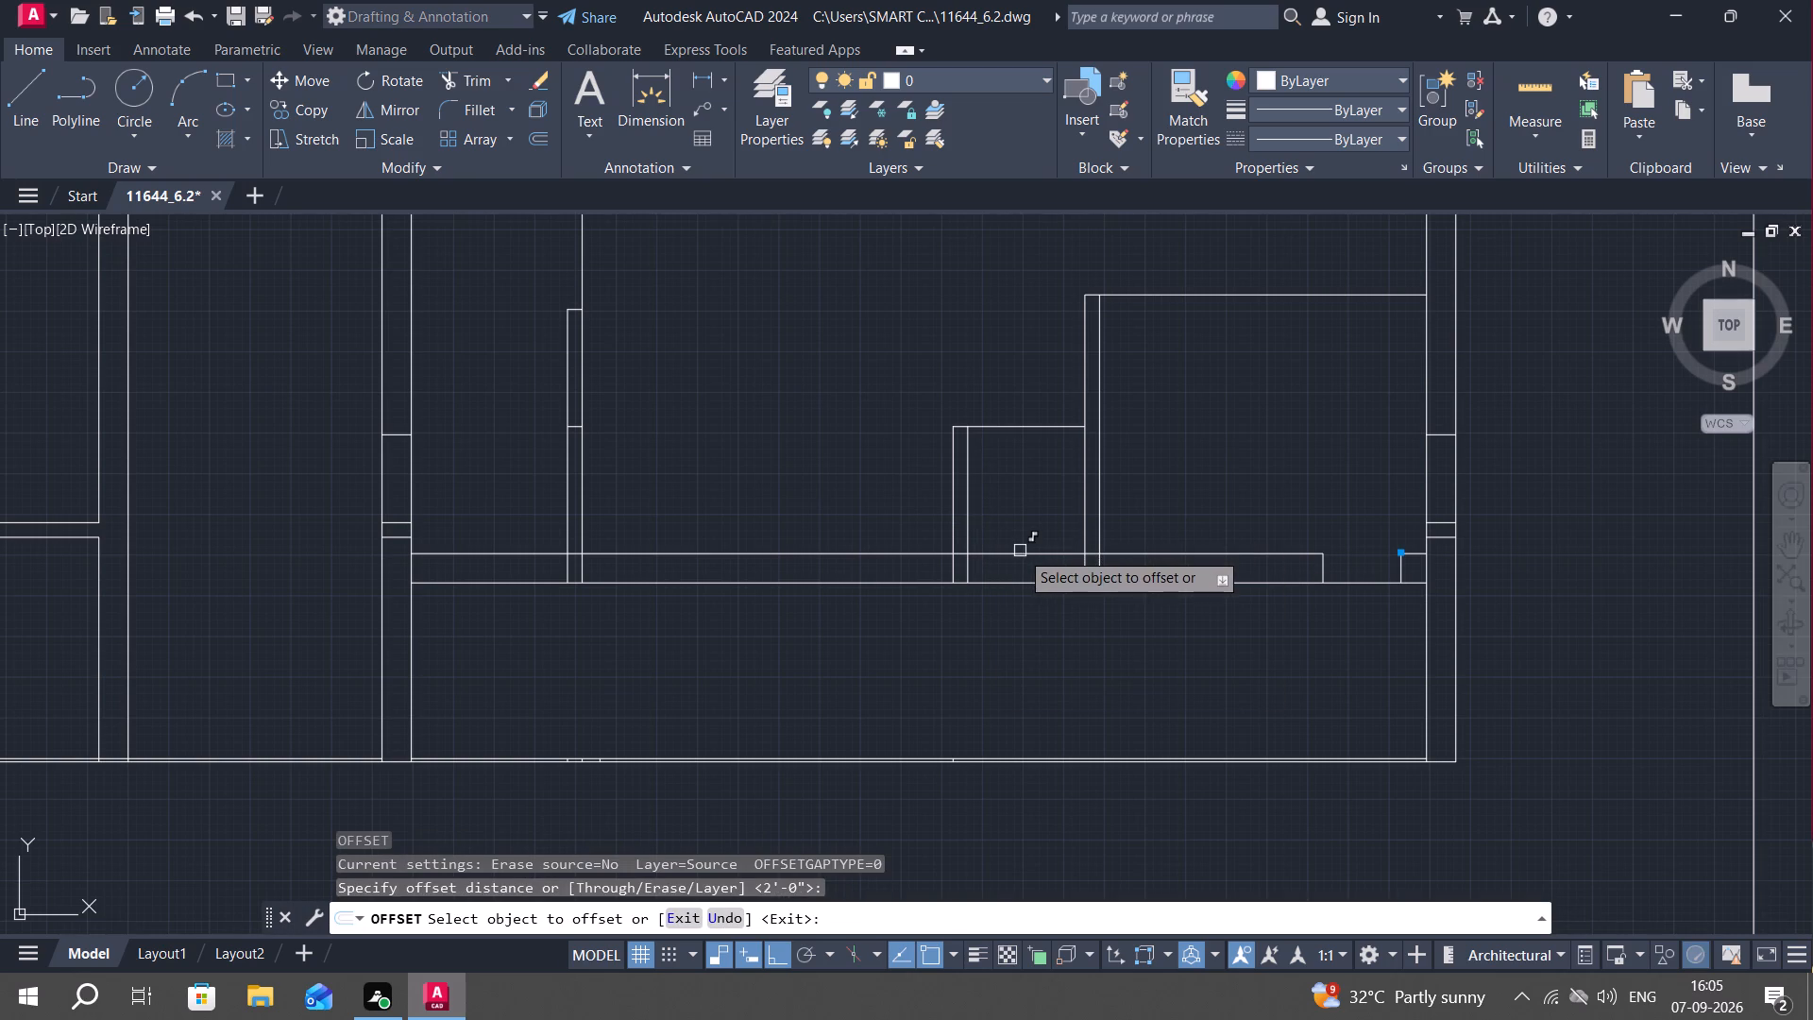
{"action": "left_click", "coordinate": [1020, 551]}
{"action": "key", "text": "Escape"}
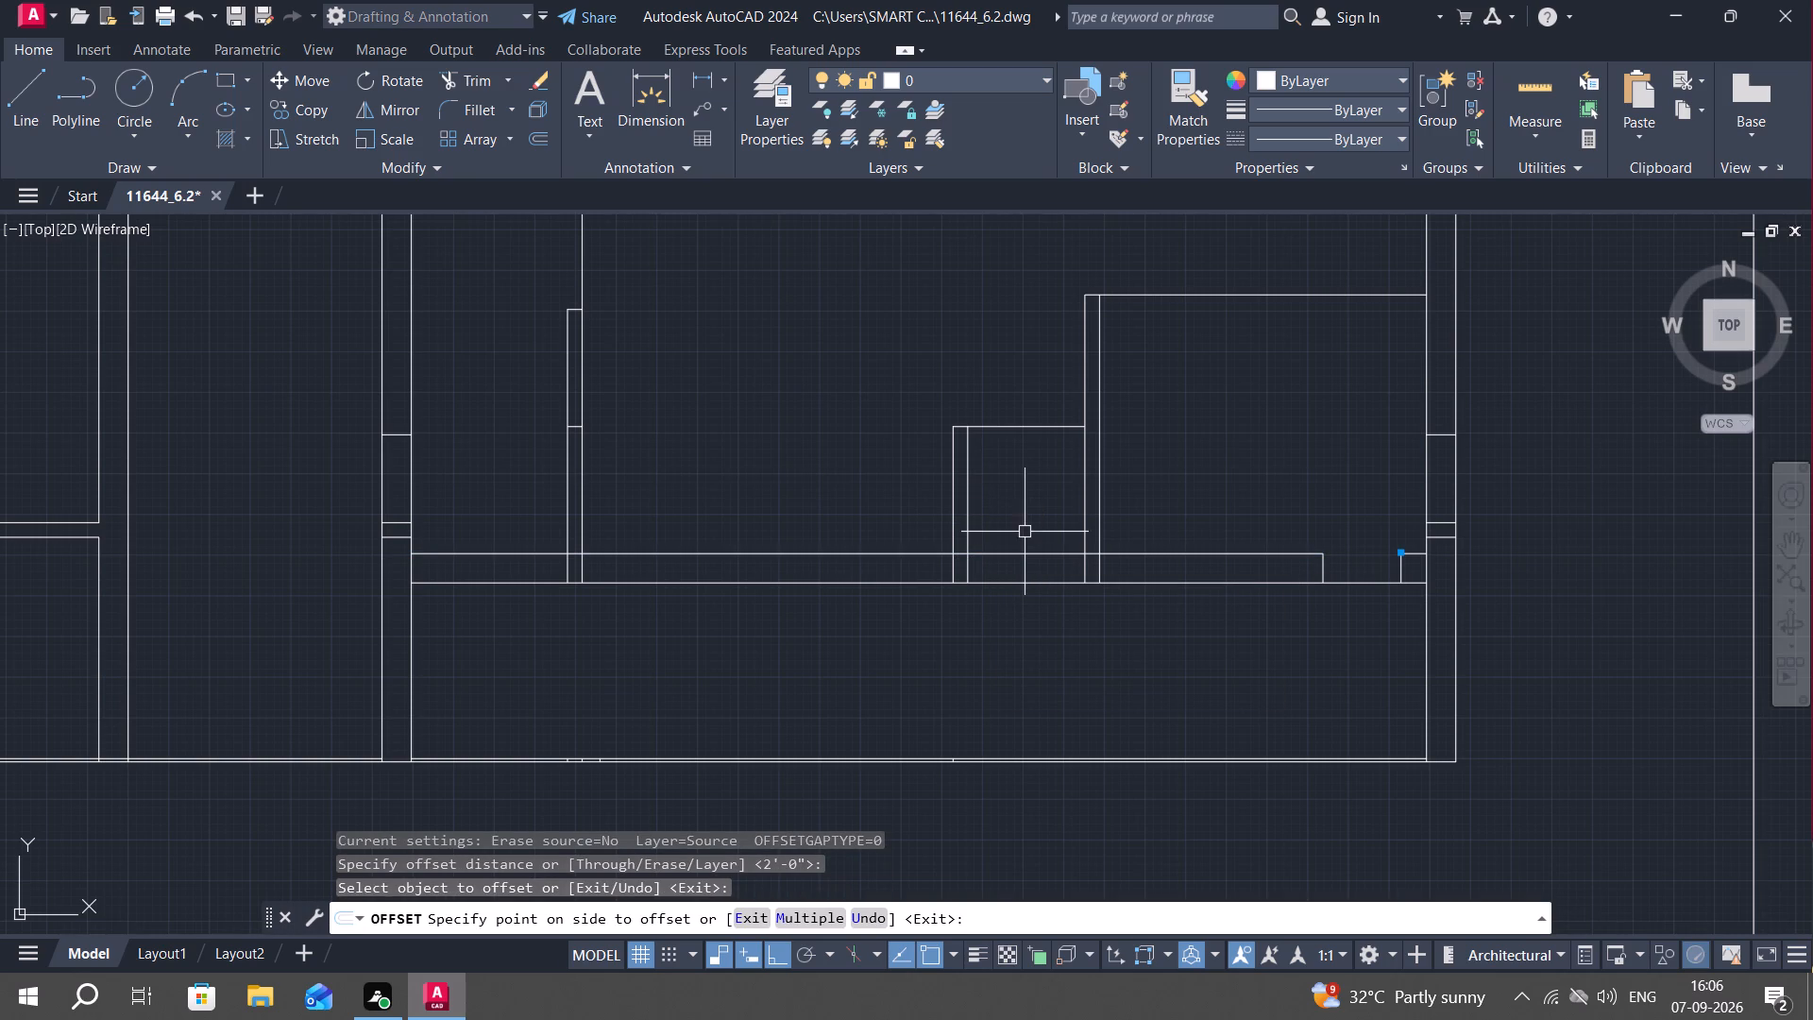
Offset the 9" wall's upper line 1' upward.
{"action": "key", "text": "o"}
{"action": "key", "text": "space"}
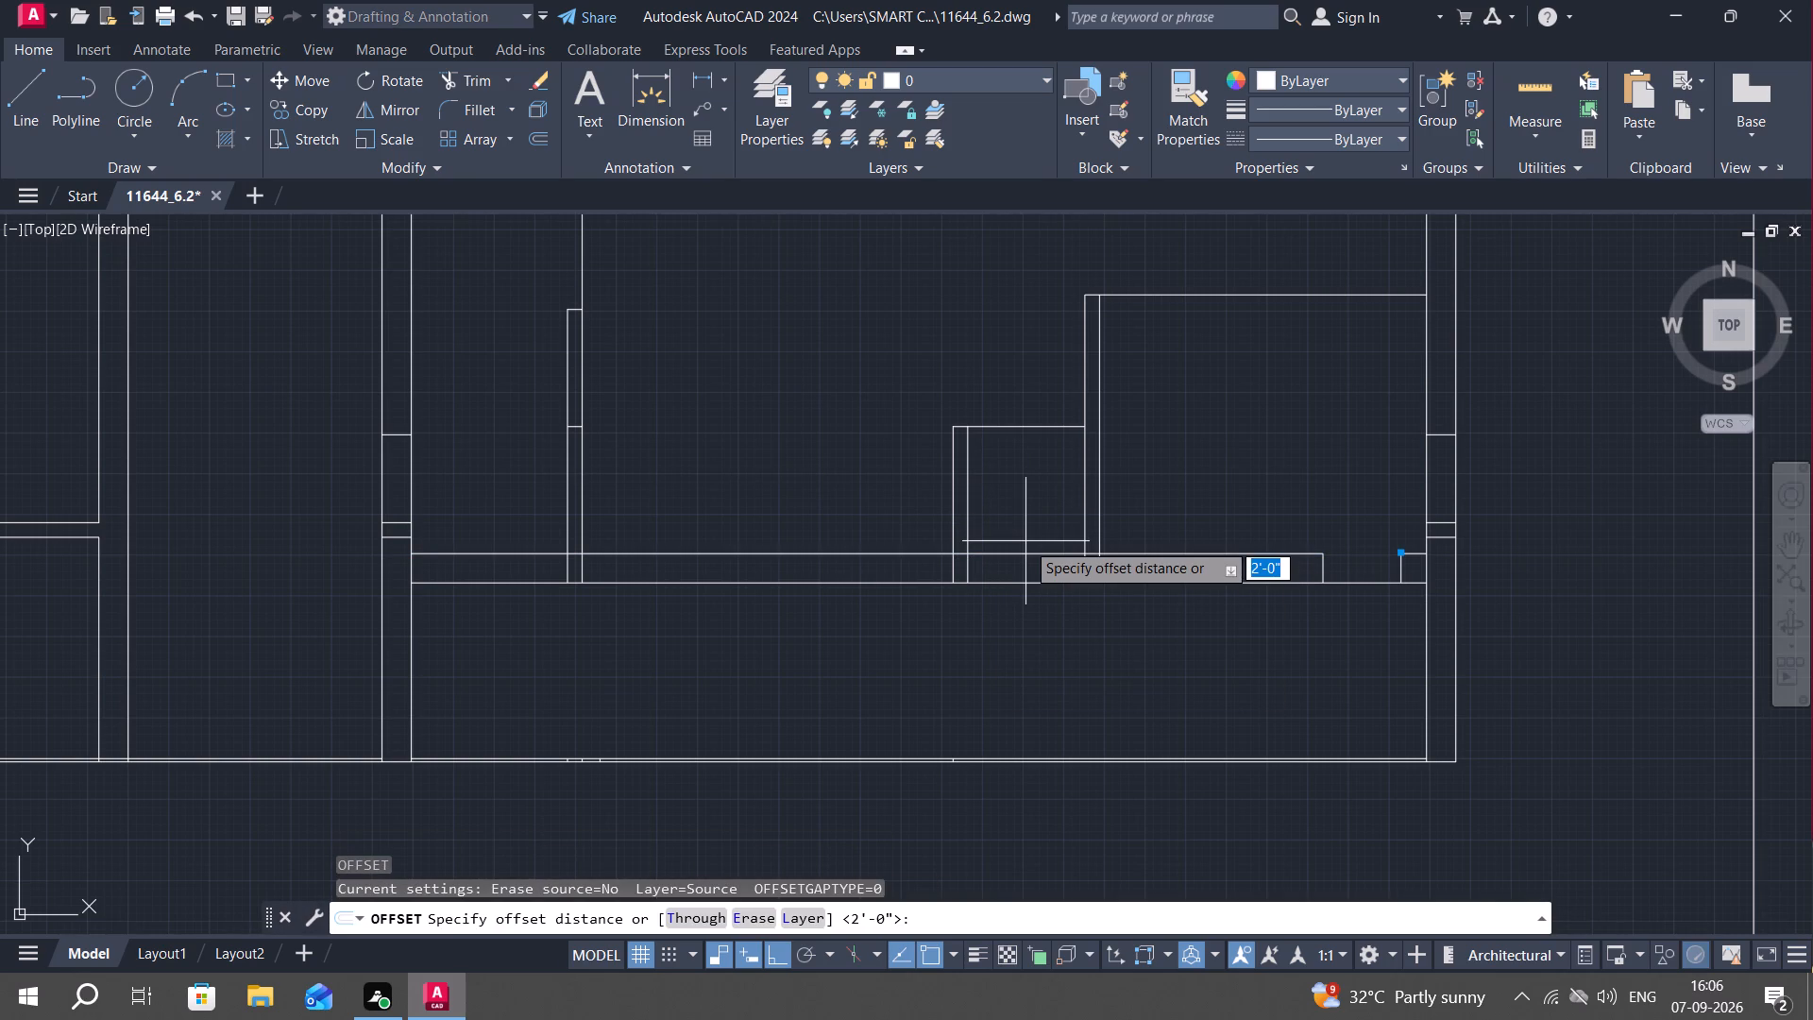
{"action": "type", "text": "1'"}
{"action": "key", "text": "Return"}
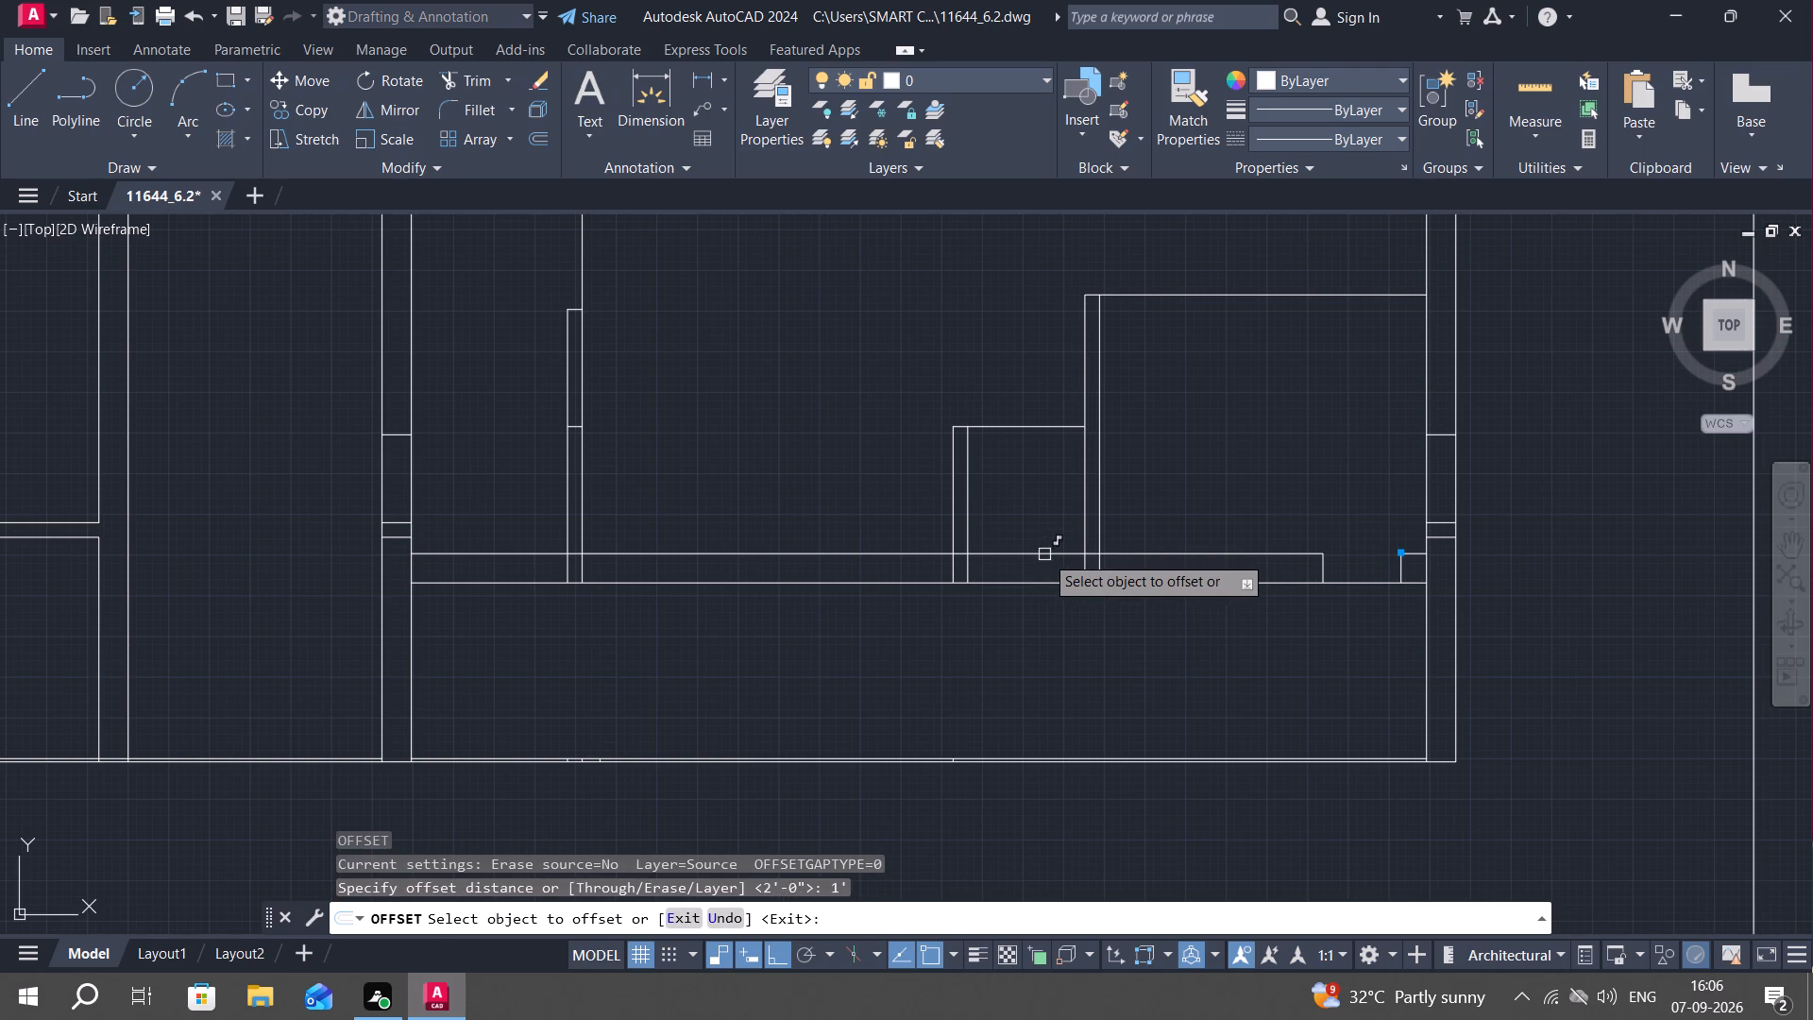
{"action": "left_click", "coordinate": [1045, 553]}
{"action": "left_click", "coordinate": [1034, 475]}
{"action": "key", "text": "Escape"}
Trim the 1' offset line everywhere except across the small space between the two closely spaced partitions.
{"action": "key", "text": "t"}
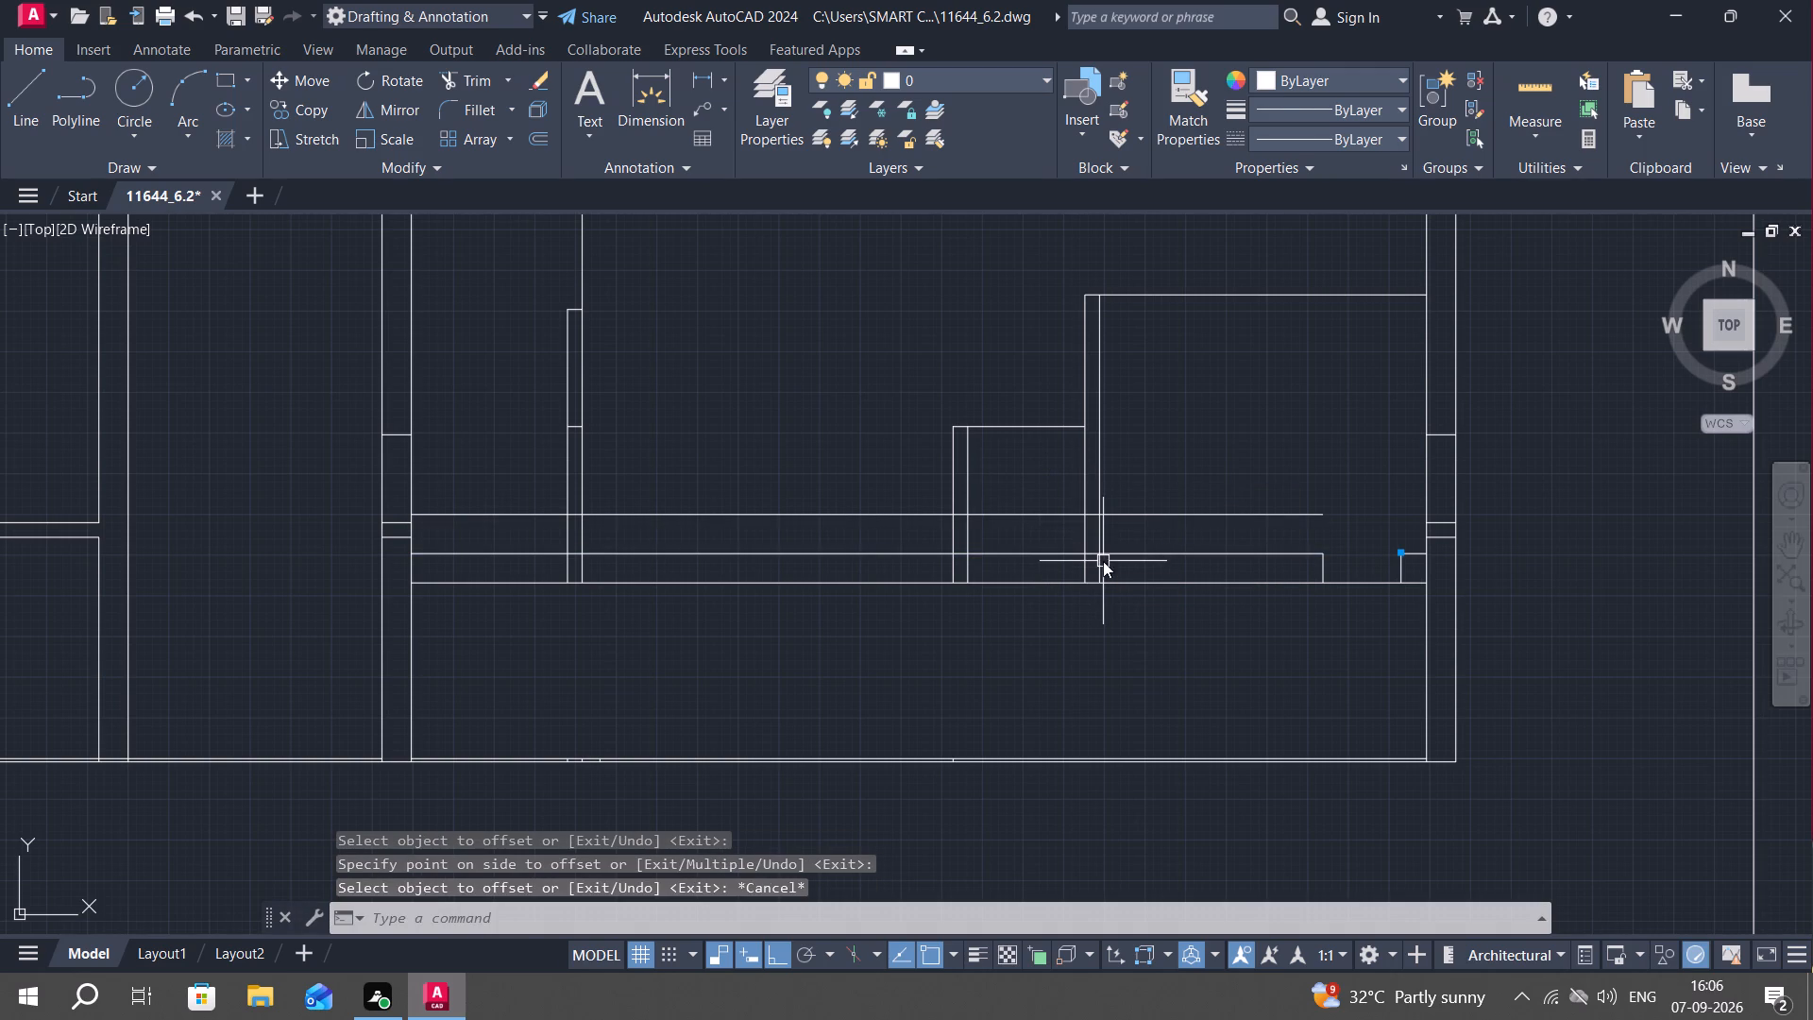
{"action": "key", "text": "r"}
{"action": "key", "text": "space"}
{"action": "left_click", "coordinate": [1147, 514]}
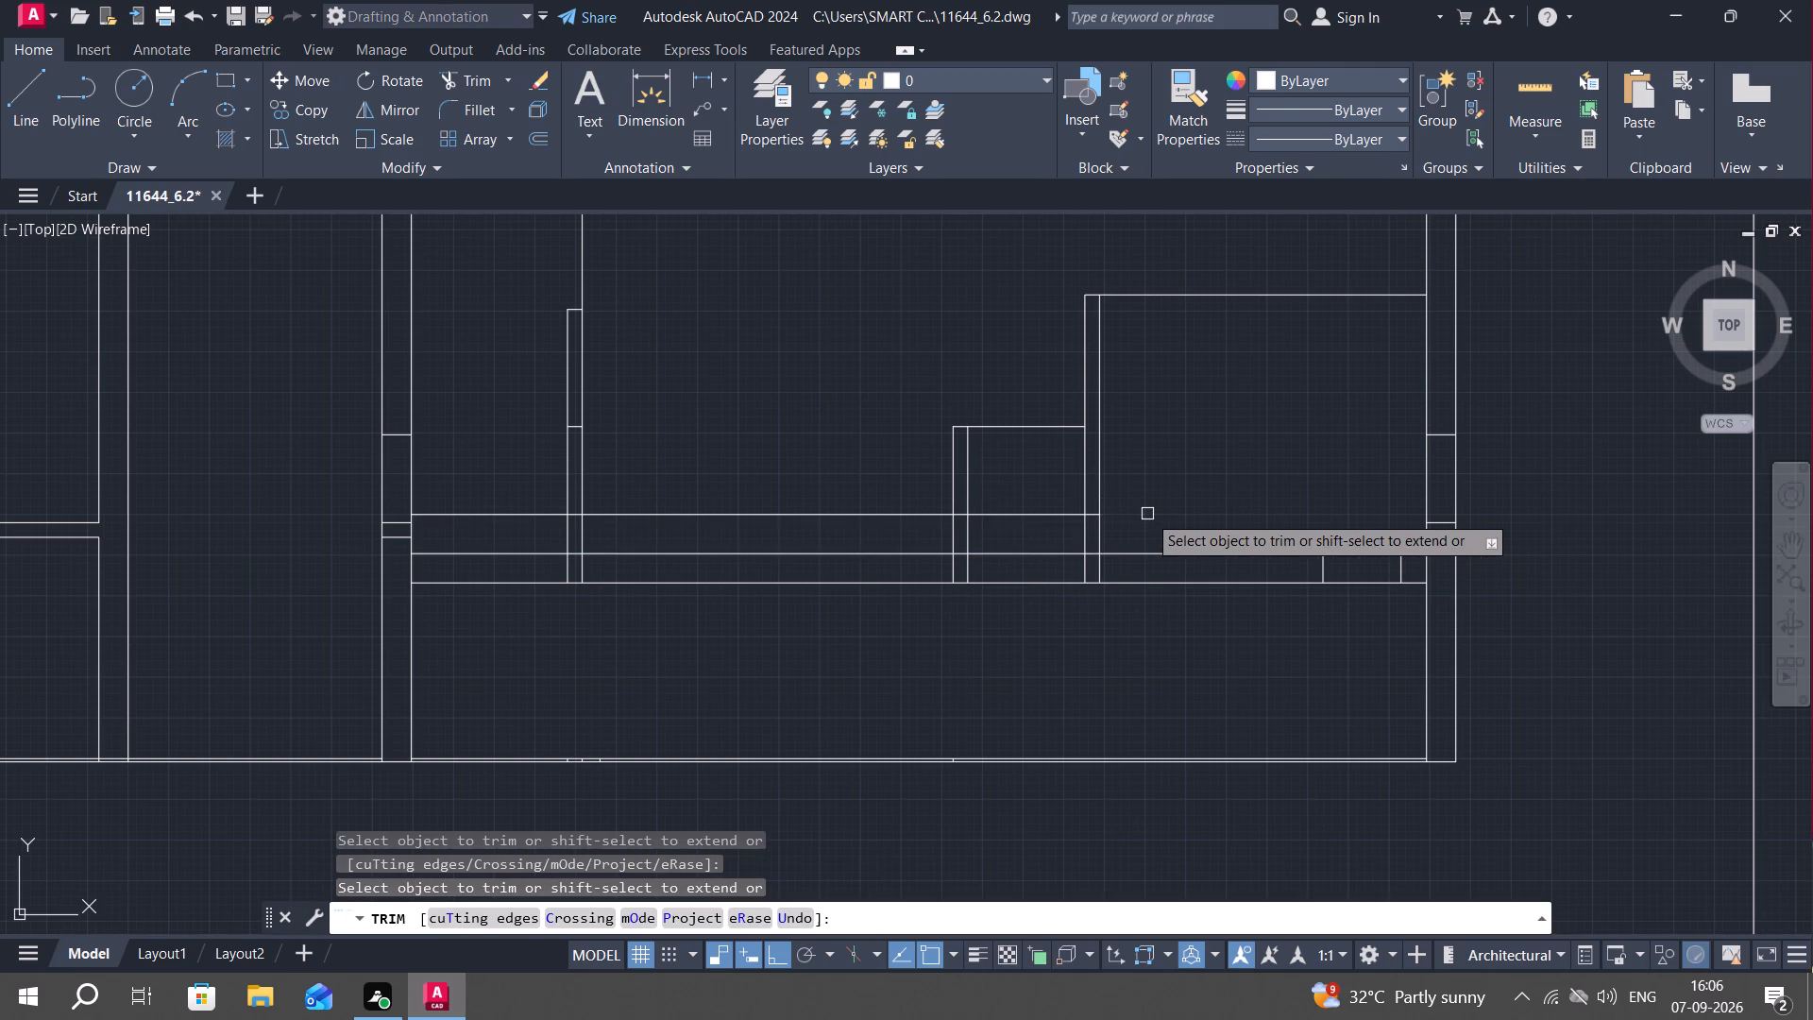
{"action": "scroll", "coordinate": [1096, 526], "scroll_direction": "up", "scroll_amount": 3}
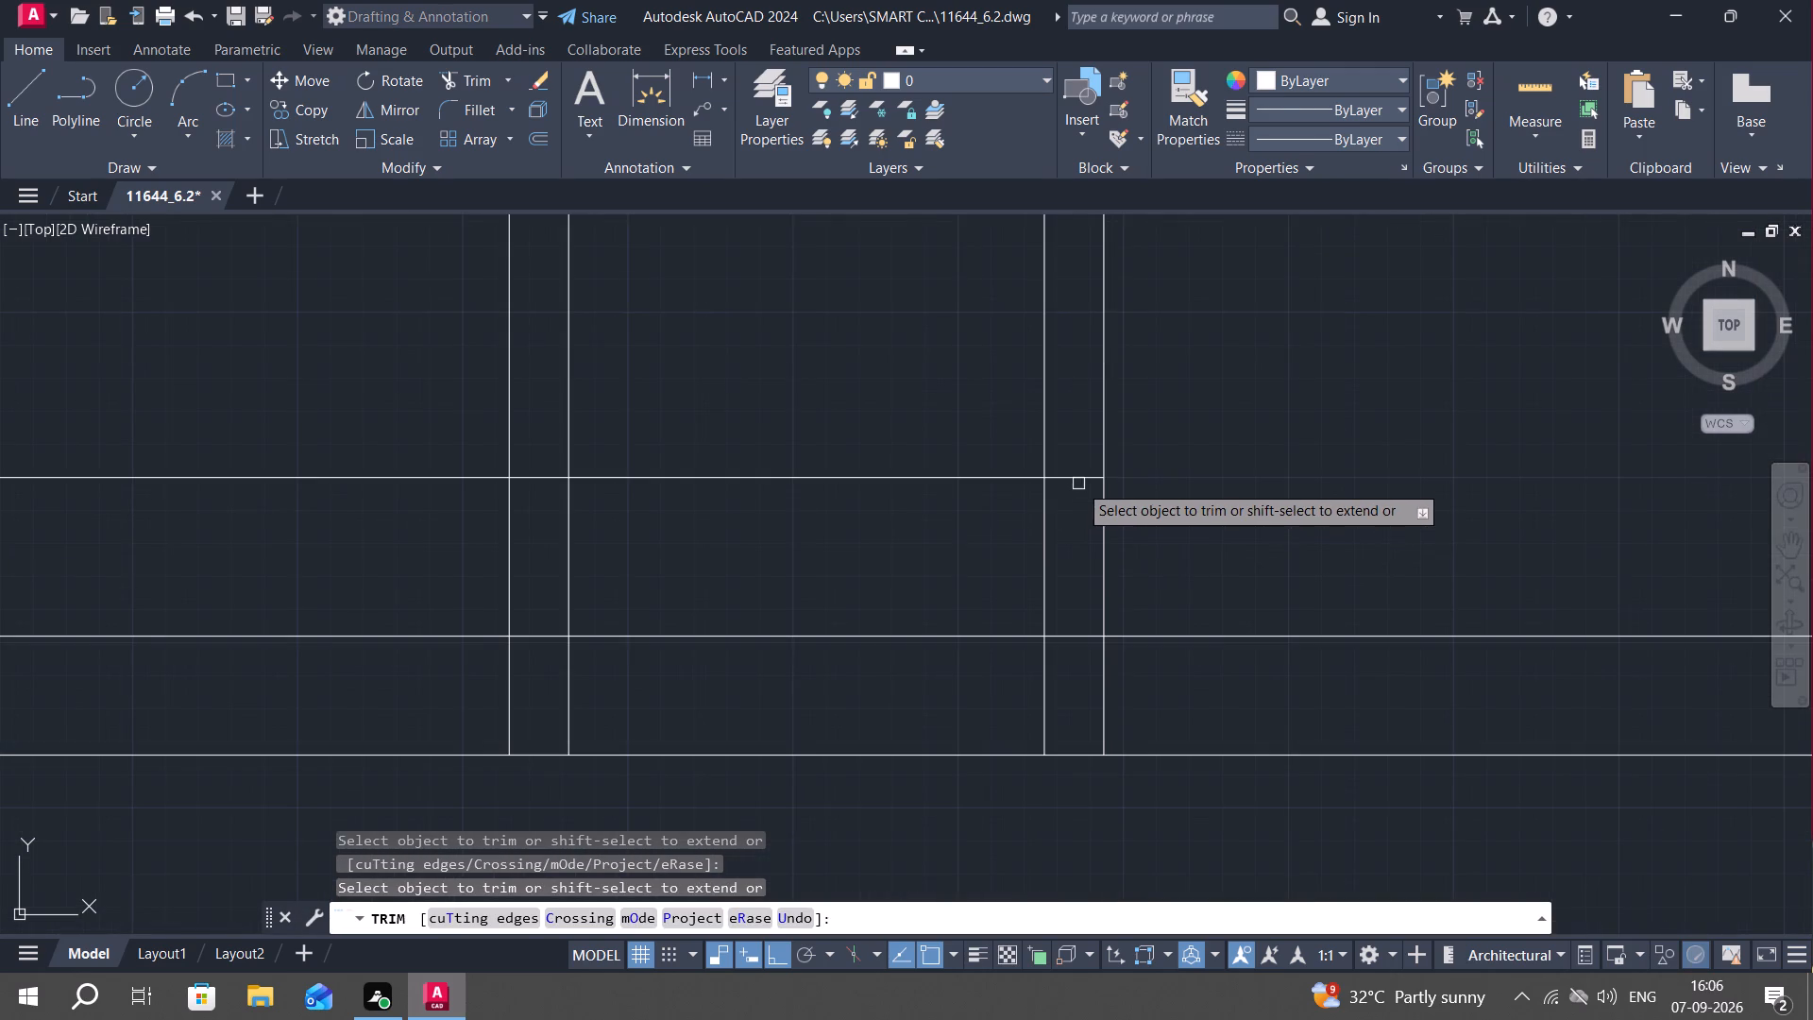
{"action": "left_click", "coordinate": [1077, 478]}
{"action": "middle_click_drag", "start_coordinate": [858, 577], "coordinate": [1127, 555]}
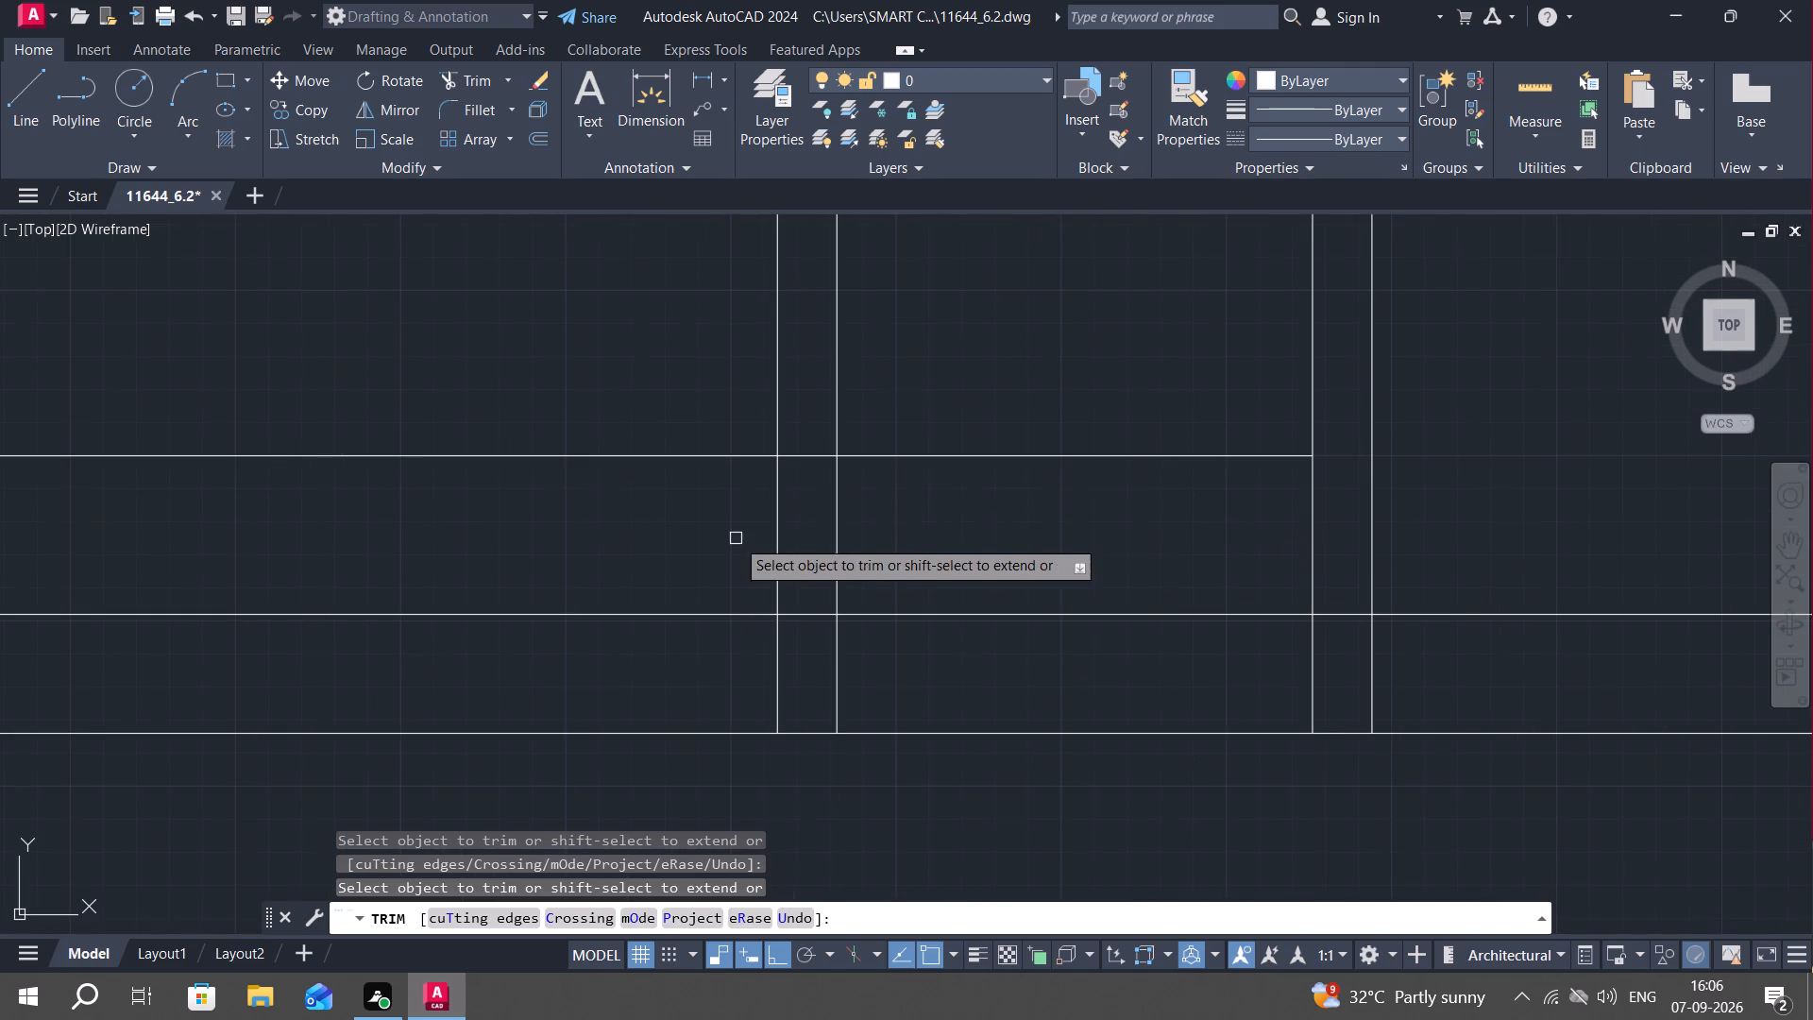
{"action": "left_click", "coordinate": [810, 453]}
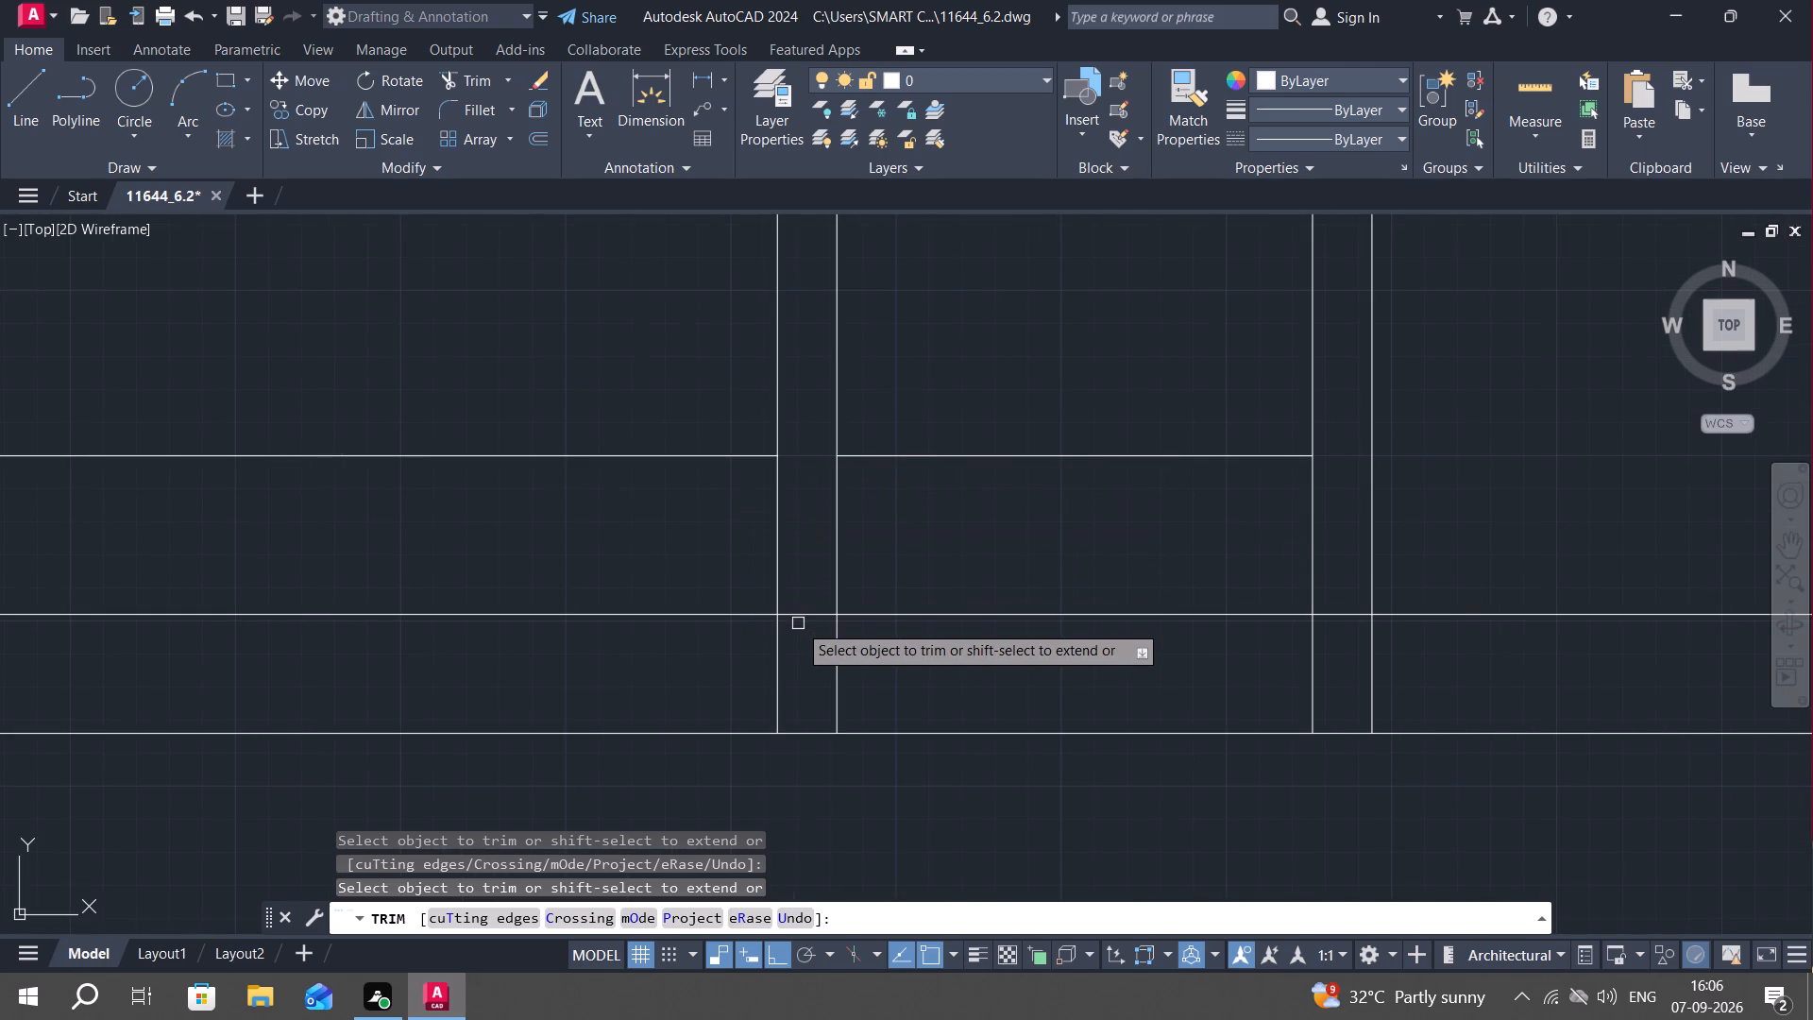
{"action": "middle_click_drag", "start_coordinate": [700, 563], "coordinate": [736, 590]}
{"action": "scroll", "coordinate": [736, 592], "scroll_direction": "down", "scroll_amount": 1}
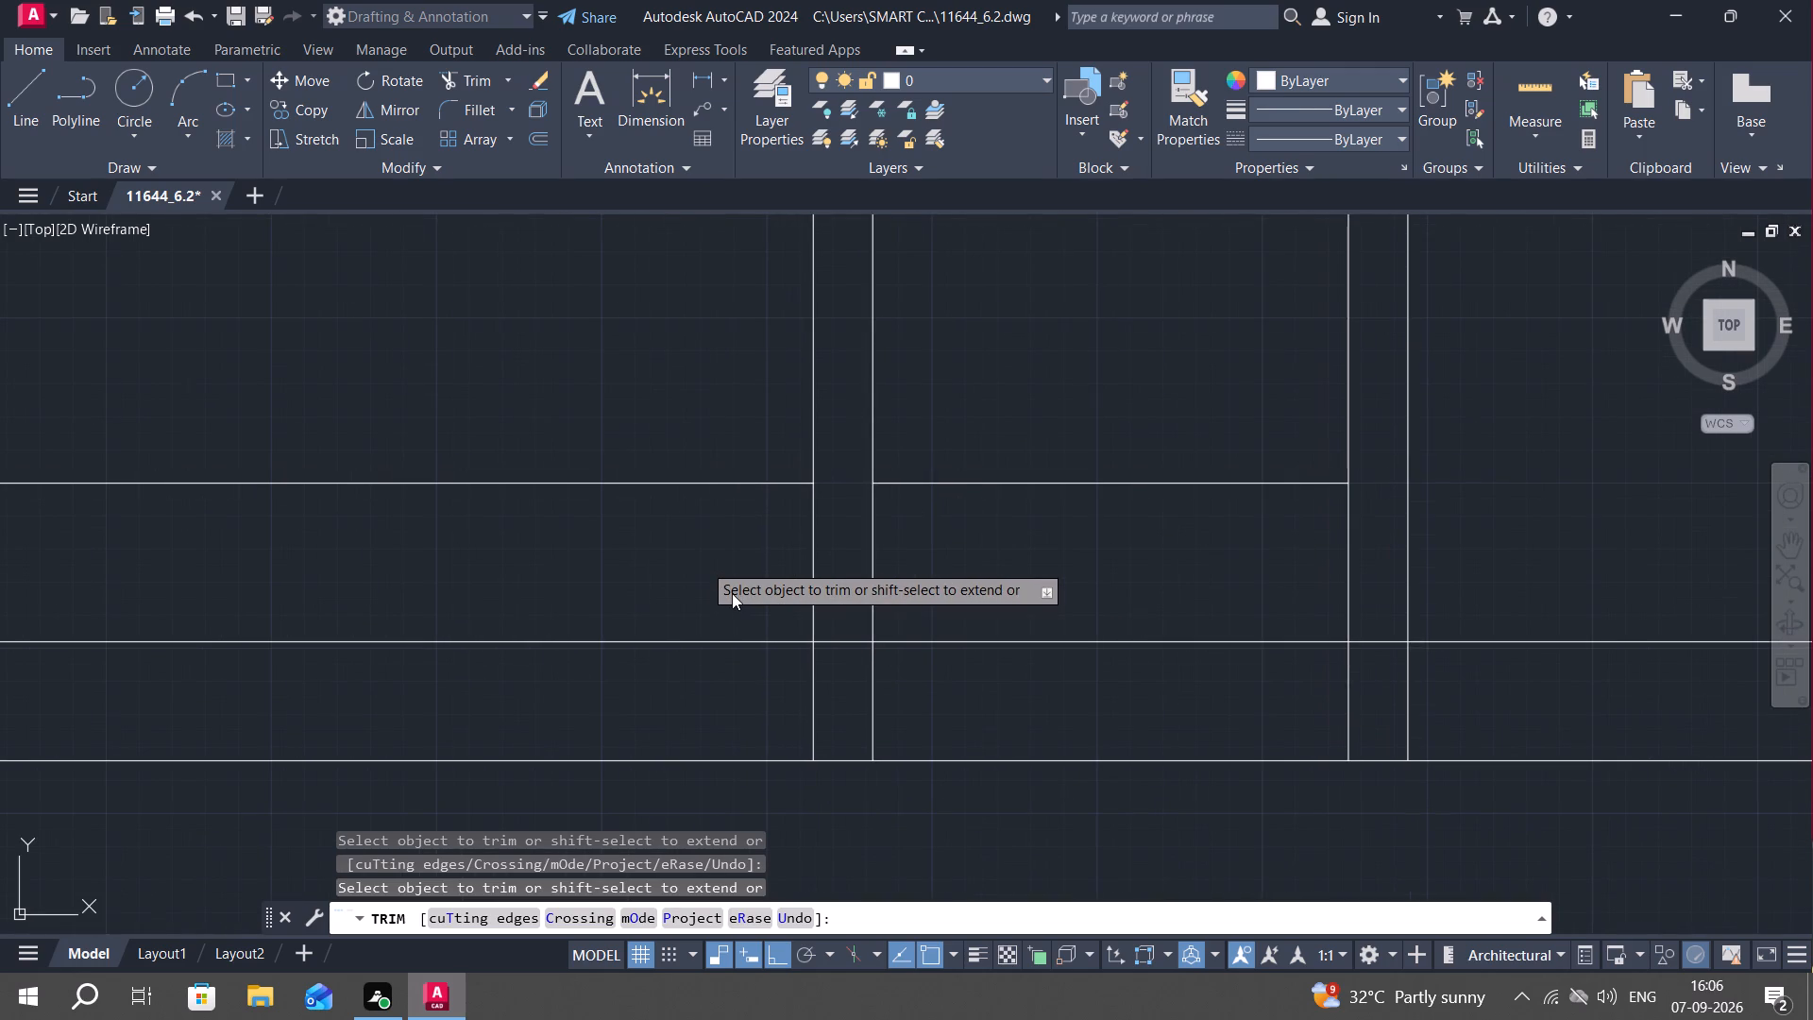
{"action": "scroll", "coordinate": [722, 594], "scroll_direction": "down", "scroll_amount": 1}
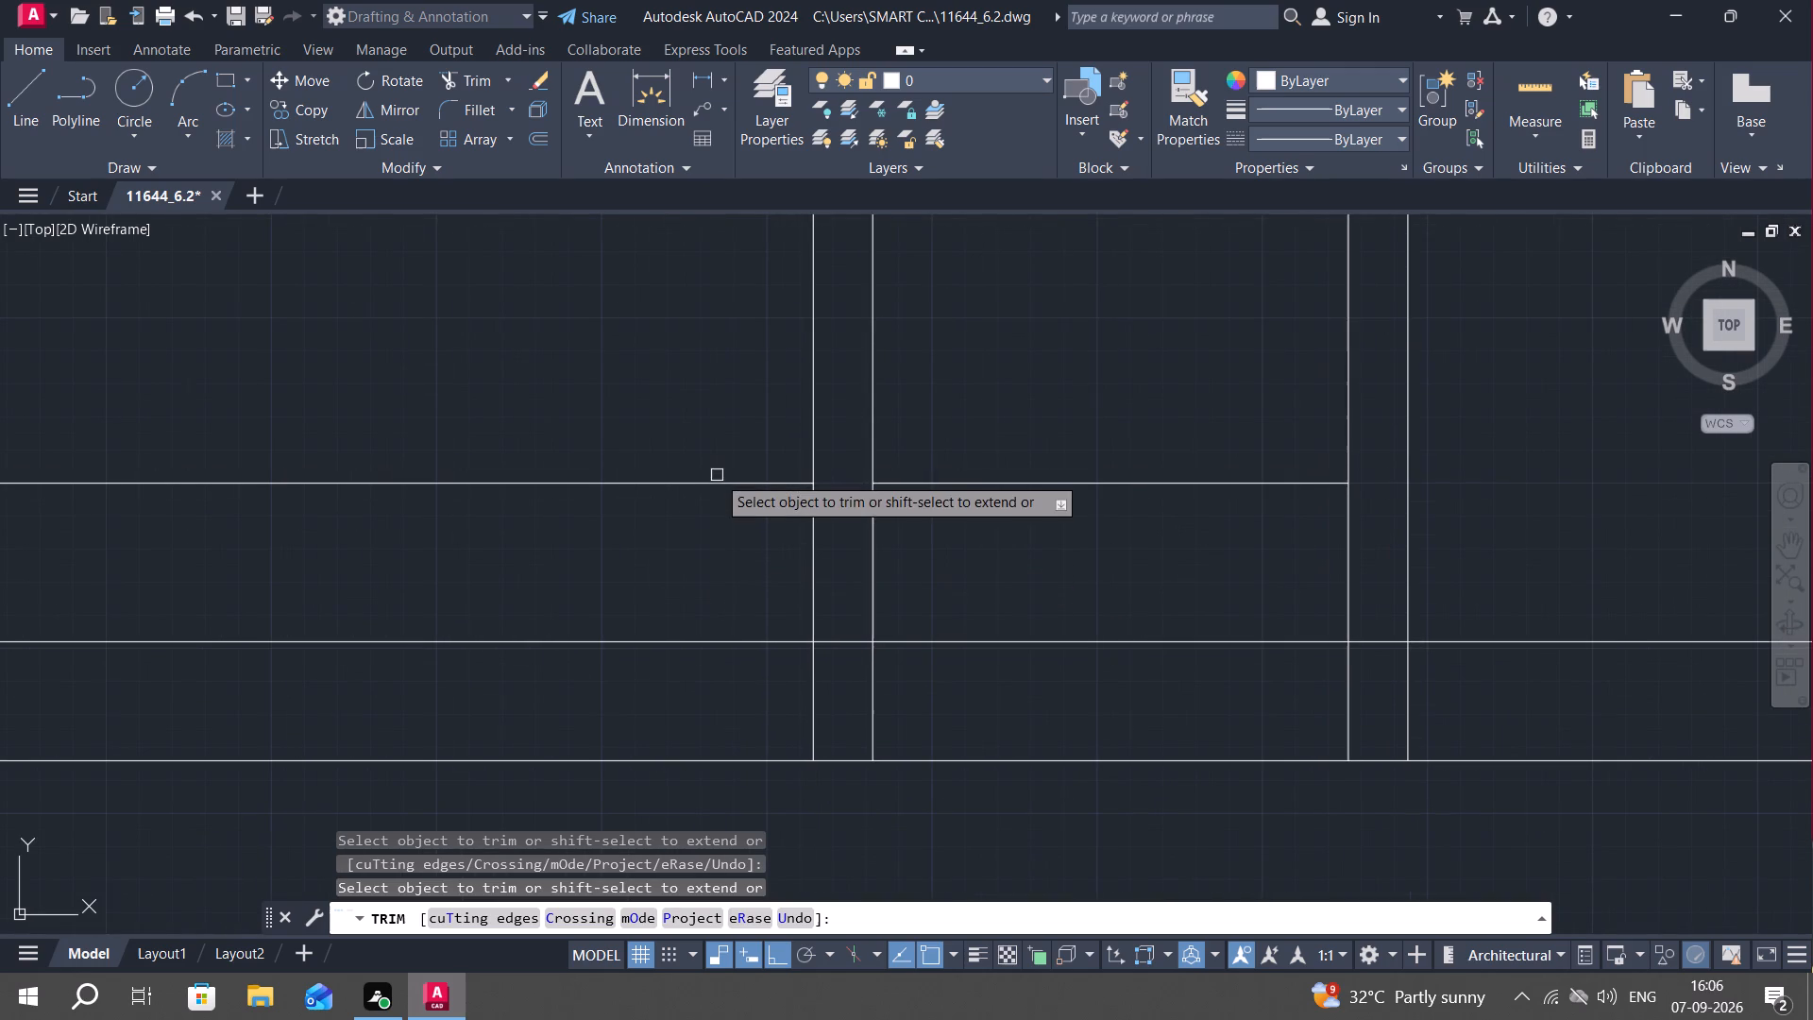
{"action": "scroll", "coordinate": [719, 484], "scroll_direction": "down", "scroll_amount": 2}
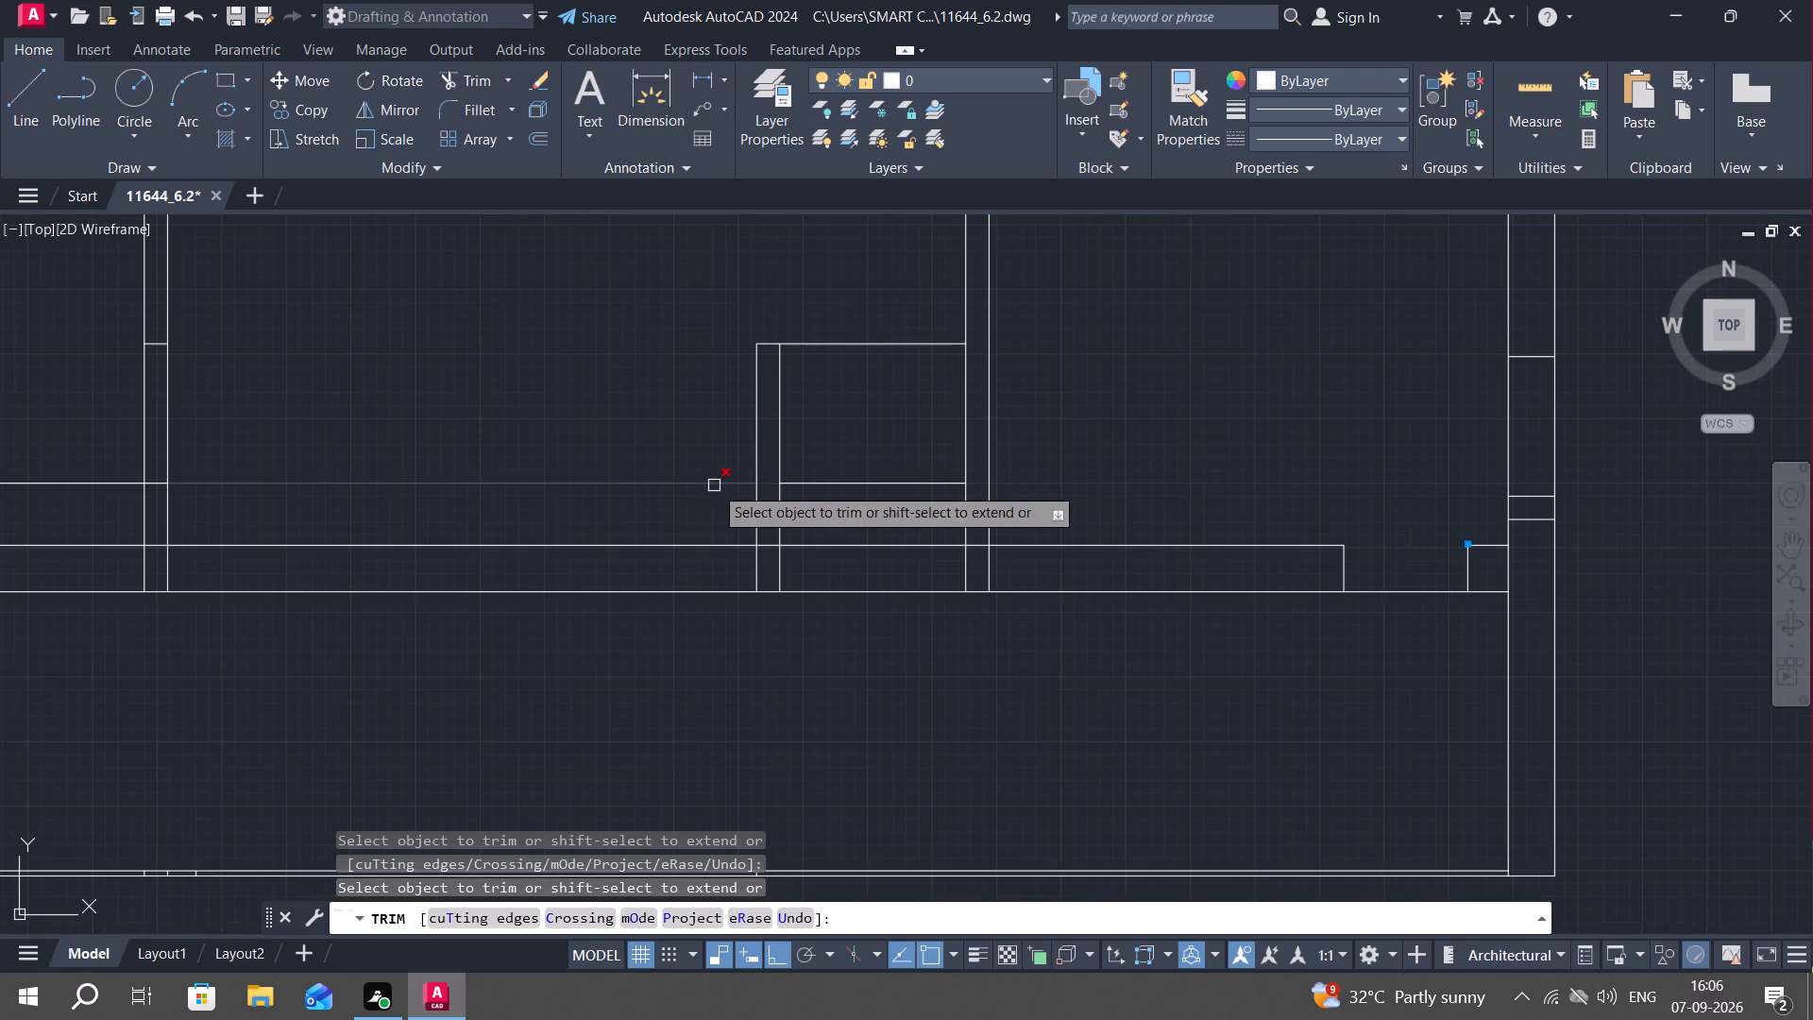
{"action": "left_click", "coordinate": [714, 485]}
{"action": "scroll", "coordinate": [578, 484], "scroll_direction": "down", "scroll_amount": 1}
{"action": "middle_click_drag", "start_coordinate": [589, 481], "coordinate": [873, 538]}
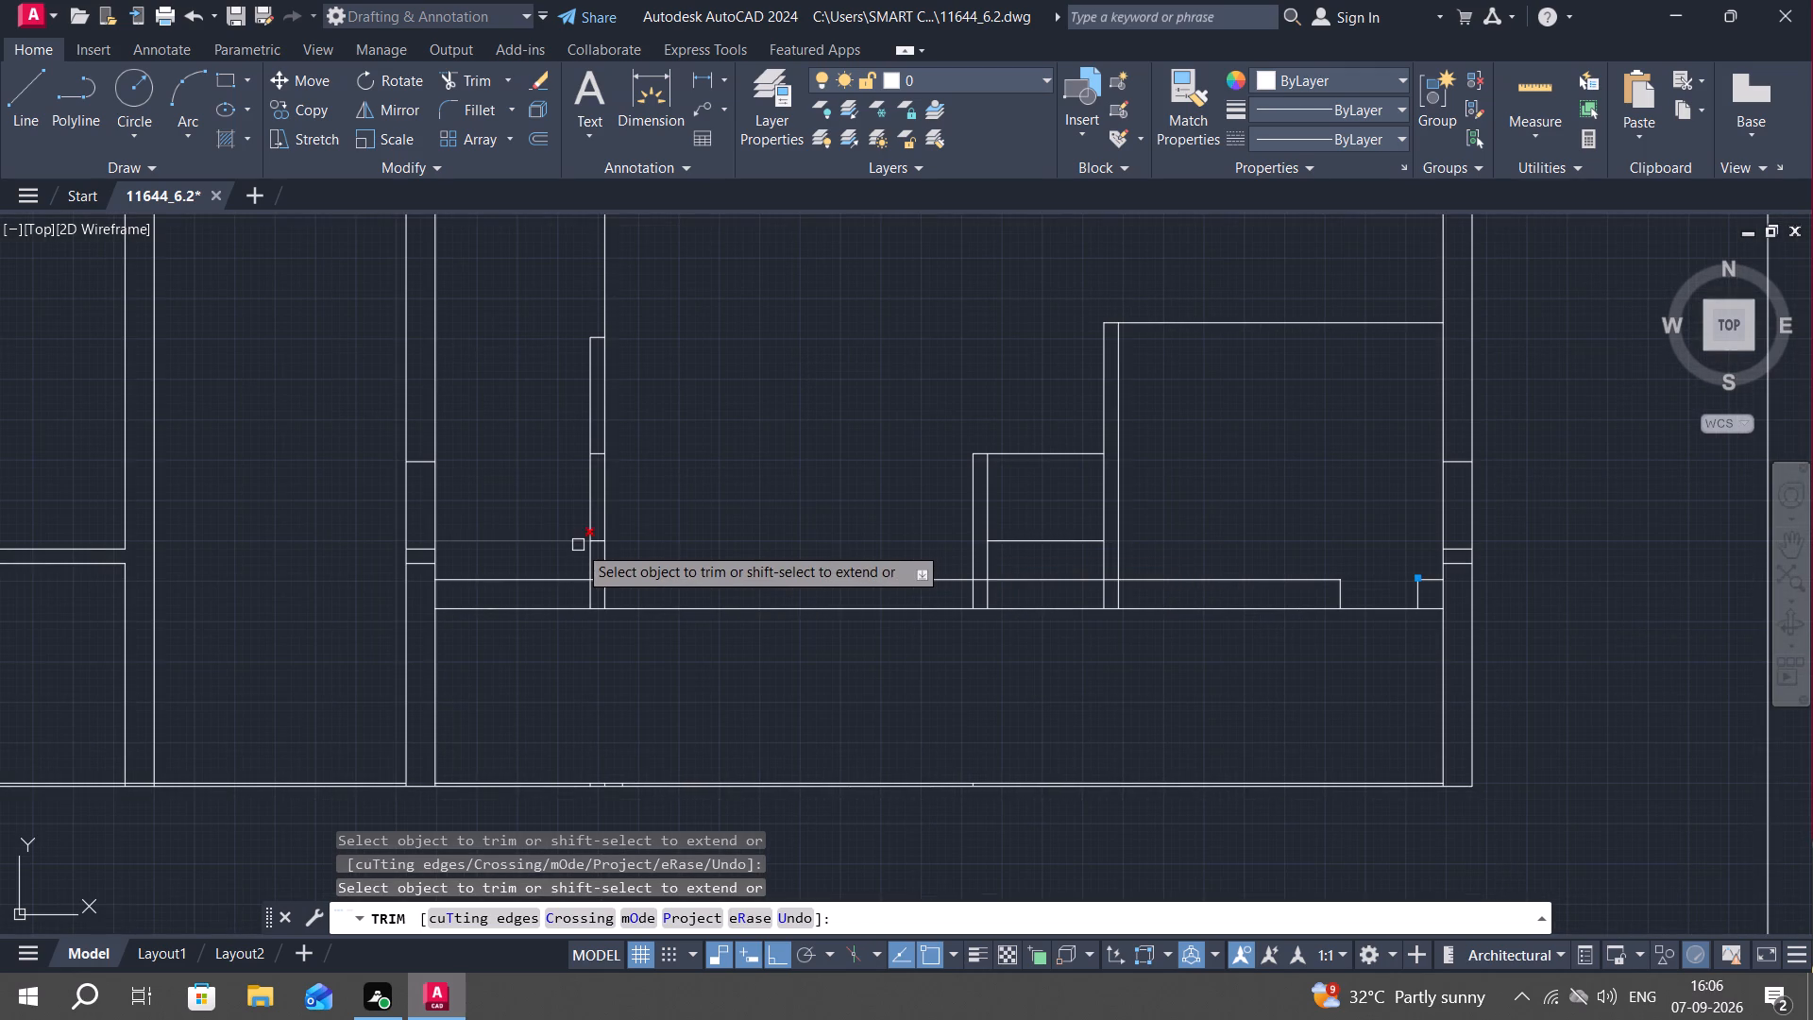
{"action": "left_click", "coordinate": [569, 538]}
{"action": "scroll", "coordinate": [579, 538], "scroll_direction": "up", "scroll_amount": 3}
{"action": "left_click", "coordinate": [616, 542]}
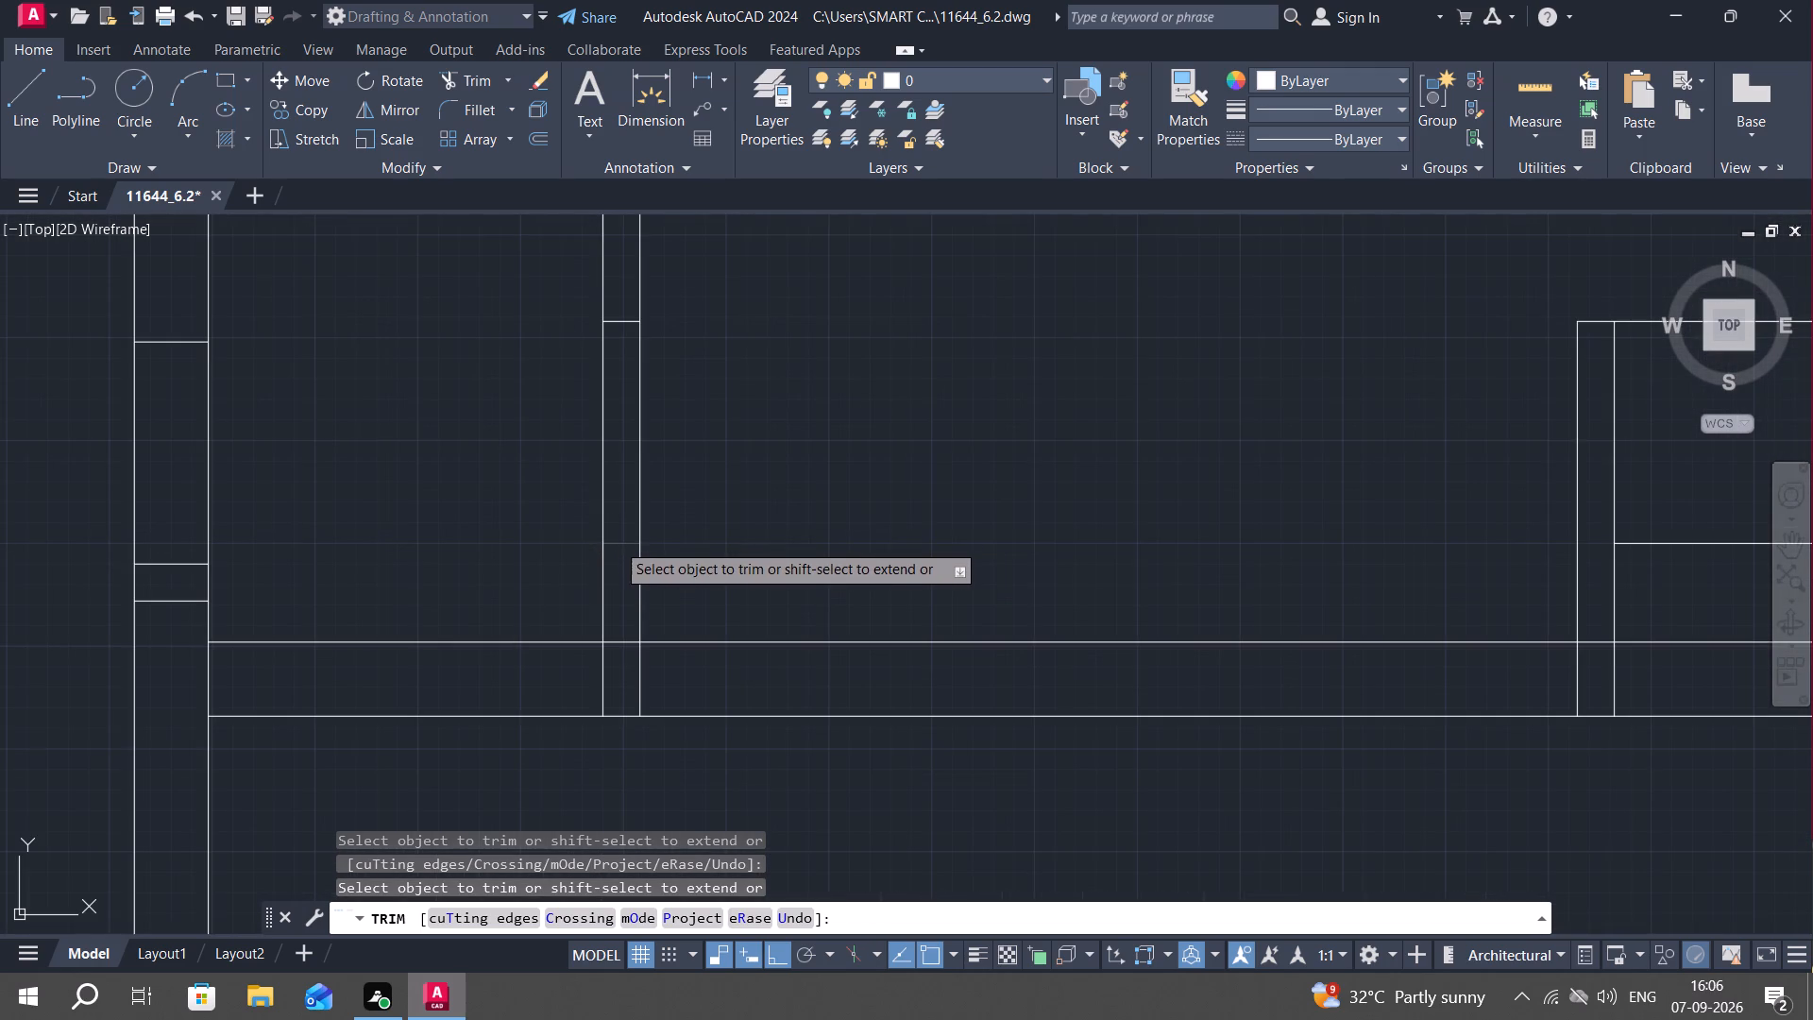
{"action": "key", "text": "Escape"}
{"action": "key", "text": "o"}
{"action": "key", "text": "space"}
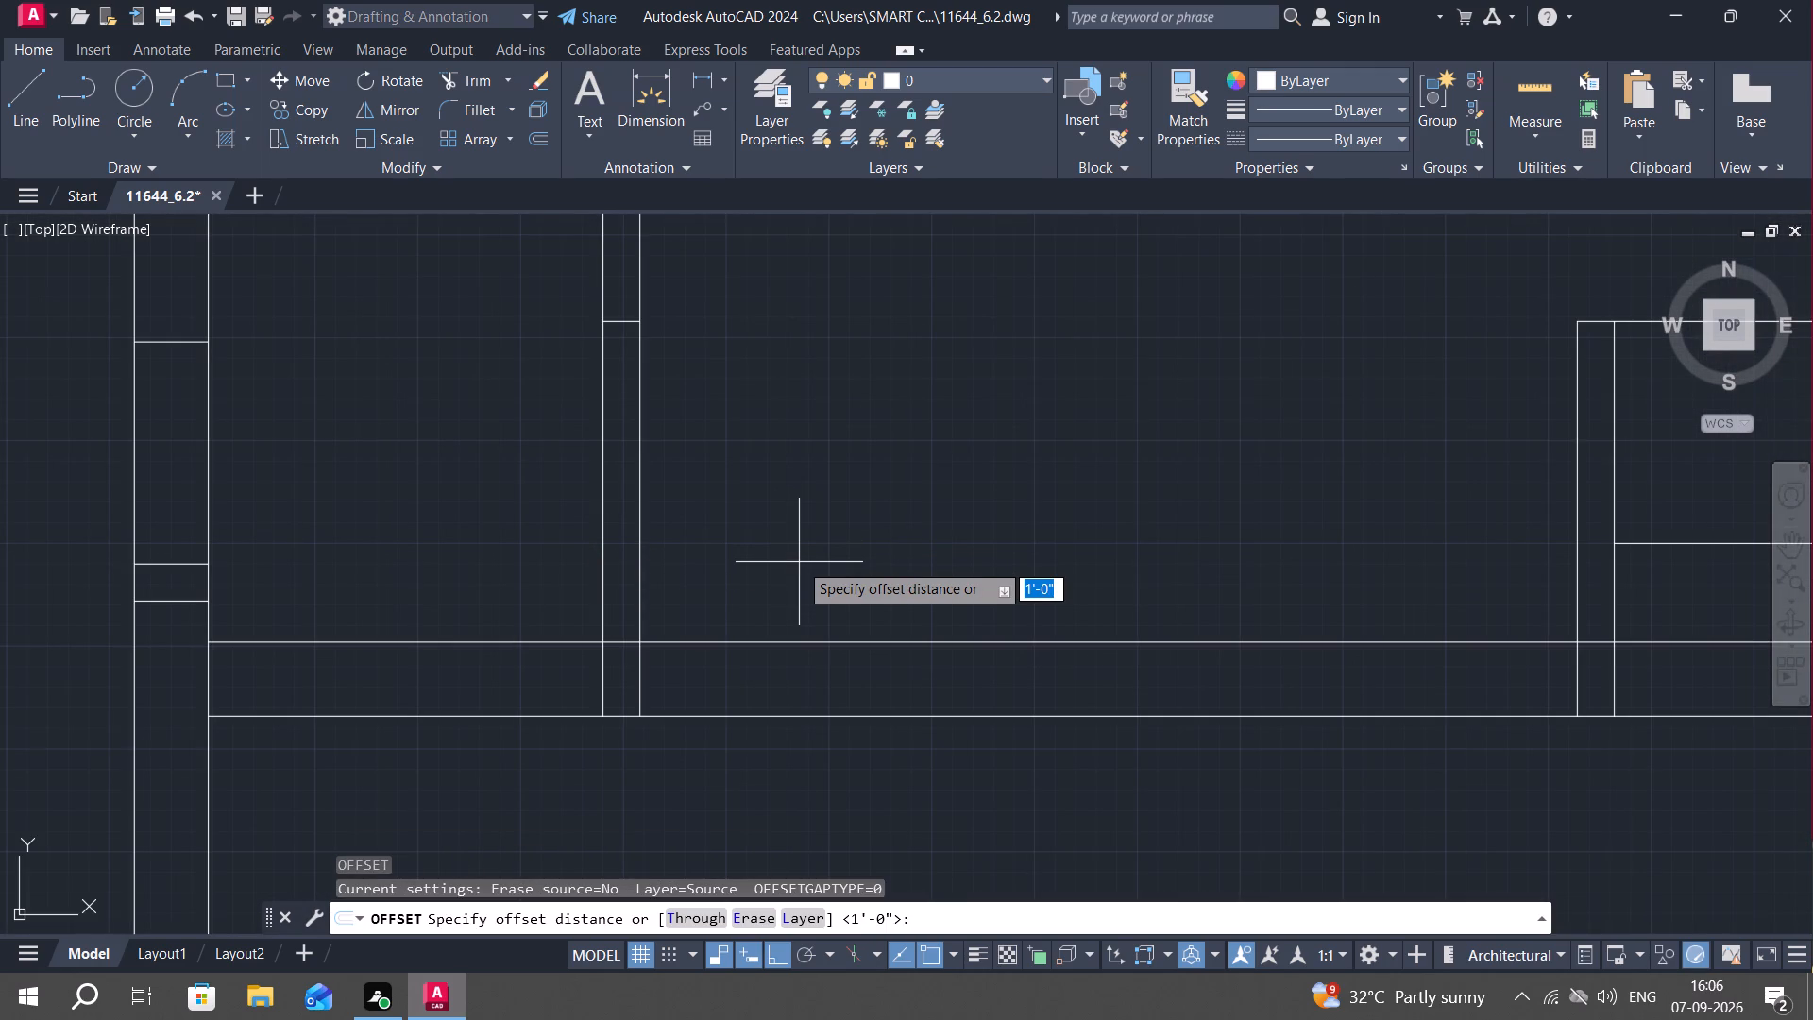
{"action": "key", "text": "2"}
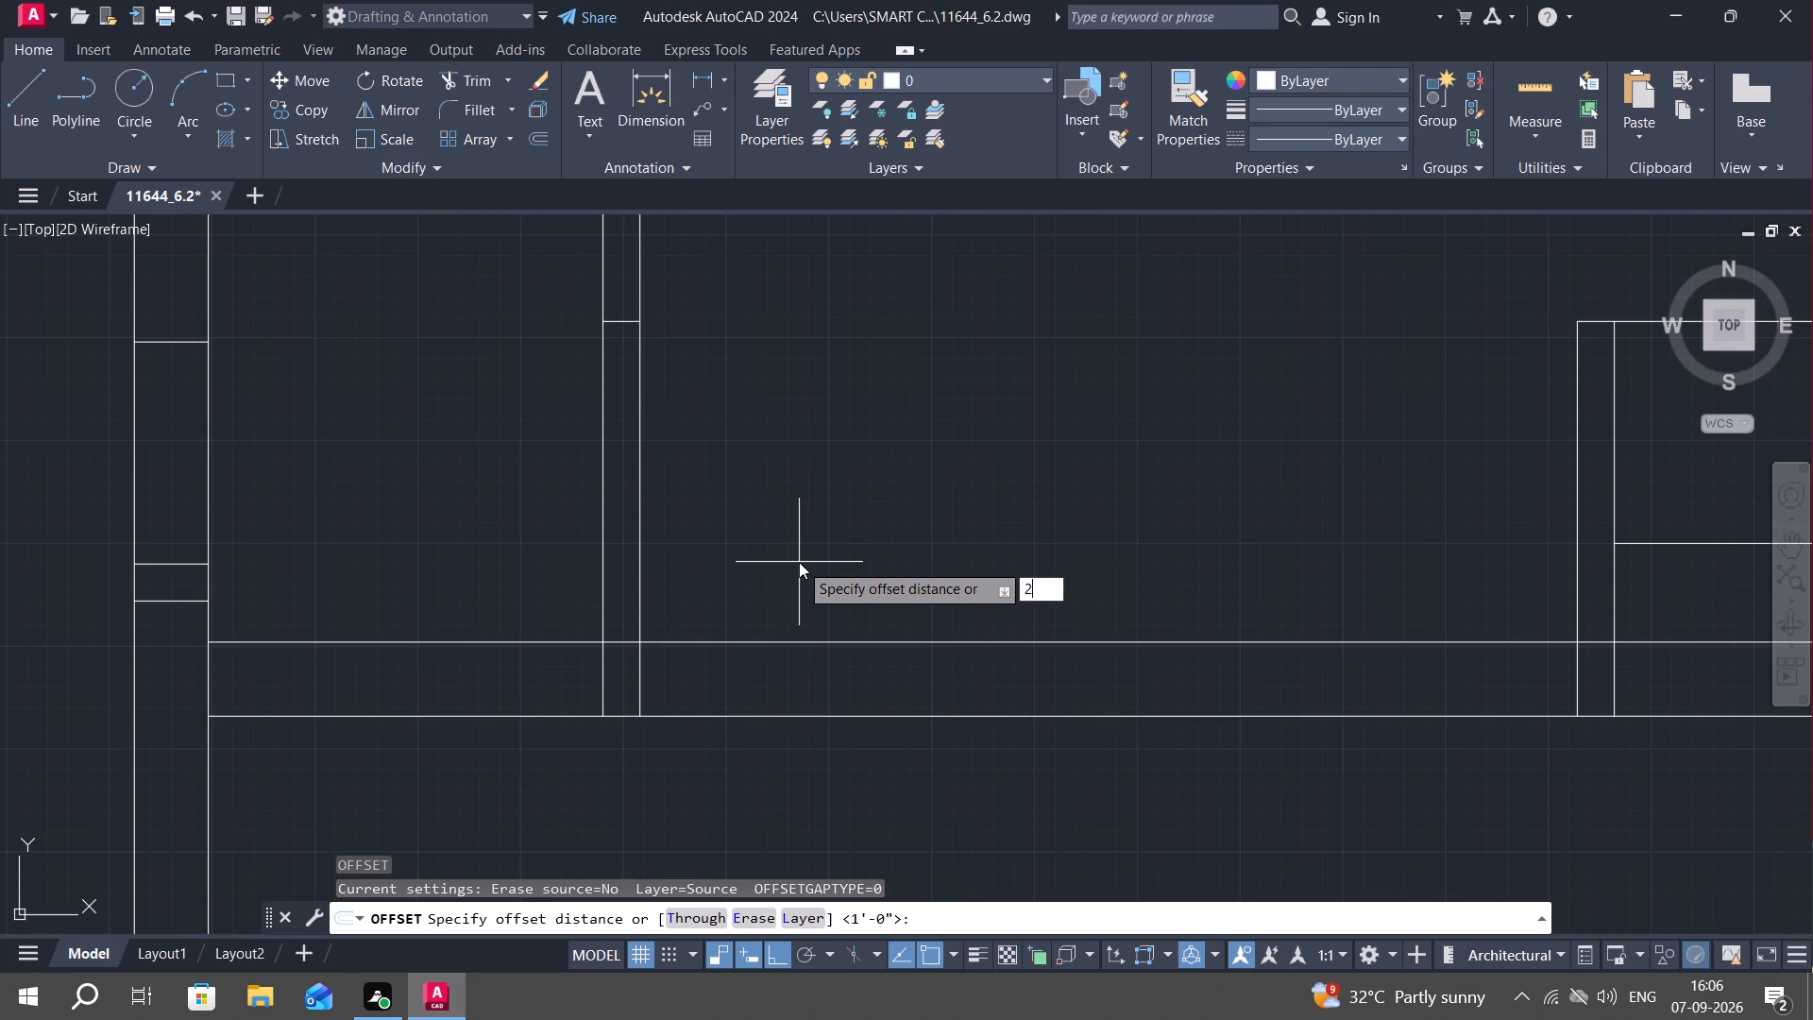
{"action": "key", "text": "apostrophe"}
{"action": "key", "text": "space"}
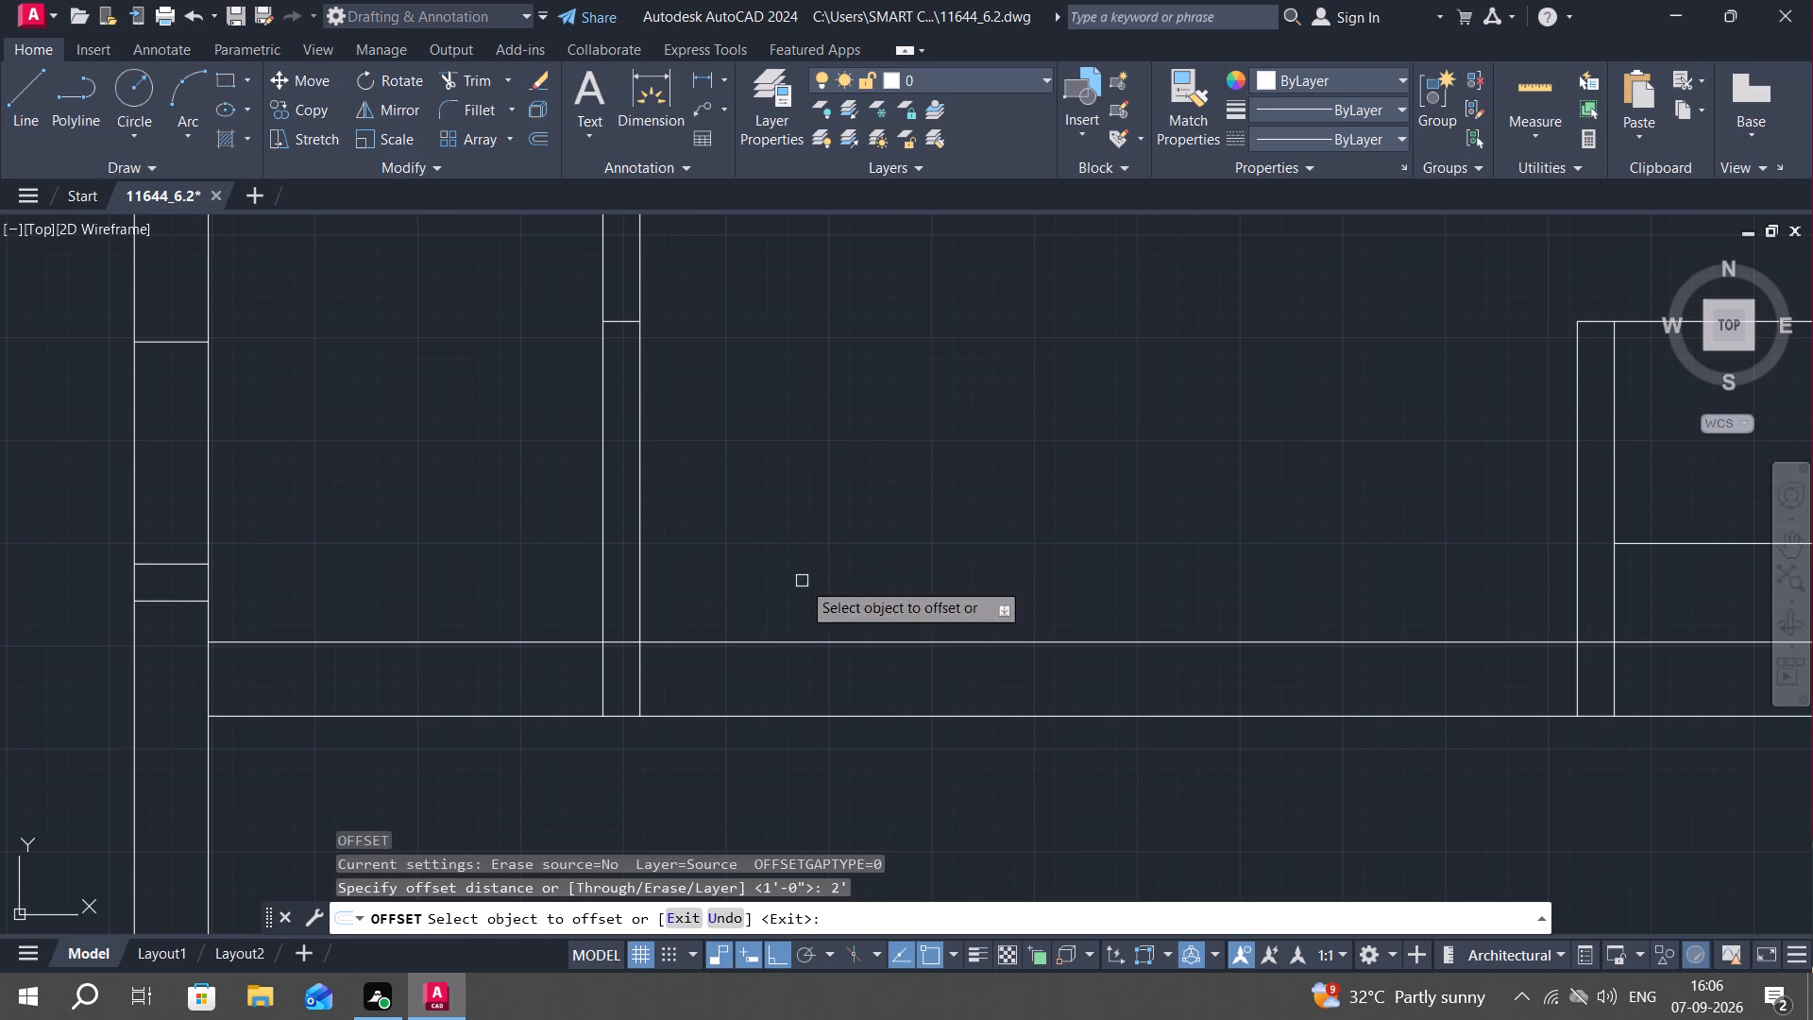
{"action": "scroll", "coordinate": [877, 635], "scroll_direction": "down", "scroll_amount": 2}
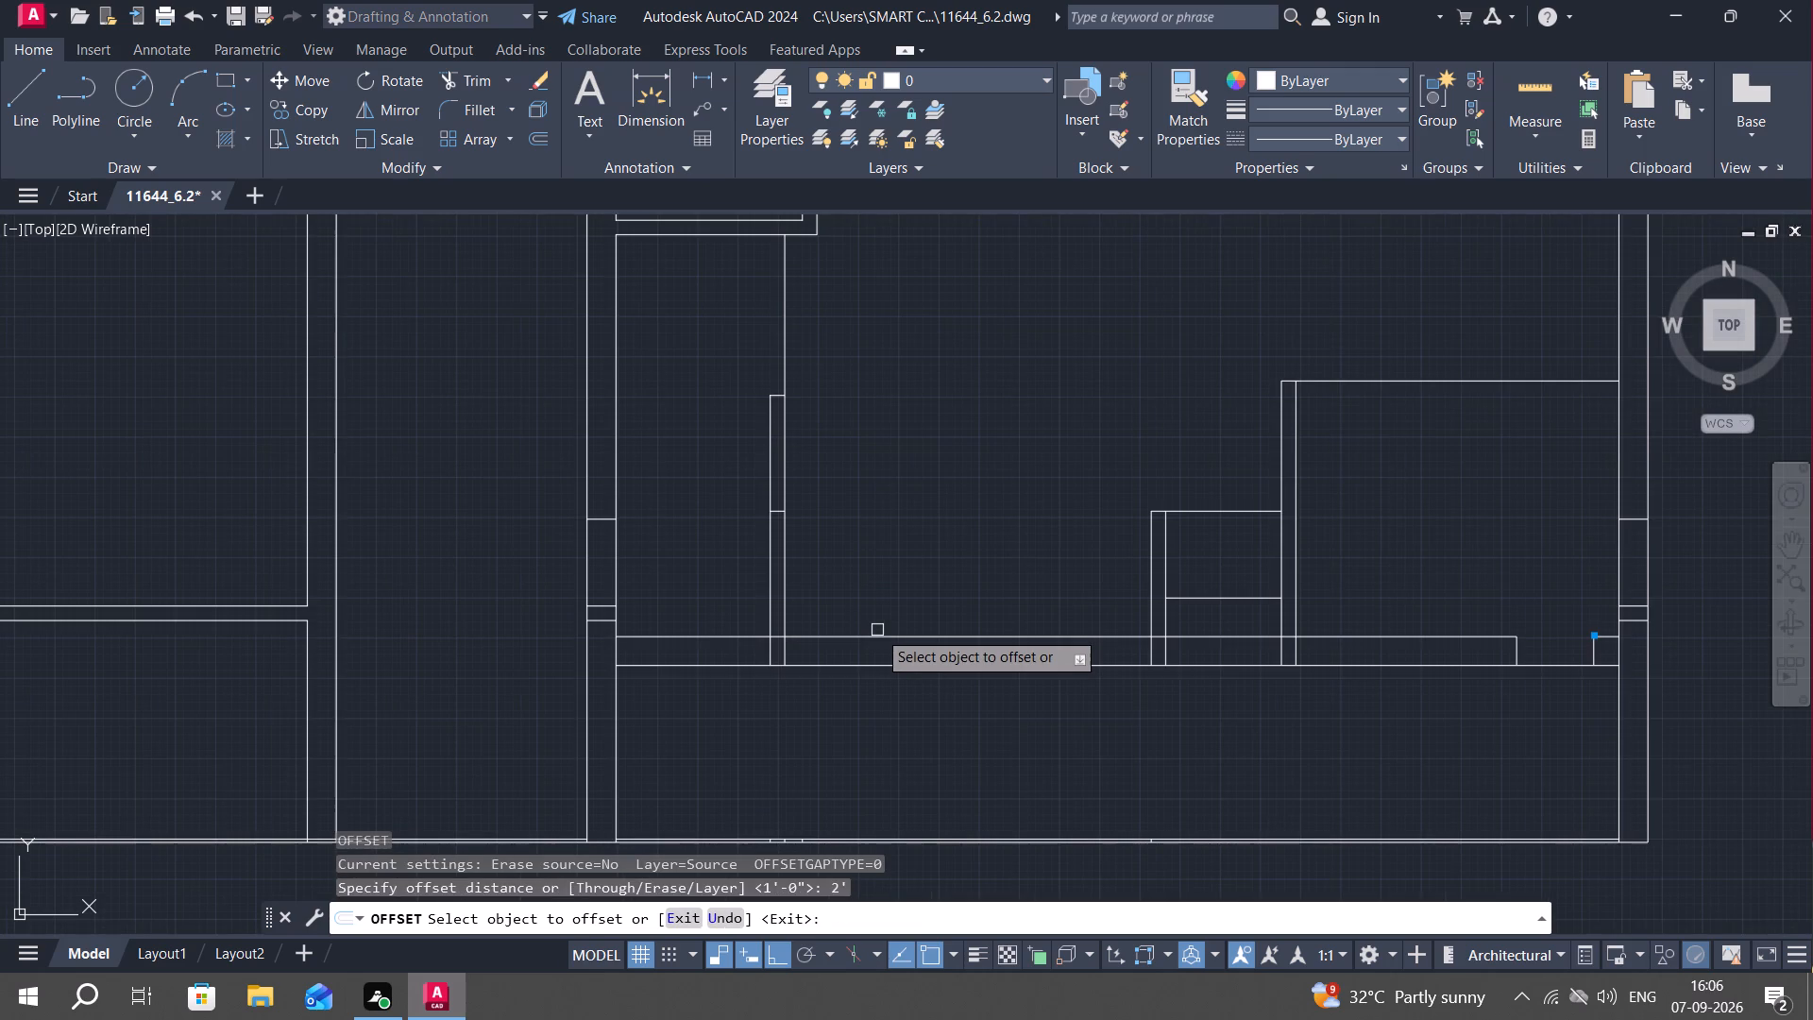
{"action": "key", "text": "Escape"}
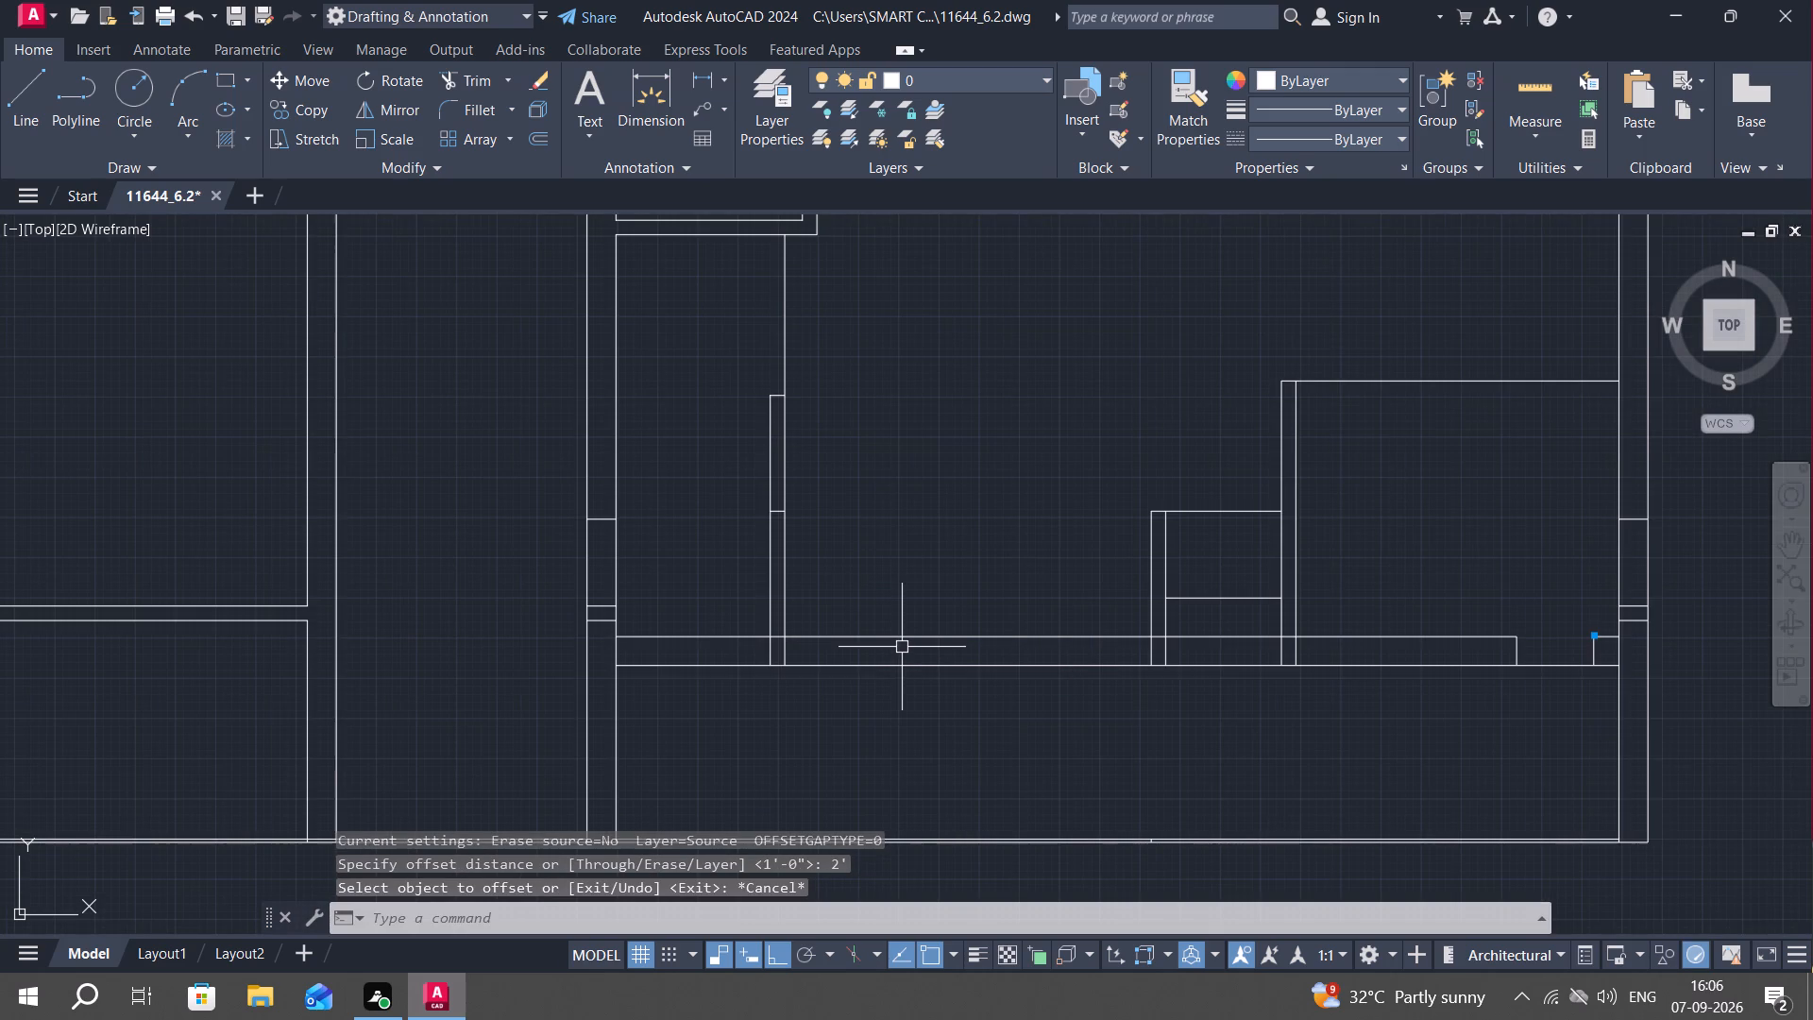
Trim the 9" wall's upper line from the left-hand wall through to the right face of the first closely spaced partition.
{"action": "type", "text": "tr"}
{"action": "key", "text": "space"}
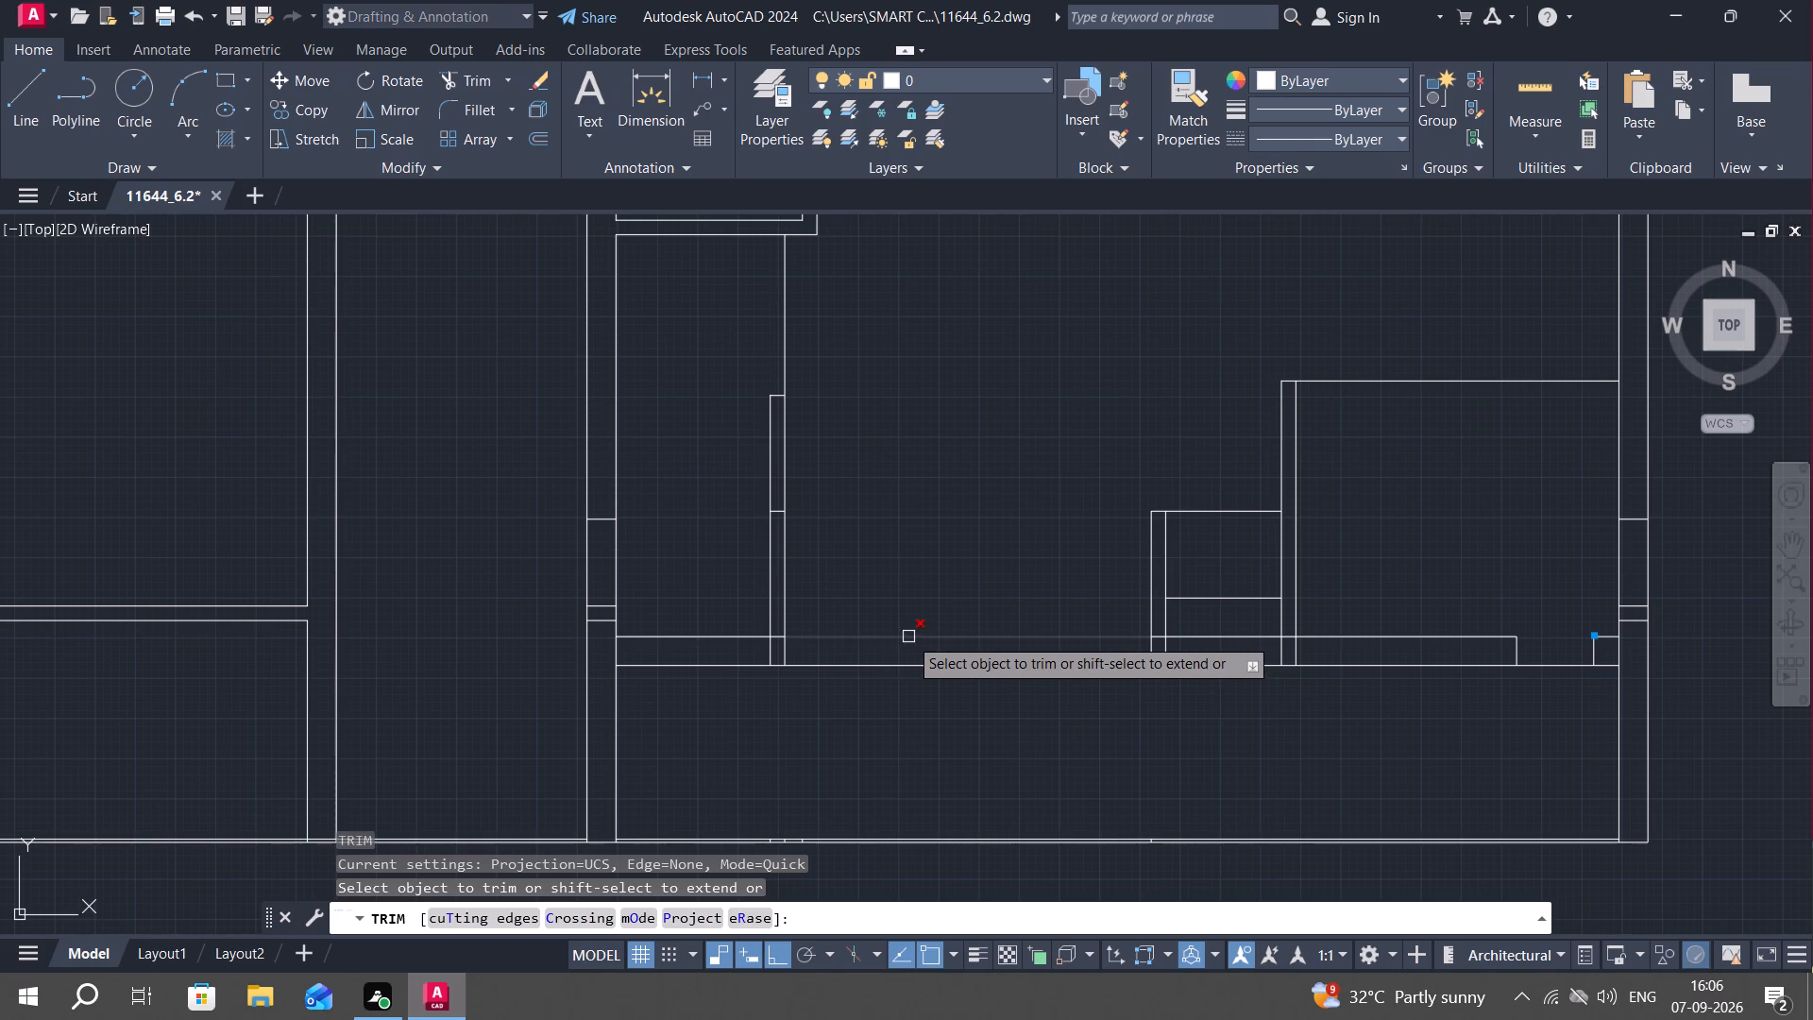
{"action": "left_click", "coordinate": [908, 637]}
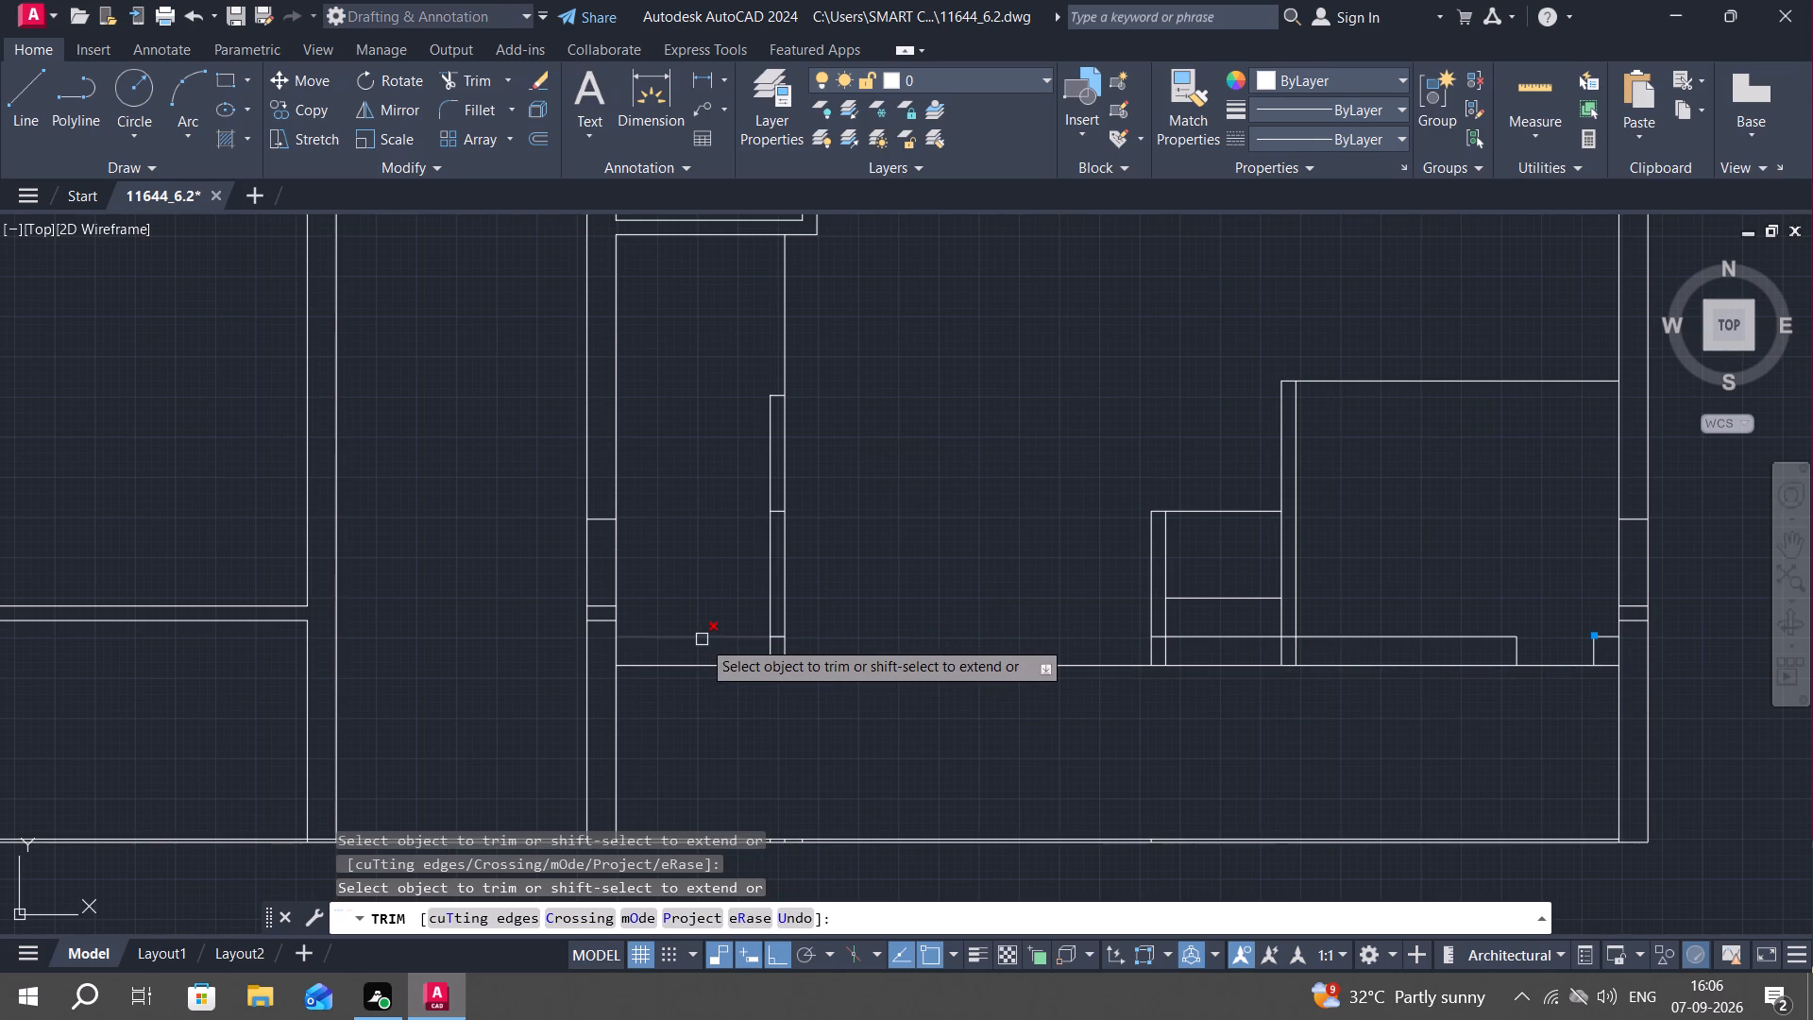
{"action": "left_click", "coordinate": [702, 638]}
{"action": "scroll", "coordinate": [789, 619], "scroll_direction": "up", "scroll_amount": 2}
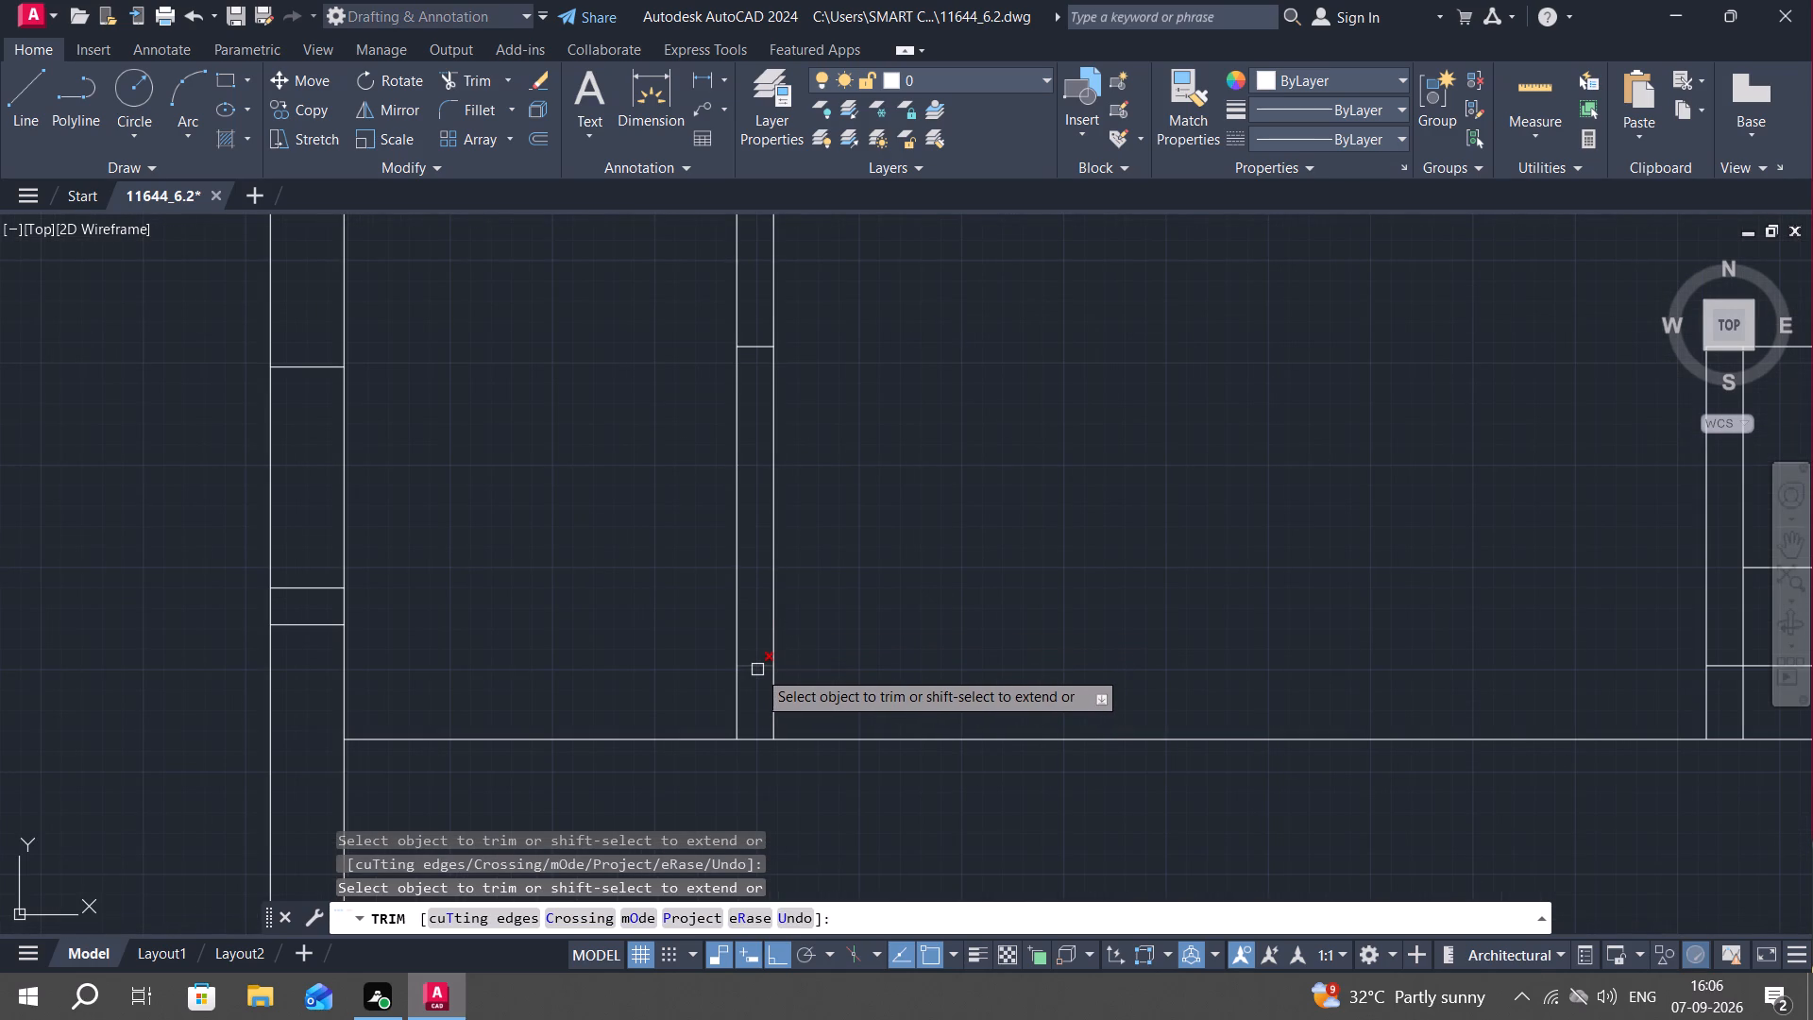
{"action": "left_click", "coordinate": [757, 668]}
{"action": "scroll", "coordinate": [850, 645], "scroll_direction": "down", "scroll_amount": 3}
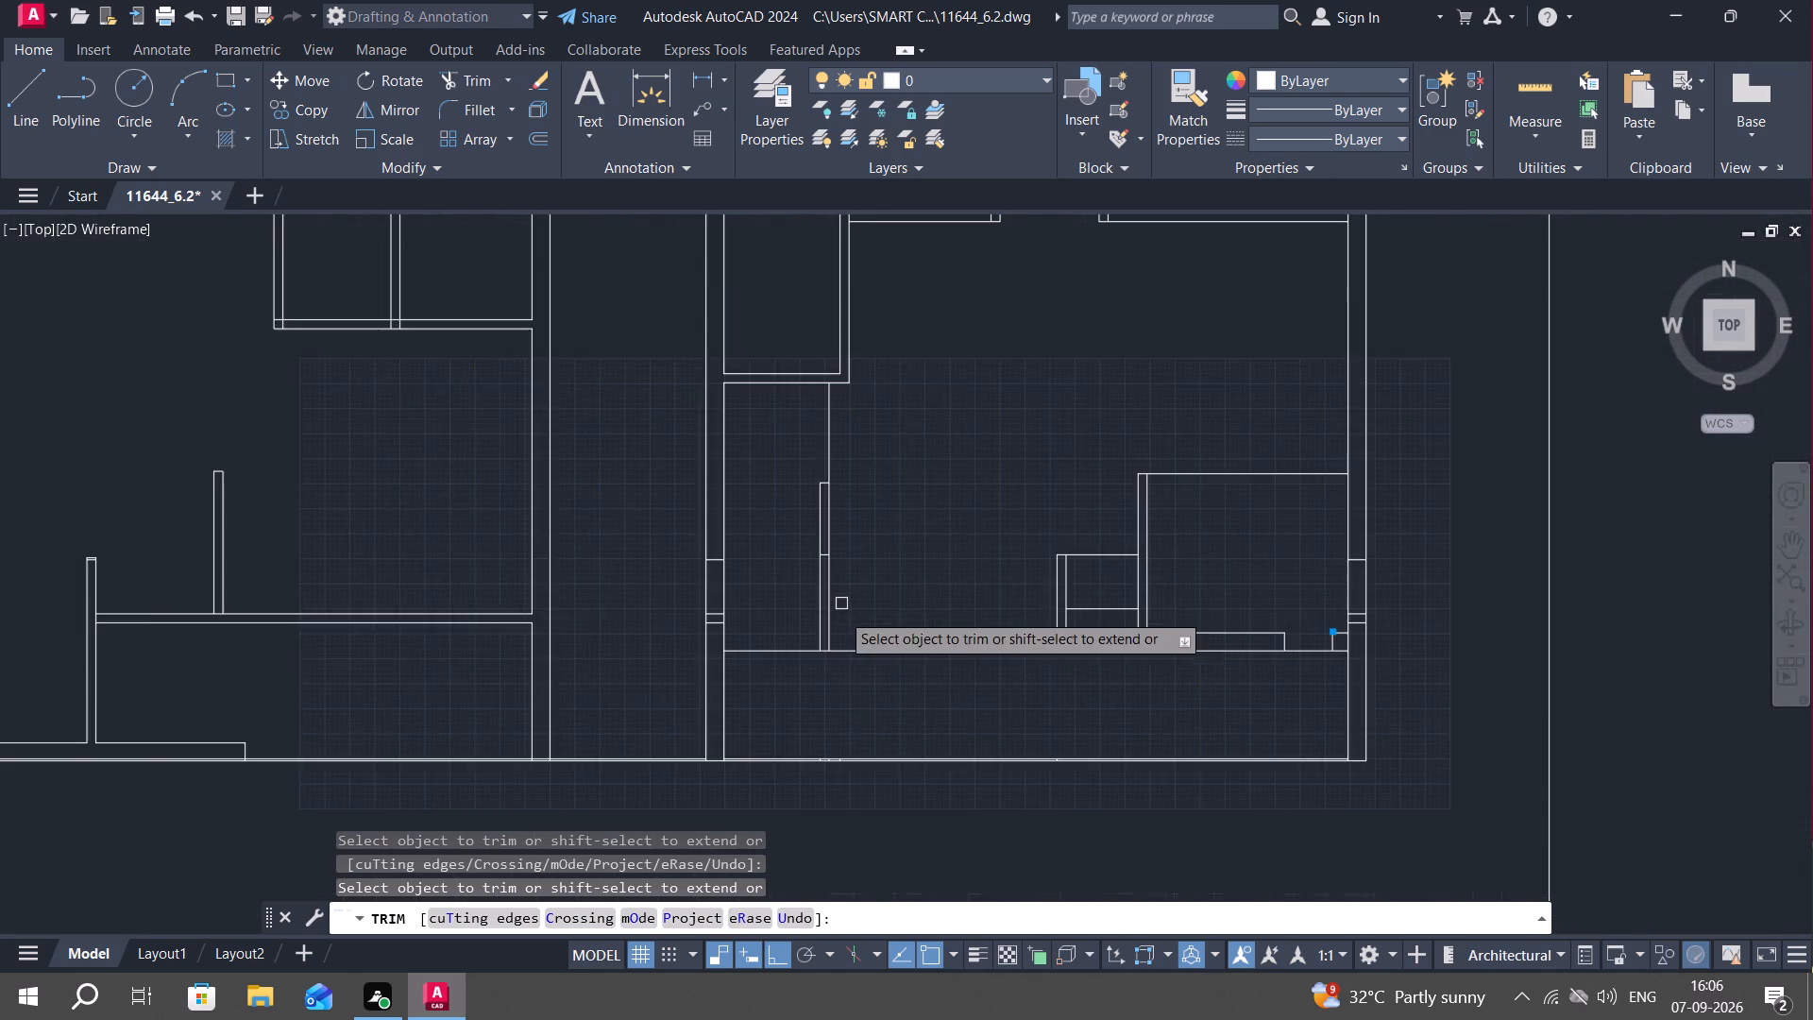
{"action": "scroll", "coordinate": [995, 638], "scroll_direction": "up", "scroll_amount": 2}
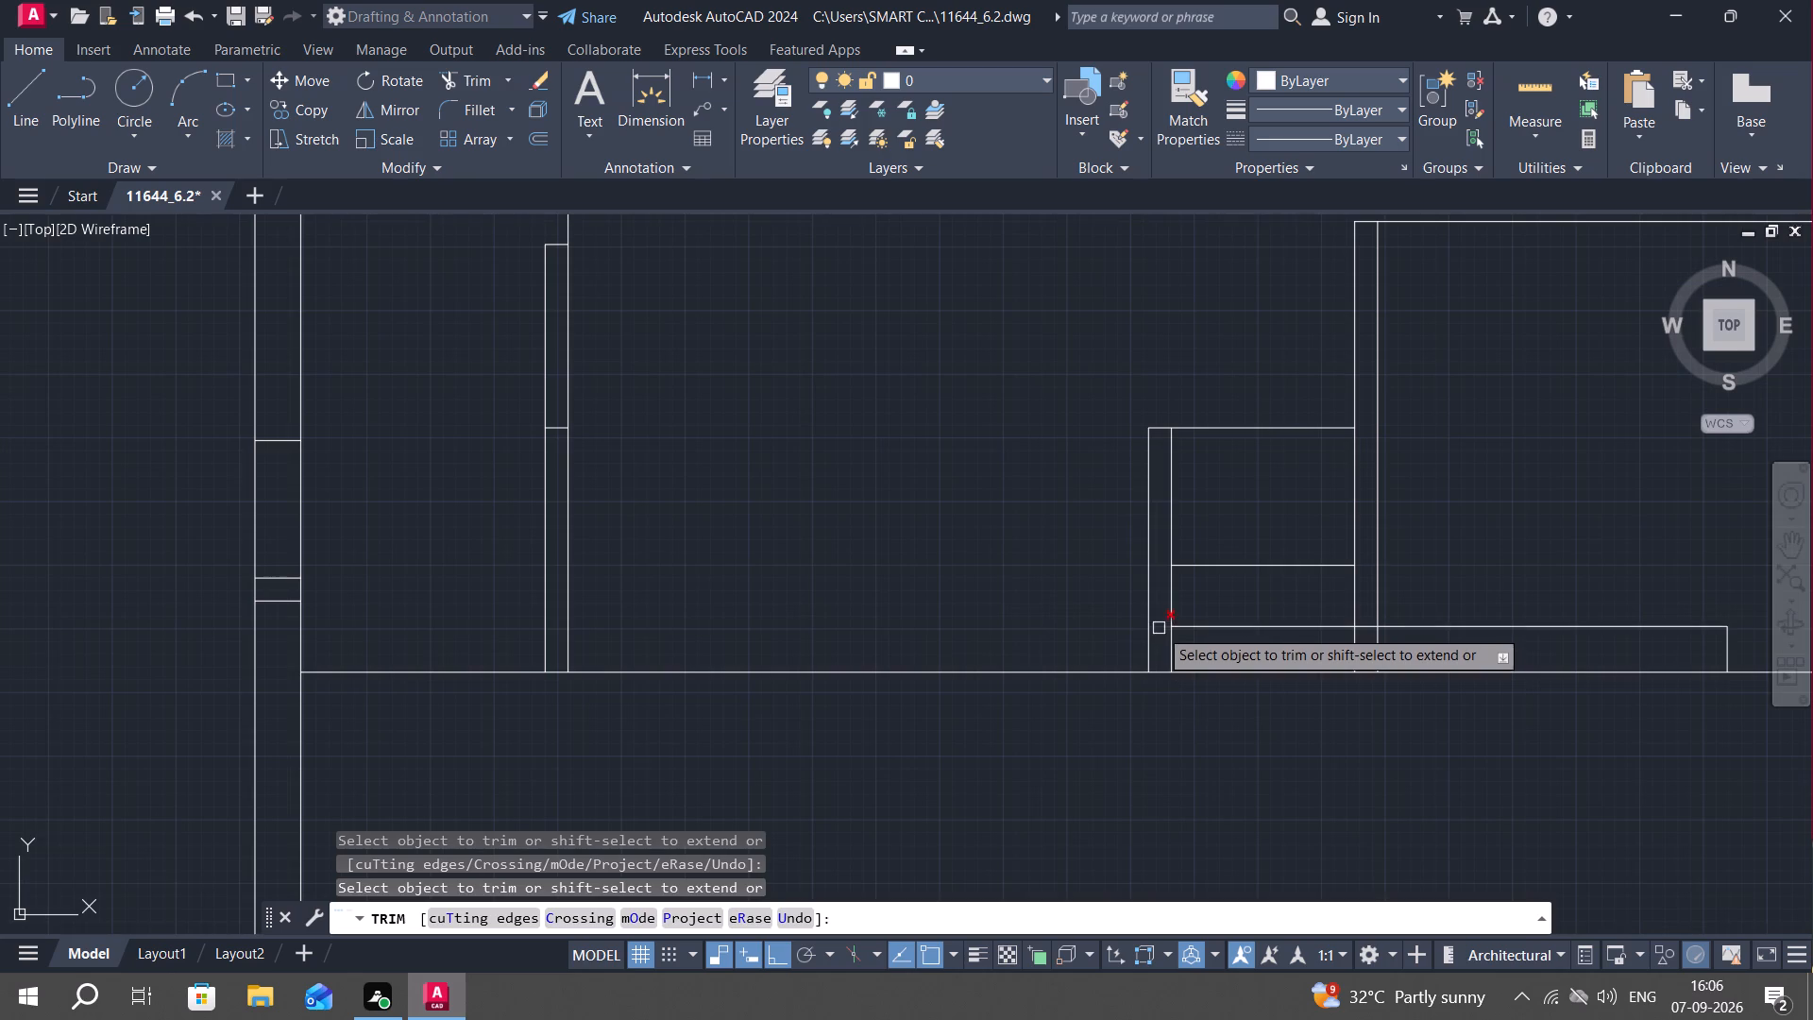
{"action": "left_click", "coordinate": [1159, 627]}
{"action": "key", "text": "Escape"}
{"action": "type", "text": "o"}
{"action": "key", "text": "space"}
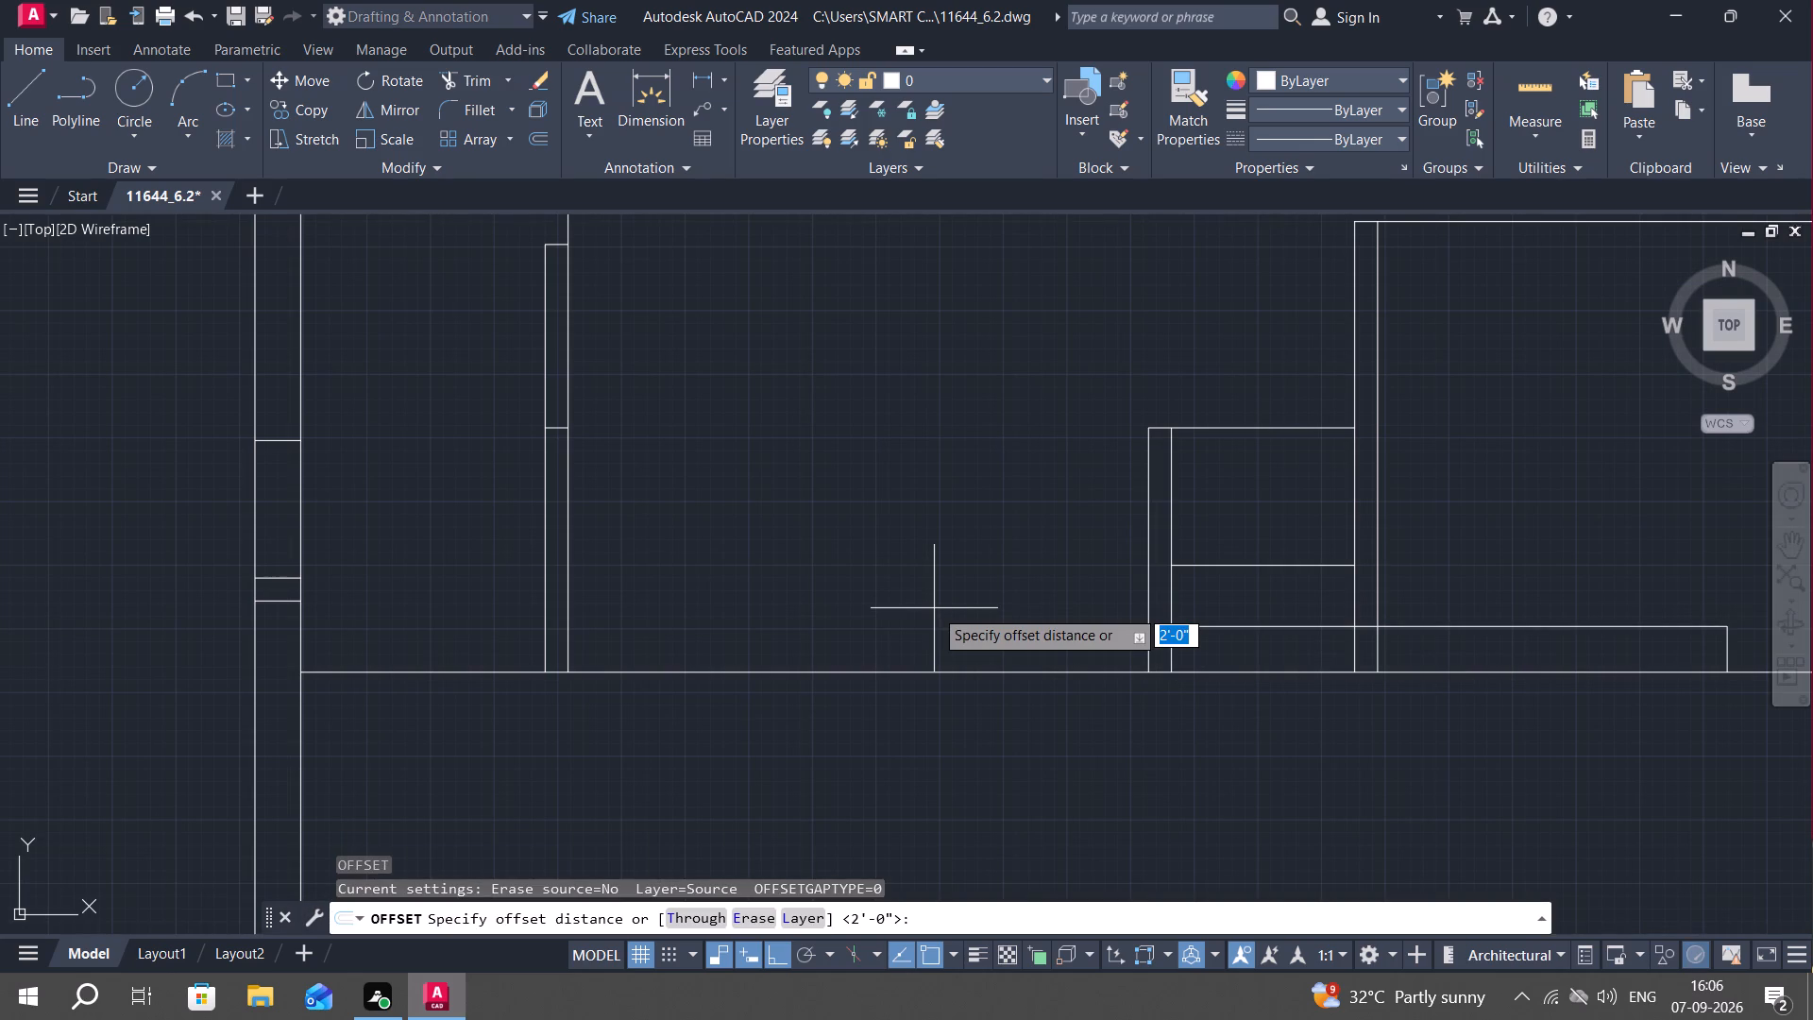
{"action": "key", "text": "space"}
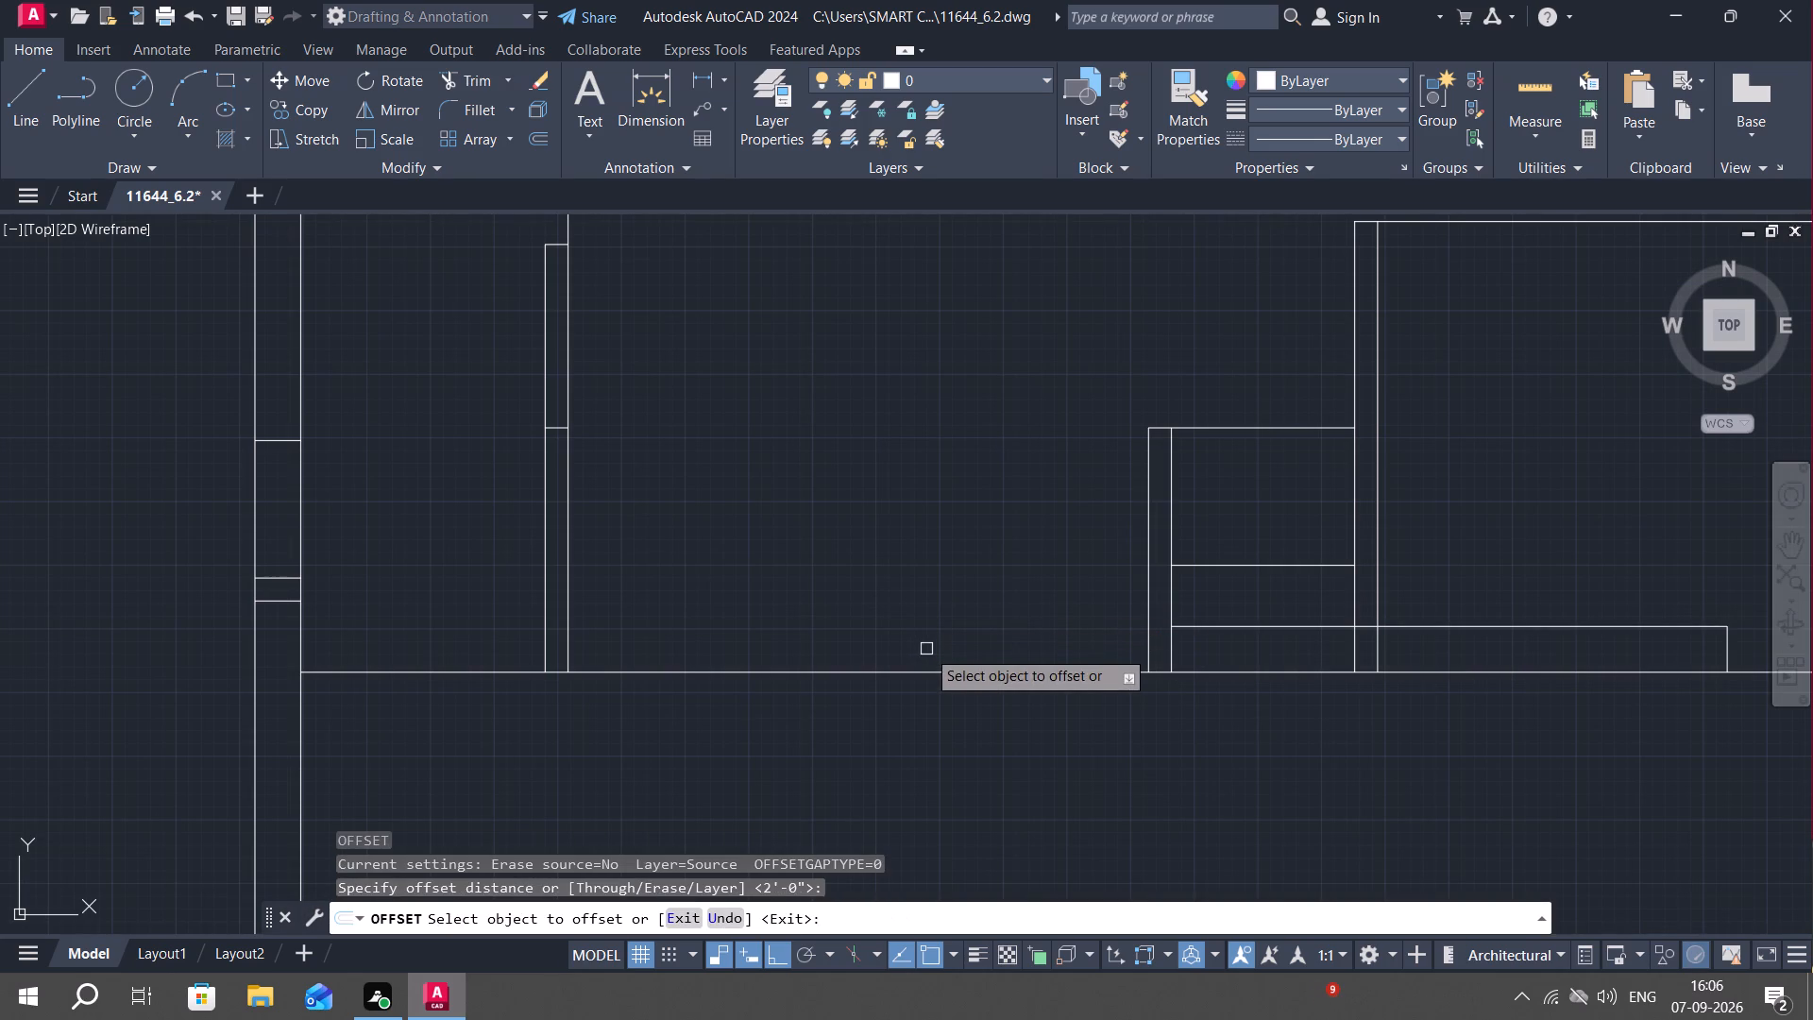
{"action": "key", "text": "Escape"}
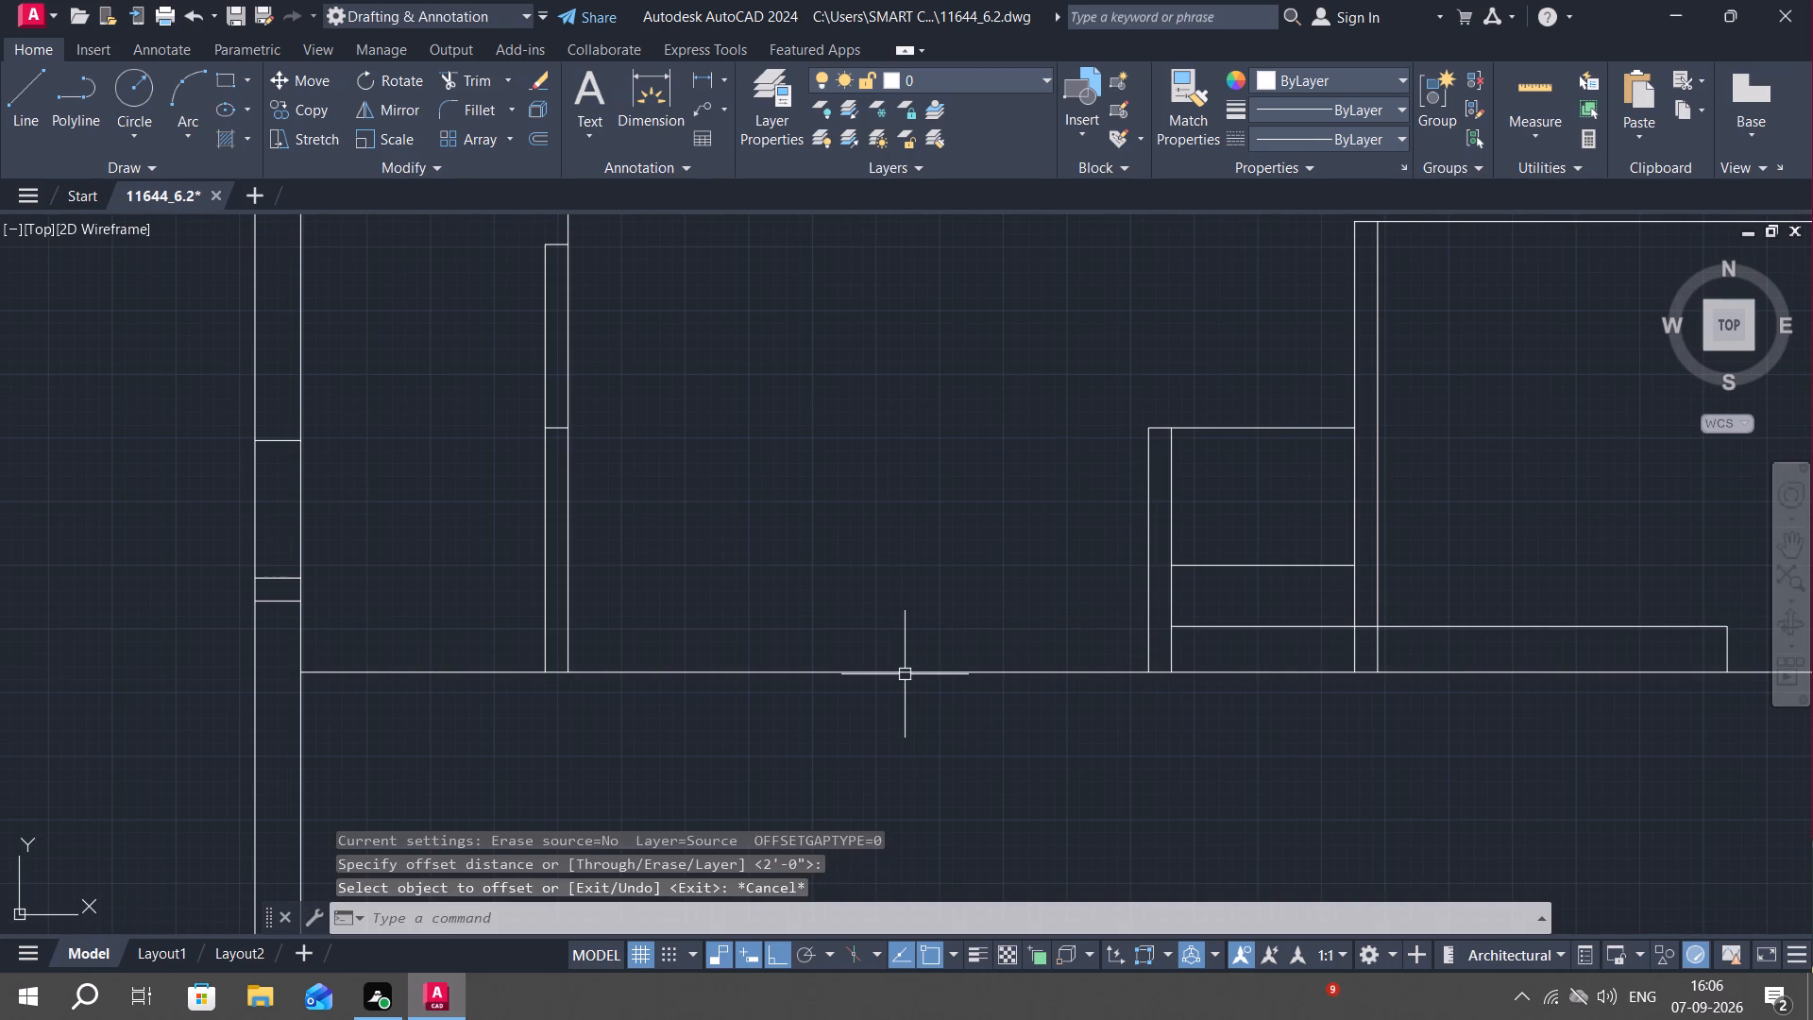
Offset the wall's remaining lower line 4.5" upward.
{"action": "key", "text": "o"}
{"action": "key", "text": "space"}
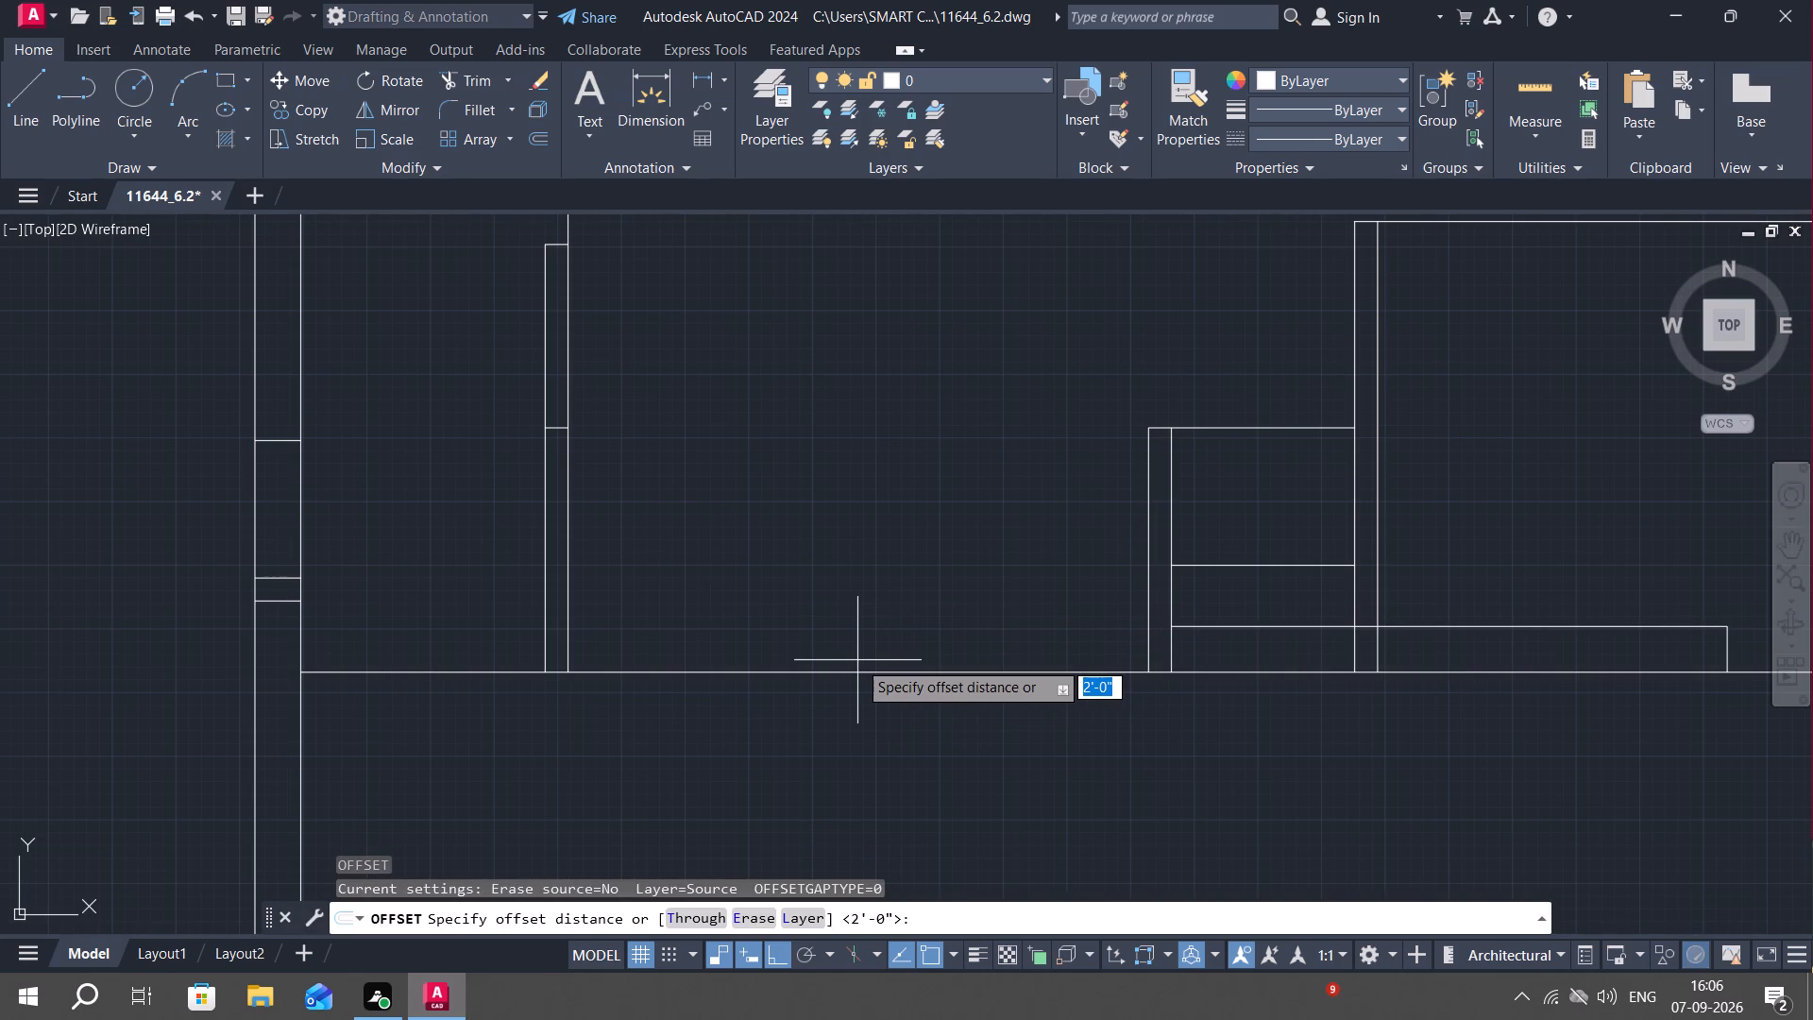
{"action": "key", "text": "4"}
{"action": "type", "text": ".5\""}
{"action": "key", "text": "space"}
{"action": "left_click", "coordinate": [873, 672]}
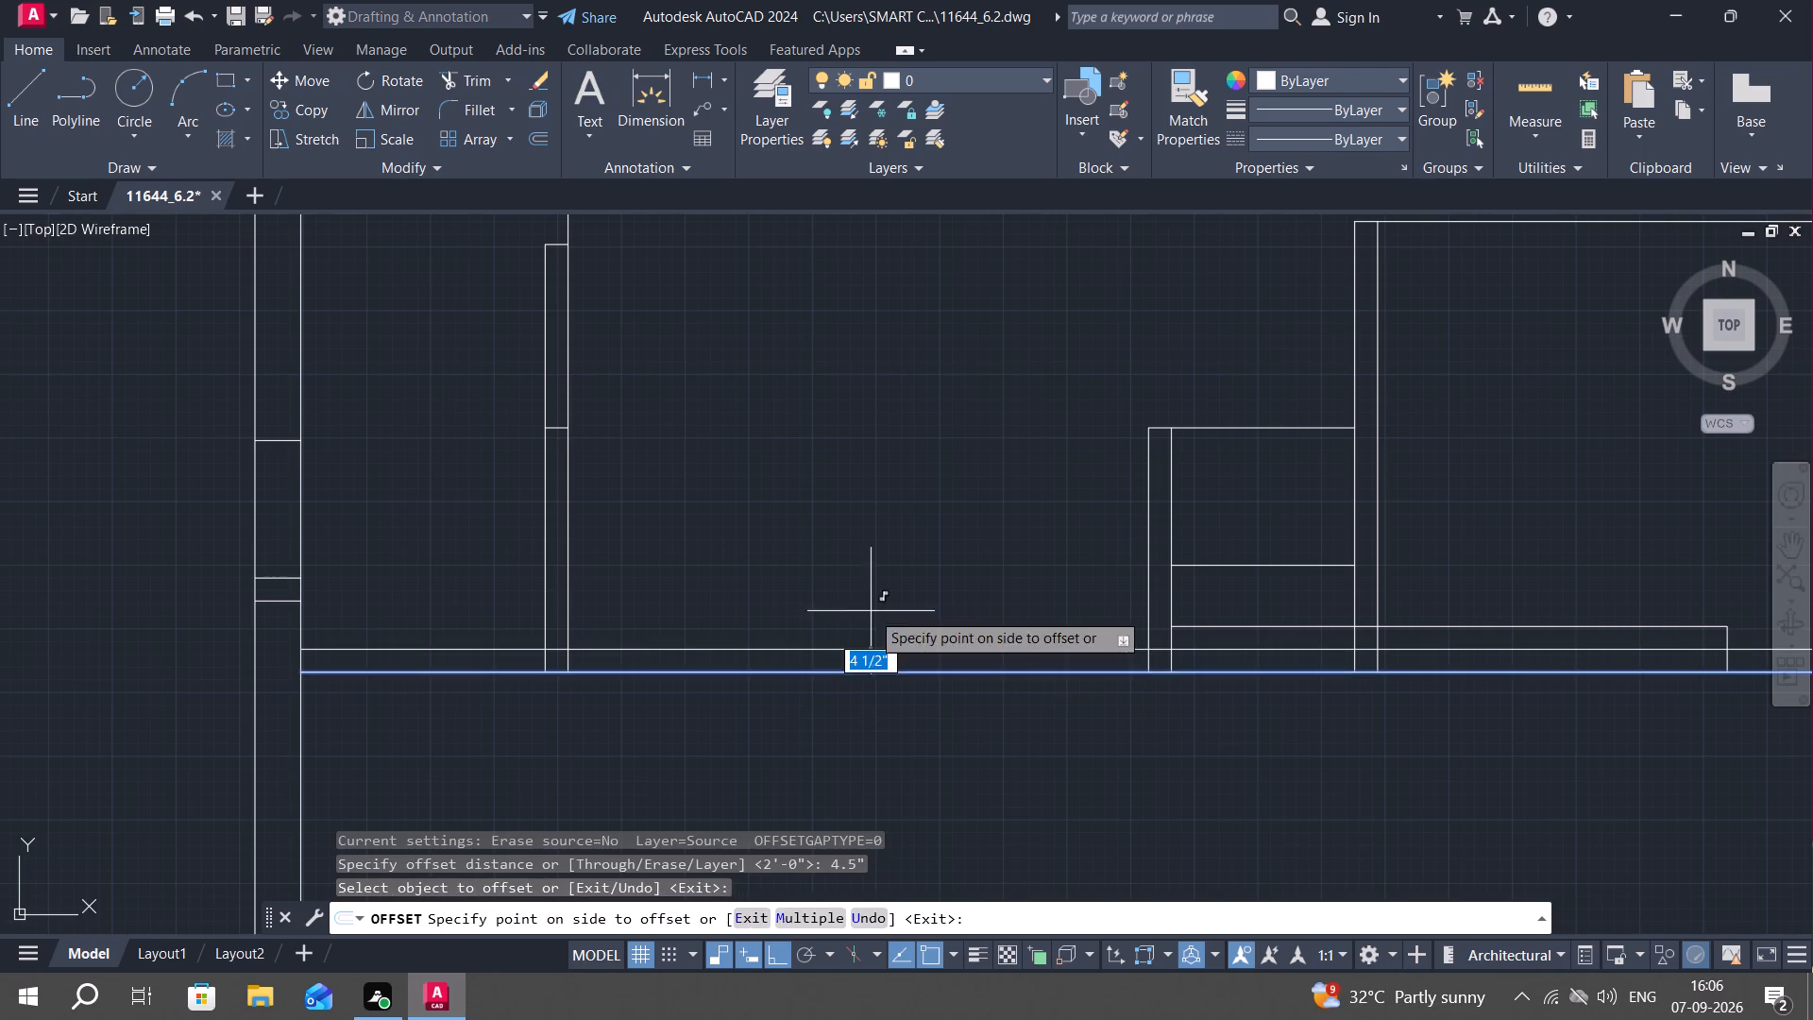
{"action": "left_click", "coordinate": [872, 608]}
{"action": "key", "text": "Escape"}
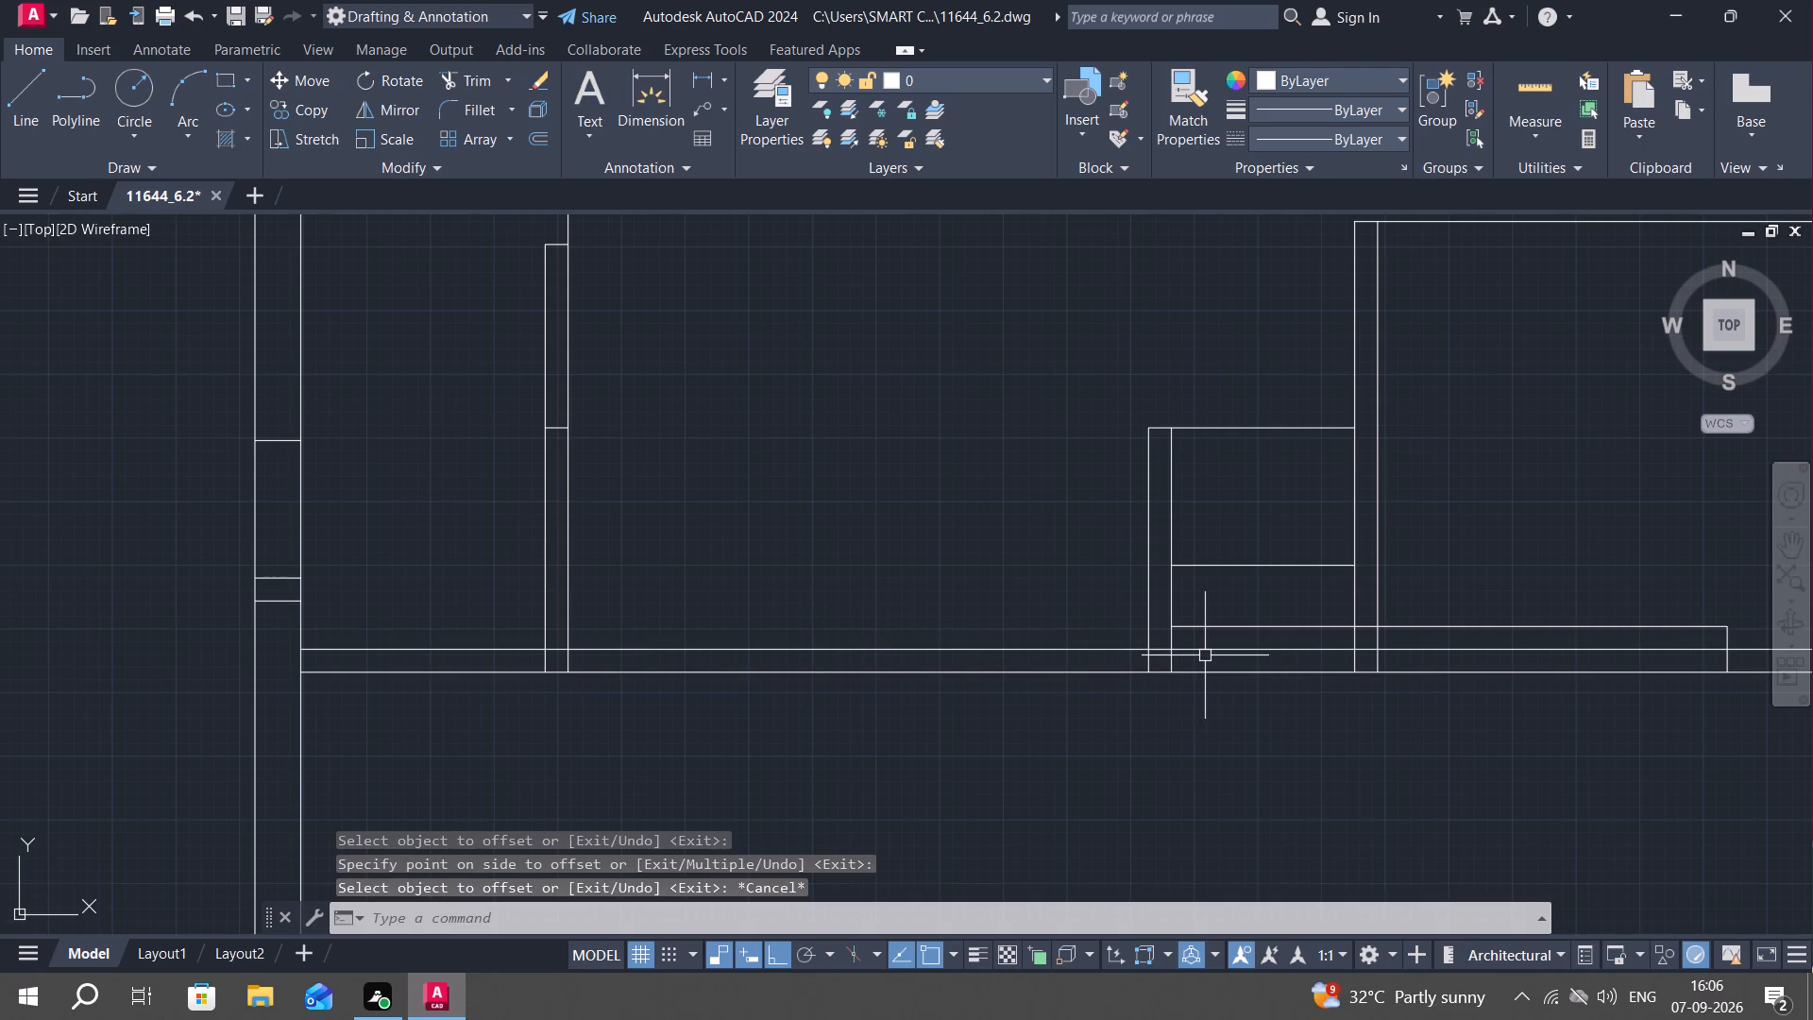
Trim the 4.5" offset line to the stretch between the left partition and the first closely spaced one, erasing the leftover piece.
{"action": "type", "text": "tr"}
{"action": "key", "text": "space"}
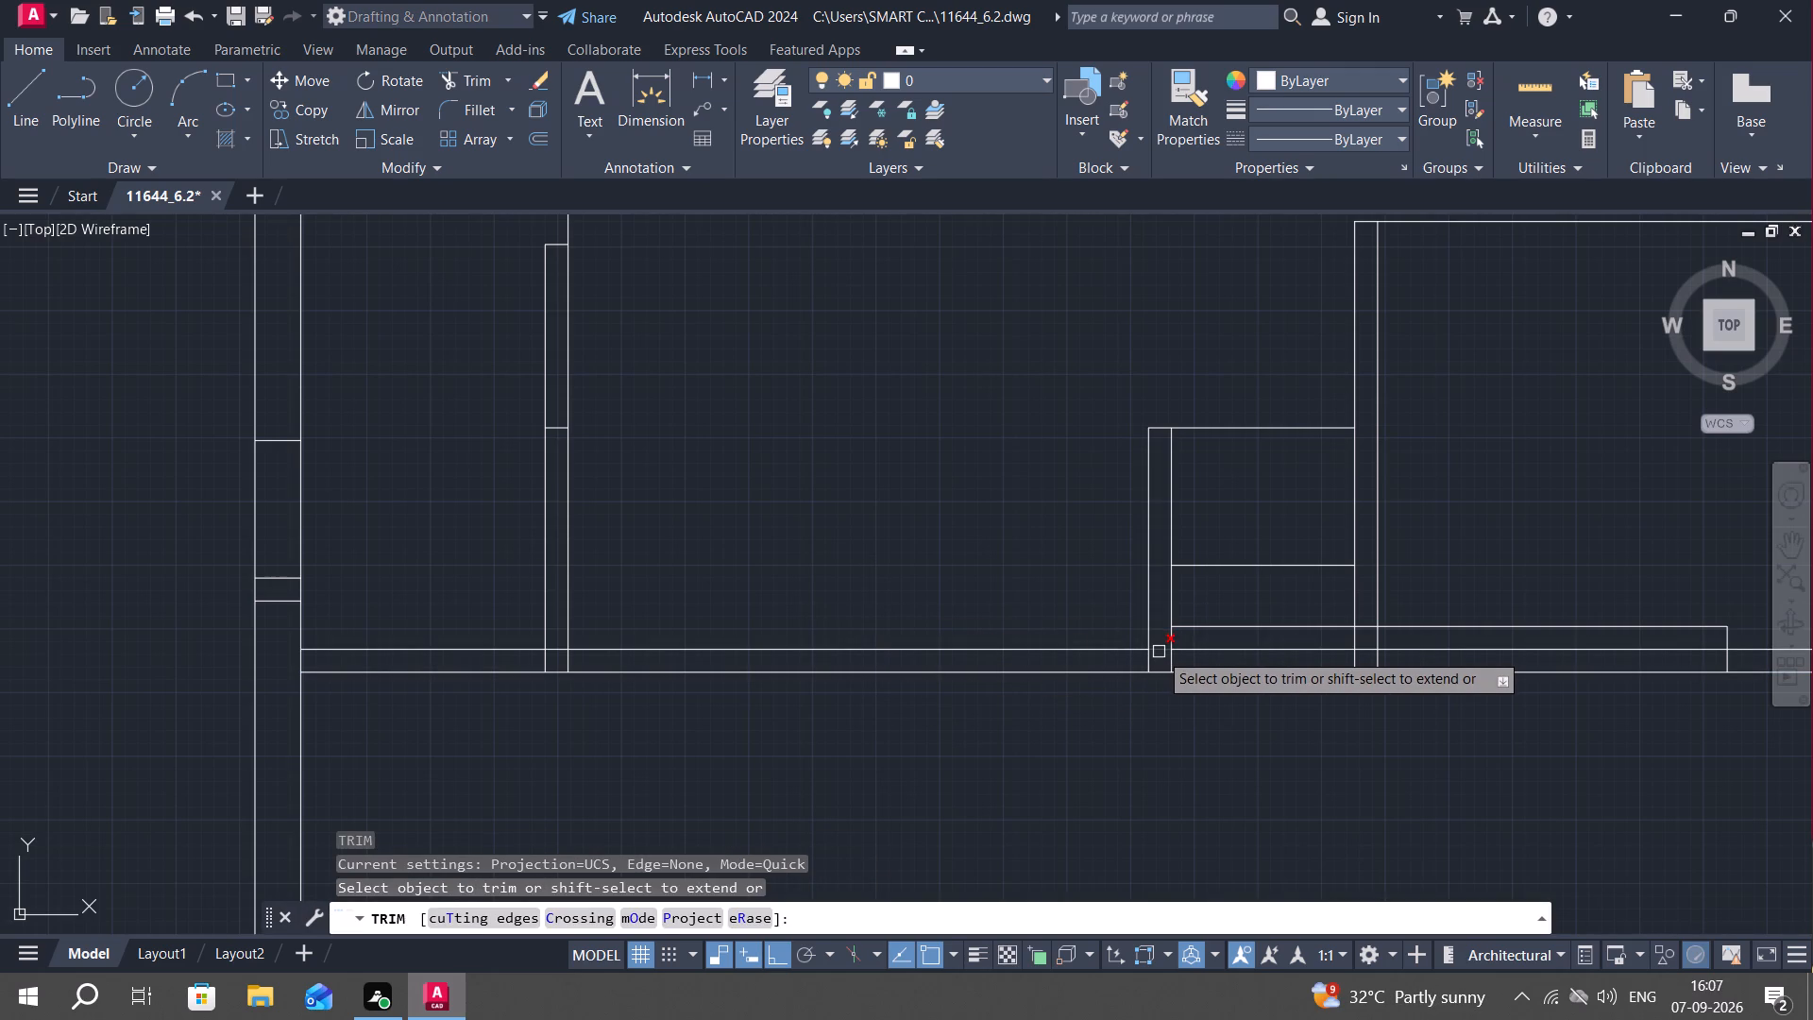
{"action": "left_click", "coordinate": [1159, 652]}
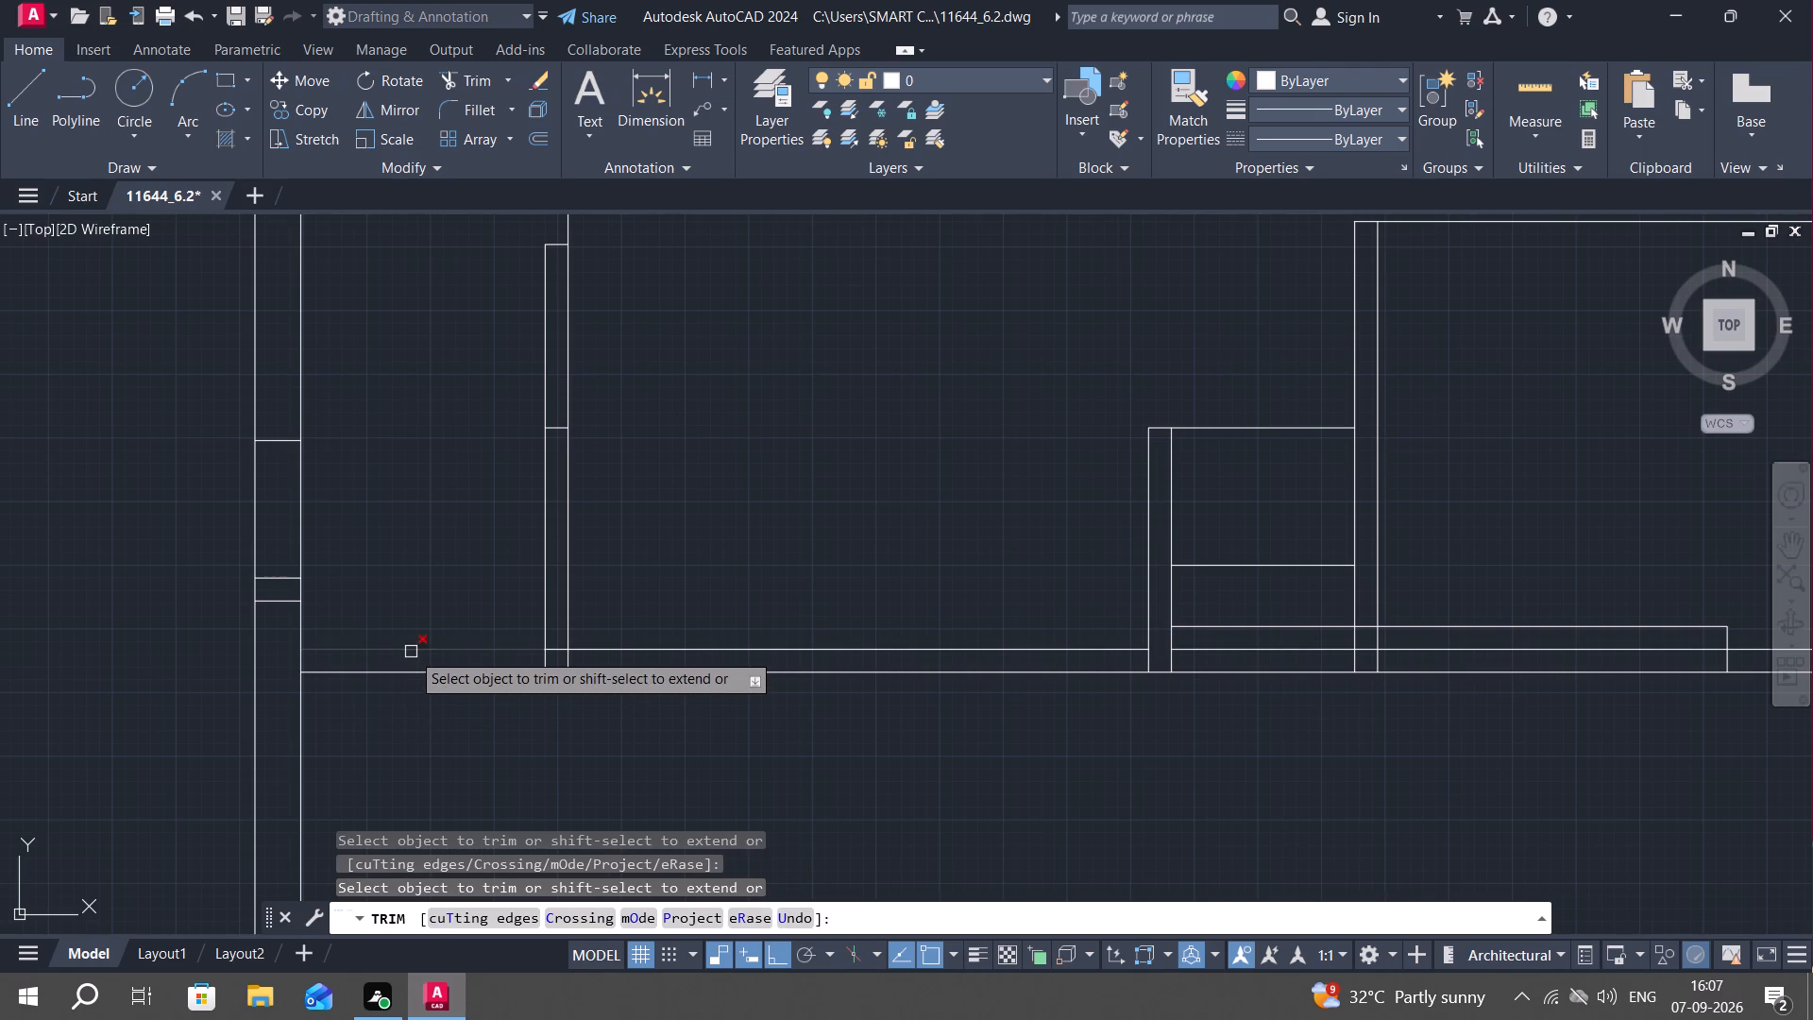
{"action": "left_click", "coordinate": [411, 652]}
{"action": "left_click", "coordinate": [553, 654]}
{"action": "key", "text": "Escape"}
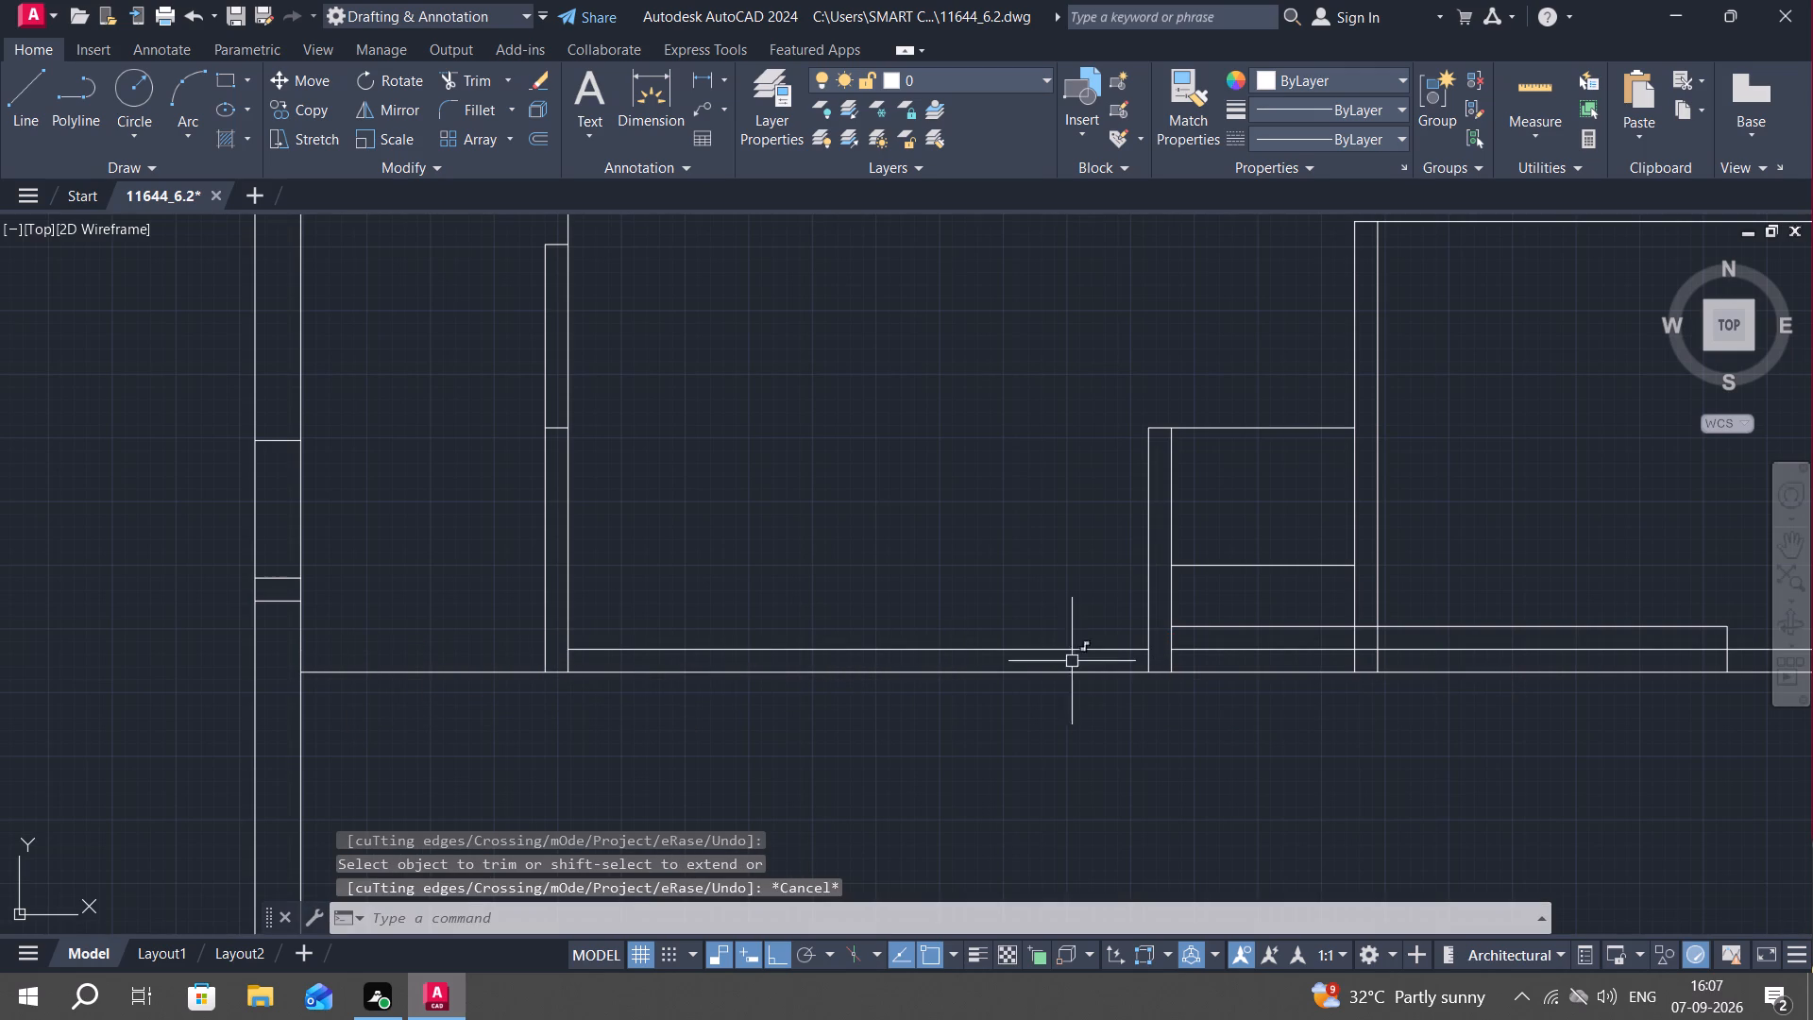
{"action": "left_click", "coordinate": [1212, 650]}
{"action": "key", "text": "Delete"}
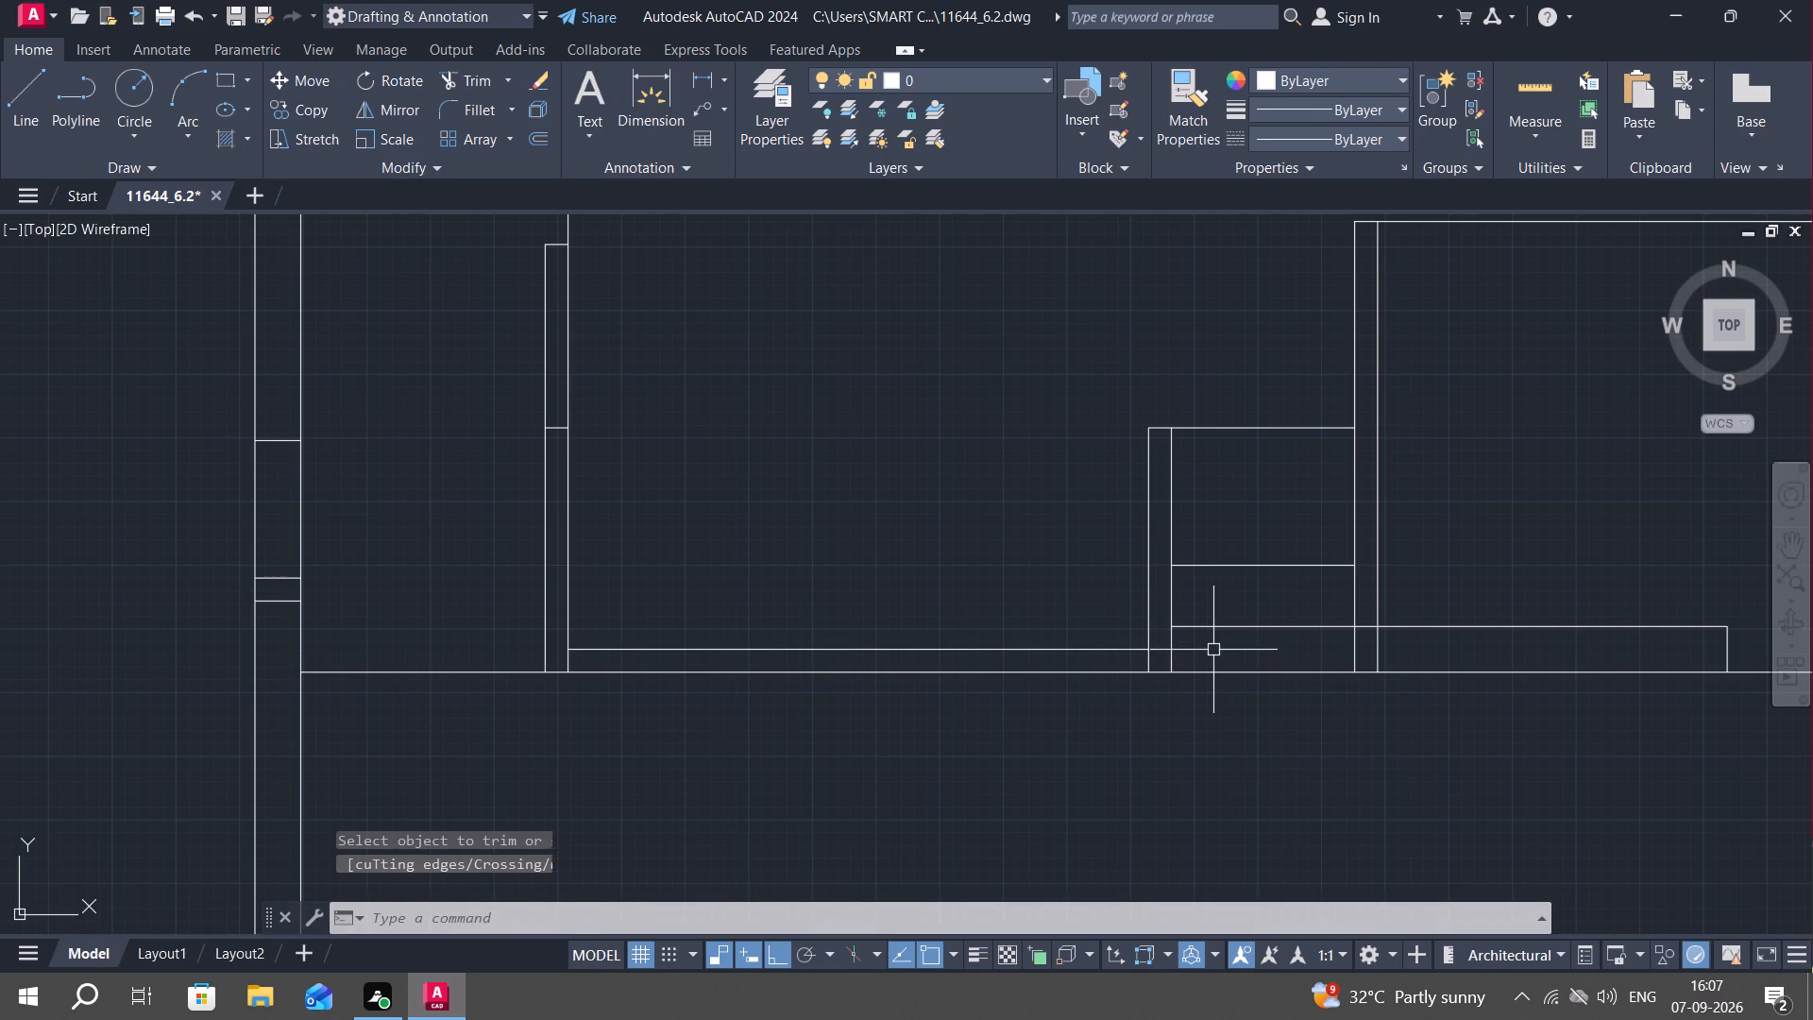
{"action": "key", "text": "Escape"}
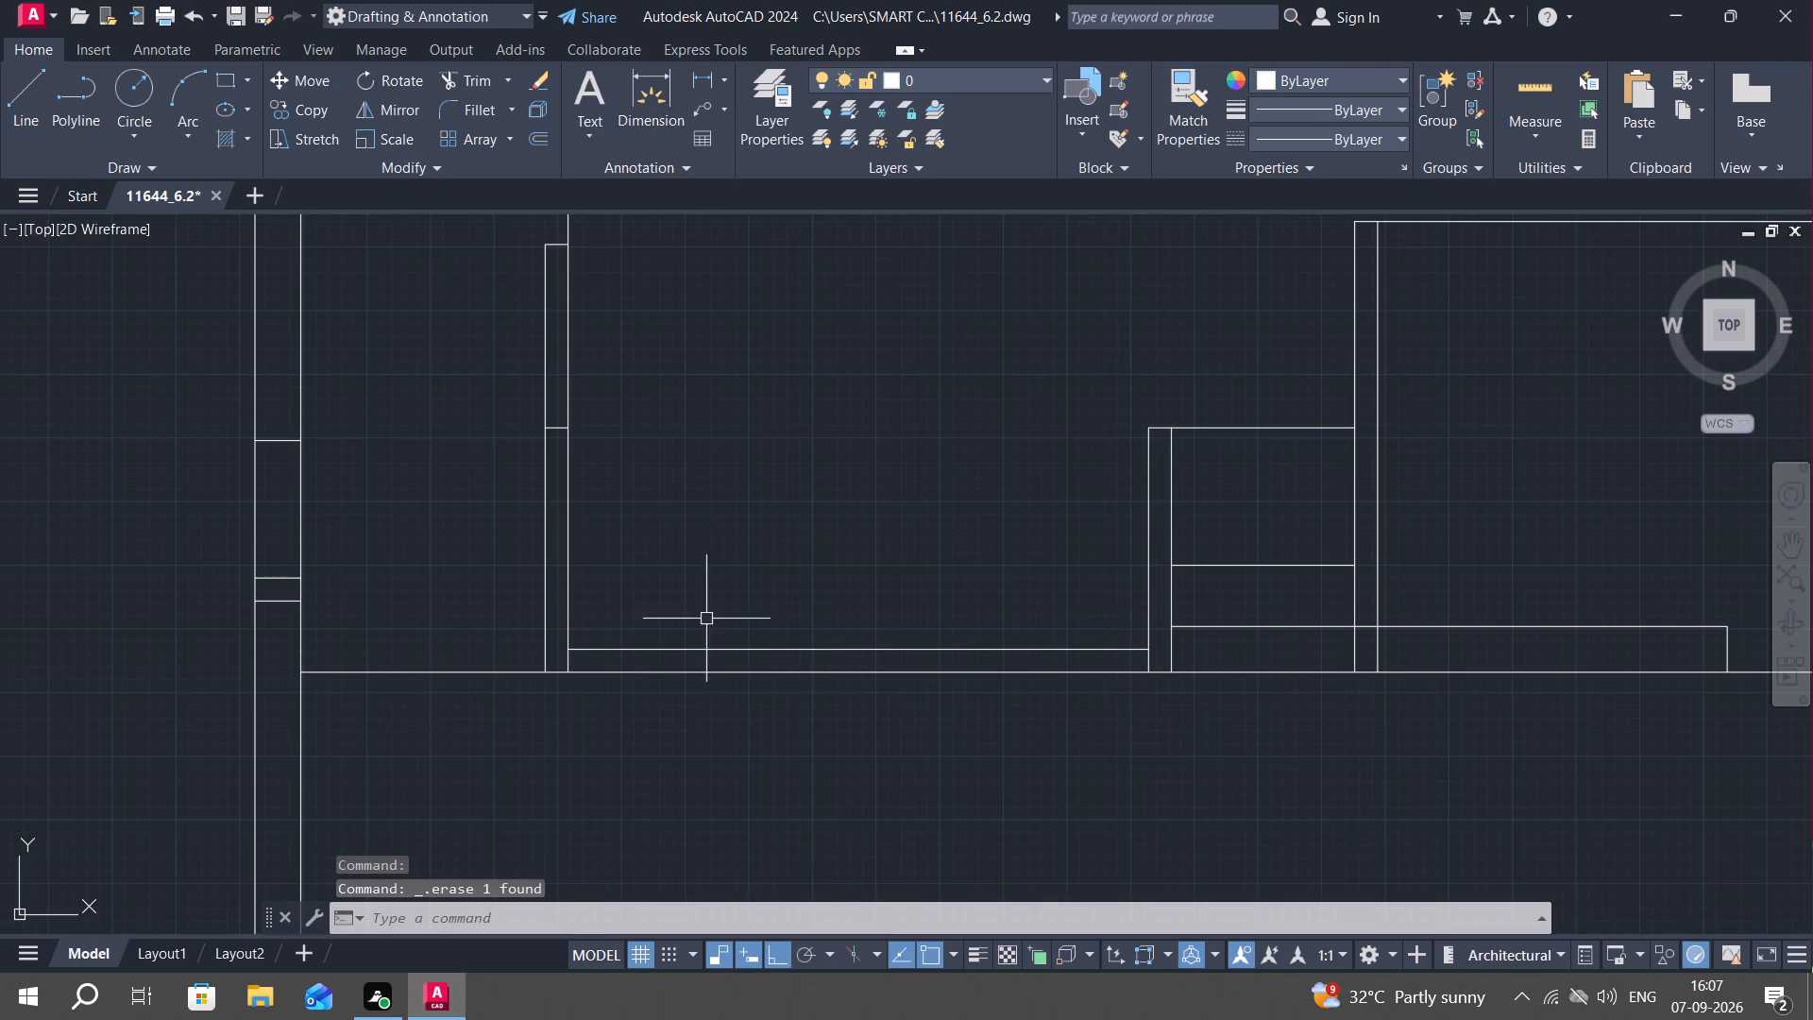
Trim the left partition's right-hand line below its junction with the 4.5" offset line.
{"action": "key", "text": "o"}
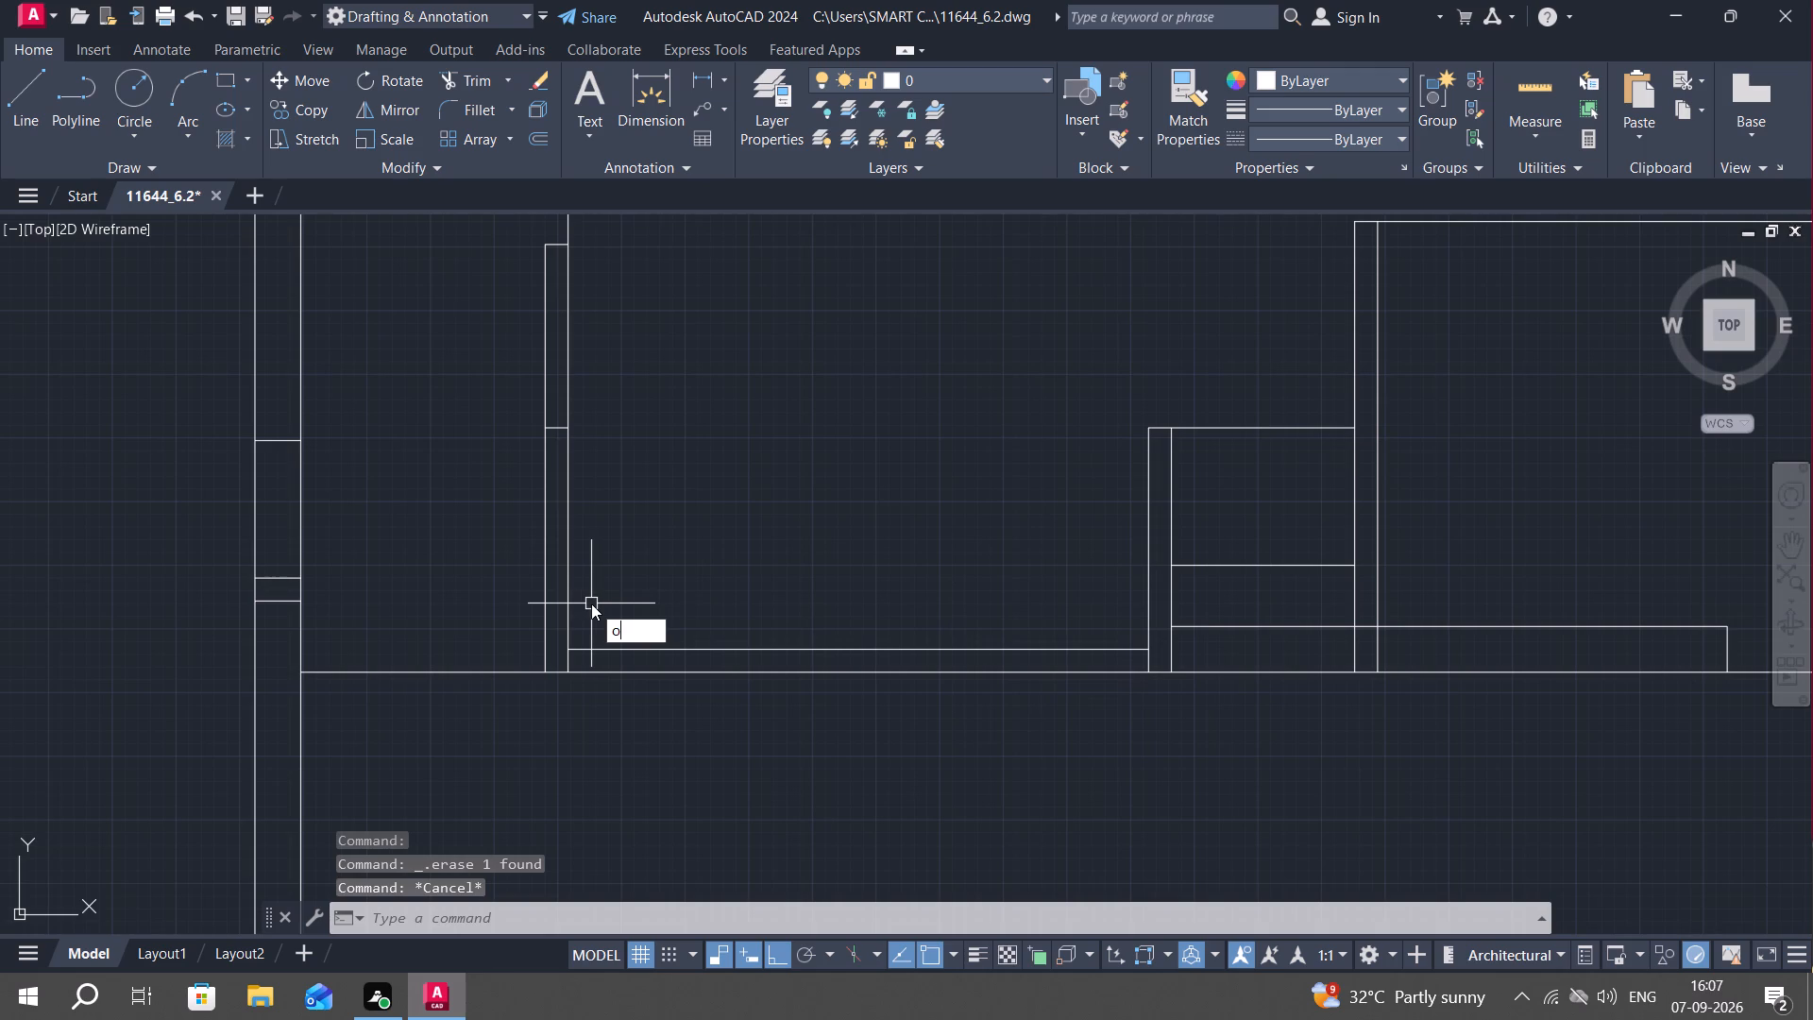
{"action": "key", "text": "Escape"}
{"action": "type", "text": "tr"}
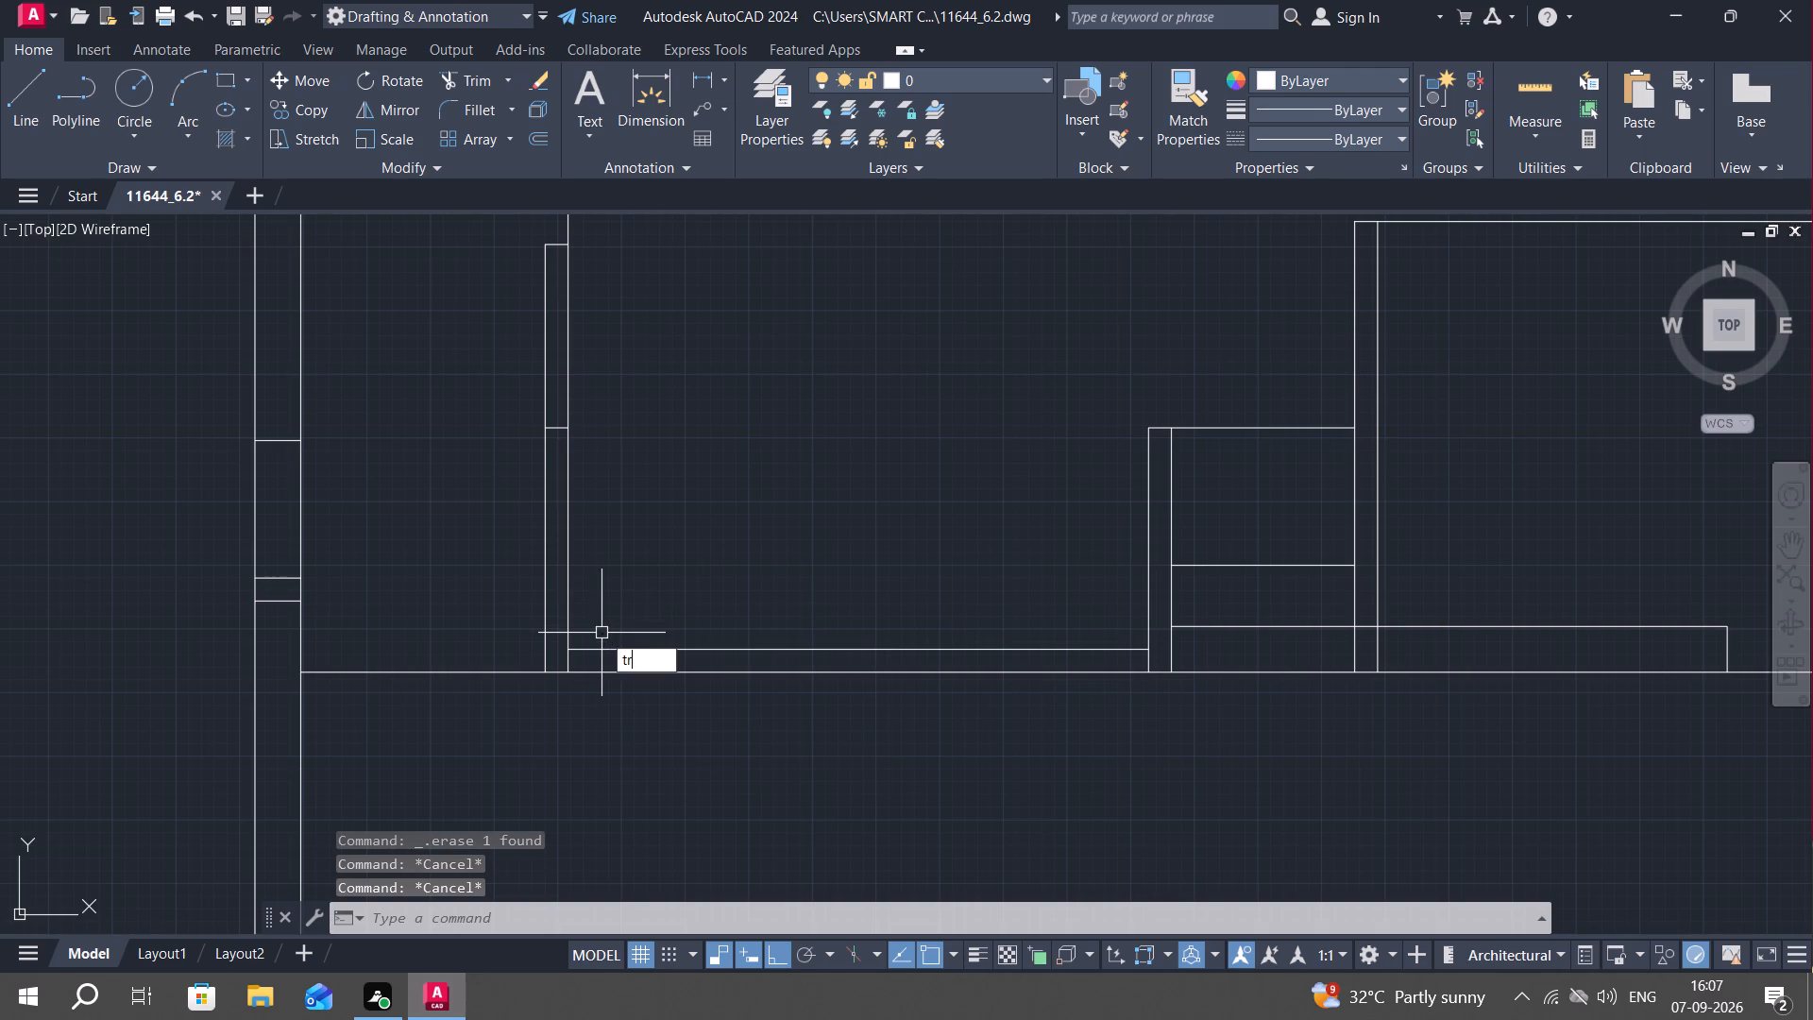
{"action": "key", "text": "space"}
{"action": "left_click", "coordinate": [566, 658]}
{"action": "key", "text": "Escape"}
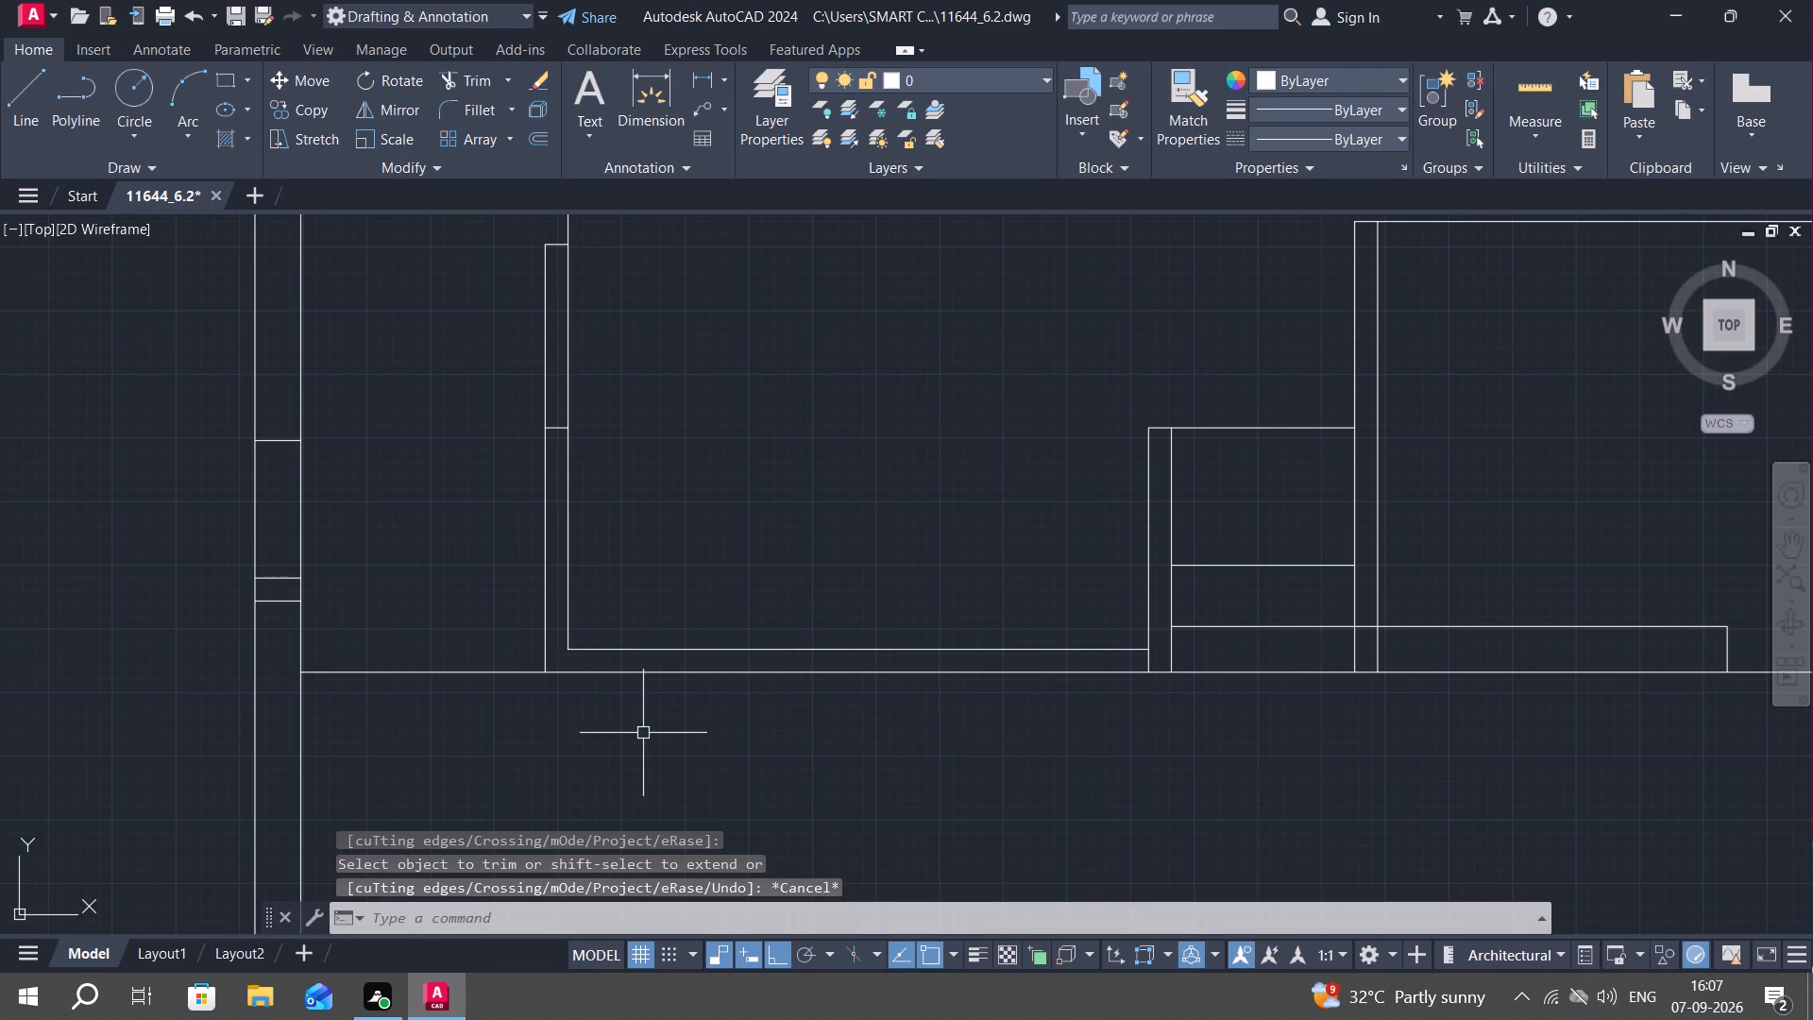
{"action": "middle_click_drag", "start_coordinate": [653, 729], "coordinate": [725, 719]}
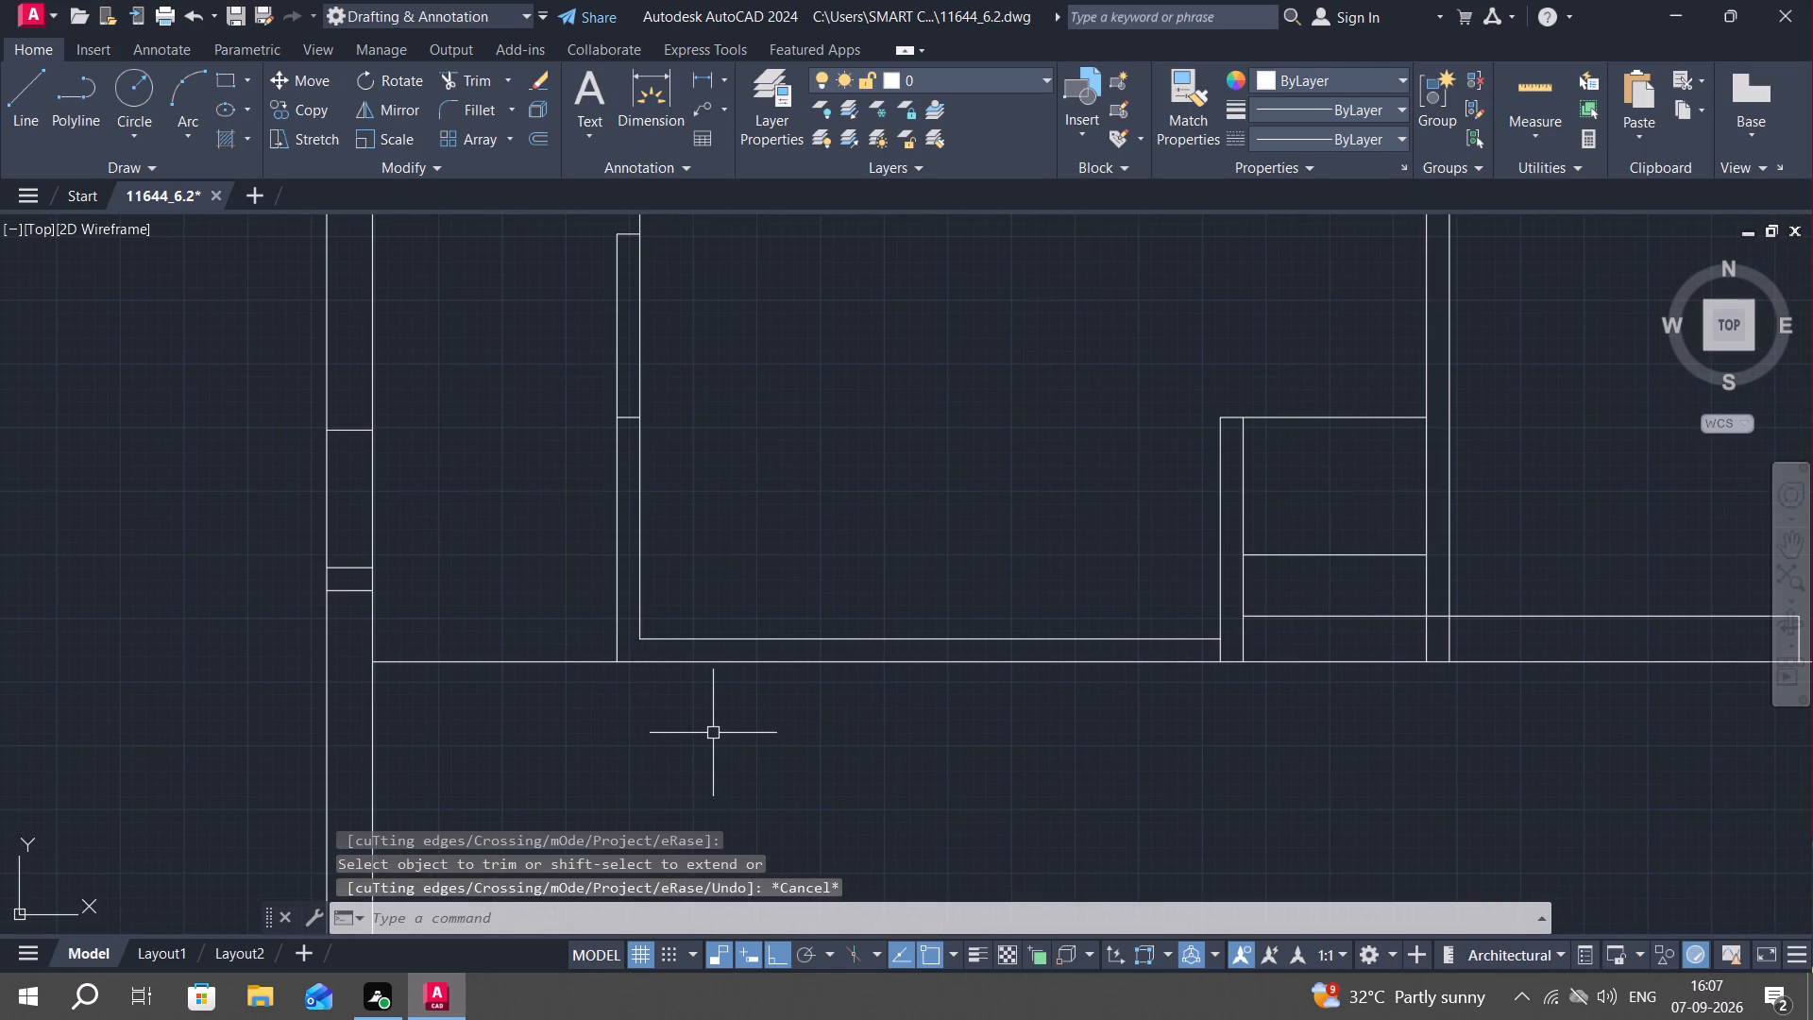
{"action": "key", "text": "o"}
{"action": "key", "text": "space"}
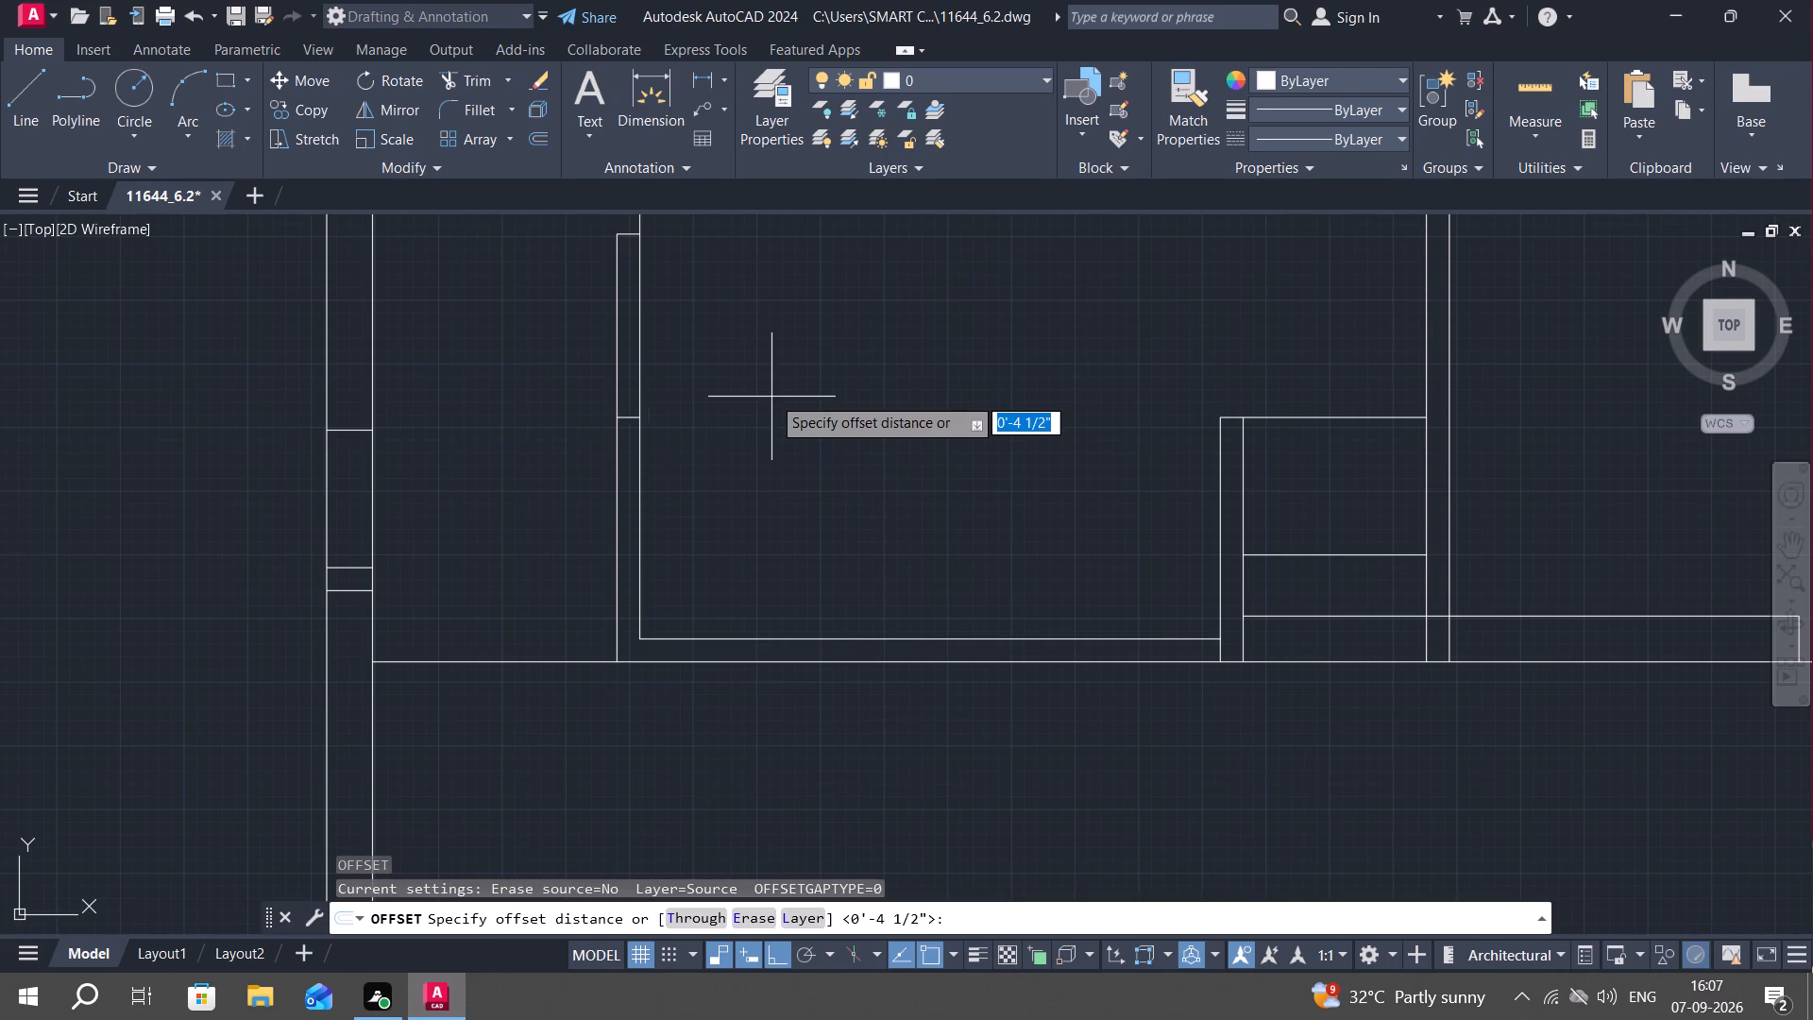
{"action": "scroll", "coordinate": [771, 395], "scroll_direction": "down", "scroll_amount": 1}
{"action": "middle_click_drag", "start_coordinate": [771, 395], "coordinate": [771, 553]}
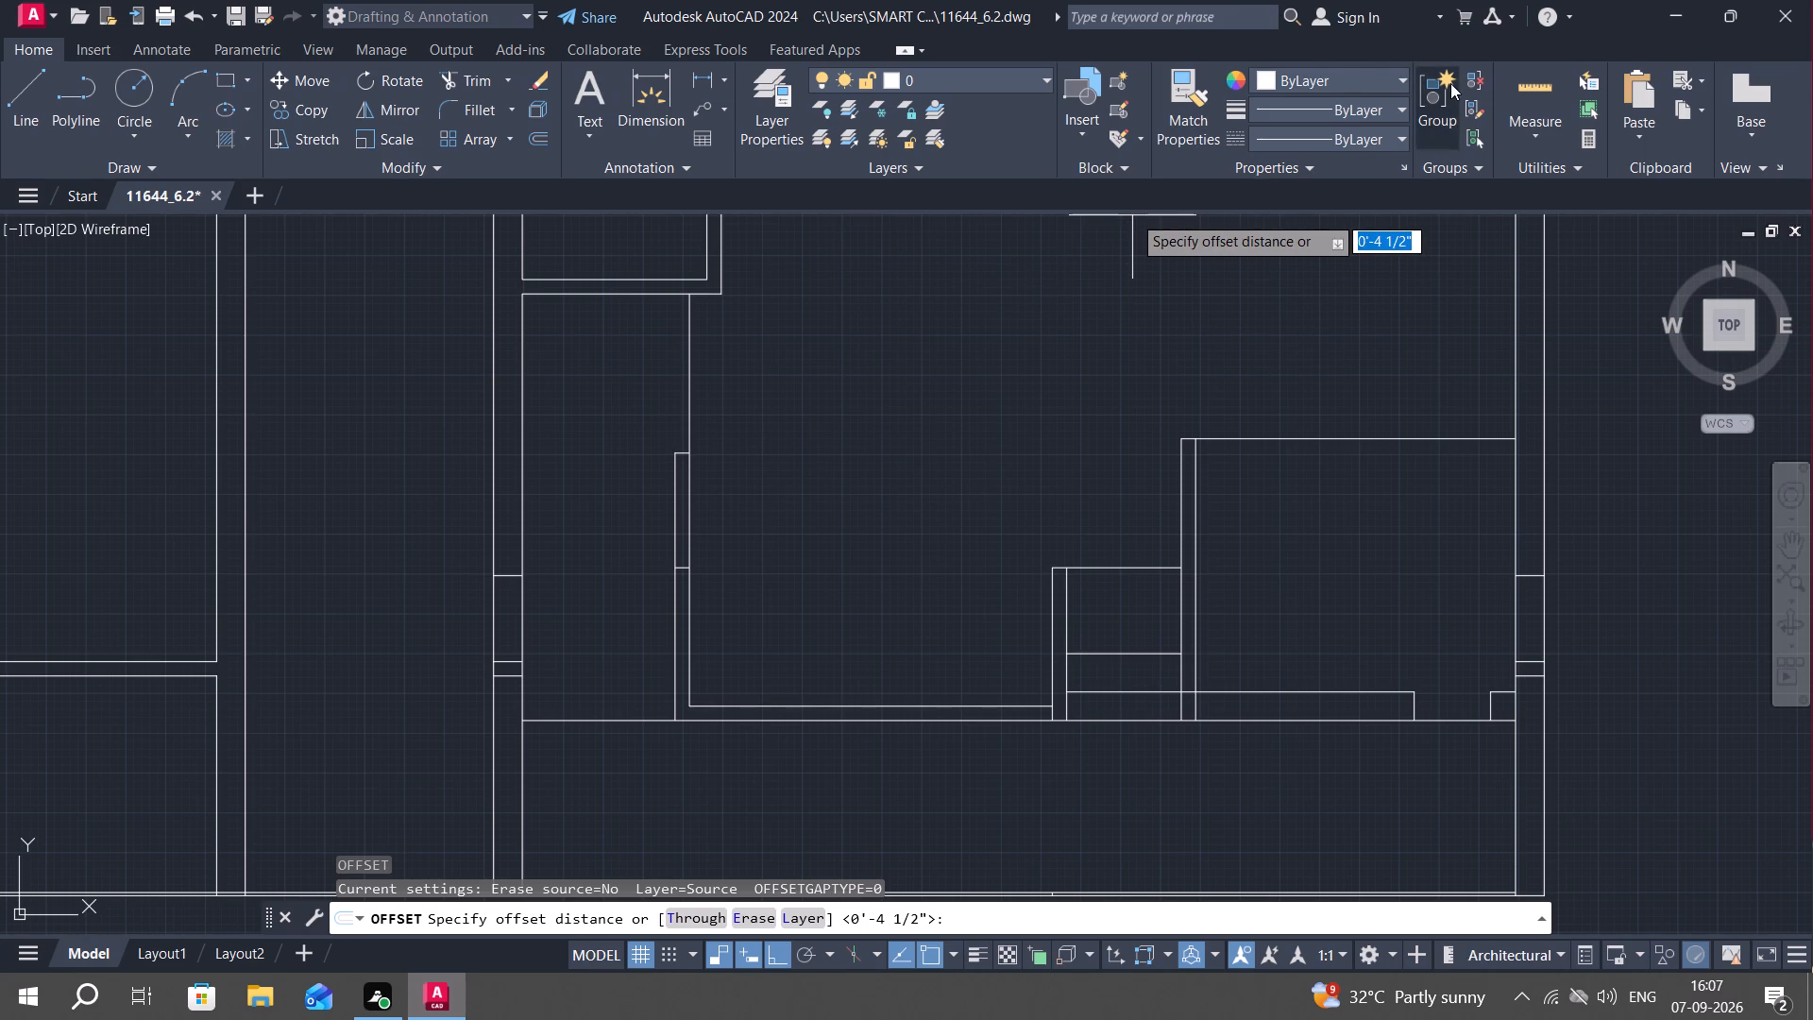
Measure the narrow room between the left-hand 9" wall and the partition.
{"action": "left_click", "coordinate": [1541, 92]}
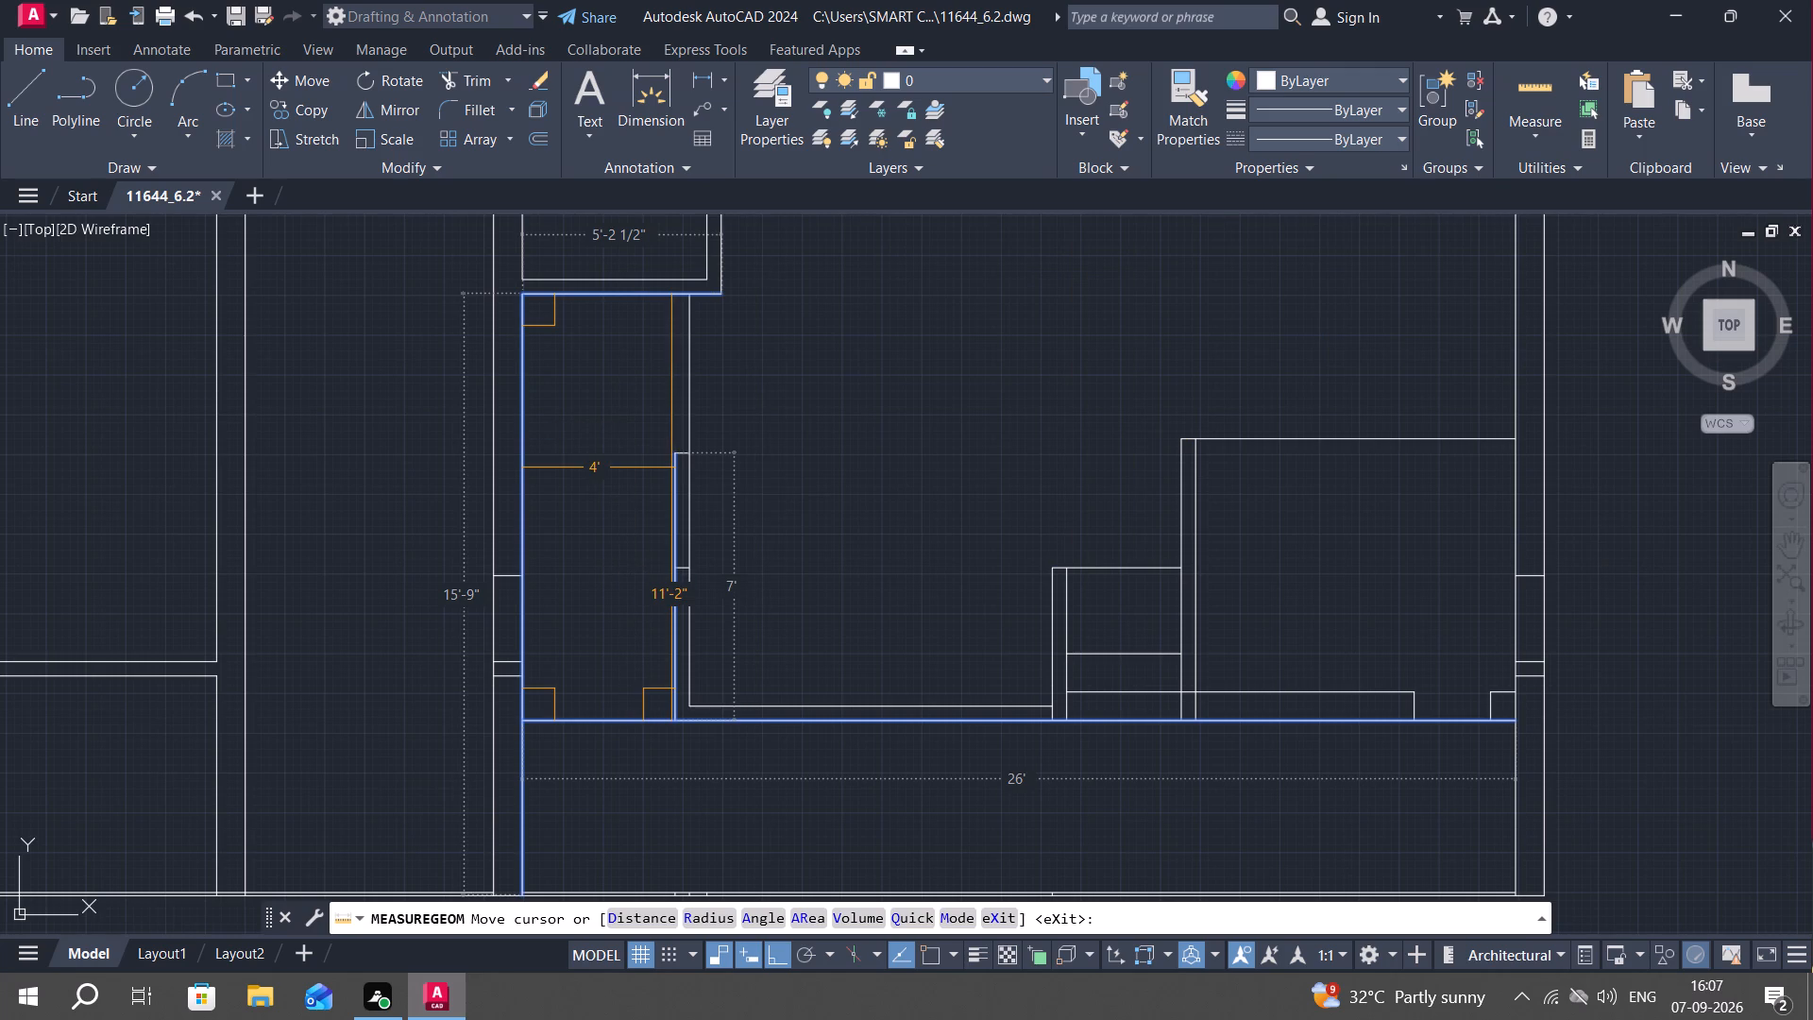
{"action": "key", "text": "Escape"}
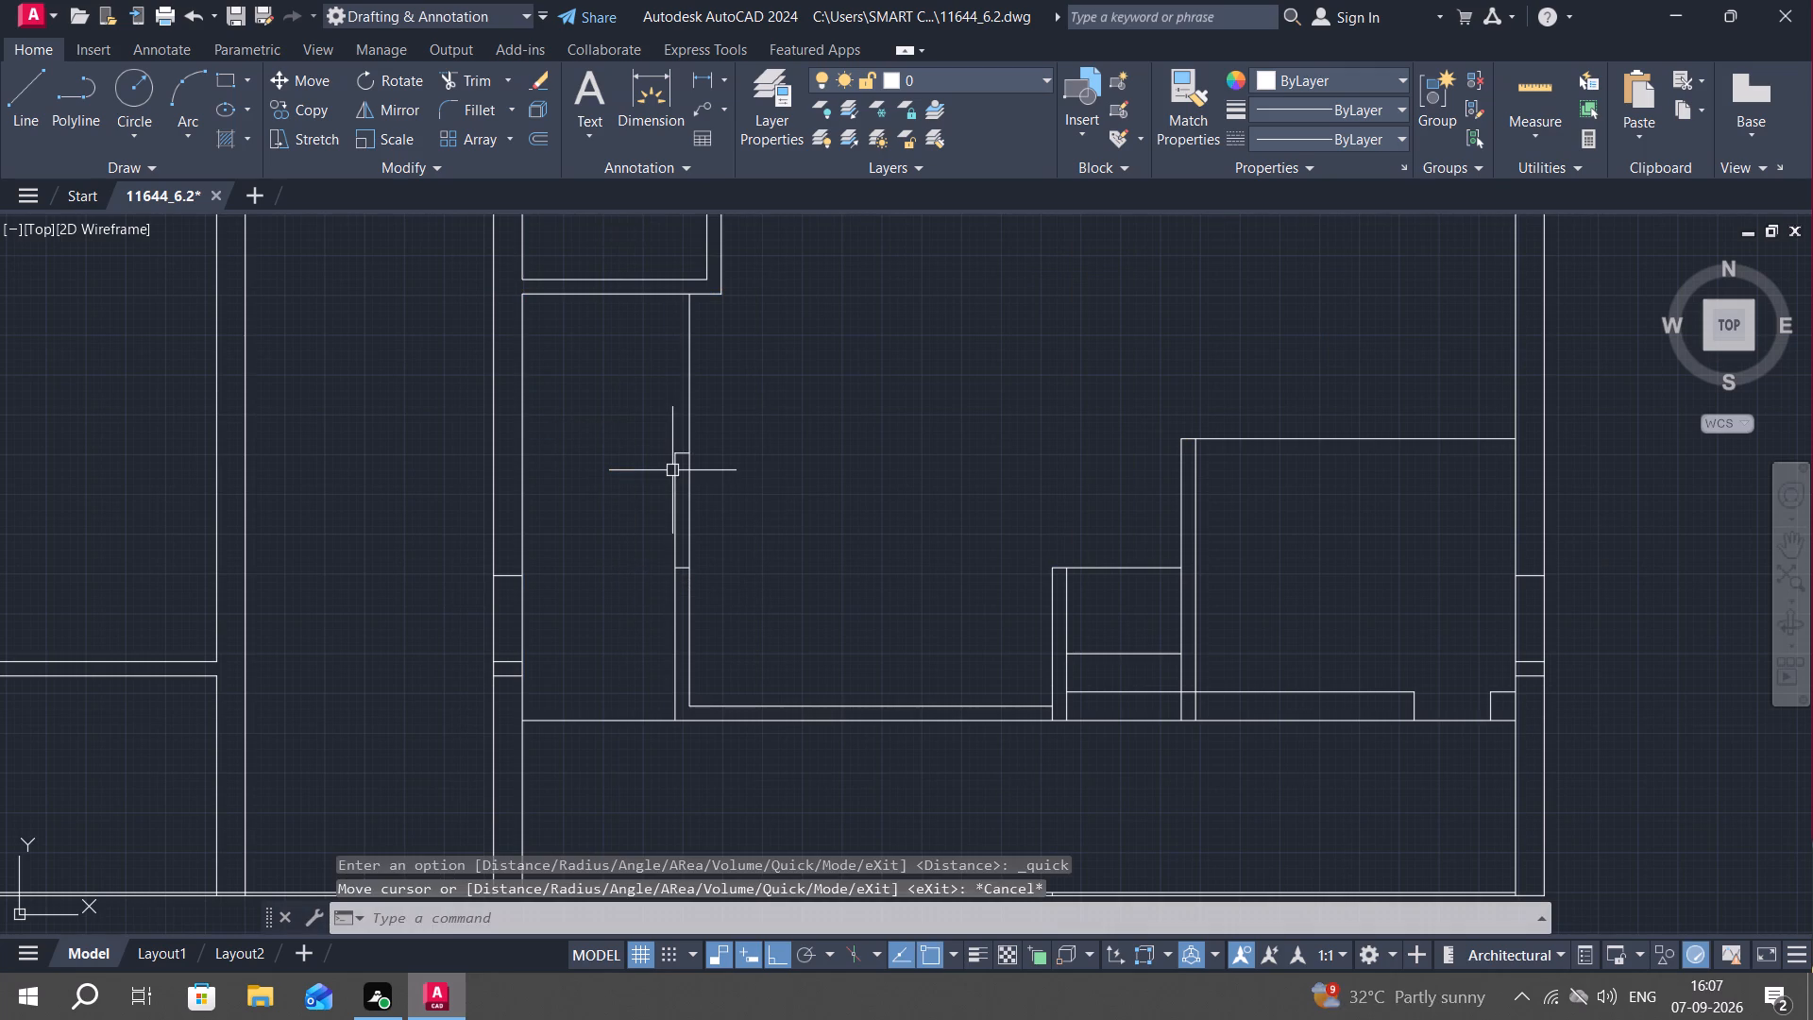
Extend the left partition's left-hand line up to the wall above.
{"action": "type", "text": "rx"}
{"action": "key", "text": "Escape"}
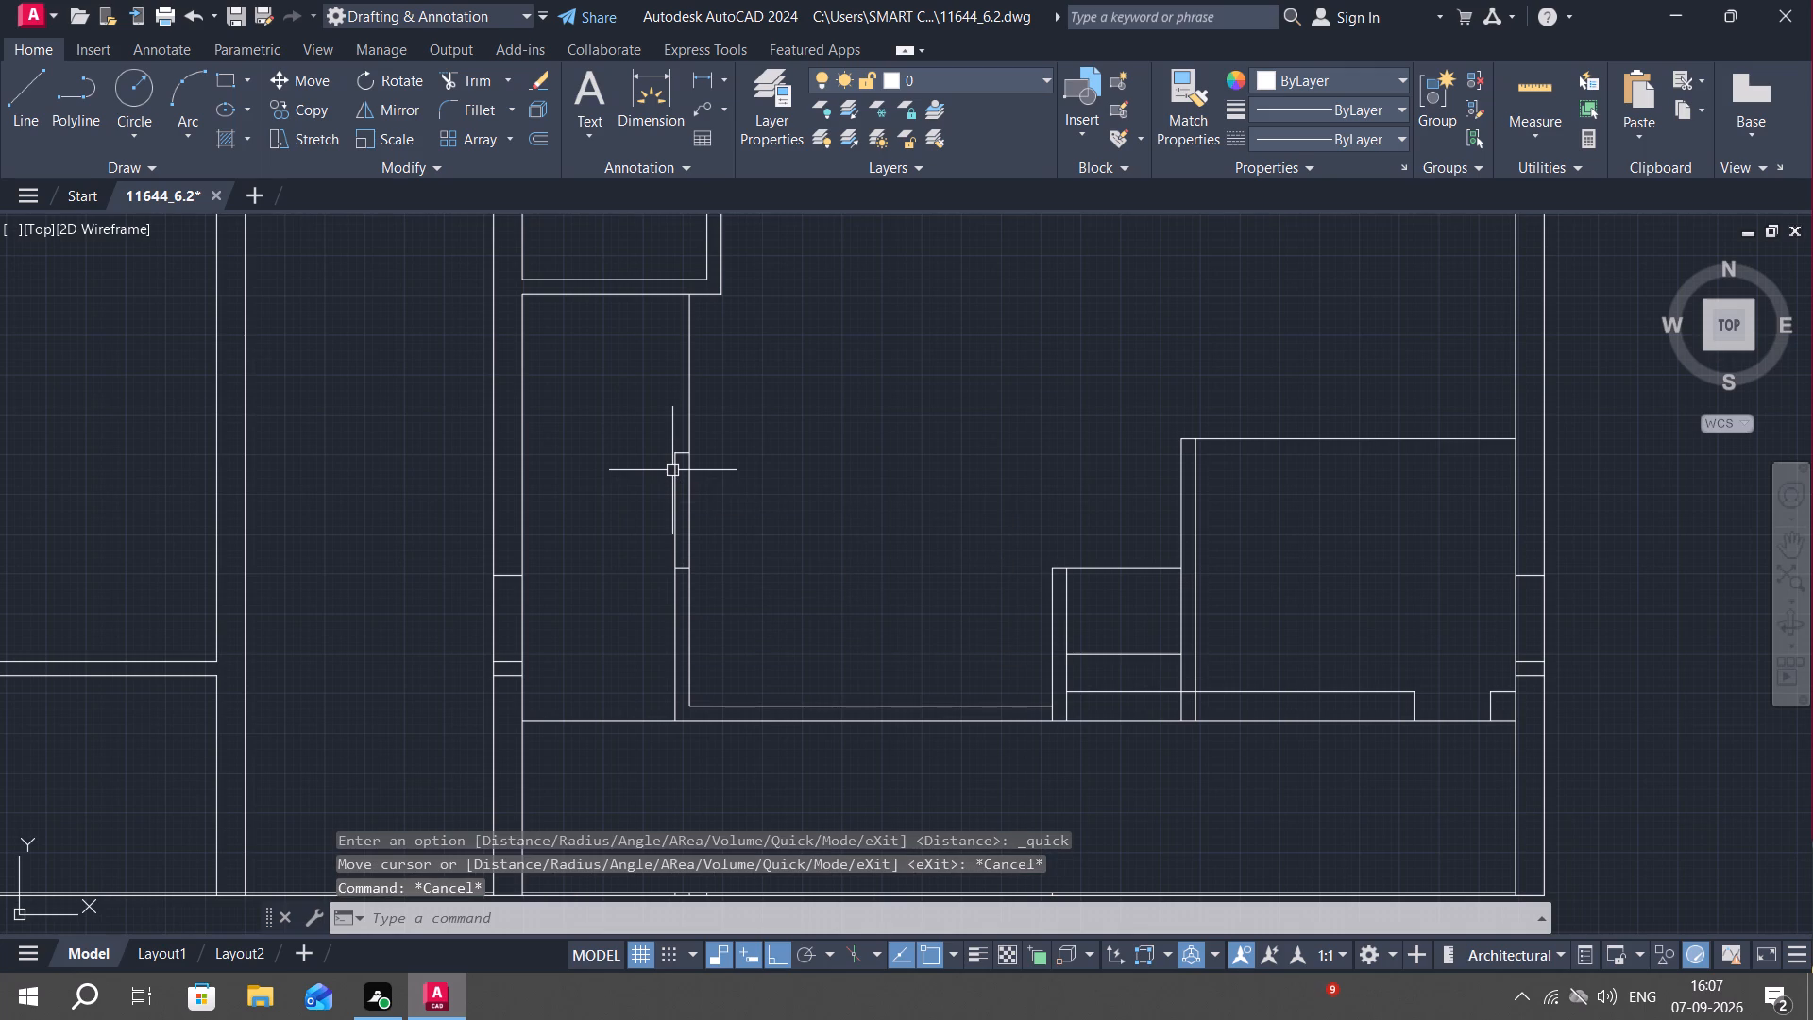
{"action": "type", "text": "ex"}
{"action": "key", "text": "space"}
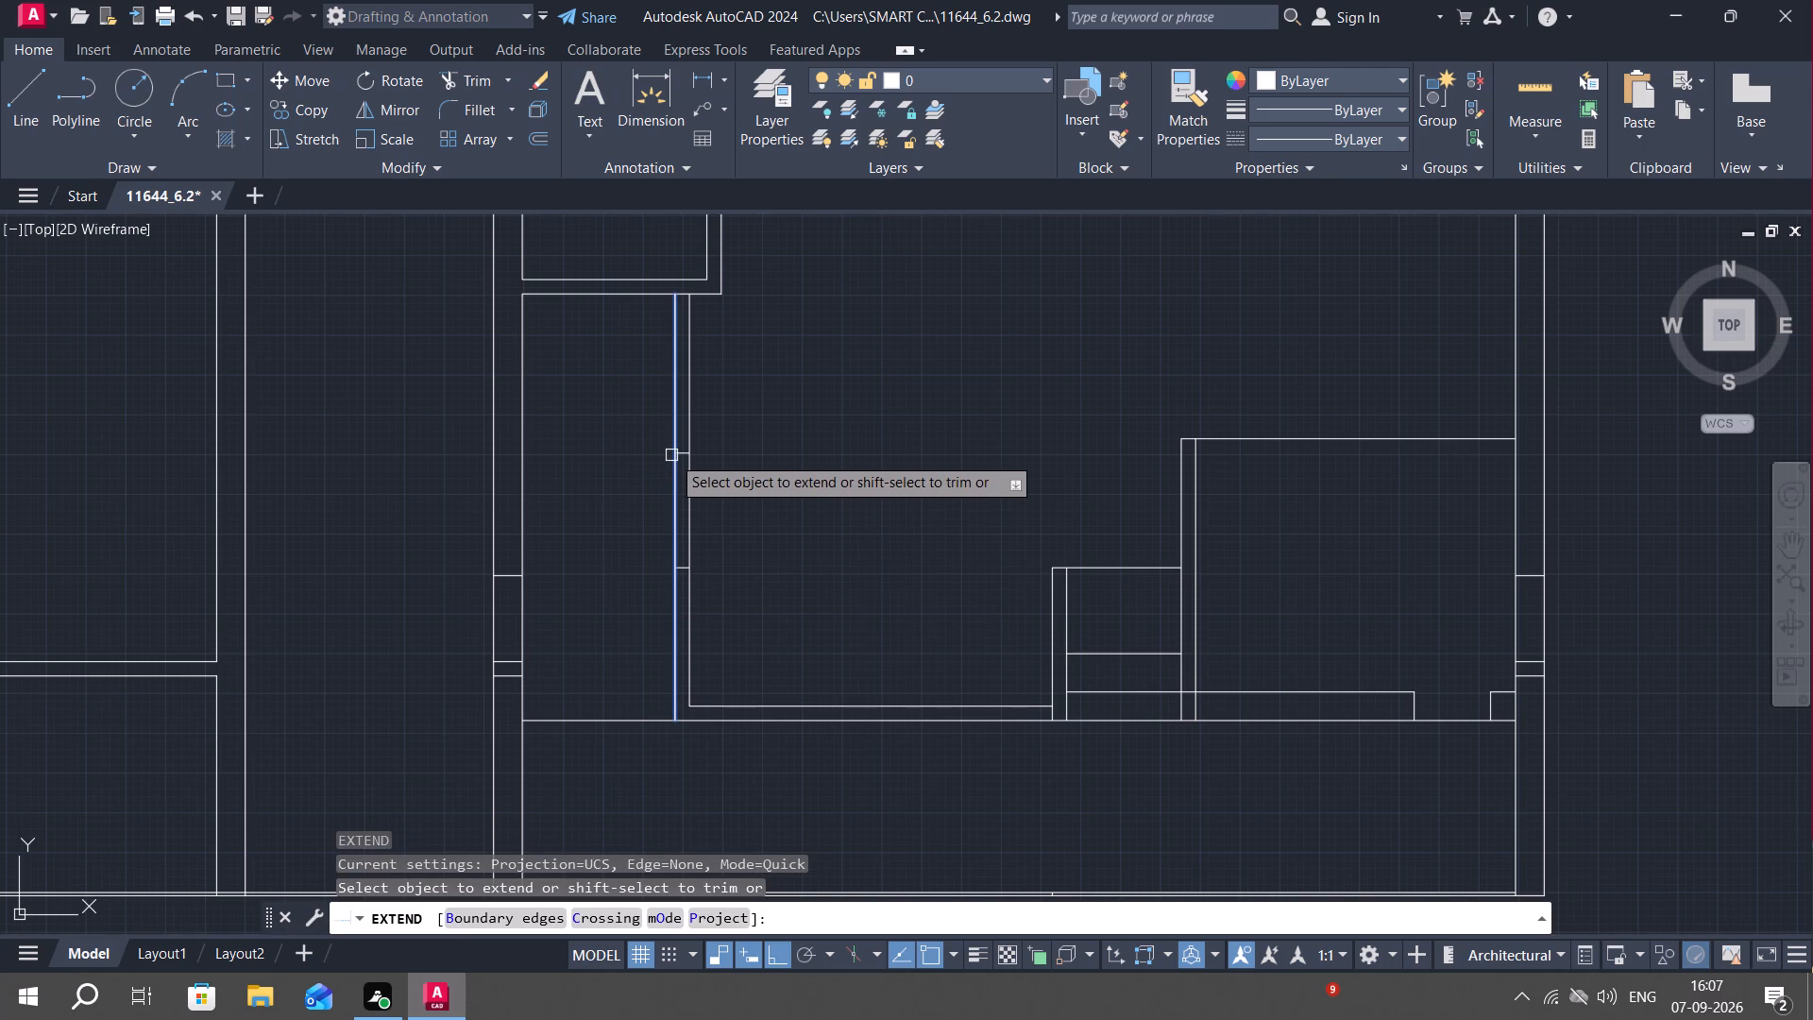
{"action": "left_click", "coordinate": [671, 455]}
{"action": "key", "text": "Escape"}
Draw a 2' horizontal line into the room from the lower opening tick on the left partition's right-hand line.
{"action": "middle_click_drag", "start_coordinate": [758, 459], "coordinate": [738, 407]}
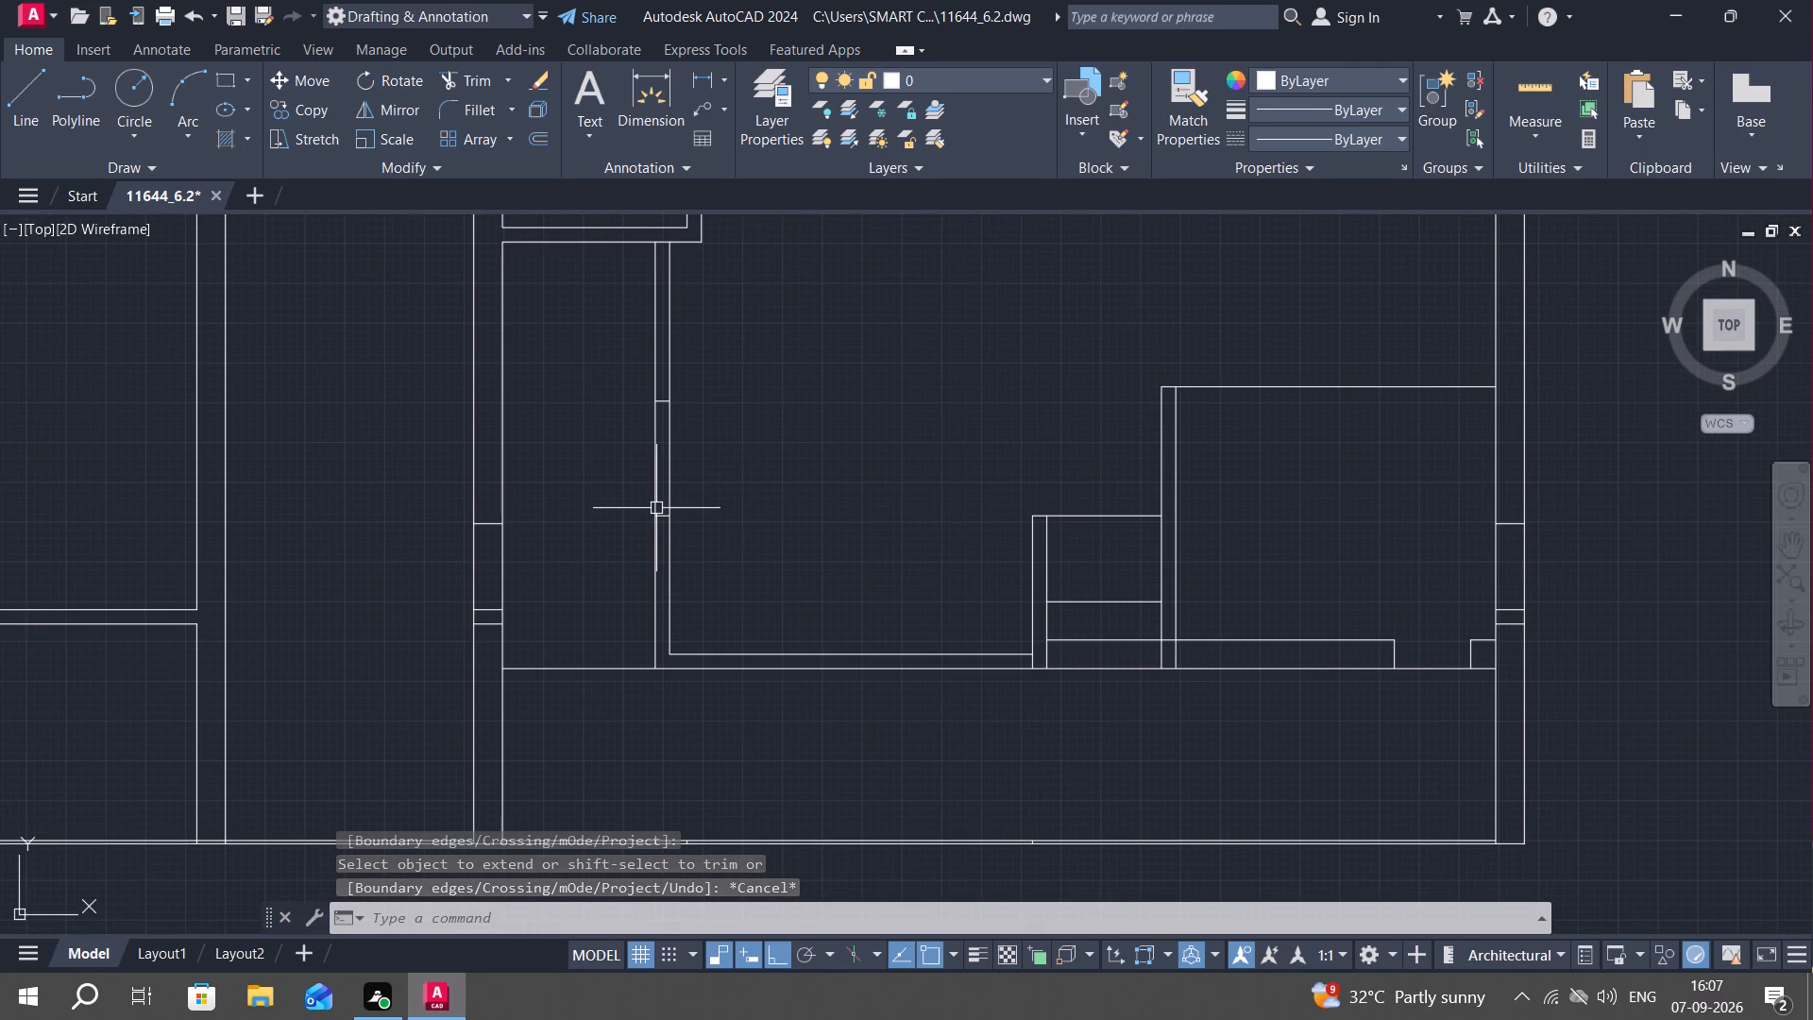
{"action": "key", "text": "l"}
{"action": "key", "text": "space"}
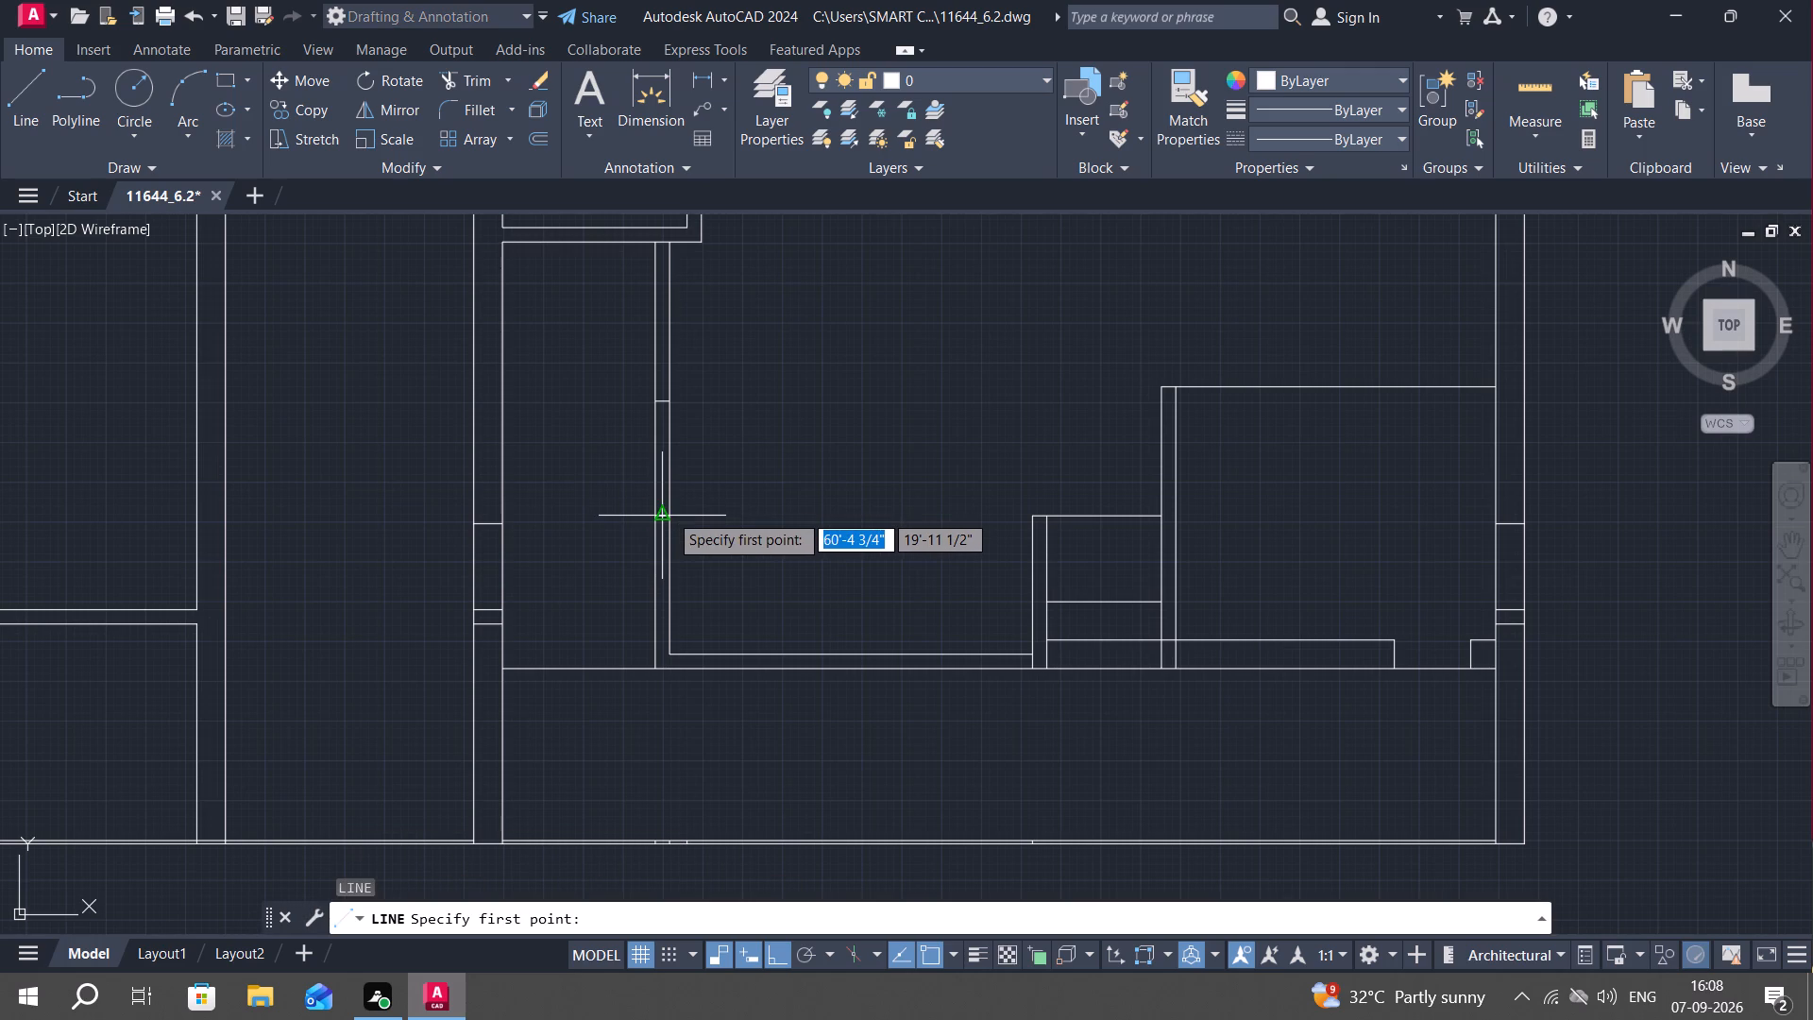
{"action": "left_click", "coordinate": [674, 514]}
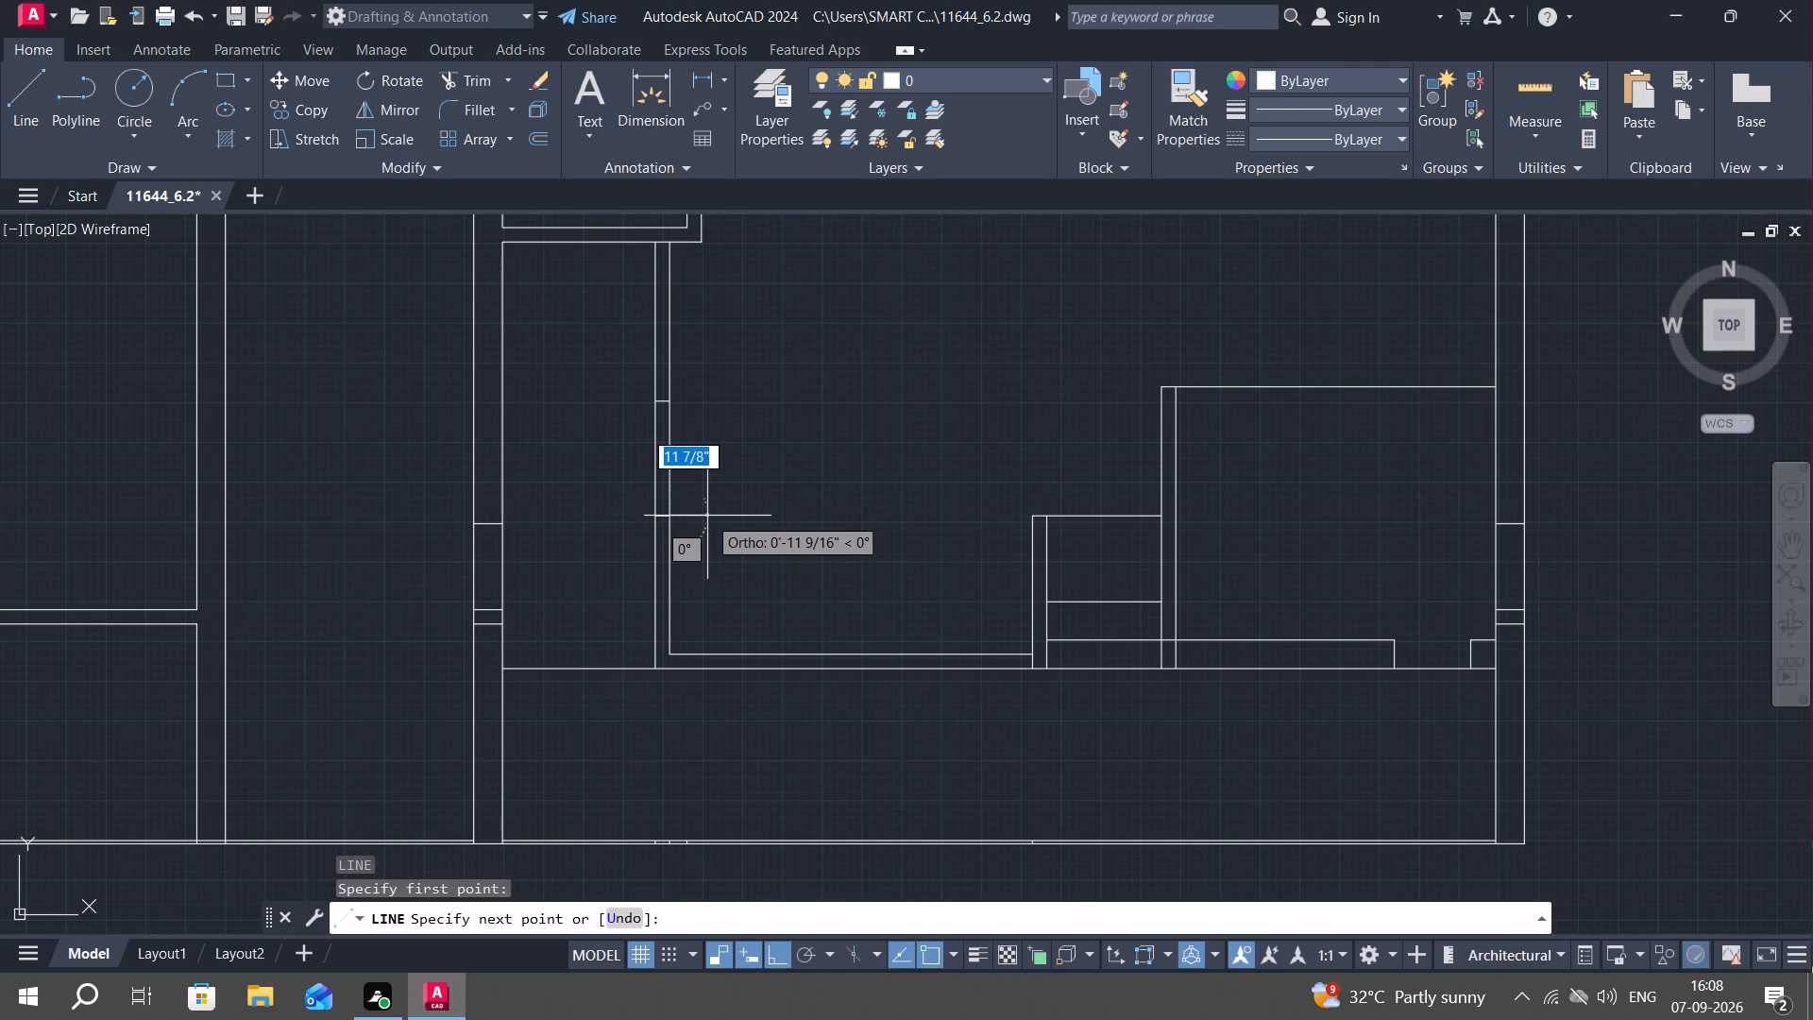
{"action": "key", "text": "F8"}
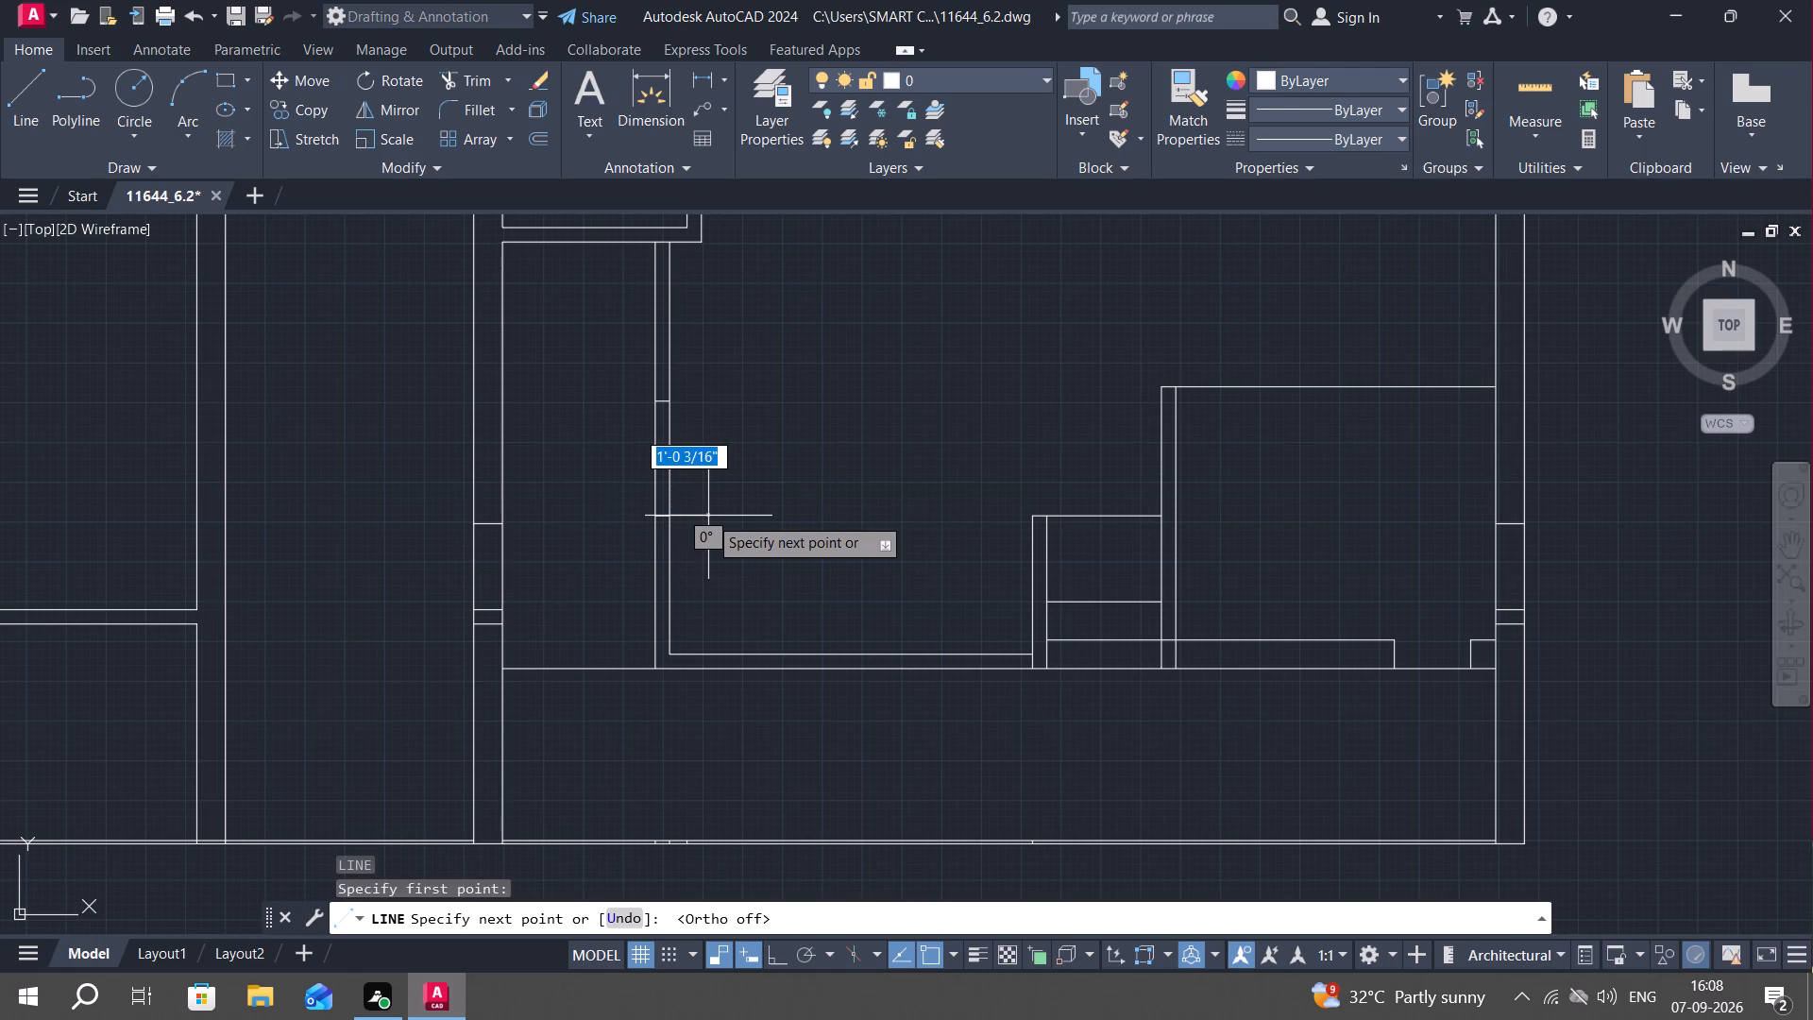
{"action": "key", "text": "2"}
{"action": "type", "text": "'"}
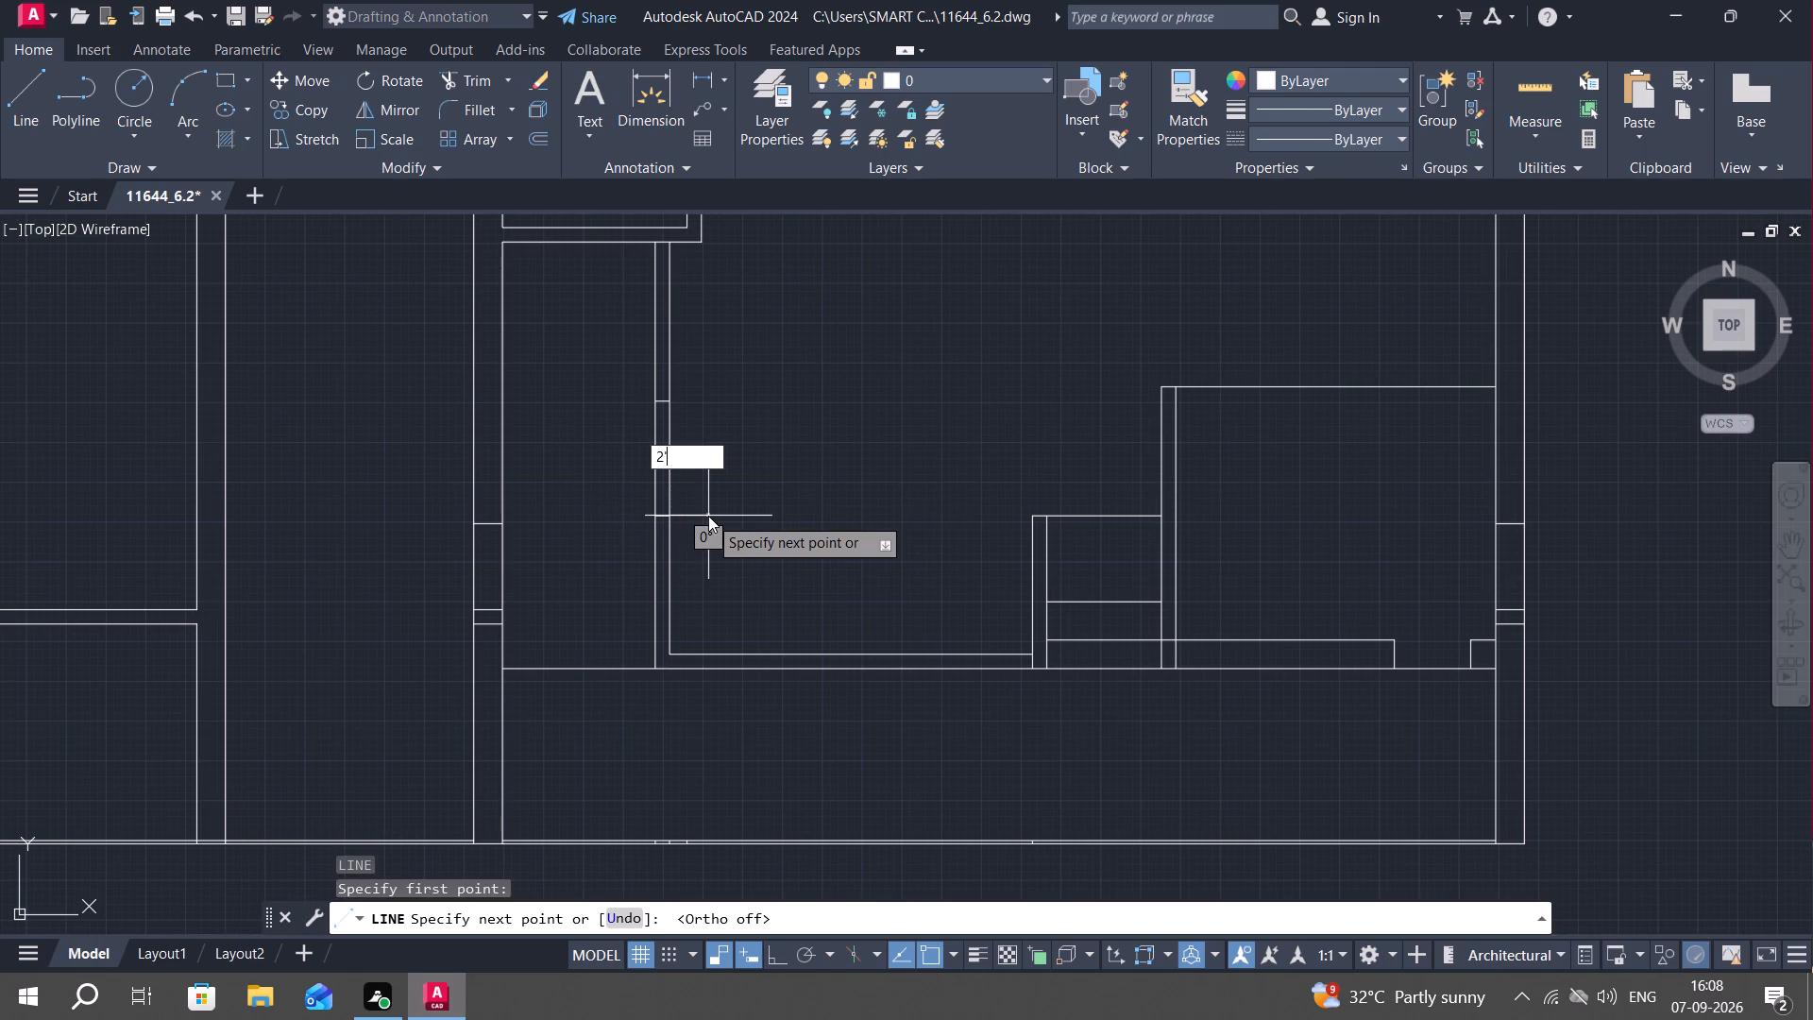
{"action": "key", "text": "space"}
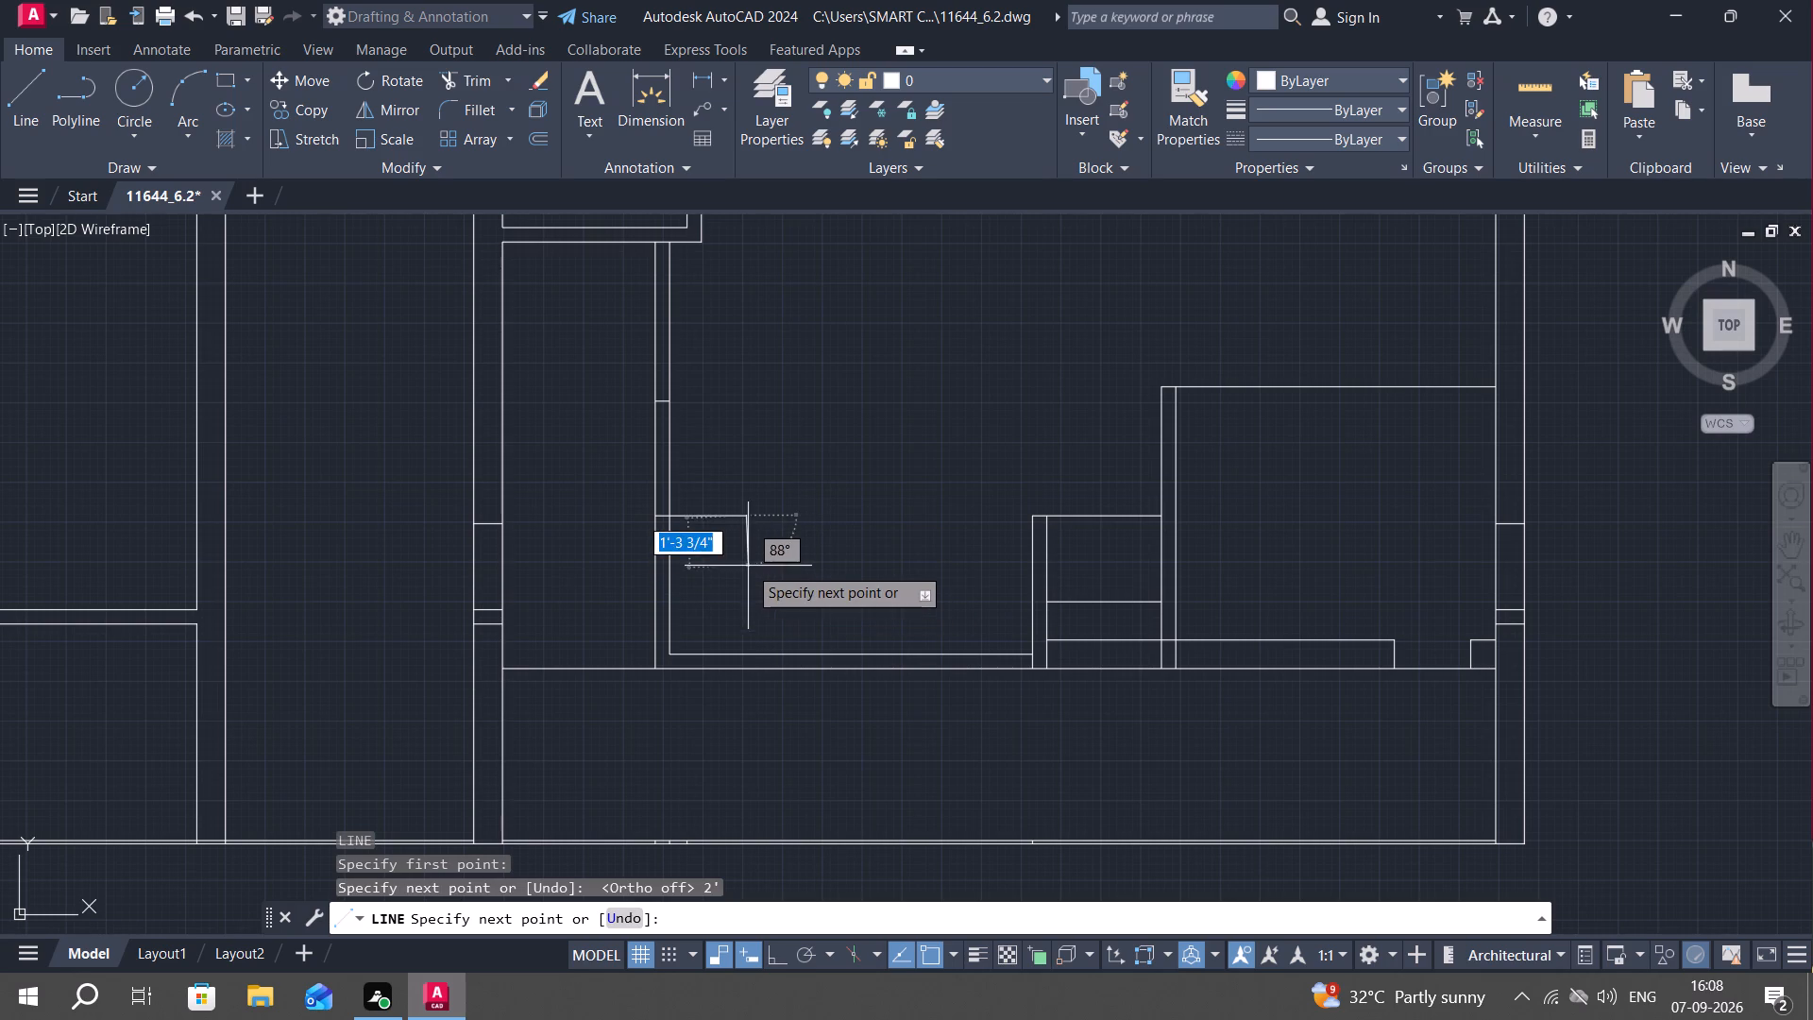
{"action": "key", "text": "F8"}
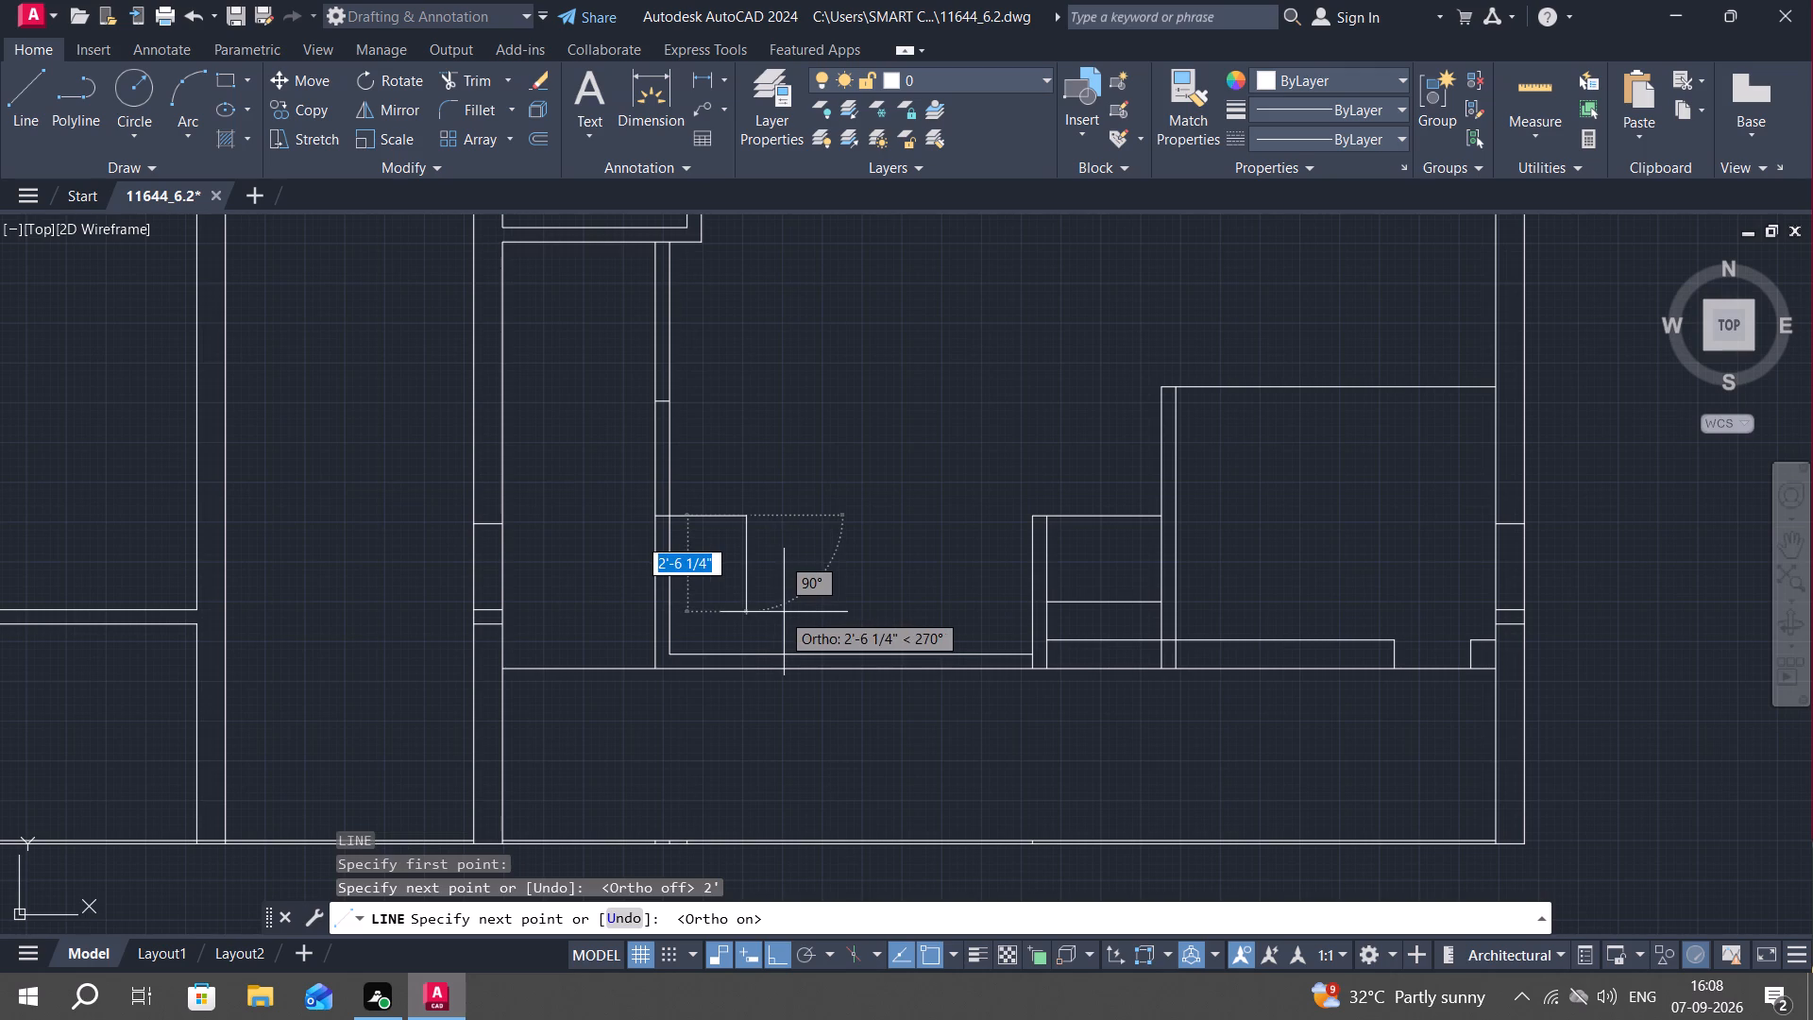
{"action": "key", "text": "Escape"}
Offset the room's bottom partition line 2' upward into the room.
{"action": "type", "text": "o"}
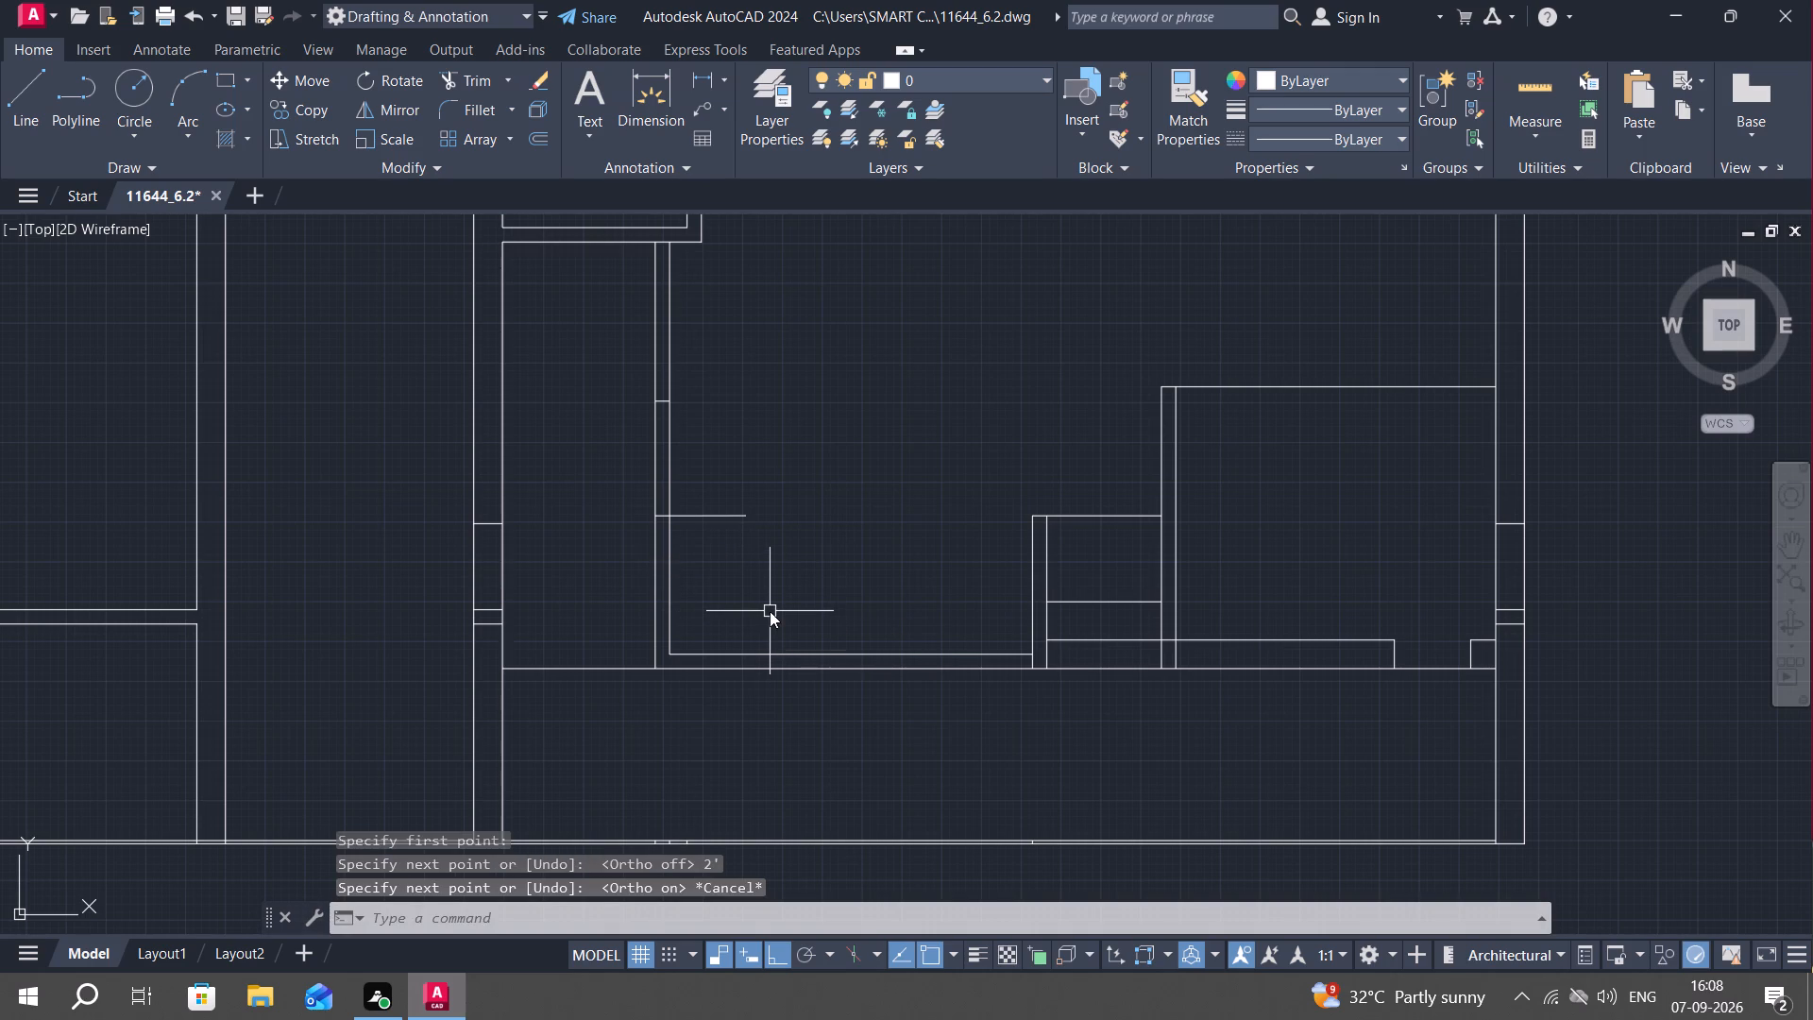
{"action": "key", "text": "space"}
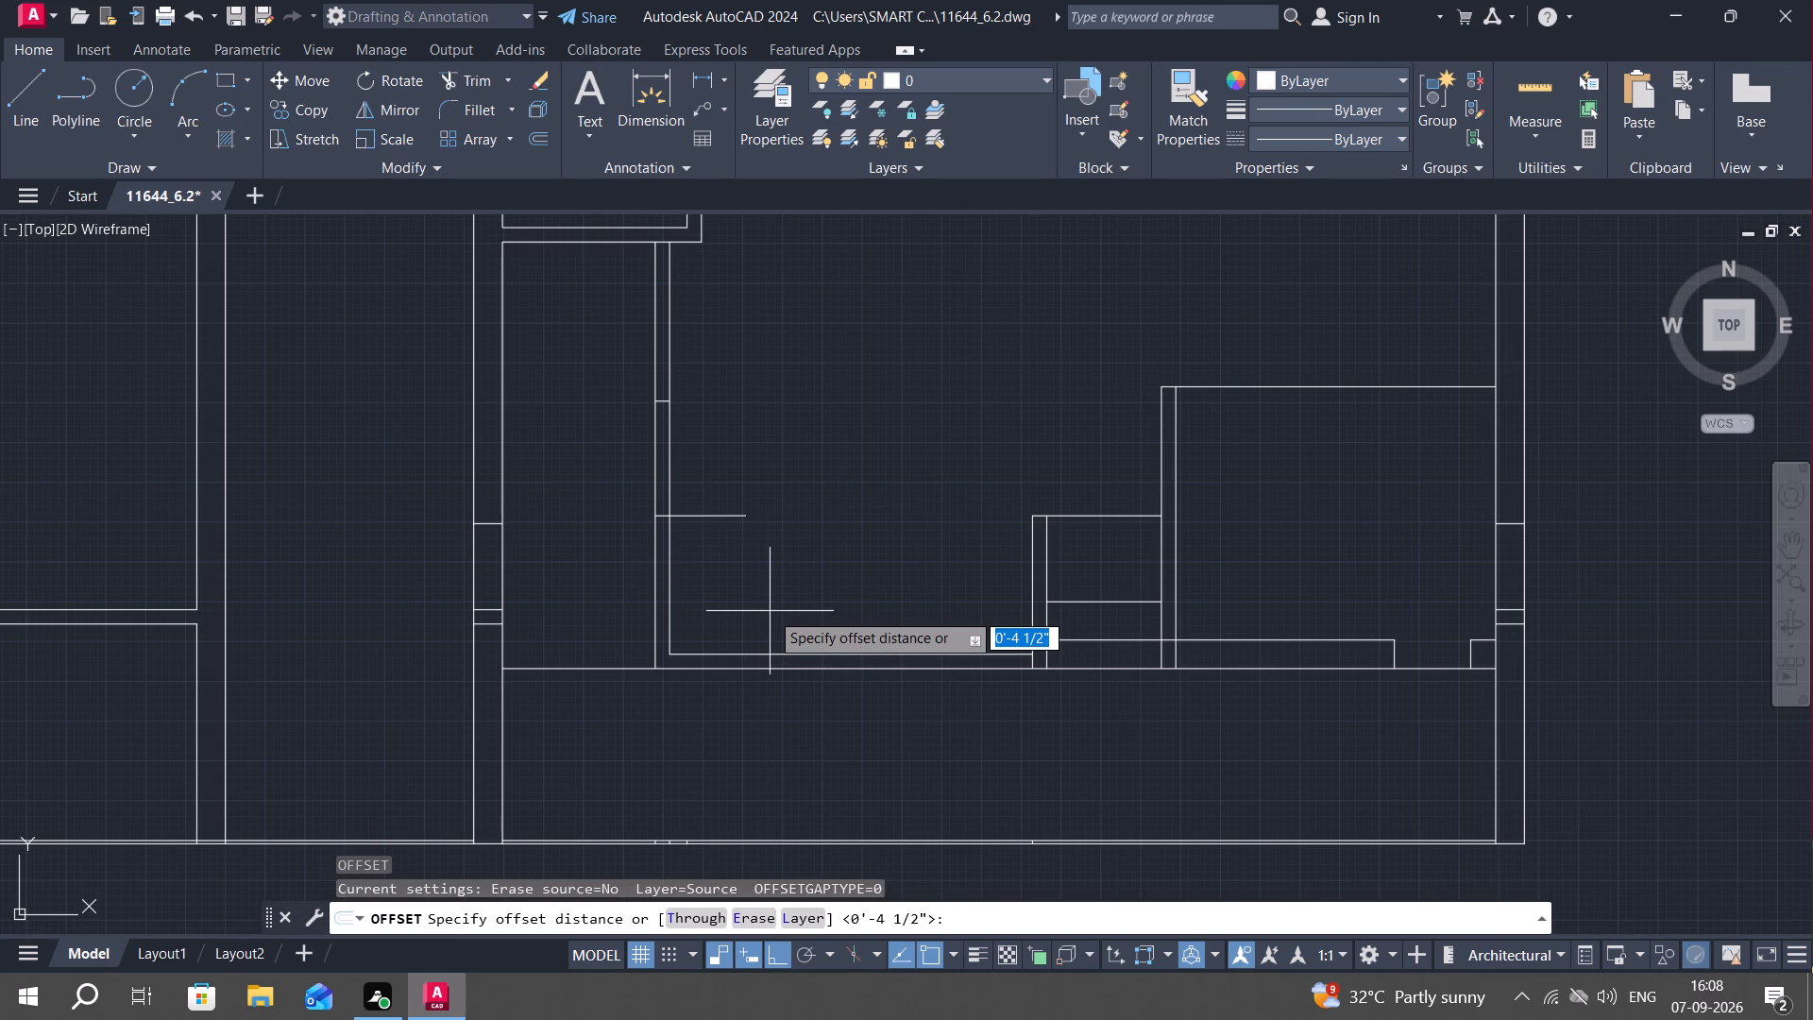
{"action": "key", "text": "2"}
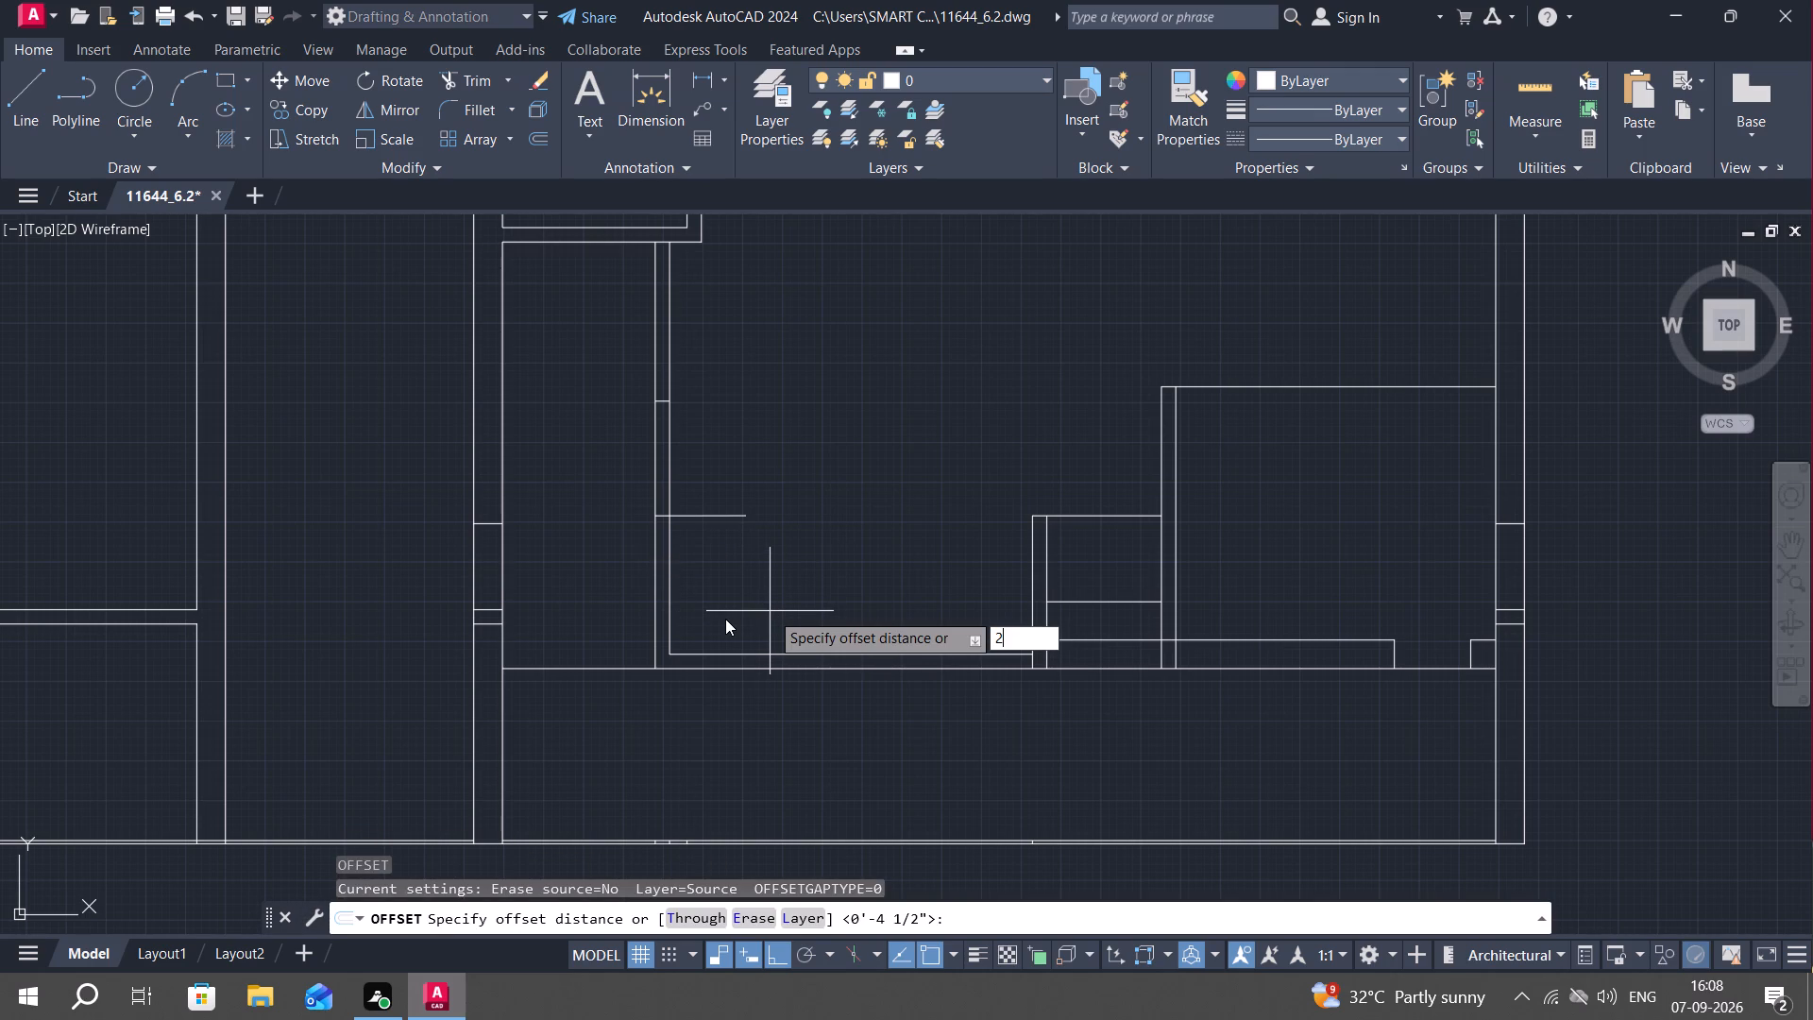
{"action": "key", "text": "apostrophe"}
{"action": "key", "text": "Return"}
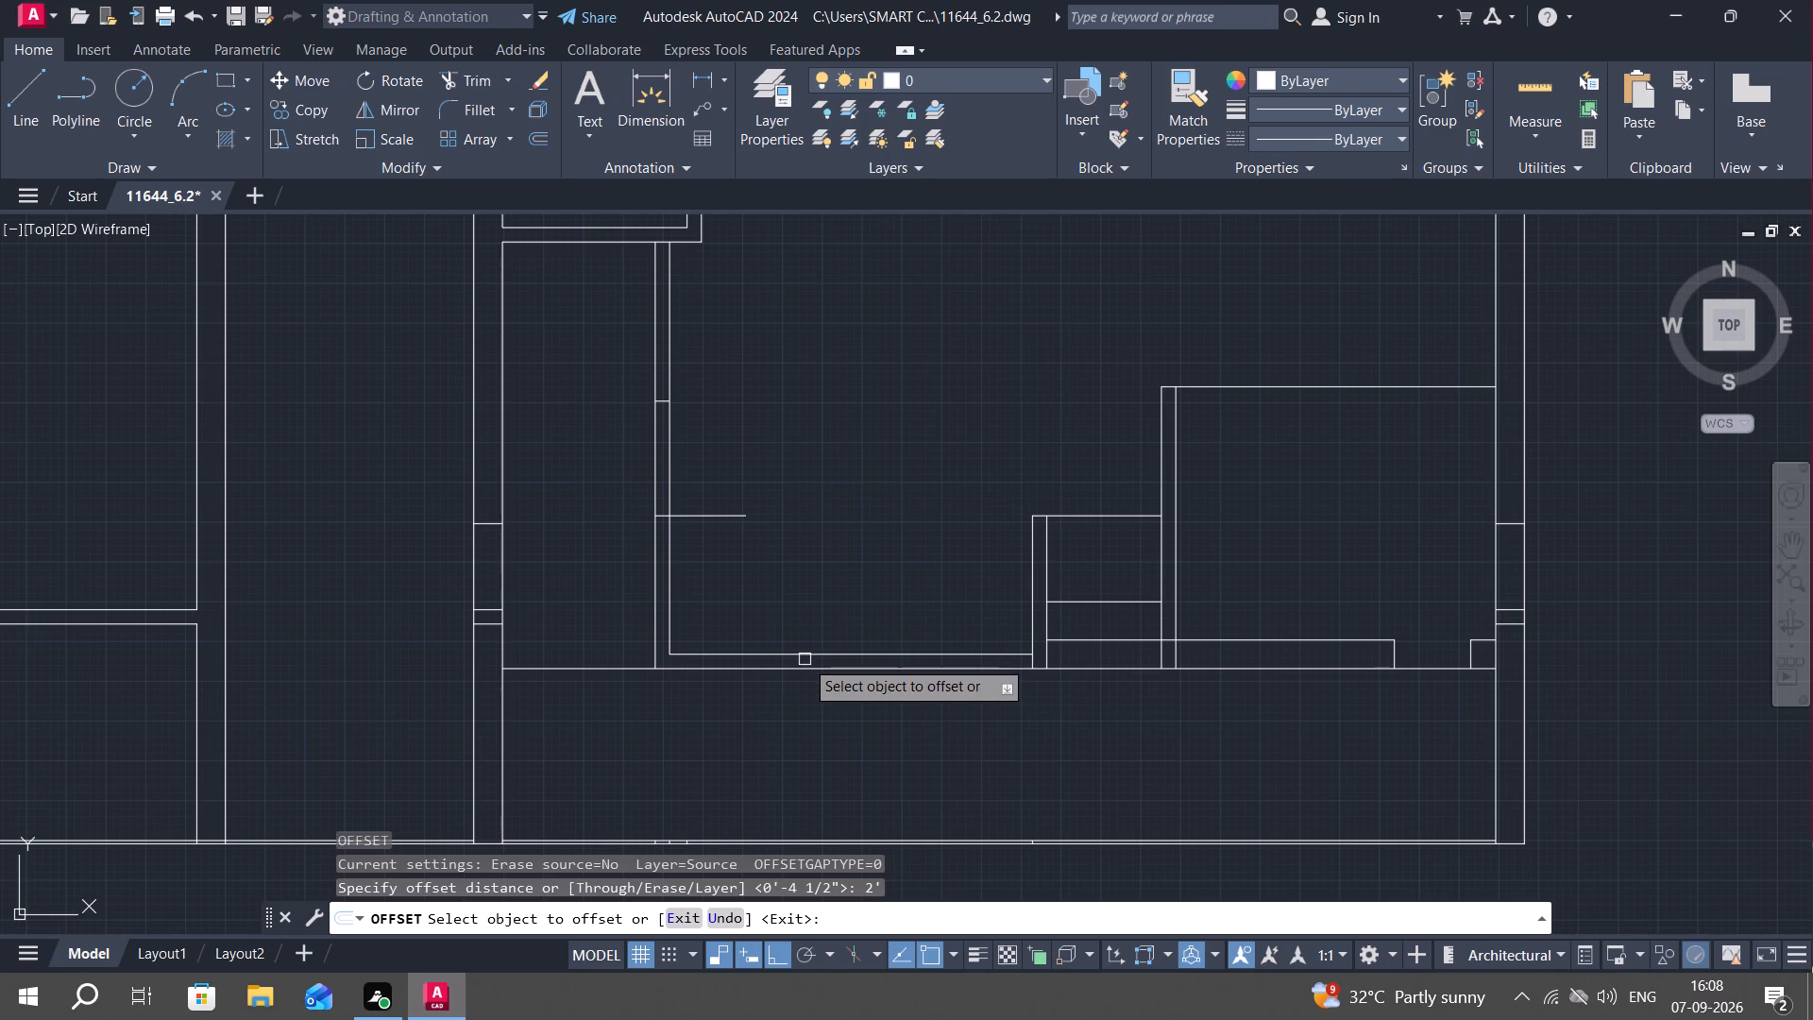
{"action": "left_click", "coordinate": [807, 656]}
{"action": "left_click", "coordinate": [817, 607]}
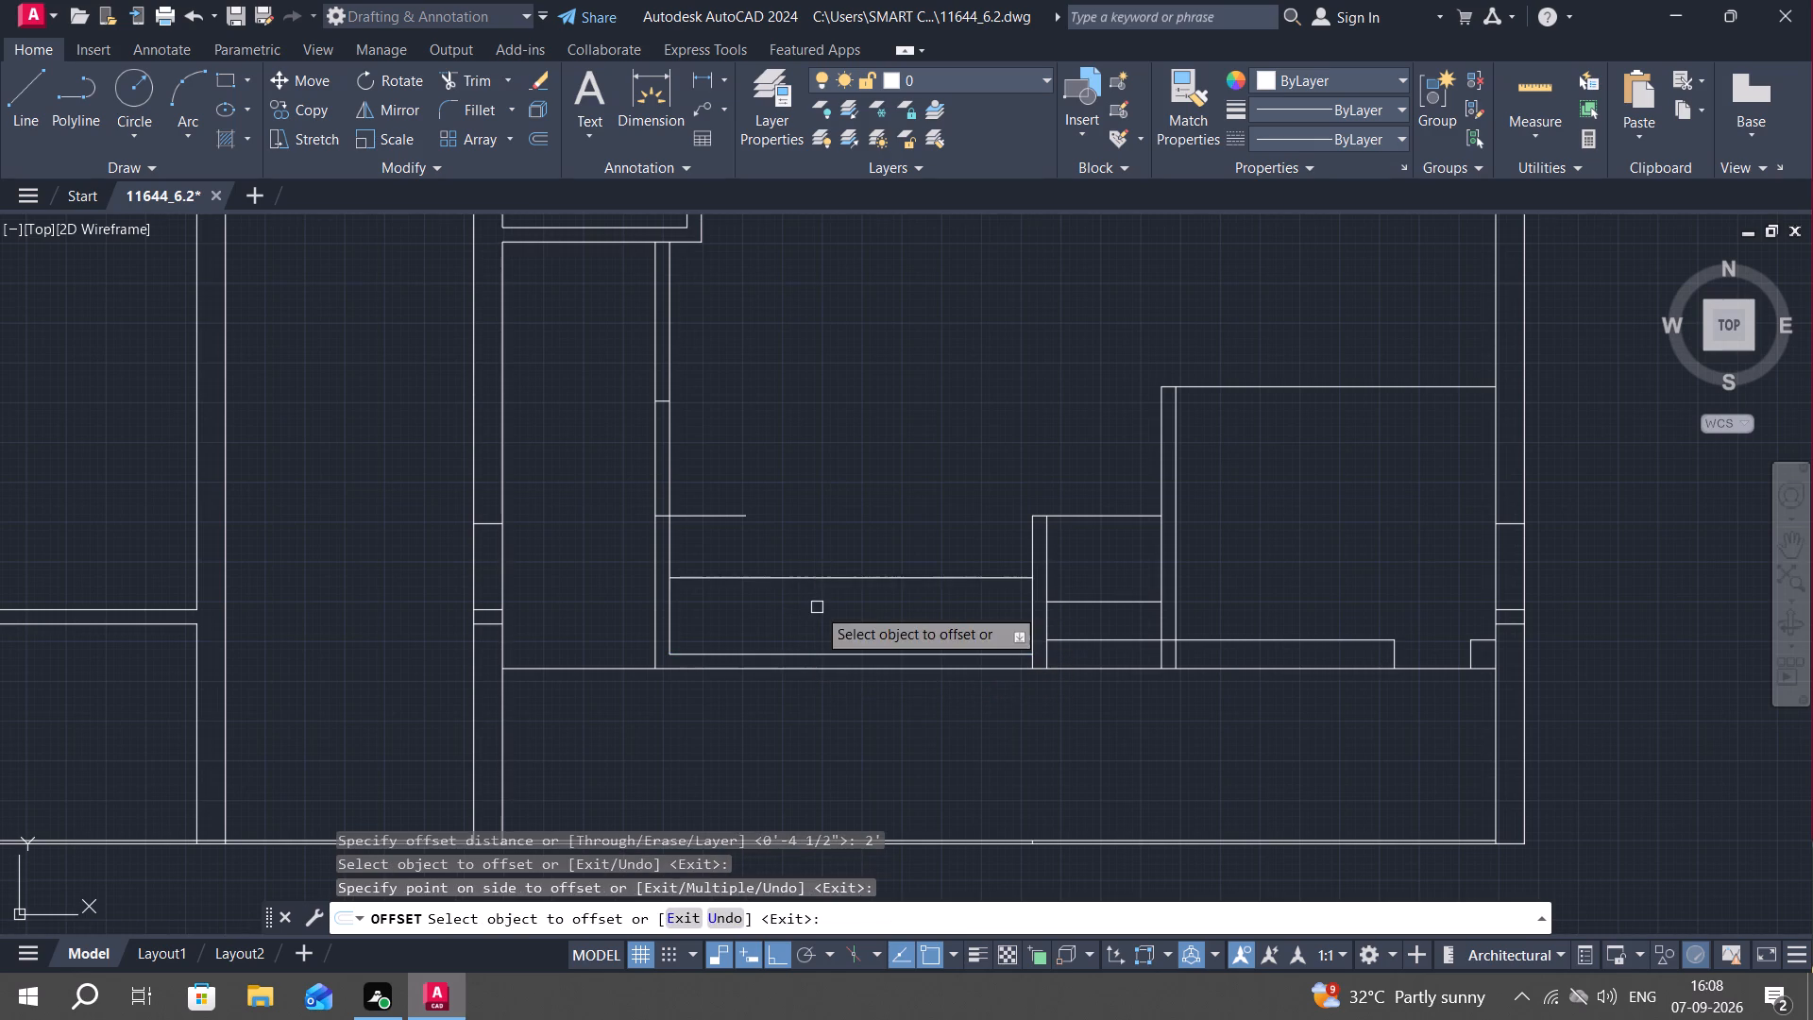
{"action": "key", "text": "Escape"}
Draw a vertical line from the free end of the 2' line down to the 2' offset line.
{"action": "key", "text": "l"}
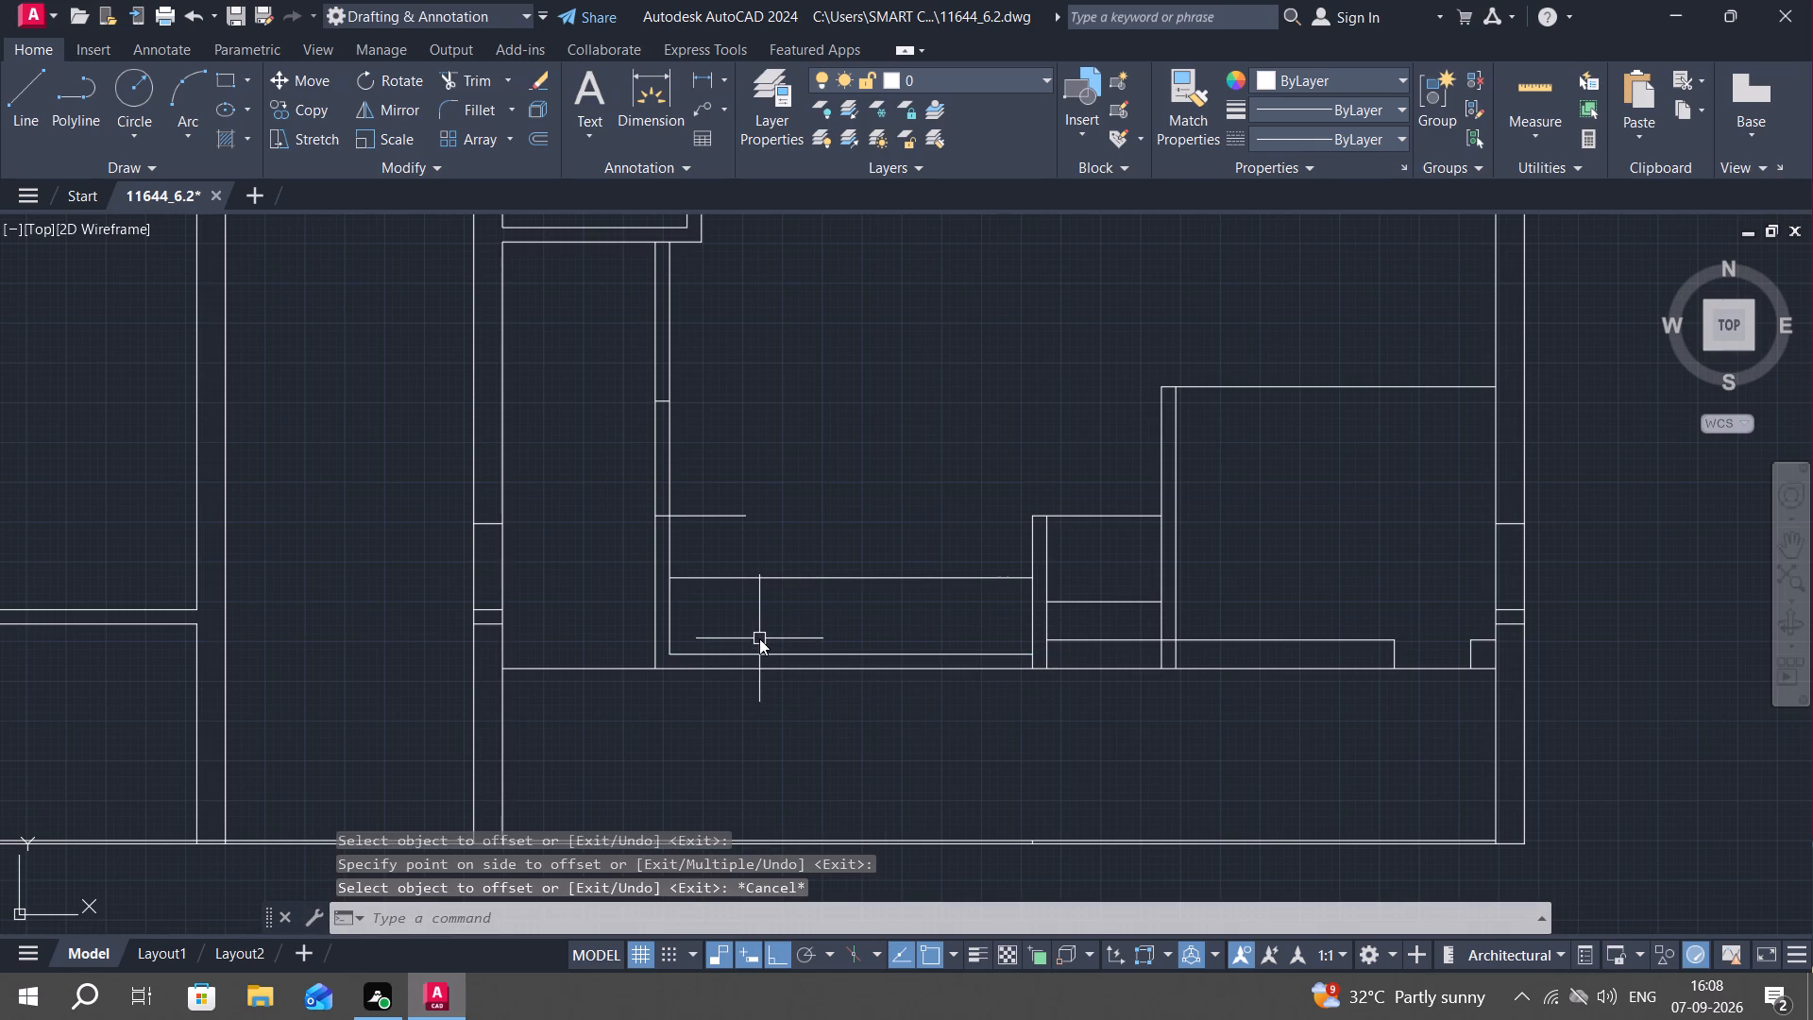
{"action": "key", "text": "space"}
{"action": "left_click", "coordinate": [746, 519]}
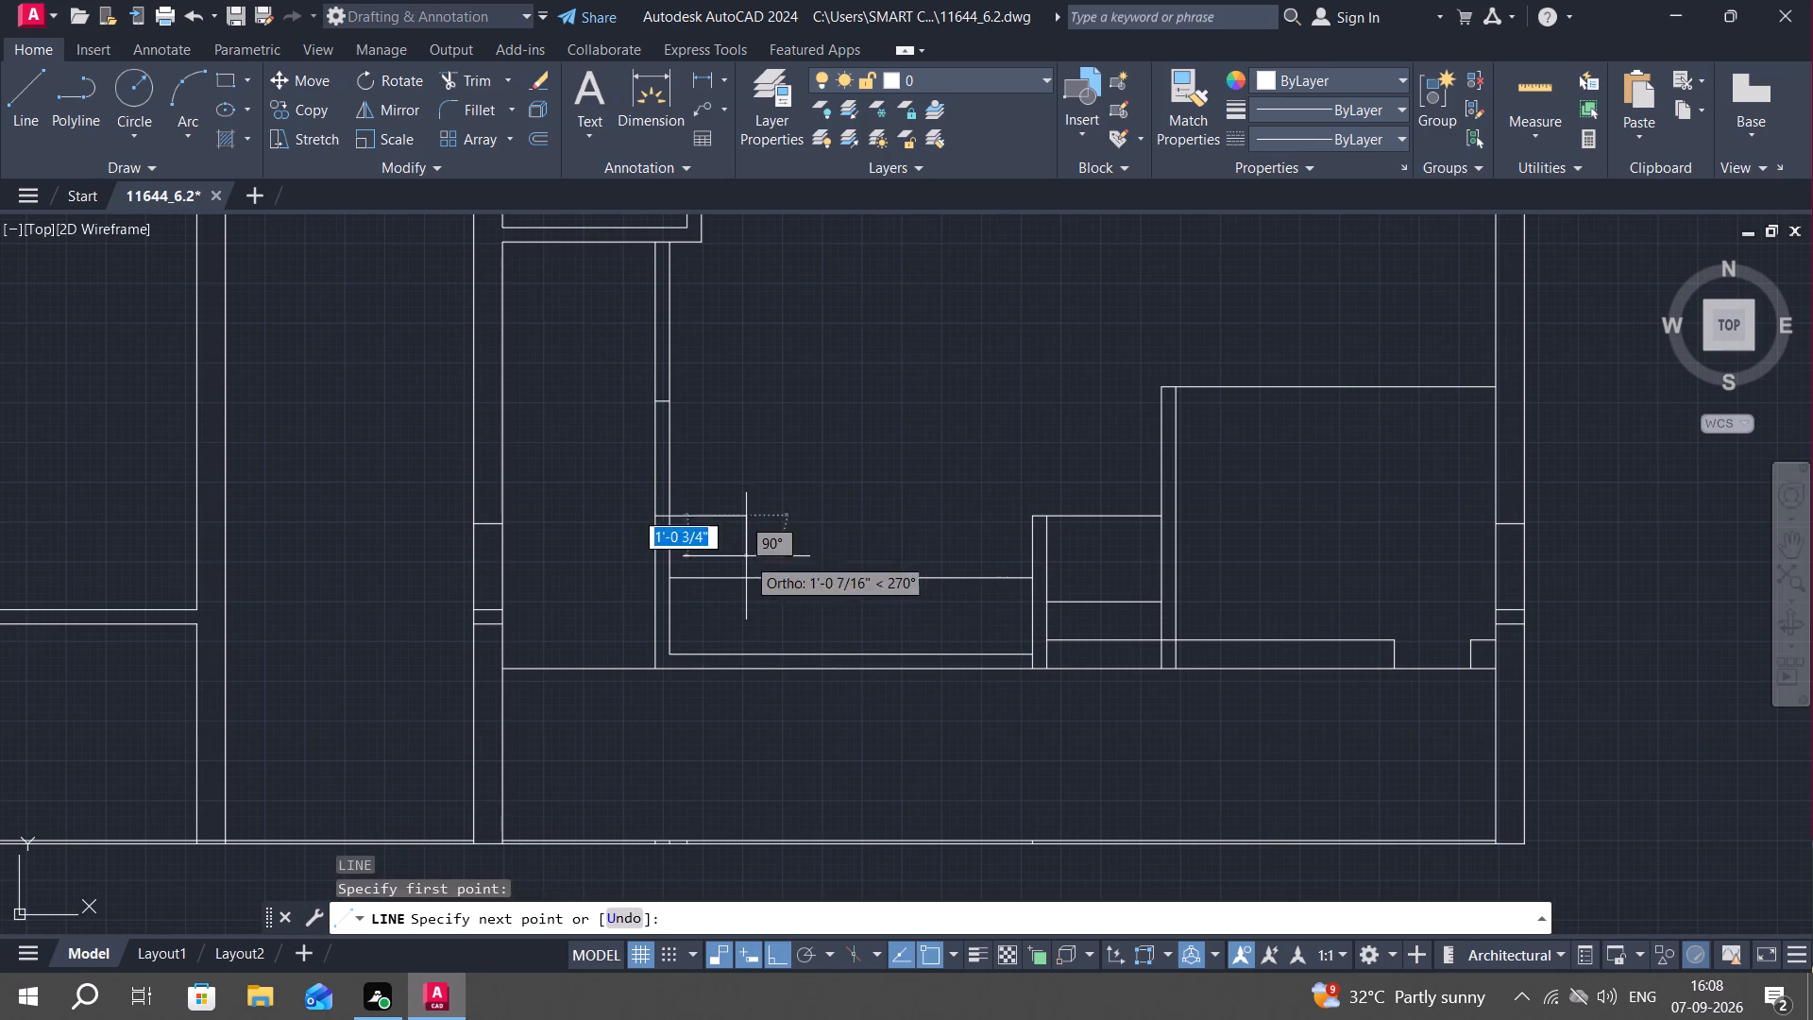
{"action": "left_click", "coordinate": [748, 573]}
{"action": "key", "text": "Escape"}
Trim the offset line left of the new vertical line and remove the lower tick between the left partition's lines.
{"action": "type", "text": "tr"}
{"action": "key", "text": "space"}
{"action": "left_click", "coordinate": [709, 574]}
{"action": "scroll", "coordinate": [678, 529], "scroll_direction": "up", "scroll_amount": 2}
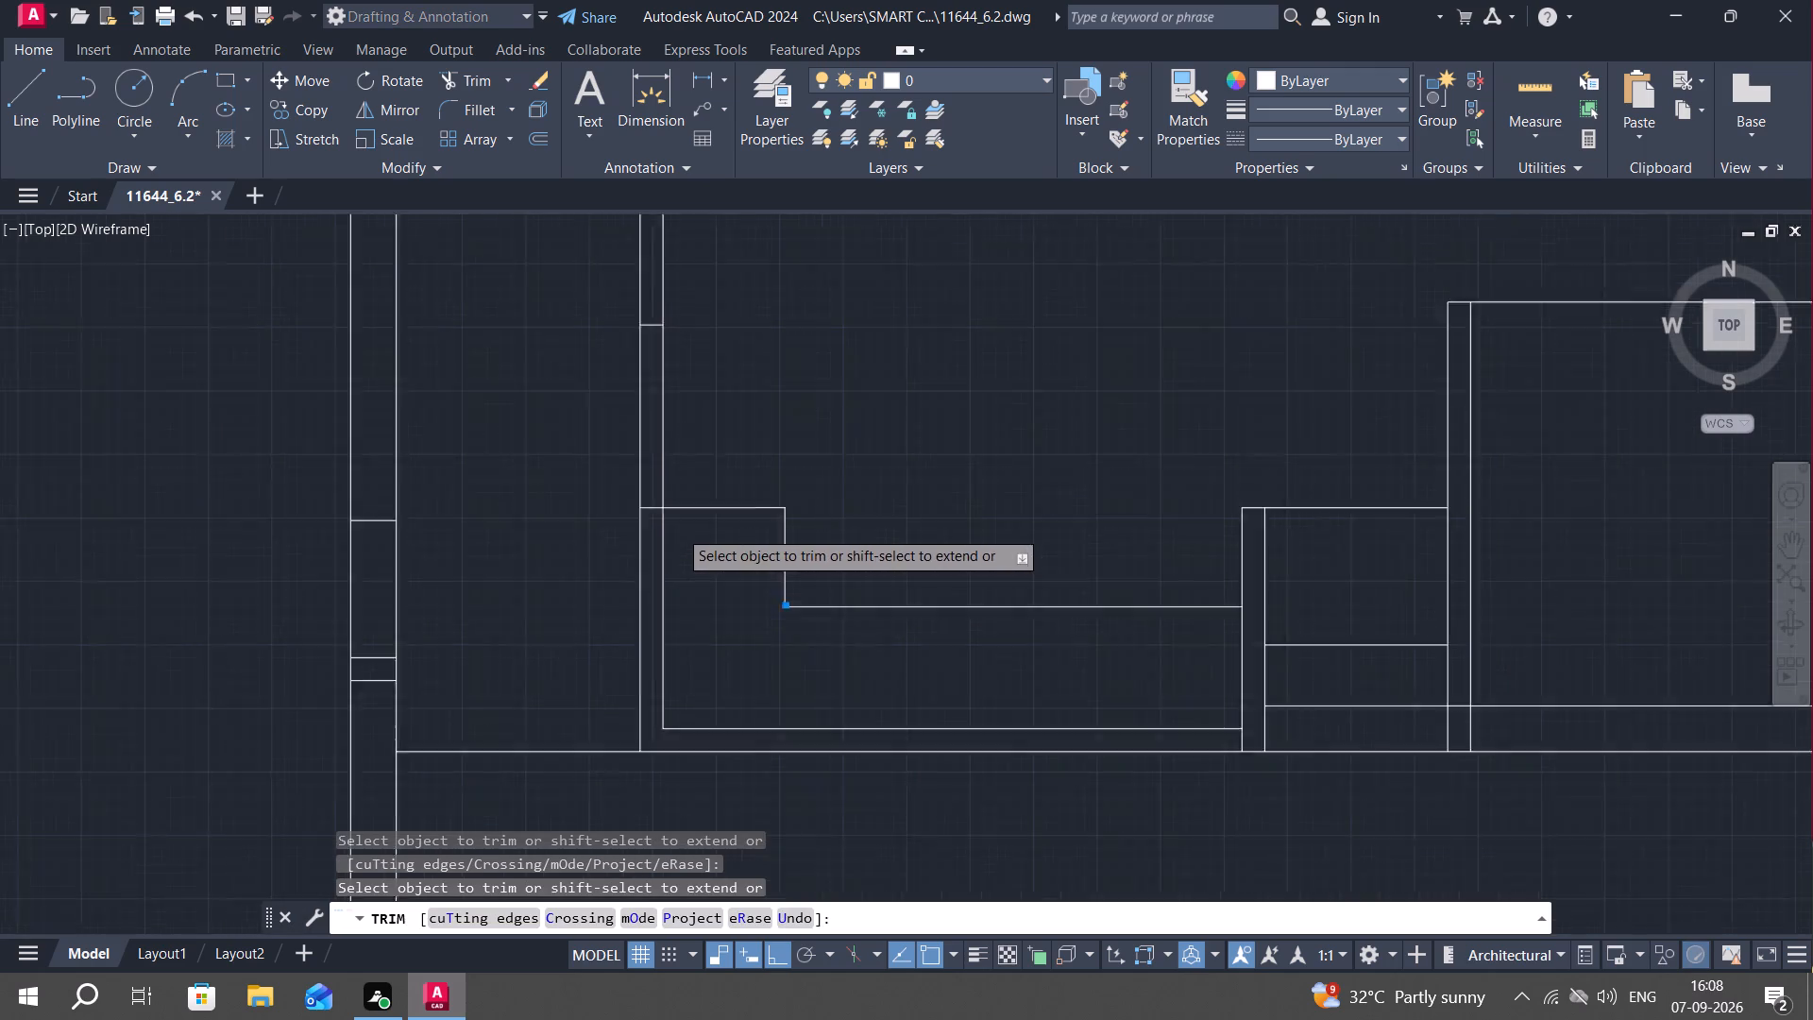
{"action": "left_click", "coordinate": [632, 498]}
{"action": "key", "text": "Escape"}
Draw a horizontal stub line about 1'-4" long from the left partition's right-hand line, just above the remaining tick.
{"action": "scroll", "coordinate": [773, 638], "scroll_direction": "down", "scroll_amount": 2}
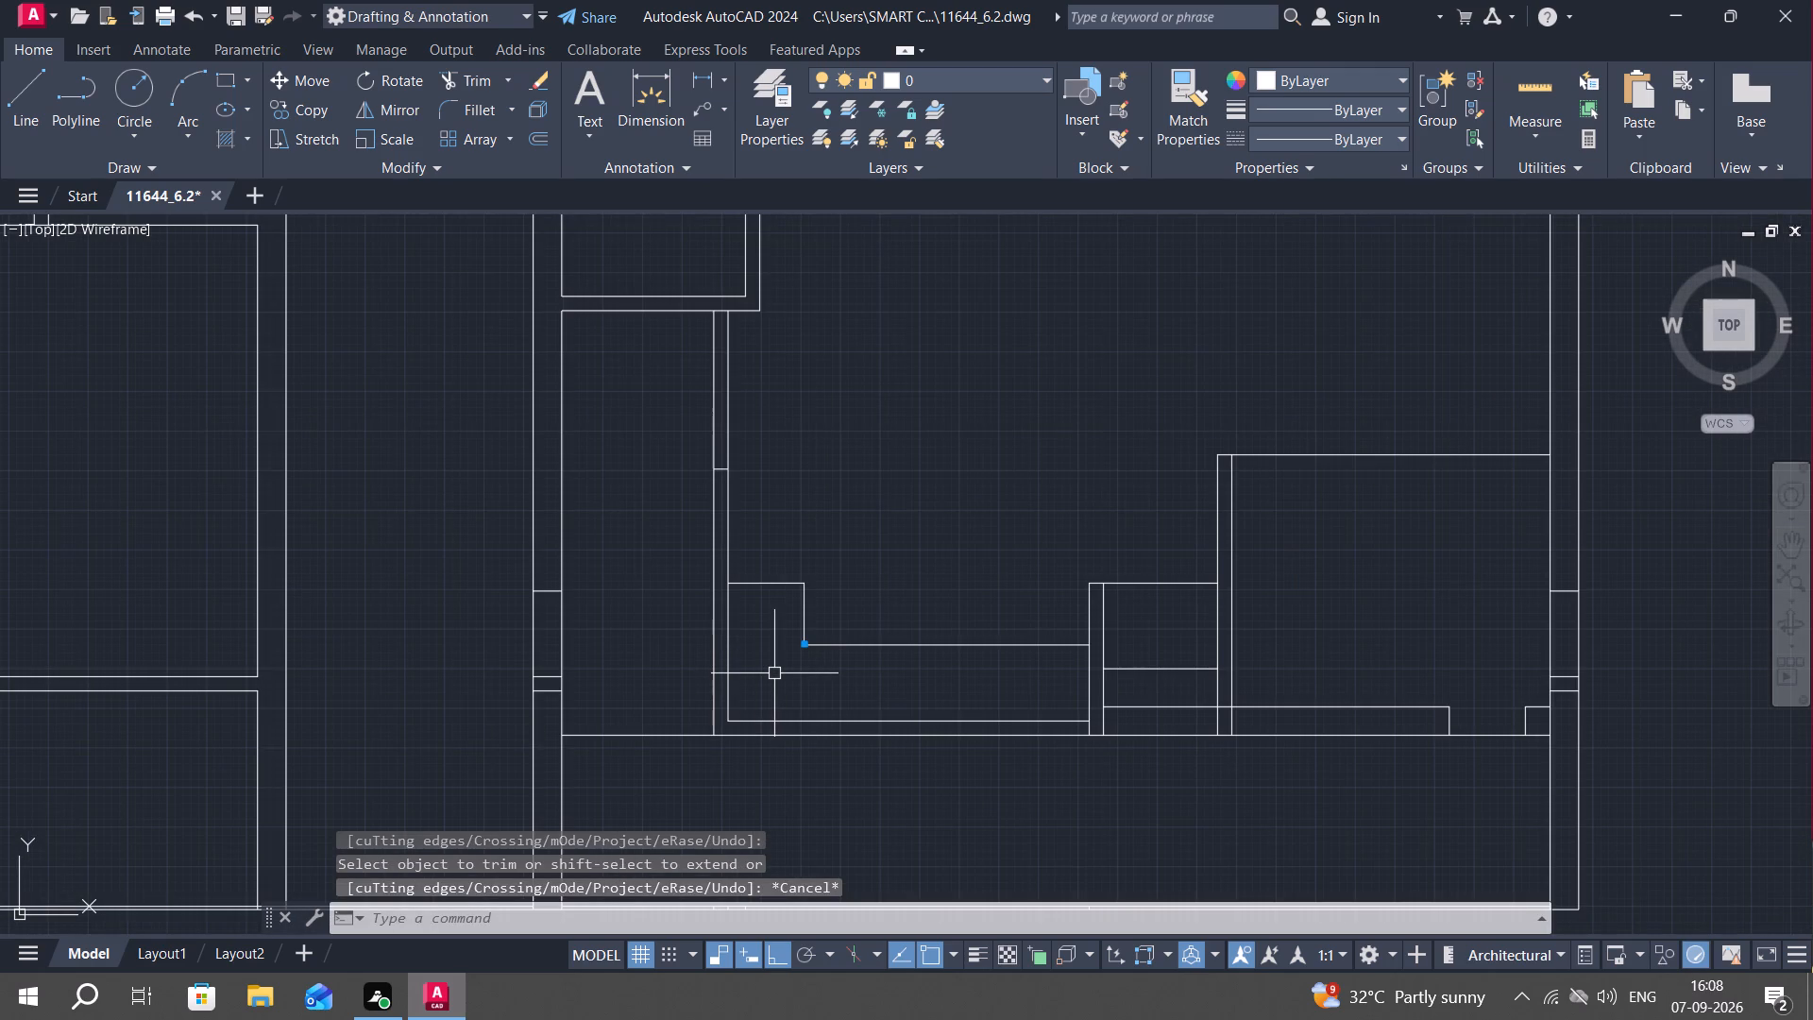
{"action": "middle_click_drag", "start_coordinate": [607, 521], "coordinate": [620, 536]}
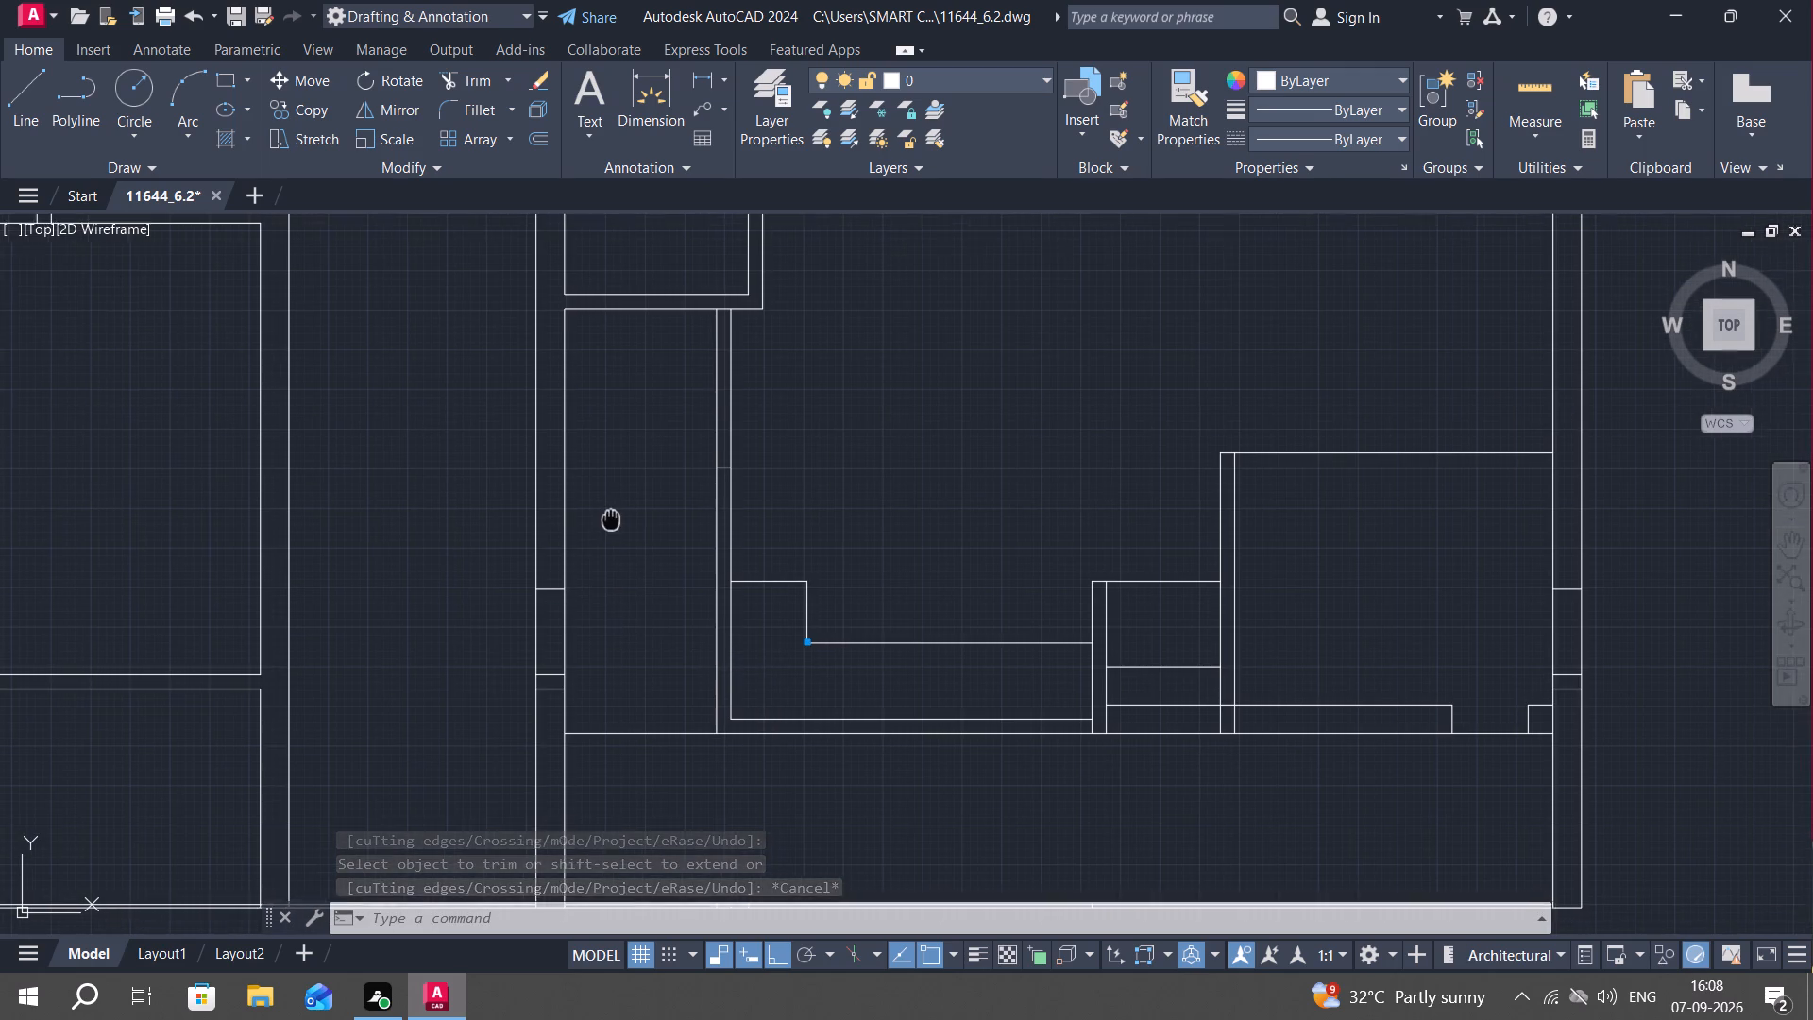
{"action": "middle_click_drag", "start_coordinate": [620, 536], "coordinate": [623, 656]}
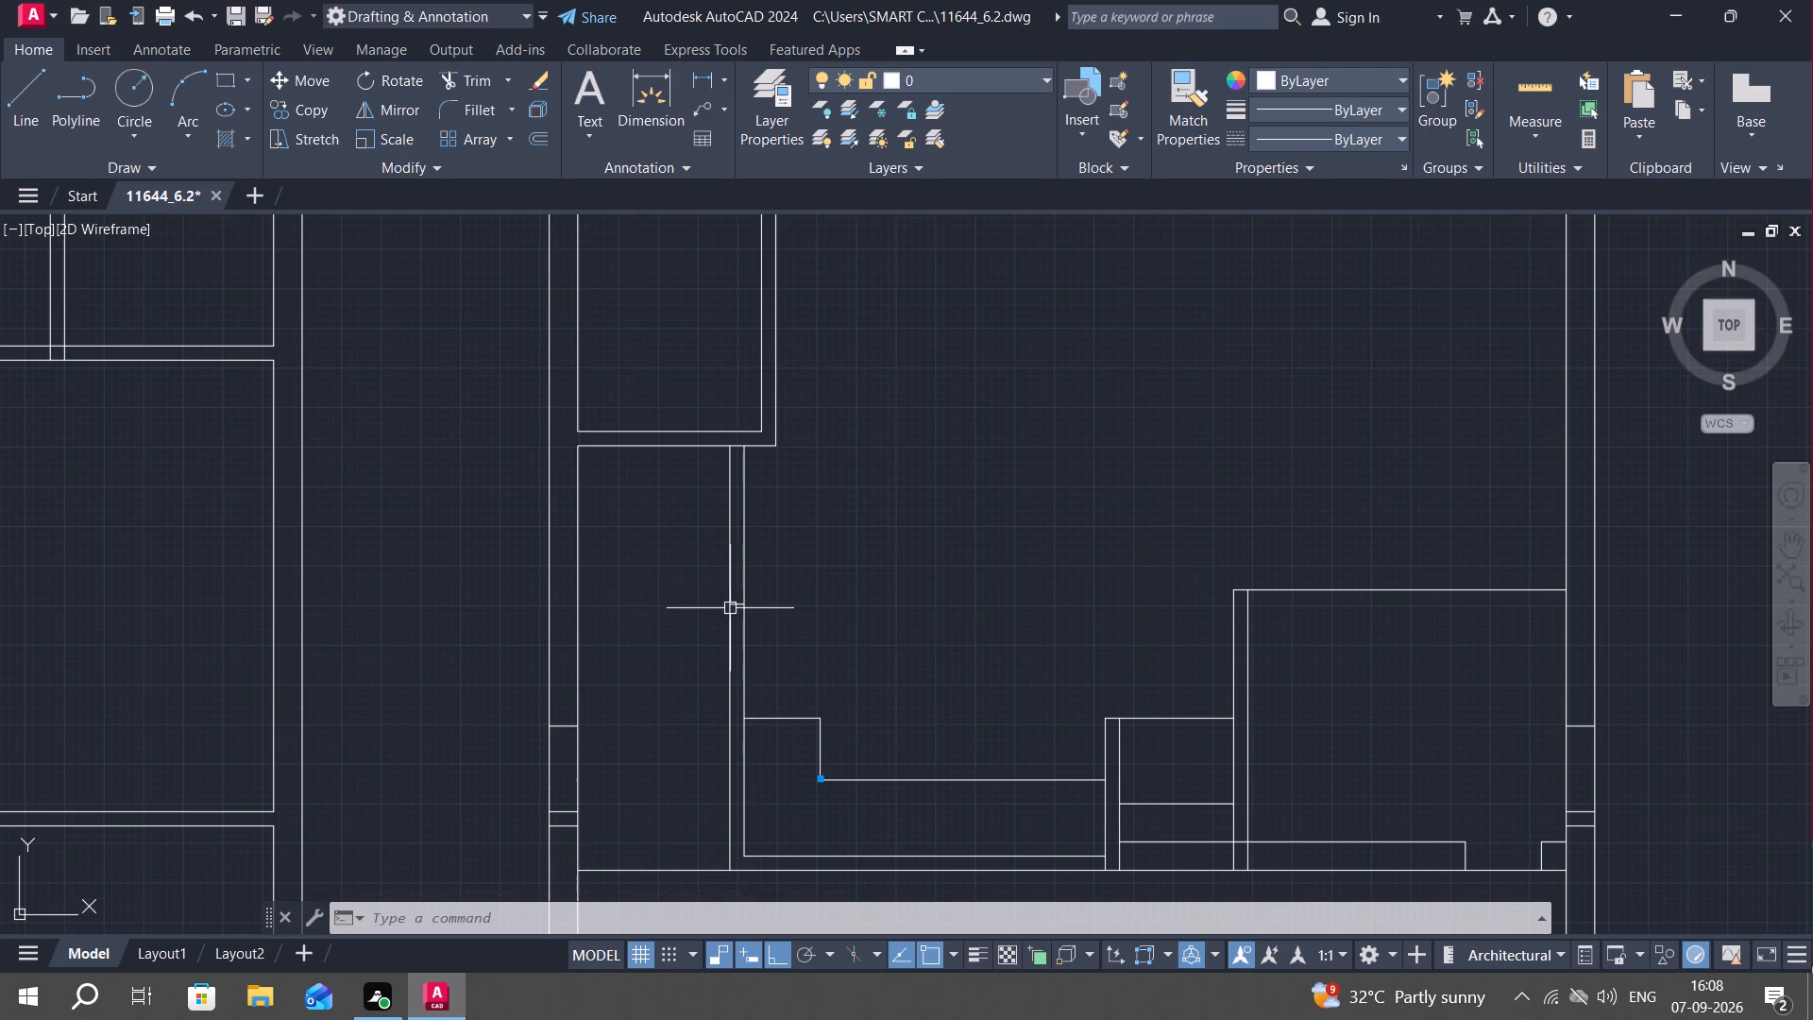
{"action": "scroll", "coordinate": [737, 601], "scroll_direction": "up", "scroll_amount": 2}
{"action": "key", "text": "Escape"}
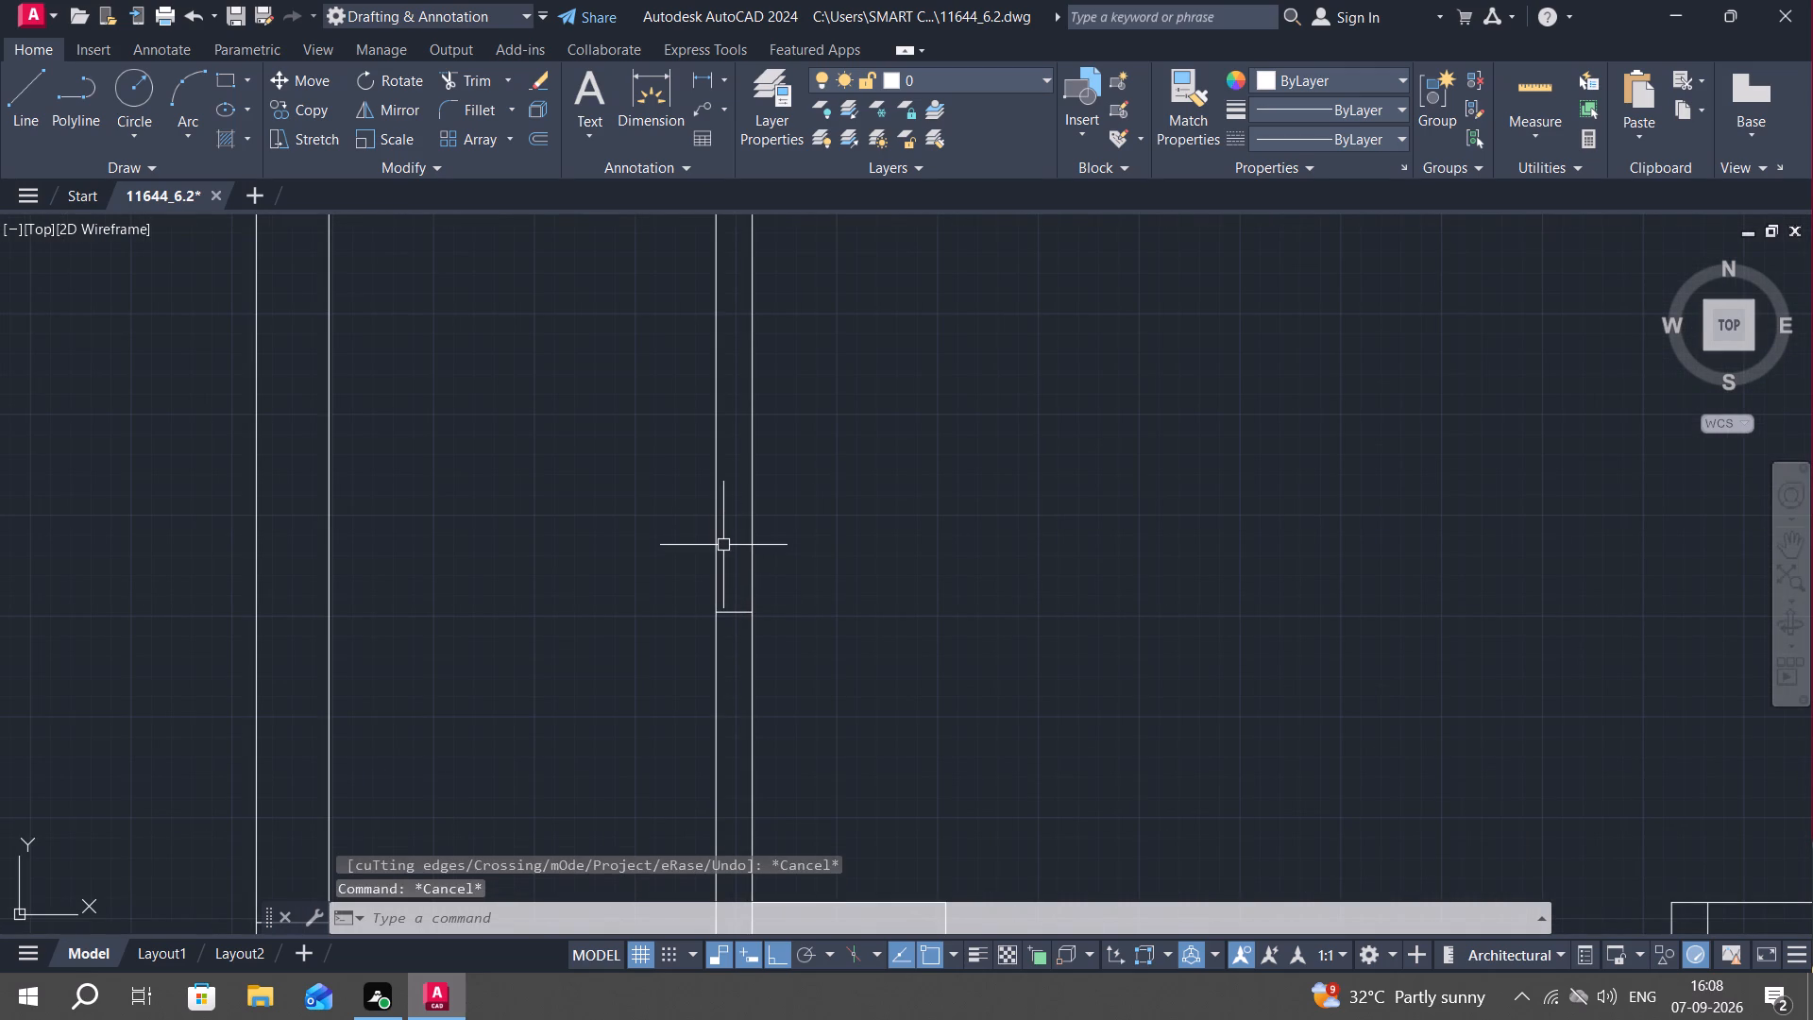
{"action": "scroll", "coordinate": [723, 545], "scroll_direction": "up", "scroll_amount": 1}
{"action": "scroll", "coordinate": [729, 548], "scroll_direction": "down", "scroll_amount": 2}
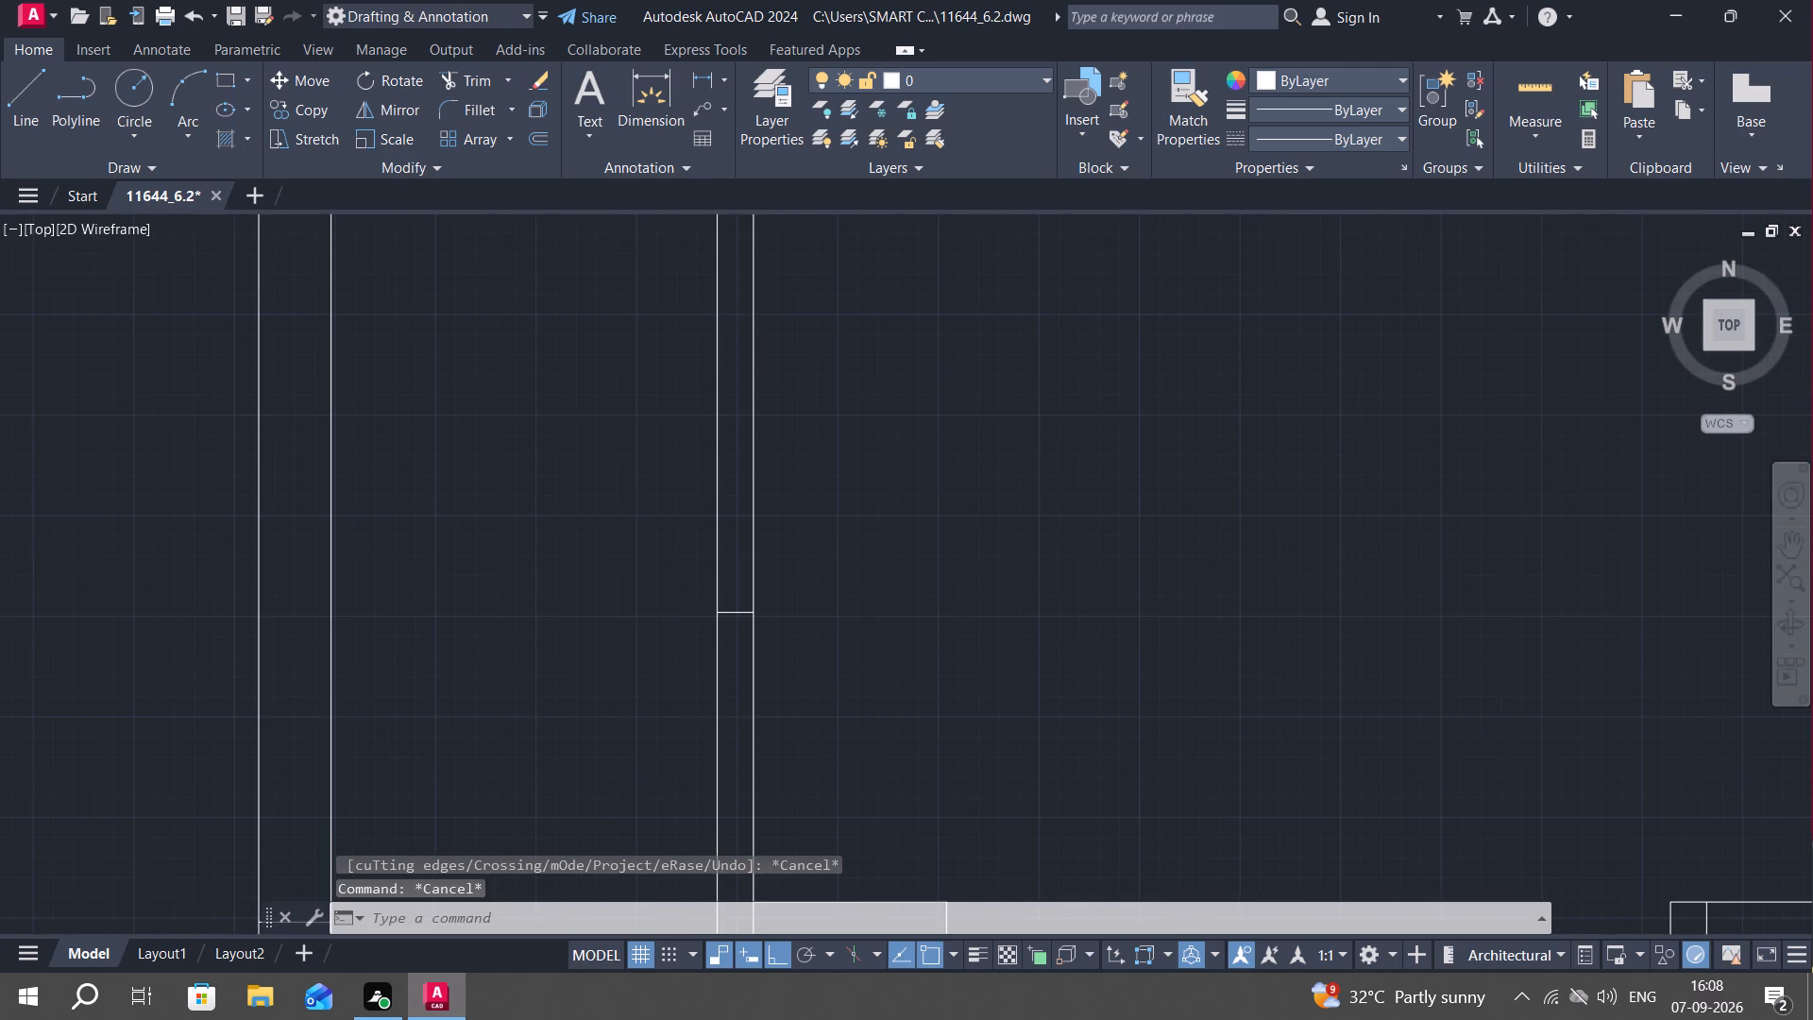
{"action": "key", "text": "l"}
{"action": "key", "text": "space"}
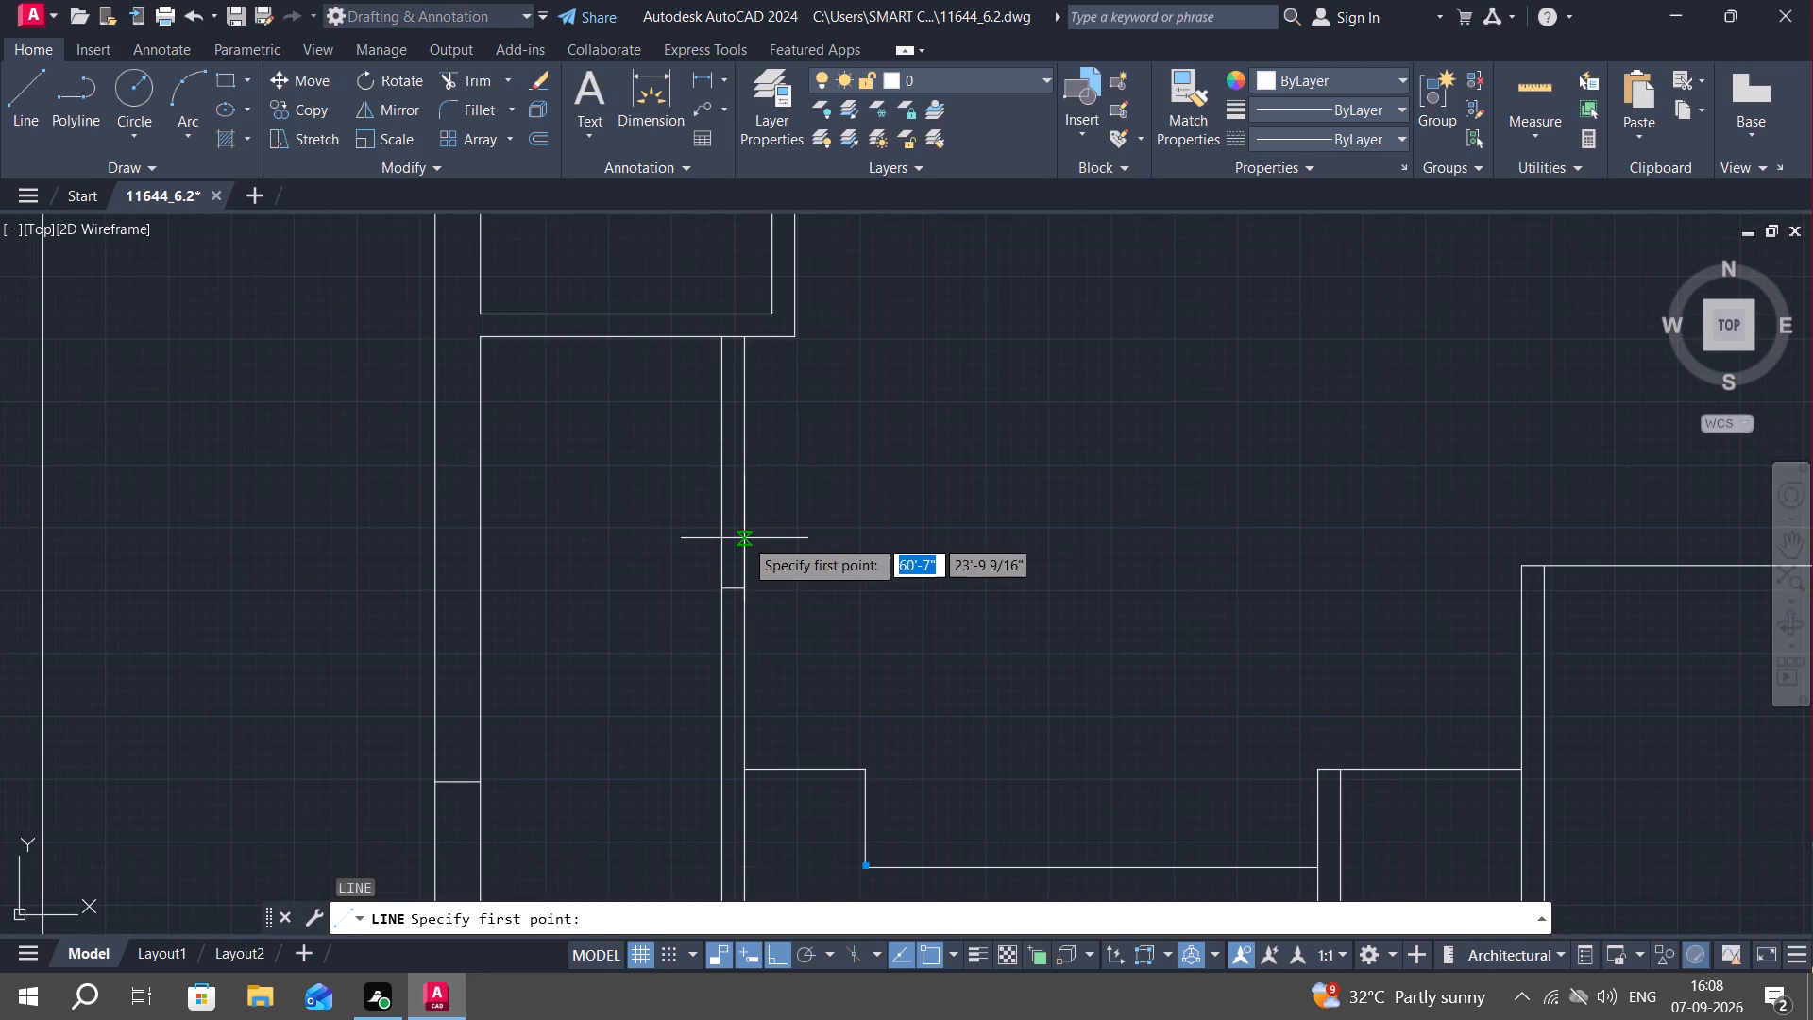
{"action": "left_click", "coordinate": [744, 538]}
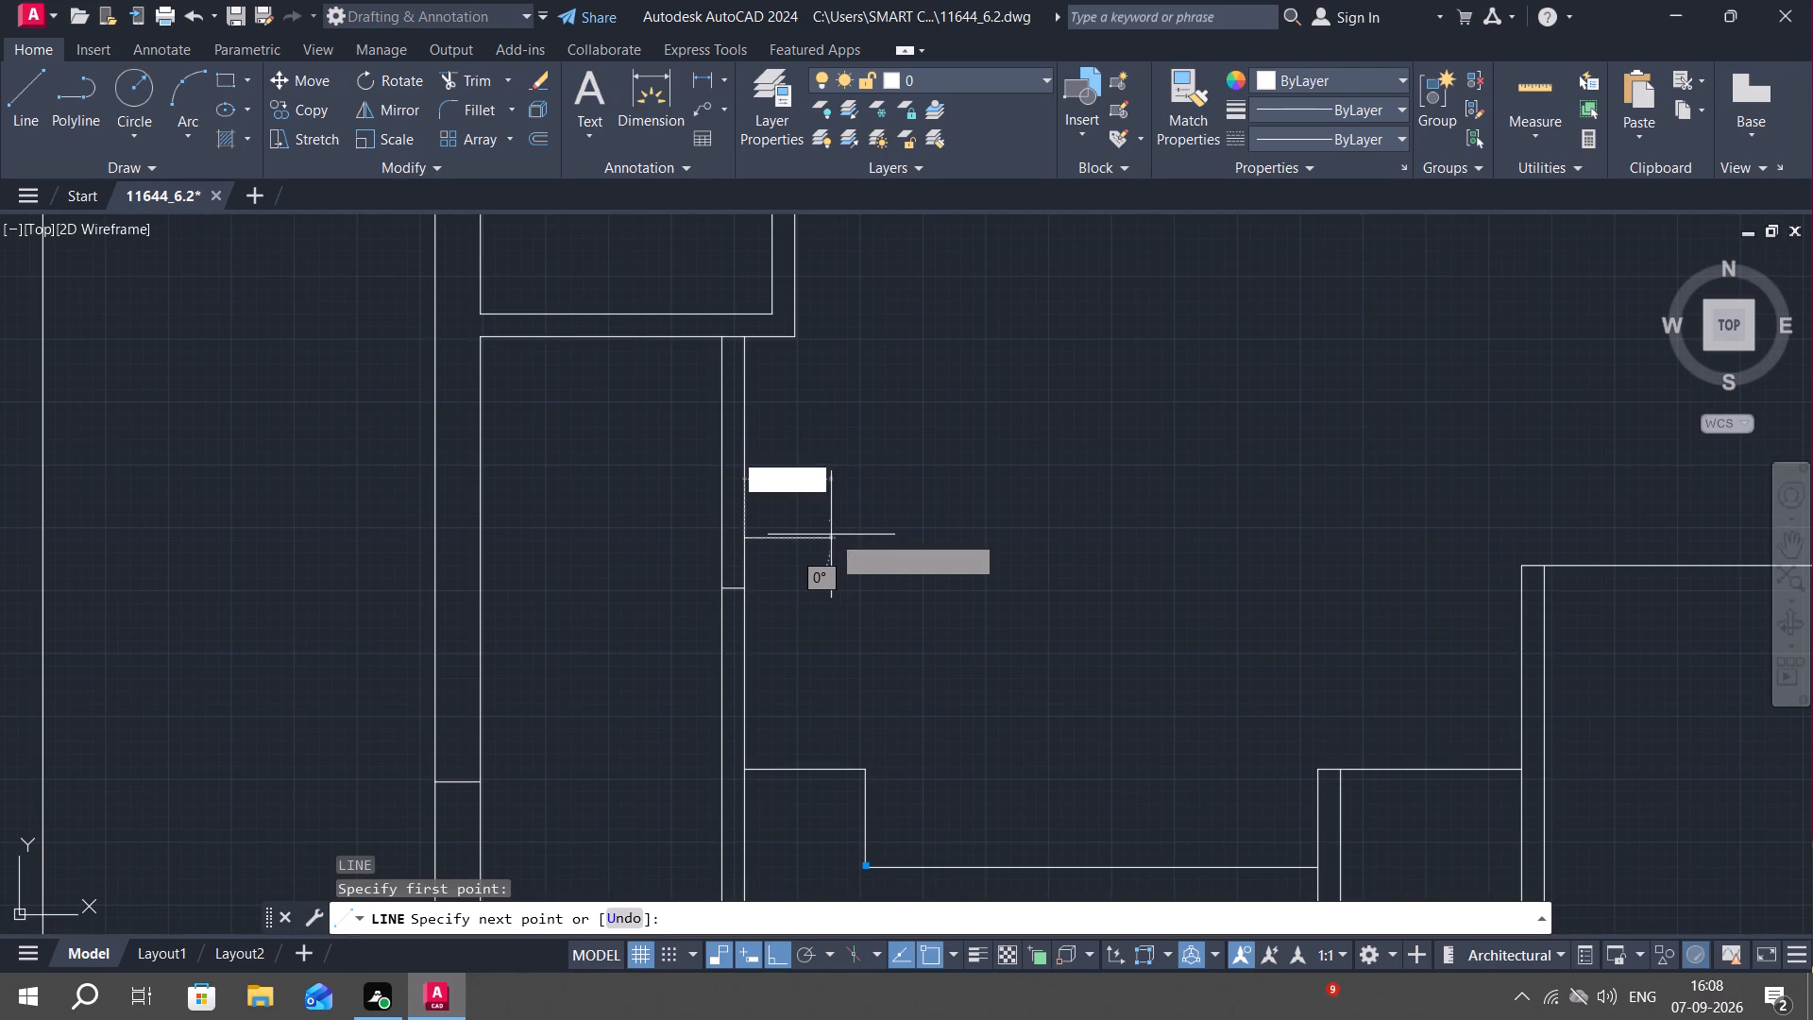
{"action": "left_click", "coordinate": [823, 539]}
{"action": "key", "text": "Escape"}
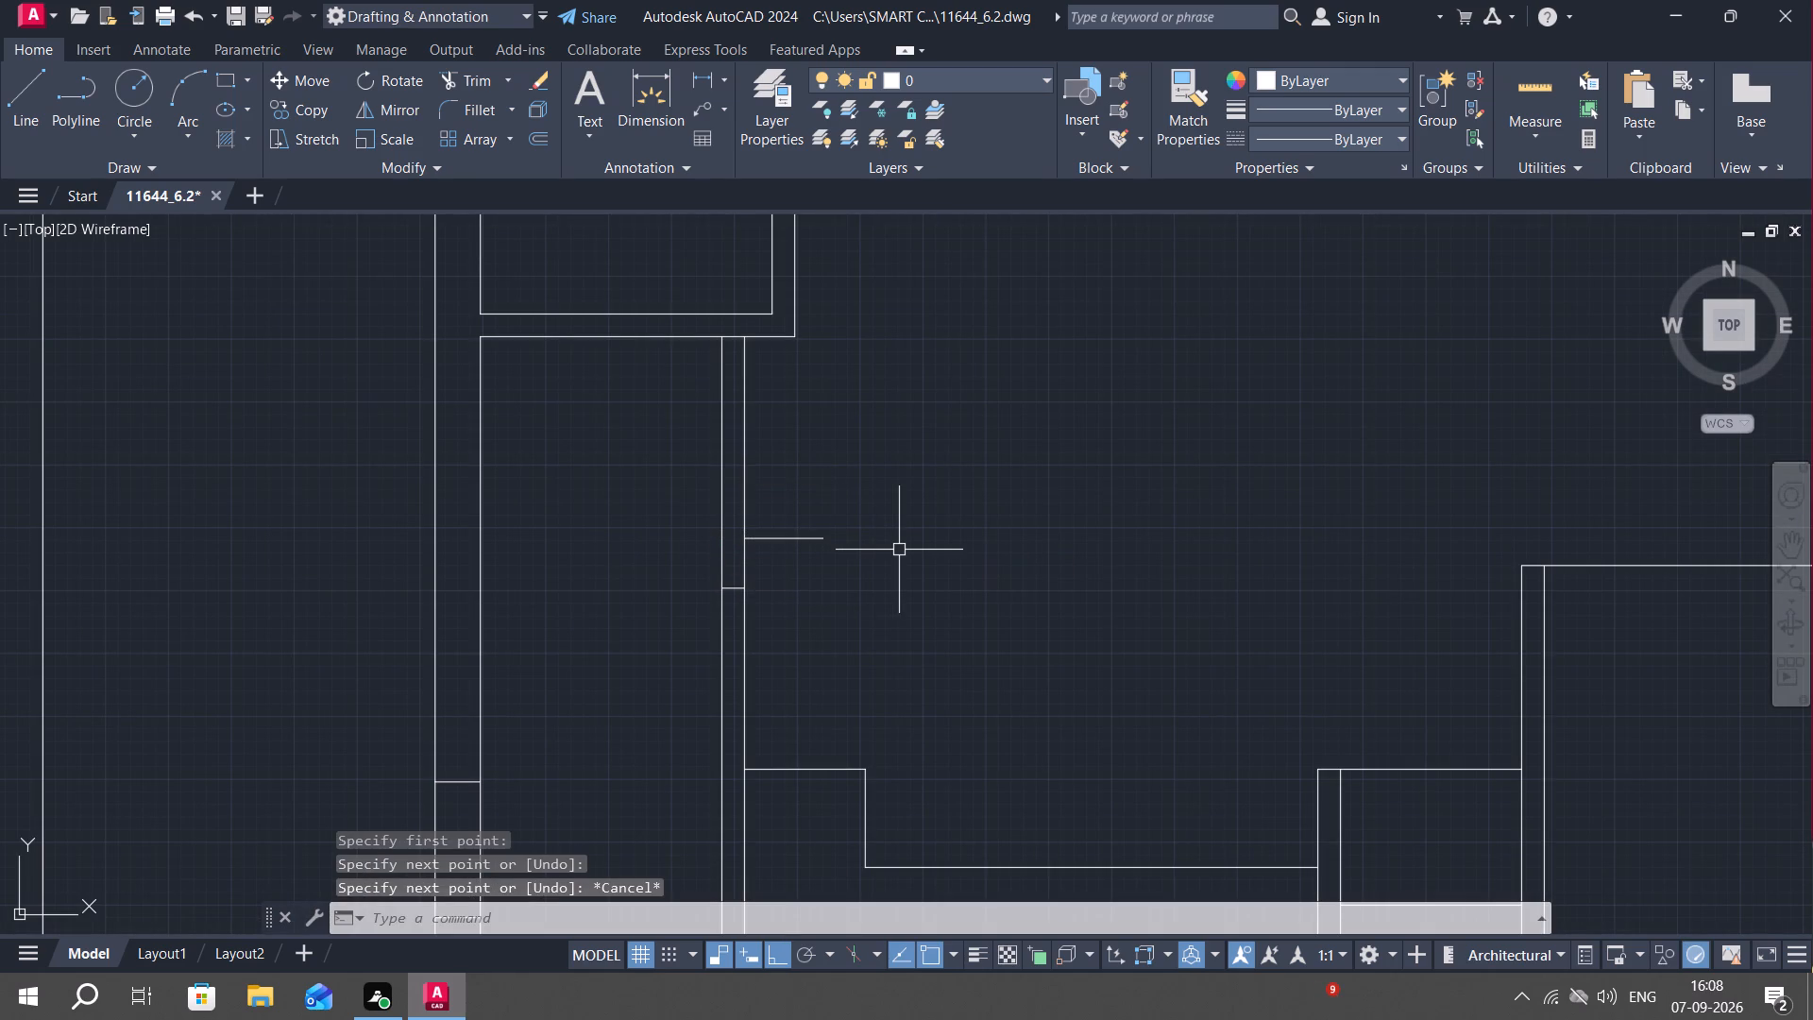
Offset the short stub line 4.5" upward.
{"action": "type", "text": "o"}
{"action": "key", "text": "space"}
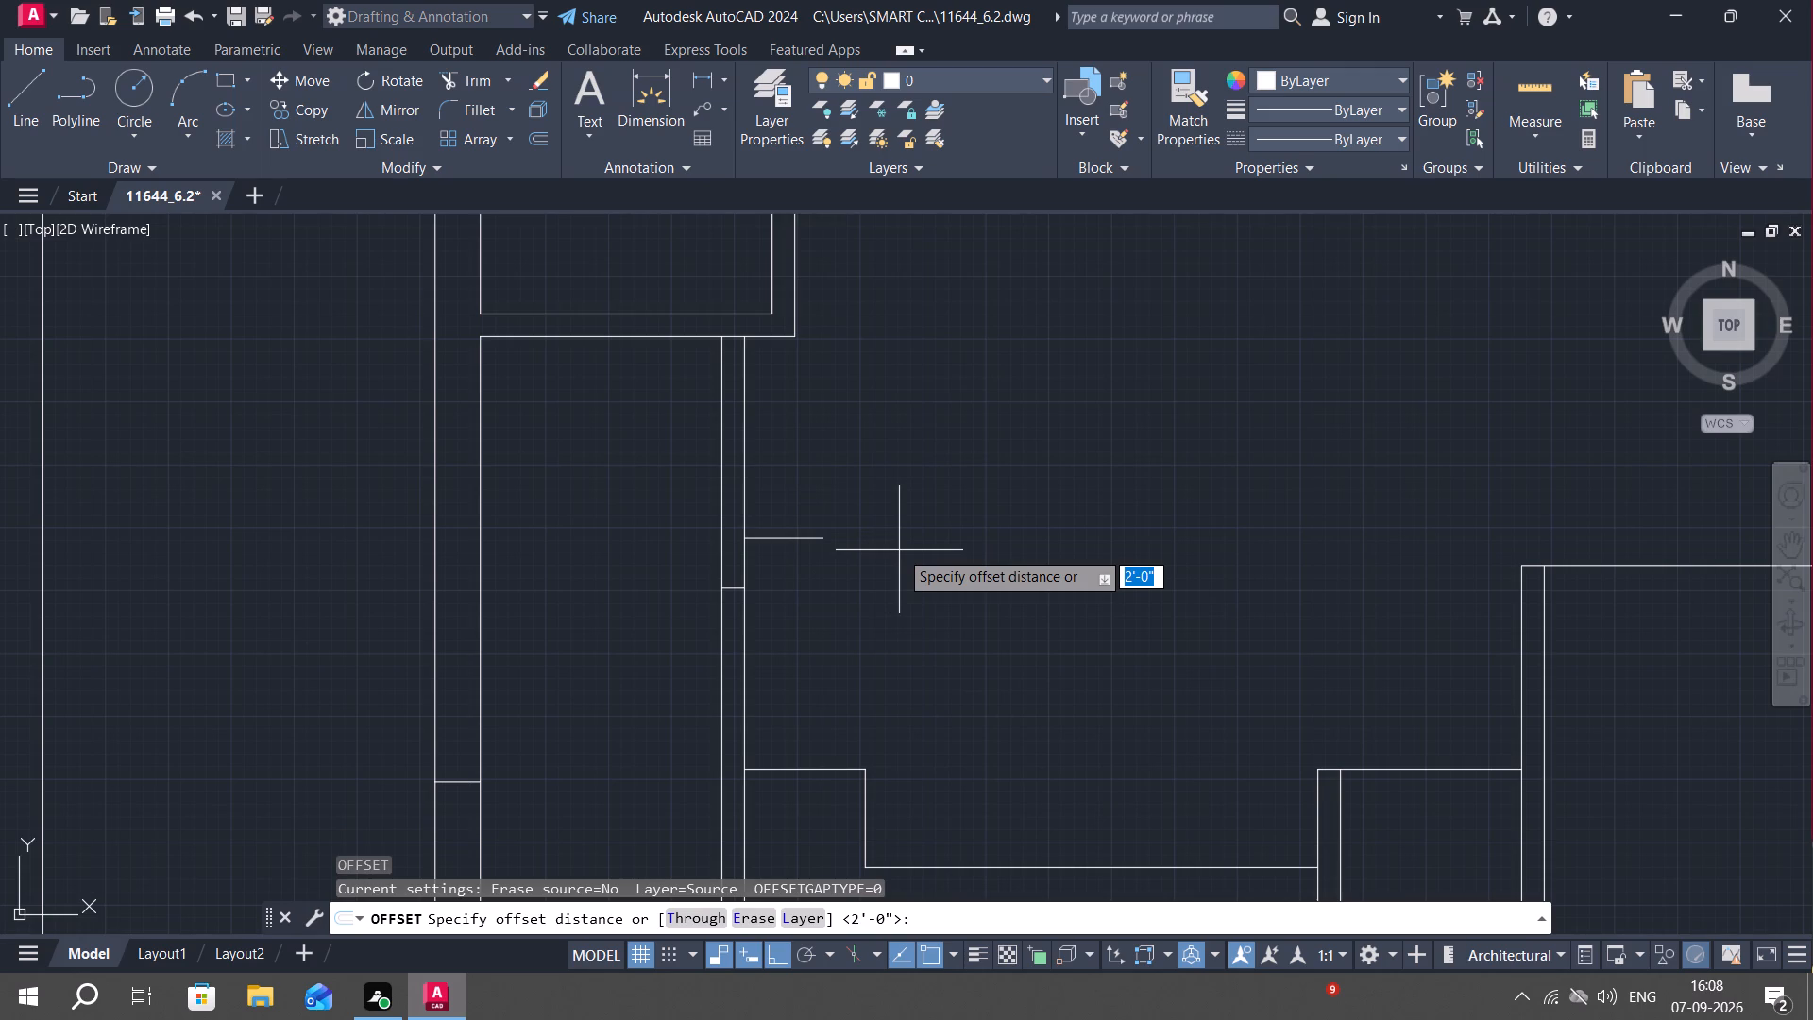
{"action": "key", "text": "4"}
{"action": "type", "text": ".5\""}
{"action": "key", "text": "space"}
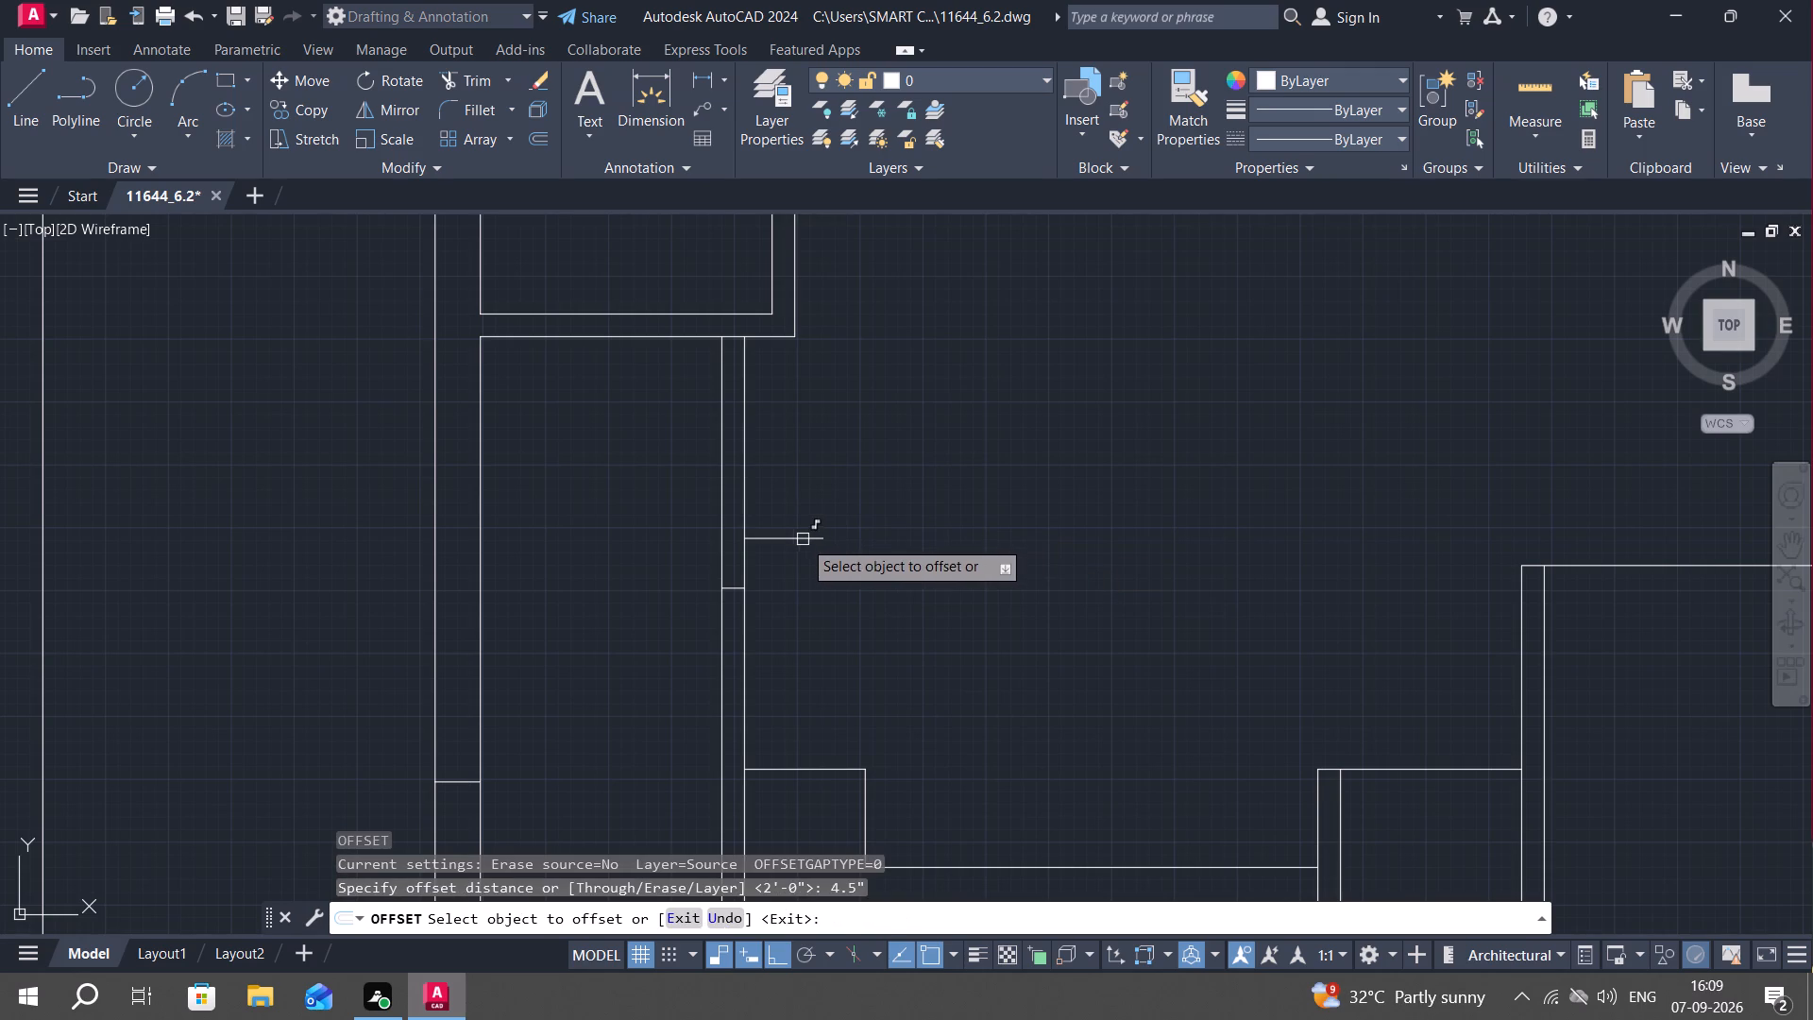
{"action": "left_click", "coordinate": [801, 537]}
{"action": "left_click", "coordinate": [794, 496]}
{"action": "key", "text": "Escape"}
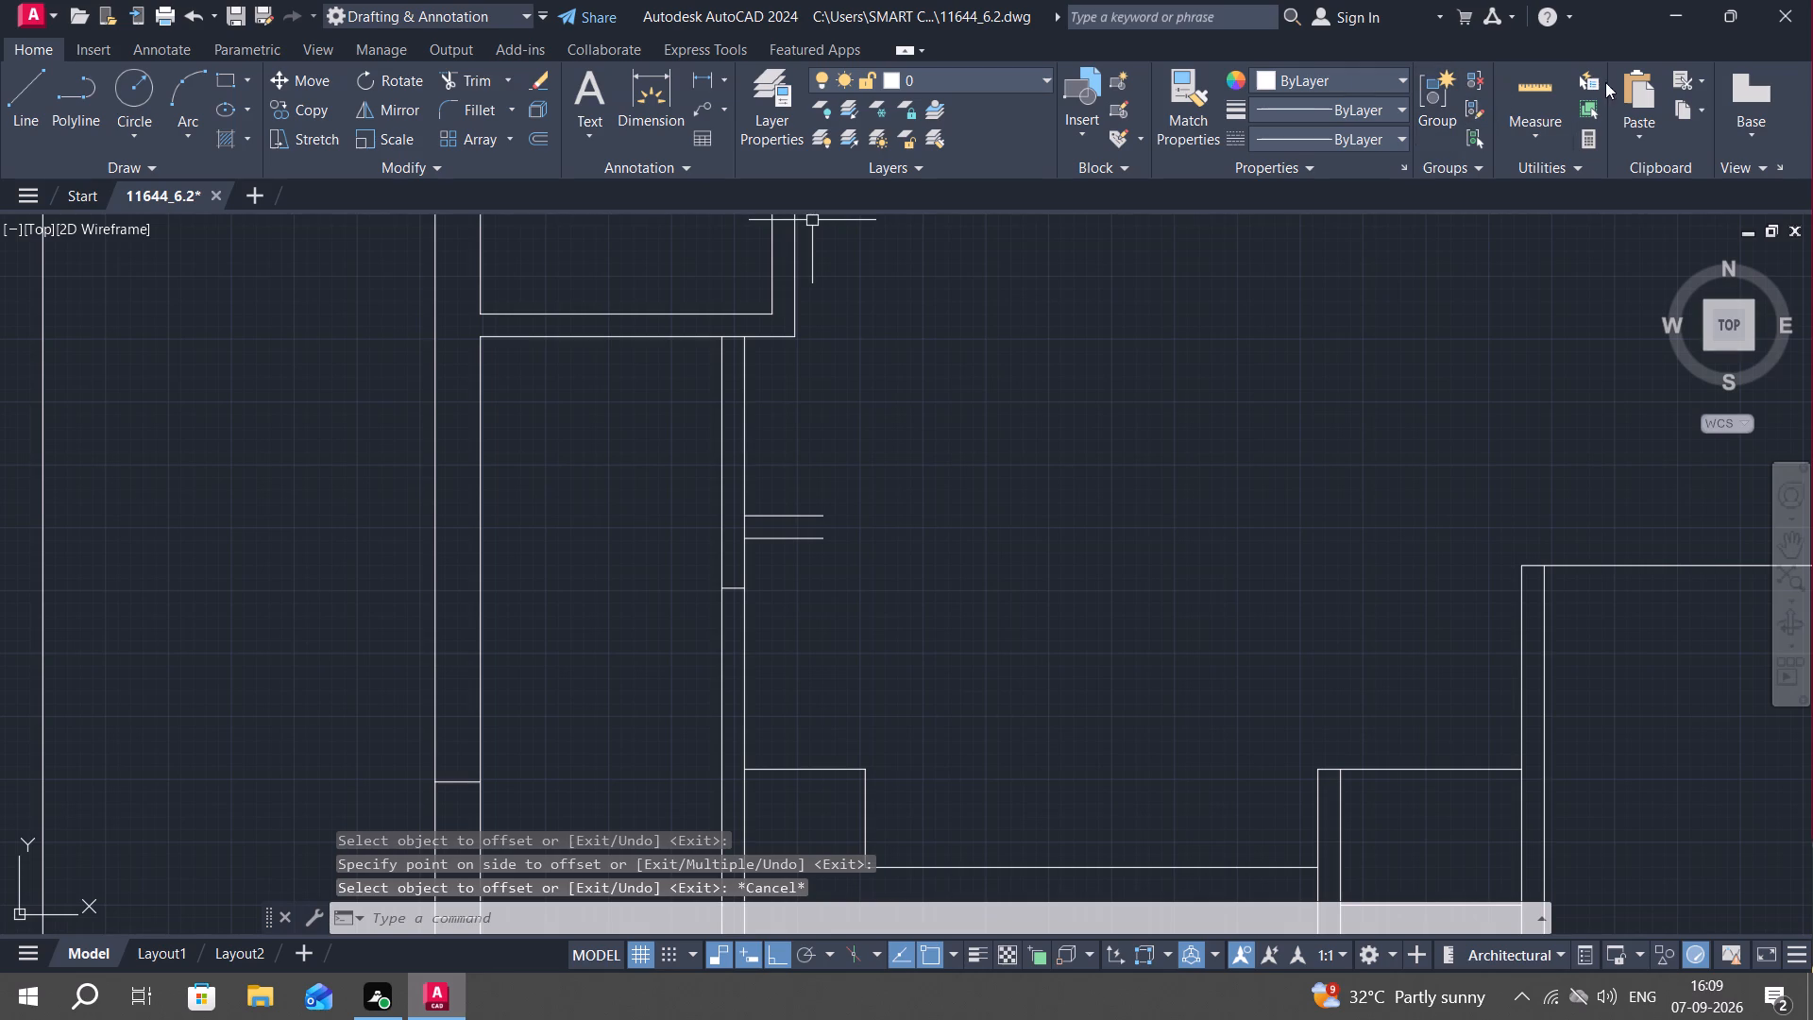
Measure the length and thickness of the new stub wall.
{"action": "left_click", "coordinate": [1555, 60]}
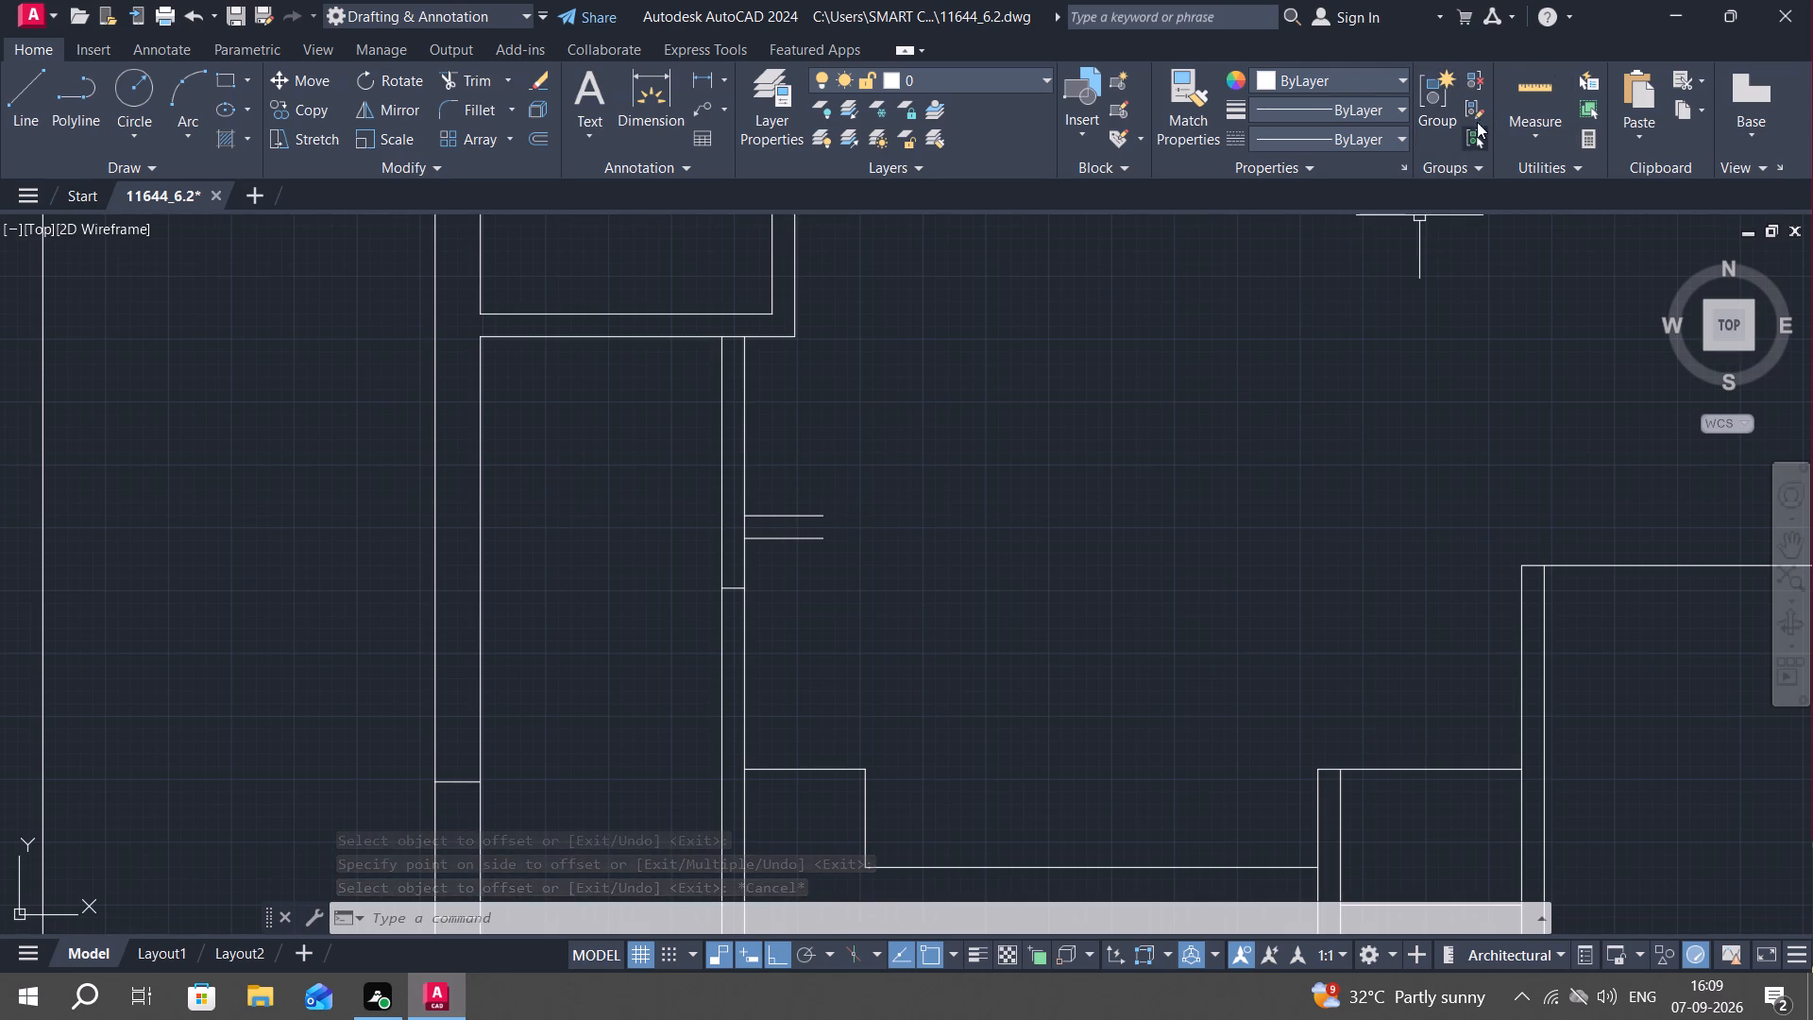
{"action": "left_click", "coordinate": [1536, 76]}
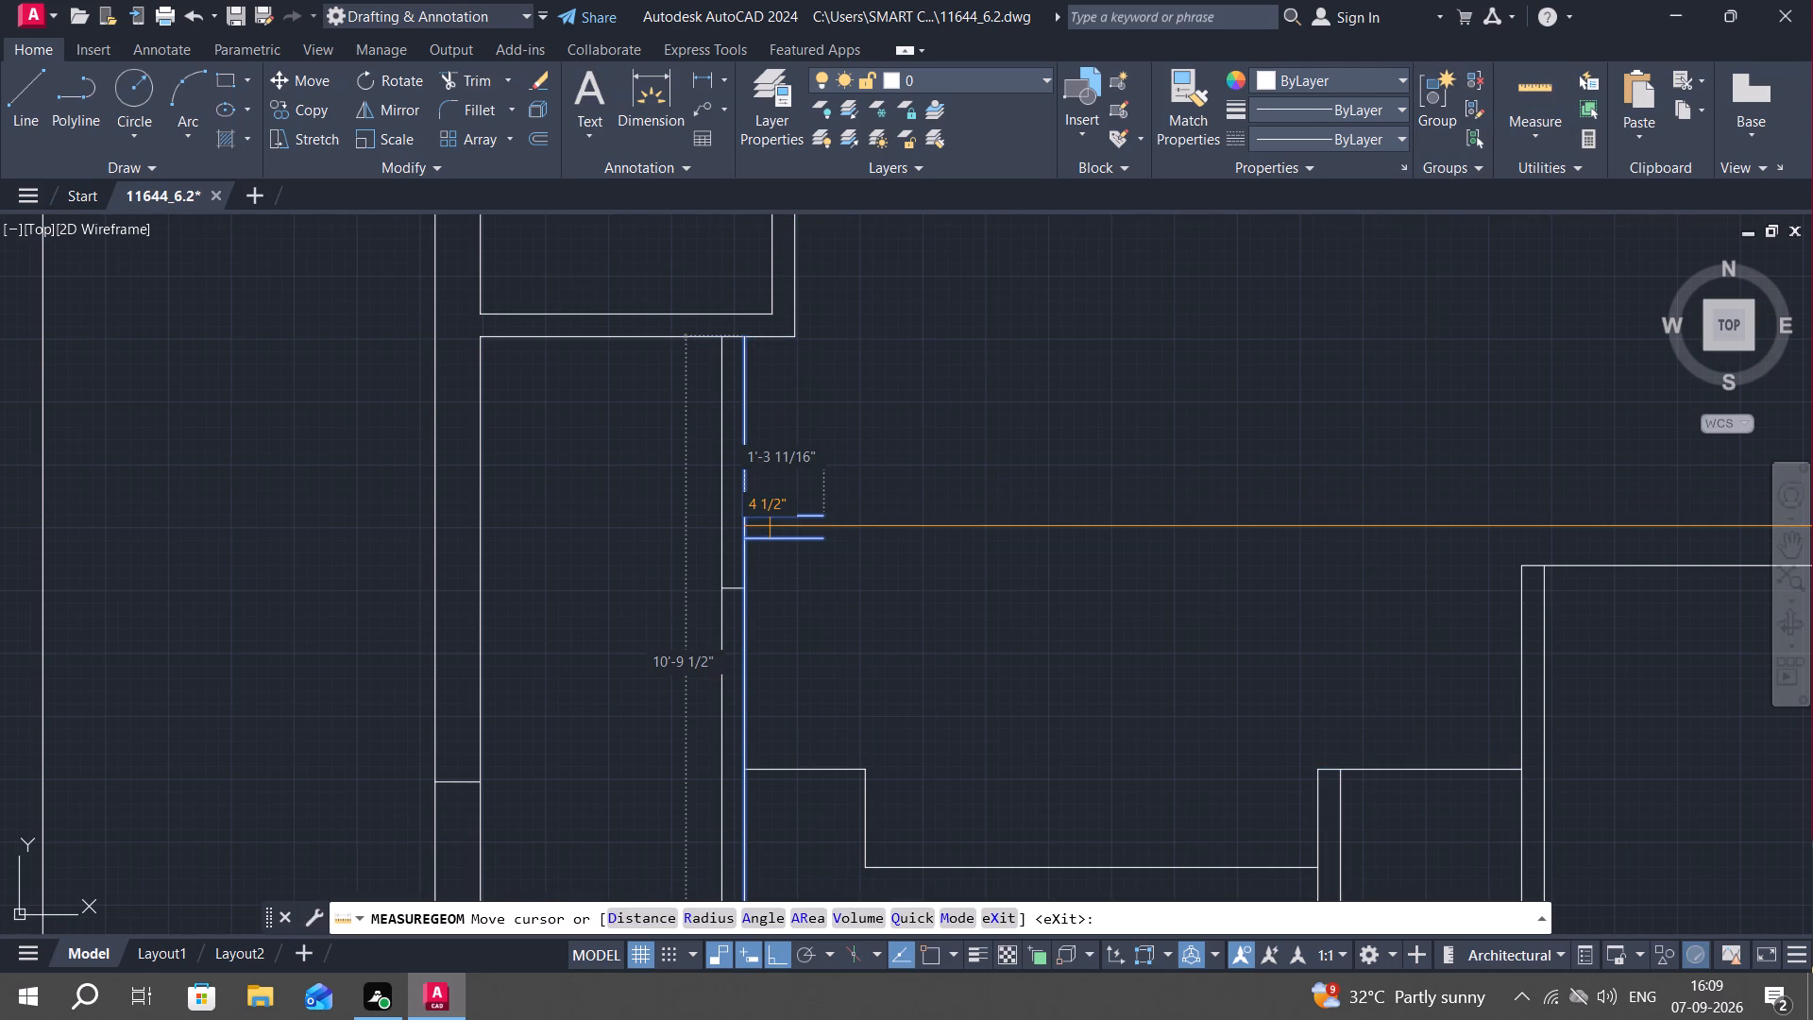
{"action": "key", "text": "Escape"}
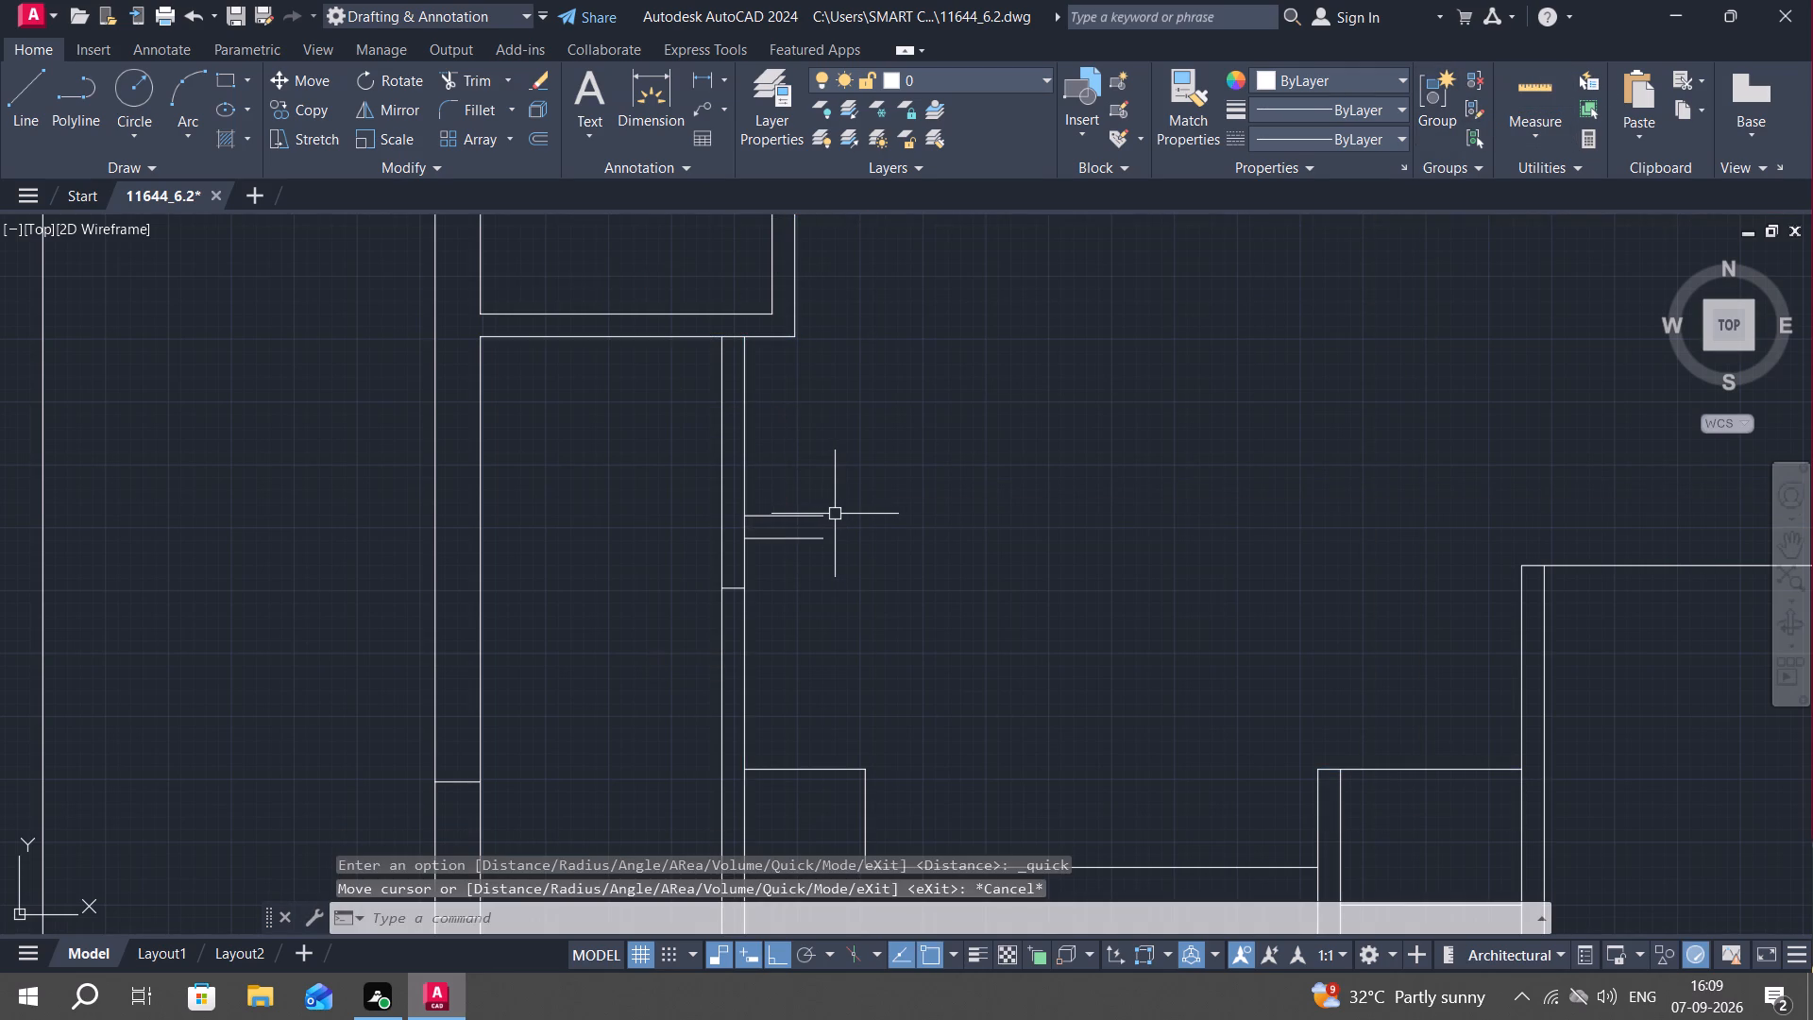
Close the free end of the stub wall with a vertical line between its two horizontal lines.
{"action": "type", "text": "l"}
{"action": "key", "text": "space"}
{"action": "left_click", "coordinate": [824, 517]}
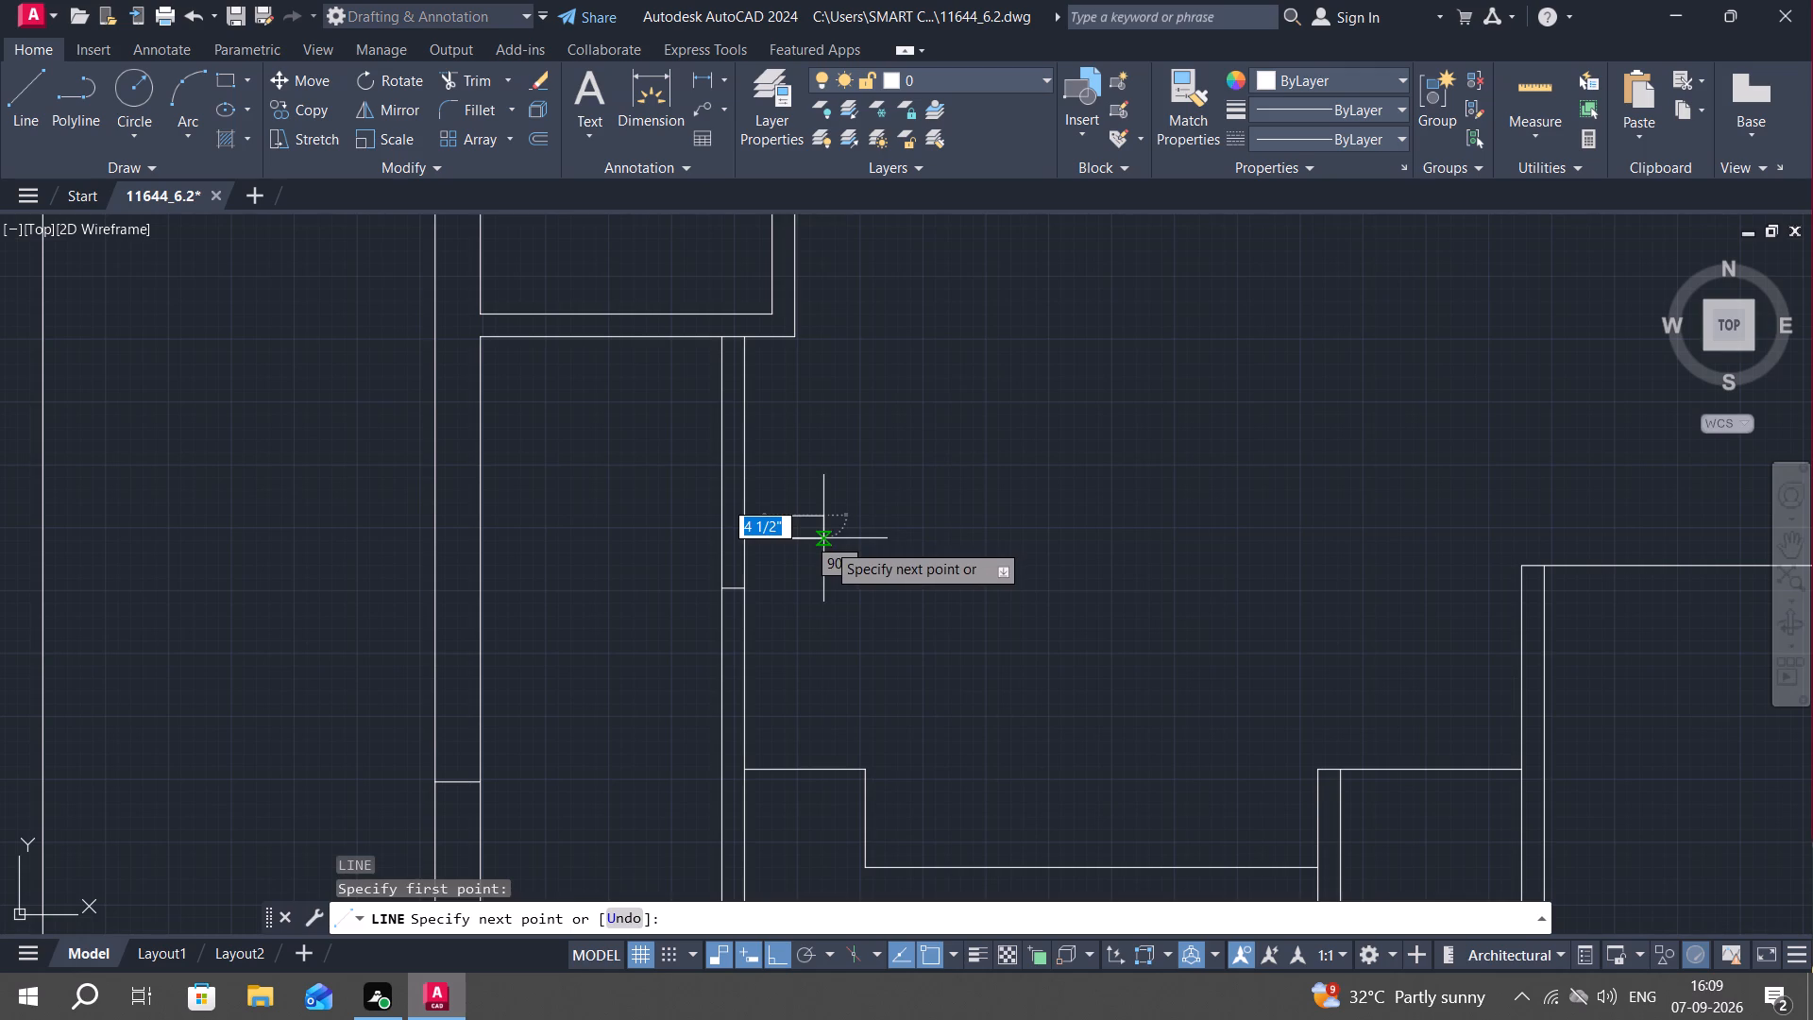
{"action": "left_click", "coordinate": [826, 542]}
{"action": "key", "text": "Escape"}
Trim the left partition's right-hand line between the two stub wall lines to open the junction.
{"action": "type", "text": "tr"}
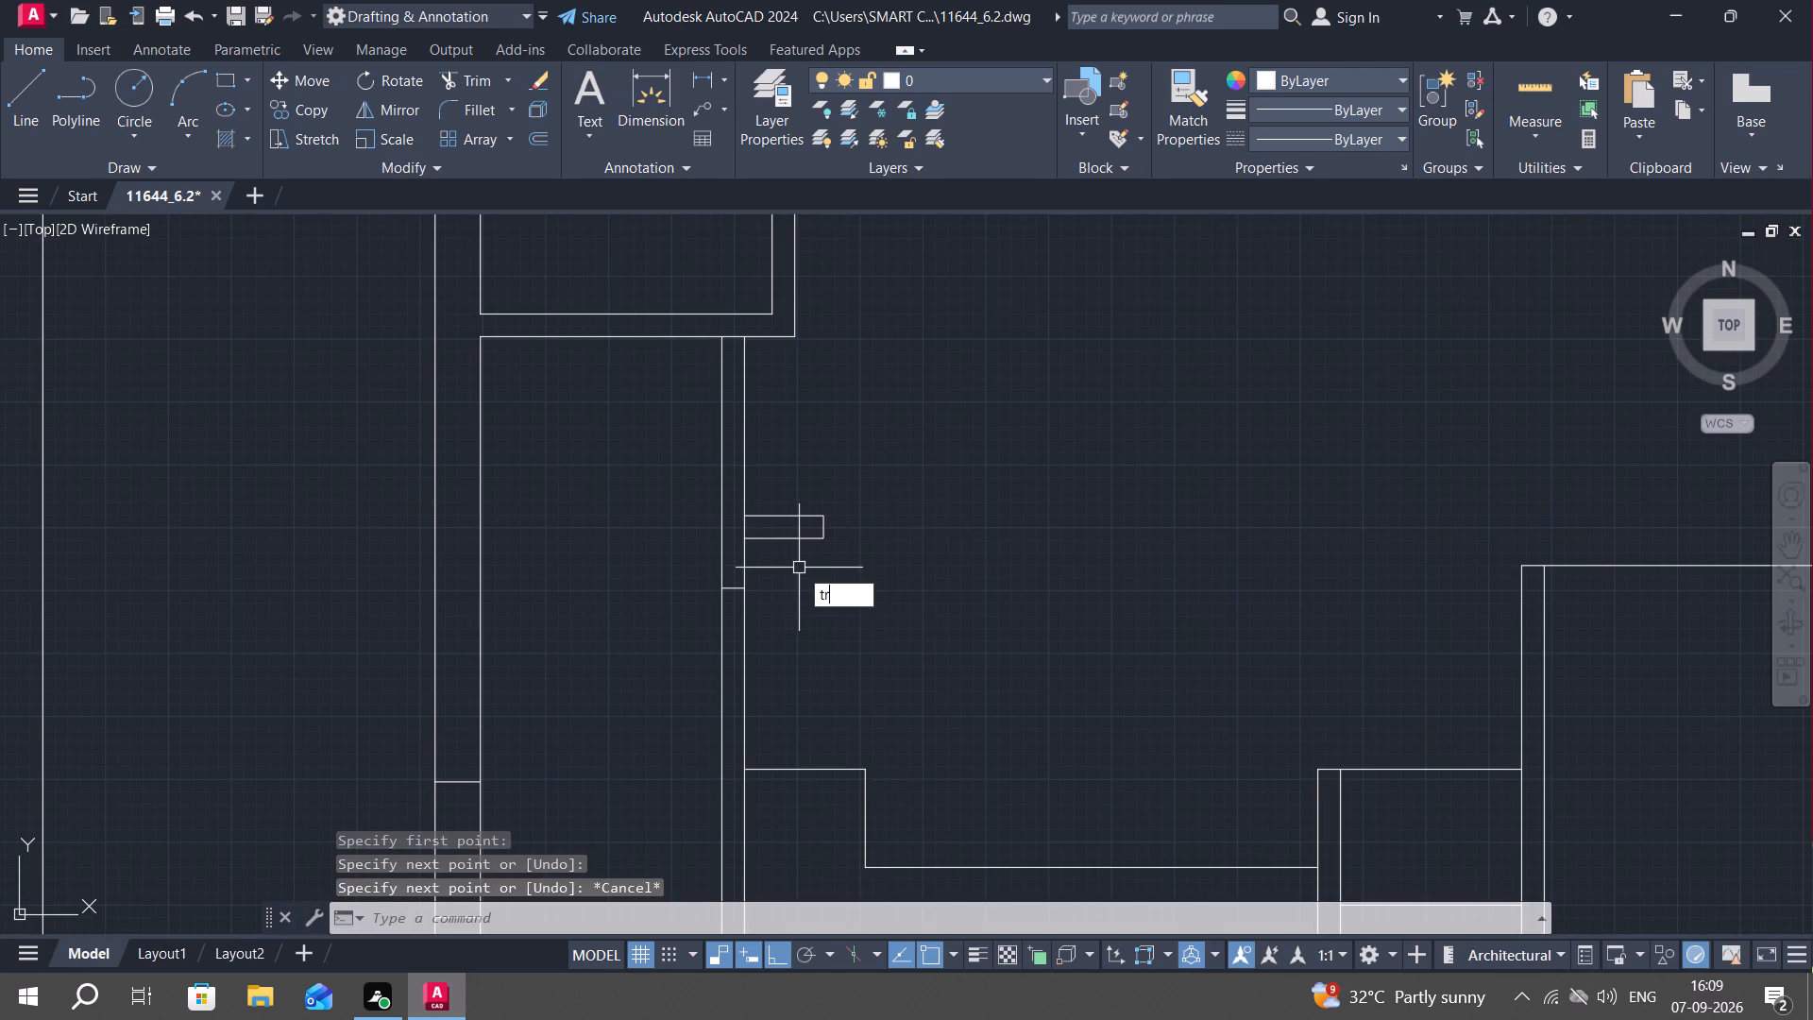
{"action": "key", "text": "space"}
{"action": "left_click", "coordinate": [749, 525]}
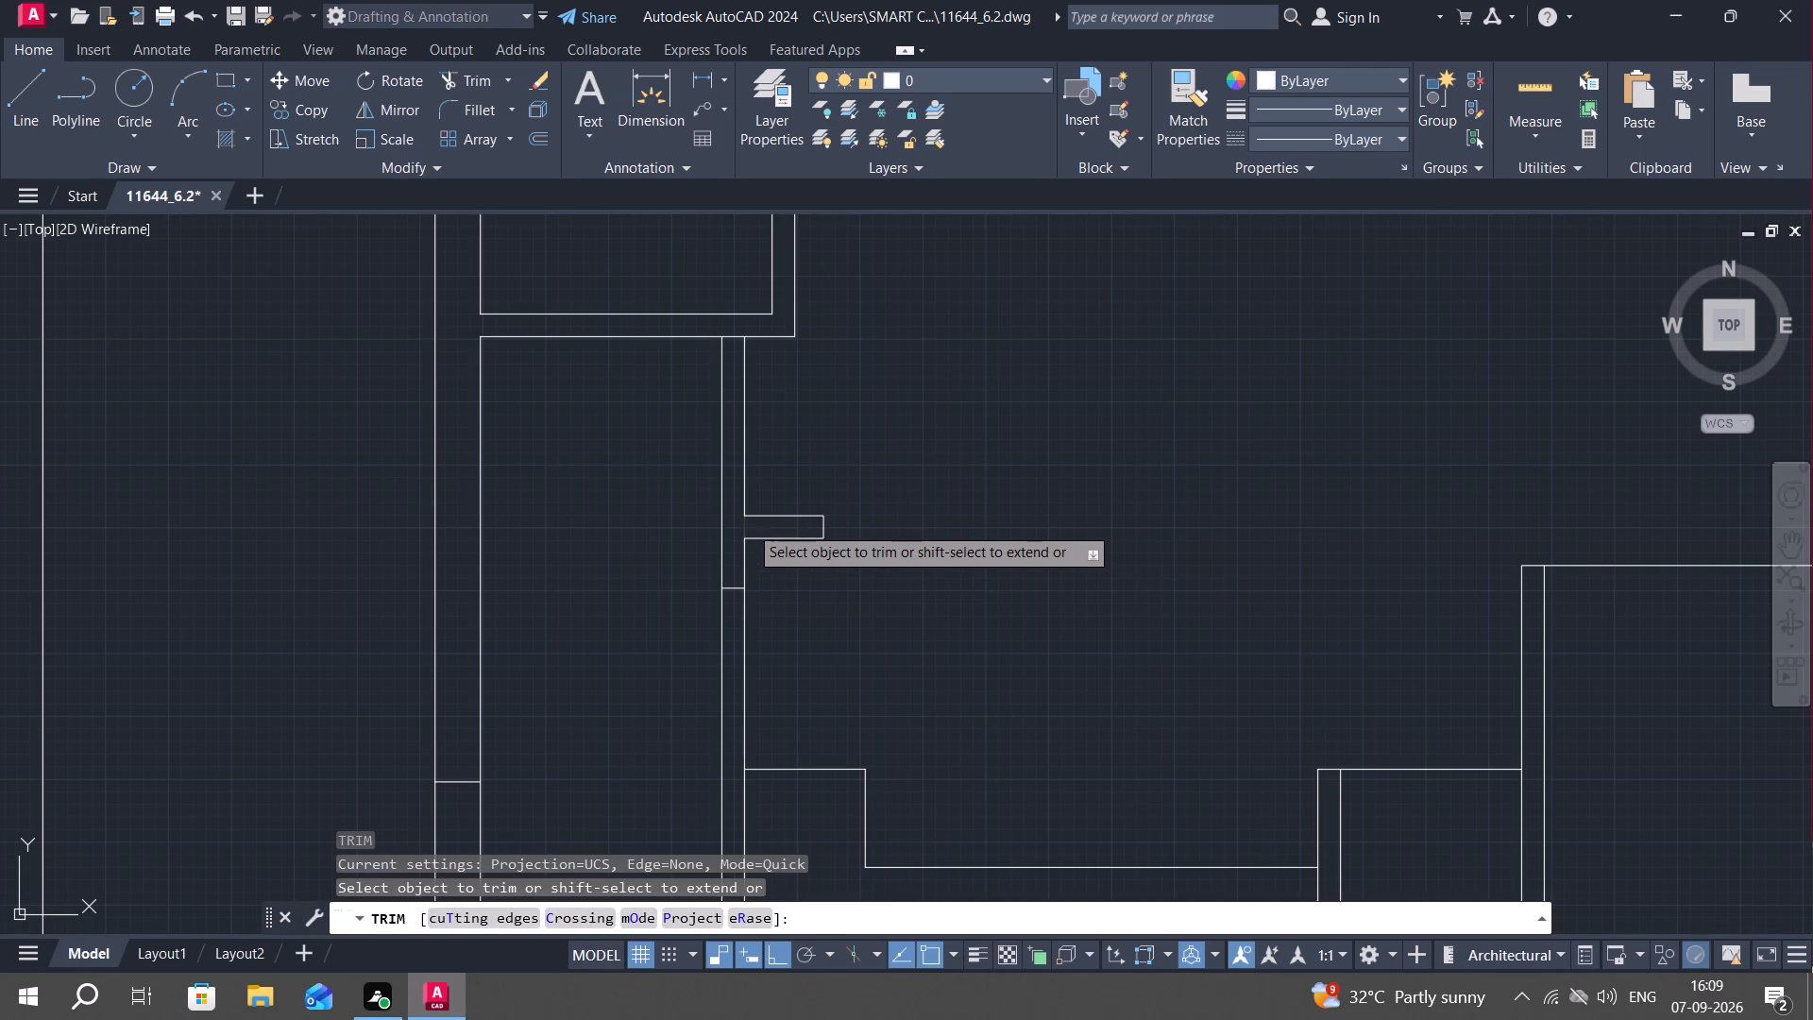
{"action": "key", "text": "Escape"}
{"action": "scroll", "coordinate": [545, 438], "scroll_direction": "down", "scroll_amount": 1}
{"action": "scroll", "coordinate": [691, 481], "scroll_direction": "down", "scroll_amount": 2}
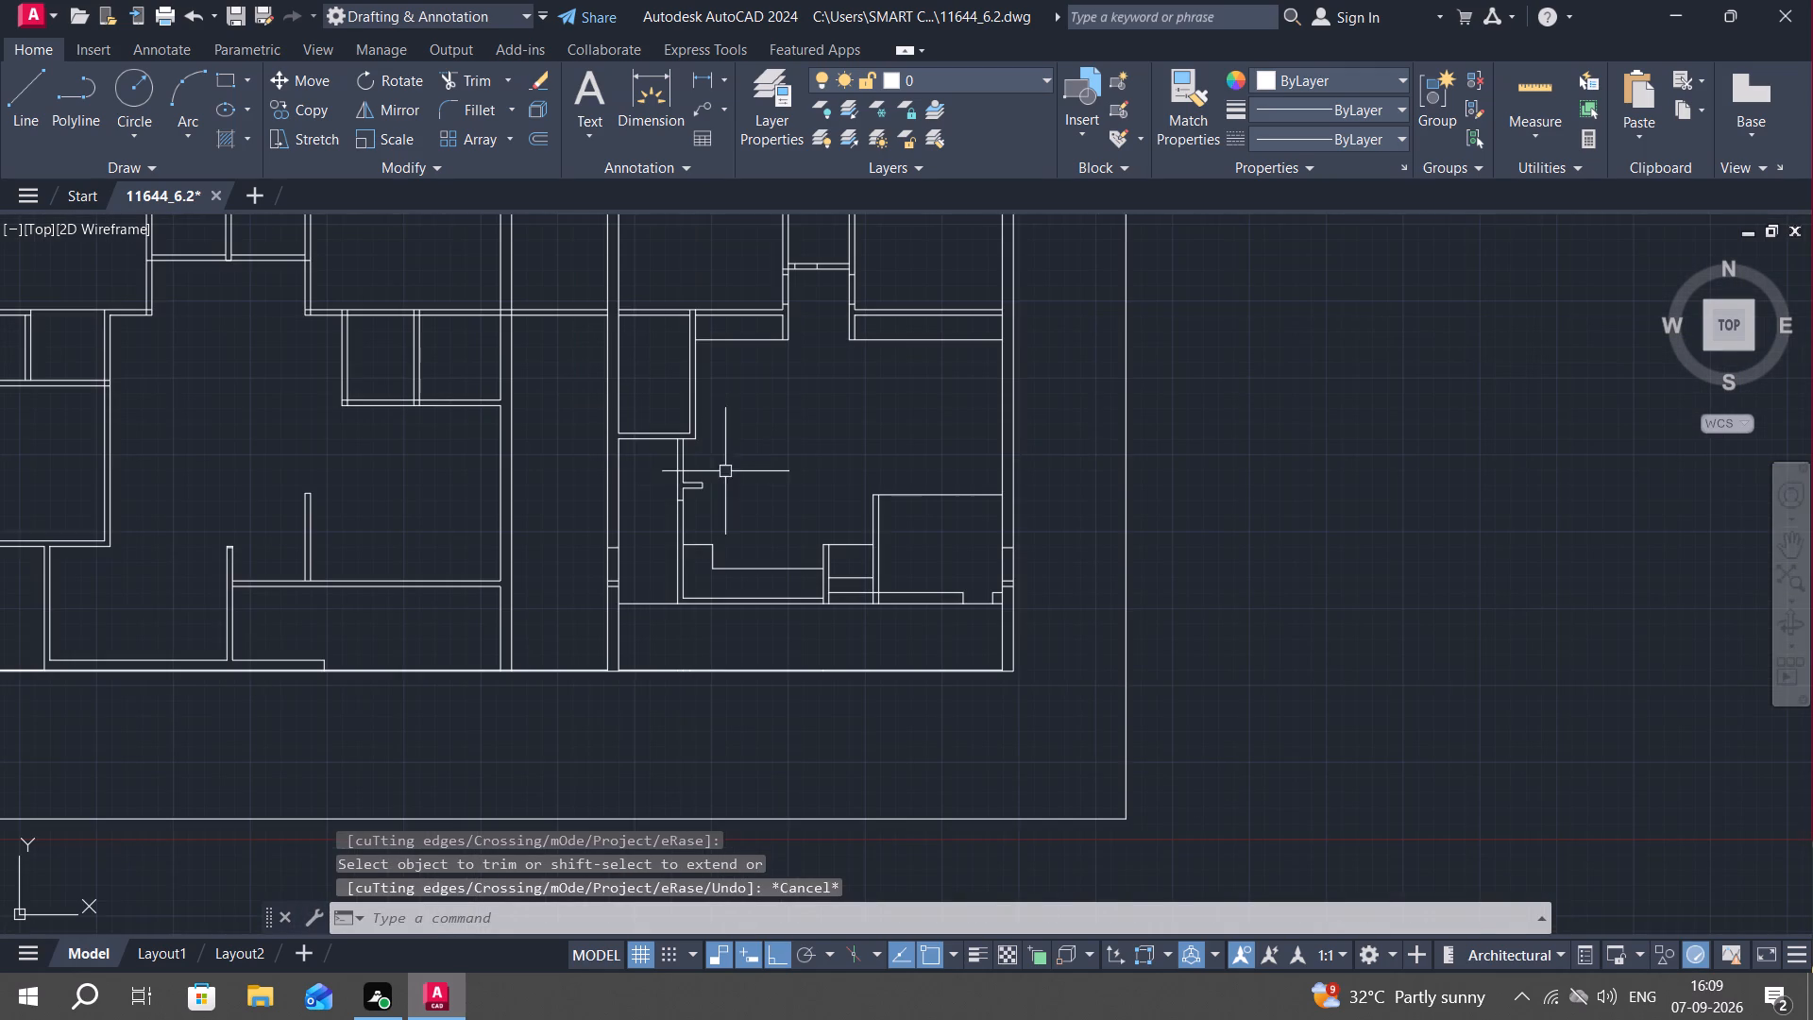
{"action": "middle_click_drag", "start_coordinate": [737, 471], "coordinate": [738, 566]}
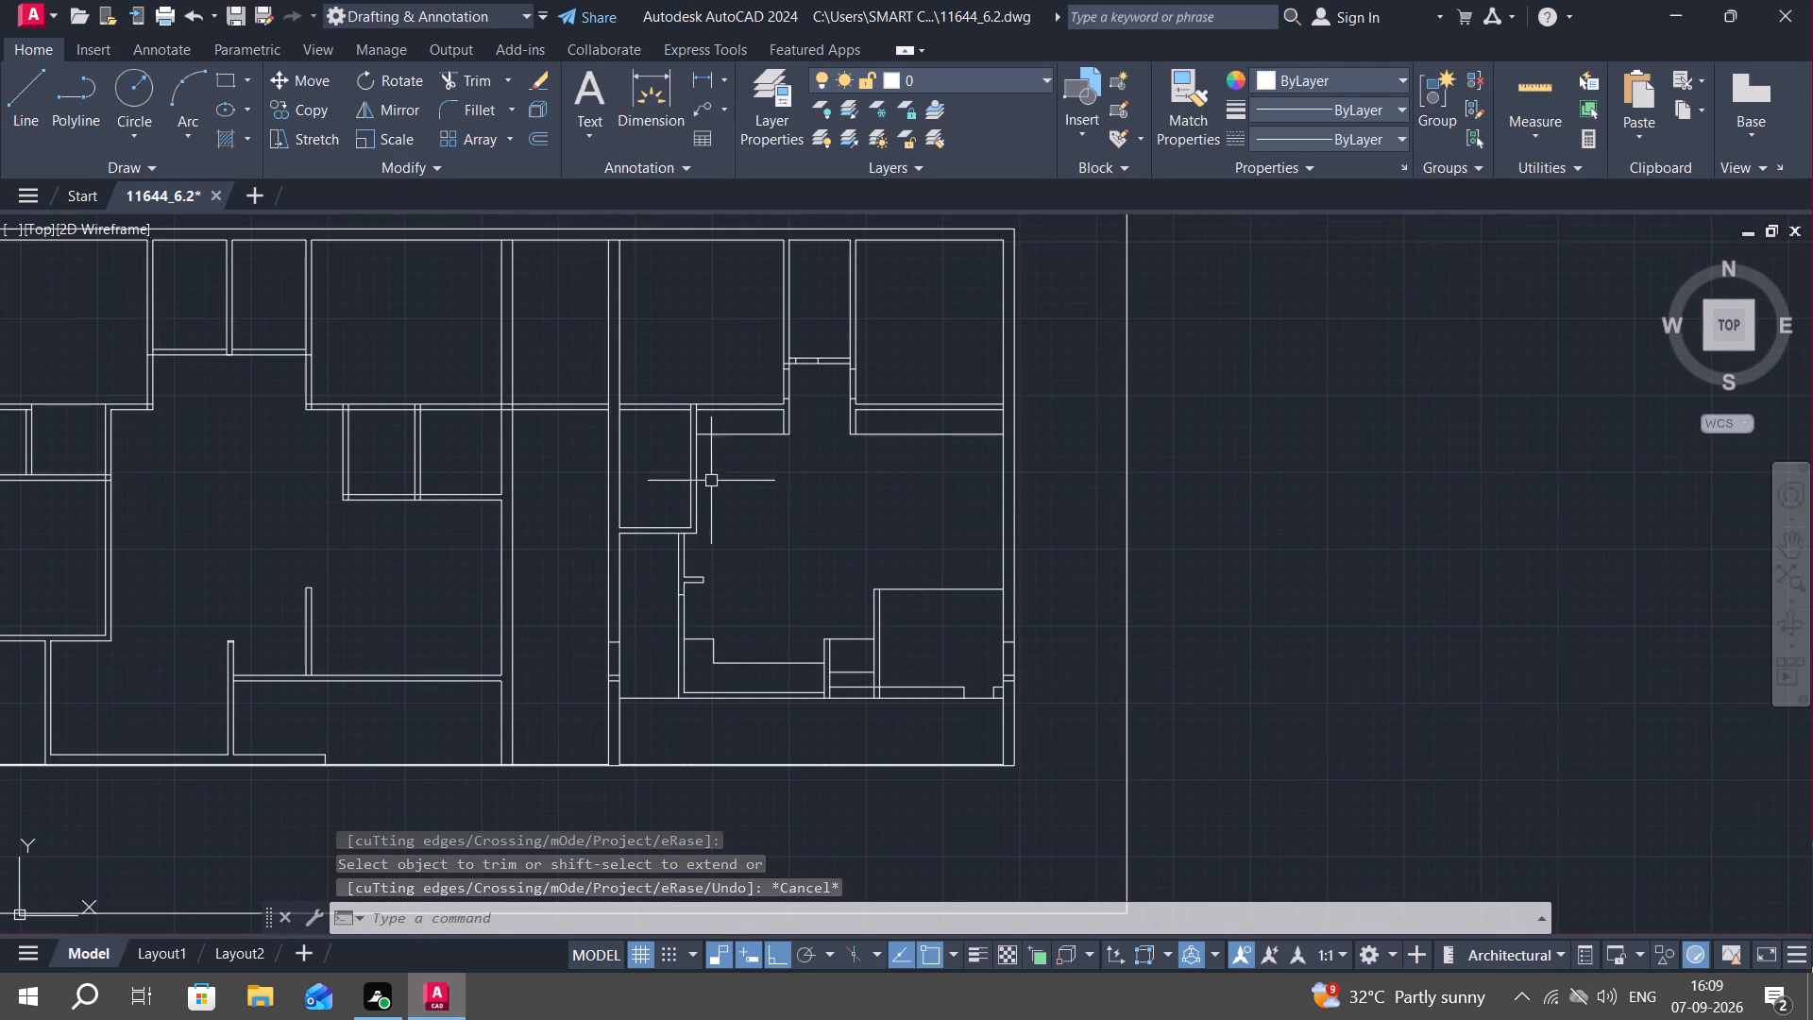
Trim the ends of the partition's two vertical lines inside the upper horizontal wall to open the T-junction beside the narrow room.
{"action": "scroll", "coordinate": [698, 417], "scroll_direction": "up", "scroll_amount": 3}
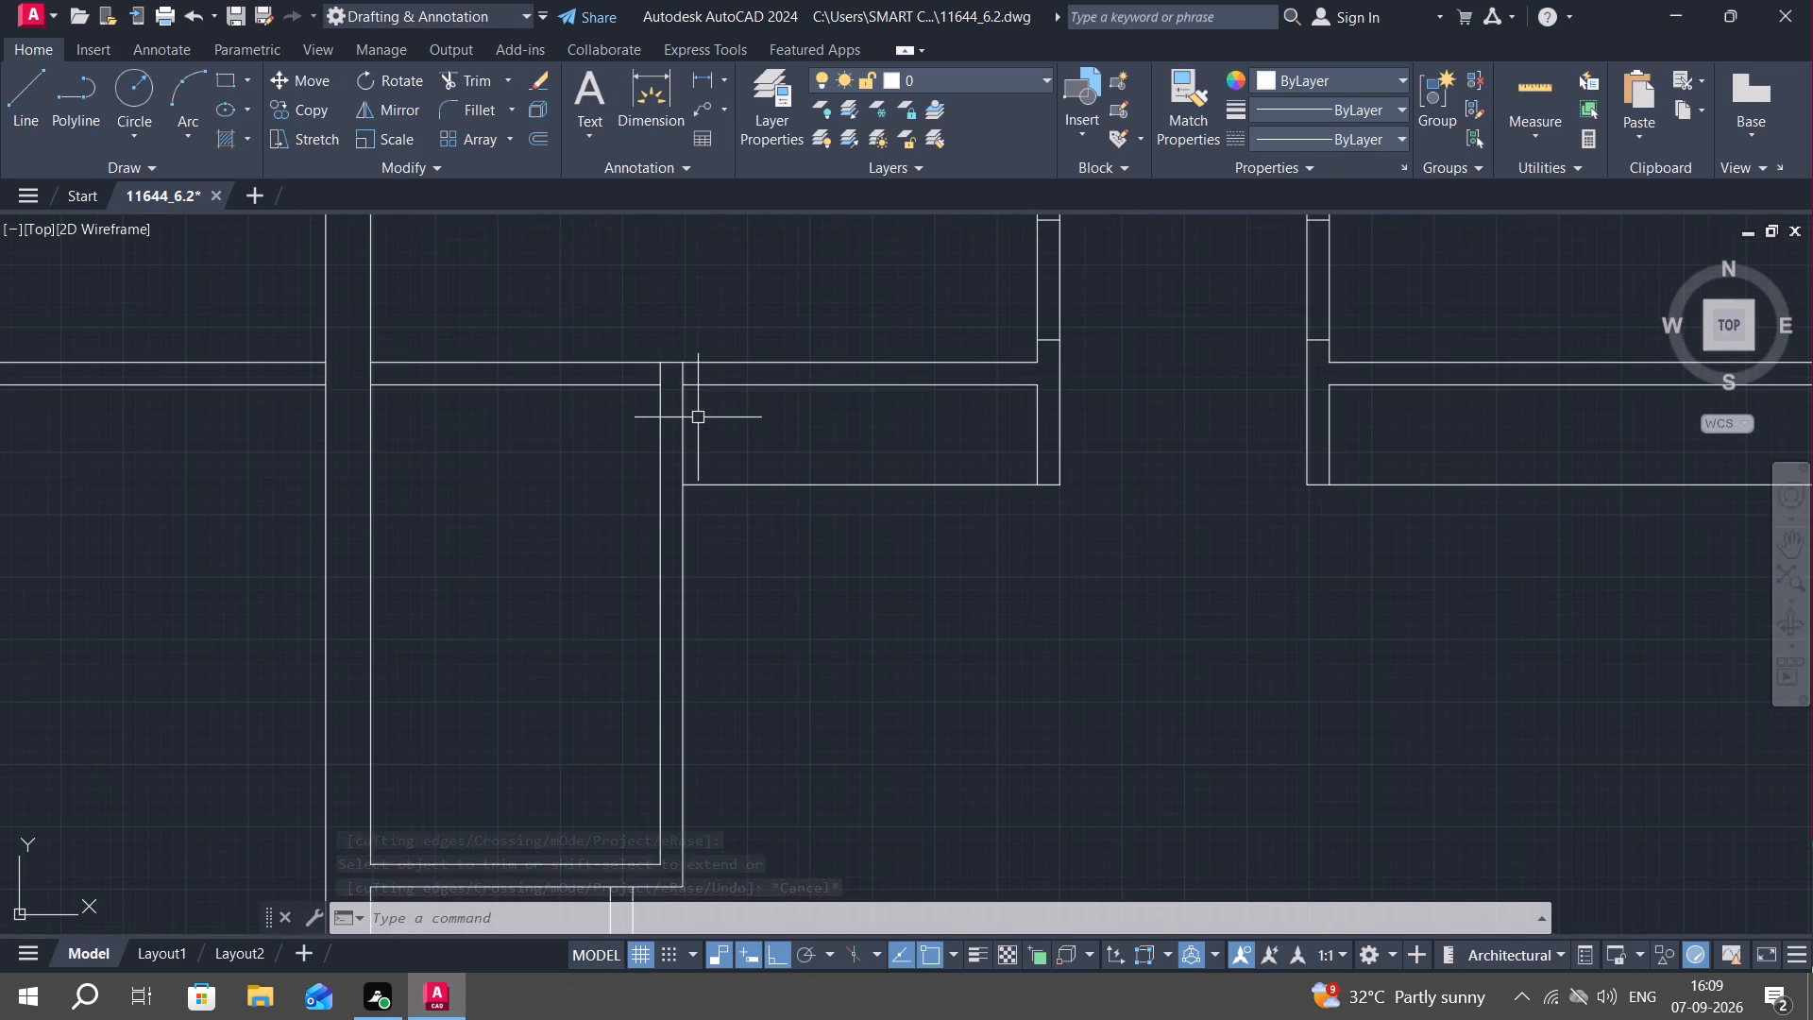
{"action": "key", "text": "Escape"}
{"action": "type", "text": "tr"}
{"action": "key", "text": "space"}
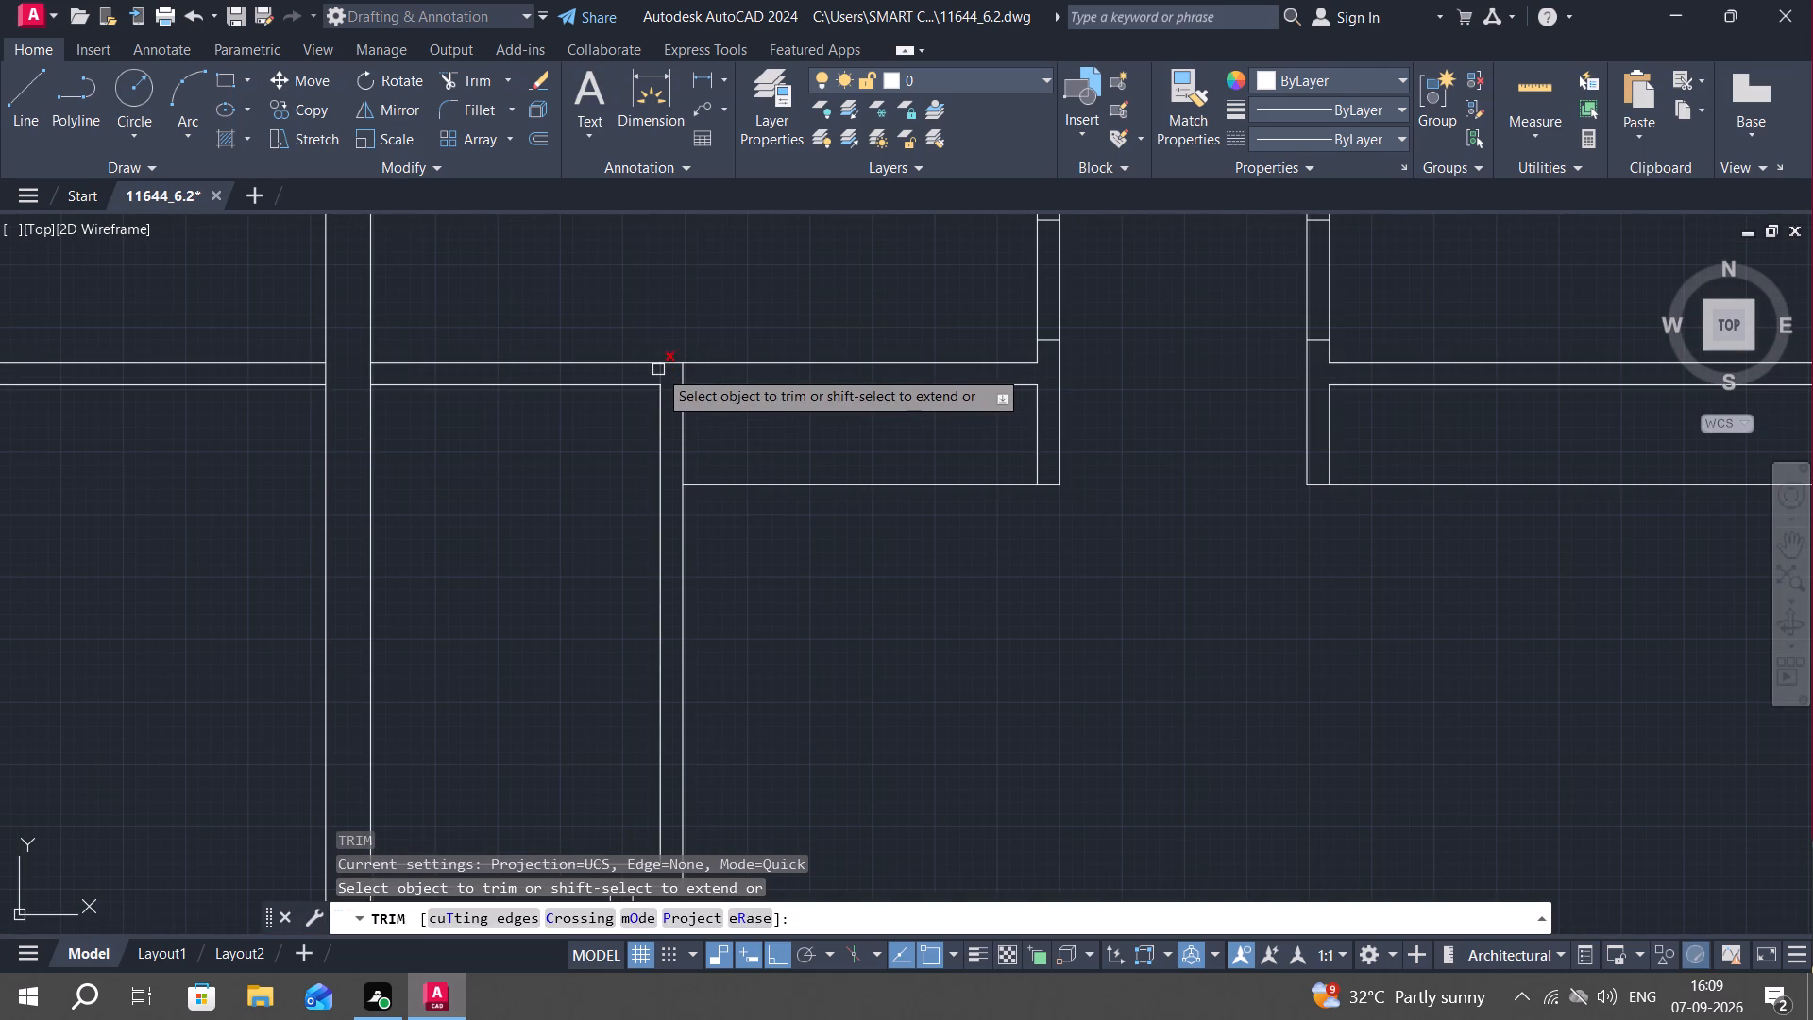
{"action": "left_click", "coordinate": [658, 369]}
{"action": "left_click", "coordinate": [680, 371]}
{"action": "key", "text": "Escape"}
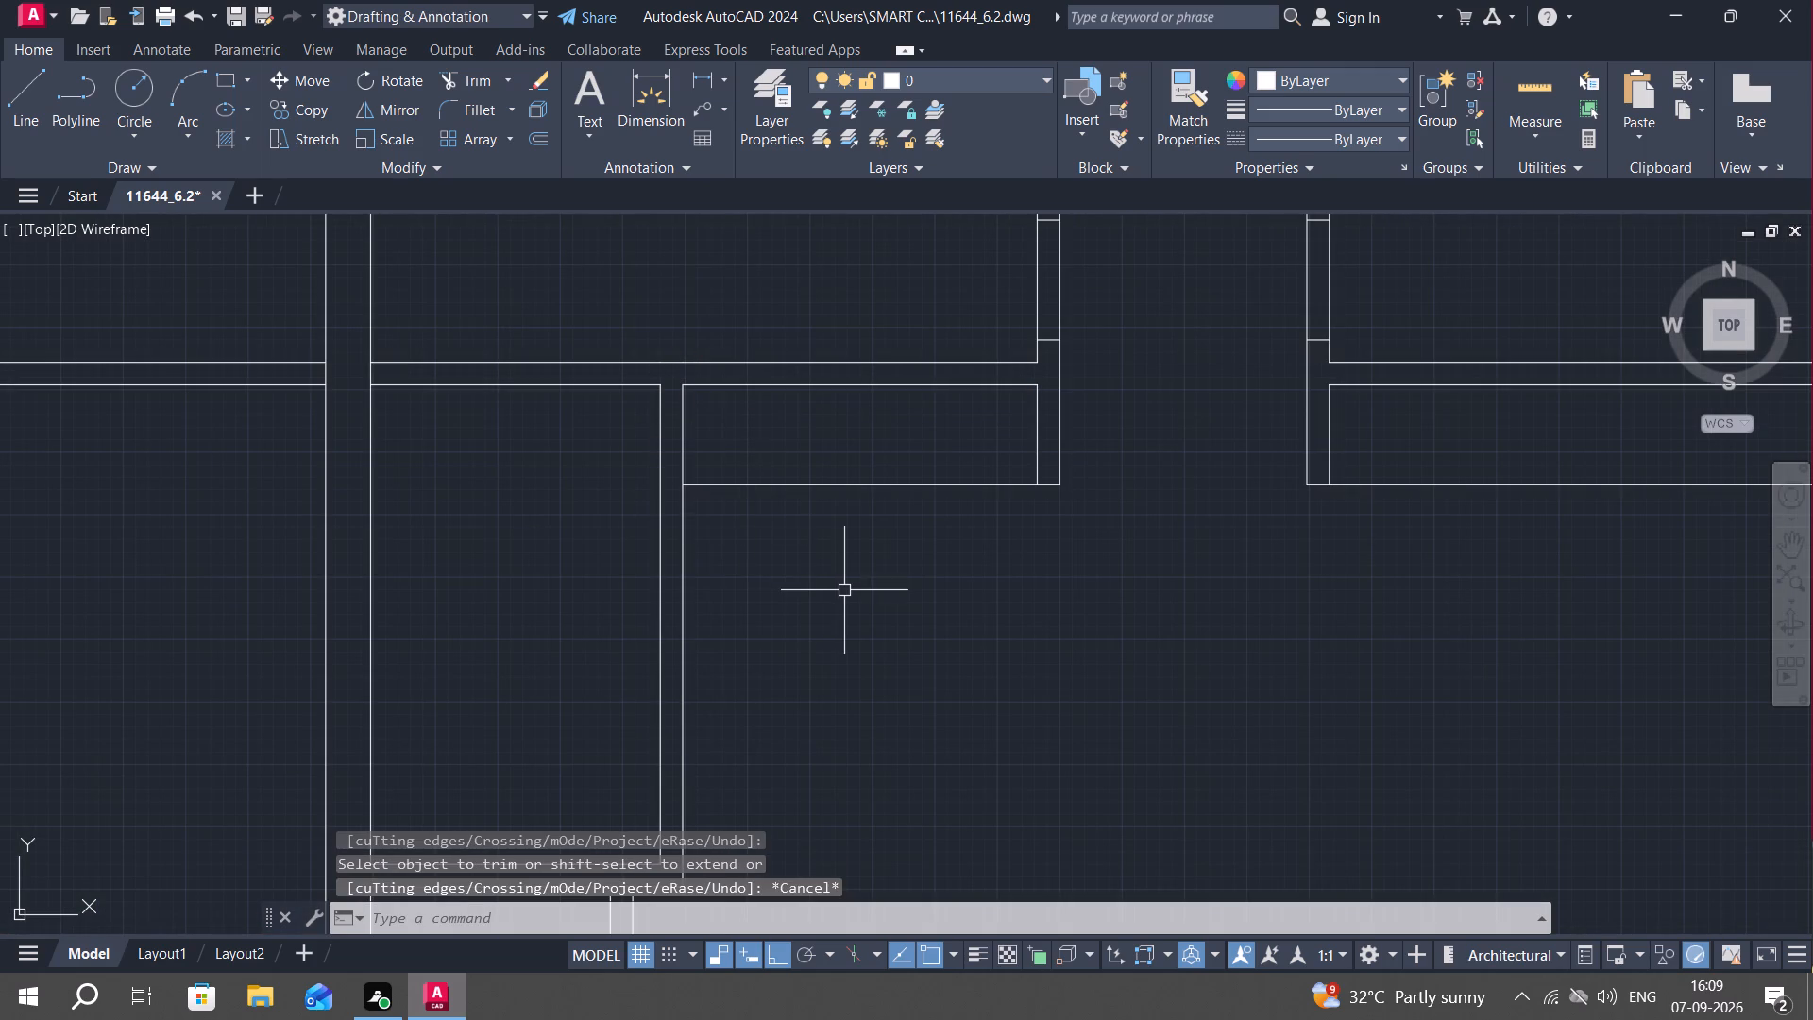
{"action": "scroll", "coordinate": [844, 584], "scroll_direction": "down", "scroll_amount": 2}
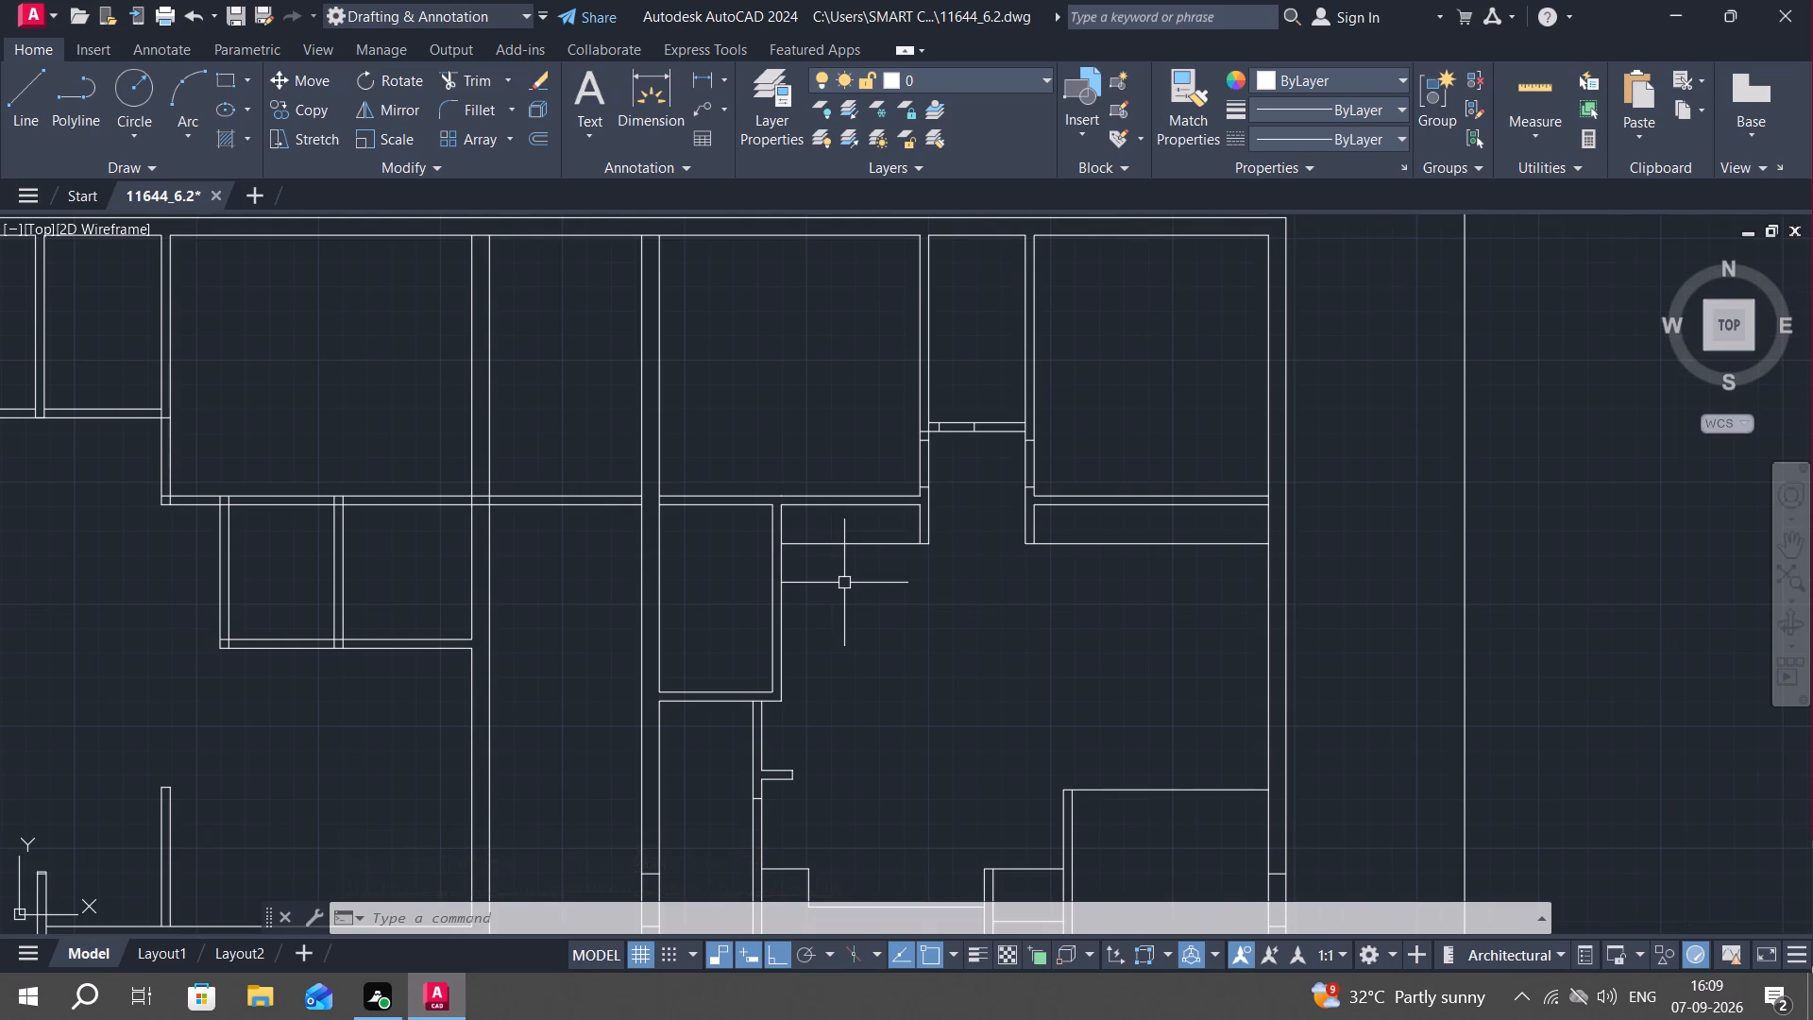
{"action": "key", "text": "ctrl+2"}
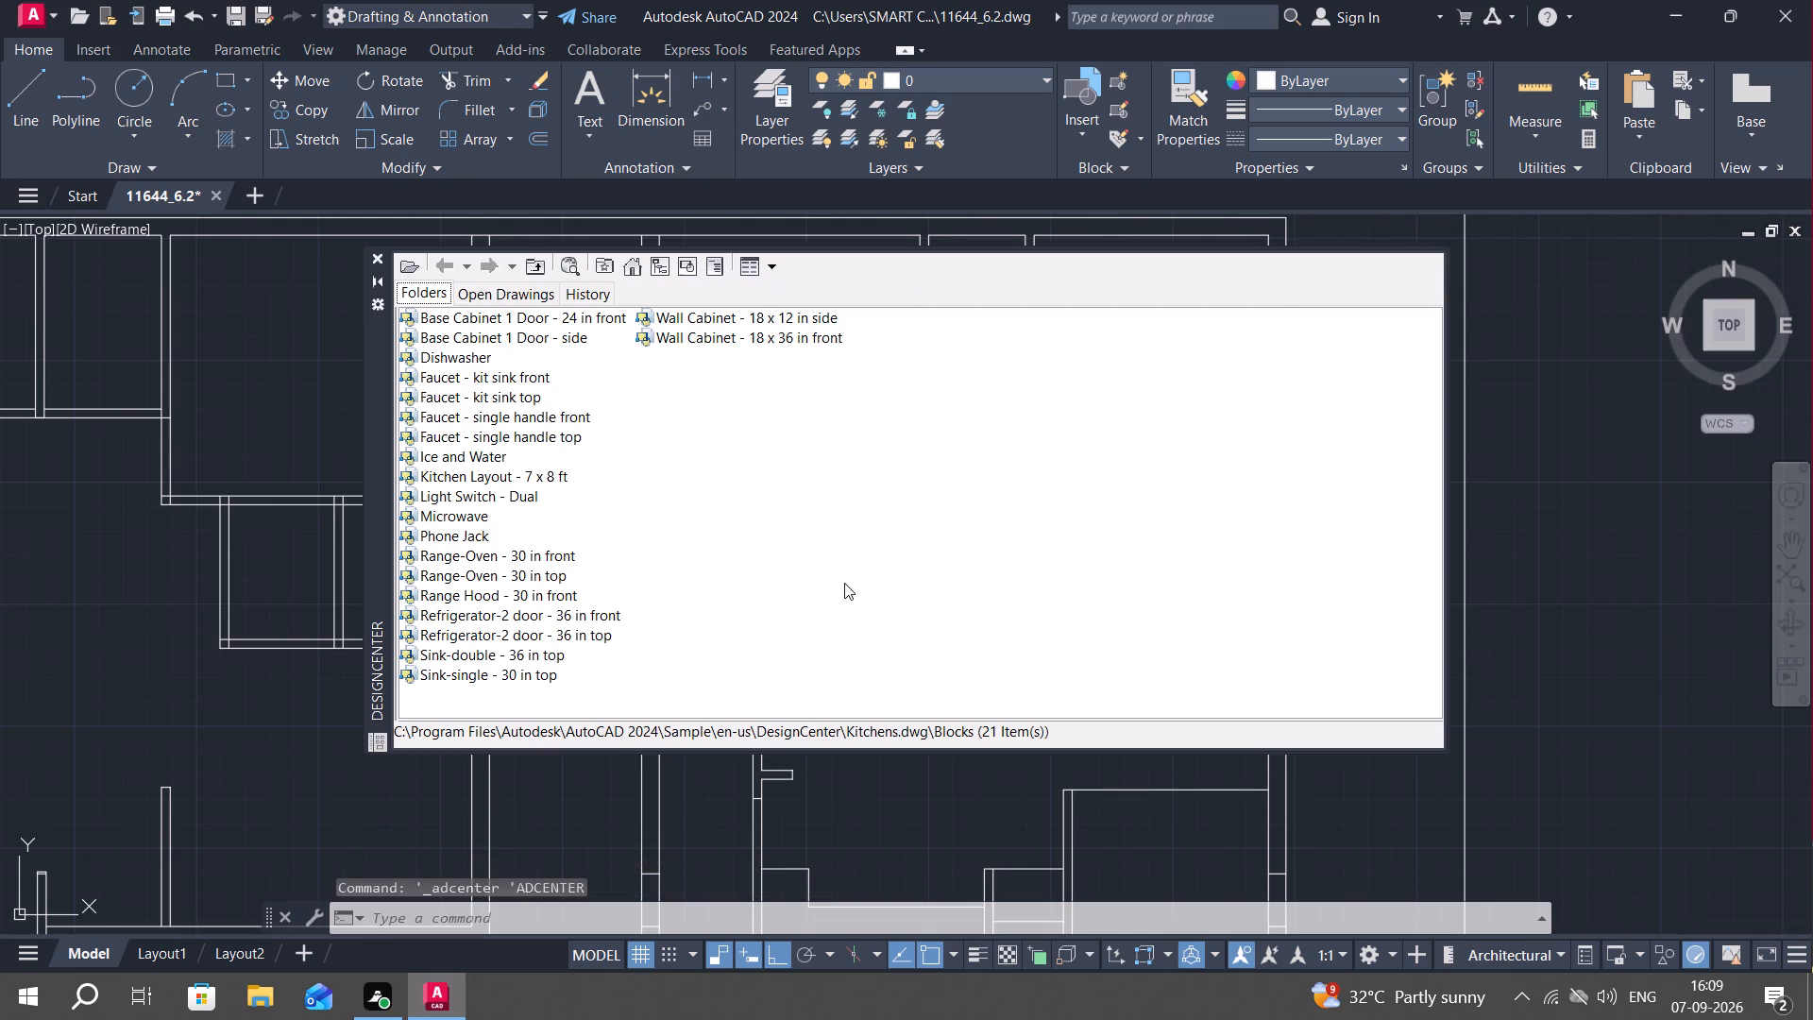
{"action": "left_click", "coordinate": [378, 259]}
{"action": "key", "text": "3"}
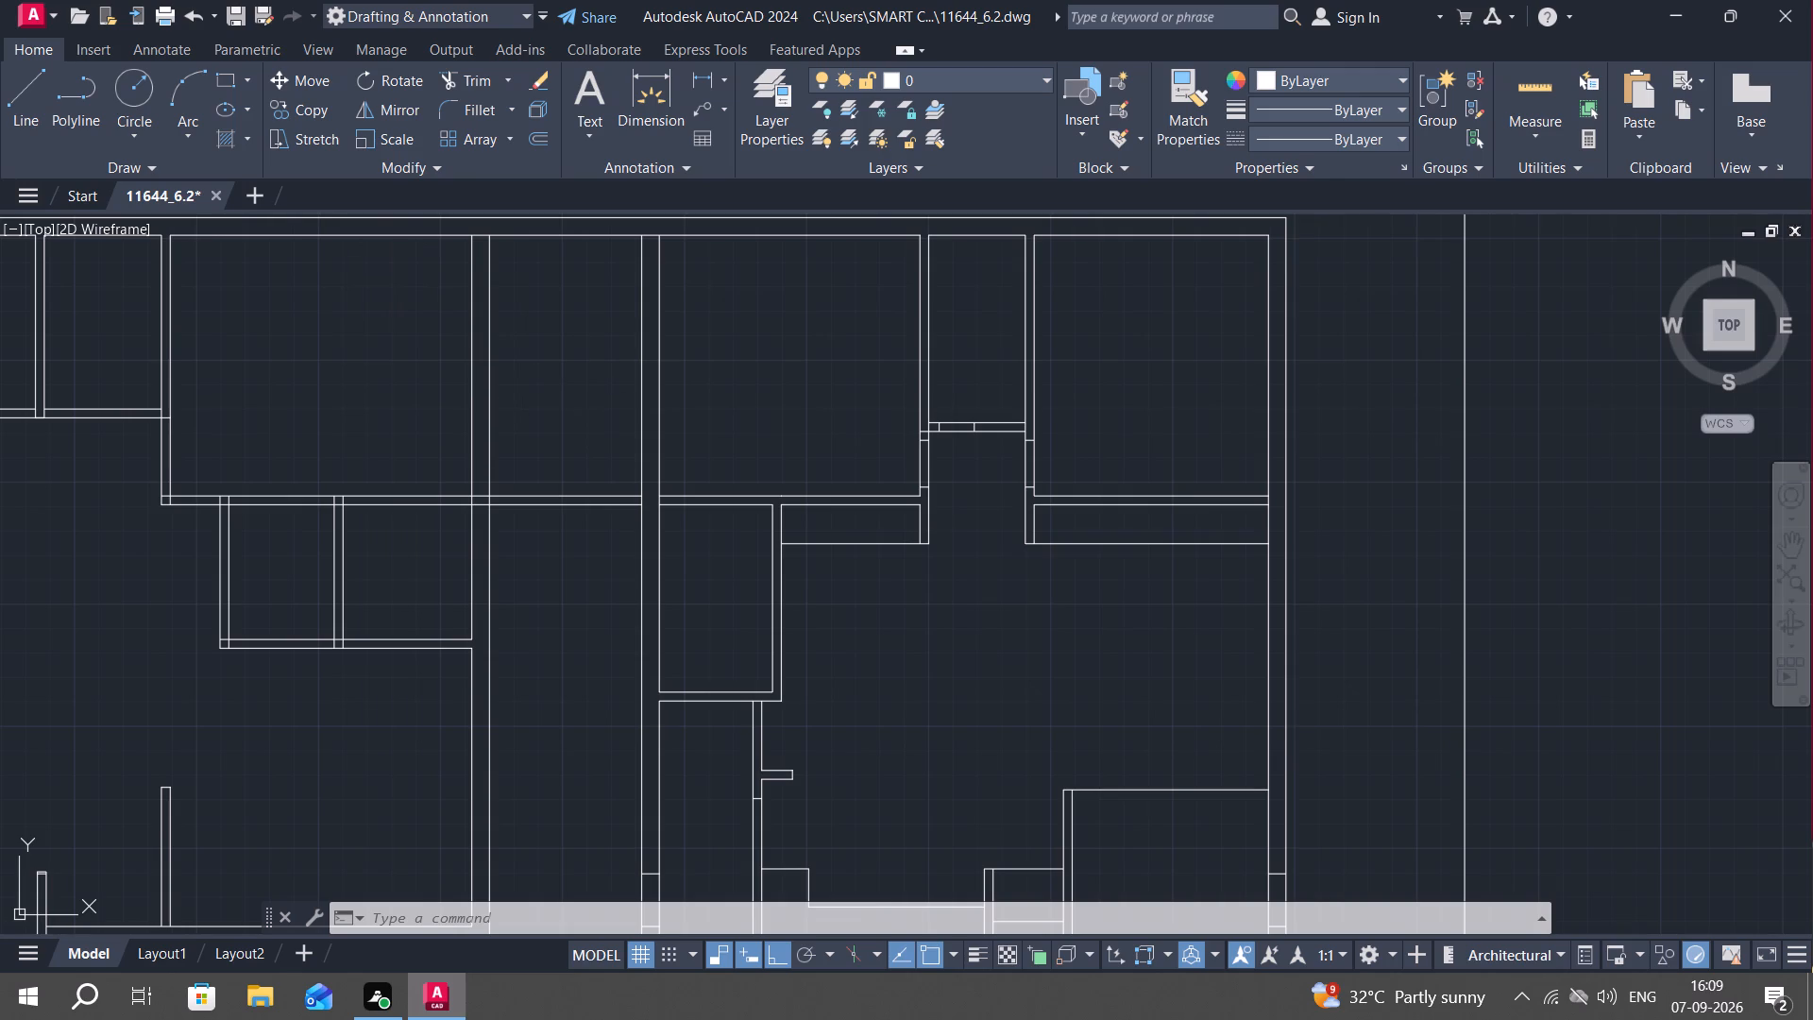
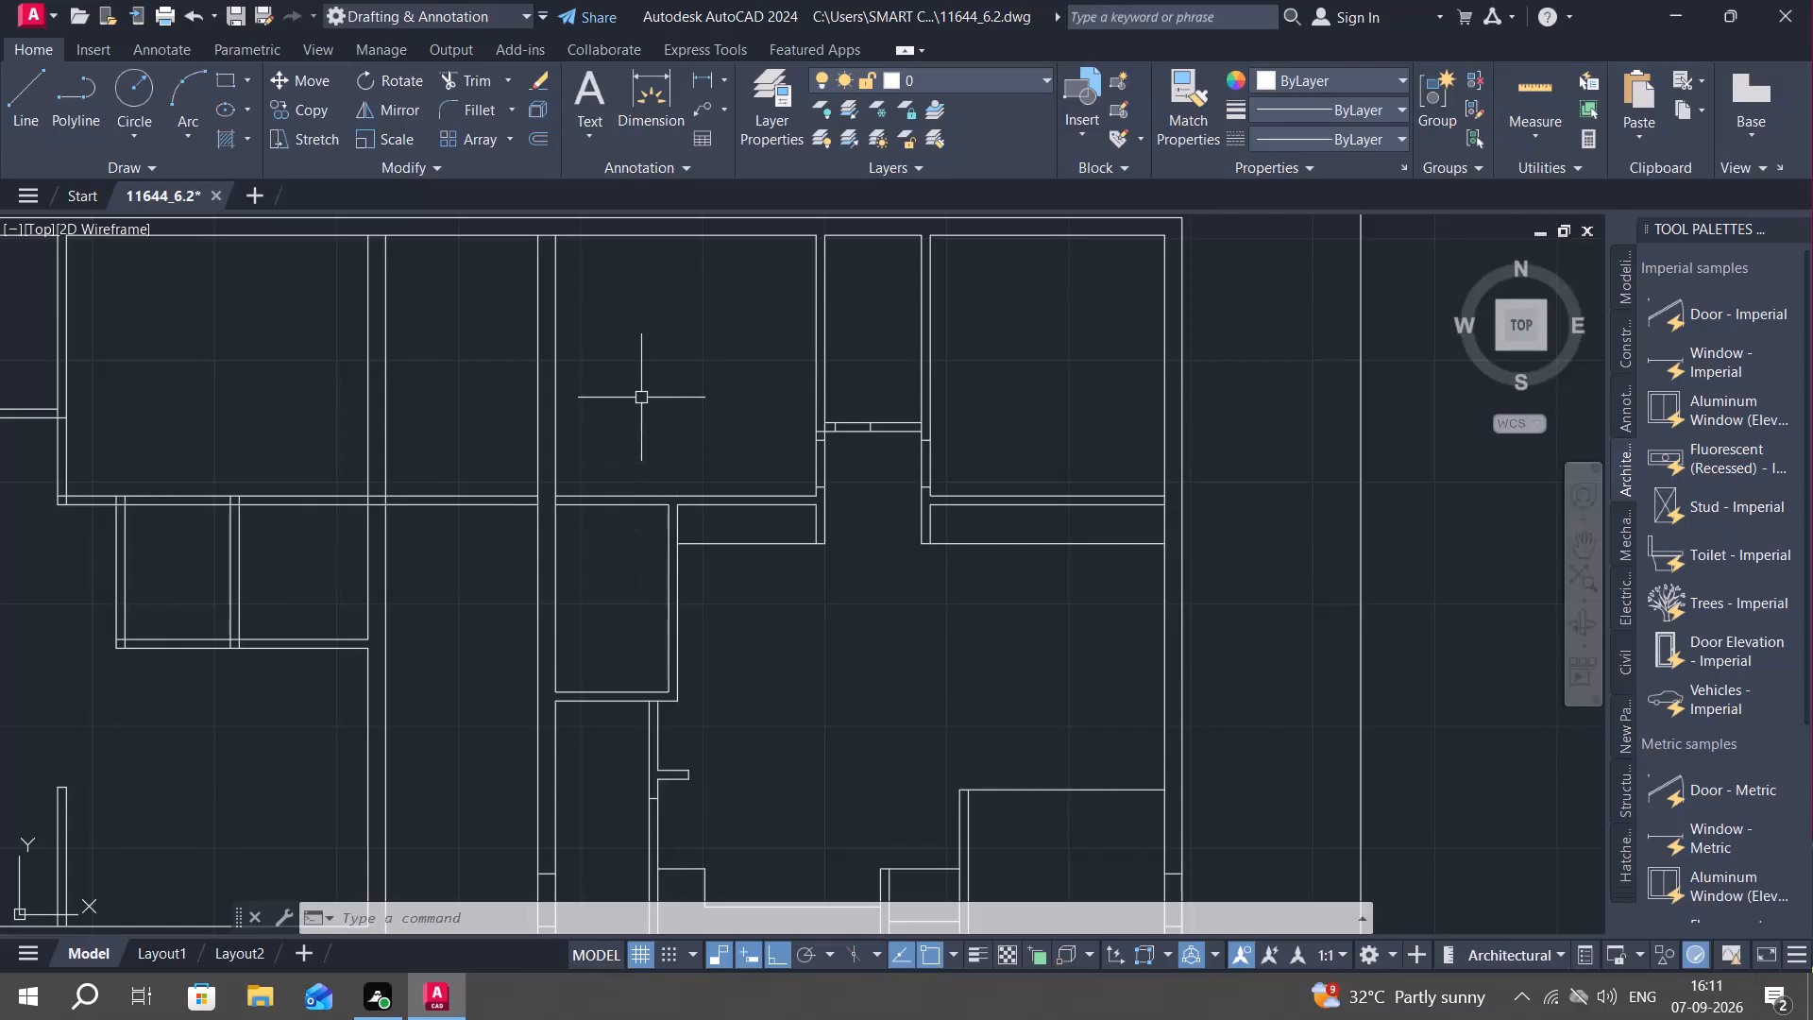
Draw a short jamb line across the north exterior wall, near the east end of the room west of the narrow room.
{"action": "middle_click_drag", "start_coordinate": [641, 398], "coordinate": [765, 467]}
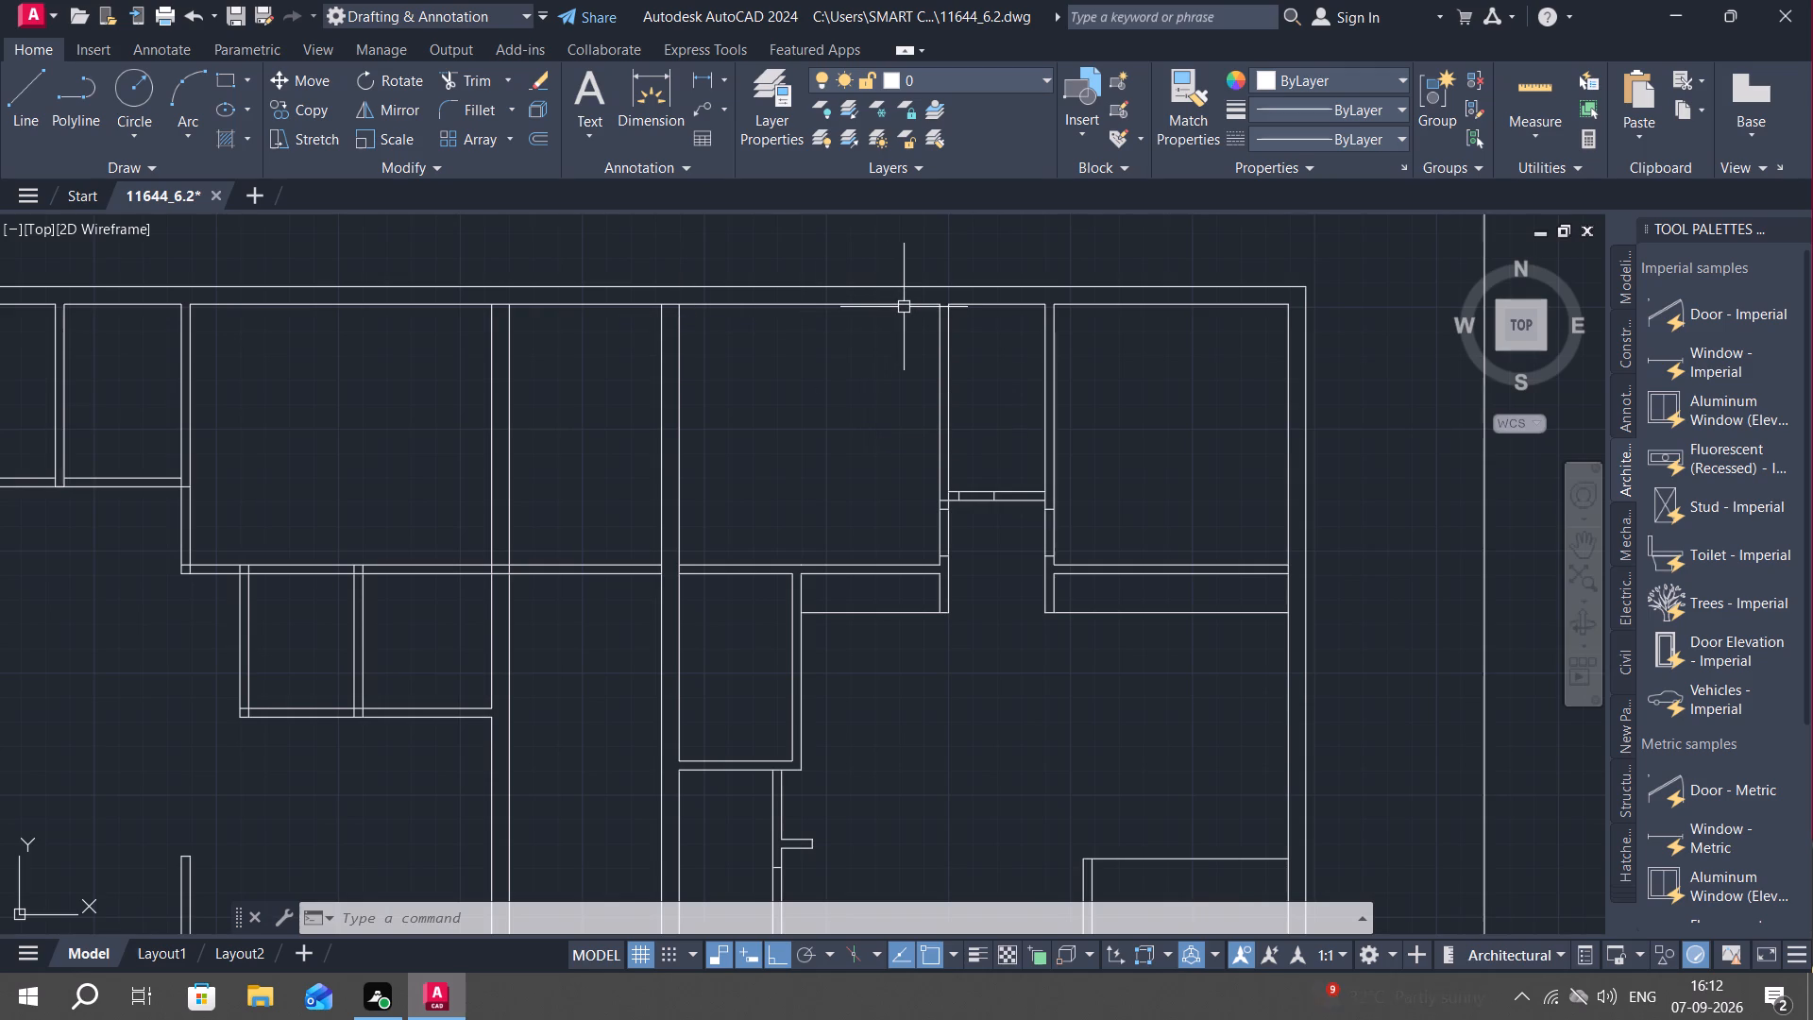
{"action": "type", "text": "l"}
{"action": "key", "text": "space"}
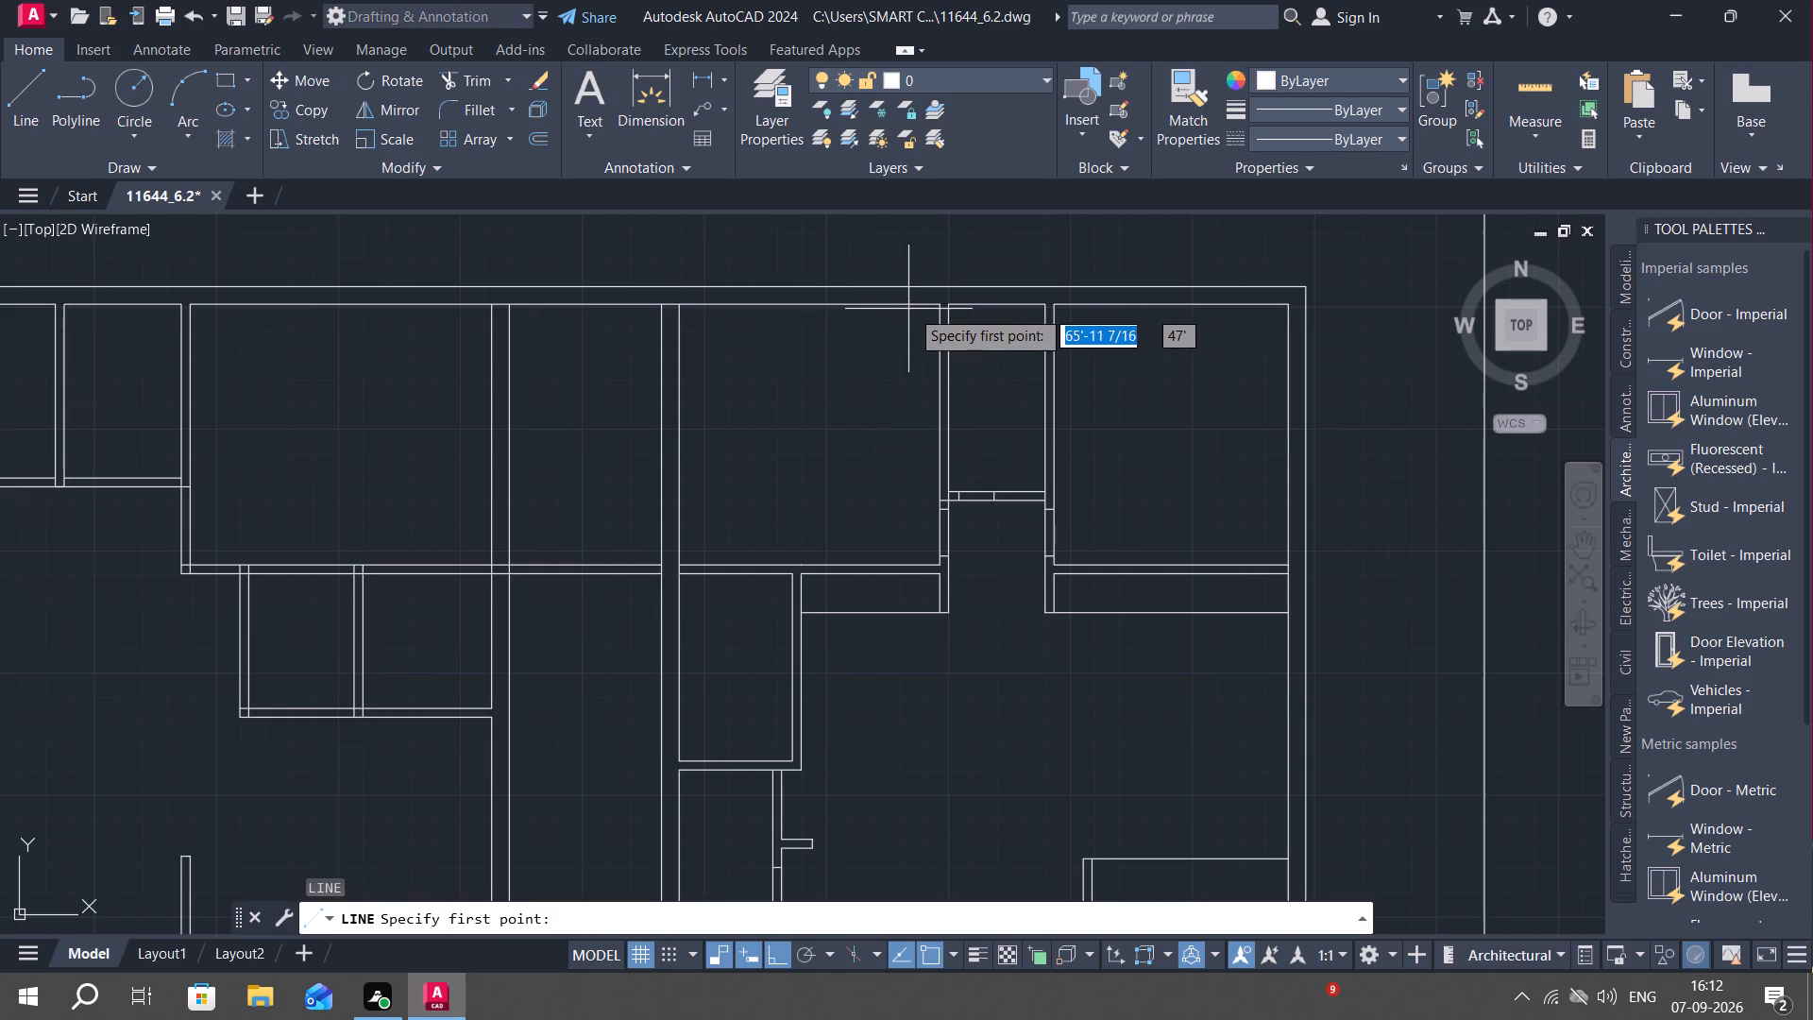
{"action": "left_click", "coordinate": [912, 306]}
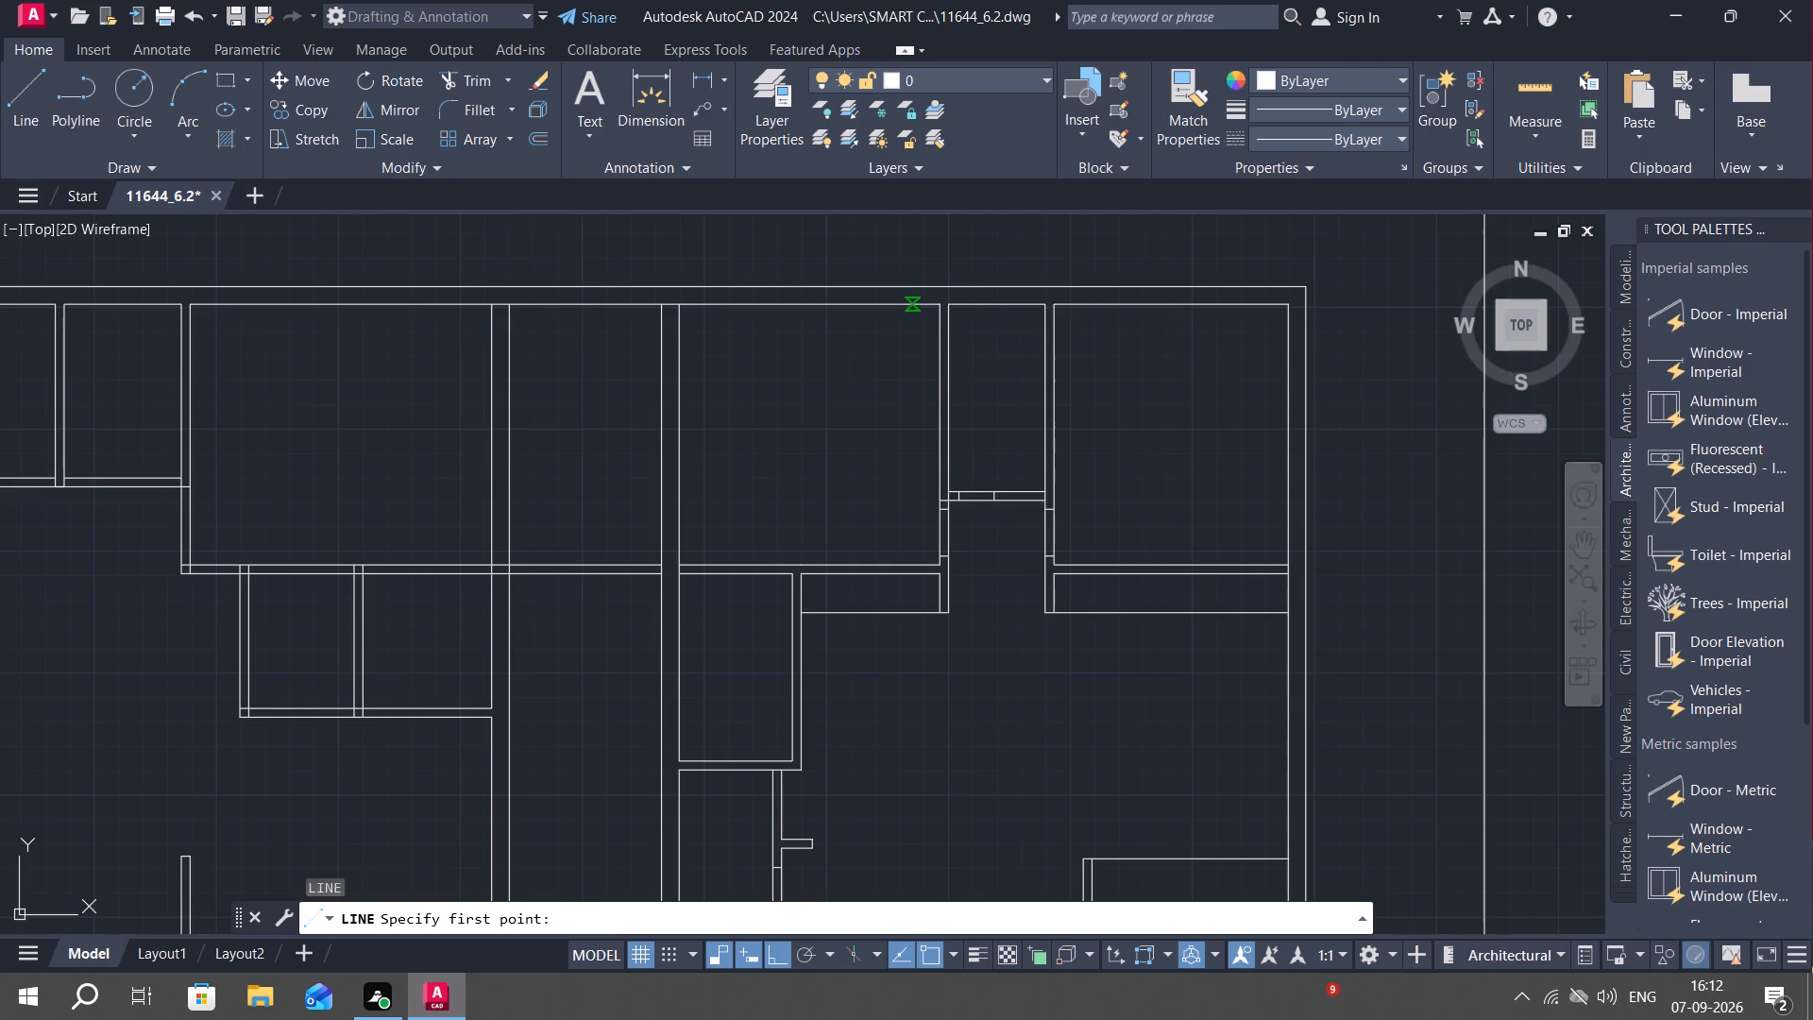
{"action": "left_click", "coordinate": [913, 279]}
{"action": "key", "text": "Escape"}
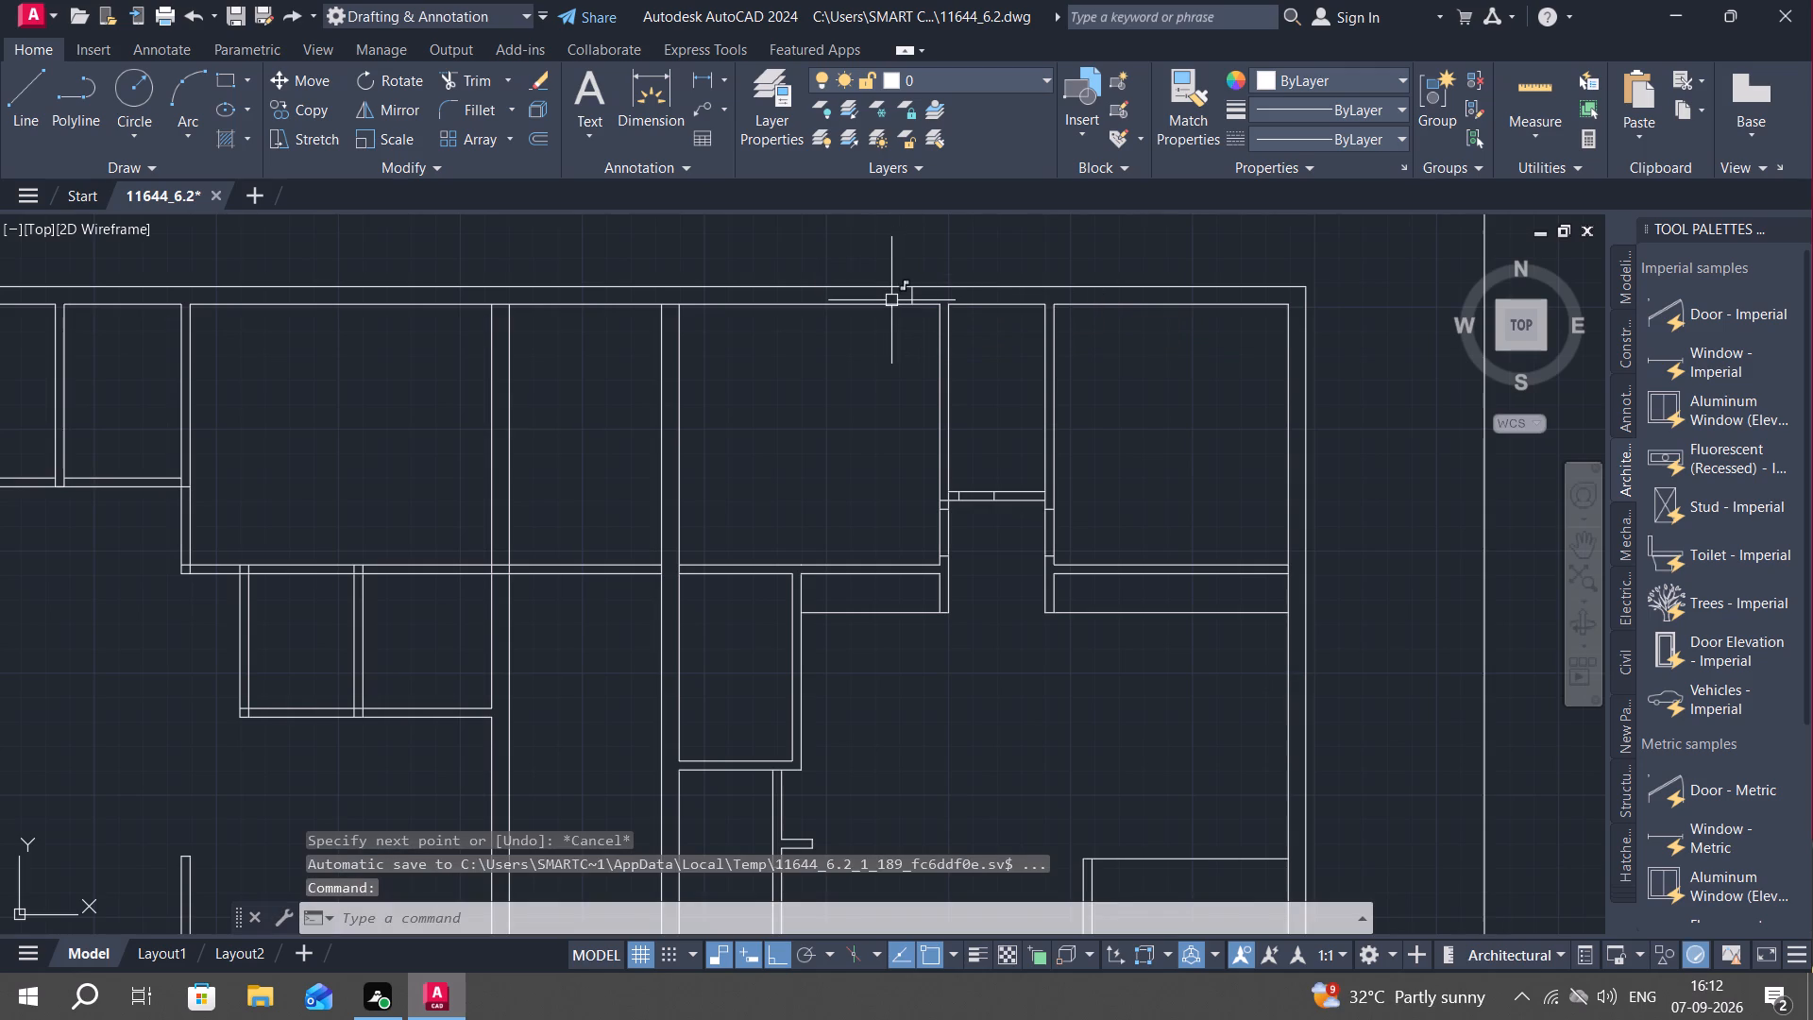
Offset the jamb line 4' to the west to mark the room's window opening in the north wall.
{"action": "key", "text": "o"}
{"action": "key", "text": "space"}
{"action": "type", "text": "4'"}
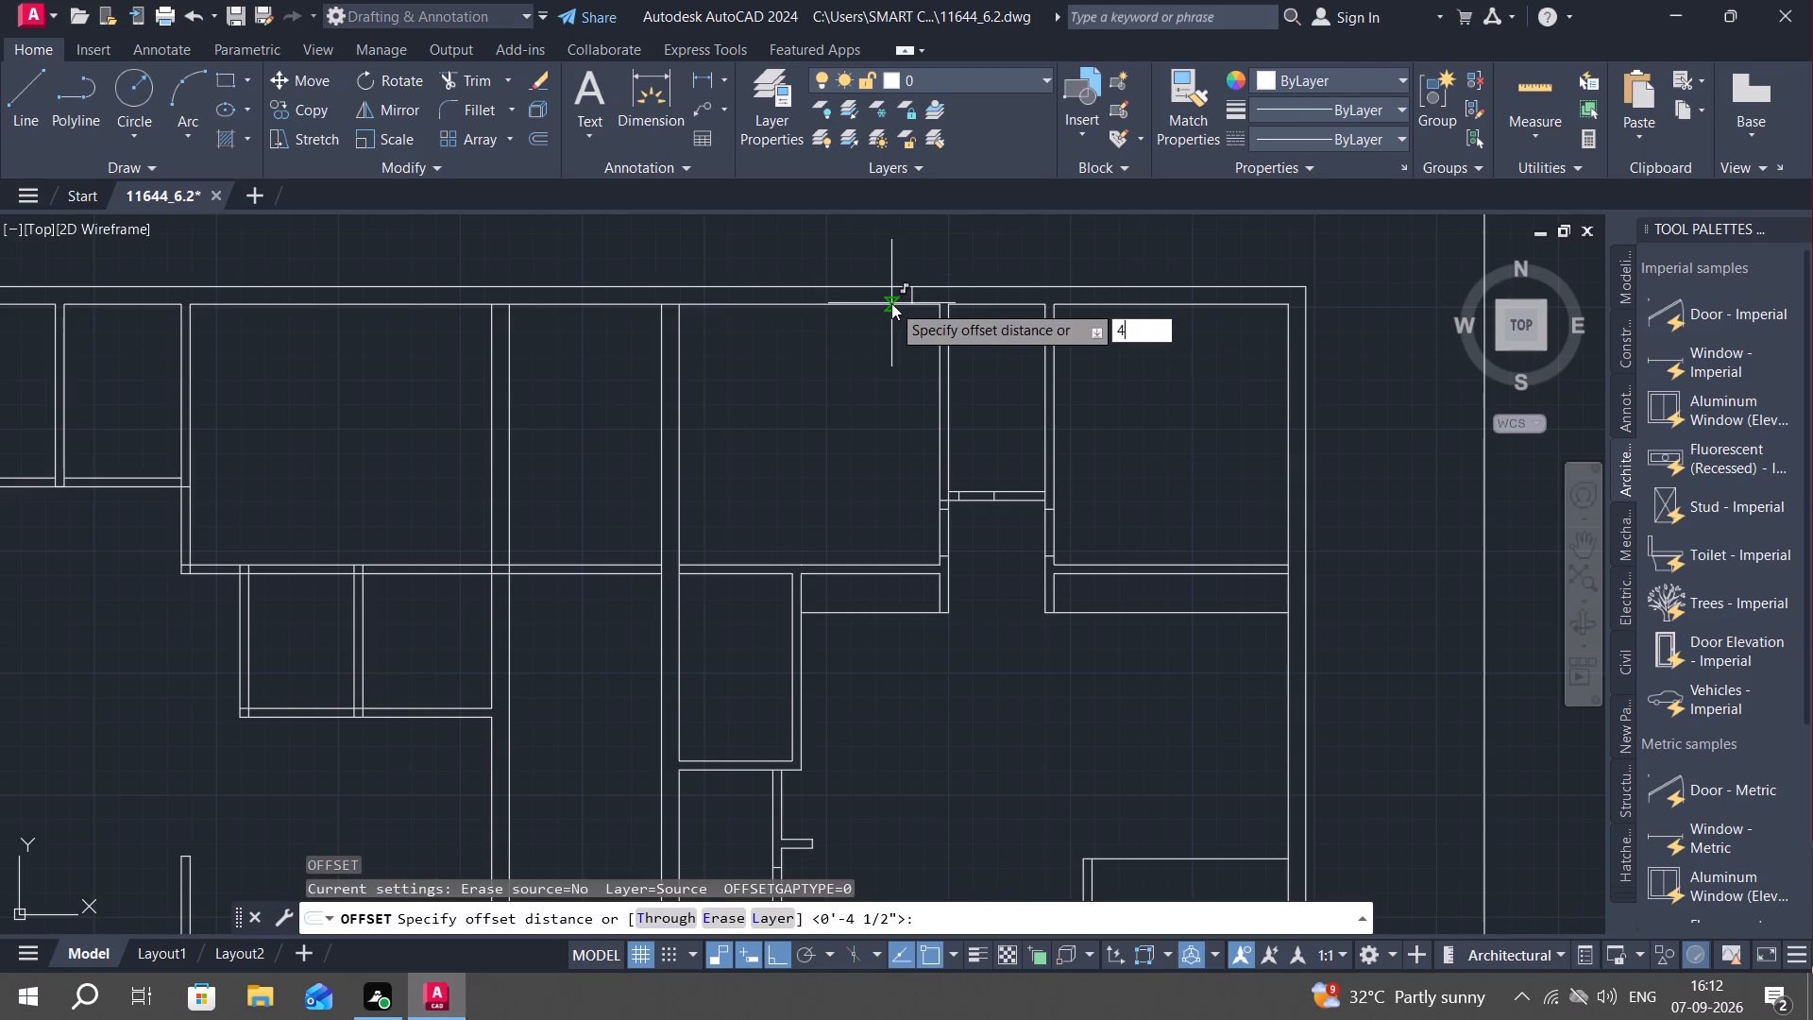
{"action": "key", "text": "Return"}
{"action": "left_click", "coordinate": [907, 297]}
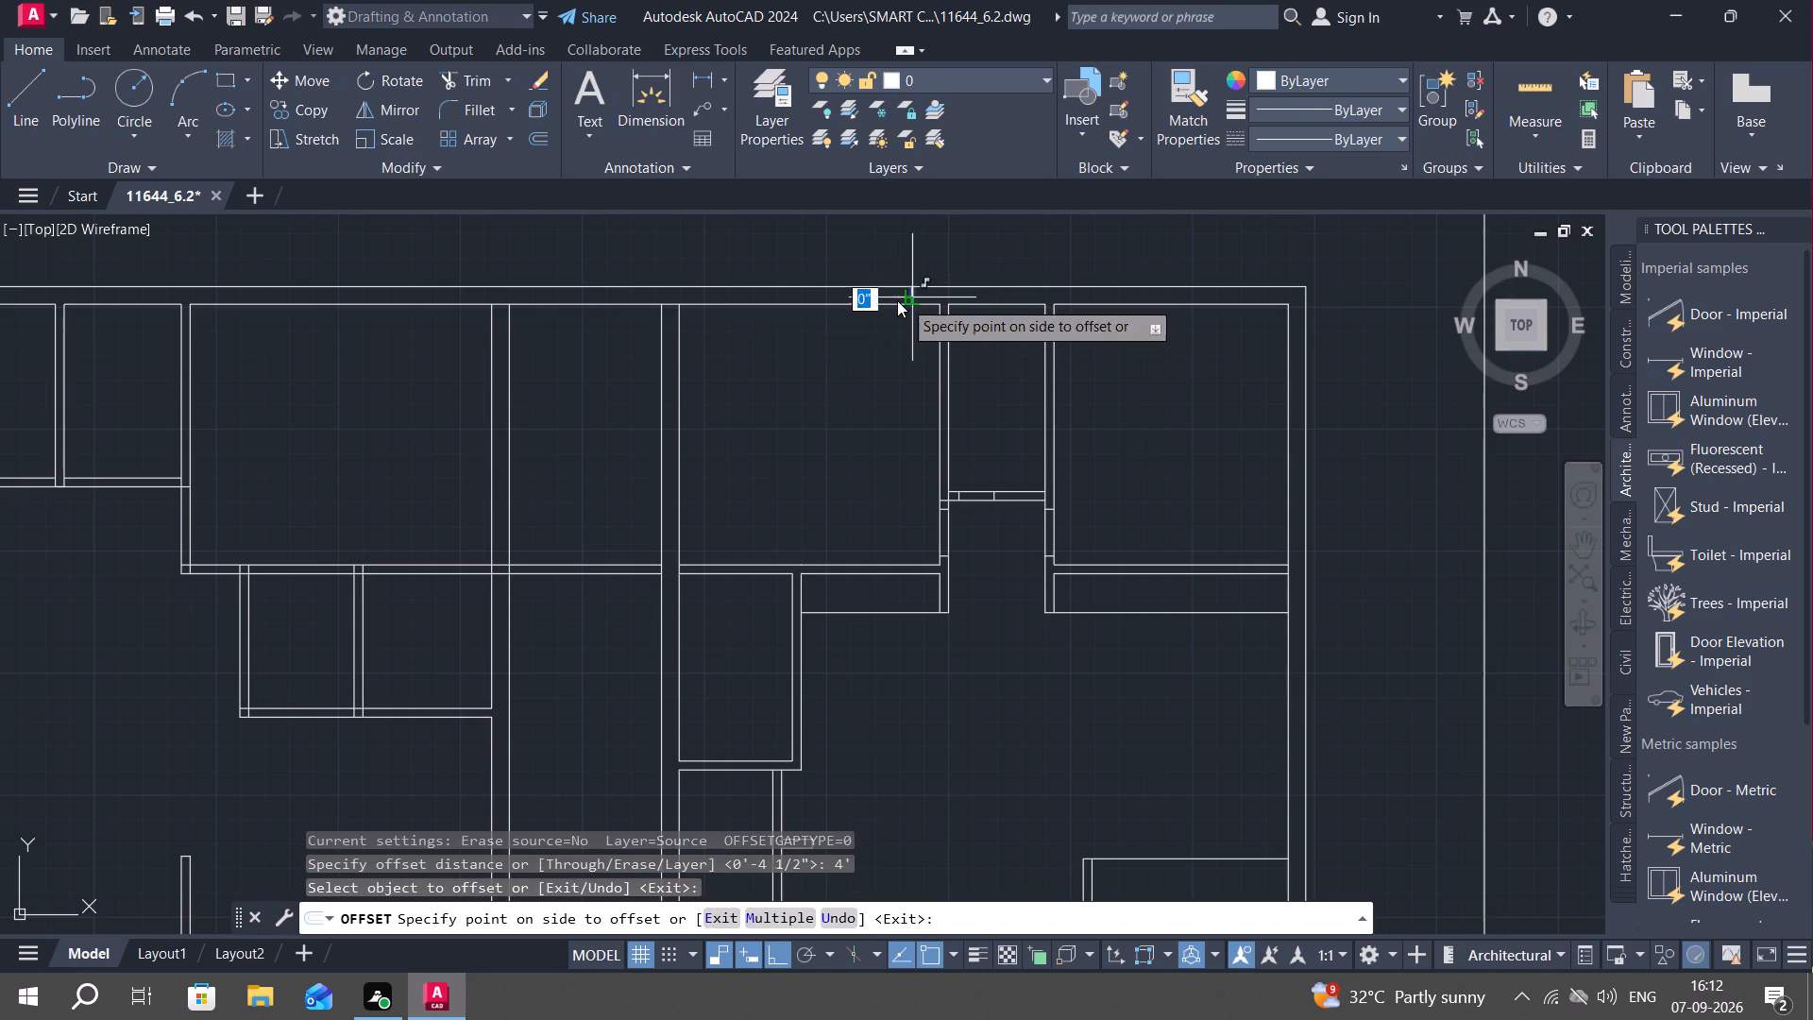
{"action": "left_click", "coordinate": [756, 309]}
{"action": "key", "text": "Escape"}
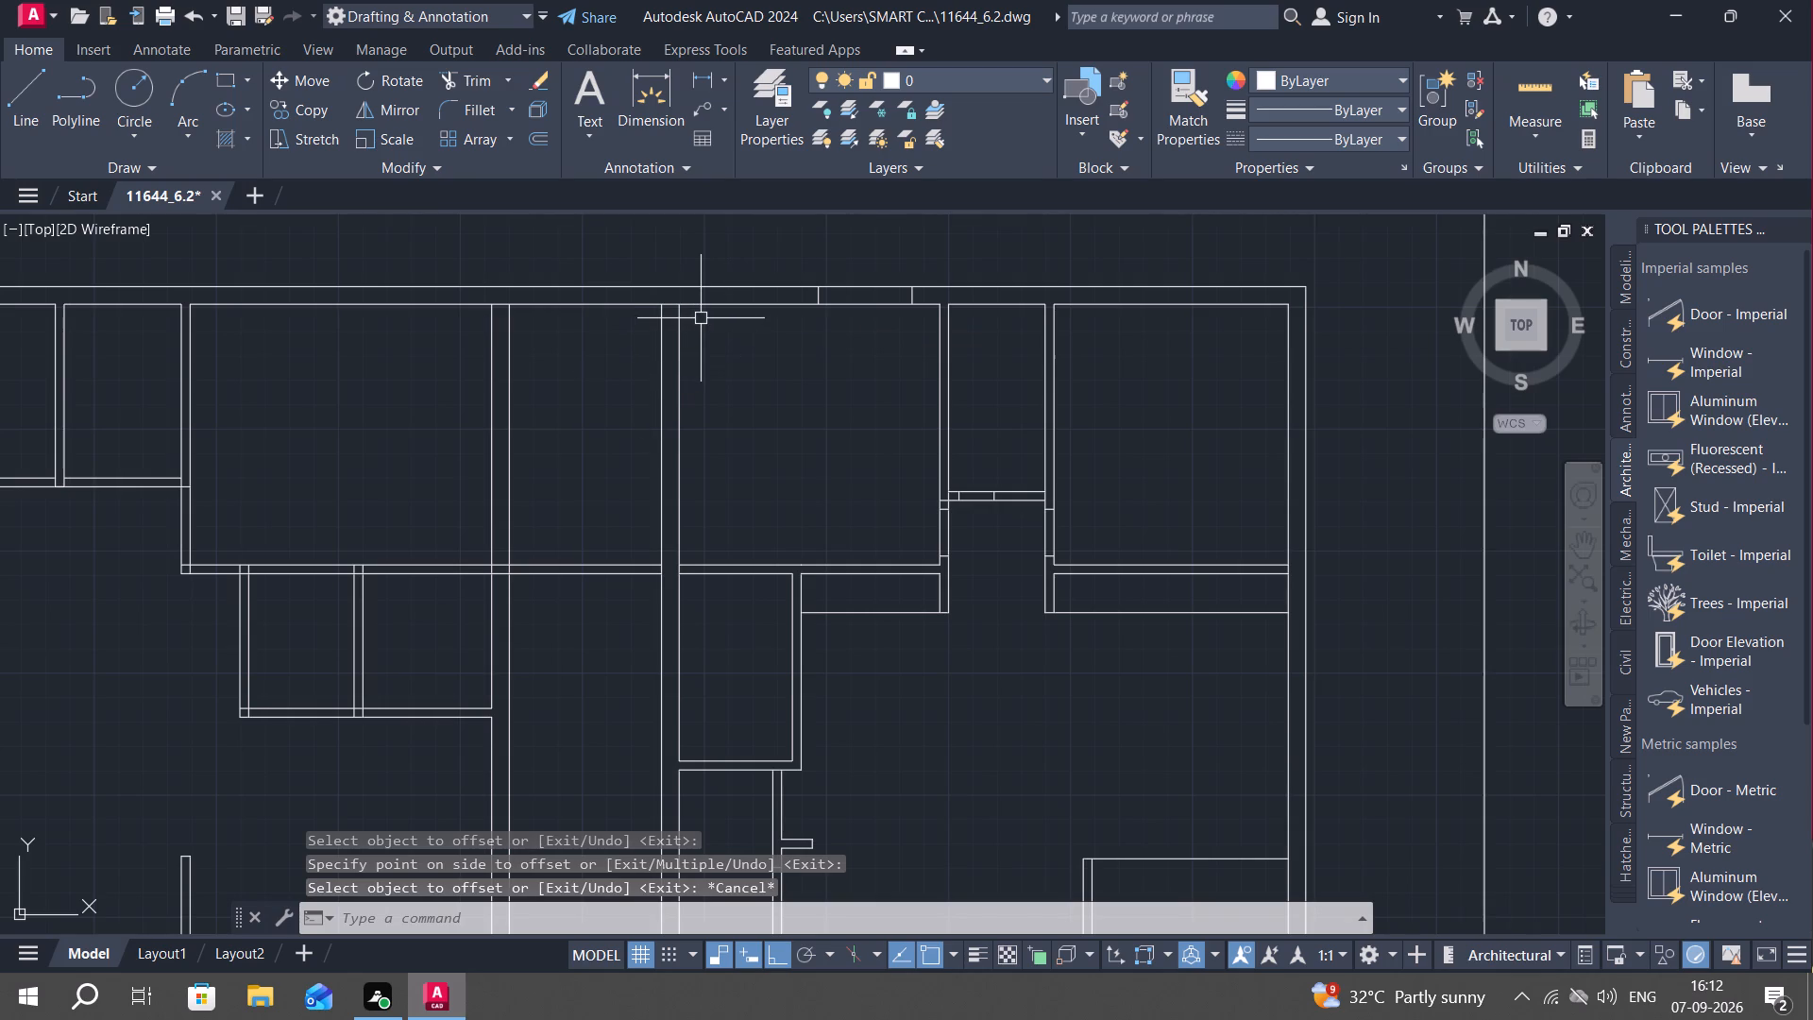
{"action": "type", "text": "tr"}
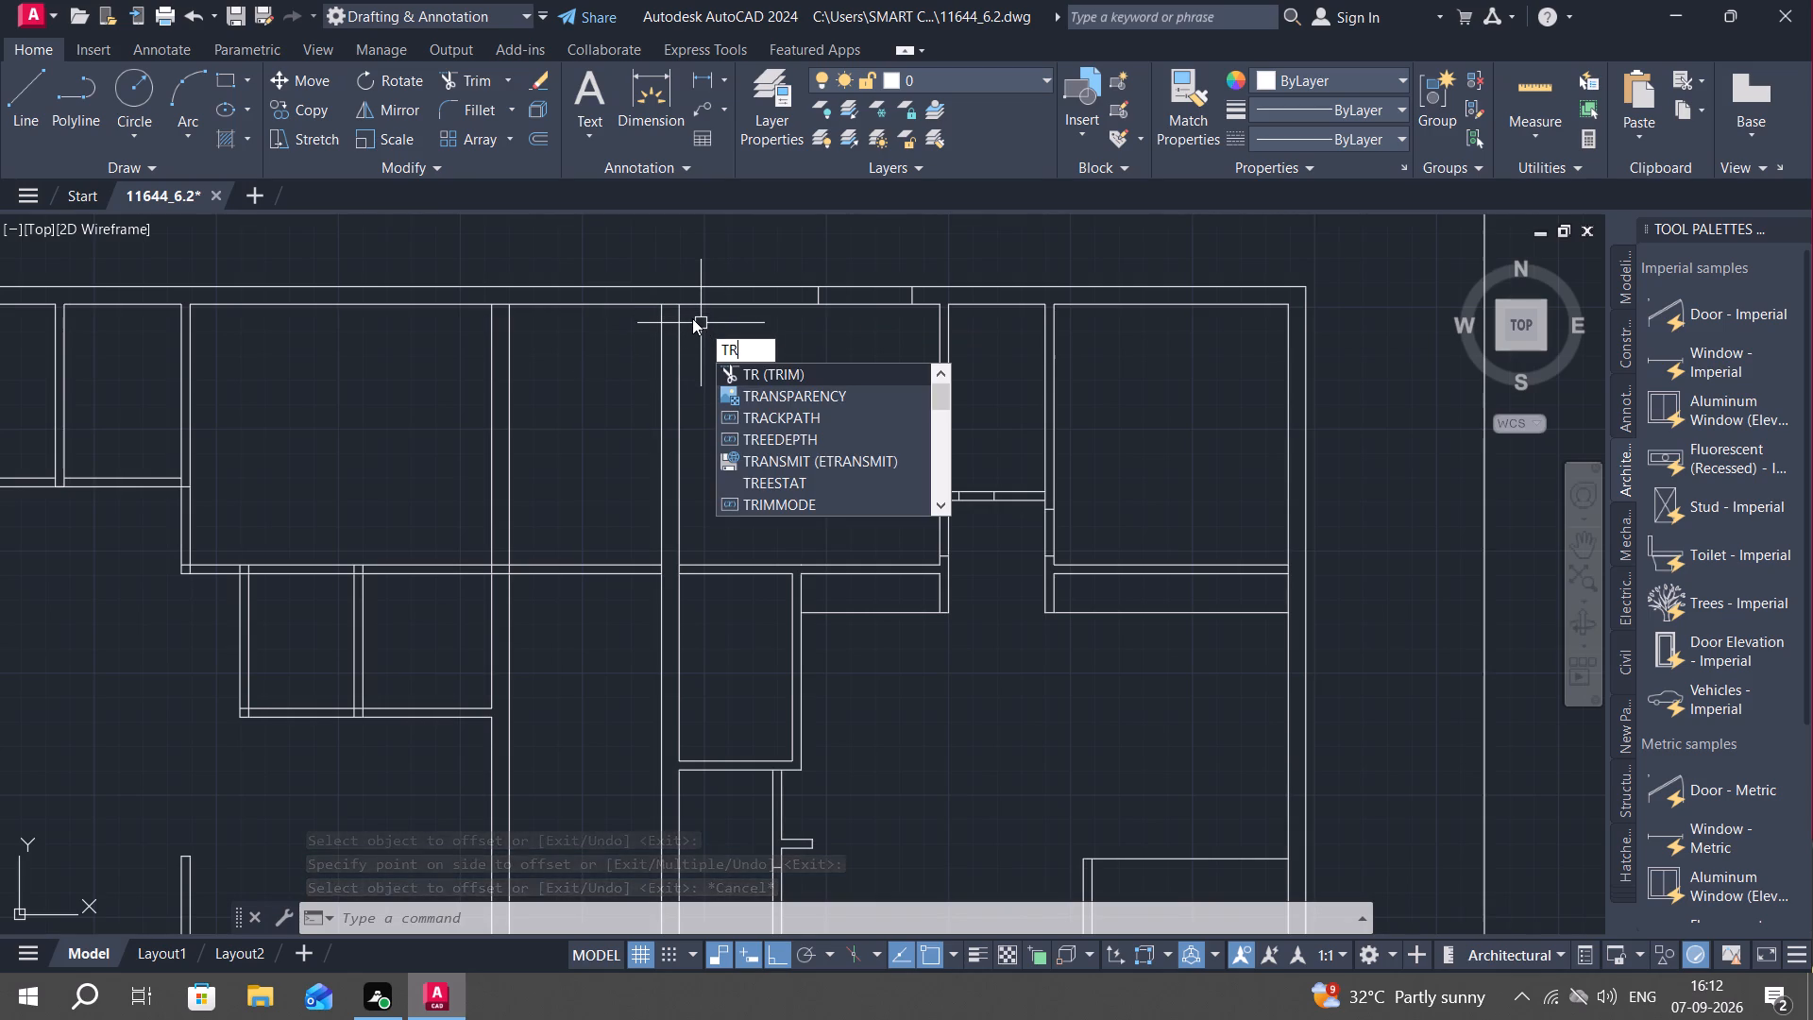
{"action": "key", "text": "Escape"}
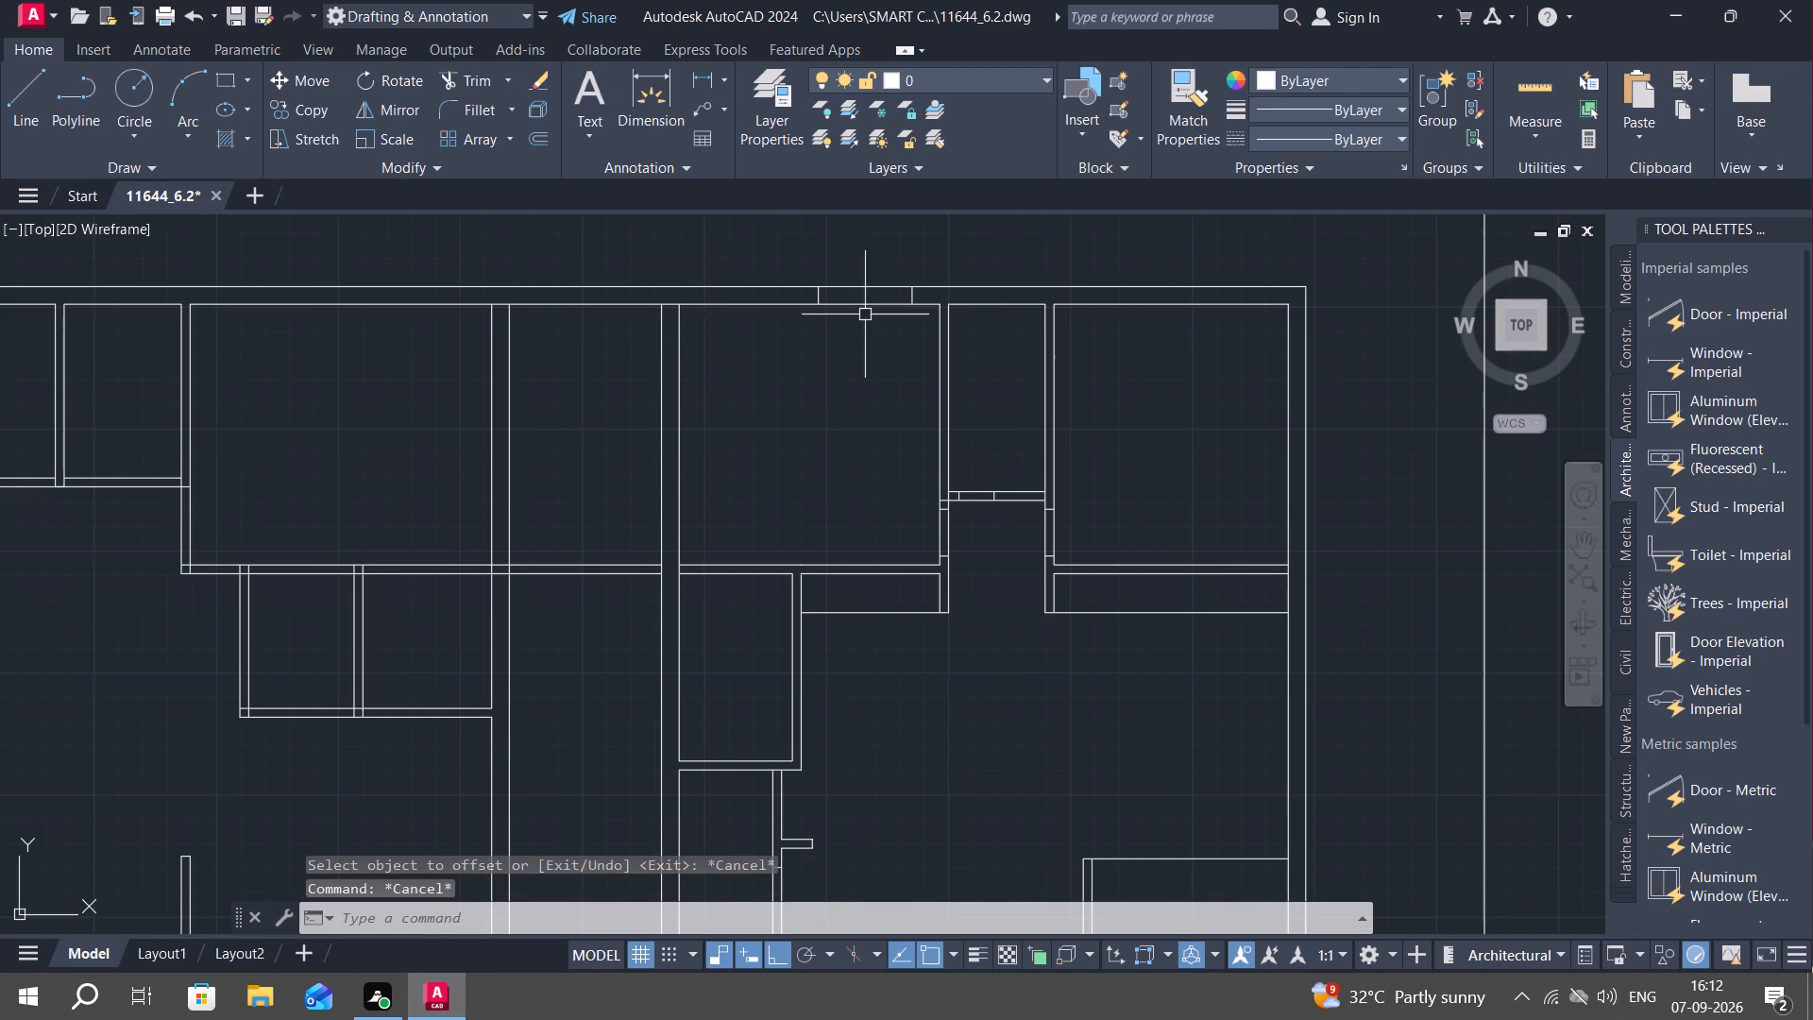
Draw a short jamb line across the north exterior wall above the narrow room, near its west wall.
{"action": "scroll", "coordinate": [817, 402], "scroll_direction": "down", "scroll_amount": 2}
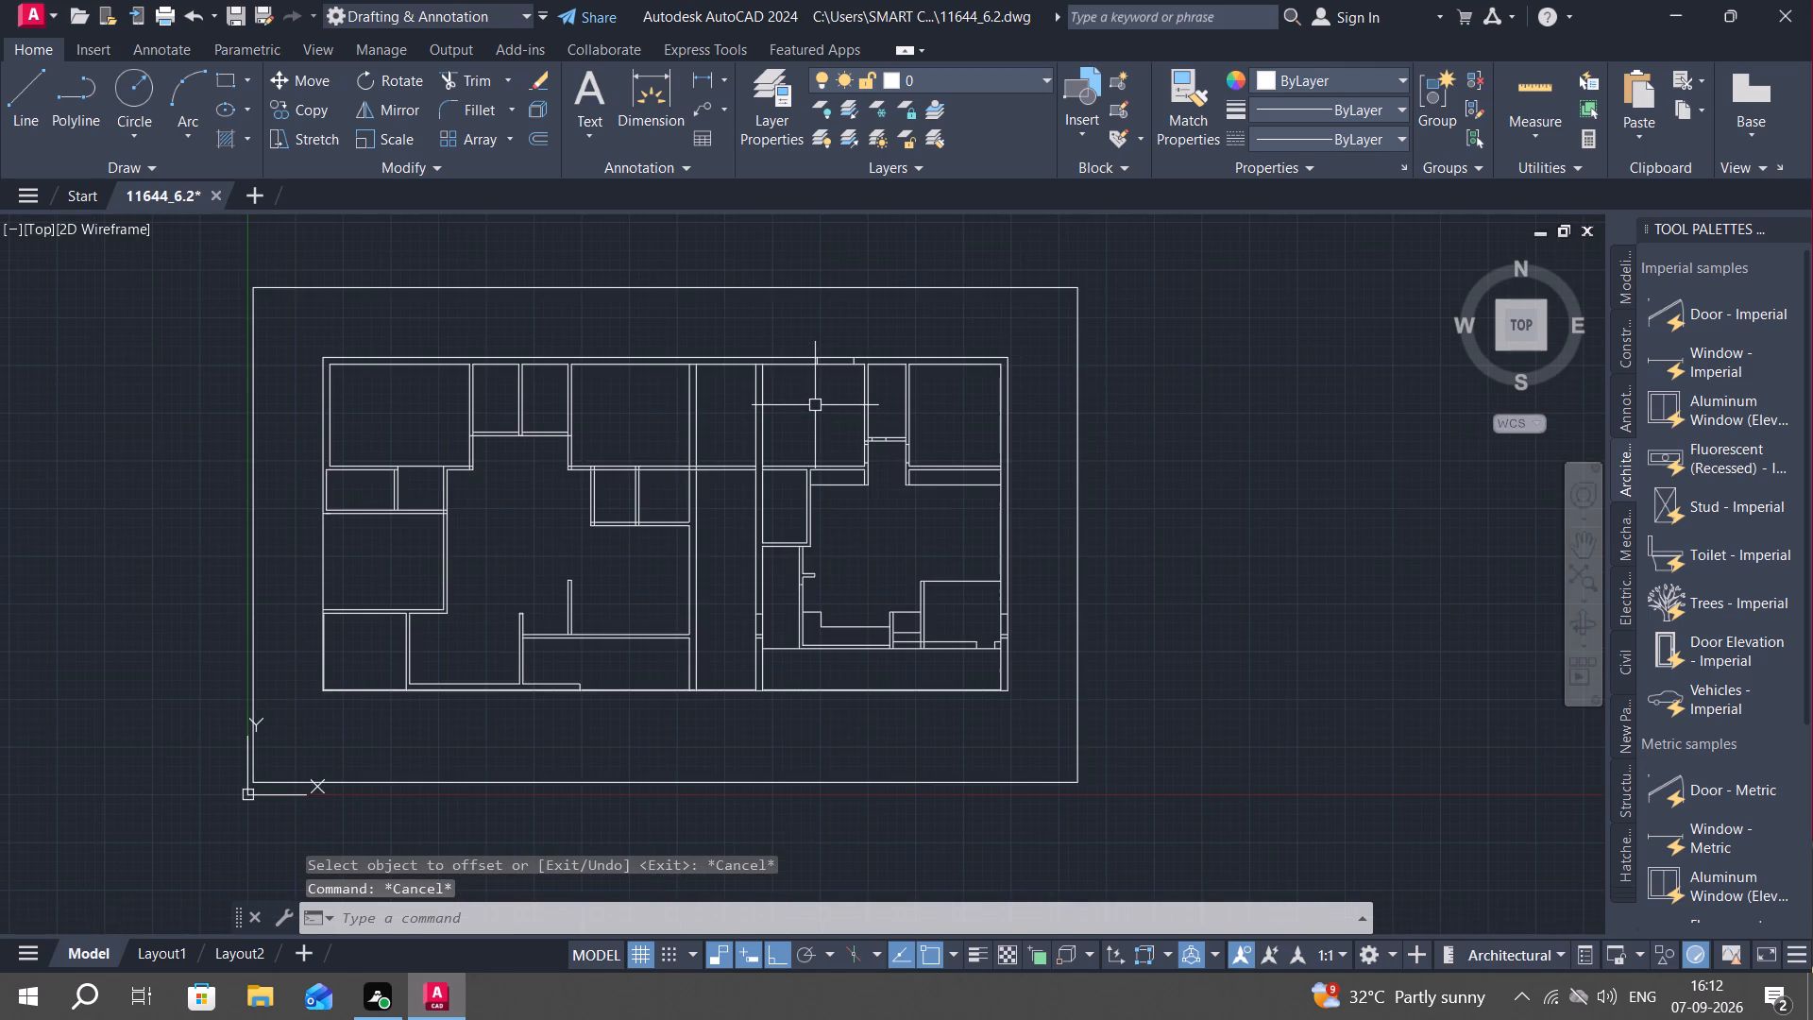
{"action": "scroll", "coordinate": [789, 399], "scroll_direction": "up", "scroll_amount": 2}
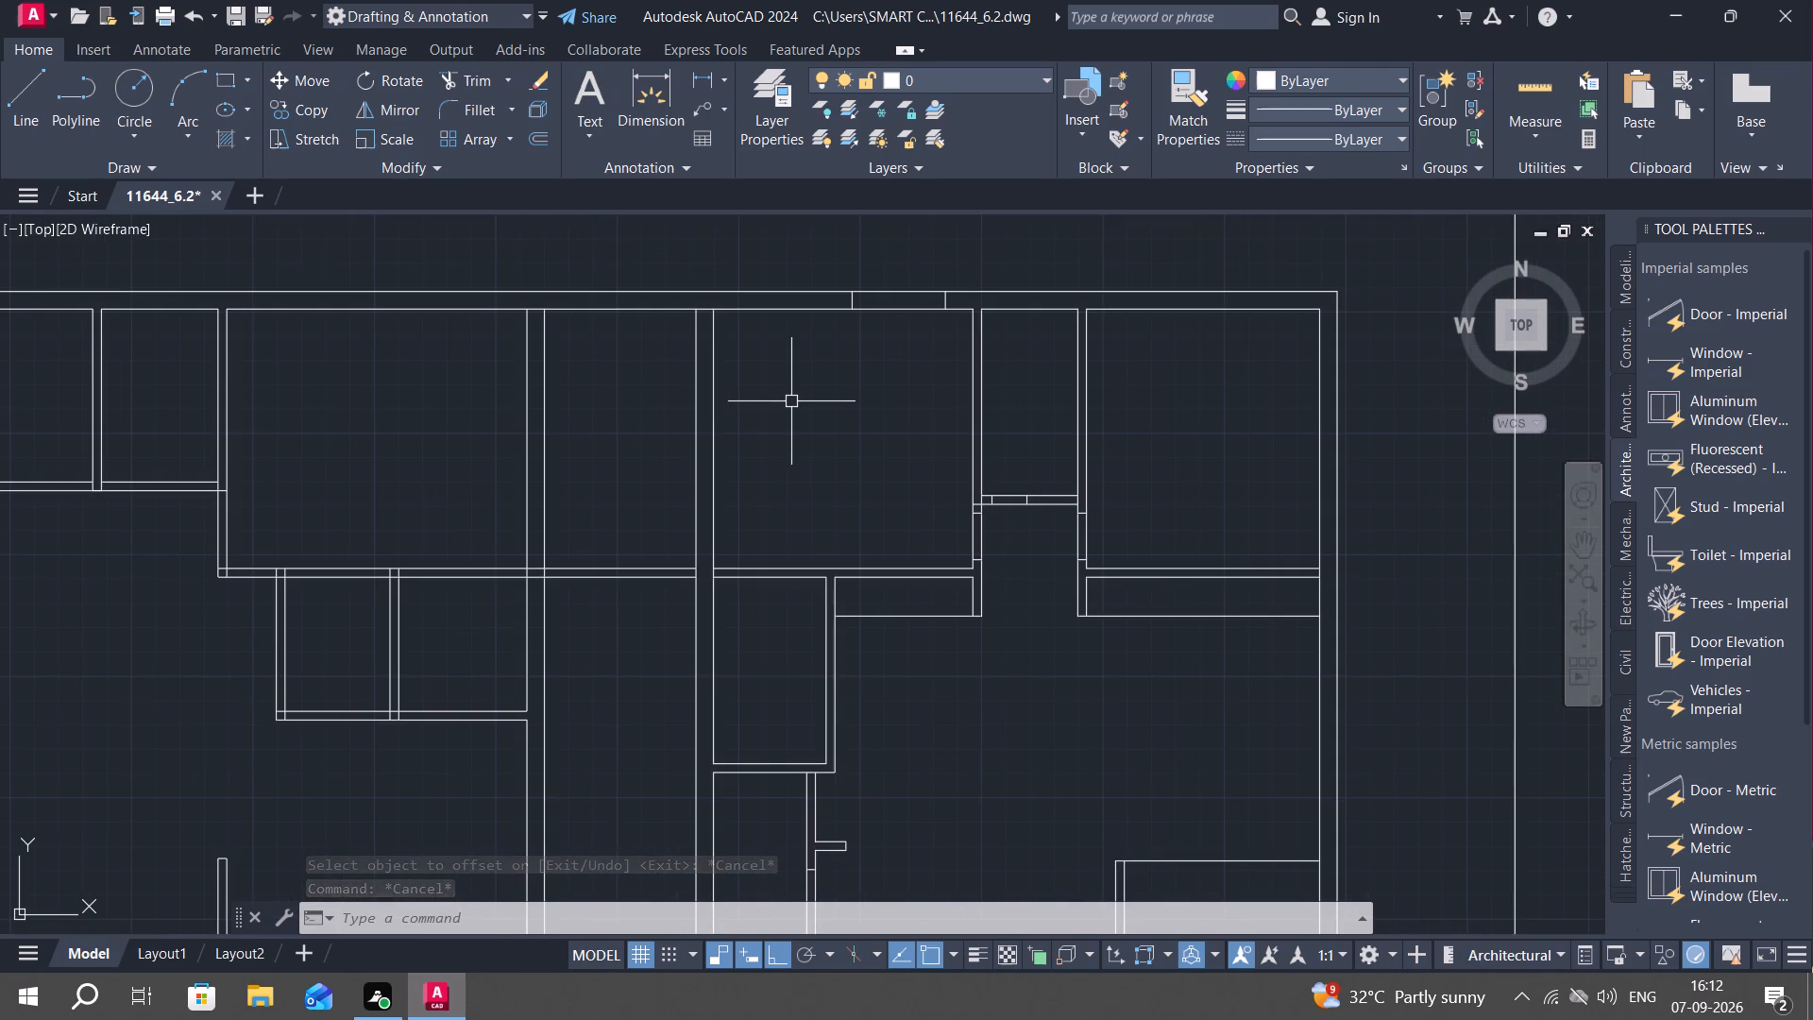
{"action": "middle_click_drag", "start_coordinate": [791, 401], "coordinate": [741, 507]}
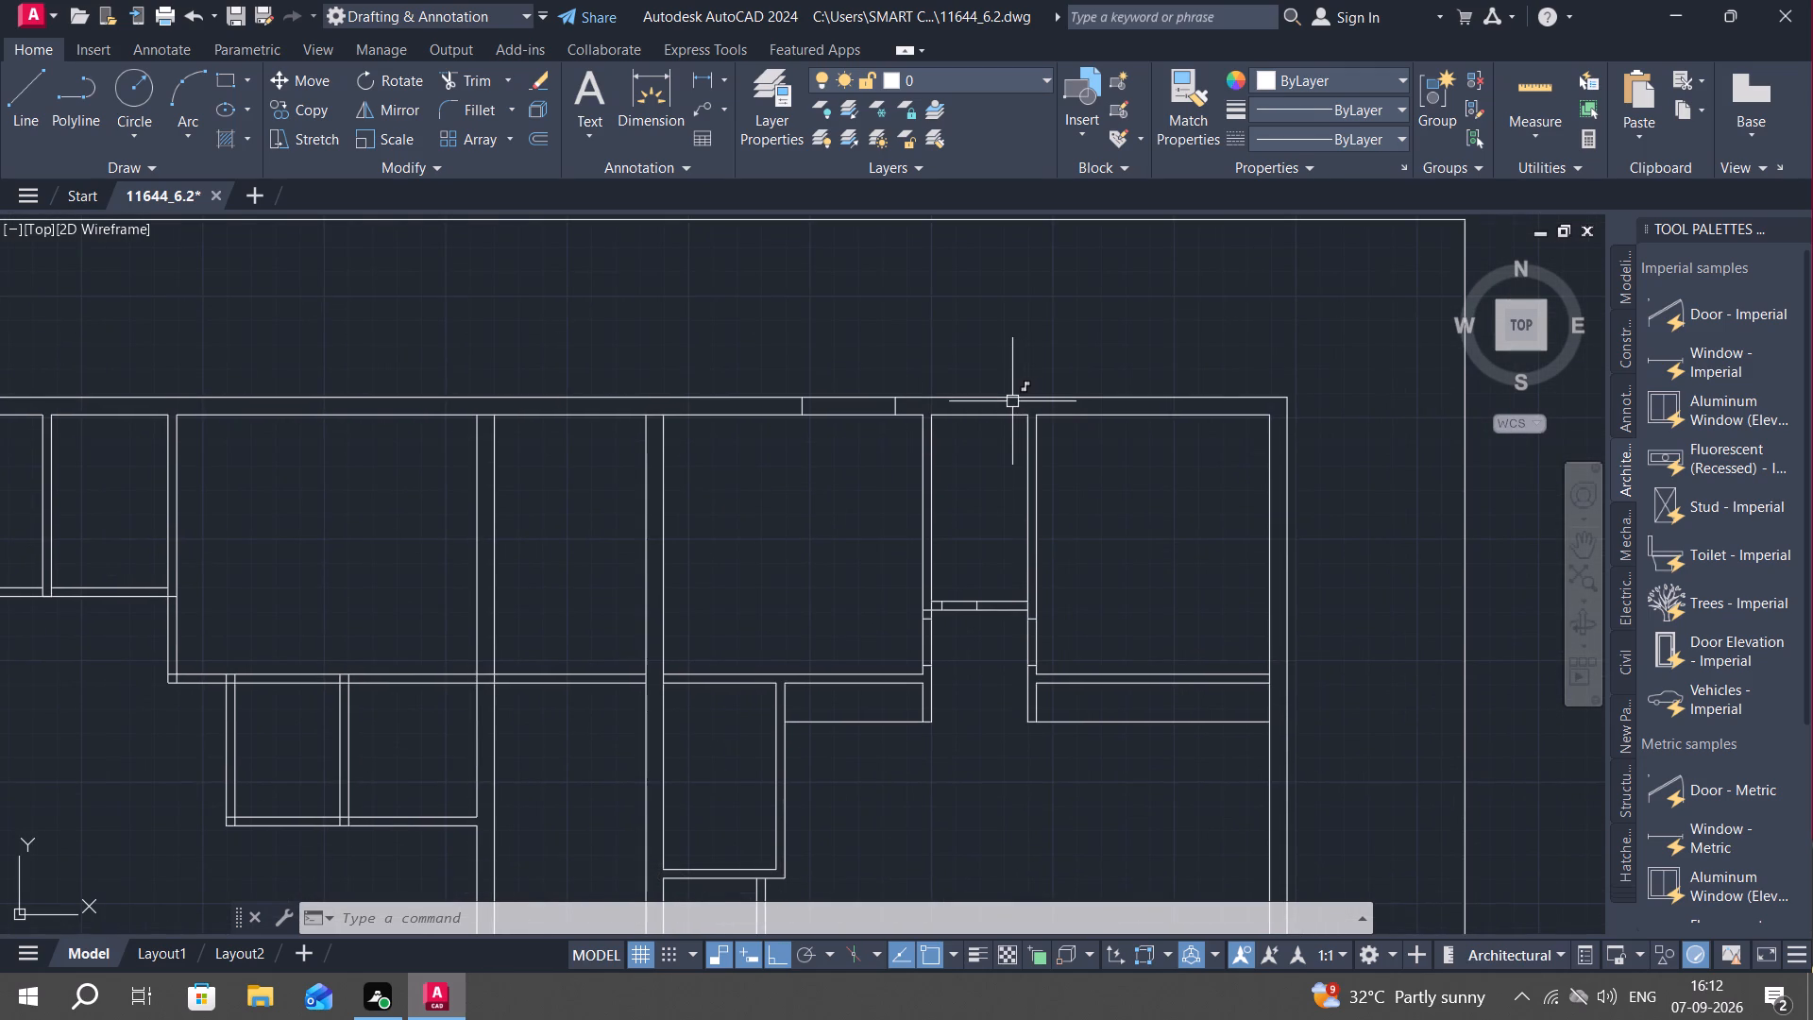
{"action": "type", "text": "l"}
{"action": "key", "text": "space"}
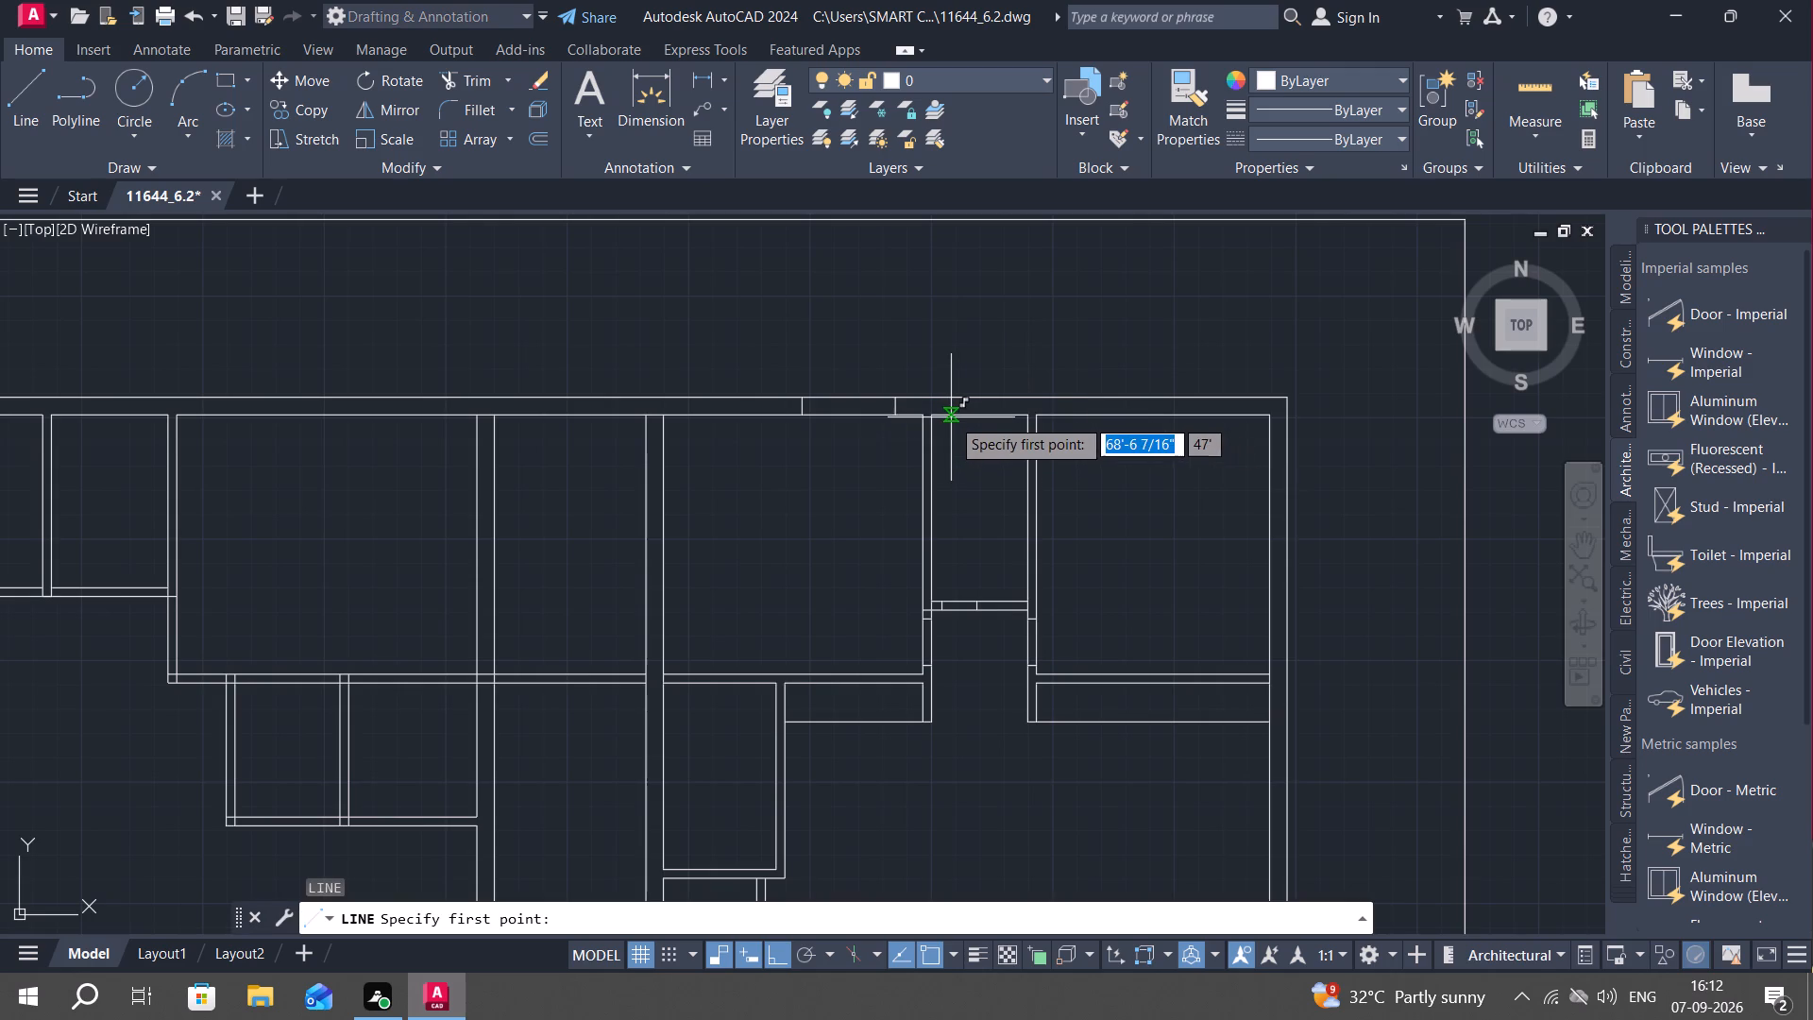
{"action": "left_click", "coordinate": [951, 417]}
{"action": "left_click", "coordinate": [952, 399]}
{"action": "key", "text": "Escape"}
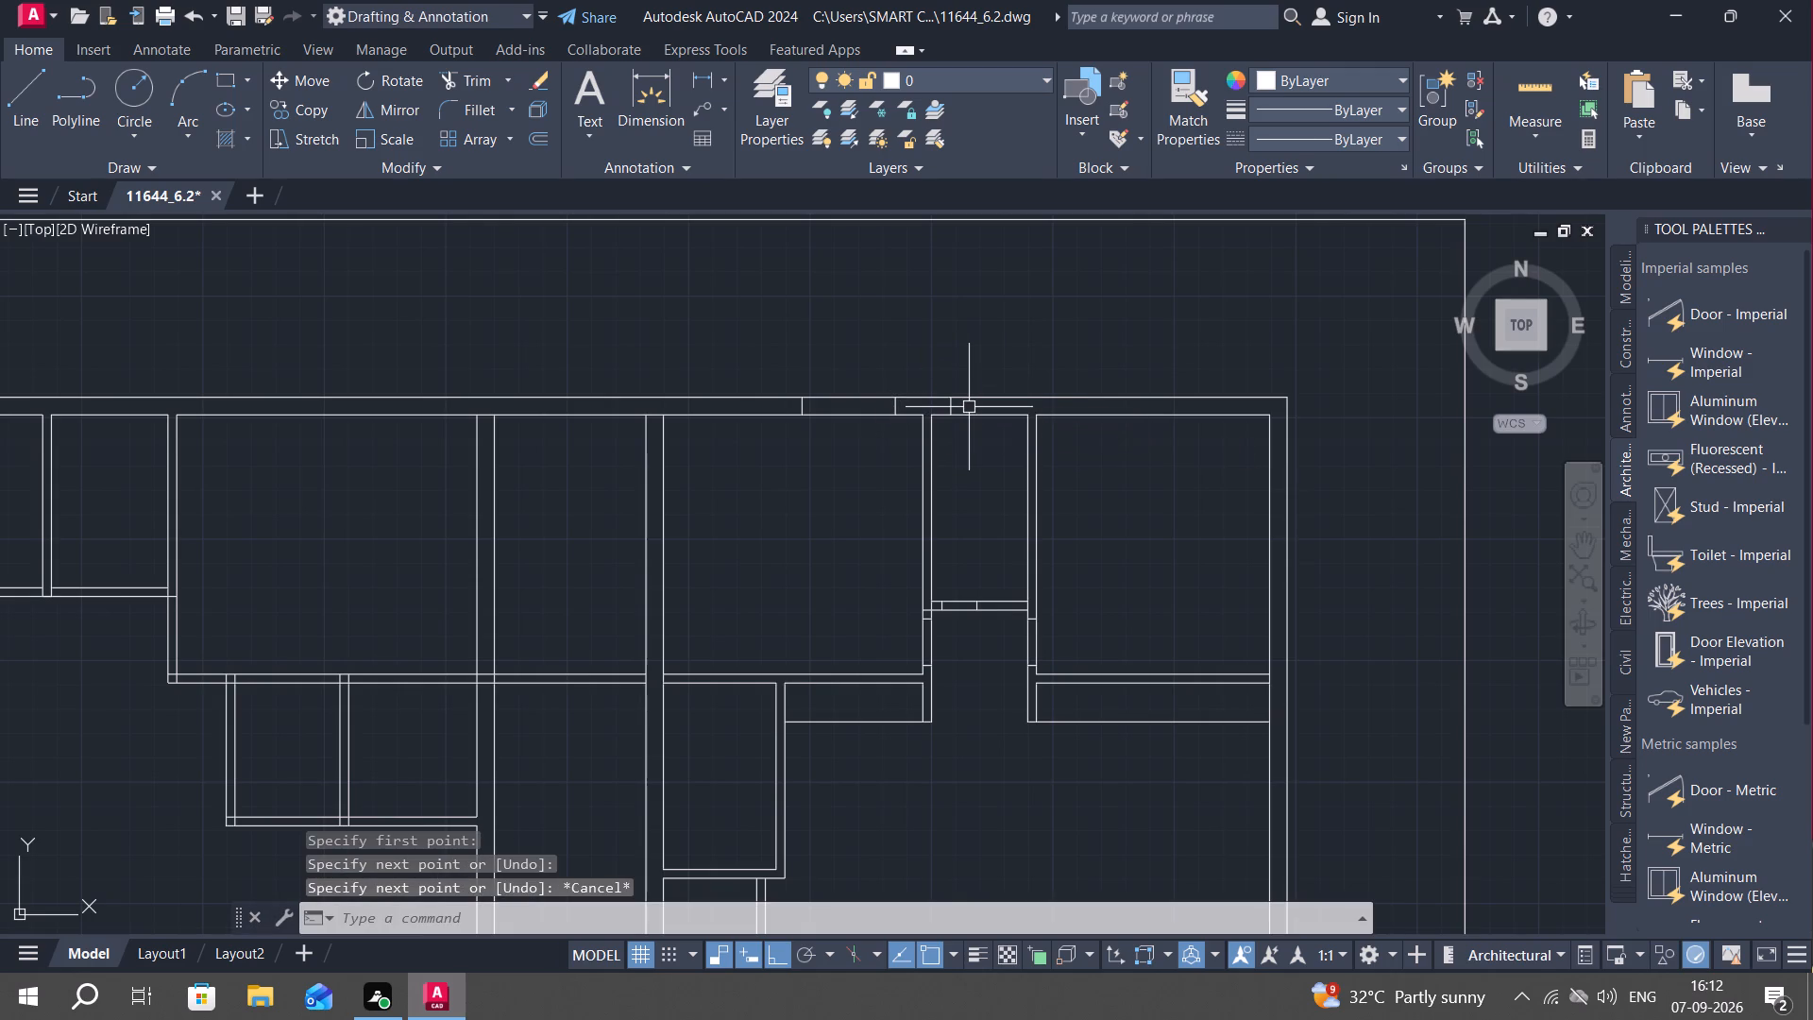
Offset the narrow room's jamb line 2' to the east to mark its window opening.
{"action": "key", "text": "o"}
{"action": "key", "text": "space"}
{"action": "type", "text": "2'"}
{"action": "key", "text": "Return"}
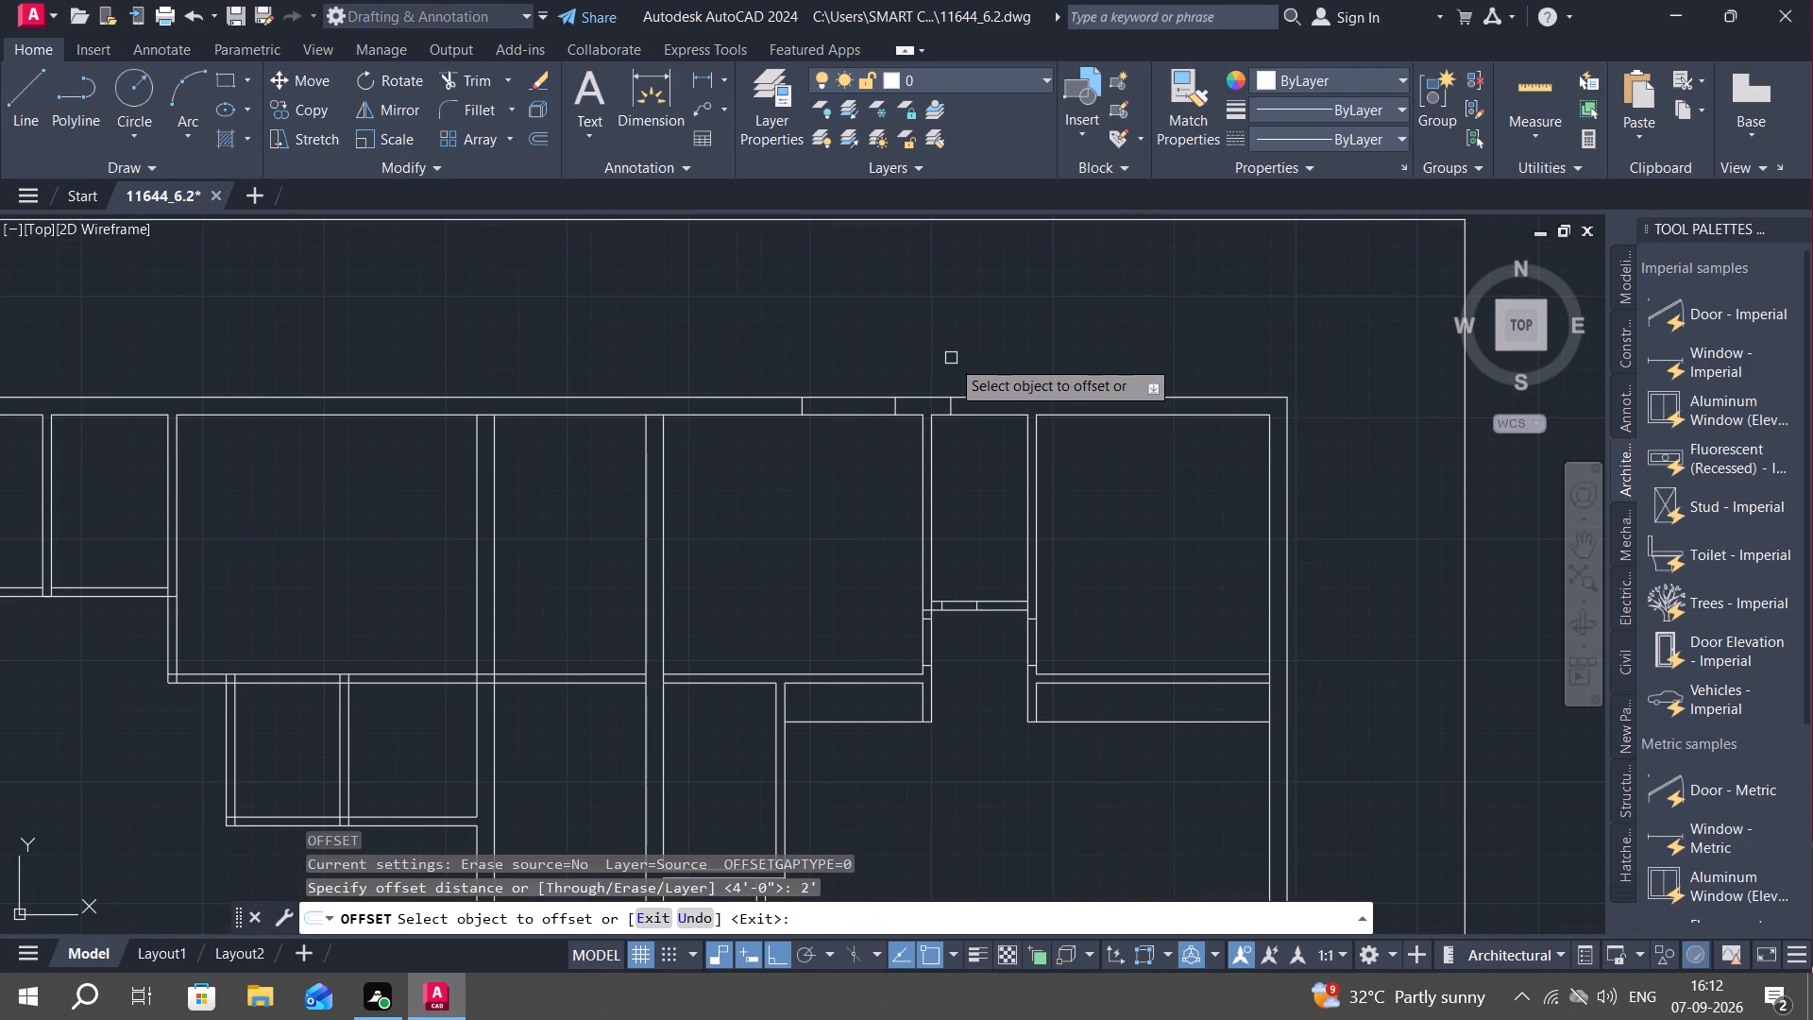
{"action": "left_click", "coordinate": [949, 402]}
{"action": "left_click", "coordinate": [1008, 394]}
{"action": "key", "text": "Escape"}
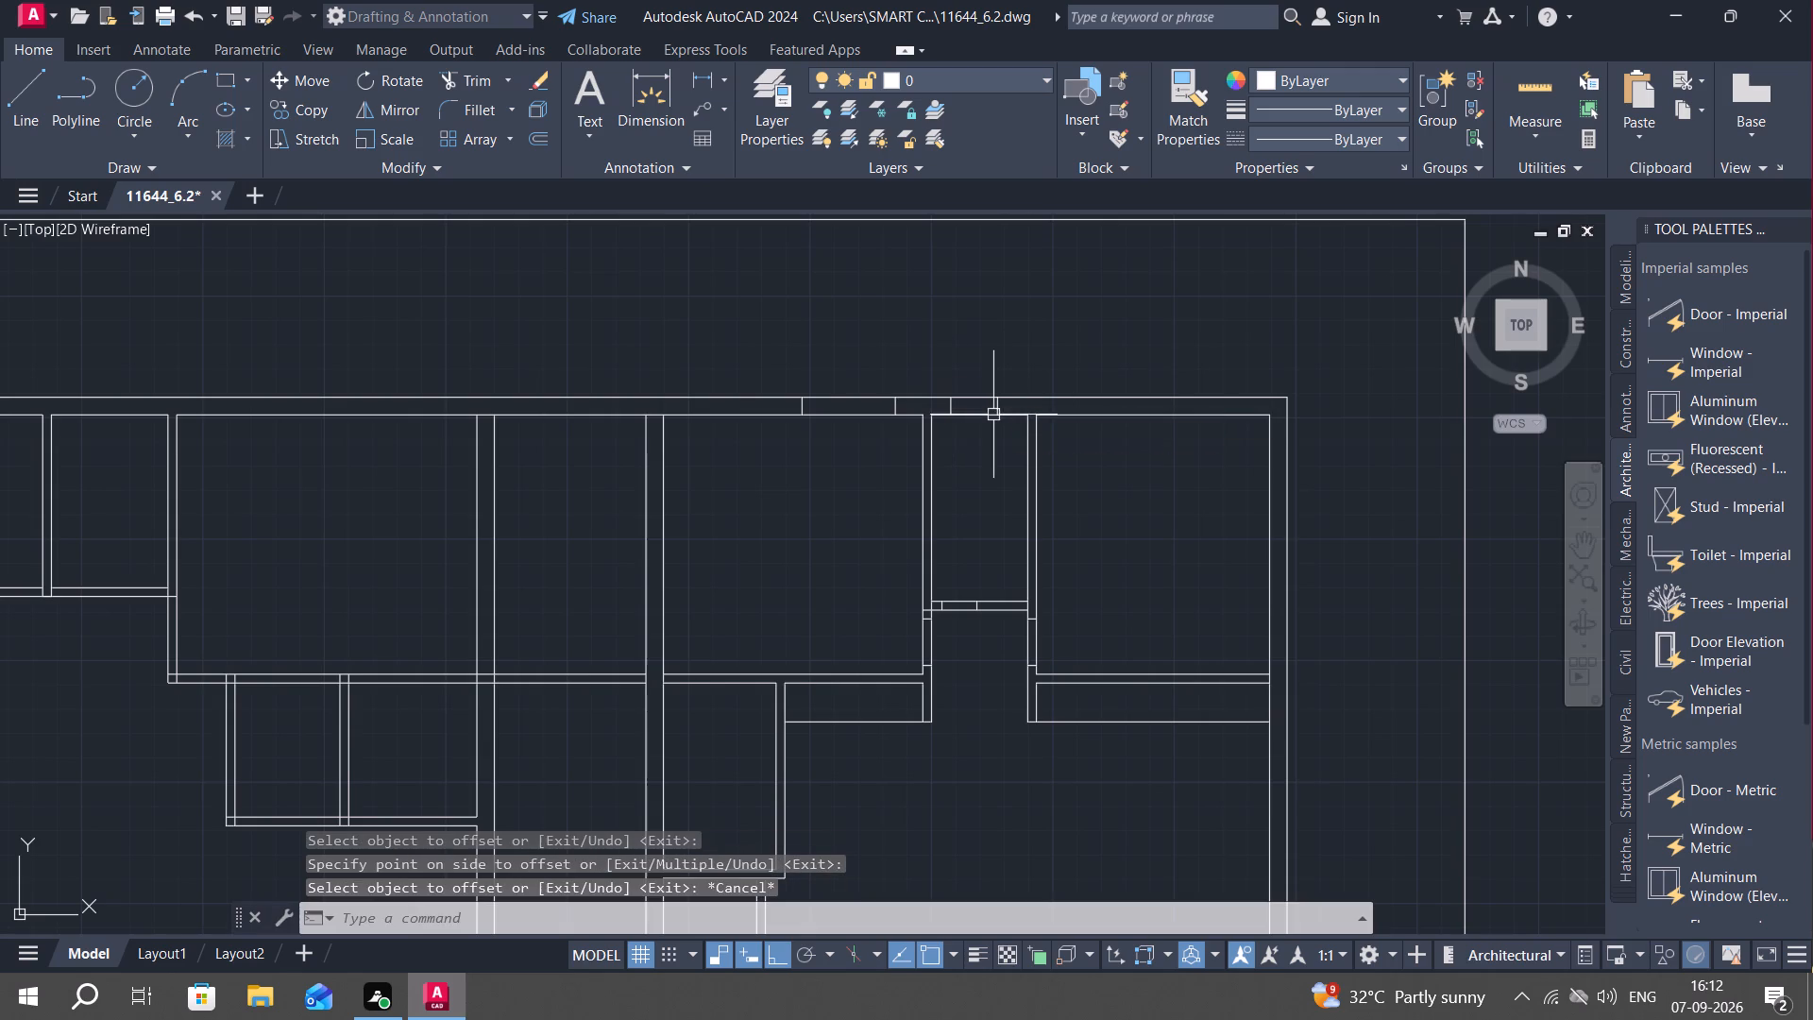
Draw the glazing line between the midpoints of the two jambs of the 4' window opening.
{"action": "type", "text": "l"}
{"action": "key", "text": "space"}
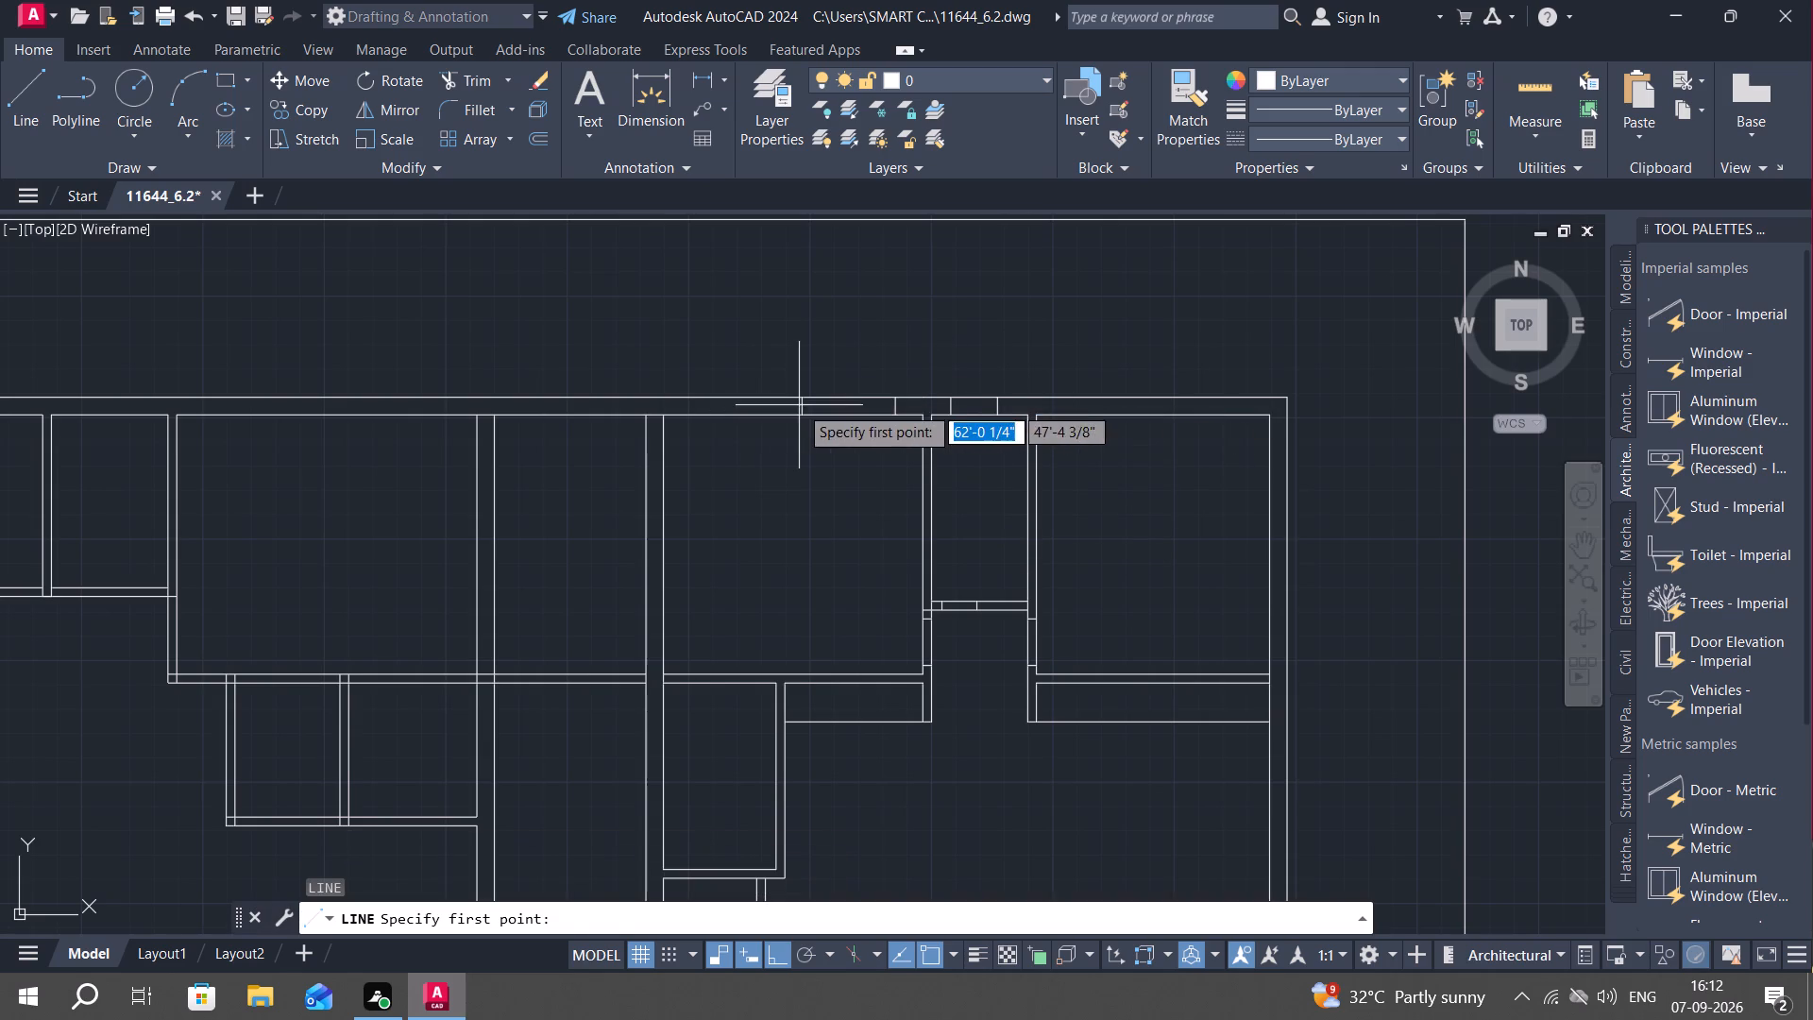
{"action": "left_click", "coordinate": [801, 402]}
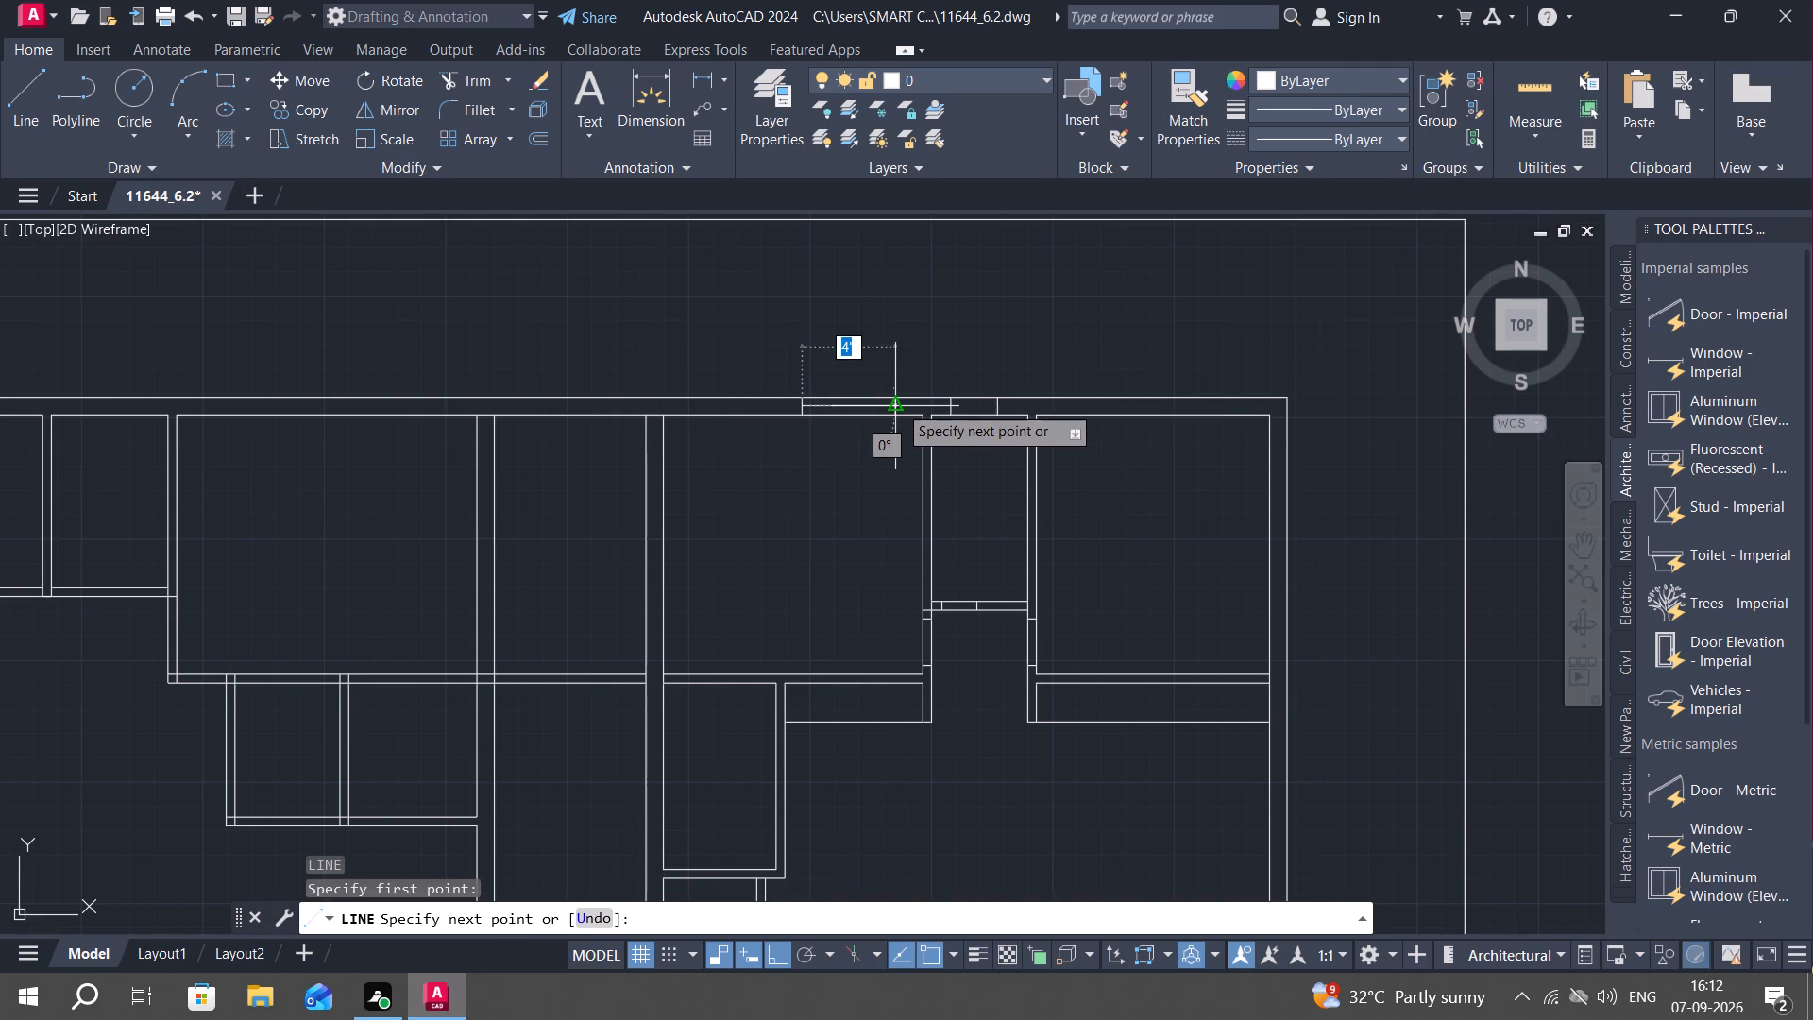
{"action": "left_click", "coordinate": [898, 404]}
{"action": "key", "text": "Escape"}
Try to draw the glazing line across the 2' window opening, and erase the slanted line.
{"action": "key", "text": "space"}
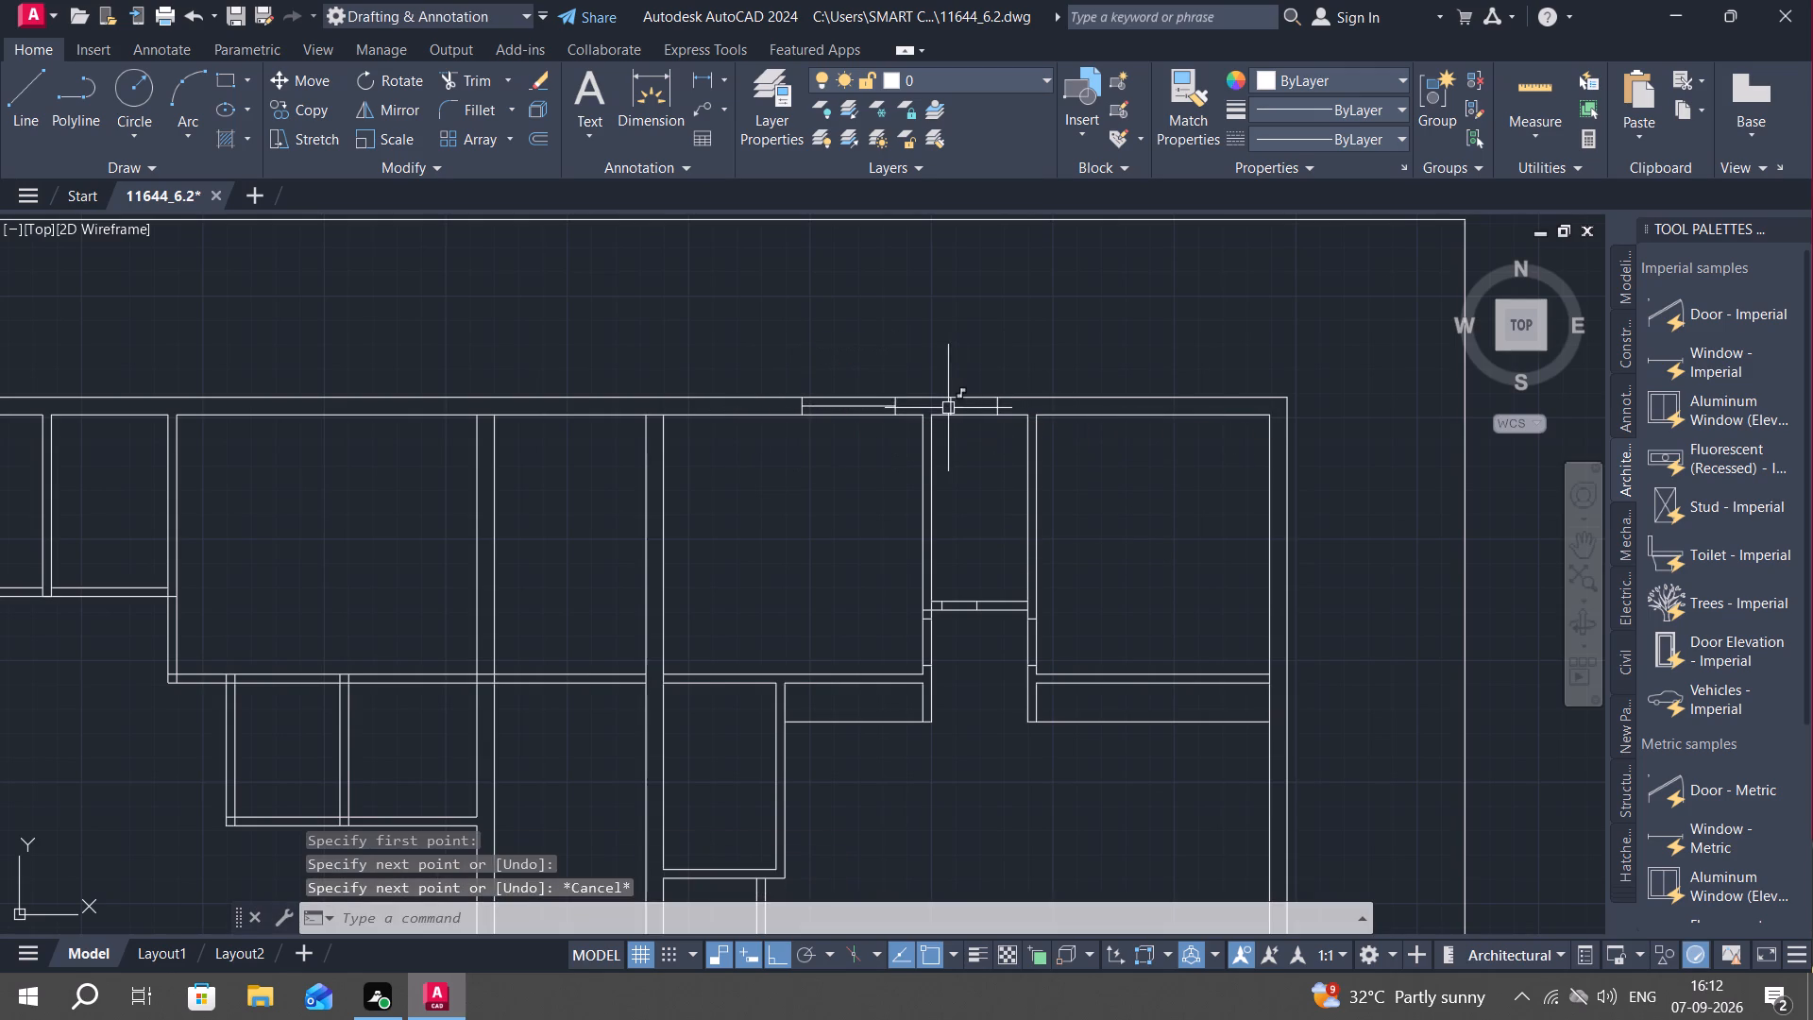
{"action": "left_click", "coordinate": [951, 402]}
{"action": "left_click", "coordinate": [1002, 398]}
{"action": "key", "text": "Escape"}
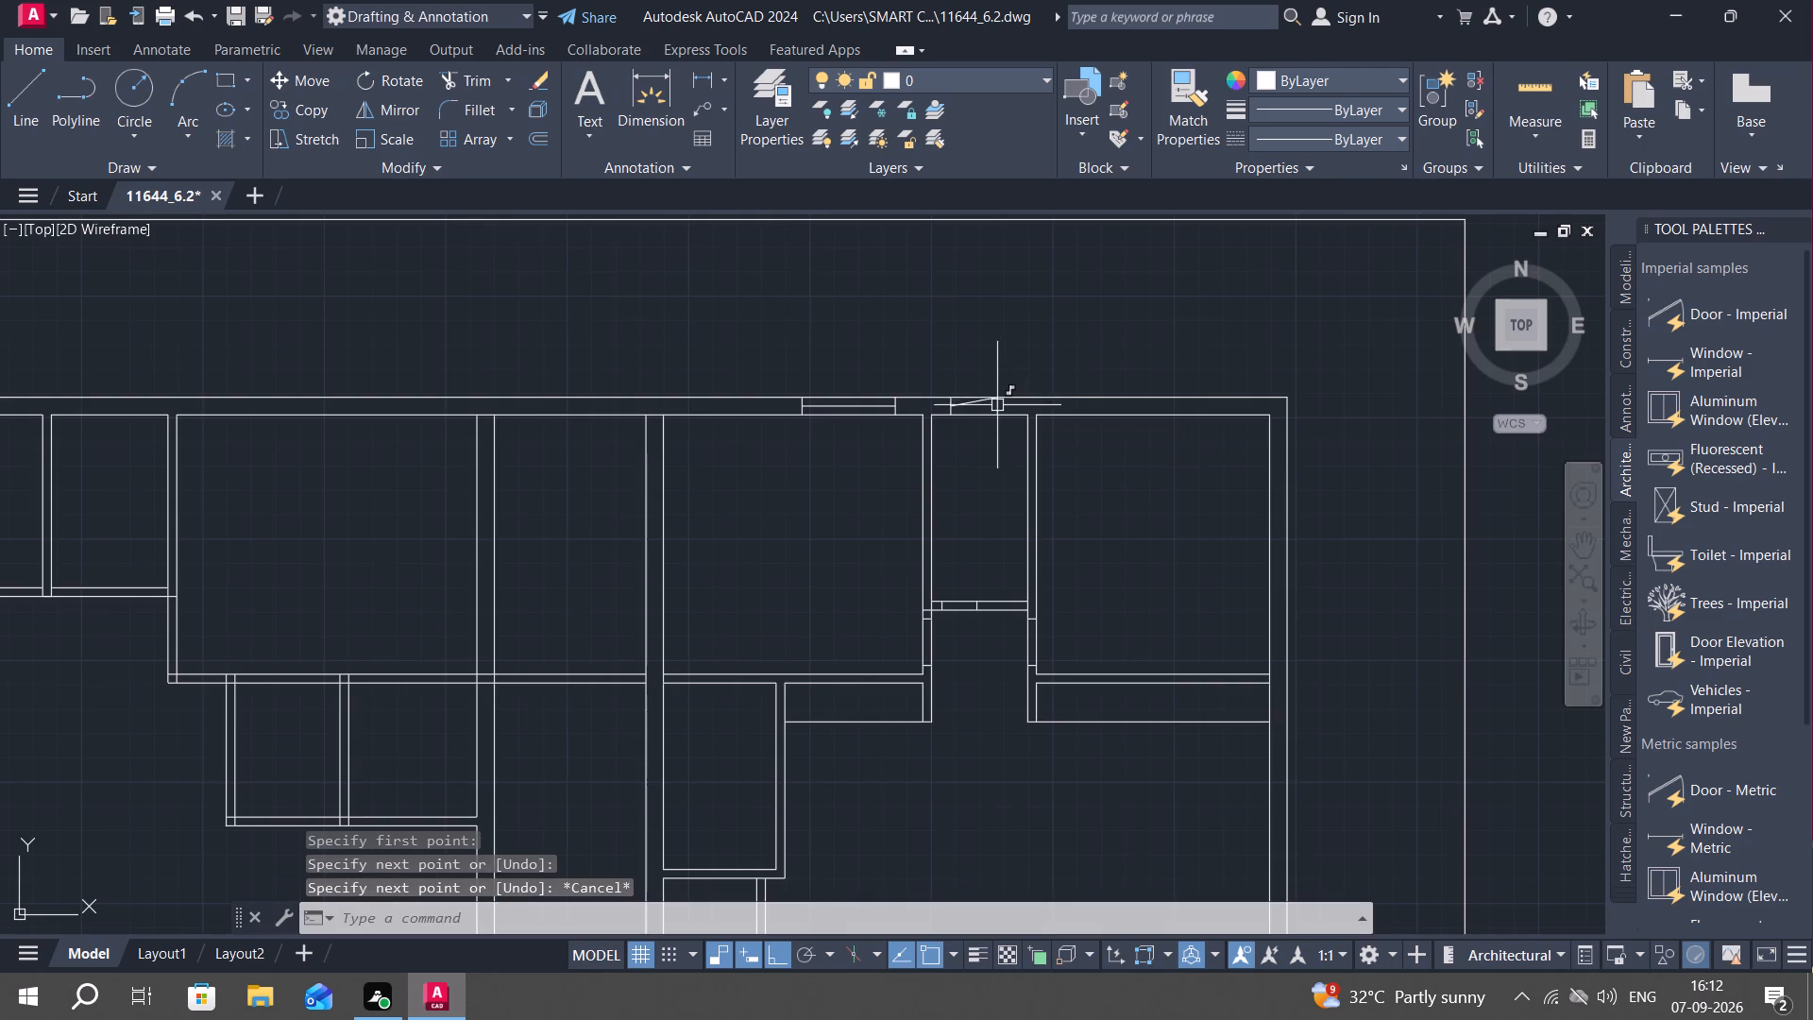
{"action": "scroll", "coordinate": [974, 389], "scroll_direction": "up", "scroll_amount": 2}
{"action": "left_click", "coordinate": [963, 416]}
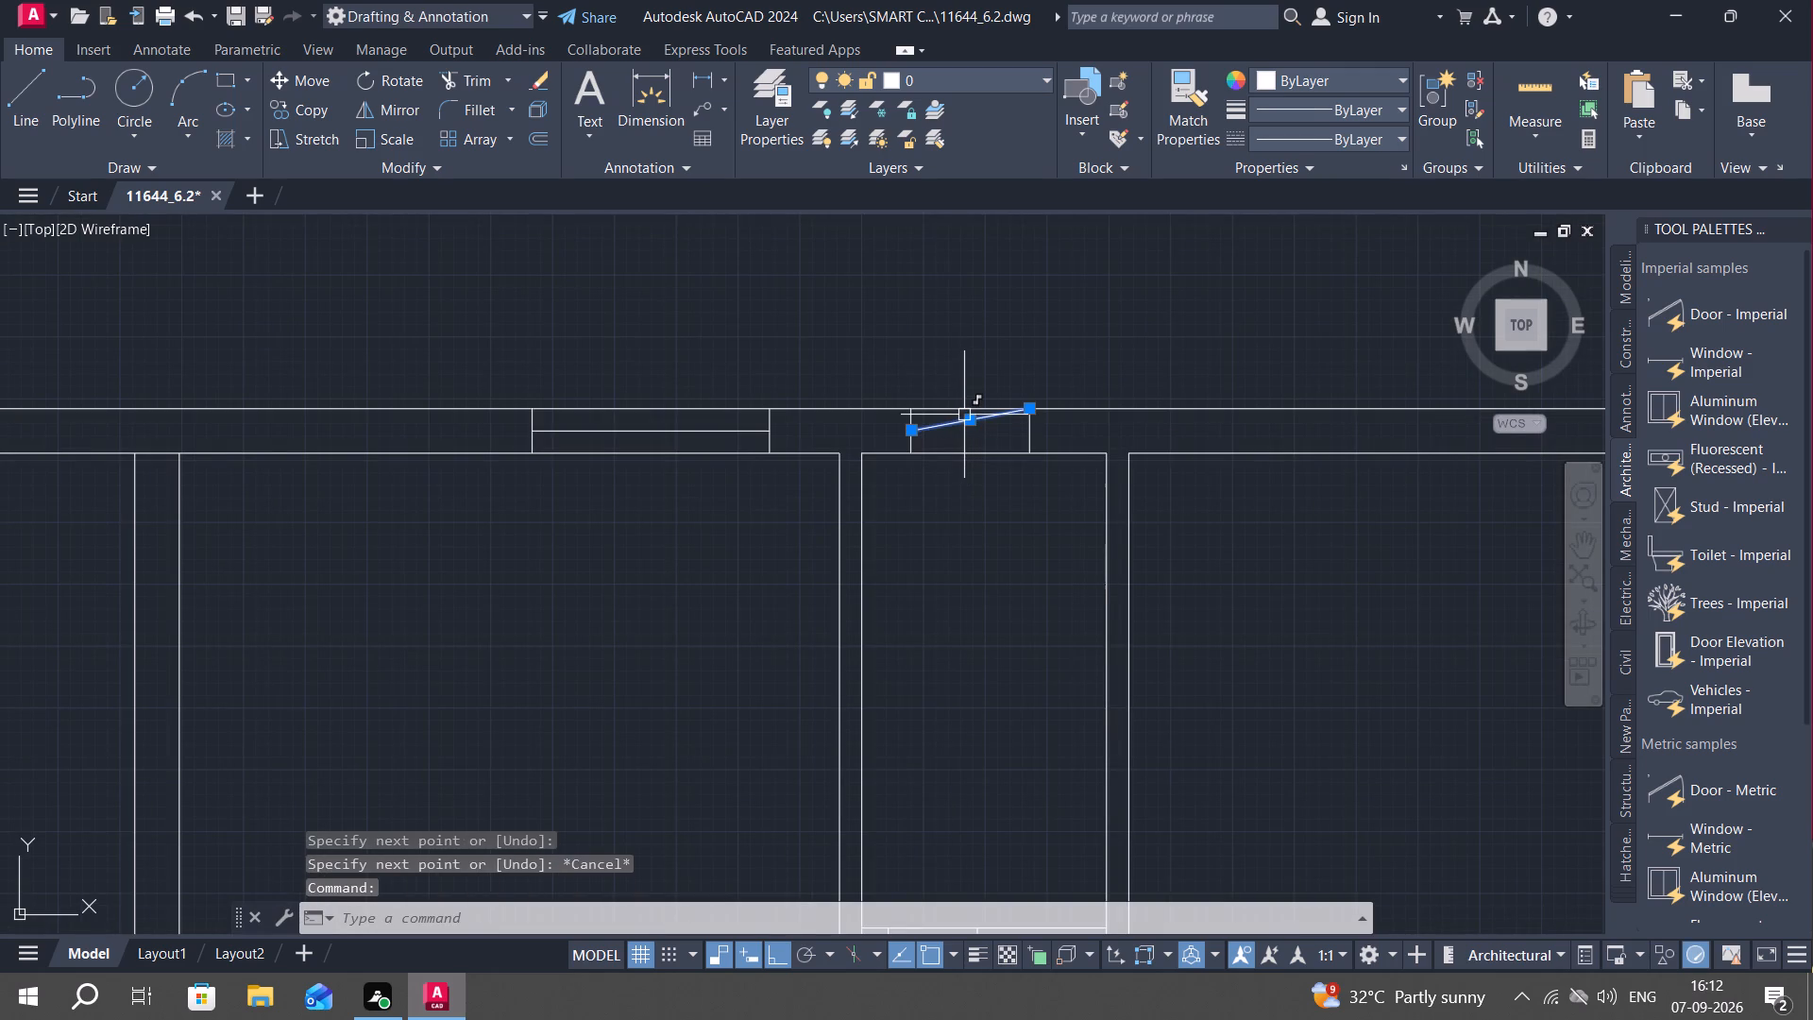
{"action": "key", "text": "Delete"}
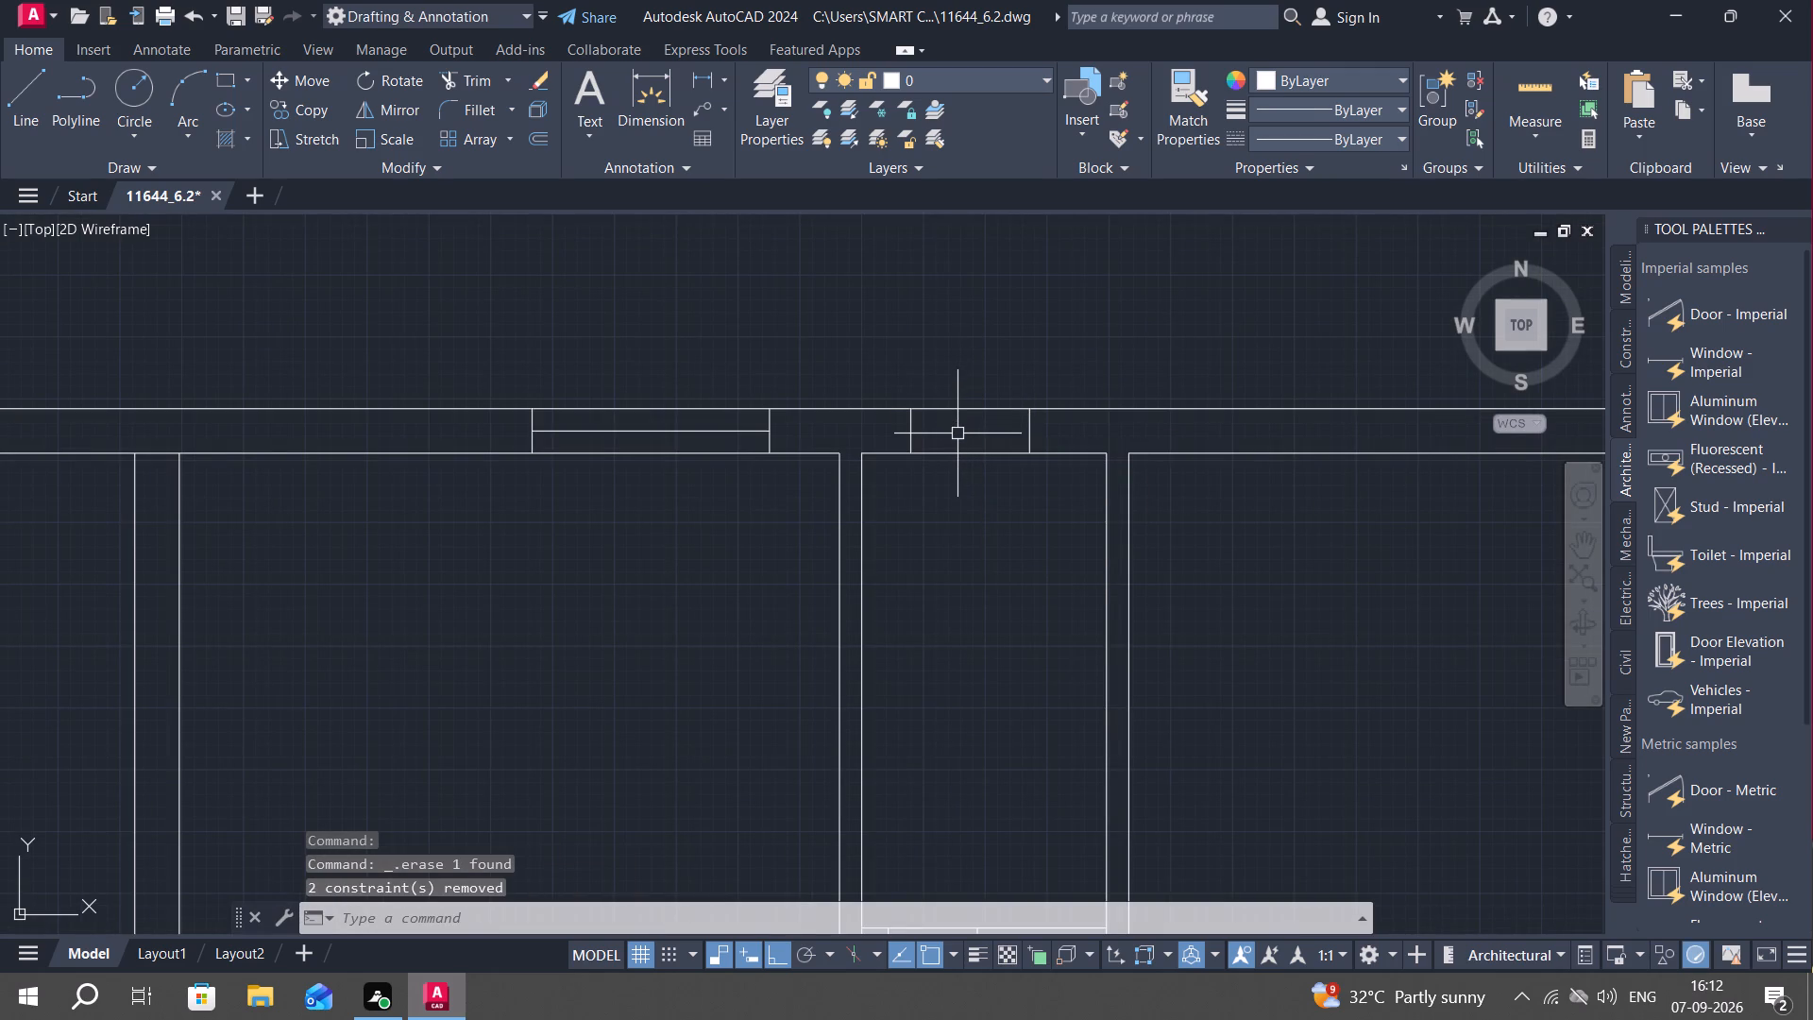
Draw a horizontal glazing line between the jamb midpoints of the narrow room's 2' window opening.
{"action": "key", "text": "l"}
{"action": "key", "text": "space"}
{"action": "left_click", "coordinate": [909, 430]}
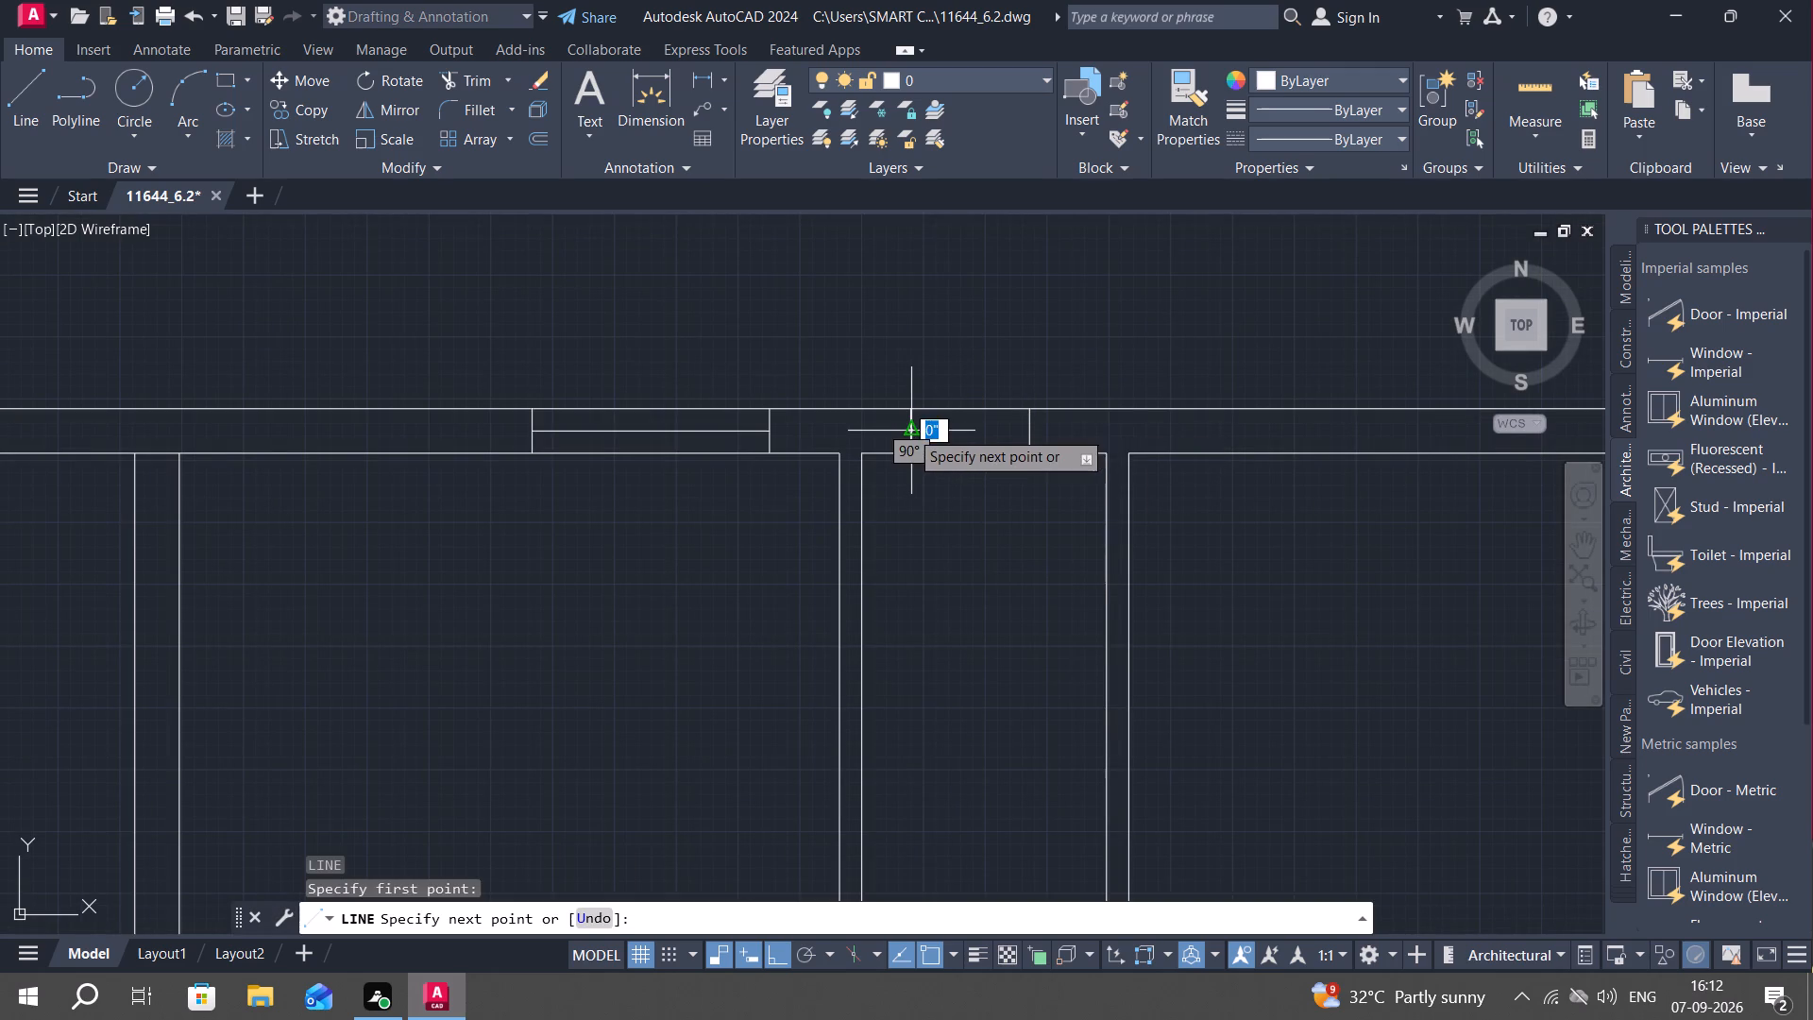
{"action": "left_click", "coordinate": [1029, 430]}
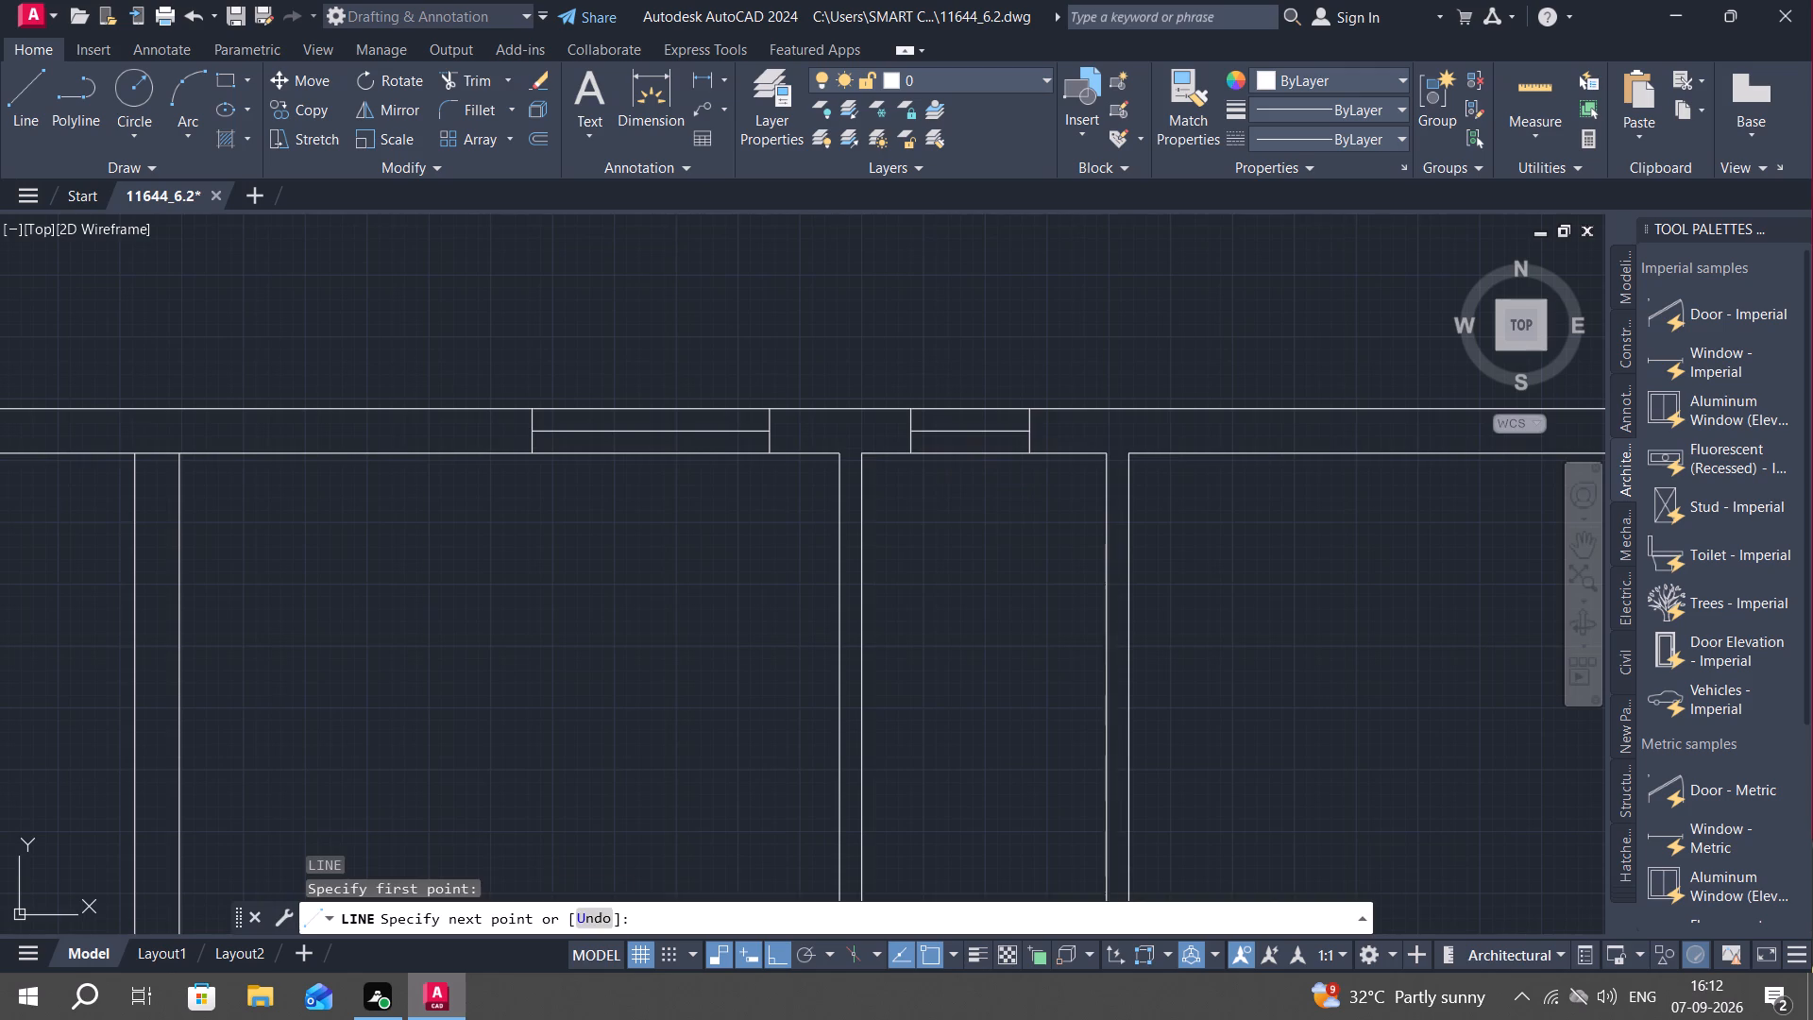
{"action": "key", "text": "Escape"}
Draw a line 2' down from the northwest inner corner of the room with the 4' window, continuing horizontally to its east wall.
{"action": "middle_click_drag", "start_coordinate": [994, 526], "coordinate": [984, 448]}
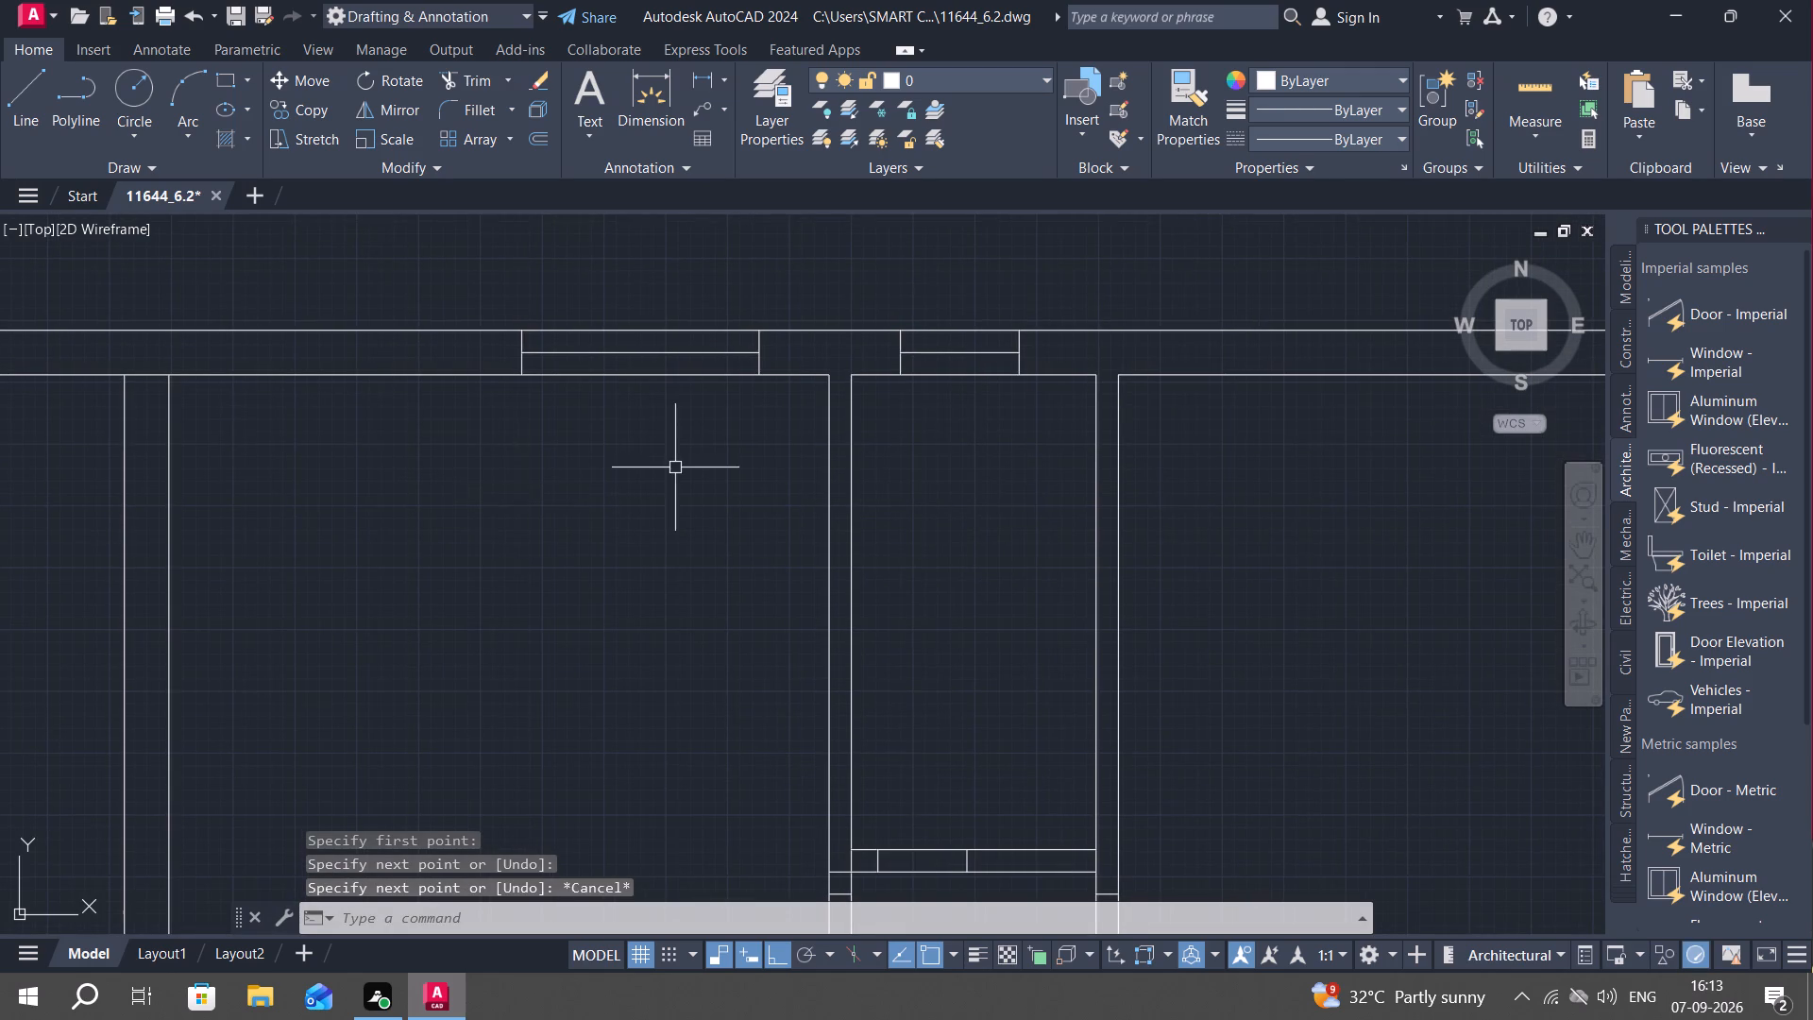
{"action": "middle_click_drag", "start_coordinate": [600, 417], "coordinate": [843, 400]}
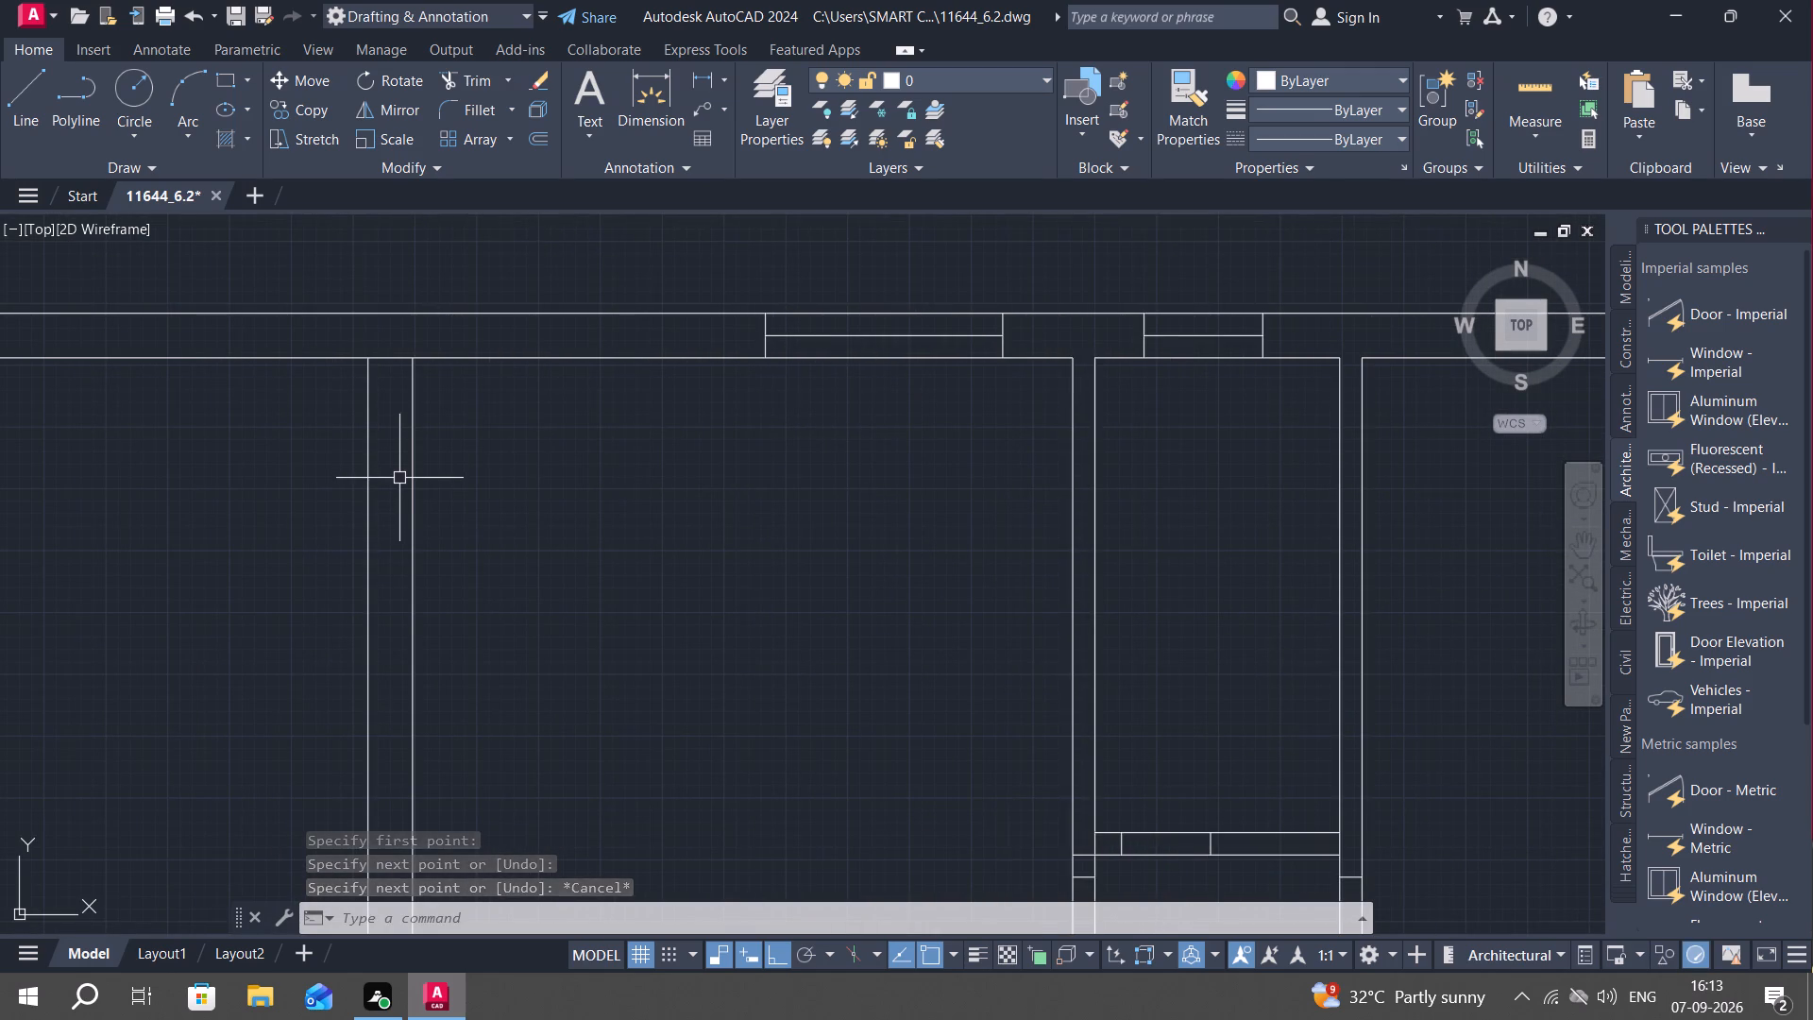
{"action": "key", "text": "l"}
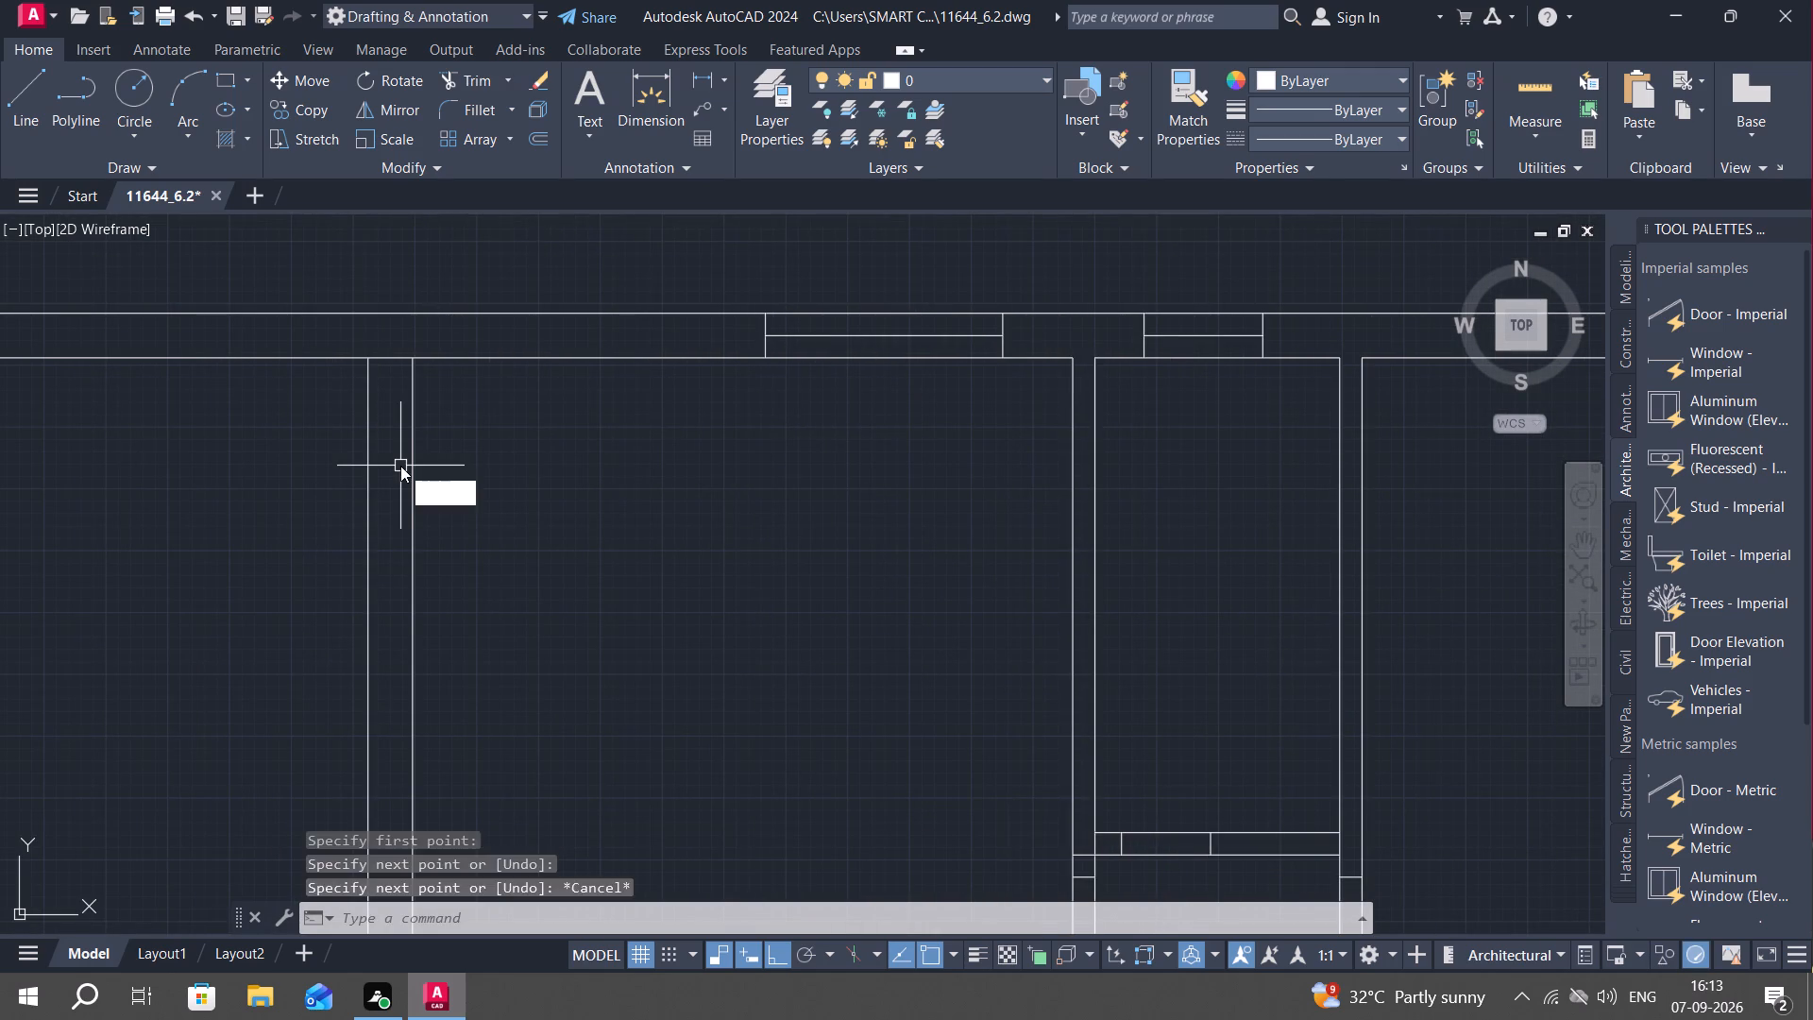
{"action": "key", "text": "space"}
{"action": "left_click", "coordinate": [413, 363]}
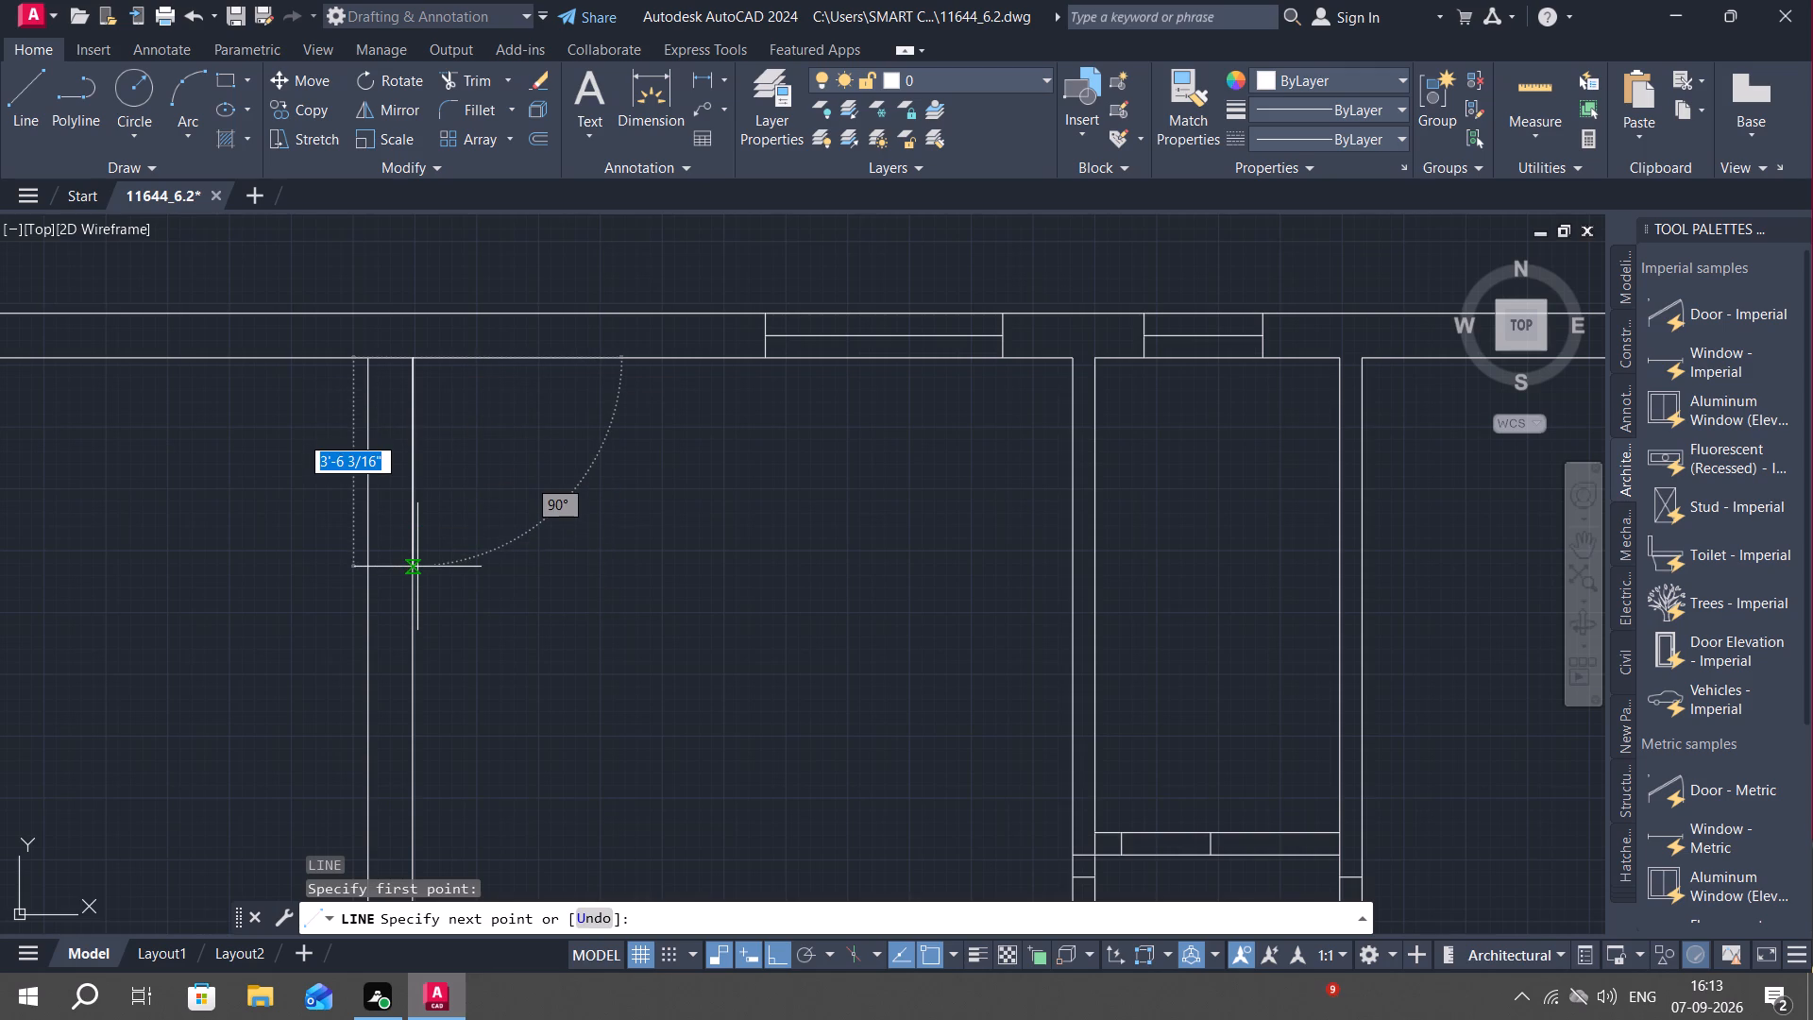
{"action": "key", "text": "2"}
{"action": "type", "text": "'"}
{"action": "key", "text": "space"}
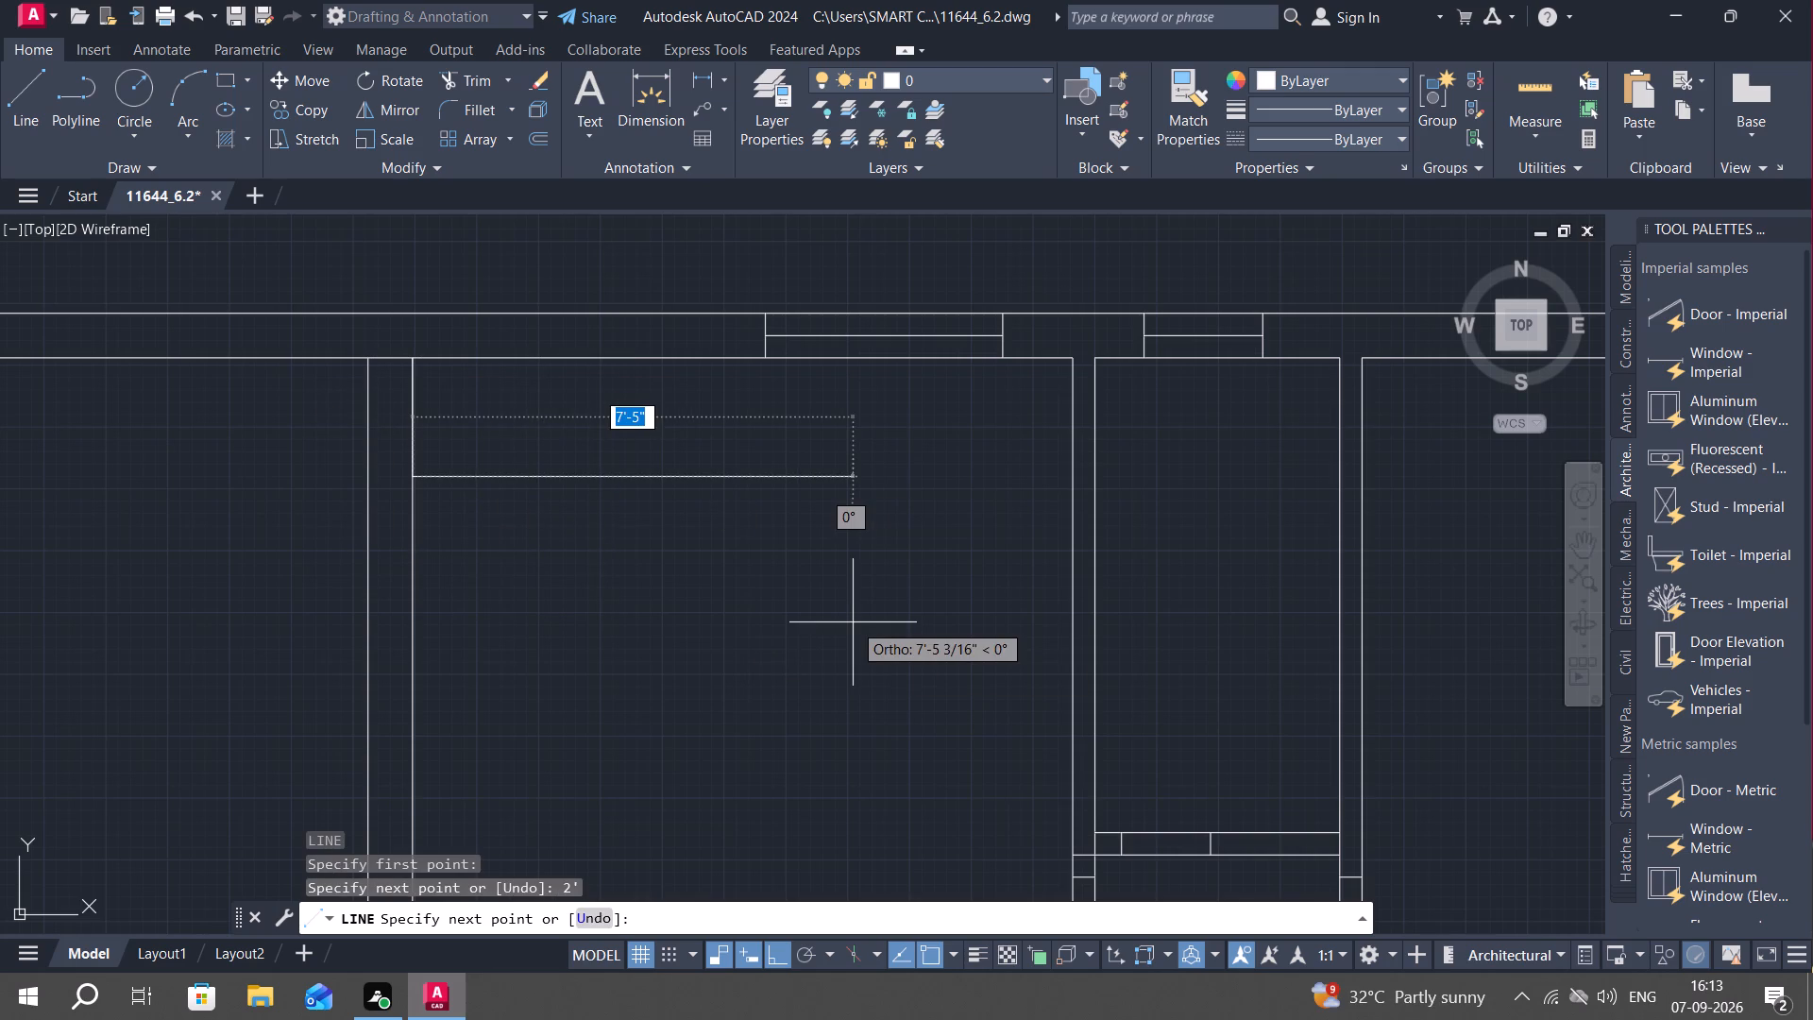
{"action": "scroll", "coordinate": [819, 618], "scroll_direction": "down", "scroll_amount": 2}
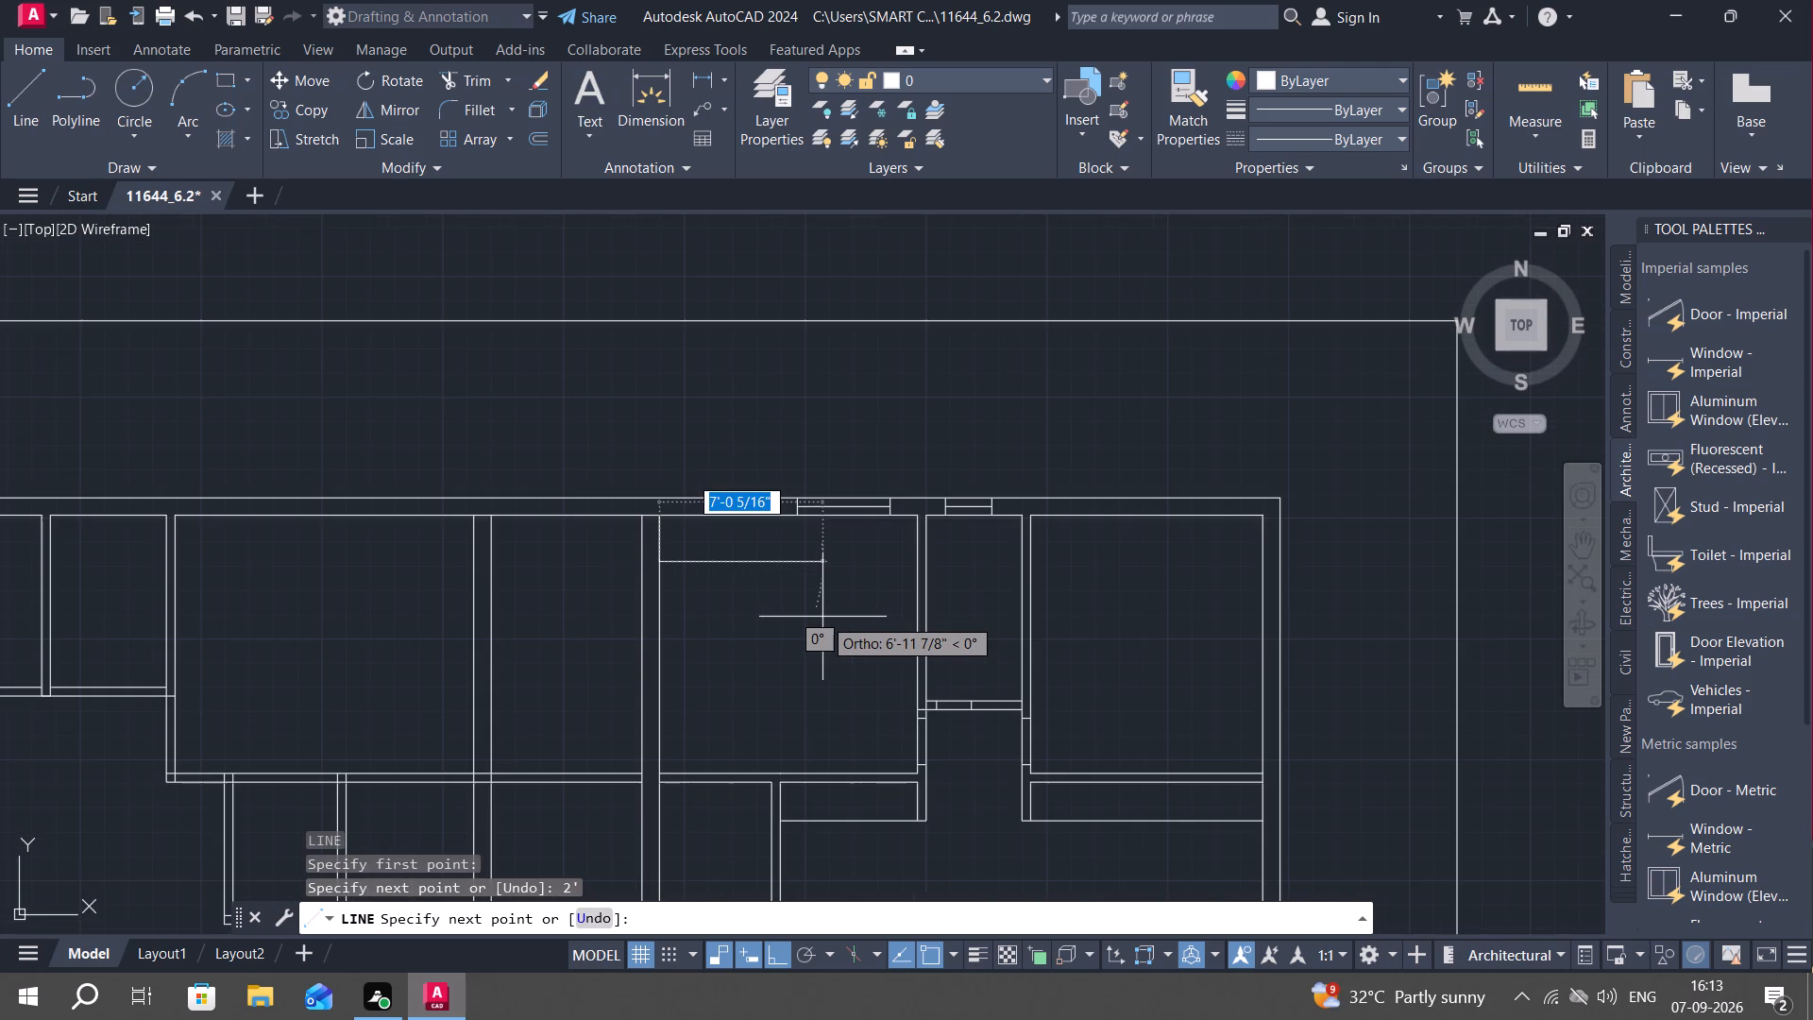
{"action": "left_click", "coordinate": [912, 562]}
{"action": "key", "text": "Escape"}
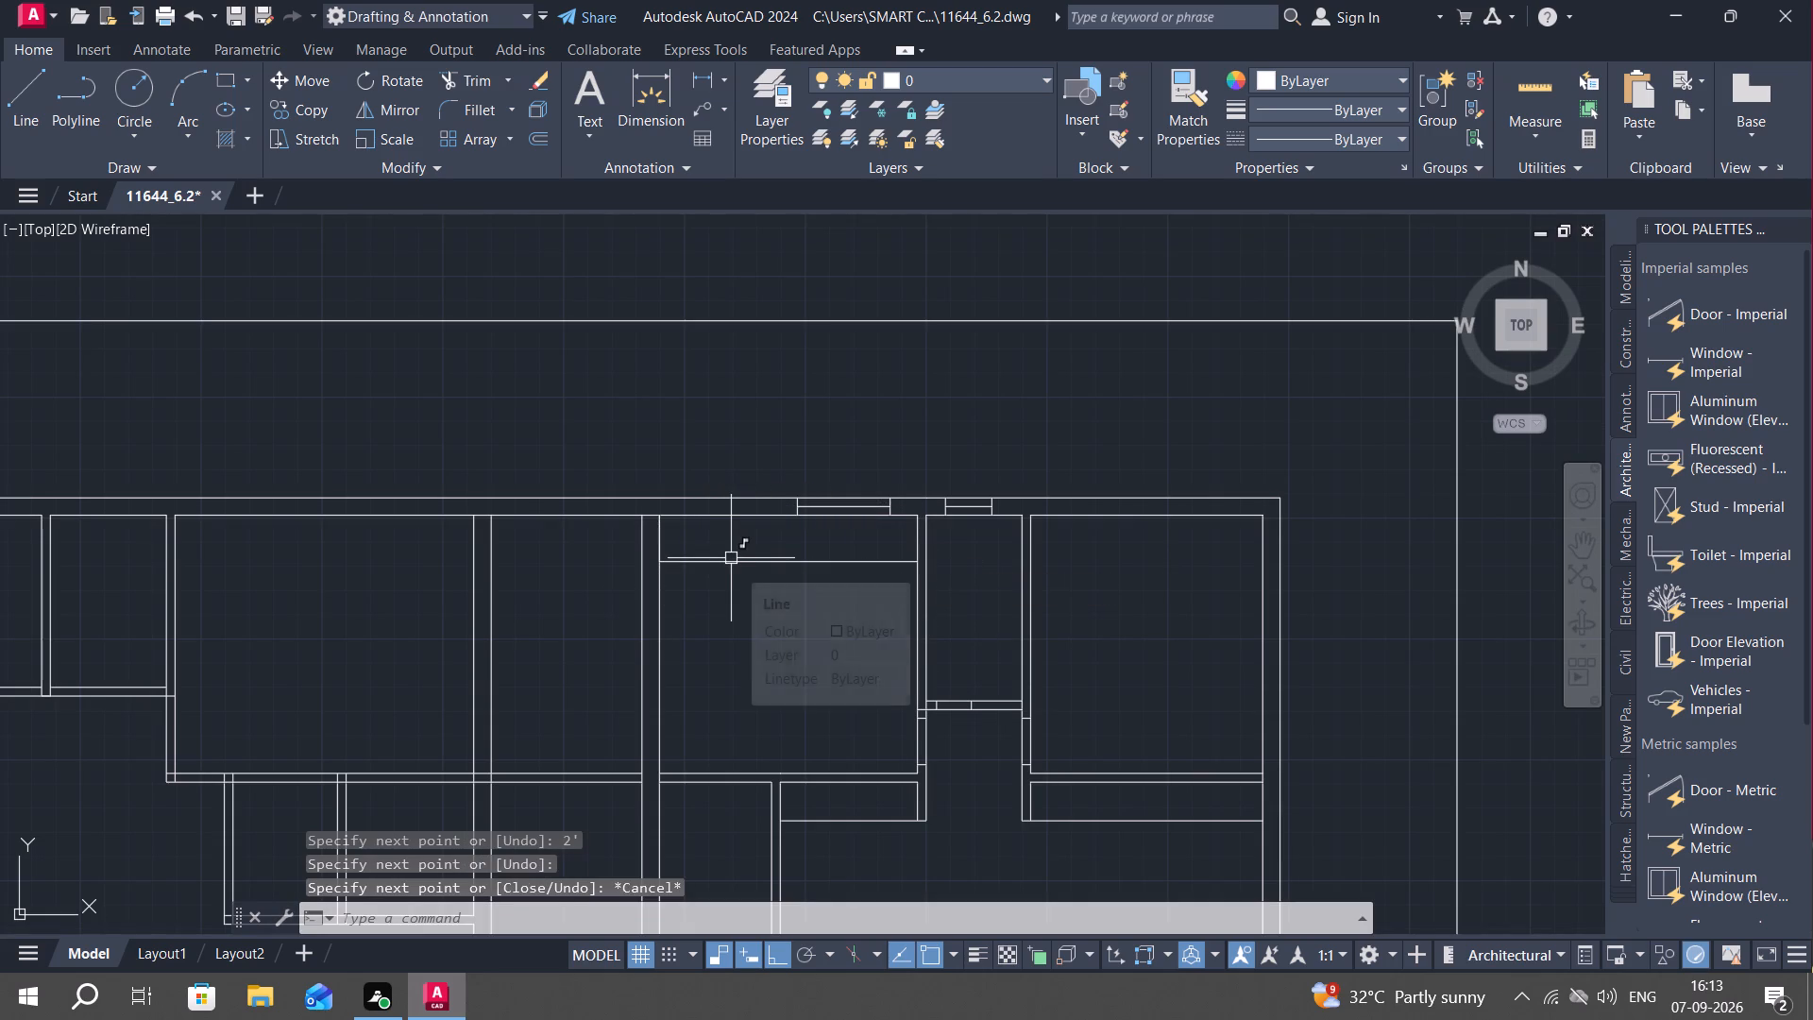
Extend the west jamb line of the 4' window down to the horizontal line 2' inside the room.
{"action": "key", "text": "e"}
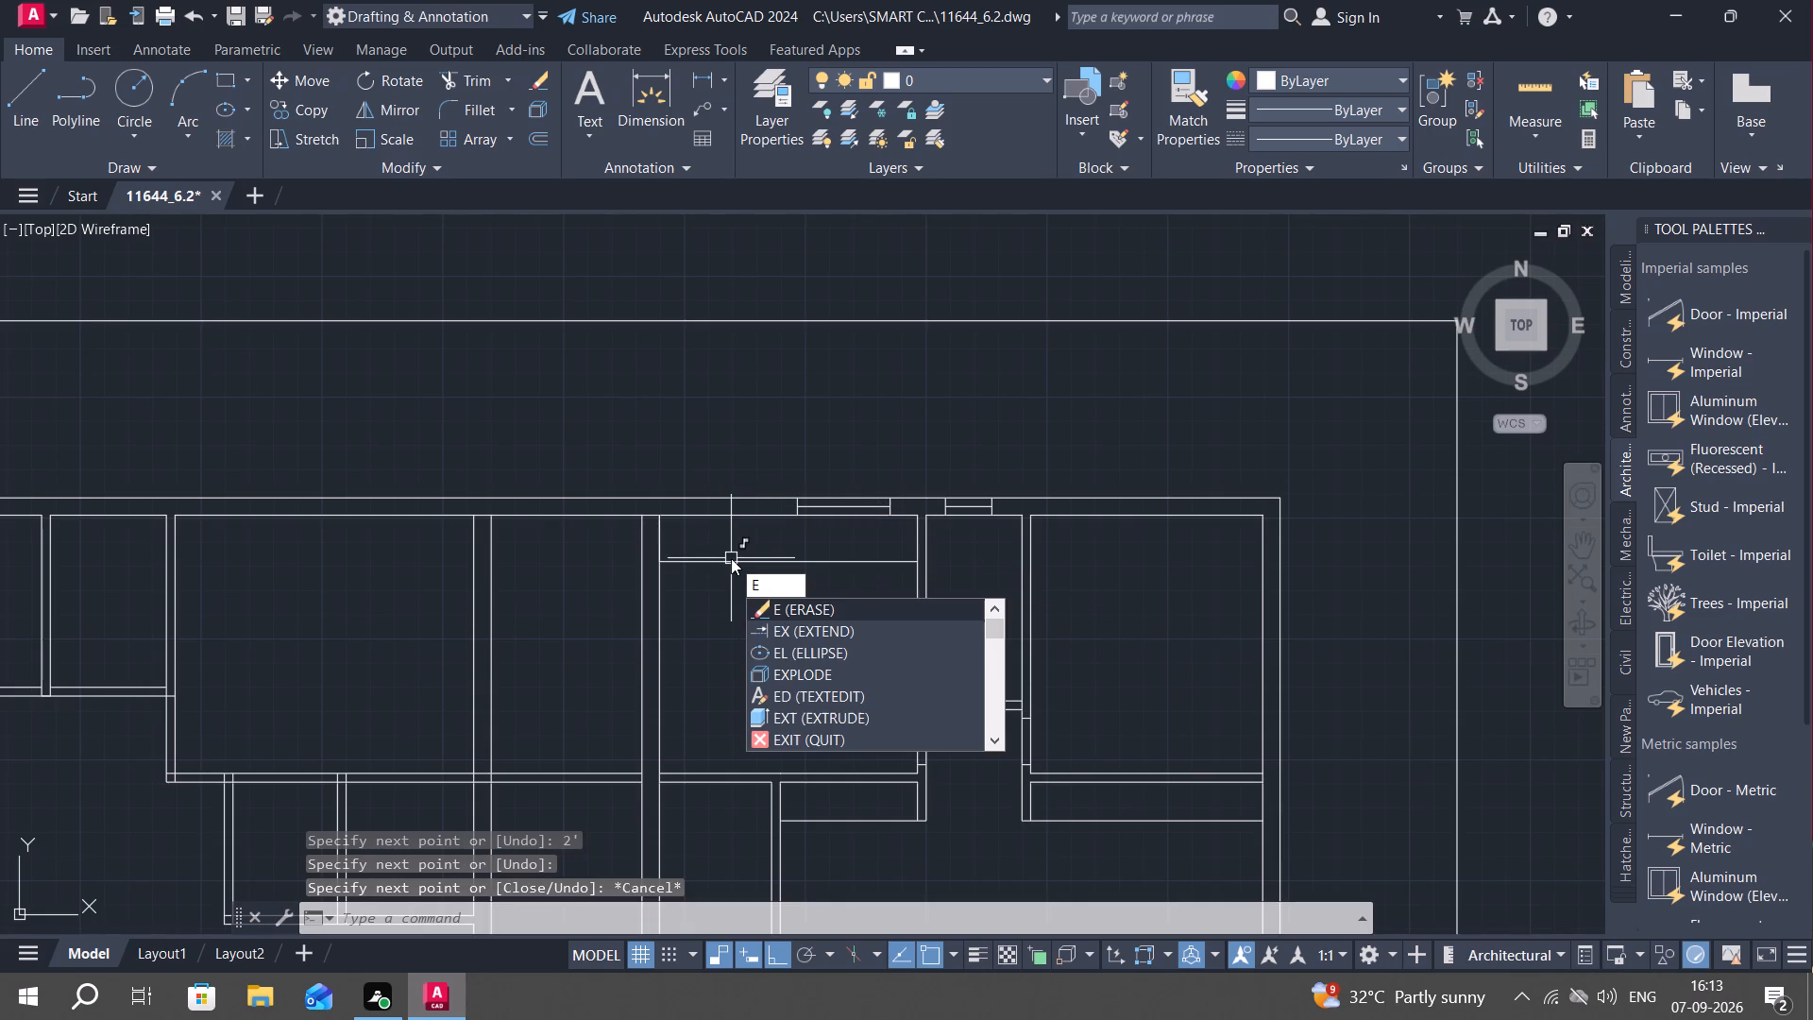
{"action": "type", "text": "x"}
{"action": "key", "text": "space"}
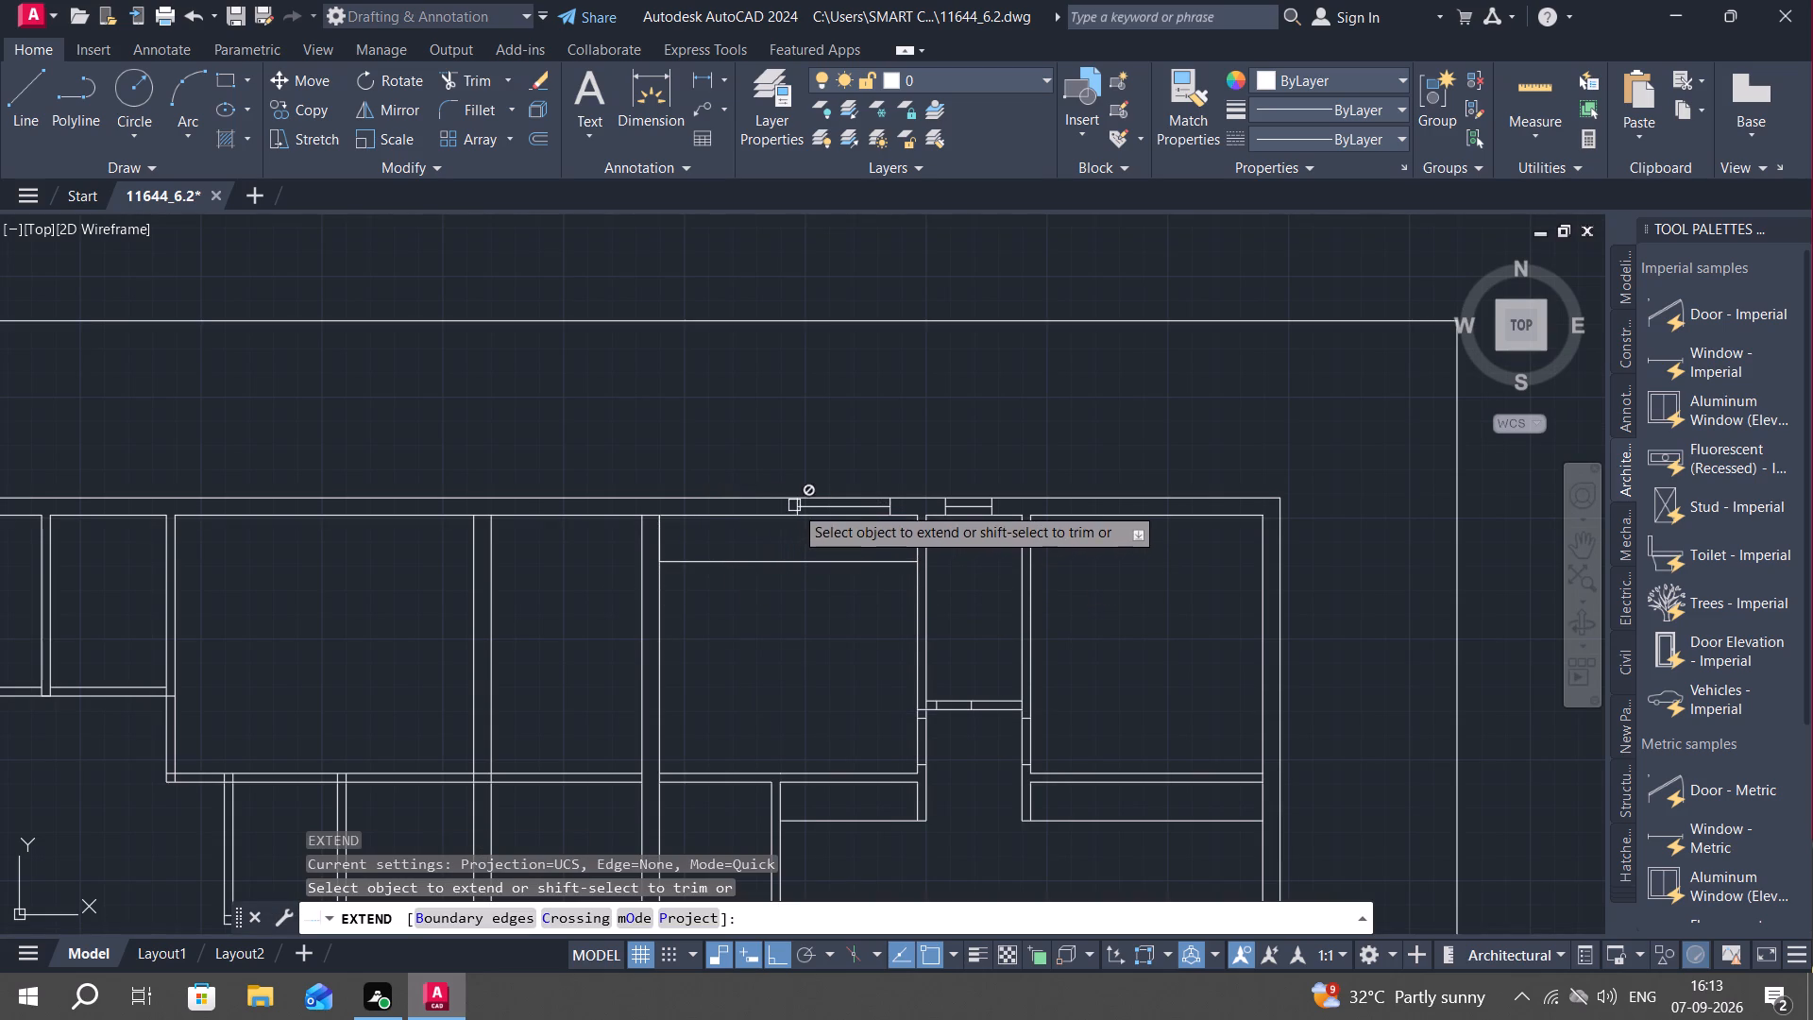
{"action": "scroll", "coordinate": [796, 513], "scroll_direction": "up", "scroll_amount": 2}
{"action": "left_click", "coordinate": [793, 508]}
{"action": "key", "text": "Escape"}
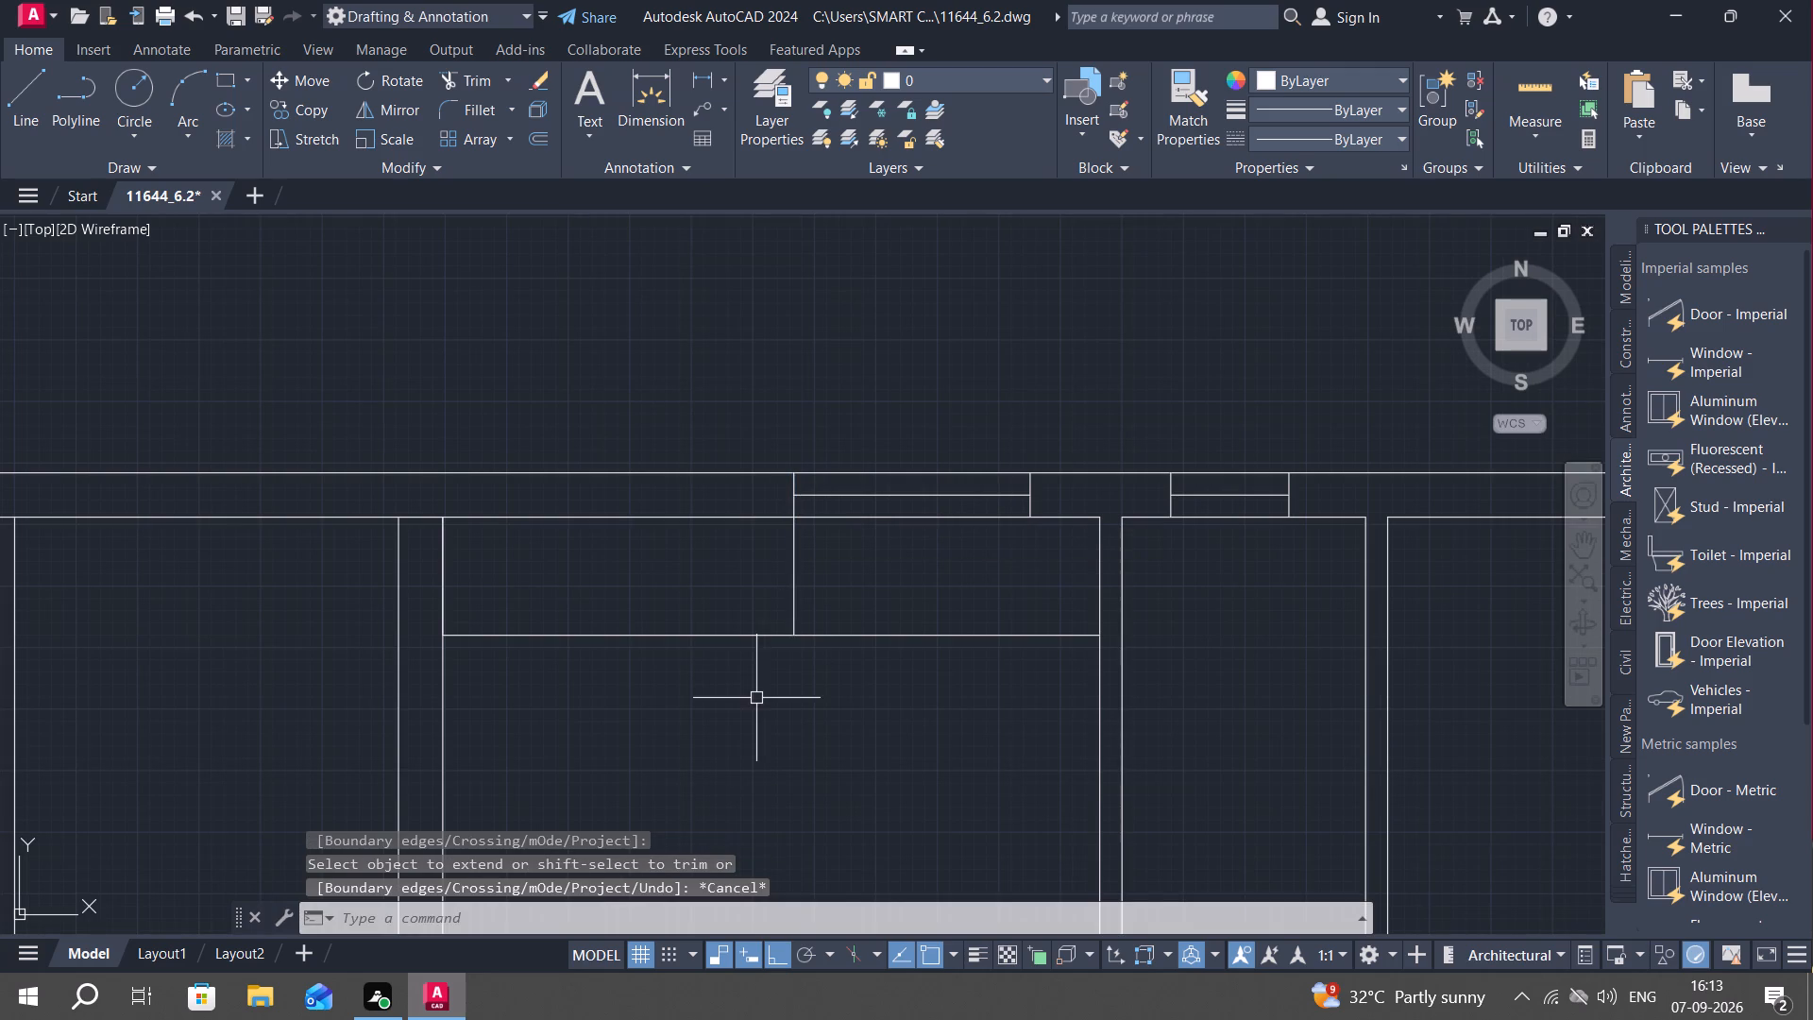
{"action": "middle_click_drag", "start_coordinate": [770, 703], "coordinate": [803, 629]}
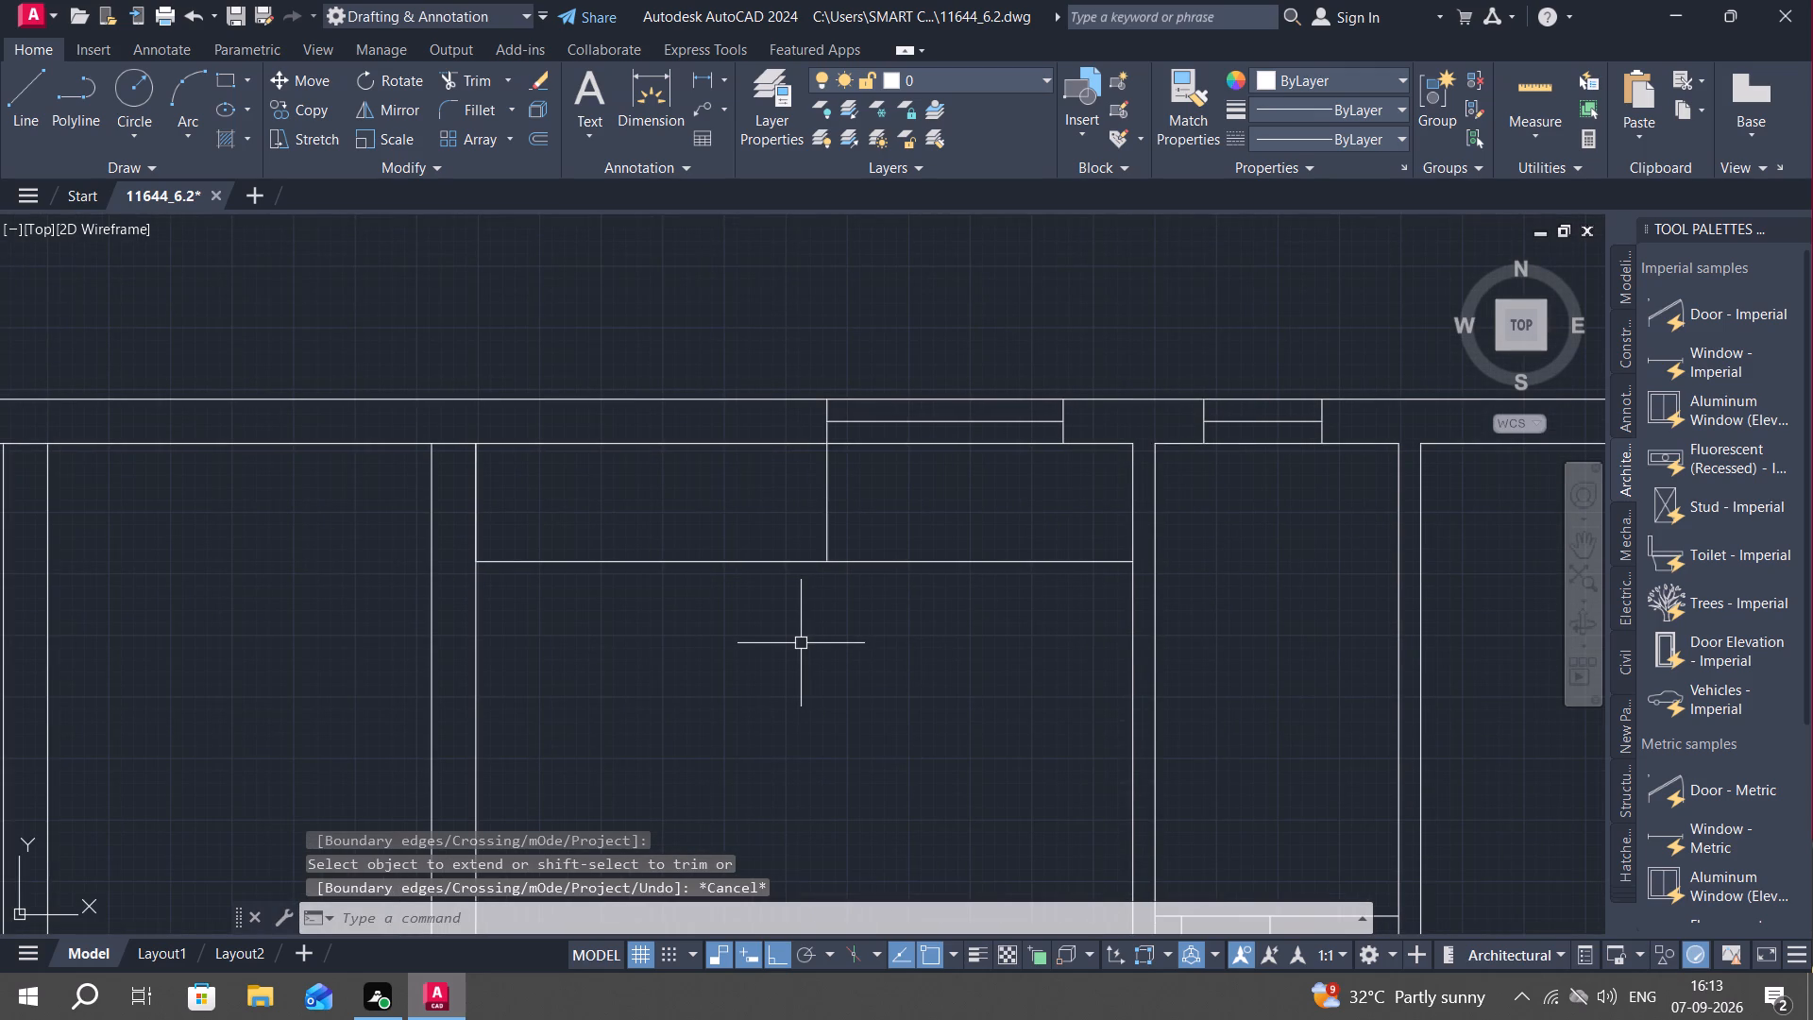
Hatch the compartment west of the window jamb line with the CORK pattern at scale 15 in colour 0,0,0.
{"action": "key", "text": "h"}
{"action": "key", "text": "space"}
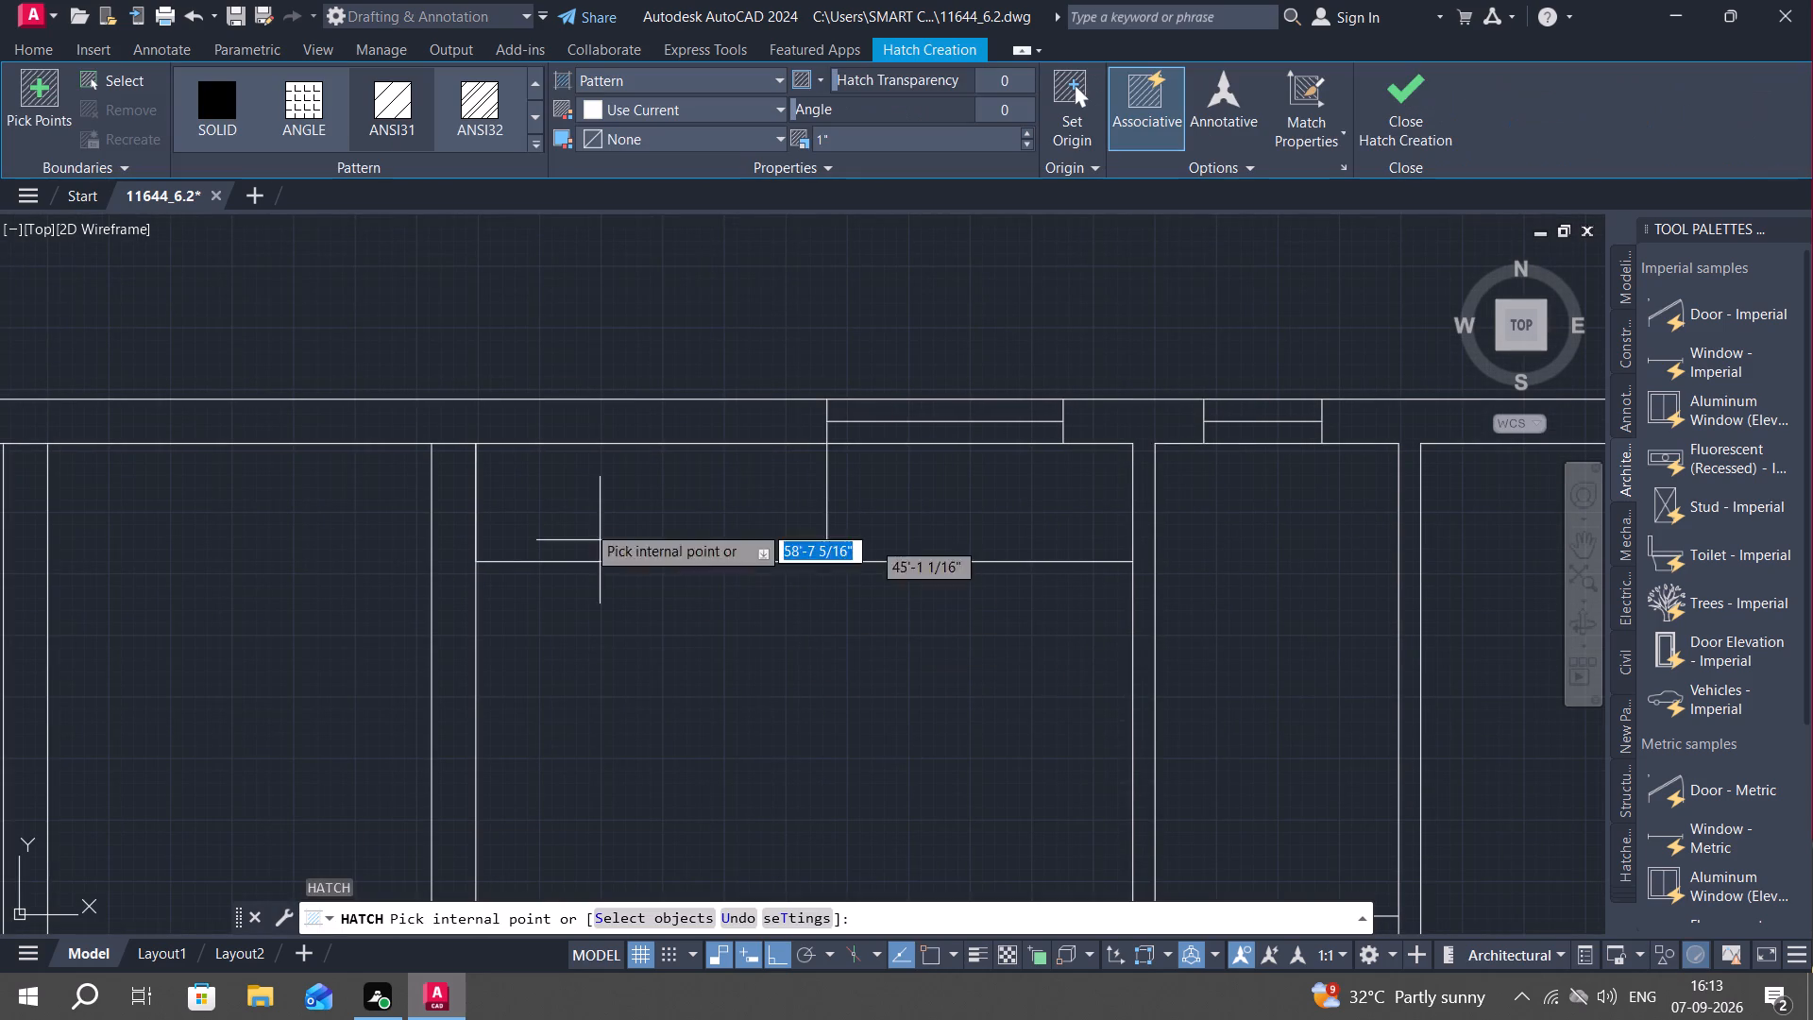
{"action": "left_click", "coordinate": [537, 141]}
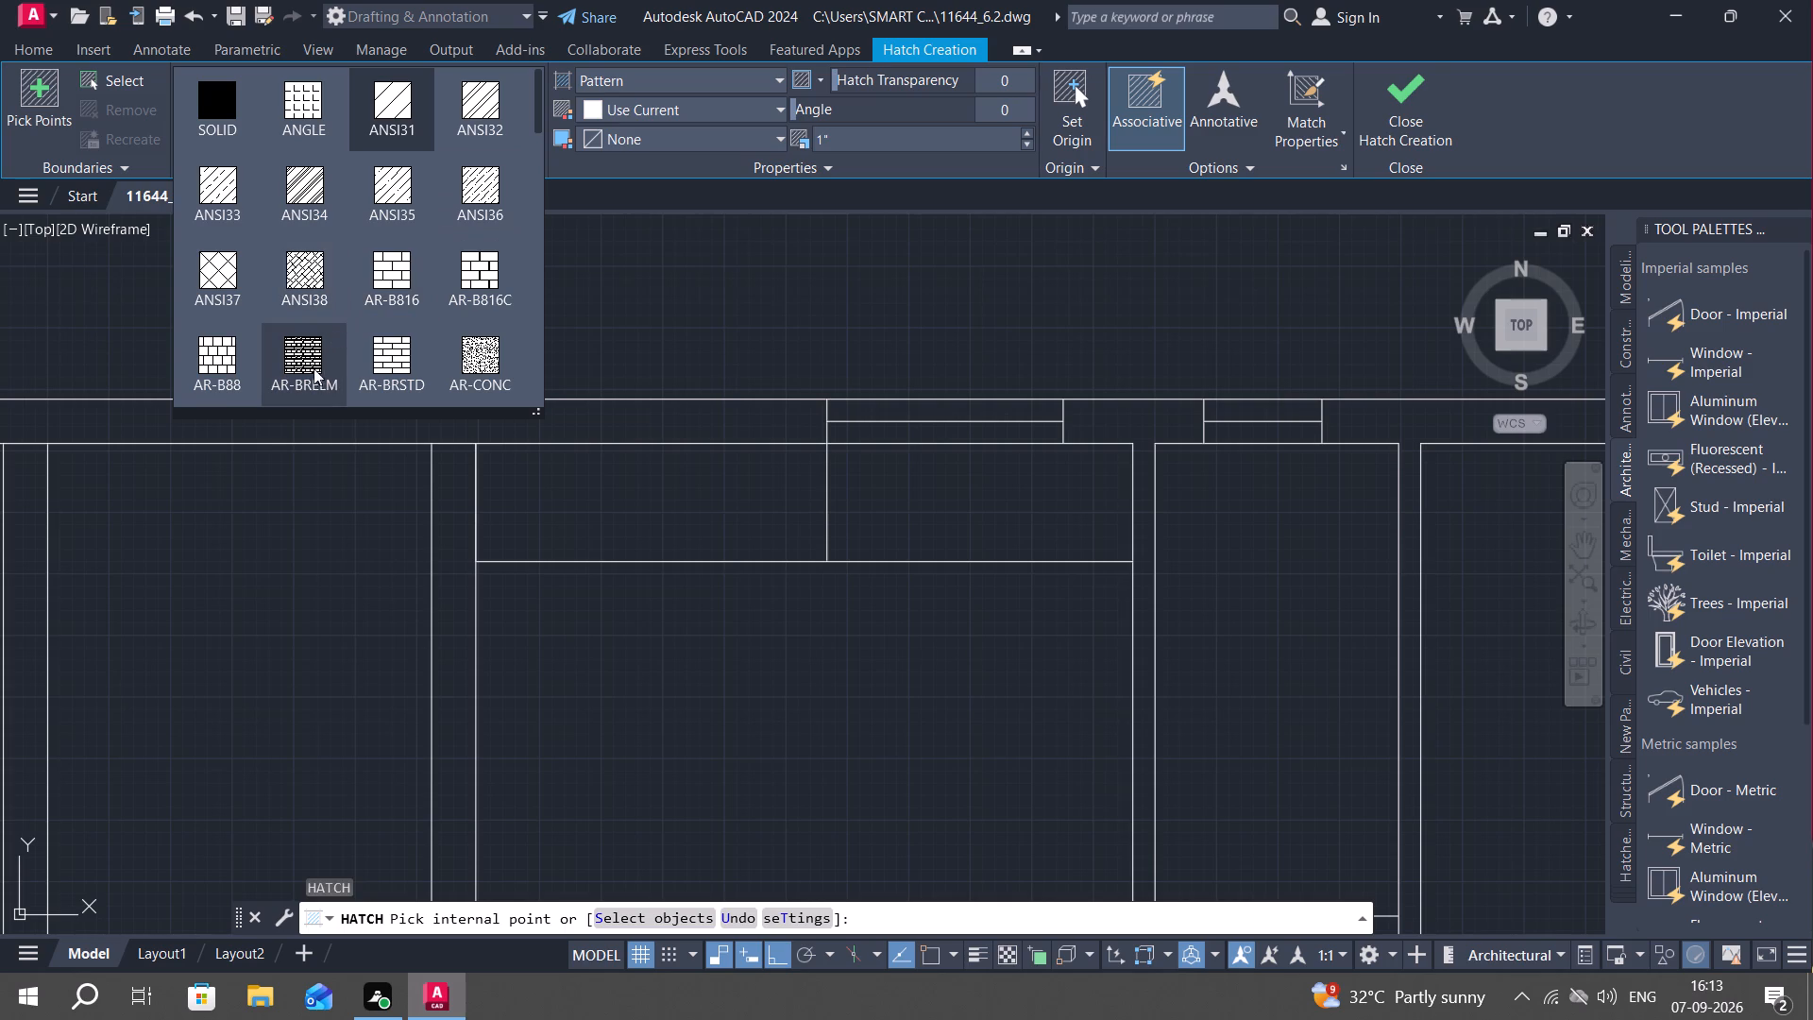
{"action": "scroll", "coordinate": [374, 284], "scroll_direction": "down", "scroll_amount": 1}
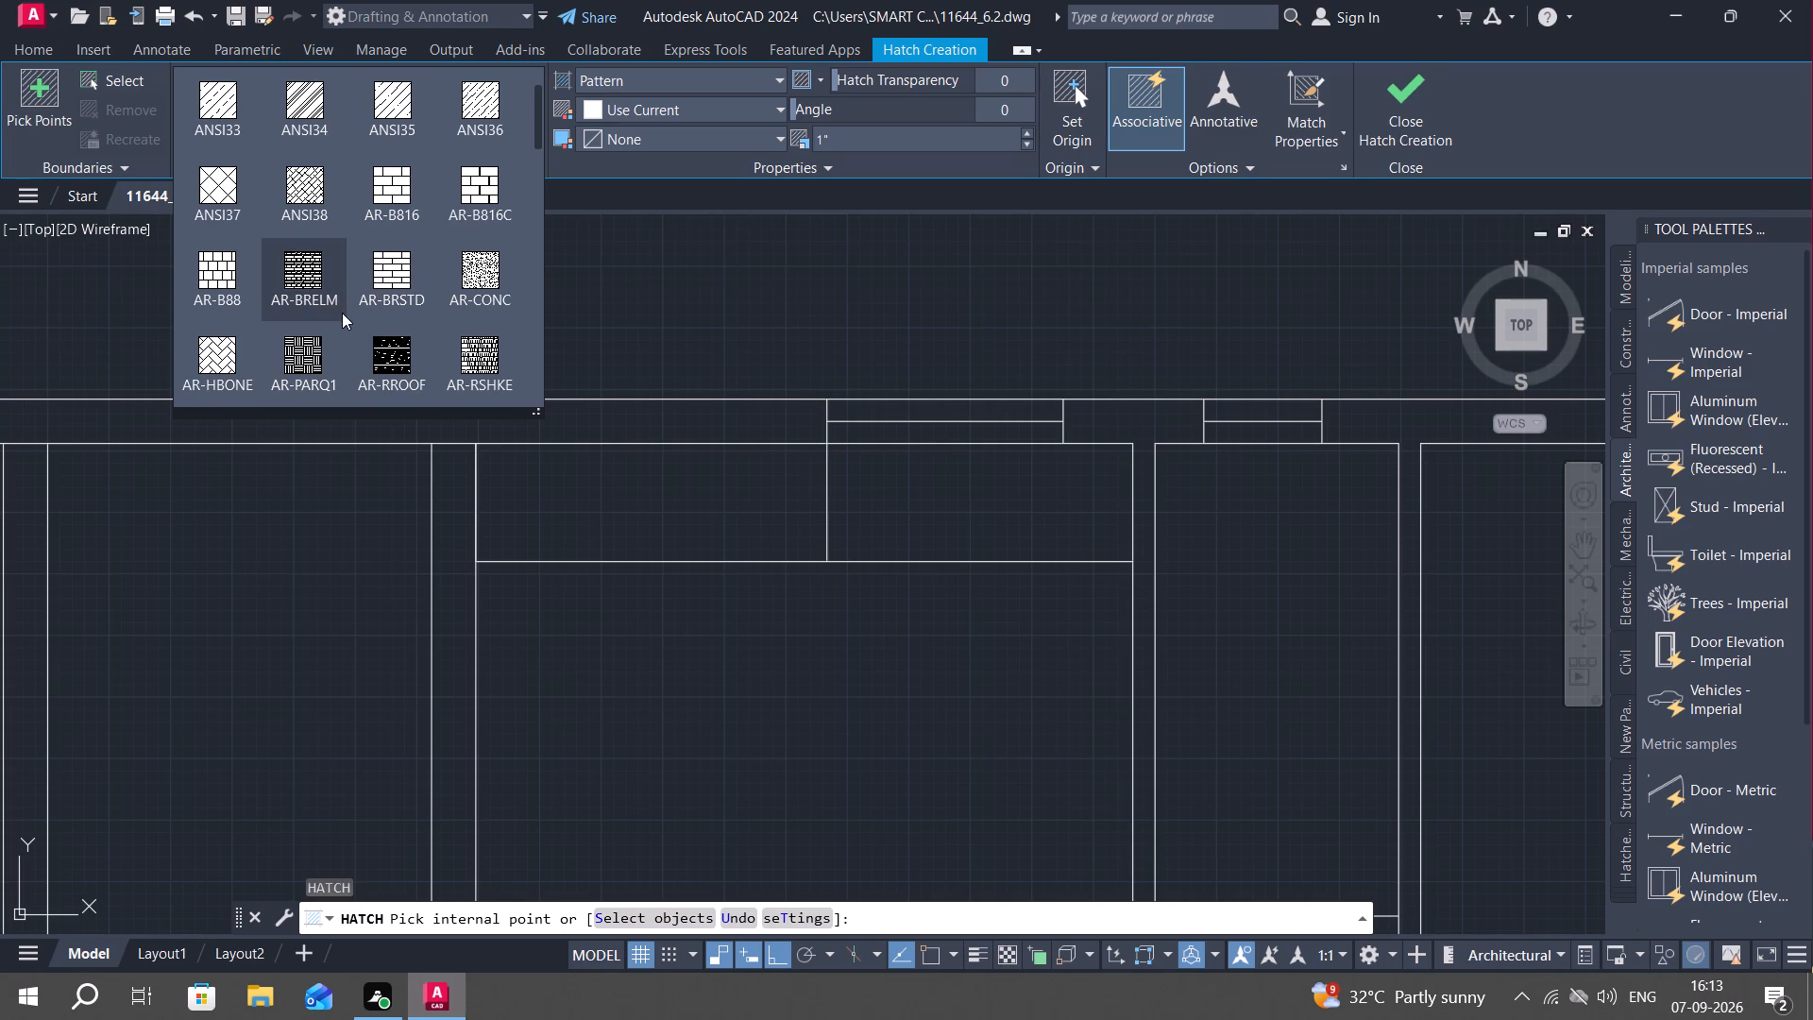
{"action": "scroll", "coordinate": [344, 313], "scroll_direction": "down", "scroll_amount": 1}
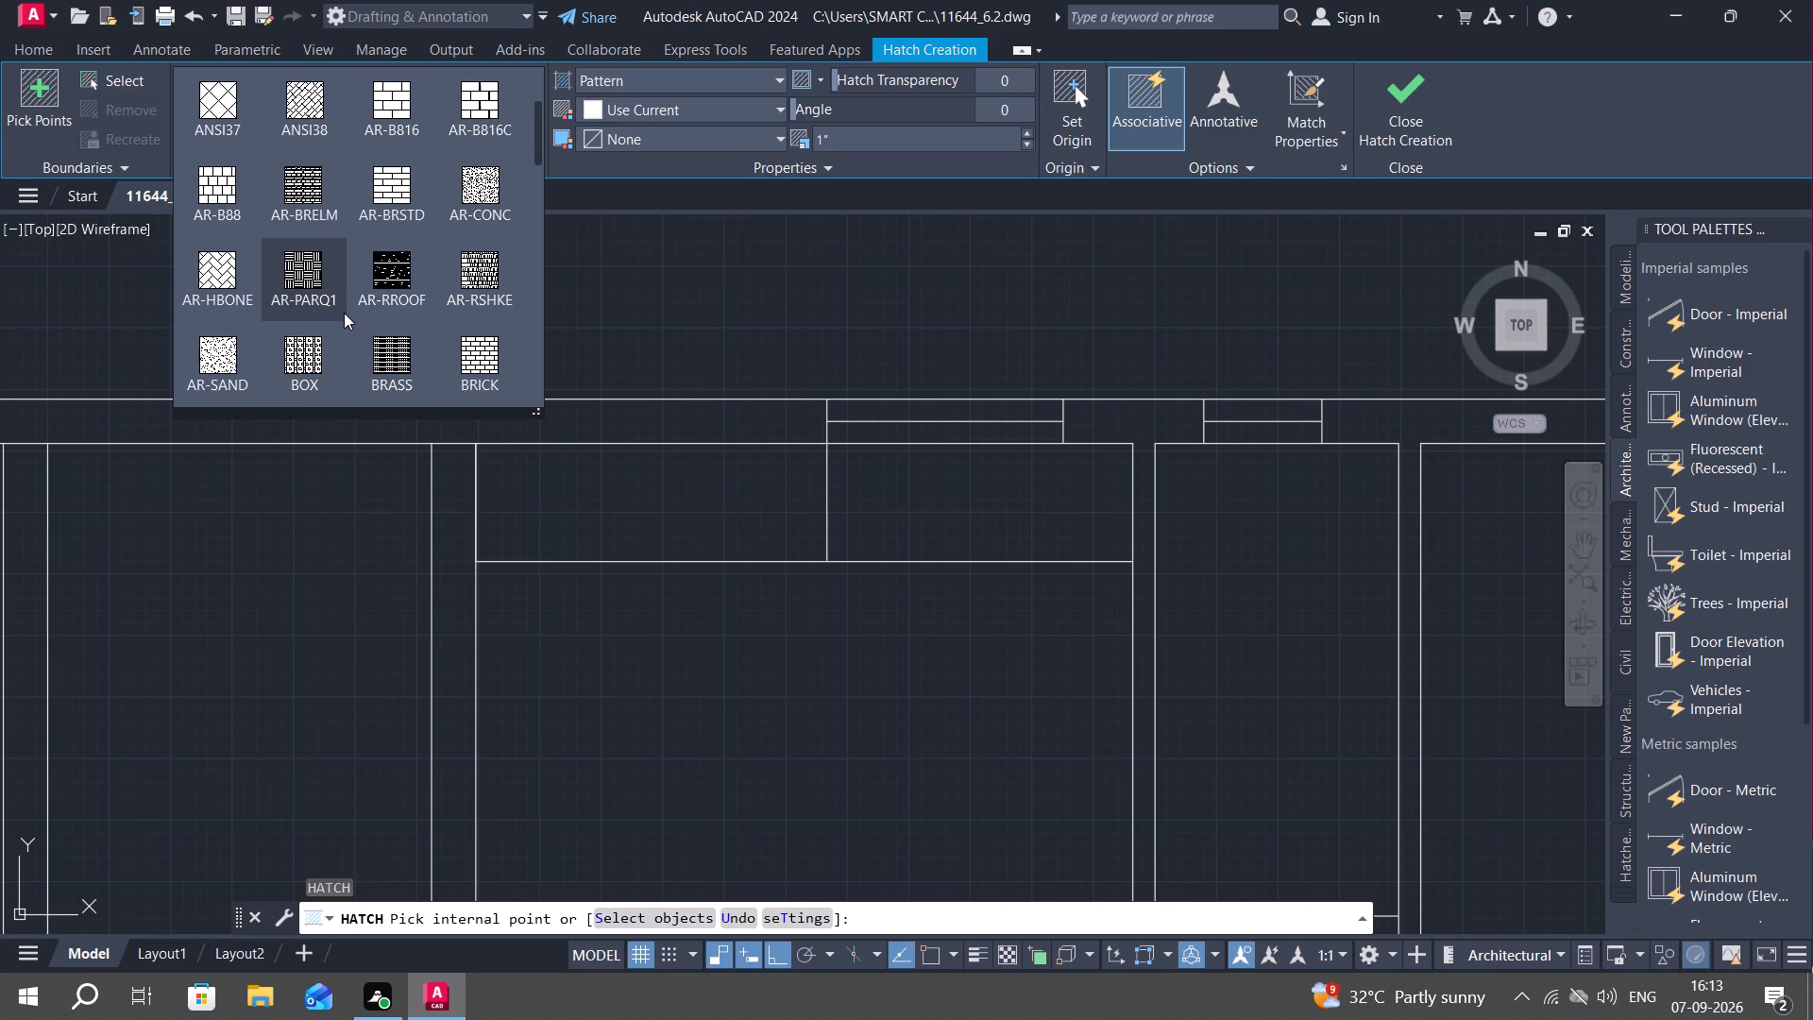
{"action": "scroll", "coordinate": [347, 312], "scroll_direction": "down", "scroll_amount": 1}
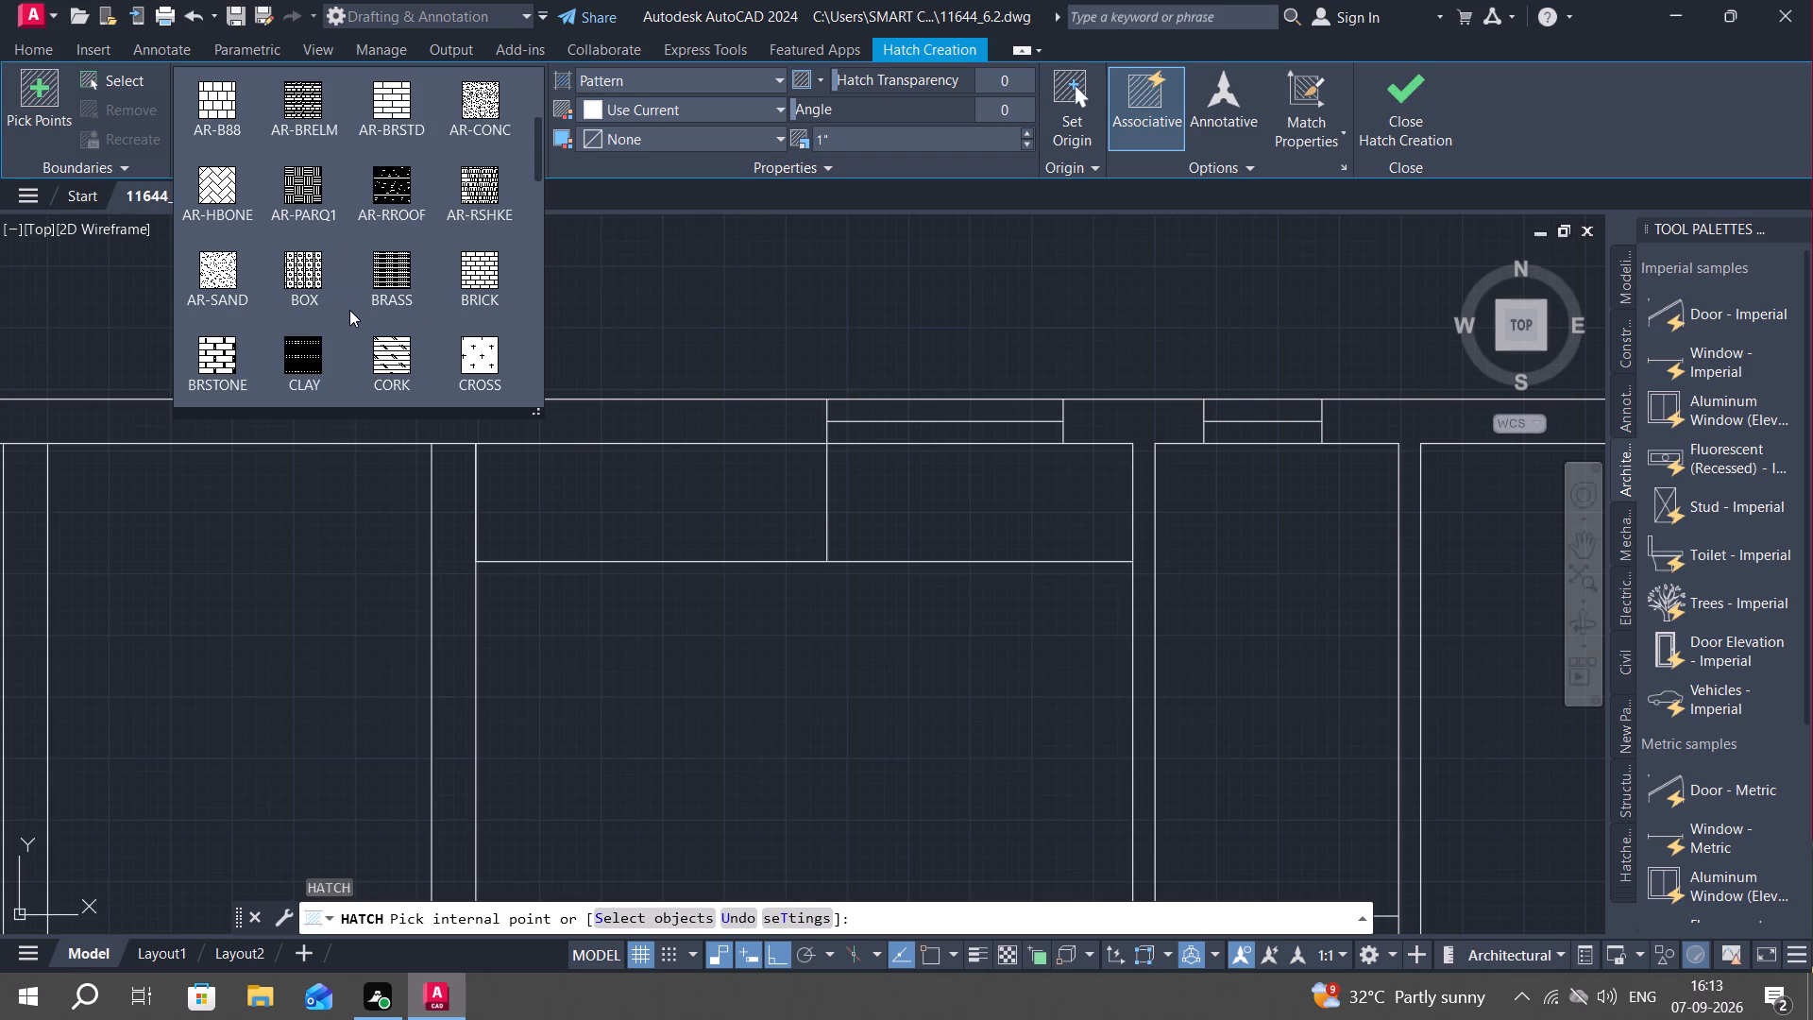
{"action": "left_click", "coordinate": [384, 356]}
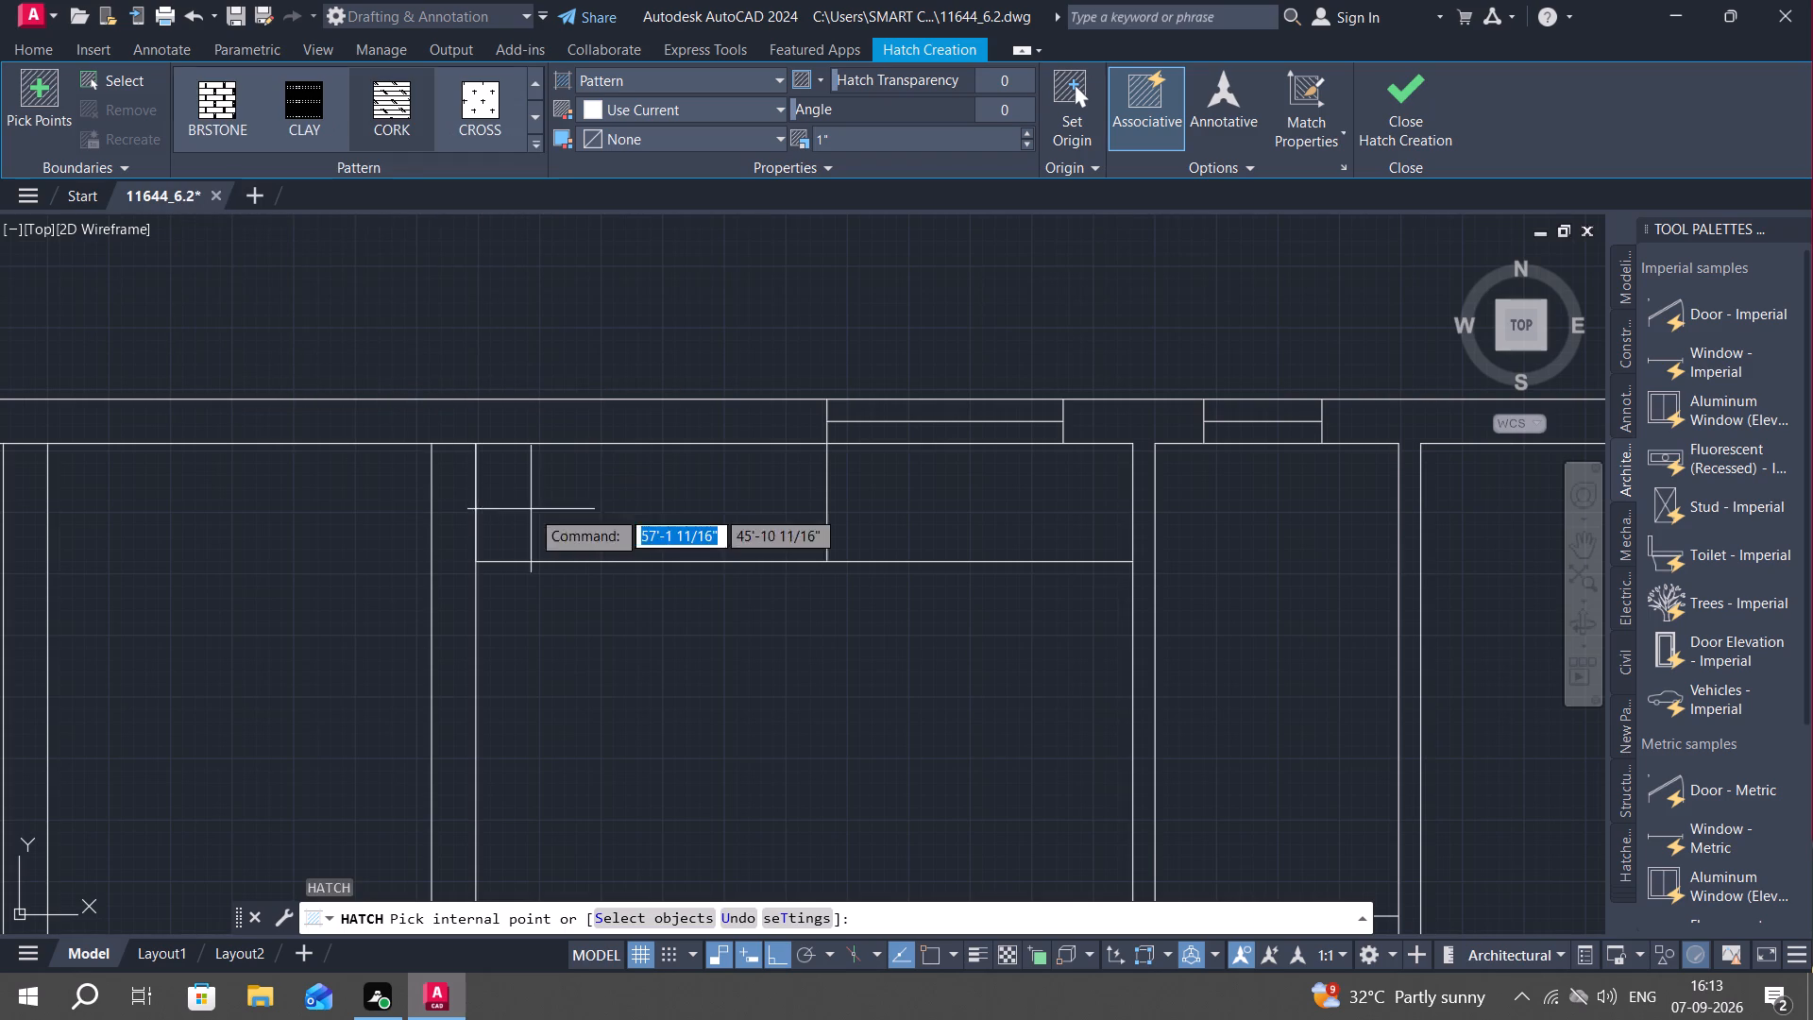
{"action": "left_click", "coordinate": [549, 508]}
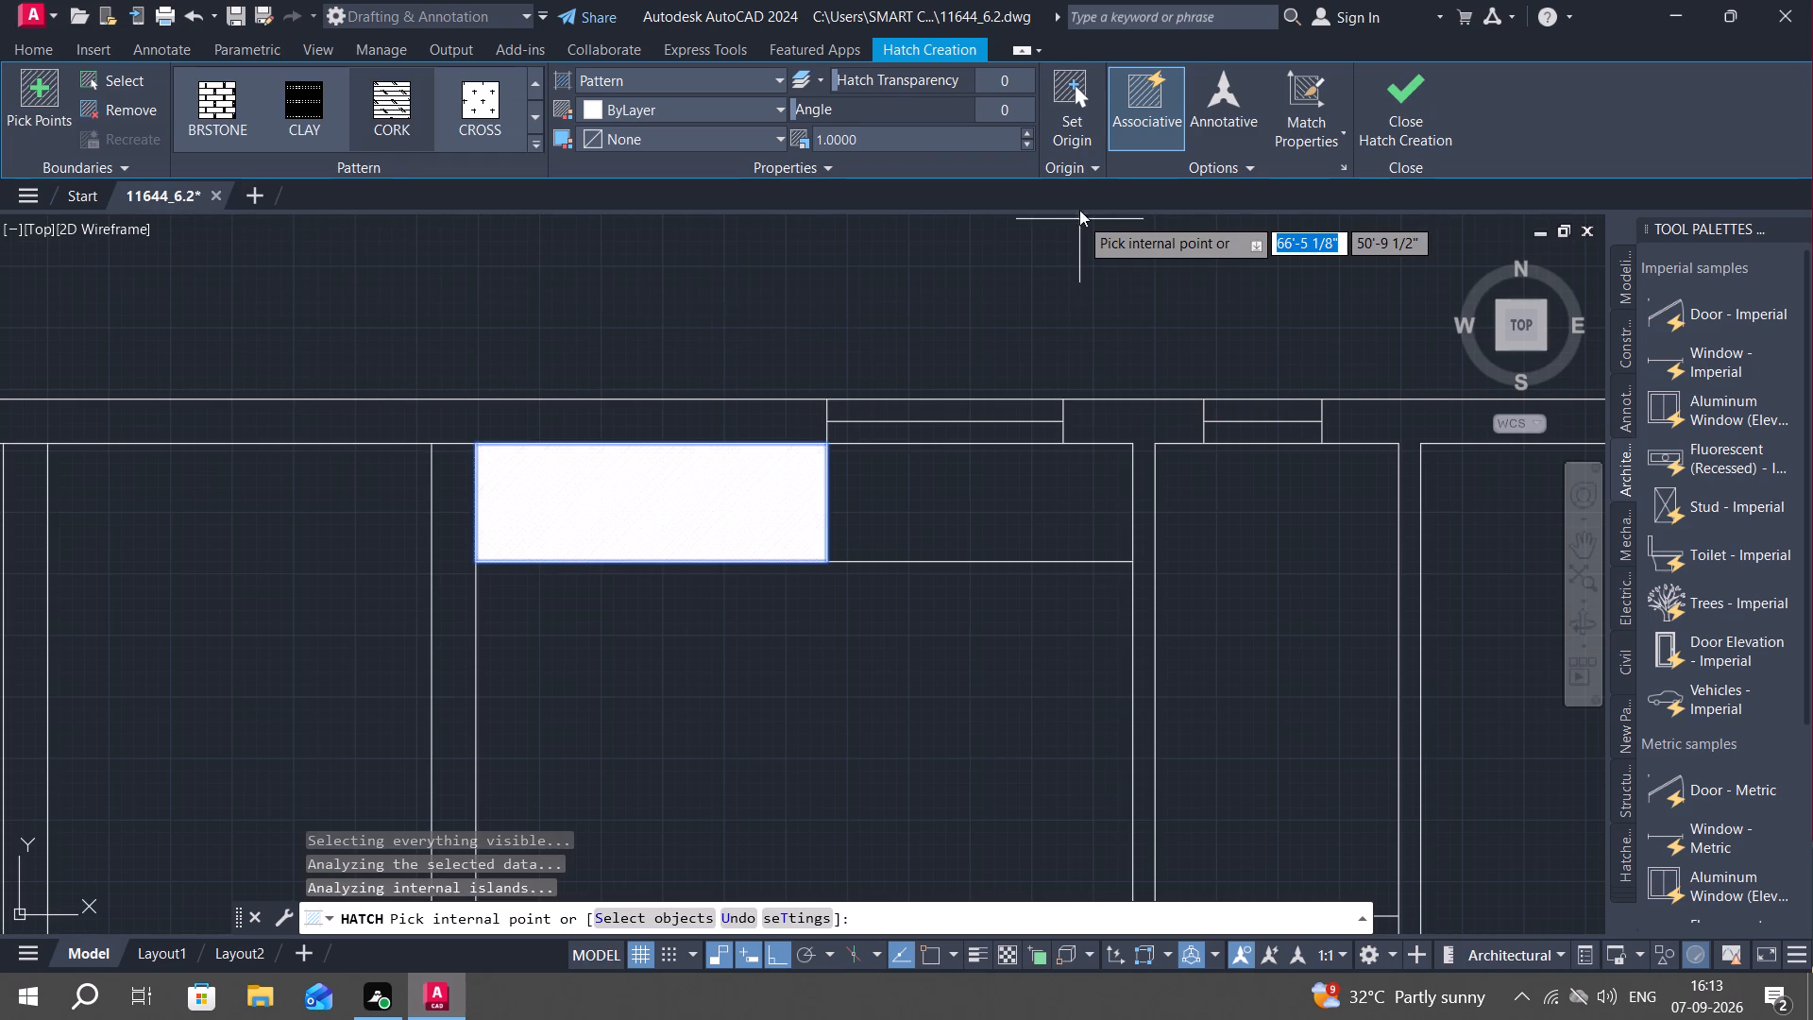
{"action": "left_click", "coordinate": [876, 138]}
{"action": "key", "text": "BackSpace"}
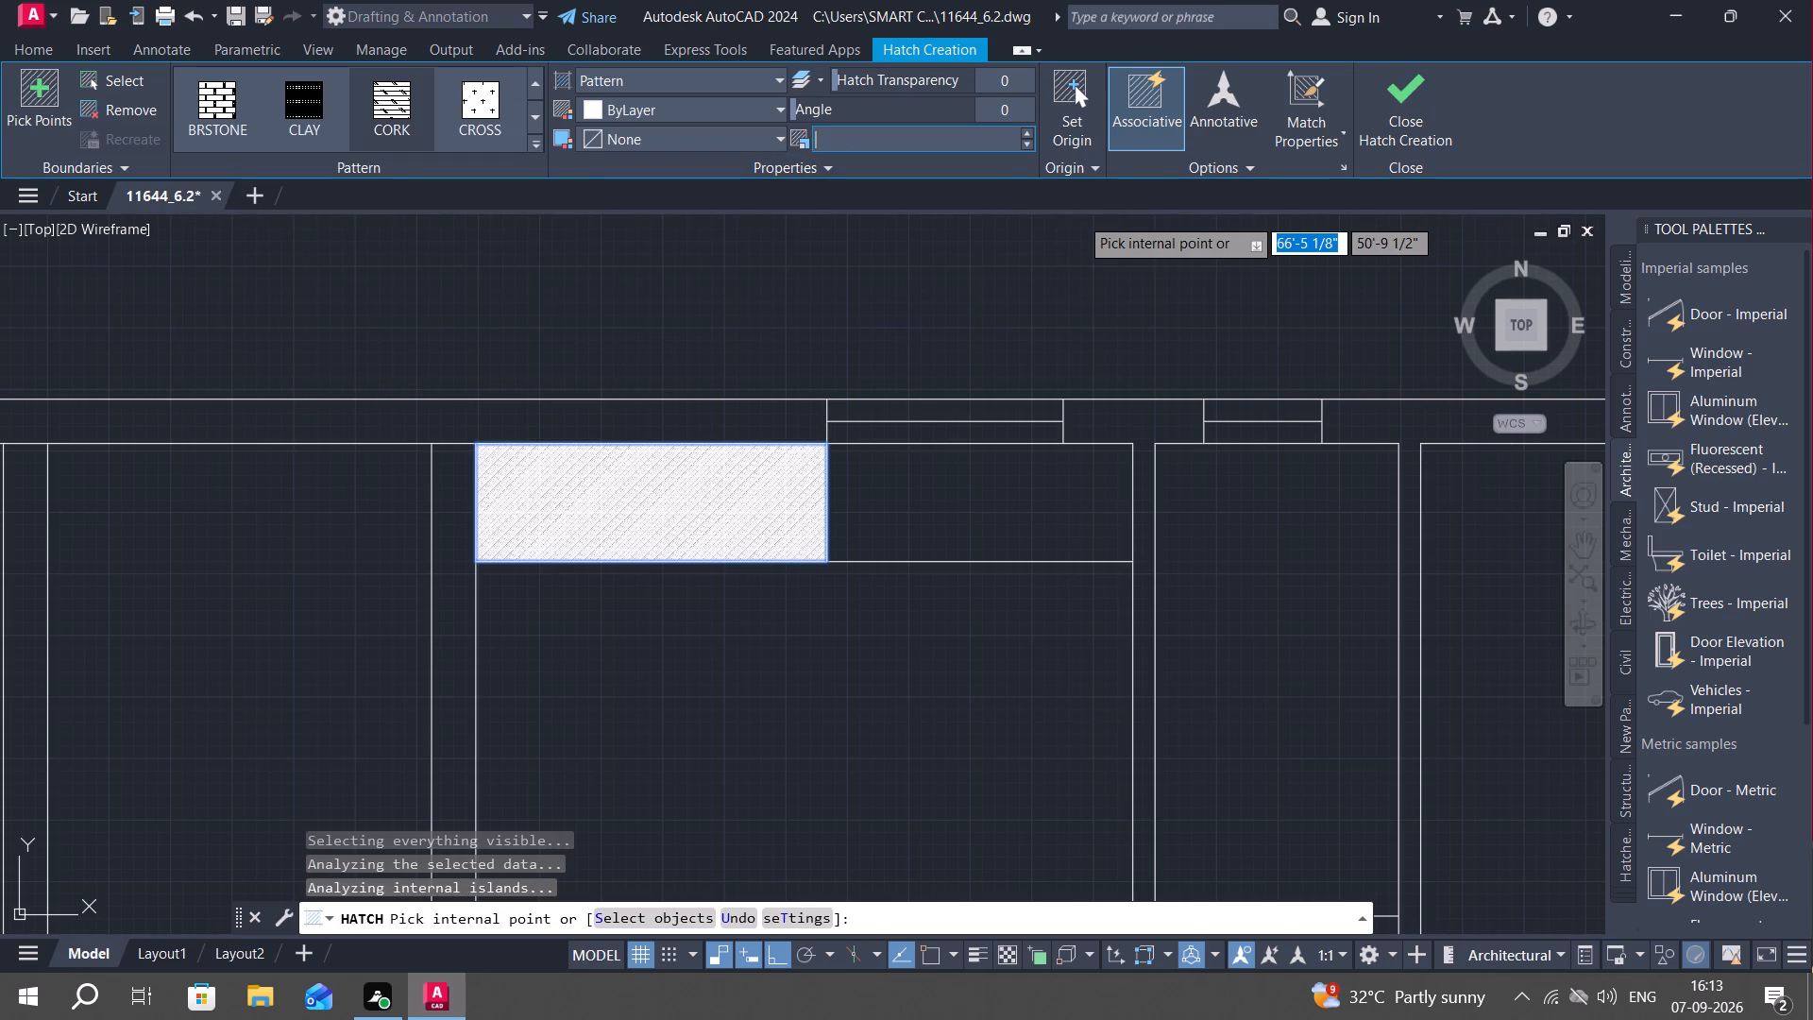
{"action": "type", "text": "15"}
{"action": "key", "text": "Return"}
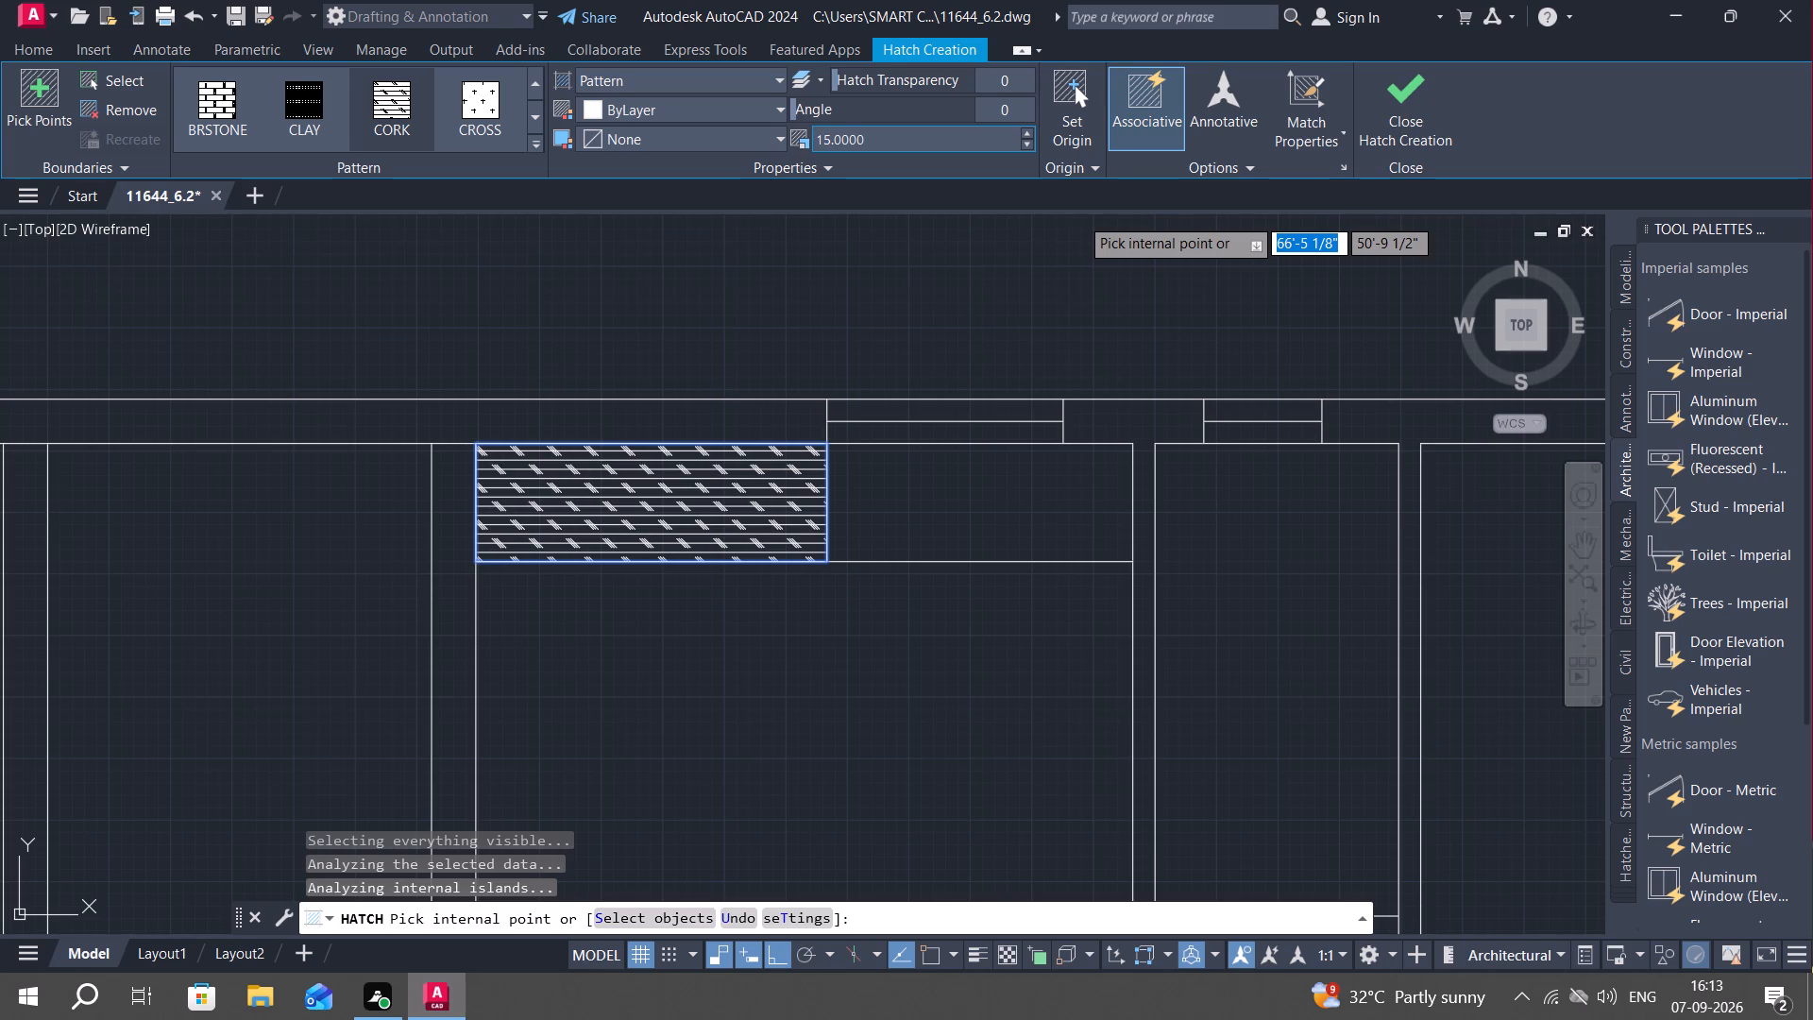
{"action": "left_click", "coordinate": [673, 104]}
{"action": "left_click", "coordinate": [580, 185]}
{"action": "key", "text": "Escape"}
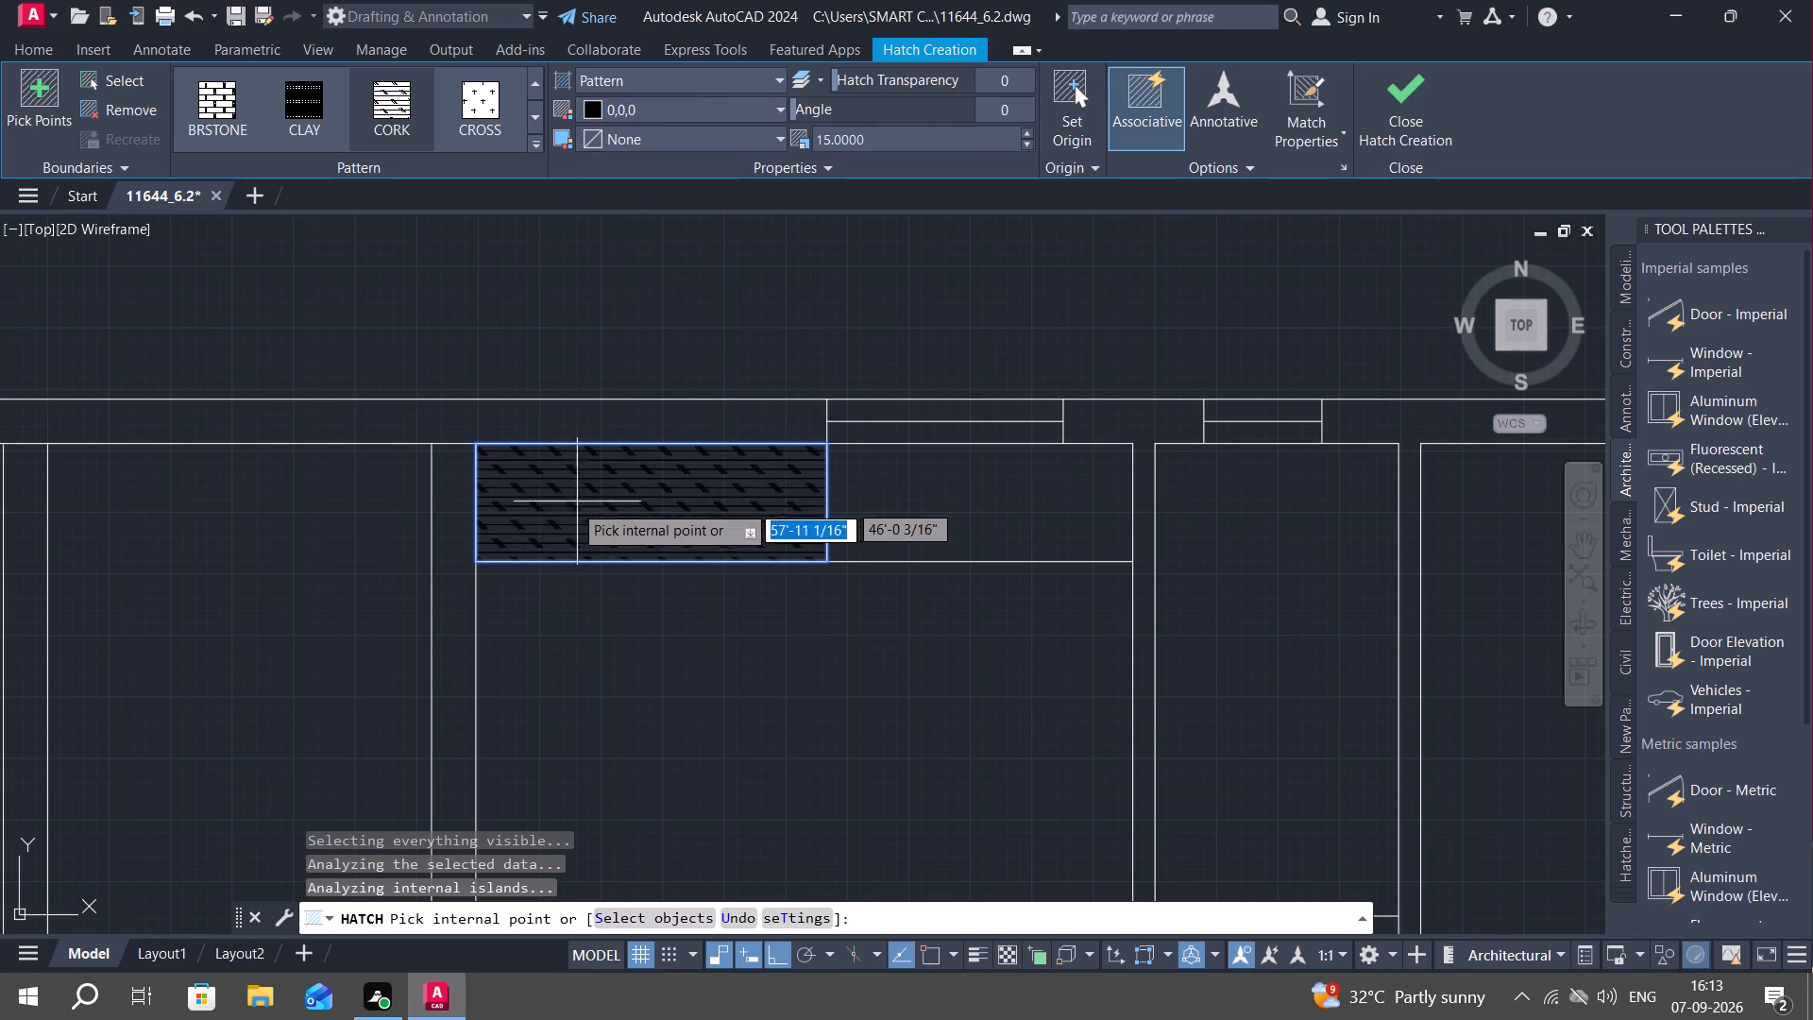
{"action": "key", "text": "Escape"}
Draw a small horizontal rectangle in the middle of the hatched compartment as a label frame.
{"action": "scroll", "coordinate": [565, 498], "scroll_direction": "up", "scroll_amount": 2}
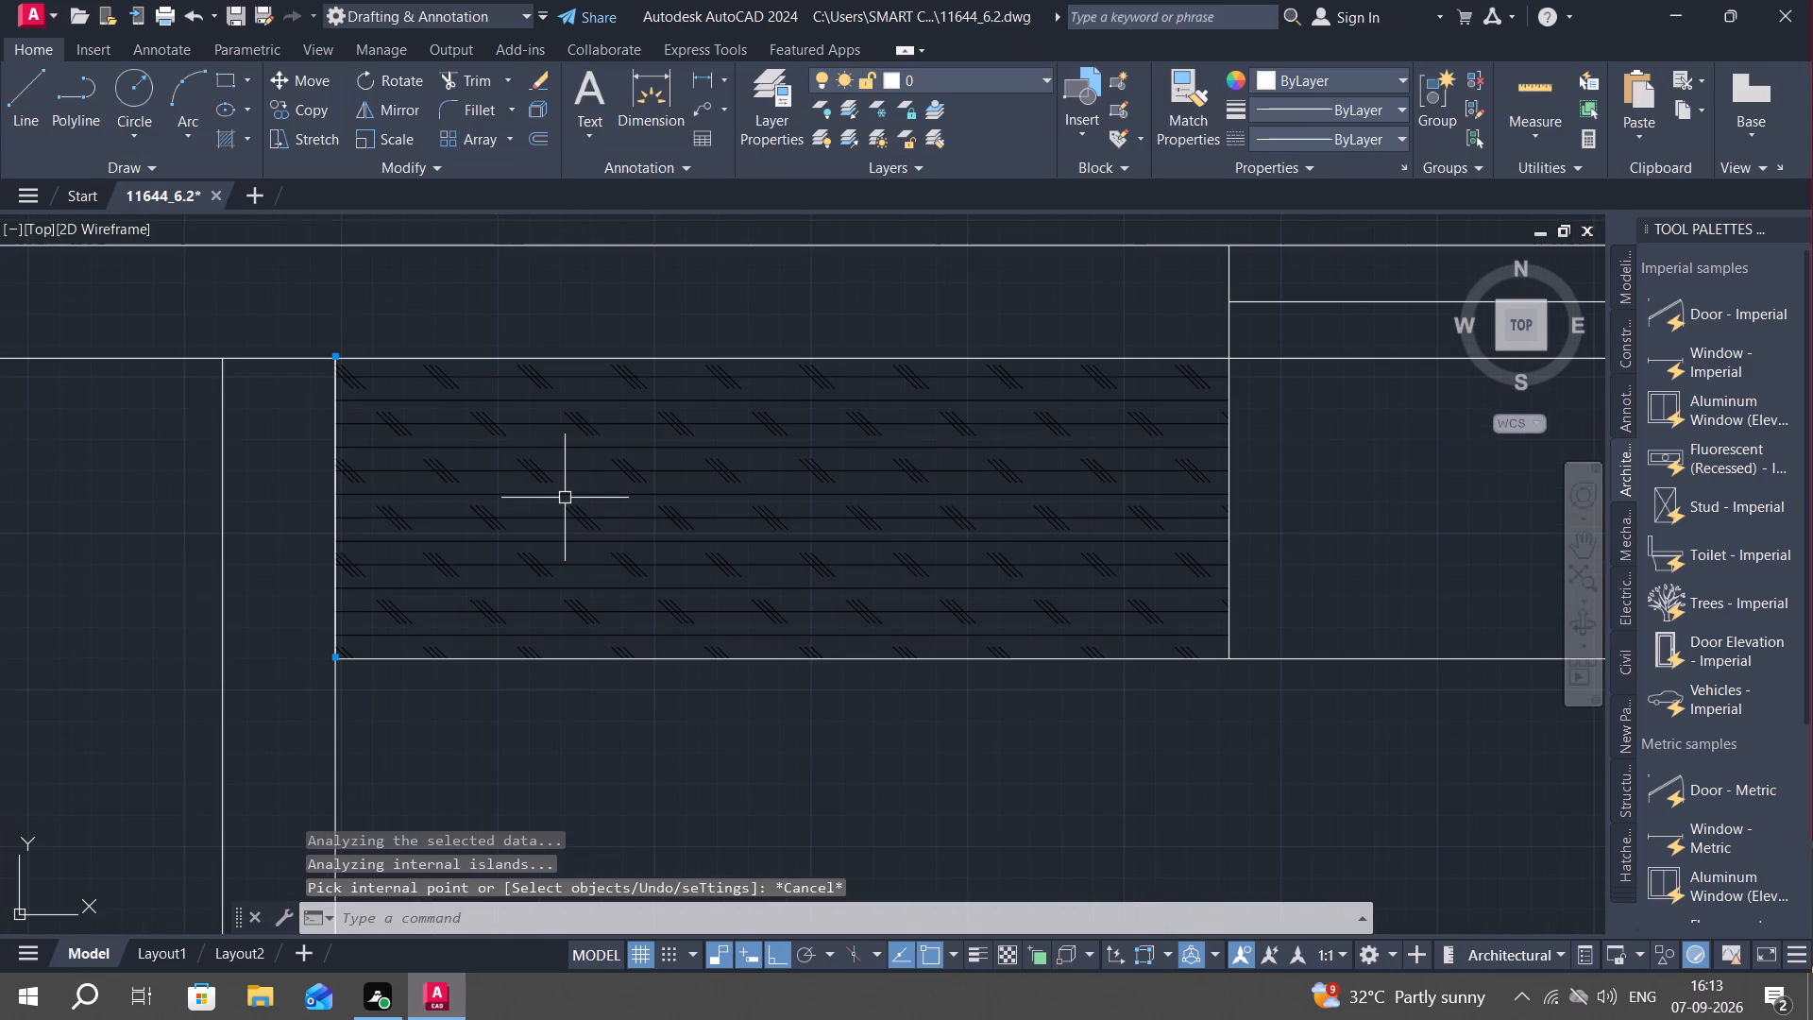
{"action": "type", "text": "rec"}
{"action": "key", "text": "space"}
{"action": "left_click", "coordinate": [562, 471]}
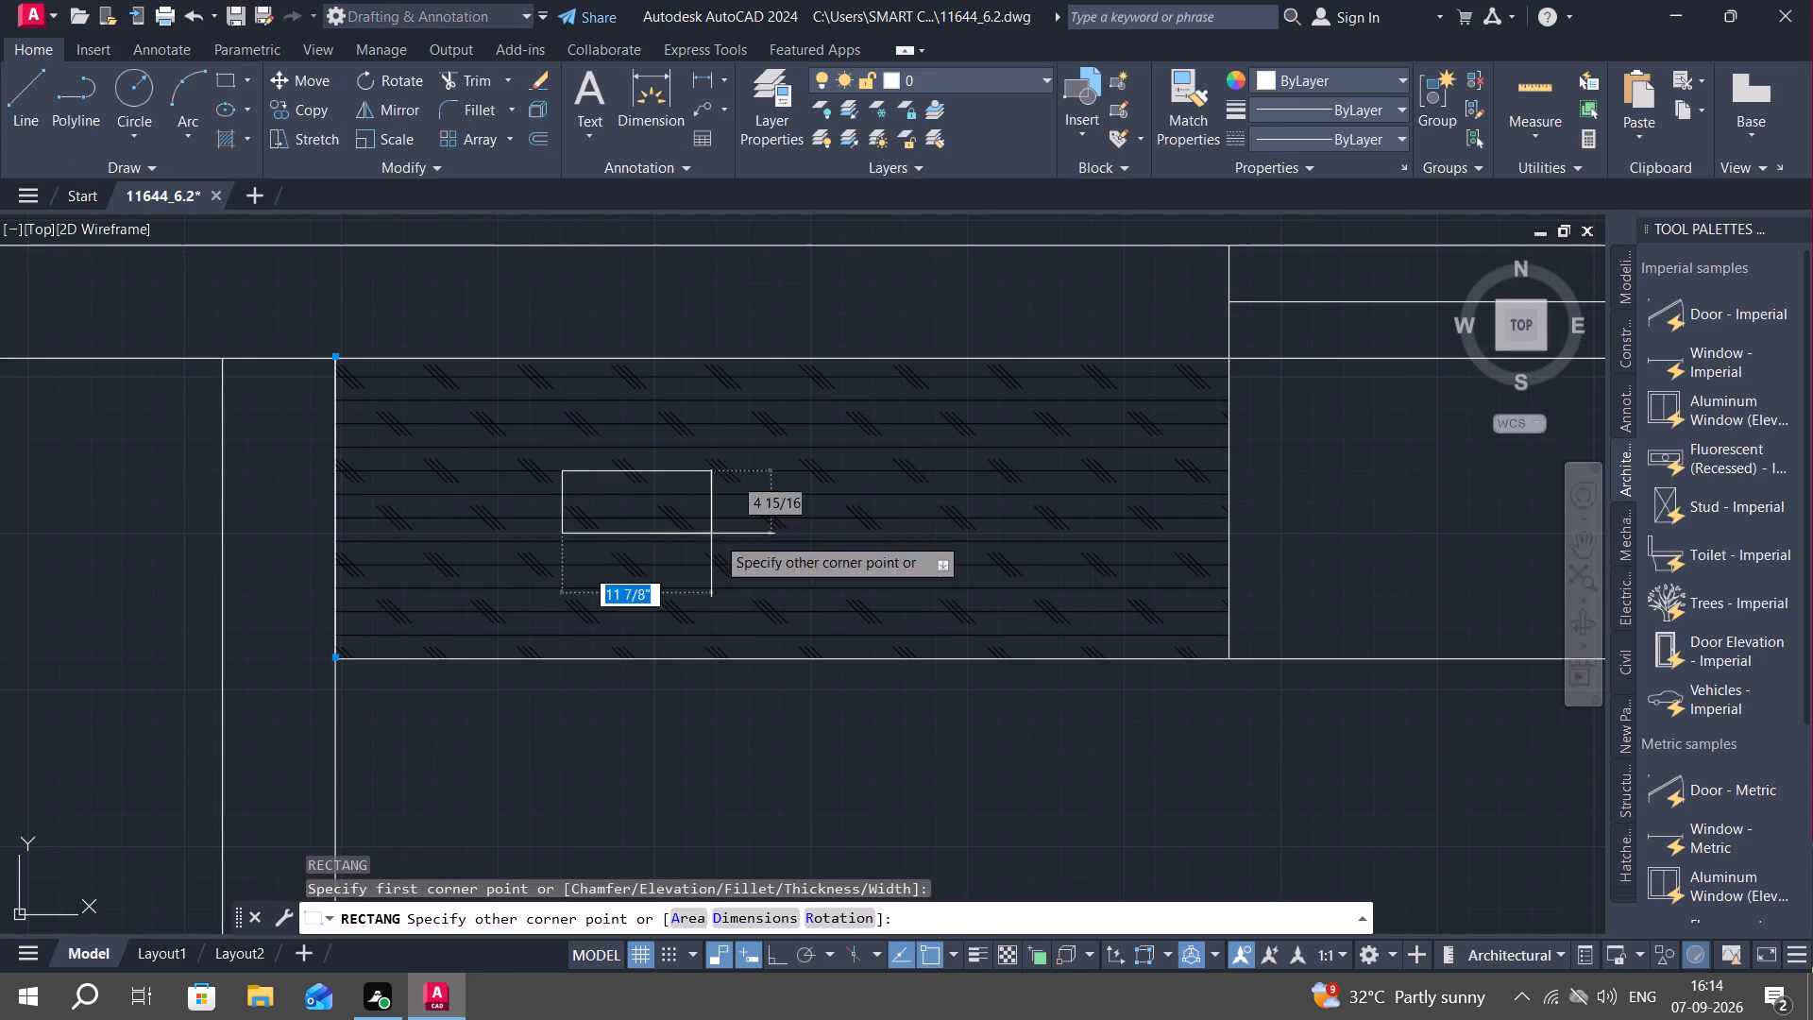
{"action": "left_click", "coordinate": [1020, 542]}
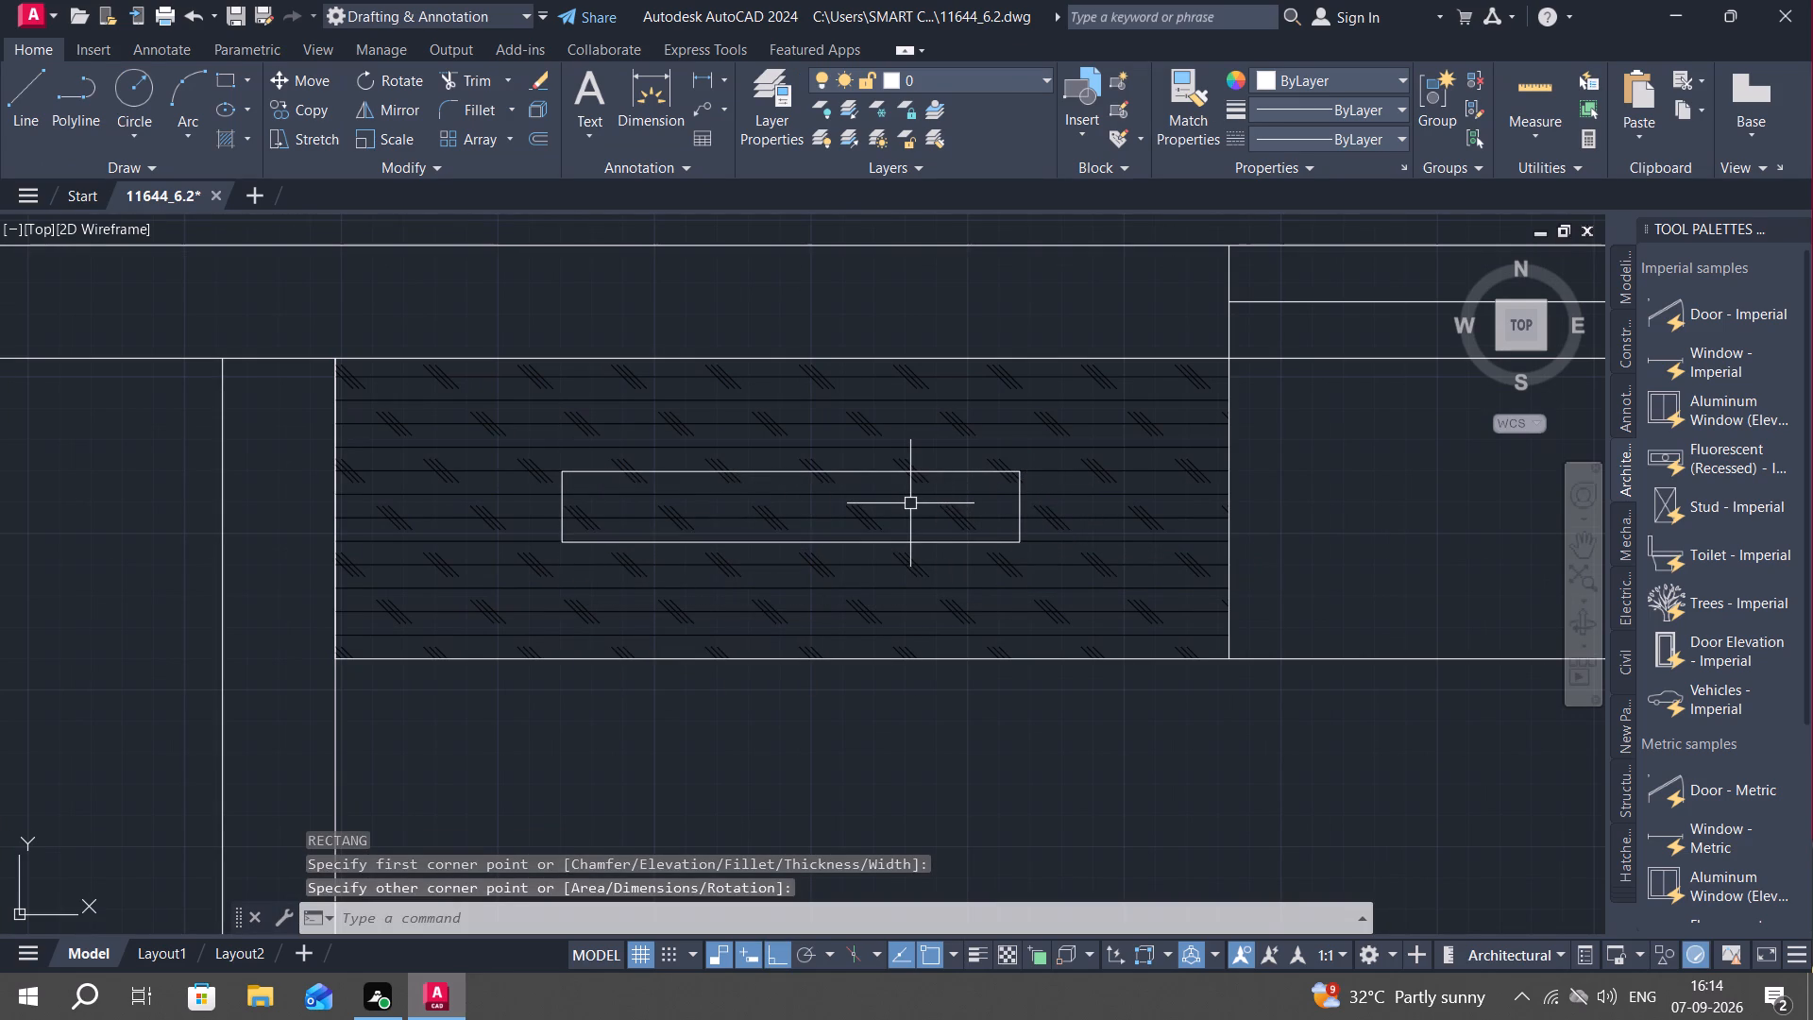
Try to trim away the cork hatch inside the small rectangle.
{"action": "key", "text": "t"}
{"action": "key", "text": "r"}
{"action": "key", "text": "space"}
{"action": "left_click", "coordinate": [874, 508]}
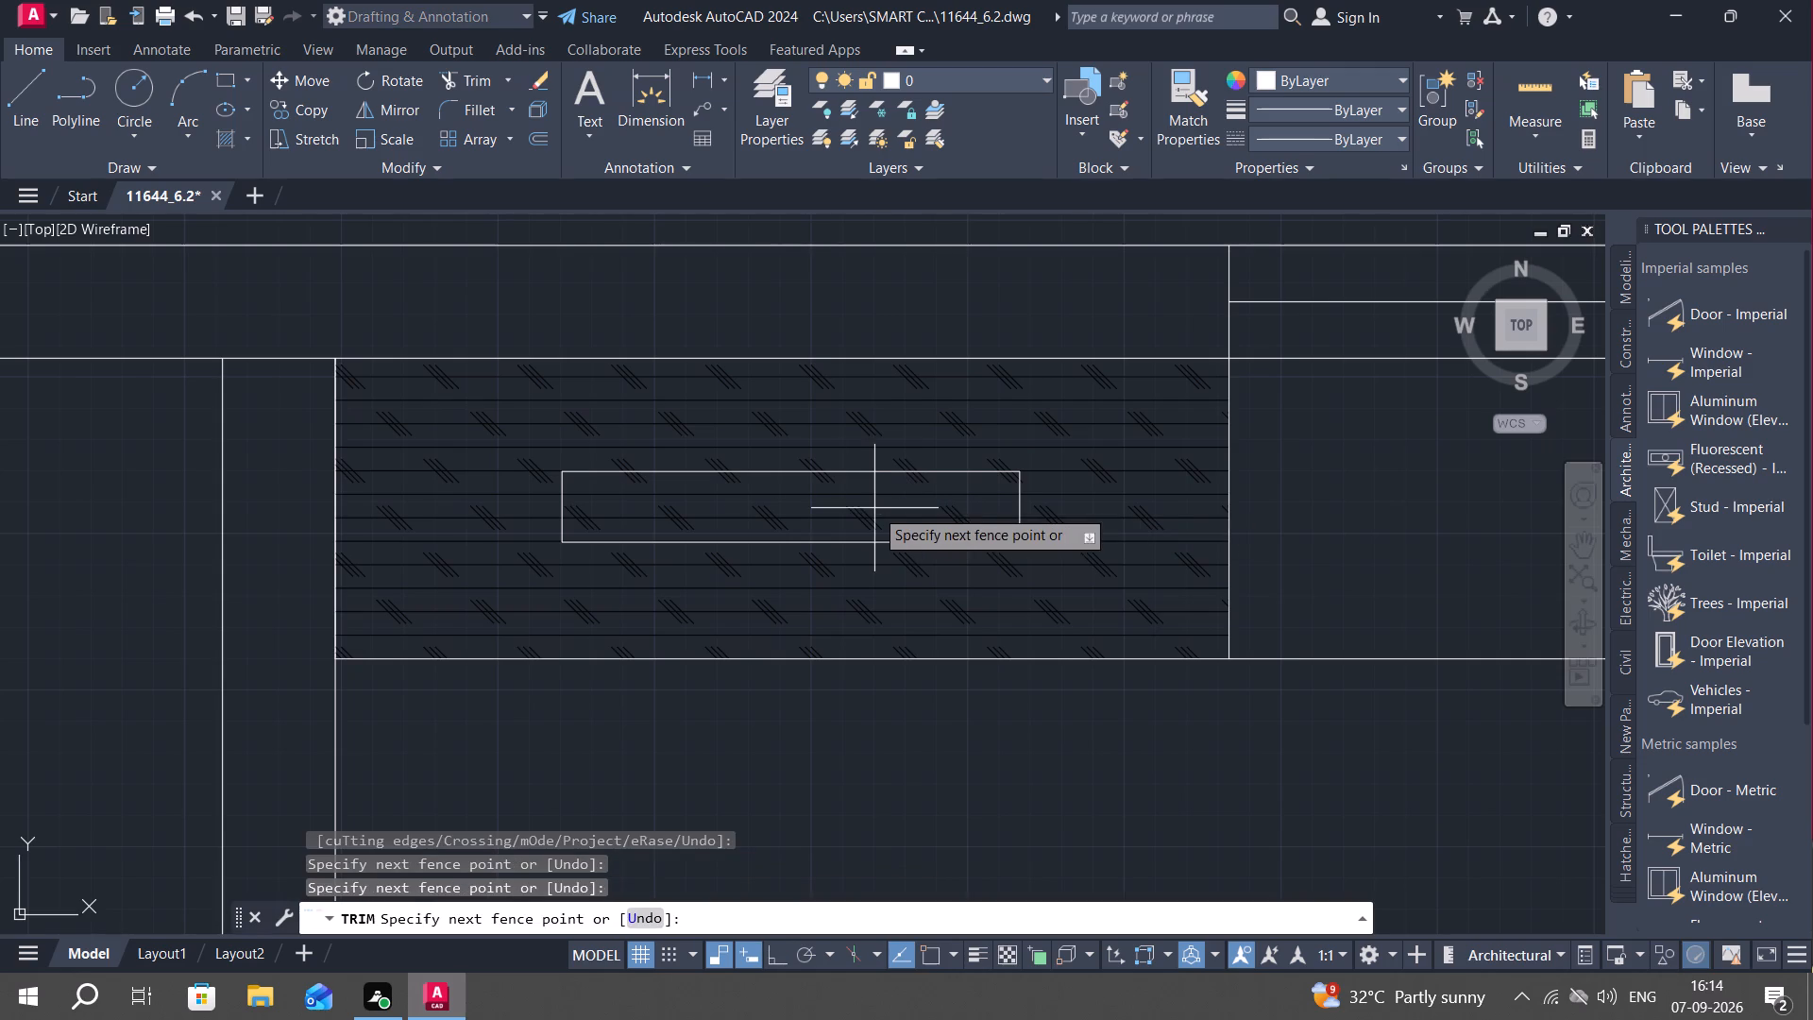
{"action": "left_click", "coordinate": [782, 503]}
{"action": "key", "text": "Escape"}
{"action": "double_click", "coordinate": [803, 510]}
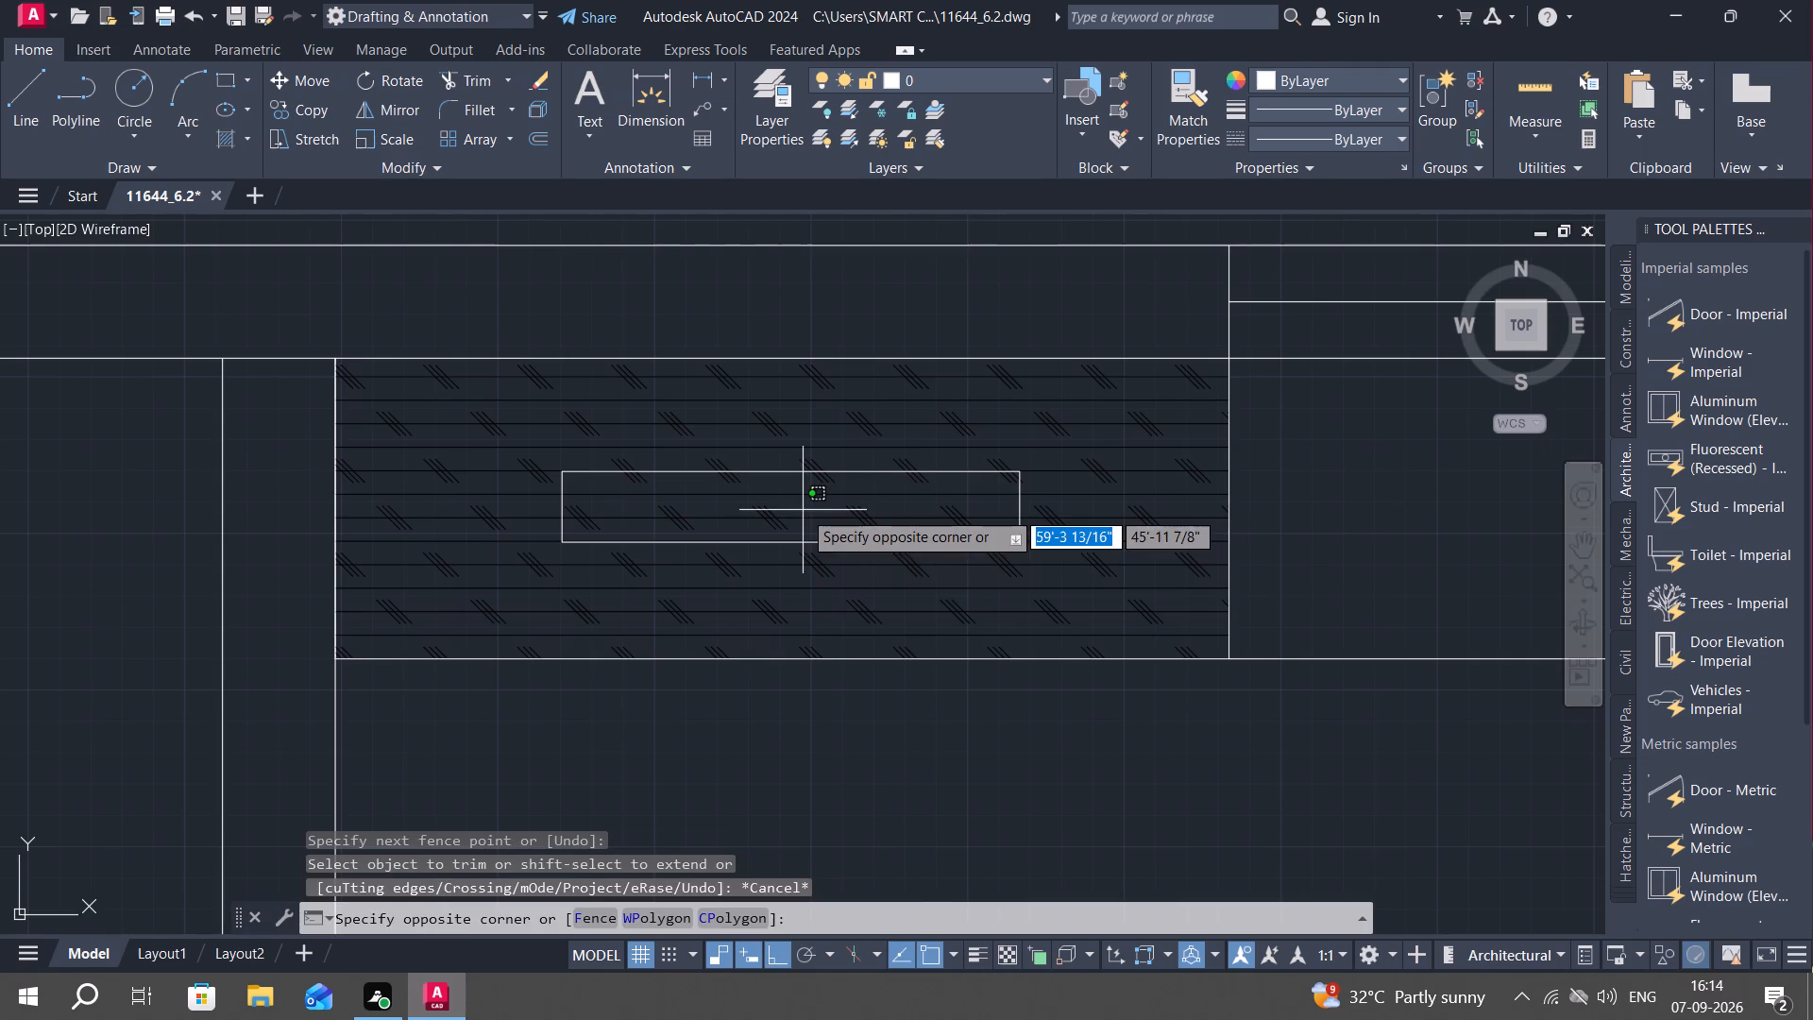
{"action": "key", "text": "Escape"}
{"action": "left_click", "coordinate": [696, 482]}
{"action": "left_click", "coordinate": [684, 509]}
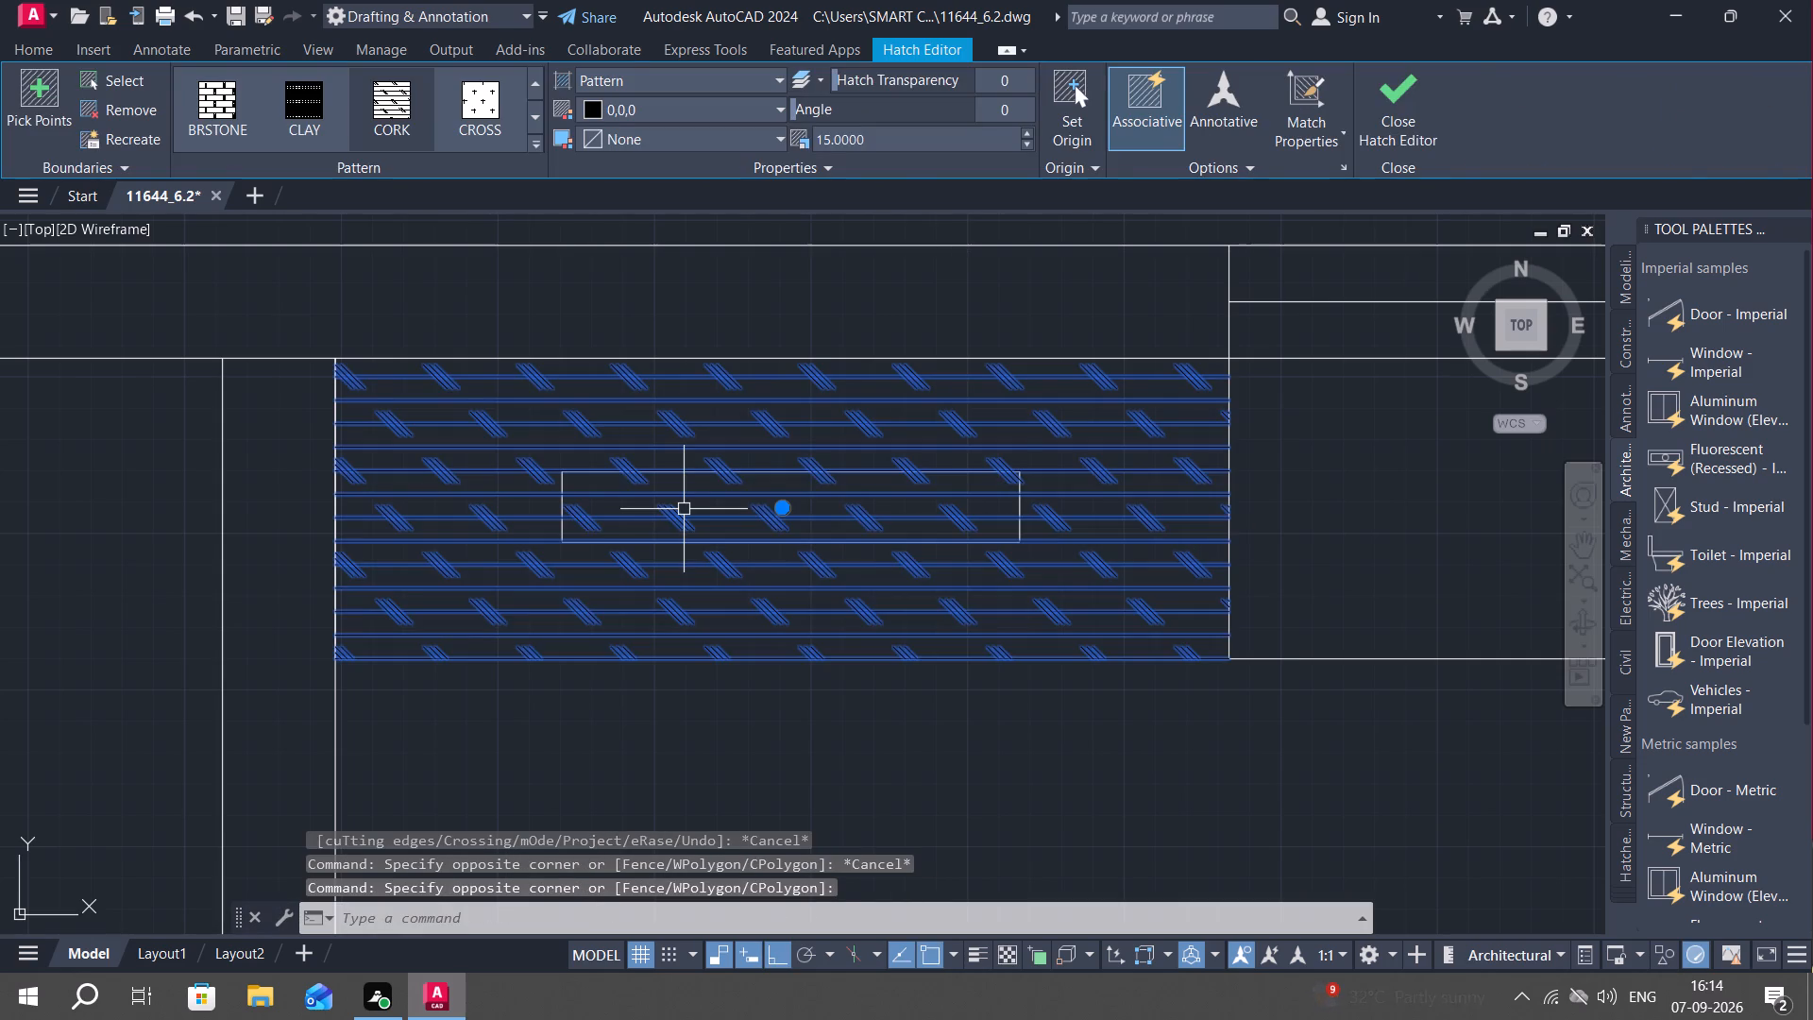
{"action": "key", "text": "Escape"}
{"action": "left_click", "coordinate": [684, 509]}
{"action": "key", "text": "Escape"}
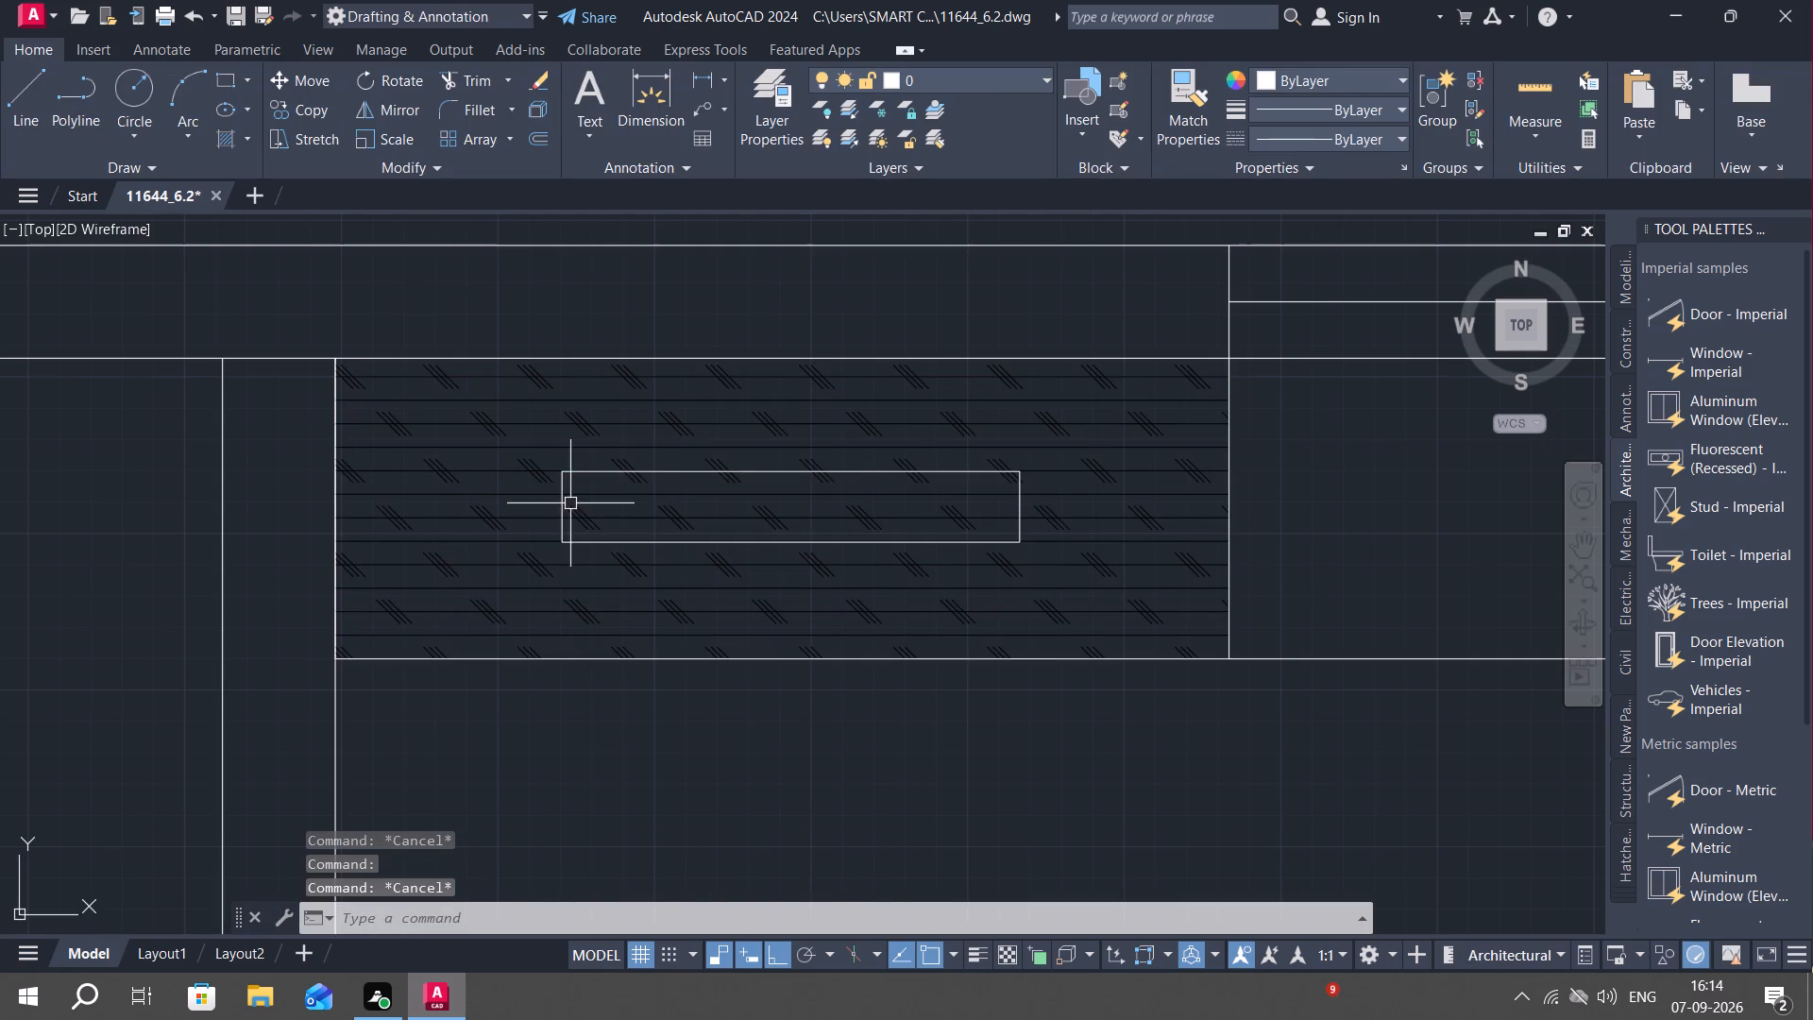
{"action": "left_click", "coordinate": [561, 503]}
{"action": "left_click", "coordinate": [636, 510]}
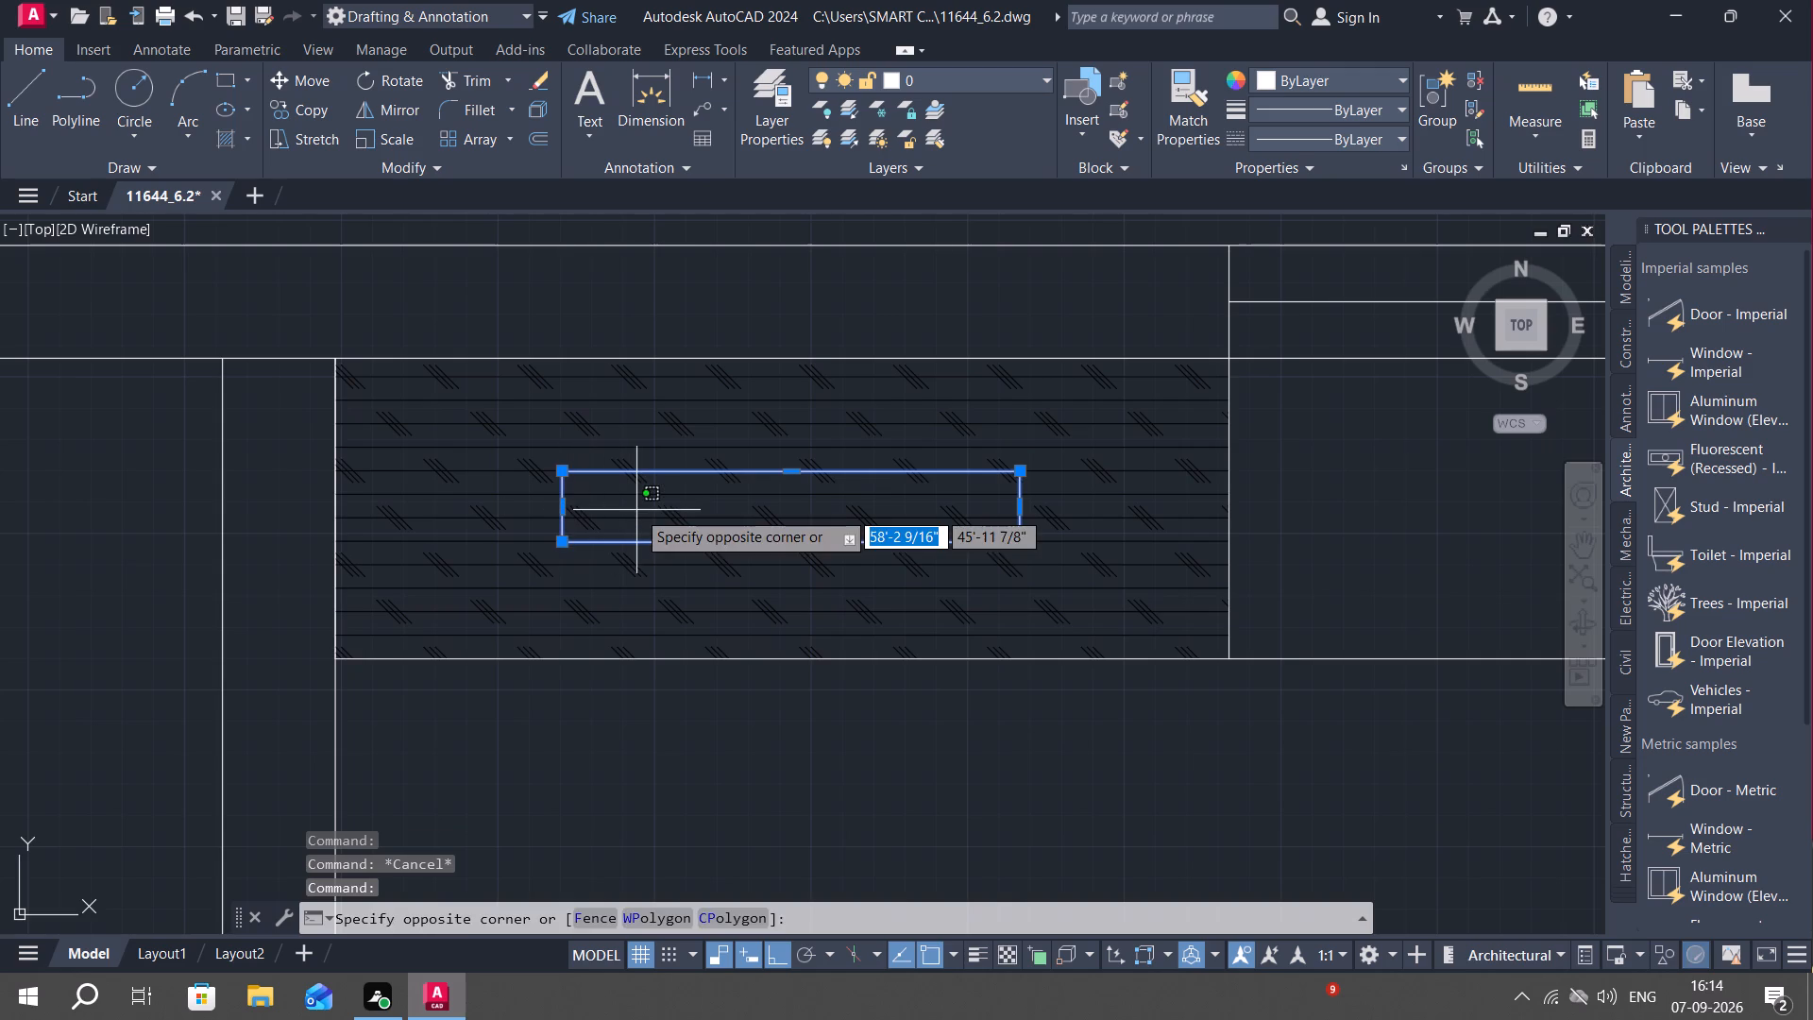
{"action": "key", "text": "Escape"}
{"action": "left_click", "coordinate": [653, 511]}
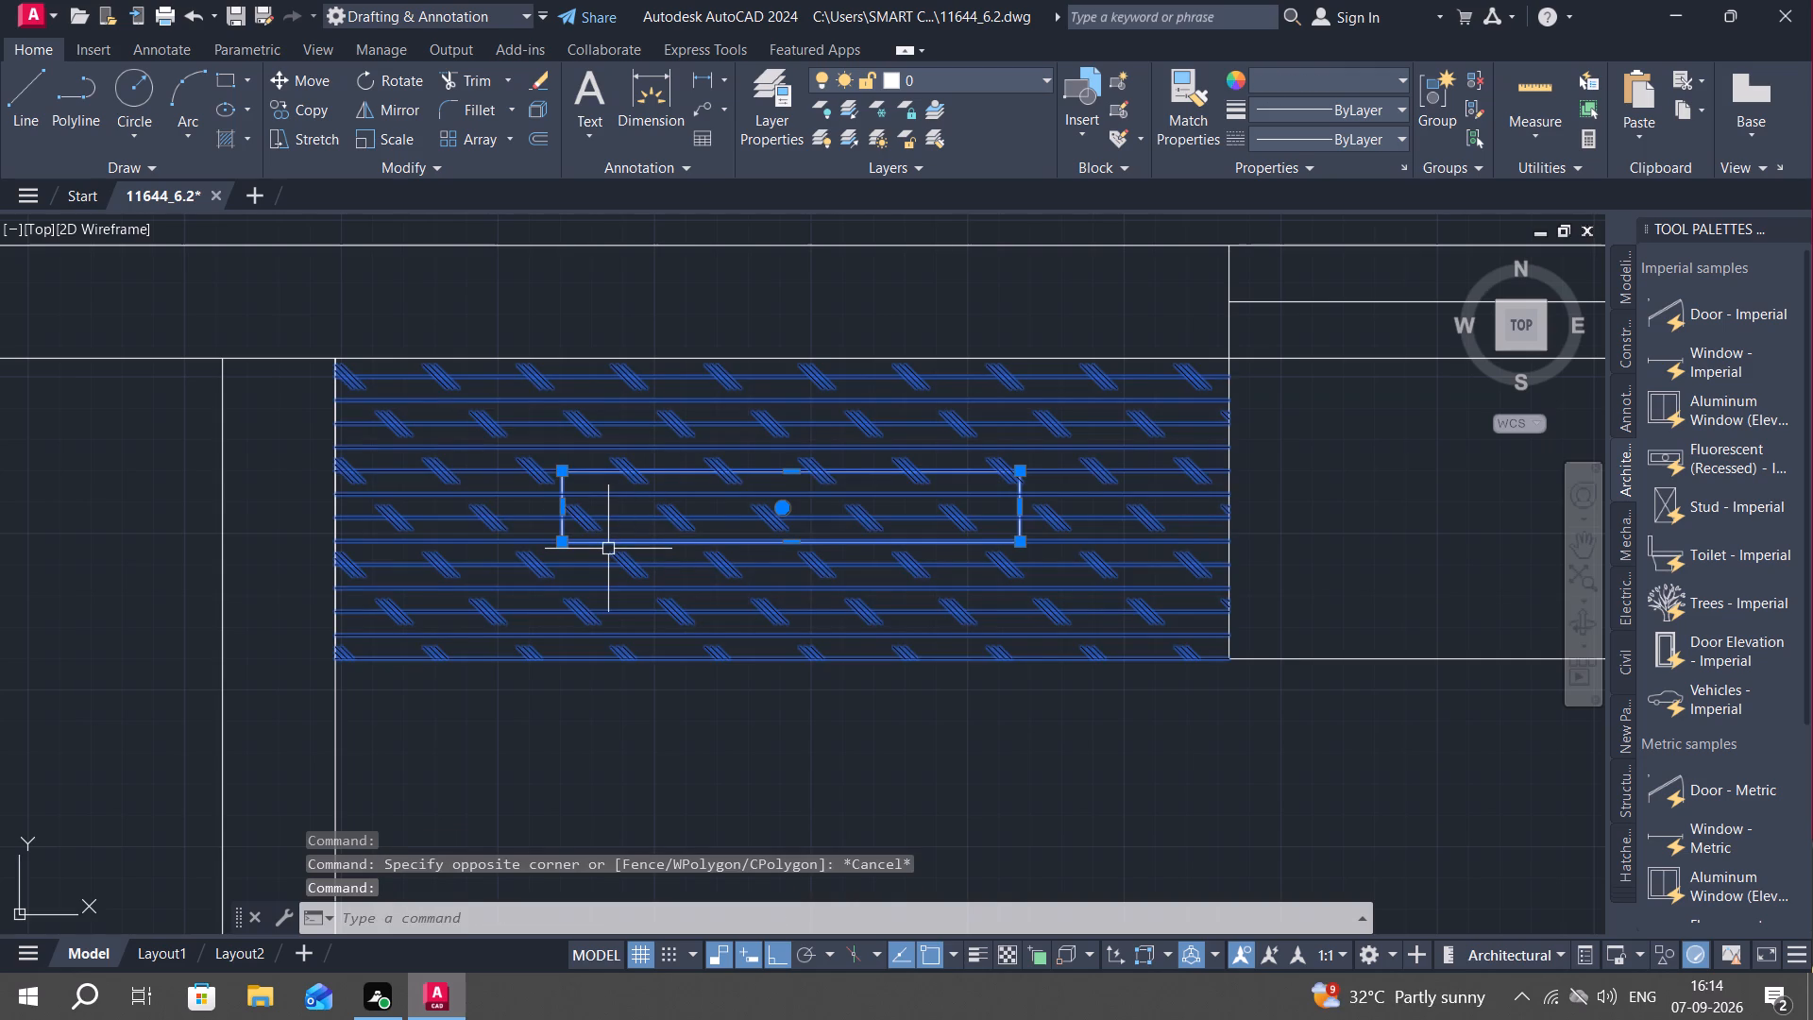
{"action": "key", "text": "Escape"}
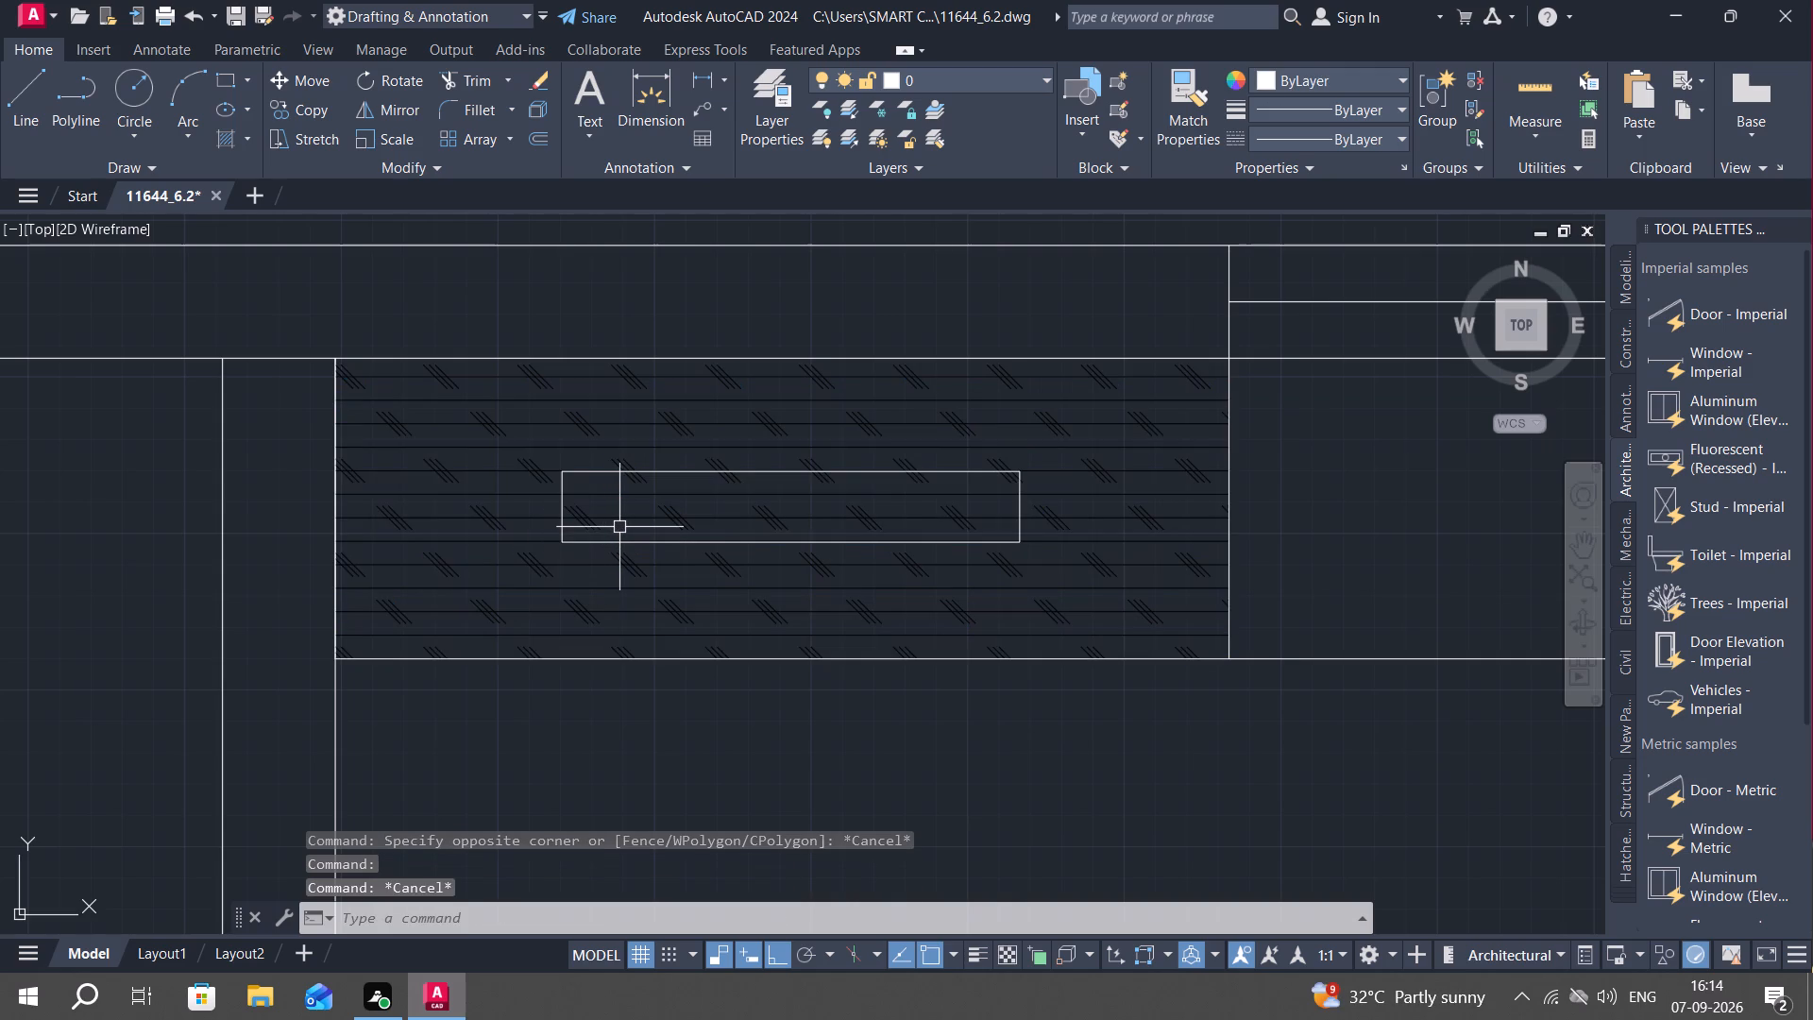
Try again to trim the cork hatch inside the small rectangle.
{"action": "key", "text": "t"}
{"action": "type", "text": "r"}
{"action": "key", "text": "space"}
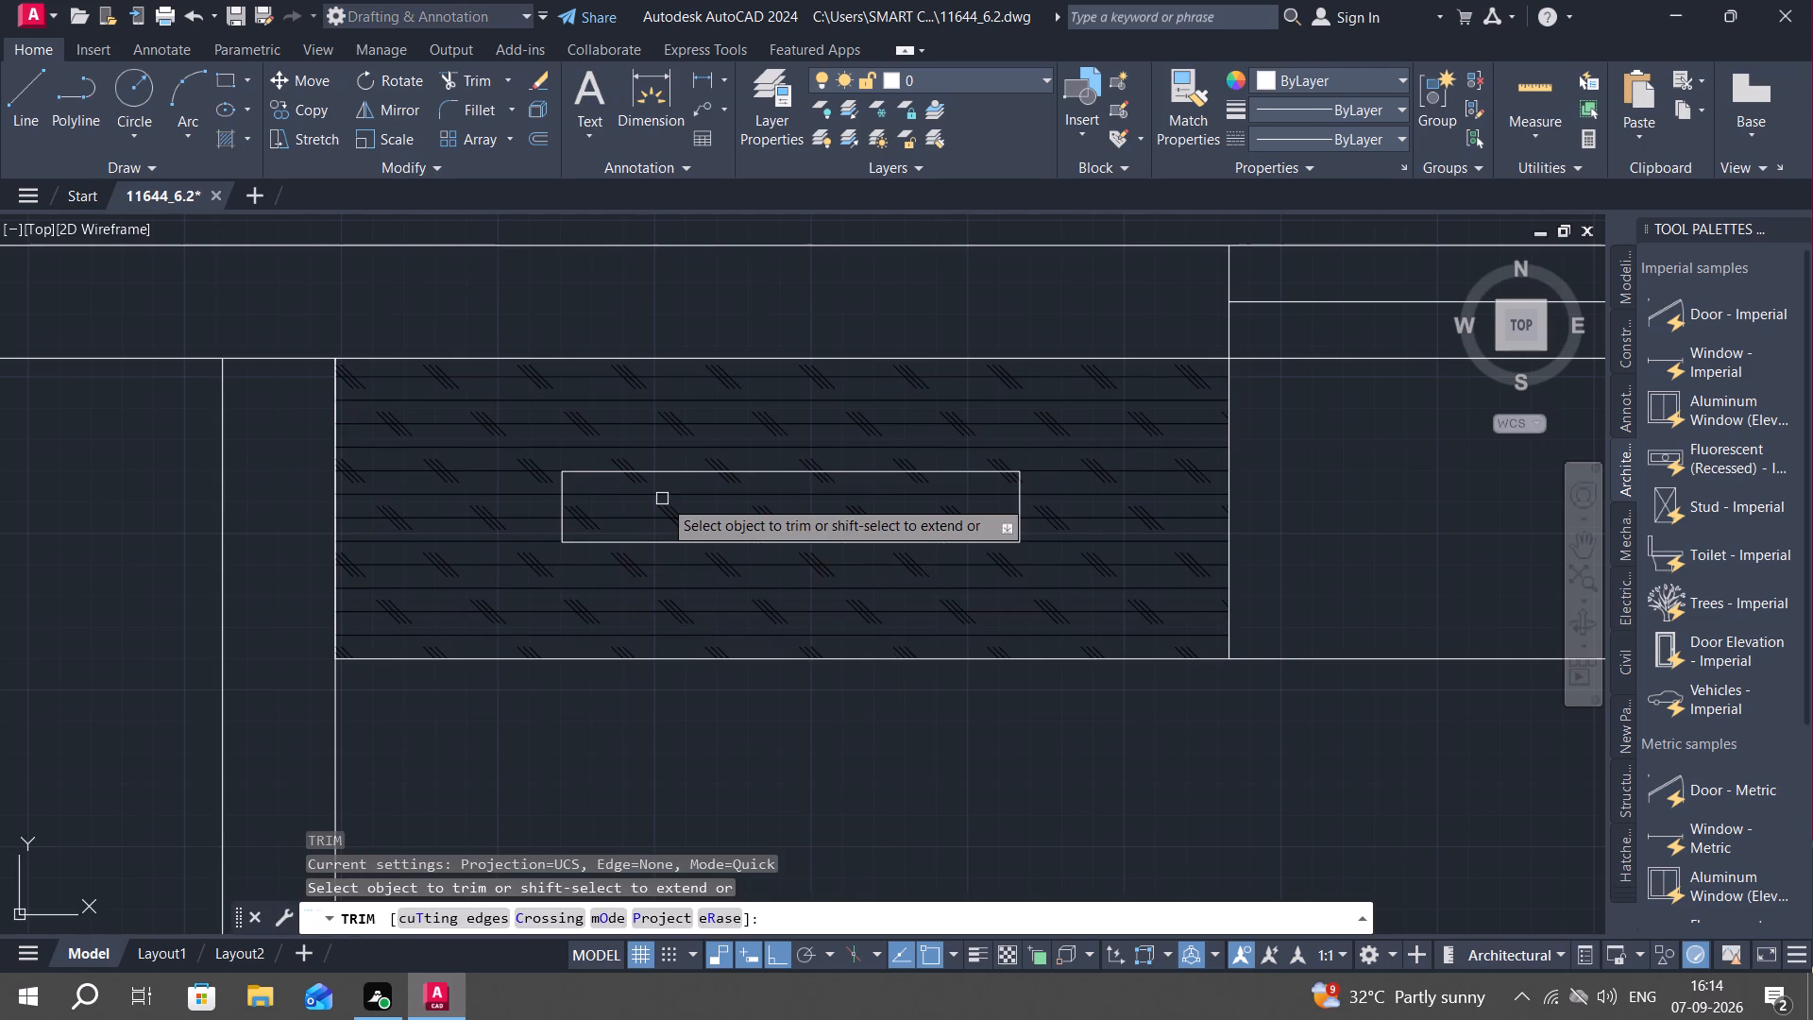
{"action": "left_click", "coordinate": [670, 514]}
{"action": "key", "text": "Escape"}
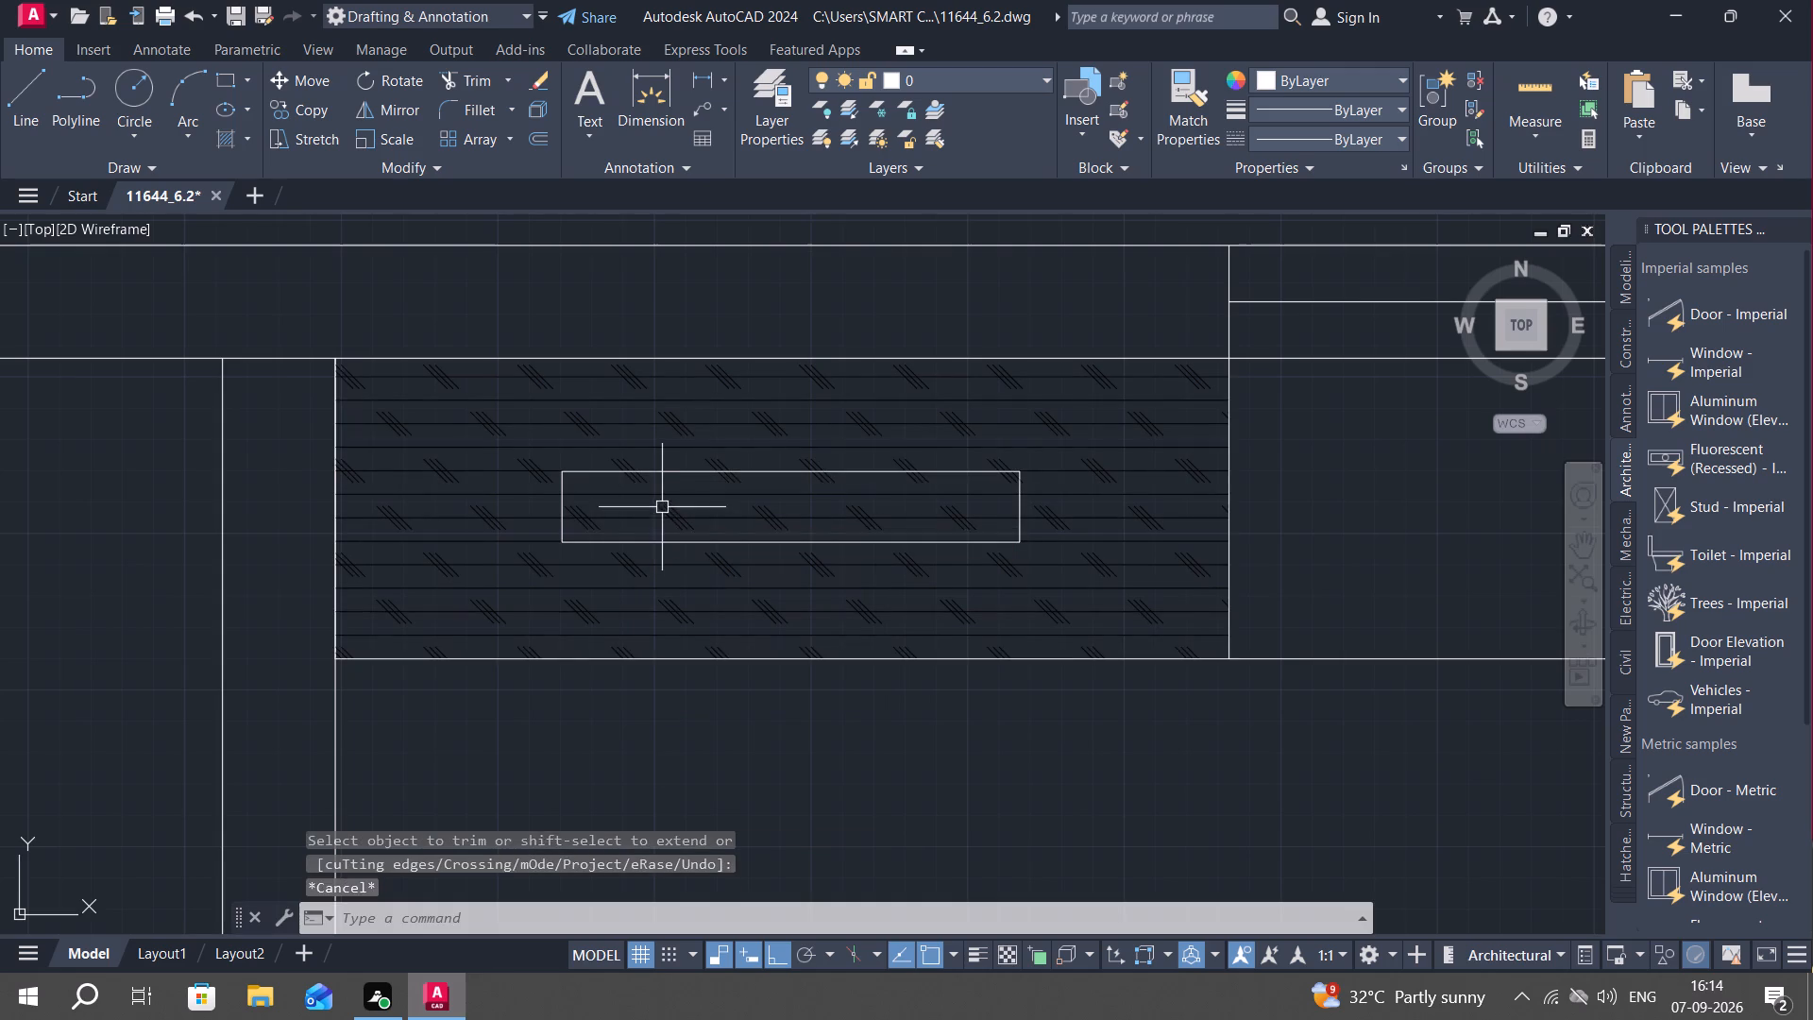
Erase the cork hatch from the compartment.
{"action": "left_click", "coordinate": [662, 507]}
{"action": "key", "text": "Delete"}
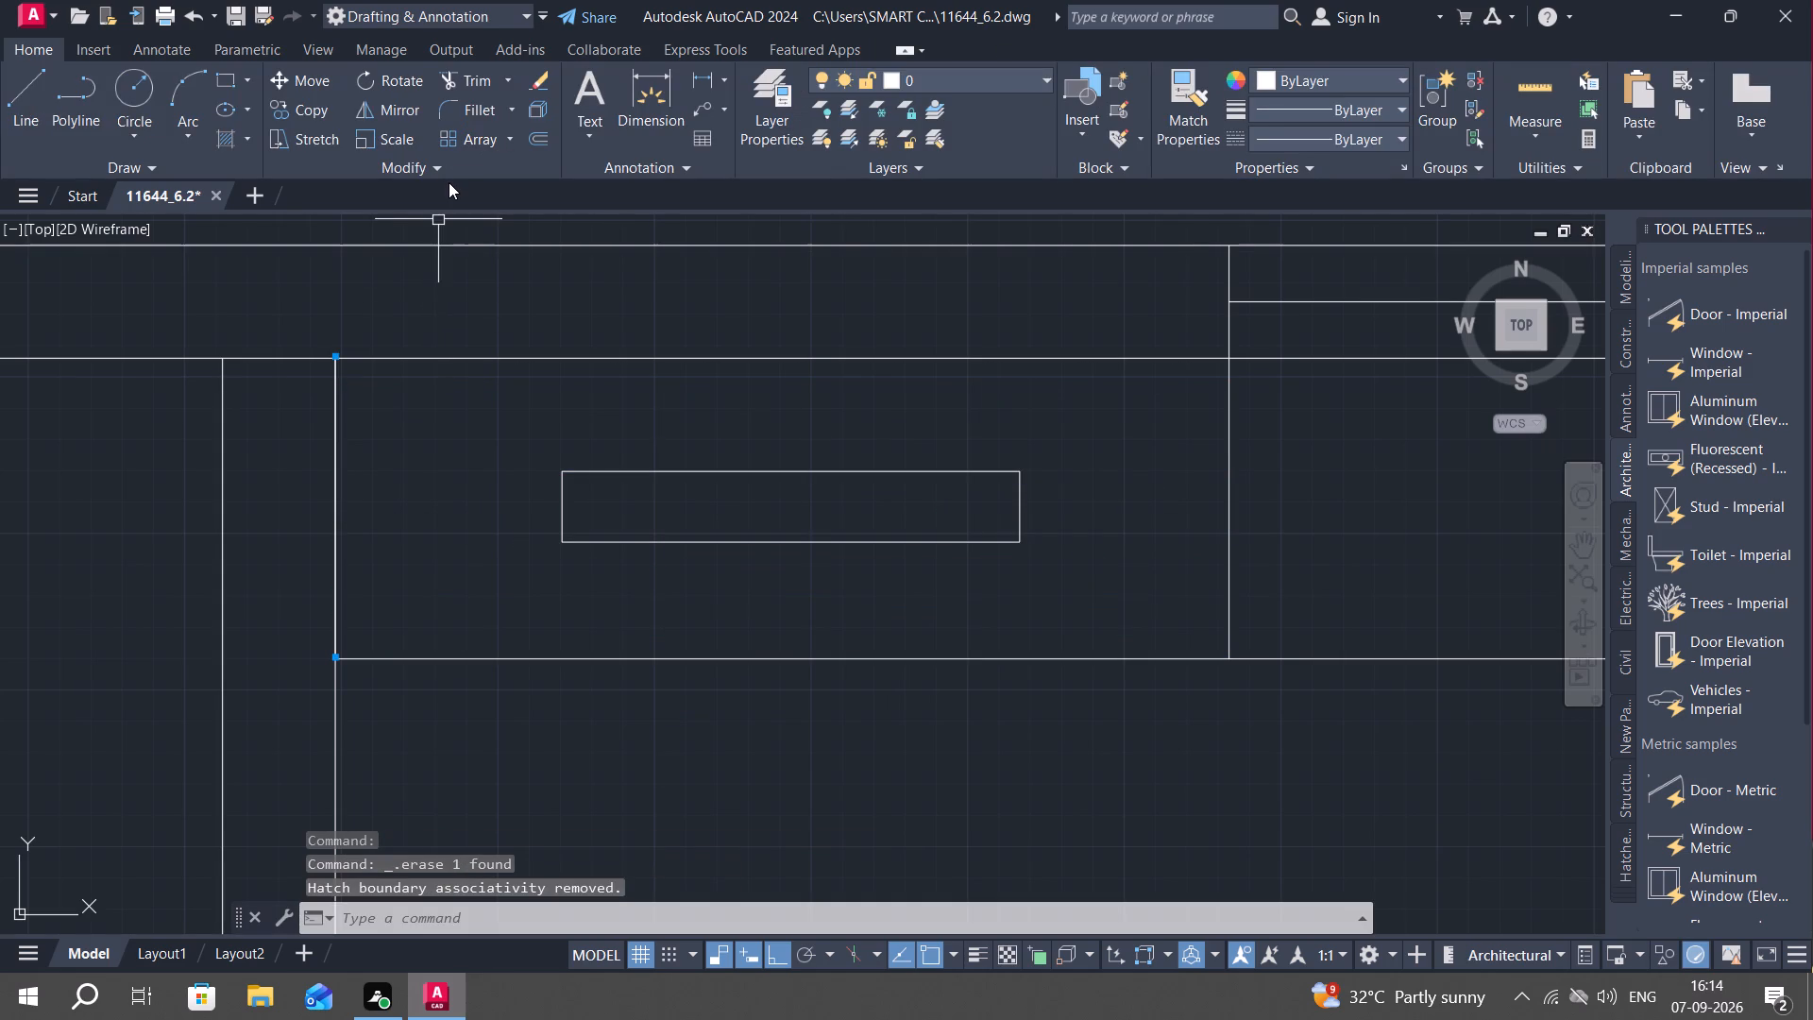
Hatch the compartment around the small rectangle with CORK at scale 15 in colour 0,0,0, leaving the rectangle's interior blank.
{"action": "type", "text": "h"}
{"action": "key", "text": "space"}
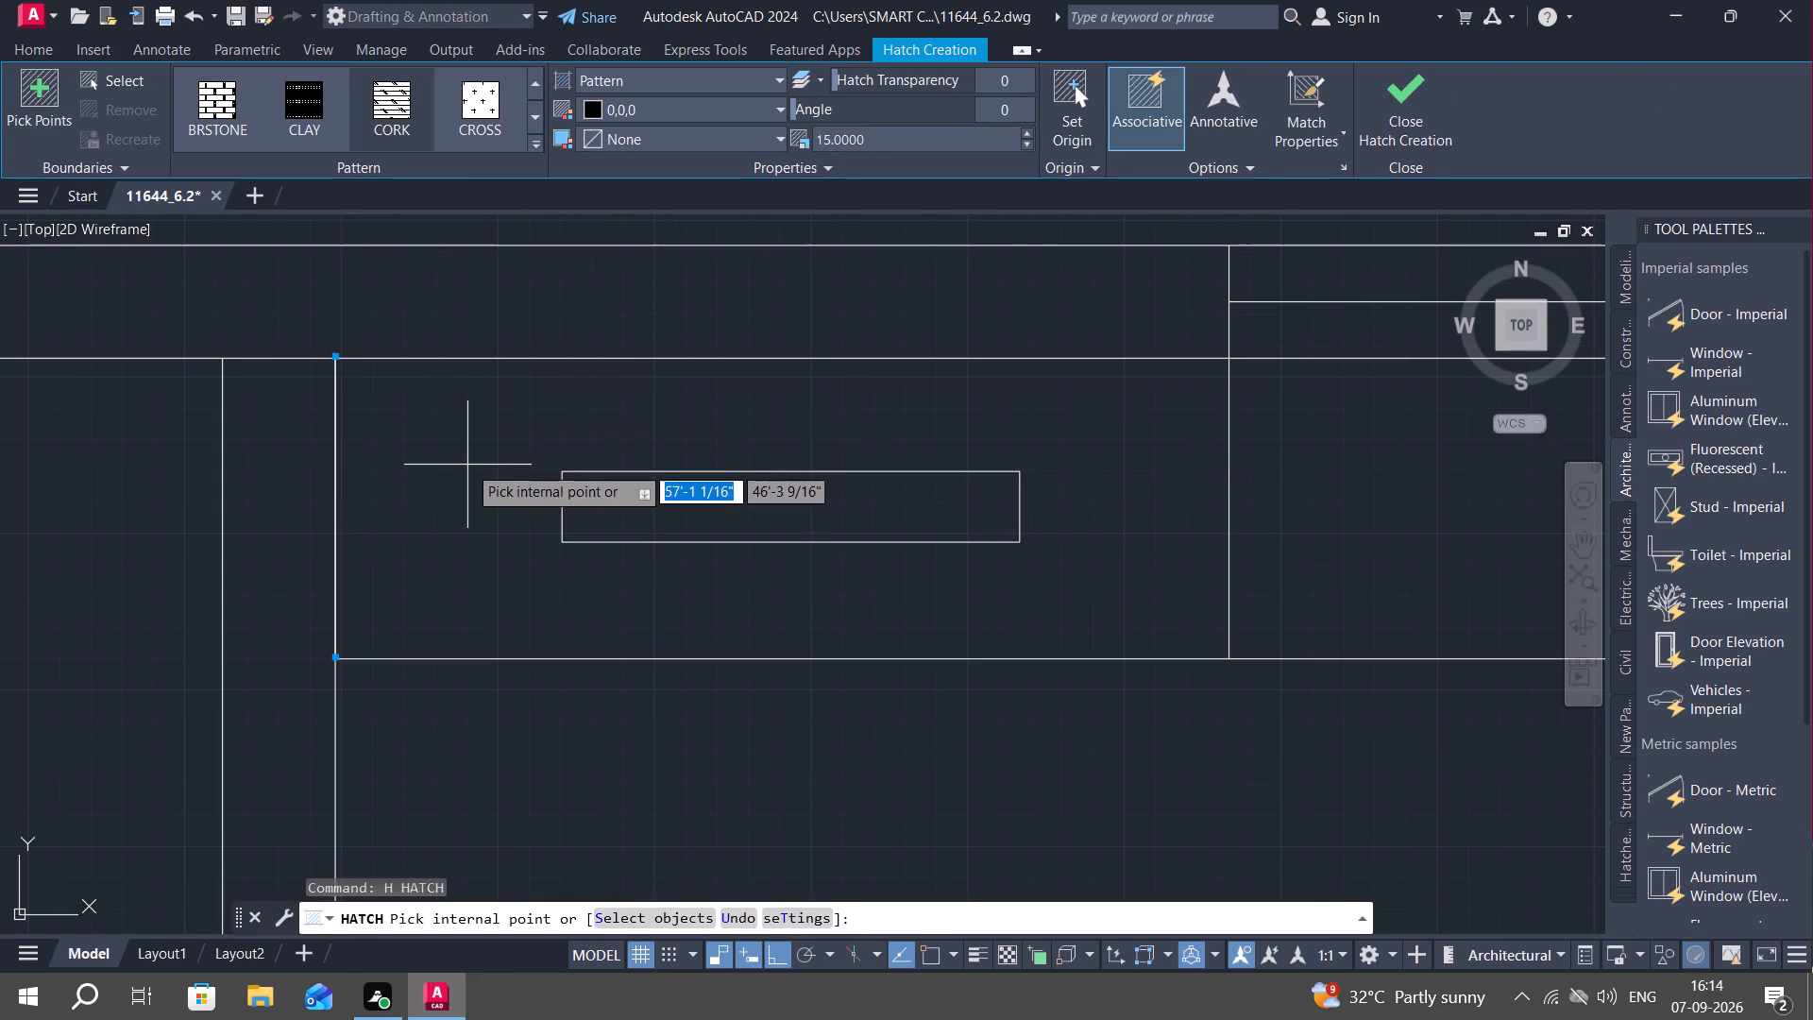
{"action": "left_click", "coordinate": [467, 465]}
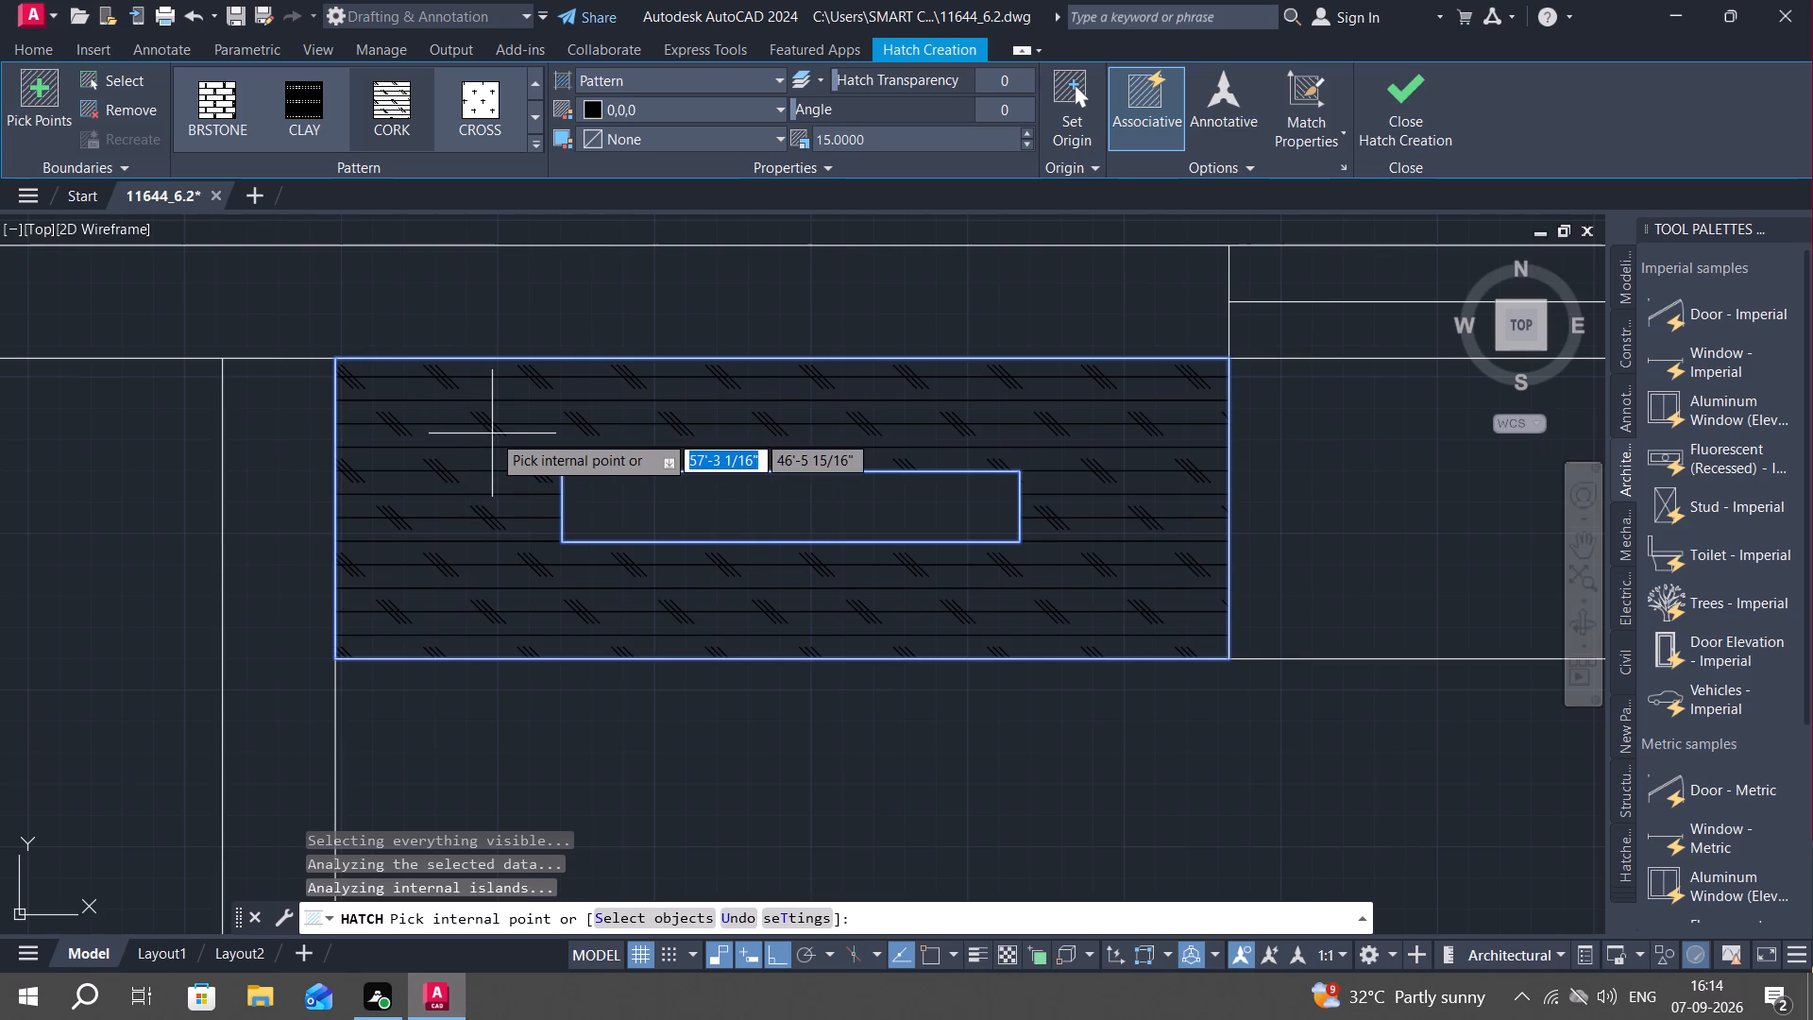
{"action": "left_click", "coordinate": [492, 433]}
{"action": "key", "text": "Escape"}
Add the multiline text WARDROBE inside the small blank rectangle in the hatched compartment.
{"action": "scroll", "coordinate": [622, 526], "scroll_direction": "up", "scroll_amount": 1}
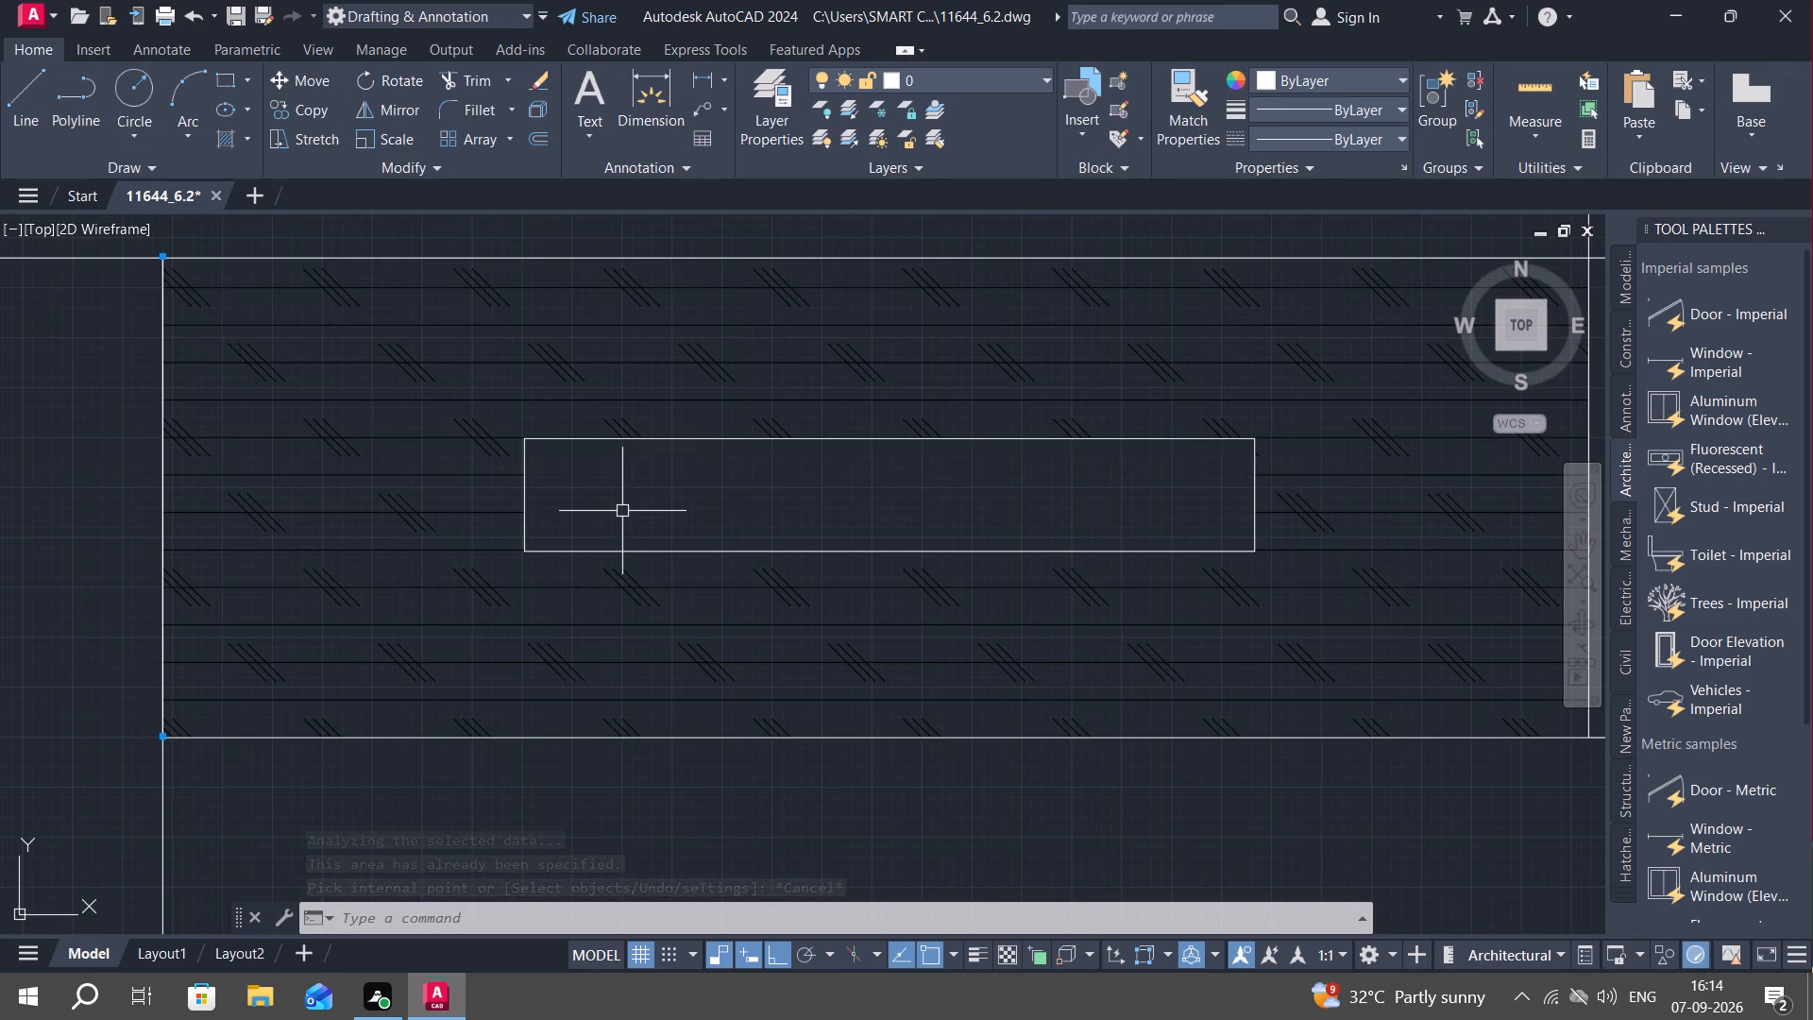
{"action": "type", "text": "t"}
{"action": "key", "text": "space"}
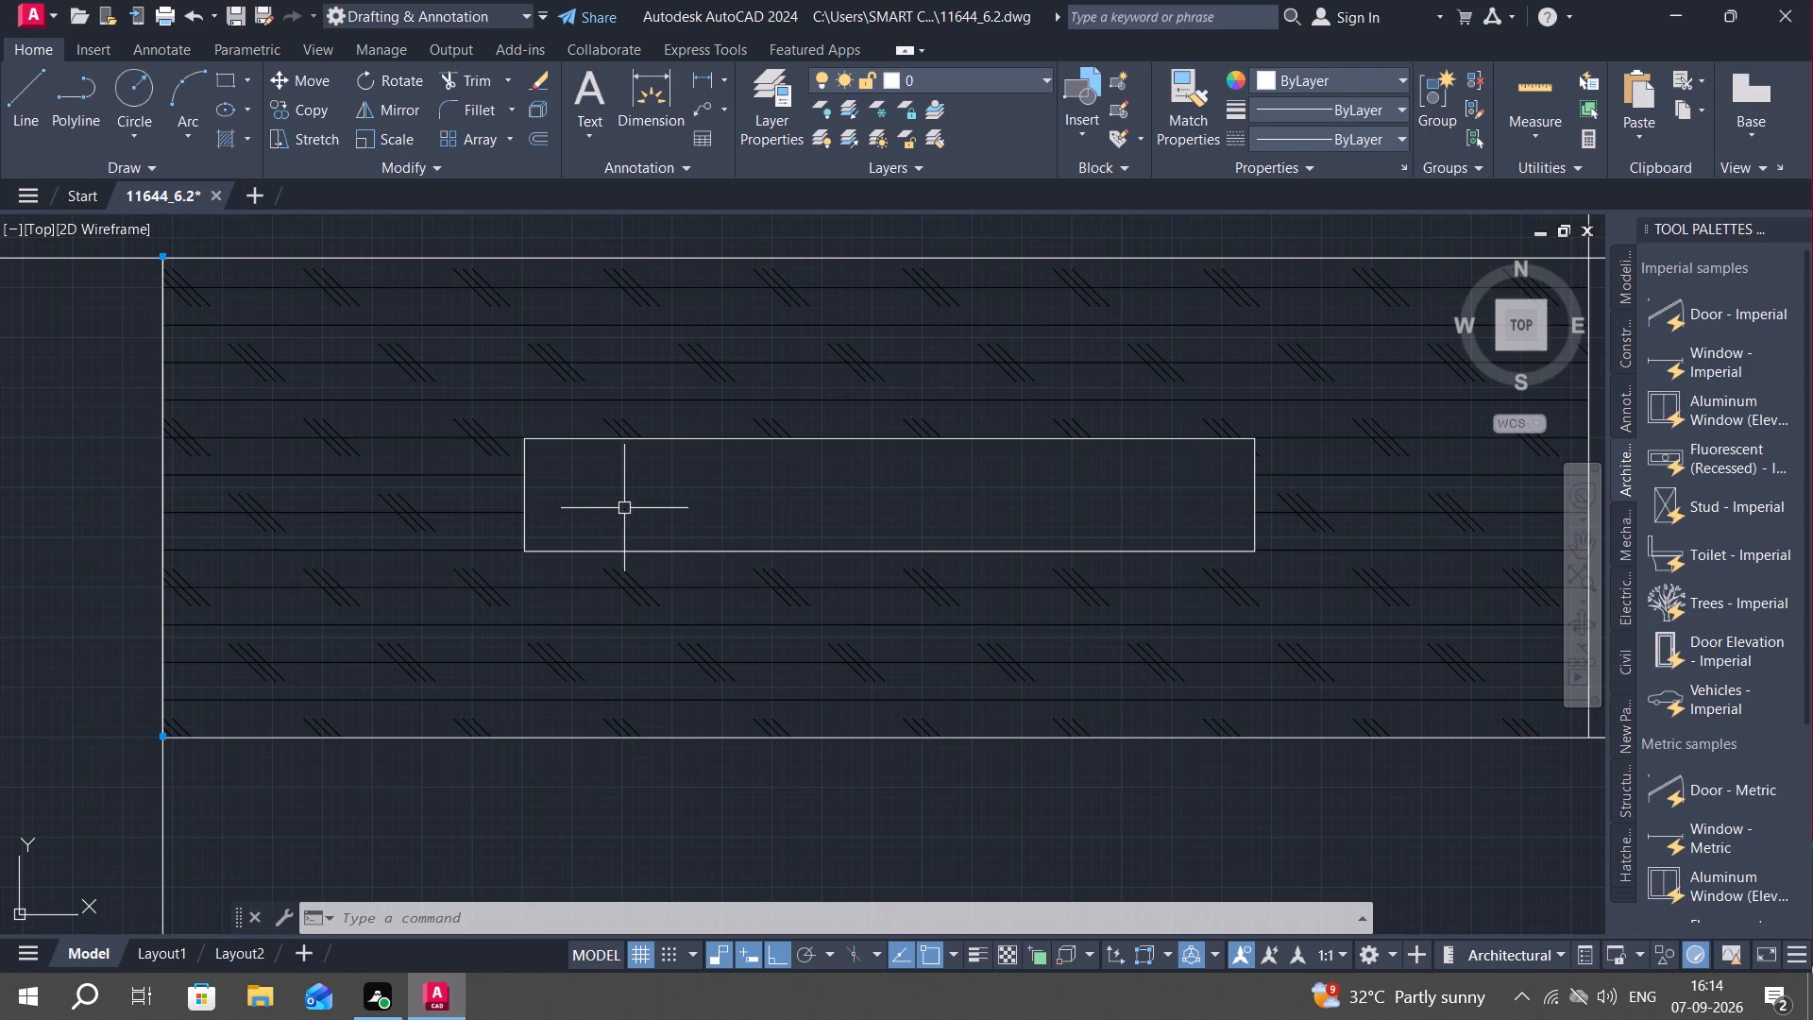
{"action": "left_click", "coordinate": [549, 450]}
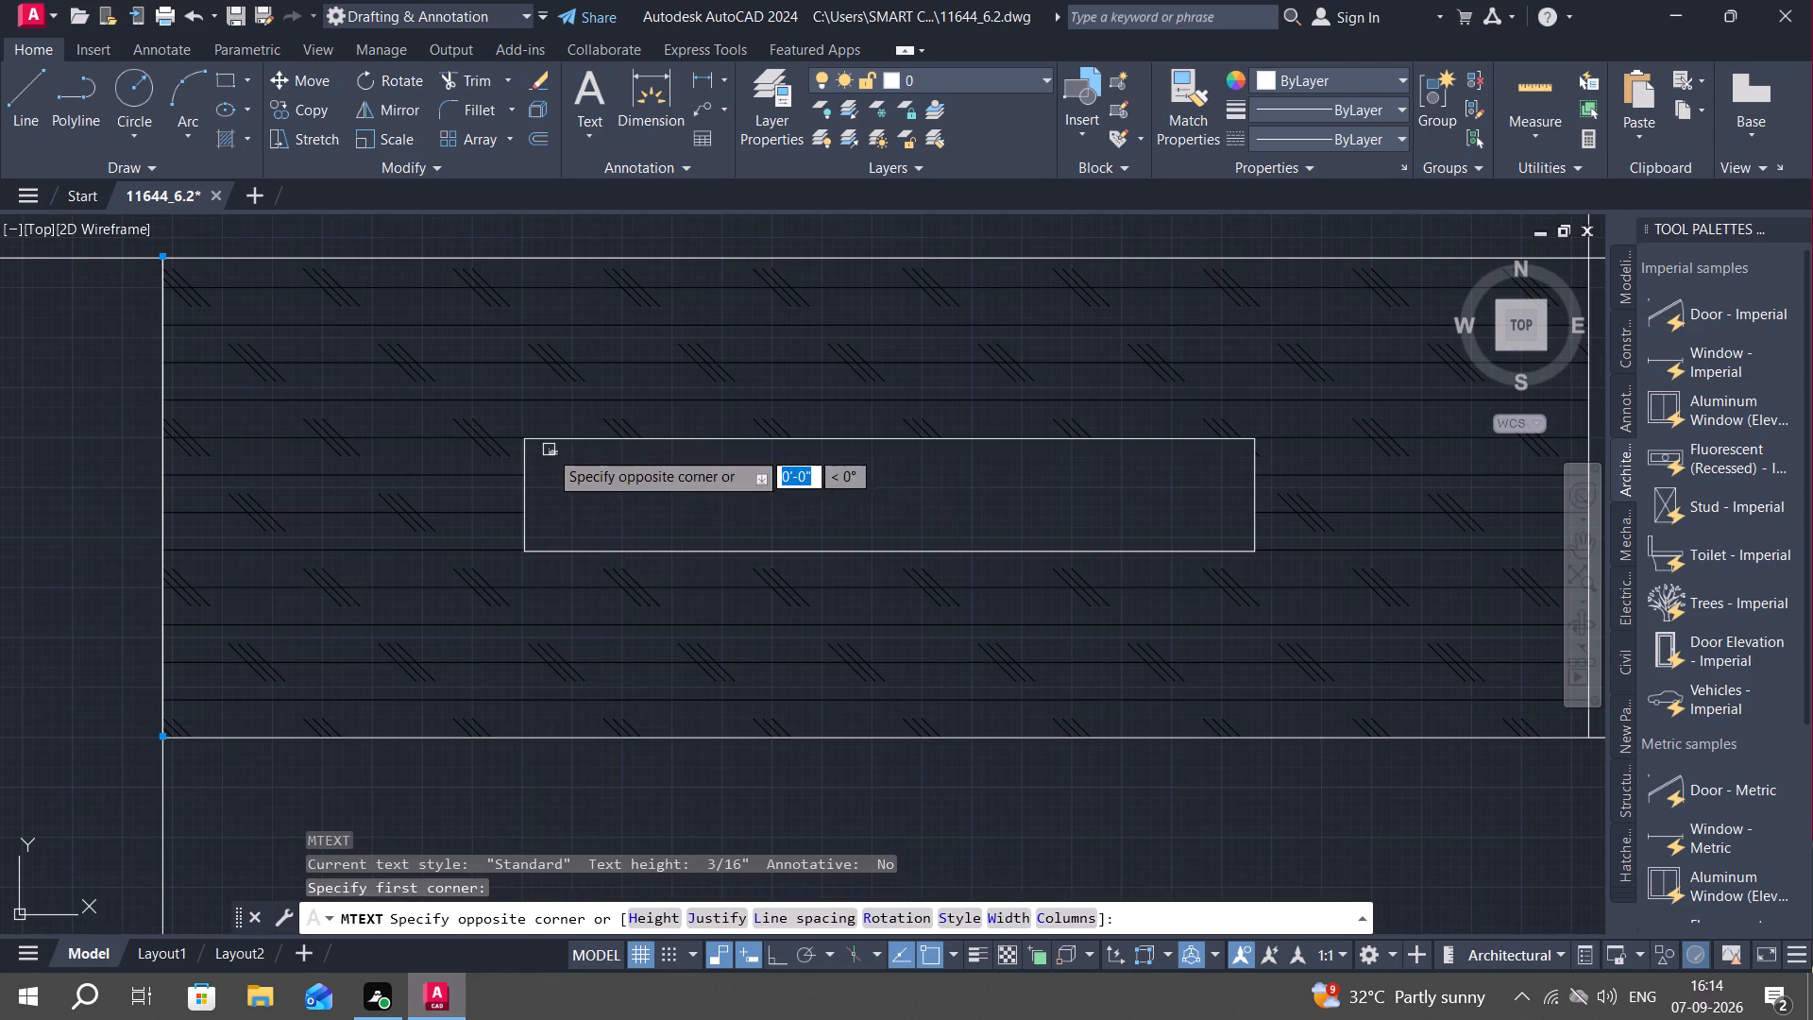
{"action": "left_click", "coordinate": [812, 518]}
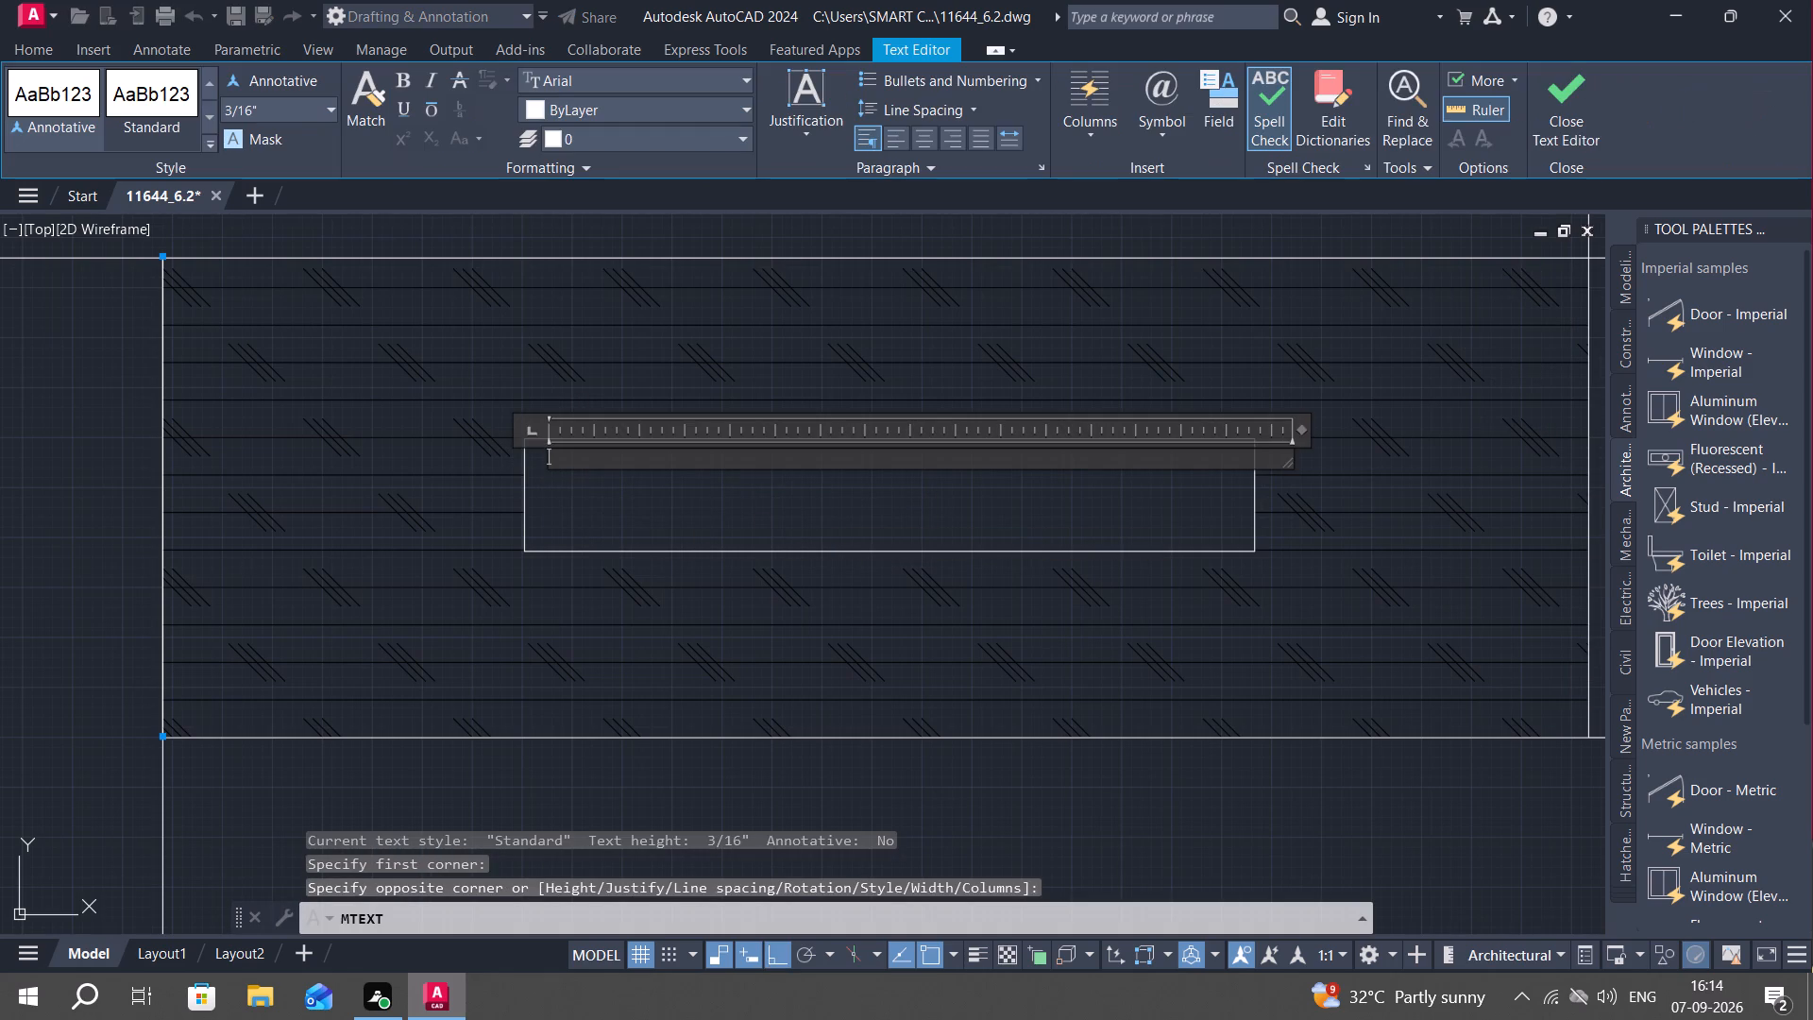
{"action": "type", "text": "ward"}
{"action": "key", "text": "space"}
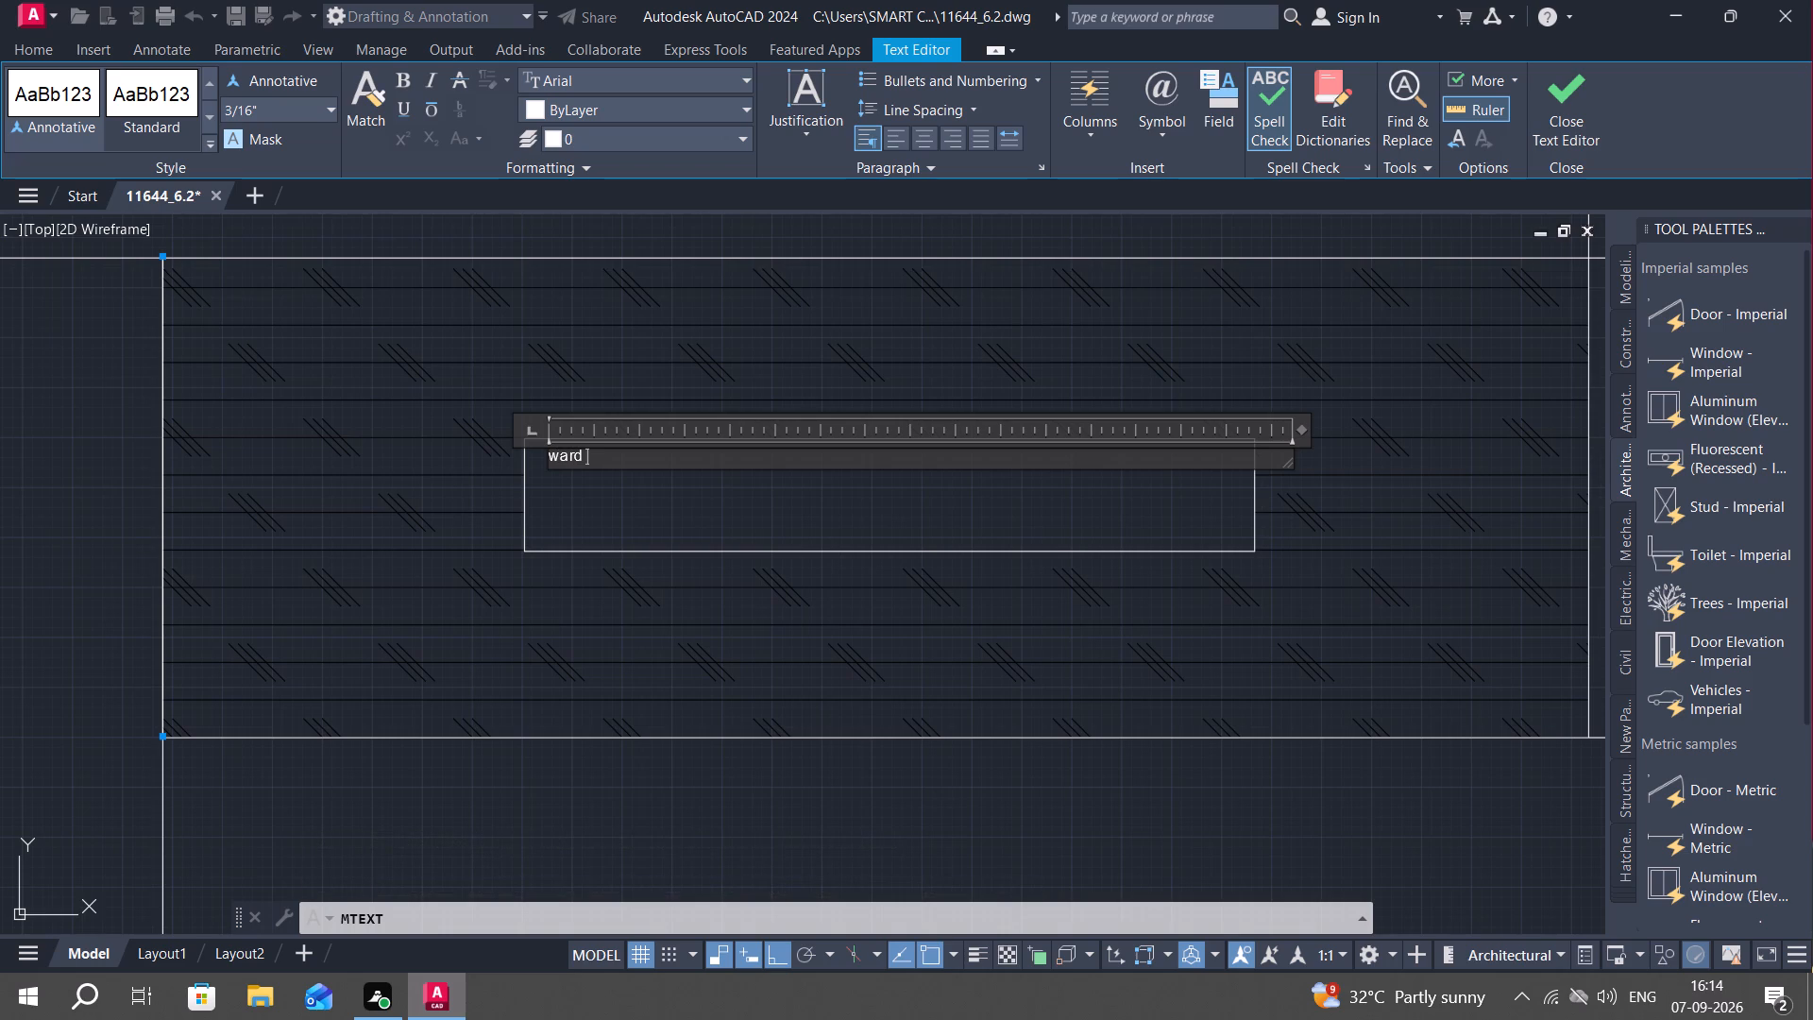
{"action": "key", "text": "BackSpace"}
{"action": "key", "text": "BackSpace"}
{"action": "key", "text": "BackSpace"}
{"action": "key", "text": "BackSpace"}
{"action": "key", "text": "BackSpace"}
{"action": "type", "text": "WAR"}
{"action": "type", "text": "DROBE"}
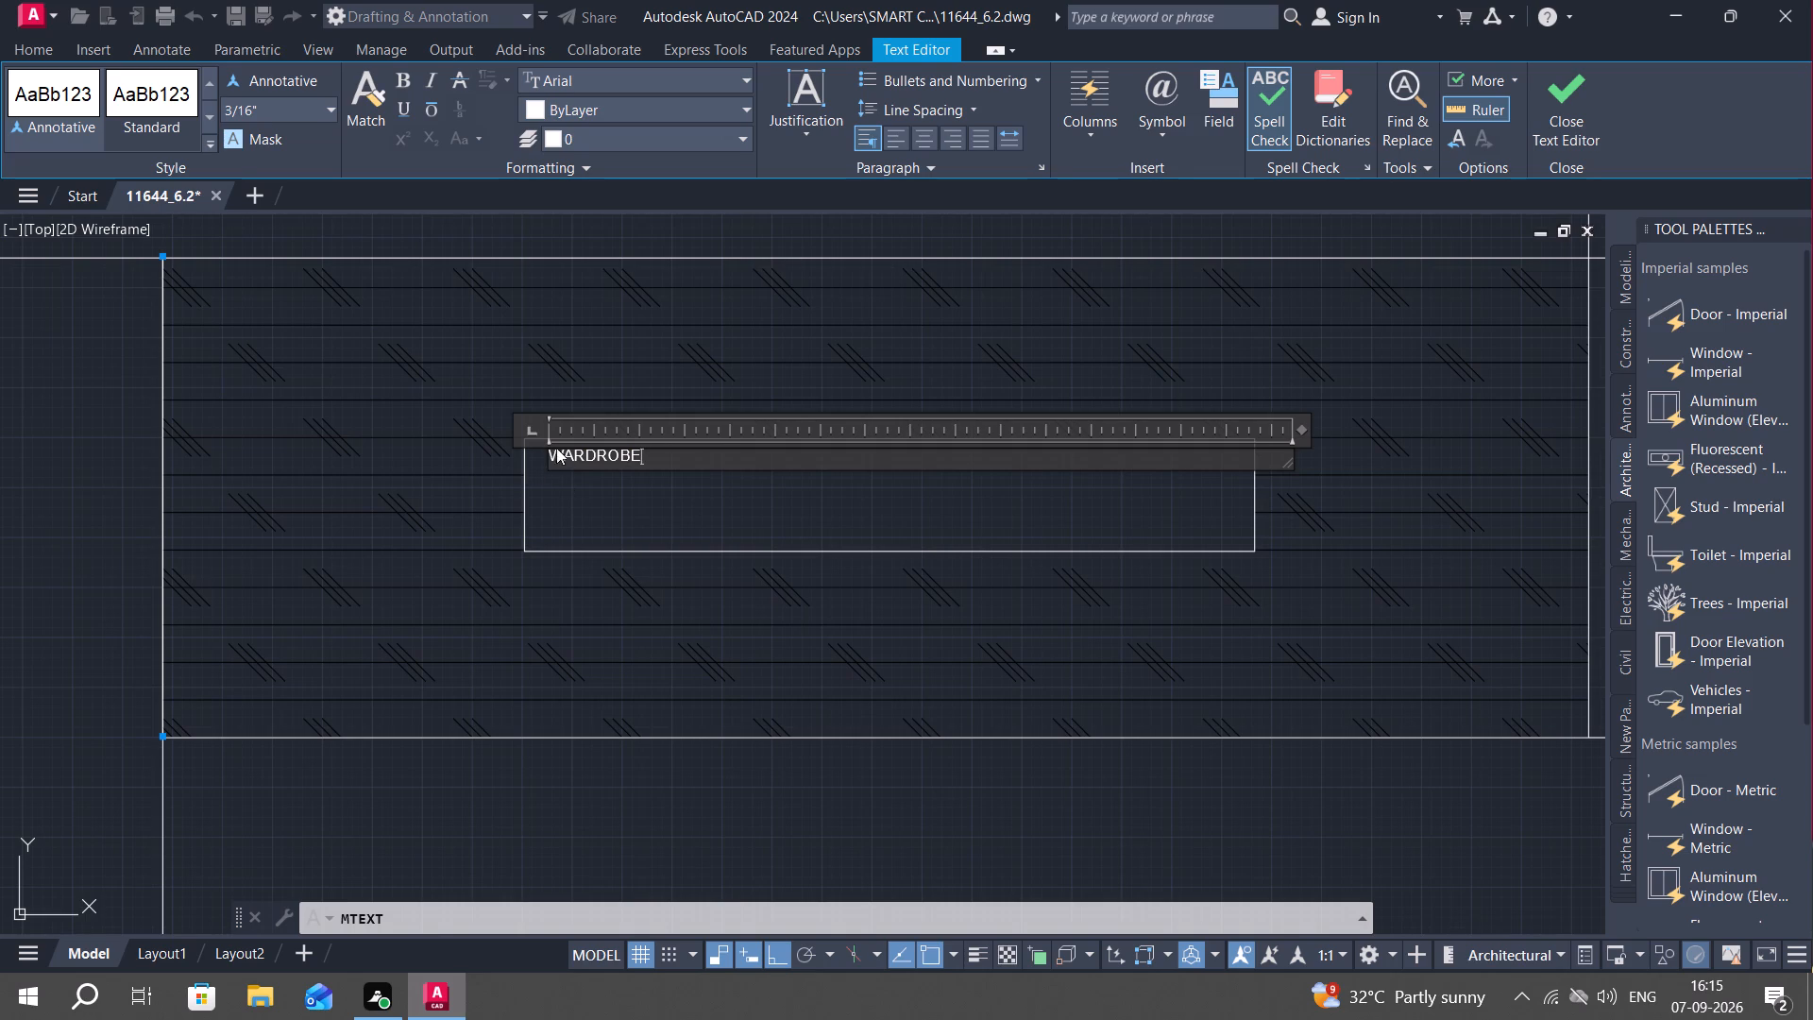
Set the WARDROBE label's text height to 4".
{"action": "double_click", "coordinate": [548, 450]}
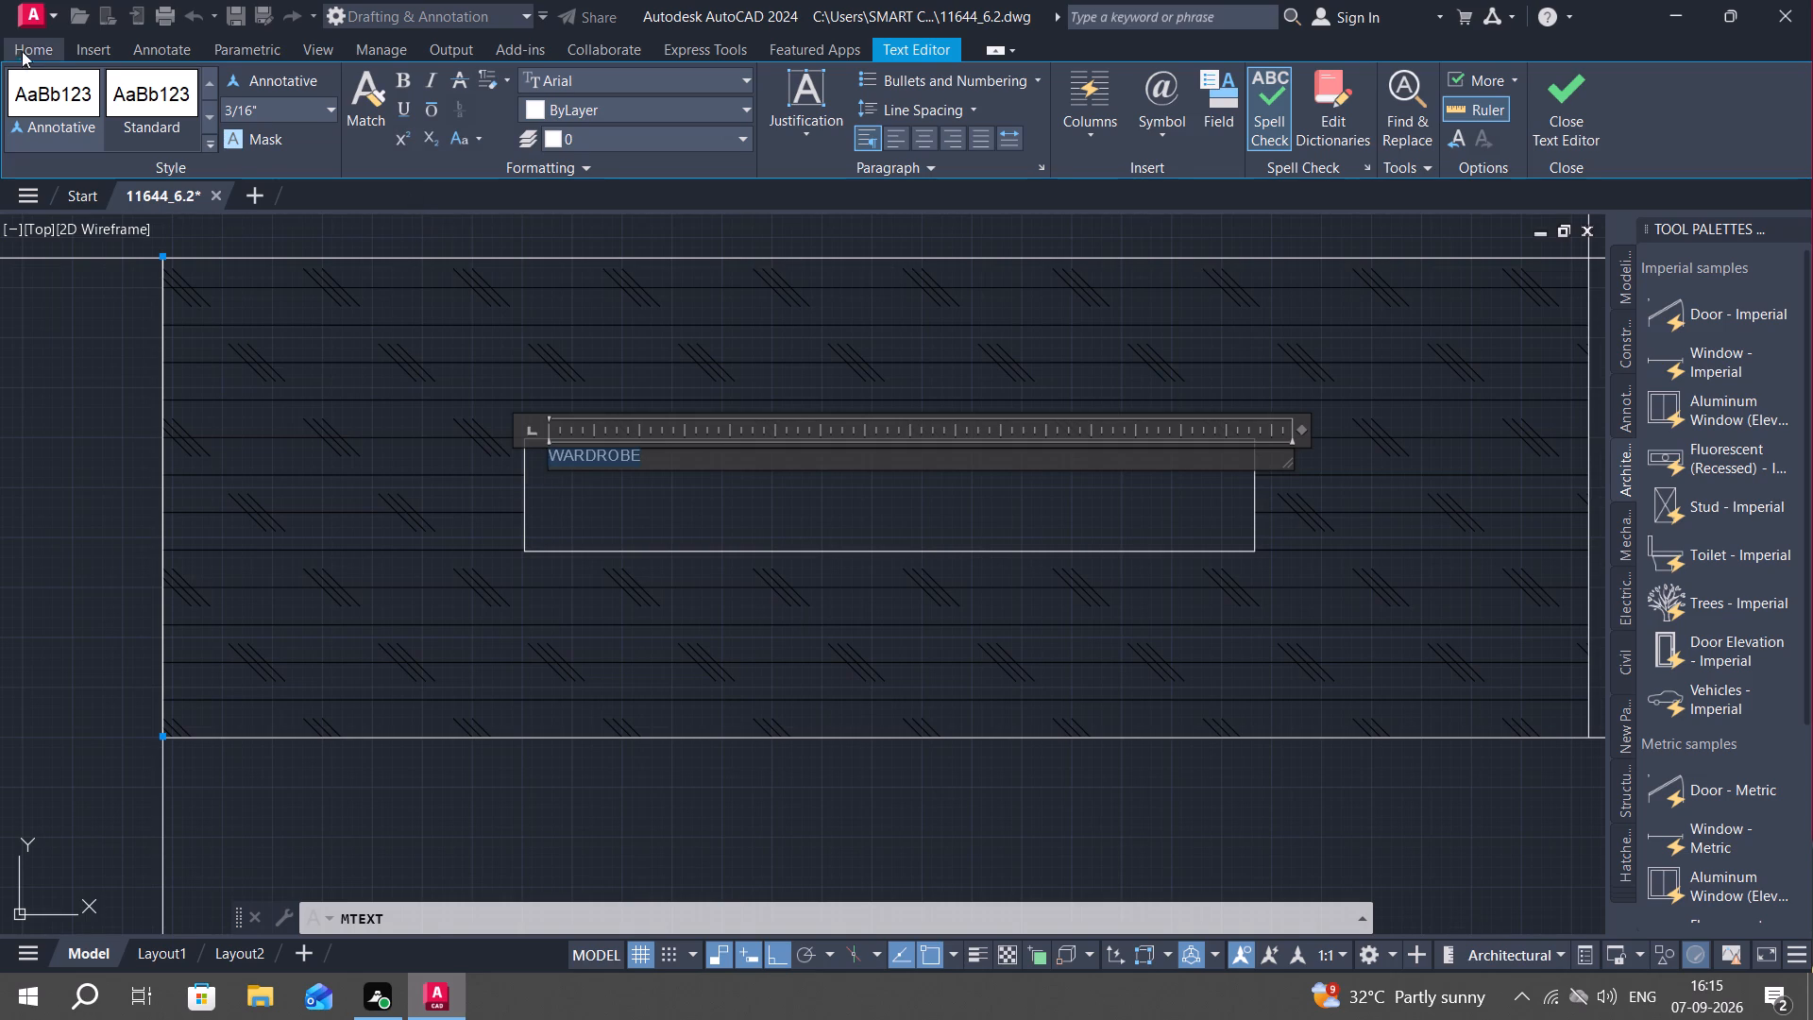
{"action": "left_click", "coordinate": [270, 113]}
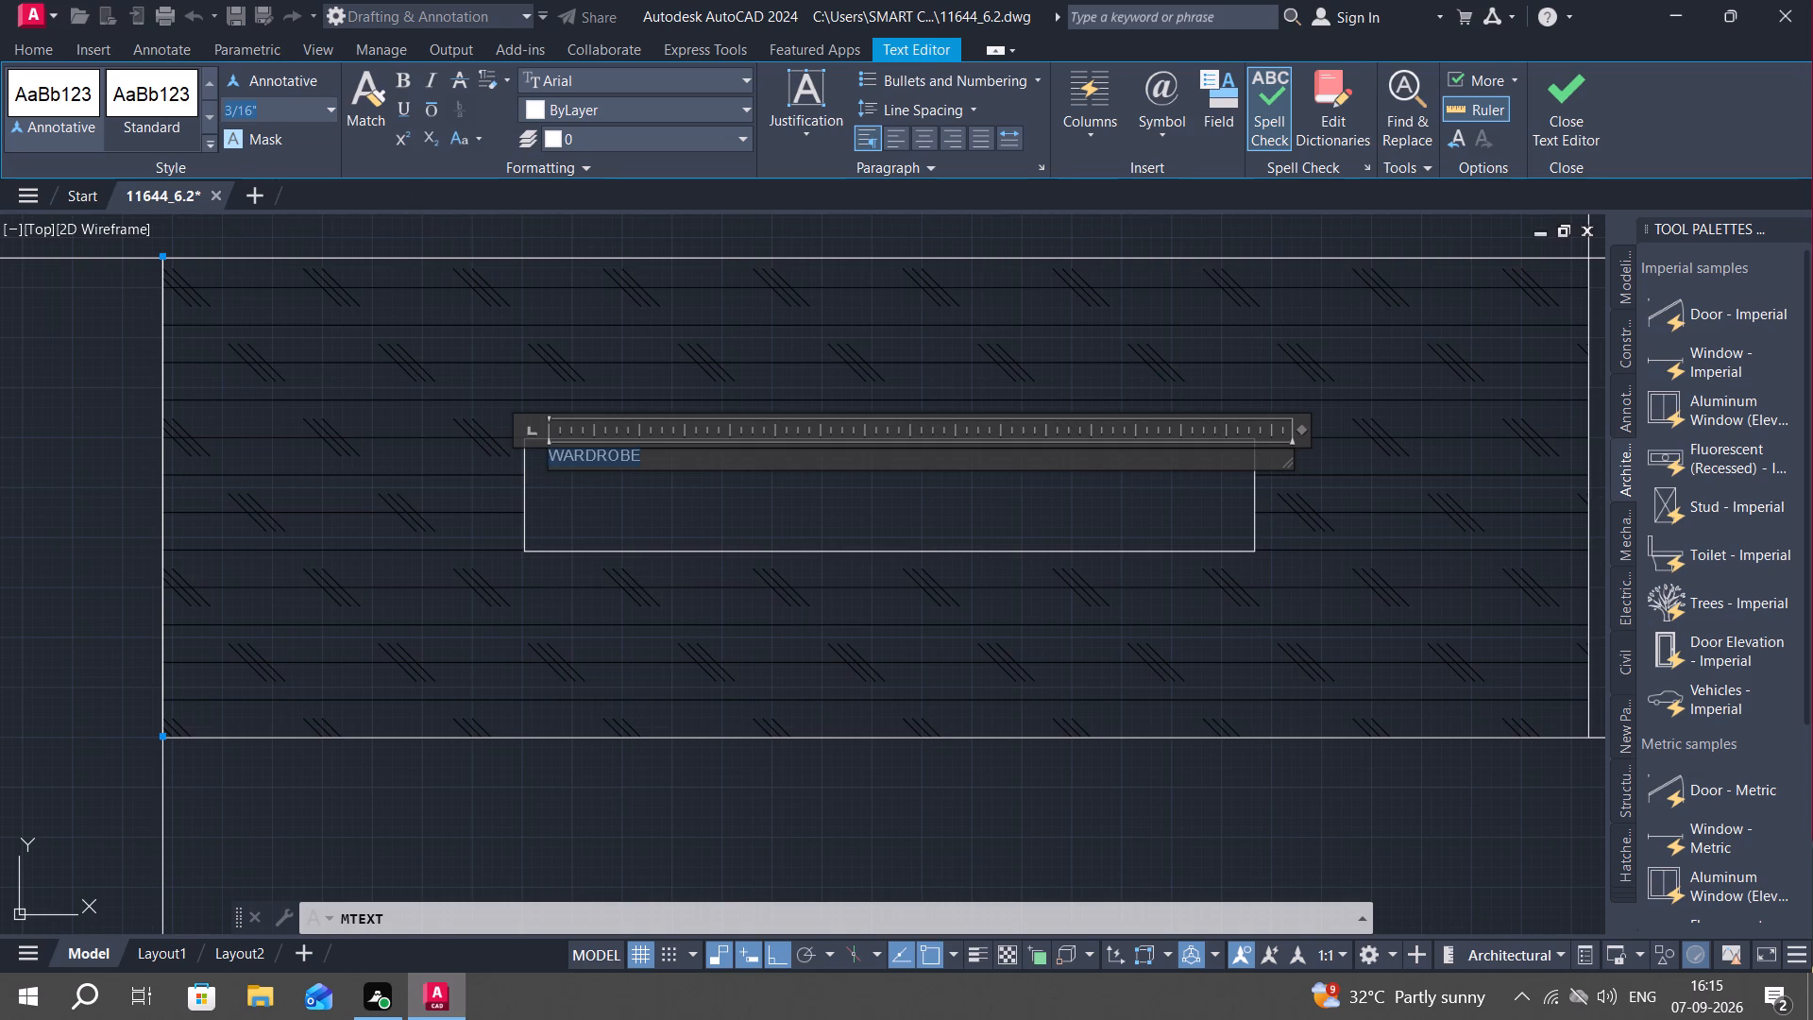
{"action": "key", "text": "BackSpace"}
{"action": "key", "text": "4"}
{"action": "key", "text": "shift+quotedbl"}
{"action": "key", "text": "Return"}
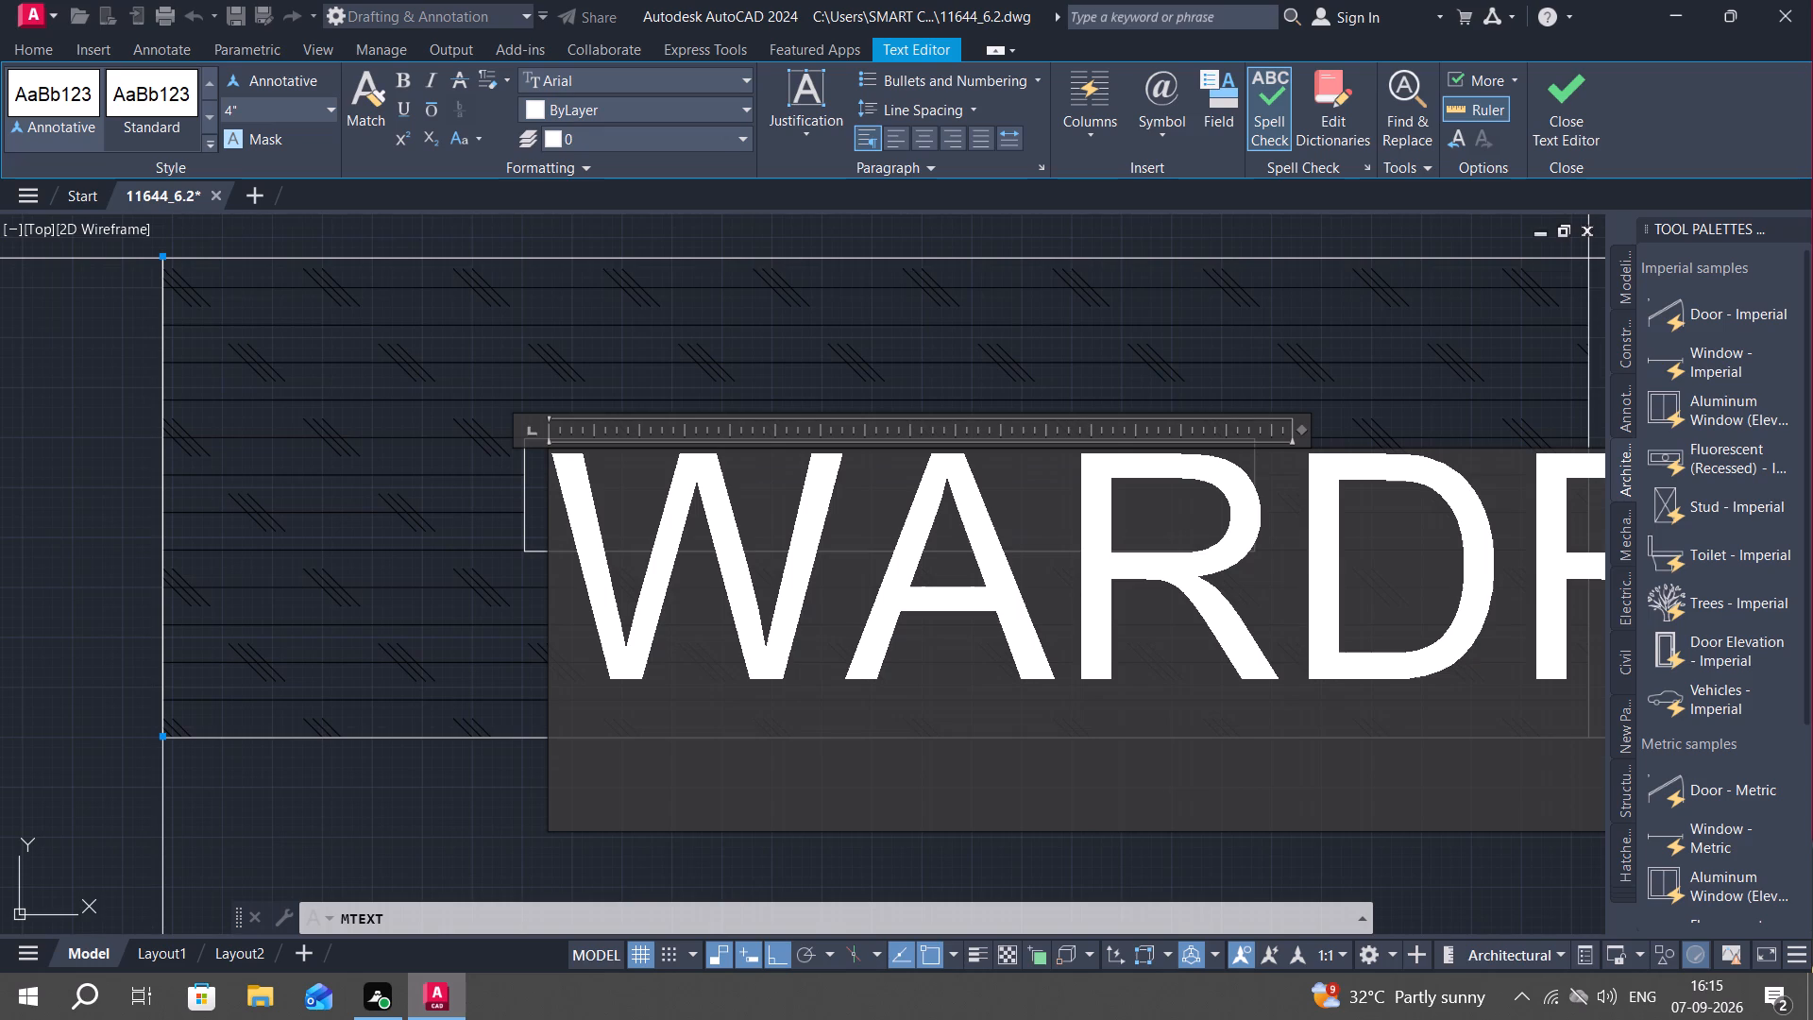
{"action": "left_click", "coordinate": [430, 435]}
Delete the small rectangle around the WARDROBE label.
{"action": "scroll", "coordinate": [698, 515], "scroll_direction": "down", "scroll_amount": 1}
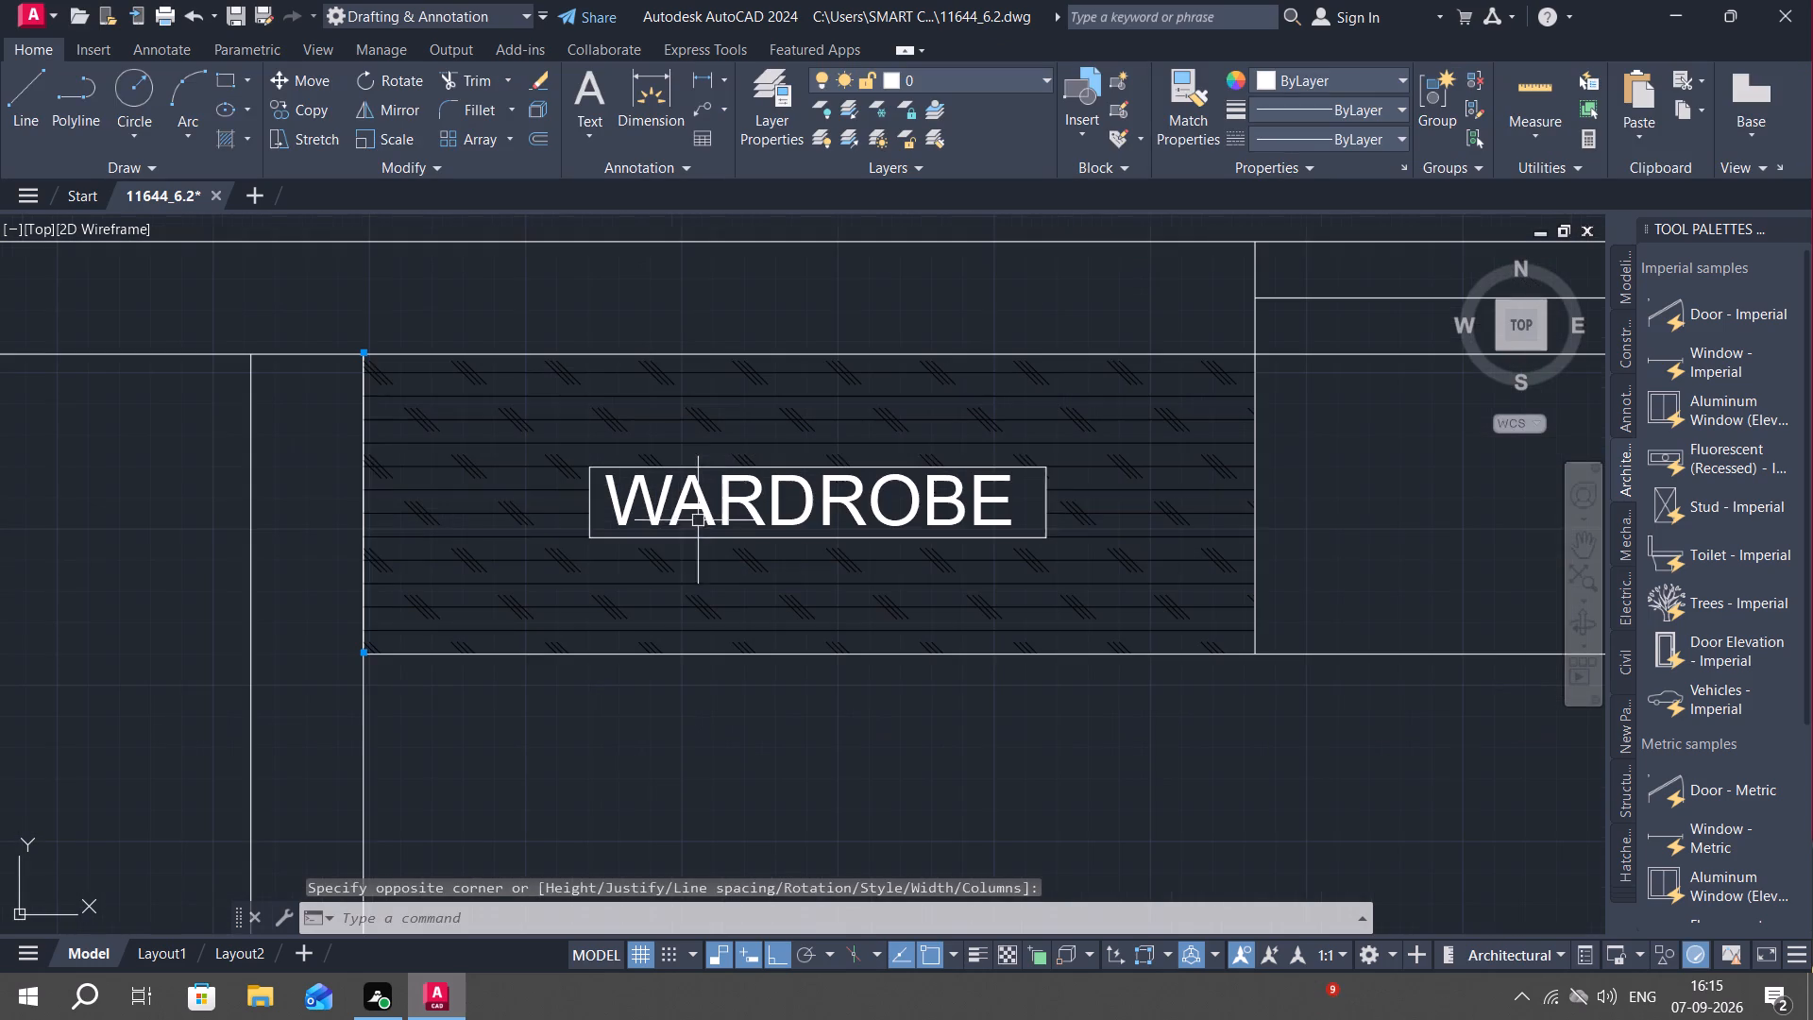
{"action": "left_click", "coordinate": [588, 502]}
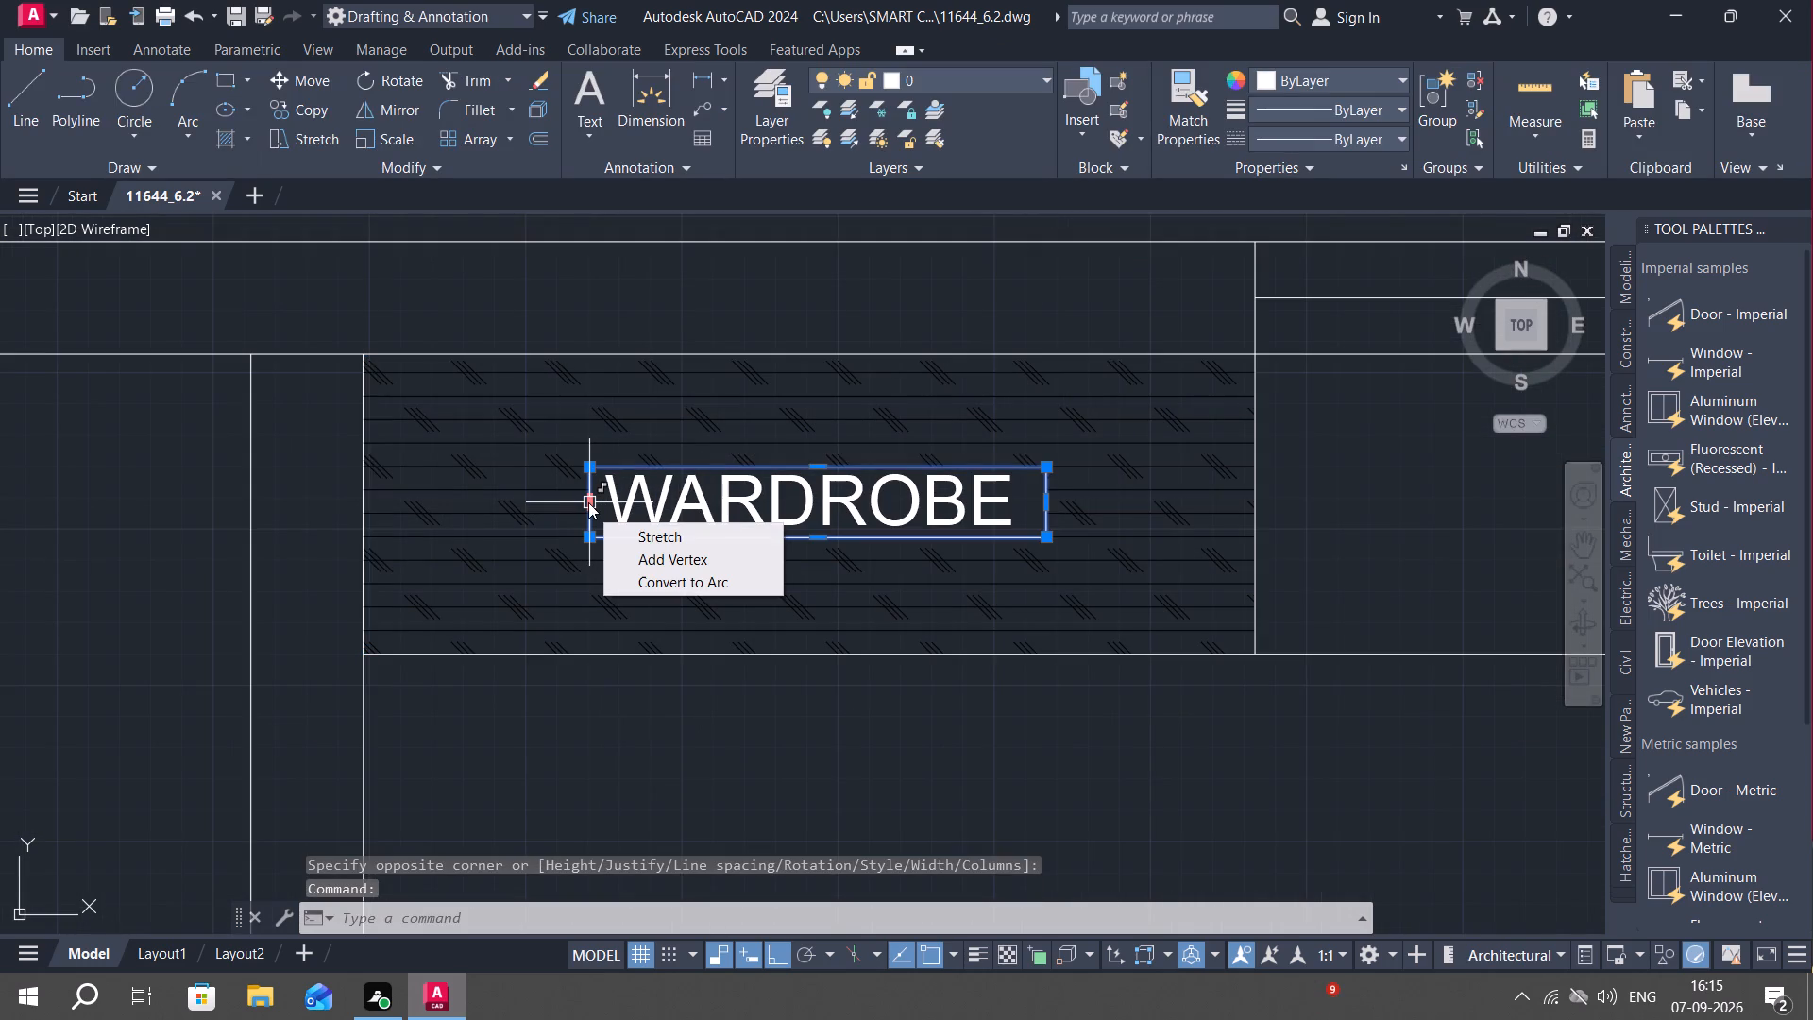
{"action": "key", "text": "Delete"}
{"action": "key", "text": "Delete"}
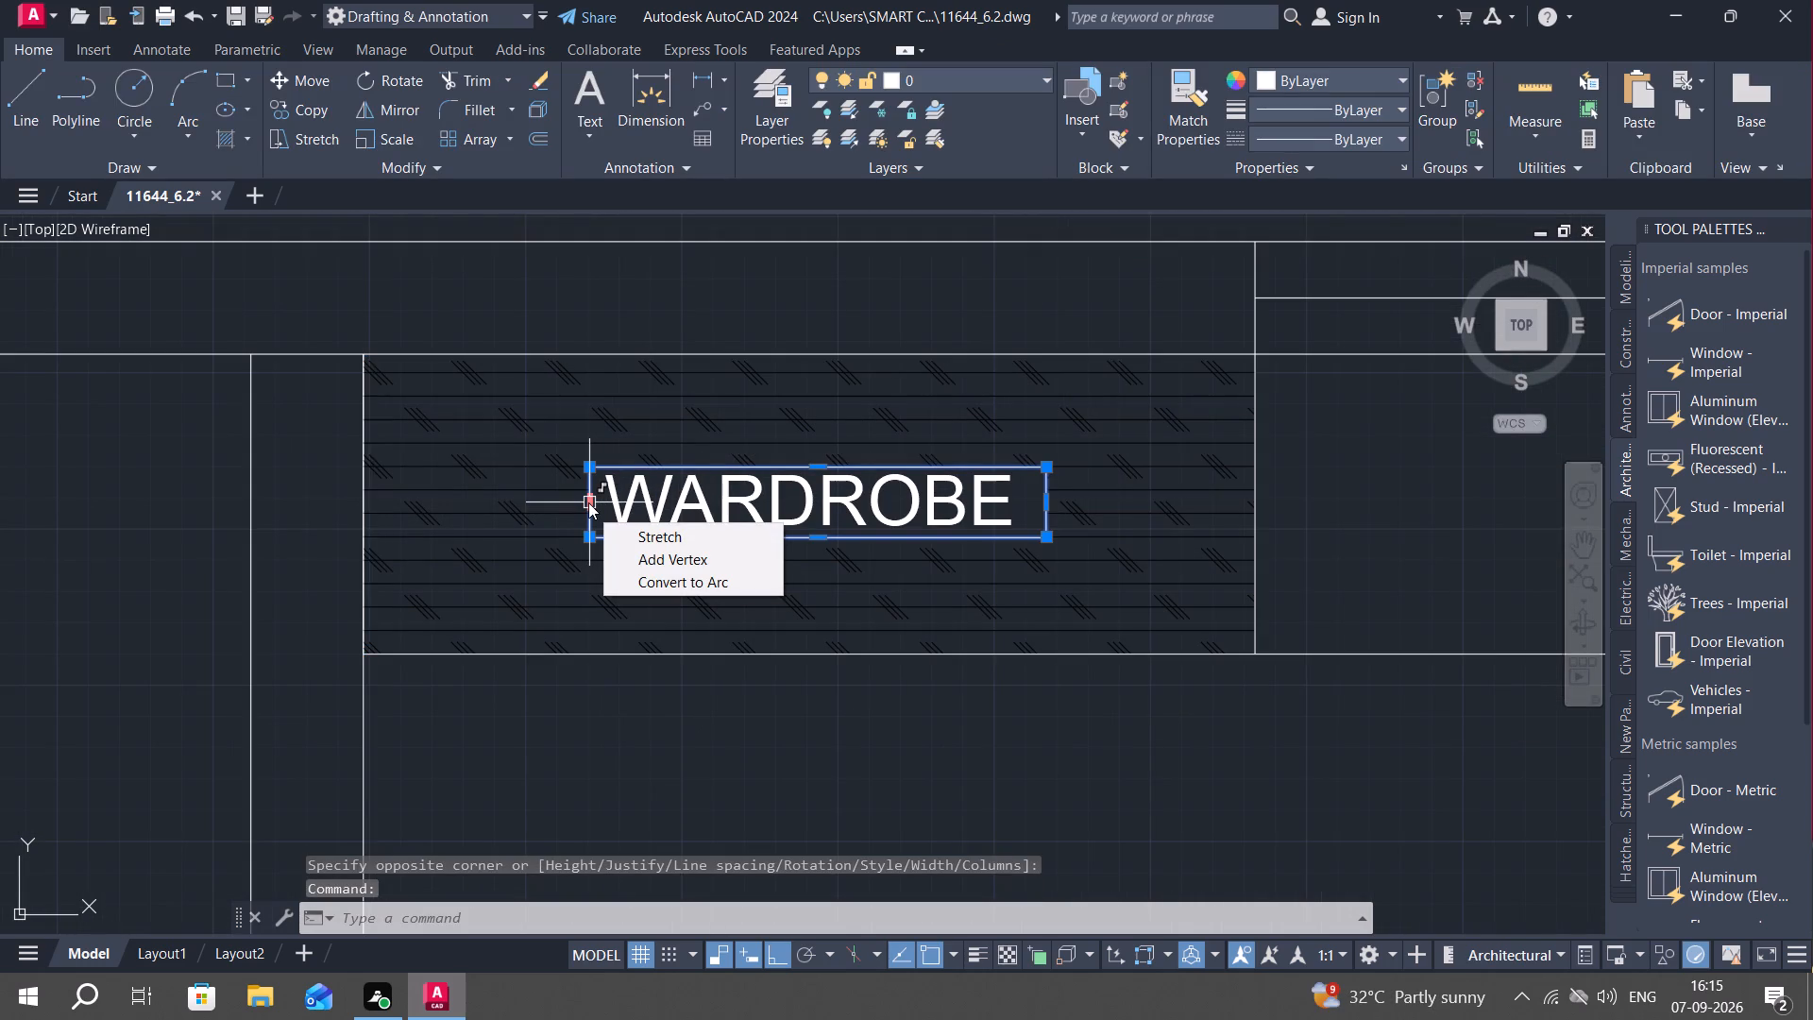
{"action": "key", "text": "Delete"}
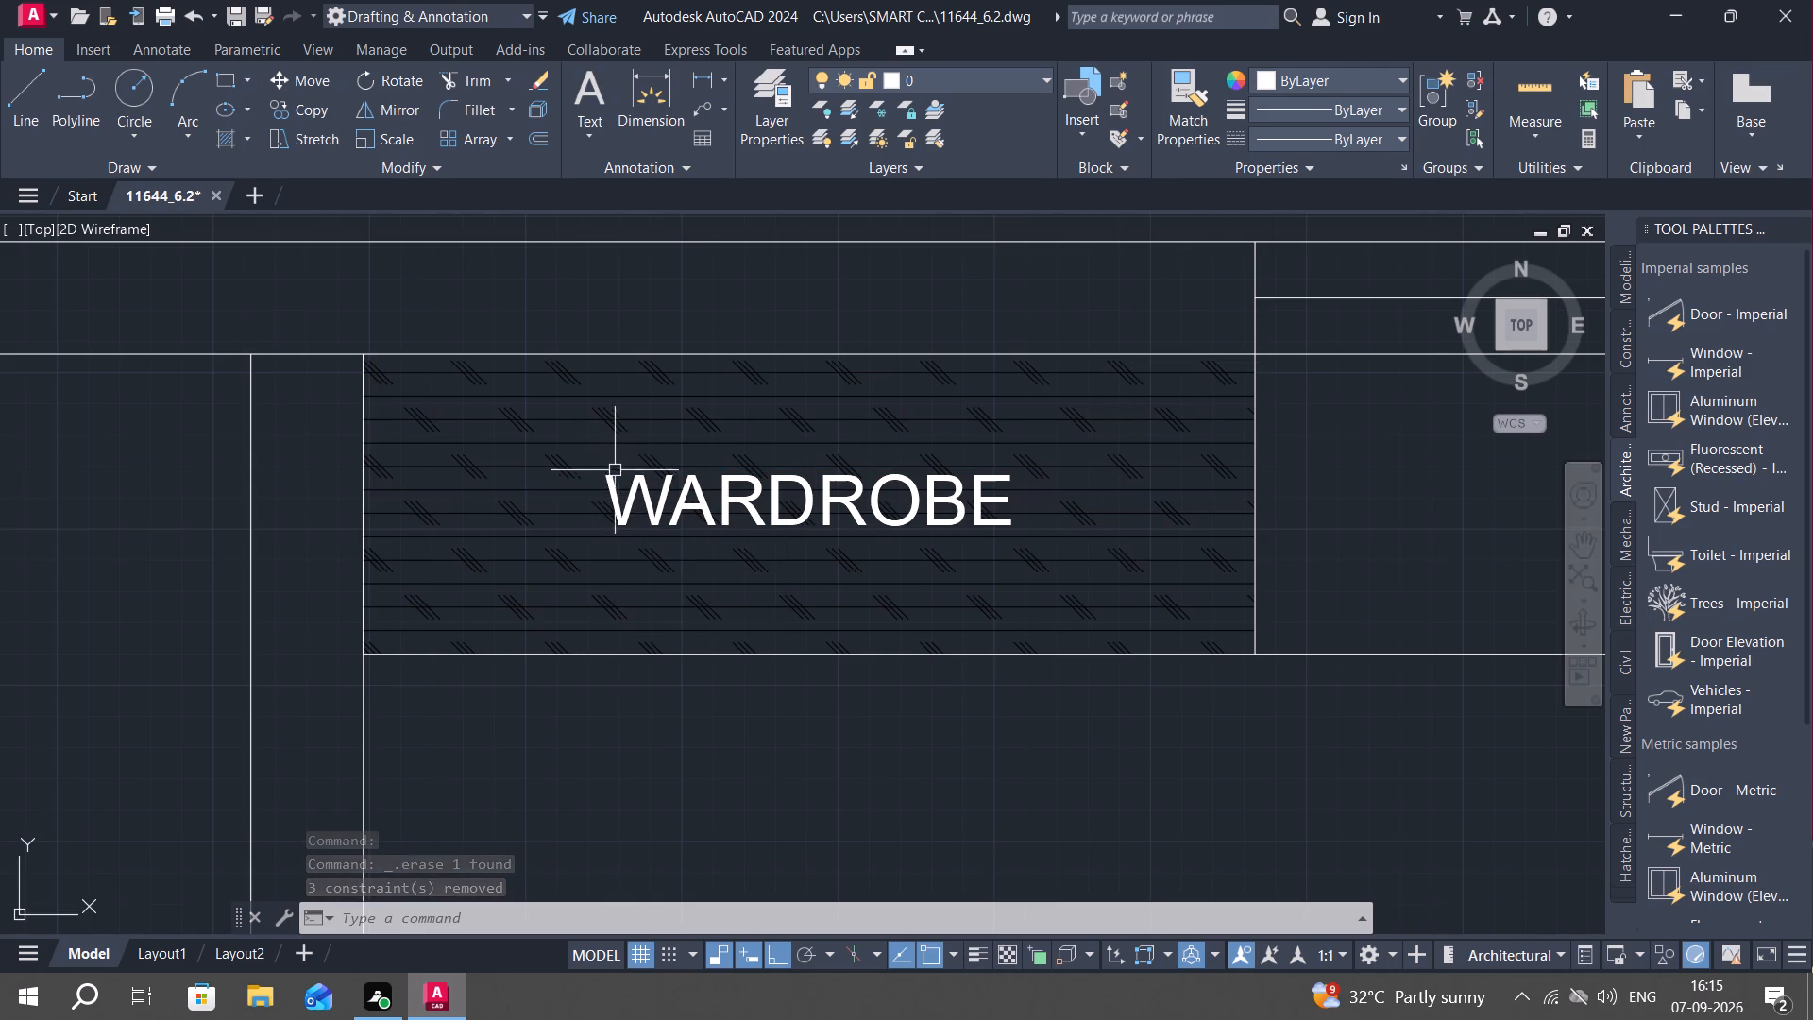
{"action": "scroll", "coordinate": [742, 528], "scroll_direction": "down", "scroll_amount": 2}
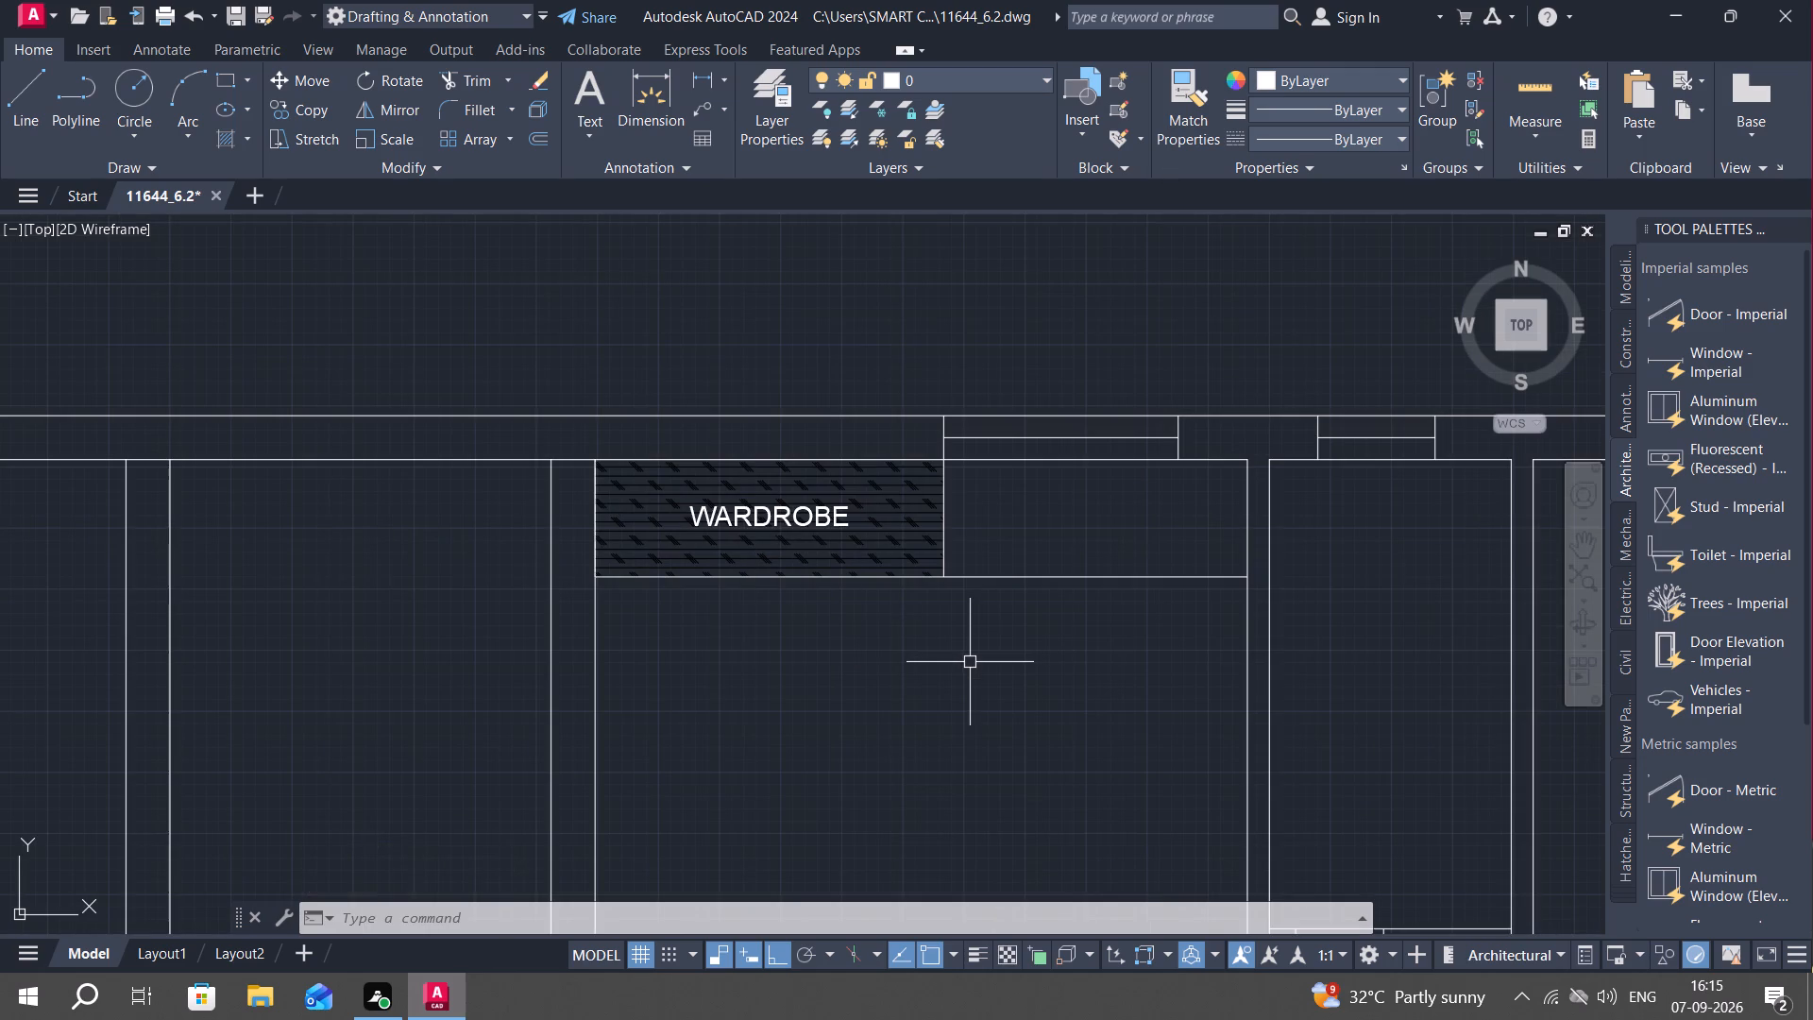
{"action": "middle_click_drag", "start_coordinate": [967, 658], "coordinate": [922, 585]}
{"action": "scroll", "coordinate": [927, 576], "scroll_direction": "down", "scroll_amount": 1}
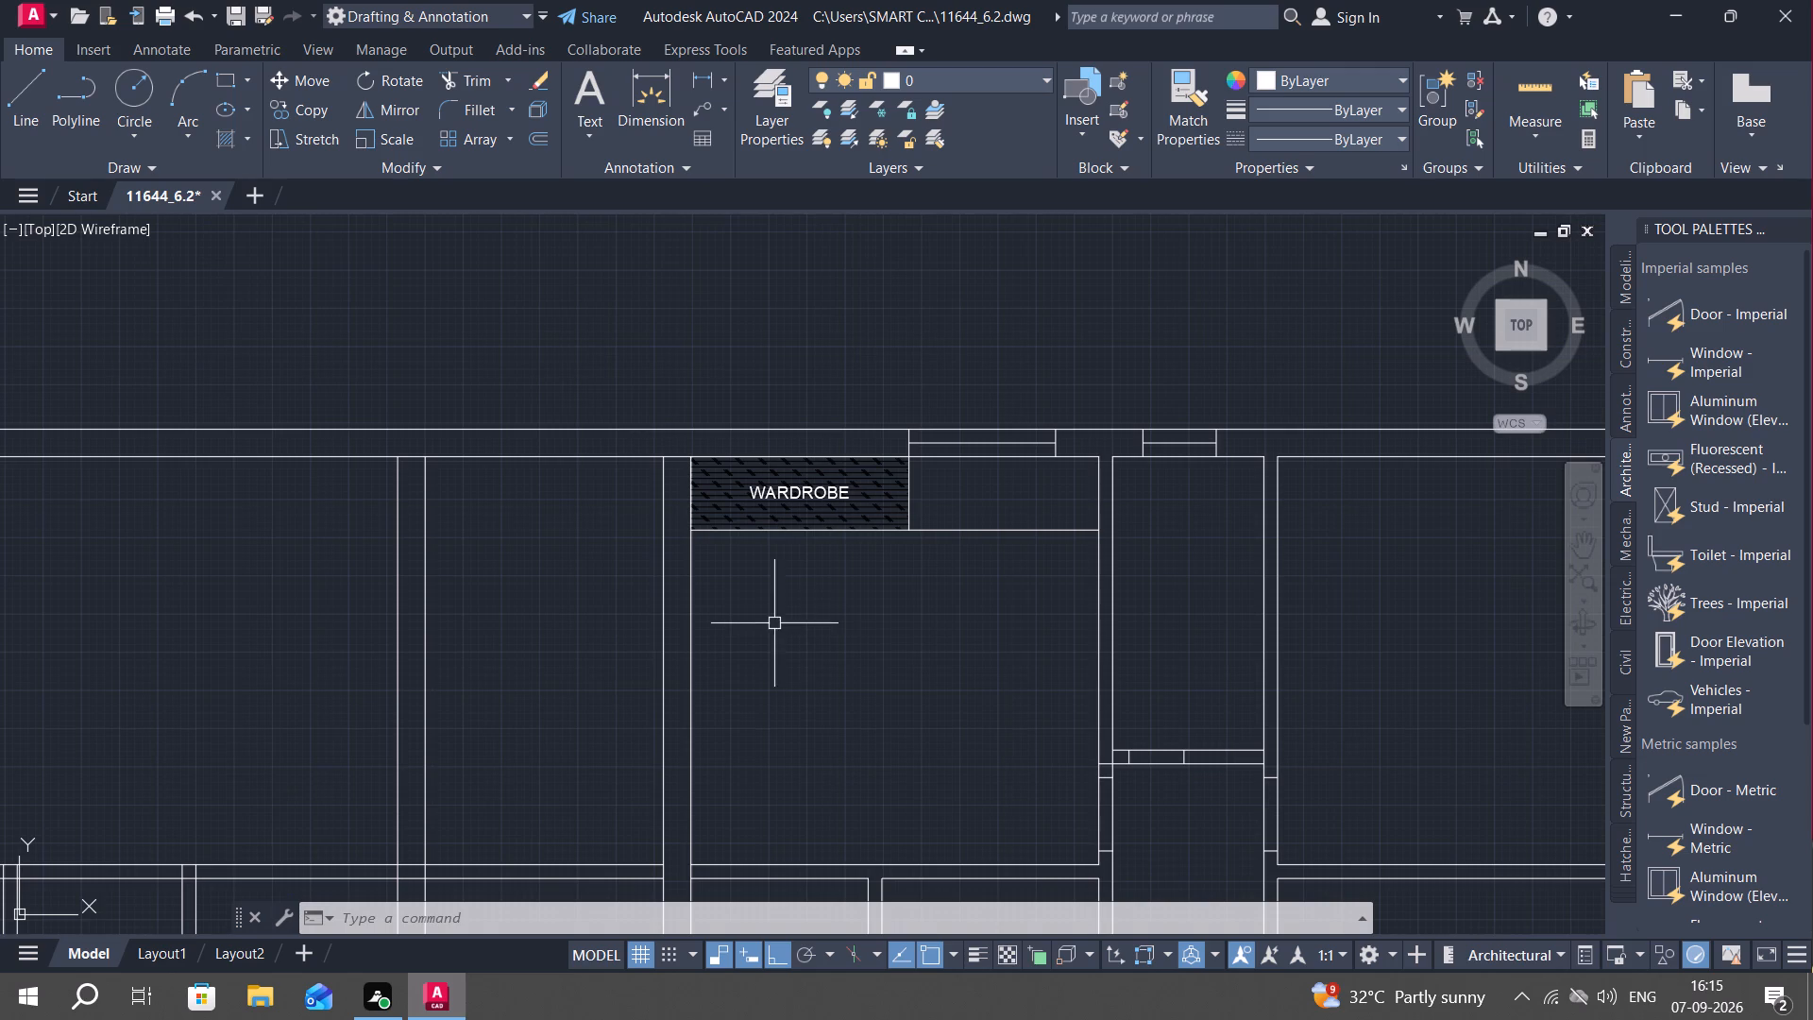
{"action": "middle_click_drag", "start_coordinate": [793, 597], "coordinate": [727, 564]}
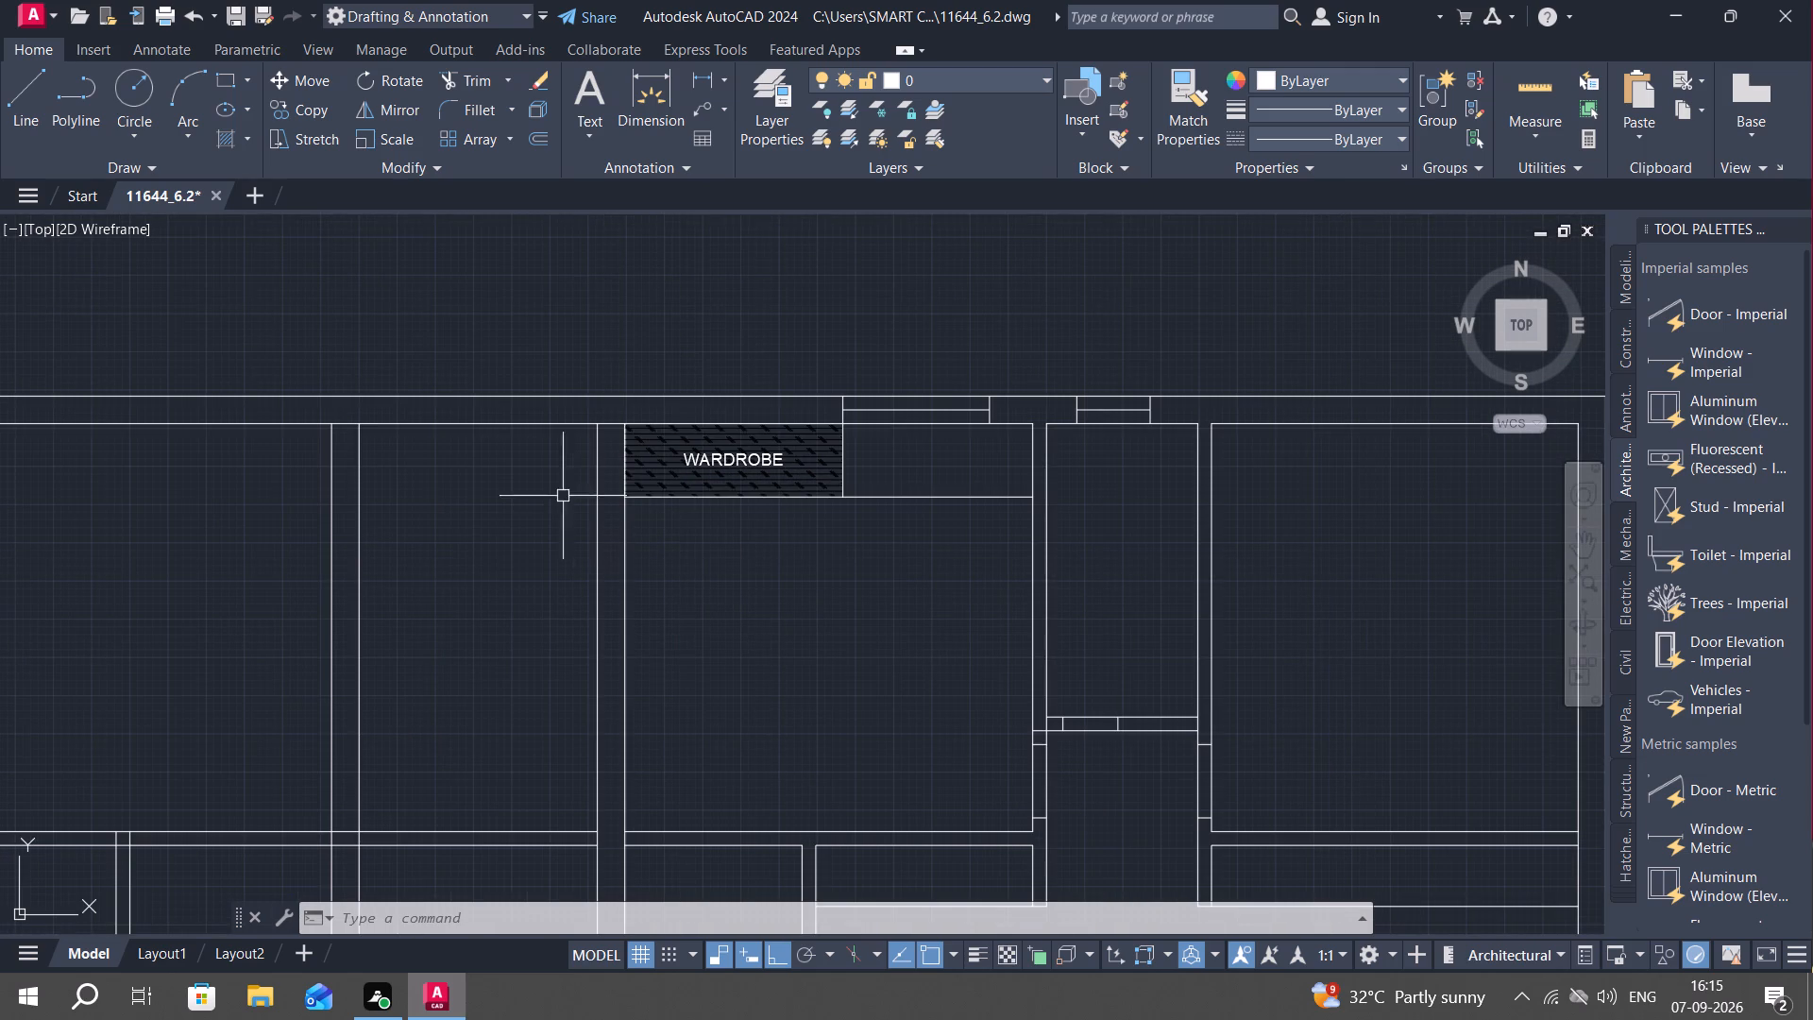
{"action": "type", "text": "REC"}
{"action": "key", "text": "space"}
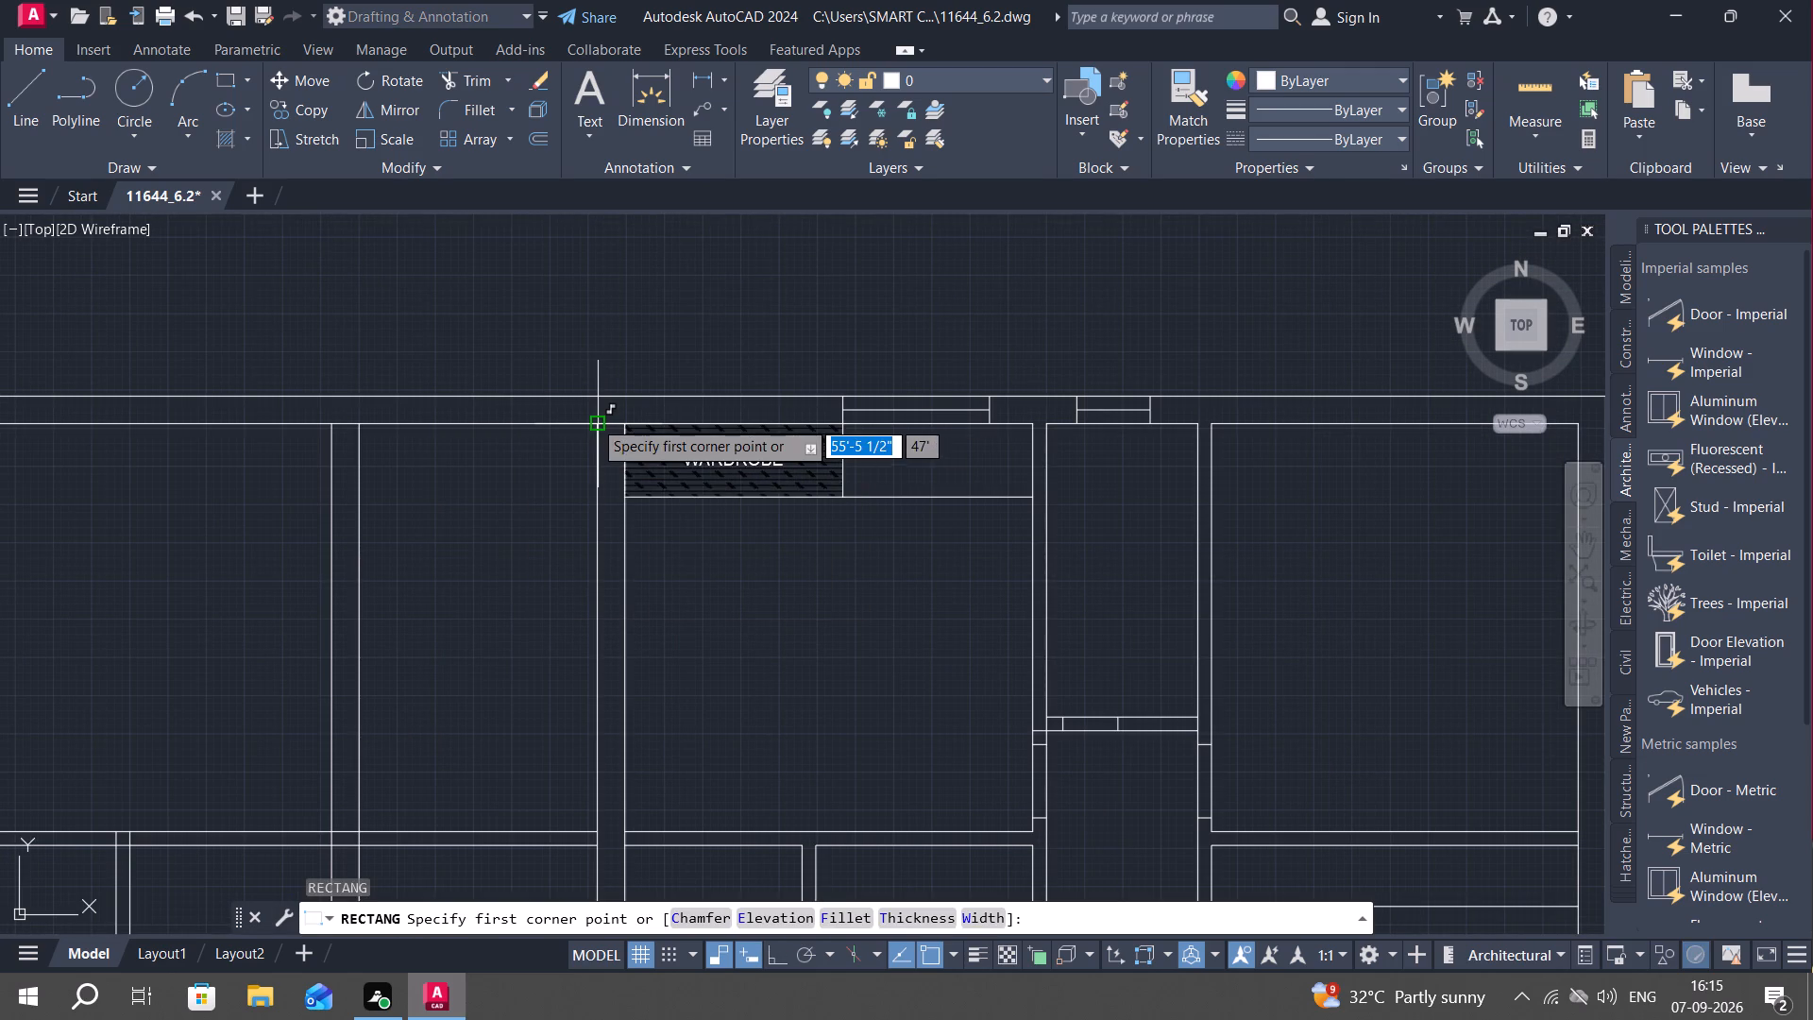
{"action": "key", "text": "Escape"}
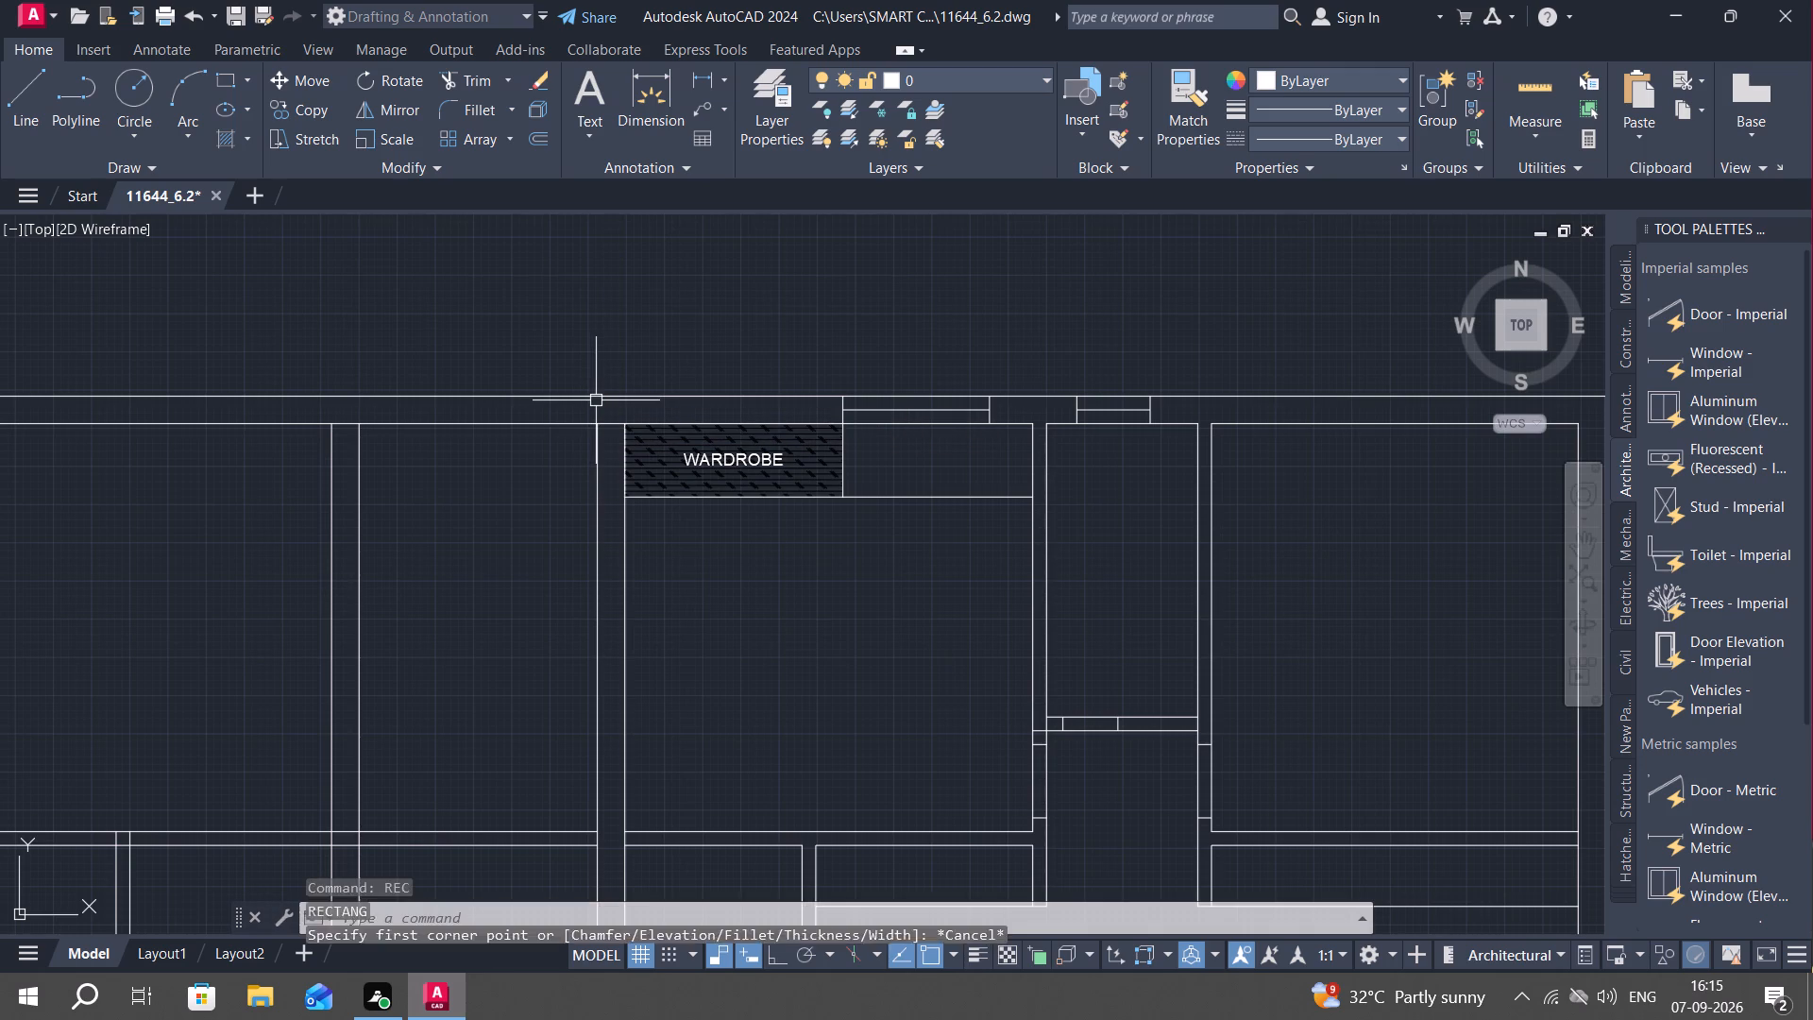
Extend both lines of the partition wall west of the wardrobe up to the north exterior wall's outer line.
{"action": "type", "text": "EX"}
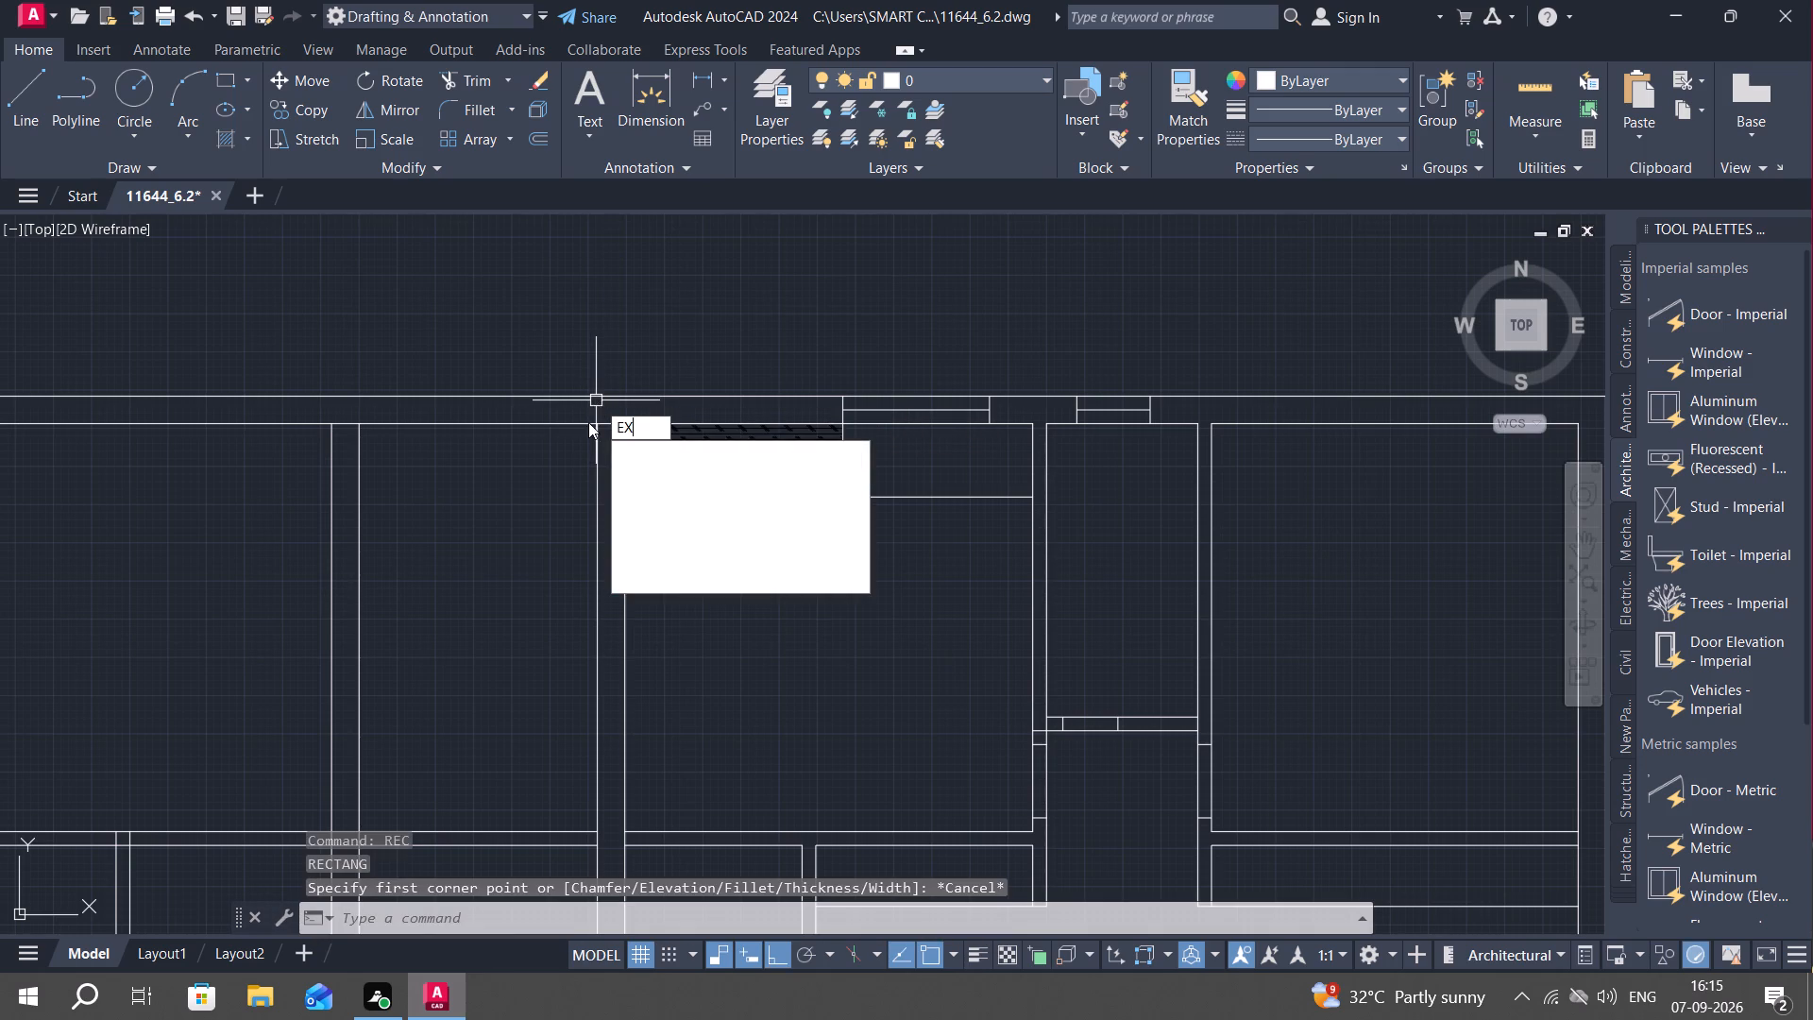
{"action": "key", "text": "space"}
{"action": "left_click", "coordinate": [592, 442]}
{"action": "left_click", "coordinate": [622, 447]}
{"action": "key", "text": "Escape"}
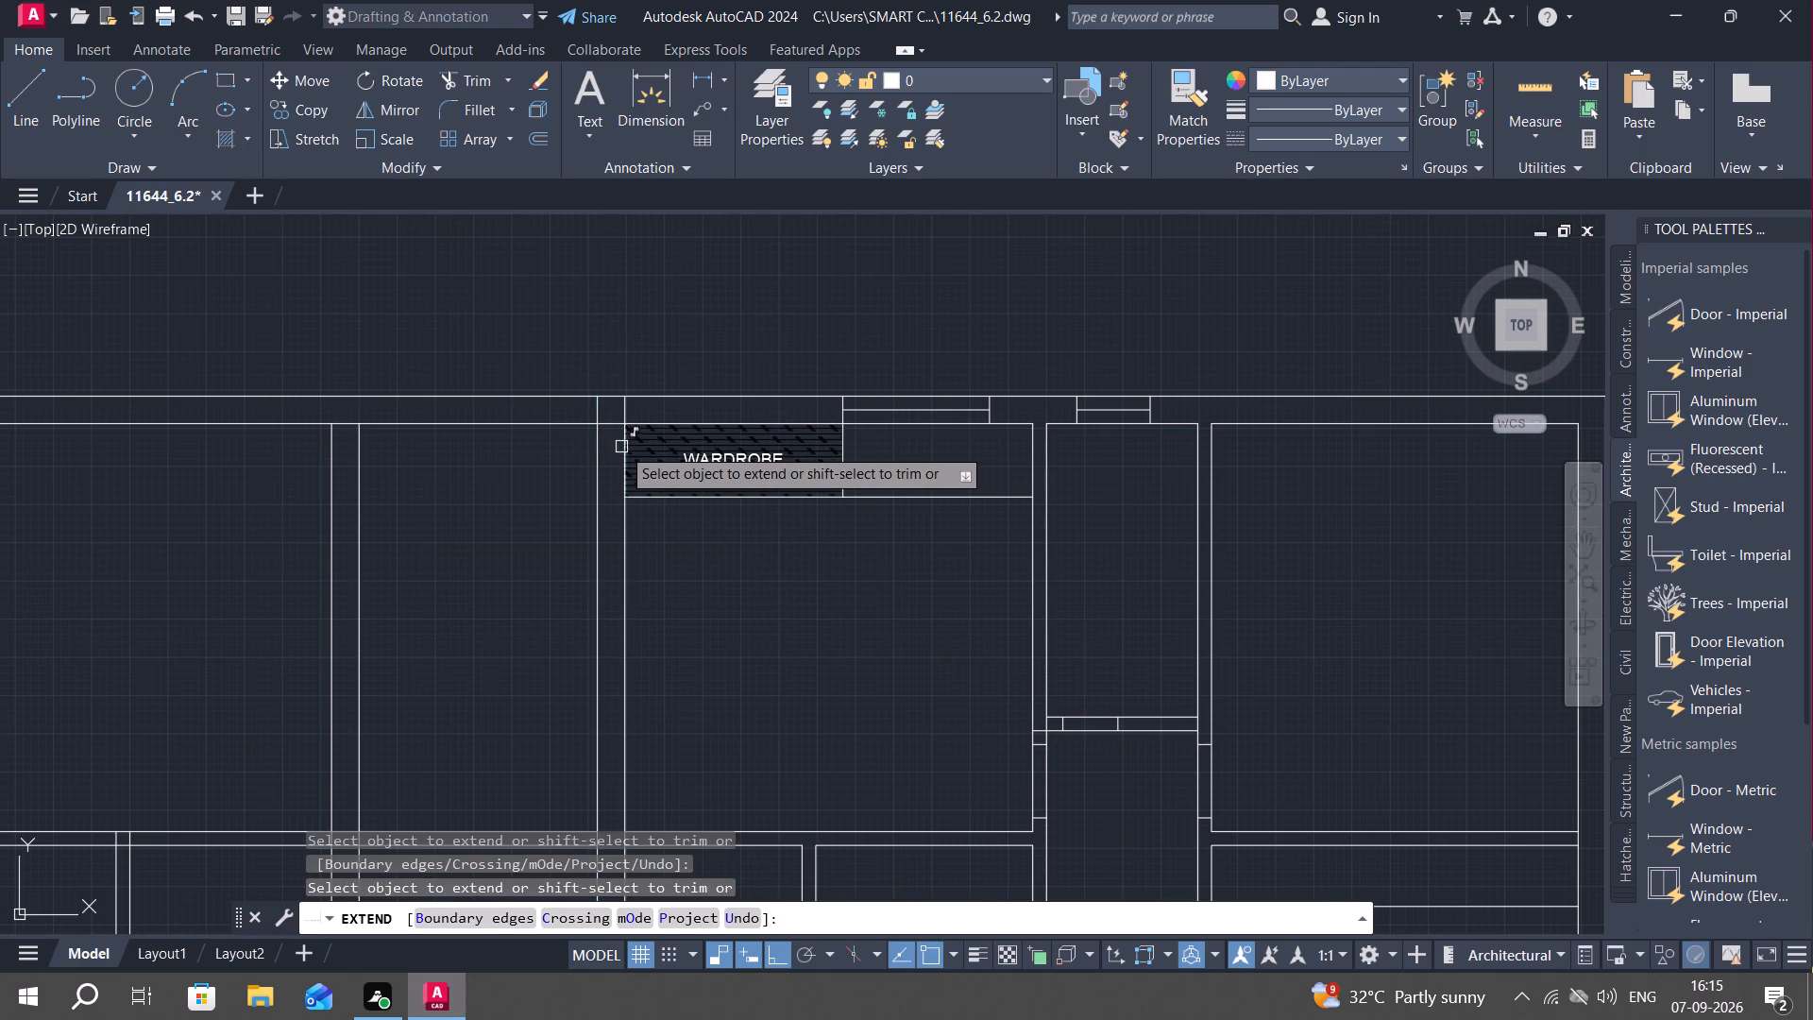
{"action": "key", "text": "e"}
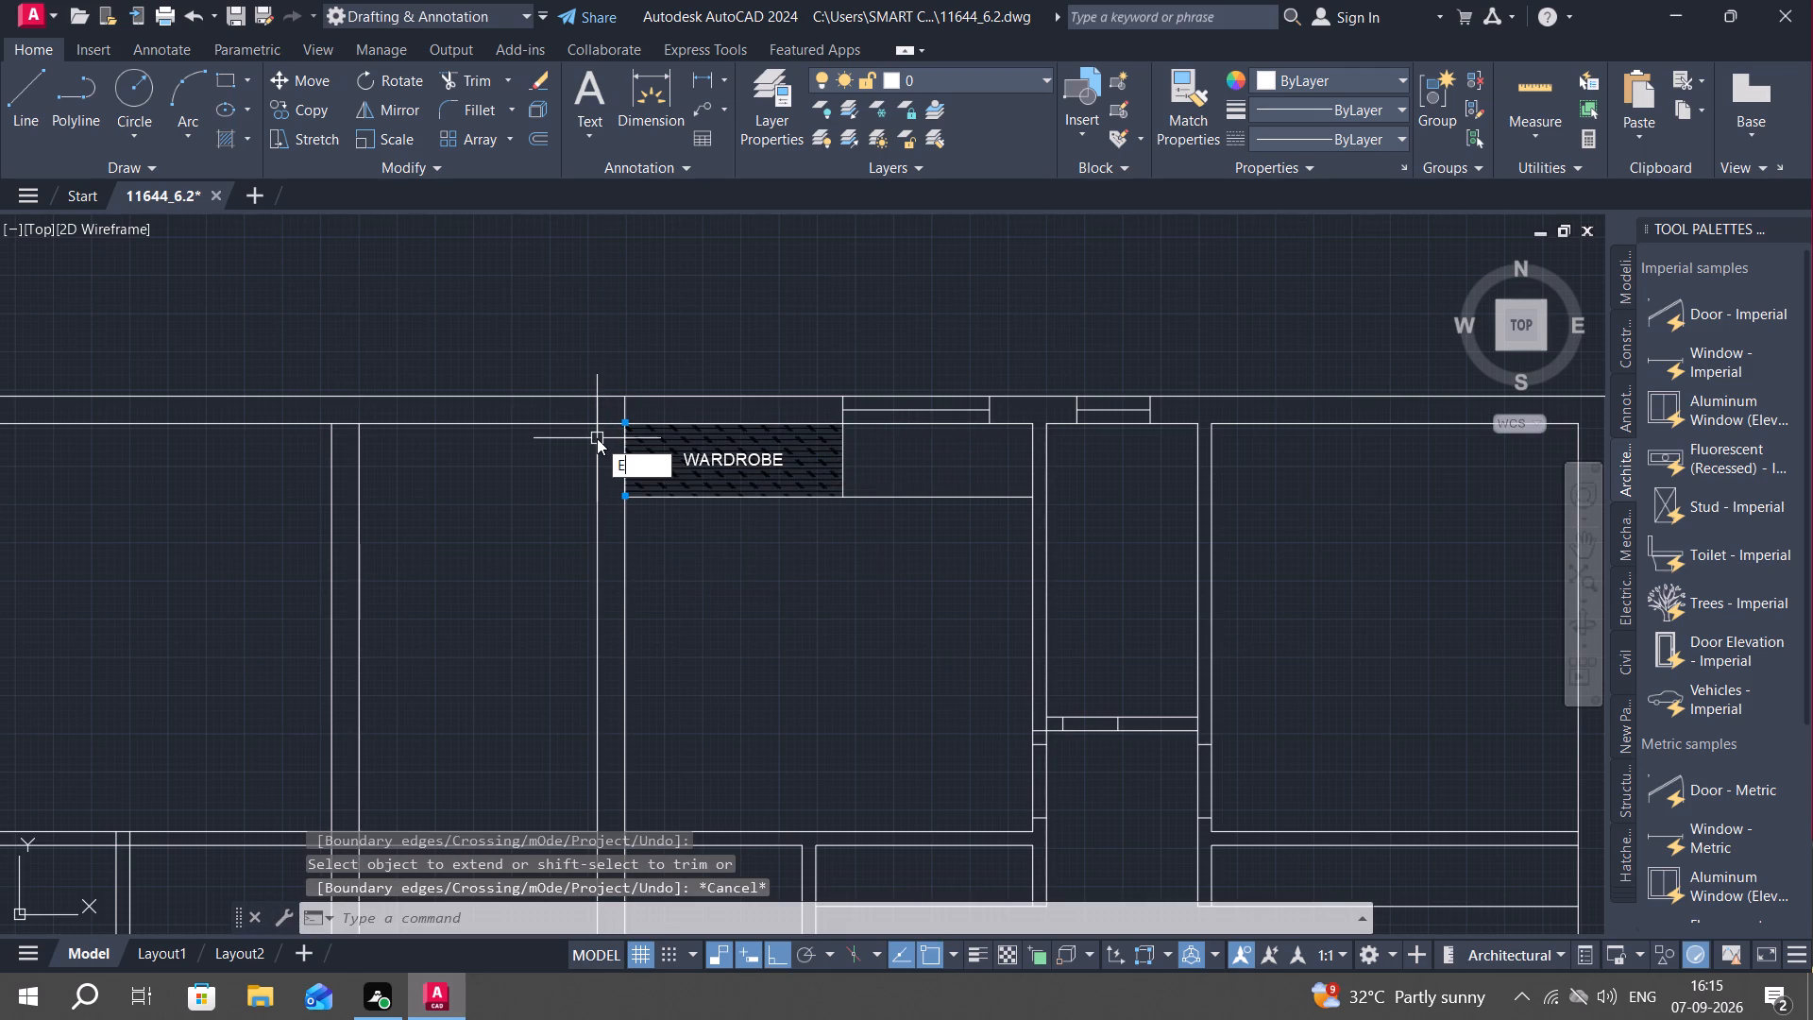
{"action": "key", "text": "Escape"}
Draw a column rectangle 9" wide and about 1'-4 1/2" deep at the wall junction beside the wardrobe, starting on the outer wall line.
{"action": "key", "text": "r"}
{"action": "type", "text": "EC"}
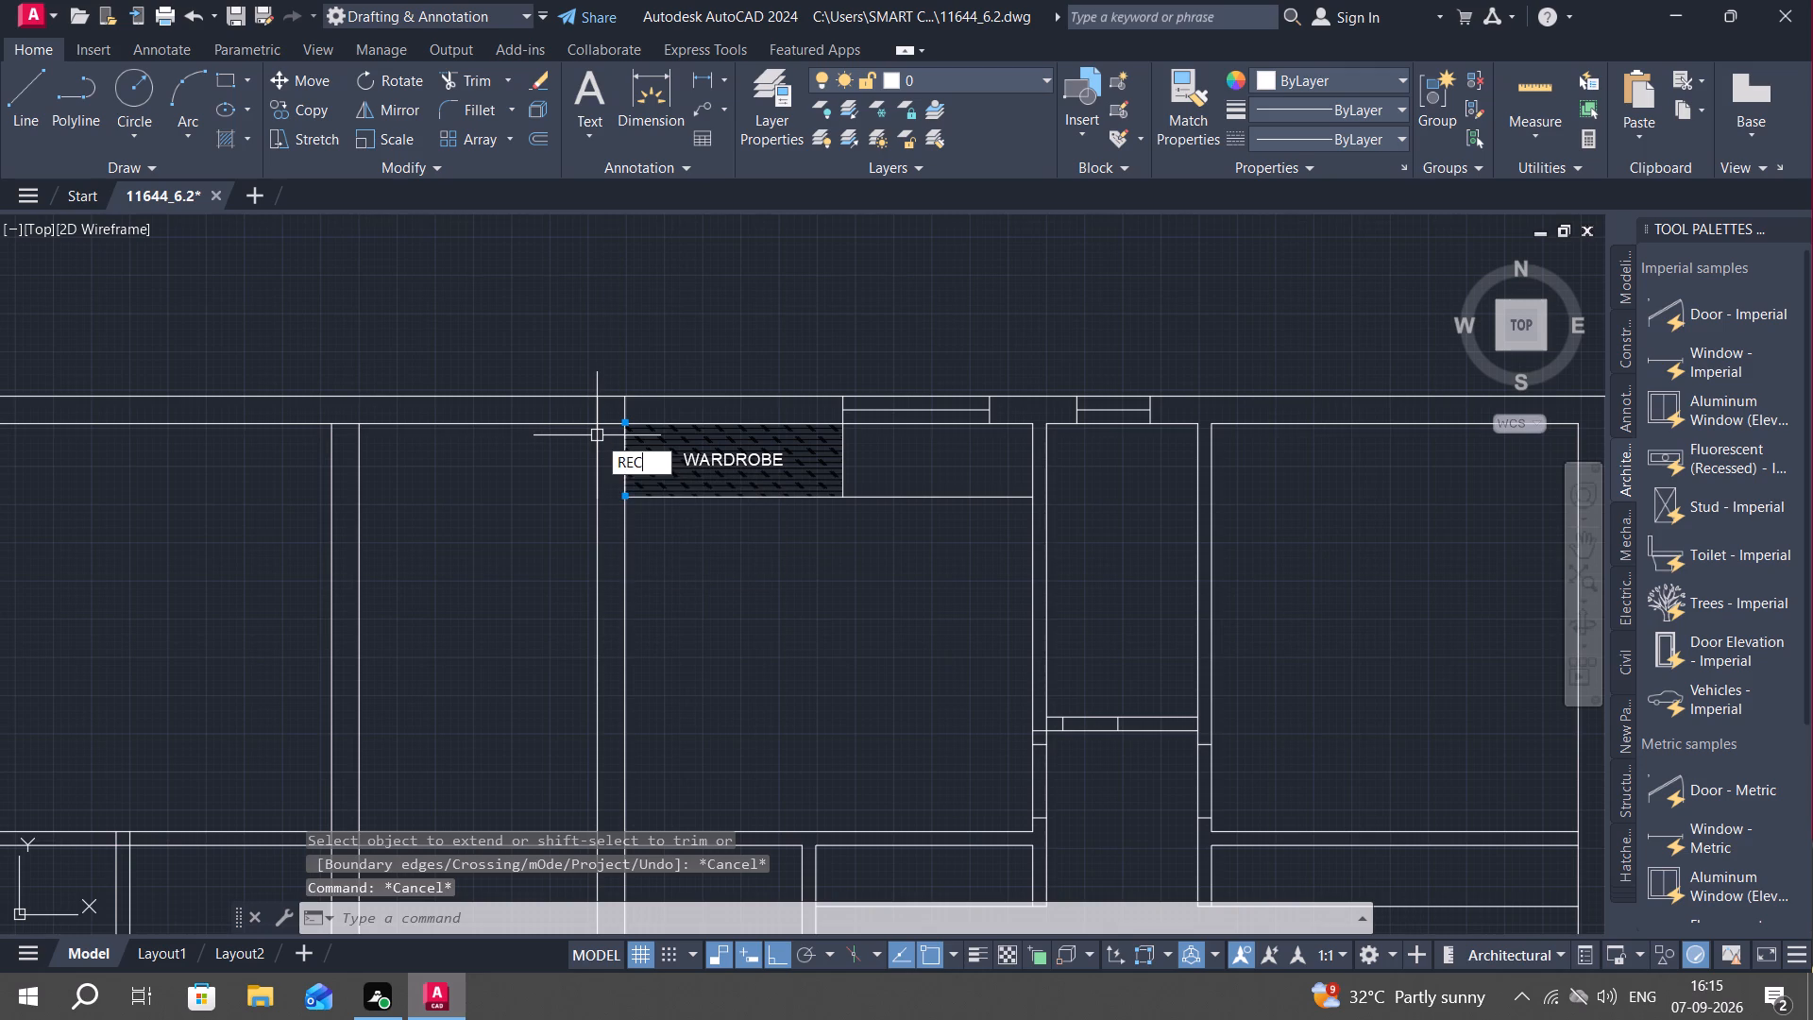
{"action": "key", "text": "space"}
{"action": "left_click", "coordinate": [595, 396]}
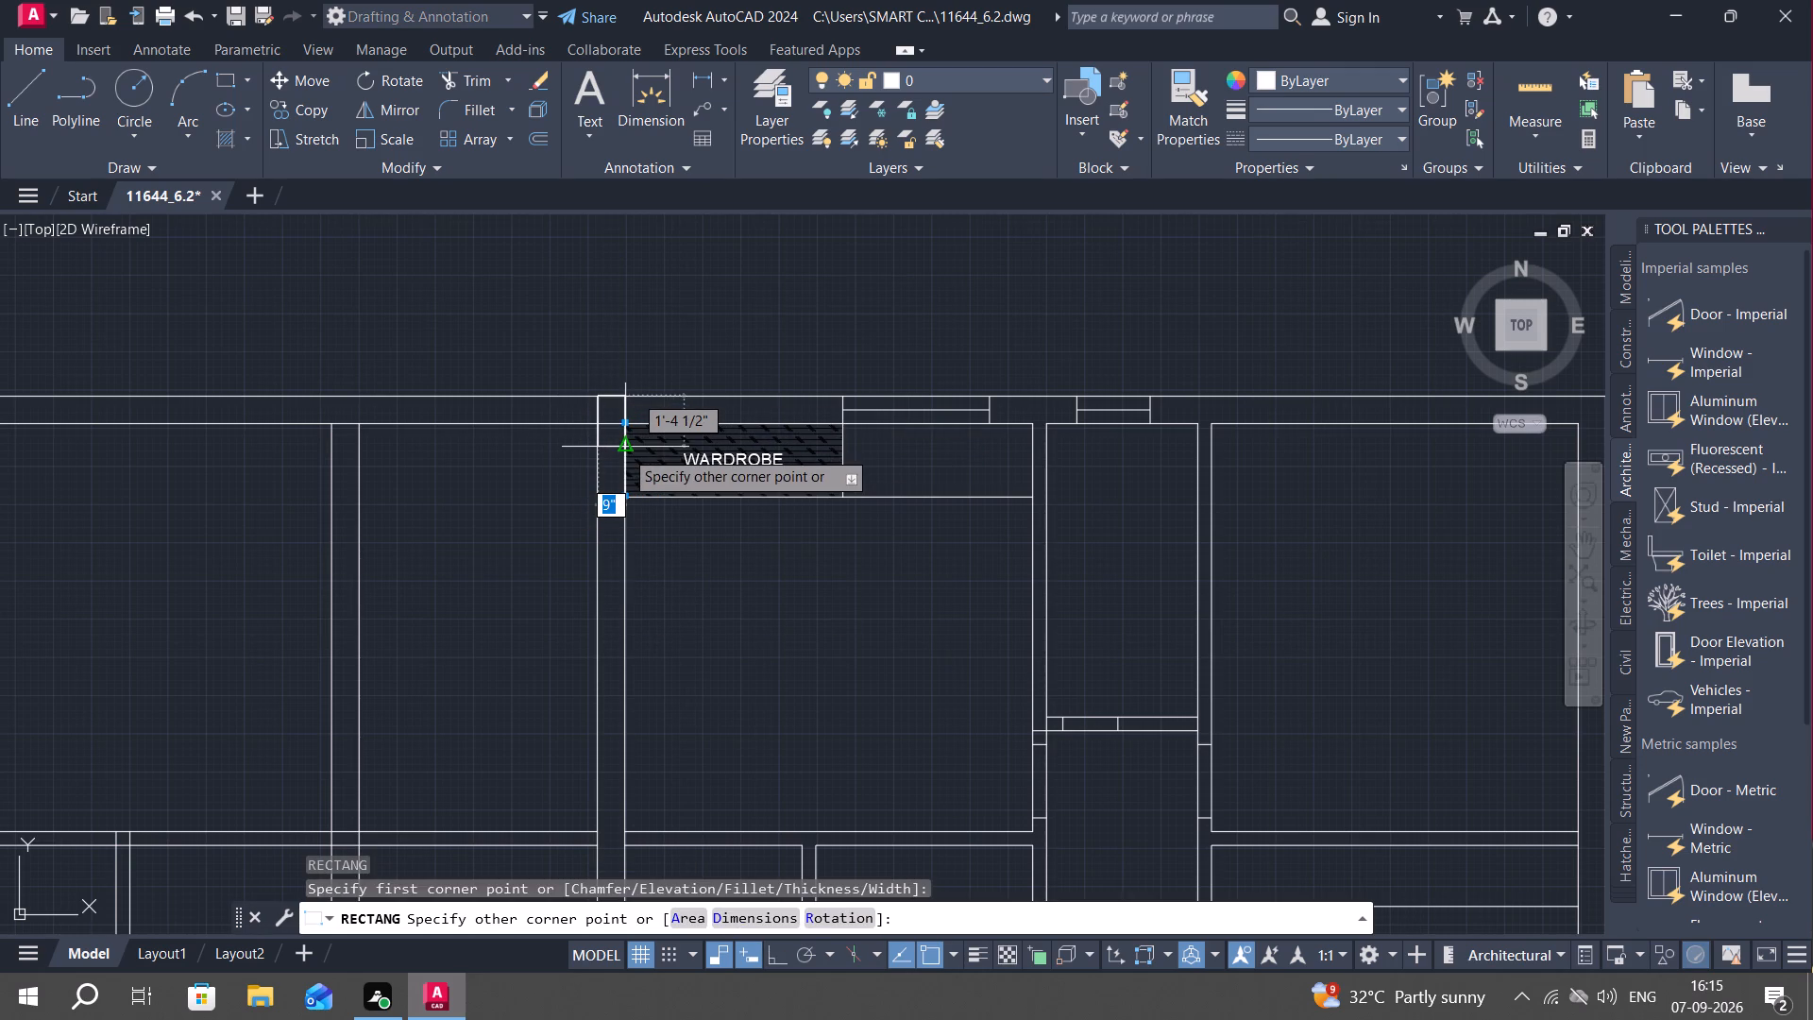
{"action": "left_click", "coordinate": [624, 450]}
{"action": "key", "text": "Escape"}
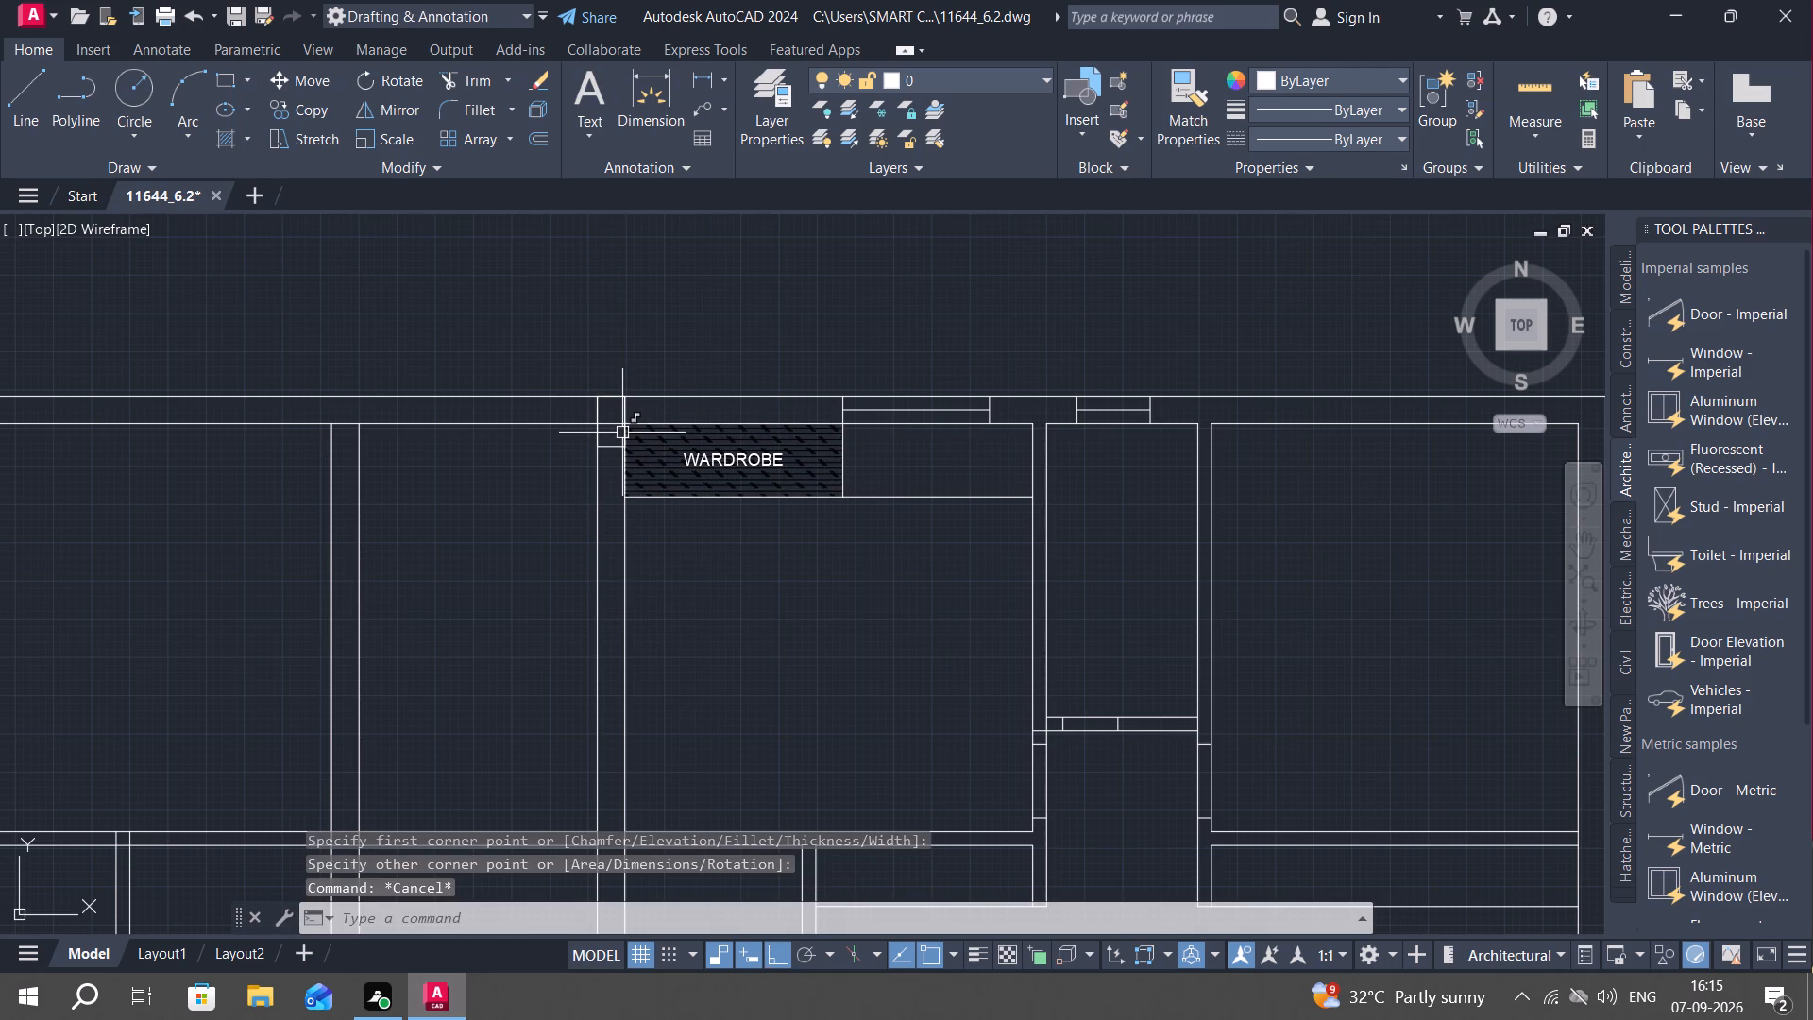
Trim the exterior wall's inner line where it crosses the column rectangle.
{"action": "key", "text": "t"}
{"action": "key", "text": "r"}
{"action": "key", "text": "space"}
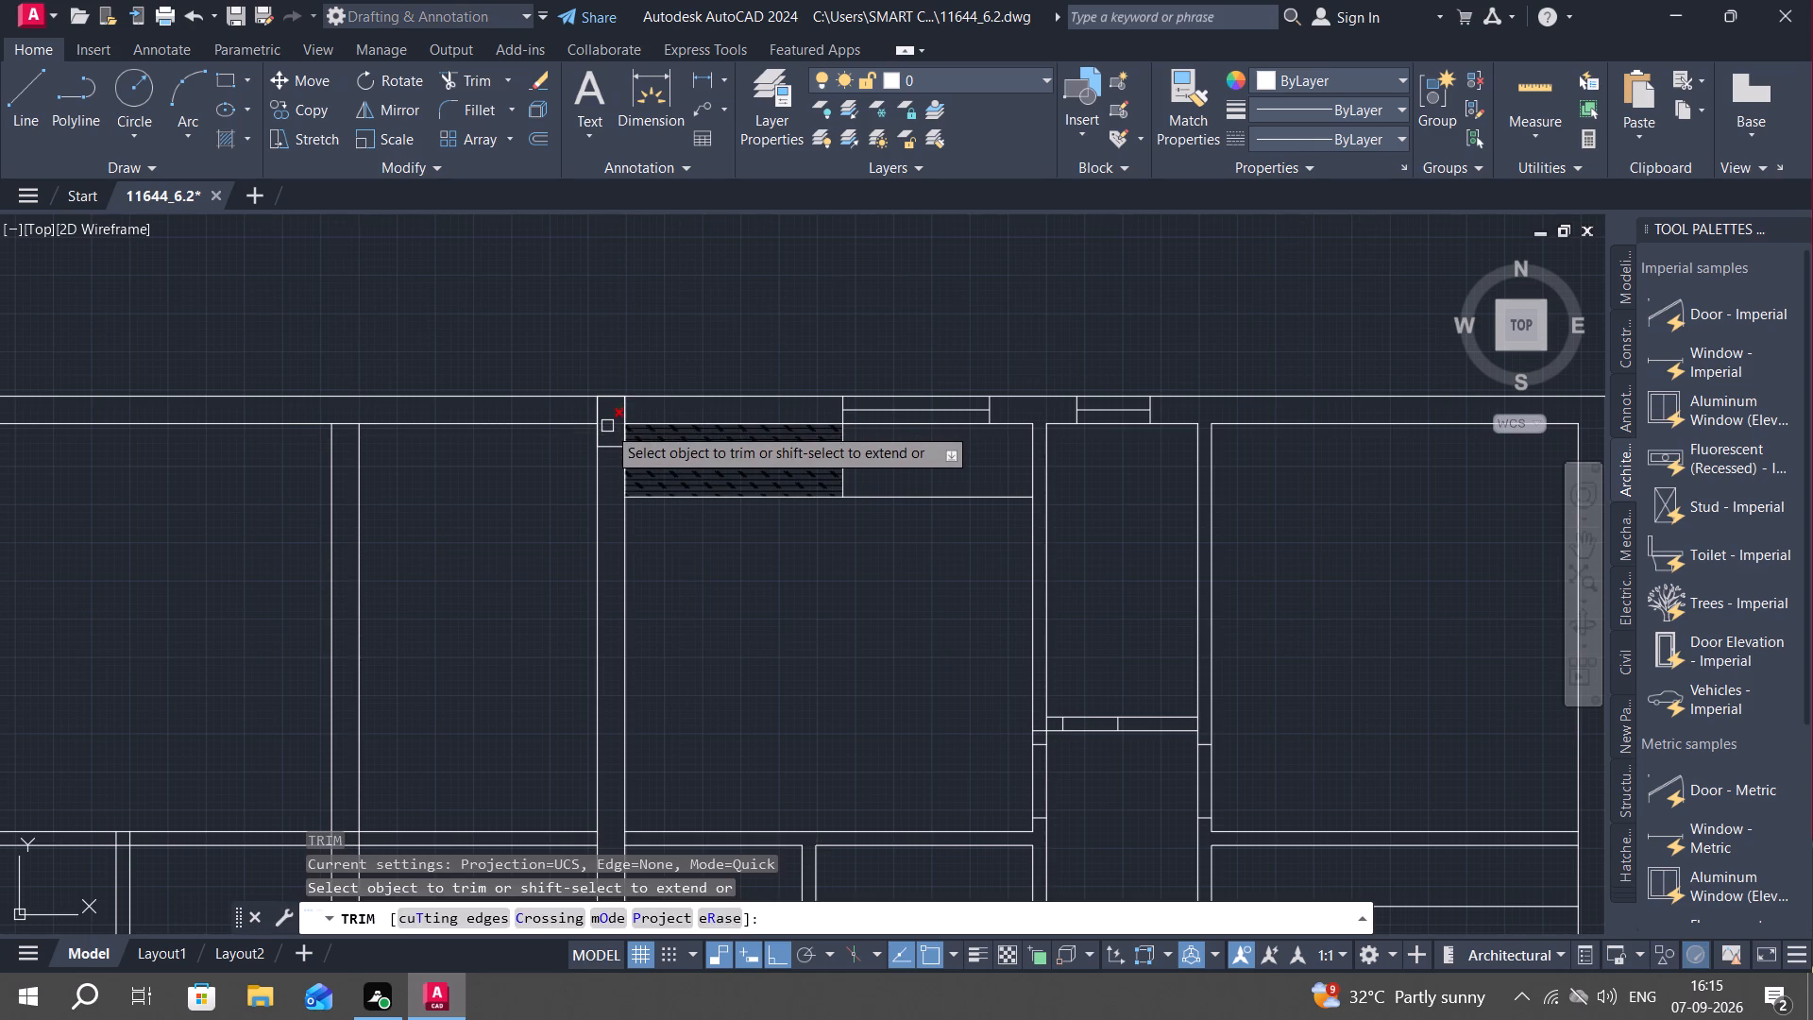
{"action": "left_click", "coordinate": [607, 426]}
{"action": "key", "text": "Escape"}
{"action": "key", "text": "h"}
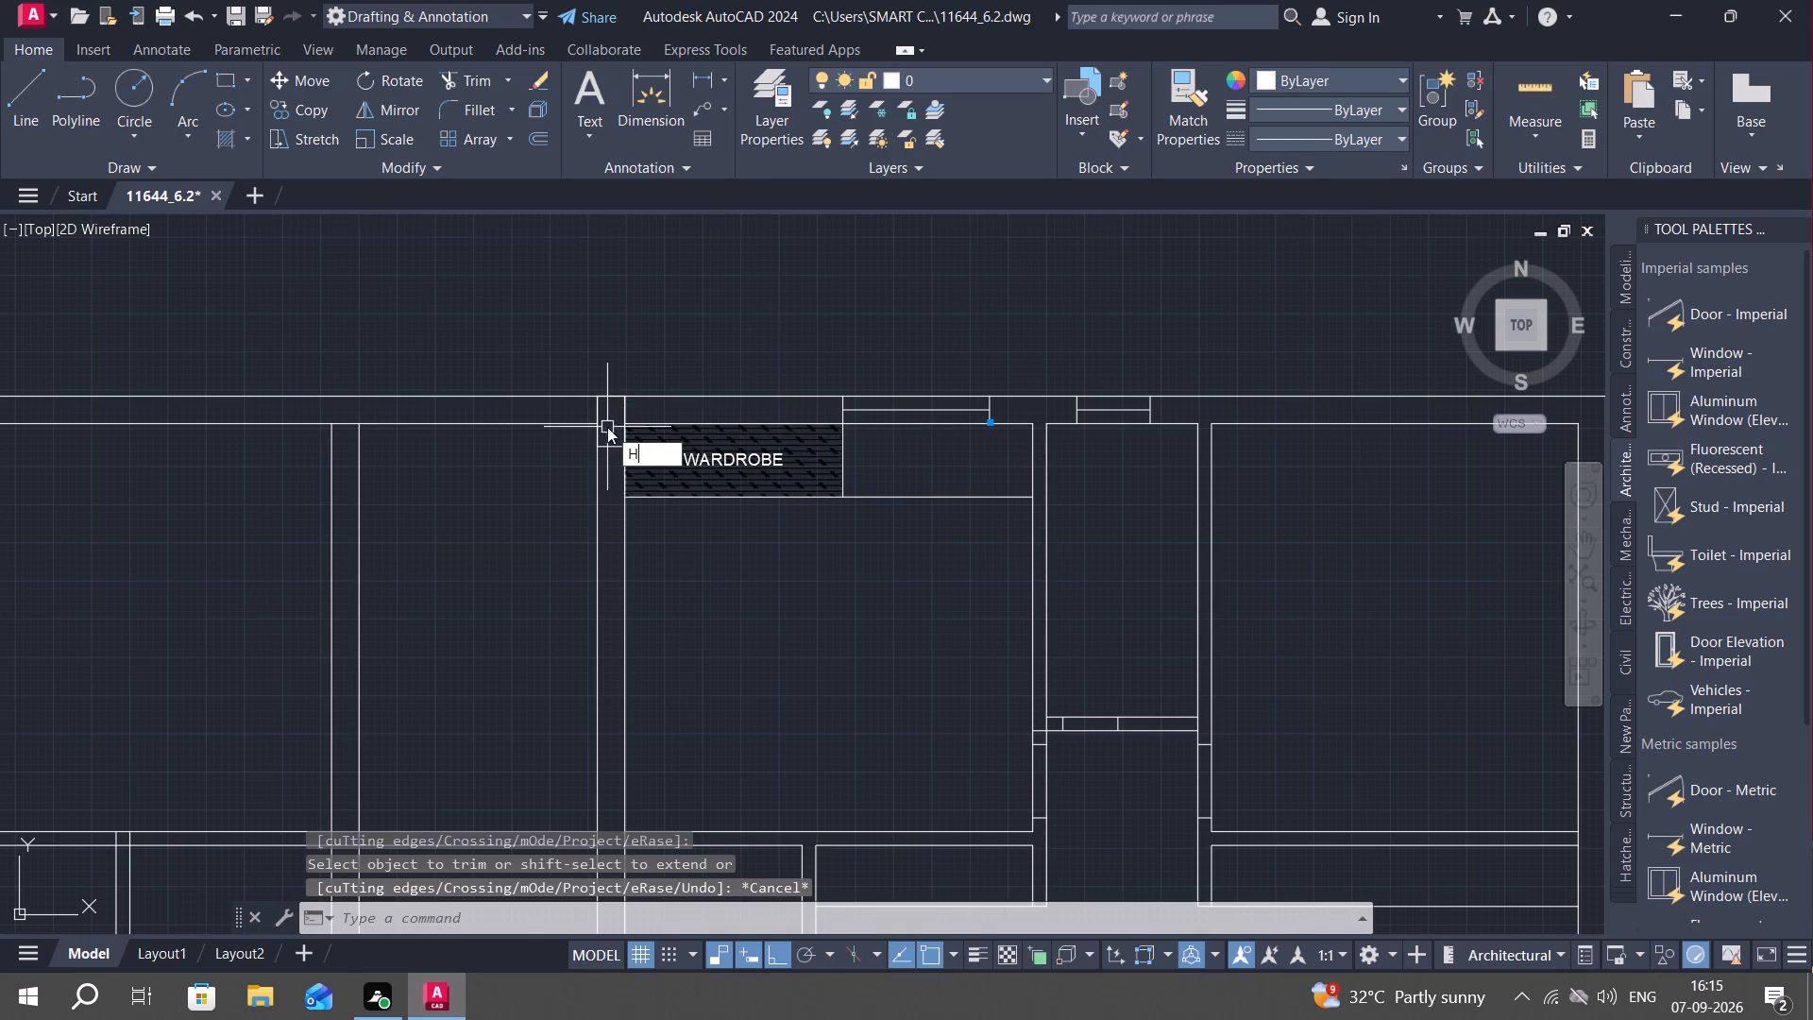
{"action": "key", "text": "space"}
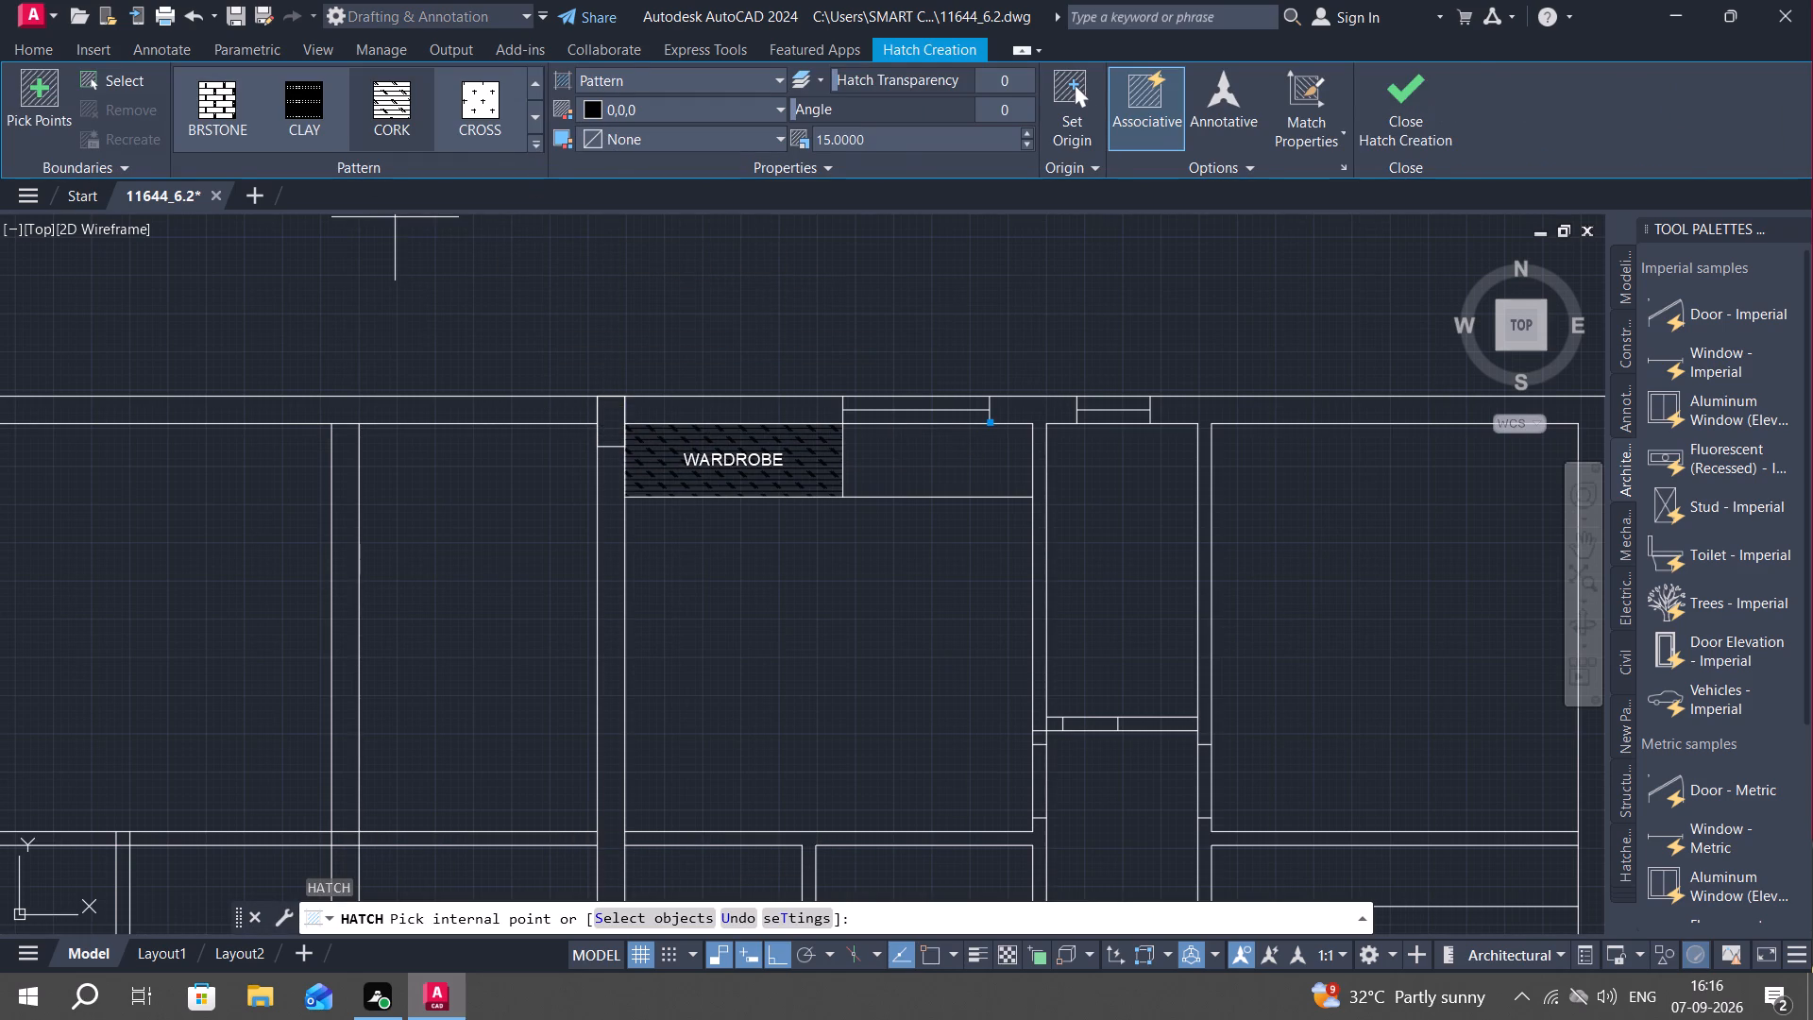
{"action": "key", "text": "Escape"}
Draw a wardrobe outline 2' deep and about 8'-9" long down the northeast room's west wall, starting at its northwest inner corner.
{"action": "middle_click_drag", "start_coordinate": [839, 636], "coordinate": [747, 574]}
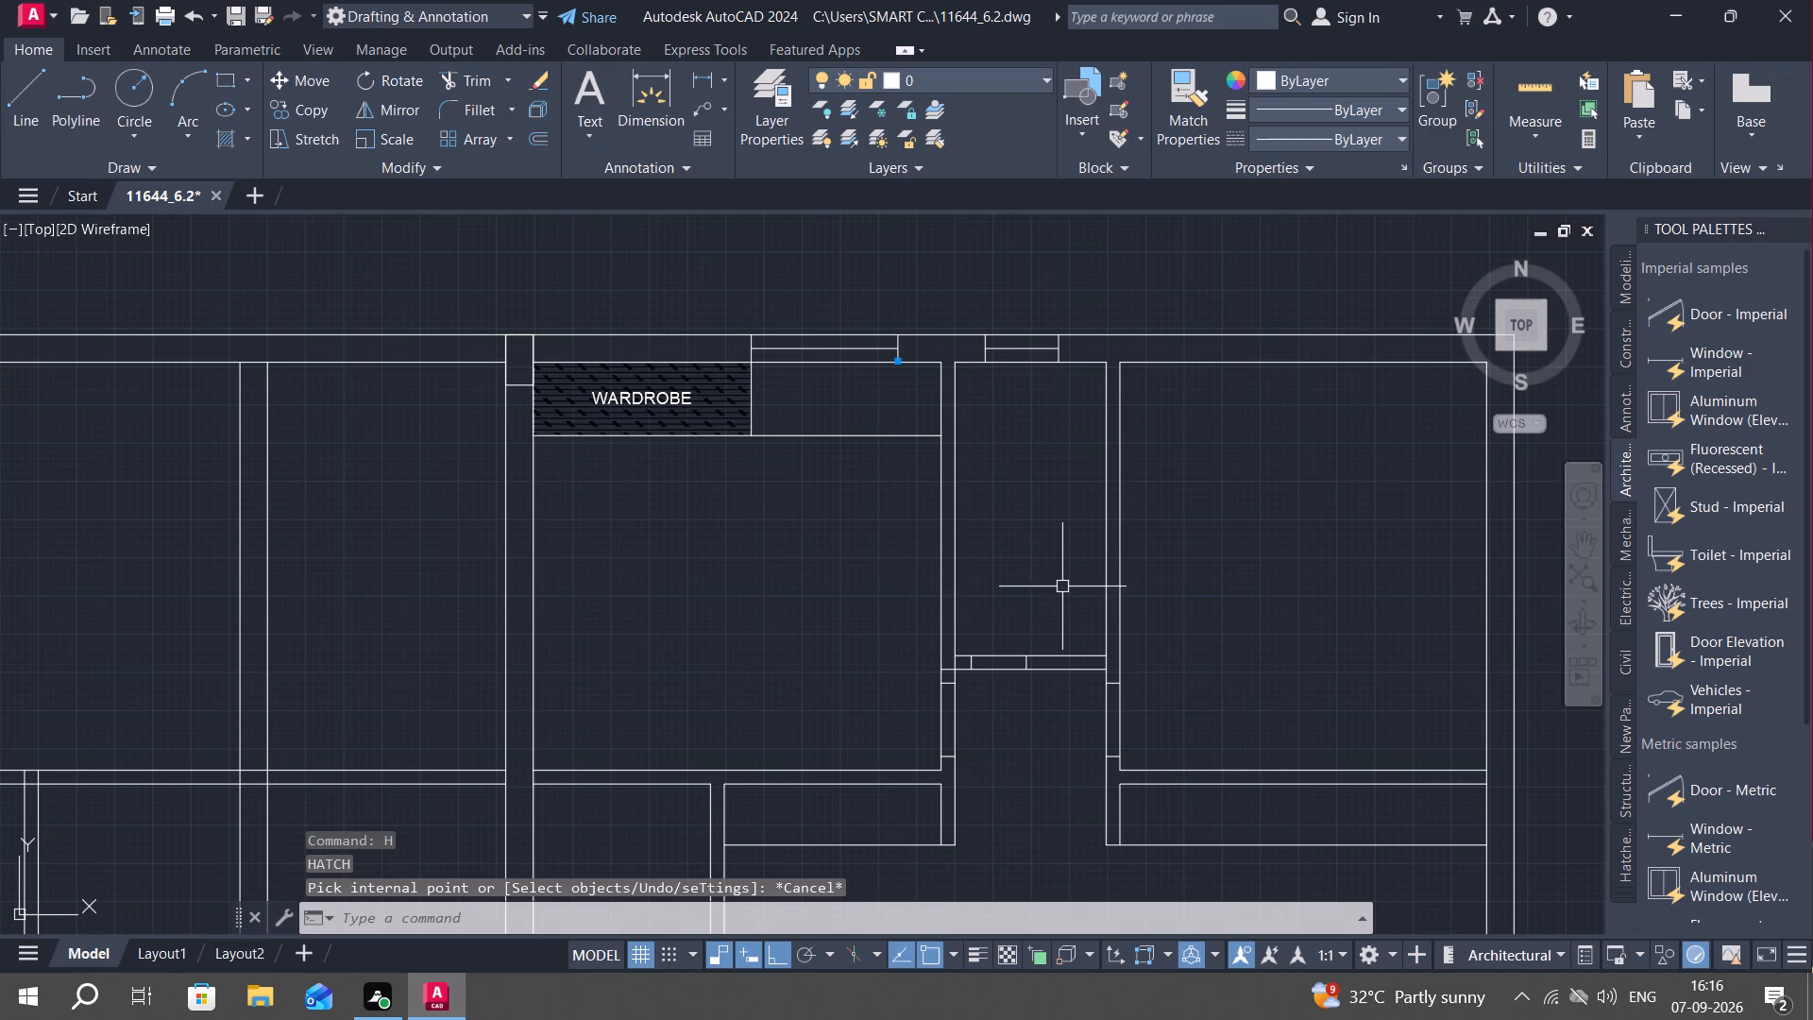
{"action": "middle_click_drag", "start_coordinate": [1236, 510], "coordinate": [875, 604]}
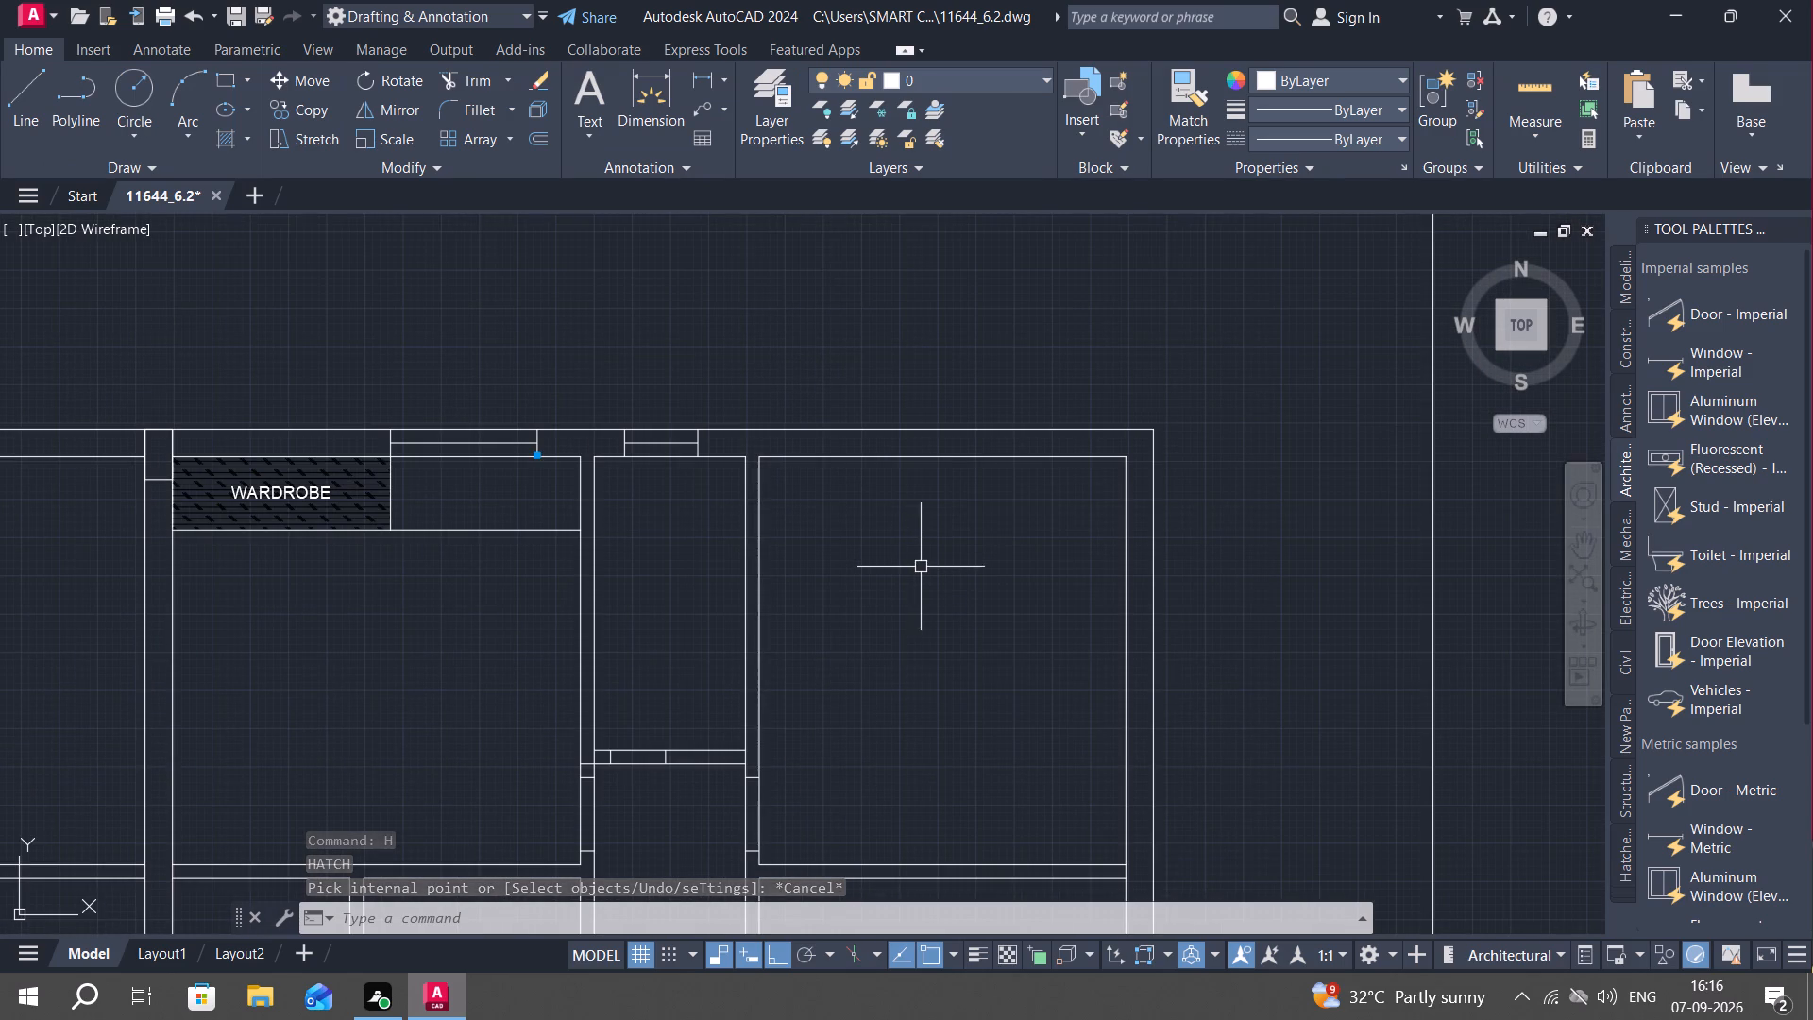
{"action": "key", "text": "l"}
{"action": "key", "text": "space"}
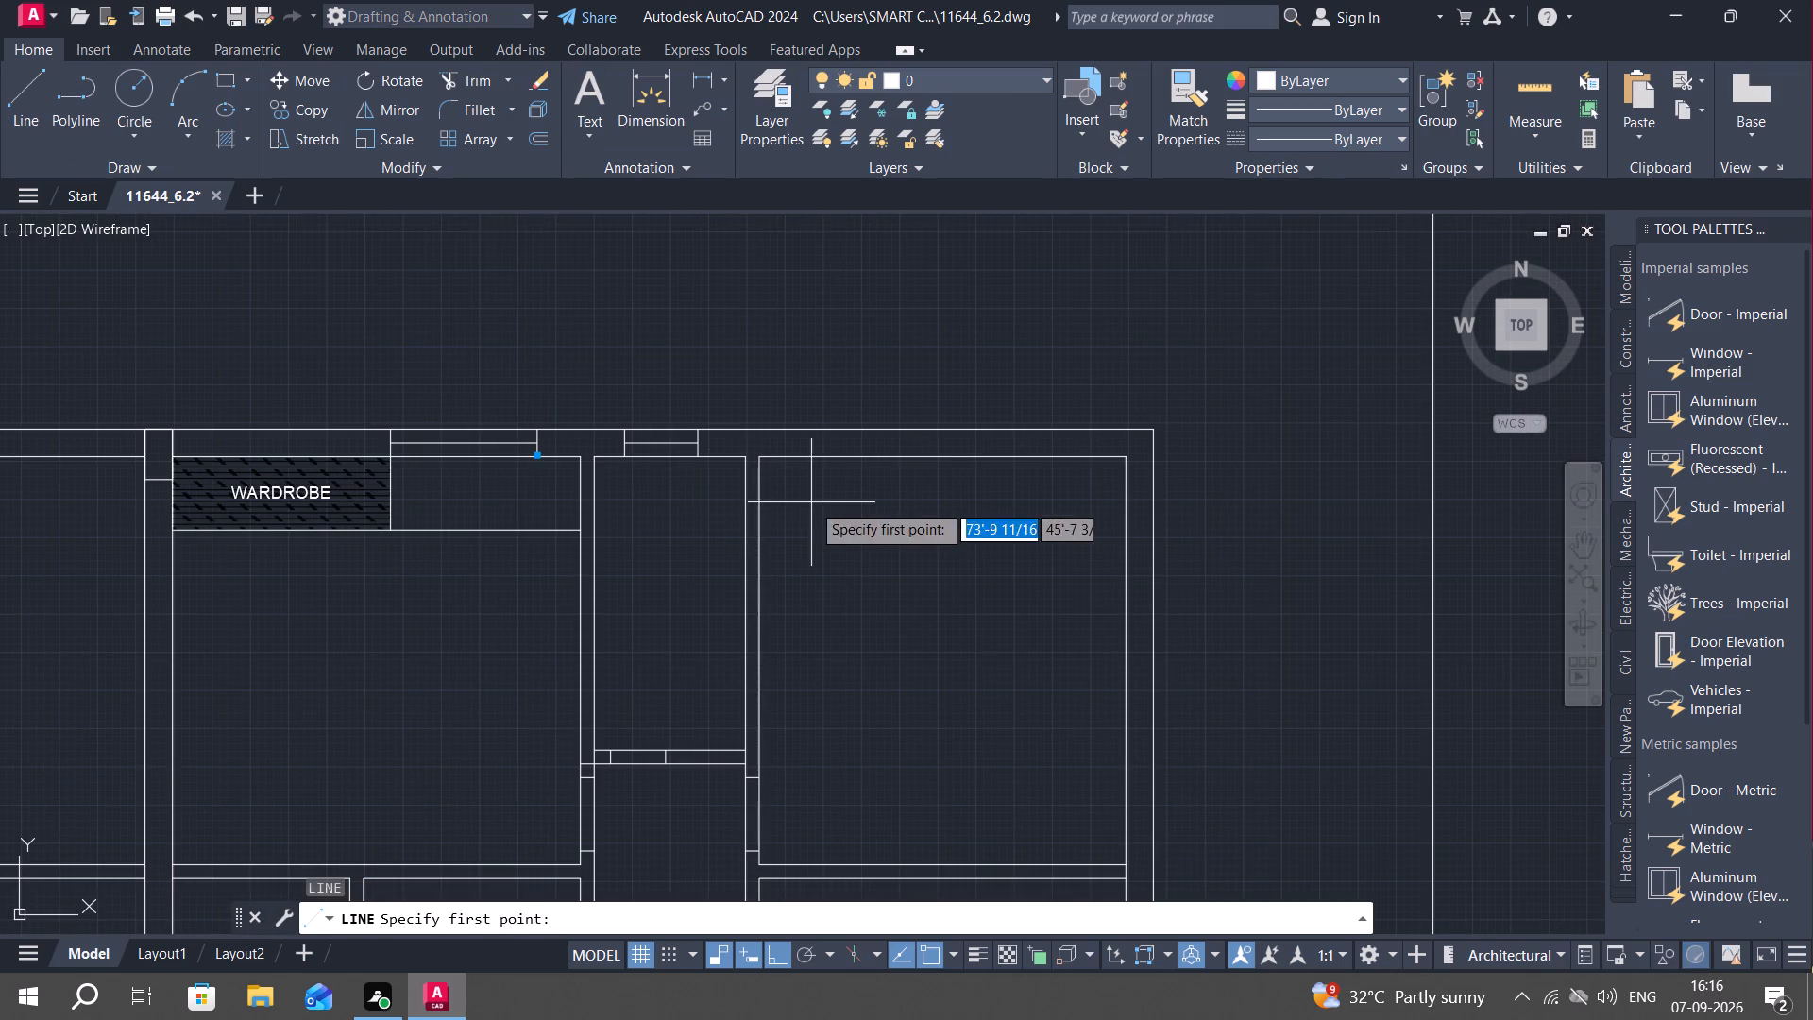
{"action": "left_click", "coordinate": [759, 456]}
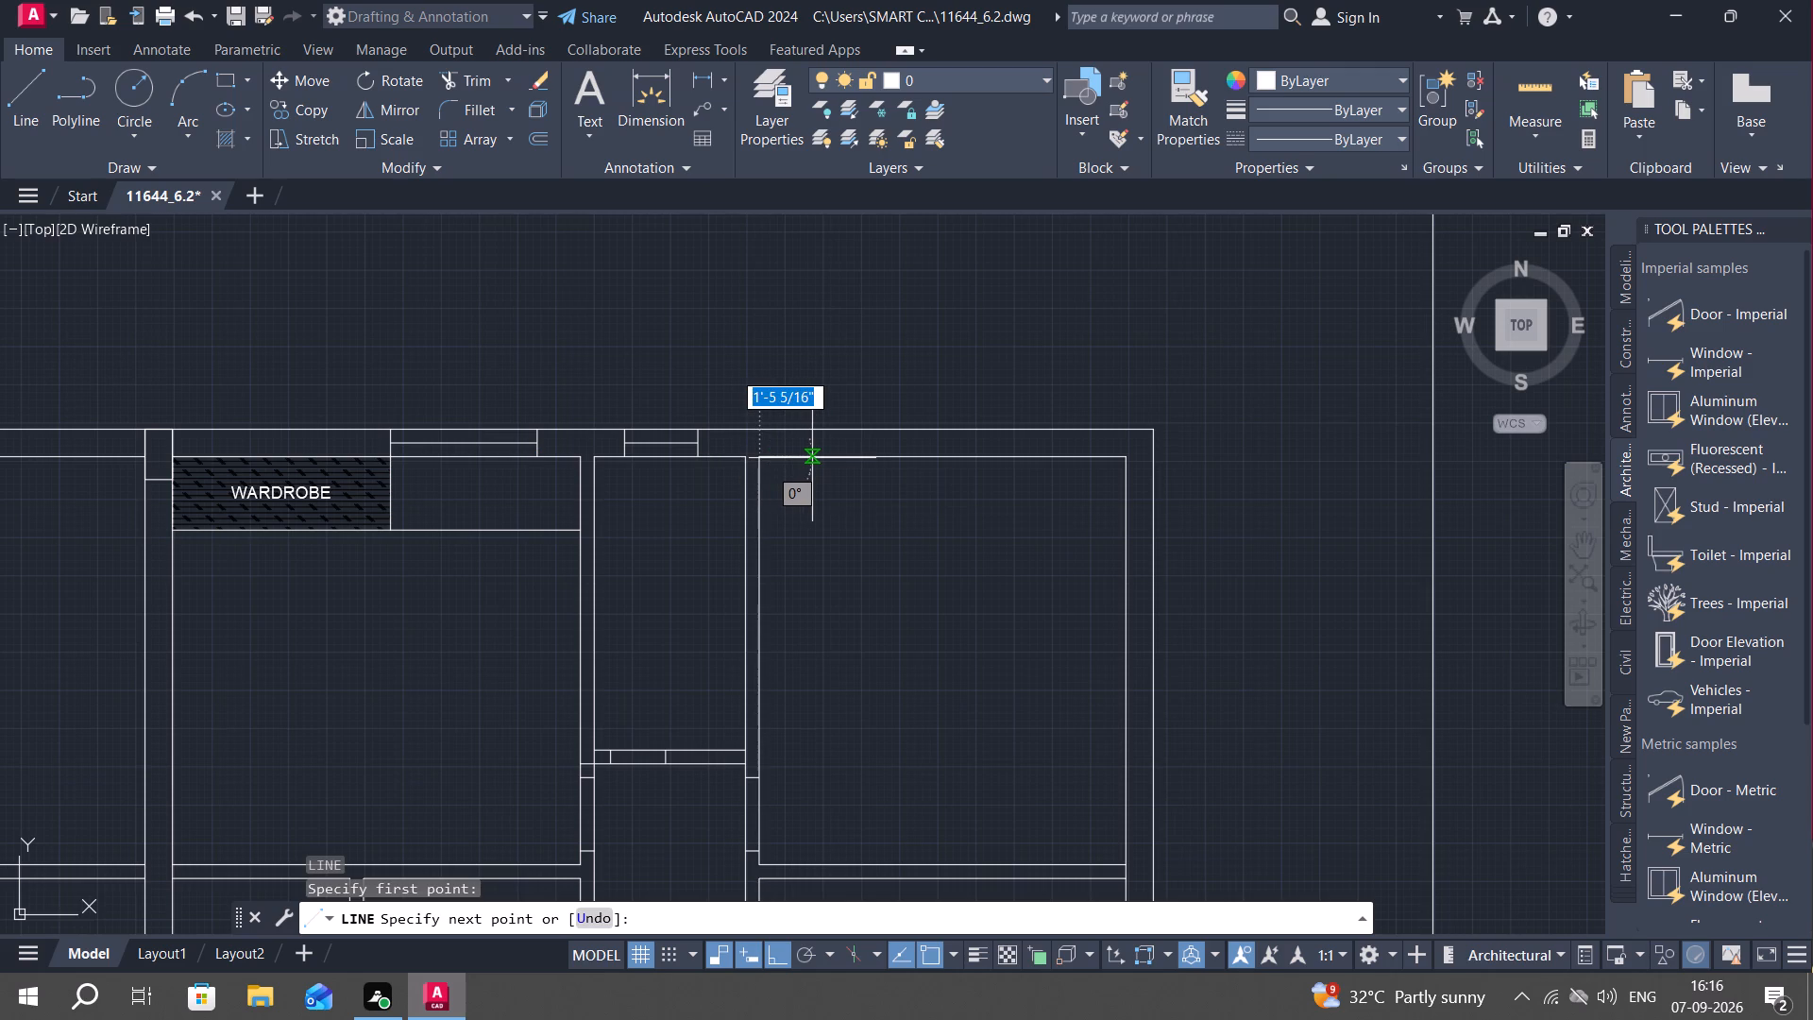
{"action": "key", "text": "2"}
{"action": "key", "text": "apostrophe"}
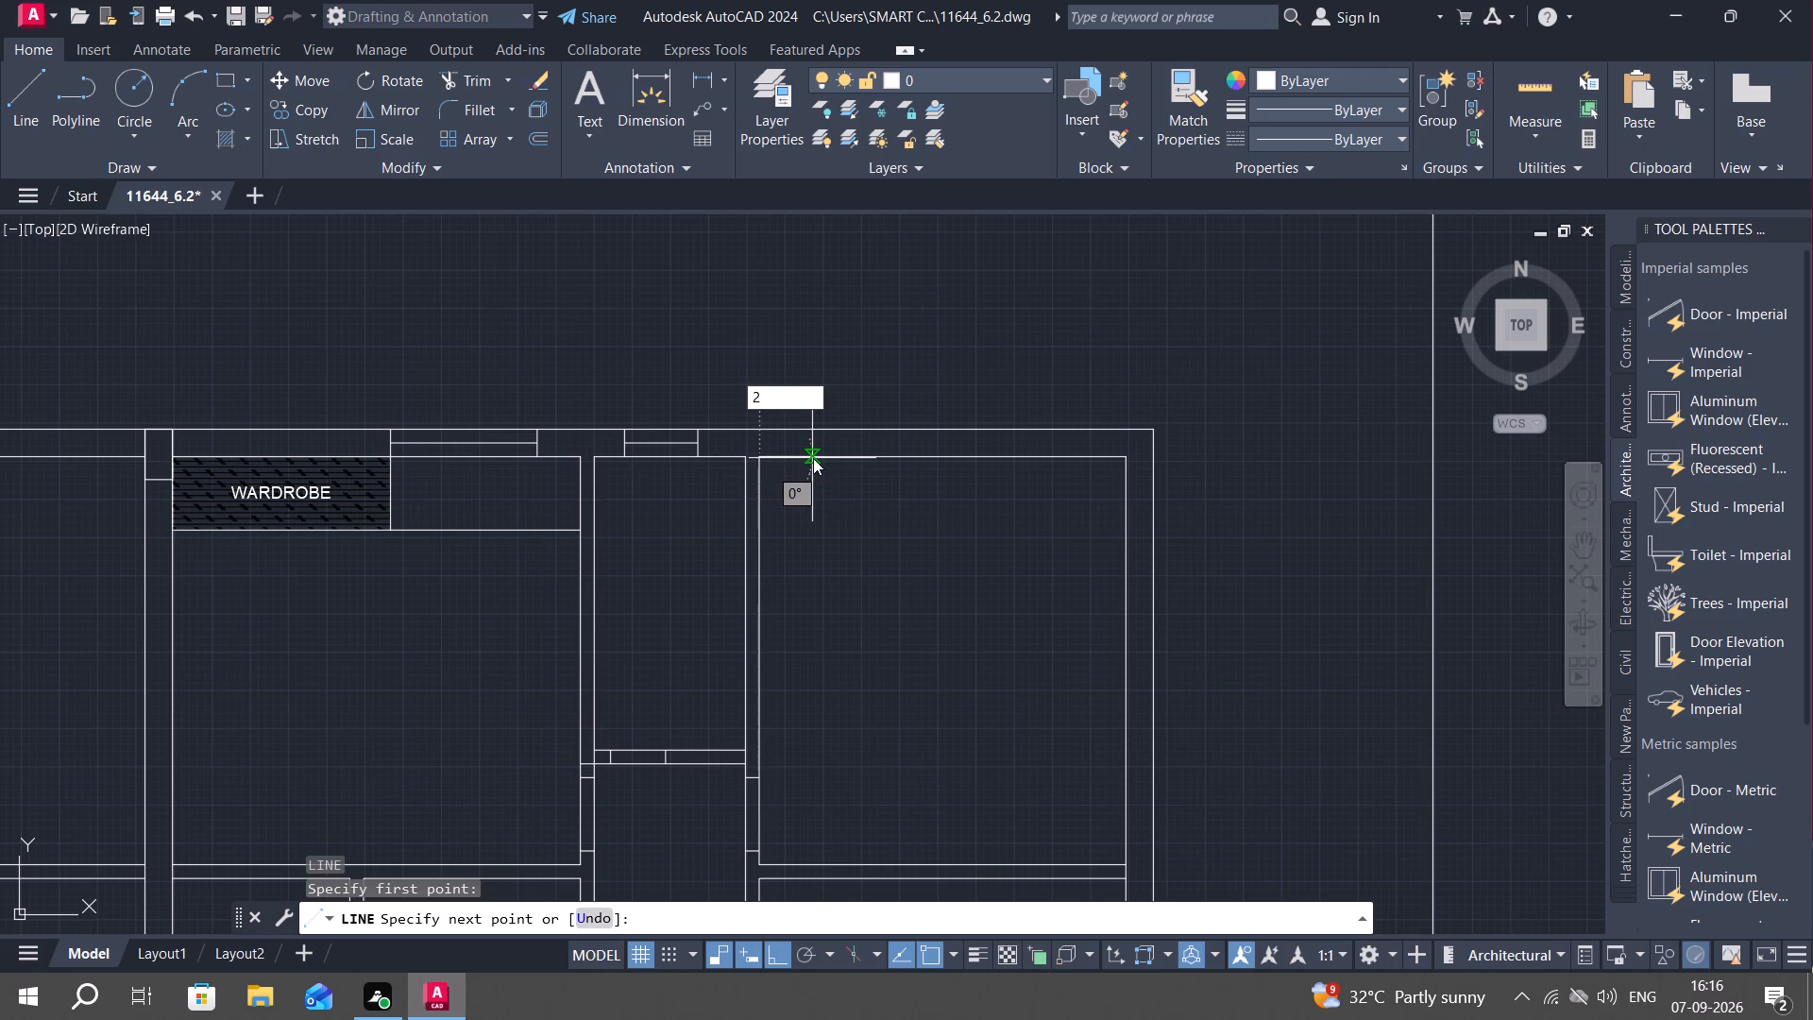
{"action": "key", "text": "space"}
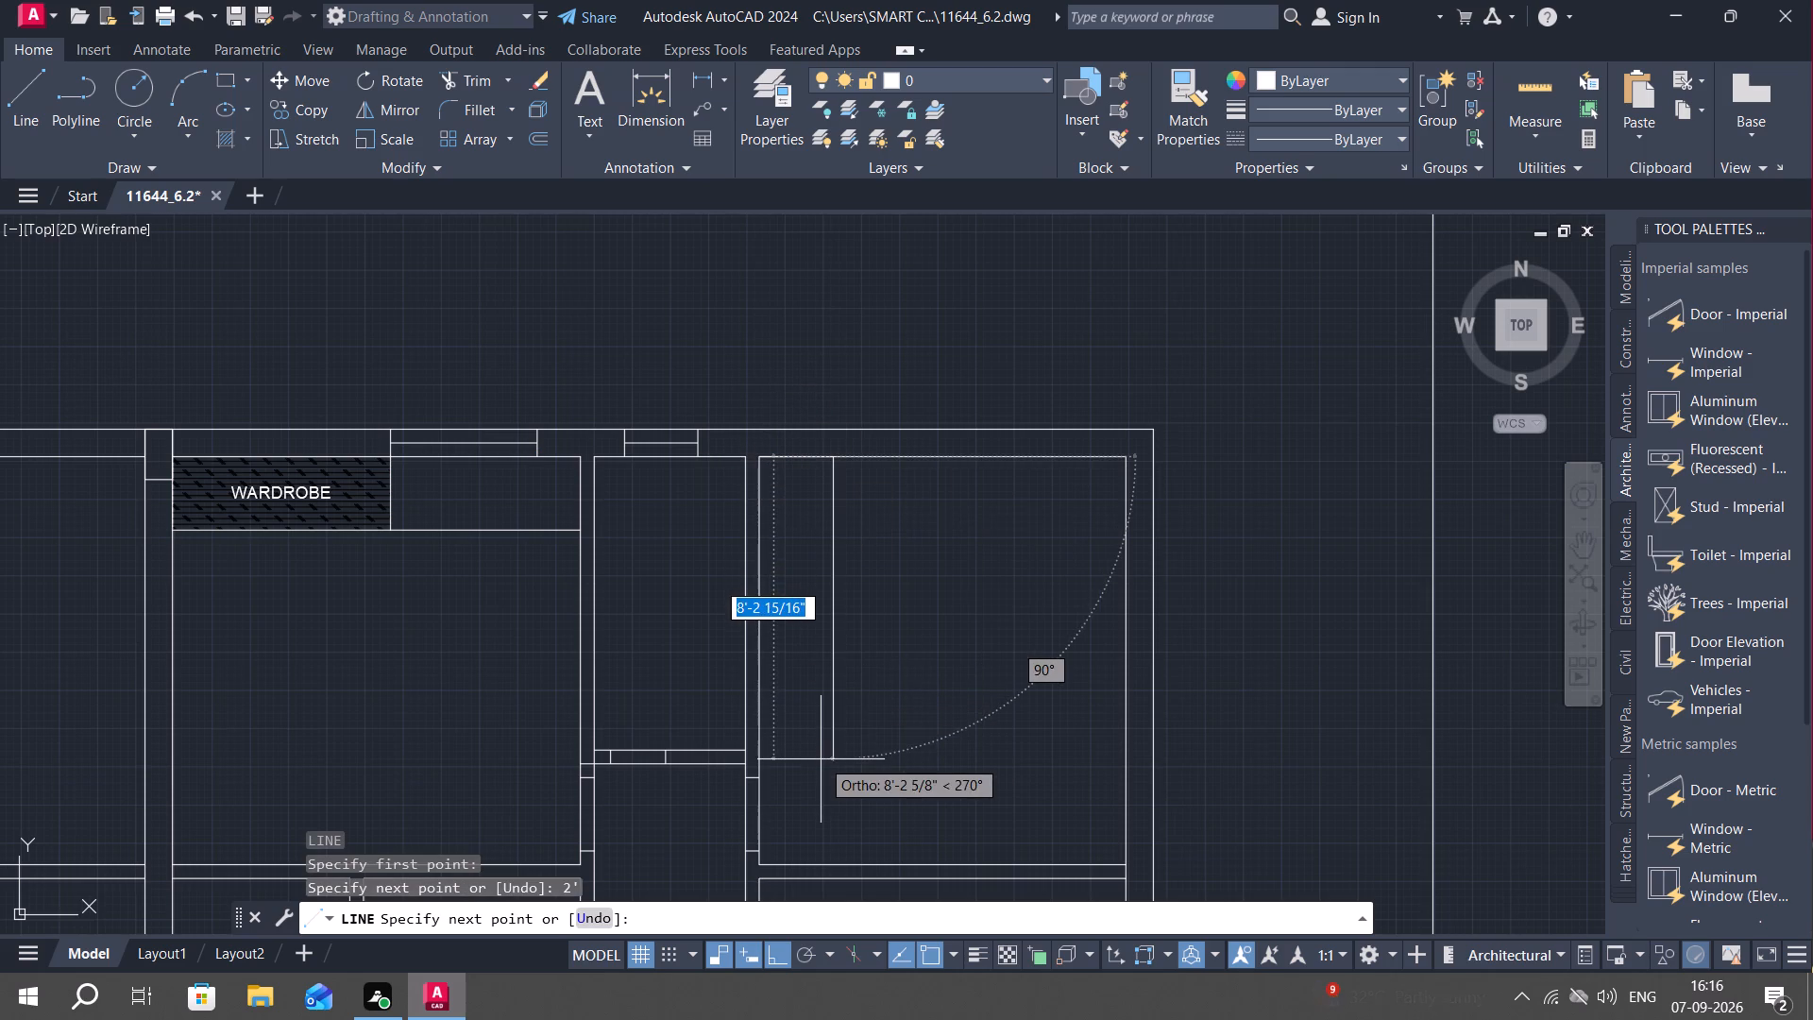
{"action": "scroll", "coordinate": [816, 763], "scroll_direction": "up", "scroll_amount": 1}
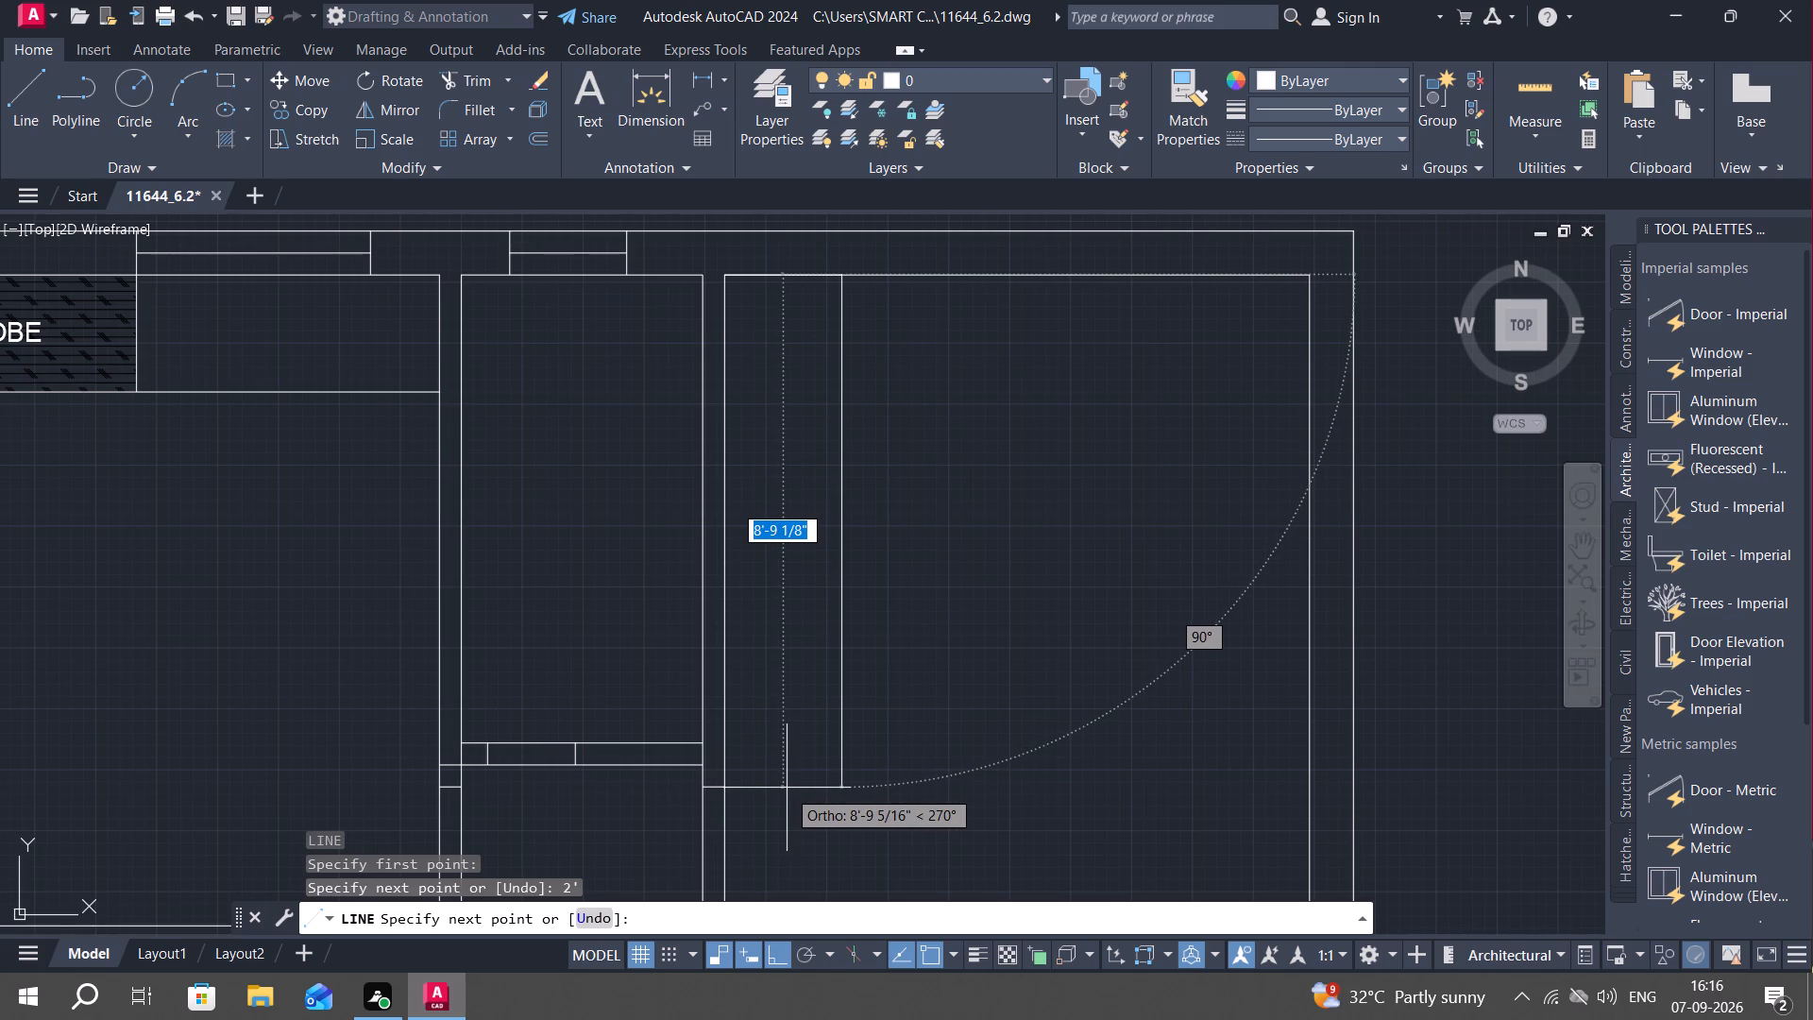
{"action": "left_click", "coordinate": [787, 788]}
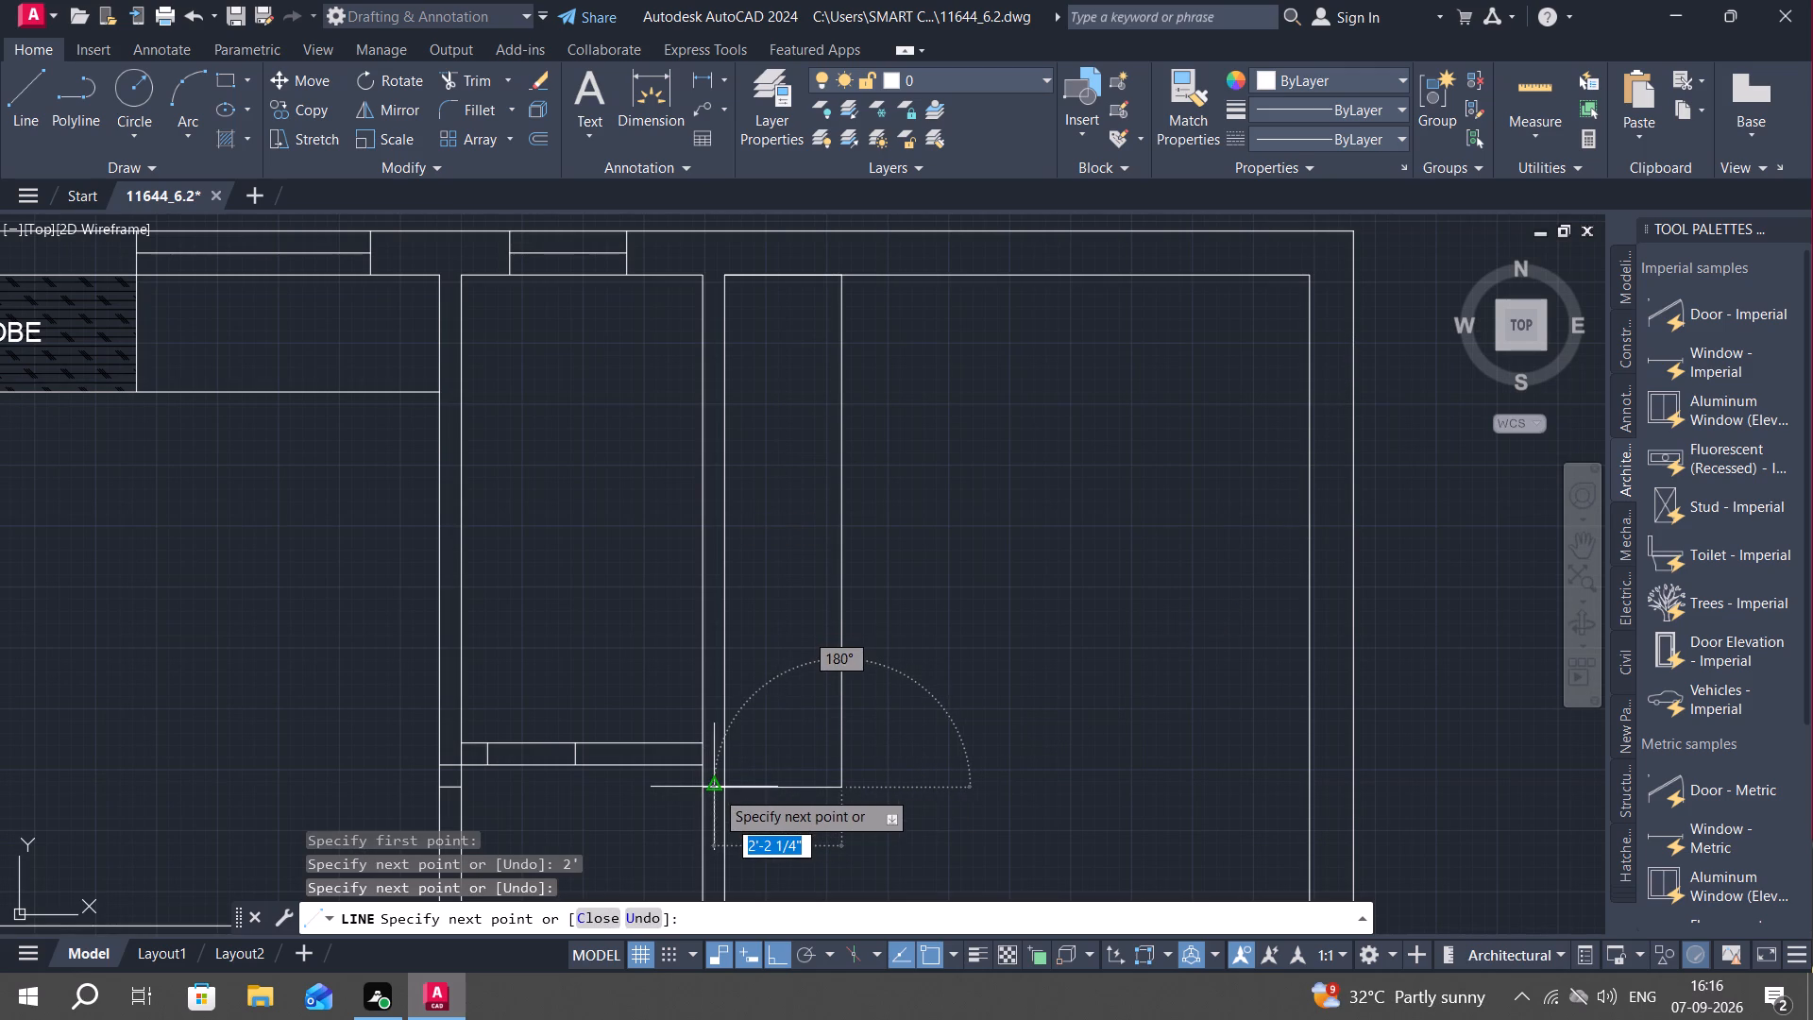
{"action": "left_click", "coordinate": [727, 786]}
{"action": "key", "text": "Escape"}
{"action": "scroll", "coordinate": [742, 696], "scroll_direction": "down", "scroll_amount": 2}
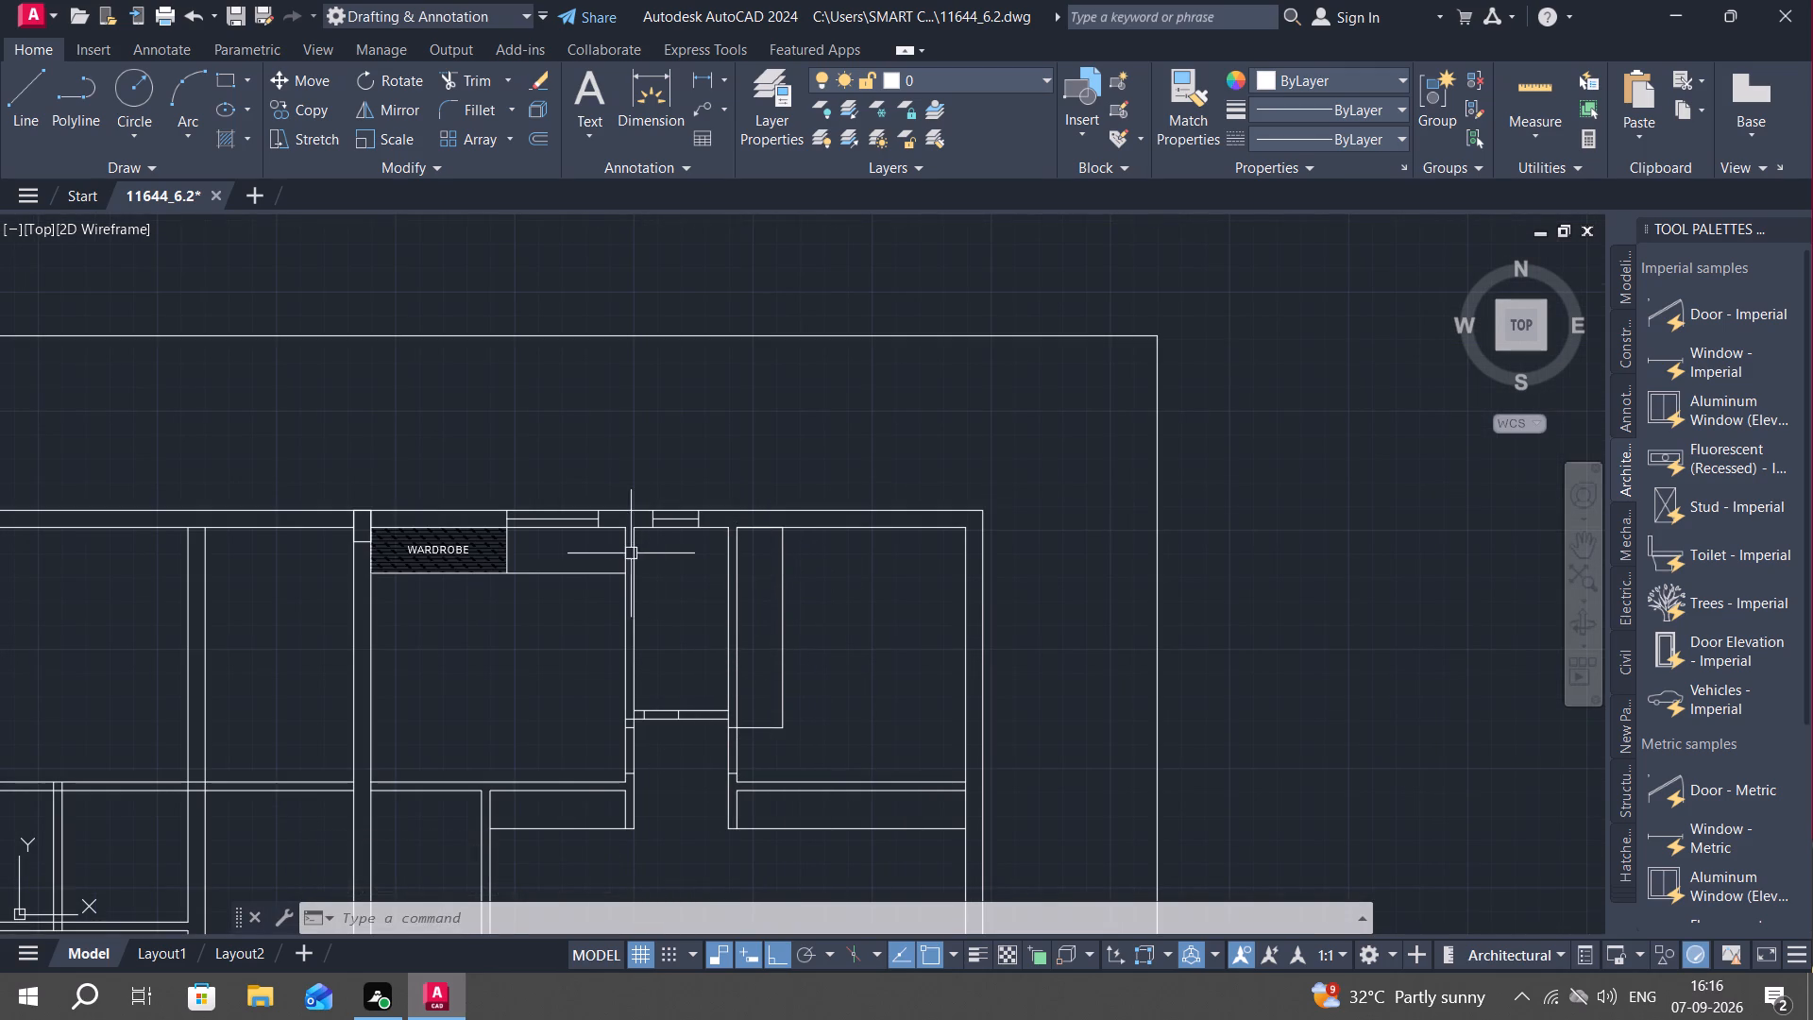
Hatch the inside of the wardrobe outline in the northeast room.
{"action": "type", "text": "H"}
{"action": "key", "text": "space"}
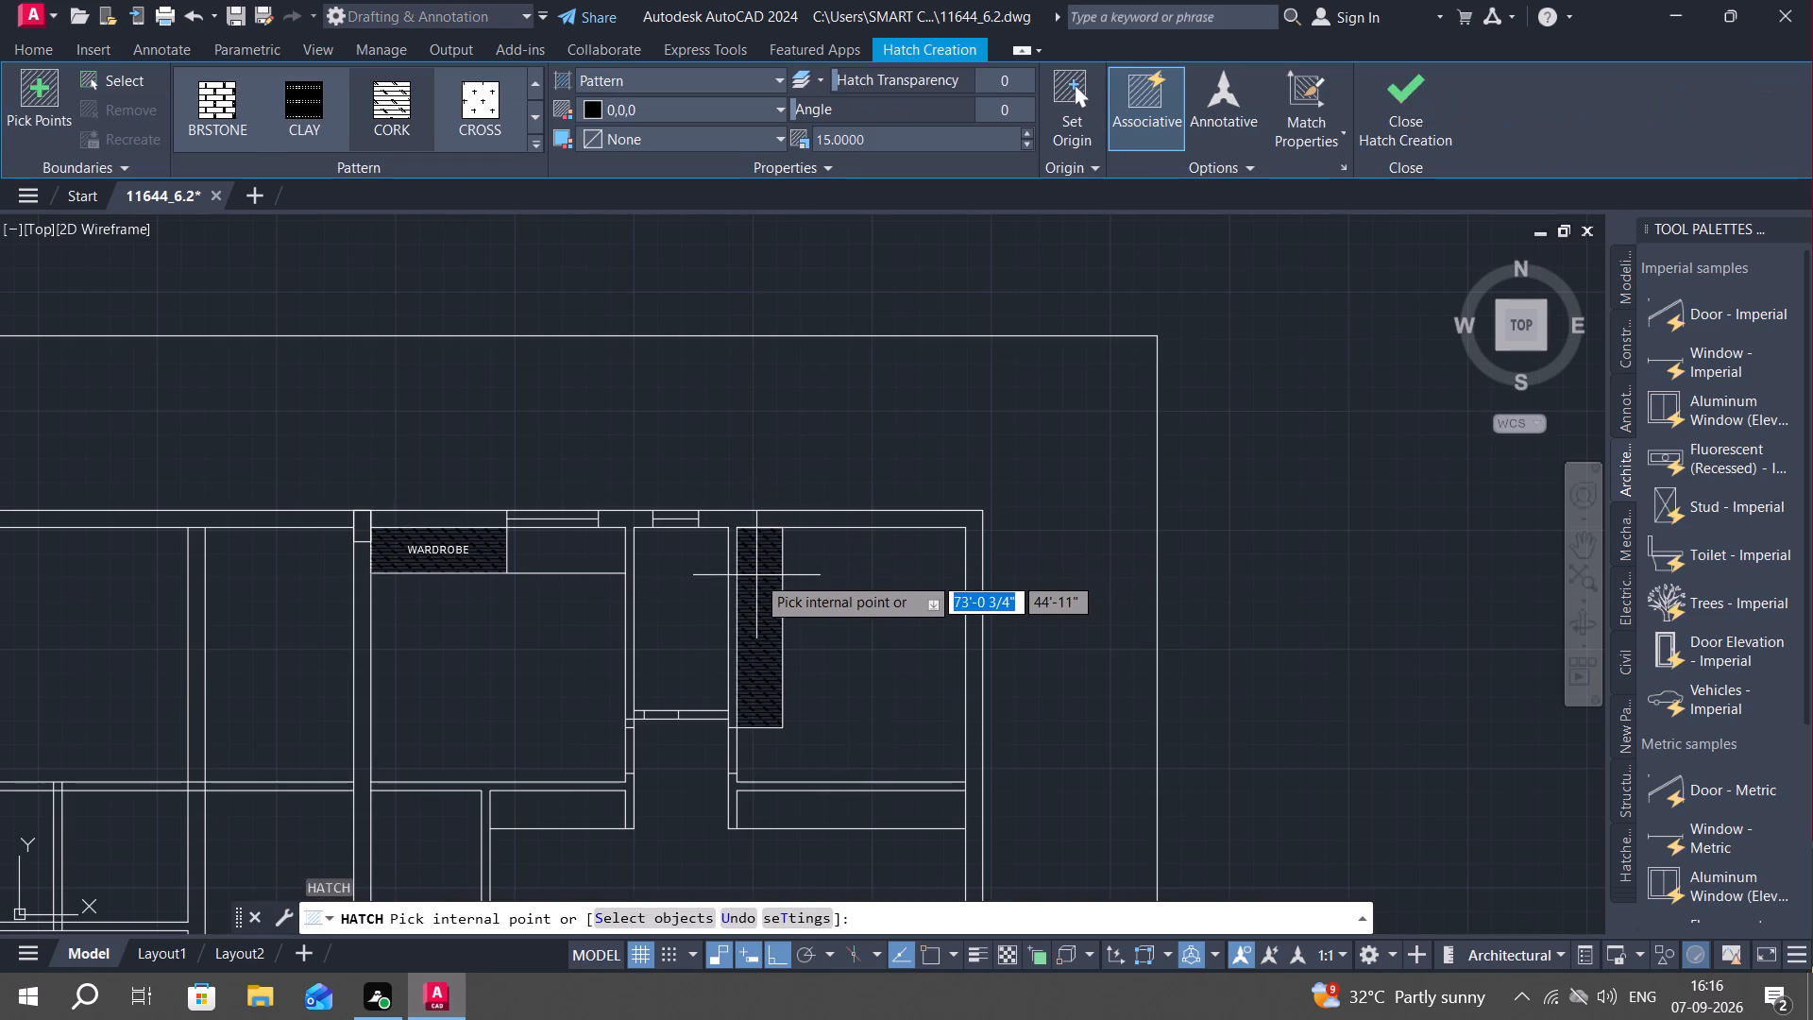
{"action": "left_click", "coordinate": [756, 575]}
{"action": "key", "text": "Escape"}
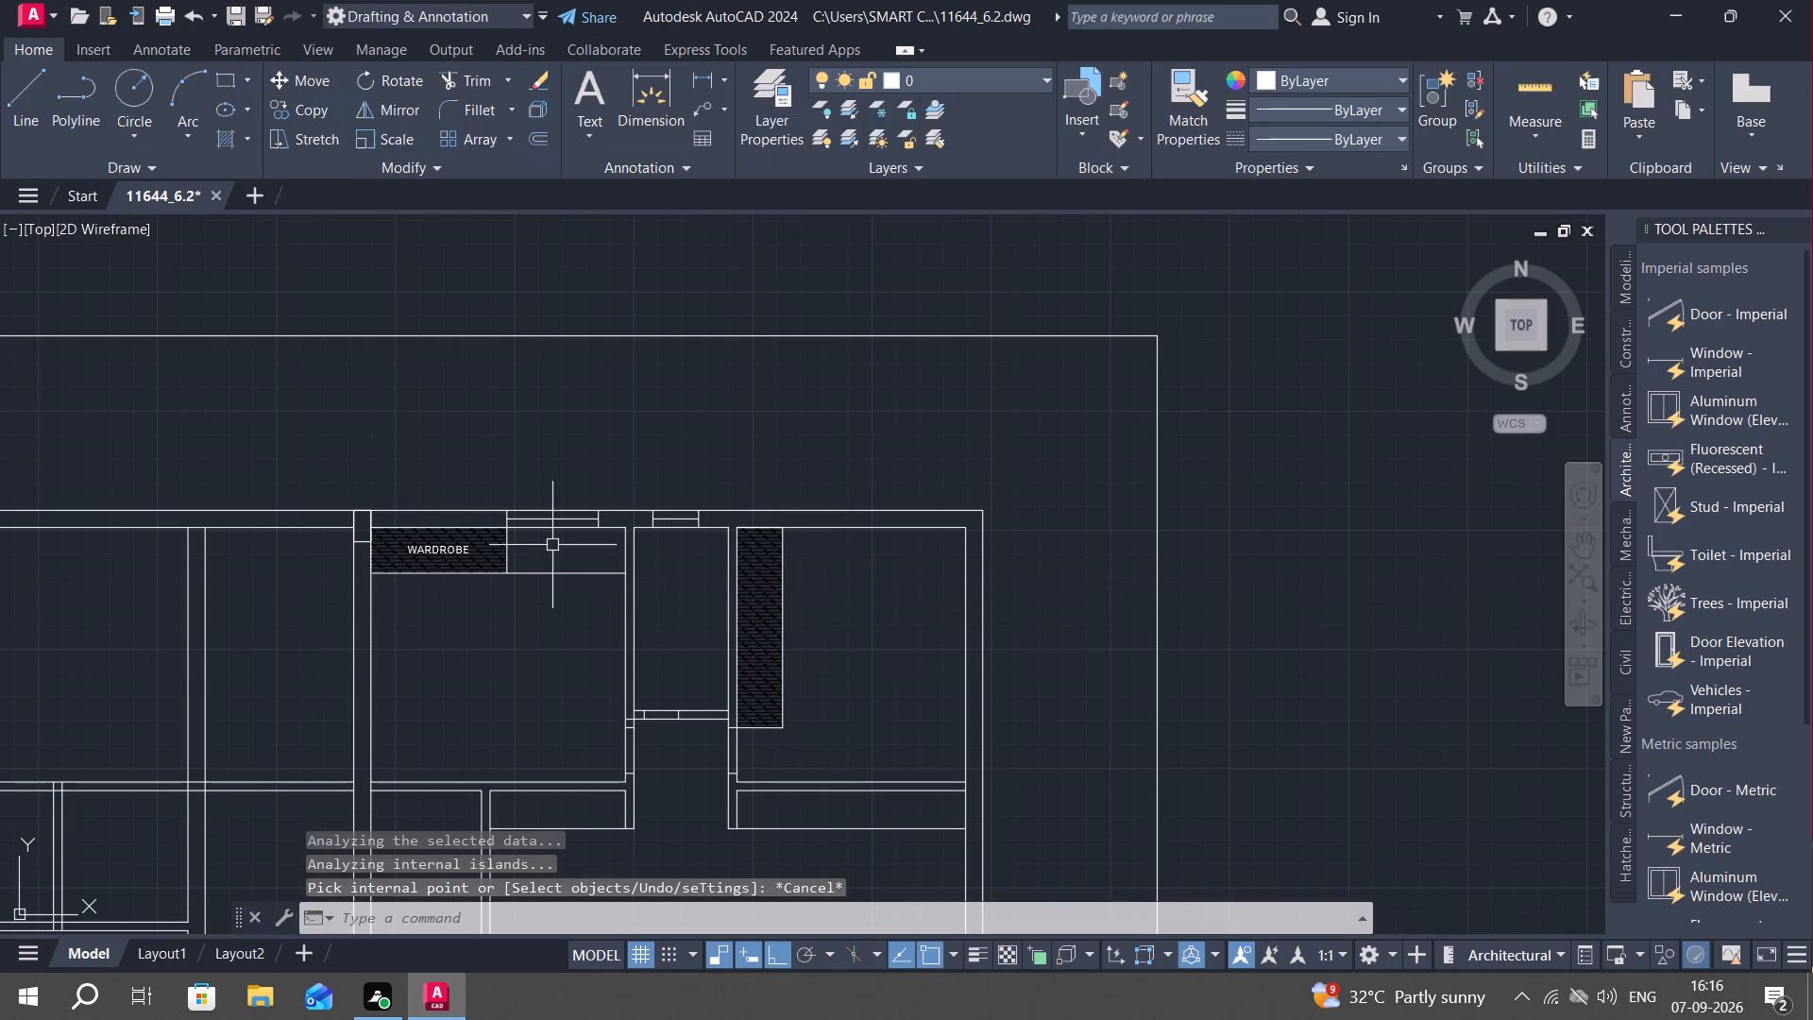
Copy the WARDROBE label from the existing wardrobe onto the north end of the northeast room's hatched wardrobe.
{"action": "key", "text": "c"}
{"action": "key", "text": "o"}
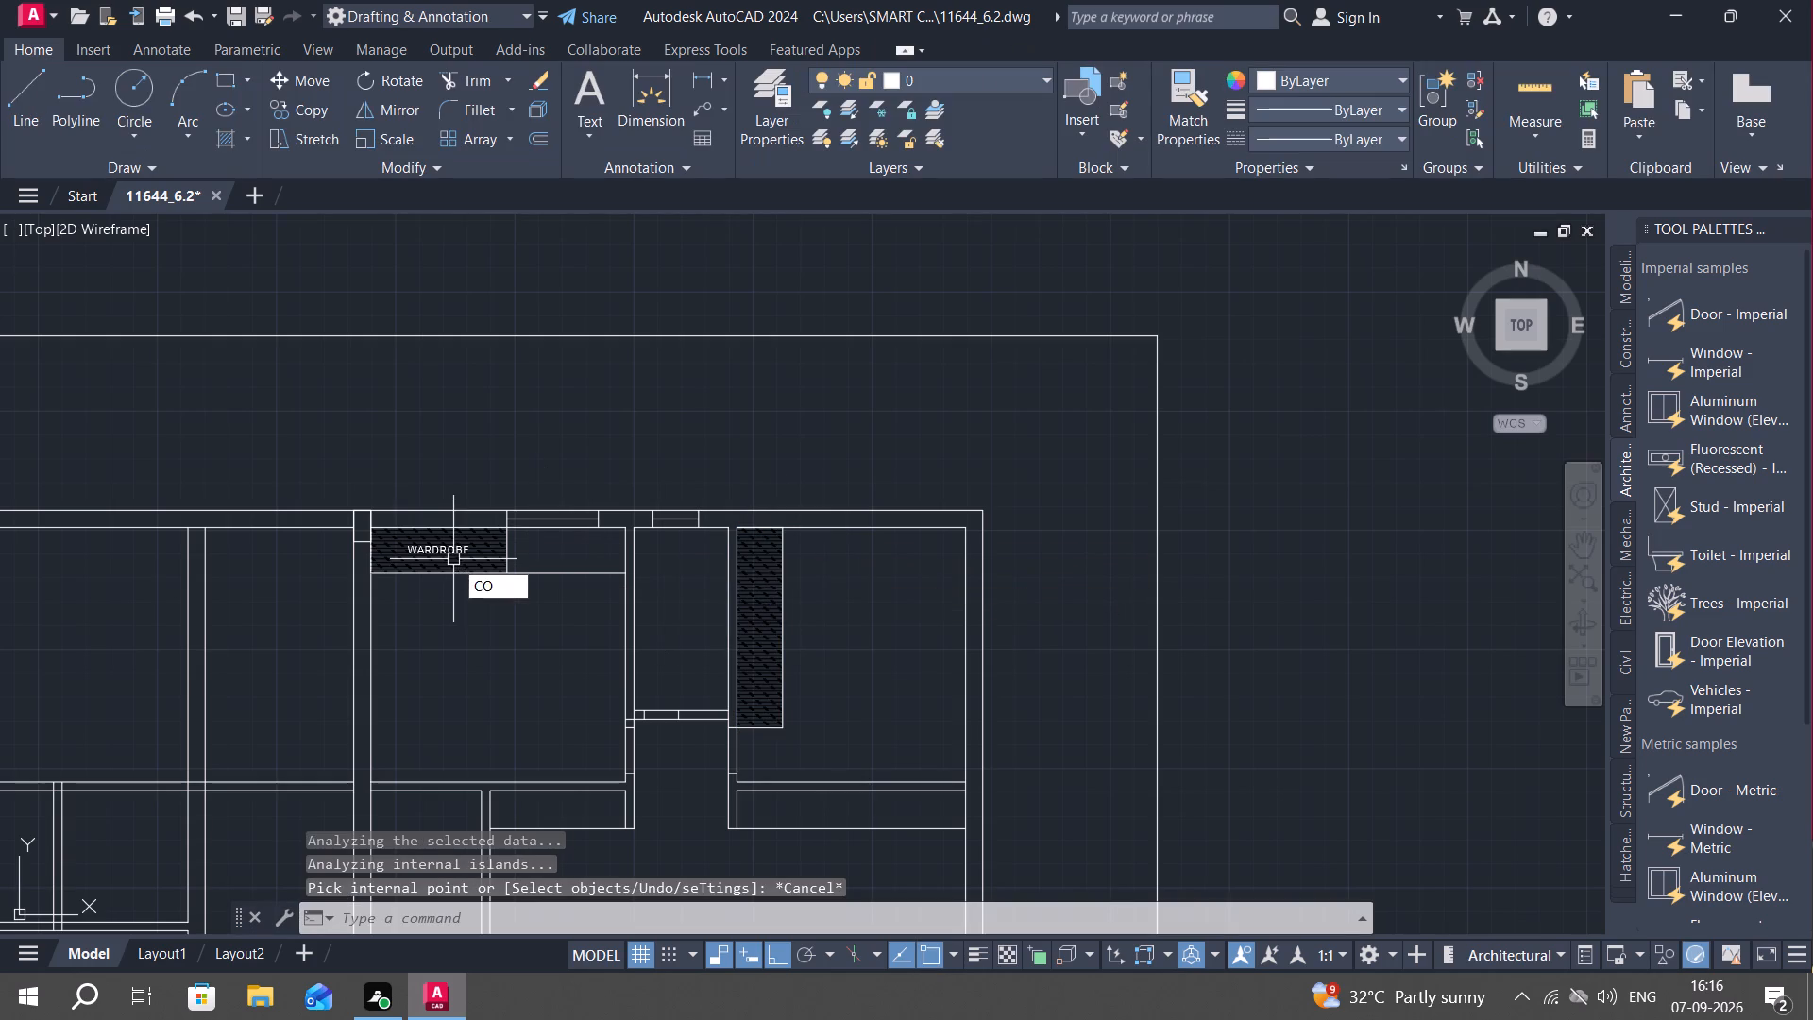
{"action": "key", "text": "space"}
{"action": "left_click", "coordinate": [457, 550]}
{"action": "right_click", "coordinate": [457, 550]}
{"action": "left_click", "coordinate": [457, 550]}
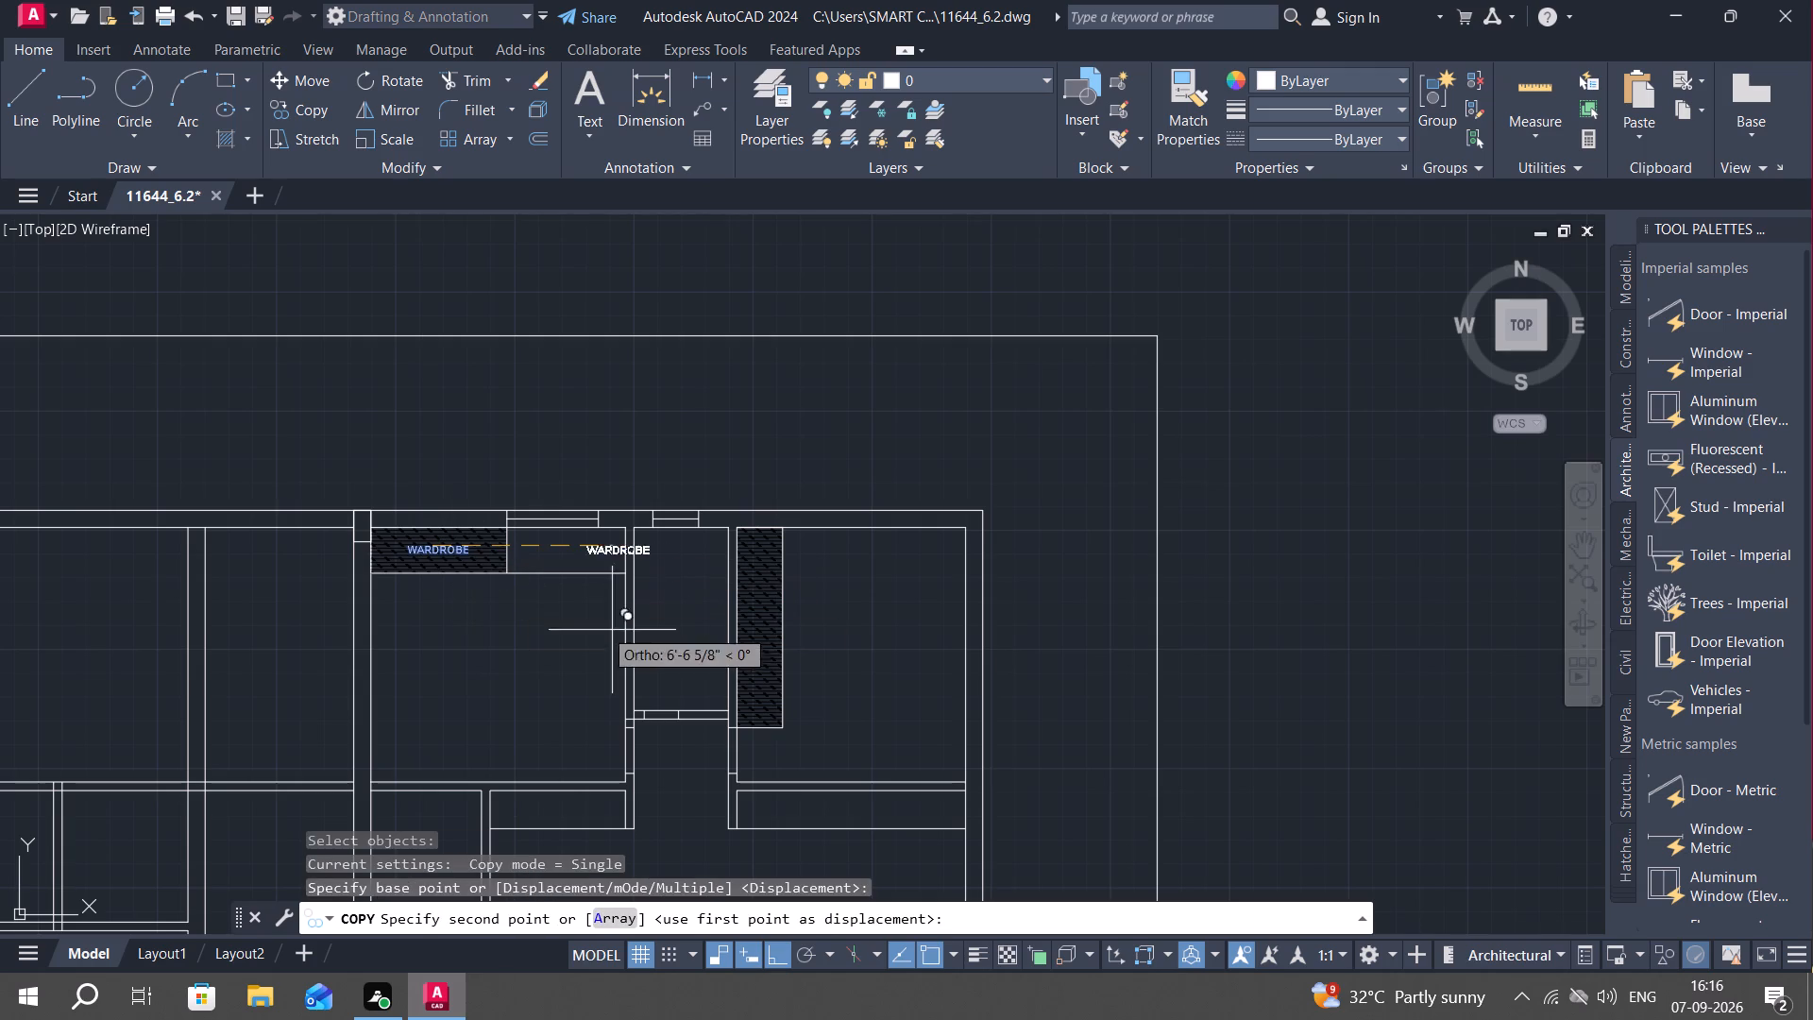
{"action": "left_click", "coordinate": [772, 550]}
Rotate the copied WARDROBE label 90° counterclockwise so it reads upward along the strip.
{"action": "scroll", "coordinate": [758, 549], "scroll_direction": "up", "scroll_amount": 3}
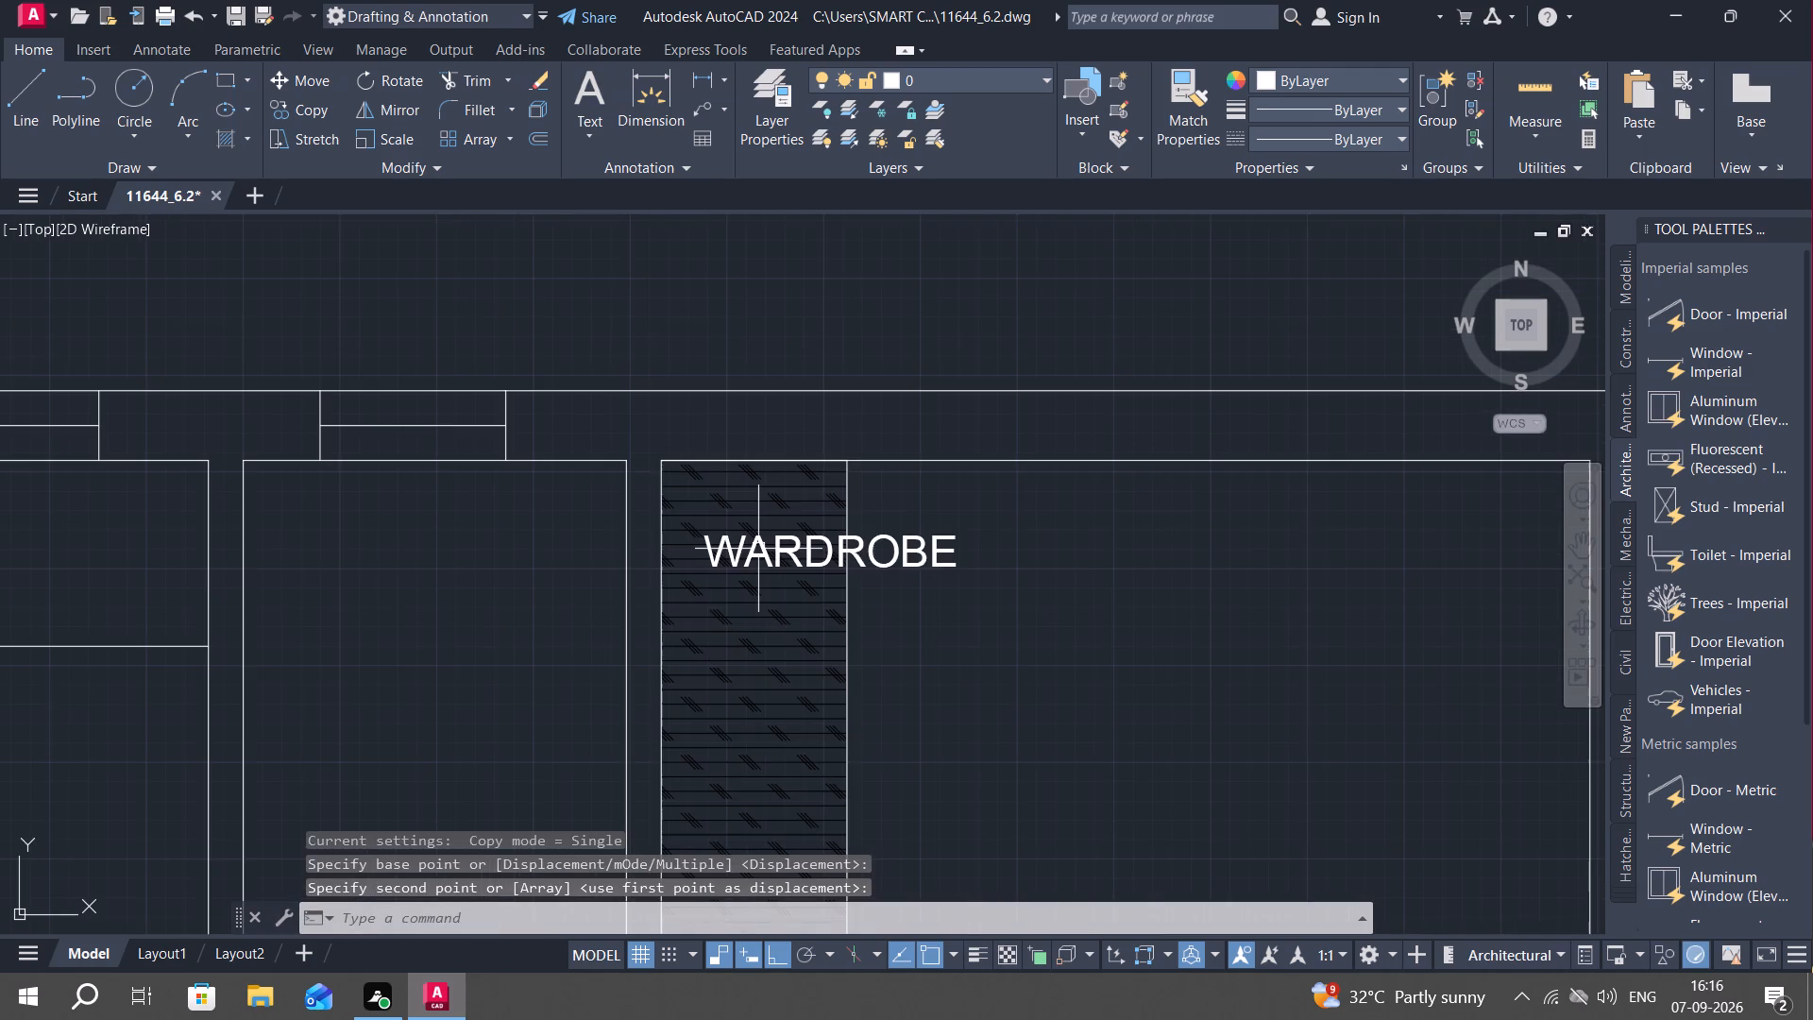
{"action": "type", "text": "RO"}
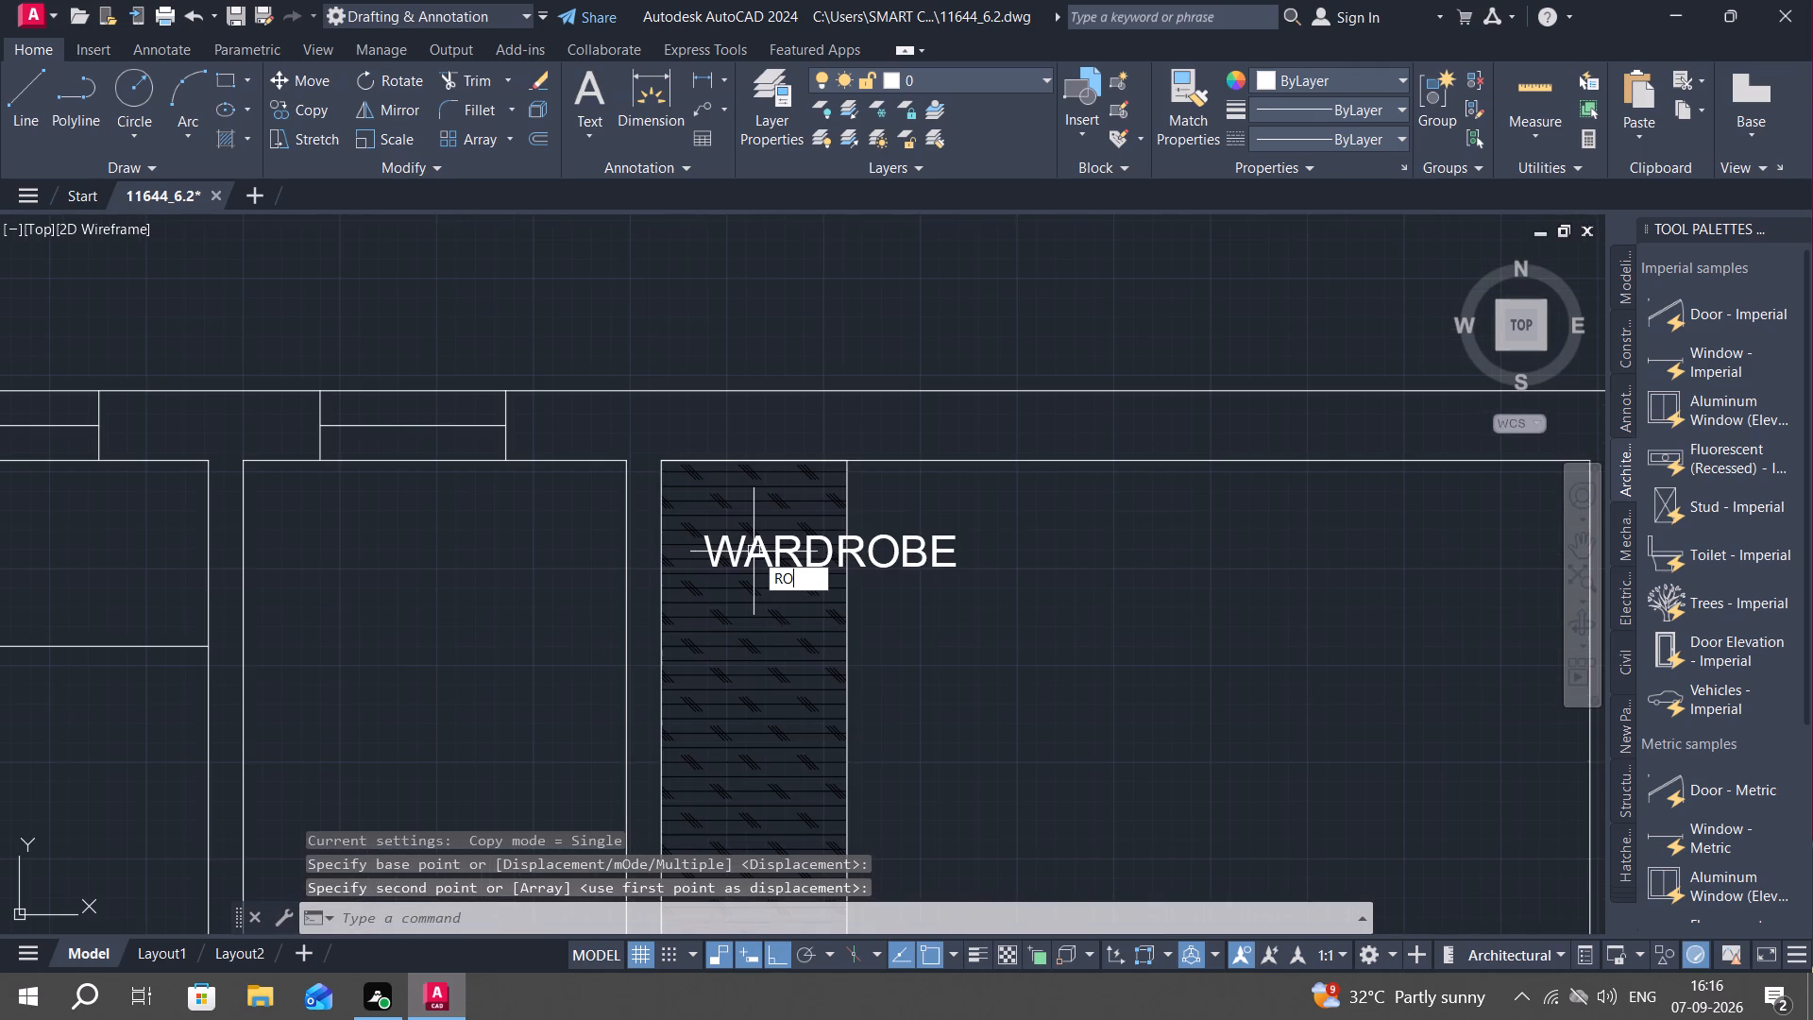
{"action": "key", "text": "space"}
{"action": "left_click", "coordinate": [749, 552]}
{"action": "right_click", "coordinate": [748, 552]}
{"action": "left_click", "coordinate": [711, 558]}
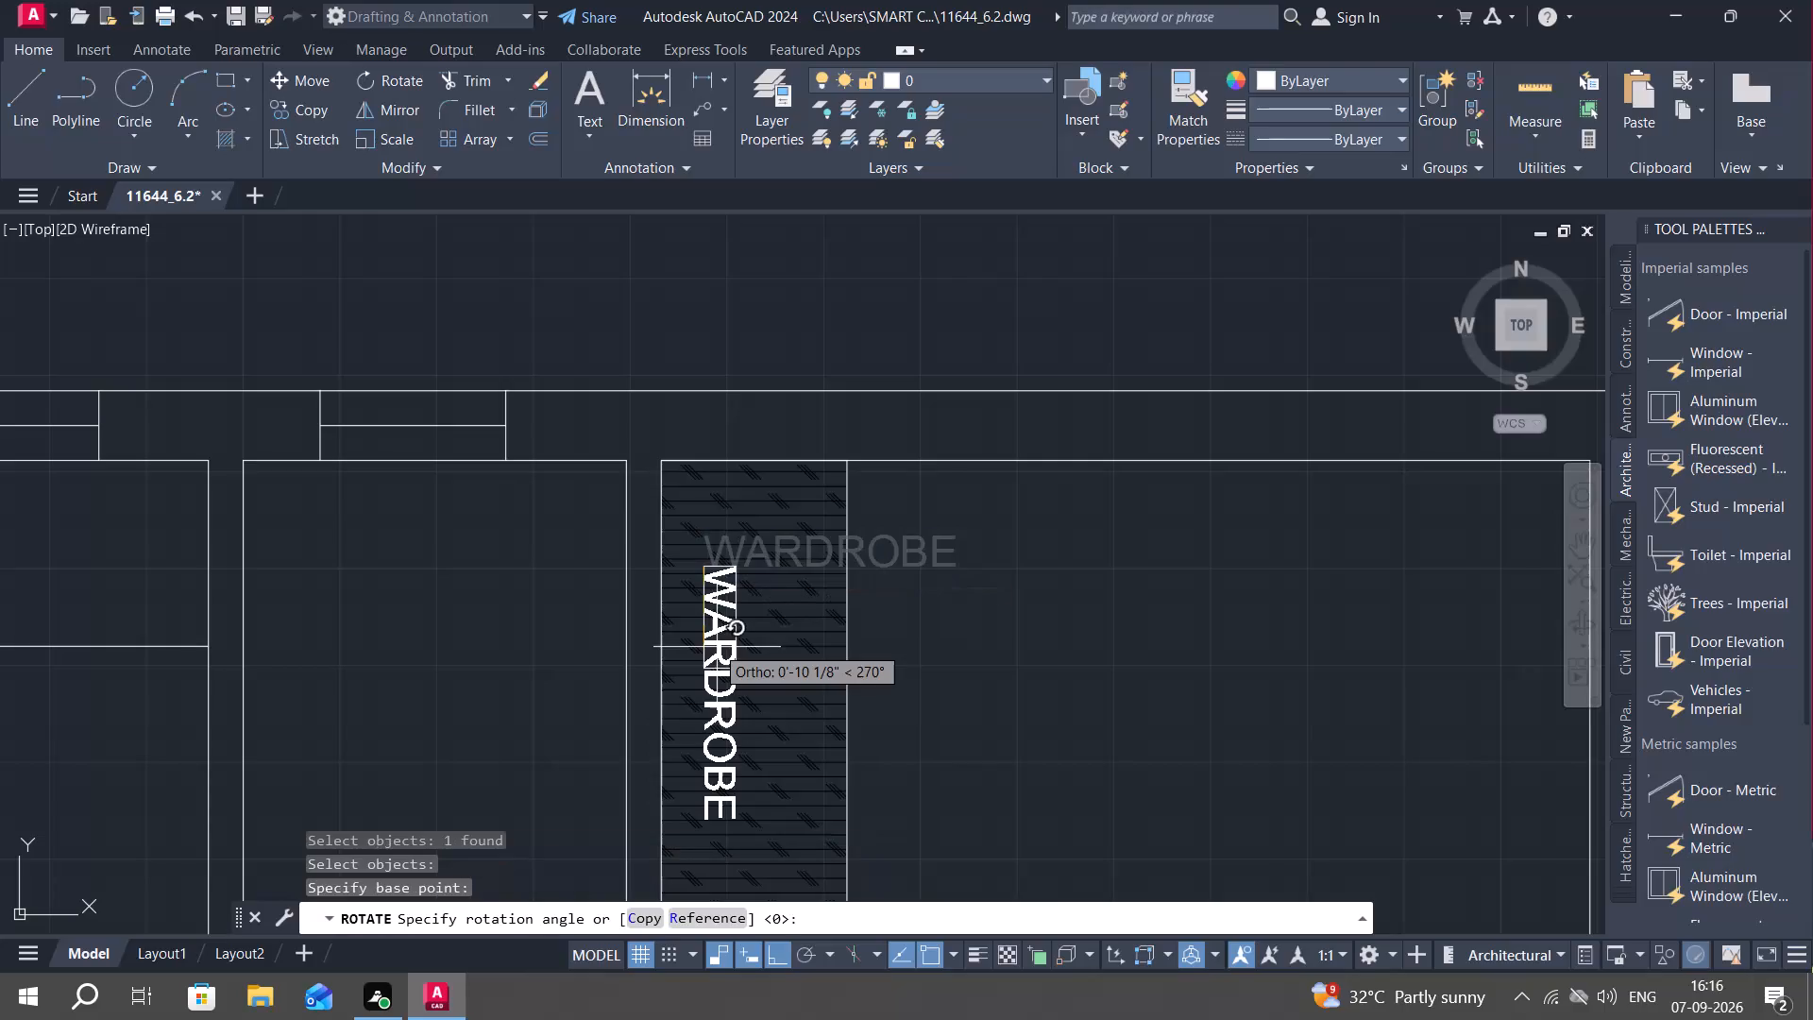
{"action": "left_click", "coordinate": [736, 439]}
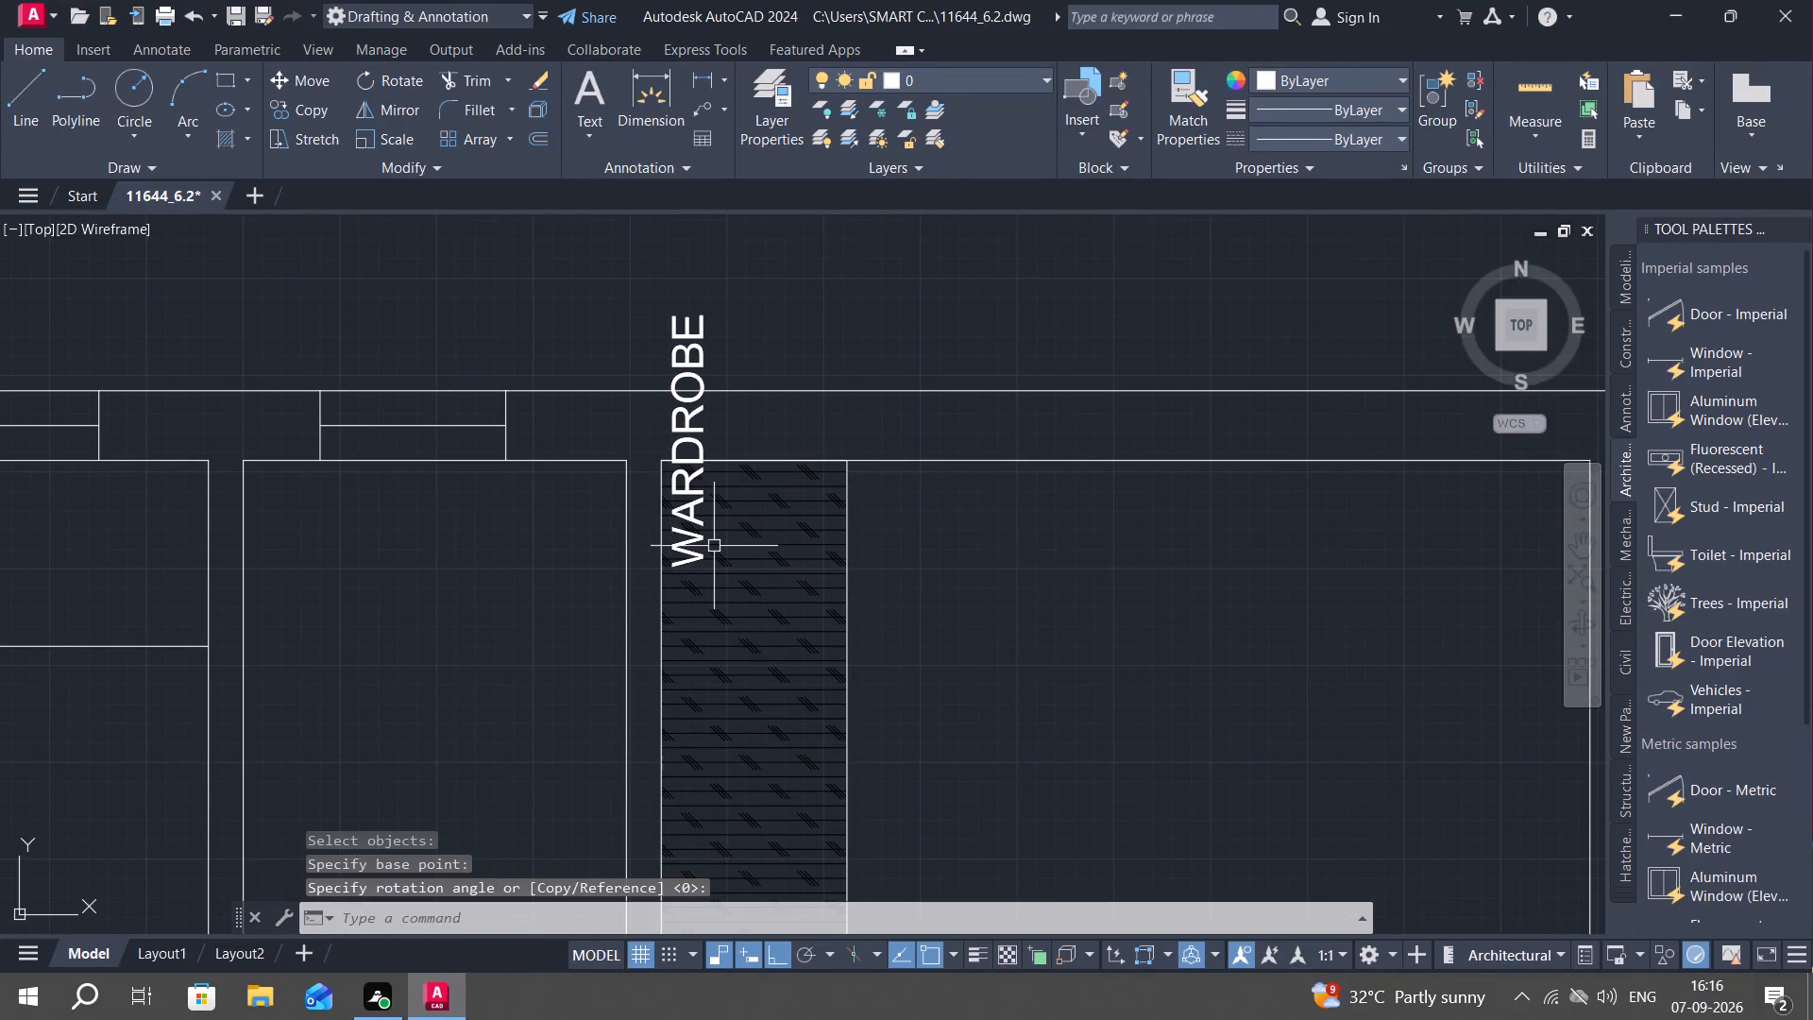
Move the rotated WARDROBE label, with Ortho off, to about the middle of the northeast room's hatched wardrobe.
{"action": "key", "text": "m"}
{"action": "key", "text": "space"}
{"action": "left_click", "coordinate": [690, 544]}
{"action": "right_click", "coordinate": [690, 544]}
{"action": "left_click", "coordinate": [690, 544]}
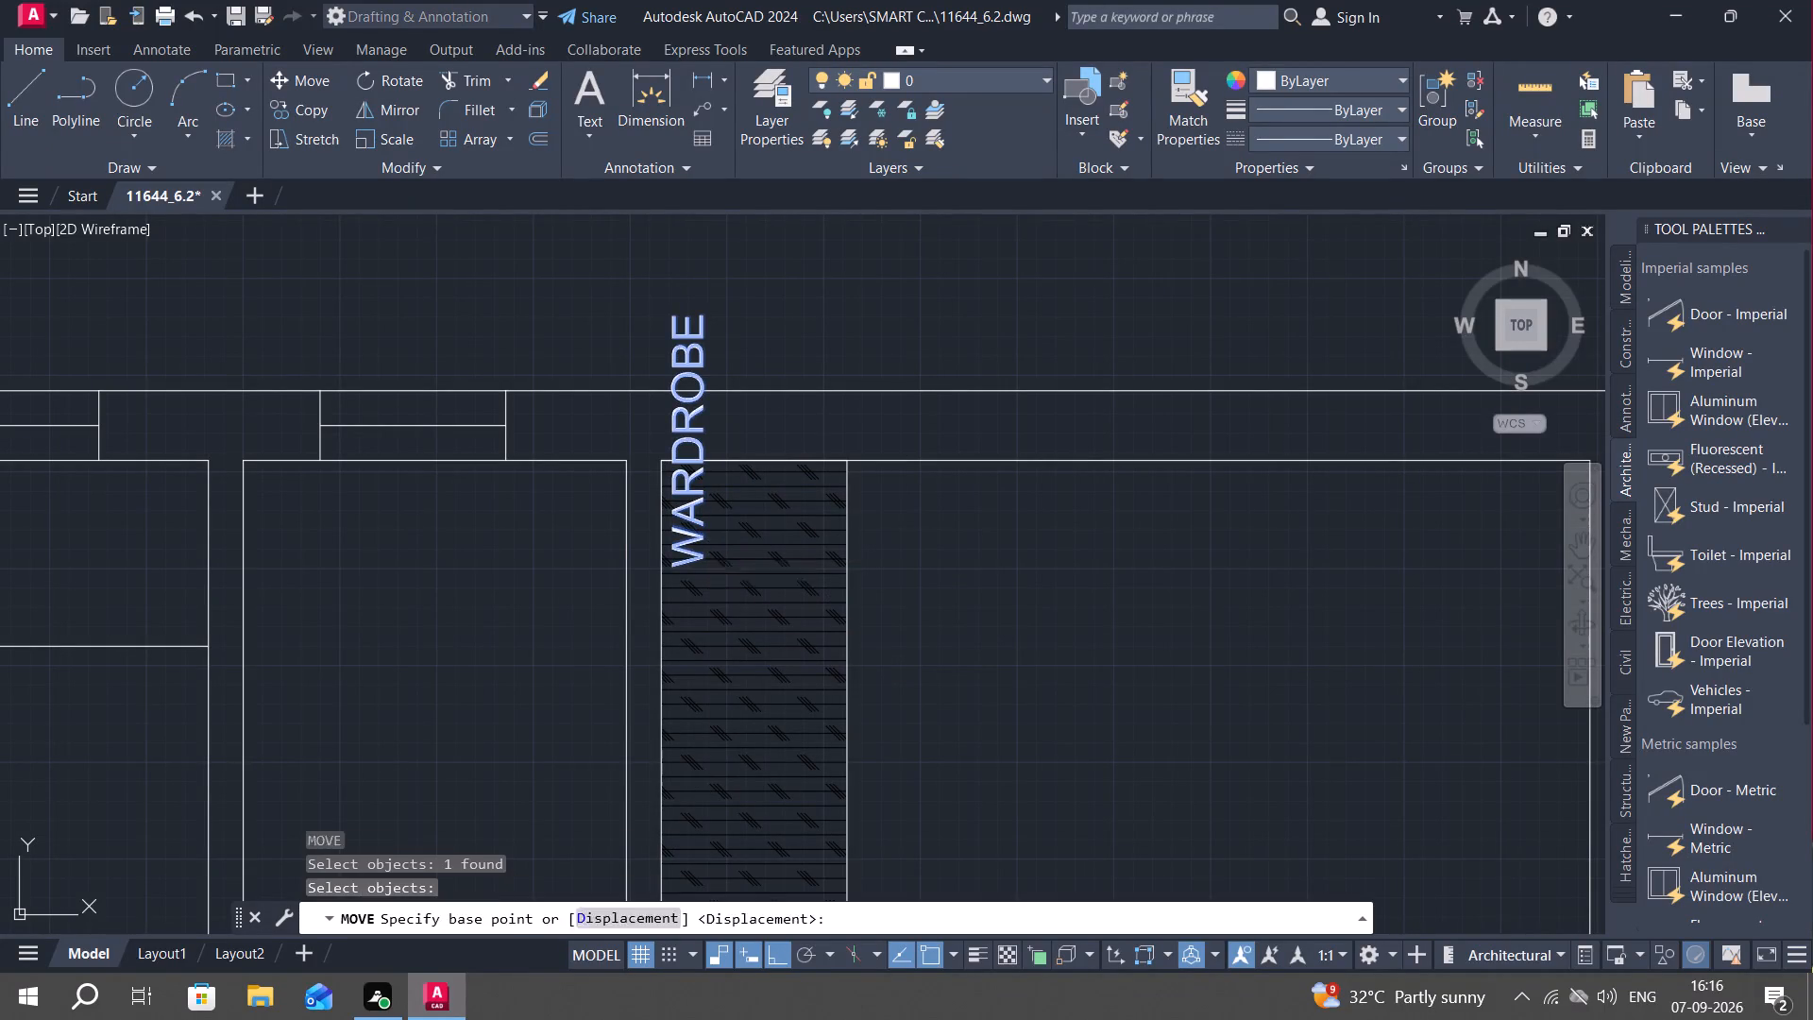
{"action": "middle_click_drag", "start_coordinate": [761, 737], "coordinate": [787, 606]}
{"action": "key", "text": "F8"}
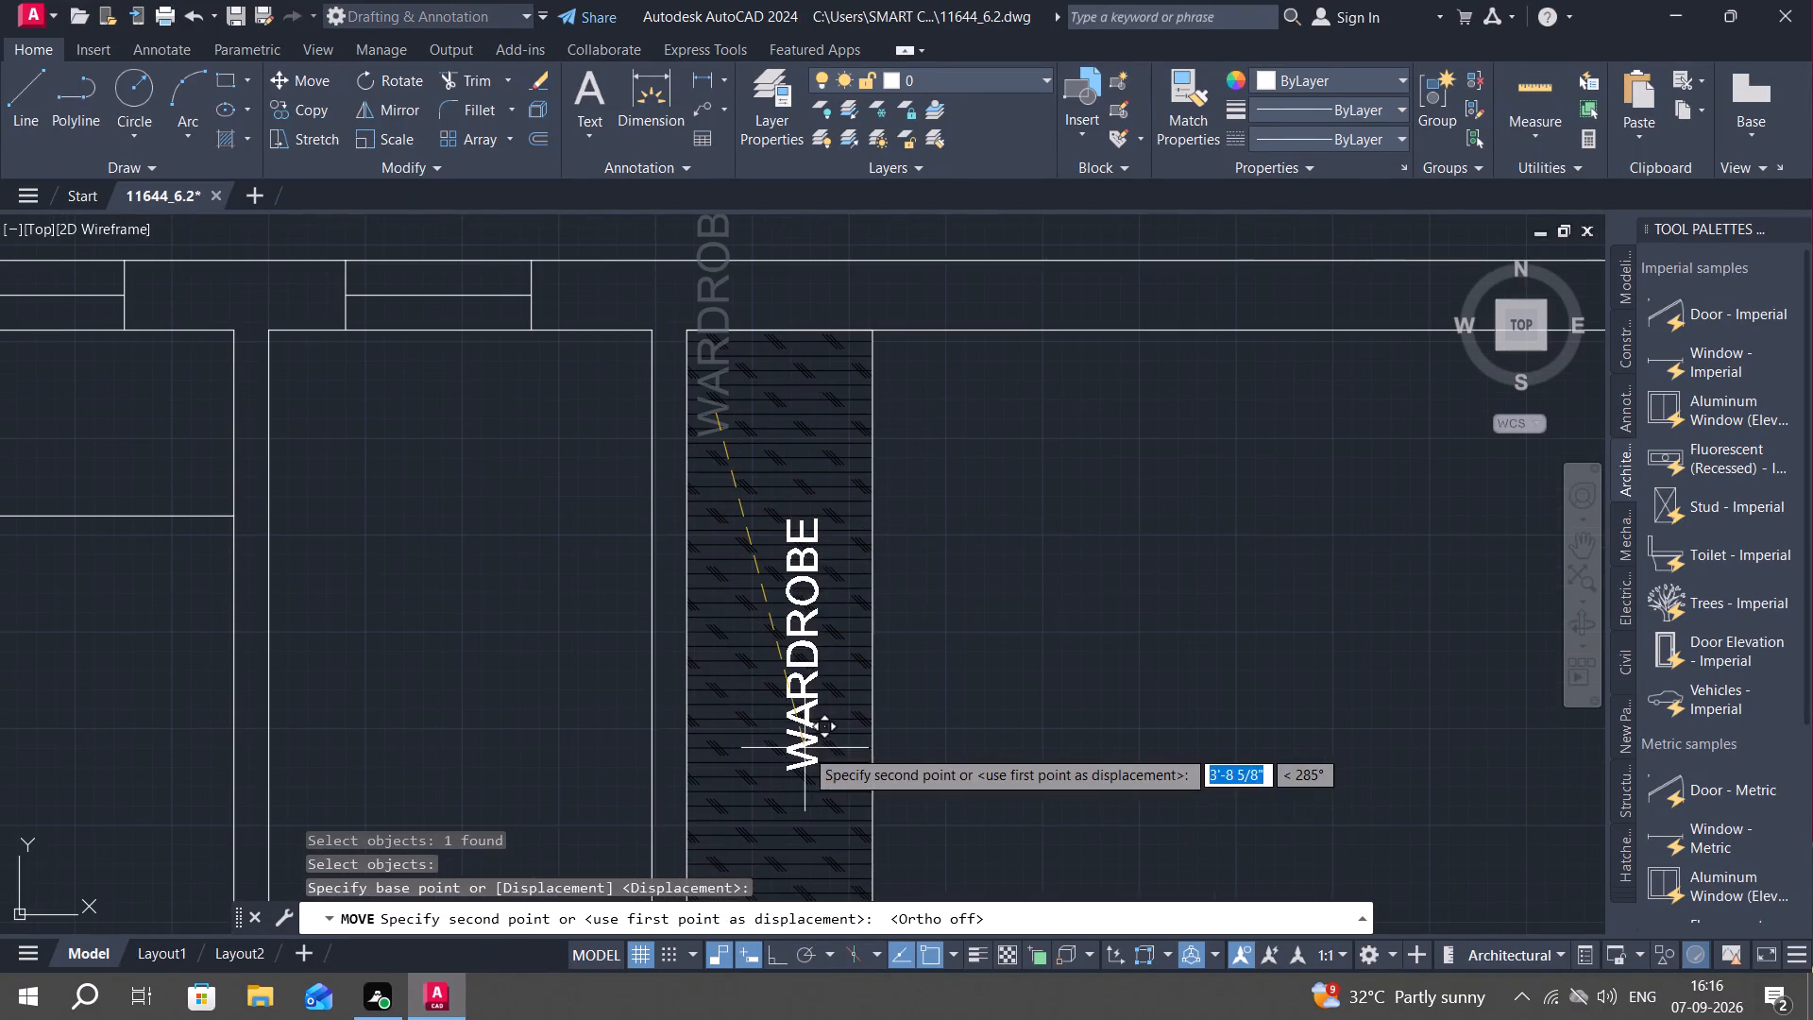
{"action": "middle_click_drag", "start_coordinate": [805, 748], "coordinate": [782, 525]}
{"action": "scroll", "coordinate": [753, 697], "scroll_direction": "down", "scroll_amount": 1}
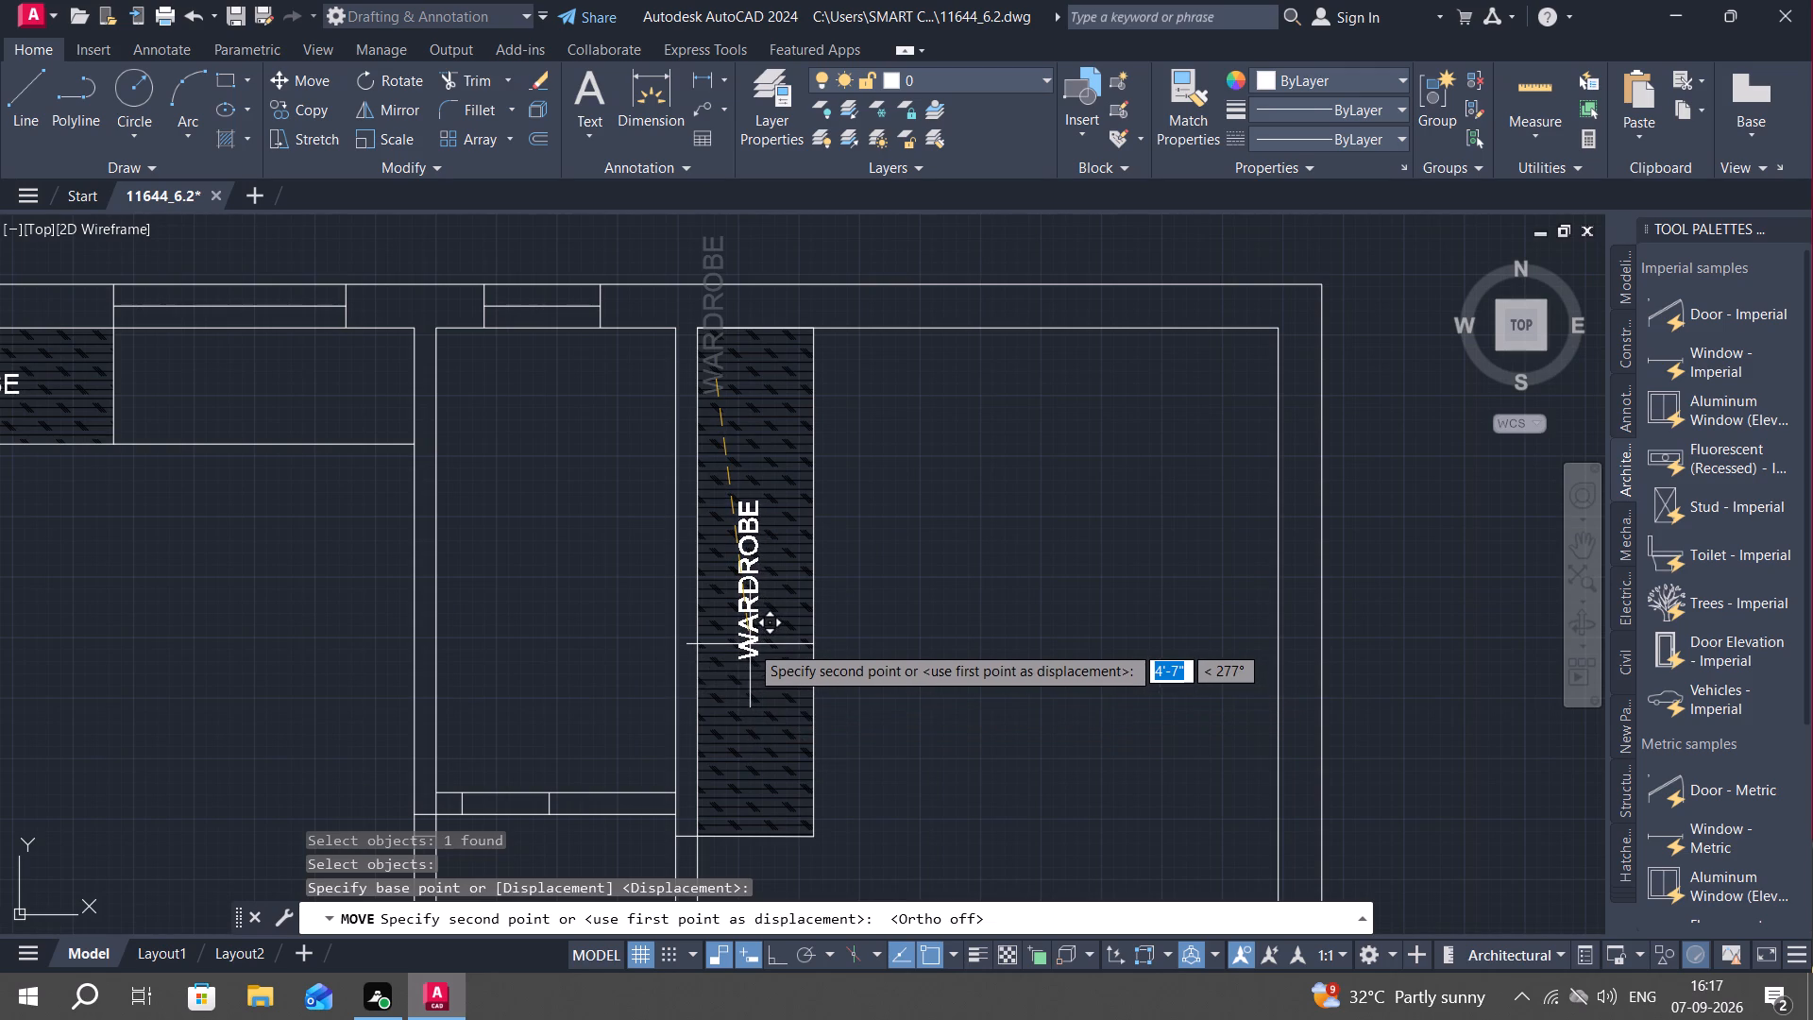
{"action": "left_click", "coordinate": [750, 644]}
Insert a Door - Imperial block in the empty area east of the plan, outside the outer boundary.
{"action": "scroll", "coordinate": [979, 650], "scroll_direction": "down", "scroll_amount": 1}
{"action": "middle_click_drag", "start_coordinate": [979, 671], "coordinate": [1001, 498]}
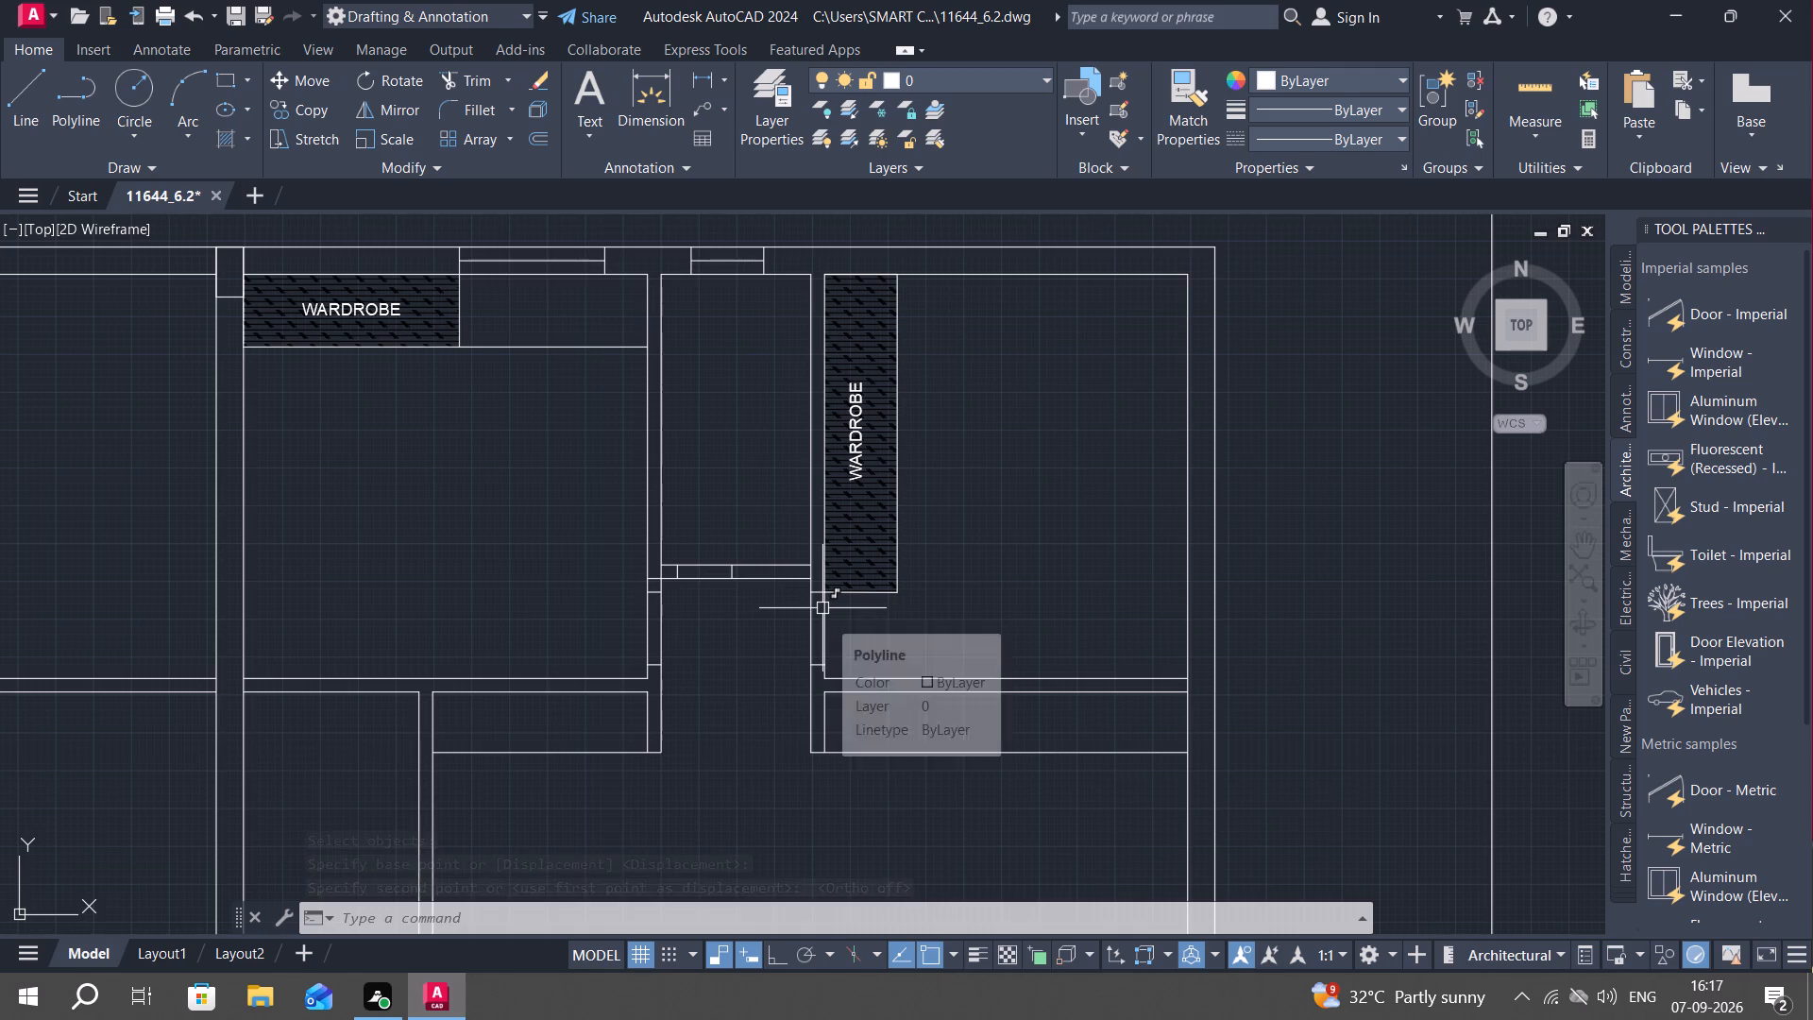
{"action": "key", "text": "ctrl+3"}
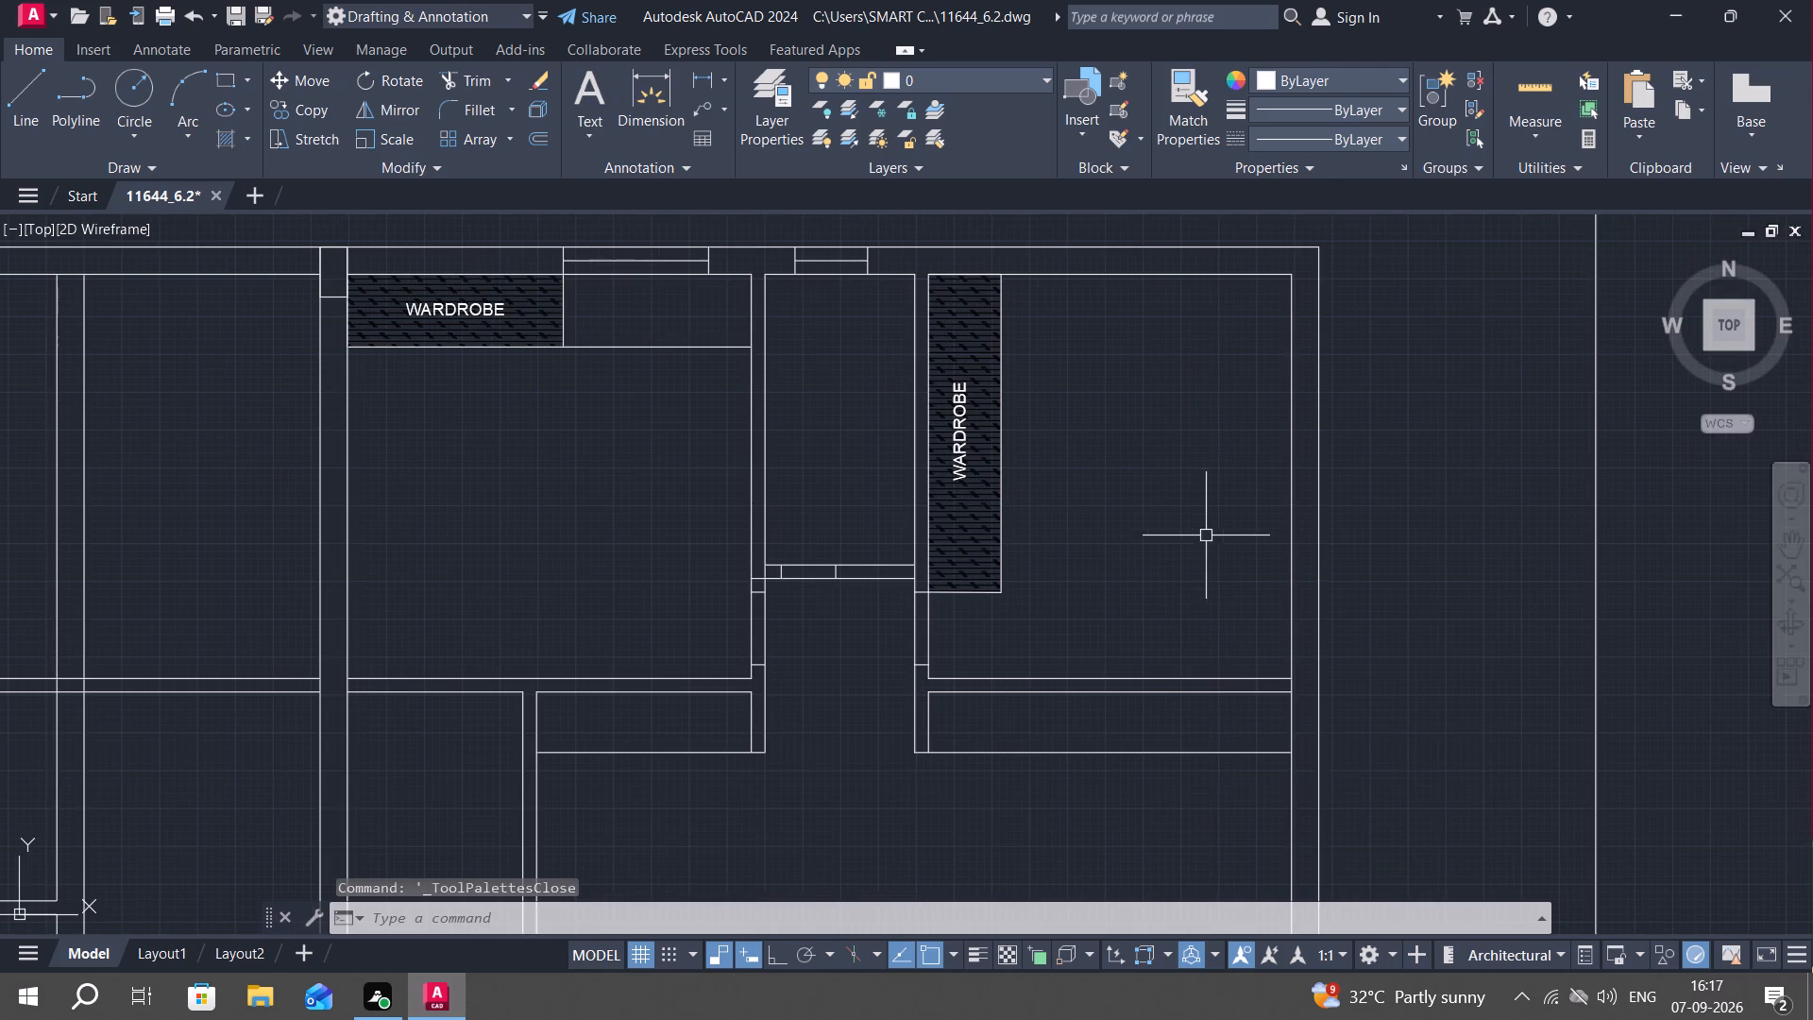
{"action": "middle_click_drag", "start_coordinate": [1277, 561], "coordinate": [1190, 561]}
{"action": "scroll", "coordinate": [1171, 594], "scroll_direction": "down", "scroll_amount": 4}
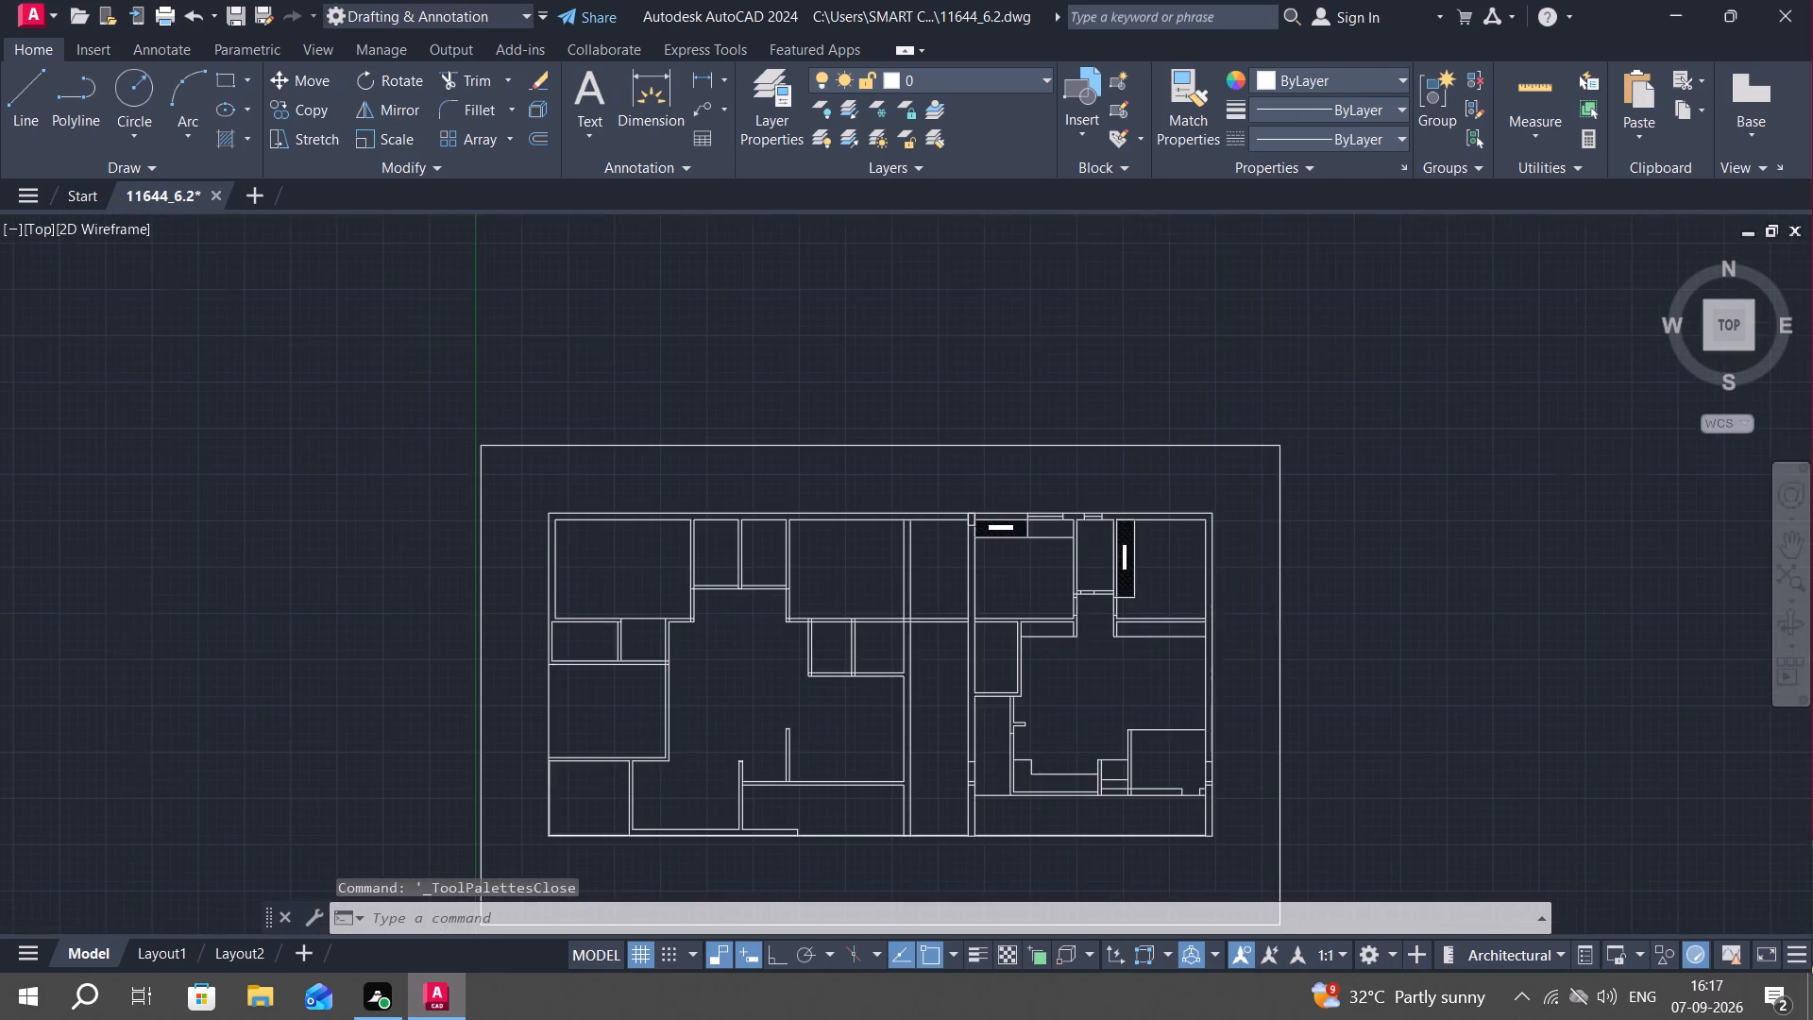
{"action": "key", "text": "ctrl+3"}
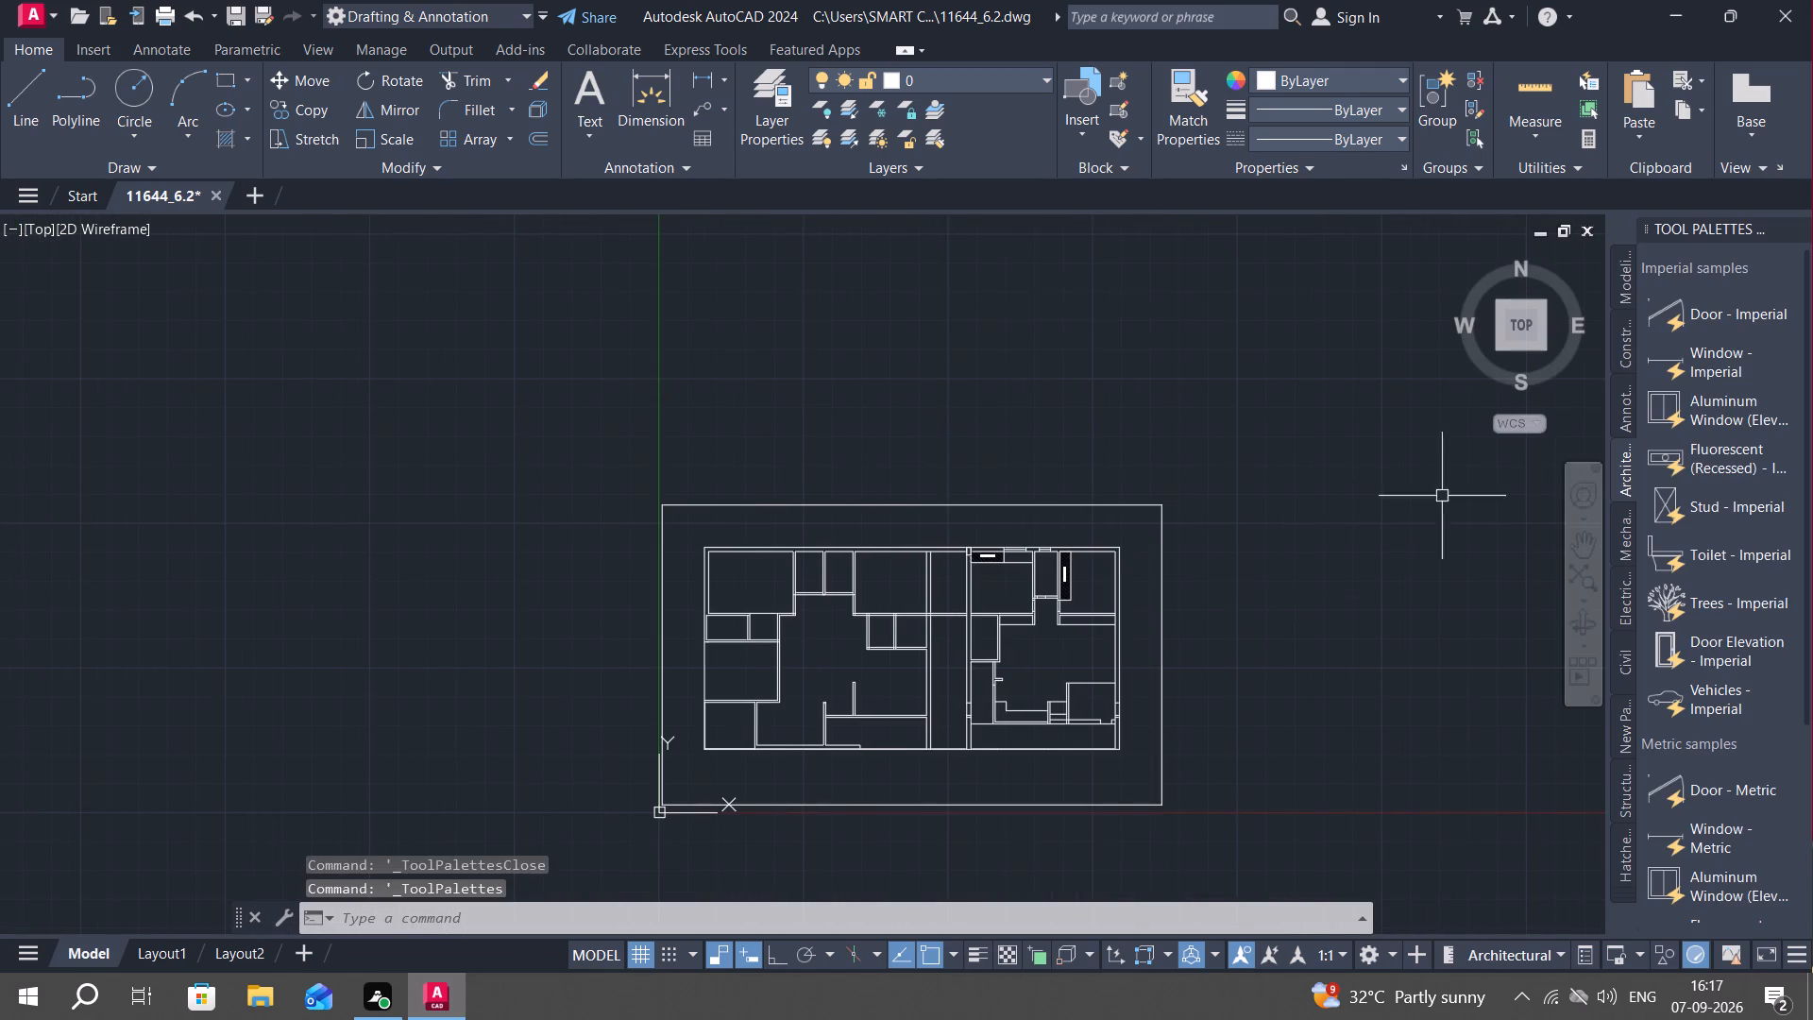
{"action": "left_click", "coordinate": [1649, 303]}
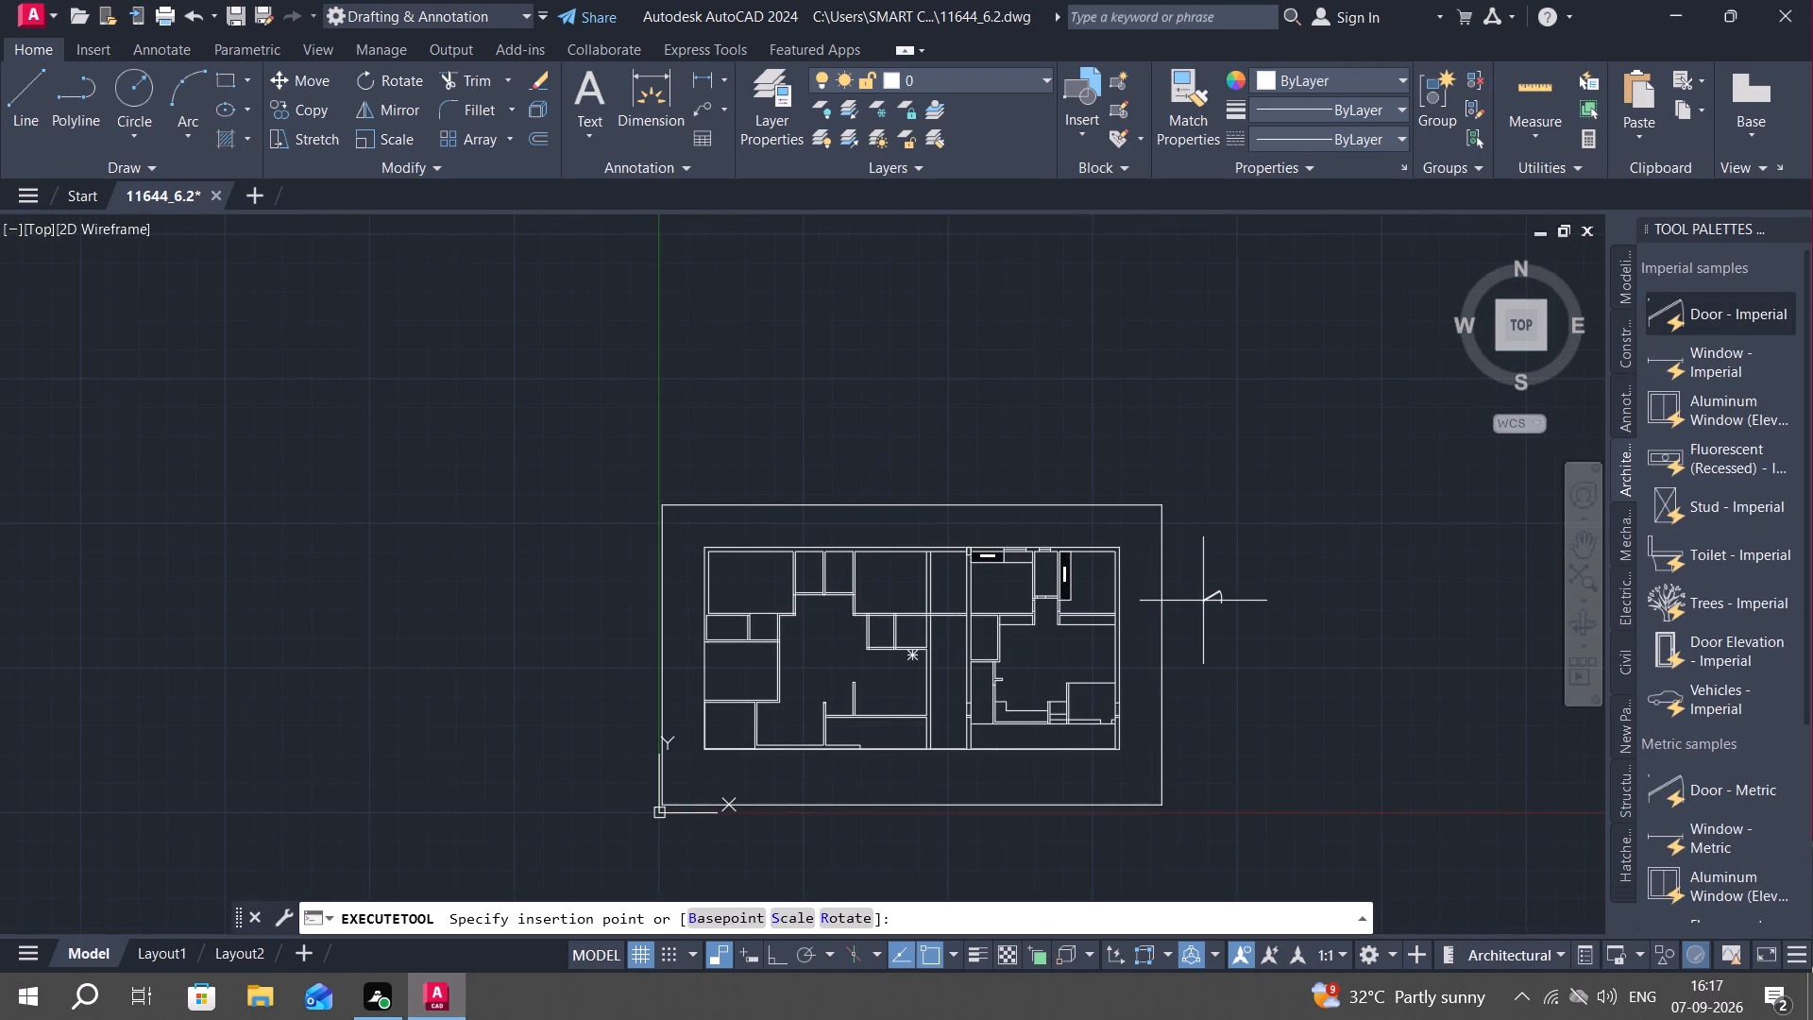
{"action": "left_click", "coordinate": [1211, 601]}
Save the drawing.
{"action": "scroll", "coordinate": [1070, 617], "scroll_direction": "up", "scroll_amount": 2}
{"action": "middle_click_drag", "start_coordinate": [1069, 631], "coordinate": [928, 481]}
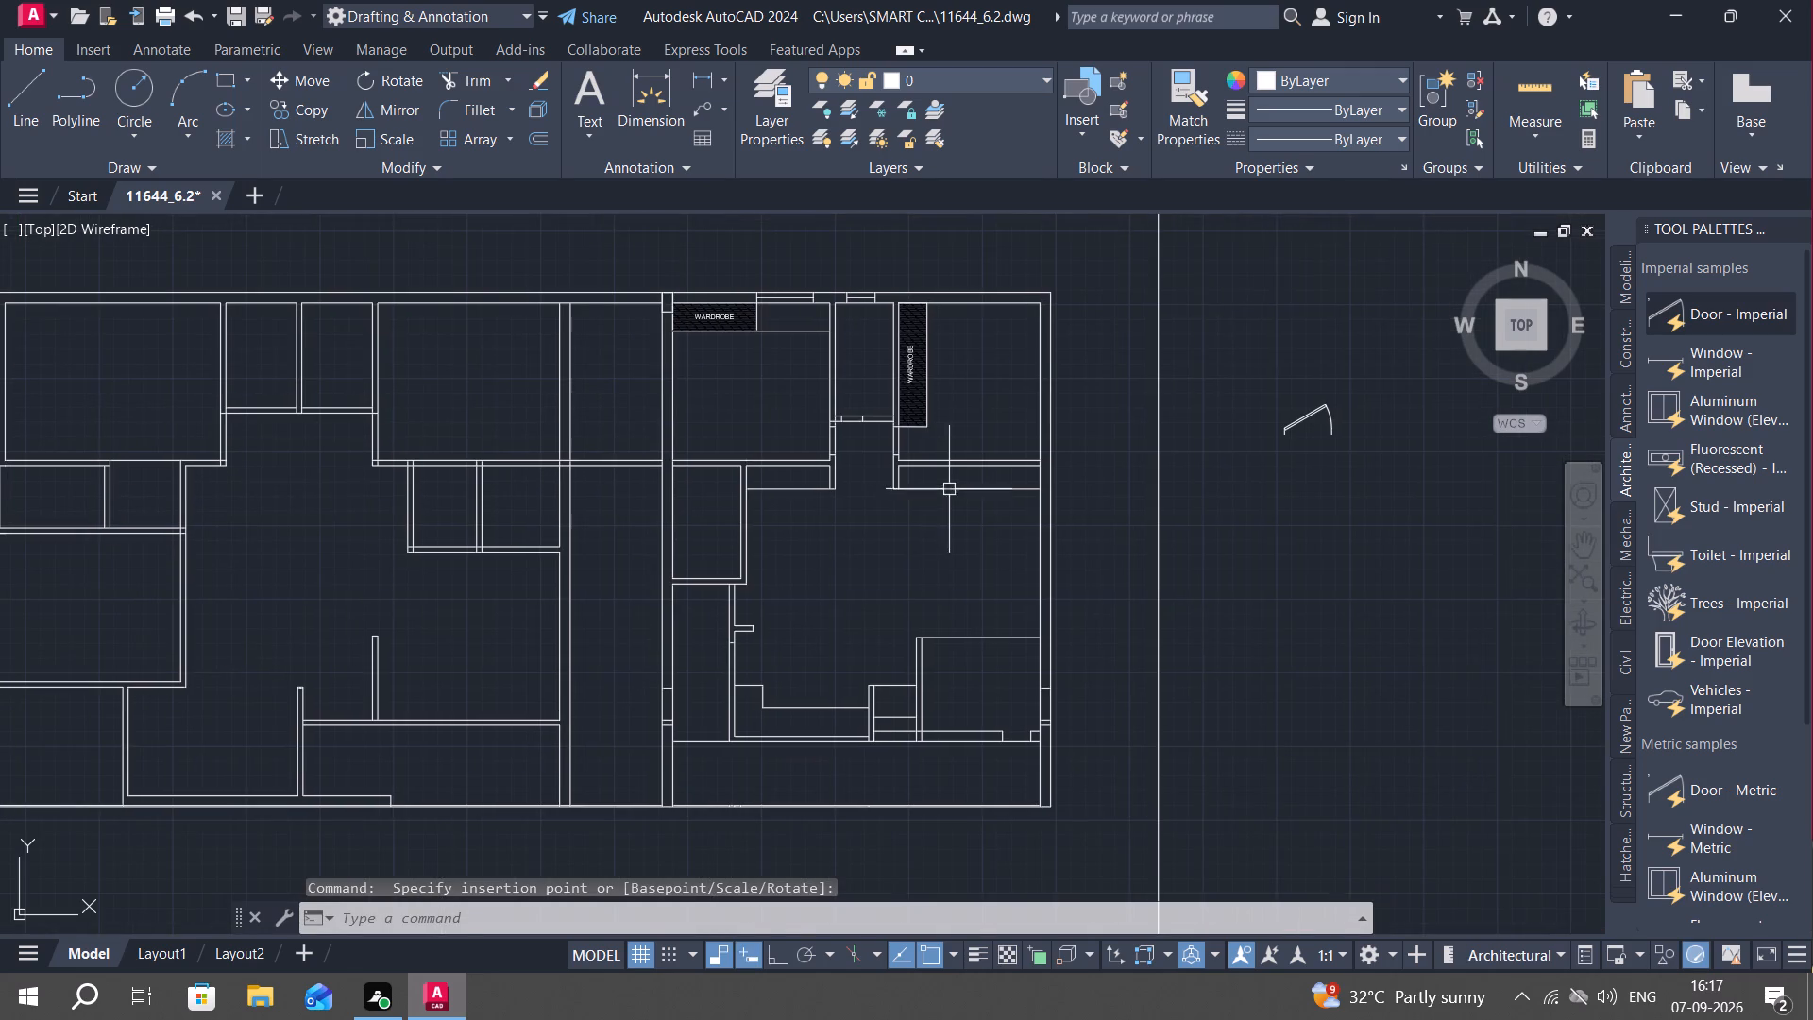
{"action": "key", "text": "ctrl+s"}
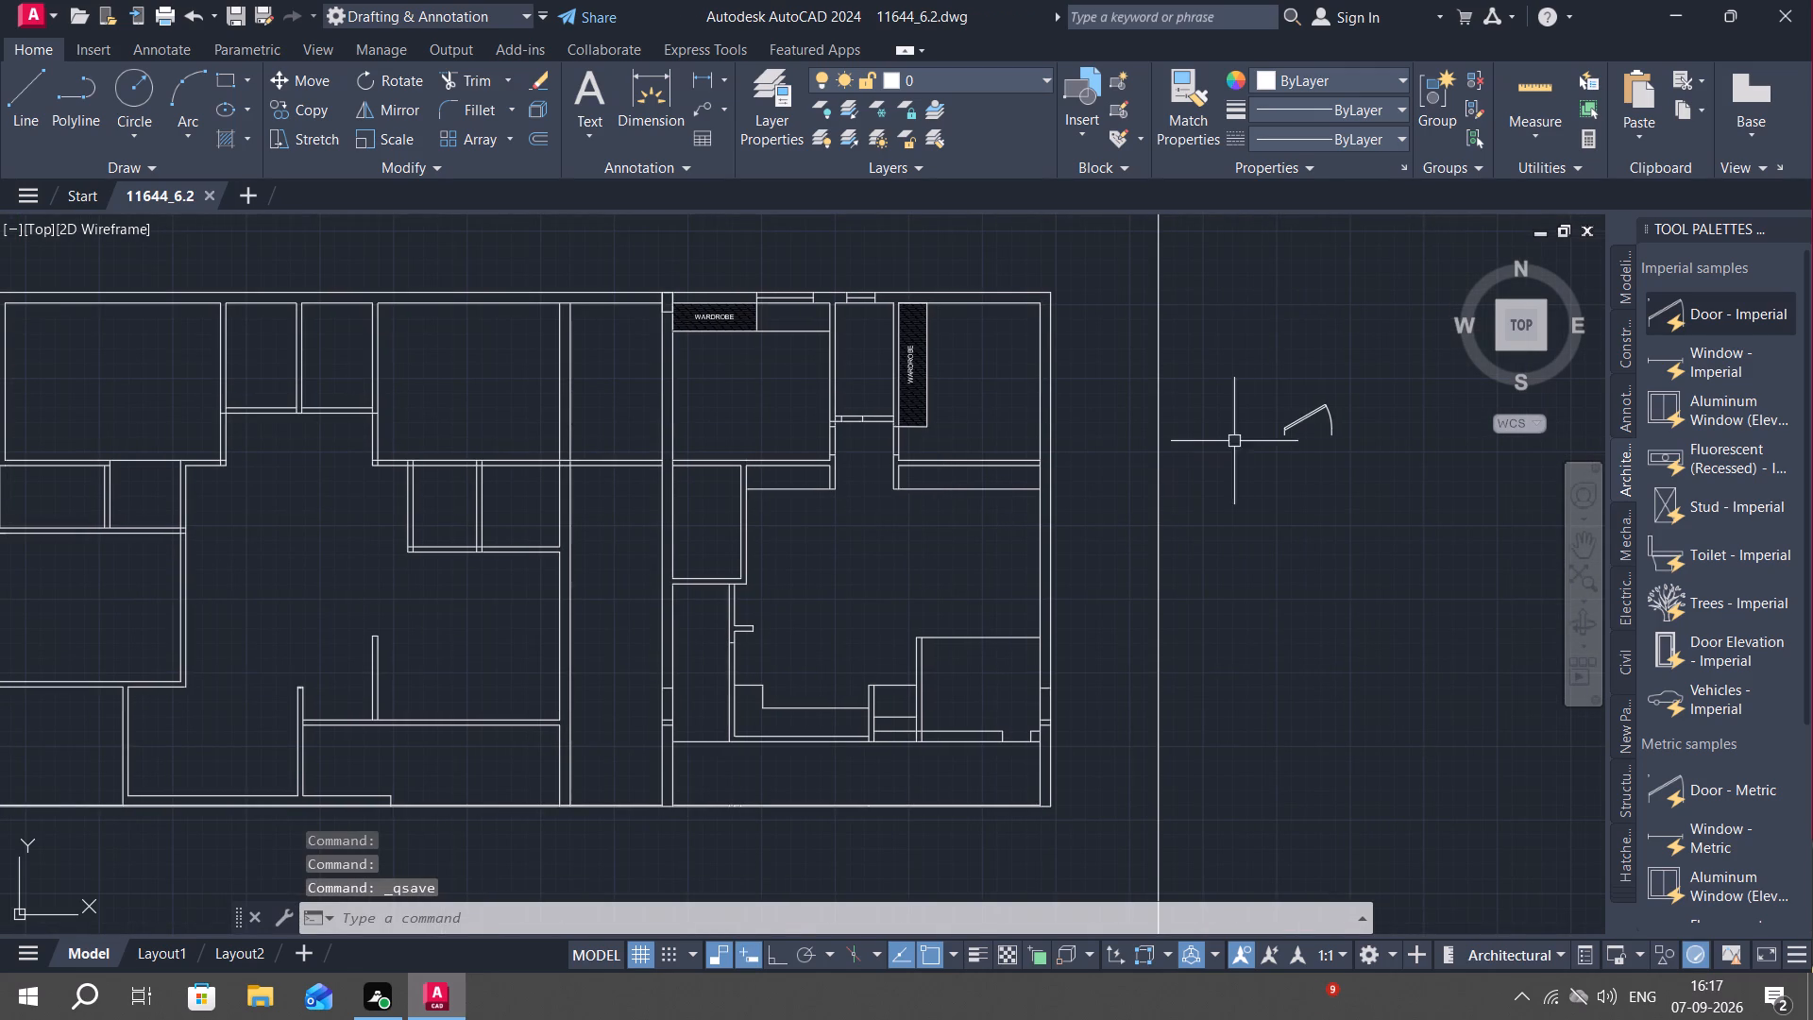
Set the inserted door block to Open 90º.
{"action": "left_click", "coordinate": [1293, 426]}
{"action": "left_click", "coordinate": [1277, 410]}
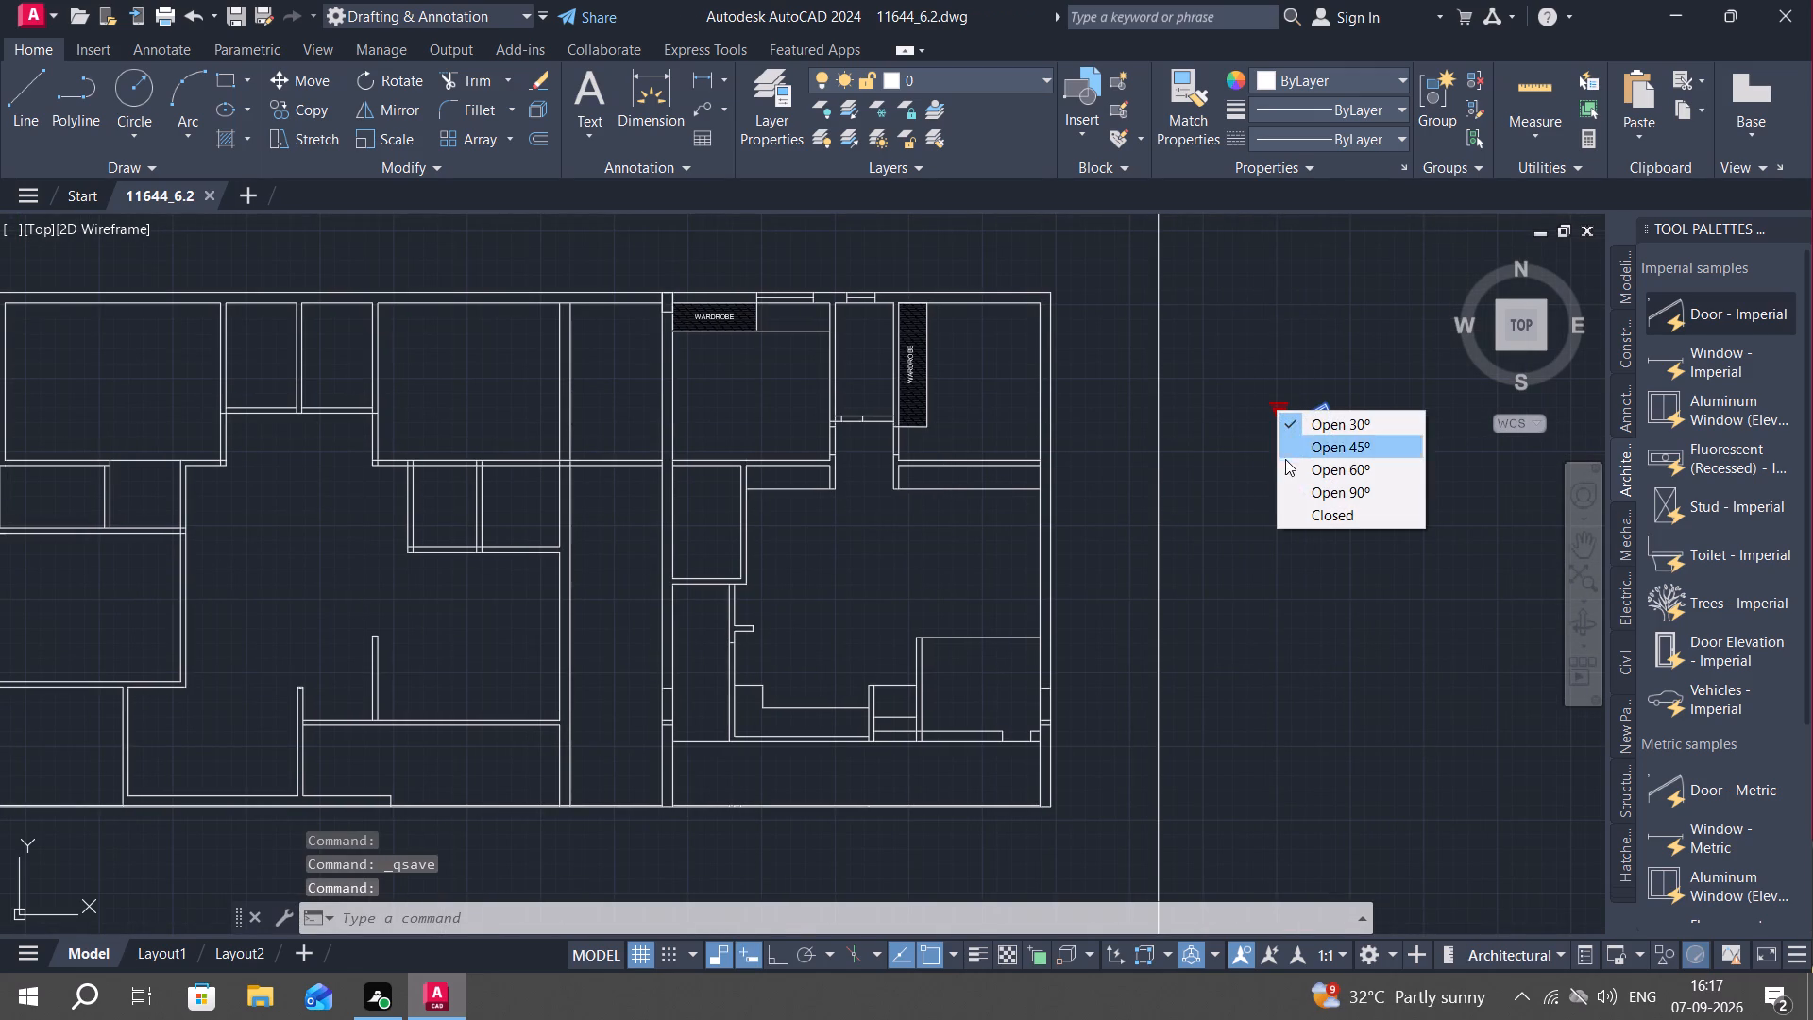
{"action": "left_click", "coordinate": [1290, 492]}
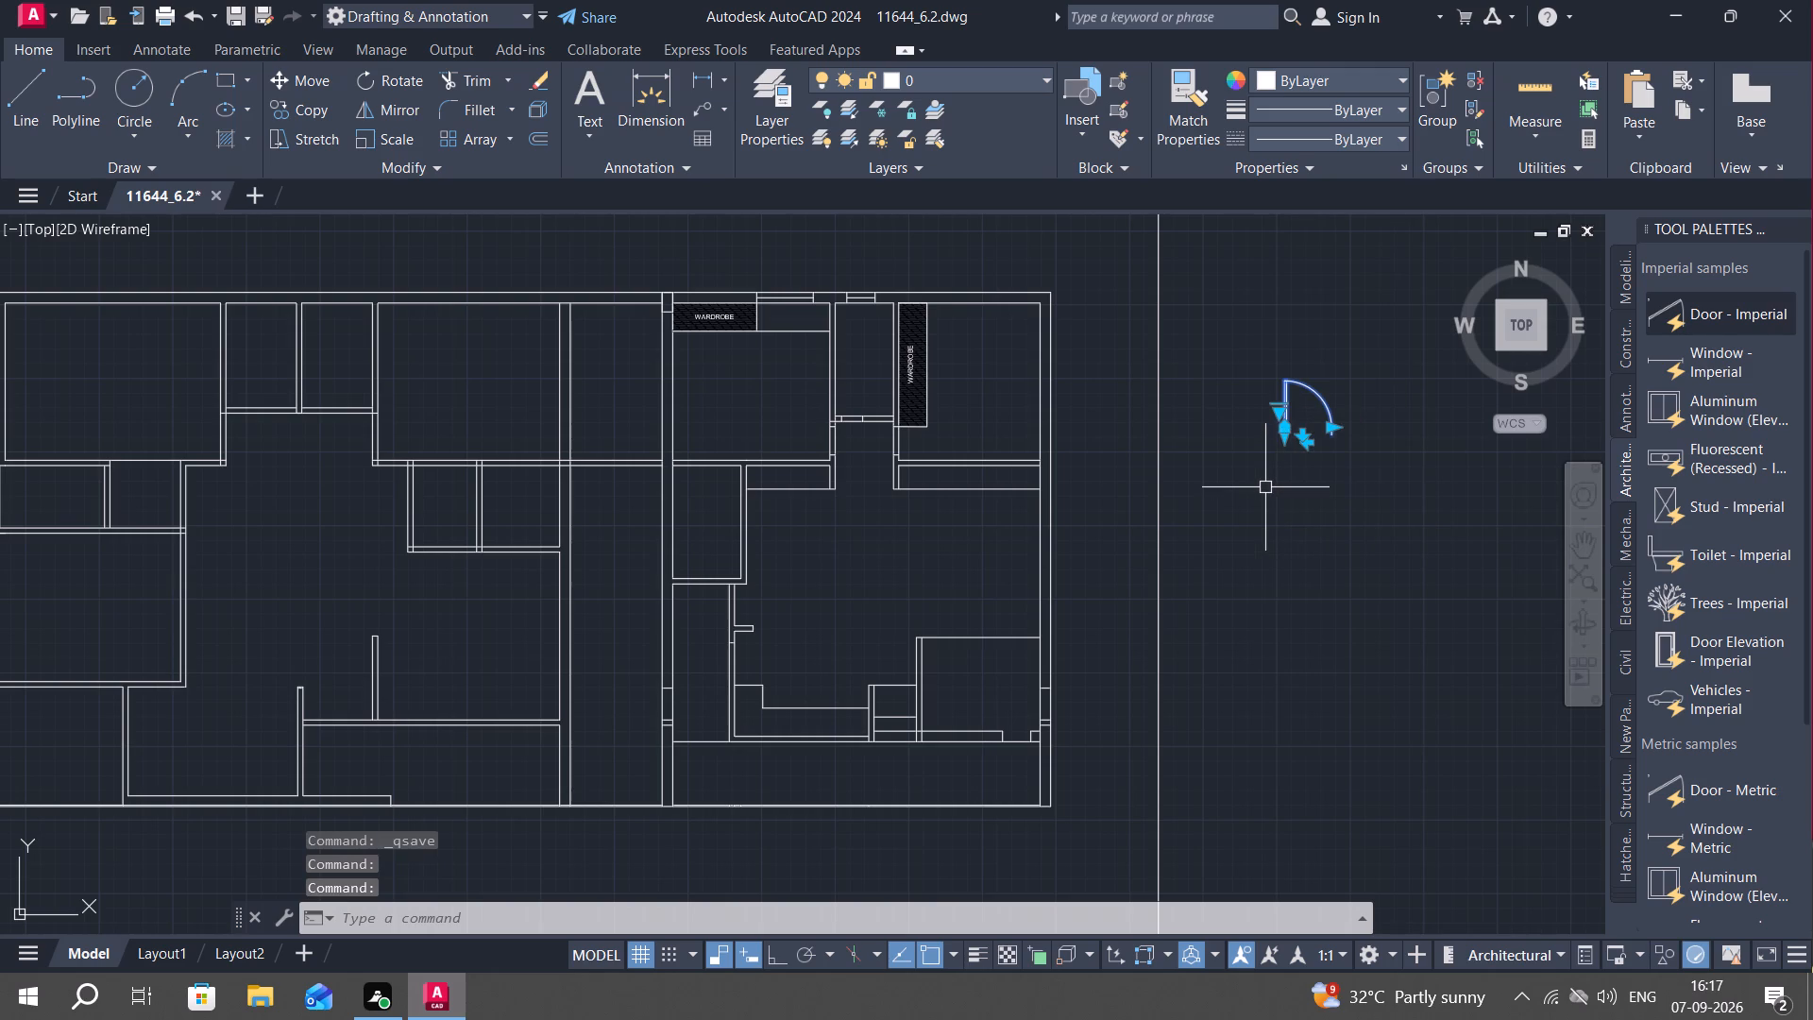
{"action": "key", "text": "Escape"}
Copy the door block from outside the plan to the opening in the narrow middle room's south wall, using its lower hinge corner as base point.
{"action": "scroll", "coordinate": [1265, 491], "scroll_direction": "up", "scroll_amount": 1}
{"action": "key", "text": "c"}
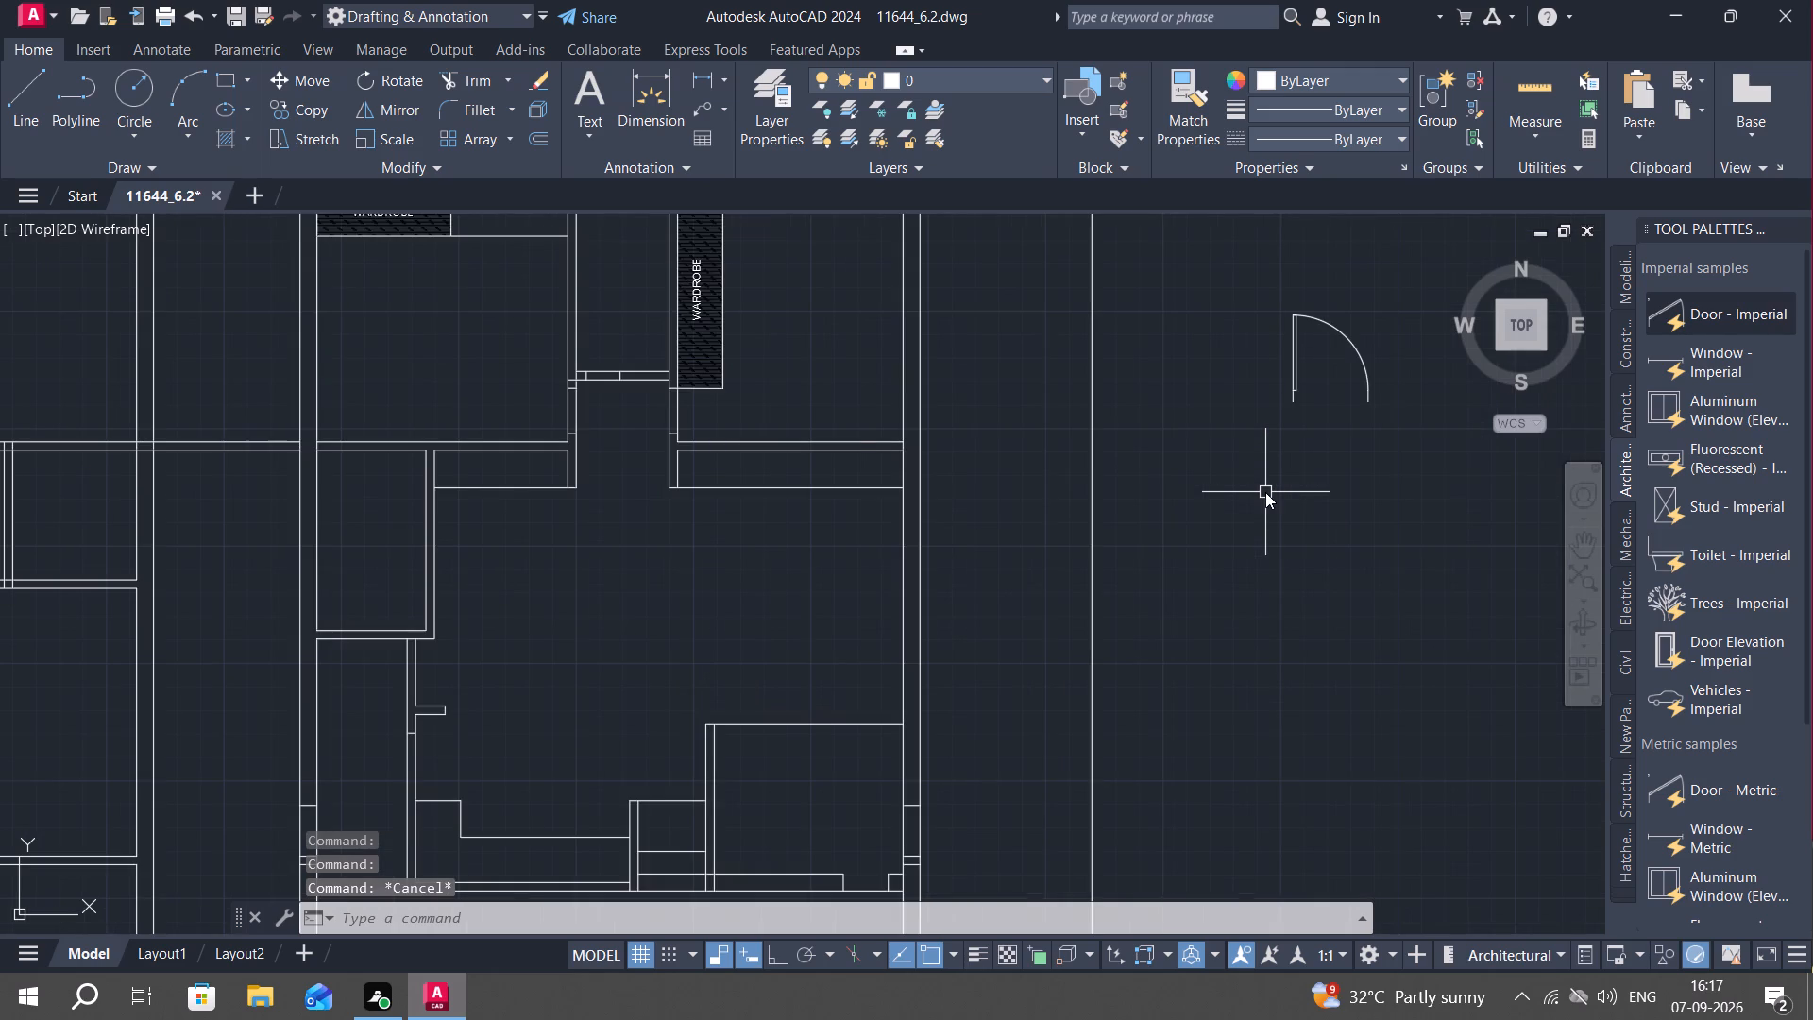
{"action": "type", "text": "O"}
{"action": "key", "text": "space"}
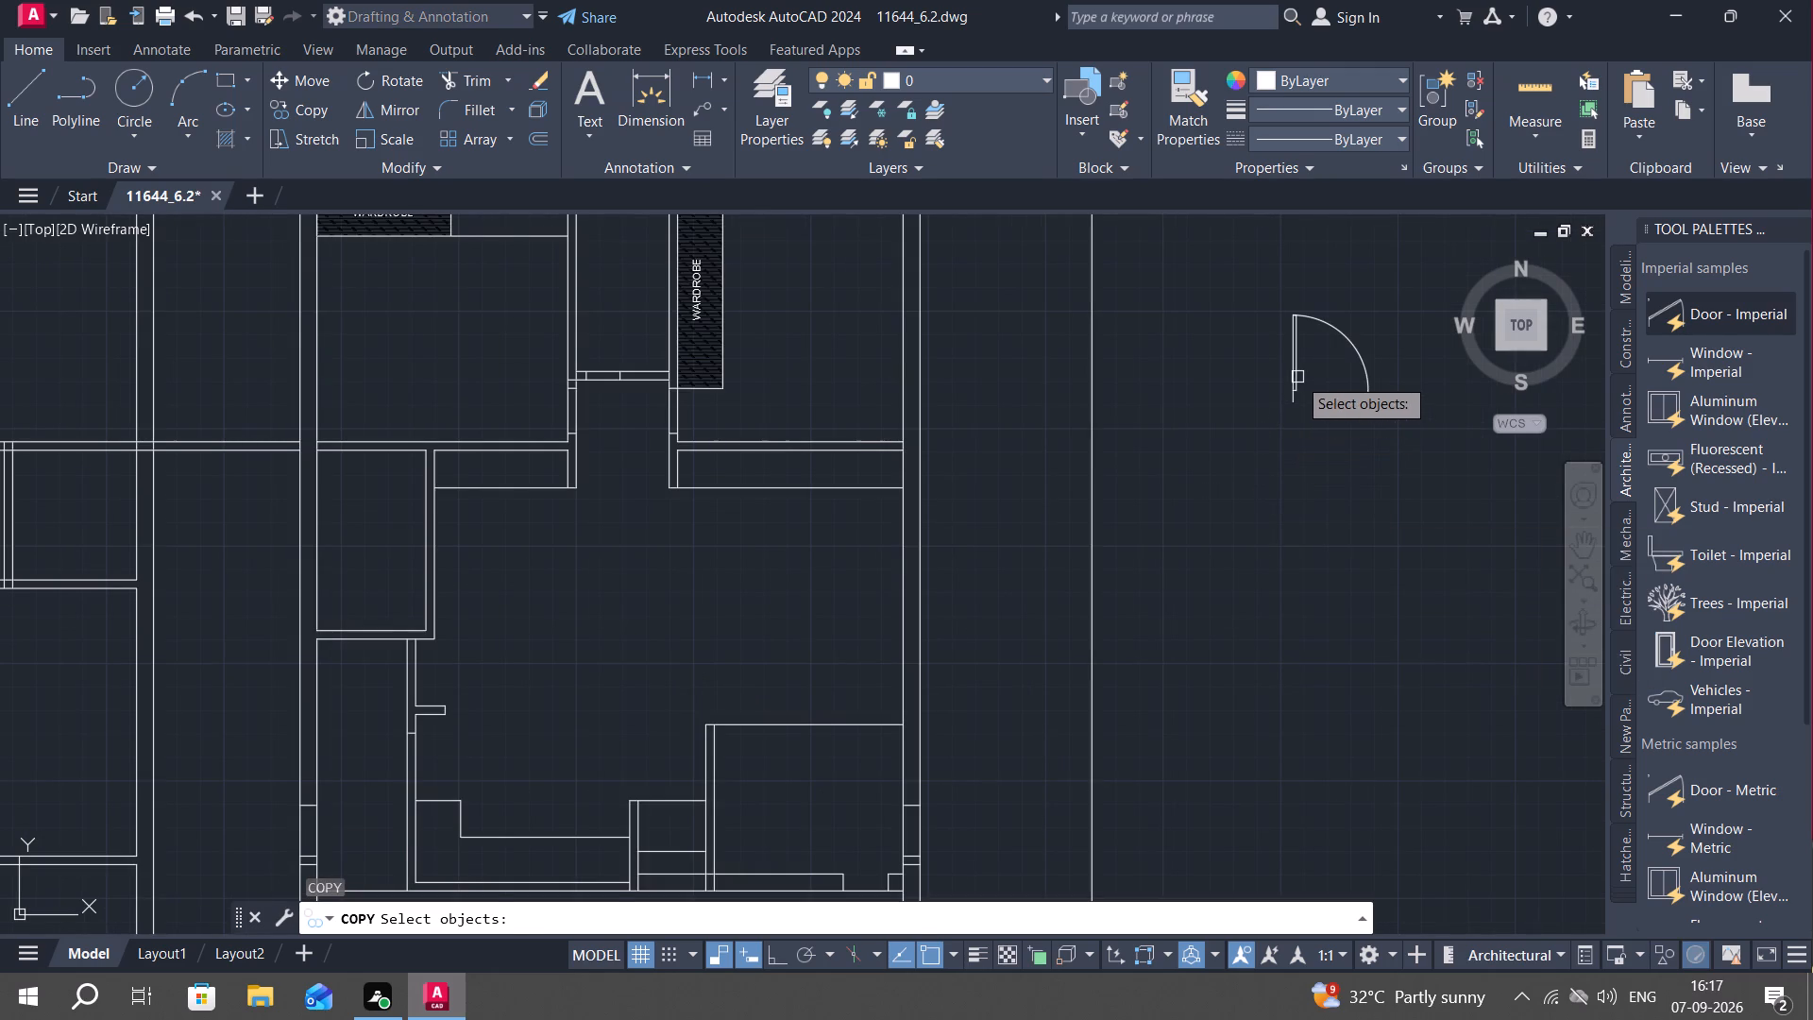
{"action": "left_click", "coordinate": [1297, 377]}
{"action": "right_click", "coordinate": [1297, 377]}
{"action": "scroll", "coordinate": [1296, 418], "scroll_direction": "up", "scroll_amount": 2}
{"action": "left_click", "coordinate": [1278, 378]}
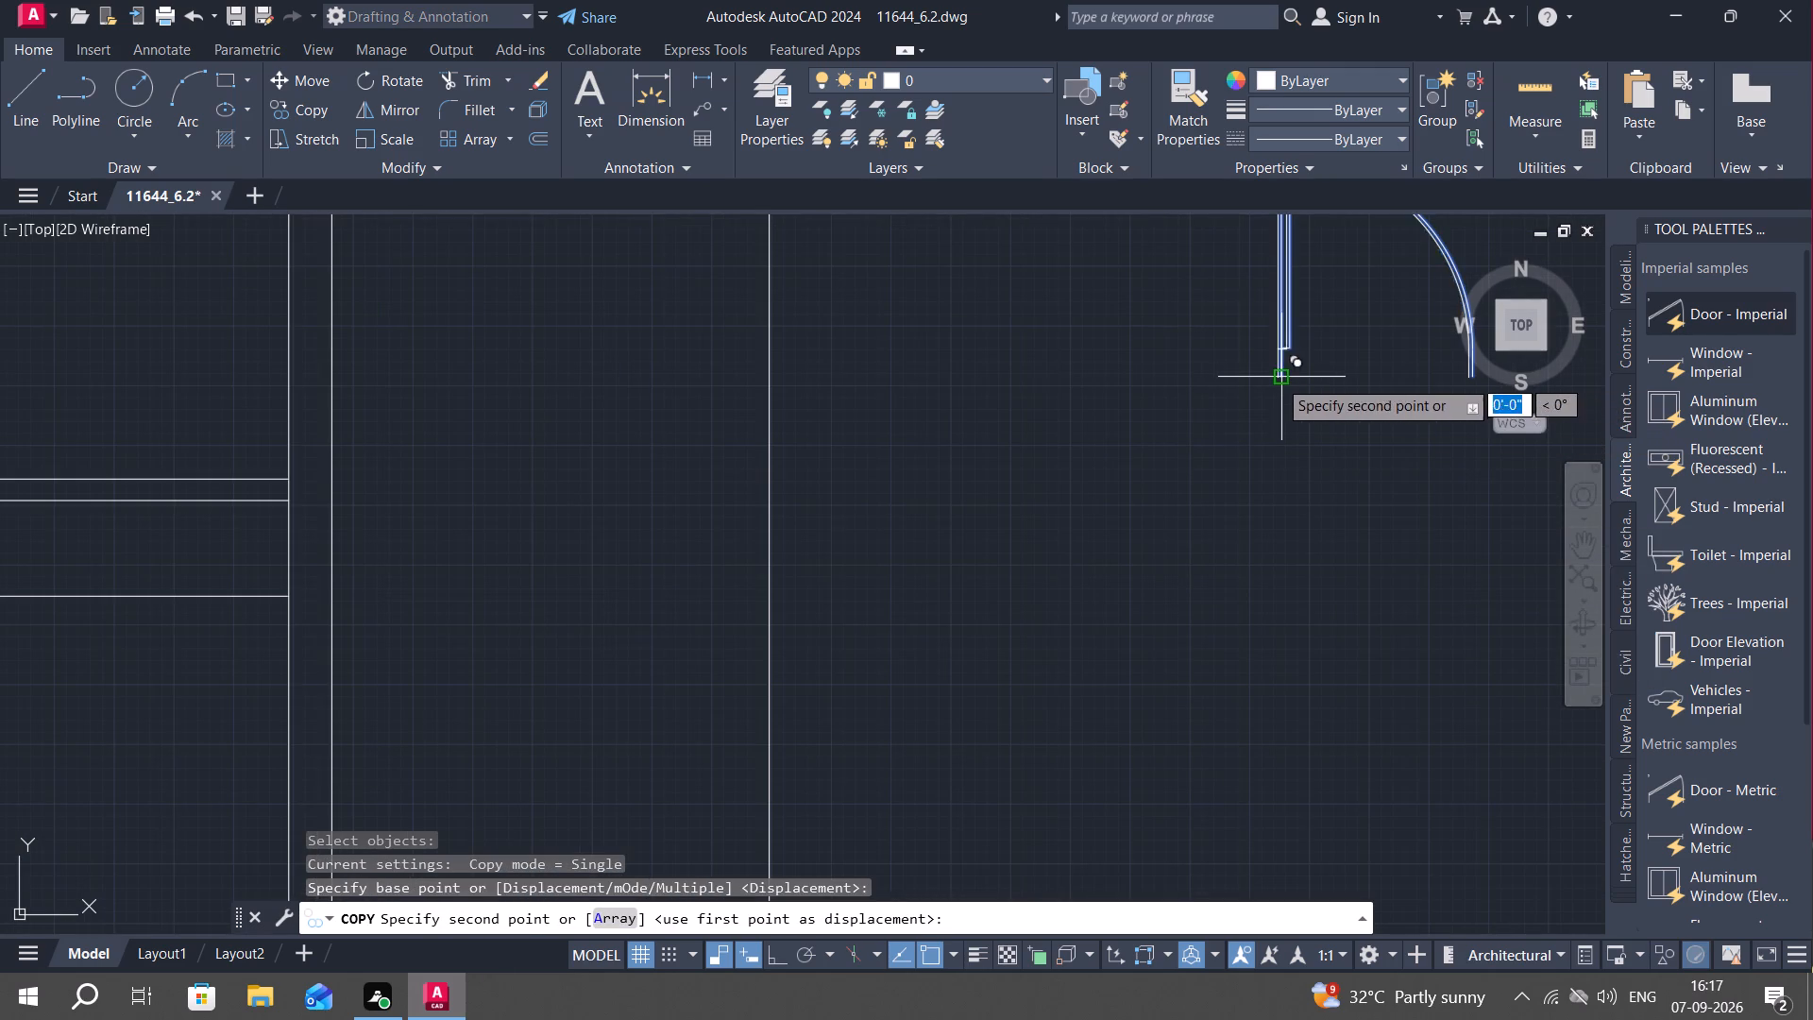
{"action": "scroll", "coordinate": [642, 516], "scroll_direction": "down", "scroll_amount": 3}
{"action": "middle_click_drag", "start_coordinate": [352, 562], "coordinate": [449, 519]}
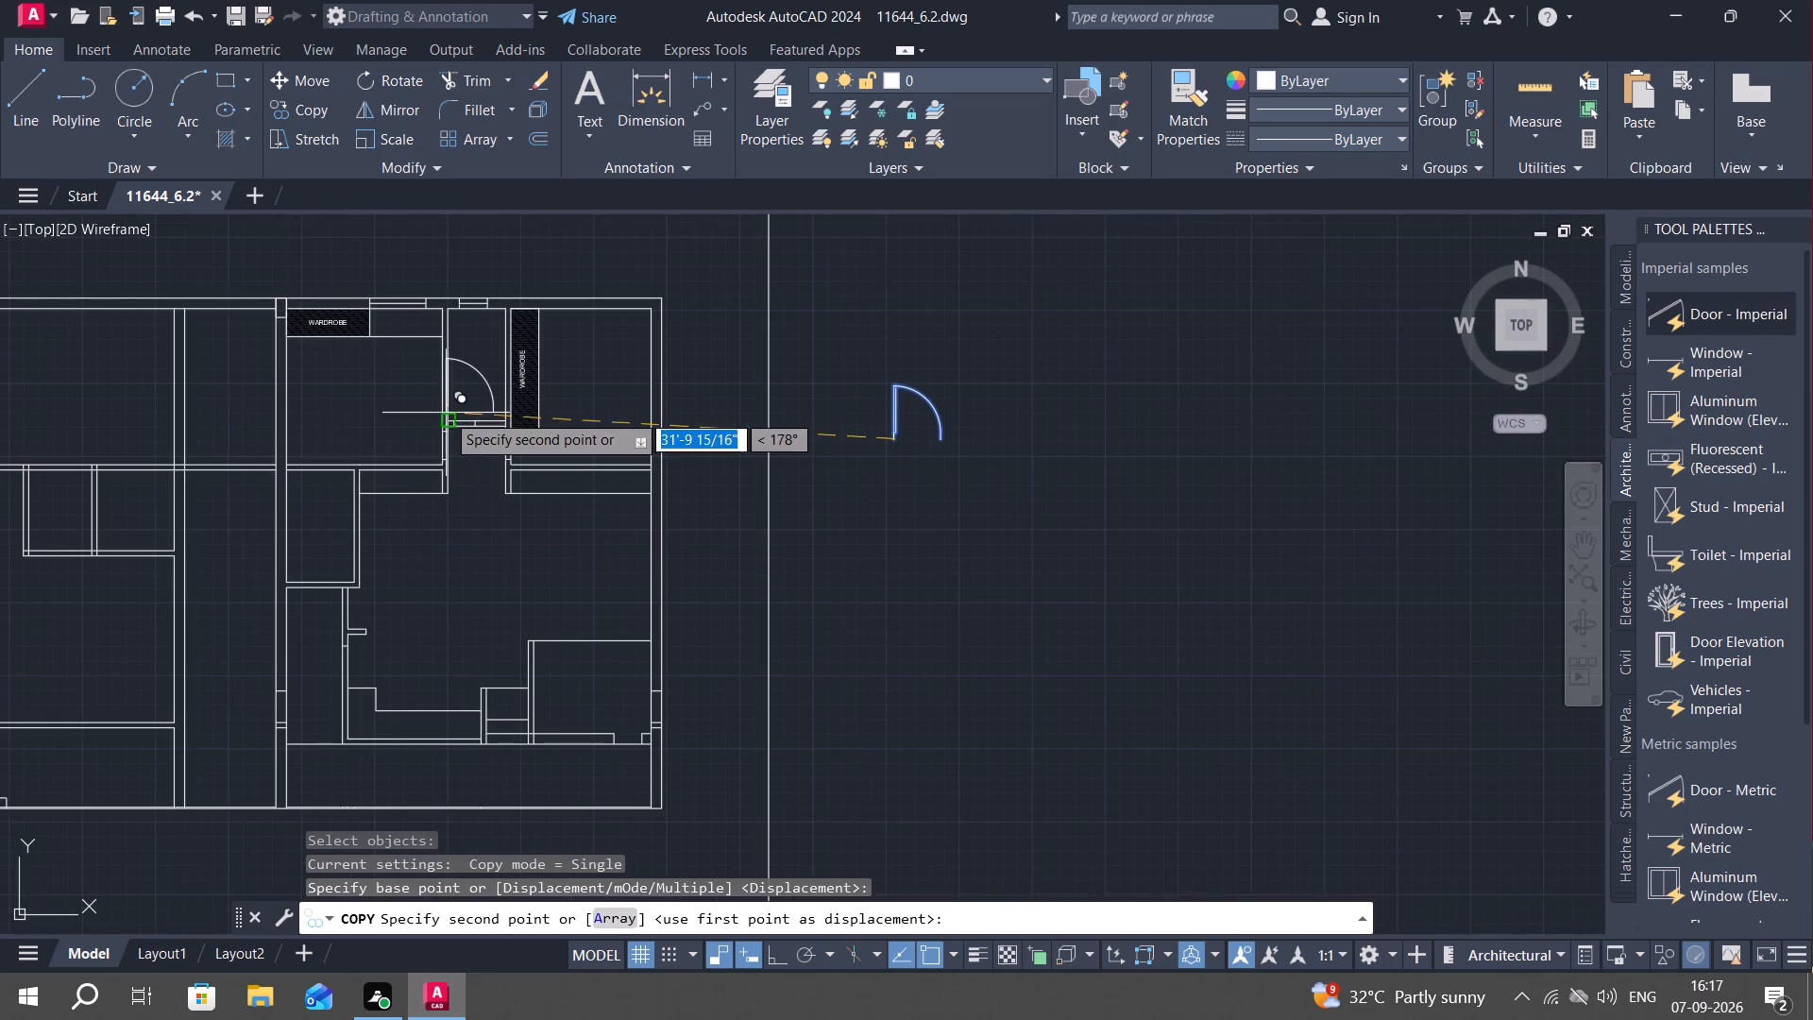
{"action": "middle_click_drag", "start_coordinate": [451, 413], "coordinate": [506, 475]}
{"action": "scroll", "coordinate": [524, 517], "scroll_direction": "up", "scroll_amount": 6}
{"action": "middle_click_drag", "start_coordinate": [398, 433], "coordinate": [523, 641]}
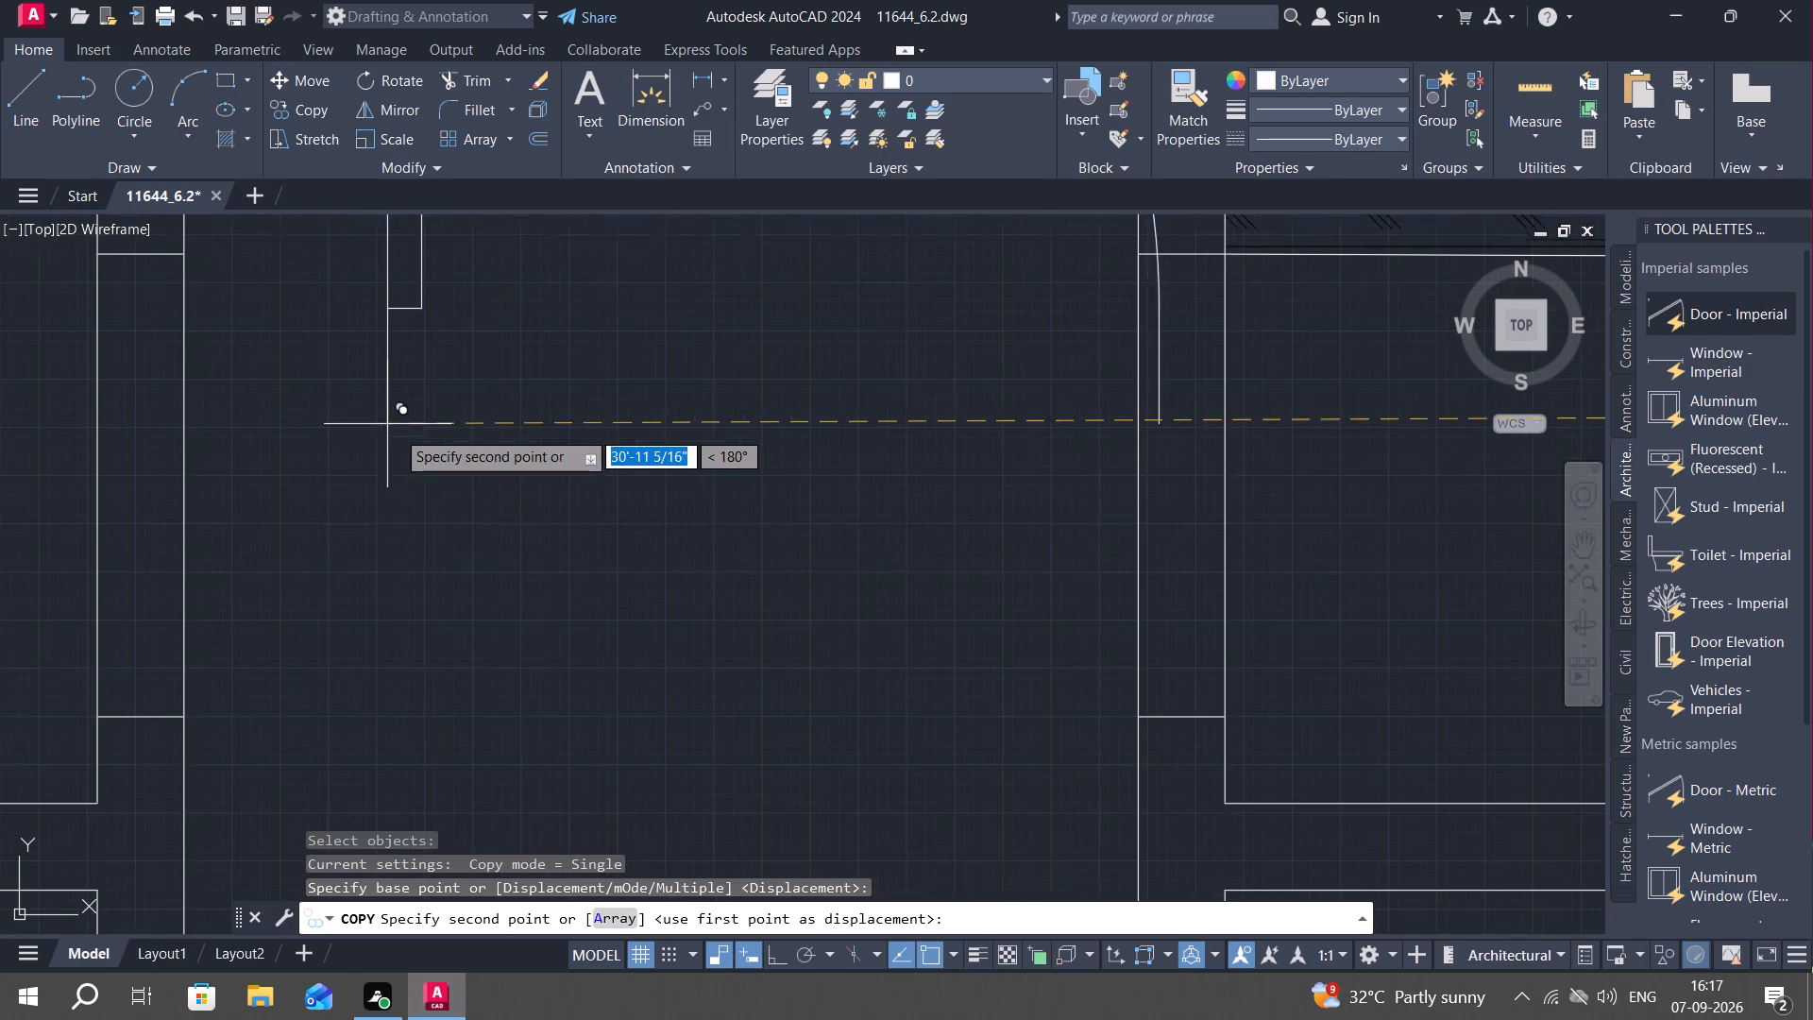
{"action": "middle_click_drag", "start_coordinate": [523, 641], "coordinate": [802, 1019]}
{"action": "scroll", "coordinate": [767, 937], "scroll_direction": "down", "scroll_amount": 1}
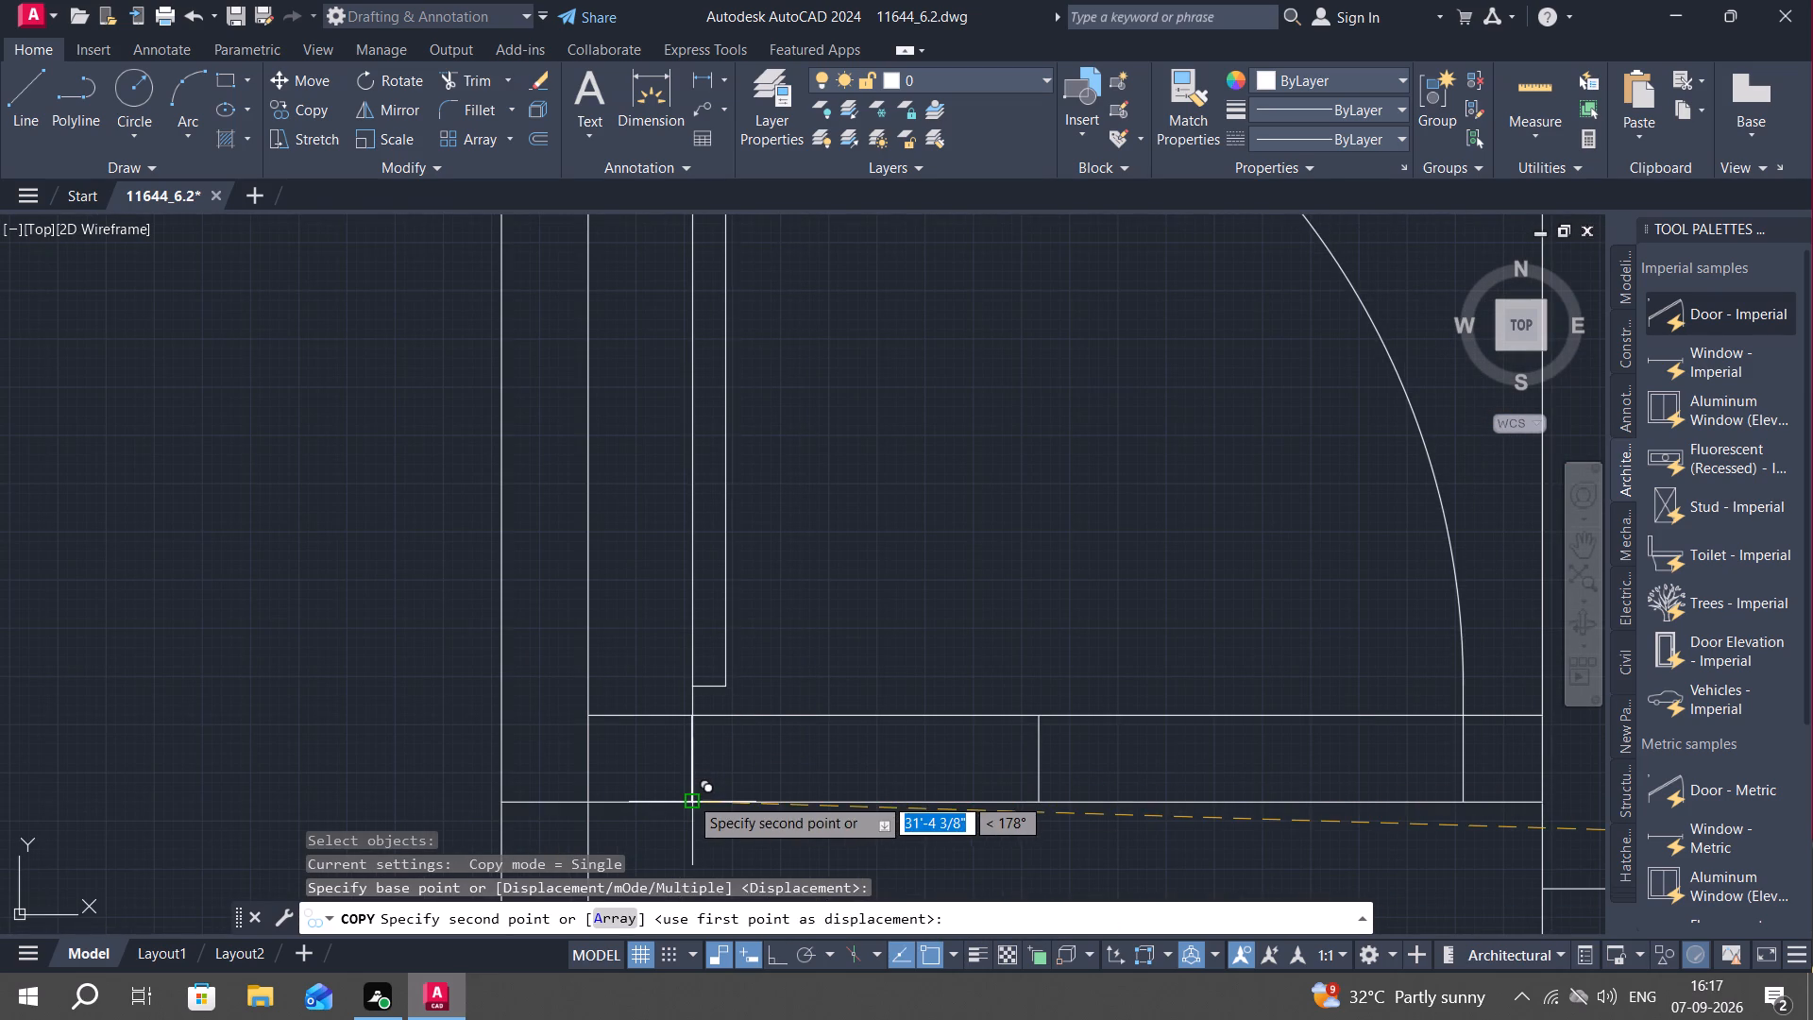
{"action": "scroll", "coordinate": [689, 796], "scroll_direction": "down", "scroll_amount": 2}
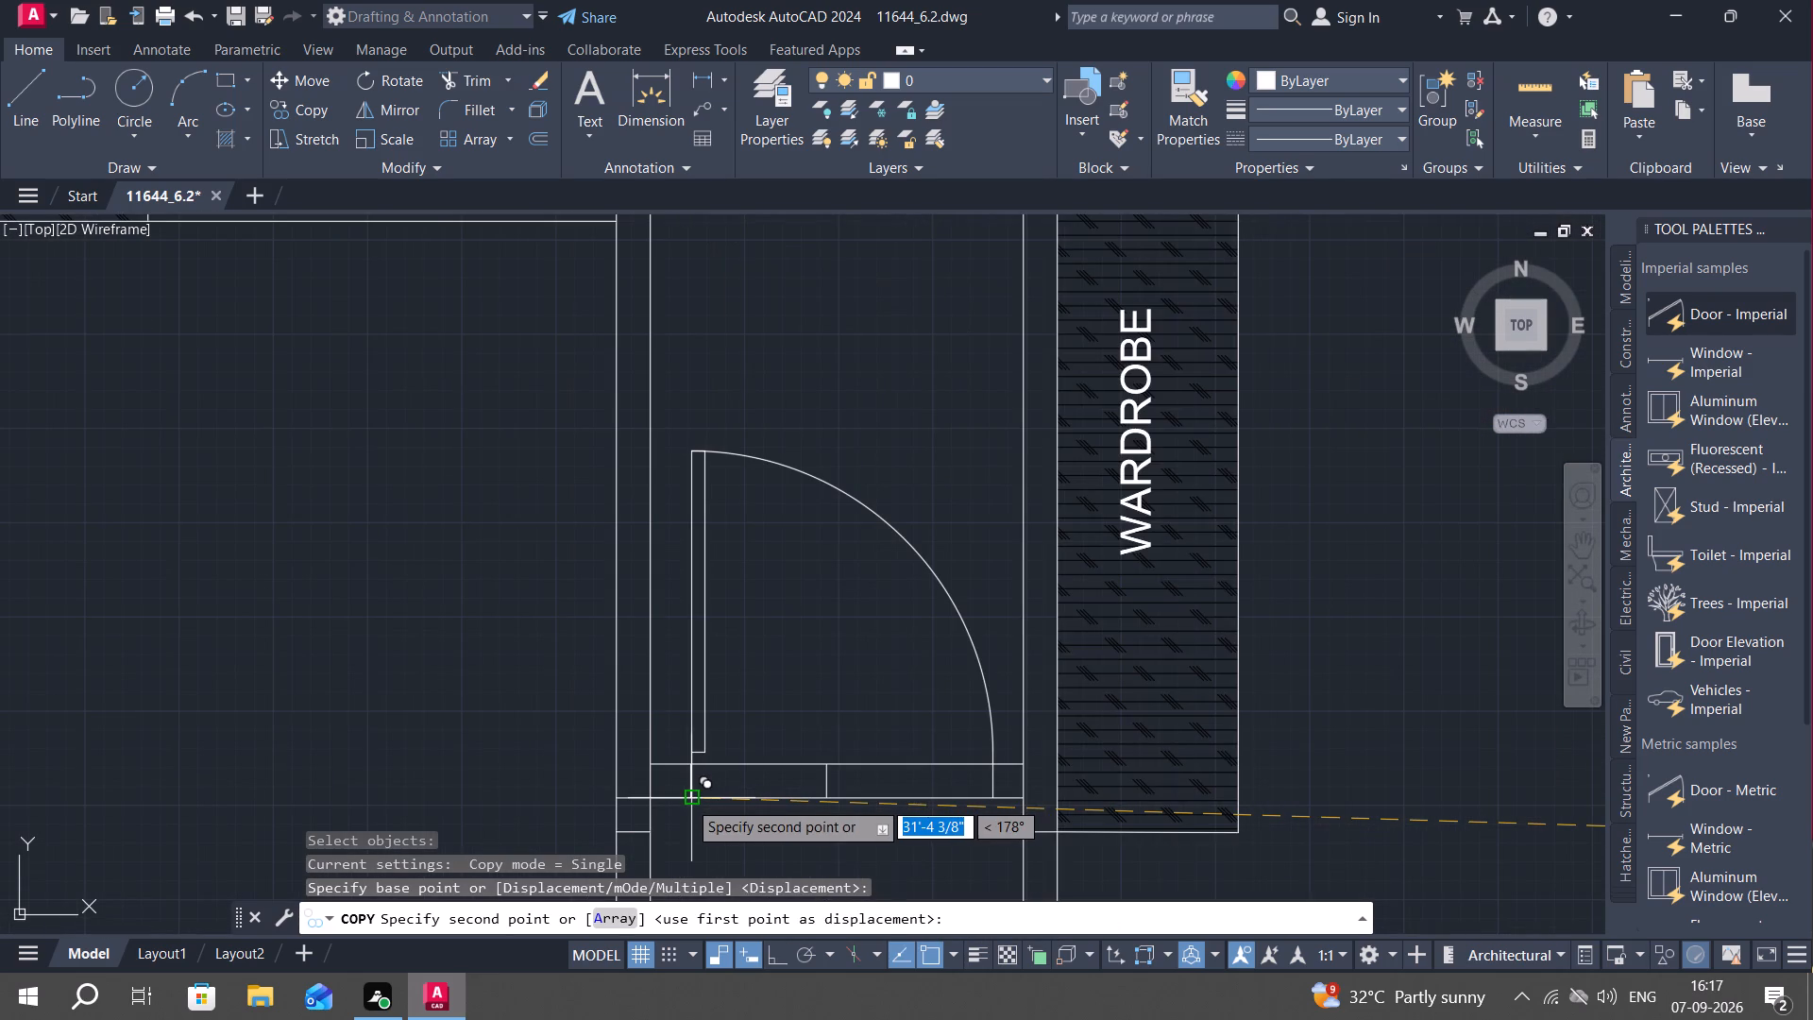
{"action": "left_click", "coordinate": [687, 800]}
Scale the copied door down about its lower hinge corner until its swing matches the opening's east jamb line.
{"action": "scroll", "coordinate": [694, 781], "scroll_direction": "up", "scroll_amount": 3}
{"action": "middle_click_drag", "start_coordinate": [720, 806], "coordinate": [700, 715]}
{"action": "scroll", "coordinate": [700, 714], "scroll_direction": "down", "scroll_amount": 3}
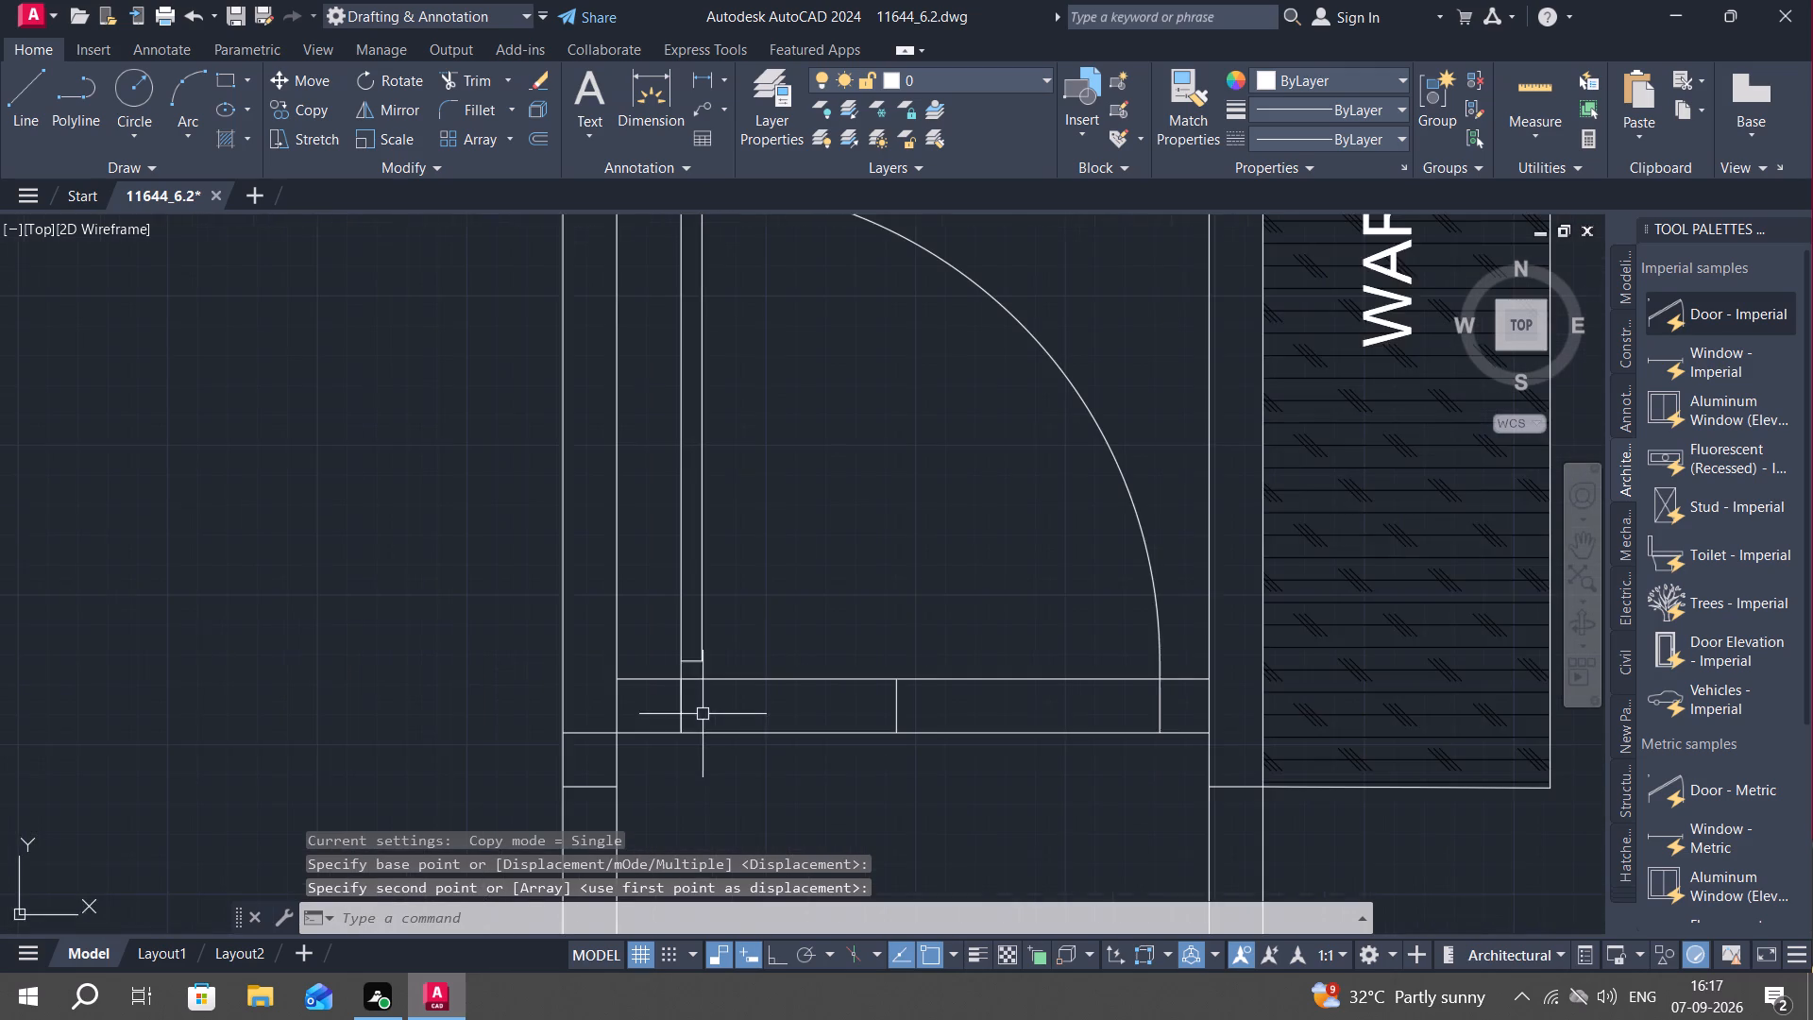
{"action": "scroll", "coordinate": [708, 778], "scroll_direction": "down", "scroll_amount": 1}
{"action": "type", "text": "SC"}
{"action": "key", "text": "space"}
{"action": "left_click", "coordinate": [703, 680]}
{"action": "right_click", "coordinate": [703, 680]}
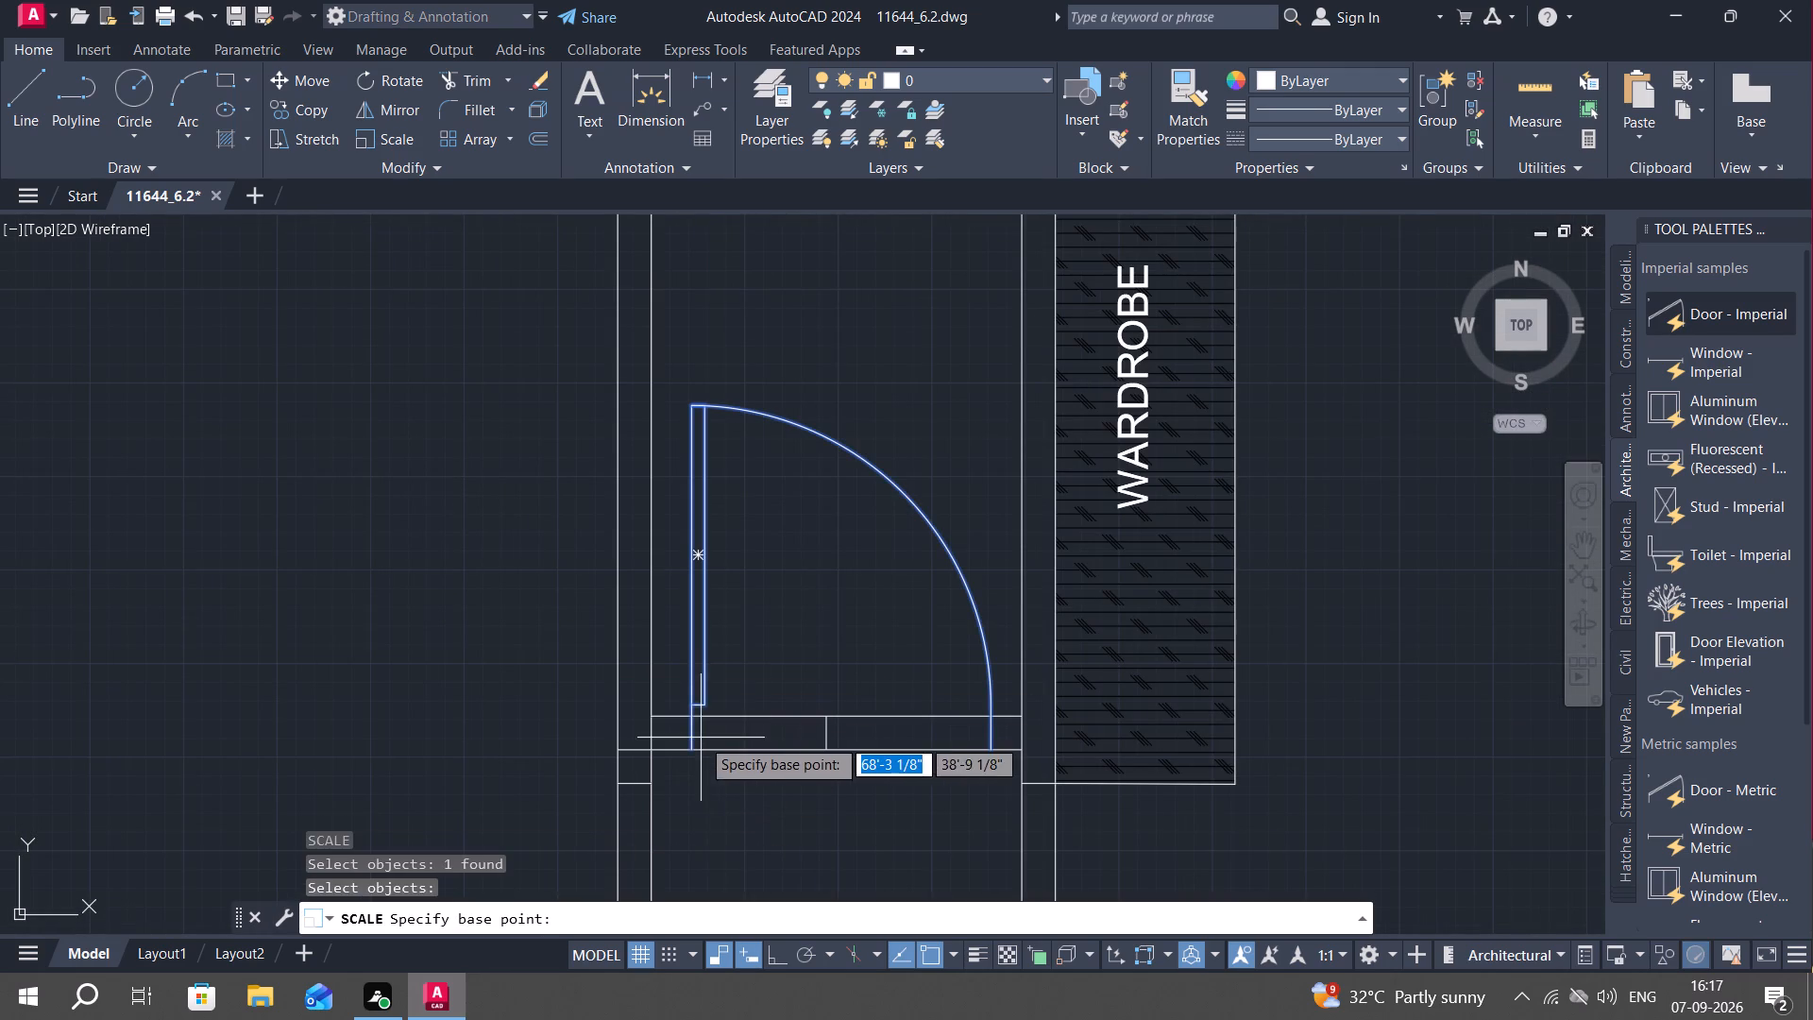
{"action": "left_click", "coordinate": [686, 755]}
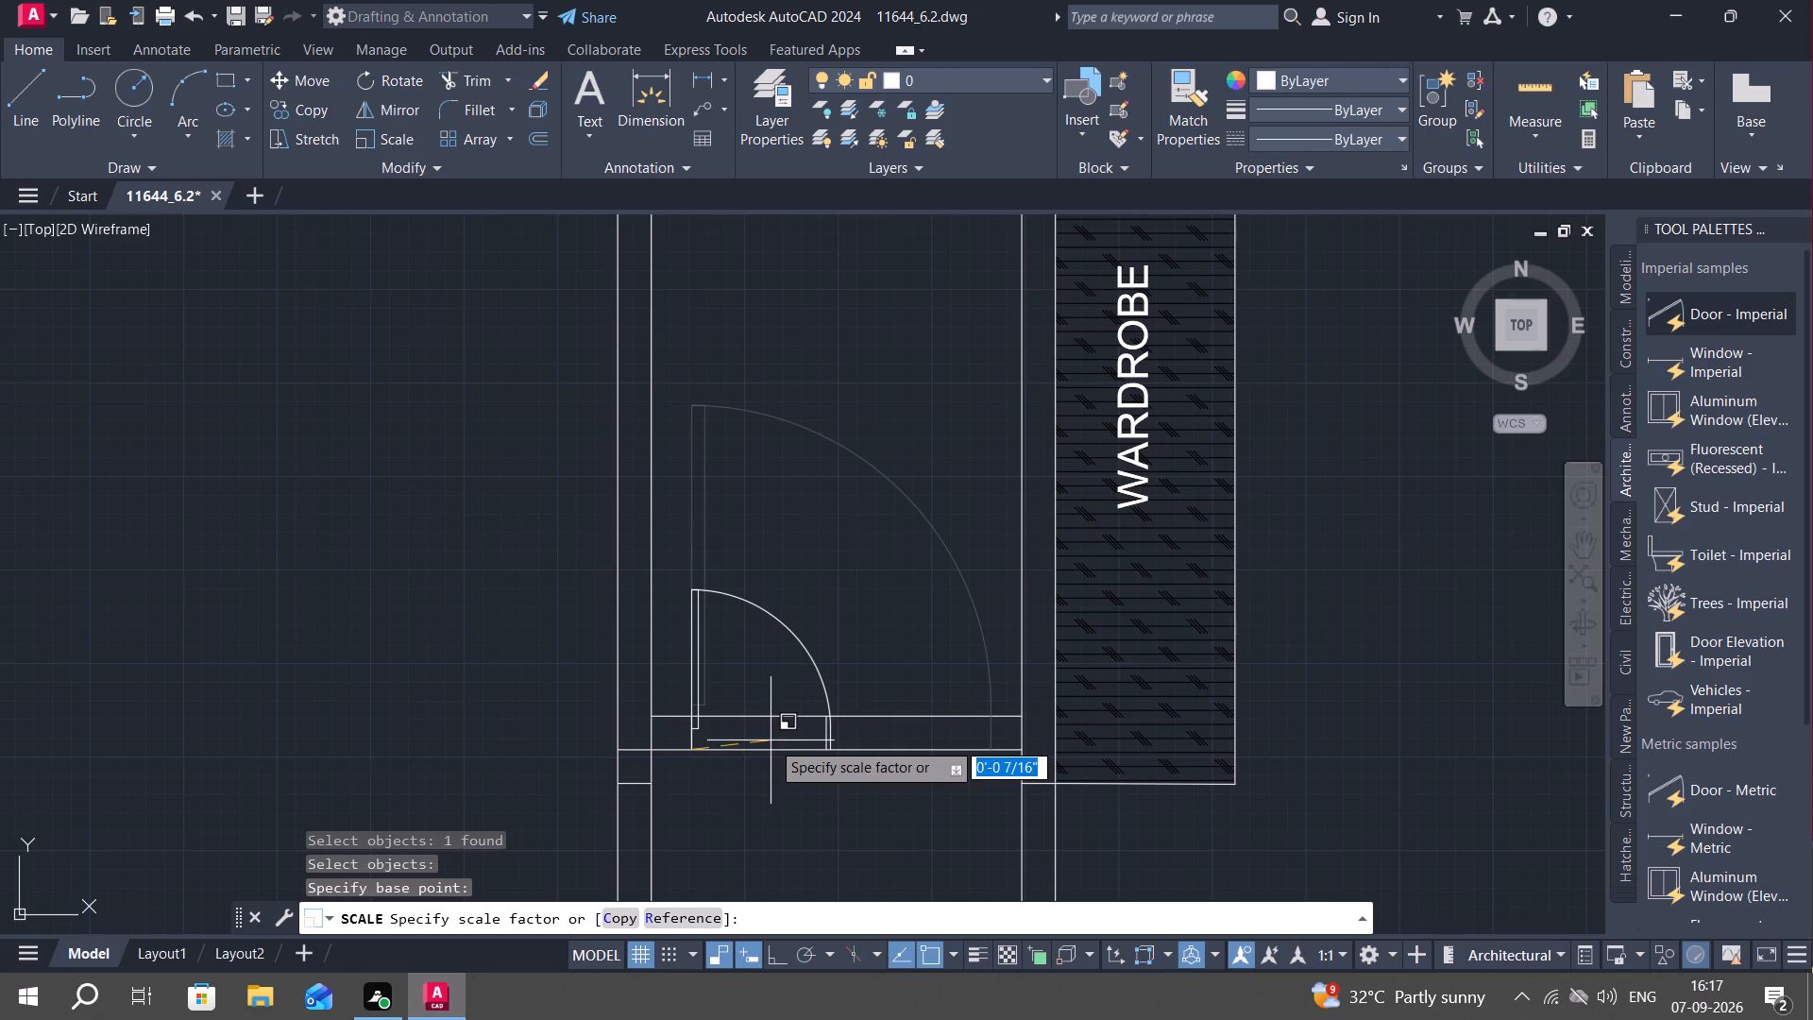
{"action": "left_click", "coordinate": [768, 736]}
Erase the short vertical jamb line where the scaled door's swing meets the wall.
{"action": "scroll", "coordinate": [807, 725], "scroll_direction": "up", "scroll_amount": 5}
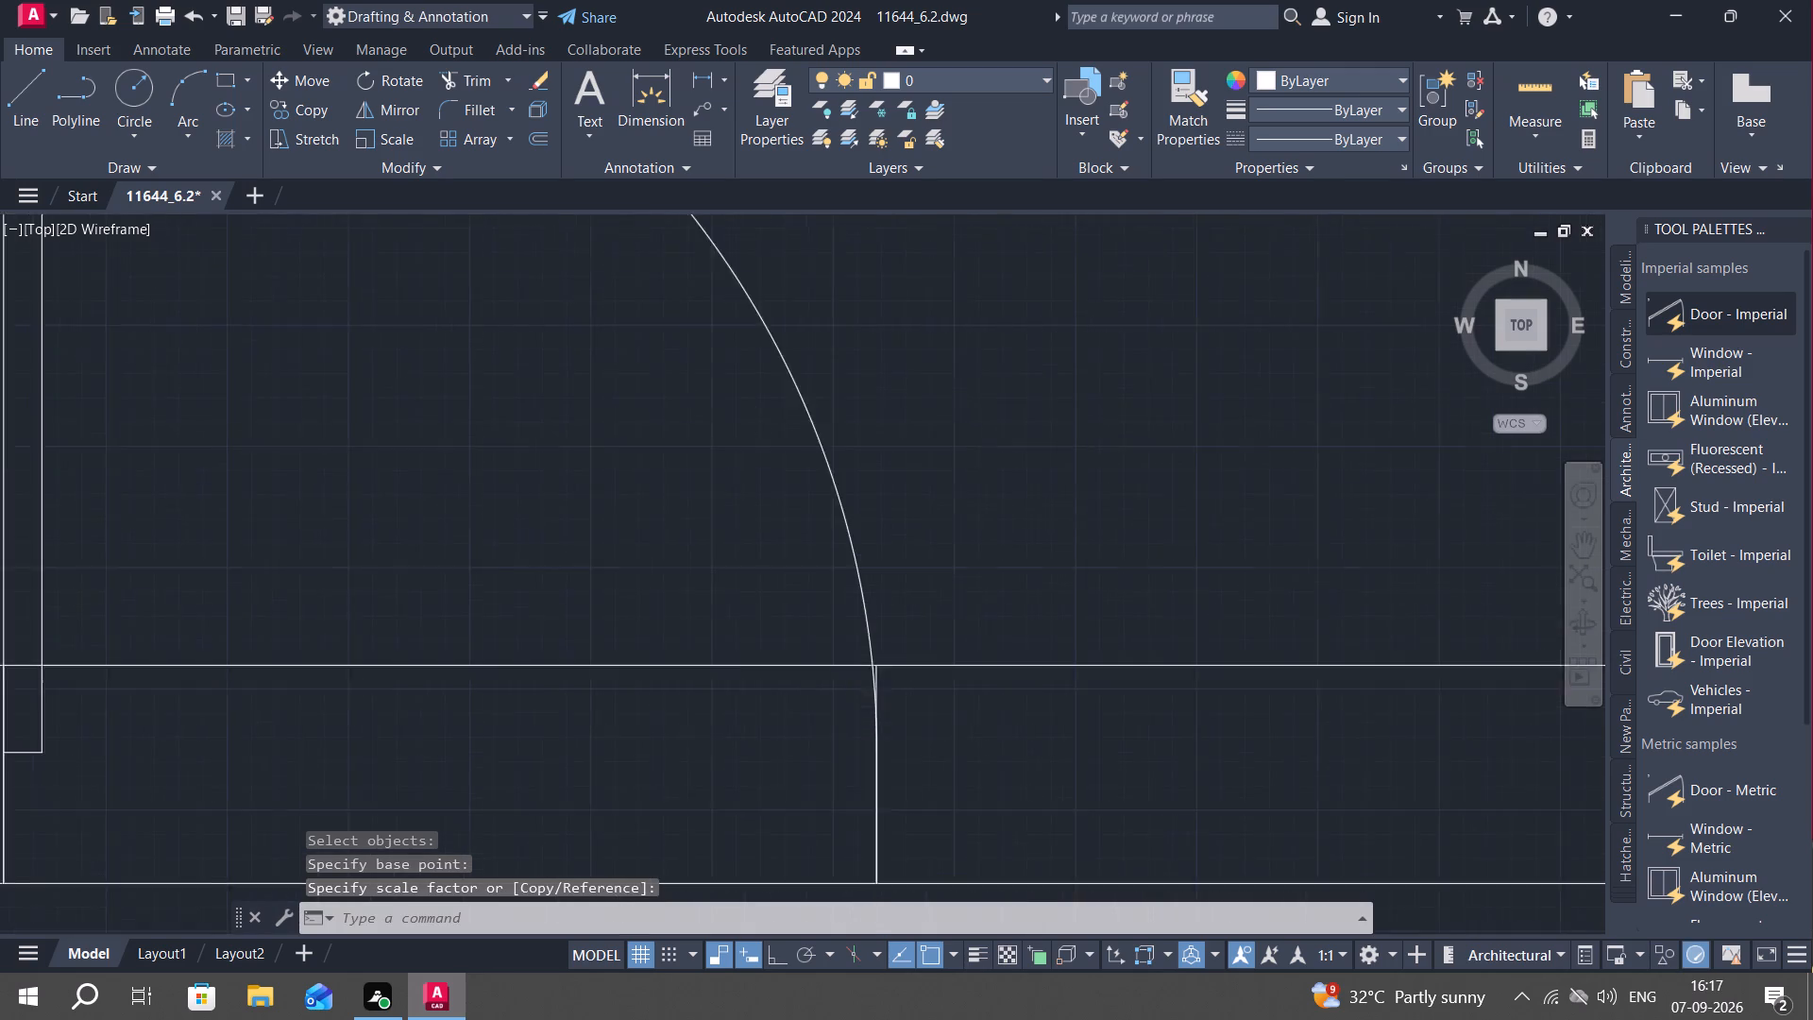
{"action": "scroll", "coordinate": [890, 673], "scroll_direction": "up", "scroll_amount": 3}
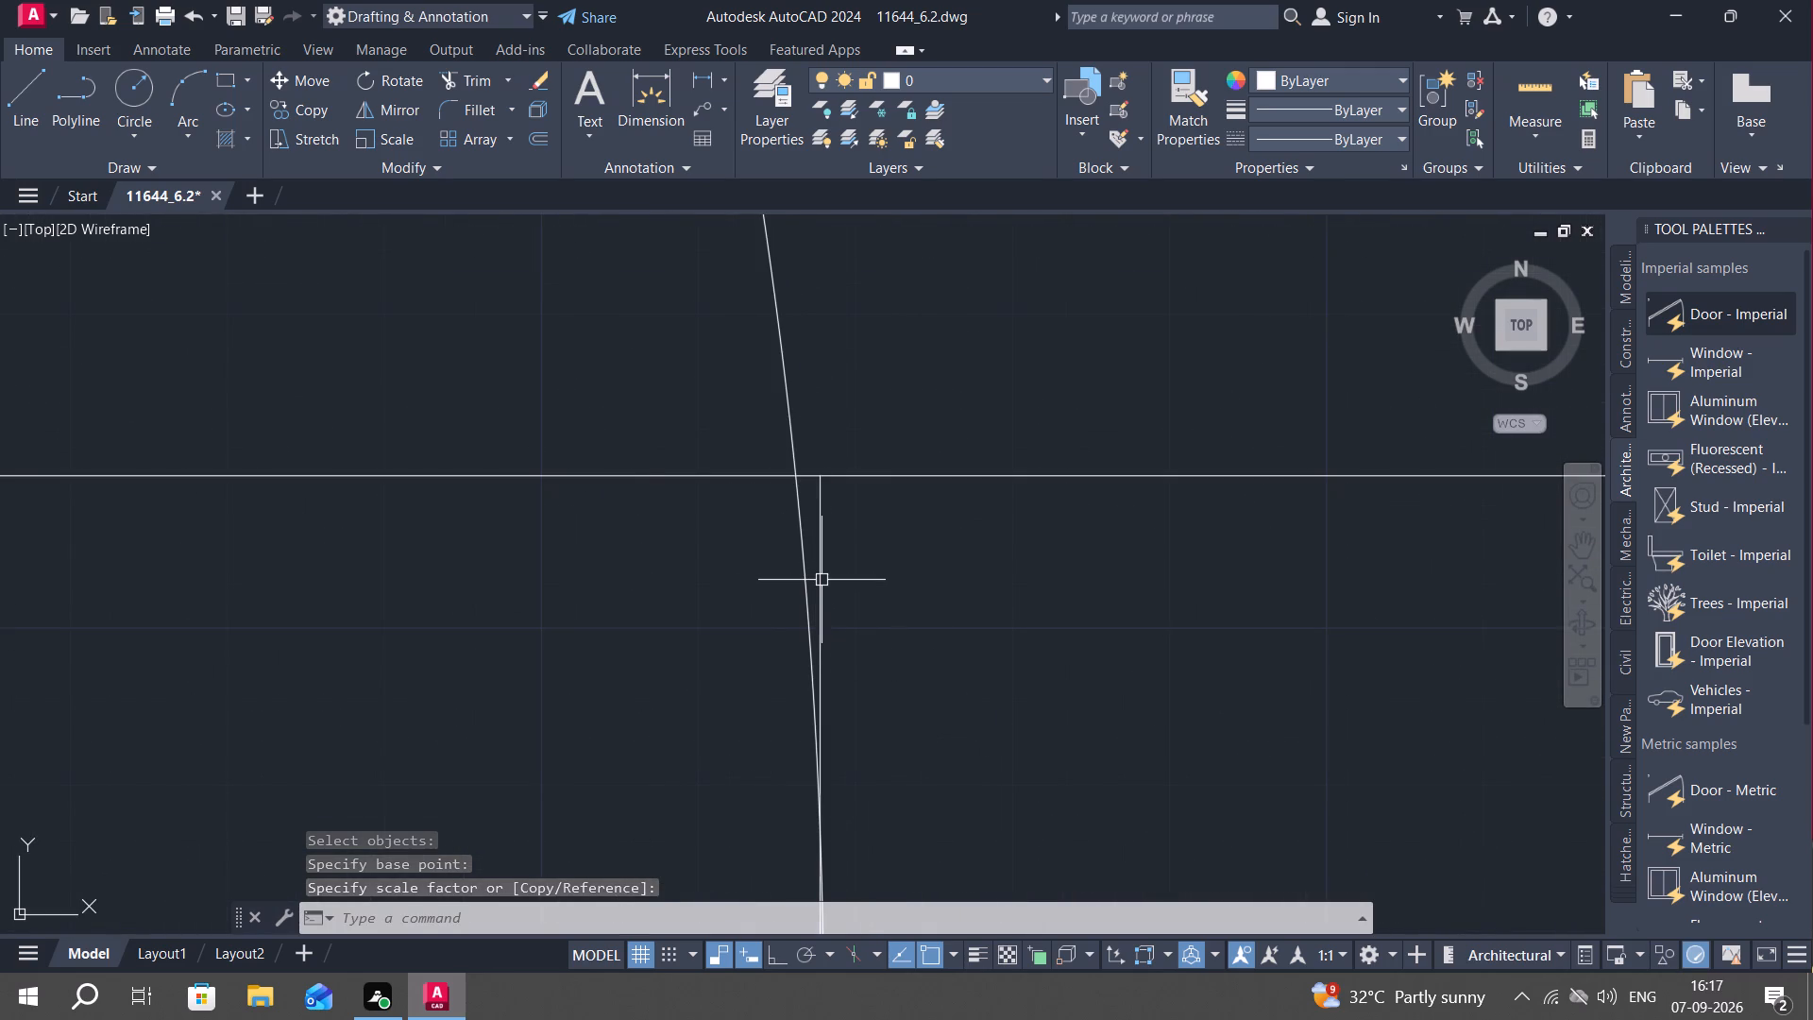
{"action": "left_click", "coordinate": [822, 580]}
{"action": "key", "text": "Delete"}
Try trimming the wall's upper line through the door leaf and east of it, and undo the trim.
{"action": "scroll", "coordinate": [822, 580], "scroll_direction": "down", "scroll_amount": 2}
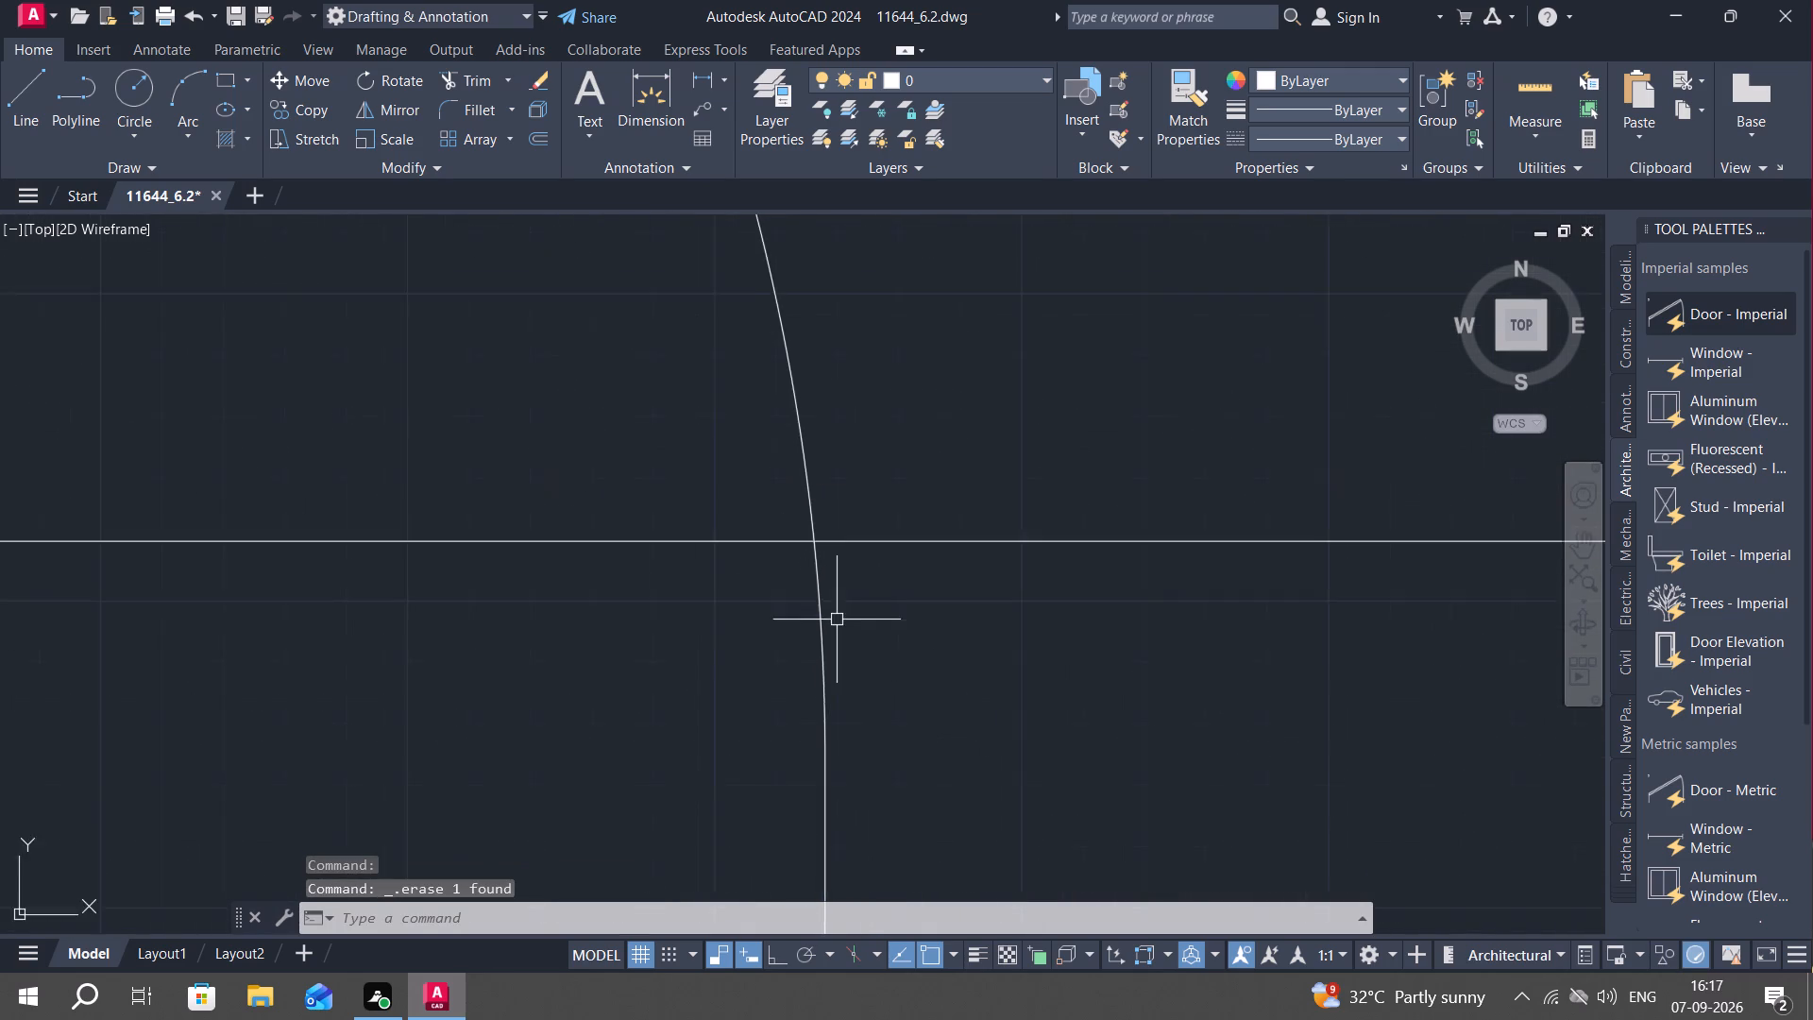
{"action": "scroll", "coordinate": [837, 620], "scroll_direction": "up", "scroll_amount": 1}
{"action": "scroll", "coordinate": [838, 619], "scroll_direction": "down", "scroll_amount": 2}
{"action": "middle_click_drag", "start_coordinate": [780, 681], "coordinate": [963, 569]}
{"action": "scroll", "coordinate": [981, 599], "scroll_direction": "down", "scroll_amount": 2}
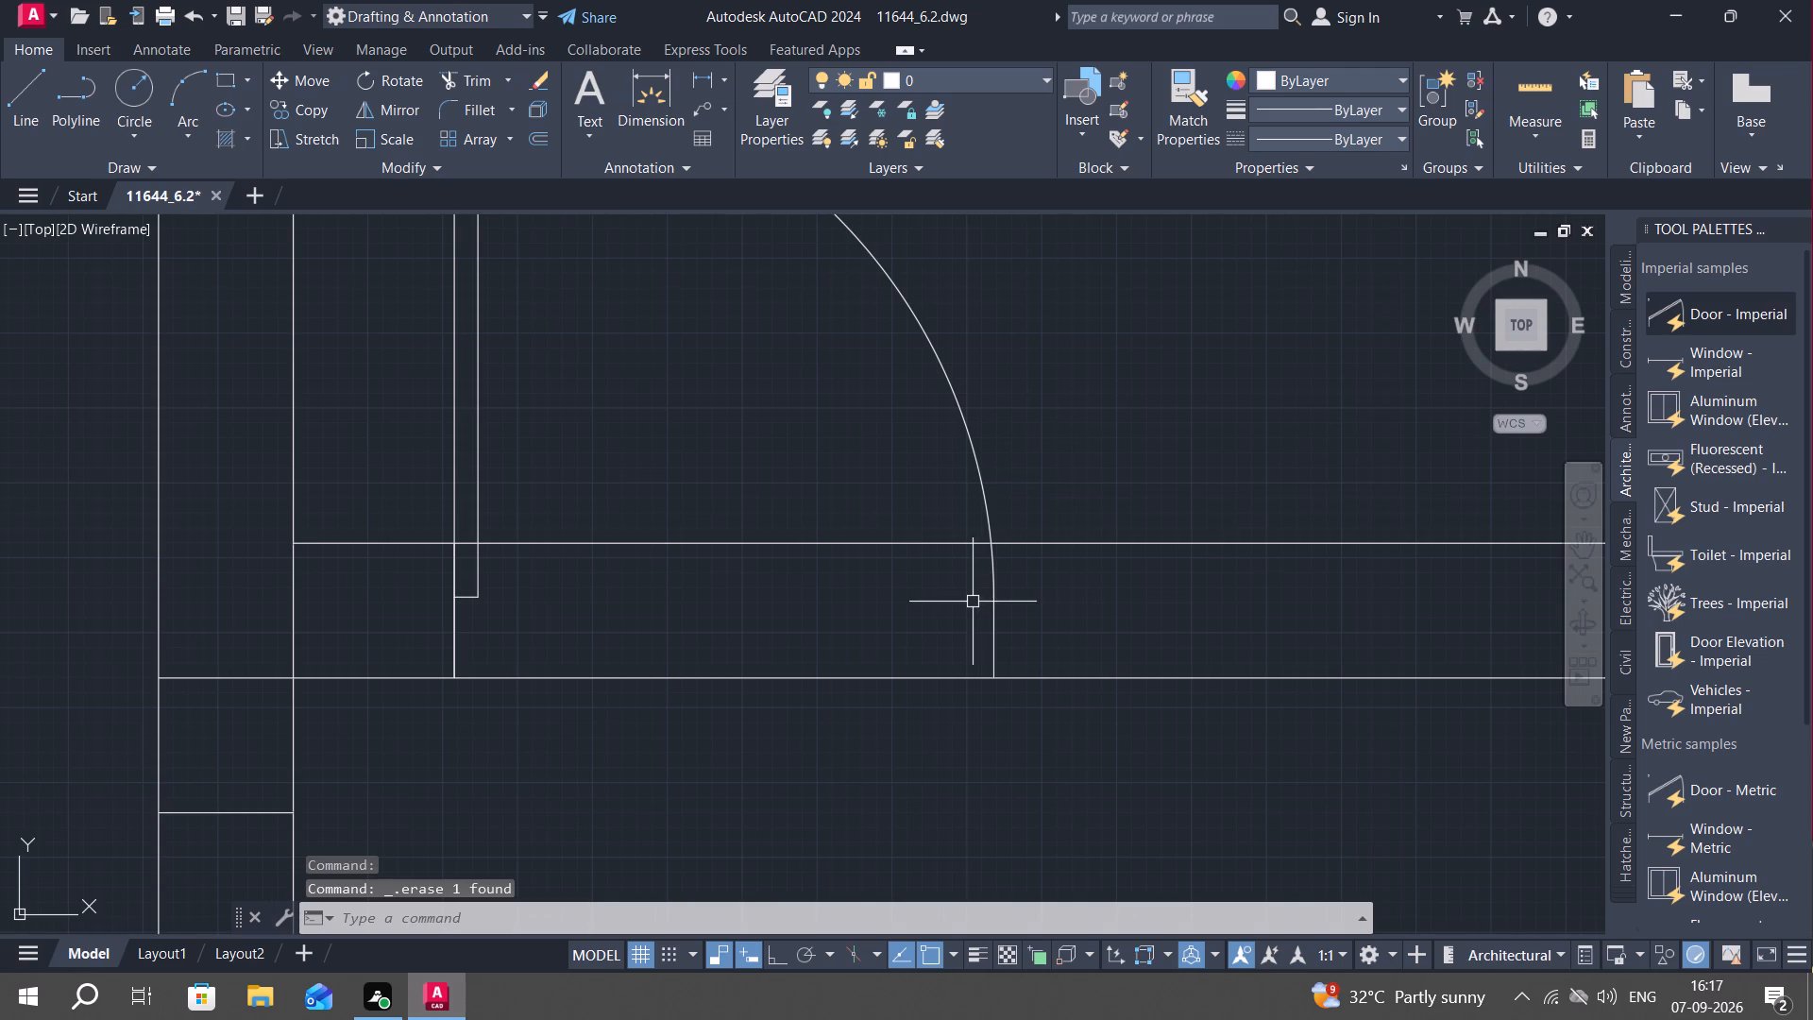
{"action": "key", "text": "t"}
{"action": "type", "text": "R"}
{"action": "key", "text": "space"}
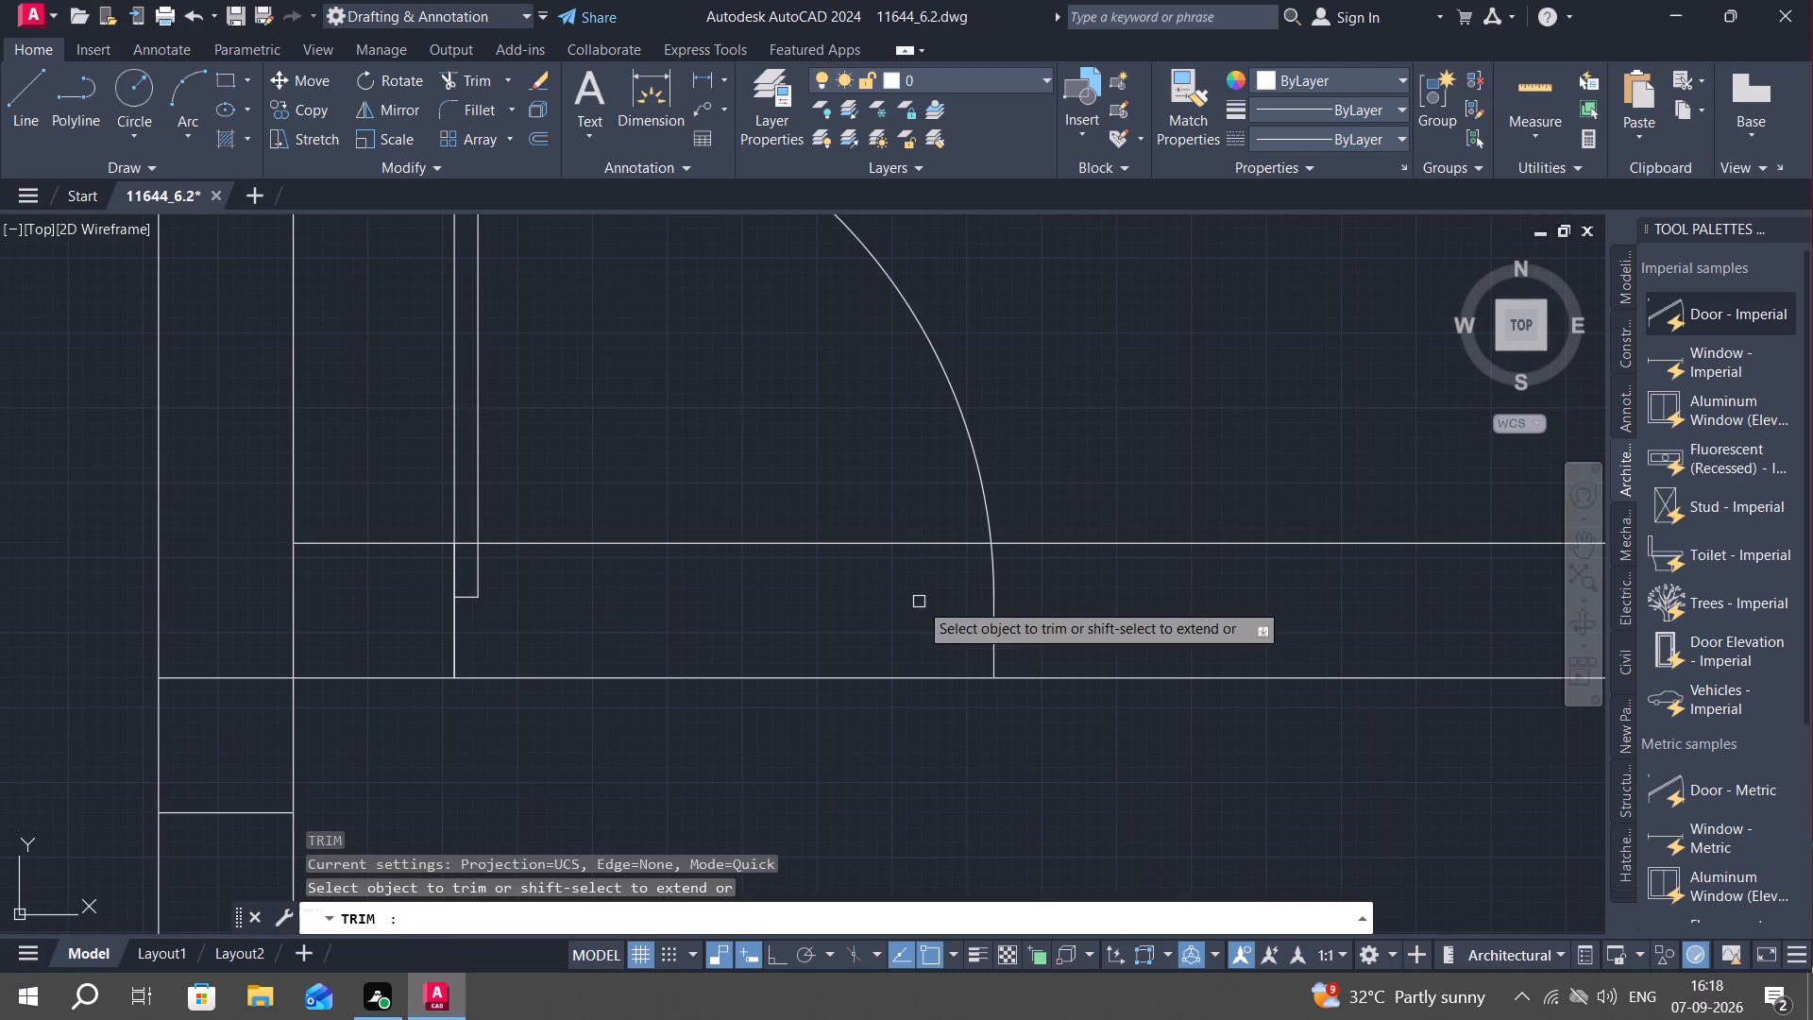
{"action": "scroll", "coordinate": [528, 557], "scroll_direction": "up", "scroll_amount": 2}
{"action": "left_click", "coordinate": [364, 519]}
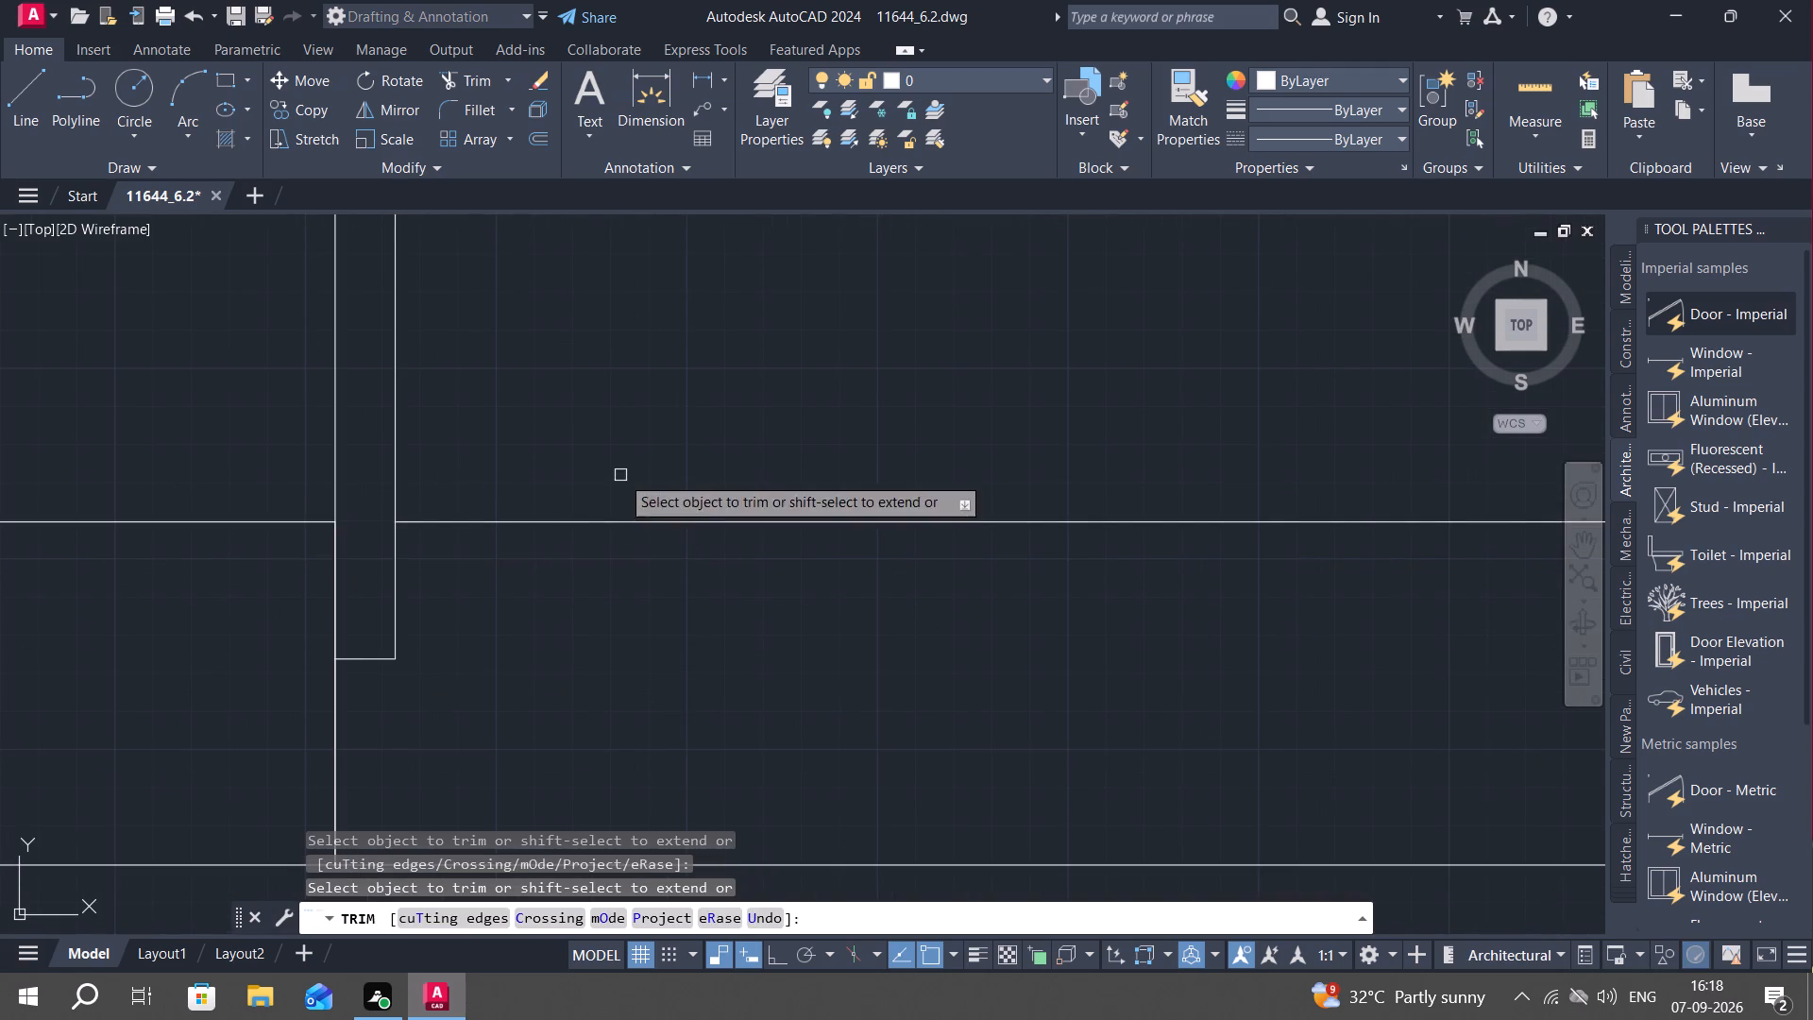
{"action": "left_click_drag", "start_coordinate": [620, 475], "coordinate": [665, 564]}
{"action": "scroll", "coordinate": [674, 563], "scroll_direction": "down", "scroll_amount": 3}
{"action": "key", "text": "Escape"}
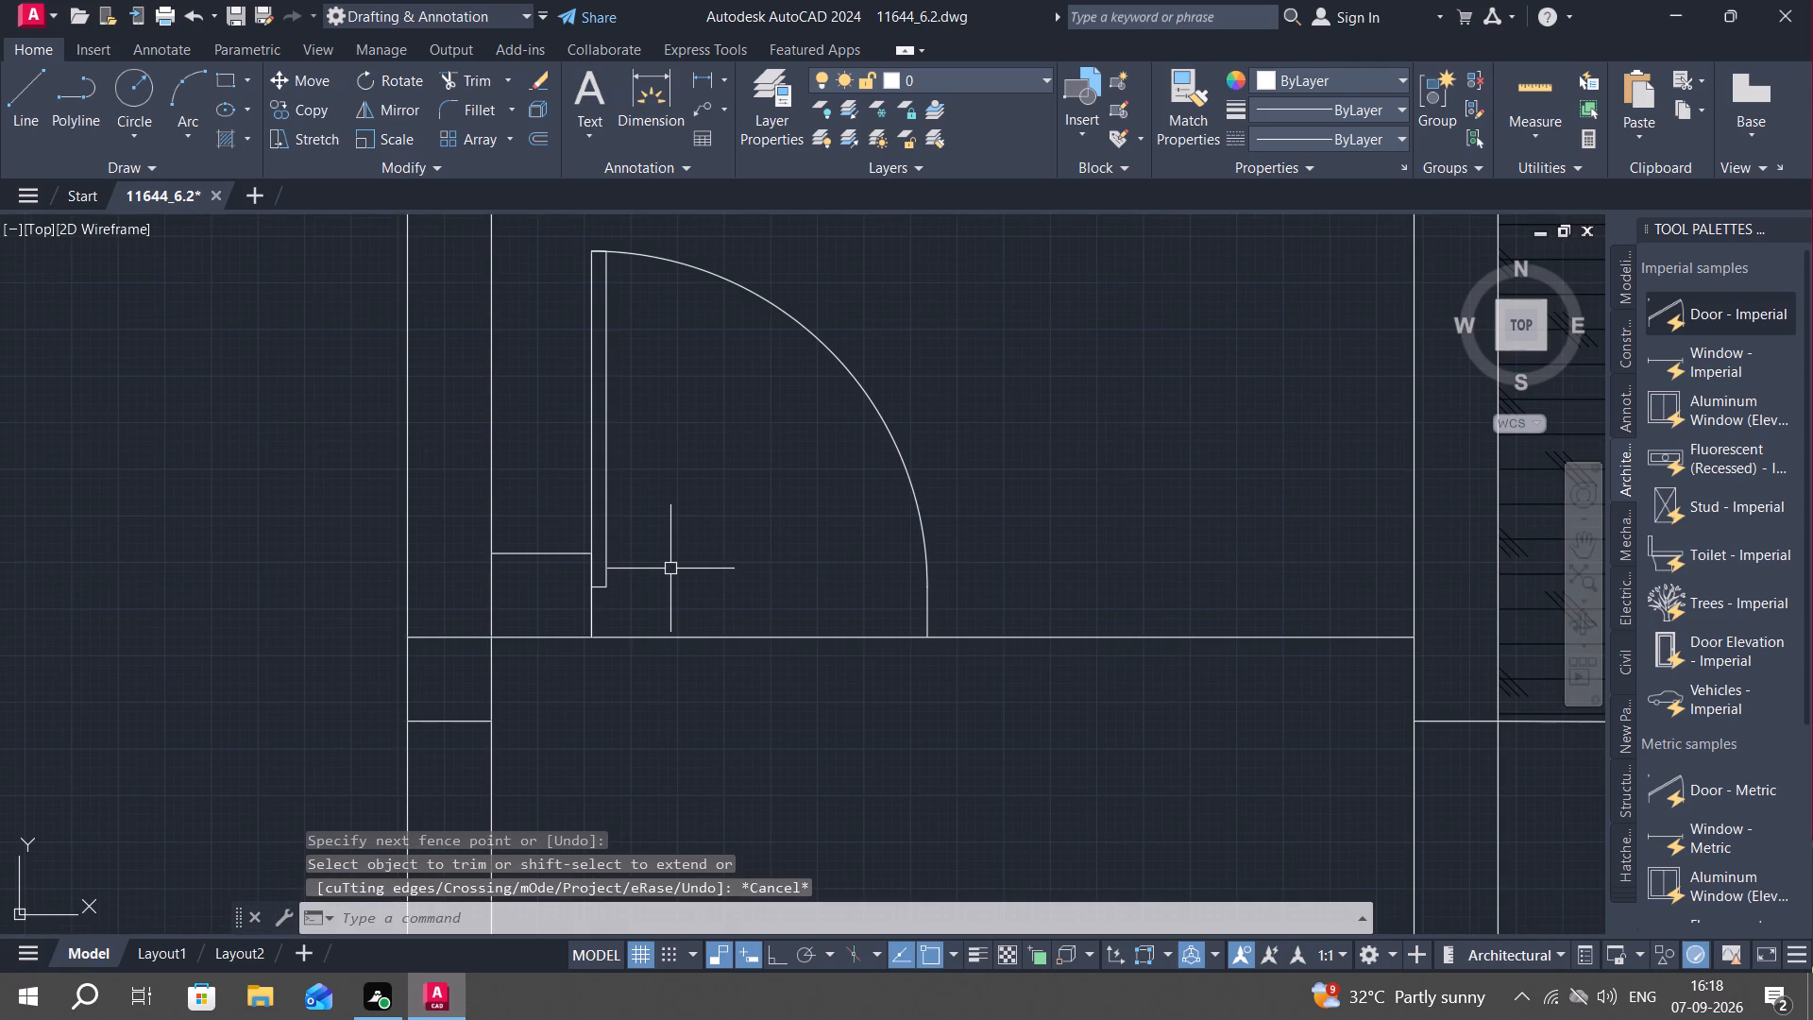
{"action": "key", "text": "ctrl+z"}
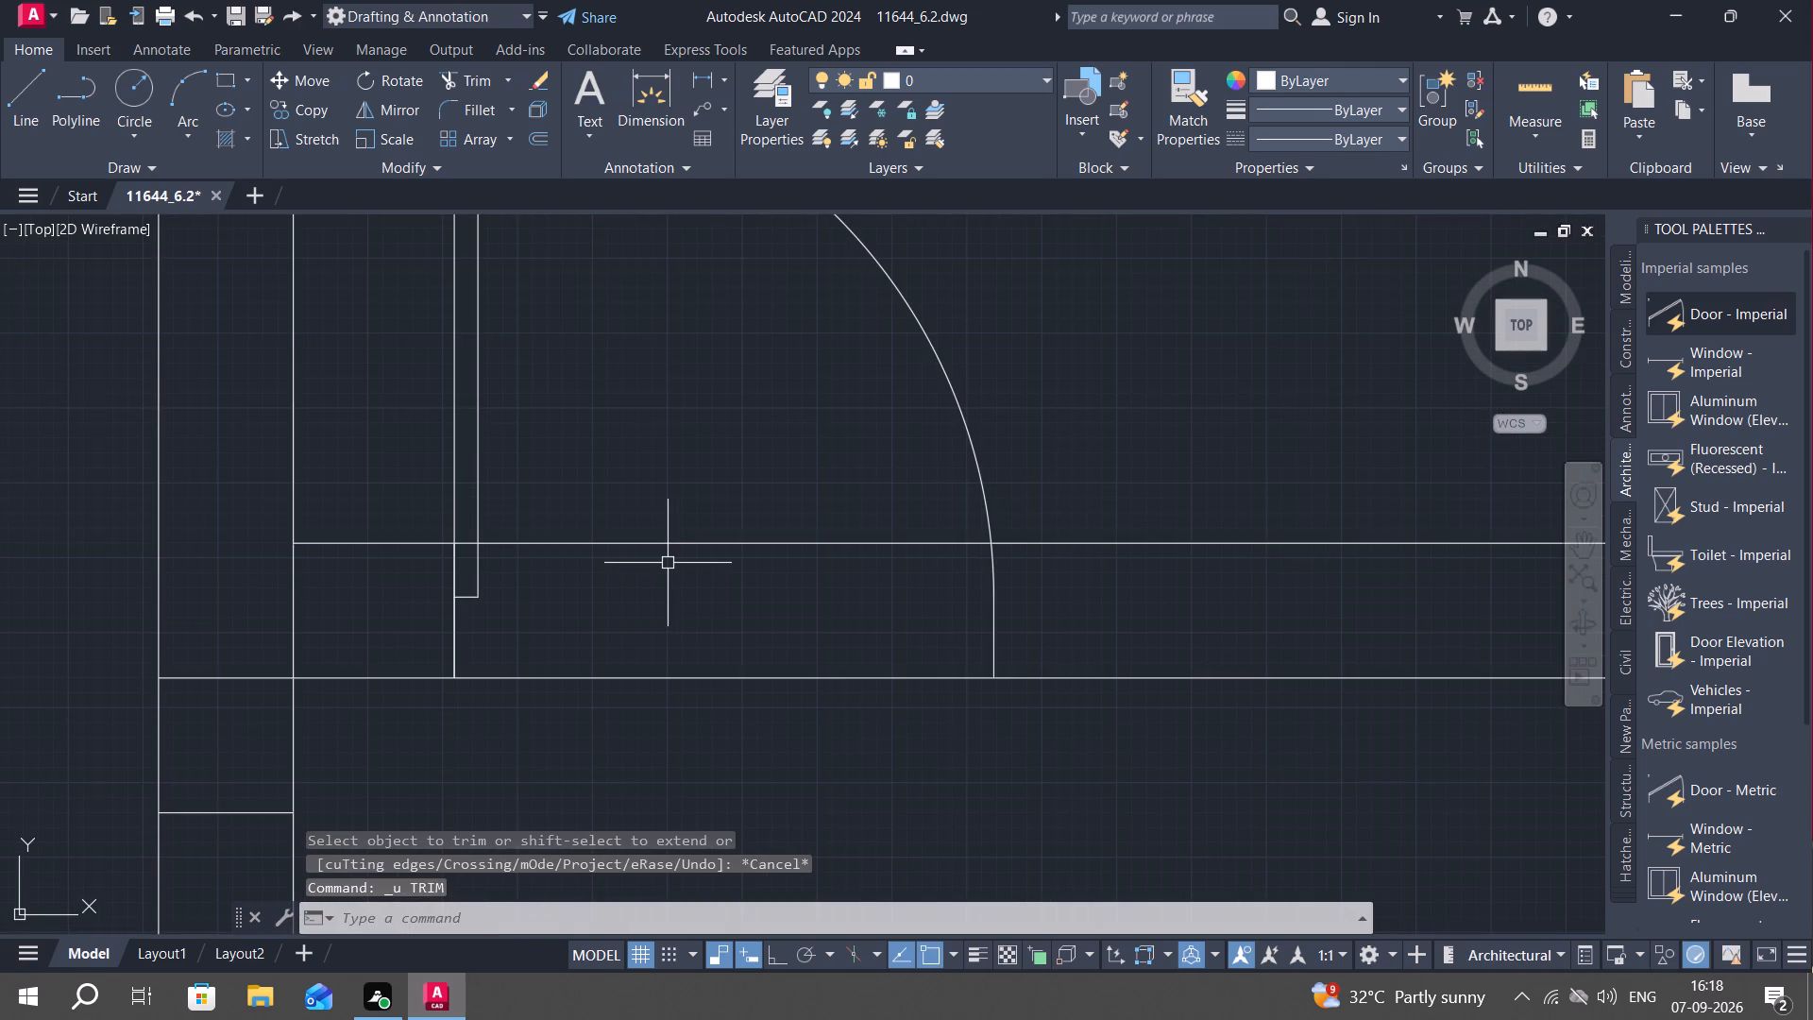
Trim the wall's upper line inside the door leaf and between the leaf and the swing arc.
{"action": "type", "text": "TR"}
{"action": "key", "text": "space"}
{"action": "left_click", "coordinate": [677, 535]}
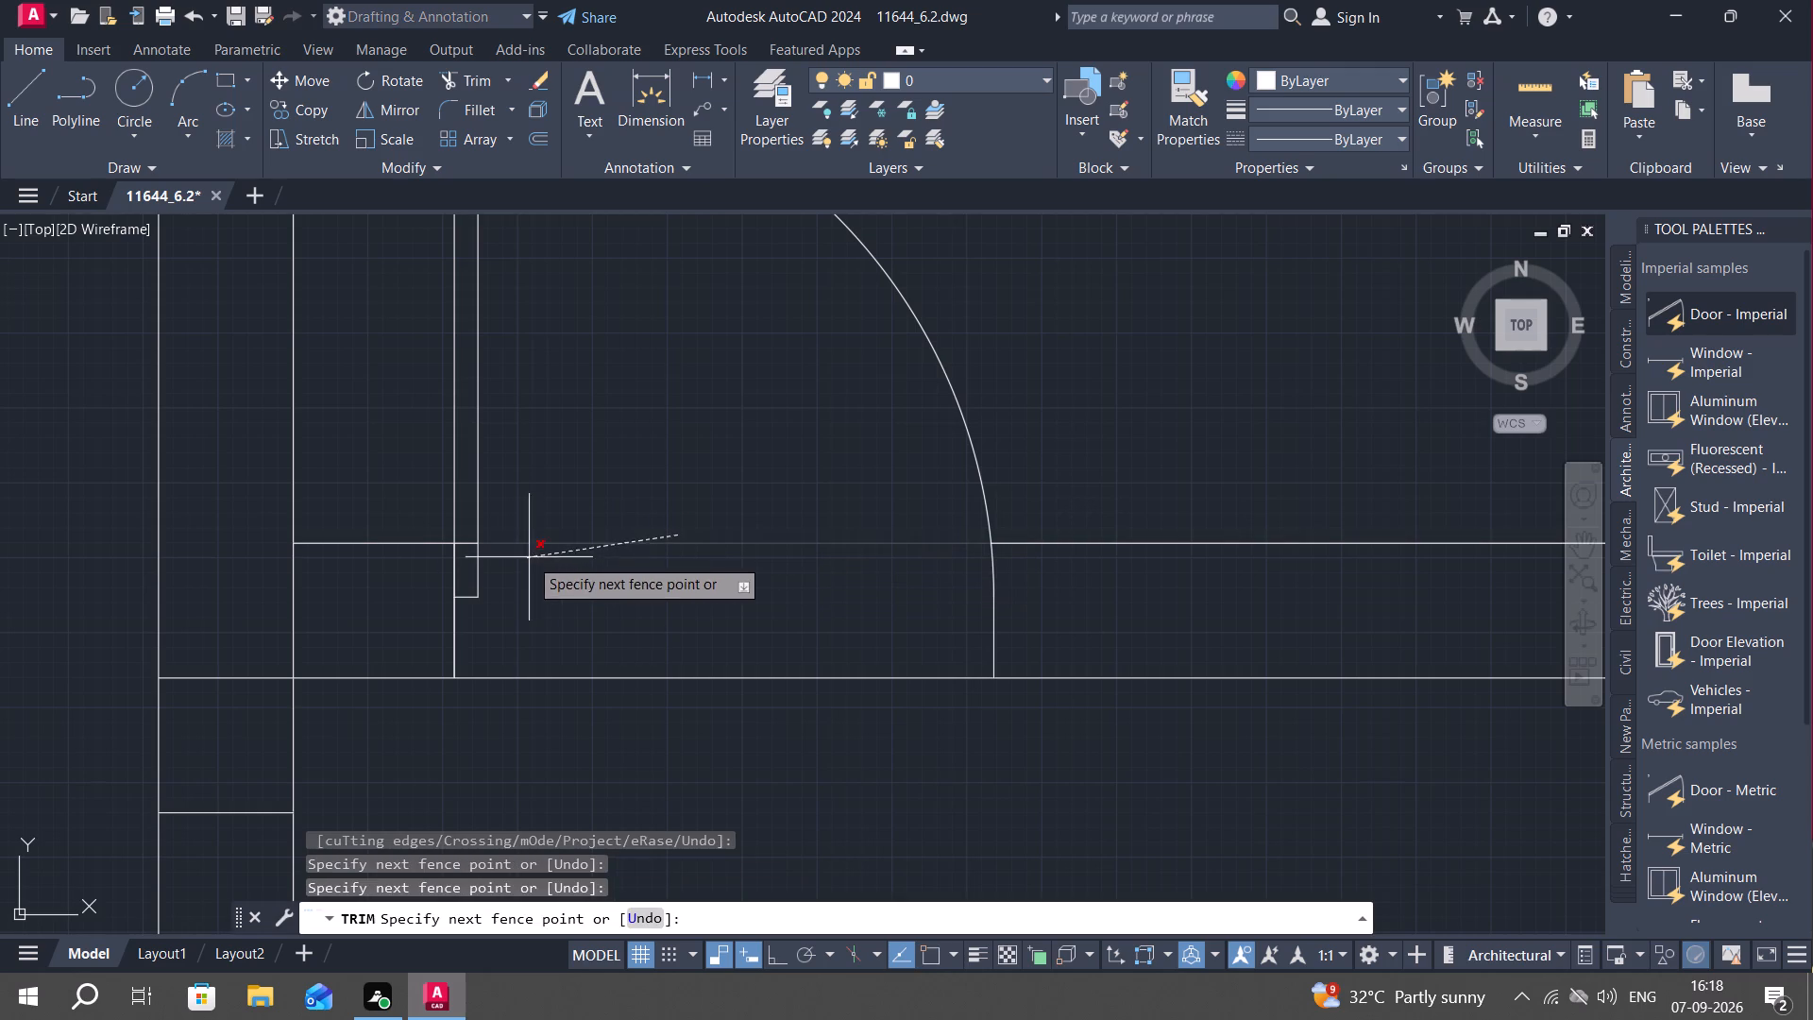
{"action": "left_click", "coordinate": [529, 556]}
{"action": "left_click", "coordinate": [466, 546]}
{"action": "key", "text": "Escape"}
Rotate the original door block east of the plan by 90° counterclockwise about its lower hinge corner, with Ortho on.
{"action": "scroll", "coordinate": [616, 576], "scroll_direction": "down", "scroll_amount": 3}
{"action": "scroll", "coordinate": [657, 648], "scroll_direction": "down", "scroll_amount": 2}
{"action": "middle_click_drag", "start_coordinate": [689, 726], "coordinate": [720, 661]}
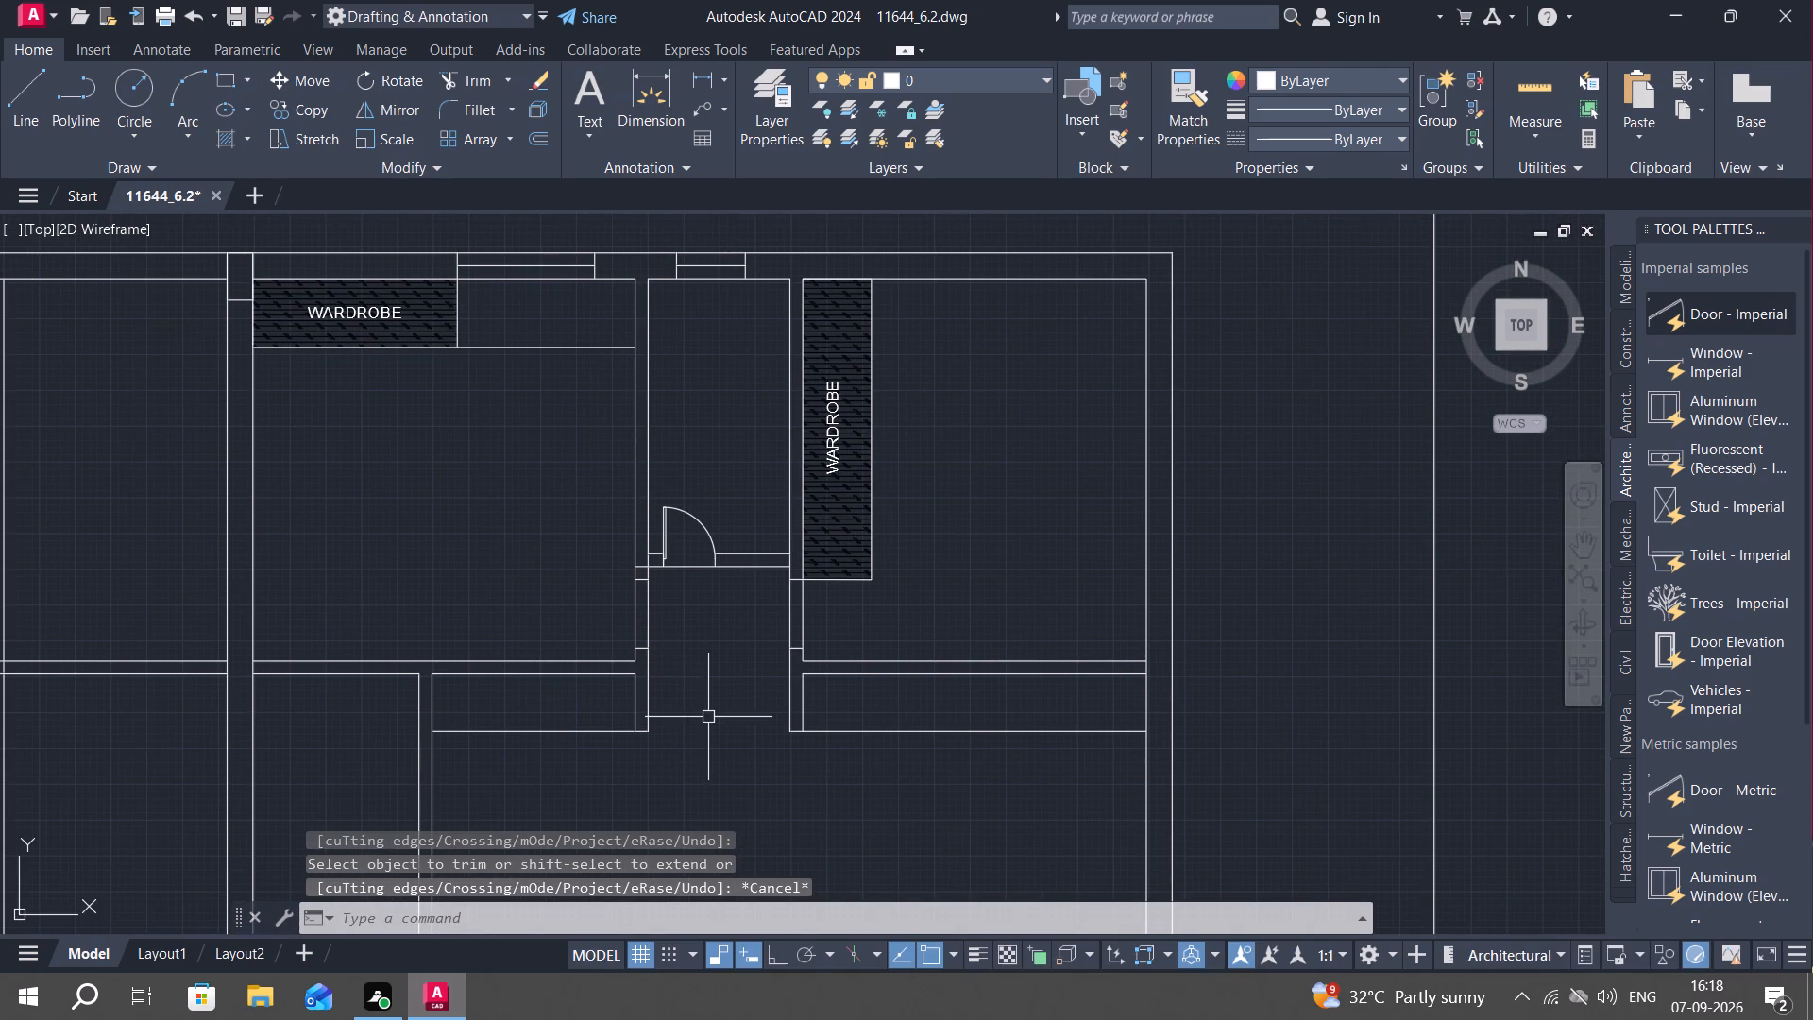
{"action": "middle_click_drag", "start_coordinate": [943, 829], "coordinate": [923, 818]}
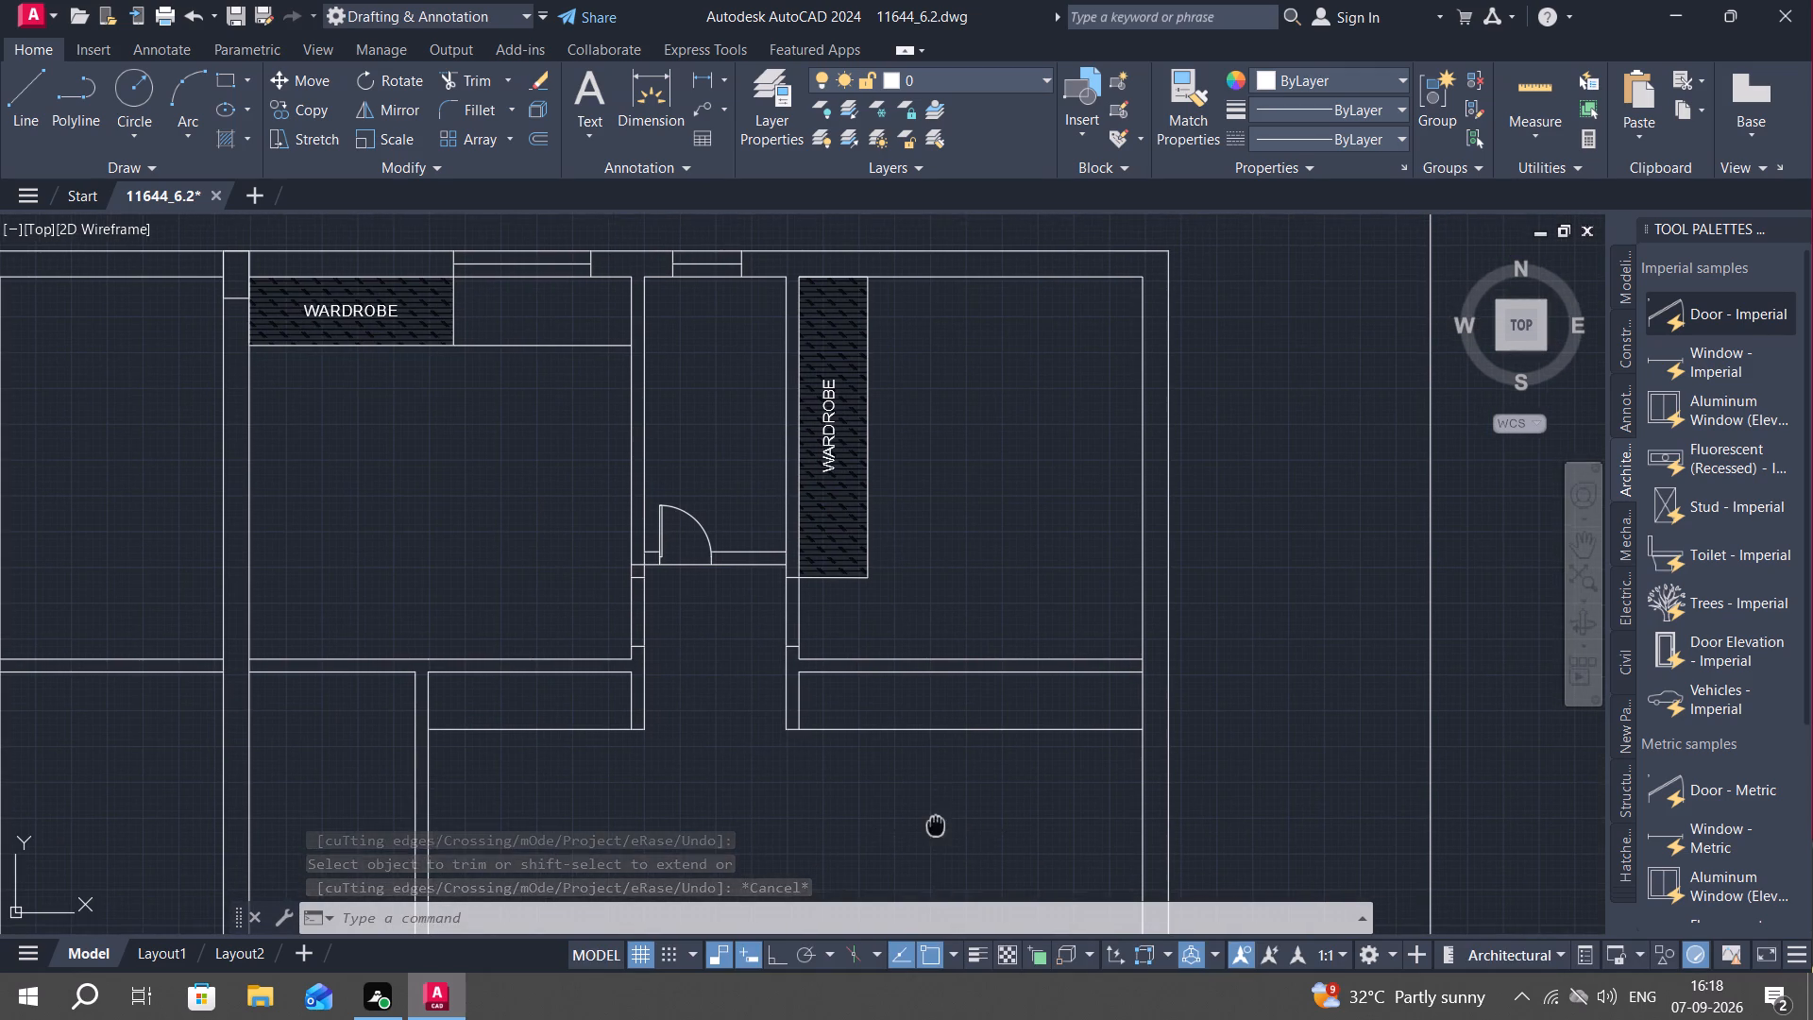
{"action": "middle_click_drag", "start_coordinate": [923, 818], "coordinate": [852, 783]}
{"action": "scroll", "coordinate": [859, 785], "scroll_direction": "down", "scroll_amount": 2}
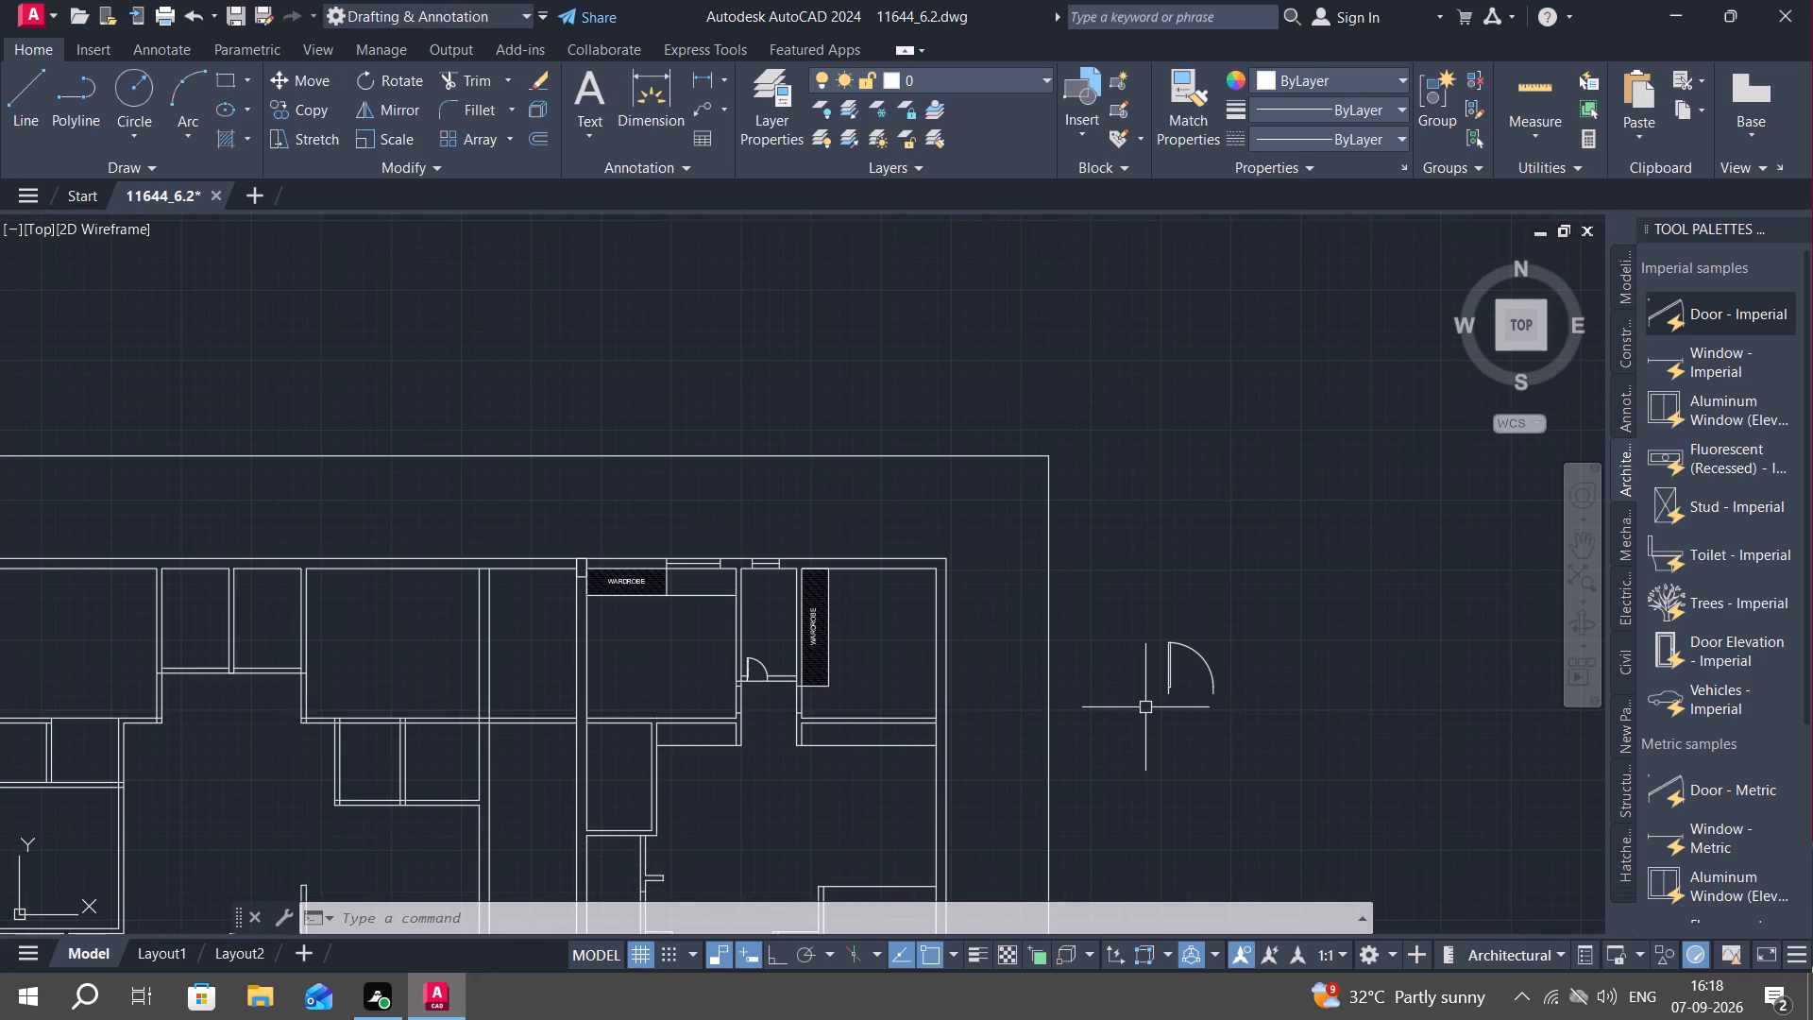
{"action": "key", "text": "r"}
{"action": "type", "text": "O"}
{"action": "key", "text": "space"}
{"action": "left_click", "coordinate": [1164, 681]}
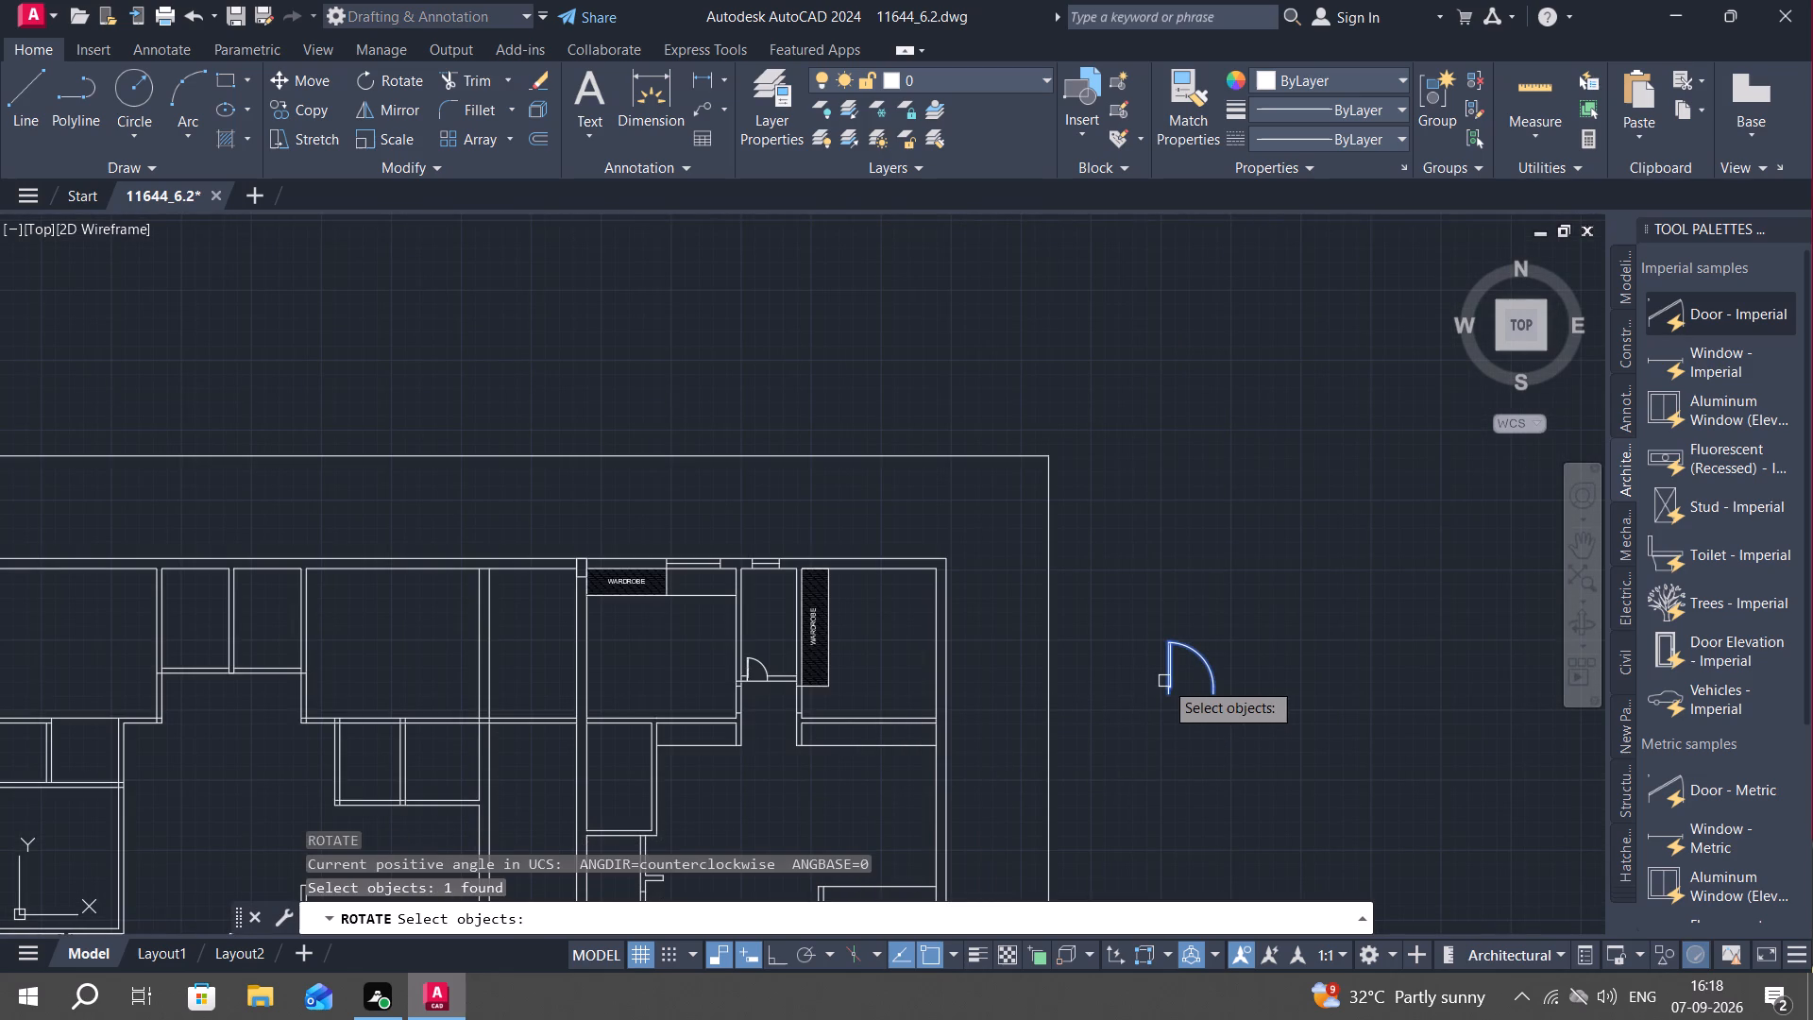
{"action": "right_click", "coordinate": [1165, 681]}
{"action": "key", "text": "F8"}
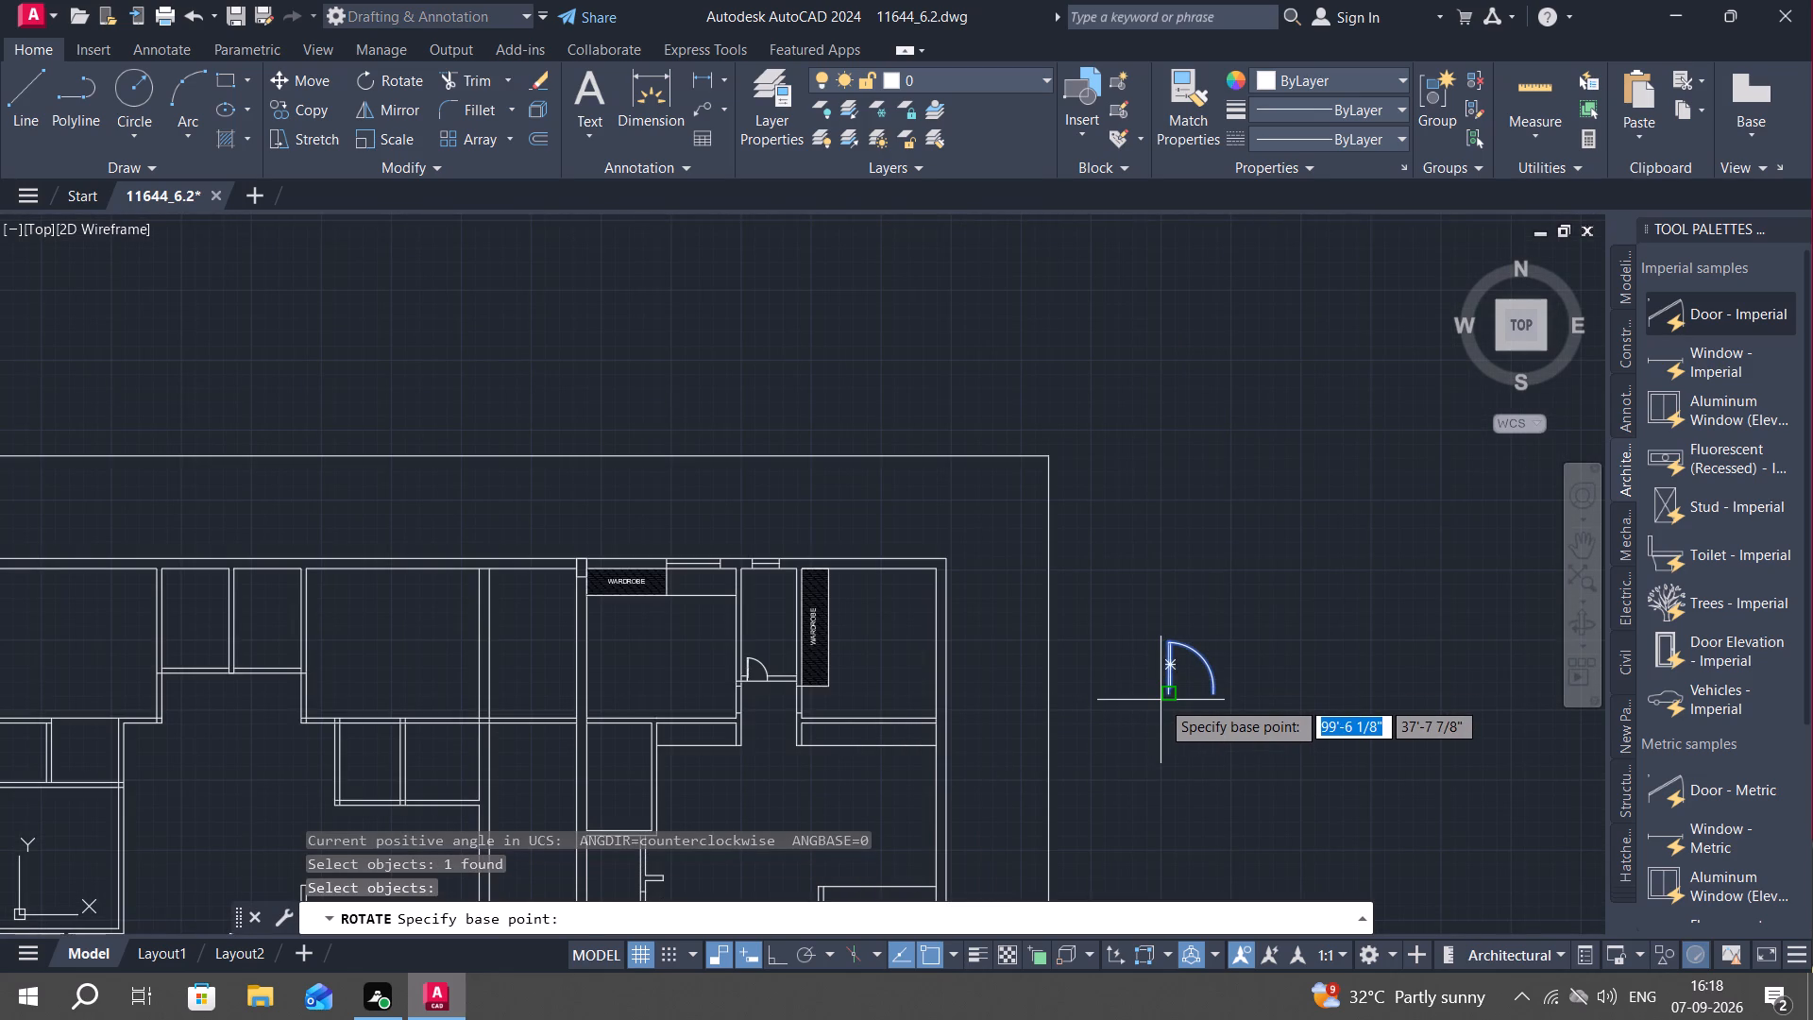
{"action": "left_click", "coordinate": [1161, 699]}
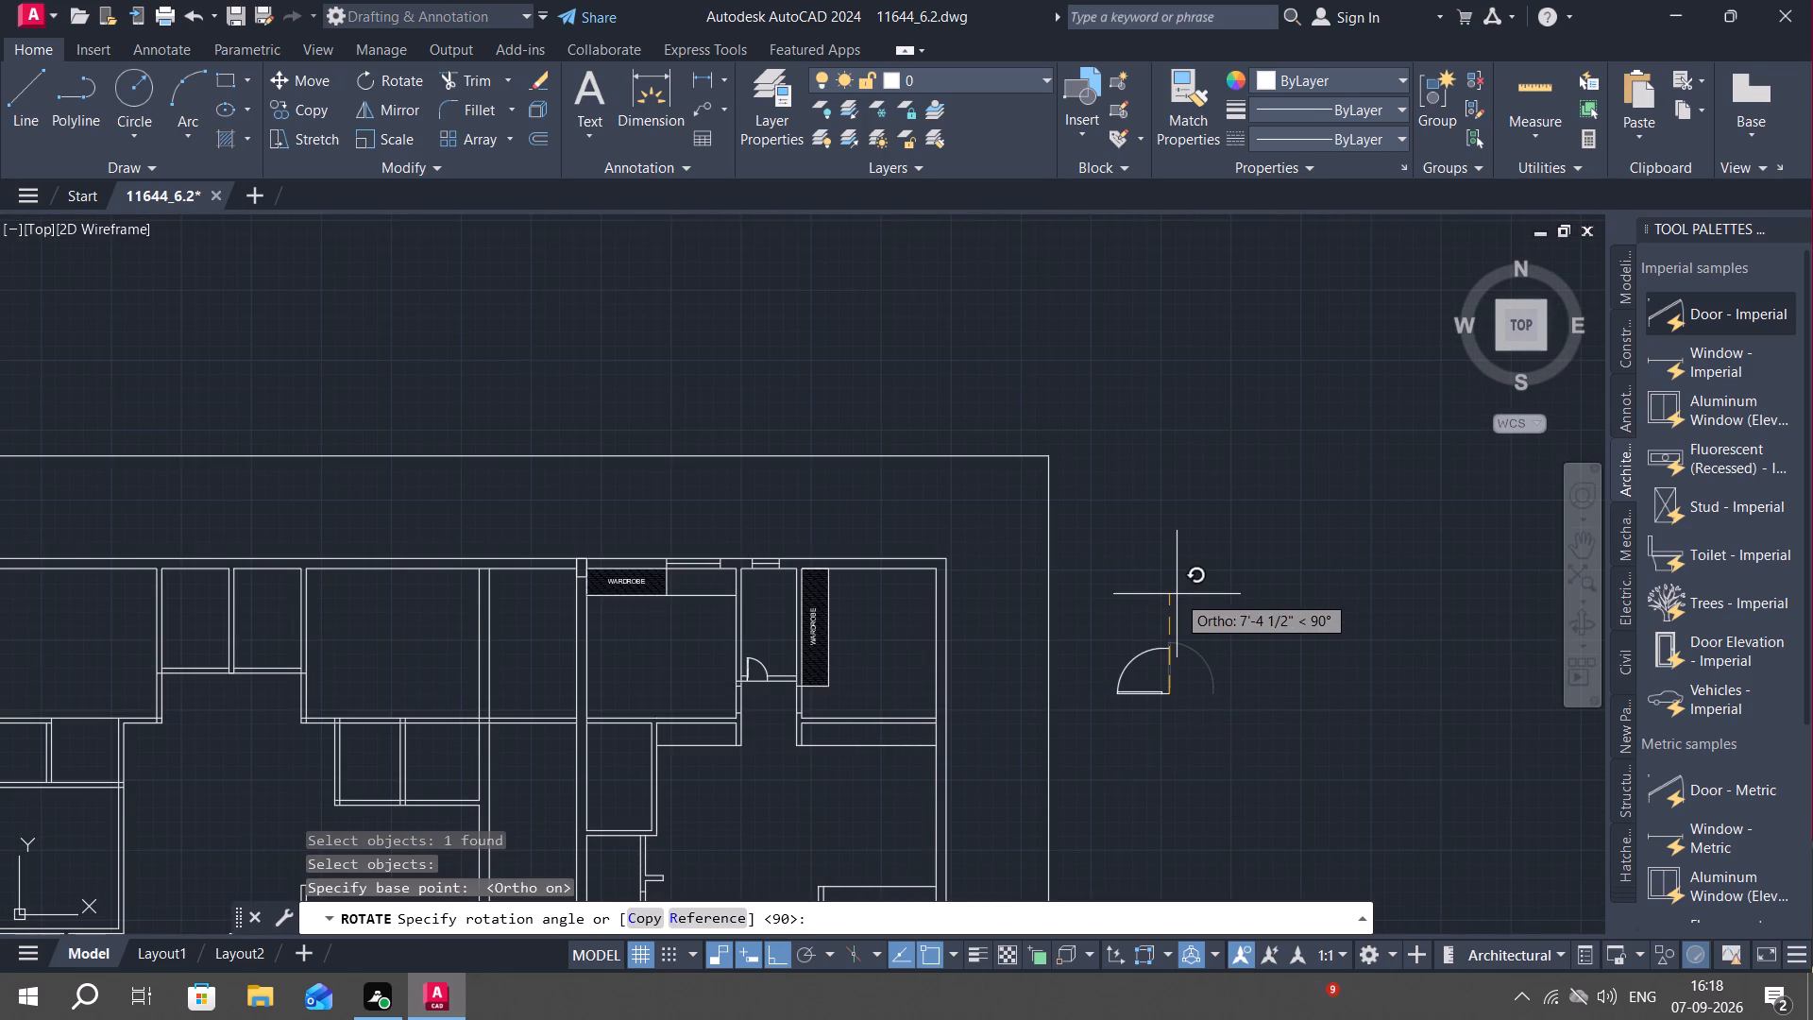
{"action": "left_click", "coordinate": [1177, 594]}
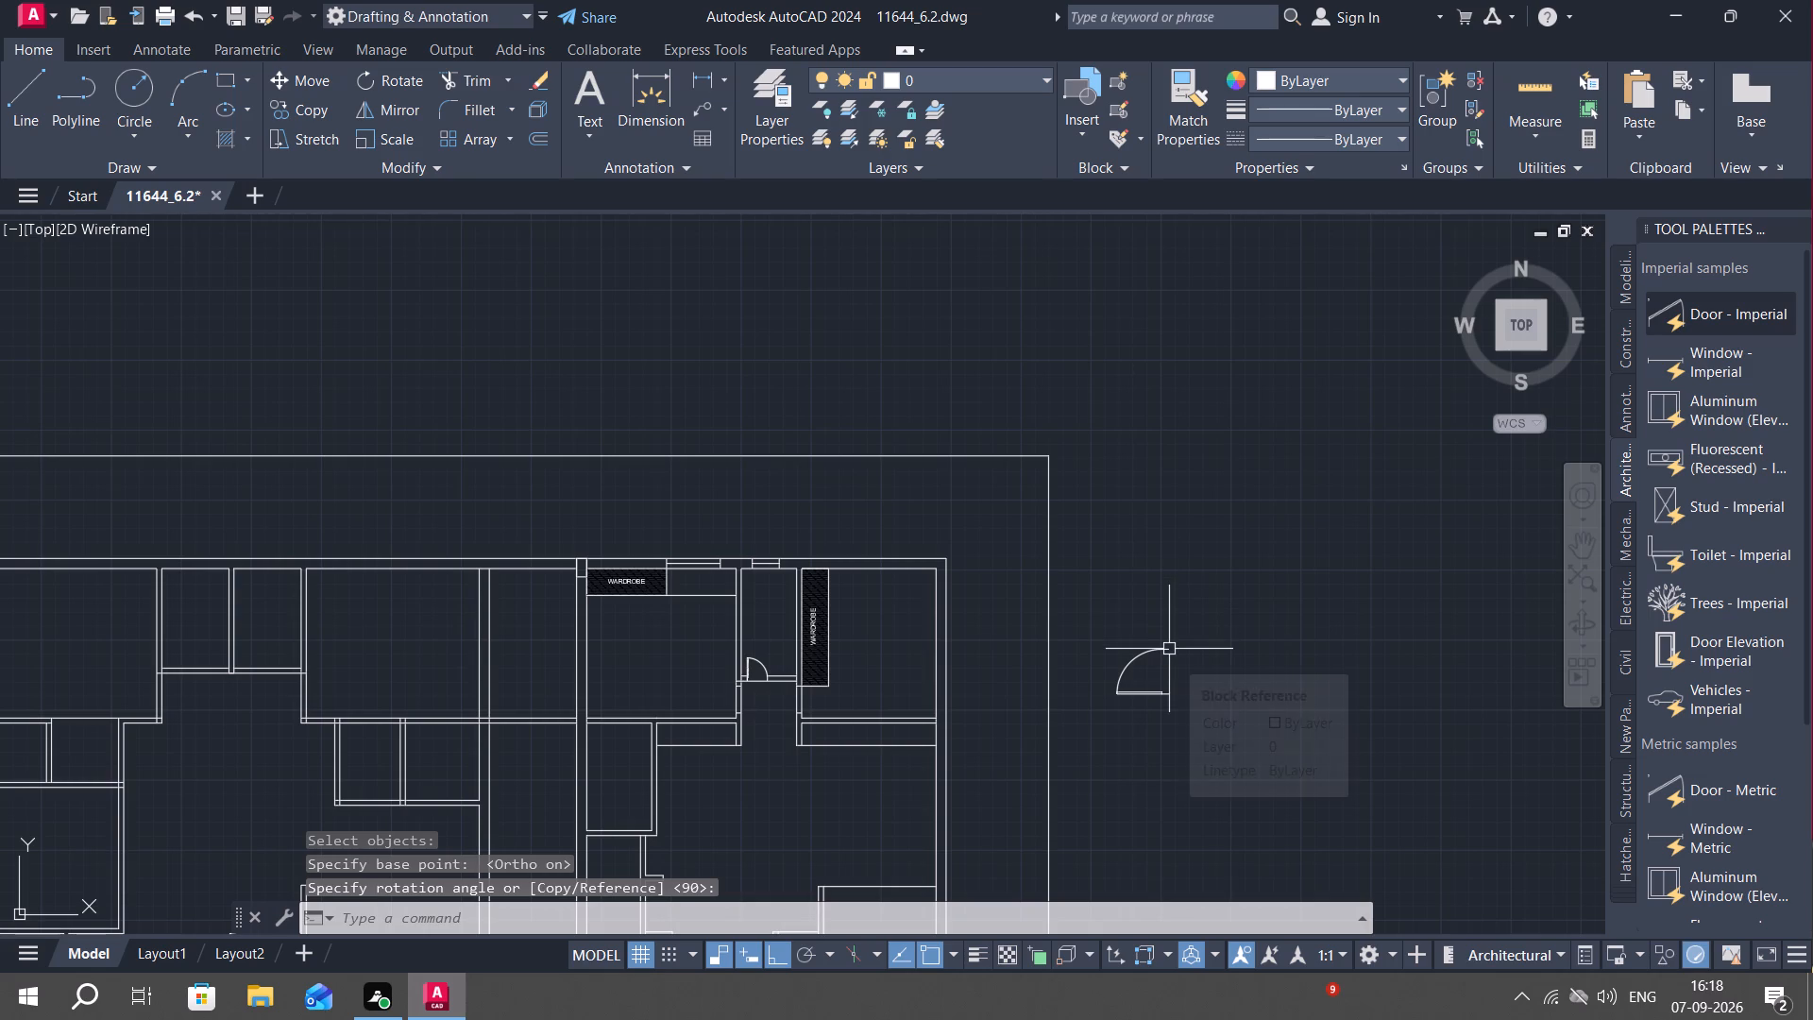
Mirror the rotated door block about a vertical line through its hinge corner, keeping the source object.
{"action": "type", "text": "MI"}
{"action": "key", "text": "space"}
{"action": "left_click", "coordinate": [1169, 649]}
{"action": "right_click", "coordinate": [1168, 646]}
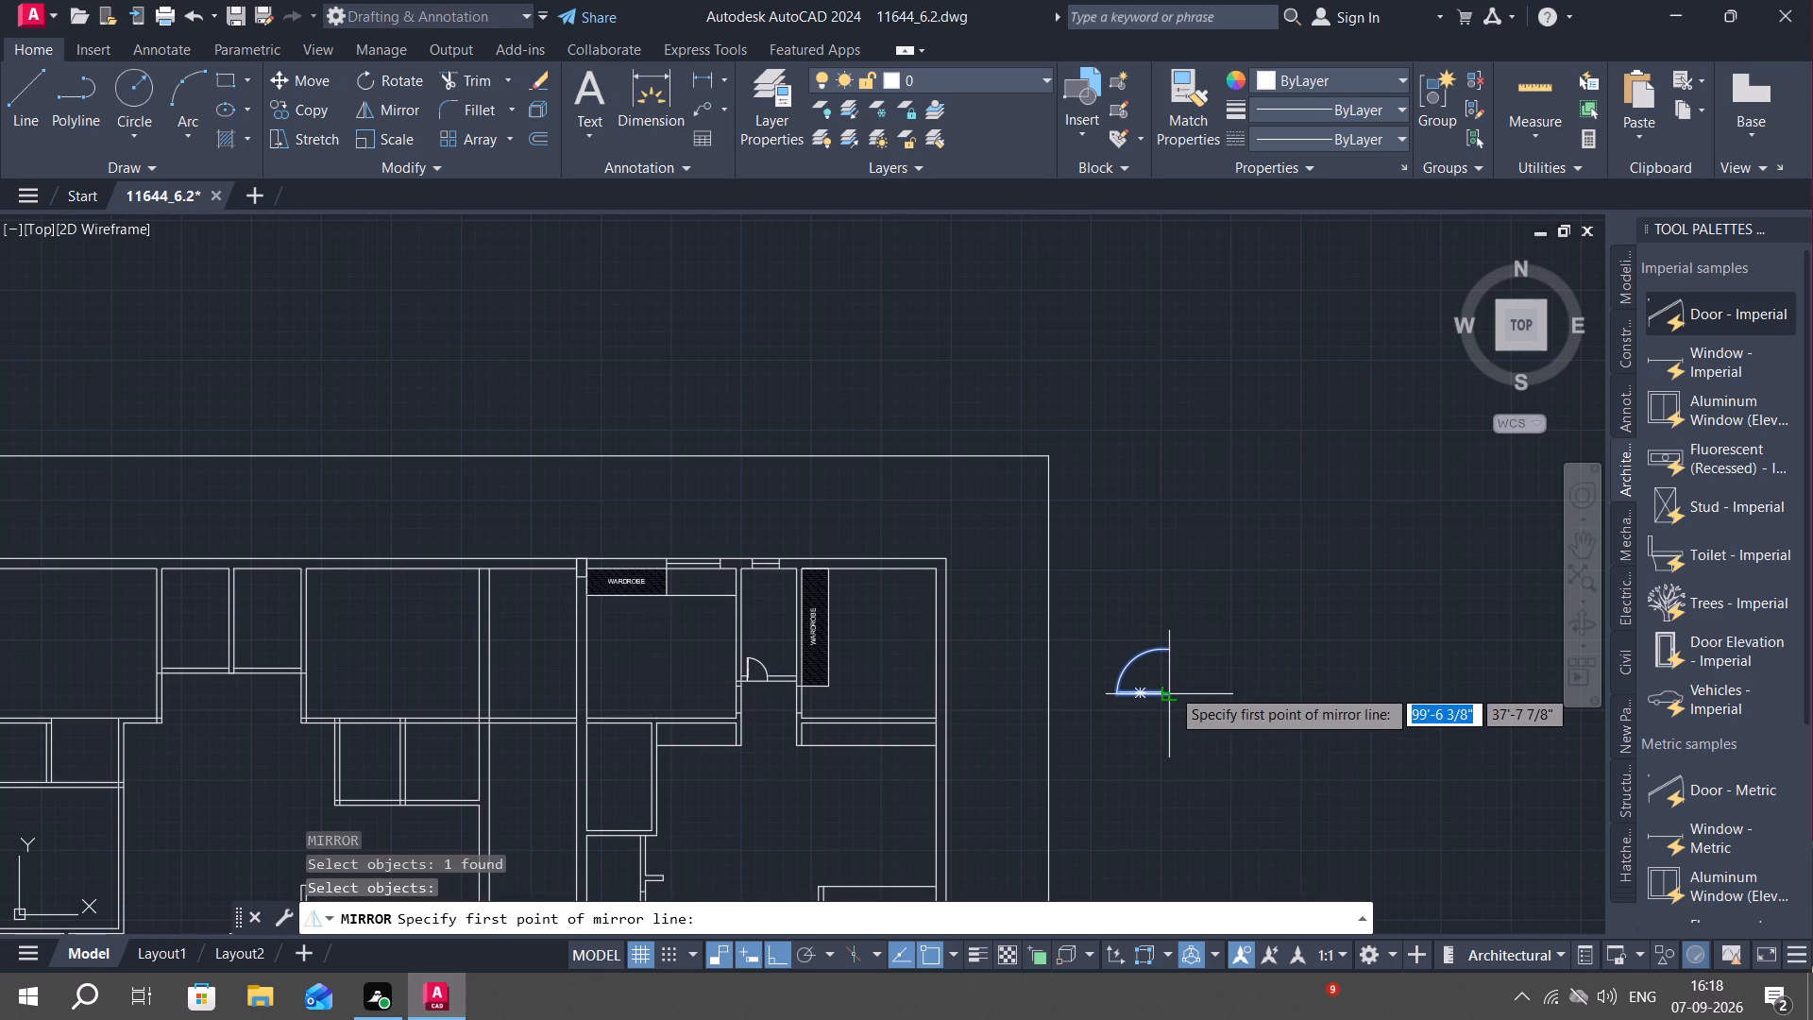
{"action": "left_click", "coordinate": [1165, 697]}
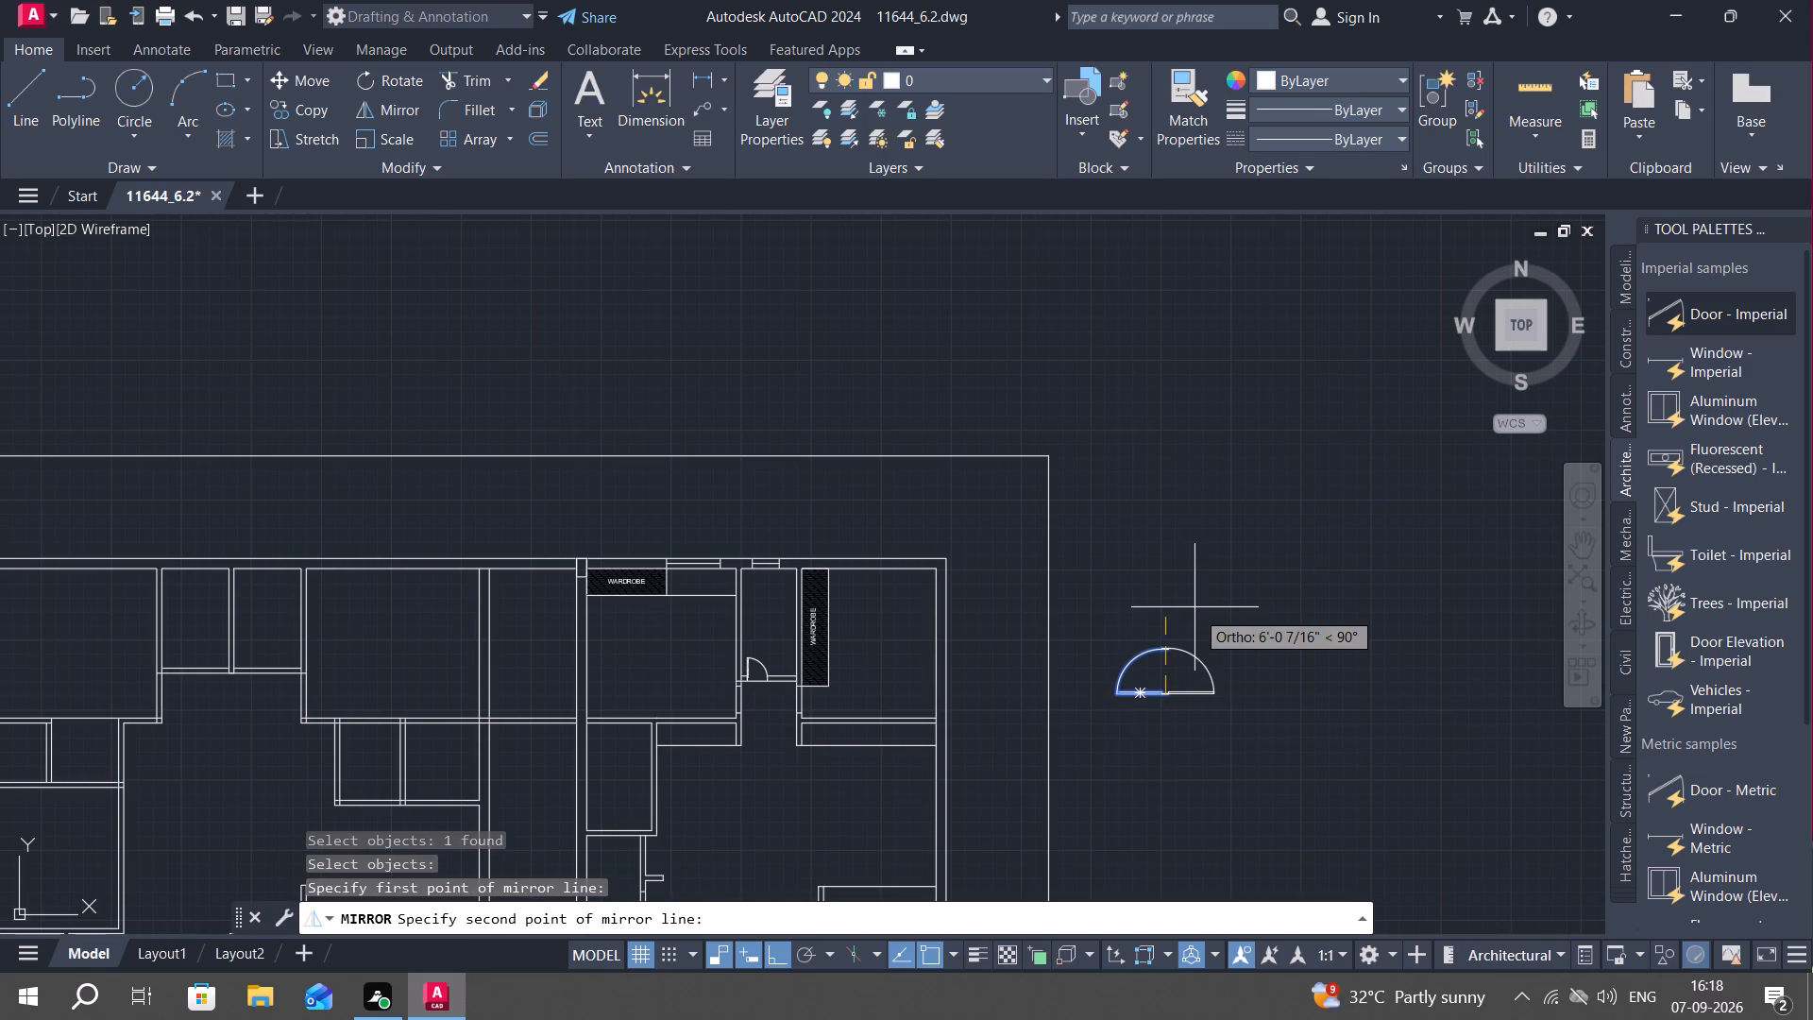
{"action": "left_click", "coordinate": [1195, 607]}
{"action": "left_click_drag", "start_coordinate": [1213, 685], "coordinate": [1195, 607]}
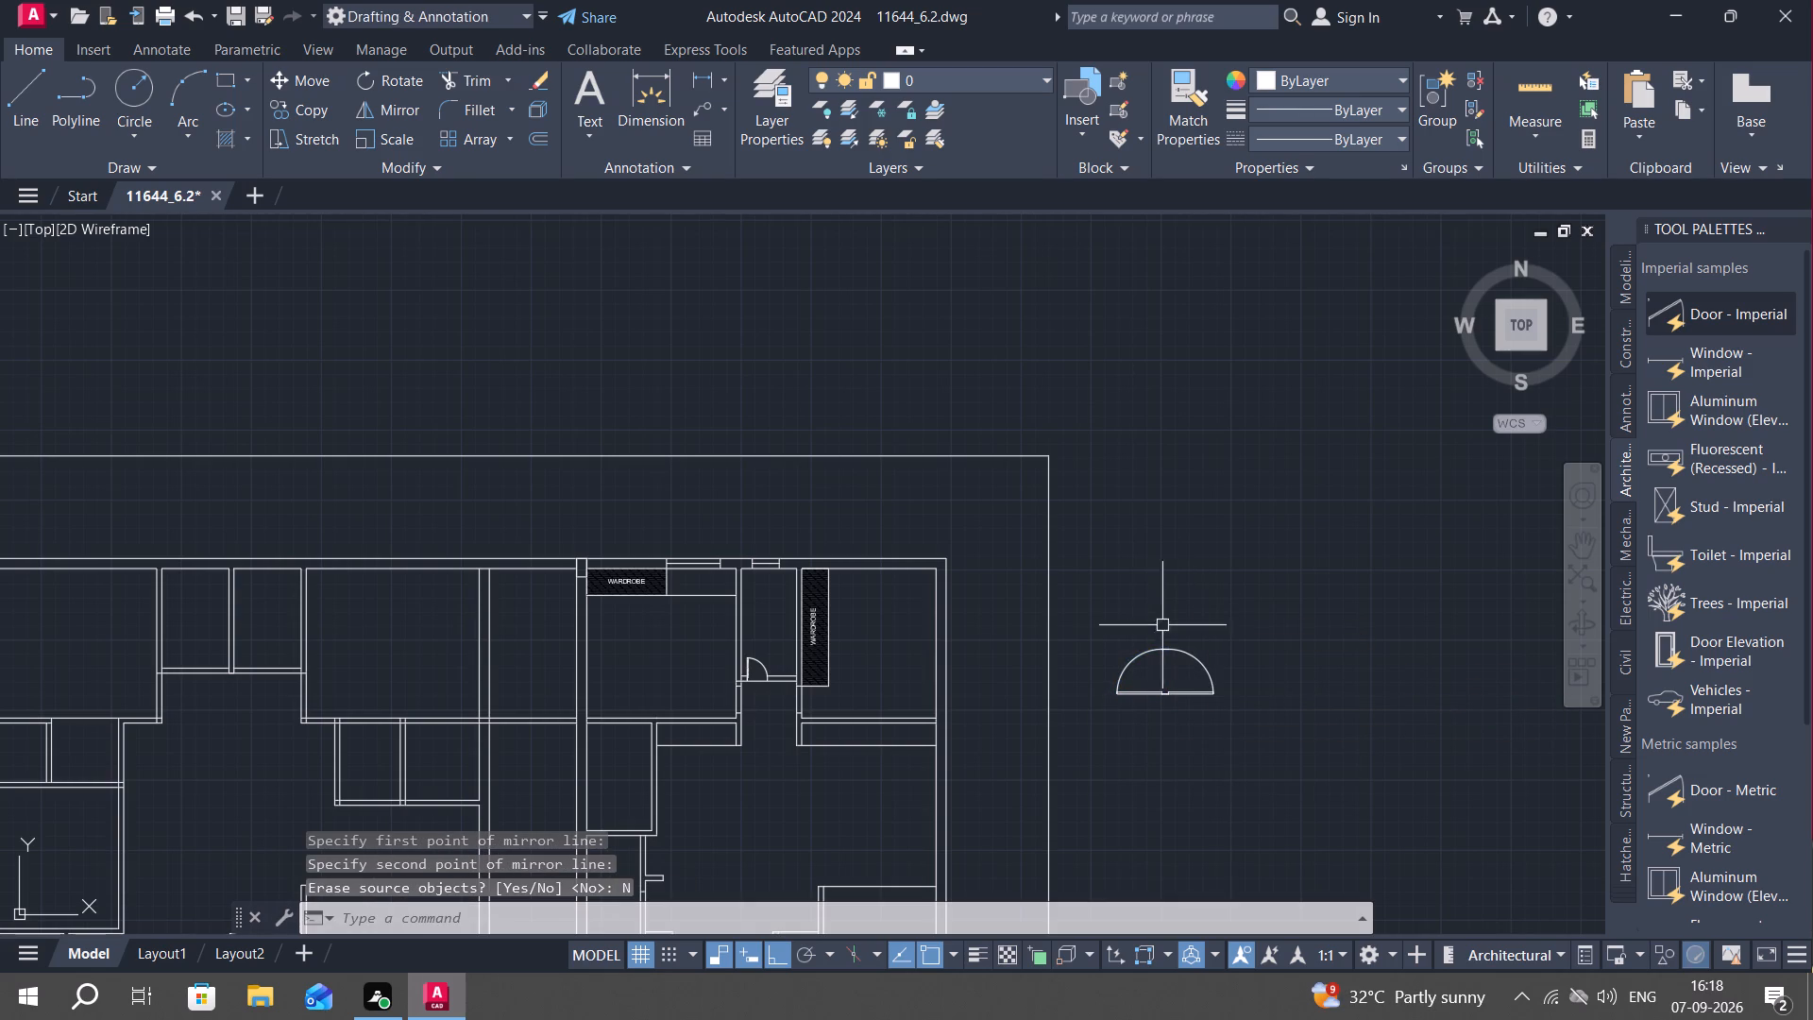
Copy the west-facing door block by its hinge corner to the lower jamb of the opening in the passage's west wall, with Ortho off.
{"action": "key", "text": "c"}
{"action": "key", "text": "o"}
{"action": "key", "text": "space"}
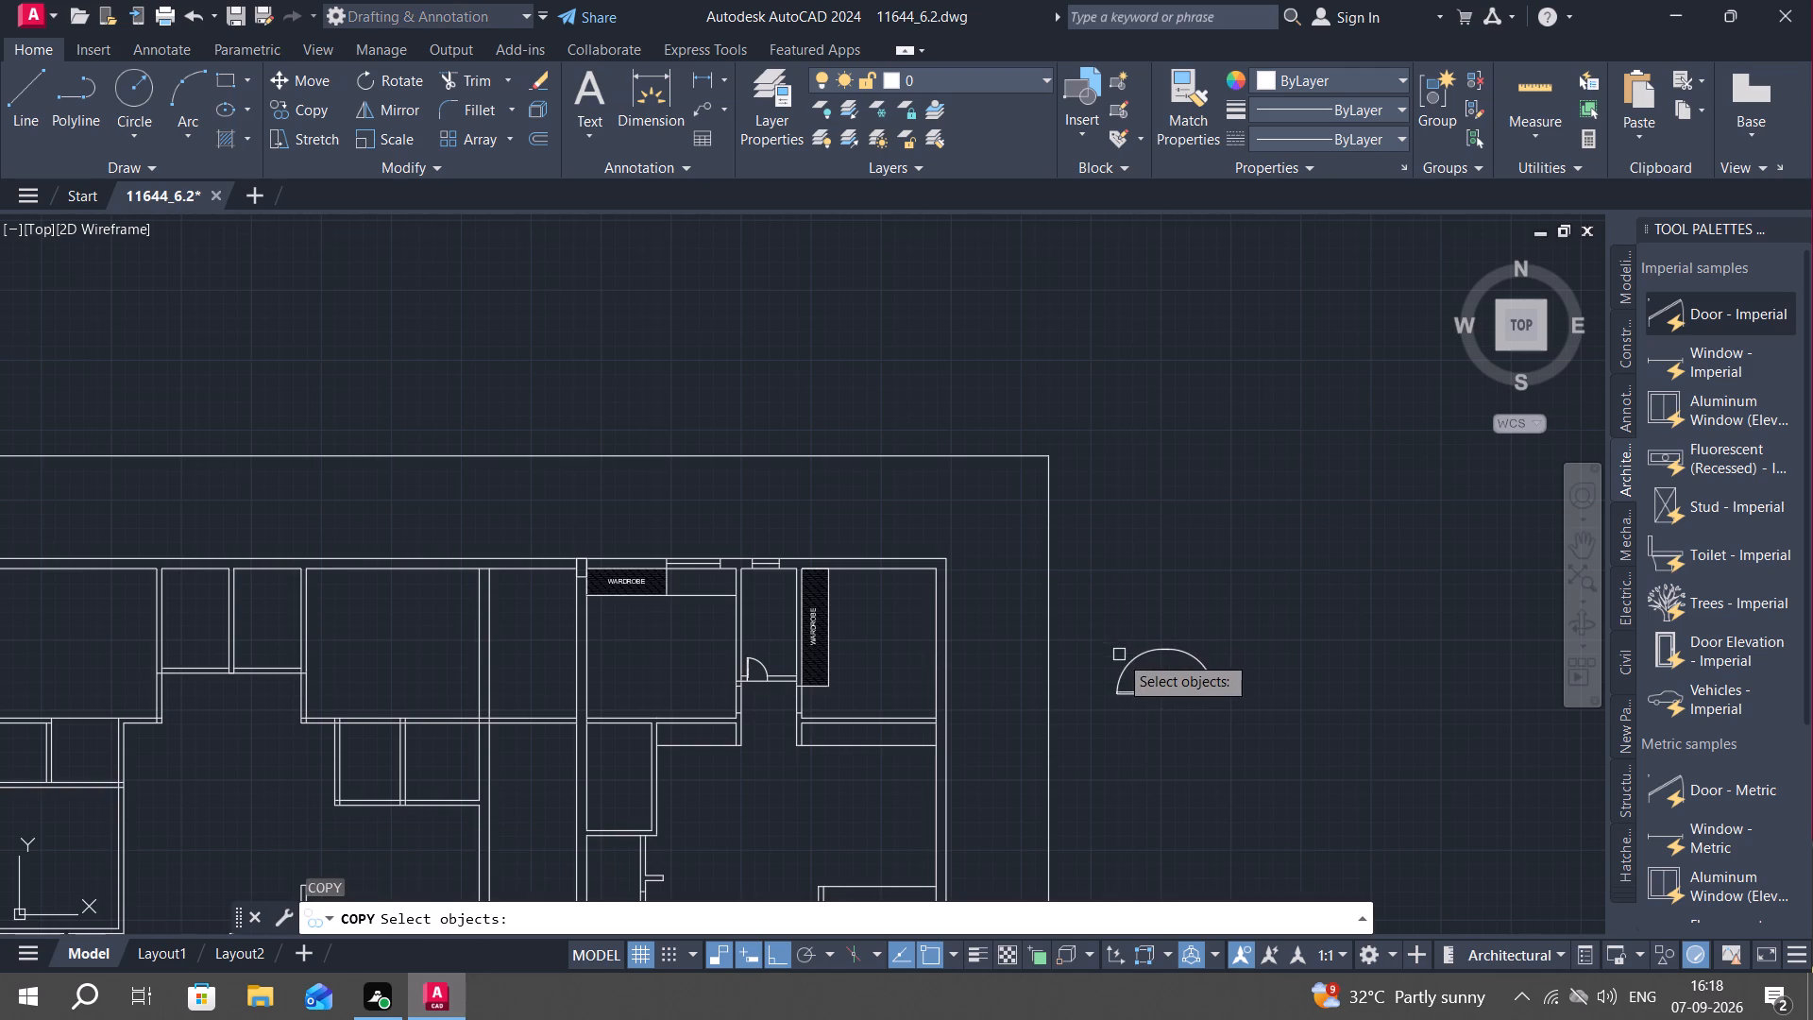
{"action": "left_click", "coordinate": [1132, 664]}
{"action": "right_click", "coordinate": [1132, 664]}
{"action": "scroll", "coordinate": [1140, 662], "scroll_direction": "up", "scroll_amount": 2}
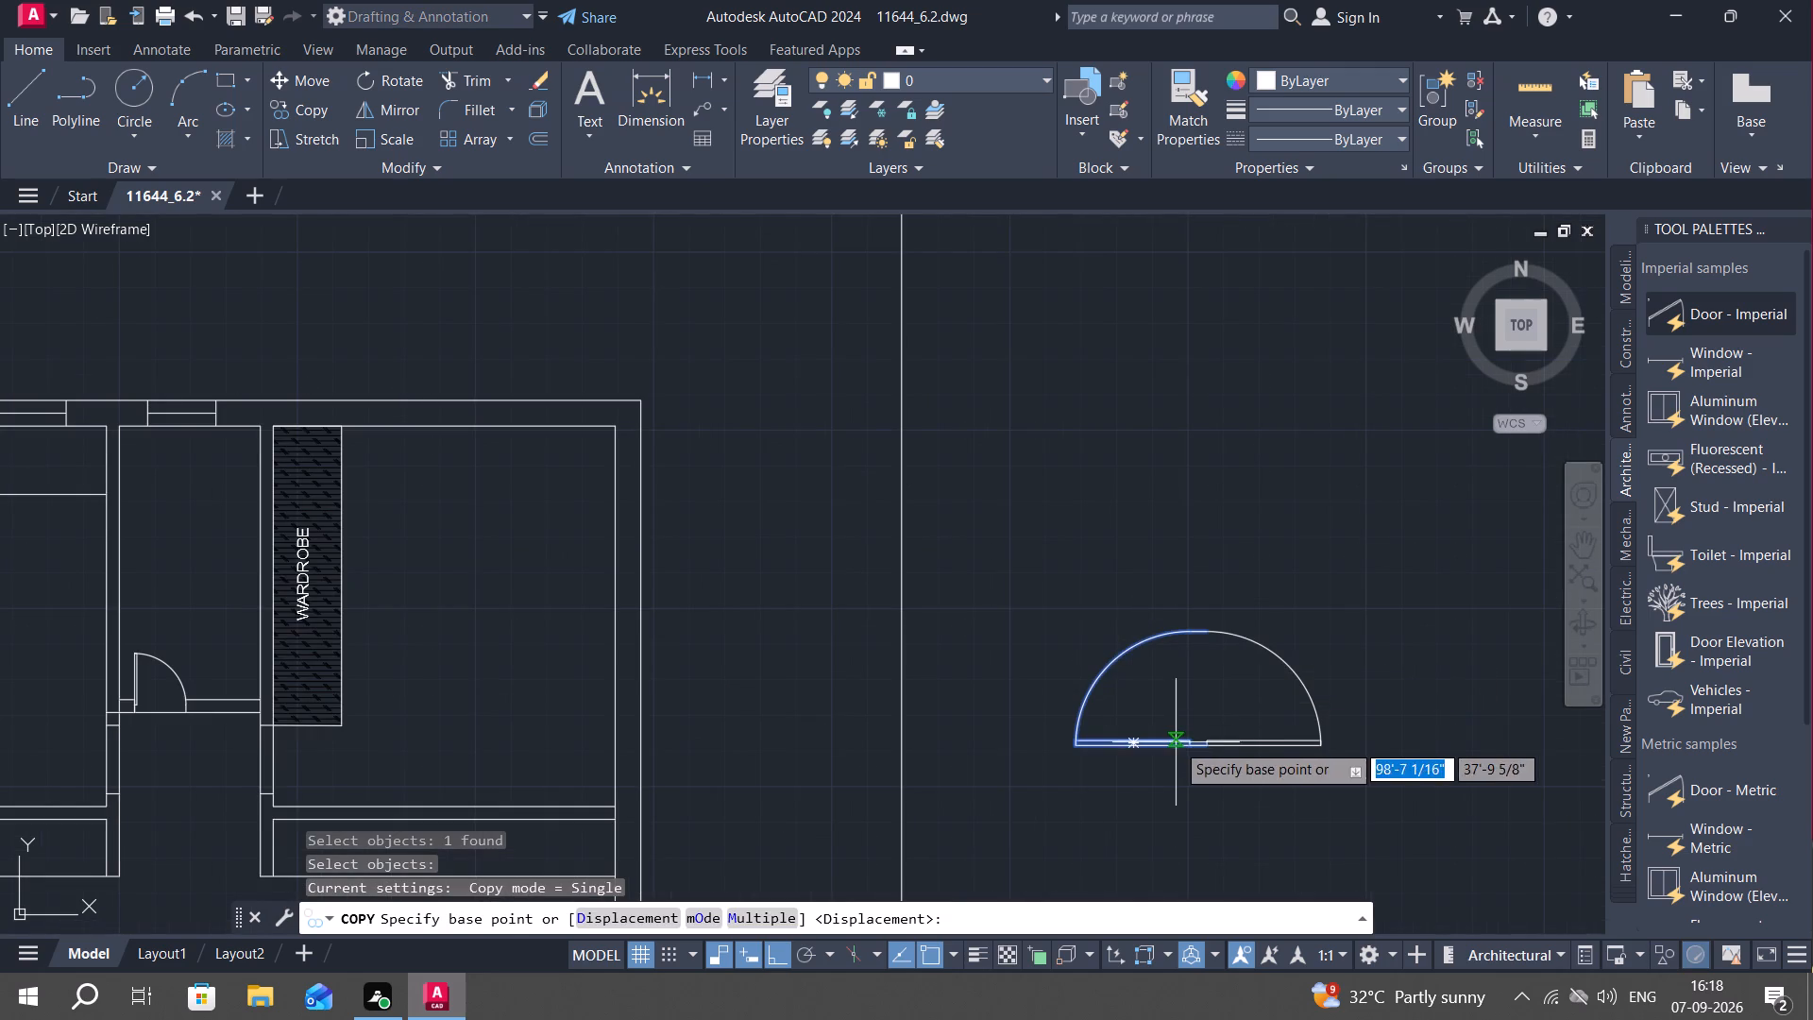
{"action": "left_click", "coordinate": [1200, 746]}
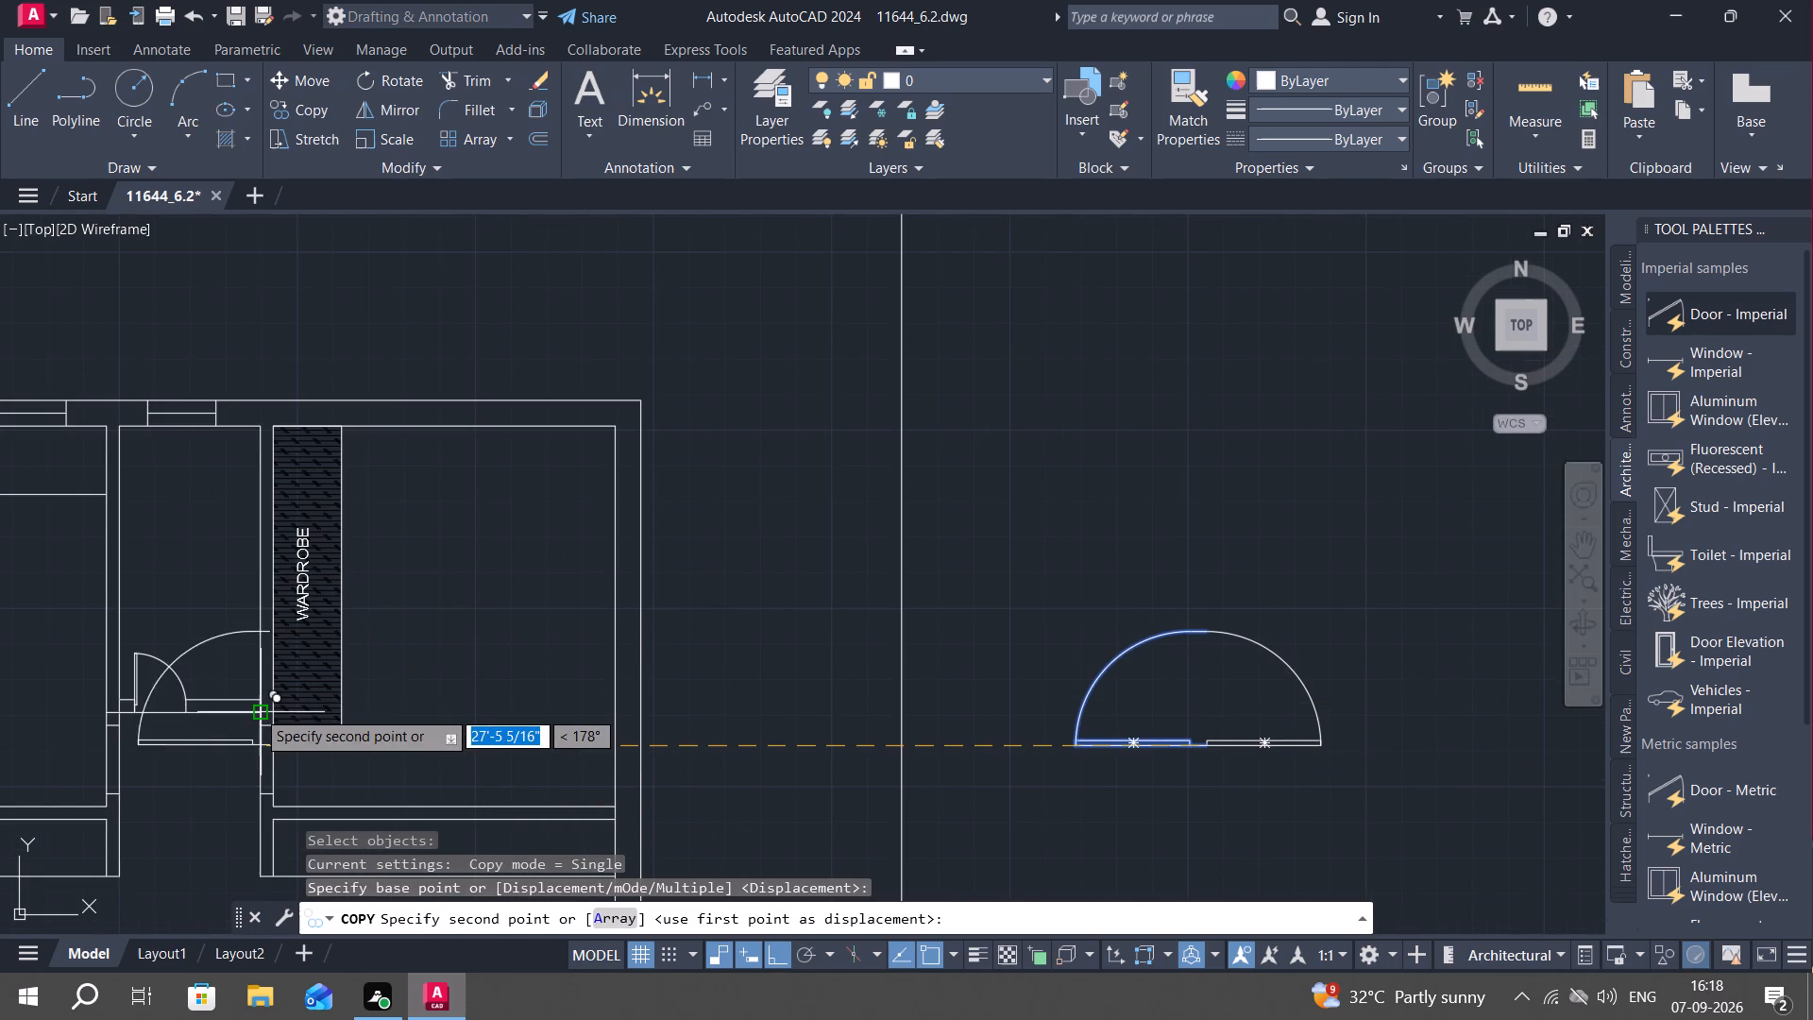
{"action": "key", "text": "F8"}
{"action": "middle_click_drag", "start_coordinate": [185, 742], "coordinate": [729, 654]}
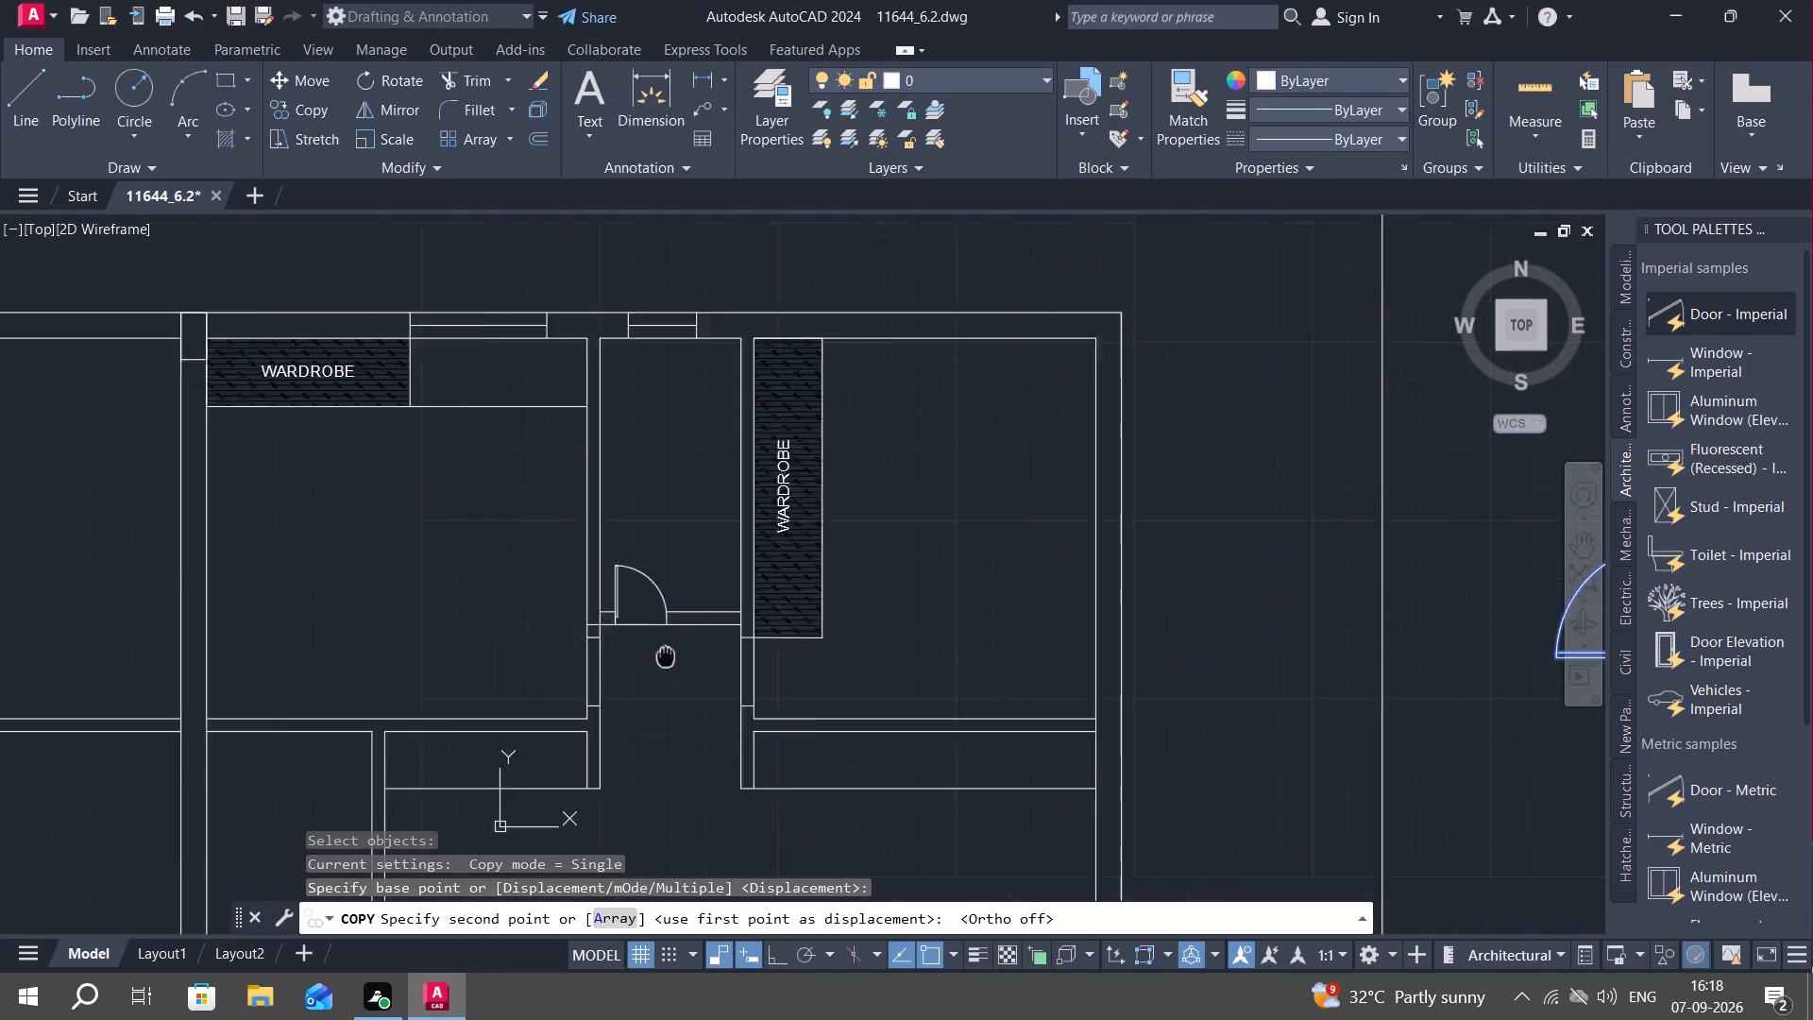
{"action": "middle_click_drag", "start_coordinate": [729, 654], "coordinate": [735, 654]}
{"action": "scroll", "coordinate": [666, 702], "scroll_direction": "up", "scroll_amount": 2}
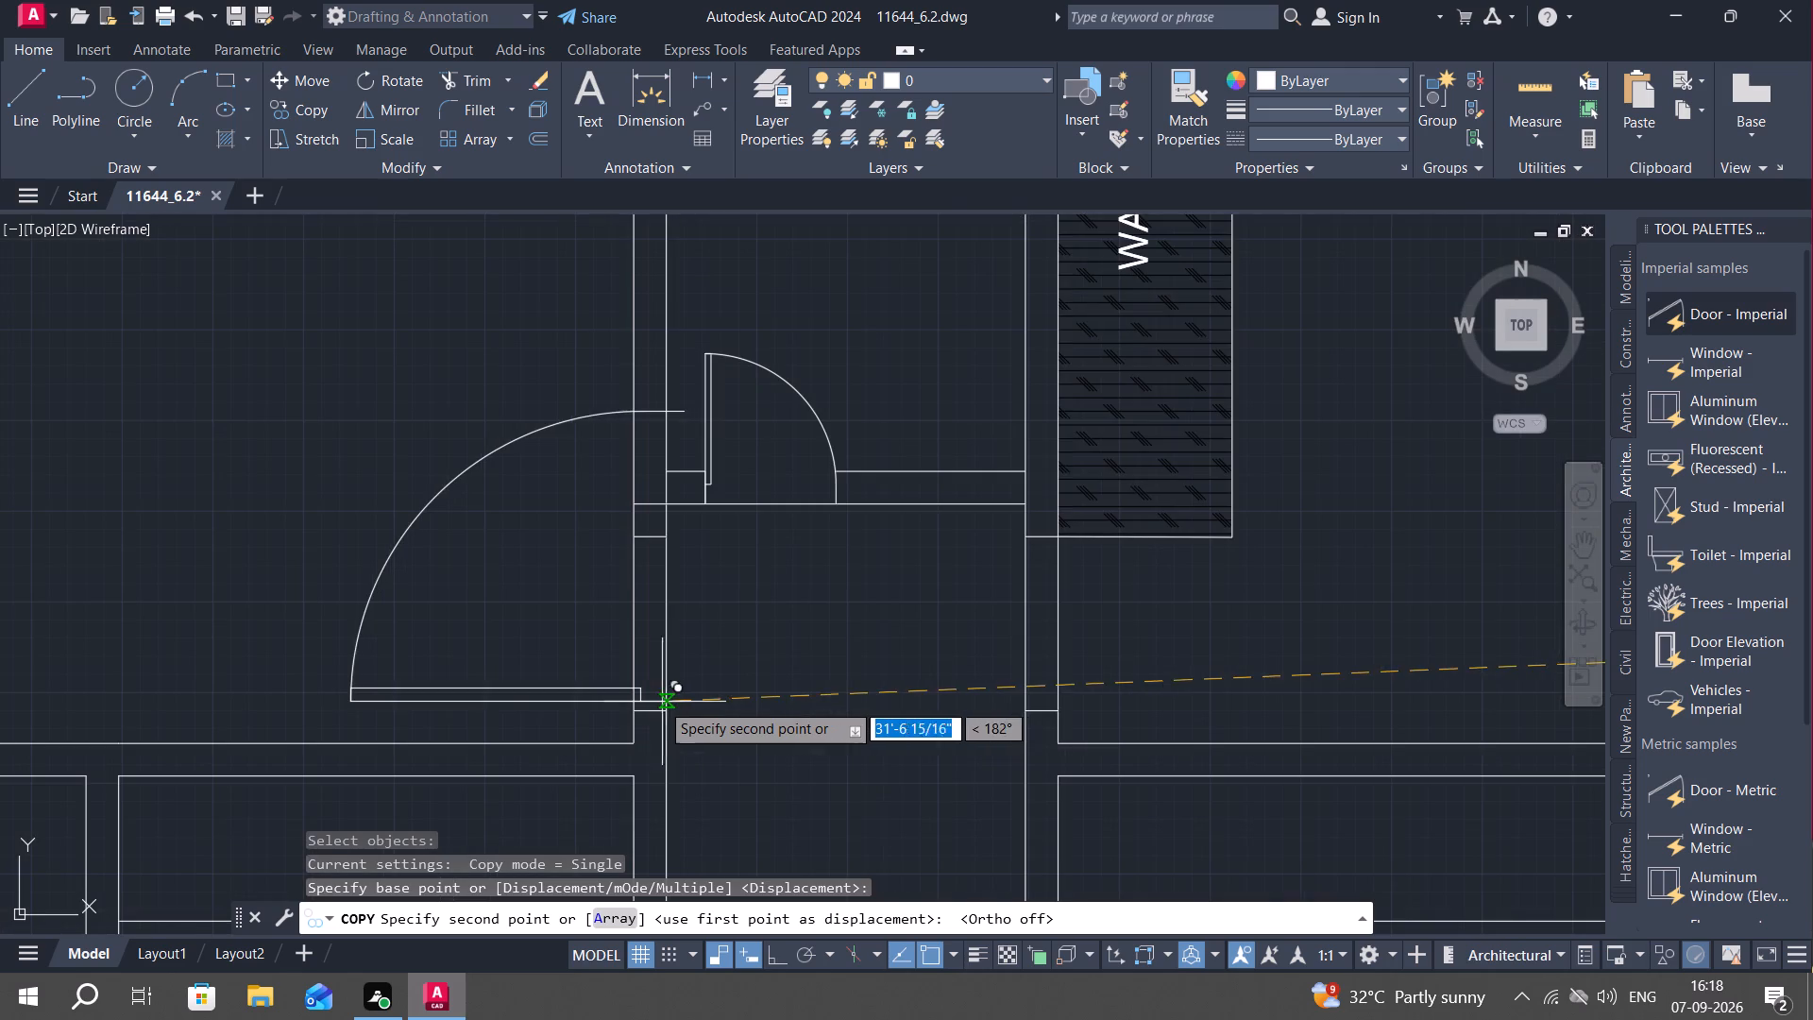
{"action": "left_click", "coordinate": [663, 711]}
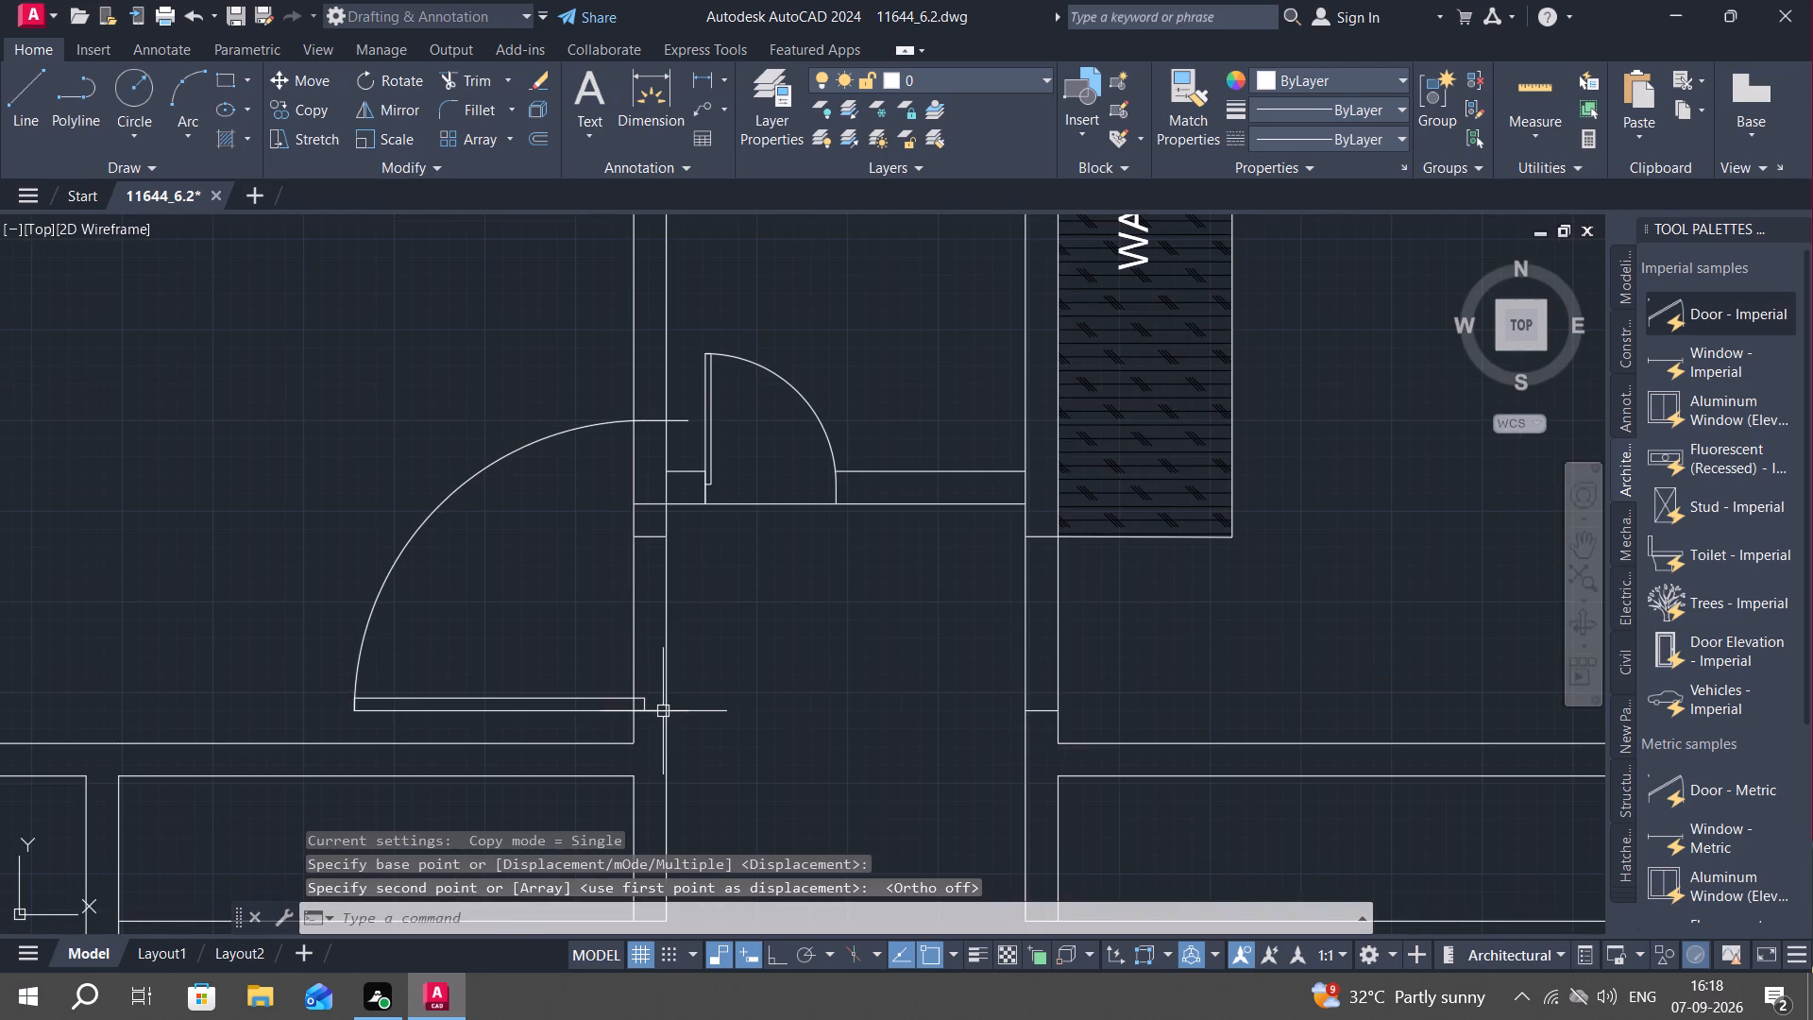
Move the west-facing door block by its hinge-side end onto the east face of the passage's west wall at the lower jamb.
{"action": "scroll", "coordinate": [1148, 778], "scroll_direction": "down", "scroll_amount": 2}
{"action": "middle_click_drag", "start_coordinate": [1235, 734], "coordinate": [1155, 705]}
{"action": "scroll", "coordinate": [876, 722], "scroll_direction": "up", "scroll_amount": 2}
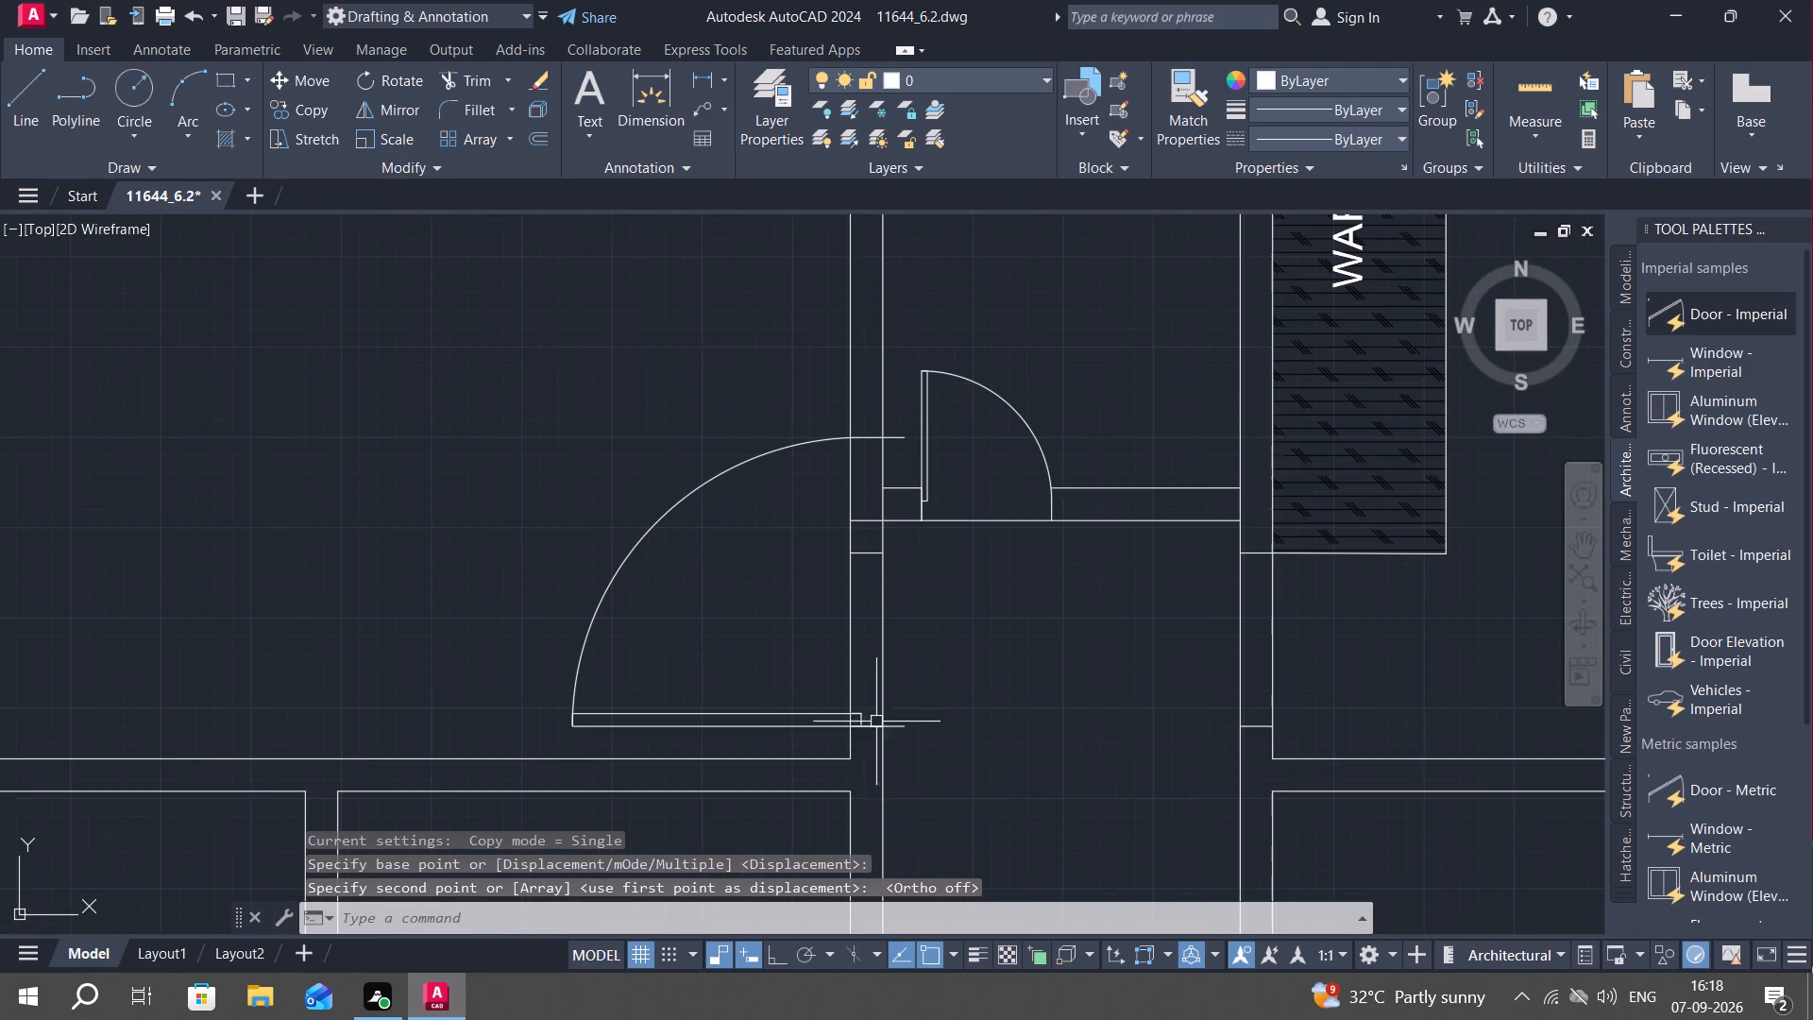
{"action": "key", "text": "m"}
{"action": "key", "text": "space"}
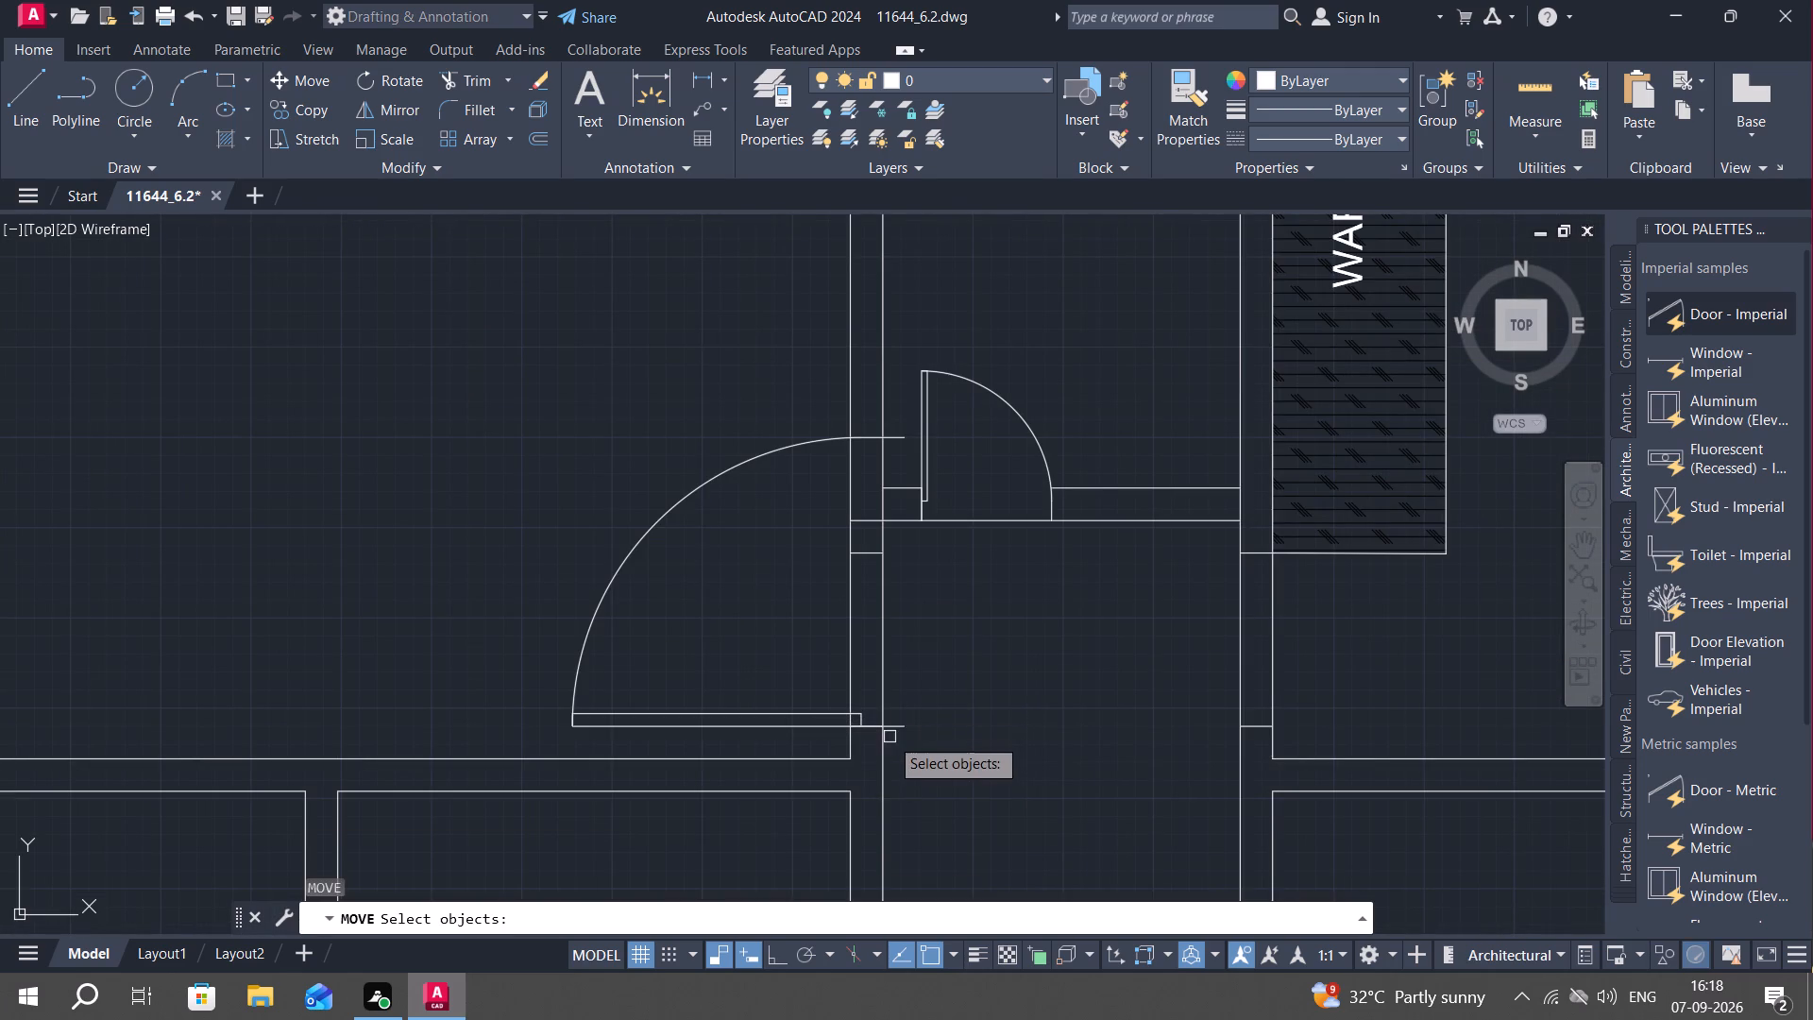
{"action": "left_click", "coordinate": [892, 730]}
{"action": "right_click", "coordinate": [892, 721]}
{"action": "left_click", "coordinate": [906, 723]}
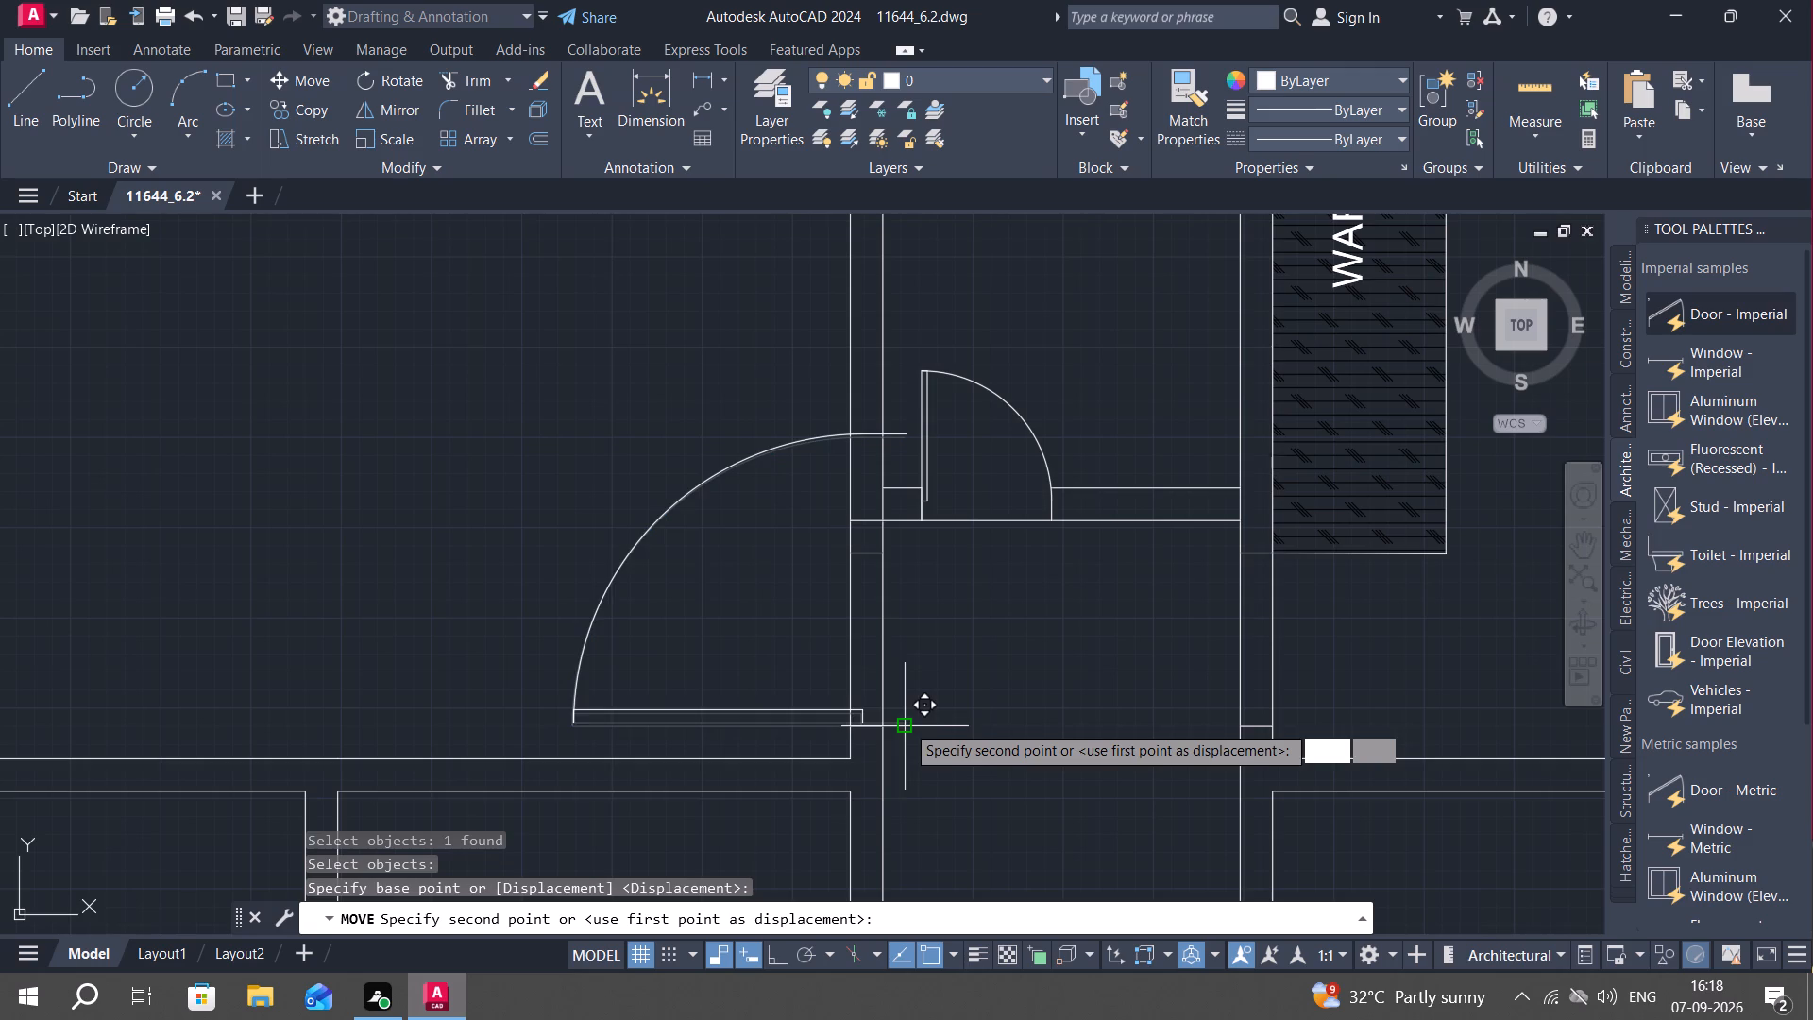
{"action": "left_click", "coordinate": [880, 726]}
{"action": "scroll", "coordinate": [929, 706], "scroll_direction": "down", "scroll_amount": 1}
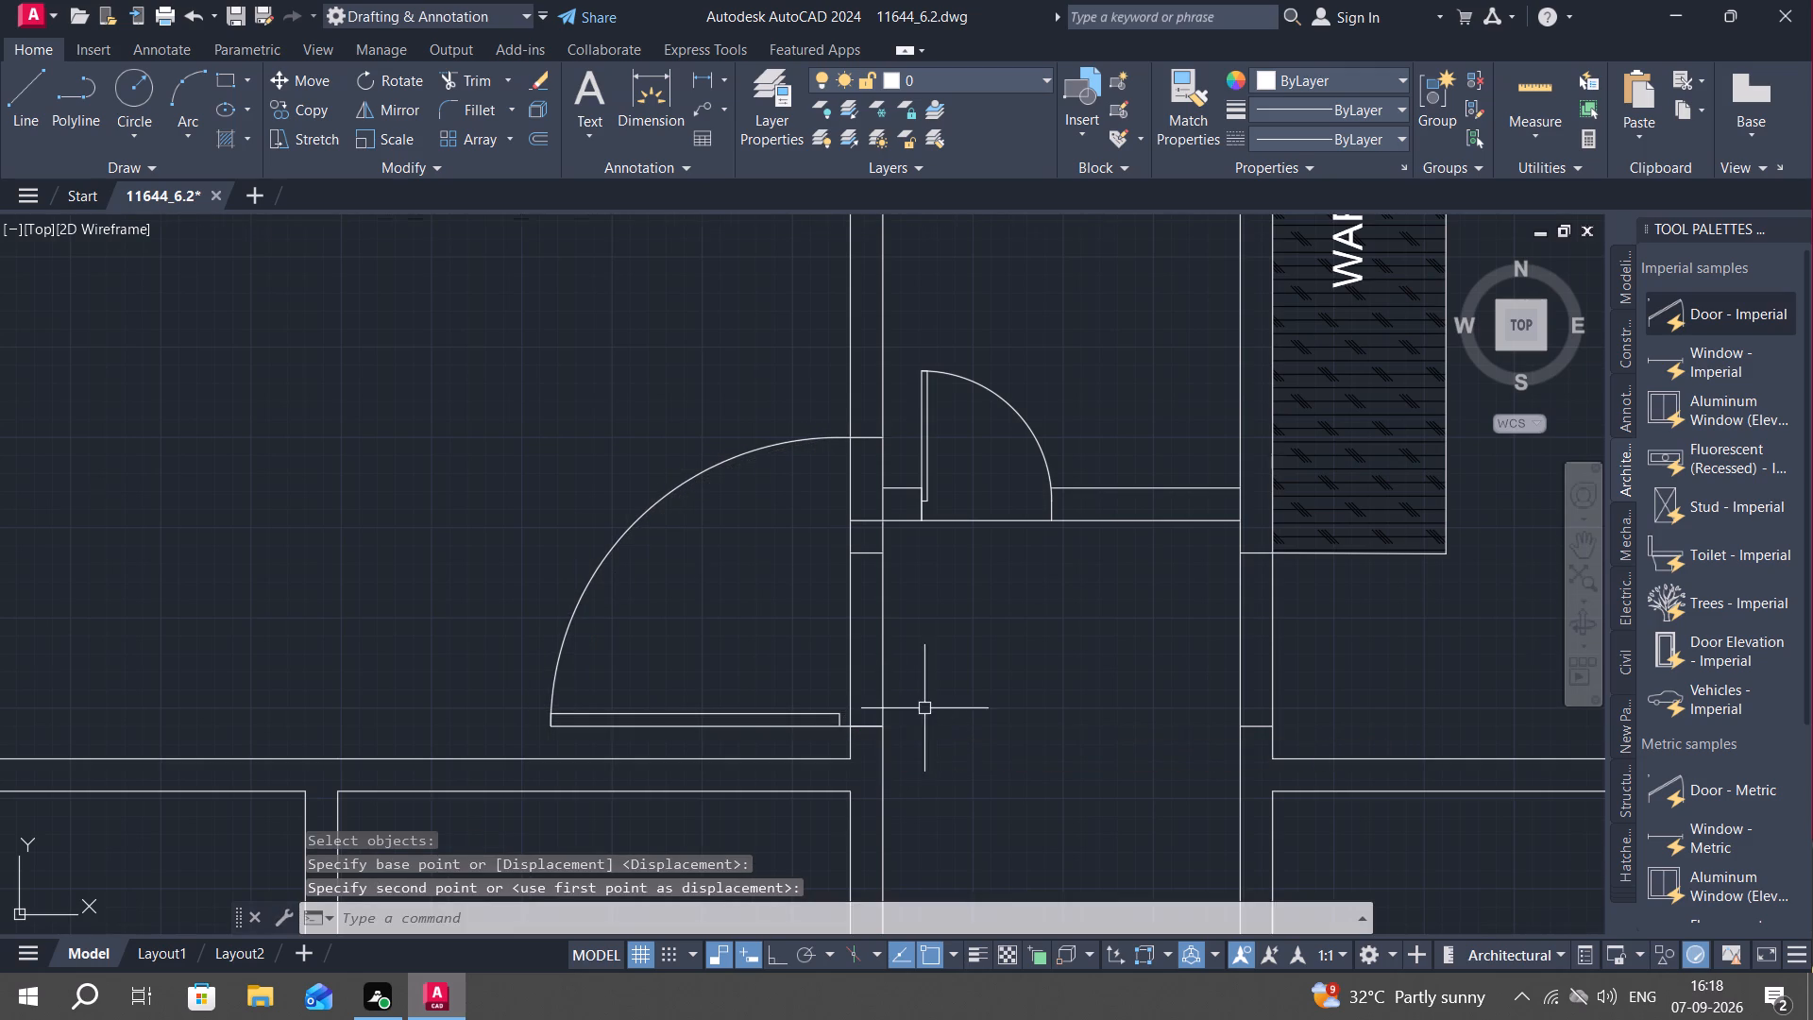
Copy the east-facing door block outside the plan by its hinge corner to the lower jamb of the opening in the passage's east wall.
{"action": "scroll", "coordinate": [931, 705], "scroll_direction": "down", "scroll_amount": 2}
{"action": "middle_click_drag", "start_coordinate": [1445, 650], "coordinate": [1341, 663]}
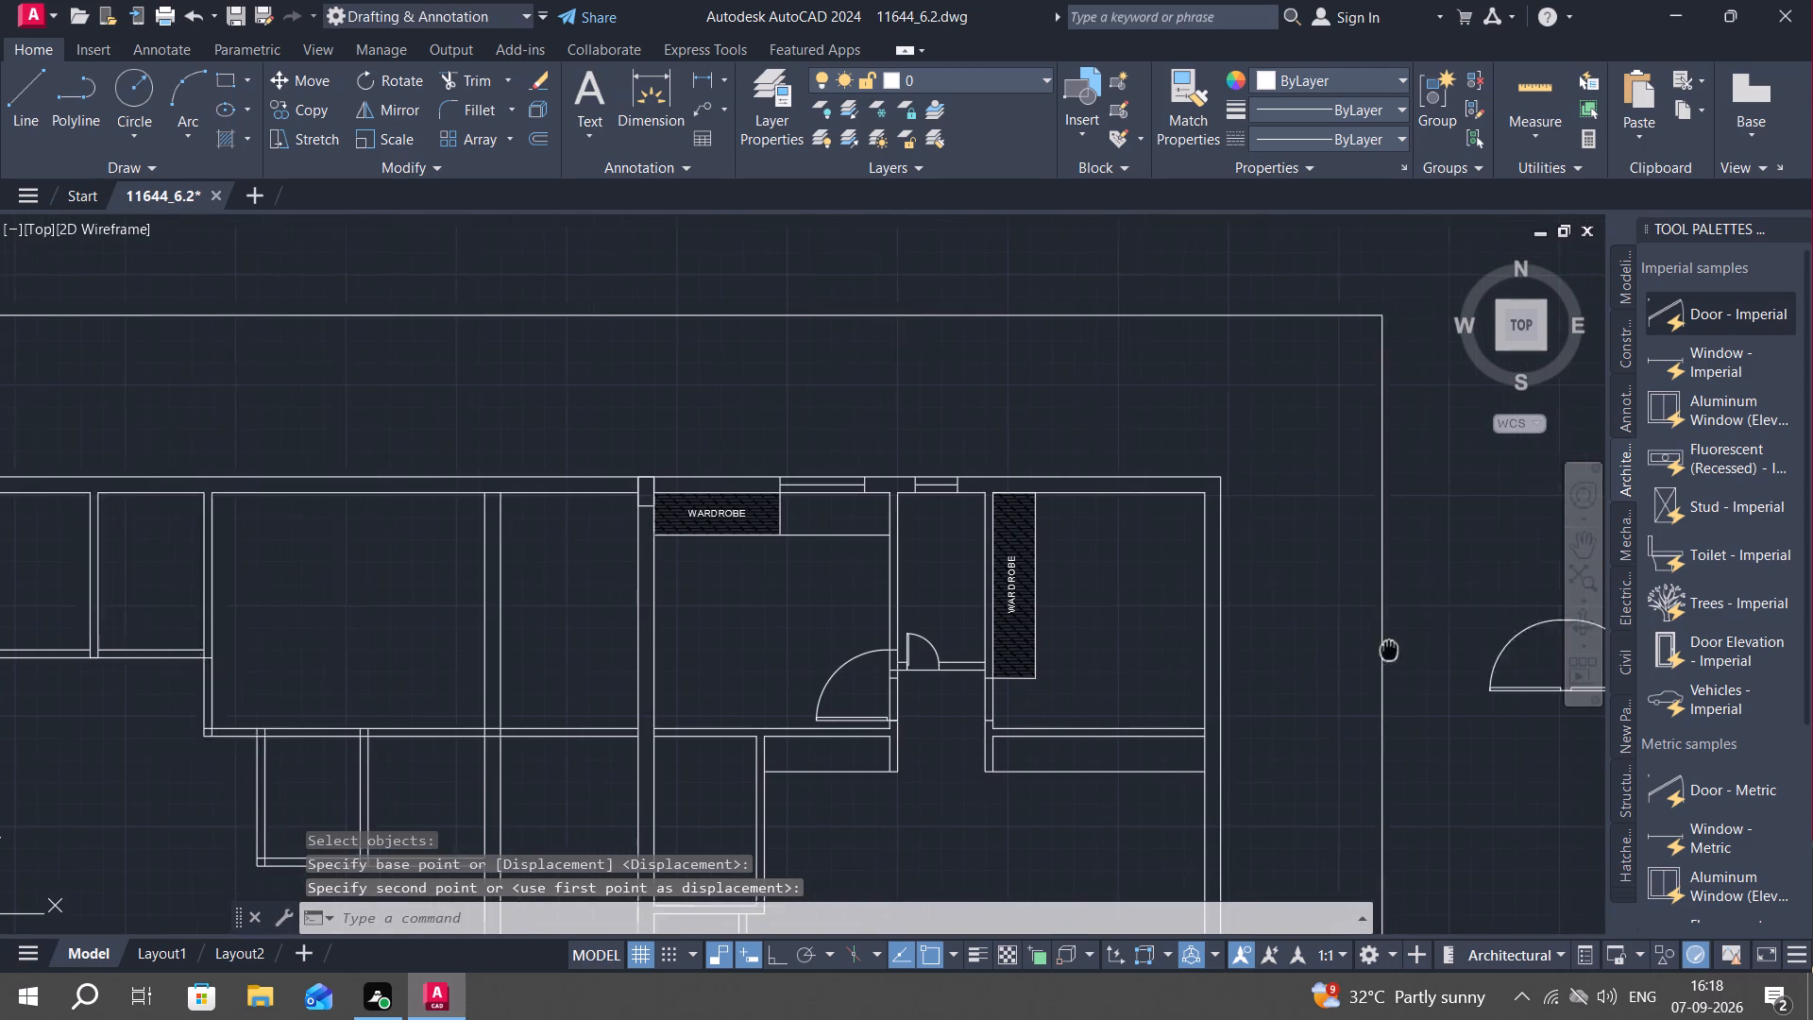
{"action": "middle_click_drag", "start_coordinate": [1341, 663], "coordinate": [1017, 669]}
{"action": "type", "text": "CO"}
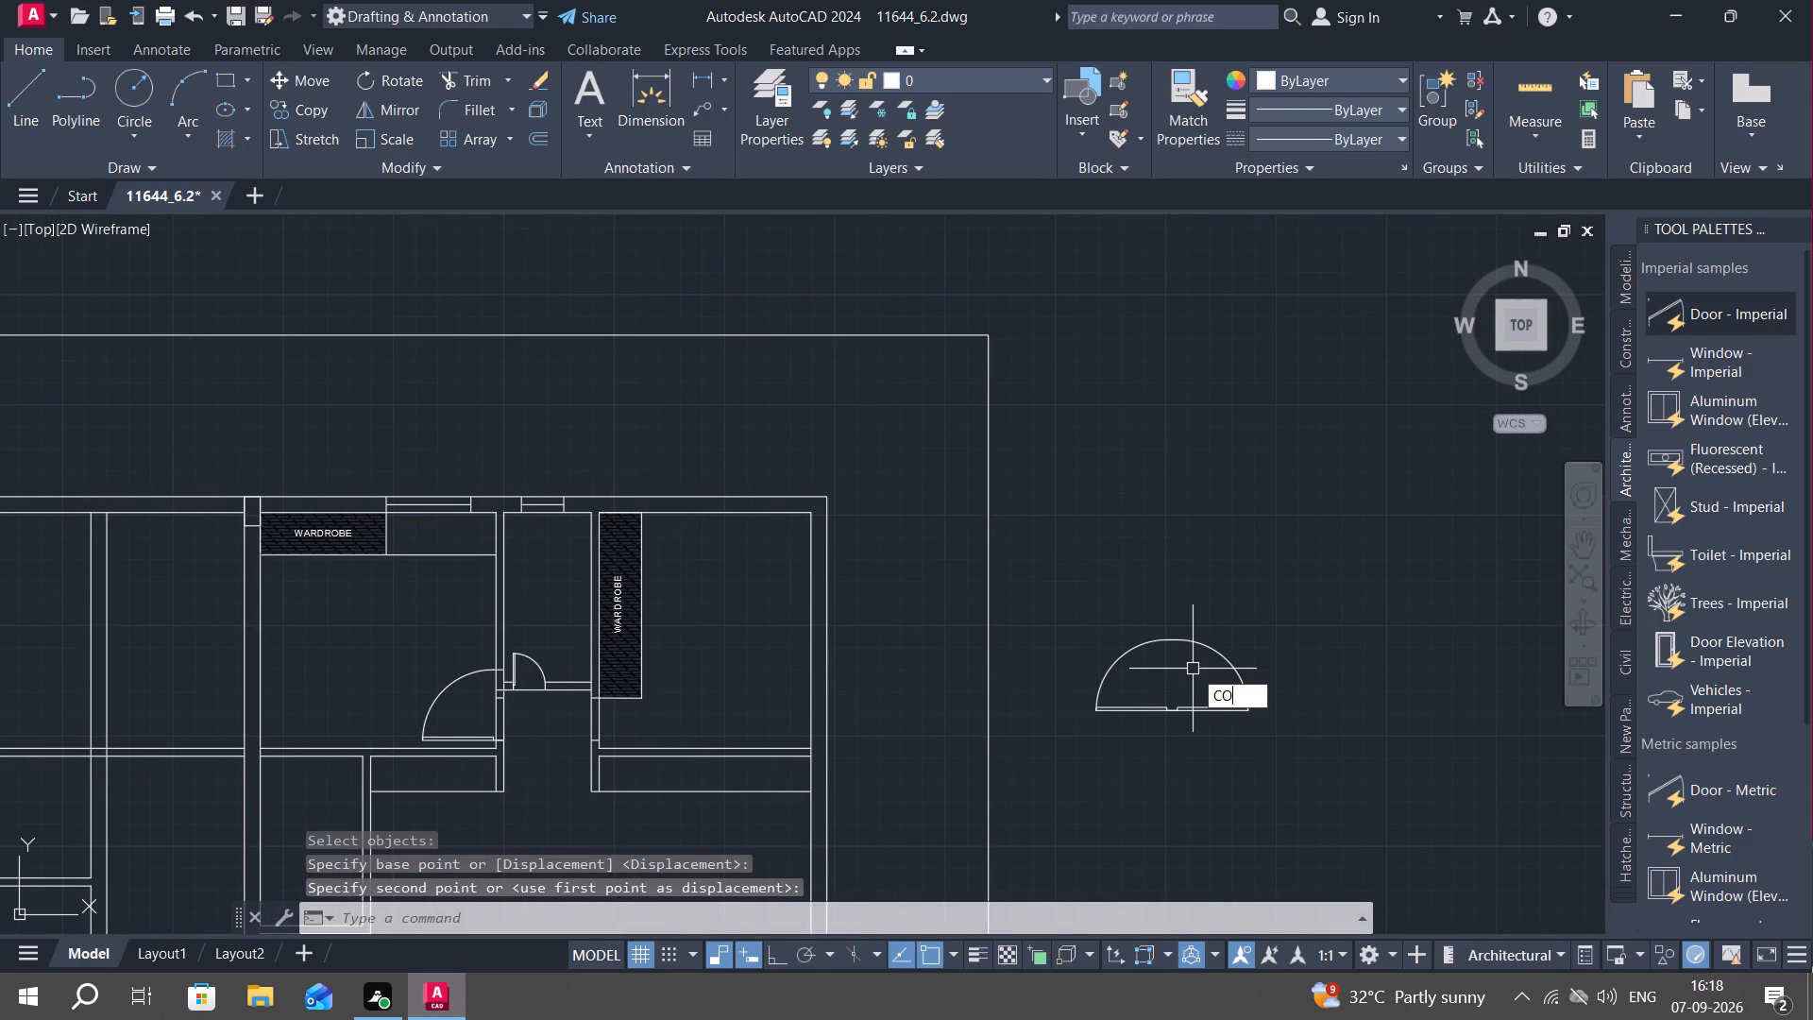
{"action": "key", "text": "space"}
{"action": "left_click", "coordinate": [1216, 708]}
{"action": "right_click", "coordinate": [1216, 708]}
{"action": "scroll", "coordinate": [1171, 714], "scroll_direction": "up", "scroll_amount": 3}
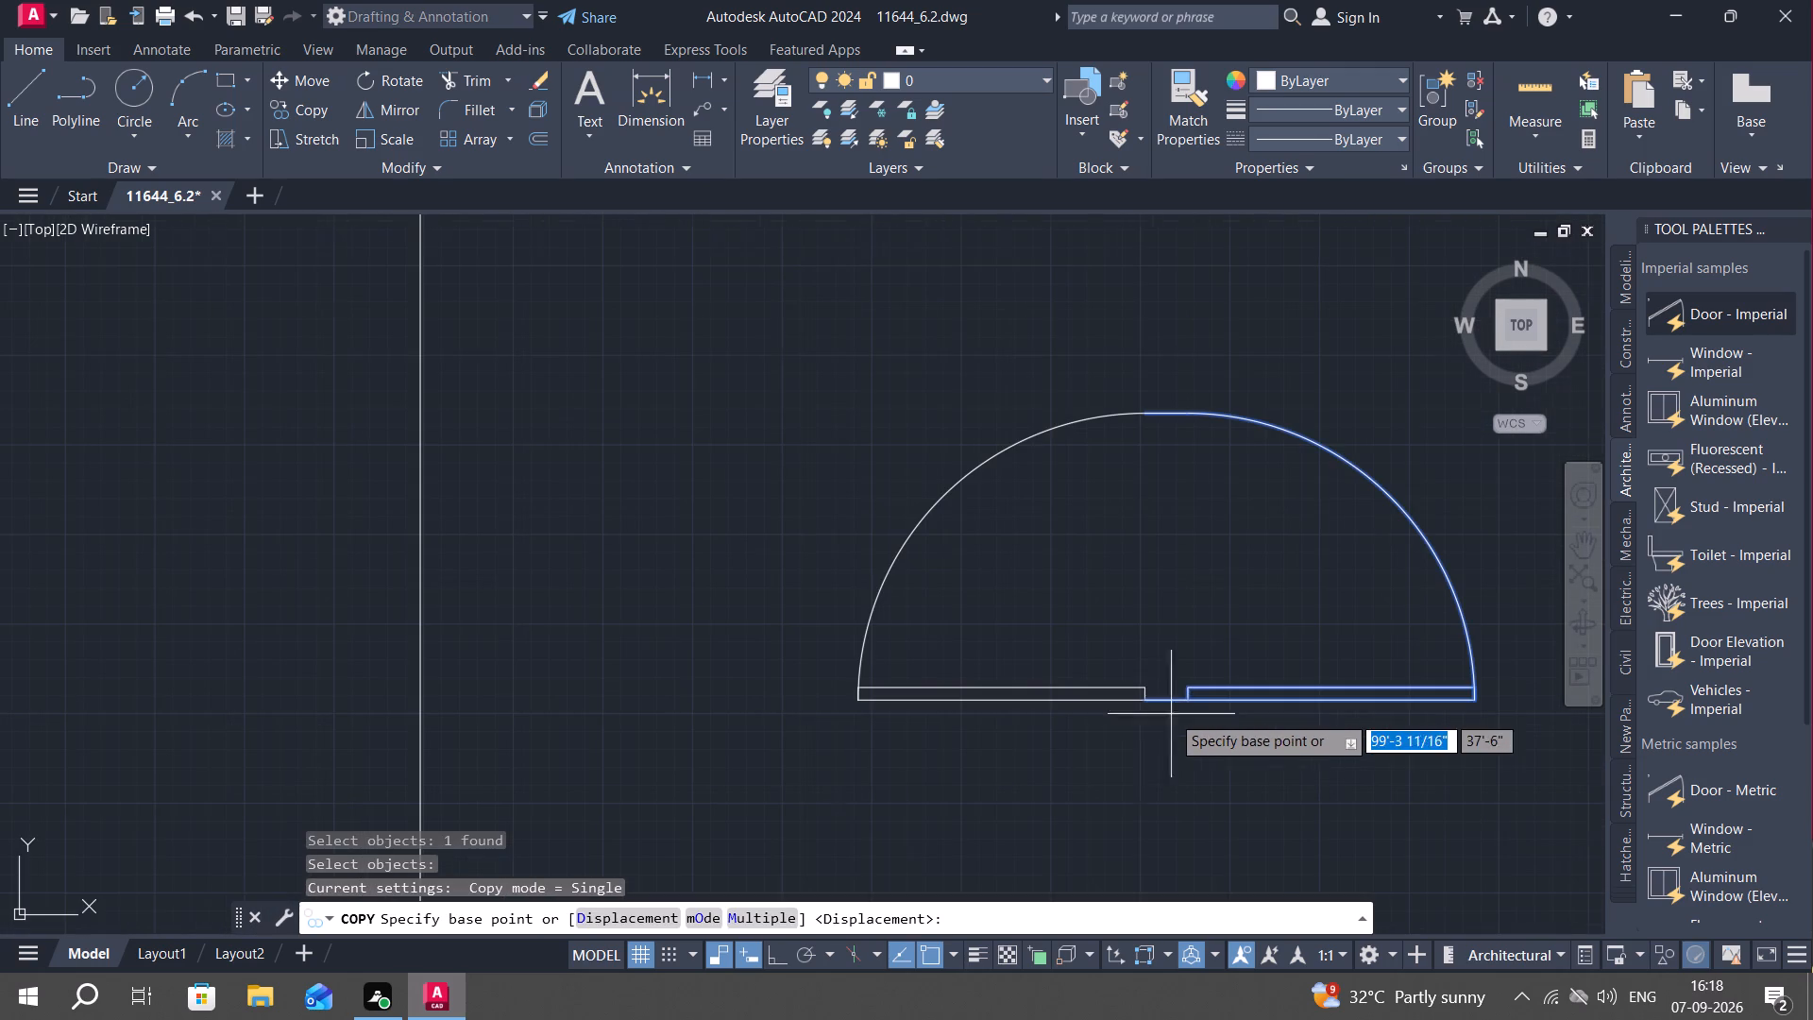
{"action": "left_click", "coordinate": [1144, 704]}
{"action": "scroll", "coordinate": [770, 723], "scroll_direction": "down", "scroll_amount": 3}
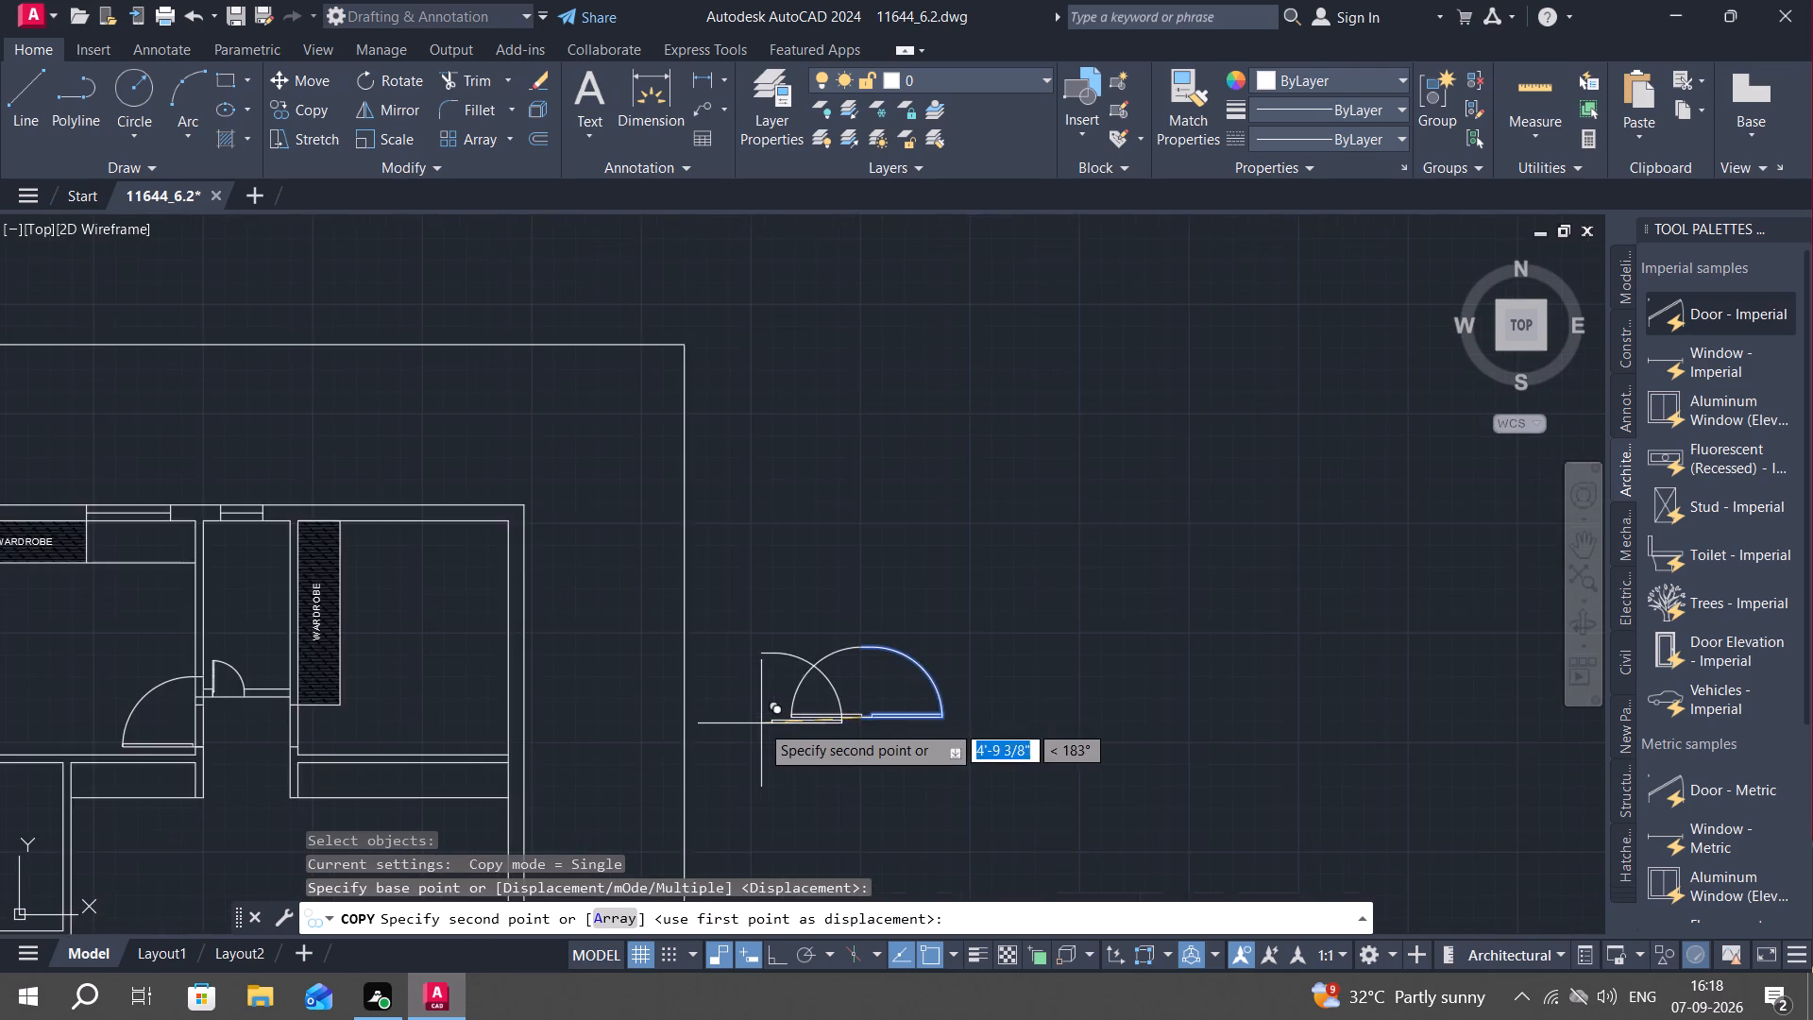
{"action": "scroll", "coordinate": [760, 723], "scroll_direction": "down", "scroll_amount": 2}
{"action": "scroll", "coordinate": [566, 731], "scroll_direction": "up", "scroll_amount": 5}
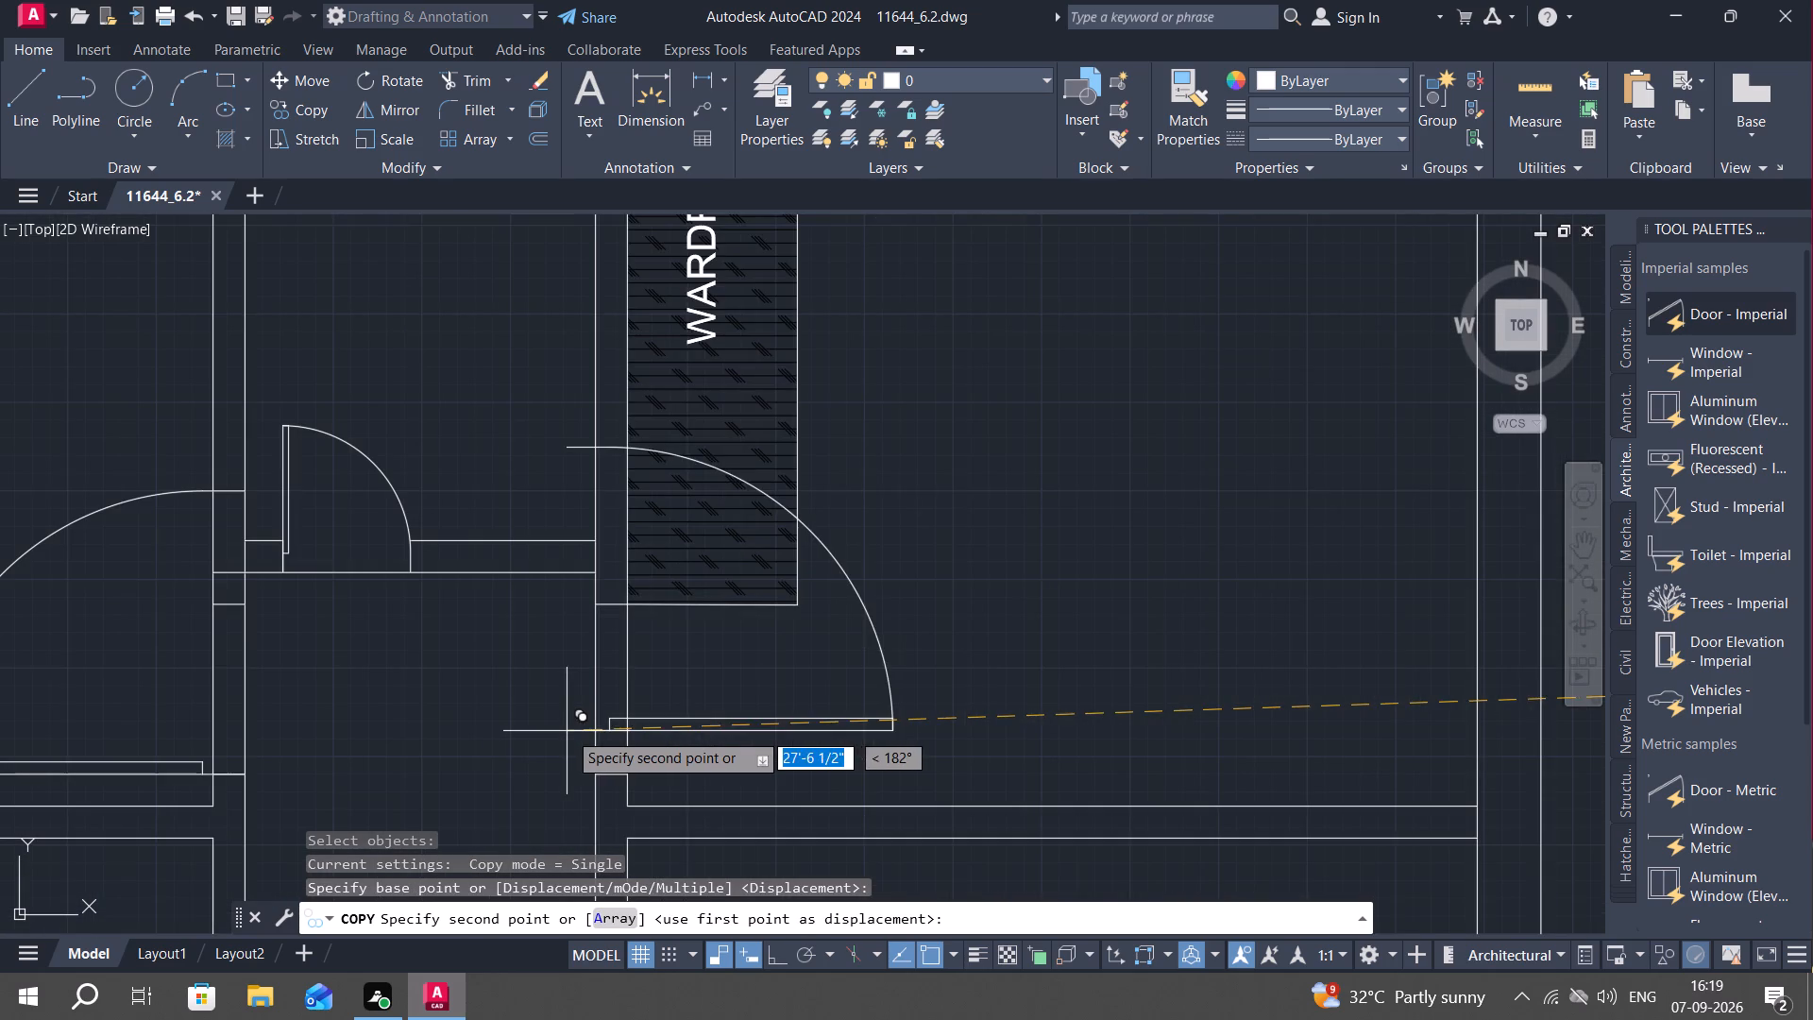
{"action": "left_click", "coordinate": [601, 777]}
Scale down the copied east door block about its hinge corner so its swing fits below the vertical wardrobe.
{"action": "scroll", "coordinate": [664, 733], "scroll_direction": "down", "scroll_amount": 2}
{"action": "middle_click_drag", "start_coordinate": [687, 727], "coordinate": [765, 710]}
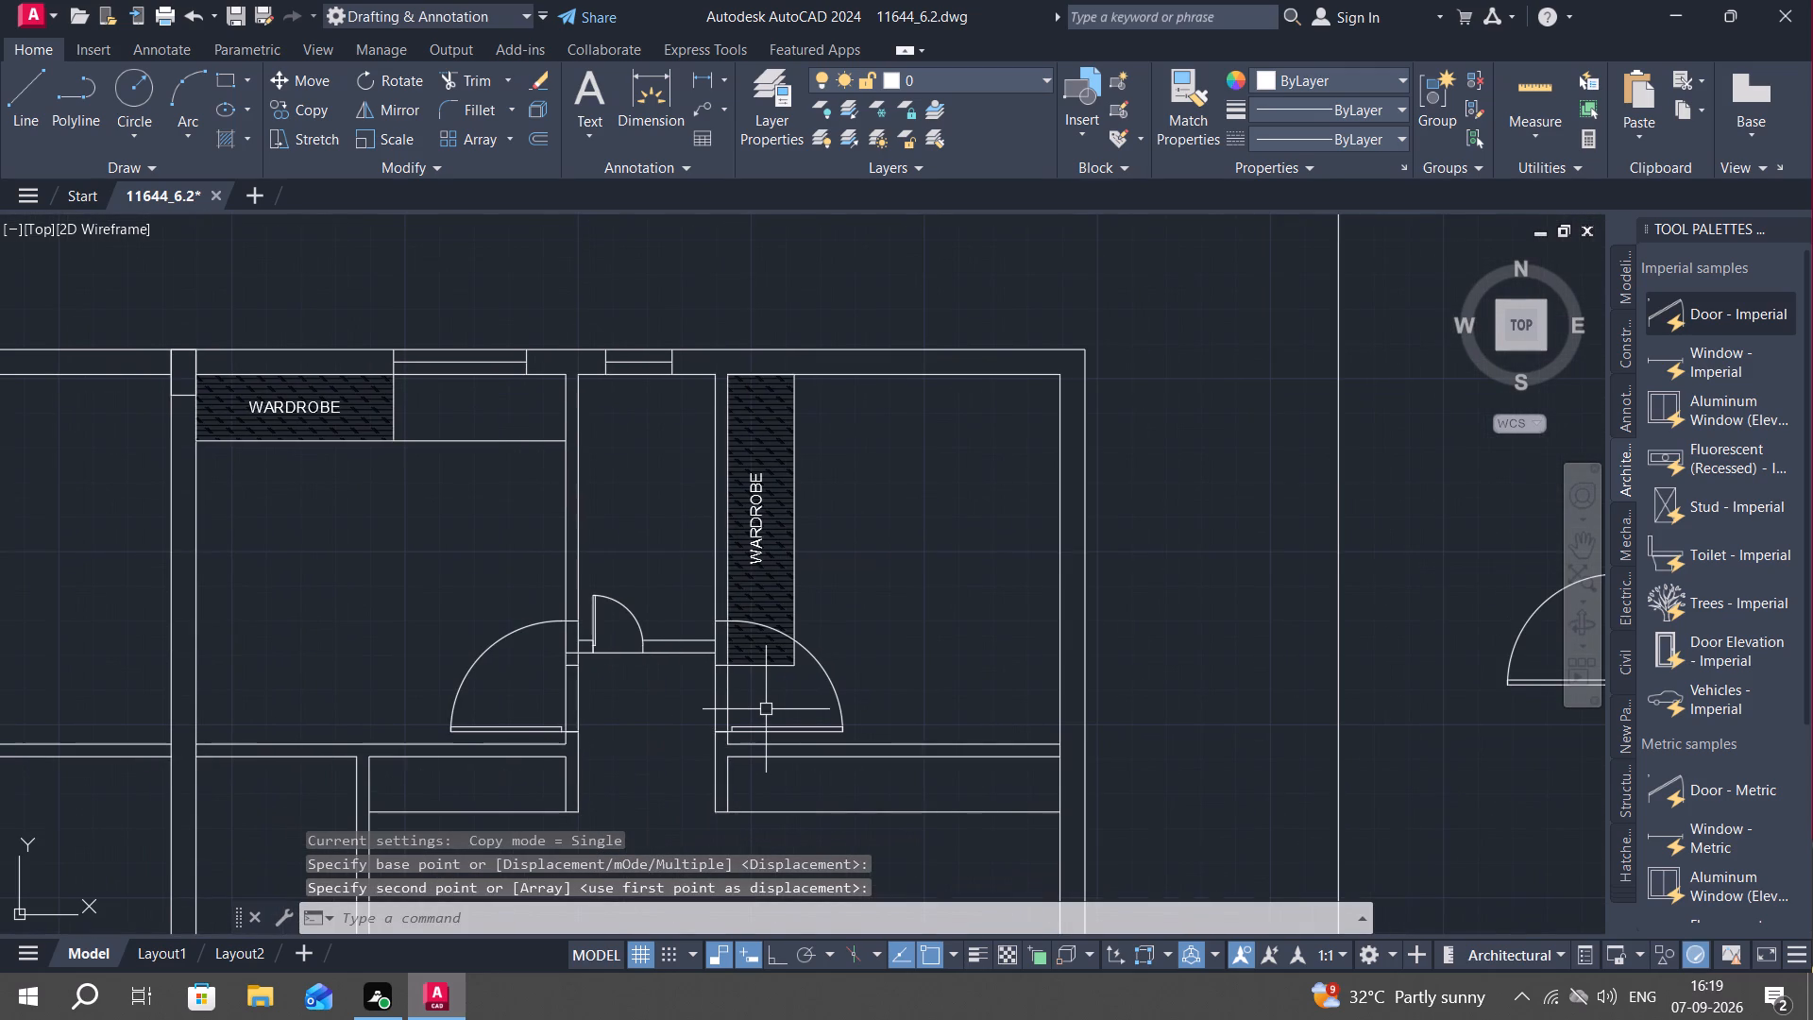
{"action": "key", "text": "d"}
{"action": "key", "text": "Escape"}
{"action": "type", "text": "SC"}
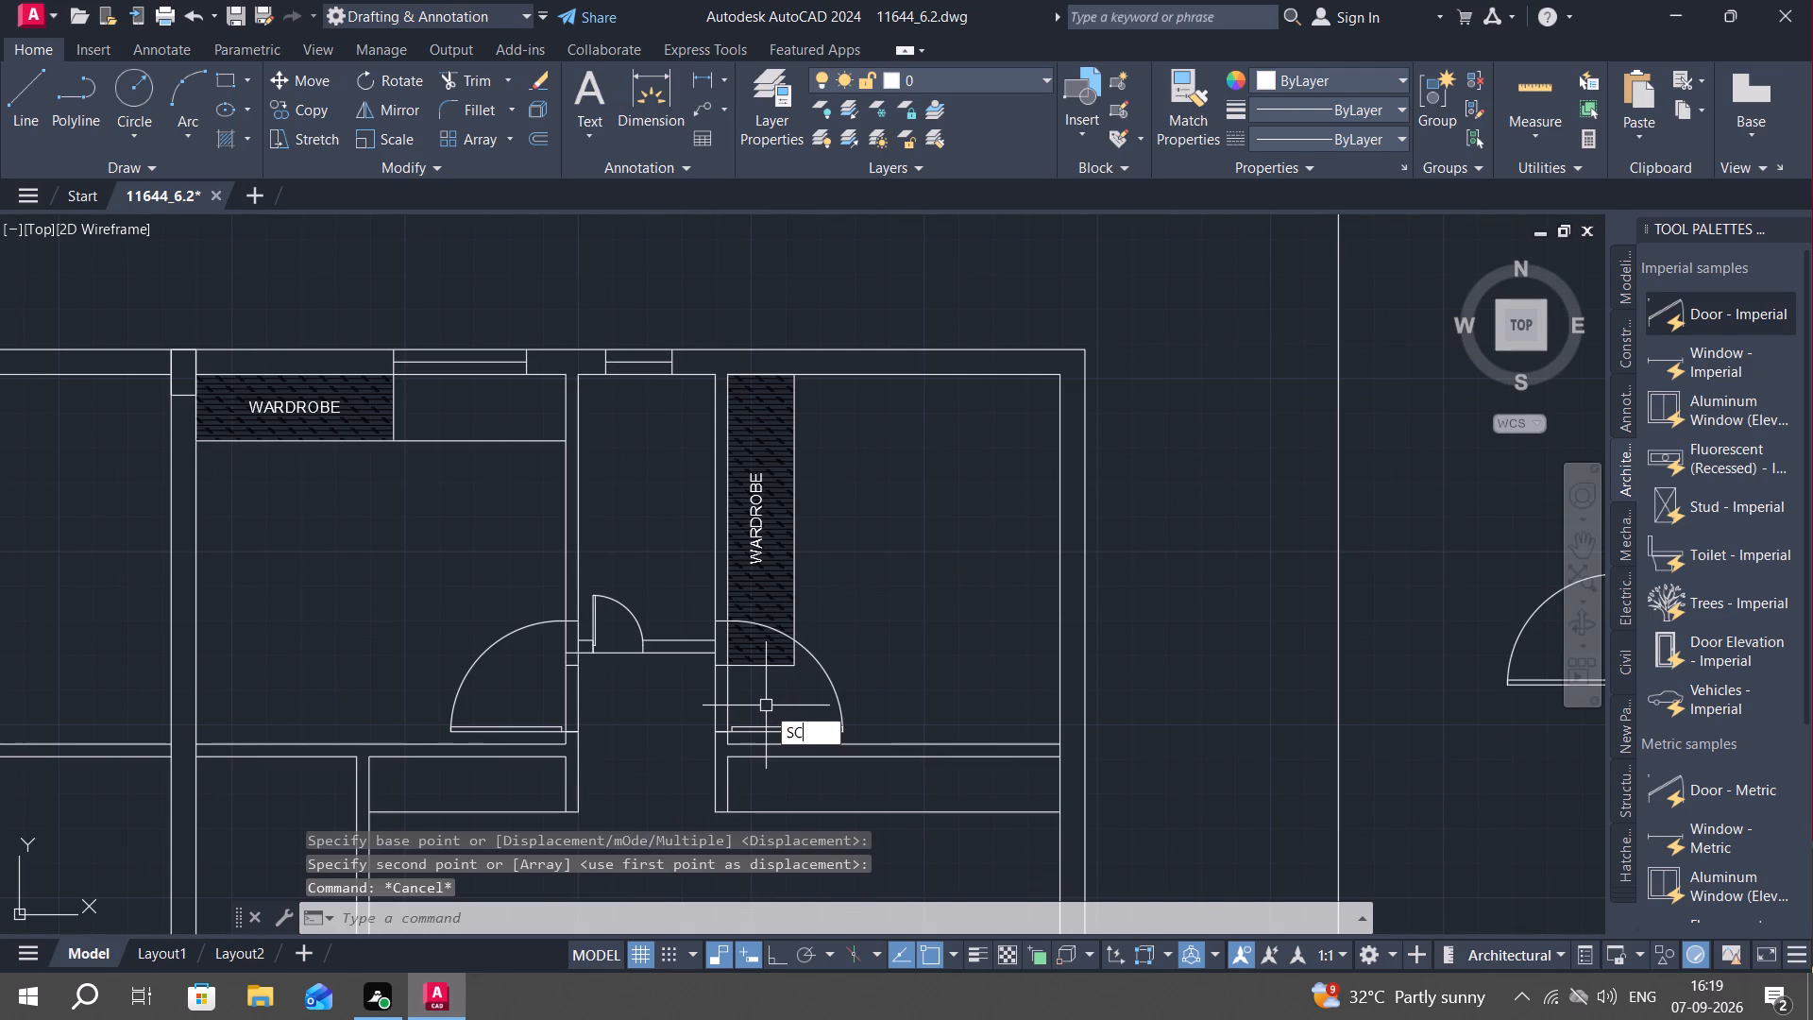
{"action": "key", "text": "space"}
{"action": "left_click", "coordinate": [839, 705]}
{"action": "right_click", "coordinate": [839, 705]}
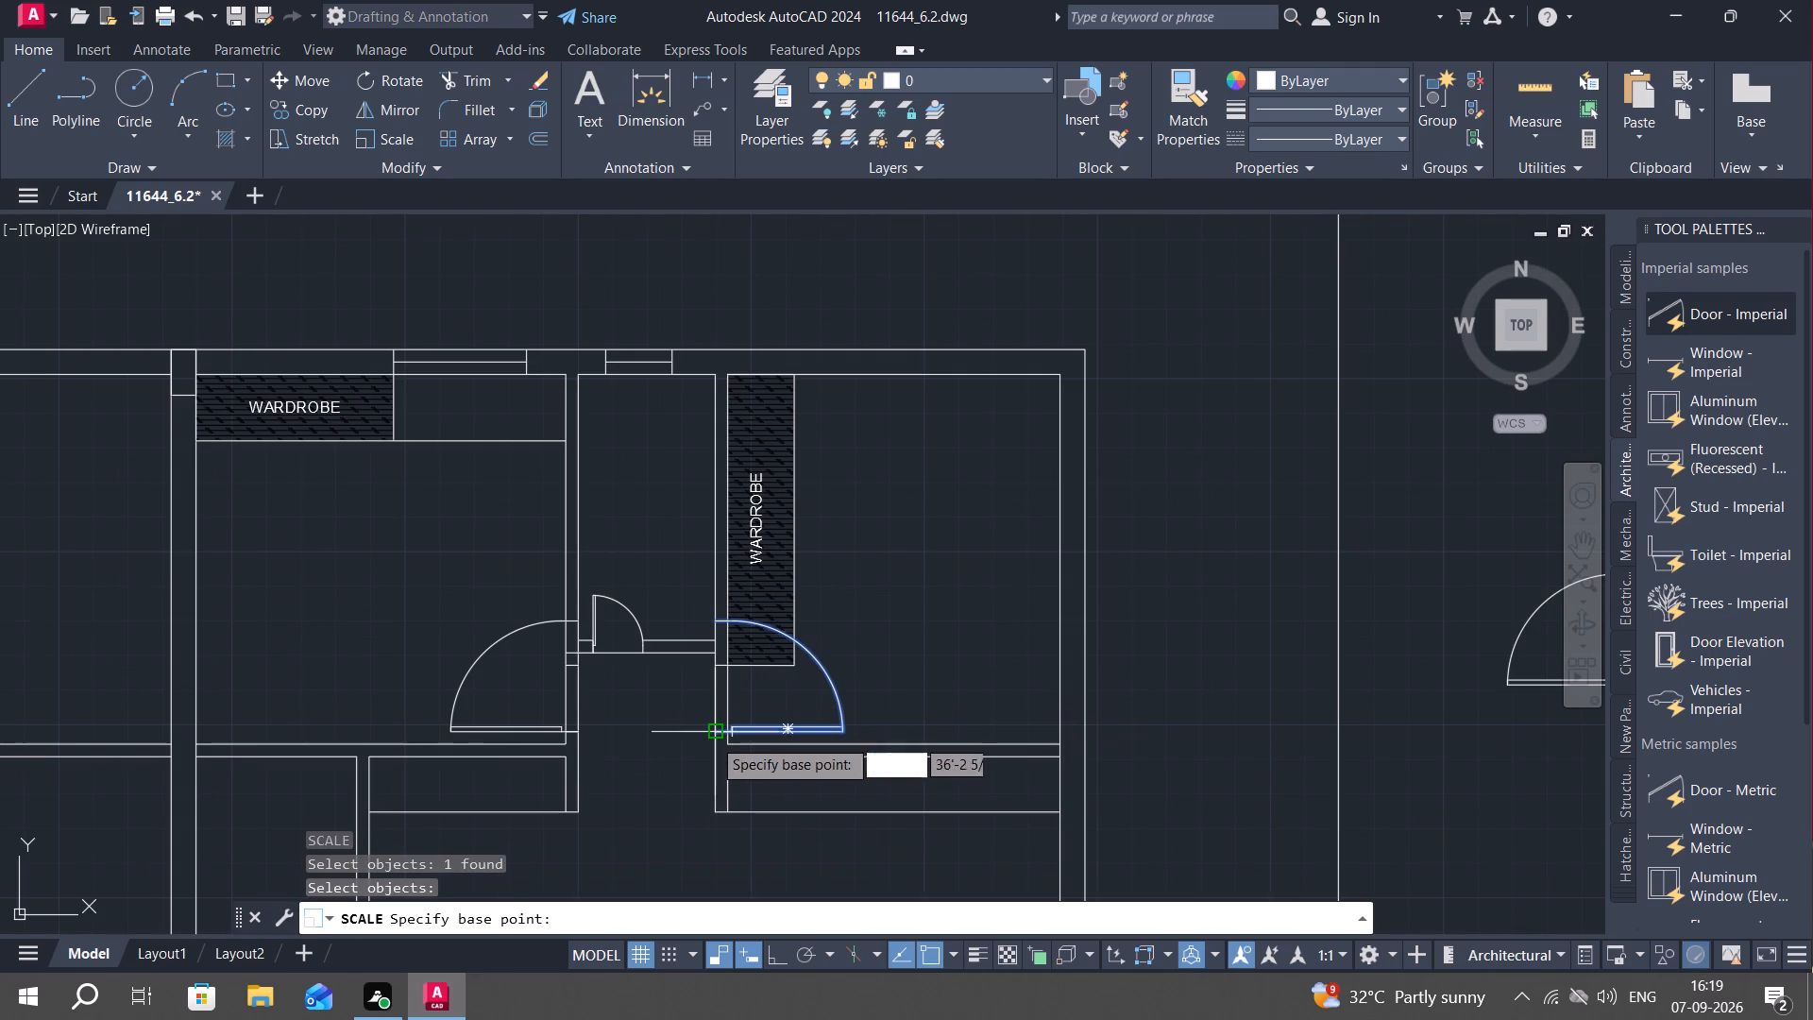
{"action": "left_click", "coordinate": [714, 729]}
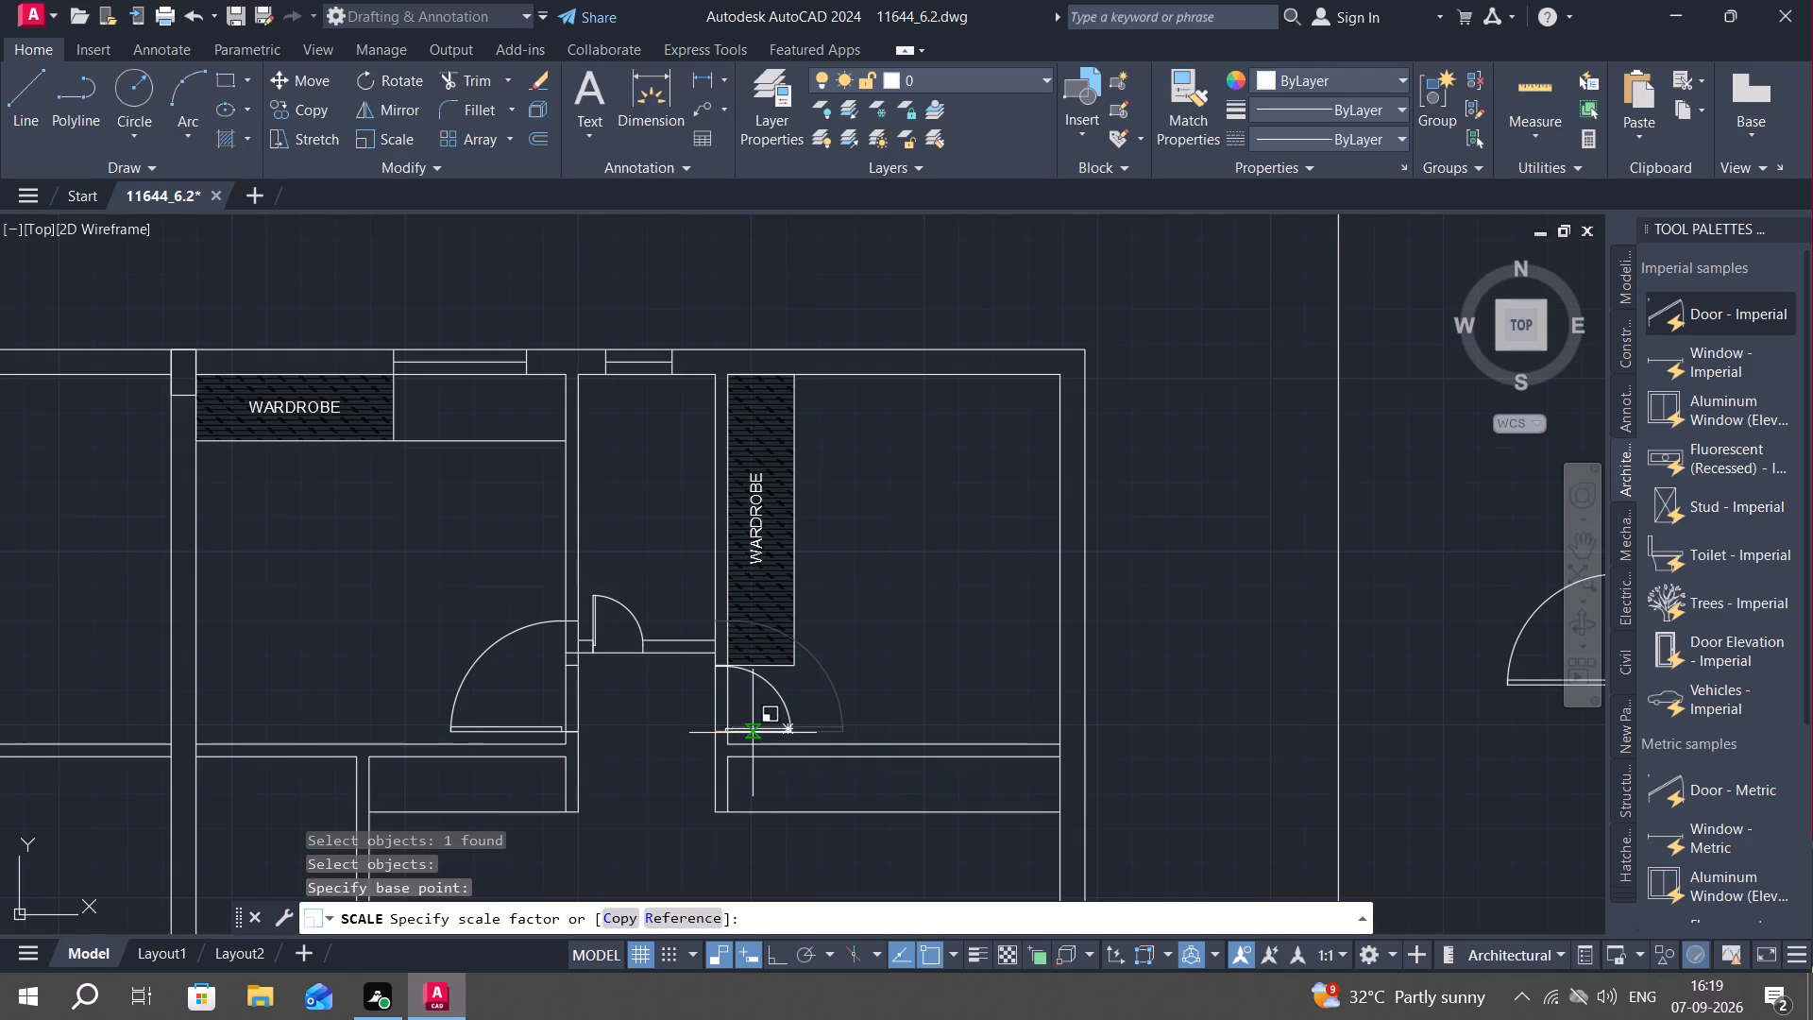
{"action": "left_click", "coordinate": [753, 733]}
Scale the east door block again about its hinge corner by about 1 1/16 to reach the opening's upper jamb.
{"action": "scroll", "coordinate": [718, 671], "scroll_direction": "up", "scroll_amount": 3}
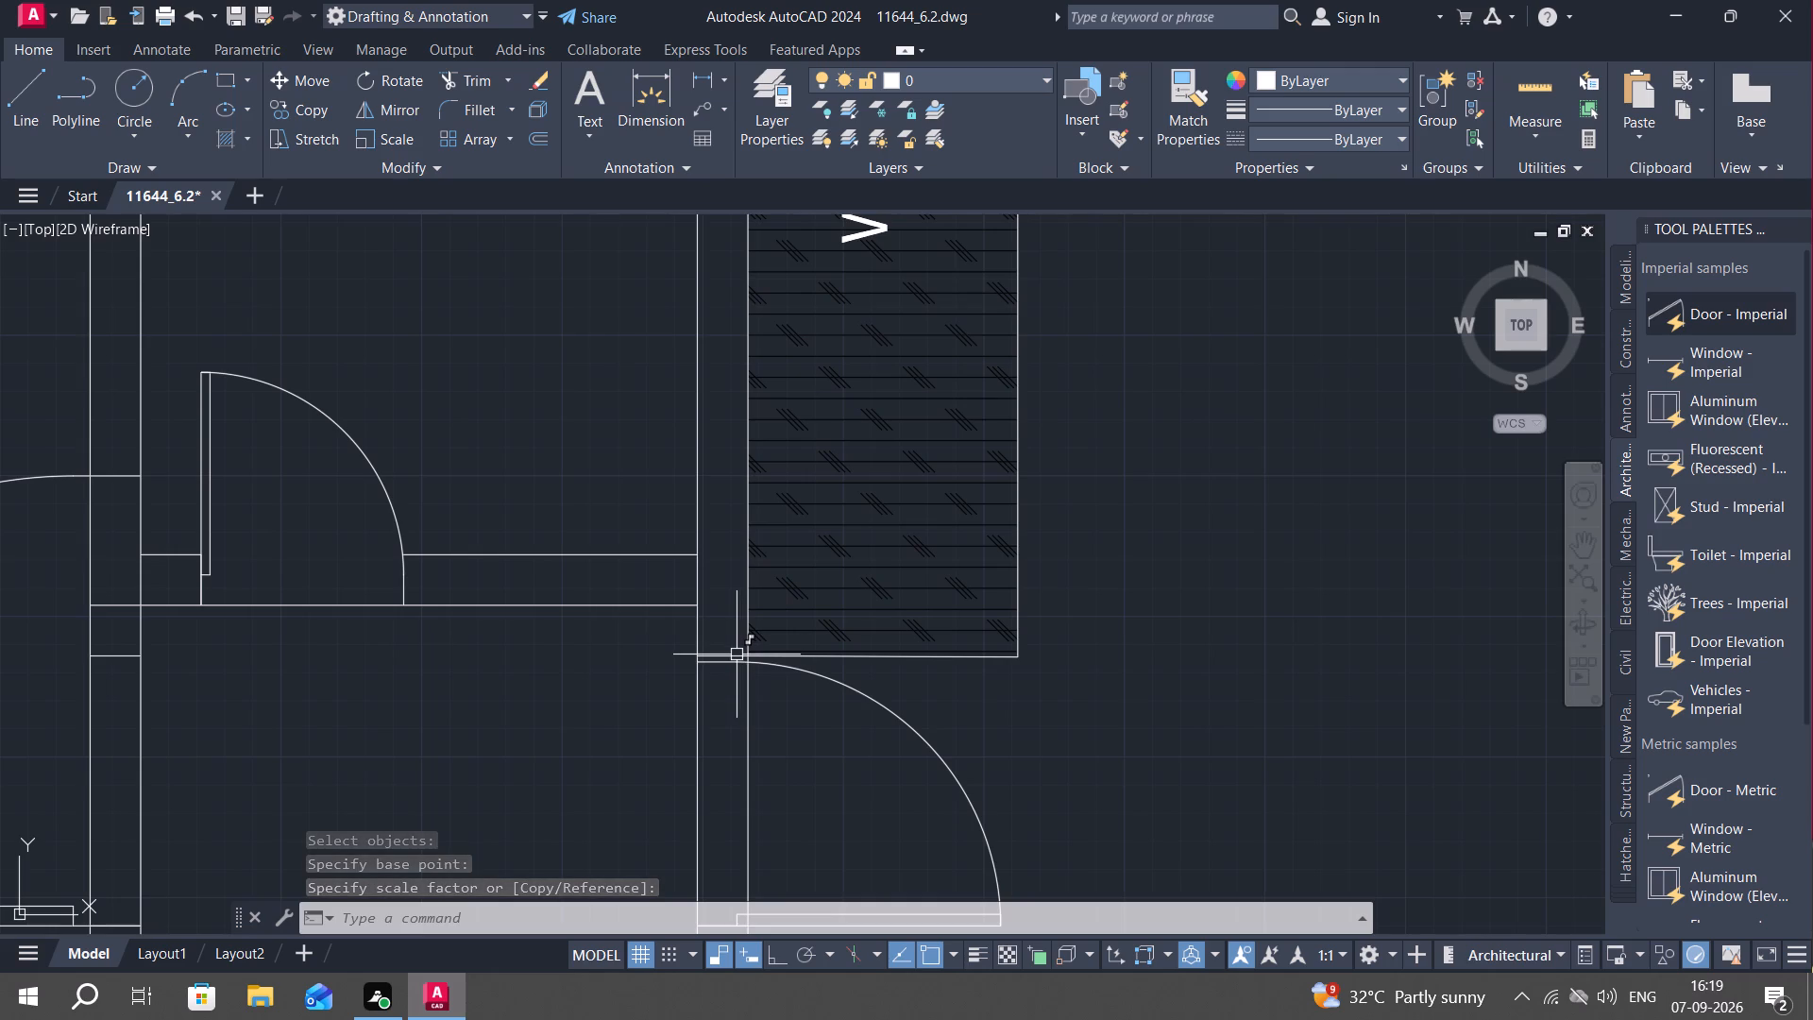
{"action": "middle_click_drag", "start_coordinate": [743, 697], "coordinate": [793, 533]}
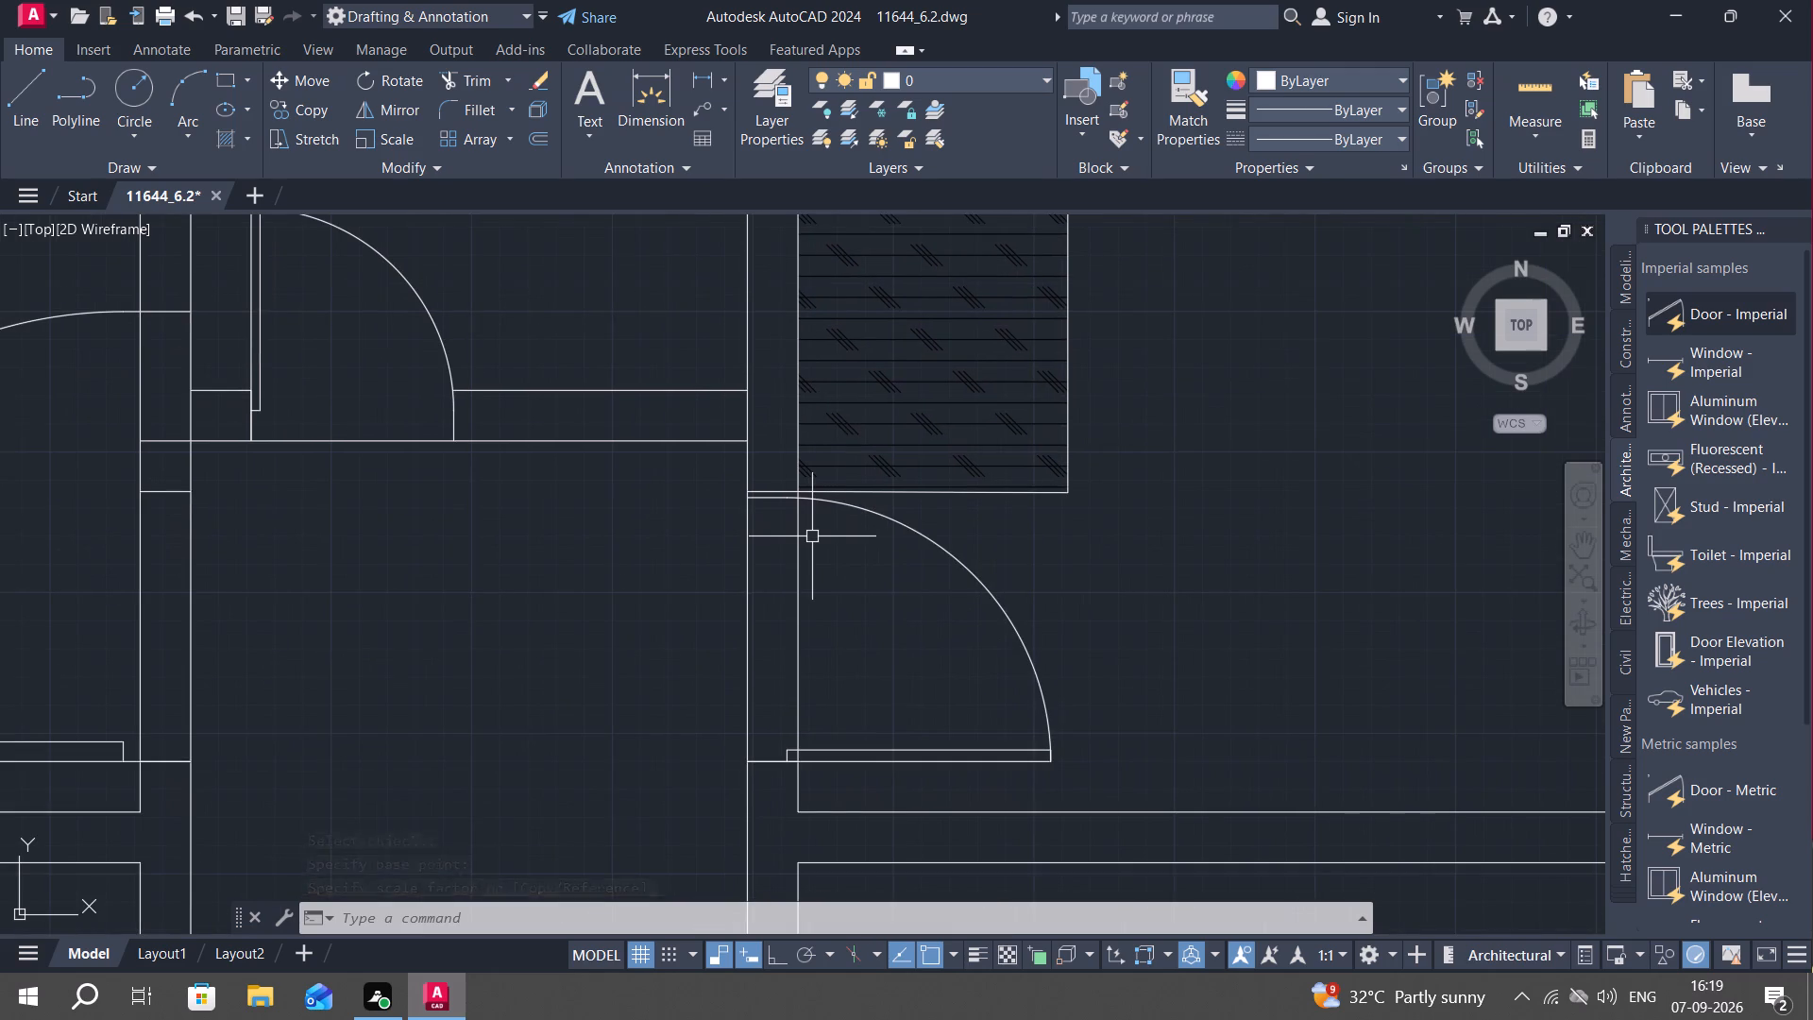
{"action": "type", "text": "SC"}
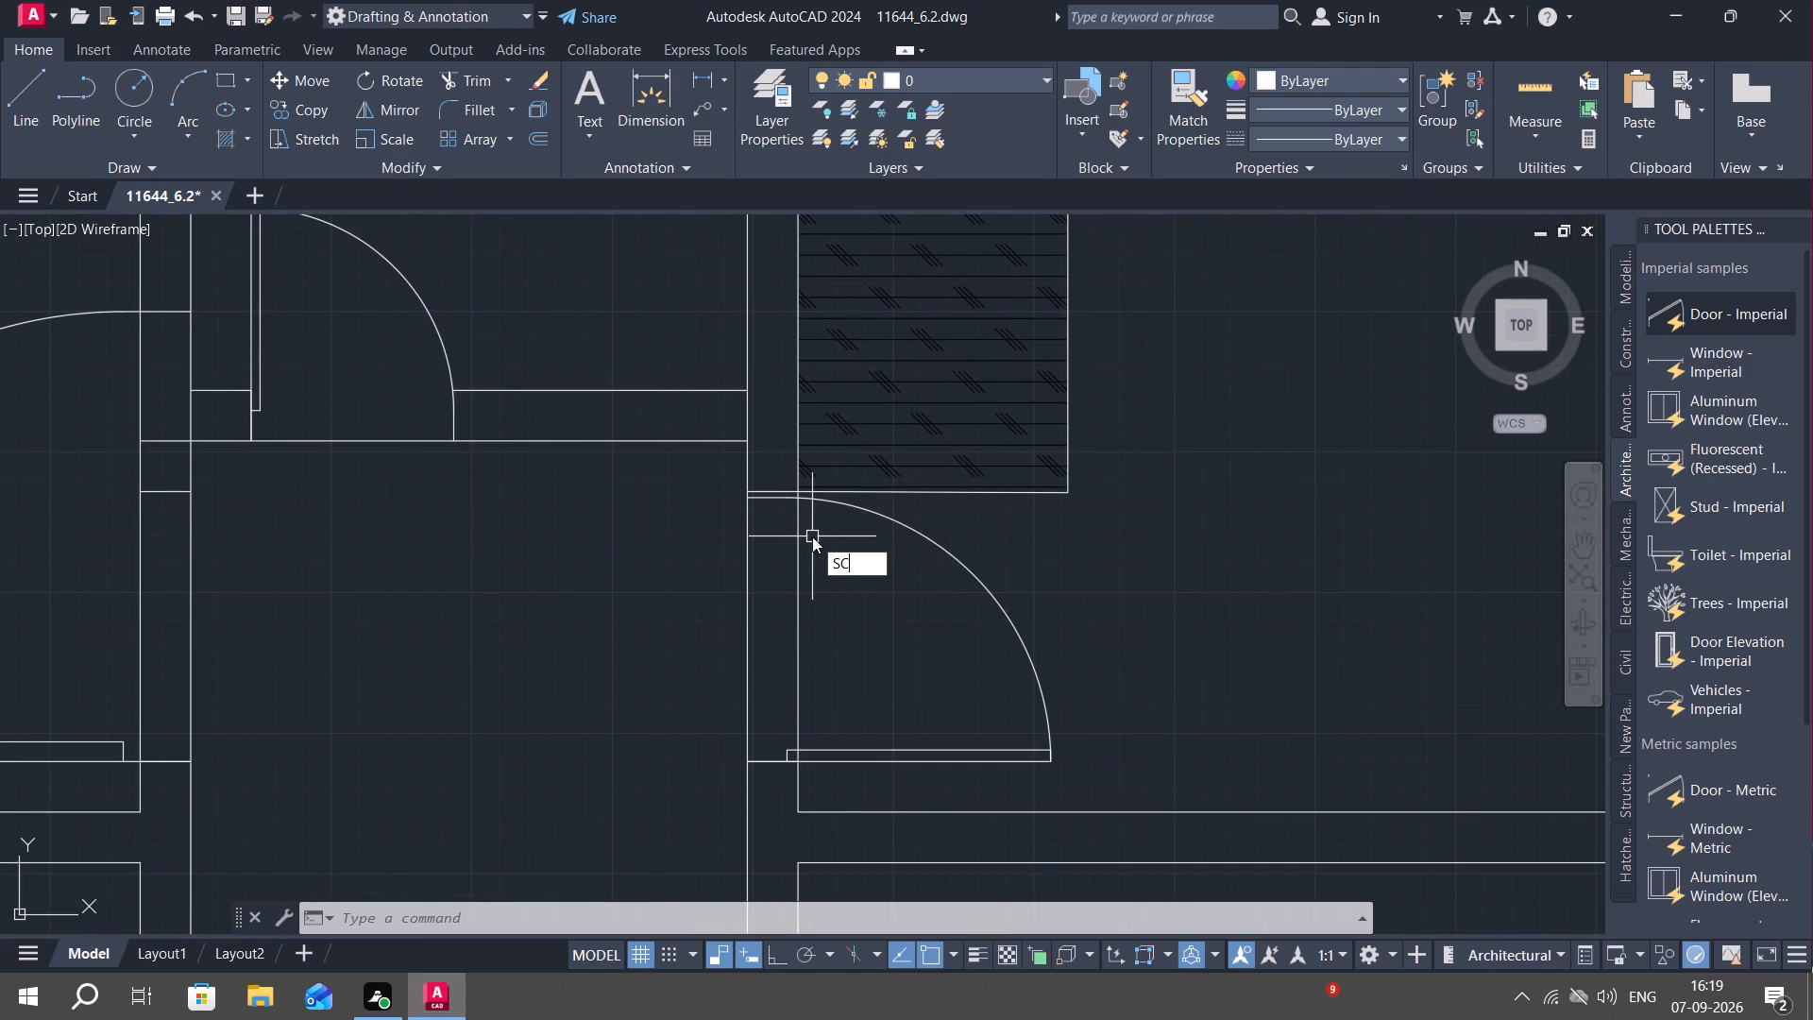
{"action": "key", "text": "space"}
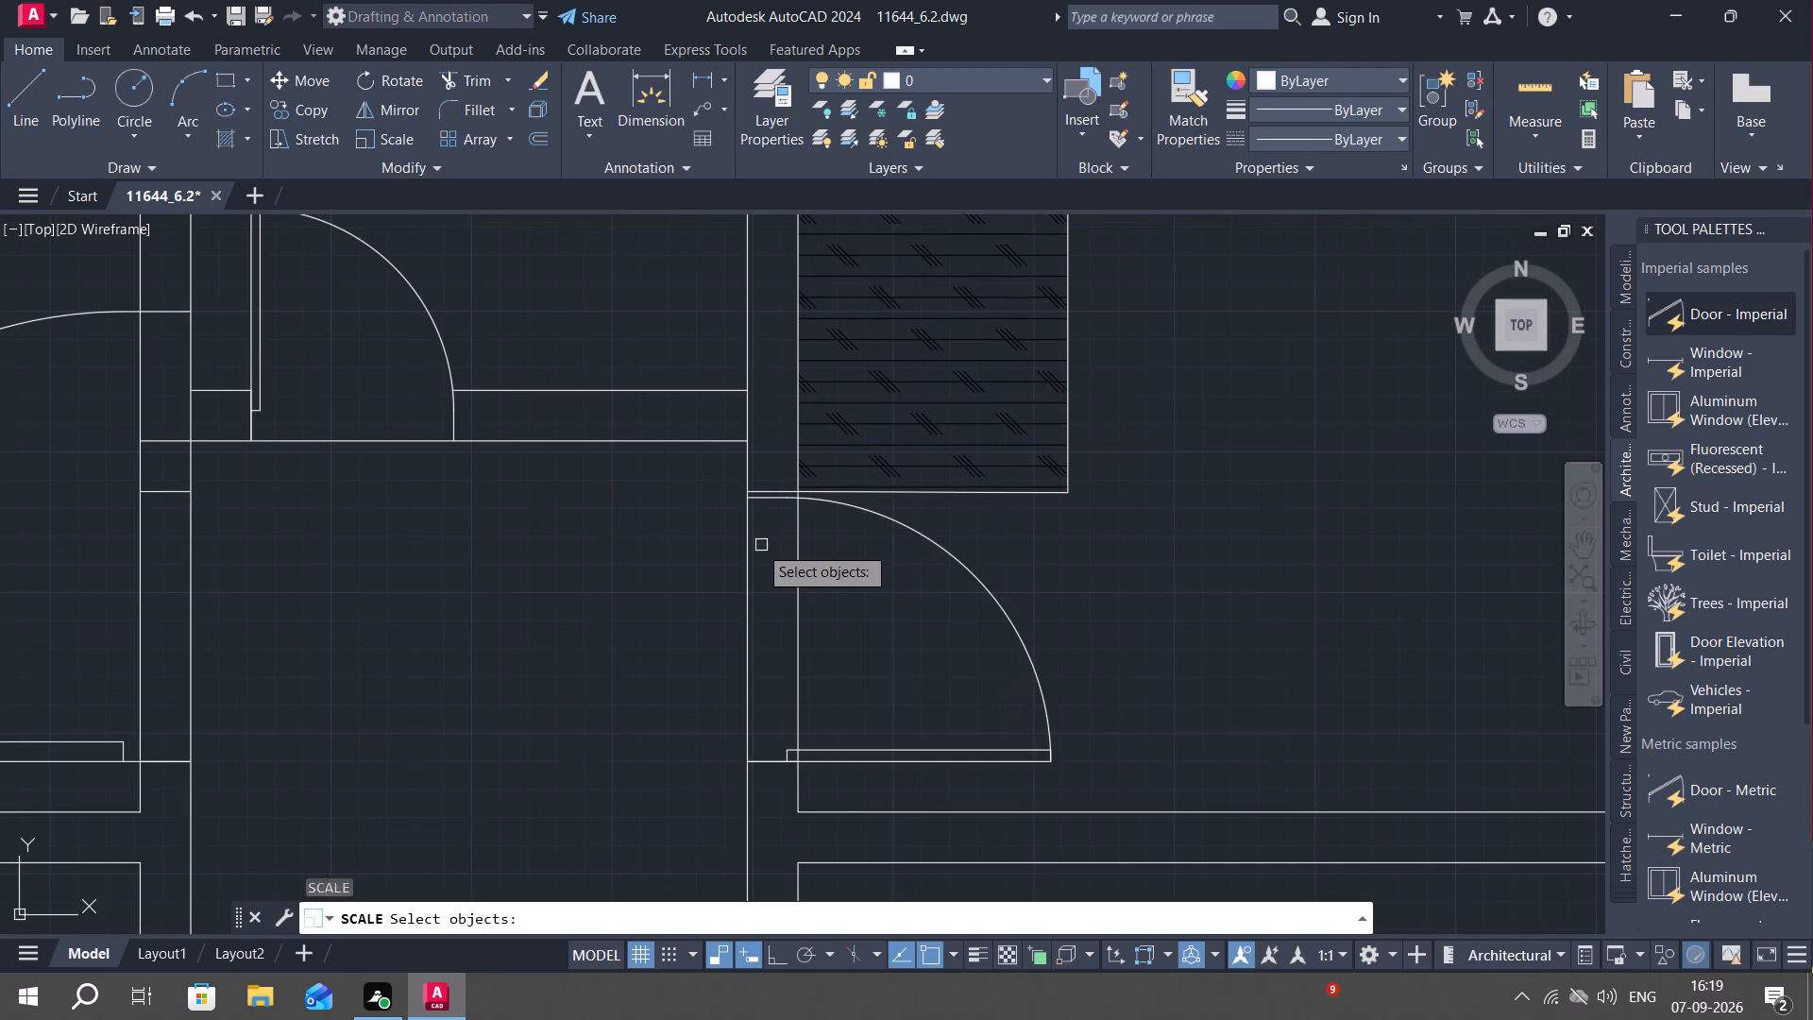
{"action": "left_click", "coordinate": [764, 501]}
{"action": "right_click", "coordinate": [704, 628]}
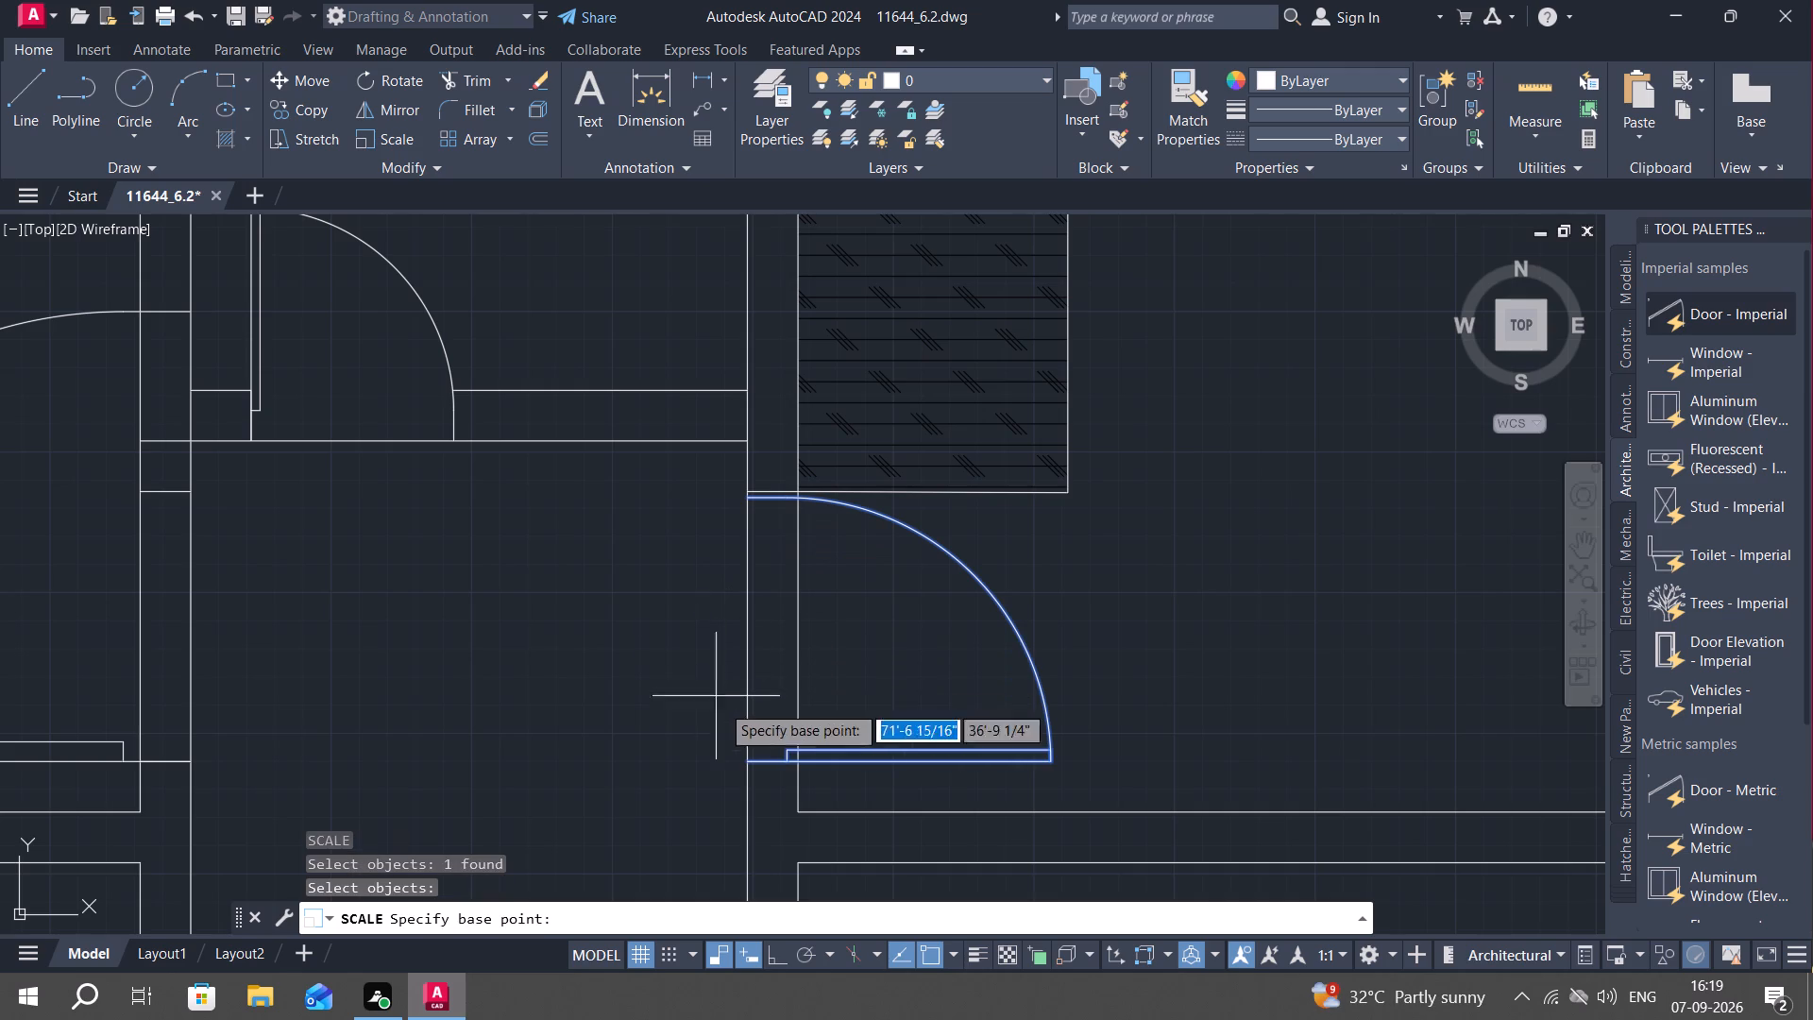
{"action": "left_click", "coordinate": [749, 757]}
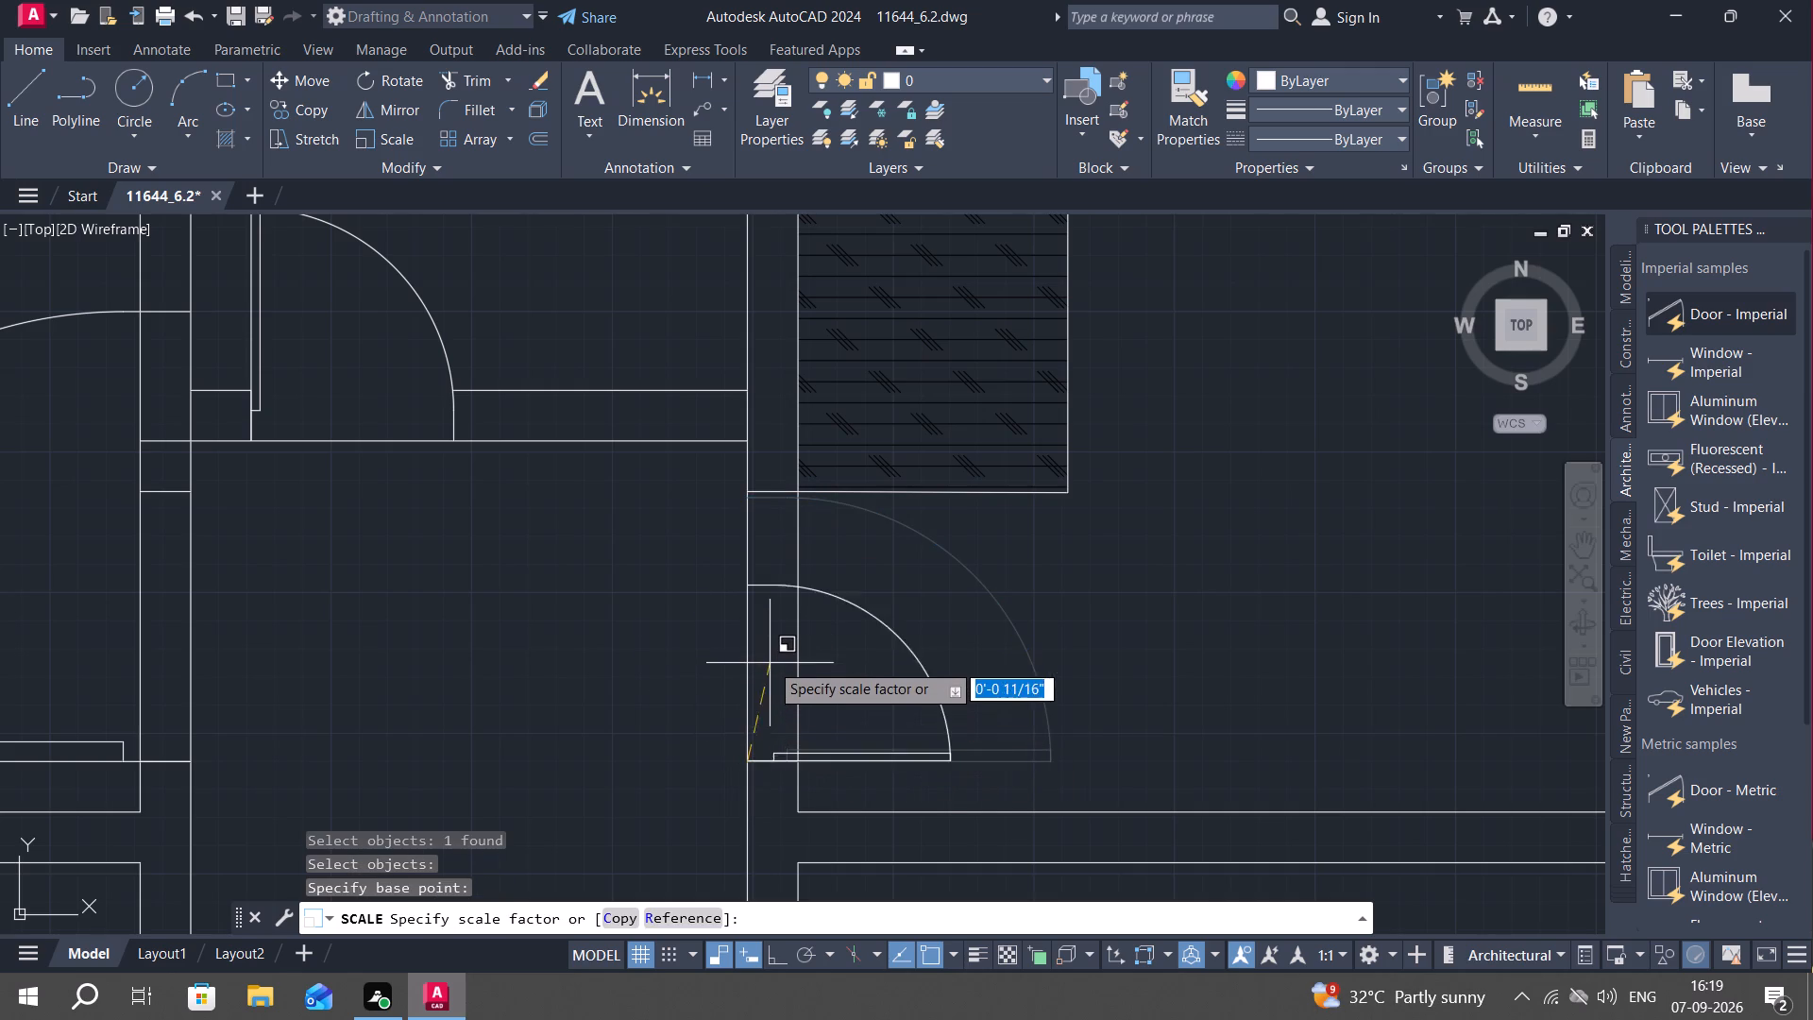
{"action": "left_click", "coordinate": [768, 605]}
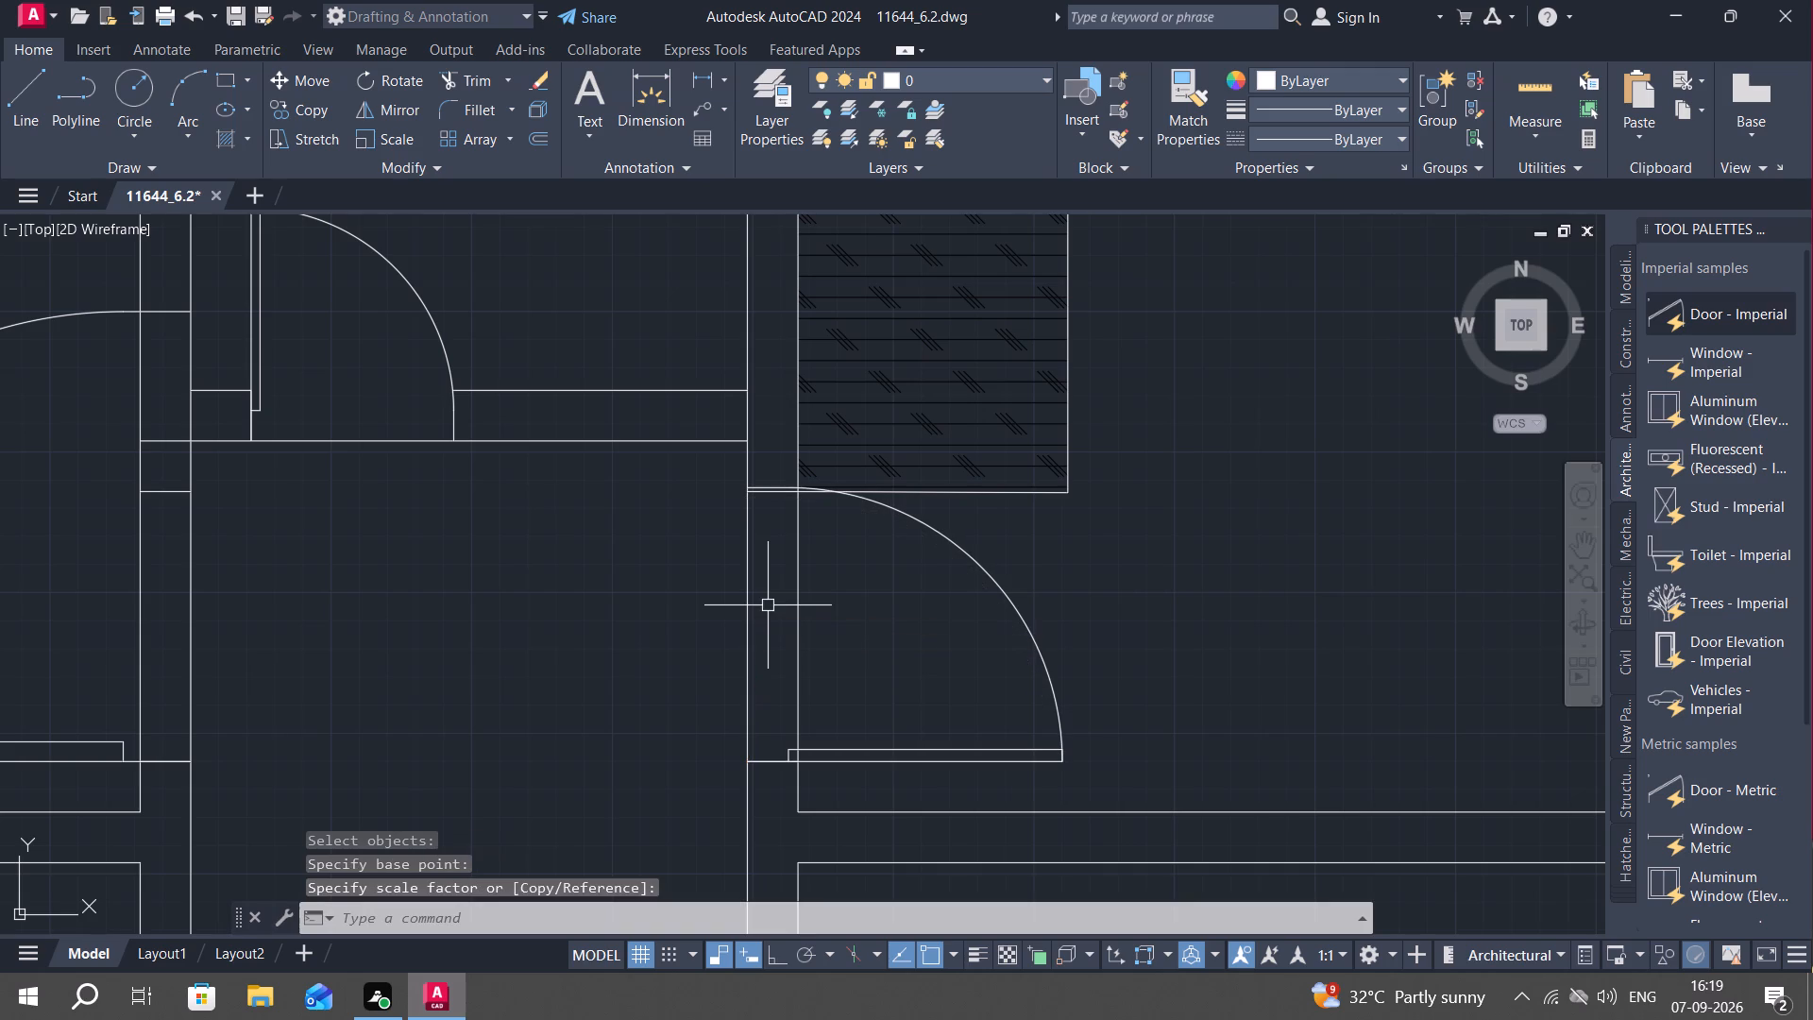
Trim the east opening's upper jamb line, the wardrobe edge overlapping the door swing, and the room-side wall line across the opening.
{"action": "scroll", "coordinate": [806, 518], "scroll_direction": "up", "scroll_amount": 1}
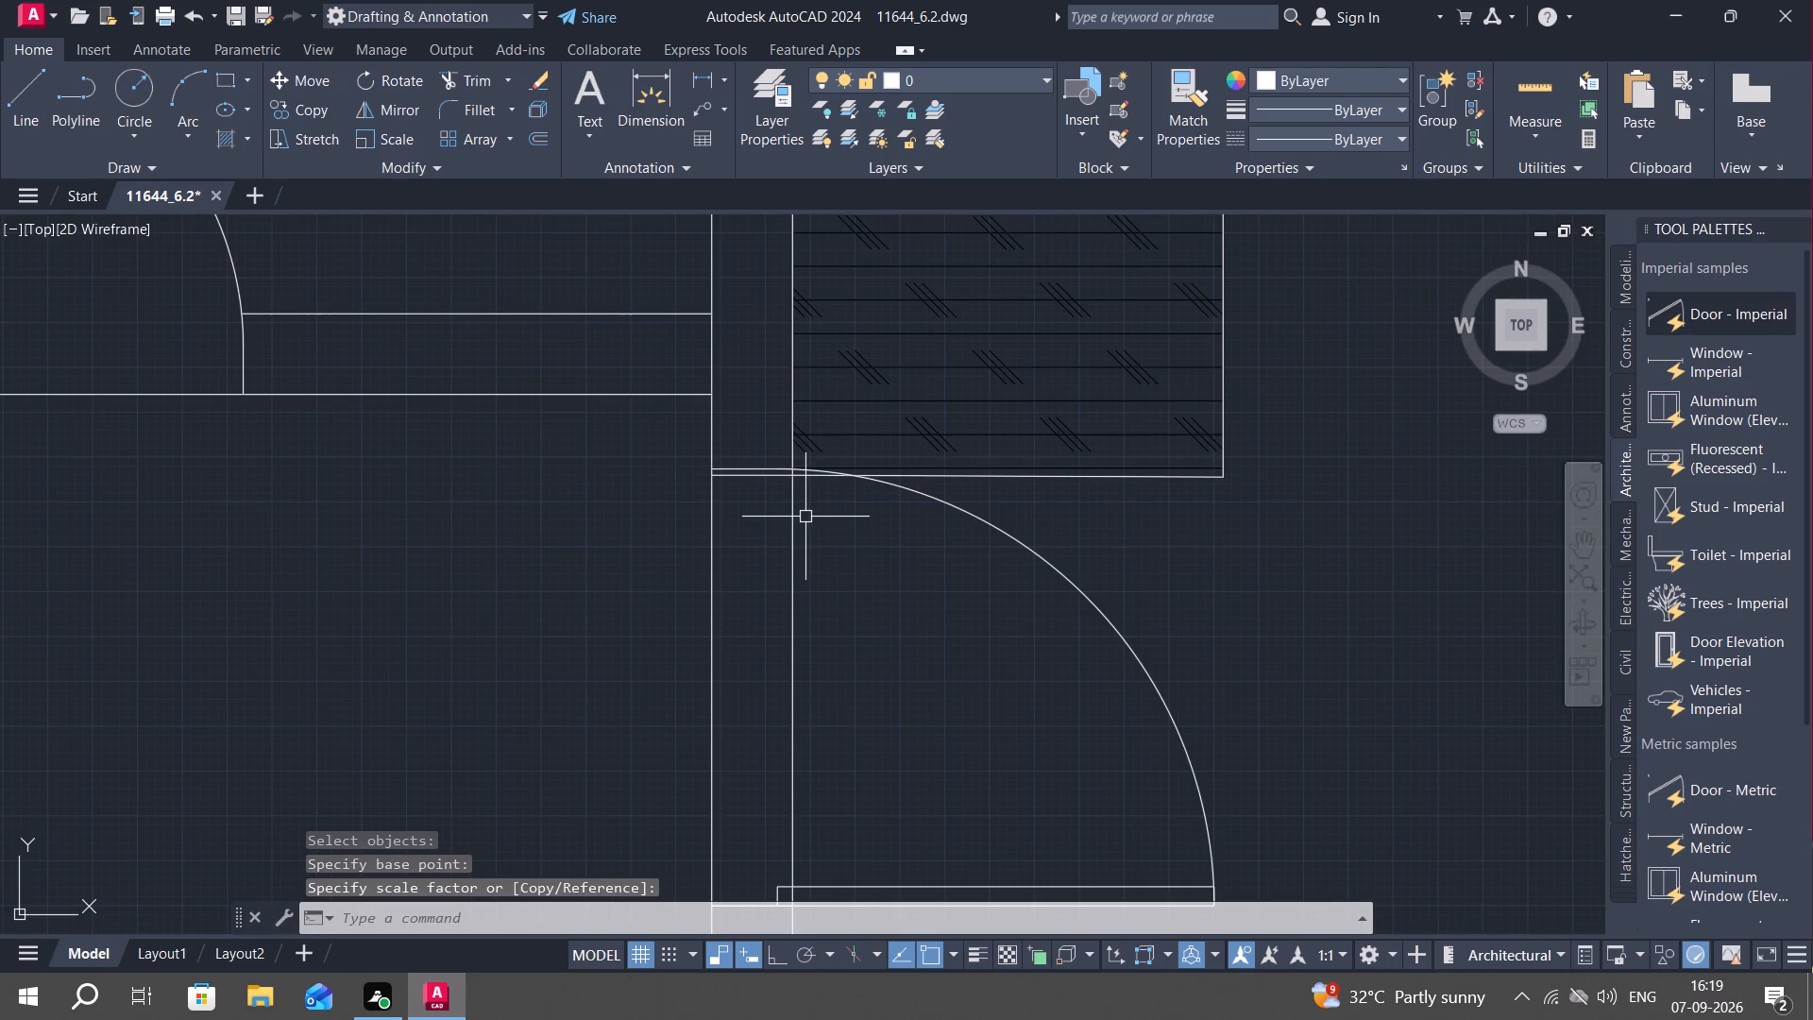
{"action": "key", "text": "t"}
{"action": "key", "text": "r"}
{"action": "key", "text": "space"}
{"action": "left_click", "coordinate": [768, 479]}
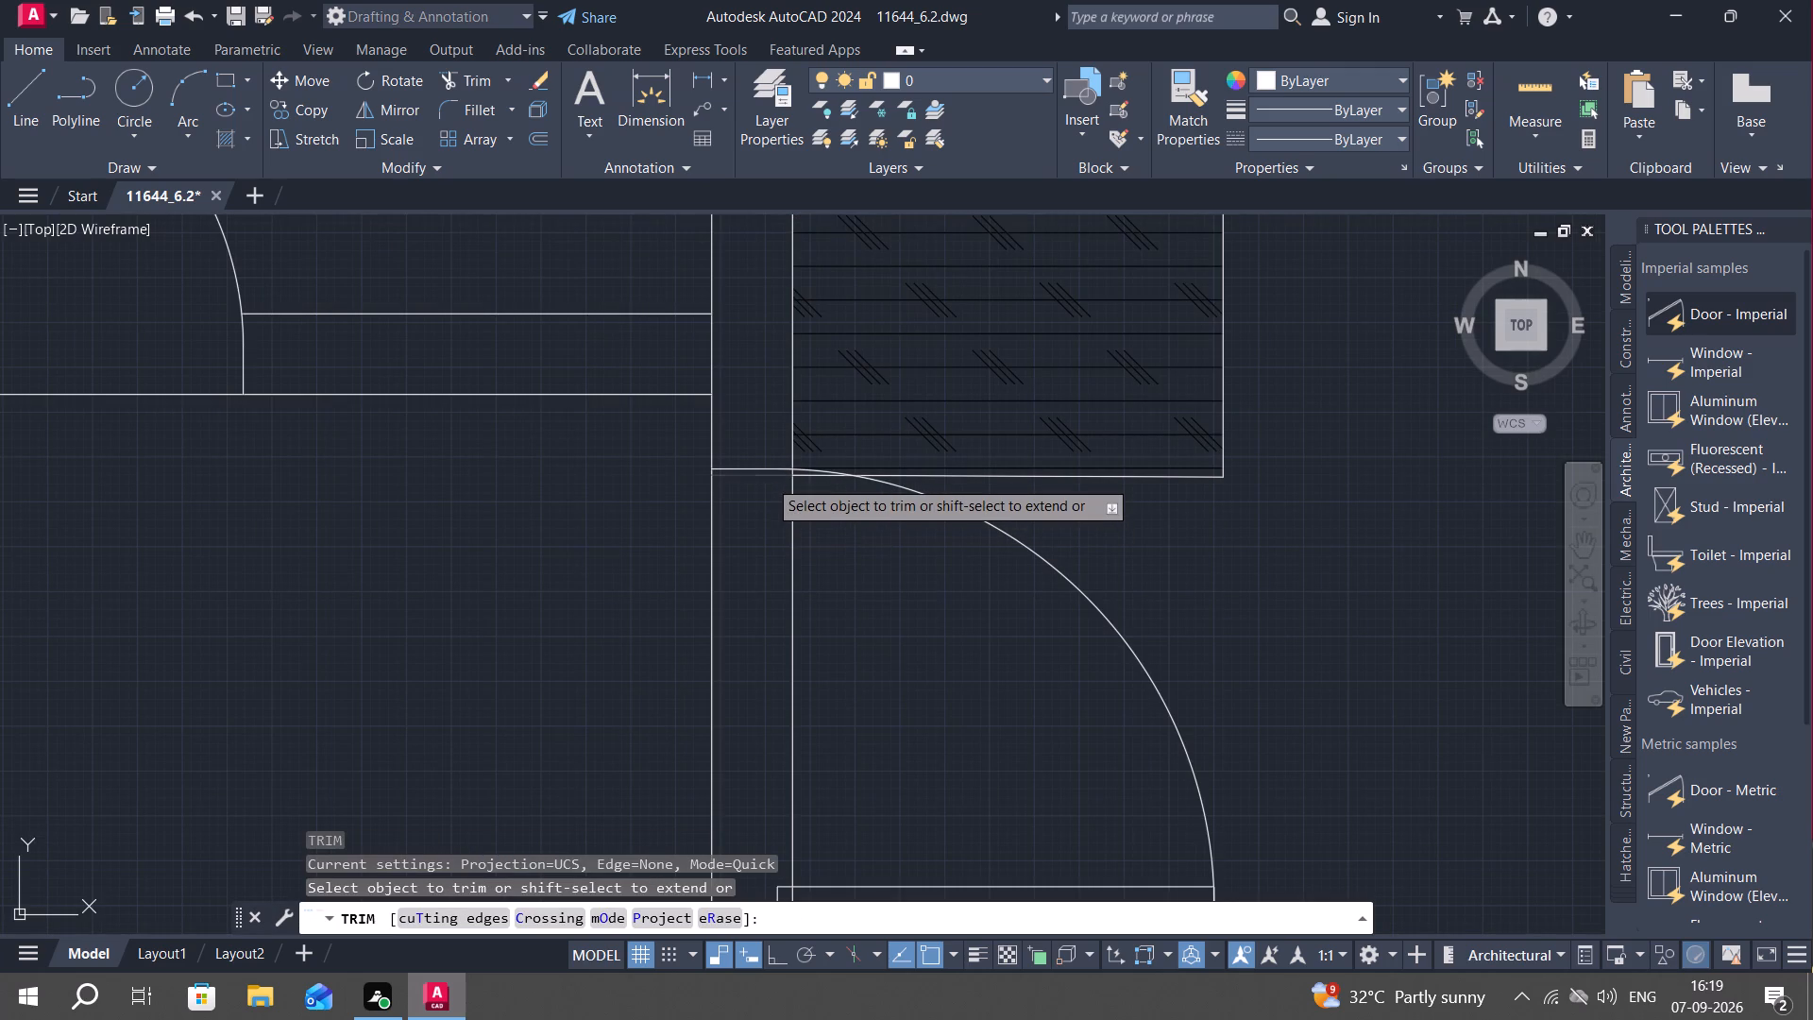
{"action": "scroll", "coordinate": [752, 599], "scroll_direction": "down", "scroll_amount": 1}
{"action": "scroll", "coordinate": [784, 530], "scroll_direction": "up", "scroll_amount": 2}
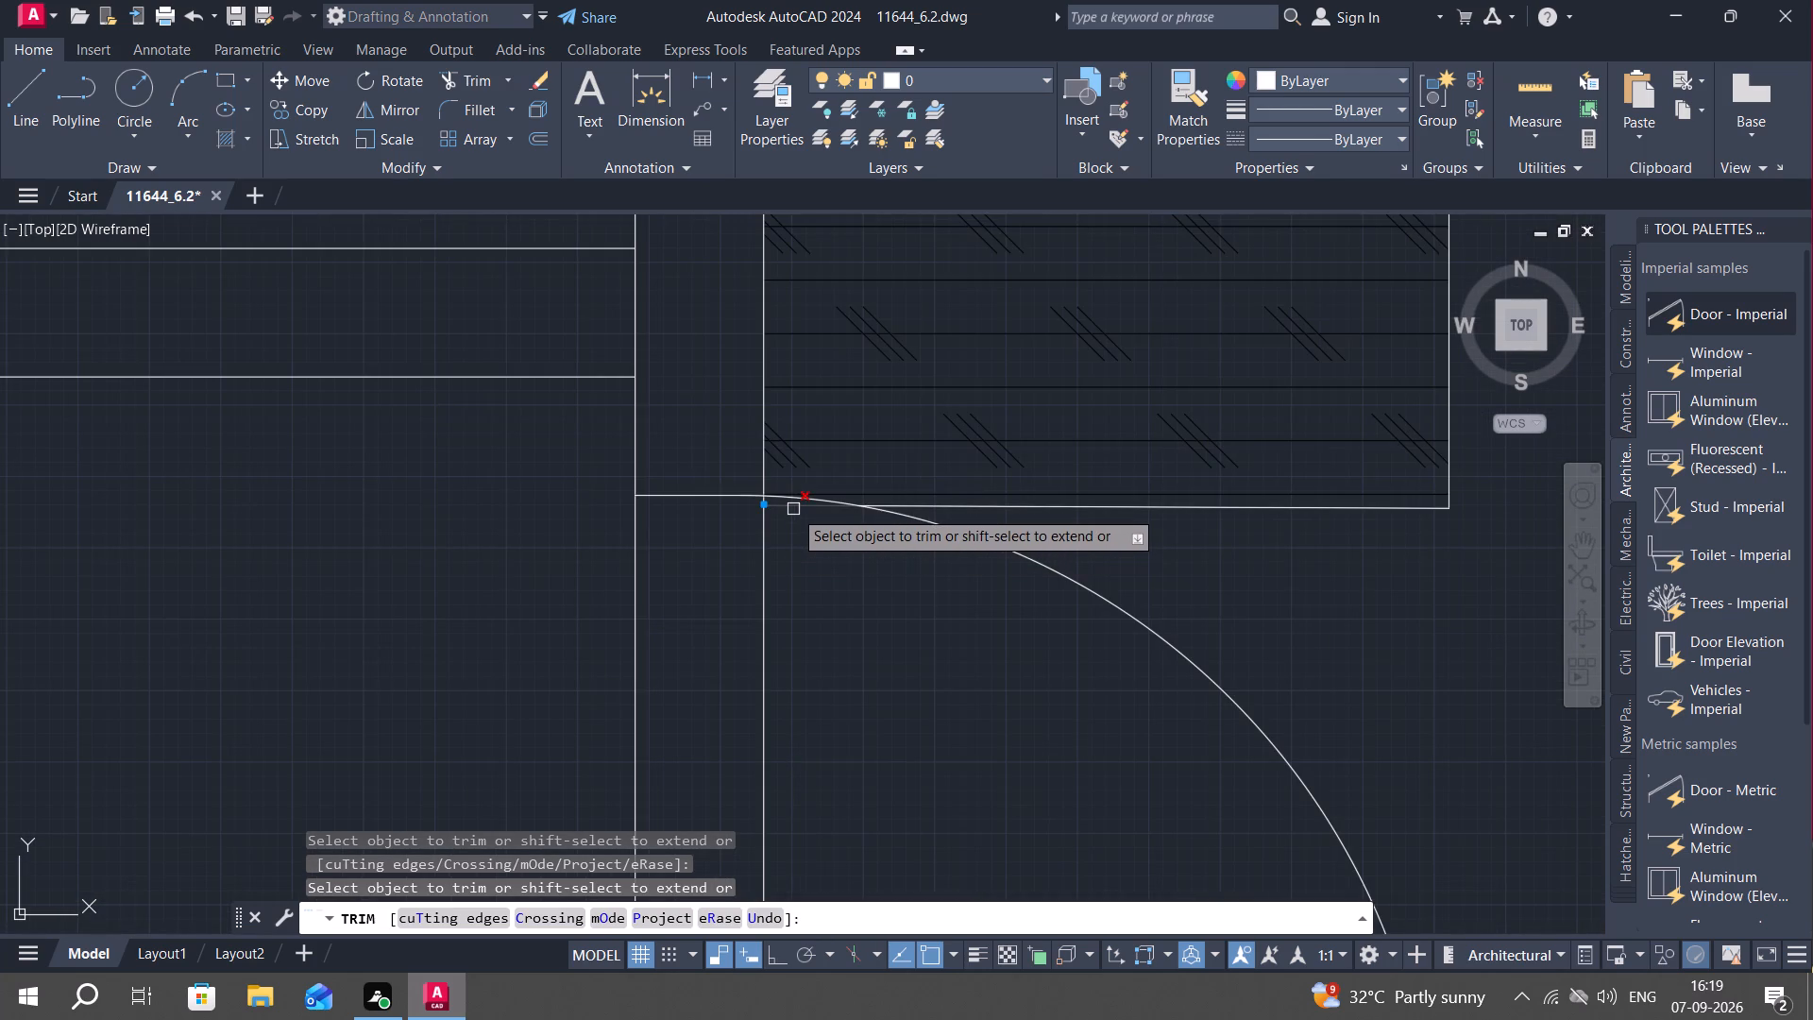
{"action": "left_click", "coordinate": [791, 509]}
{"action": "scroll", "coordinate": [848, 603], "scroll_direction": "down", "scroll_amount": 3}
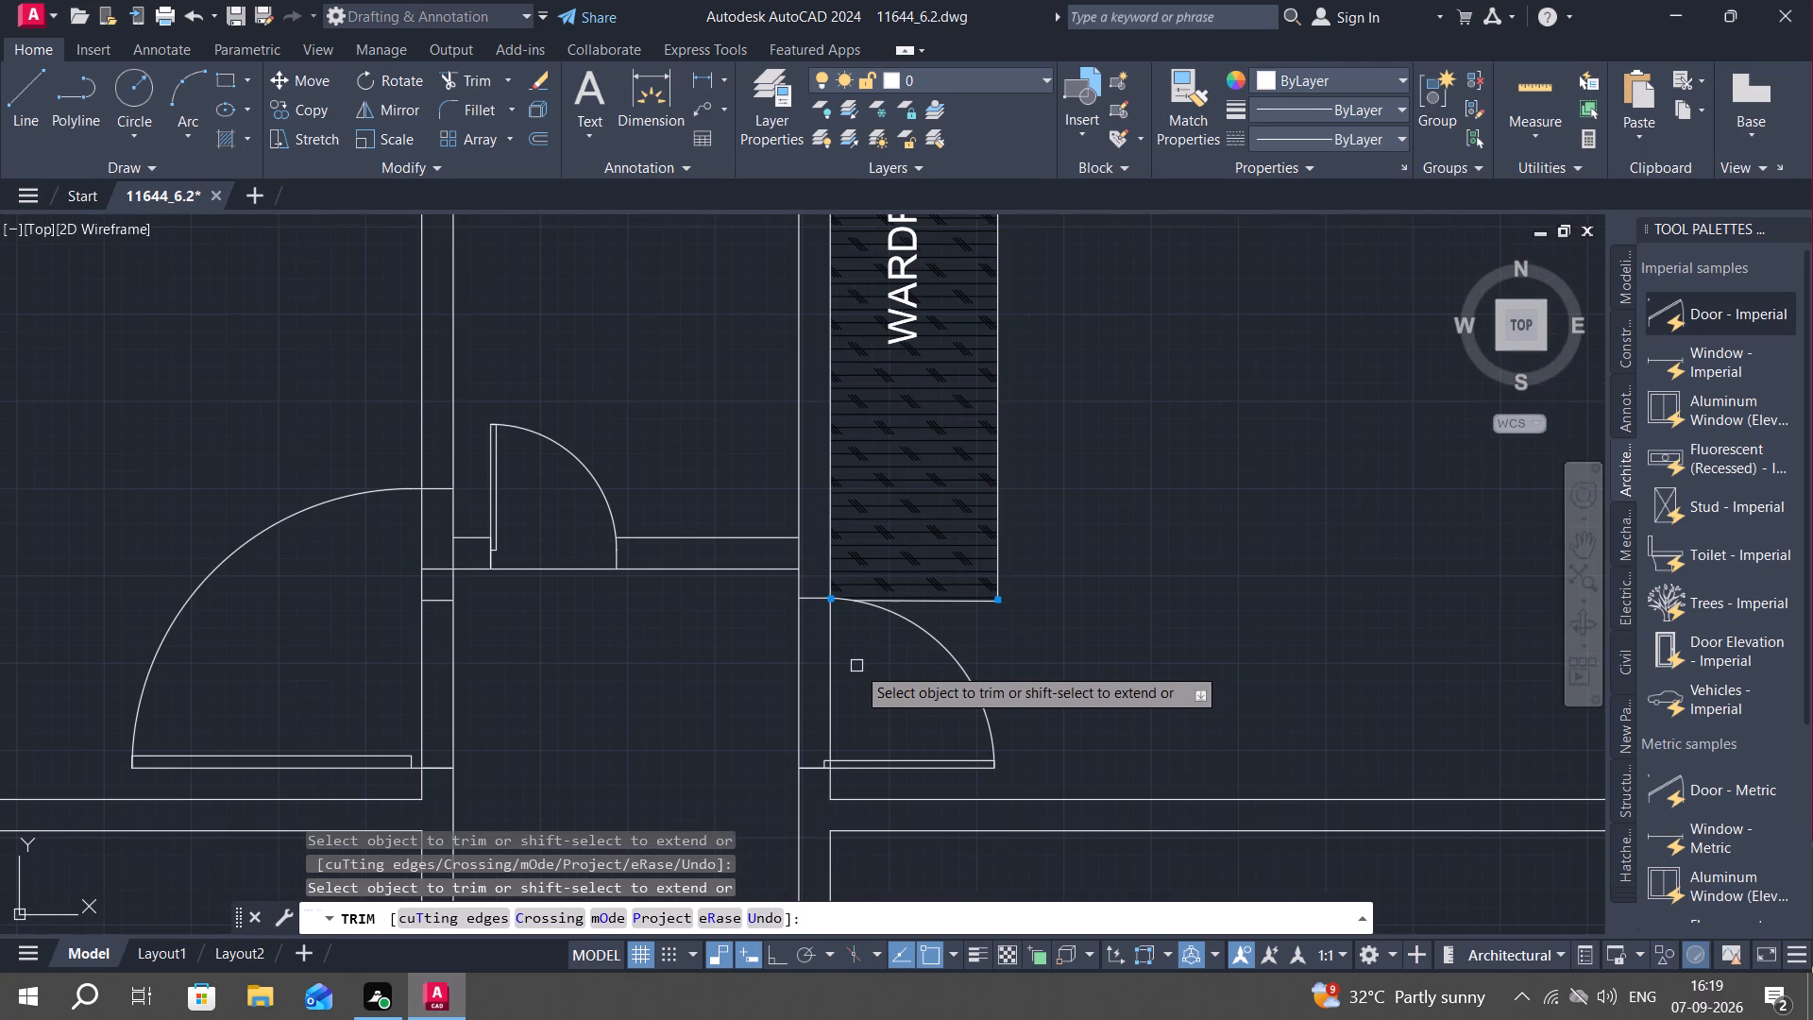
{"action": "left_click", "coordinate": [826, 666]}
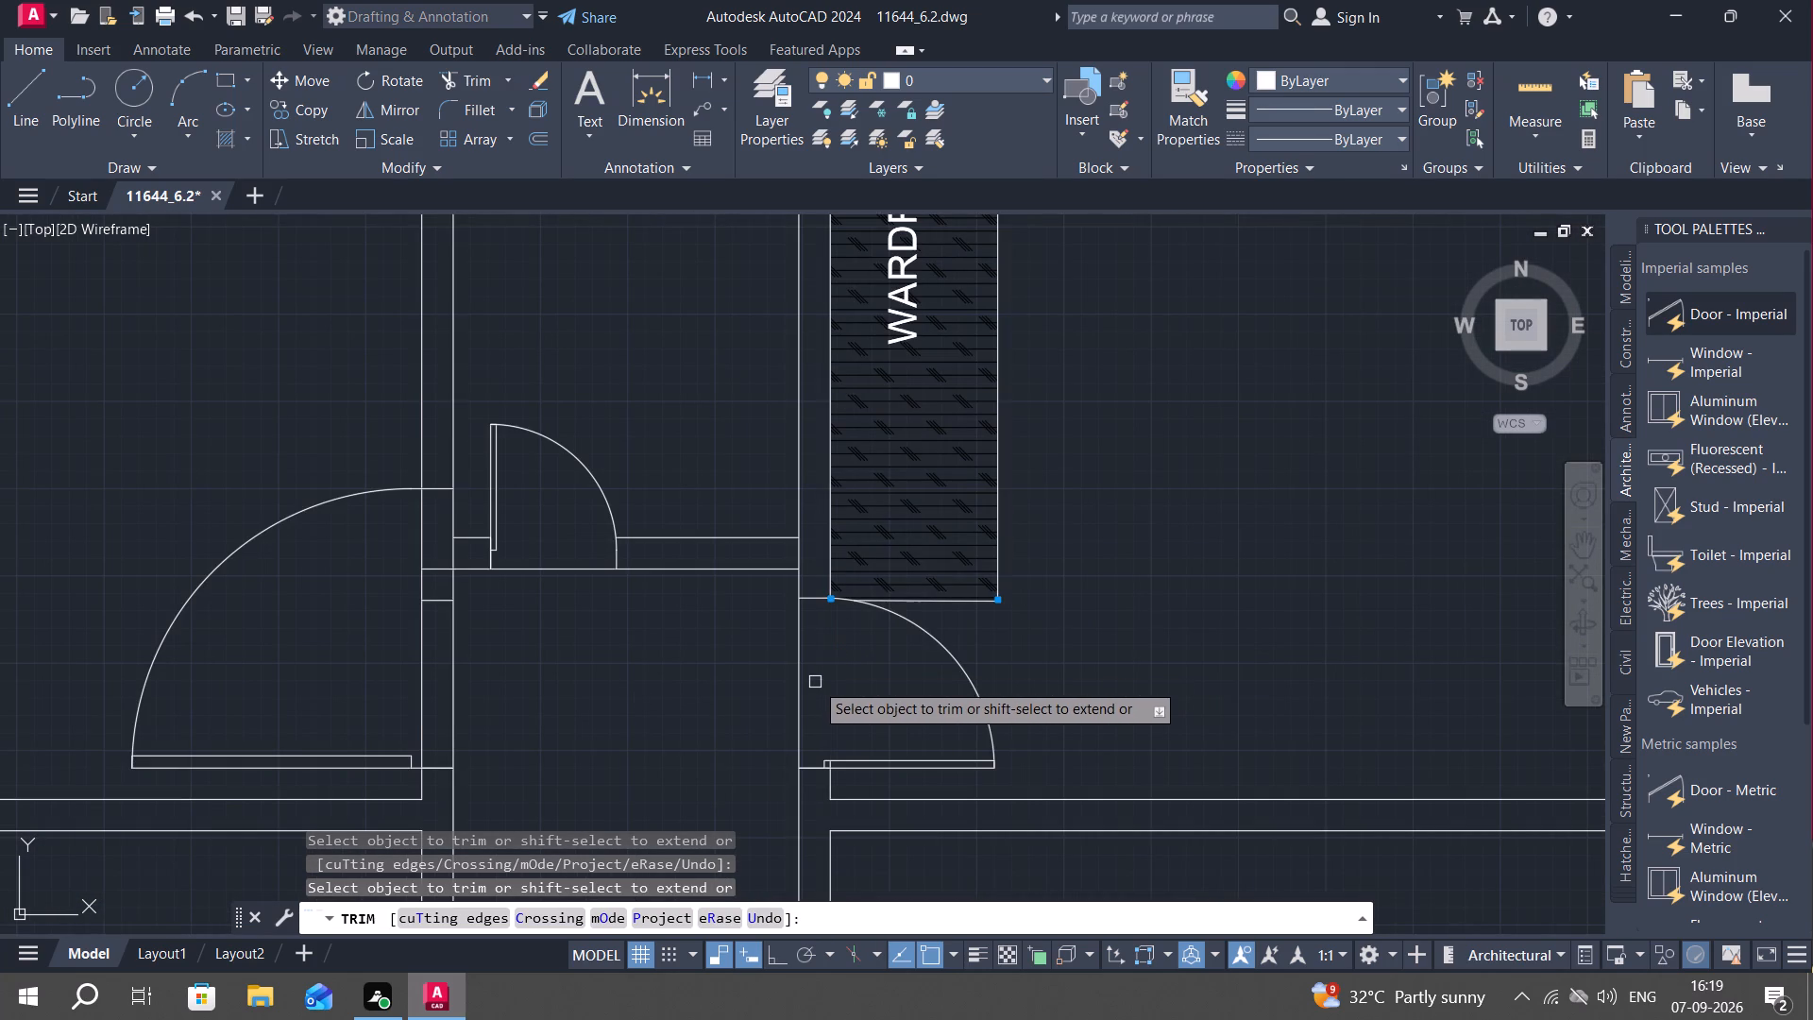
{"action": "middle_click_drag", "start_coordinate": [513, 695], "coordinate": [889, 652]}
{"action": "key", "text": "Escape"}
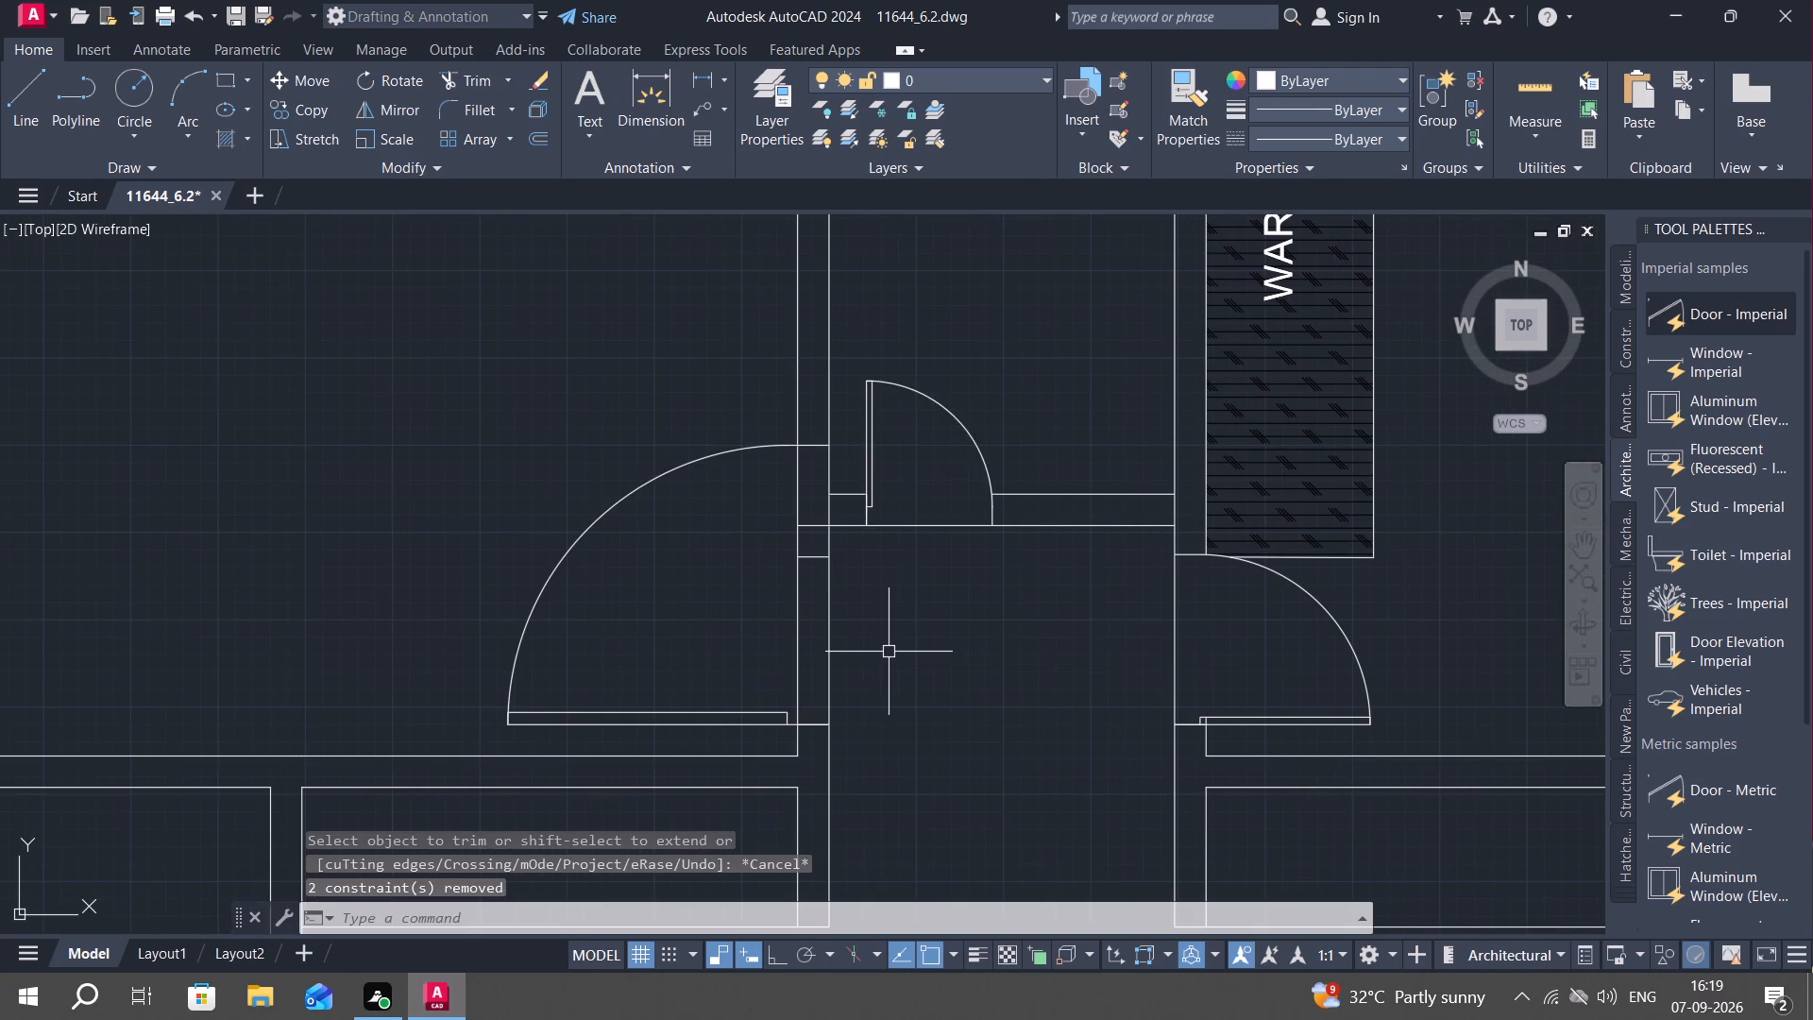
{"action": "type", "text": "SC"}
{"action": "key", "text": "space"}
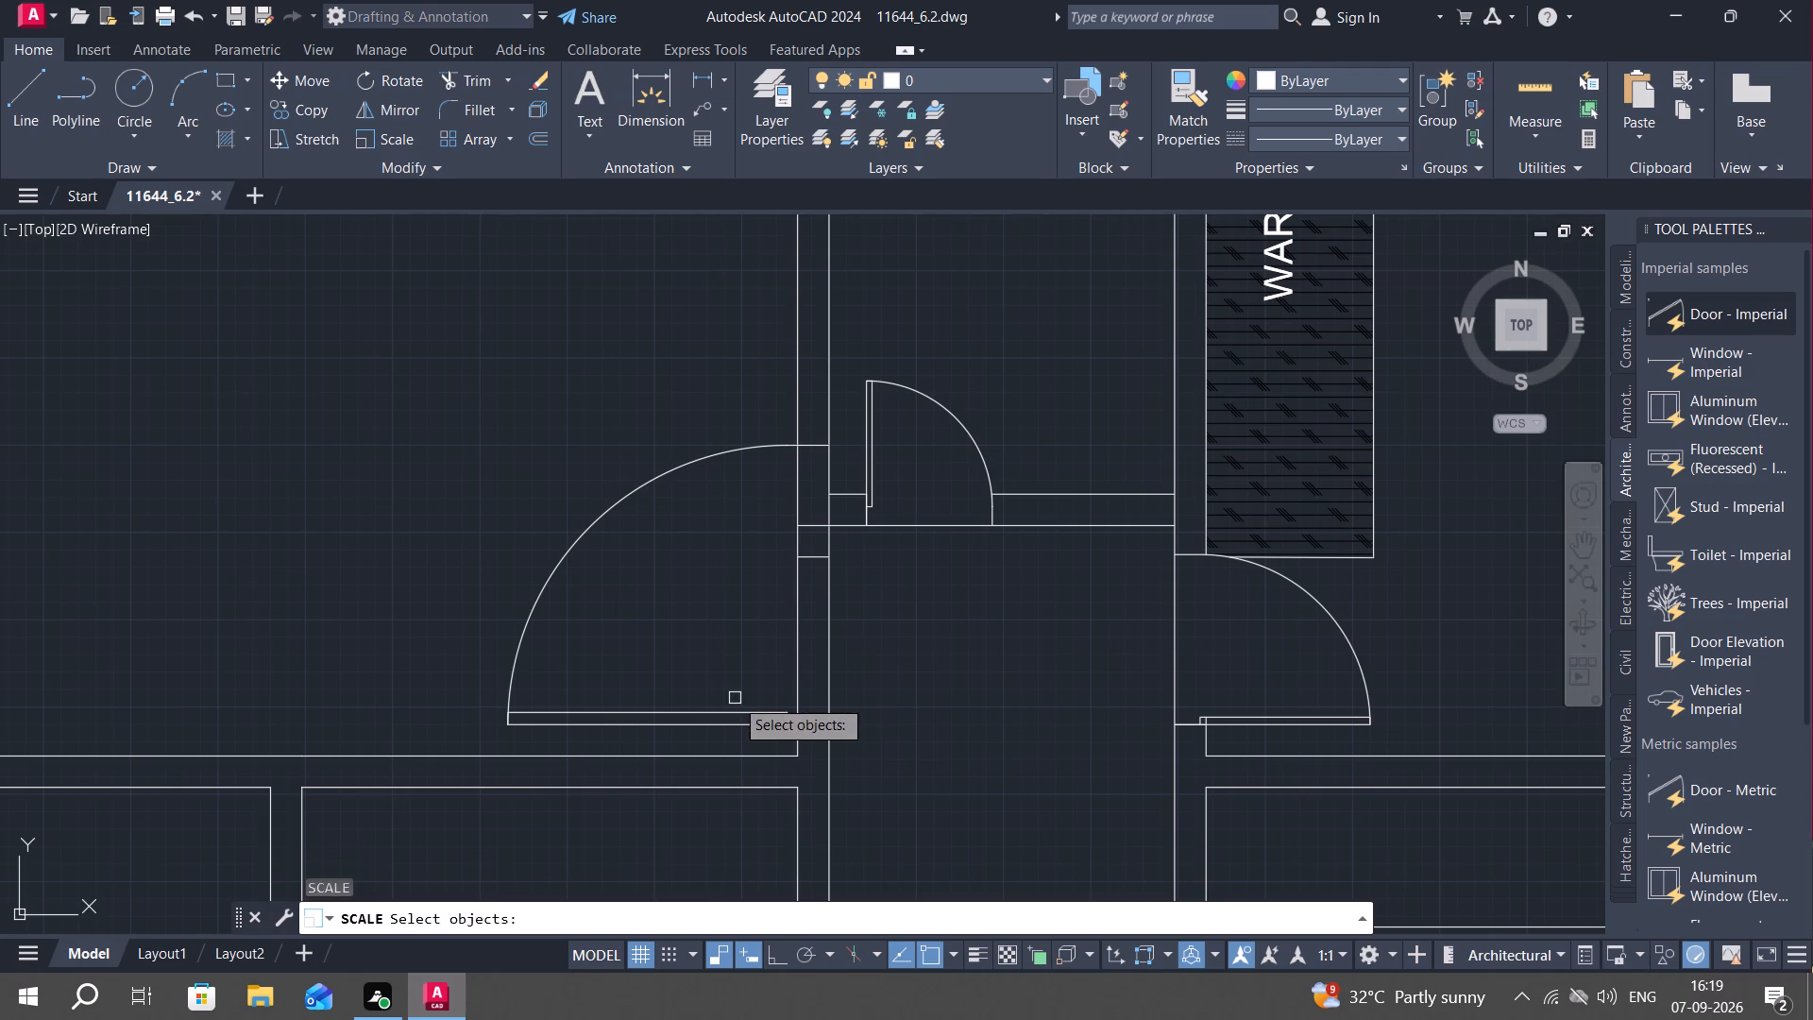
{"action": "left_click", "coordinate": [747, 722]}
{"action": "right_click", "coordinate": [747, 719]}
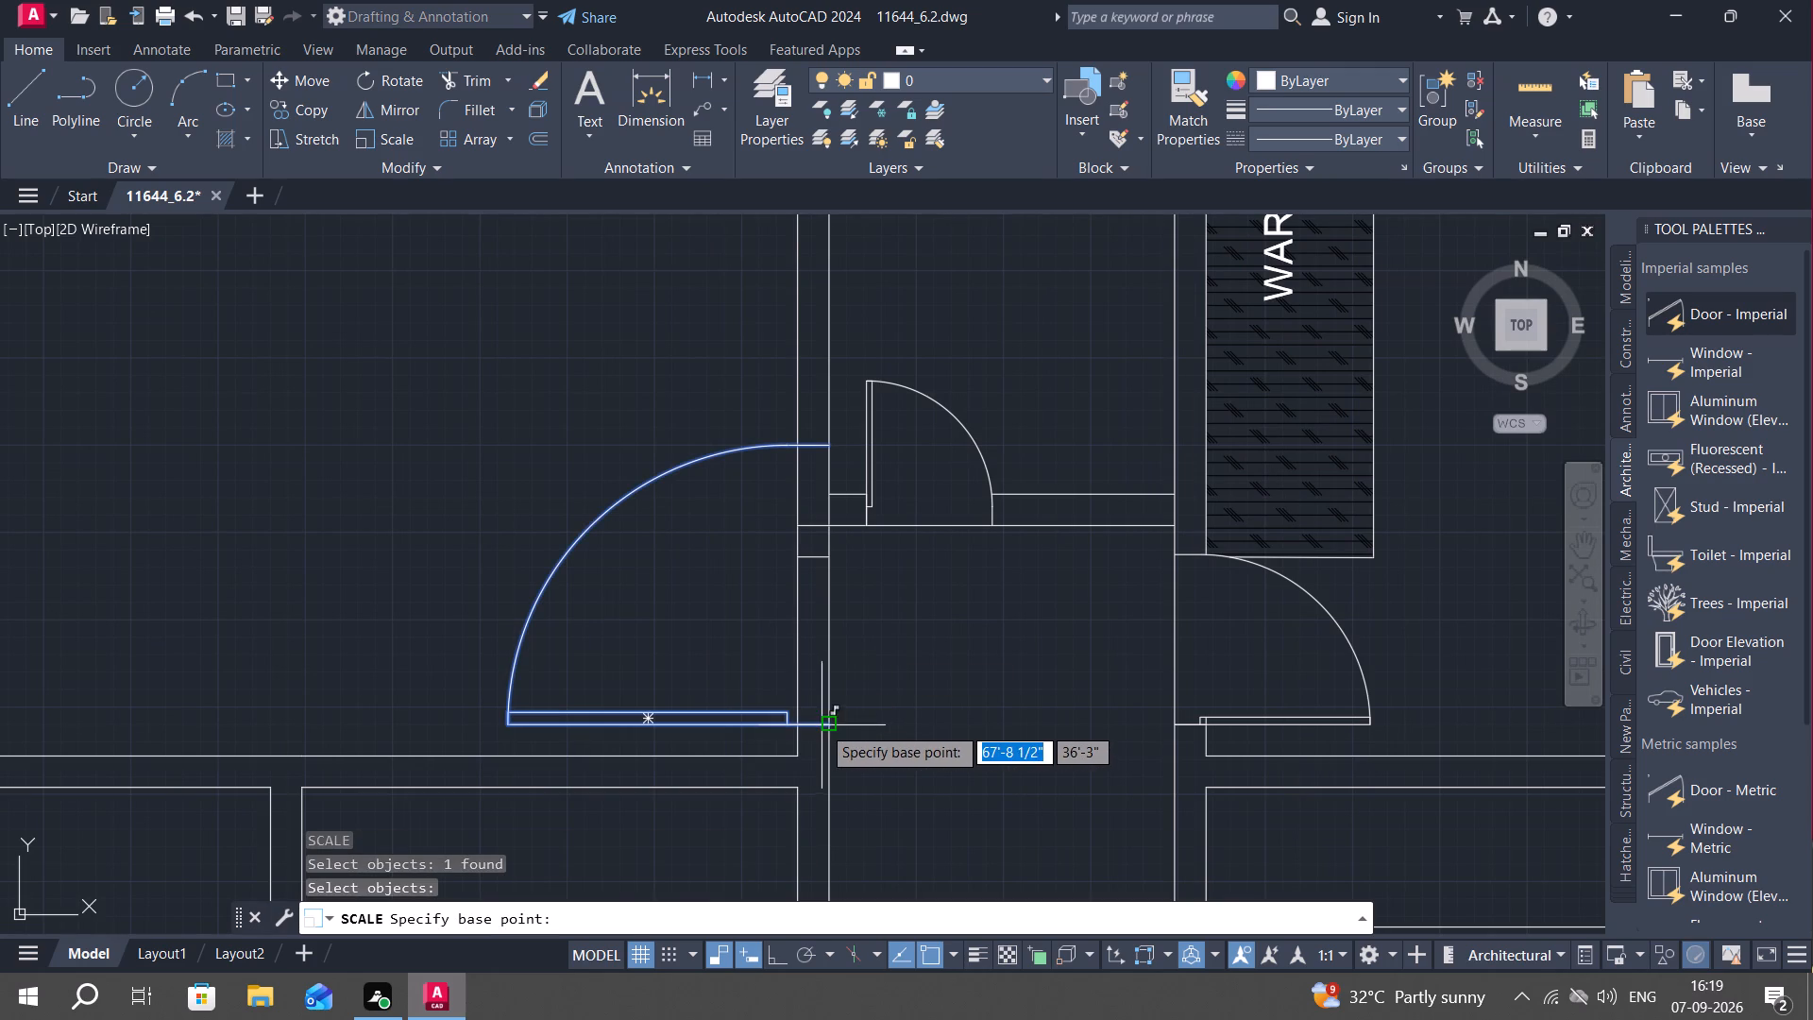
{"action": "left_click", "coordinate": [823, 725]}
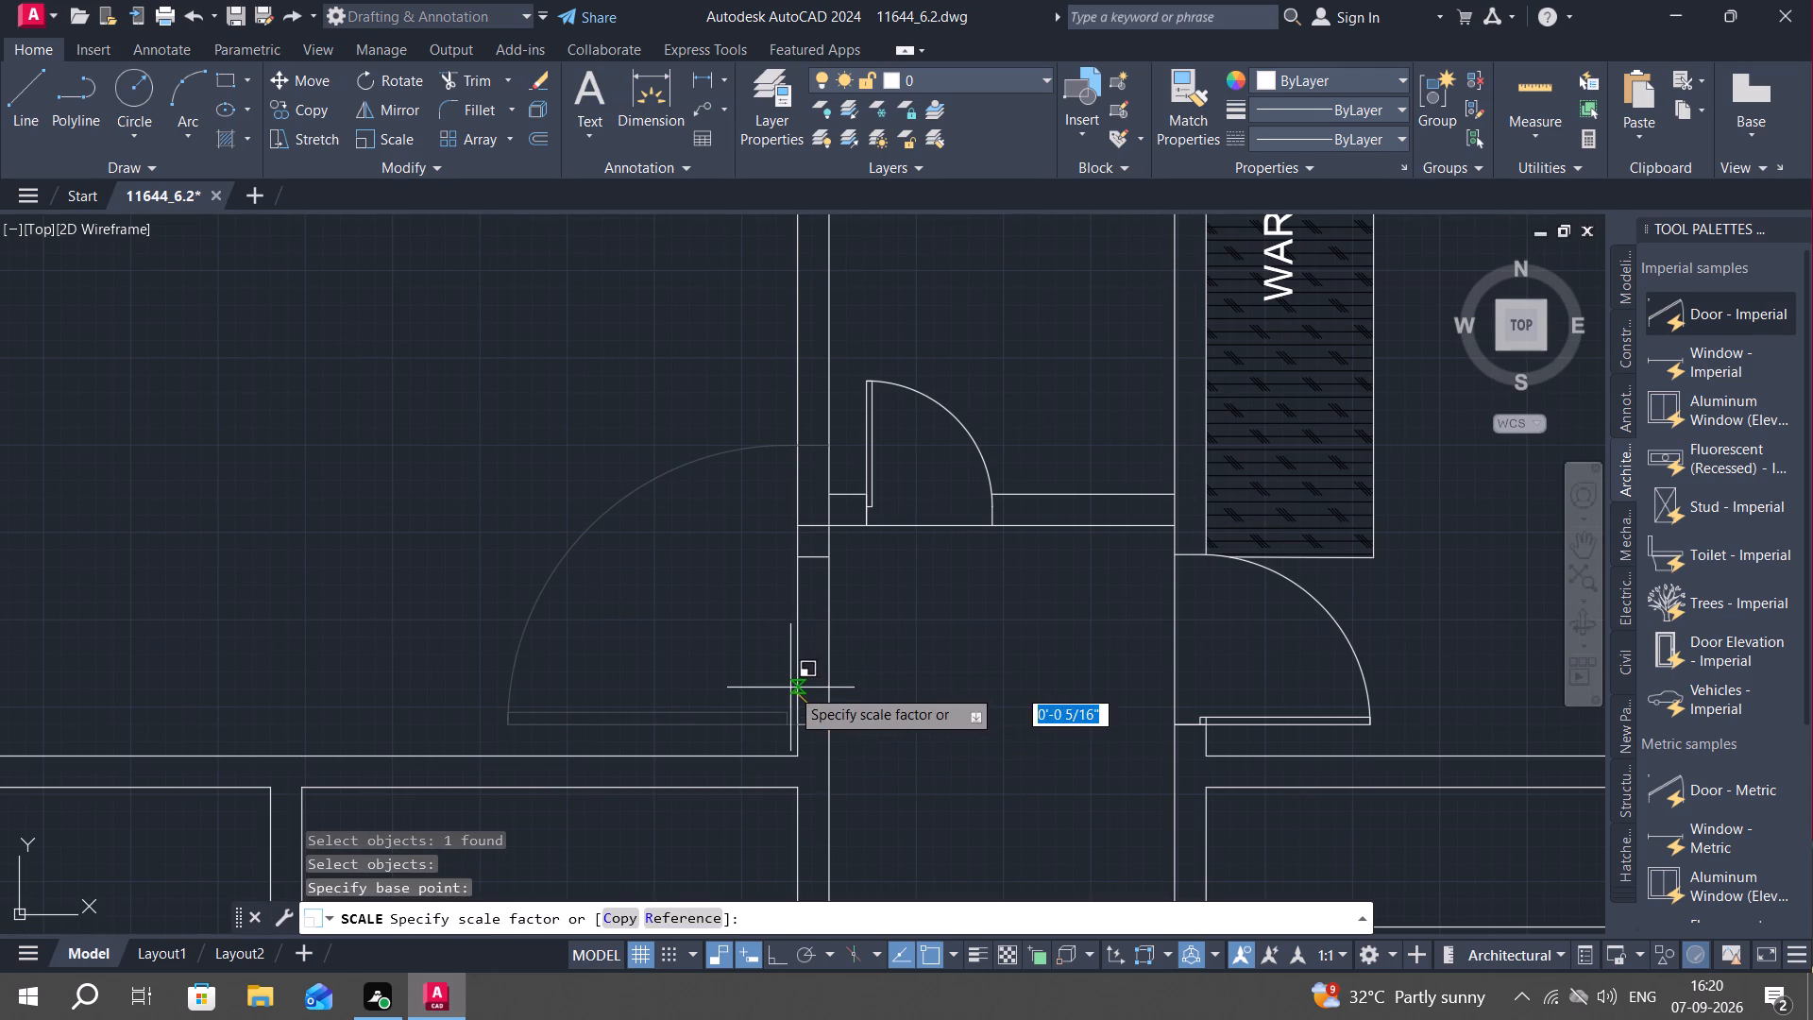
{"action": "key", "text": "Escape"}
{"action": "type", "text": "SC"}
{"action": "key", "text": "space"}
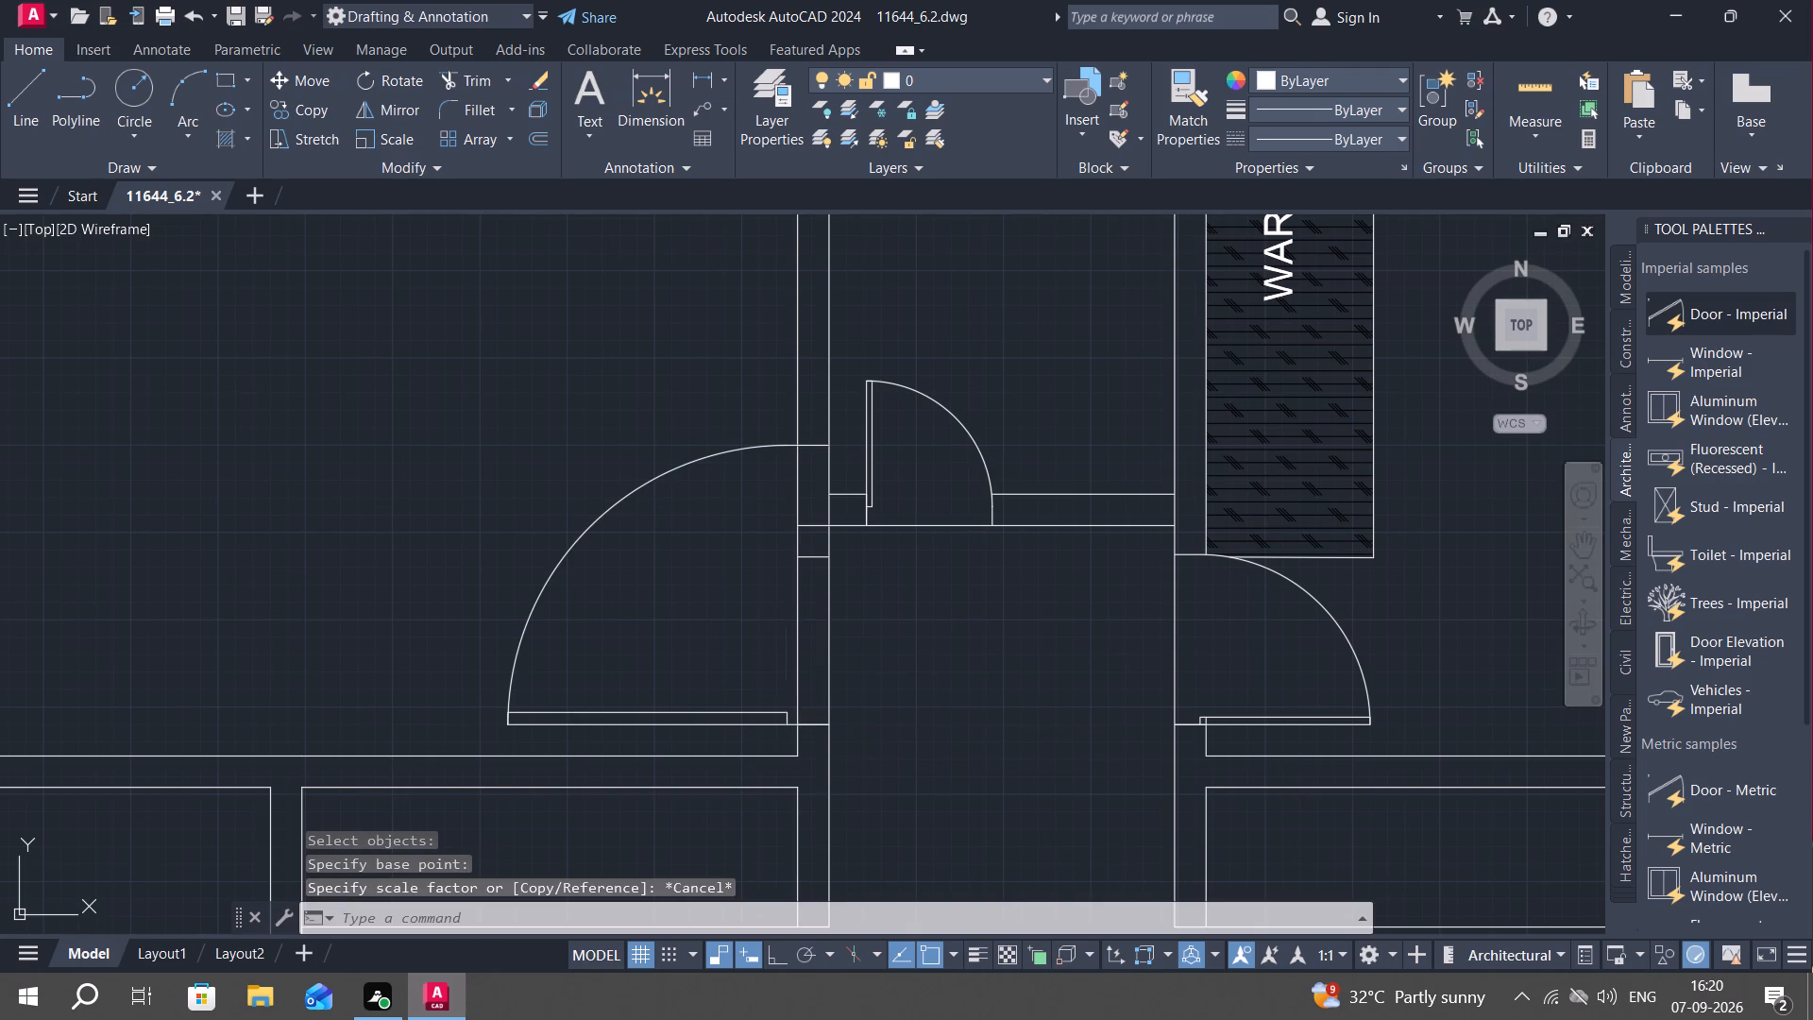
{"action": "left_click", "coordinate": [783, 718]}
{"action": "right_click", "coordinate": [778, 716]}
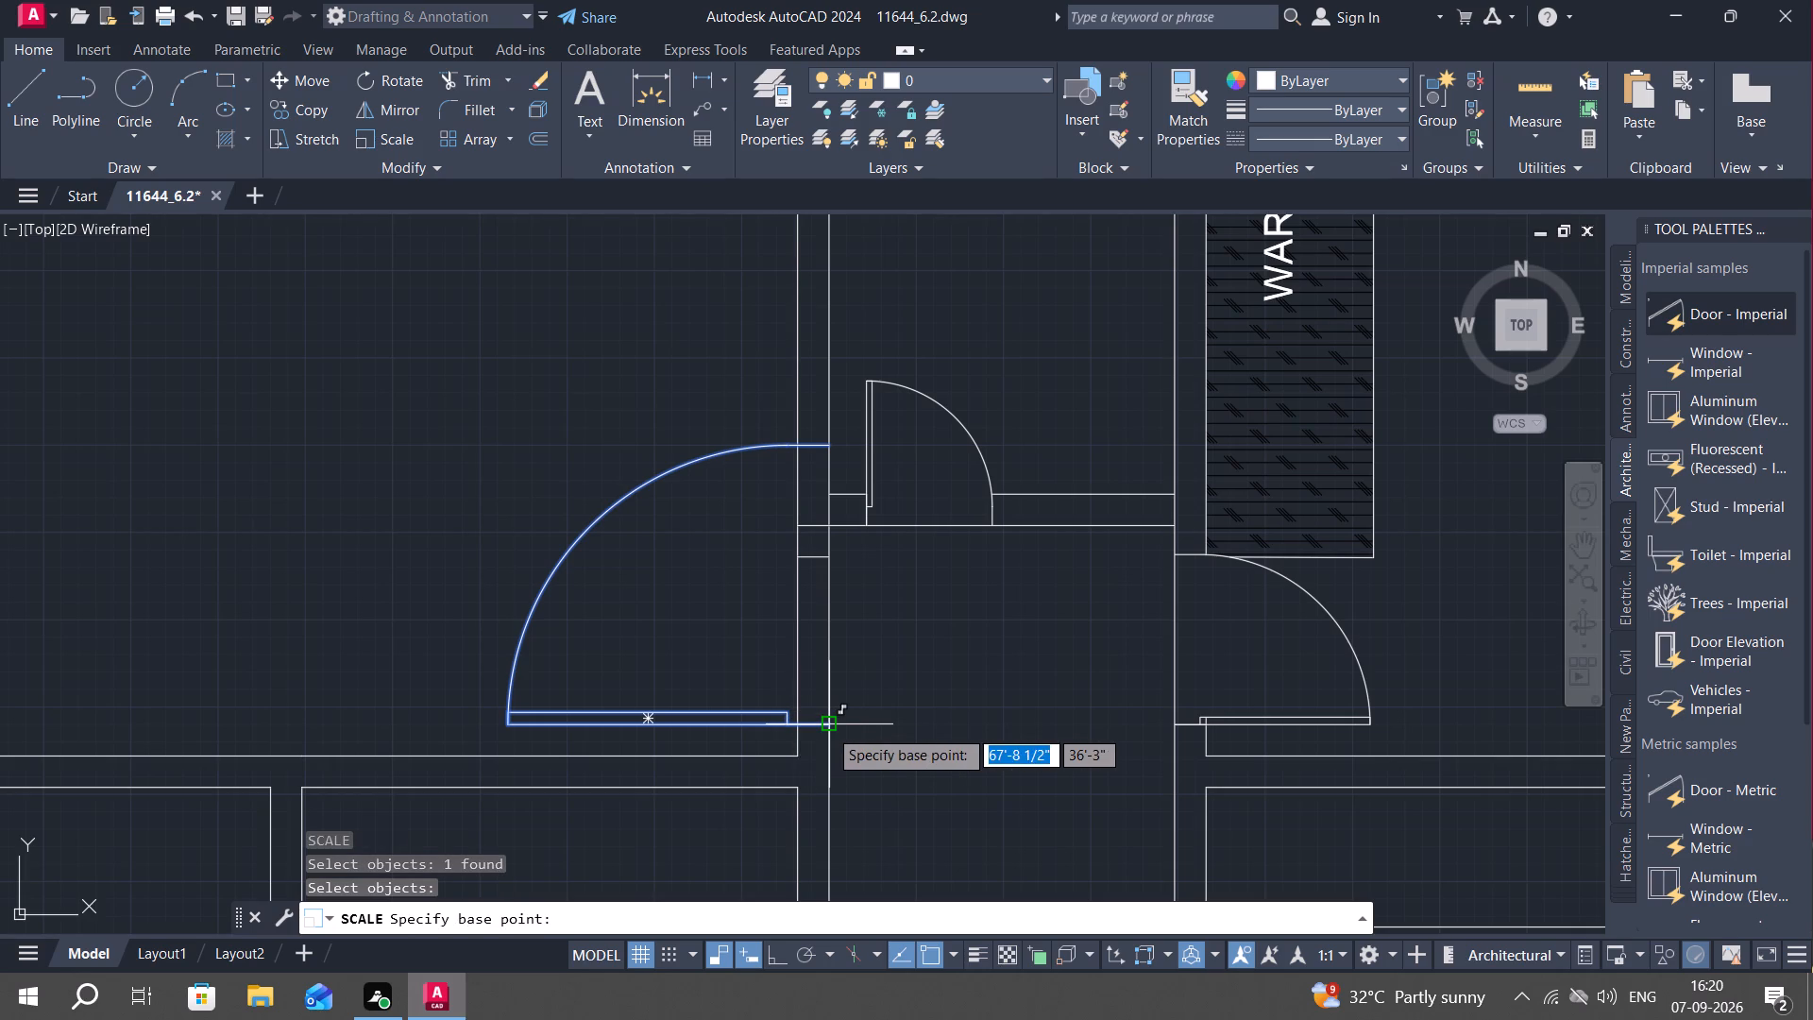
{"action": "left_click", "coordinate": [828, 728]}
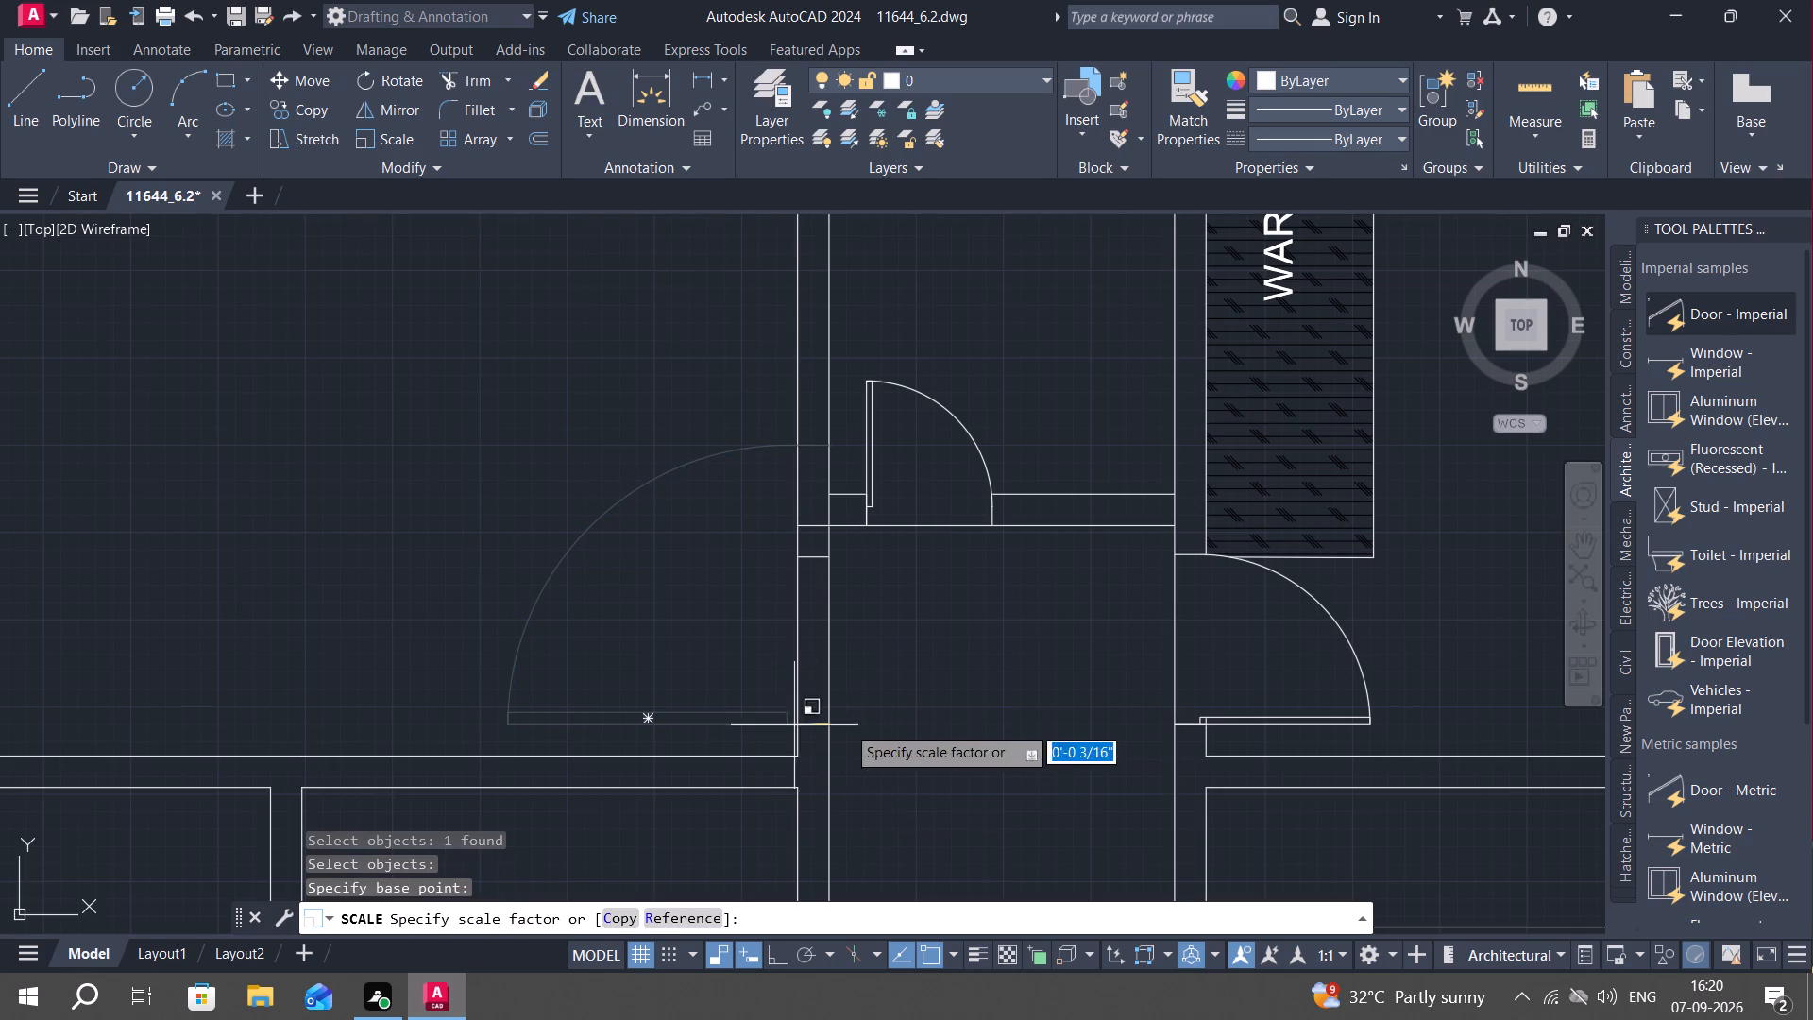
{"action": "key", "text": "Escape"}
Erase the oversized west-facing door block at the passage's west wall.
{"action": "scroll", "coordinate": [887, 700], "scroll_direction": "down", "scroll_amount": 1}
{"action": "left_click", "coordinate": [798, 709]}
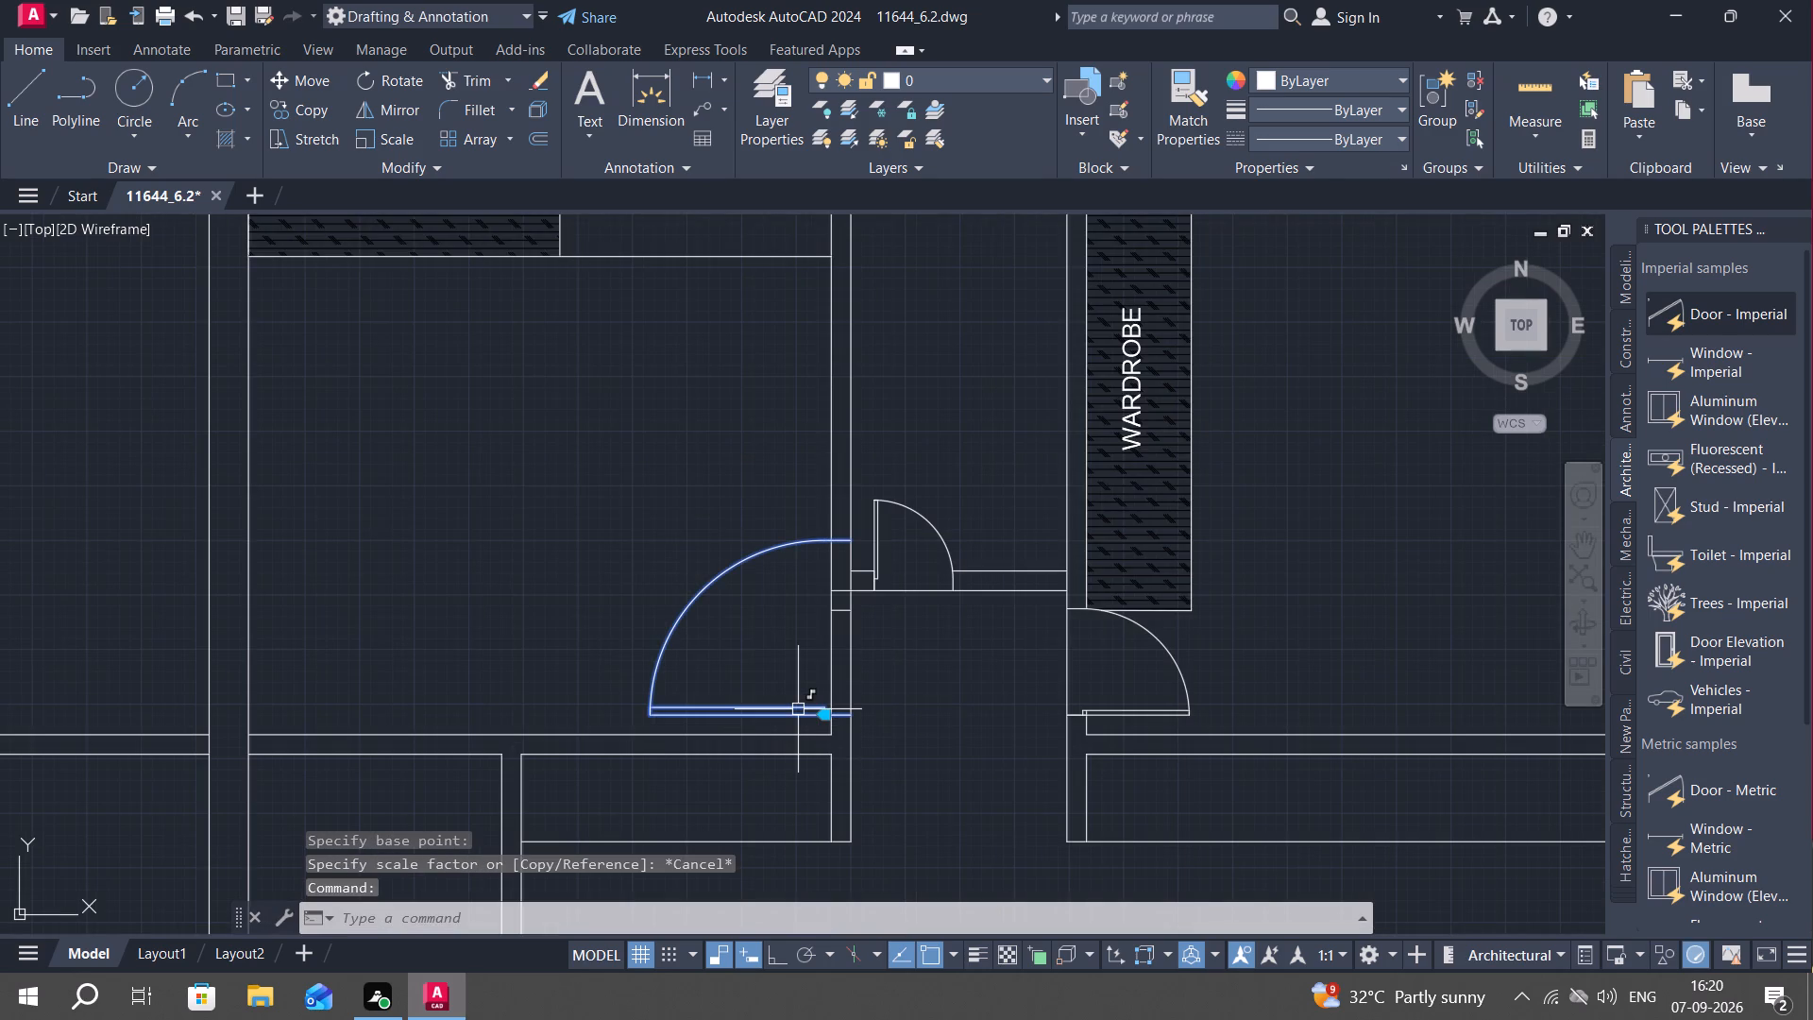
{"action": "key", "text": "Delete"}
Mirror the east door block about a vertical line through its hinge corner on the passage's east wall face, keeping the original.
{"action": "type", "text": "MI"}
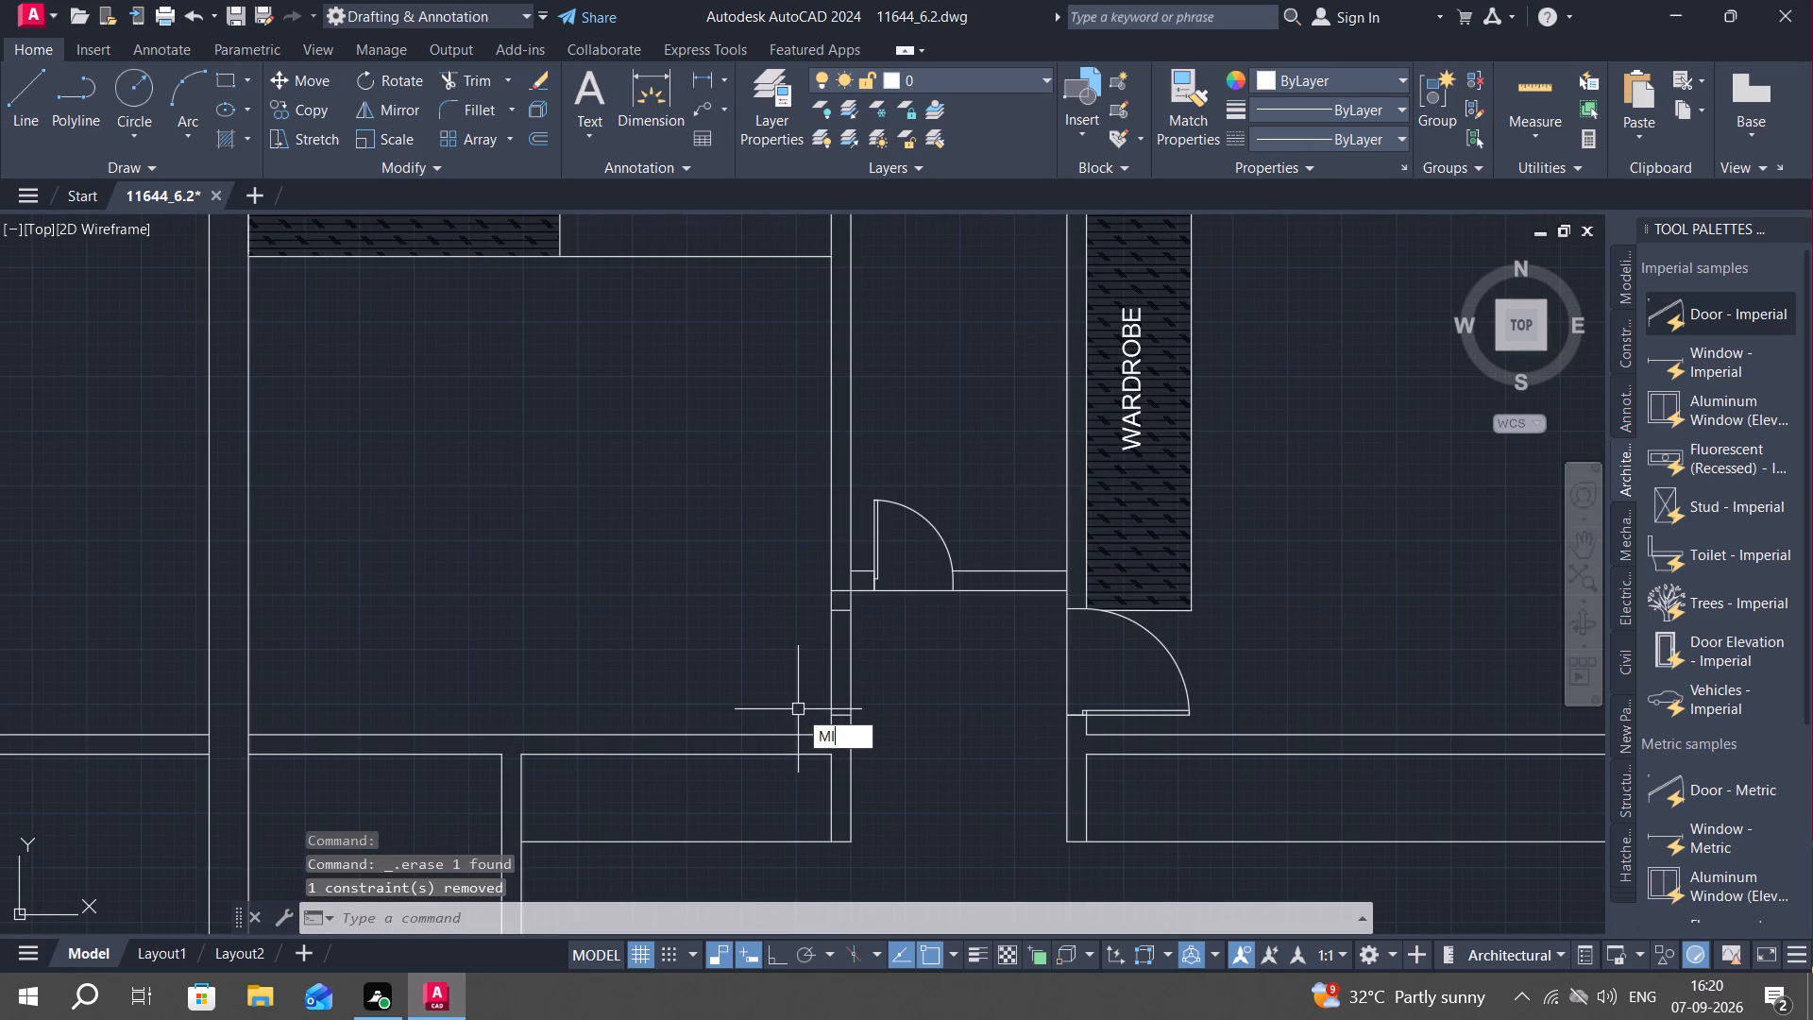
{"action": "key", "text": "space"}
{"action": "left_click", "coordinate": [1075, 714]}
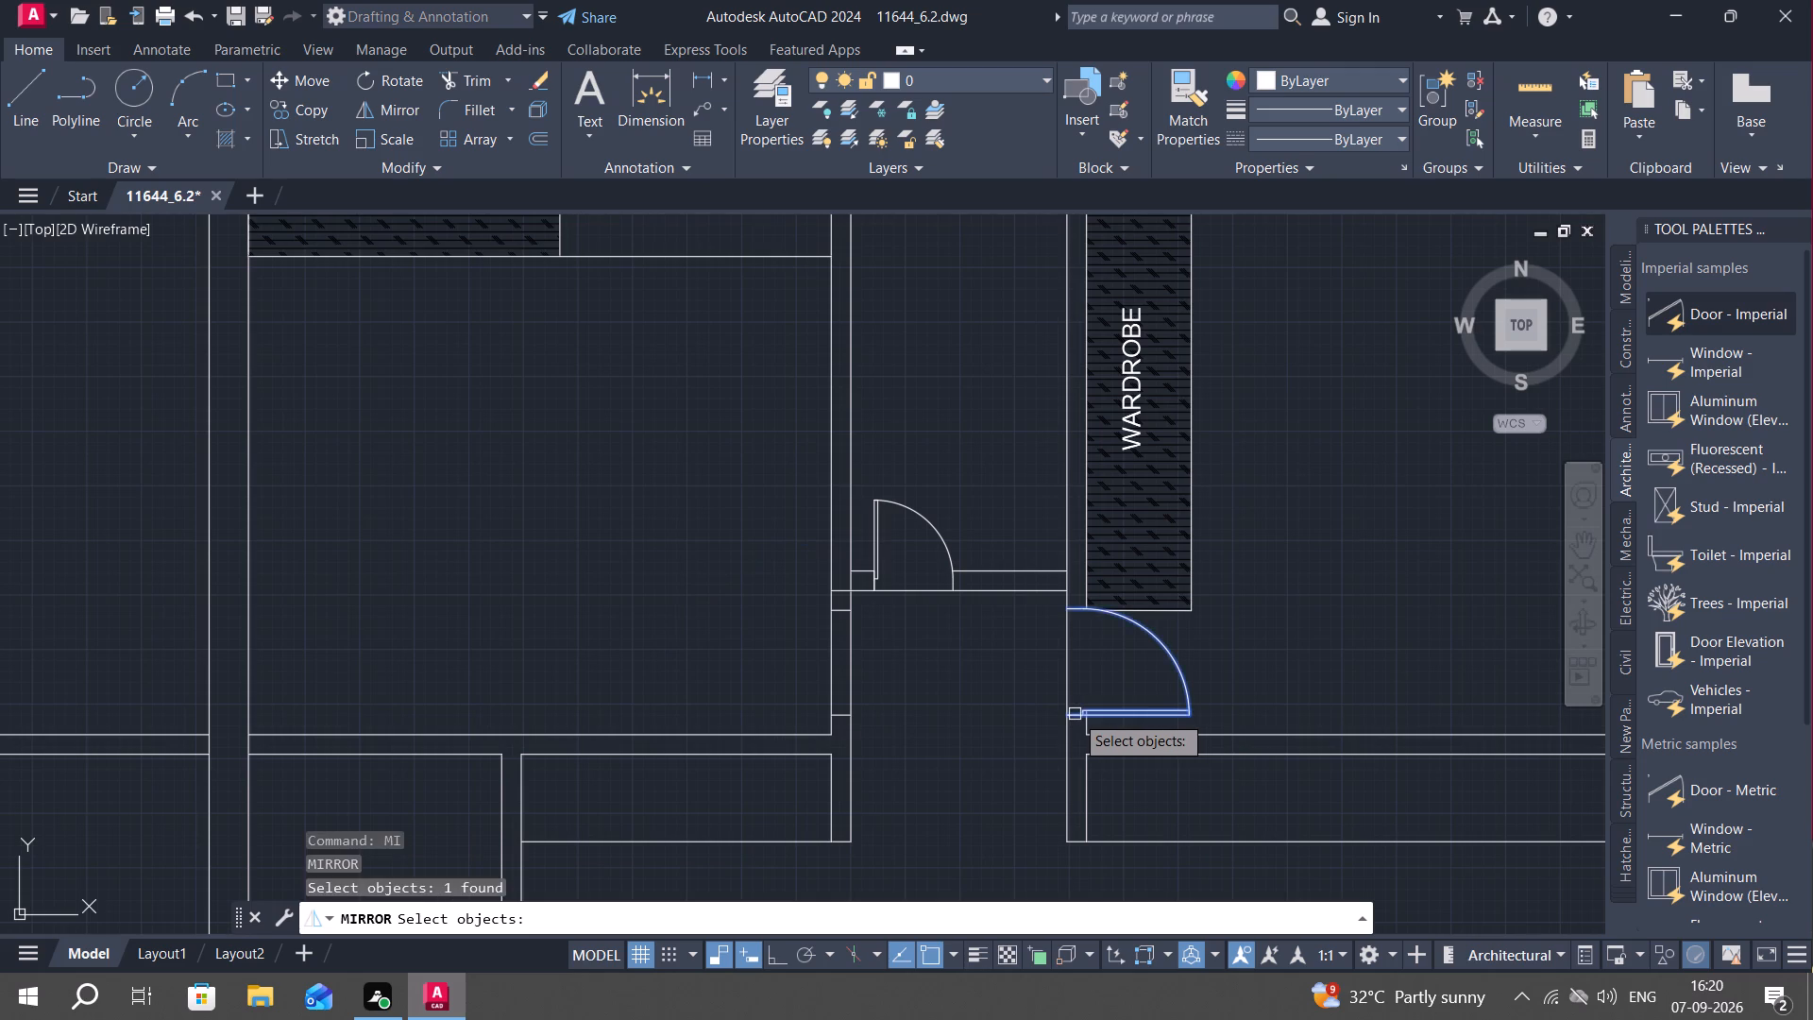
{"action": "scroll", "coordinate": [1075, 715], "scroll_direction": "up", "scroll_amount": 2}
{"action": "right_click", "coordinate": [1033, 721]}
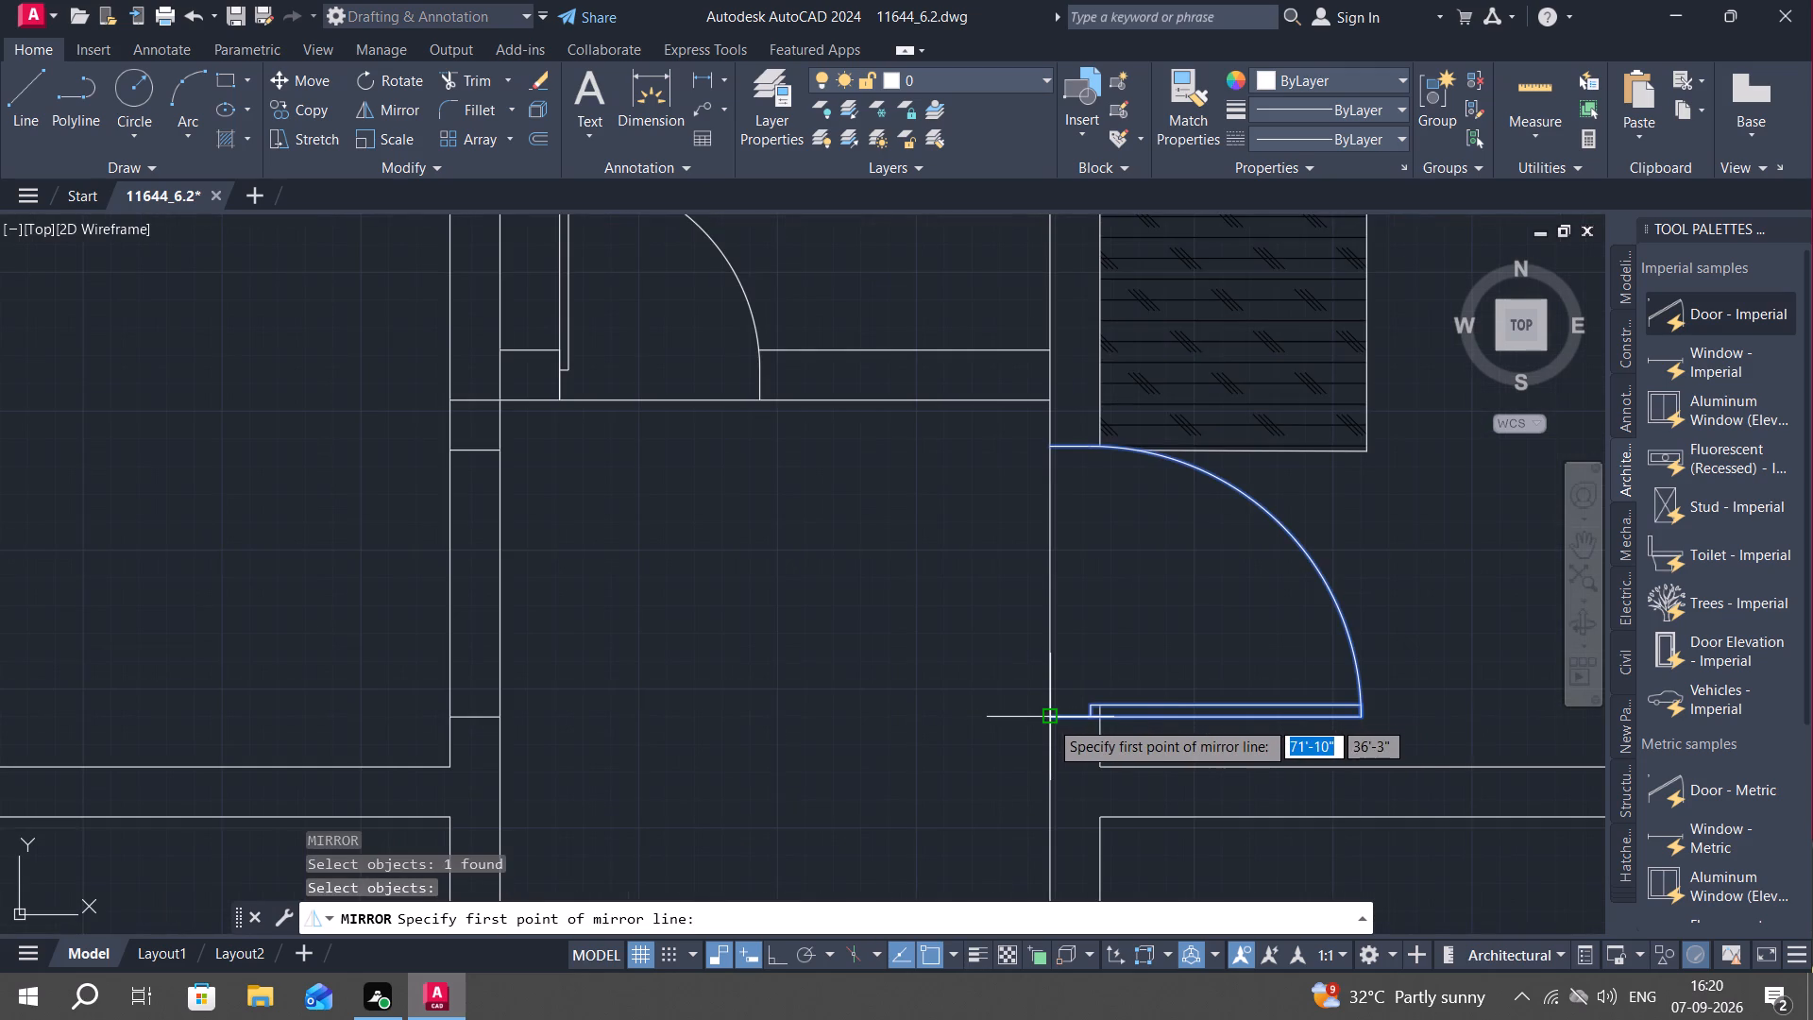
{"action": "left_click", "coordinate": [1049, 720]}
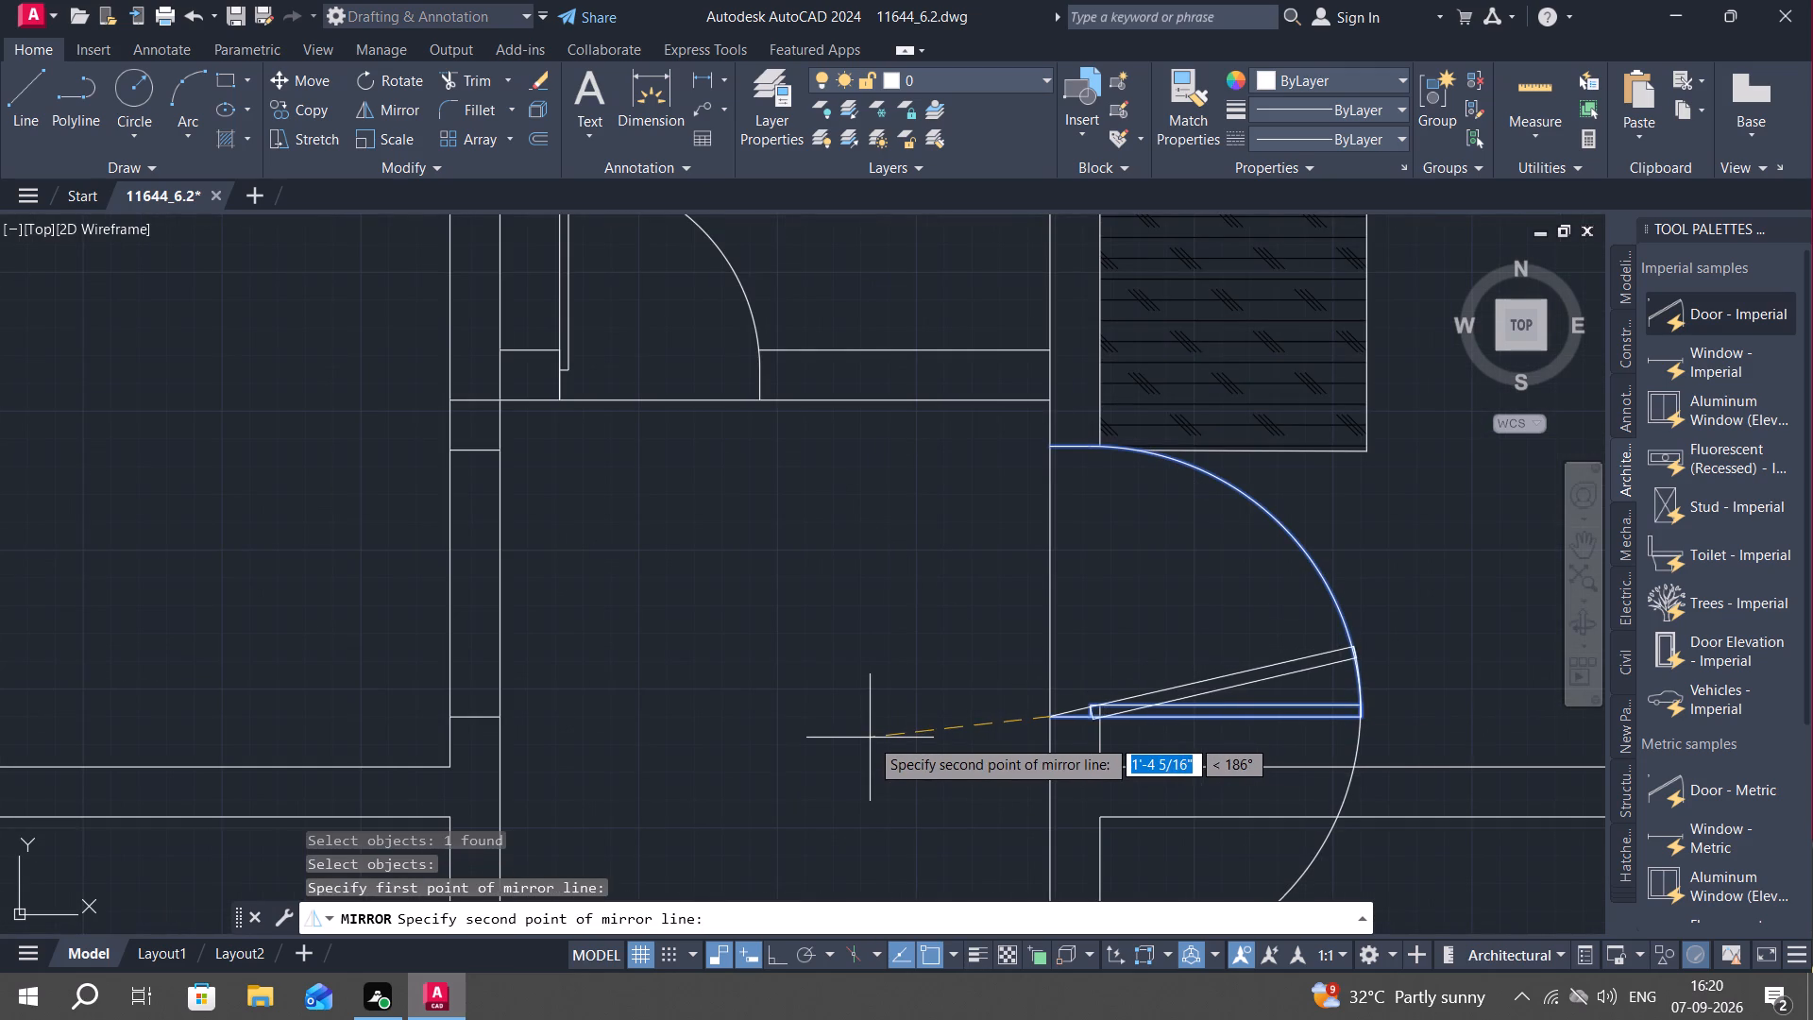
{"action": "key", "text": "F8"}
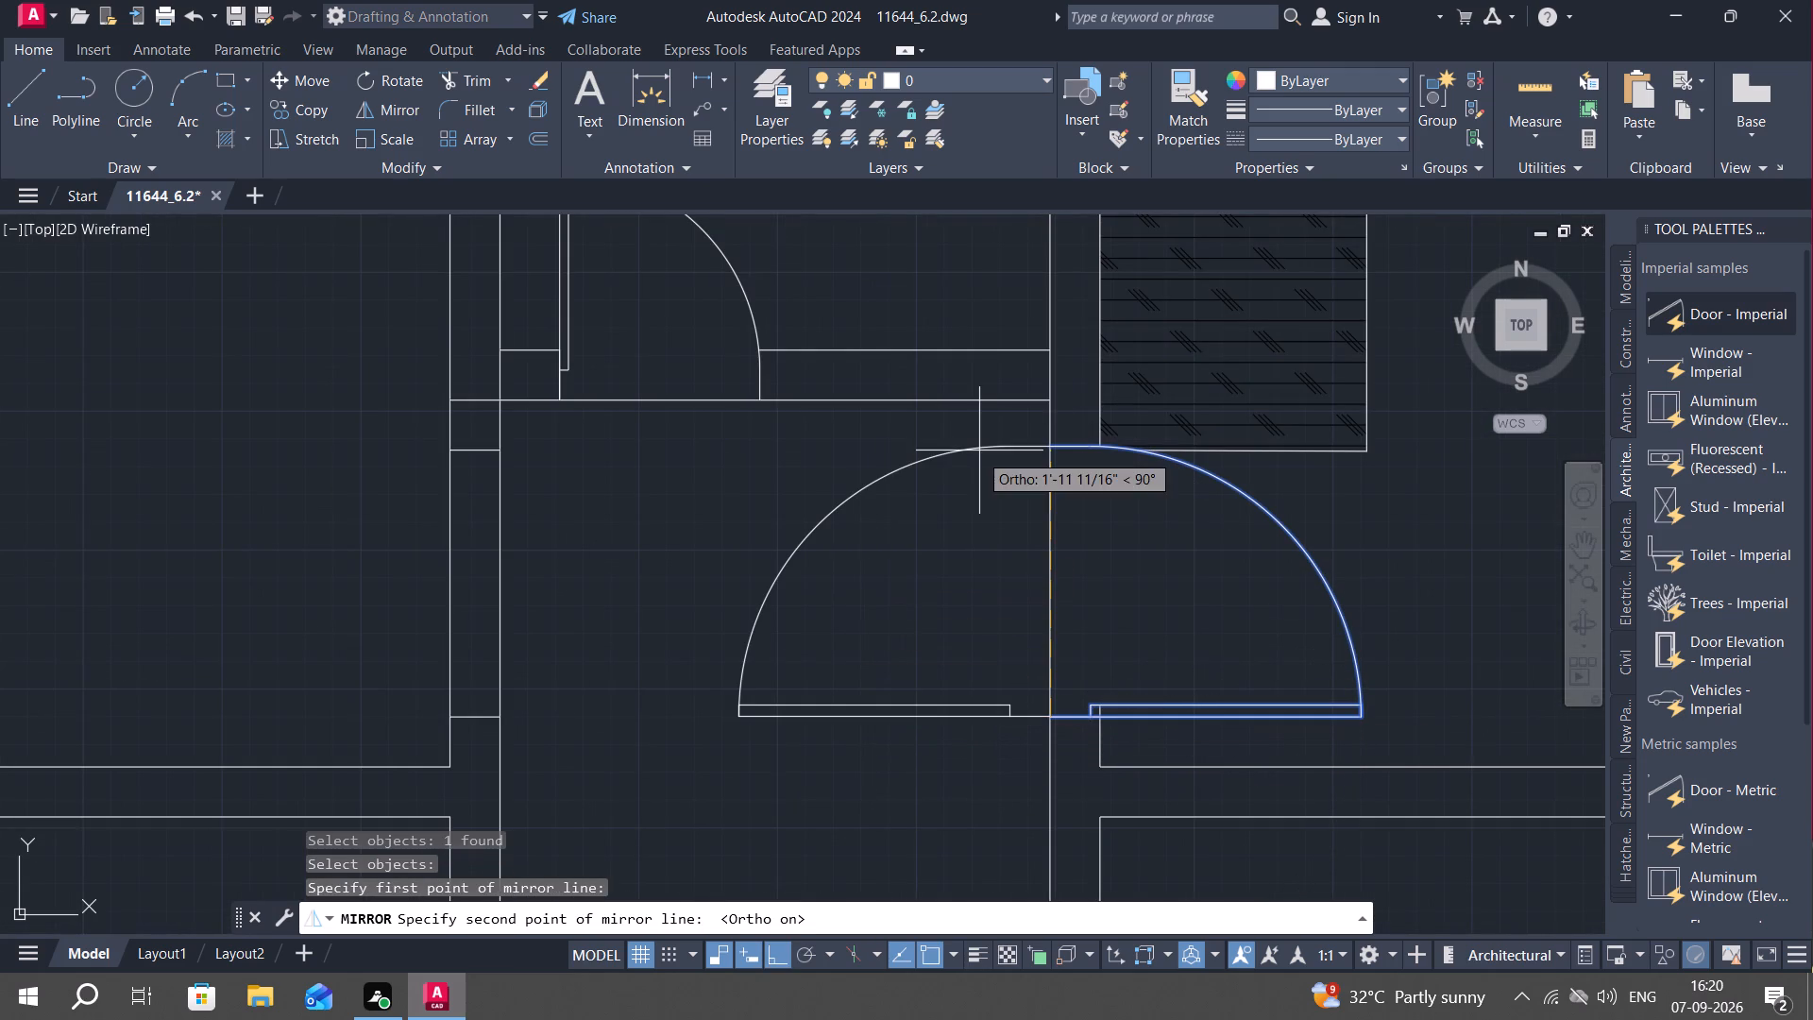
{"action": "left_click", "coordinate": [979, 450]}
{"action": "left_click_drag", "start_coordinate": [1000, 532], "coordinate": [979, 450]}
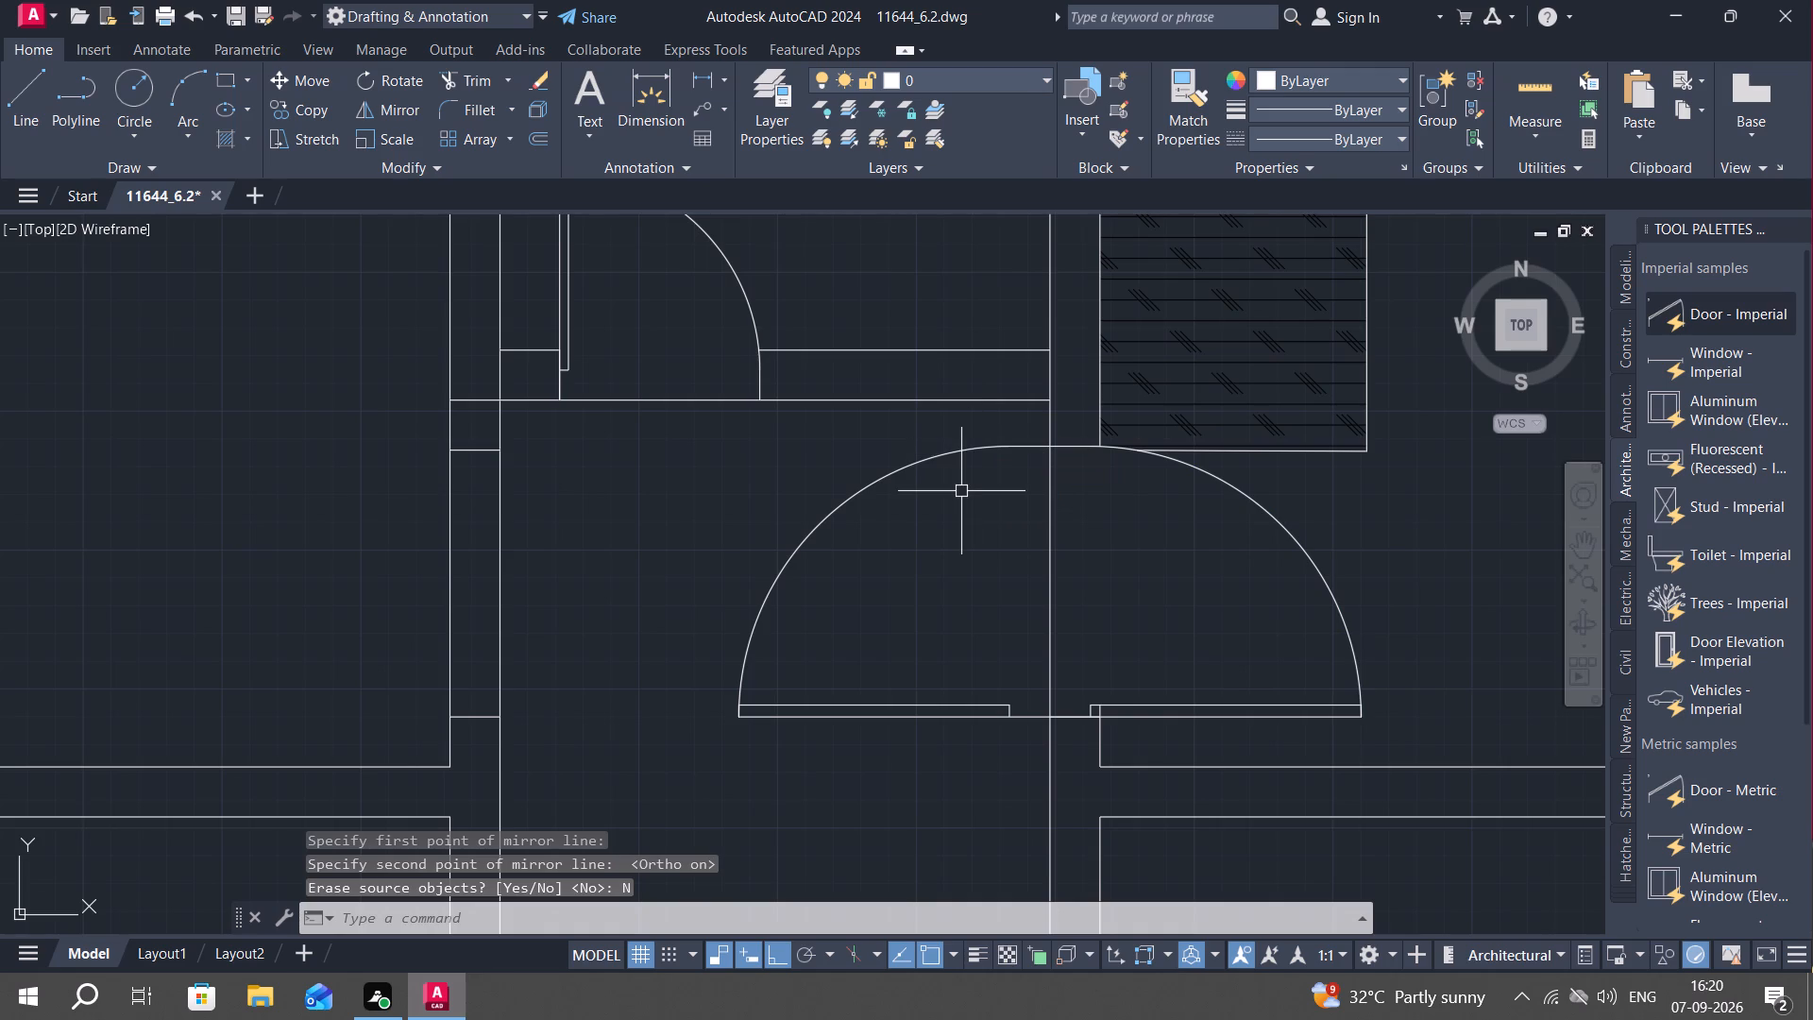
Move the mirrored door block from its hinge corner to the lower jamb of the opening in the passage's west wall.
{"action": "type", "text": ",M"}
{"action": "key", "text": "space"}
{"action": "key", "text": "Escape"}
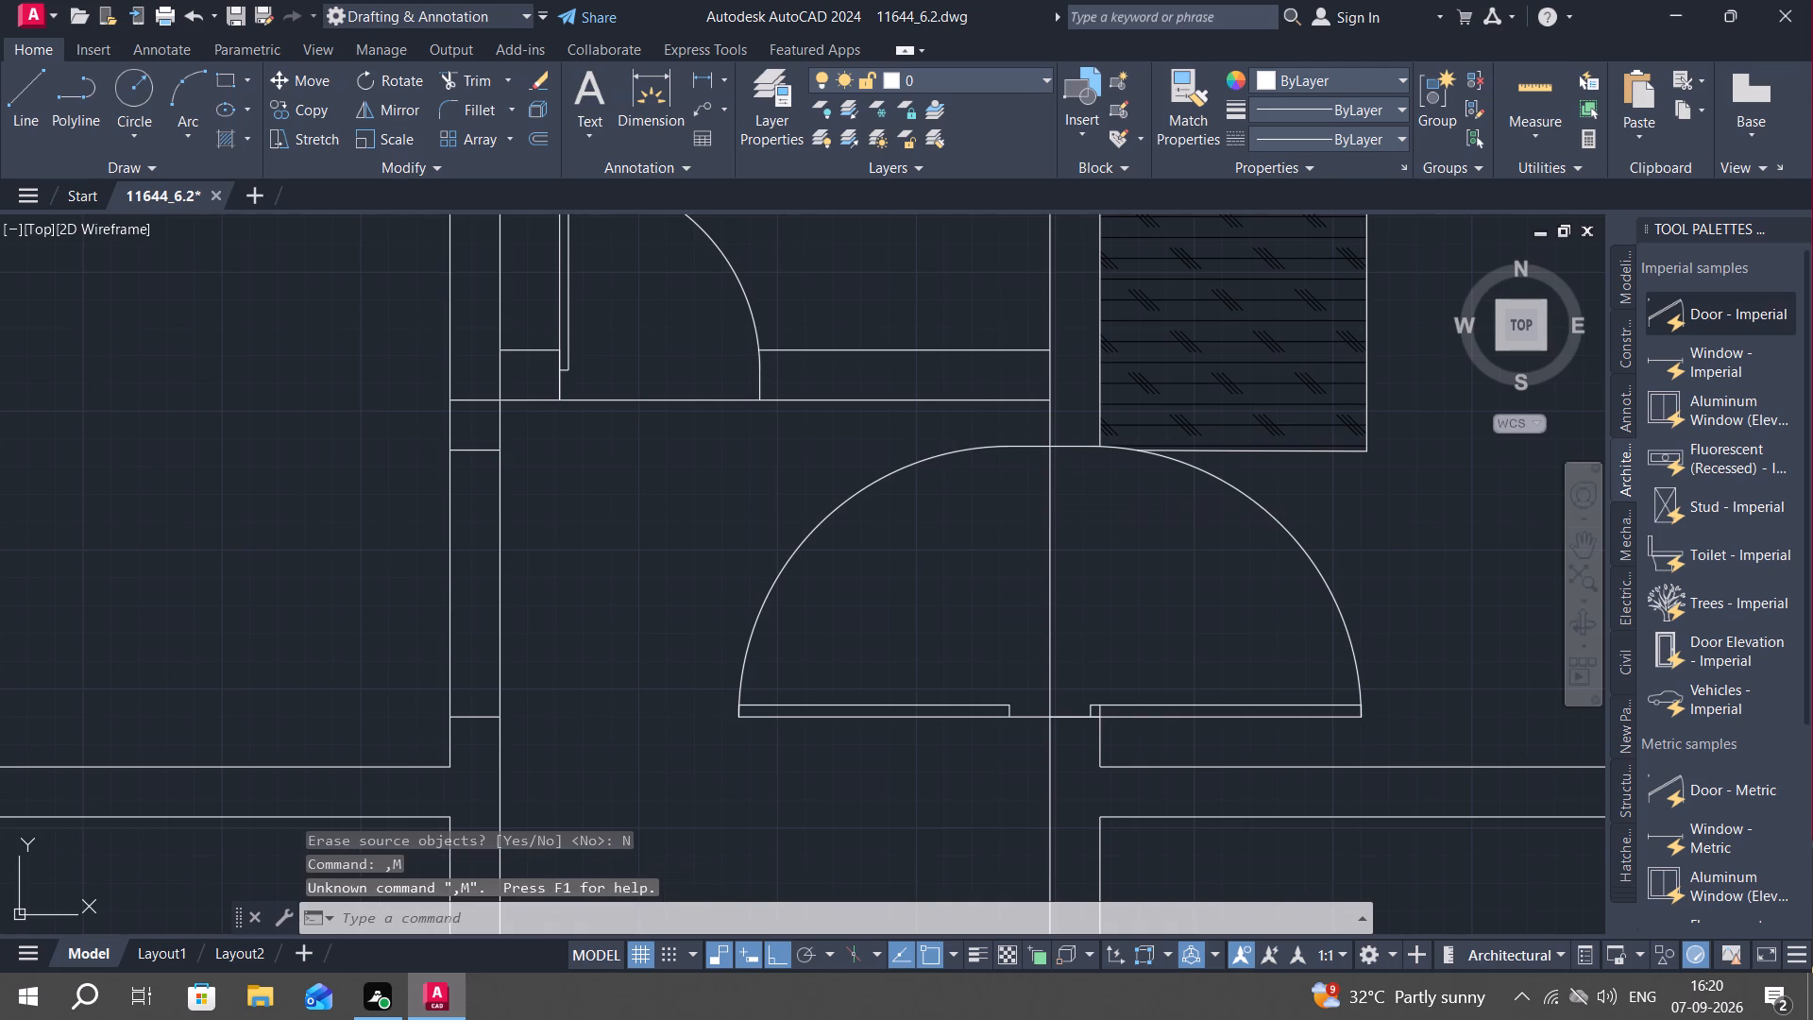
{"action": "key", "text": "m"}
{"action": "key", "text": "space"}
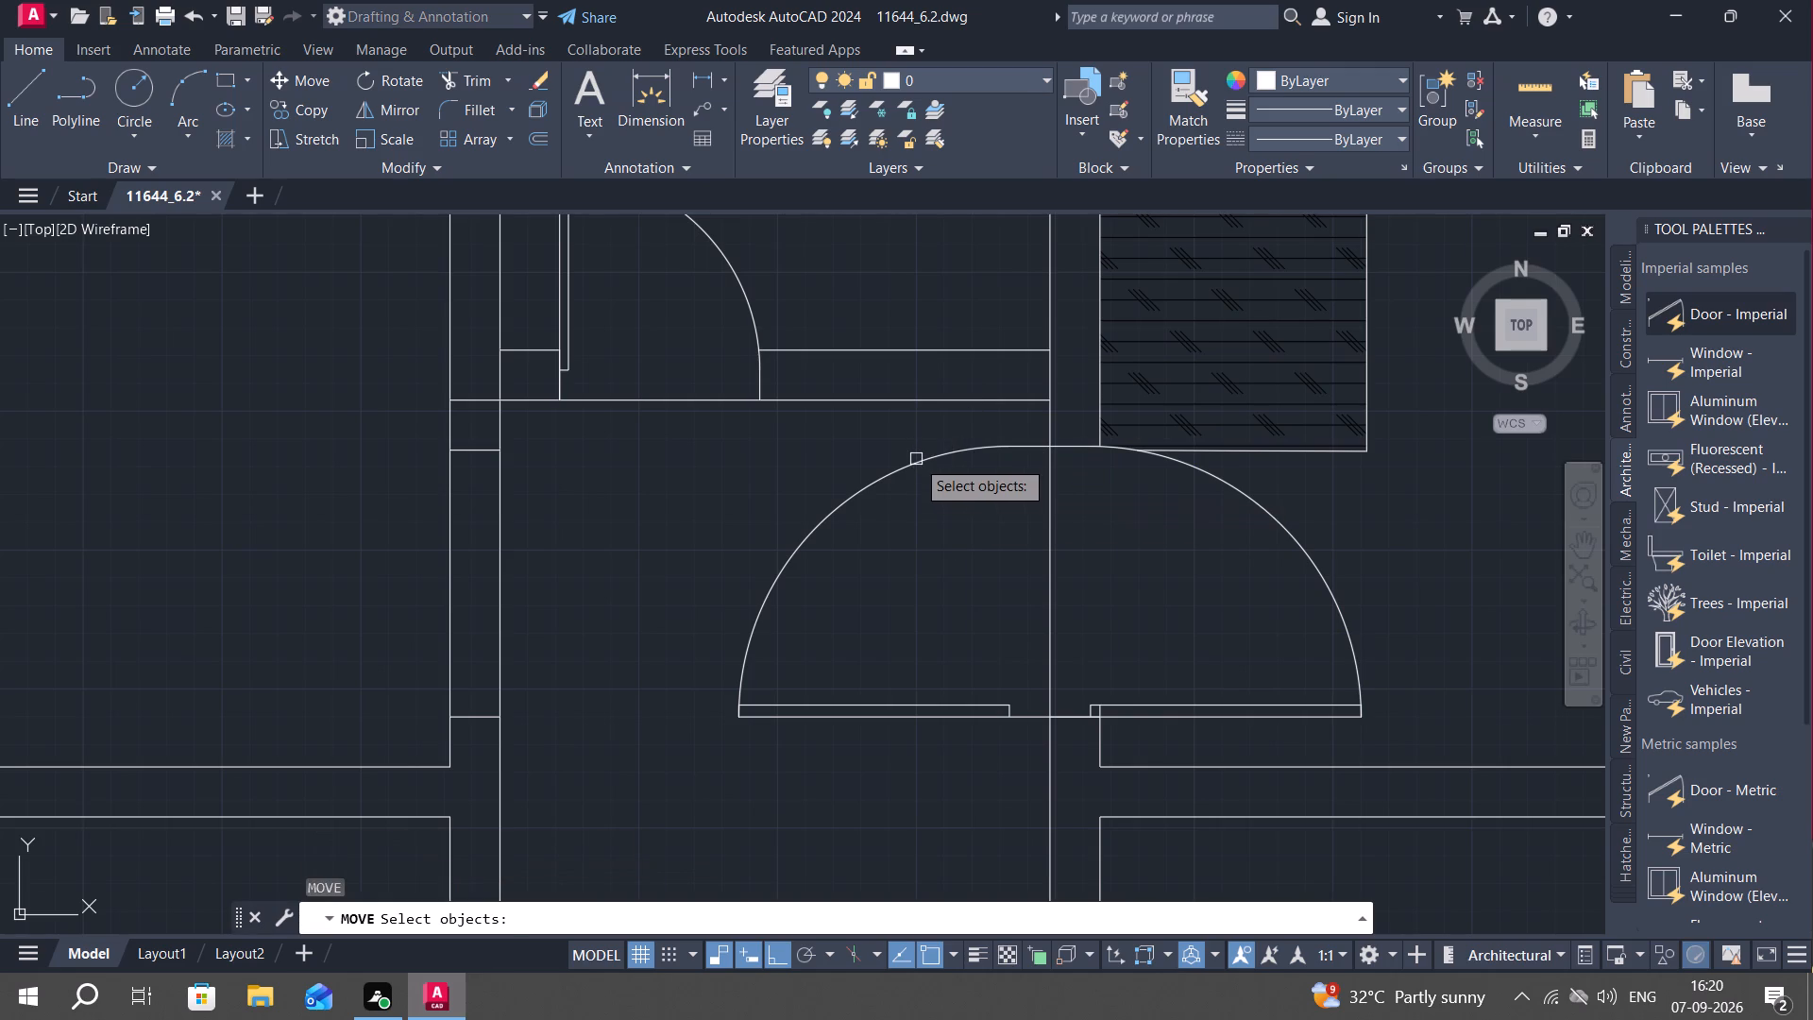
{"action": "left_click", "coordinate": [916, 459]}
{"action": "right_click", "coordinate": [916, 459]}
{"action": "left_click", "coordinate": [1048, 715]}
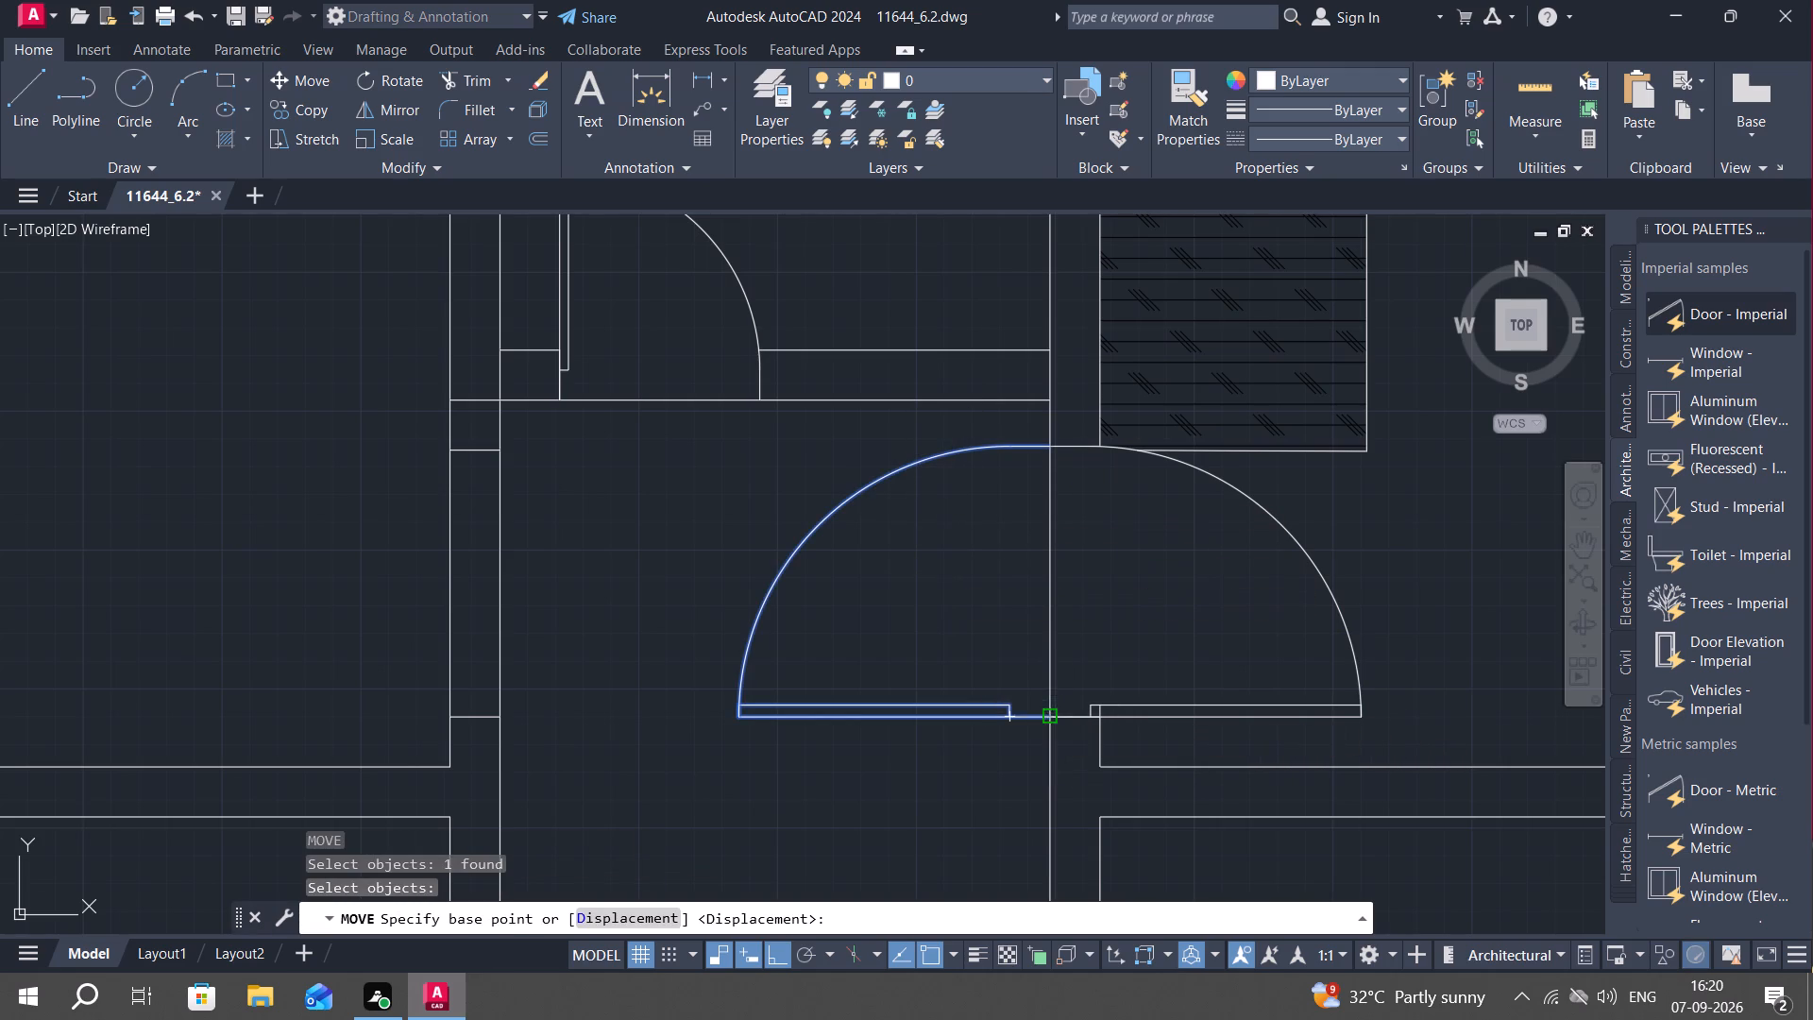
{"action": "left_click", "coordinate": [505, 719]}
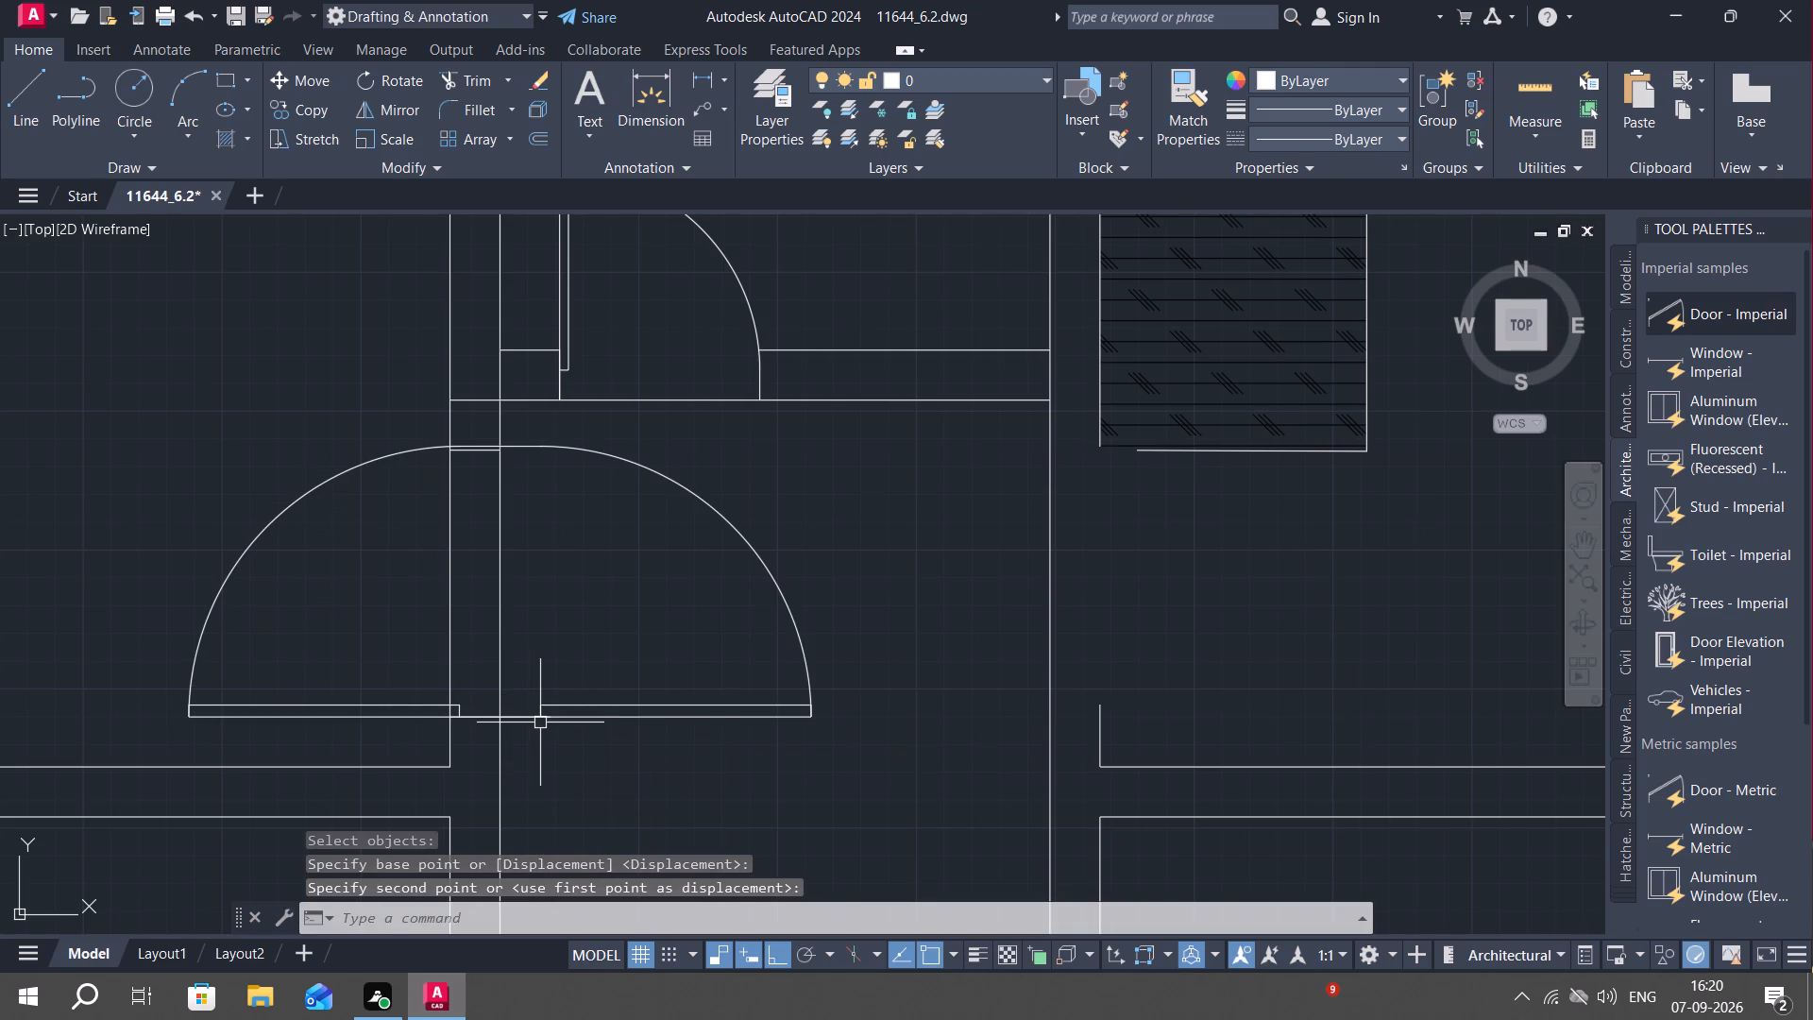
Copy the east-swinging door block from the west wall back to the lower jamb corner of the east wall opening.
{"action": "key", "text": "c"}
{"action": "type", "text": "O"}
{"action": "key", "text": "space"}
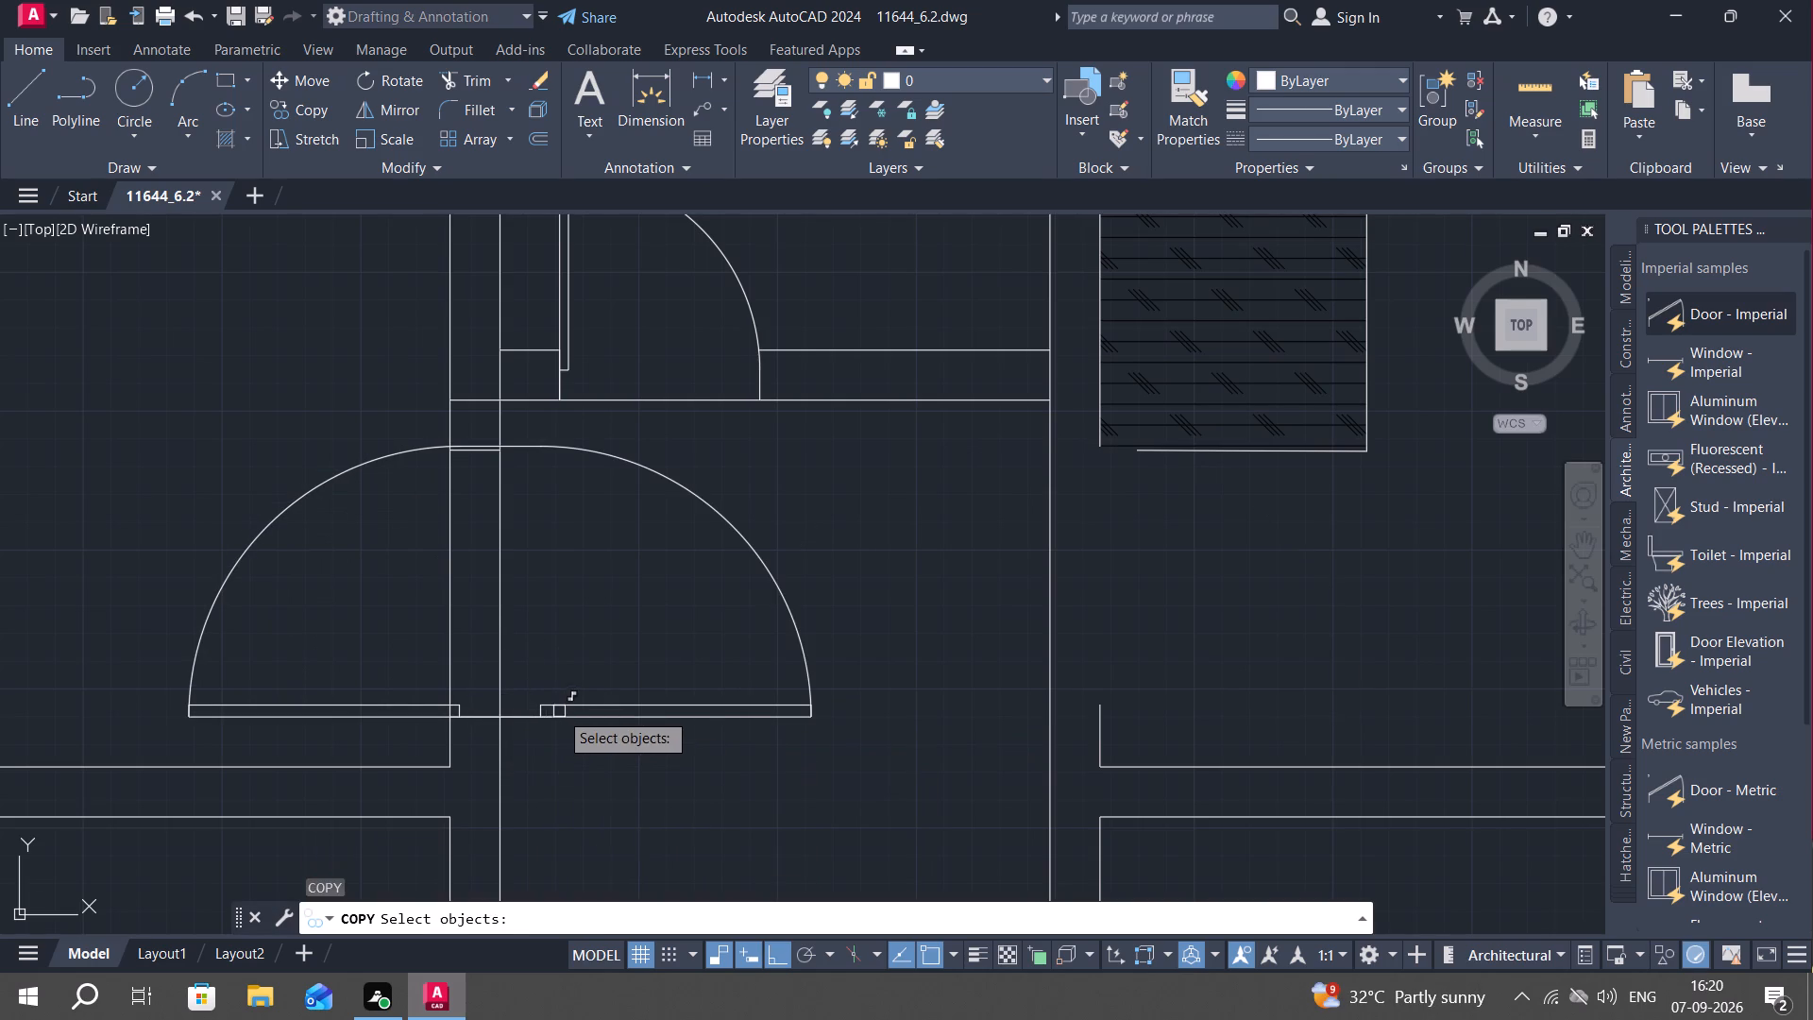
{"action": "left_click", "coordinate": [559, 711]}
{"action": "right_click", "coordinate": [560, 704]}
{"action": "key", "text": "Escape"}
{"action": "key", "text": "space"}
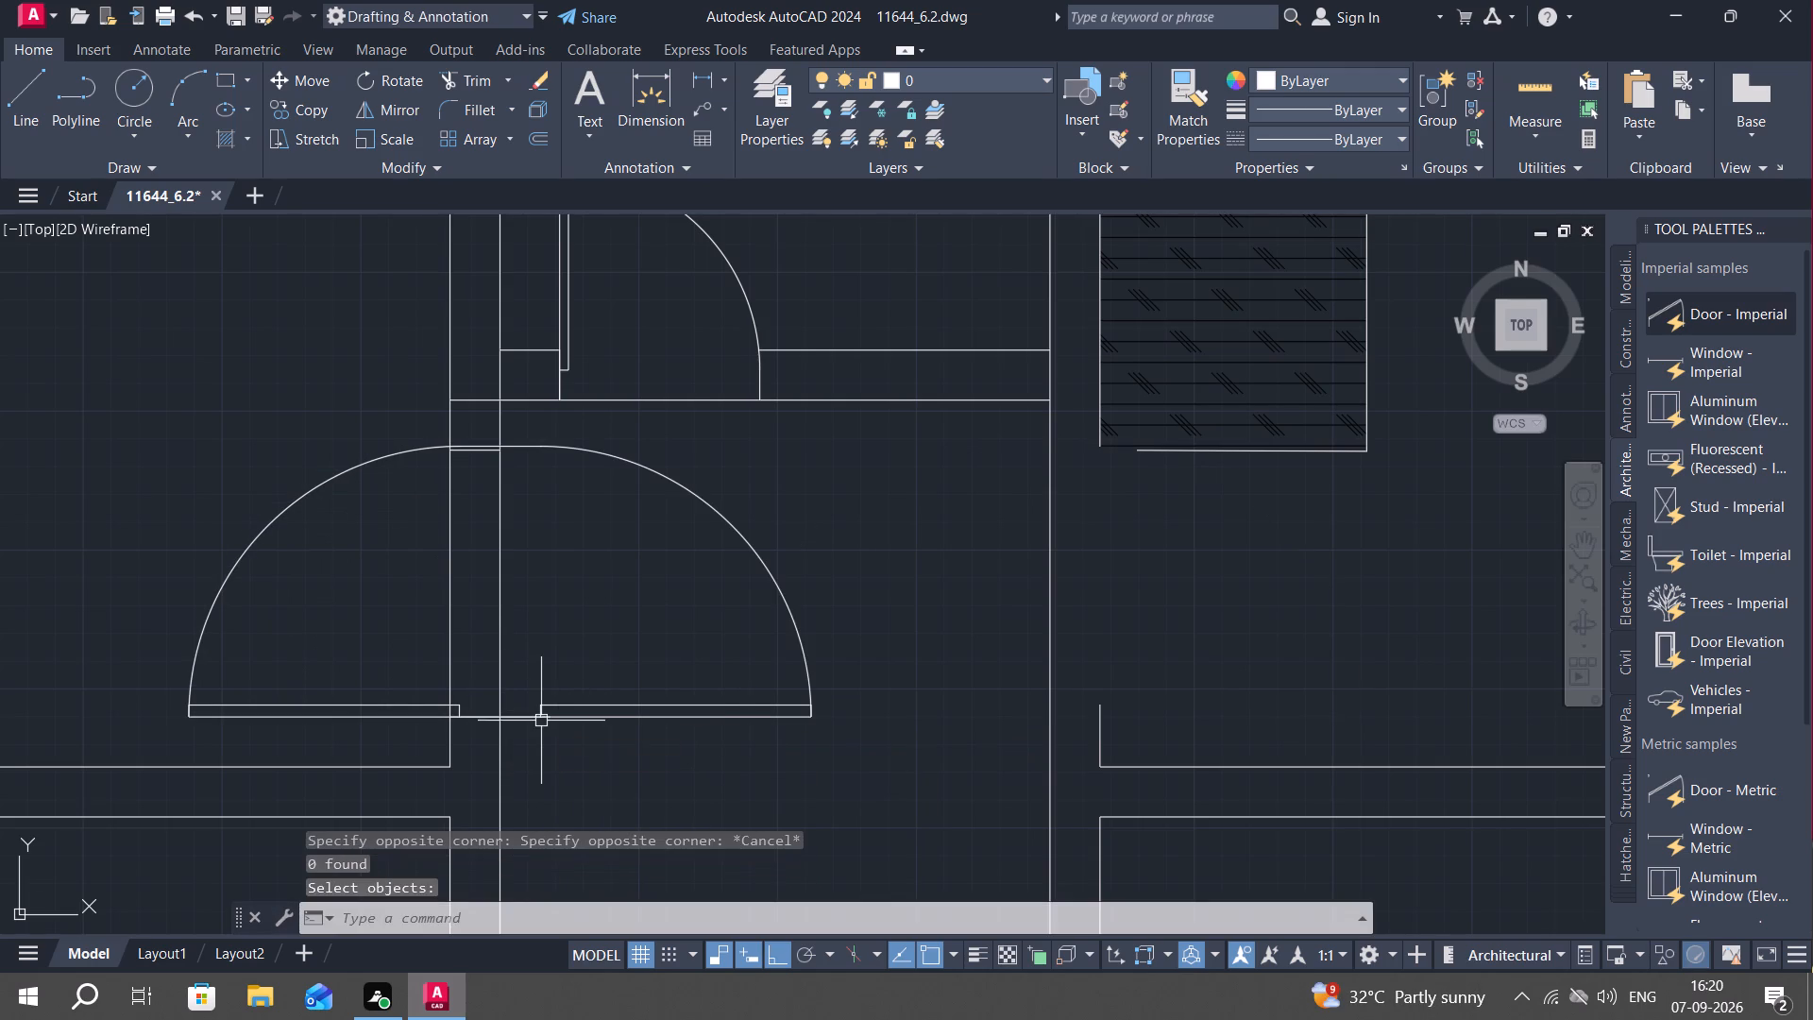
{"action": "key", "text": "space"}
{"action": "left_click", "coordinate": [545, 713]}
{"action": "right_click", "coordinate": [545, 713]}
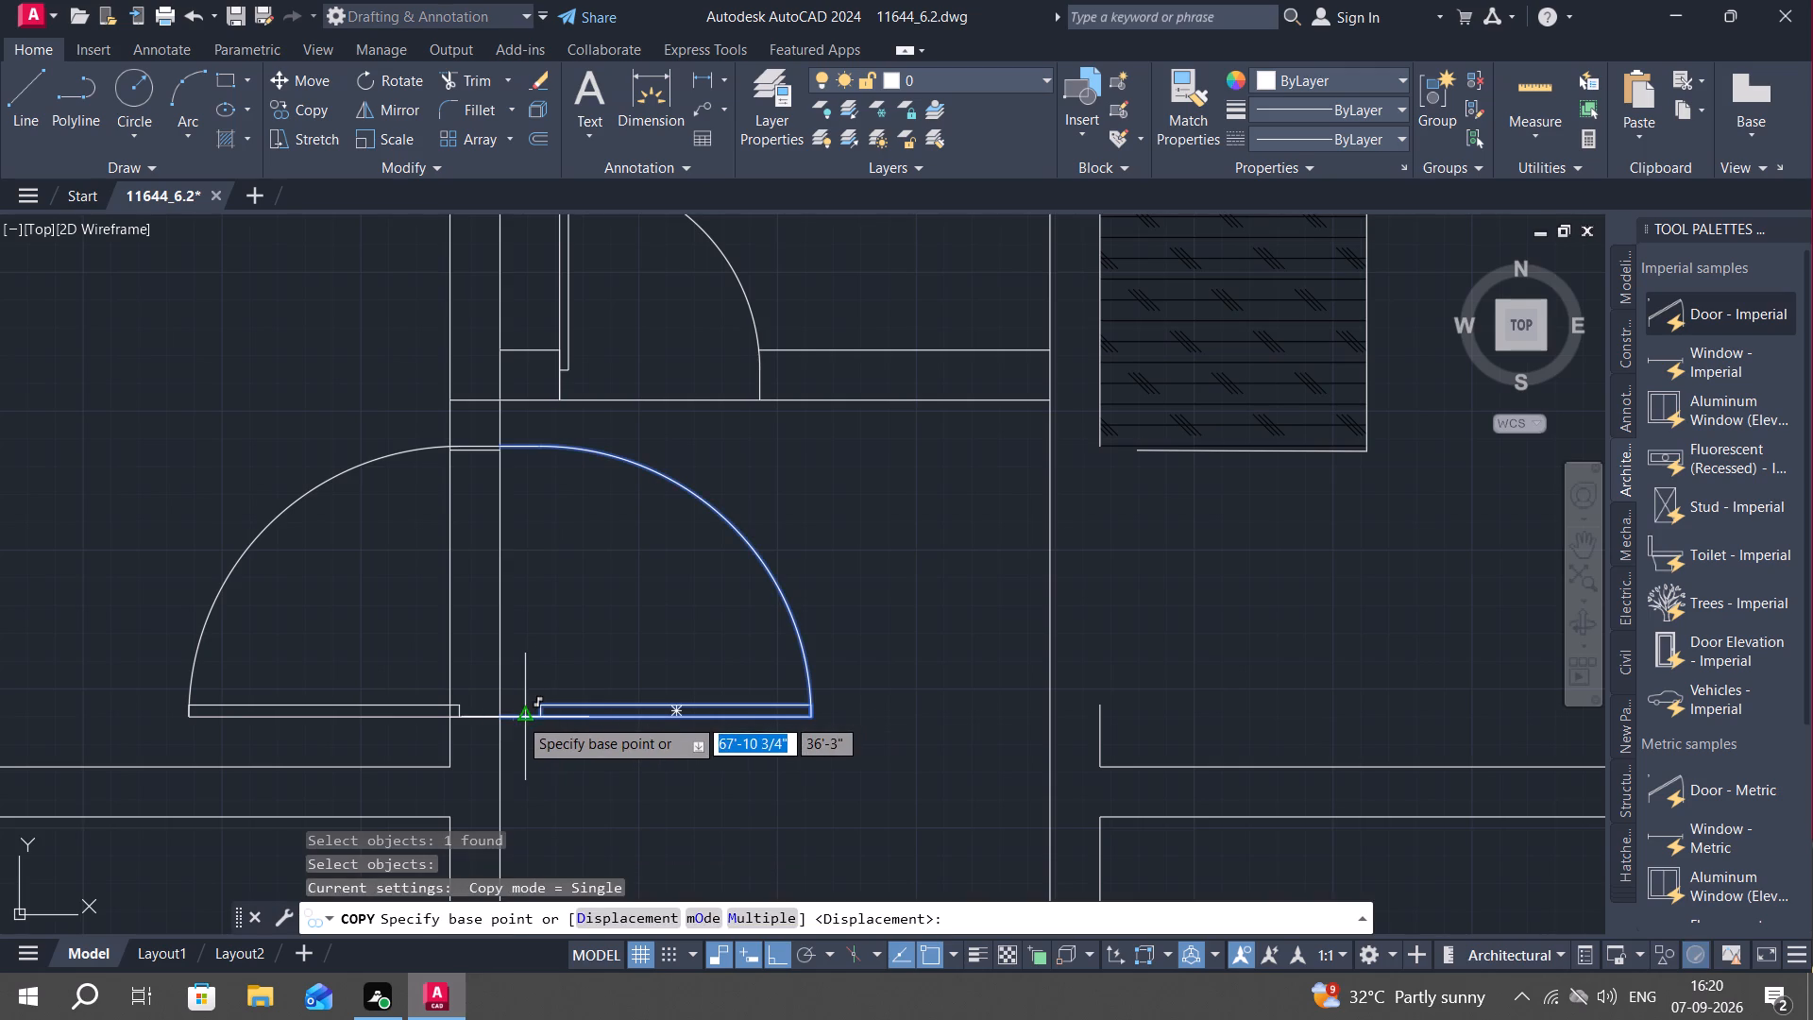
{"action": "left_click", "coordinate": [500, 720]}
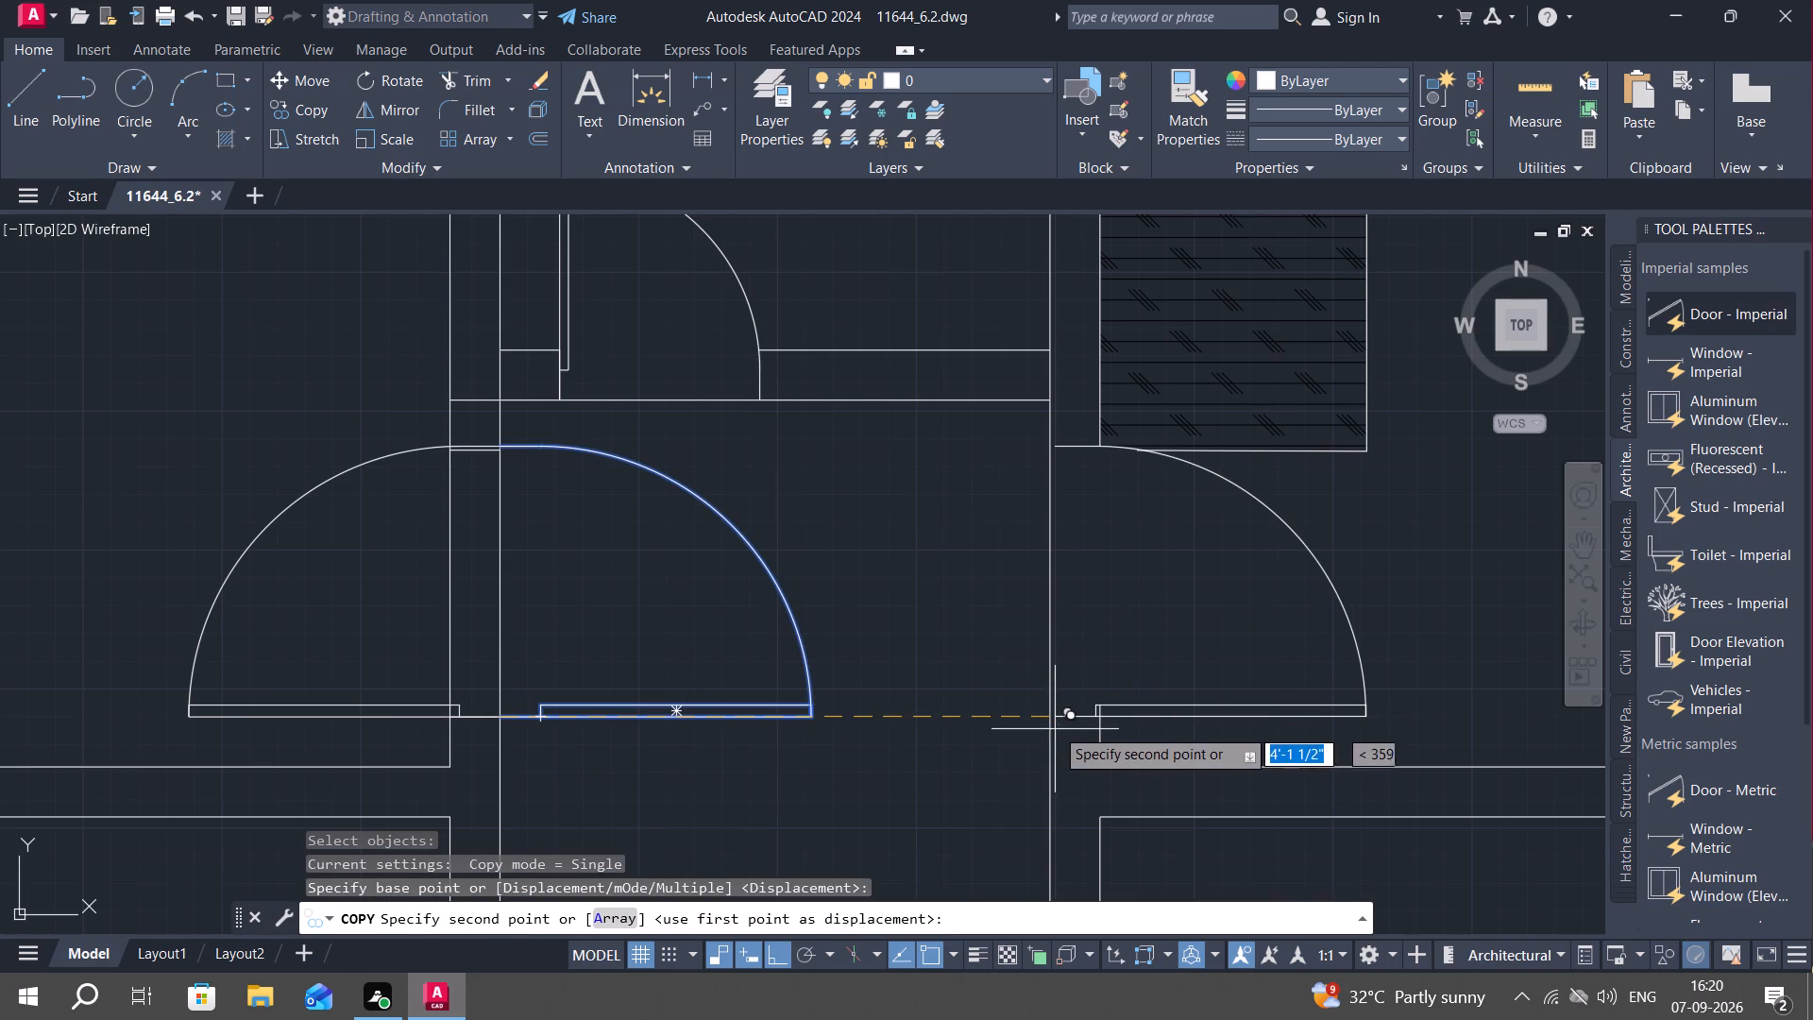
{"action": "left_click", "coordinate": [1056, 718]}
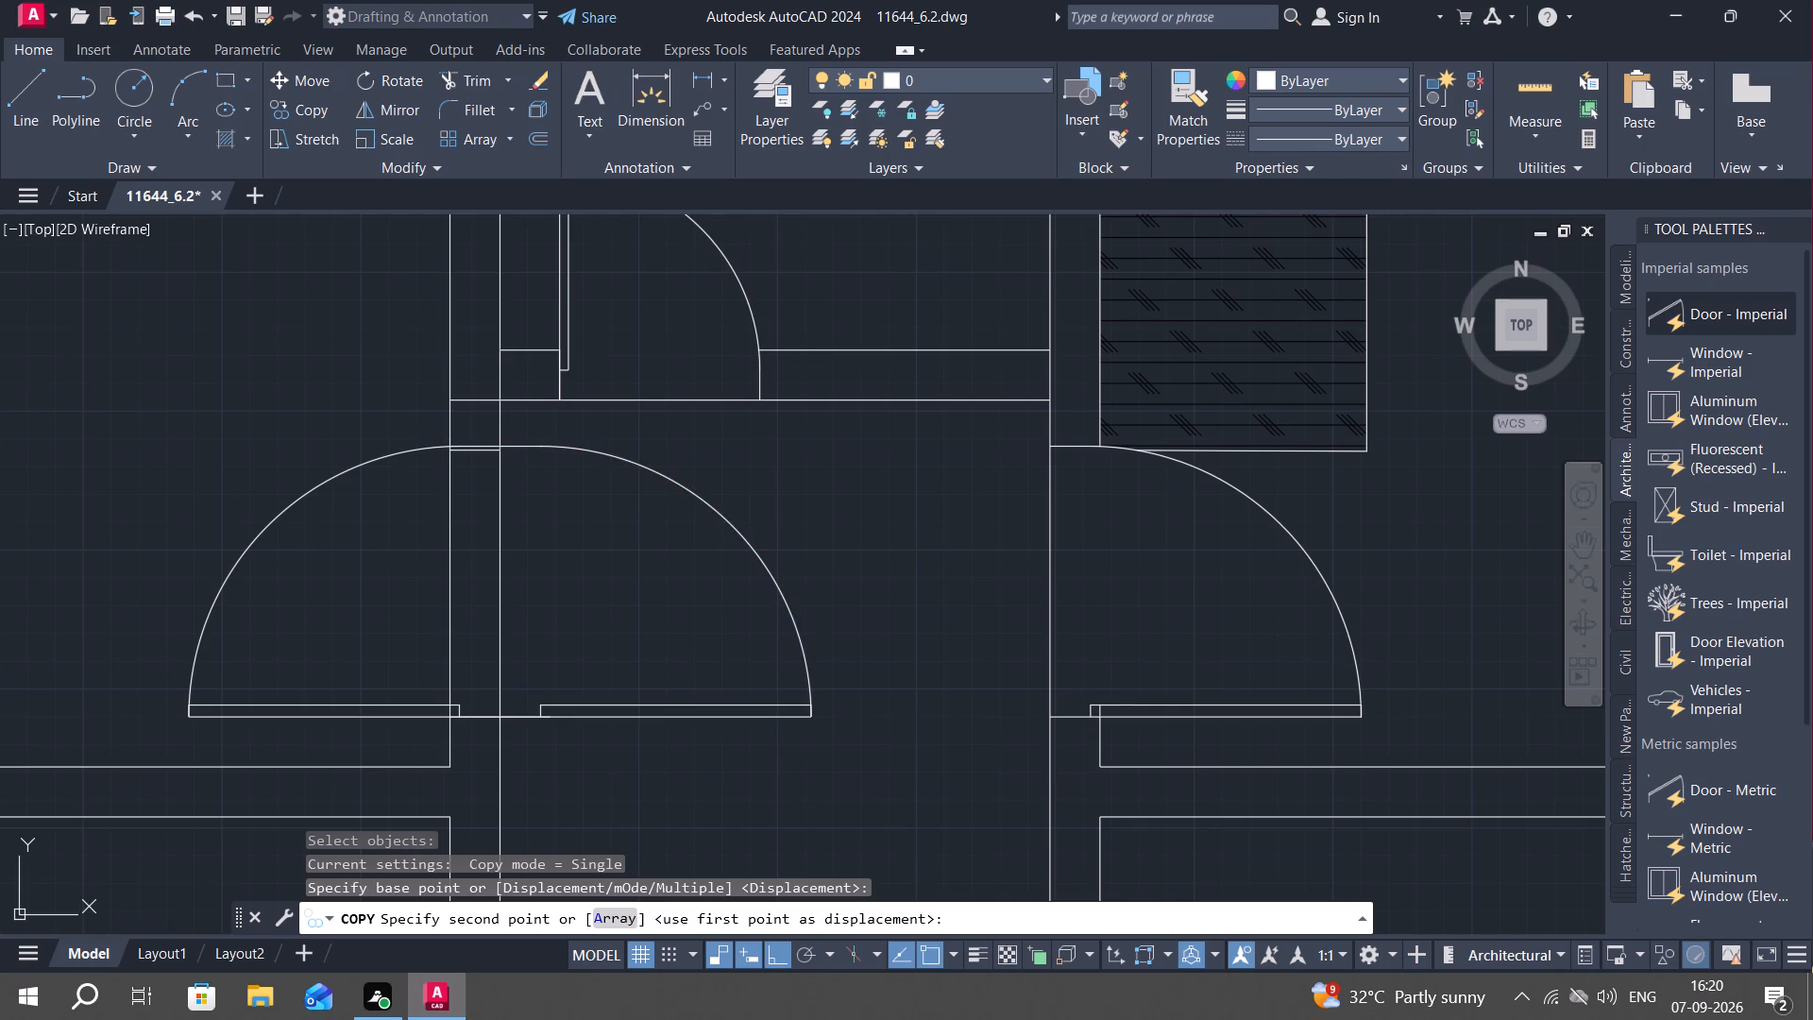
Erase the east-swinging door block that projects into the passage from the west wall.
{"action": "left_click", "coordinate": [771, 574]}
{"action": "key", "text": "Delete"}
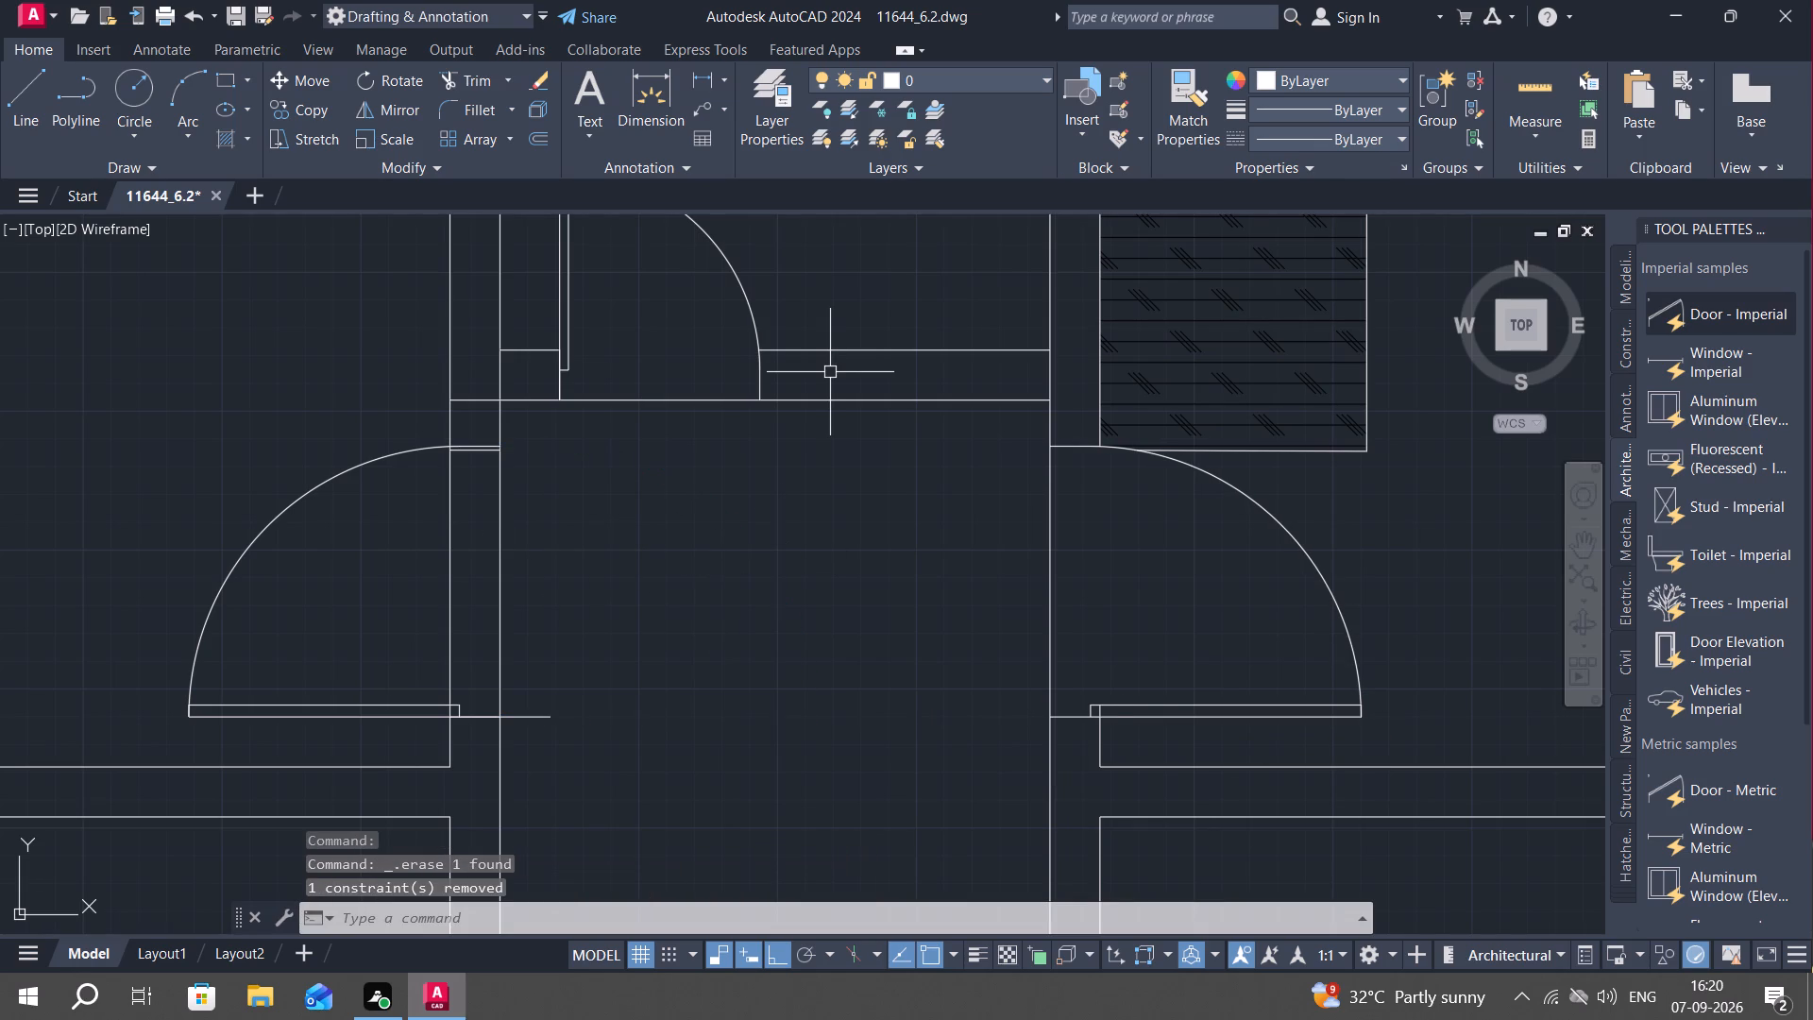
Save the drawing, then save it again as 11644_6.2 on the Desktop, replacing the existing file.
{"action": "key", "text": "ctrl+s"}
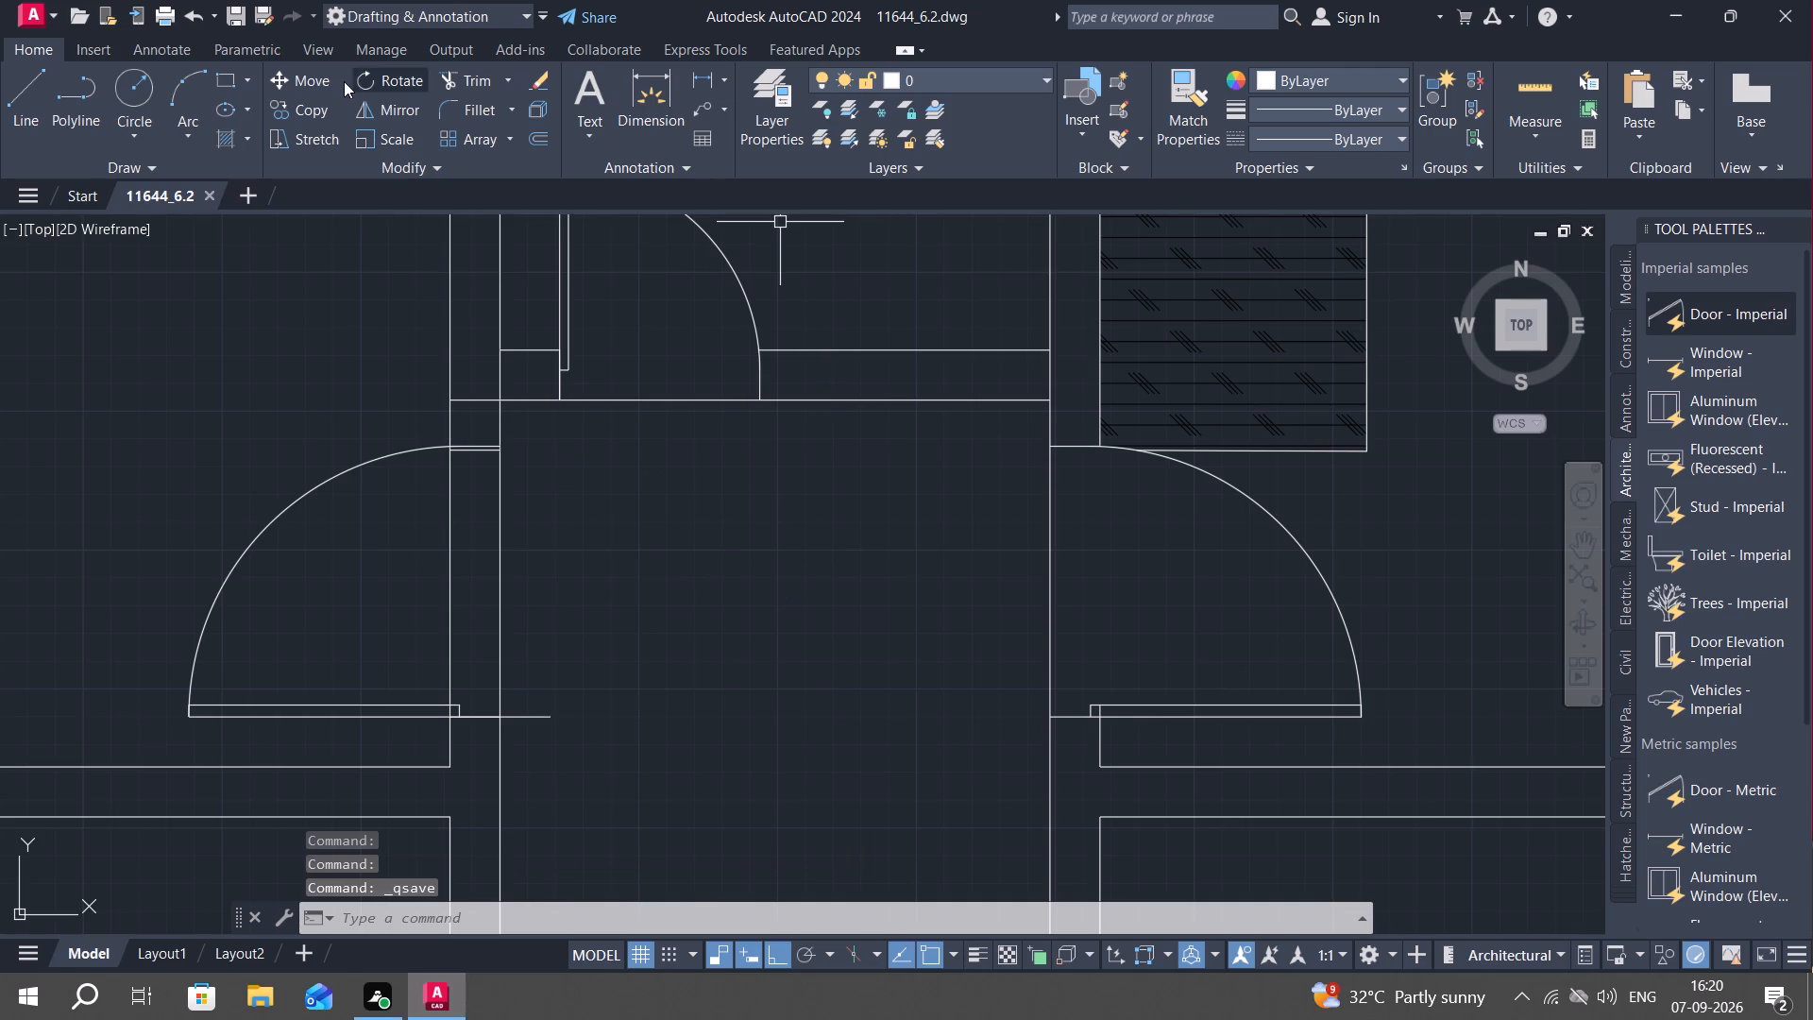
{"action": "left_click", "coordinate": [256, 11]}
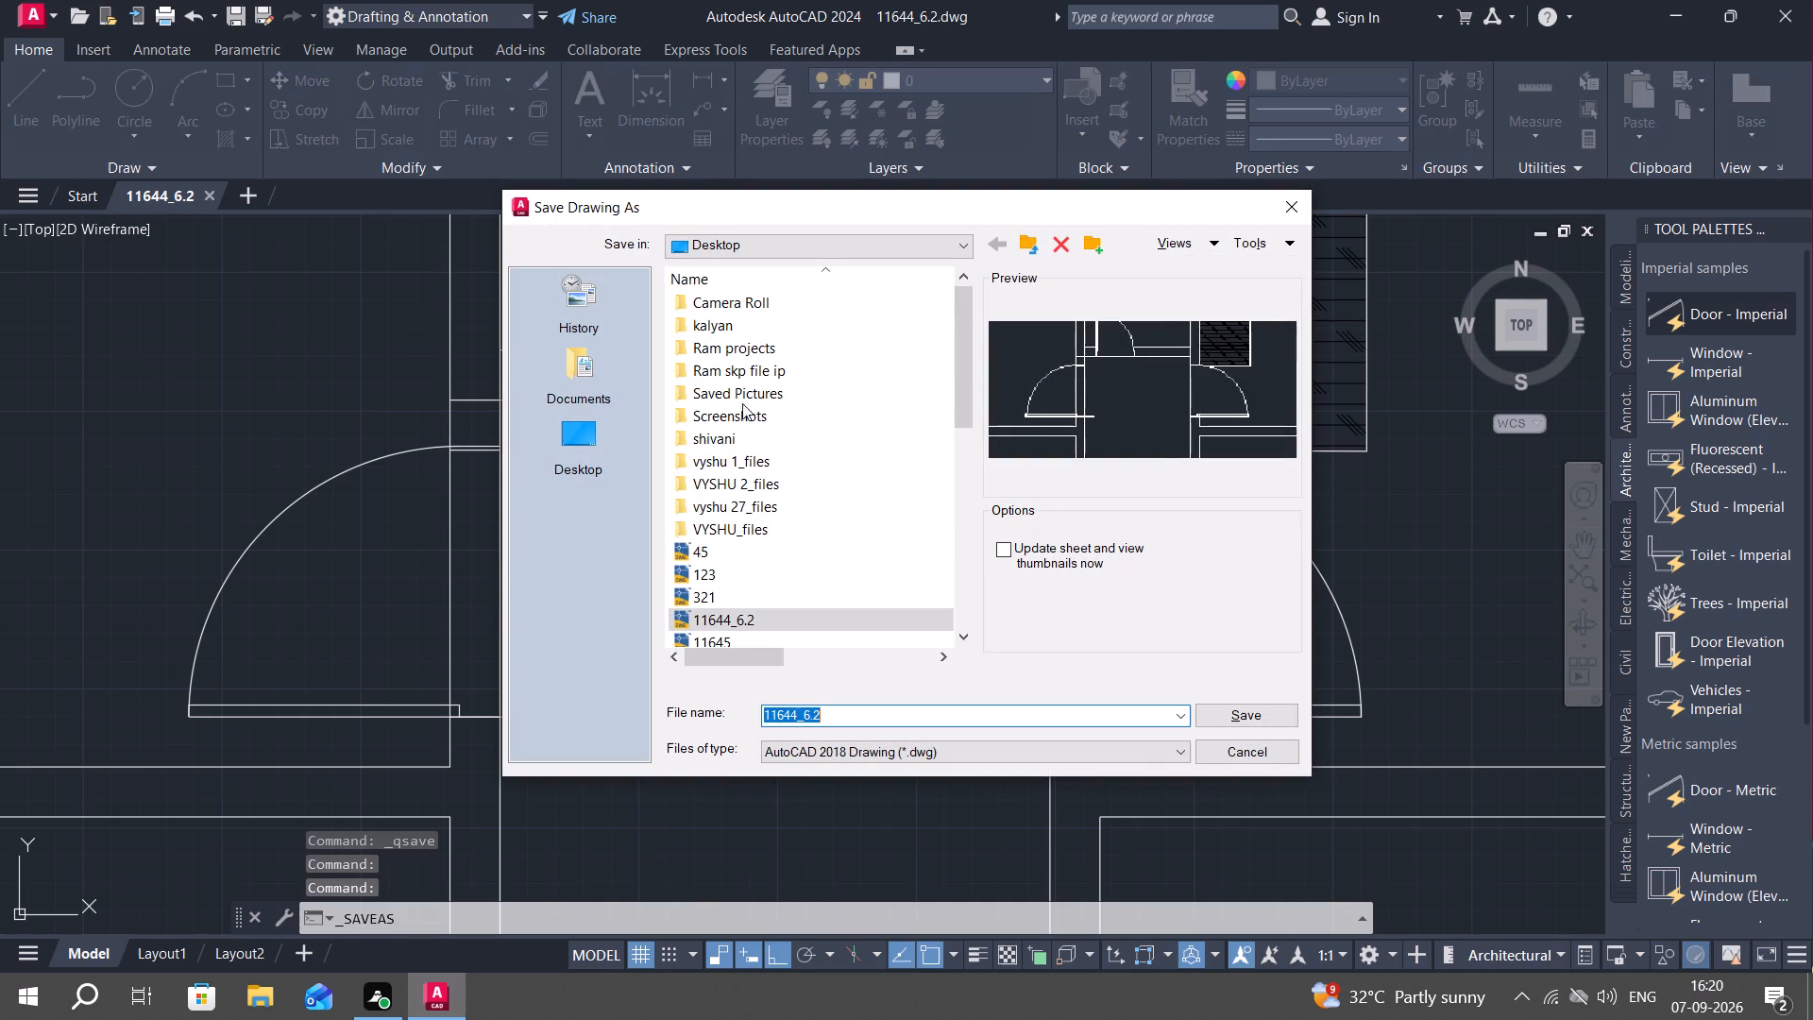
{"action": "left_click", "coordinate": [1222, 710]}
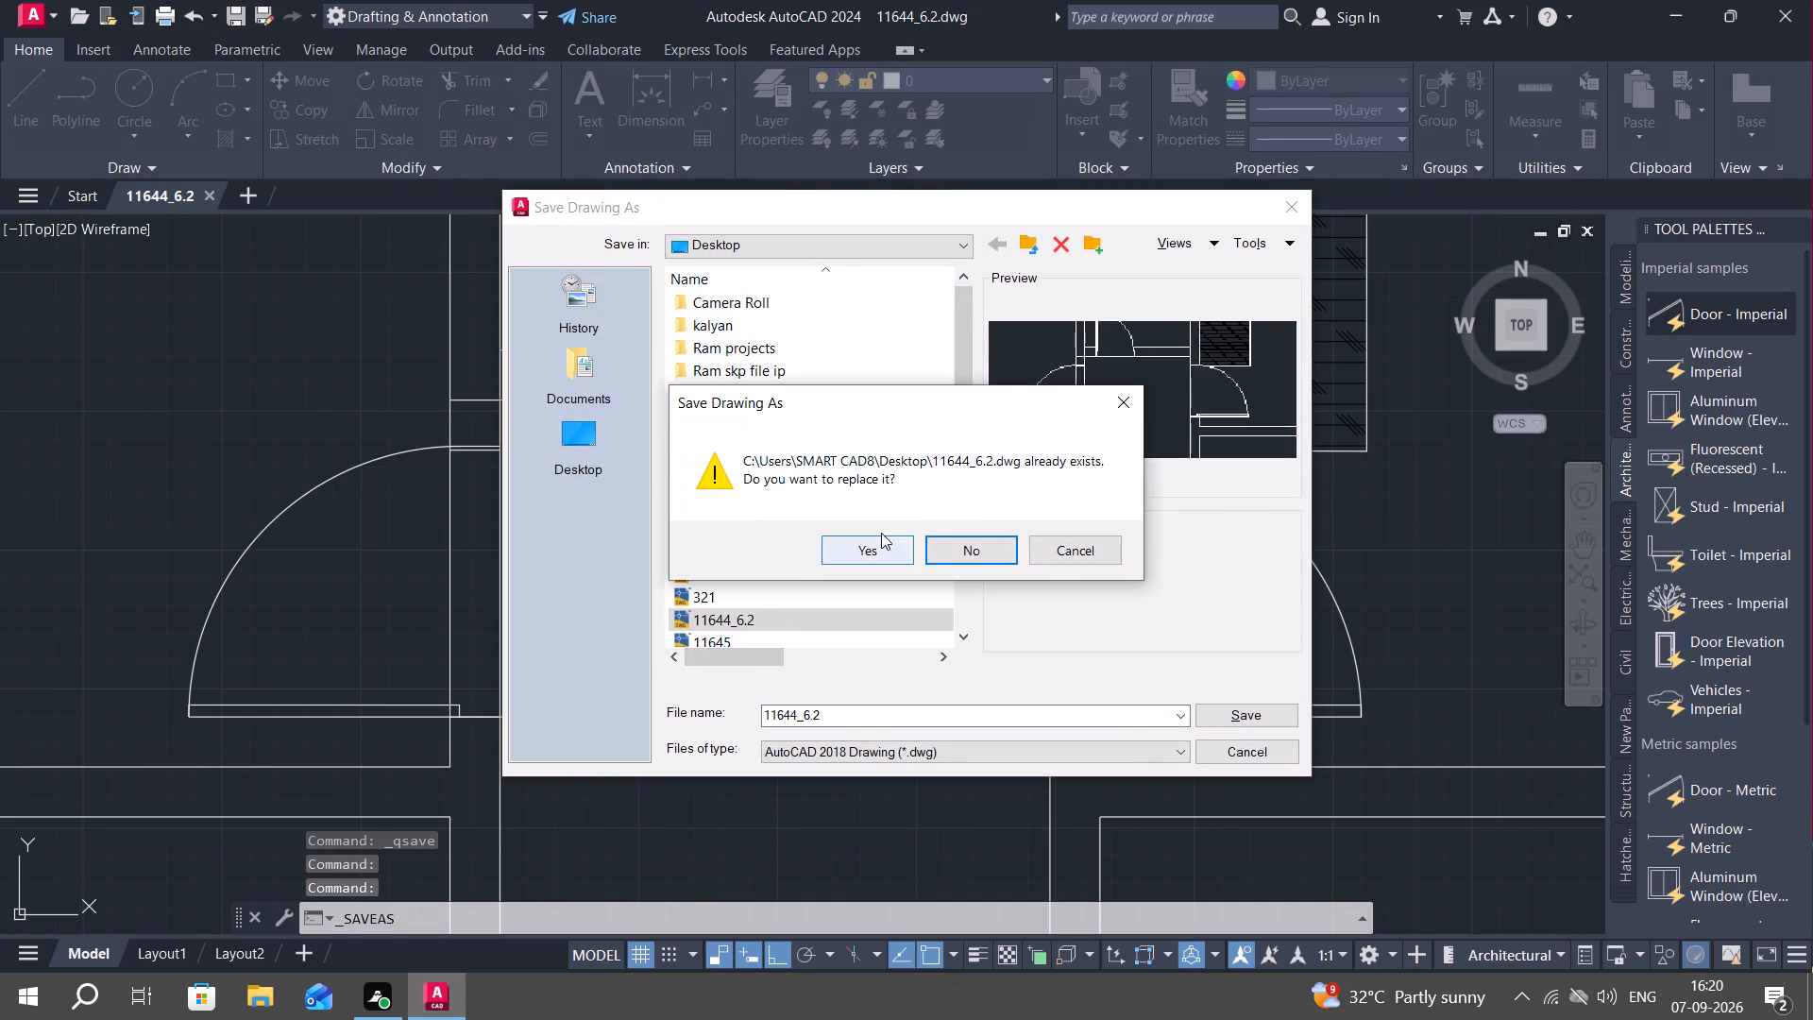
{"action": "left_click", "coordinate": [874, 548]}
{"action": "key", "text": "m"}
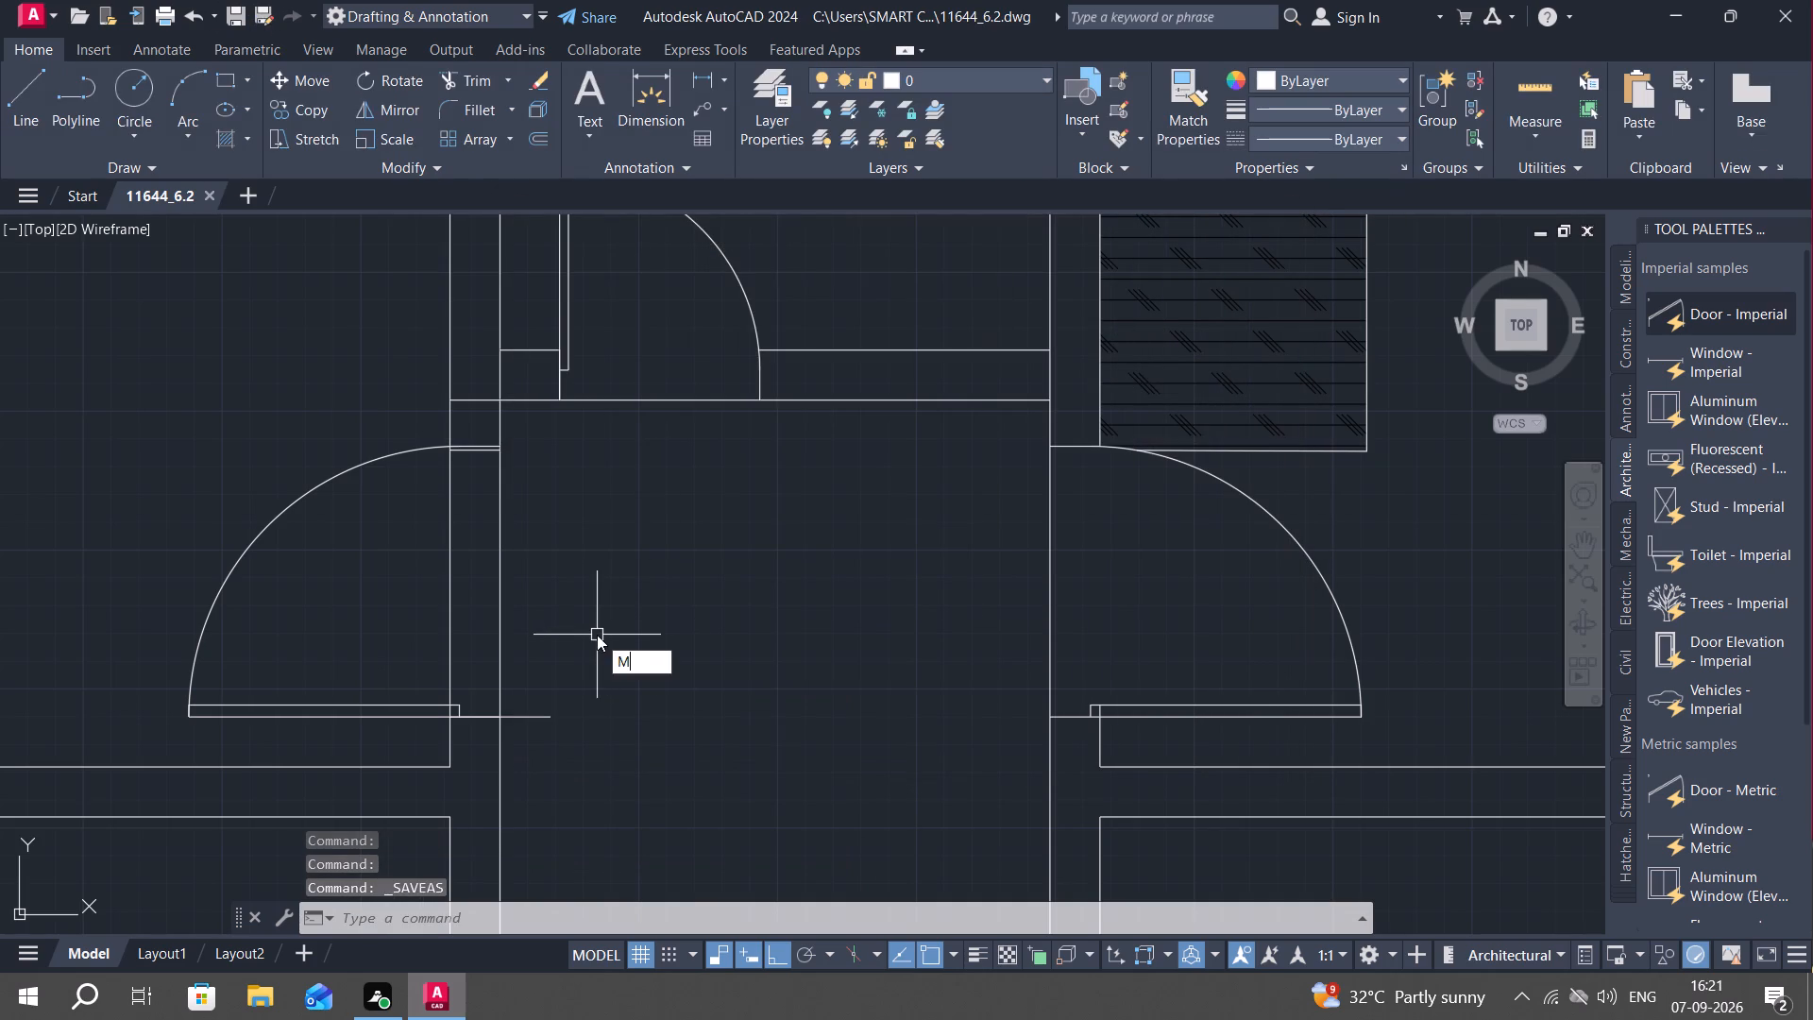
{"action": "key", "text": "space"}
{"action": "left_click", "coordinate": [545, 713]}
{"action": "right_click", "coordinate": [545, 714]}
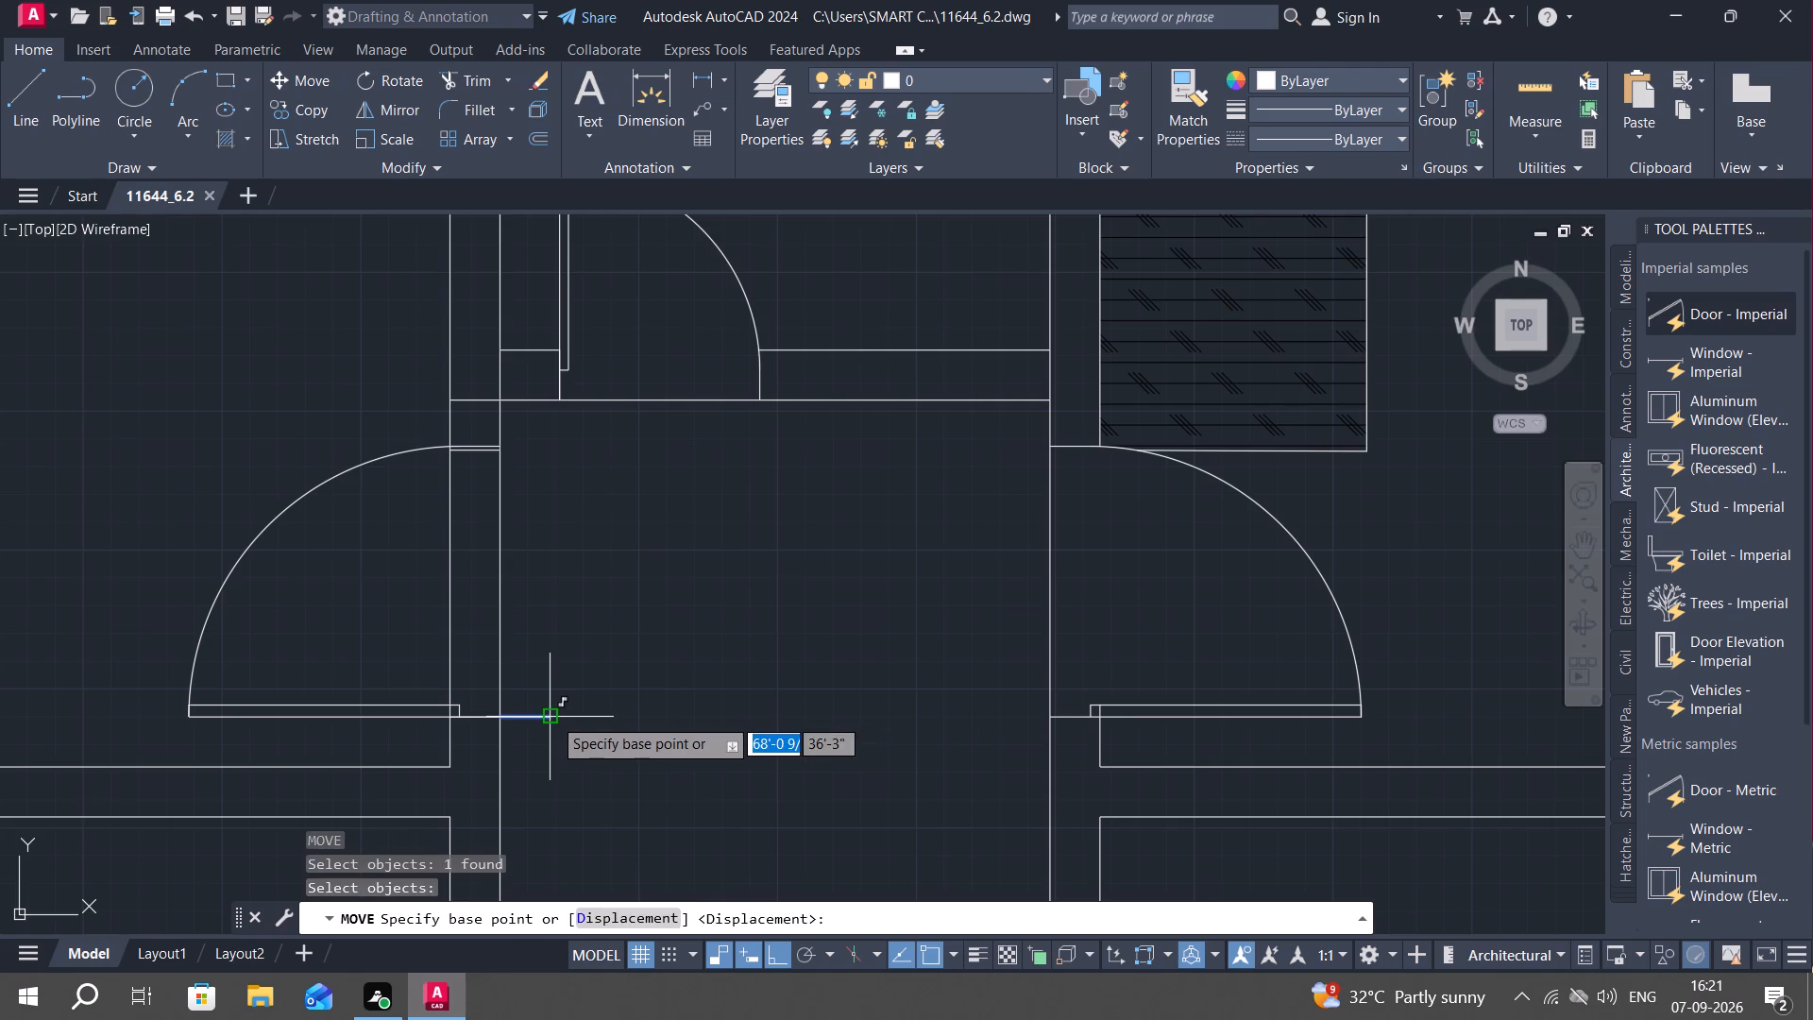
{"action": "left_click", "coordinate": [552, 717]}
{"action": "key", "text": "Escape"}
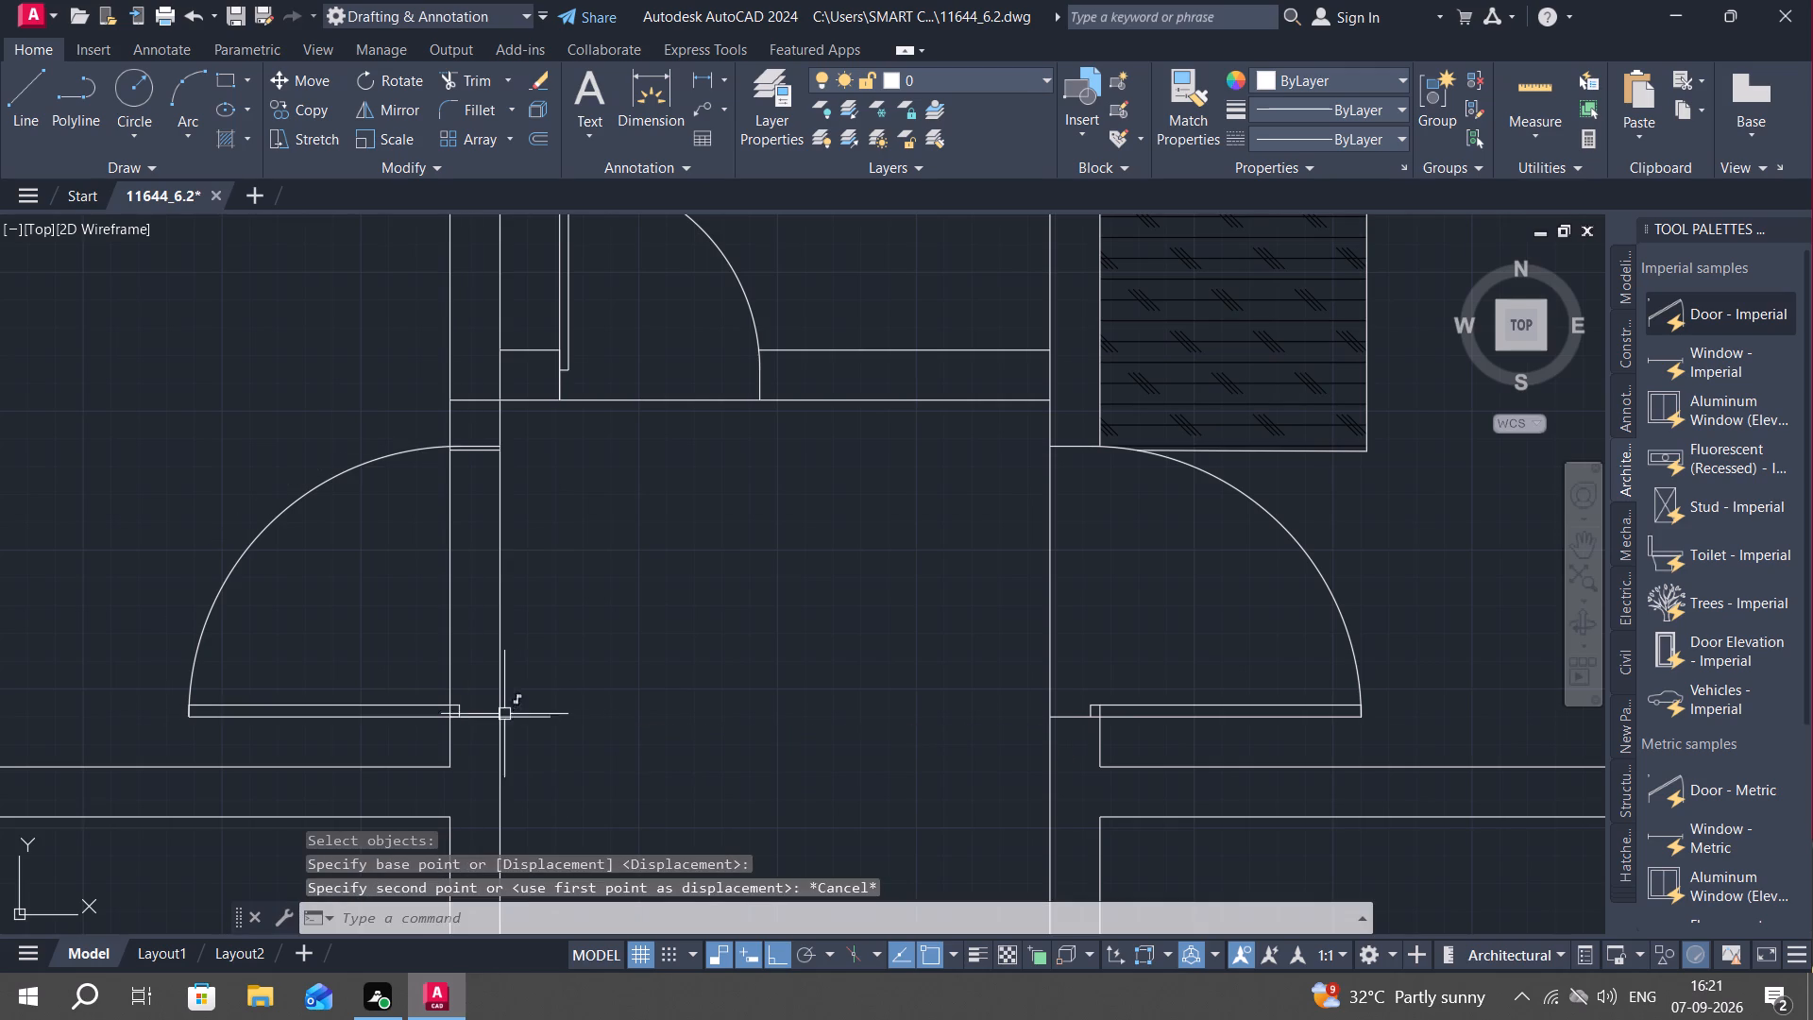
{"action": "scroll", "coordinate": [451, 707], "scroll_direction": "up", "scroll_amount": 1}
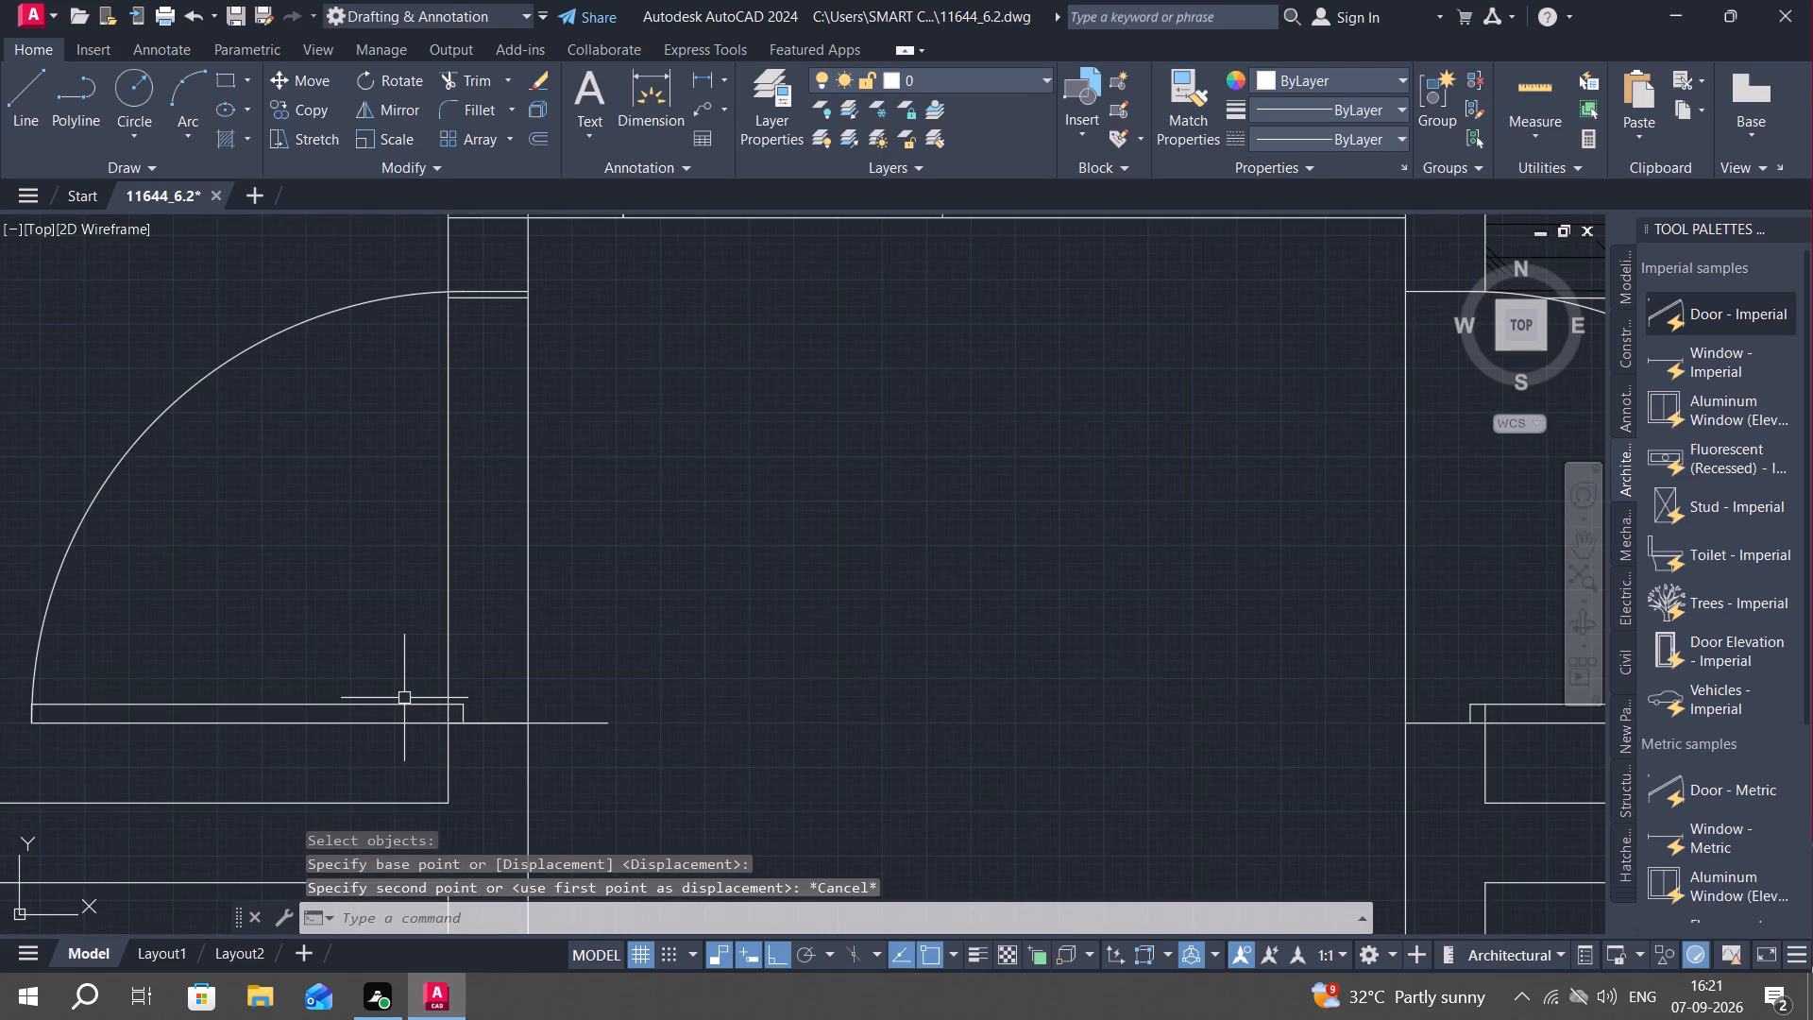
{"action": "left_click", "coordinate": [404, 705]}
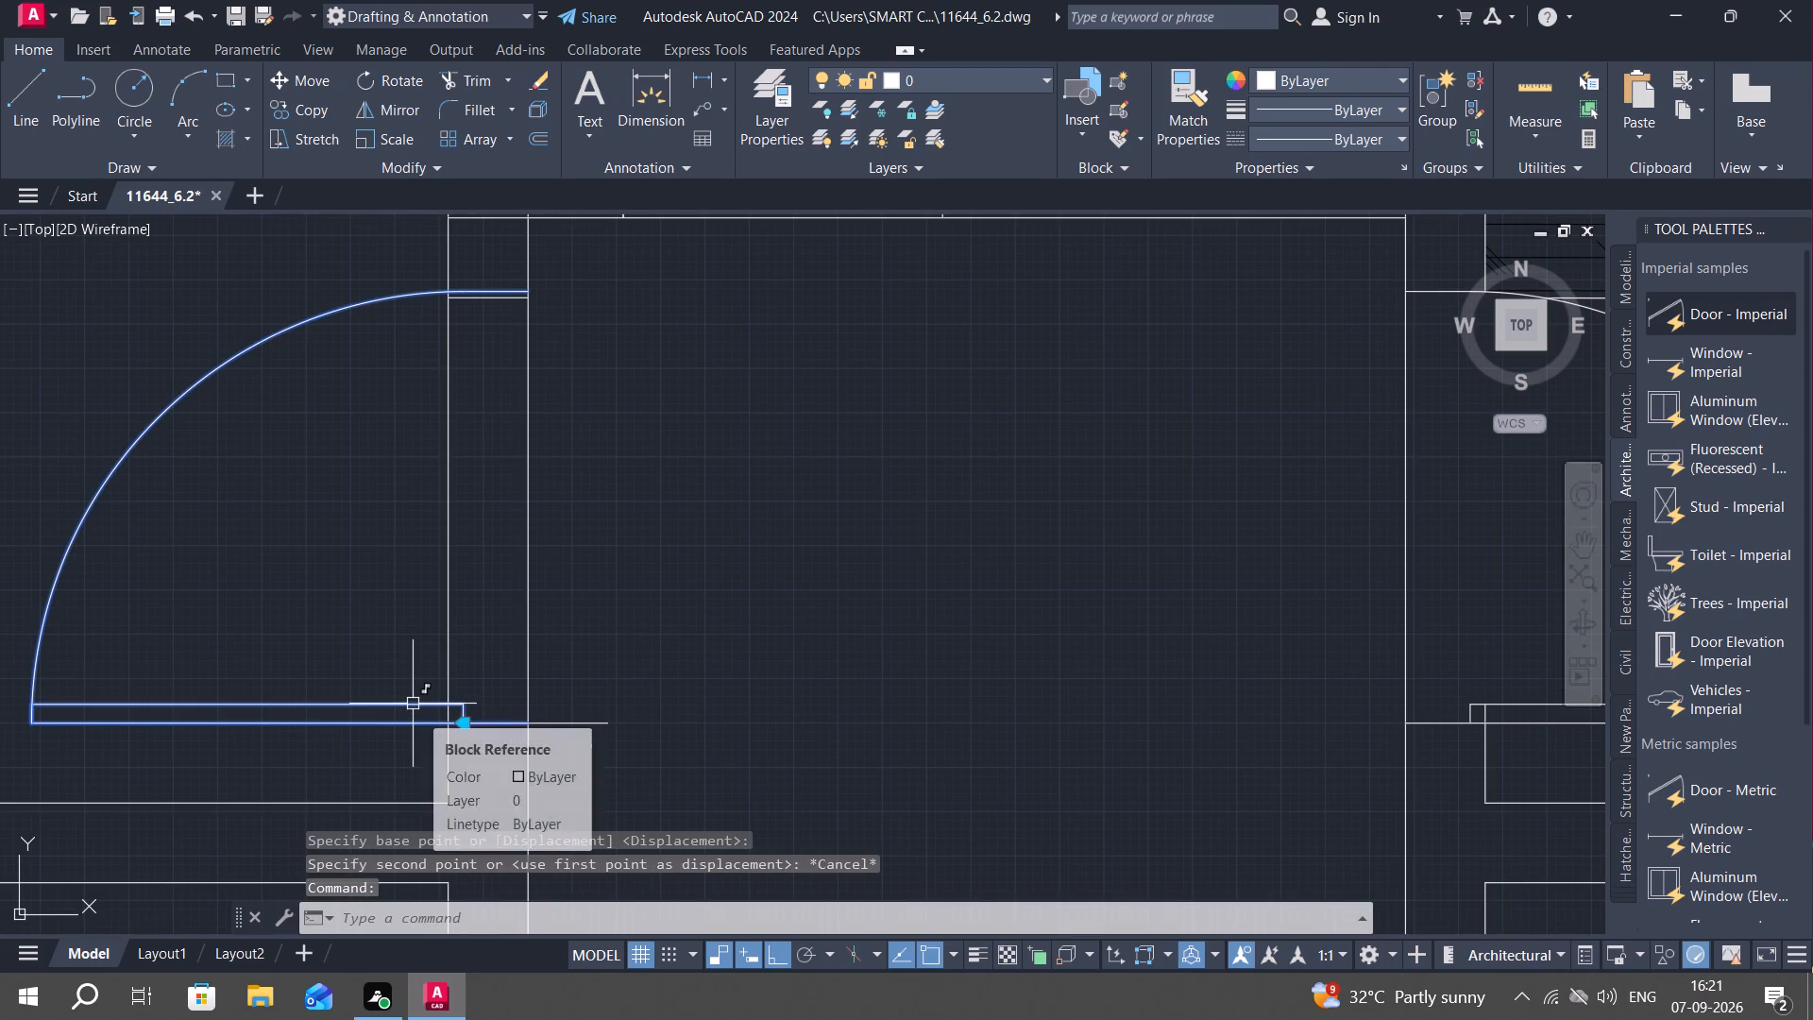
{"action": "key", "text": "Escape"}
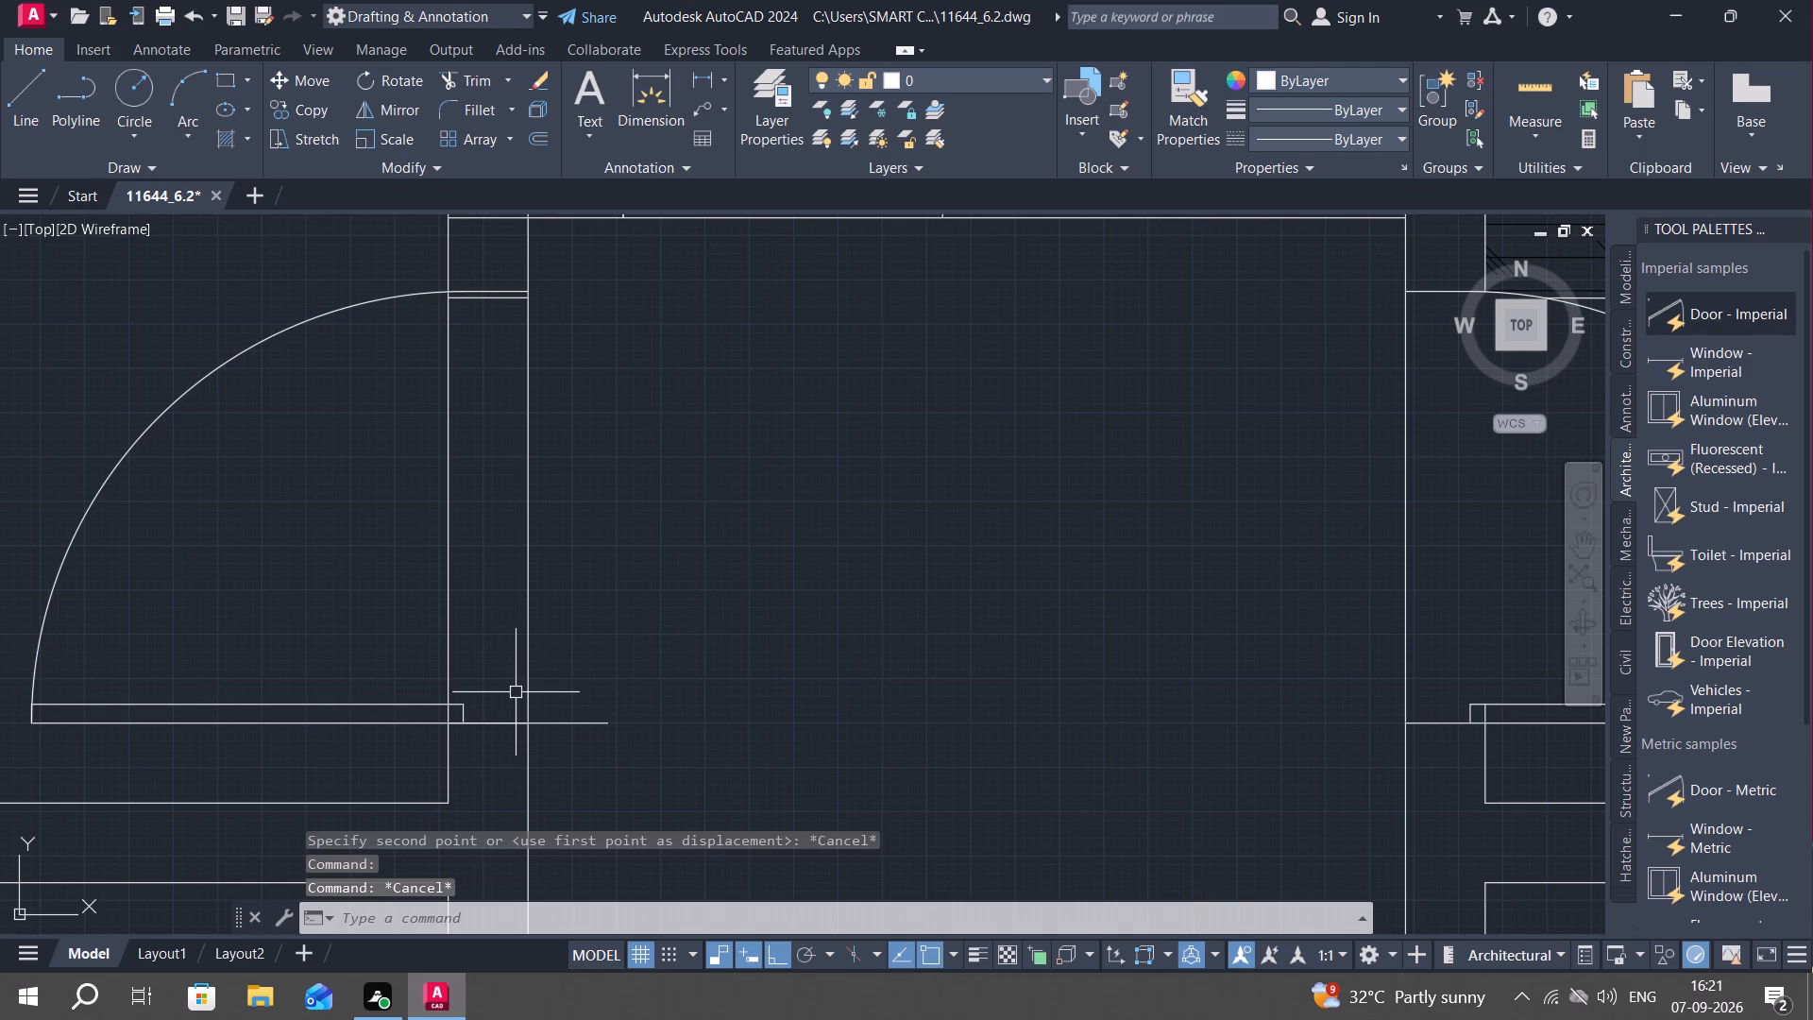
Trim the end of the west opening's lower jamb line that overshoots into the passage.
{"action": "type", "text": "TR"}
{"action": "key", "text": "space"}
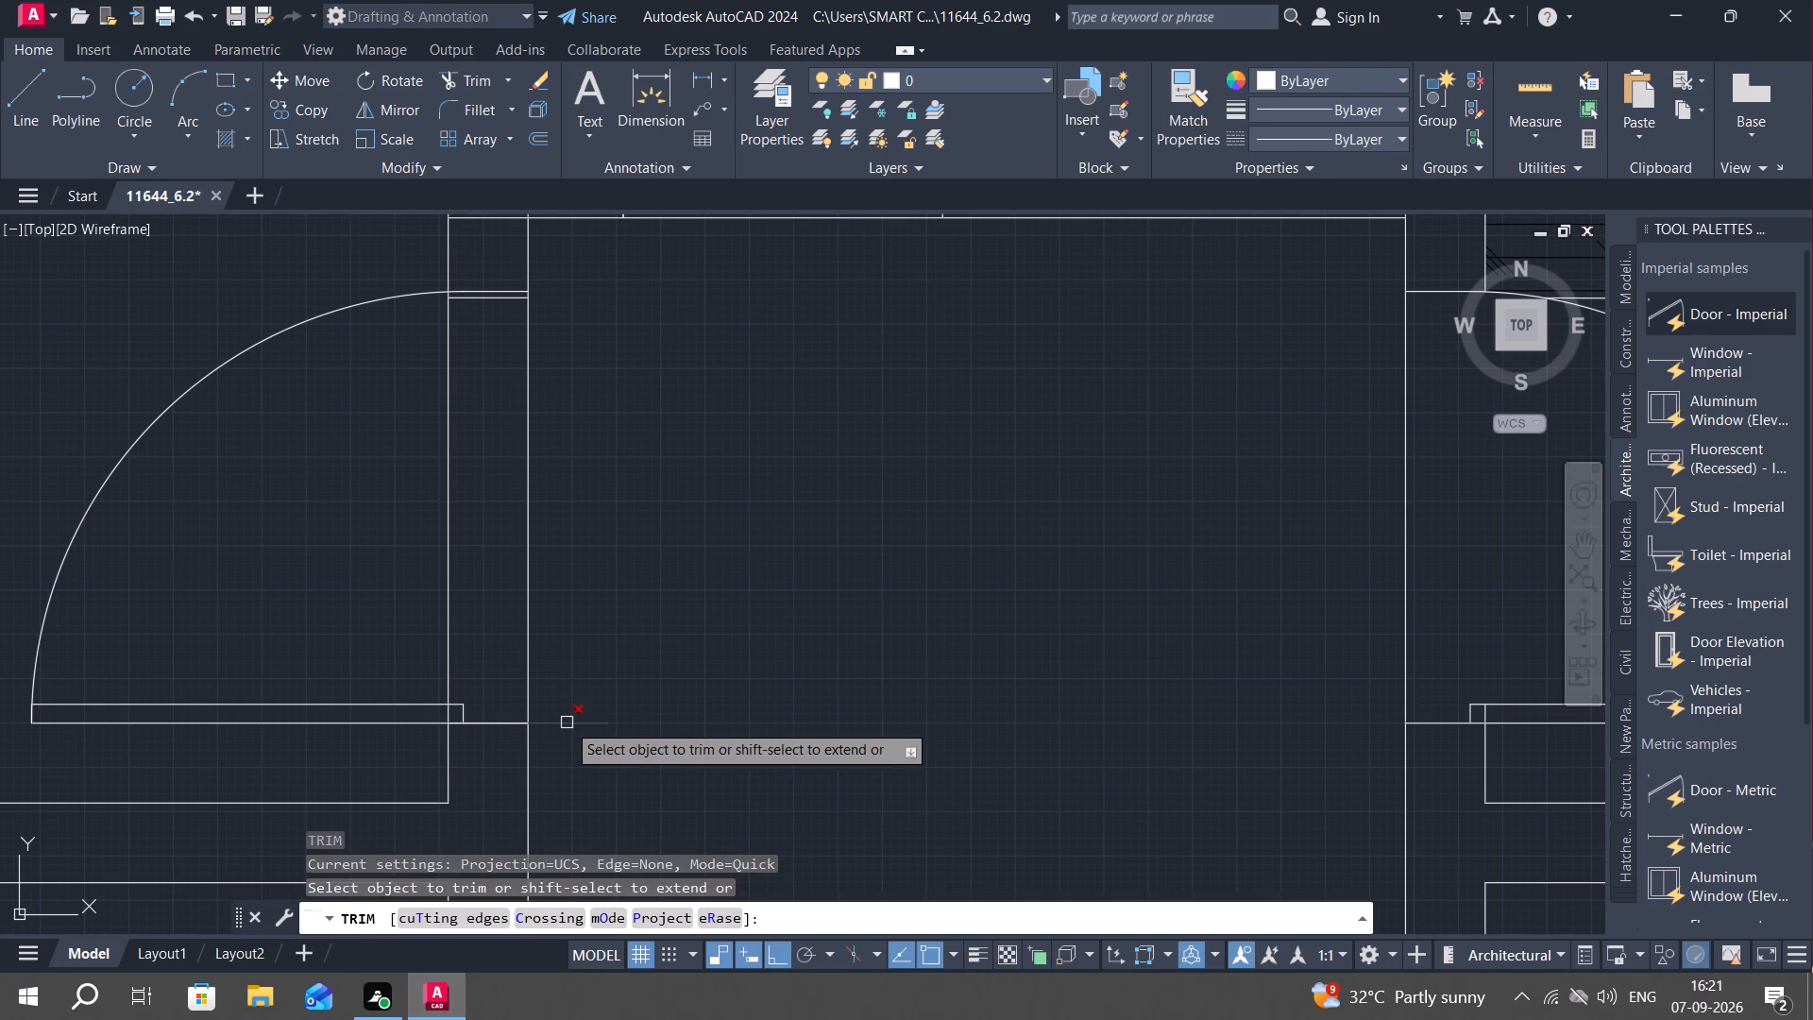
{"action": "left_click", "coordinate": [567, 722]}
{"action": "scroll", "coordinate": [483, 708], "scroll_direction": "up", "scroll_amount": 2}
{"action": "key", "text": "Escape"}
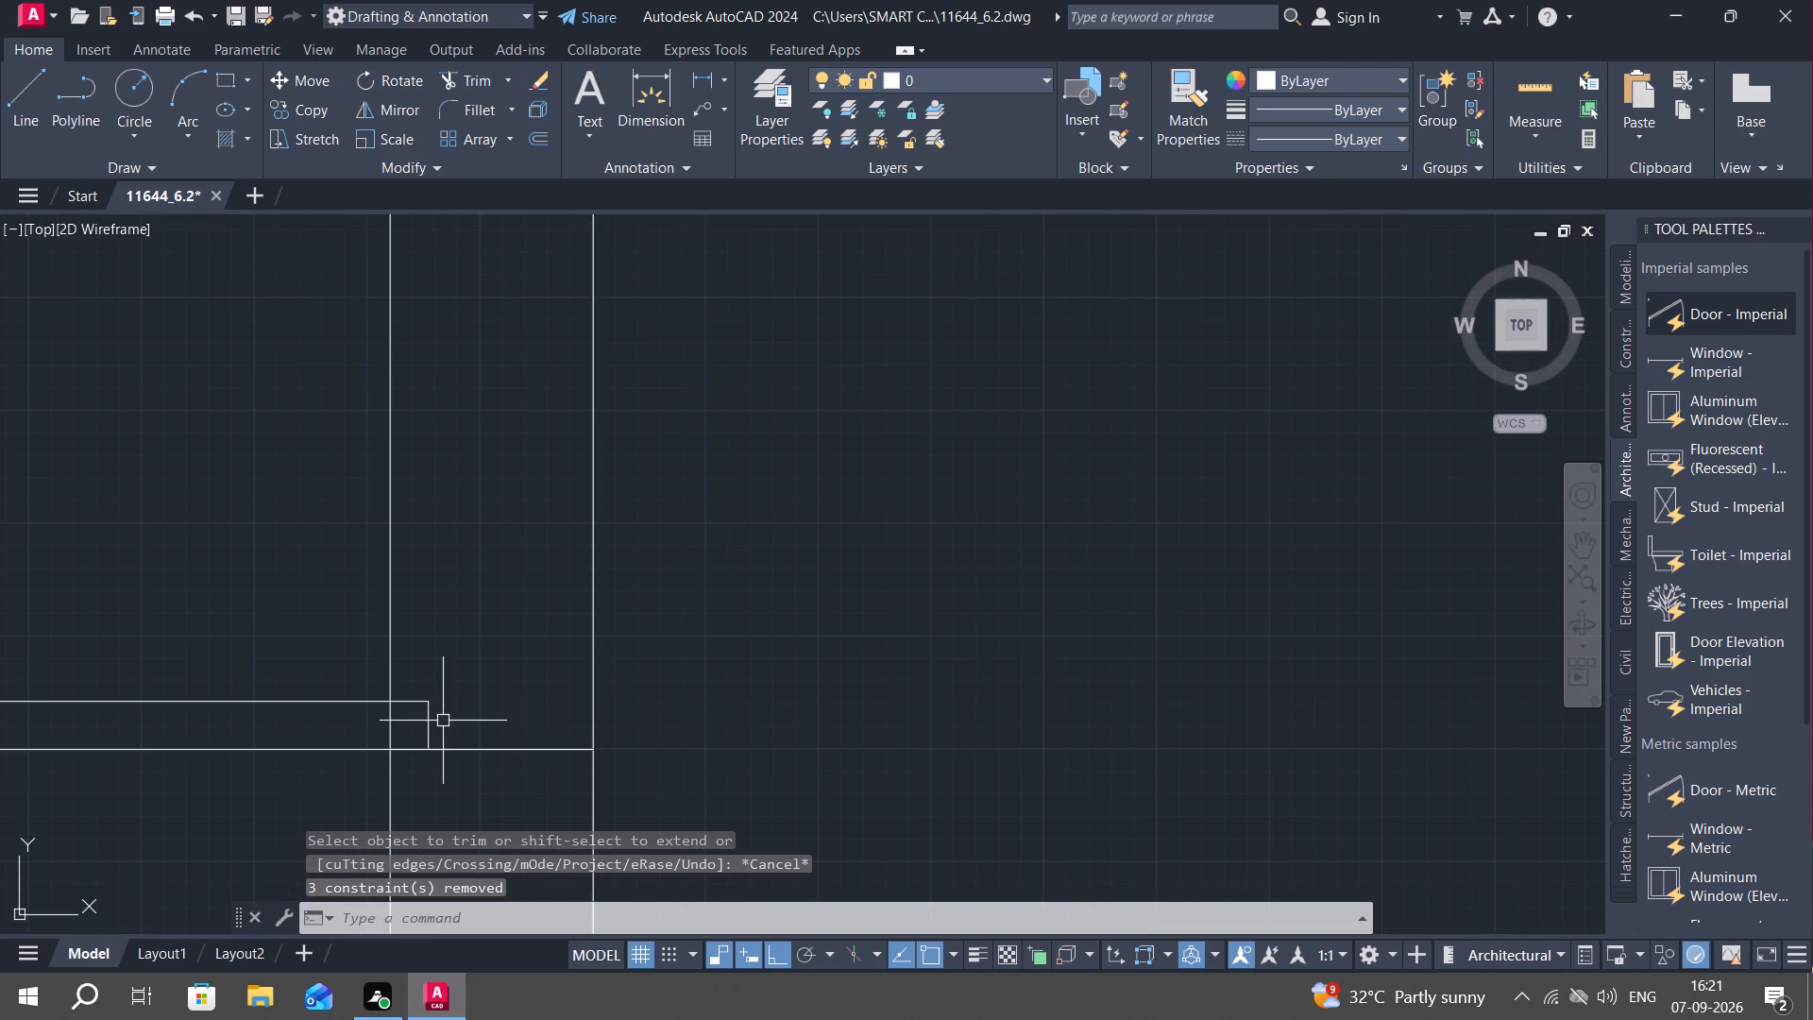
Trim the room-side wall line across the west door opening and the redundant upper jamb line just below the door block.
{"action": "key", "text": "space"}
{"action": "left_click", "coordinate": [395, 716]}
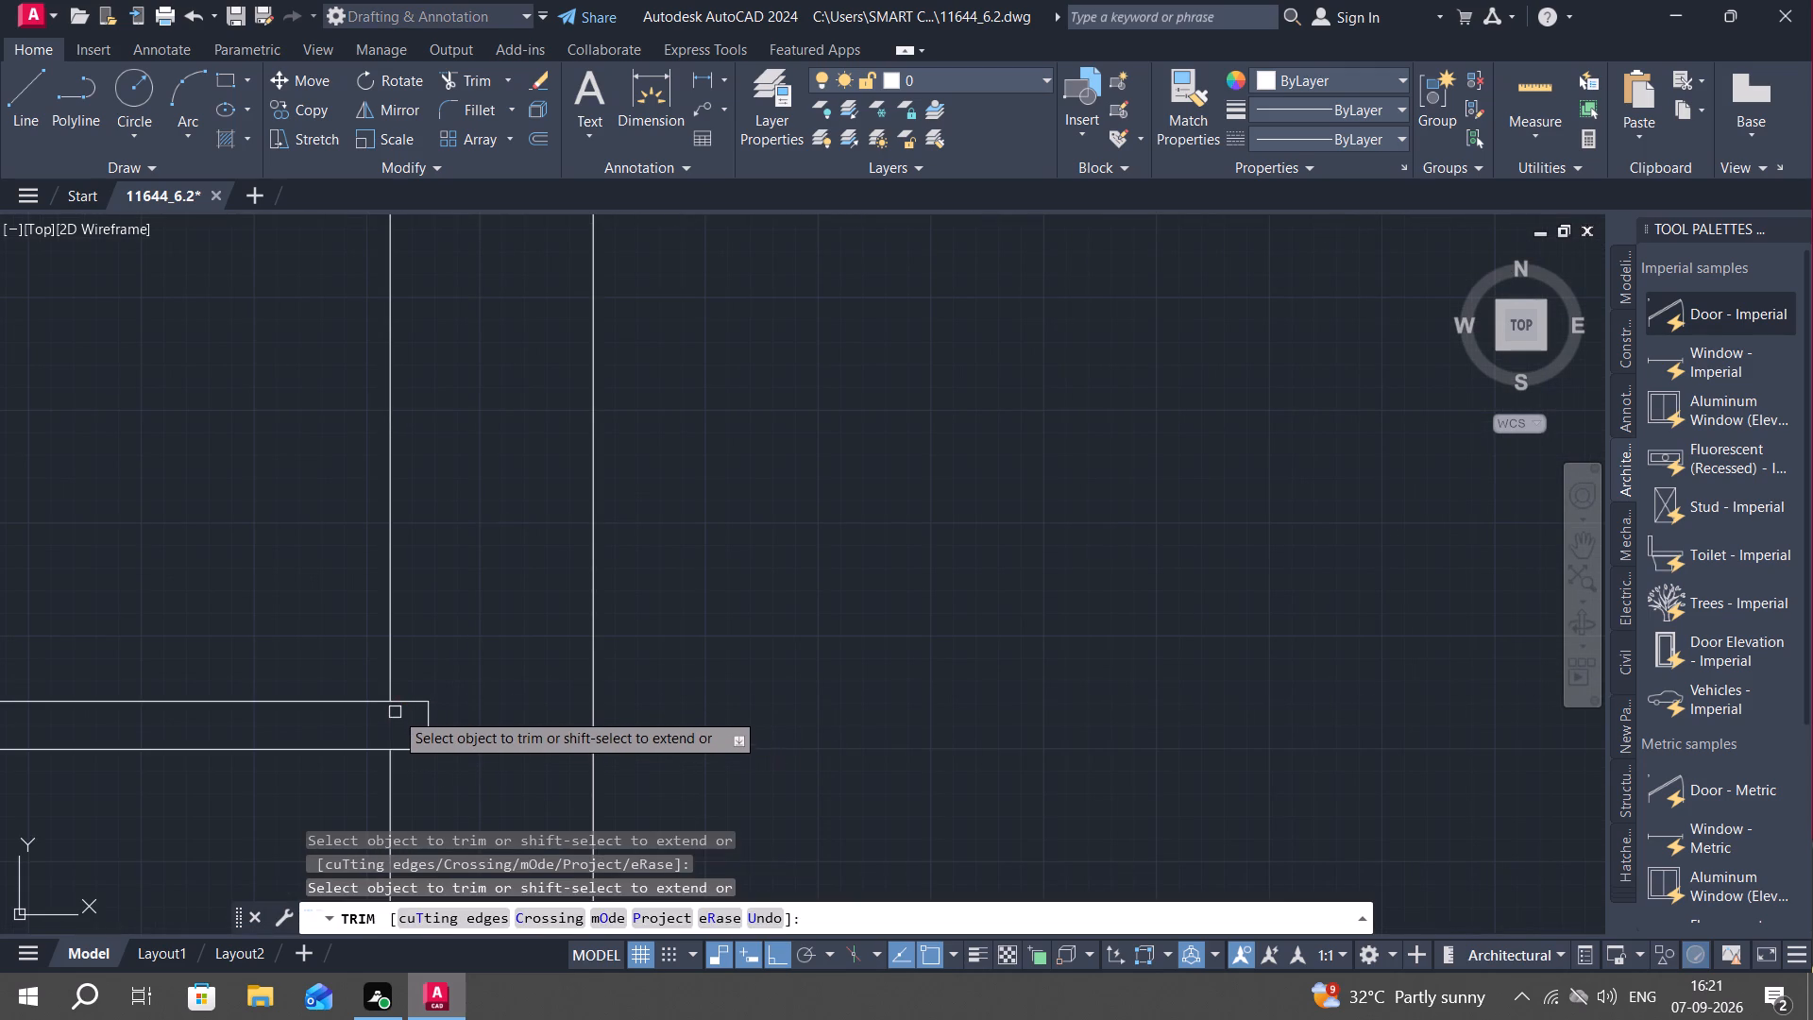
{"action": "scroll", "coordinate": [395, 711], "scroll_direction": "down", "scroll_amount": 3}
{"action": "left_click", "coordinate": [395, 670]}
{"action": "scroll", "coordinate": [415, 454], "scroll_direction": "up", "scroll_amount": 2}
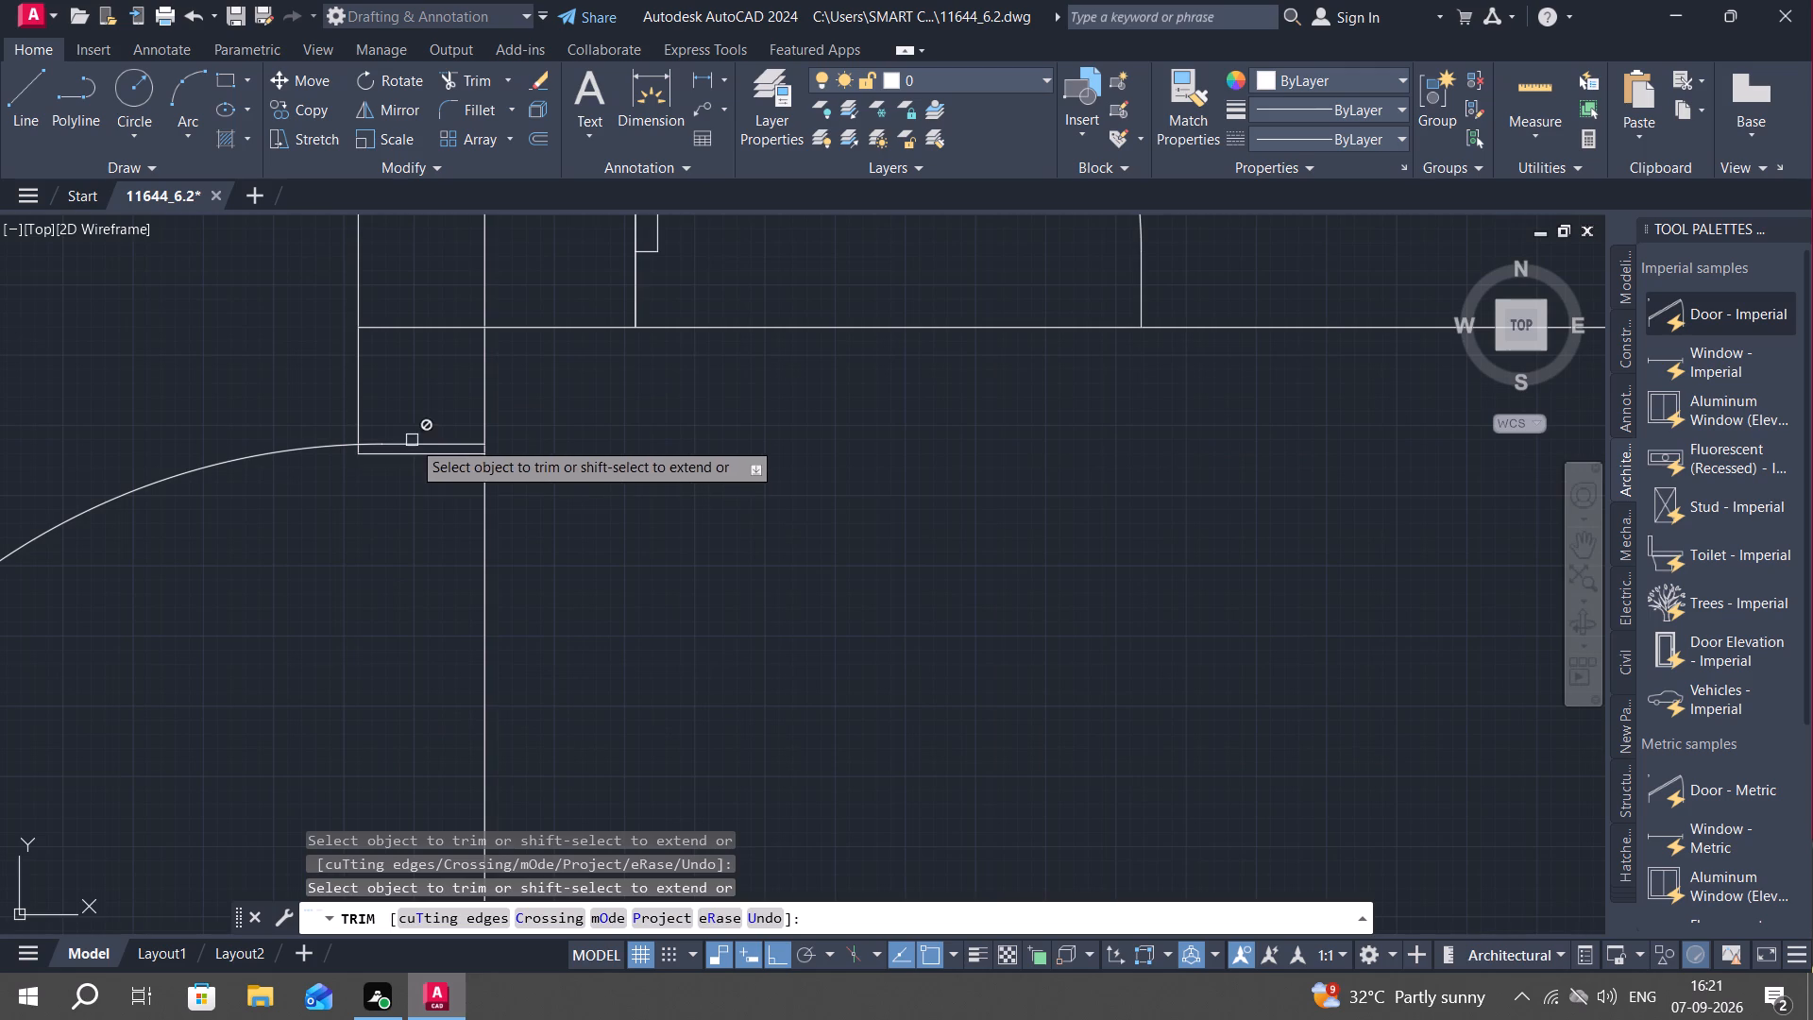
{"action": "left_click", "coordinate": [415, 453]}
{"action": "left_click", "coordinate": [361, 453]}
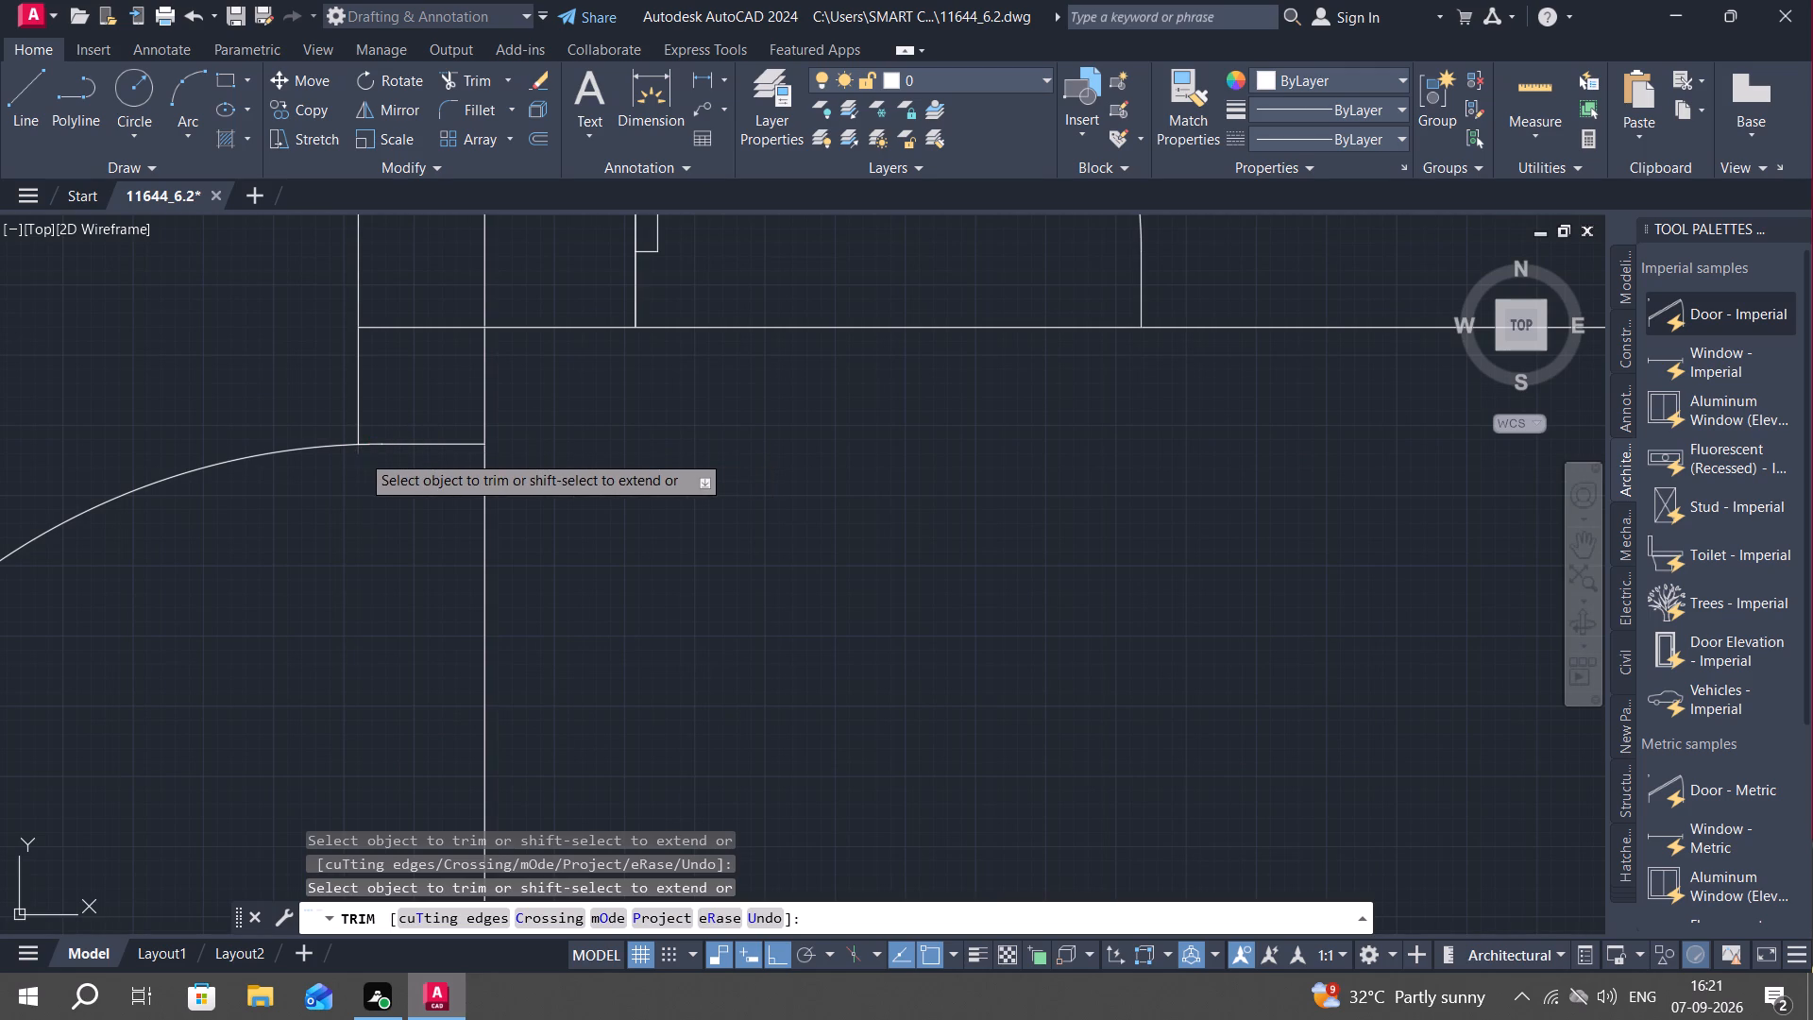
Trim the east opening's room-side wall remnant crossing the door leaf and the passage-side wall line across the opening.
{"action": "scroll", "coordinate": [750, 590], "scroll_direction": "down", "scroll_amount": 1}
{"action": "scroll", "coordinate": [872, 619], "scroll_direction": "down", "scroll_amount": 1}
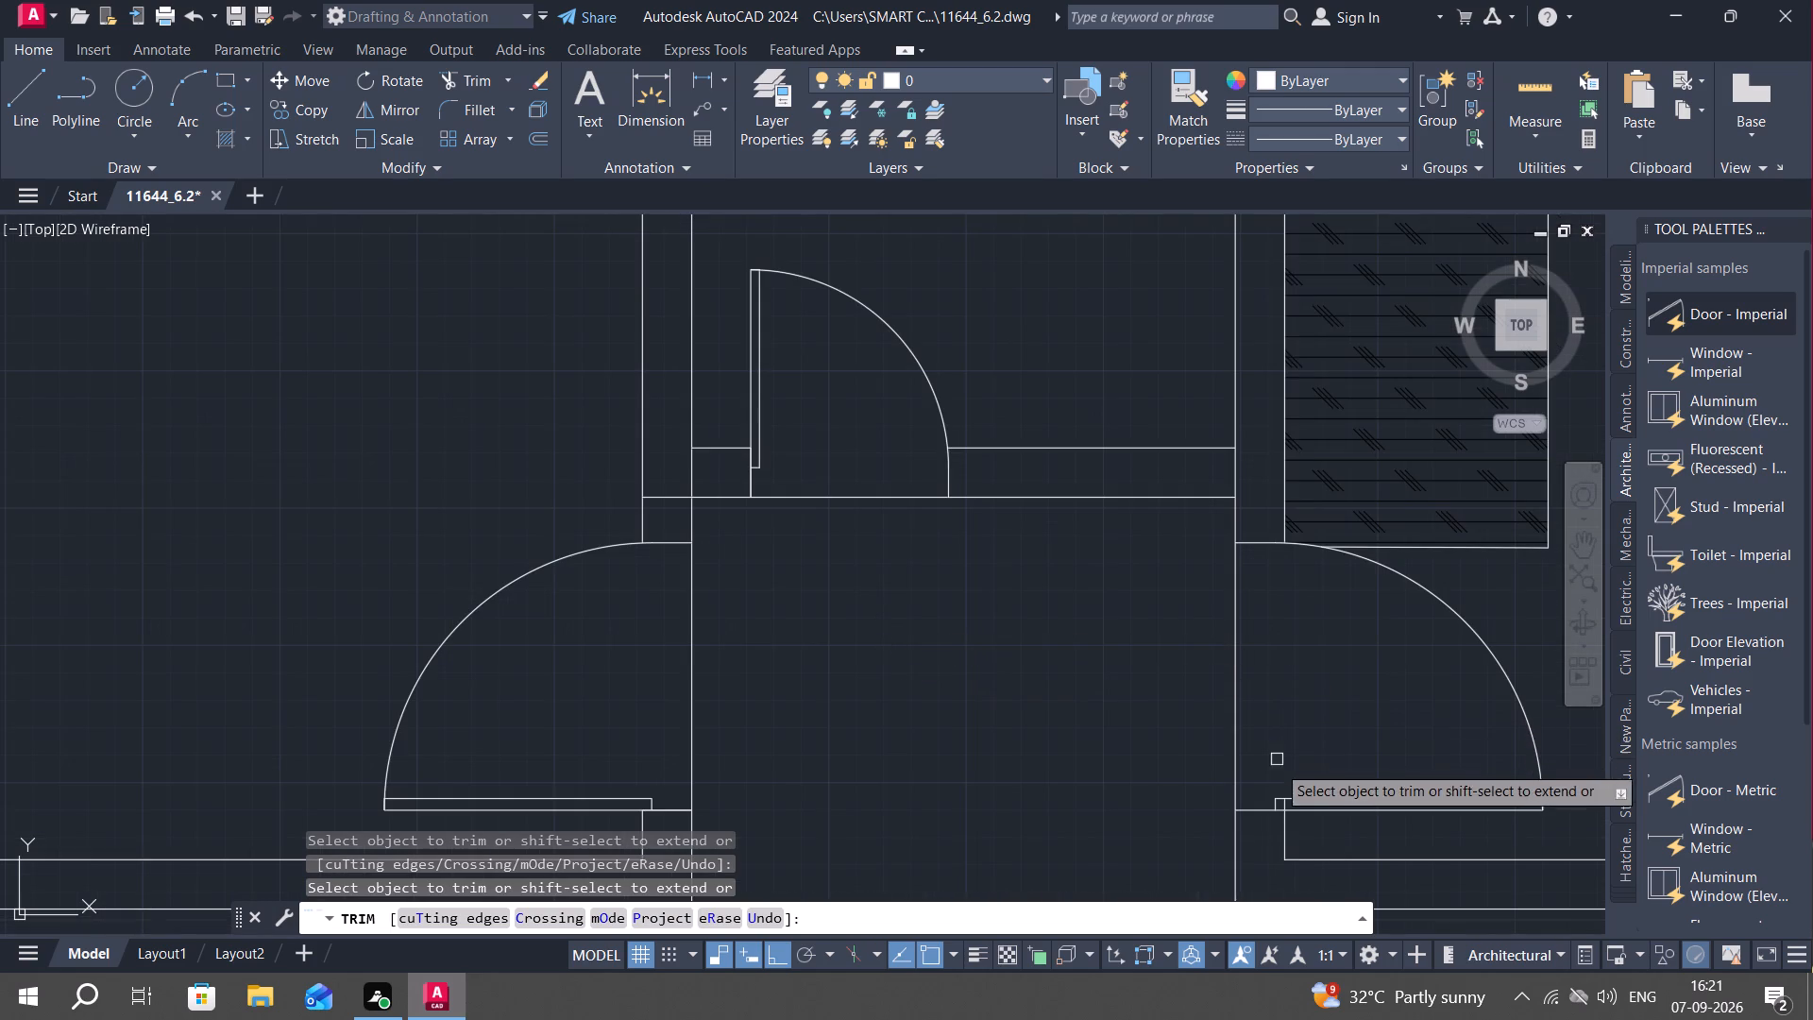
{"action": "scroll", "coordinate": [1283, 814], "scroll_direction": "up", "scroll_amount": 3}
{"action": "left_click", "coordinate": [1273, 786]}
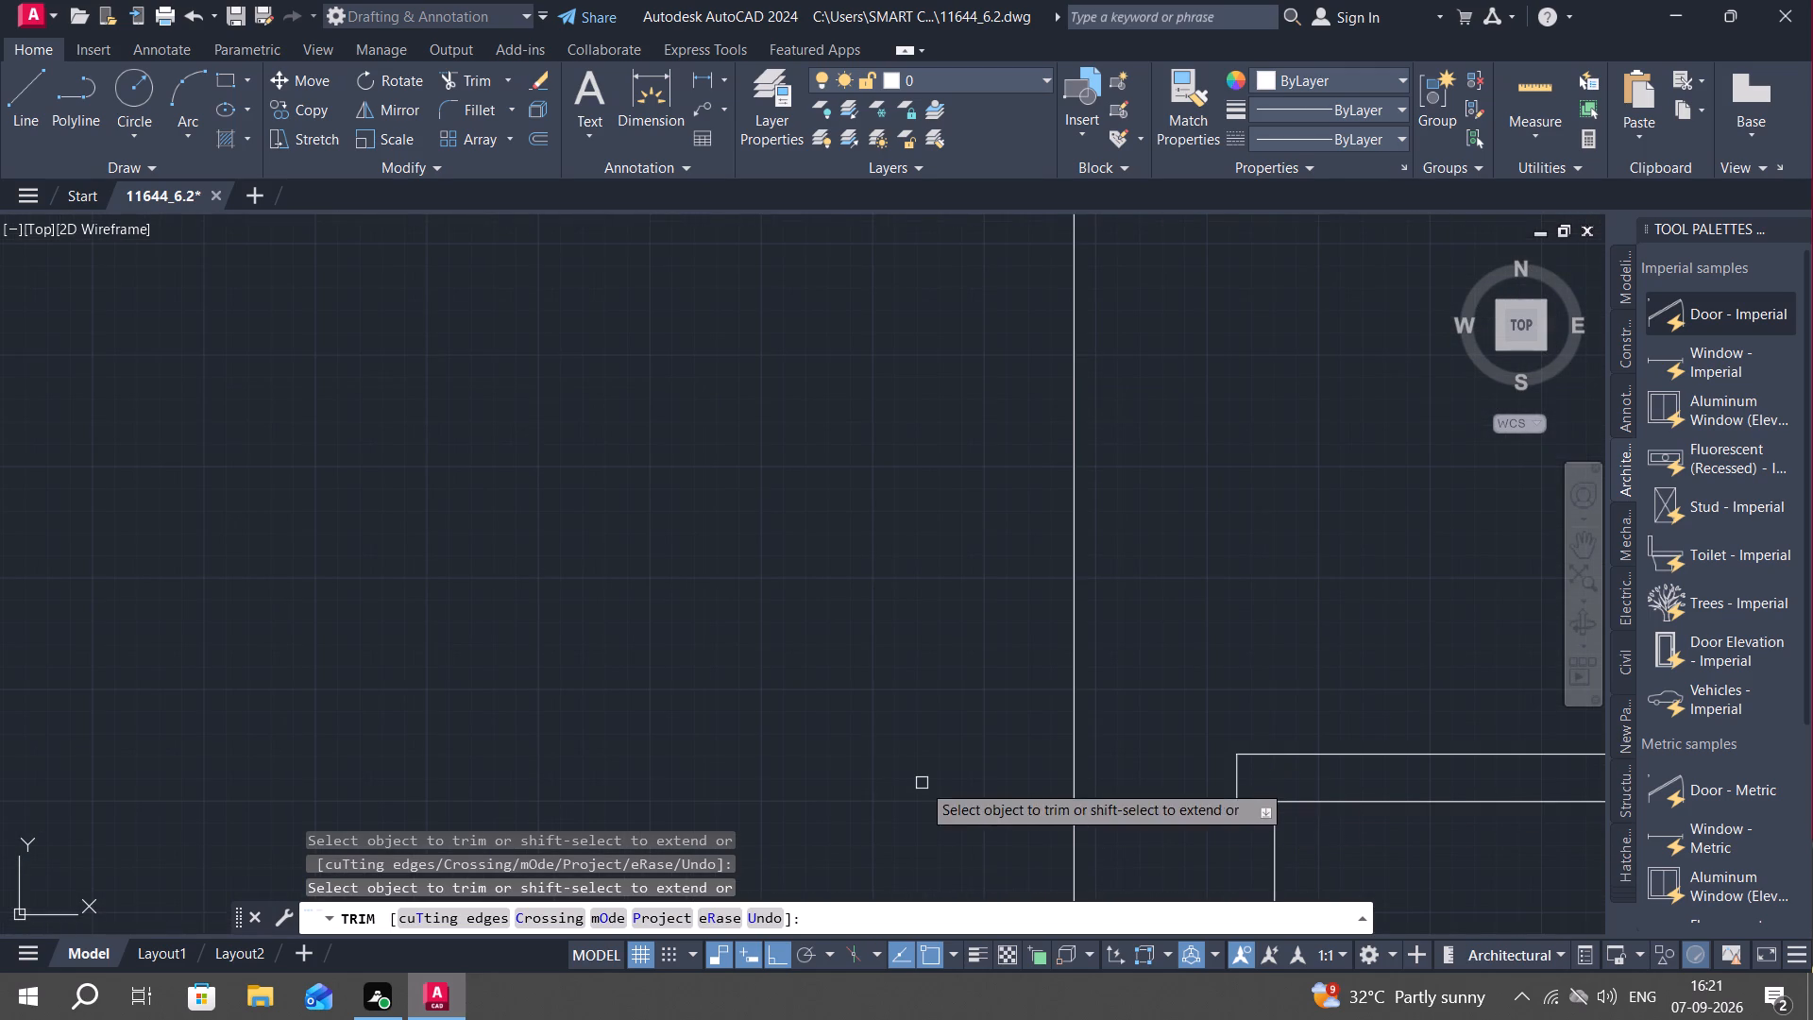
{"action": "key", "text": "Escape"}
{"action": "scroll", "coordinate": [894, 678], "scroll_direction": "down", "scroll_amount": 3}
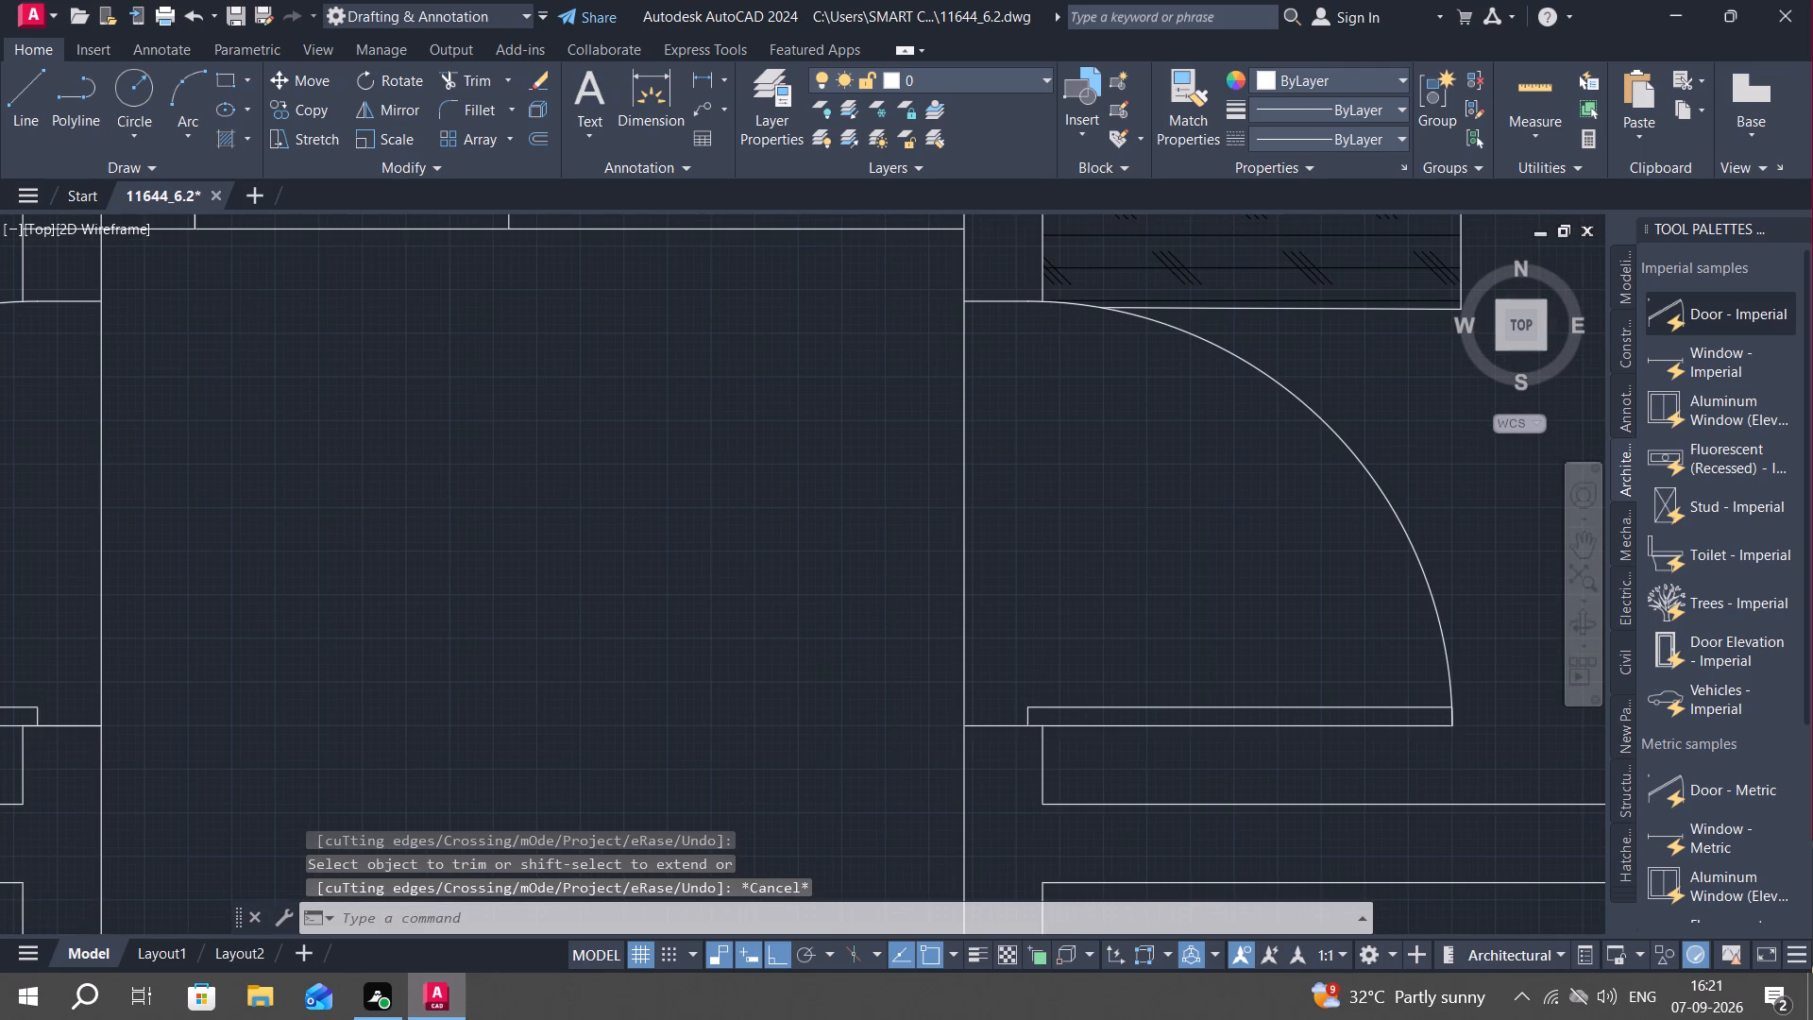
{"action": "key", "text": "space"}
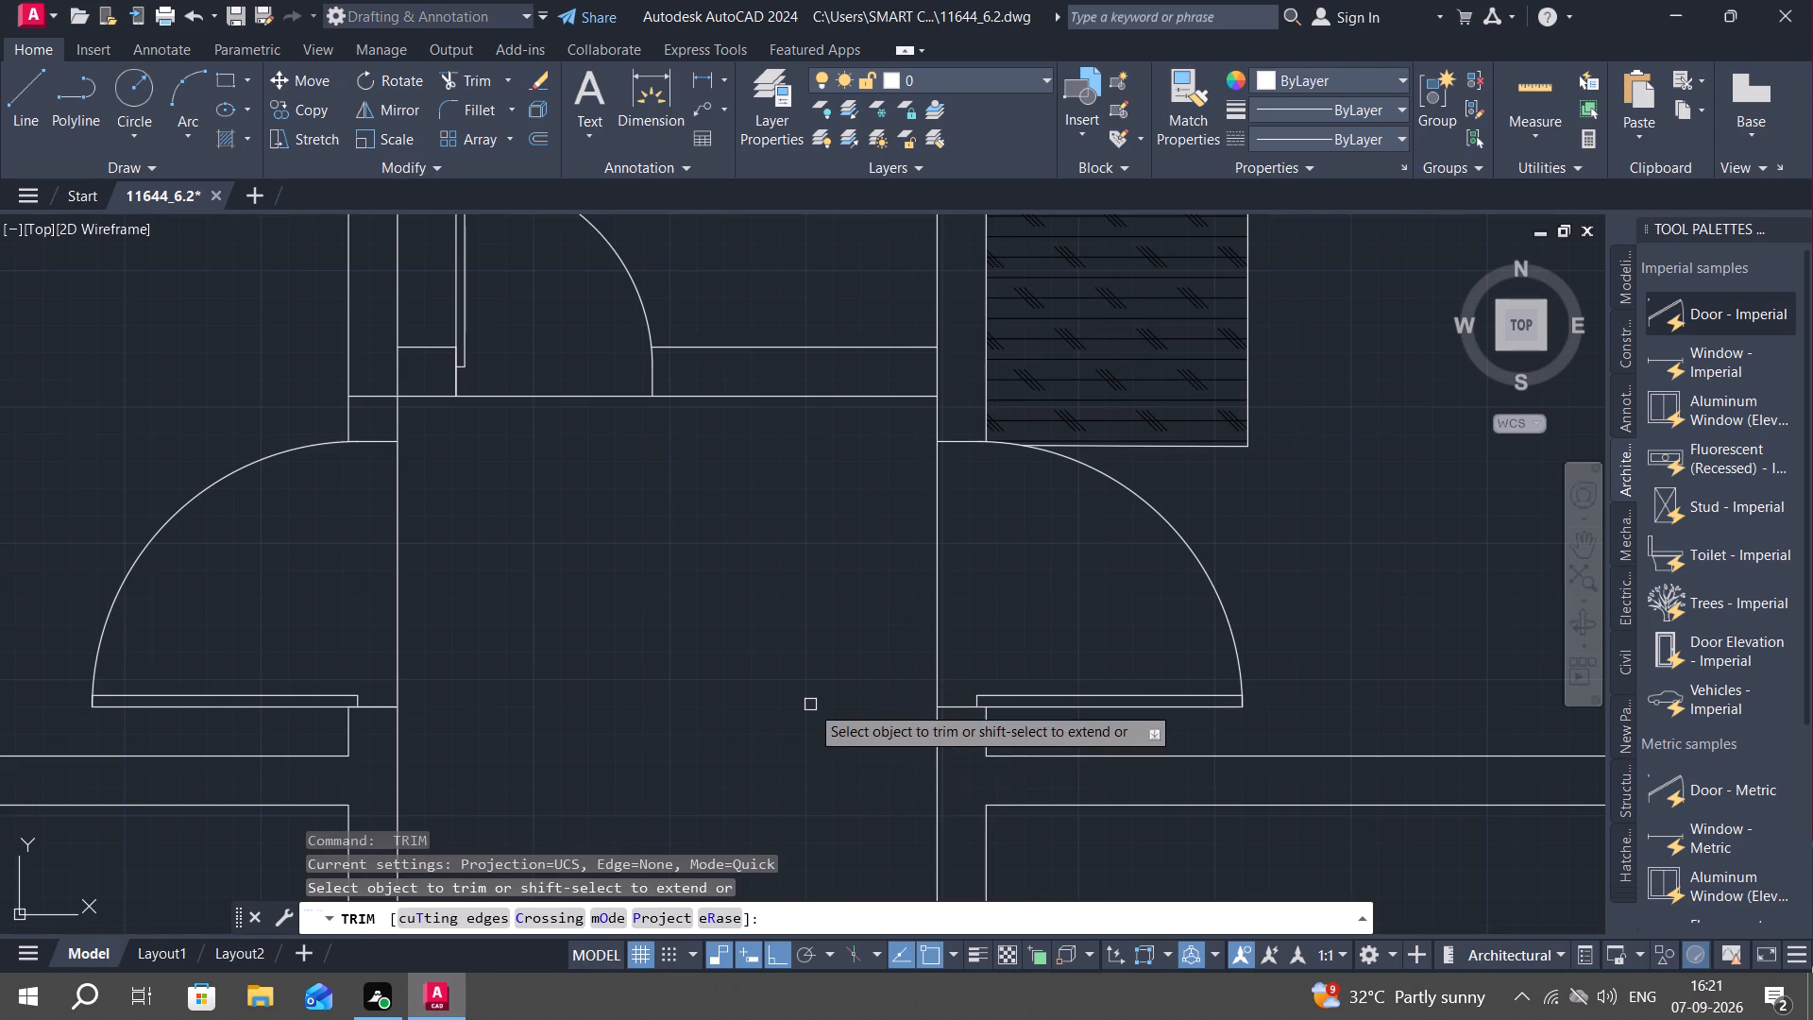
{"action": "left_click", "coordinate": [943, 628]}
{"action": "left_click", "coordinate": [909, 617]}
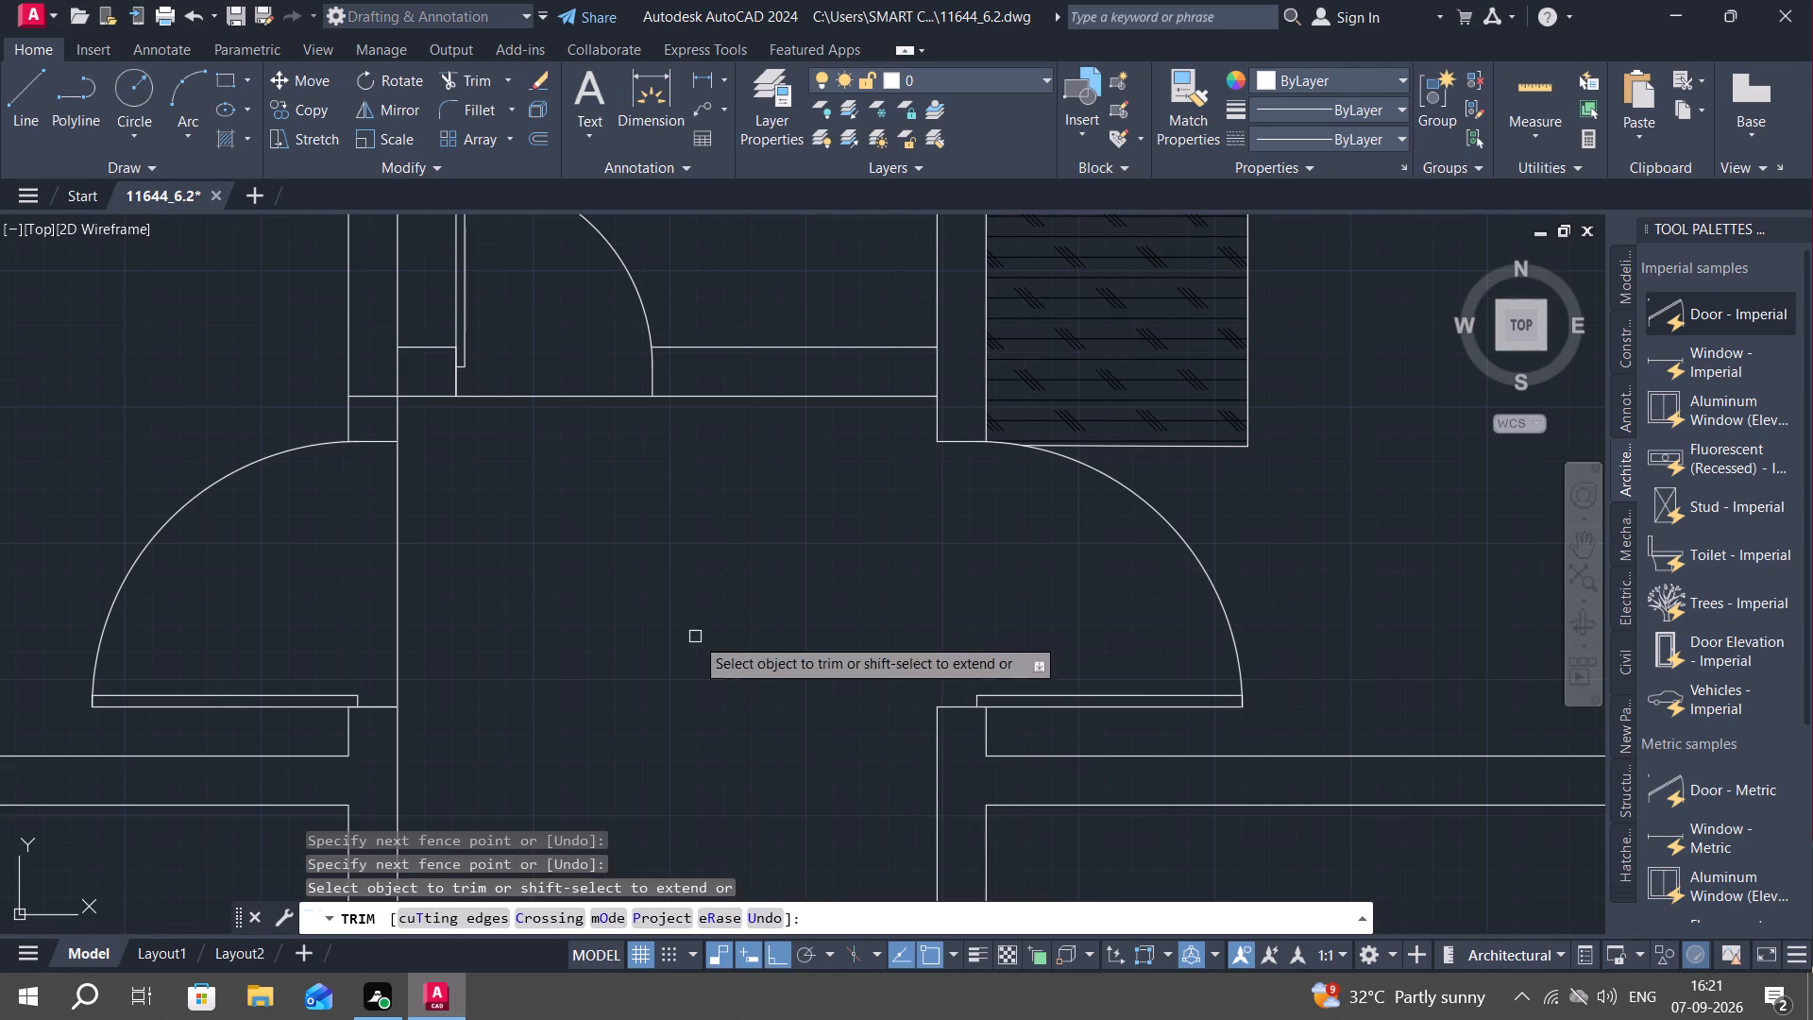
Trim the passage-side wall line crossing the west door opening.
{"action": "left_click_drag", "start_coordinate": [380, 533], "coordinate": [443, 554]}
{"action": "scroll", "coordinate": [640, 625], "scroll_direction": "down", "scroll_amount": 2}
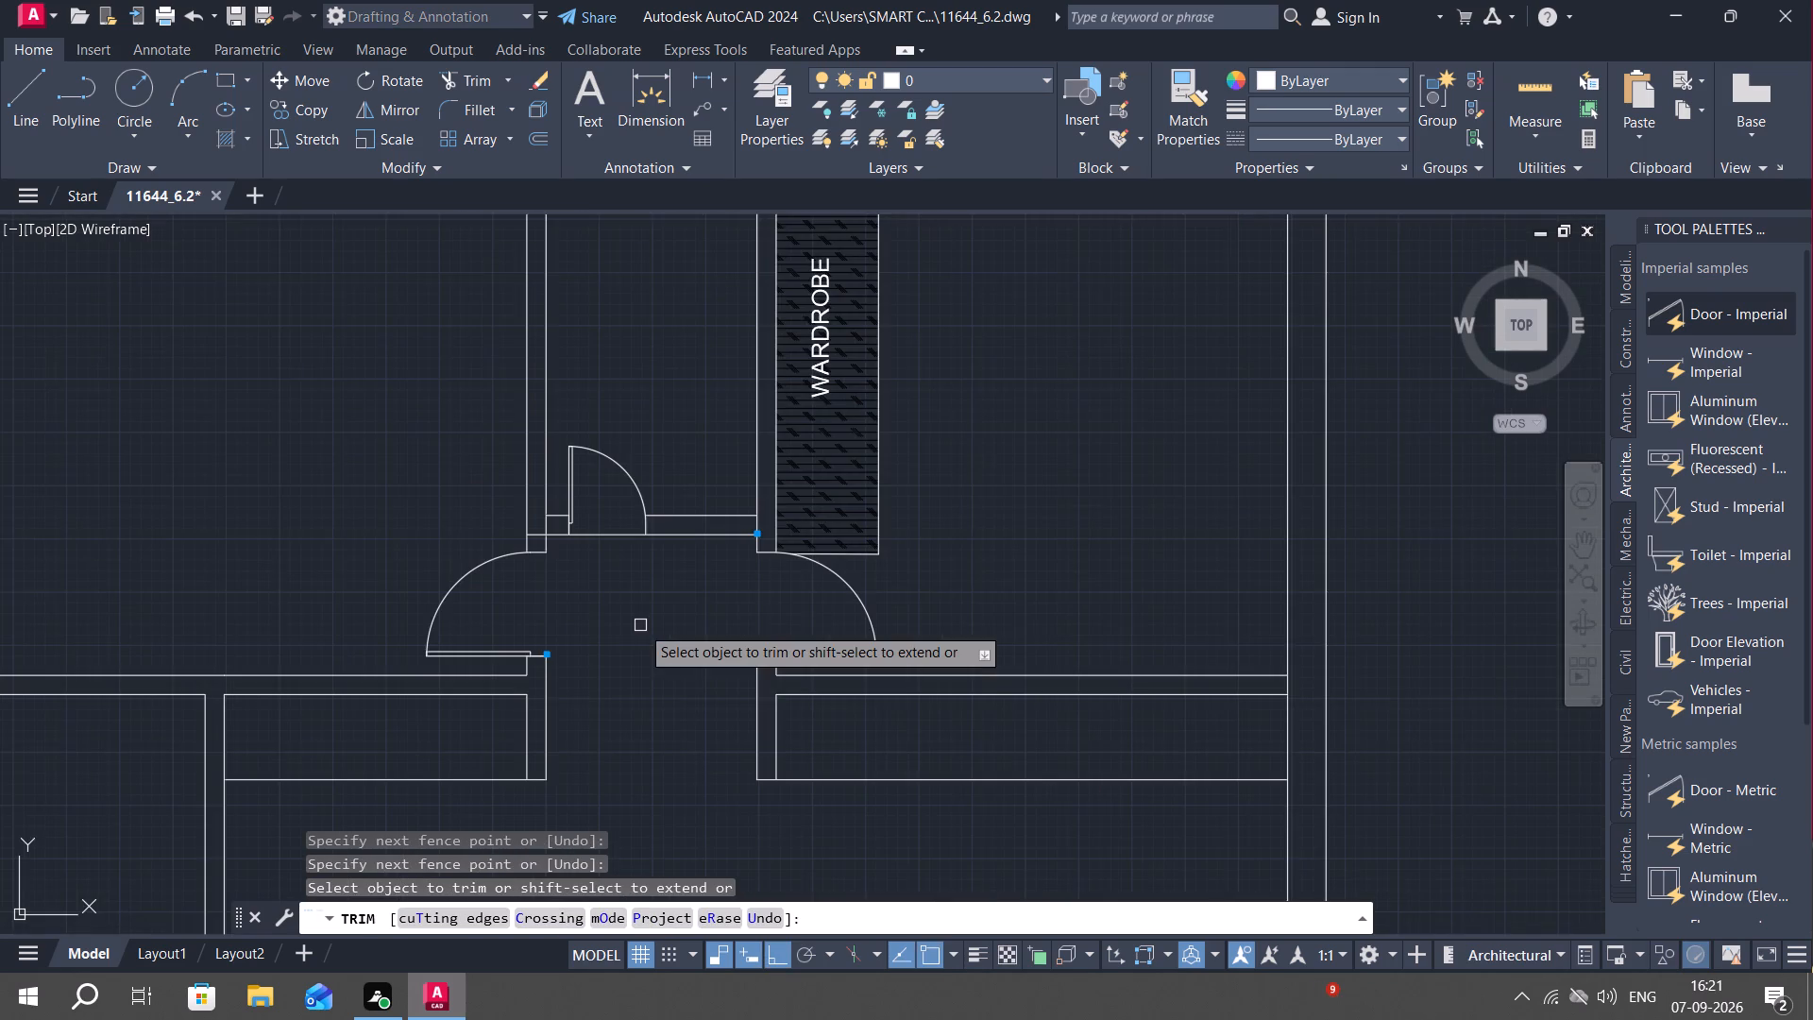
{"action": "middle_click_drag", "start_coordinate": [640, 626], "coordinate": [691, 555]}
{"action": "key", "text": "Escape"}
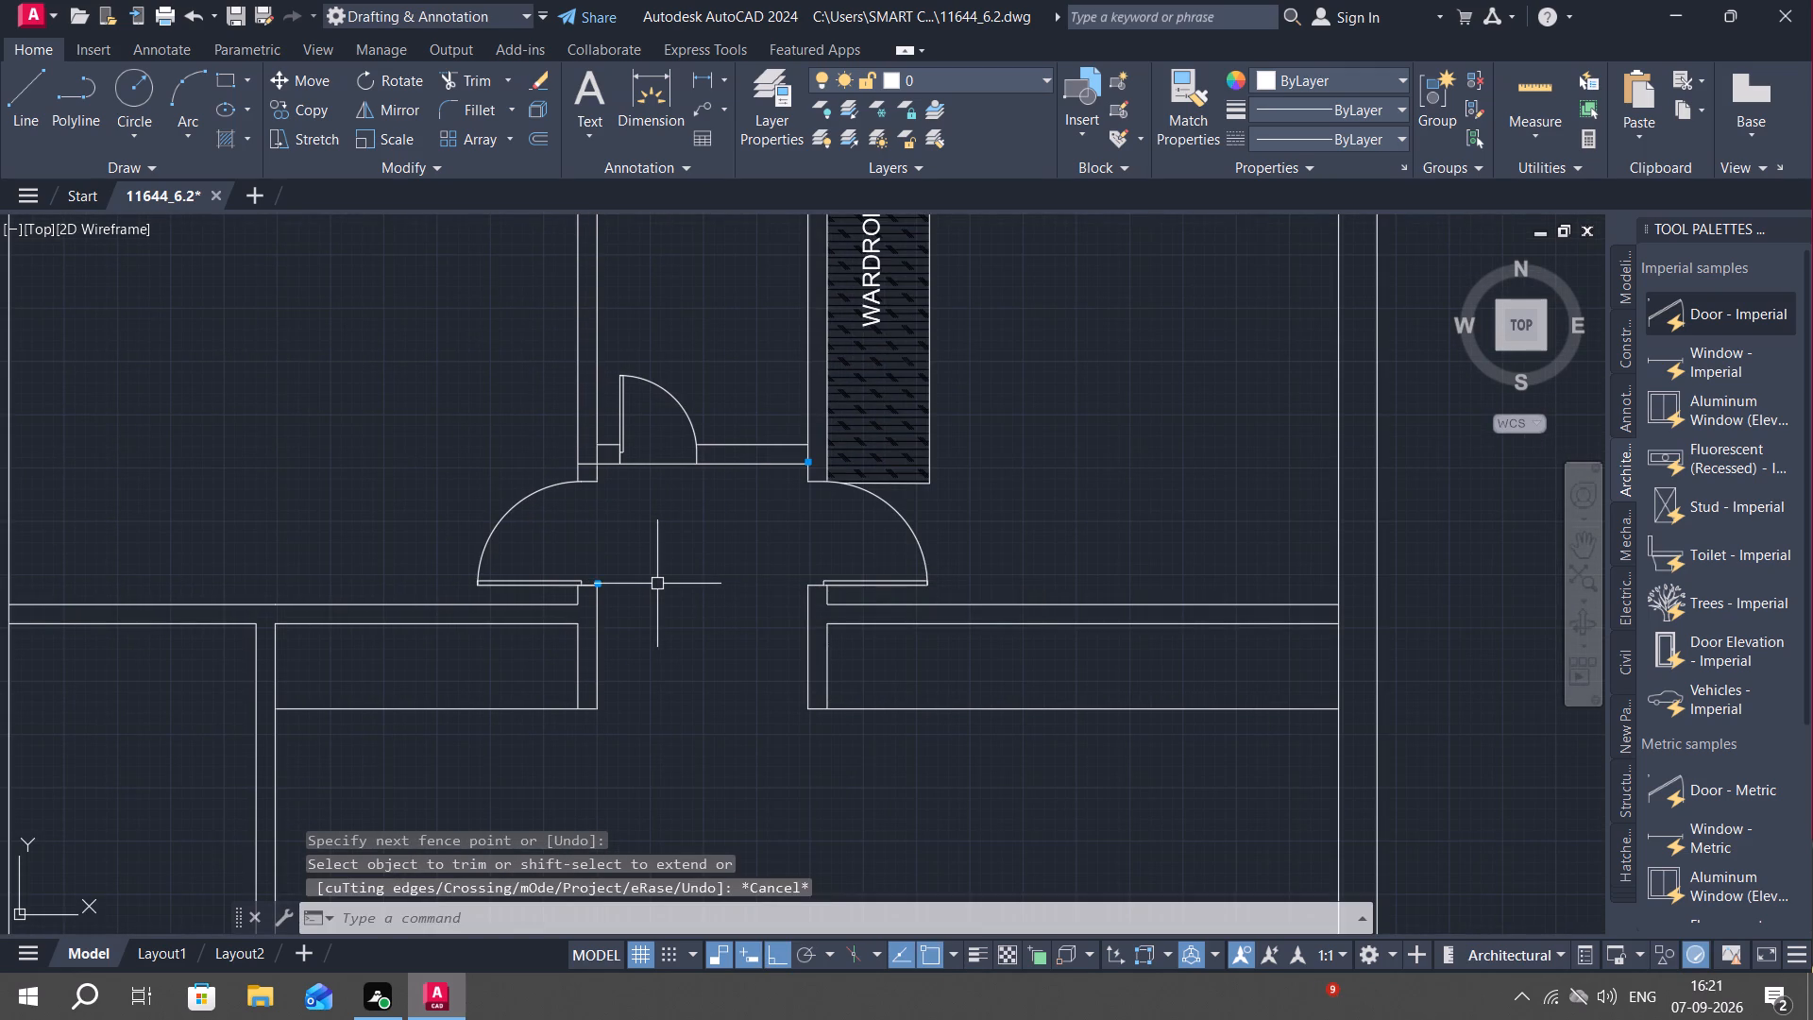
Draw a short vertical line across the narrow strip south of the west room, near its west end, joining its upper and lower lines.
{"action": "middle_click_drag", "start_coordinate": [661, 589], "coordinate": [683, 482]}
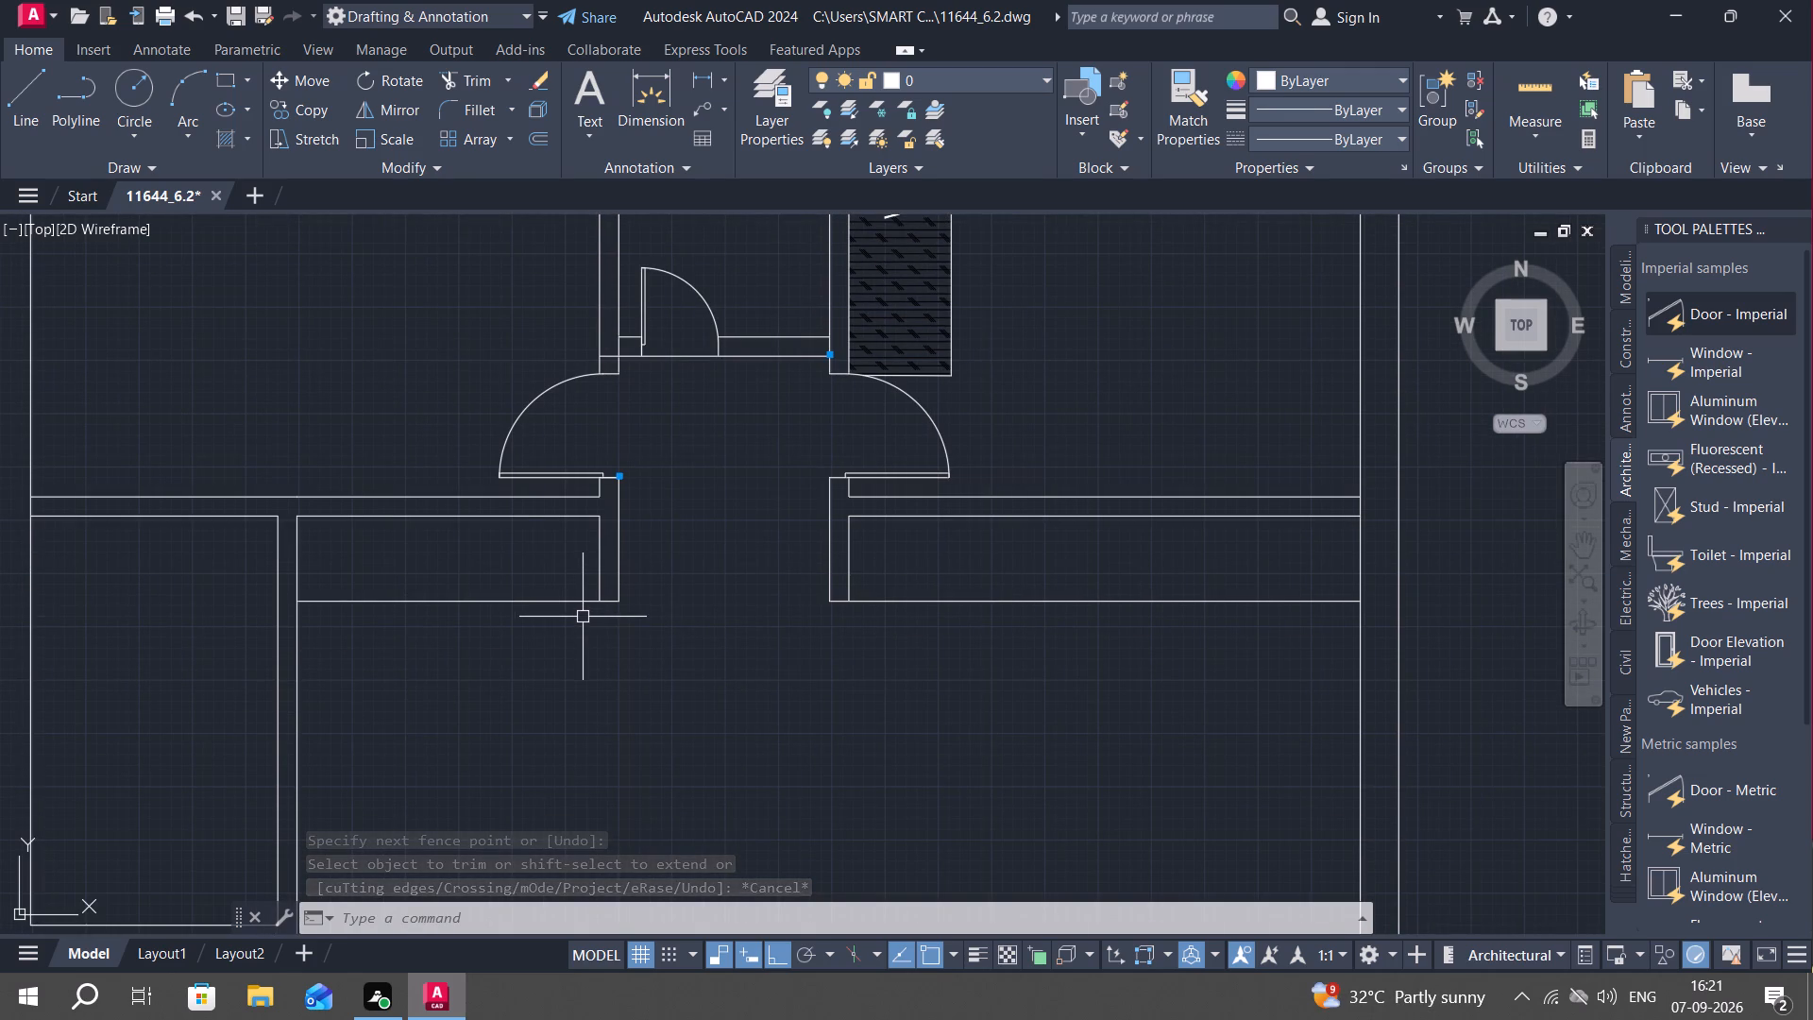
{"action": "middle_click_drag", "start_coordinate": [416, 566], "coordinate": [676, 600]}
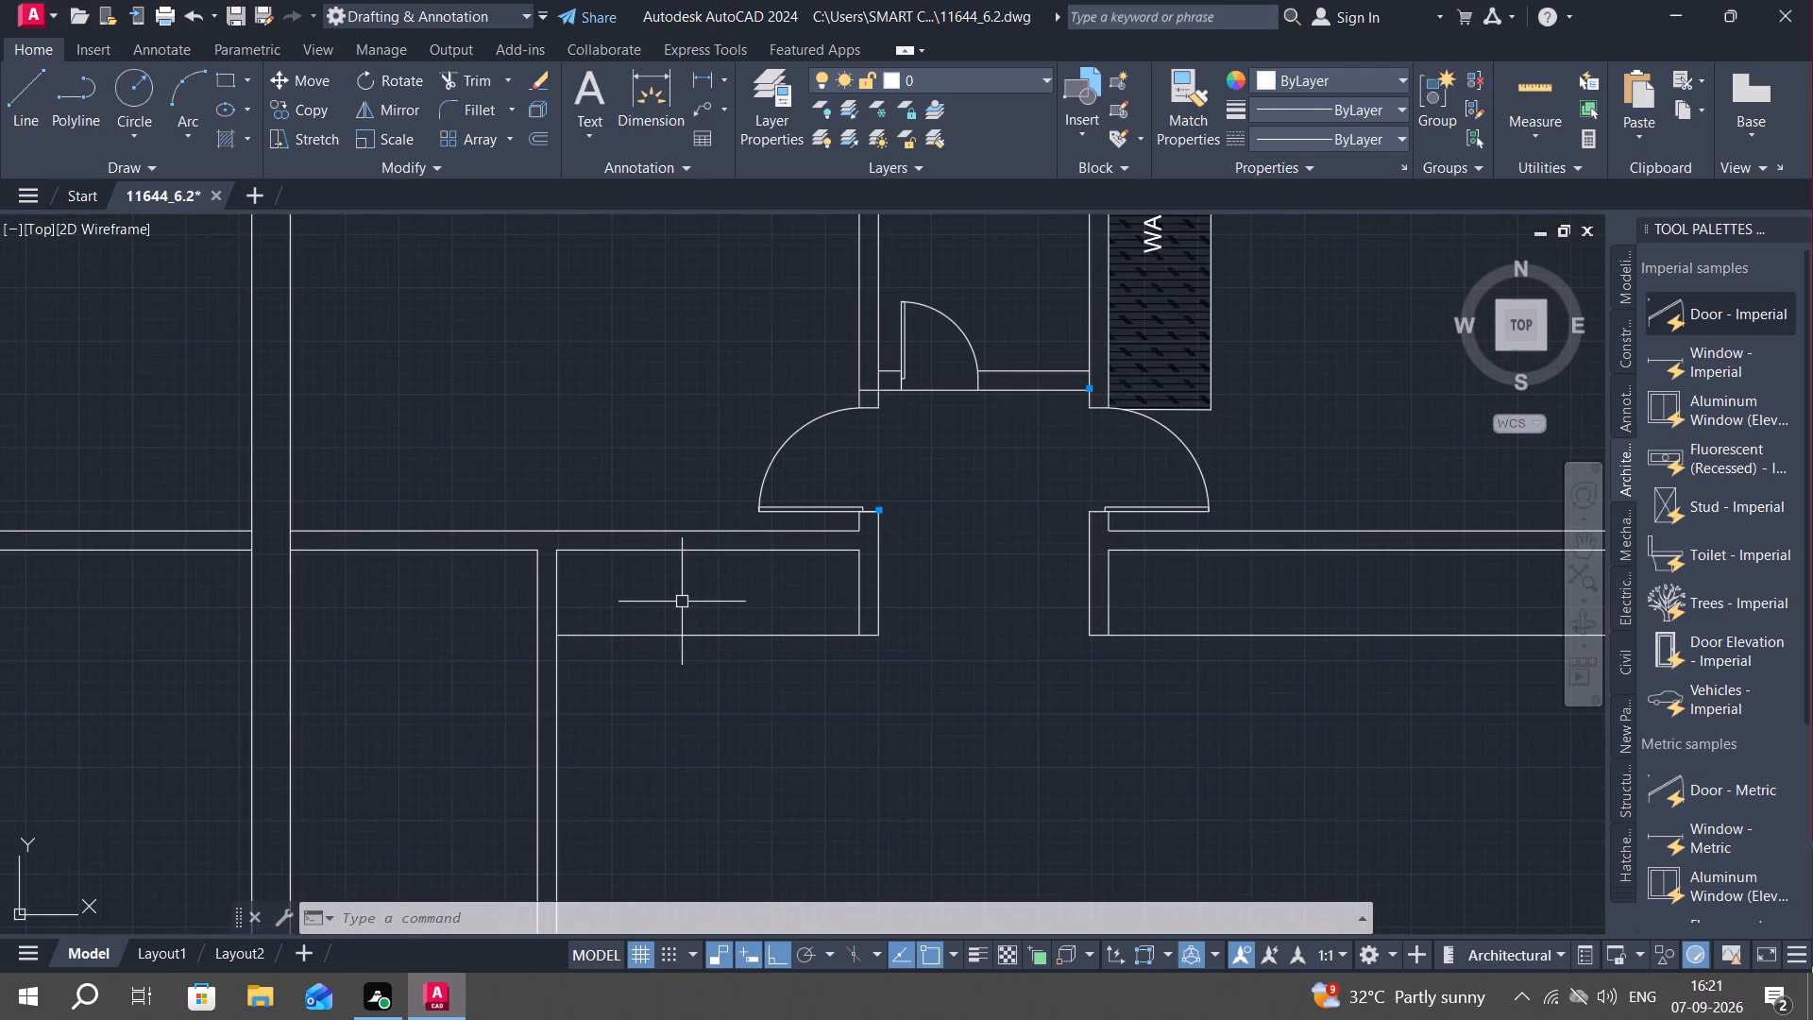
{"action": "key", "text": "l"}
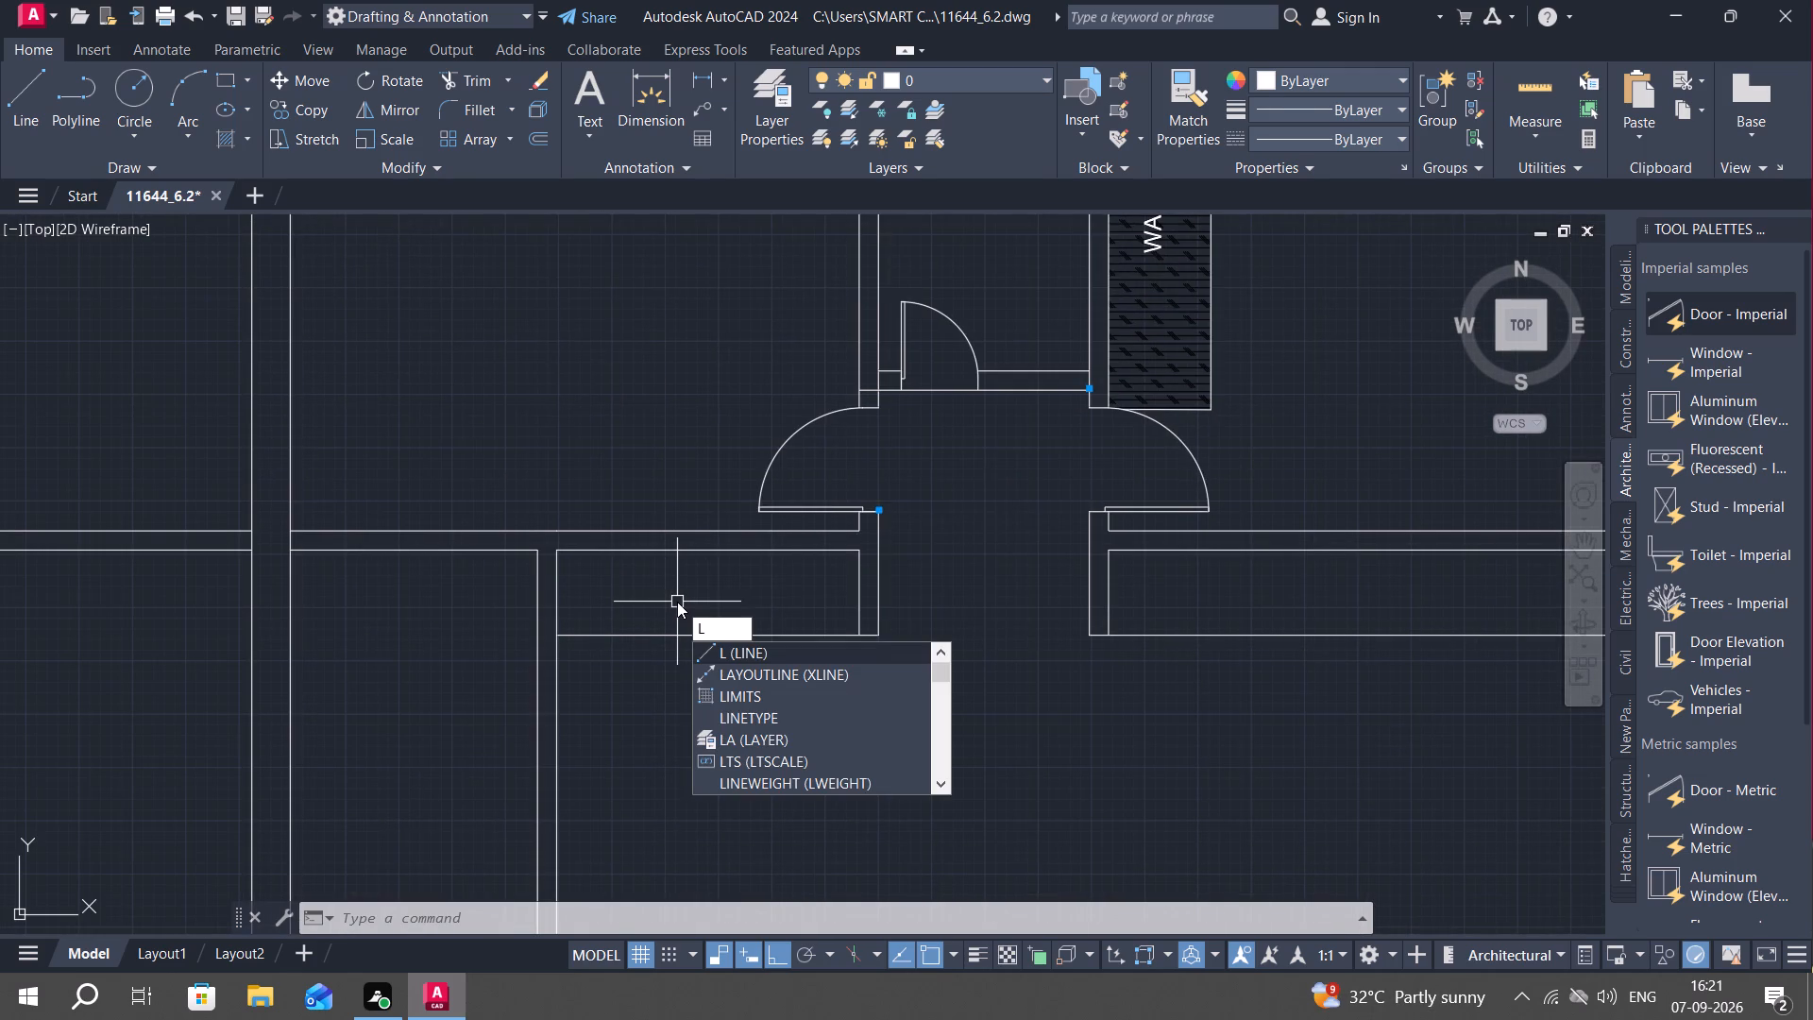
{"action": "key", "text": "space"}
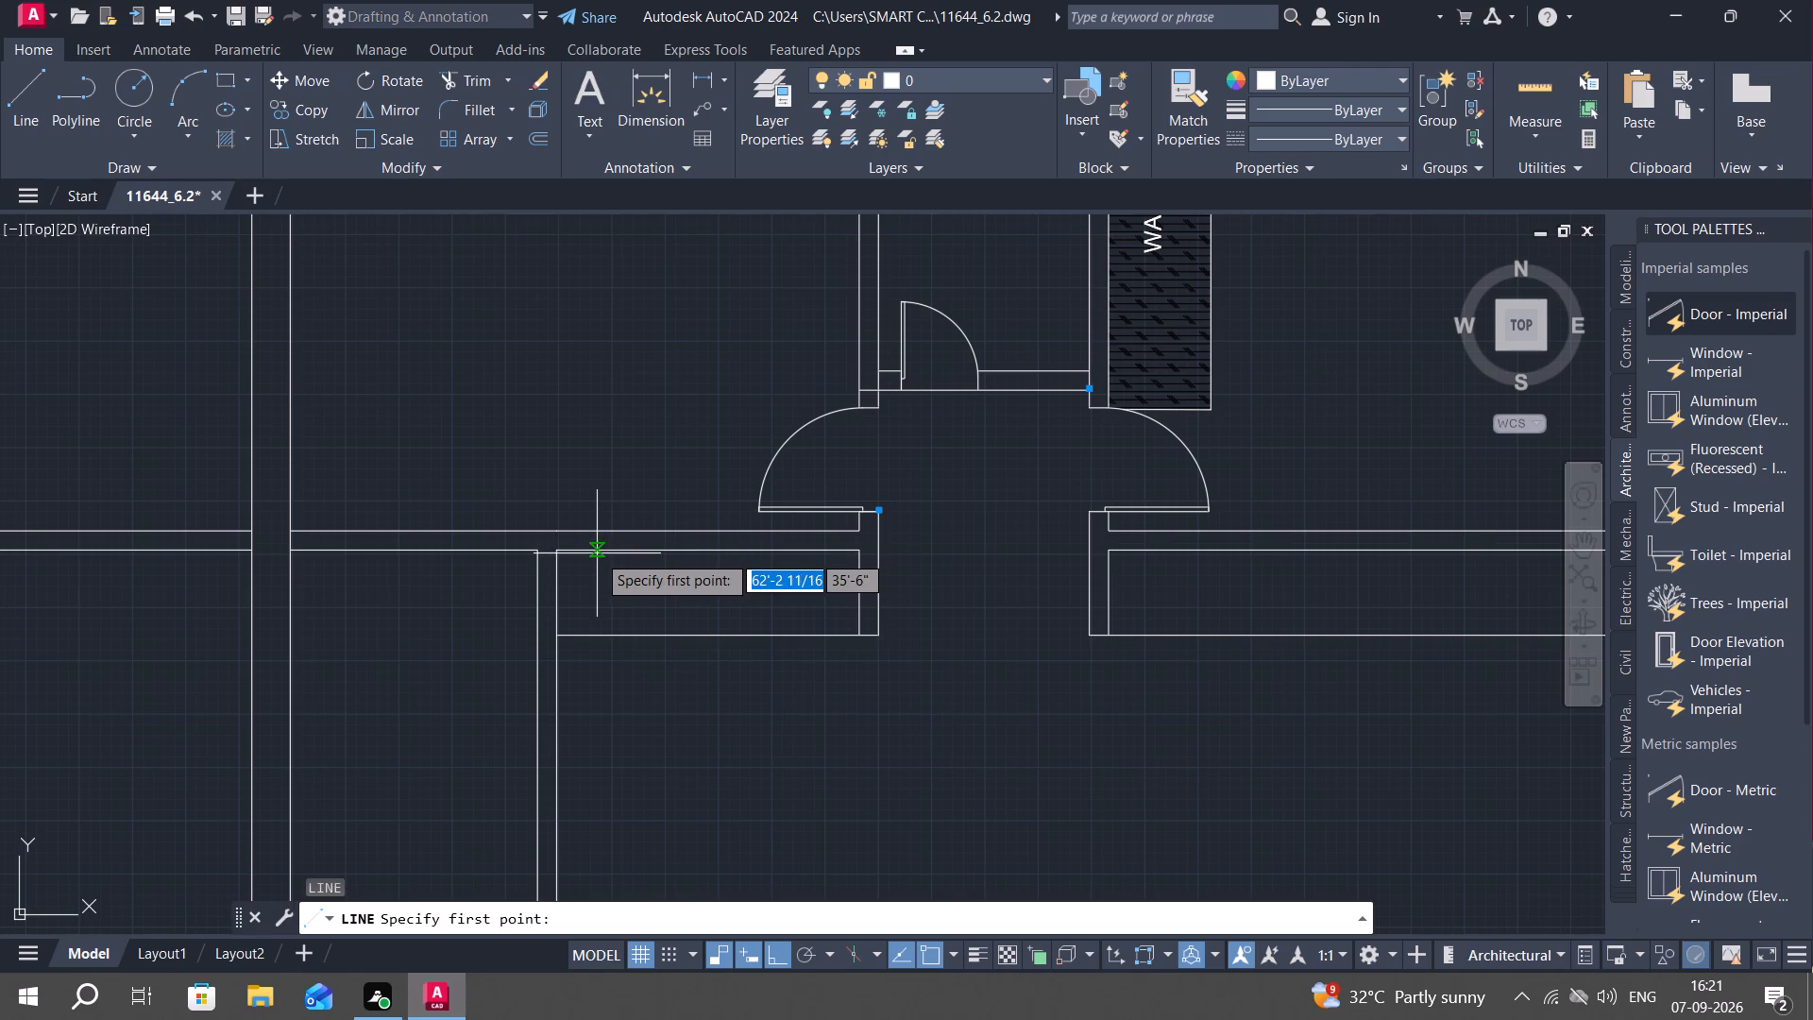
{"action": "left_click", "coordinate": [591, 553]}
{"action": "left_click", "coordinate": [593, 636]}
{"action": "key", "text": "Escape"}
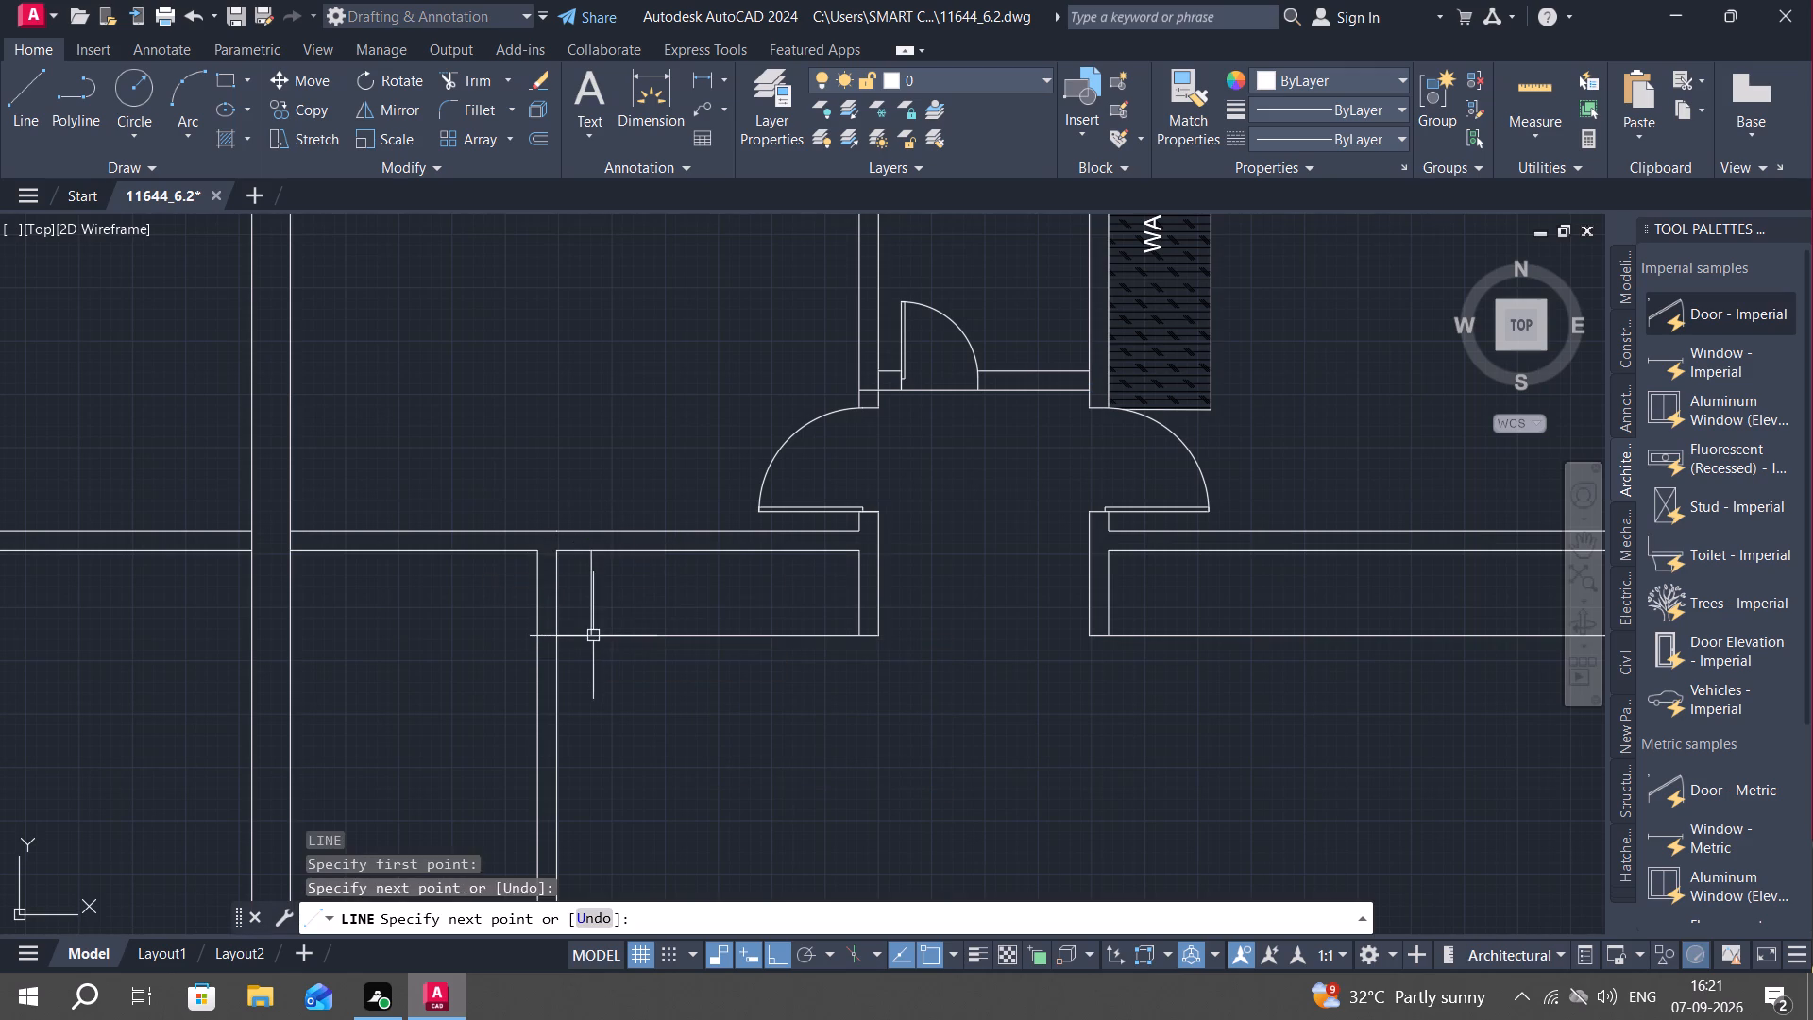
Start the Offset command for the short vertical line in the west strip.
{"action": "type", "text": "O"}
{"action": "key", "text": "space"}
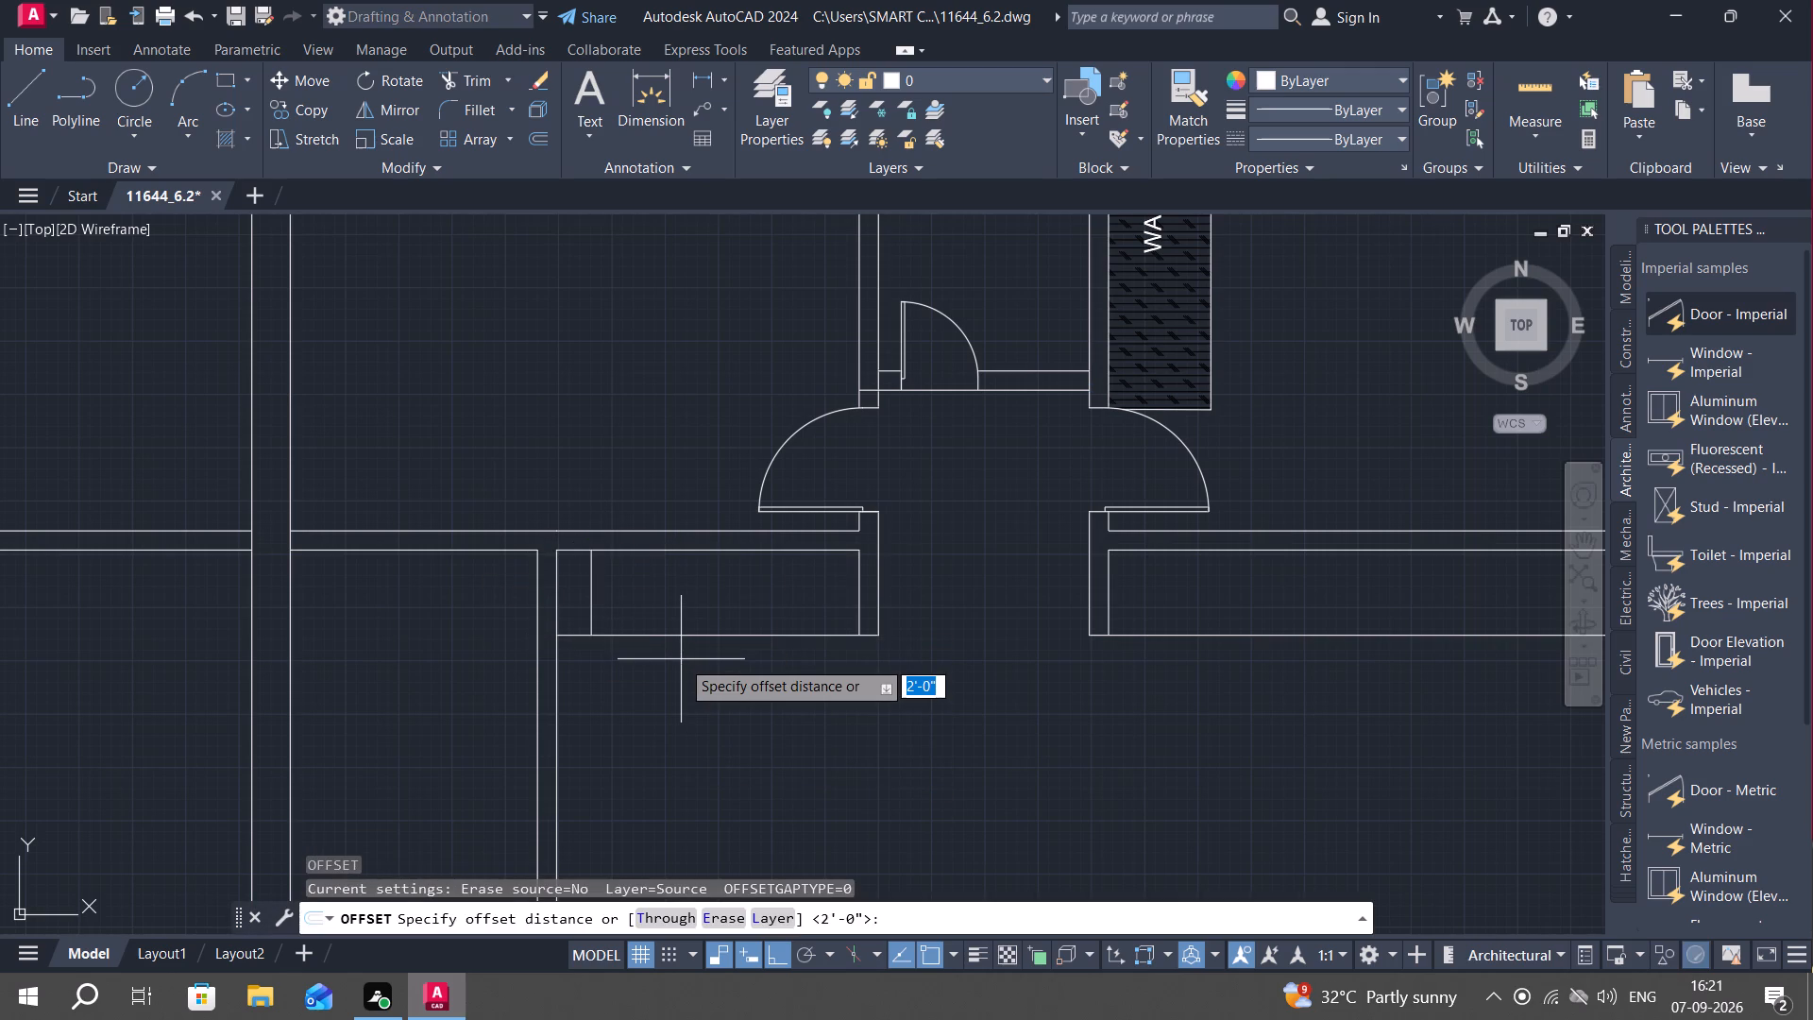
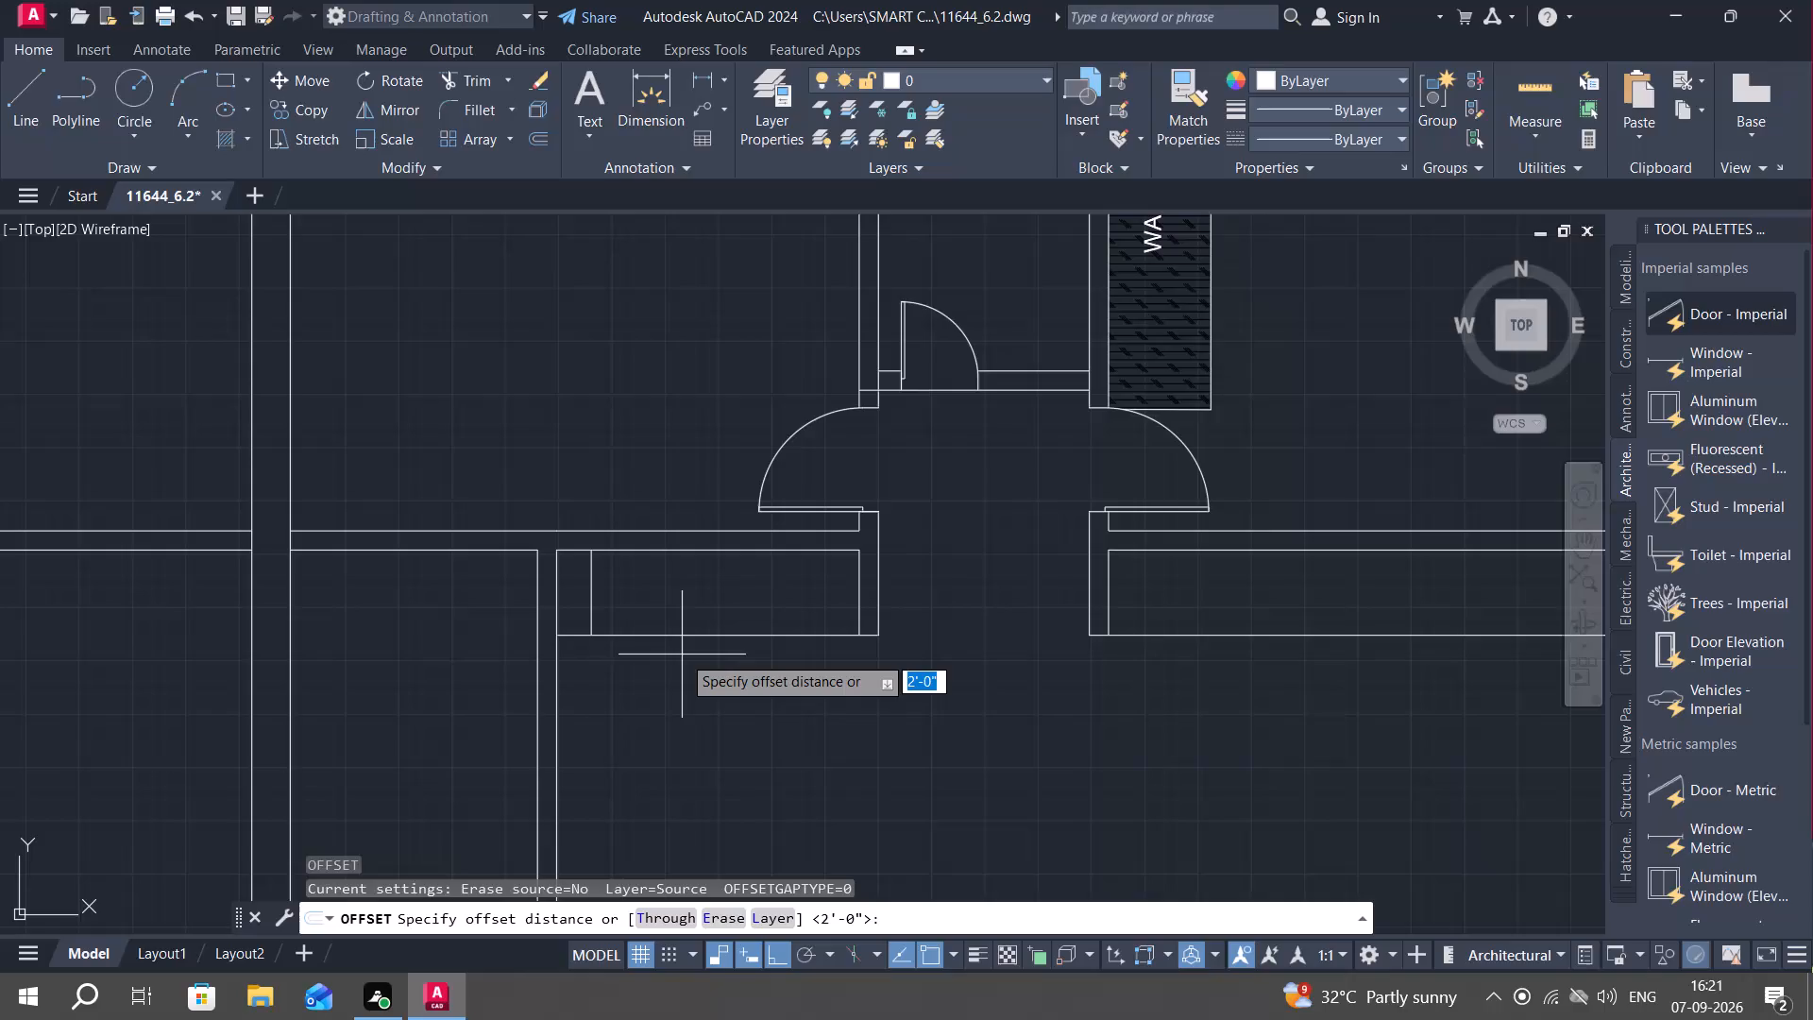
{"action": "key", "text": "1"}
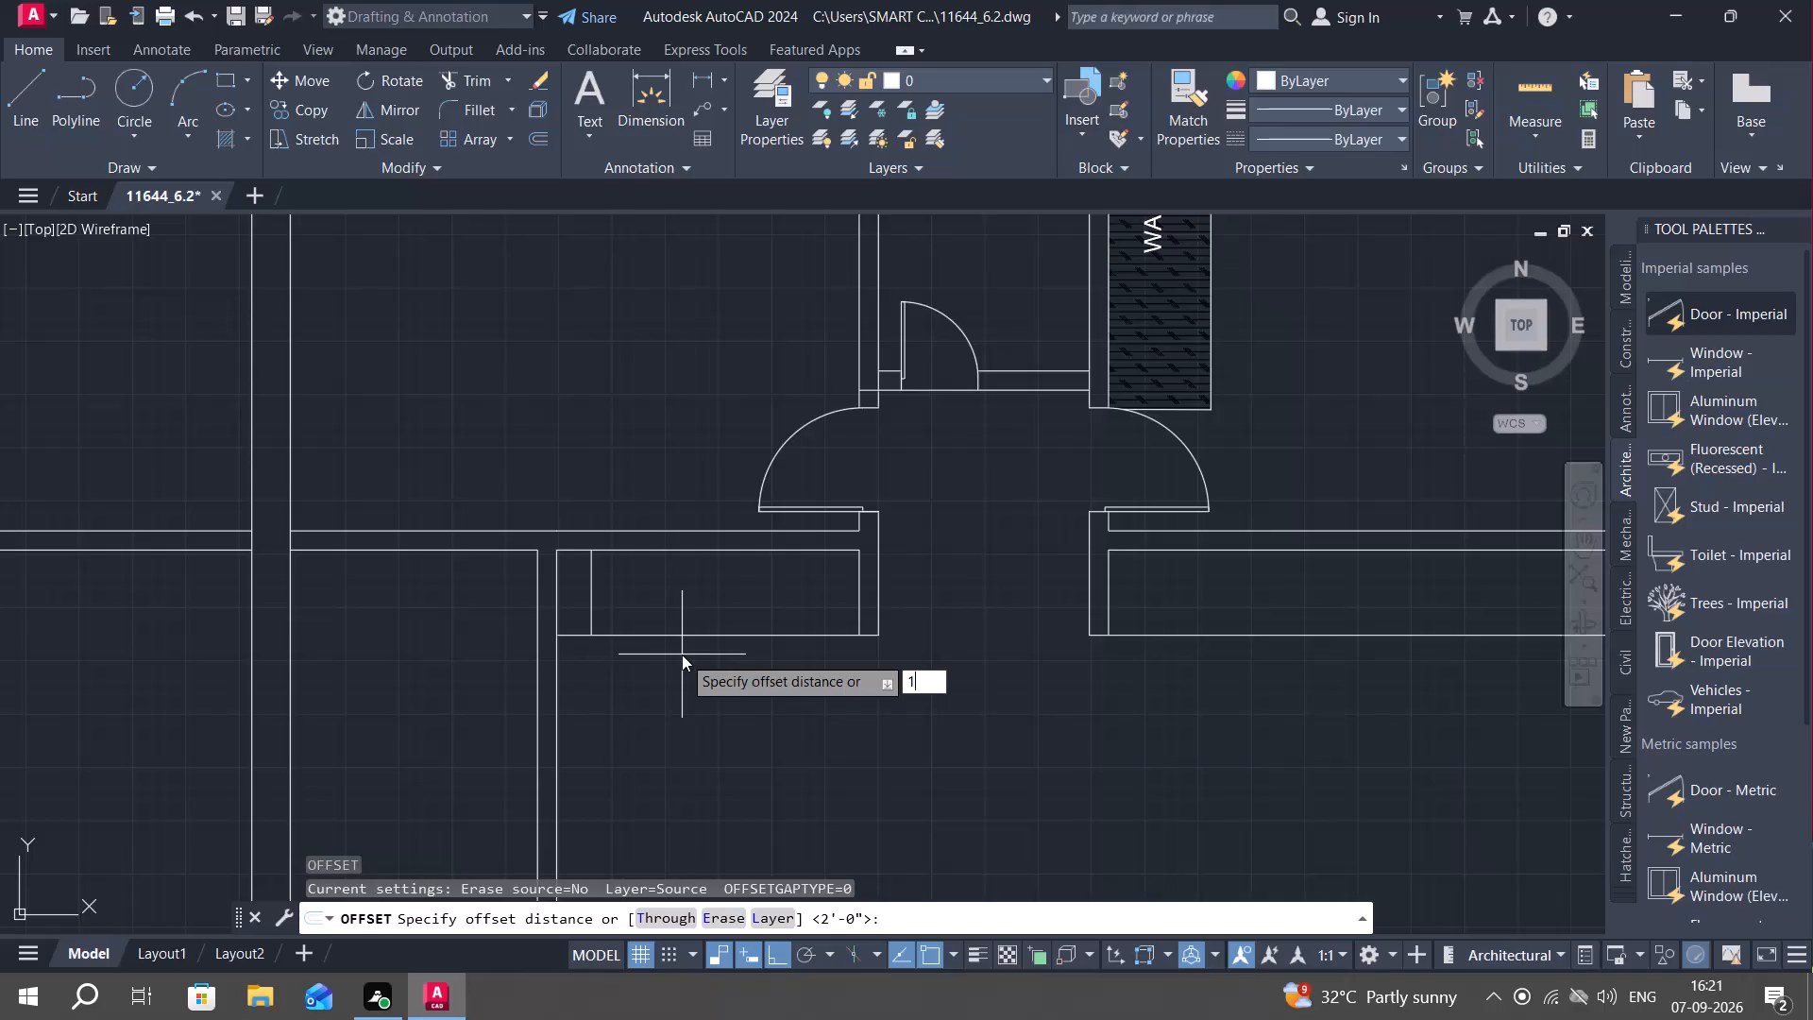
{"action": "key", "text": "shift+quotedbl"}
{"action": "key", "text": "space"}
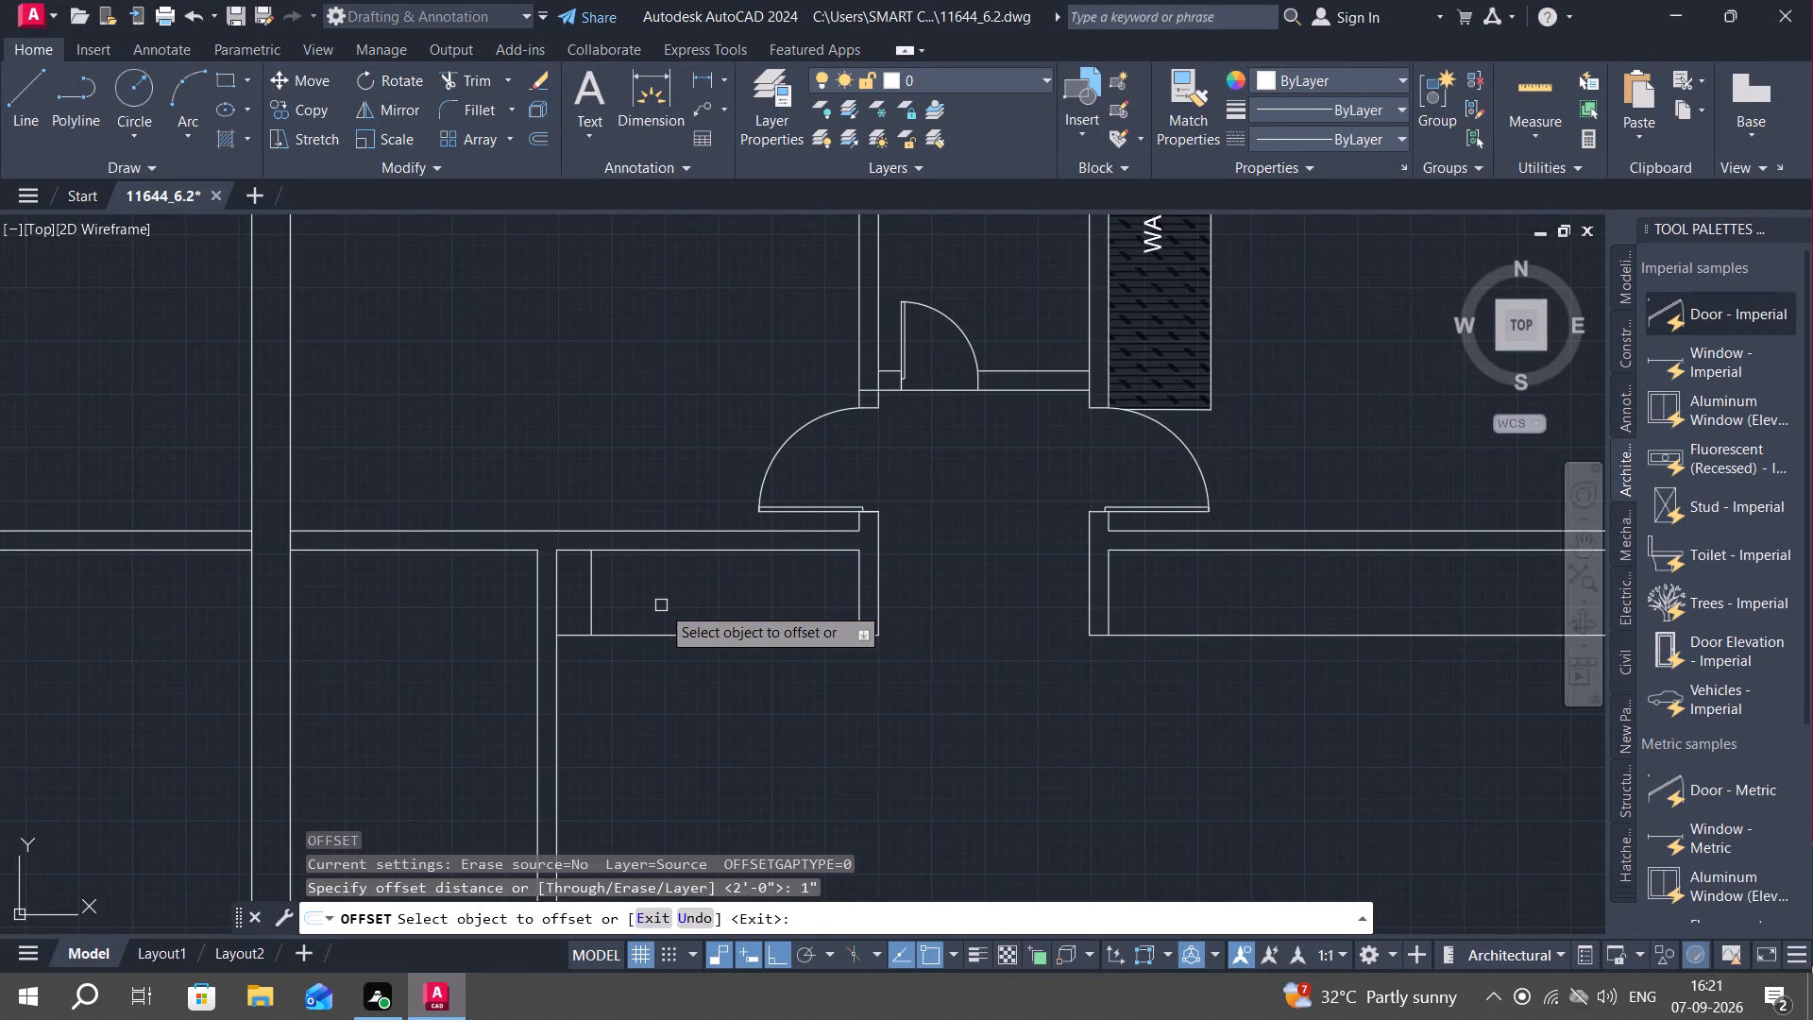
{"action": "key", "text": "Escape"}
Offset the short vertical line near the west end of the strip 2" to the east.
{"action": "type", "text": "O 2\""}
{"action": "key", "text": "space"}
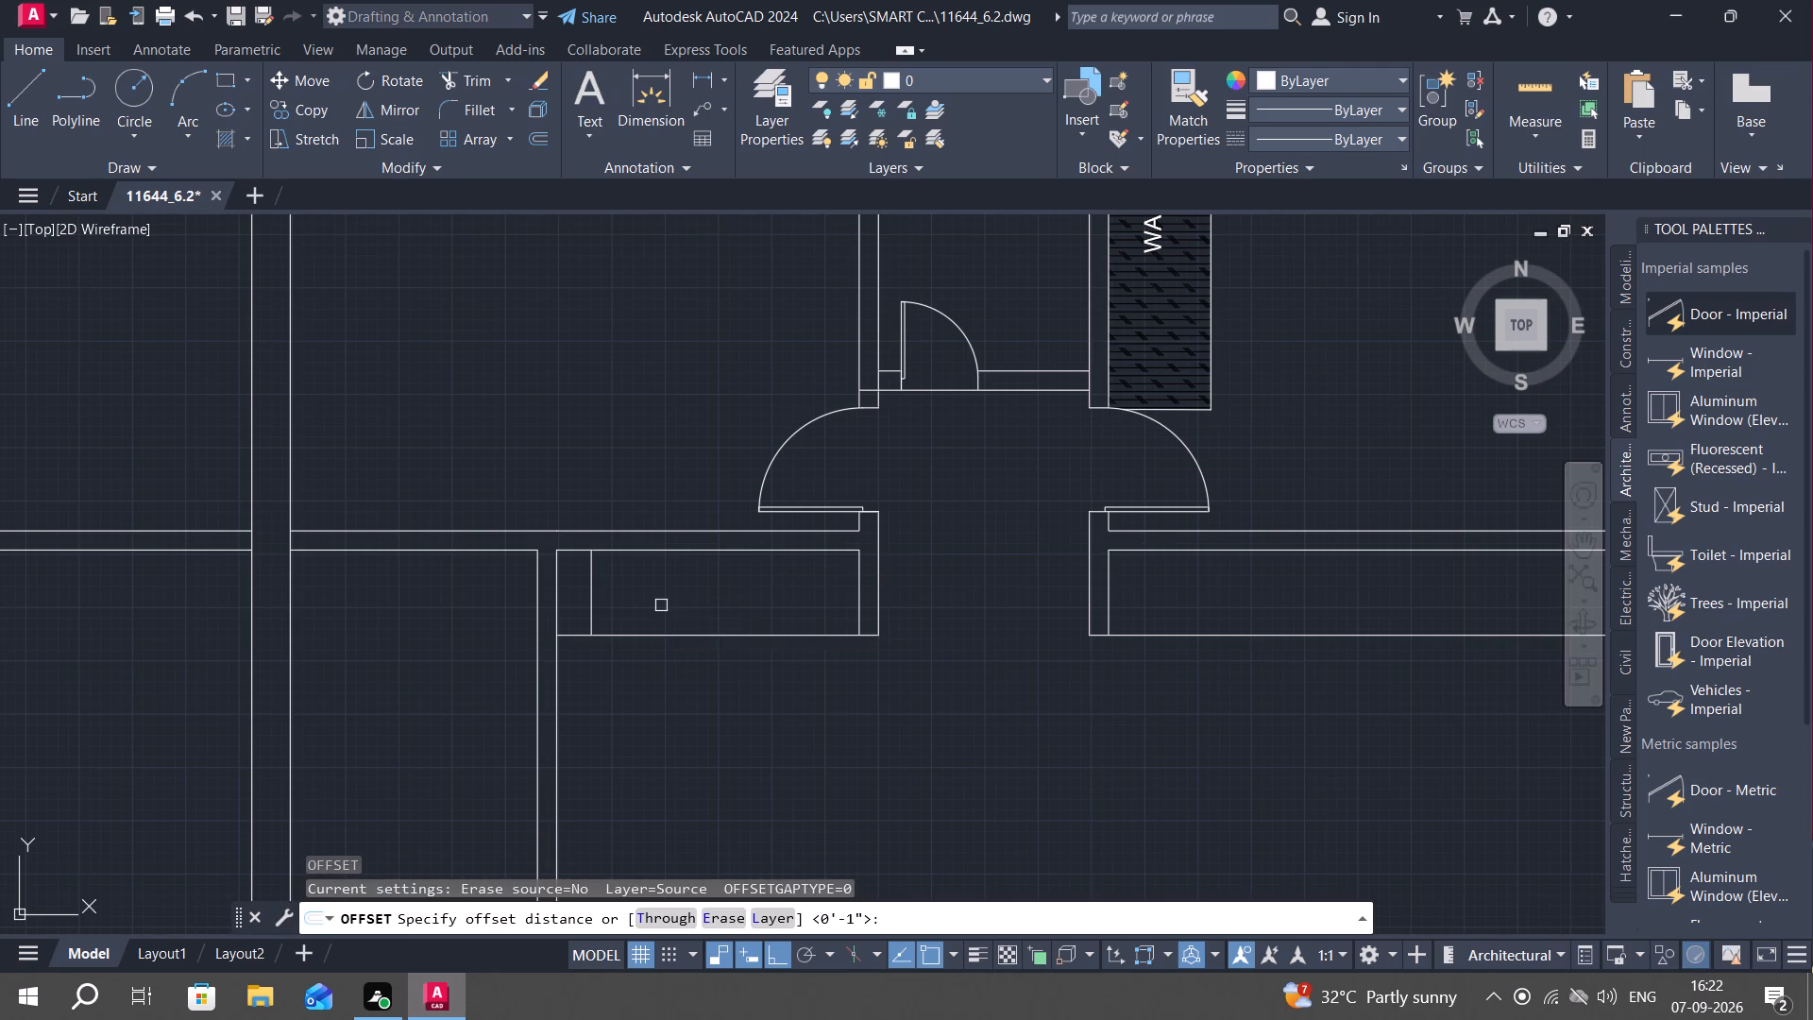
{"action": "left_click", "coordinate": [596, 567]}
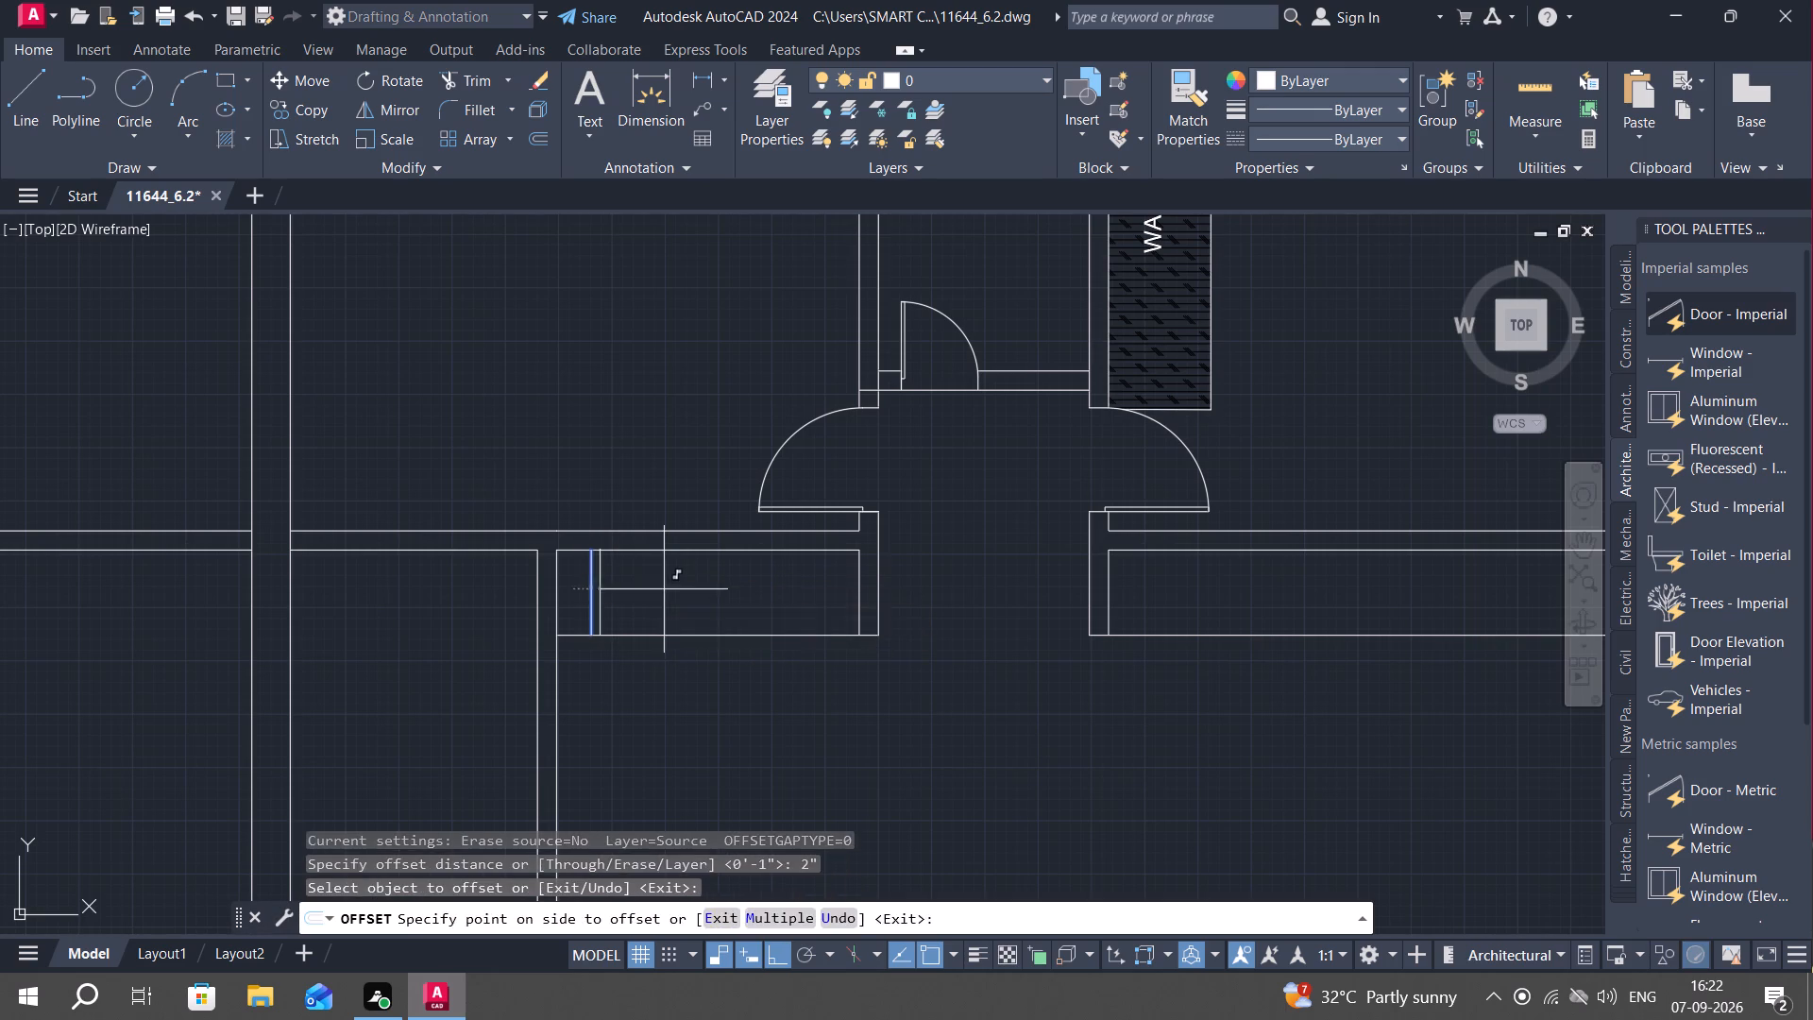
{"action": "left_click", "coordinate": [664, 589]}
{"action": "key", "text": "space"}
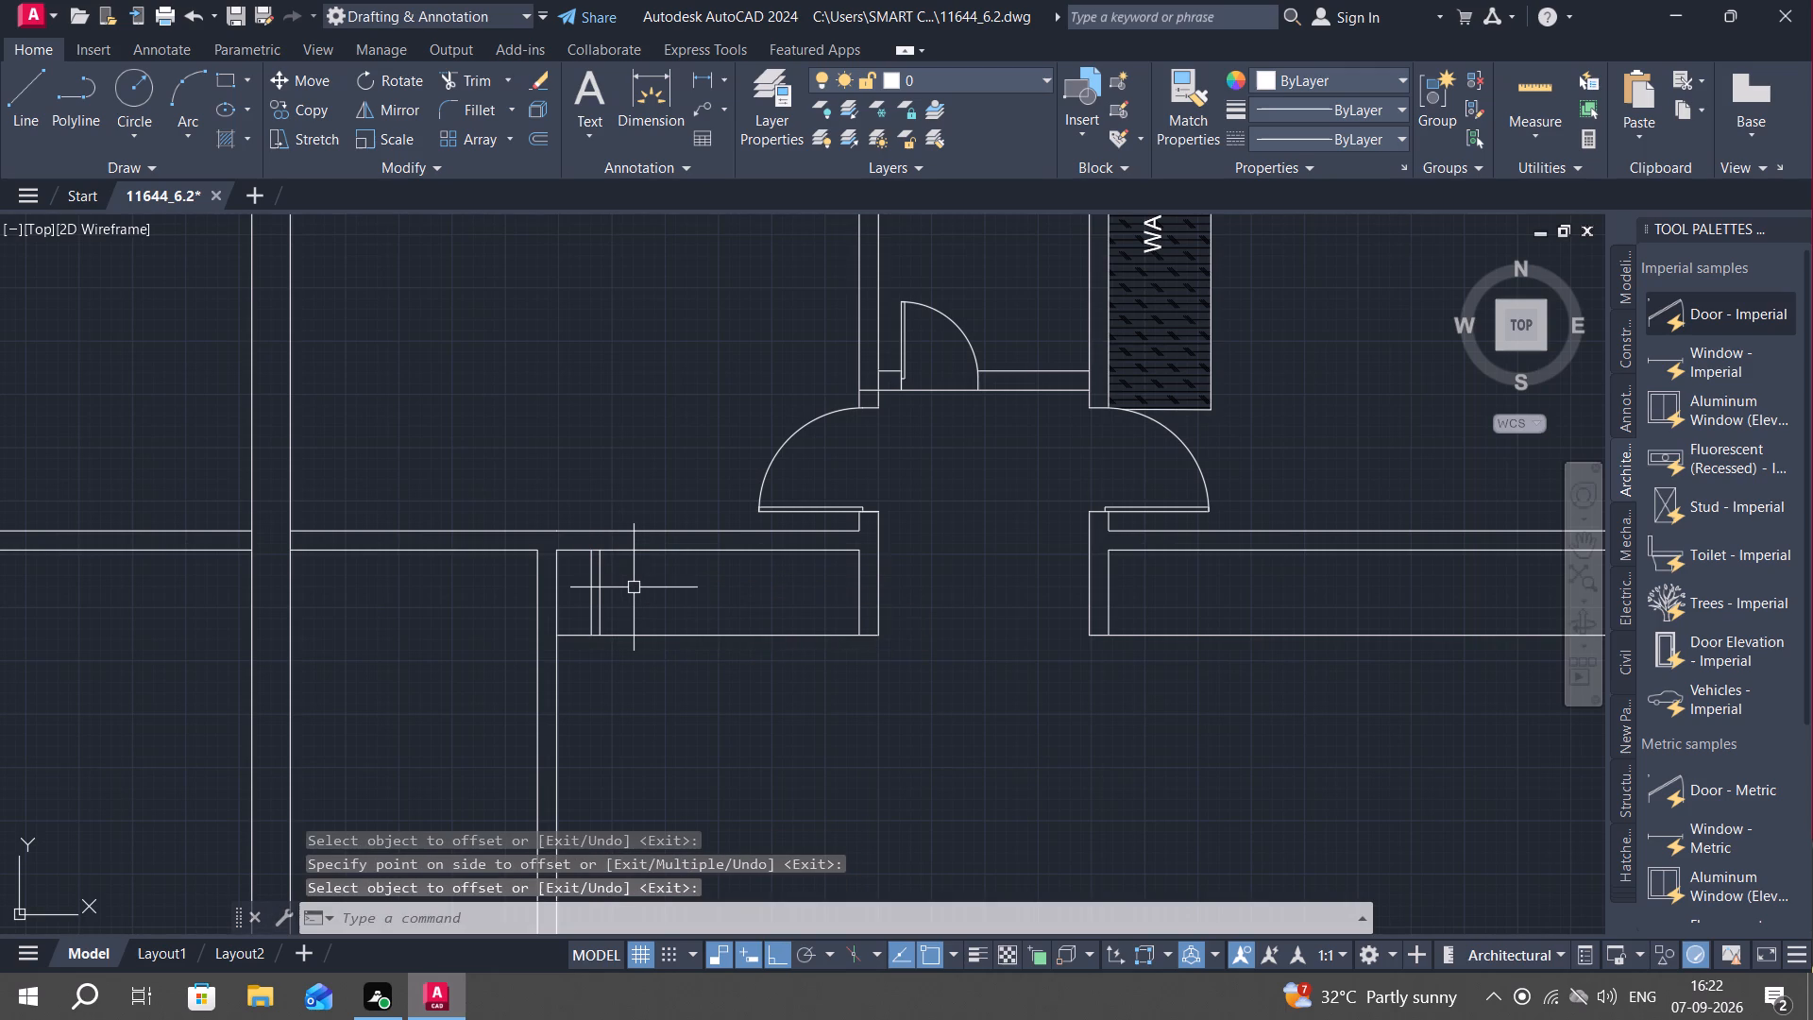
Draw two more separate vertical lines across the strip, spaced east of the first pair and joining its upper and lower lines.
{"action": "type", "text": "L"}
{"action": "key", "text": "space"}
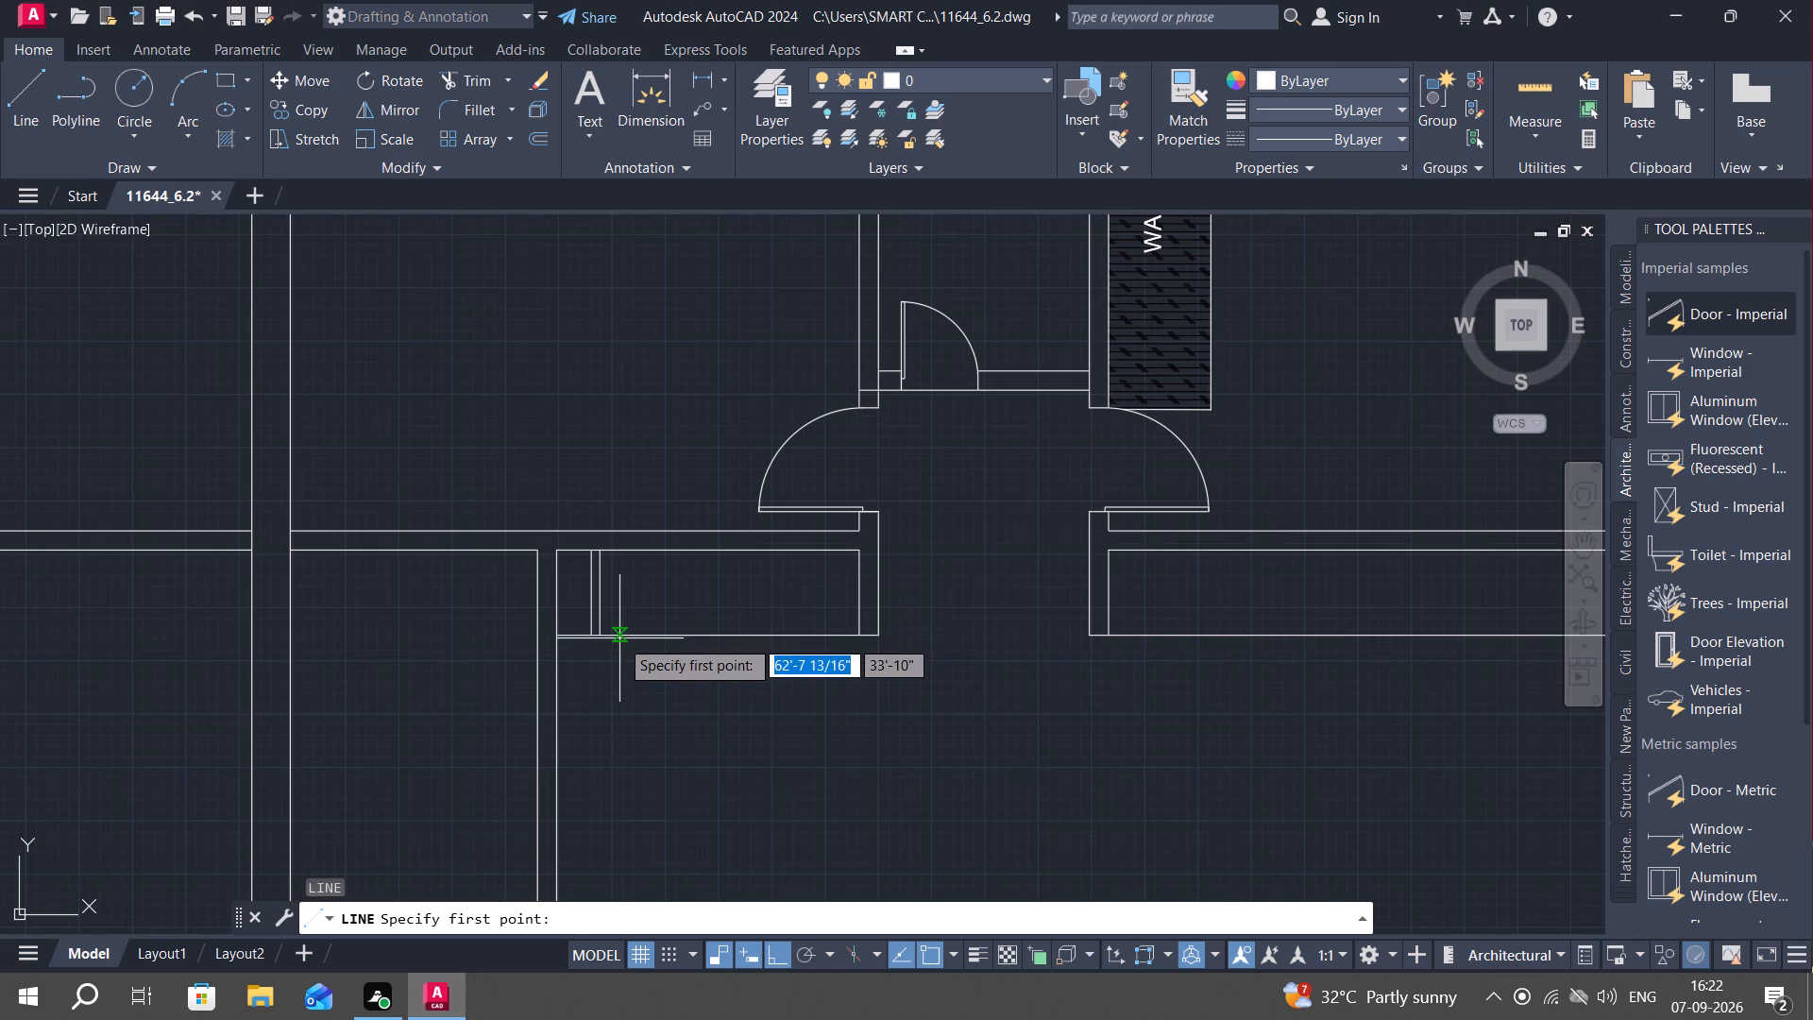
{"action": "left_click", "coordinate": [623, 638]}
{"action": "left_click", "coordinate": [623, 552]}
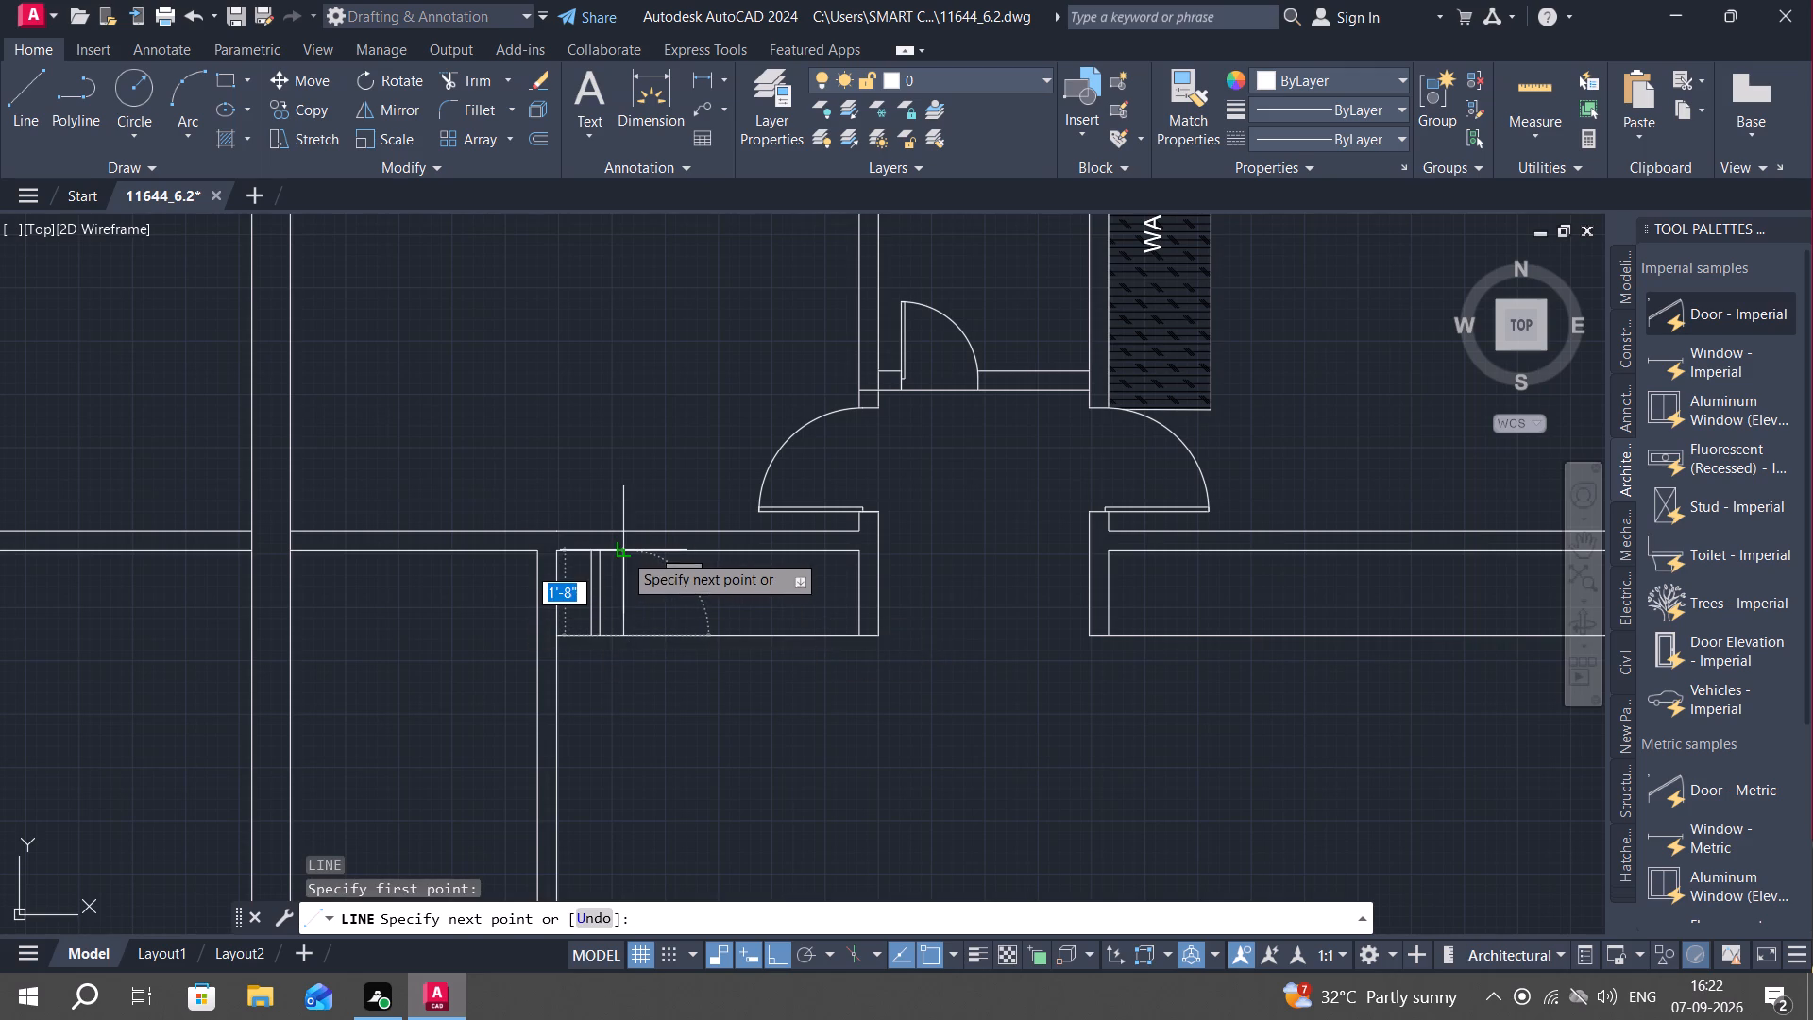
{"action": "key", "text": "Escape"}
{"action": "key", "text": "space"}
{"action": "left_click", "coordinate": [653, 636]}
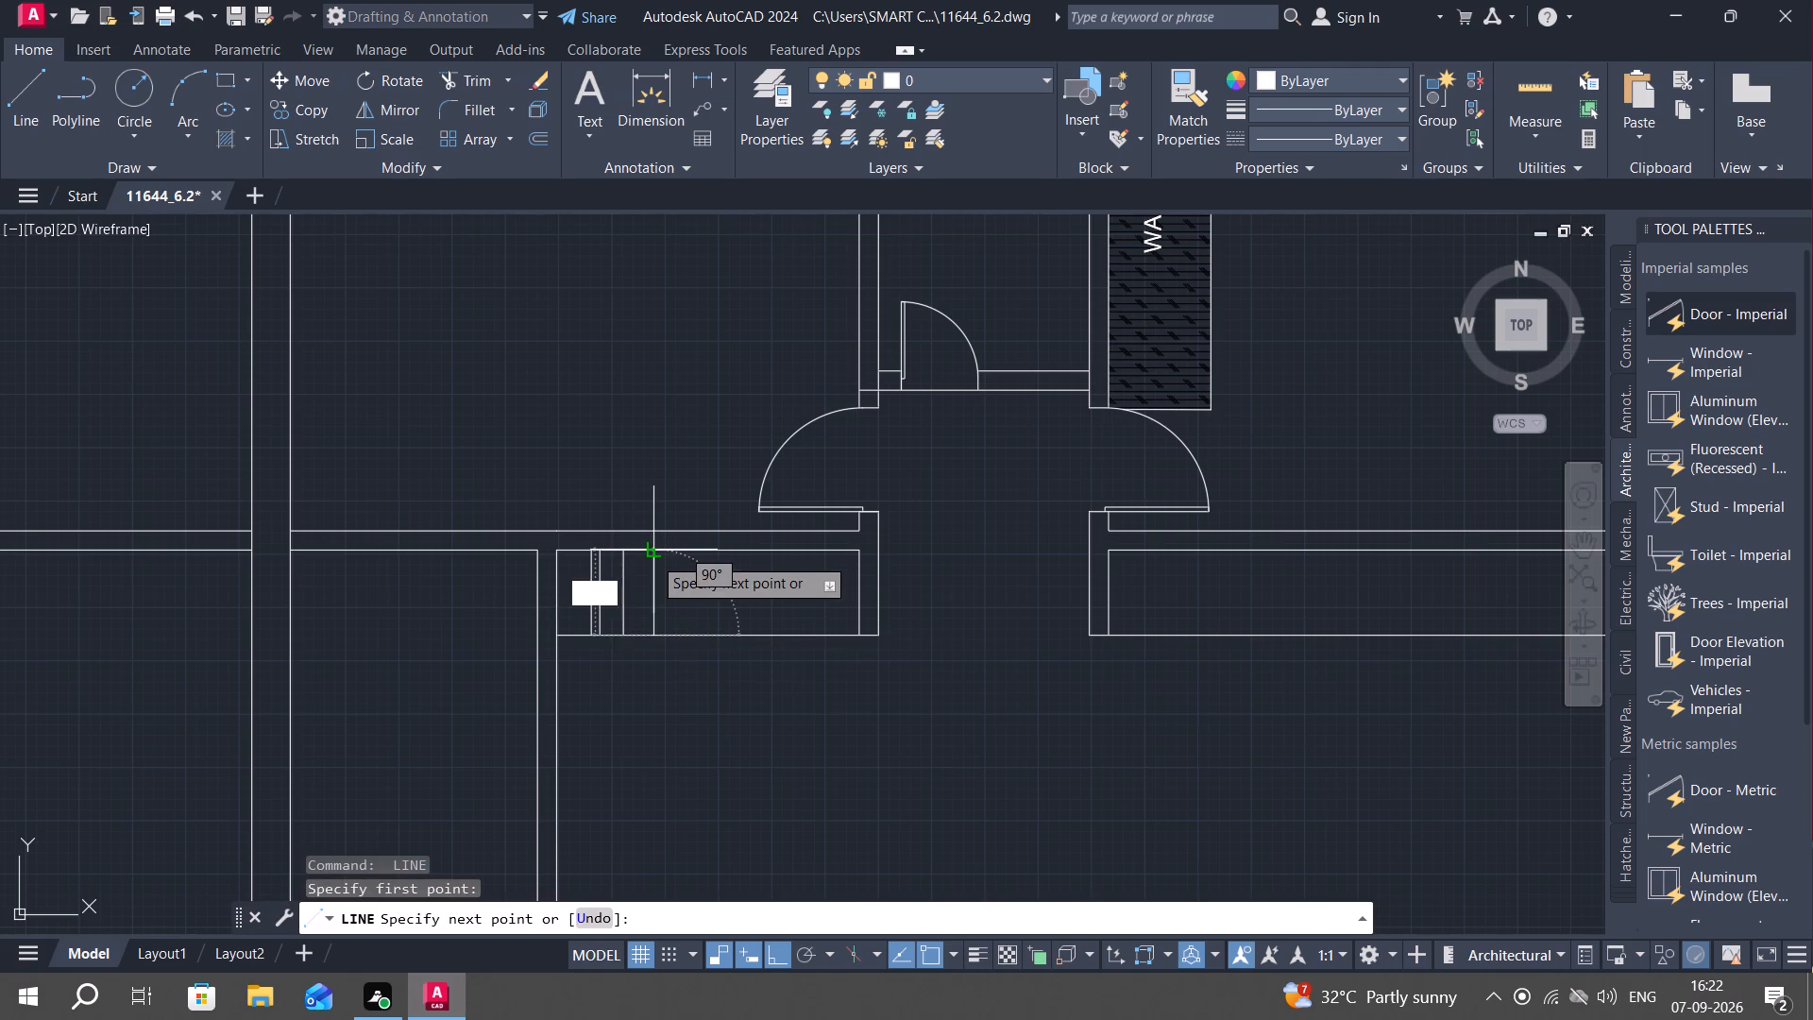
{"action": "left_click", "coordinate": [652, 552]}
{"action": "key", "text": "Escape"}
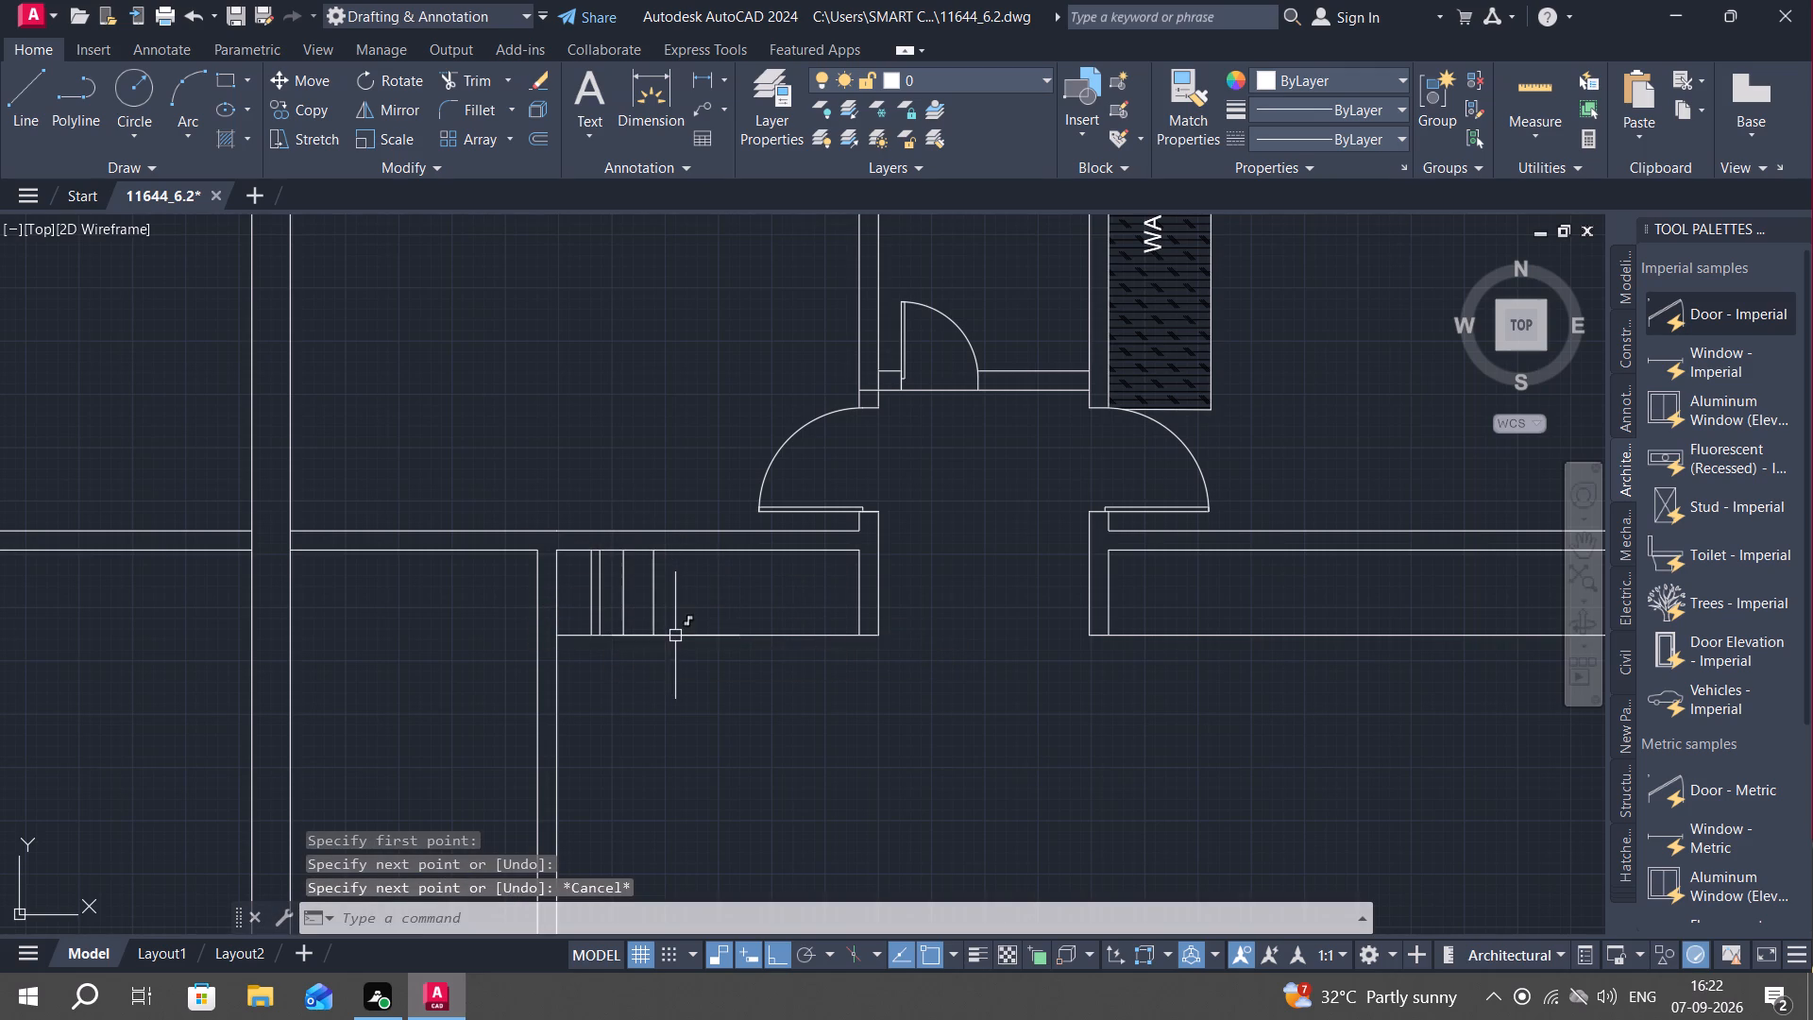
{"action": "key", "text": "Escape"}
Offset each of the two new vertical lines 2" to the east to form the second and third pairs.
{"action": "type", "text": "O"}
{"action": "key", "text": "space"}
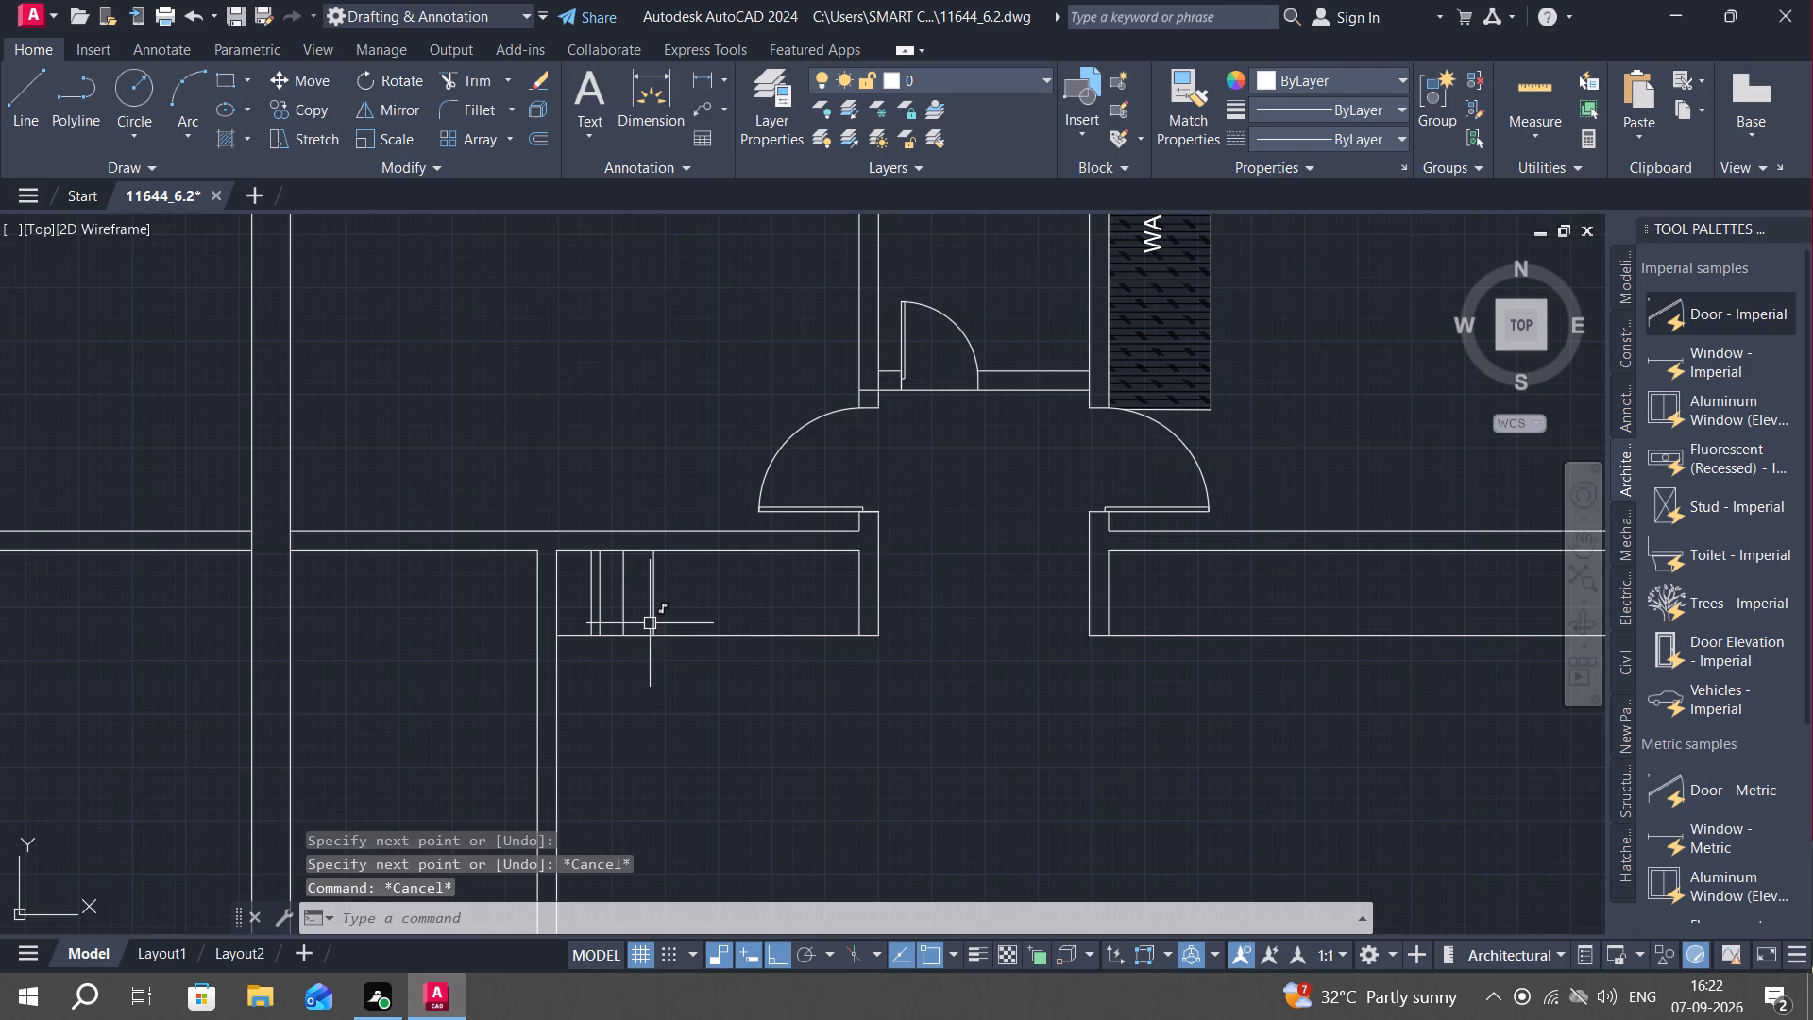
{"action": "key", "text": "space"}
{"action": "left_click", "coordinate": [626, 604]}
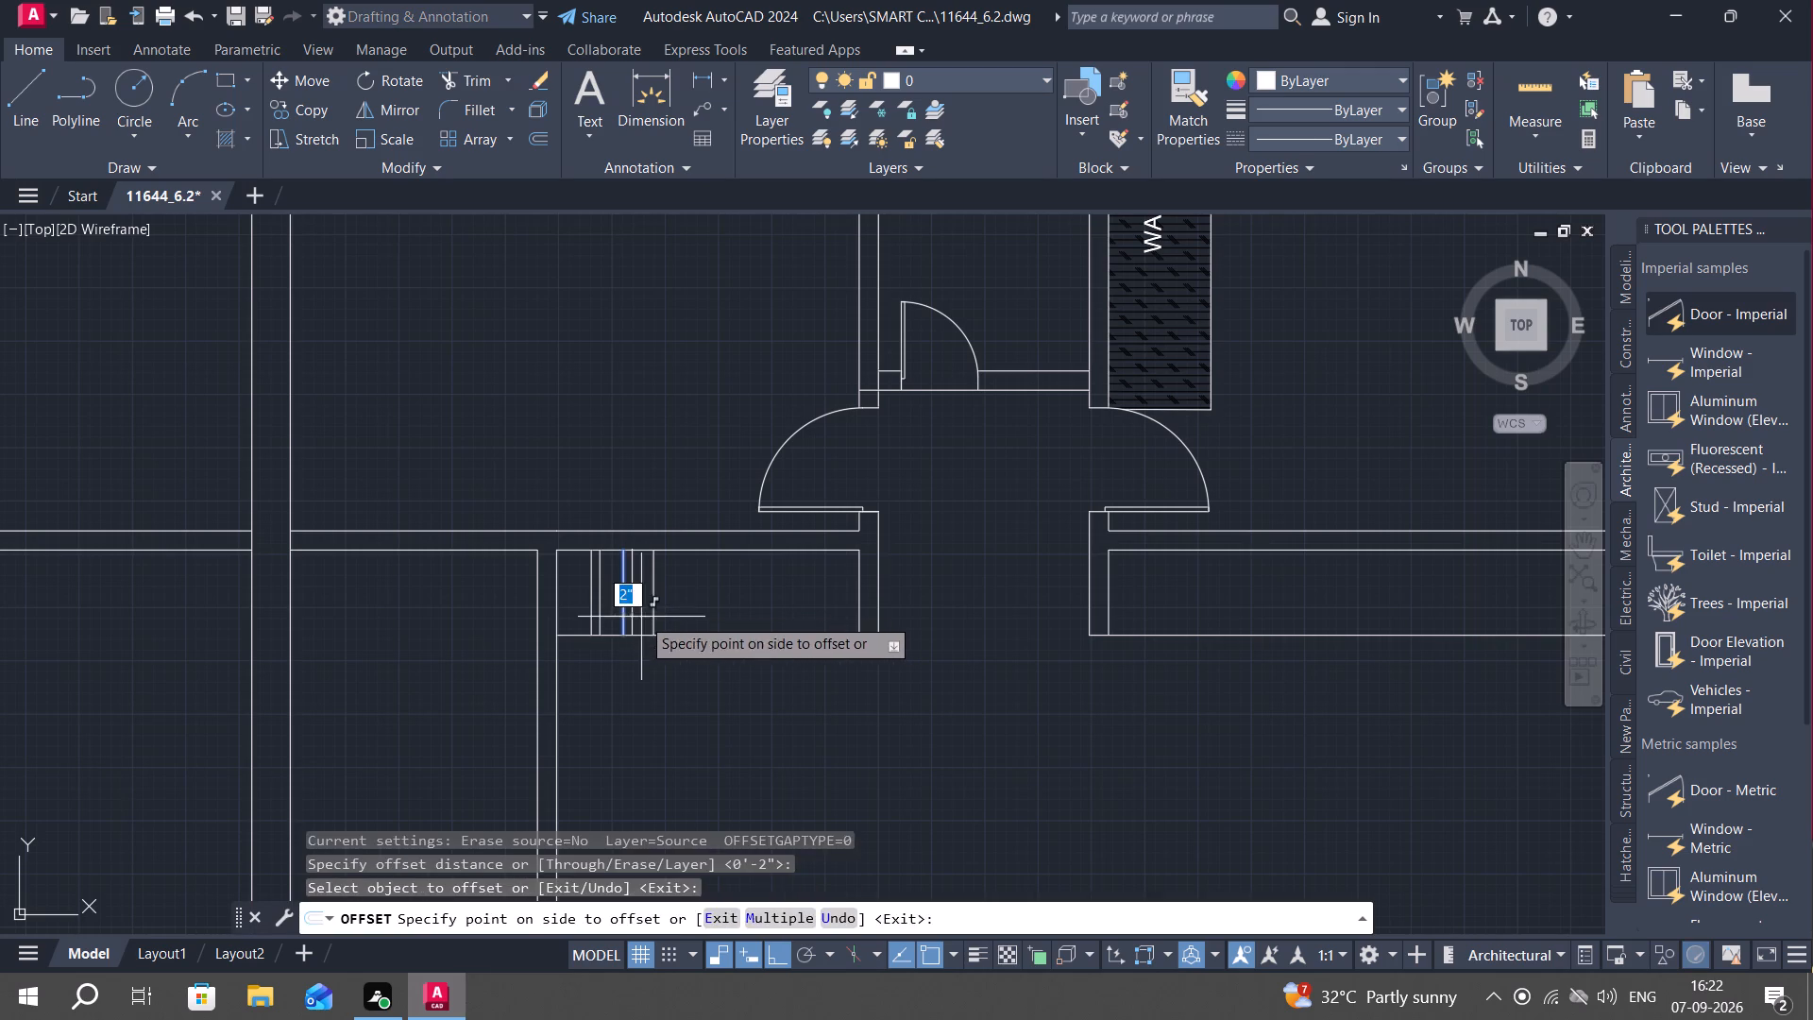
{"action": "left_click", "coordinate": [641, 617]}
{"action": "left_click", "coordinate": [655, 614]}
{"action": "left_click", "coordinate": [689, 605]}
{"action": "key", "text": "Escape"}
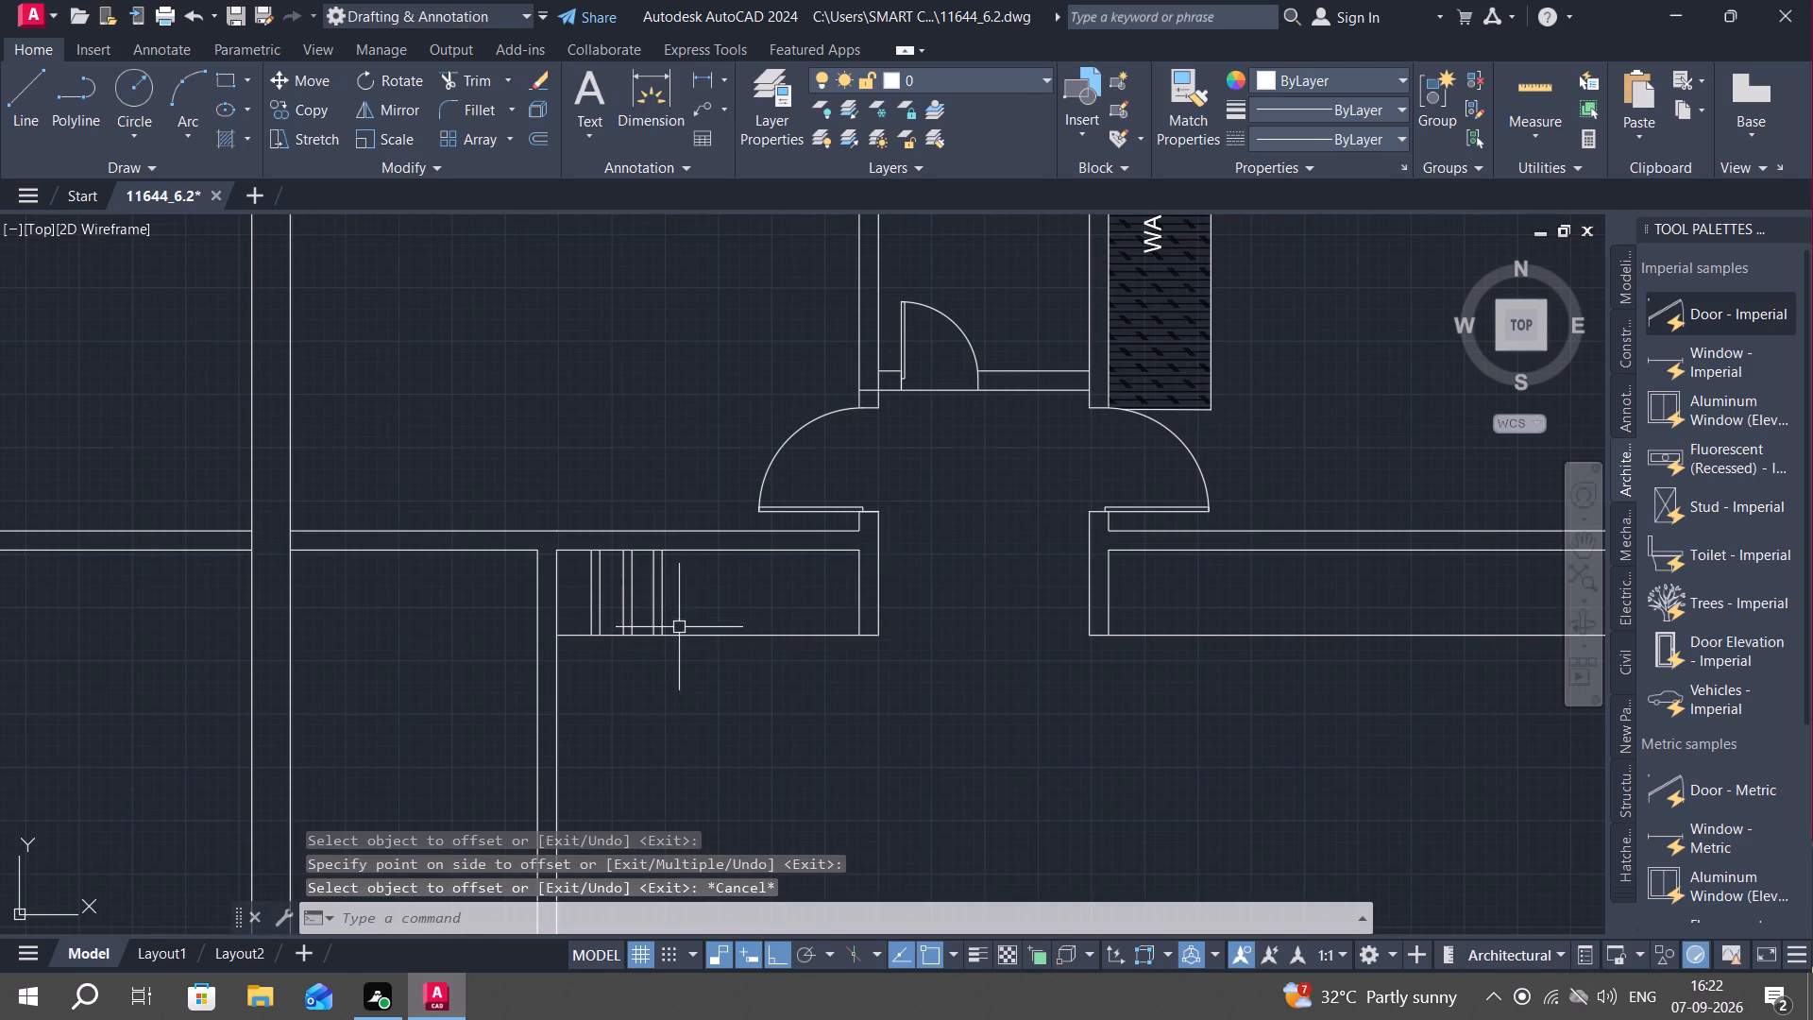
Draw a vertical line across the strip near its east end, joining its lower and upper lines.
{"action": "middle_click_drag", "start_coordinate": [718, 654], "coordinate": [700, 648]}
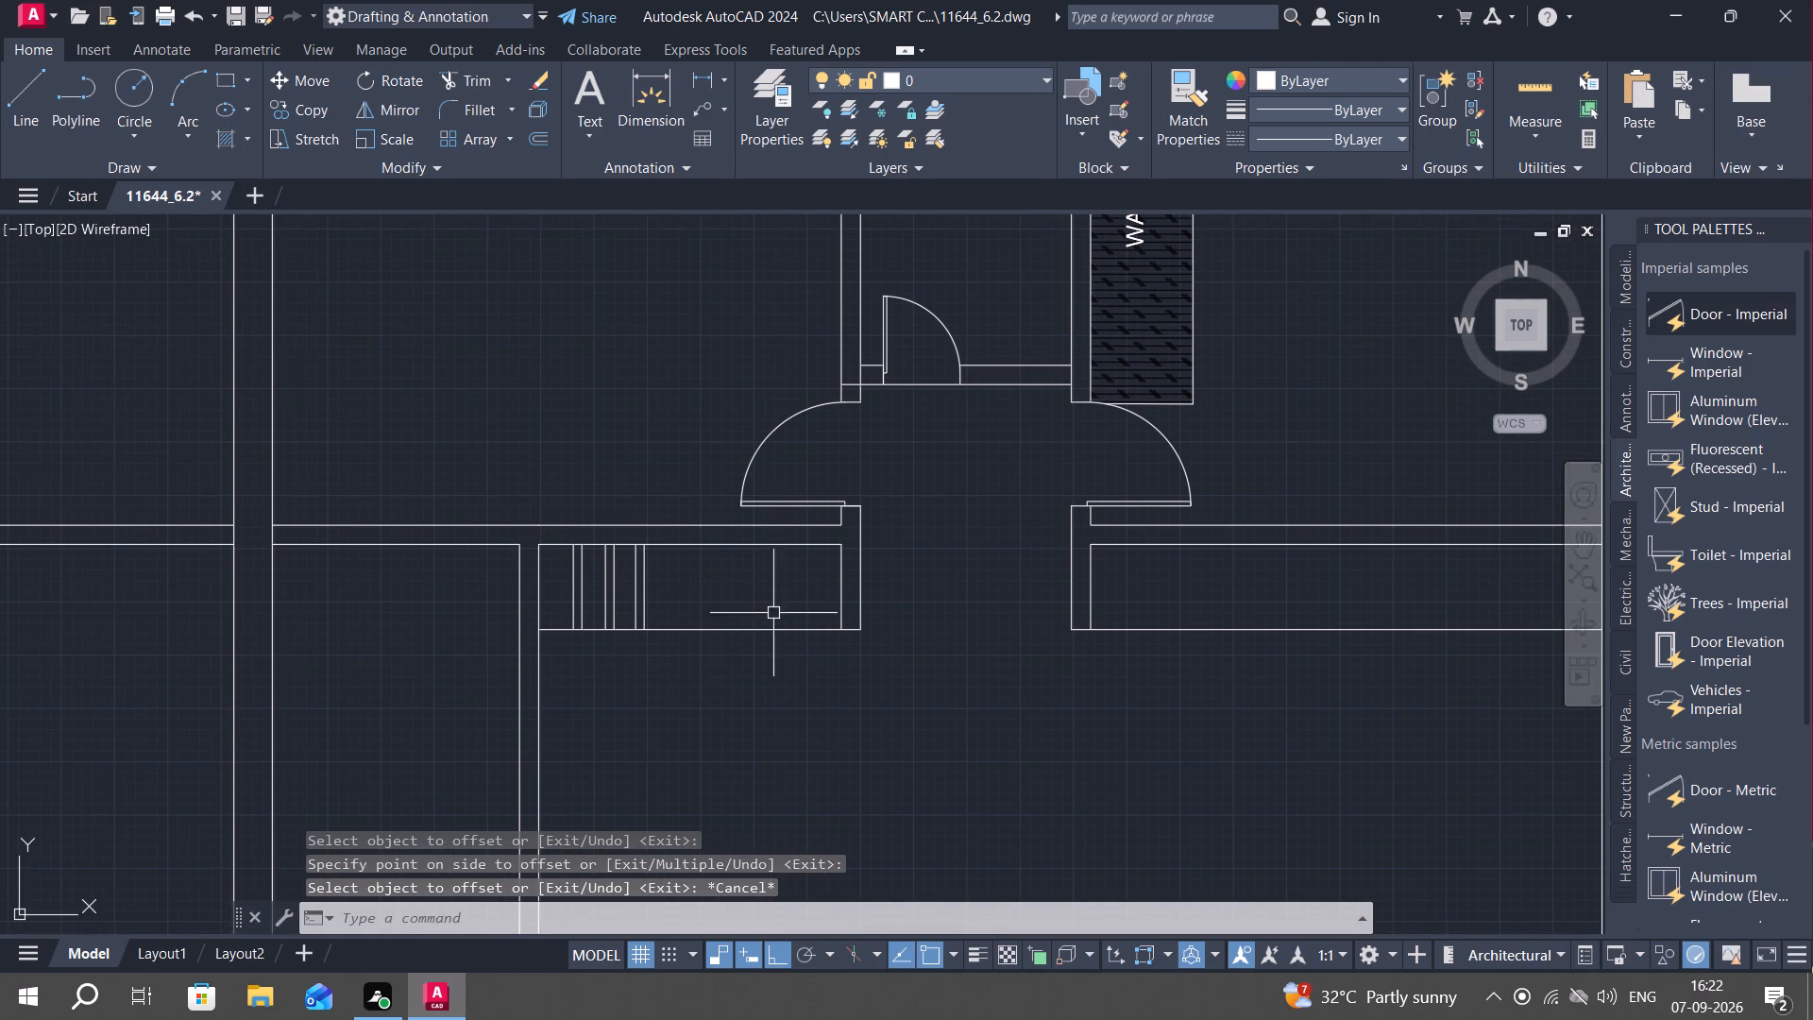
{"action": "middle_click_drag", "start_coordinate": [774, 613], "coordinate": [720, 607]}
{"action": "type", "text": "L"}
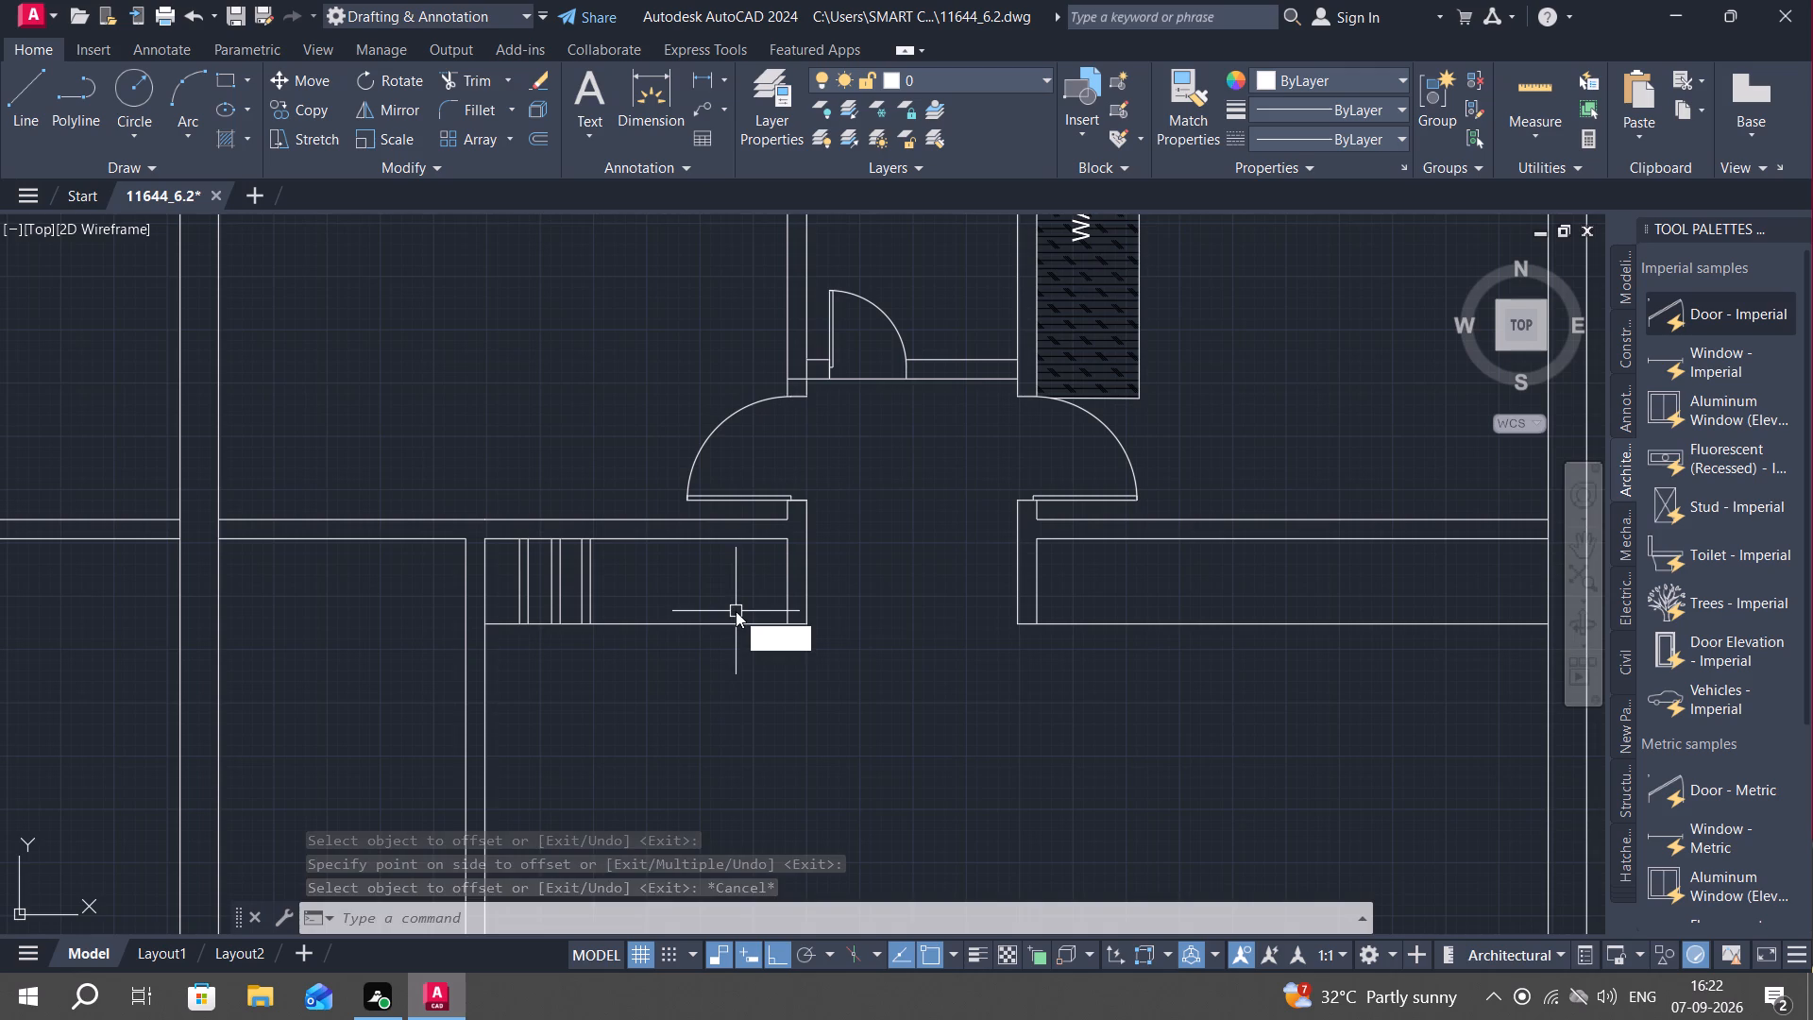
{"action": "key", "text": "space"}
{"action": "left_click", "coordinate": [751, 622]}
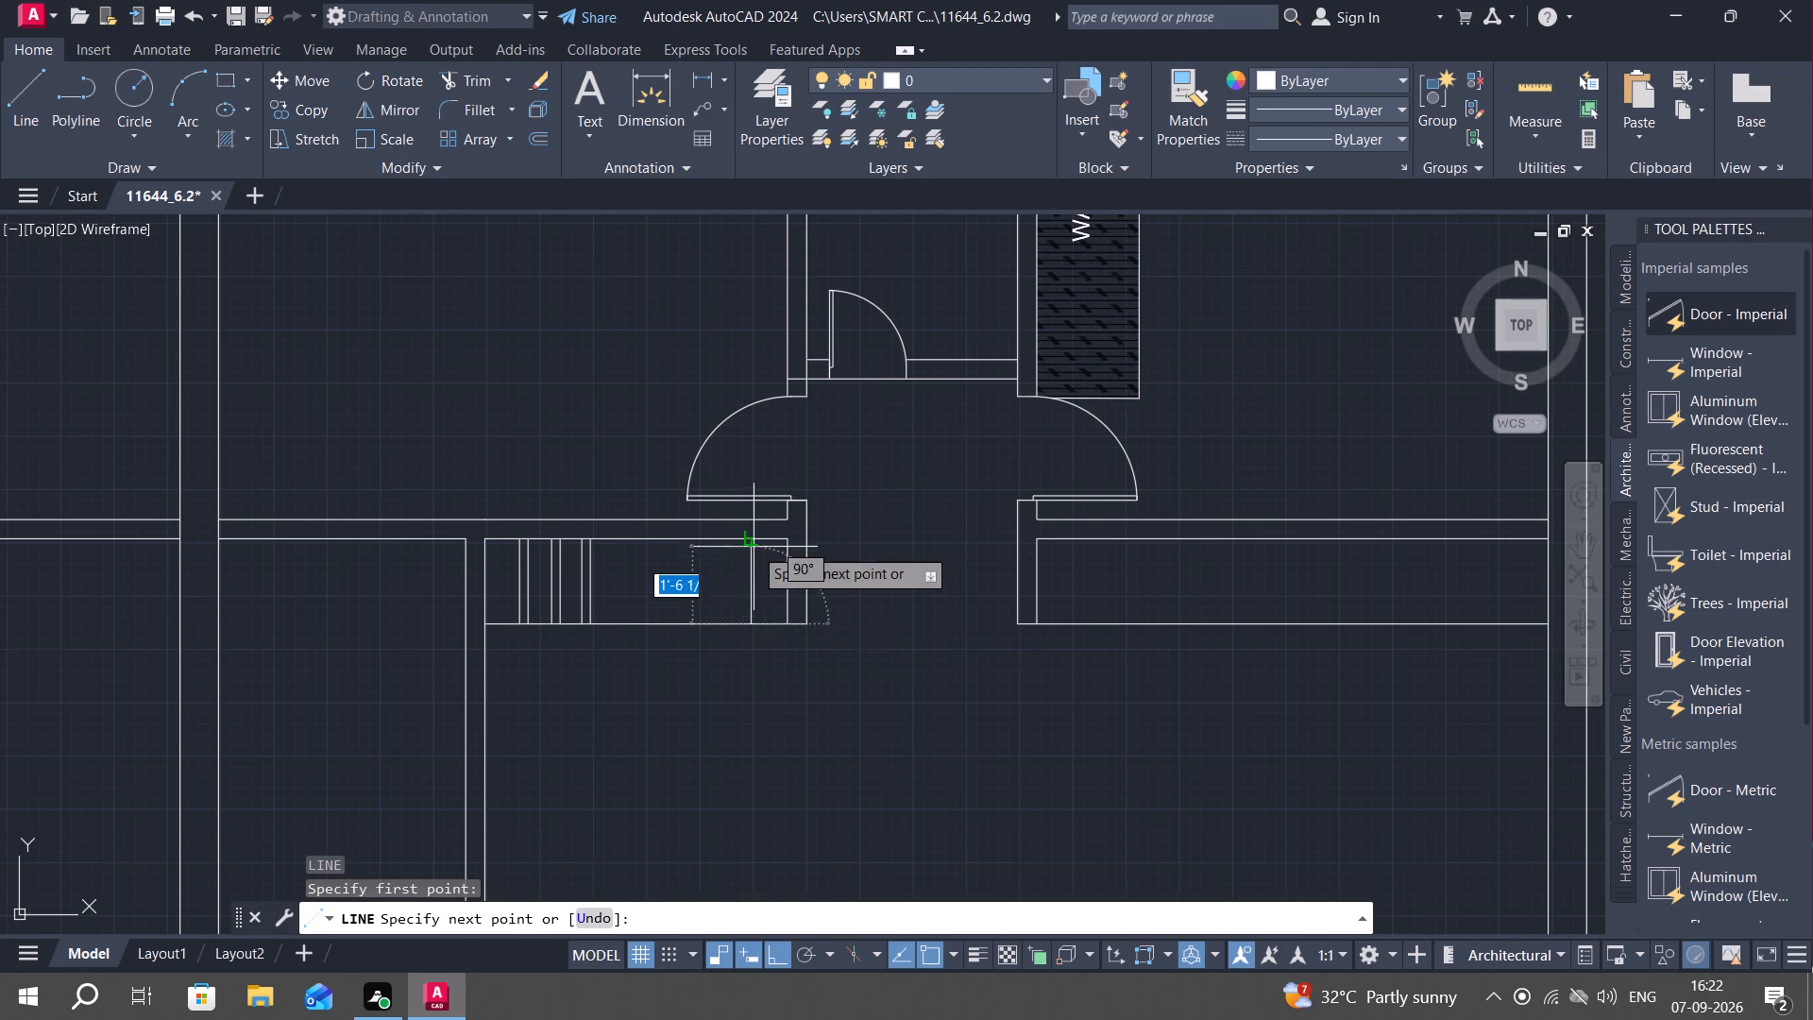
{"action": "left_click", "coordinate": [753, 542]}
{"action": "key", "text": "Escape"}
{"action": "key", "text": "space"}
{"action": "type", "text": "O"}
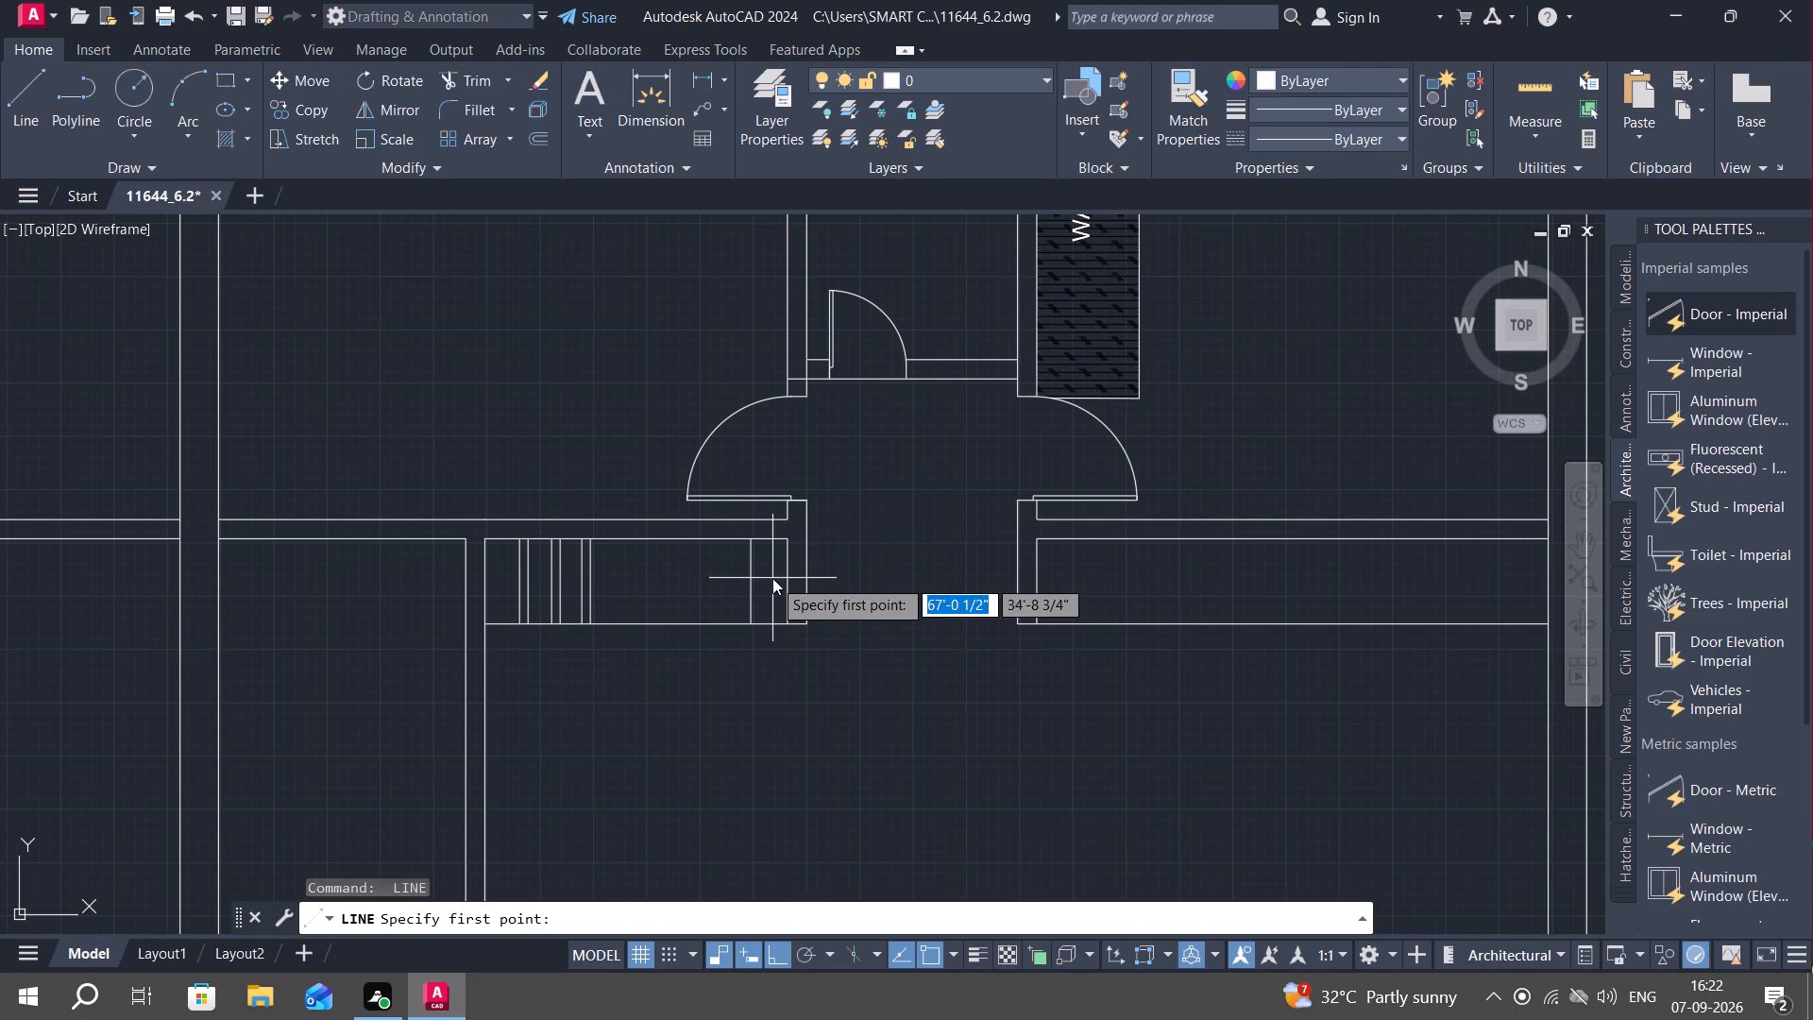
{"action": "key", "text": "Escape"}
Offset the vertical line near the strip's east end 2" to the east.
{"action": "type", "text": "O"}
{"action": "key", "text": "space"}
{"action": "key", "text": "space"}
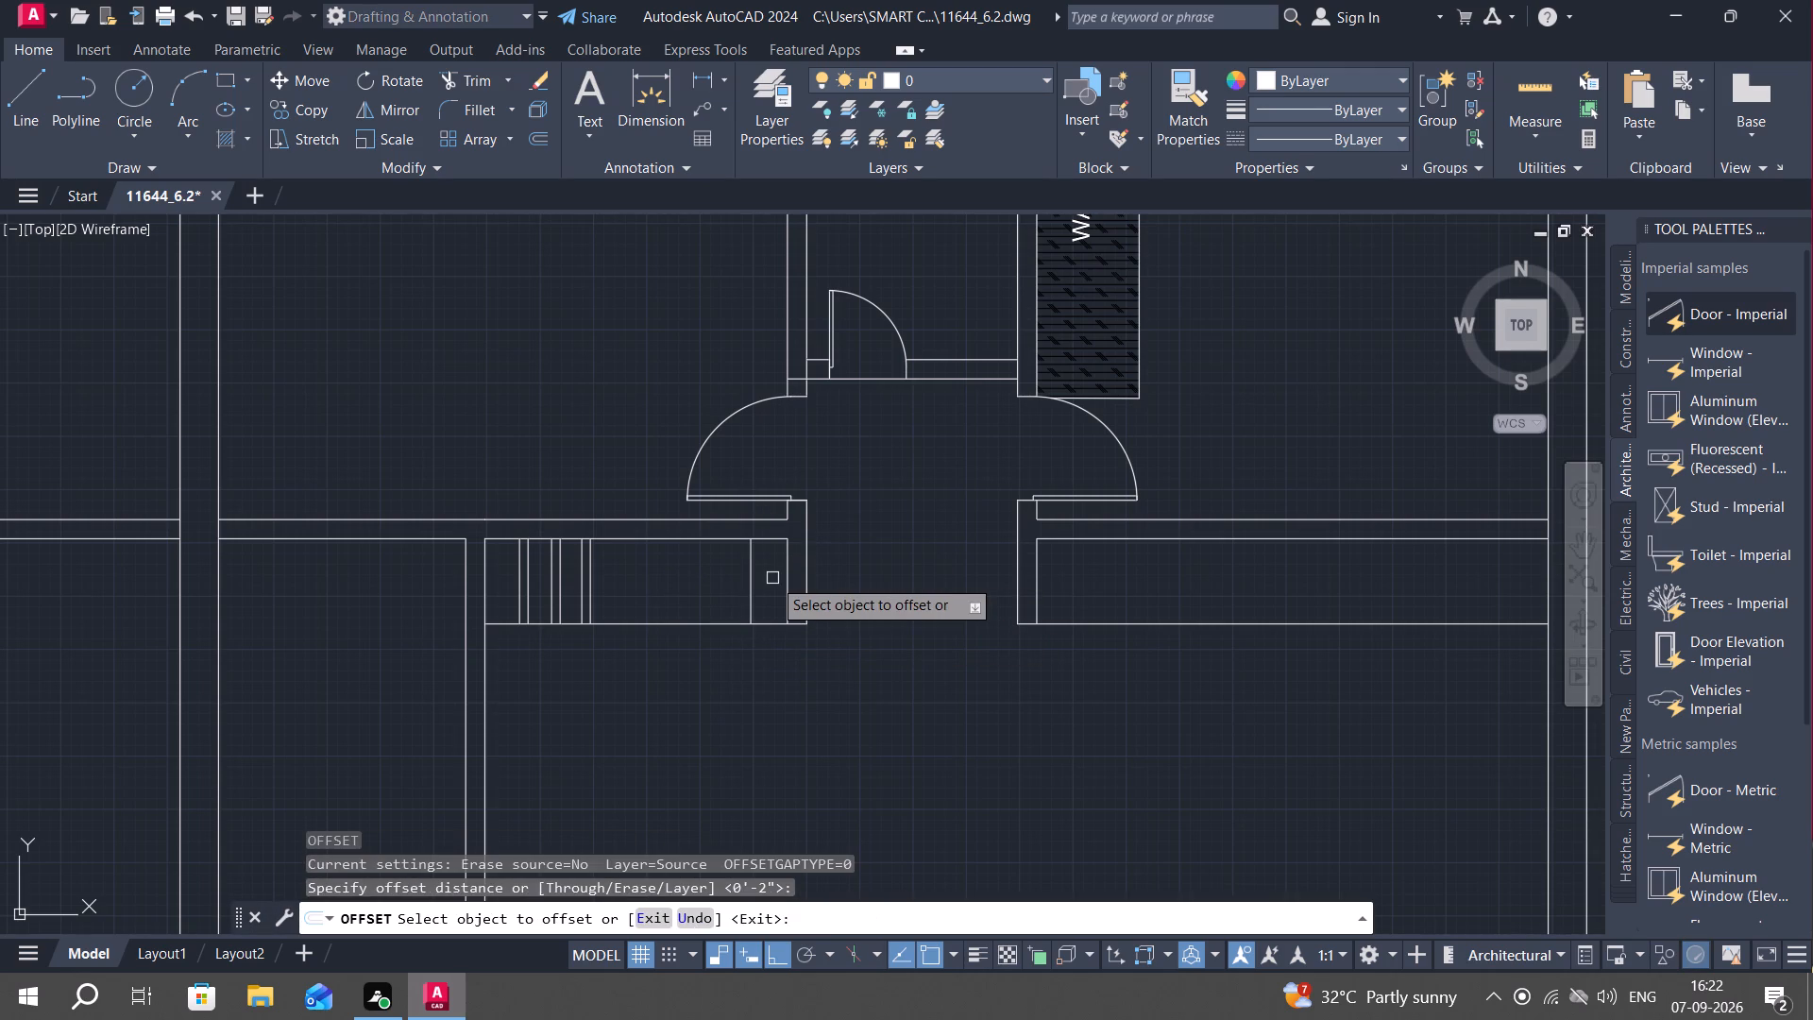
{"action": "left_click", "coordinate": [754, 576]}
{"action": "left_click", "coordinate": [769, 581]}
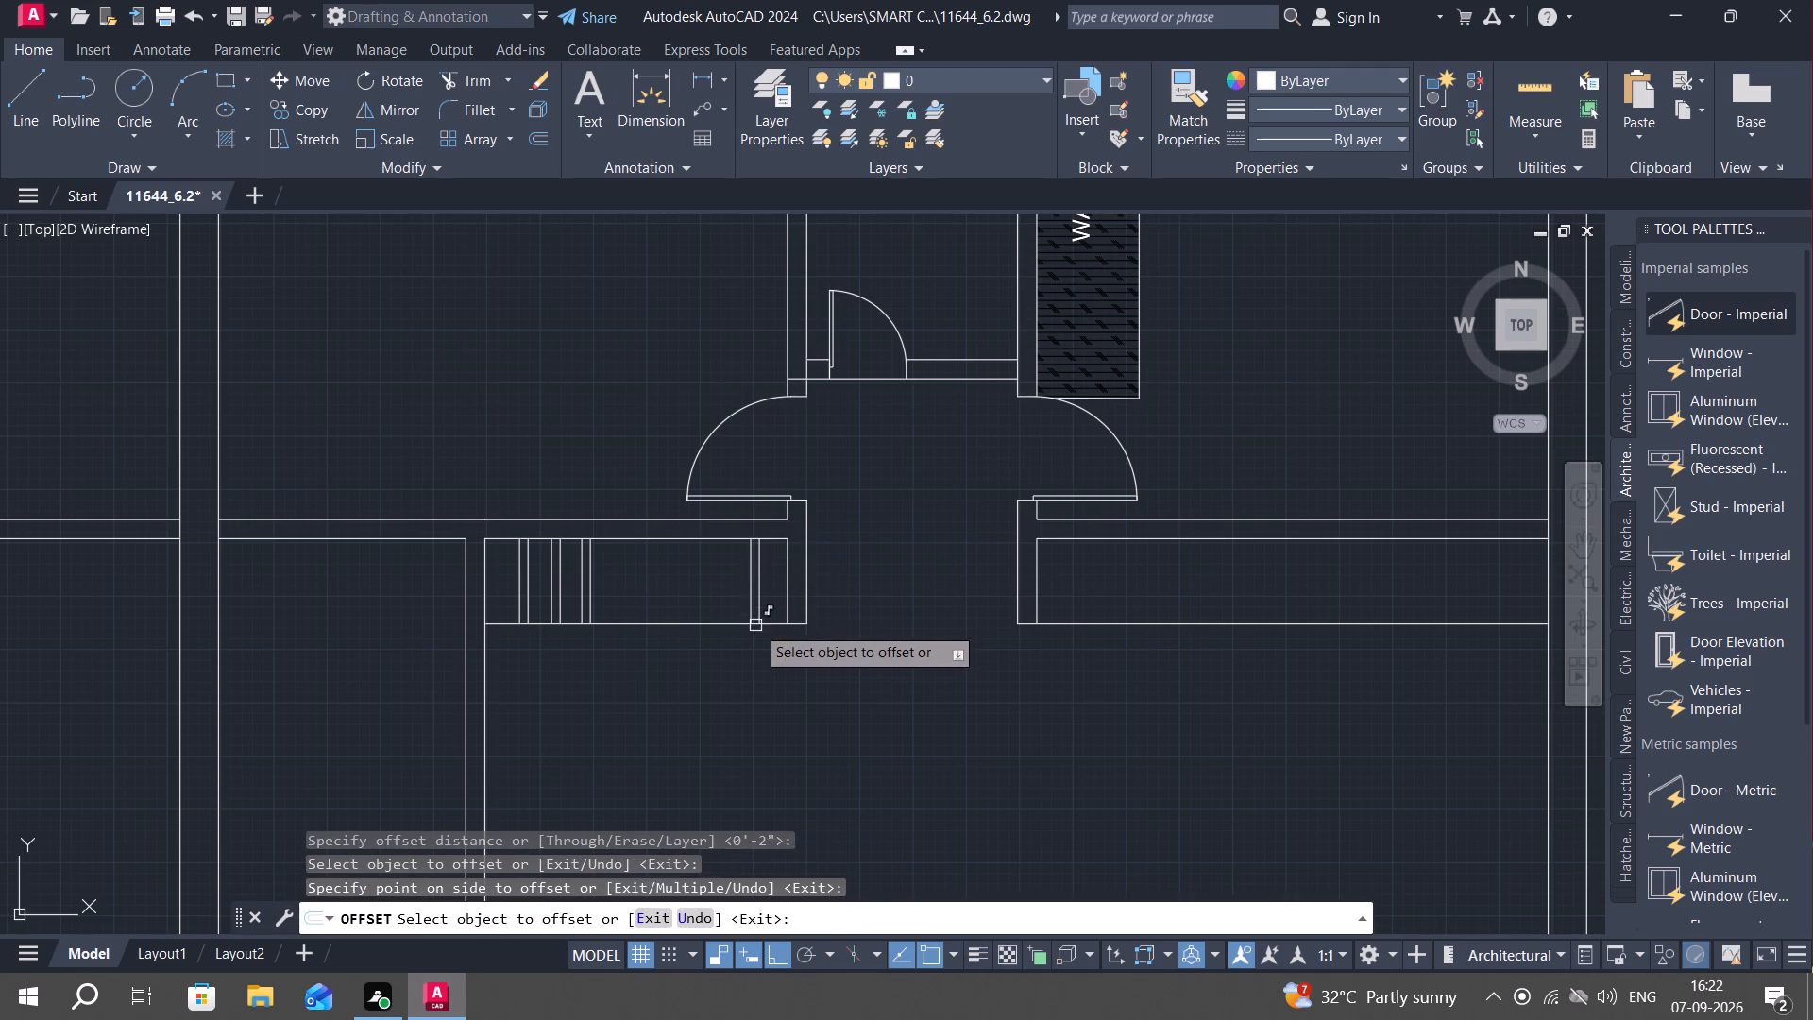
{"action": "key", "text": "Escape"}
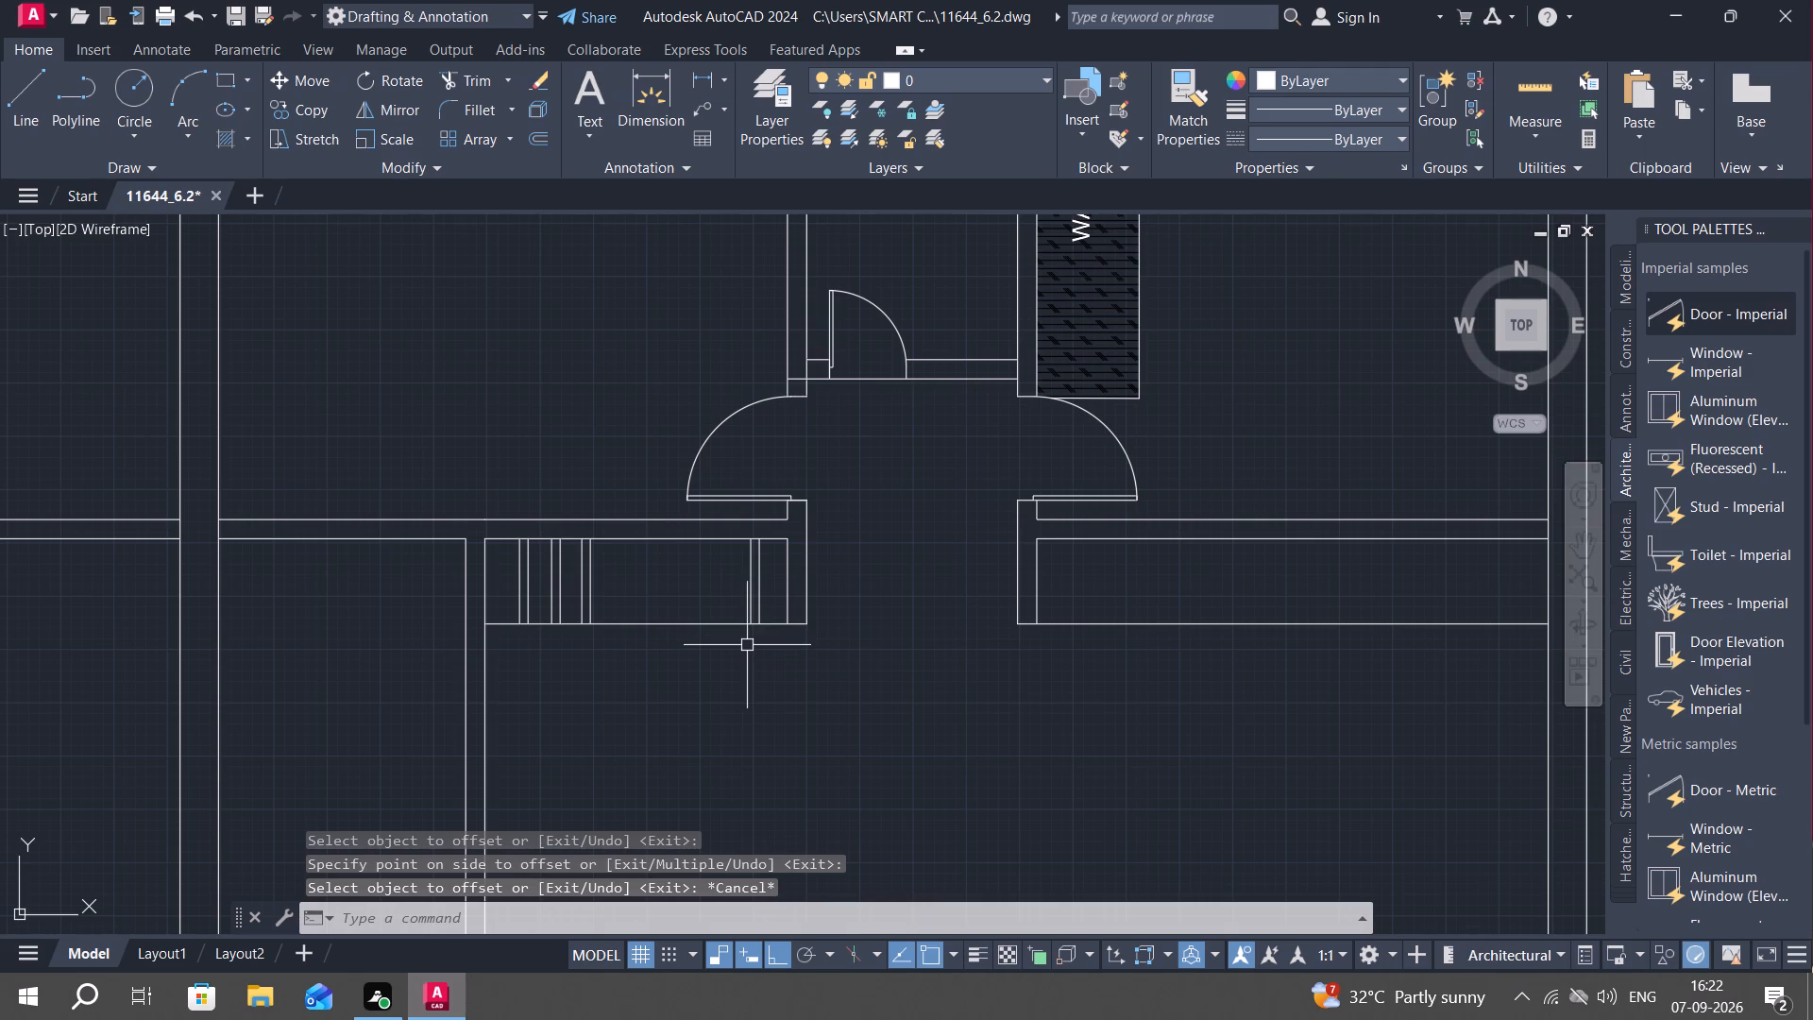
Copy the east-end pair of lines about 2'-9" west along the strip, just east of the third pair.
{"action": "middle_click_drag", "start_coordinate": [653, 648], "coordinate": [736, 581]}
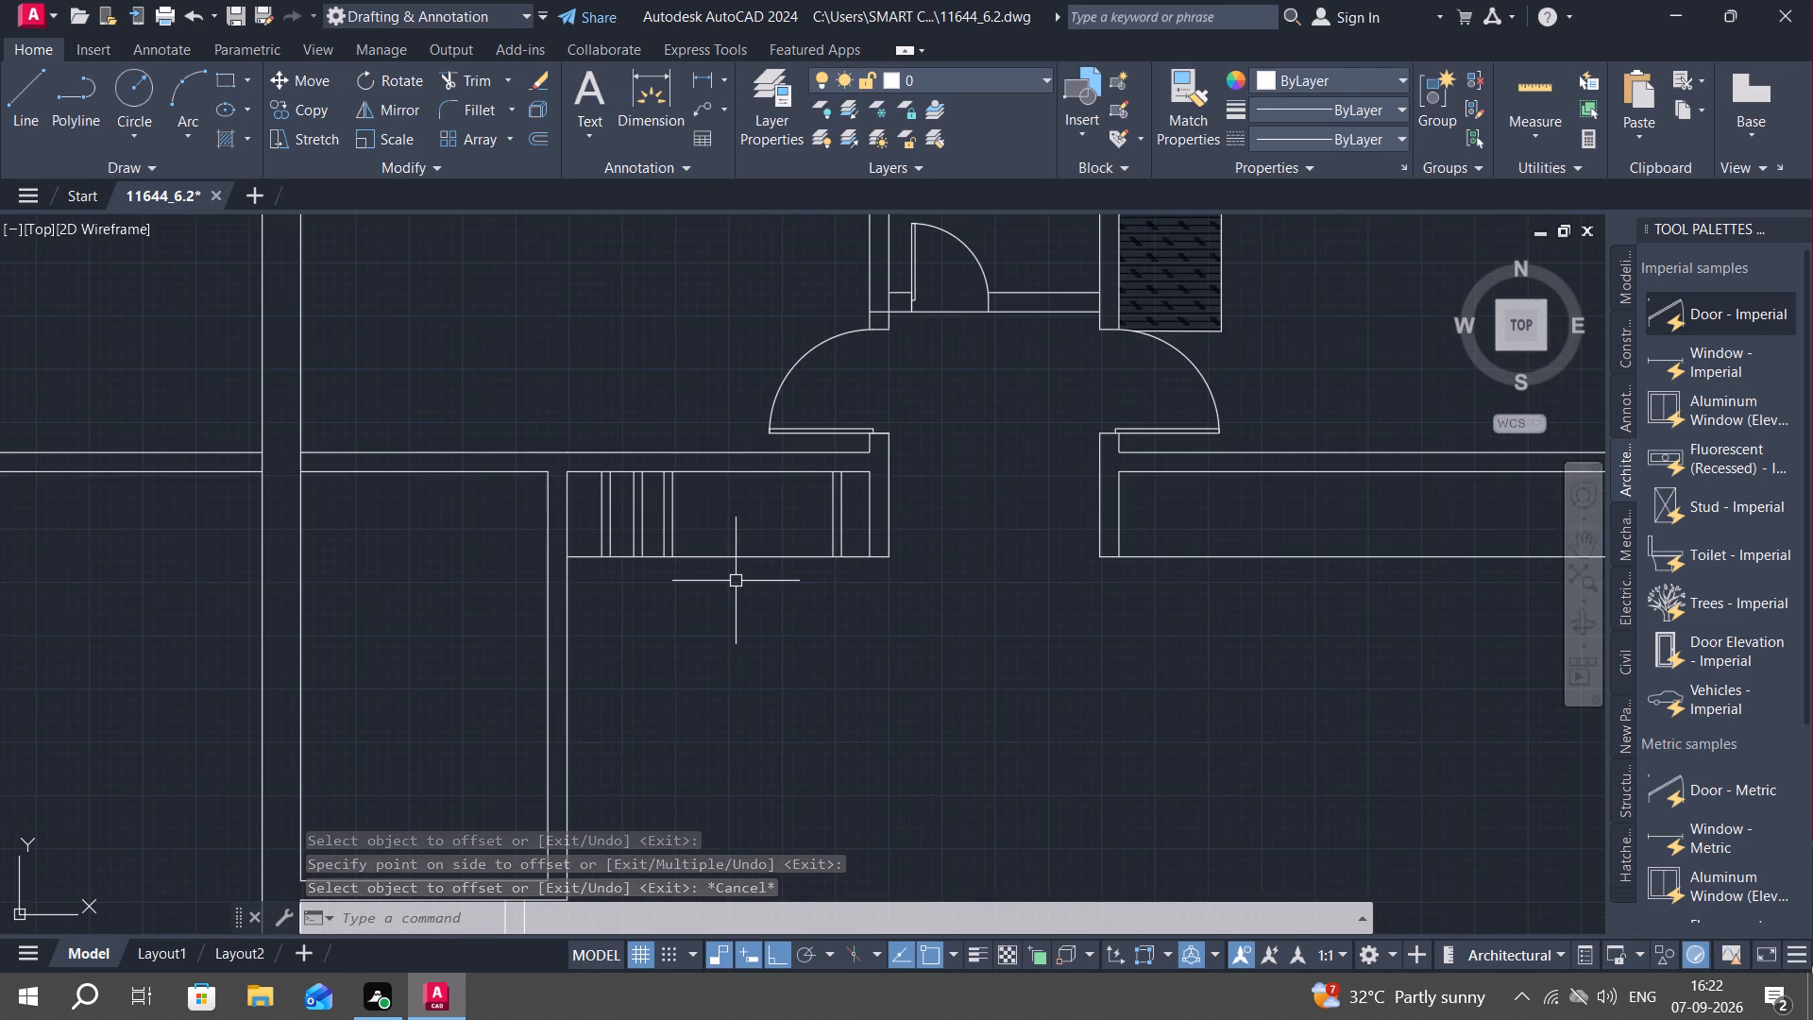
{"action": "type", "text": "CO"}
{"action": "key", "text": "space"}
{"action": "left_click", "coordinate": [831, 515]}
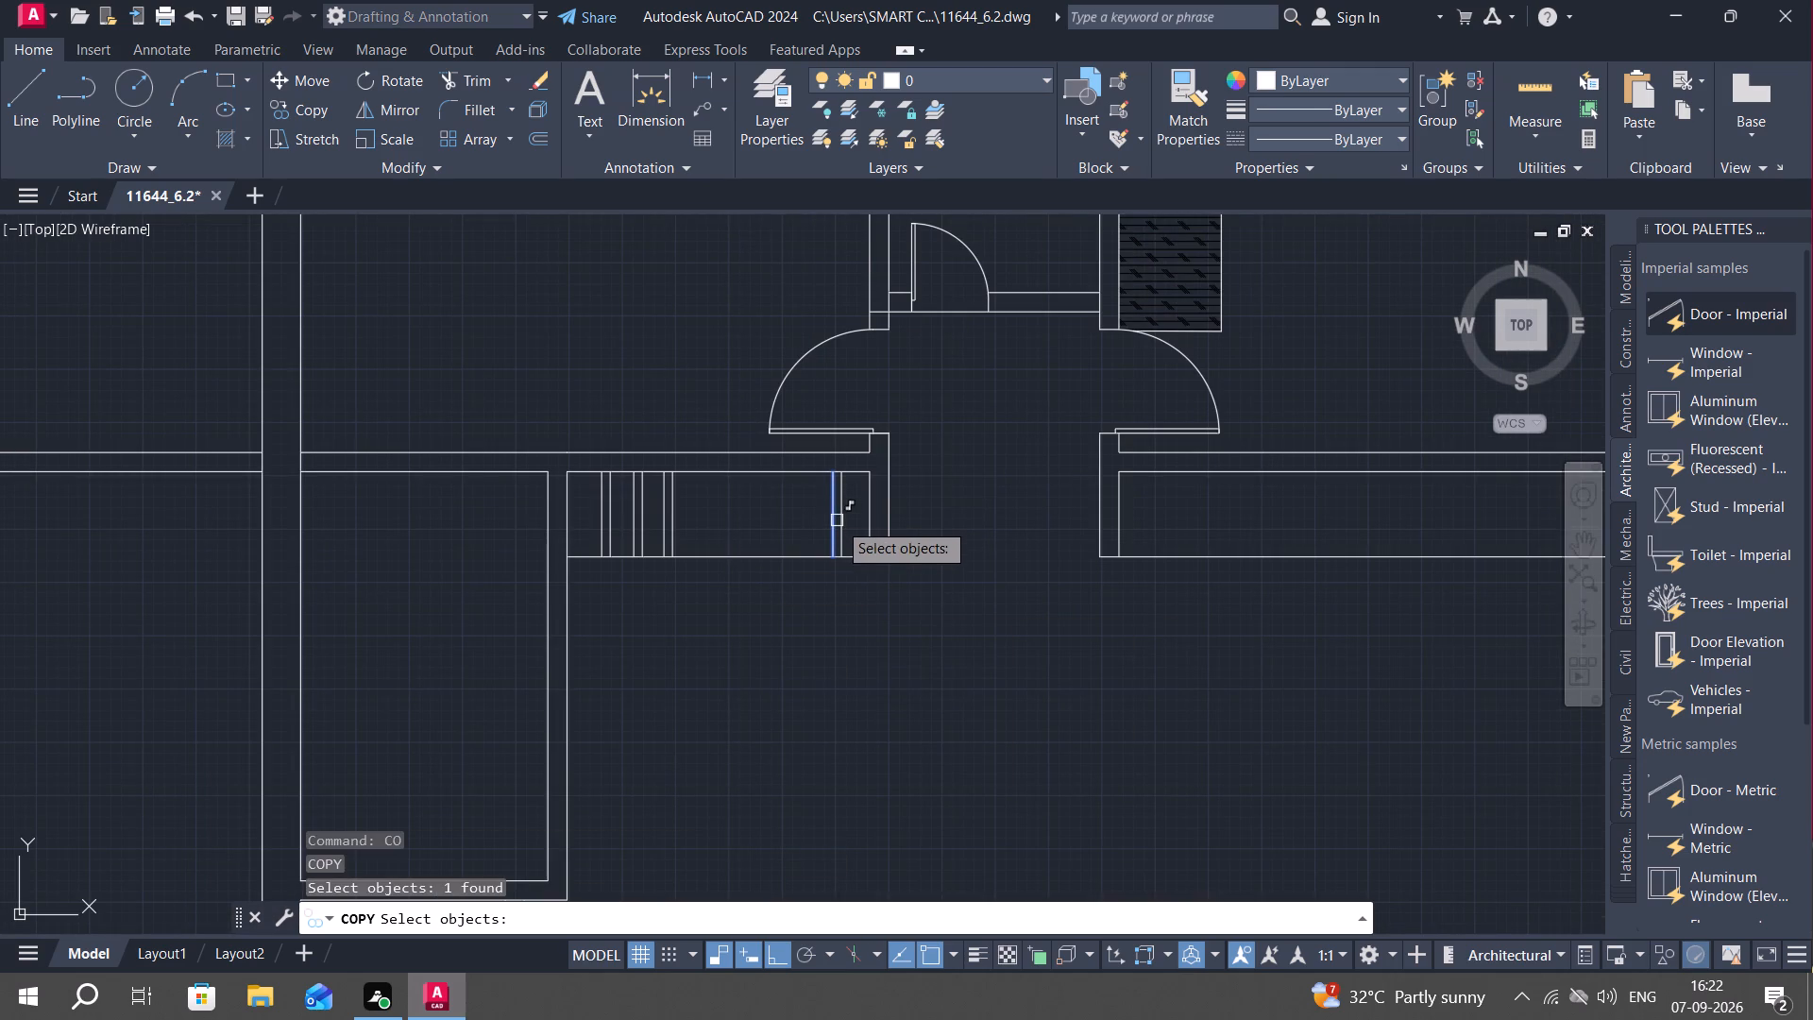
{"action": "left_click", "coordinate": [838, 521]}
{"action": "scroll", "coordinate": [833, 524], "scroll_direction": "up", "scroll_amount": 2}
{"action": "right_click", "coordinate": [818, 539]}
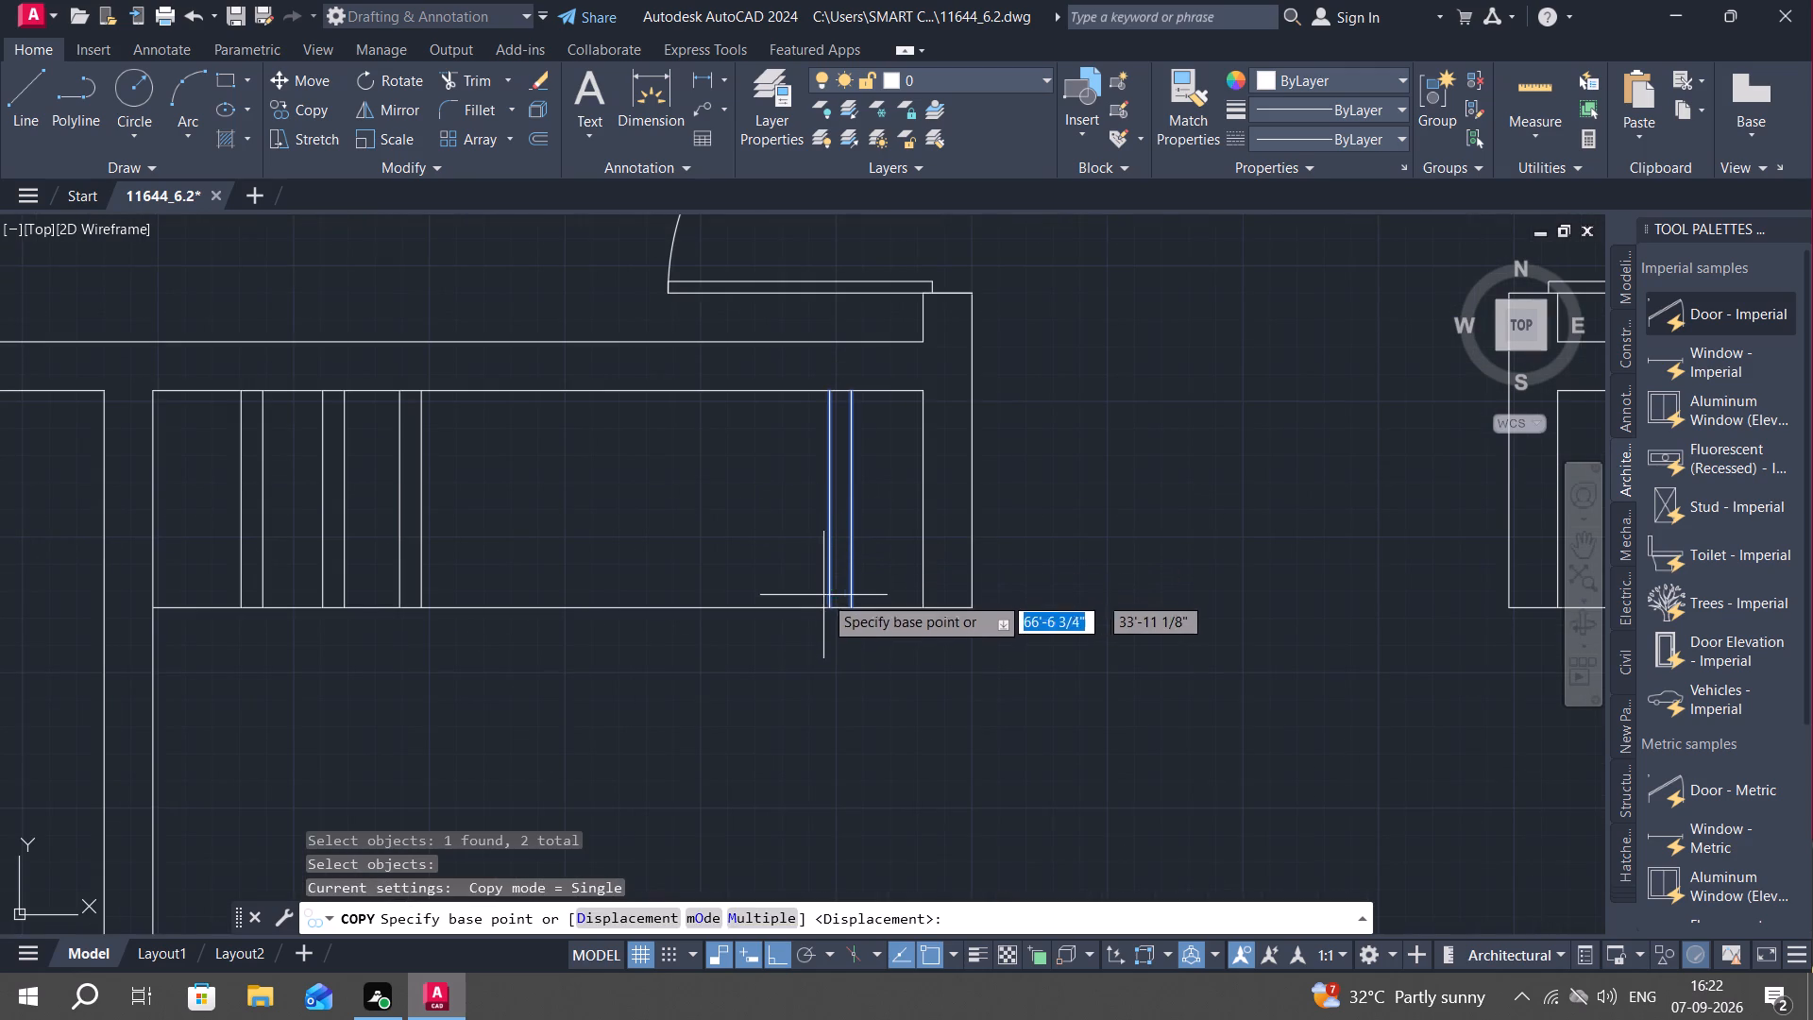
{"action": "left_click", "coordinate": [825, 603]}
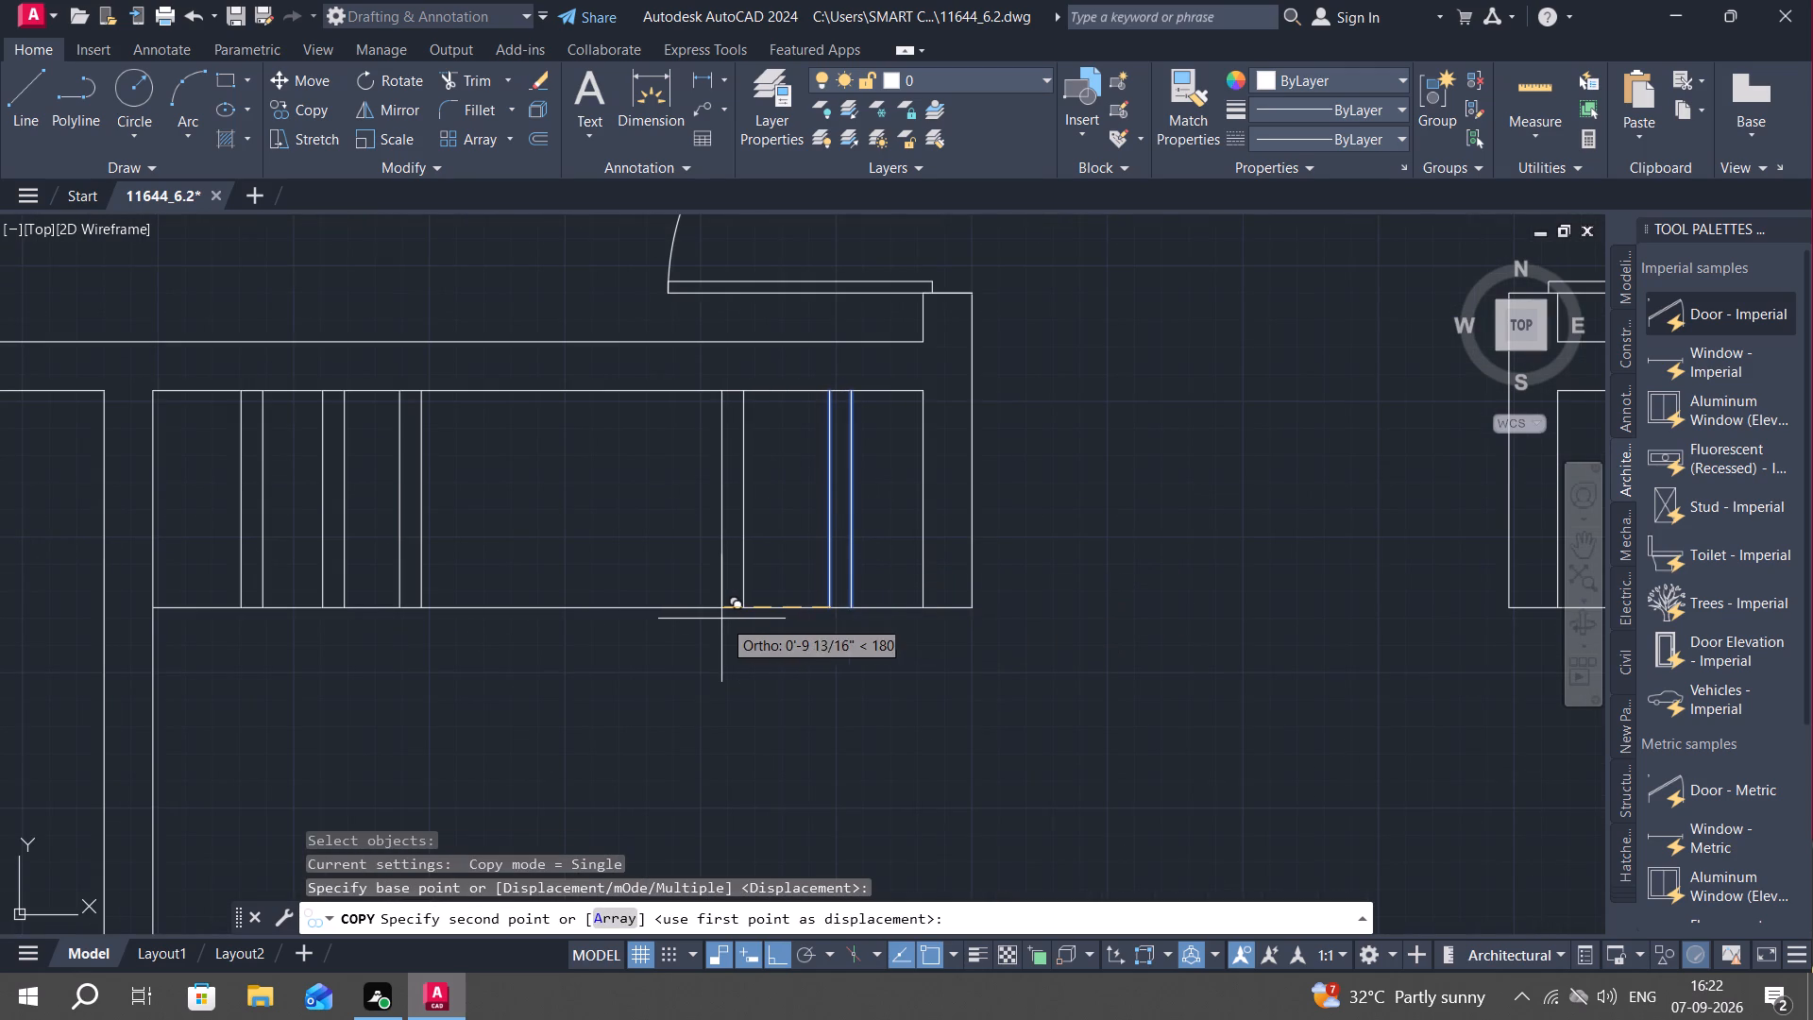
{"action": "left_click", "coordinate": [466, 608]}
Copy the fourth pair of vertical lines a short distance east along the strip to form a fifth pair.
{"action": "key", "text": "space"}
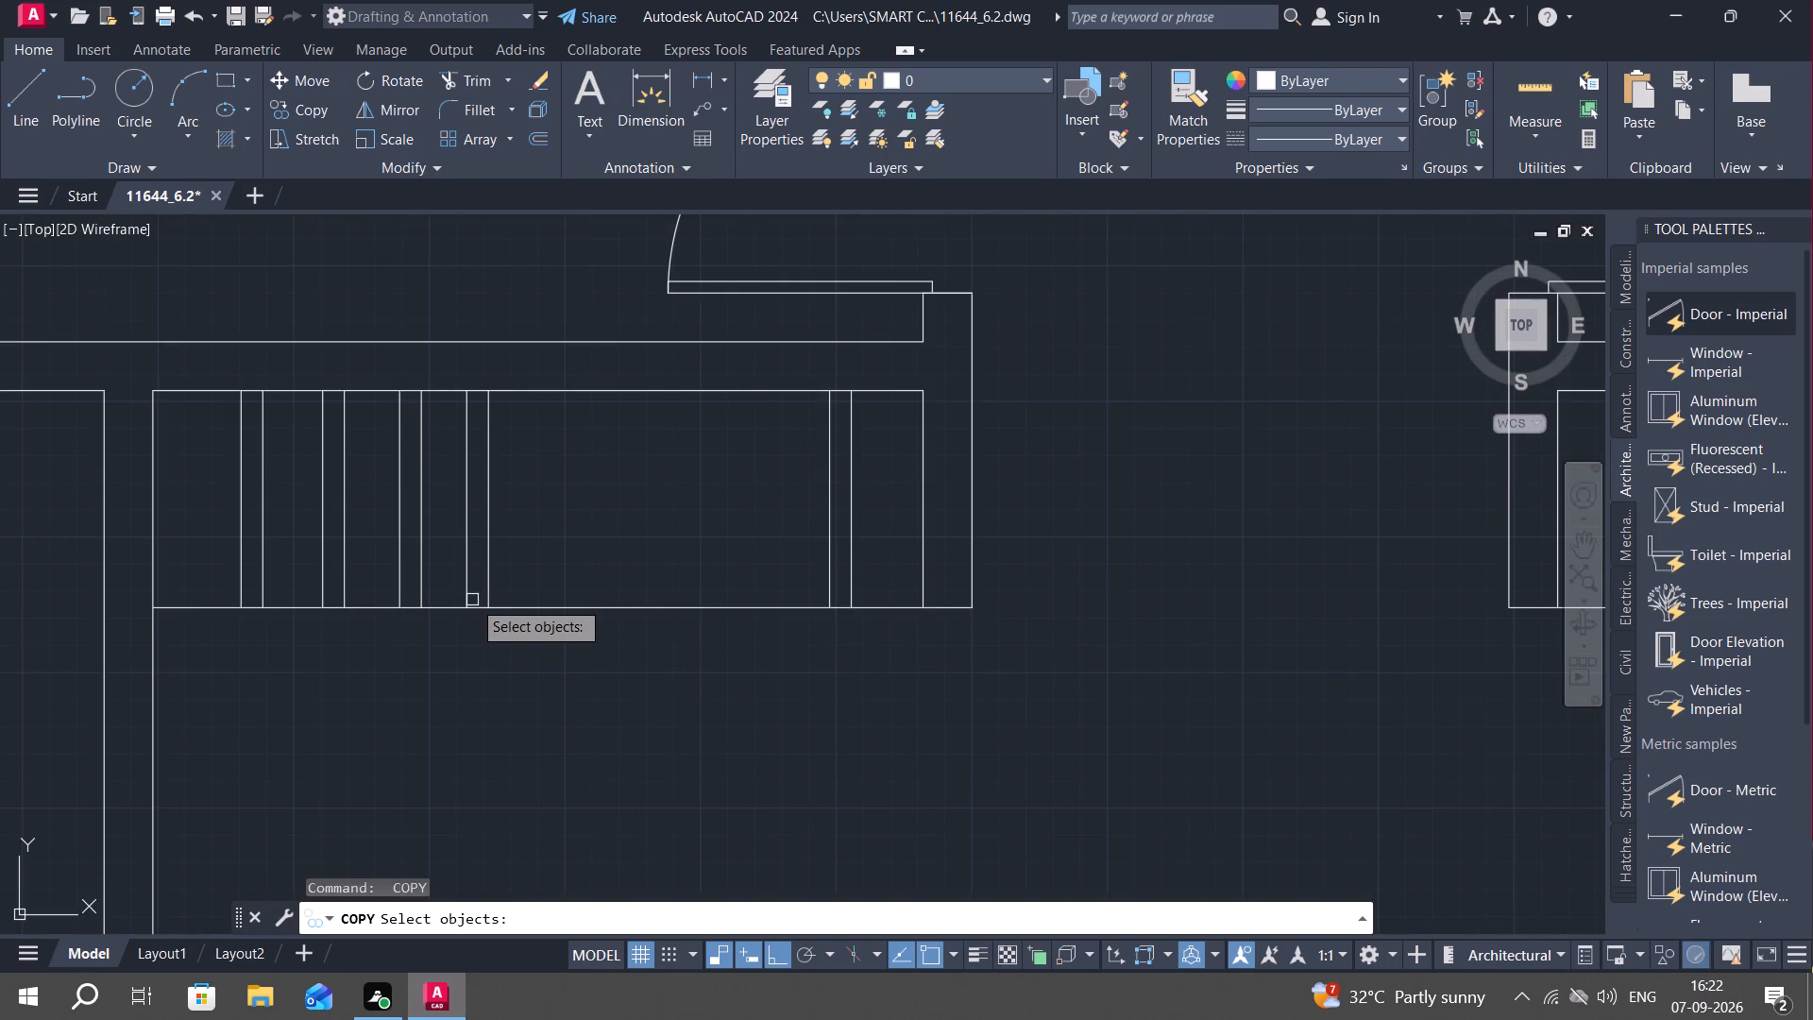
{"action": "left_click", "coordinate": [471, 592]}
{"action": "left_click", "coordinate": [485, 597]}
{"action": "right_click", "coordinate": [485, 597]}
{"action": "left_click", "coordinate": [493, 603]}
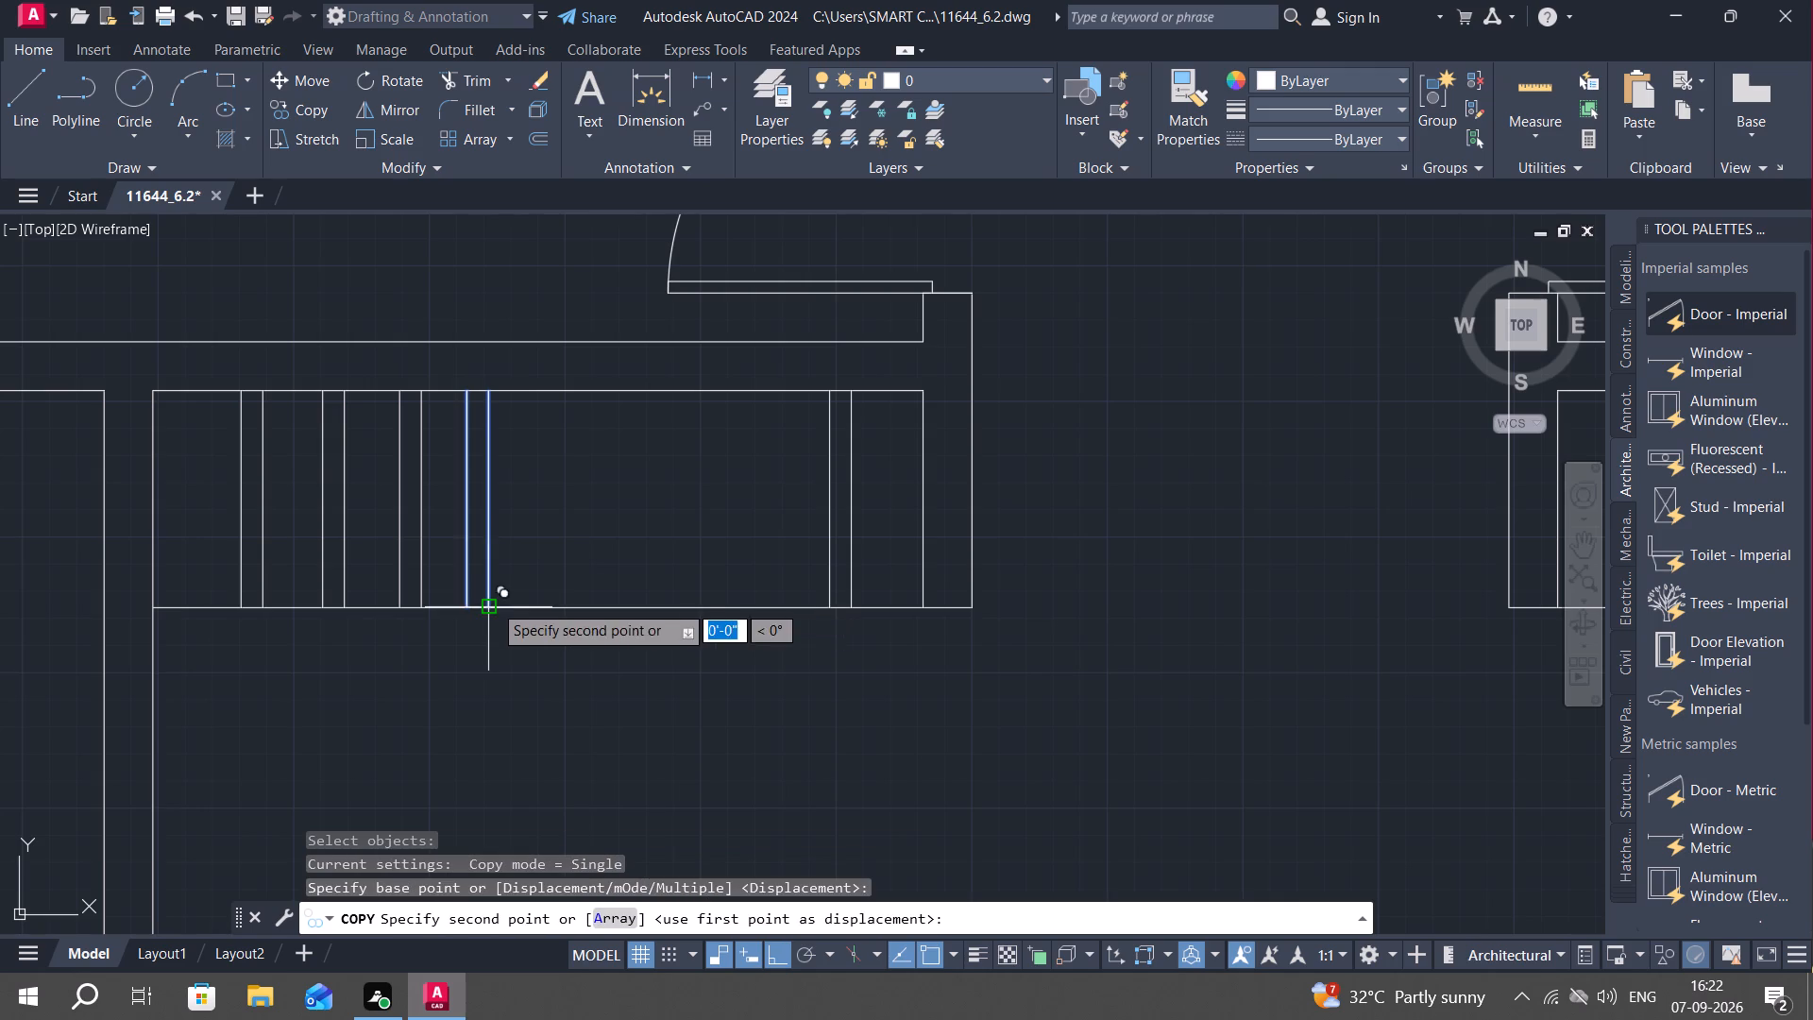
{"action": "left_click", "coordinate": [555, 613]}
Copy the fifth pair of vertical lines a short distance east along the strip to form a sixth pair.
{"action": "key", "text": "space"}
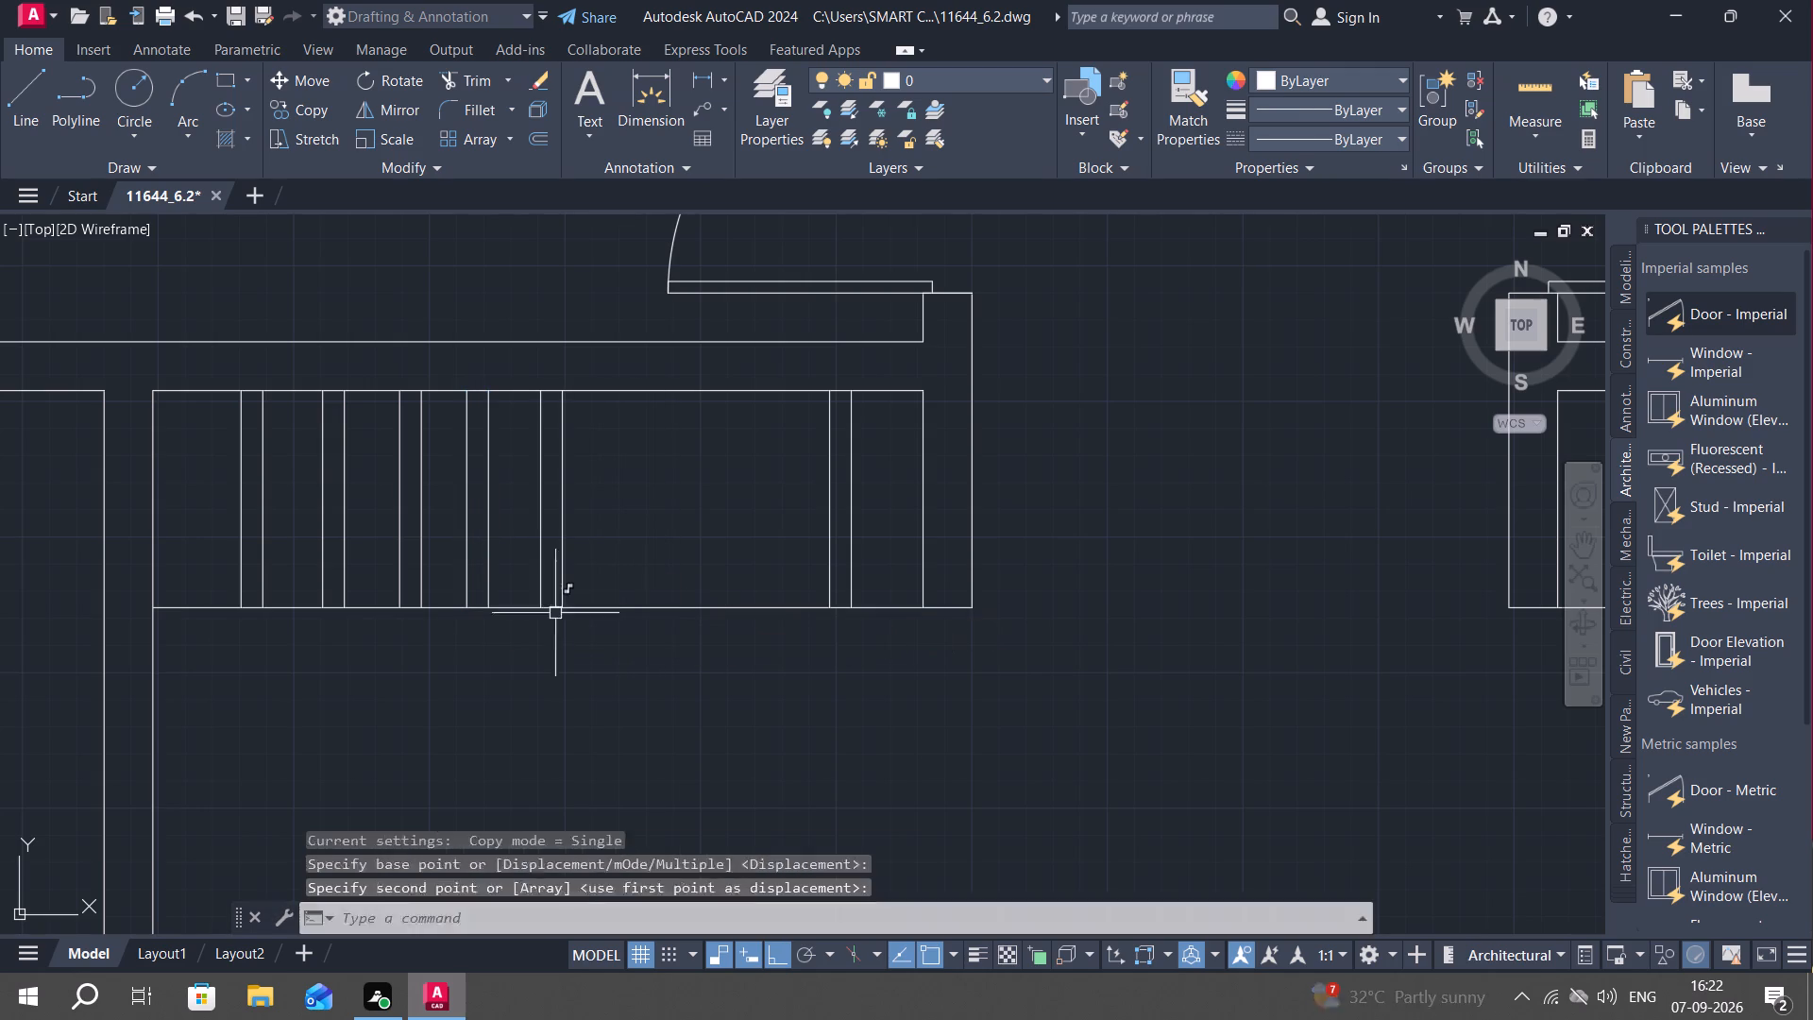
{"action": "left_click", "coordinate": [560, 598]}
{"action": "left_click", "coordinate": [544, 583]}
{"action": "right_click", "coordinate": [539, 562]}
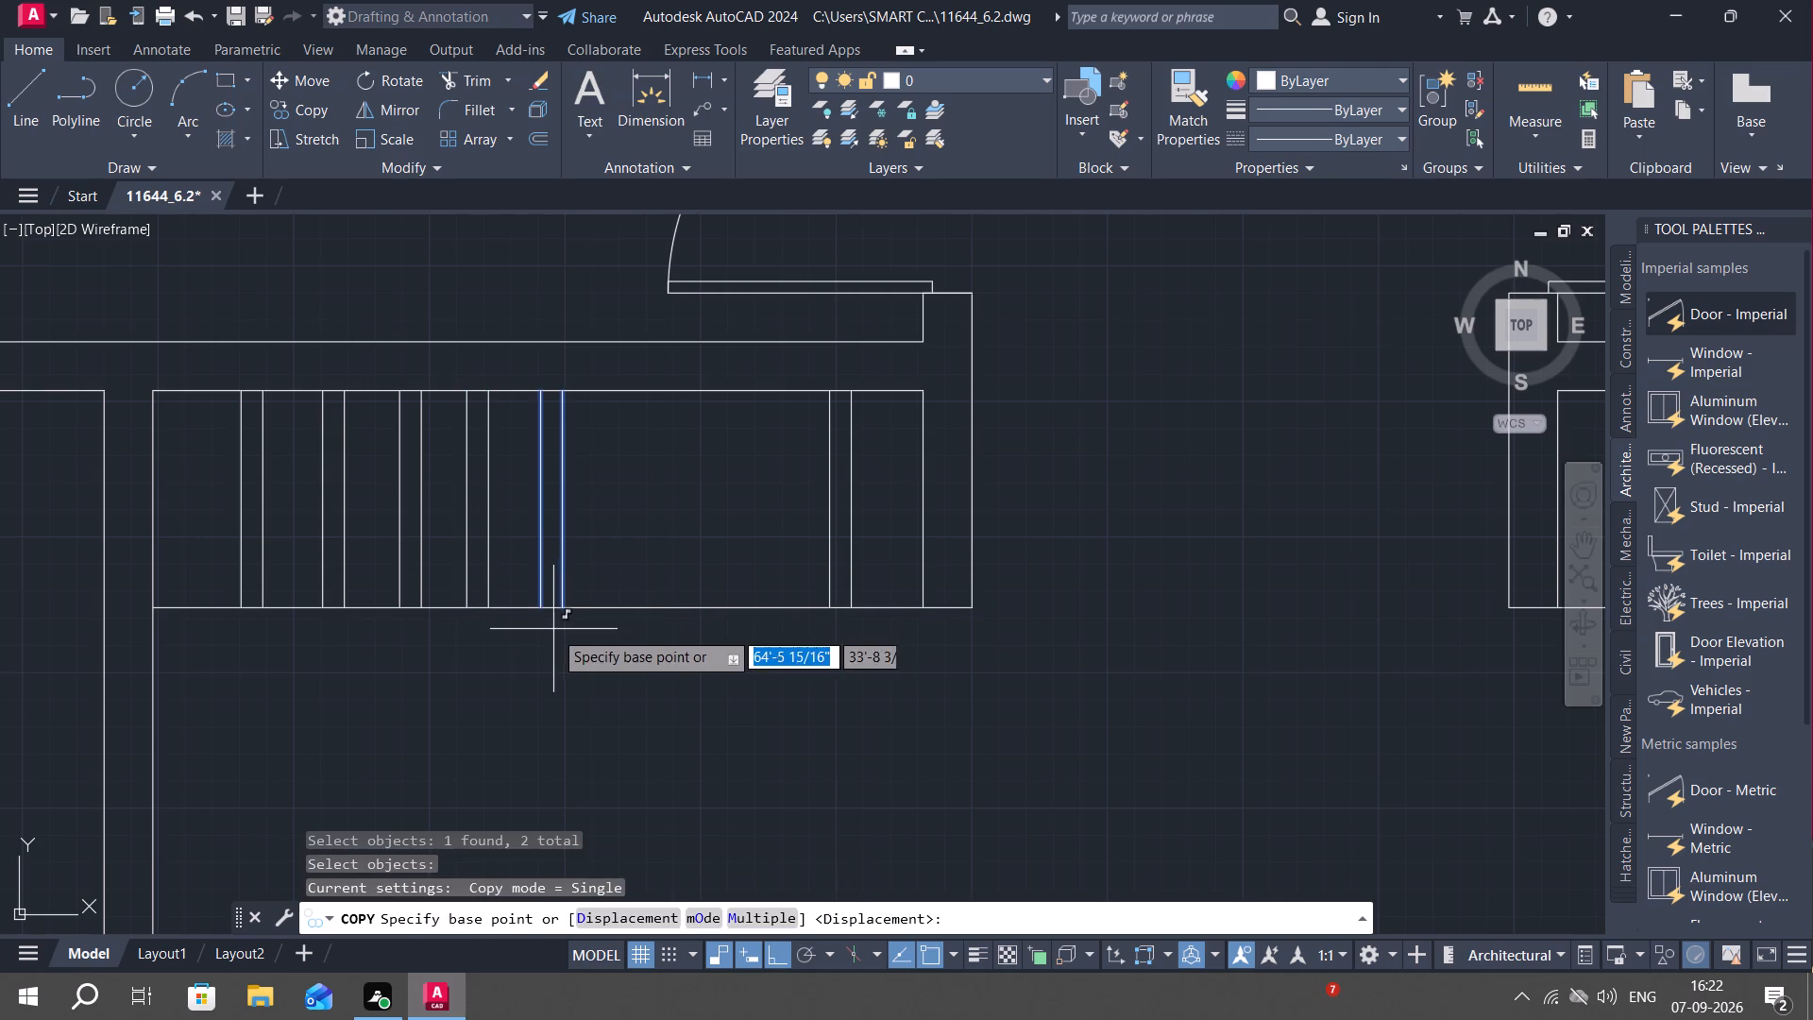
{"action": "left_click", "coordinate": [563, 605]}
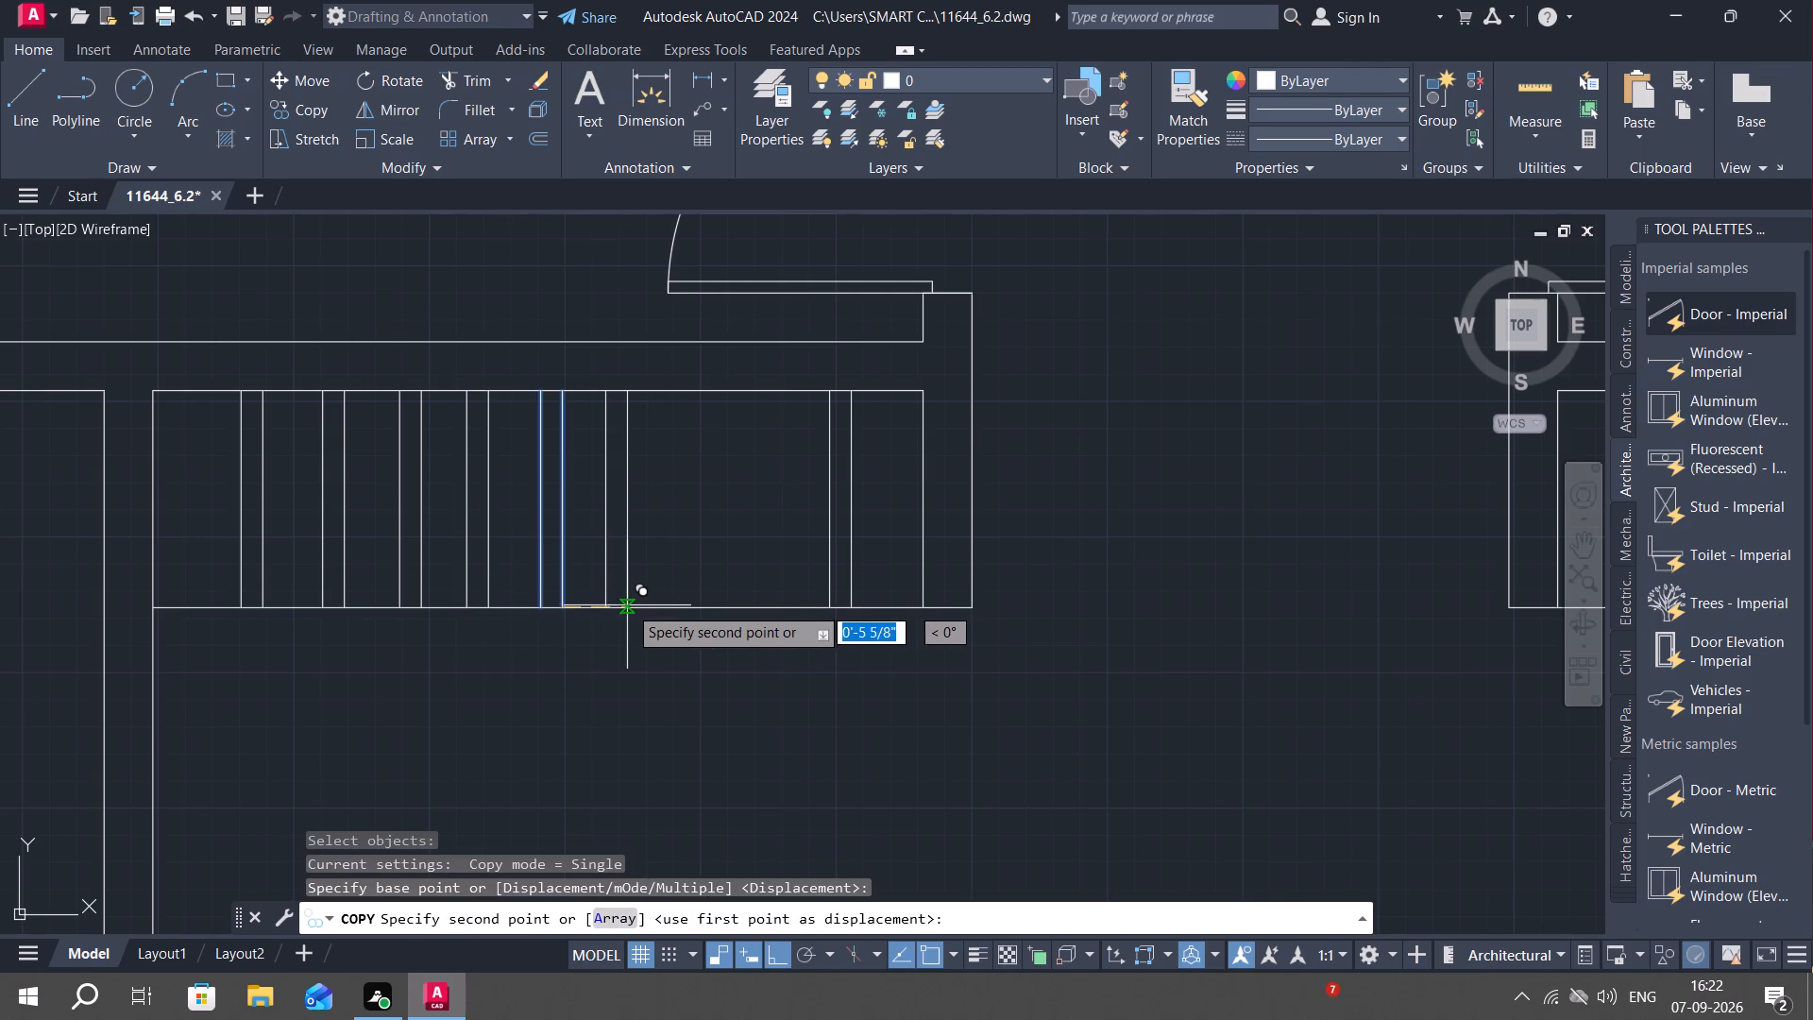
{"action": "left_click", "coordinate": [650, 605]}
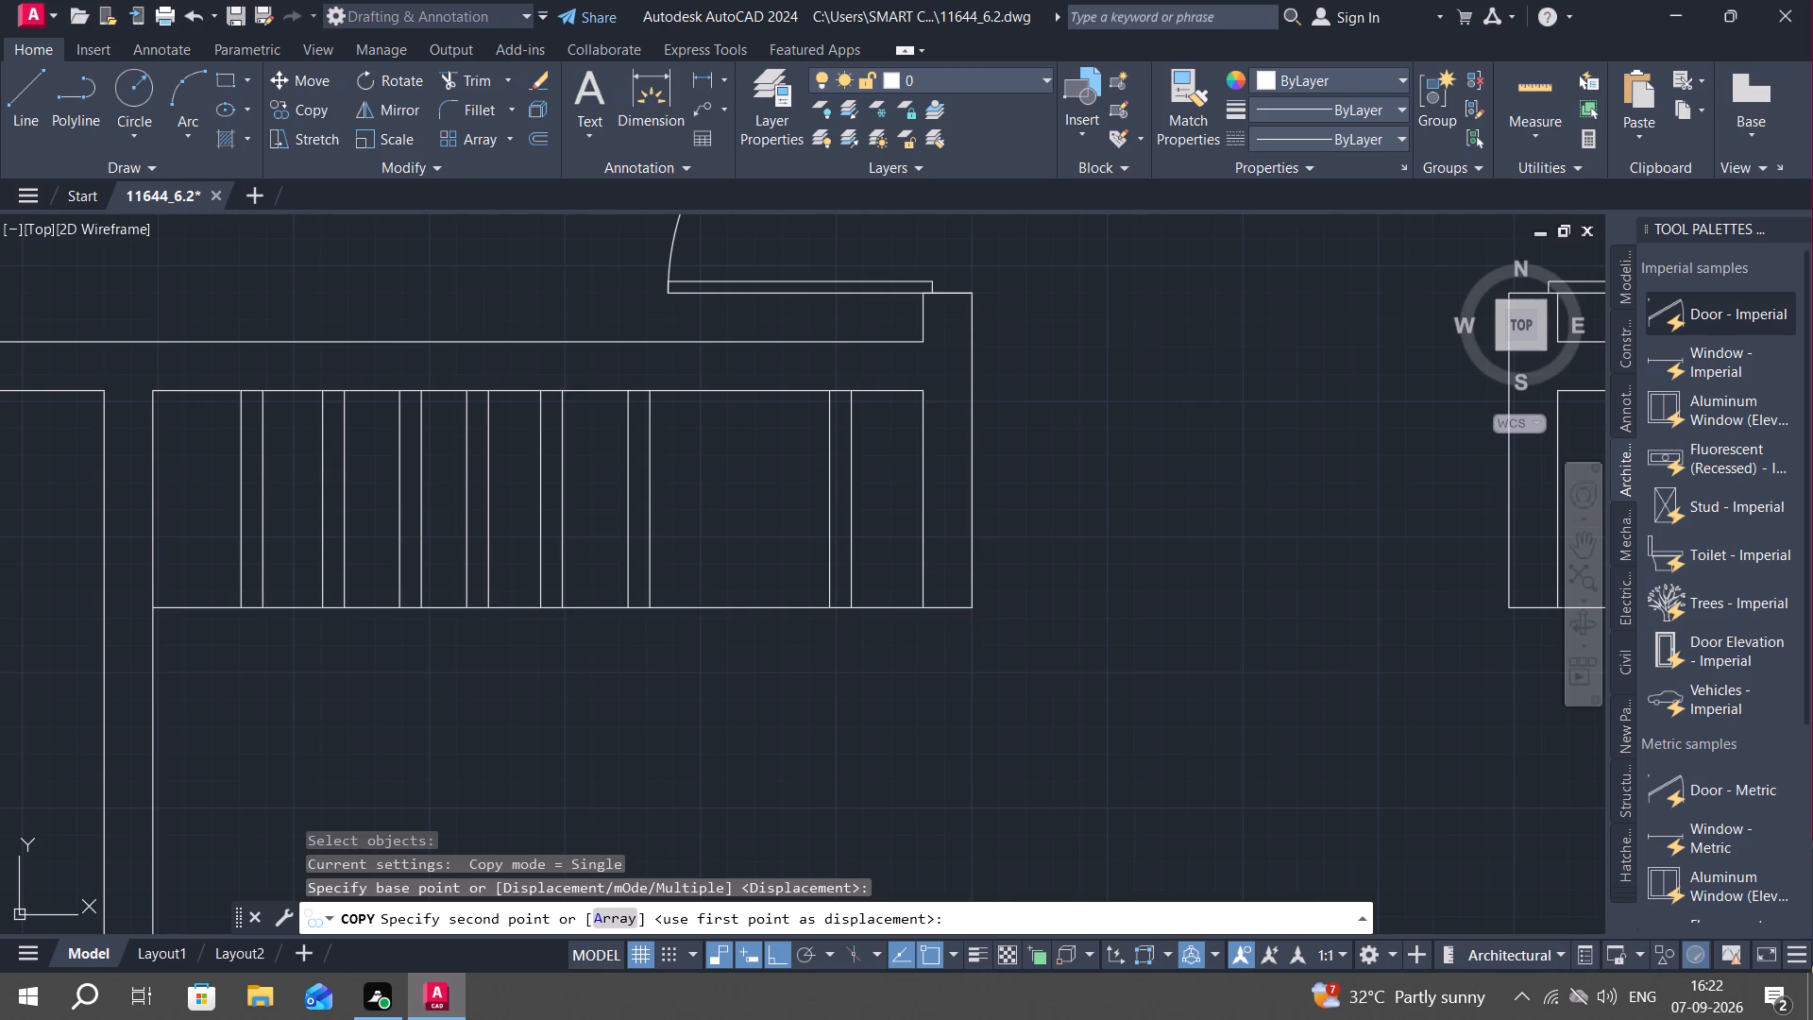
Copy the sixth pair east along the strip, into the gap before the east-end pair.
{"action": "key", "text": "space"}
{"action": "left_click", "coordinate": [625, 577]}
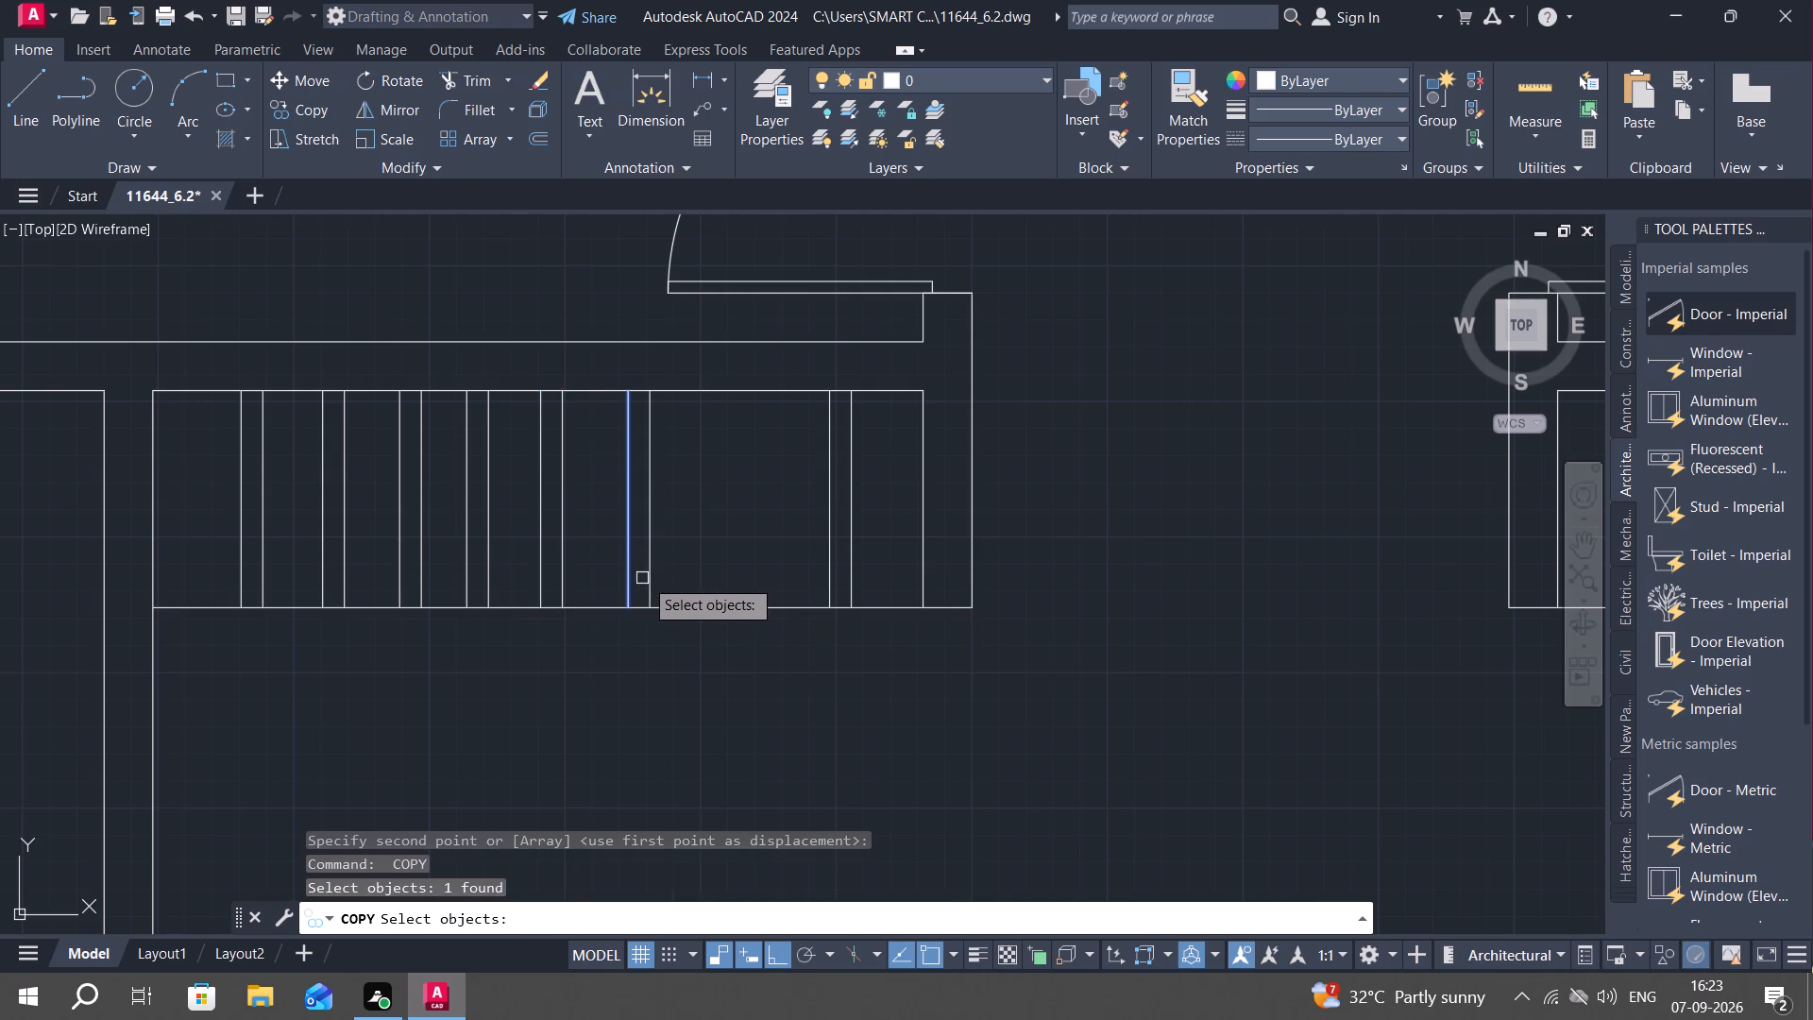
{"action": "left_click", "coordinate": [651, 581]}
{"action": "right_click", "coordinate": [651, 581]}
{"action": "left_click", "coordinate": [647, 603]}
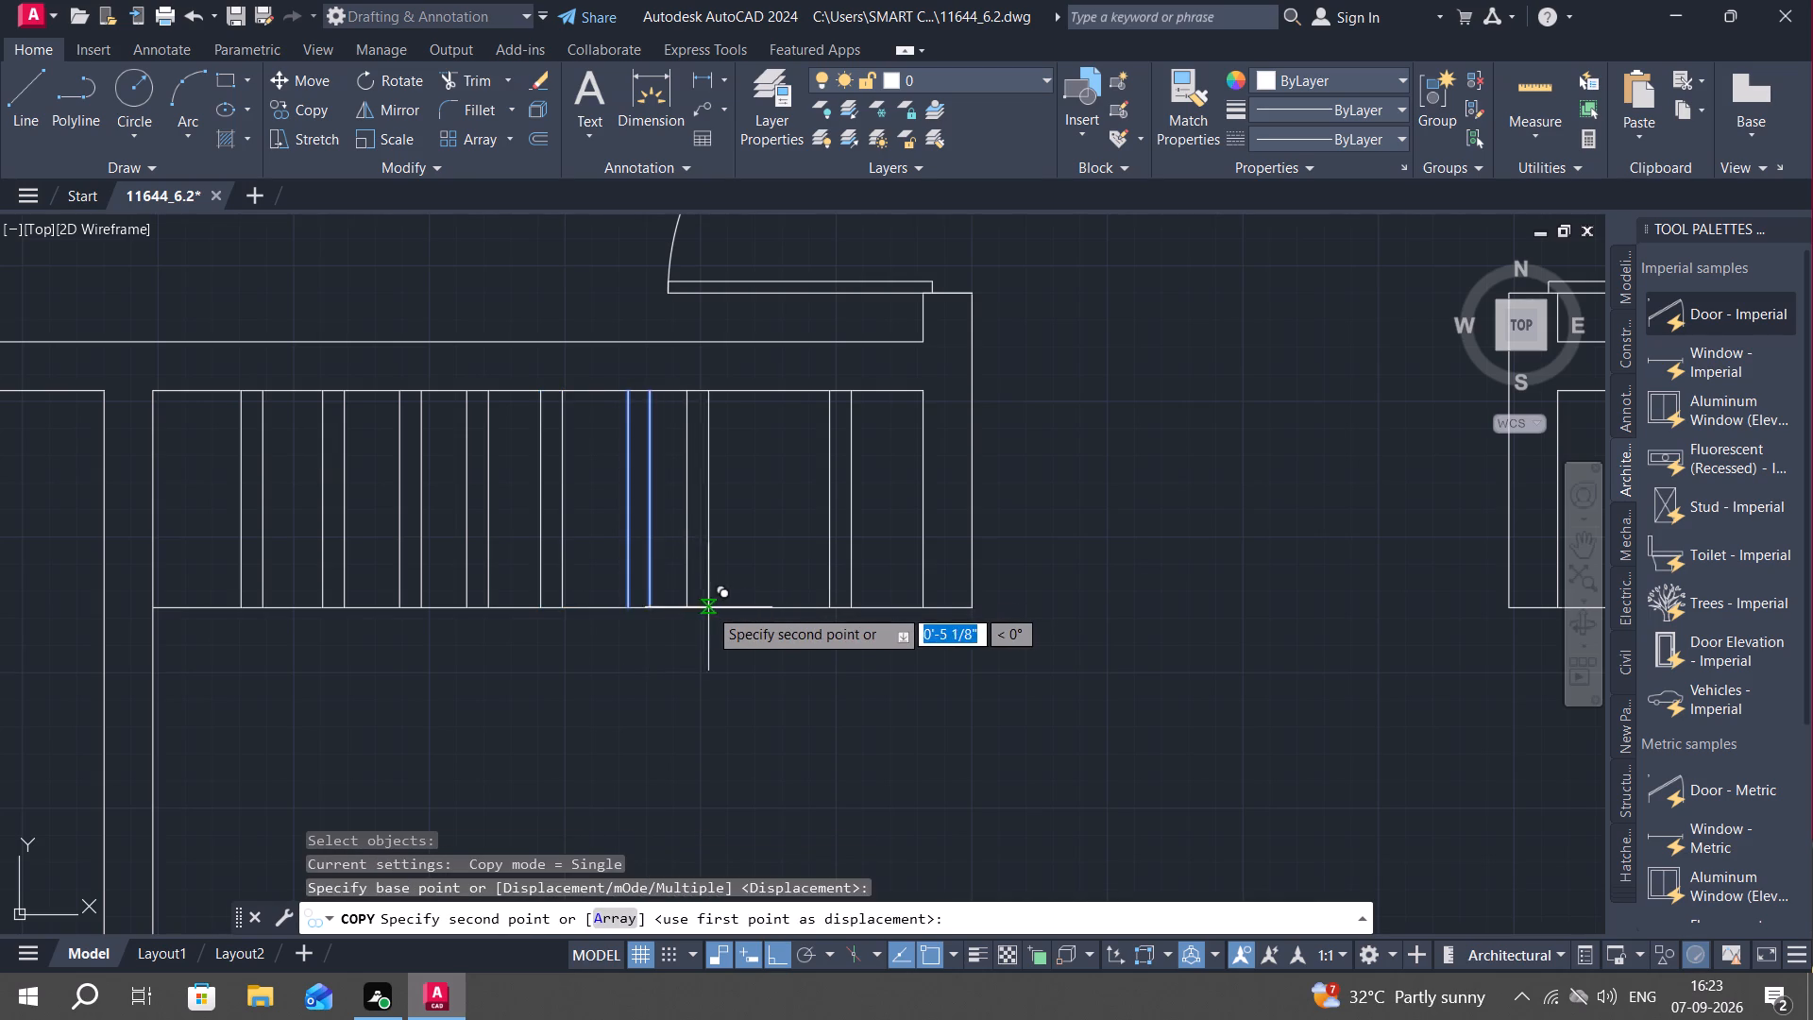
{"action": "left_click", "coordinate": [735, 607]}
{"action": "key", "text": "Escape"}
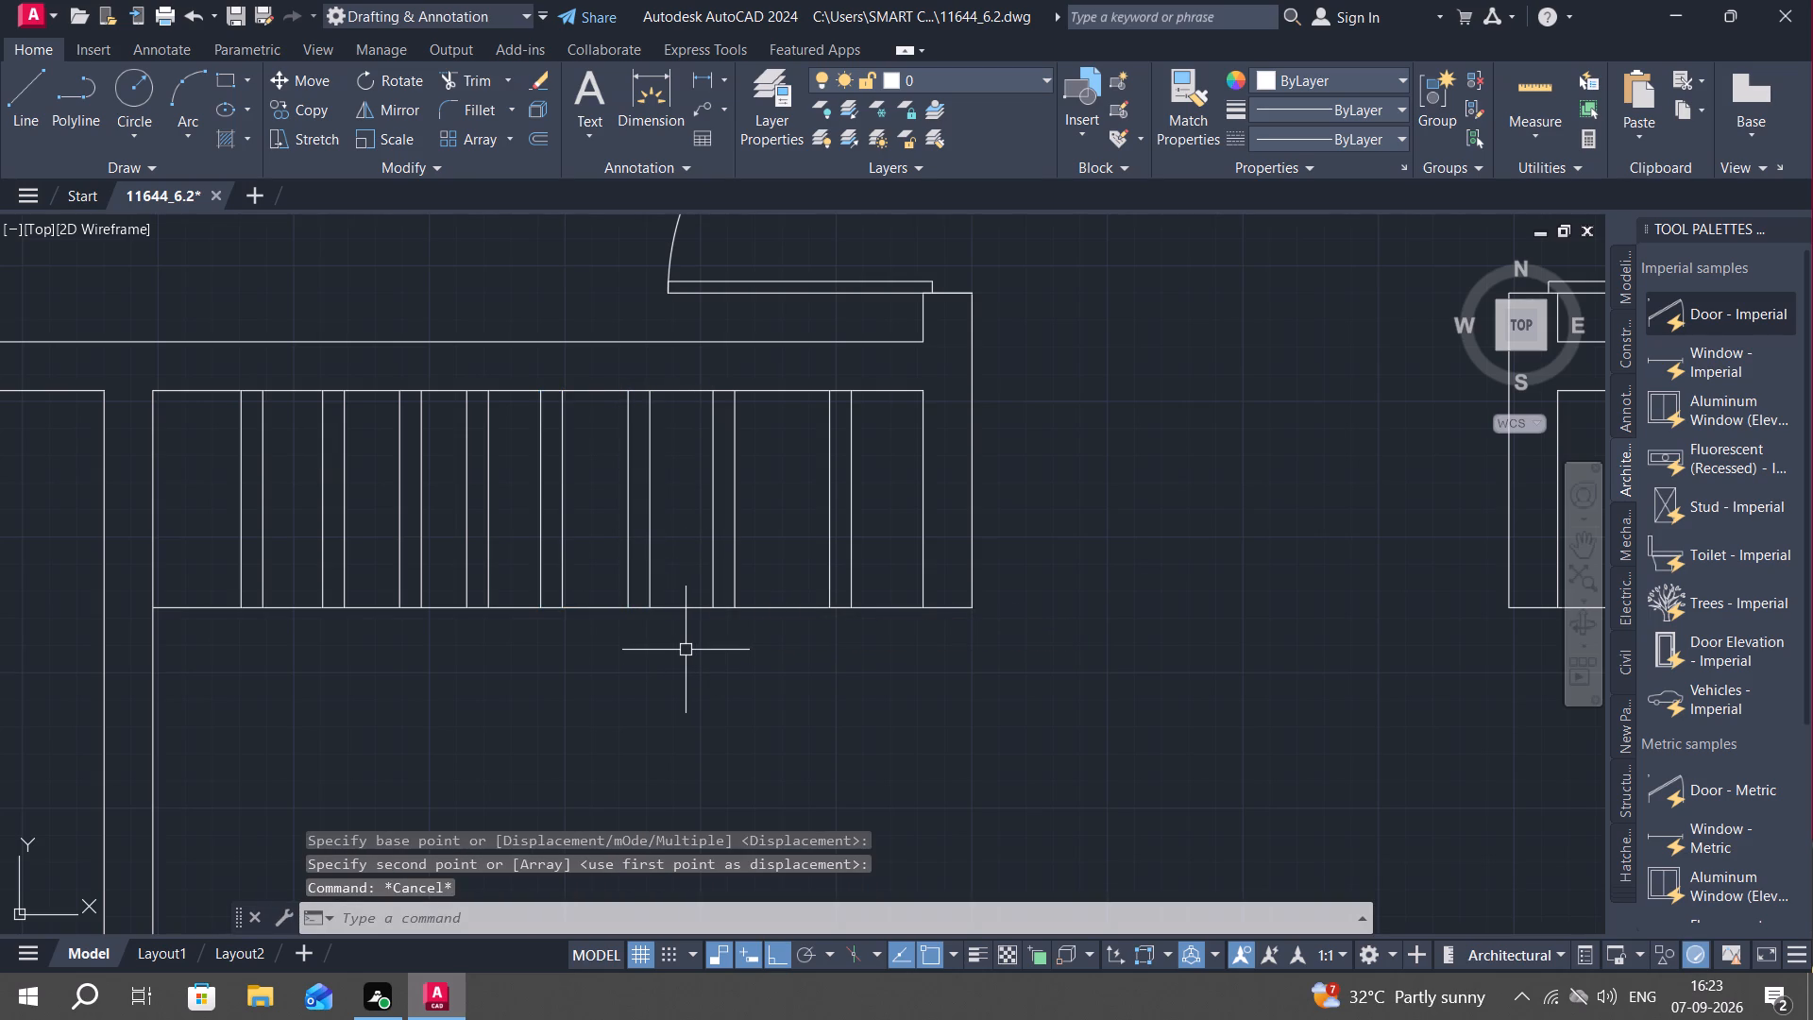
Draw a horizontal line just above the strip's lower line, from the third pair's west line to the seventh pair's east line.
{"action": "type", "text": "L"}
{"action": "key", "text": "space"}
{"action": "left_click", "coordinate": [397, 587]}
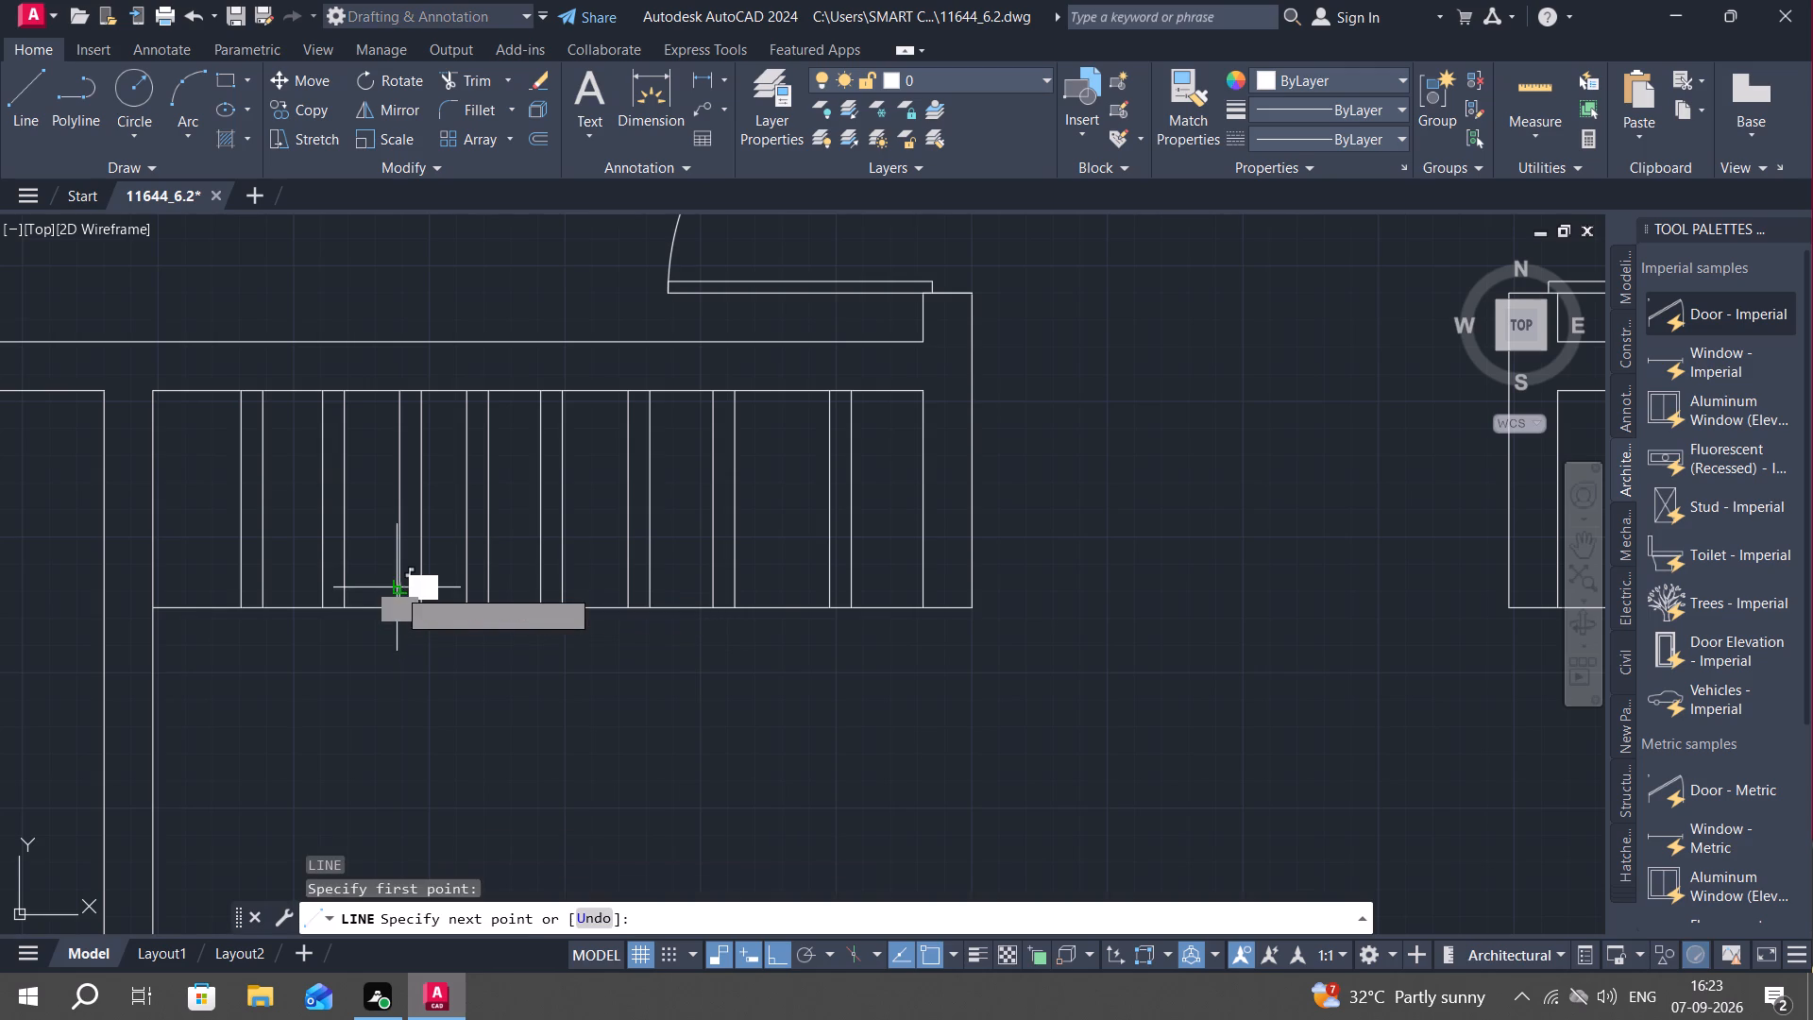
{"action": "left_click", "coordinate": [734, 589]}
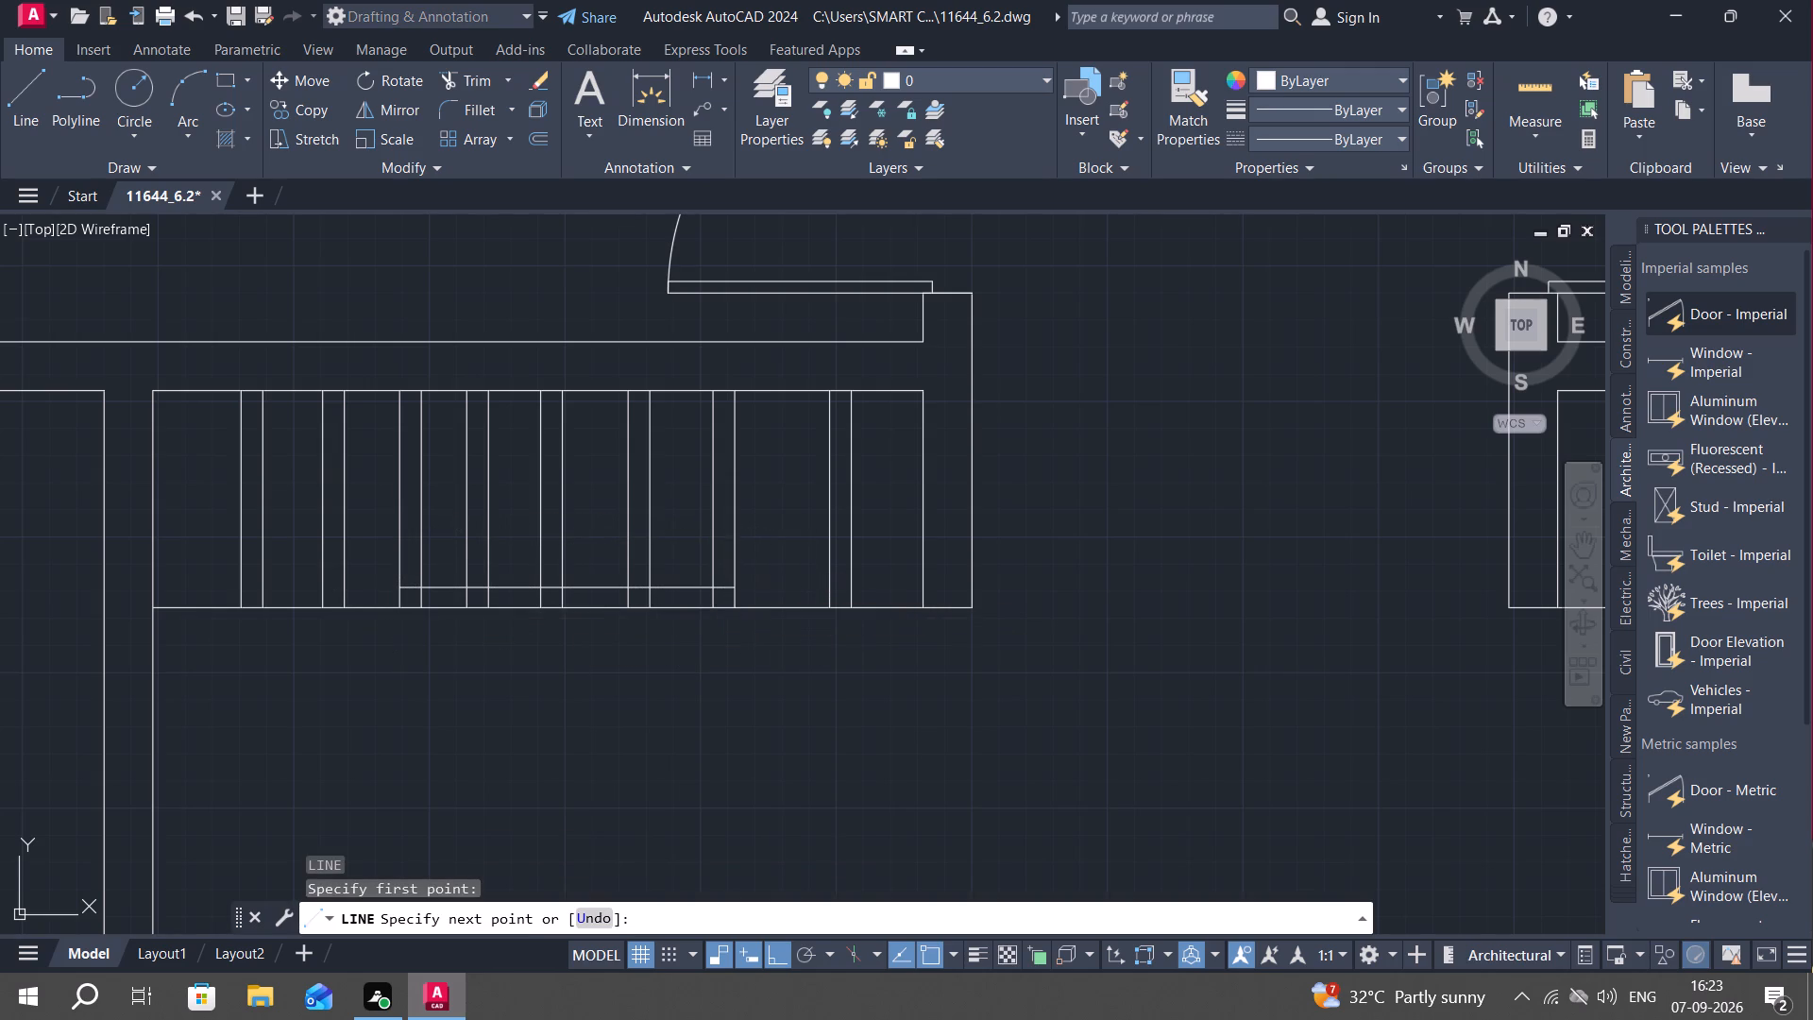
{"action": "key", "text": "Escape"}
Trim the third to seventh line pairs above the short horizontal line, and that line between the pairs, to form five small boxes.
{"action": "key", "text": "t"}
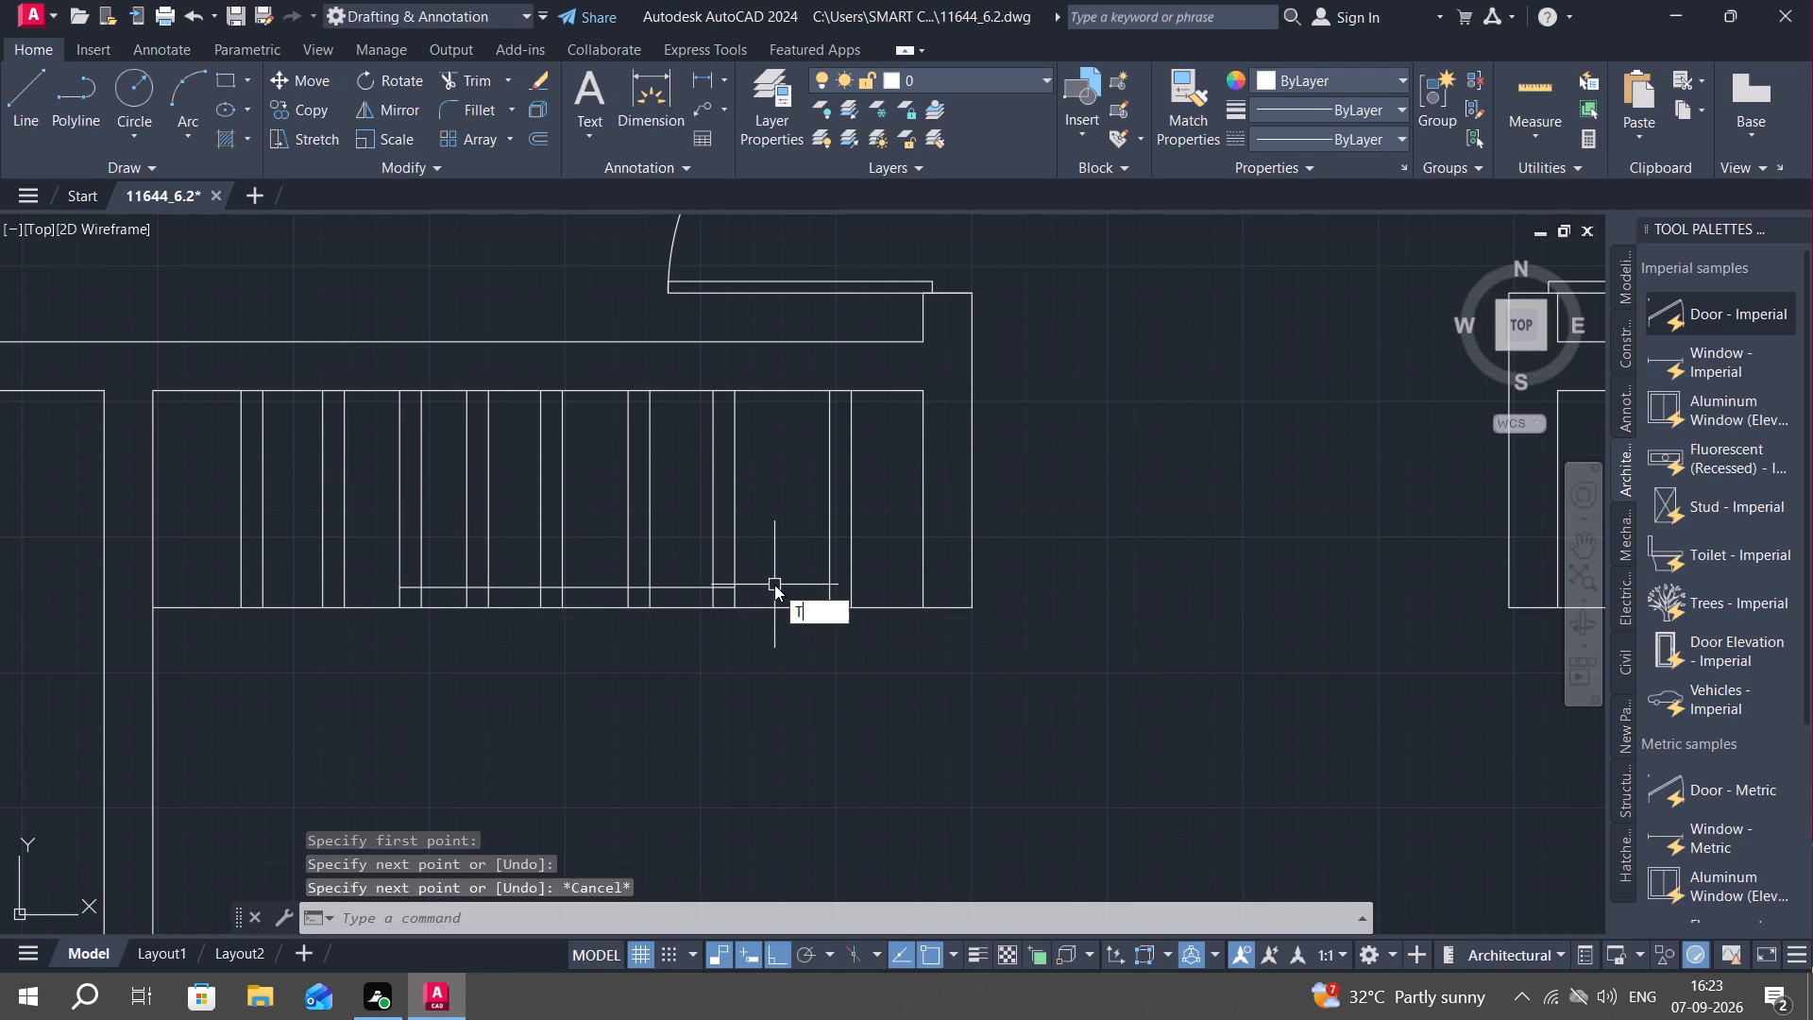
{"action": "type", "text": "R"}
{"action": "key", "text": "space"}
{"action": "left_click_drag", "start_coordinate": [381, 525], "coordinate": [754, 568]}
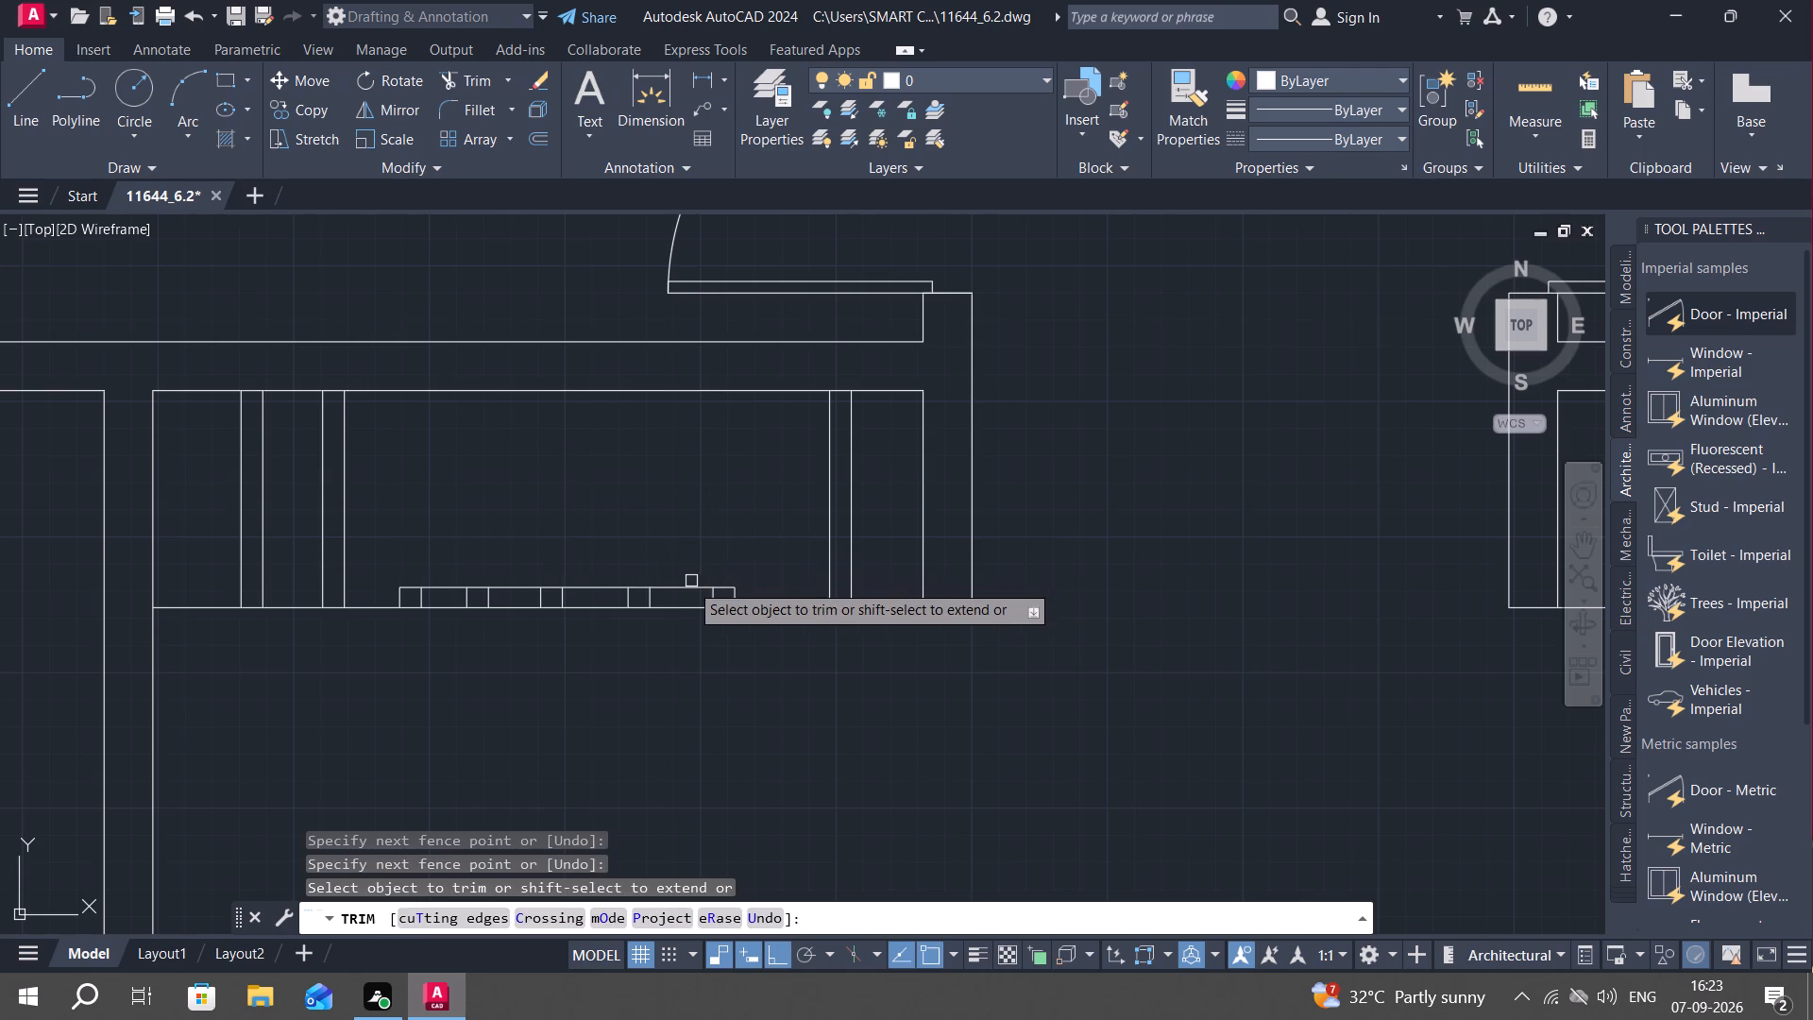
{"action": "left_click", "coordinate": [679, 590]}
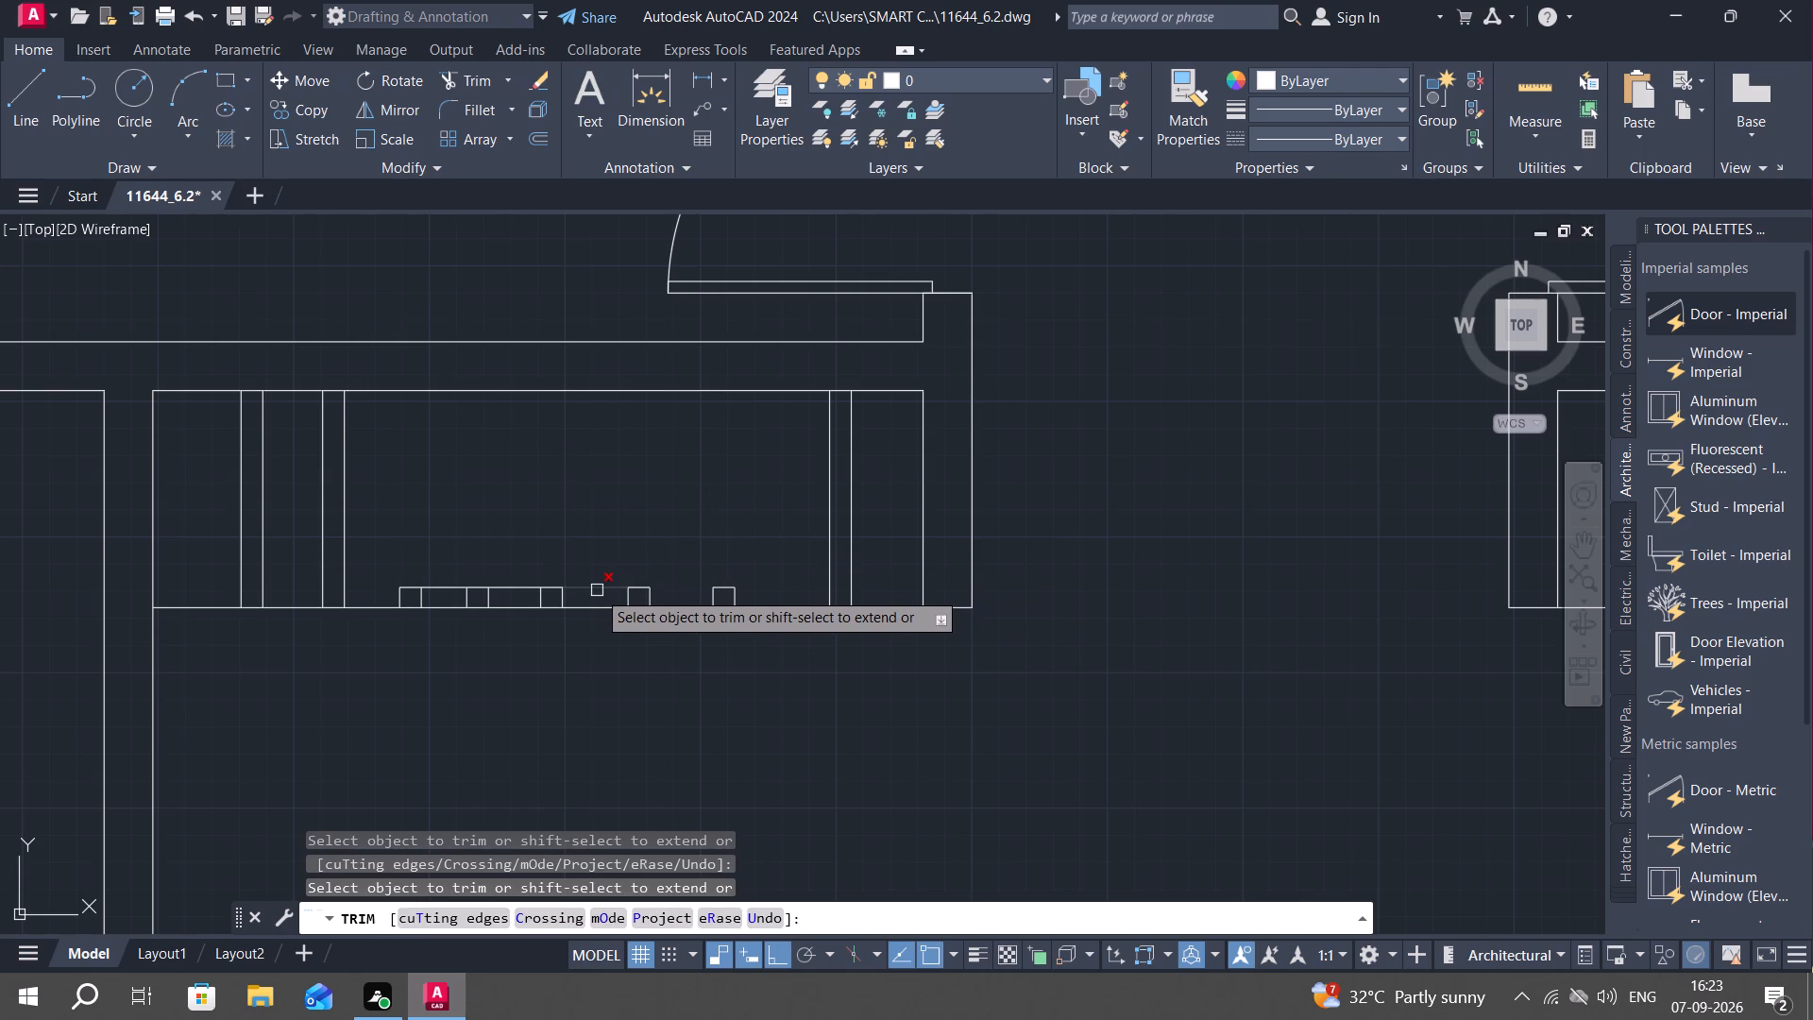
{"action": "left_click", "coordinate": [597, 590]}
{"action": "left_click", "coordinate": [508, 584]}
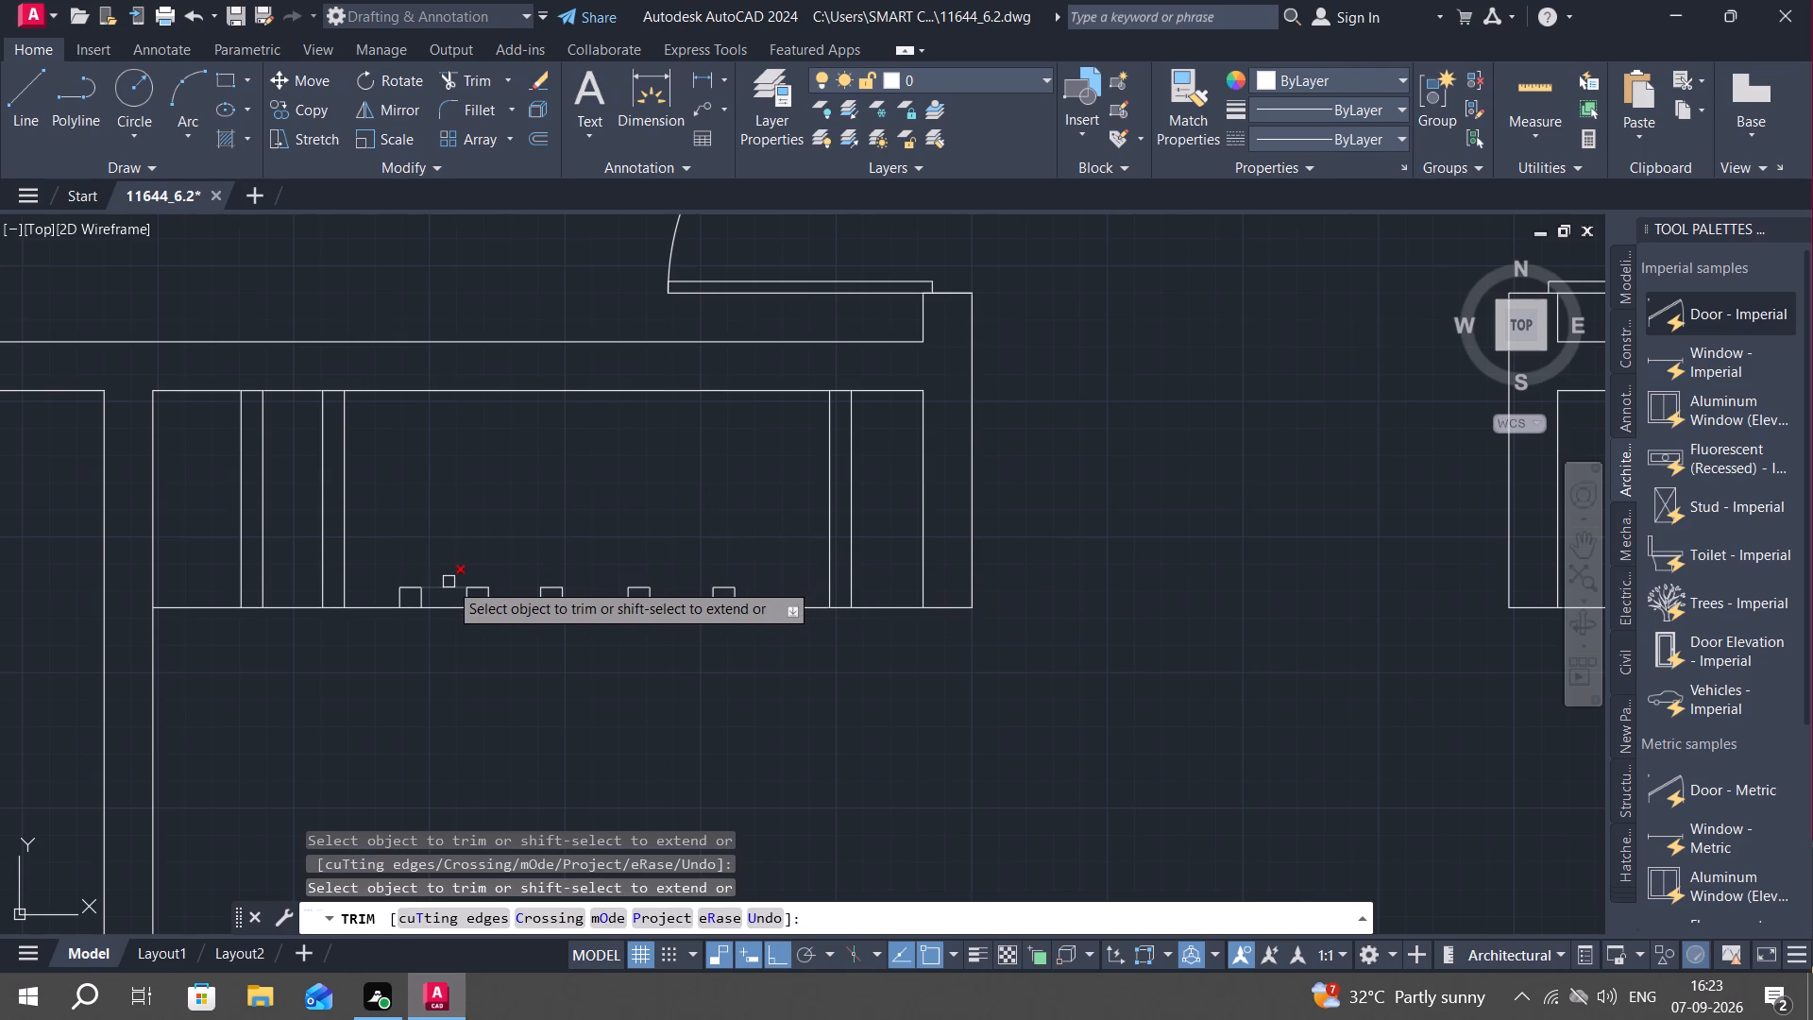
{"action": "left_click", "coordinate": [449, 582]}
{"action": "key", "text": "Escape"}
Insert the Microwave block from the DesignCenter kitchen blocks at scale 1 in the open strip south of the kitchen counter.
{"action": "scroll", "coordinate": [534, 672], "scroll_direction": "down", "scroll_amount": 1}
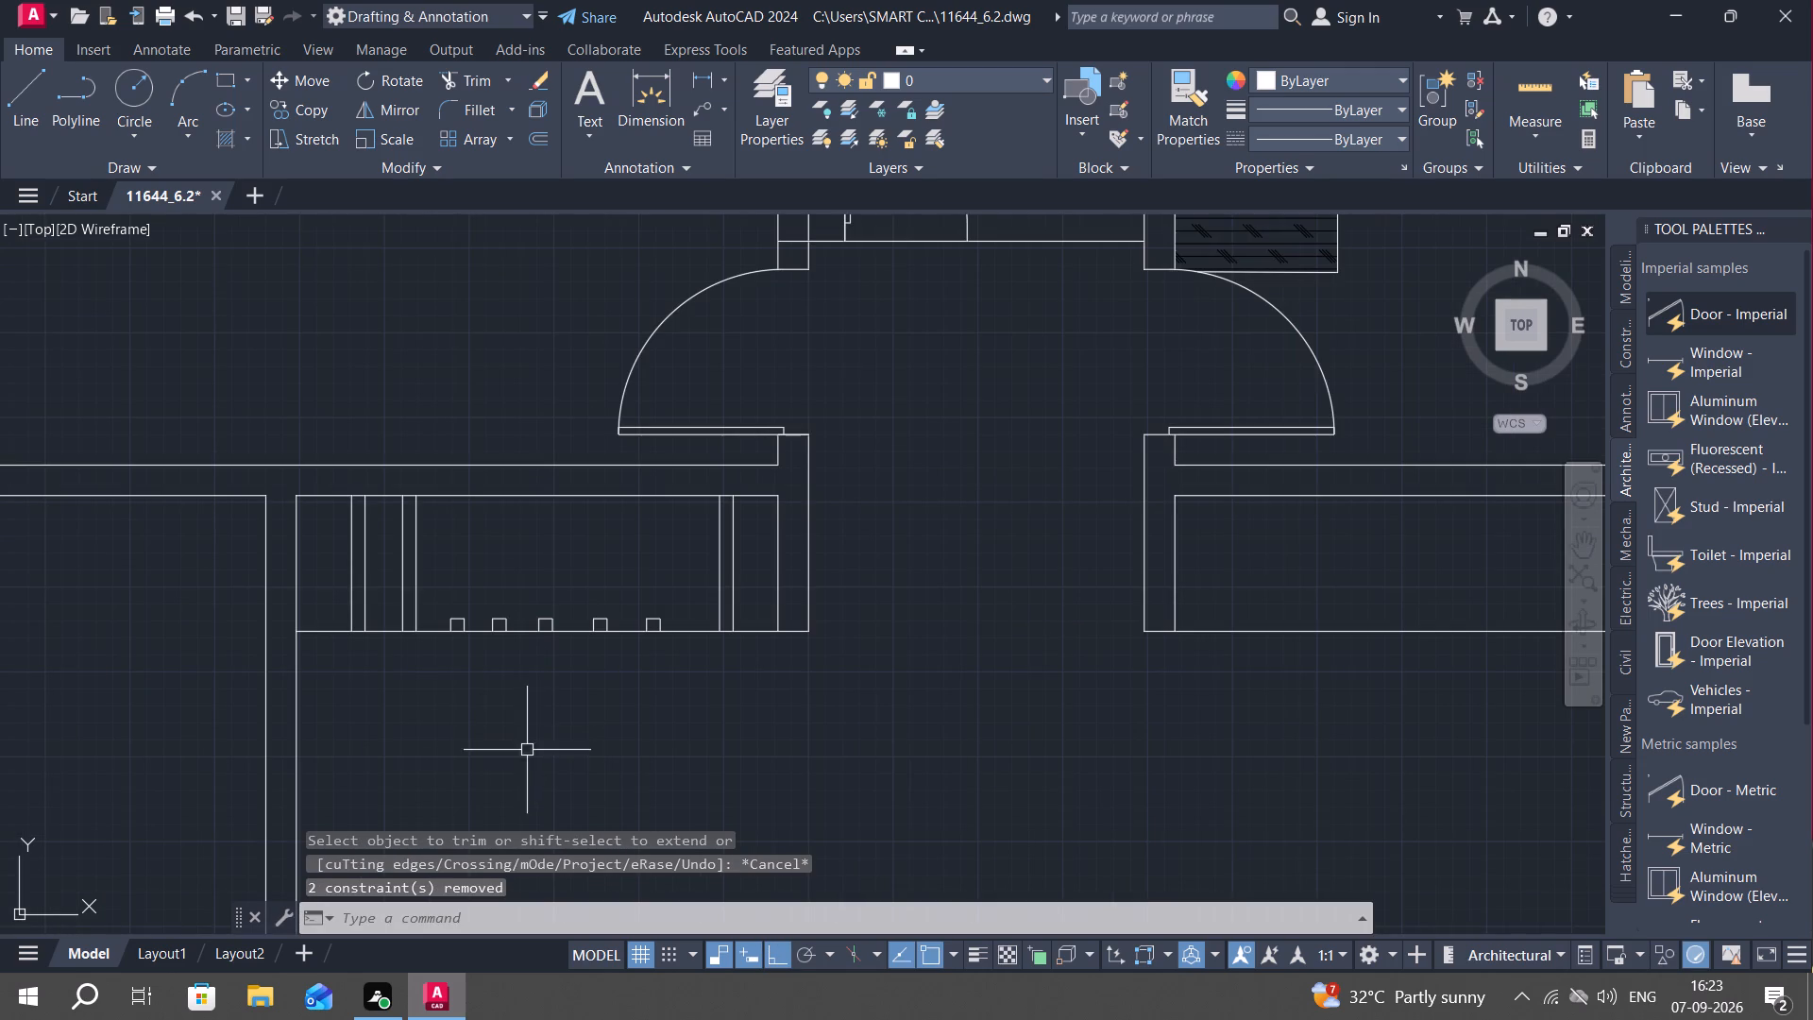
{"action": "scroll", "coordinate": [585, 759], "scroll_direction": "down", "scroll_amount": 1}
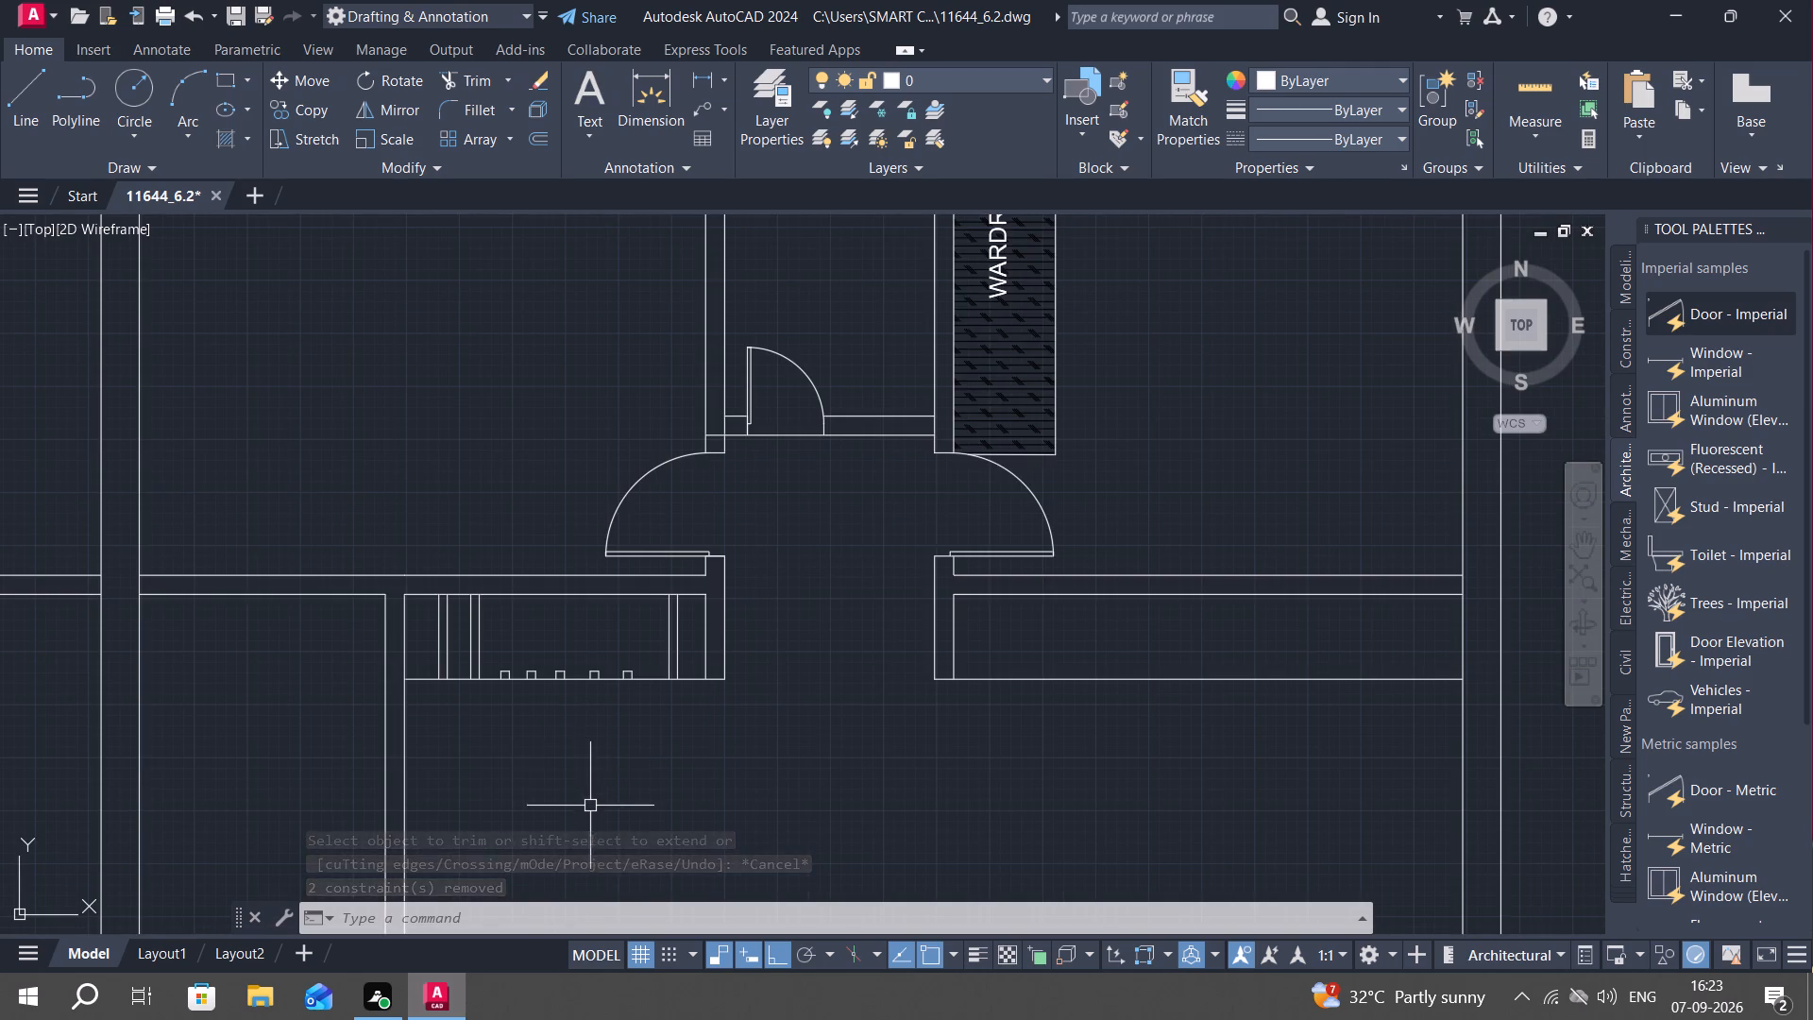
{"action": "middle_click_drag", "start_coordinate": [592, 806], "coordinate": [668, 550]}
{"action": "middle_click_drag", "start_coordinate": [745, 654], "coordinate": [754, 541]}
{"action": "scroll", "coordinate": [754, 540], "scroll_direction": "down", "scroll_amount": 2}
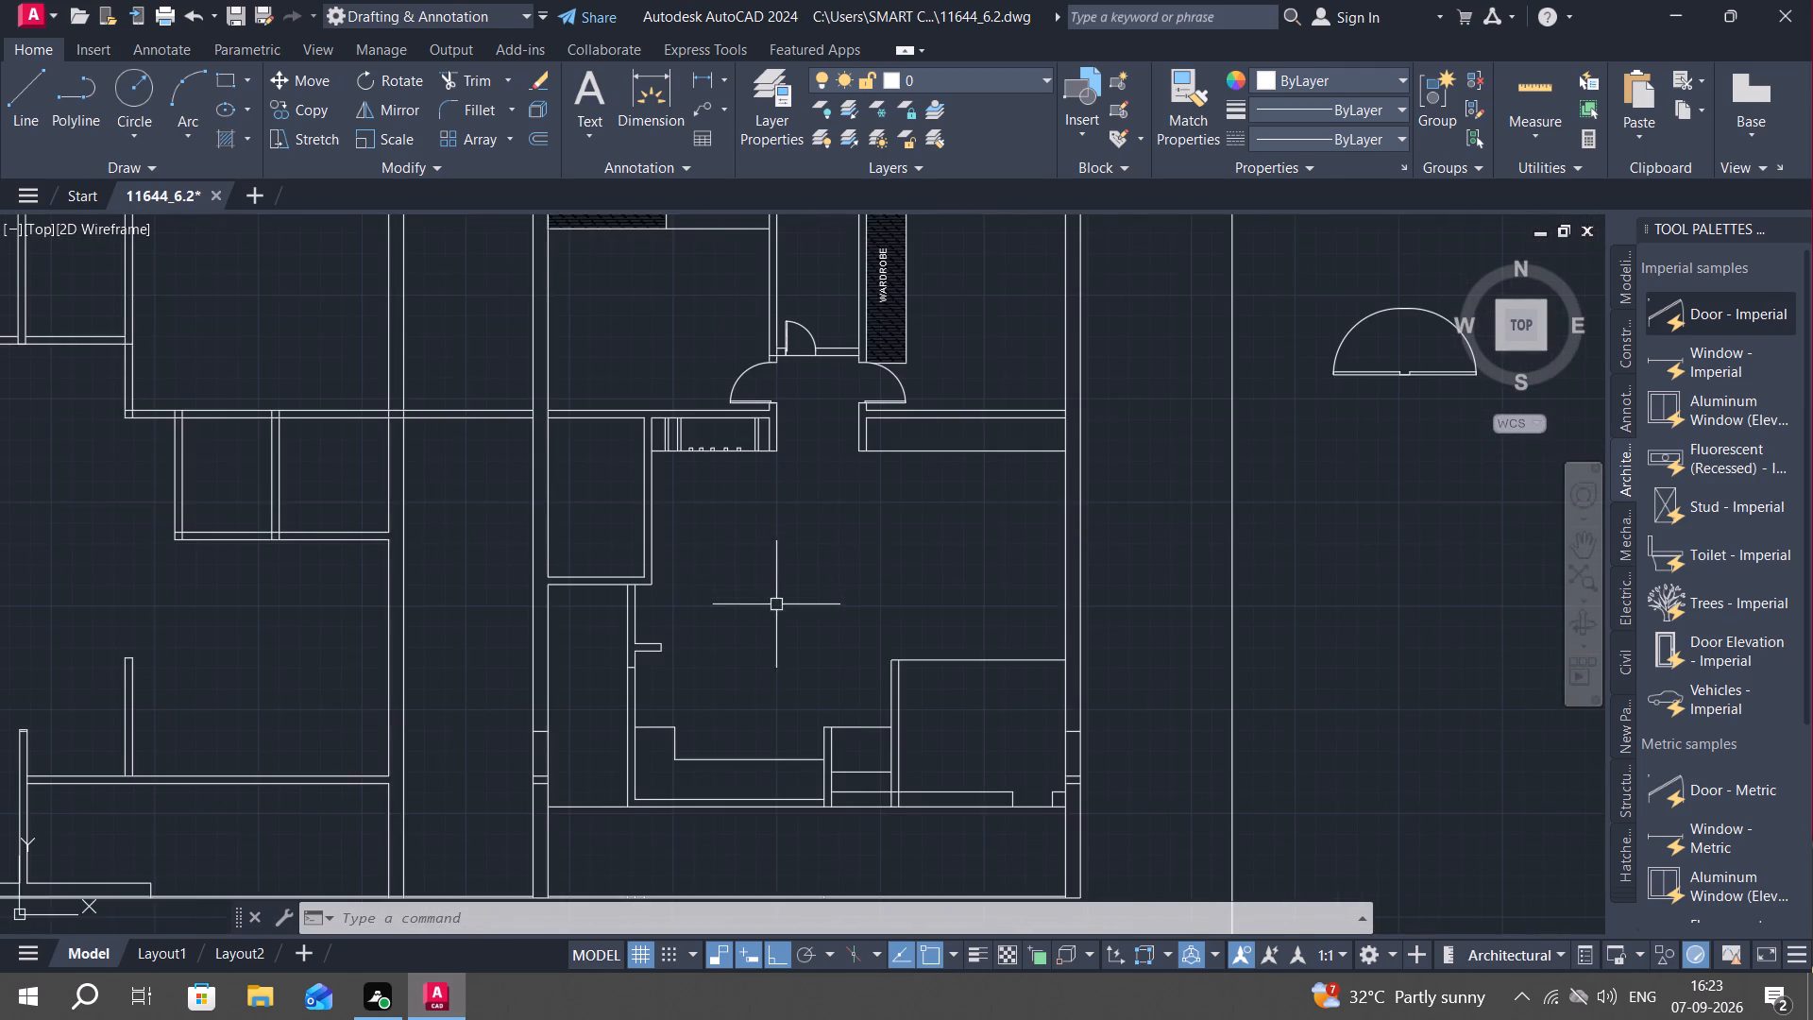
{"action": "middle_click_drag", "start_coordinate": [776, 607], "coordinate": [775, 518]}
{"action": "key", "text": "ctrl+2"}
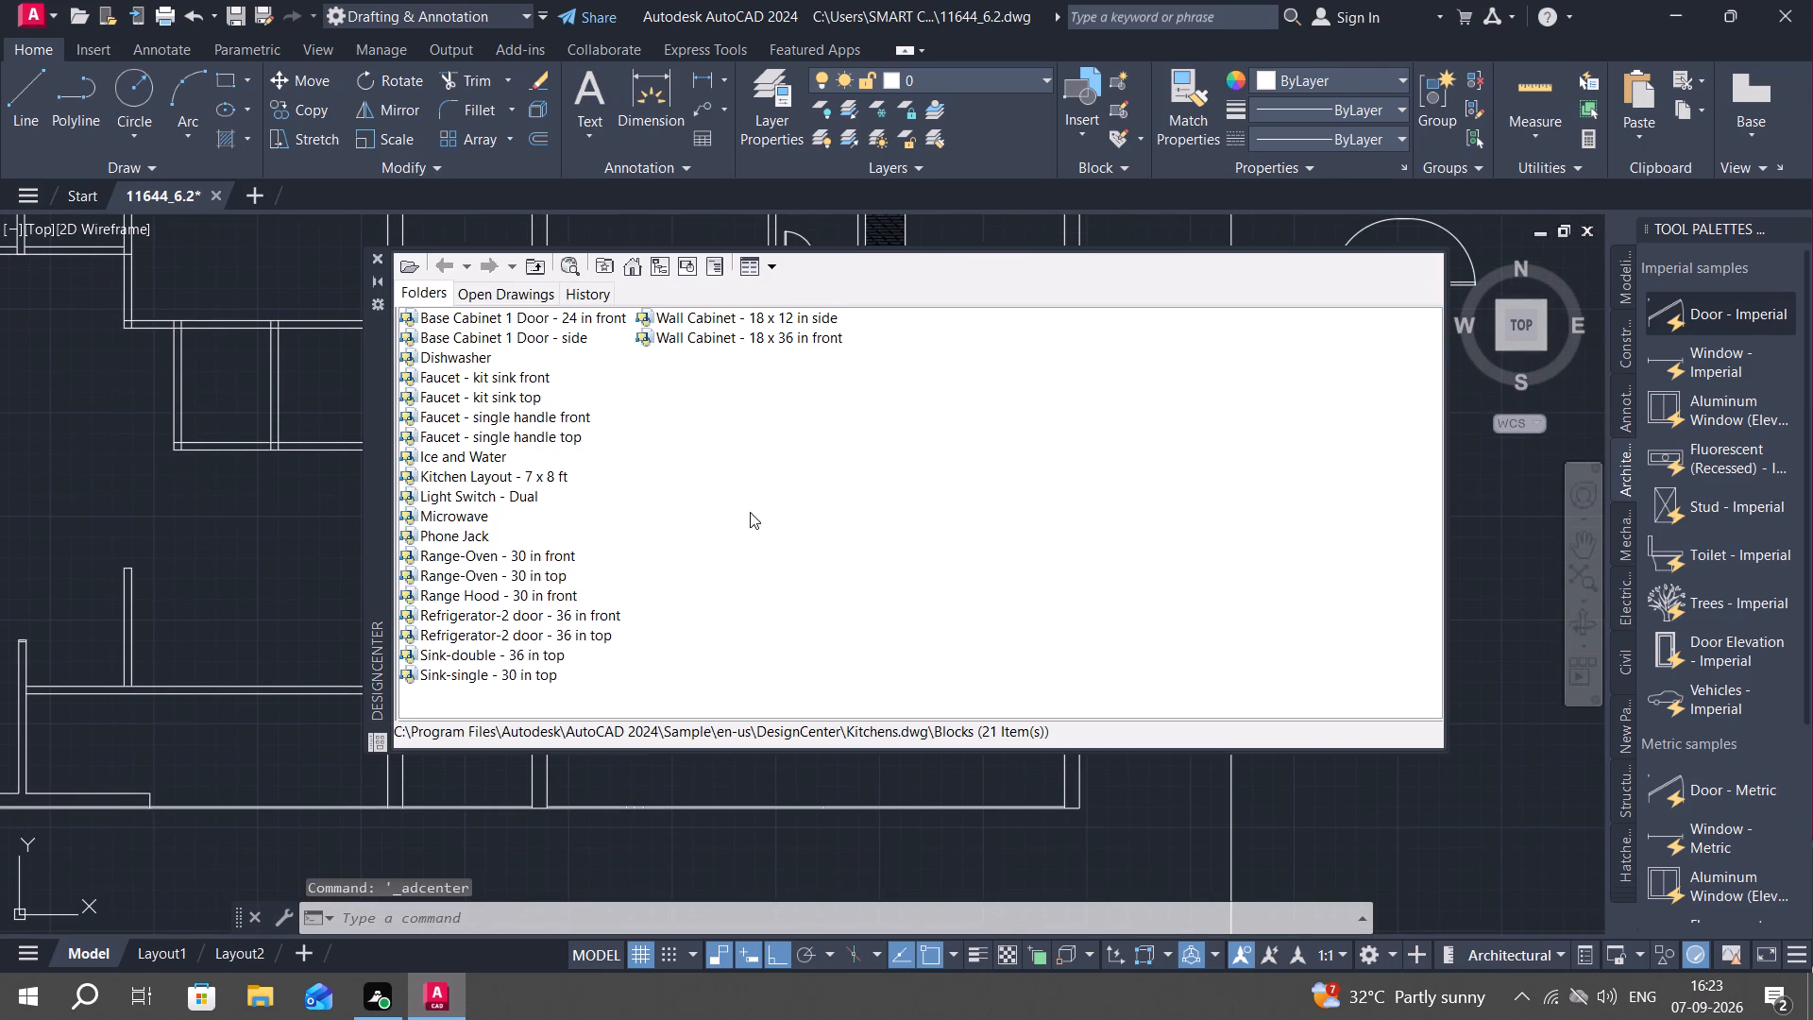
{"action": "left_click", "coordinate": [451, 516]}
{"action": "right_click", "coordinate": [451, 516]}
{"action": "left_click", "coordinate": [510, 527]}
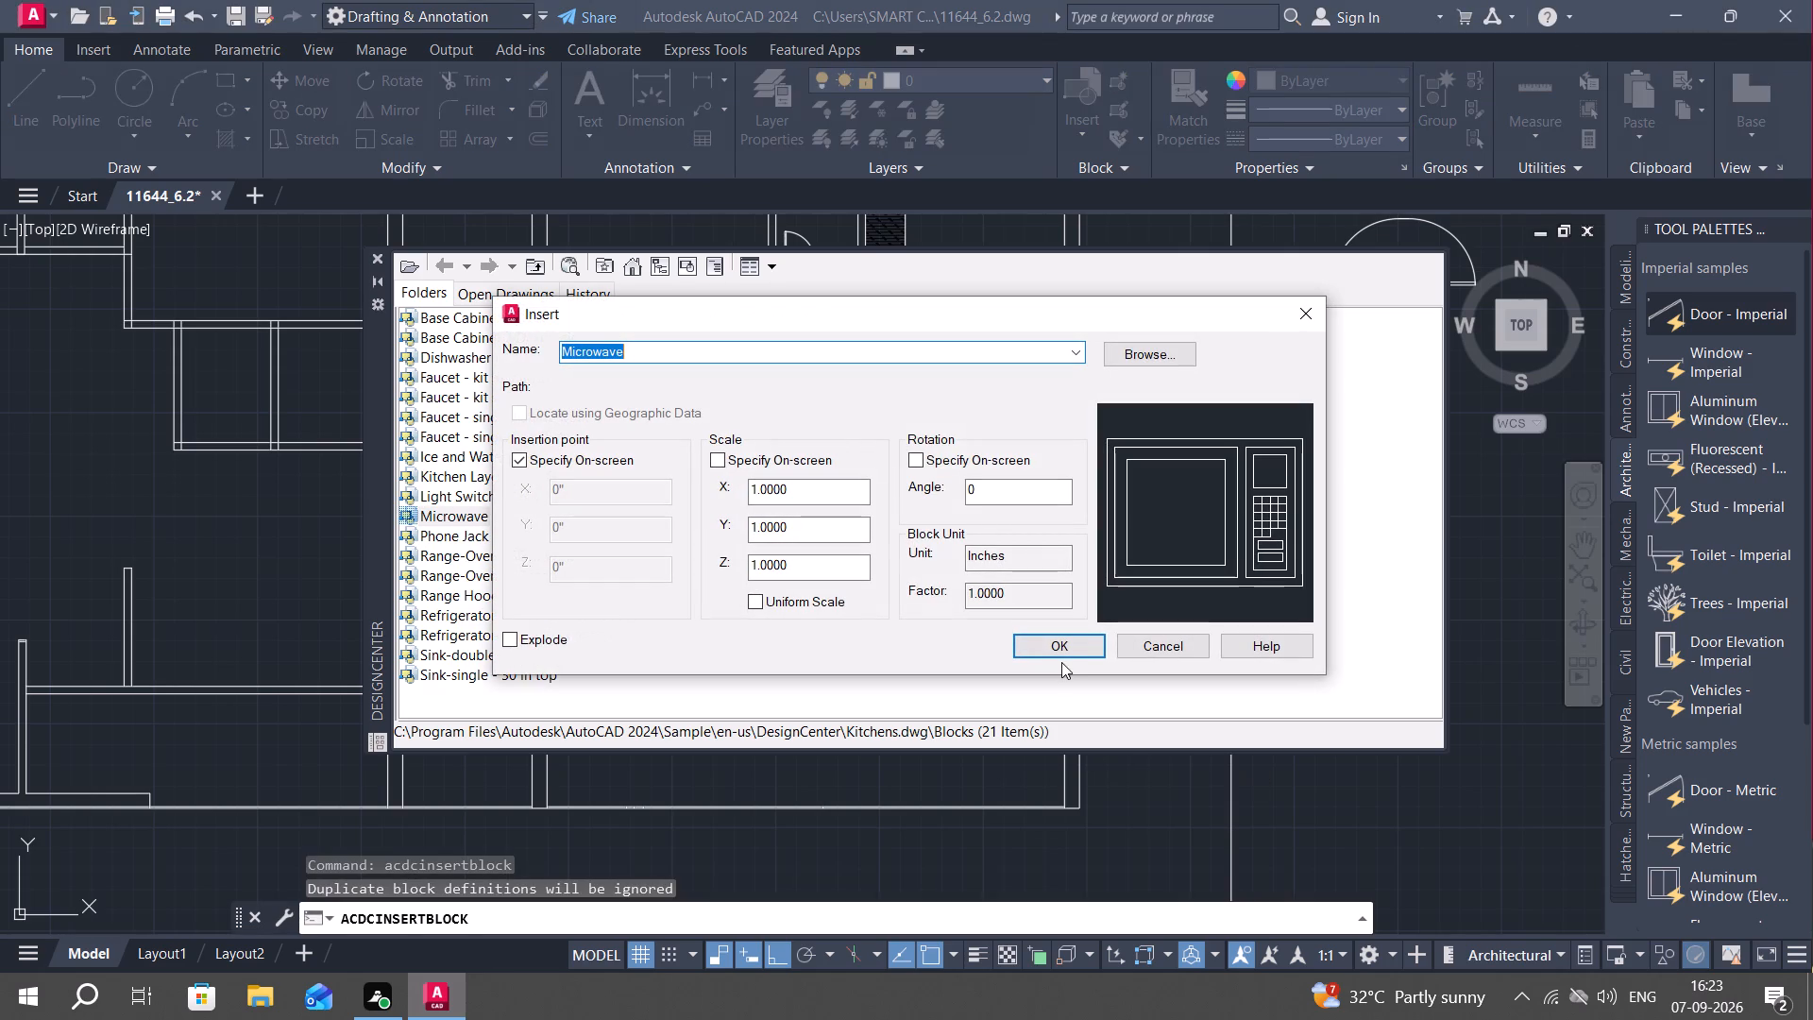
{"action": "left_click", "coordinate": [1068, 640]}
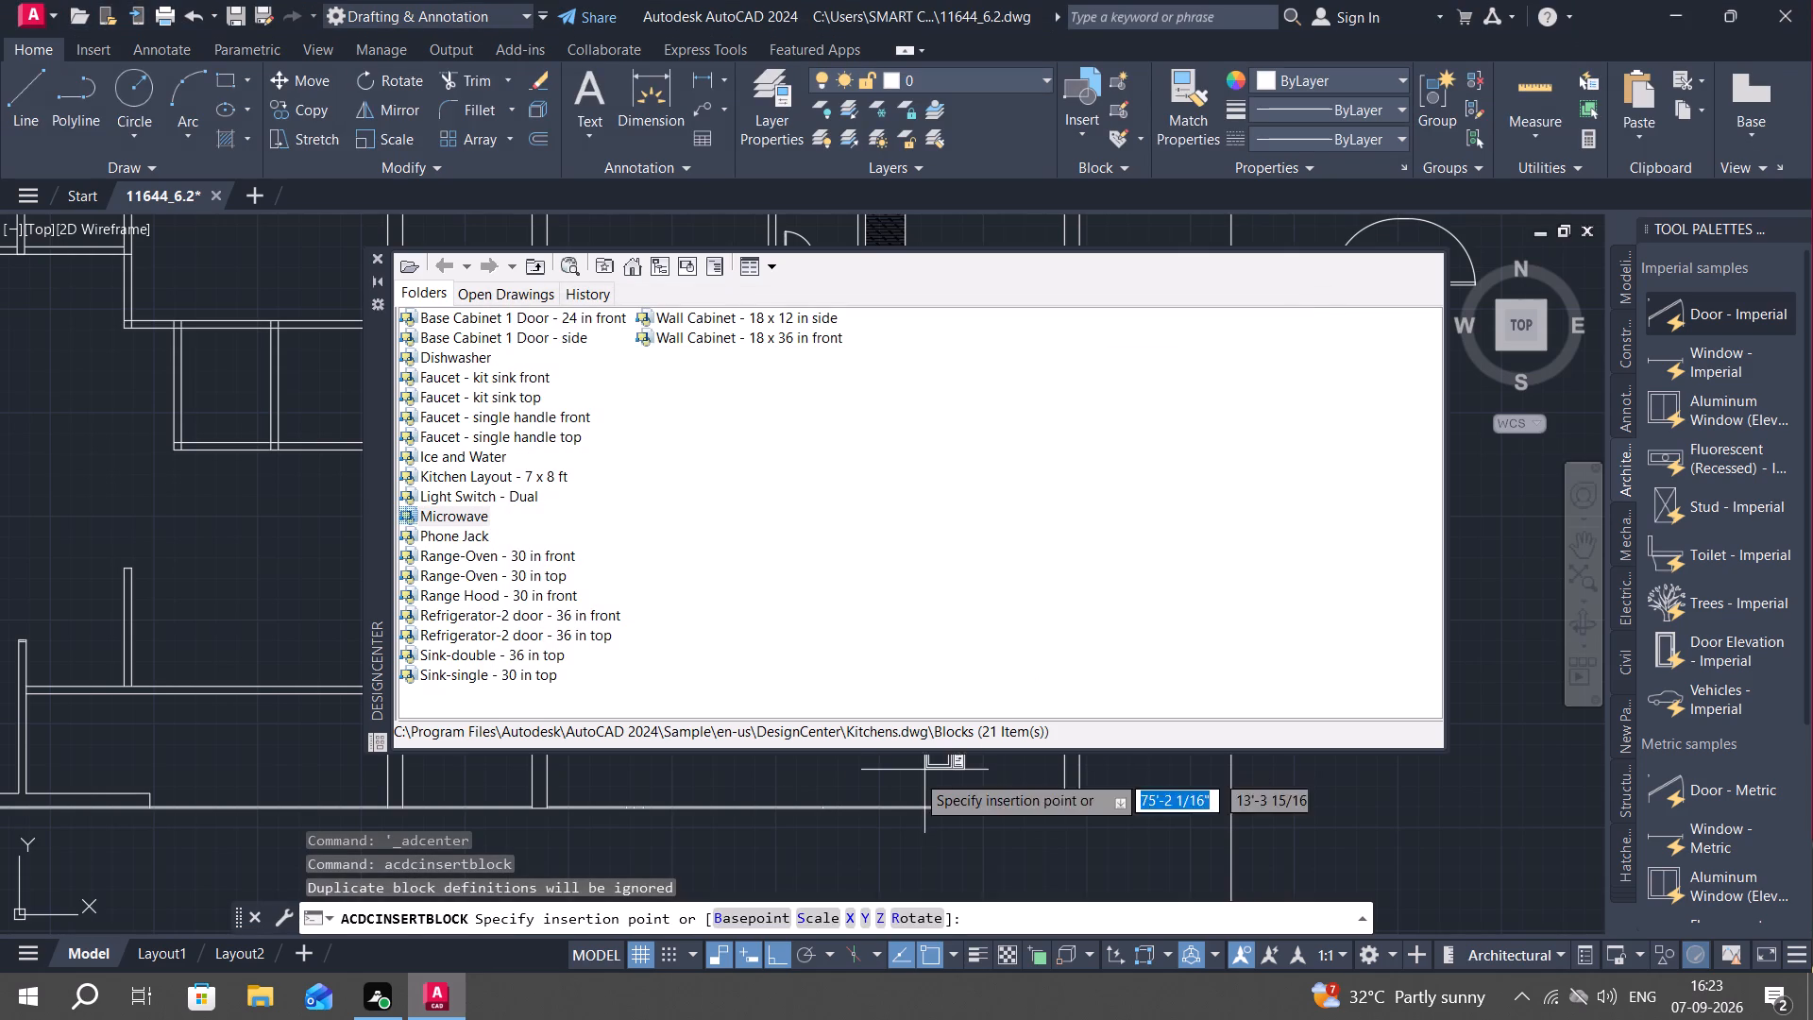
{"action": "left_click", "coordinate": [836, 789]}
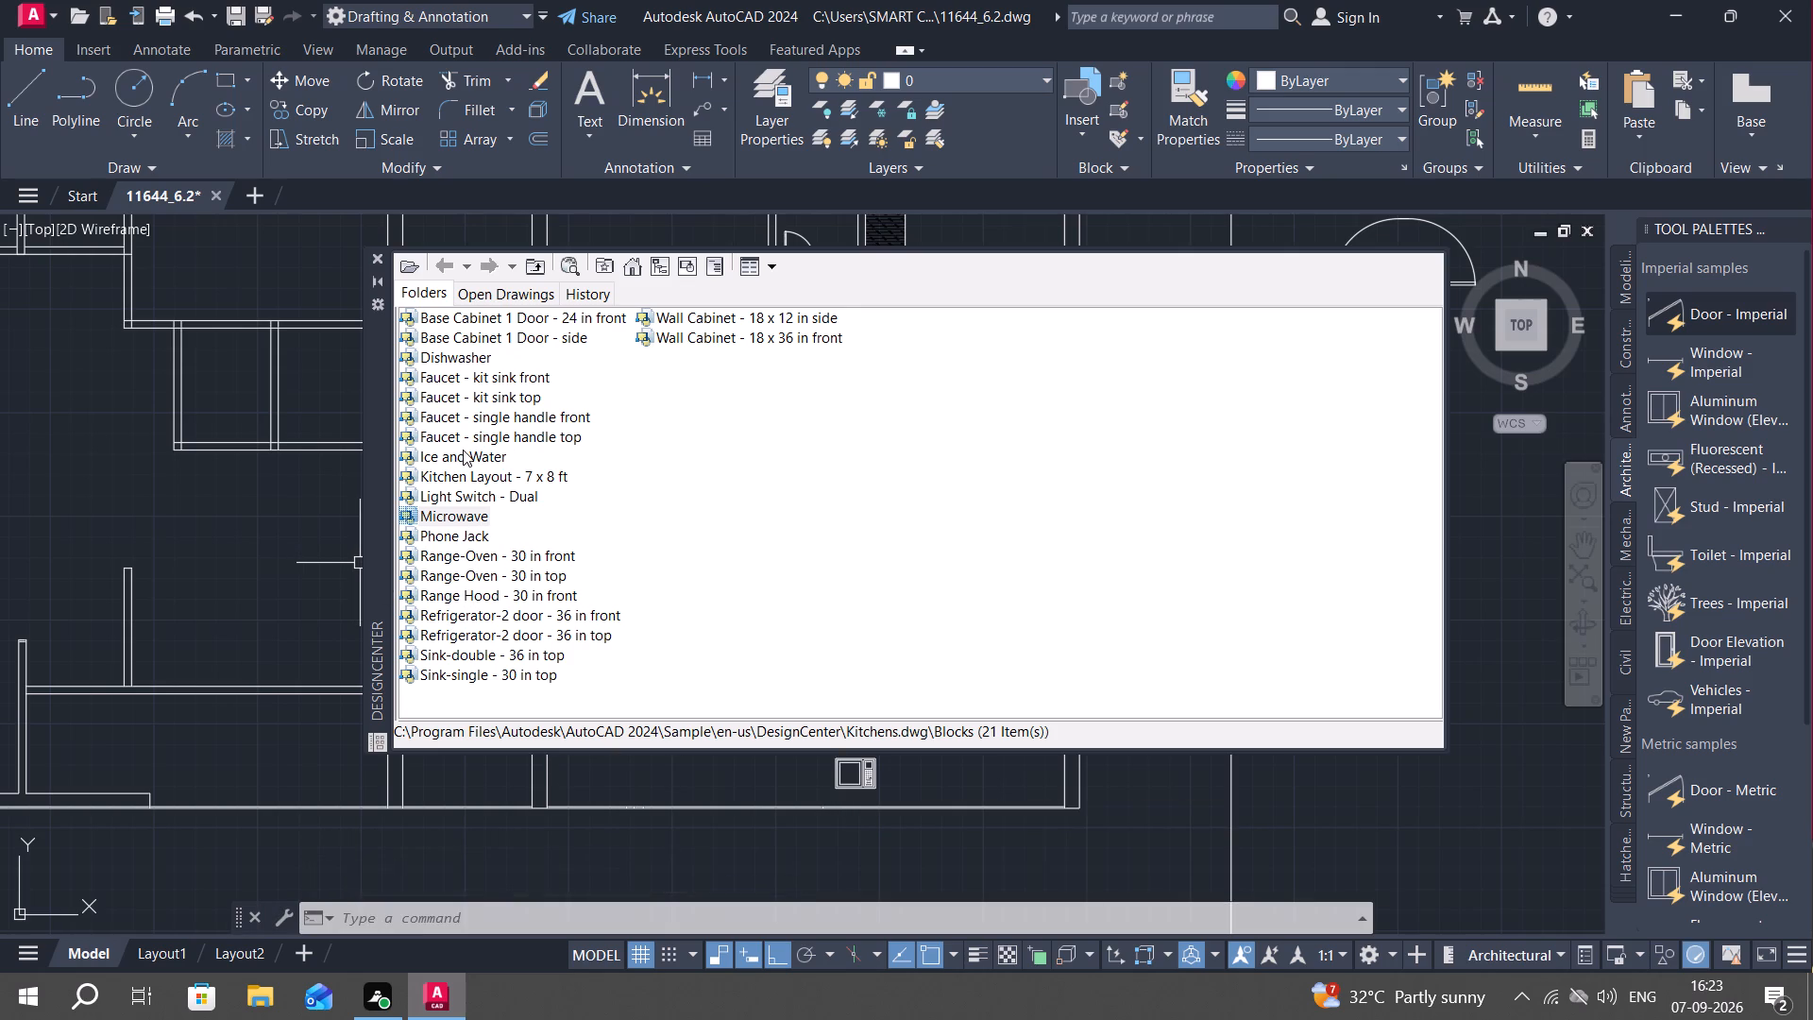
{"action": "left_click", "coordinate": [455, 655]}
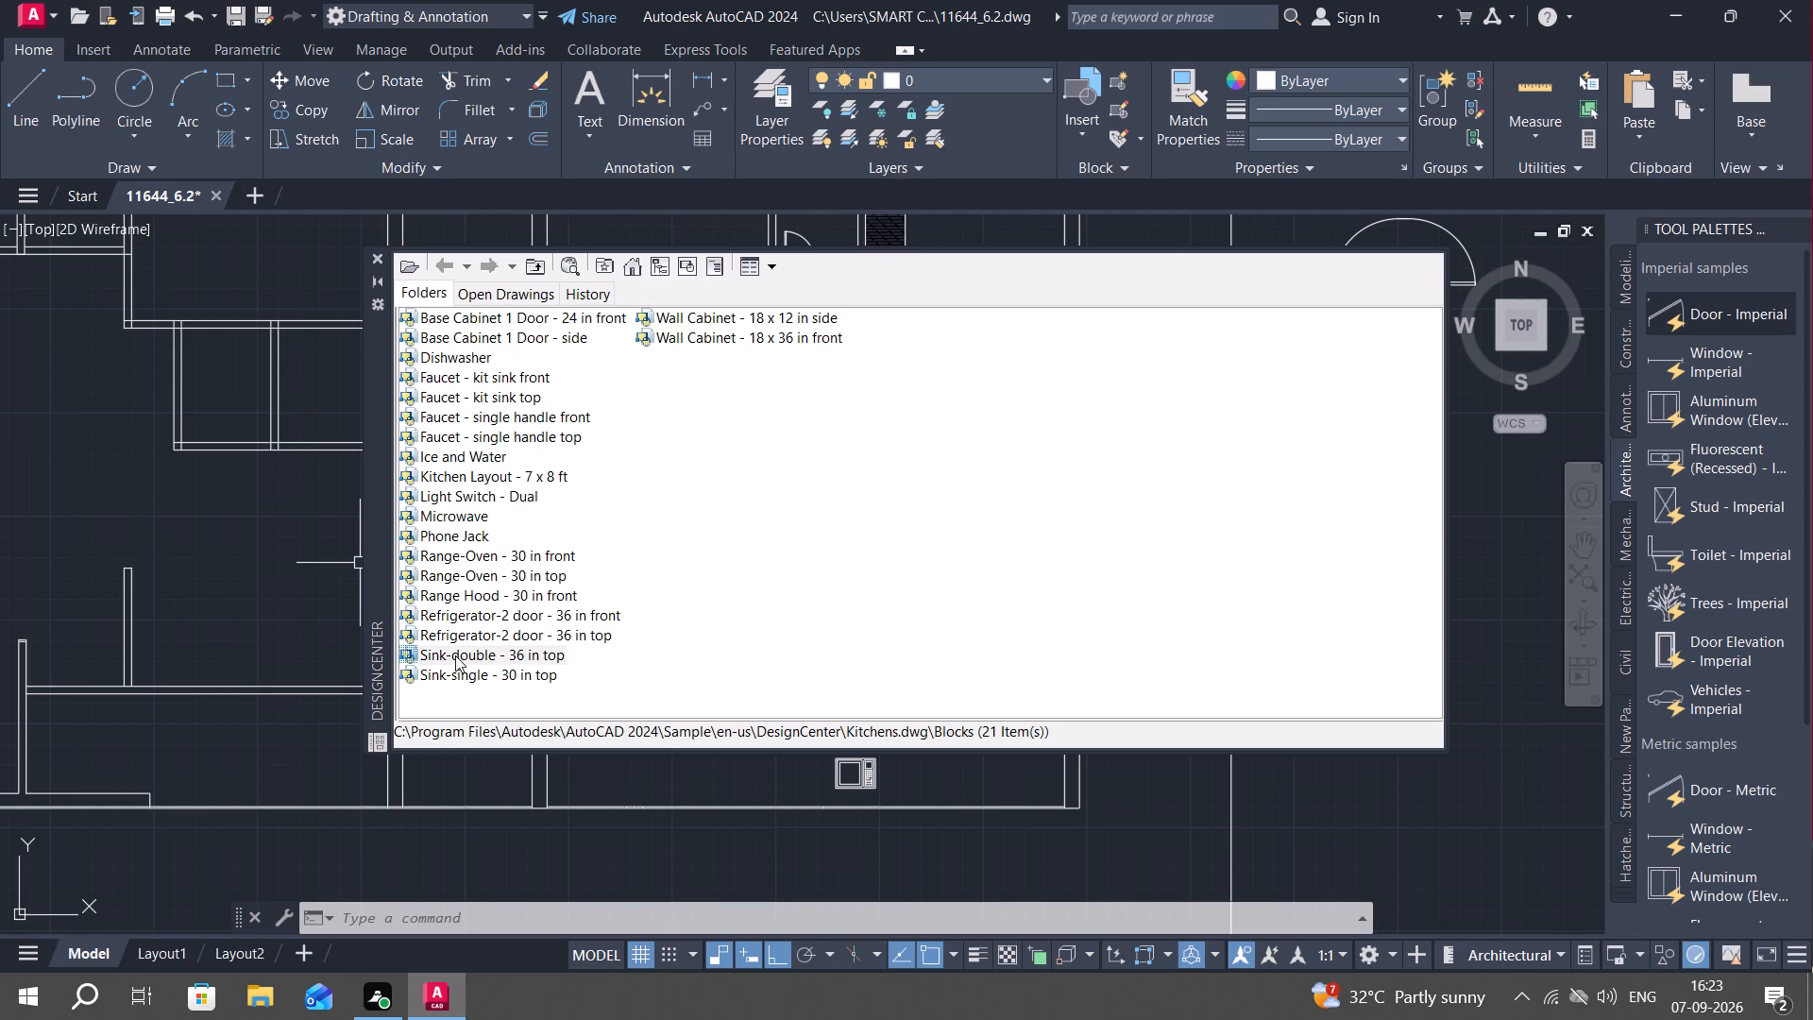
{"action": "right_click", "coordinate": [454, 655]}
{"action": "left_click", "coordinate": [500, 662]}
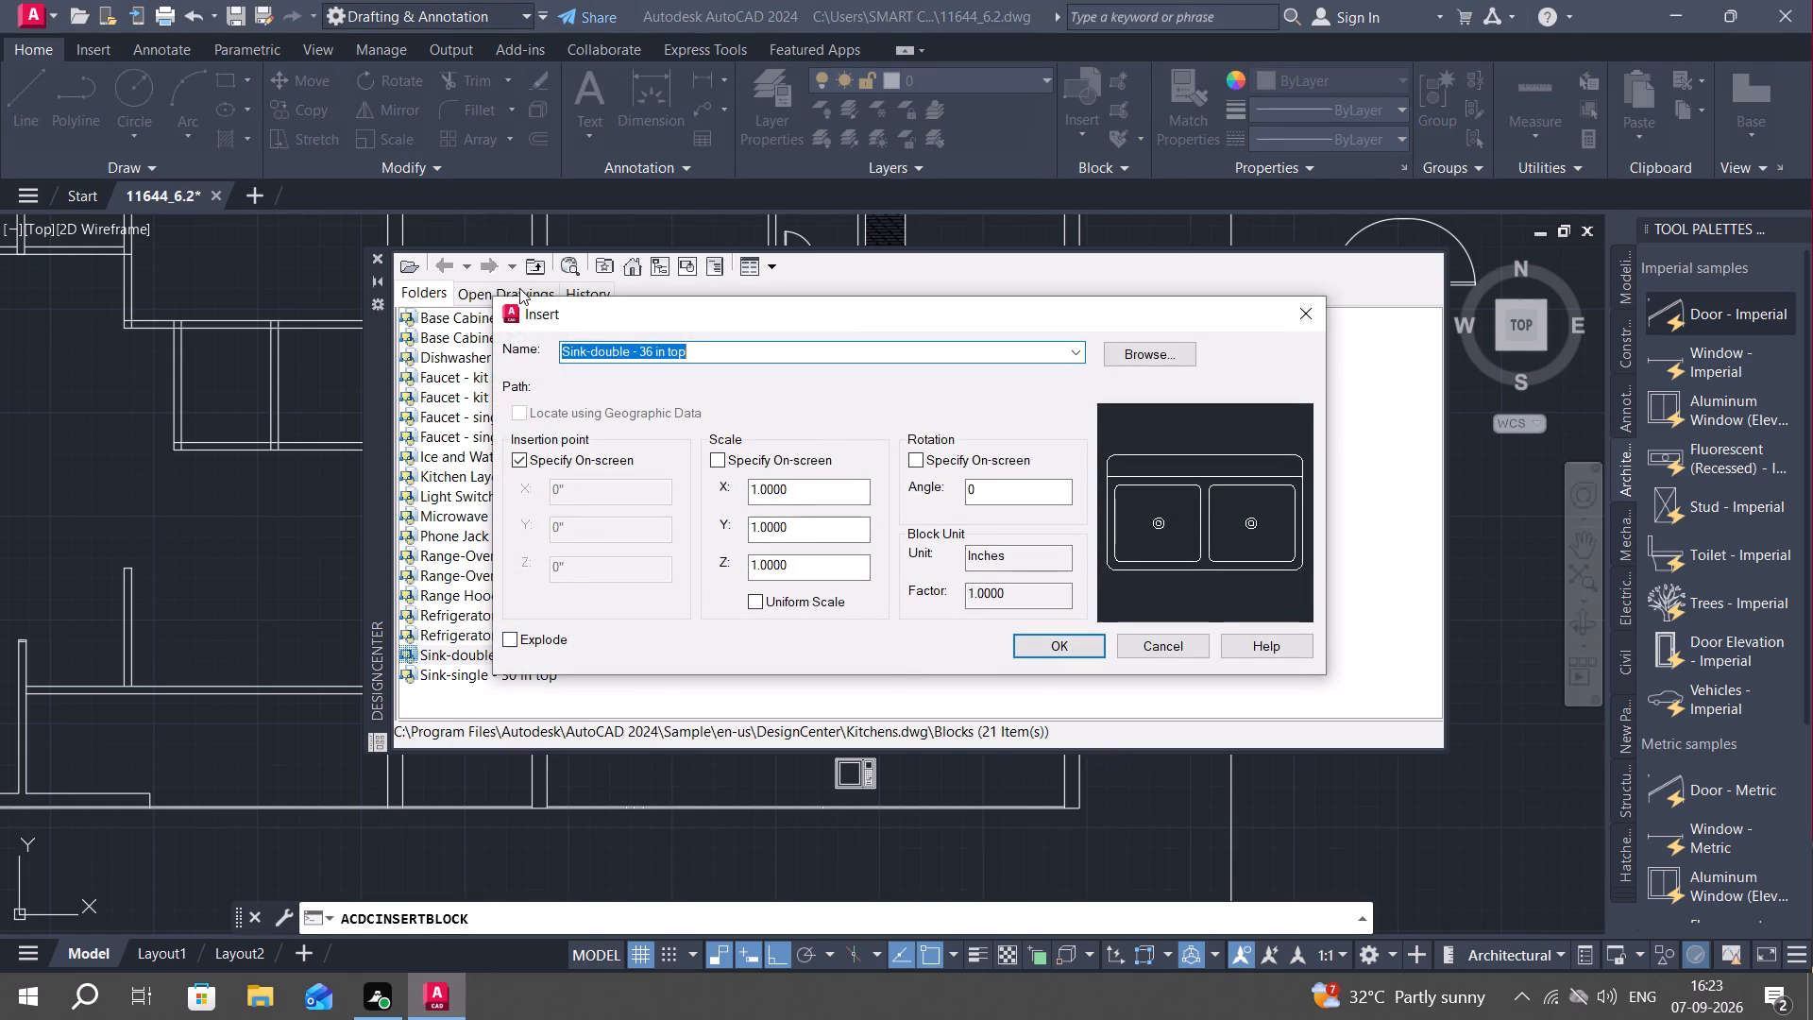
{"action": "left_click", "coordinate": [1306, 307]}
Insert the Sink-single - 30 in top block at scale 1 just west of the microwave, and close DesignCenter.
{"action": "left_click", "coordinate": [524, 670]}
{"action": "right_click", "coordinate": [524, 670]}
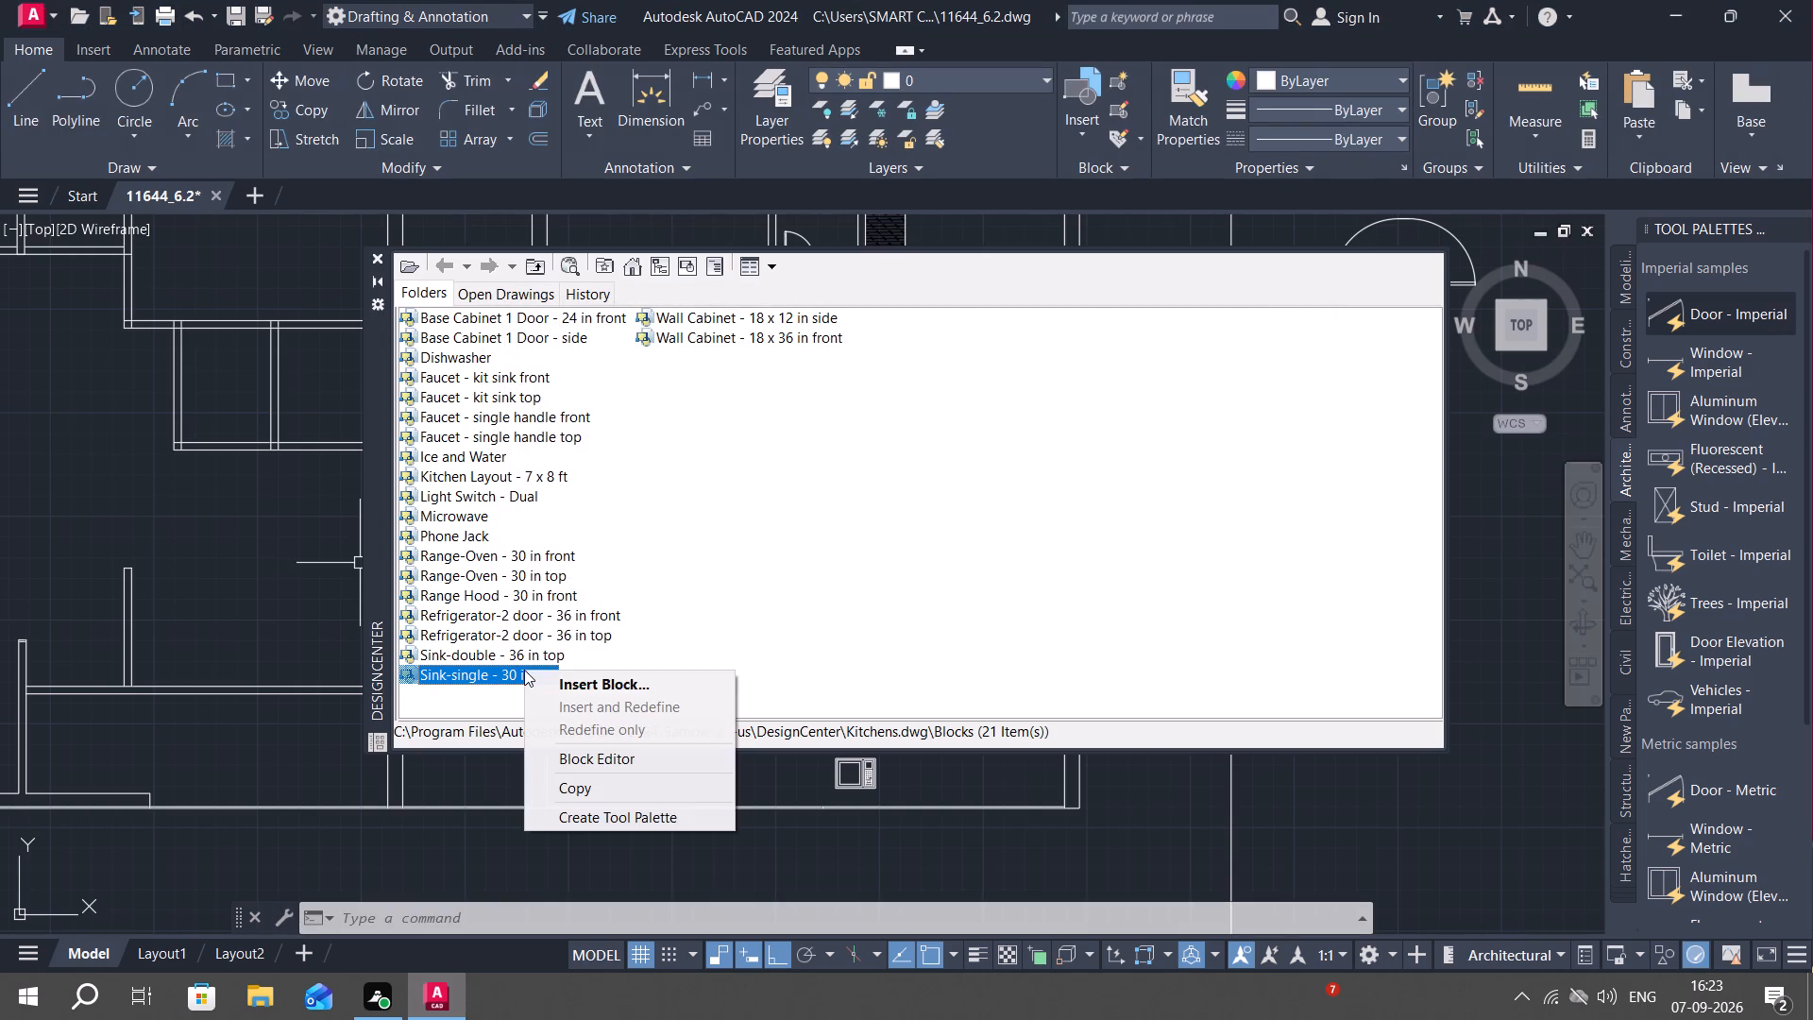
{"action": "left_click", "coordinate": [540, 683]}
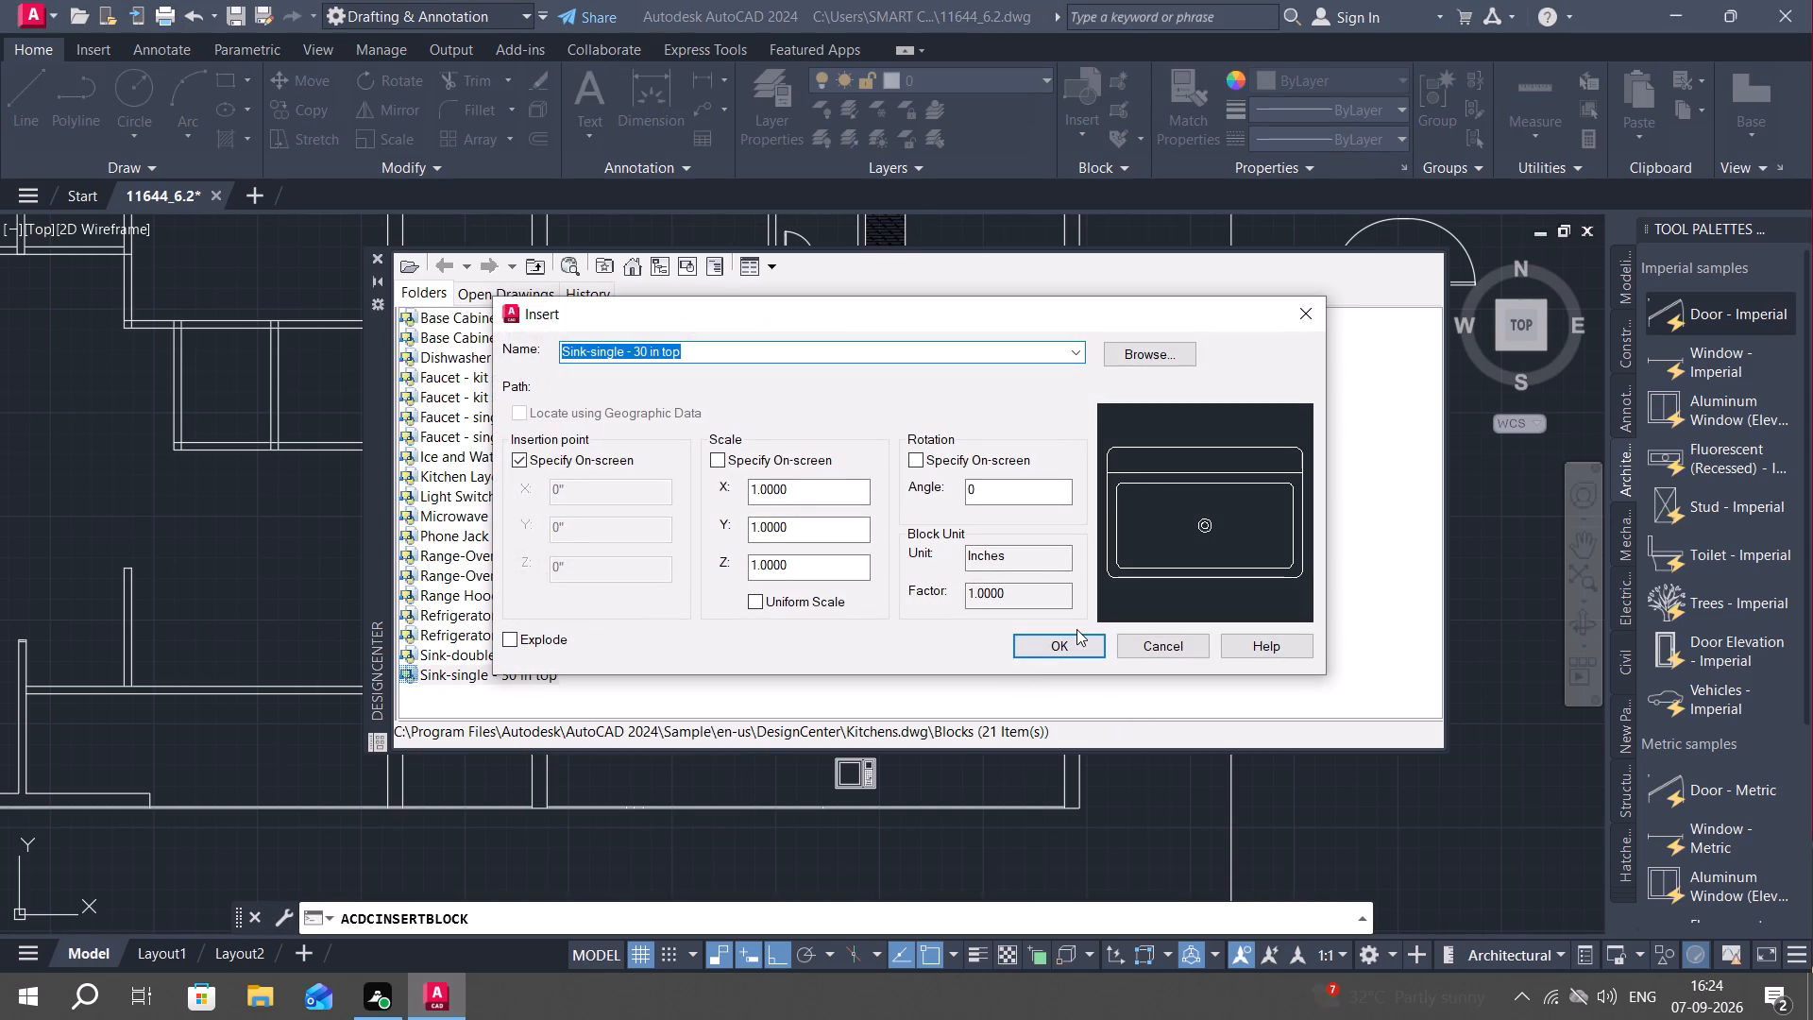
{"action": "left_click", "coordinate": [1076, 629]}
{"action": "left_click", "coordinate": [1066, 642]}
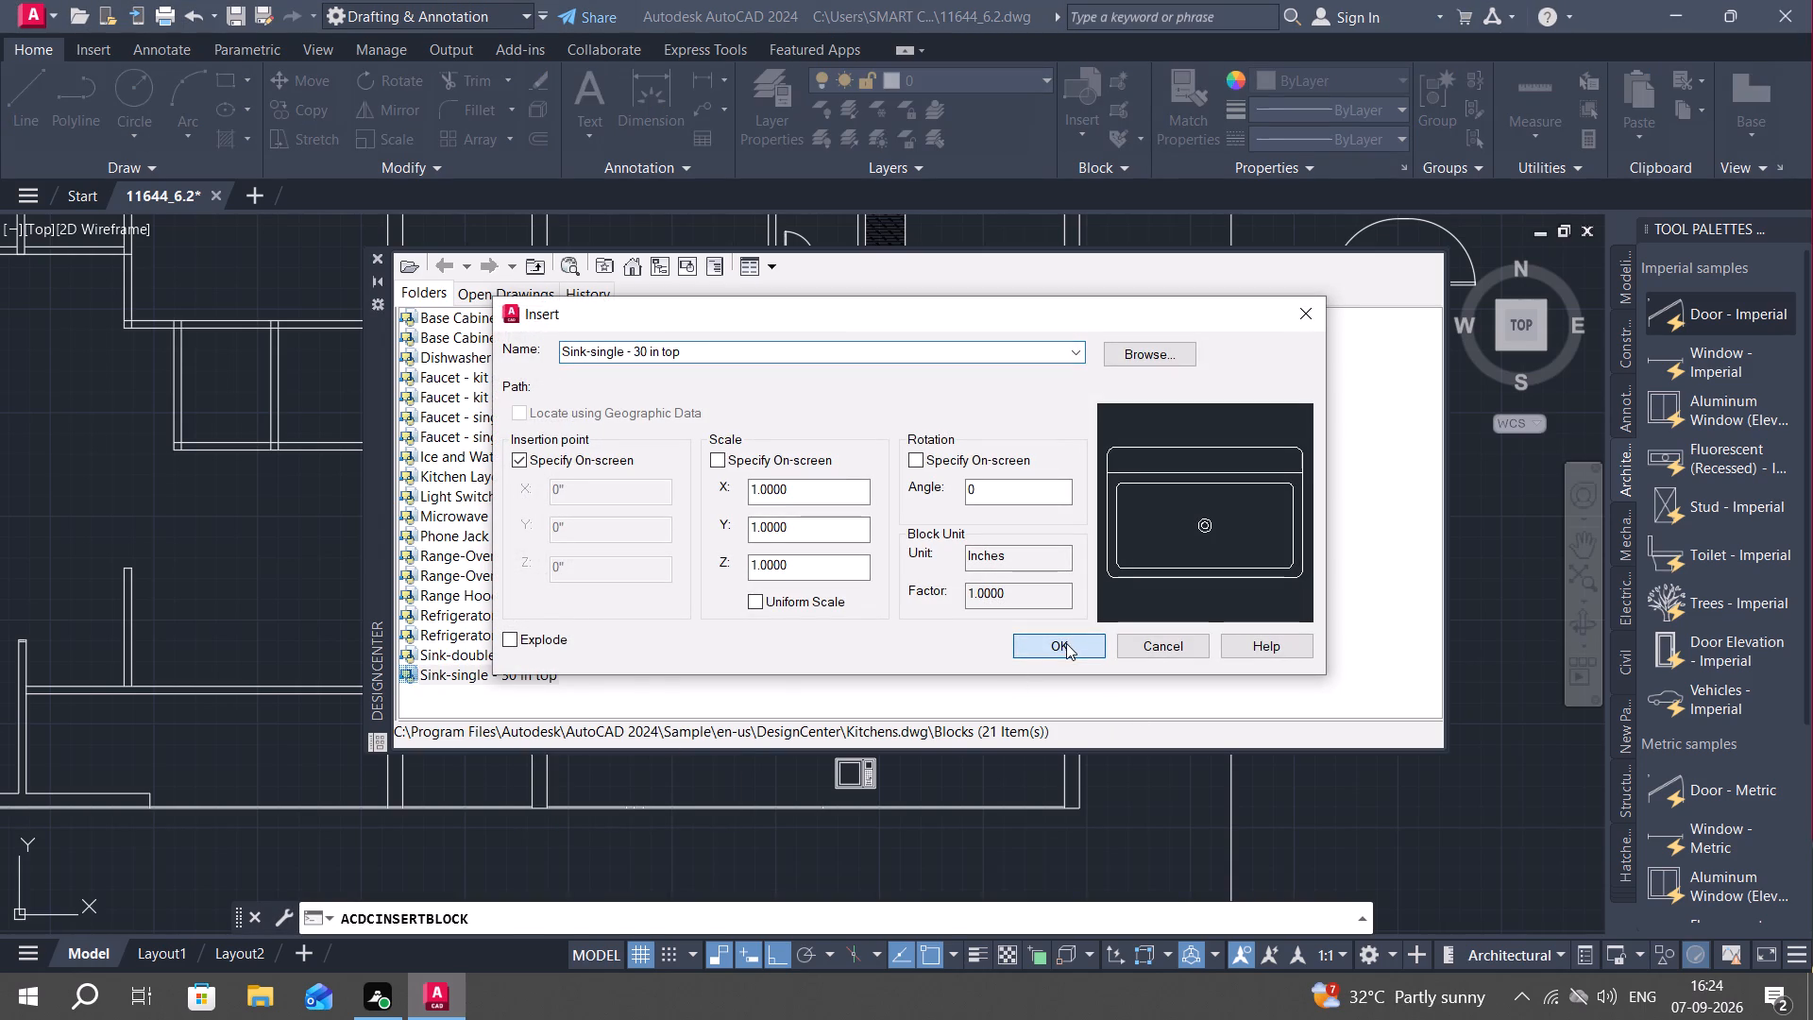
{"action": "left_click", "coordinate": [797, 757]}
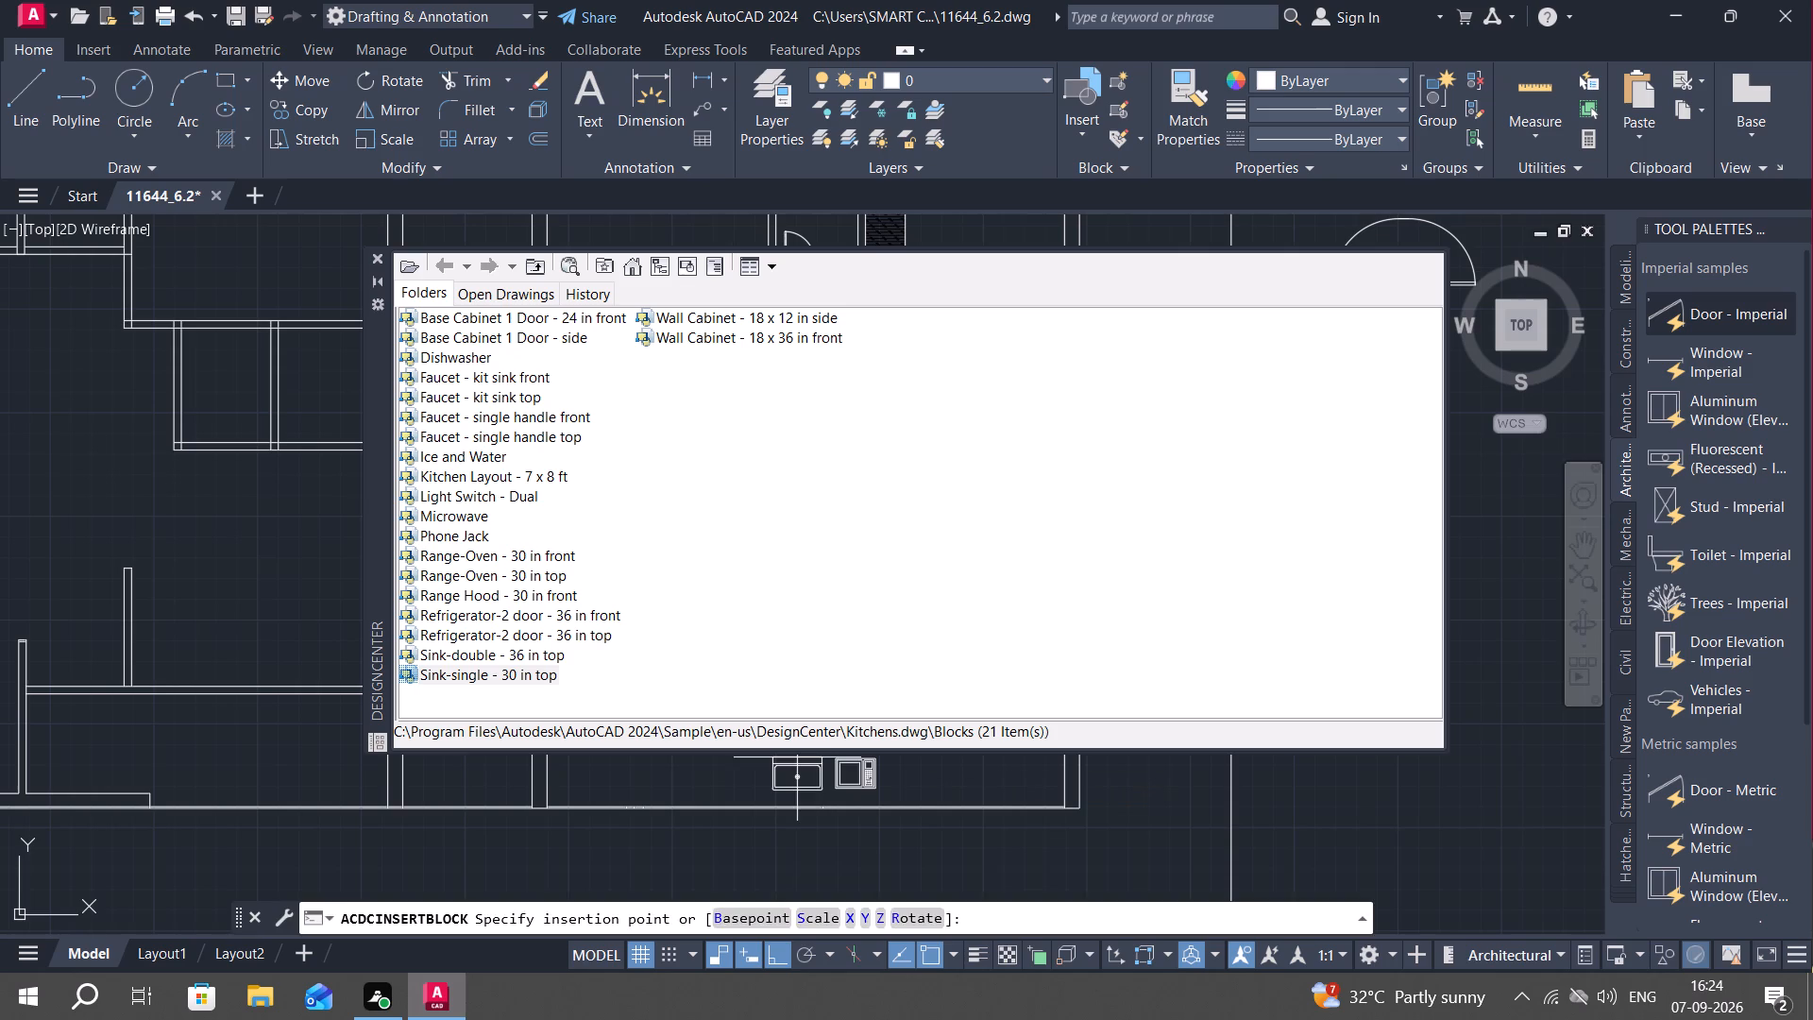
{"action": "left_click", "coordinate": [377, 252]}
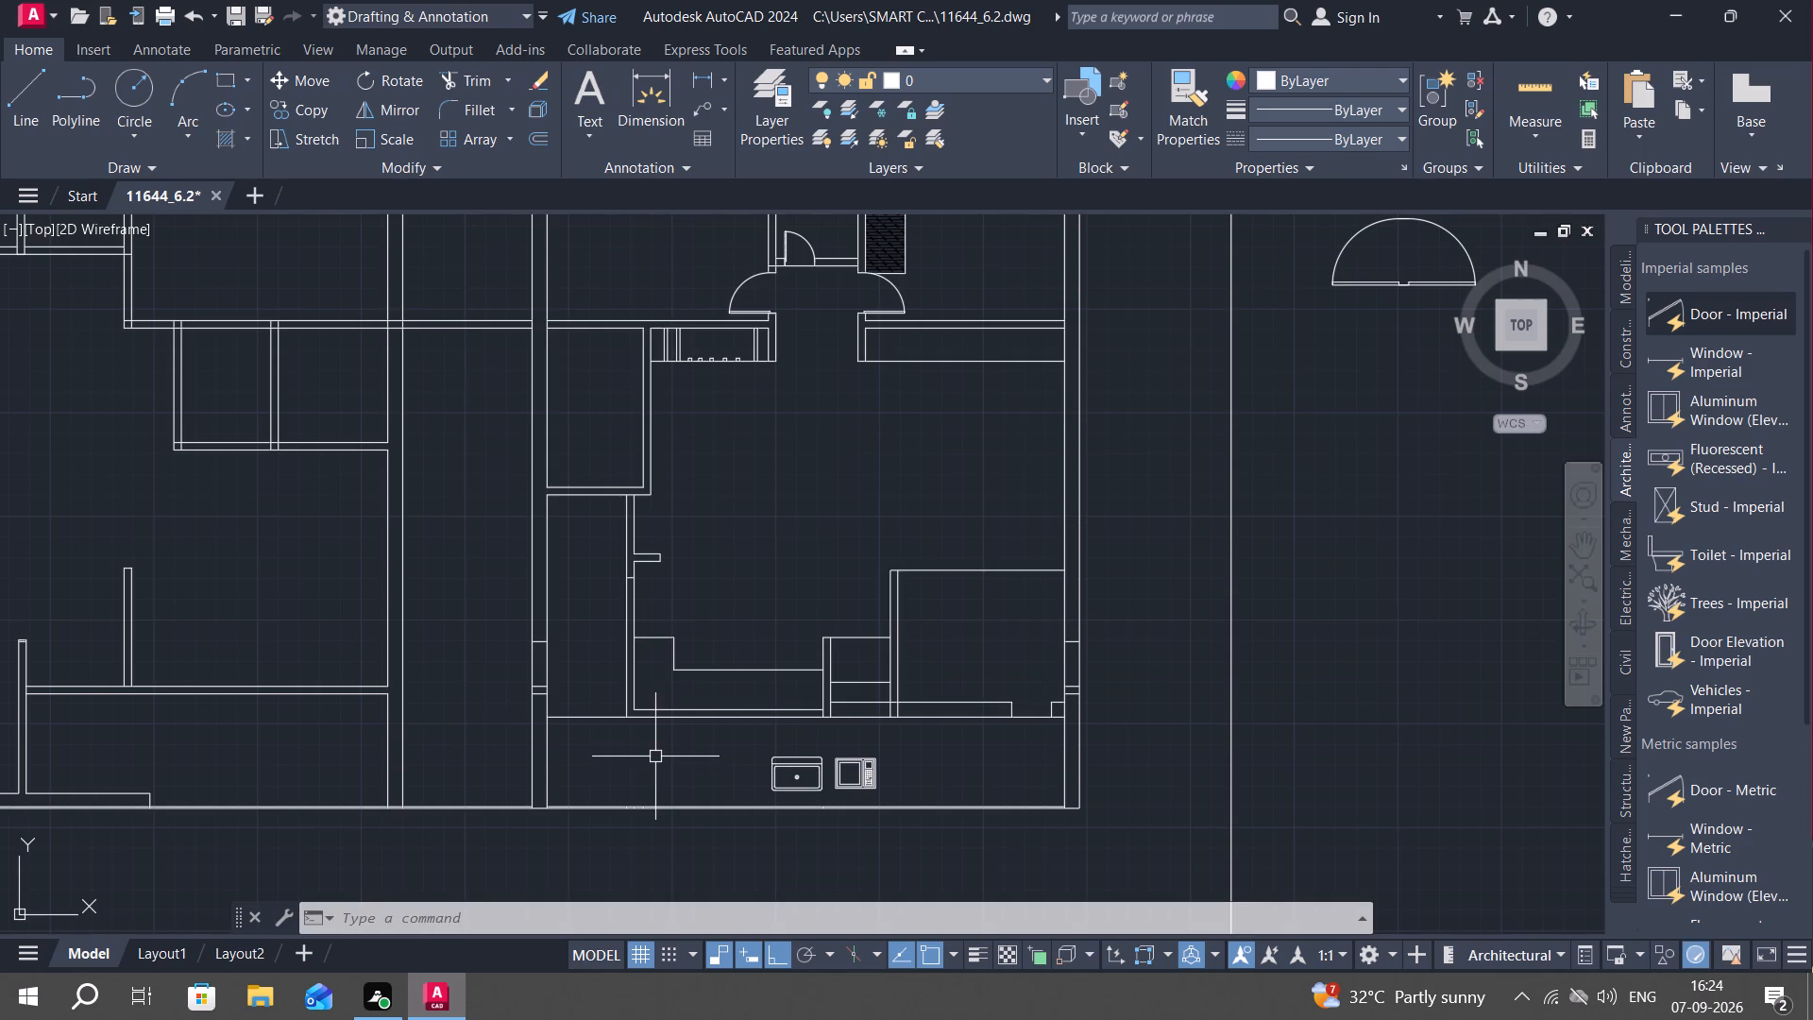
Rotate the single sink 180° about its north-east corner.
{"action": "type", "text": "RO"}
{"action": "key", "text": "space"}
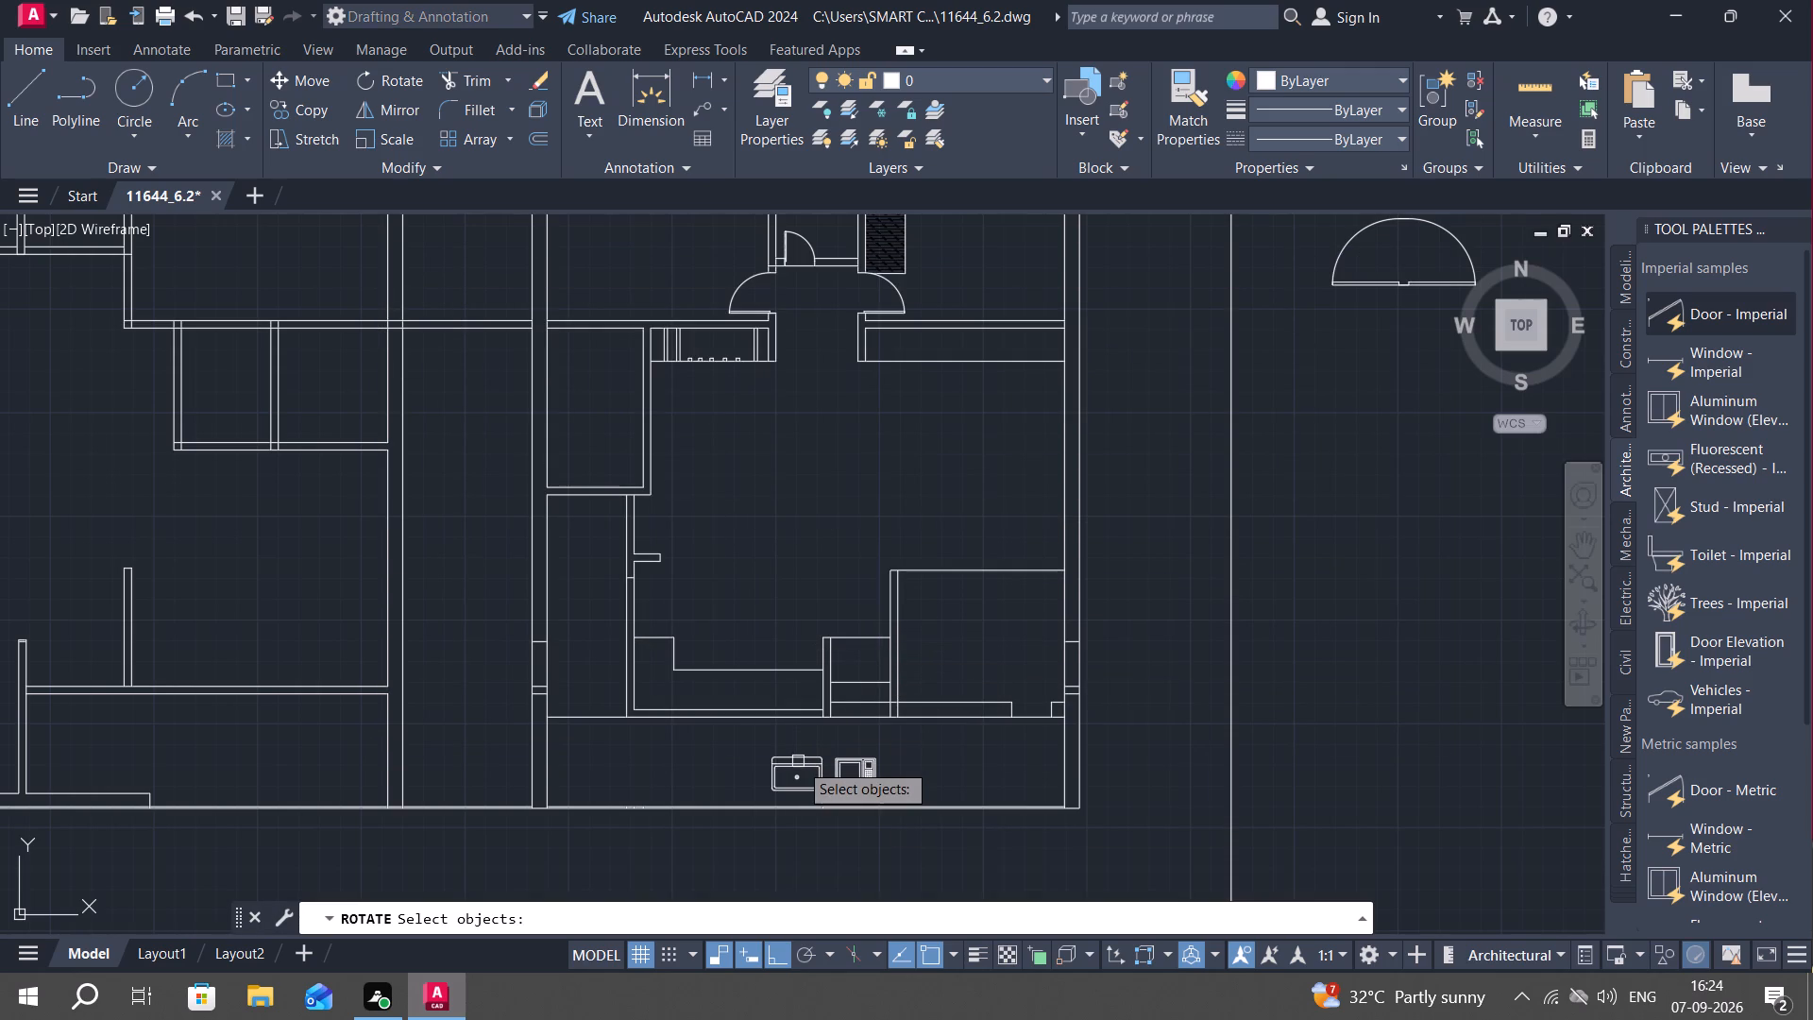
{"action": "left_click", "coordinate": [799, 763]}
{"action": "right_click", "coordinate": [799, 763]}
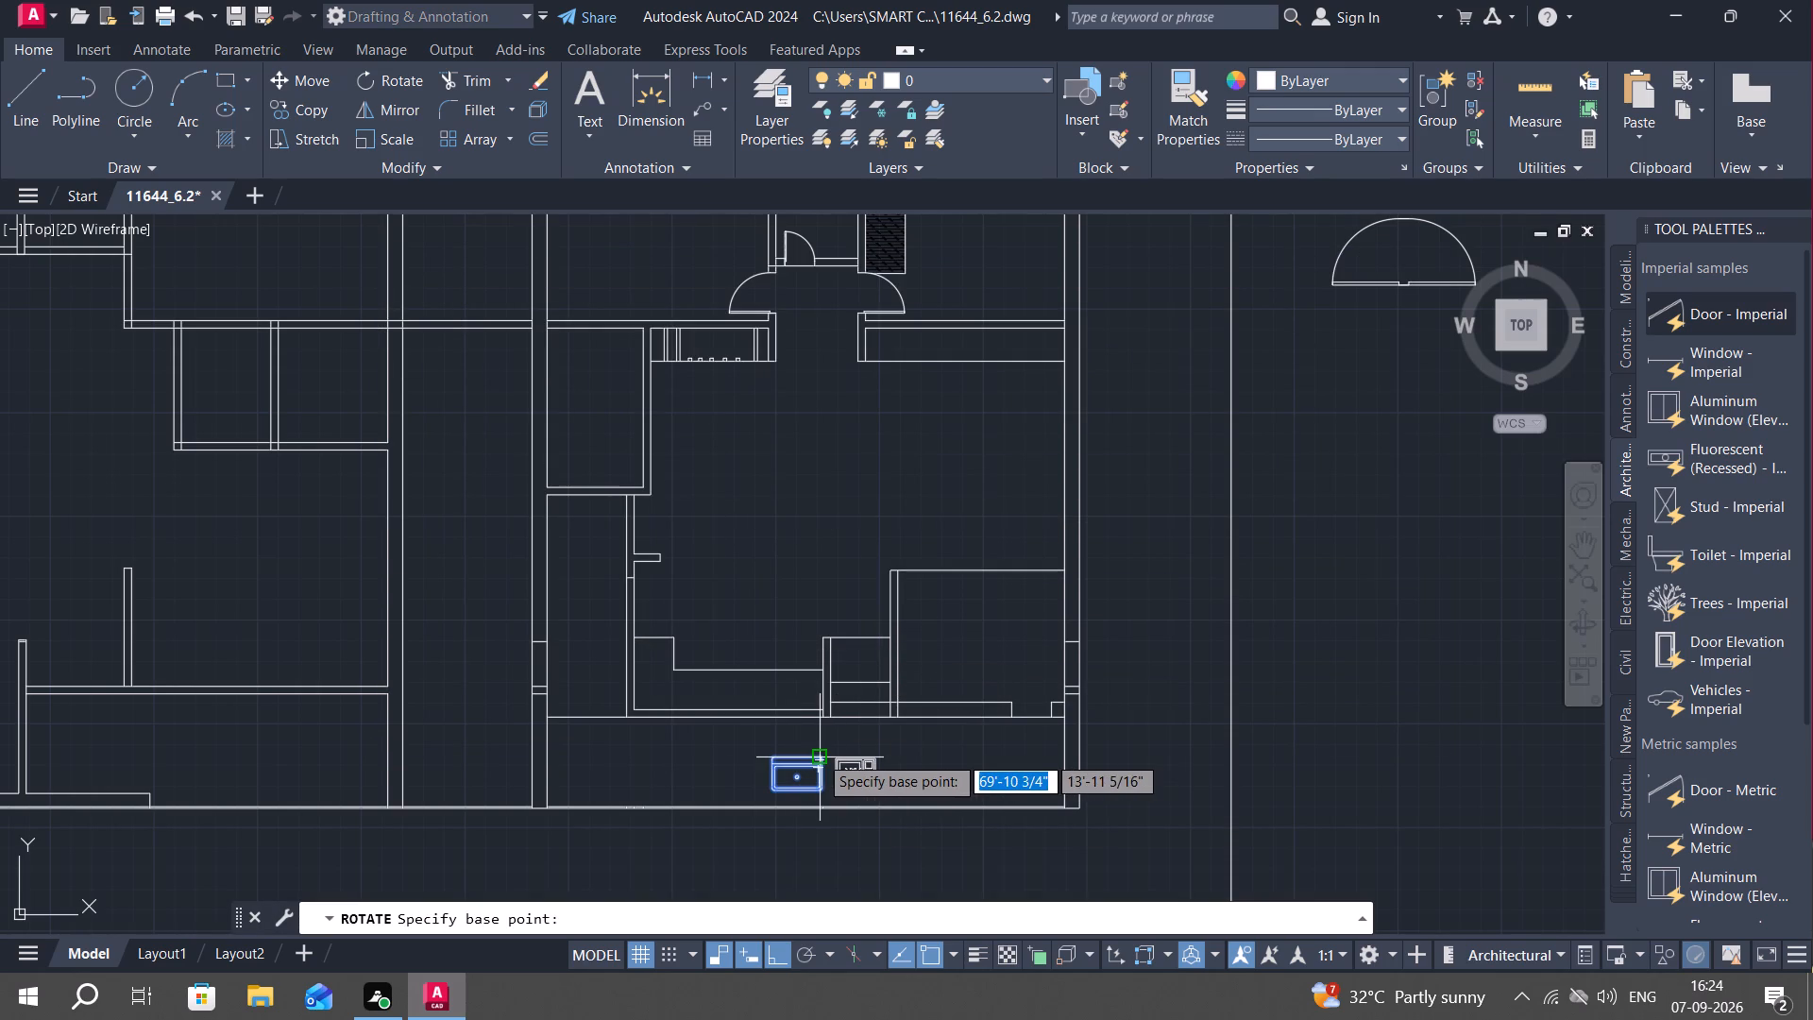
{"action": "left_click", "coordinate": [819, 755]}
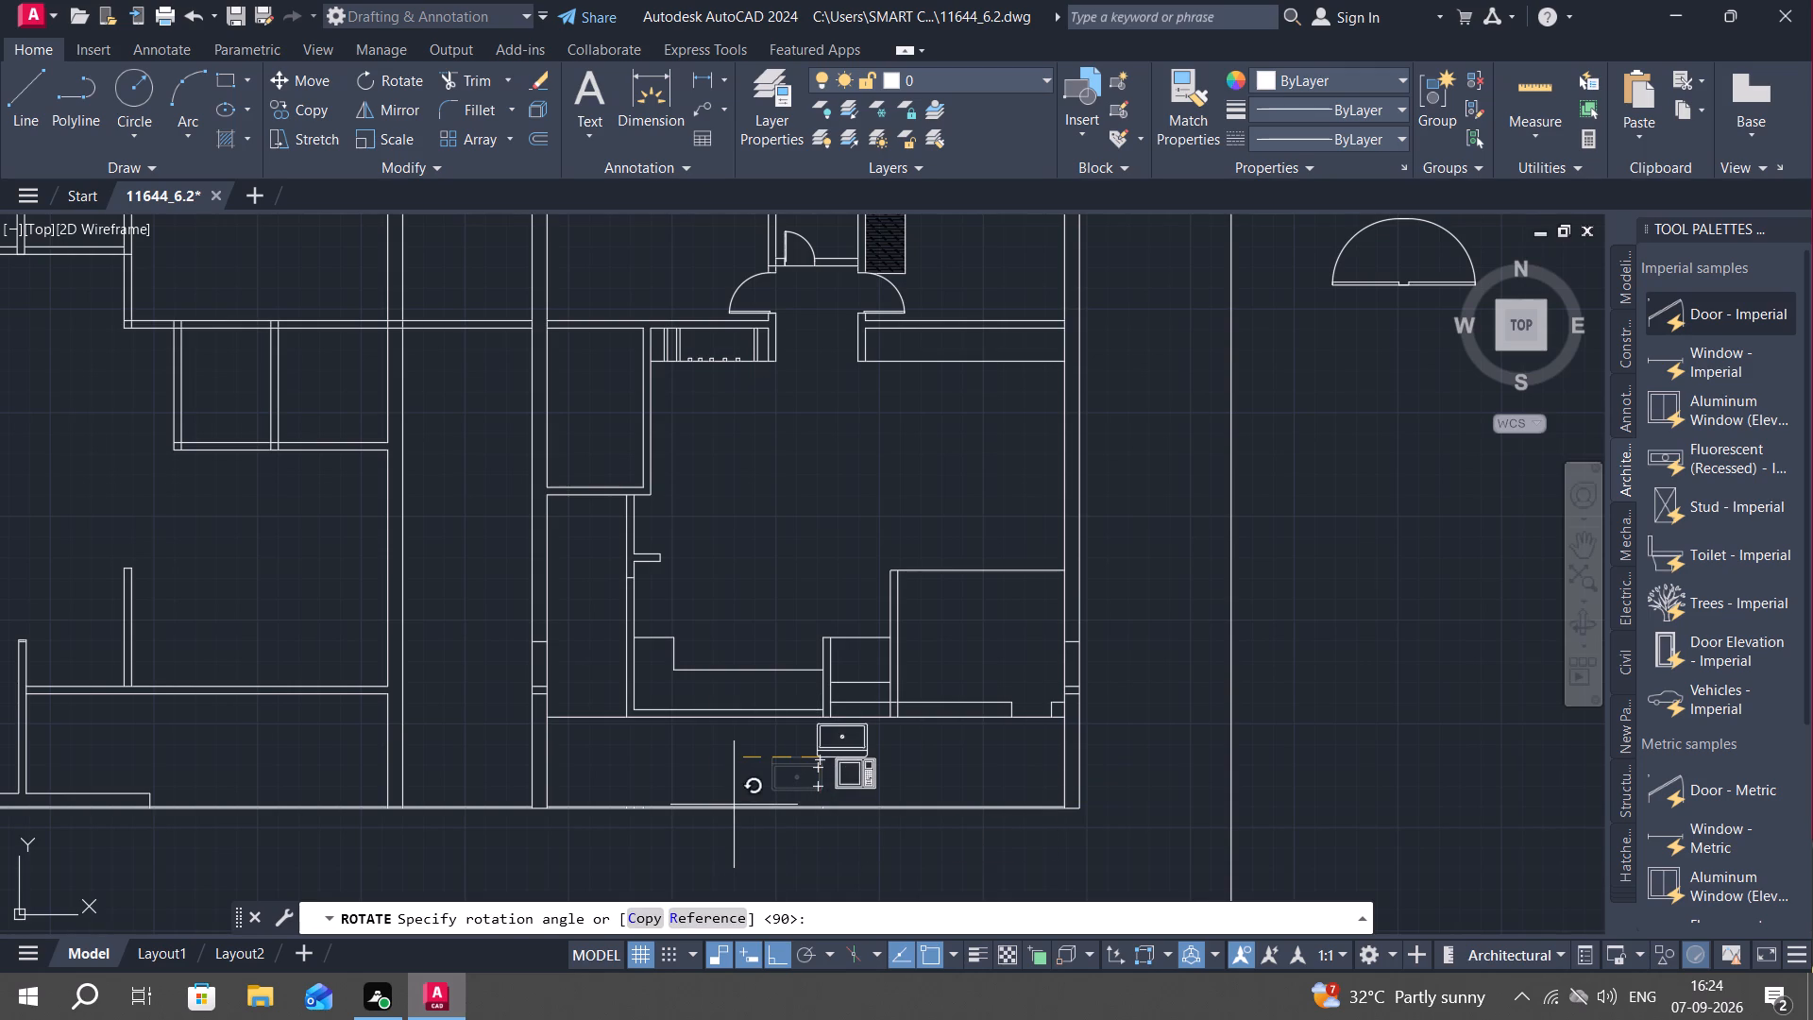
{"action": "left_click", "coordinate": [715, 734]}
Move the single sink onto the east end of the kitchen counter, with Ortho off.
{"action": "key", "text": "m"}
{"action": "key", "text": "space"}
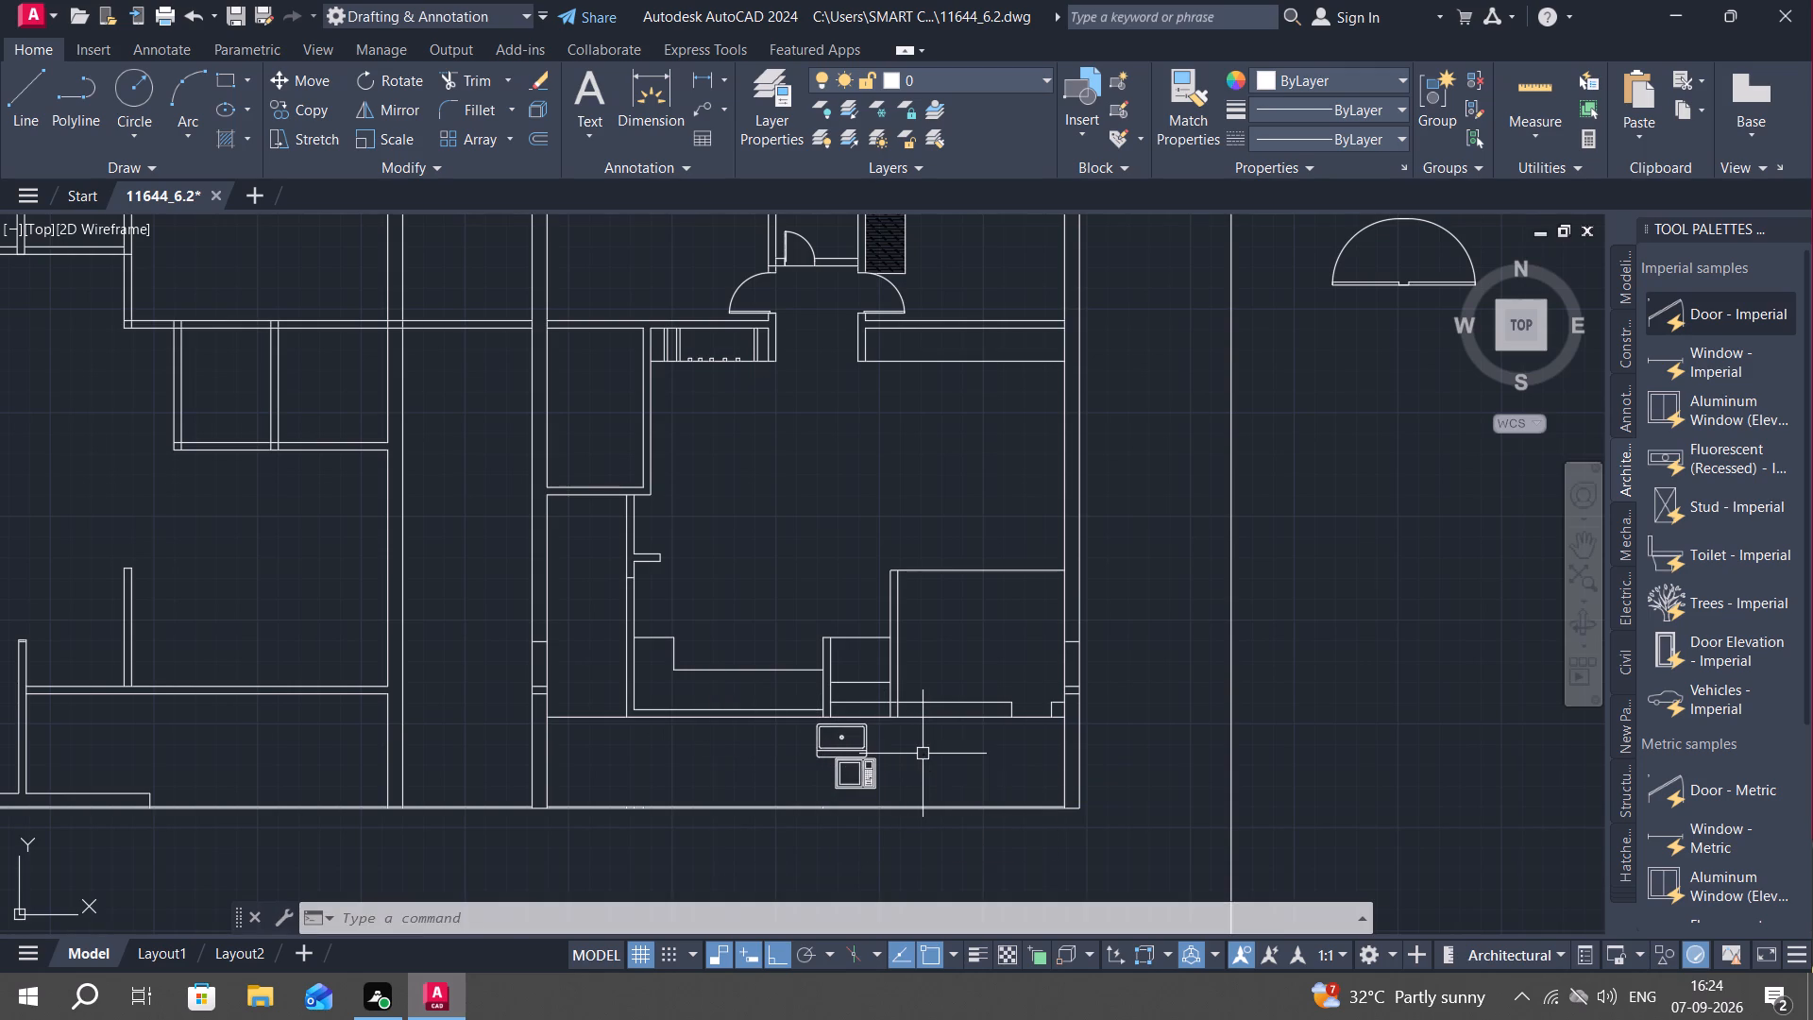
{"action": "left_click", "coordinate": [868, 738]}
{"action": "right_click", "coordinate": [868, 738]}
{"action": "left_click", "coordinate": [868, 738]}
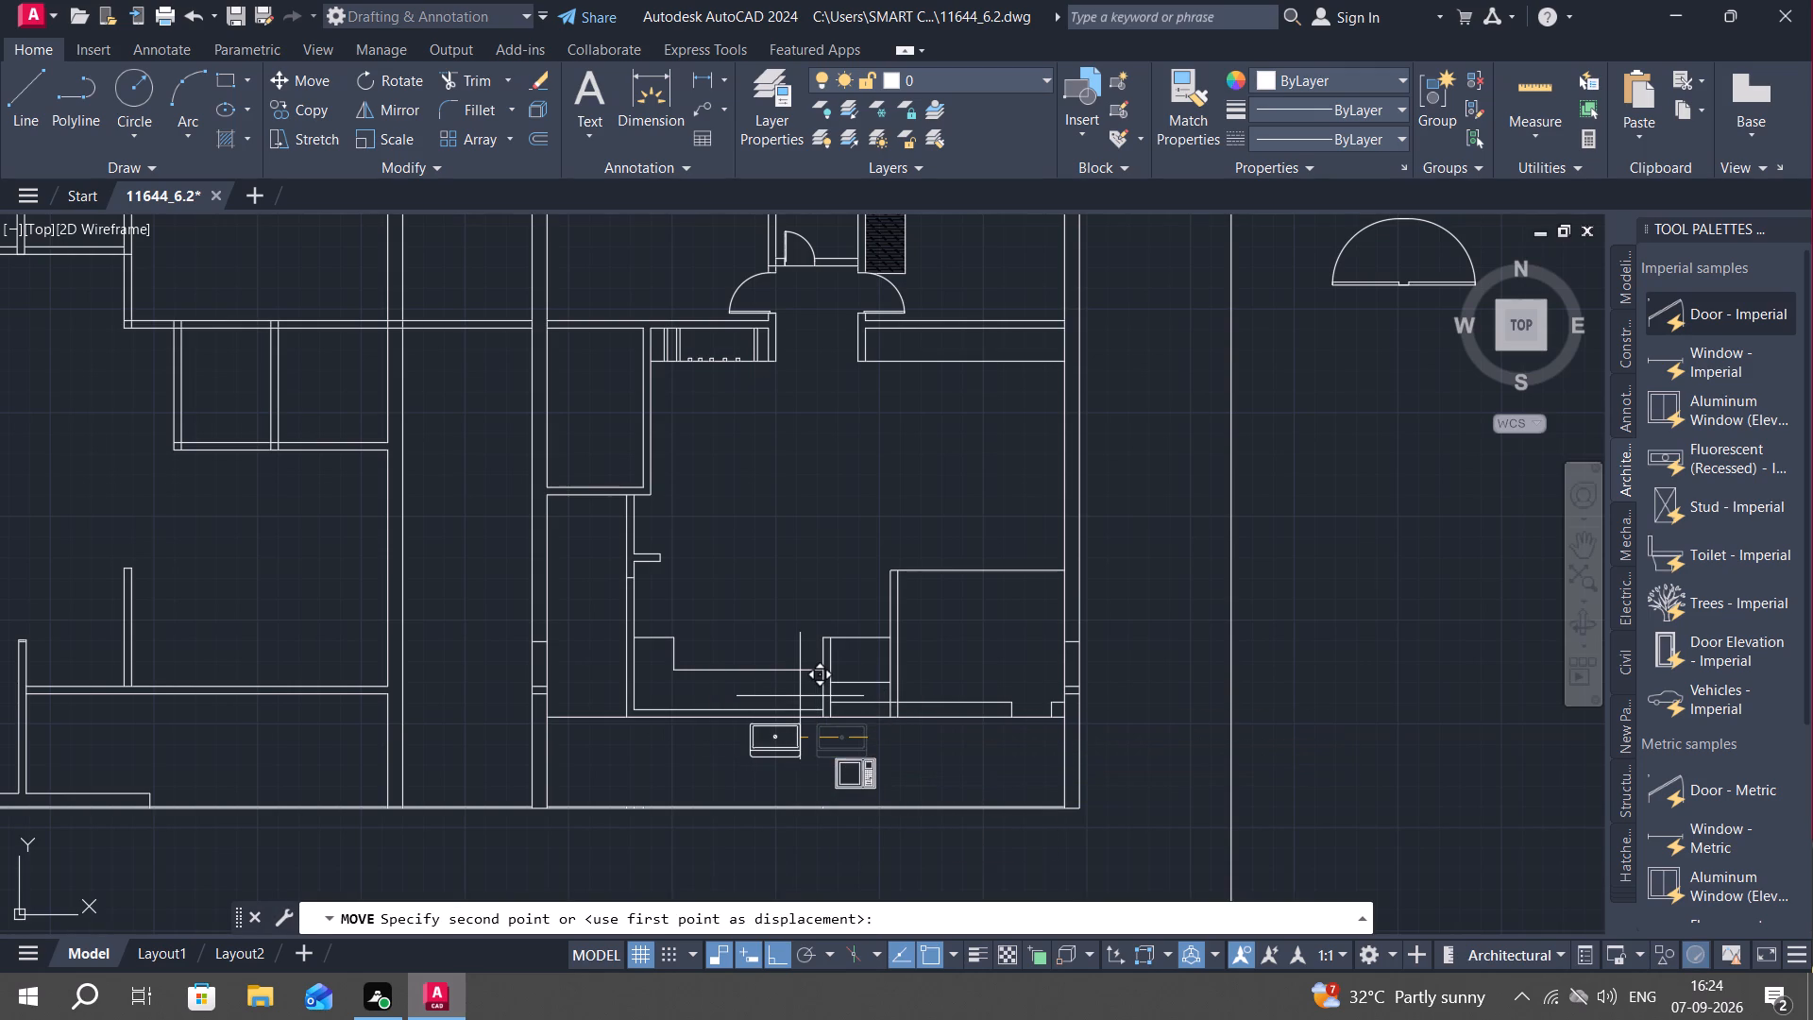
{"action": "key", "text": "F8"}
{"action": "scroll", "coordinate": [799, 685], "scroll_direction": "up", "scroll_amount": 2}
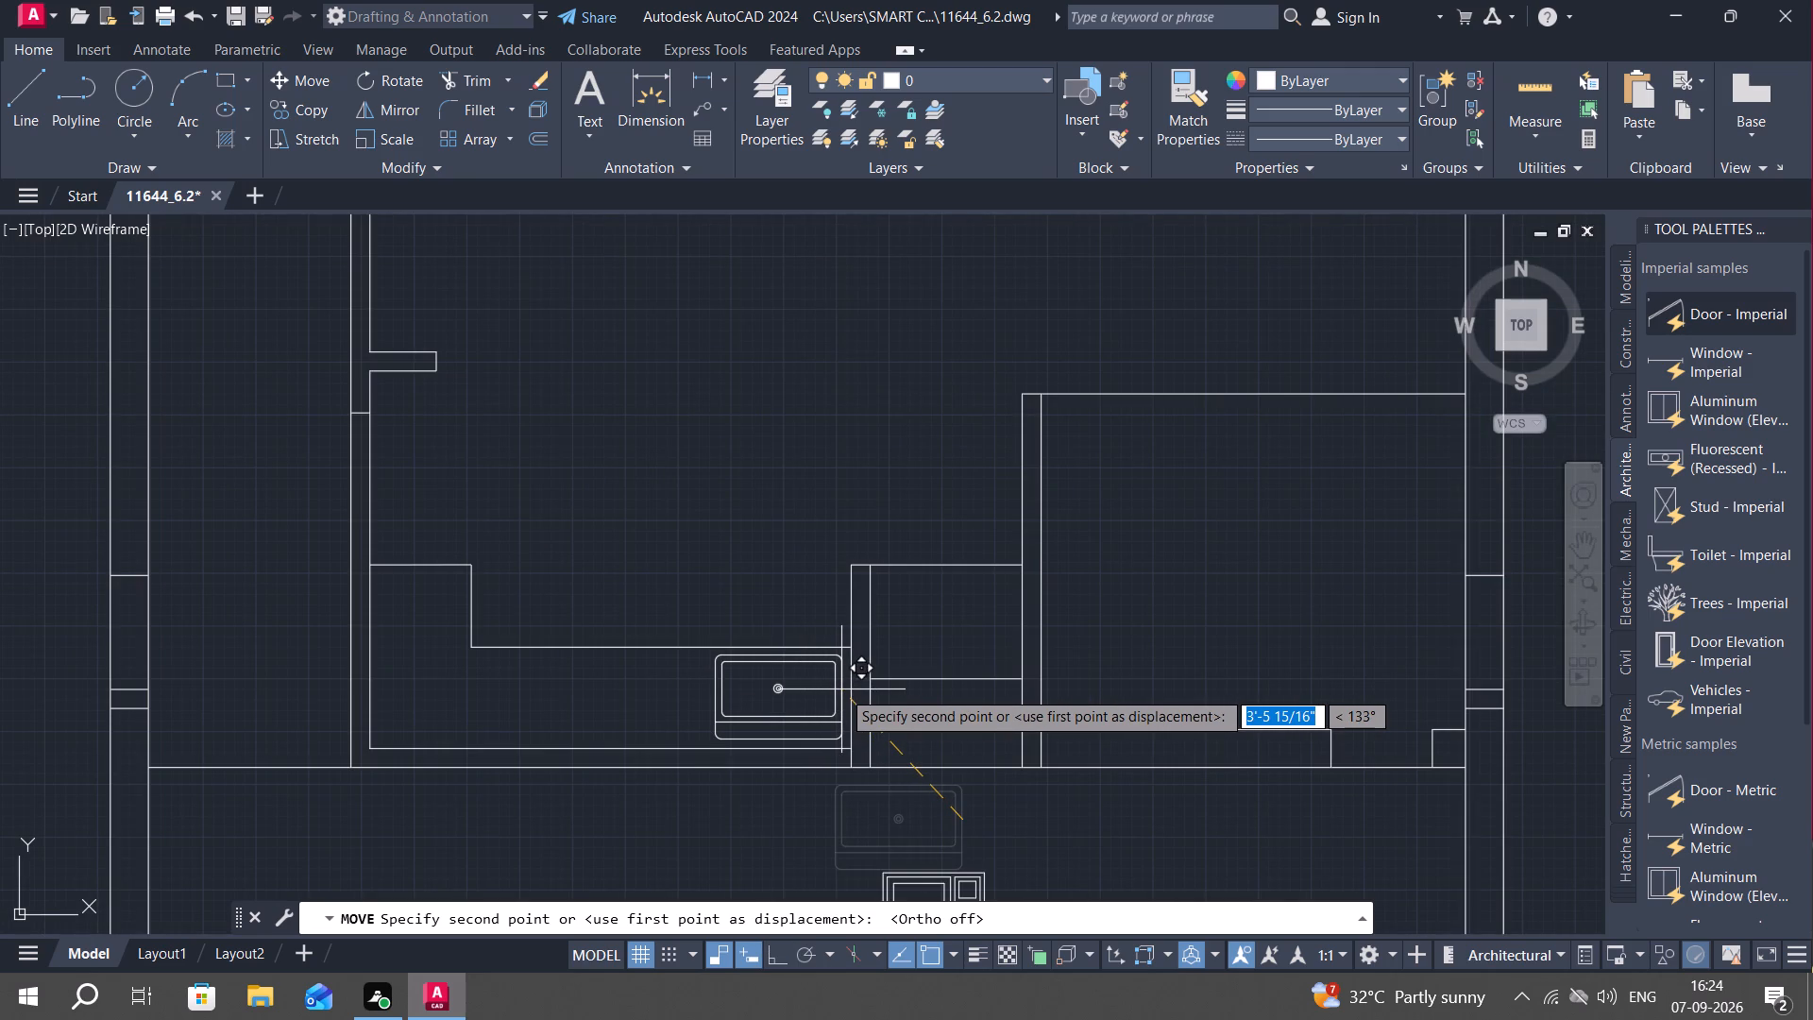
{"action": "left_click", "coordinate": [837, 689]}
Move the microwave onto the west end of the kitchen counter, near its inner corner.
{"action": "middle_click_drag", "start_coordinate": [835, 755], "coordinate": [890, 509]}
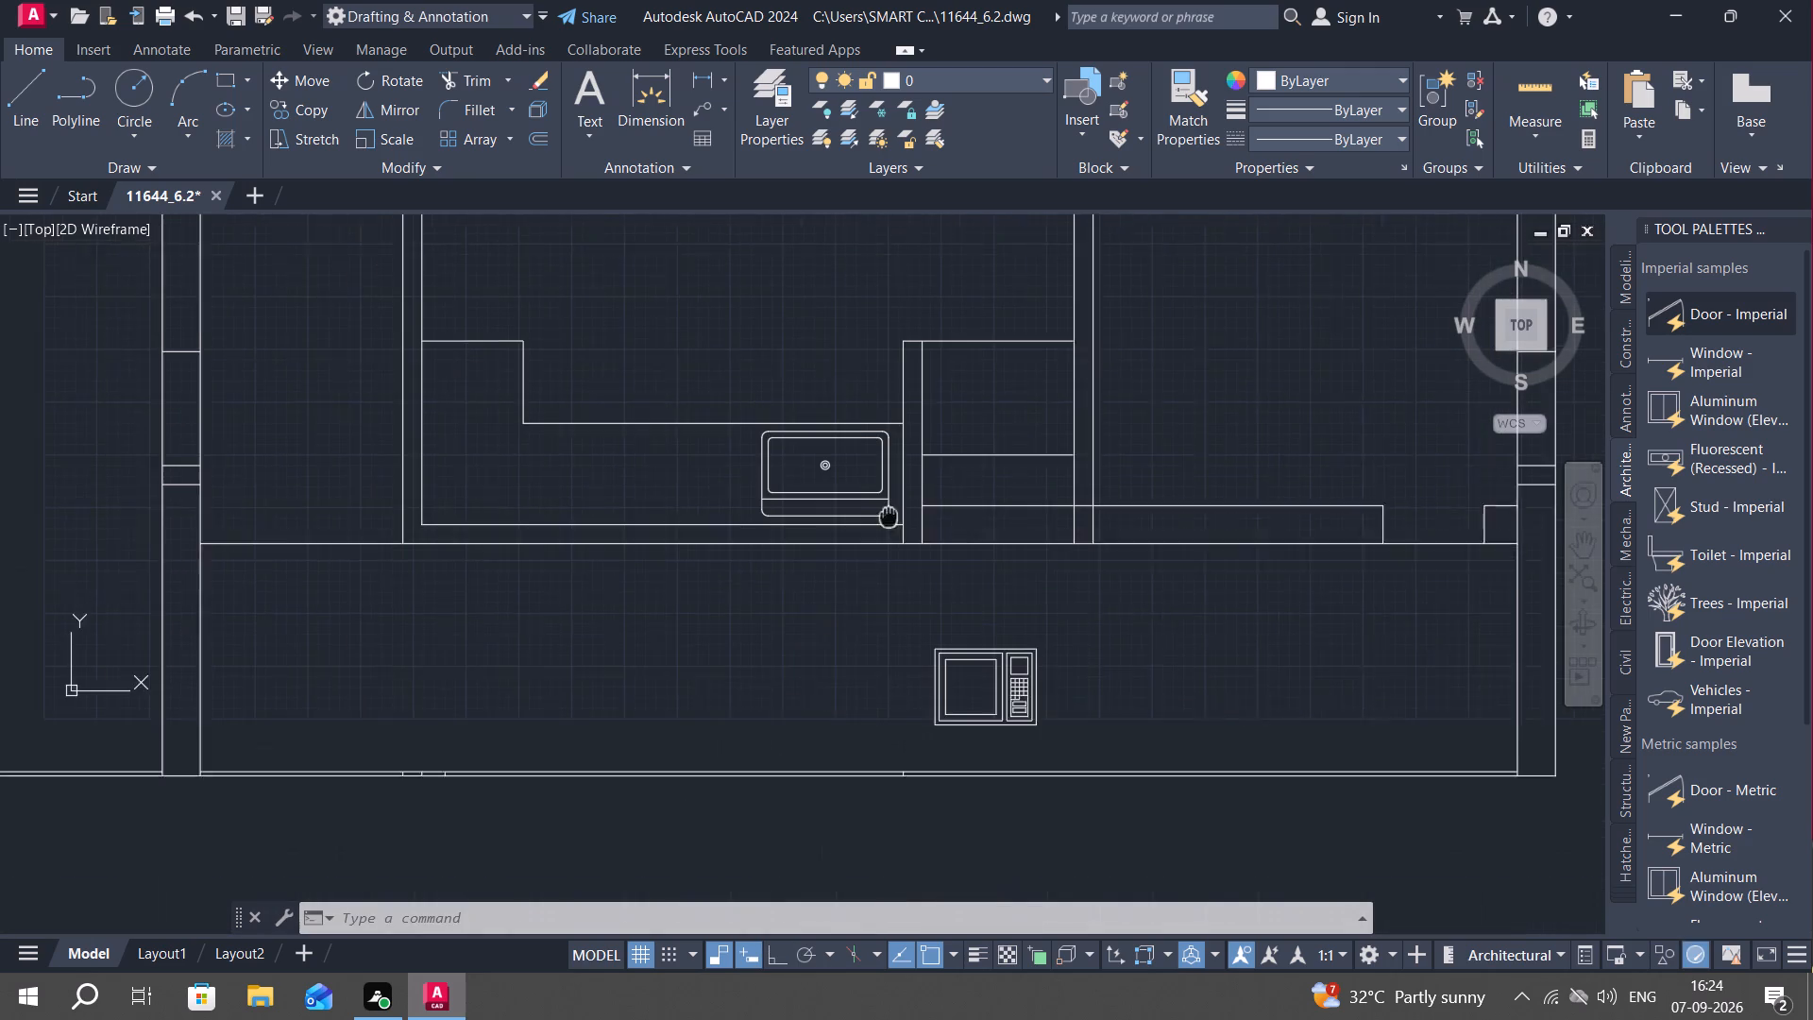
{"action": "key", "text": "space"}
{"action": "left_click", "coordinate": [943, 697]}
{"action": "right_click", "coordinate": [942, 696]}
{"action": "left_click", "coordinate": [942, 696]}
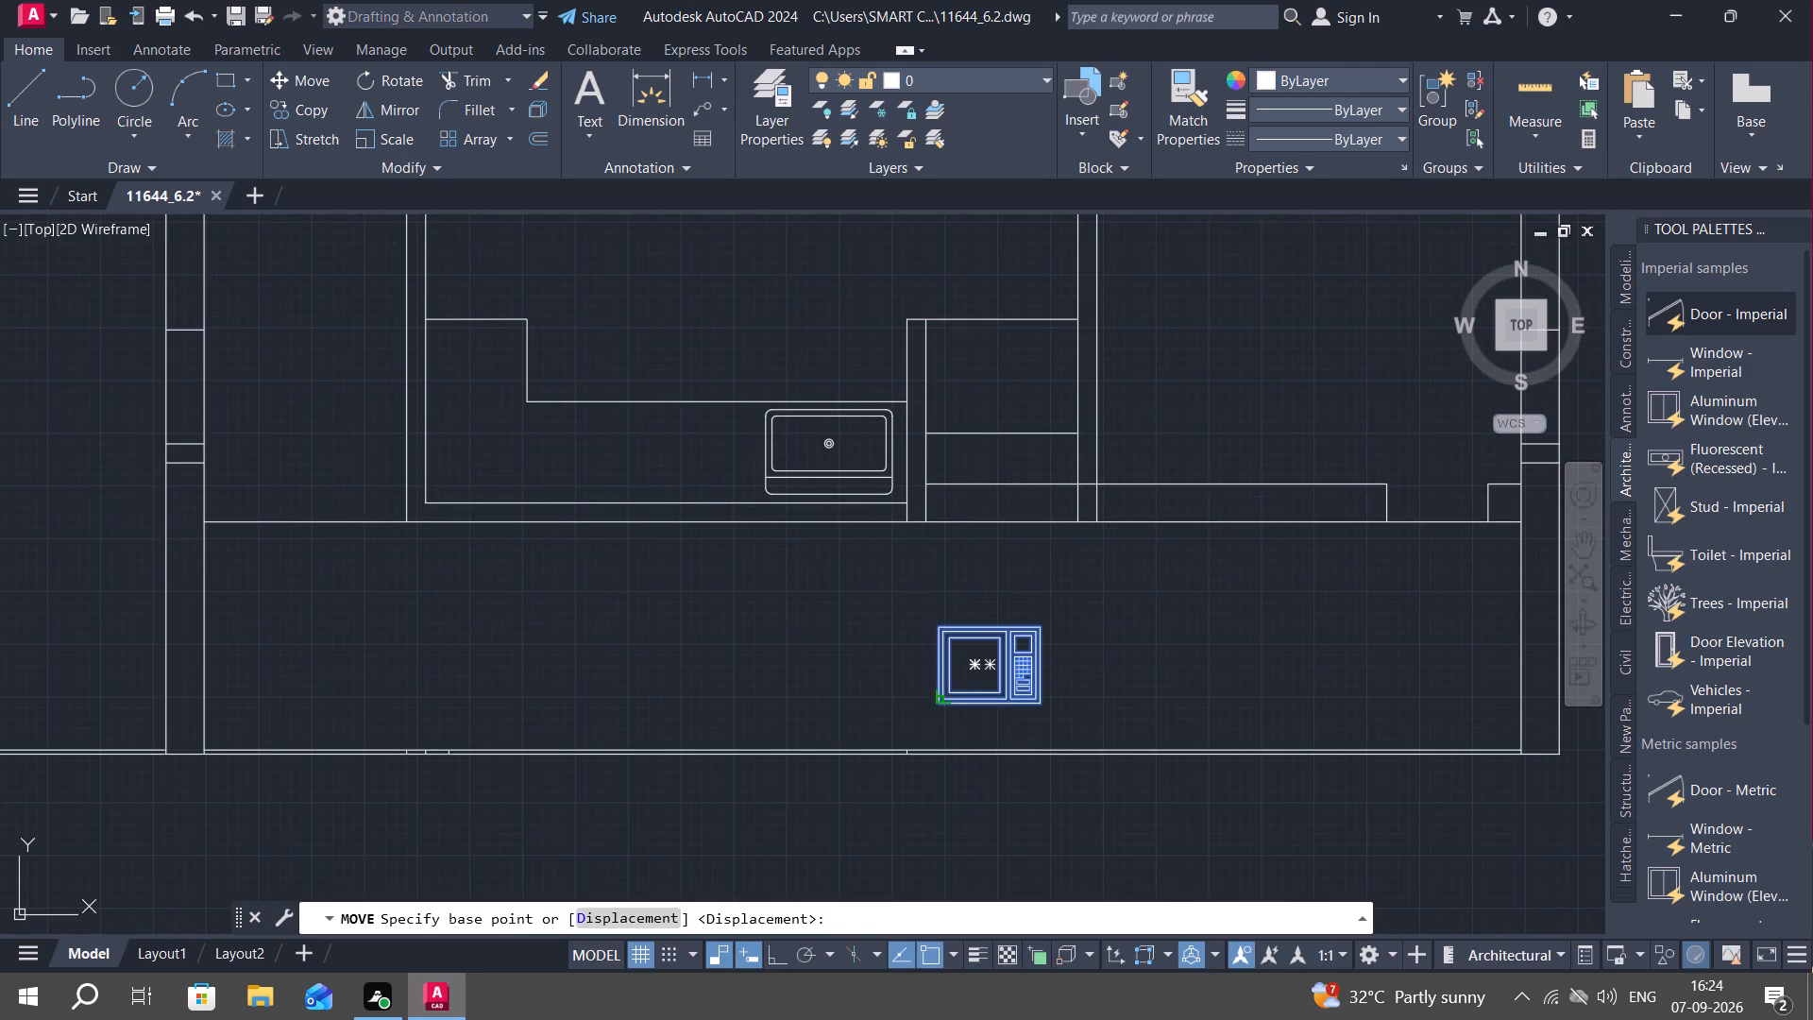
{"action": "left_click", "coordinate": [452, 482]}
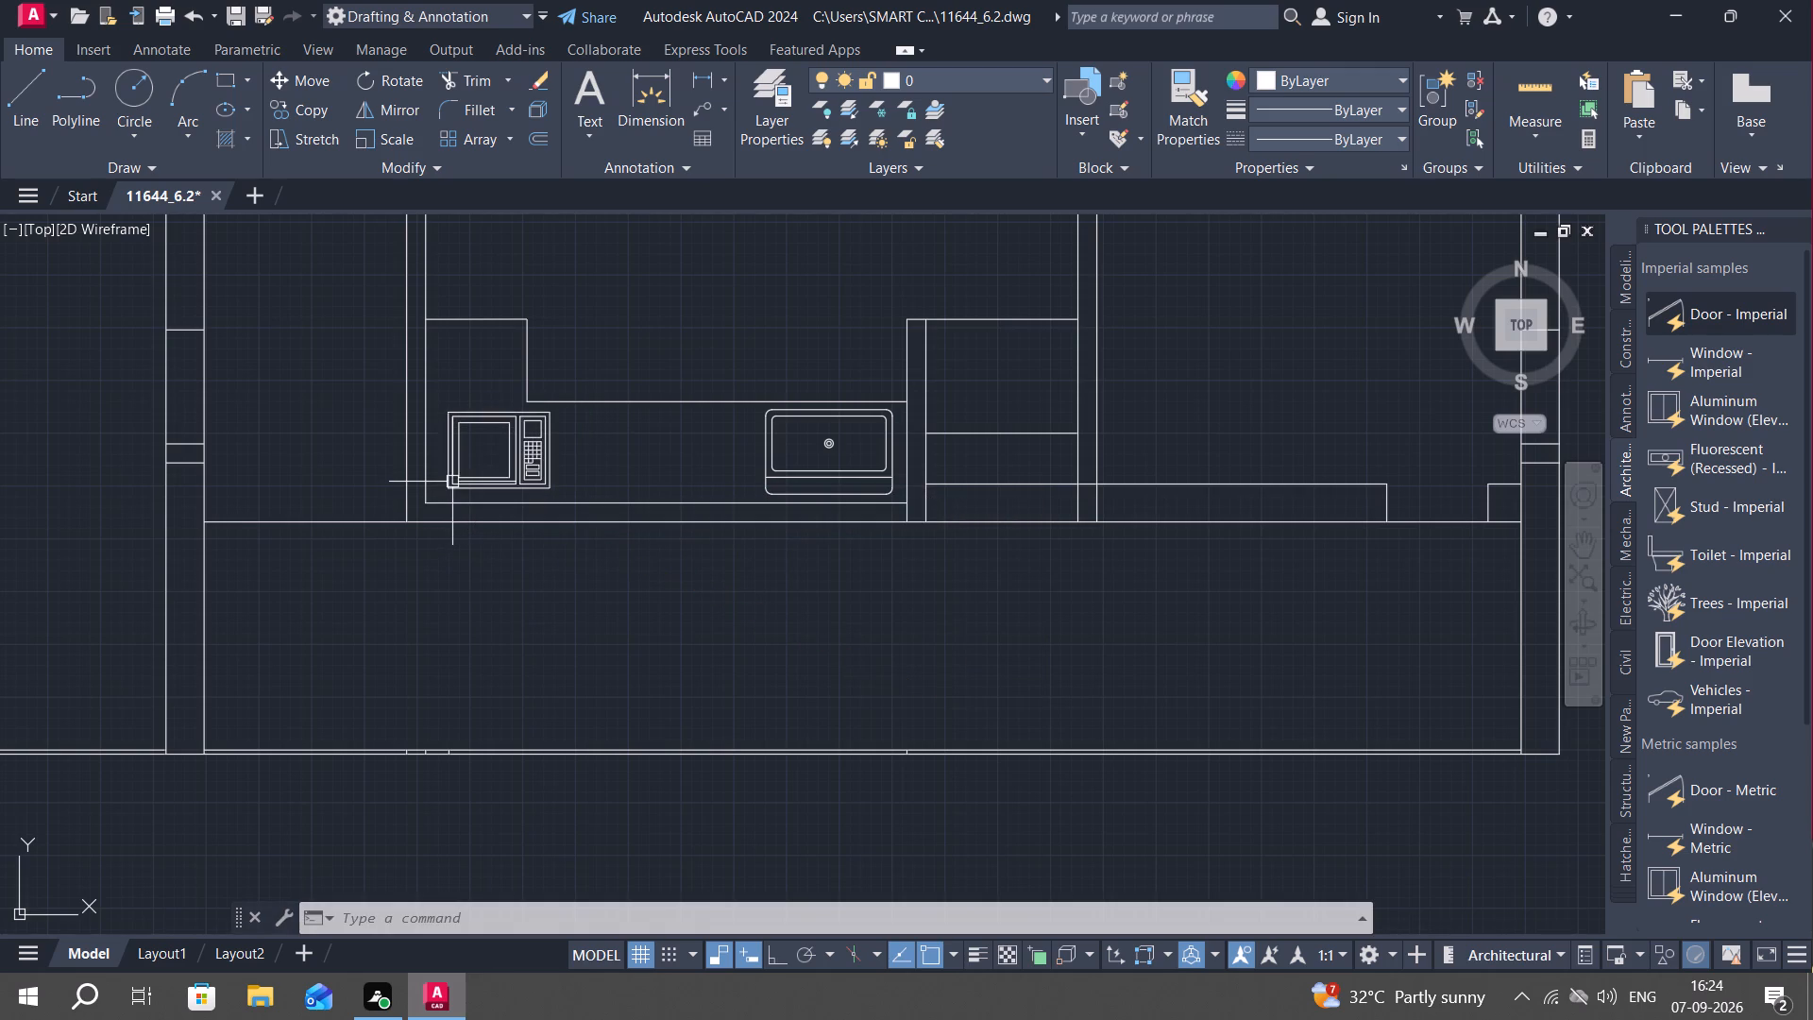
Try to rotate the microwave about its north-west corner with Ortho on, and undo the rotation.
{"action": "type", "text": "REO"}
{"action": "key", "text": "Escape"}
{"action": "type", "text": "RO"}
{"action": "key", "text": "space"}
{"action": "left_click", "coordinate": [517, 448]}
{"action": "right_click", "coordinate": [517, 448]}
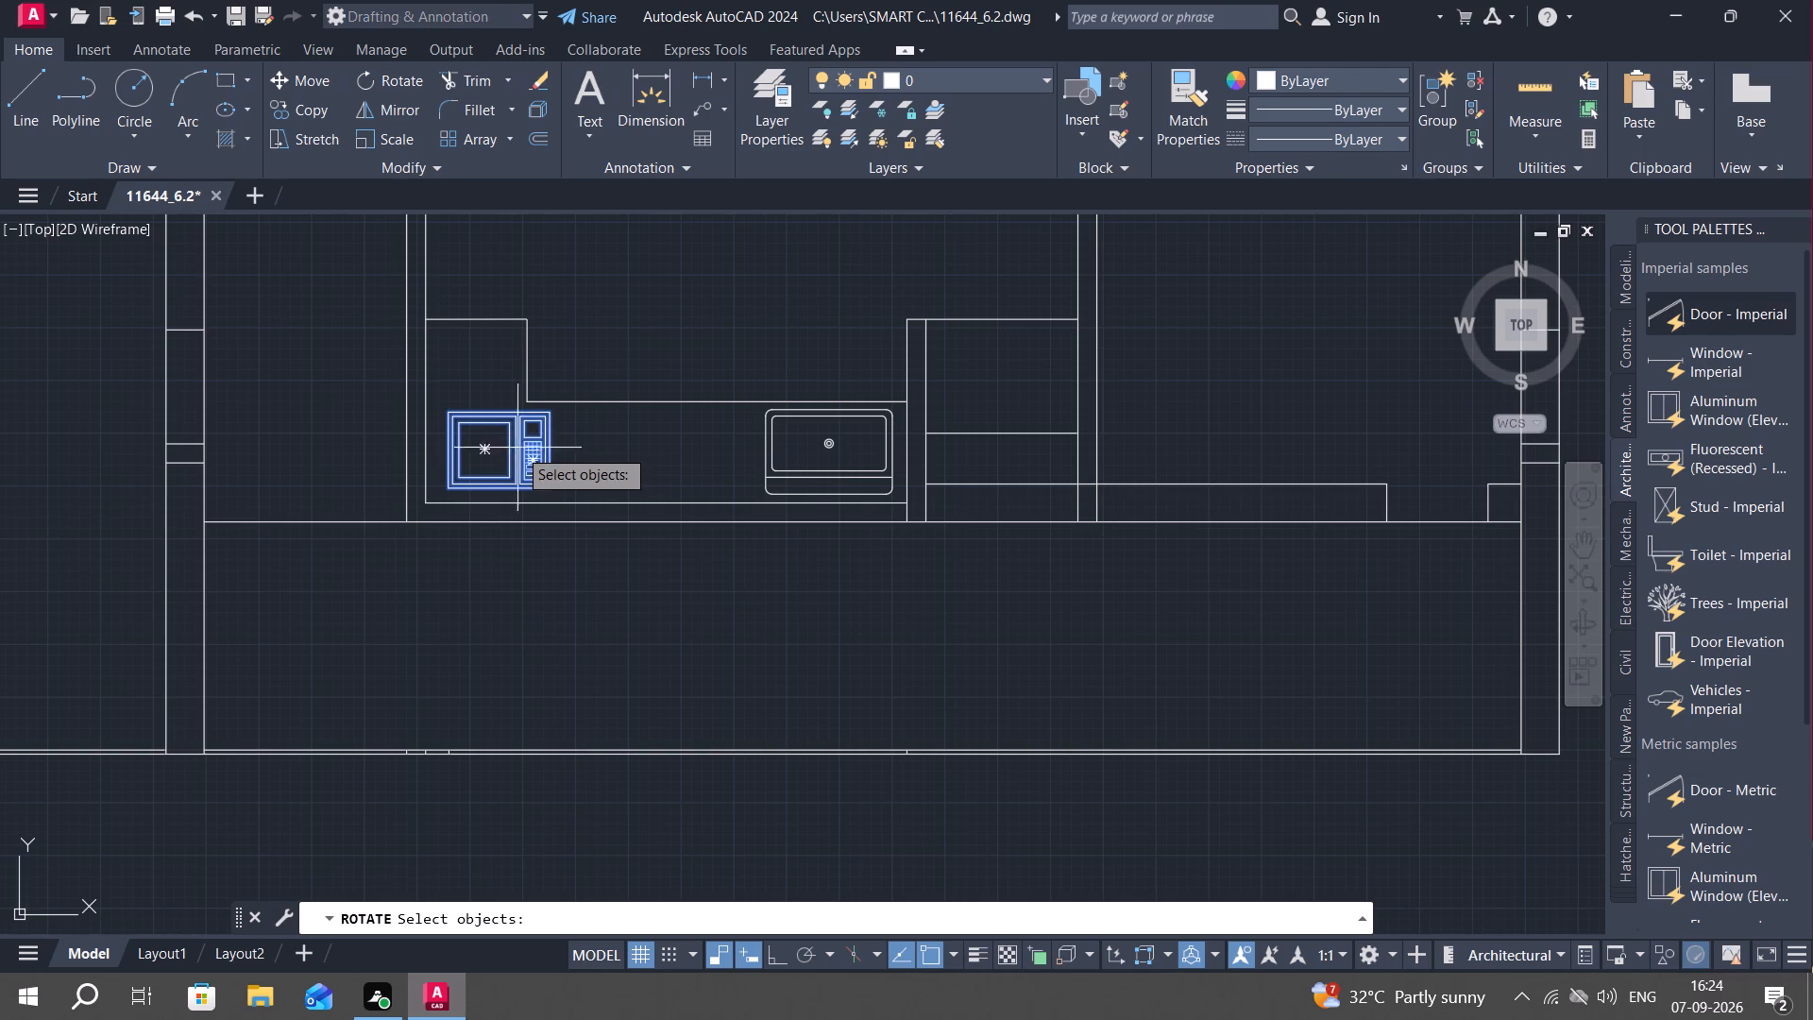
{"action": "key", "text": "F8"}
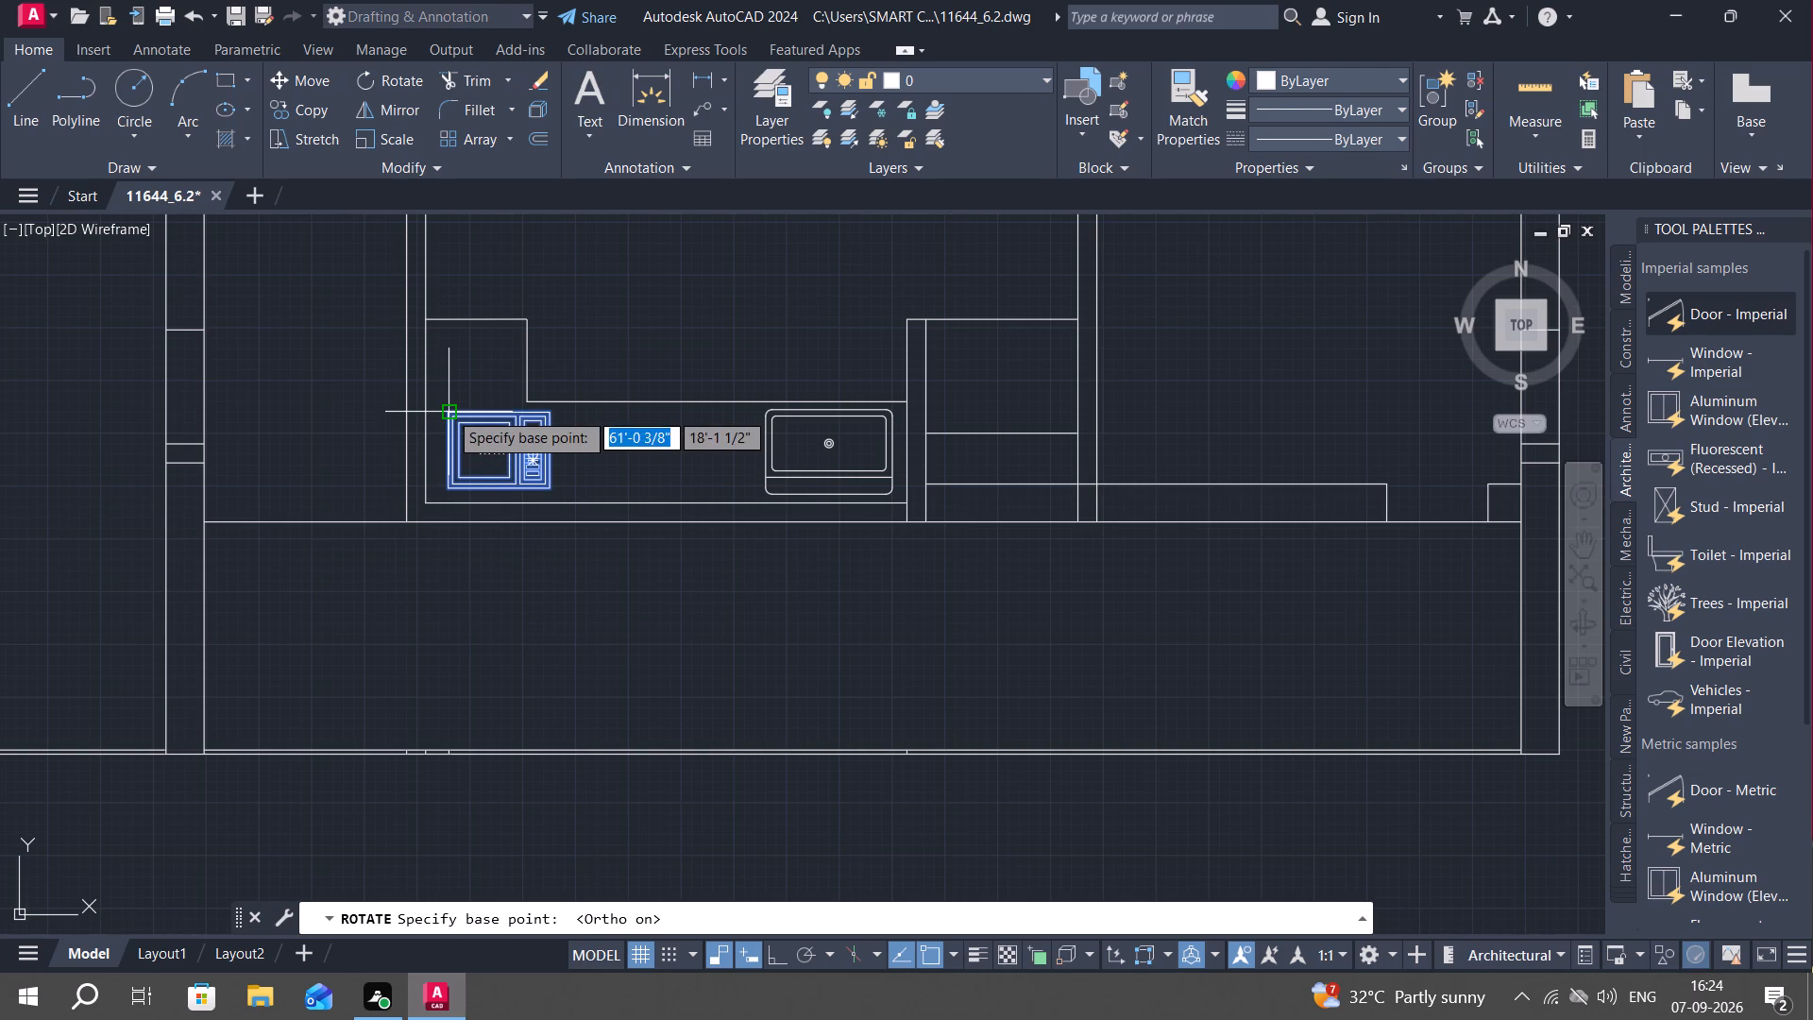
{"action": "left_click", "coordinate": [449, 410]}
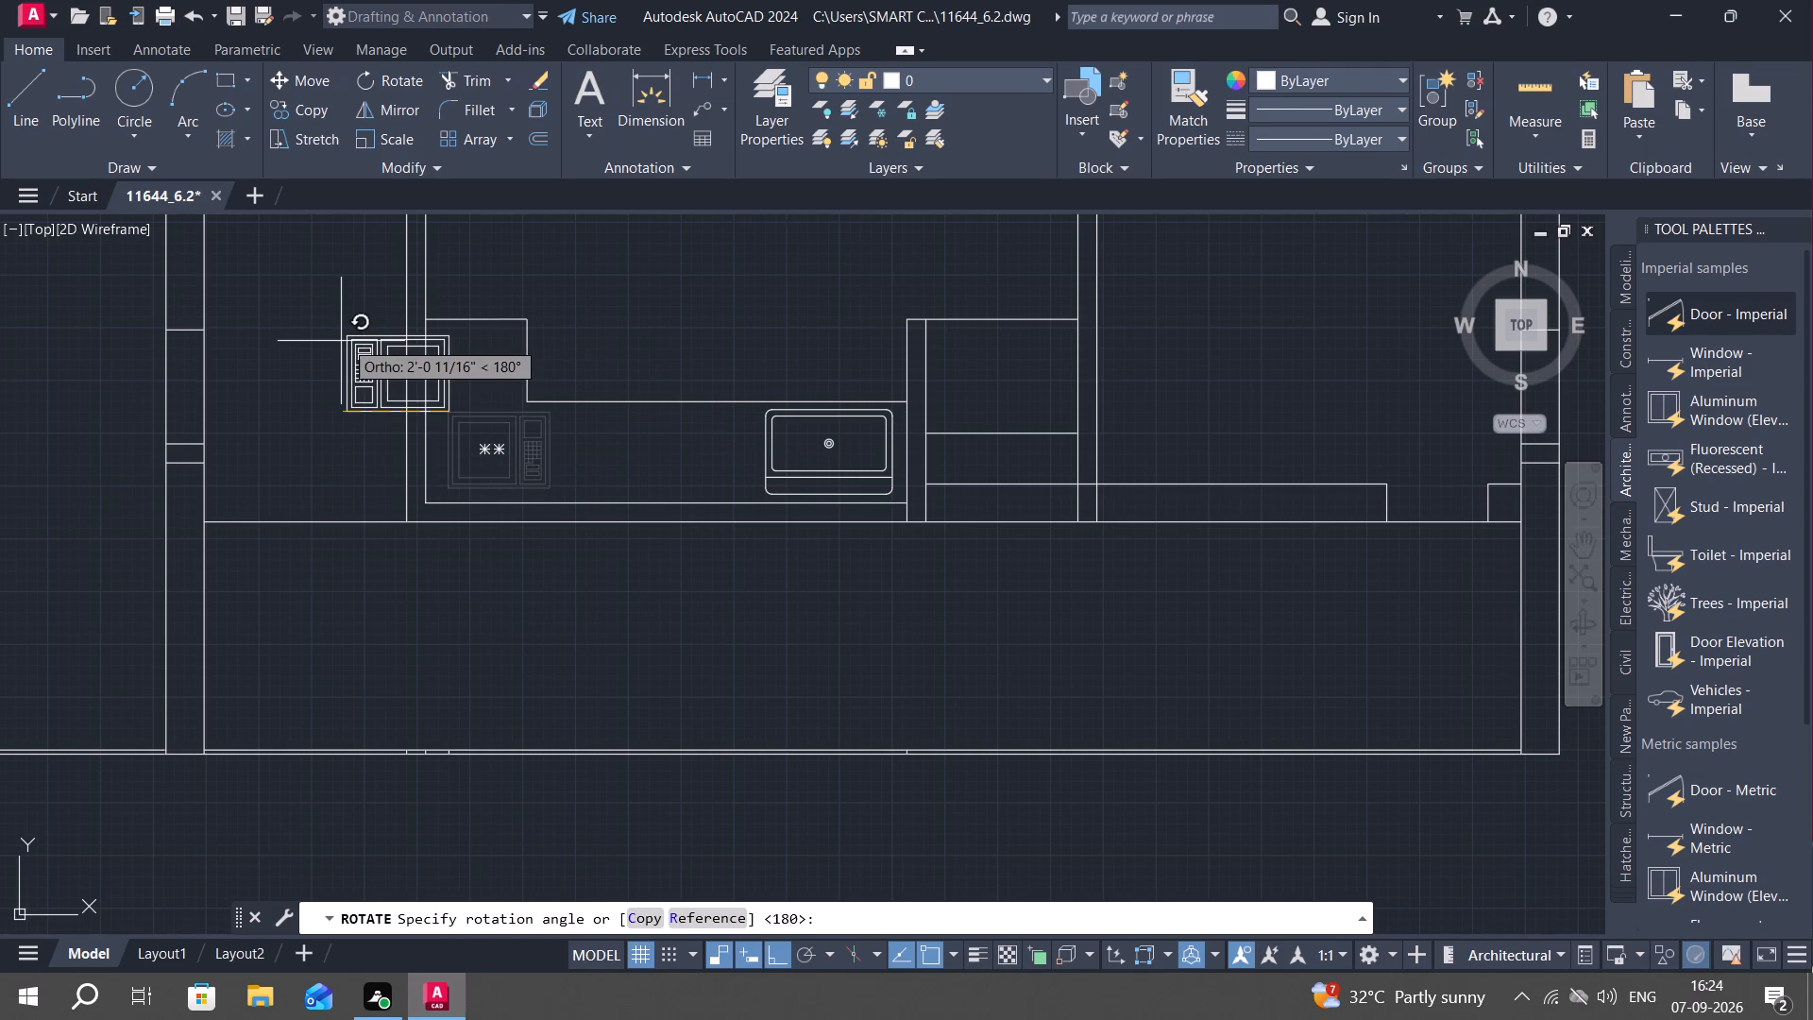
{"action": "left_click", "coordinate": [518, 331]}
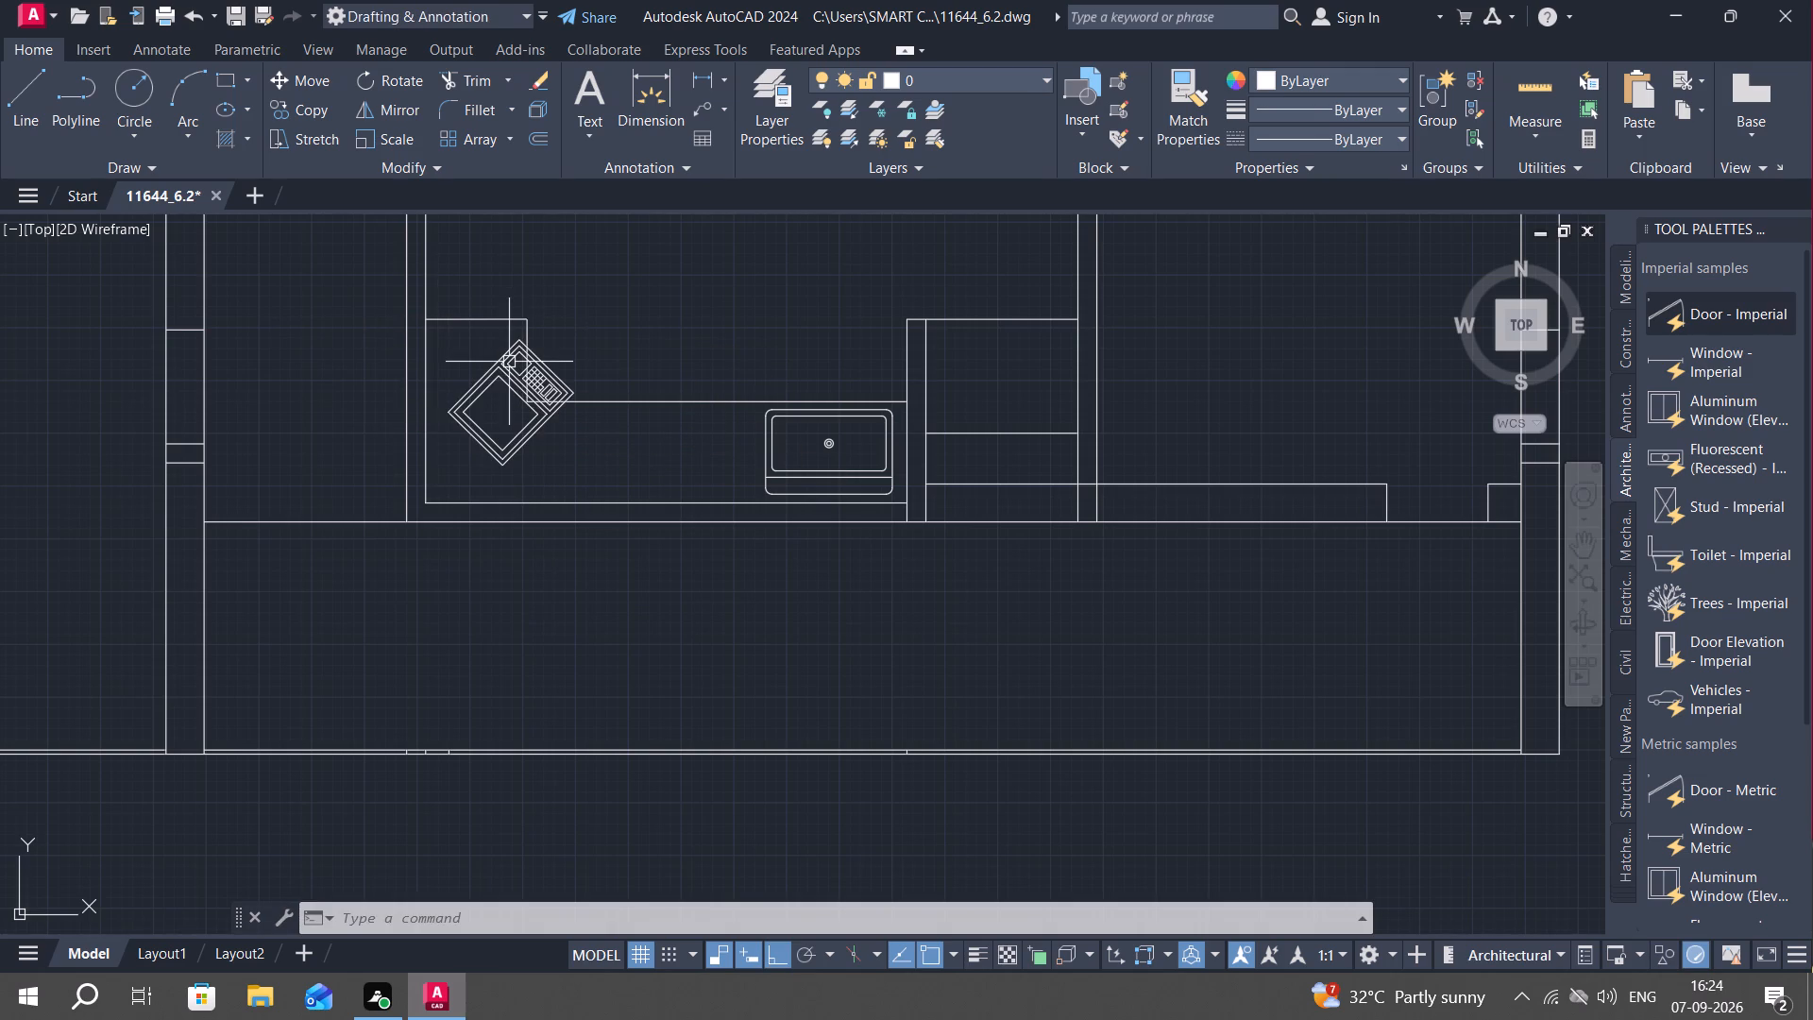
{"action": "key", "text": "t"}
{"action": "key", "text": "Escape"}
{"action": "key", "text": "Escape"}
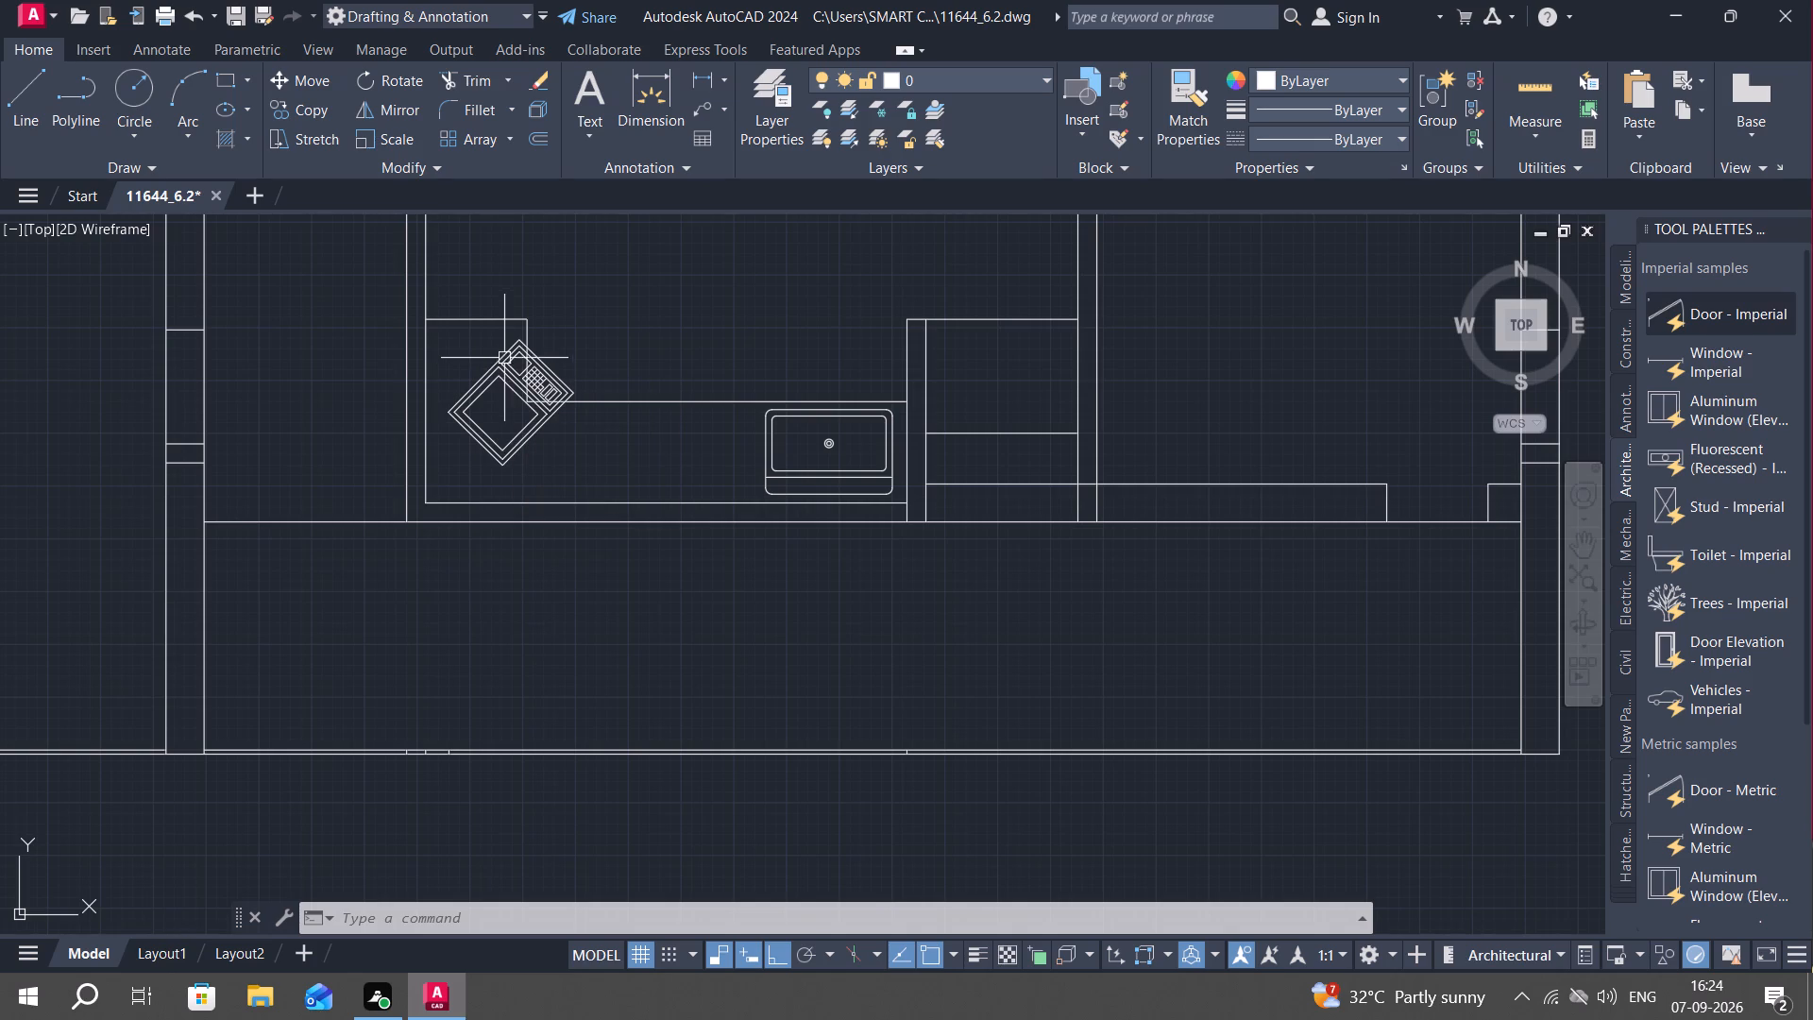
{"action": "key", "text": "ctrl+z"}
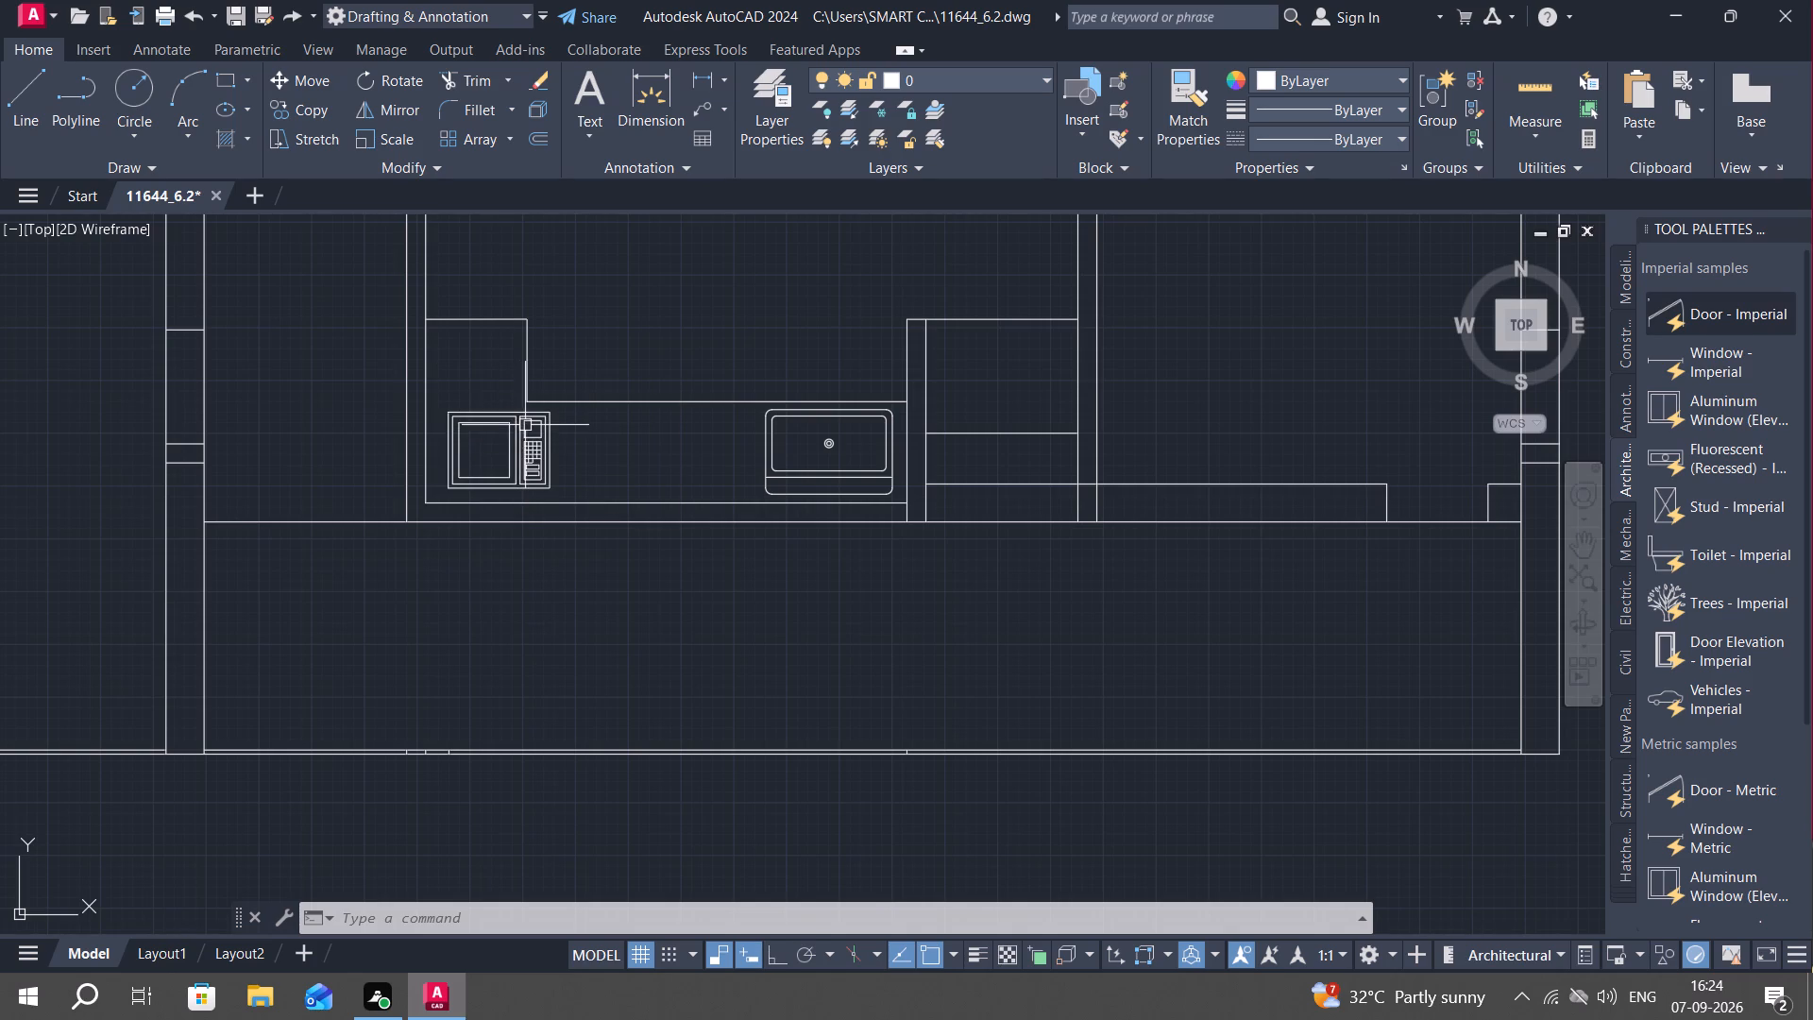
Move the microwave about 3 1/2 inches south-west, closer to the counter's inner corner.
{"action": "key", "text": "m"}
{"action": "key", "text": "space"}
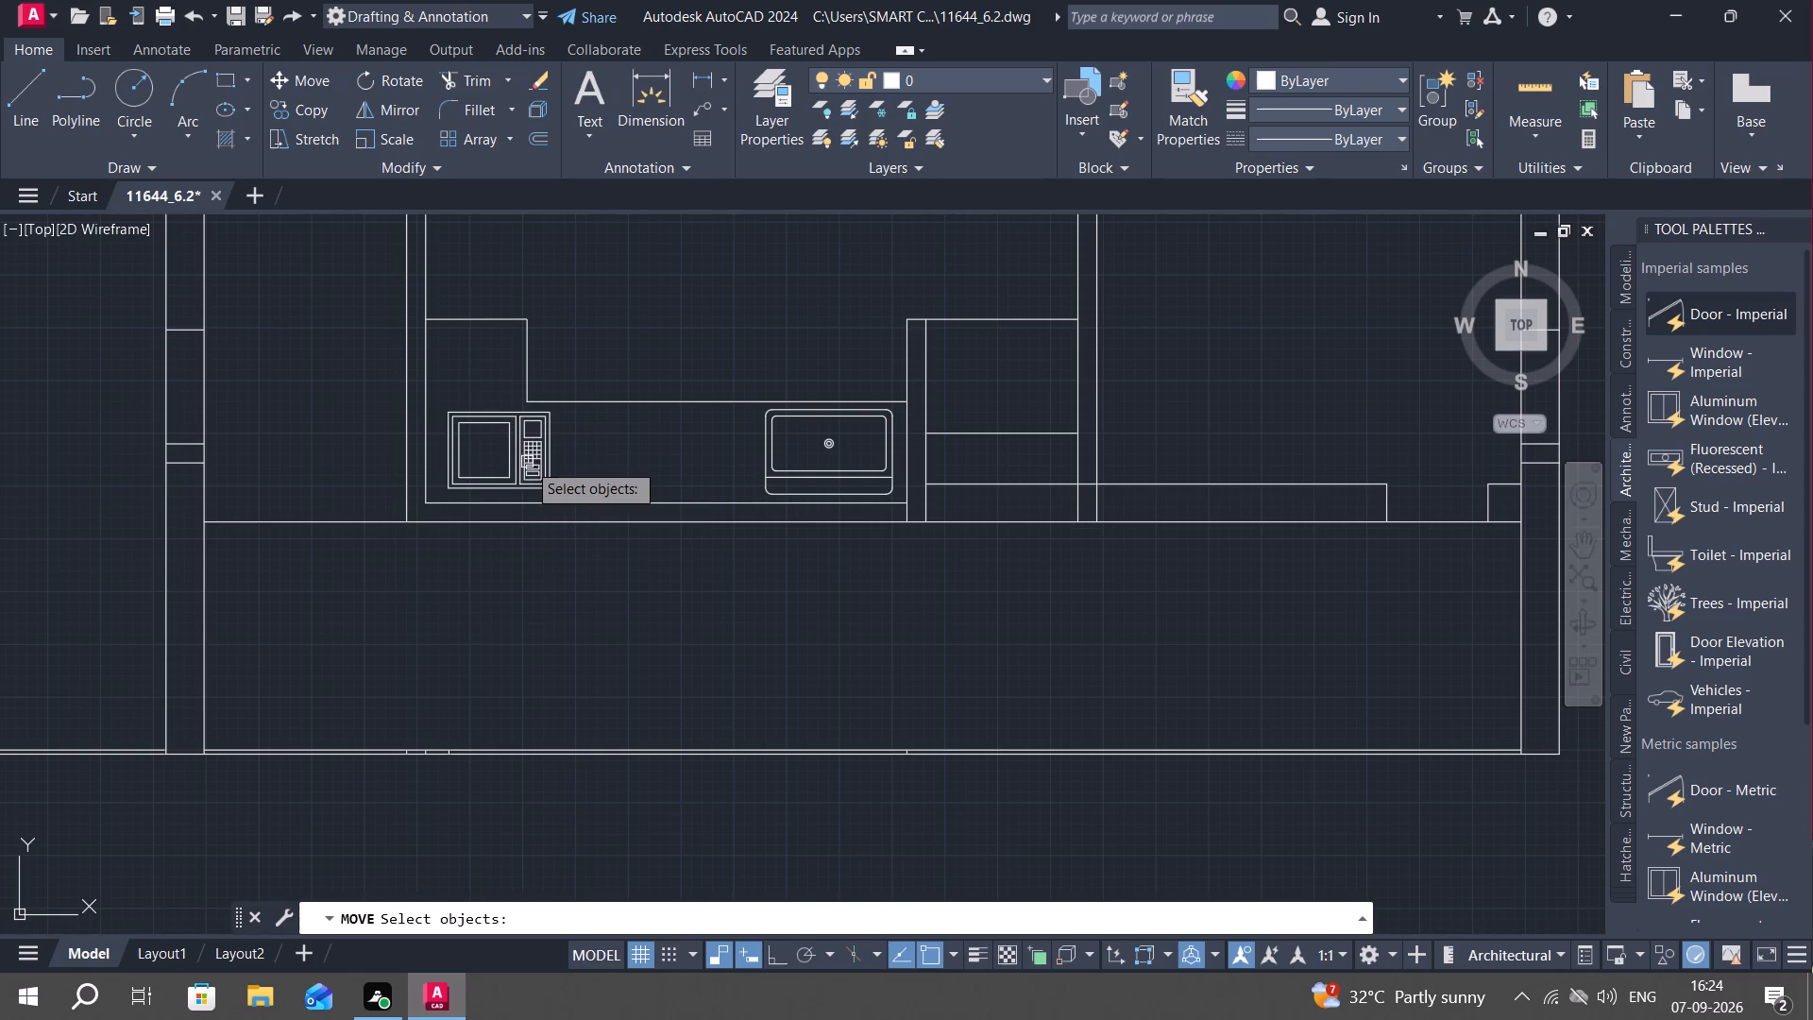
{"action": "left_click", "coordinate": [527, 459]}
{"action": "right_click", "coordinate": [527, 459]}
{"action": "left_click", "coordinate": [527, 459]}
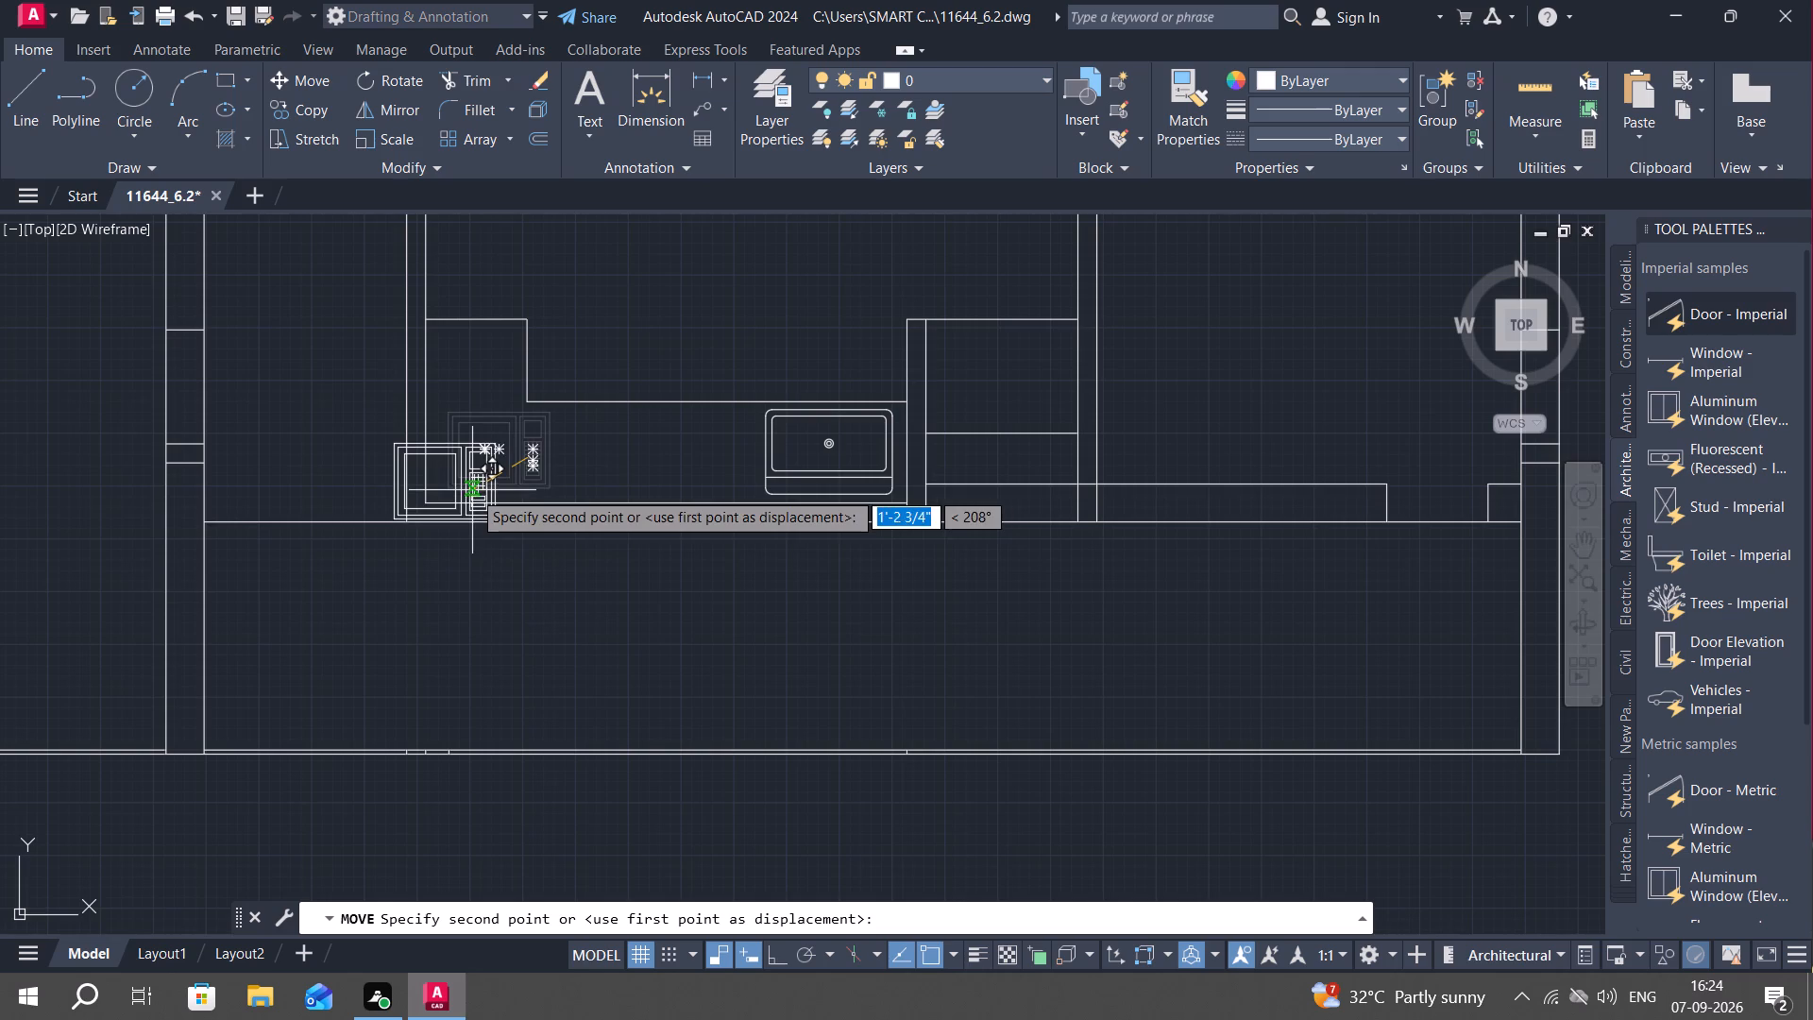
{"action": "left_click", "coordinate": [514, 467]}
{"action": "scroll", "coordinate": [592, 513], "scroll_direction": "down", "scroll_amount": 1}
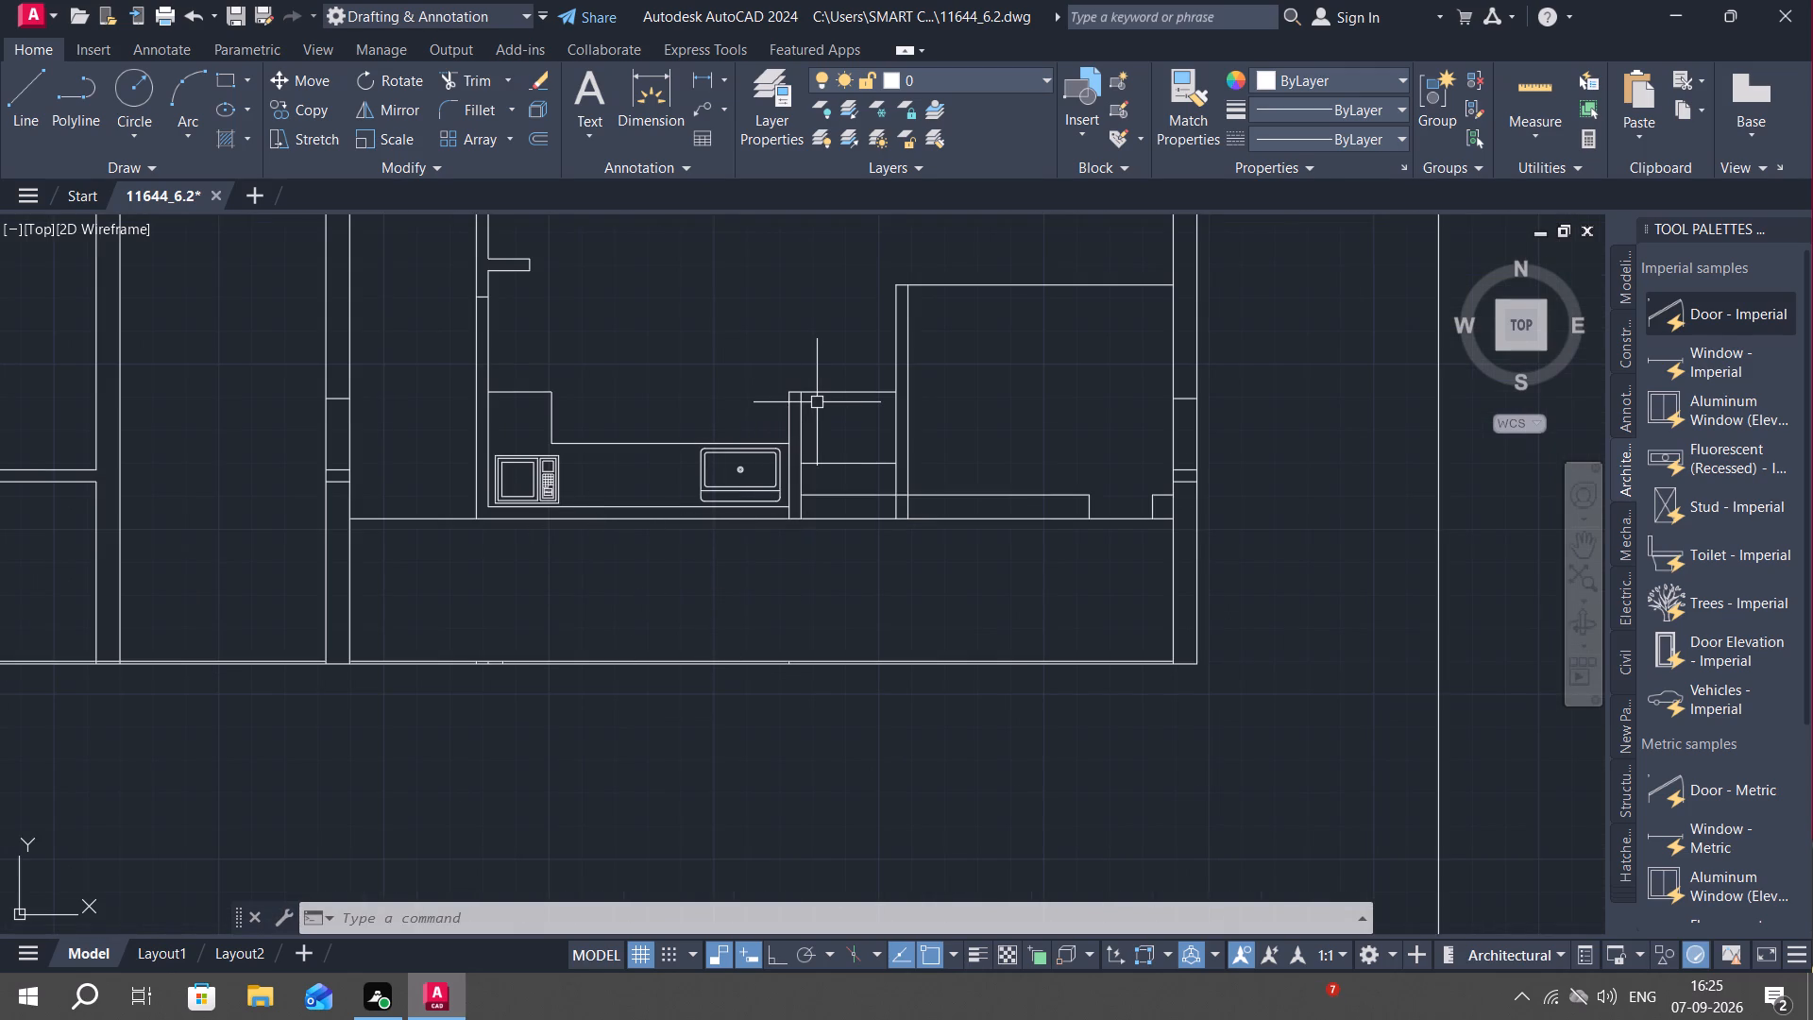
Trim away the short horizontal line closing the north side of the niche east of the sink wall.
{"action": "type", "text": "TR"}
{"action": "key", "text": "space"}
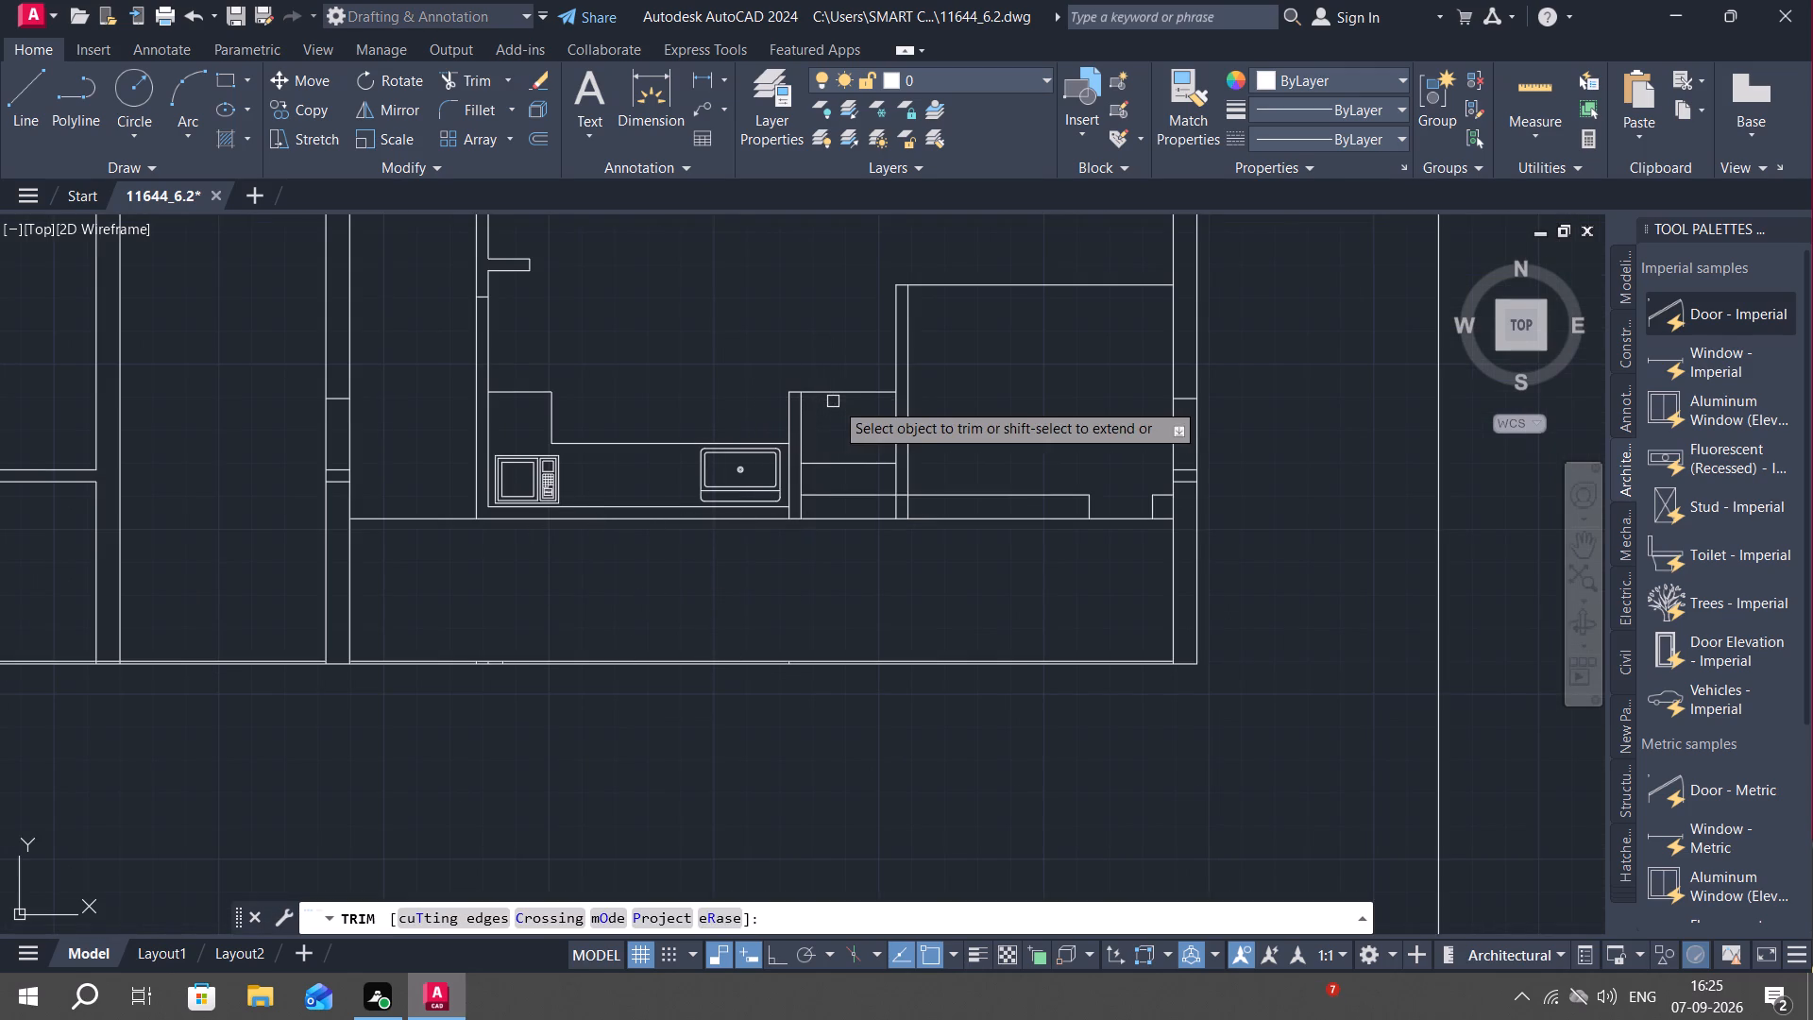
{"action": "left_click", "coordinate": [845, 387]}
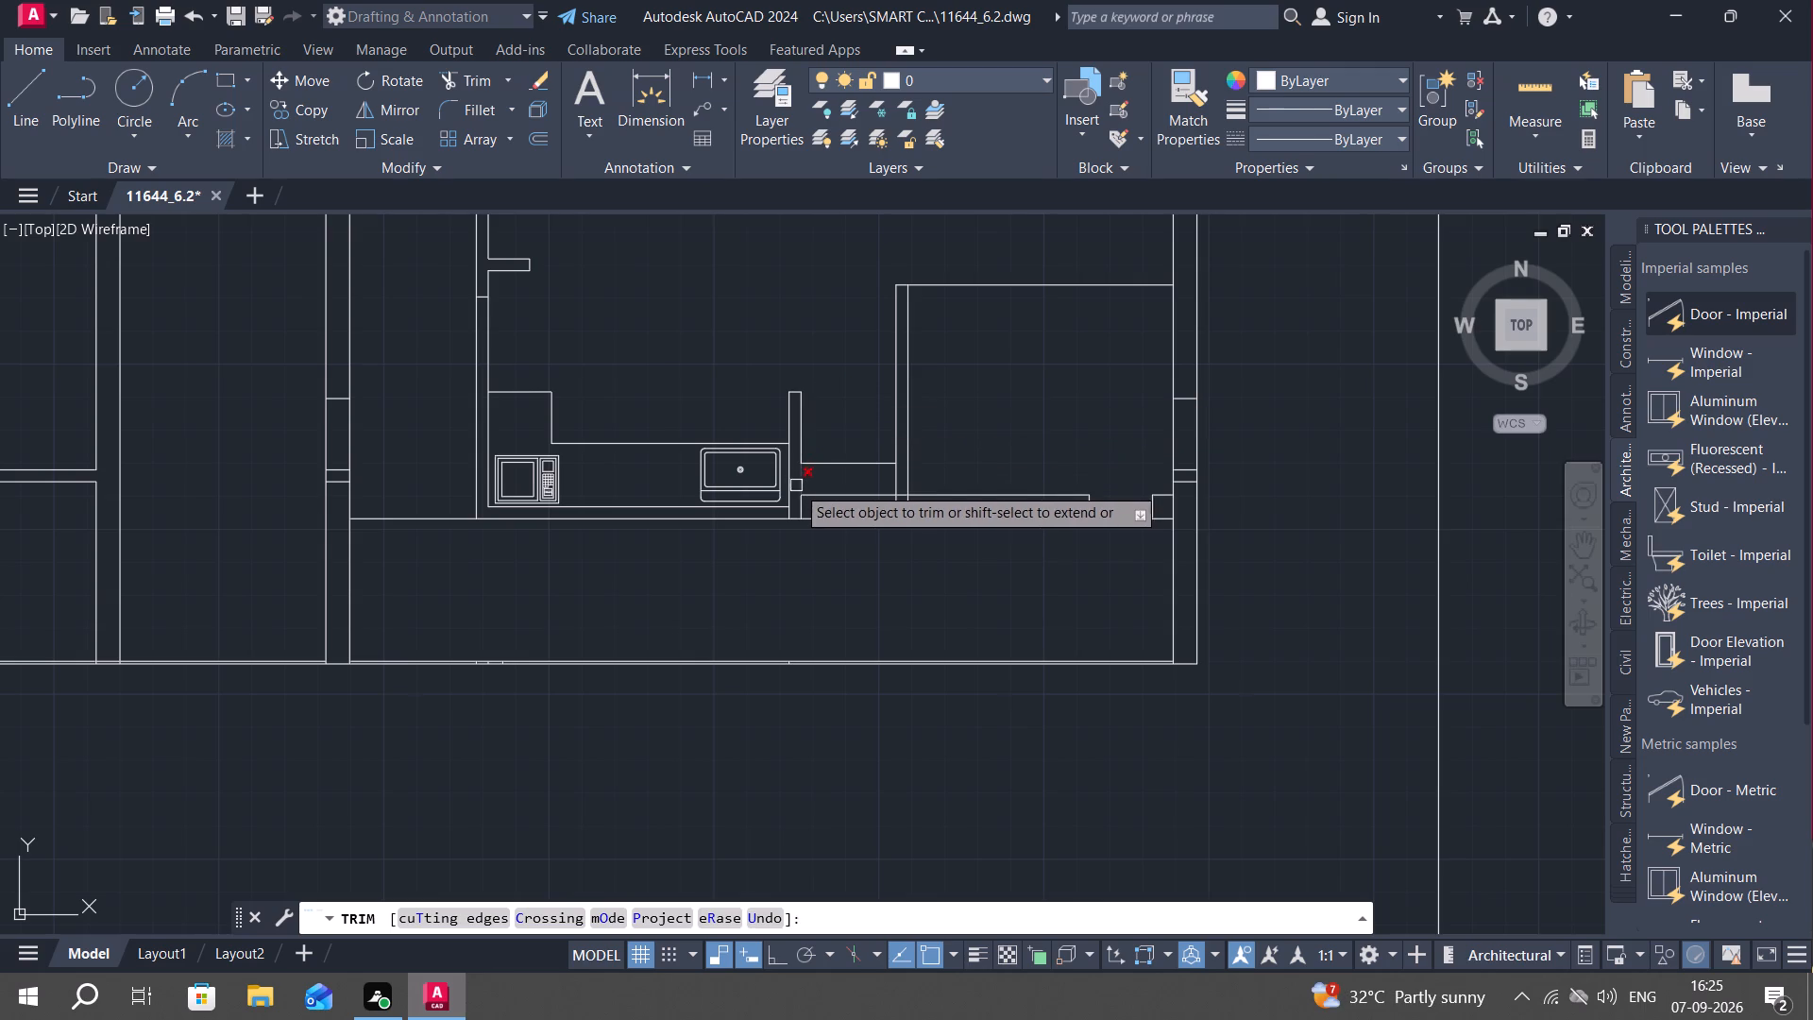
{"action": "key", "text": "Escape"}
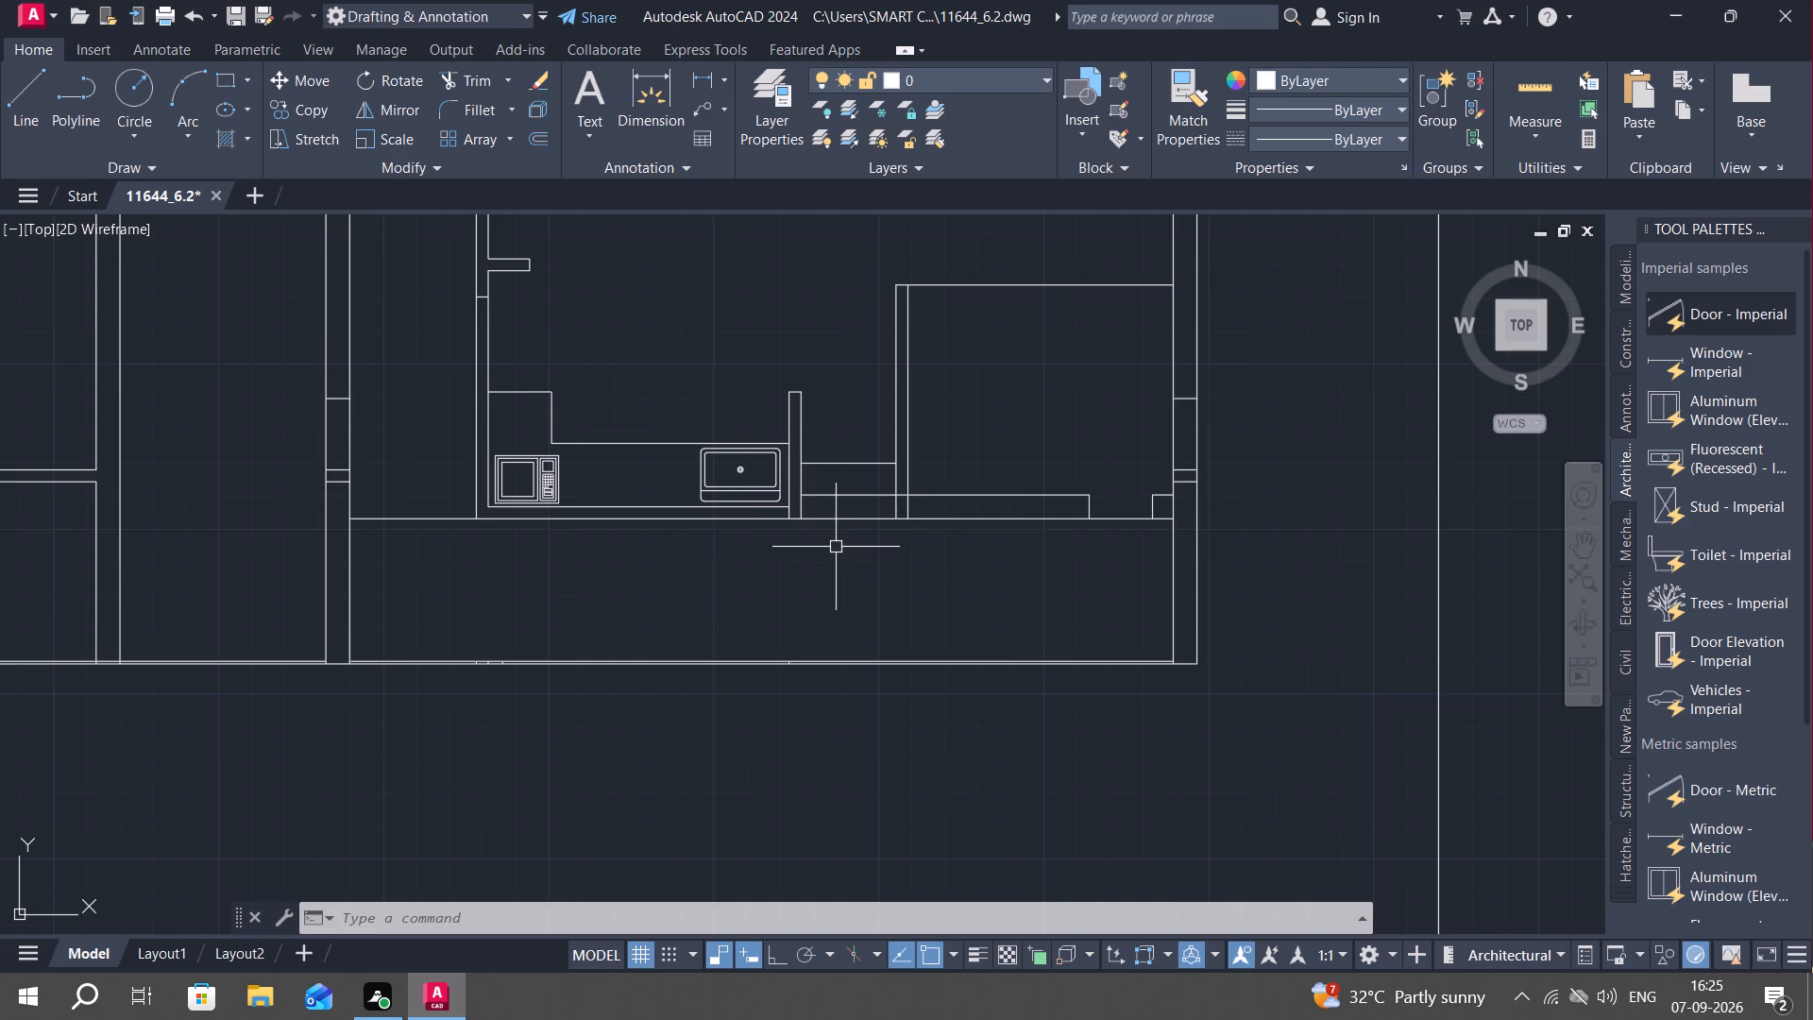
Trim the two vertical wall lines where they cross the narrow strip along the south wall, east of the kitchen.
{"action": "key", "text": "t"}
{"action": "key", "text": "r"}
{"action": "key", "text": "space"}
{"action": "scroll", "coordinate": [896, 506], "scroll_direction": "up", "scroll_amount": 2}
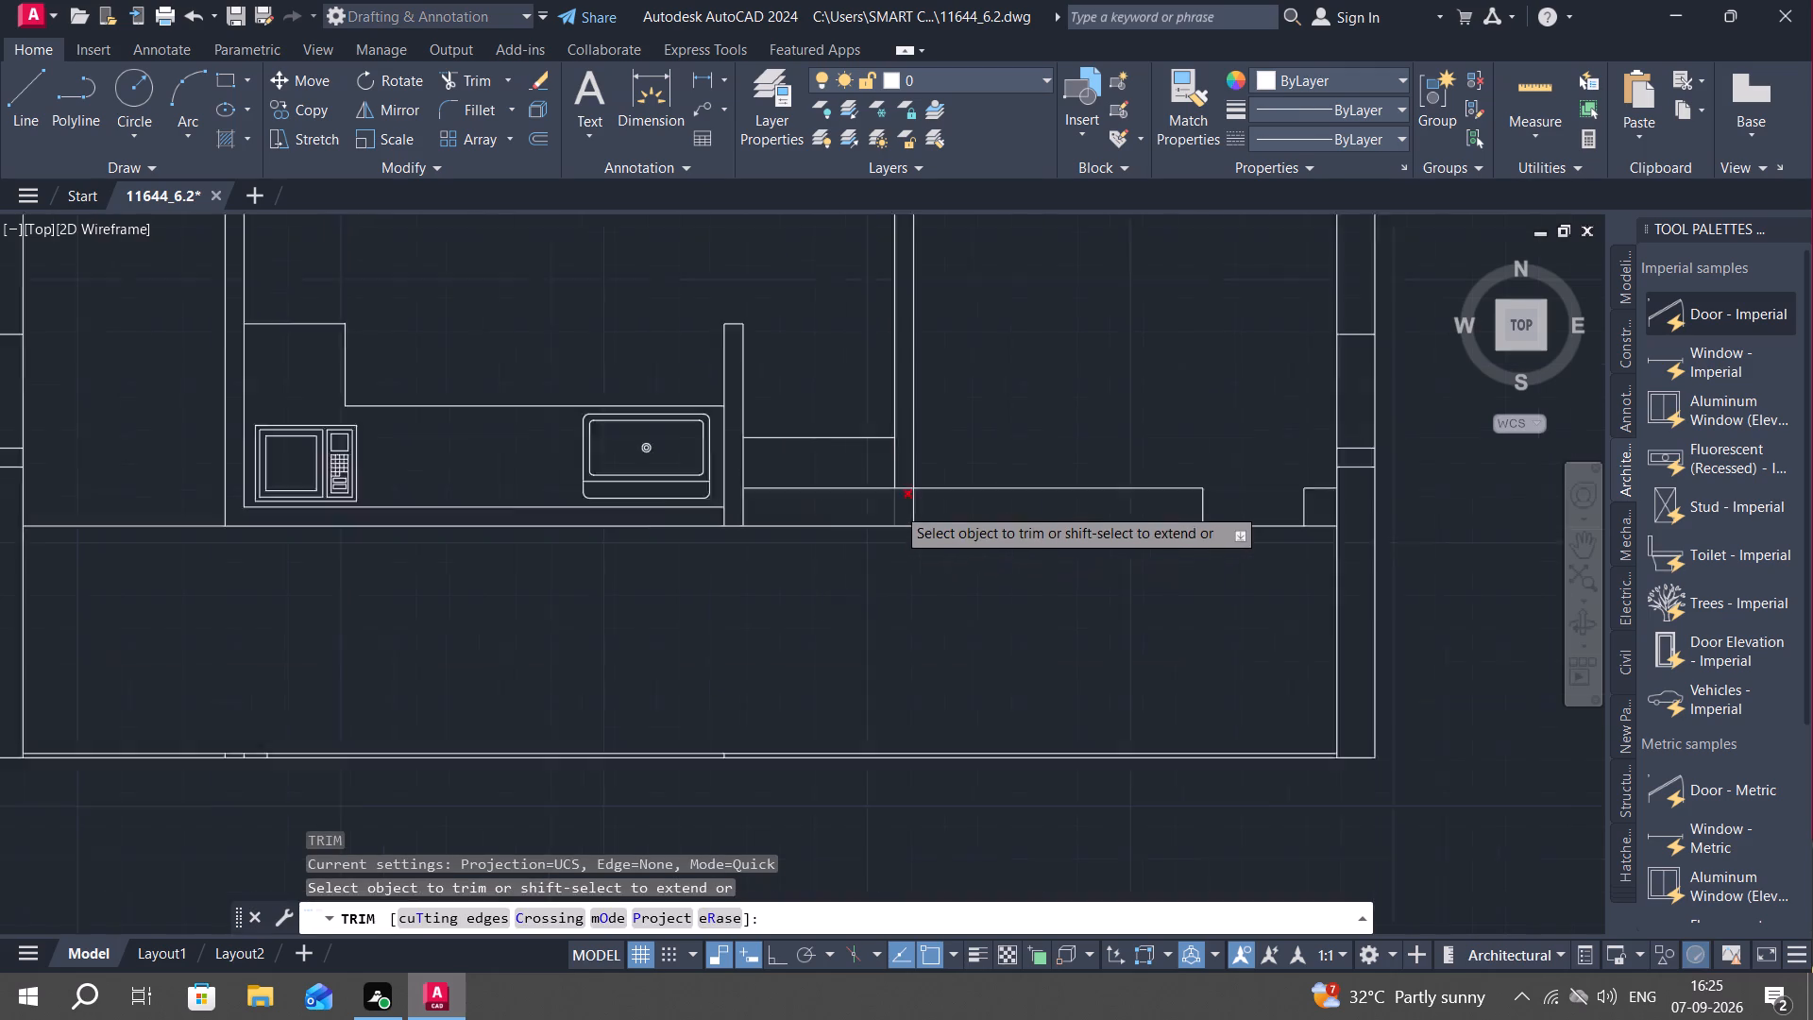
{"action": "scroll", "coordinate": [896, 506], "scroll_direction": "up", "scroll_amount": 1}
{"action": "left_click_drag", "start_coordinate": [877, 511], "coordinate": [949, 502]}
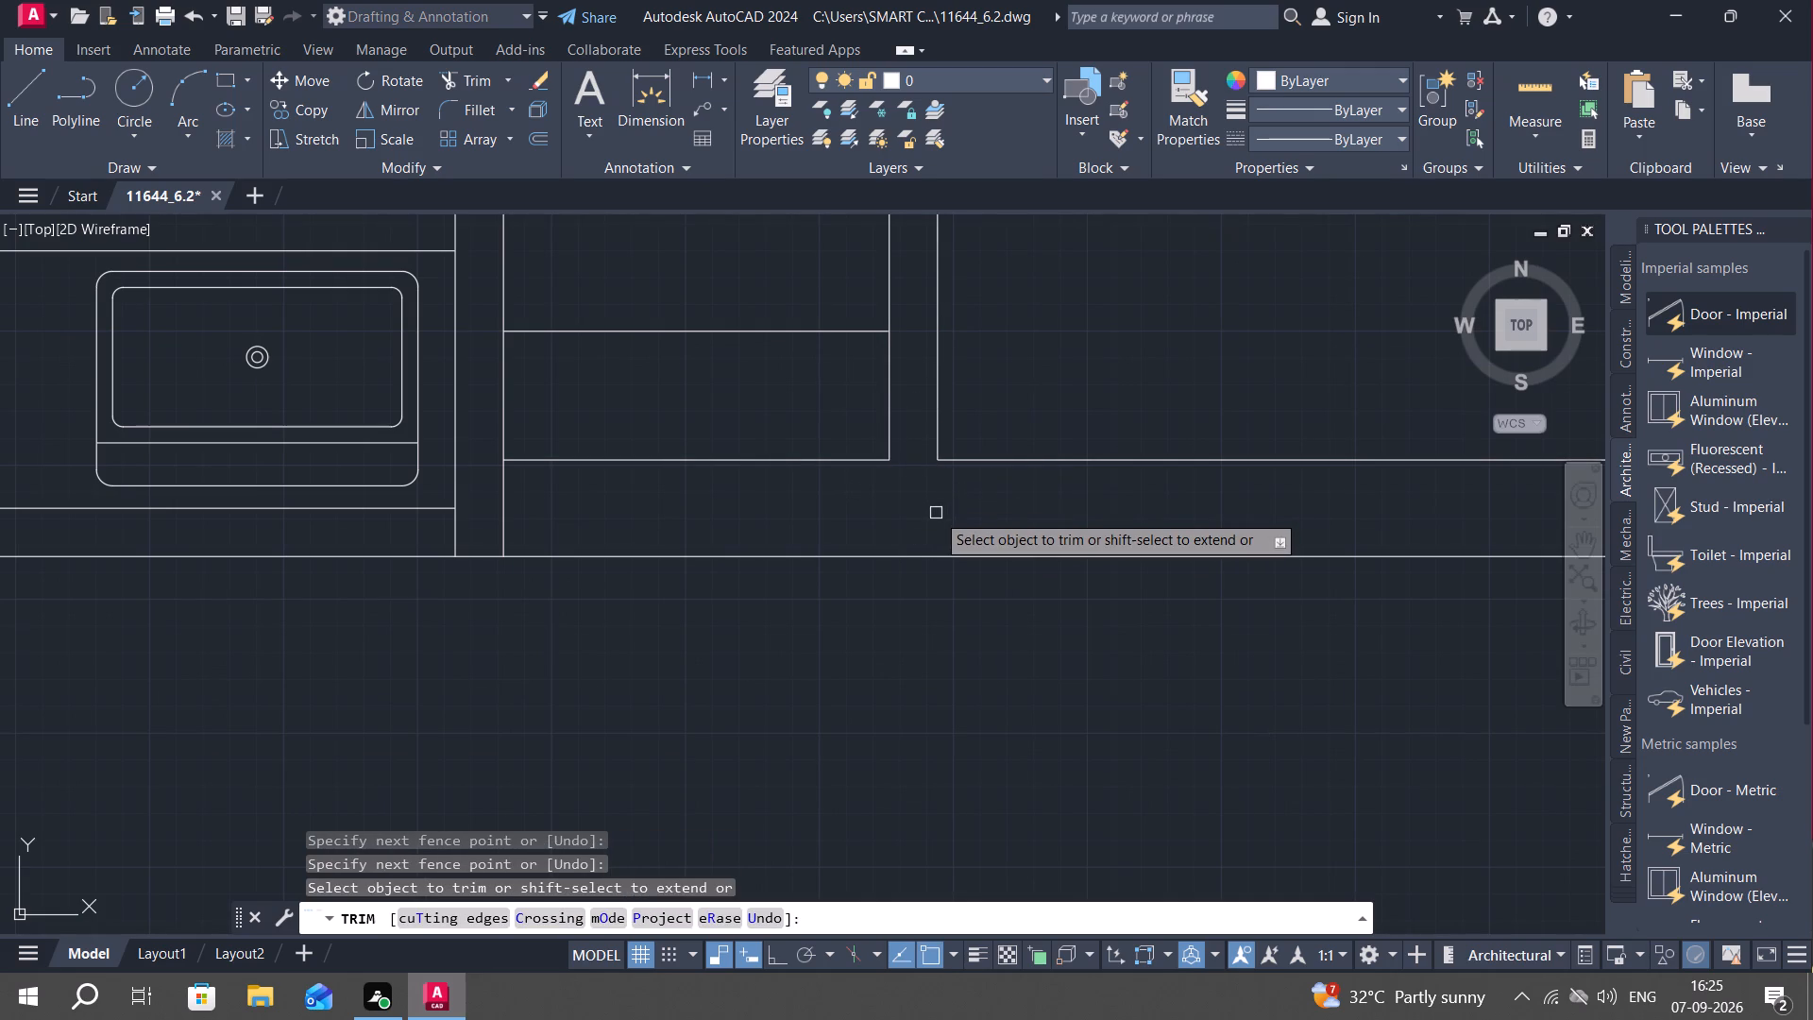
{"action": "key", "text": "Escape"}
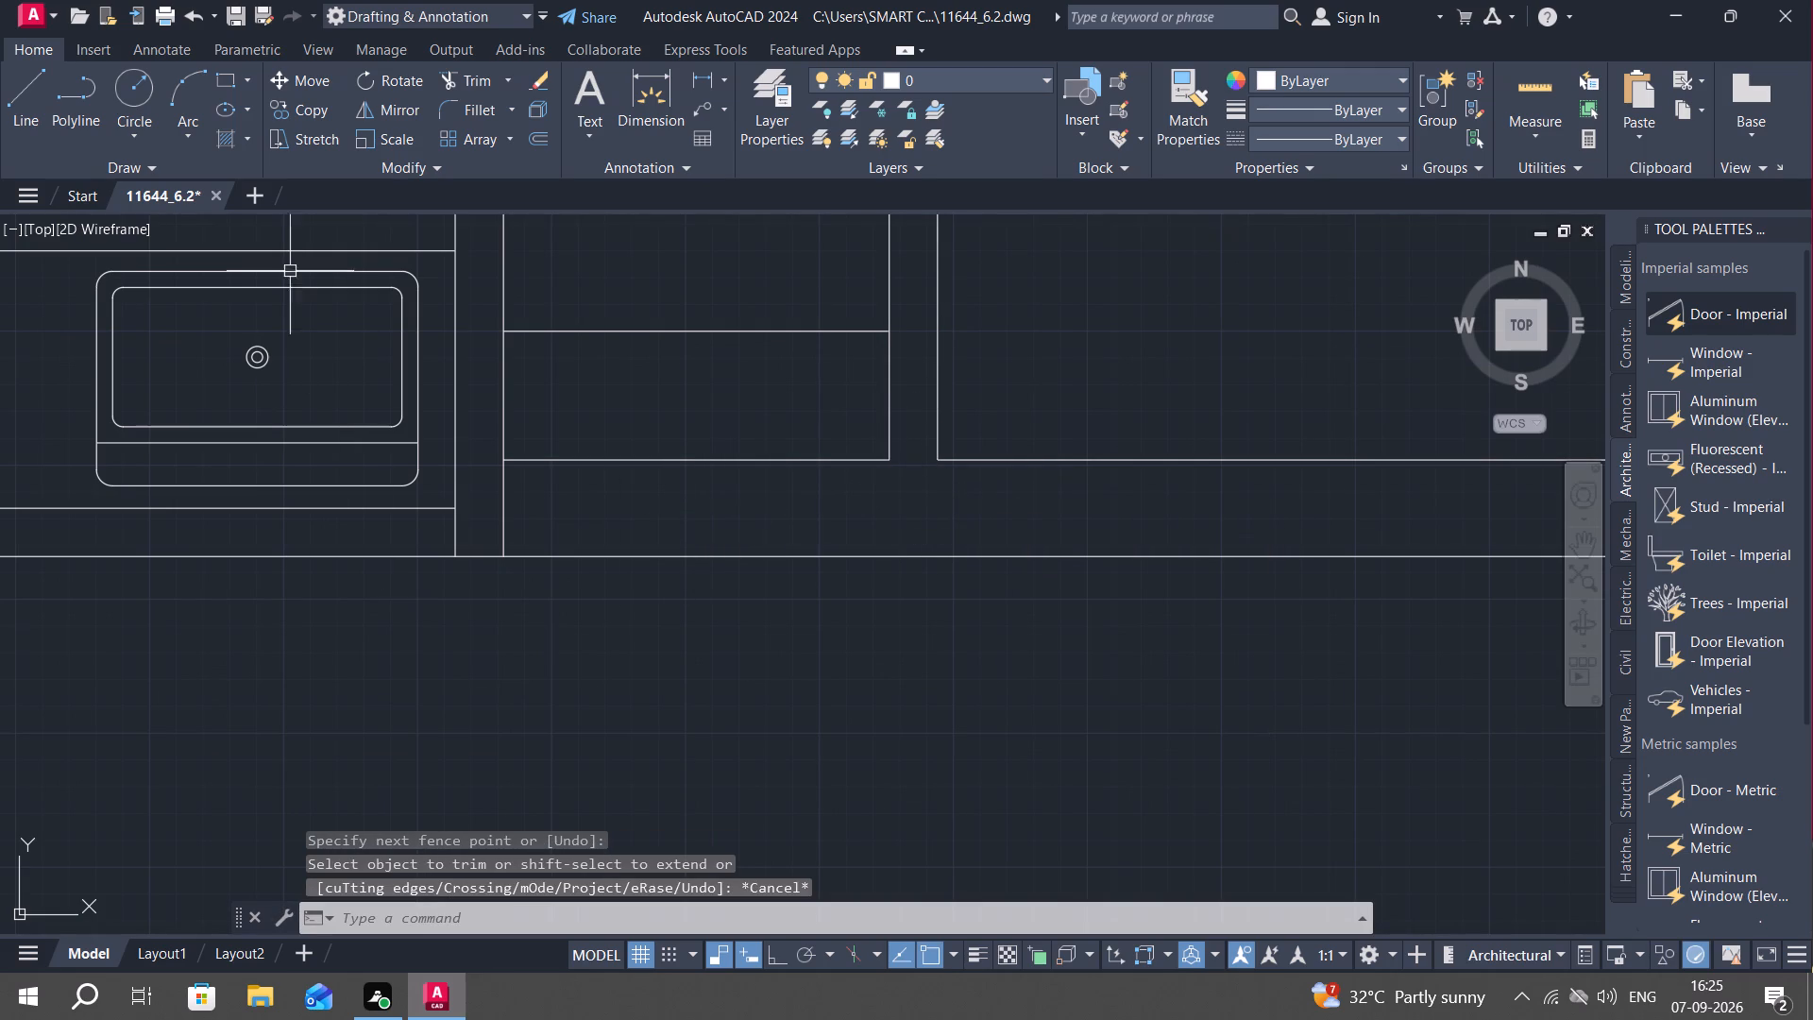
Insert the recent SOFA furniture block in the empty space east of the floor plan, outside the plot boundary.
{"action": "left_click", "coordinate": [99, 43]}
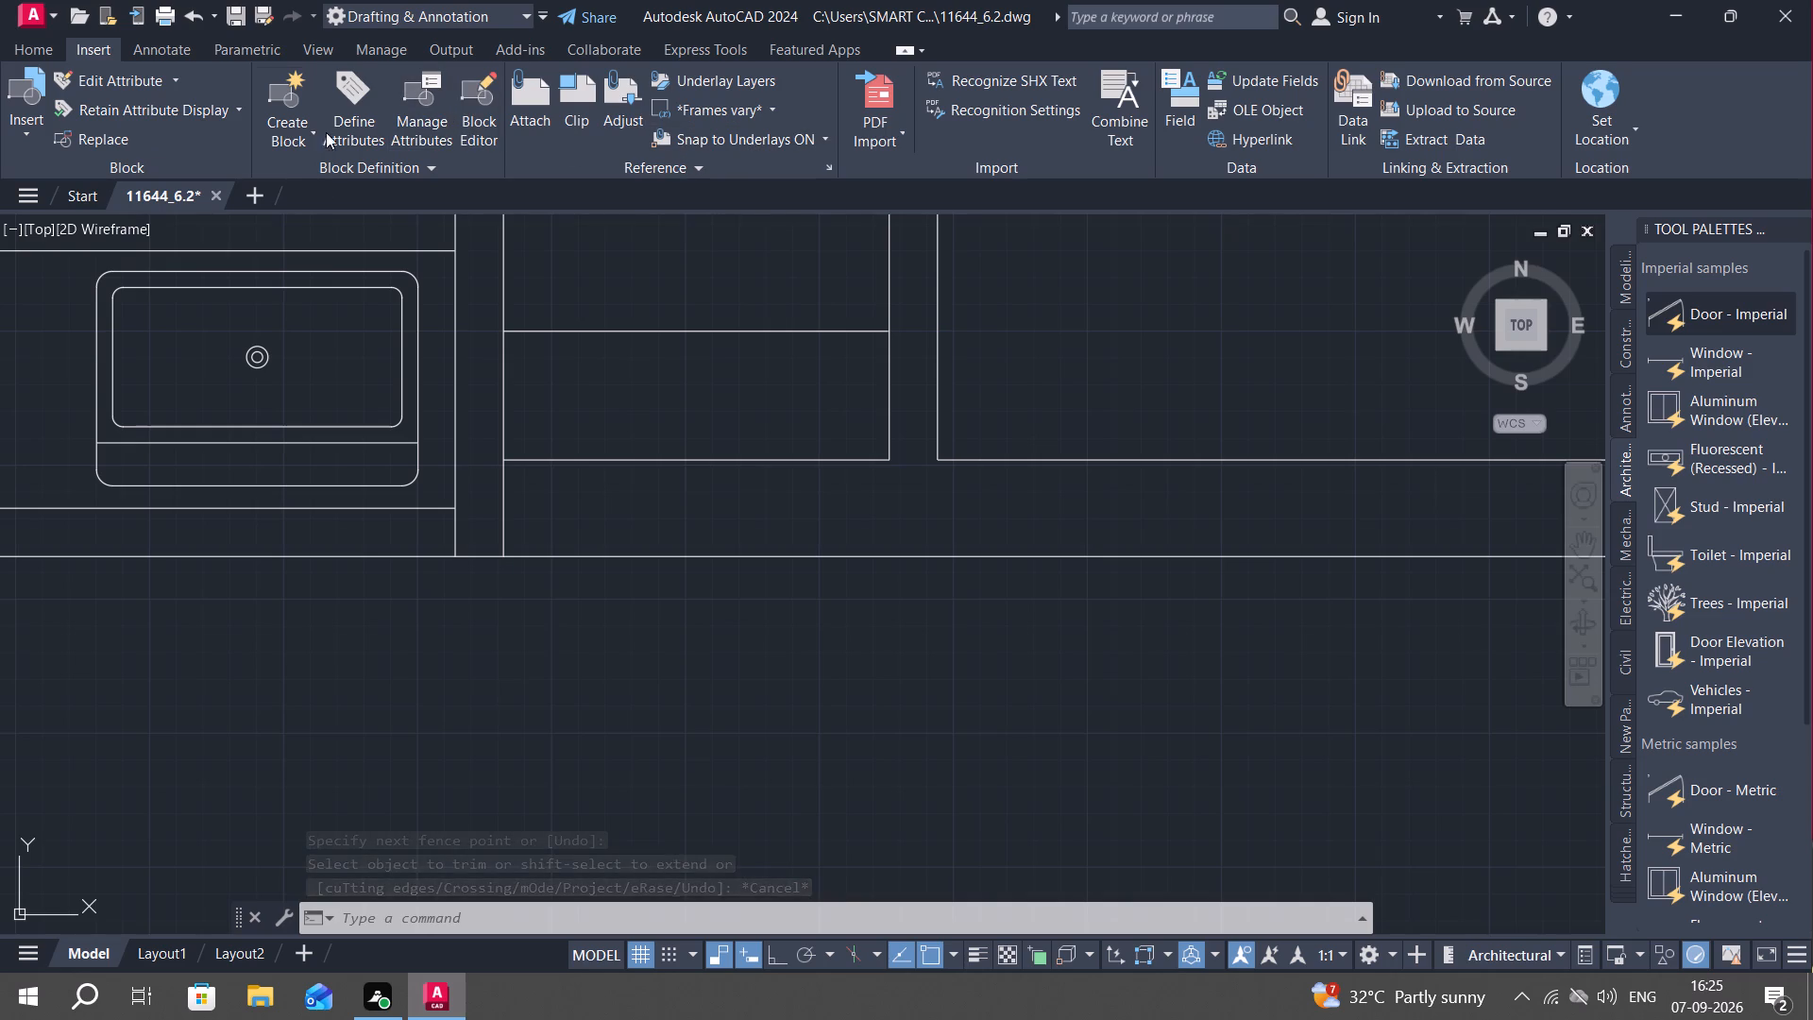
{"action": "left_click", "coordinate": [29, 109]}
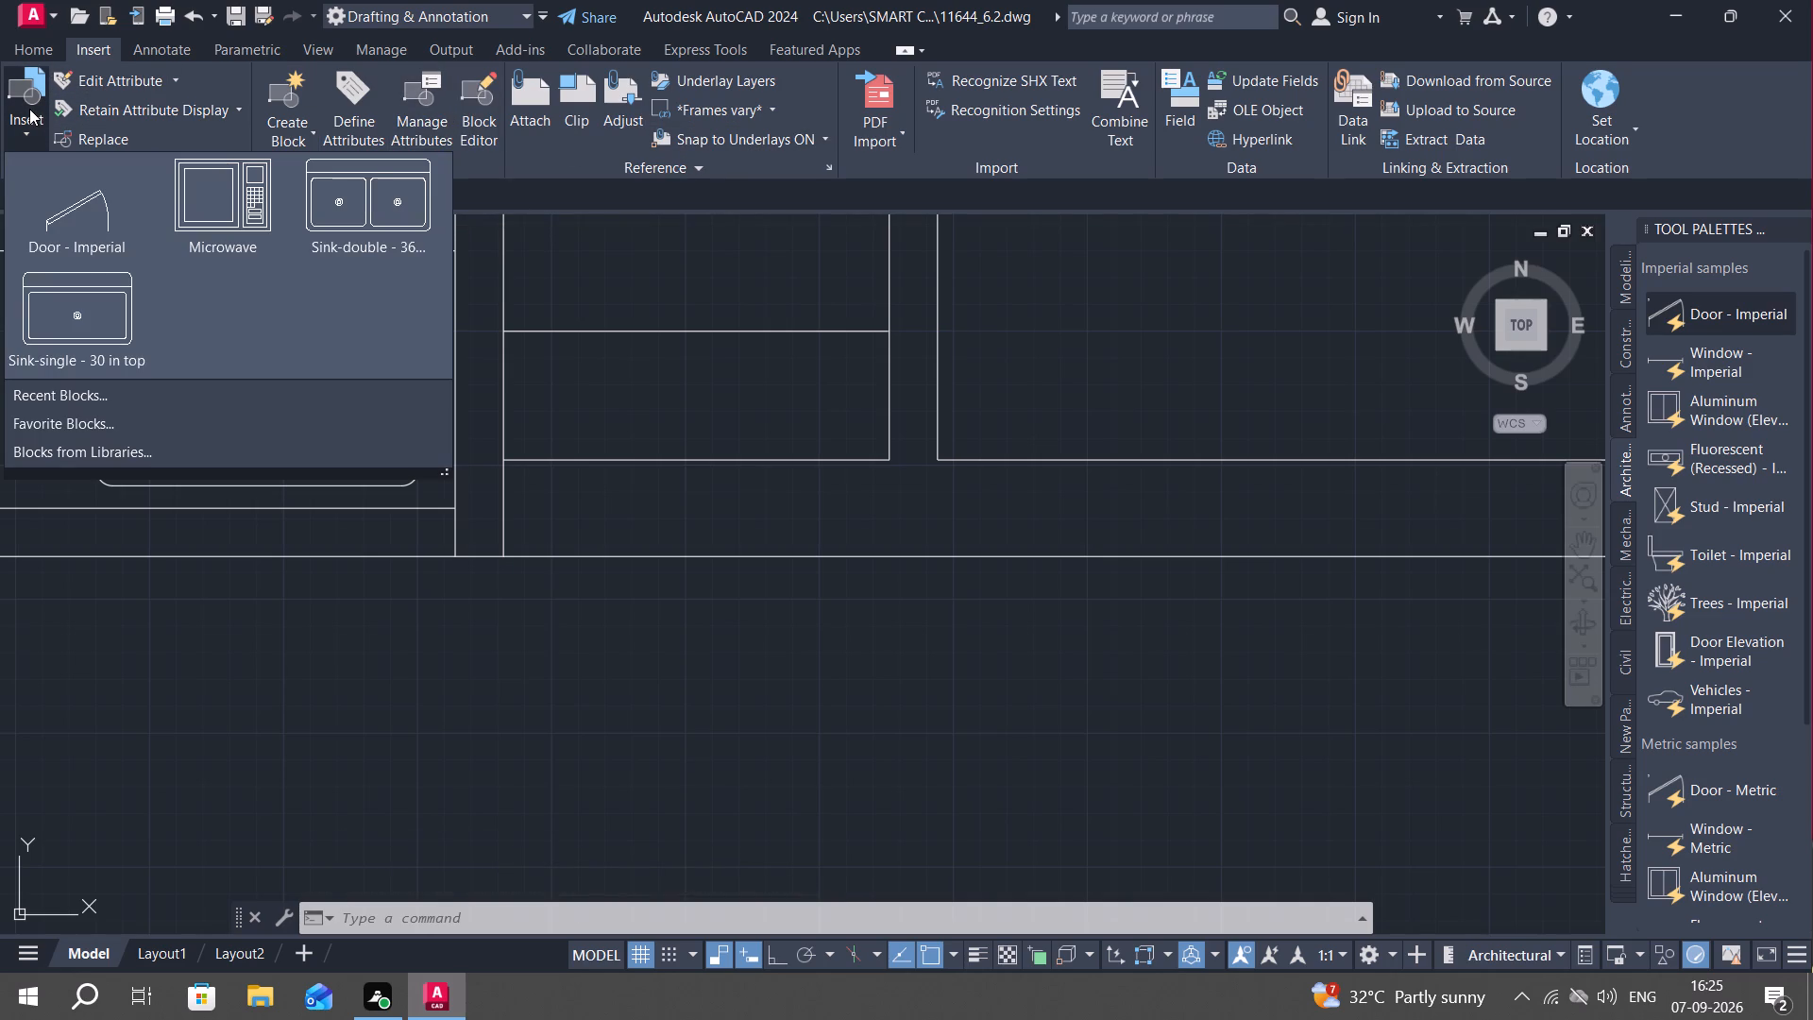
{"action": "left_click", "coordinate": [79, 400]}
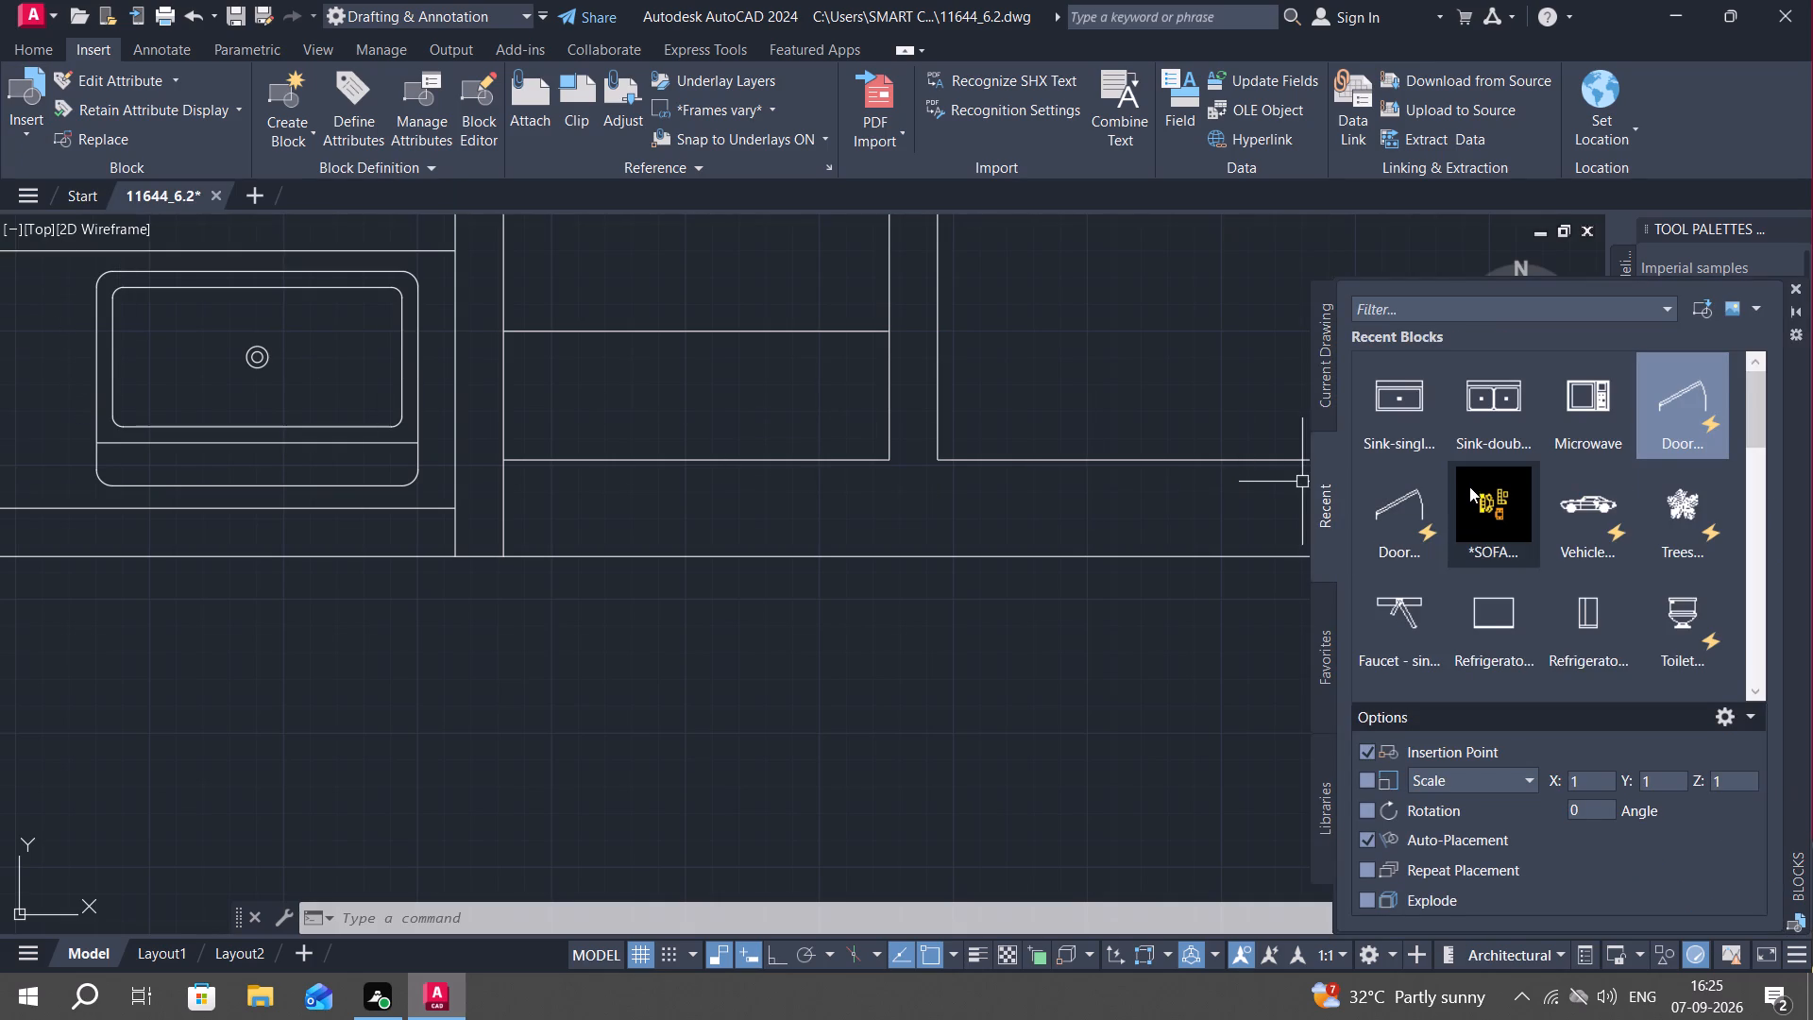
{"action": "left_click", "coordinate": [1490, 504]}
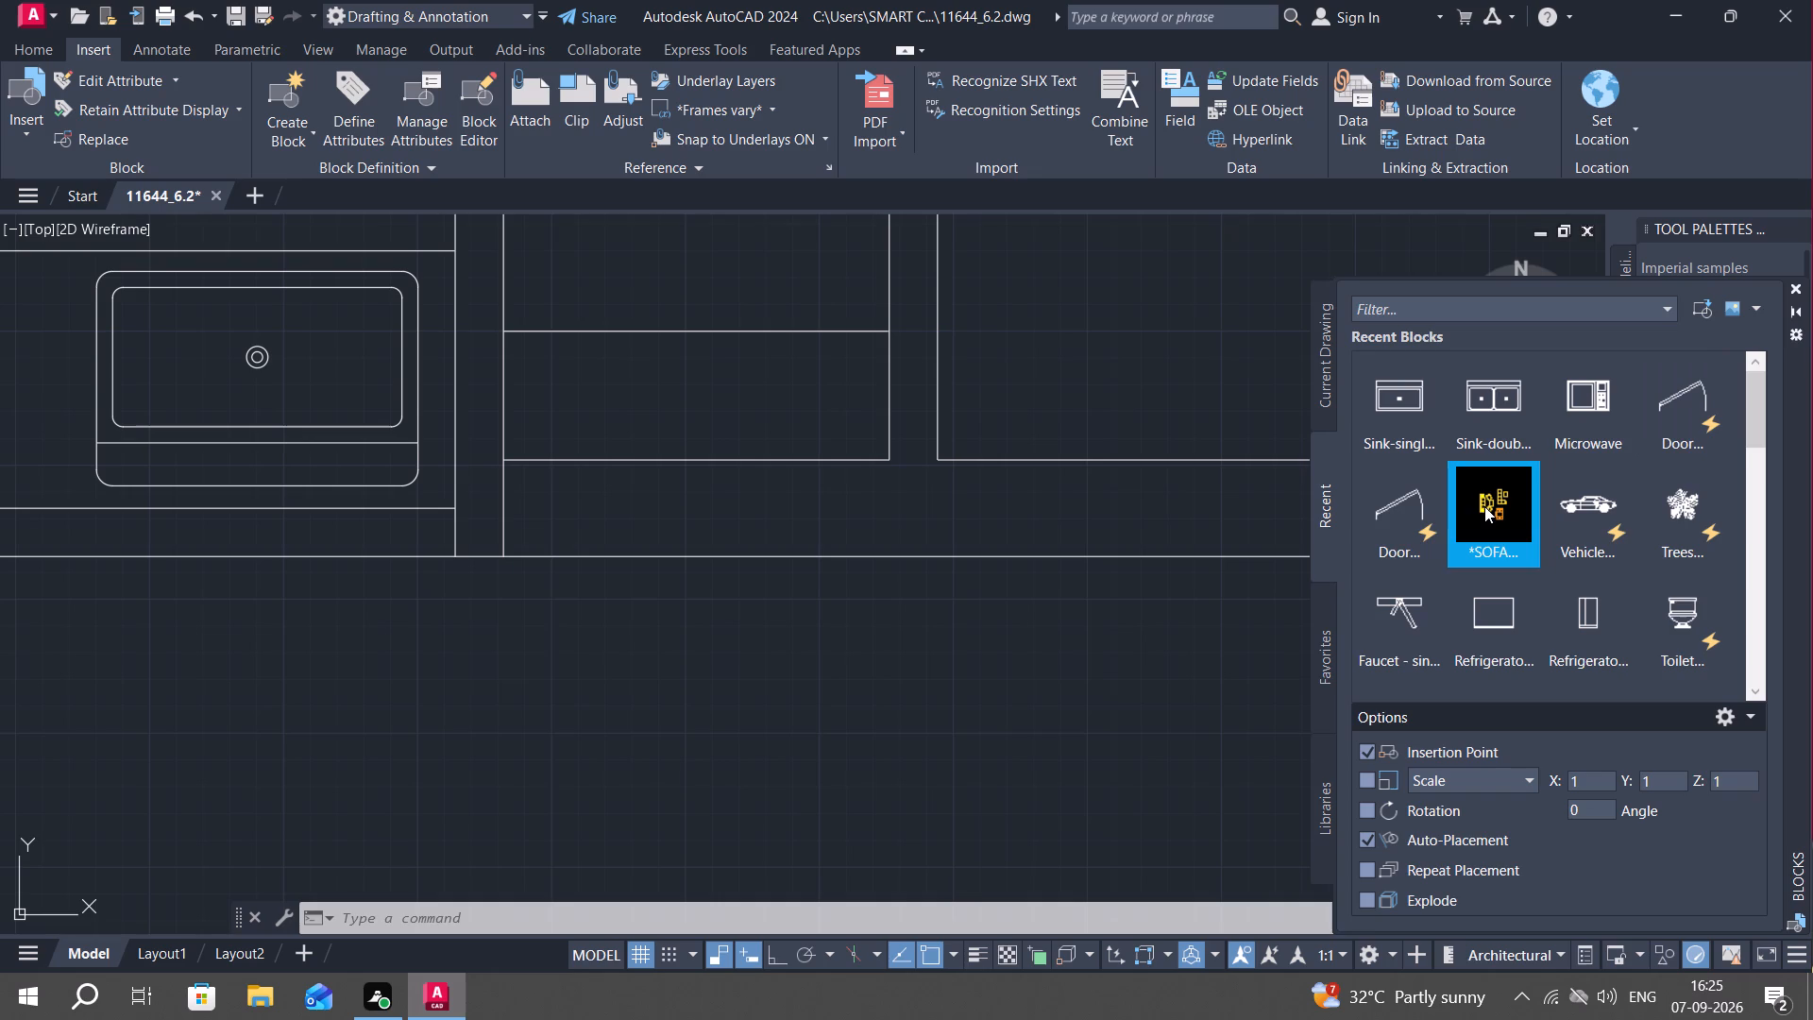
{"action": "left_click", "coordinate": [1484, 506]}
{"action": "scroll", "coordinate": [856, 618], "scroll_direction": "down", "scroll_amount": 2}
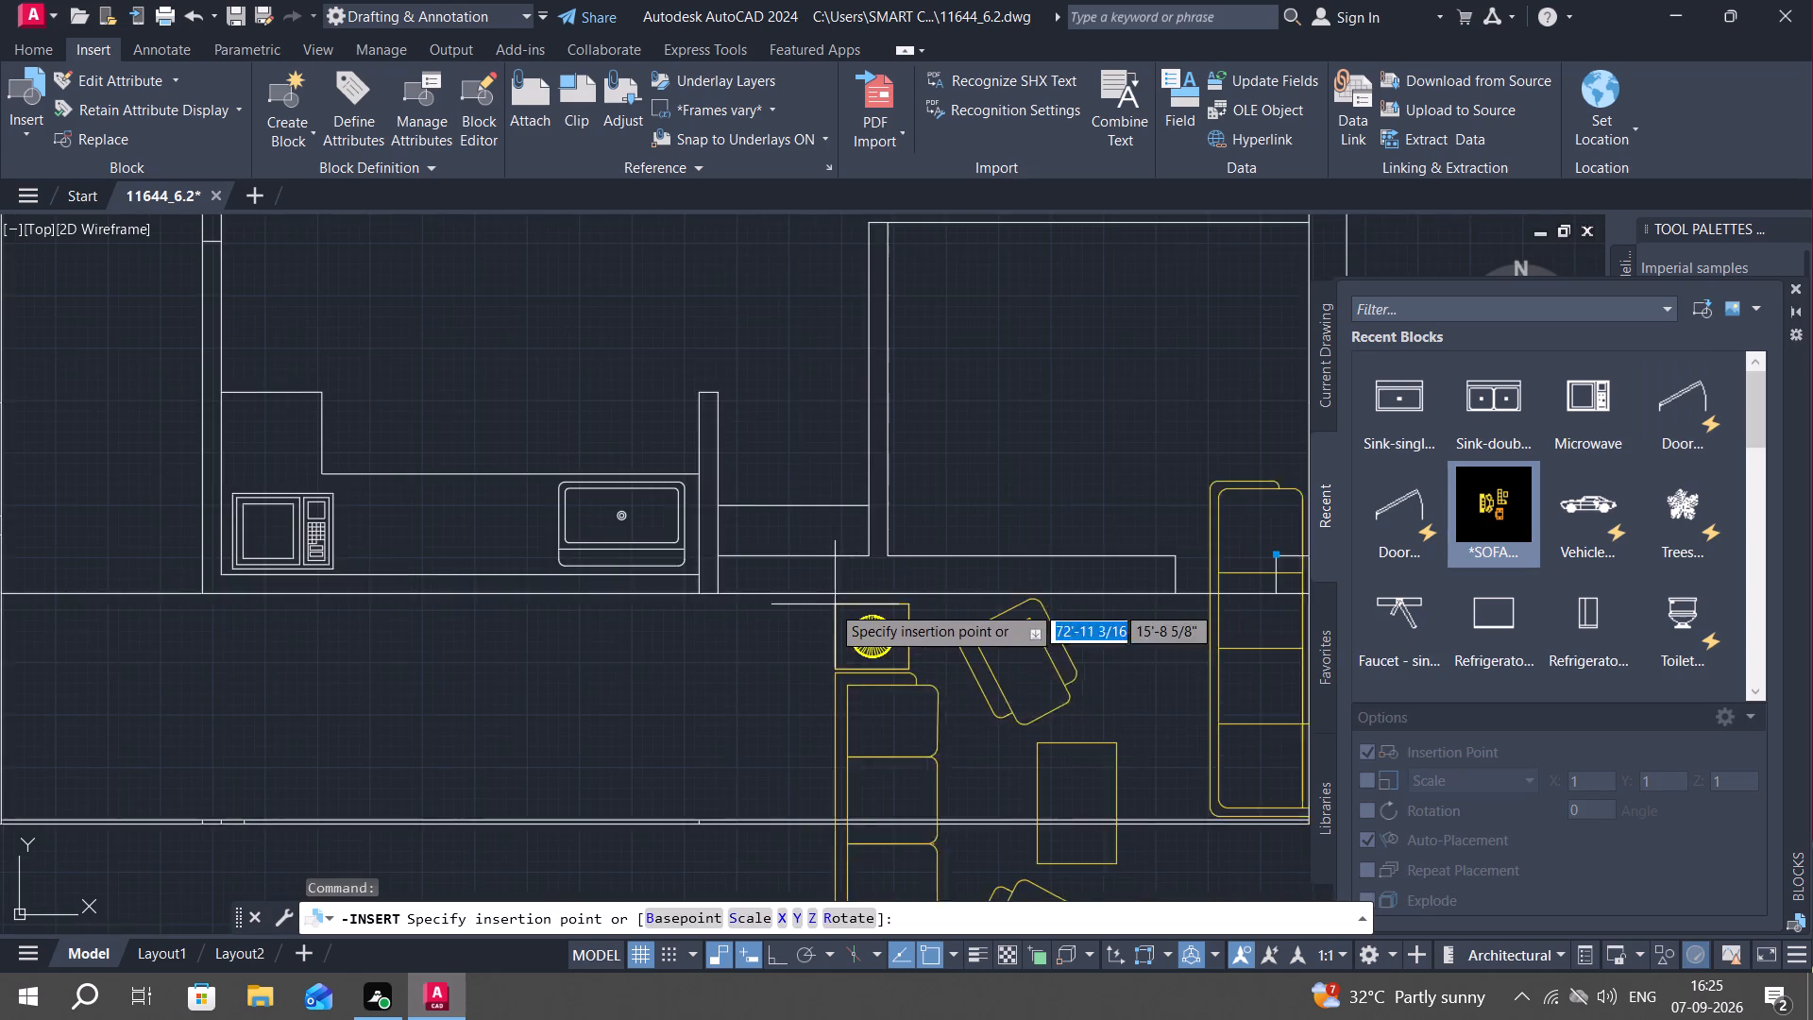
{"action": "scroll", "coordinate": [808, 606], "scroll_direction": "down", "scroll_amount": 3}
{"action": "middle_click_drag", "start_coordinate": [1013, 546], "coordinate": [932, 547]}
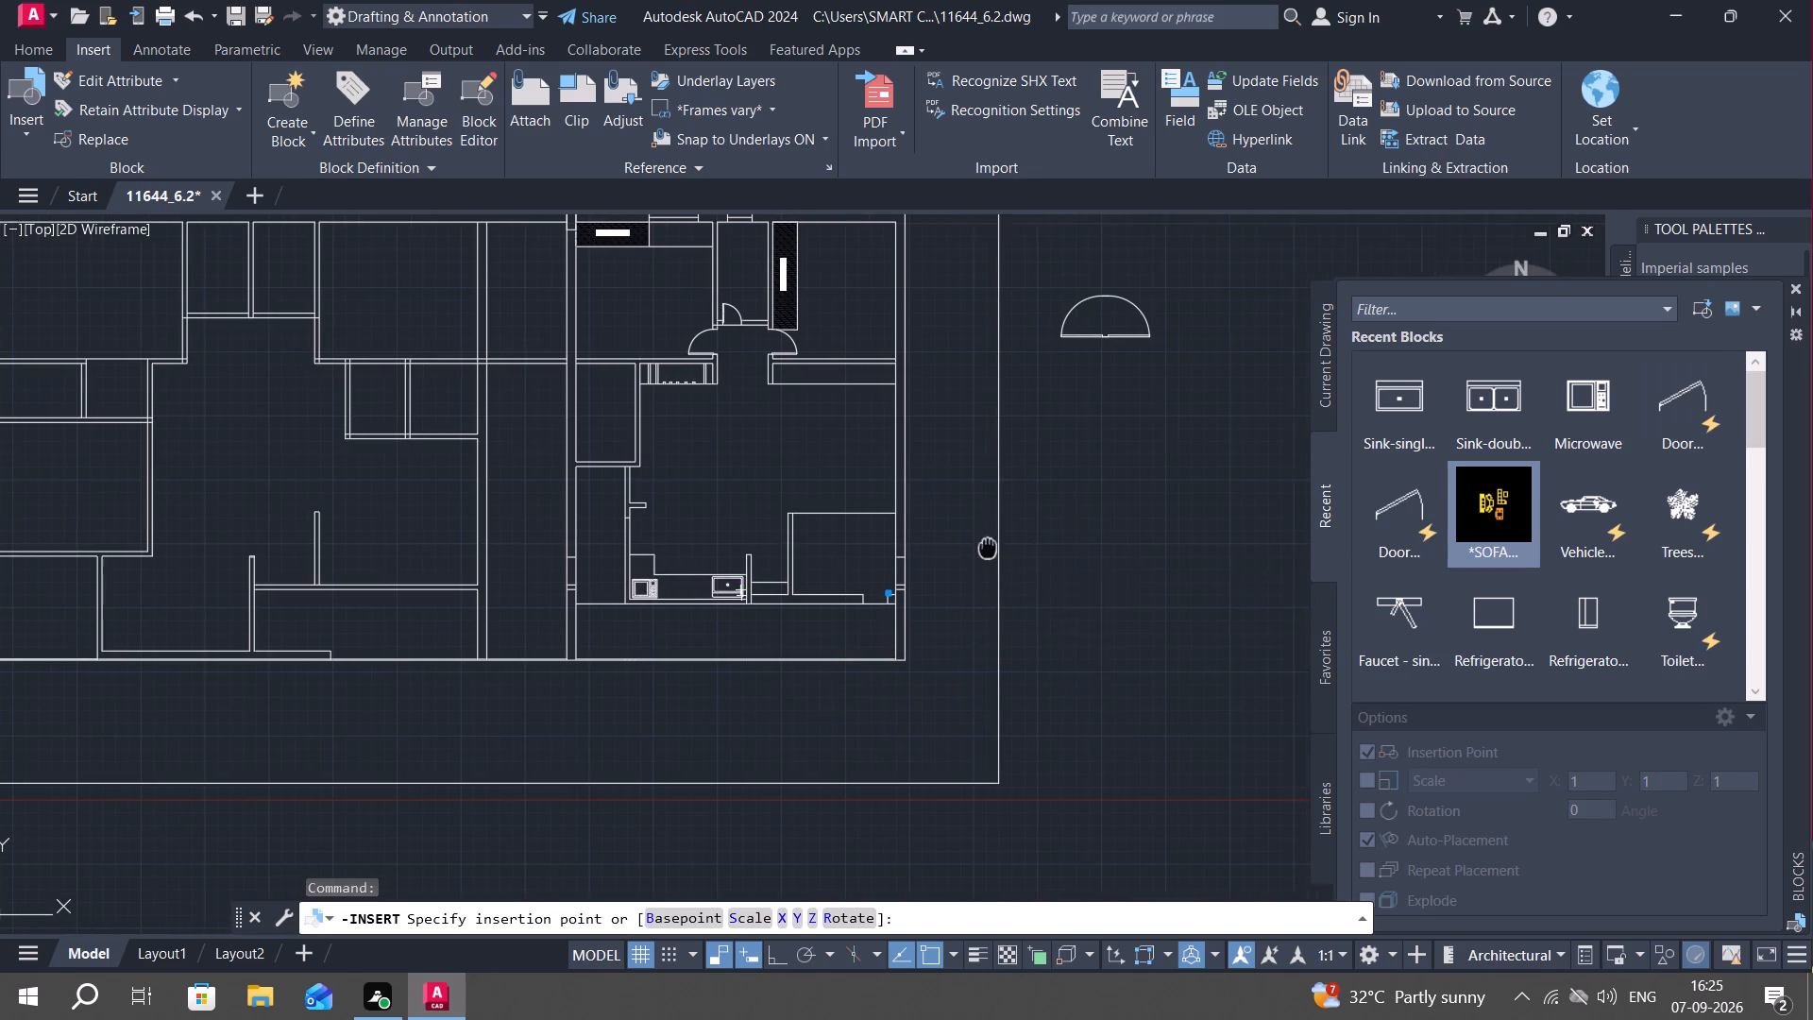
{"action": "middle_click_drag", "start_coordinate": [932, 547], "coordinate": [773, 550]}
{"action": "left_click", "coordinate": [935, 448]}
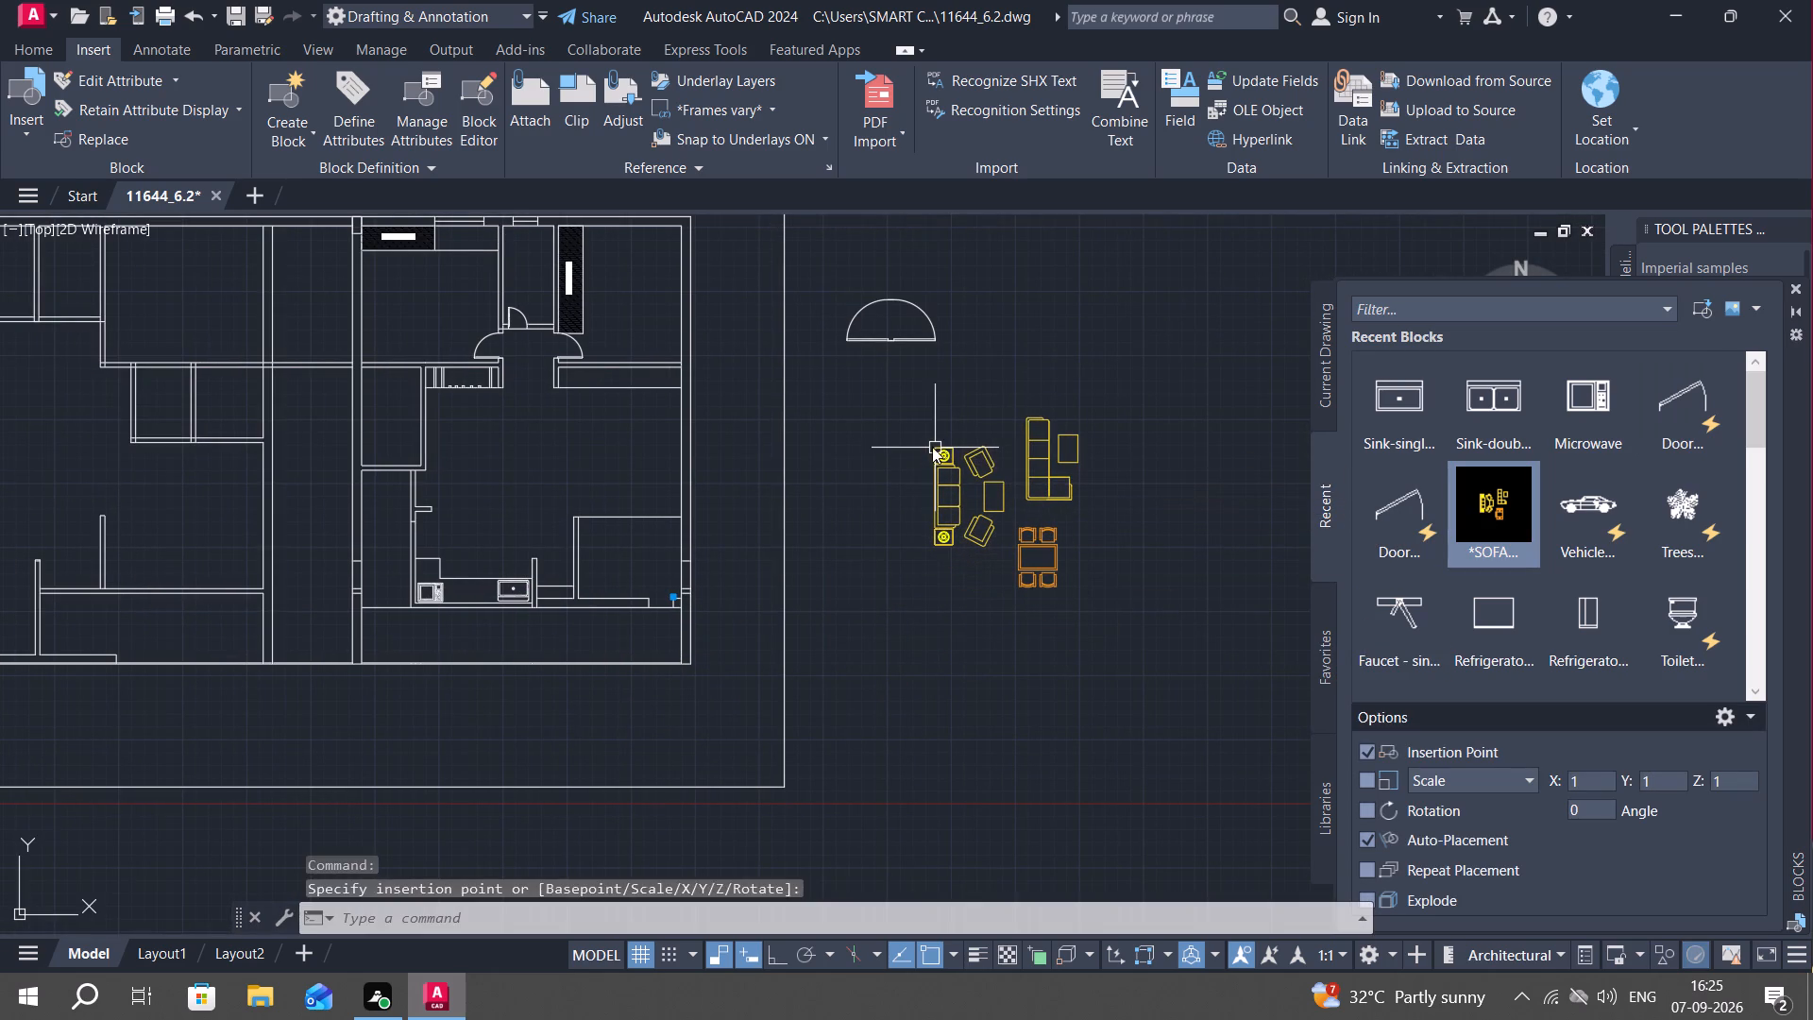
Close the block library and the tool palettes to free up the drawing area.
{"action": "left_click", "coordinate": [1798, 287]}
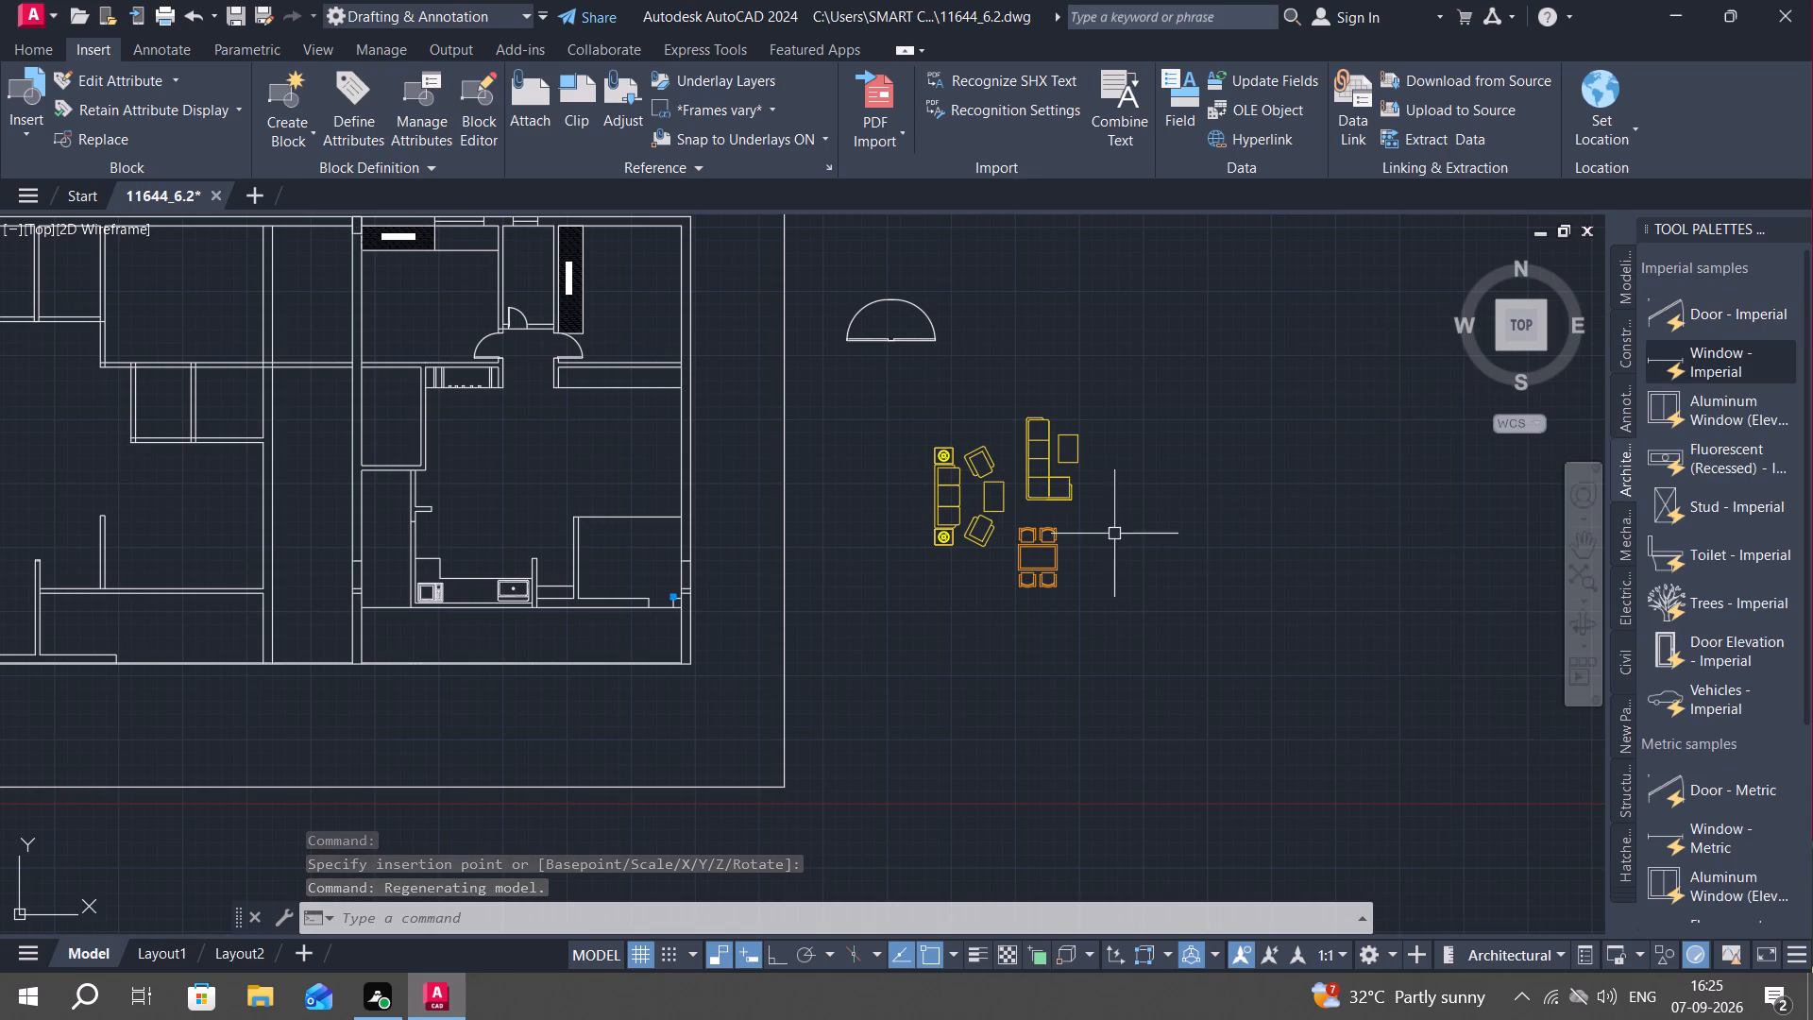
{"action": "left_click", "coordinate": [1799, 219]}
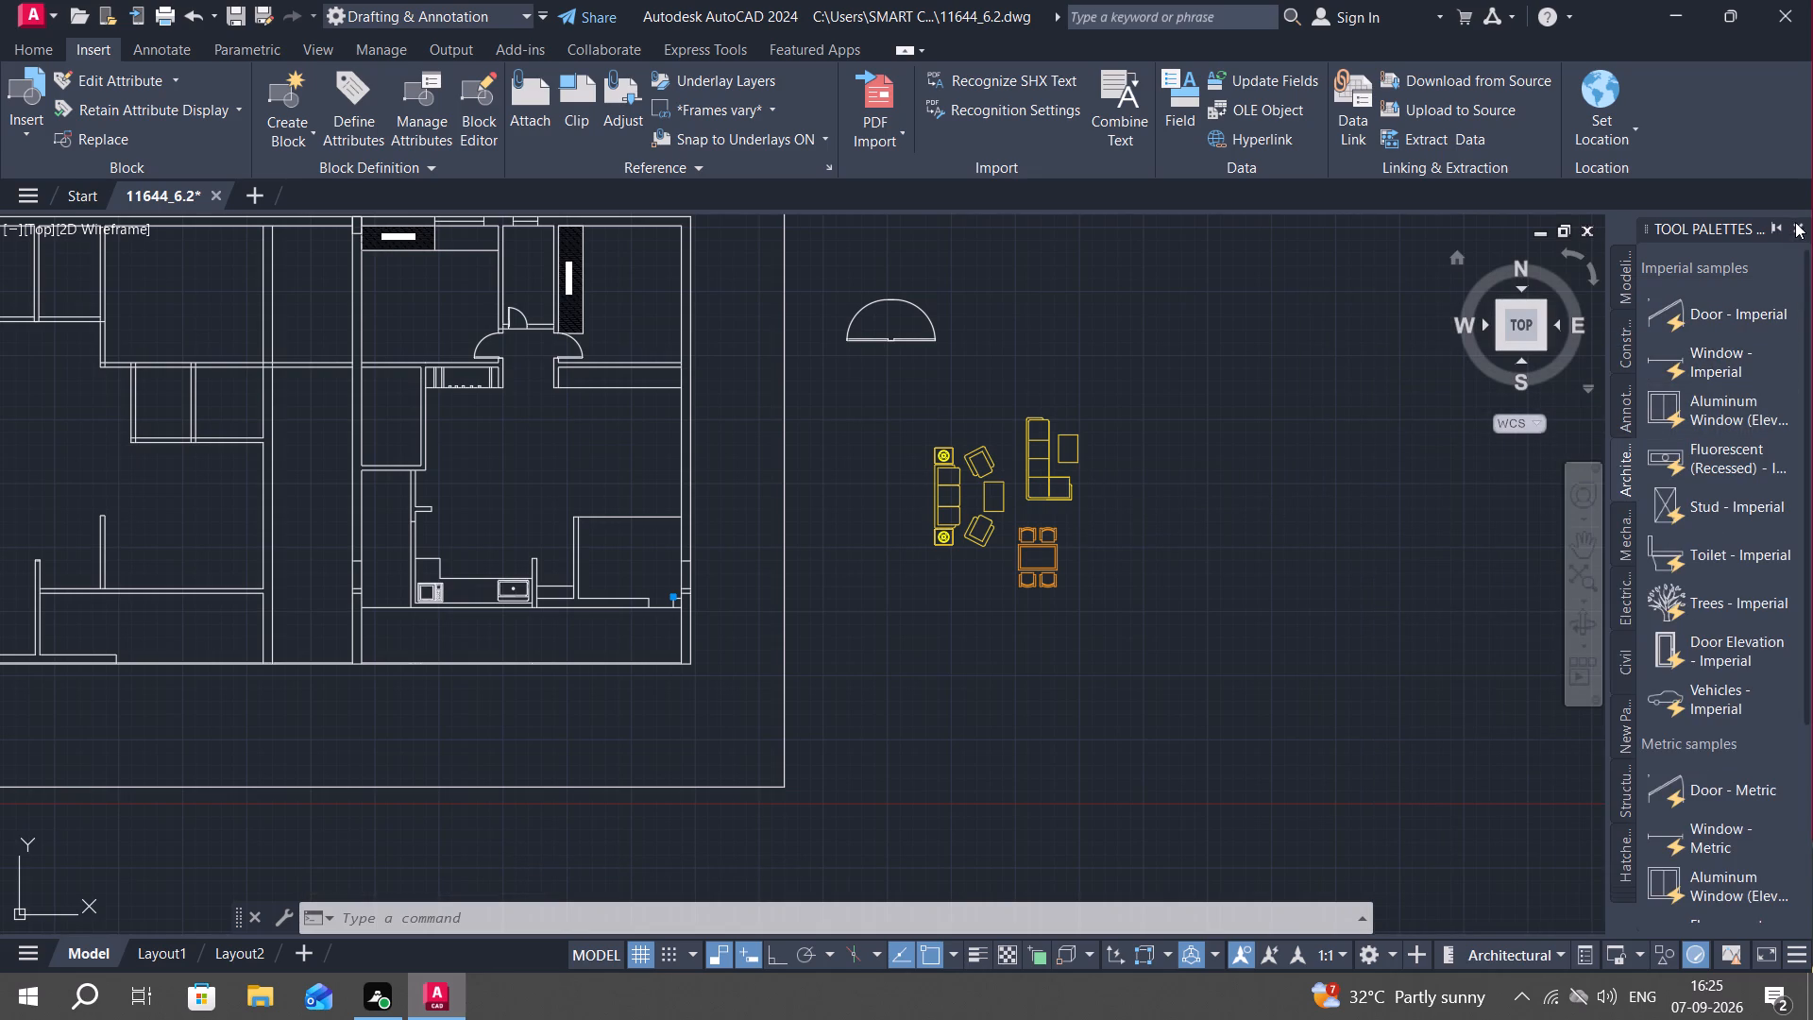
{"action": "left_click", "coordinate": [1795, 222]}
Copy the whole furniture block to the empty space just north of the original, beside the semicircular shape.
{"action": "middle_click_drag", "start_coordinate": [957, 472], "coordinate": [1163, 537]}
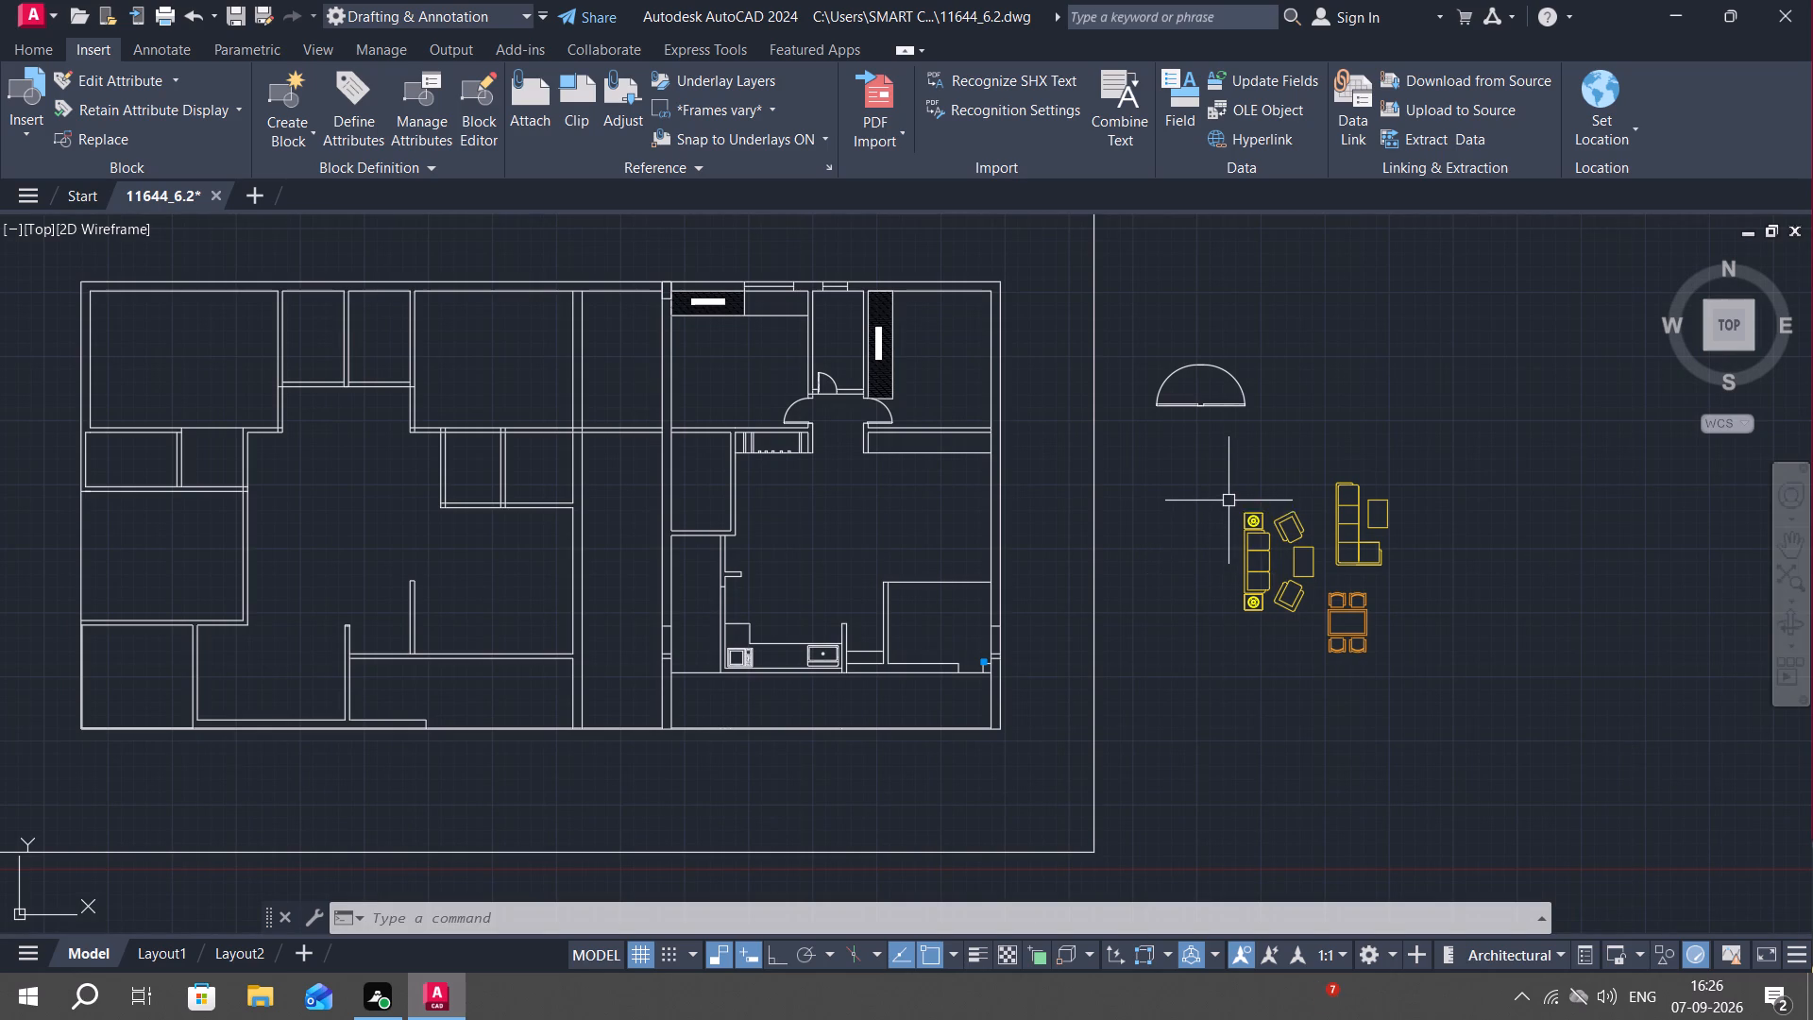
{"action": "middle_click_drag", "start_coordinate": [1227, 507], "coordinate": [1195, 488]}
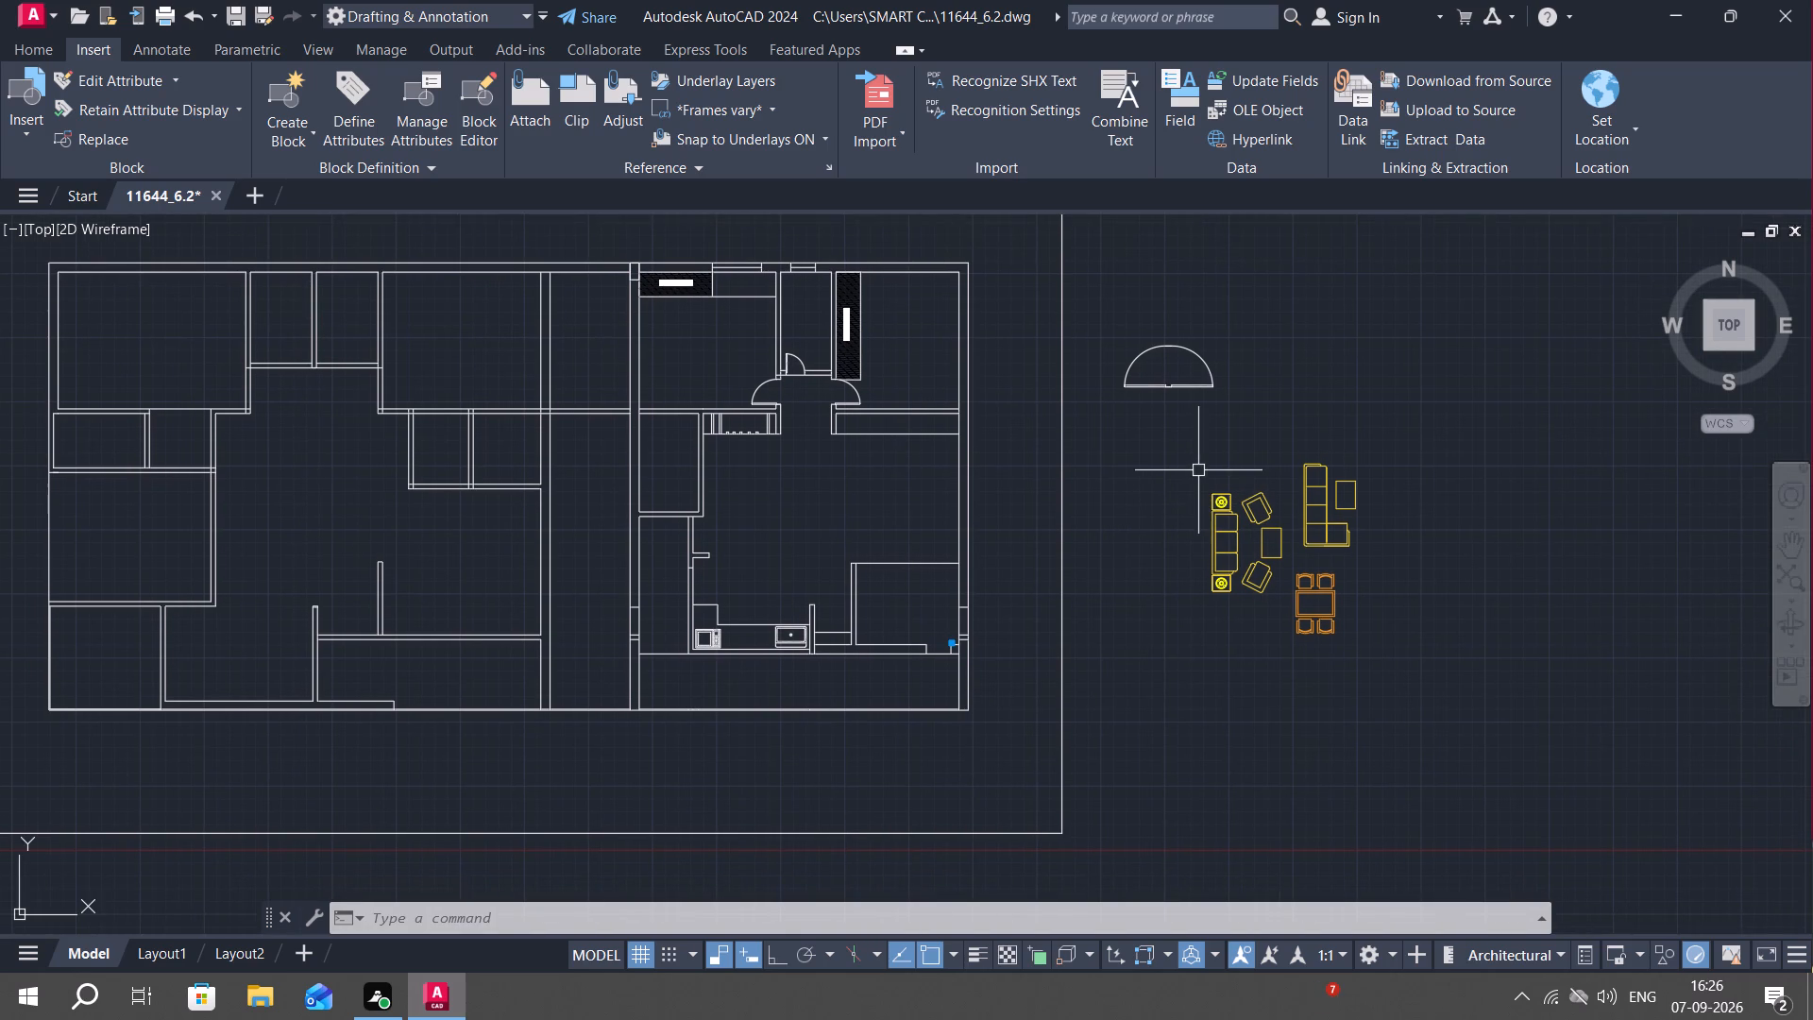
{"action": "left_click", "coordinate": [1182, 467]}
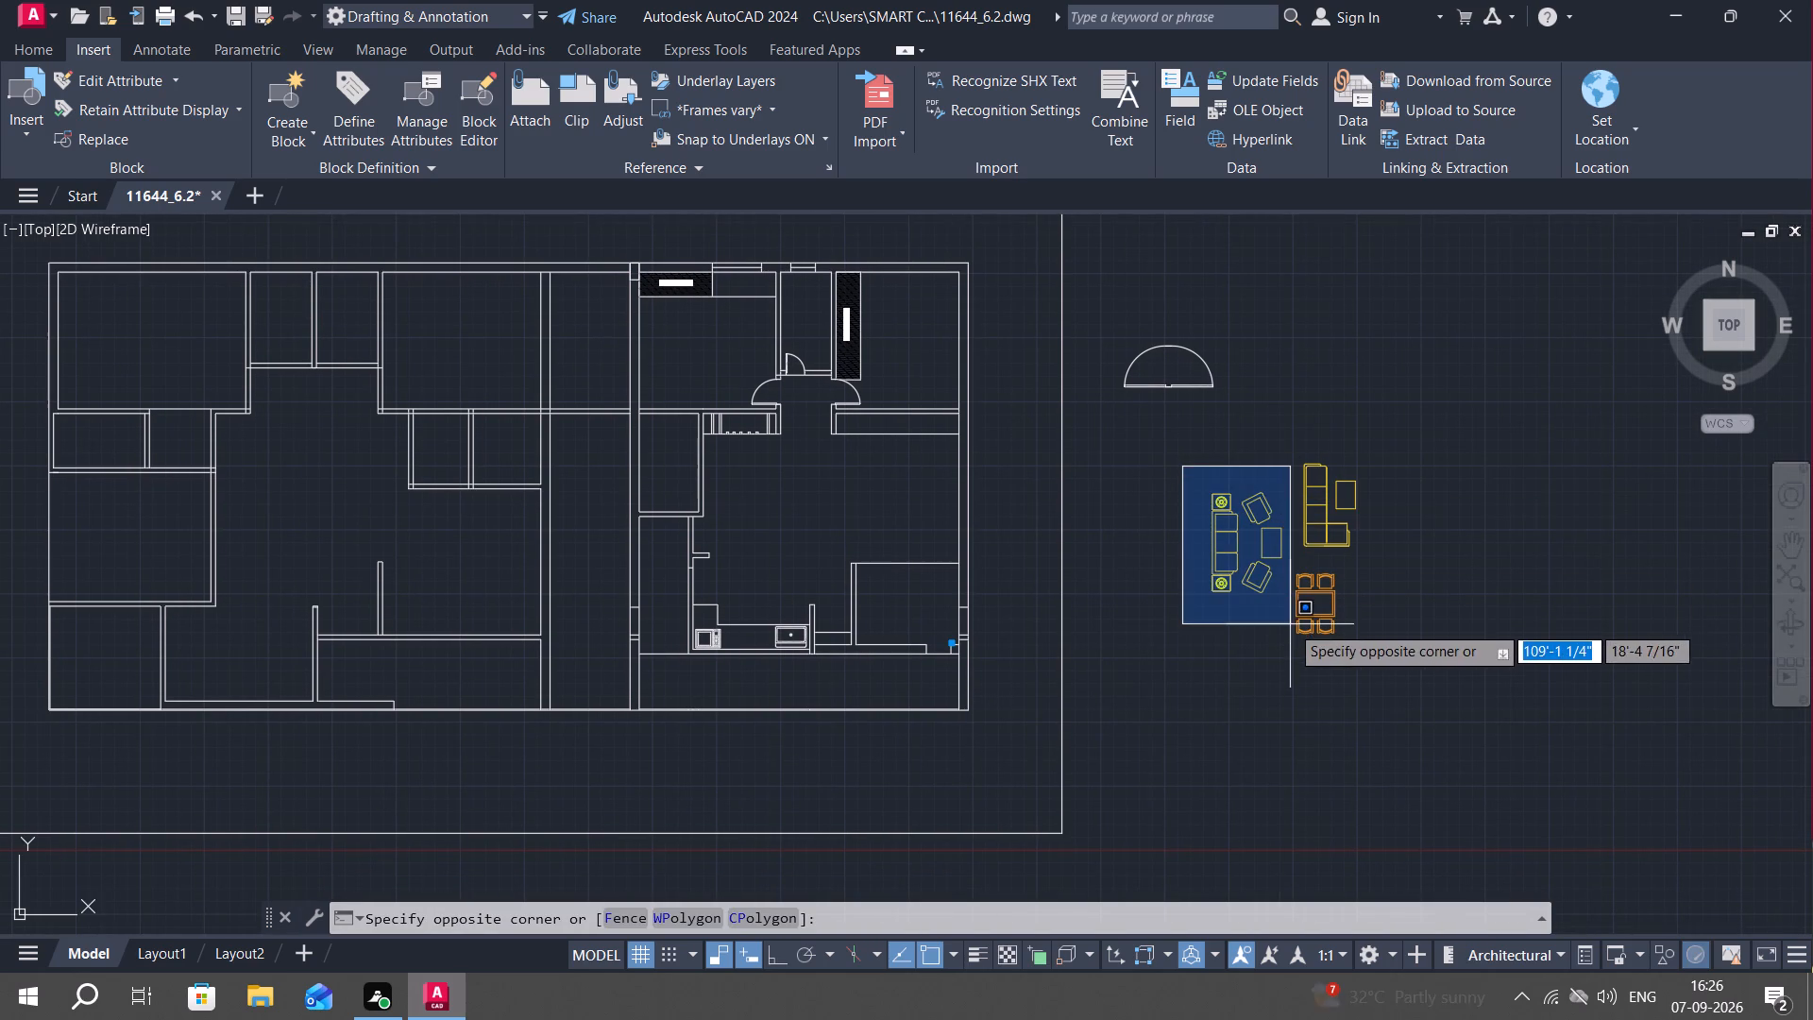
{"action": "left_click", "coordinate": [1290, 624]}
{"action": "left_click", "coordinate": [1170, 468]}
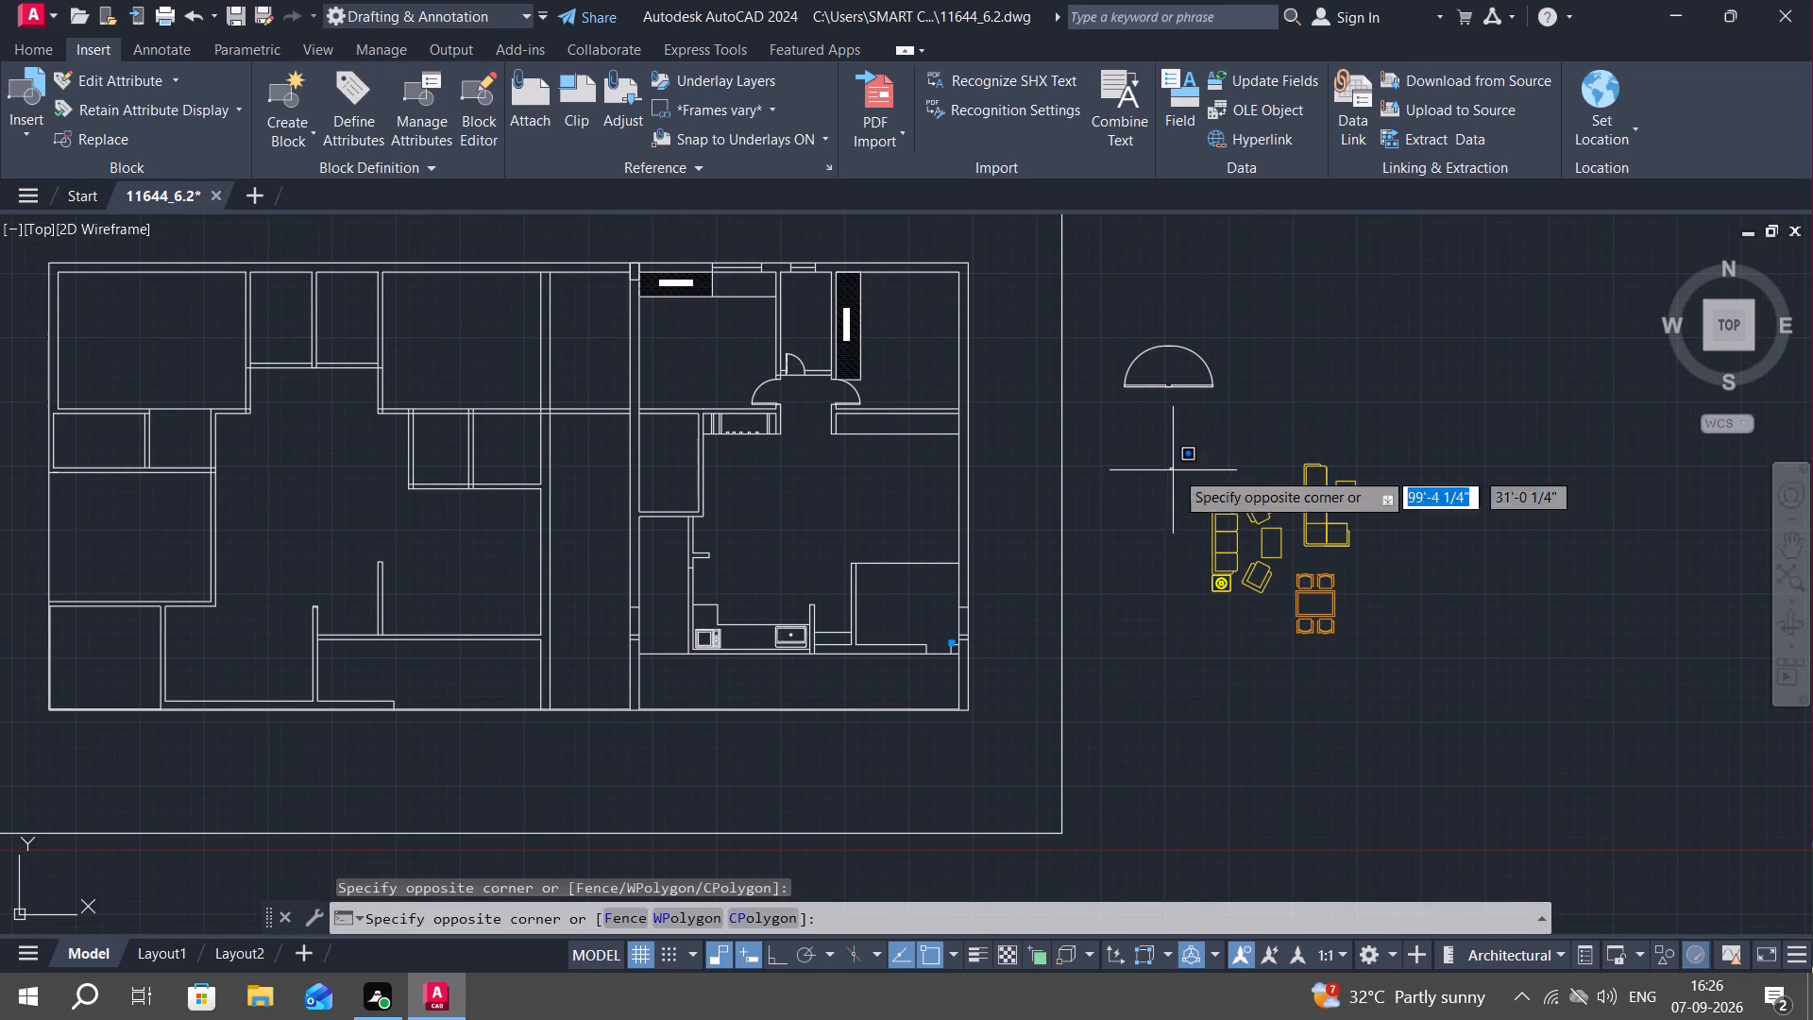
{"action": "left_click", "coordinate": [1291, 624]}
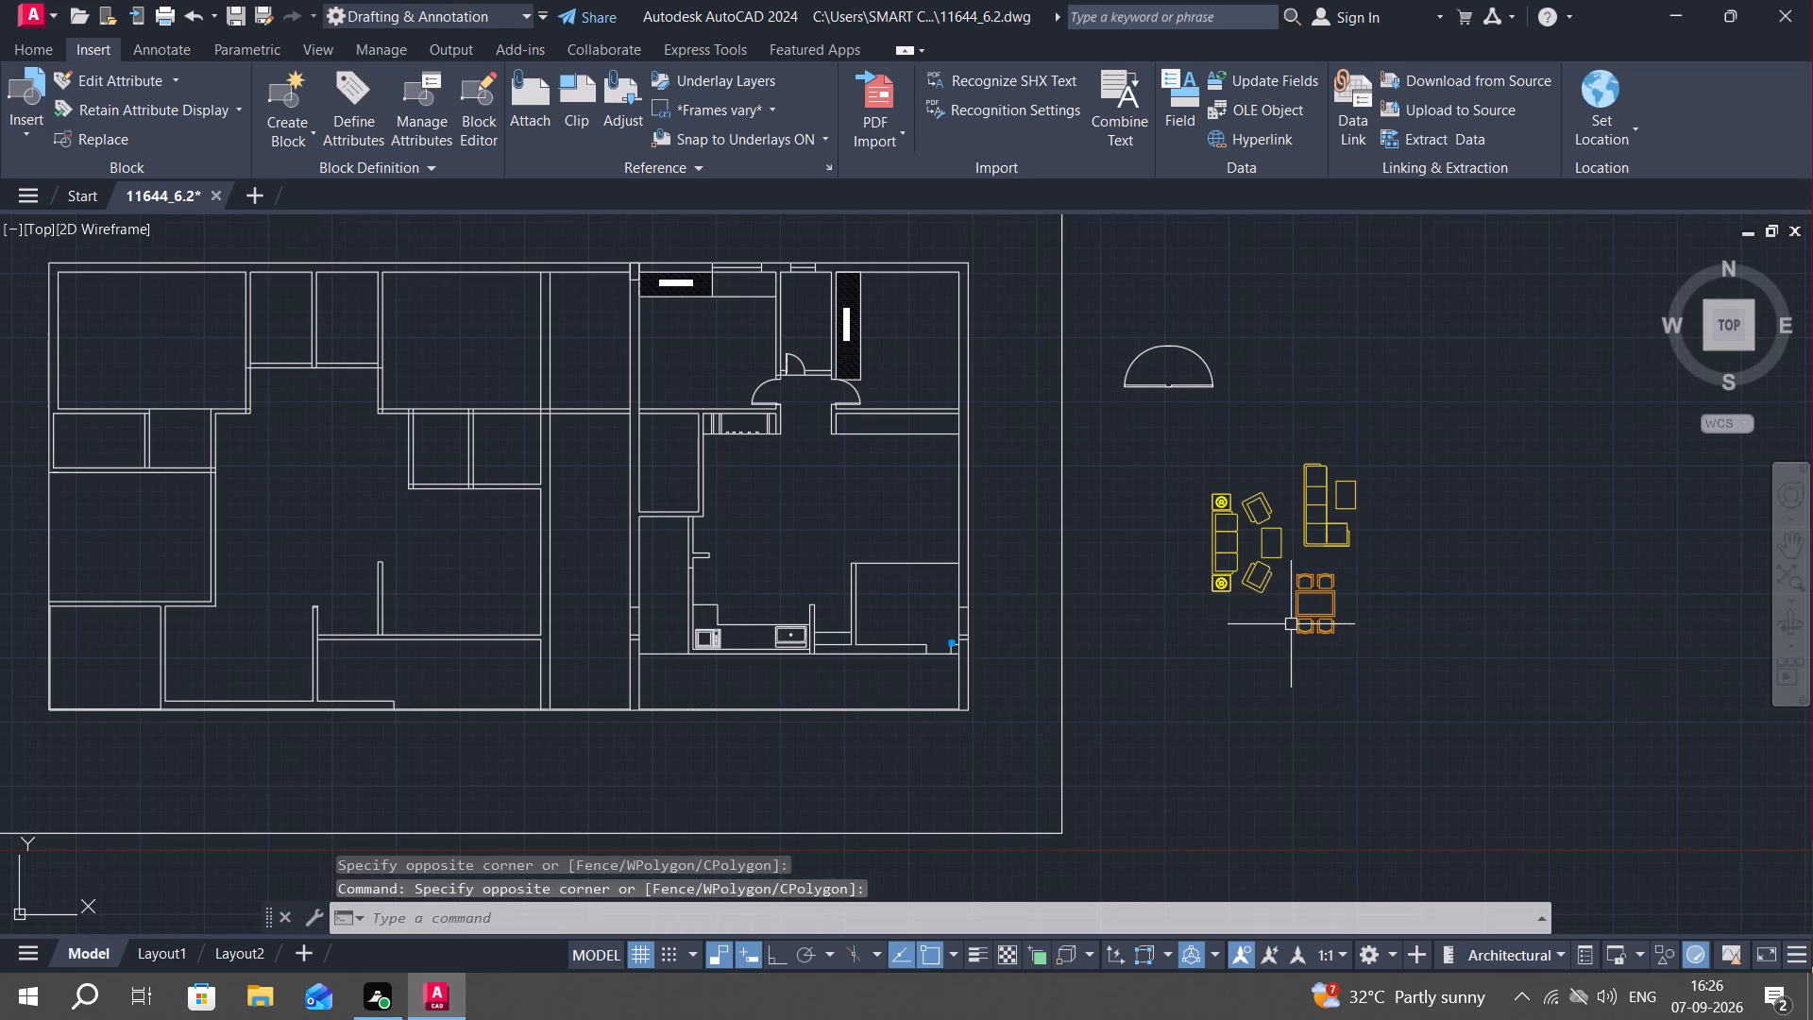
{"action": "left_click", "coordinate": [1231, 586]}
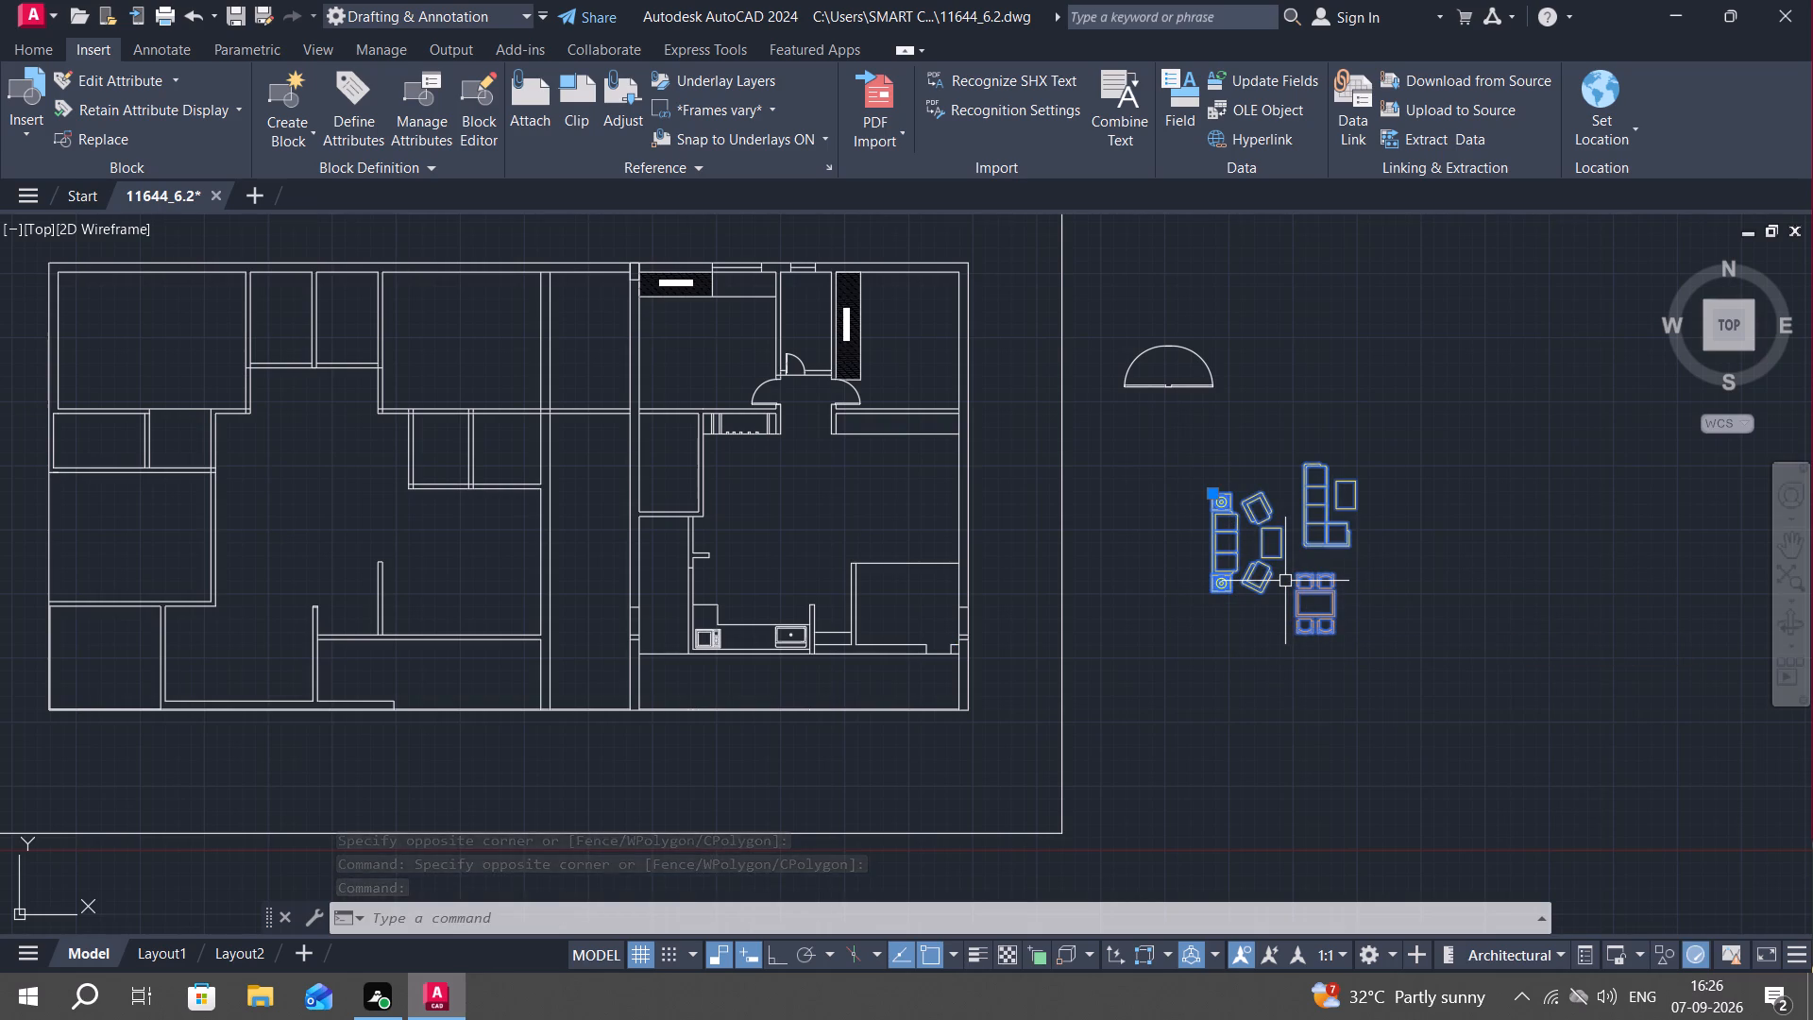
{"action": "type", "text": "CO"}
{"action": "key", "text": "space"}
{"action": "left_click", "coordinate": [1267, 575]}
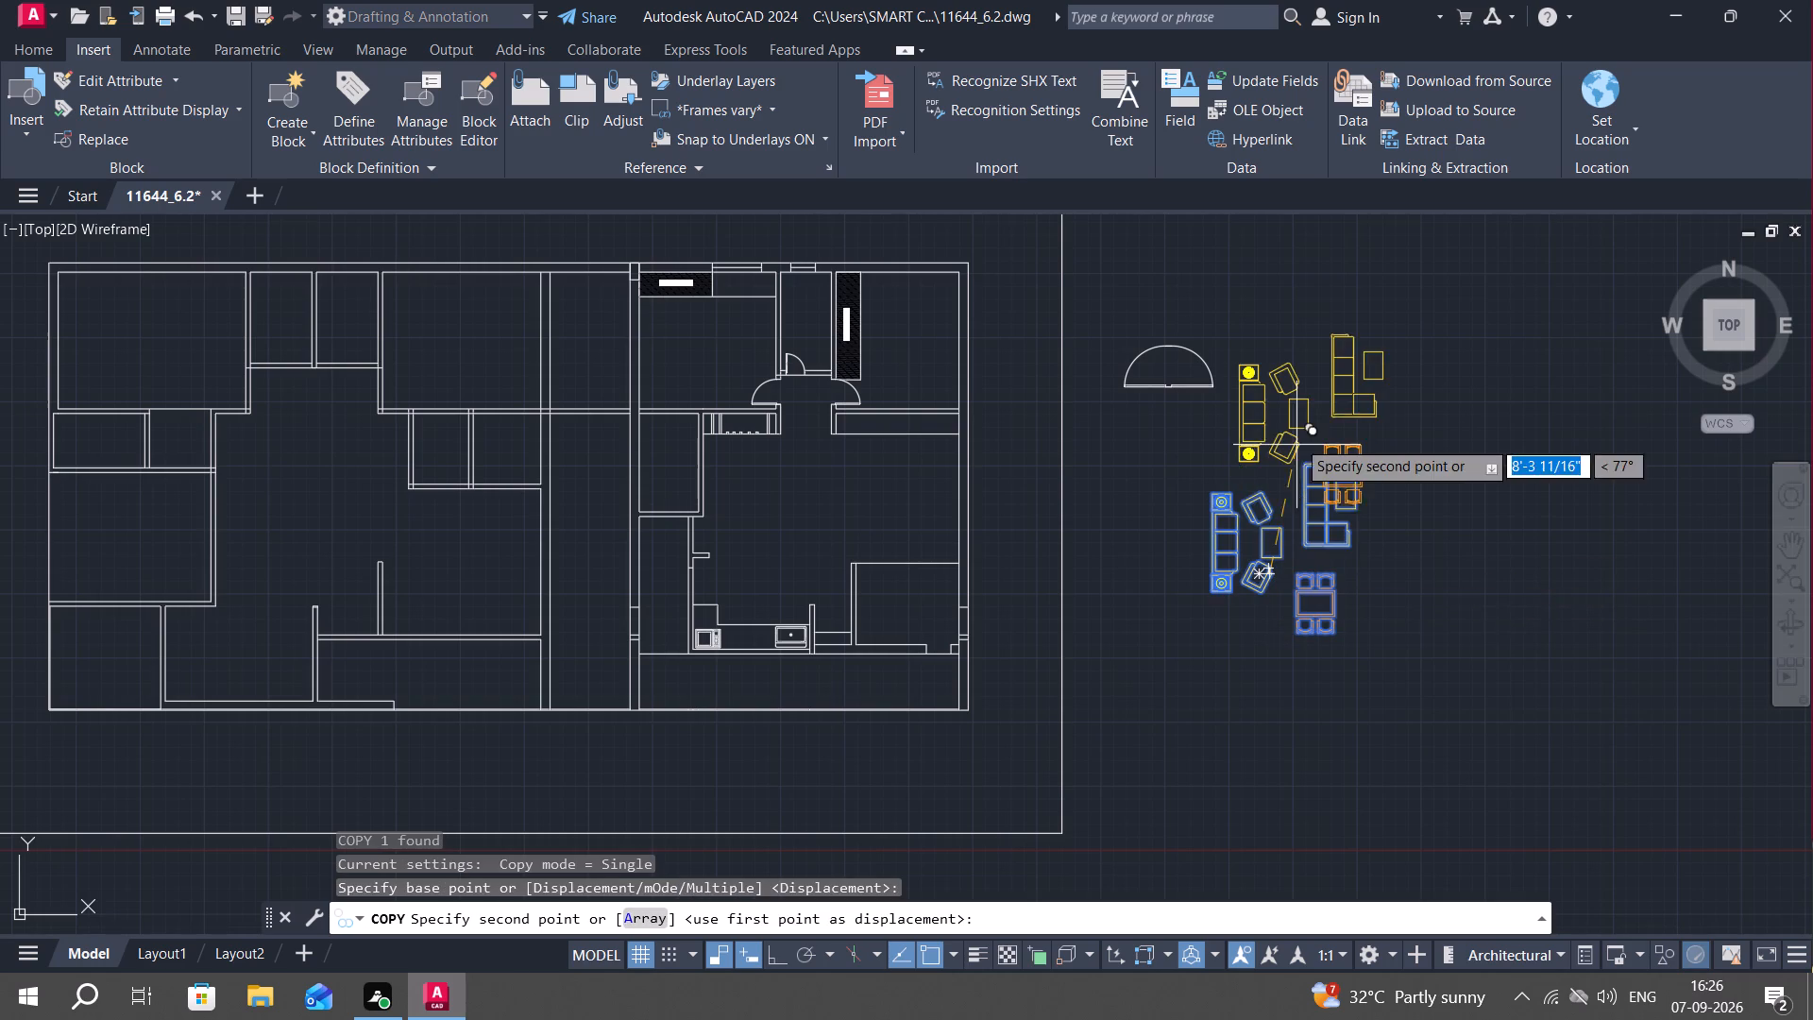
{"action": "left_click", "coordinate": [1319, 377]}
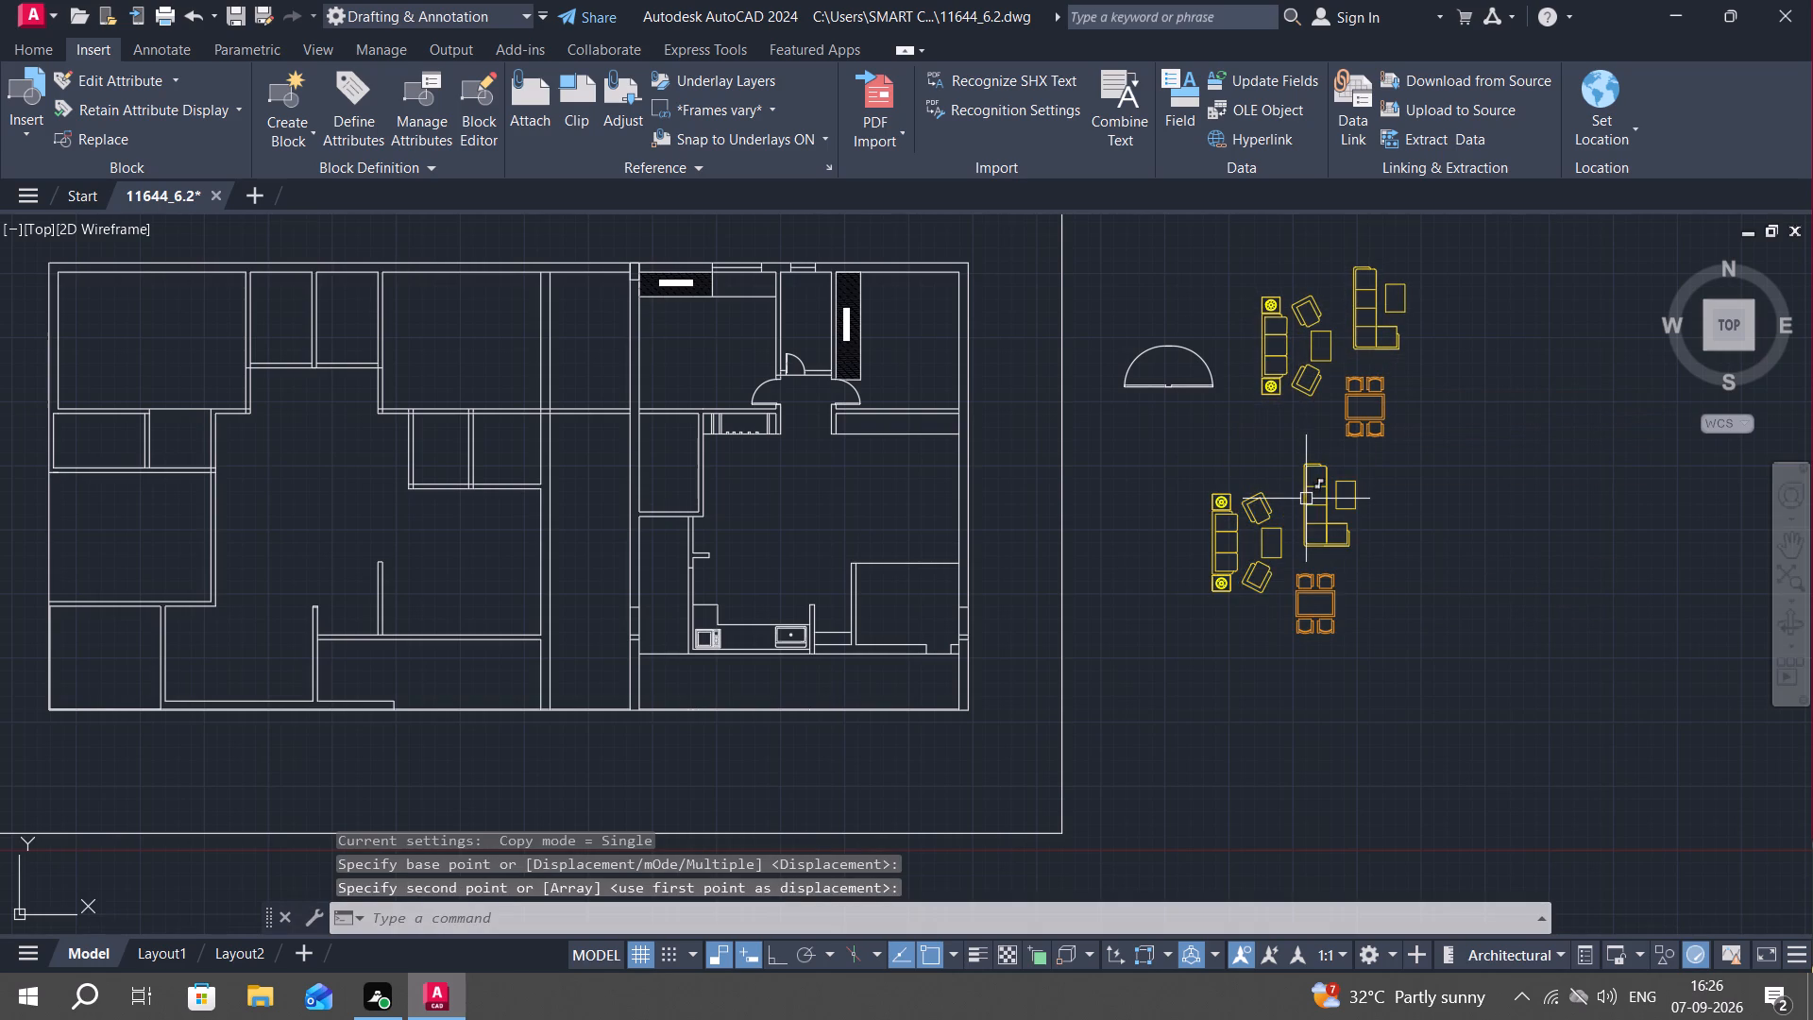
Explode the original, southern furniture block into separate objects.
{"action": "left_click", "coordinate": [1306, 499]}
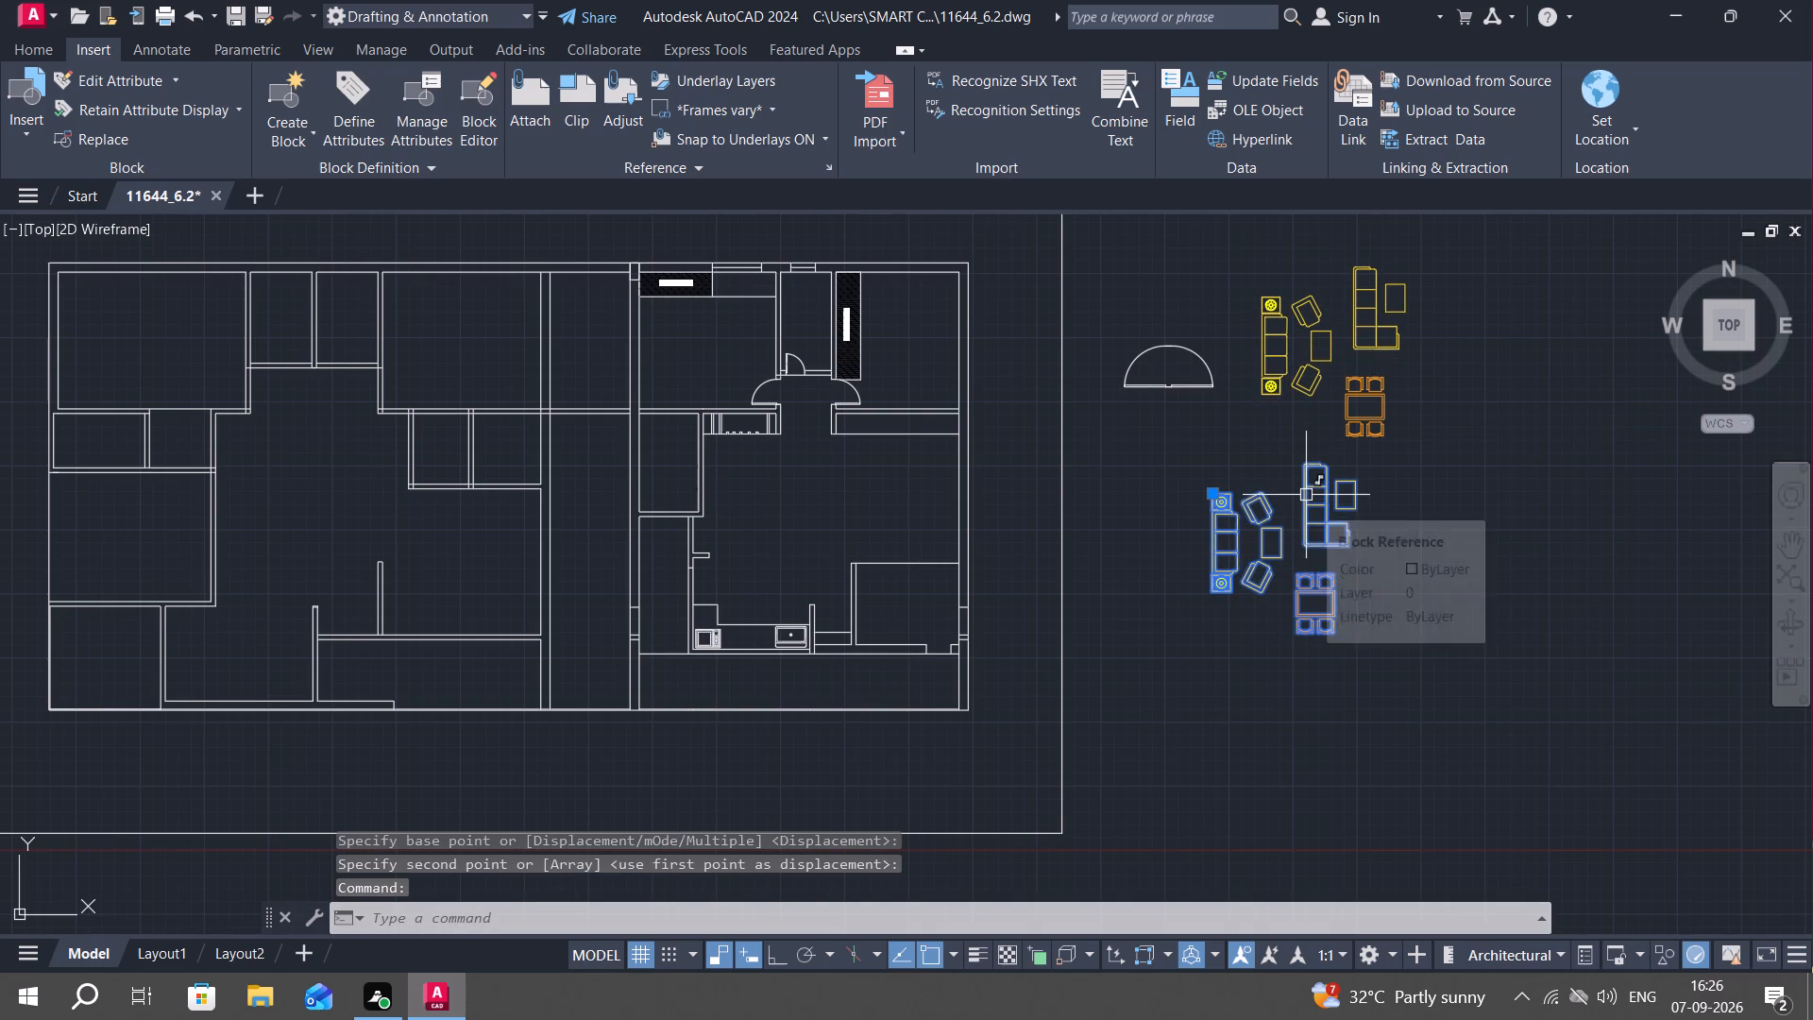
{"action": "right_click", "coordinate": [1244, 516]}
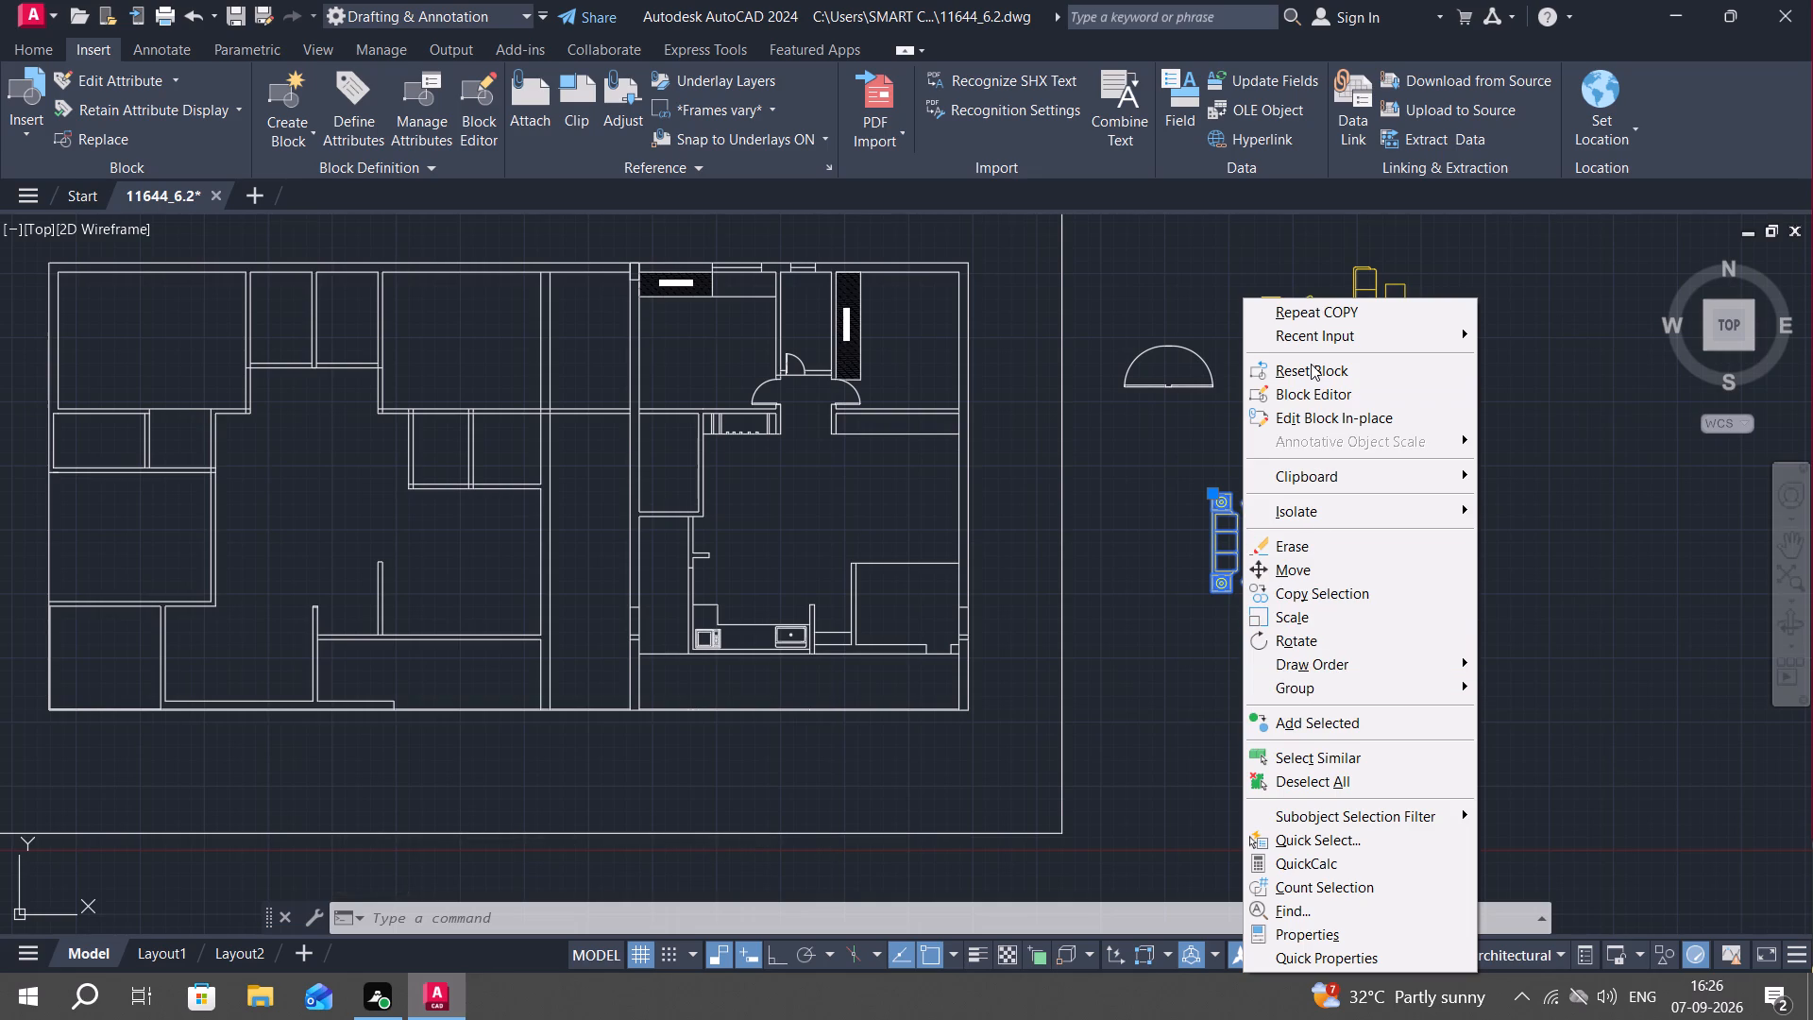
{"action": "key", "text": "Escape"}
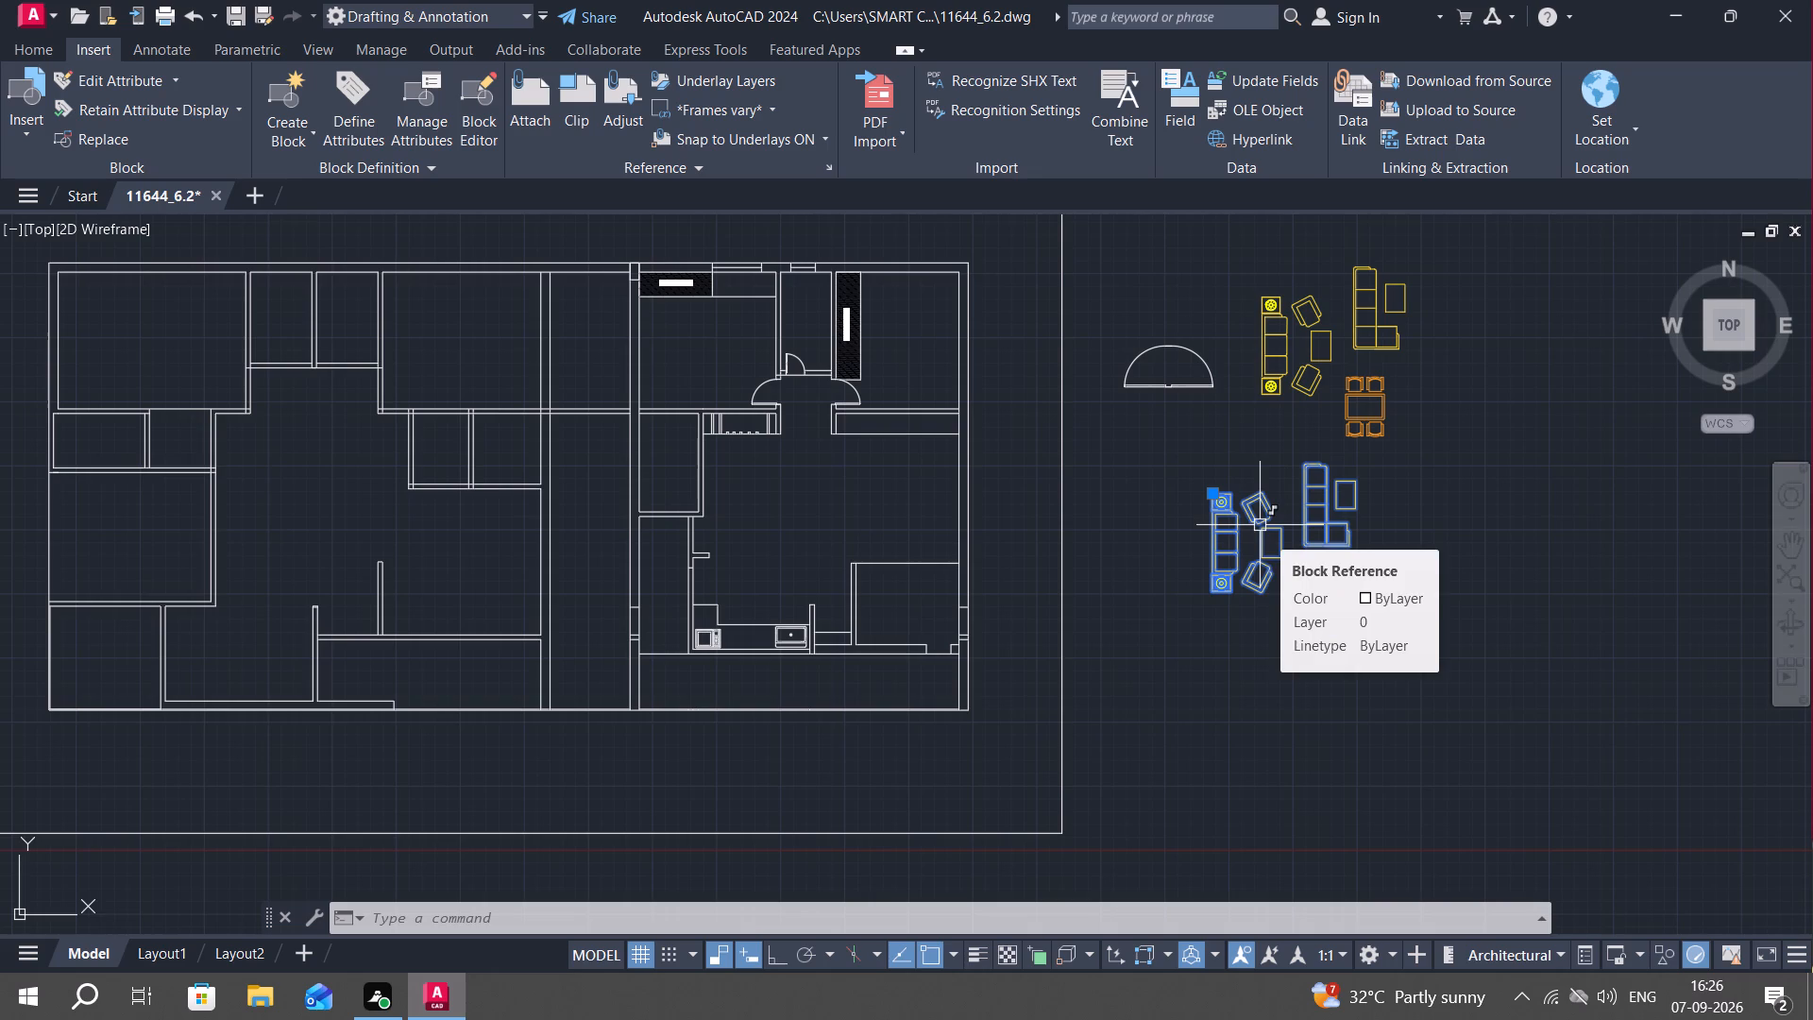
{"action": "type", "text": "X"}
{"action": "key", "text": "space"}
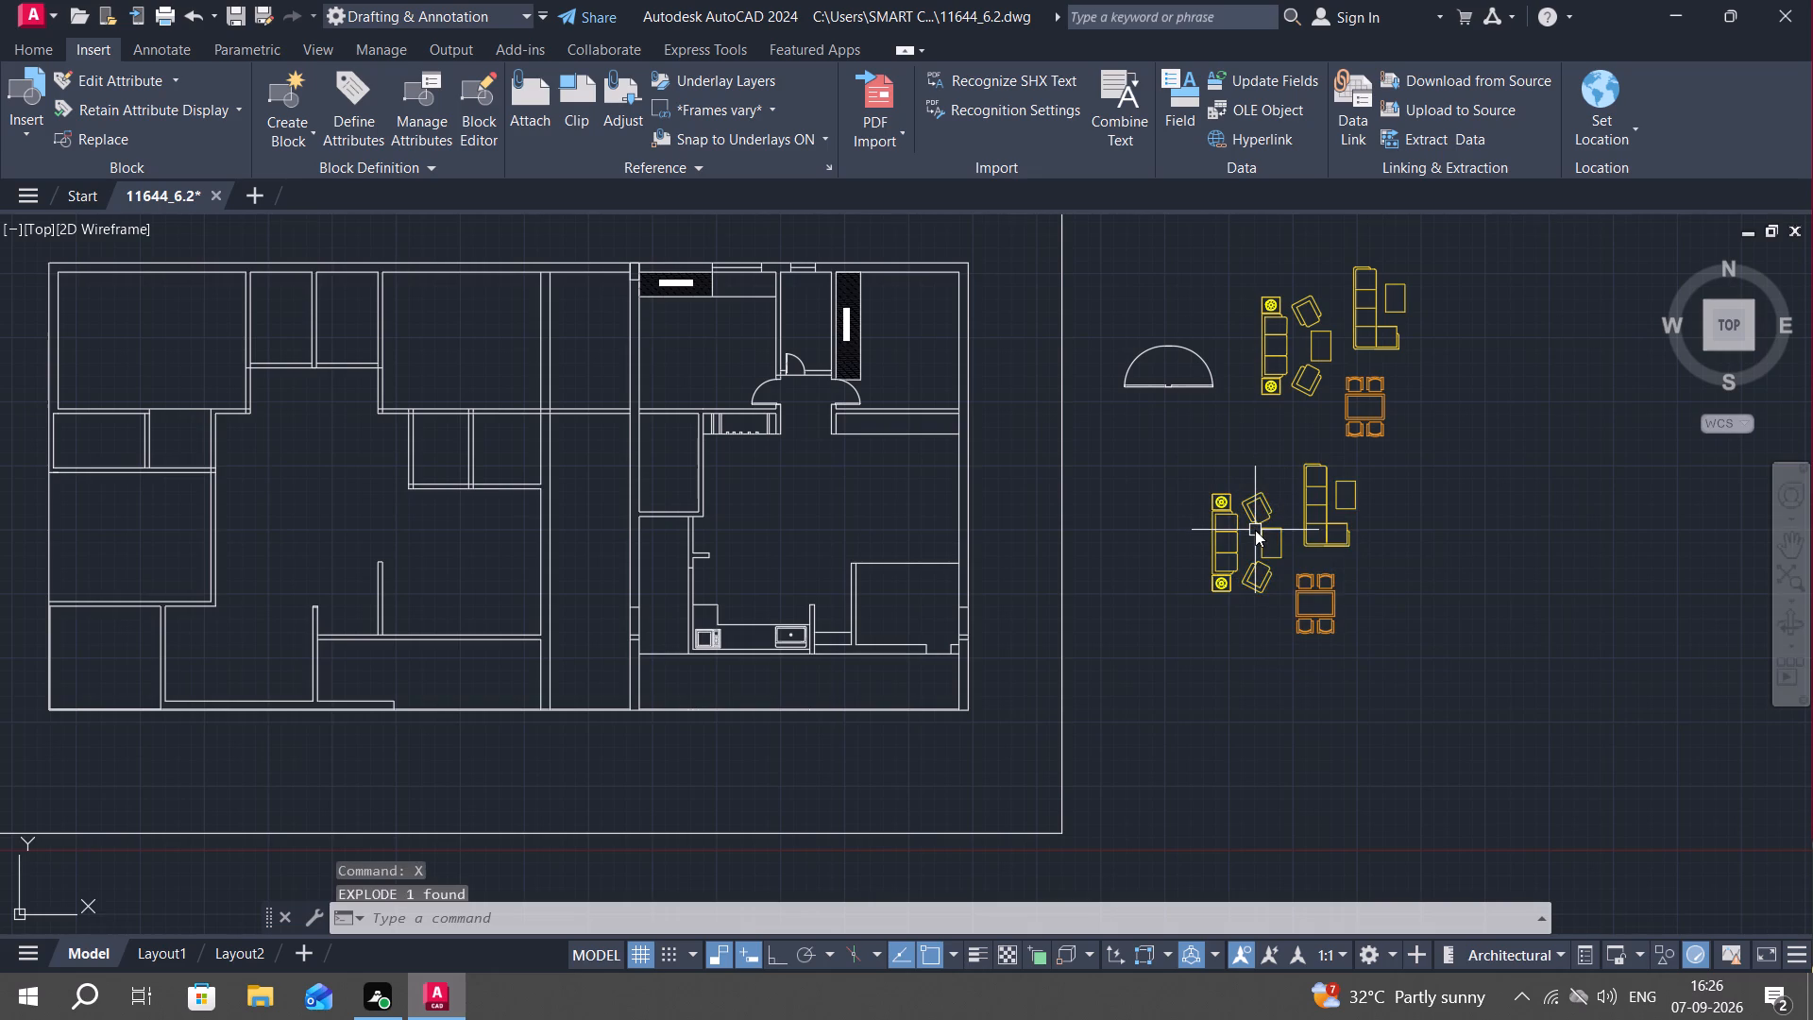
{"action": "left_click", "coordinate": [1256, 556]}
{"action": "key", "text": "Escape"}
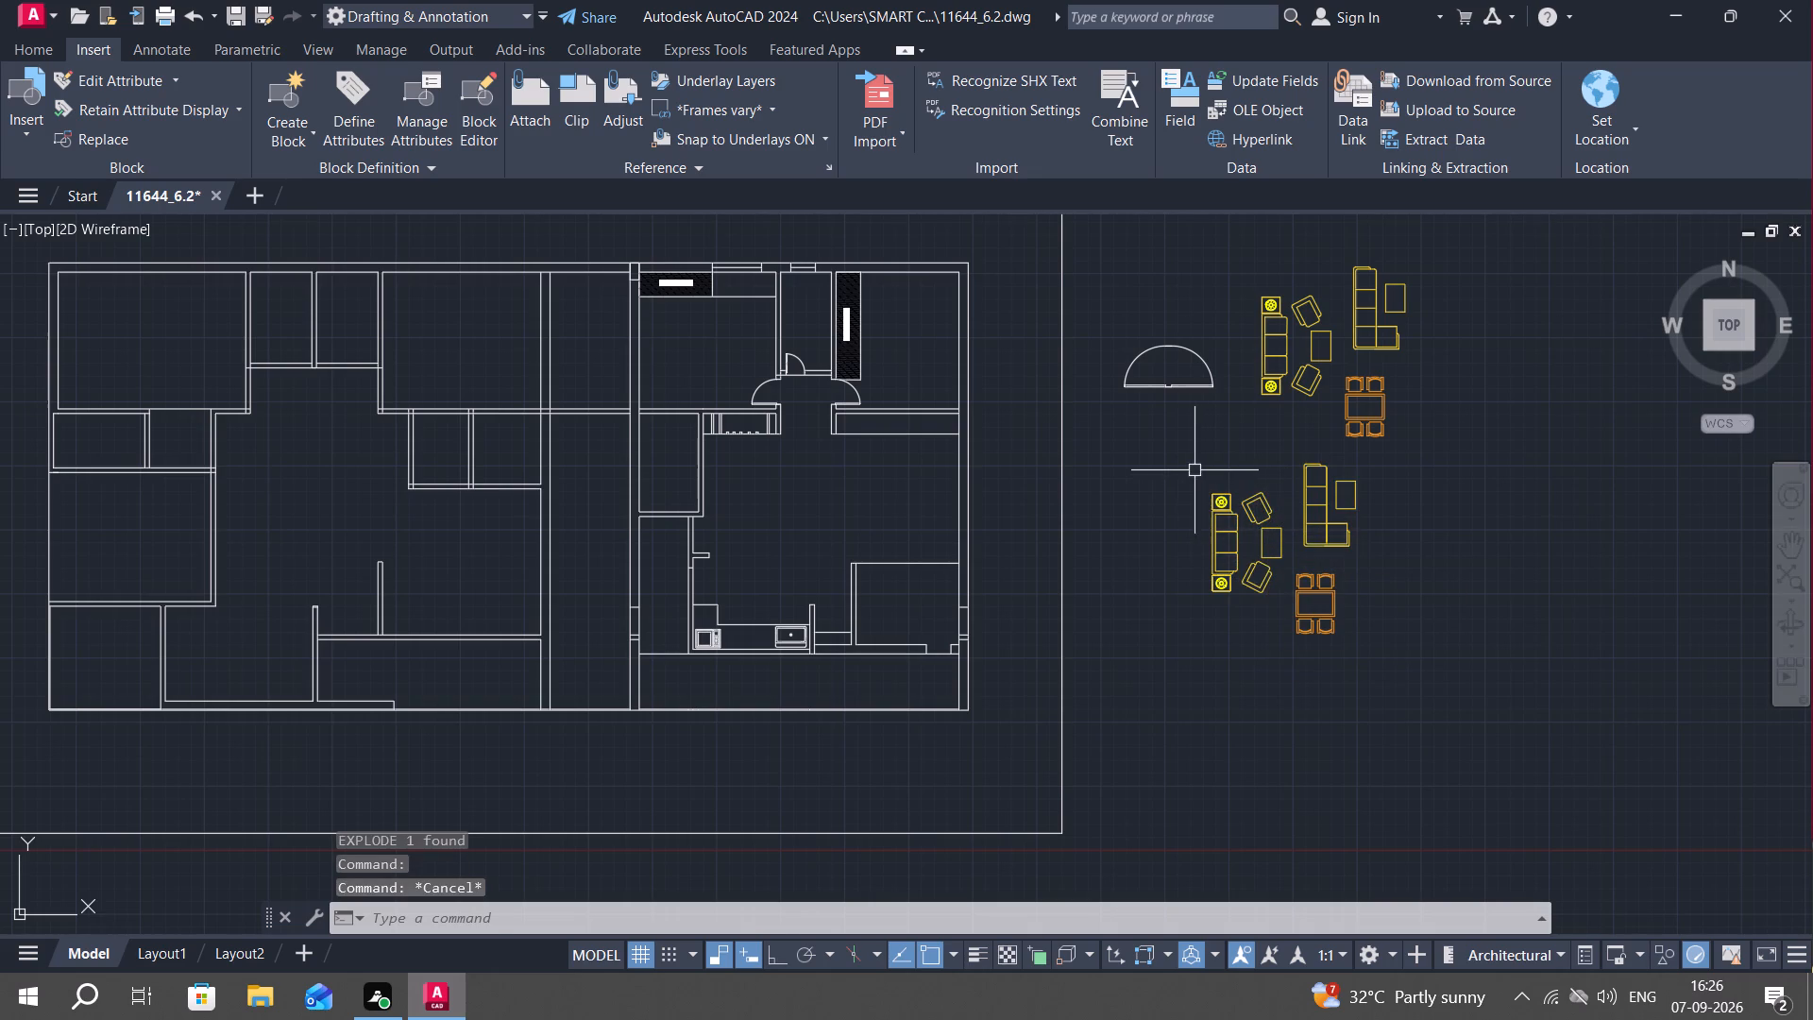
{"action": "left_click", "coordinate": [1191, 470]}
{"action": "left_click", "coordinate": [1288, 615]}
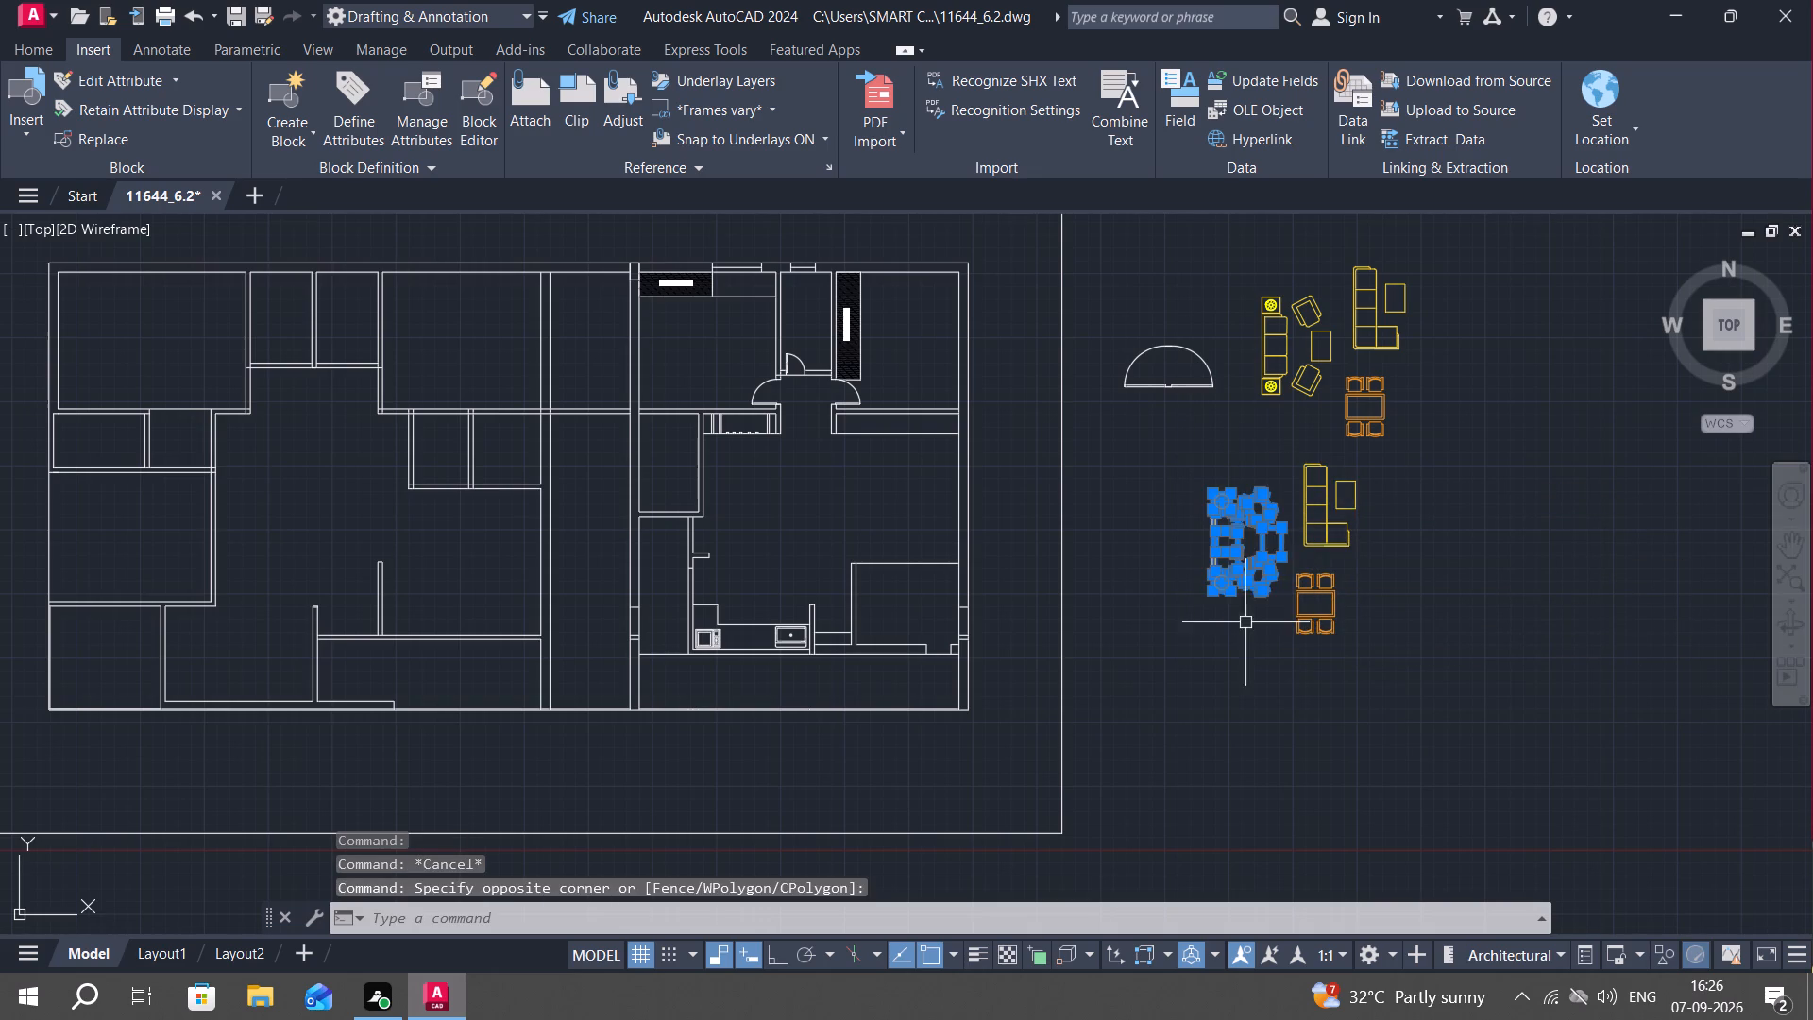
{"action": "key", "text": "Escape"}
Copy the exploded sofa set with side tables, armchairs and coffee table to the empty space southwest of it, just outside the plot boundary.
{"action": "left_click", "coordinate": [1188, 452]}
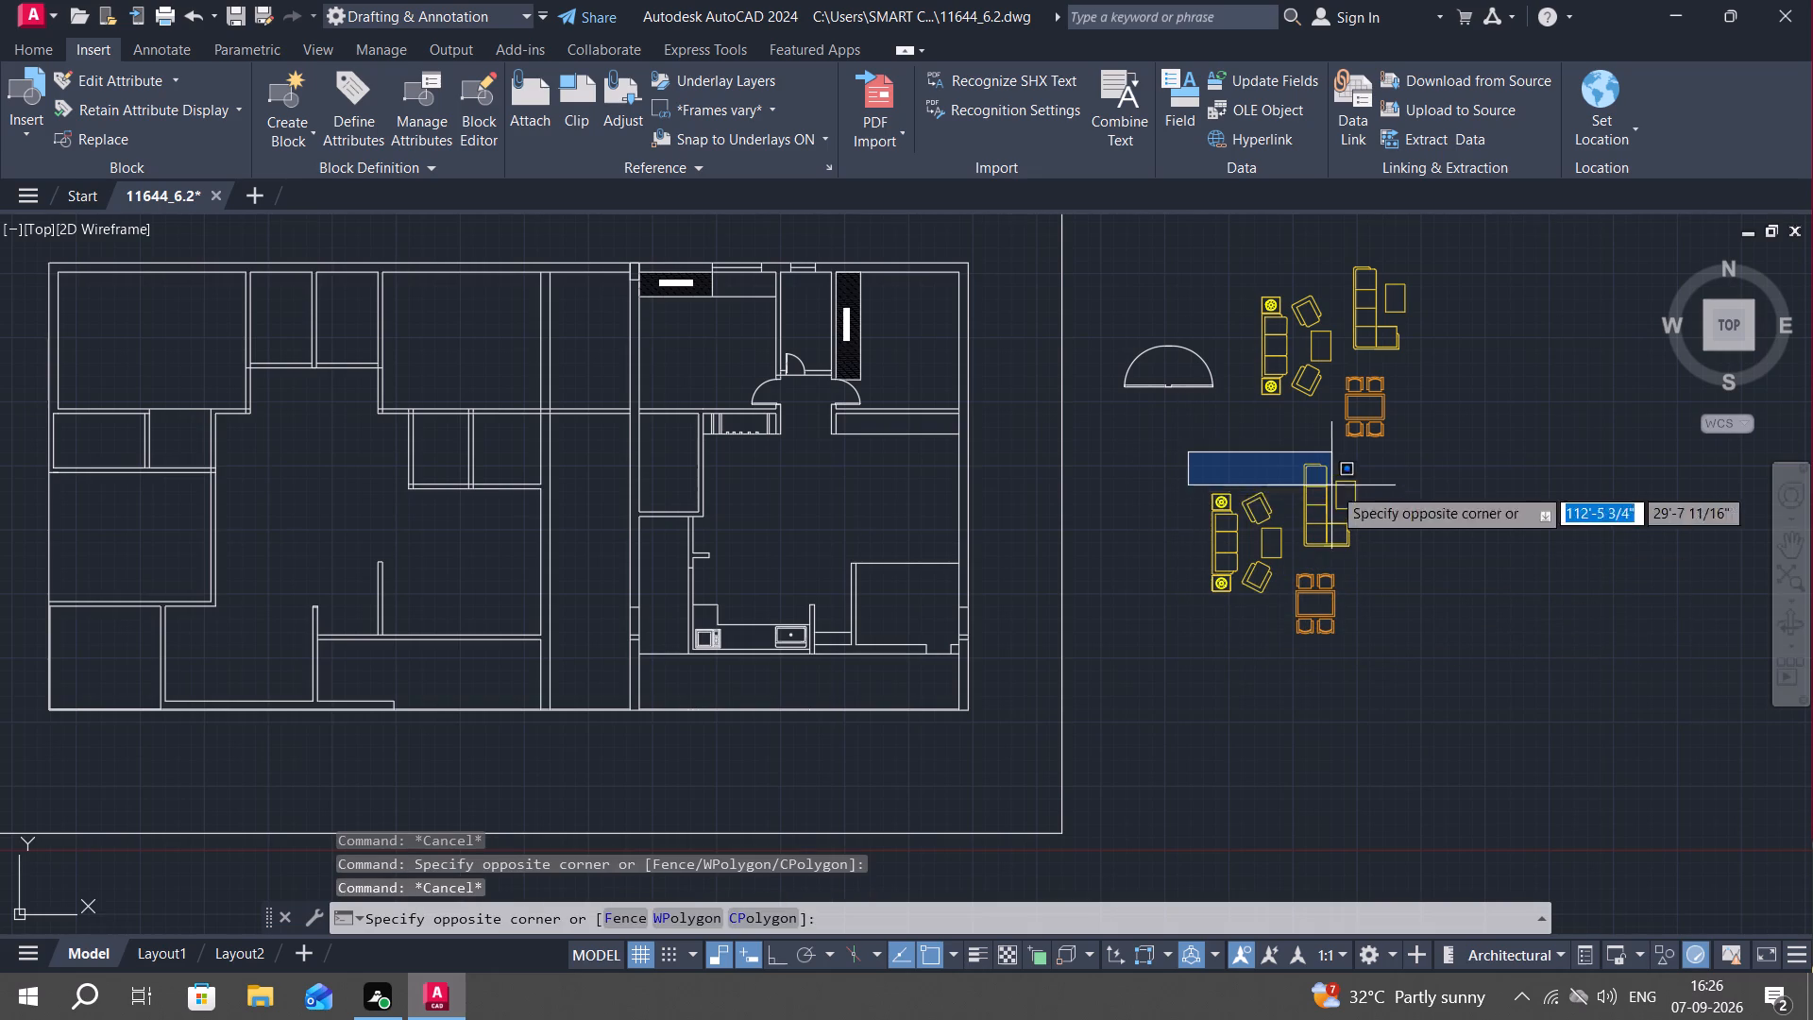
{"action": "left_click", "coordinate": [1285, 605]}
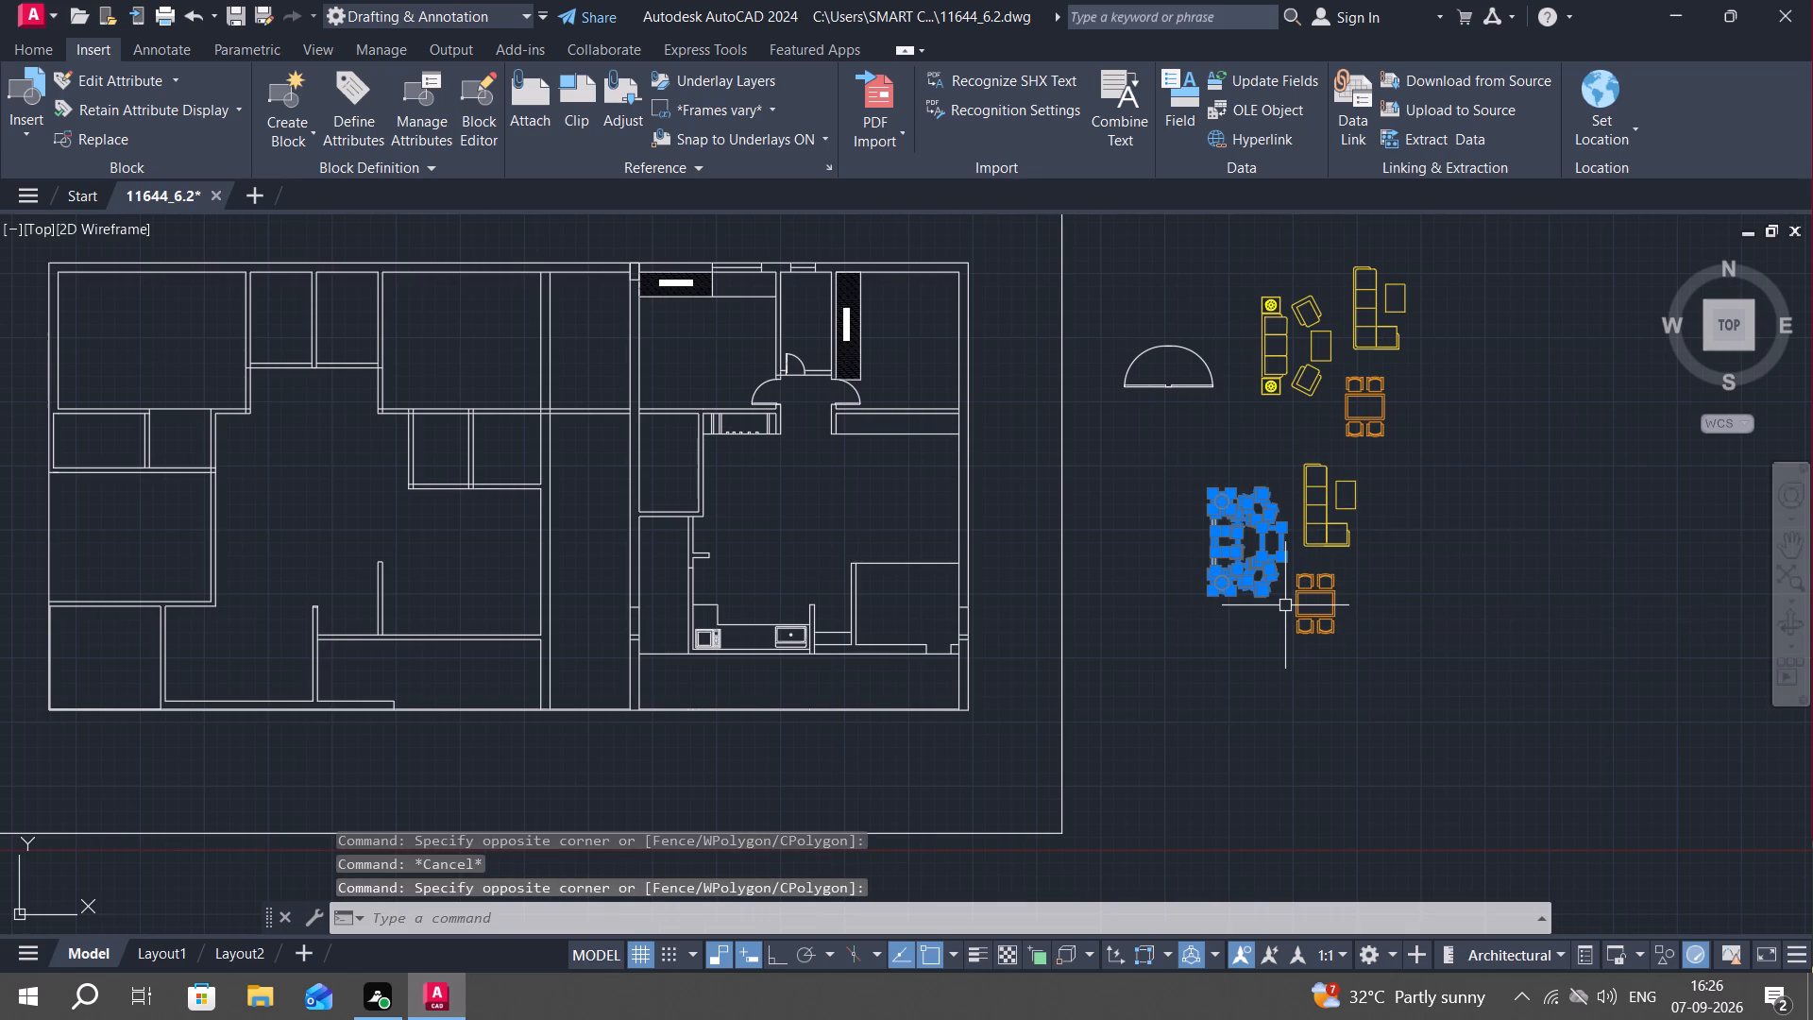
{"action": "type", "text": "CO"}
{"action": "key", "text": "space"}
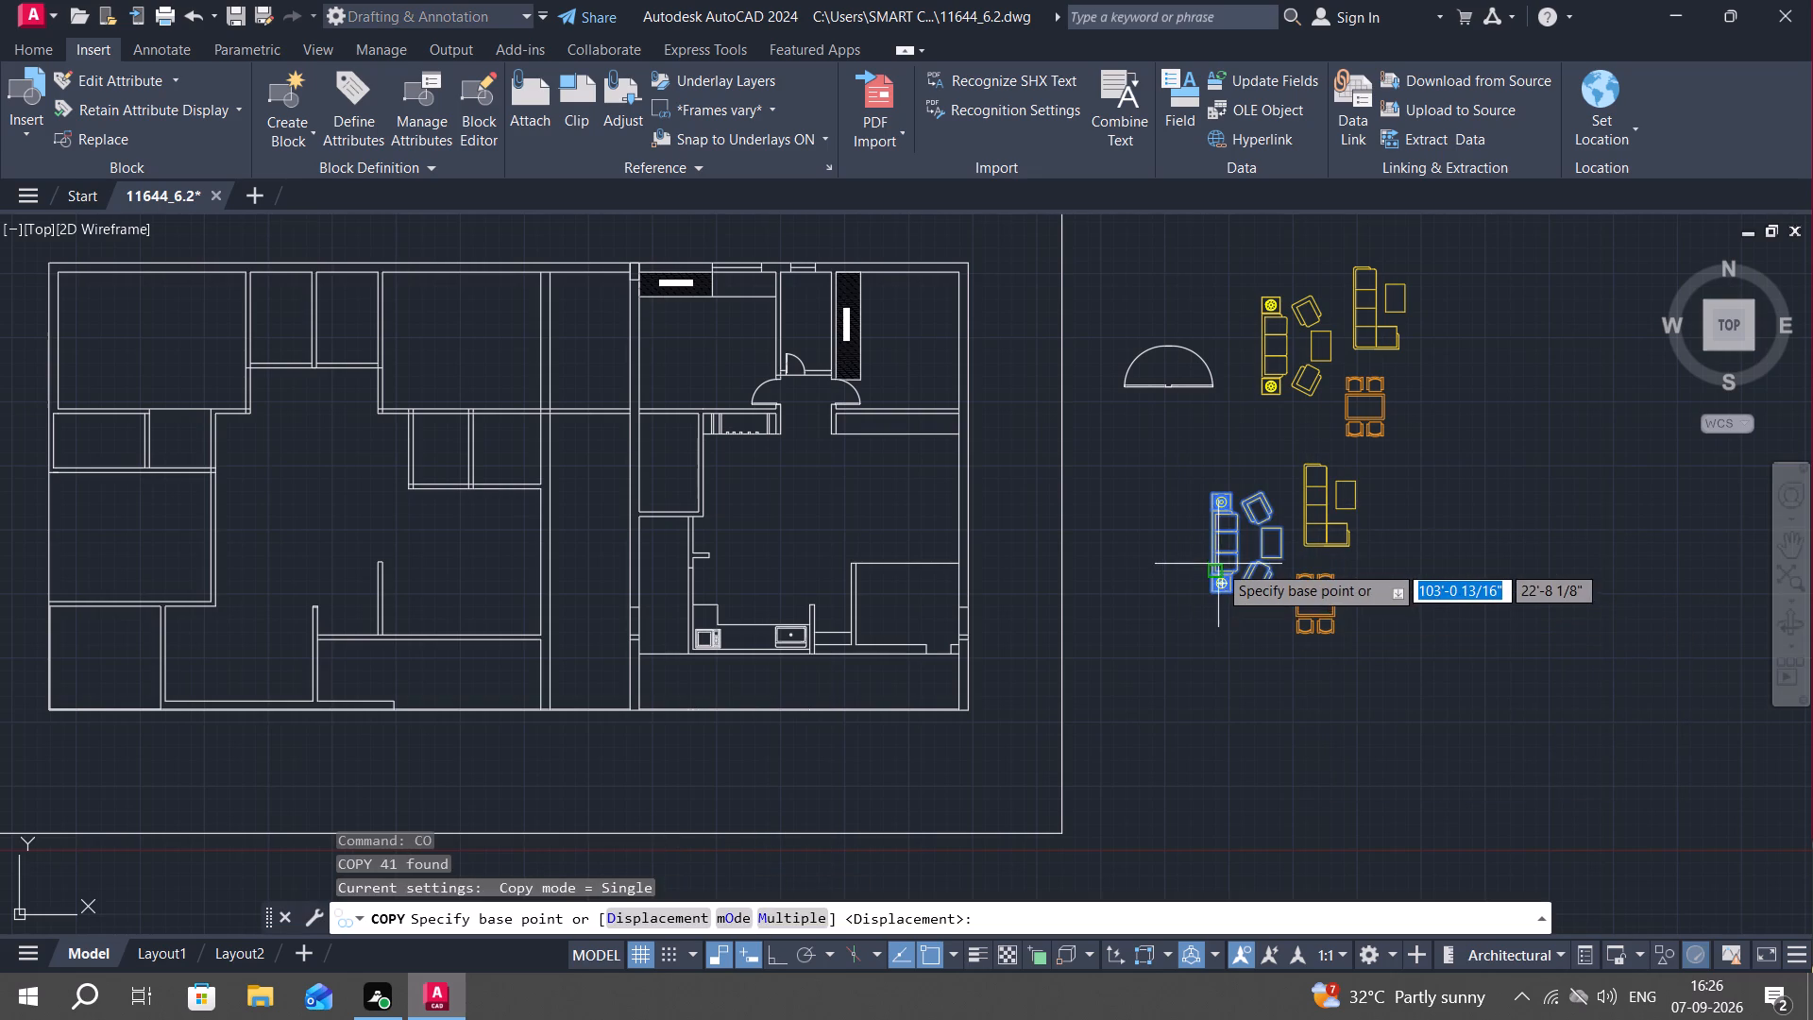
{"action": "left_click", "coordinate": [1210, 572]}
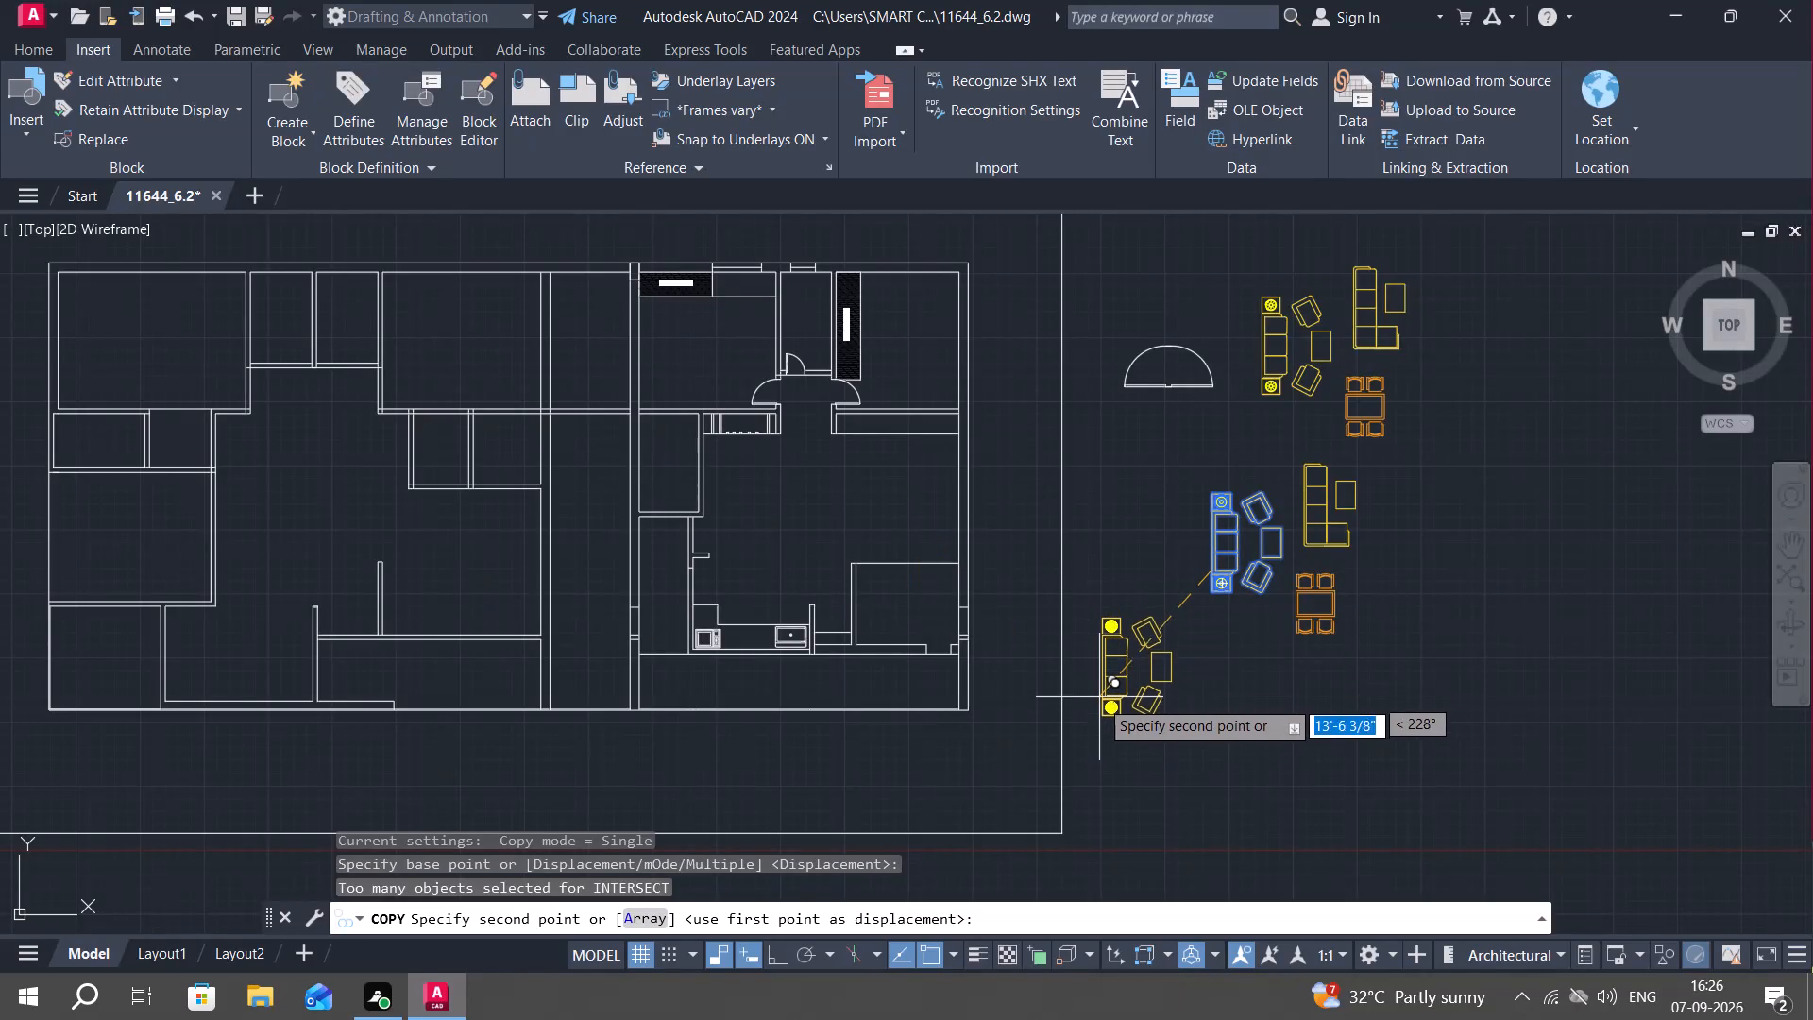
{"action": "left_click", "coordinate": [1099, 707]}
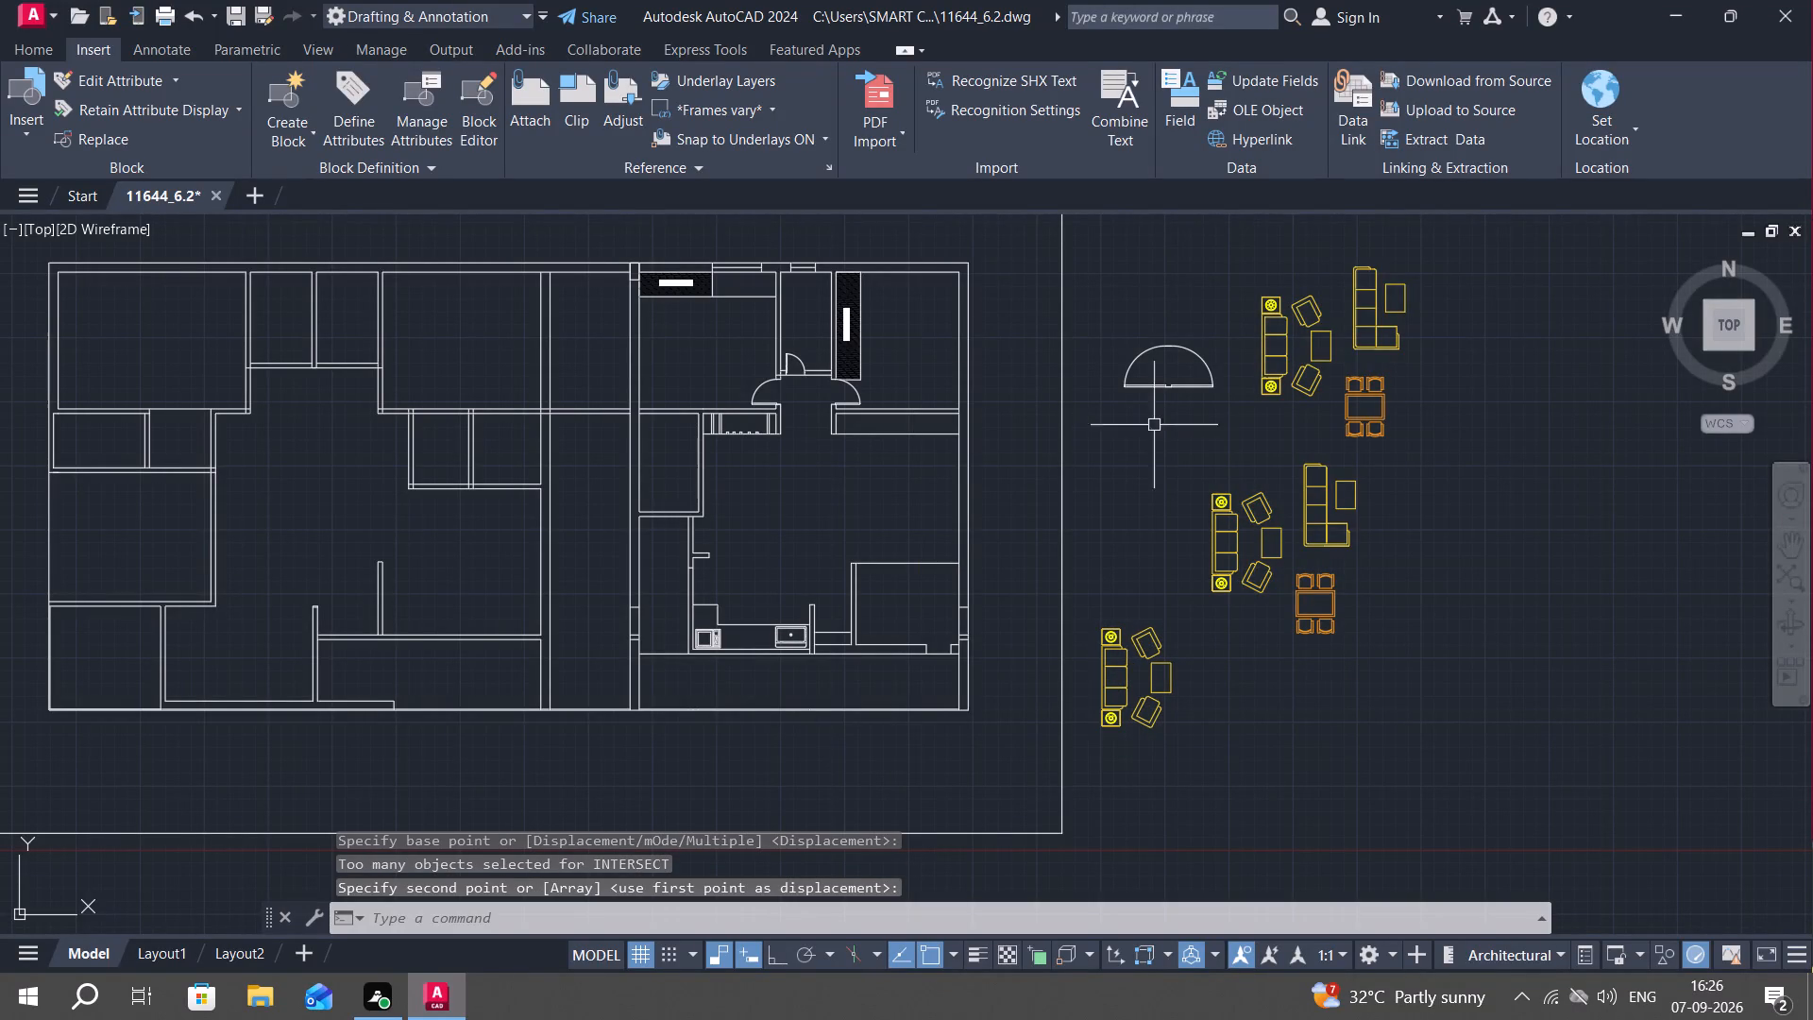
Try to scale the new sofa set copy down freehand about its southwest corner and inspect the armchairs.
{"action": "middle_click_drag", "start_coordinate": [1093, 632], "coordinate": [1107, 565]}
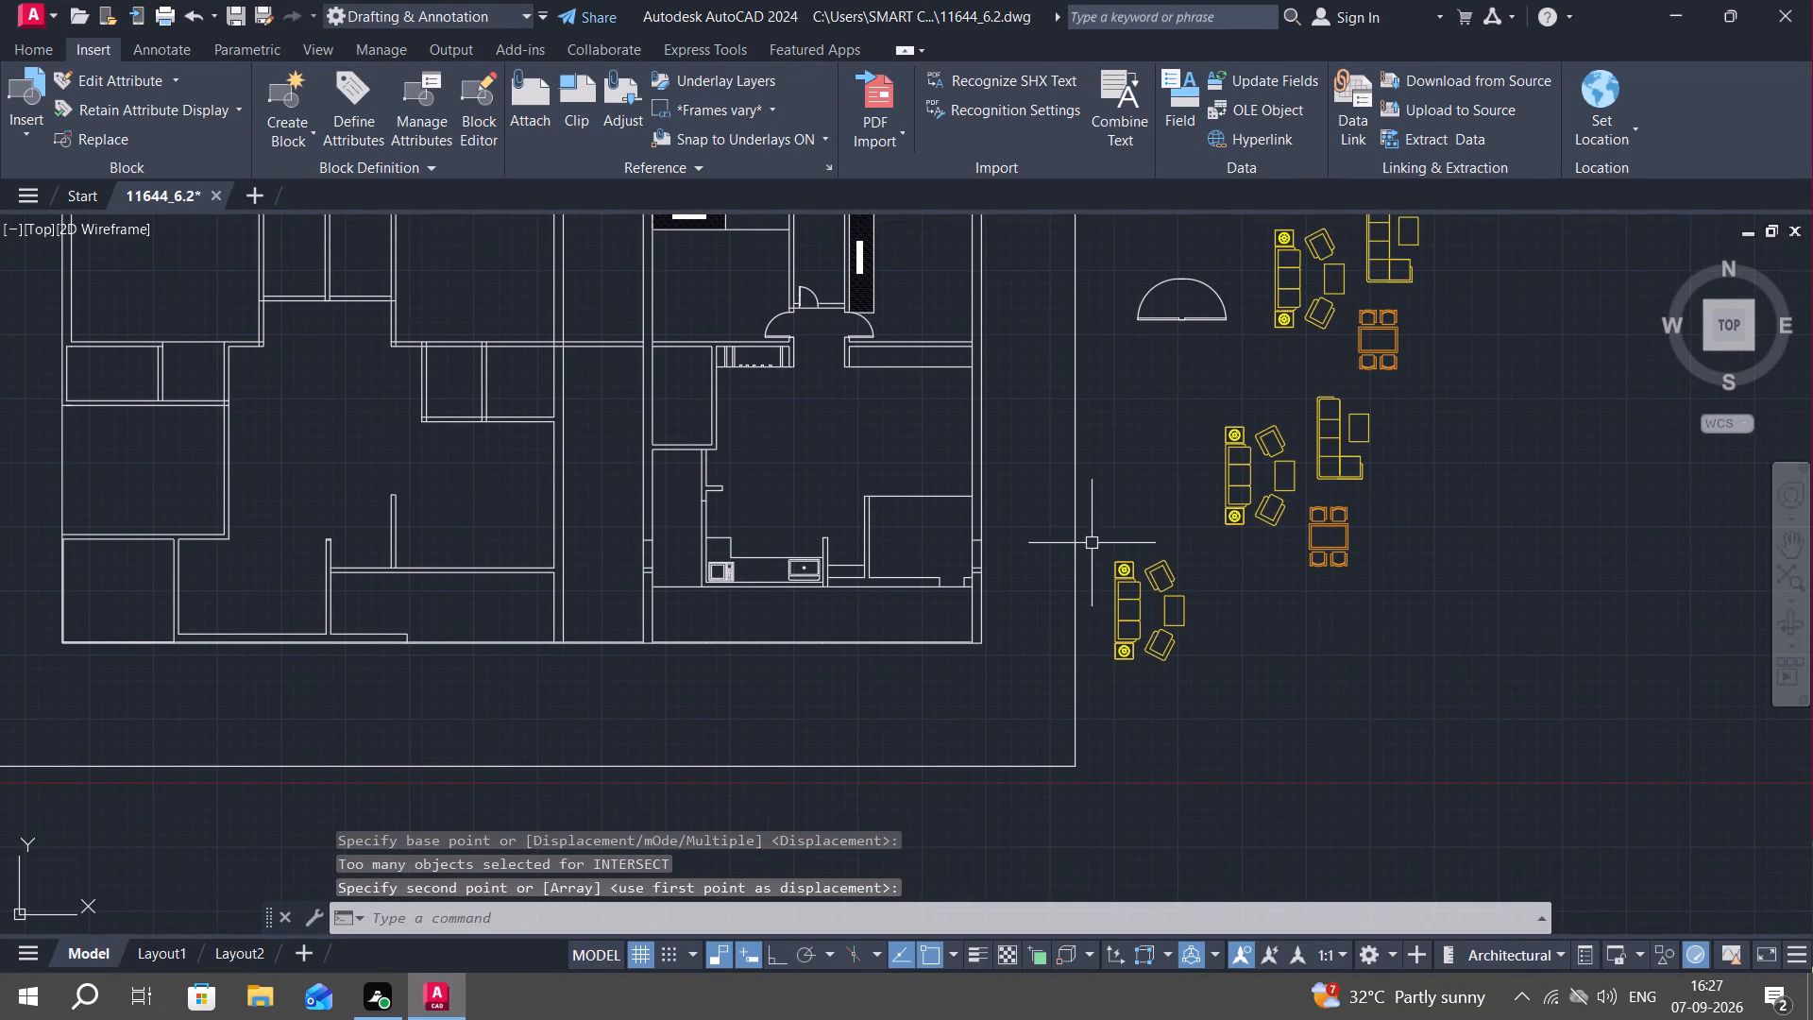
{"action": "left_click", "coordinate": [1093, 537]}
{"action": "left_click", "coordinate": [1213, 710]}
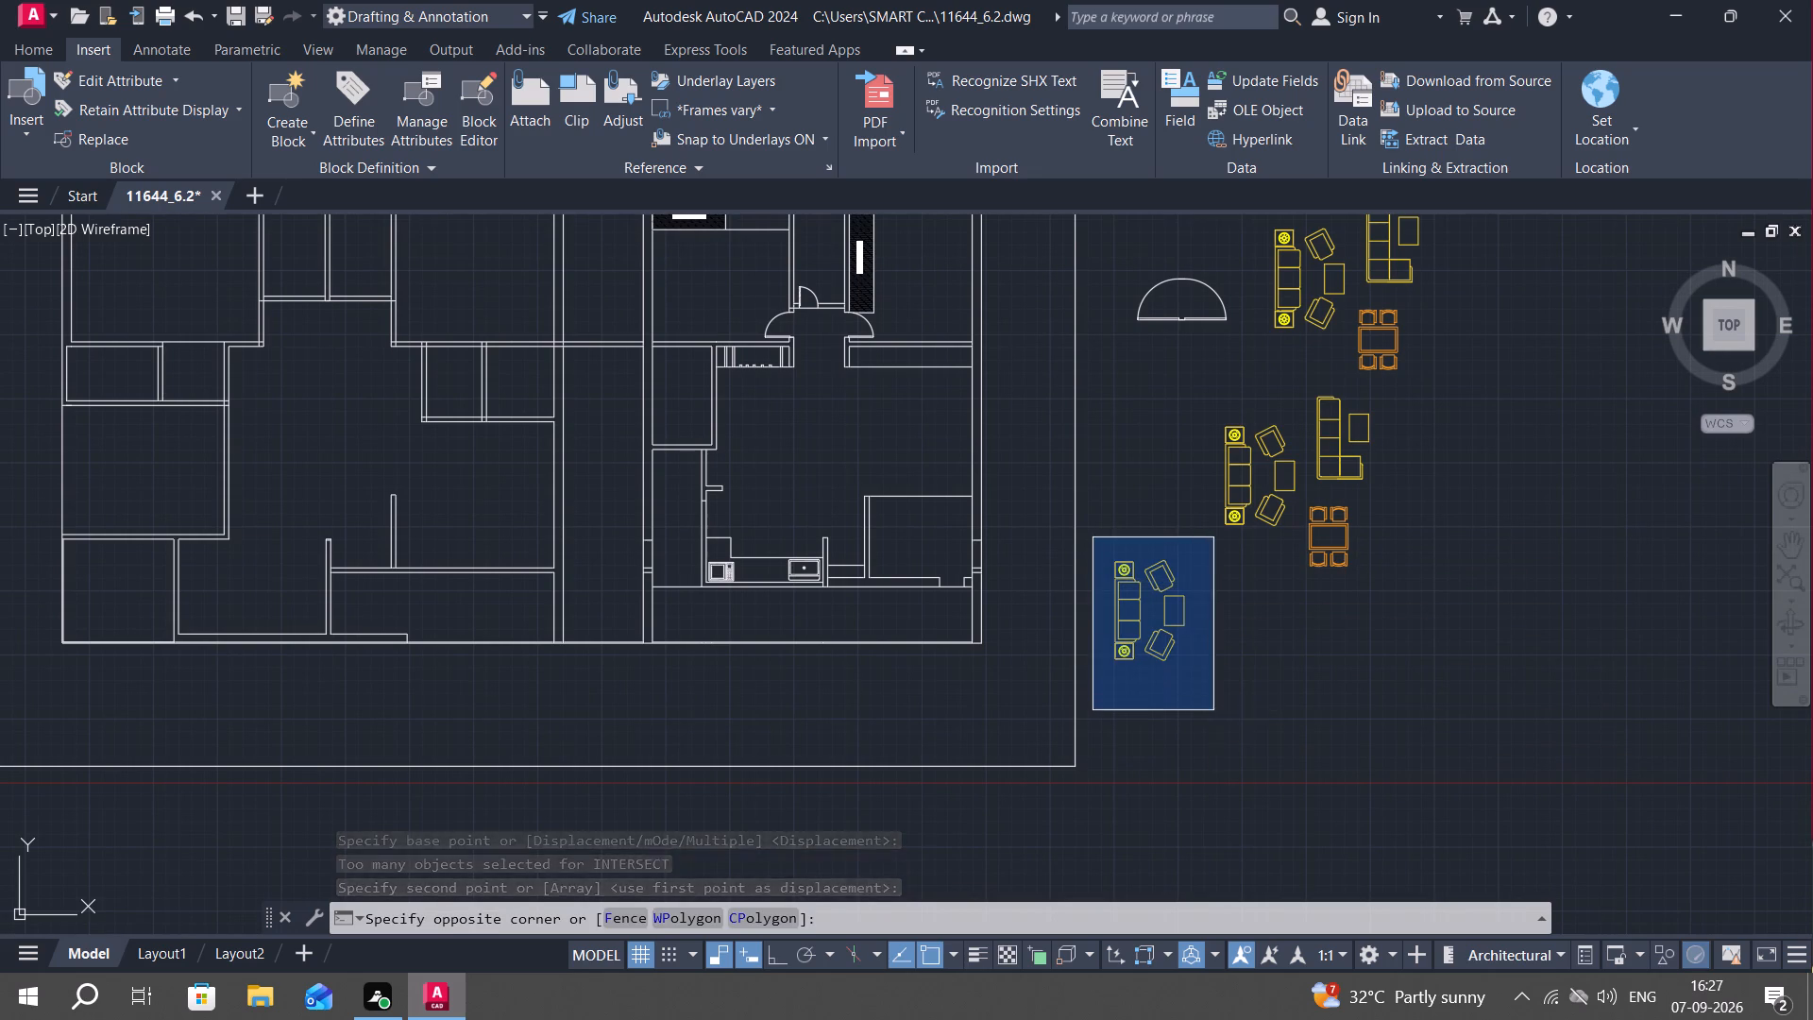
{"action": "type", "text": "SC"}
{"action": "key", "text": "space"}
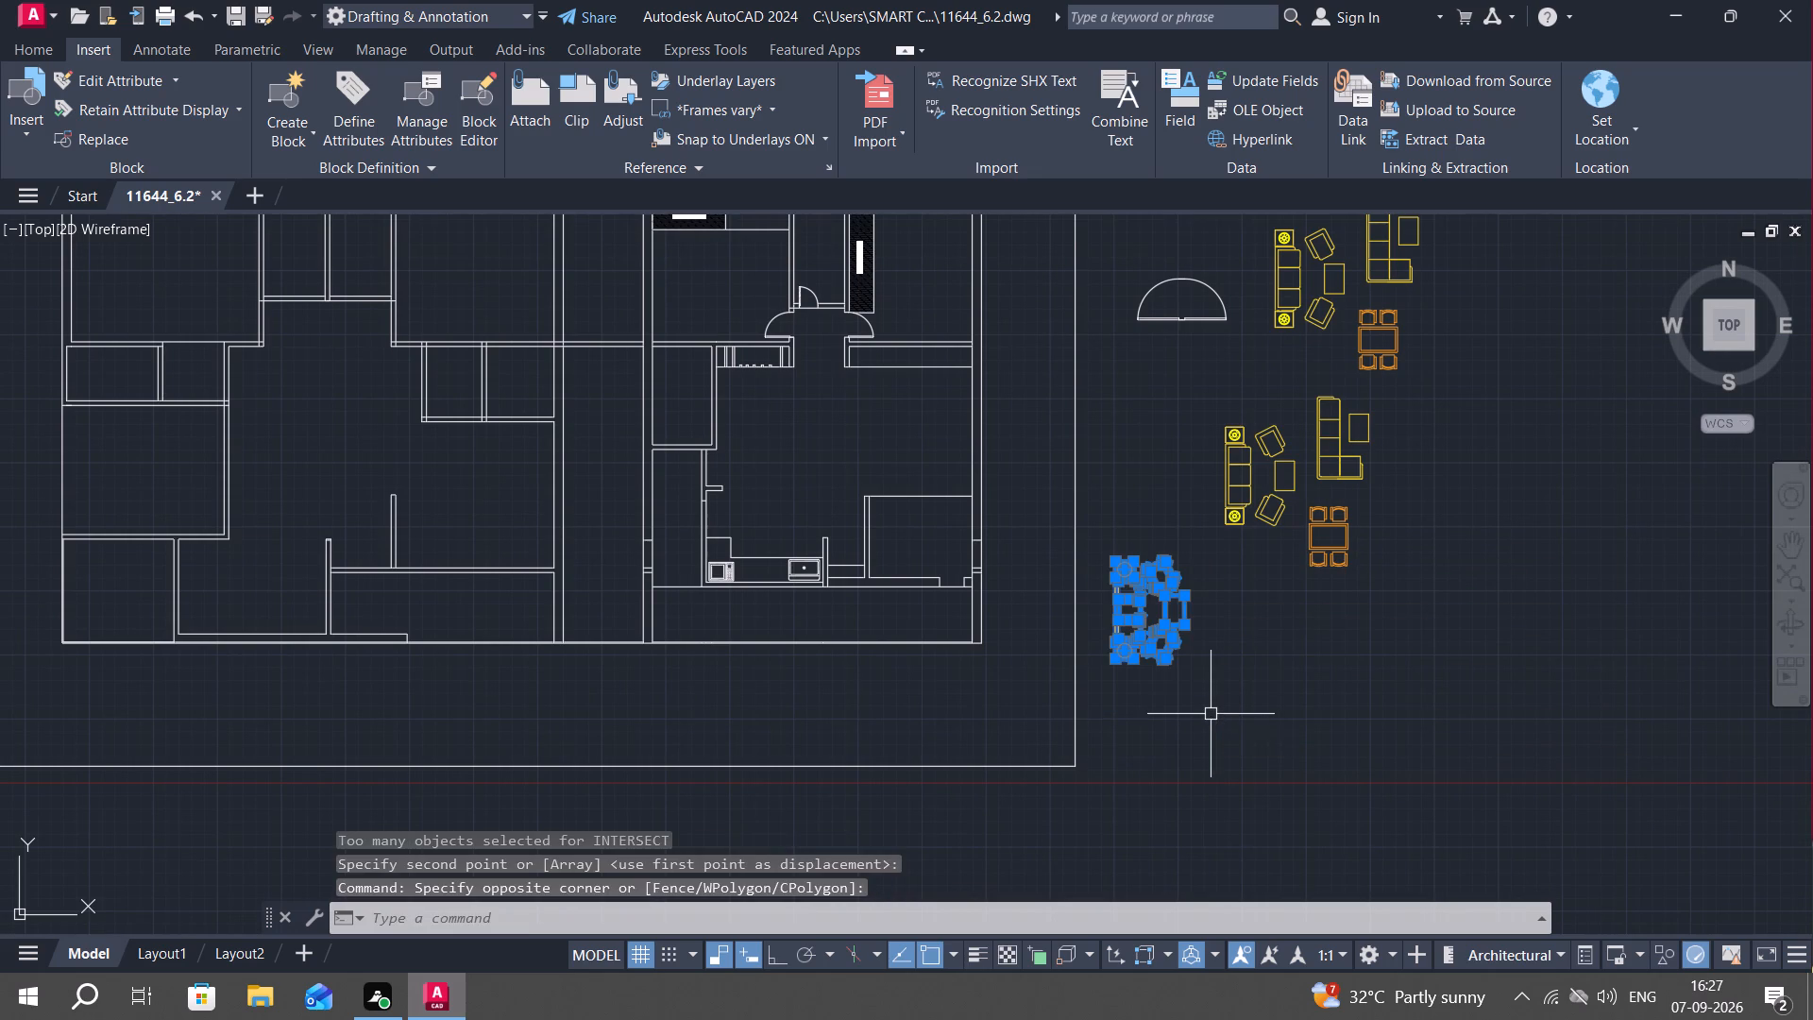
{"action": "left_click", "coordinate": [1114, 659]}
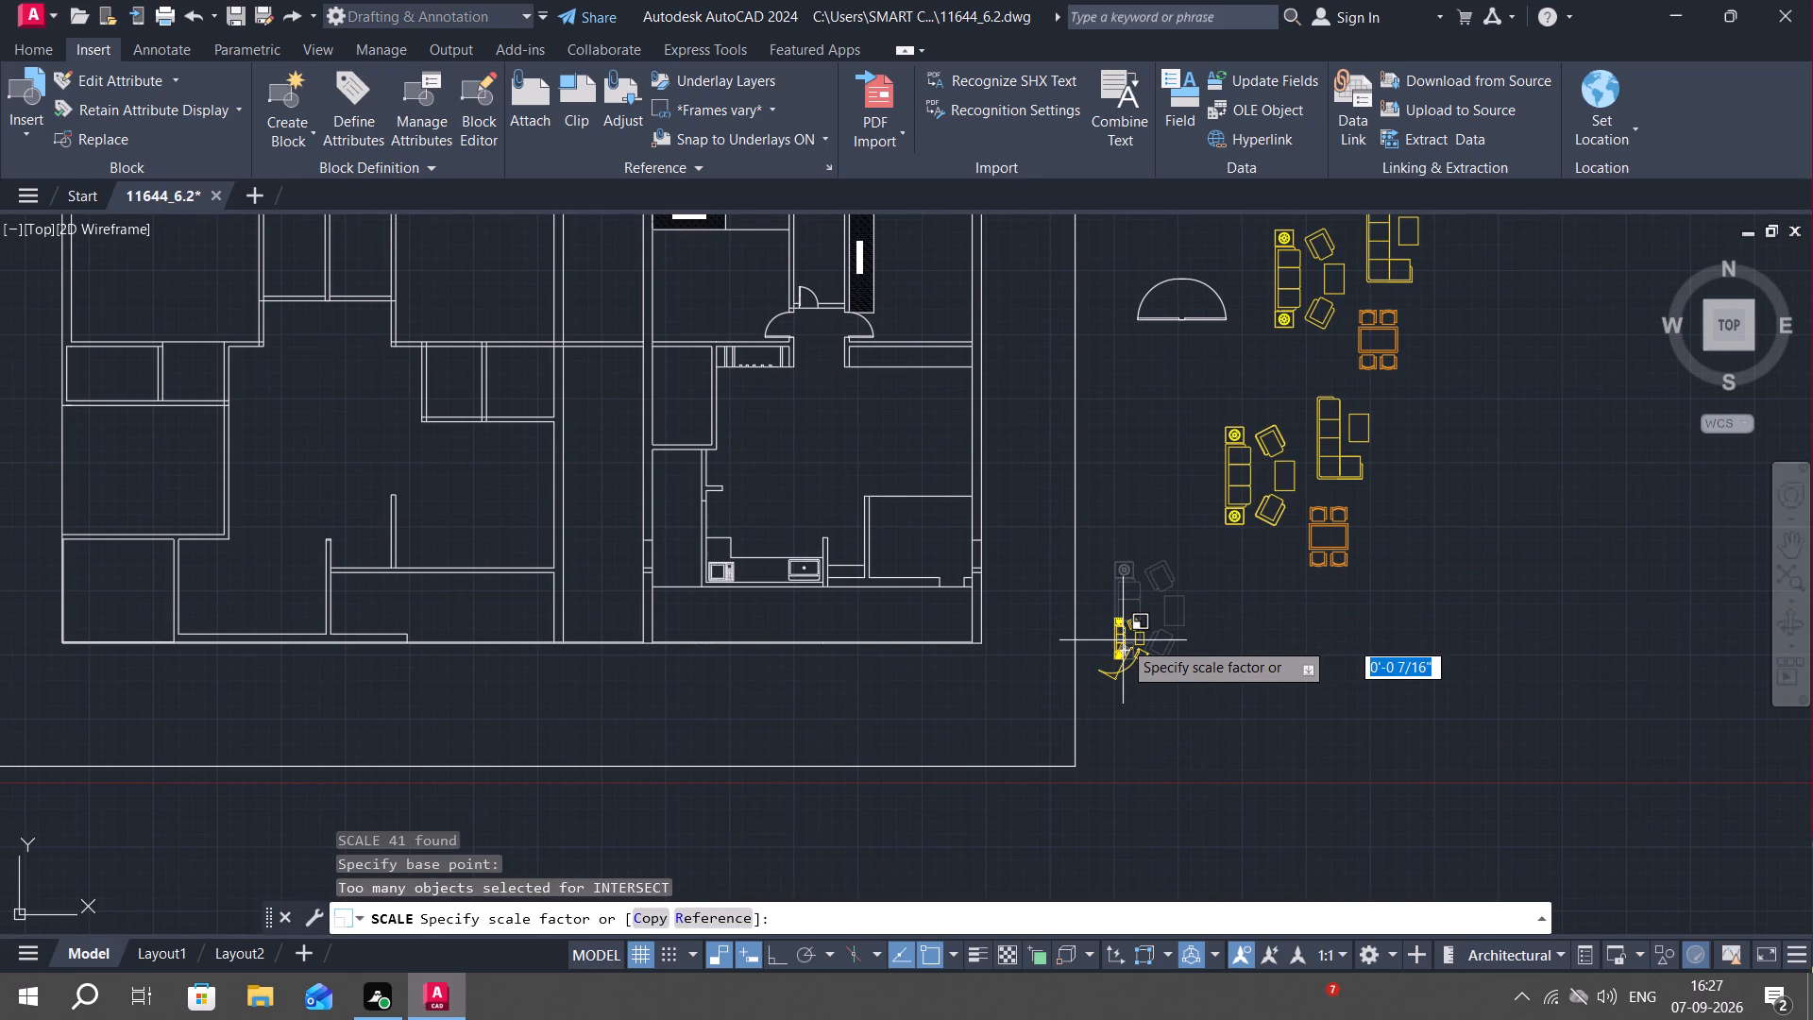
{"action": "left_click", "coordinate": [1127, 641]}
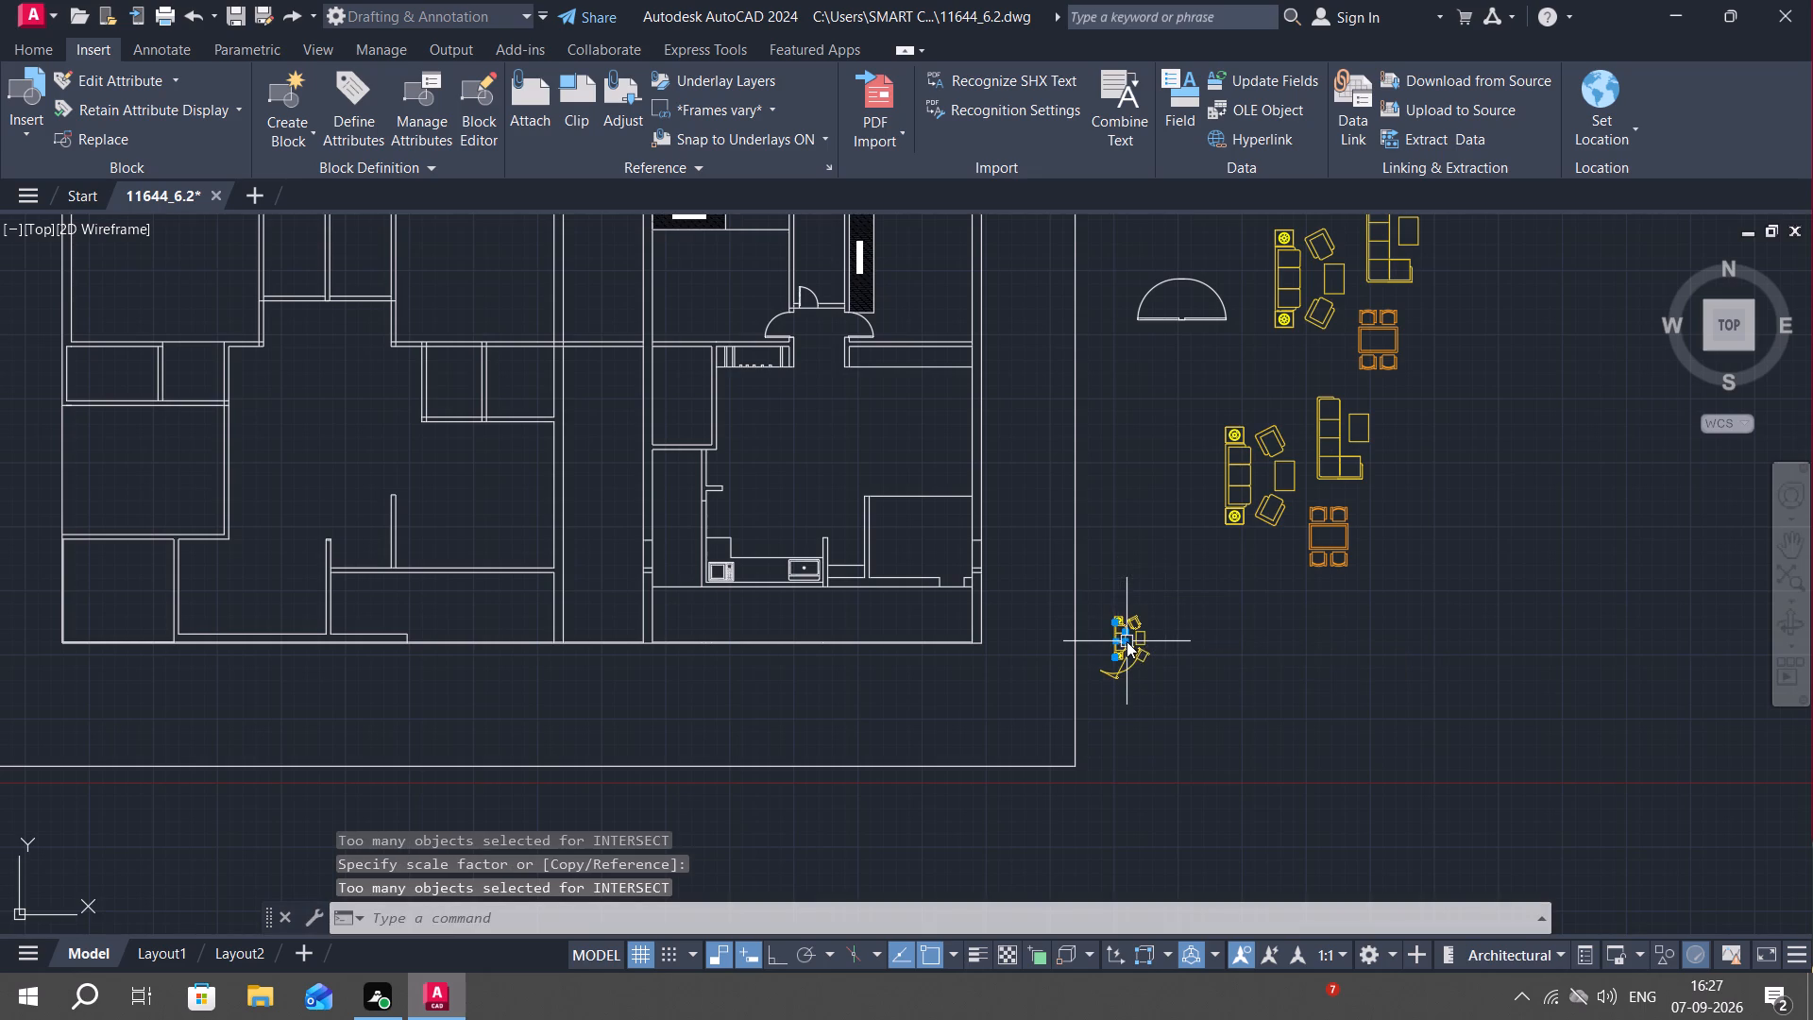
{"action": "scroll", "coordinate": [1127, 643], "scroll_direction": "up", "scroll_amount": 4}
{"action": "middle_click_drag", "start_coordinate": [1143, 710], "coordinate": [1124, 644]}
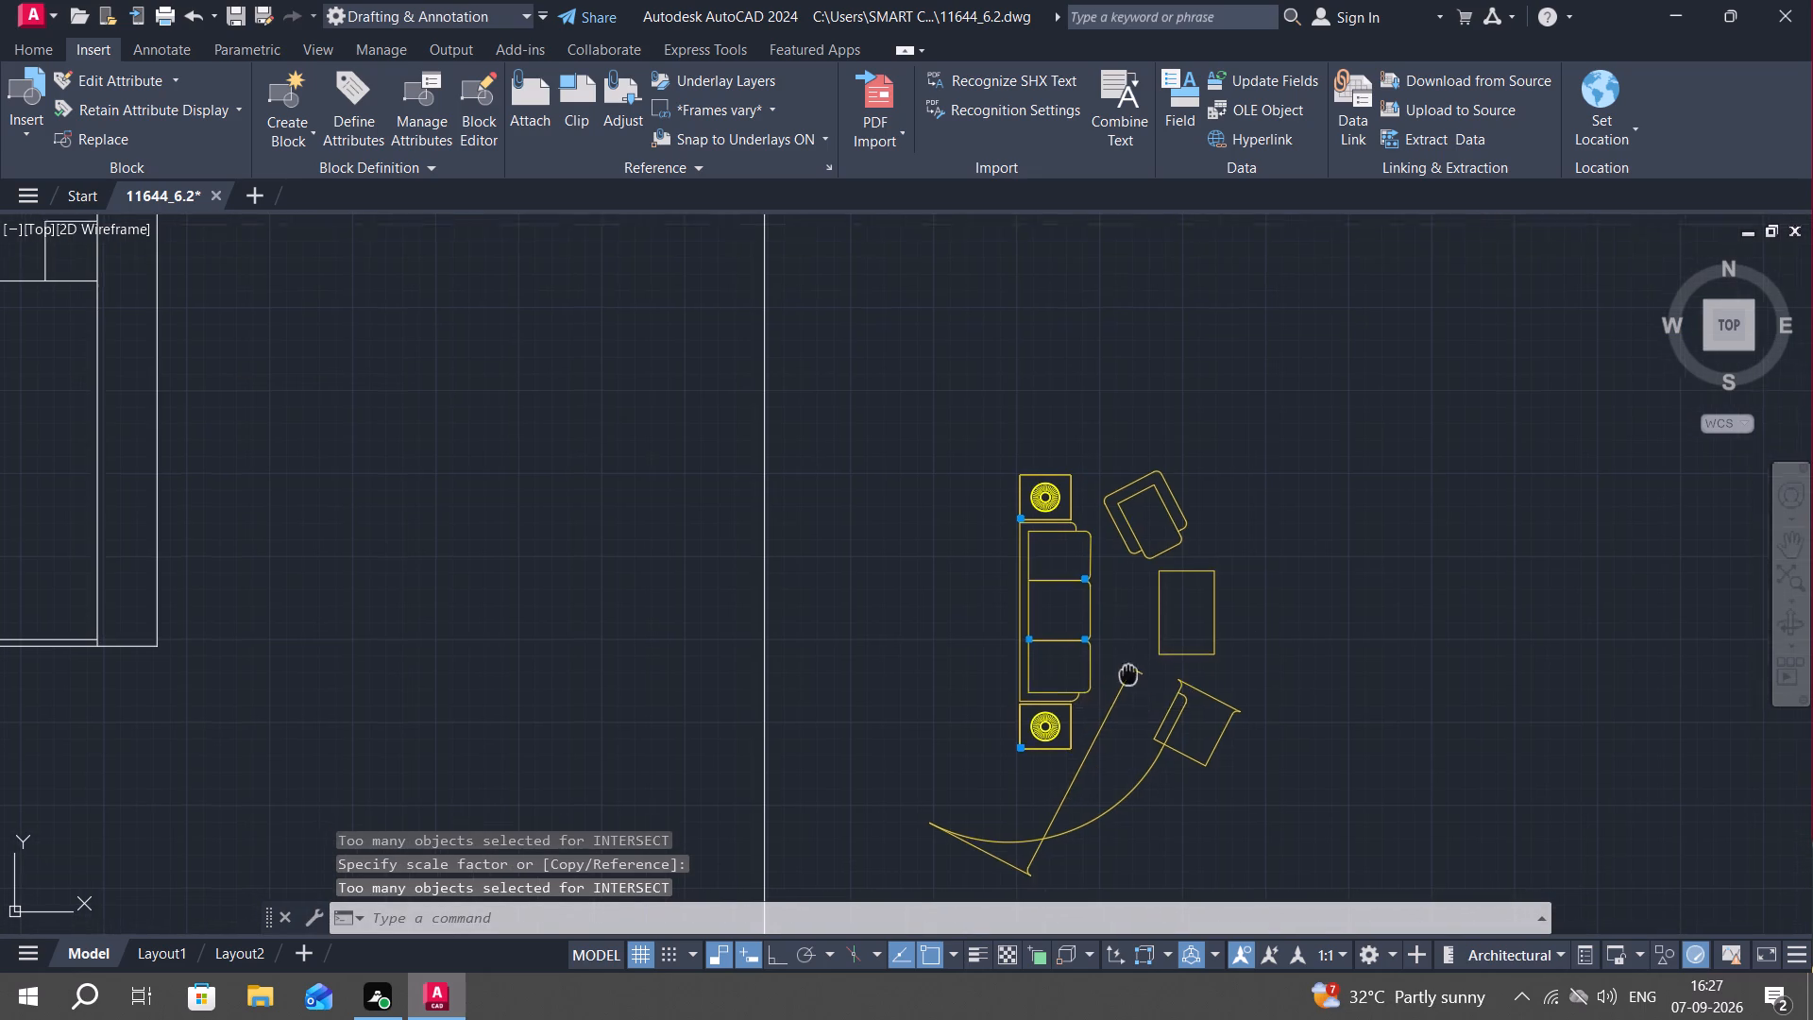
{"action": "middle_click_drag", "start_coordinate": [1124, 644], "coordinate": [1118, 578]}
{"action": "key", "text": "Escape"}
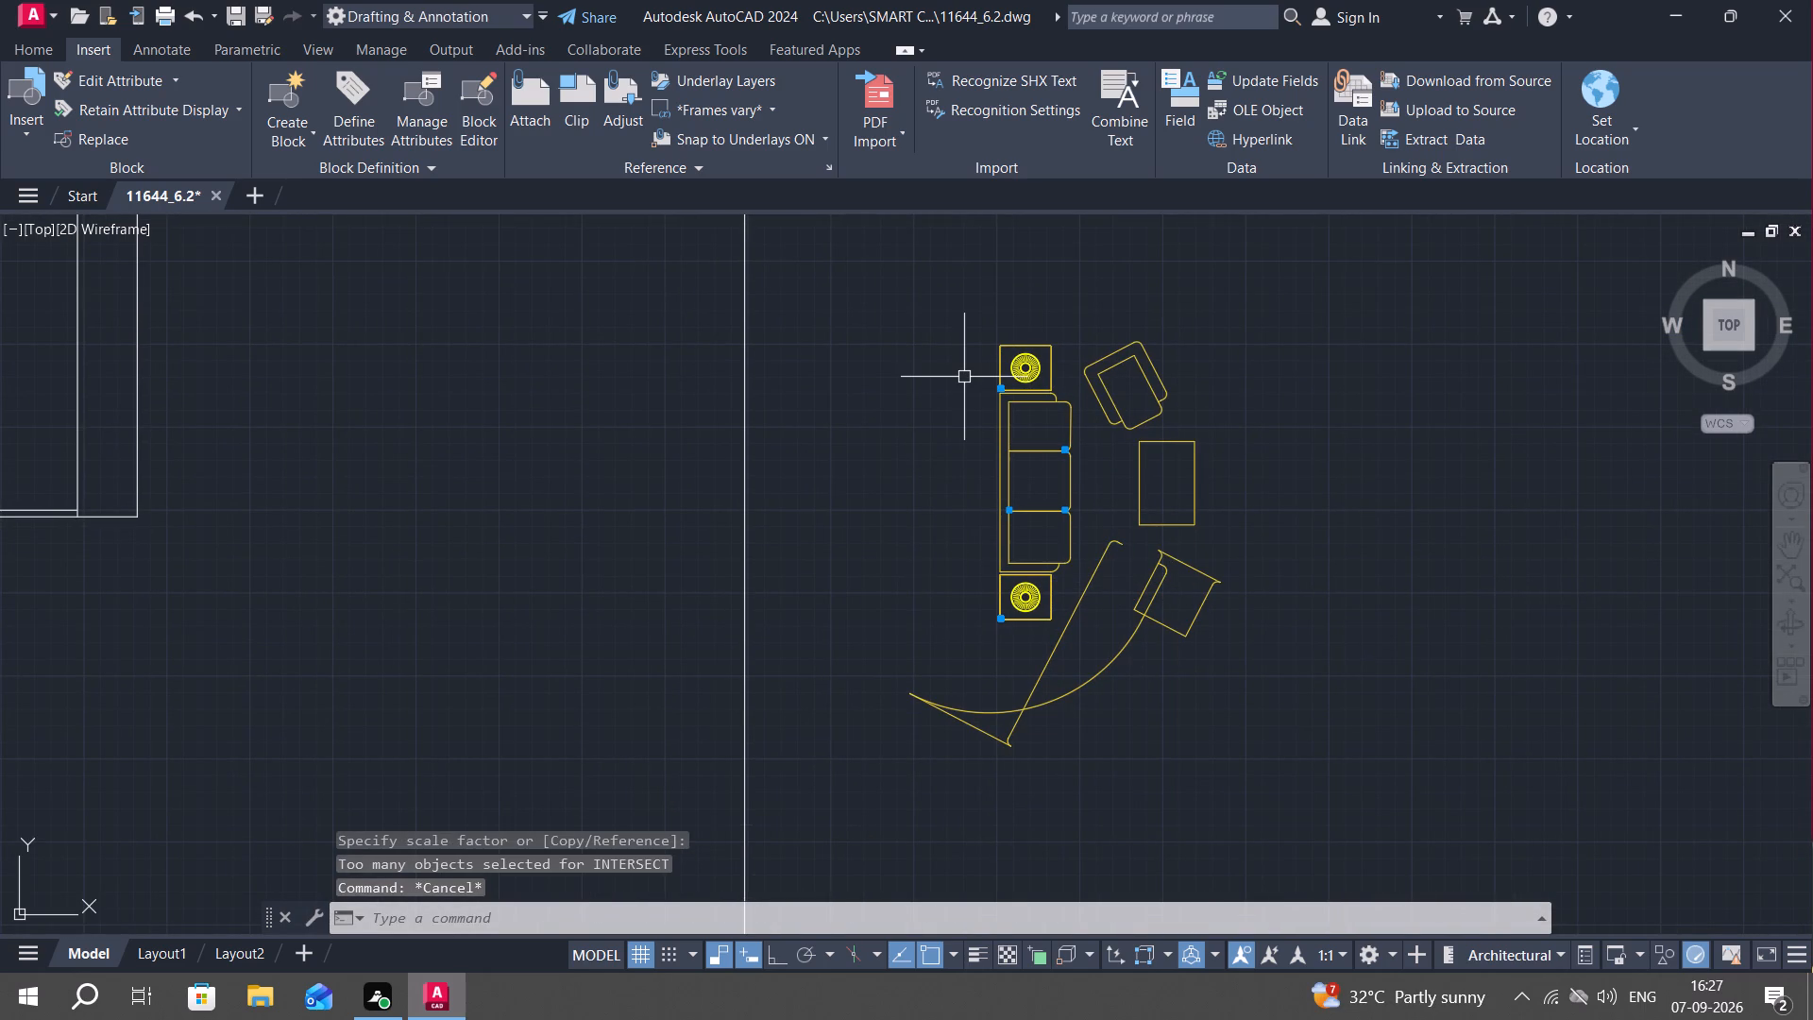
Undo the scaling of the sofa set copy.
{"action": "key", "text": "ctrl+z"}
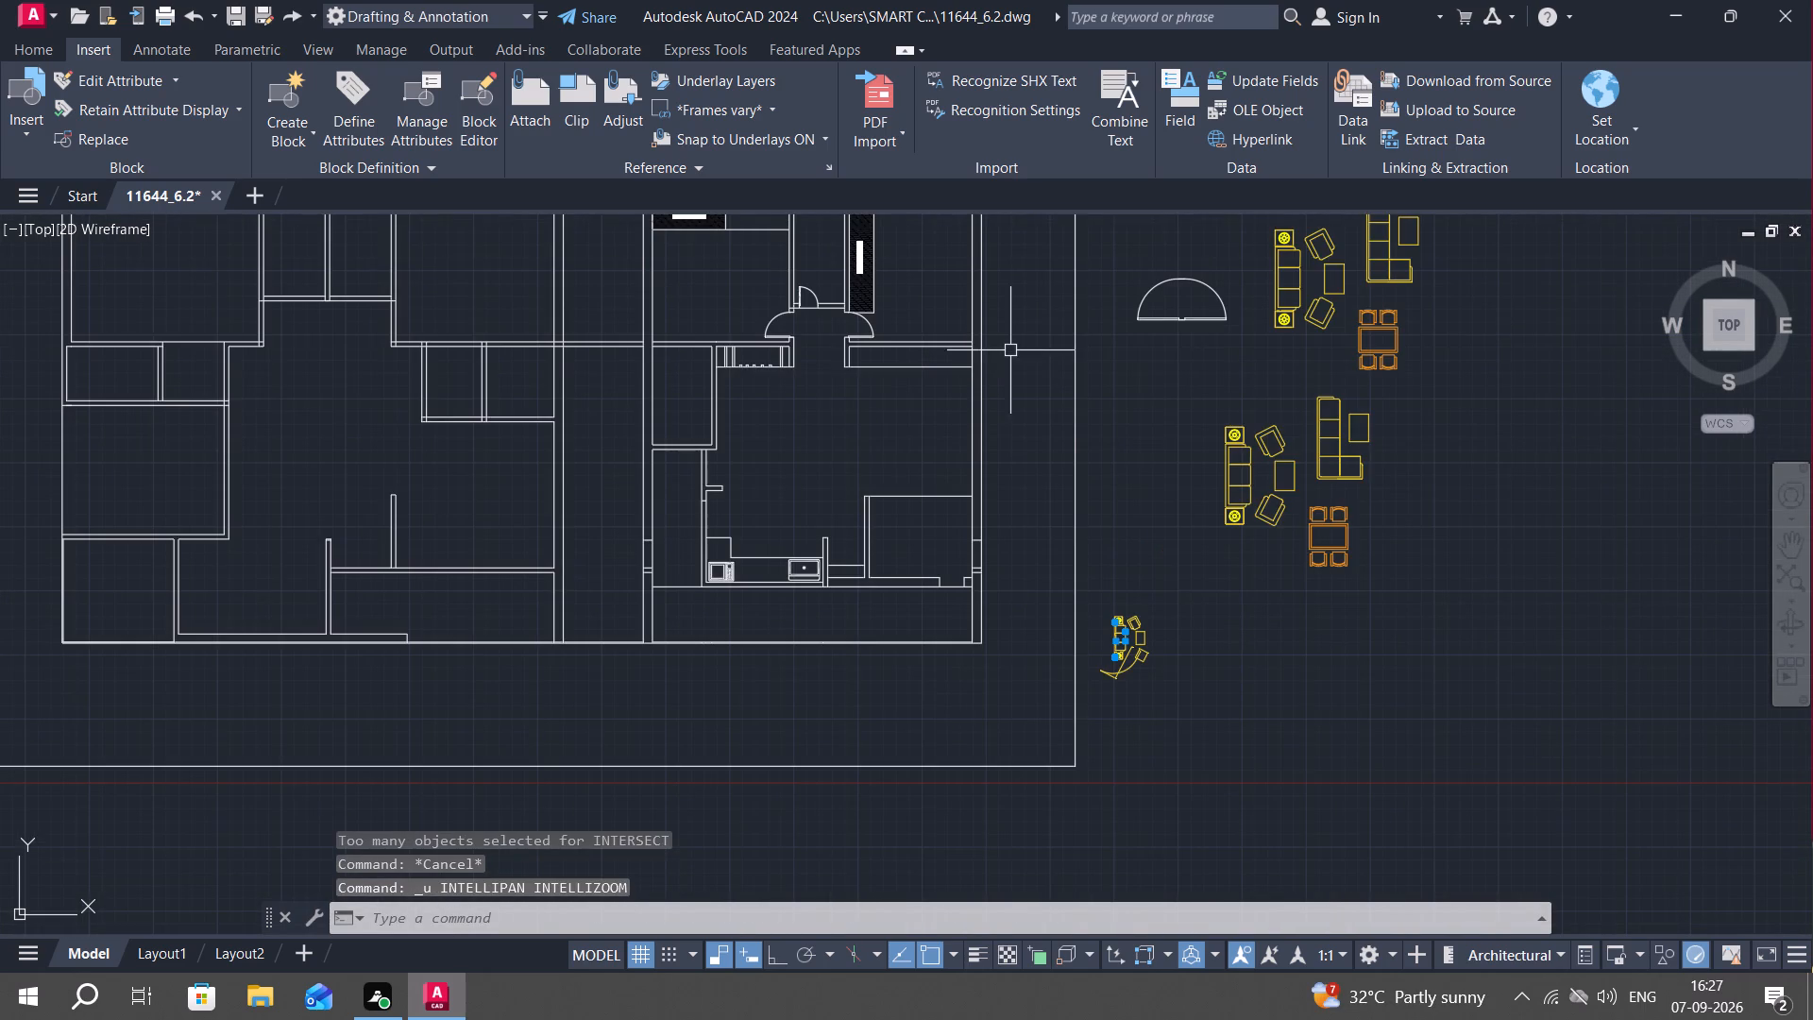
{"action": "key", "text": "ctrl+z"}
Scale the sofa set copy down by a factor of about 0.3, based at the middle of the sofa's back.
{"action": "left_click", "coordinate": [1095, 515]}
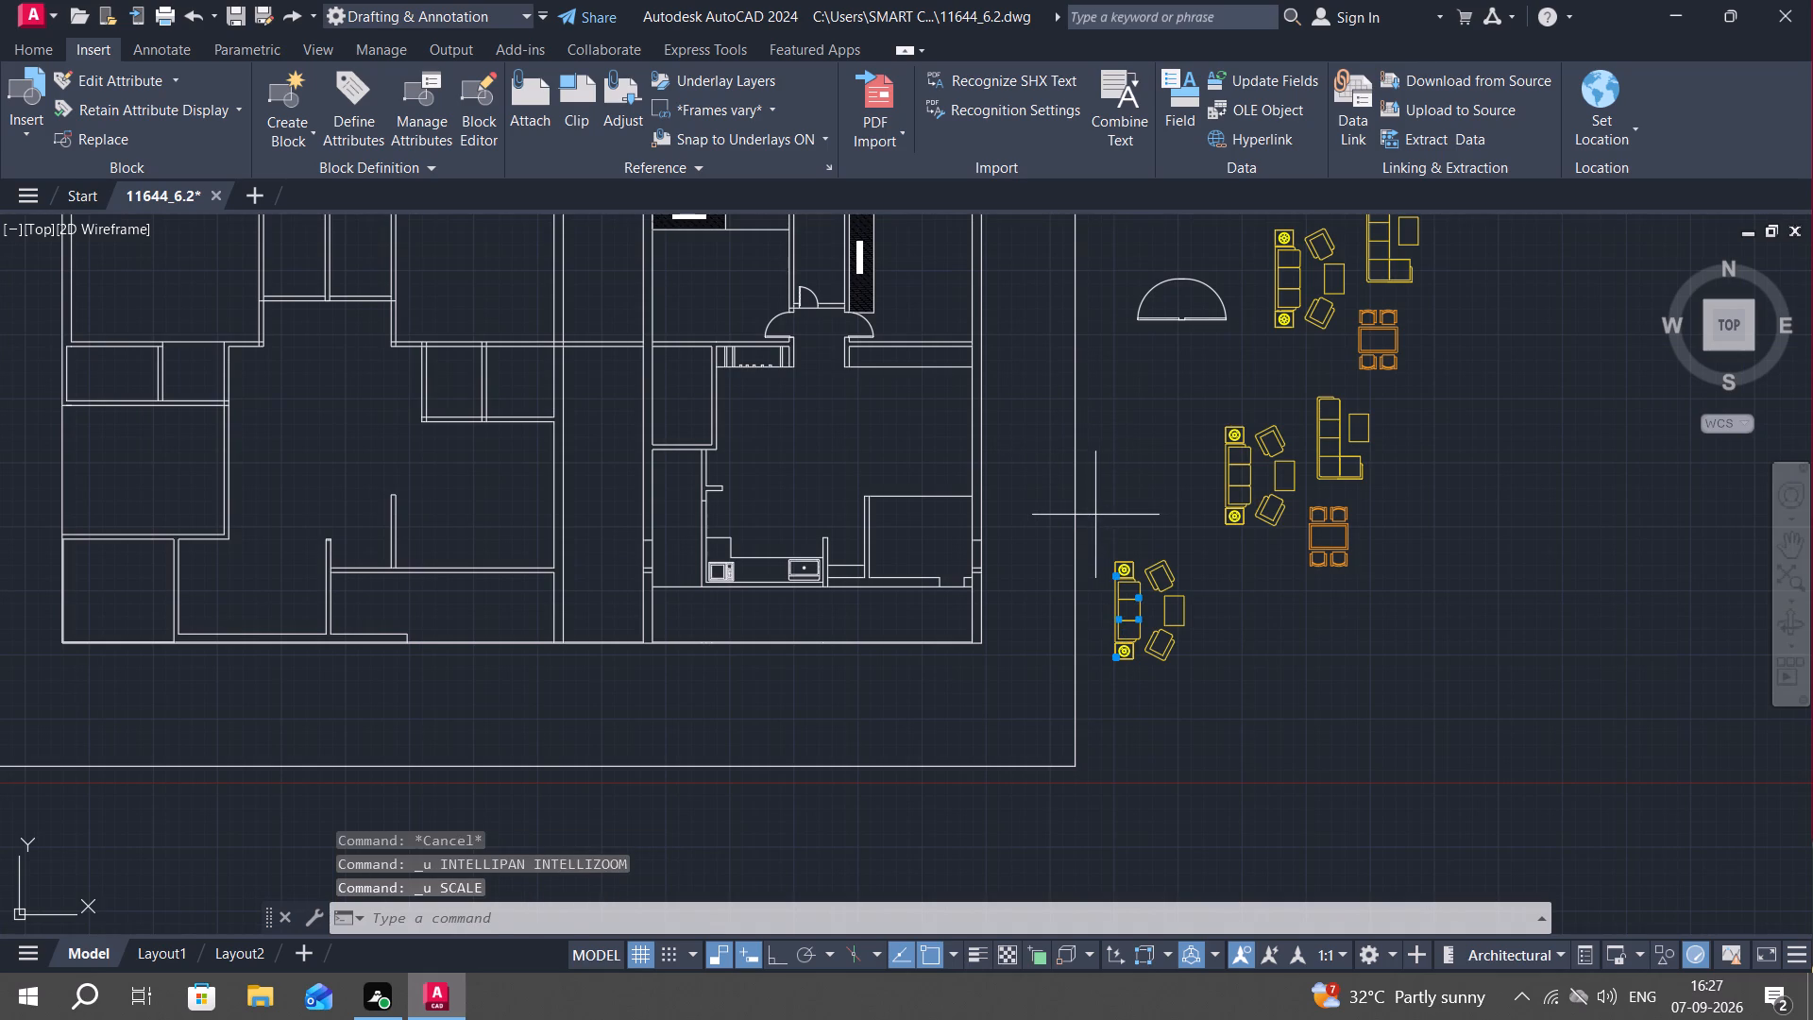
{"action": "left_click", "coordinate": [1202, 707]}
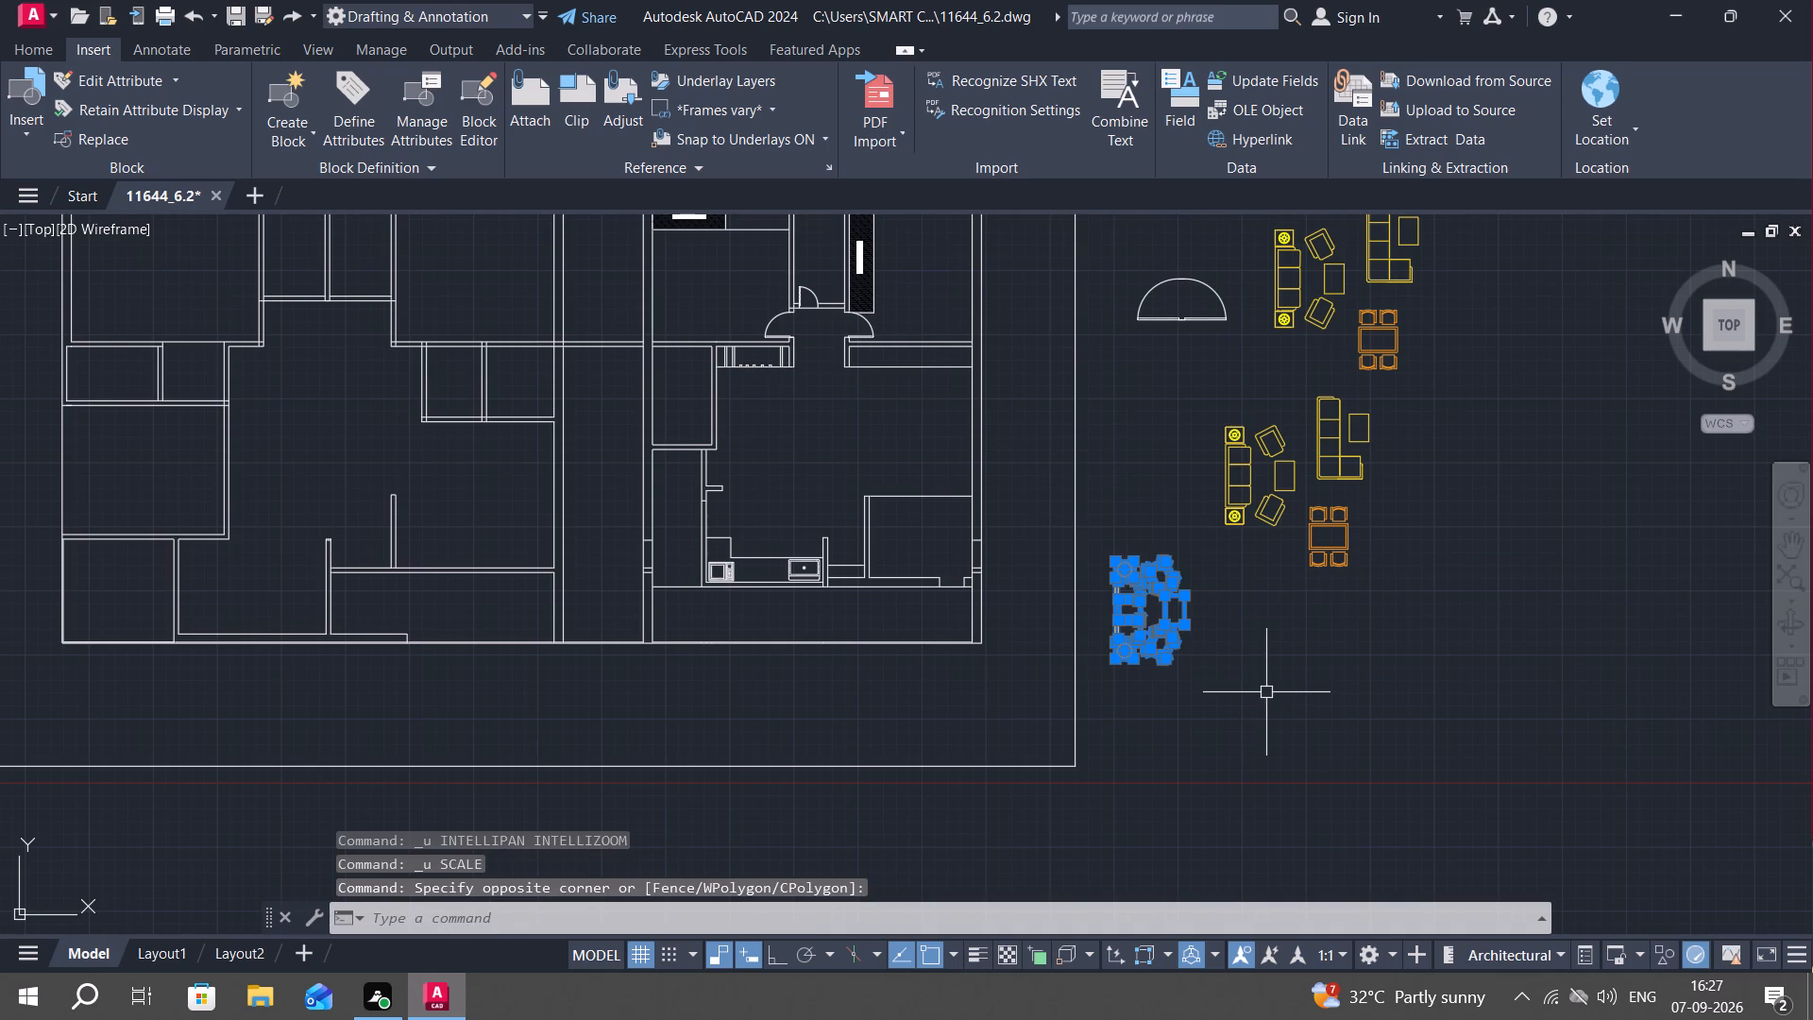
{"action": "type", "text": "SC"}
{"action": "key", "text": "space"}
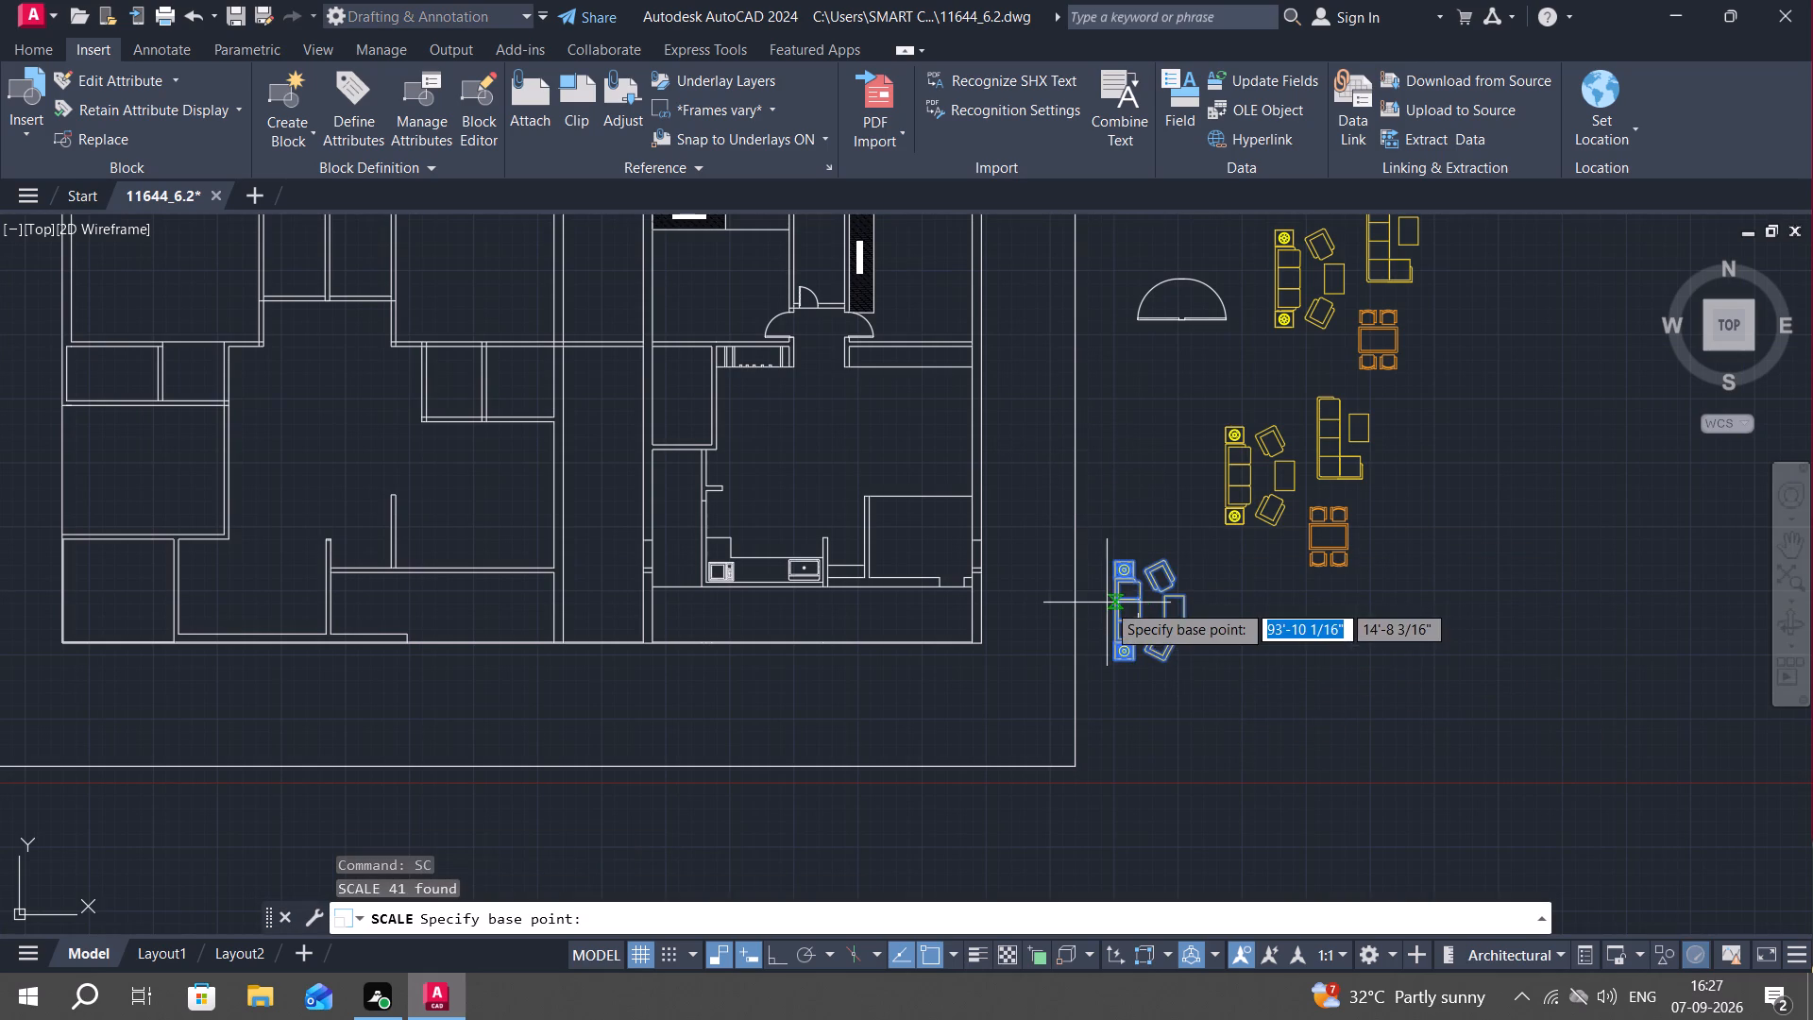
{"action": "left_click", "coordinate": [1116, 609]}
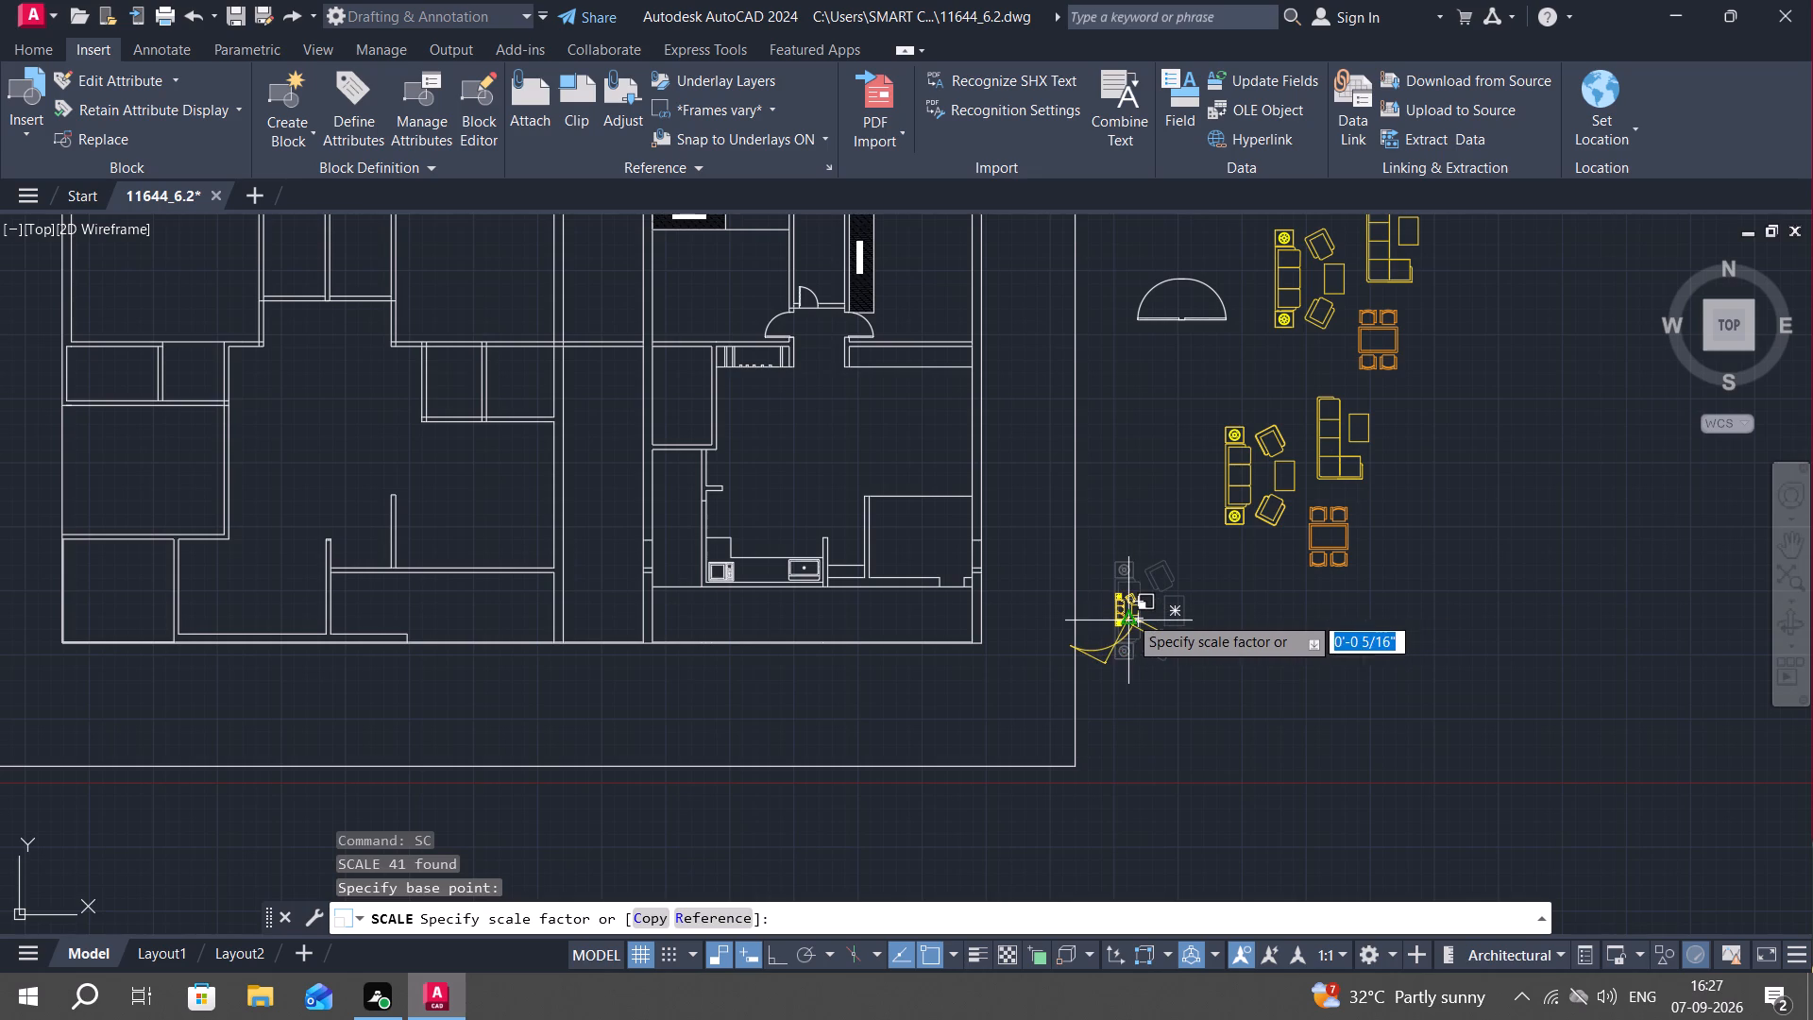
{"action": "left_click", "coordinate": [1128, 615]}
{"action": "scroll", "coordinate": [1128, 615], "scroll_direction": "up", "scroll_amount": 3}
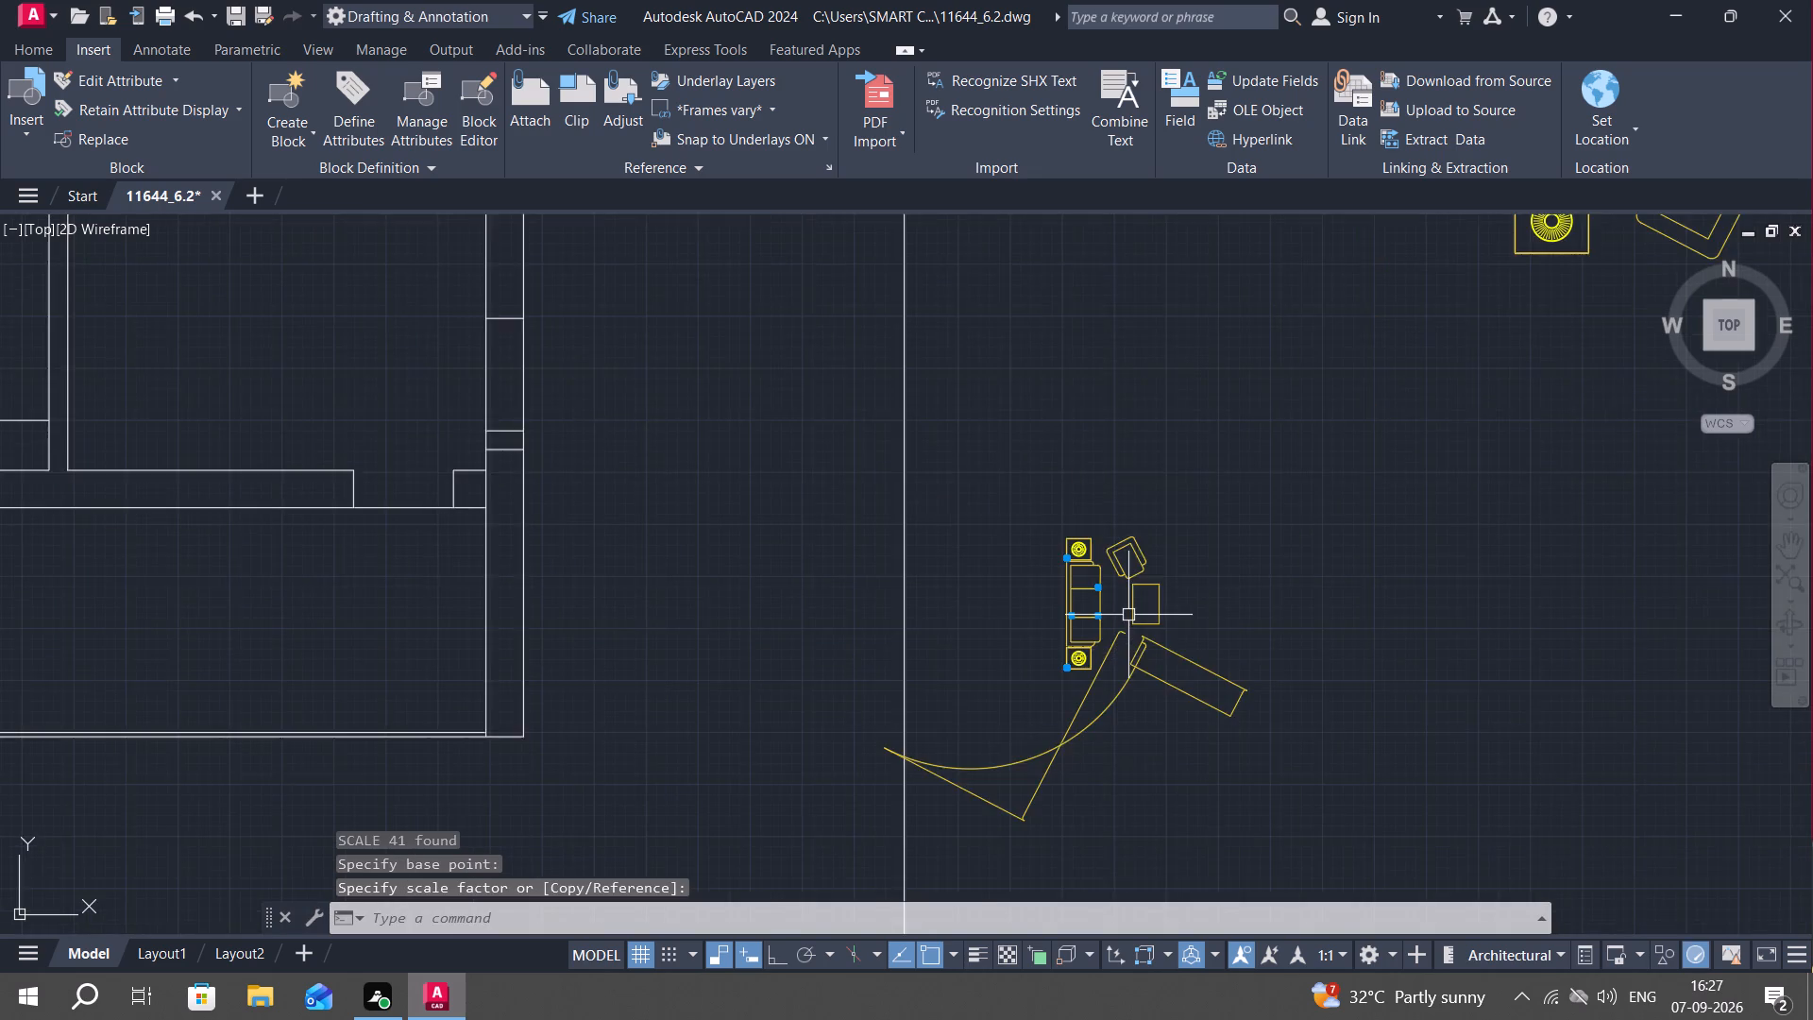
{"action": "scroll", "coordinate": [1127, 617], "scroll_direction": "up", "scroll_amount": 1}
{"action": "middle_click_drag", "start_coordinate": [1111, 650], "coordinate": [1049, 504]}
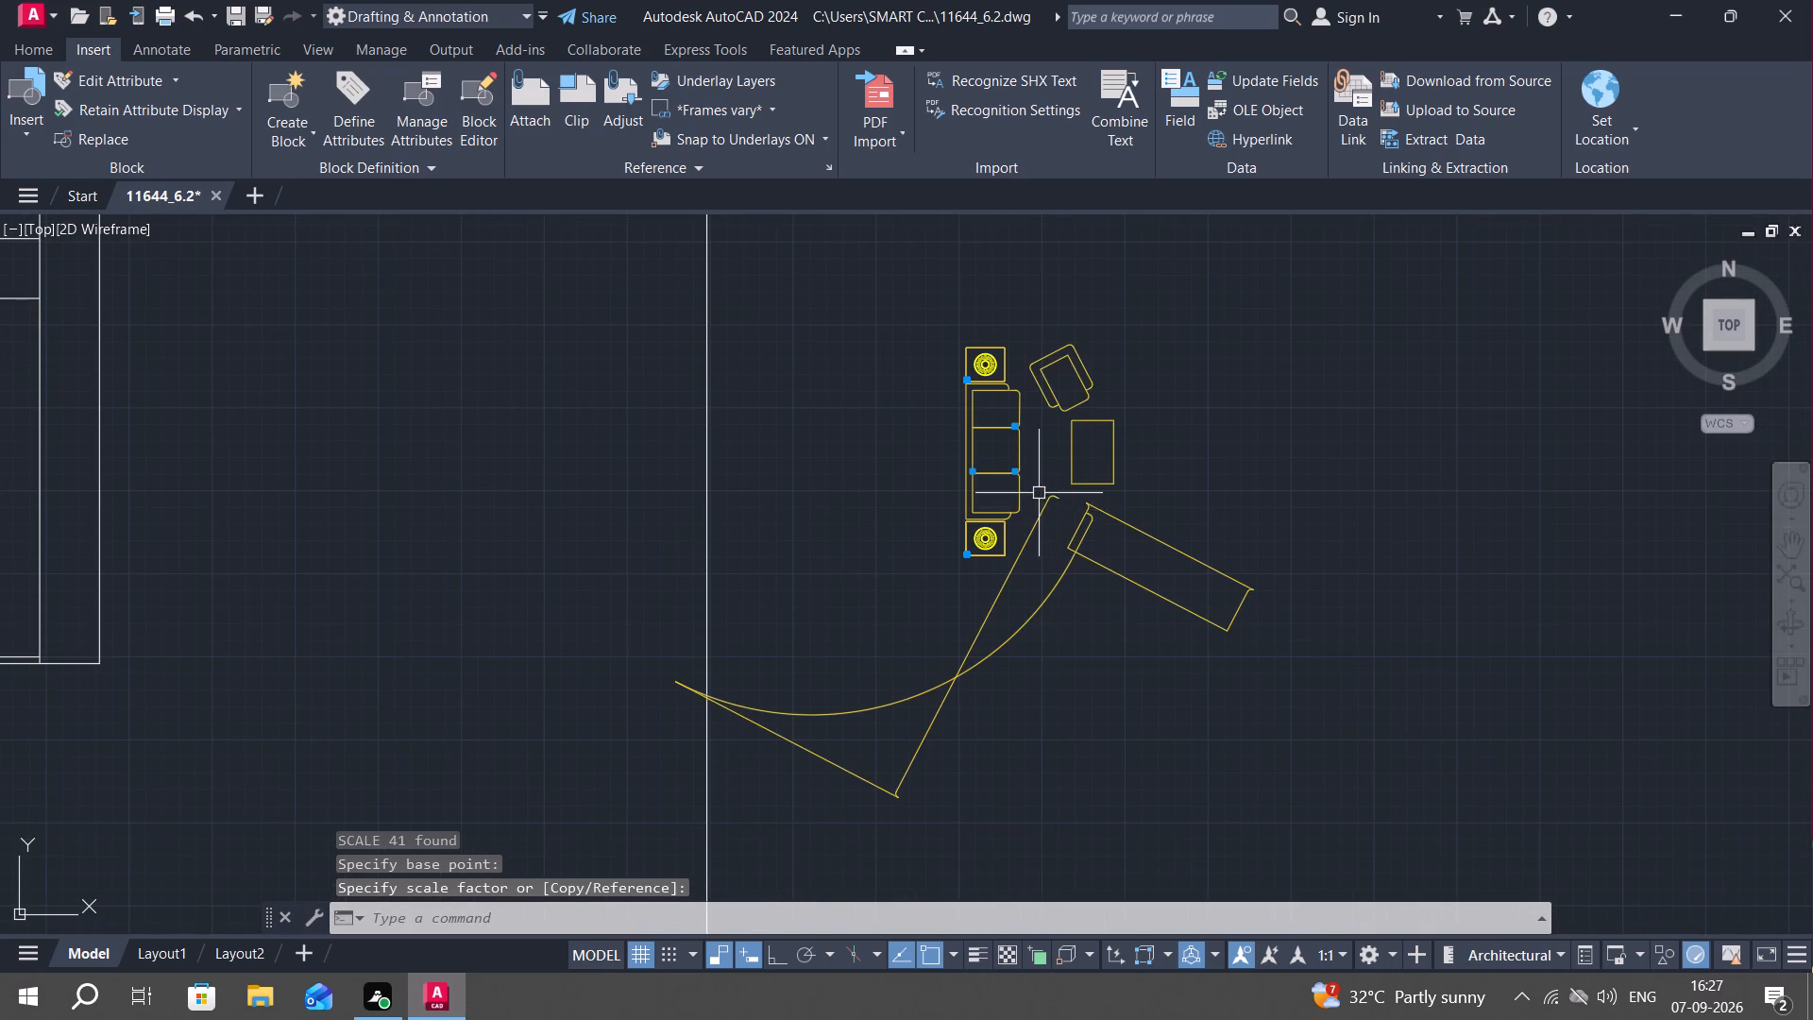
Erase the distorted southern armchair and its stray lines from the reduced sofa set.
{"action": "left_click", "coordinate": [1042, 504]}
{"action": "left_click", "coordinate": [1141, 587]}
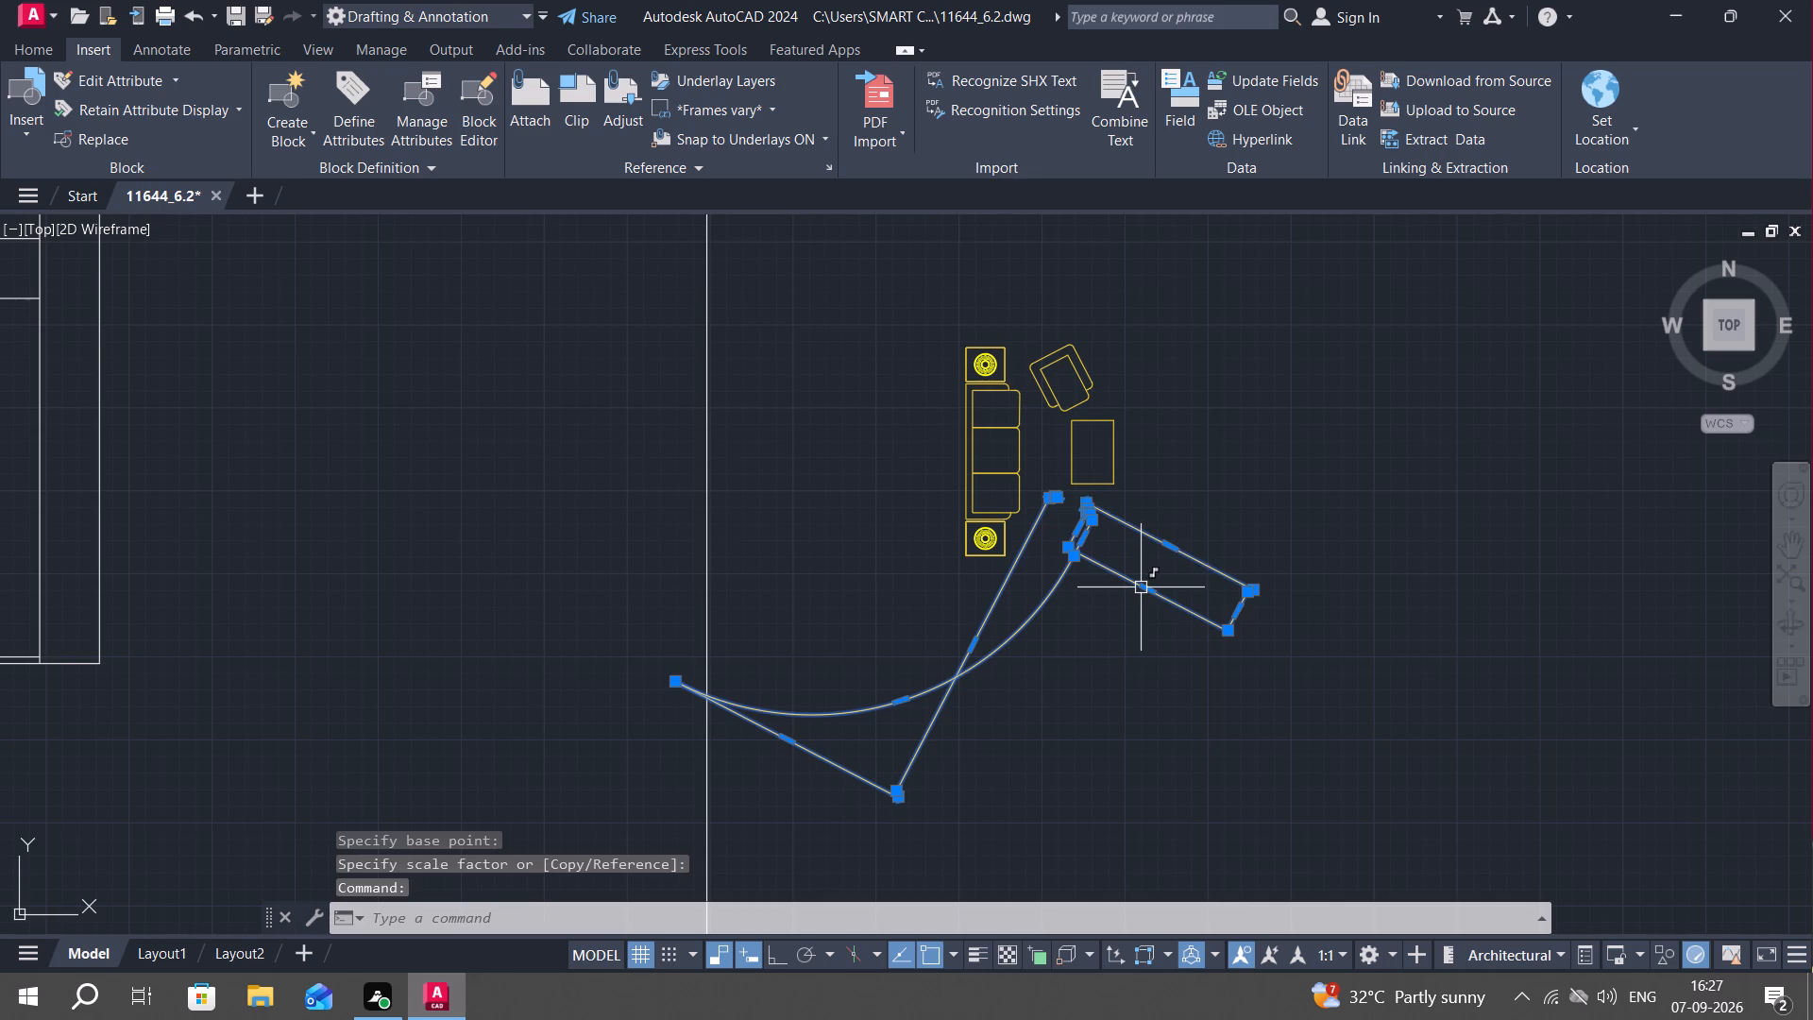
{"action": "key", "text": "Delete"}
{"action": "left_click", "coordinate": [1058, 498]}
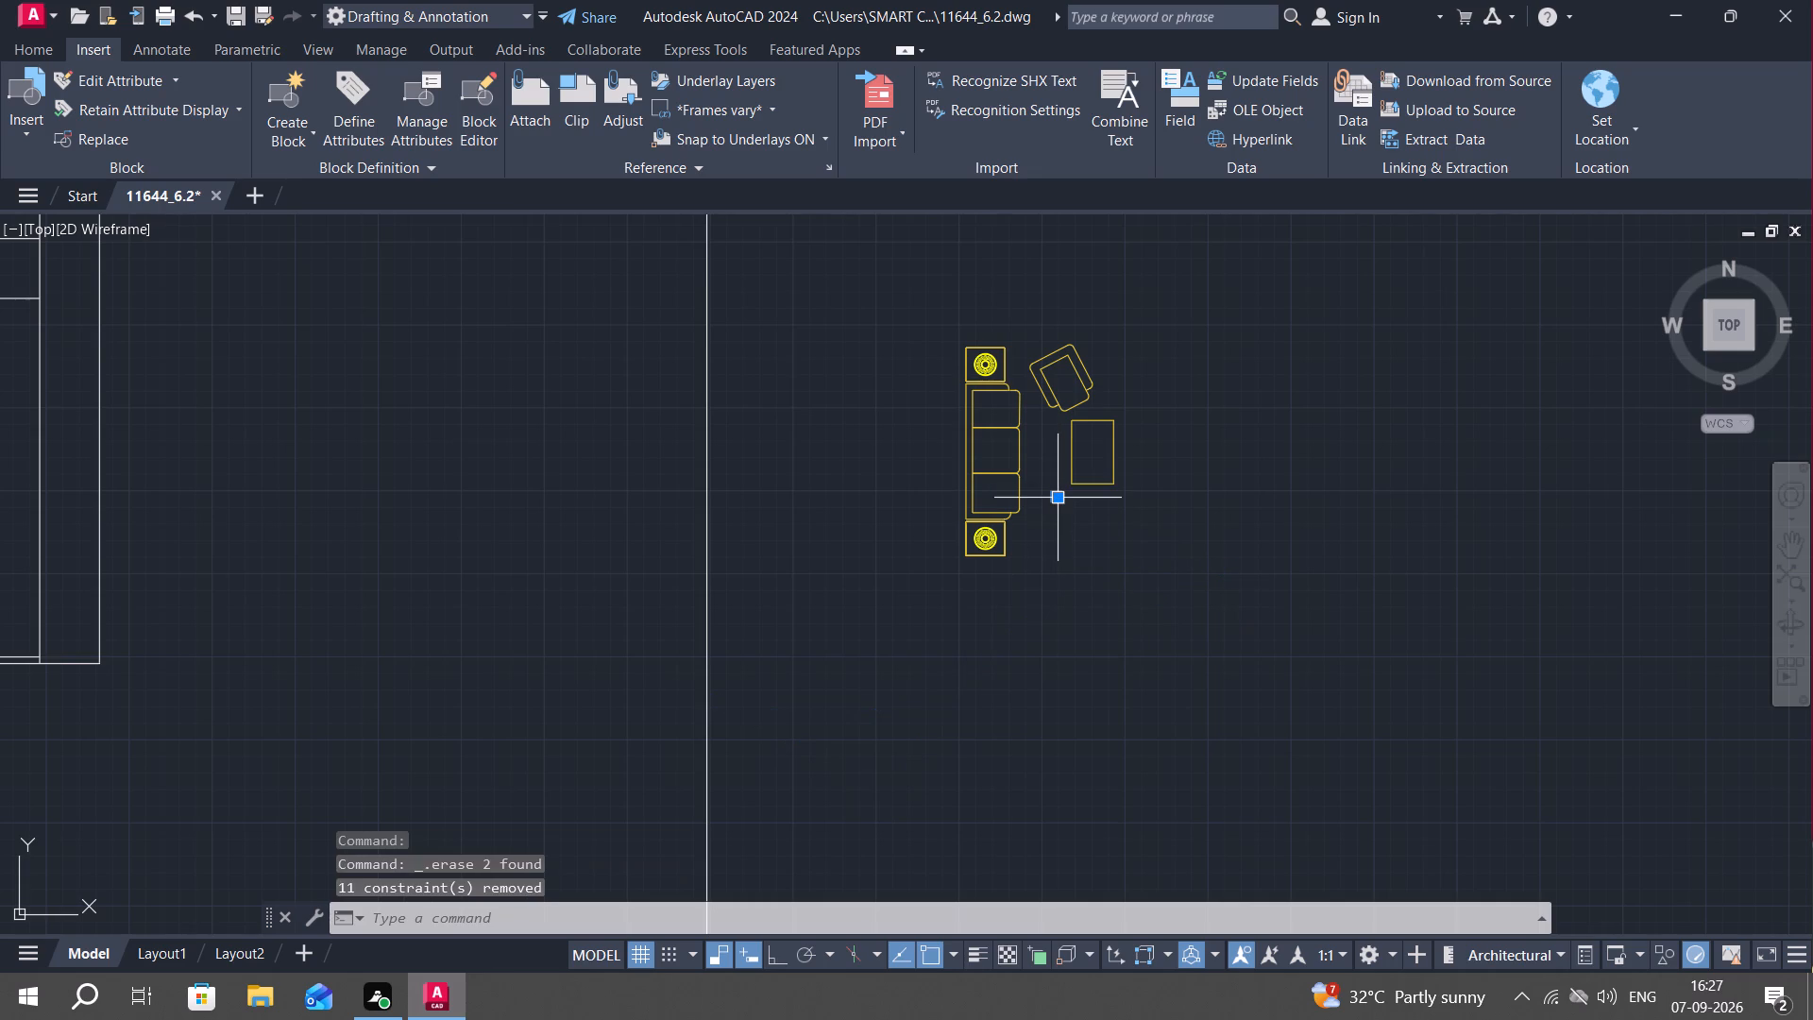
{"action": "key", "text": "Delete"}
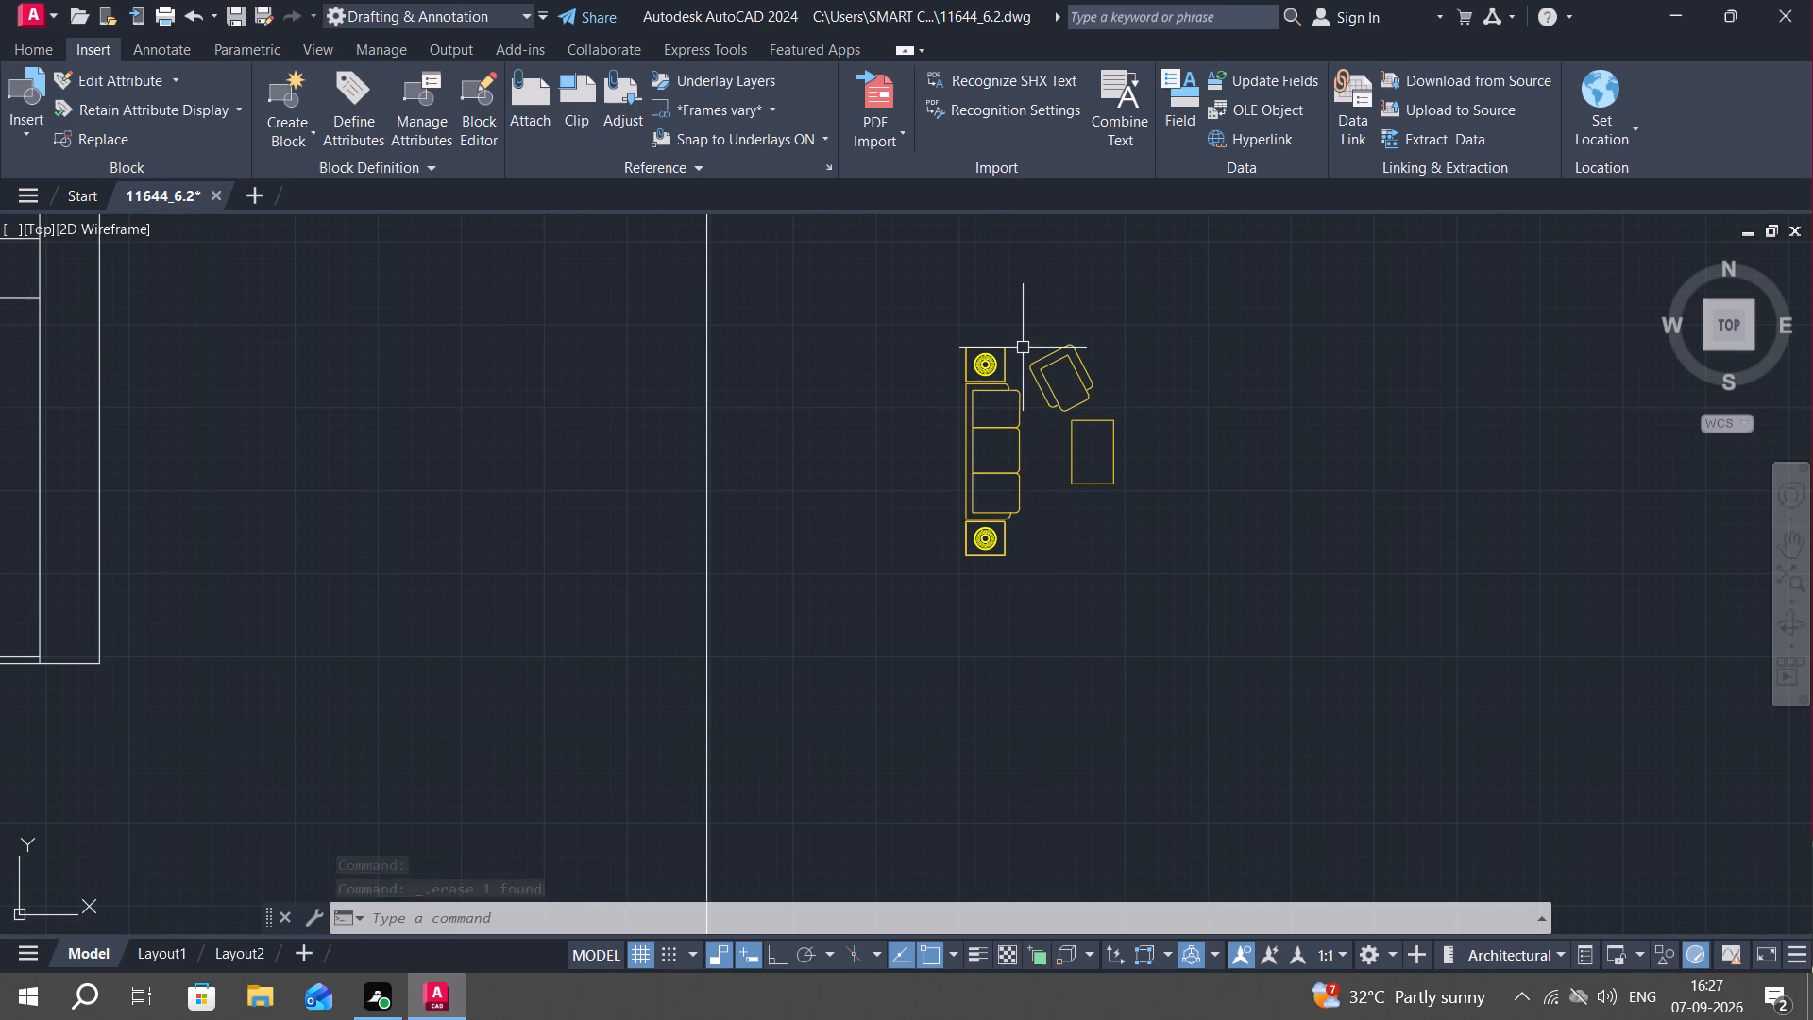
Copy the reduced sofa set into the room east of the kitchen, near that room's west wall.
{"action": "middle_click_drag", "start_coordinate": [1028, 469], "coordinate": [1062, 489]}
{"action": "scroll", "coordinate": [1063, 490], "scroll_direction": "down", "scroll_amount": 1}
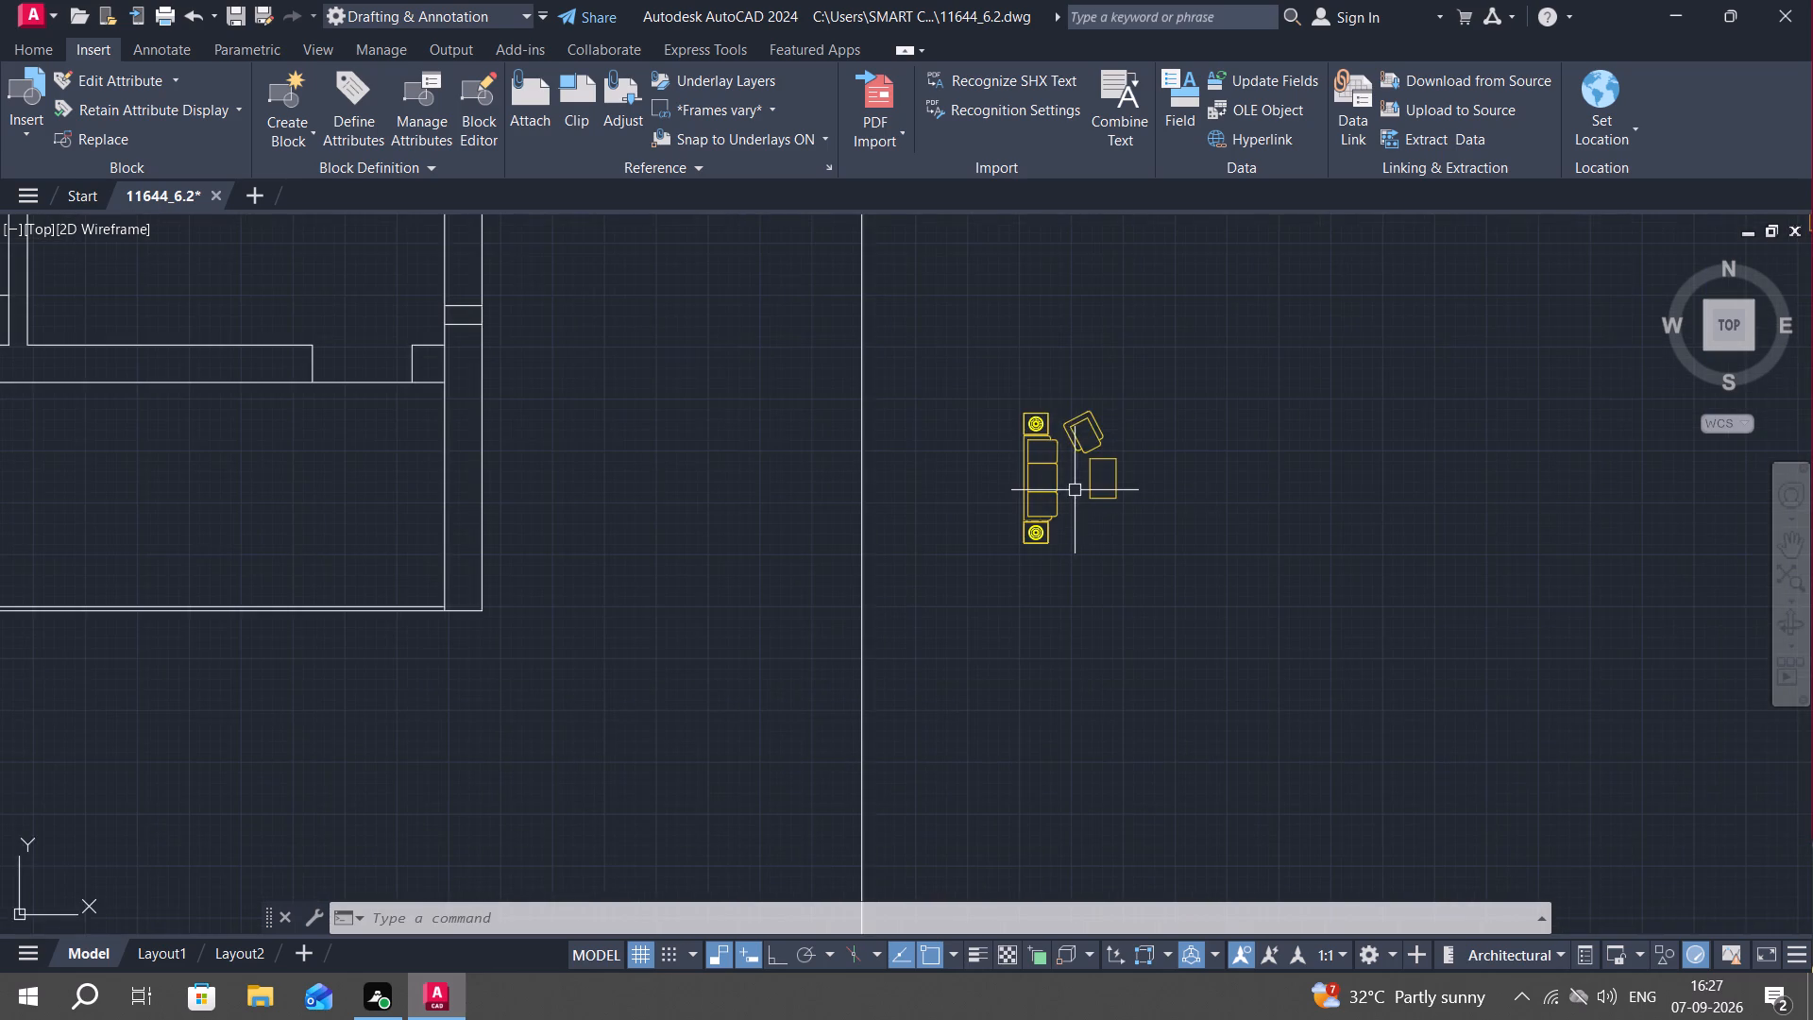
{"action": "scroll", "coordinate": [1075, 490], "scroll_direction": "down", "scroll_amount": 2}
{"action": "type", "text": "CO"}
{"action": "key", "text": "space"}
{"action": "left_click", "coordinate": [1049, 501]}
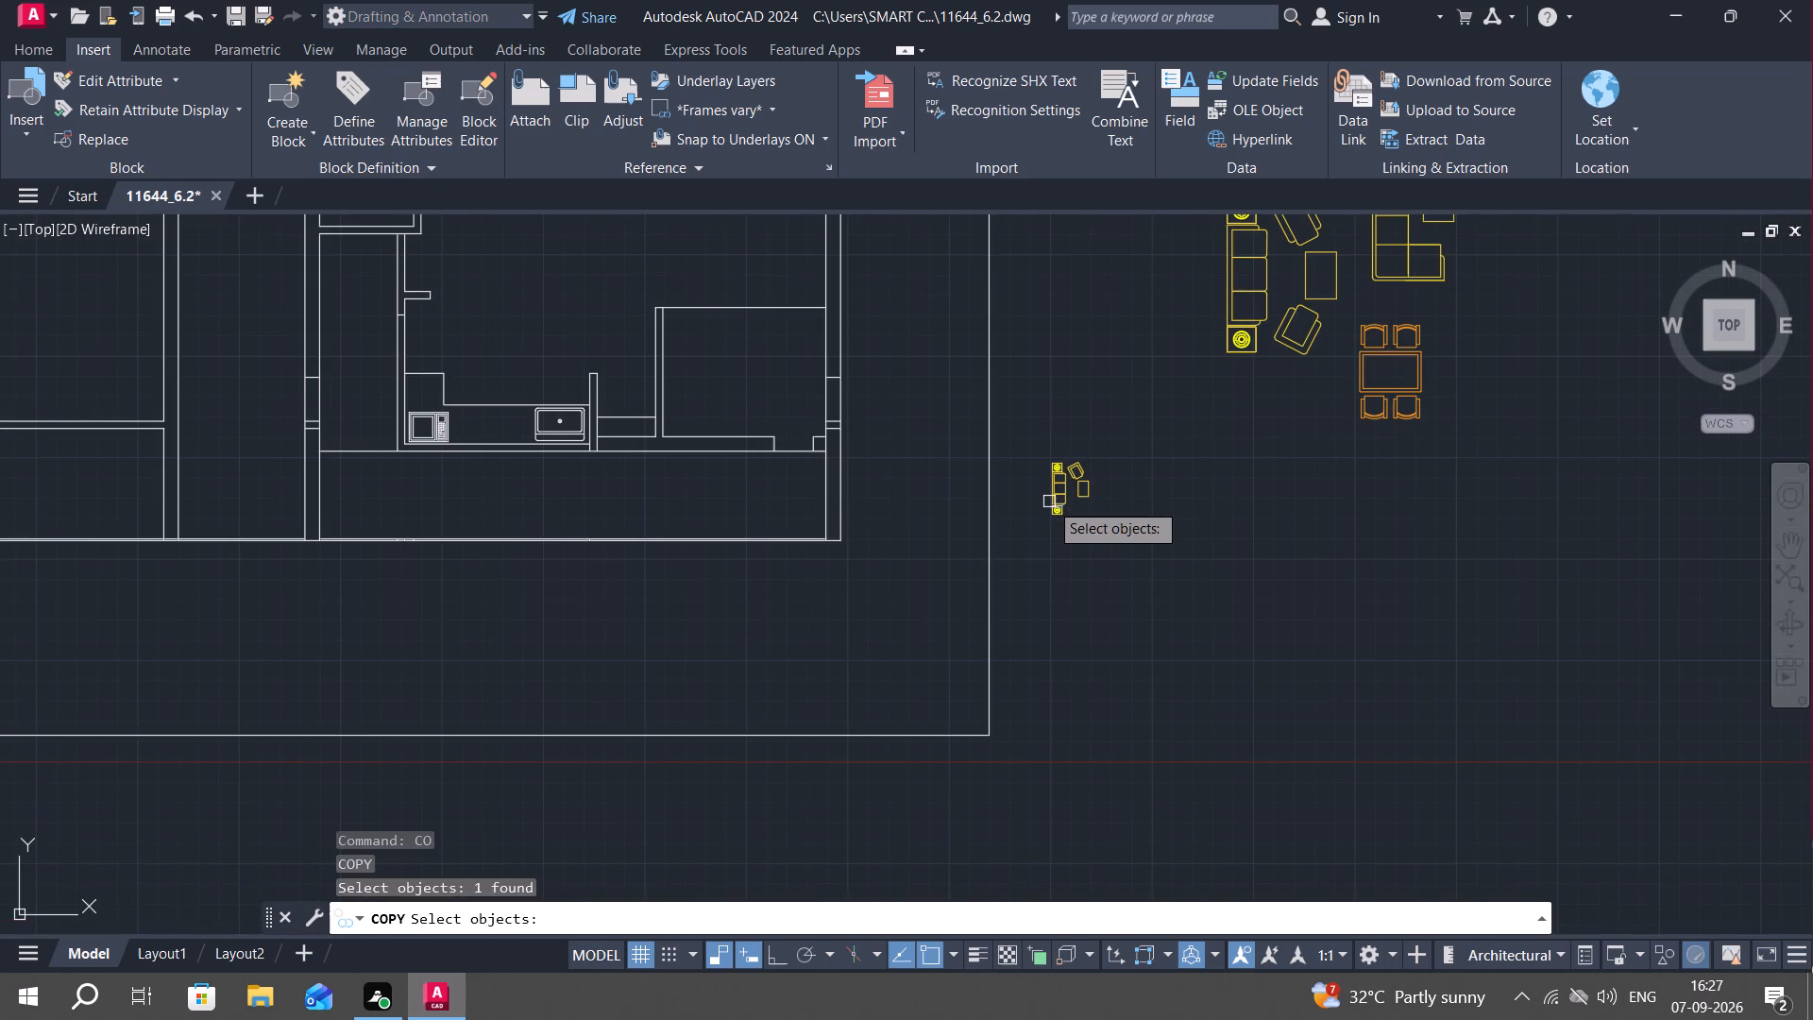
{"action": "left_click", "coordinate": [1057, 489]}
{"action": "left_click", "coordinate": [1034, 449]}
{"action": "left_click_drag", "start_coordinate": [1110, 450], "coordinate": [1126, 532]}
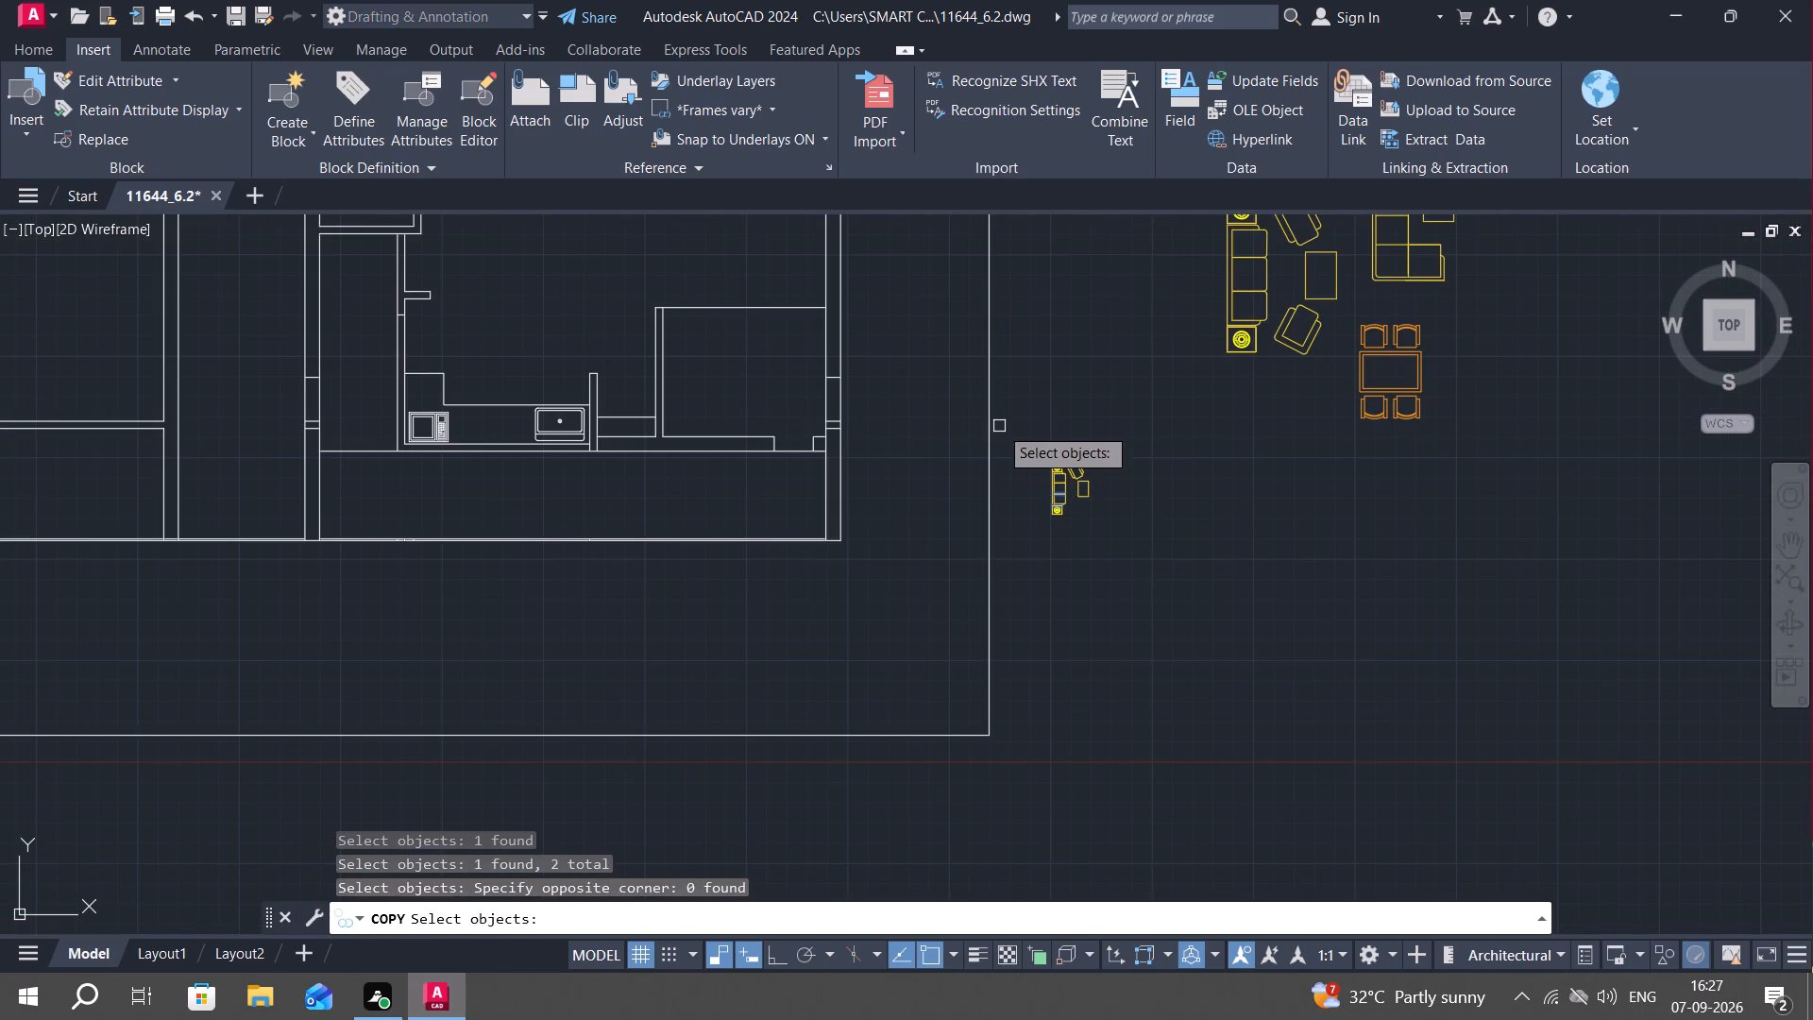
{"action": "left_click", "coordinate": [1009, 416]}
{"action": "left_click", "coordinate": [1110, 586]}
{"action": "right_click", "coordinate": [1063, 537]}
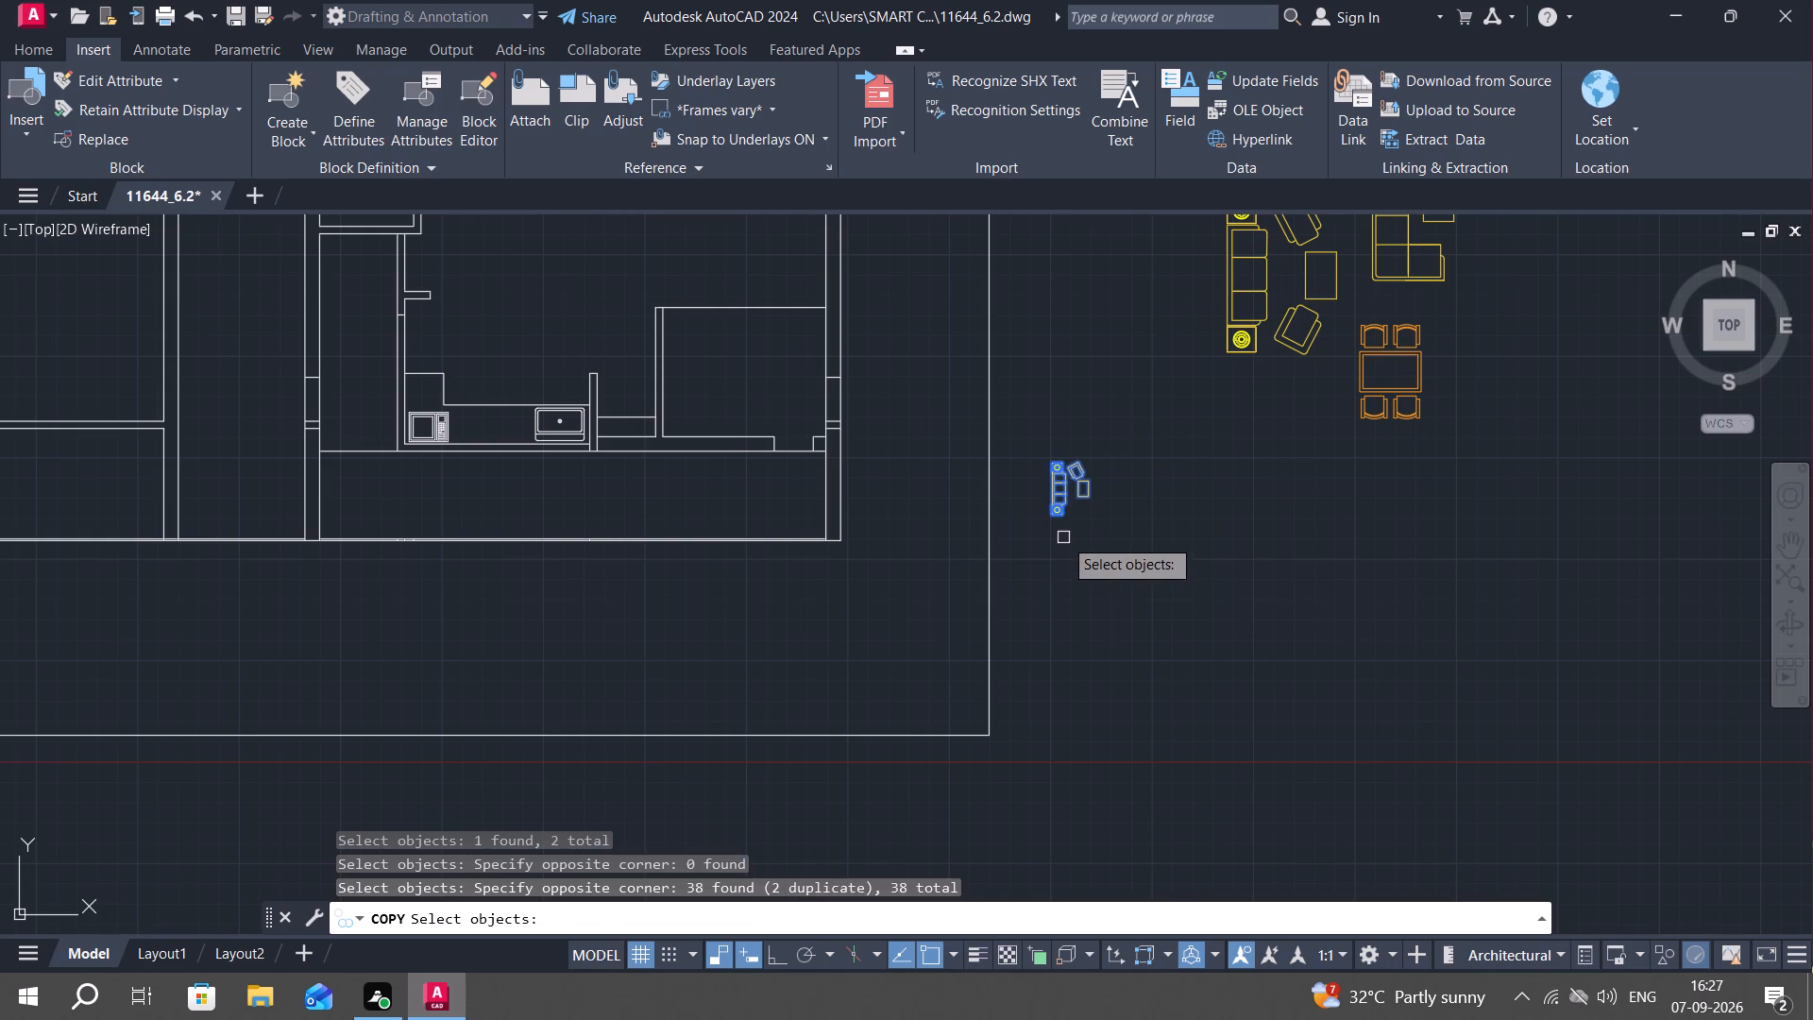
{"action": "left_click", "coordinate": [1050, 516]}
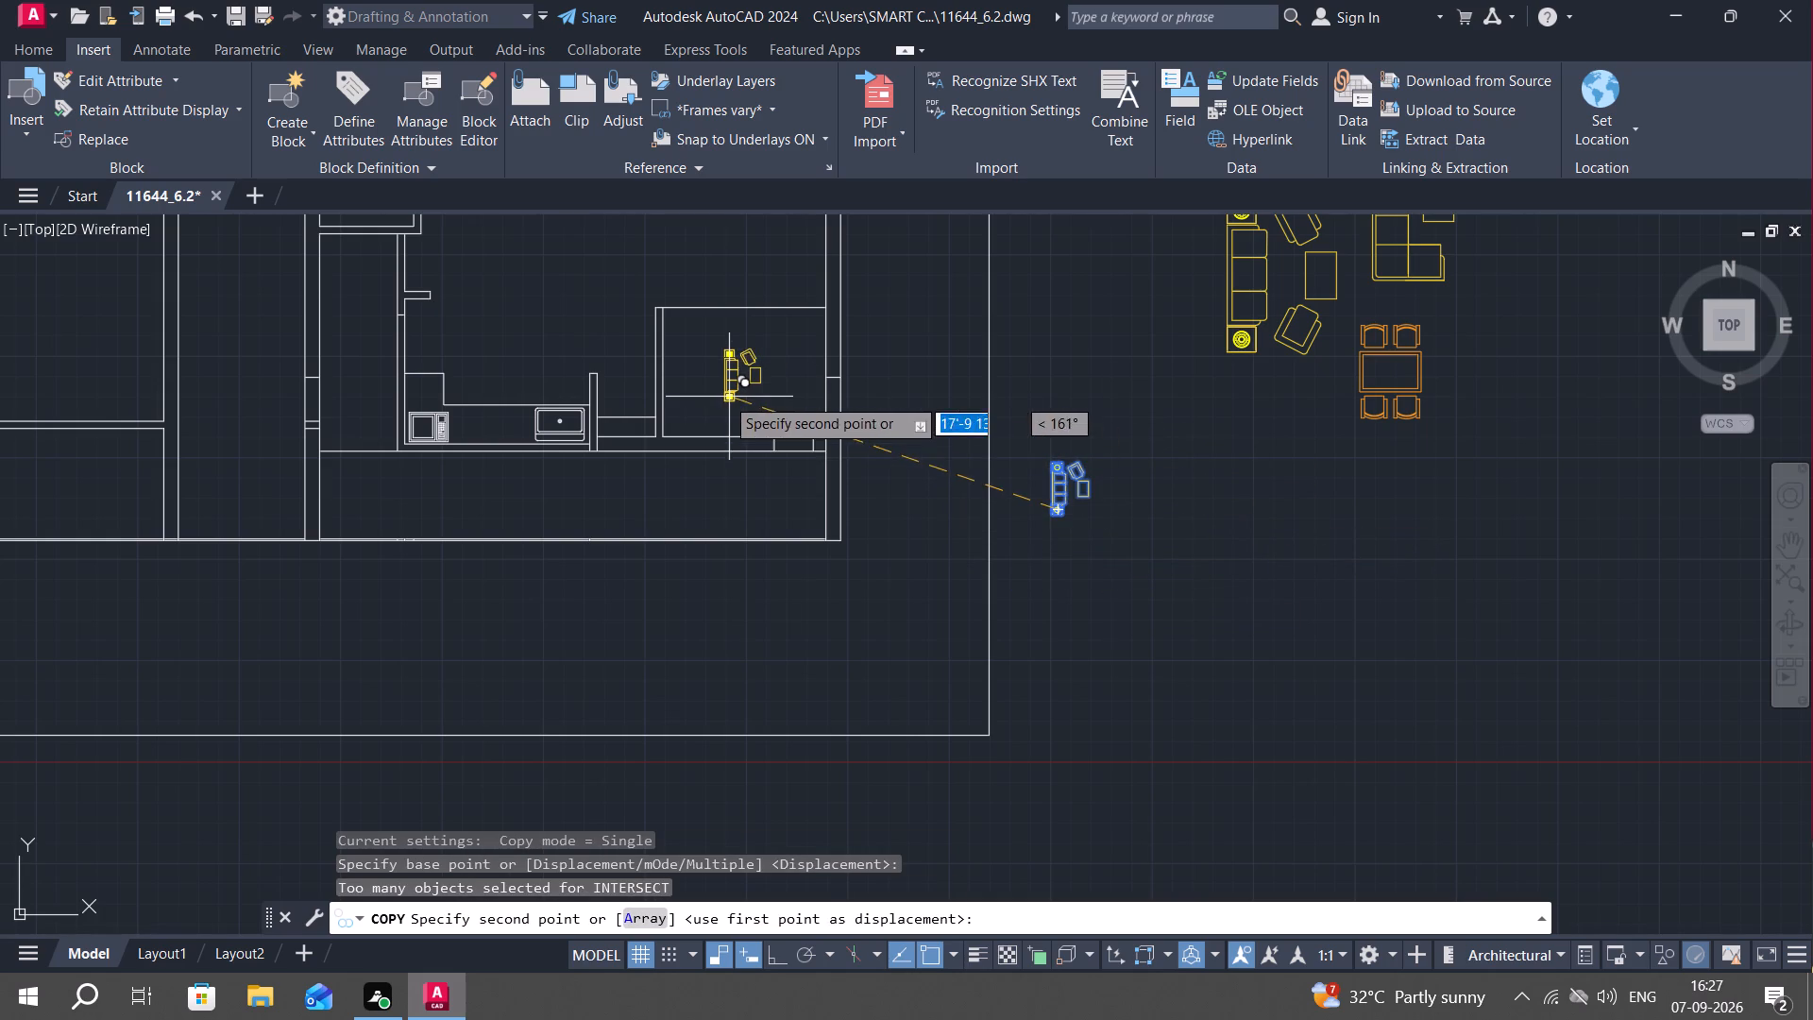
{"action": "scroll", "coordinate": [692, 399], "scroll_direction": "up", "scroll_amount": 4}
{"action": "middle_click_drag", "start_coordinate": [675, 428], "coordinate": [834, 642]}
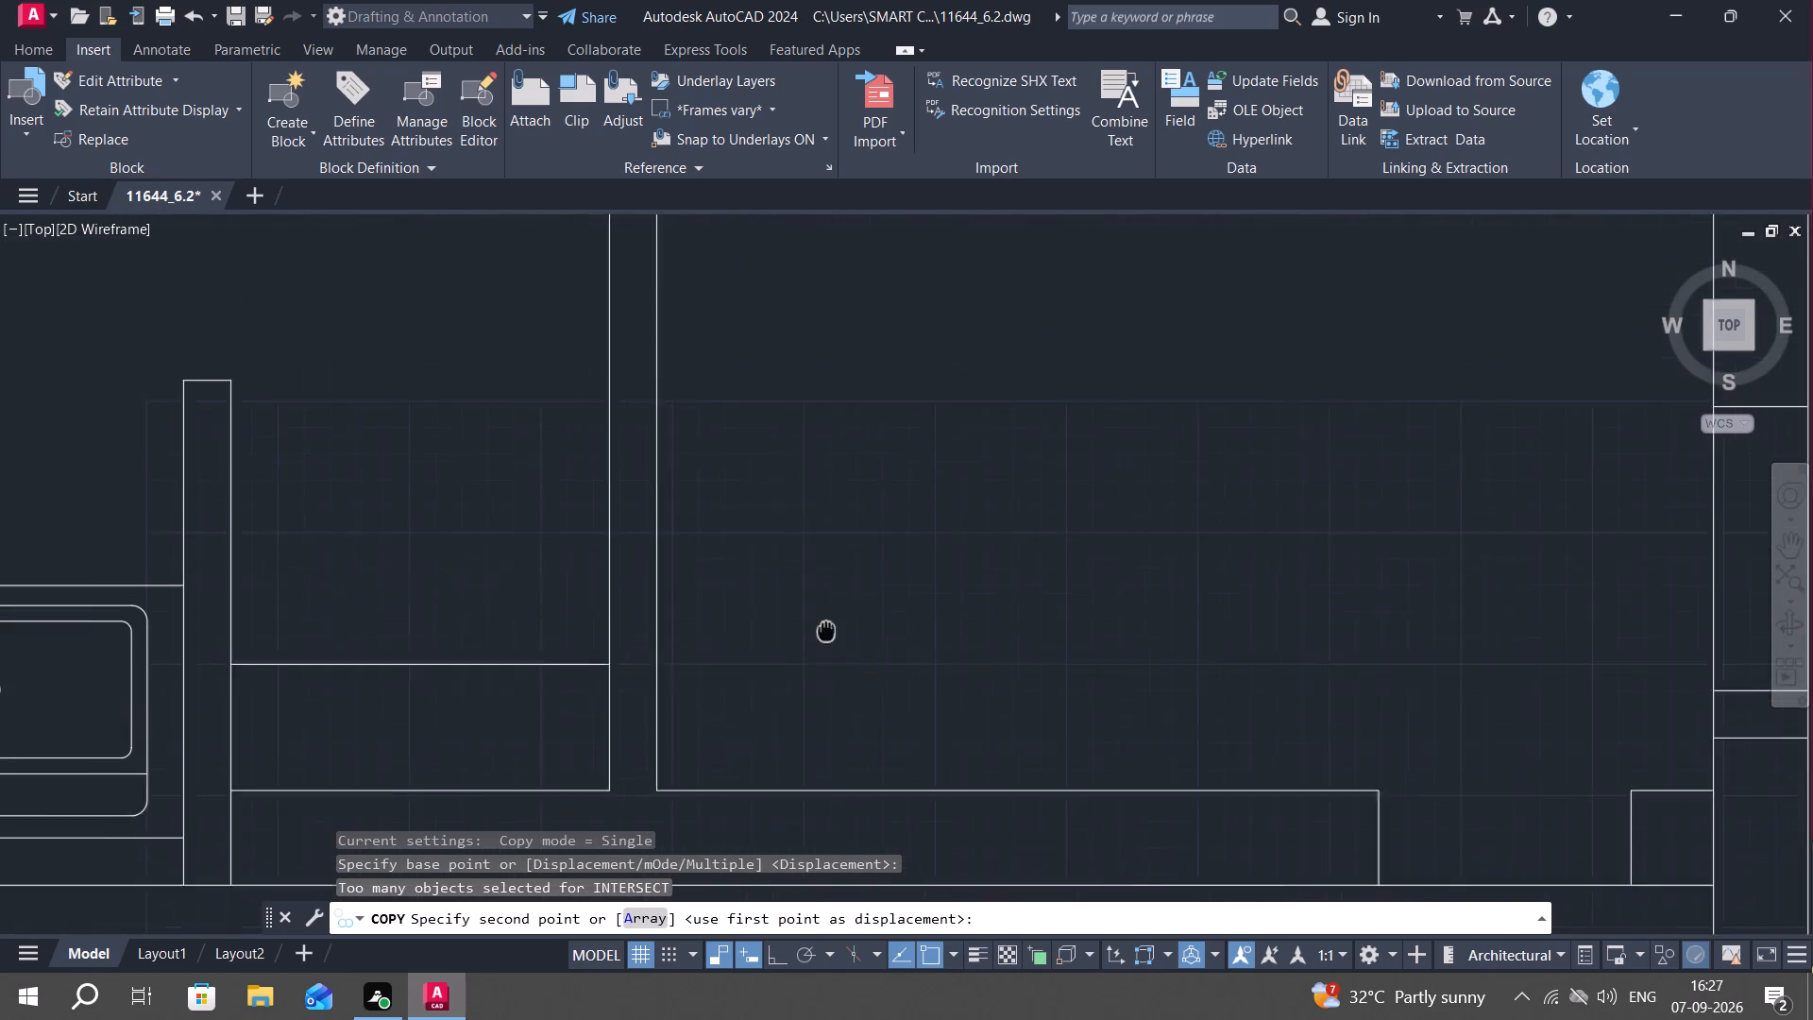
{"action": "scroll", "coordinate": [843, 659], "scroll_direction": "down", "scroll_amount": 1}
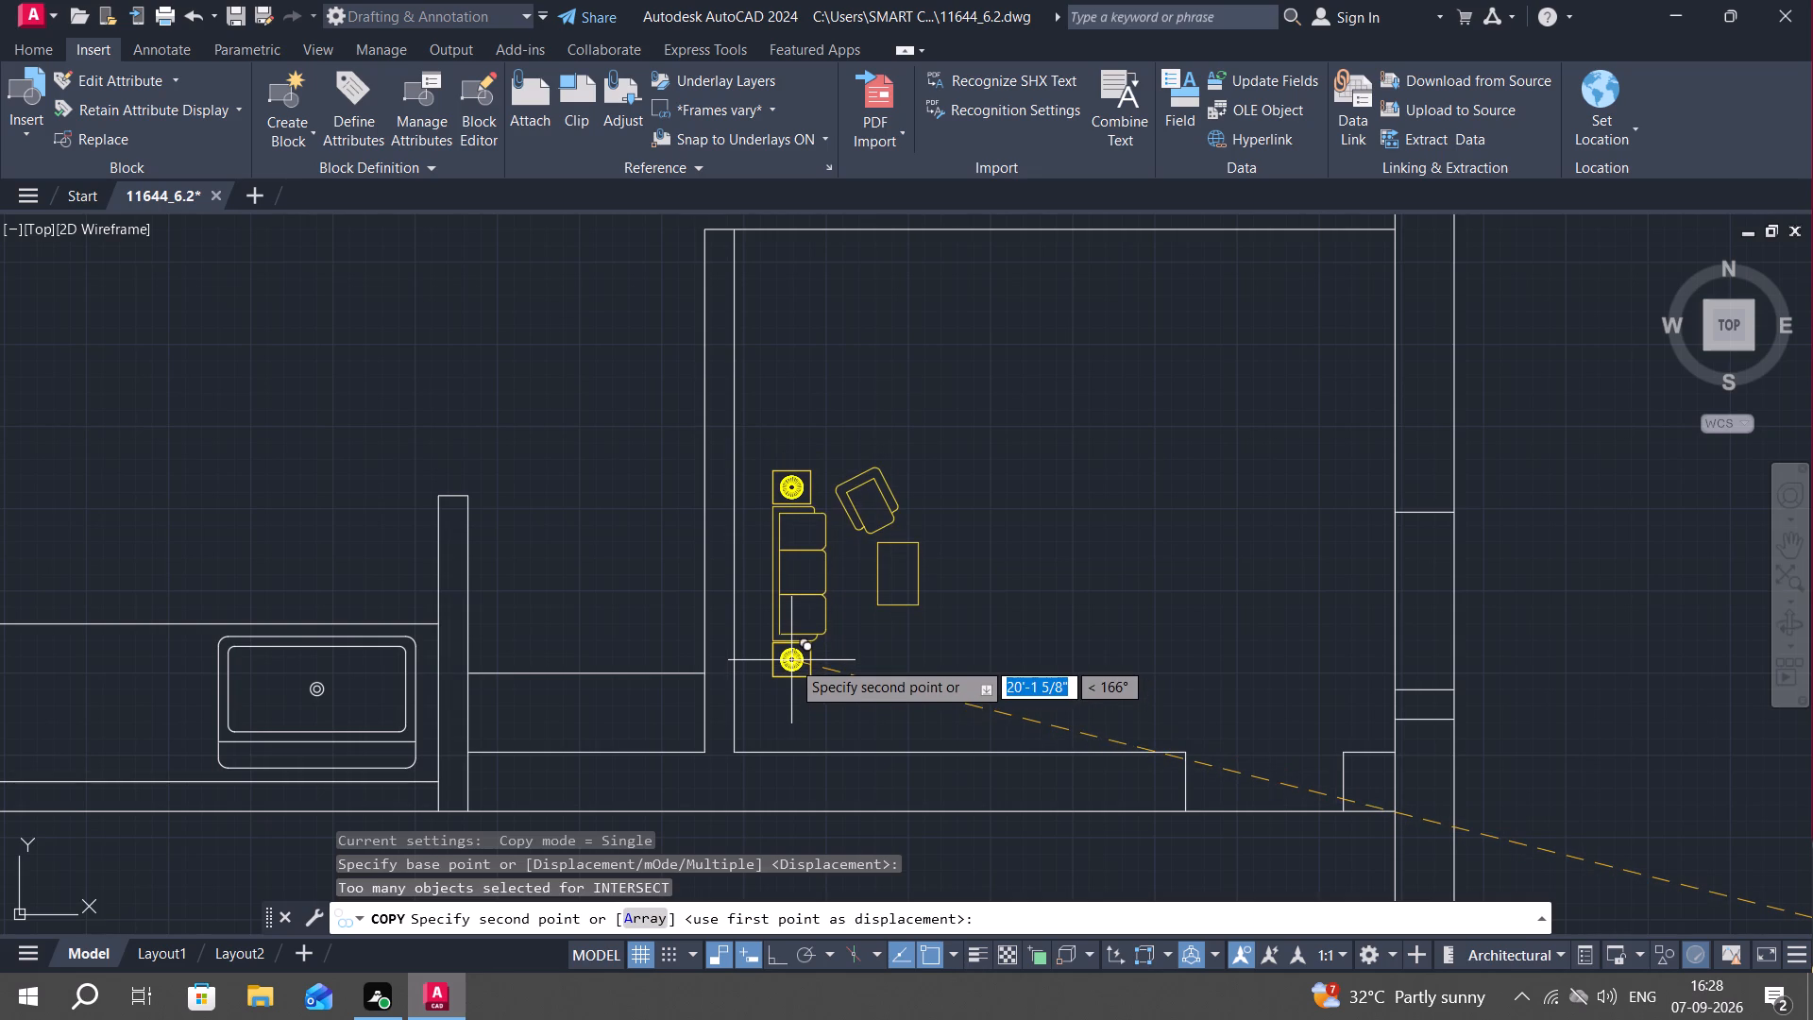
{"action": "left_click", "coordinate": [791, 660]}
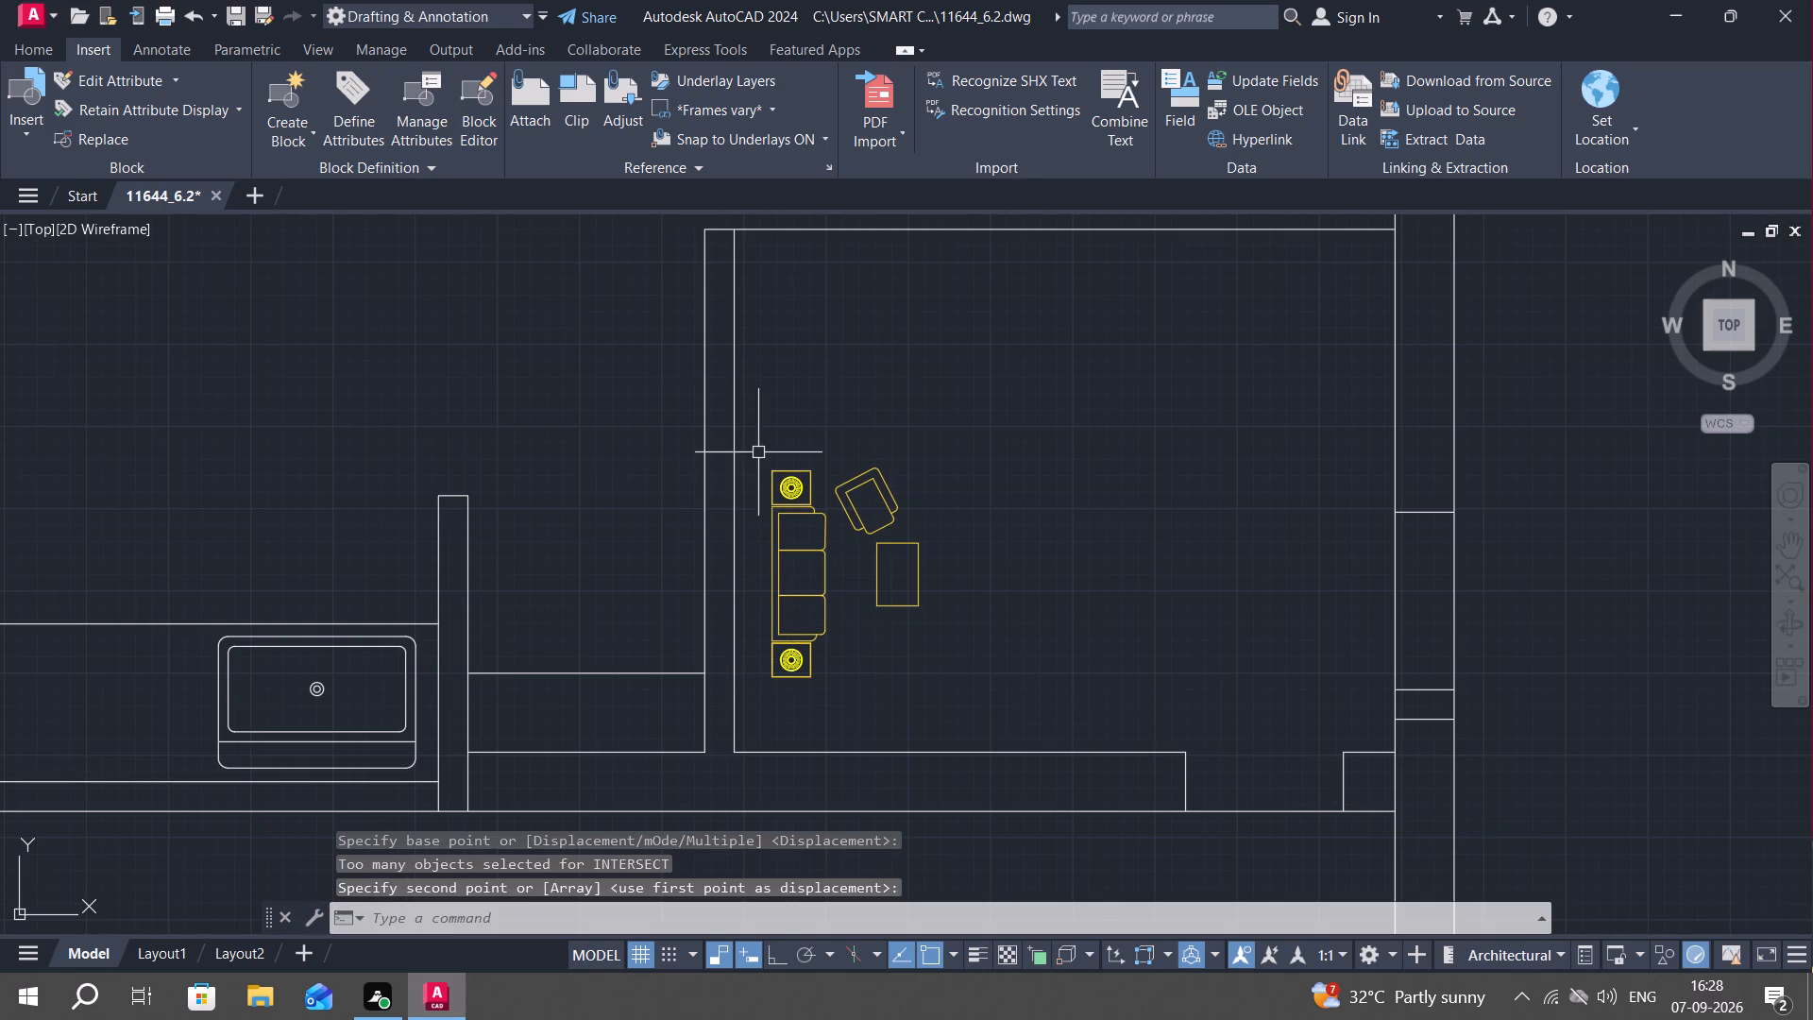
Scale the sofa set inside the room up by a factor of about 2 from its southwest corner.
{"action": "left_click", "coordinate": [756, 448]}
{"action": "left_click", "coordinate": [927, 705]}
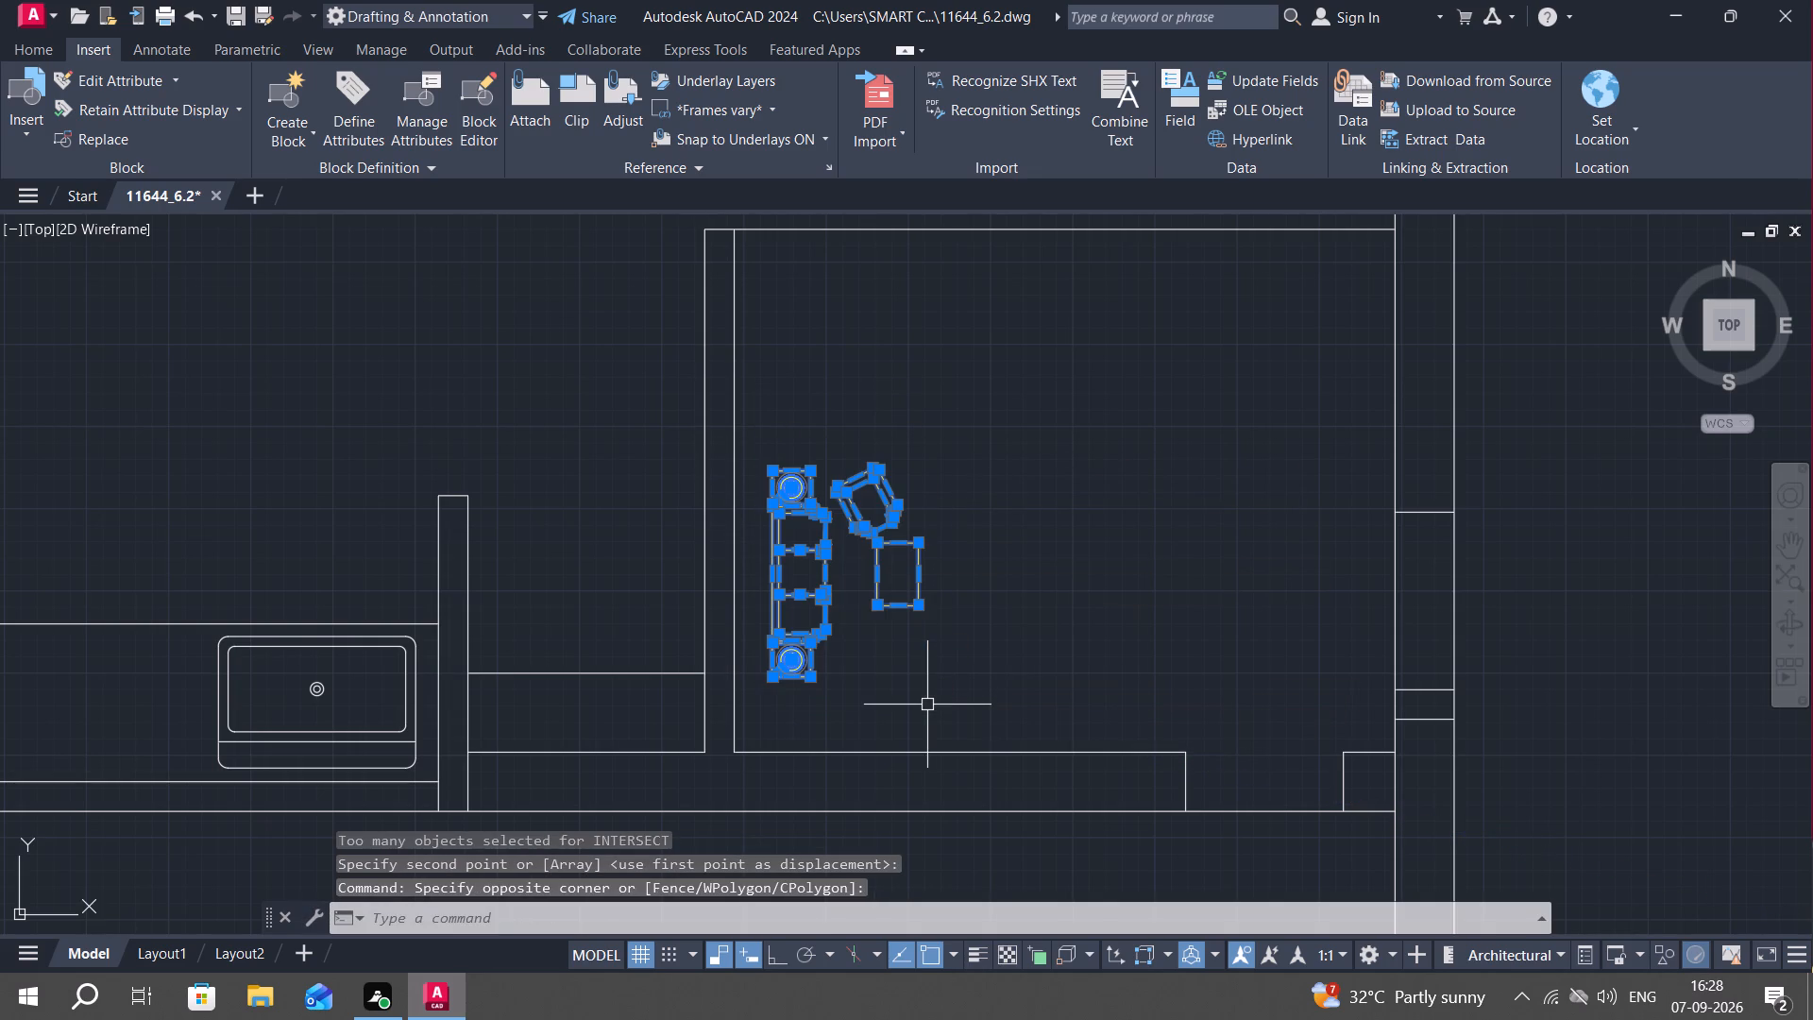
{"action": "type", "text": "SC"}
{"action": "key", "text": "space"}
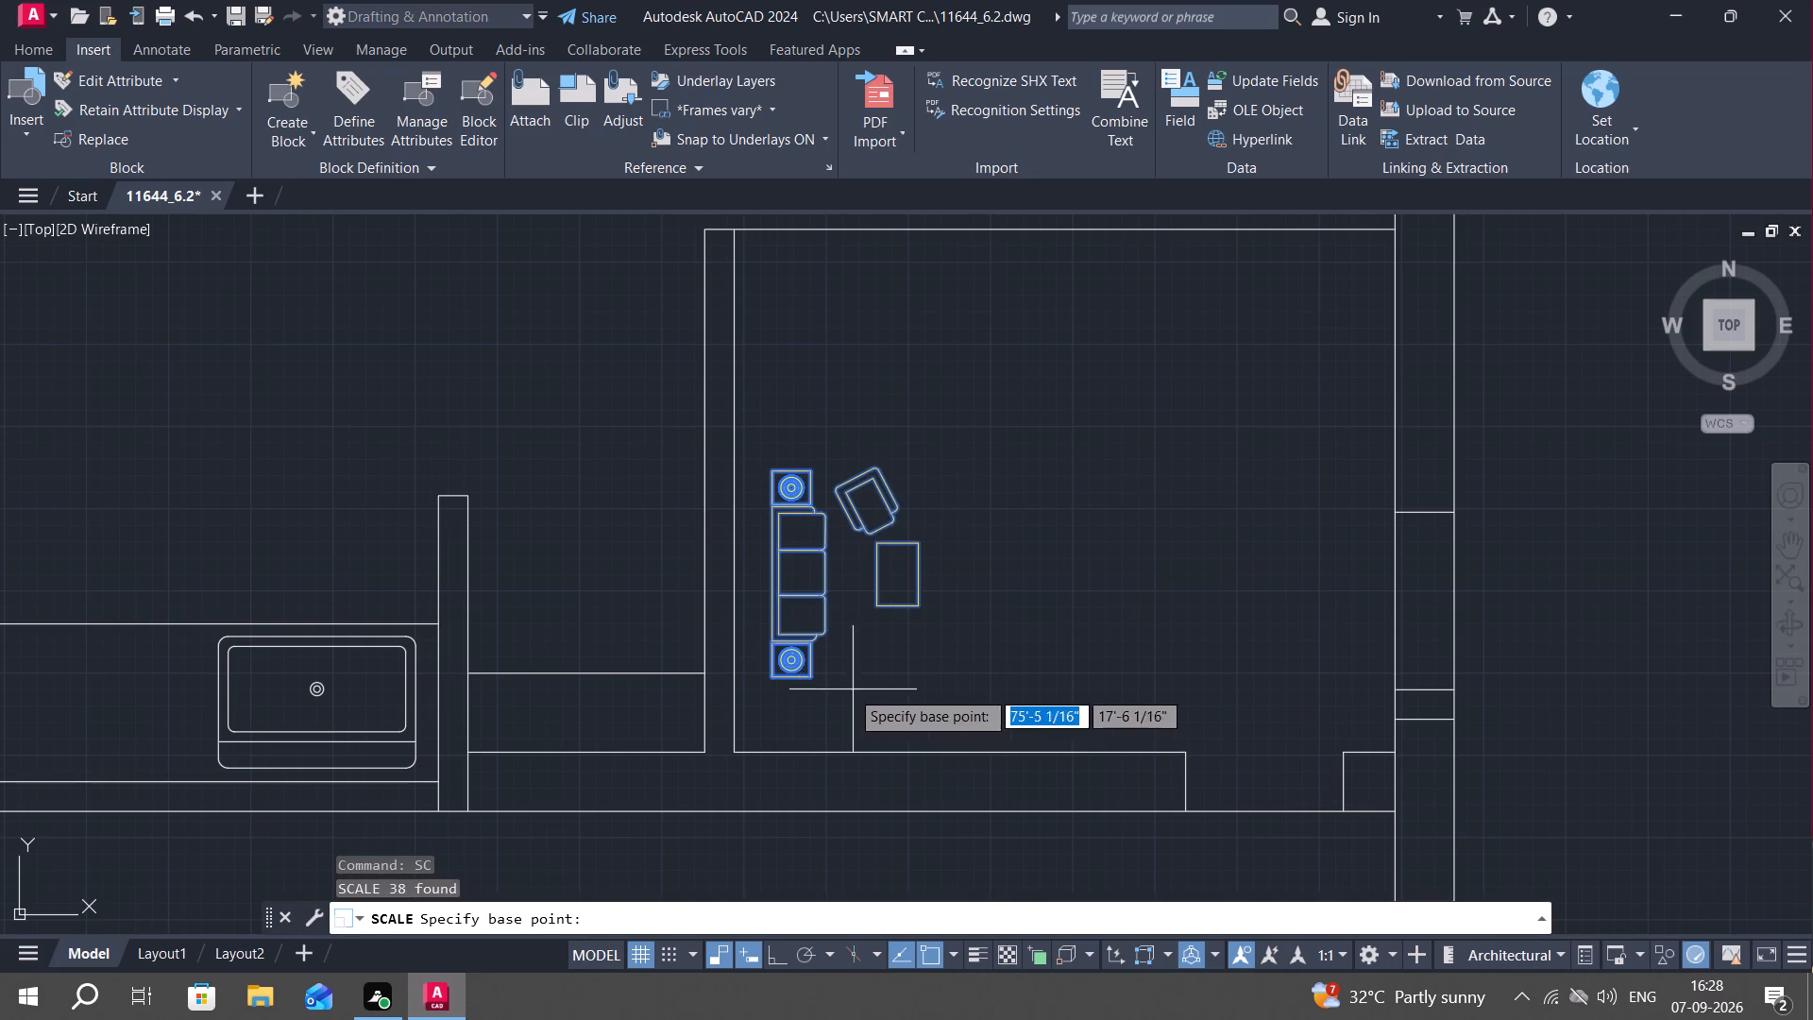
{"action": "left_click", "coordinate": [773, 678]}
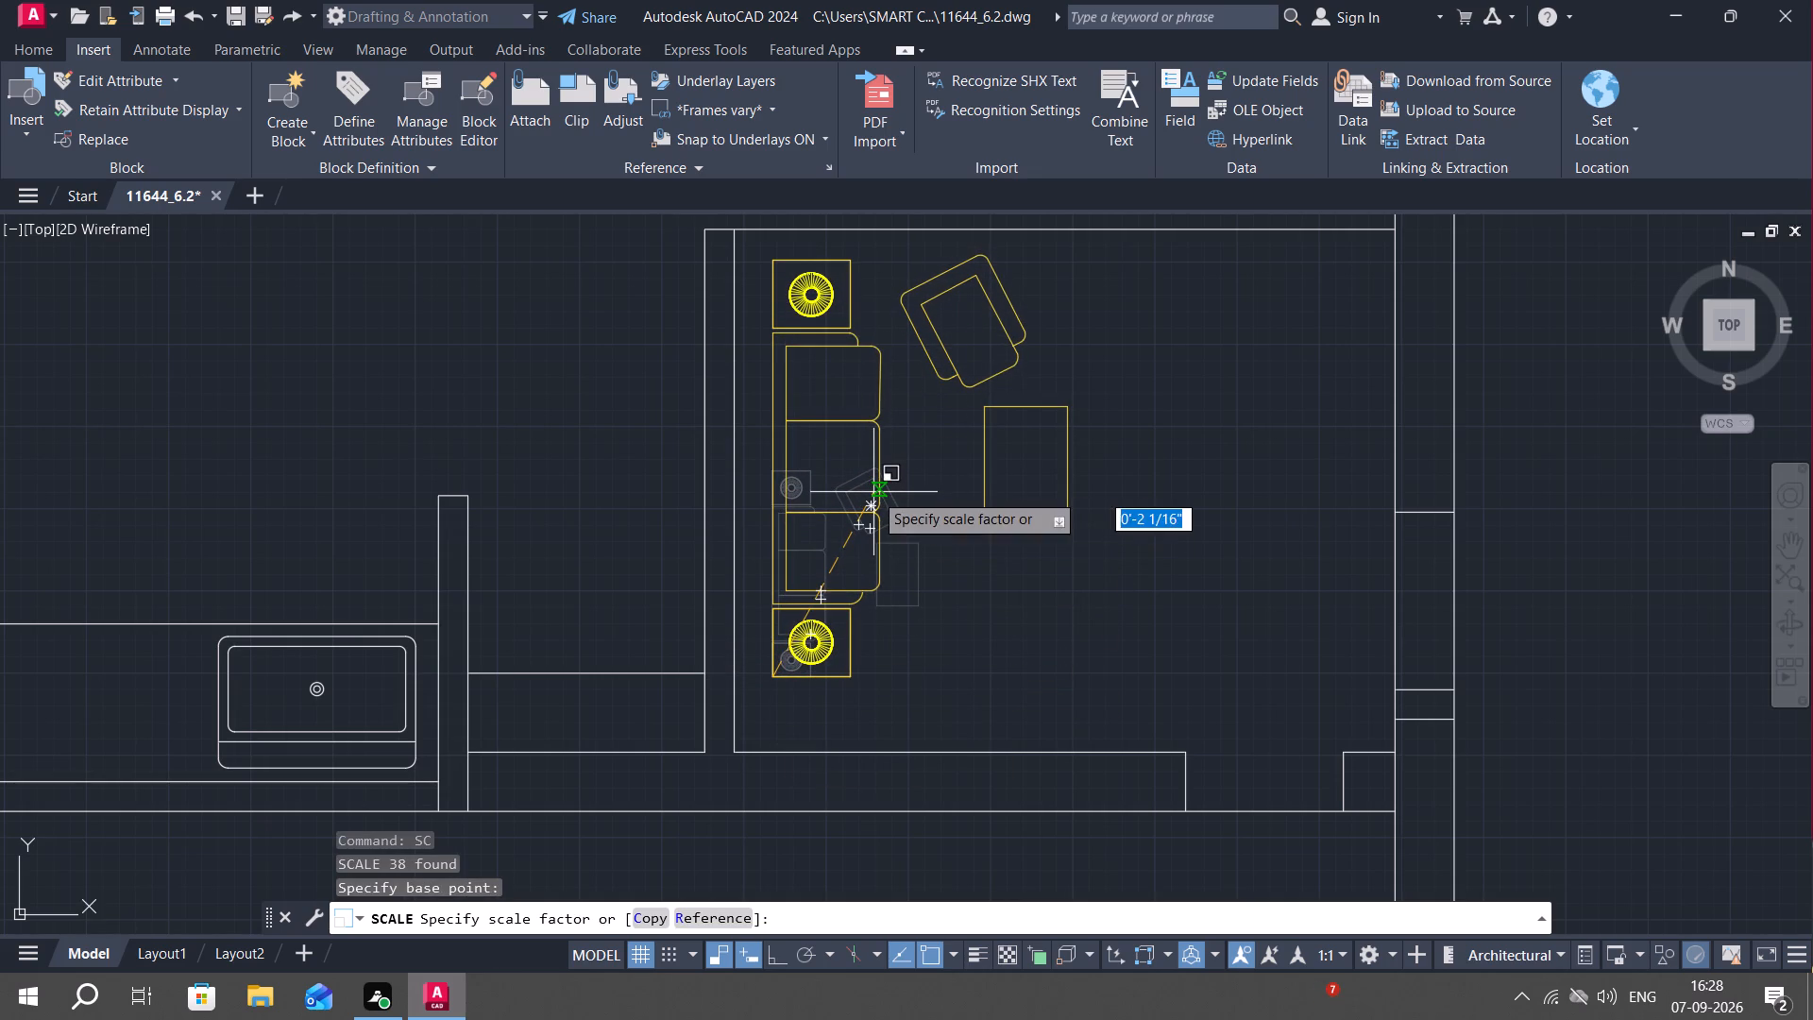
{"action": "left_click", "coordinate": [873, 492]}
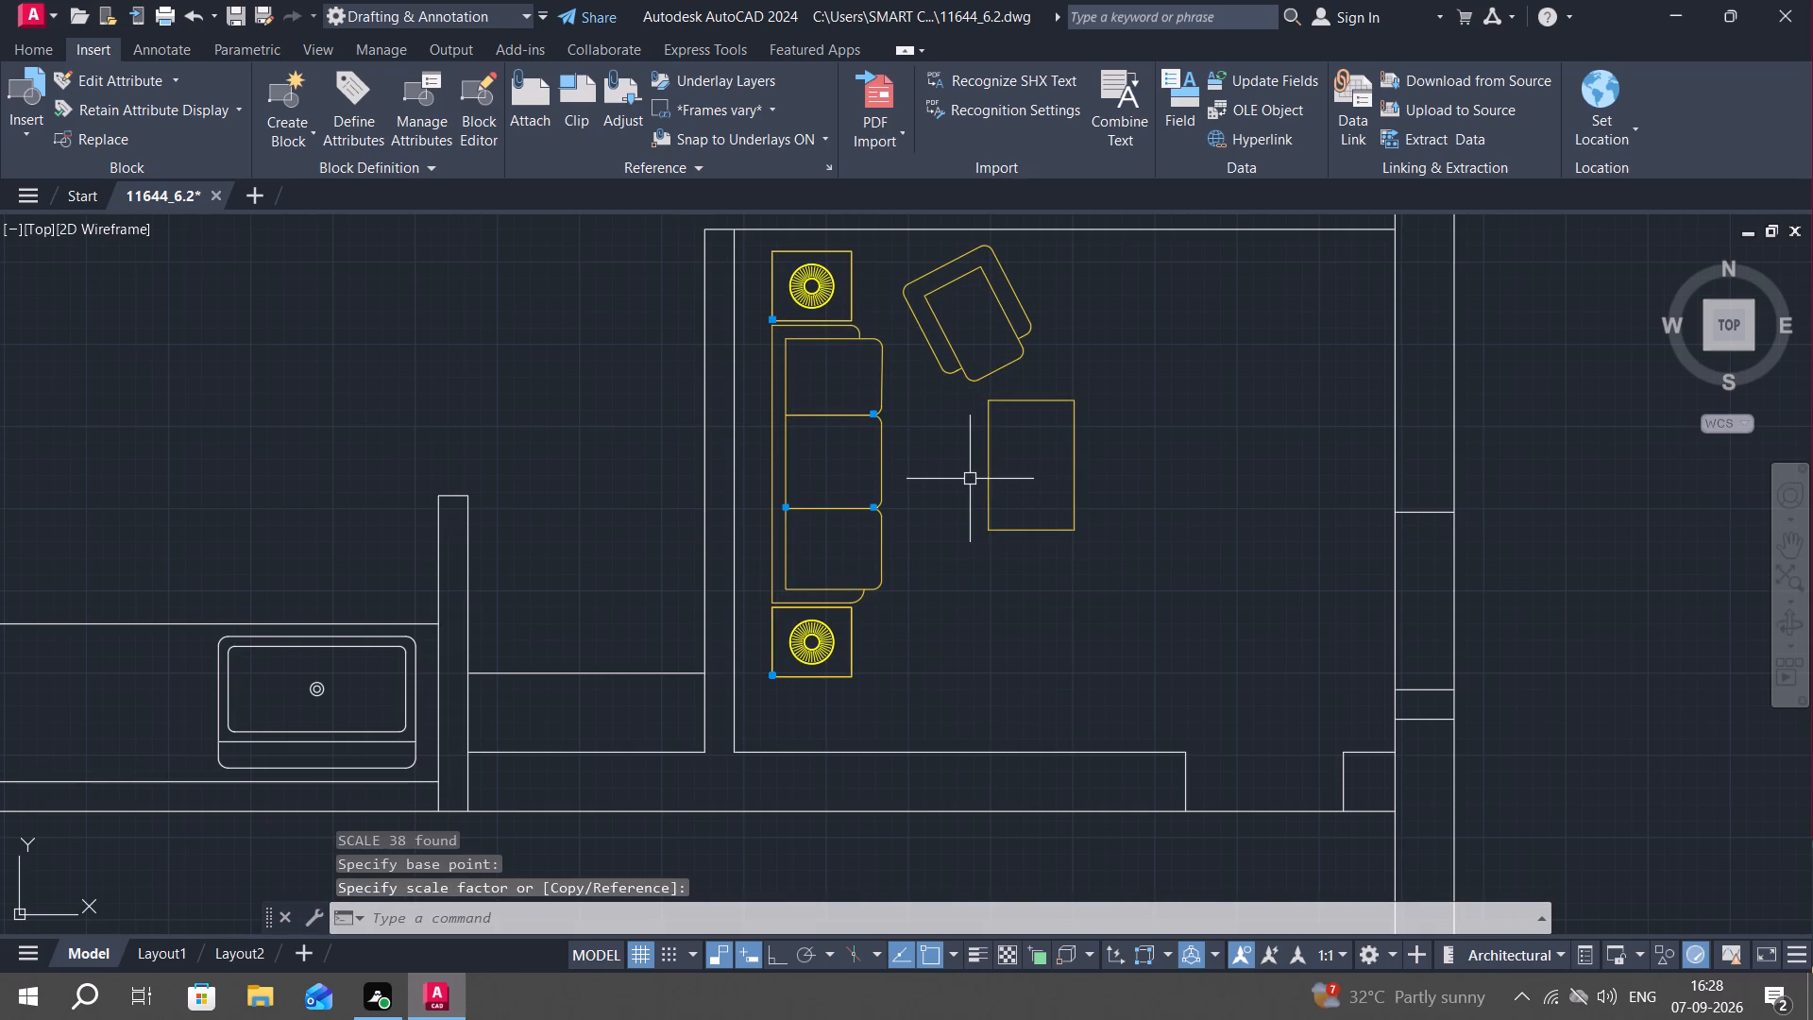
Mirror the room's northern armchair about the sofa's east-west centreline, keeping the original.
{"action": "type", "text": "MI"}
{"action": "key", "text": "space"}
{"action": "left_click", "coordinate": [974, 375]}
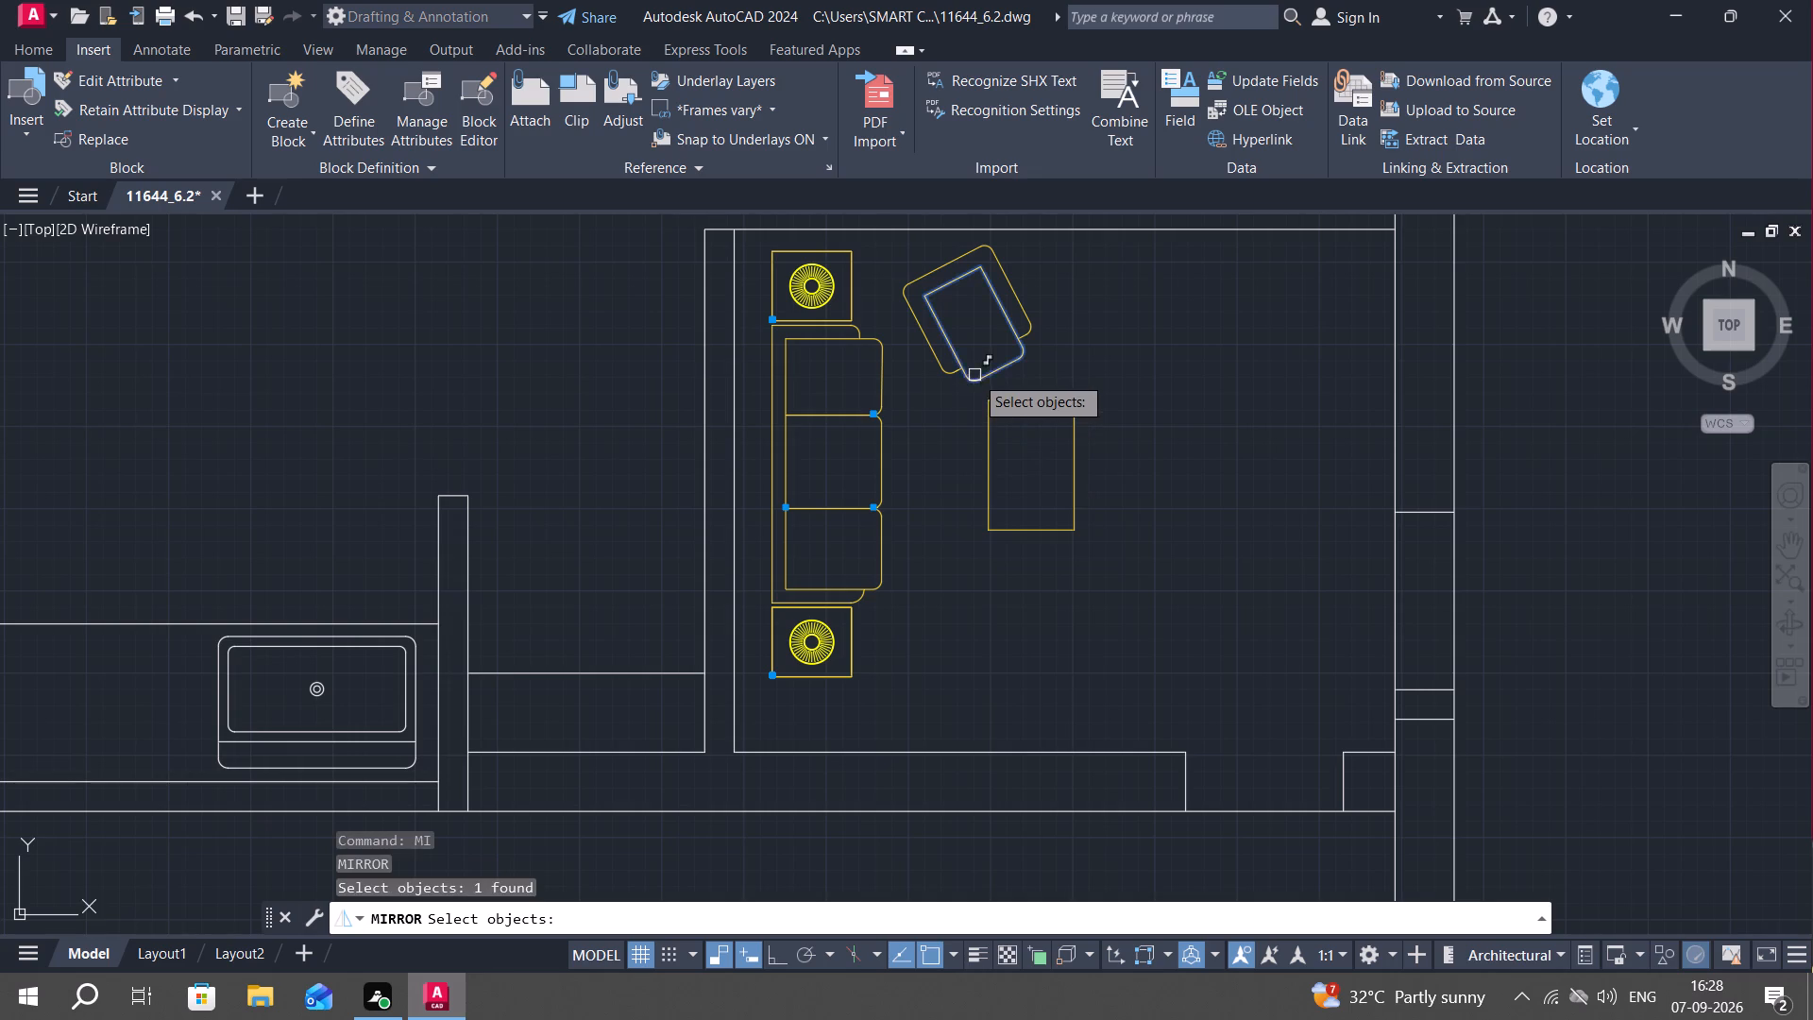
{"action": "left_click", "coordinate": [940, 365]}
{"action": "right_click", "coordinate": [949, 382]}
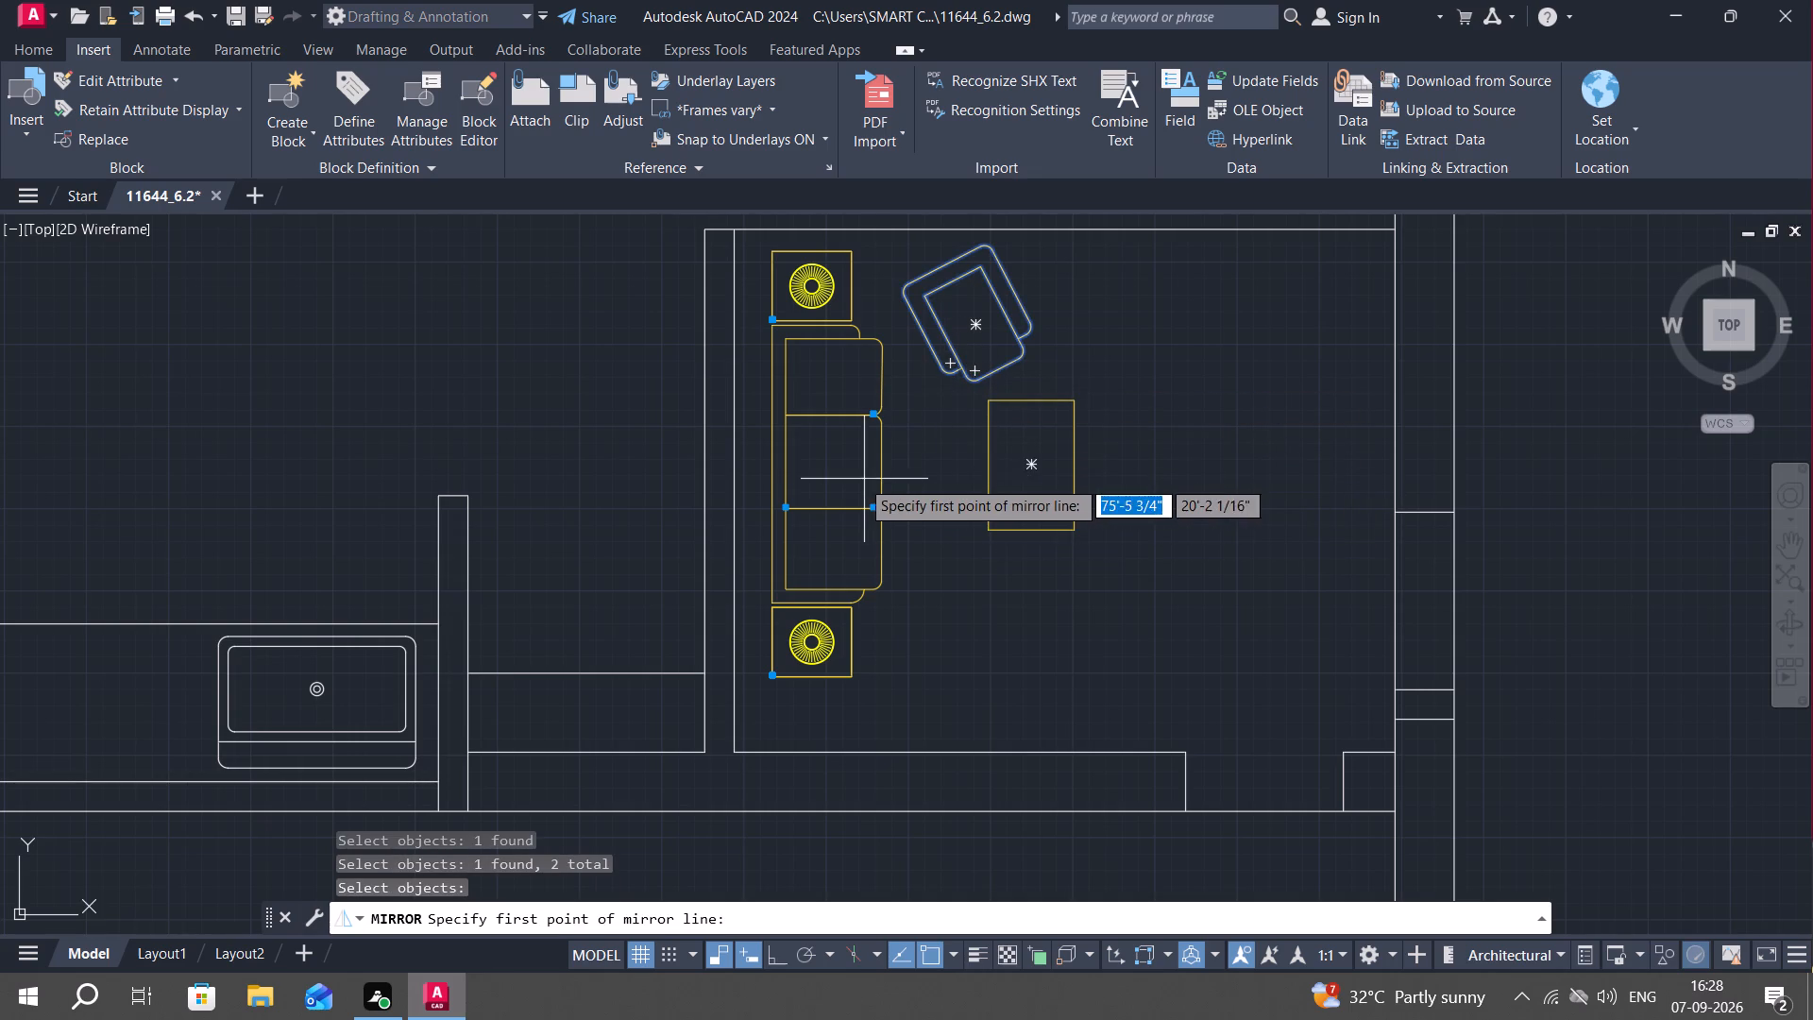
{"action": "left_click", "coordinate": [771, 466]}
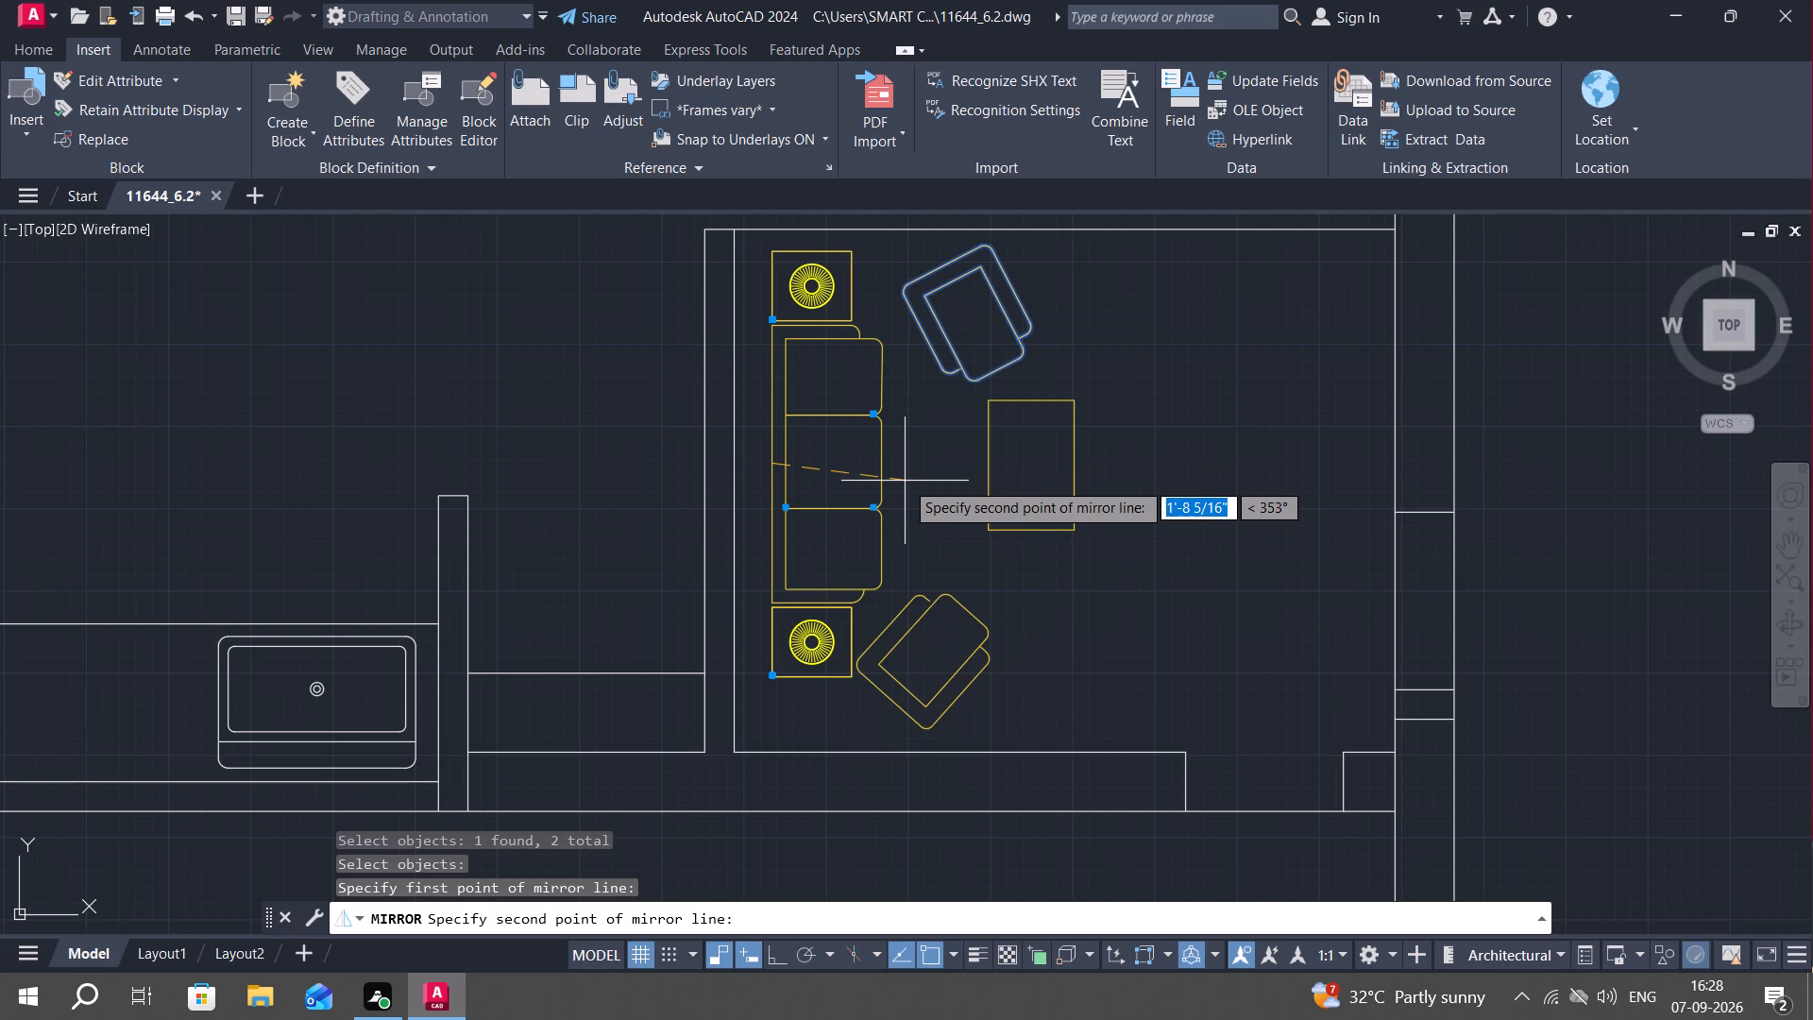
{"action": "left_click", "coordinate": [986, 469]}
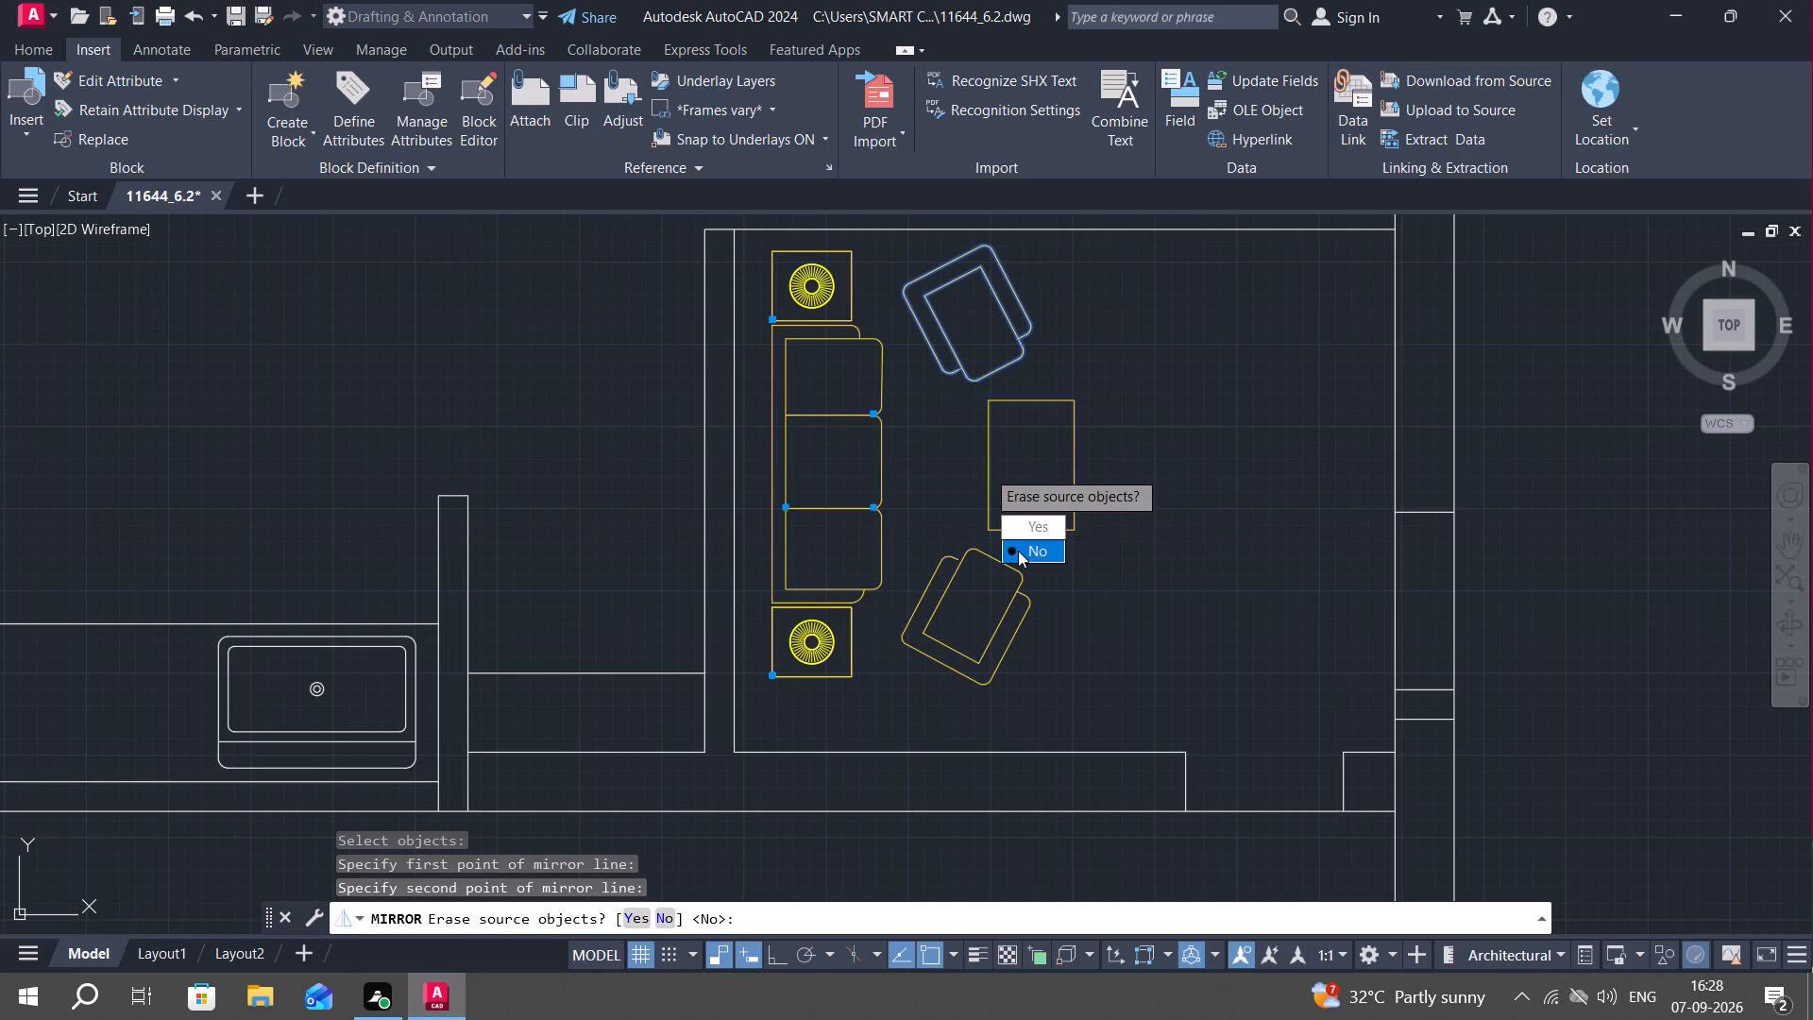
{"action": "left_click_drag", "start_coordinate": [1018, 551], "coordinate": [986, 469]}
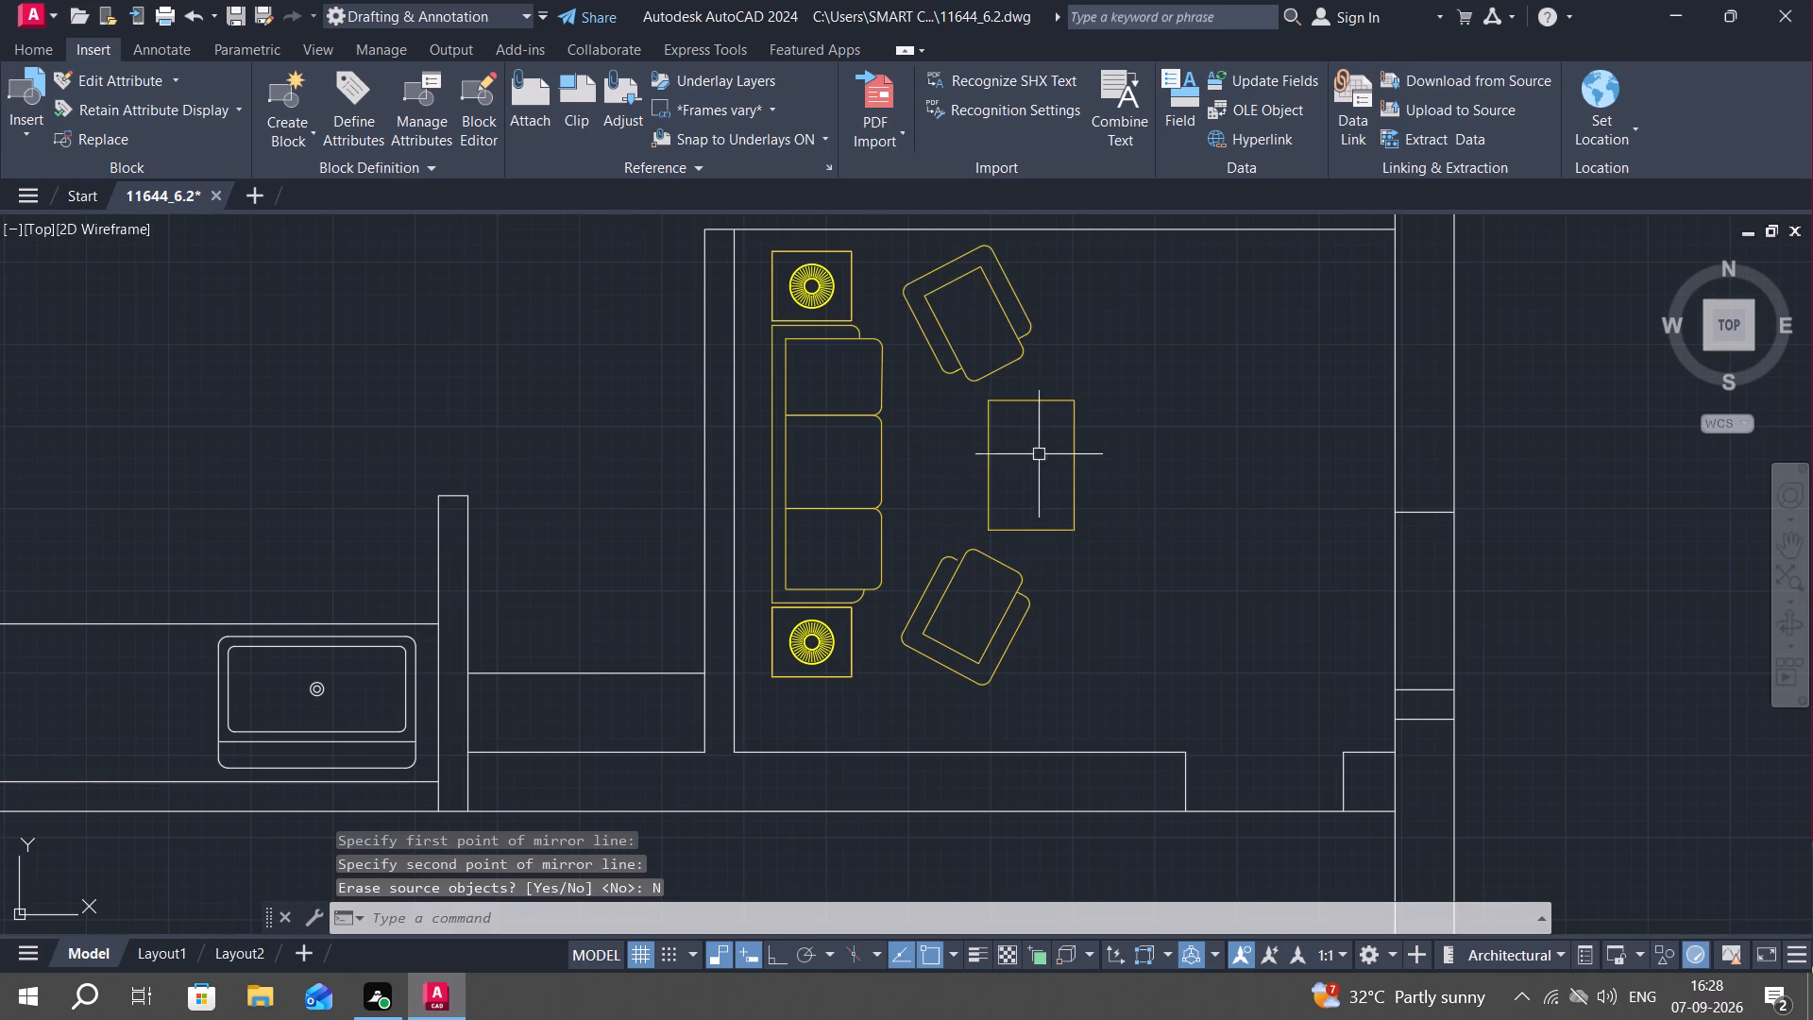
Rotate the west leaf of the spare double door by about 59 degrees around the point where the leaves meet.
{"action": "middle_click_drag", "start_coordinate": [1157, 552], "coordinate": [1126, 541]}
{"action": "scroll", "coordinate": [1126, 541], "scroll_direction": "down", "scroll_amount": 2}
{"action": "middle_click_drag", "start_coordinate": [1119, 522], "coordinate": [999, 601]}
{"action": "scroll", "coordinate": [998, 574], "scroll_direction": "down", "scroll_amount": 1}
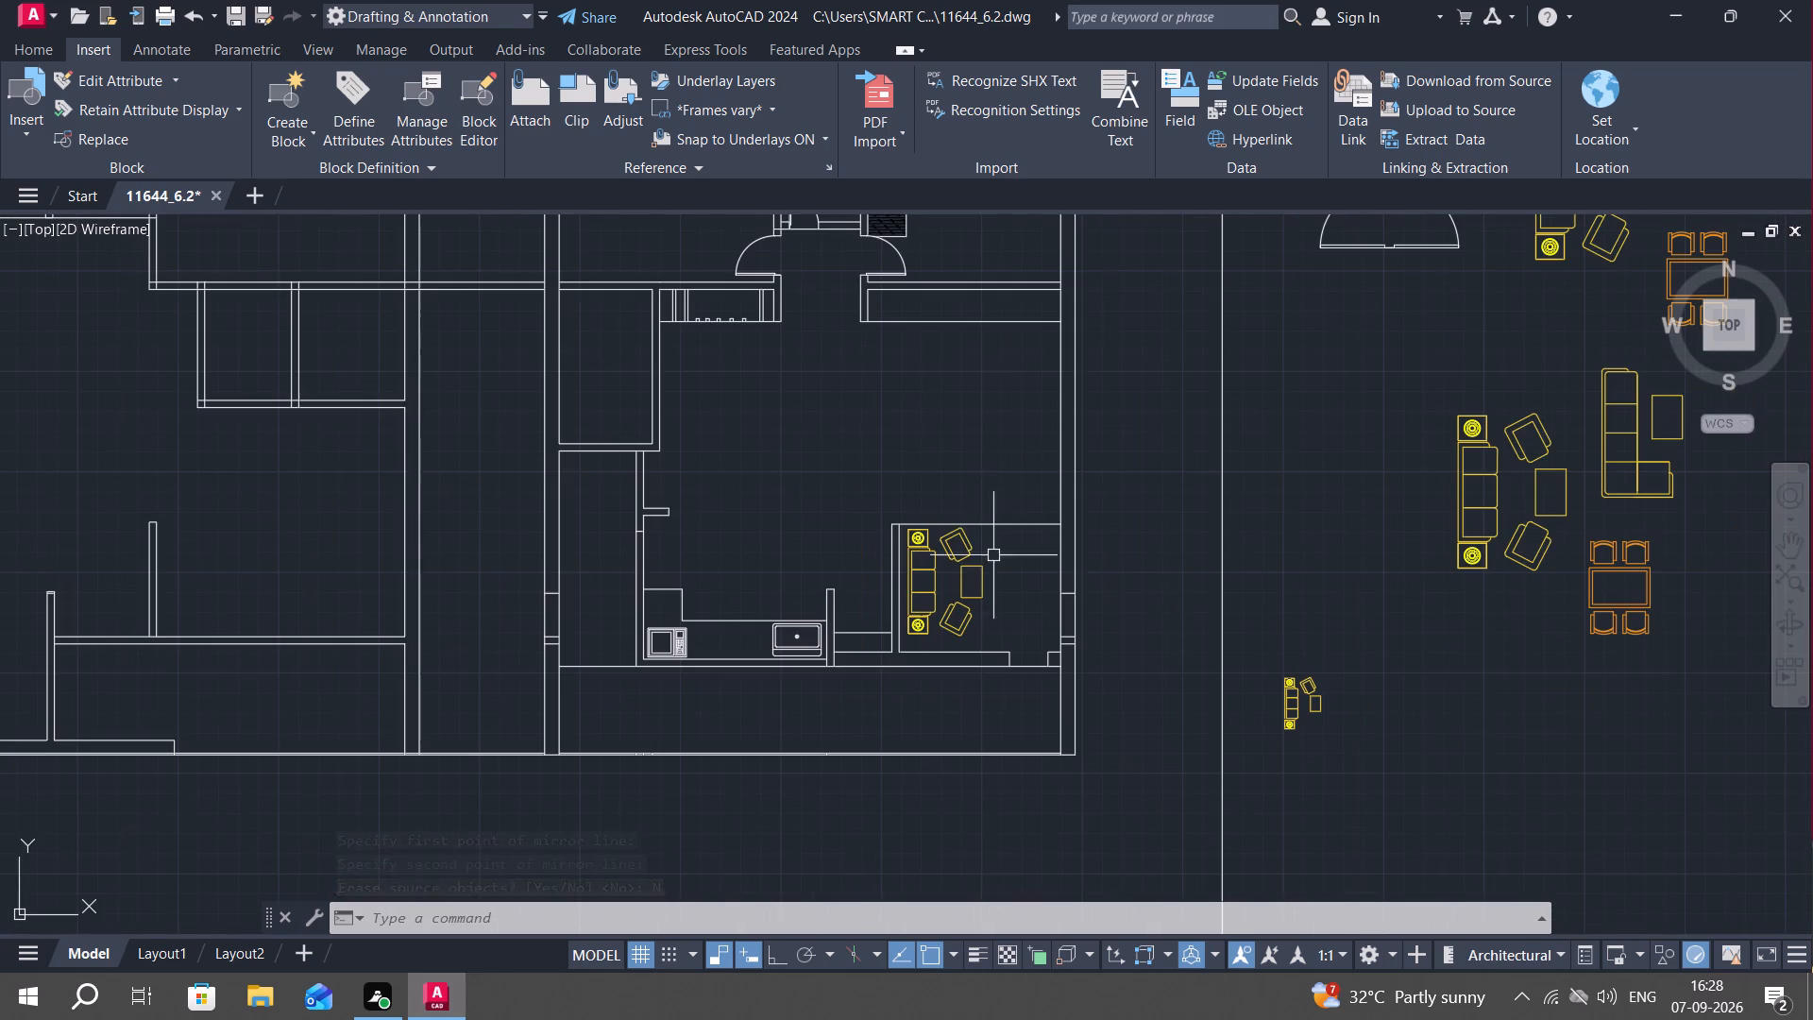
{"action": "middle_click_drag", "start_coordinate": [976, 454], "coordinate": [892, 611]}
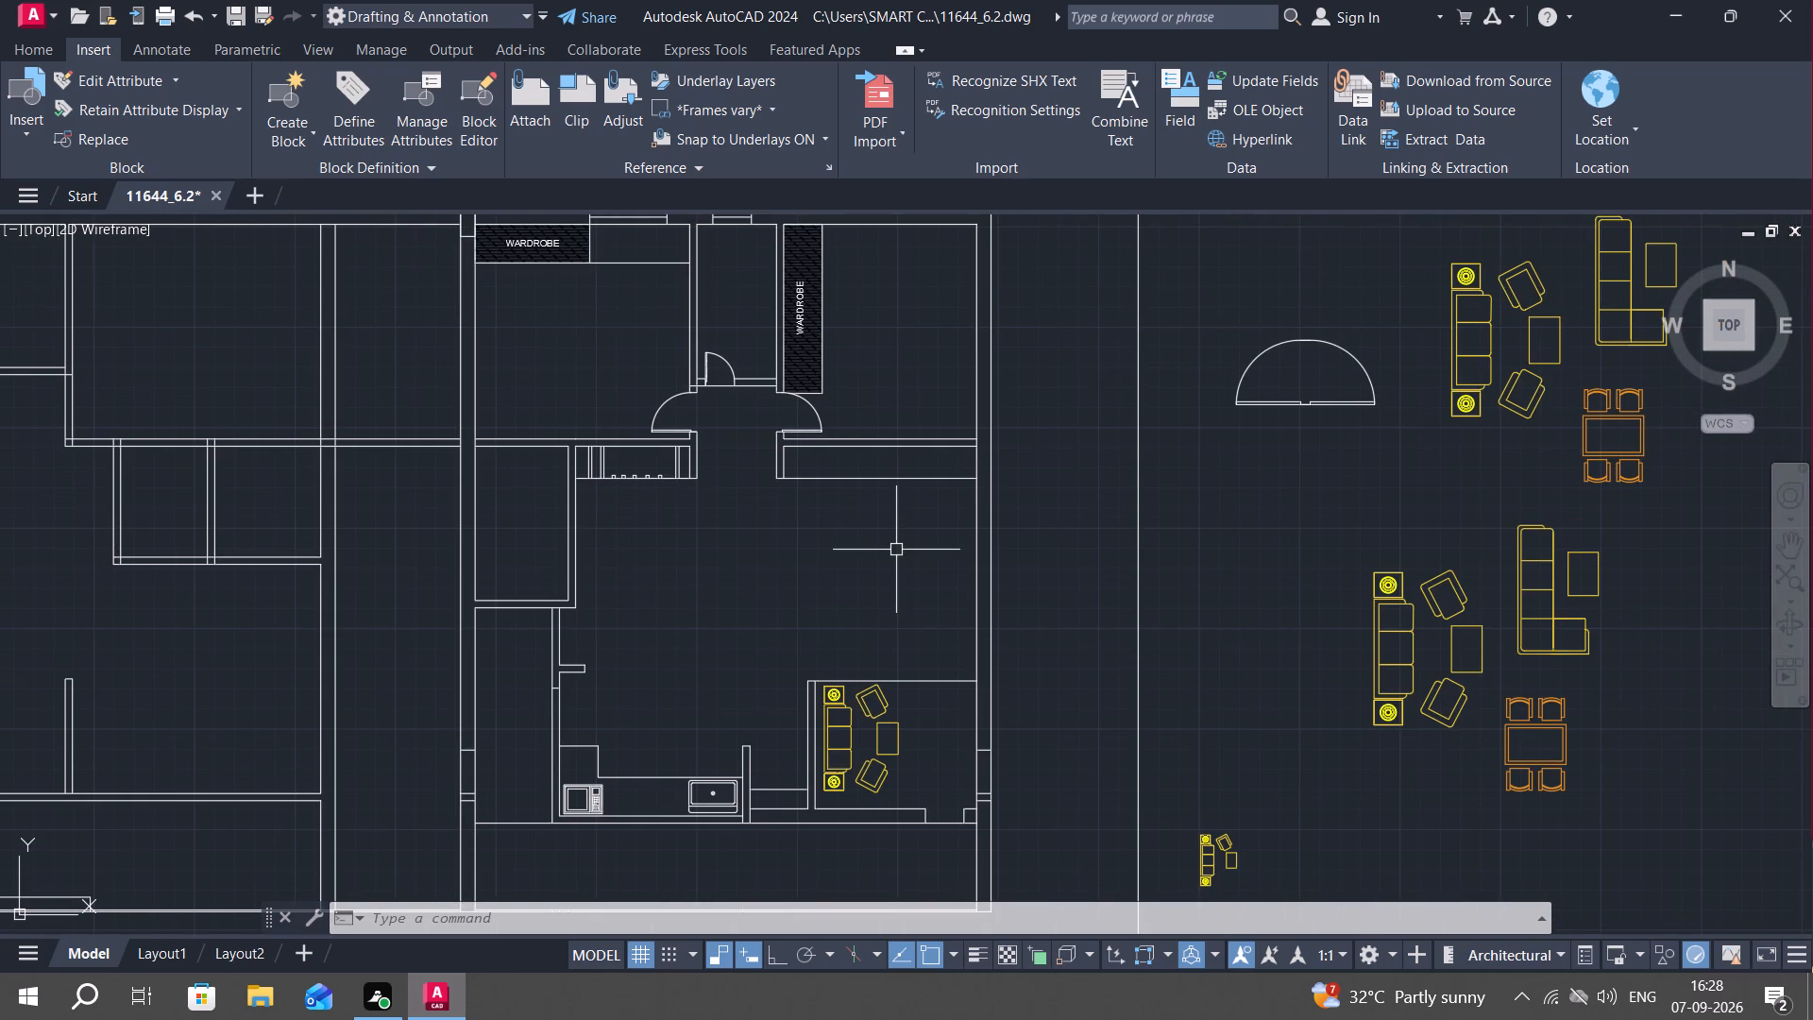
{"action": "key", "text": "Escape"}
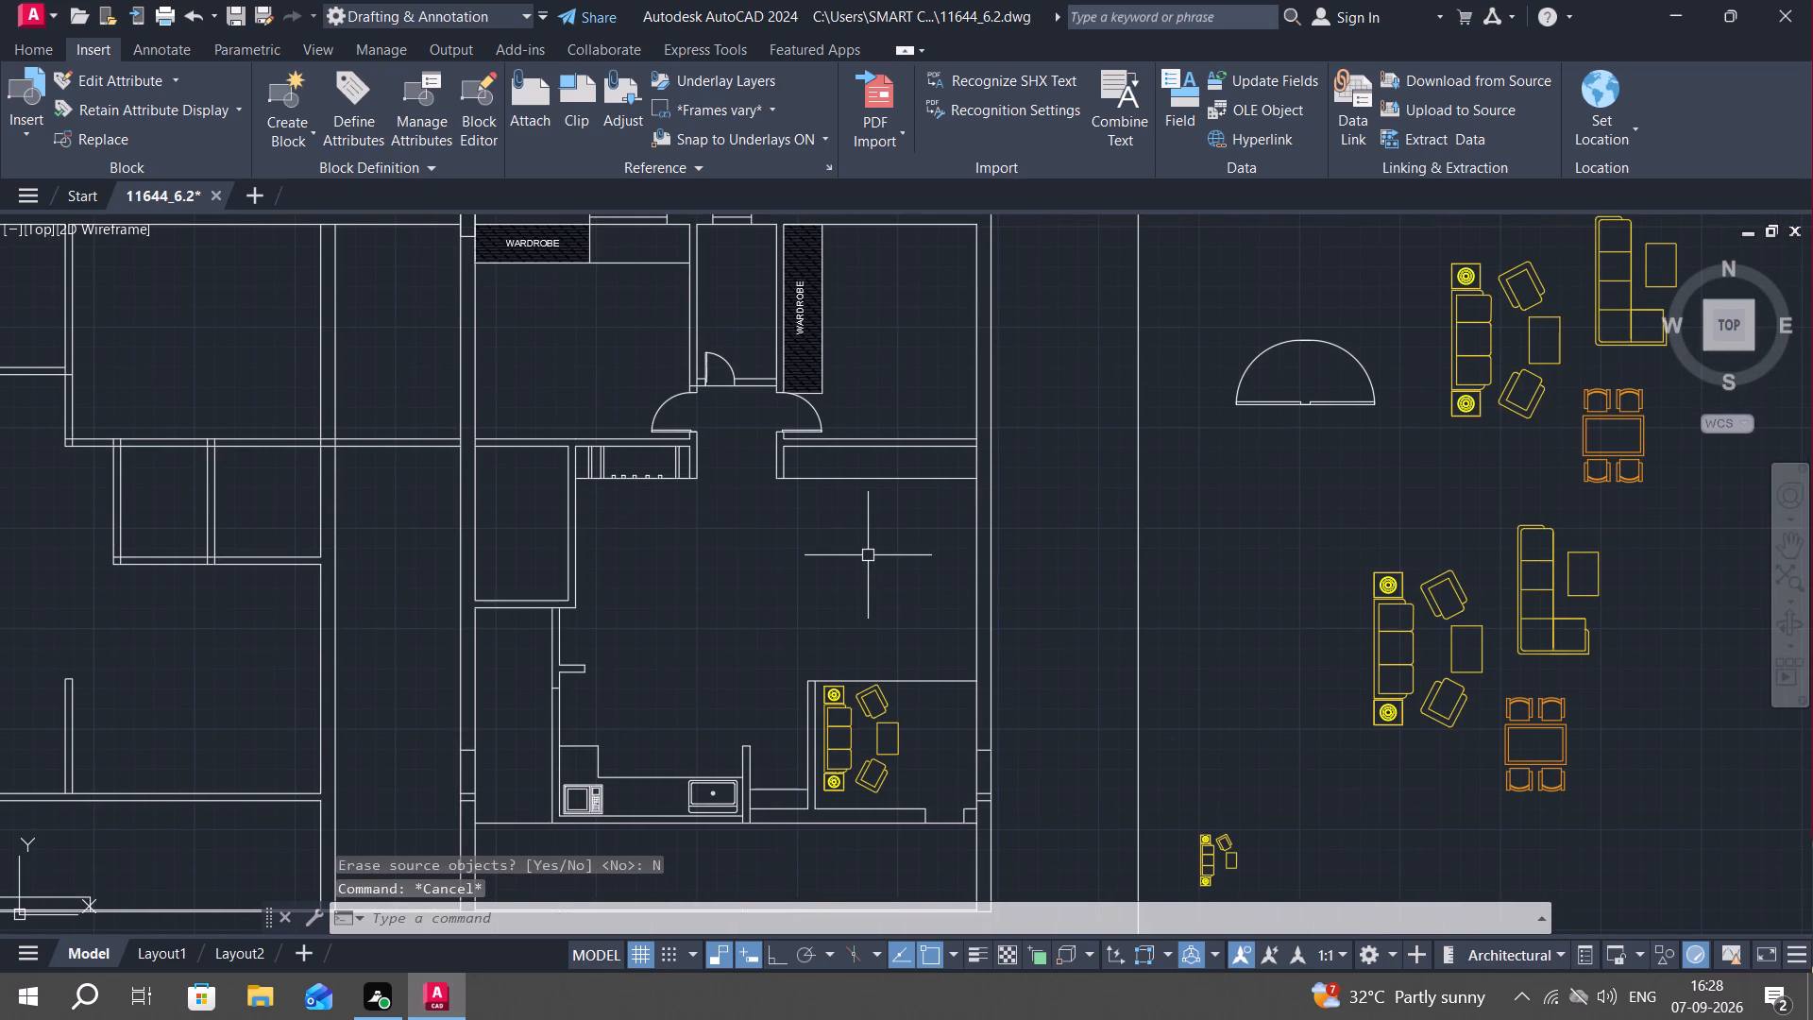
{"action": "type", "text": "RO"}
{"action": "key", "text": "space"}
{"action": "left_click", "coordinate": [1262, 363]}
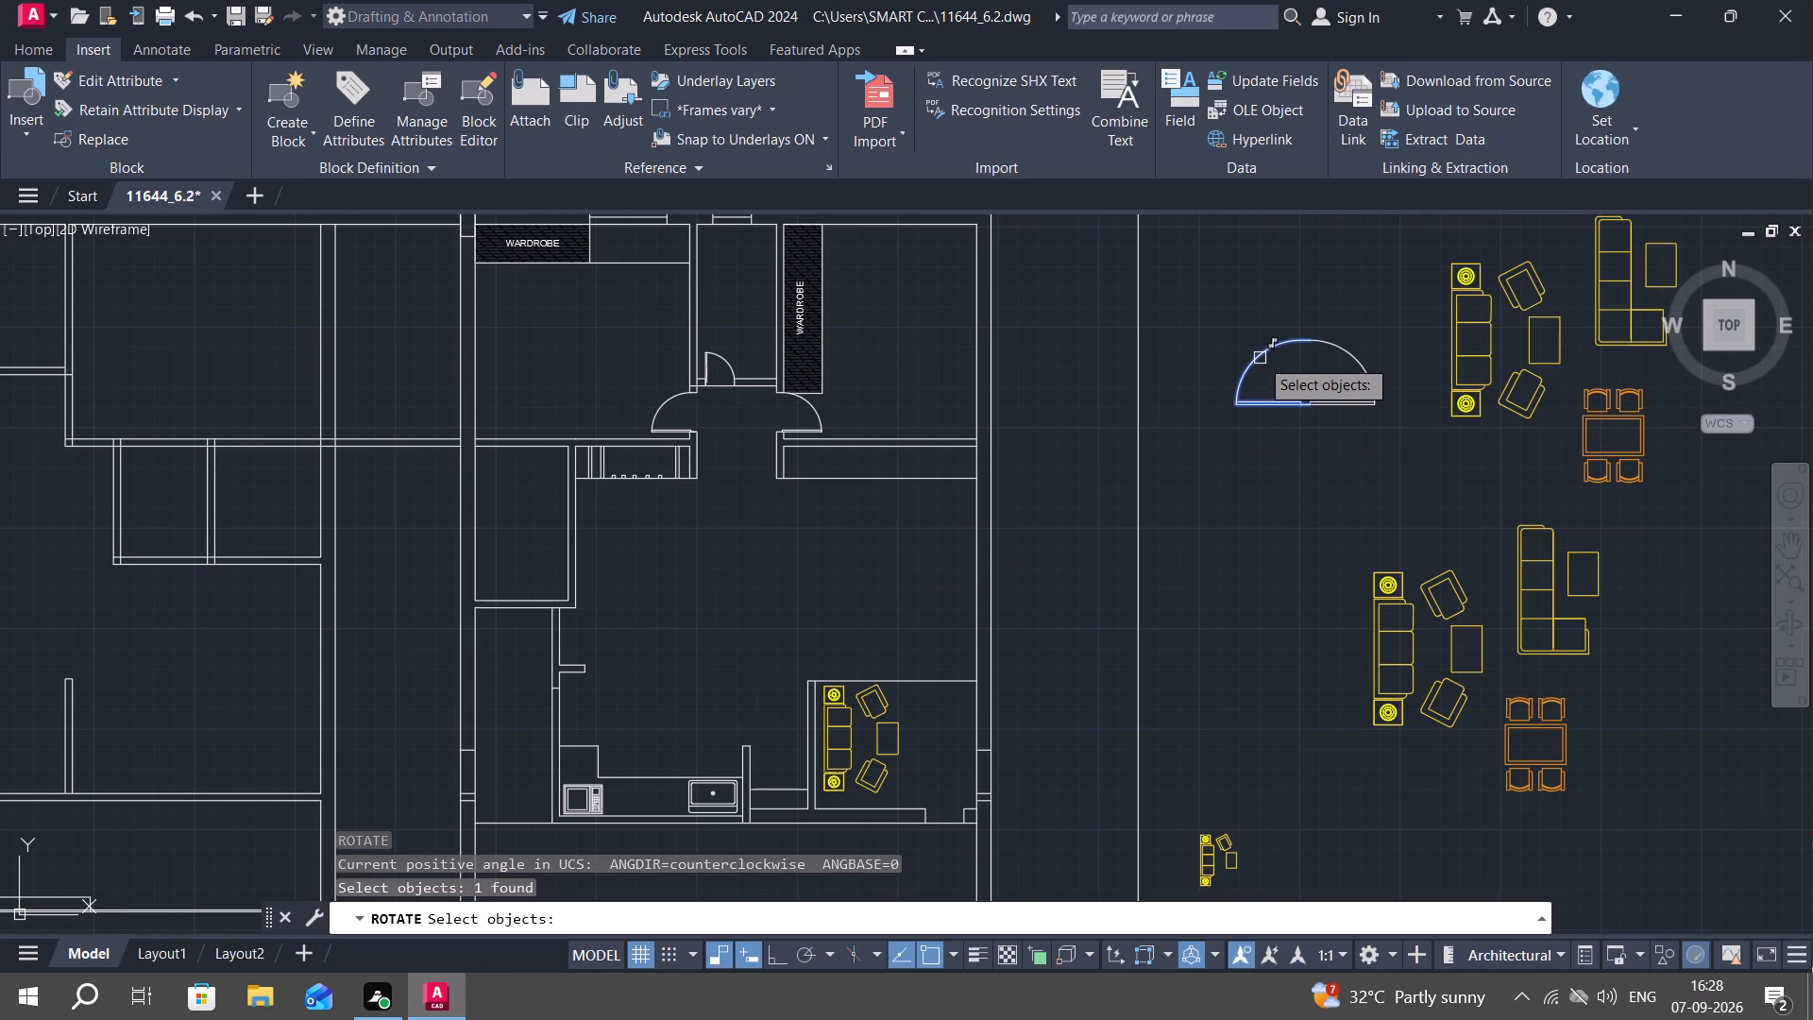
{"action": "right_click", "coordinate": [1260, 358]}
{"action": "left_click", "coordinate": [1307, 407]}
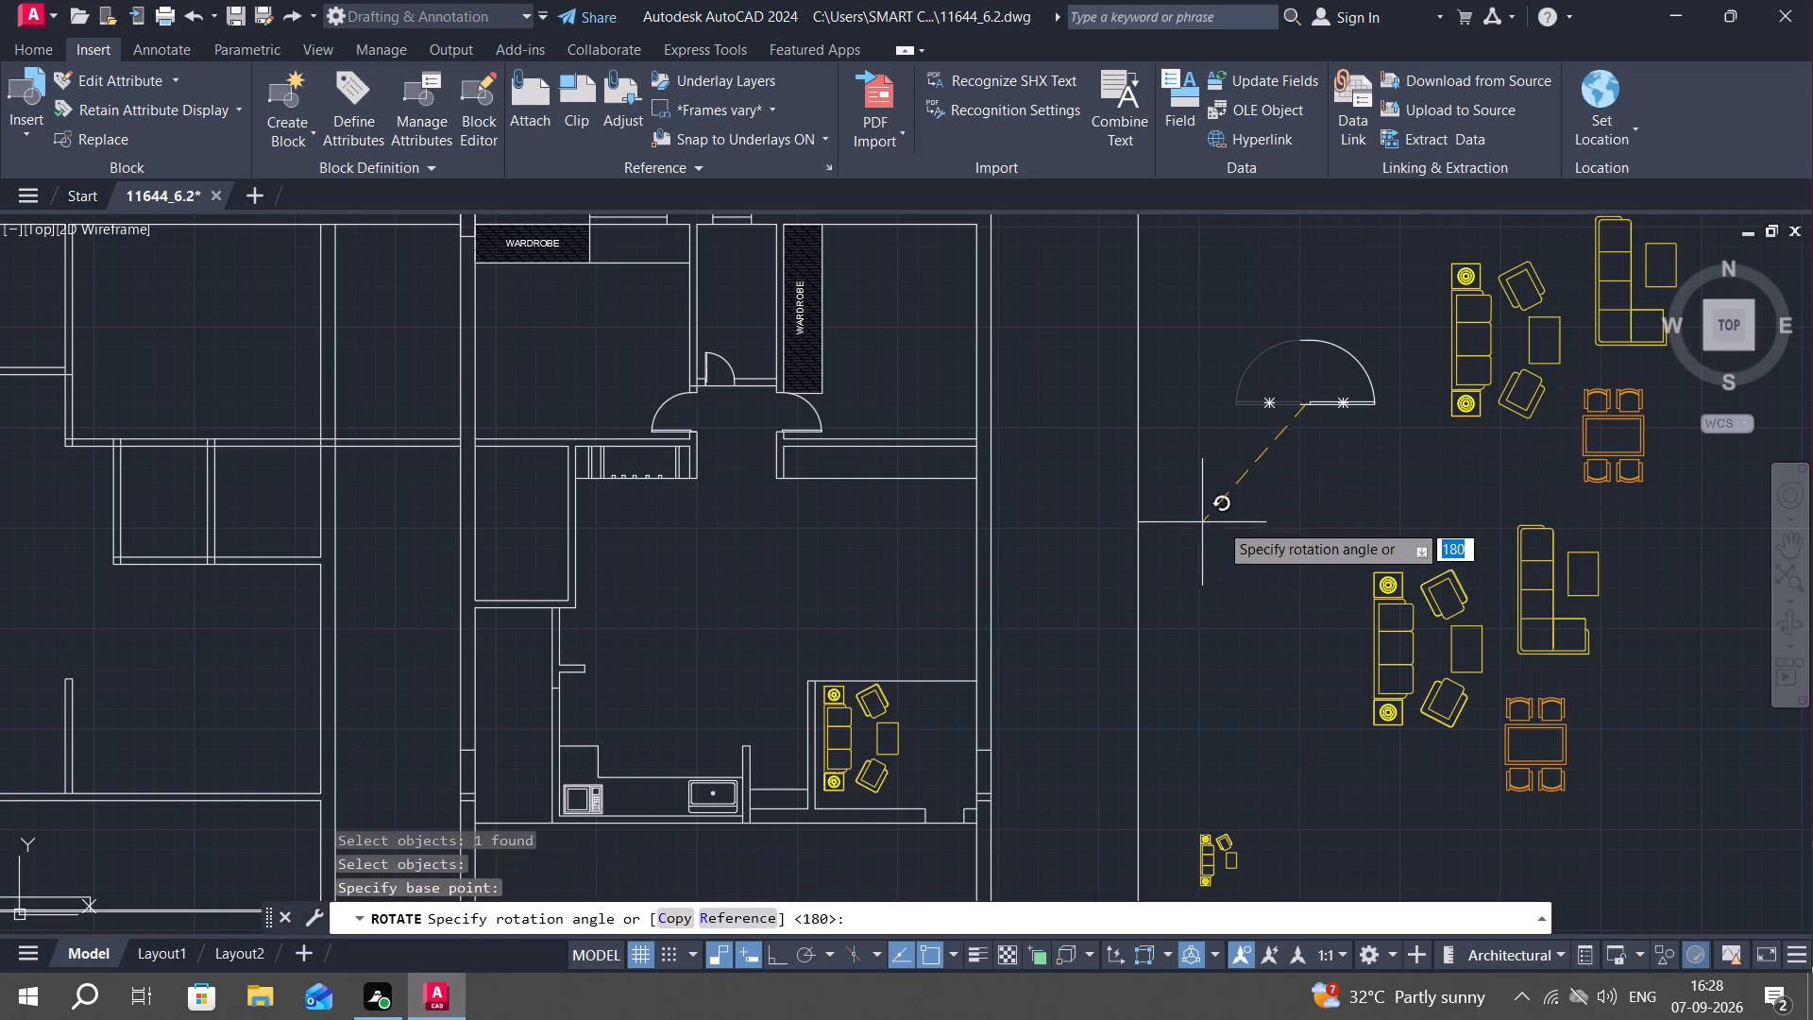
{"action": "scroll", "coordinate": [1251, 491], "scroll_direction": "down", "scroll_amount": 2}
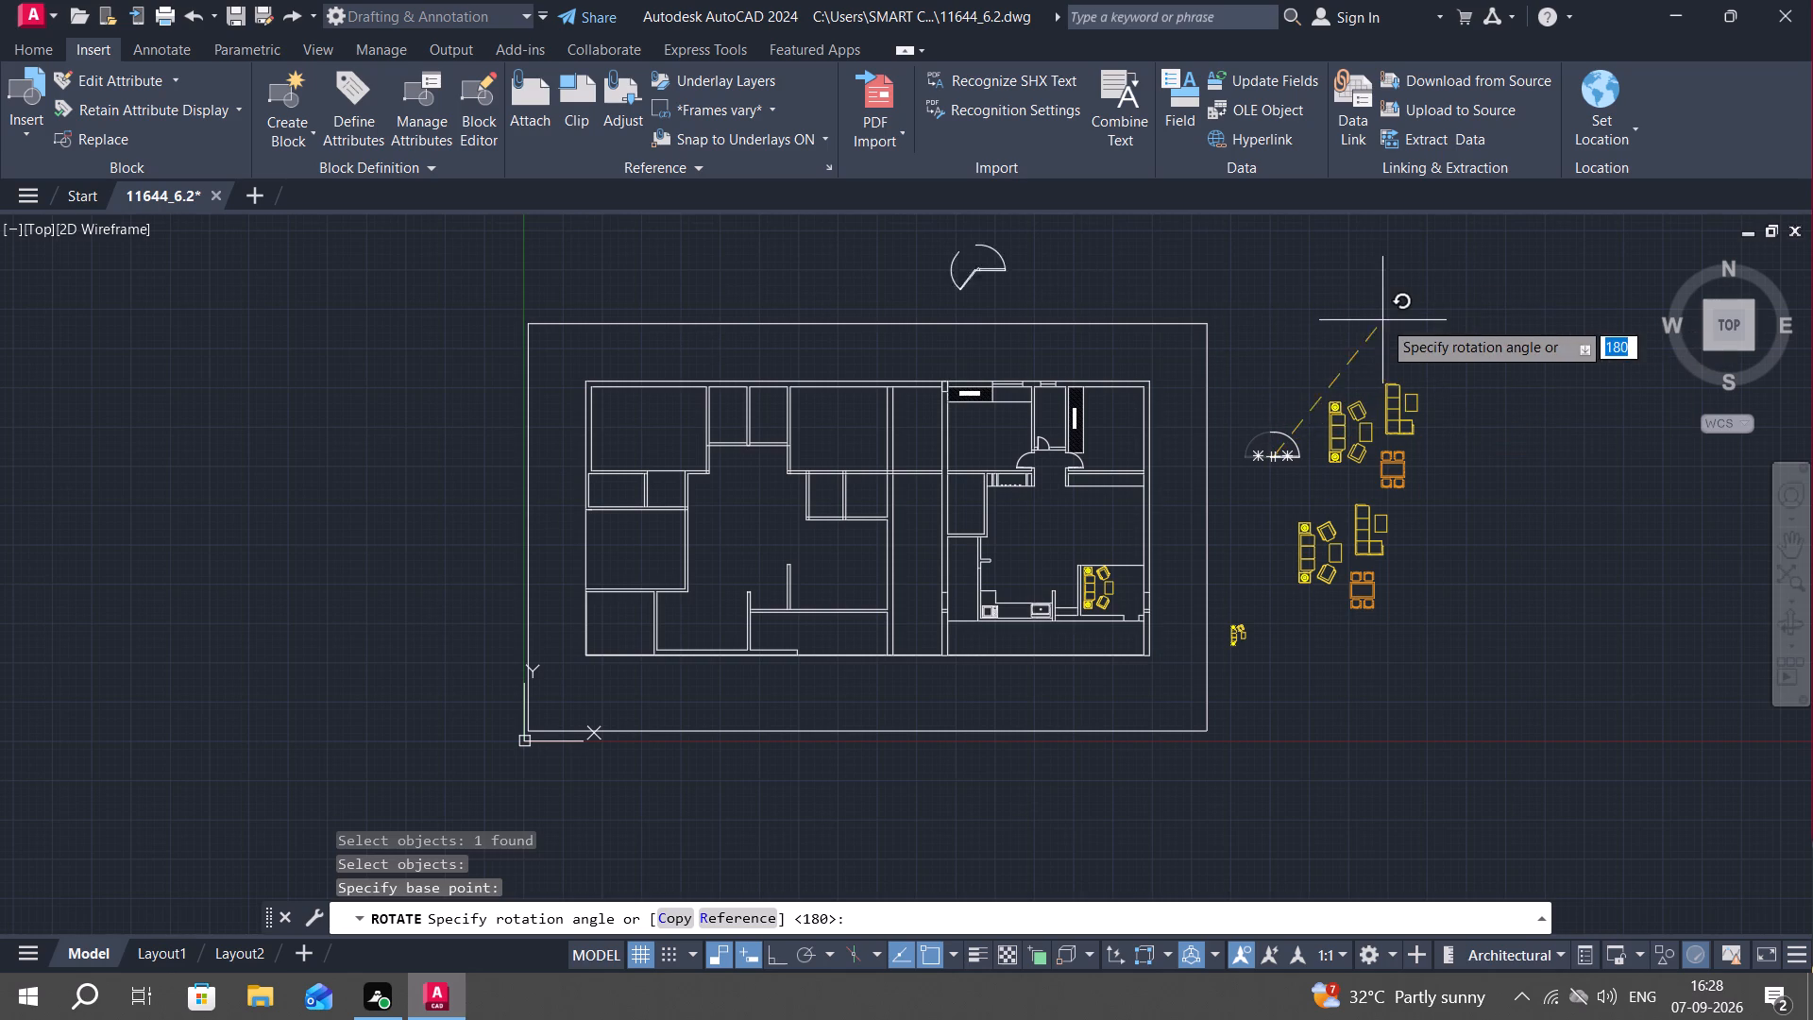
{"action": "left_click", "coordinate": [1359, 312]}
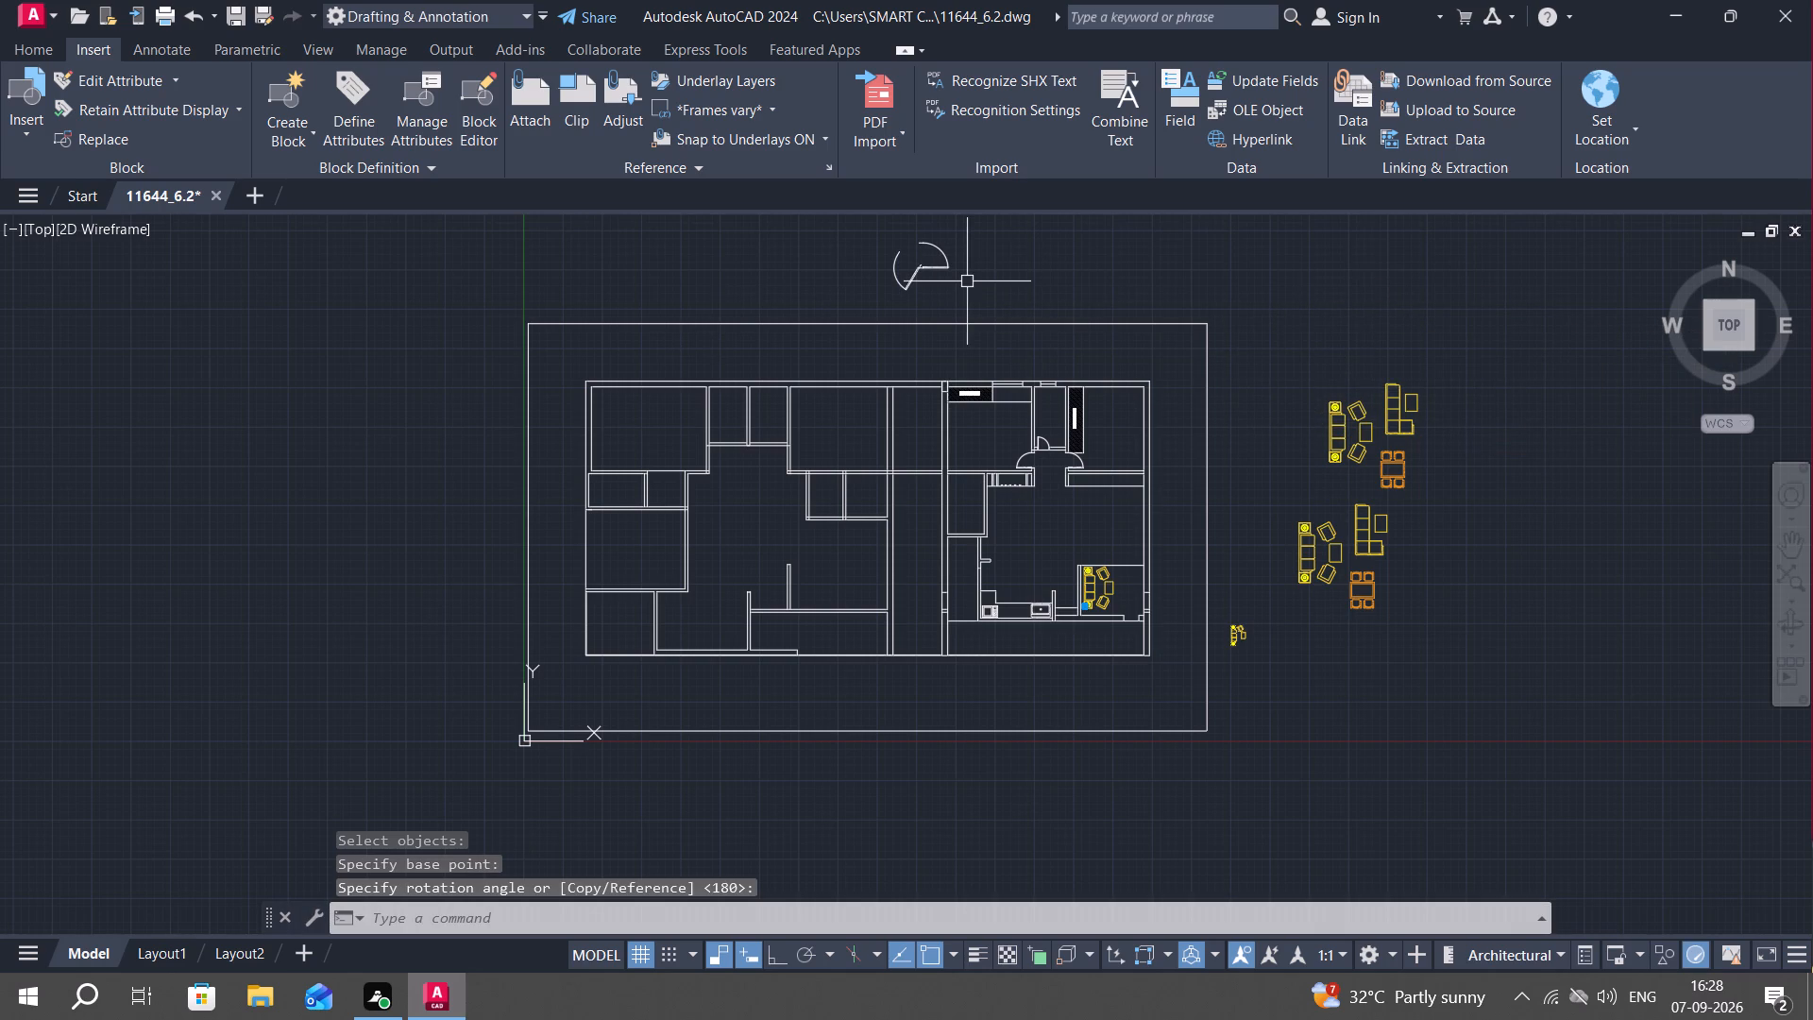
Move the spare double door from north of the floor plan to the open area northeast of it, above the spare furniture.
{"action": "scroll", "coordinate": [964, 281], "scroll_direction": "up", "scroll_amount": 1}
{"action": "type", "text": "M"}
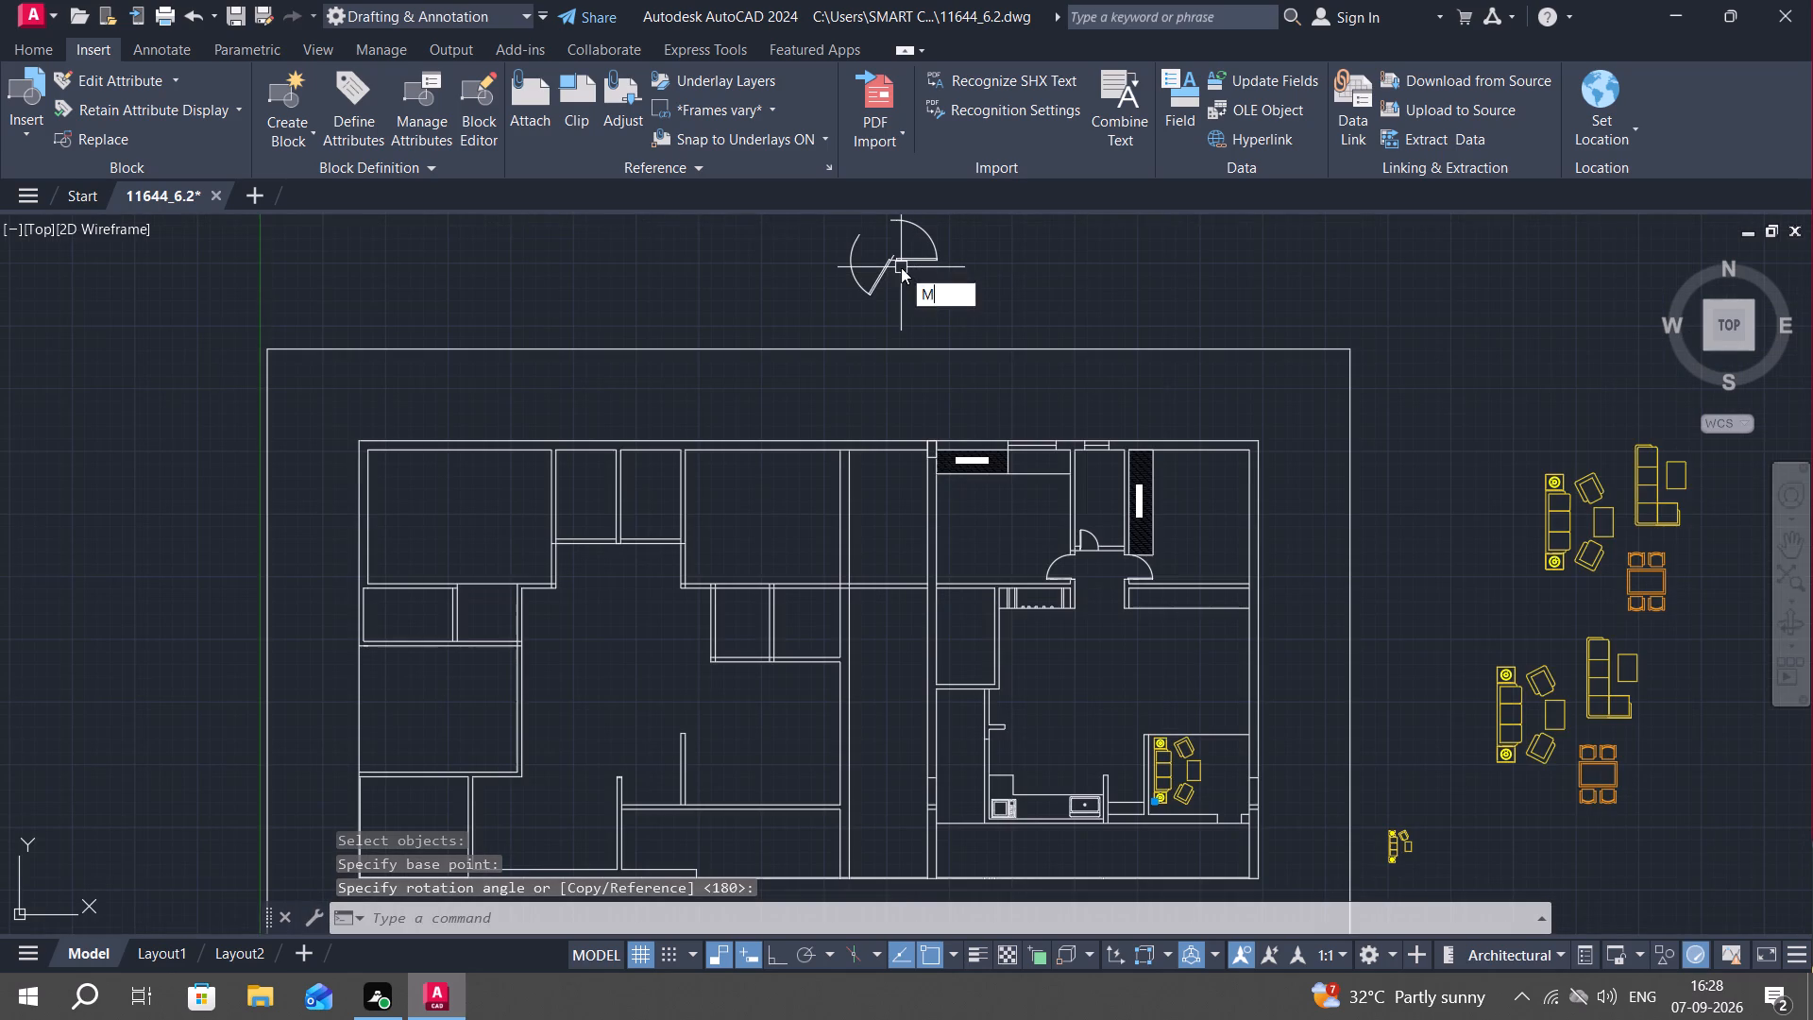
{"action": "key", "text": "space"}
{"action": "left_click", "coordinate": [916, 258]}
{"action": "right_click", "coordinate": [916, 259]}
{"action": "left_click", "coordinate": [916, 259]}
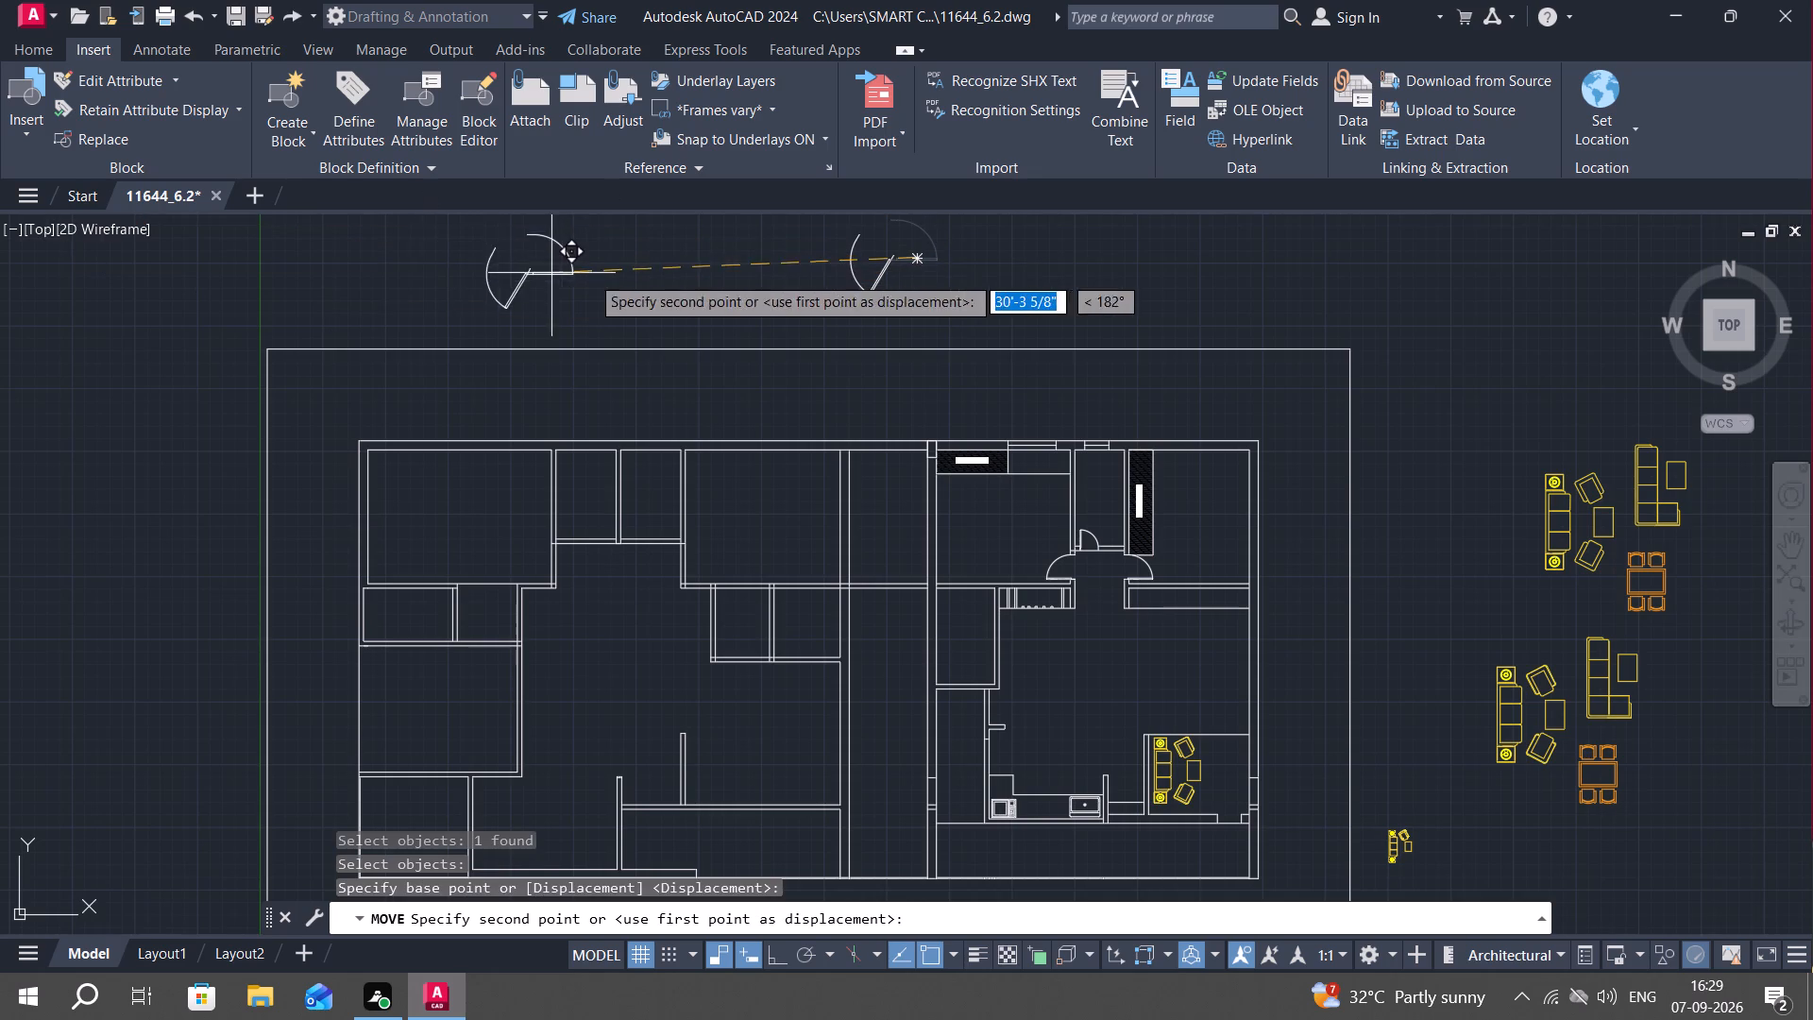
{"action": "middle_click_drag", "start_coordinate": [1254, 329], "coordinate": [630, 253]}
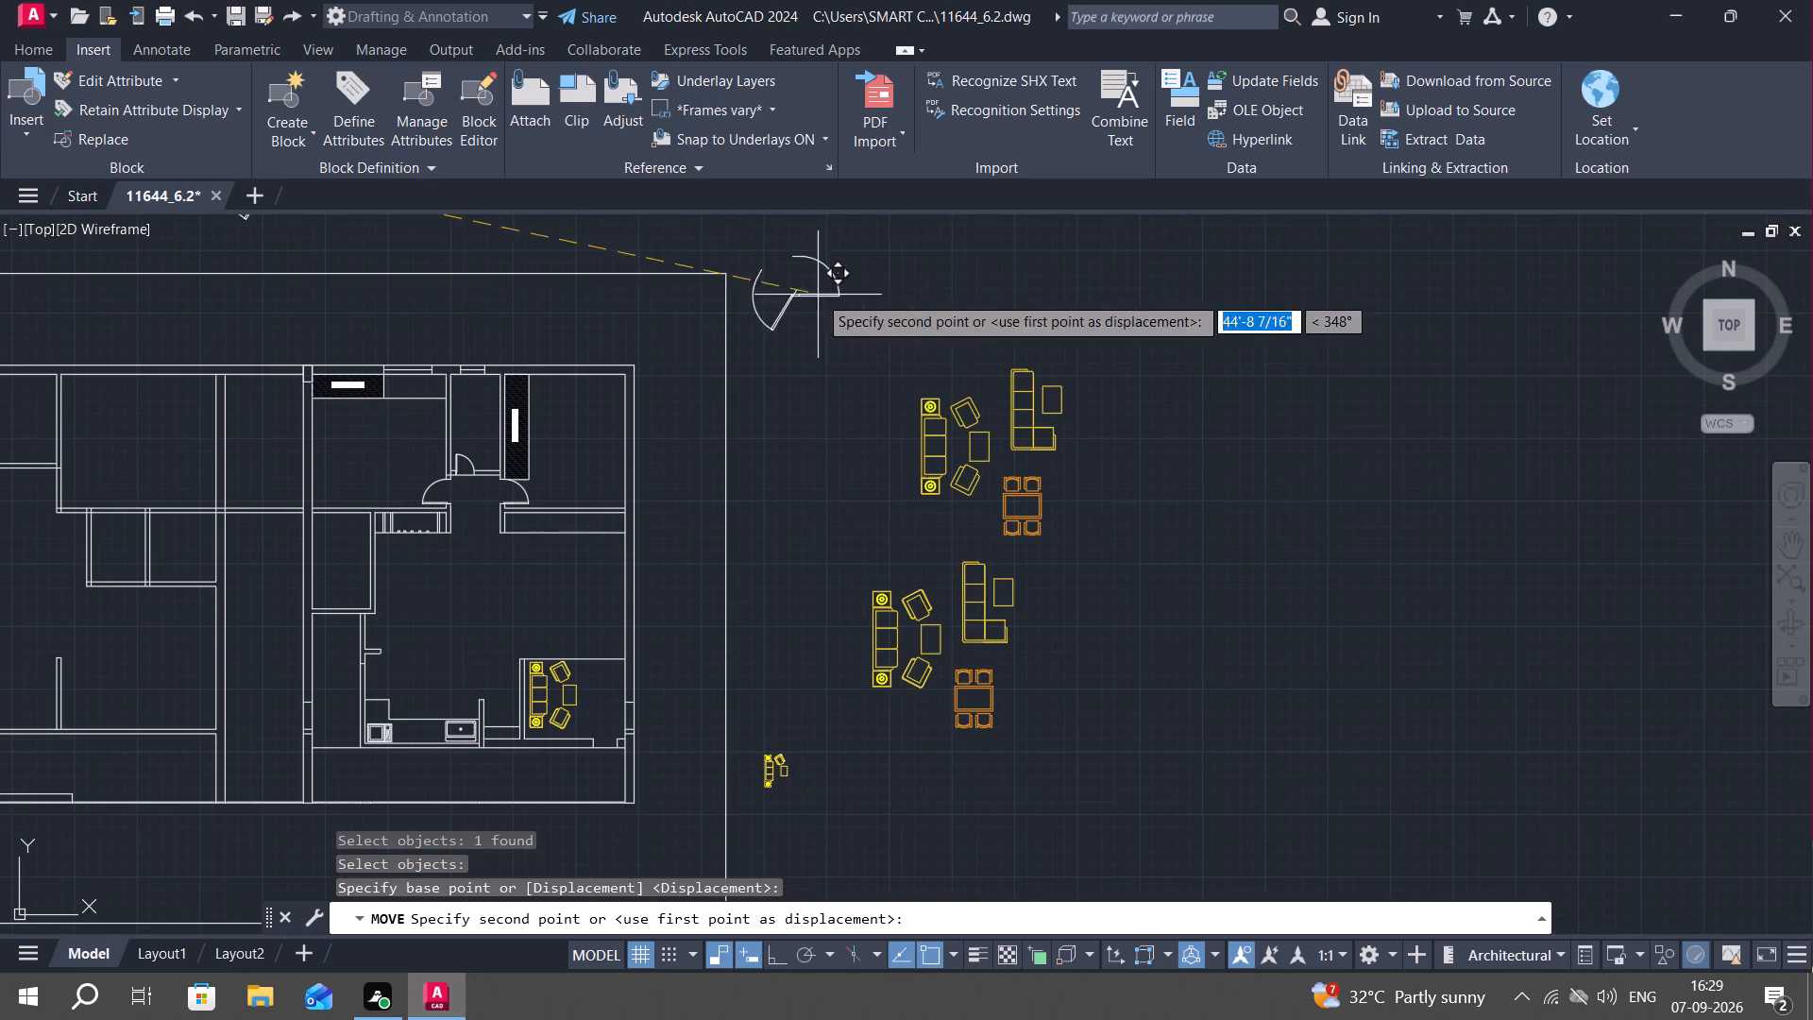
{"action": "left_click", "coordinate": [888, 334]}
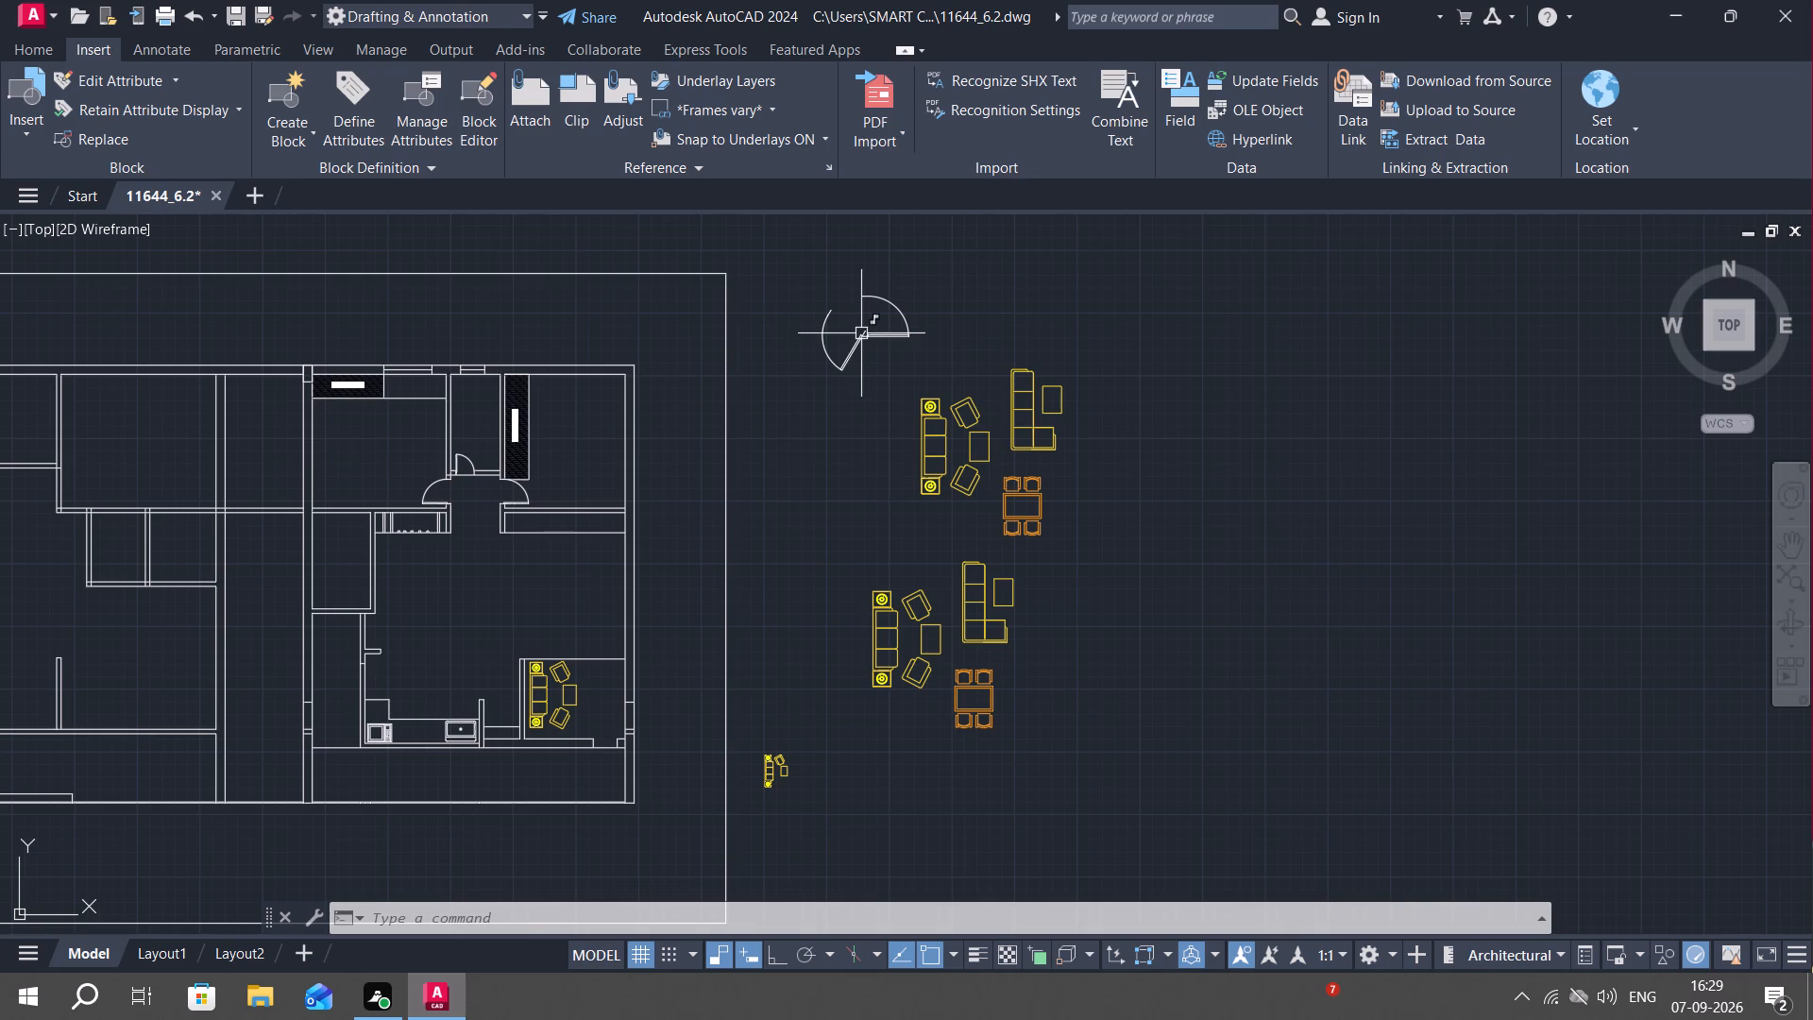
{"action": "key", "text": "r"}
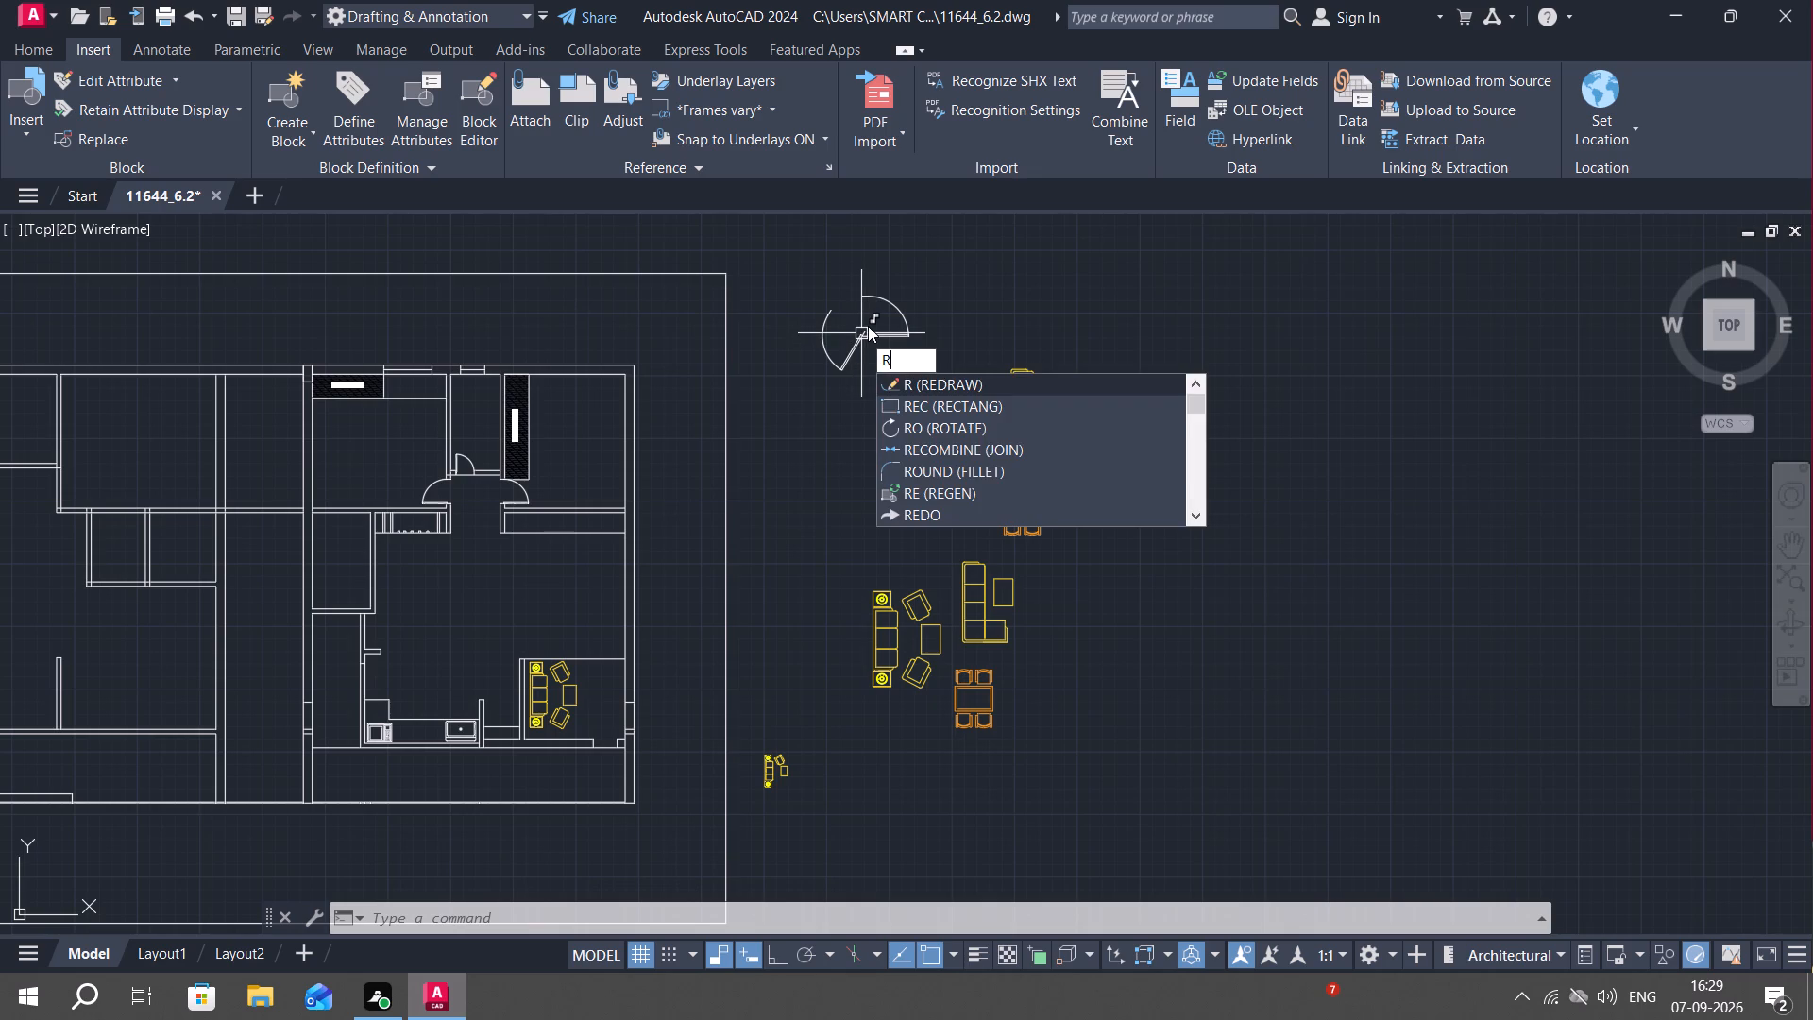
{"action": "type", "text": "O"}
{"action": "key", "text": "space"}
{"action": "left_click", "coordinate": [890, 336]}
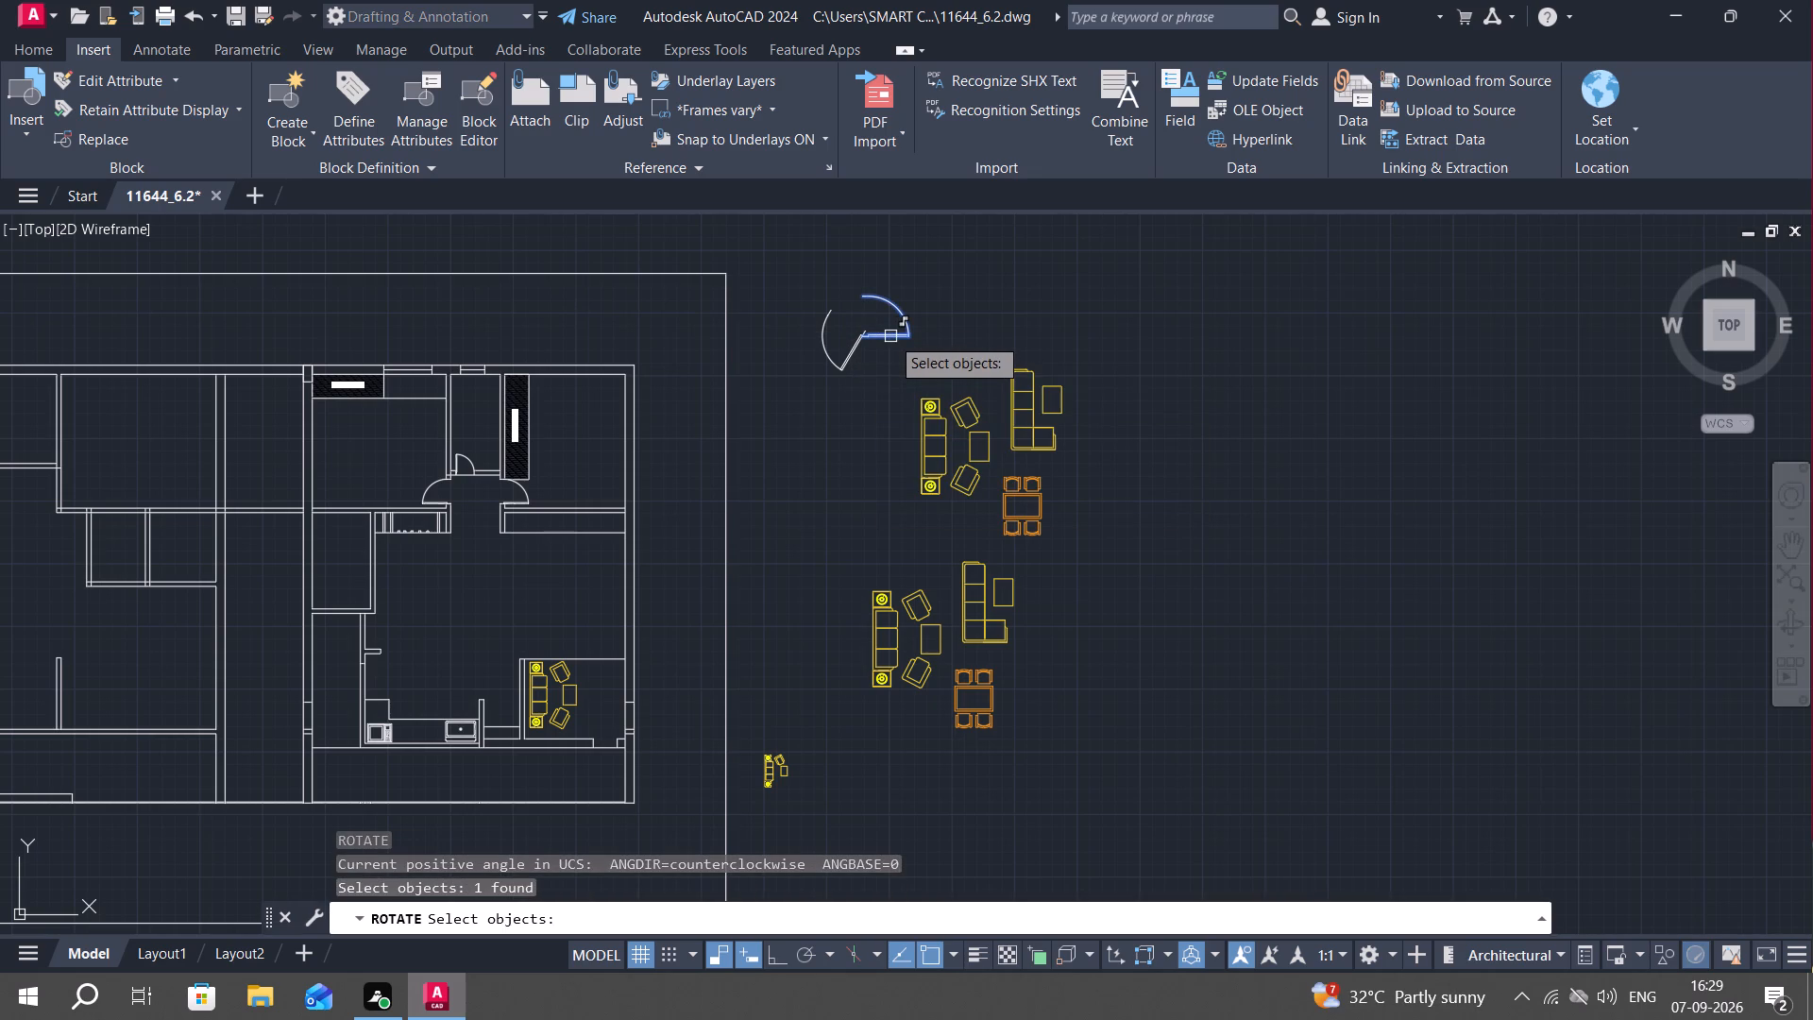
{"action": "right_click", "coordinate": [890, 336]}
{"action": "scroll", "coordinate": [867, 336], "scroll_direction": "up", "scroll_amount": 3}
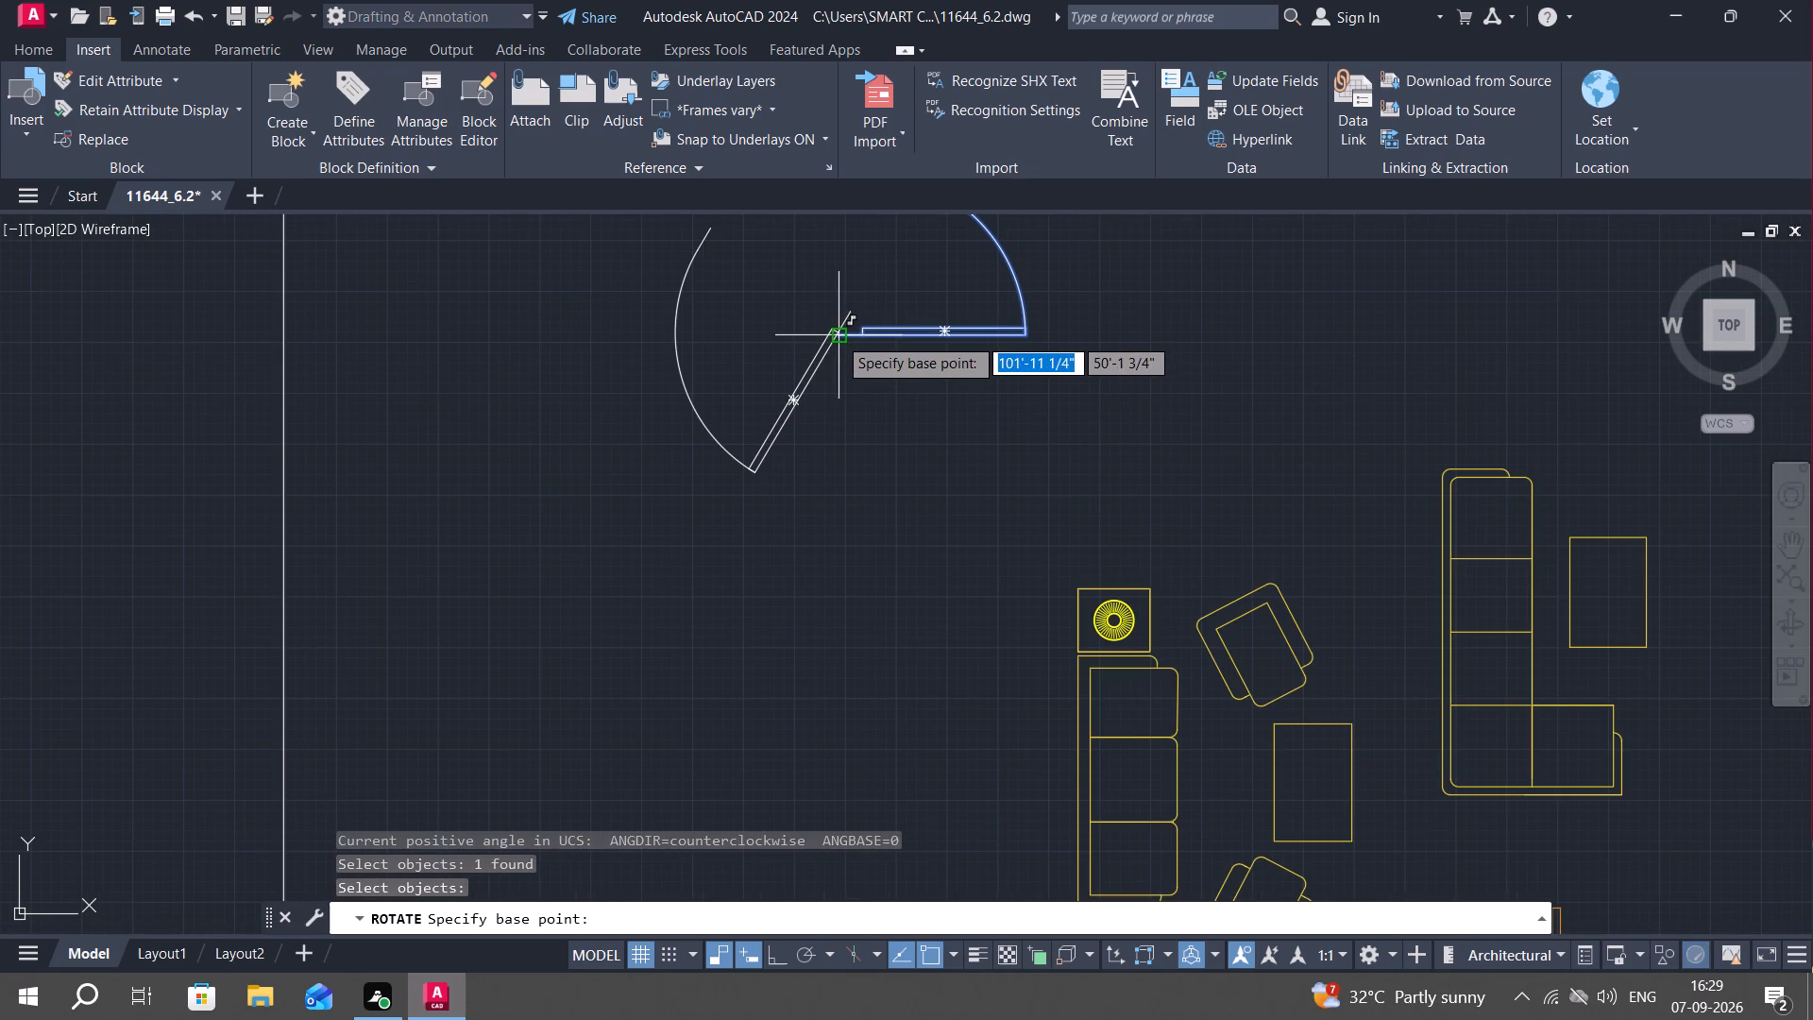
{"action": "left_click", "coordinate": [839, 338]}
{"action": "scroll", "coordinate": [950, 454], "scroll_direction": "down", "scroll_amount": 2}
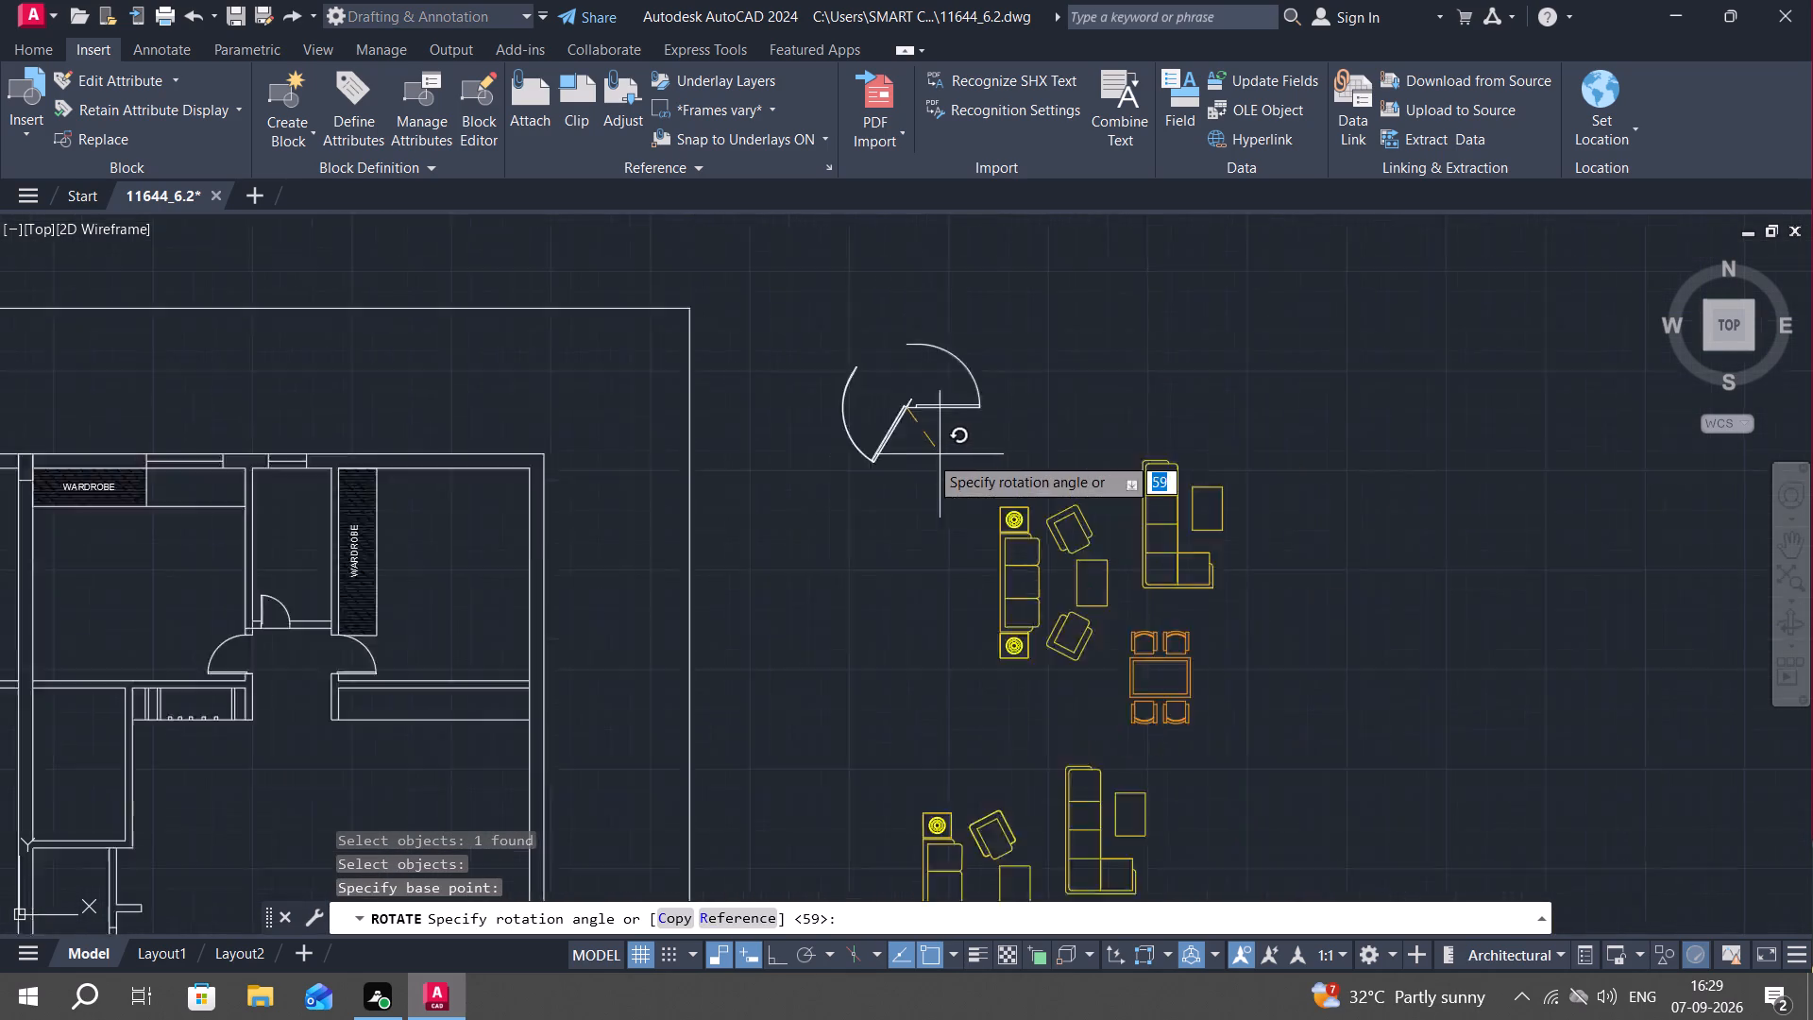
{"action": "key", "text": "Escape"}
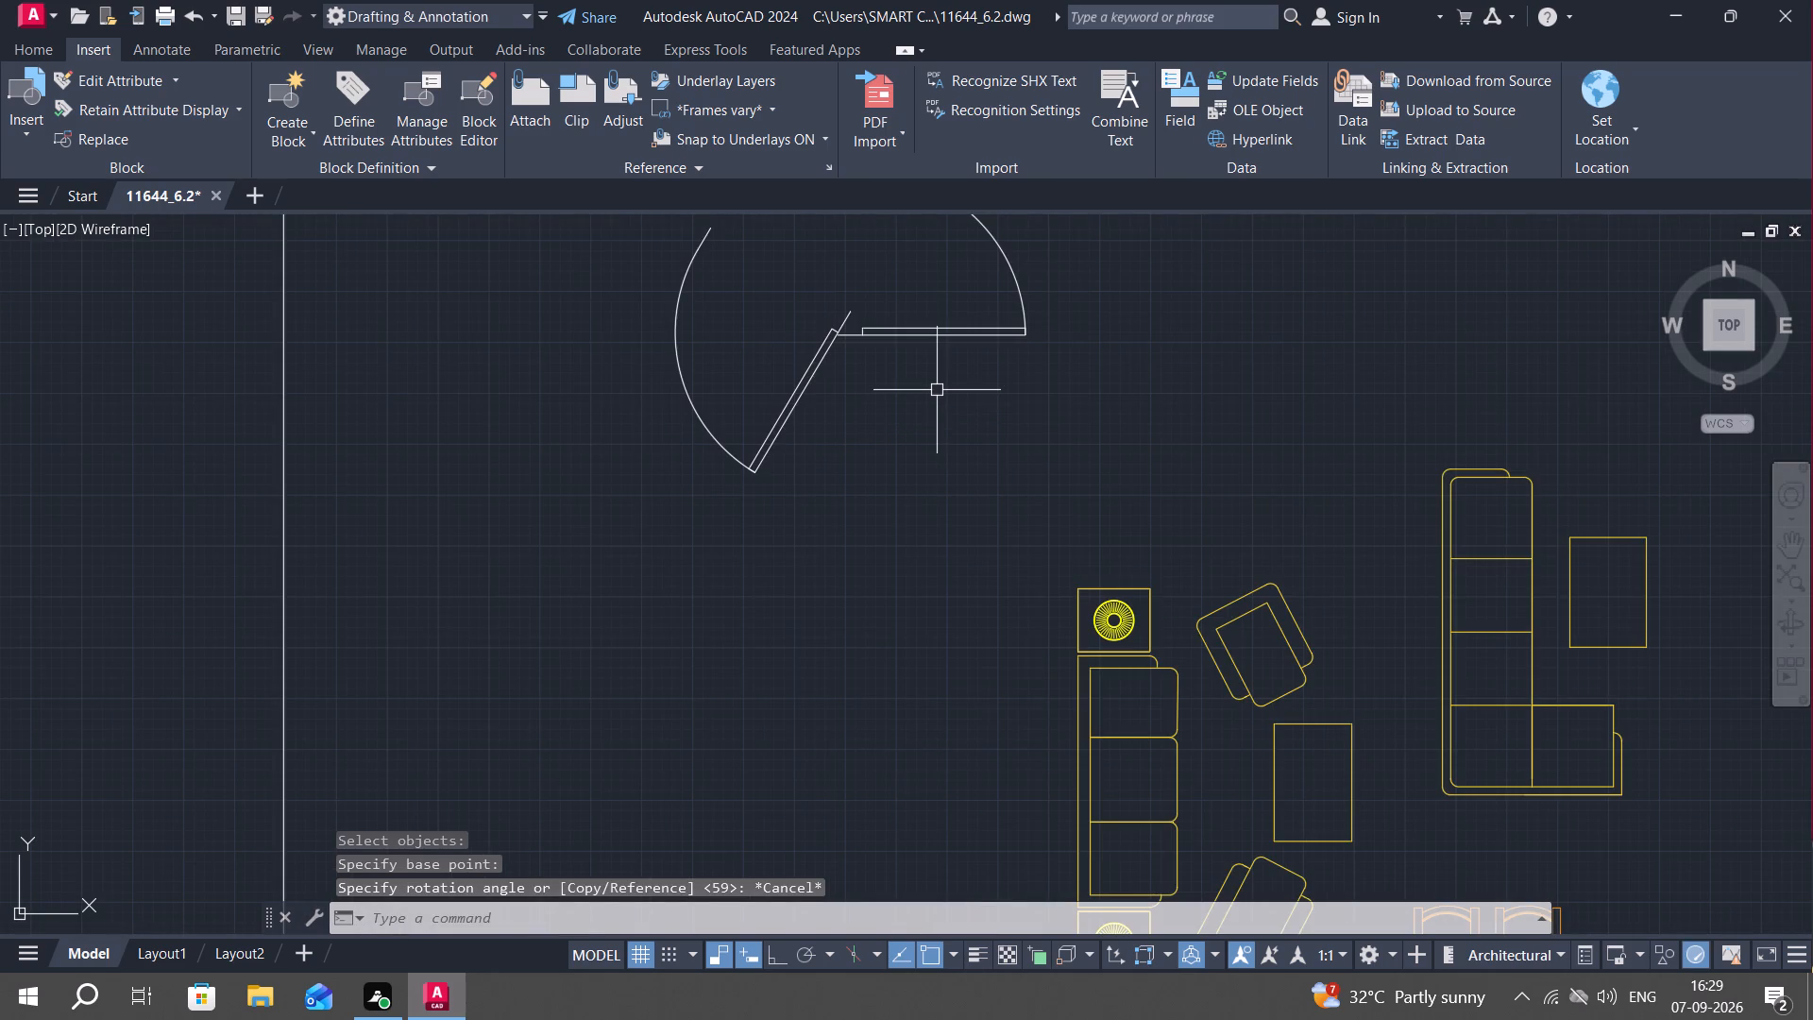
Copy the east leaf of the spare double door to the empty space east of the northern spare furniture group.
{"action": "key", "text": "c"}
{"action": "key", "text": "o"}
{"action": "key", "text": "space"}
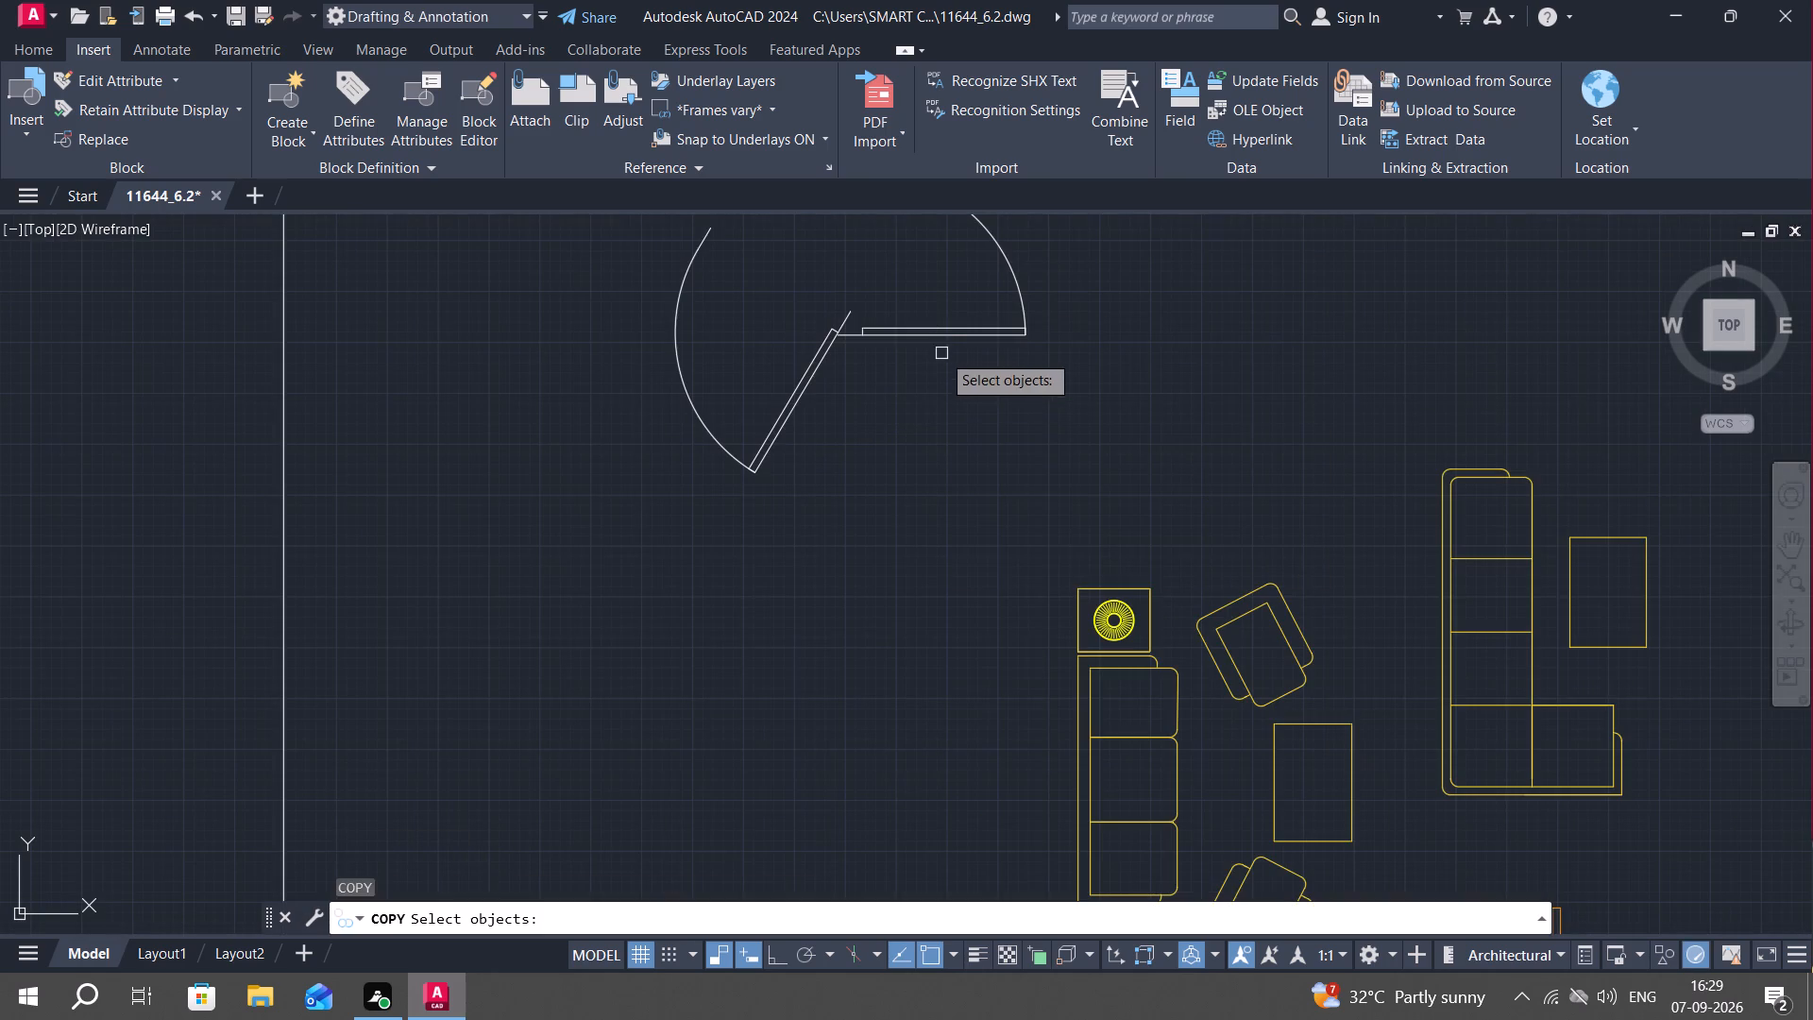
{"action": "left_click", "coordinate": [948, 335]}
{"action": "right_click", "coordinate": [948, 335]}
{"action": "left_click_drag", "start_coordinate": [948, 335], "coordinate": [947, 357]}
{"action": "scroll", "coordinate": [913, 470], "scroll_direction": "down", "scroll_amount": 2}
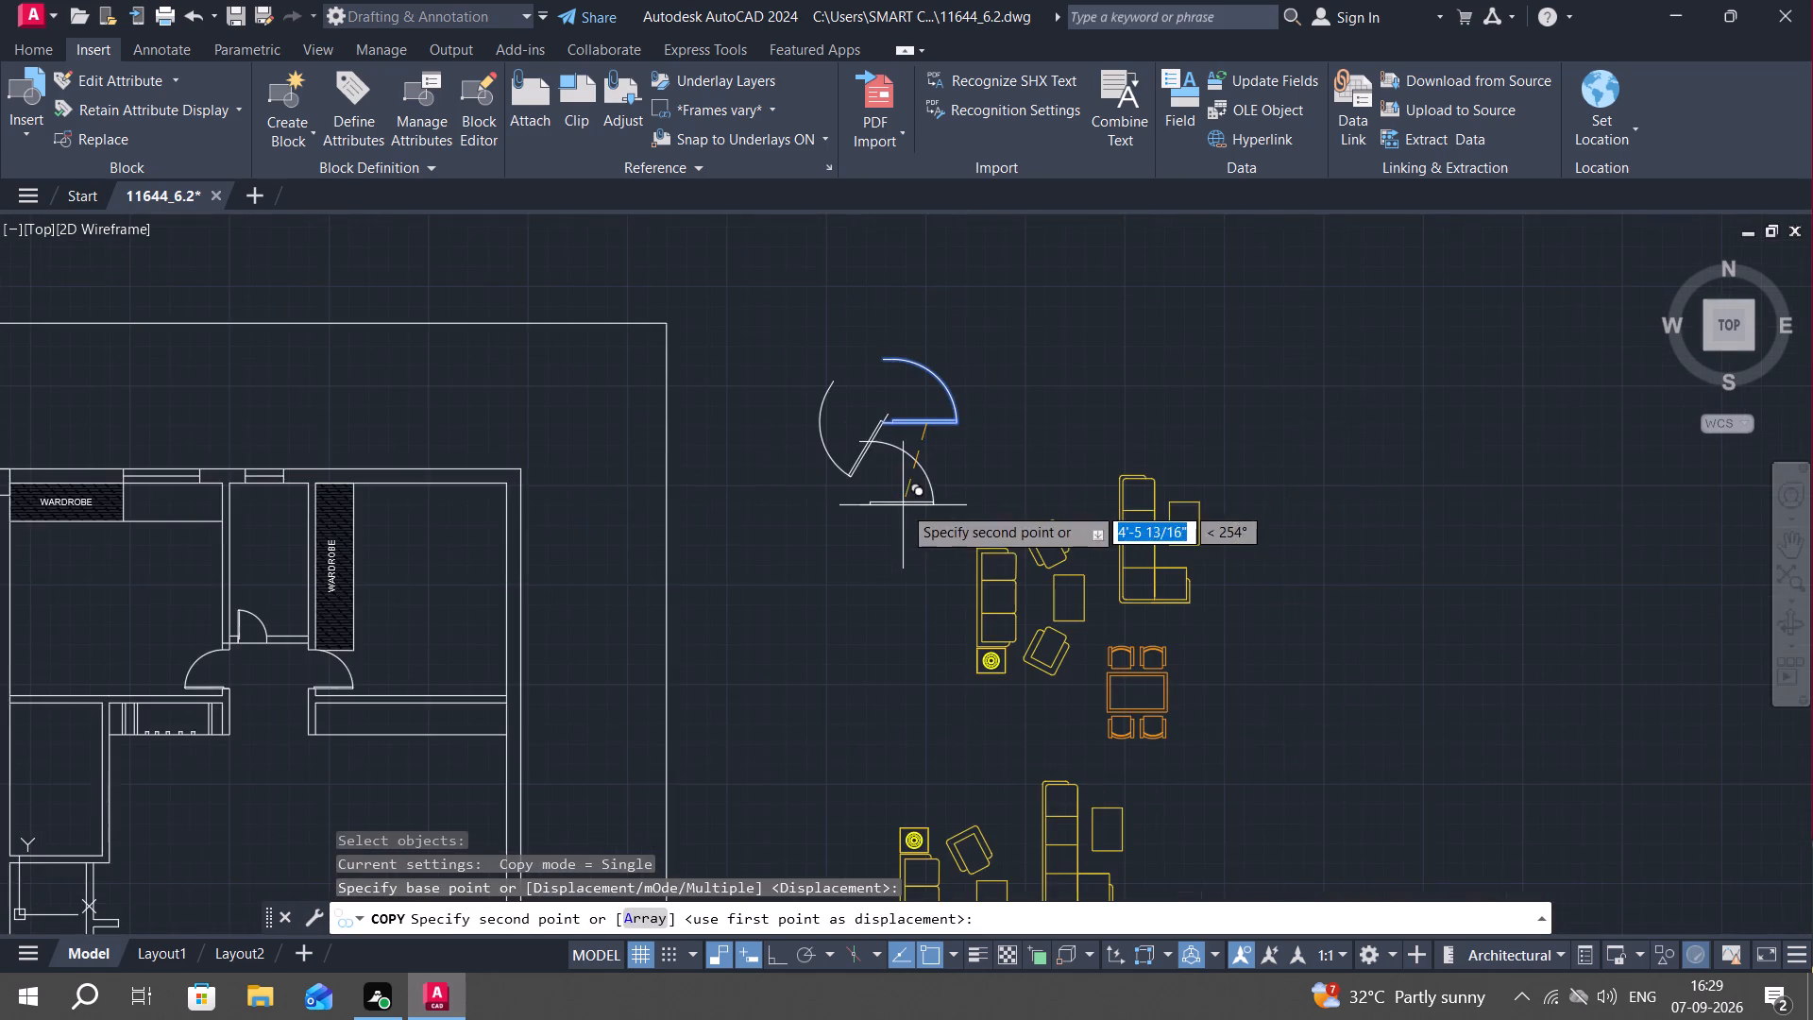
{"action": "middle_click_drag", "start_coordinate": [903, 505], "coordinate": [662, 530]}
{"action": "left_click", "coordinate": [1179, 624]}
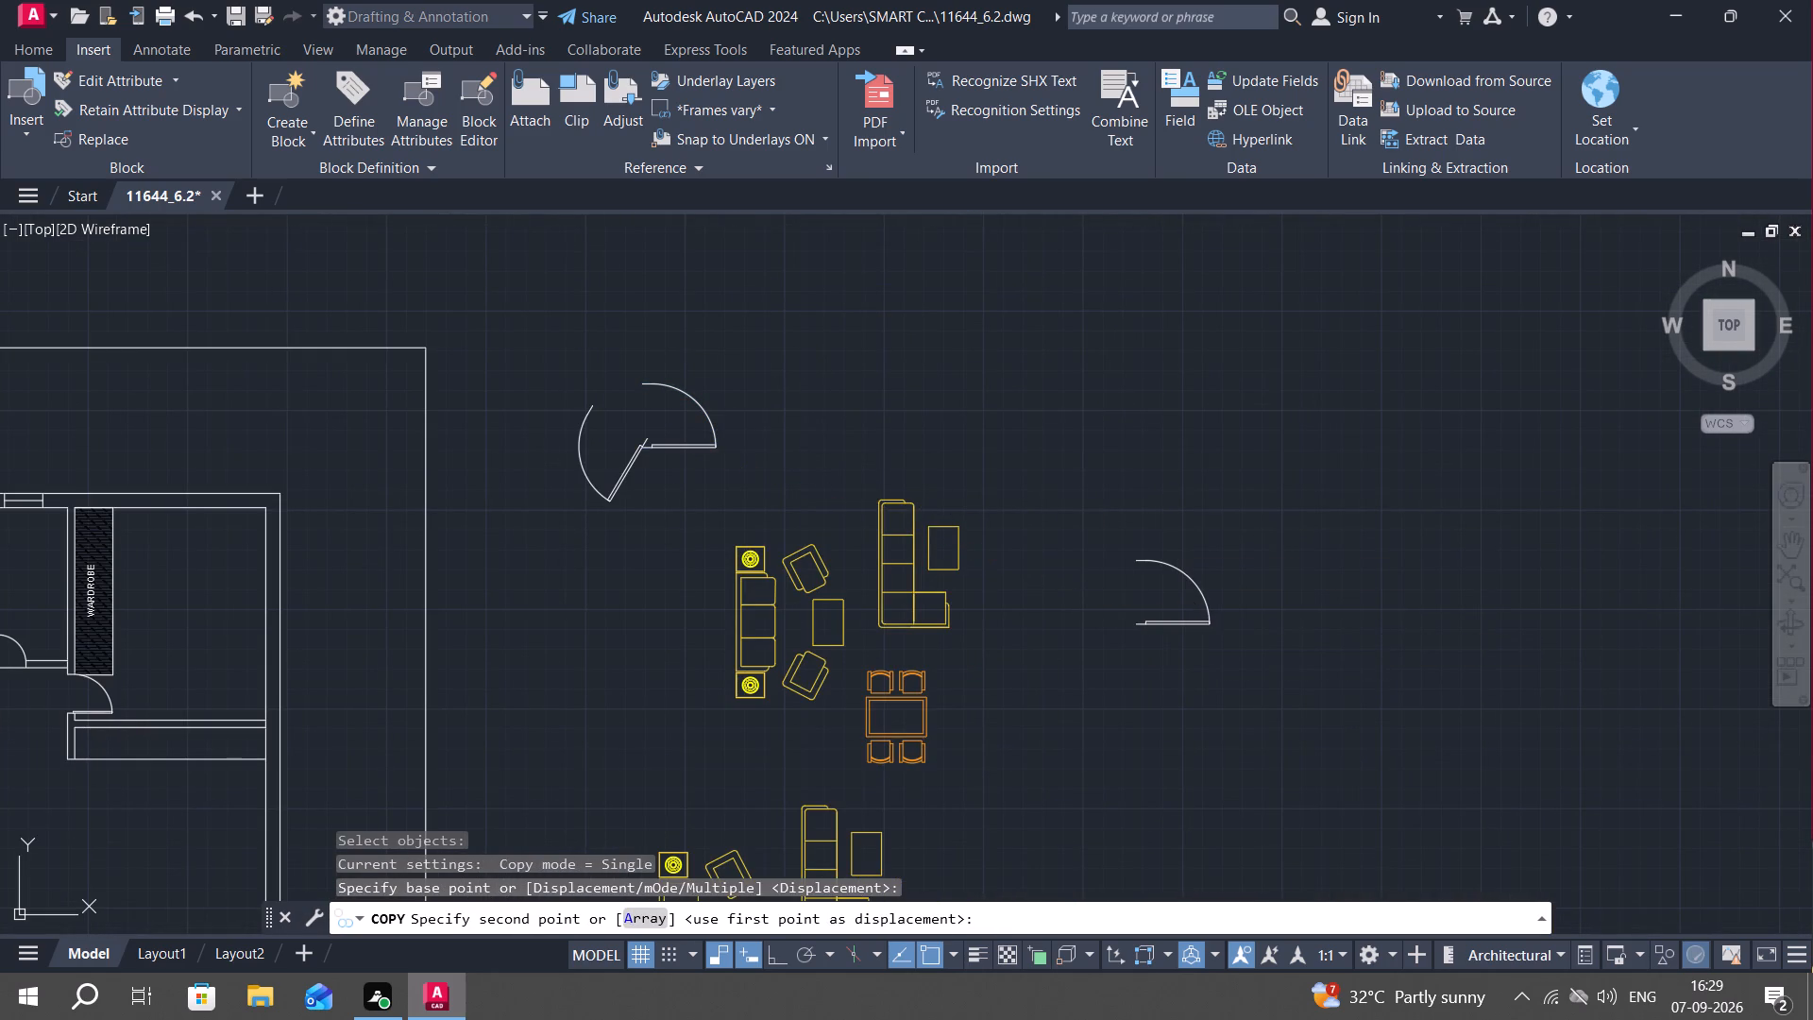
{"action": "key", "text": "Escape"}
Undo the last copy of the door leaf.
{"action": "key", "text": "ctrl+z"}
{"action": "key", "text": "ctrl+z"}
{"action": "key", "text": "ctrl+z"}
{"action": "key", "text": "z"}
Copy the east leaf of the spare double door to the empty space east of the southern L-shaped sofa and its table.
{"action": "scroll", "coordinate": [1053, 372], "scroll_direction": "down", "scroll_amount": 3}
{"action": "type", "text": "CO"}
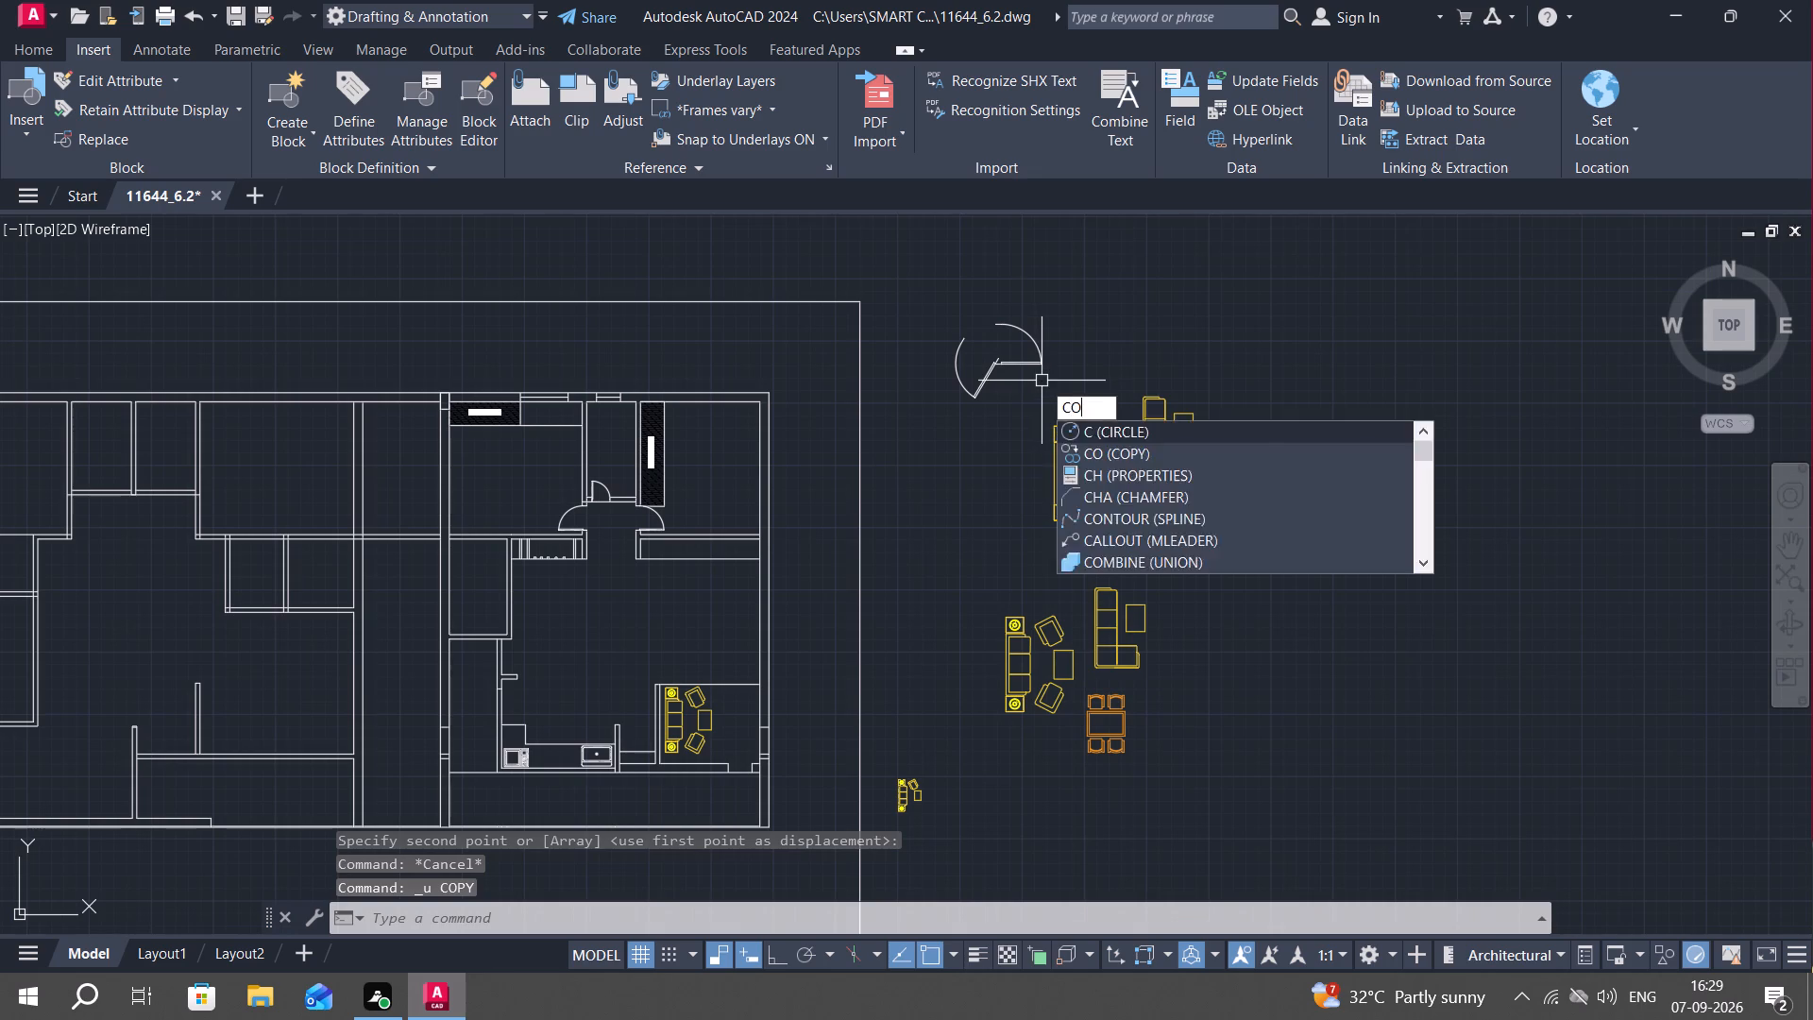
{"action": "key", "text": "space"}
{"action": "left_click", "coordinate": [1037, 361]}
{"action": "right_click", "coordinate": [1037, 361]}
{"action": "left_click", "coordinate": [1037, 361]}
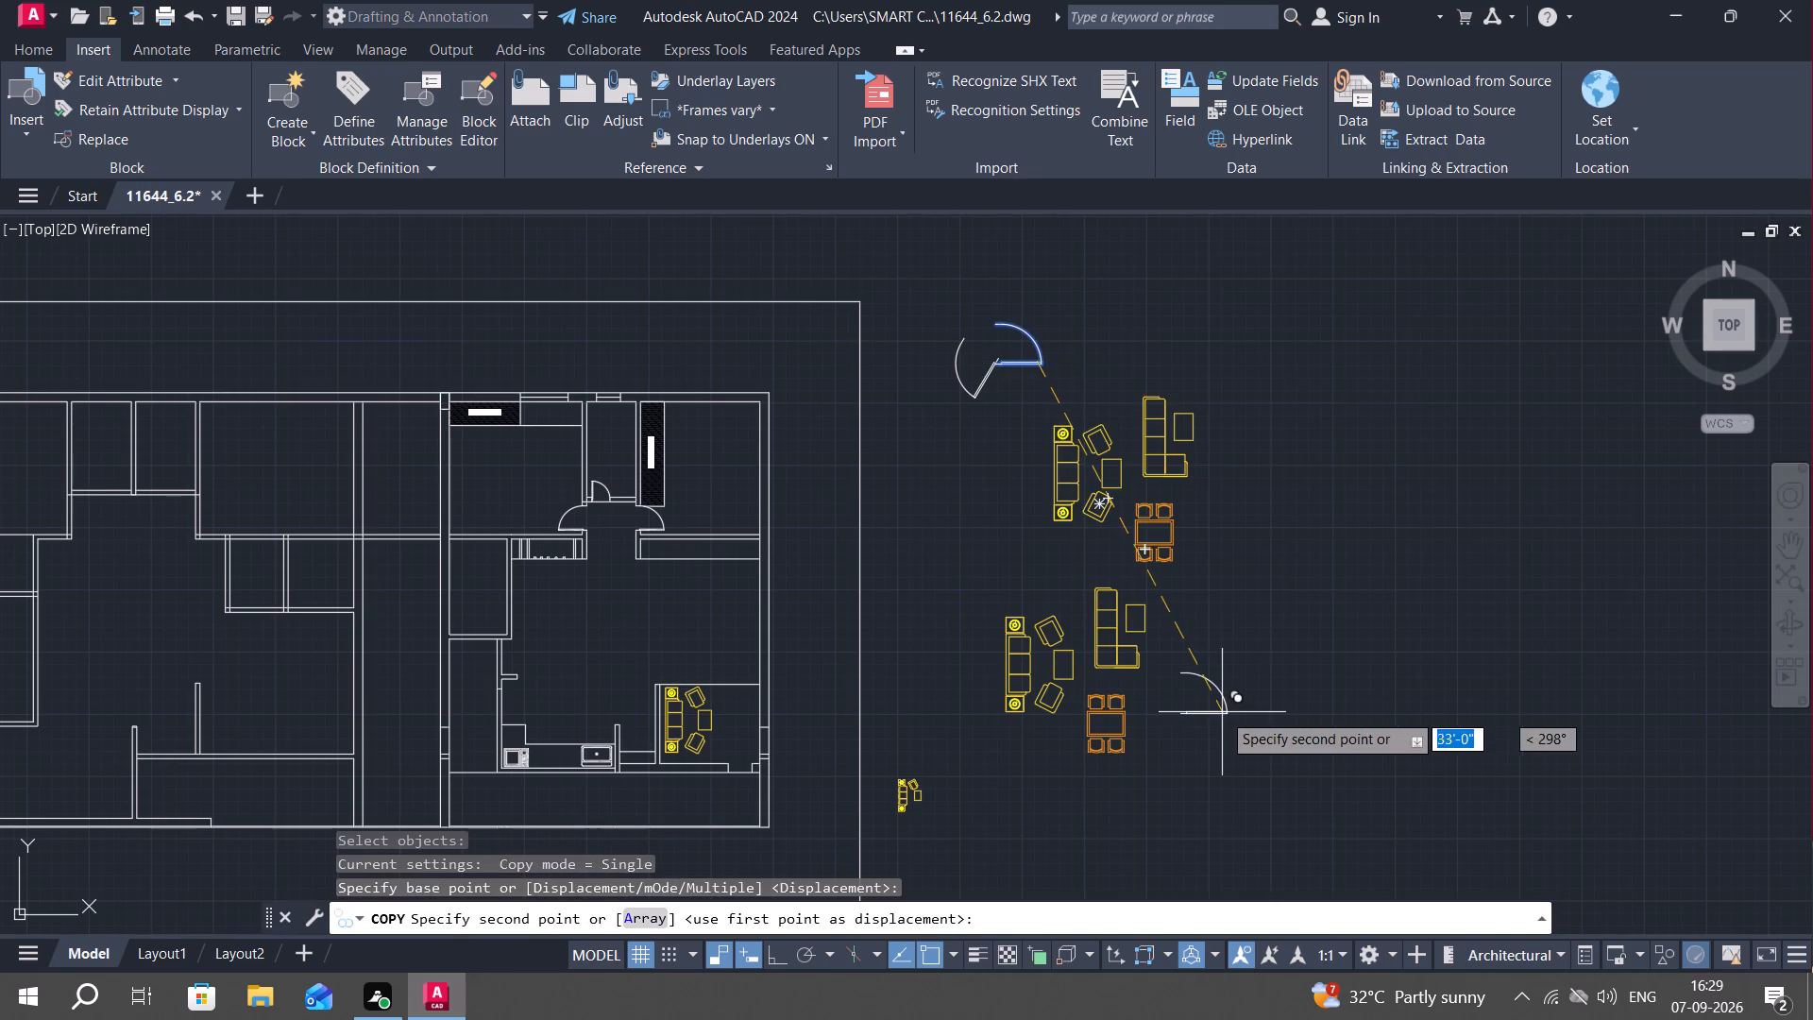
{"action": "left_click", "coordinate": [1222, 650]}
{"action": "scroll", "coordinate": [1192, 634], "scroll_direction": "up", "scroll_amount": 1}
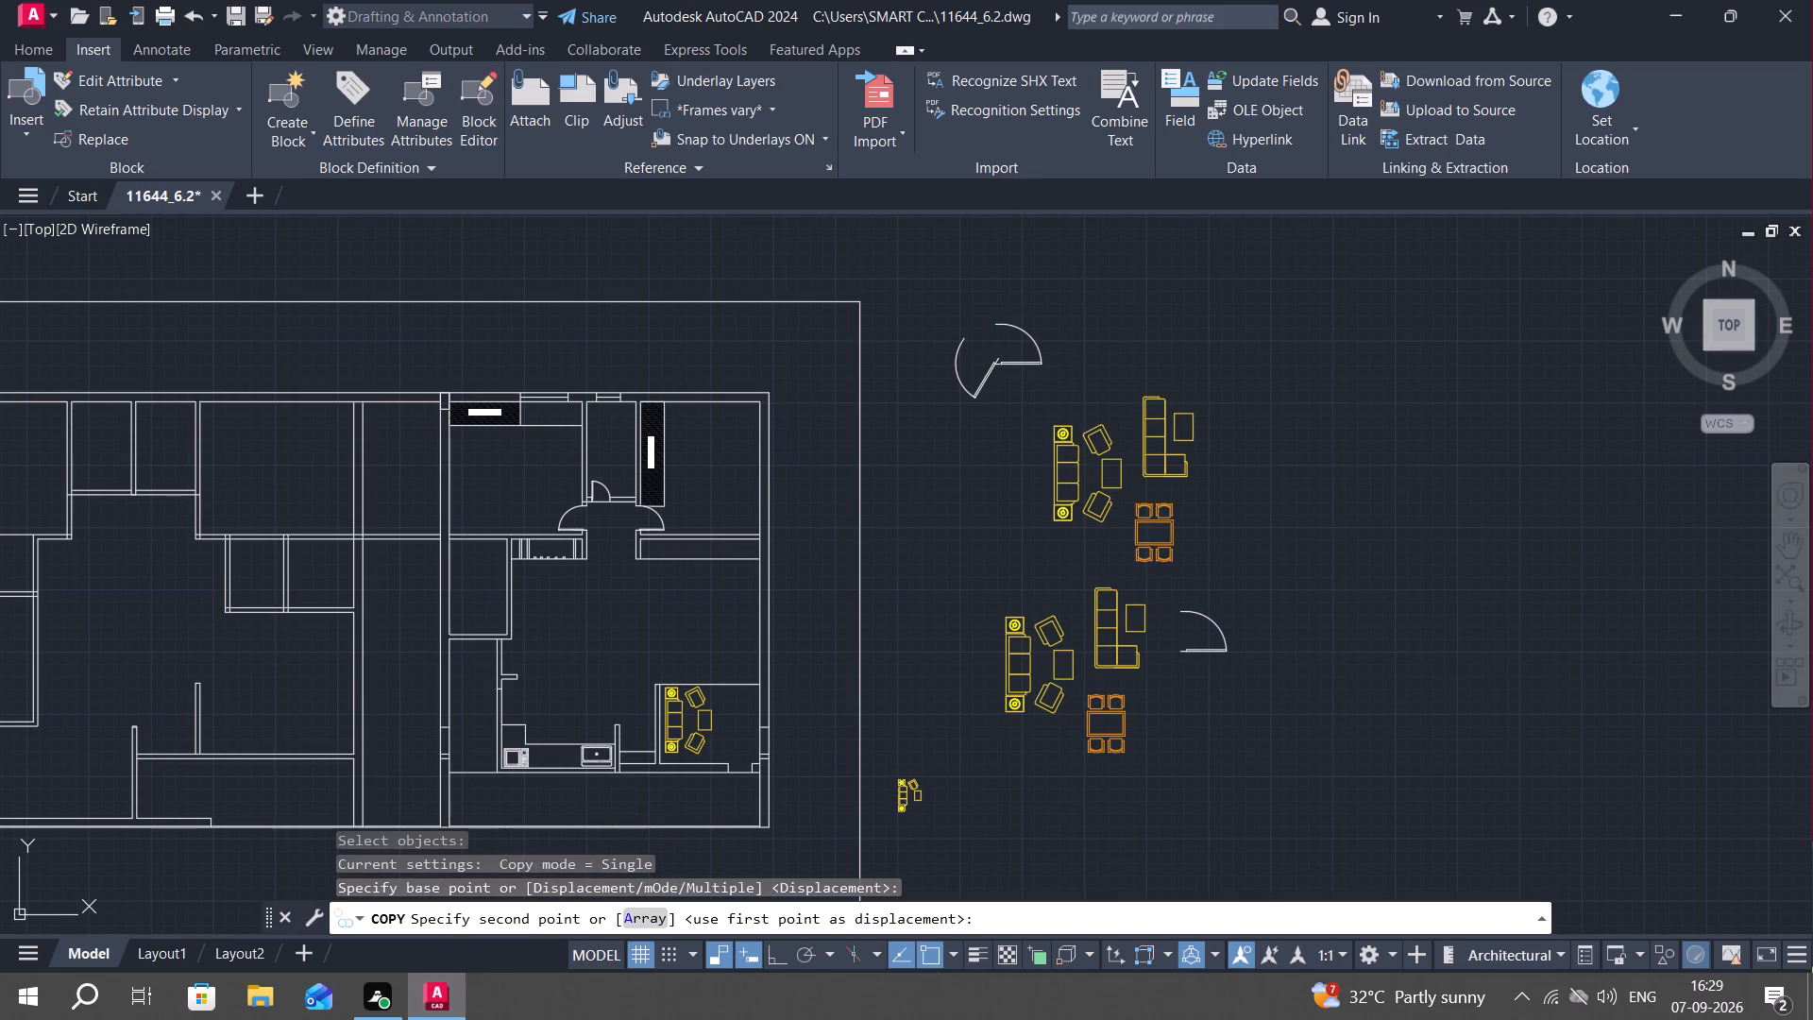
{"action": "key", "text": "Escape"}
{"action": "key", "text": "Escape"}
{"action": "key", "text": "Escape"}
{"action": "key", "text": "Escape"}
{"action": "key", "text": "Escape"}
{"action": "key", "text": "Escape"}
{"action": "key", "text": "Escape"}
{"action": "key", "text": "Escape"}
{"action": "key", "text": "Escape"}
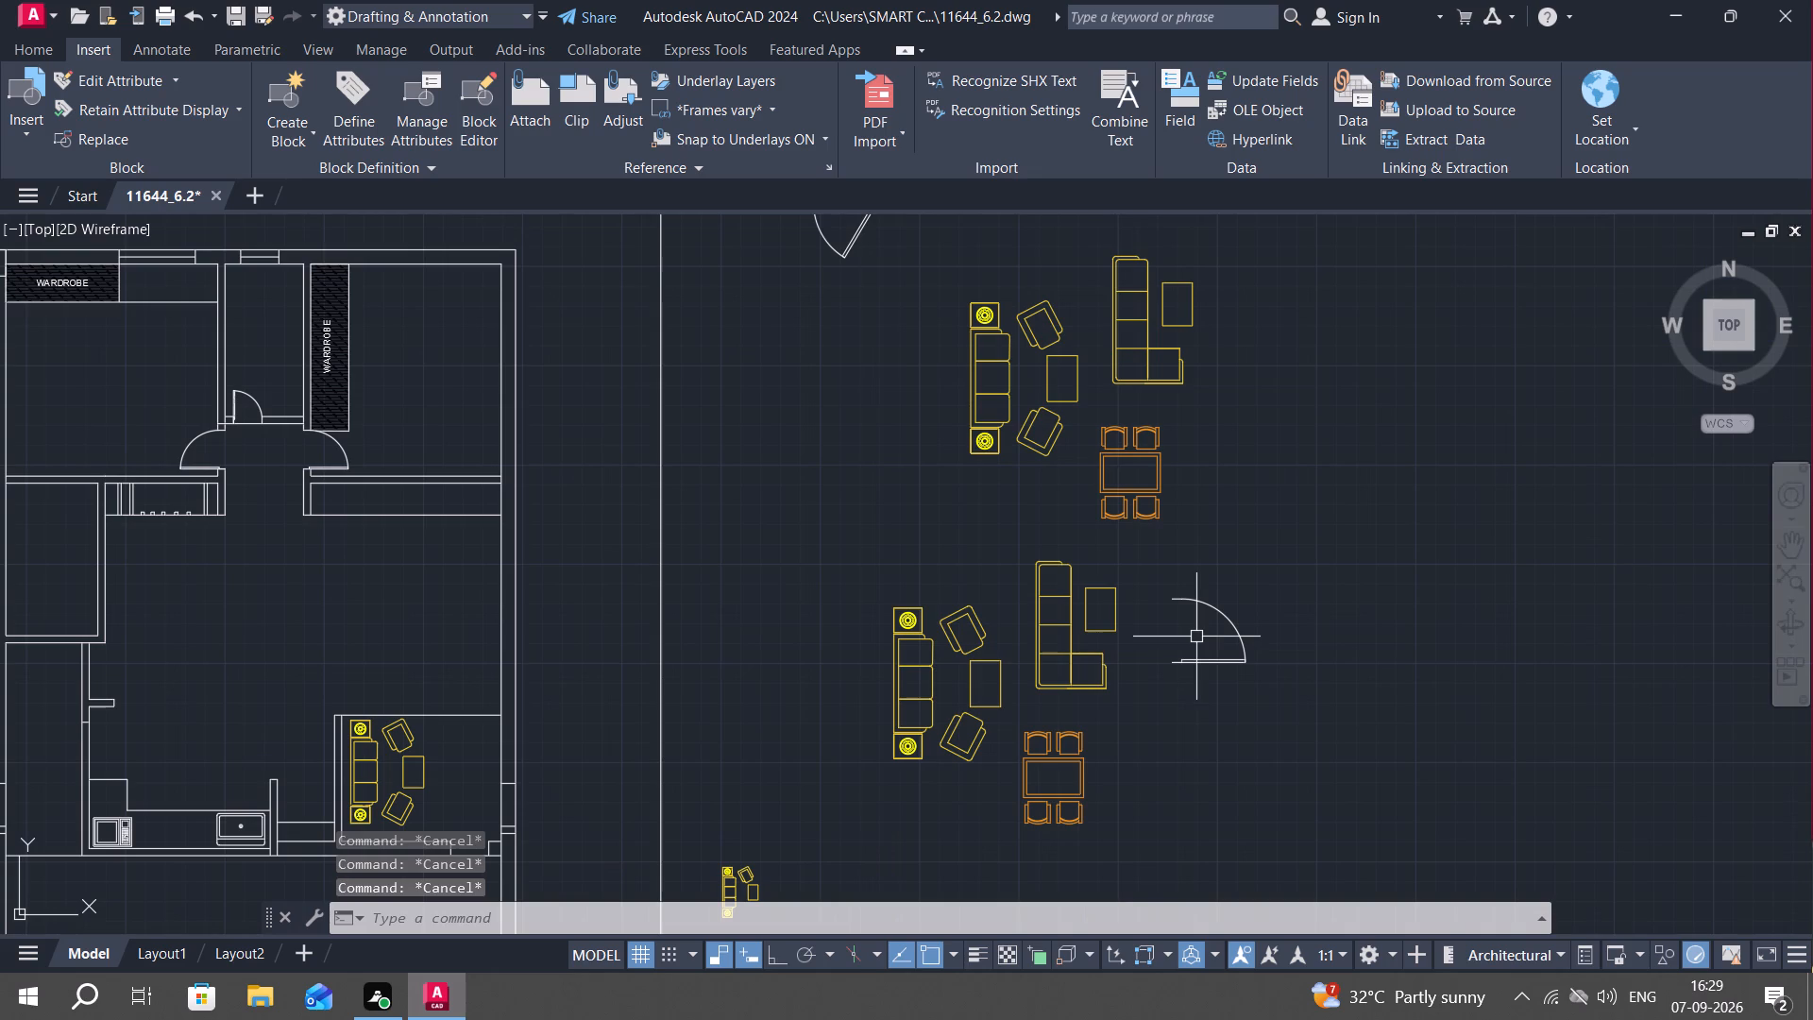
Rotate the single door leaf east of the southern L-shaped sofa by 90 degrees about the free end of its arc.
{"action": "key", "text": "r"}
{"action": "type", "text": "O"}
{"action": "key", "text": "space"}
{"action": "left_click", "coordinate": [1222, 614]}
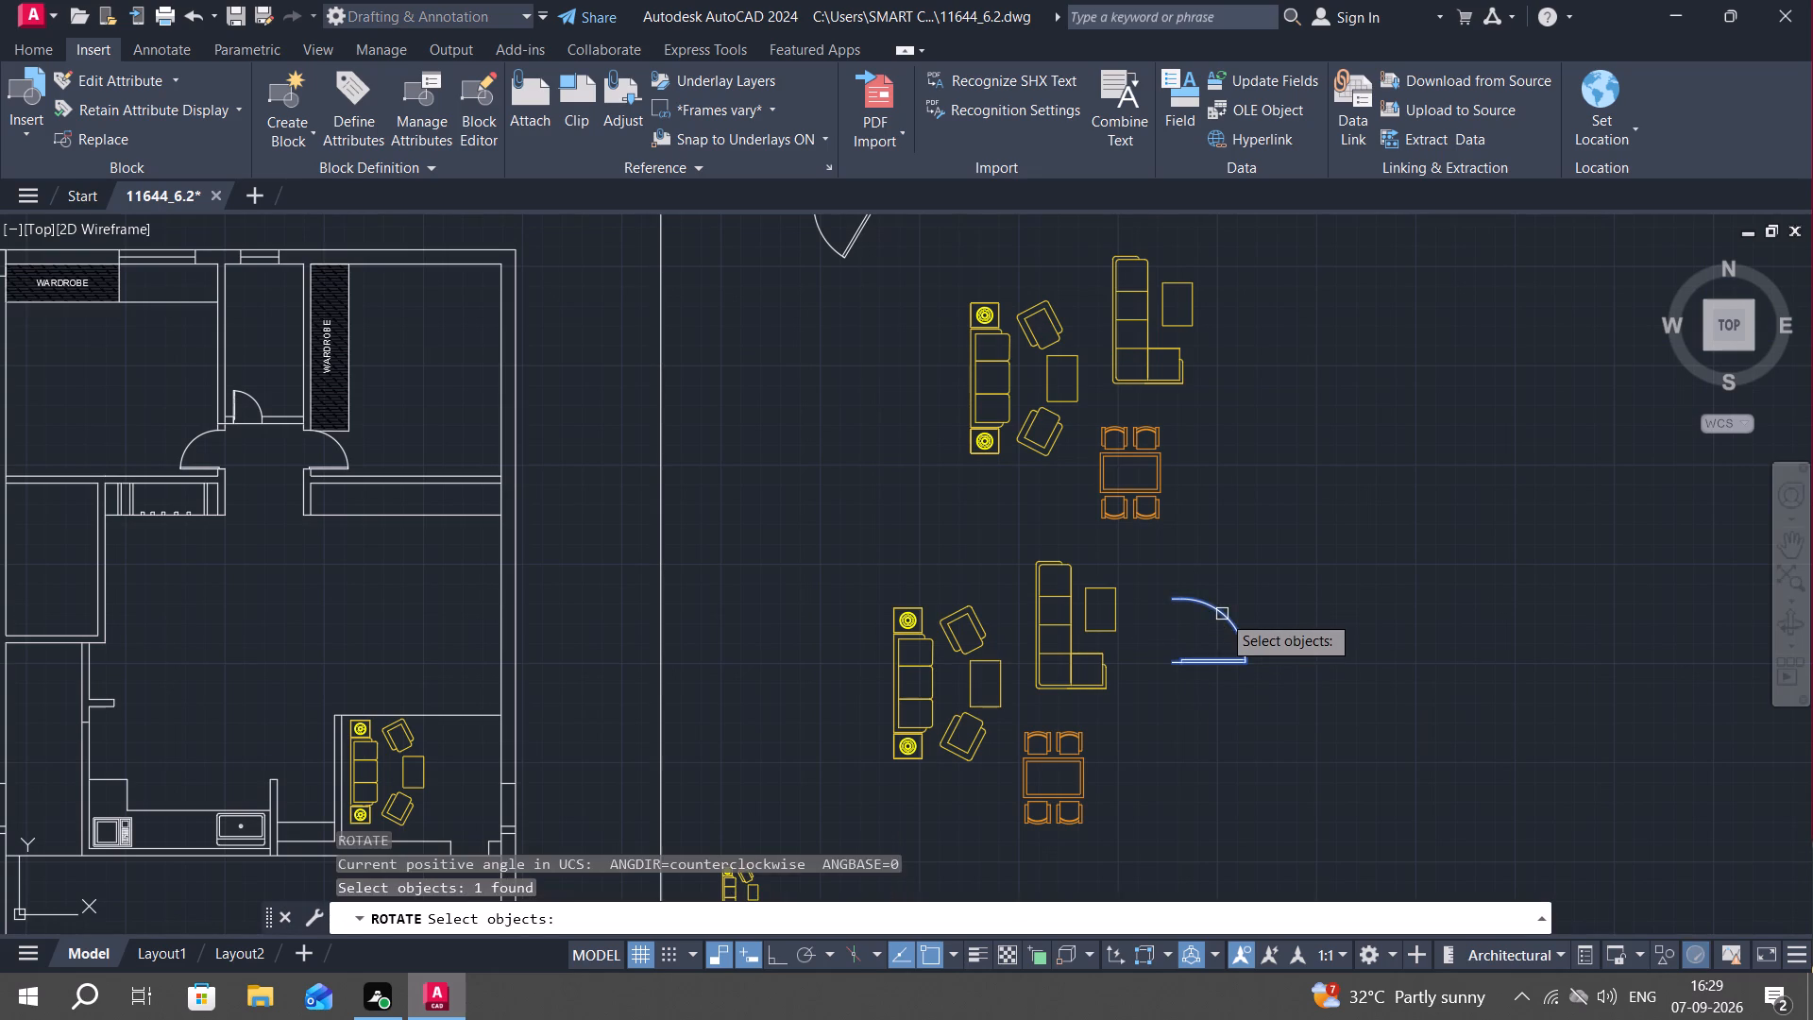
{"action": "right_click", "coordinate": [1222, 614]}
{"action": "left_click", "coordinate": [1178, 598]}
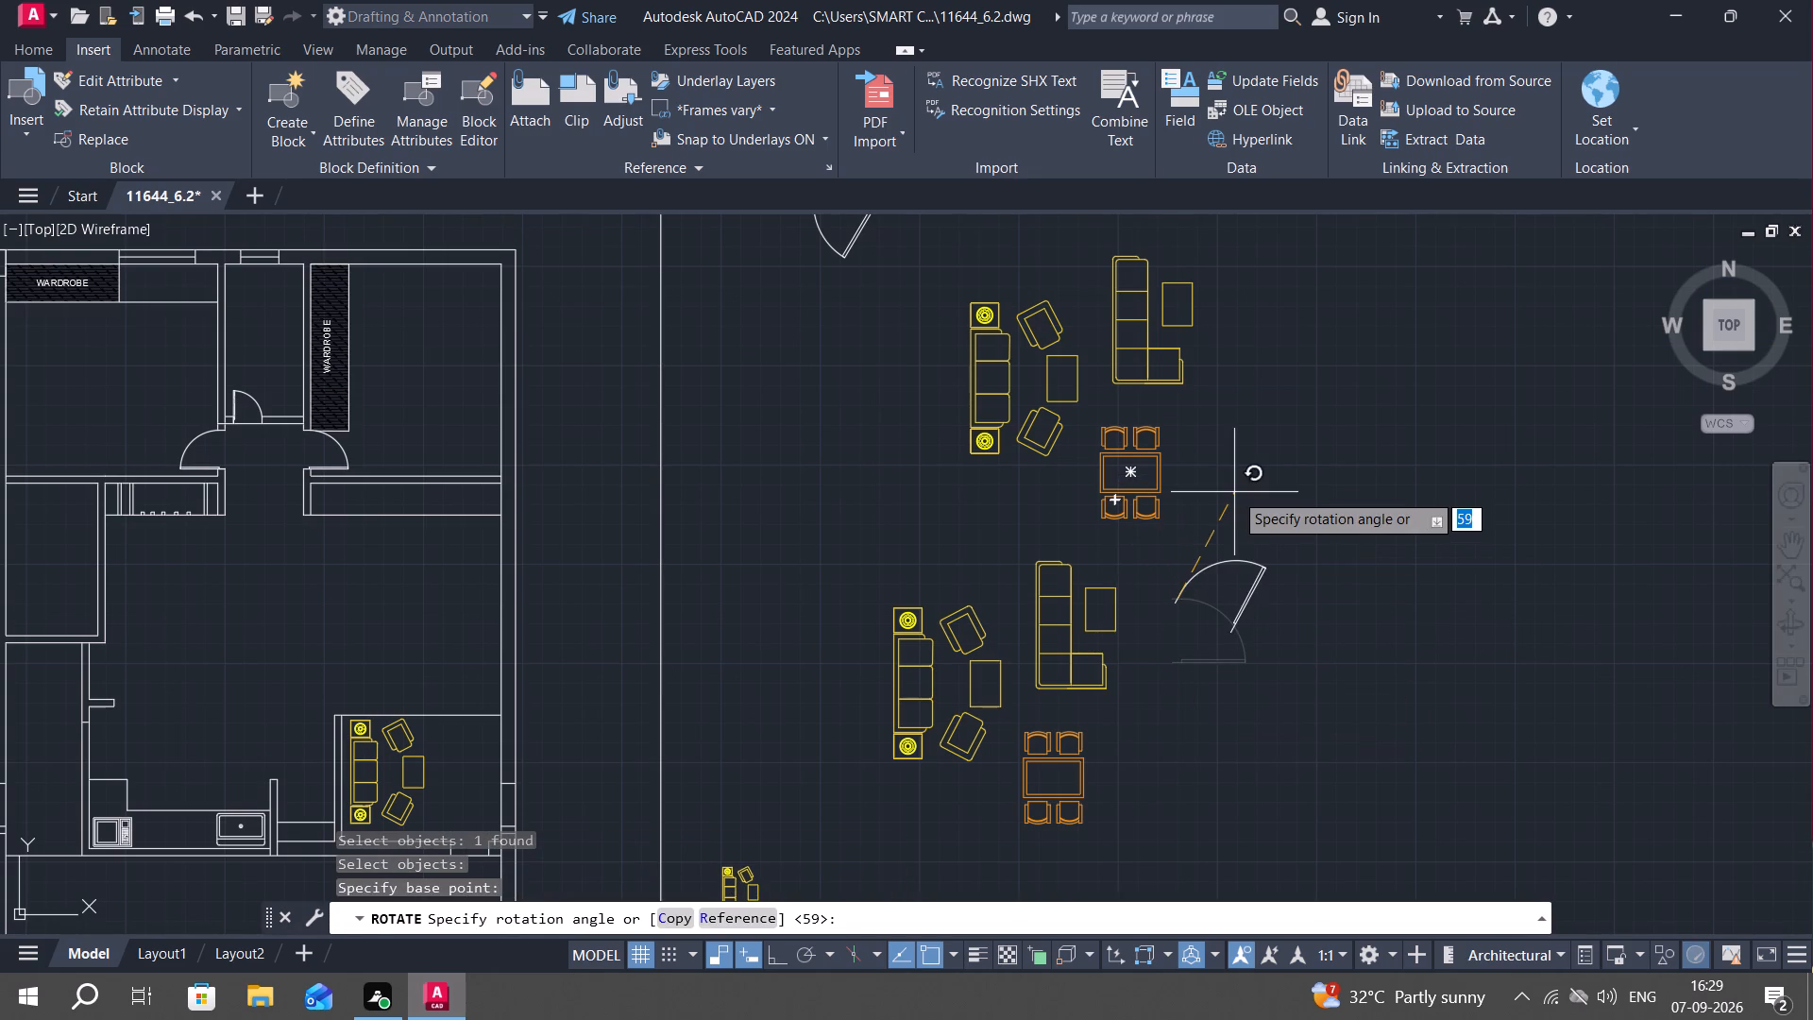
{"action": "key", "text": "F8"}
{"action": "left_click", "coordinate": [1239, 520]}
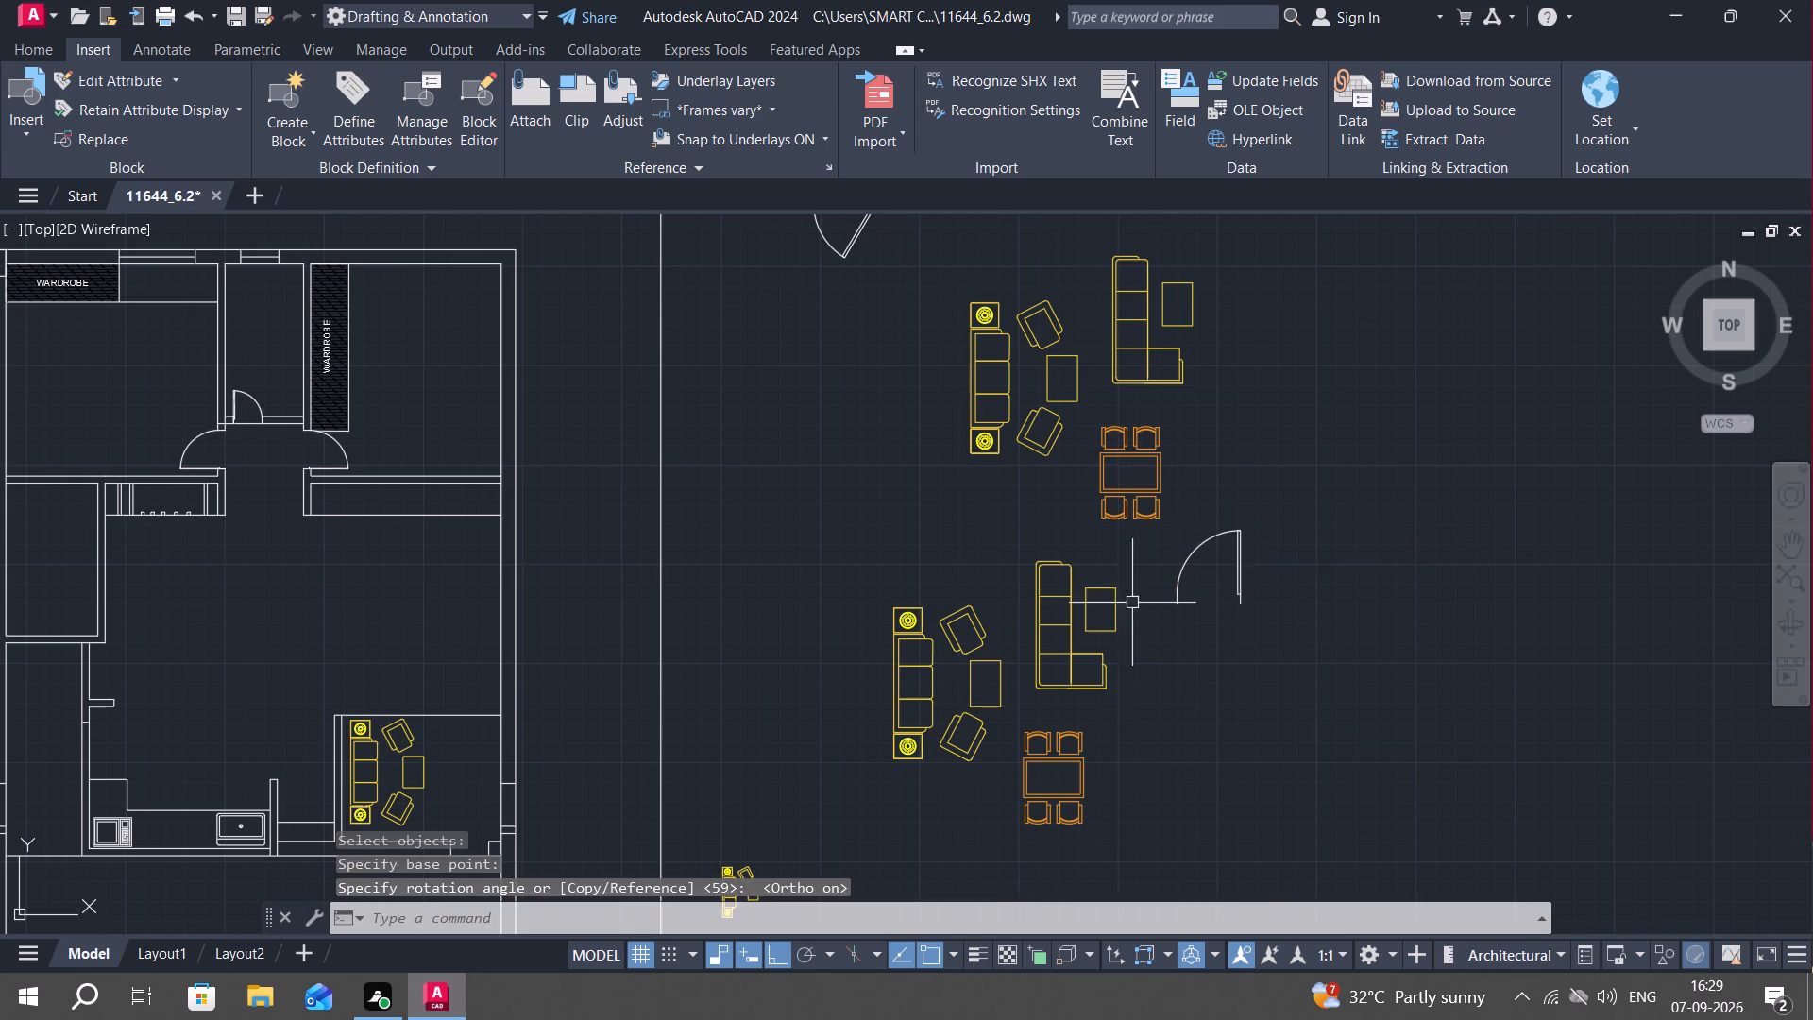
Copy the west leaf of the spare double door east to the empty space northeast of the northern L-shaped sofa.
{"action": "scroll", "coordinate": [1110, 621], "scroll_direction": "down", "scroll_amount": 2}
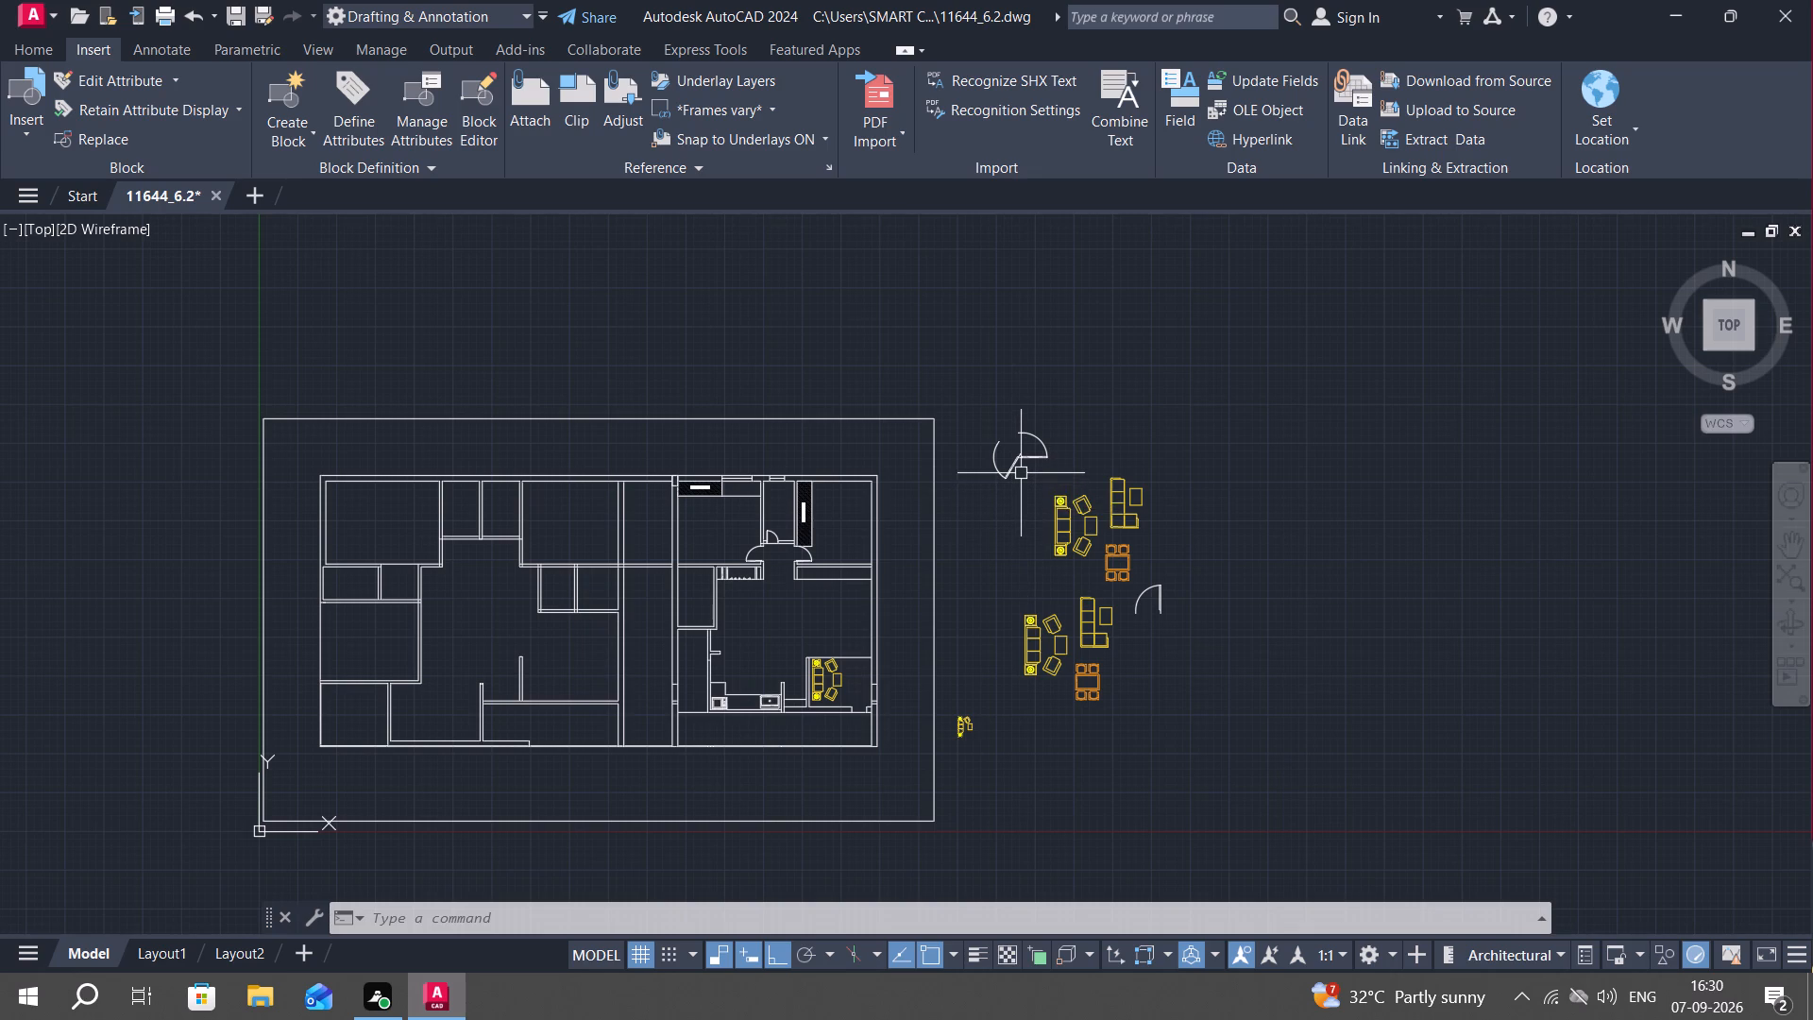
{"action": "scroll", "coordinate": [1023, 460], "scroll_direction": "up", "scroll_amount": 2}
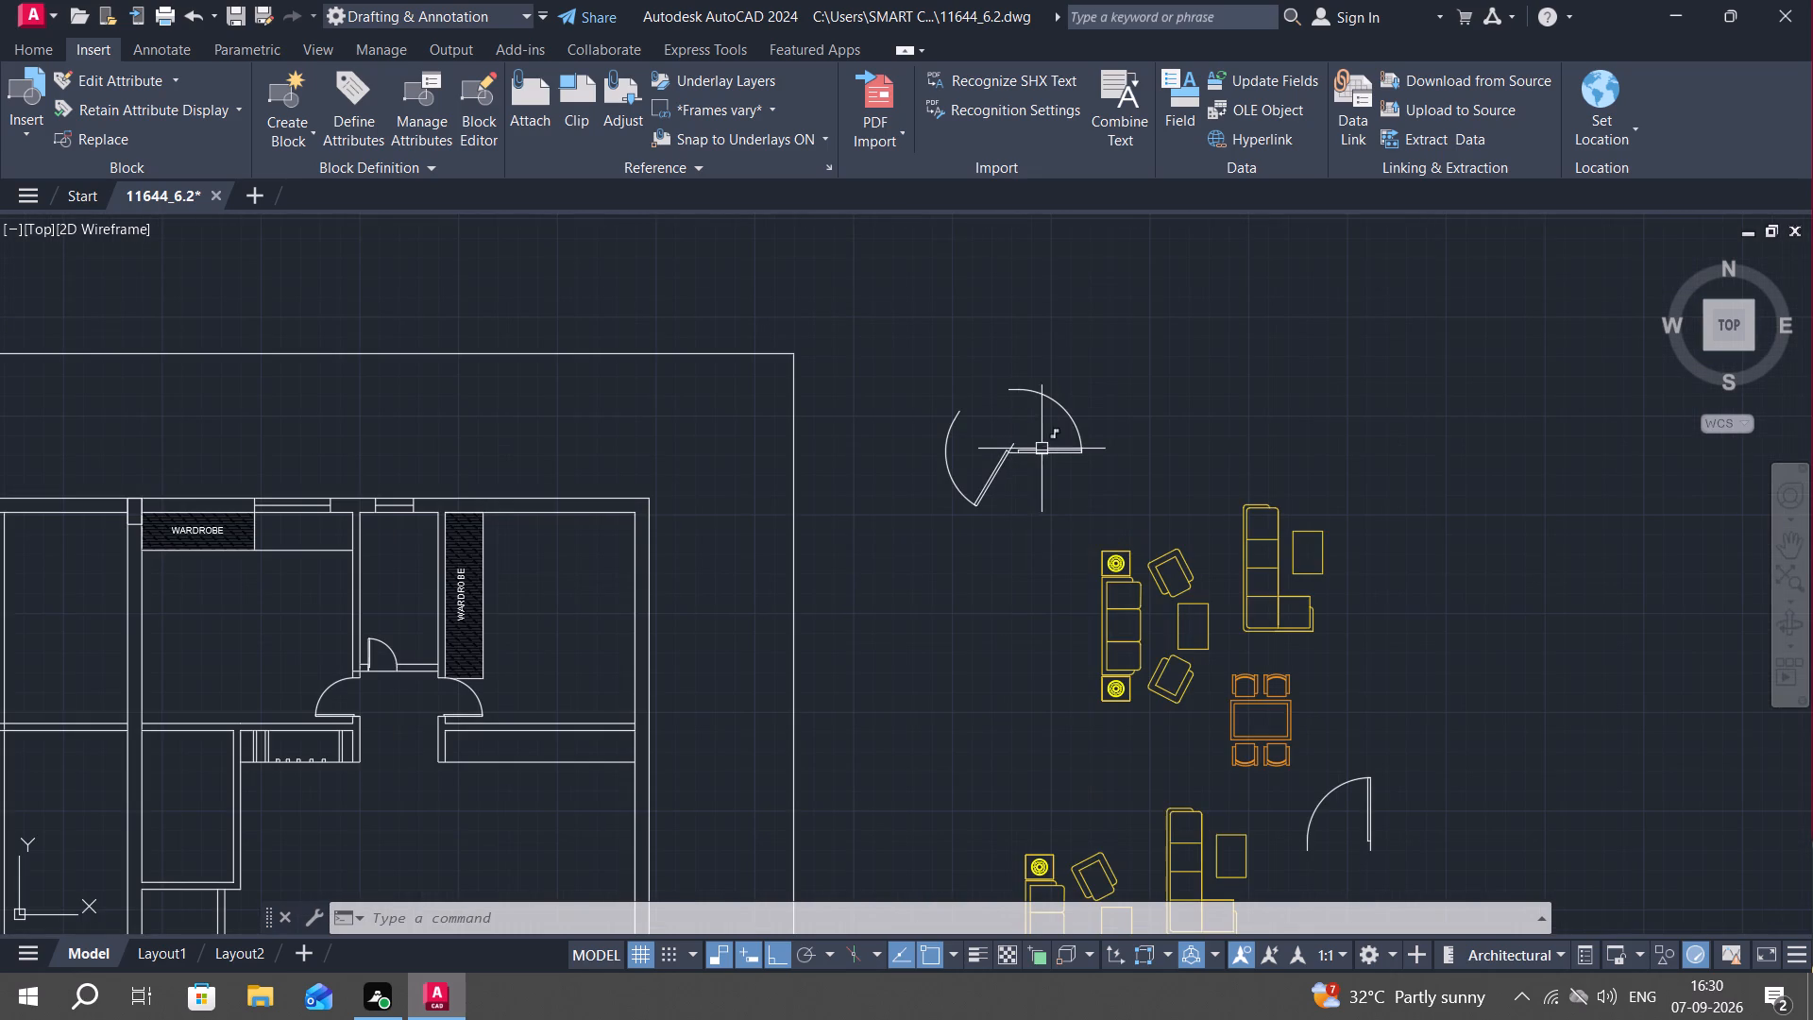
{"action": "type", "text": "CO"}
{"action": "key", "text": "space"}
{"action": "left_click", "coordinate": [989, 479]}
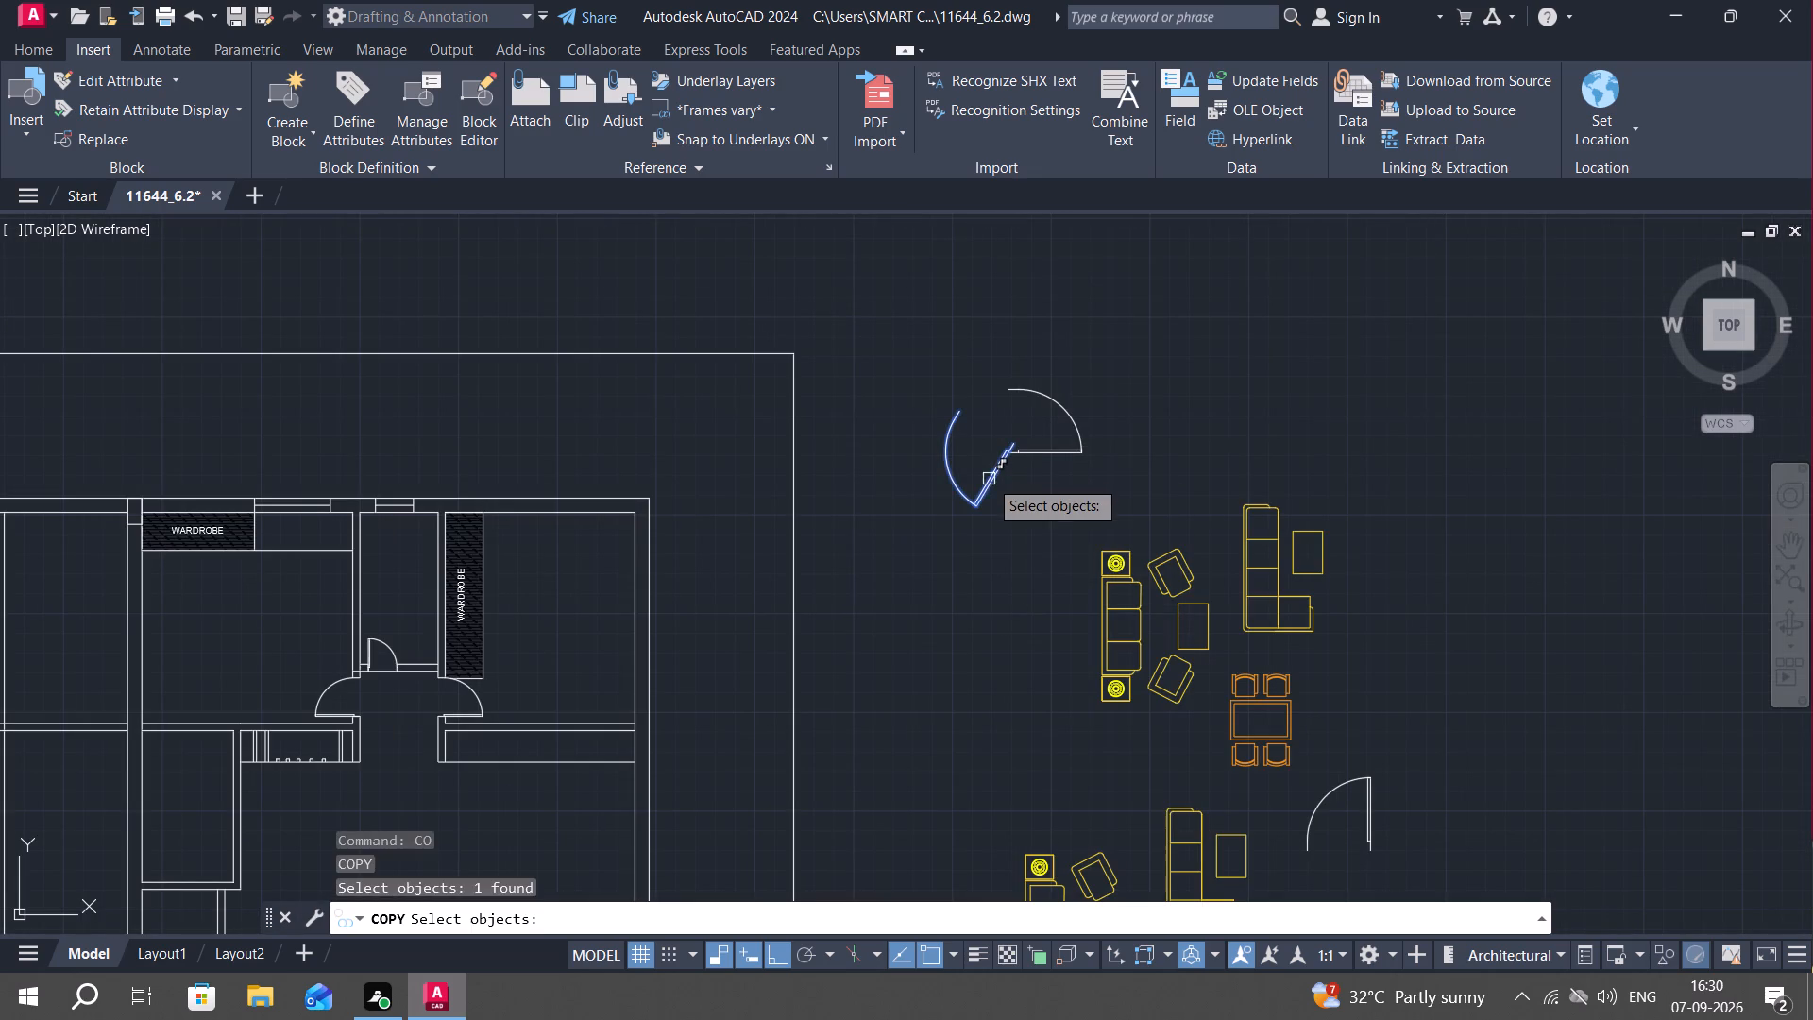
{"action": "right_click", "coordinate": [989, 479]}
{"action": "left_click_drag", "start_coordinate": [989, 479], "coordinate": [1068, 497]}
{"action": "left_click", "coordinate": [1486, 471]}
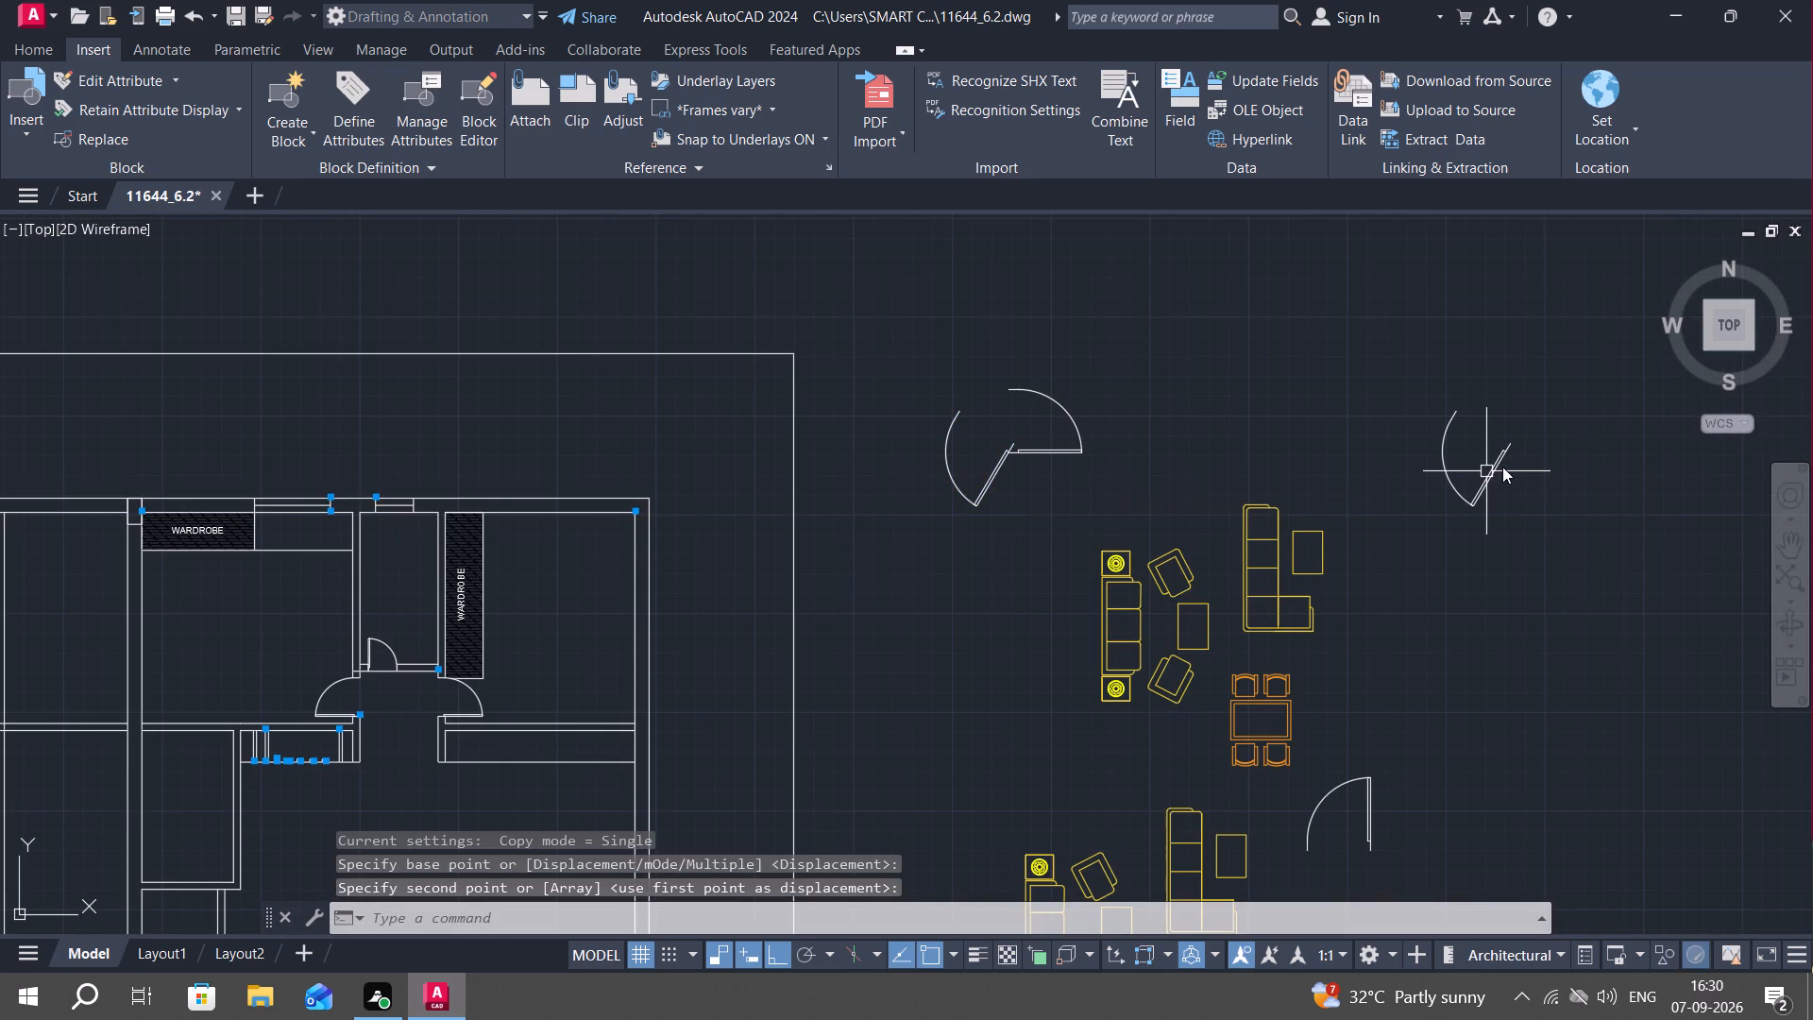
{"action": "key", "text": "Escape"}
Rotate the copied west leaf about 28 degrees around its hinge end so that the leaf stands nearly vertical.
{"action": "type", "text": "RO"}
{"action": "key", "text": "space"}
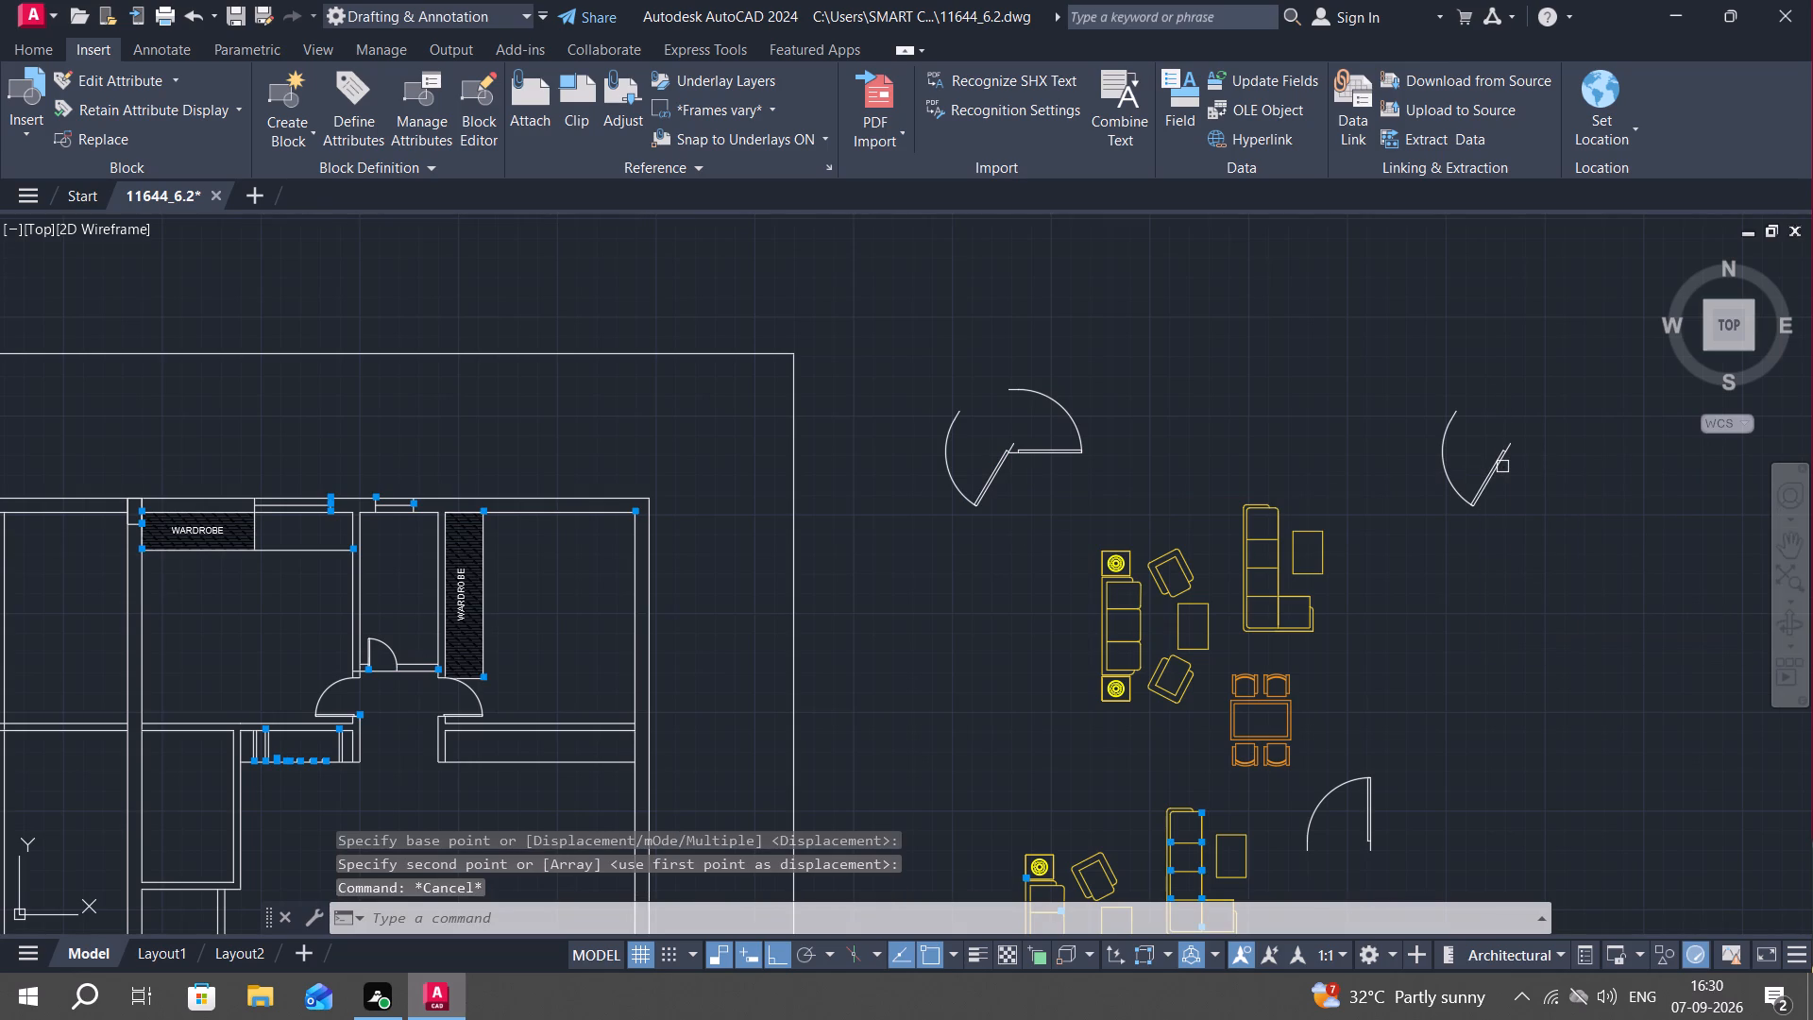
{"action": "left_click", "coordinate": [1500, 466]}
{"action": "right_click", "coordinate": [1499, 464]}
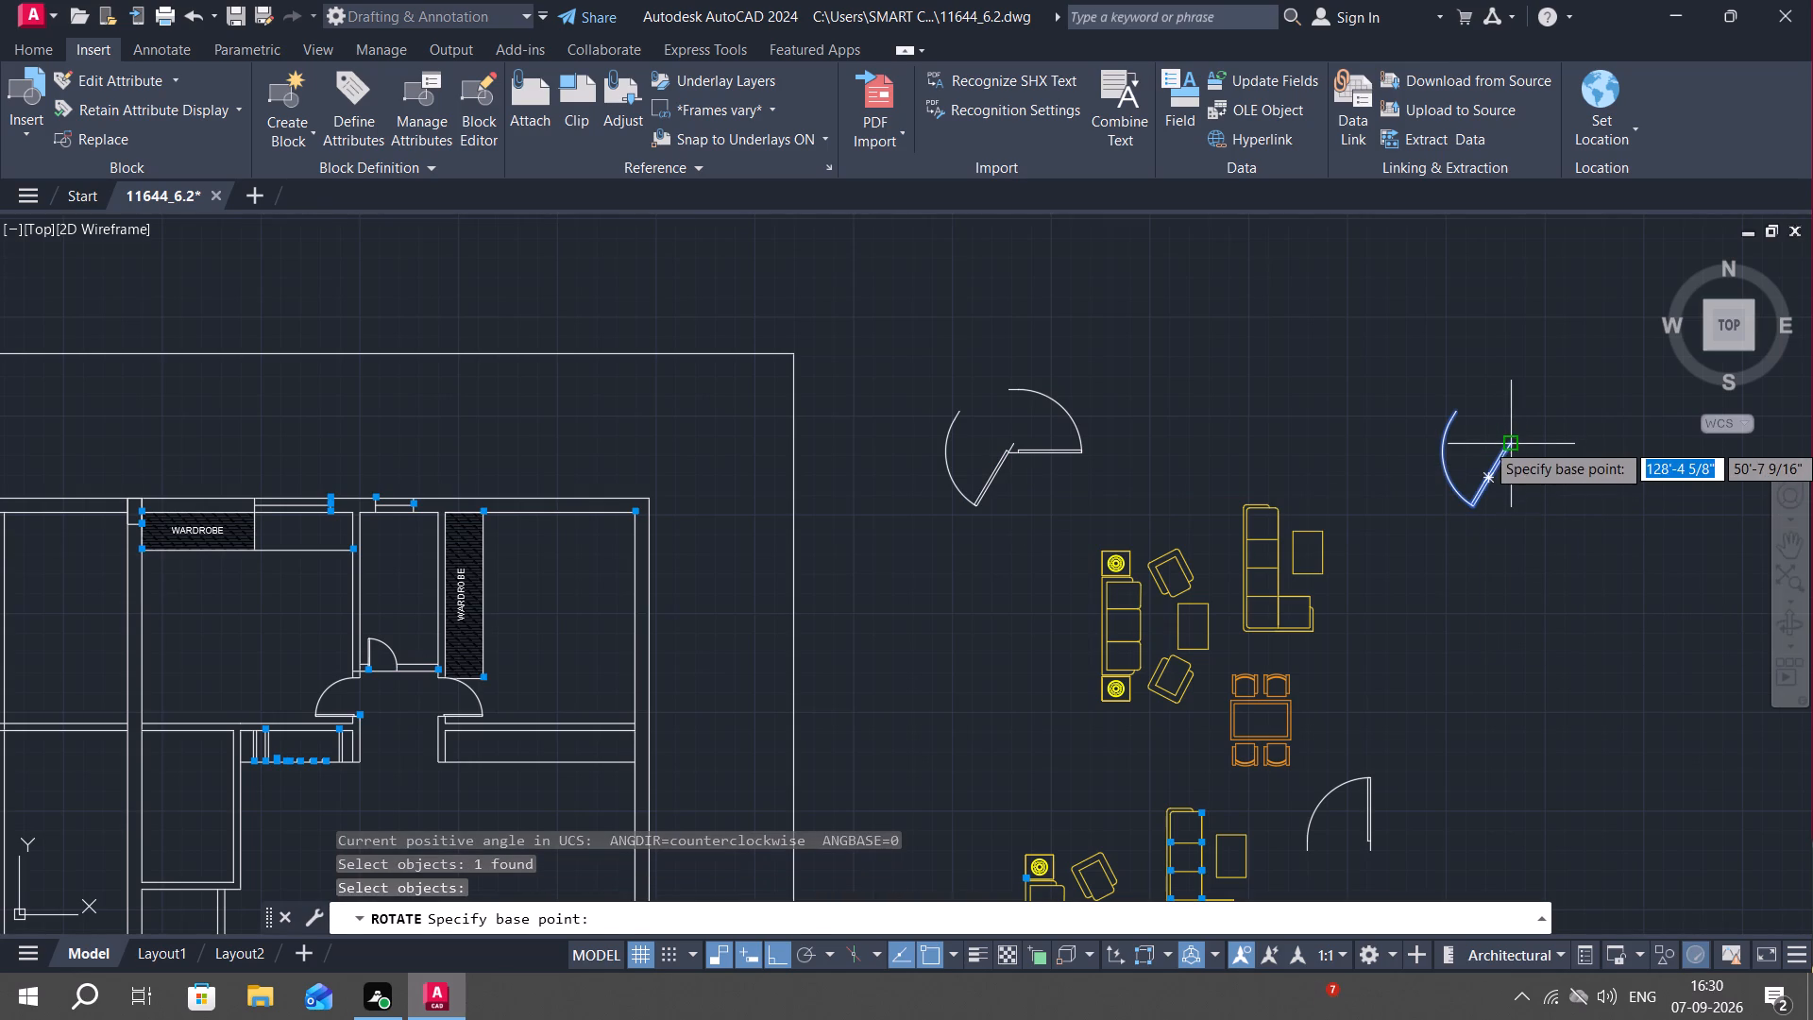
{"action": "left_click", "coordinate": [1515, 444]}
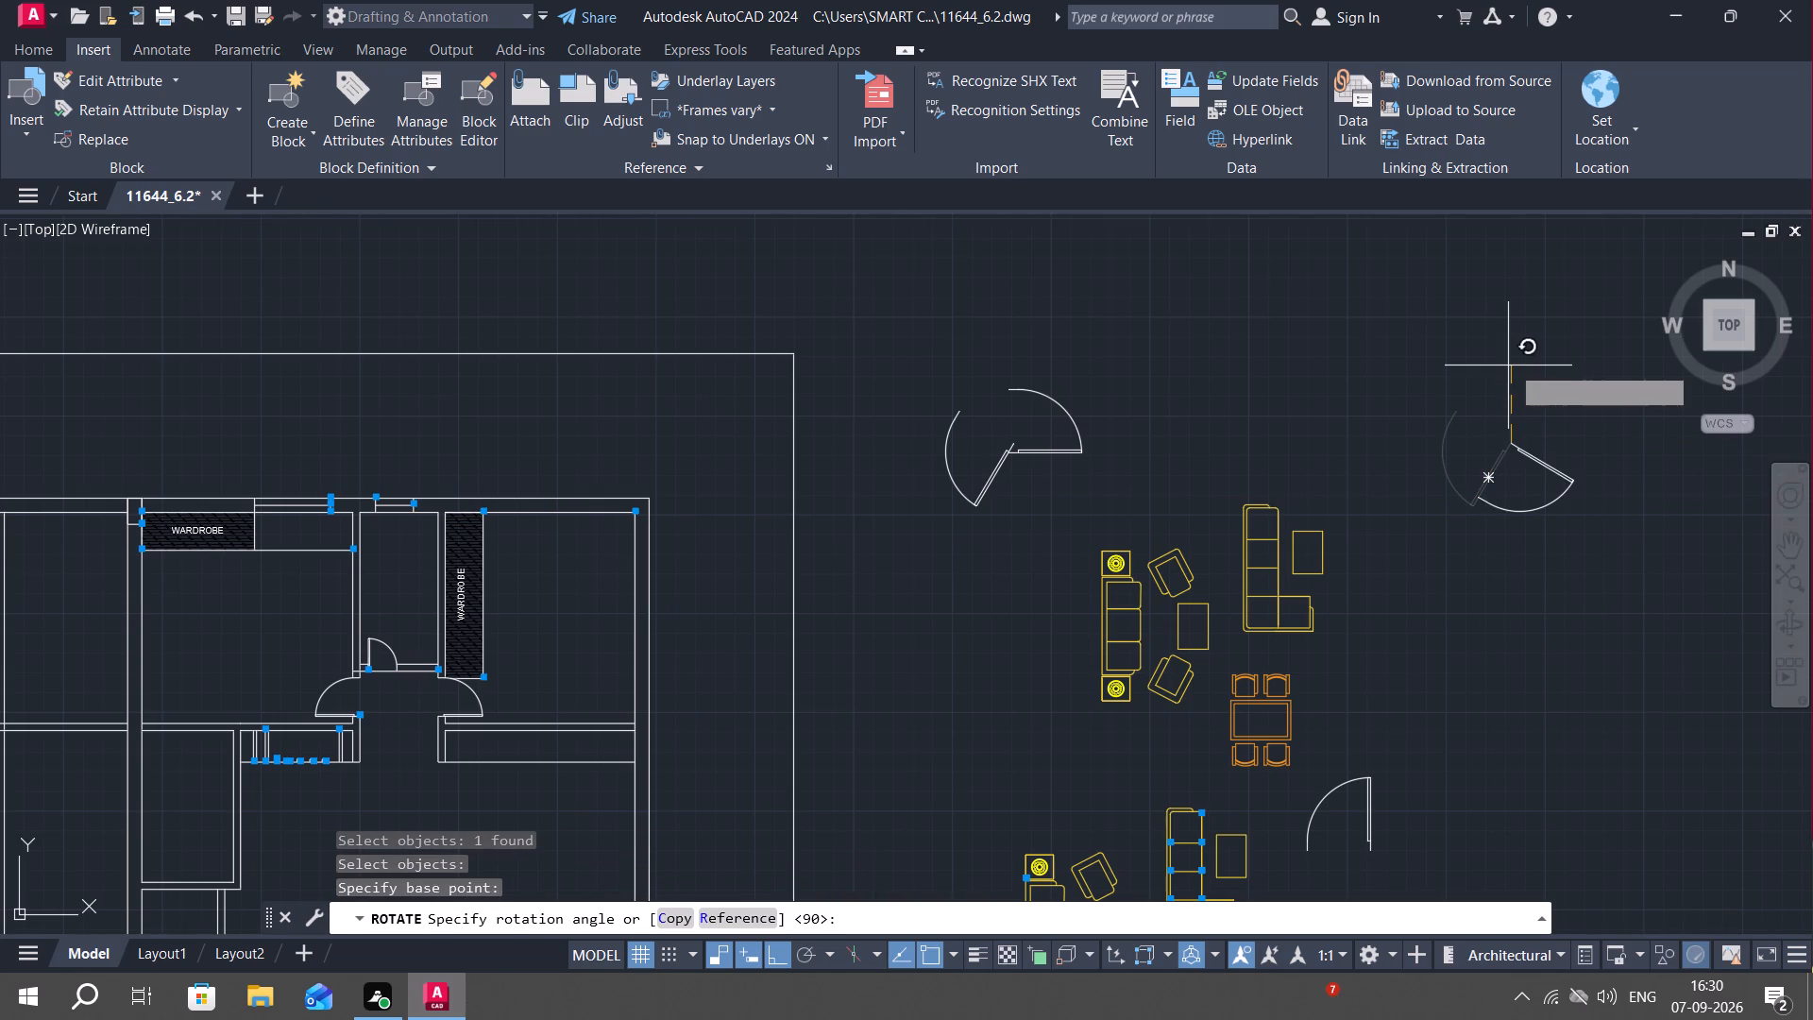
{"action": "key", "text": "F8"}
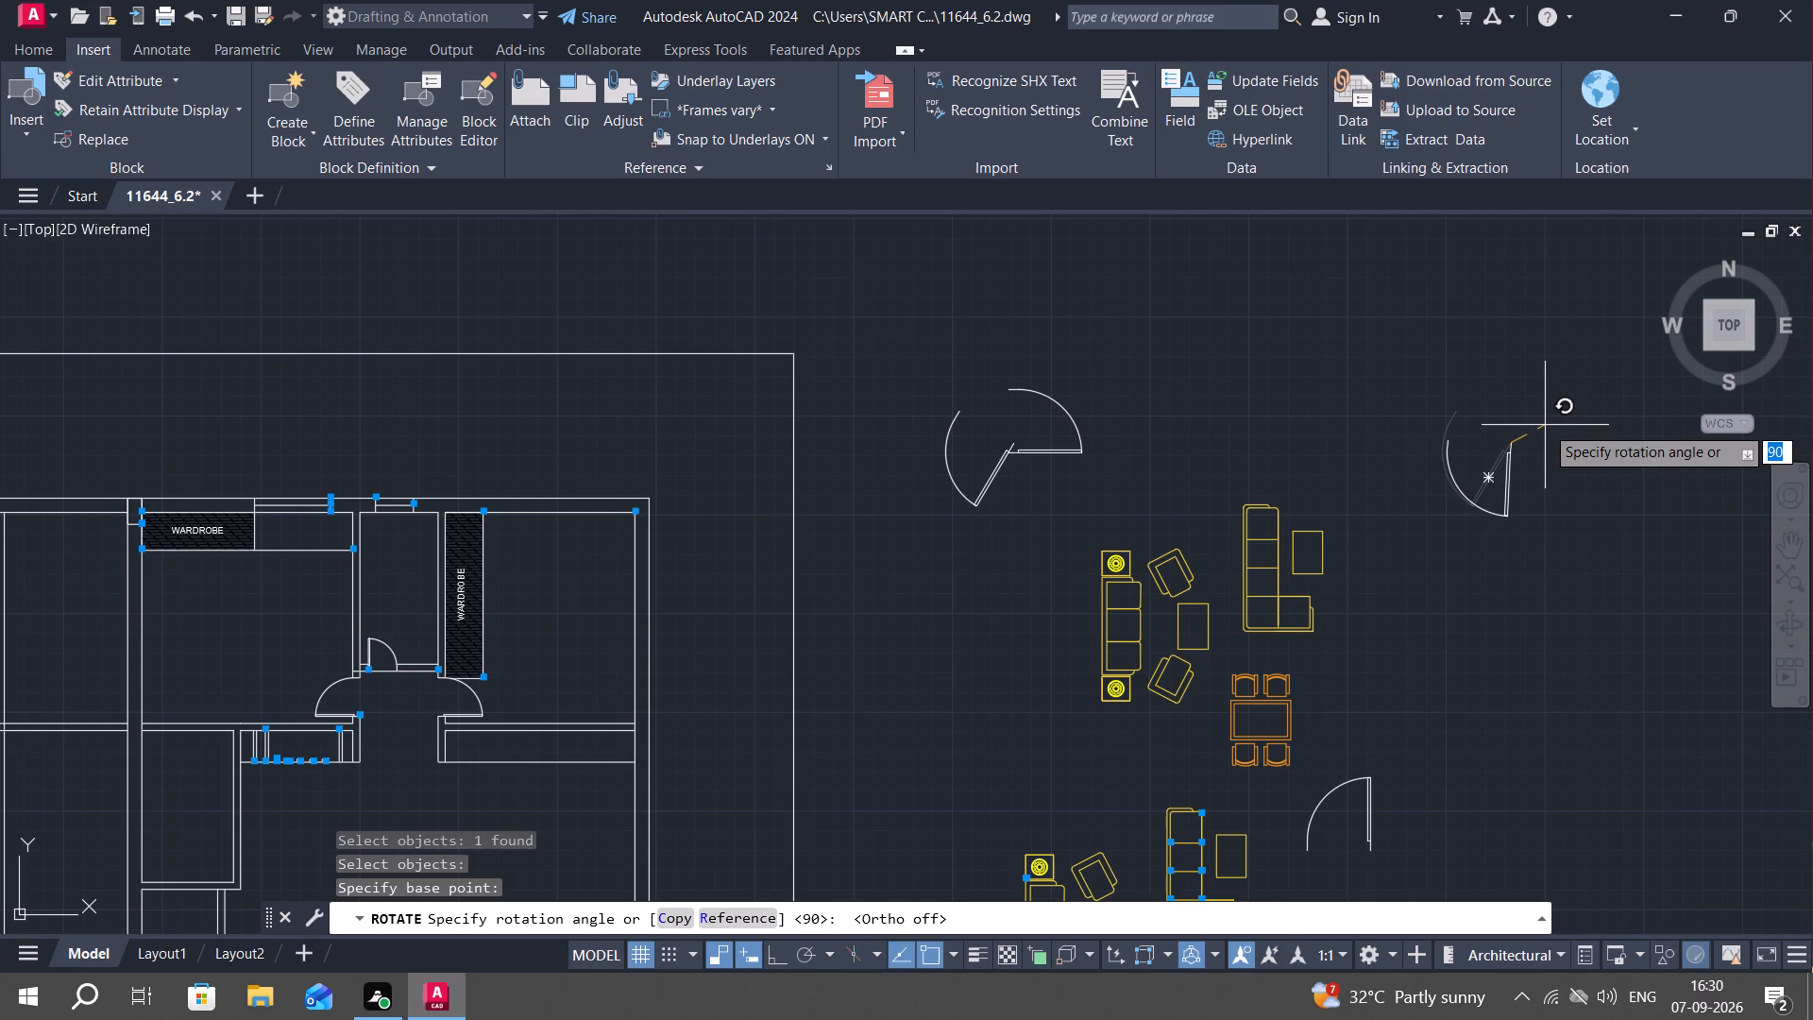
{"action": "left_click", "coordinate": [1545, 425]}
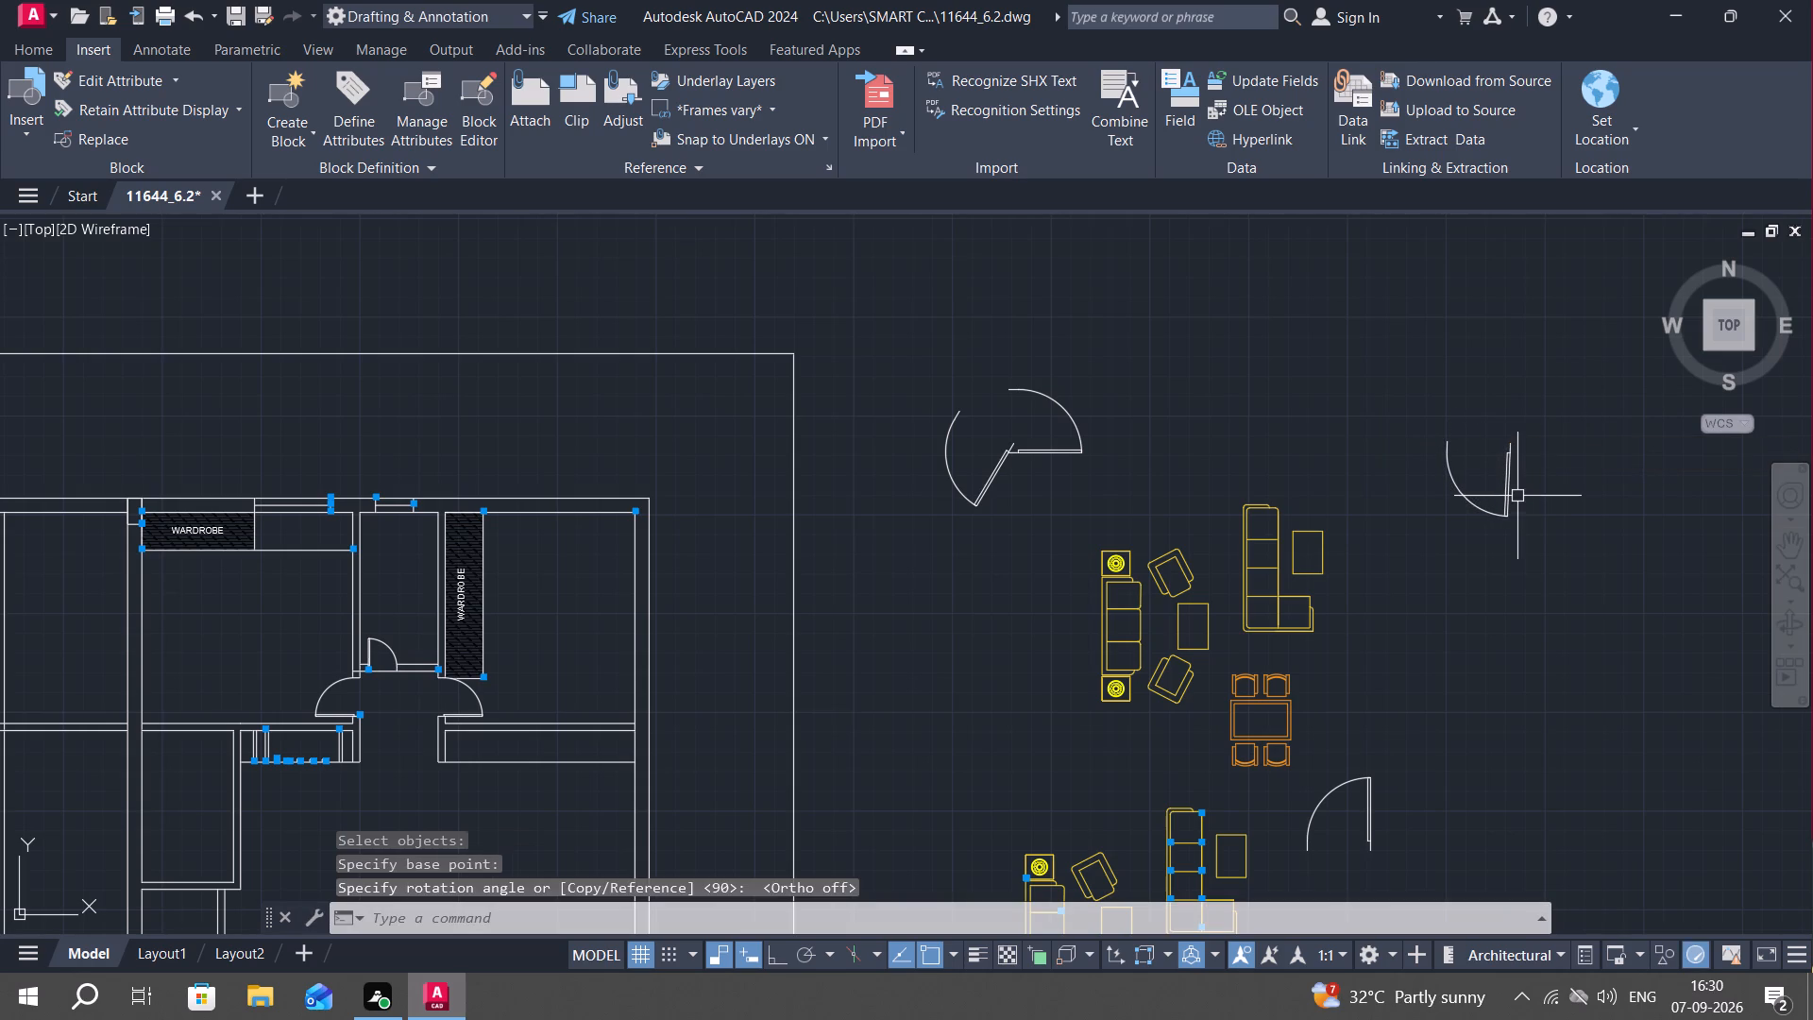
Copy the nearly vertical door leaf by its hinge end into the north wall of the small room south of the western wardrobe bedroom.
{"action": "middle_click_drag", "start_coordinate": [1517, 499], "coordinate": [1499, 540]}
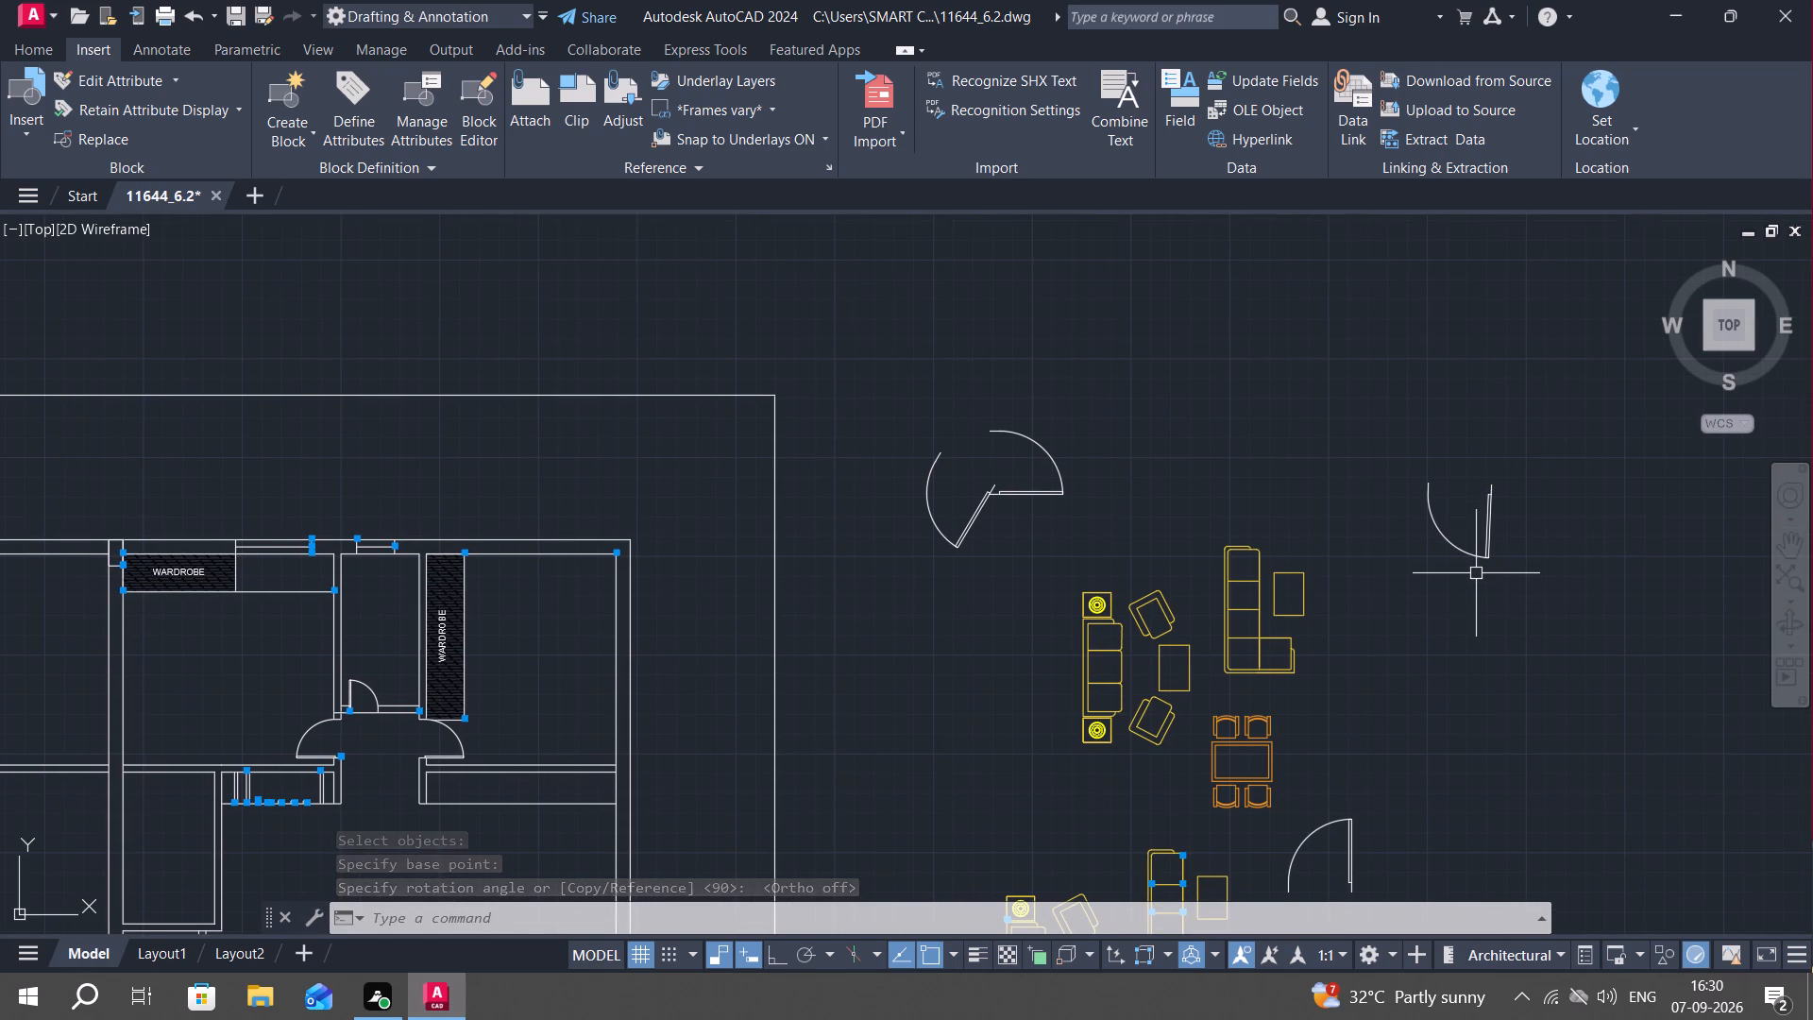
{"action": "type", "text": "CO"}
{"action": "key", "text": "space"}
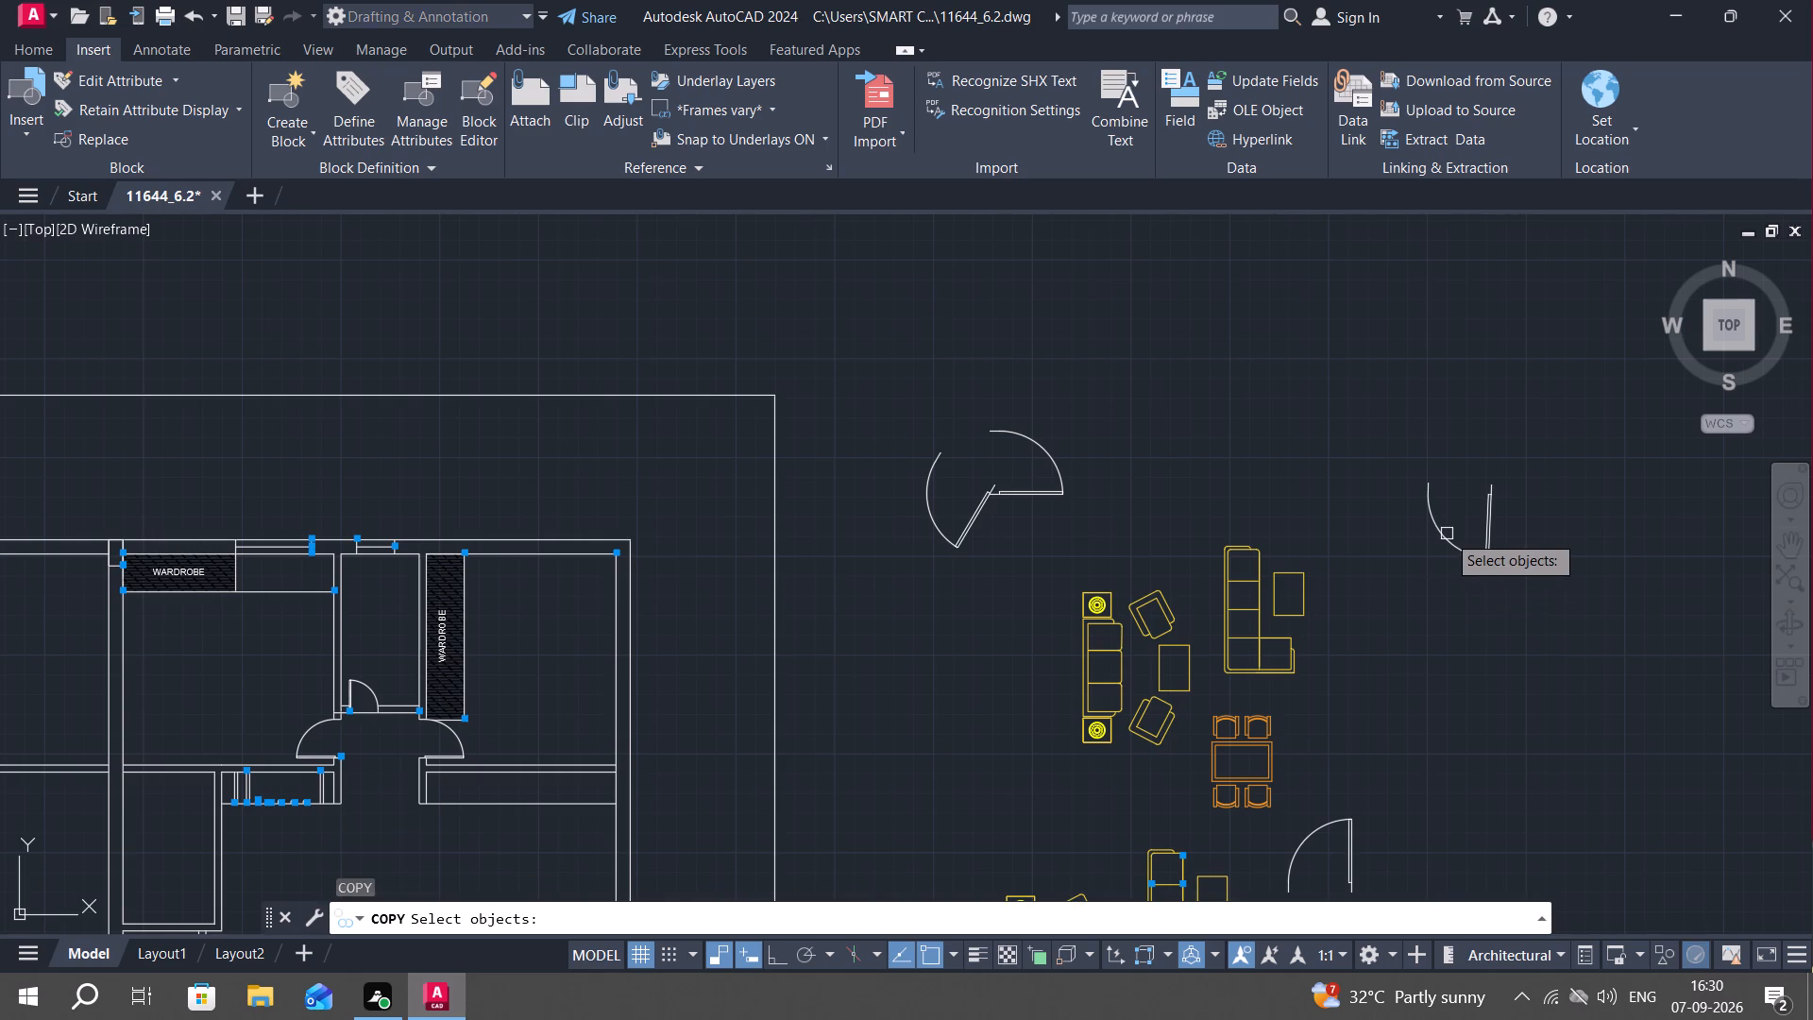
{"action": "left_click", "coordinate": [1447, 534]}
{"action": "right_click", "coordinate": [1446, 533]}
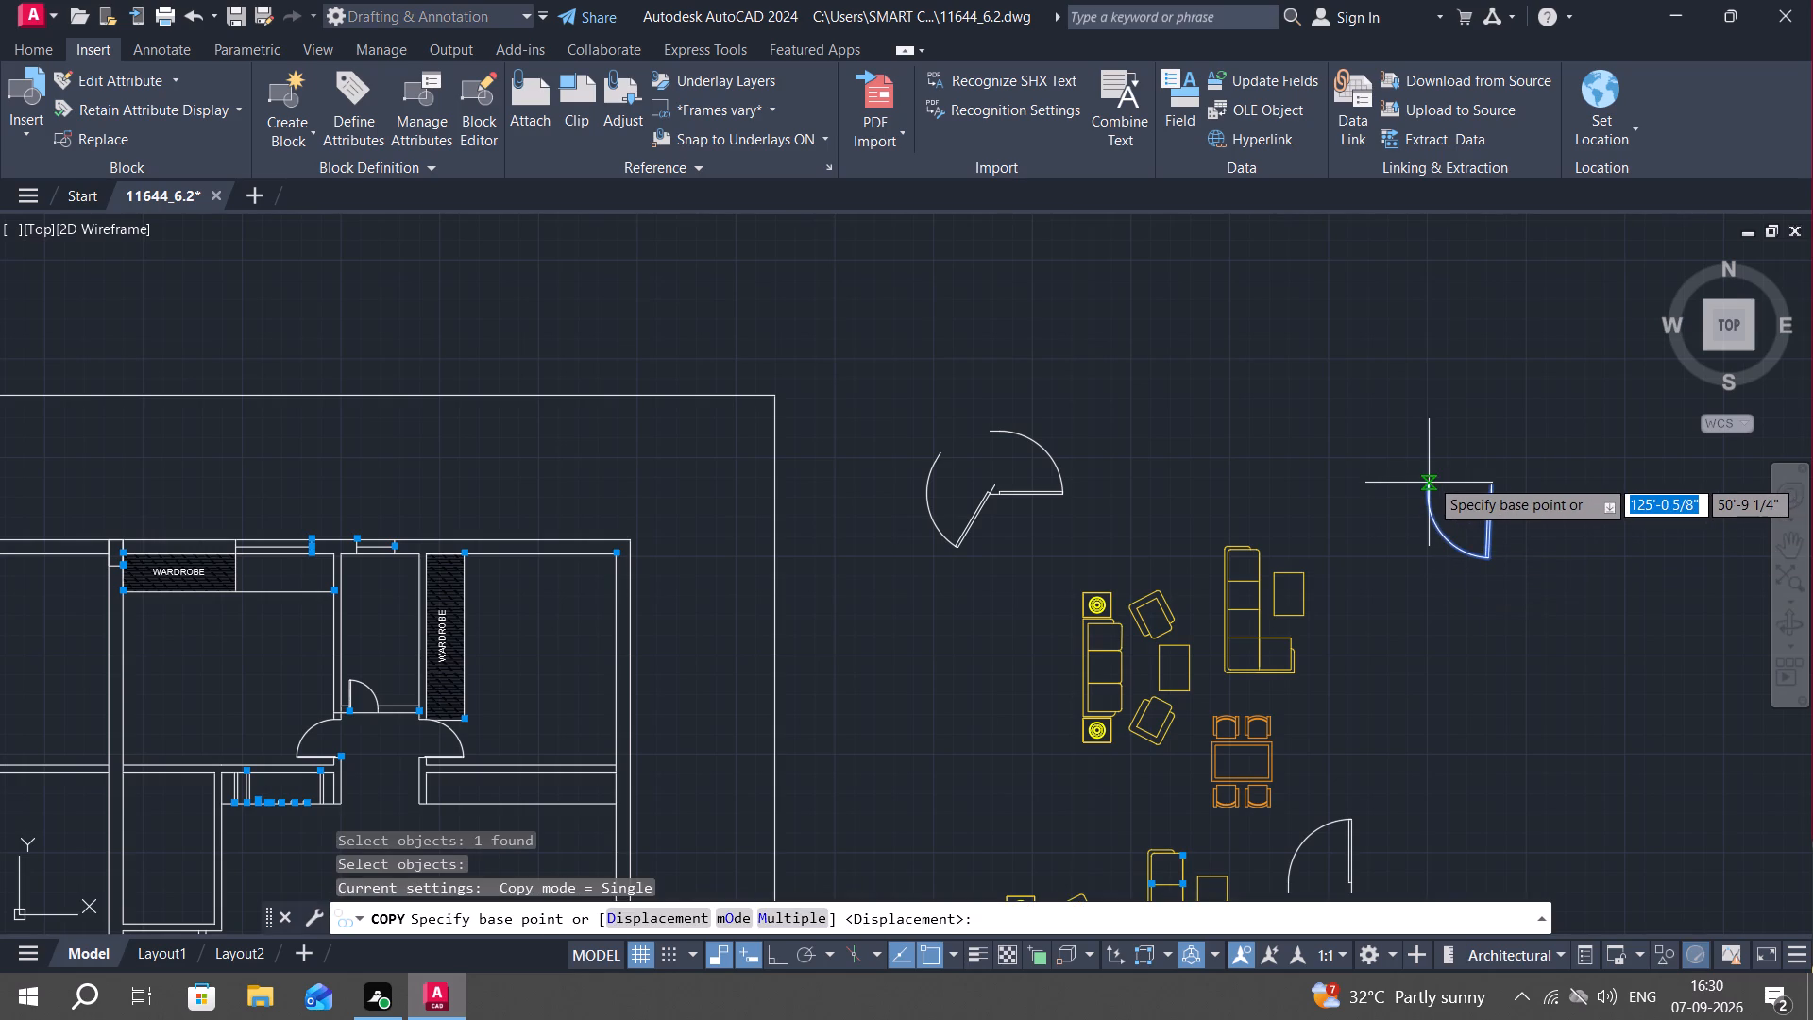
{"action": "left_click", "coordinate": [1492, 481]}
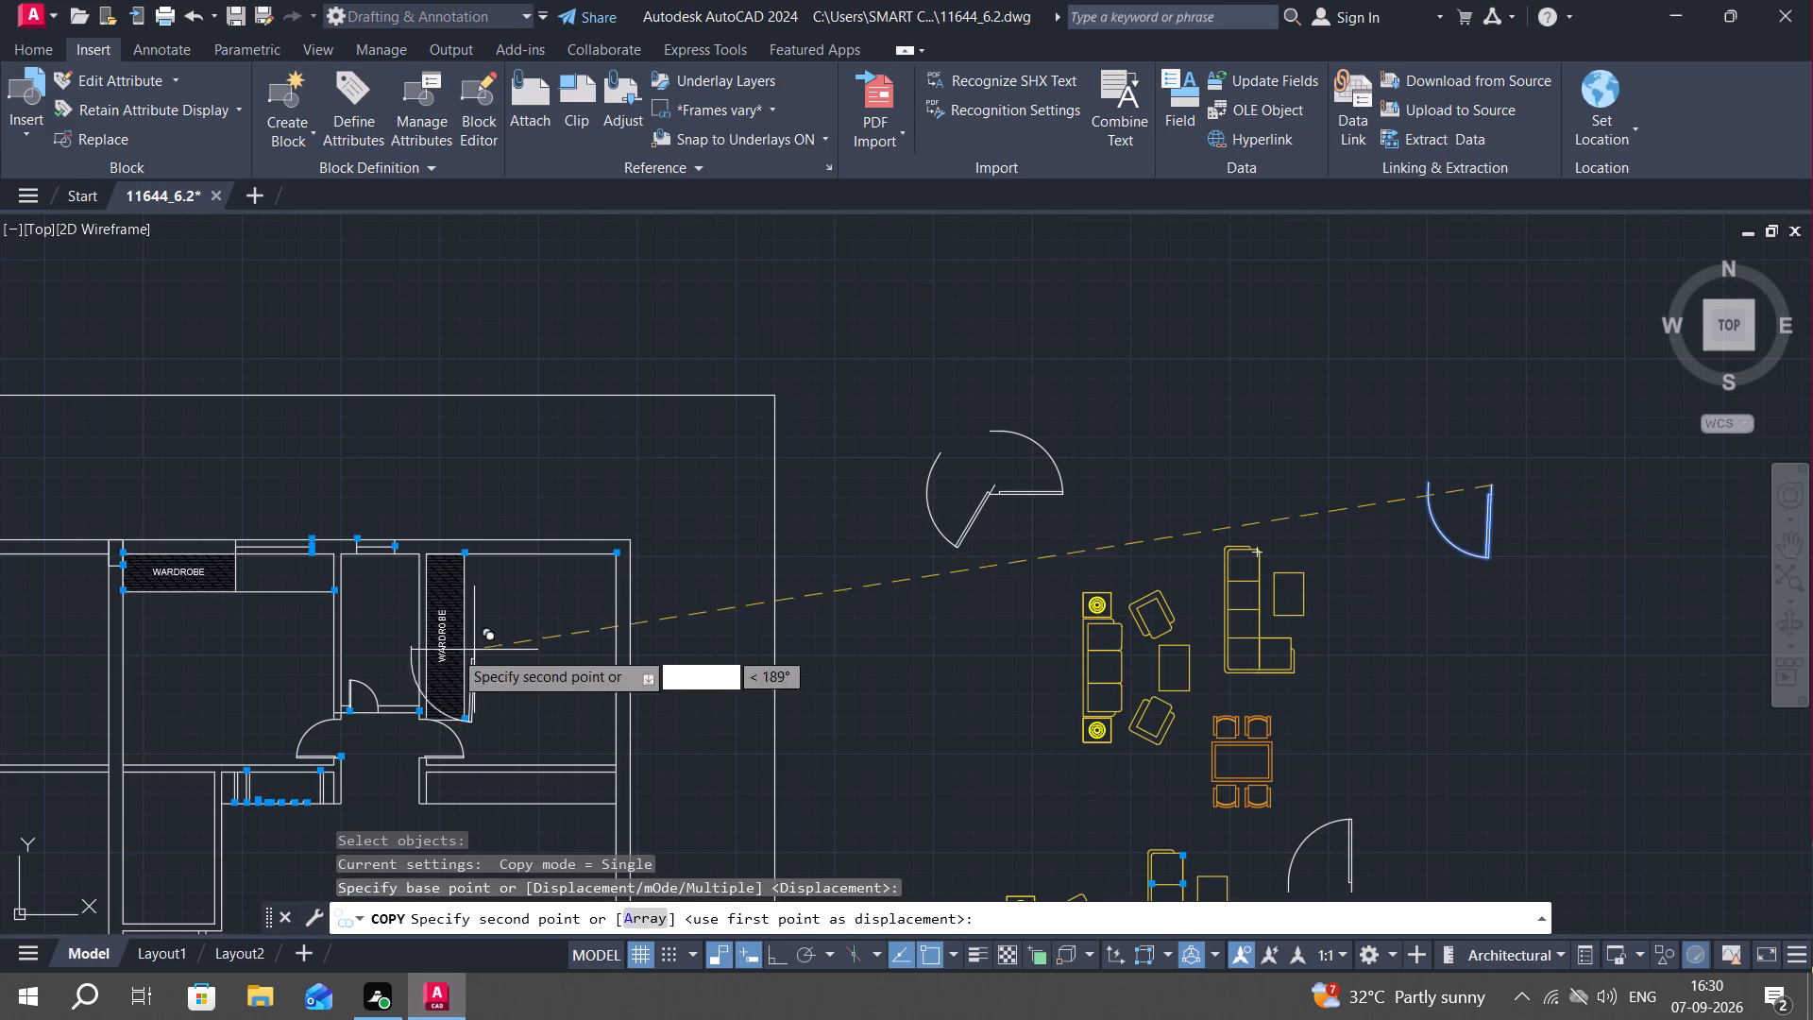
{"action": "middle_click_drag", "start_coordinate": [448, 650], "coordinate": [1406, 588]}
{"action": "scroll", "coordinate": [1141, 711], "scroll_direction": "up", "scroll_amount": 1}
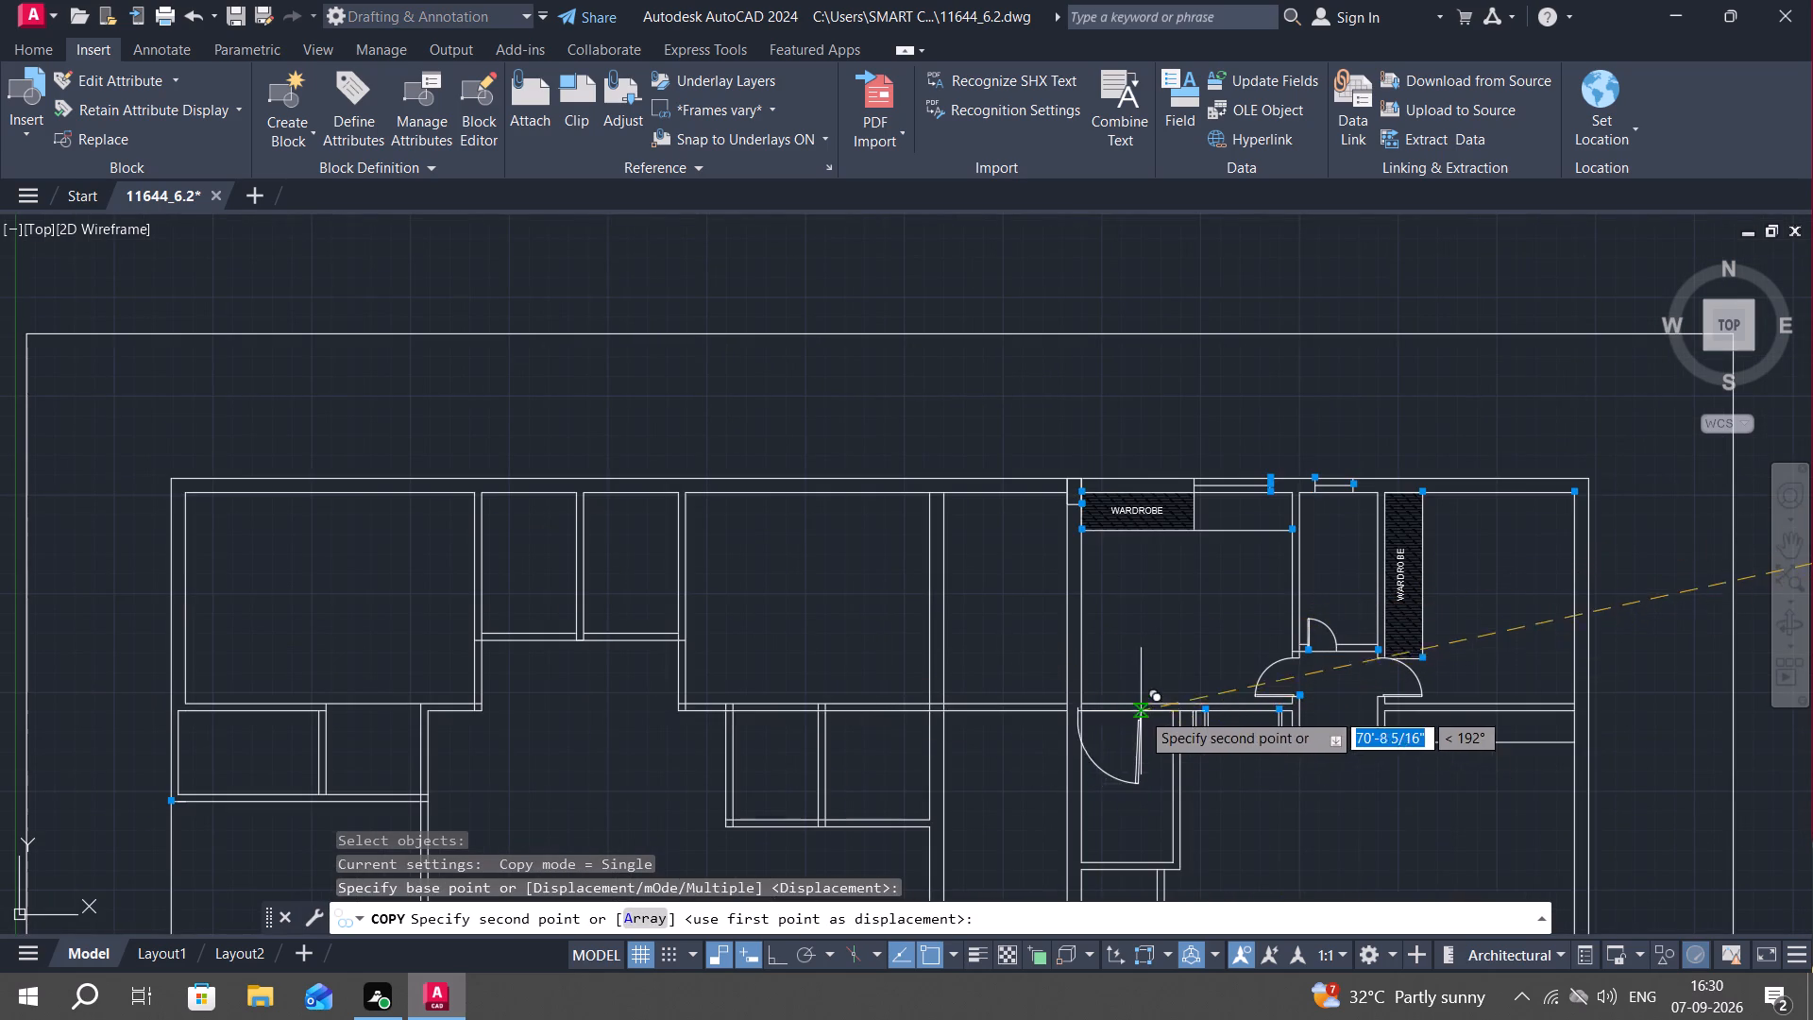
{"action": "scroll", "coordinate": [1141, 711], "scroll_direction": "up", "scroll_amount": 3}
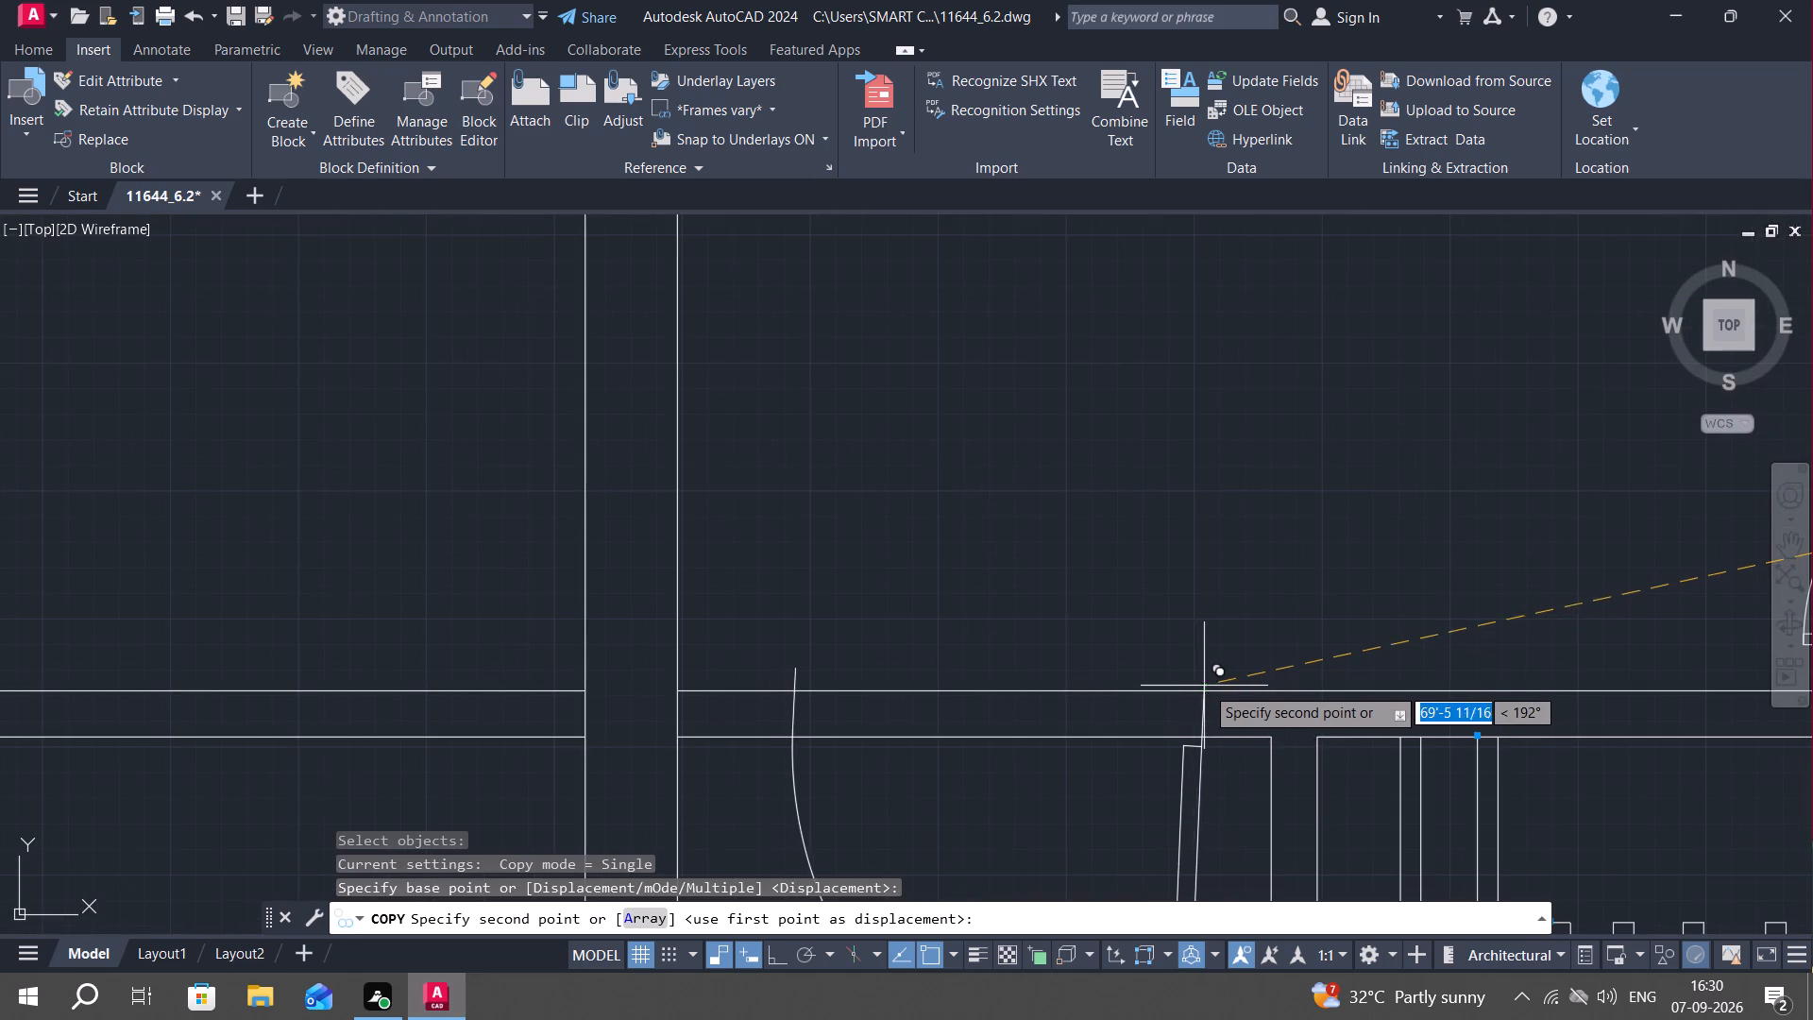
{"action": "scroll", "coordinate": [1198, 688], "scroll_direction": "up", "scroll_amount": 1}
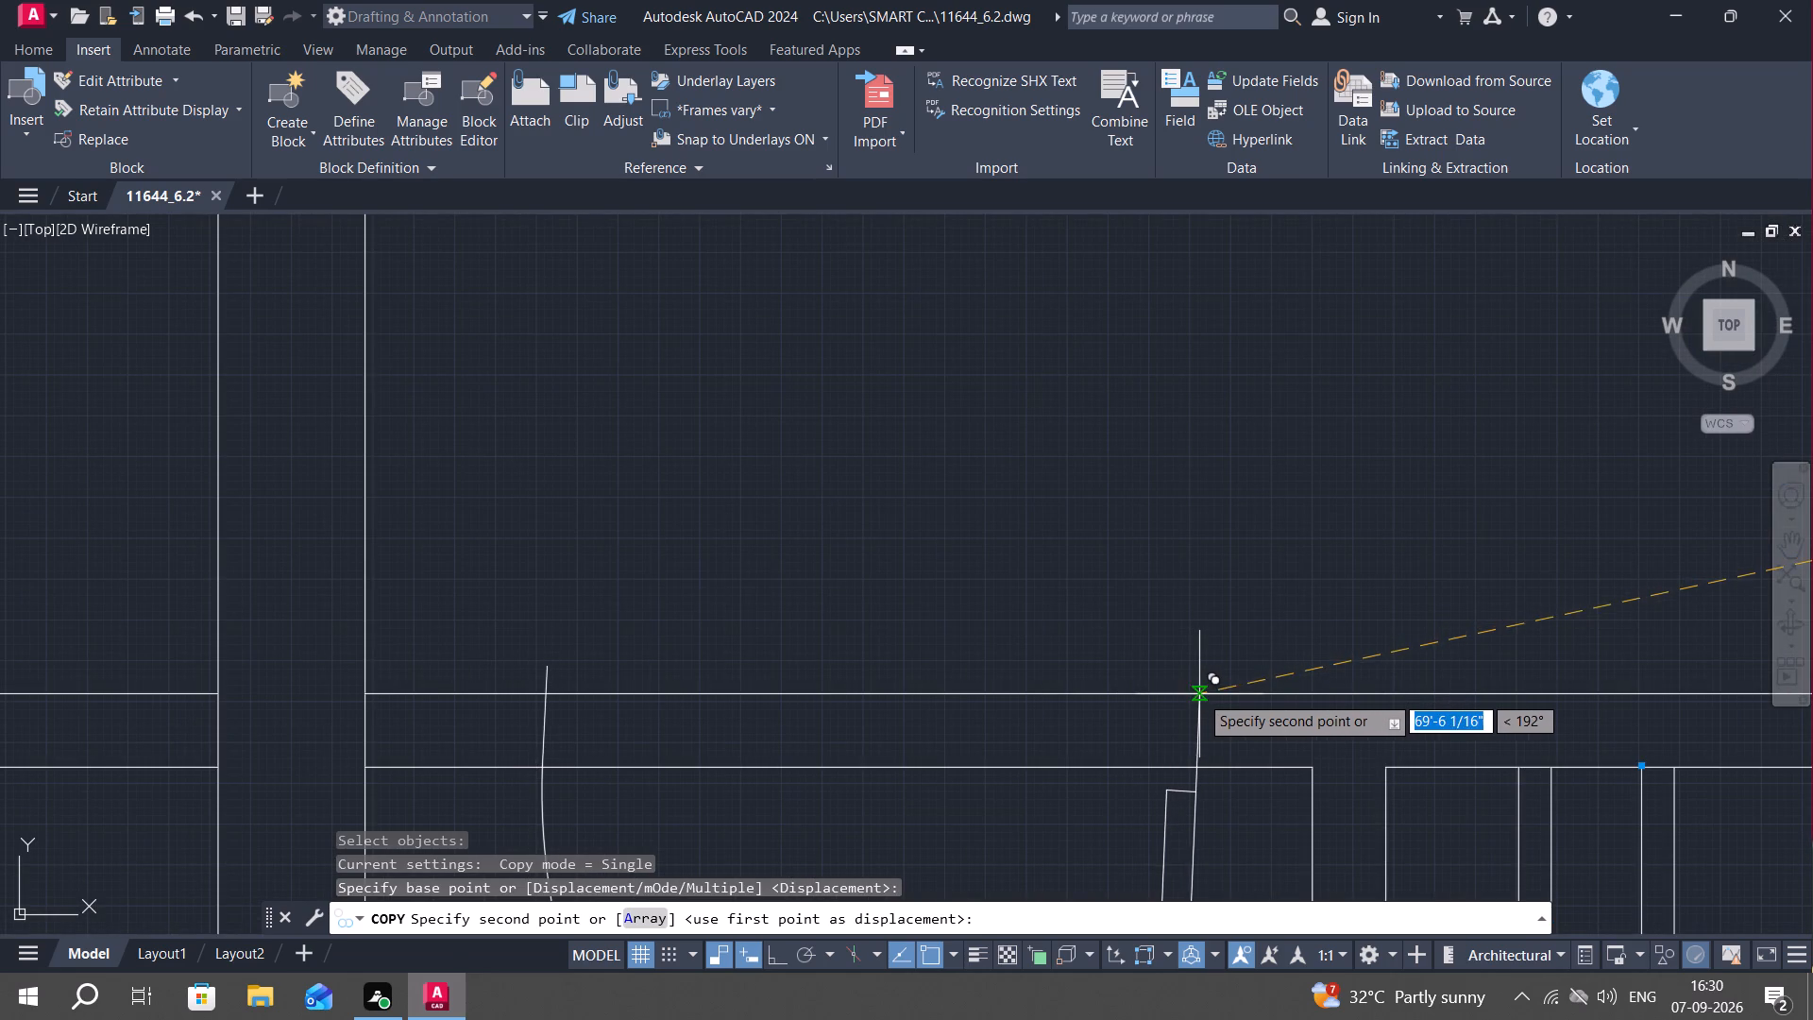
{"action": "scroll", "coordinate": [1203, 691], "scroll_direction": "up", "scroll_amount": 2}
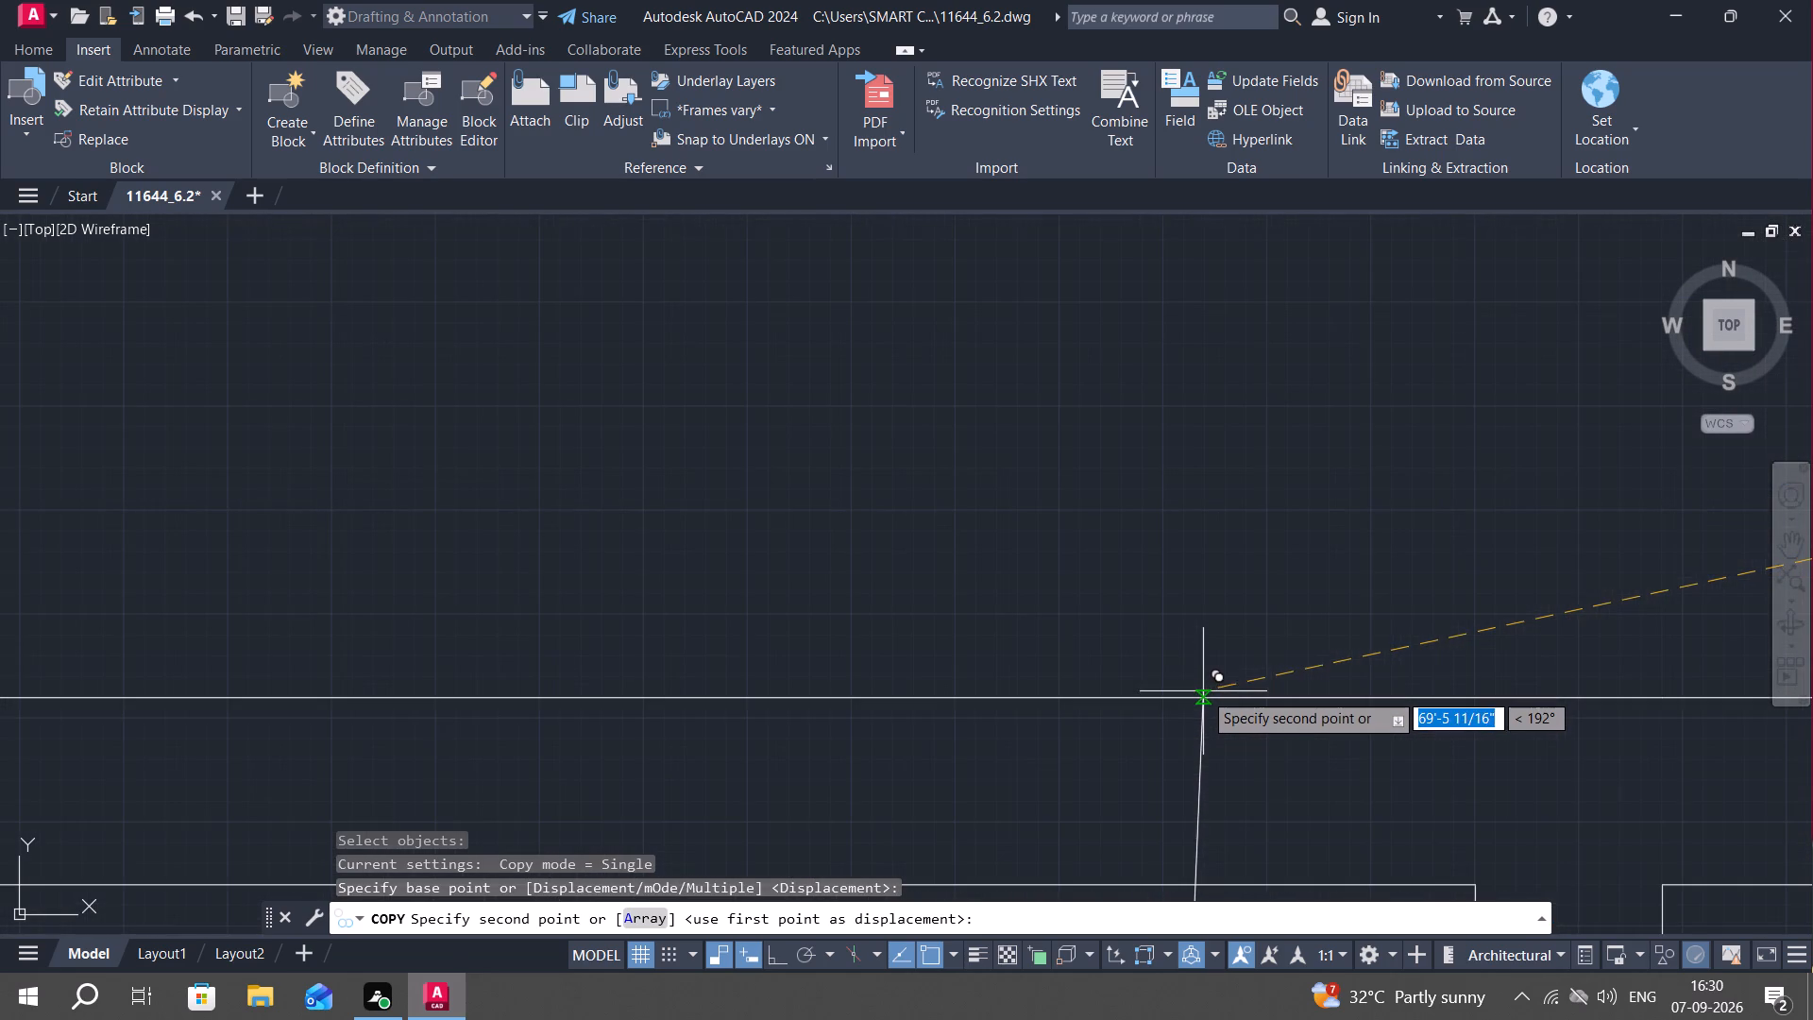
{"action": "left_click", "coordinate": [1205, 761]}
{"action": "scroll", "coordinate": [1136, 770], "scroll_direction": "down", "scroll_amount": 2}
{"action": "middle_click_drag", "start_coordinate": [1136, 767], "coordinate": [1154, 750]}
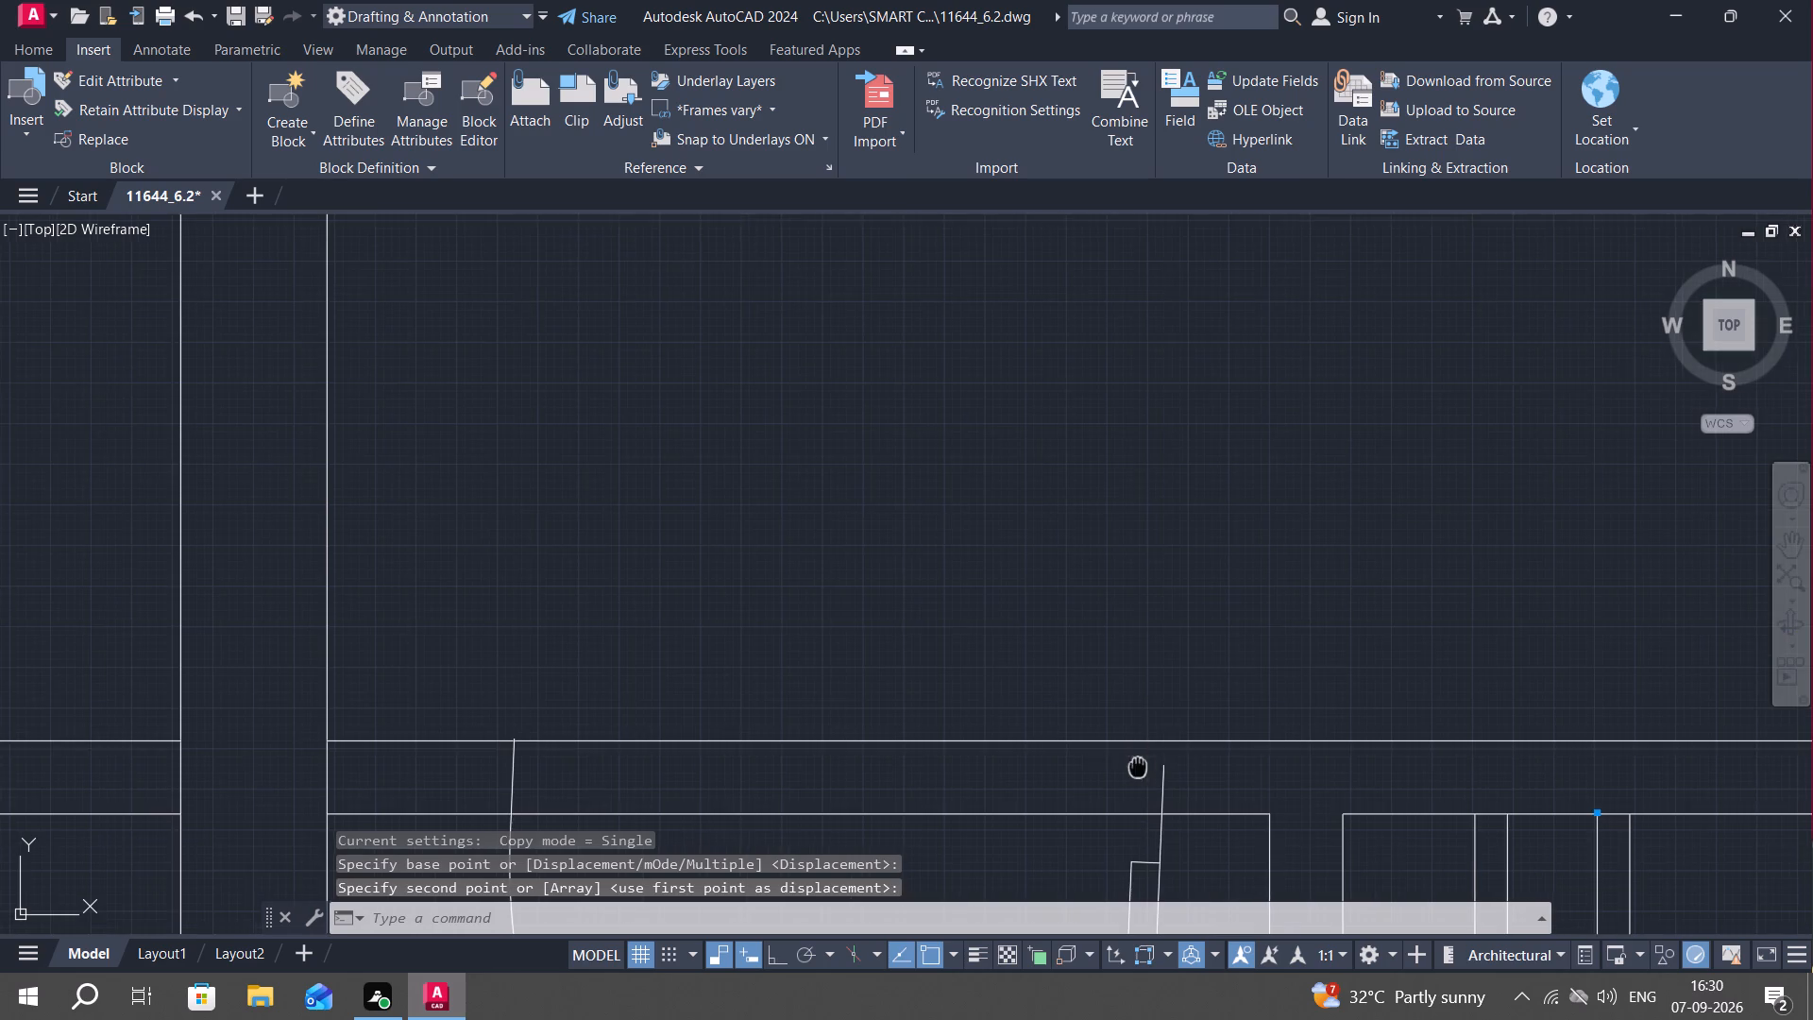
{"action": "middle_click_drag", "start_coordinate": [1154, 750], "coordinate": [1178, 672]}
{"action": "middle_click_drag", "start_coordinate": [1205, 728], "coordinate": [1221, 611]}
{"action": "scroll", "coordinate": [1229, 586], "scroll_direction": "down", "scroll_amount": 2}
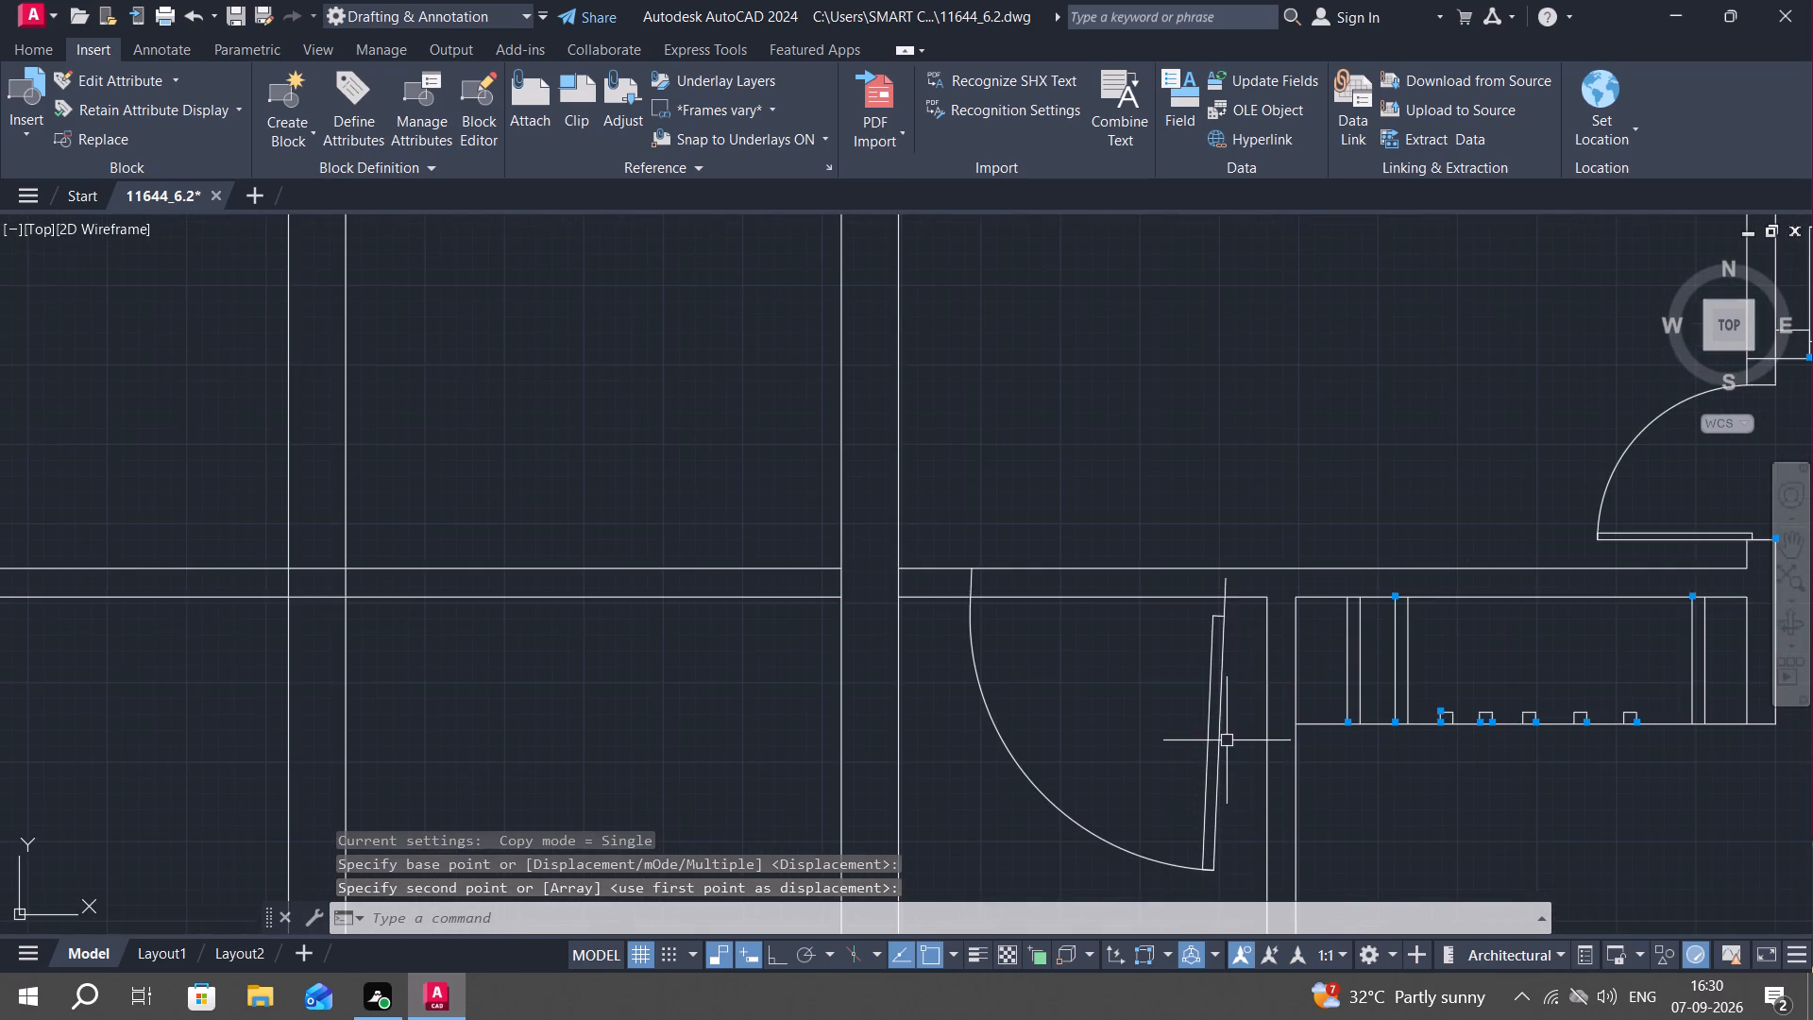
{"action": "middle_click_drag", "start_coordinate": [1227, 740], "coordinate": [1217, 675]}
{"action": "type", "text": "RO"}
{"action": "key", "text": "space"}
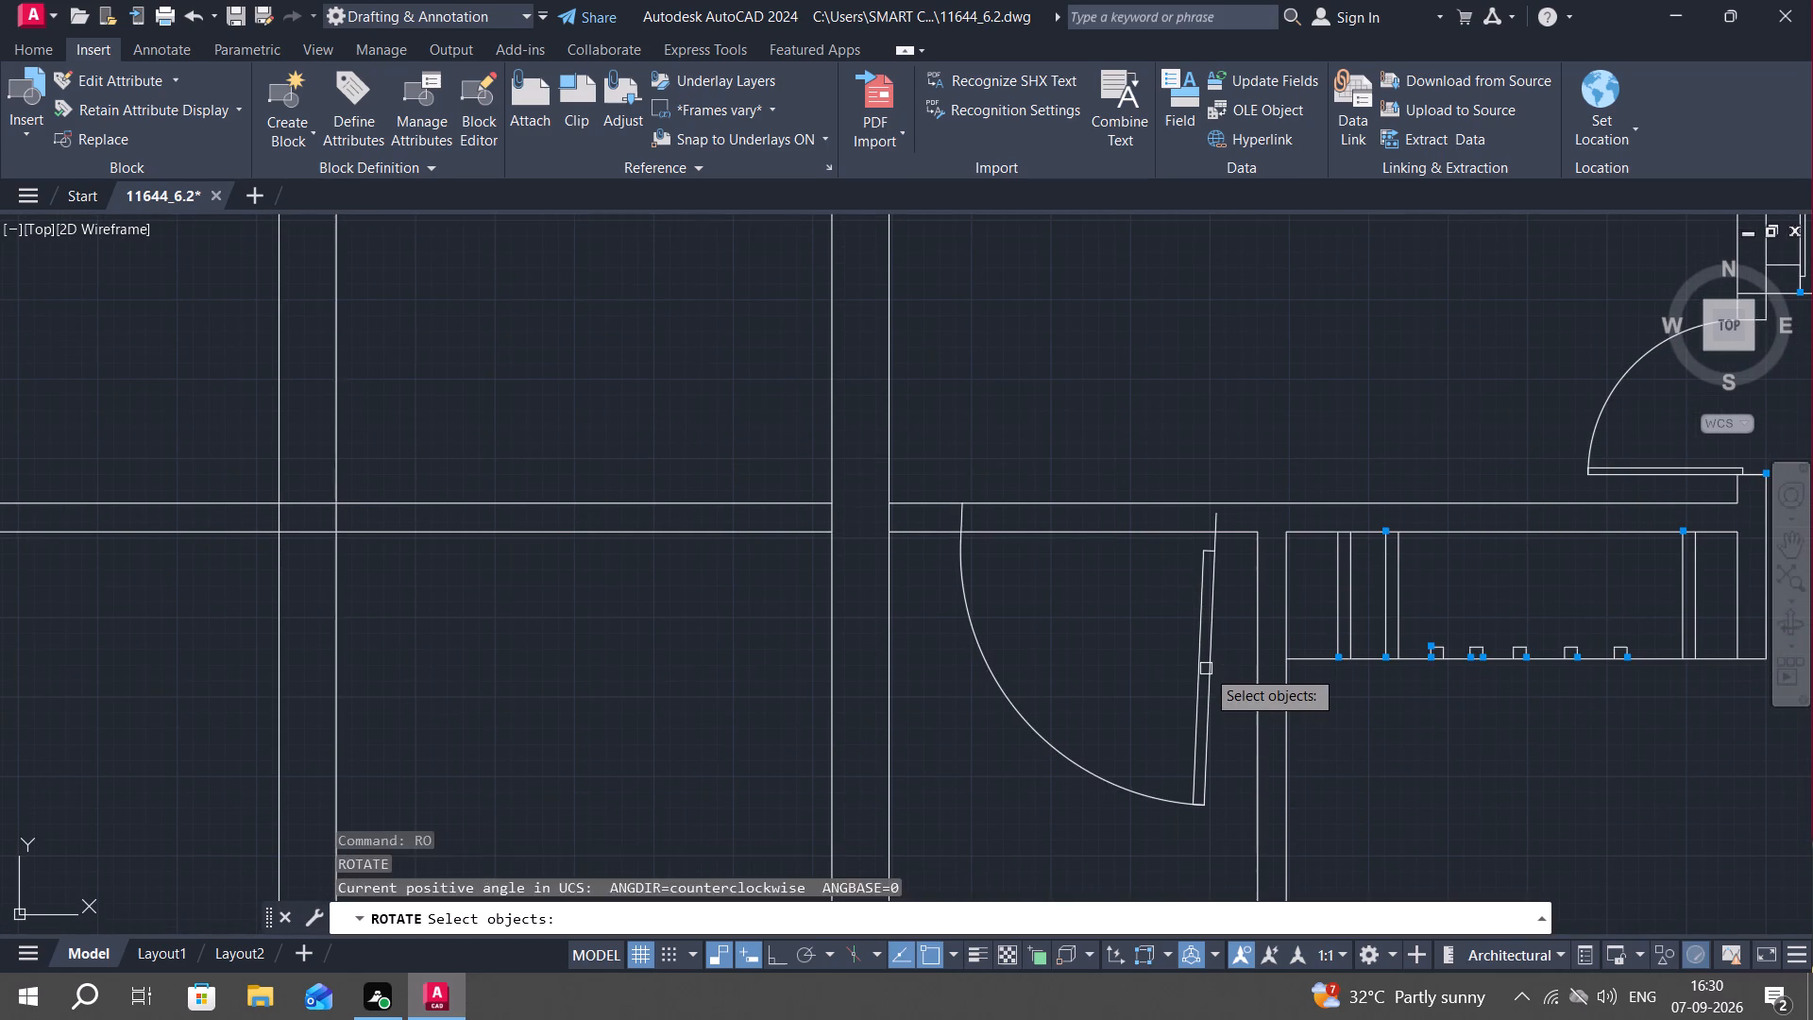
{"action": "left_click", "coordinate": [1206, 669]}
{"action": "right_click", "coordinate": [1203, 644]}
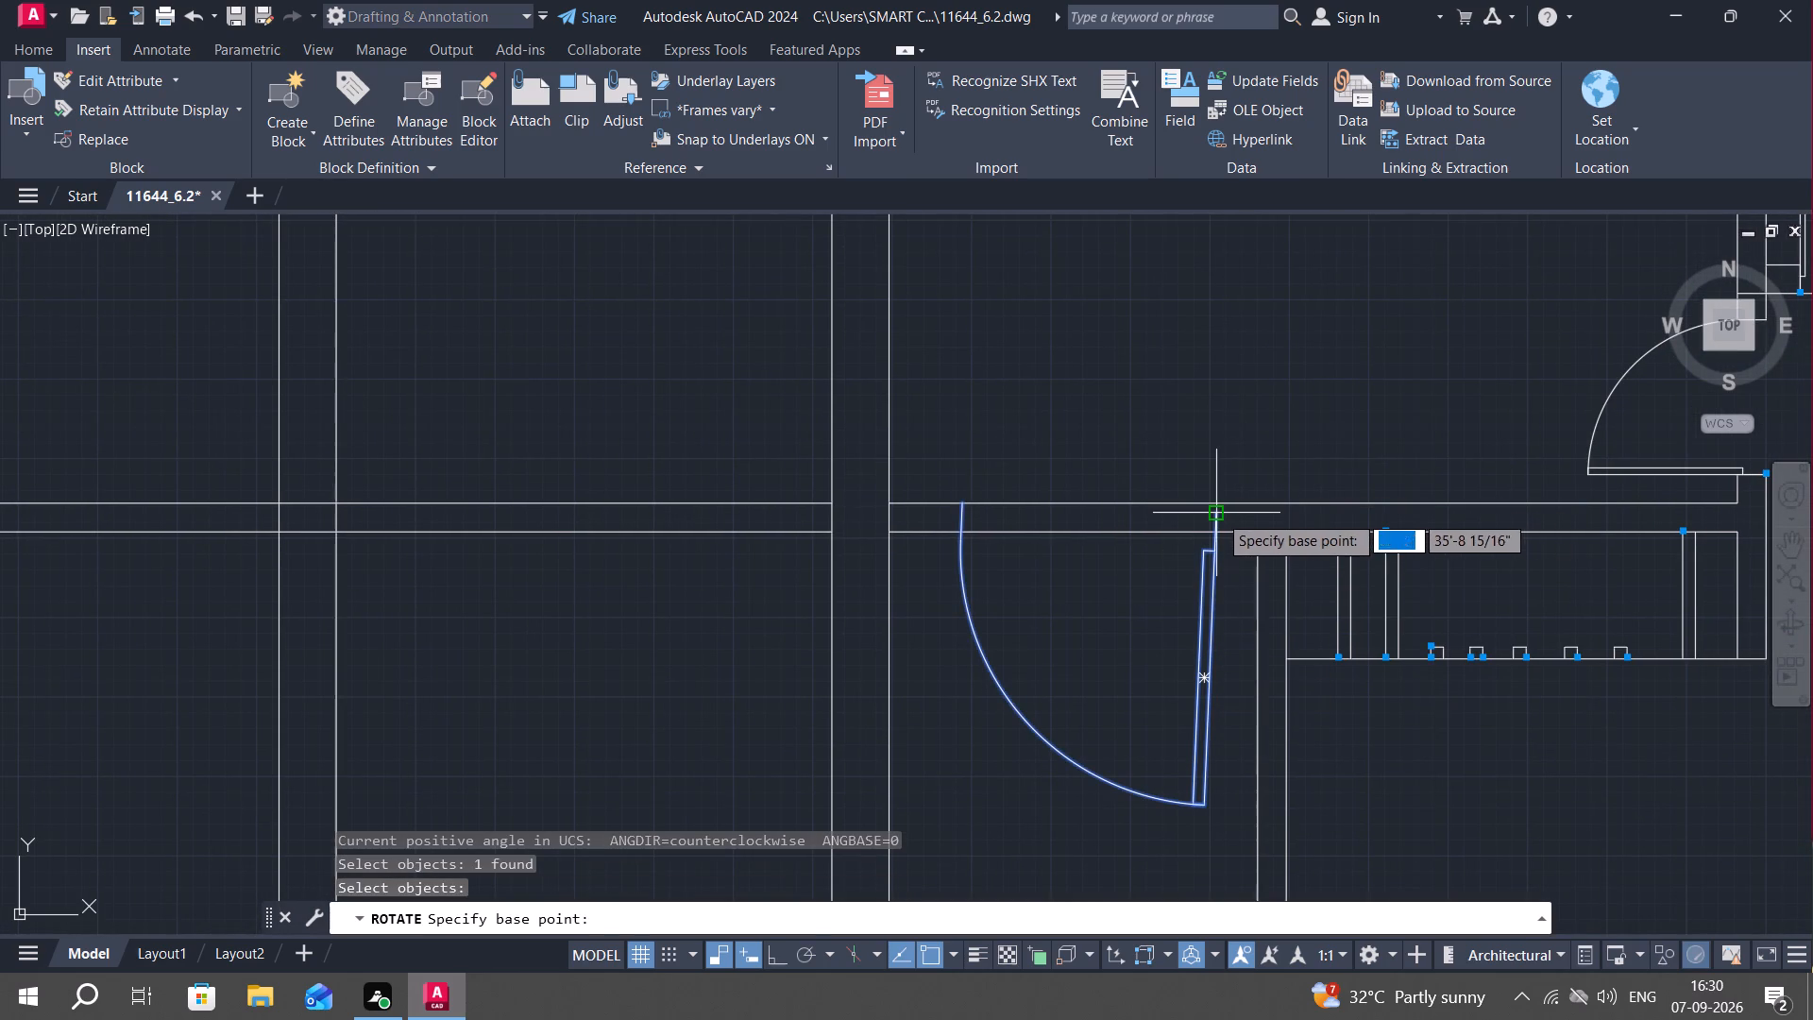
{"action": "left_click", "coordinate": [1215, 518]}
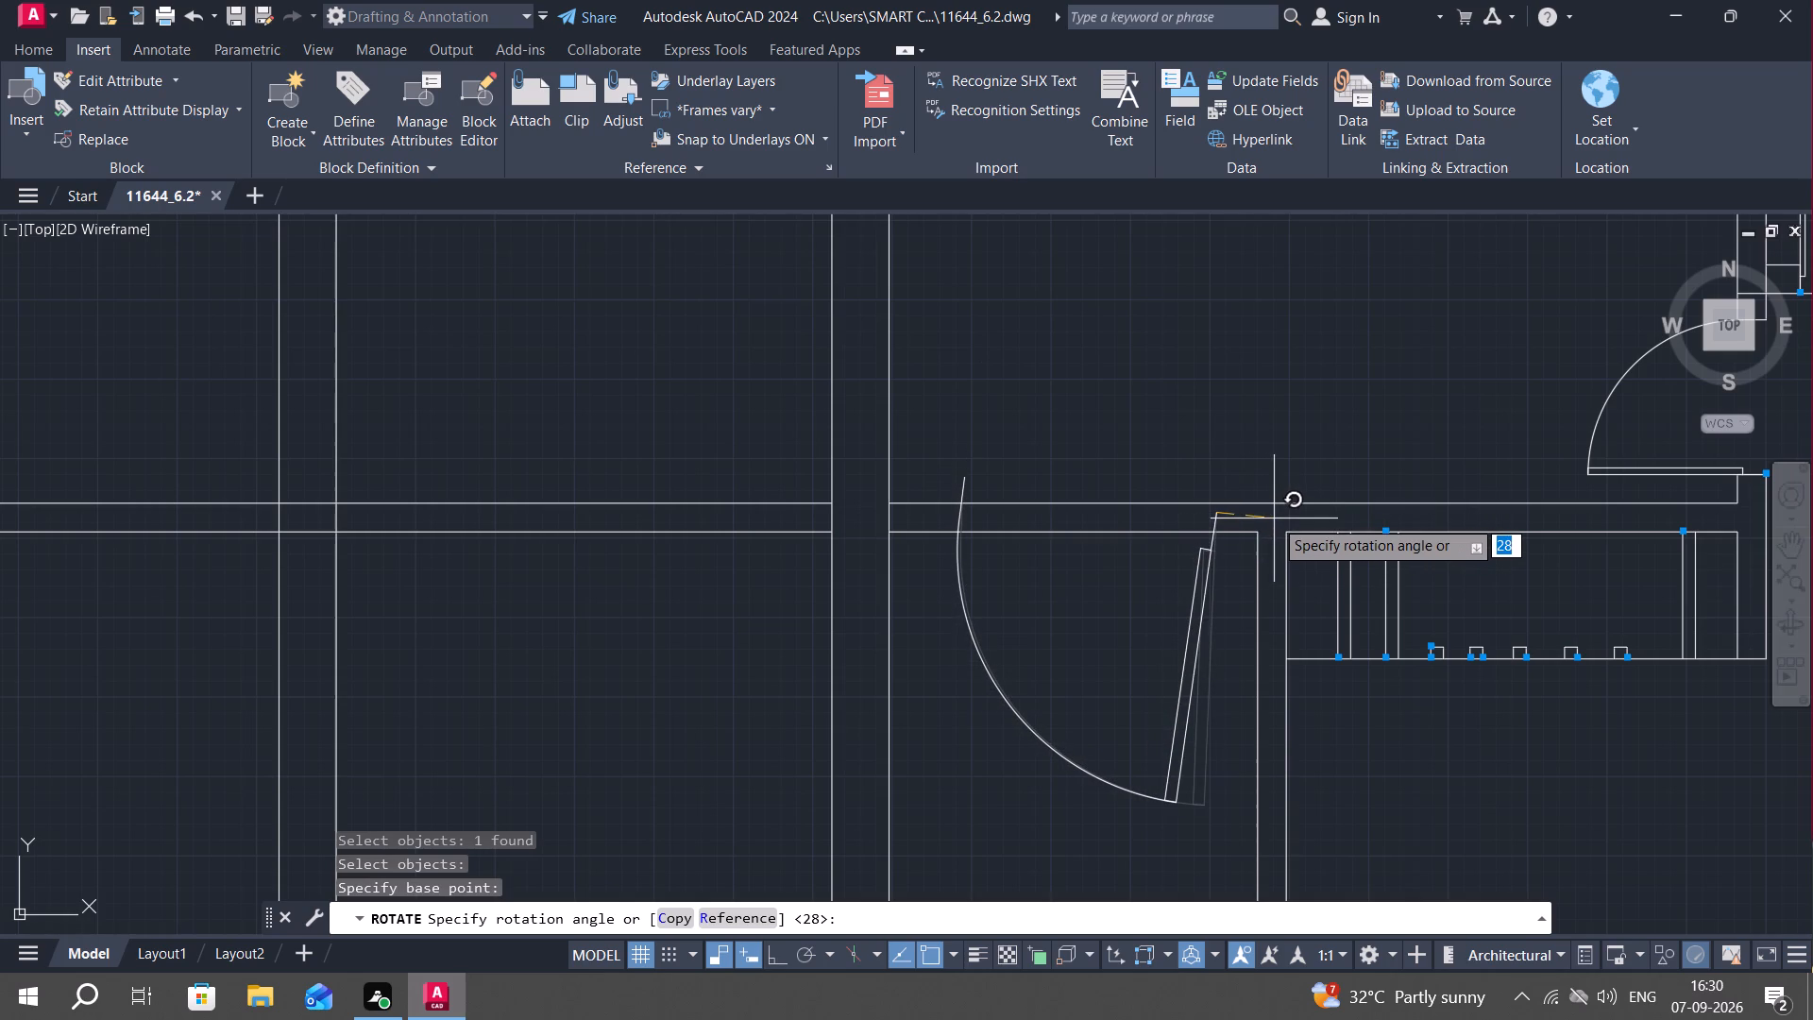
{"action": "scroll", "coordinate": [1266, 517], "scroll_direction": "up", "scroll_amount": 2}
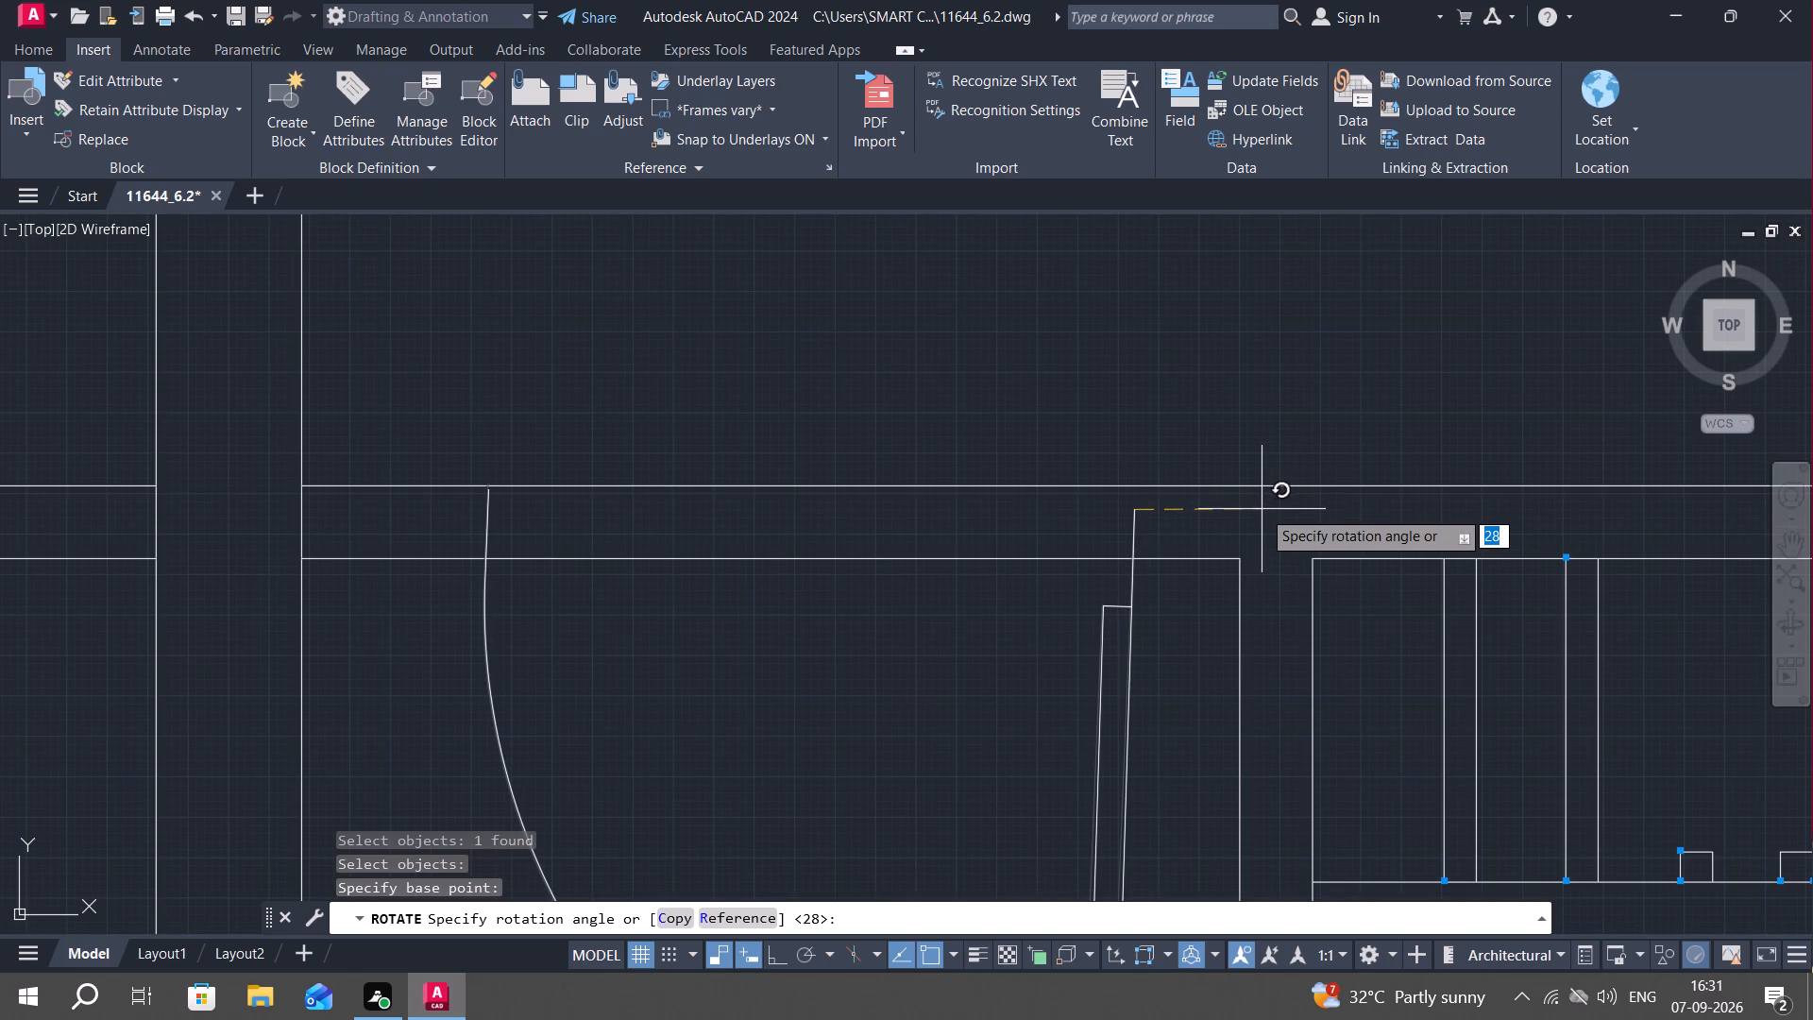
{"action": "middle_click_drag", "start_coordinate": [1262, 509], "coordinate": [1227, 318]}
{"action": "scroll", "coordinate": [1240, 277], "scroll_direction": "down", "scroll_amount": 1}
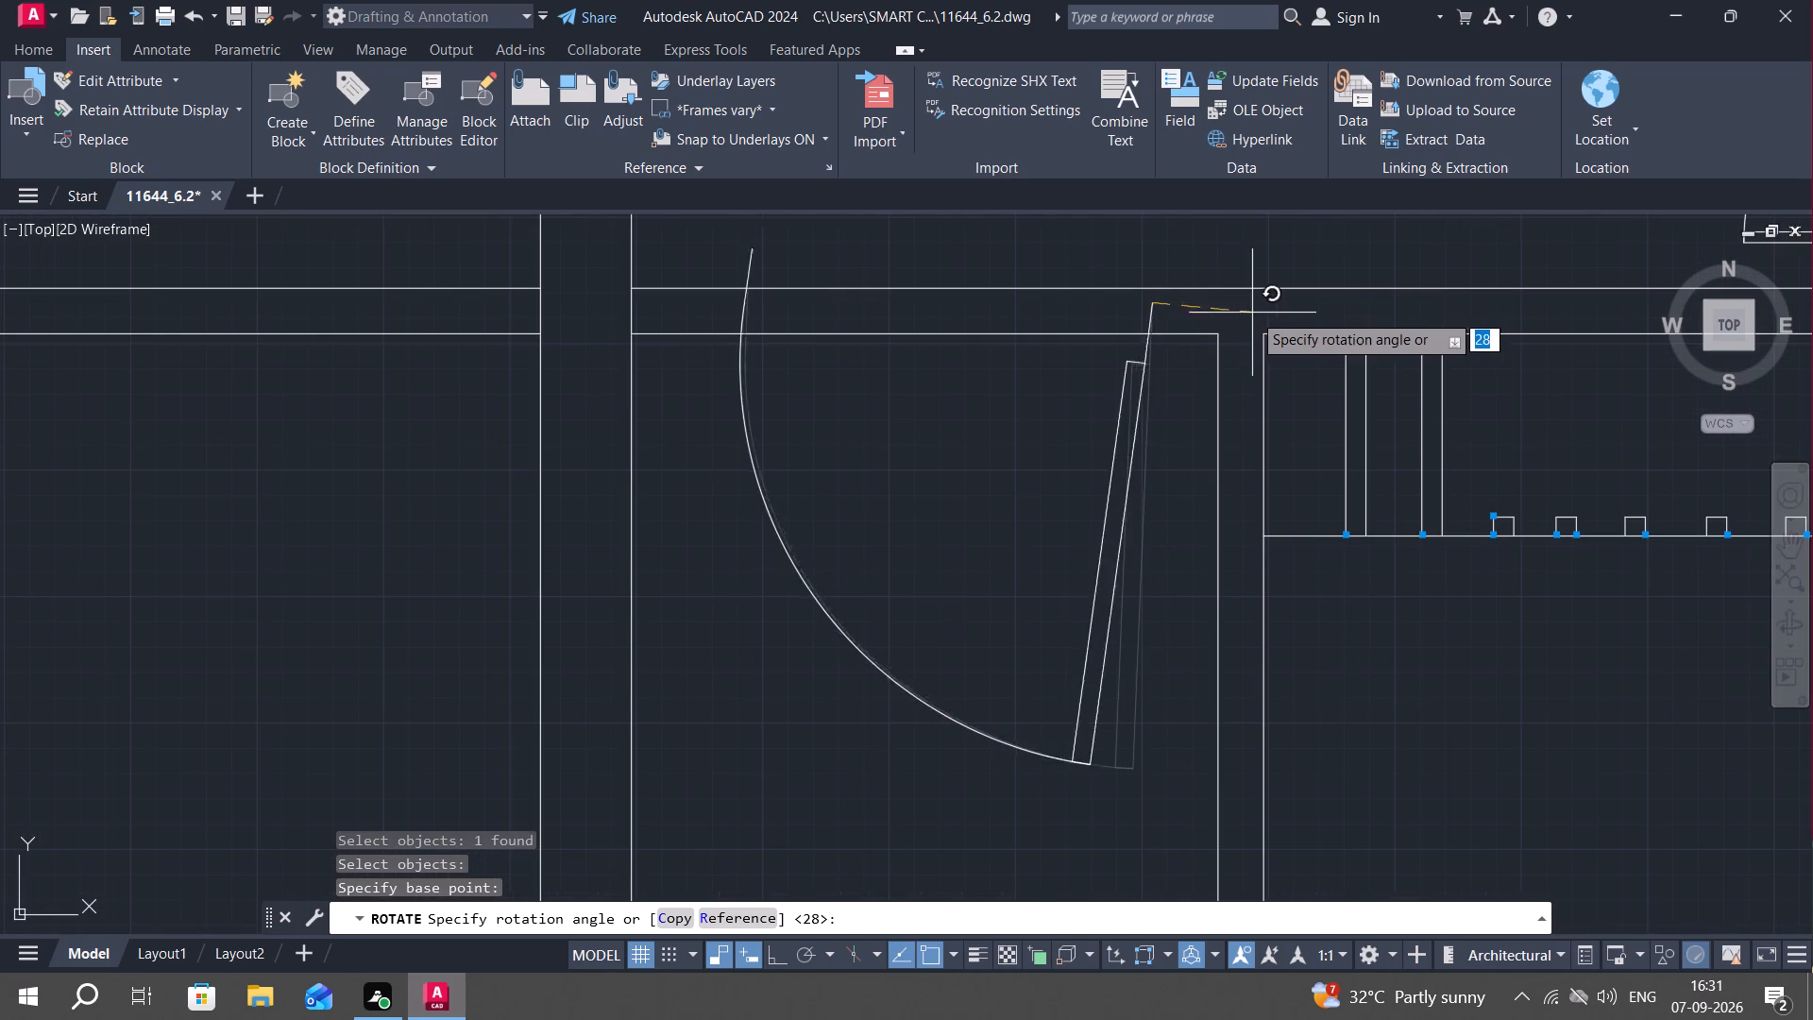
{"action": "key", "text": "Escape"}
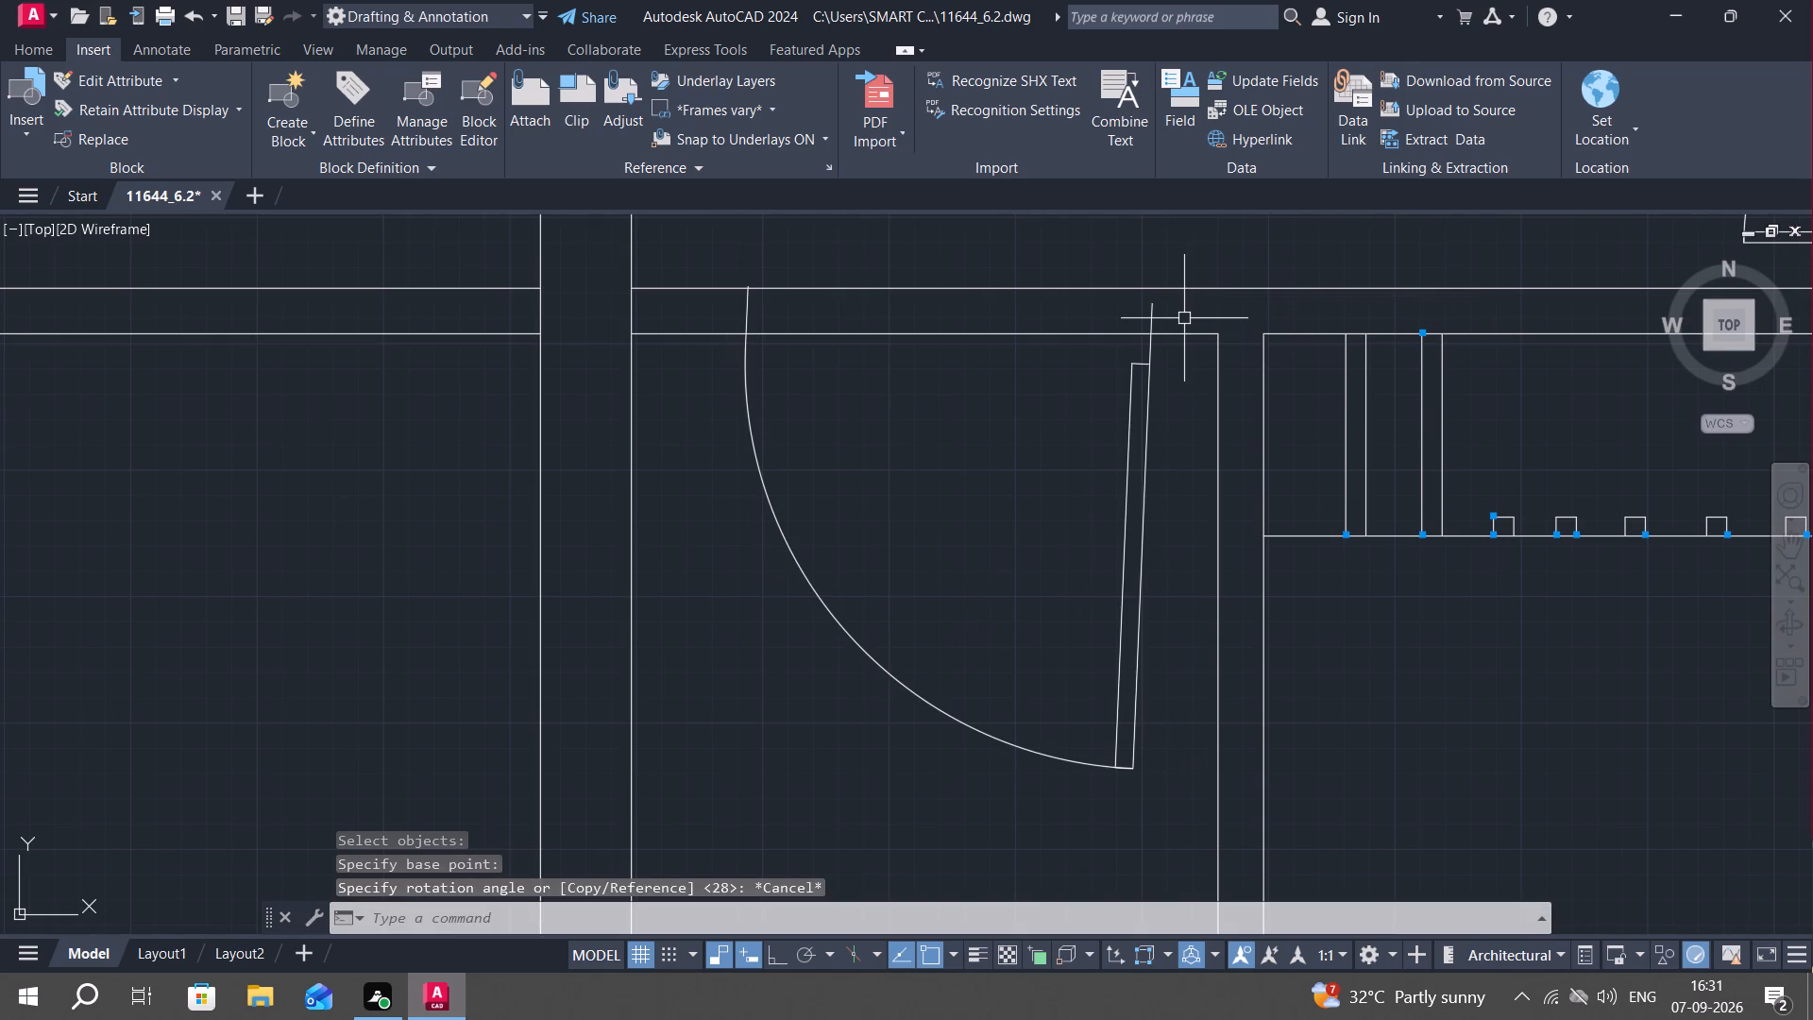
Move the placed door leaf by its hinge end onto the northeast inner corner of the small room.
{"action": "type", "text": "M"}
{"action": "key", "text": "space"}
{"action": "left_click", "coordinate": [1155, 316]}
{"action": "right_click", "coordinate": [1155, 316]}
{"action": "left_click", "coordinate": [1151, 297]}
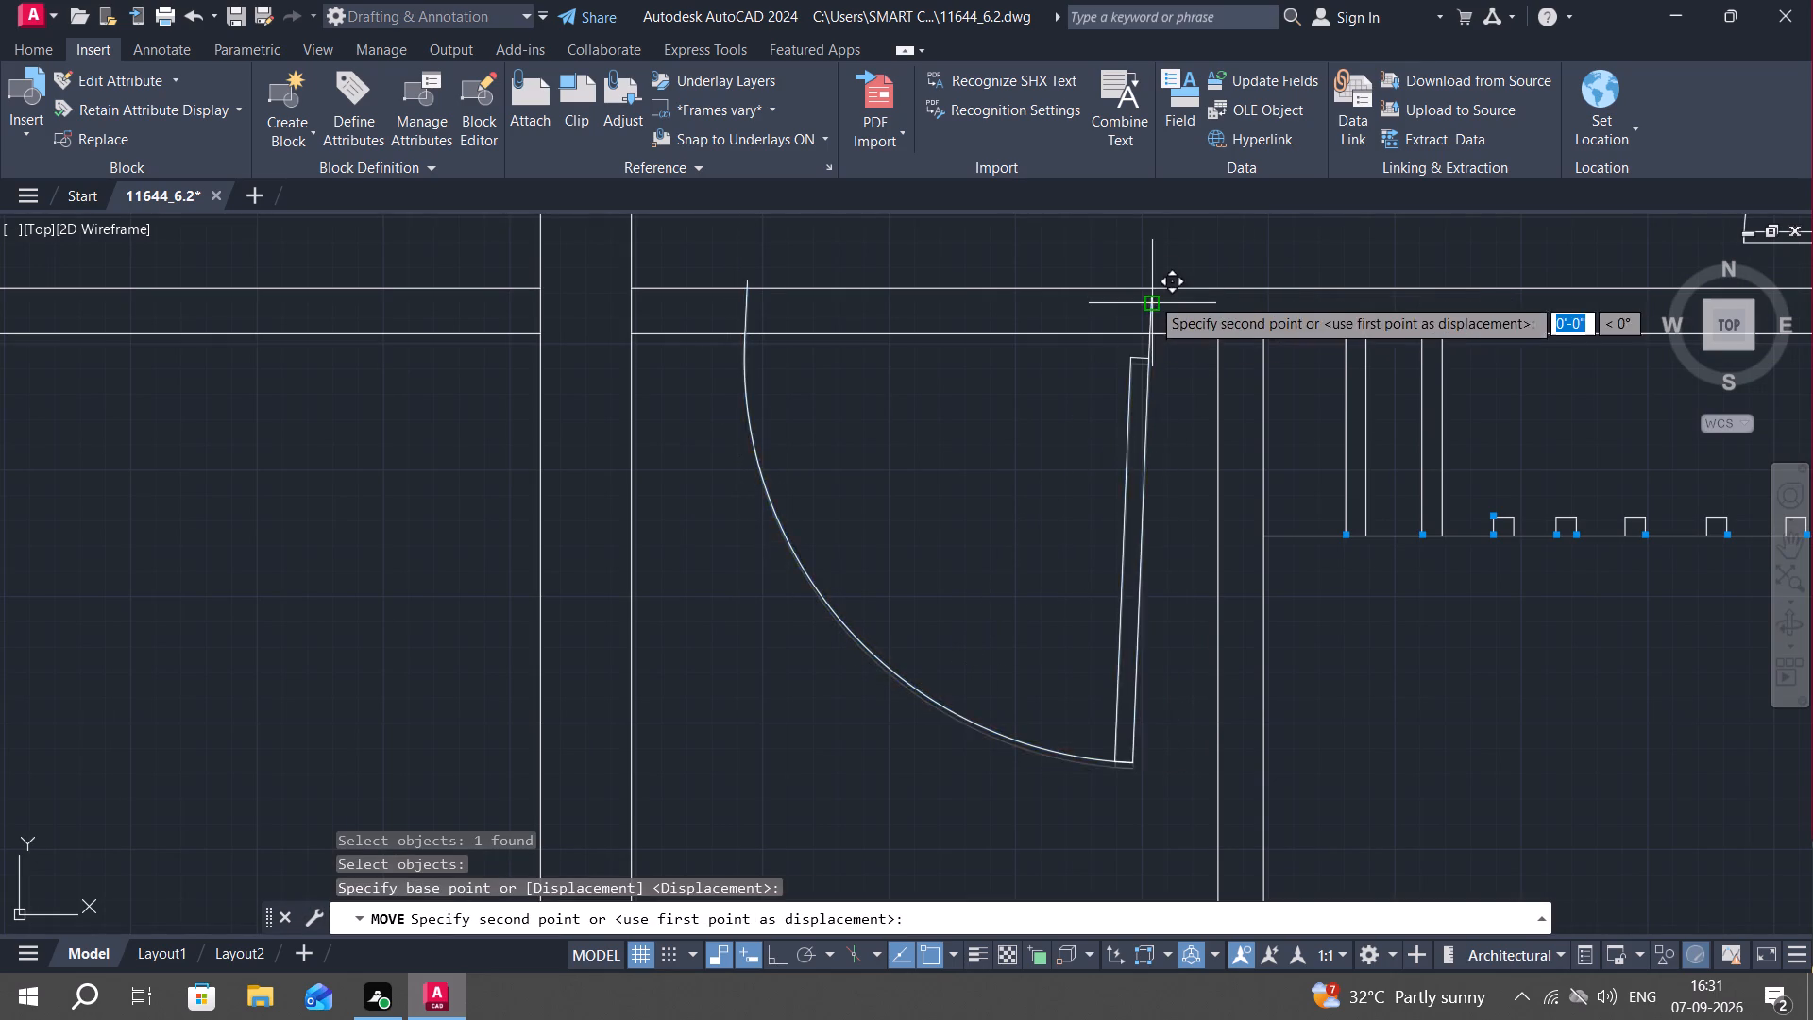
{"action": "left_click", "coordinate": [1217, 341]}
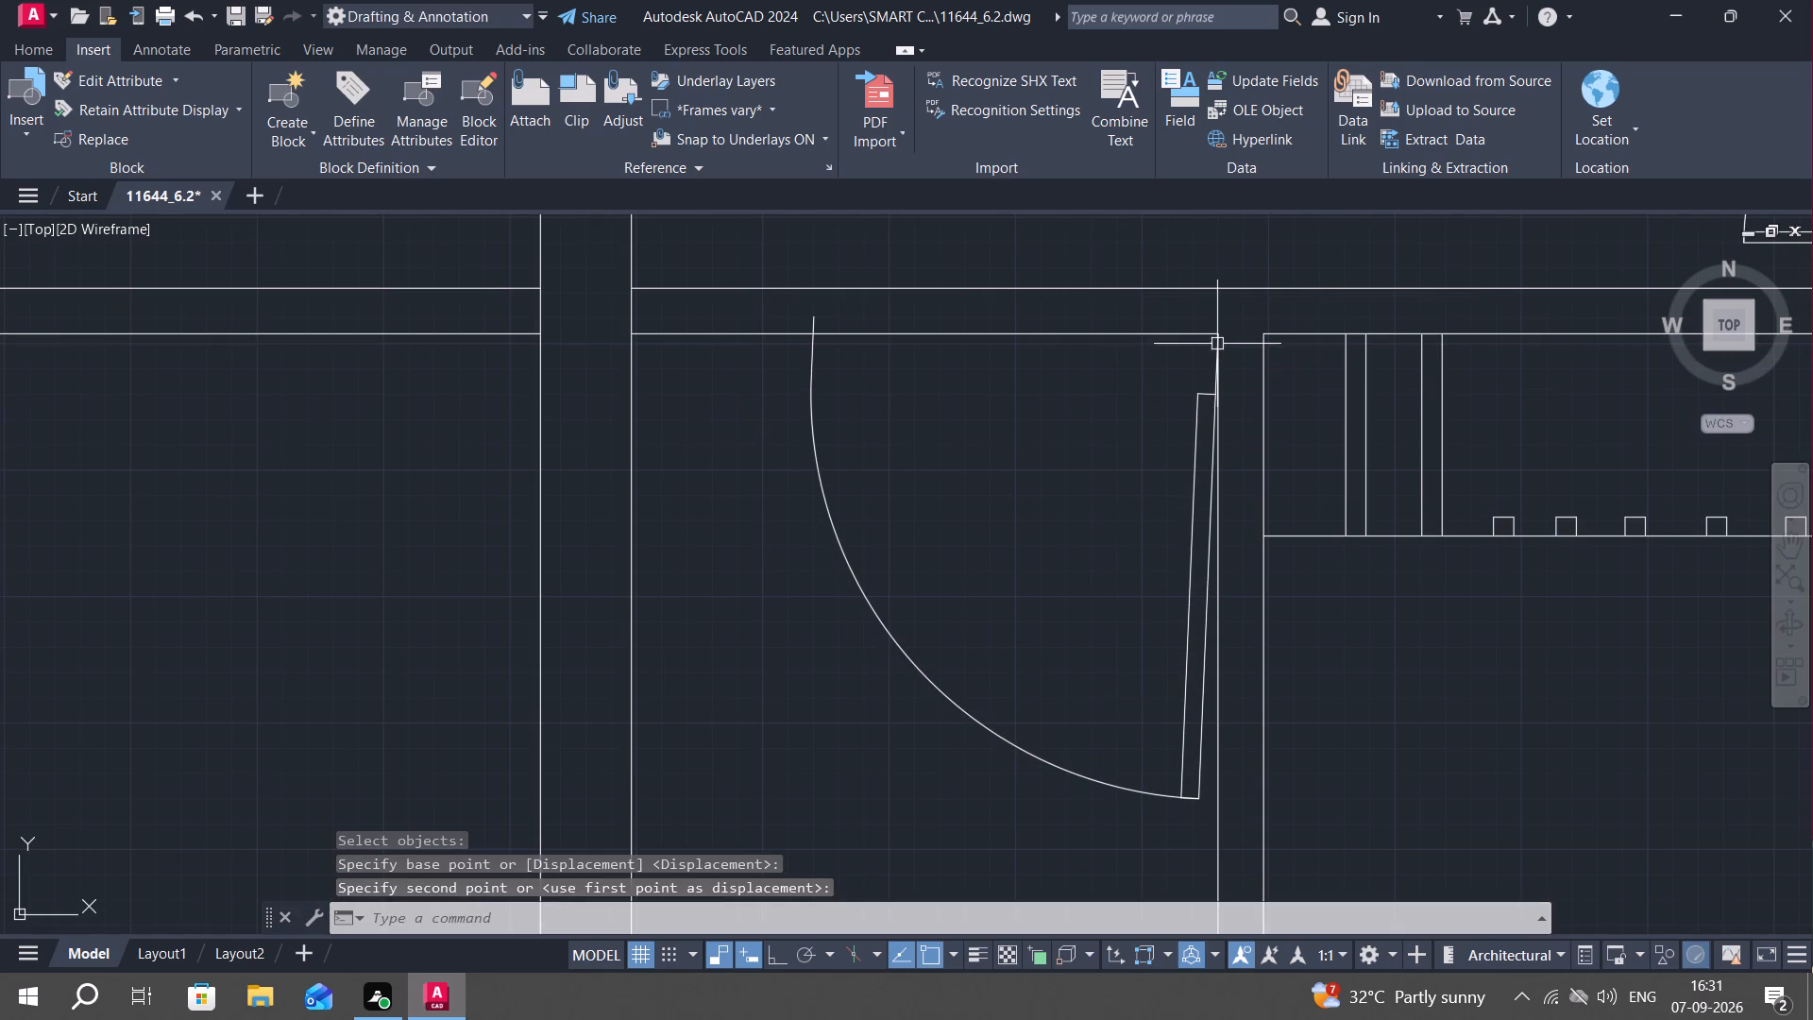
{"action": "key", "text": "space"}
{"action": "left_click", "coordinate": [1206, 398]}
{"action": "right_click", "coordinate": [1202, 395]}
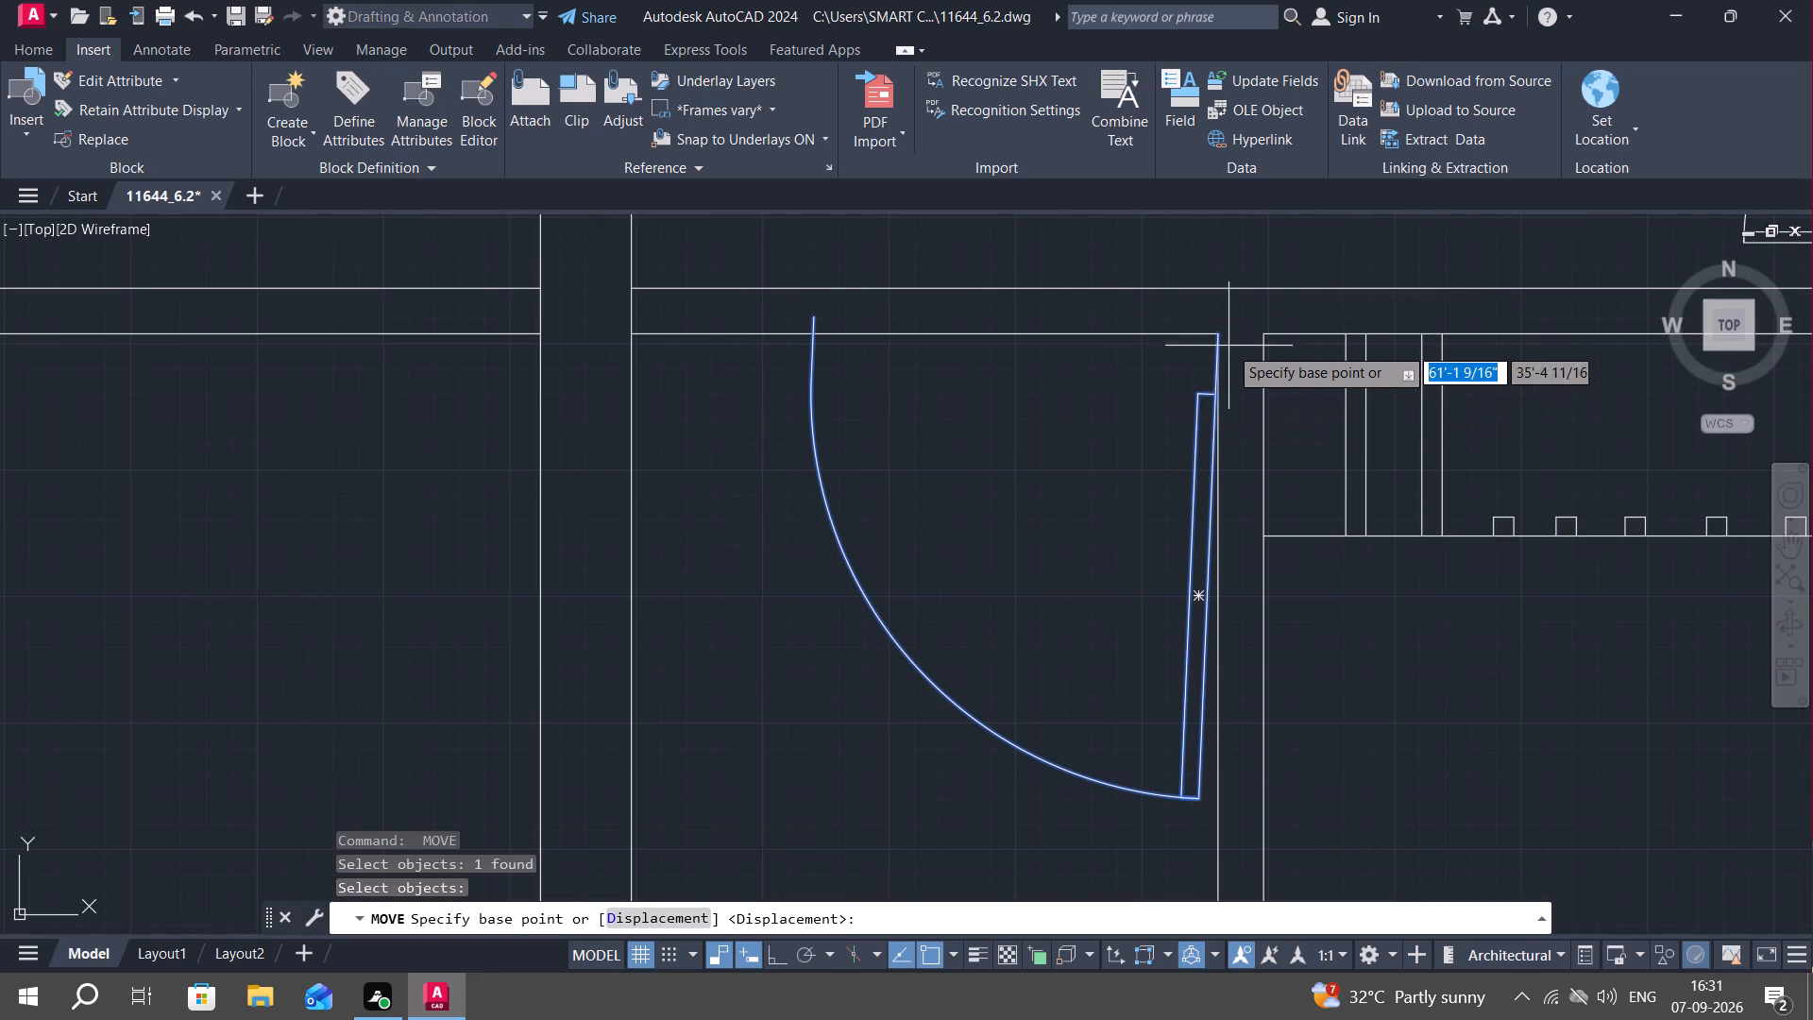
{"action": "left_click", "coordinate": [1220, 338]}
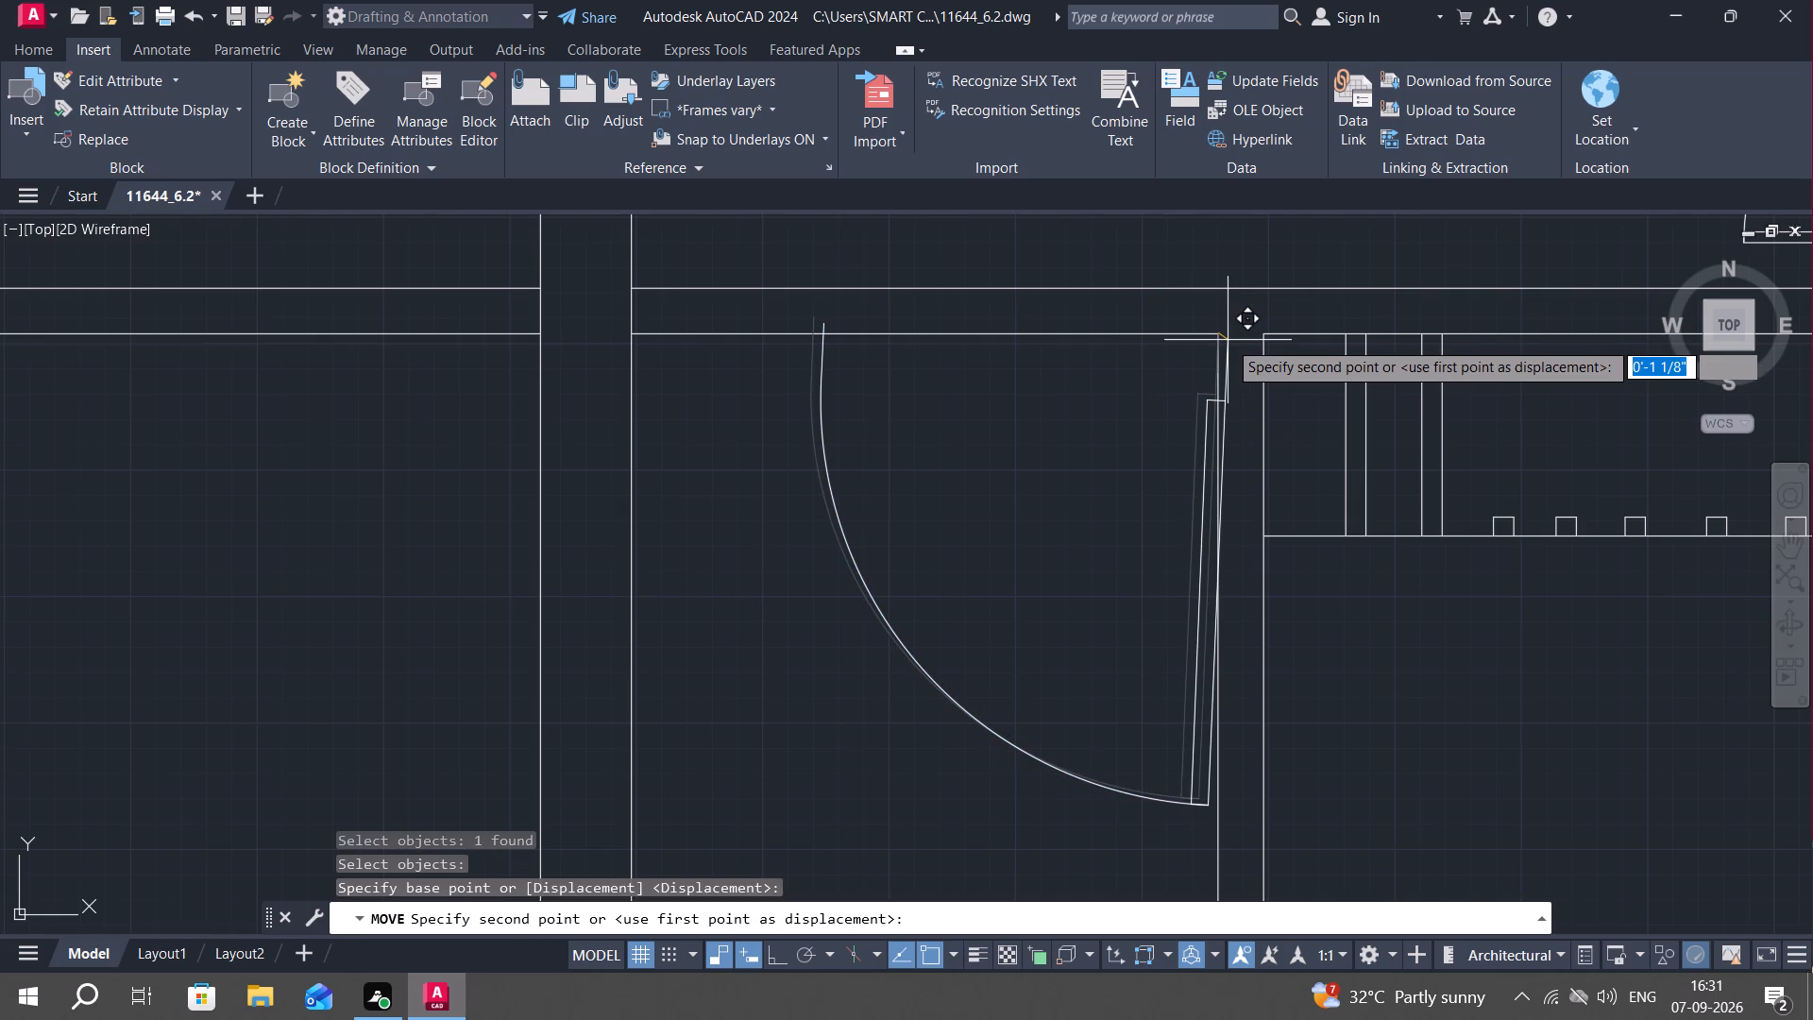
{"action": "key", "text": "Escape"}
Rotate the door leaf about its hinge at the room corner so it lies along the north wall and swings north into the bedroom.
{"action": "type", "text": "RO"}
{"action": "key", "text": "space"}
{"action": "left_click", "coordinate": [1204, 389]}
{"action": "right_click", "coordinate": [1204, 388]}
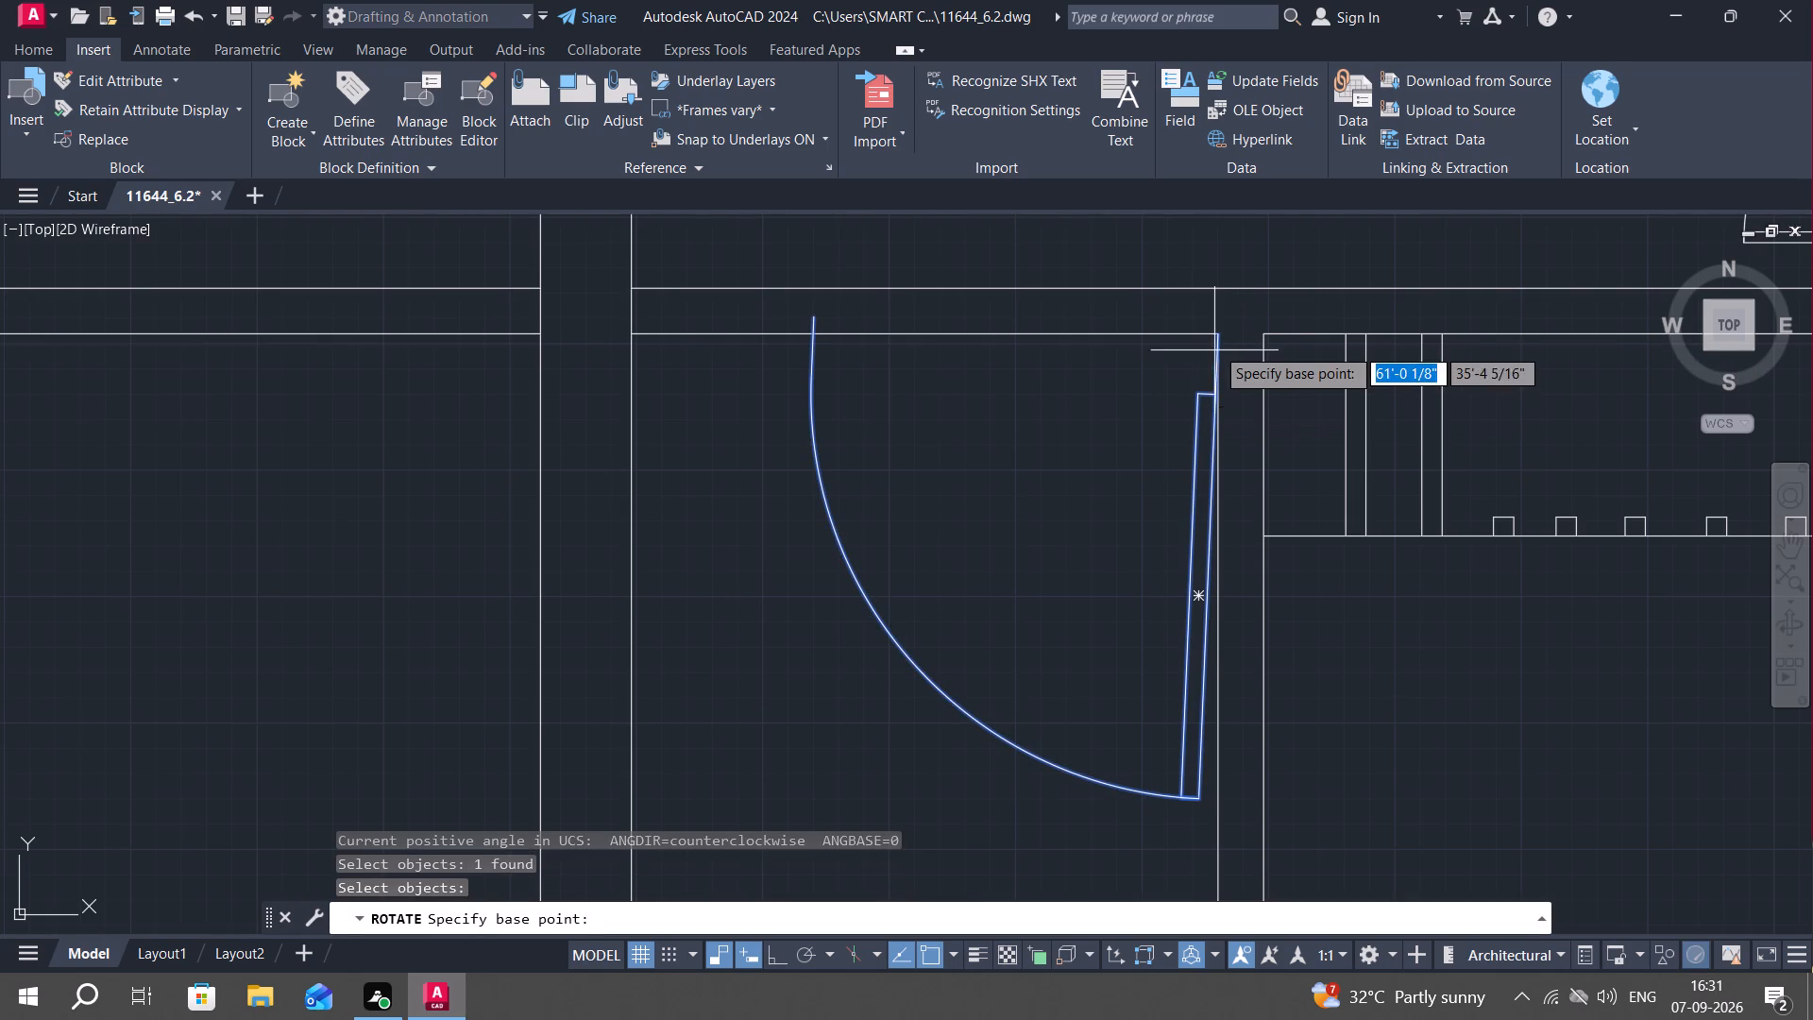
{"action": "left_click", "coordinate": [1216, 330]}
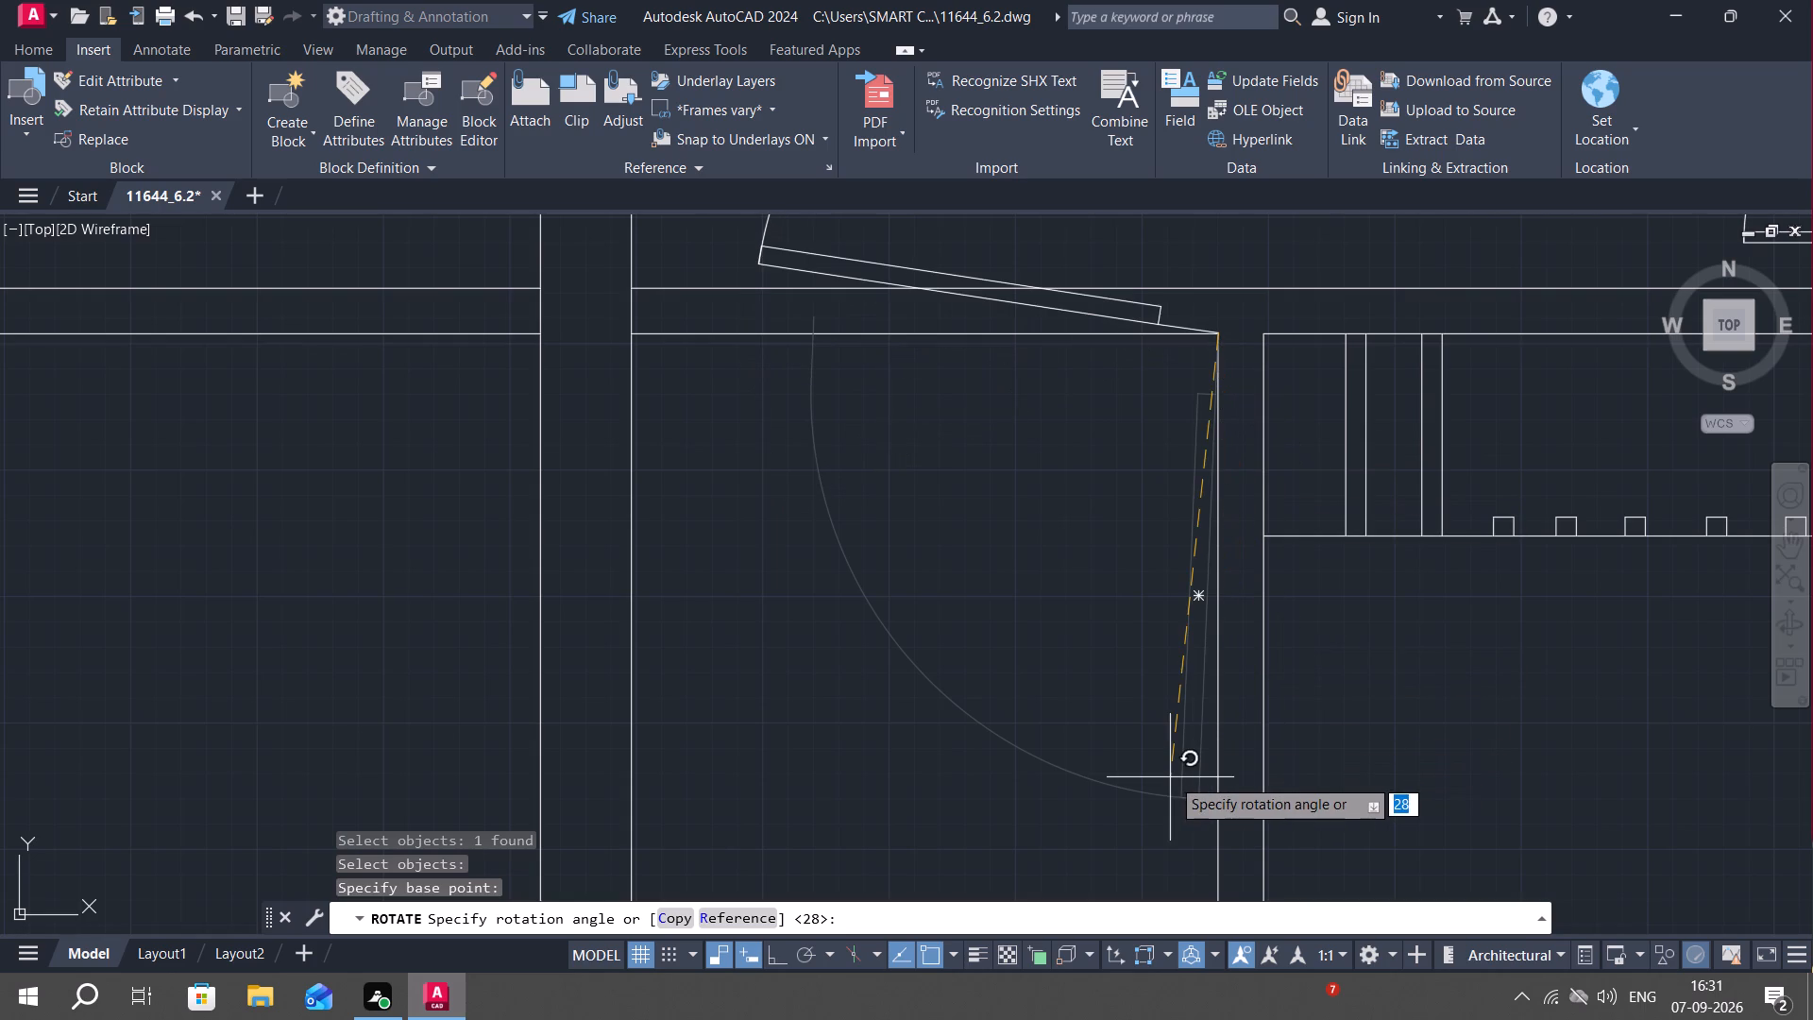
{"action": "left_click", "coordinate": [1236, 759]}
{"action": "middle_click_drag", "start_coordinate": [1078, 545], "coordinate": [1095, 650]}
{"action": "scroll", "coordinate": [1099, 625], "scroll_direction": "down", "scroll_amount": 2}
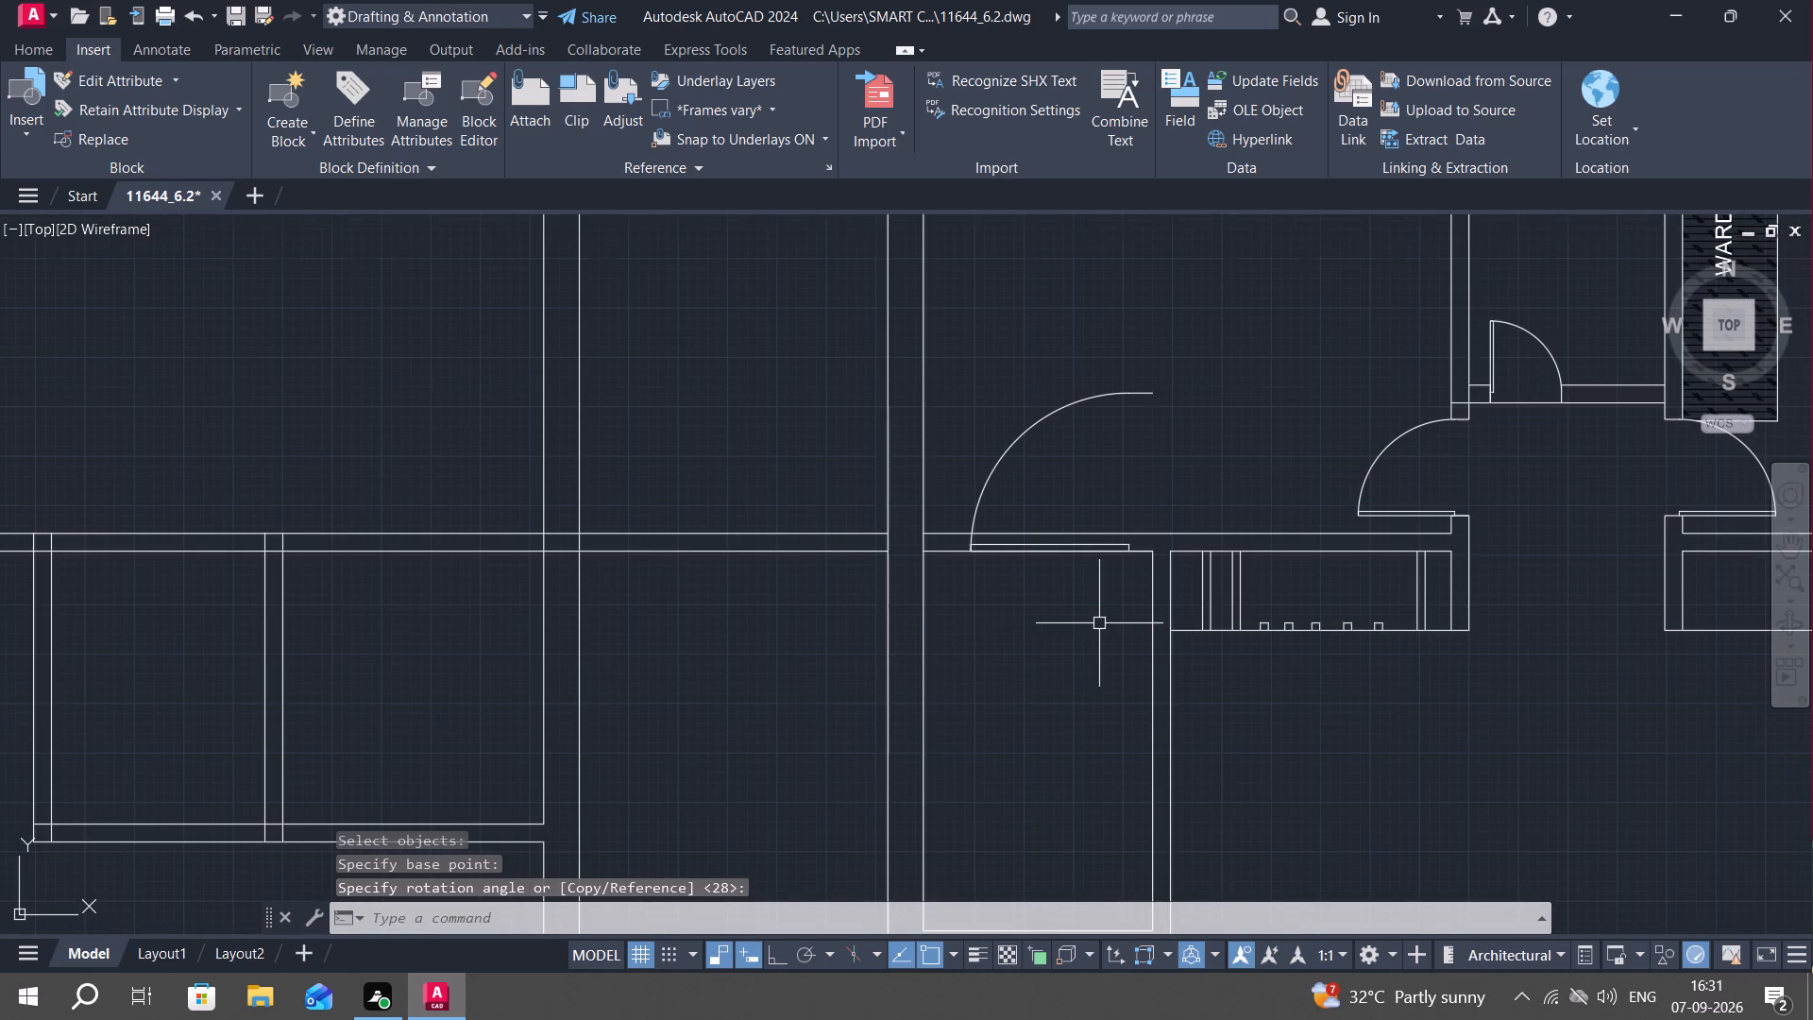
Rotate the small room's door 90 degrees about the free end of its swing arc, with Ortho on, so the leaf stands vertical.
{"action": "type", "text": "RO"}
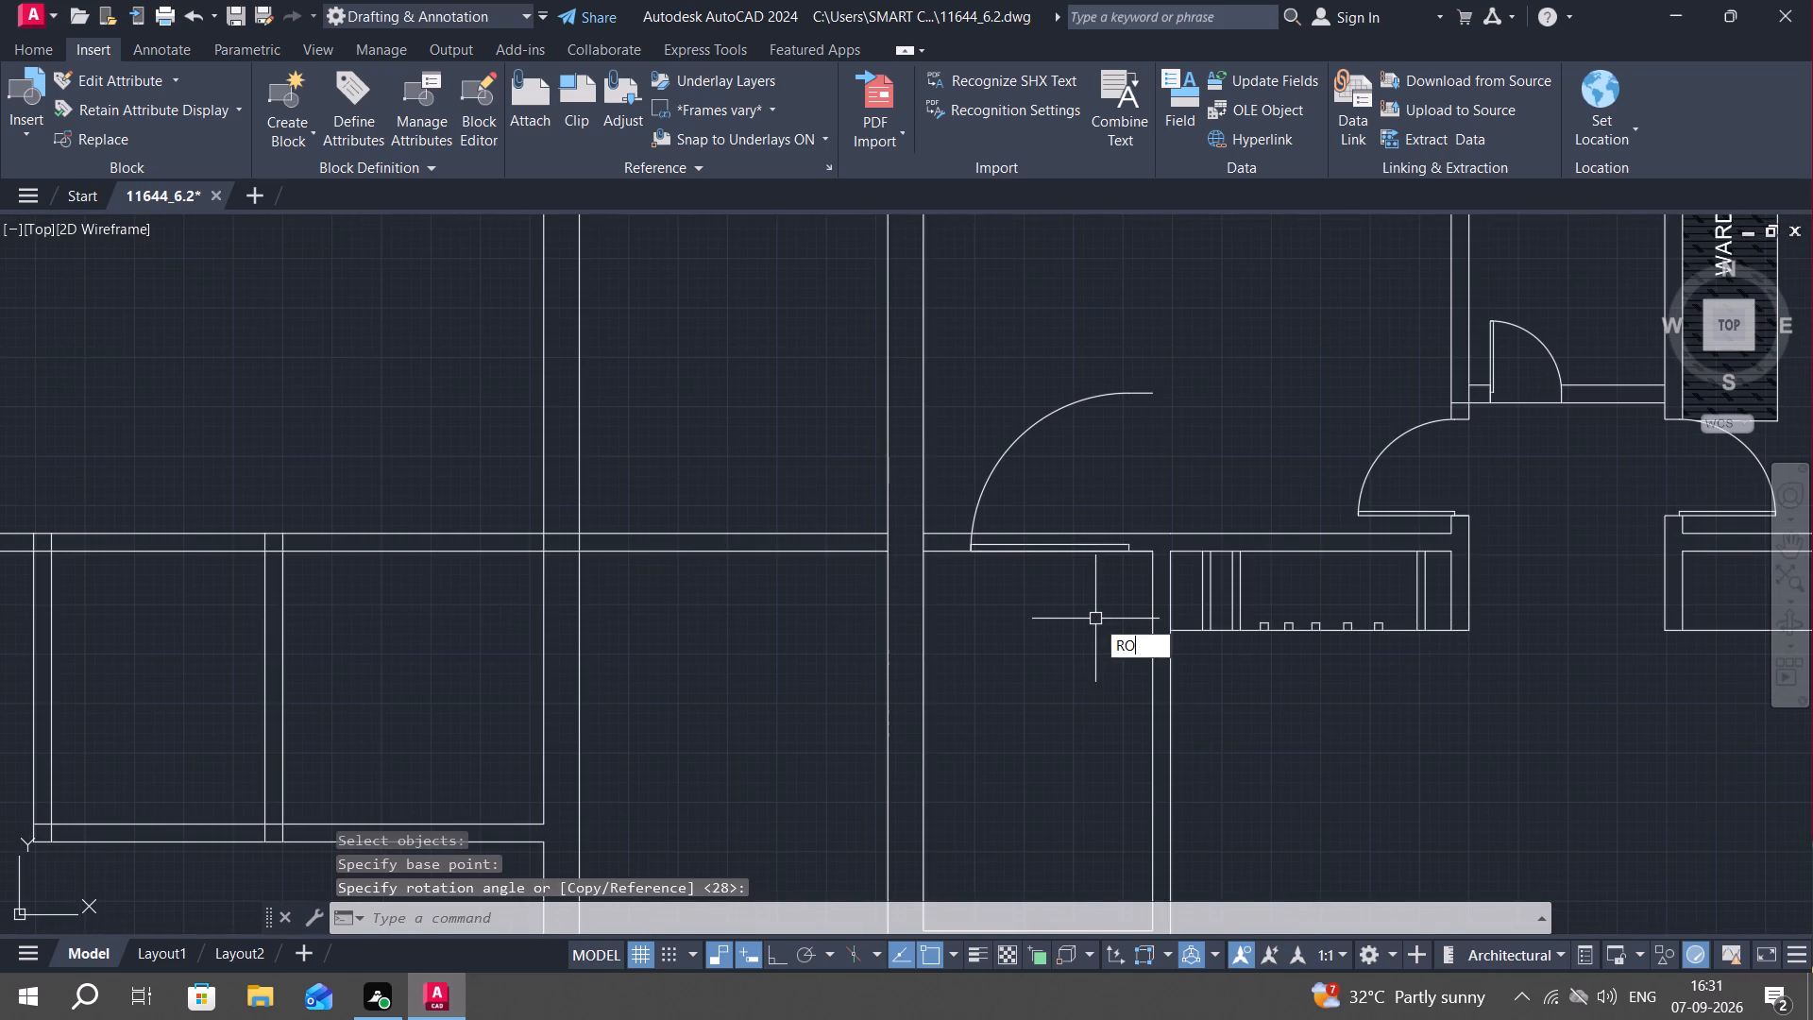
{"action": "key", "text": "space"}
{"action": "left_click", "coordinate": [1090, 403]}
{"action": "right_click", "coordinate": [1090, 398]}
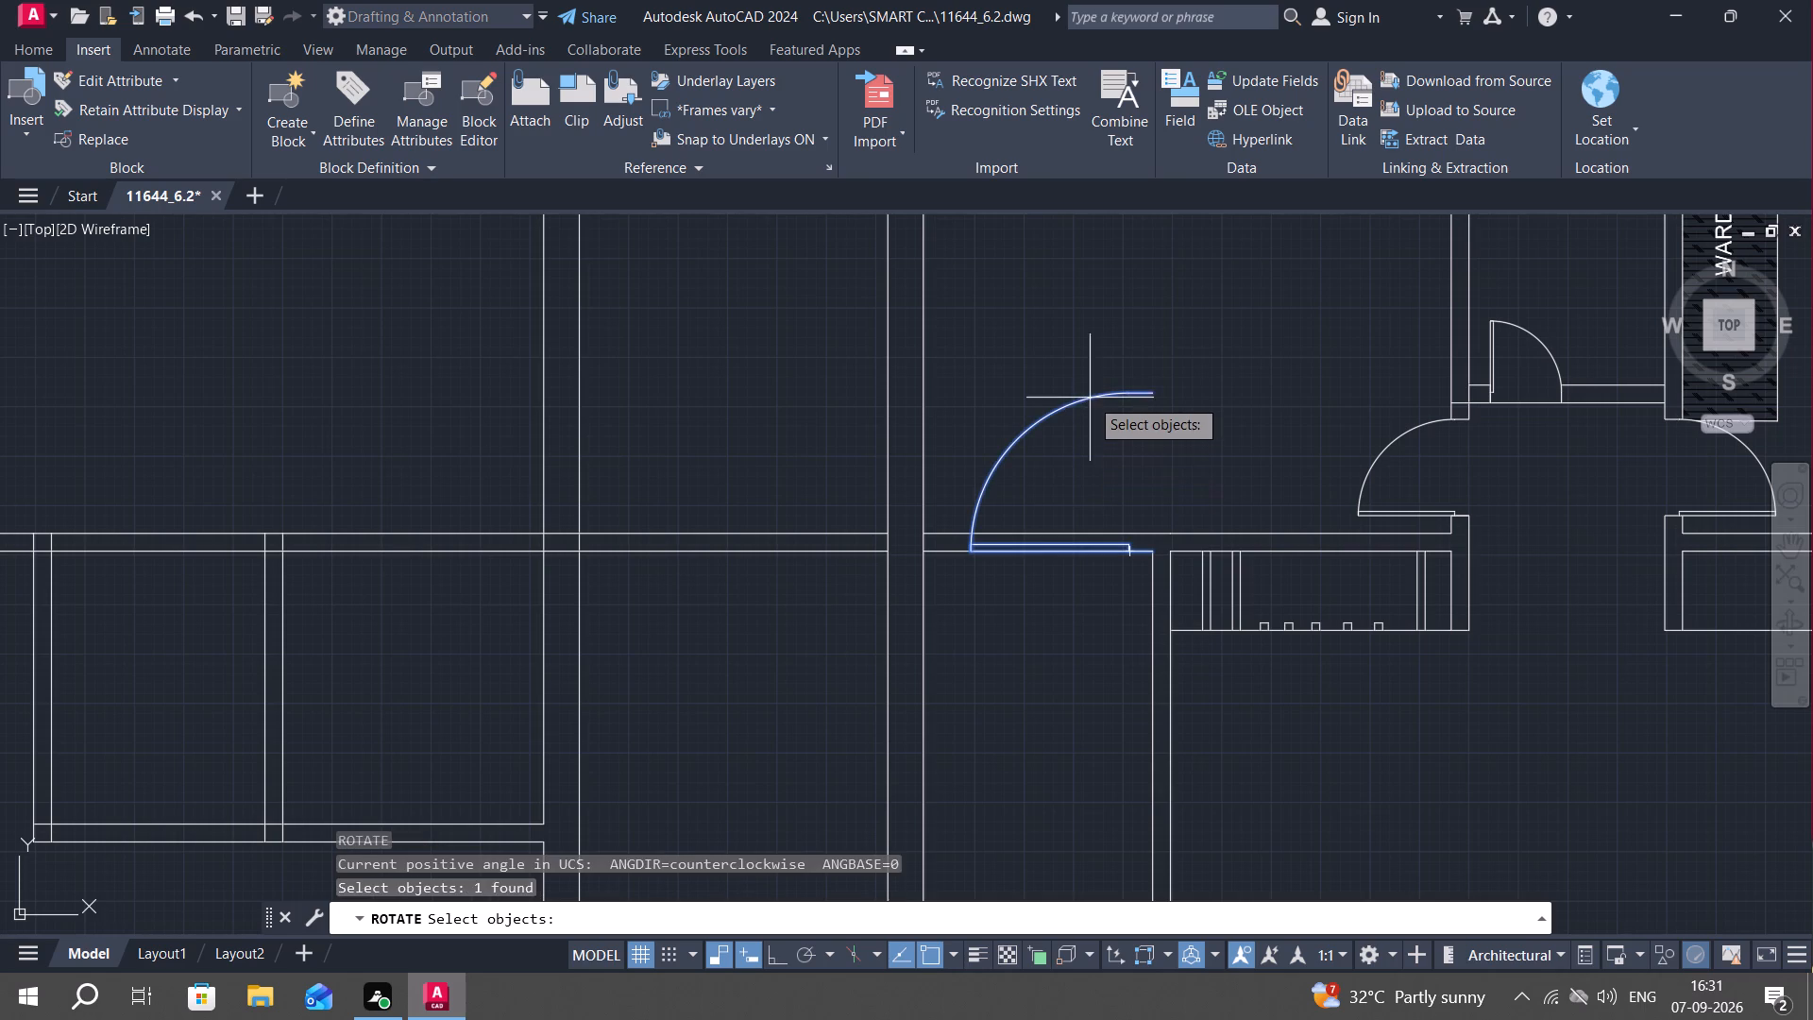
{"action": "left_click", "coordinate": [1153, 393]}
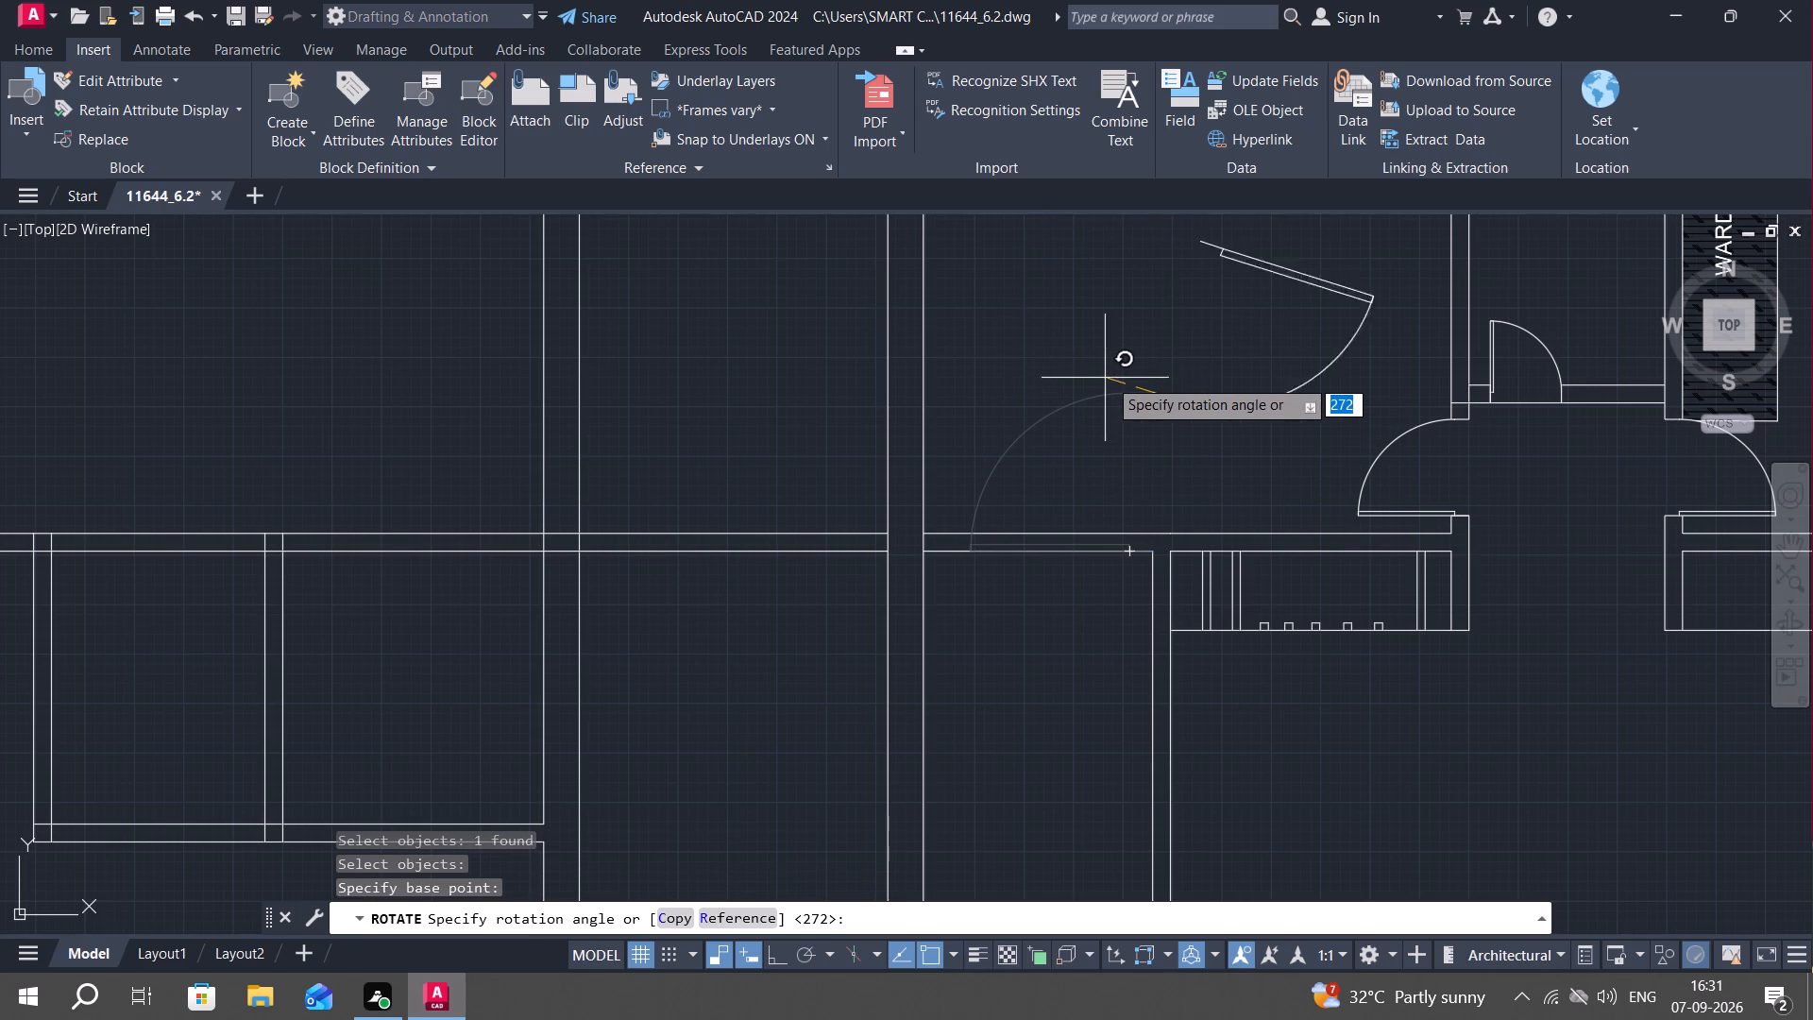
{"action": "key", "text": "F8"}
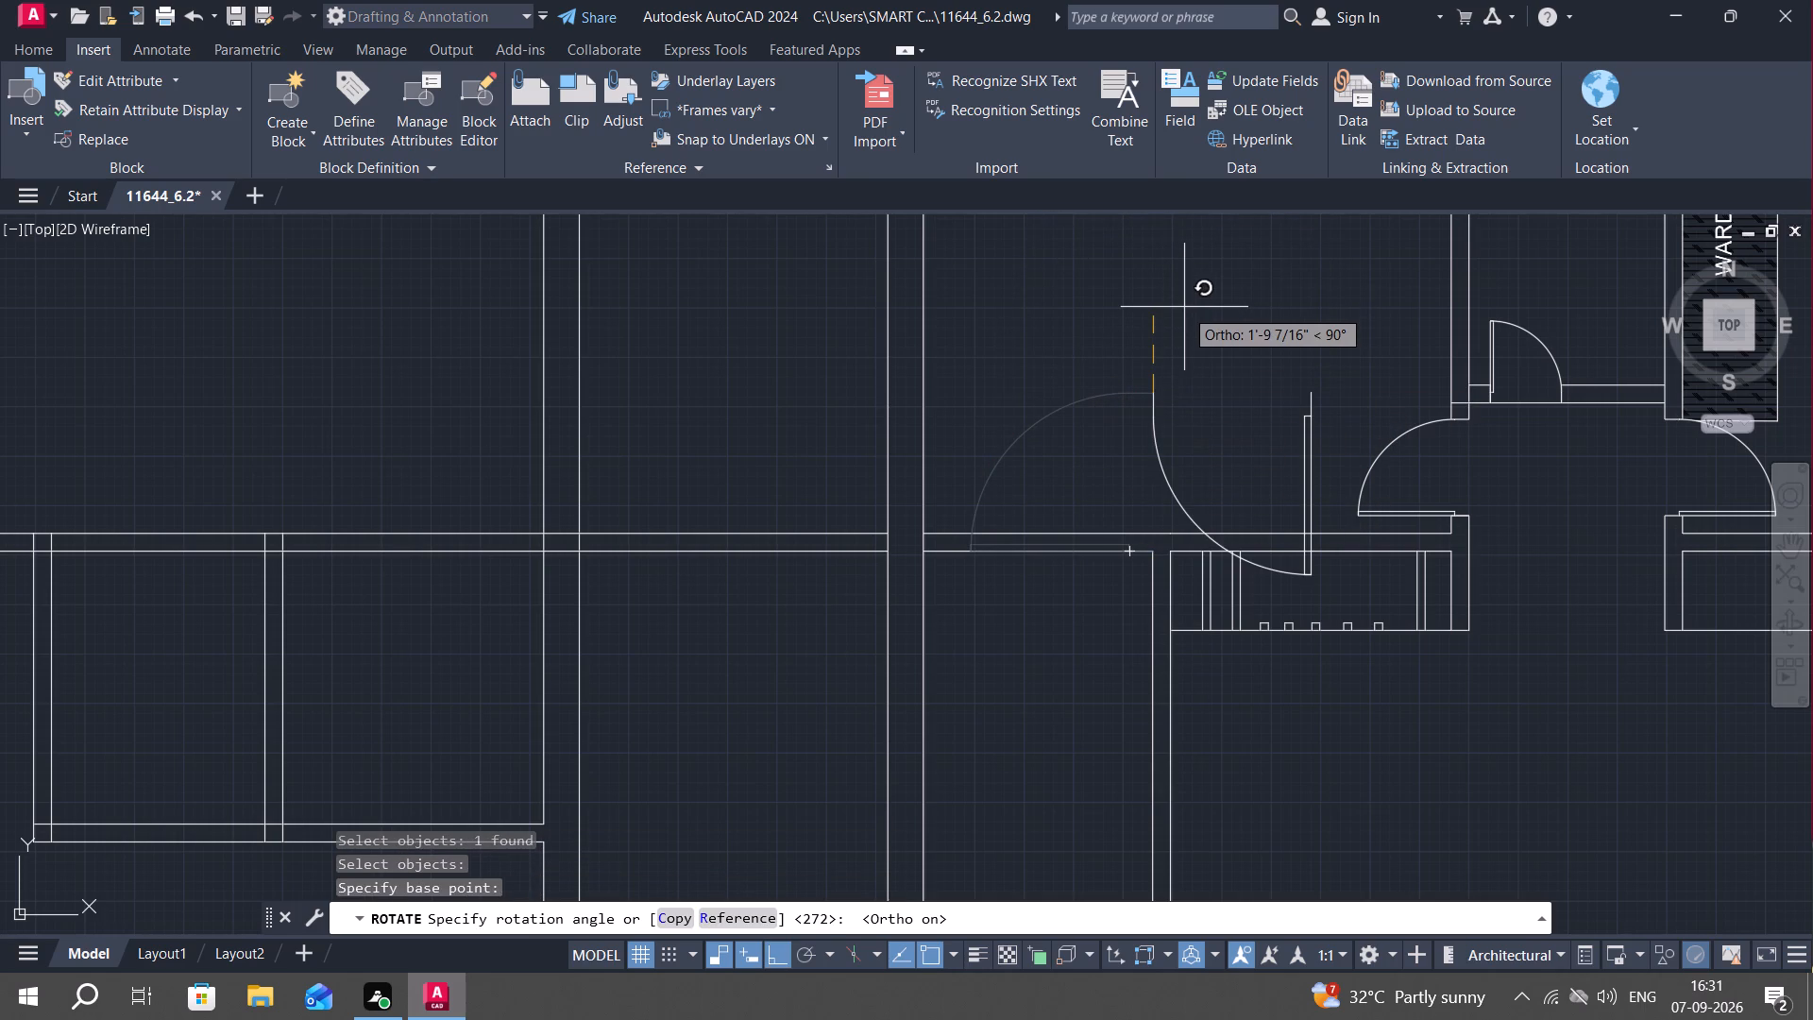
{"action": "left_click", "coordinate": [1184, 307]}
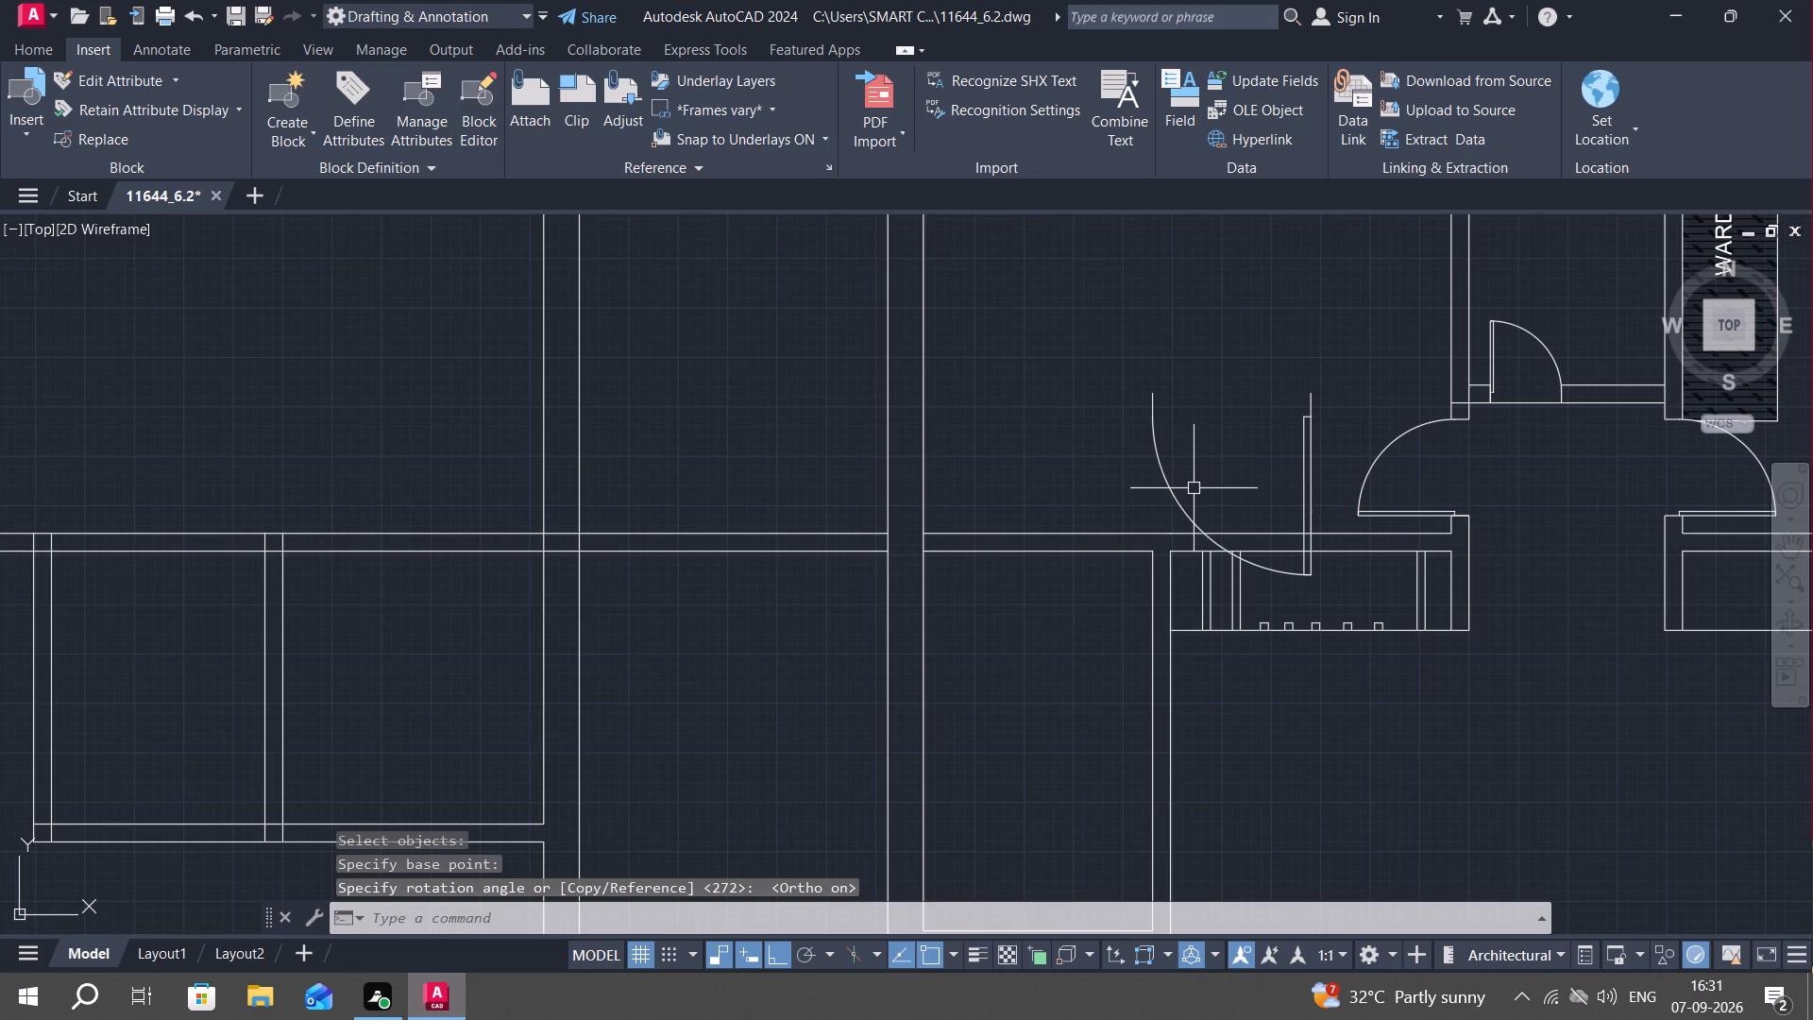
Move the door by its hinge end onto the upper line of the small room's north wall, so it swings south into the room.
{"action": "key", "text": "m"}
{"action": "key", "text": "space"}
{"action": "left_click", "coordinate": [1161, 466]}
{"action": "right_click", "coordinate": [1160, 466]}
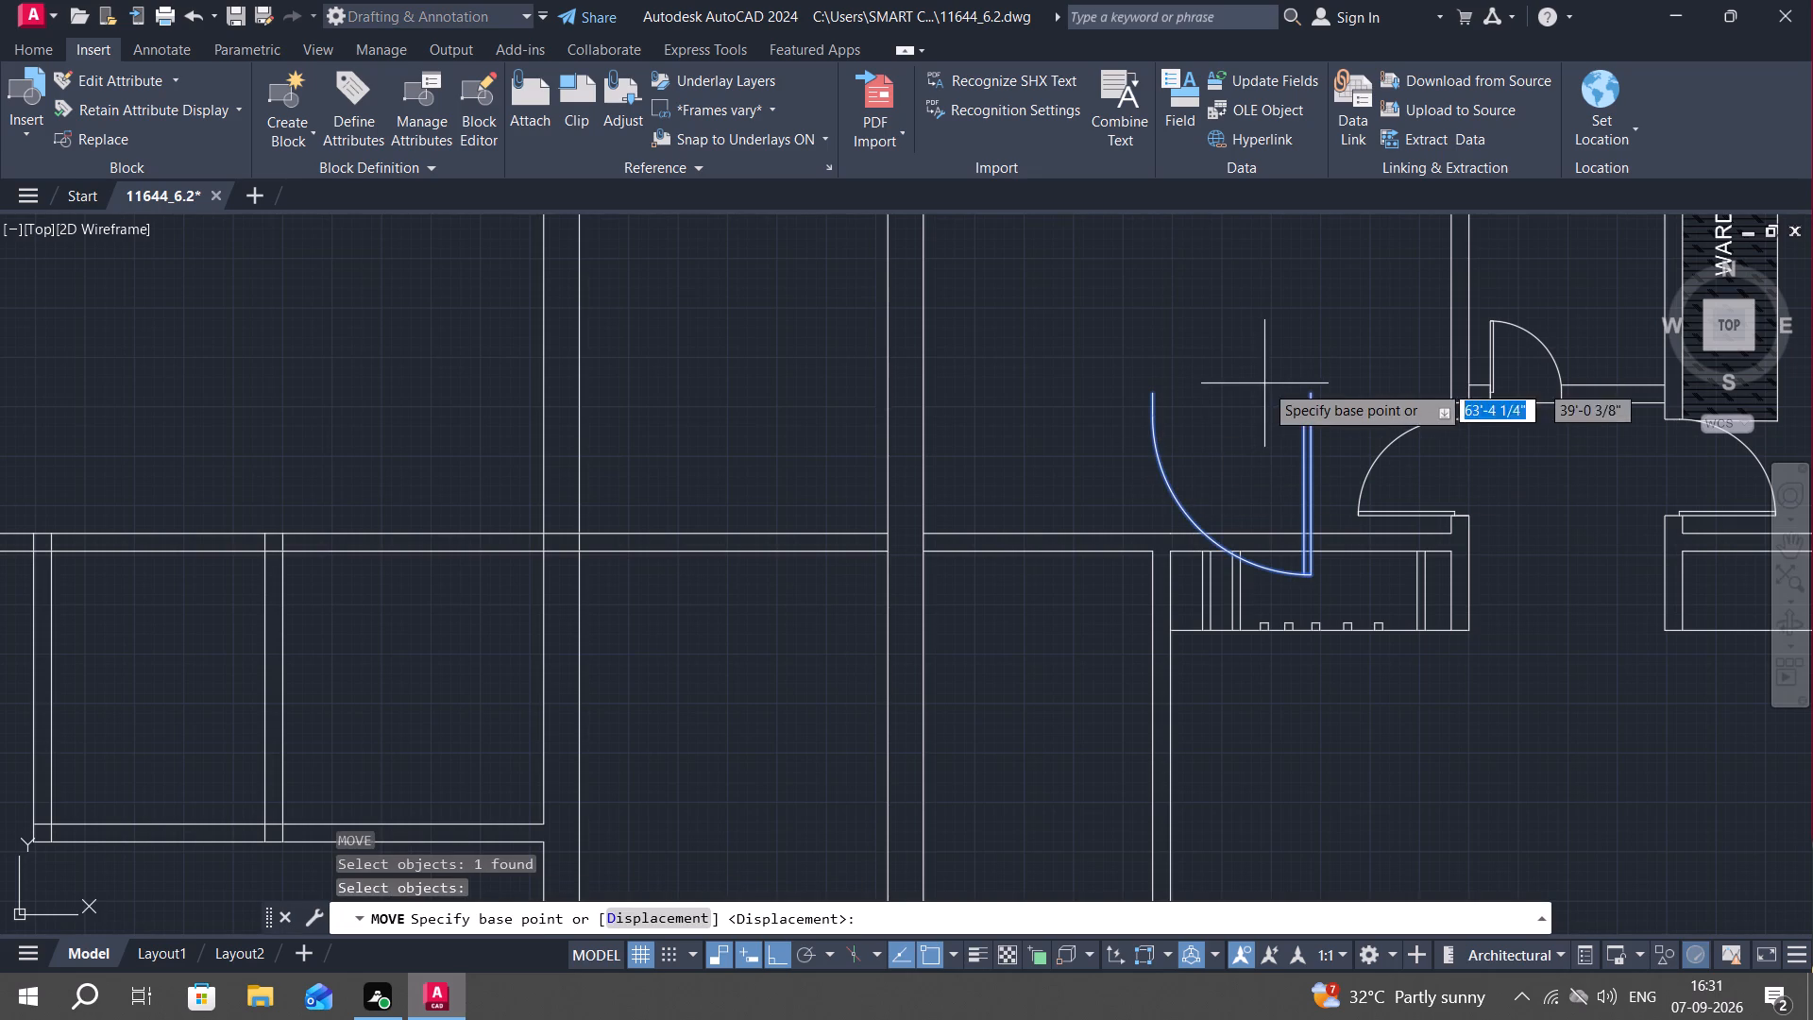
{"action": "left_click", "coordinate": [1313, 392]}
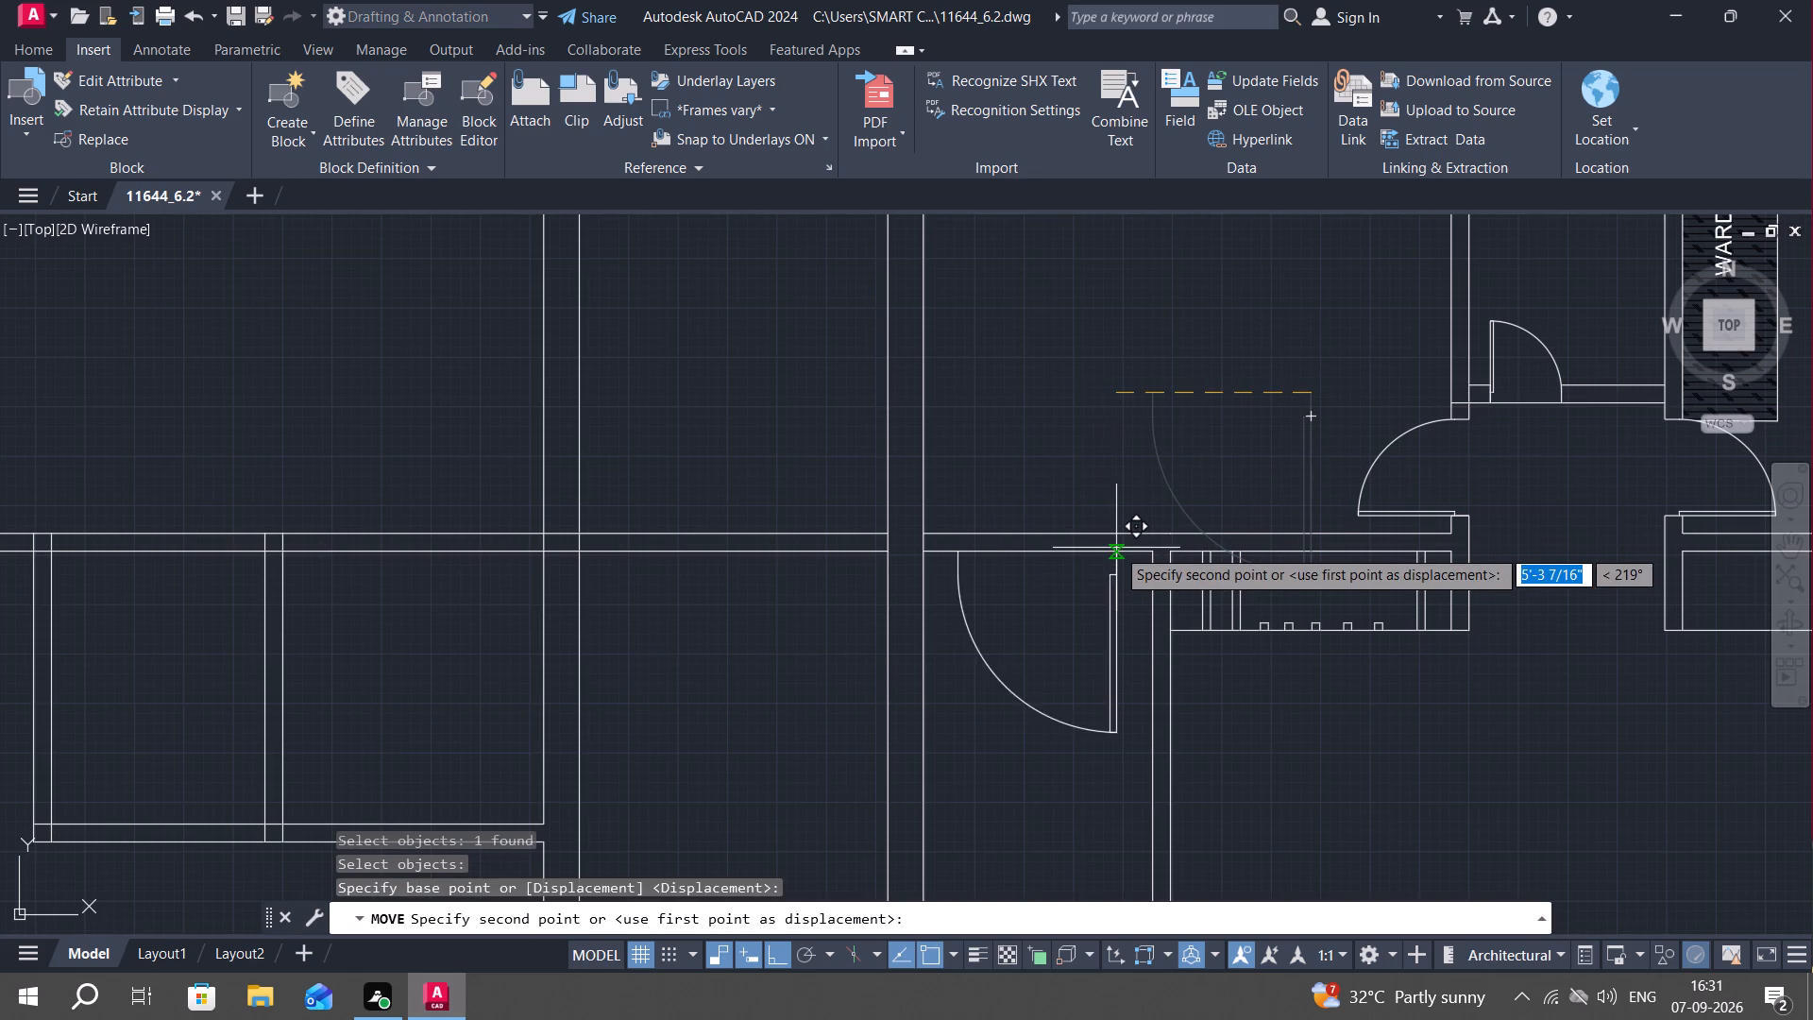
{"action": "key", "text": "F8"}
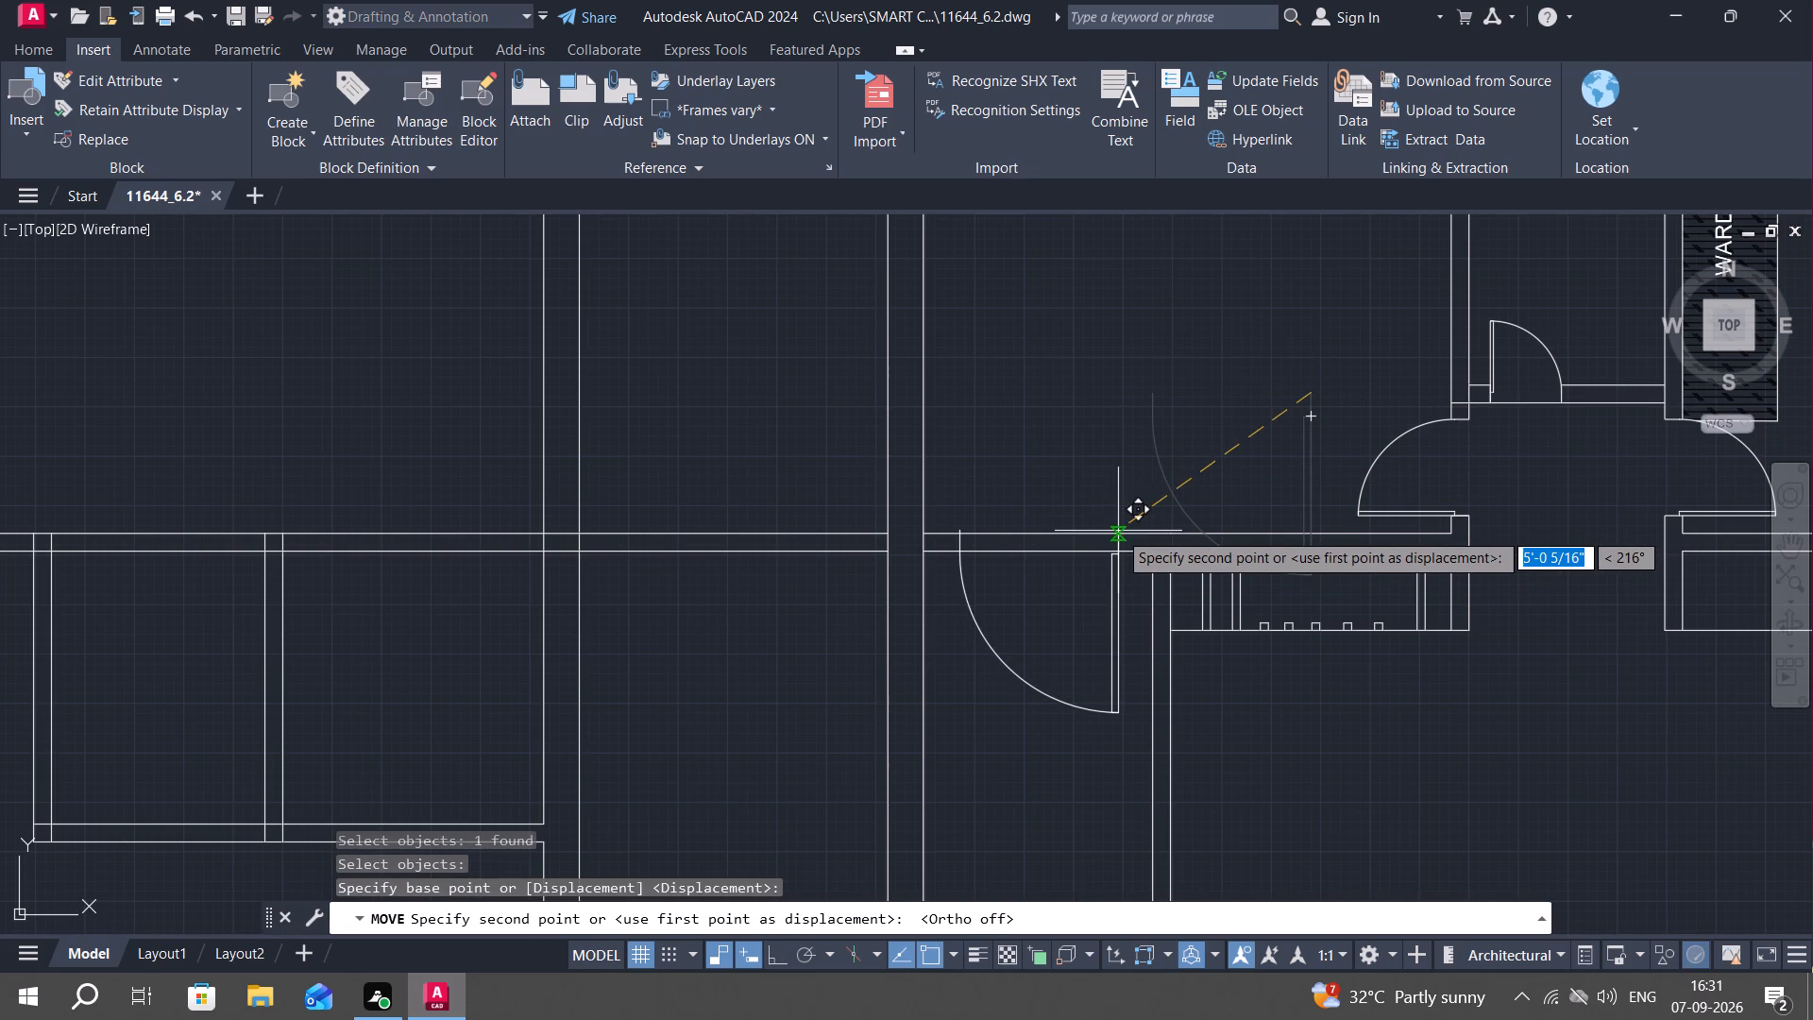
{"action": "scroll", "coordinate": [1118, 531], "scroll_direction": "up", "scroll_amount": 2}
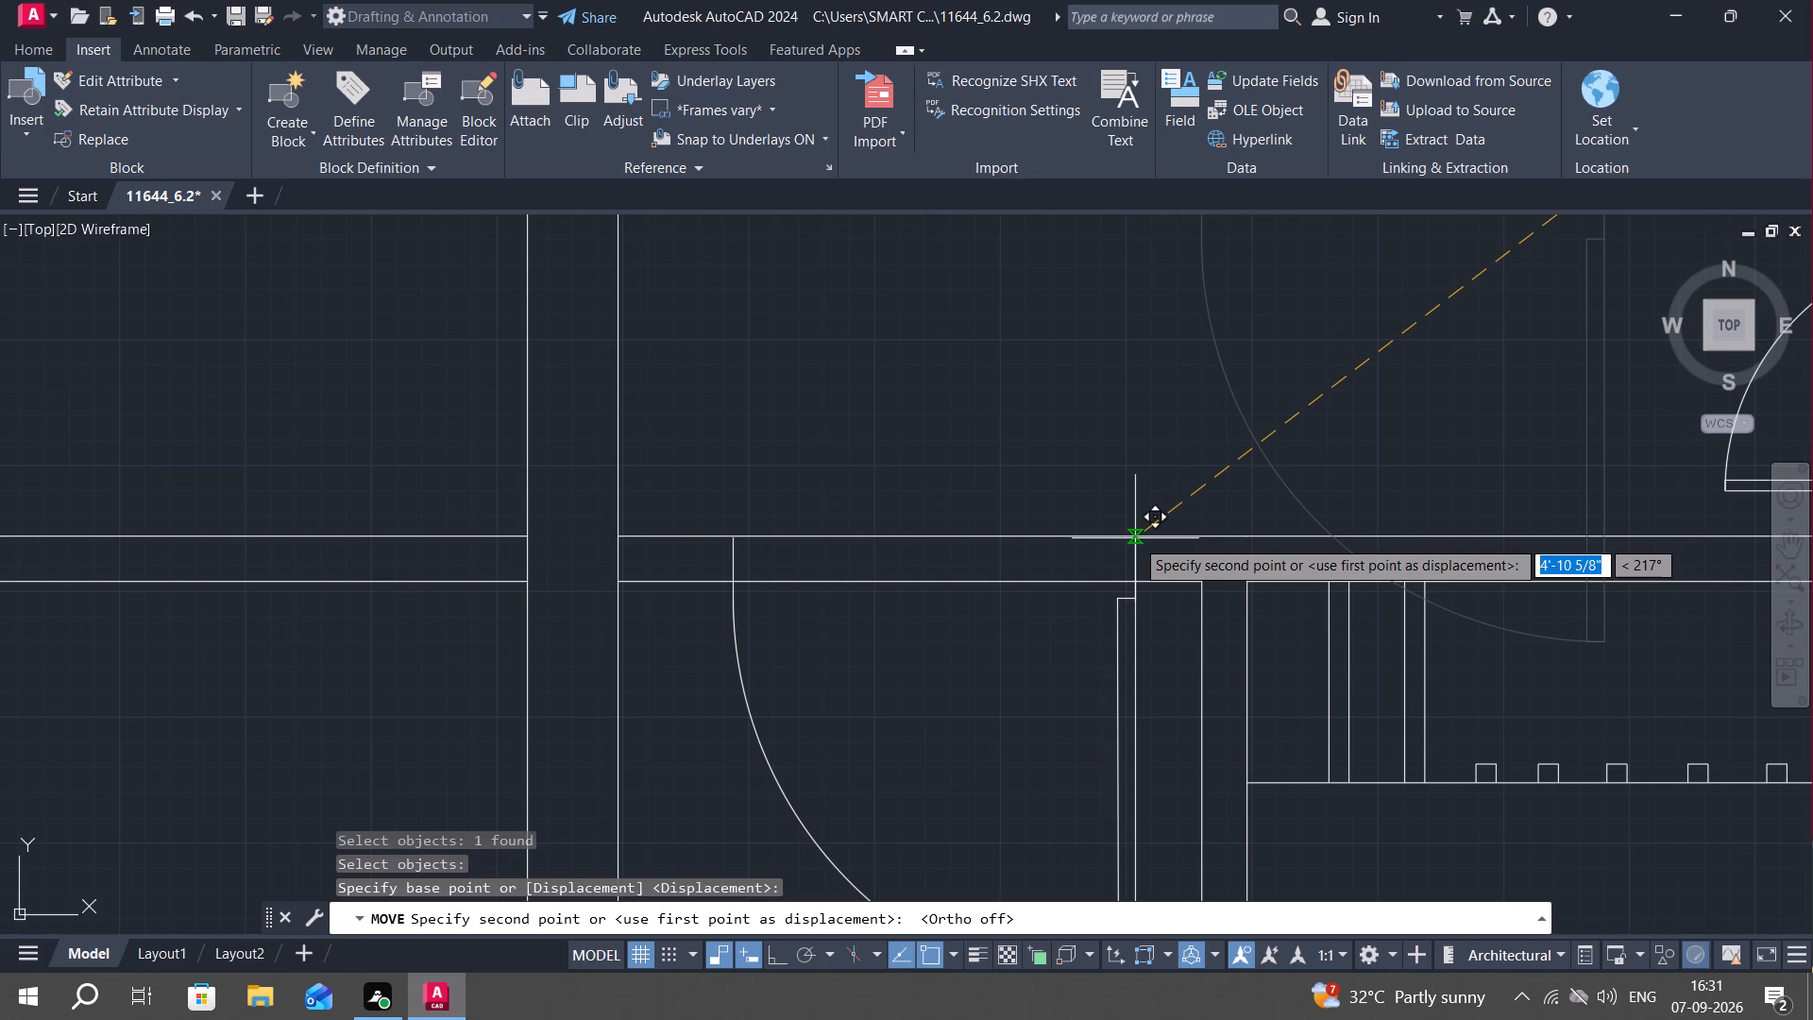
{"action": "left_click", "coordinate": [1135, 538]}
Start the Scale command to resize the door in the small room's north wall.
{"action": "middle_click_drag", "start_coordinate": [1001, 629], "coordinate": [1008, 624]}
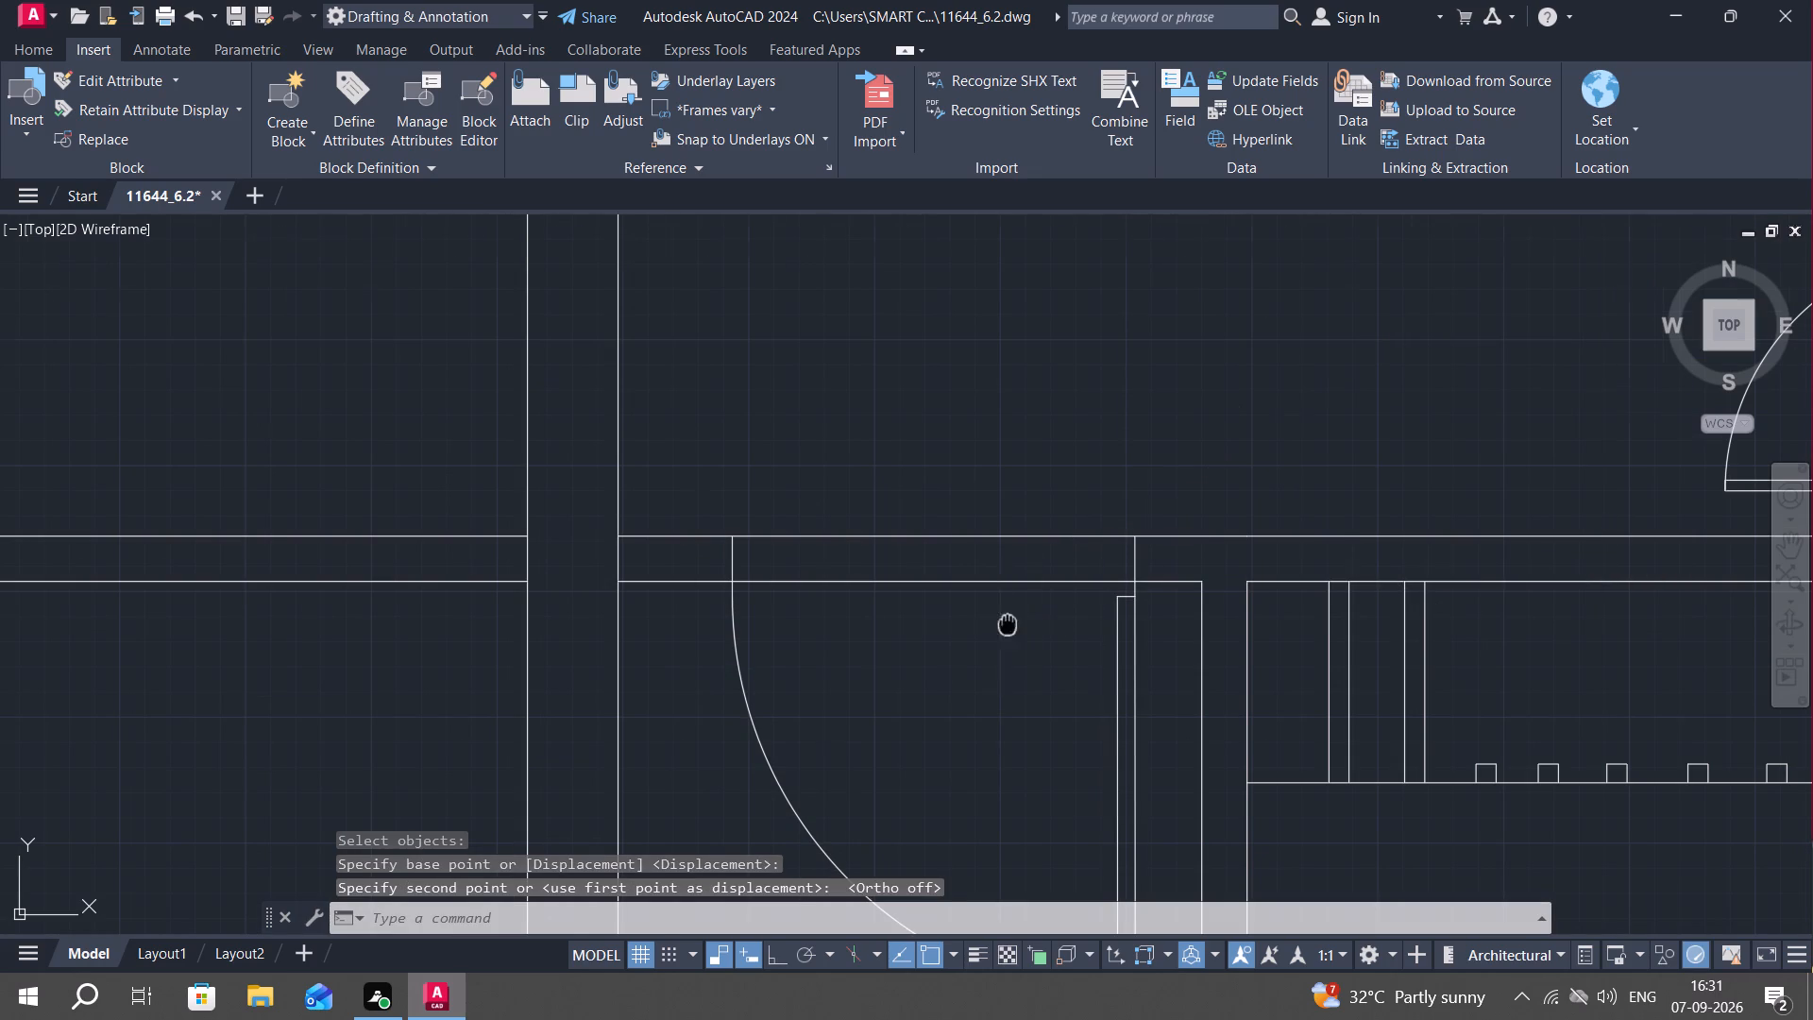
{"action": "middle_click_drag", "start_coordinate": [1008, 624], "coordinate": [1079, 523]}
{"action": "scroll", "coordinate": [1079, 523], "scroll_direction": "down", "scroll_amount": 1}
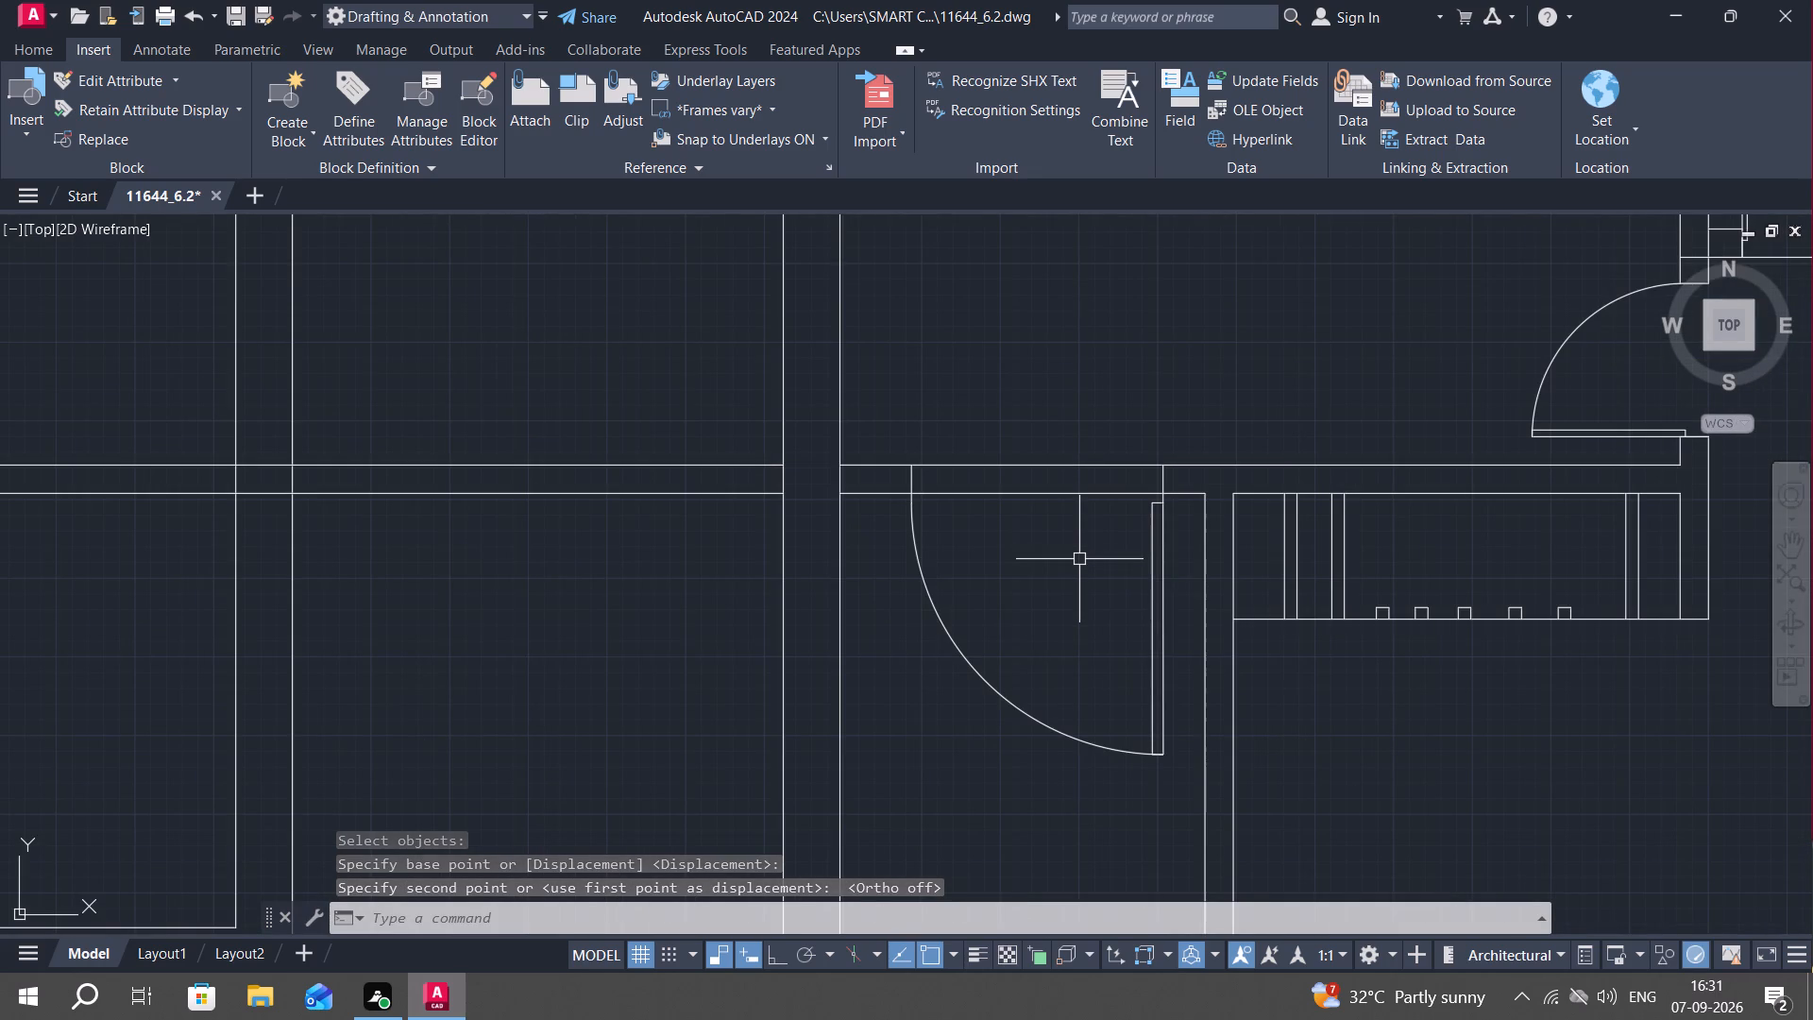
{"action": "type", "text": "SV"}
{"action": "key", "text": "space"}
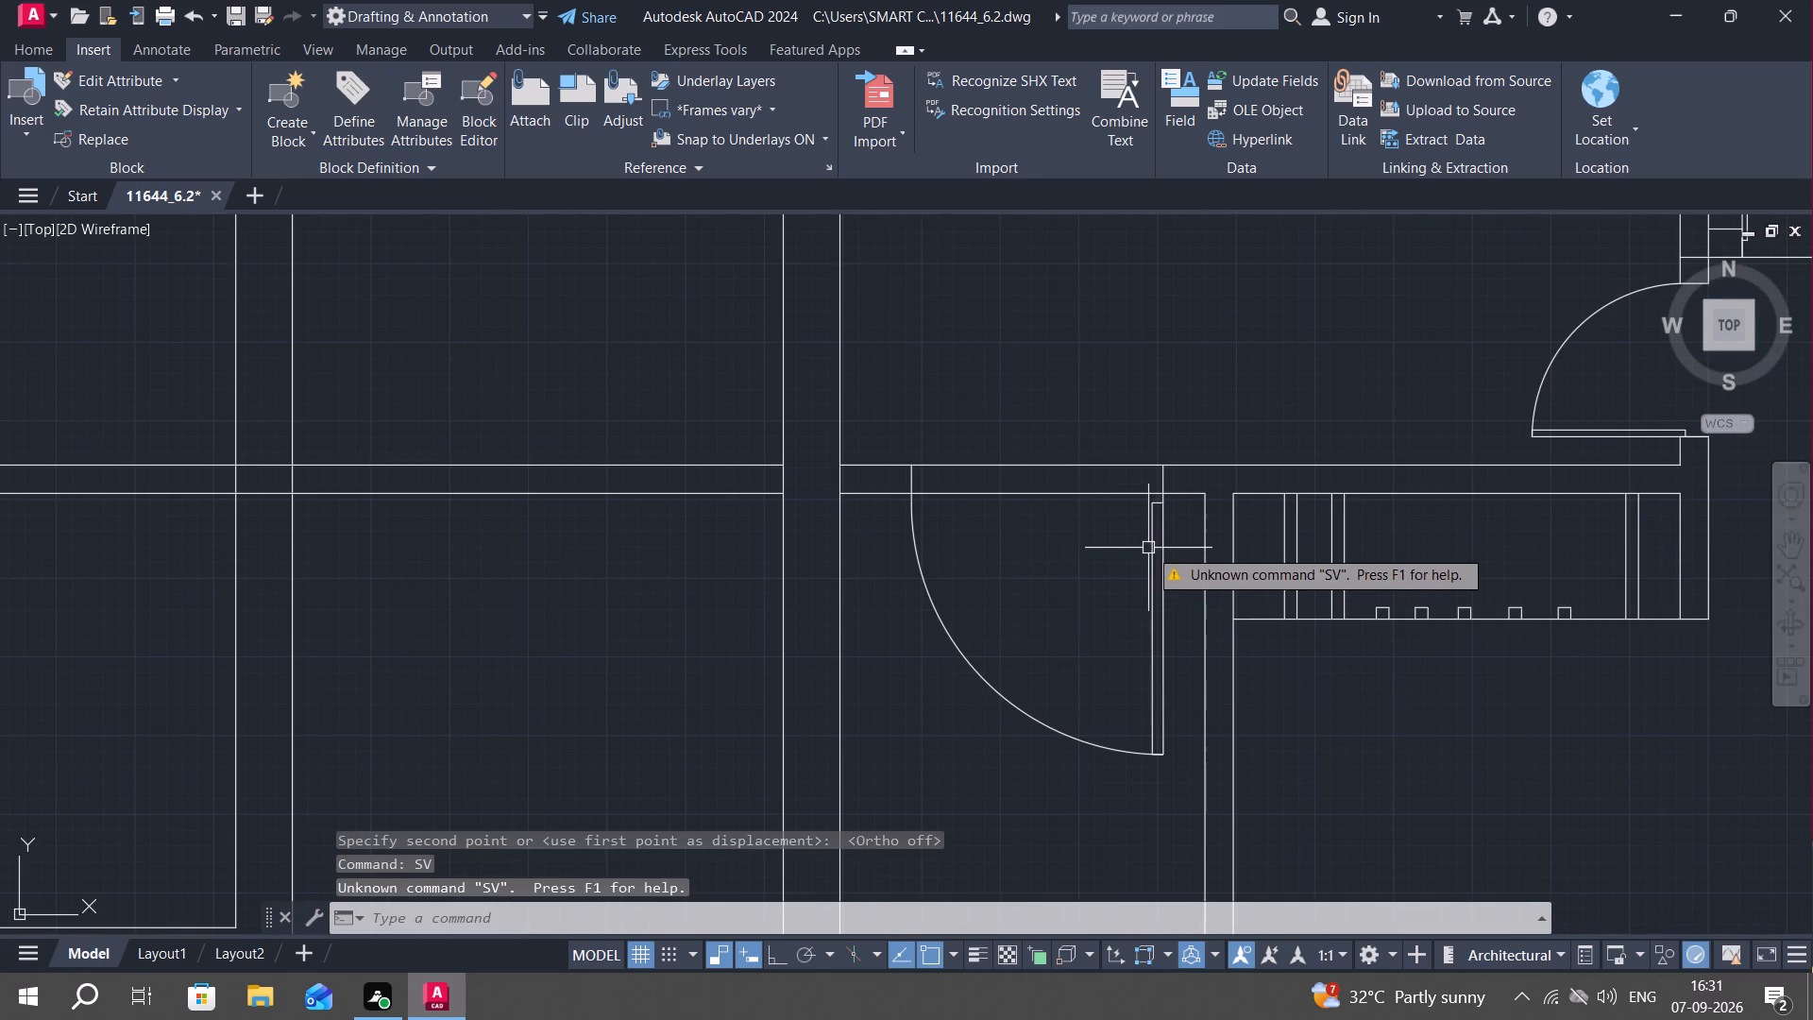
{"action": "key", "text": "Escape"}
{"action": "key", "text": "s"}
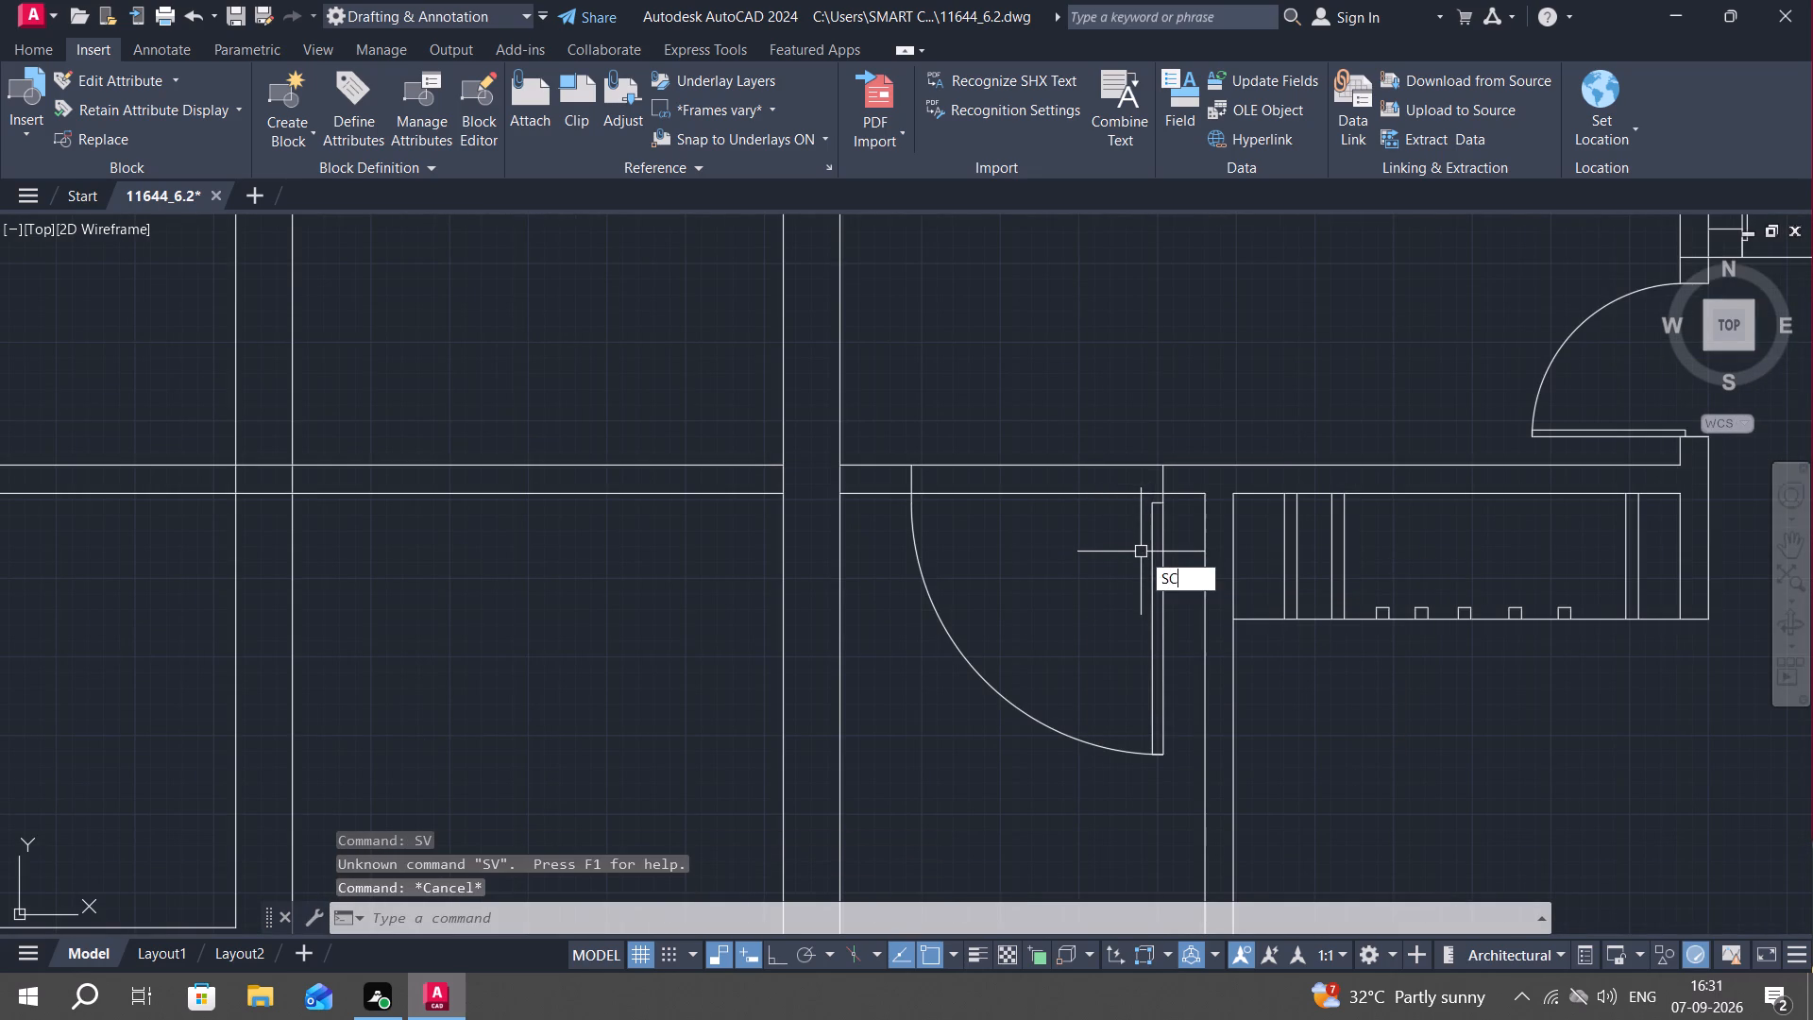
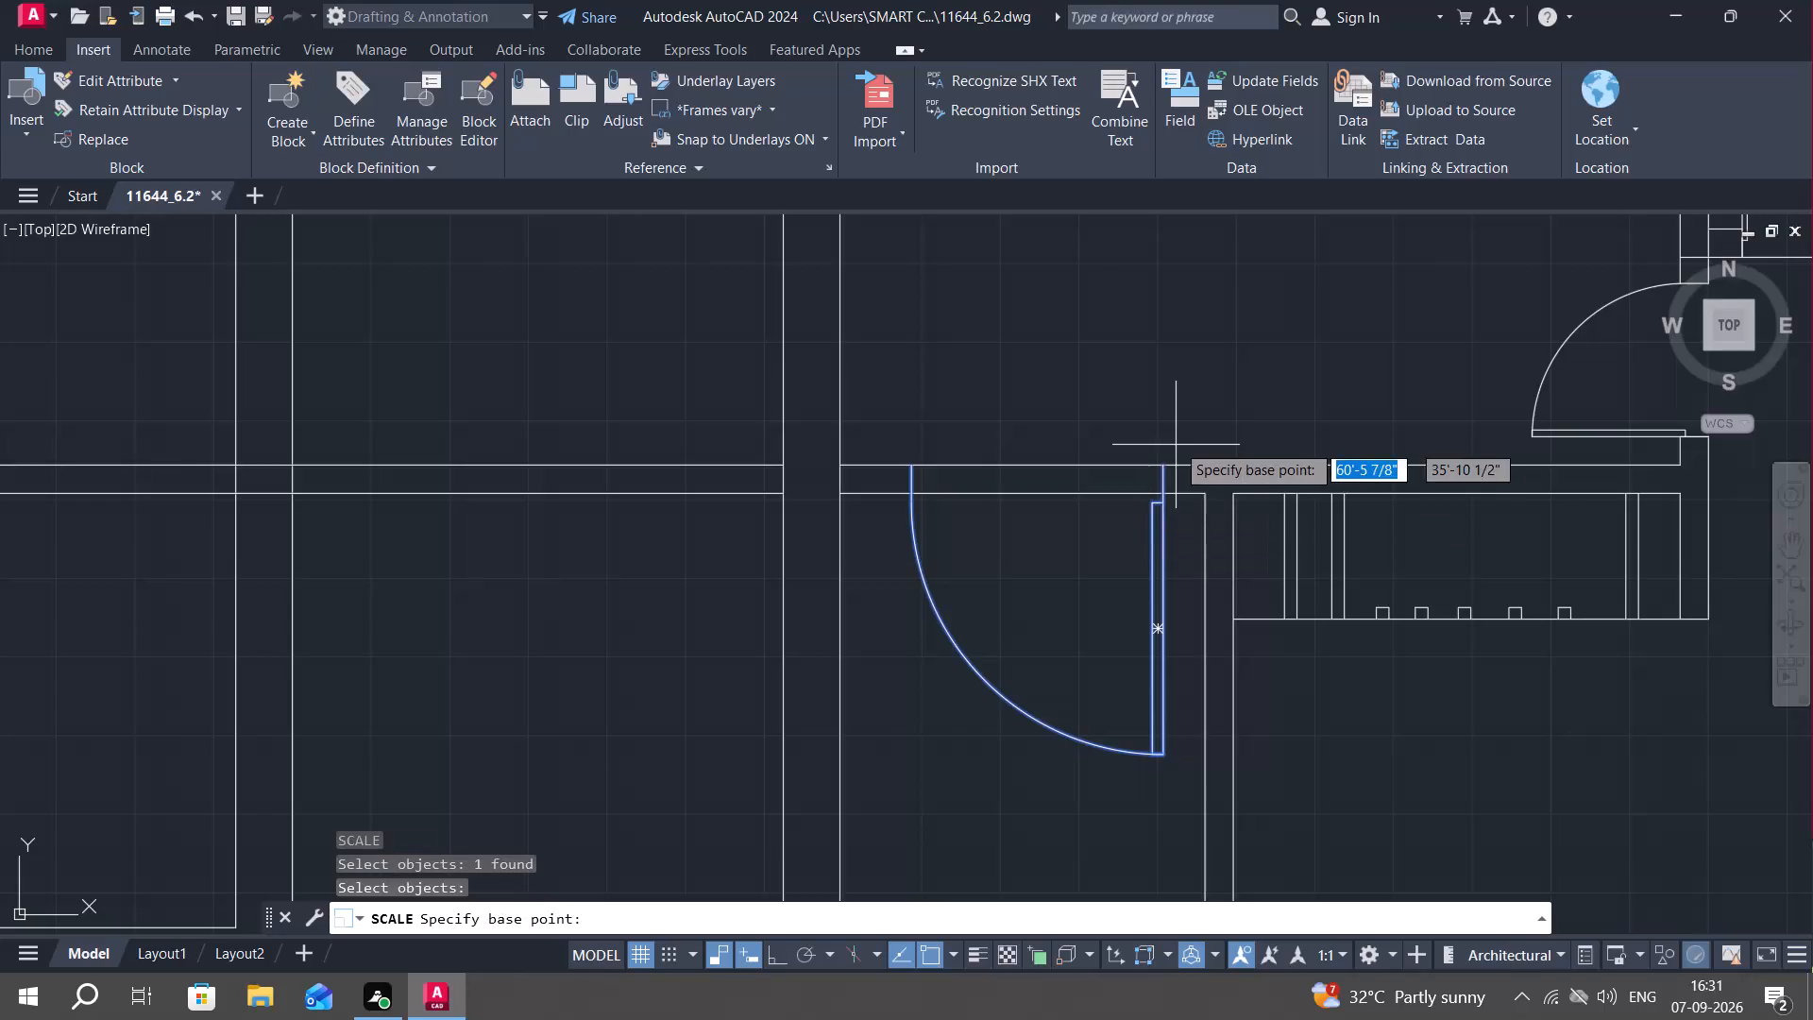
Scale the small room's door down by a factor of about 0.6 from its hinge end on the north wall's upper line.
{"action": "left_click", "coordinate": [1163, 469]}
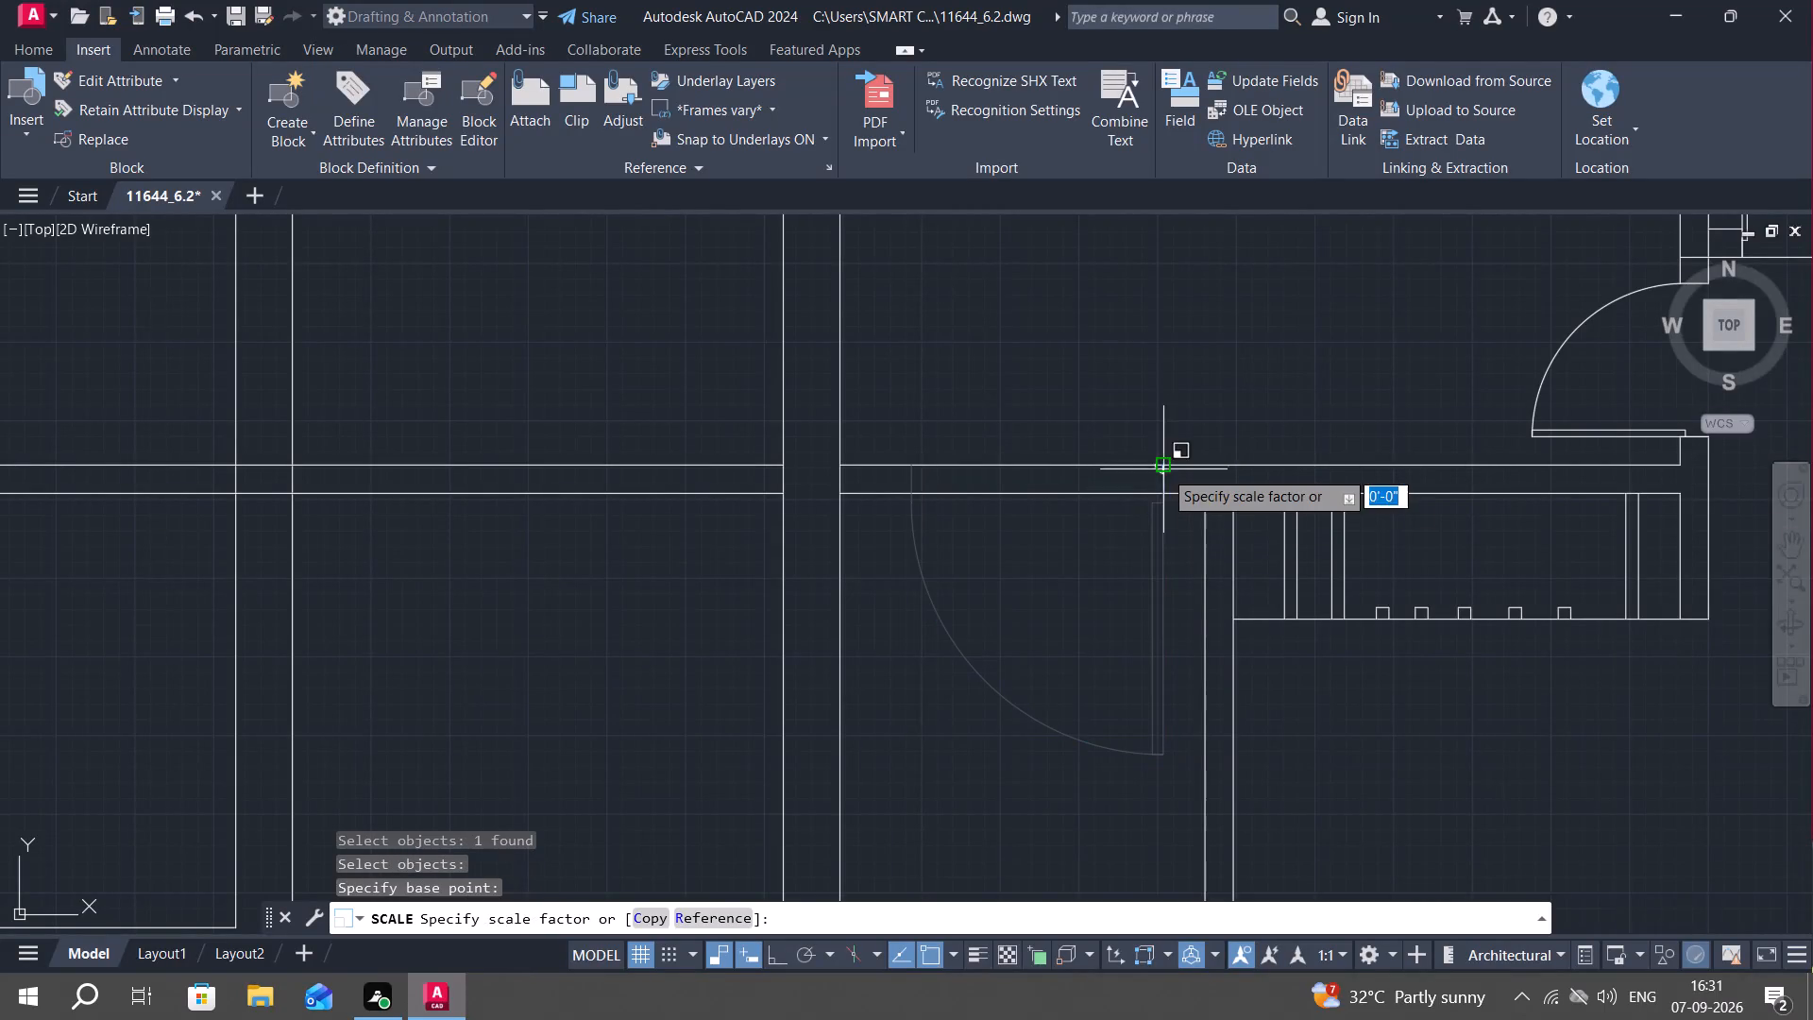
{"action": "left_click", "coordinate": [1160, 554]}
{"action": "key", "text": "Escape"}
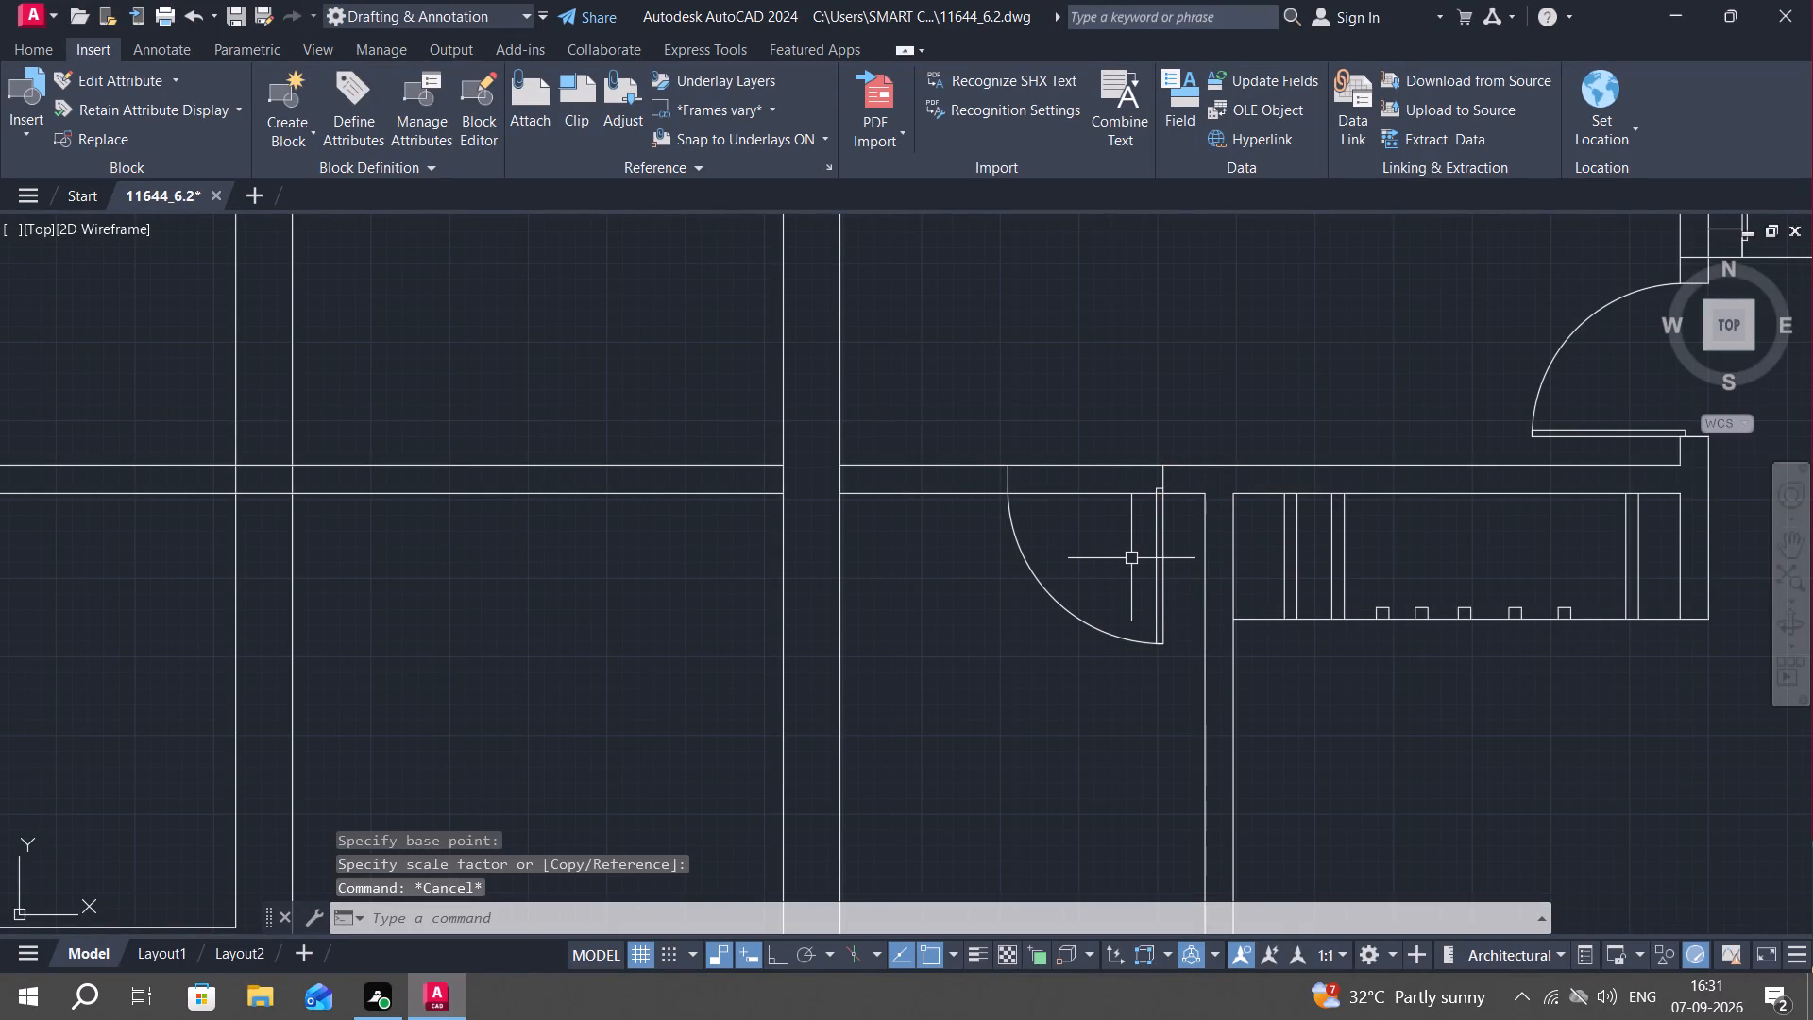
Trim the lower line of the small room's north wall between the door's two jambs.
{"action": "type", "text": "TR"}
{"action": "key", "text": "space"}
{"action": "scroll", "coordinate": [1132, 552], "scroll_direction": "up", "scroll_amount": 3}
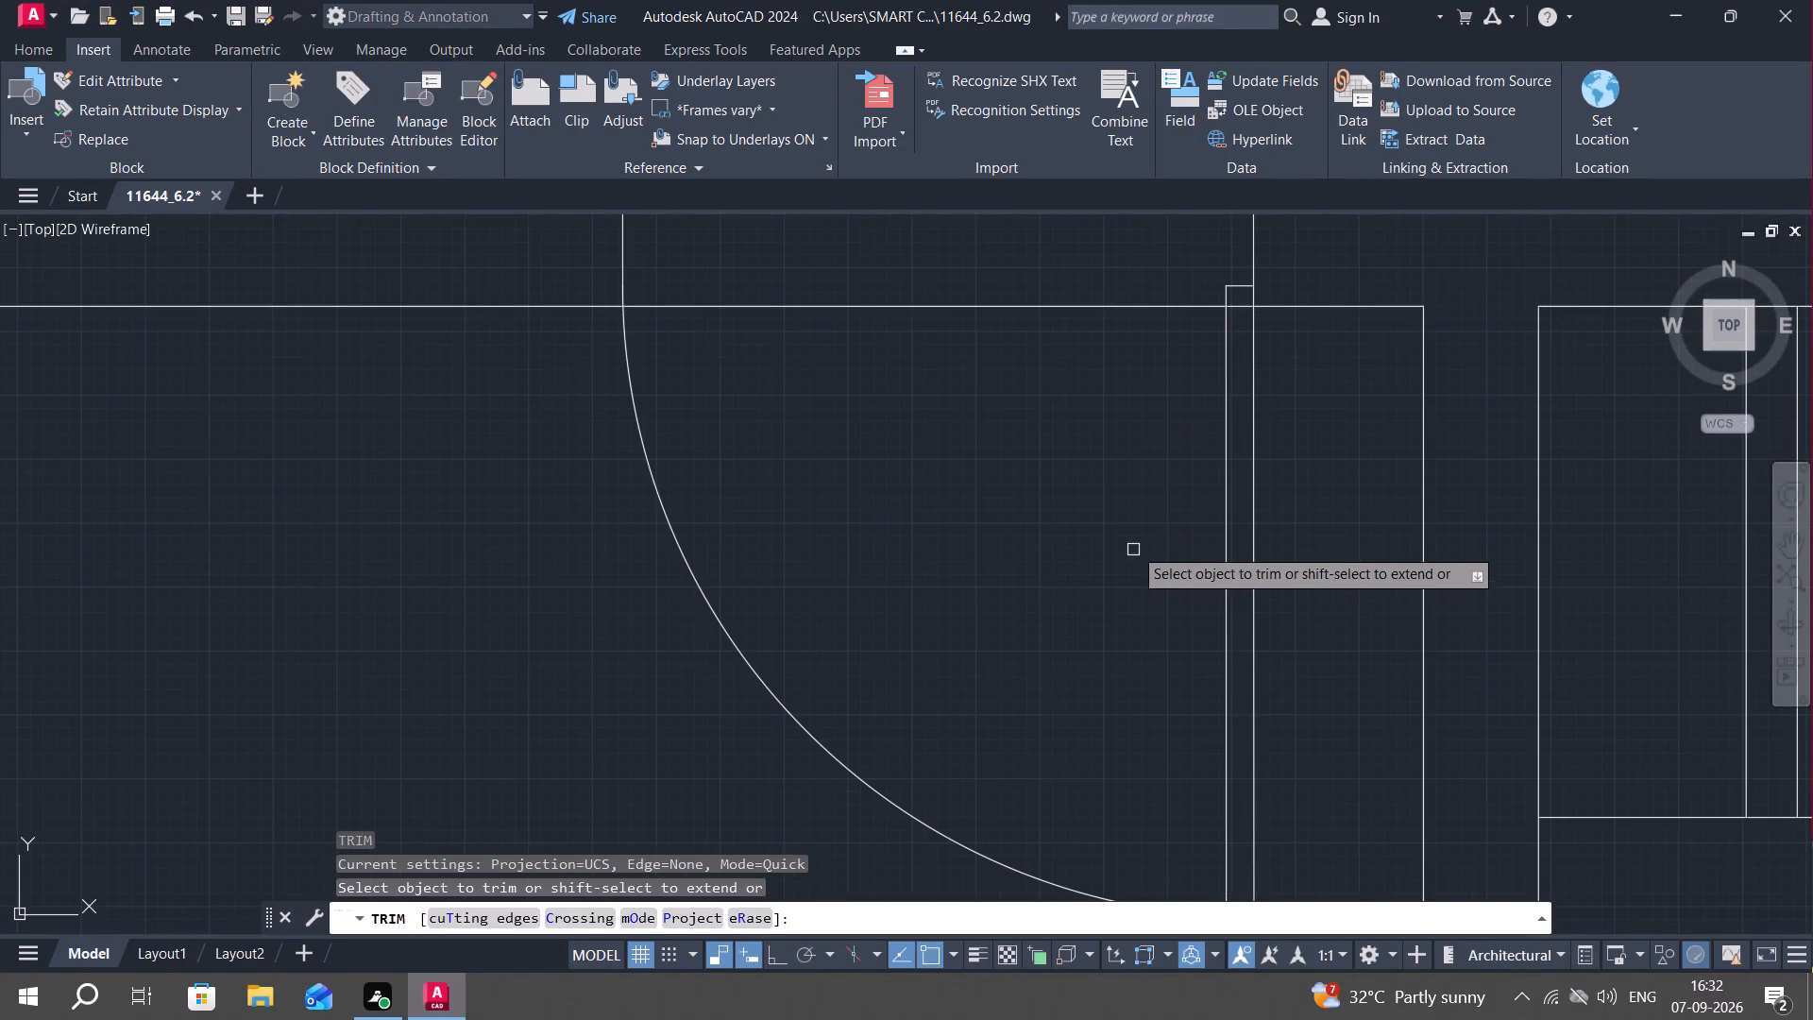
{"action": "left_click", "coordinate": [1237, 308]}
{"action": "left_click", "coordinate": [1111, 299]}
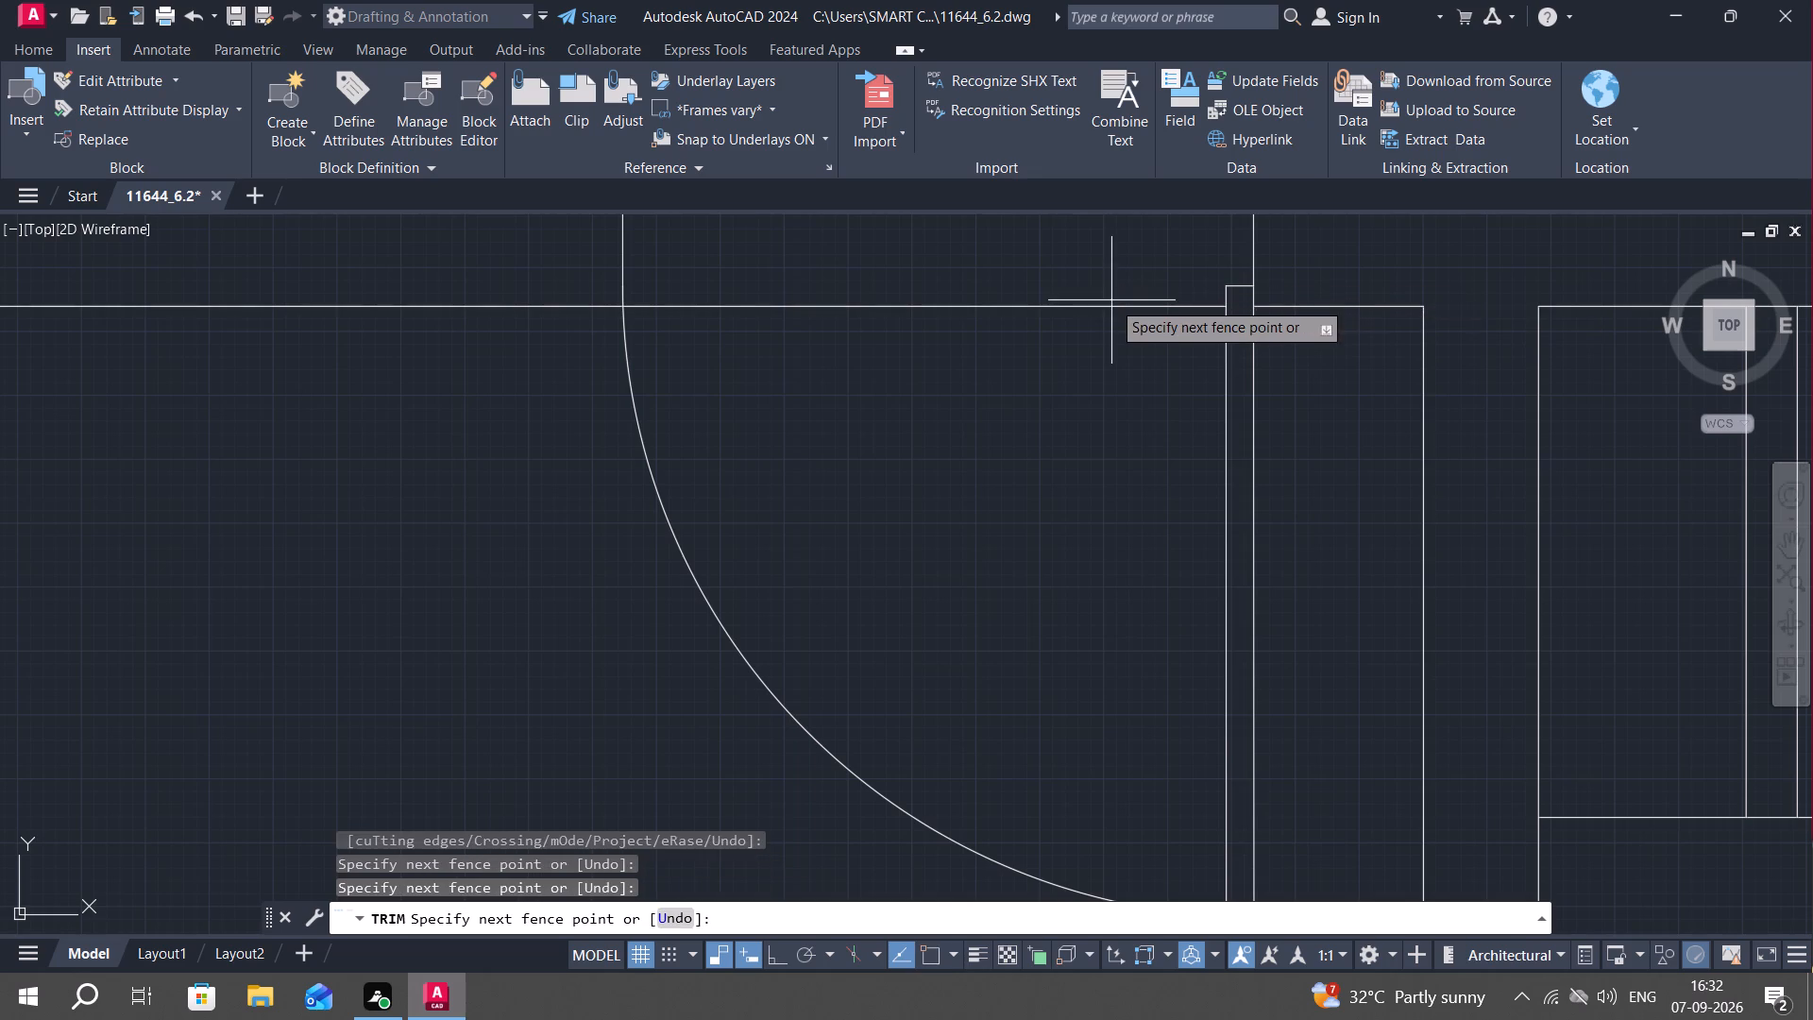
{"action": "left_click", "coordinate": [1095, 329]}
{"action": "scroll", "coordinate": [1085, 329], "scroll_direction": "down", "scroll_amount": 2}
{"action": "middle_click_drag", "start_coordinate": [1071, 337], "coordinate": [1046, 552]}
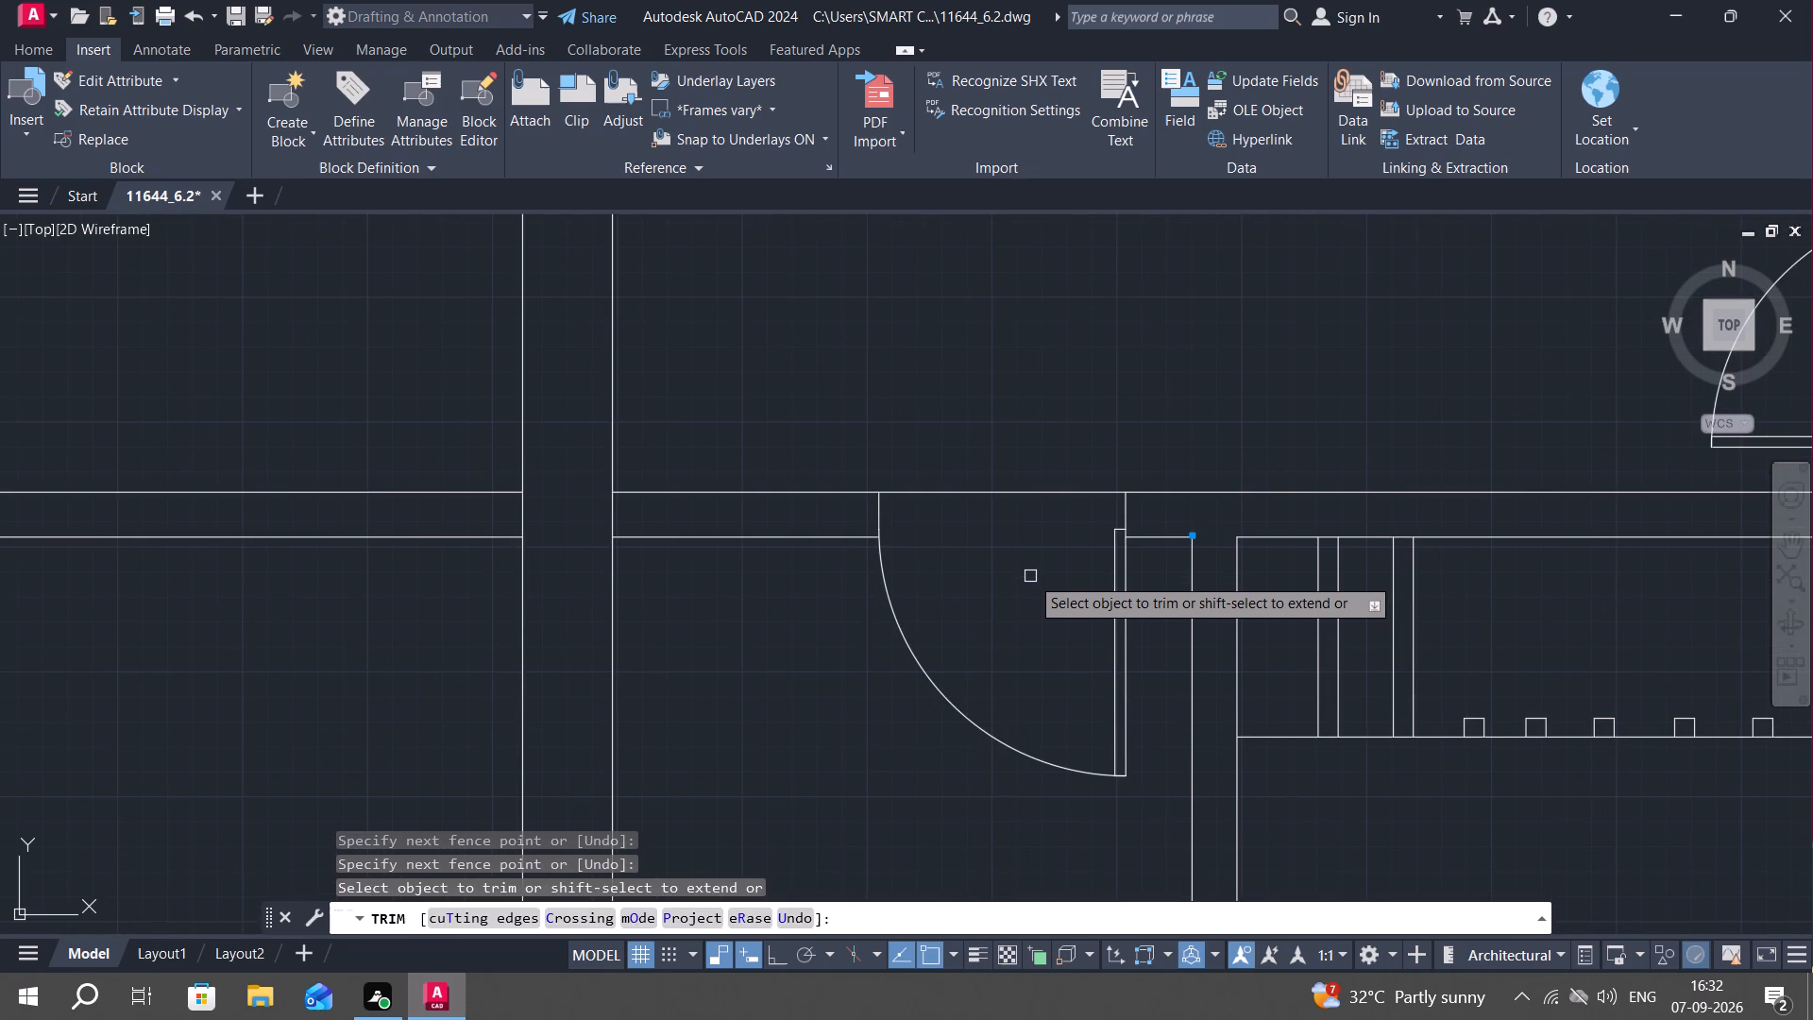
{"action": "key", "text": "Escape"}
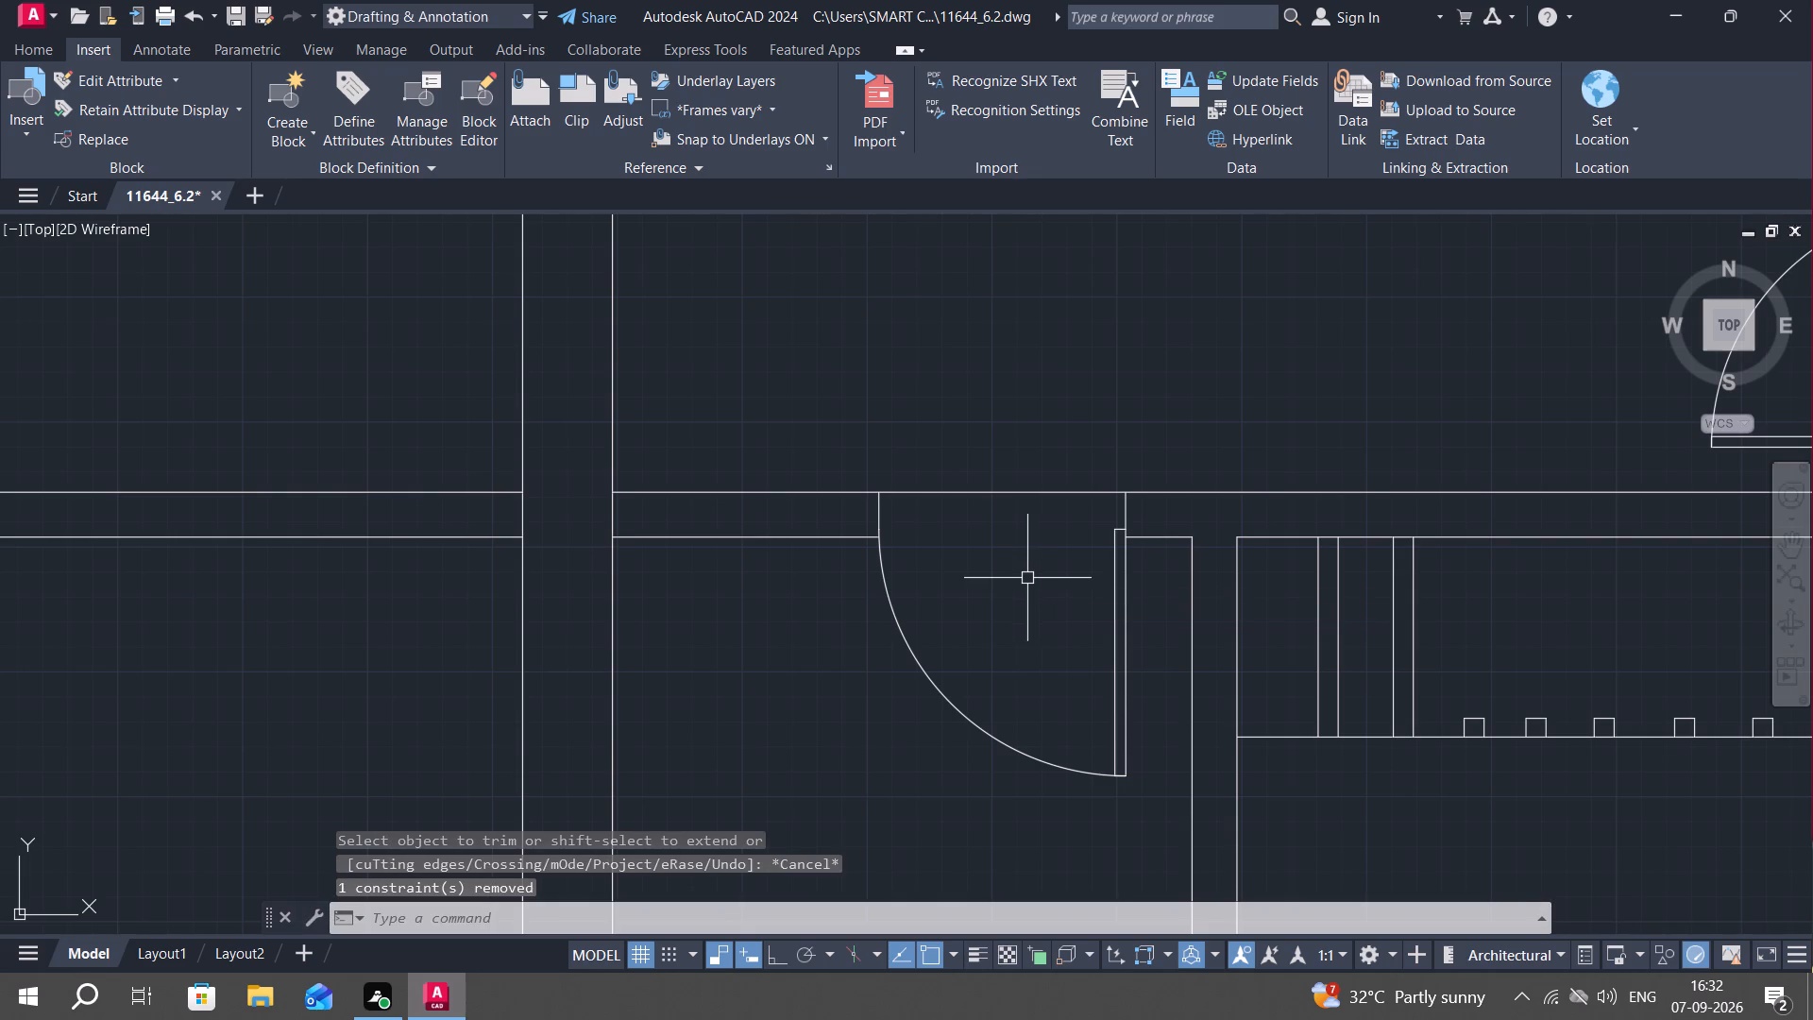
Move the small room's door slightly up so the end of its arc-side jamb meets the north wall's upper line.
{"action": "scroll", "coordinate": [864, 487], "scroll_direction": "up", "scroll_amount": 7}
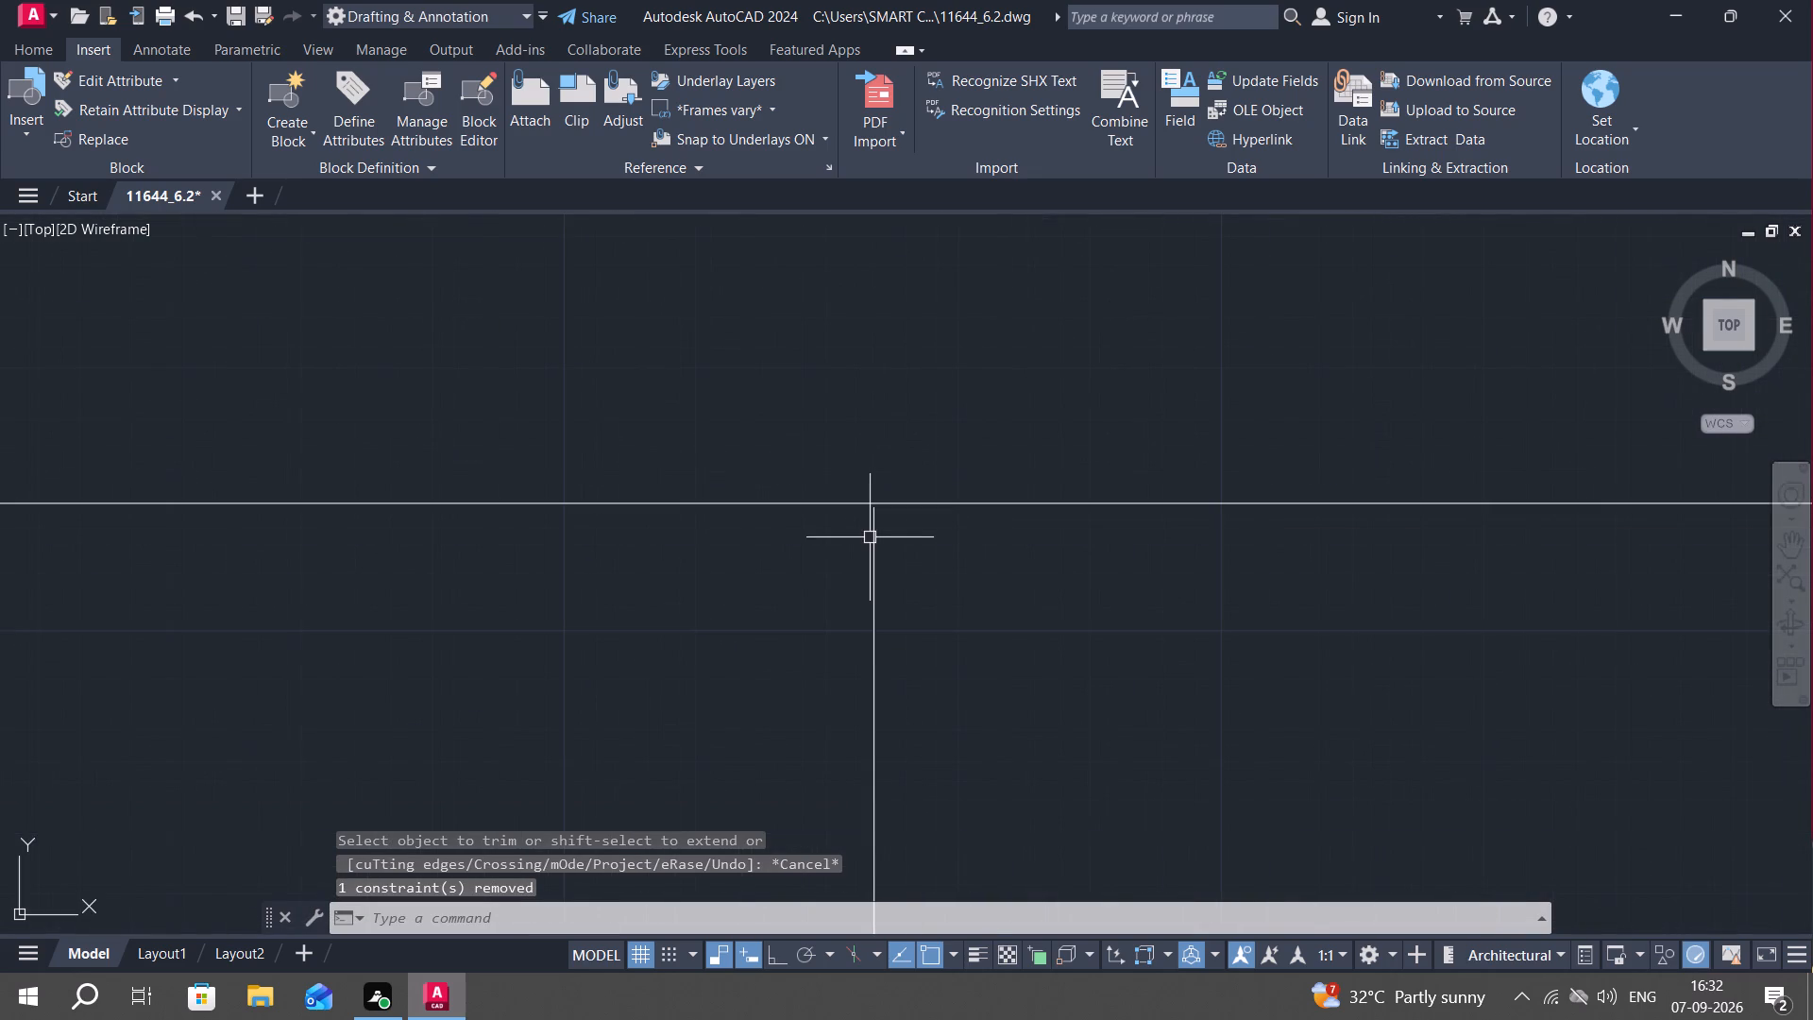
{"action": "middle_click_drag", "start_coordinate": [885, 537], "coordinate": [851, 499]}
{"action": "key", "text": "m"}
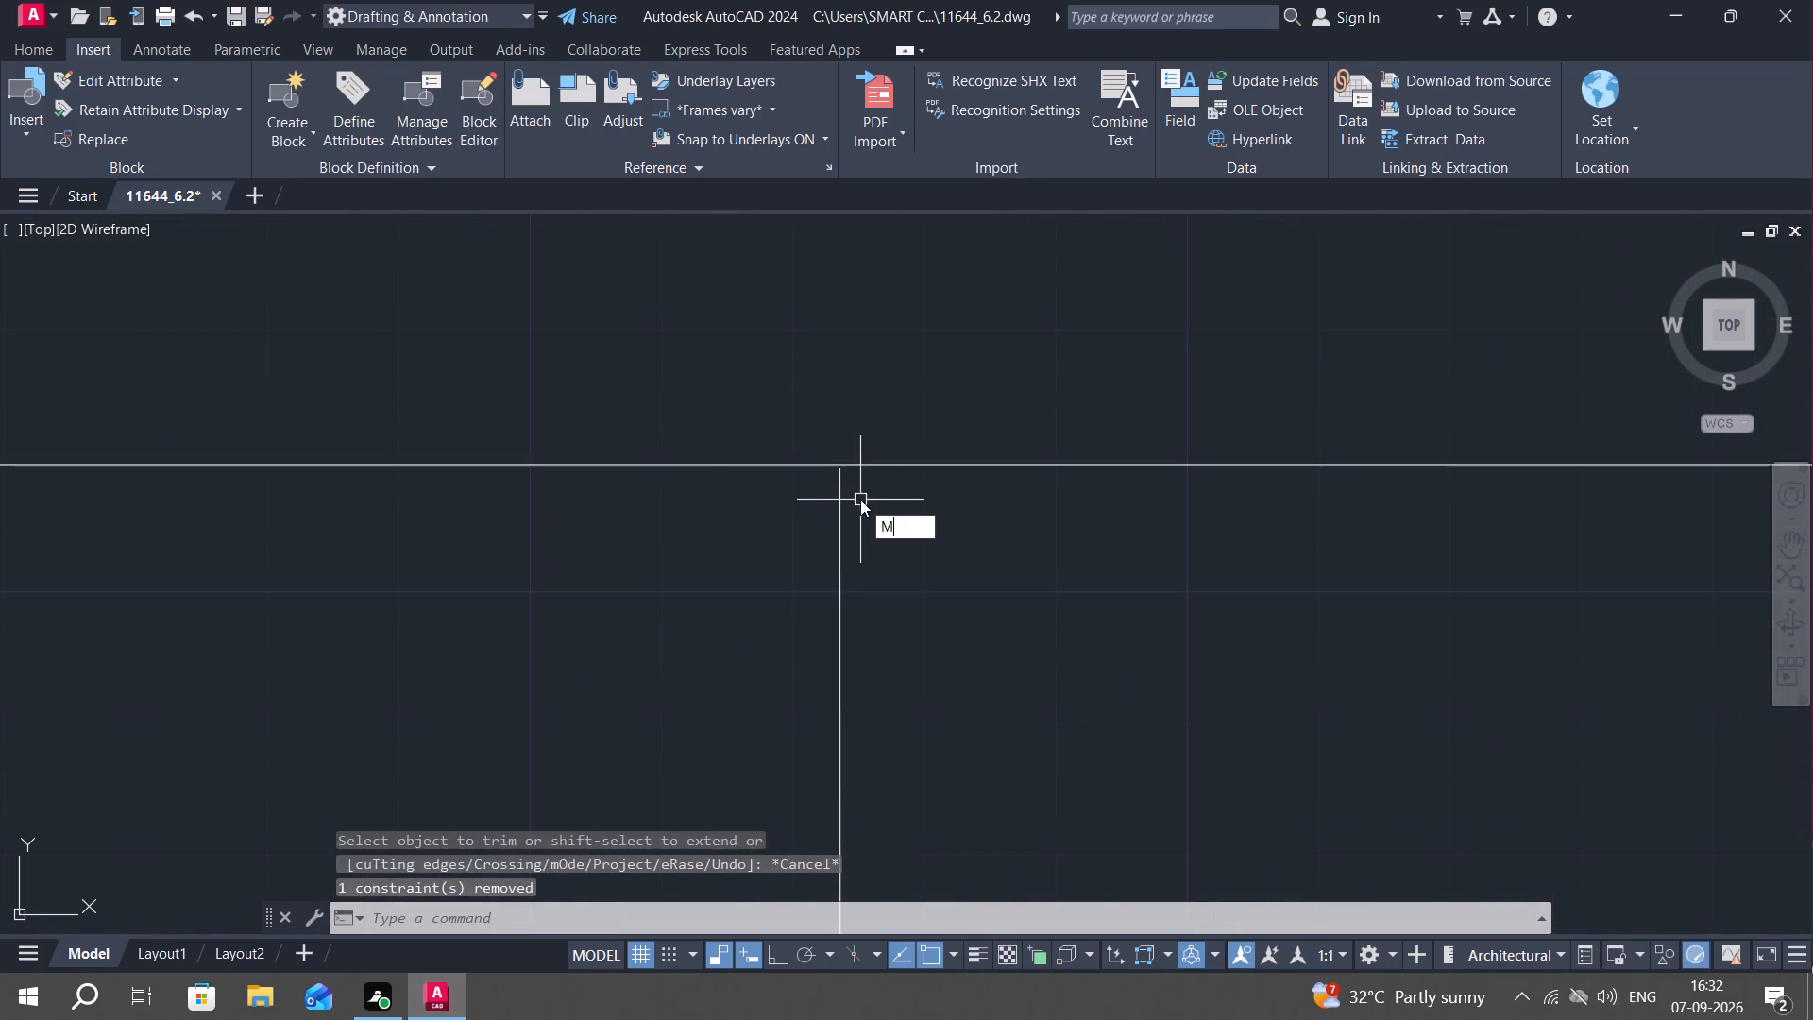
{"action": "key", "text": "space"}
{"action": "left_click", "coordinate": [838, 498]}
{"action": "right_click", "coordinate": [838, 498]}
{"action": "scroll", "coordinate": [843, 469], "scroll_direction": "up", "scroll_amount": 2}
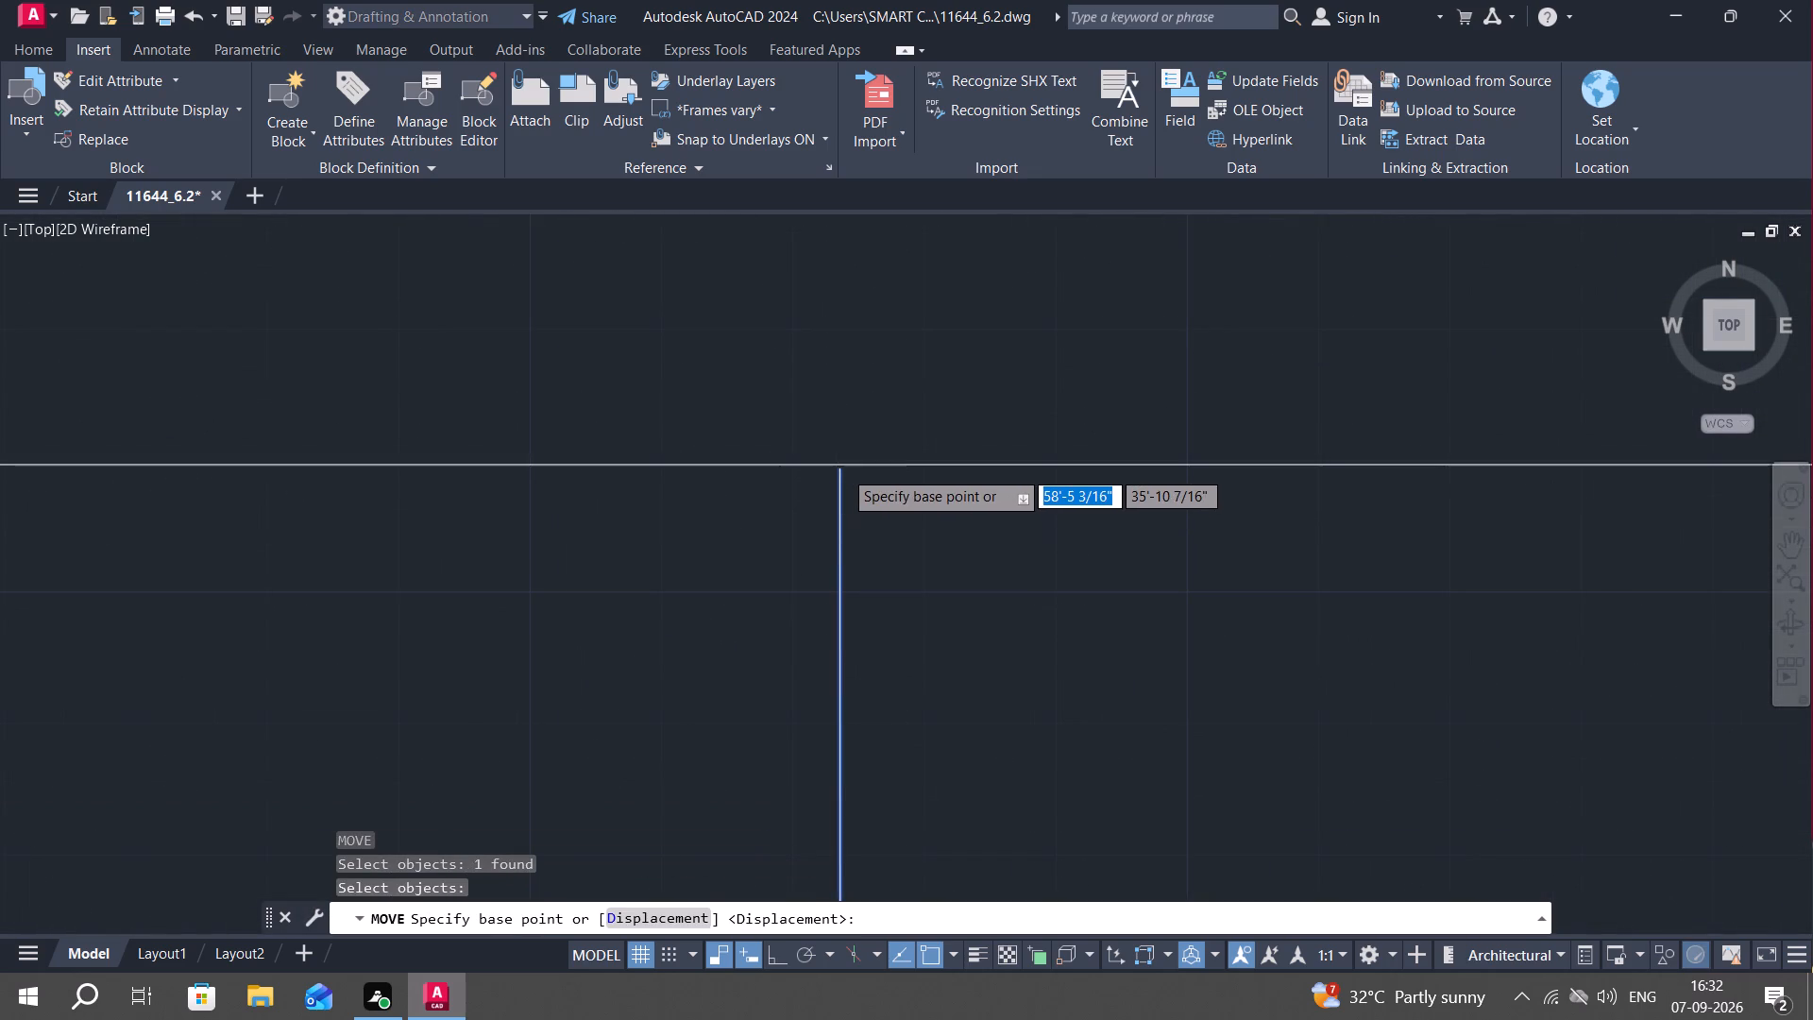
{"action": "left_click", "coordinate": [827, 462]}
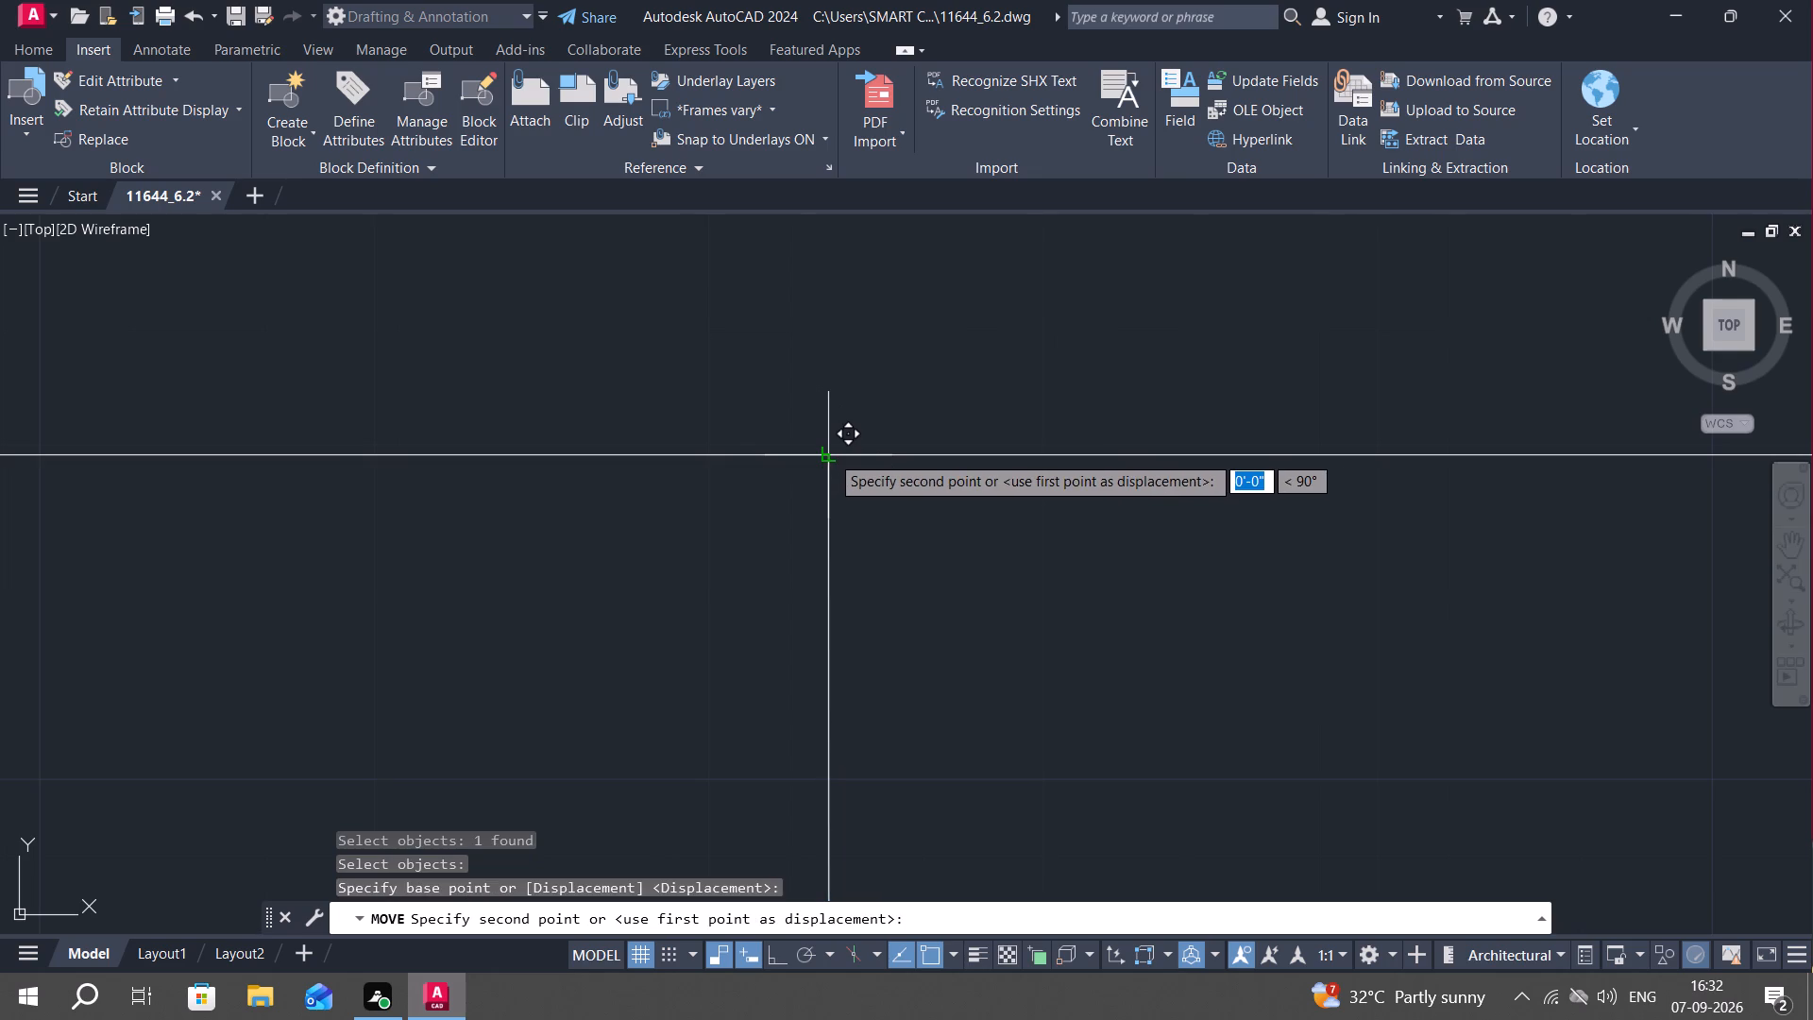
{"action": "left_click", "coordinate": [830, 454]}
{"action": "scroll", "coordinate": [896, 507], "scroll_direction": "down", "scroll_amount": 6}
{"action": "scroll", "coordinate": [1092, 562], "scroll_direction": "down", "scroll_amount": 2}
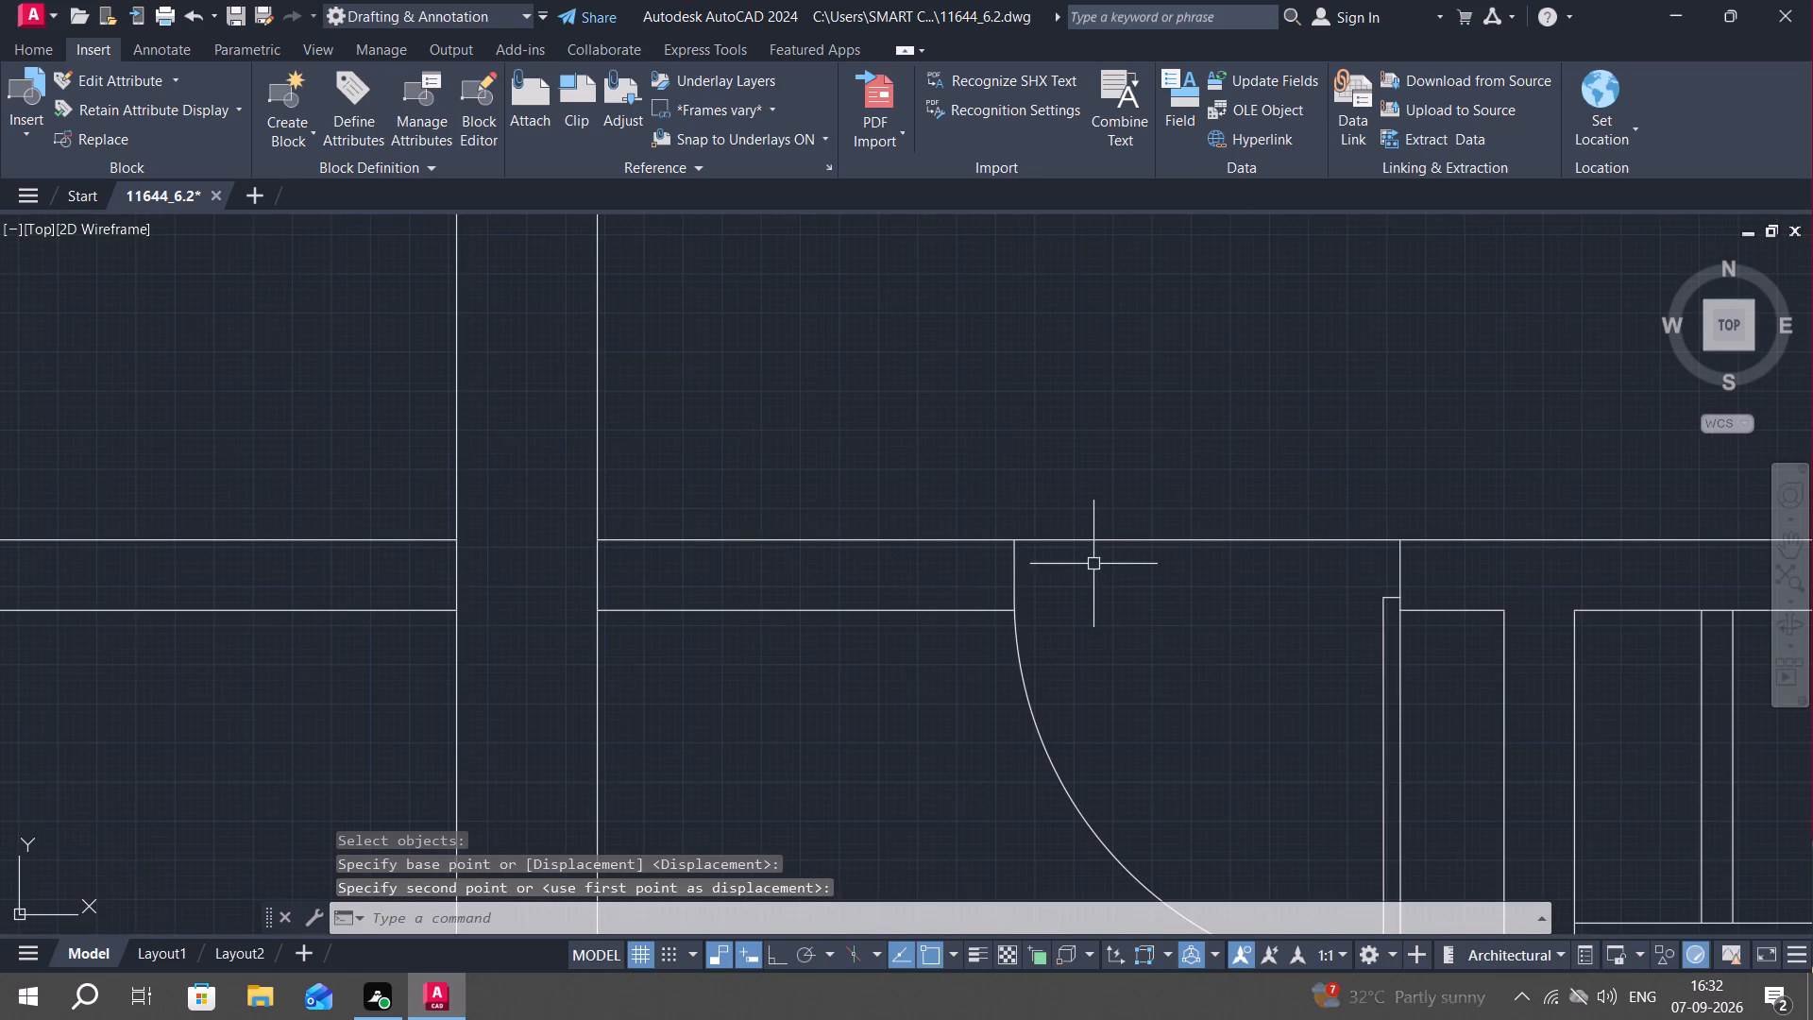
{"action": "key", "text": "Escape"}
Trim the upper line of the small room's north wall across the door opening.
{"action": "type", "text": "TR"}
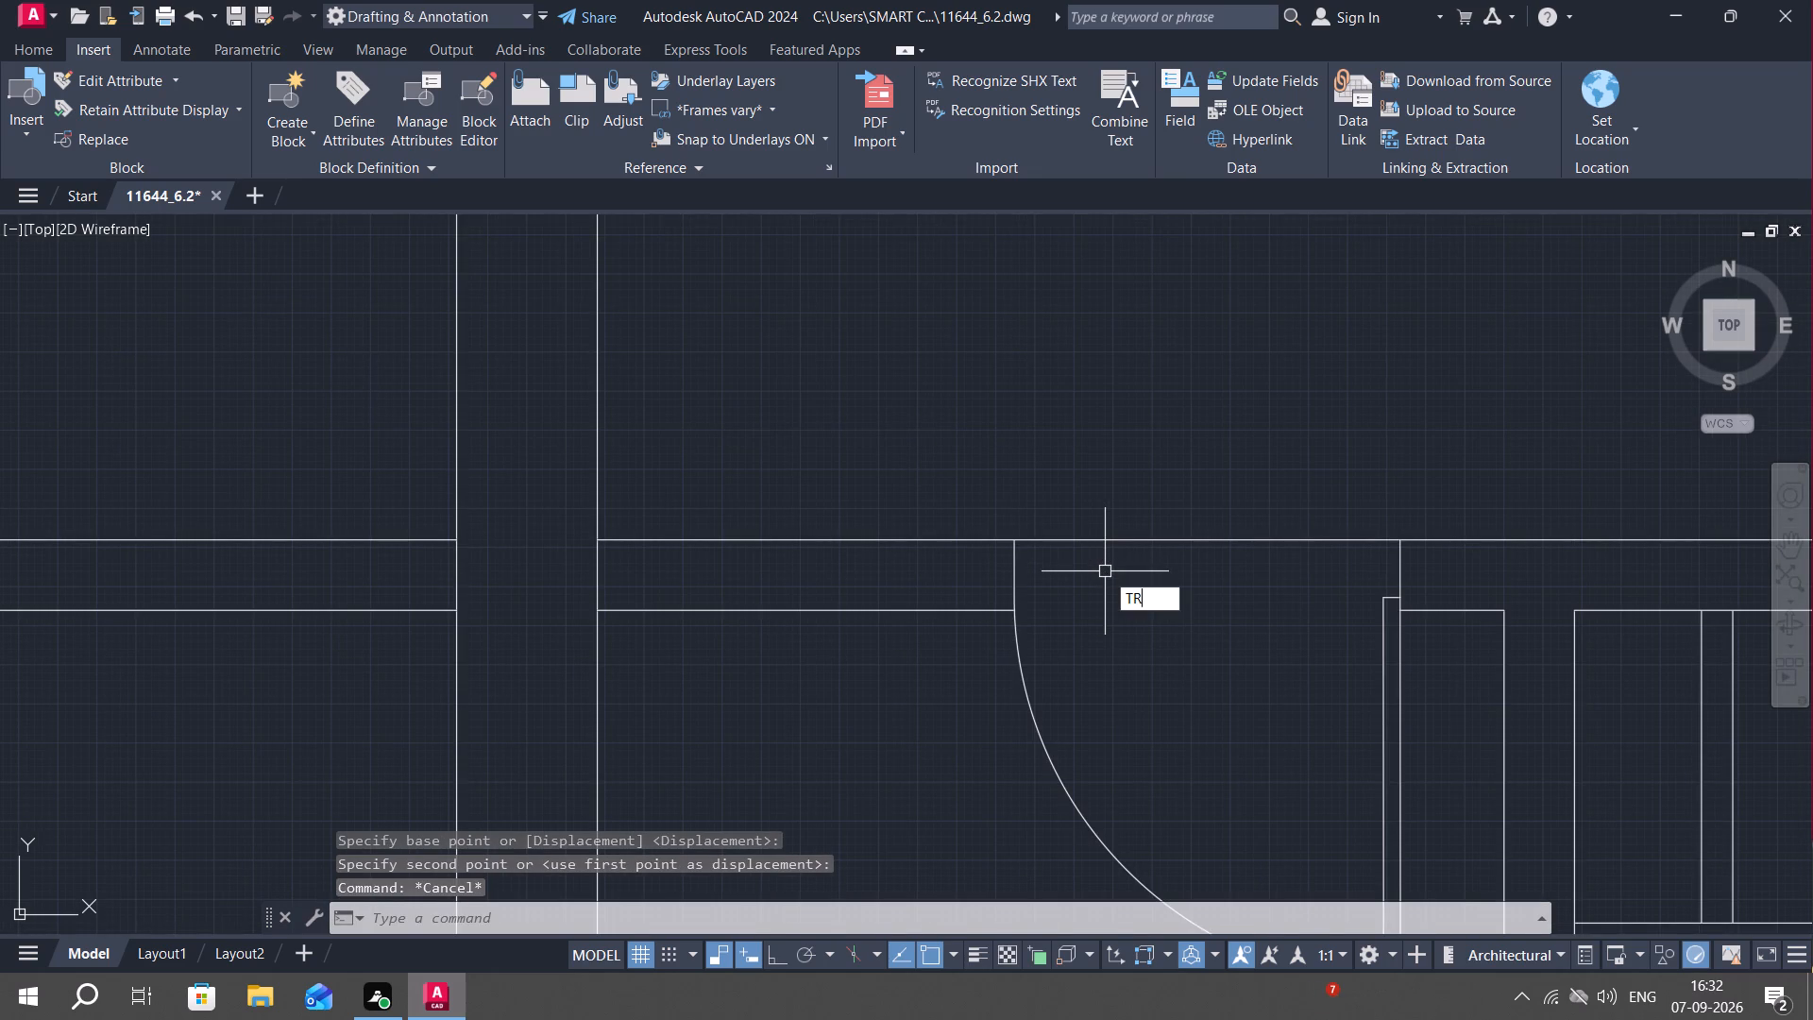
{"action": "key", "text": "space"}
{"action": "left_click_drag", "start_coordinate": [1109, 521], "coordinate": [1125, 582]}
{"action": "scroll", "coordinate": [1125, 583], "scroll_direction": "down", "scroll_amount": 3}
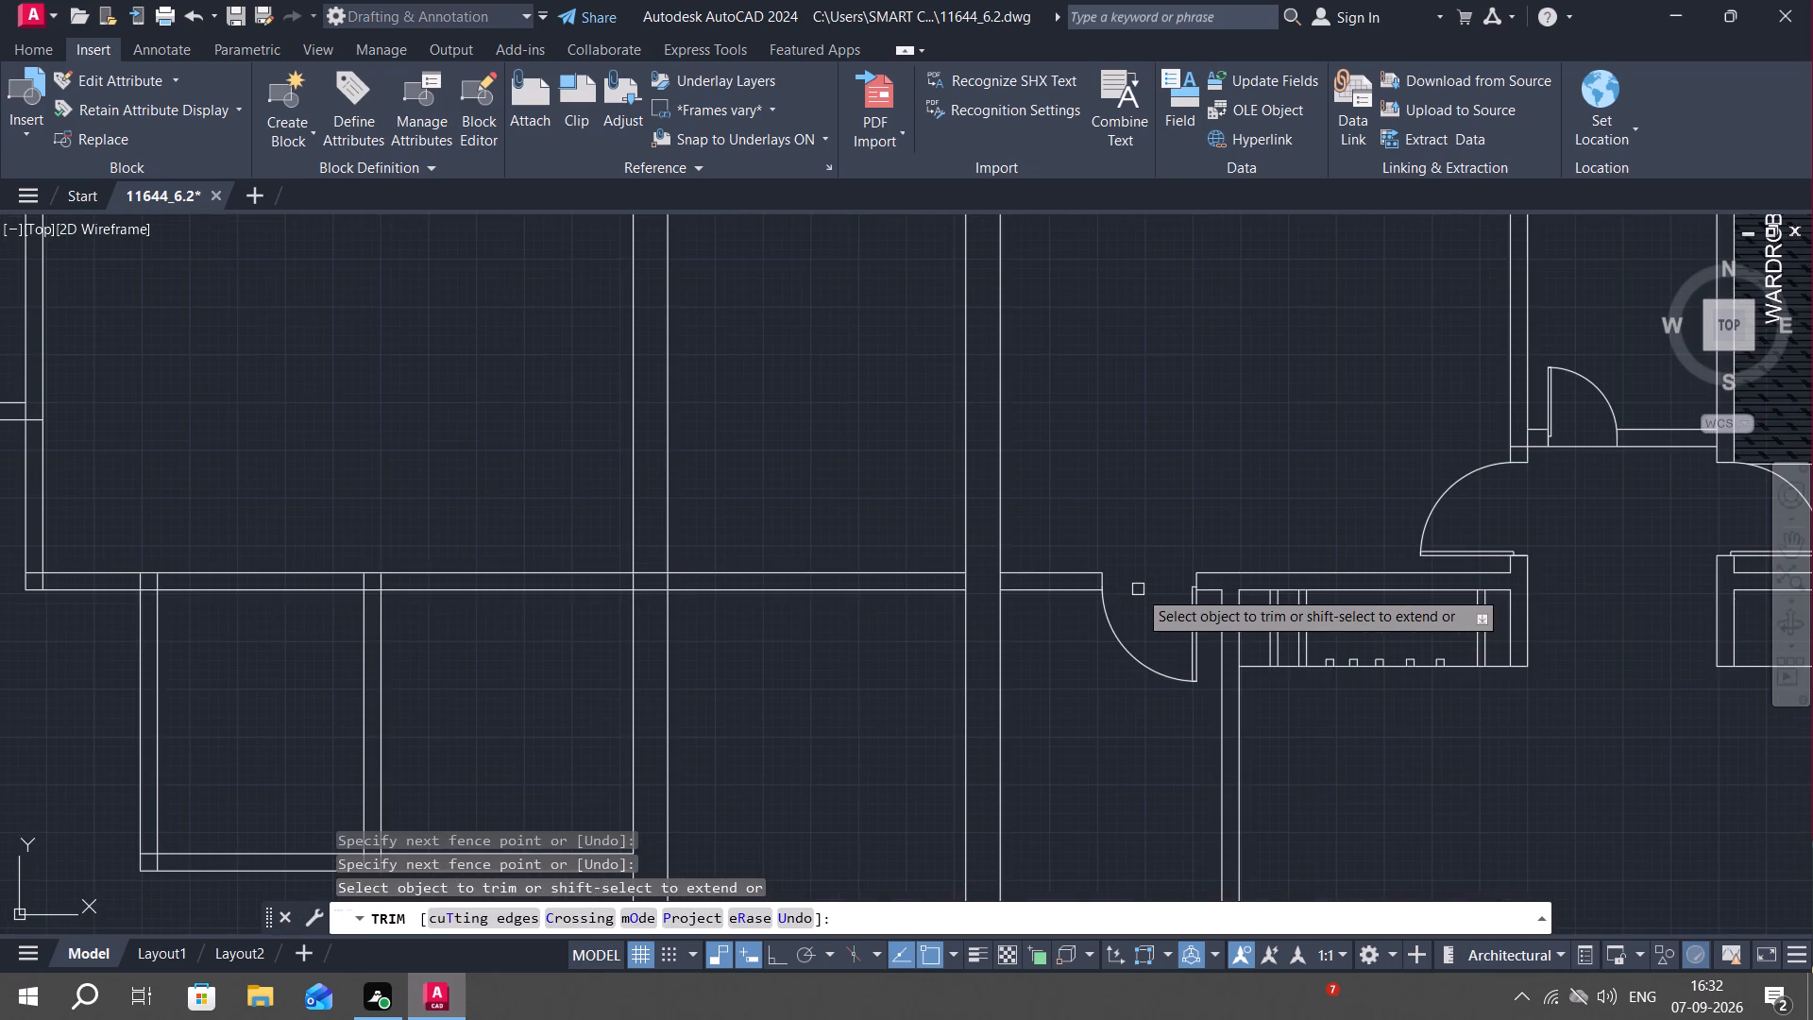
{"action": "middle_click_drag", "start_coordinate": [1138, 589], "coordinate": [1070, 603]}
{"action": "scroll", "coordinate": [1044, 605], "scroll_direction": "down", "scroll_amount": 1}
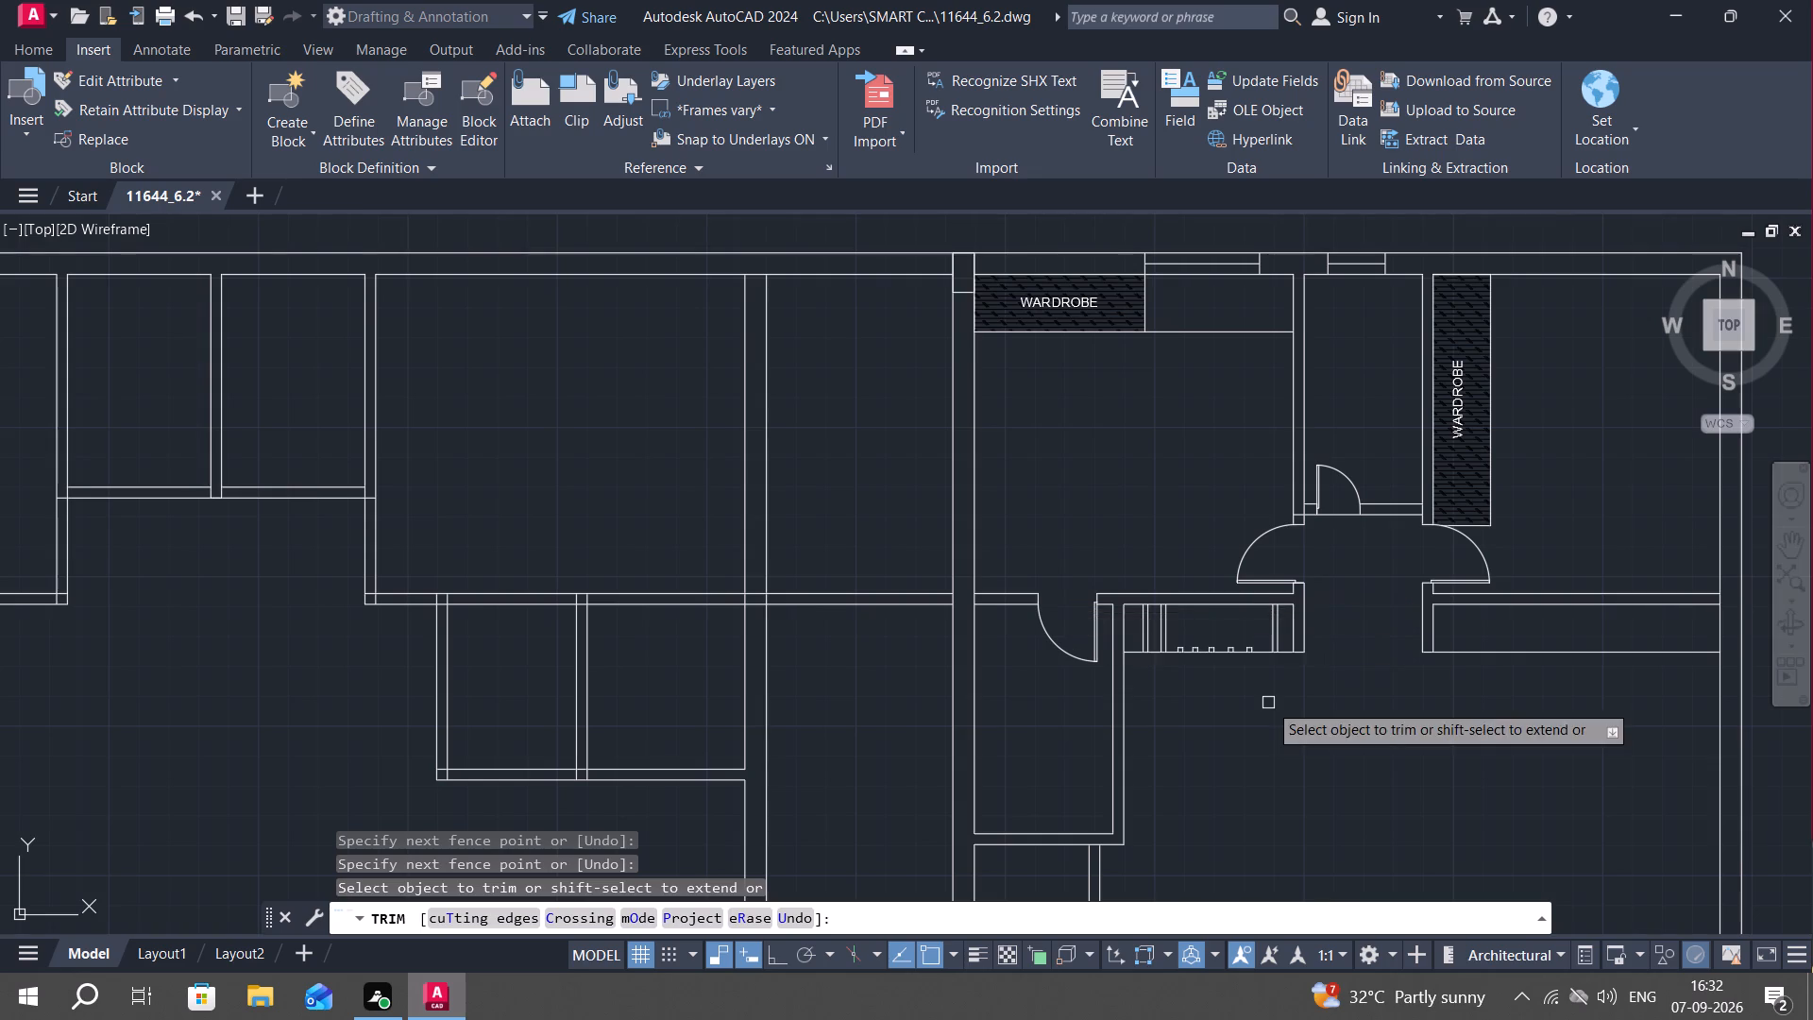
{"action": "middle_click_drag", "start_coordinate": [1268, 703], "coordinate": [1118, 555]}
{"action": "scroll", "coordinate": [1128, 608], "scroll_direction": "down", "scroll_amount": 2}
{"action": "middle_click_drag", "start_coordinate": [1613, 574], "coordinate": [1520, 517]}
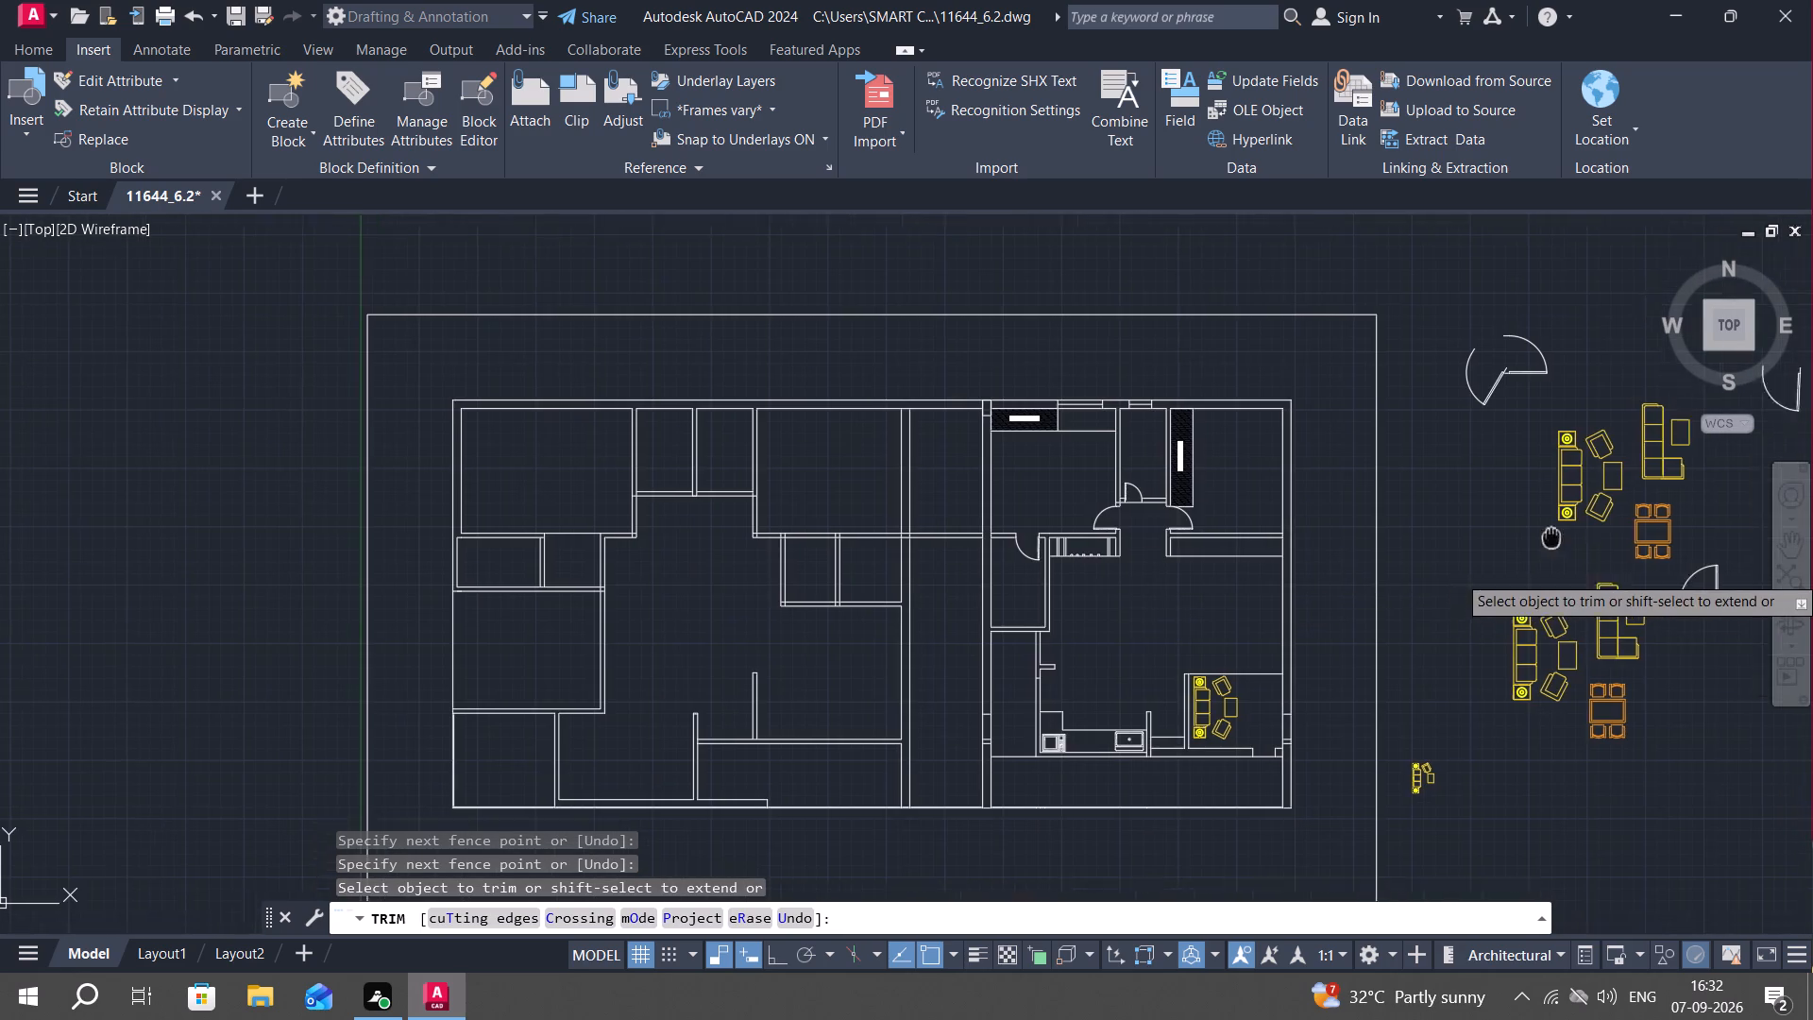
{"action": "middle_click_drag", "start_coordinate": [1520, 517], "coordinate": [1304, 378]}
{"action": "key", "text": "Escape"}
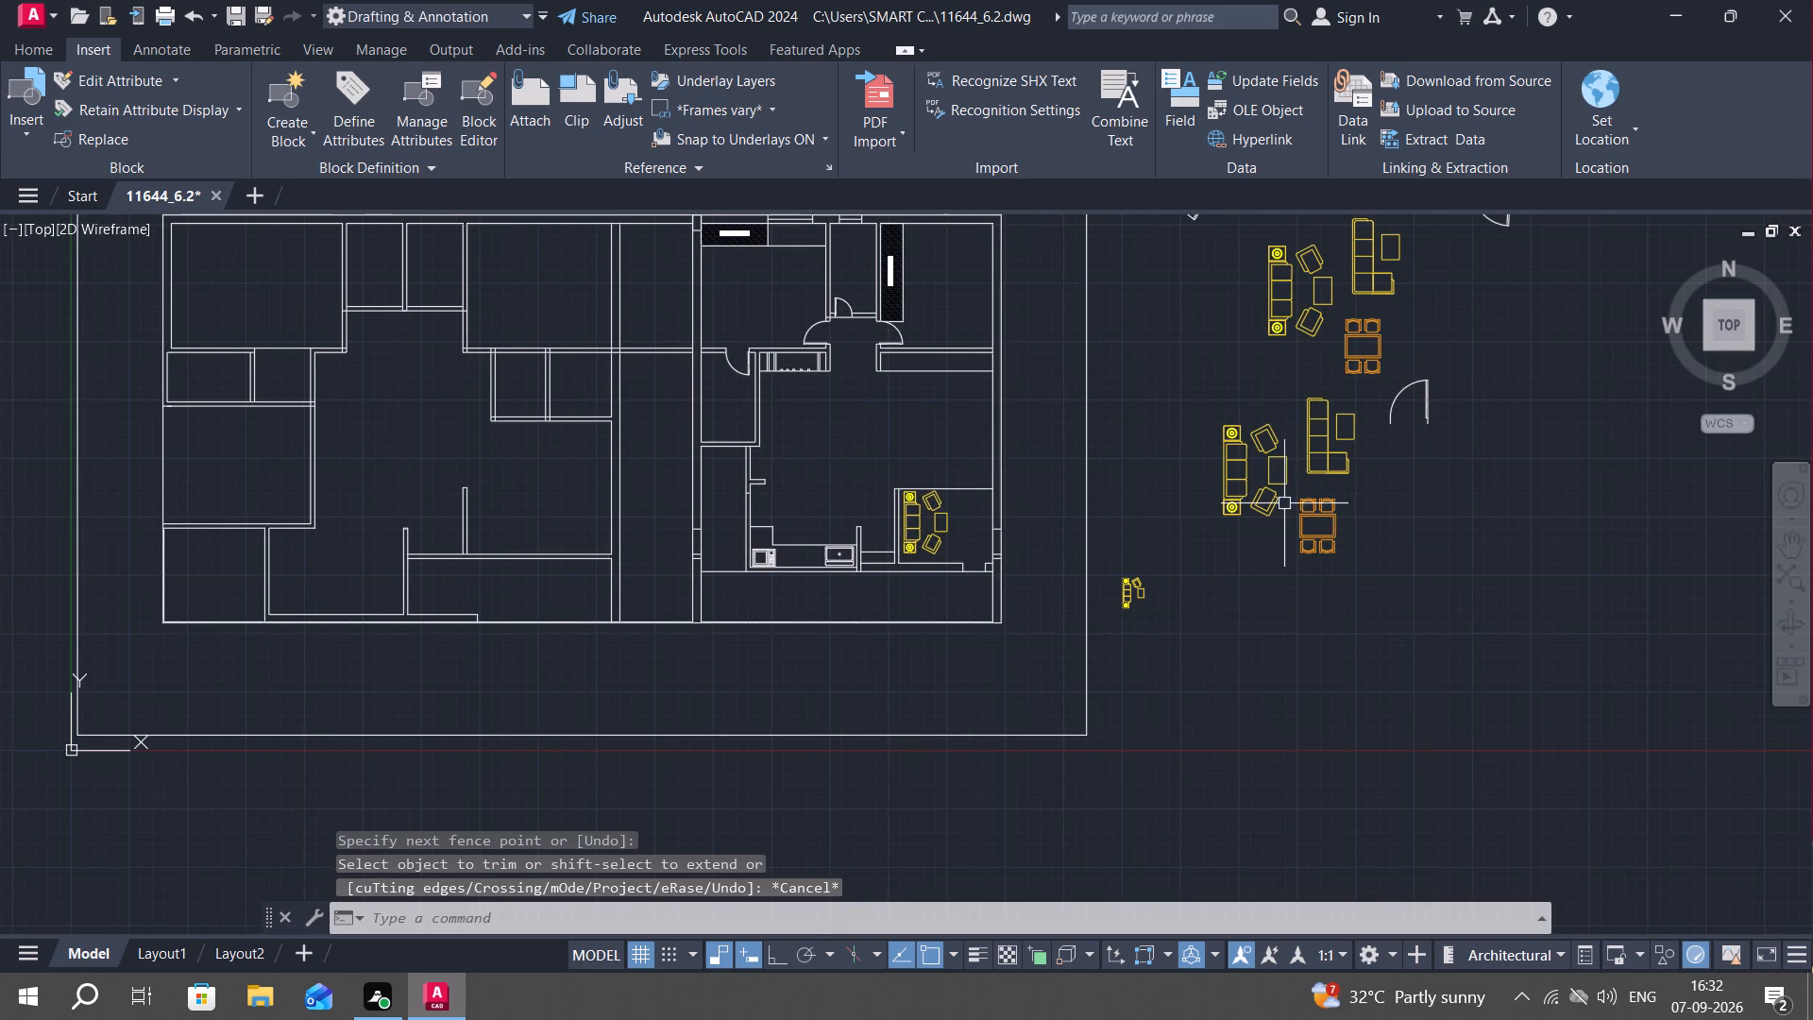
Rotate the lower spare dining set 90 degrees clockwise about its lower-left corner, relaxing the constraints and with Ortho on.
{"action": "left_click_drag", "start_coordinate": [1284, 503], "coordinate": [1311, 597]}
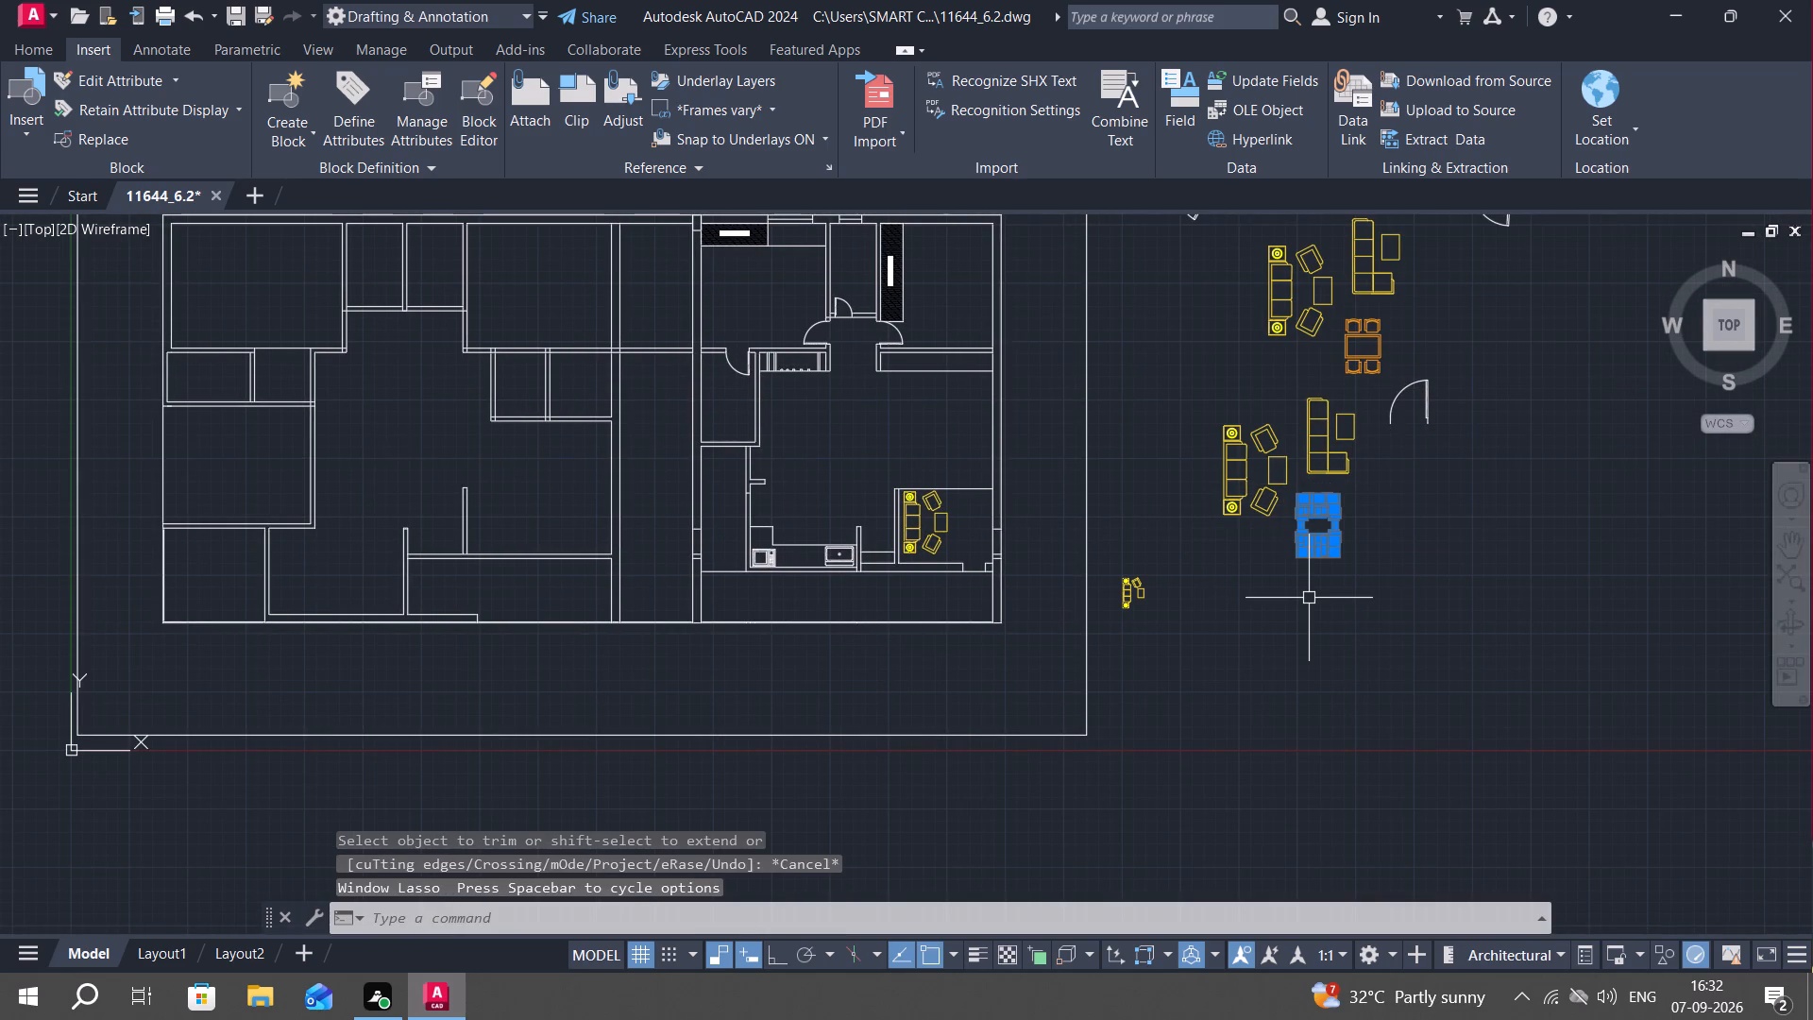
{"action": "type", "text": "RO"}
{"action": "key", "text": "space"}
{"action": "scroll", "coordinate": [1304, 562], "scroll_direction": "up", "scroll_amount": 2}
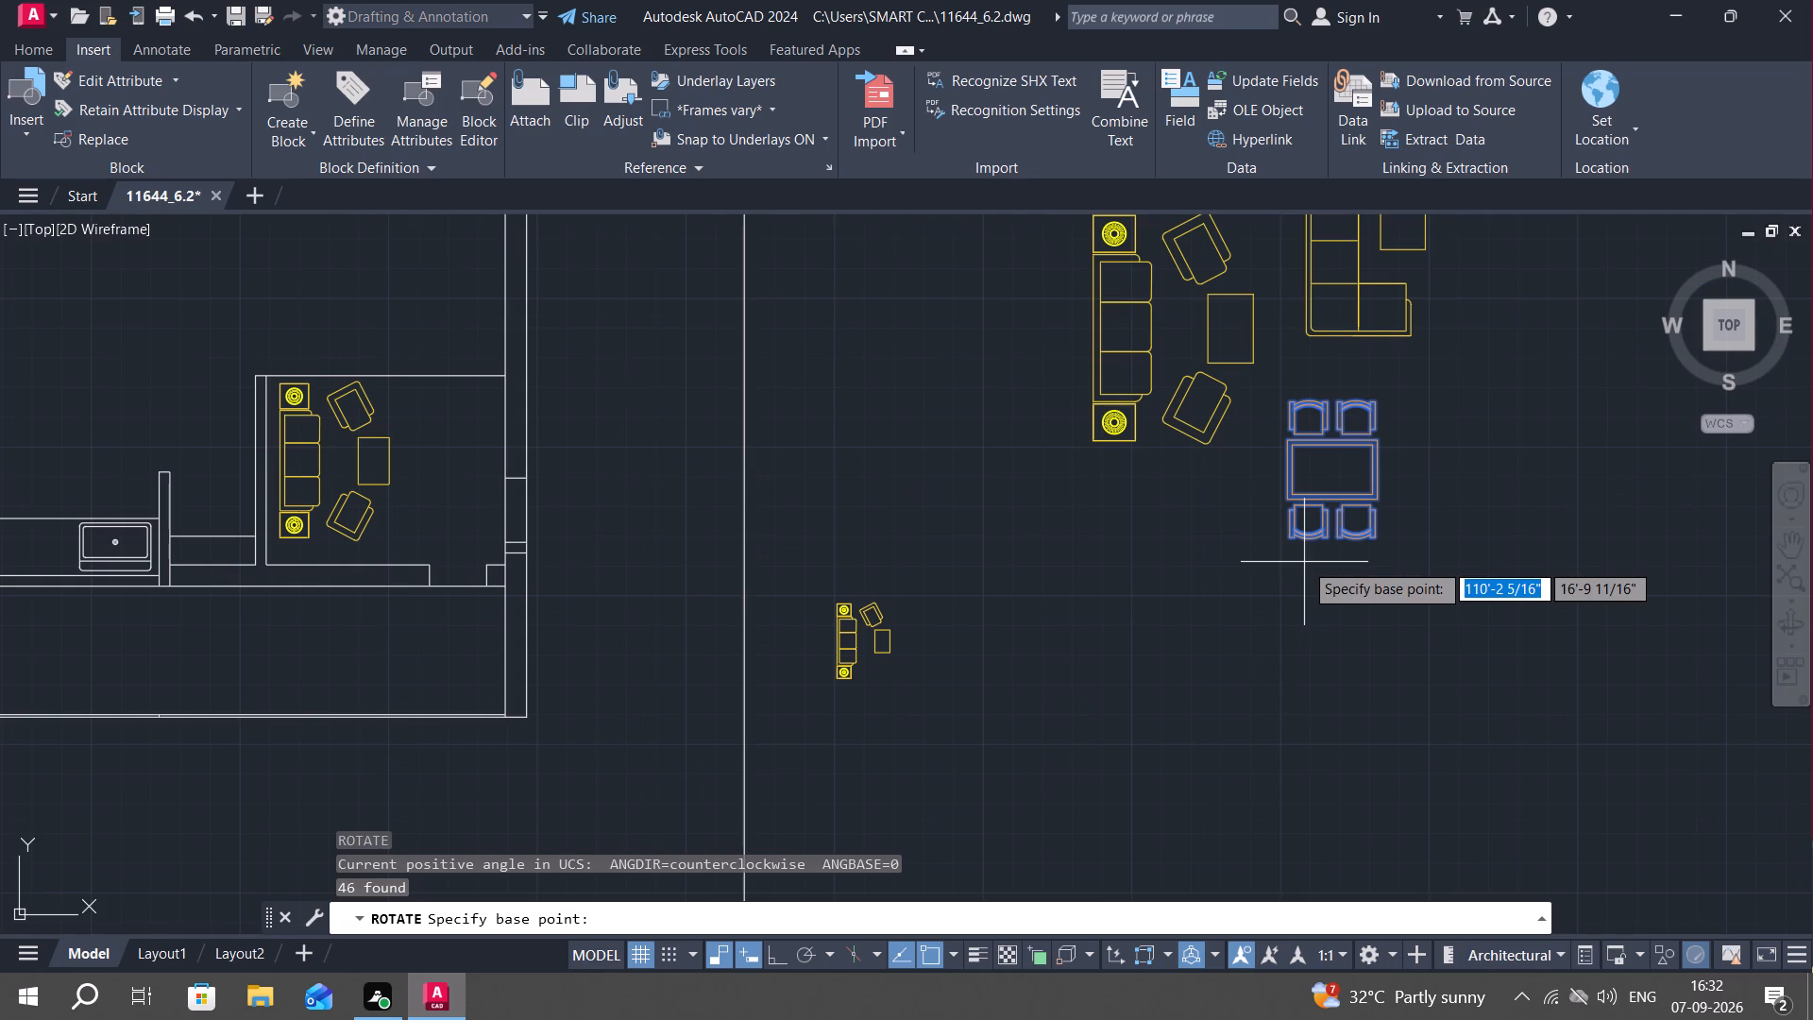
{"action": "left_click", "coordinate": [1288, 533]}
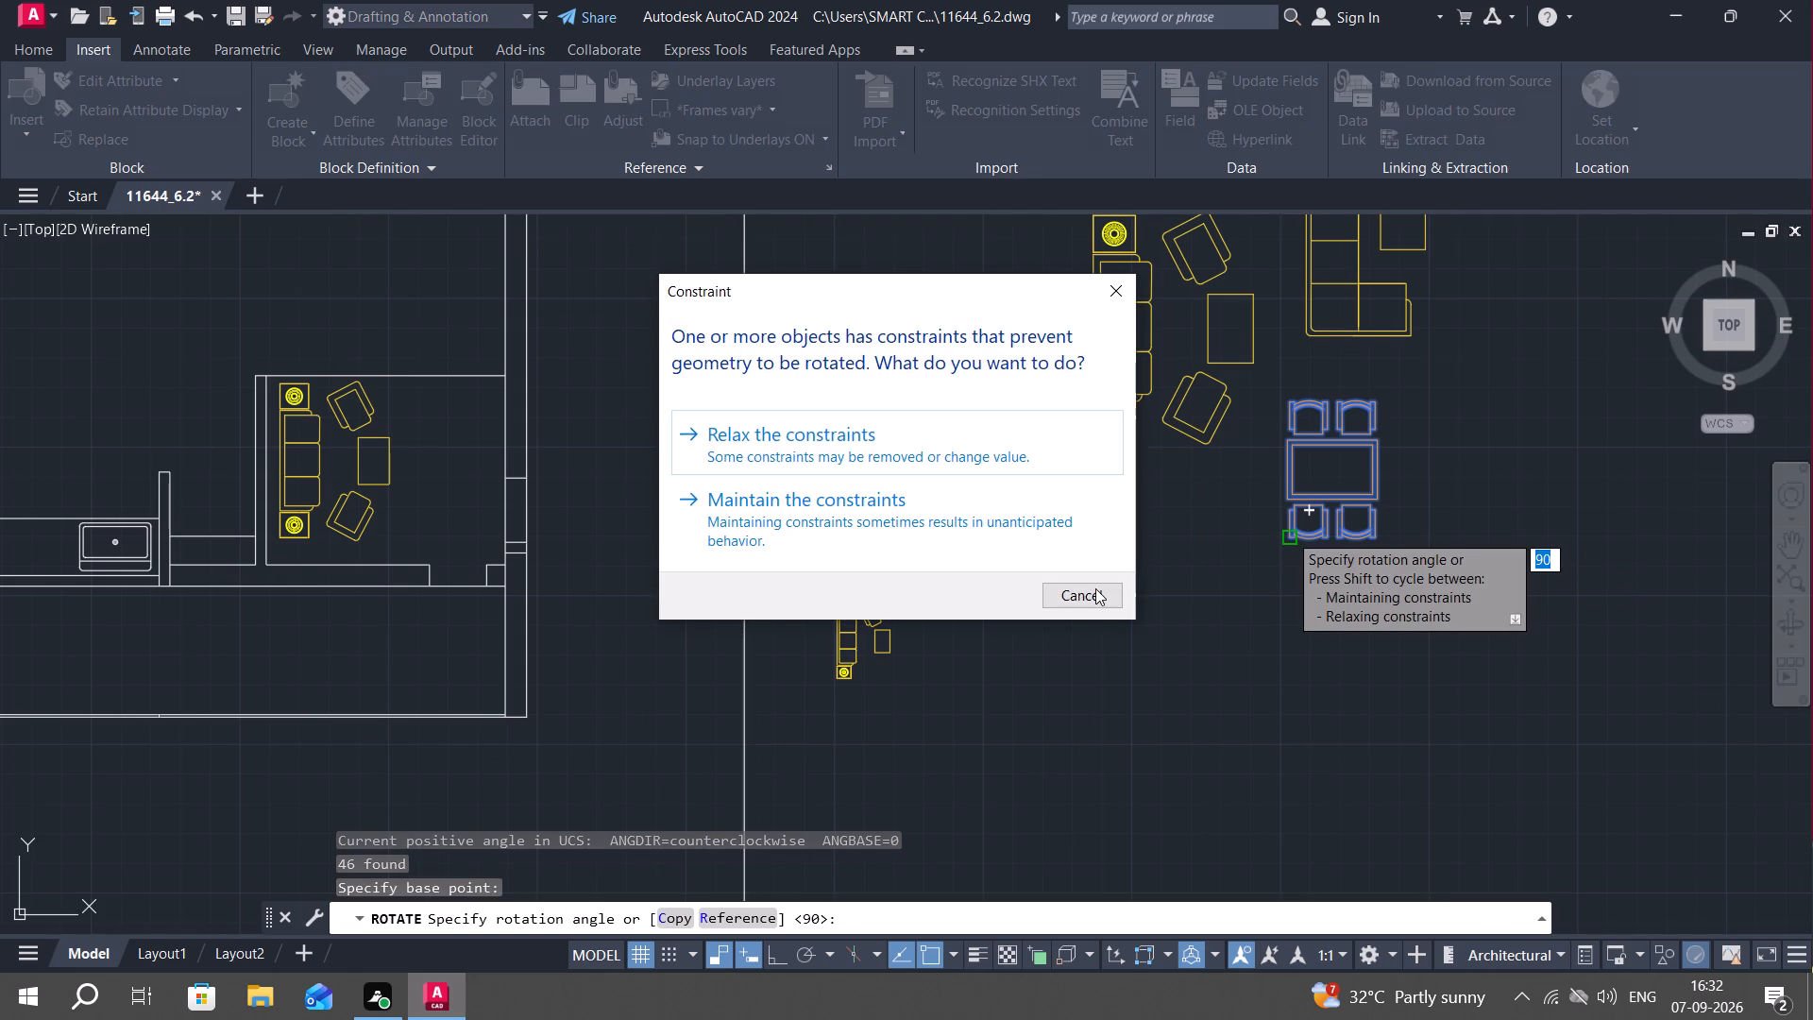
{"action": "left_click", "coordinate": [941, 464]}
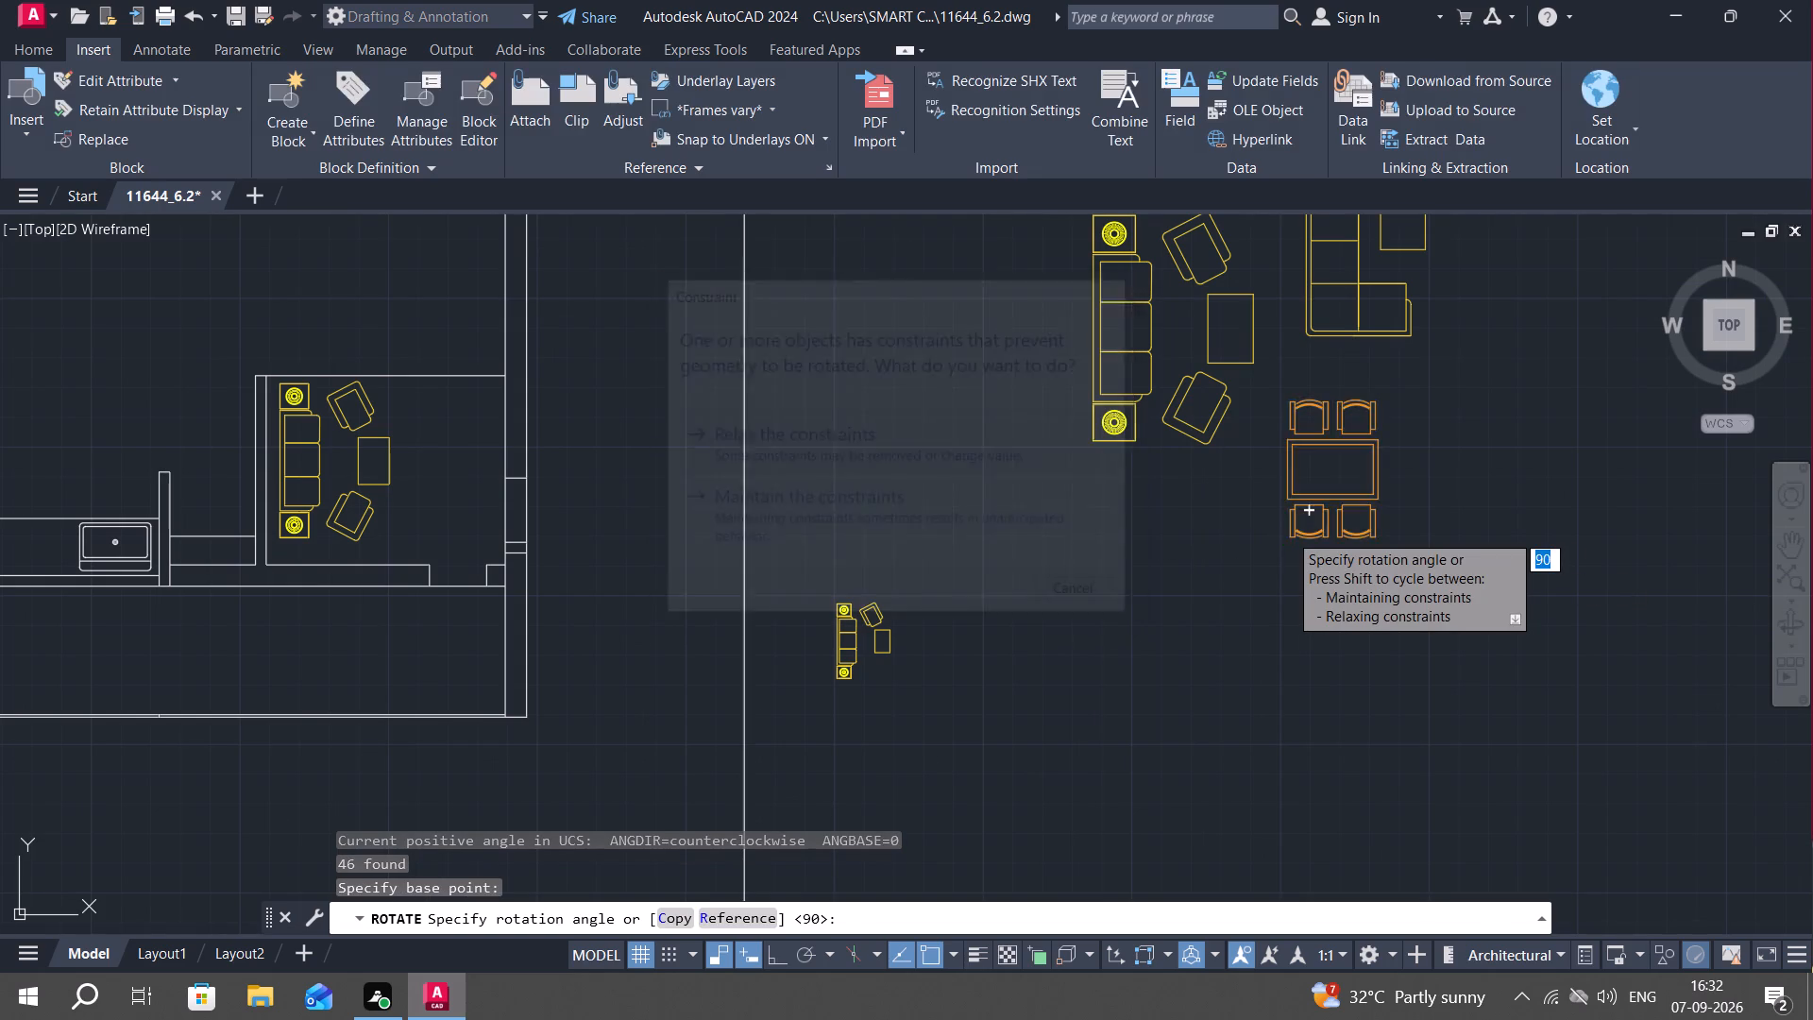
{"action": "key", "text": "F8"}
{"action": "left_click", "coordinate": [1247, 614]}
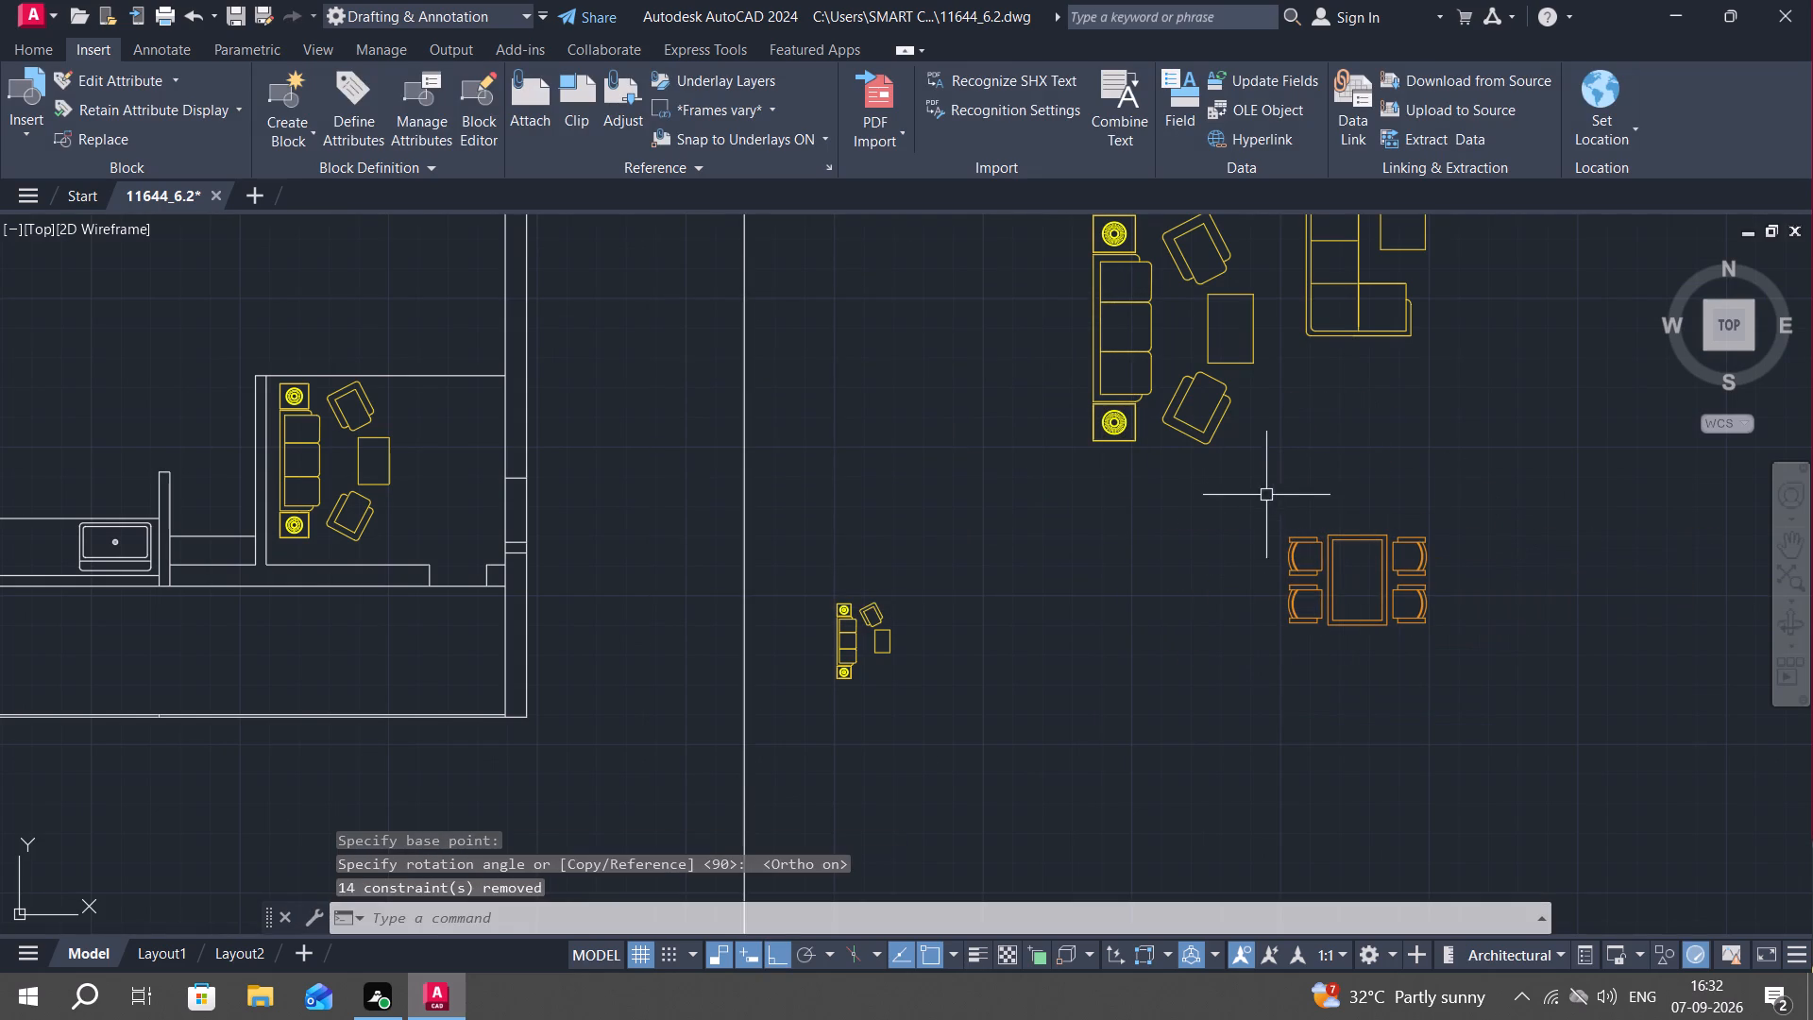
Copy the rotated dining set, with Ortho off, into the open area north of the kitchen, beside the small room's east wall.
{"action": "left_click", "coordinate": [1262, 495]}
{"action": "left_click", "coordinate": [1537, 718]}
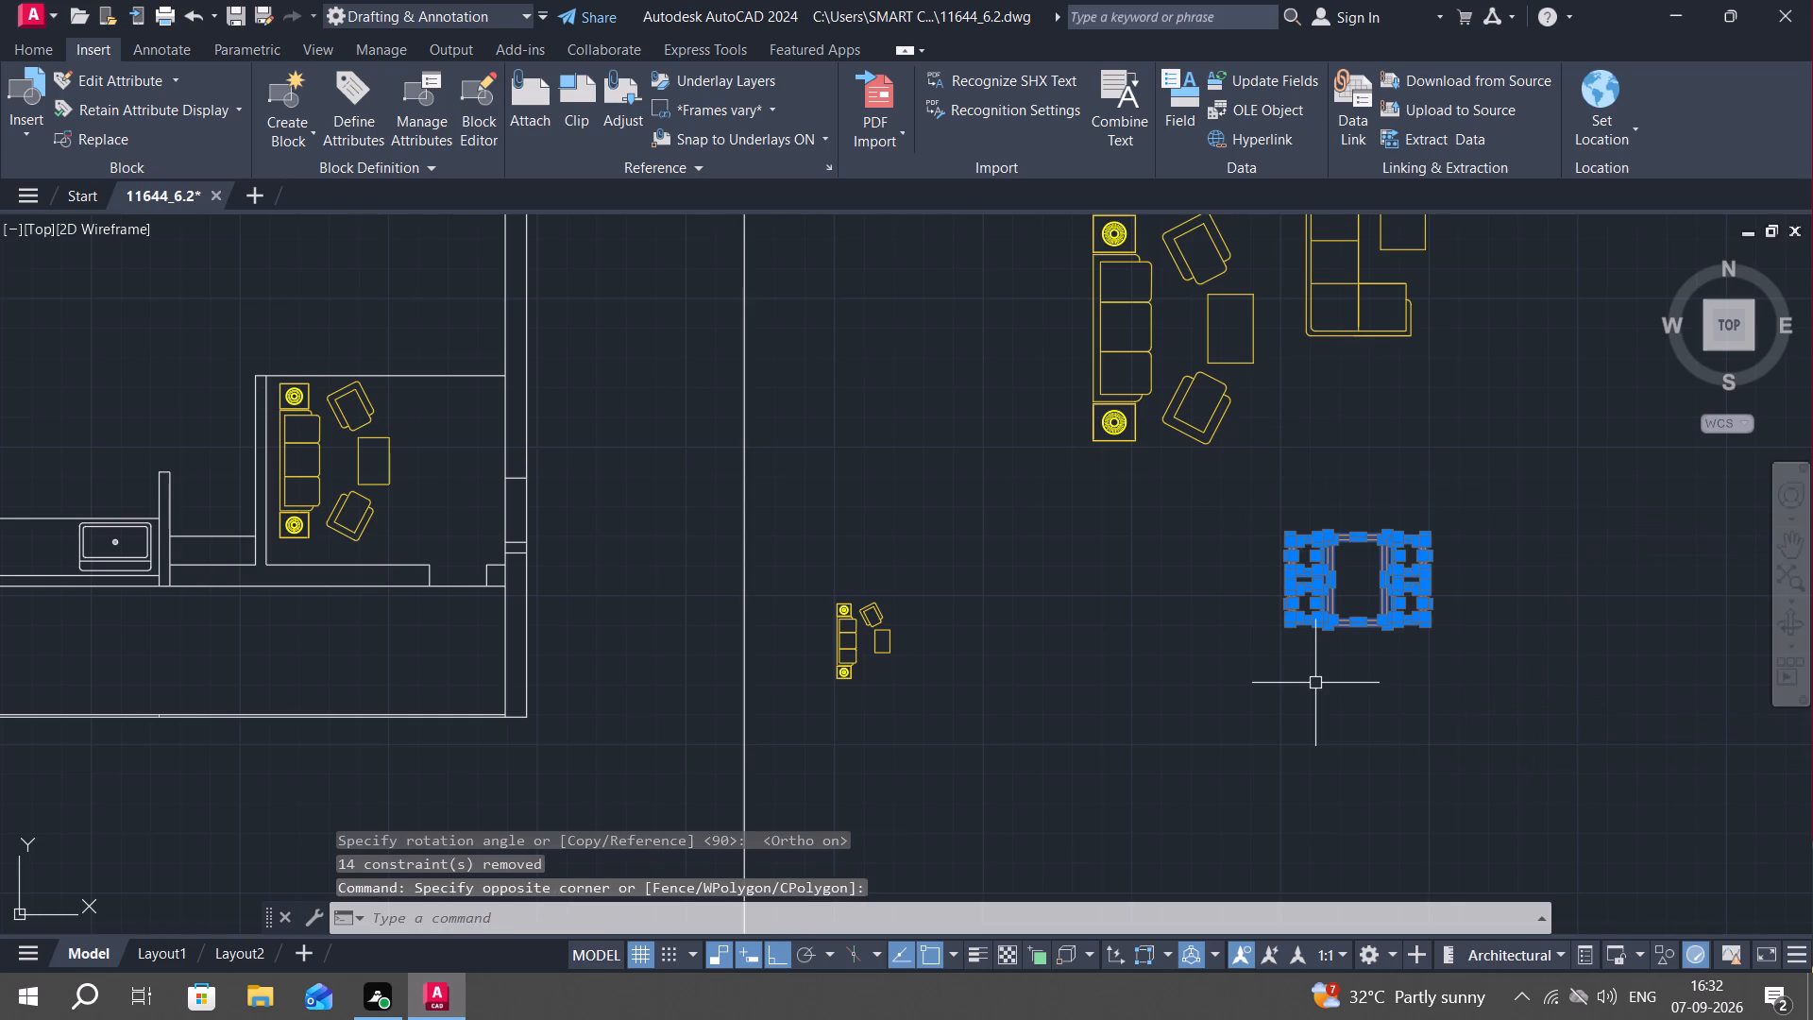
{"action": "key", "text": "c"}
{"action": "key", "text": "o"}
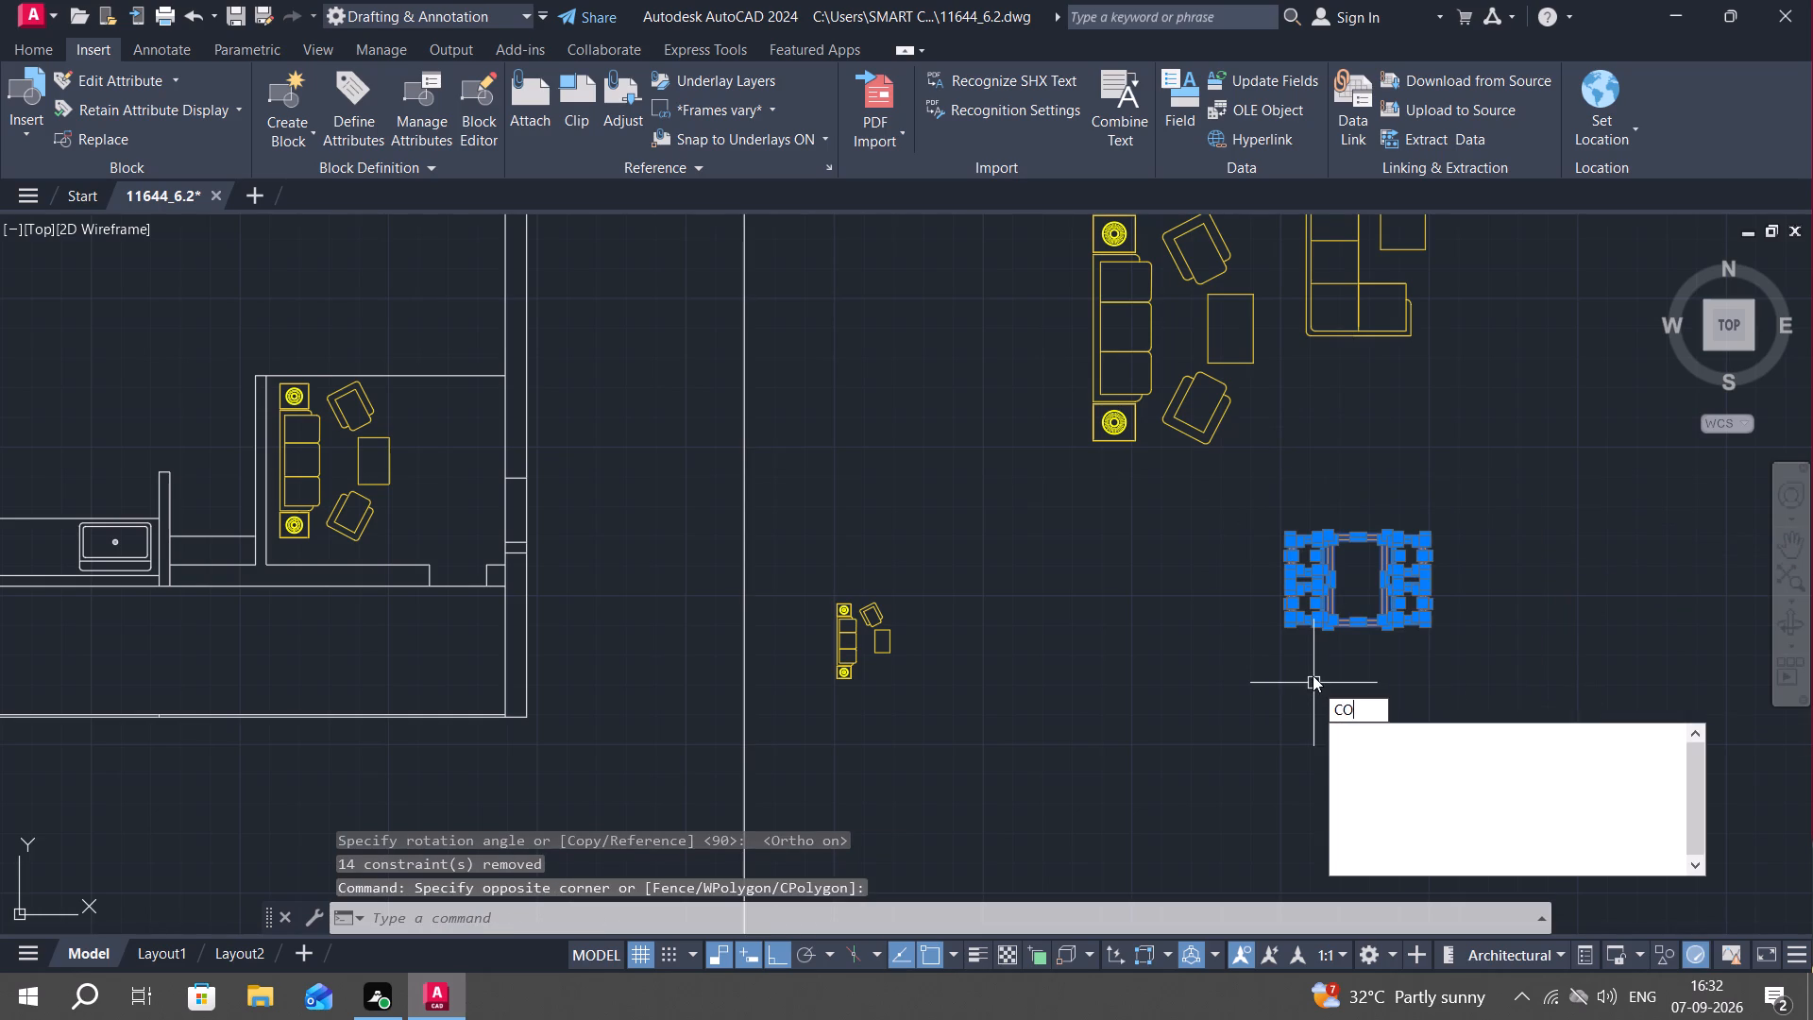
{"action": "key", "text": "space"}
{"action": "left_click", "coordinate": [1291, 626]}
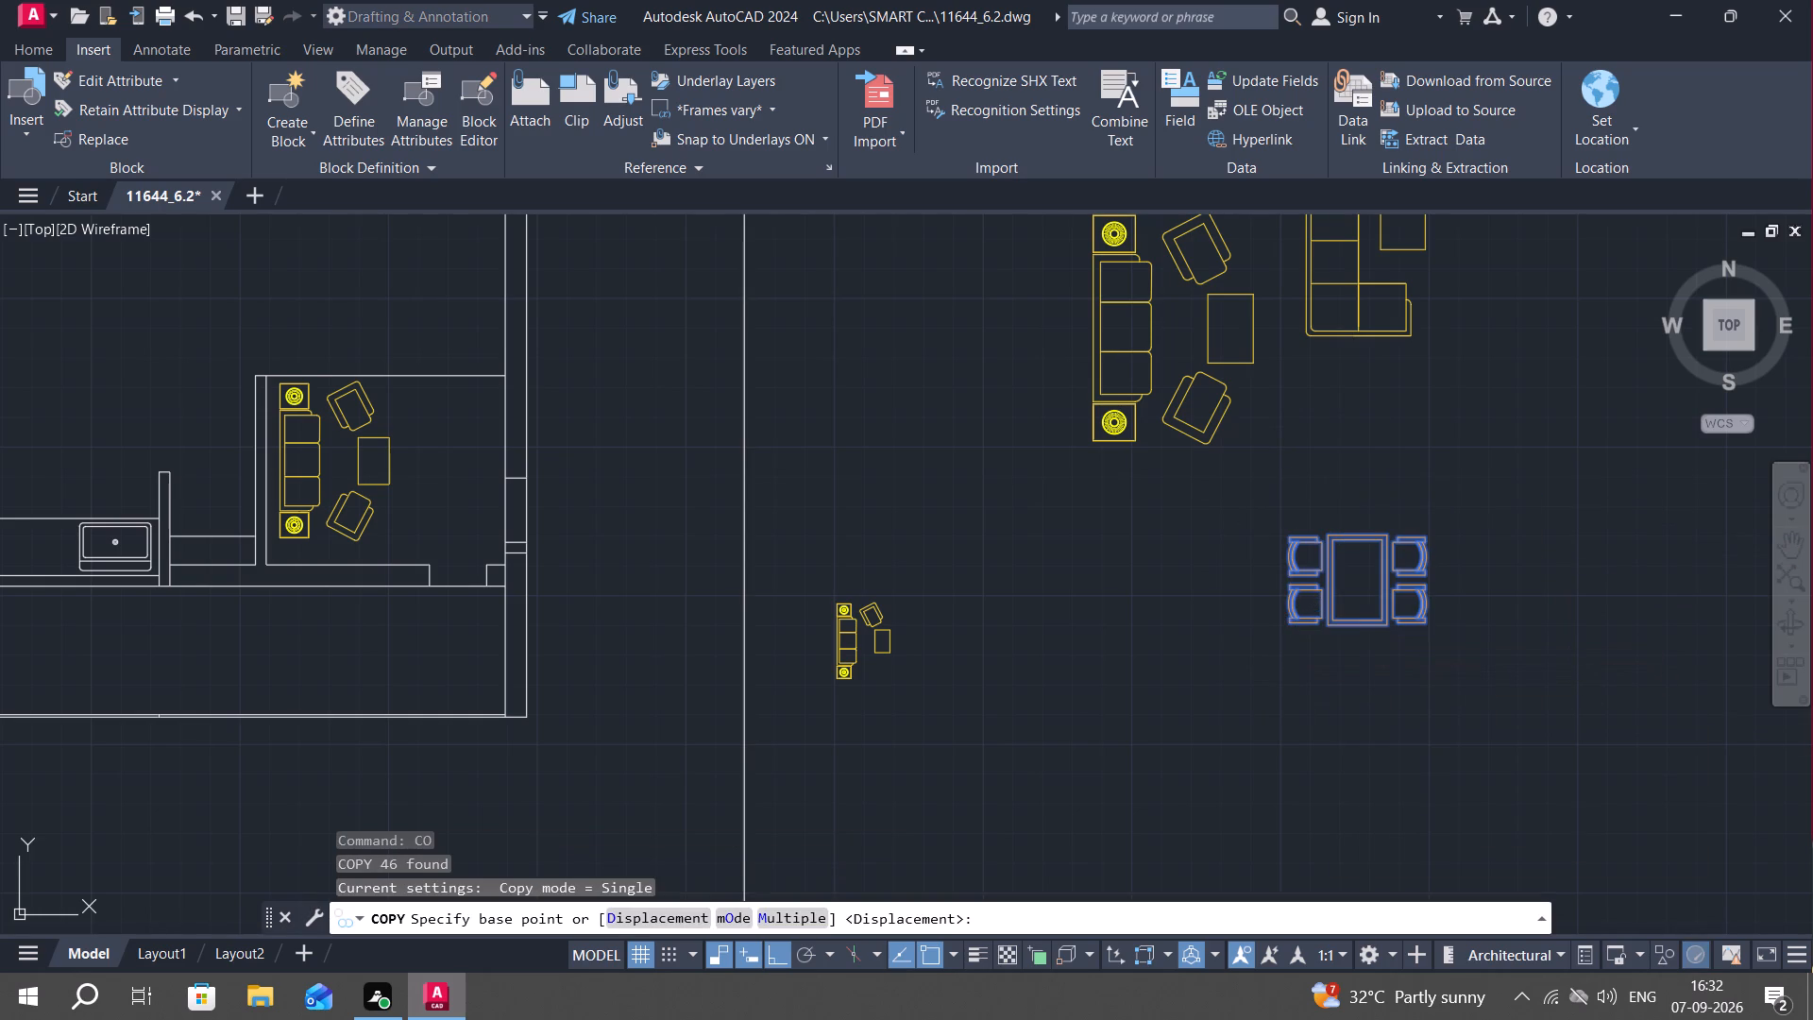
{"action": "scroll", "coordinate": [753, 489], "scroll_direction": "down", "scroll_amount": 2}
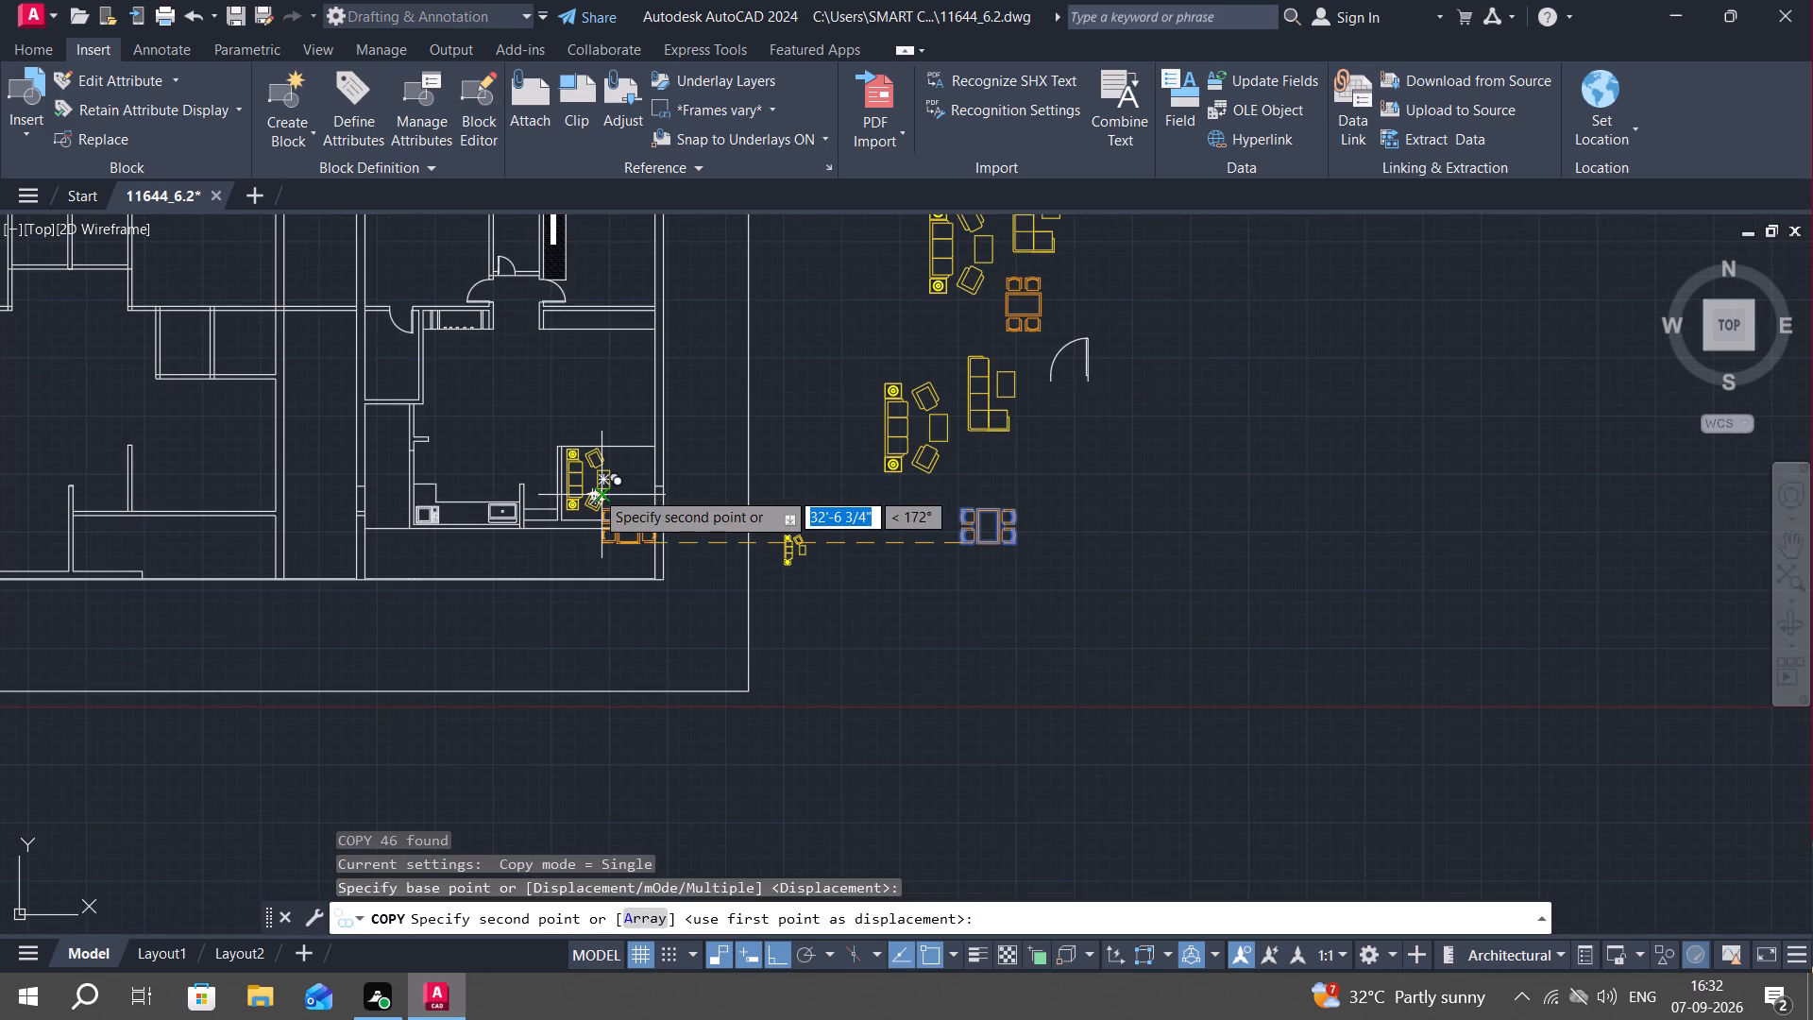
{"action": "key", "text": "F8"}
{"action": "middle_click_drag", "start_coordinate": [504, 416], "coordinate": [568, 494]}
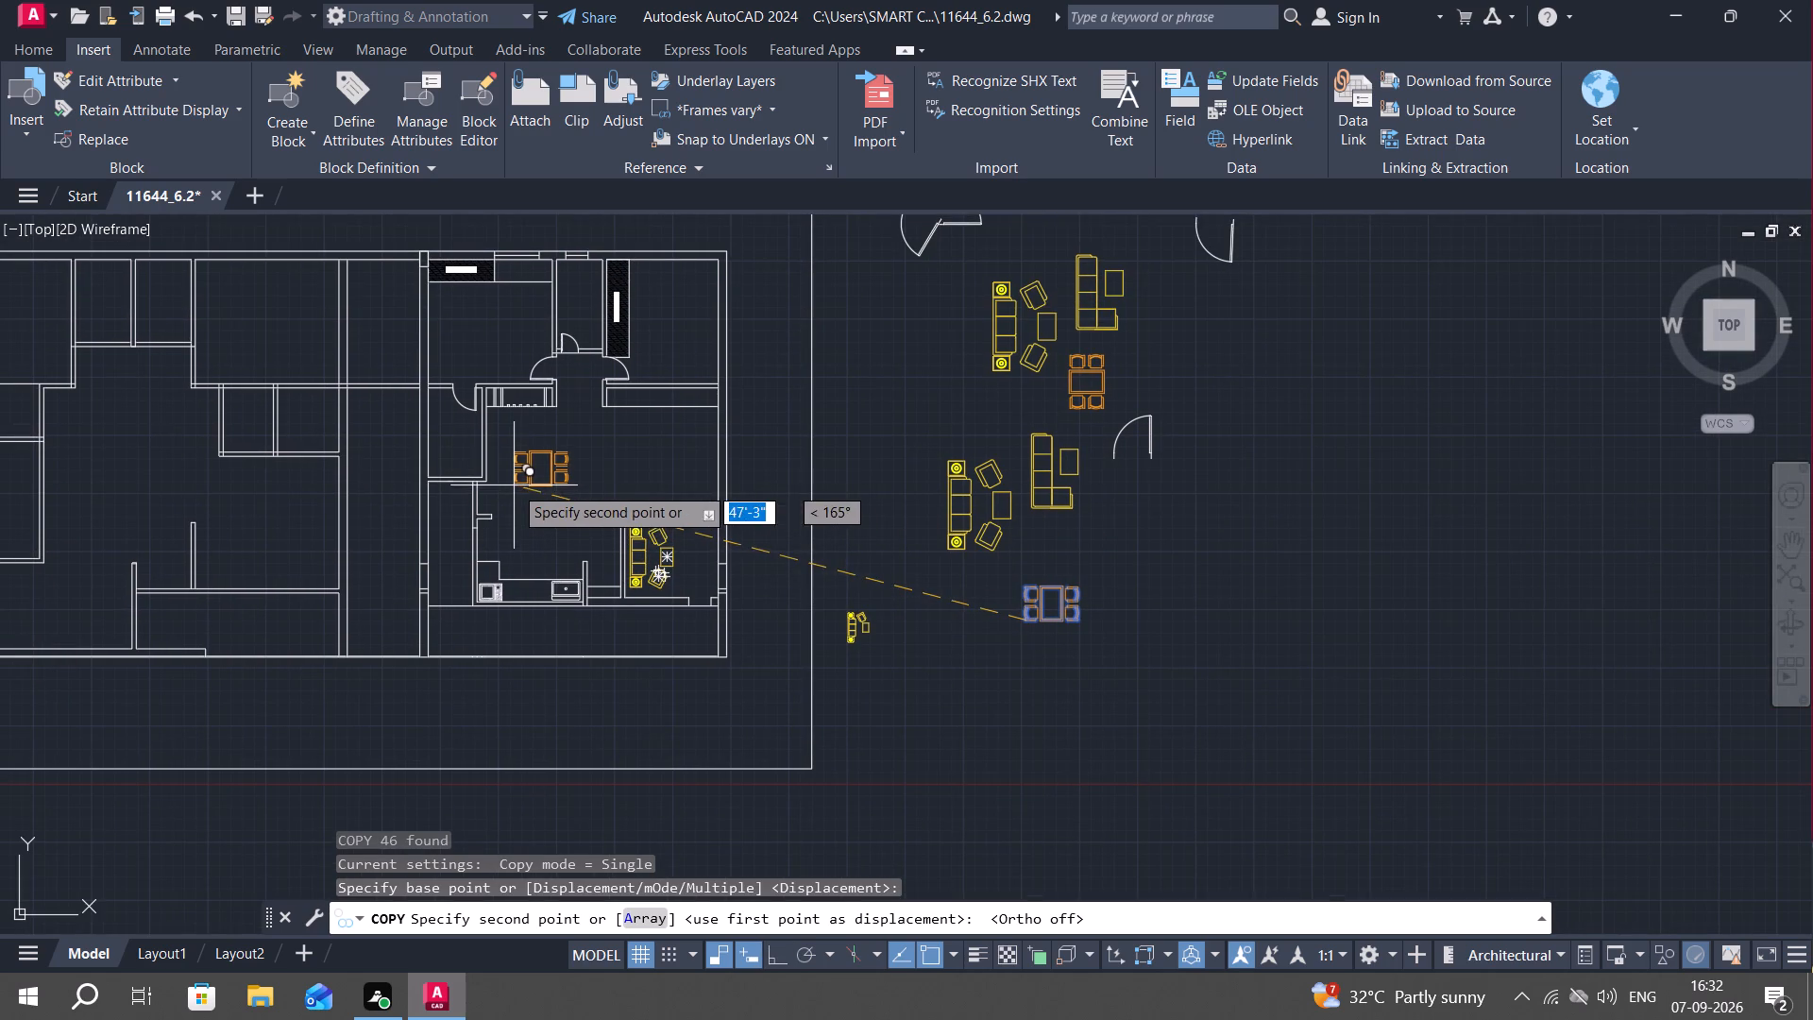
{"action": "scroll", "coordinate": [509, 477], "scroll_direction": "up", "scroll_amount": 3}
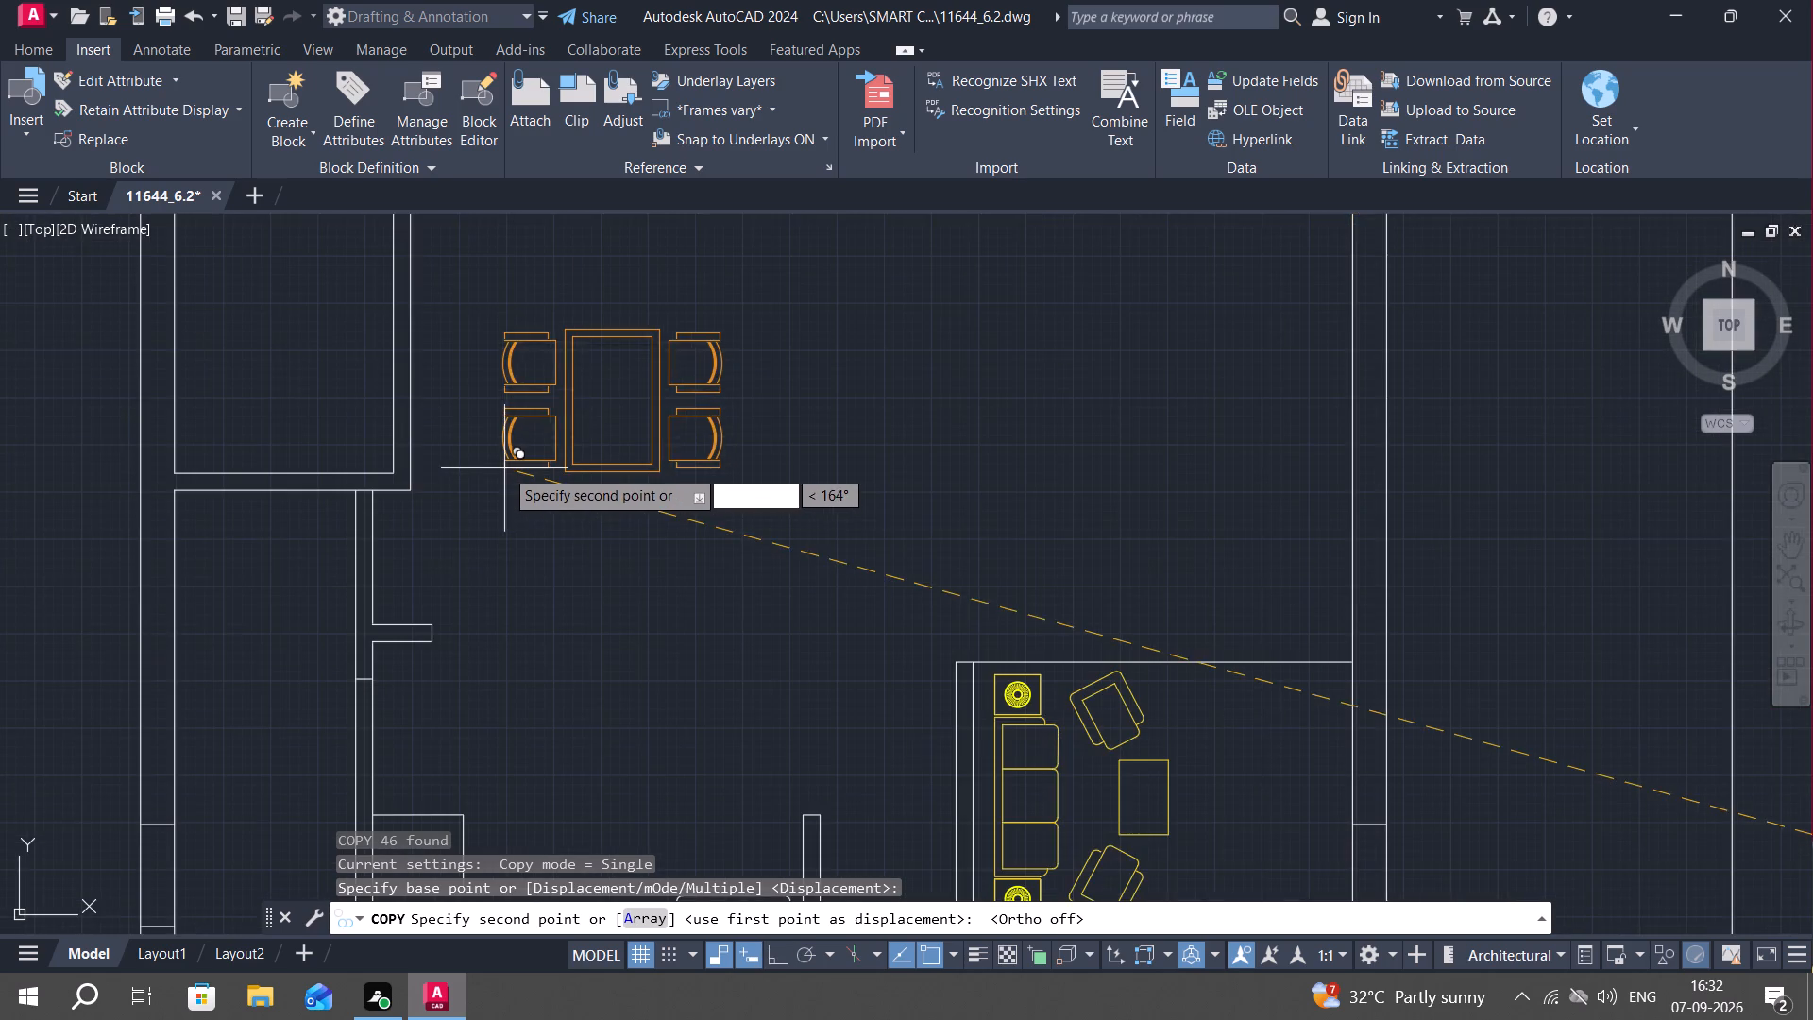
{"action": "scroll", "coordinate": [504, 468], "scroll_direction": "down", "scroll_amount": 1}
{"action": "middle_click_drag", "start_coordinate": [504, 468], "coordinate": [527, 503]}
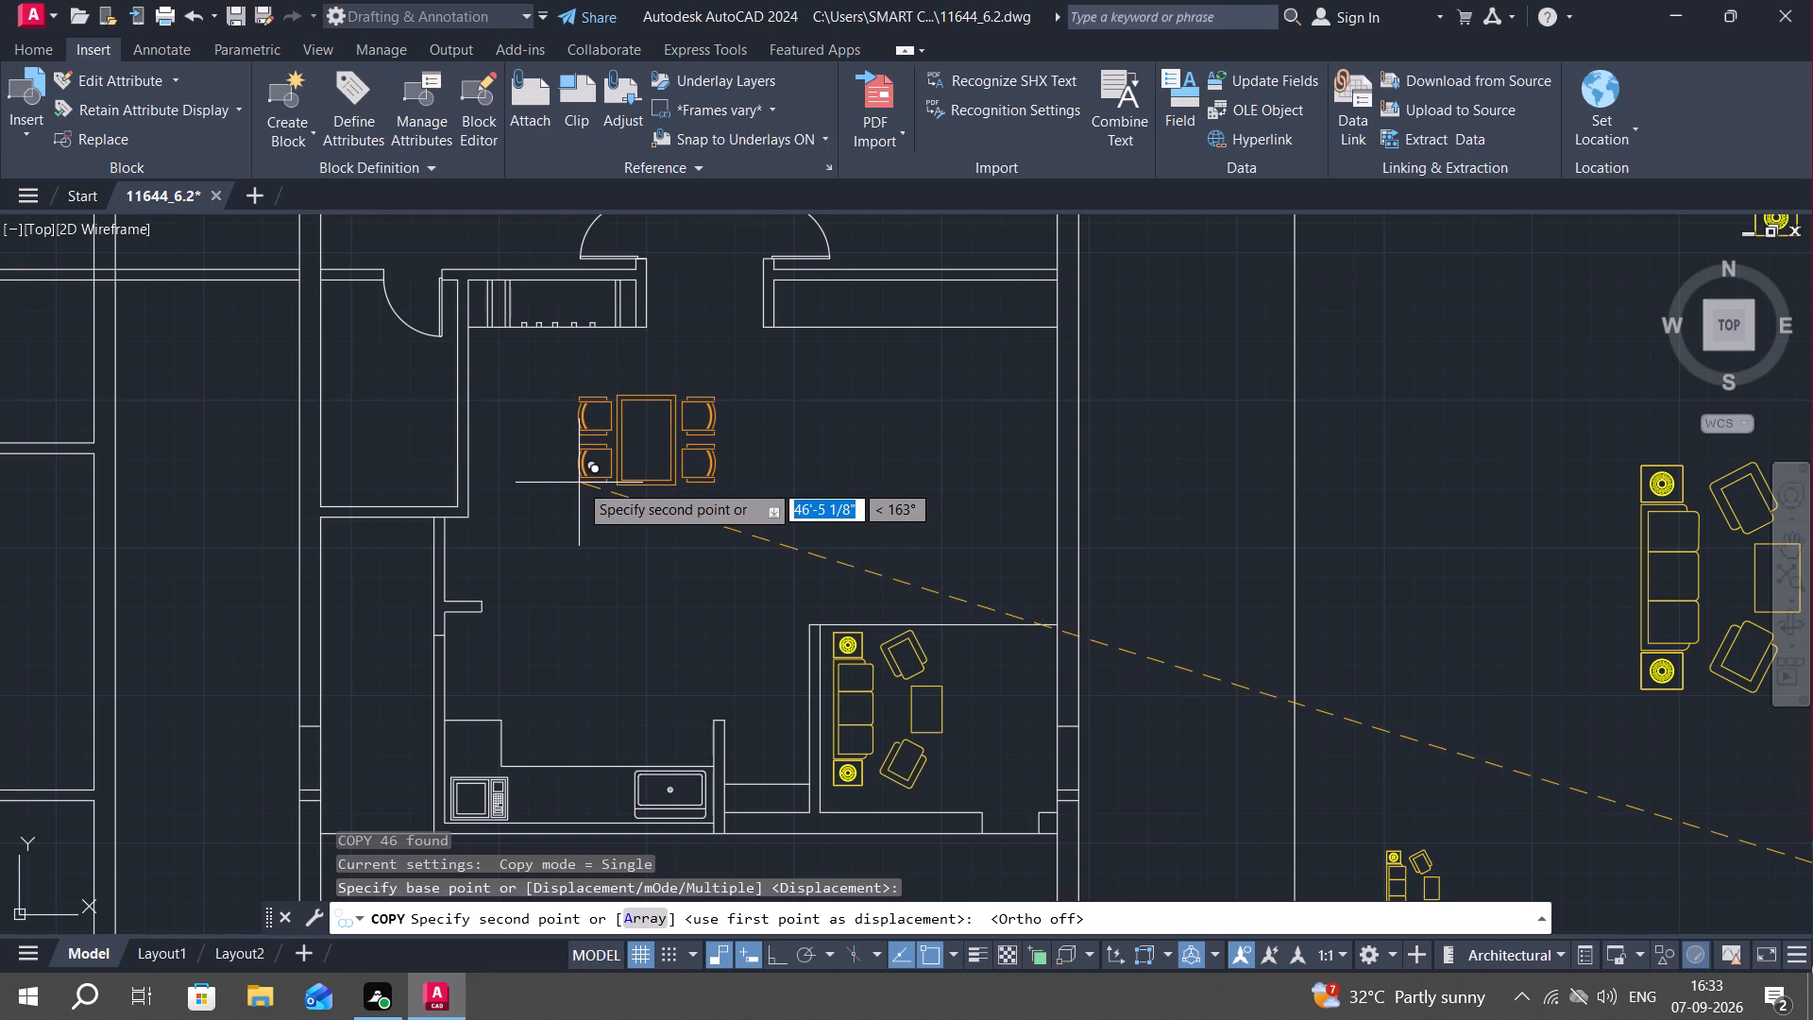
{"action": "left_click", "coordinate": [521, 484]}
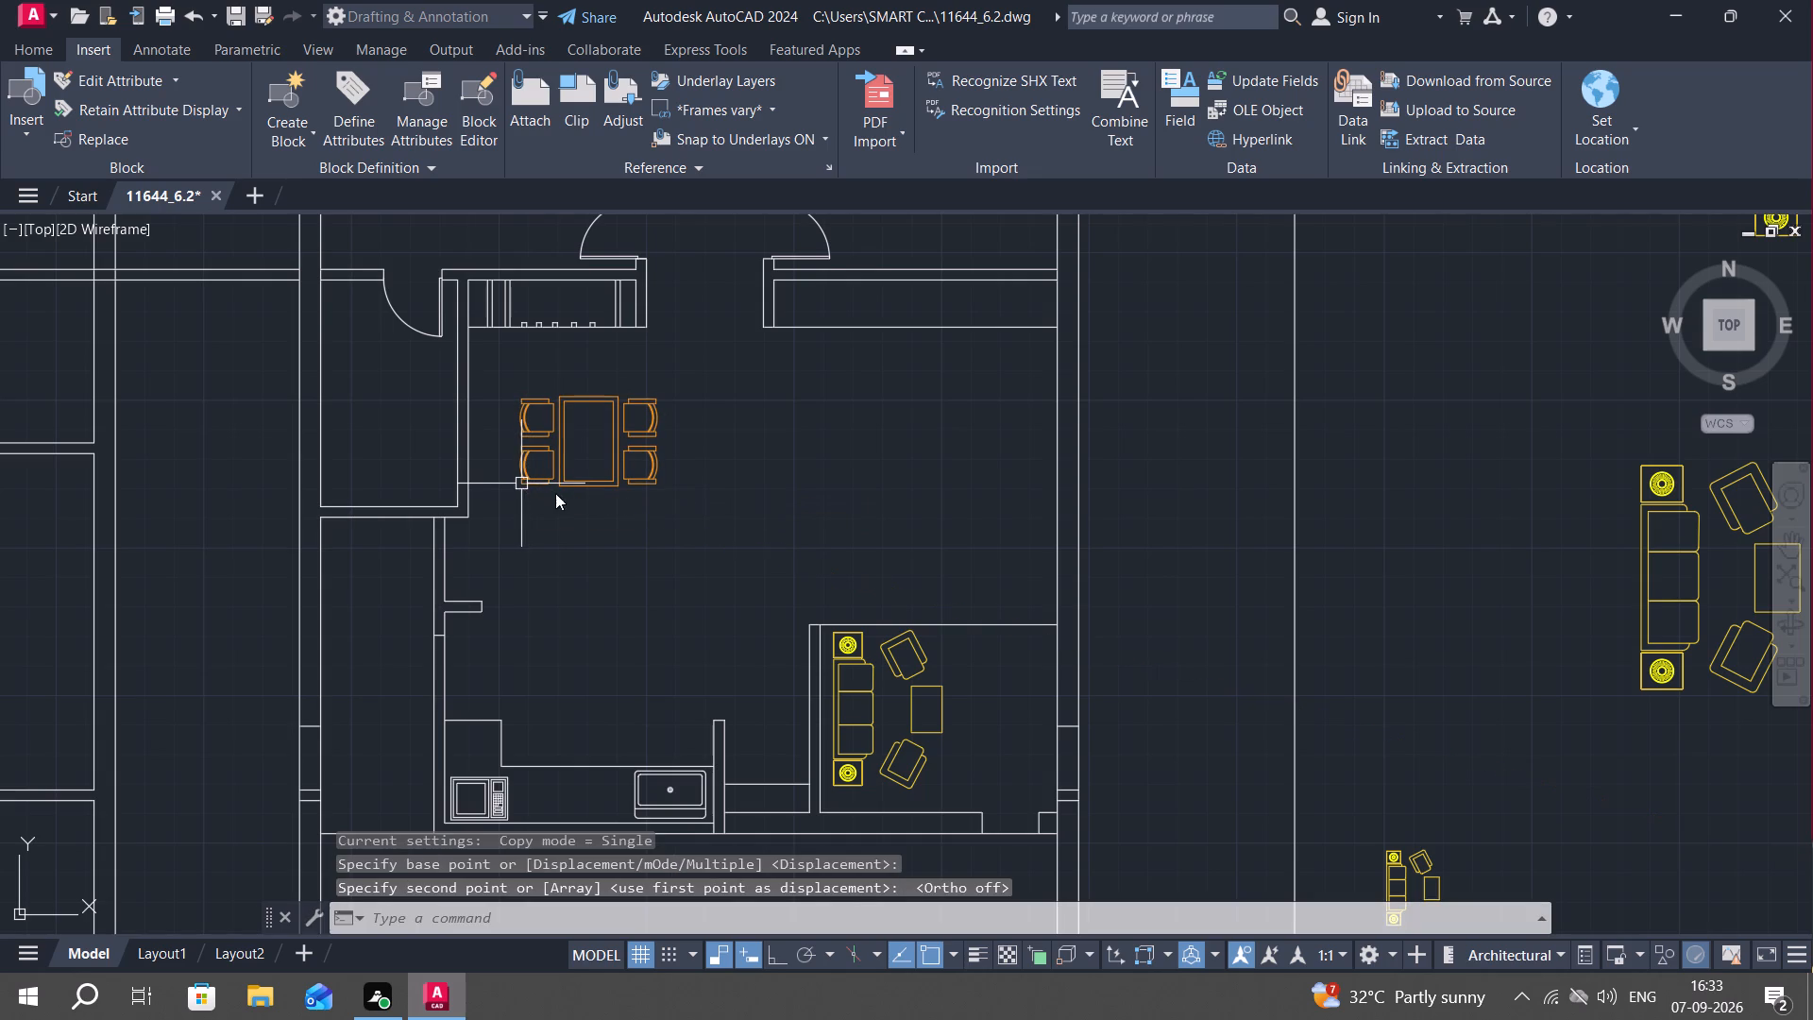
Scale the copied dining set up by a factor of about 1.6 from its lower-left corner.
{"action": "left_click", "coordinate": [492, 385]}
{"action": "left_click", "coordinate": [760, 537]}
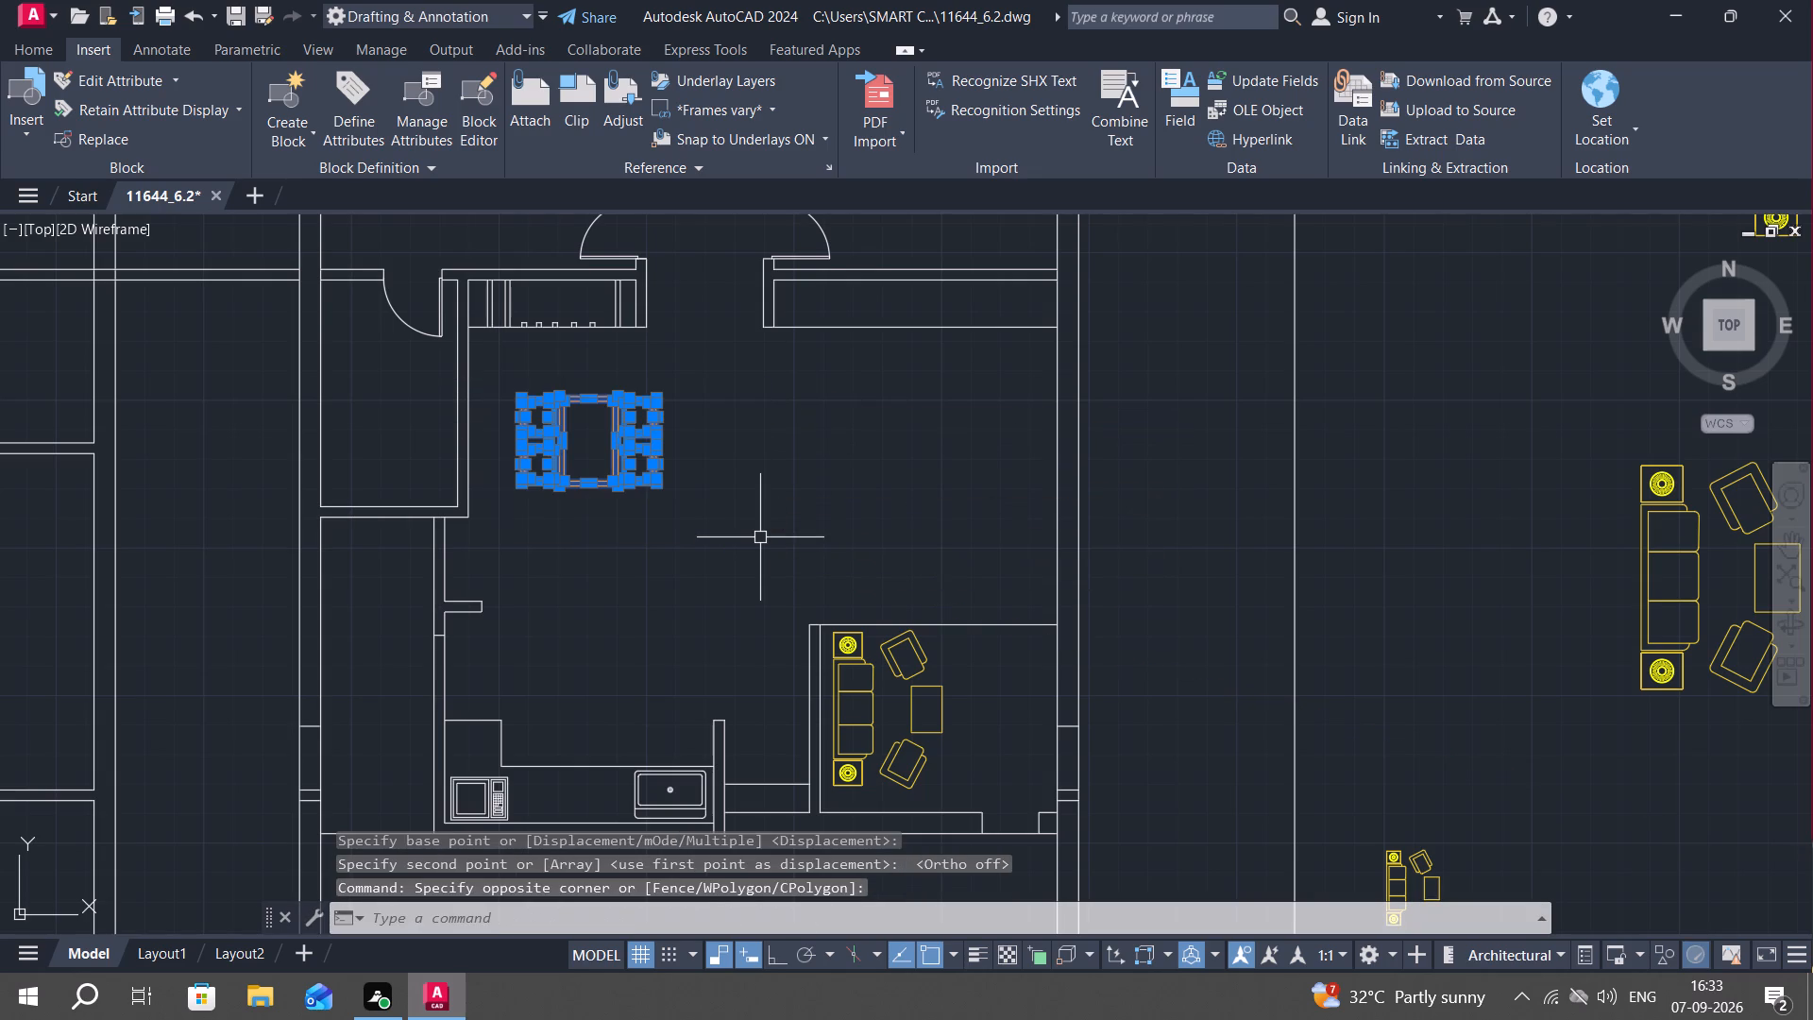
{"action": "type", "text": "SC"}
{"action": "key", "text": "space"}
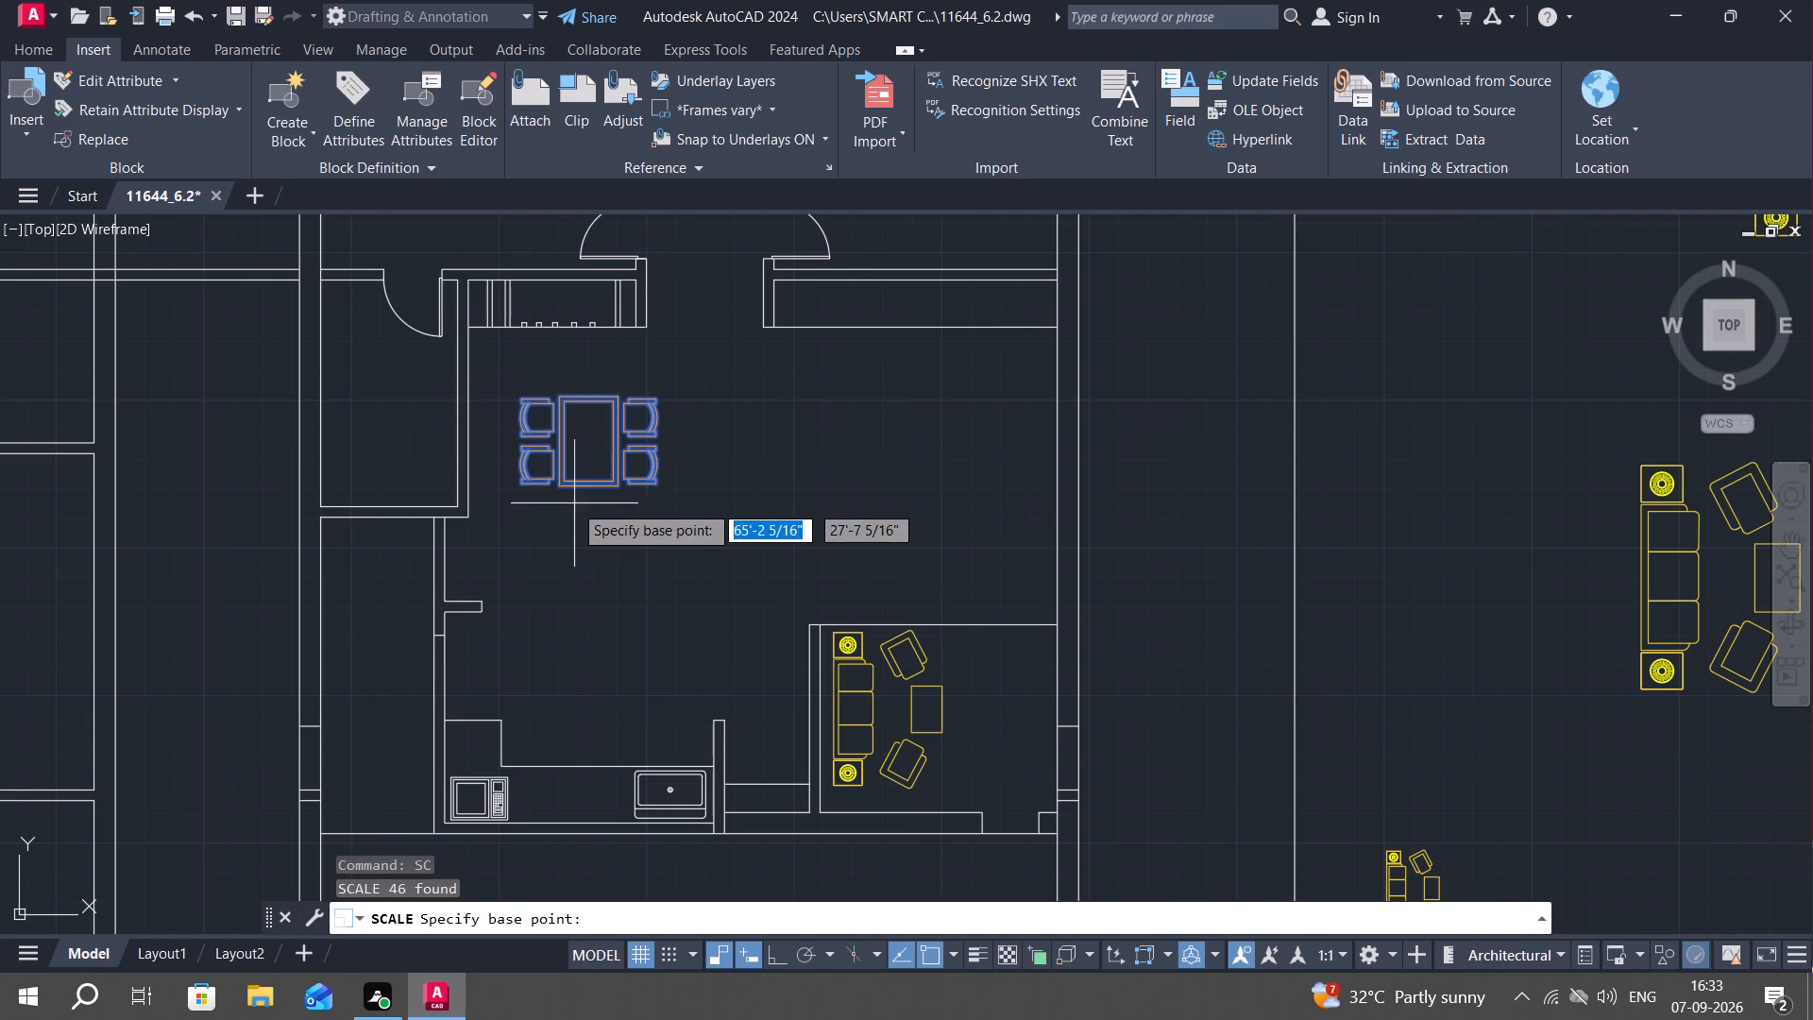
{"action": "left_click", "coordinate": [517, 484]}
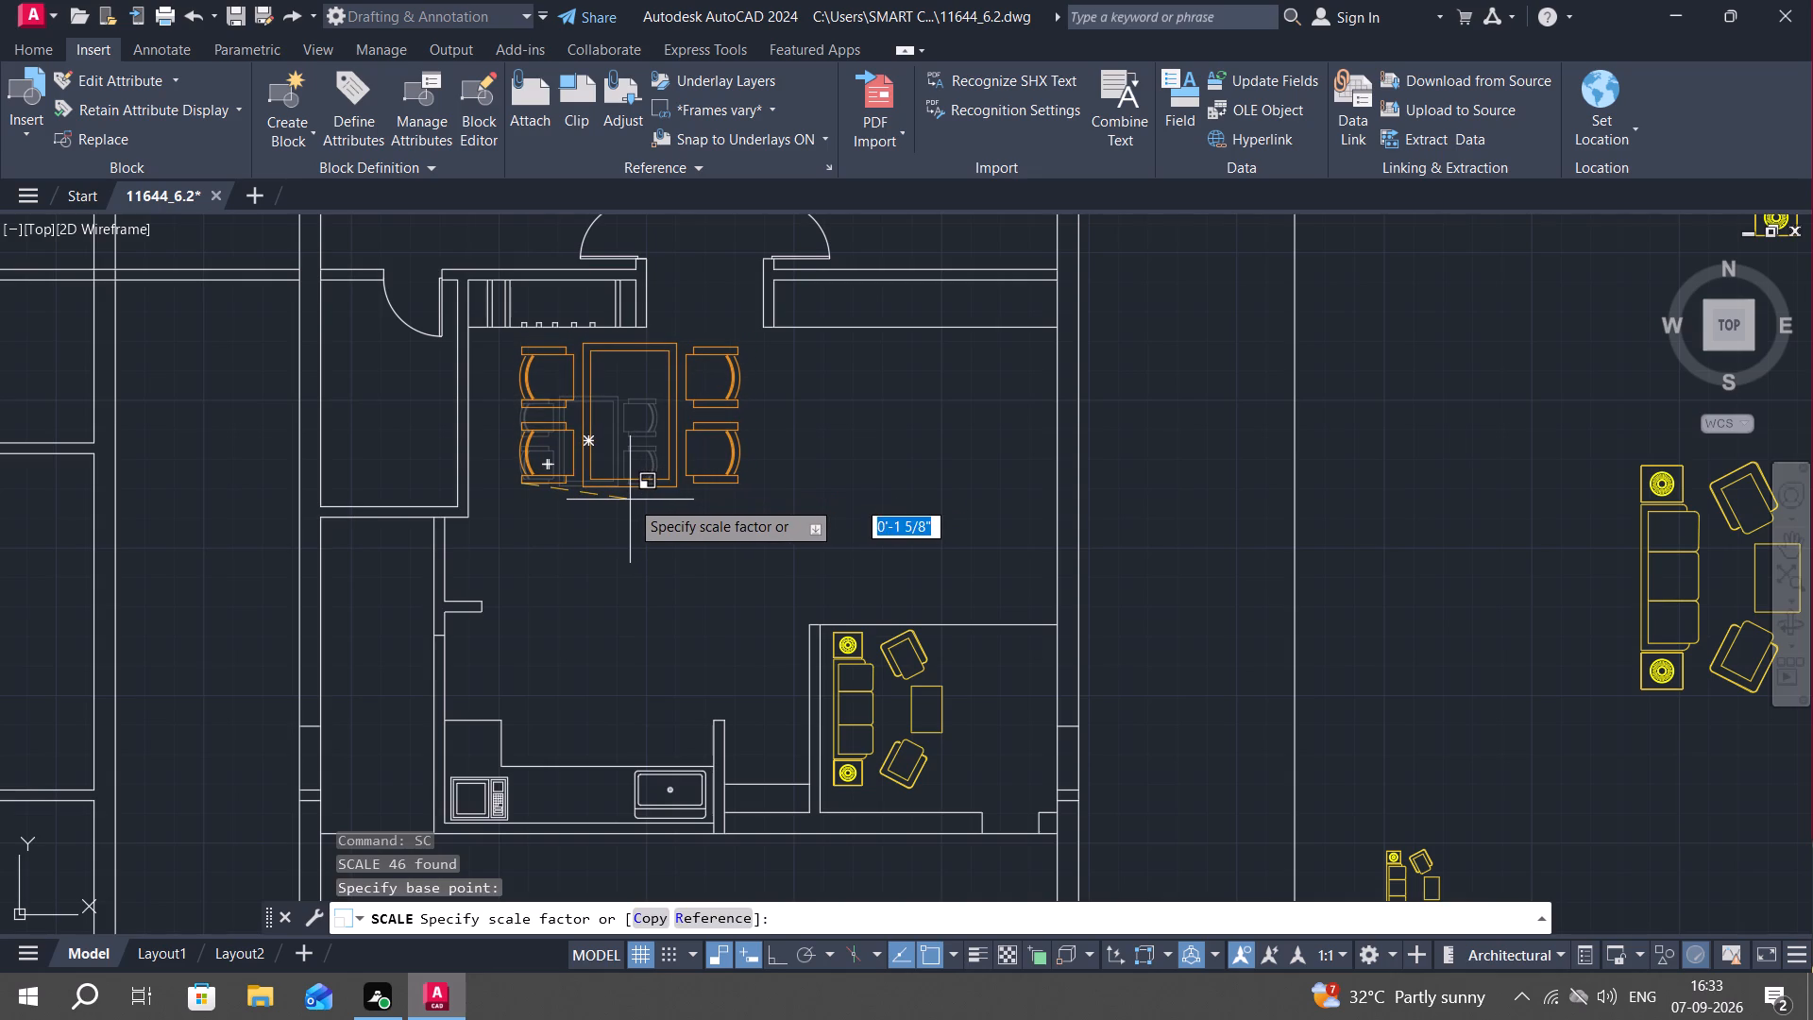
{"action": "left_click", "coordinate": [630, 500]}
Move the enlarged dining set south by about 1'-9", using the table's lower-left corner as base point.
{"action": "left_click", "coordinate": [509, 337]}
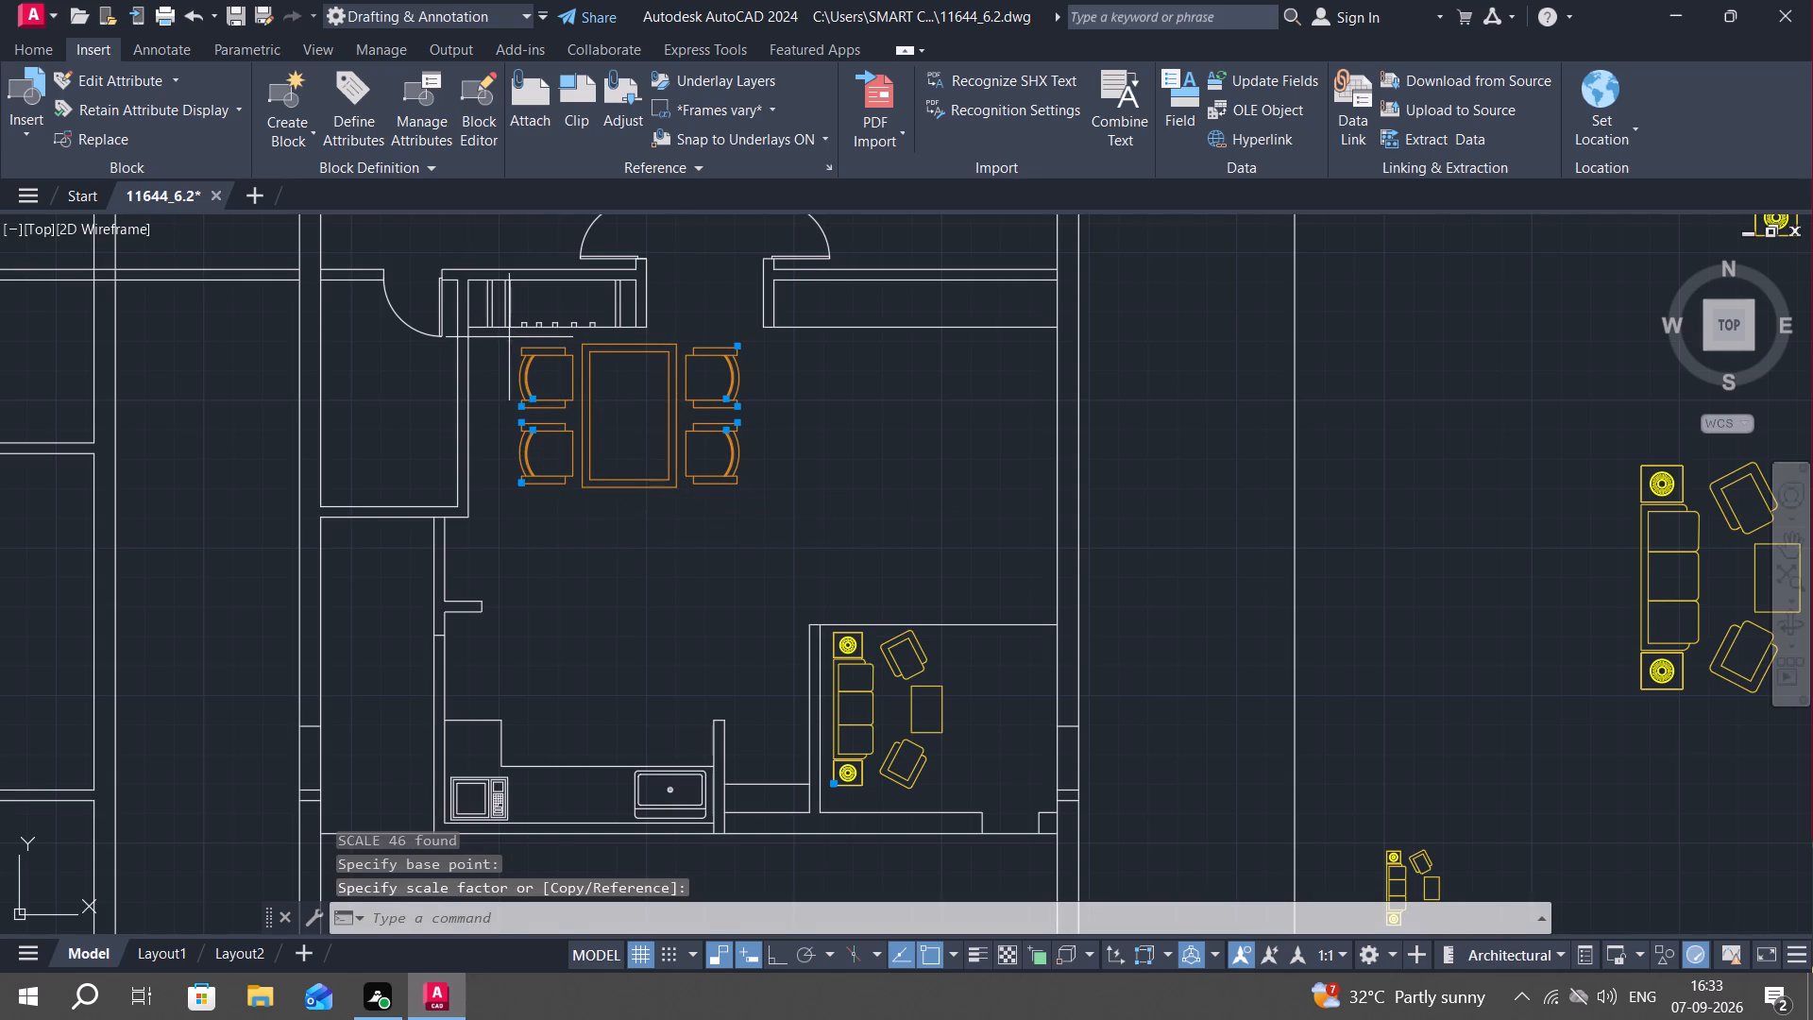
{"action": "left_click", "coordinate": [771, 528]}
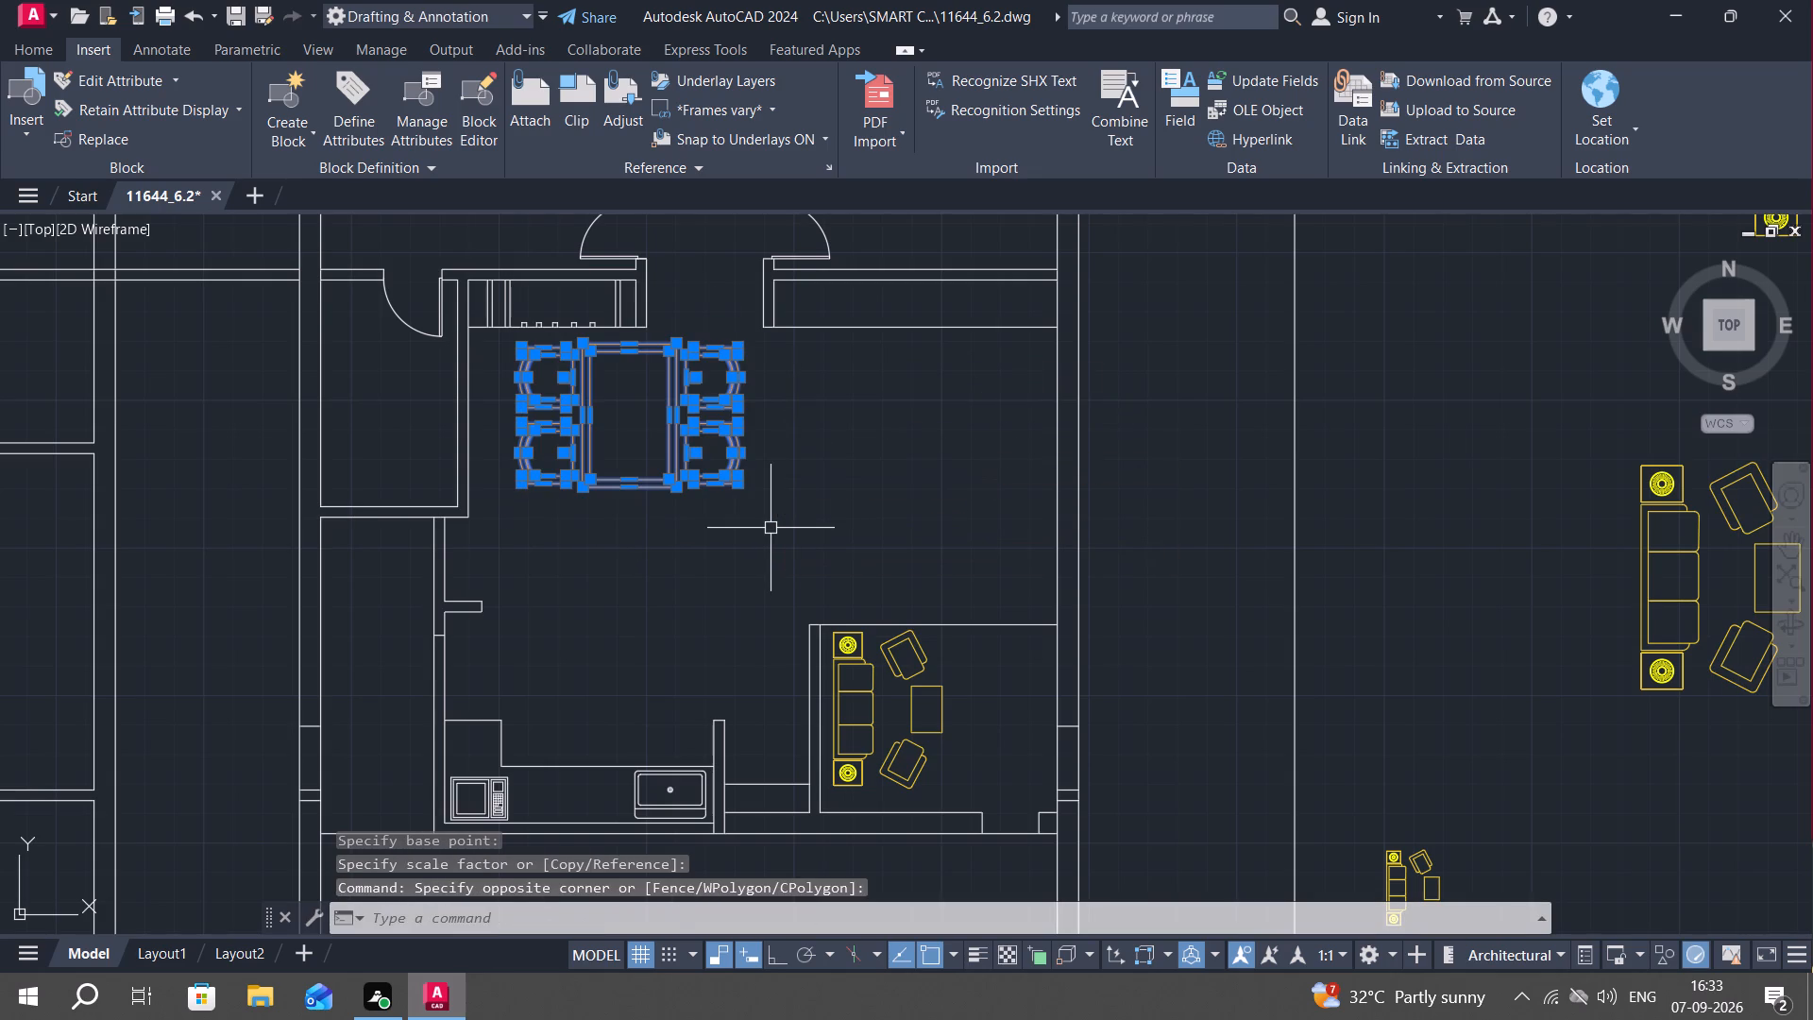
{"action": "key", "text": "m"}
{"action": "key", "text": "space"}
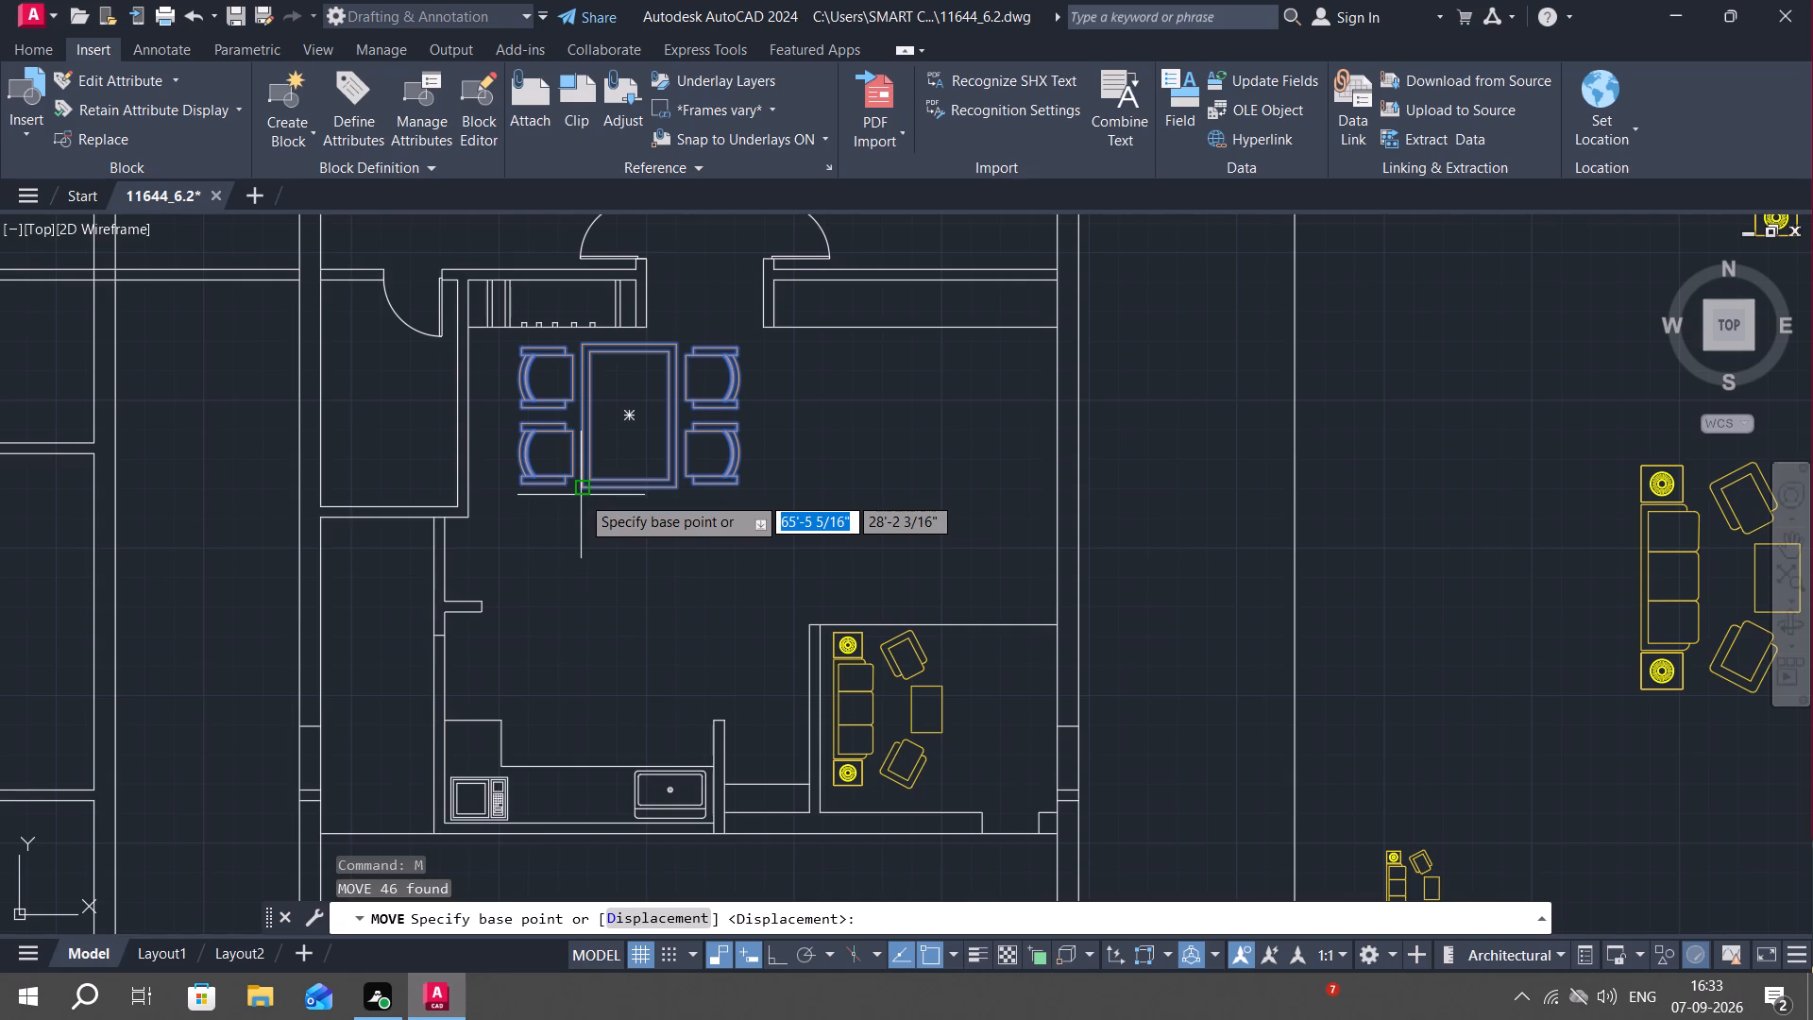
{"action": "left_click", "coordinate": [581, 491]}
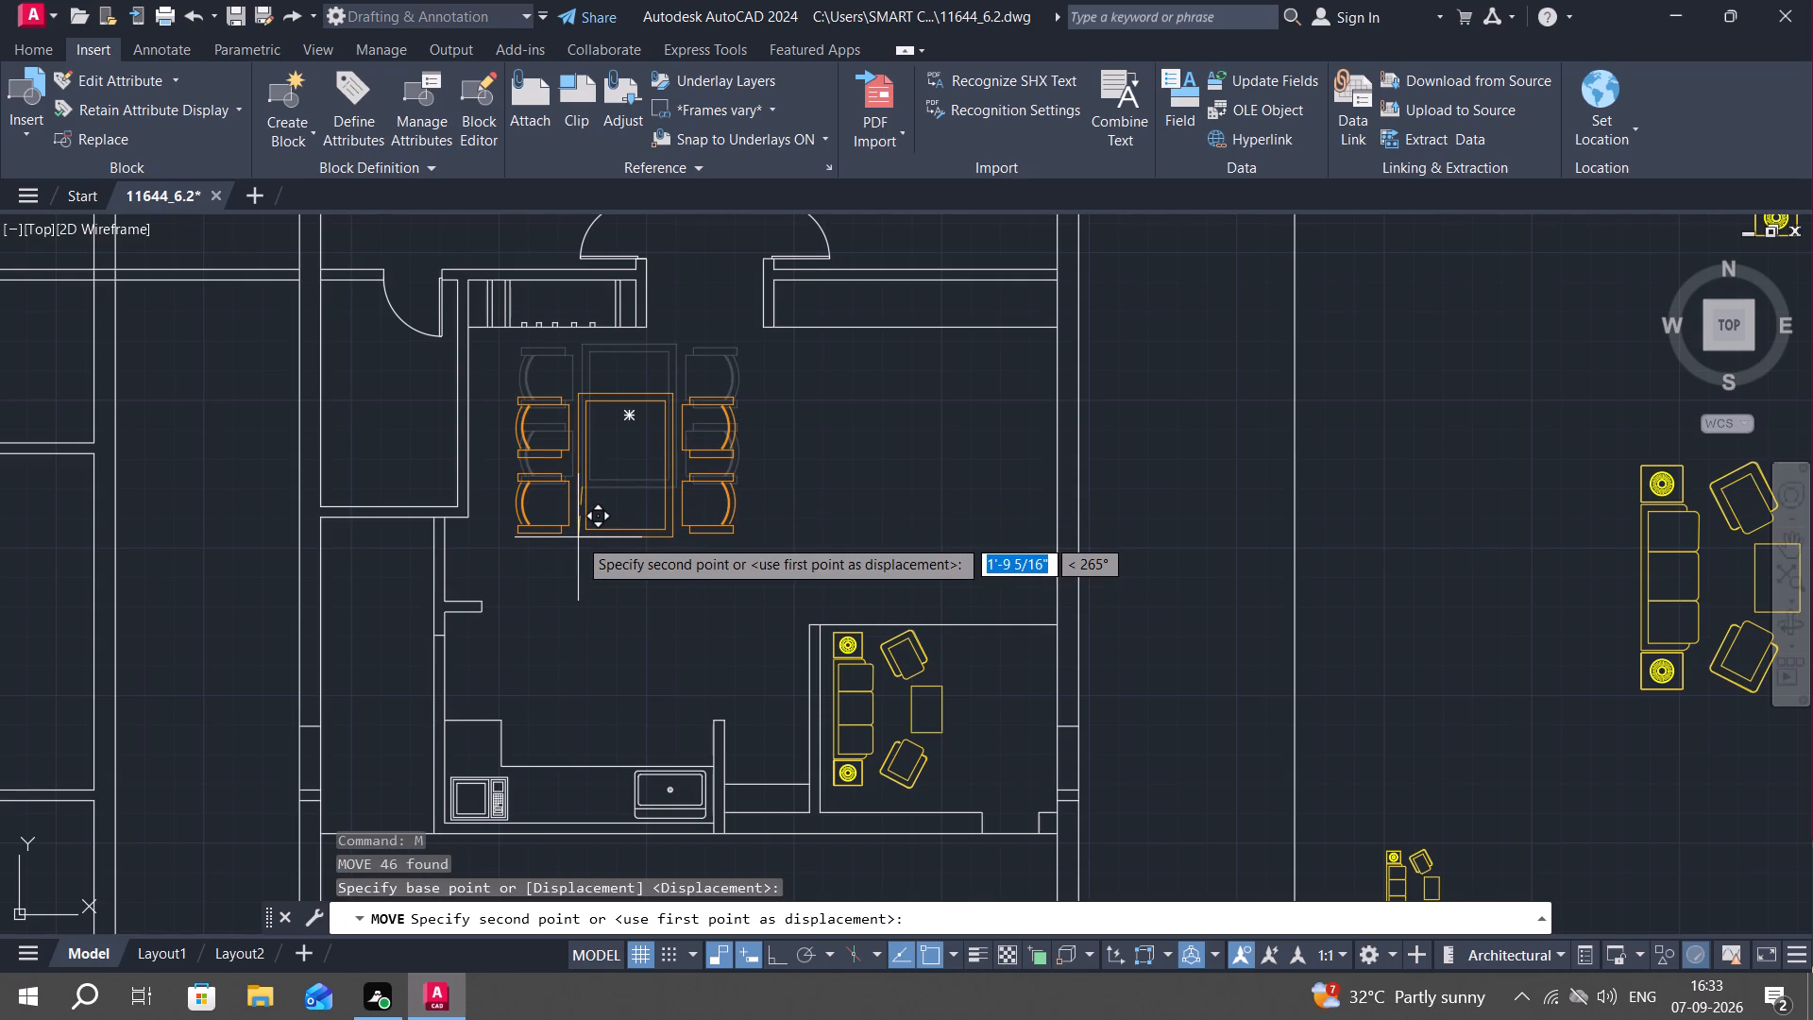
{"action": "left_click", "coordinate": [578, 537]}
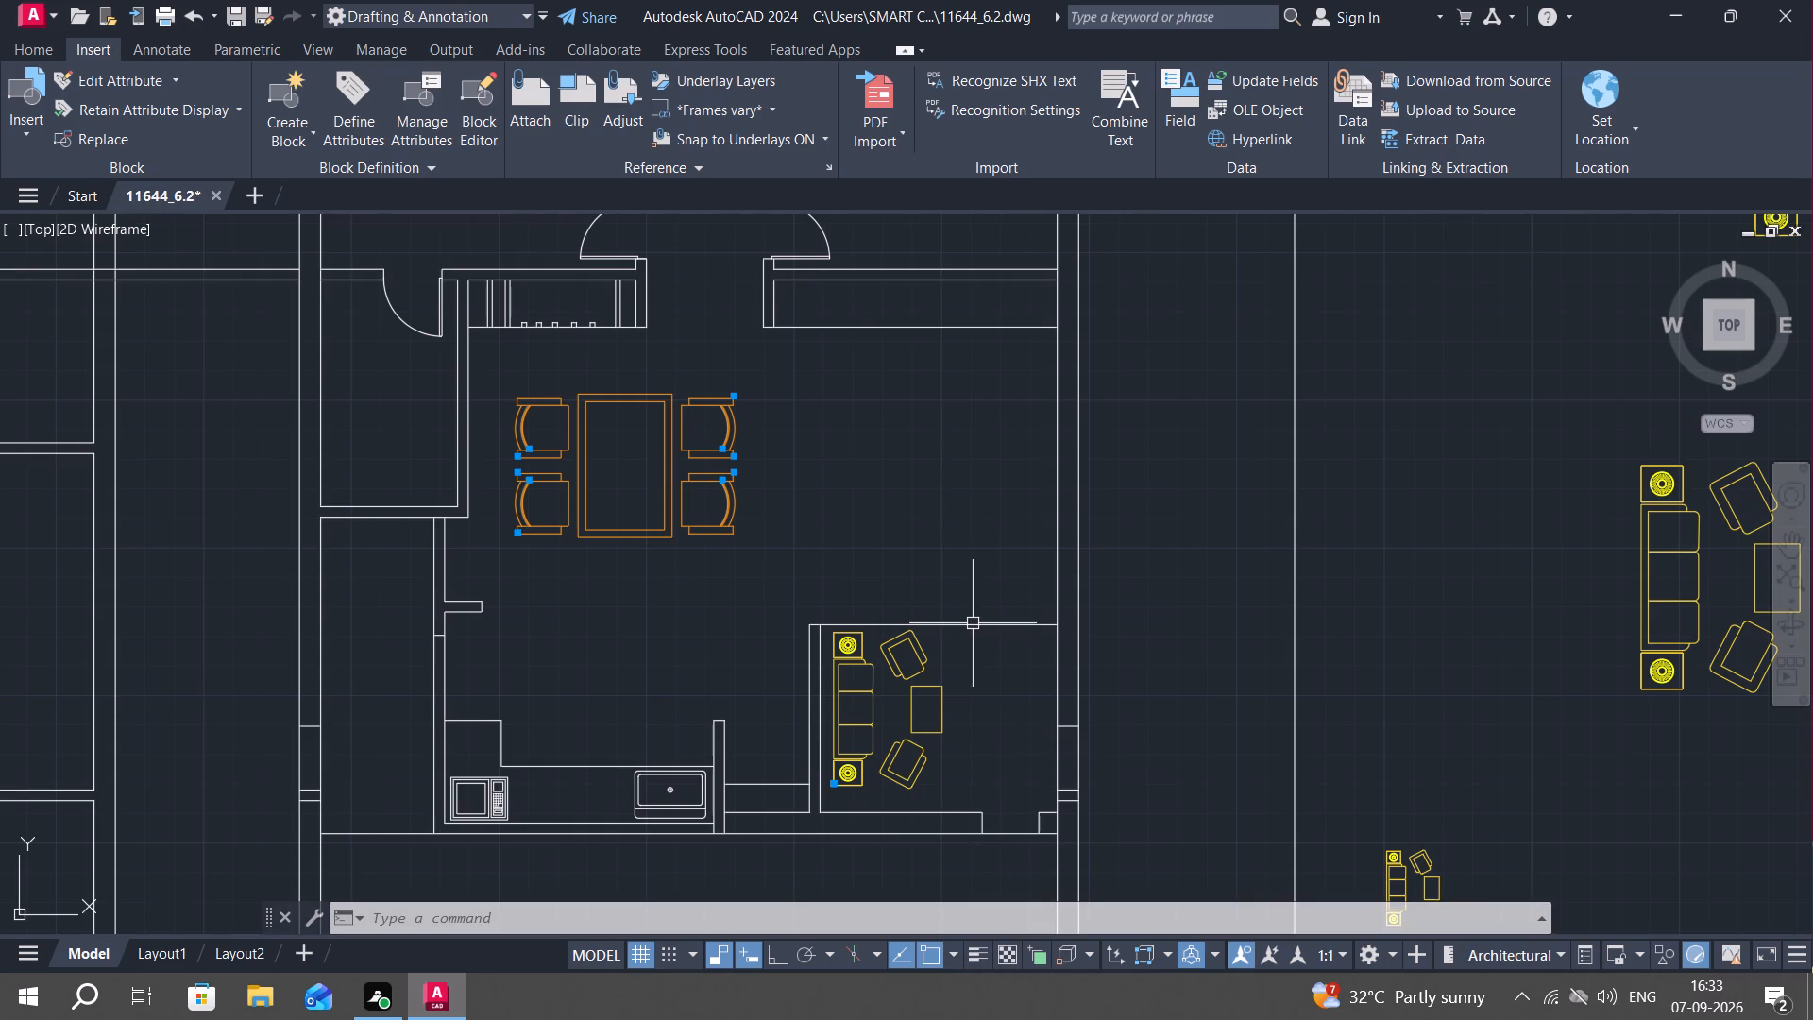
Copy the spare single door by its lower hinge corner to the east side of the opening in the sofa room's south wall.
{"action": "scroll", "coordinate": [1226, 677], "scroll_direction": "down", "scroll_amount": 1}
{"action": "middle_click_drag", "start_coordinate": [1467, 603], "coordinate": [1369, 622]}
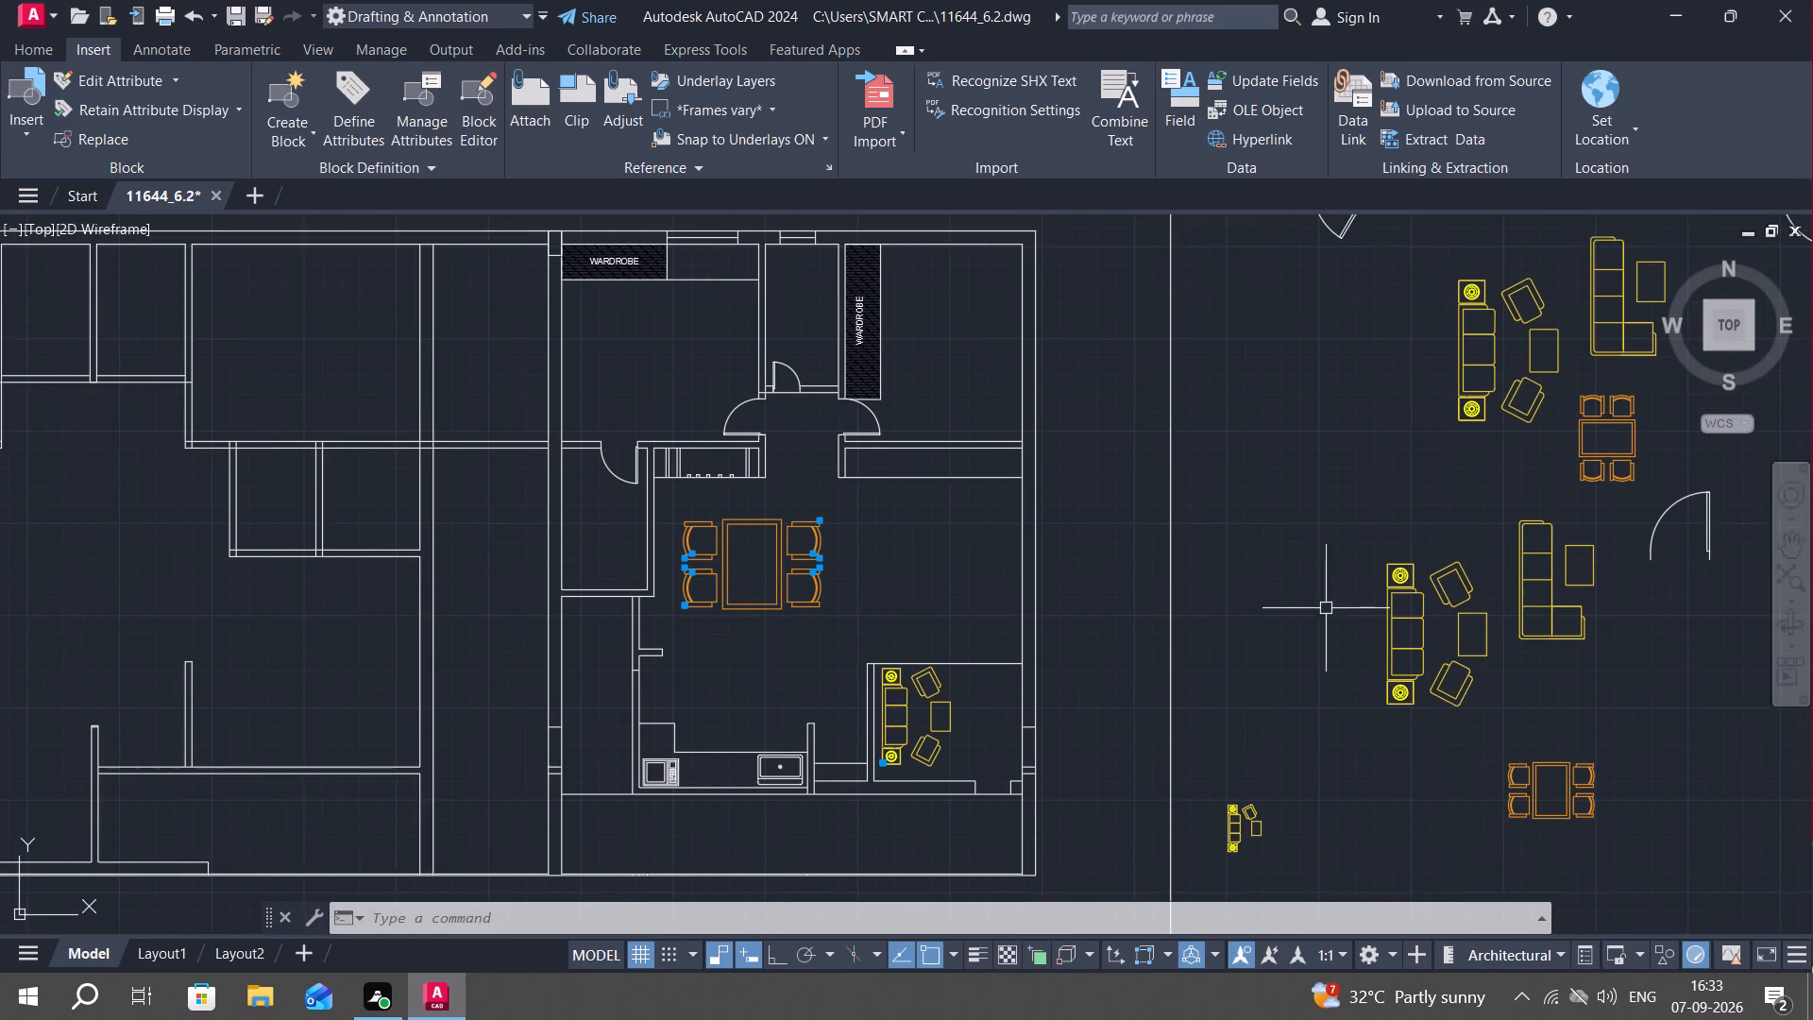
{"action": "middle_click_drag", "start_coordinate": [1347, 531], "coordinate": [1198, 537]}
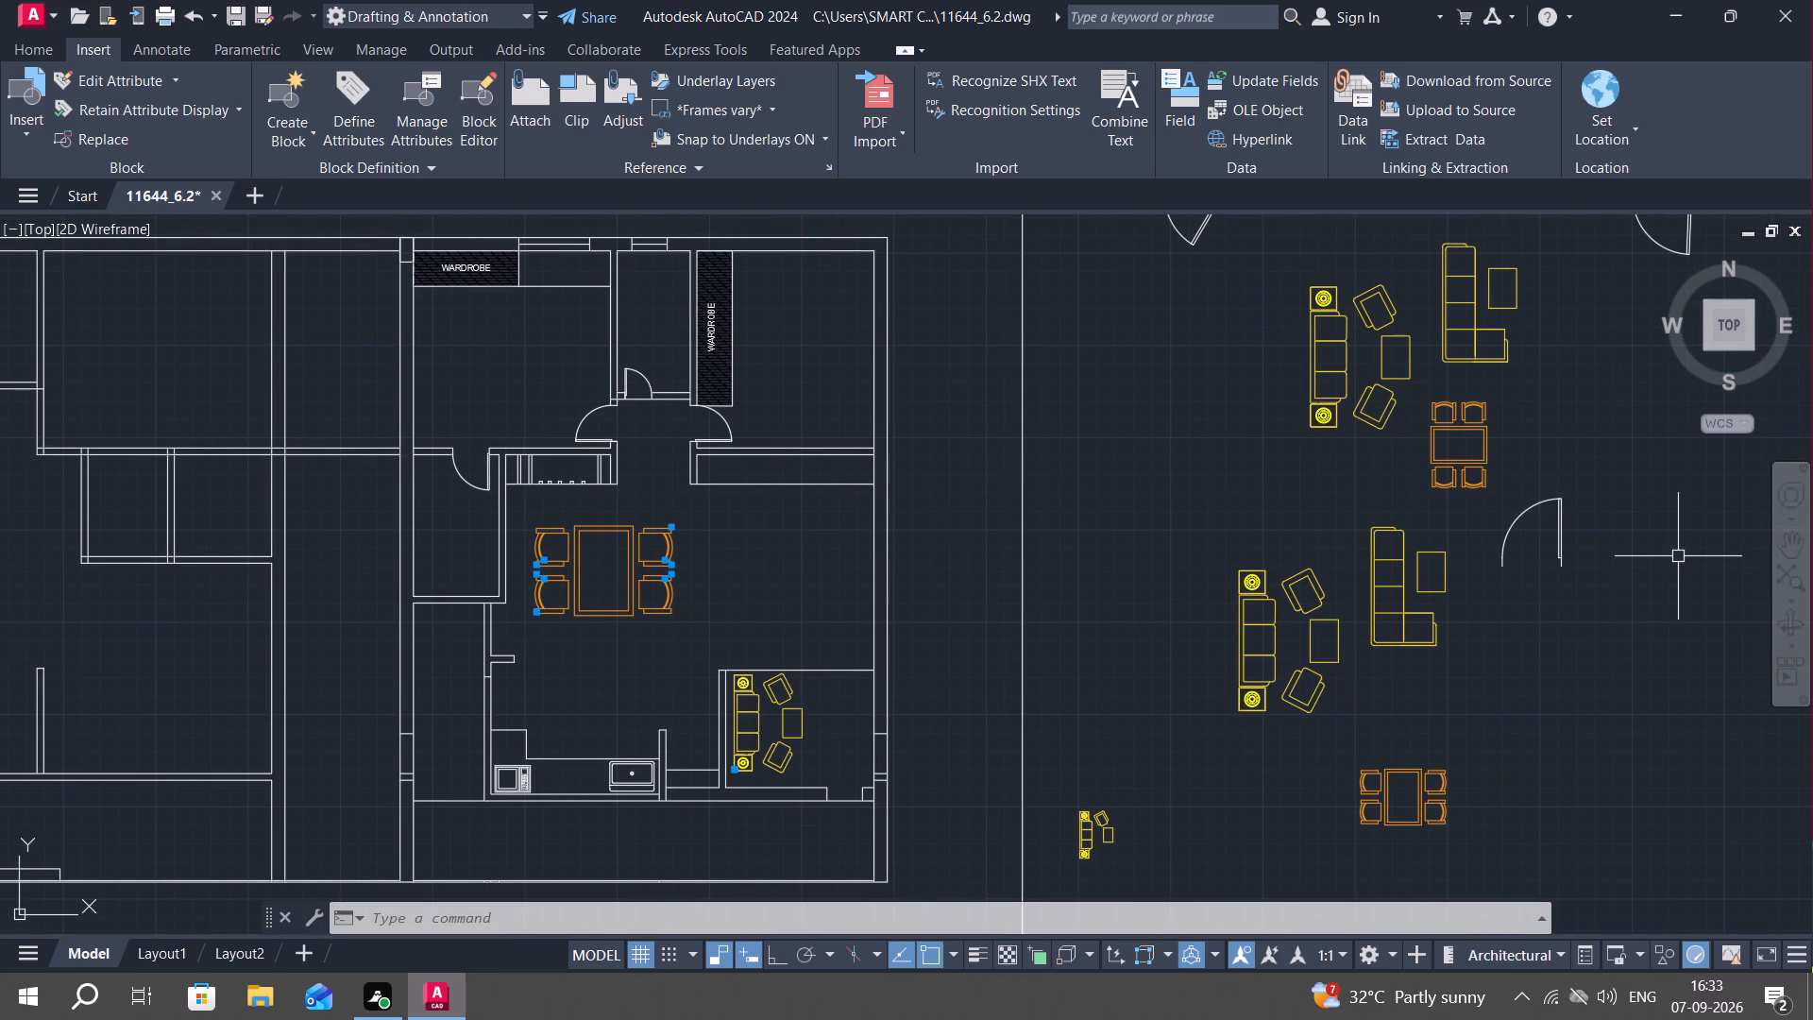
{"action": "type", "text": "CO"}
{"action": "key", "text": "space"}
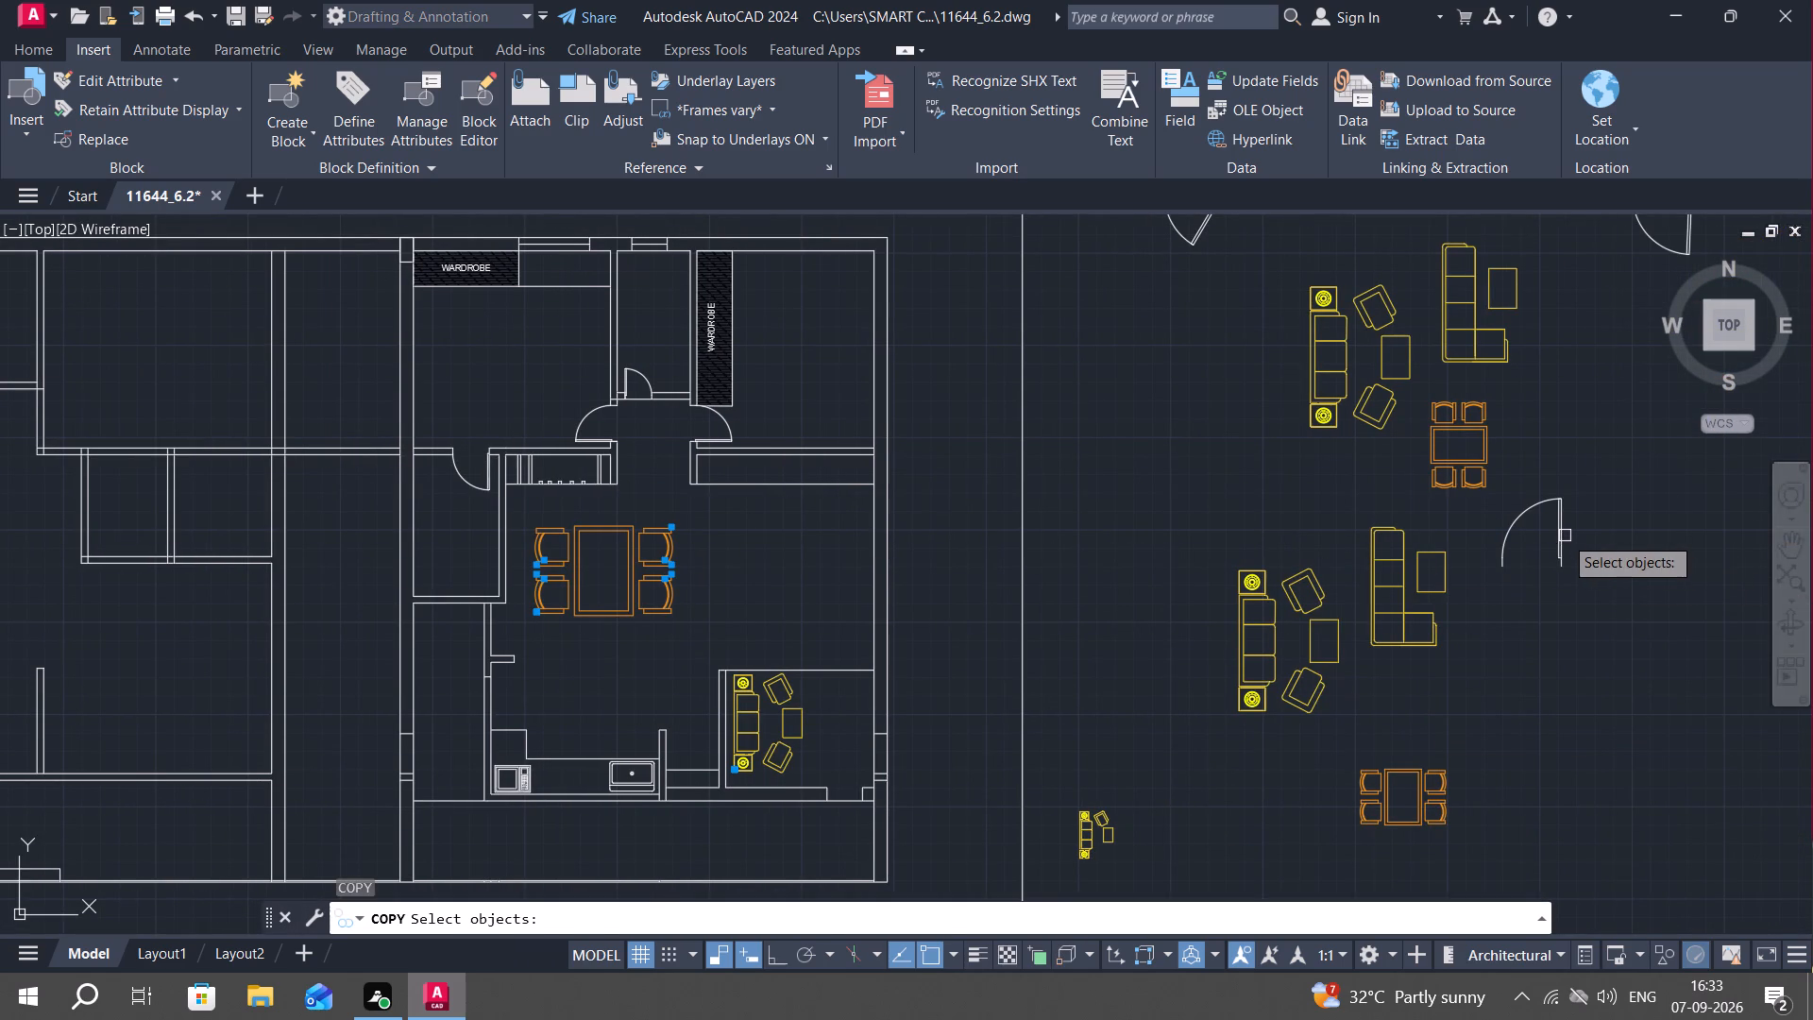
{"action": "left_click", "coordinate": [1564, 535]}
{"action": "right_click", "coordinate": [1564, 535]}
{"action": "scroll", "coordinate": [1564, 572], "scroll_direction": "up", "scroll_amount": 2}
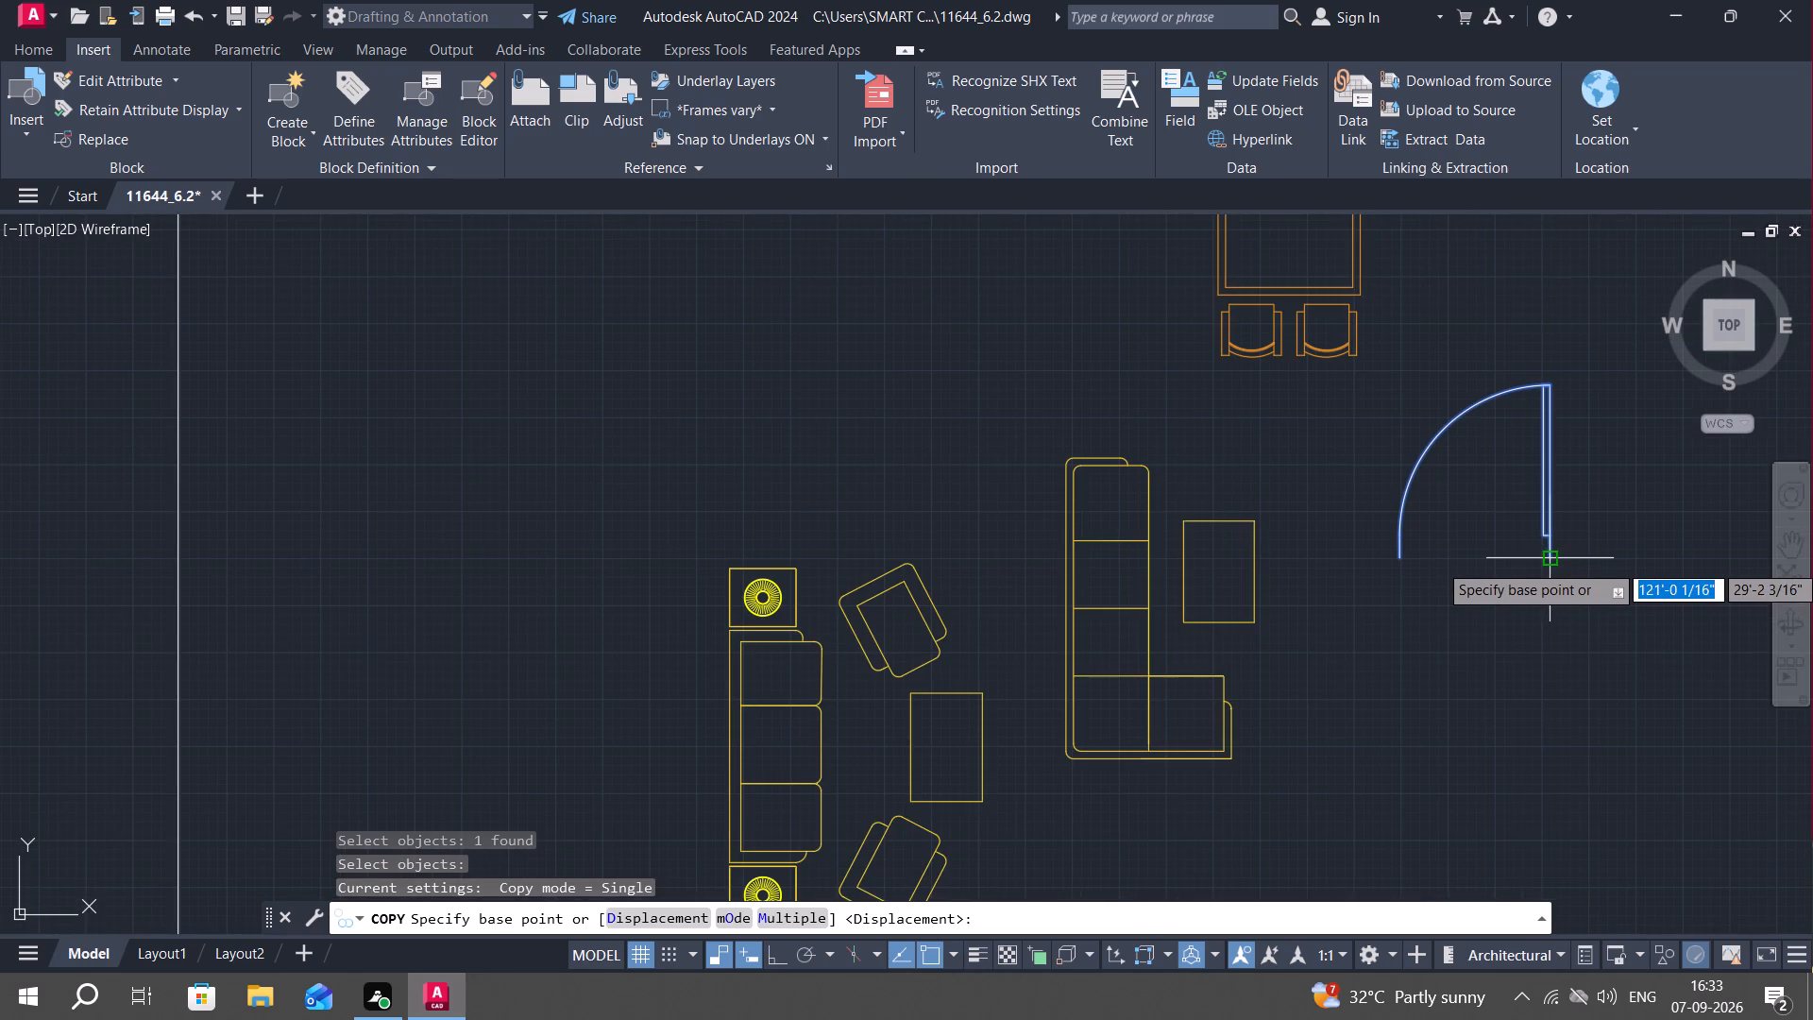
{"action": "left_click", "coordinate": [1554, 563]}
{"action": "key", "text": "F8"}
{"action": "scroll", "coordinate": [1098, 631], "scroll_direction": "down", "scroll_amount": 2}
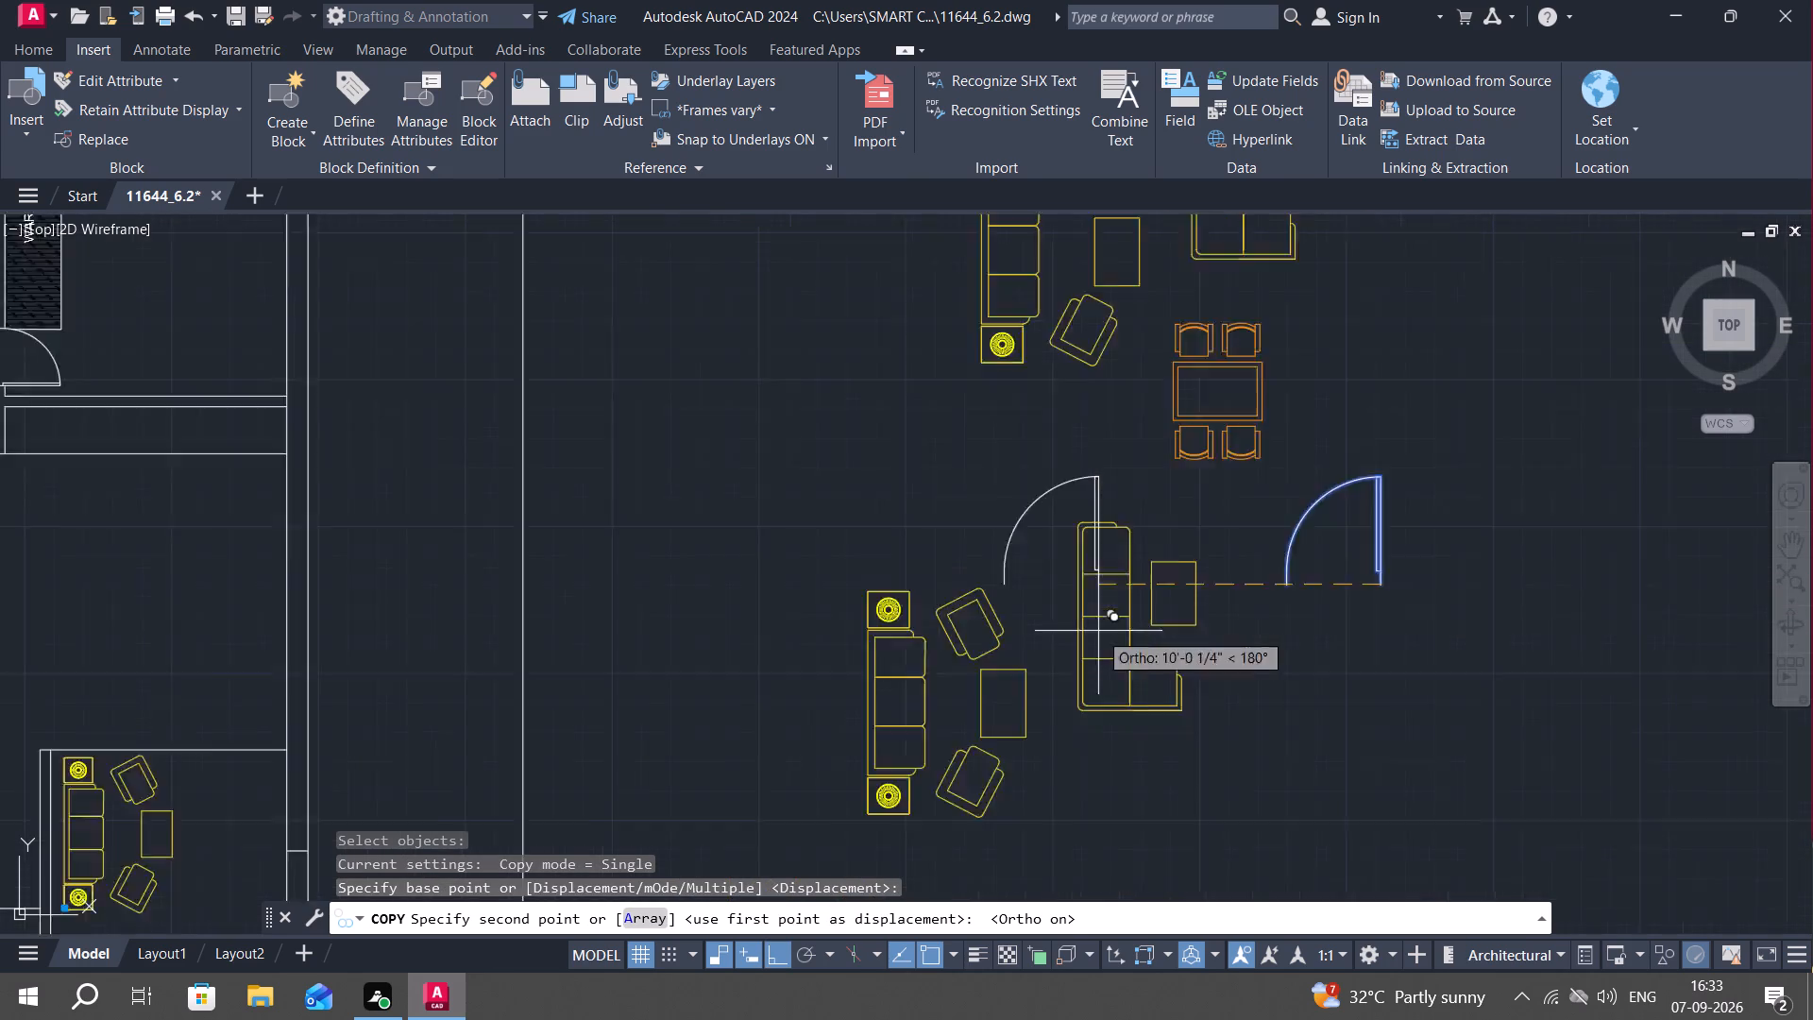
{"action": "middle_click_drag", "start_coordinate": [748, 663], "coordinate": [981, 595]}
{"action": "key", "text": "F8"}
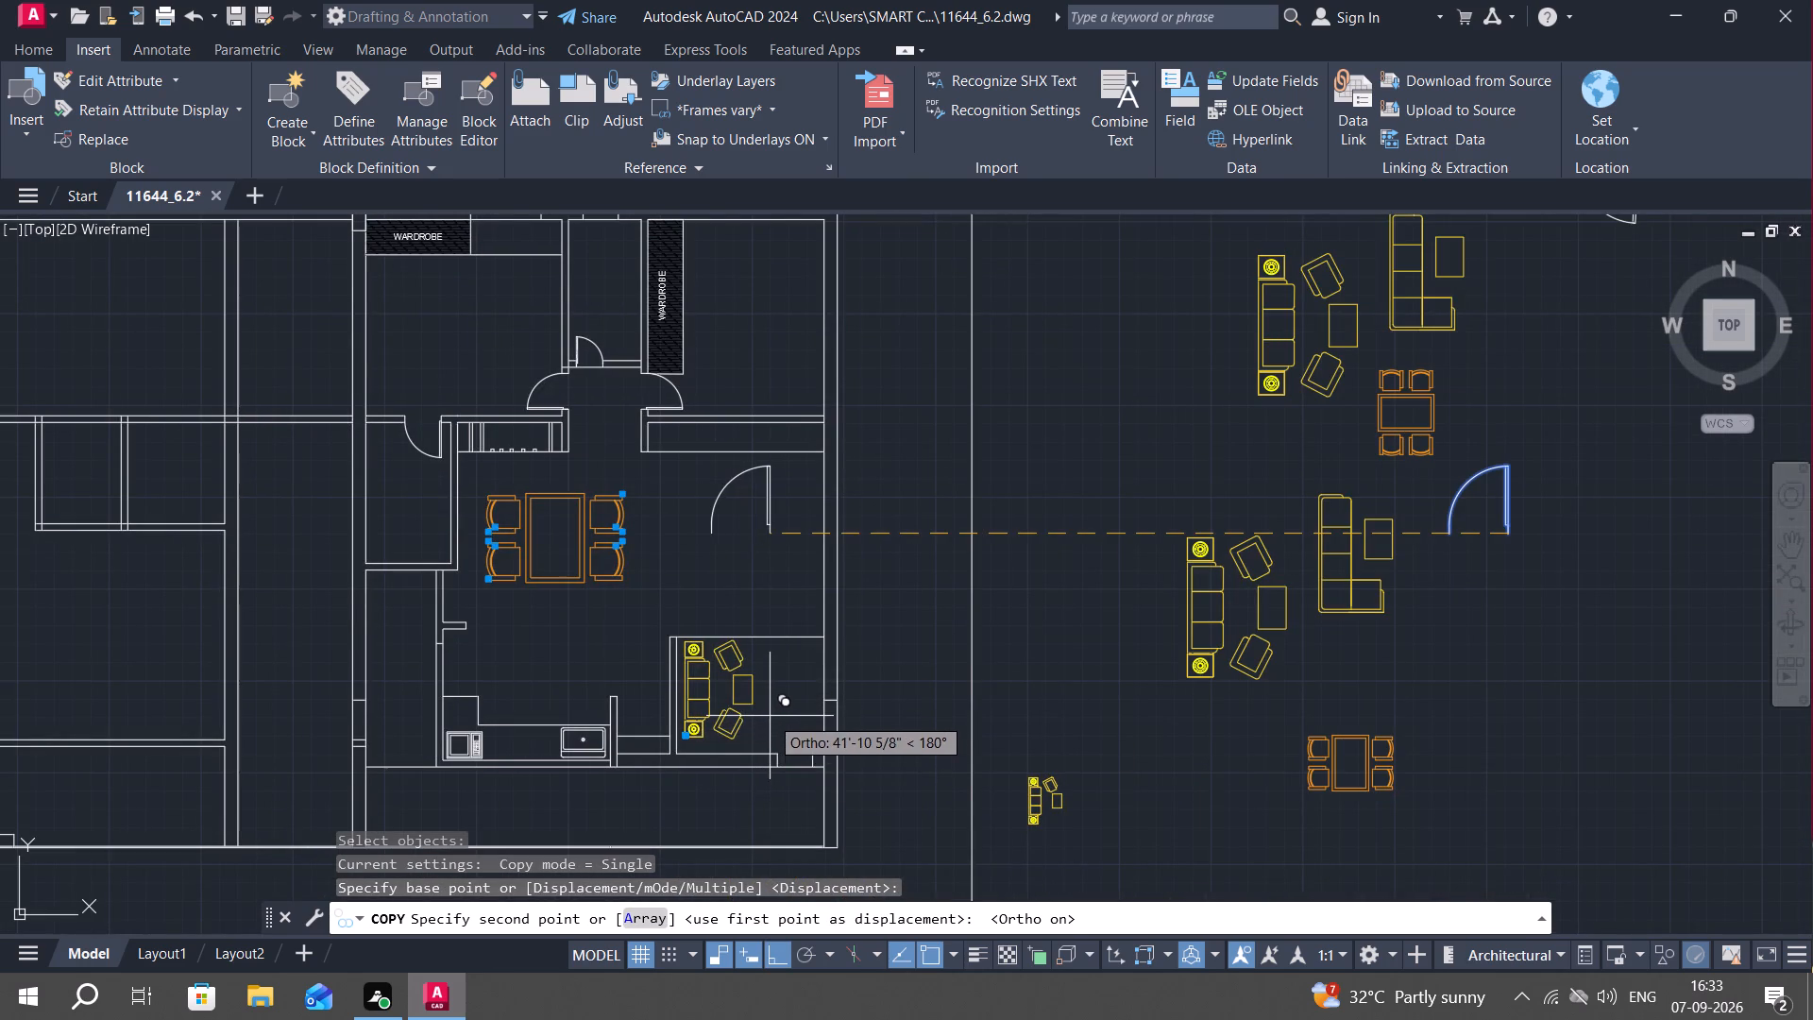
{"action": "scroll", "coordinate": [796, 757], "scroll_direction": "up", "scroll_amount": 2}
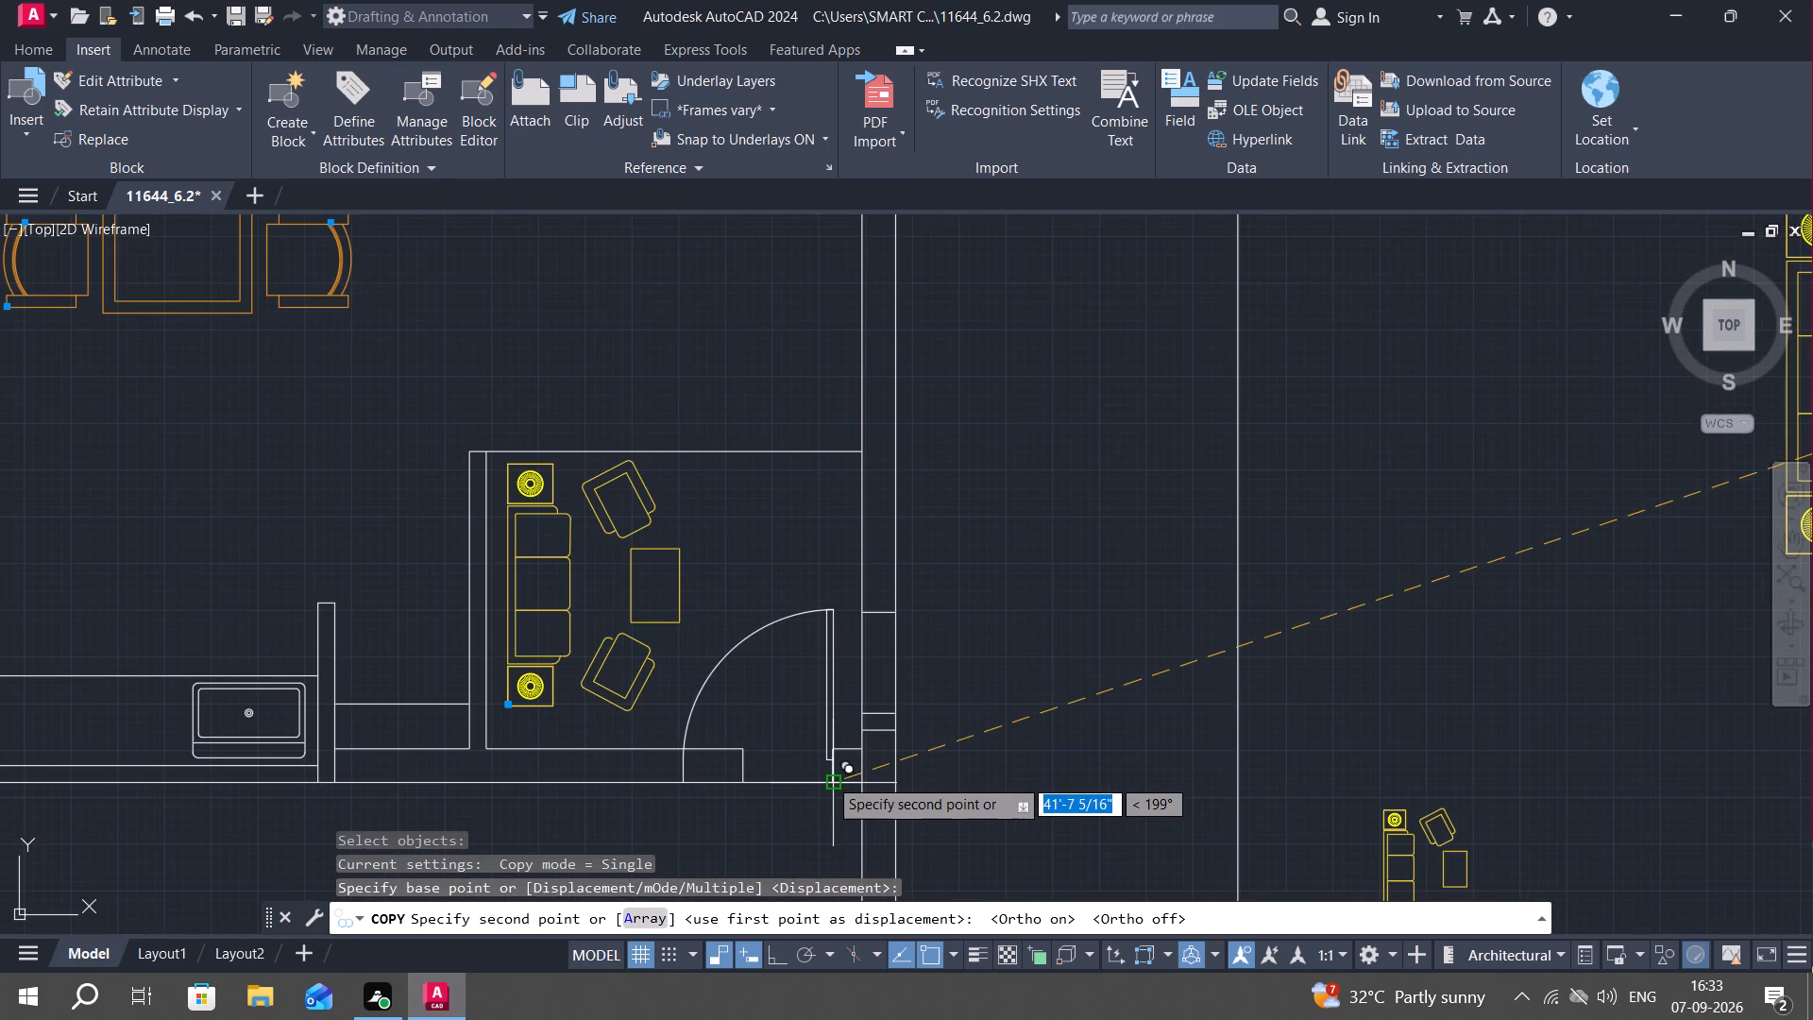
{"action": "left_click", "coordinate": [831, 780]}
{"action": "key", "text": "Escape"}
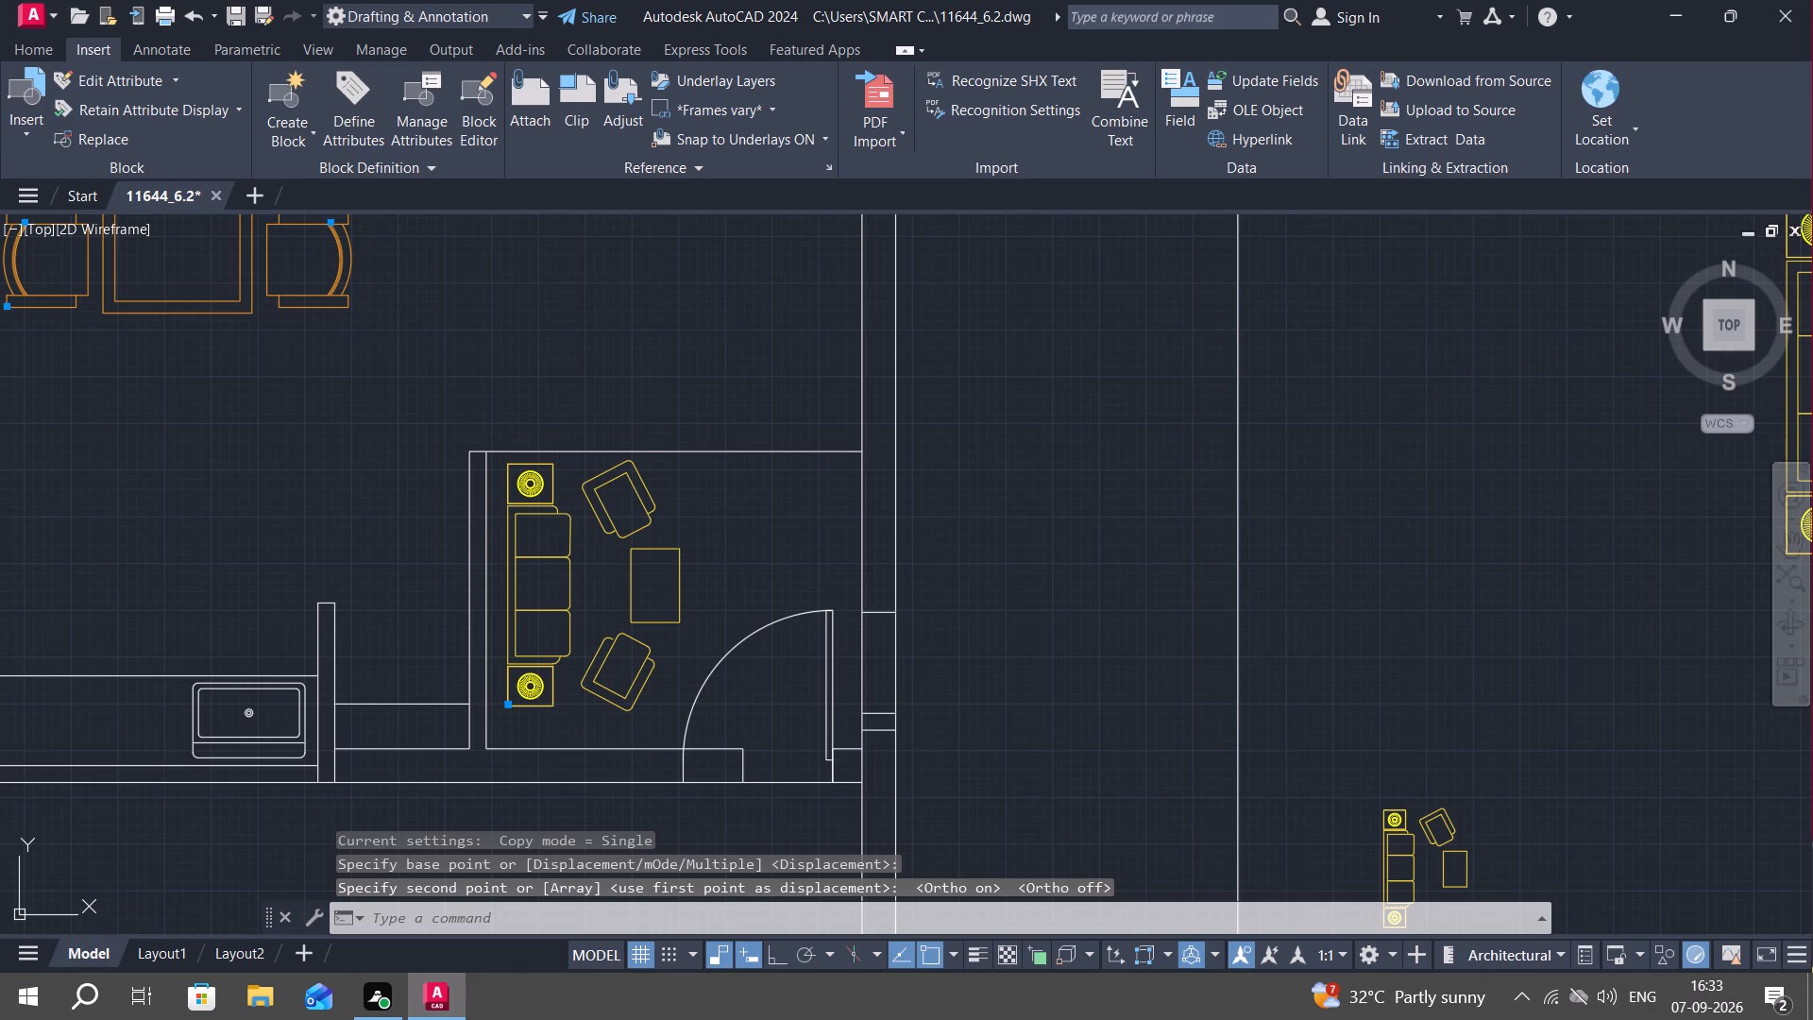
Scale the copied door down by a factor of about 0.6 from its lower hinge corner to span the wall opening.
{"action": "type", "text": "SC"}
{"action": "key", "text": "space"}
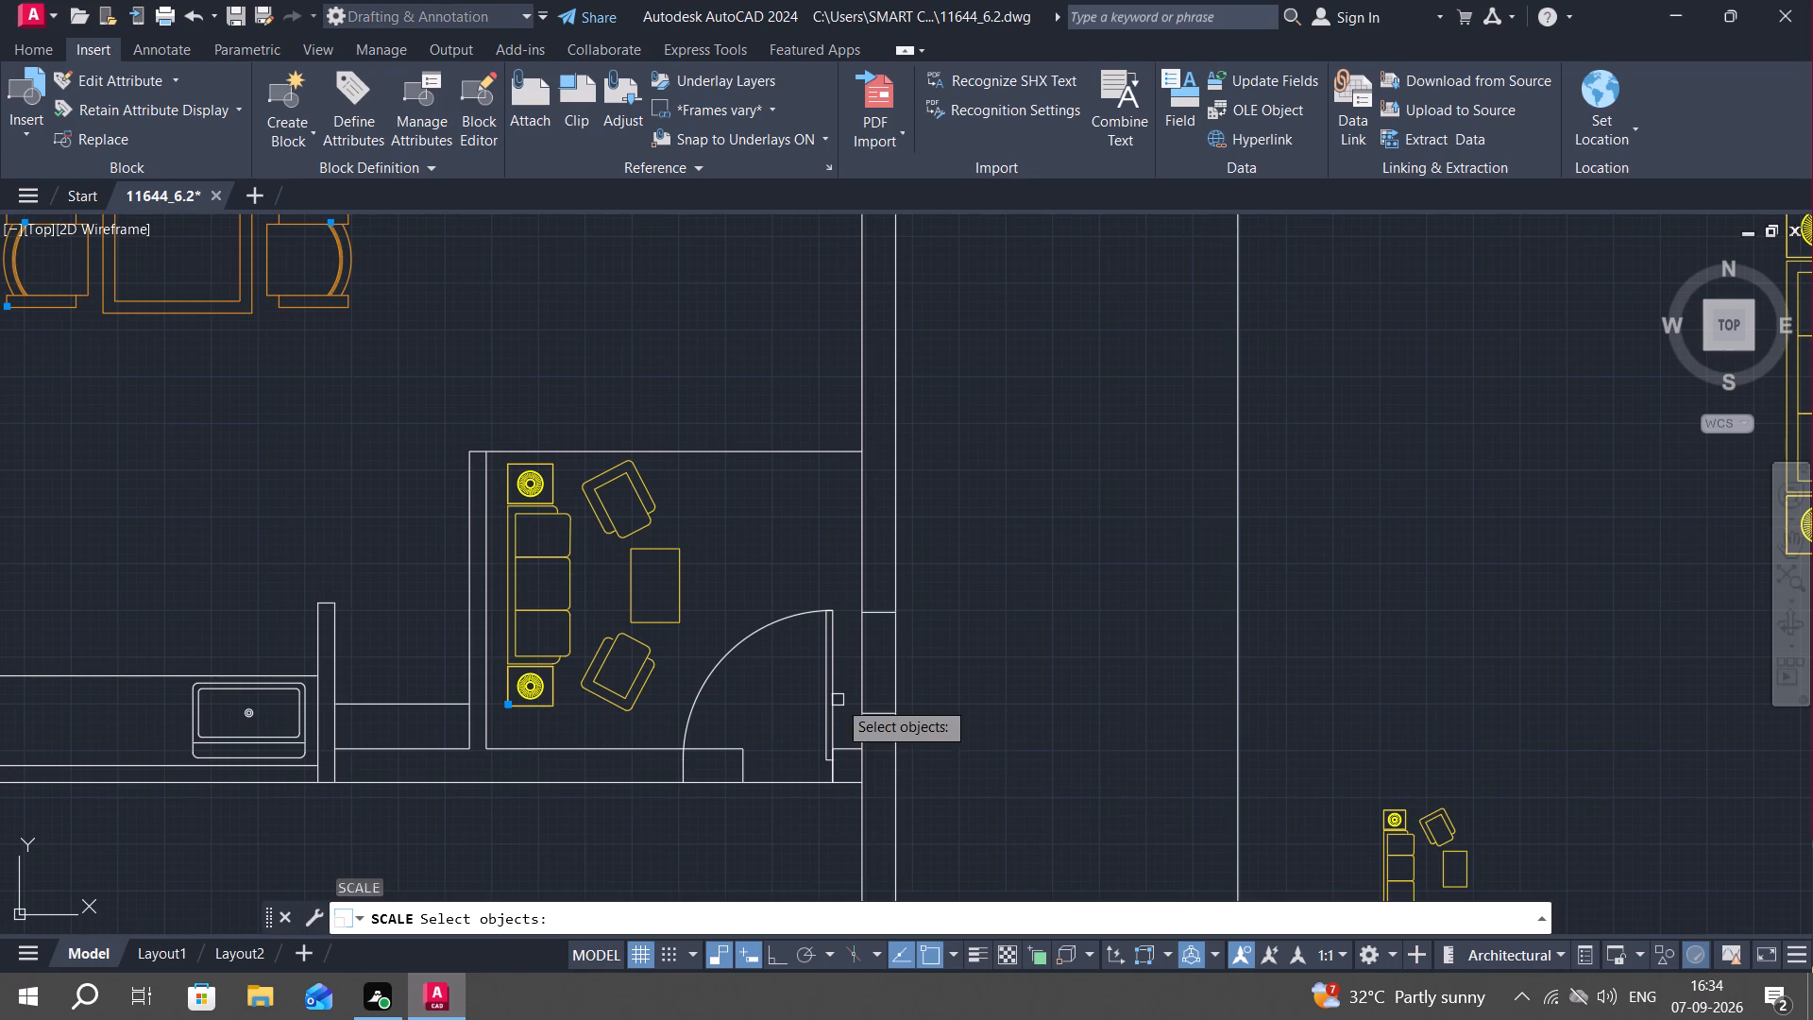
{"action": "left_click", "coordinate": [832, 688]}
{"action": "right_click", "coordinate": [831, 687]}
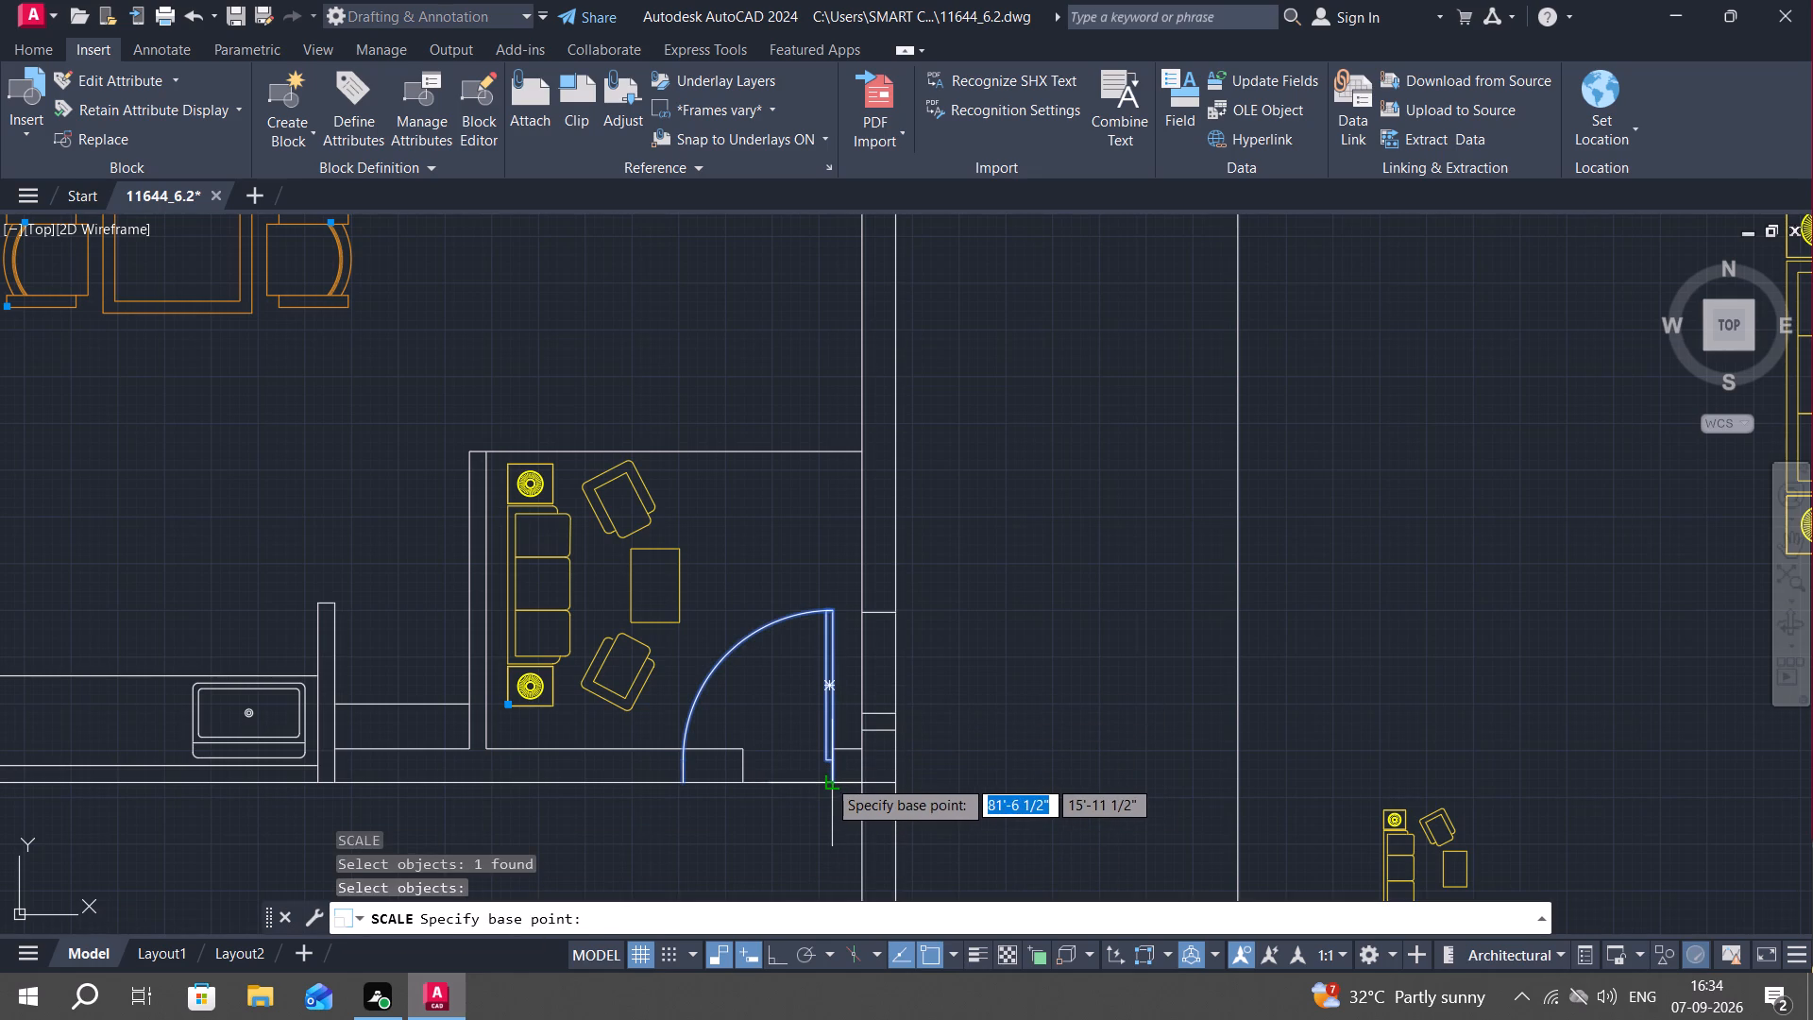
{"action": "left_click", "coordinate": [827, 778]}
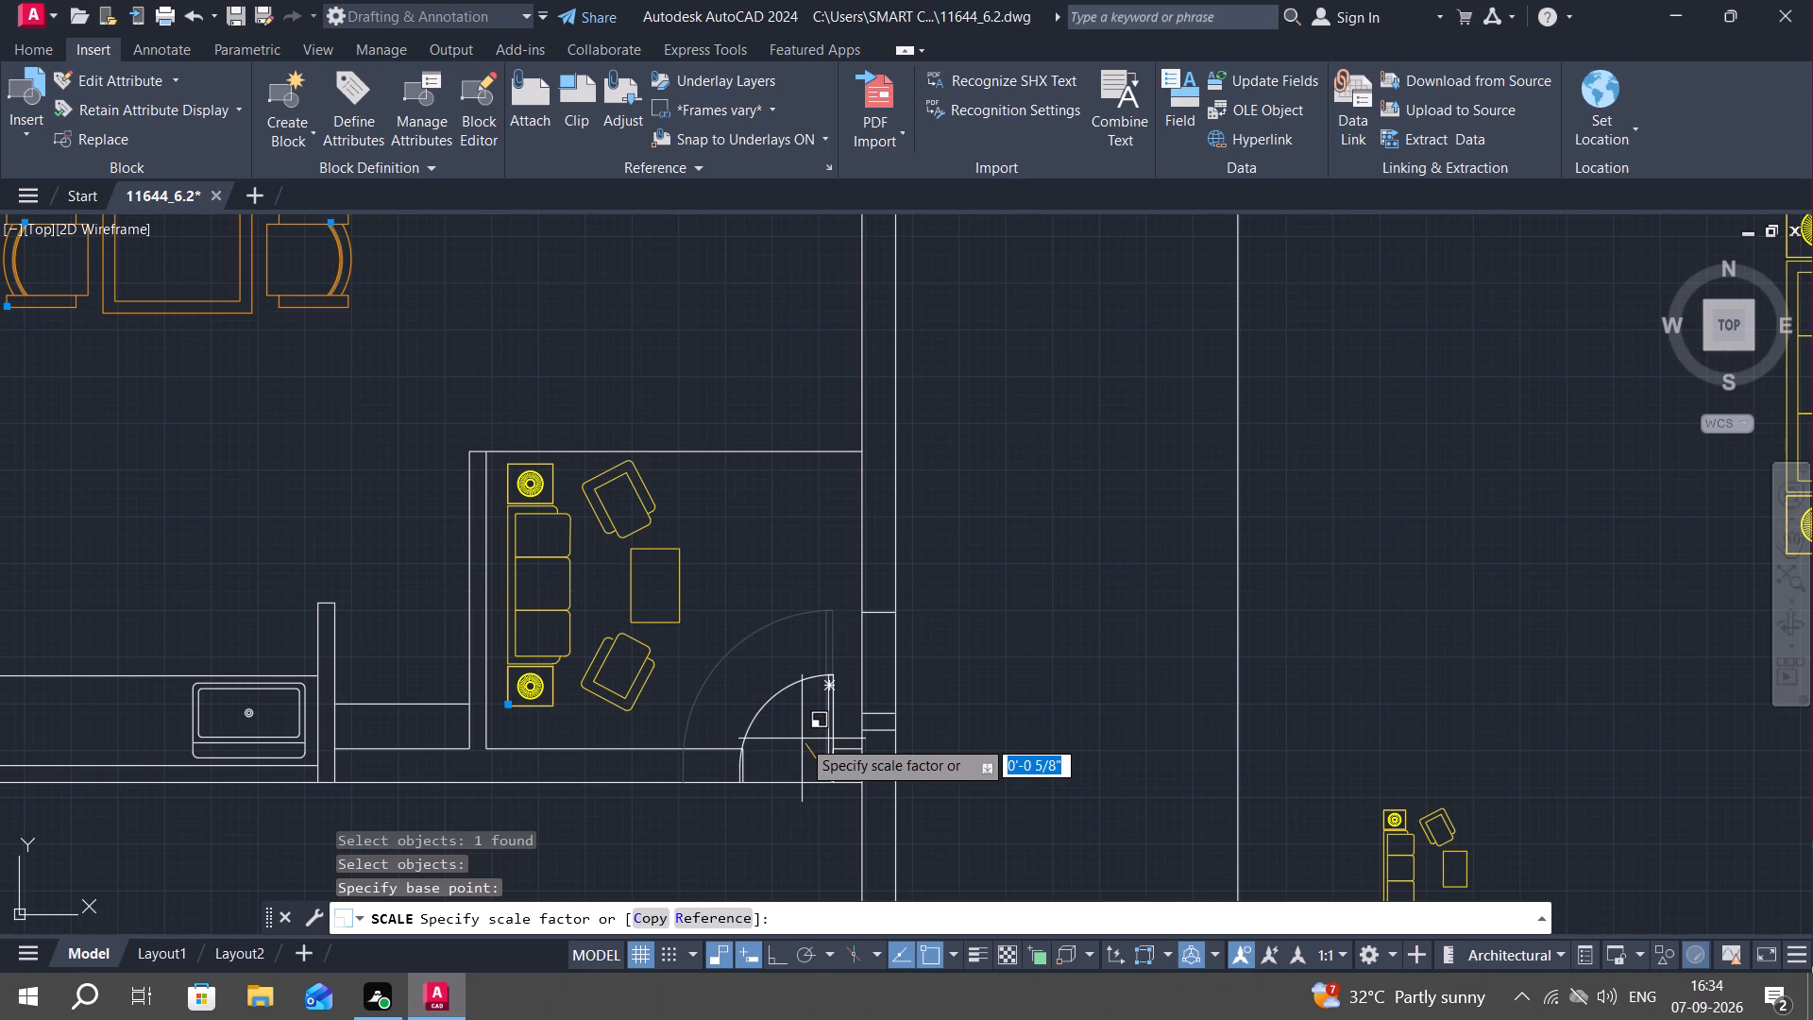
{"action": "scroll", "coordinate": [807, 739], "scroll_direction": "up", "scroll_amount": 1}
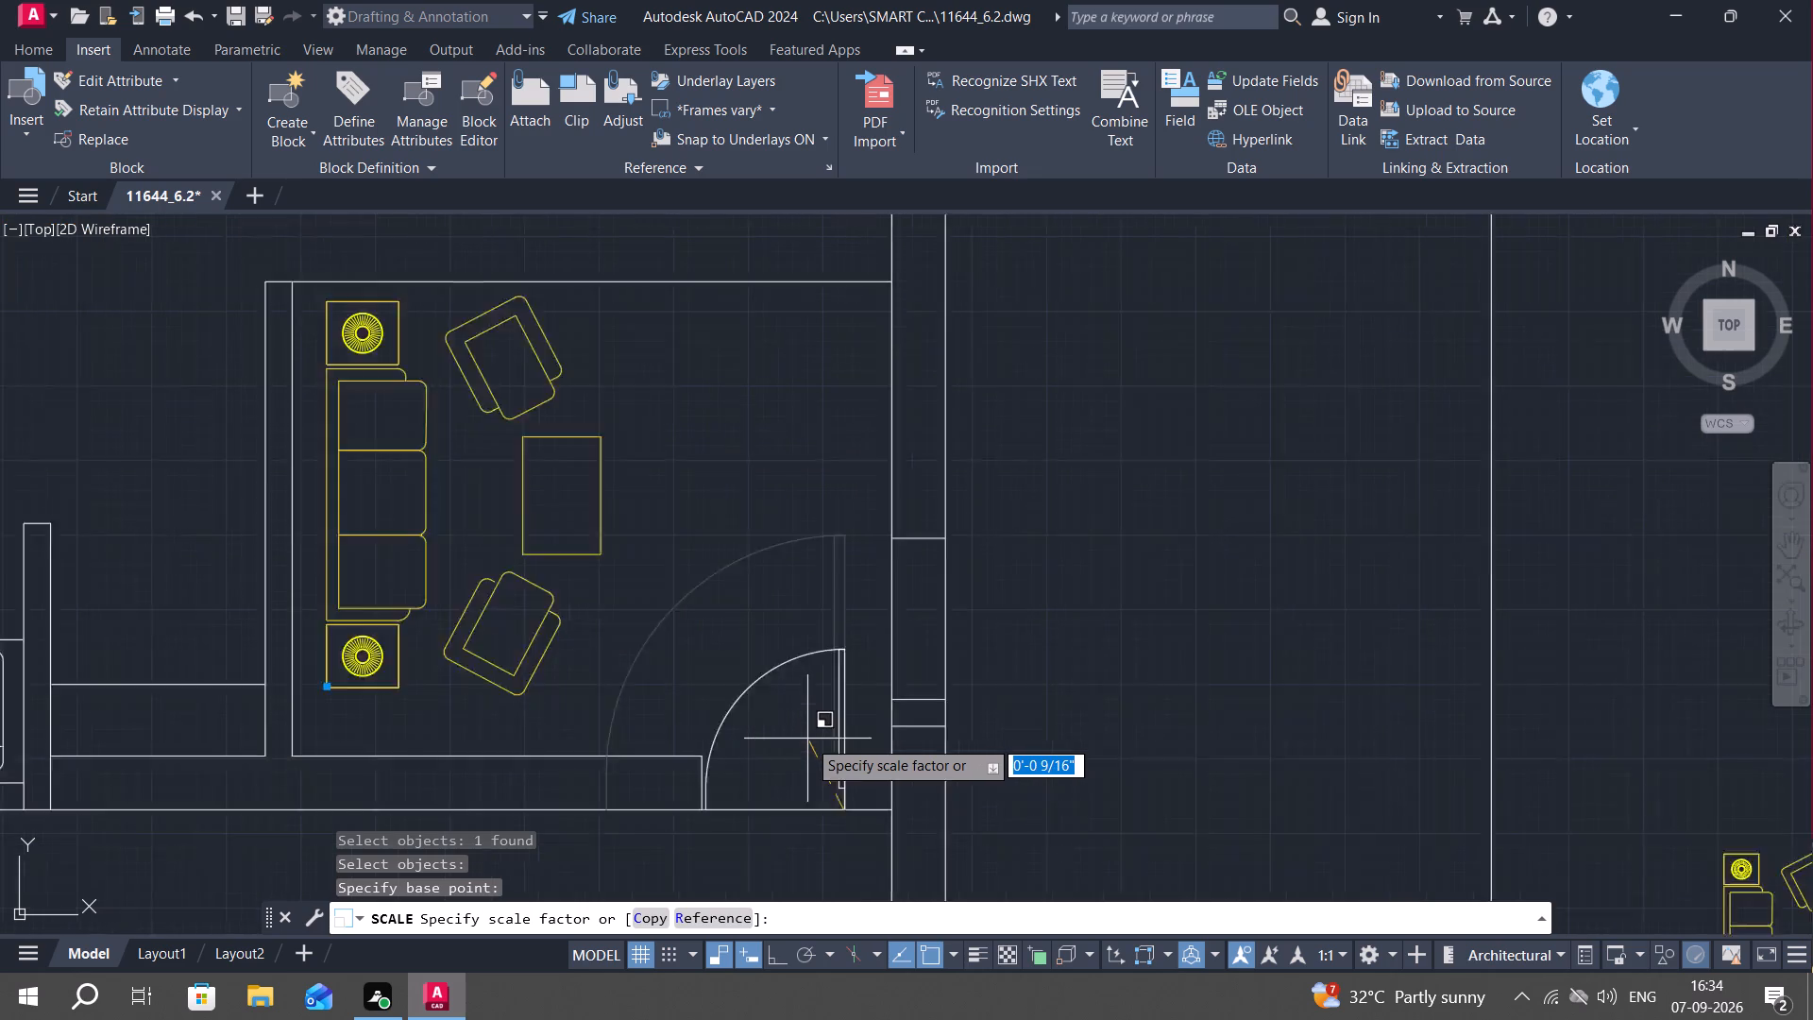
{"action": "scroll", "coordinate": [807, 739], "scroll_direction": "up", "scroll_amount": 1}
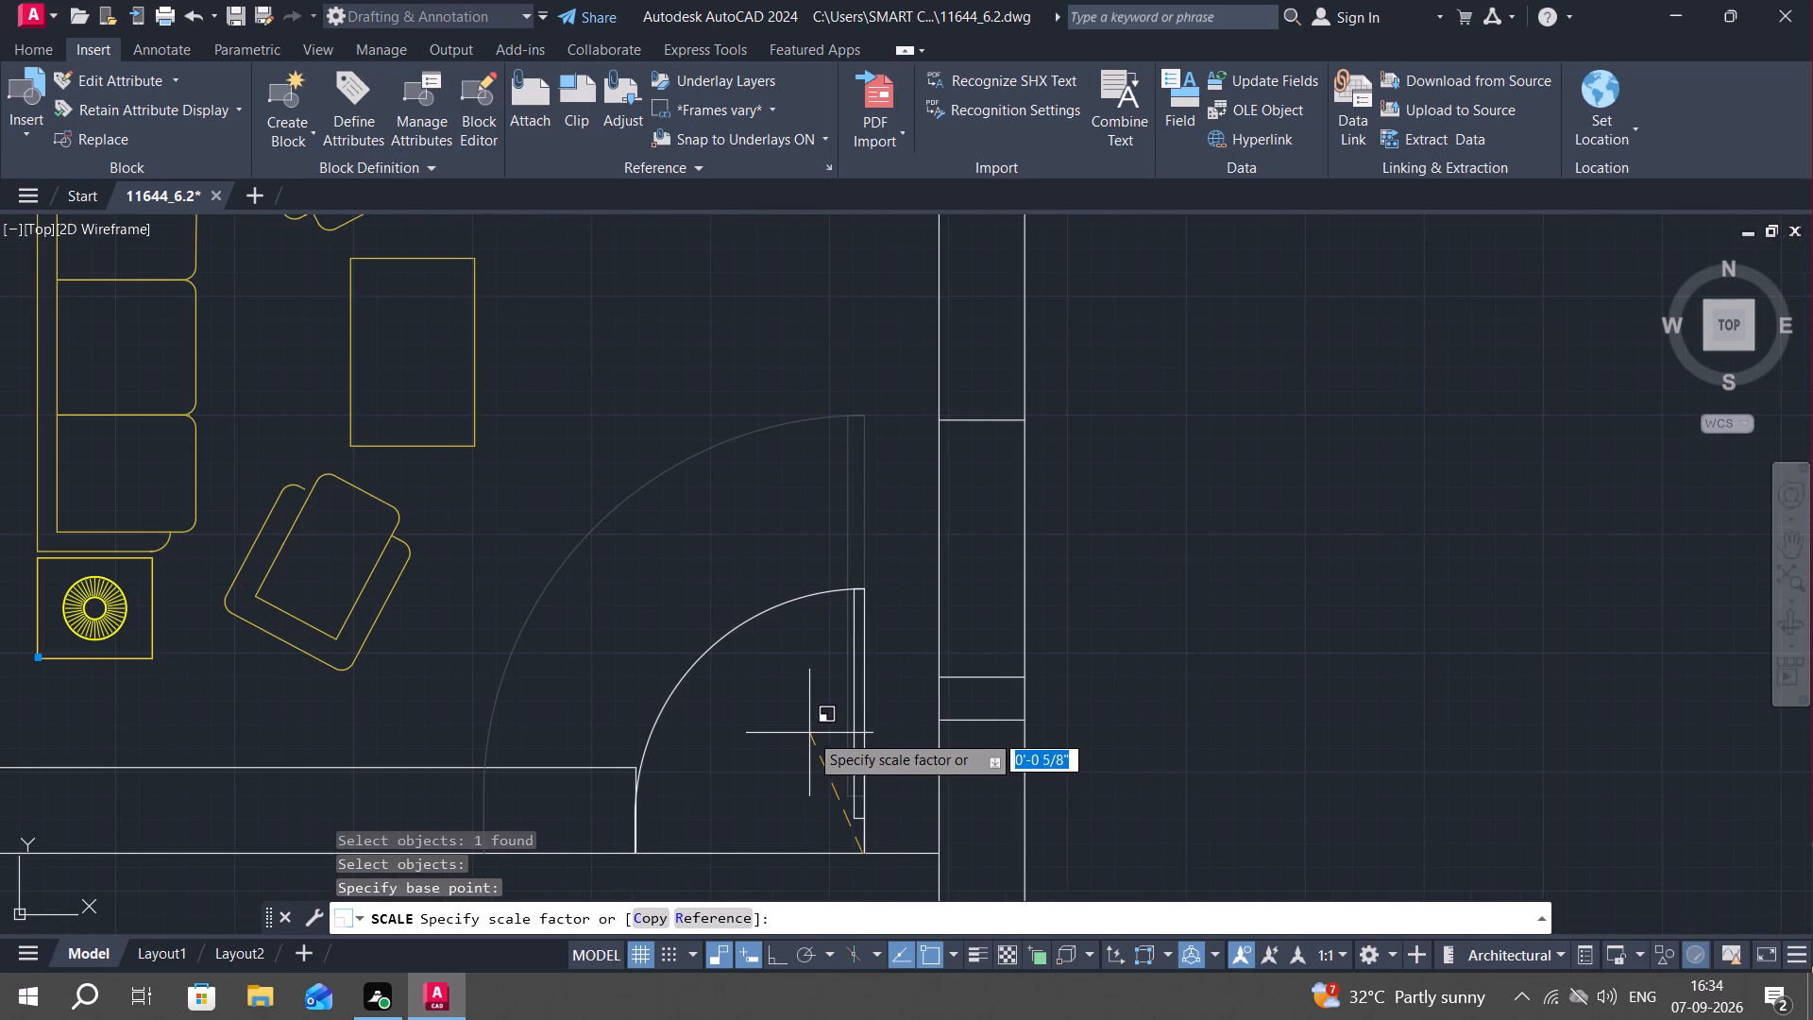
{"action": "left_click", "coordinate": [809, 733]}
Trim away both pieces of the west jamb line where the new door's arc crosses it.
{"action": "scroll", "coordinate": [667, 770], "scroll_direction": "up", "scroll_amount": 2}
{"action": "middle_click_drag", "start_coordinate": [669, 783], "coordinate": [733, 598]}
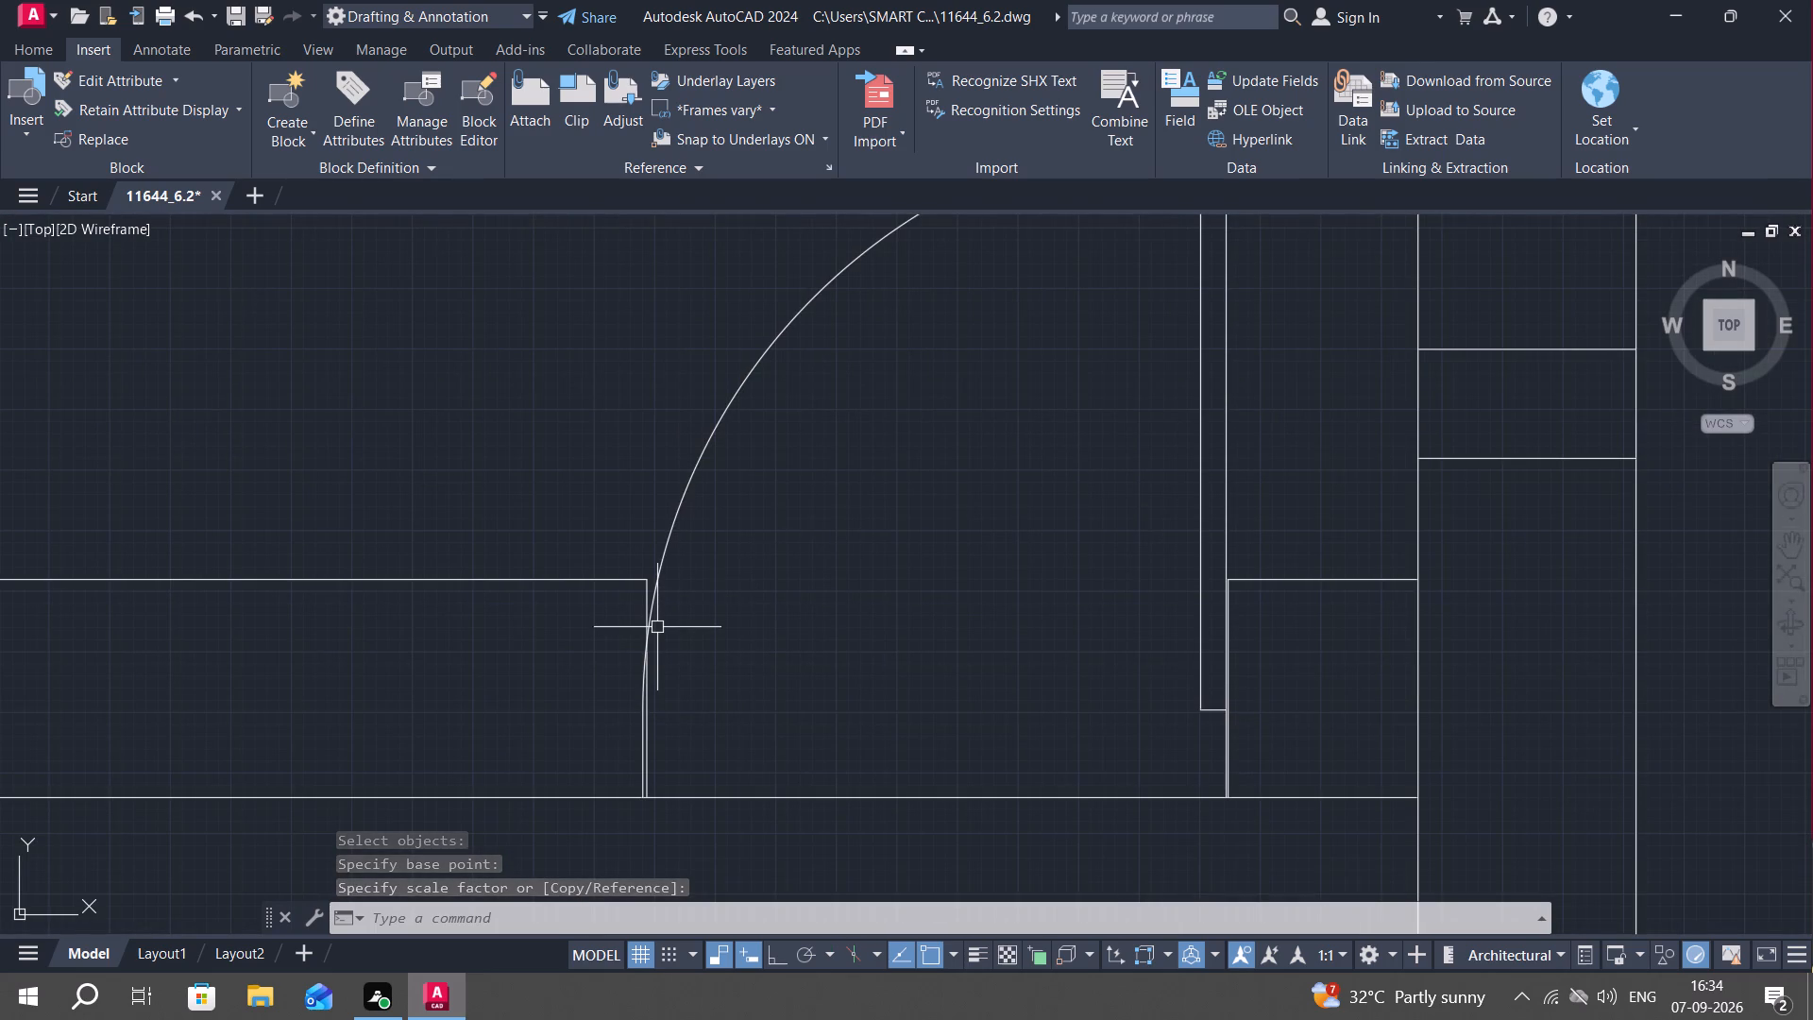
{"action": "type", "text": "TR"}
{"action": "key", "text": "space"}
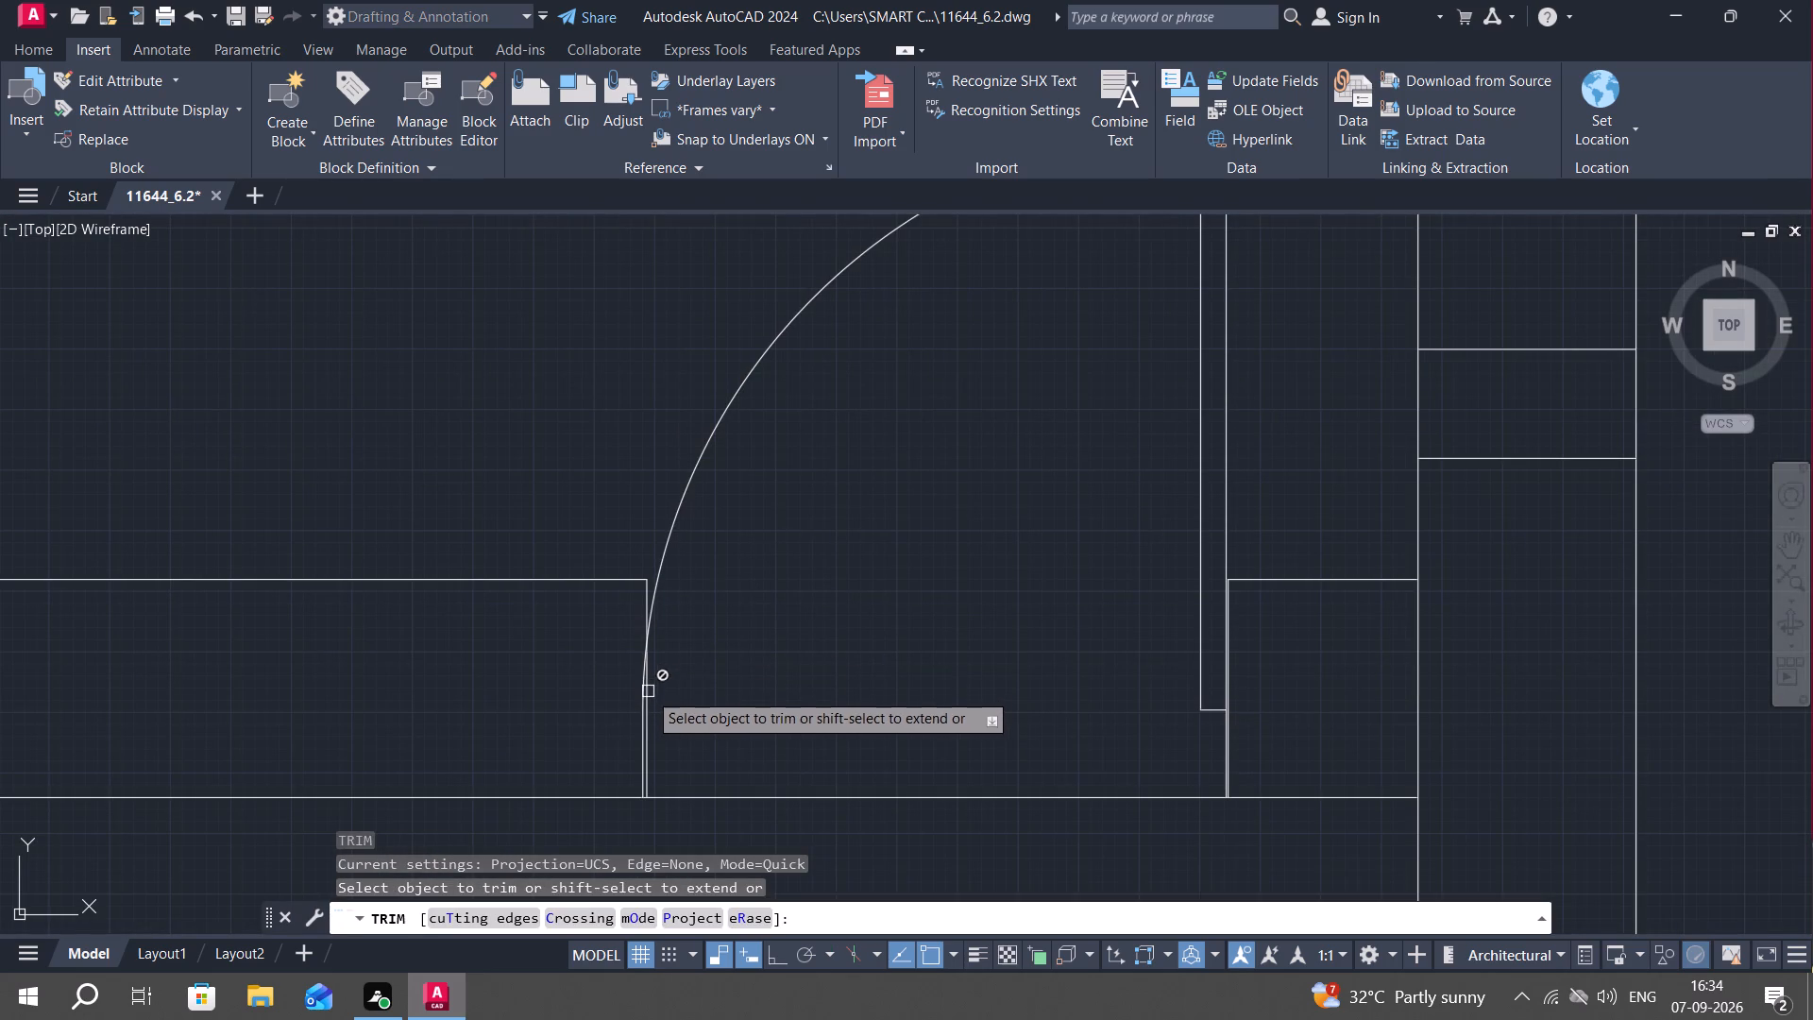
{"action": "scroll", "coordinate": [649, 693], "scroll_direction": "up", "scroll_amount": 1}
{"action": "left_click", "coordinate": [649, 693]}
{"action": "key", "text": "Escape"}
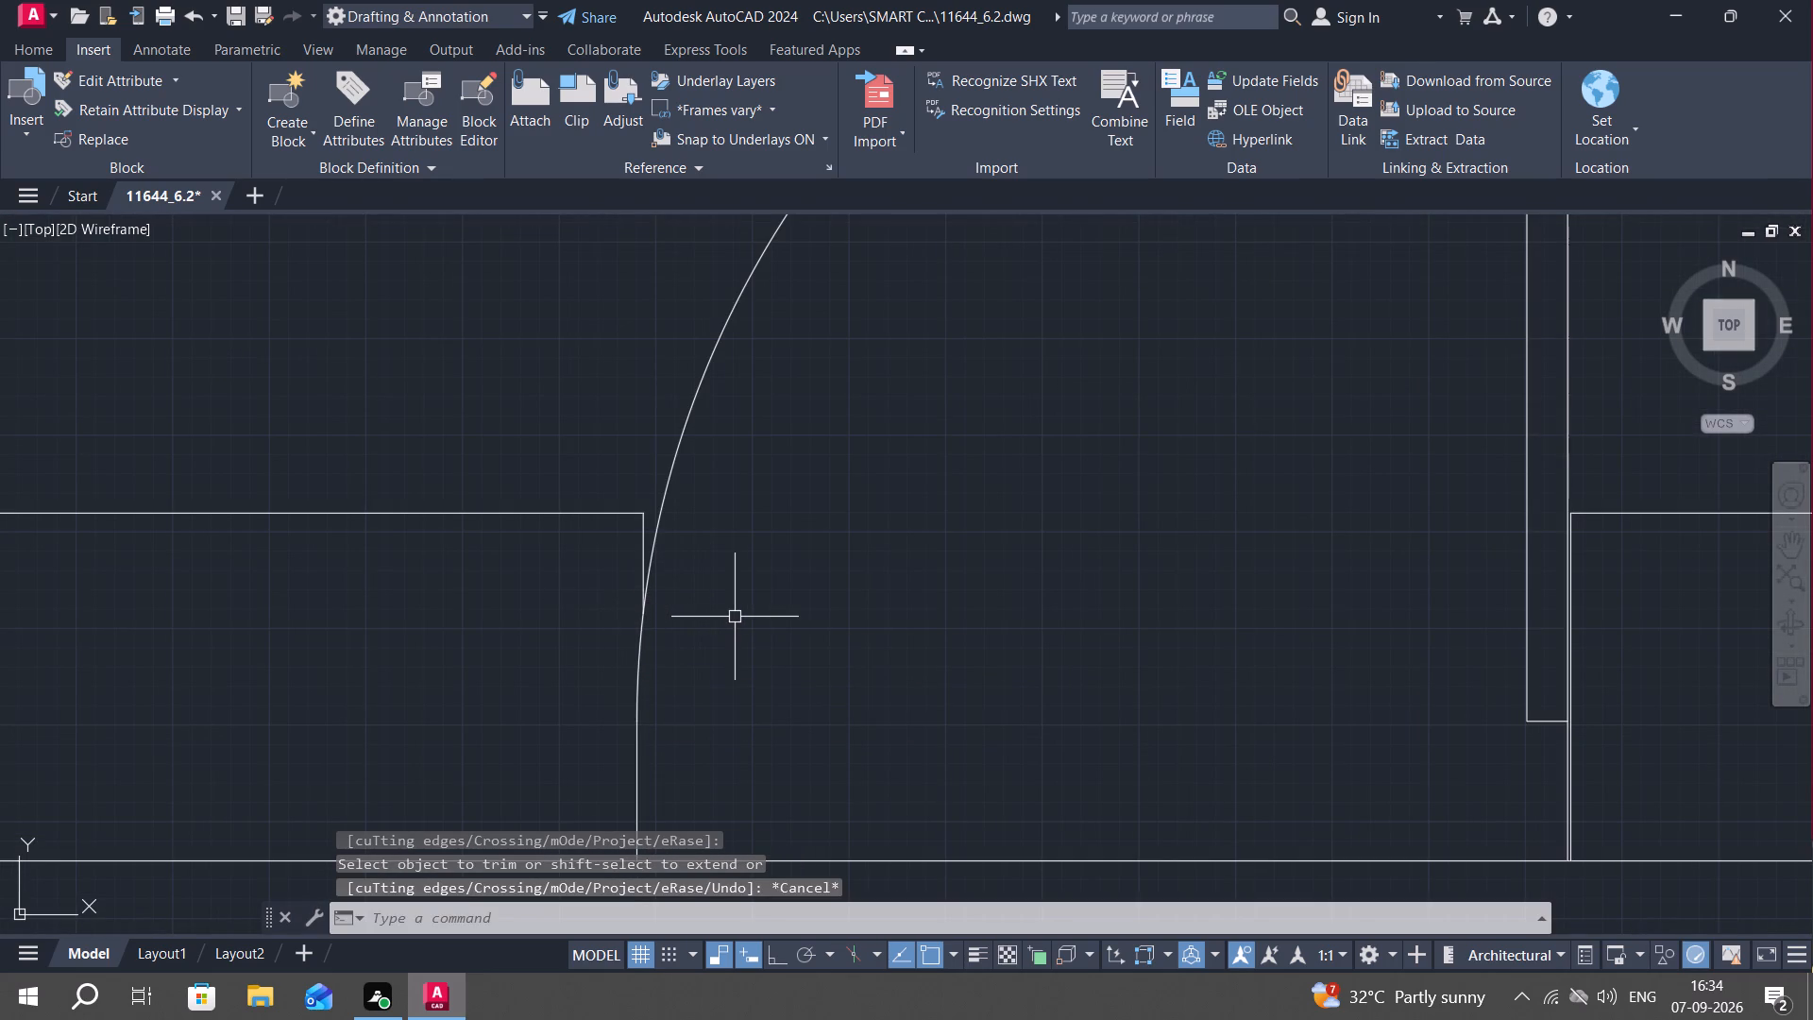
{"action": "type", "text": "TR"}
{"action": "key", "text": "space"}
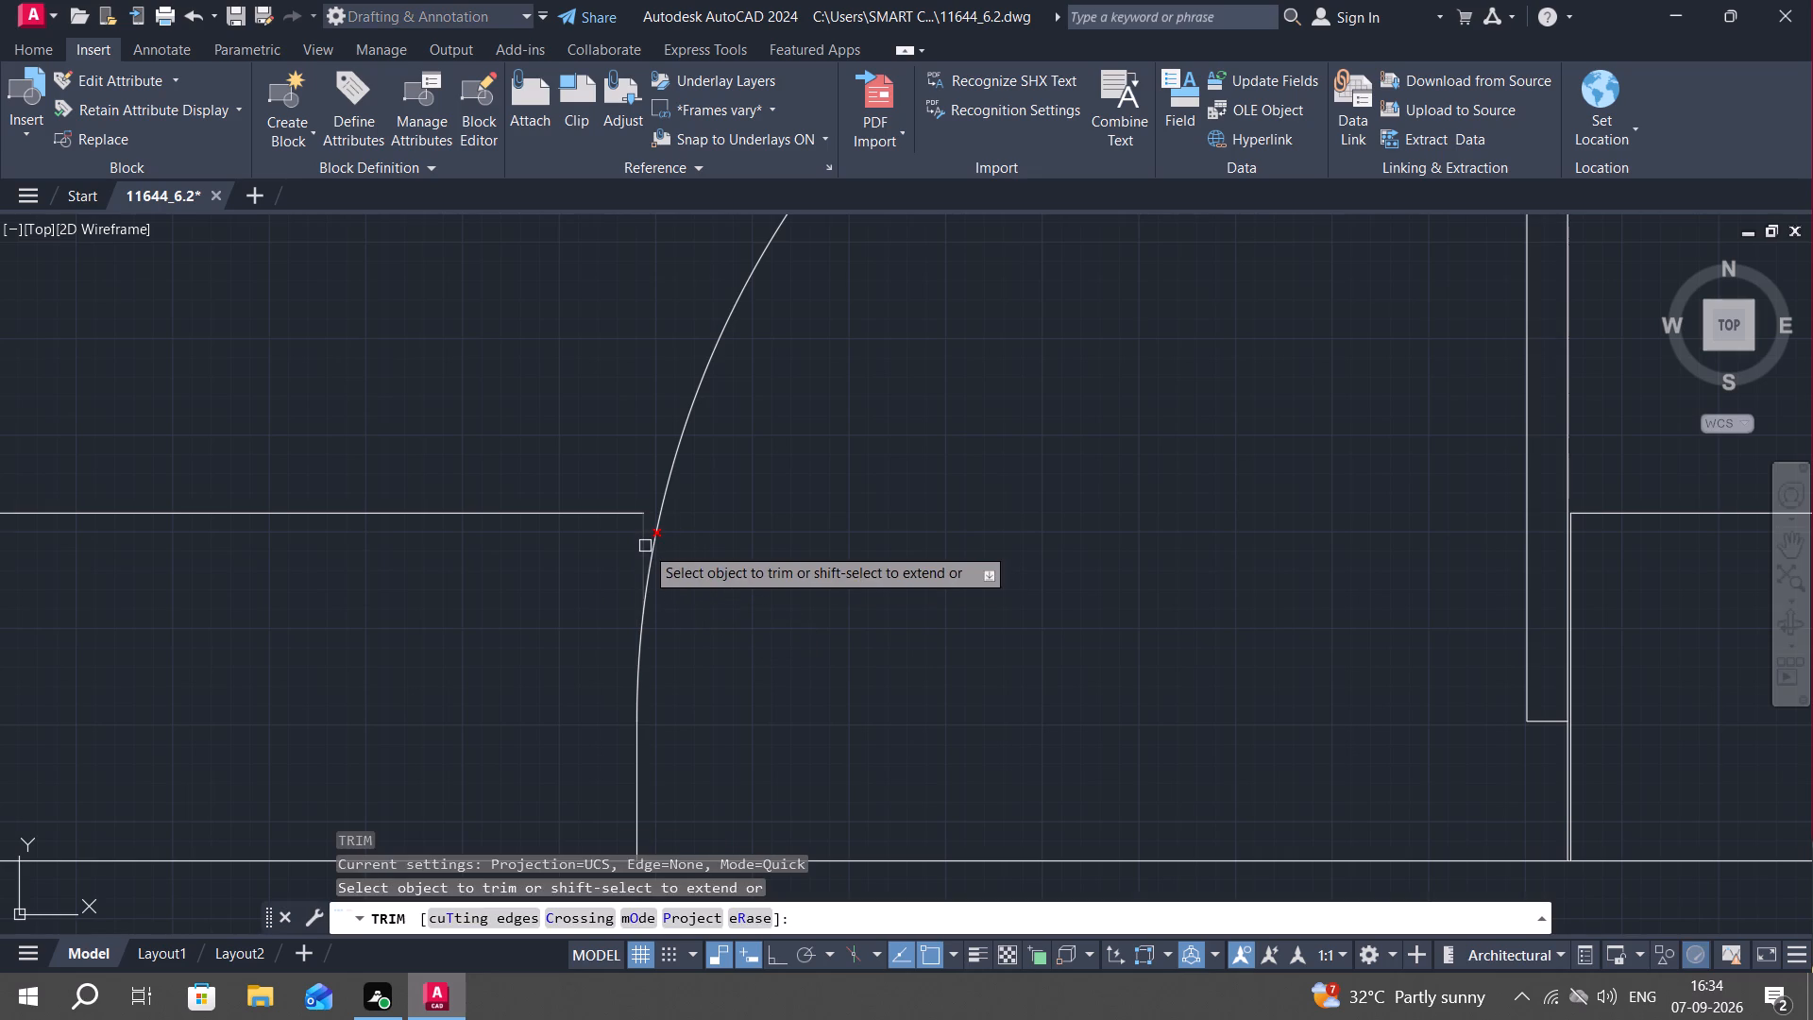
{"action": "left_click", "coordinate": [645, 546]}
{"action": "key", "text": "Escape"}
Extend the upper line of the south wall west of the opening to the door's arc.
{"action": "key", "text": "e"}
{"action": "key", "text": "x"}
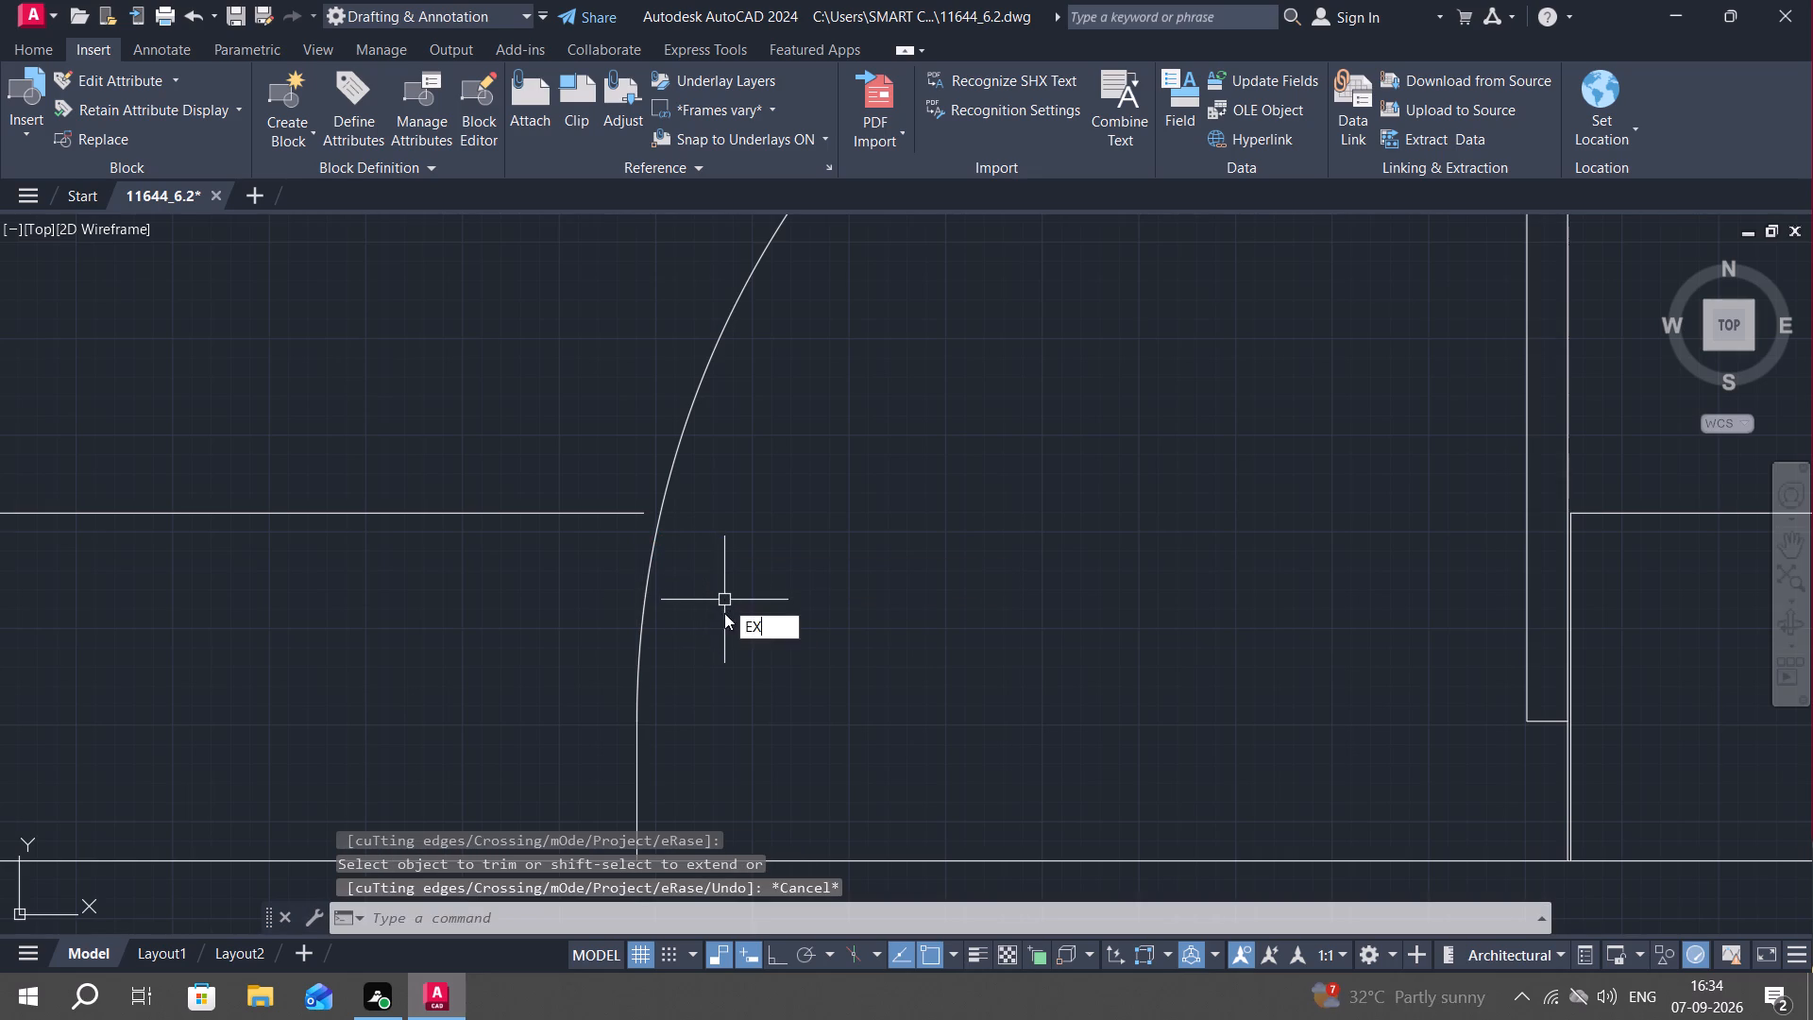
{"action": "key", "text": "space"}
{"action": "left_click", "coordinate": [613, 517]}
{"action": "key", "text": "Escape"}
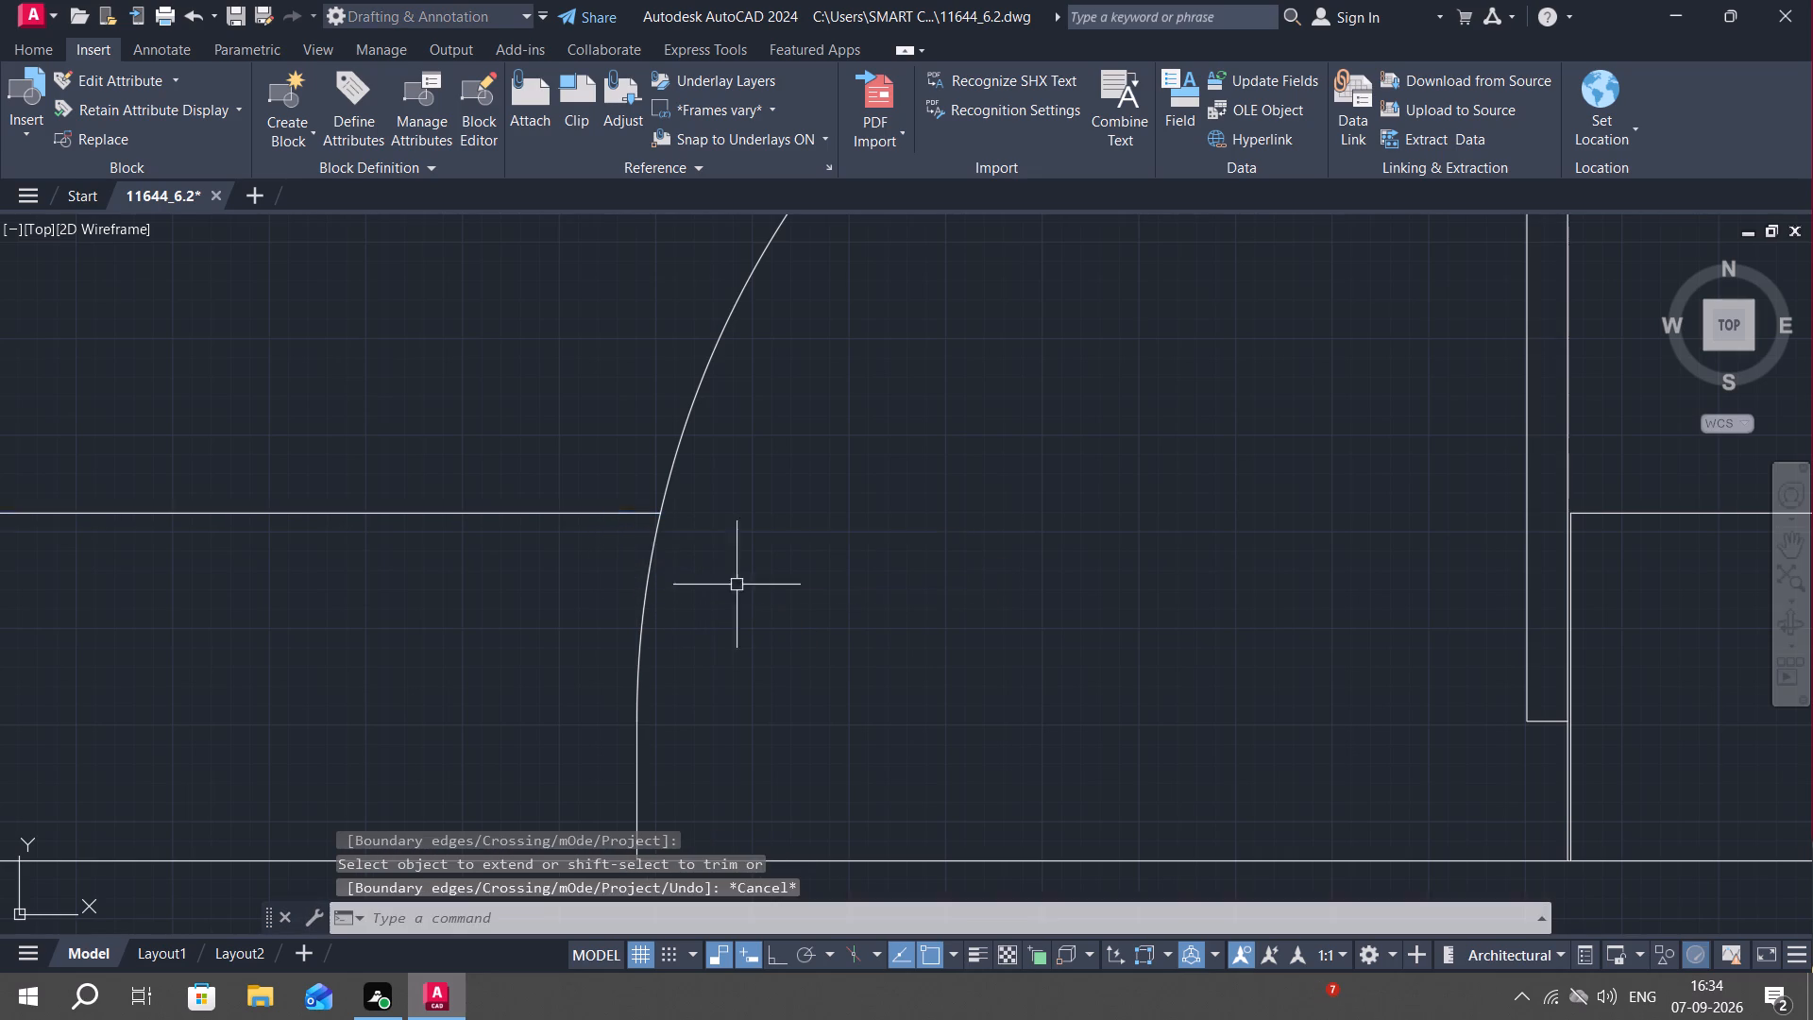
Delete the opening's east jamb line and extend the short upper wall line beside it to the door's edge.
{"action": "scroll", "coordinate": [788, 585], "scroll_direction": "down", "scroll_amount": 2}
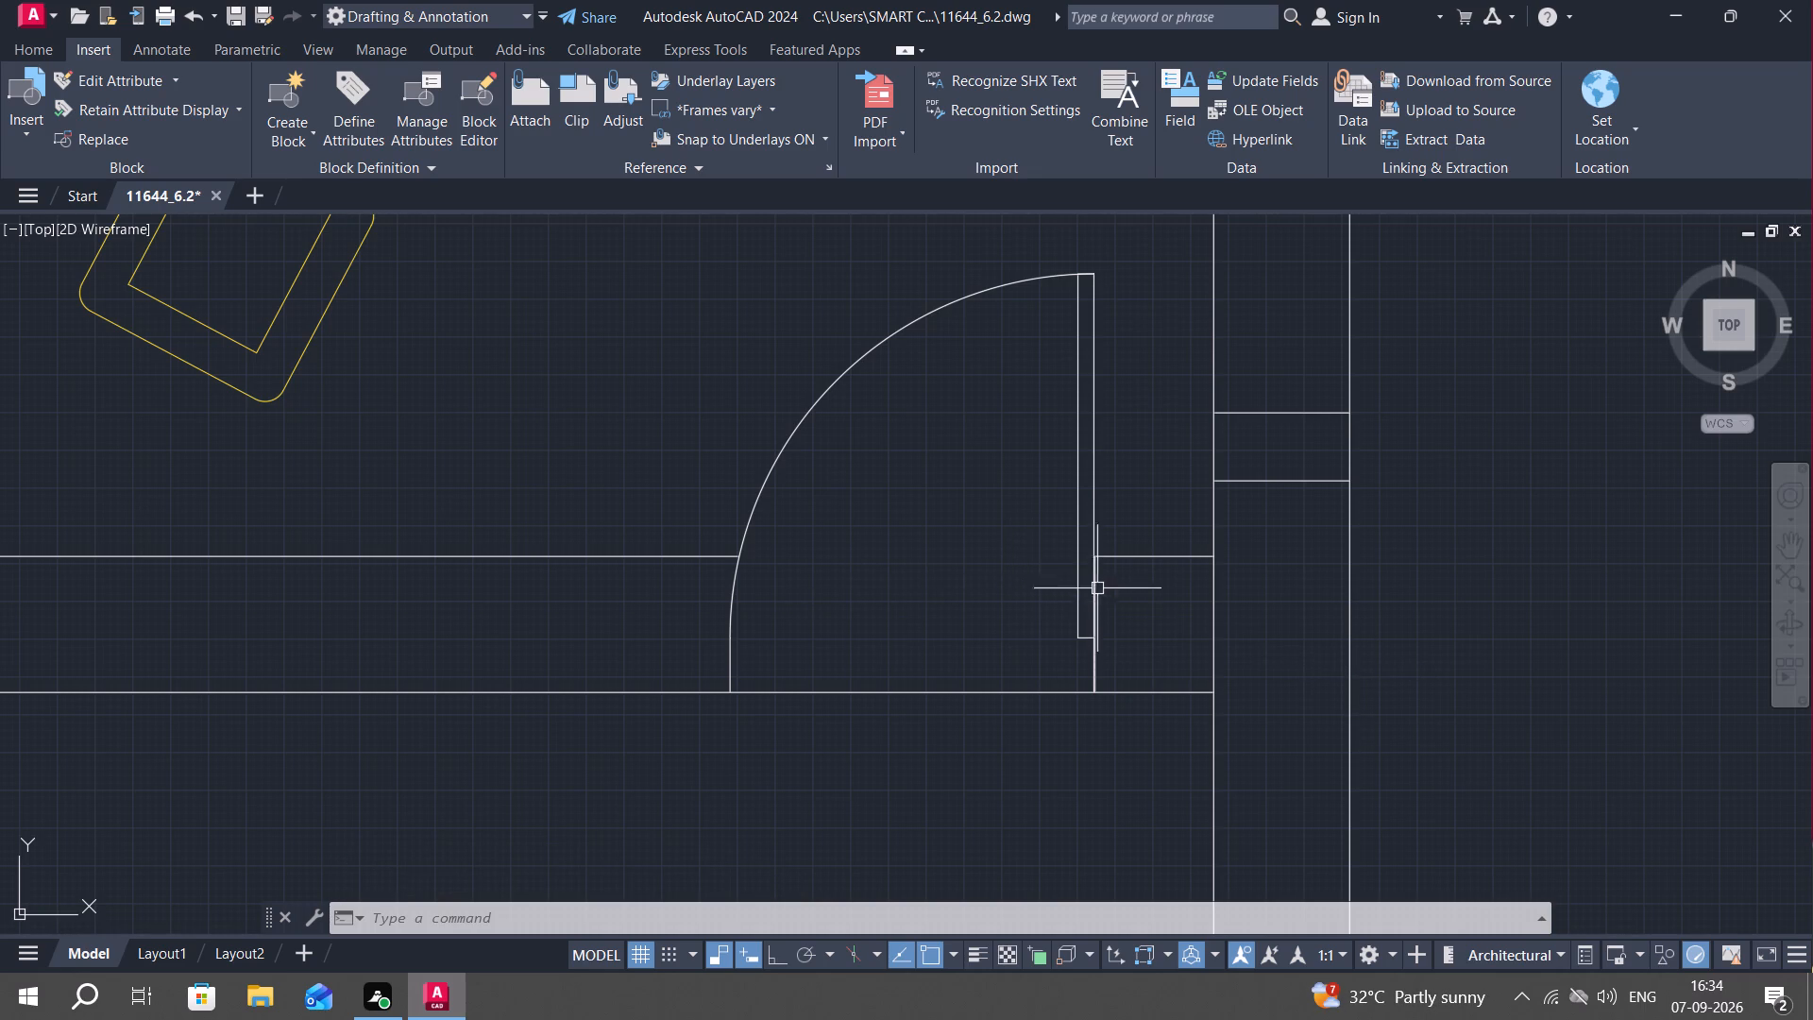
{"action": "scroll", "coordinate": [1114, 601], "scroll_direction": "up", "scroll_amount": 4}
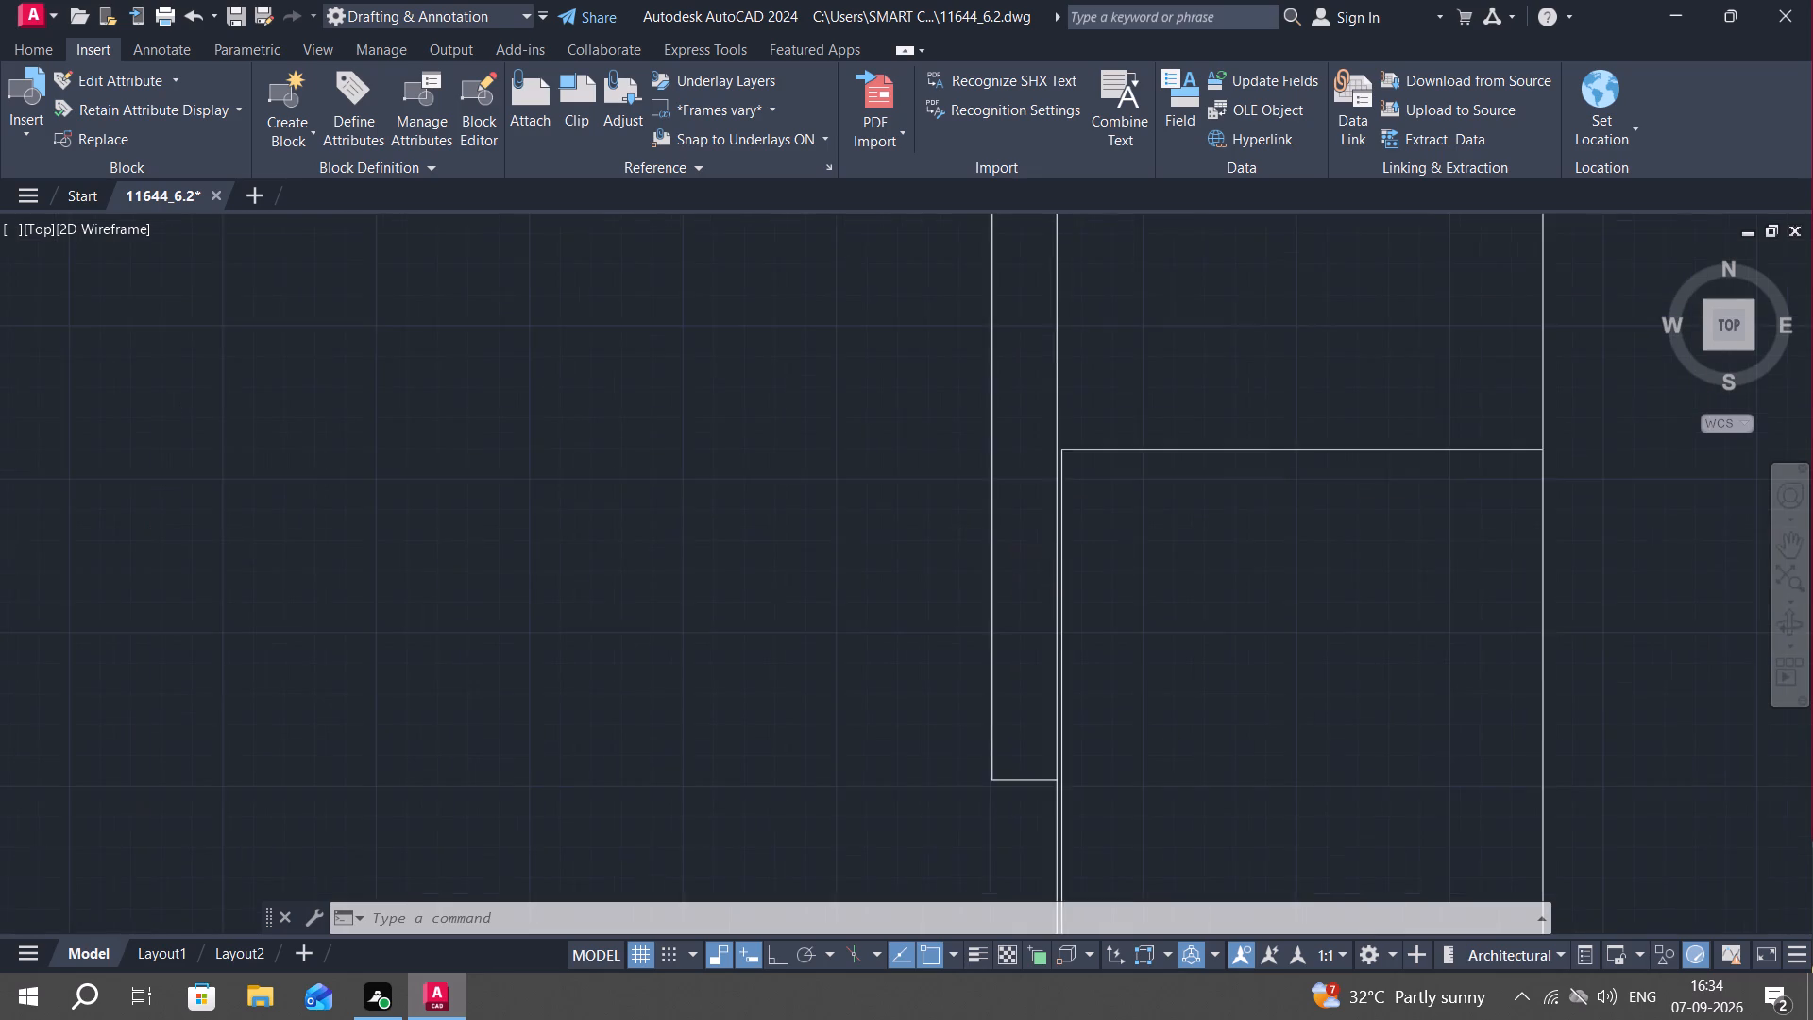
{"action": "left_click", "coordinate": [1060, 554]}
{"action": "key", "text": "Delete"}
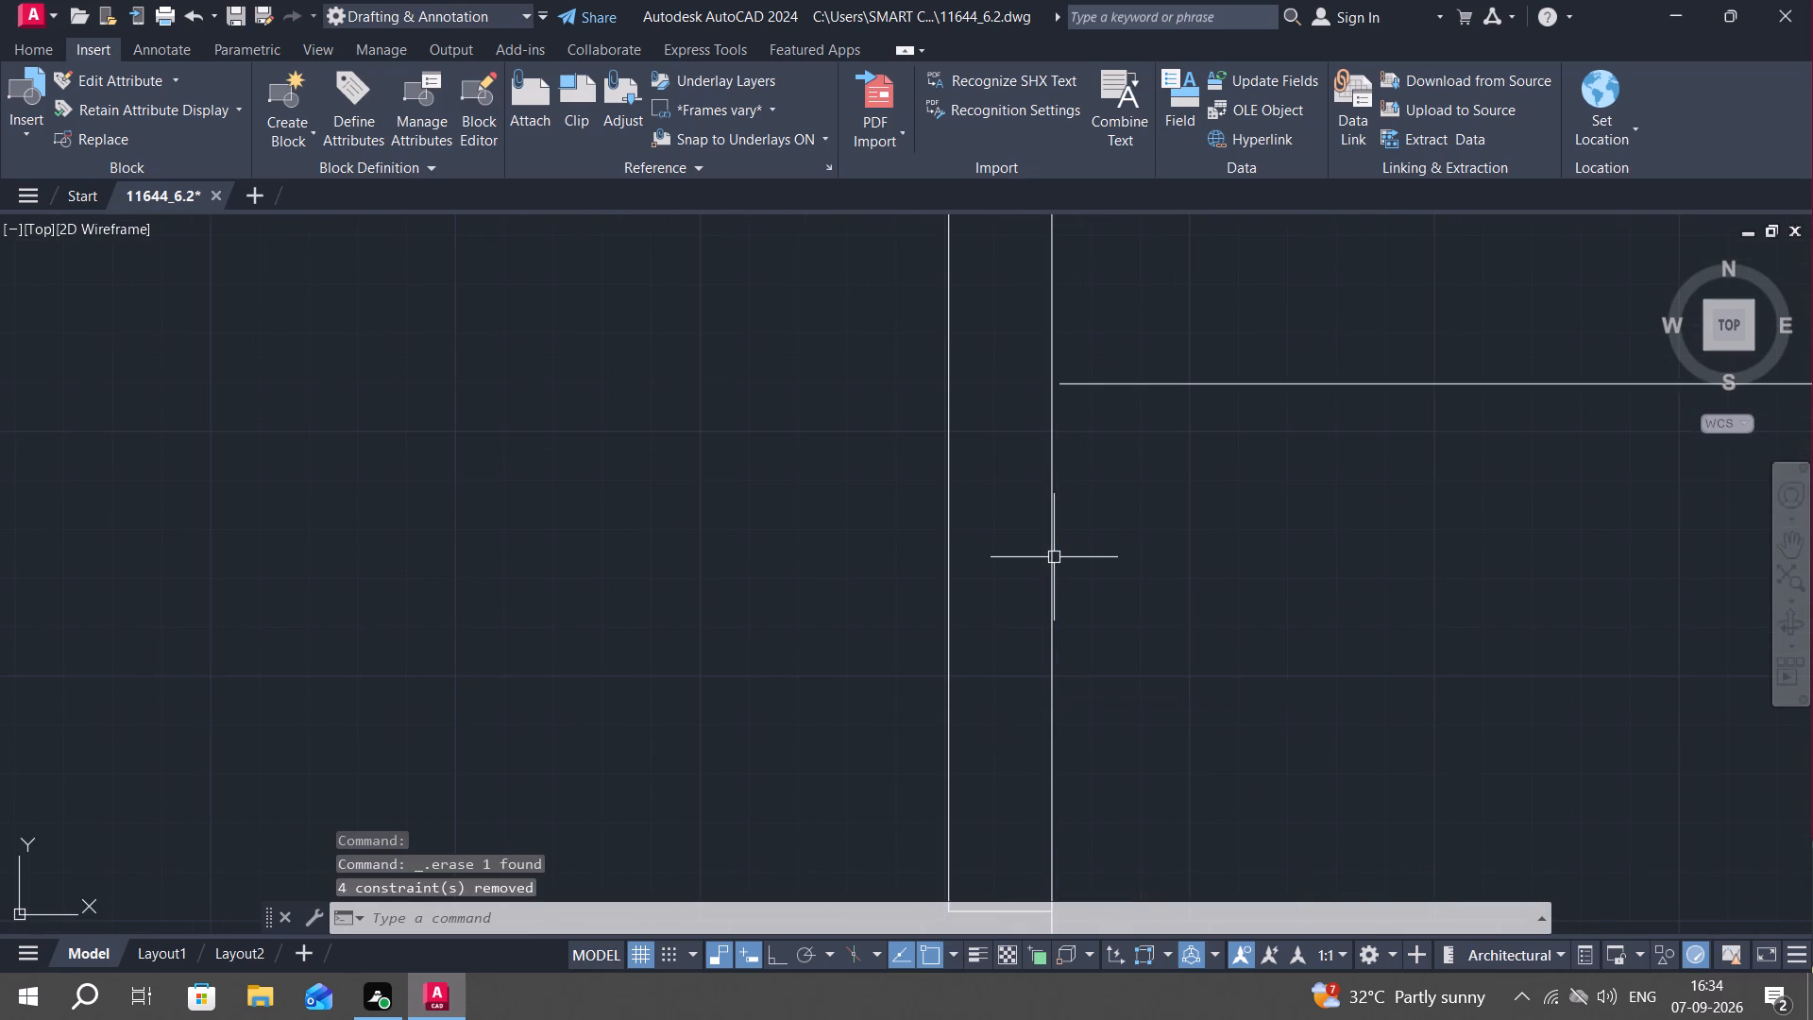
{"action": "type", "text": "EX"}
{"action": "key", "text": "space"}
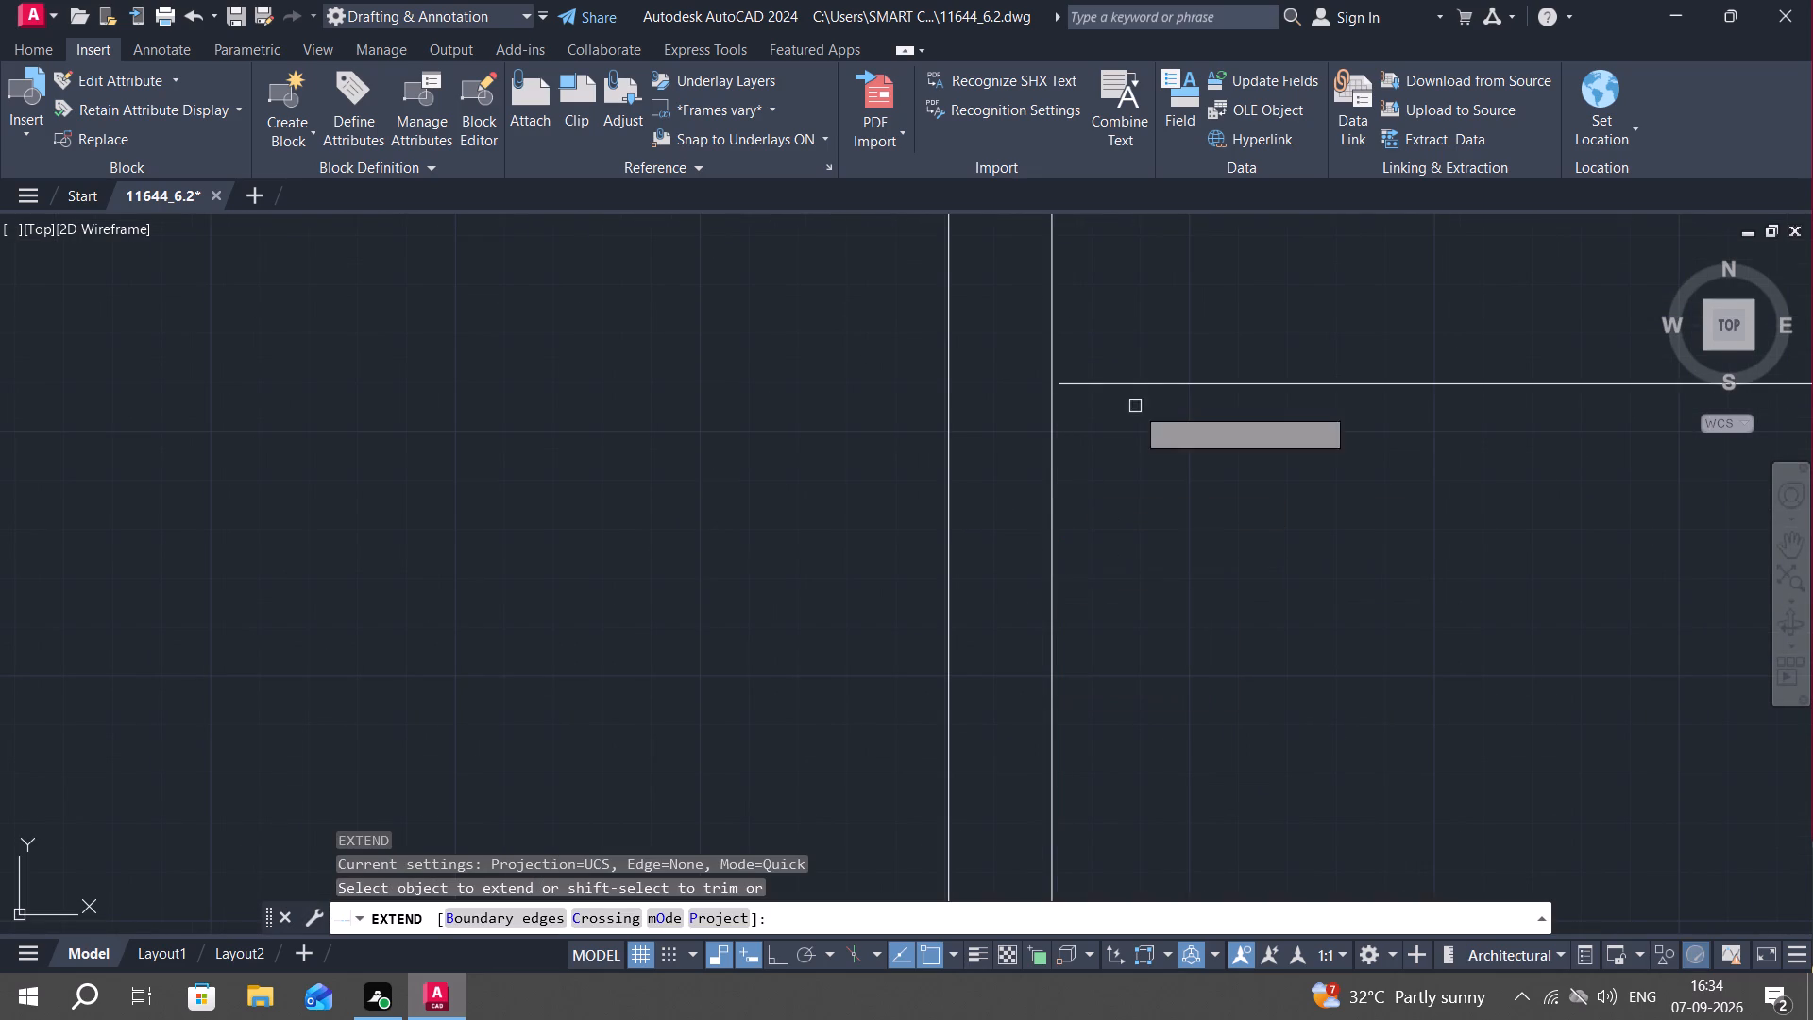
{"action": "left_click", "coordinate": [1136, 382]}
{"action": "key", "text": "Escape"}
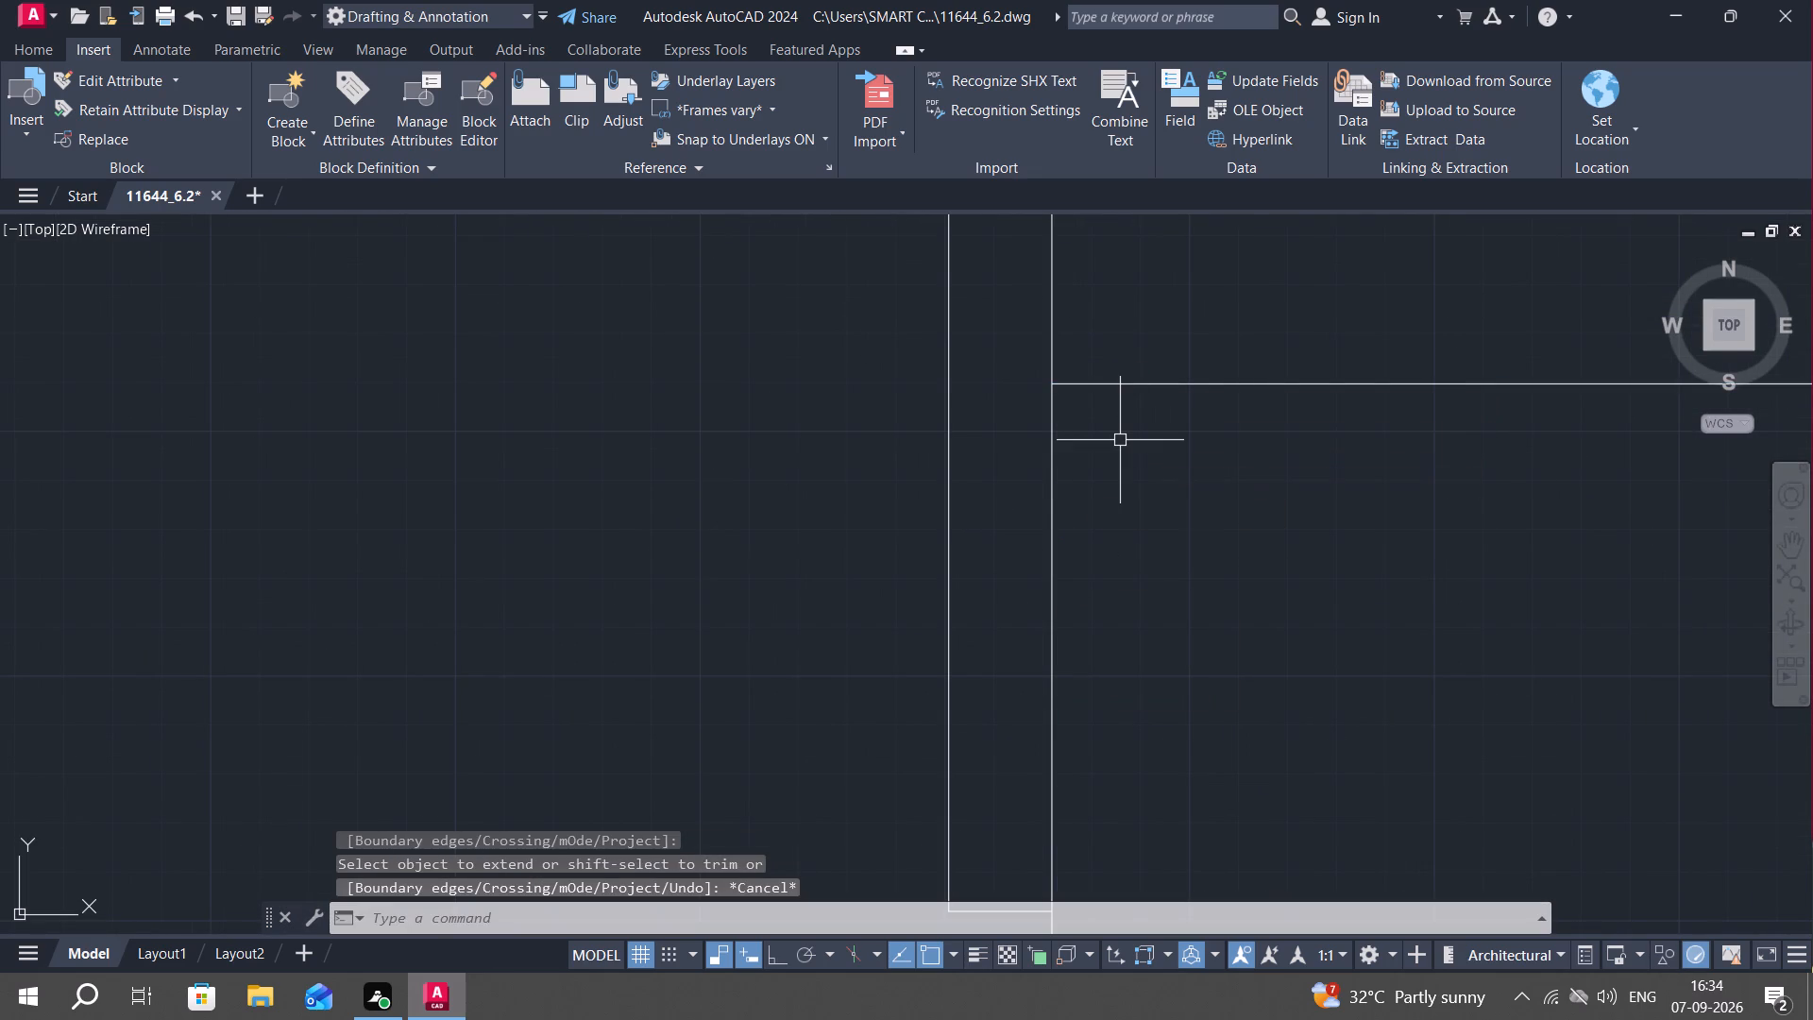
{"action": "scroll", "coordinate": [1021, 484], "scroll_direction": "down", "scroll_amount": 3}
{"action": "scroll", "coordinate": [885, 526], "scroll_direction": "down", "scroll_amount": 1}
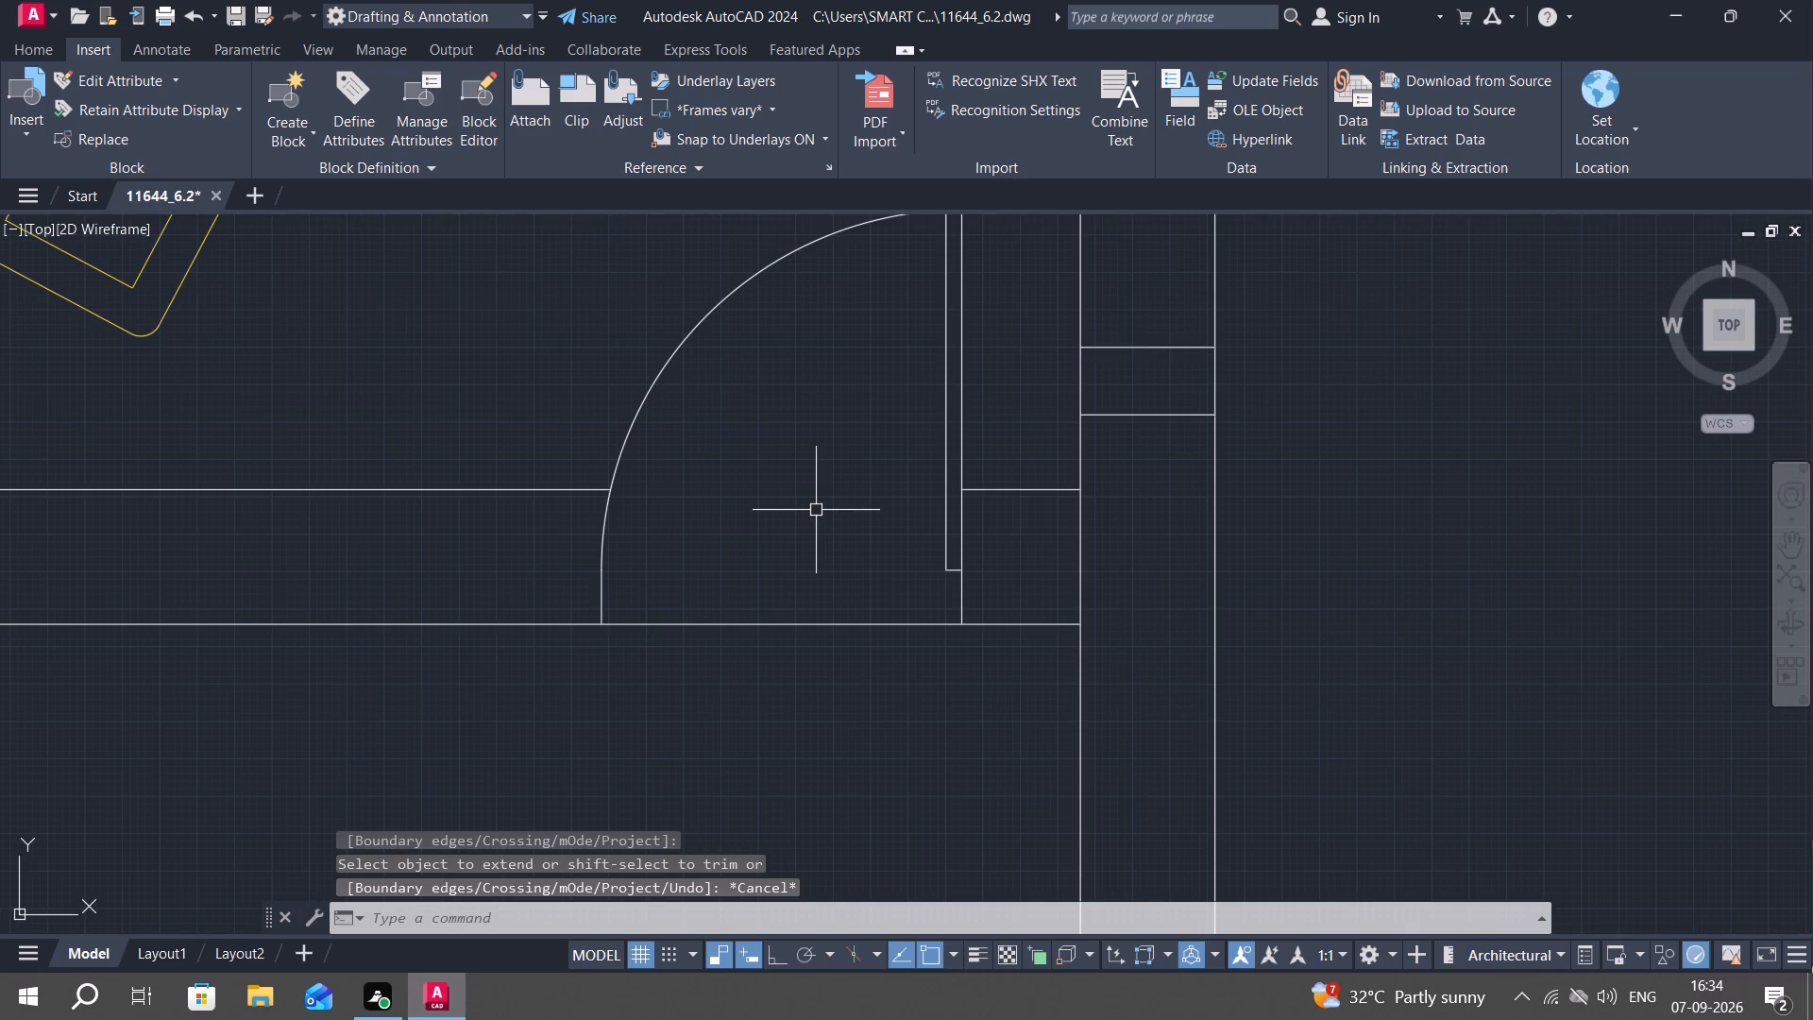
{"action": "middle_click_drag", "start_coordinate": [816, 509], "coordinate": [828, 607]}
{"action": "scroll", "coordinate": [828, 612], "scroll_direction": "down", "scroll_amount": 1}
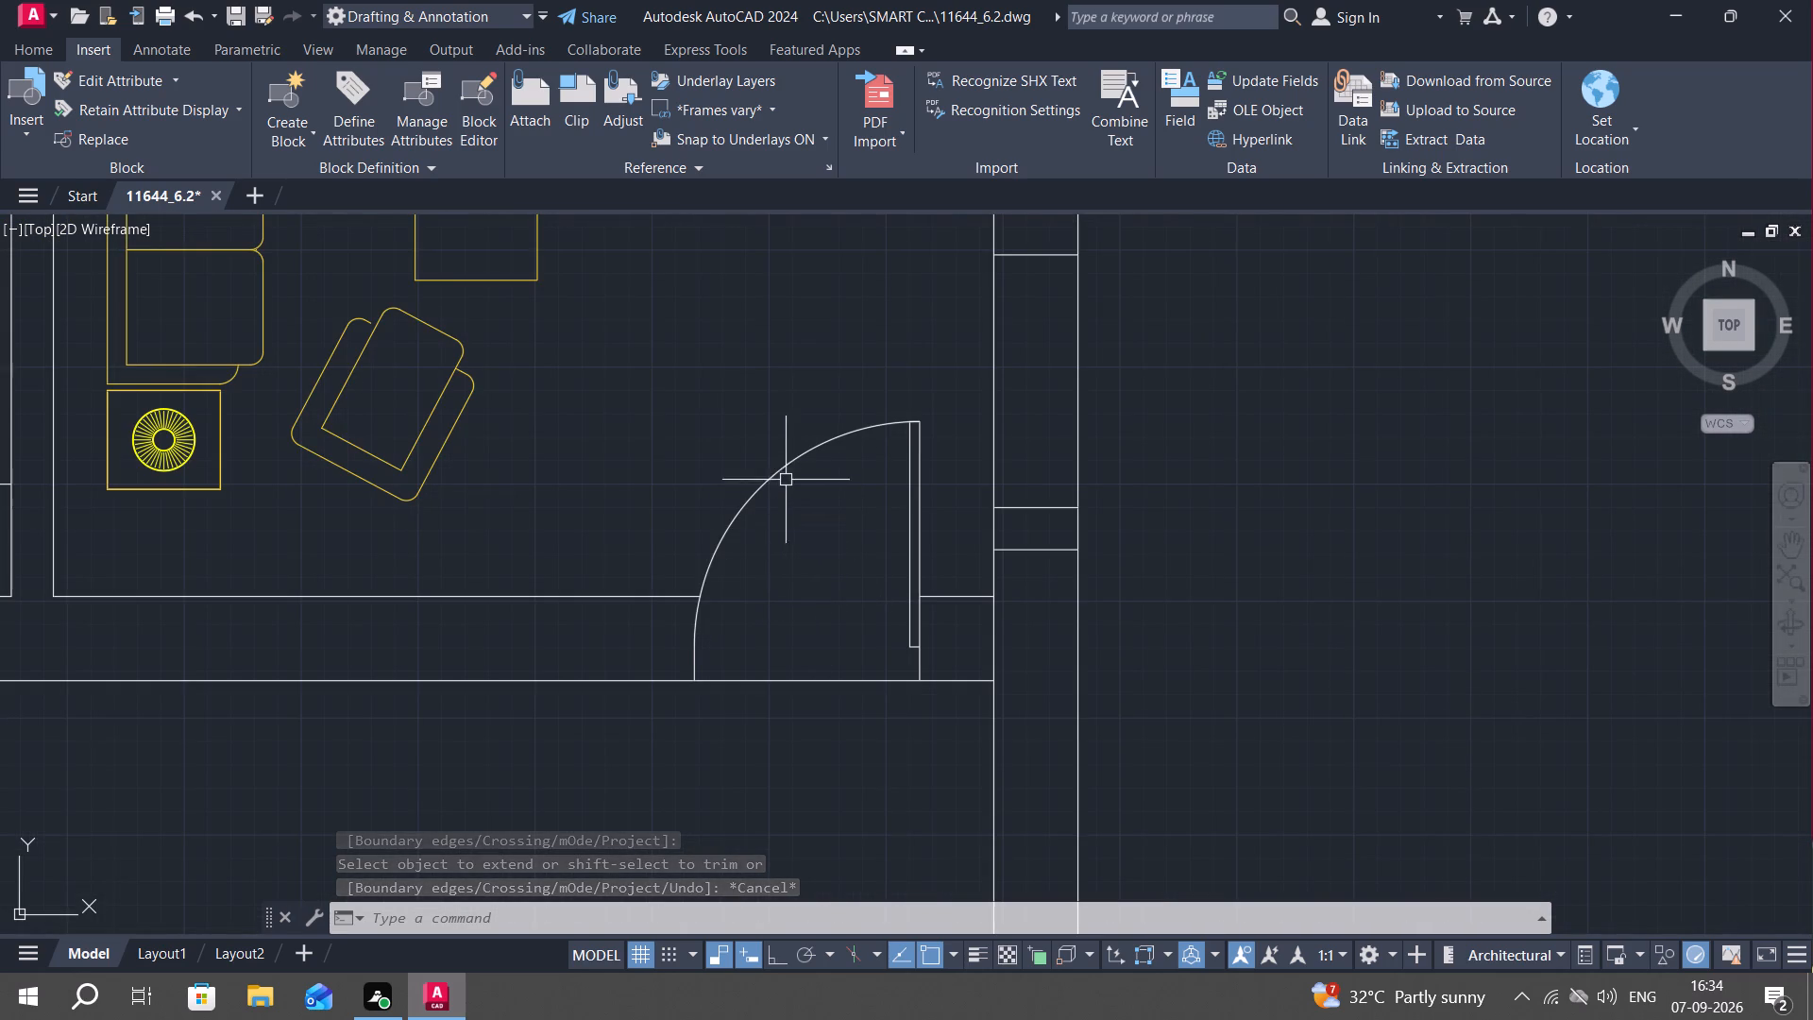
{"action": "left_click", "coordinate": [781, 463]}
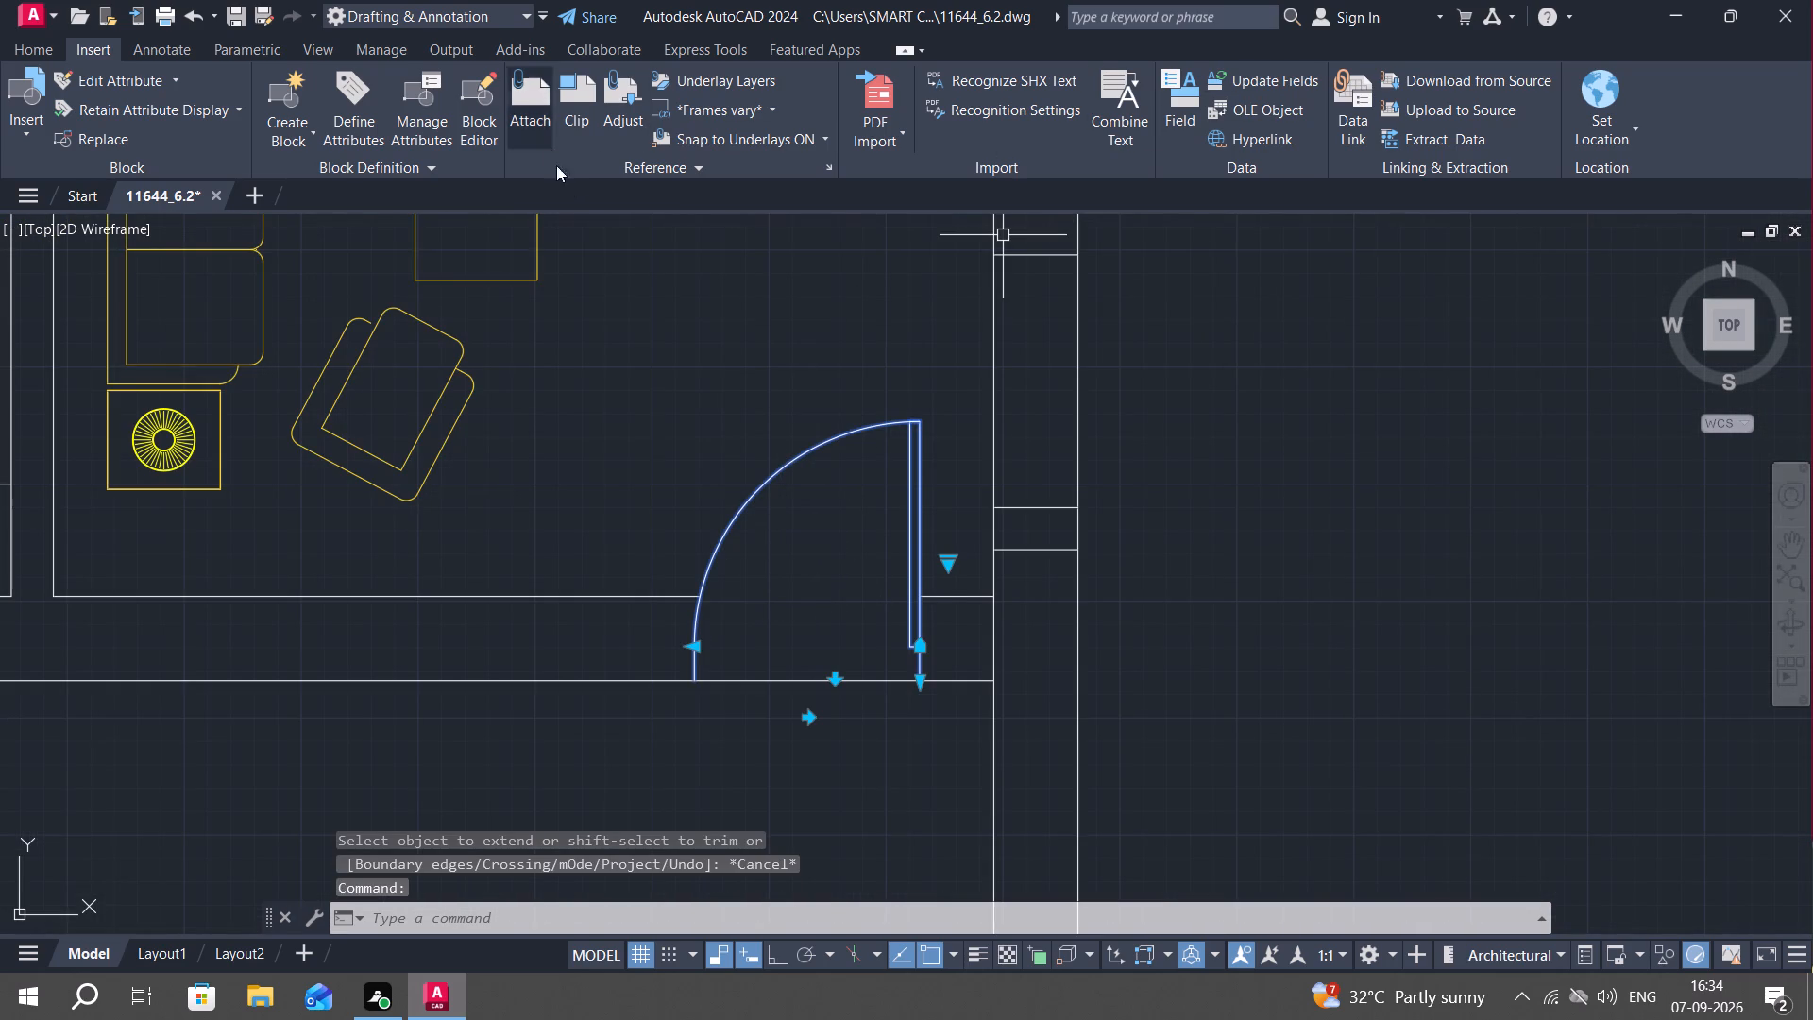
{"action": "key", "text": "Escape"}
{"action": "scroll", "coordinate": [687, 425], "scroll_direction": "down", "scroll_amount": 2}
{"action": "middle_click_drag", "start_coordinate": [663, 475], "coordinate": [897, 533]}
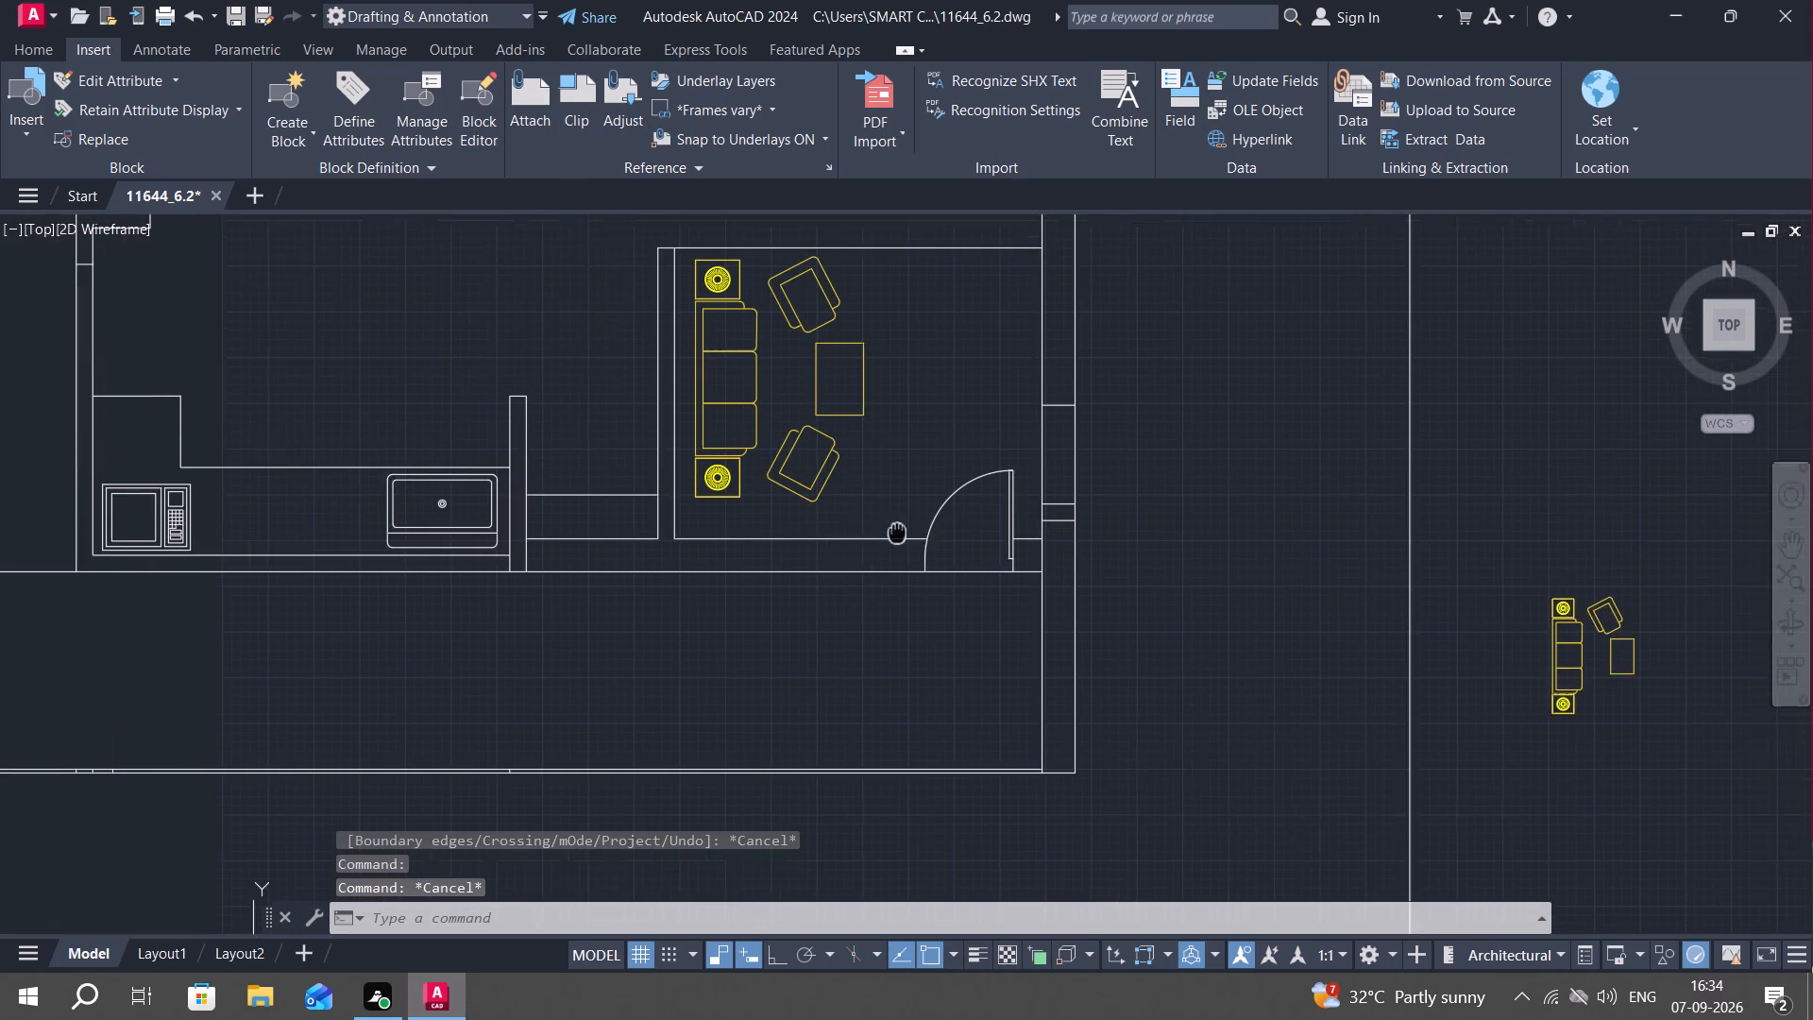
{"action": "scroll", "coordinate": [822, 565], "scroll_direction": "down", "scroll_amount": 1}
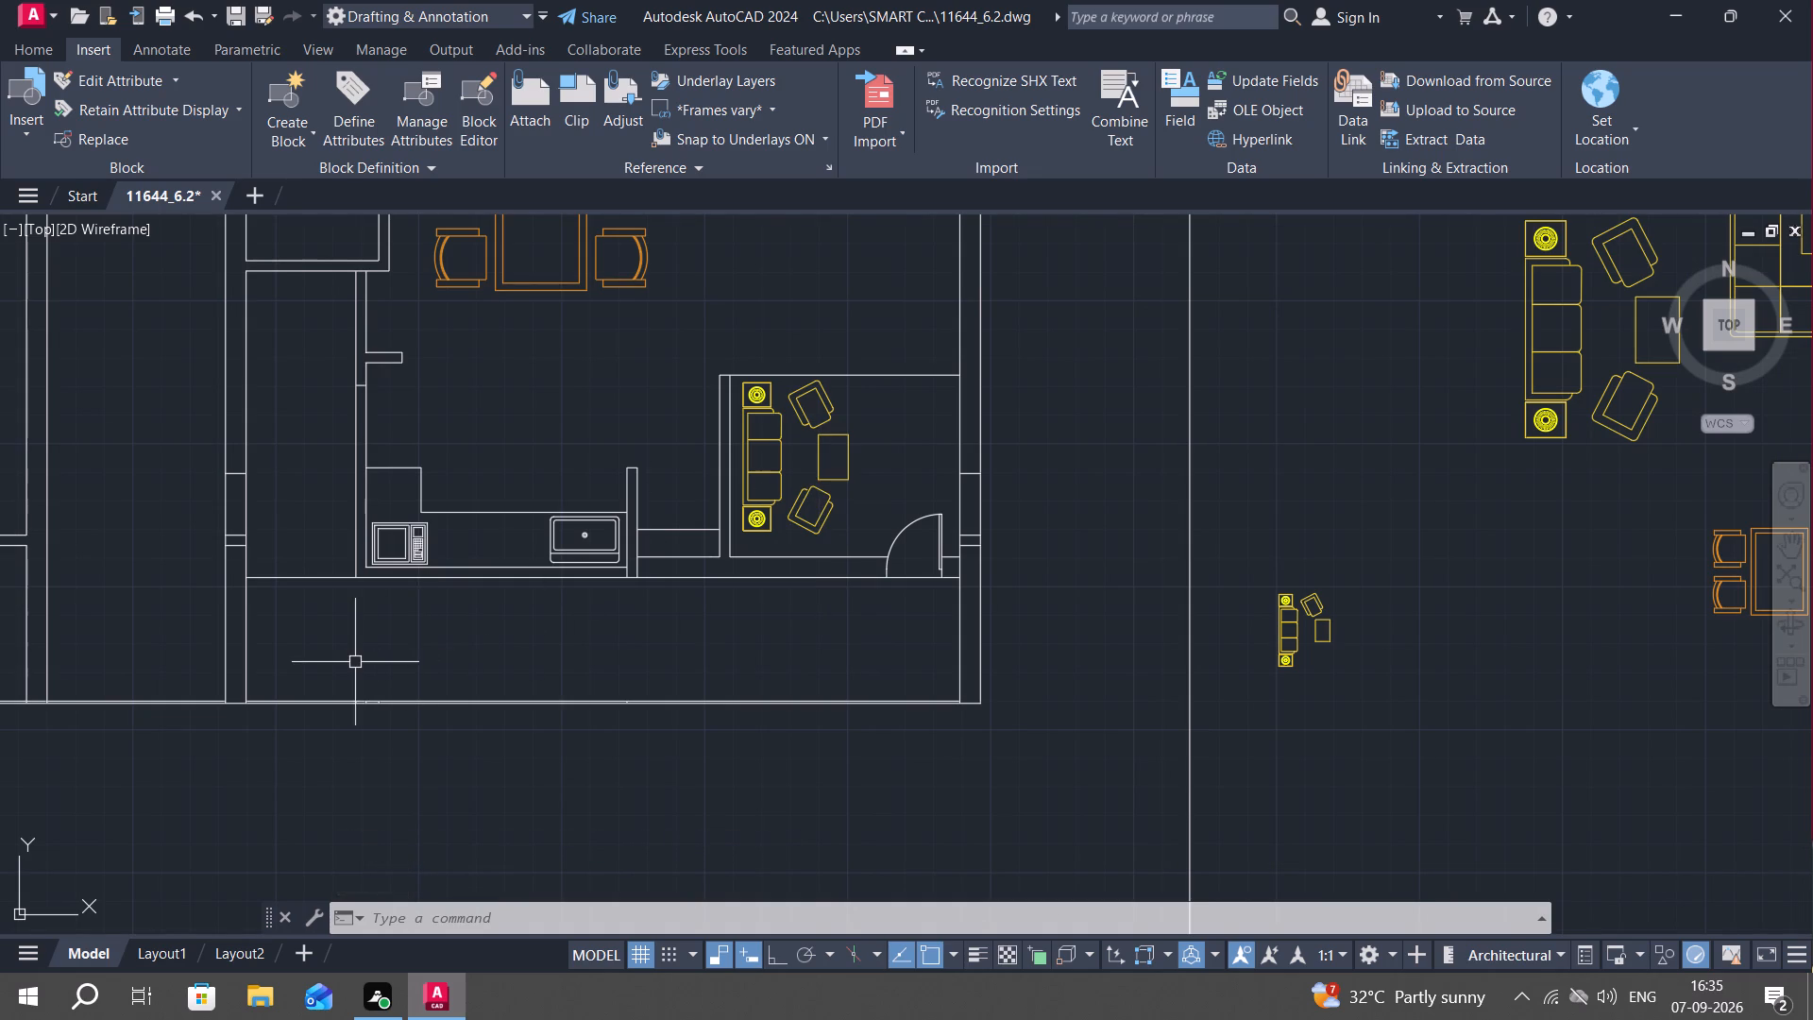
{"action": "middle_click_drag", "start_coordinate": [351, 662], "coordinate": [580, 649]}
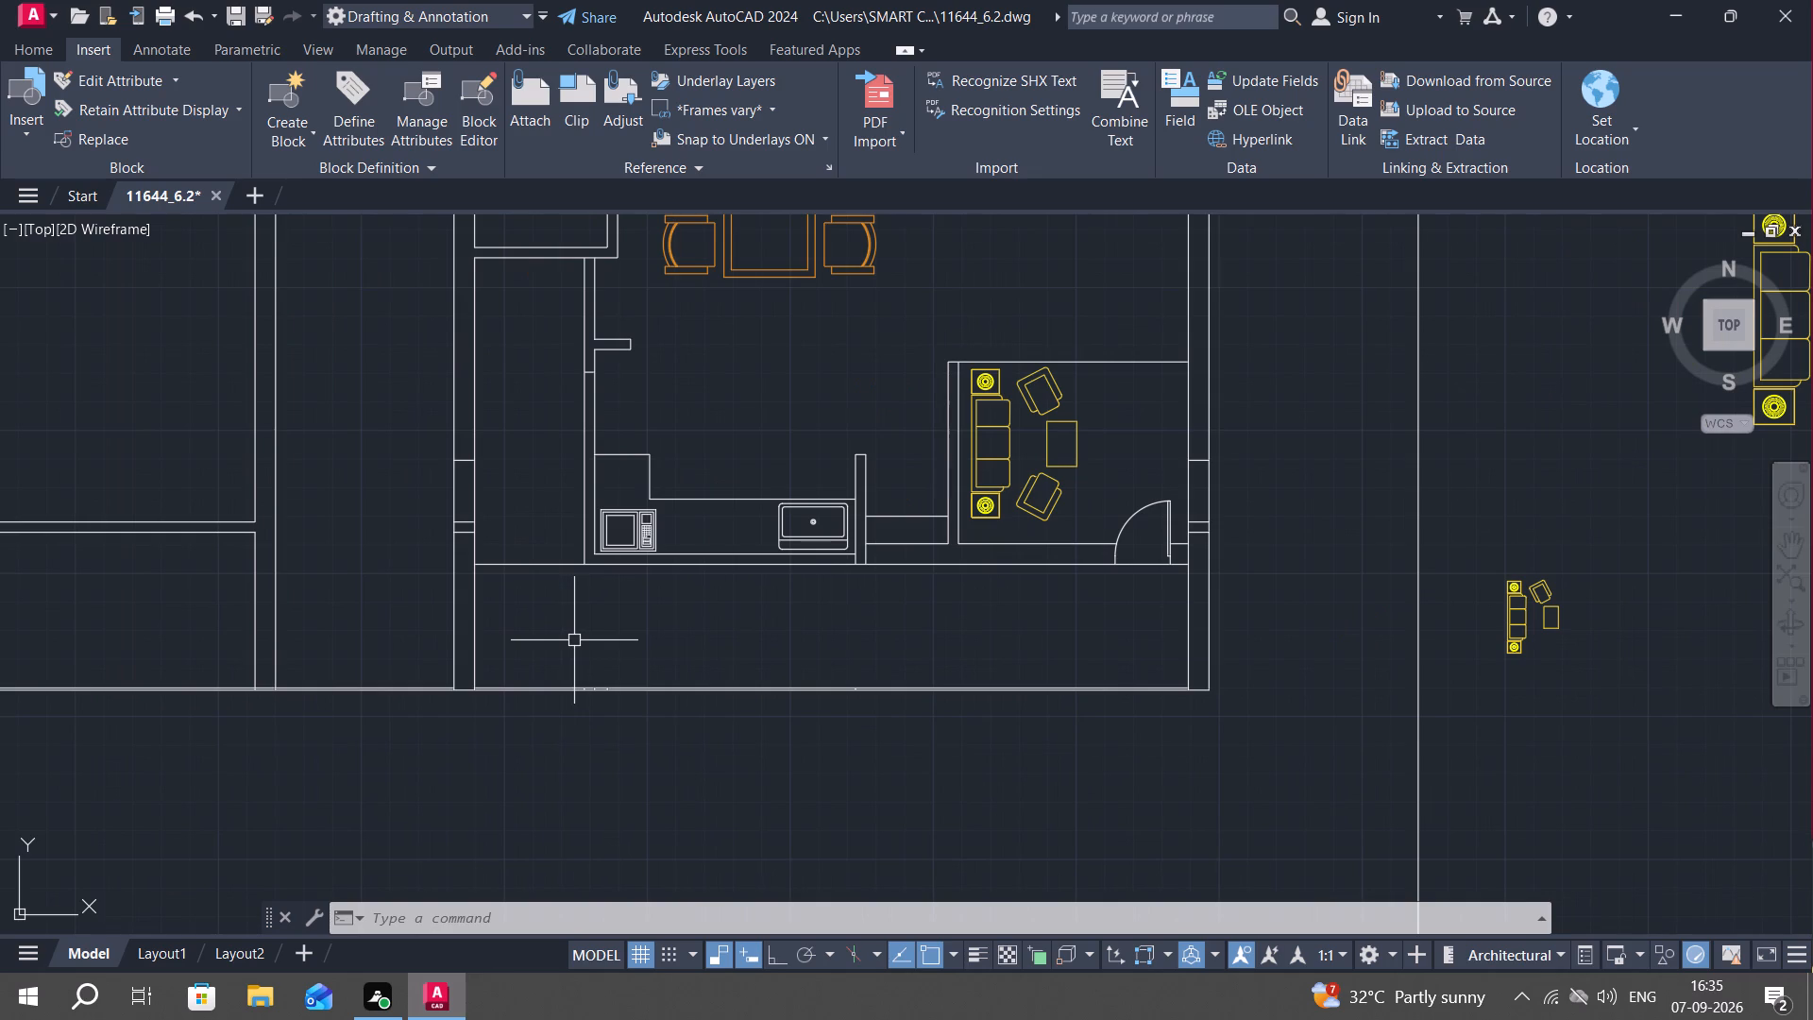
Trim away the inner line of the west wall beside the dining and kitchen area, with the short jamb lines crossing that wall.
{"action": "type", "text": "TR"}
{"action": "key", "text": "space"}
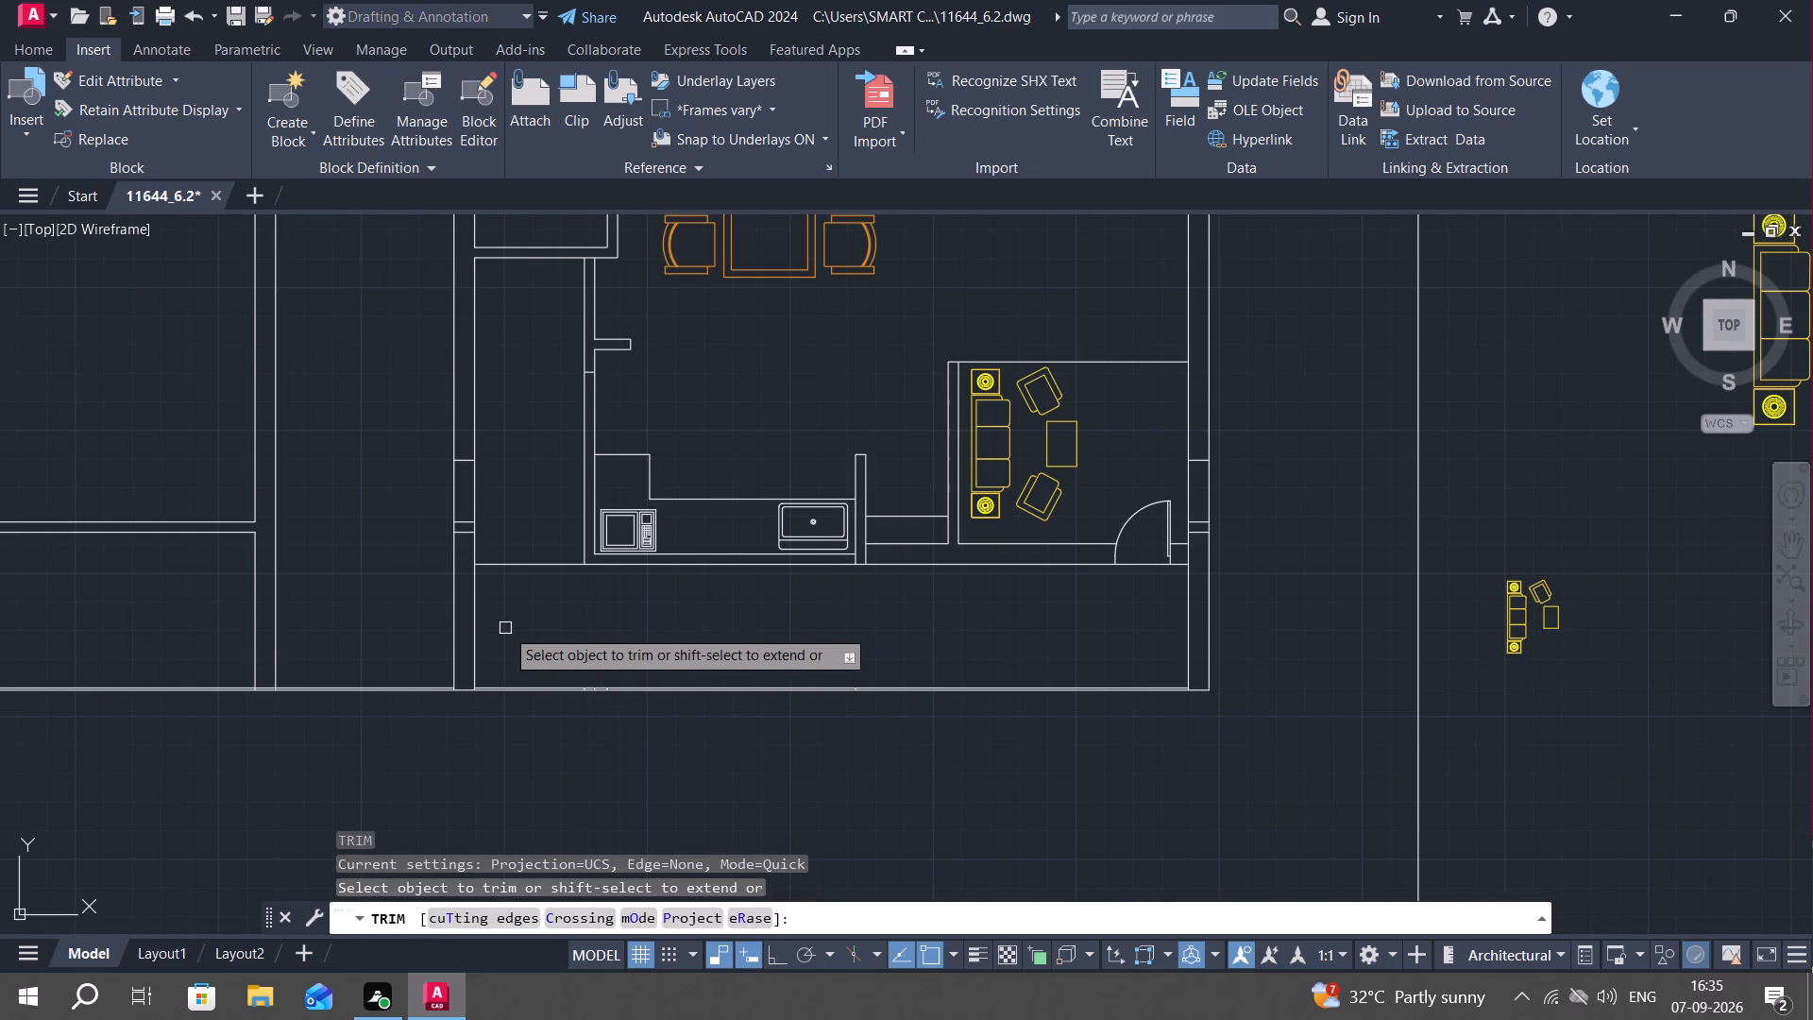
{"action": "middle_click_drag", "start_coordinate": [543, 646], "coordinate": [557, 682]}
{"action": "scroll", "coordinate": [557, 687], "scroll_direction": "down", "scroll_amount": 1}
{"action": "middle_click_drag", "start_coordinate": [550, 668], "coordinate": [624, 709]}
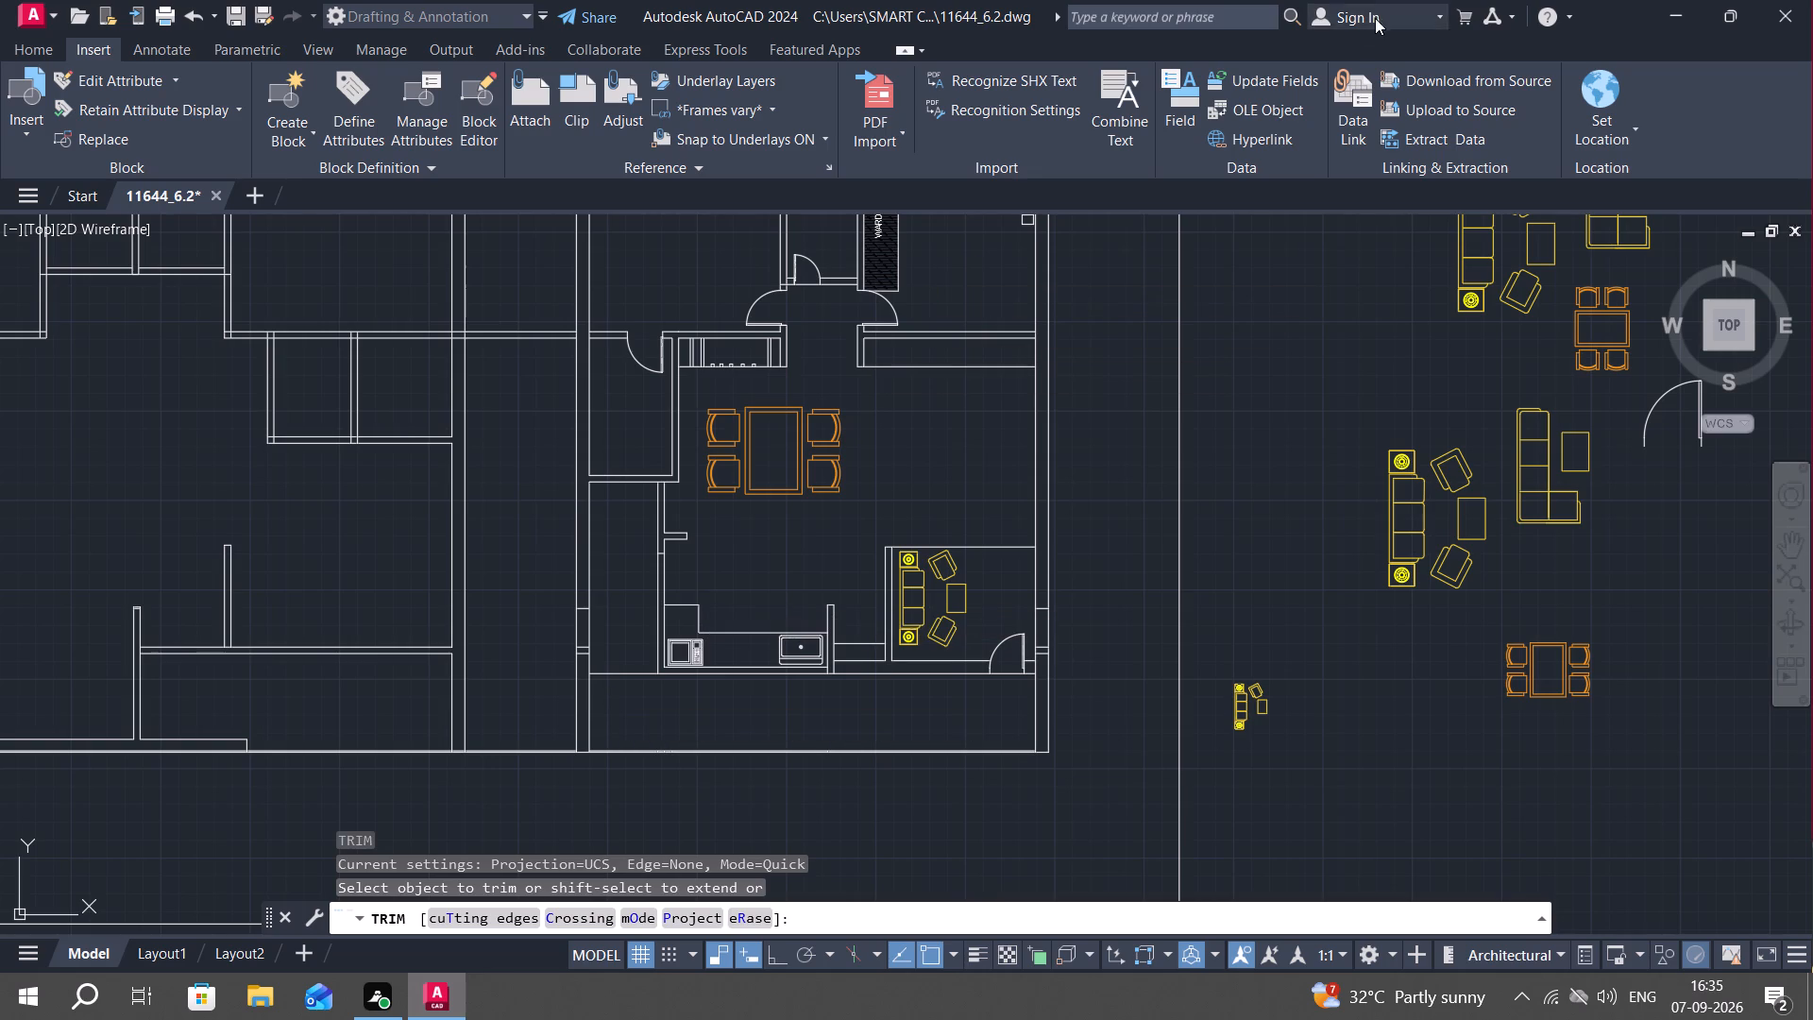
{"action": "left_click", "coordinate": [38, 42]}
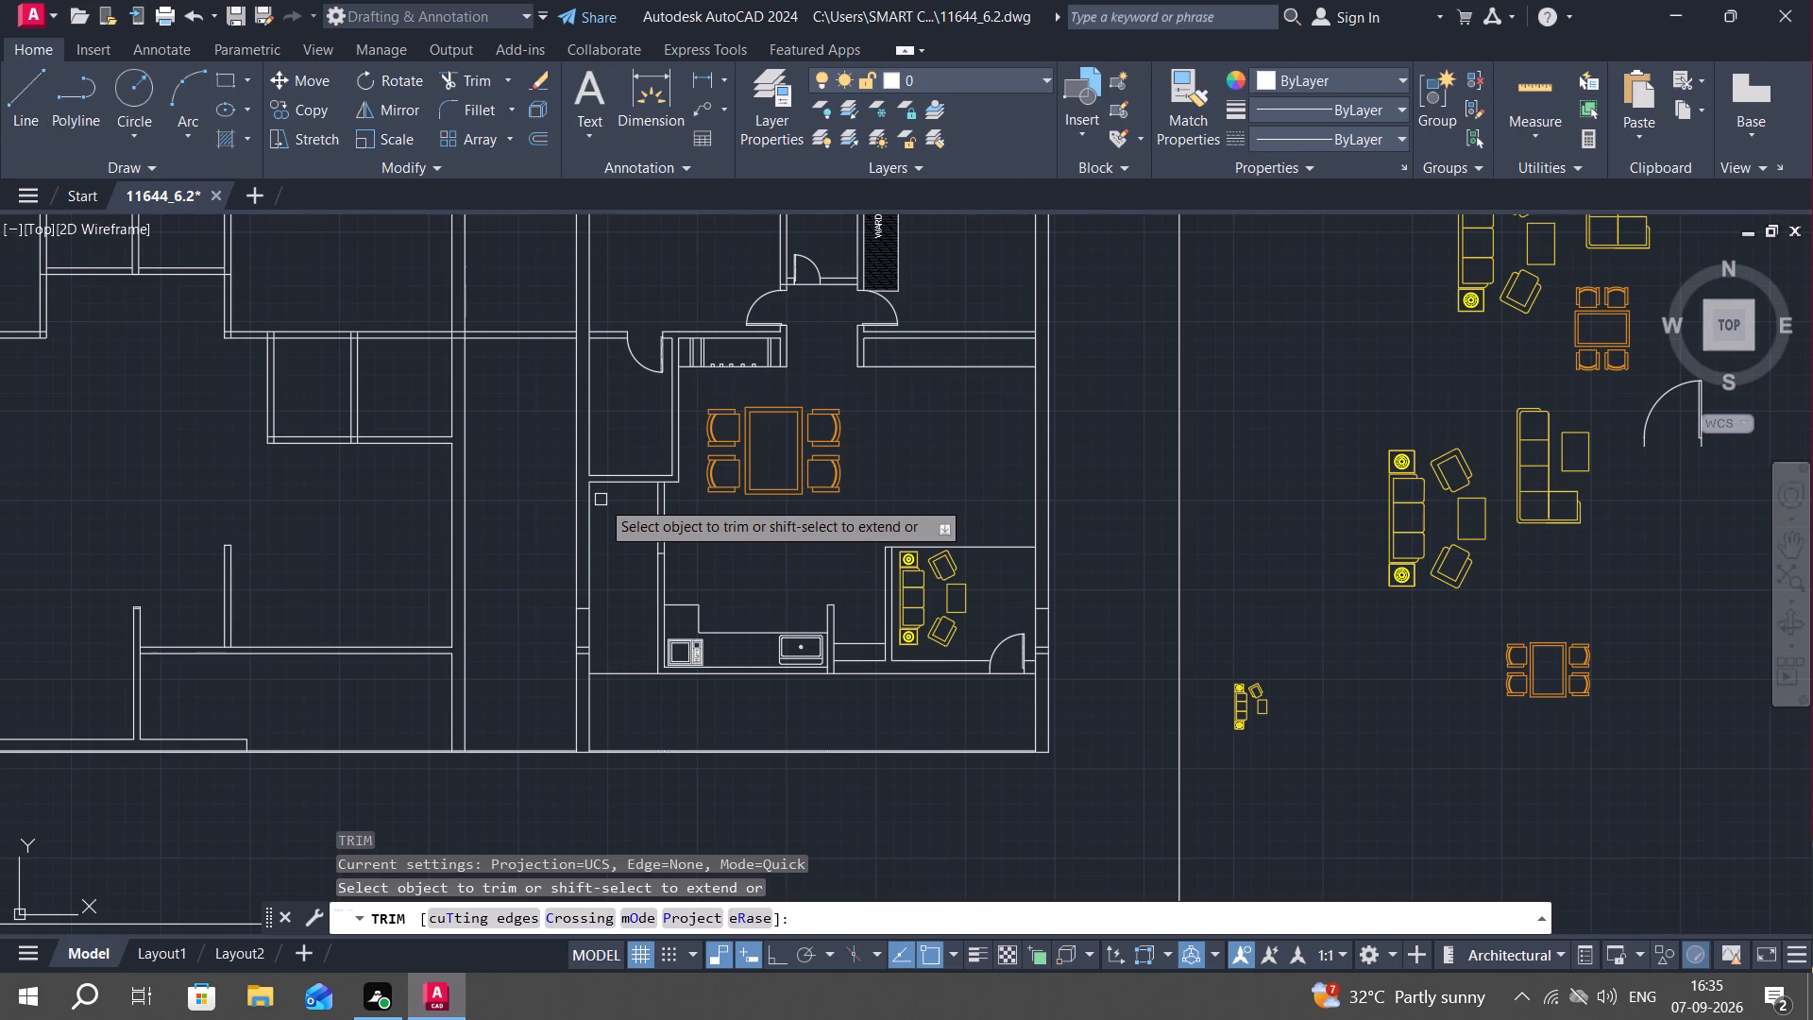
{"action": "left_click", "coordinate": [591, 402]}
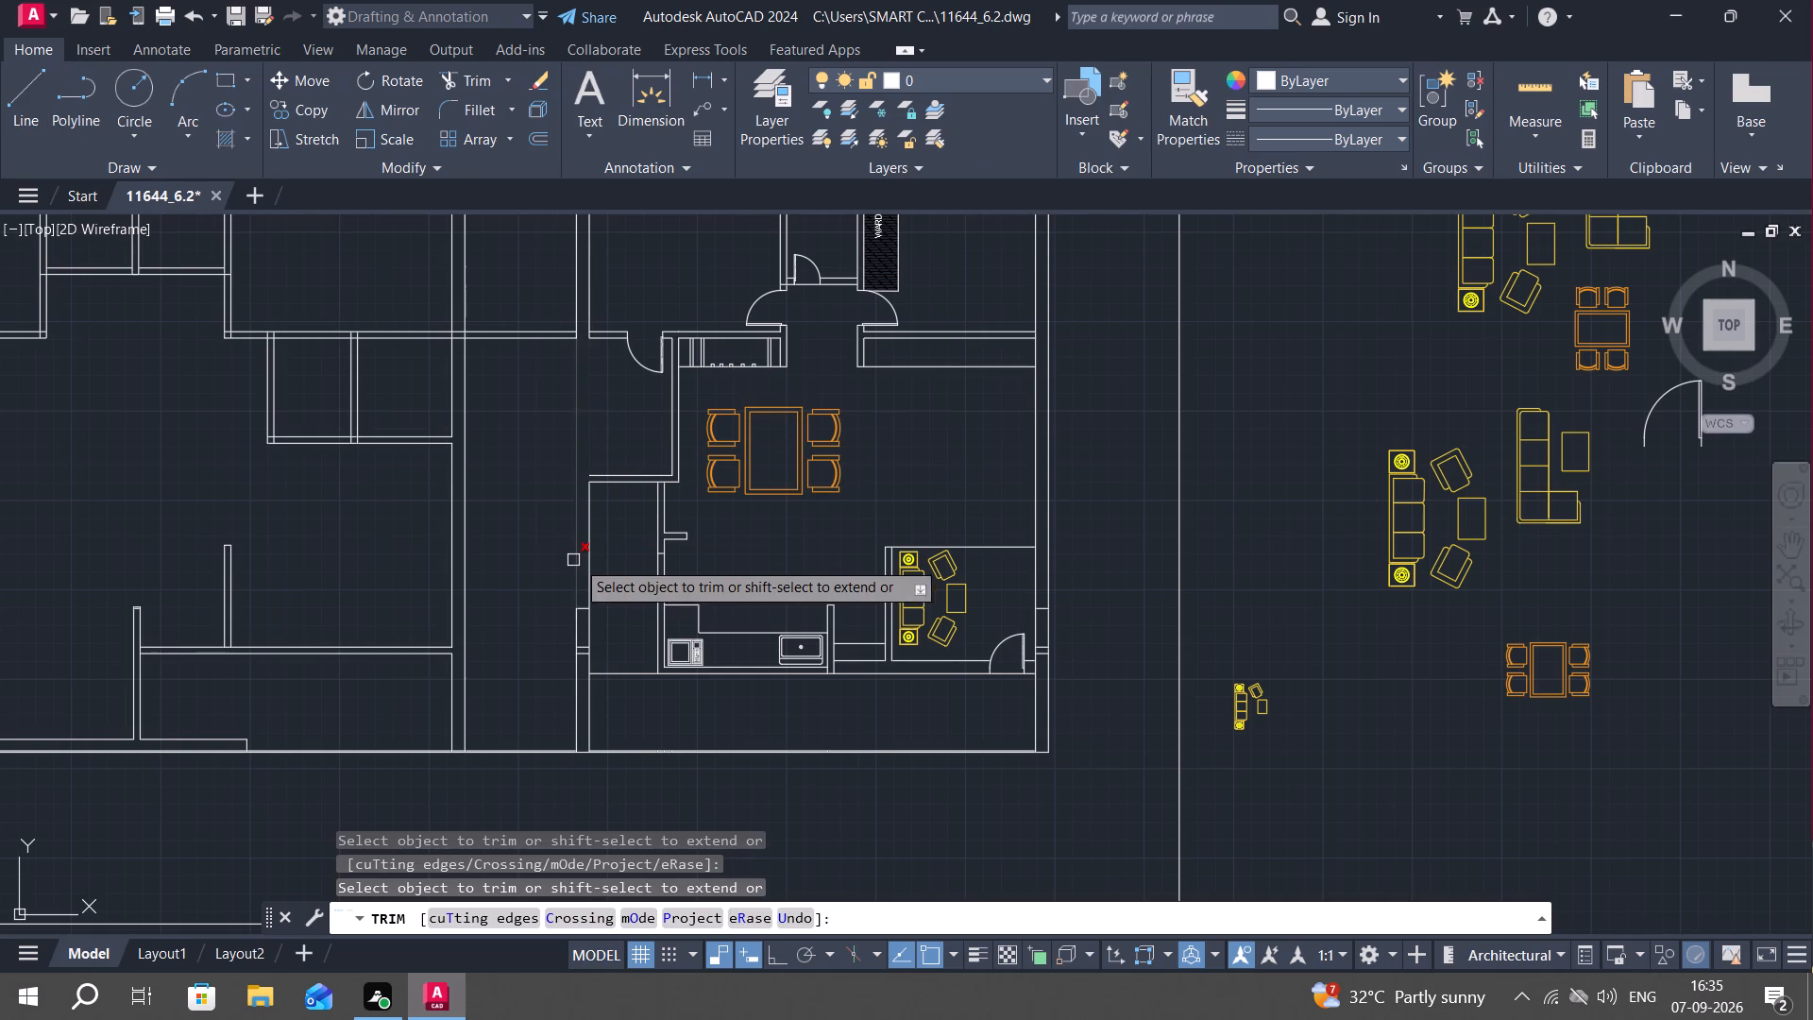
{"action": "left_click", "coordinate": [592, 557]}
{"action": "left_click", "coordinate": [587, 615]}
{"action": "left_click", "coordinate": [587, 610]}
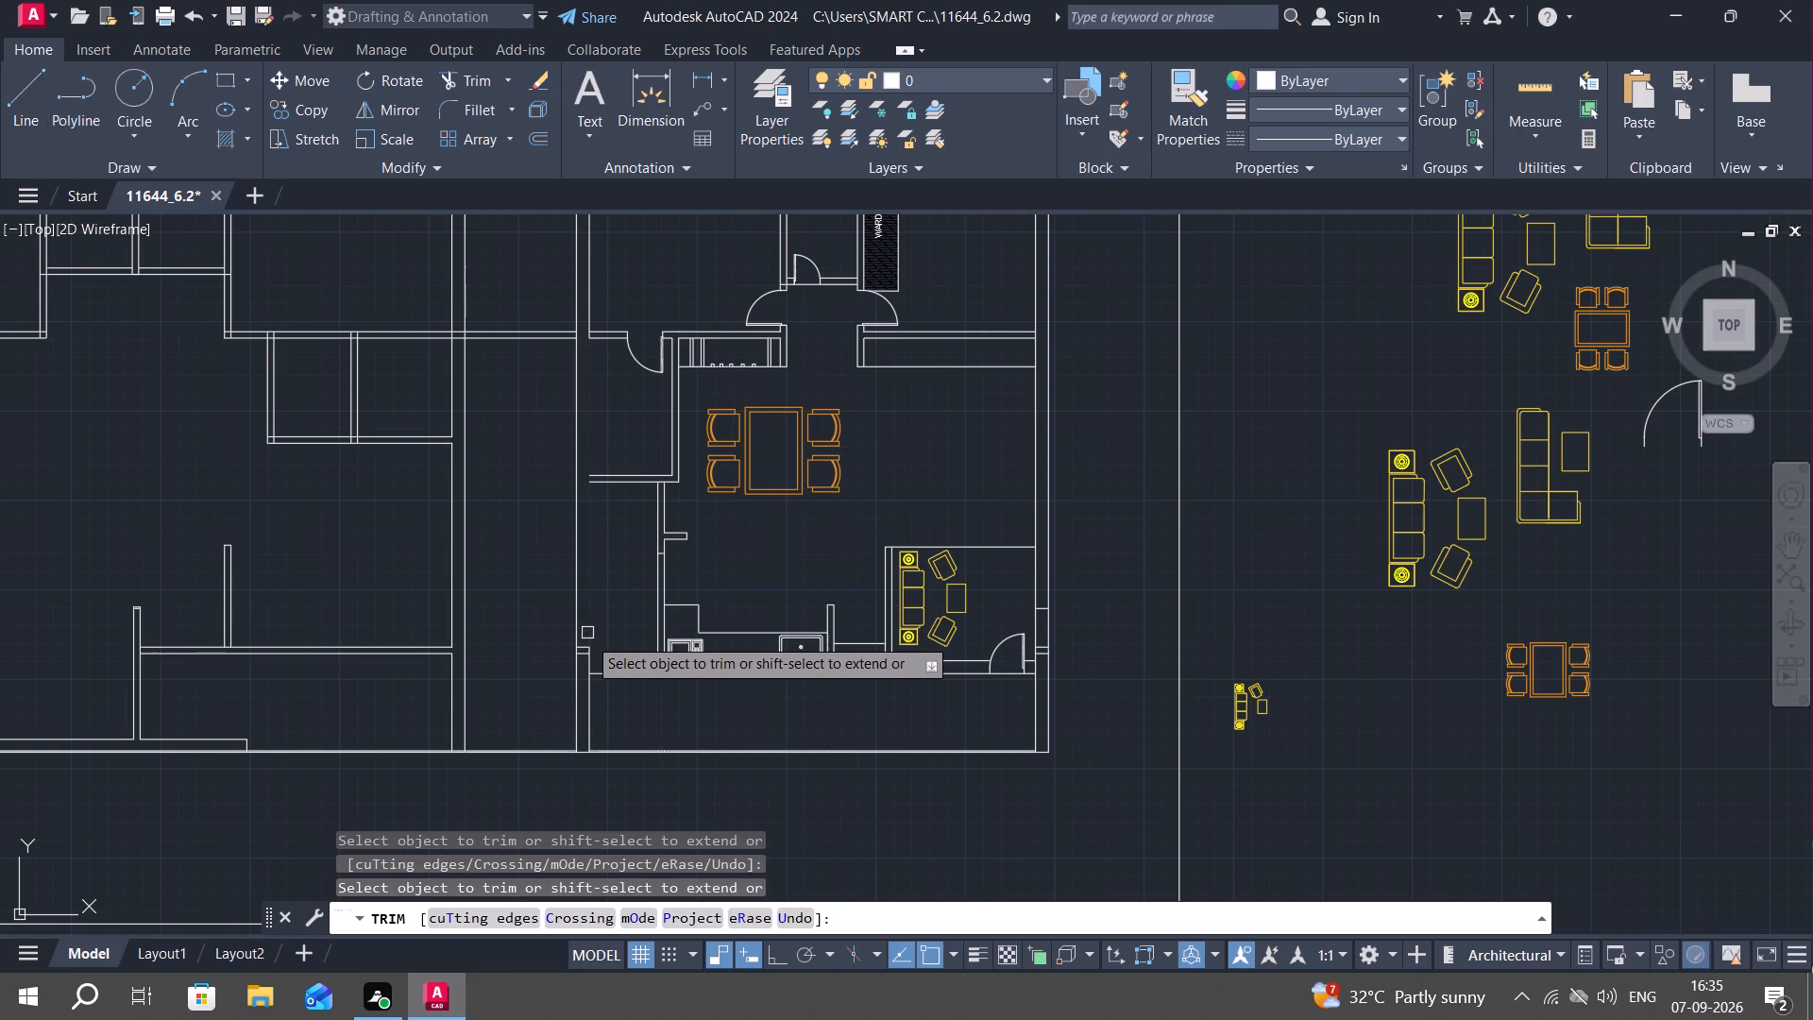
{"action": "left_click", "coordinate": [588, 650]}
{"action": "left_click", "coordinate": [585, 654]}
{"action": "left_click", "coordinate": [585, 641]}
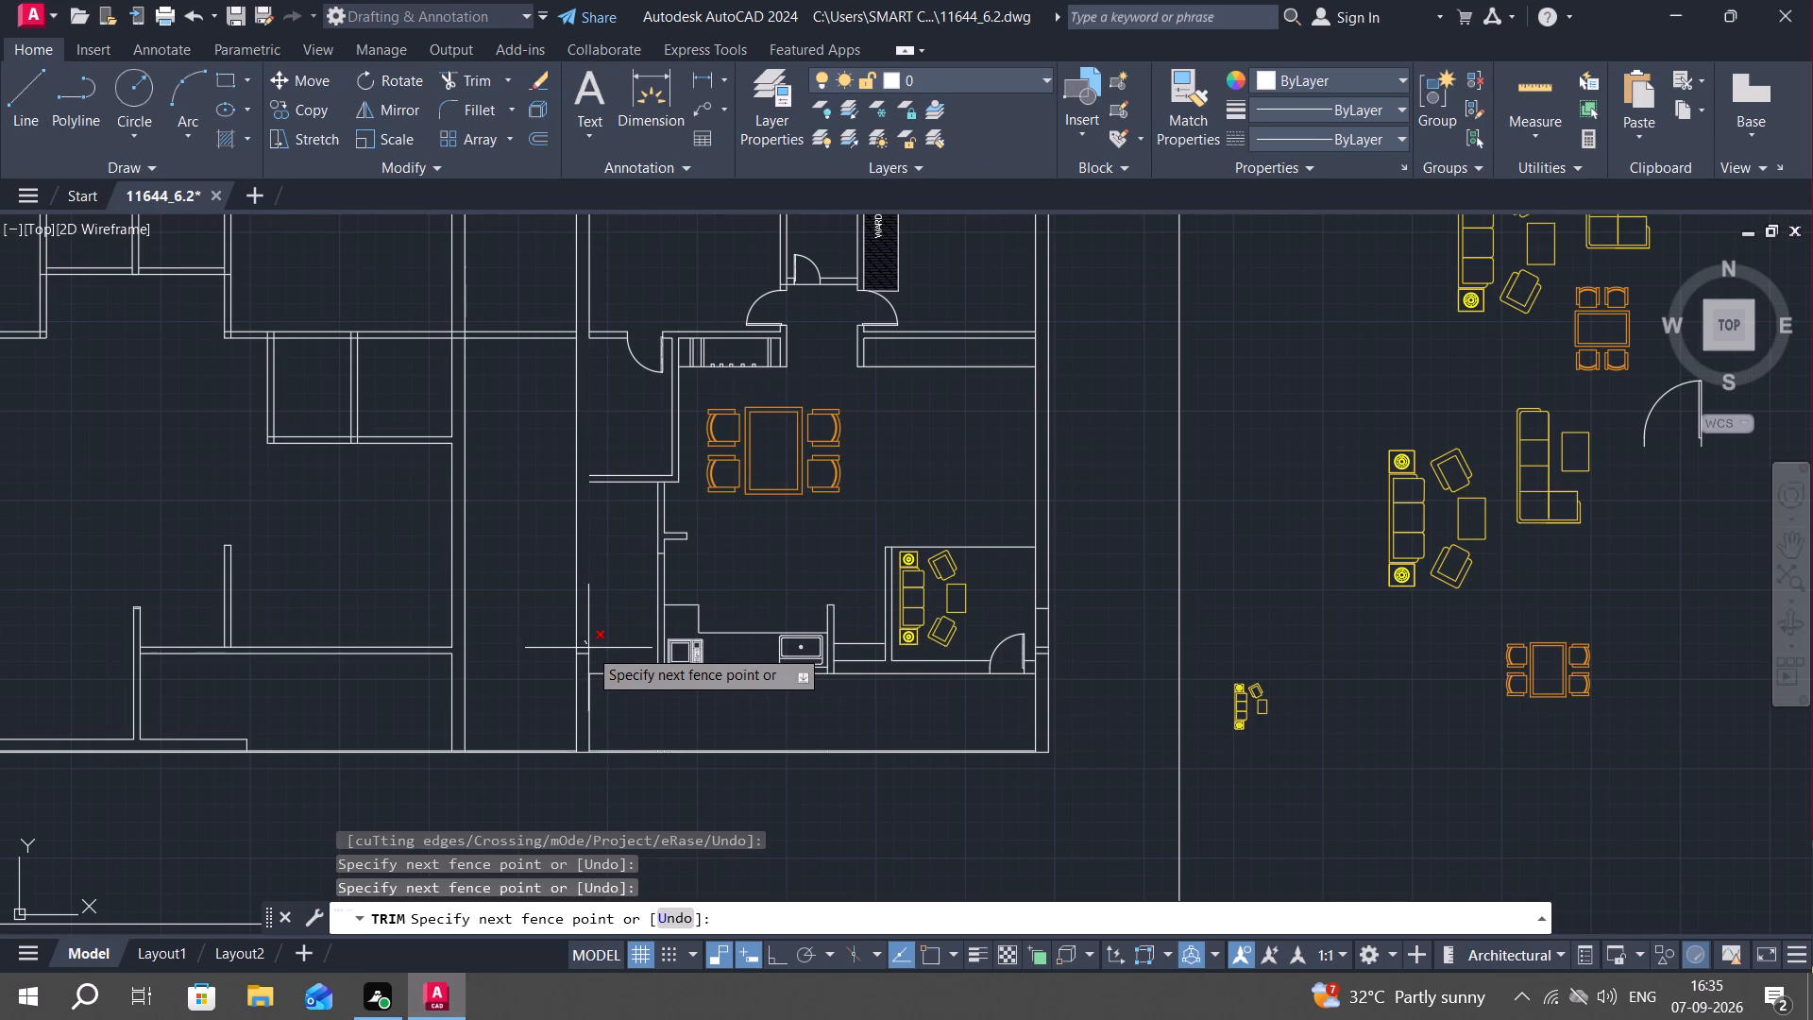
{"action": "left_click", "coordinate": [586, 654]}
{"action": "key", "text": "Escape"}
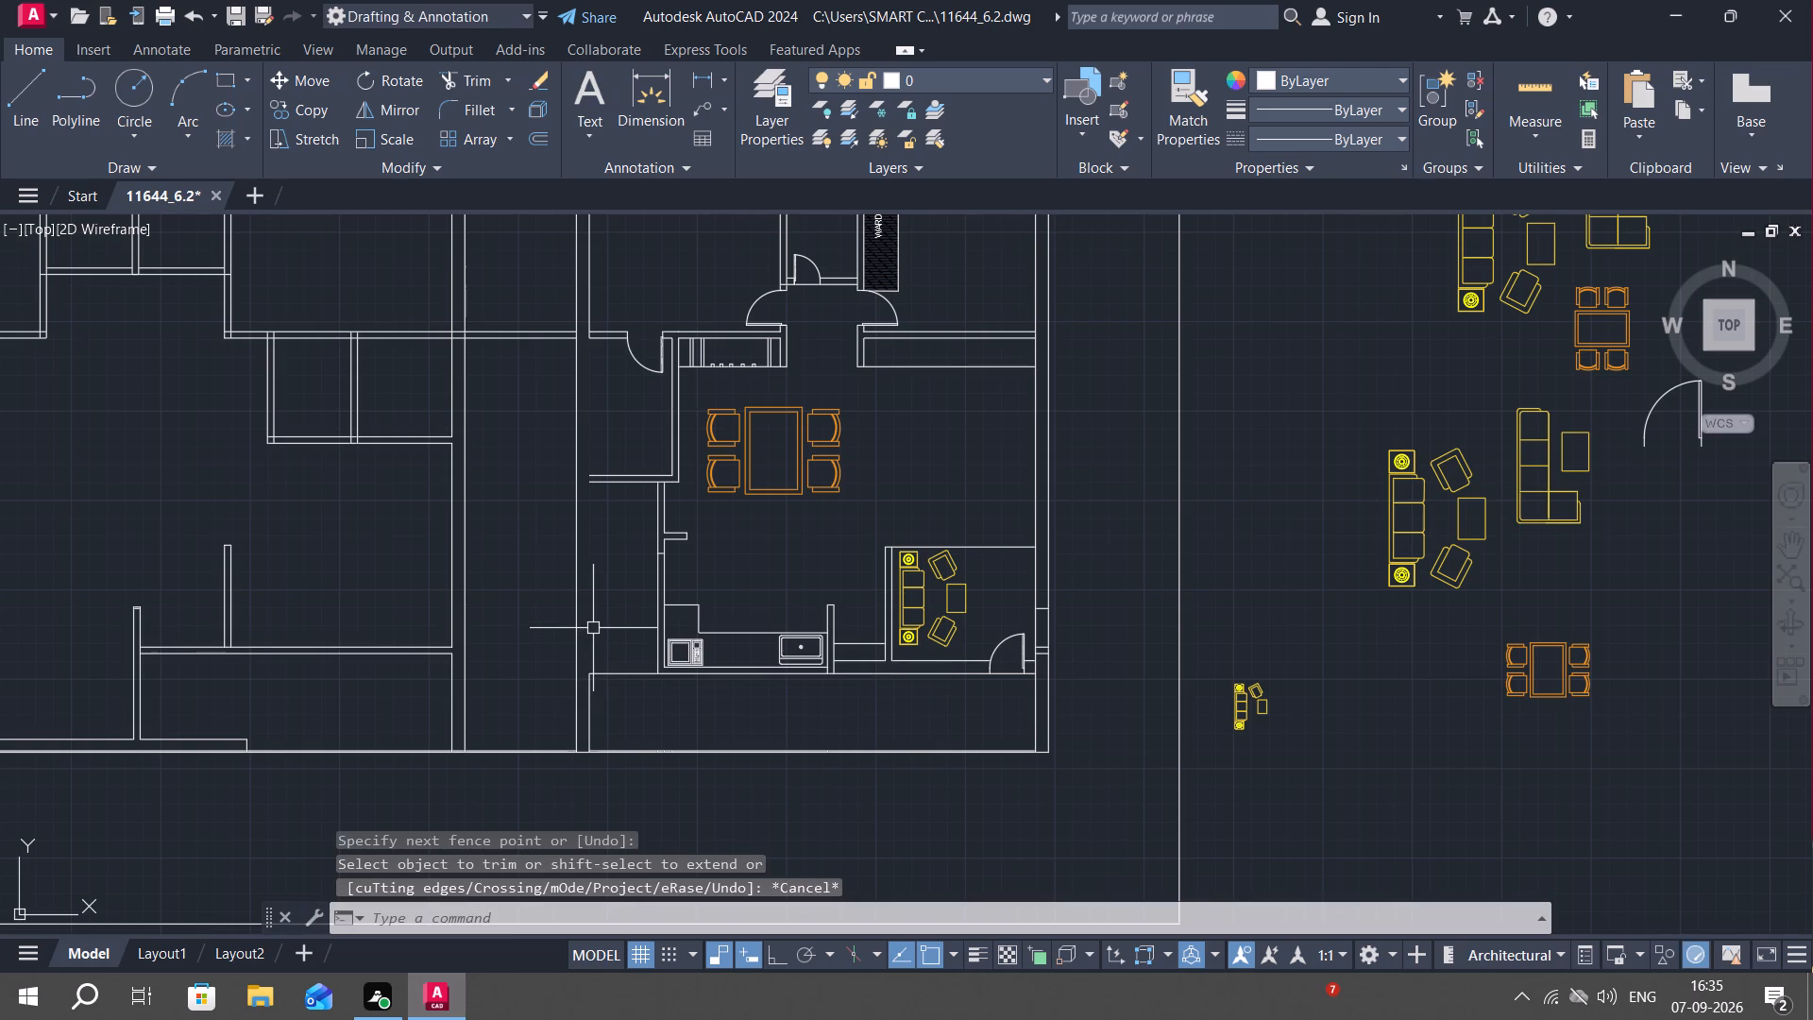
Offset the west wall's outer line 4.5" to the east as its new inner line.
{"action": "type", "text": "O"}
{"action": "key", "text": "space"}
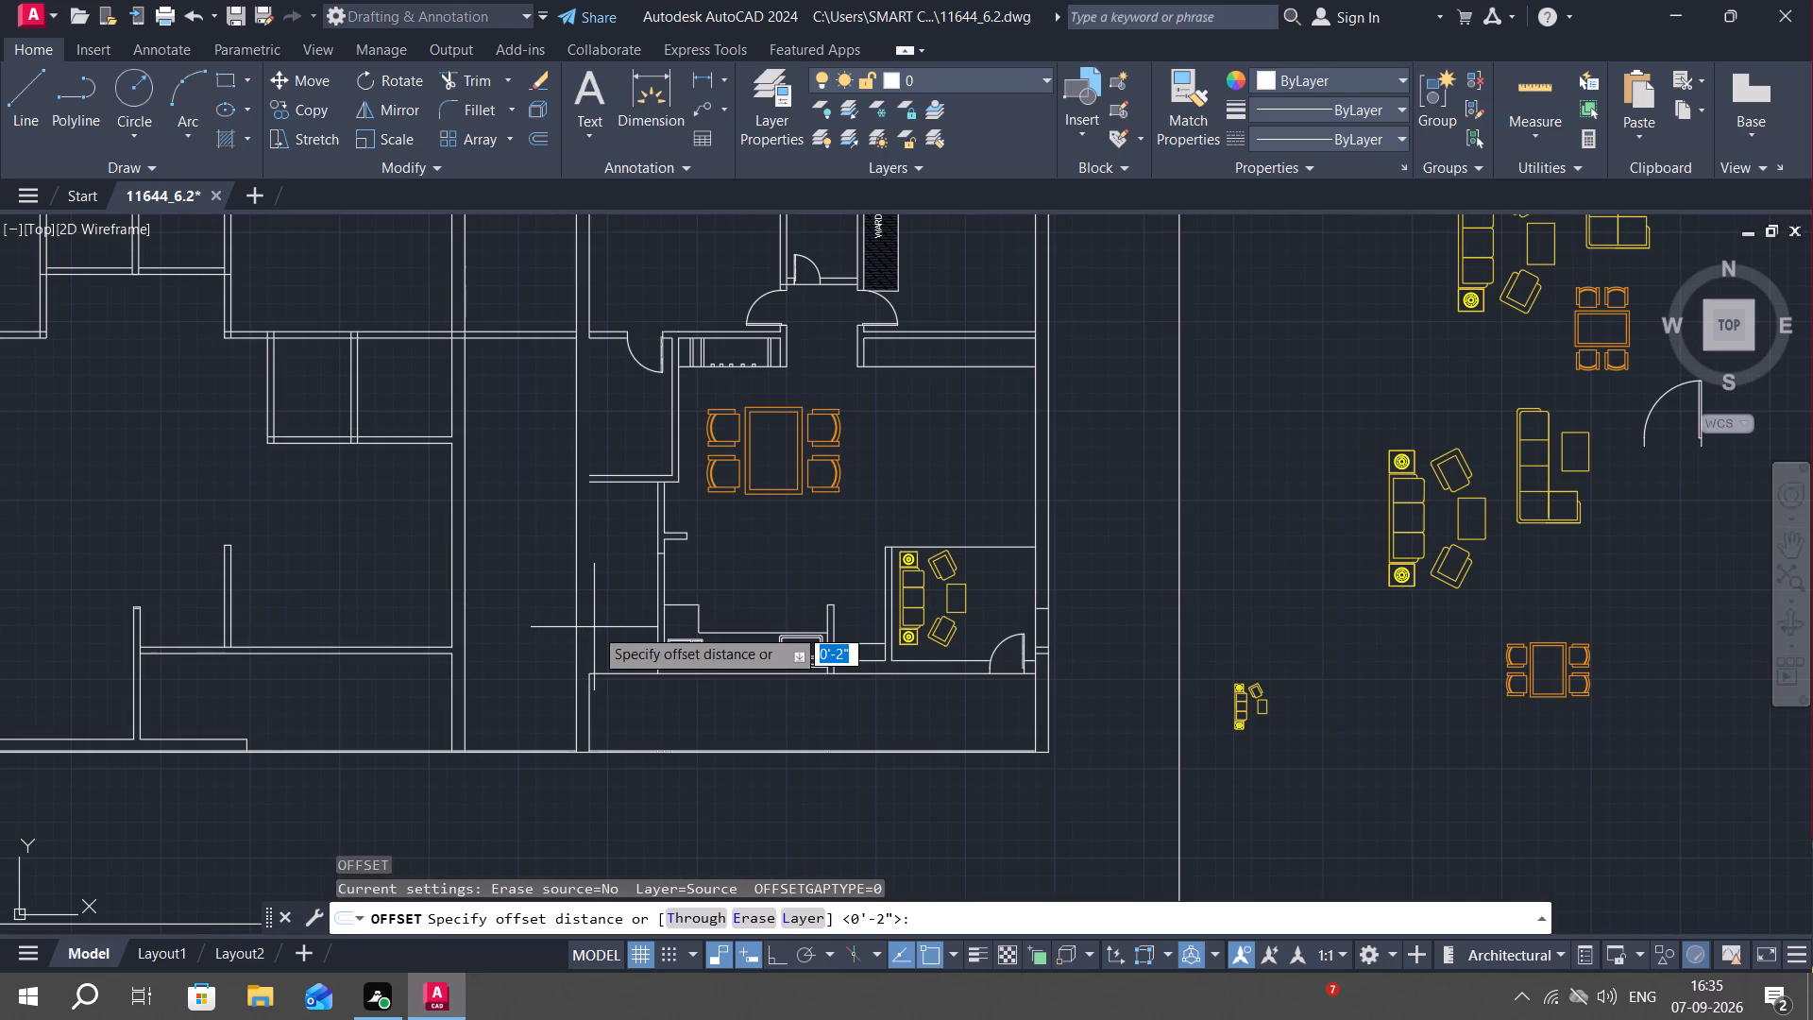
{"action": "type", "text": "4.5\""}
{"action": "key", "text": "space"}
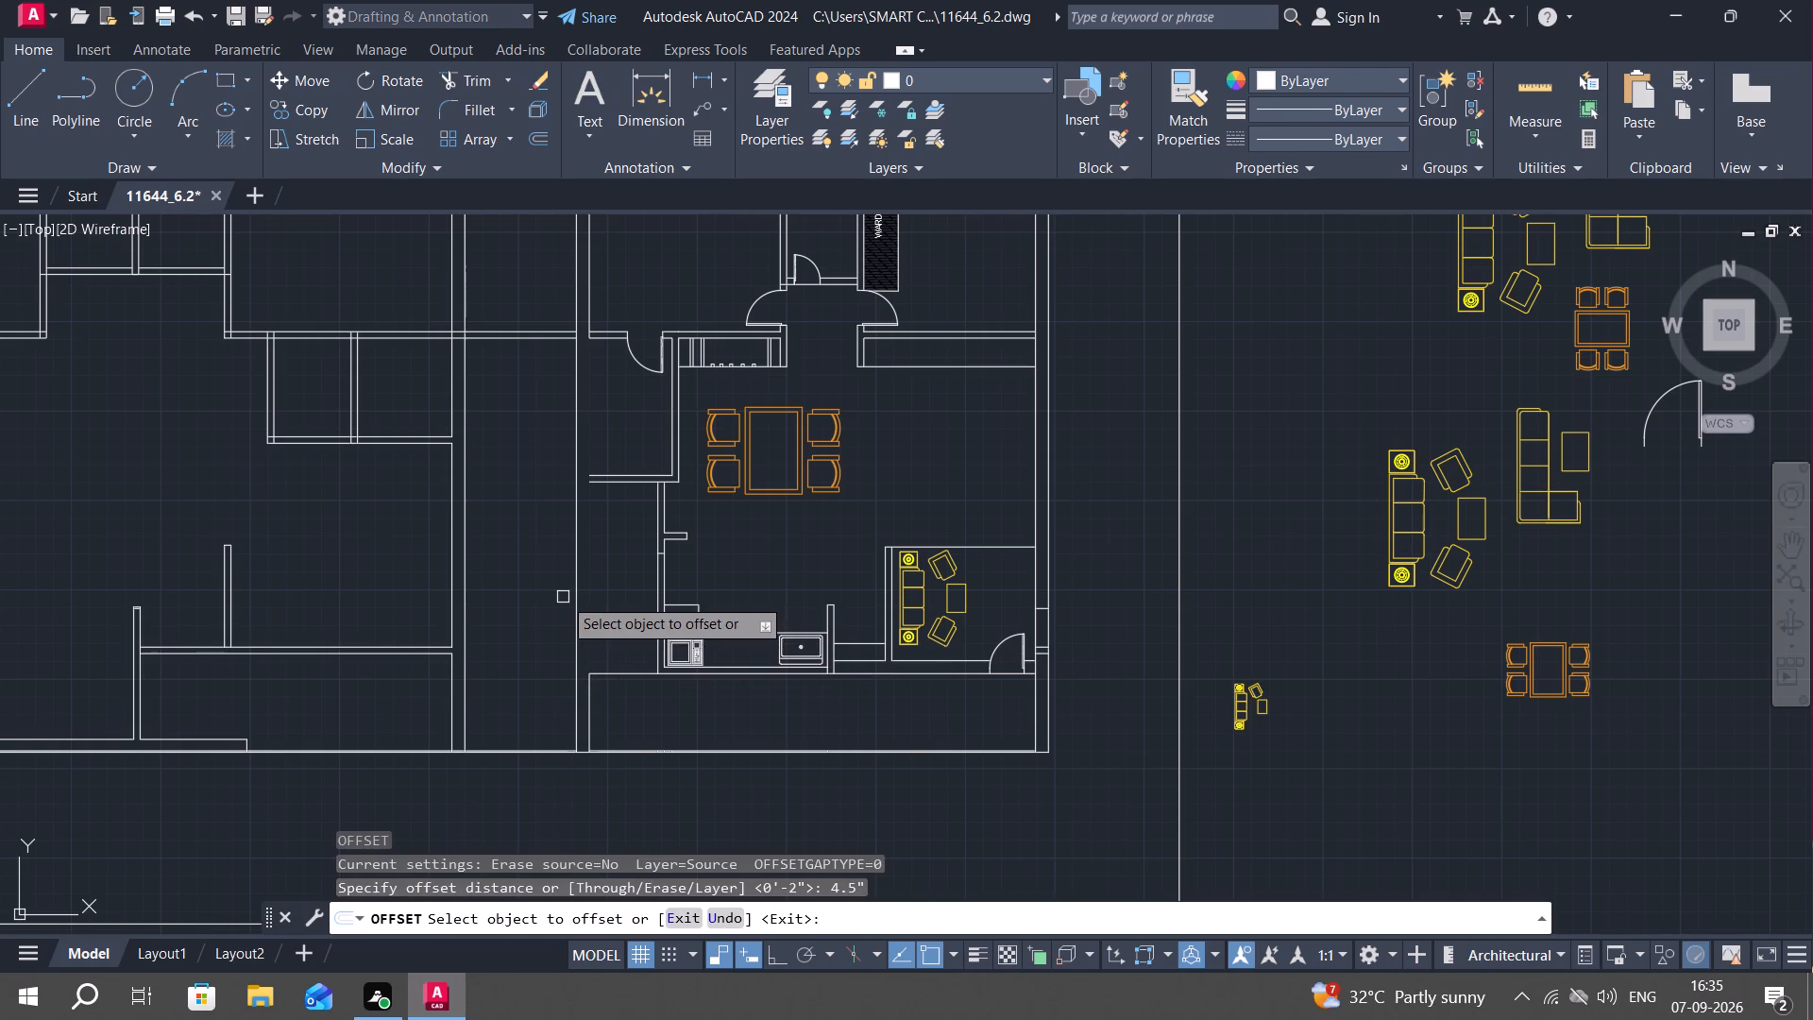
{"action": "left_click", "coordinate": [579, 596]}
{"action": "left_click", "coordinate": [629, 601]}
{"action": "key", "text": "Escape"}
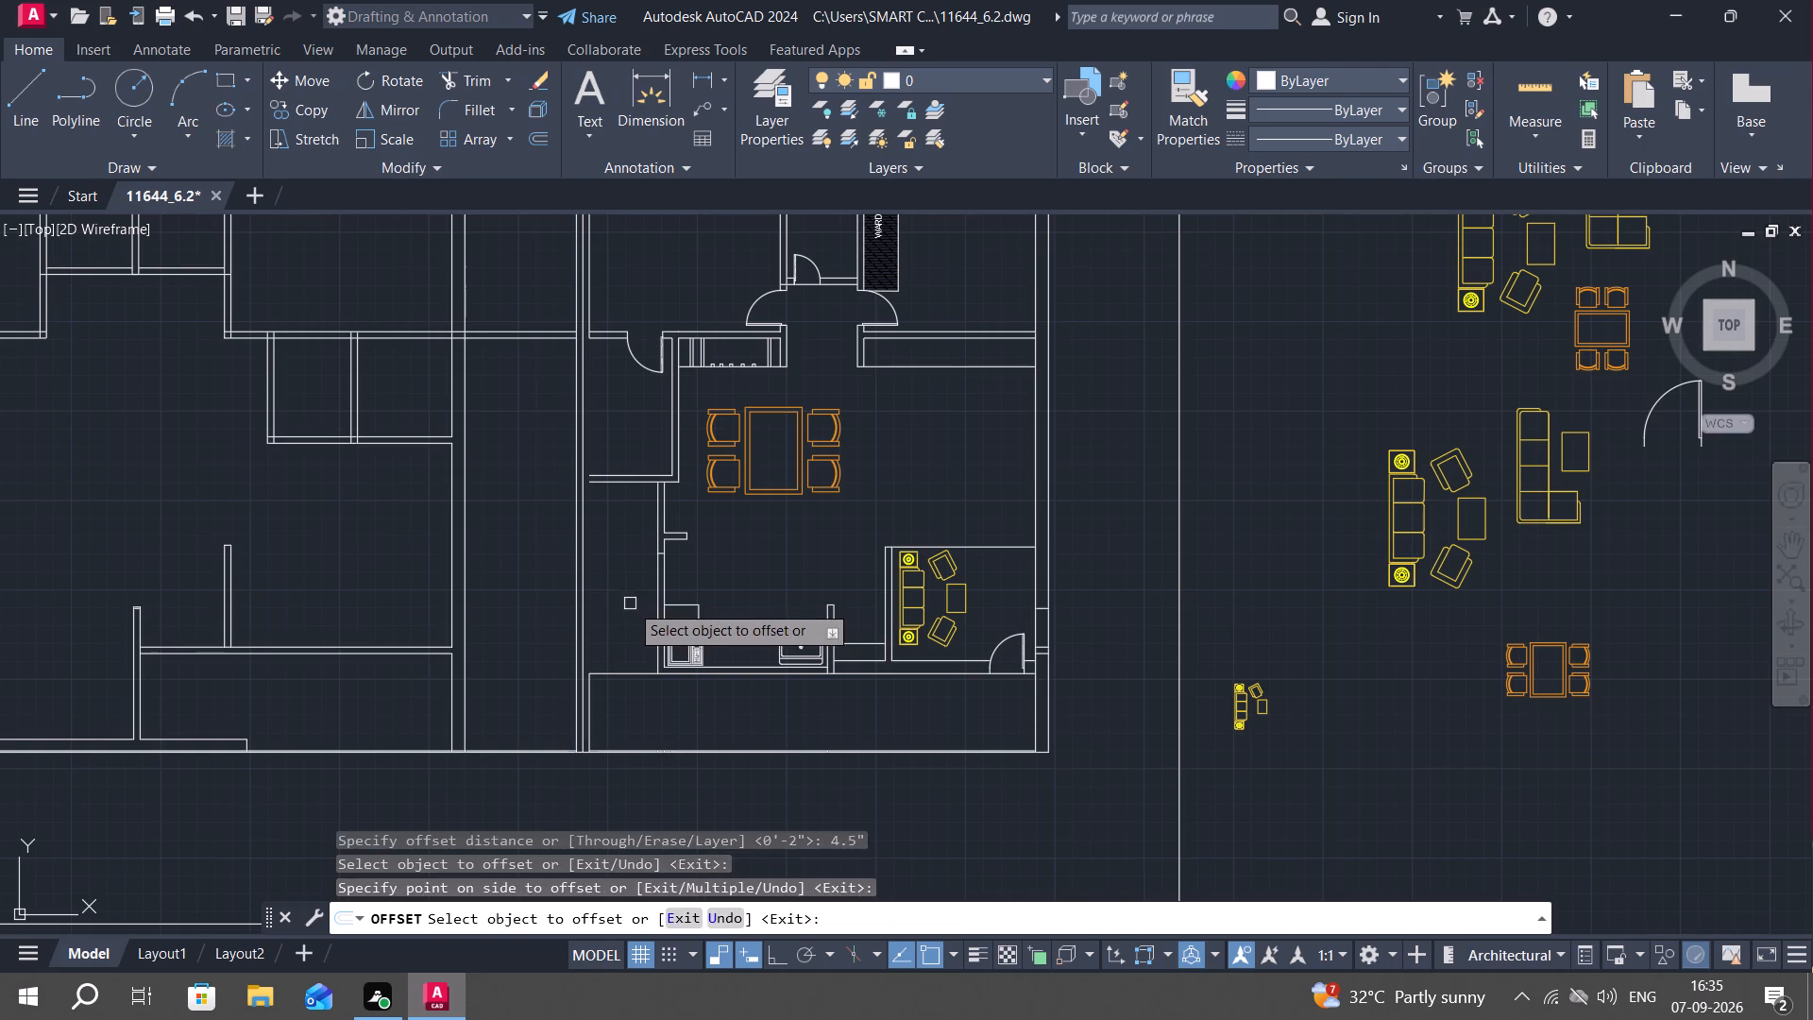
Extend the kitchen's south wall line west to the new inner line and trim away the old inner line left below it.
{"action": "type", "text": "EX"}
{"action": "key", "text": "space"}
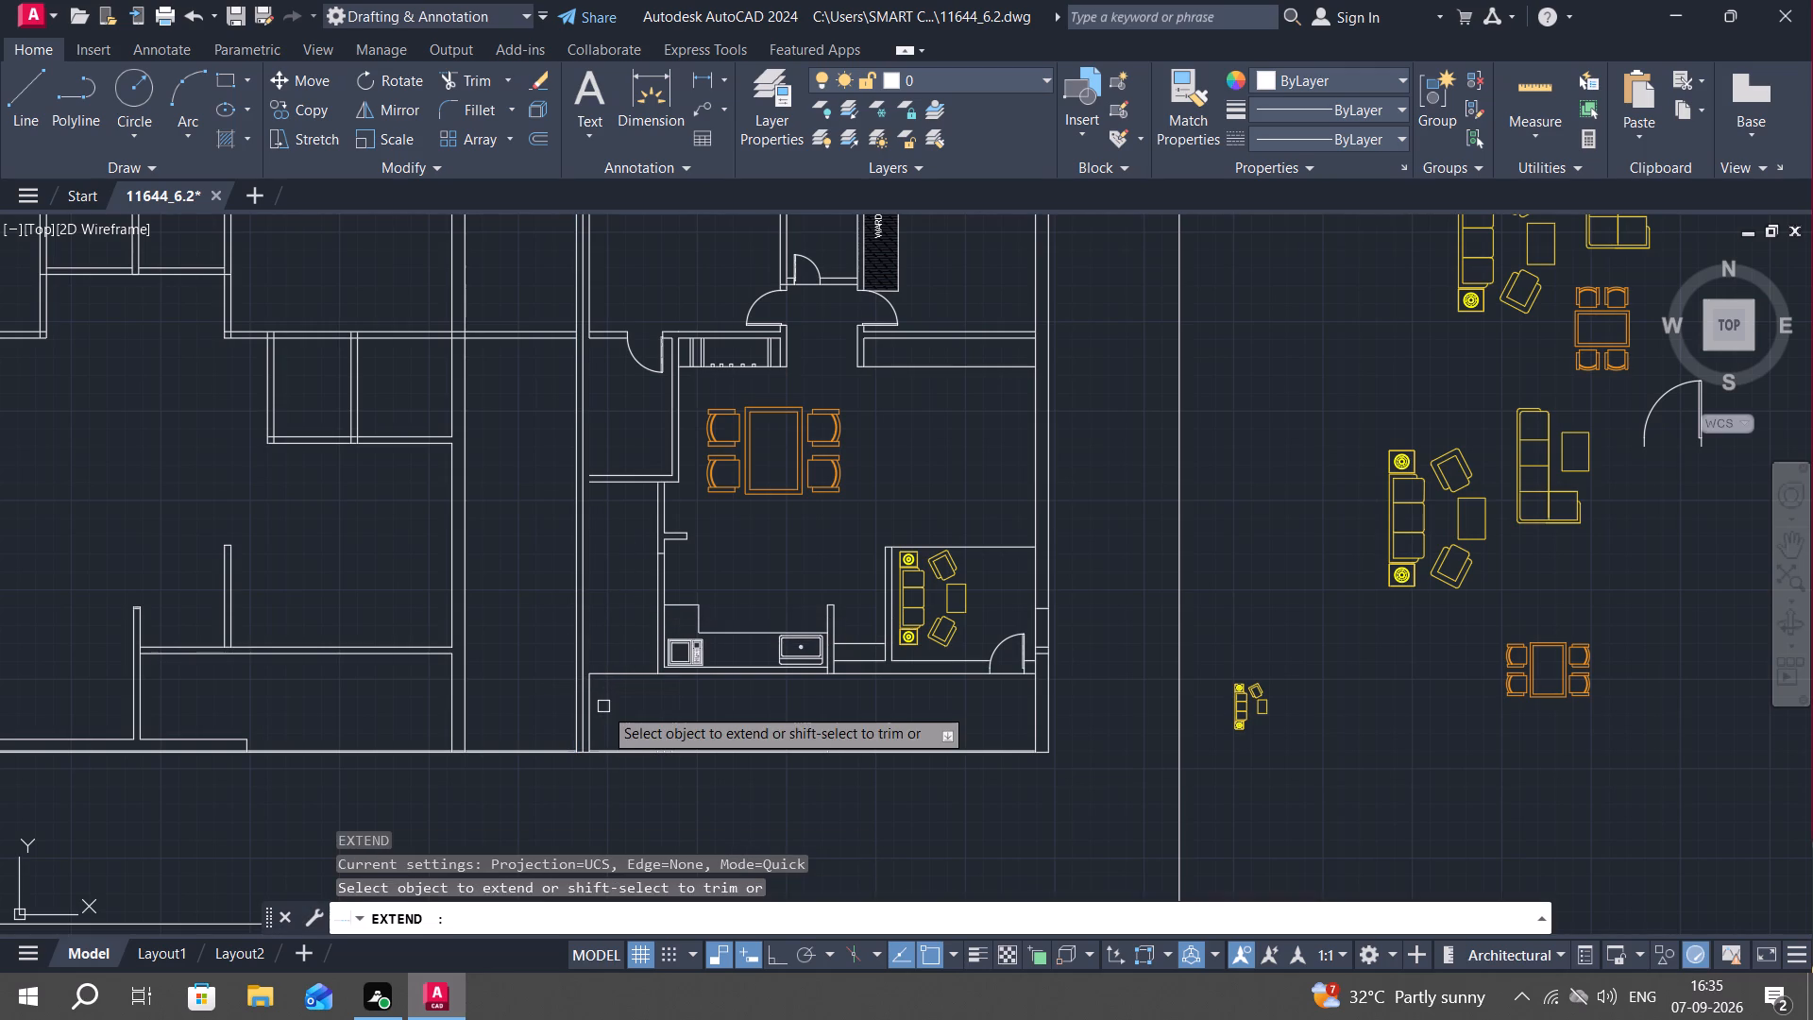
{"action": "left_click", "coordinate": [612, 674]}
{"action": "scroll", "coordinate": [594, 697], "scroll_direction": "up", "scroll_amount": 2}
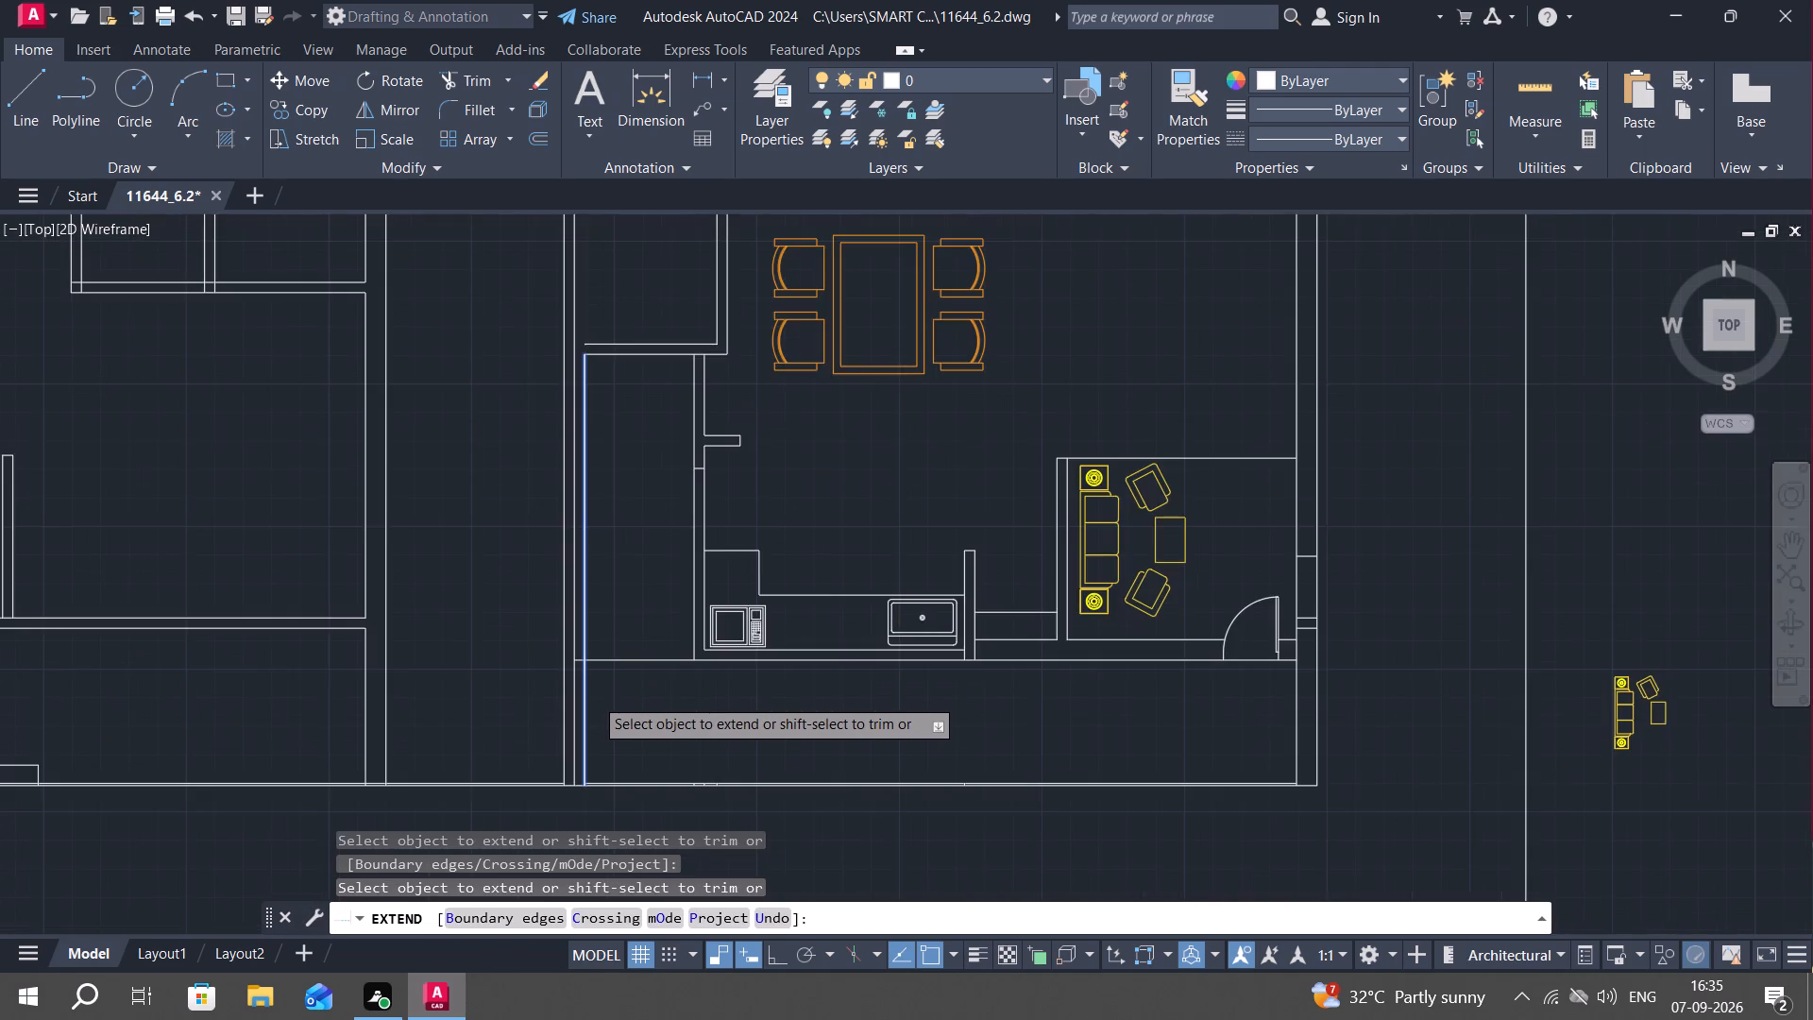
{"action": "key", "text": "Escape"}
{"action": "type", "text": "TR"}
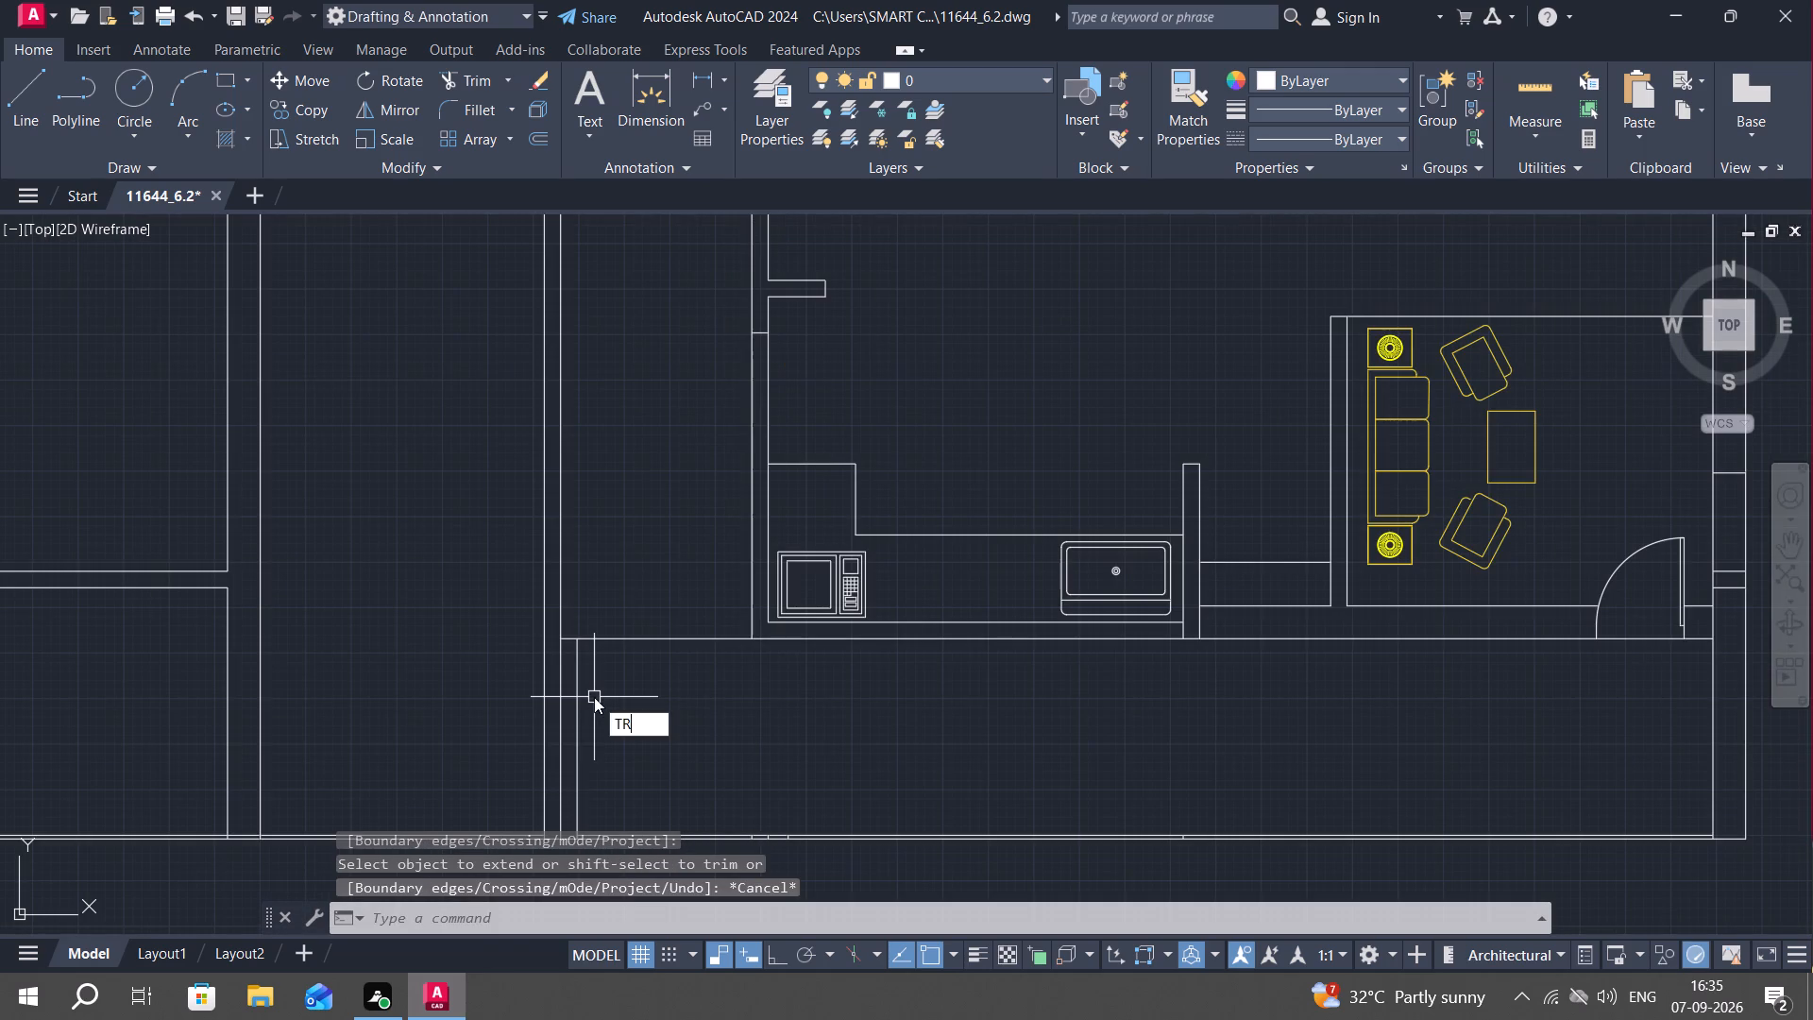
{"action": "key", "text": "space"}
{"action": "left_click", "coordinate": [580, 685]}
{"action": "key", "text": "Escape"}
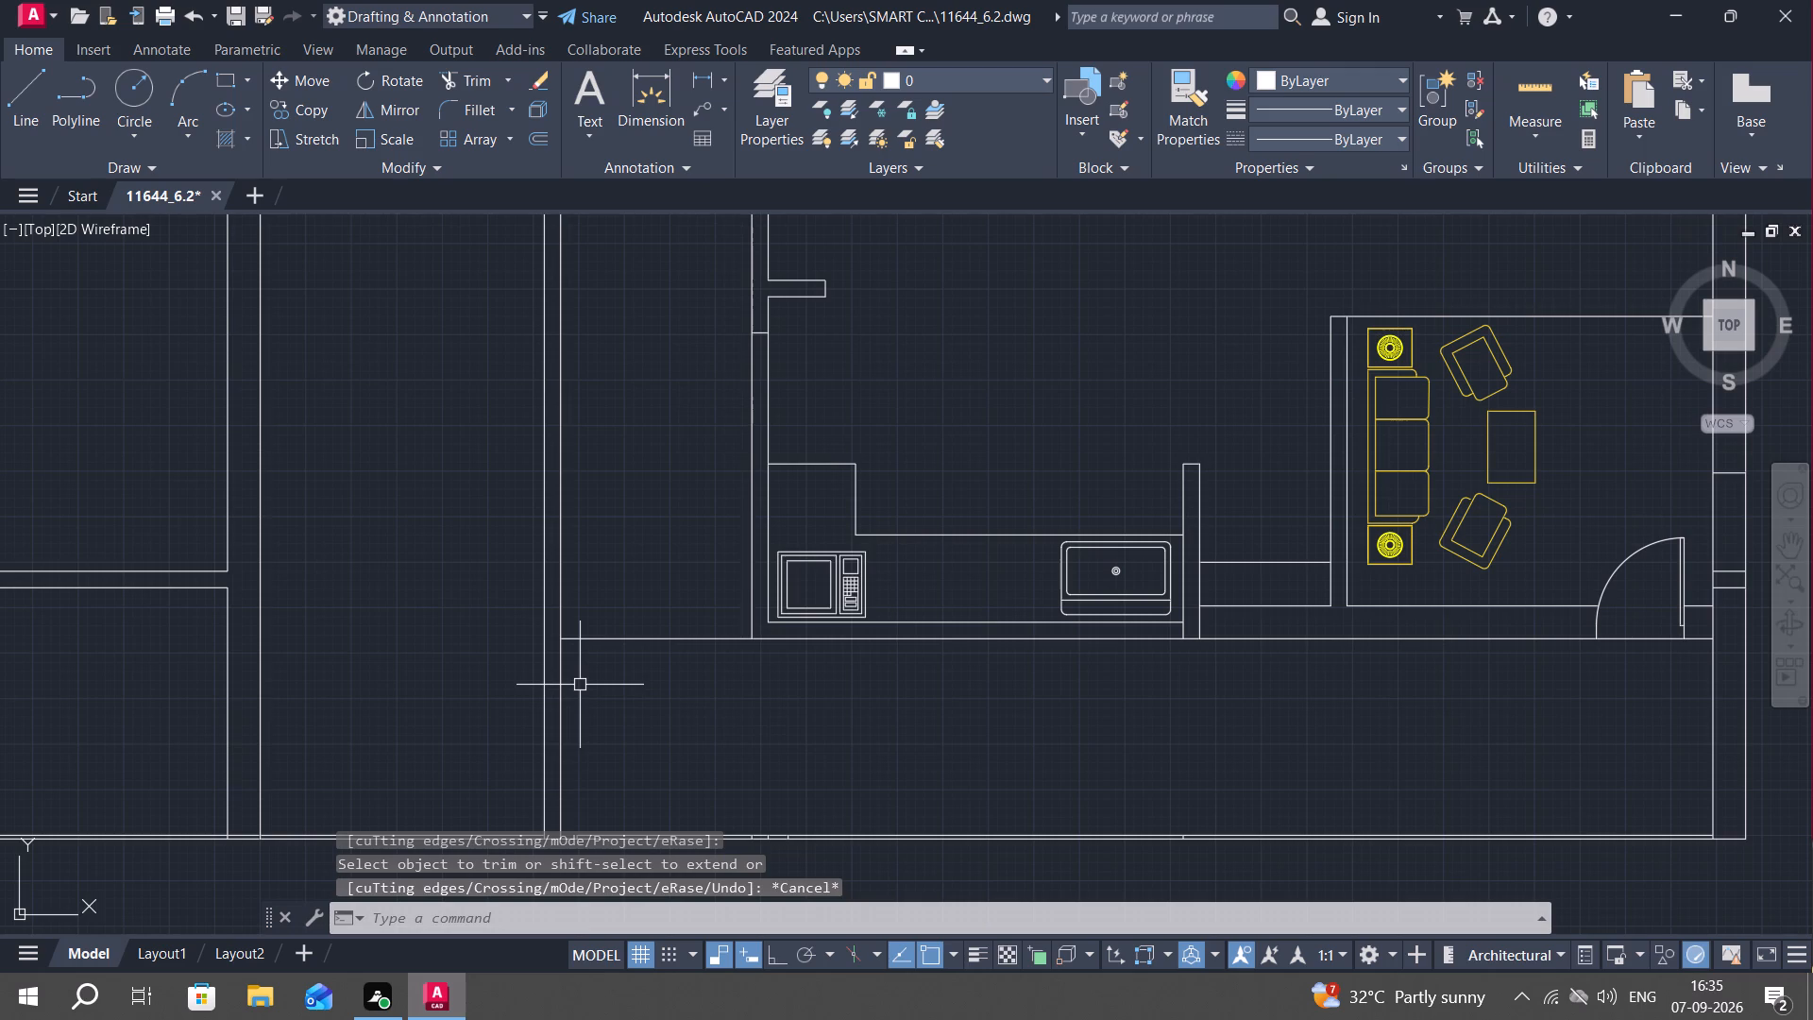
Extend the same south wall line to the west wall's outer line and trim away the new inner line below it.
{"action": "type", "text": "EX"}
{"action": "key", "text": "space"}
{"action": "left_click", "coordinate": [591, 641]}
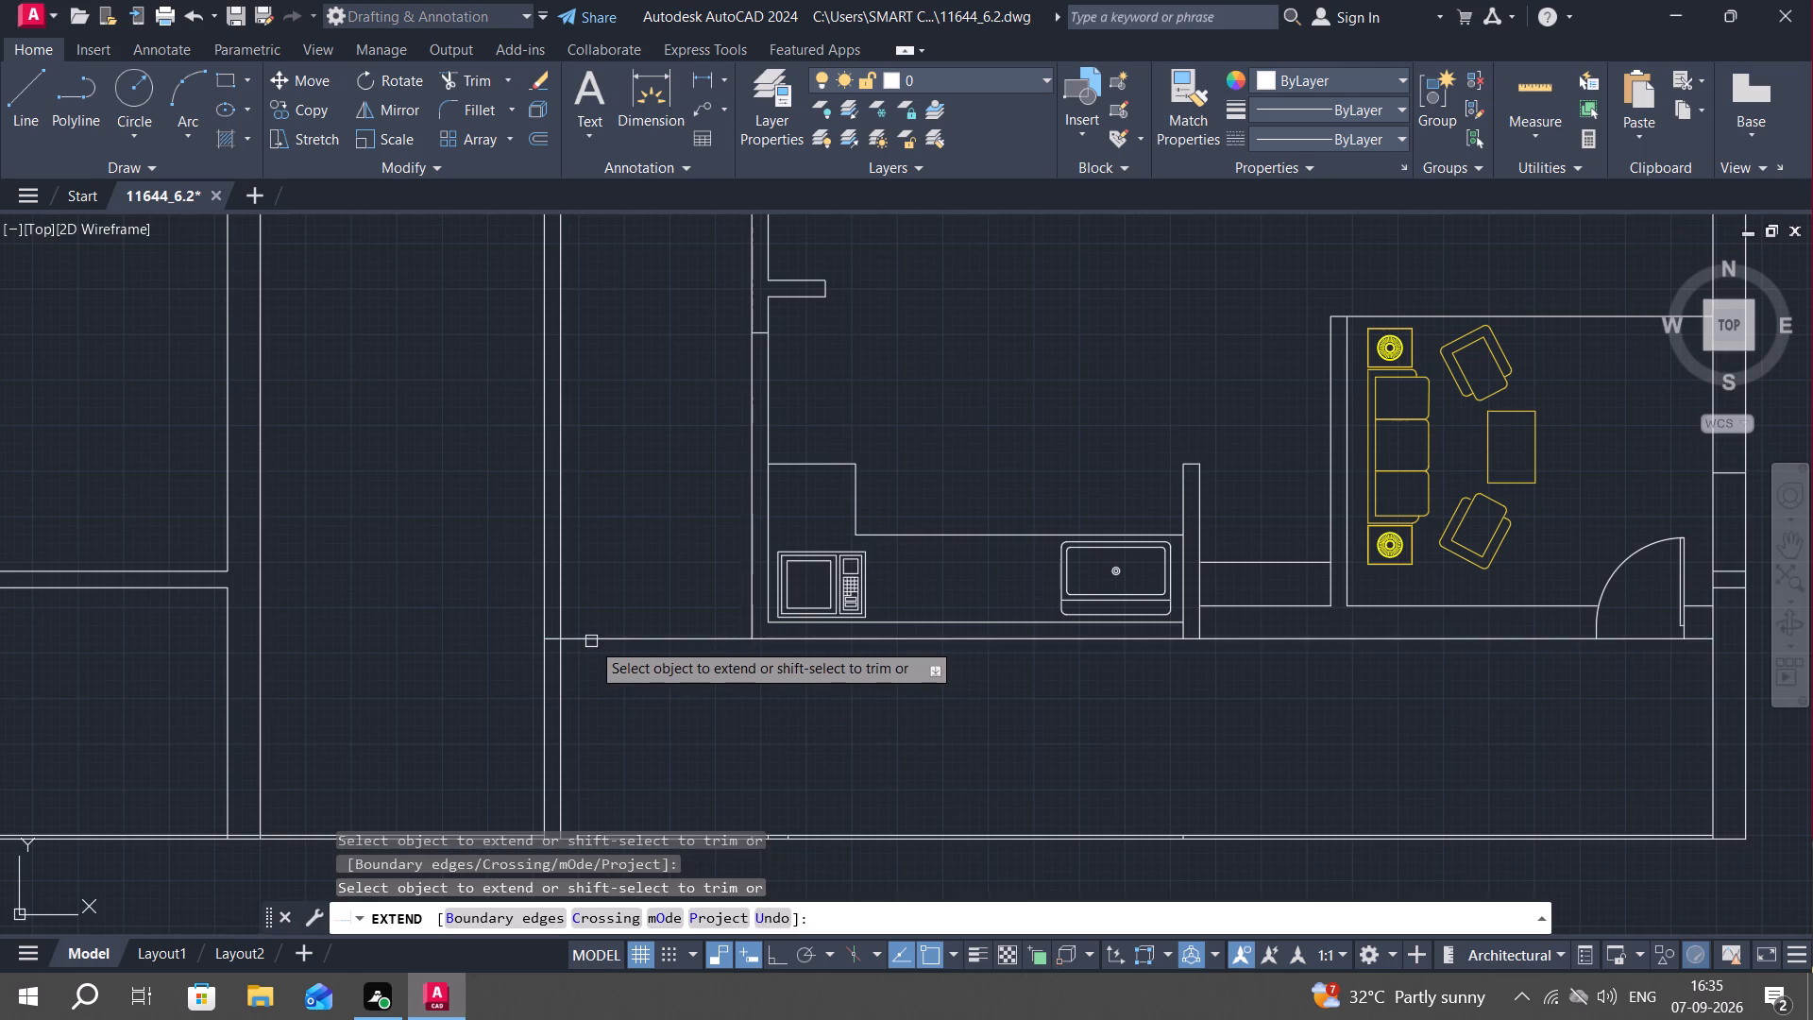
{"action": "key", "text": "Escape"}
{"action": "type", "text": "TR"}
{"action": "key", "text": "space"}
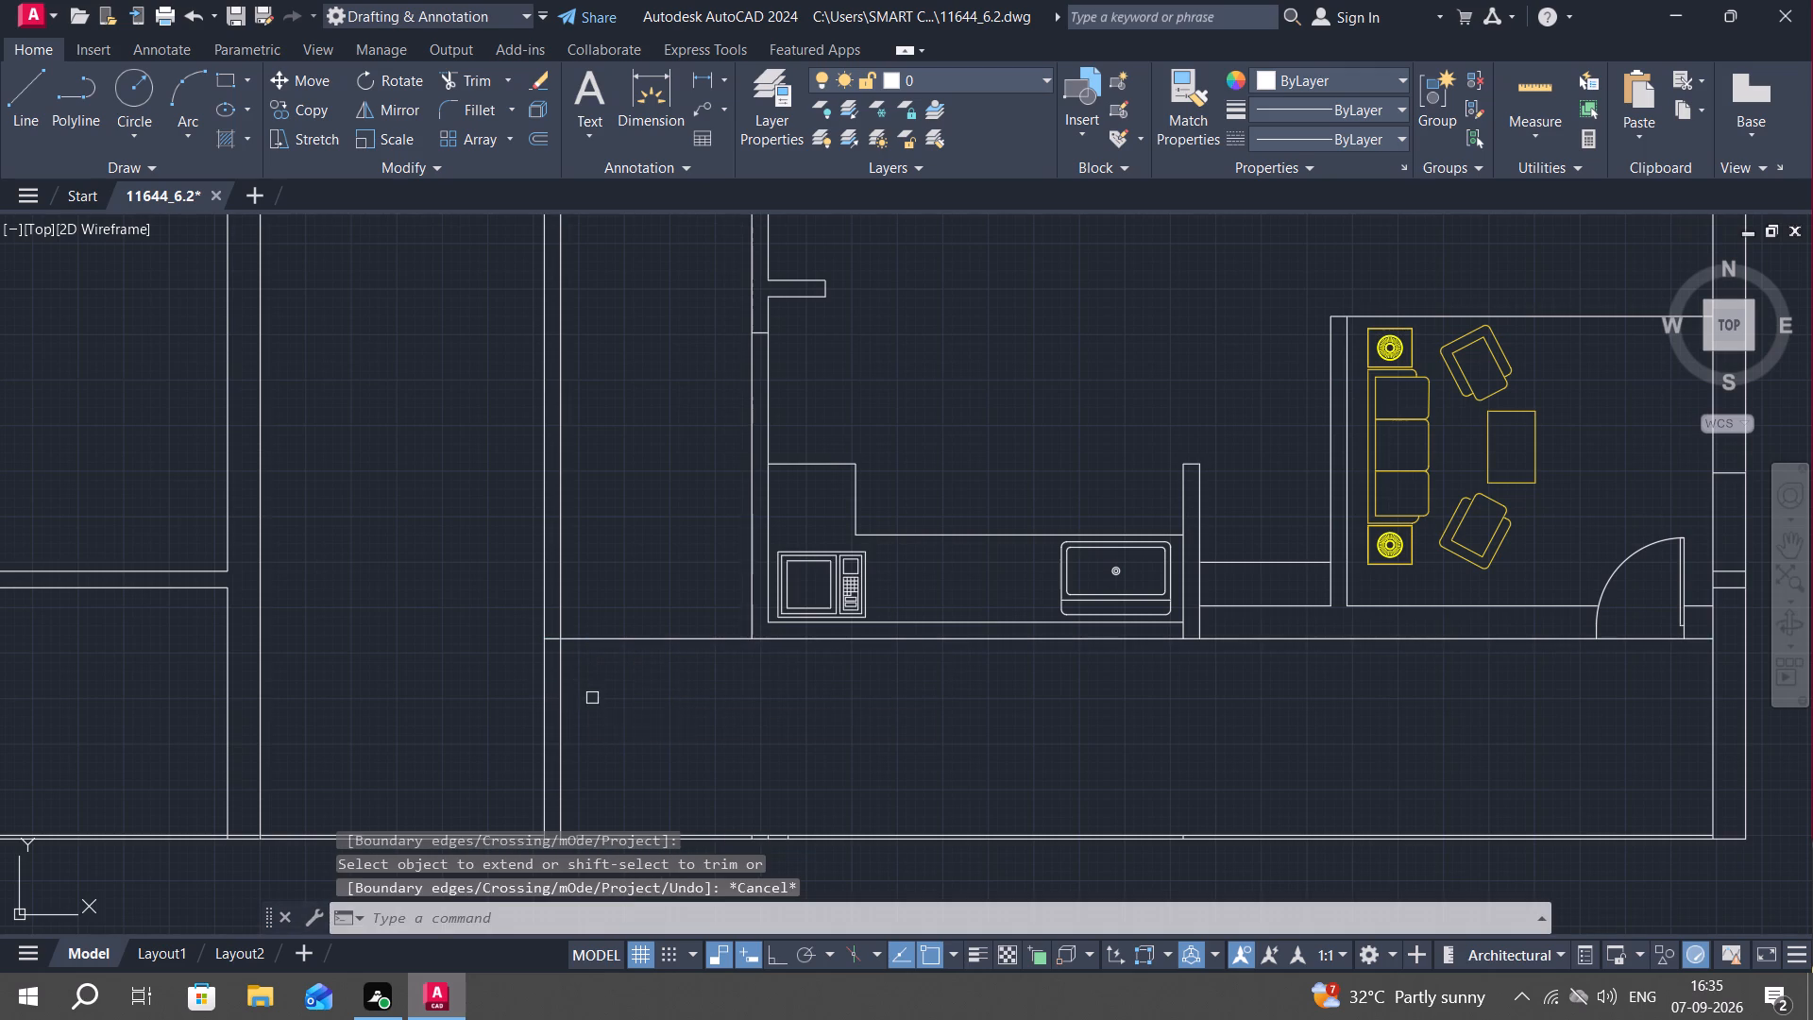
{"action": "left_click", "coordinate": [565, 684]}
{"action": "scroll", "coordinate": [647, 723], "scroll_direction": "down", "scroll_amount": 1}
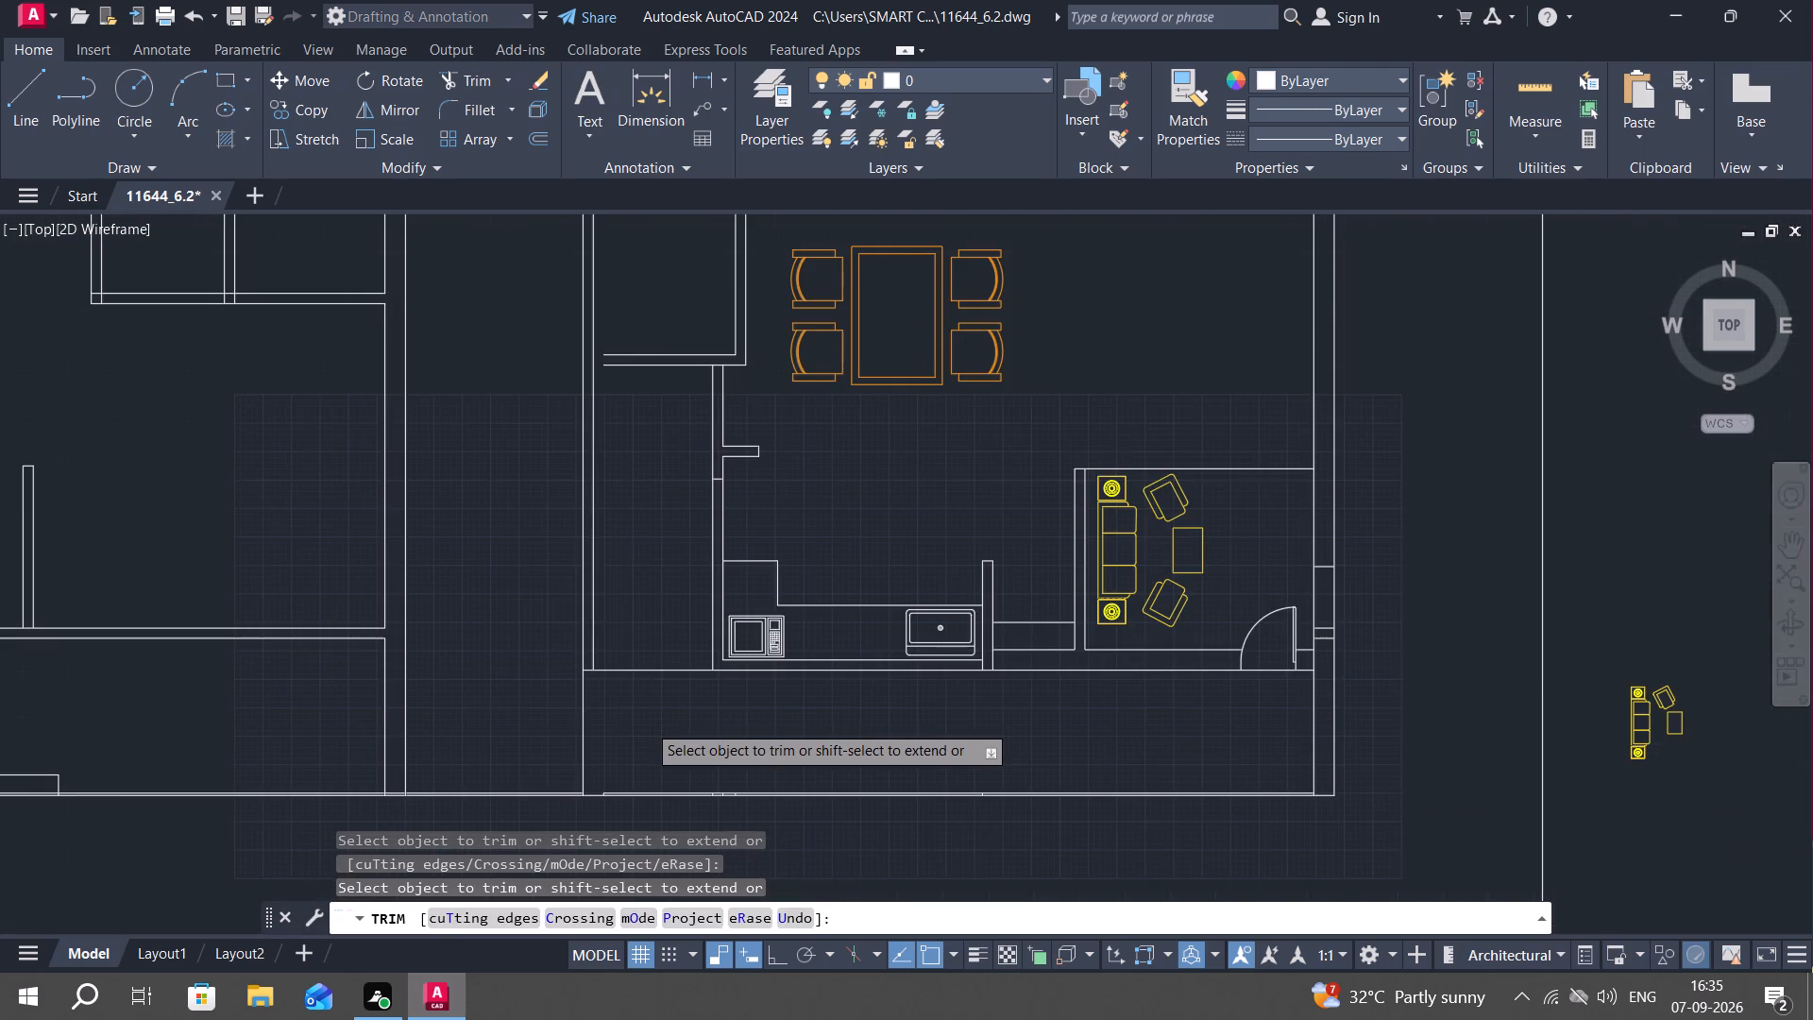
{"action": "middle_click_drag", "start_coordinate": [647, 723], "coordinate": [655, 826]}
{"action": "key", "text": "Escape"}
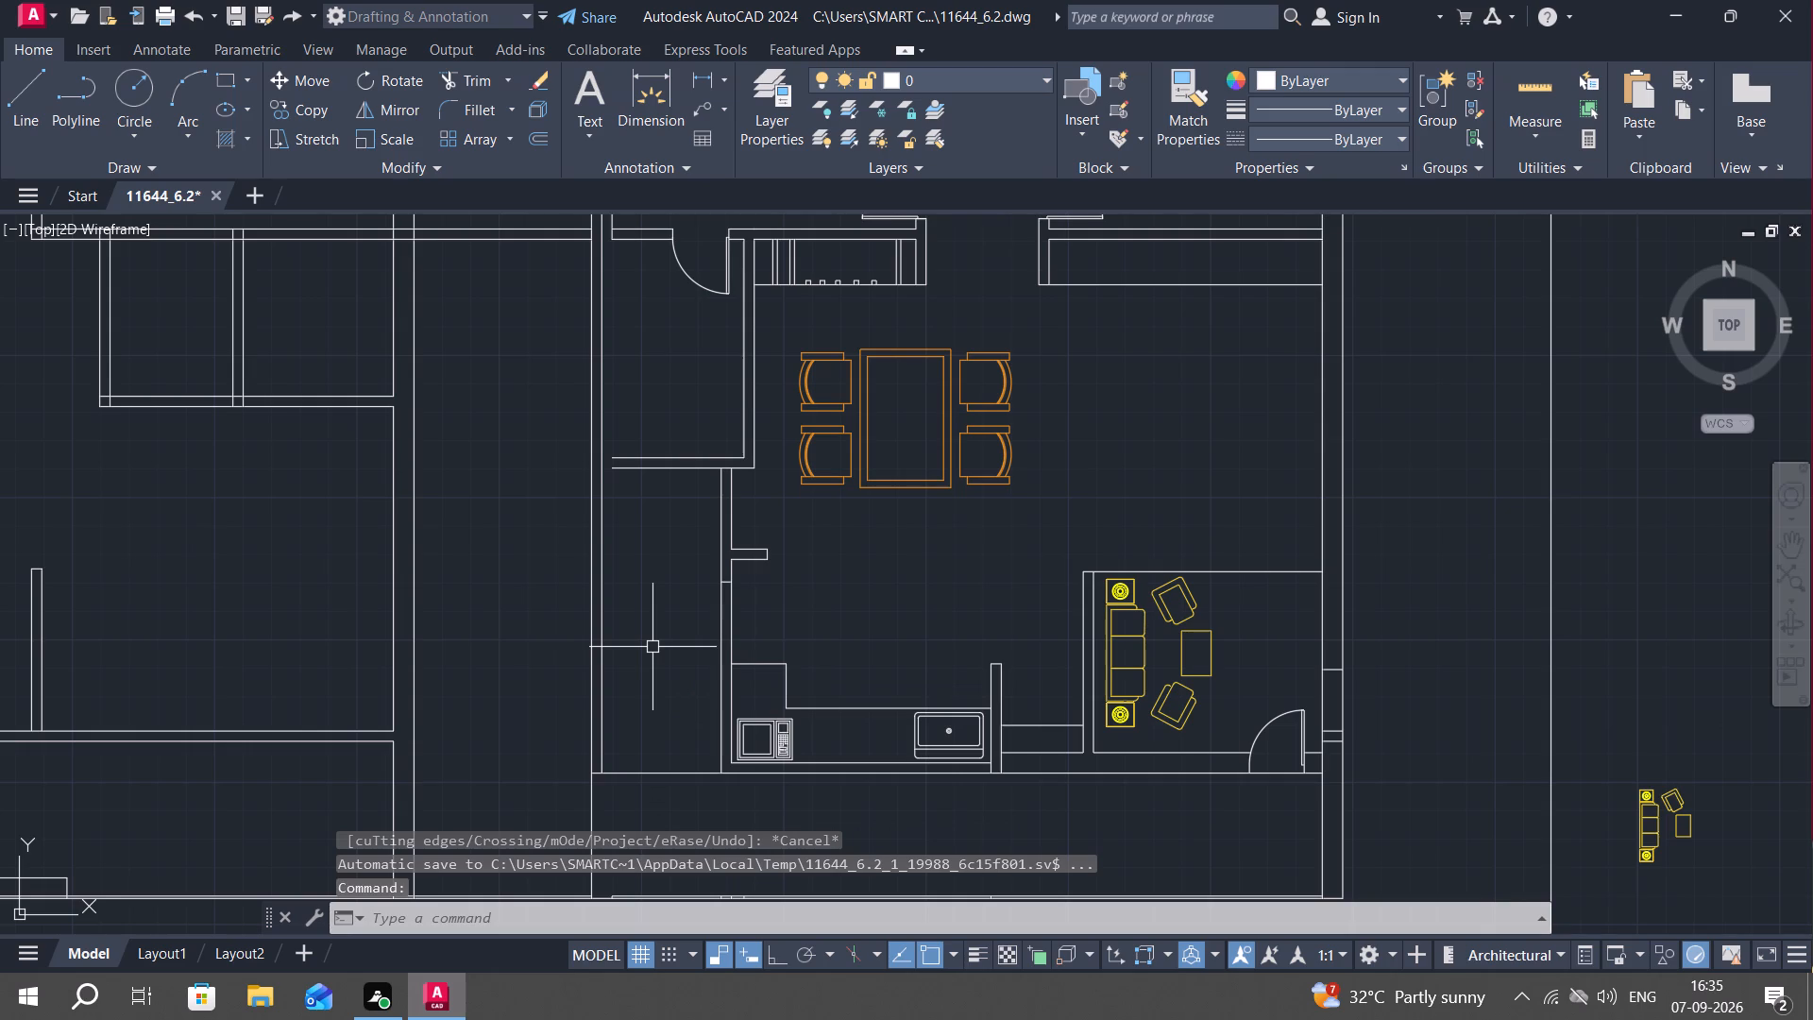
Extend both lines of the horizontal partition west of the dining table to the west wall's new inner line.
{"action": "type", "text": "EX"}
{"action": "key", "text": "space"}
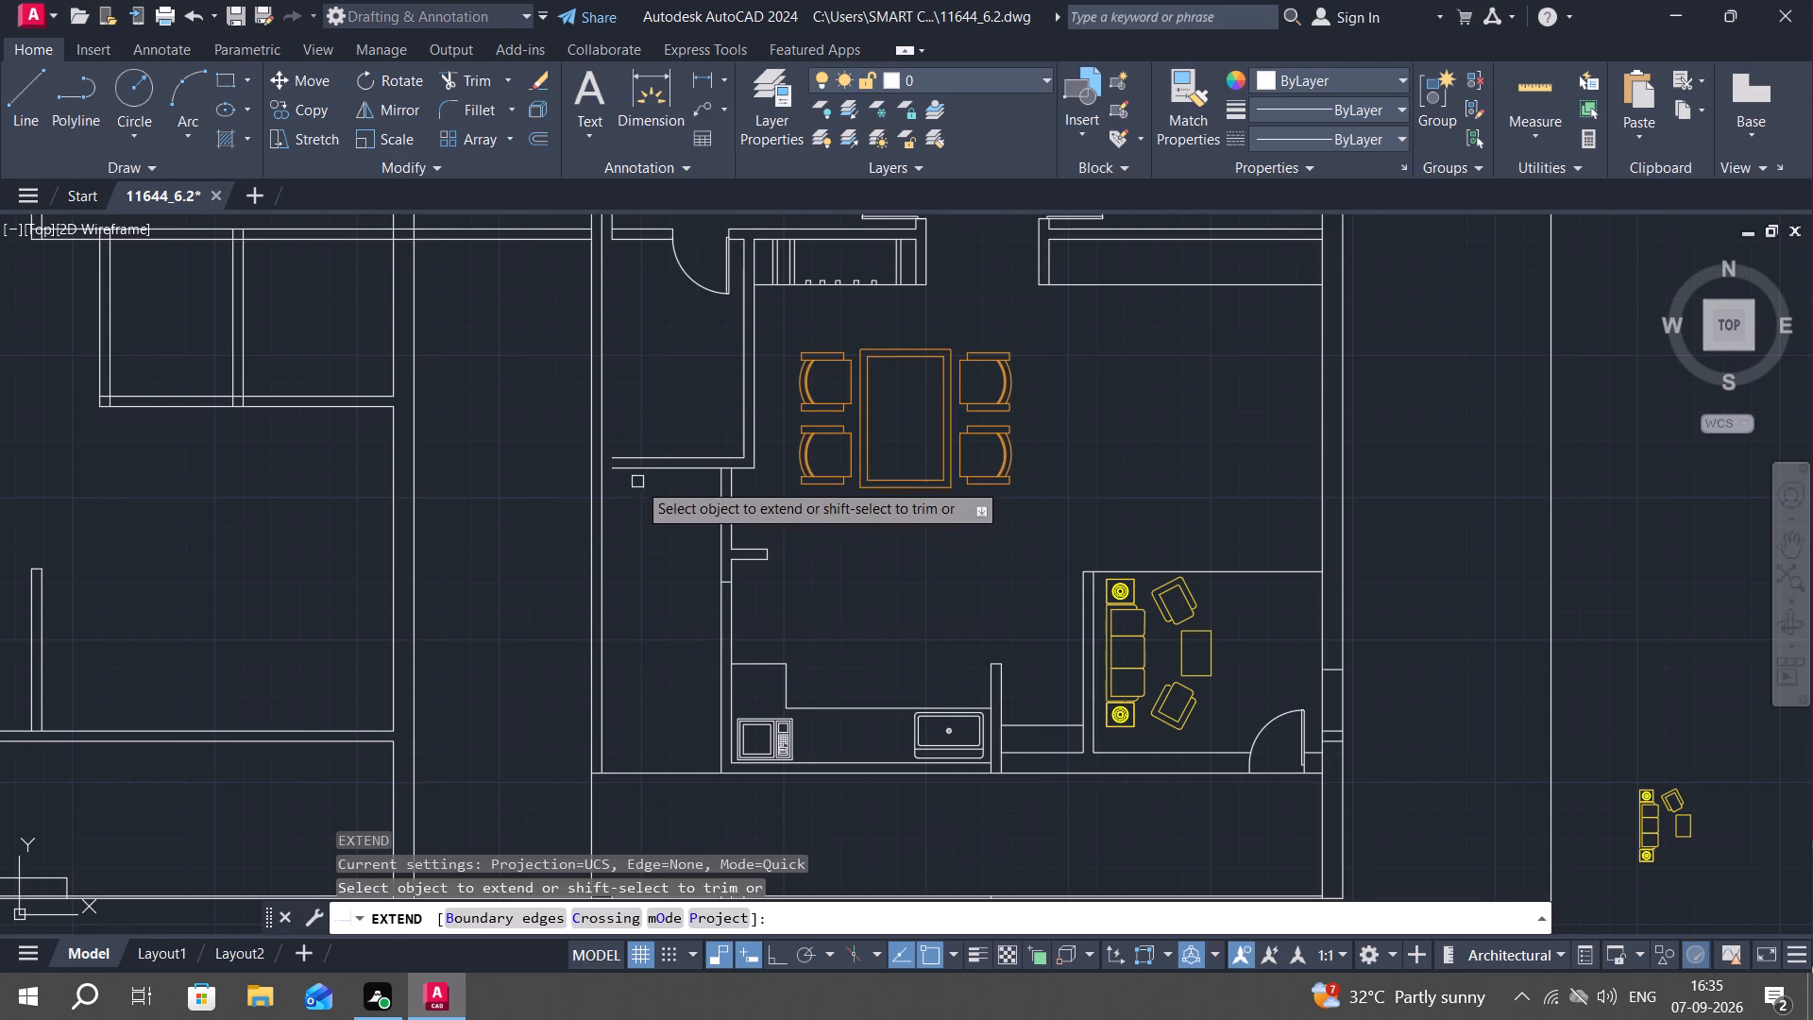
{"action": "left_click", "coordinate": [650, 467]}
{"action": "left_click", "coordinate": [636, 459]}
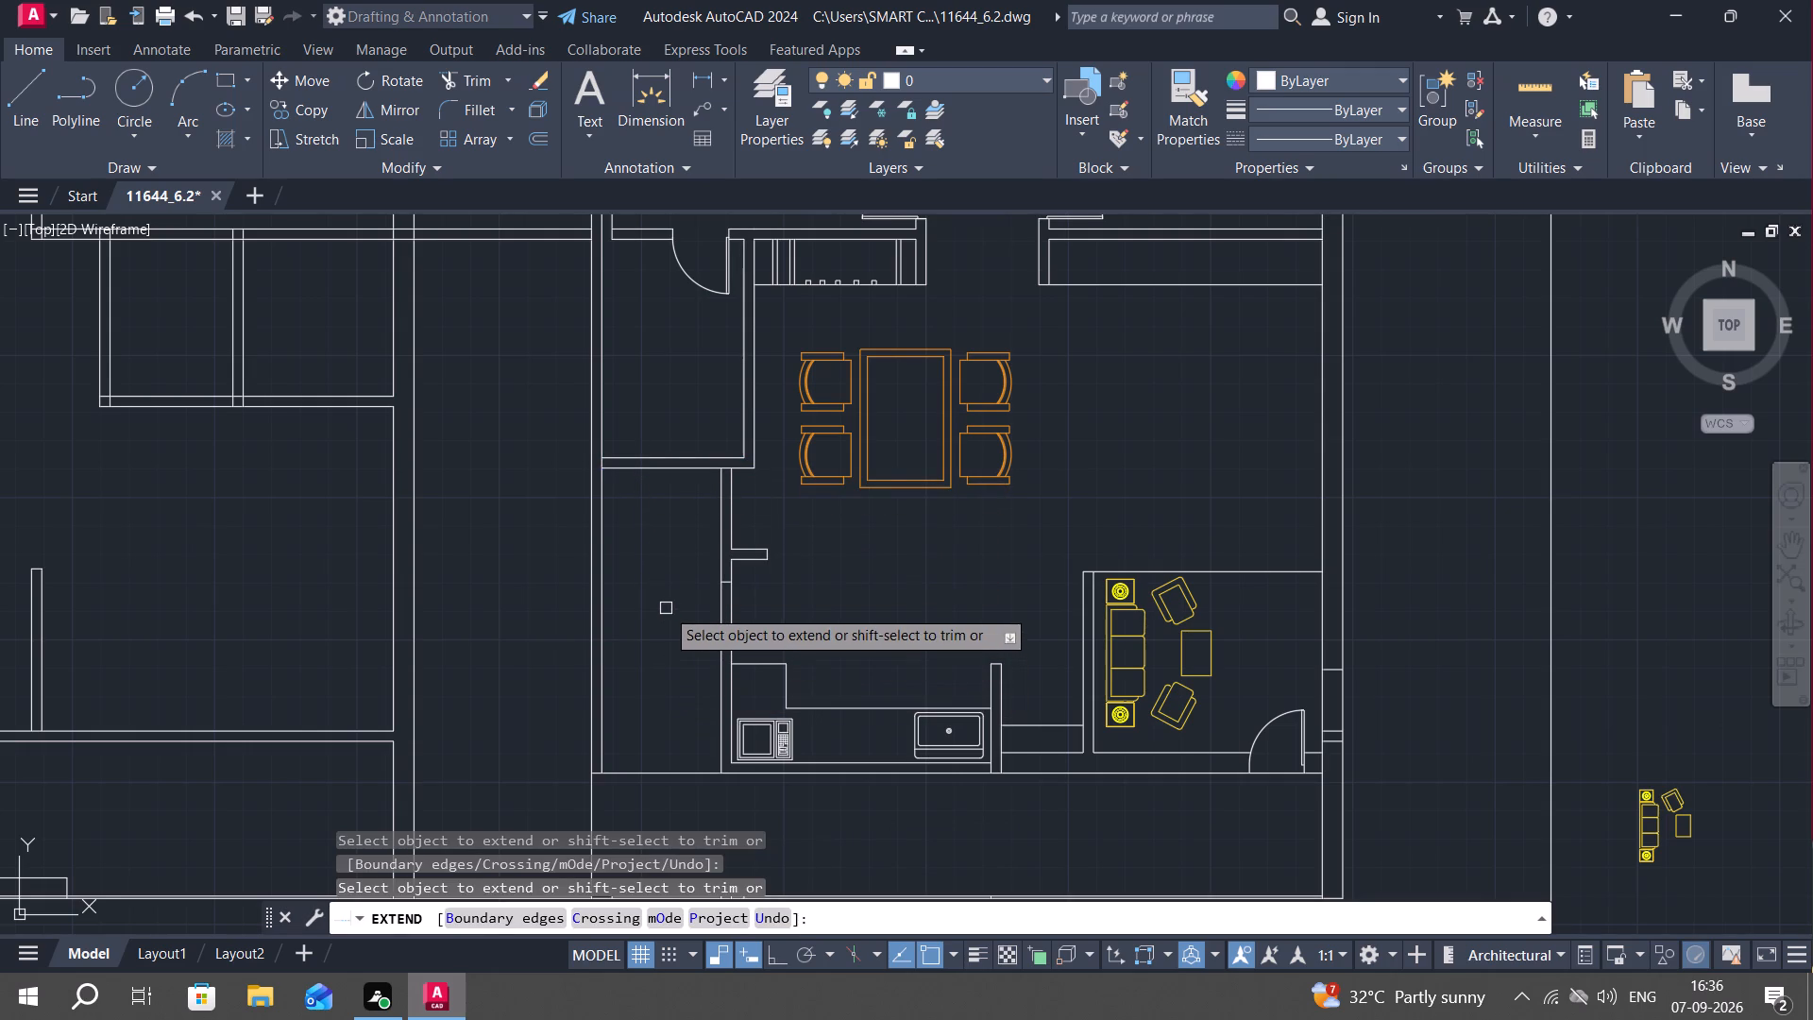
Move the single door northwest of the dining table about 7 1/4" west along its wall.
{"action": "middle_click_drag", "start_coordinate": [666, 608], "coordinate": [623, 680]}
{"action": "scroll", "coordinate": [619, 354], "scroll_direction": "up", "scroll_amount": 2}
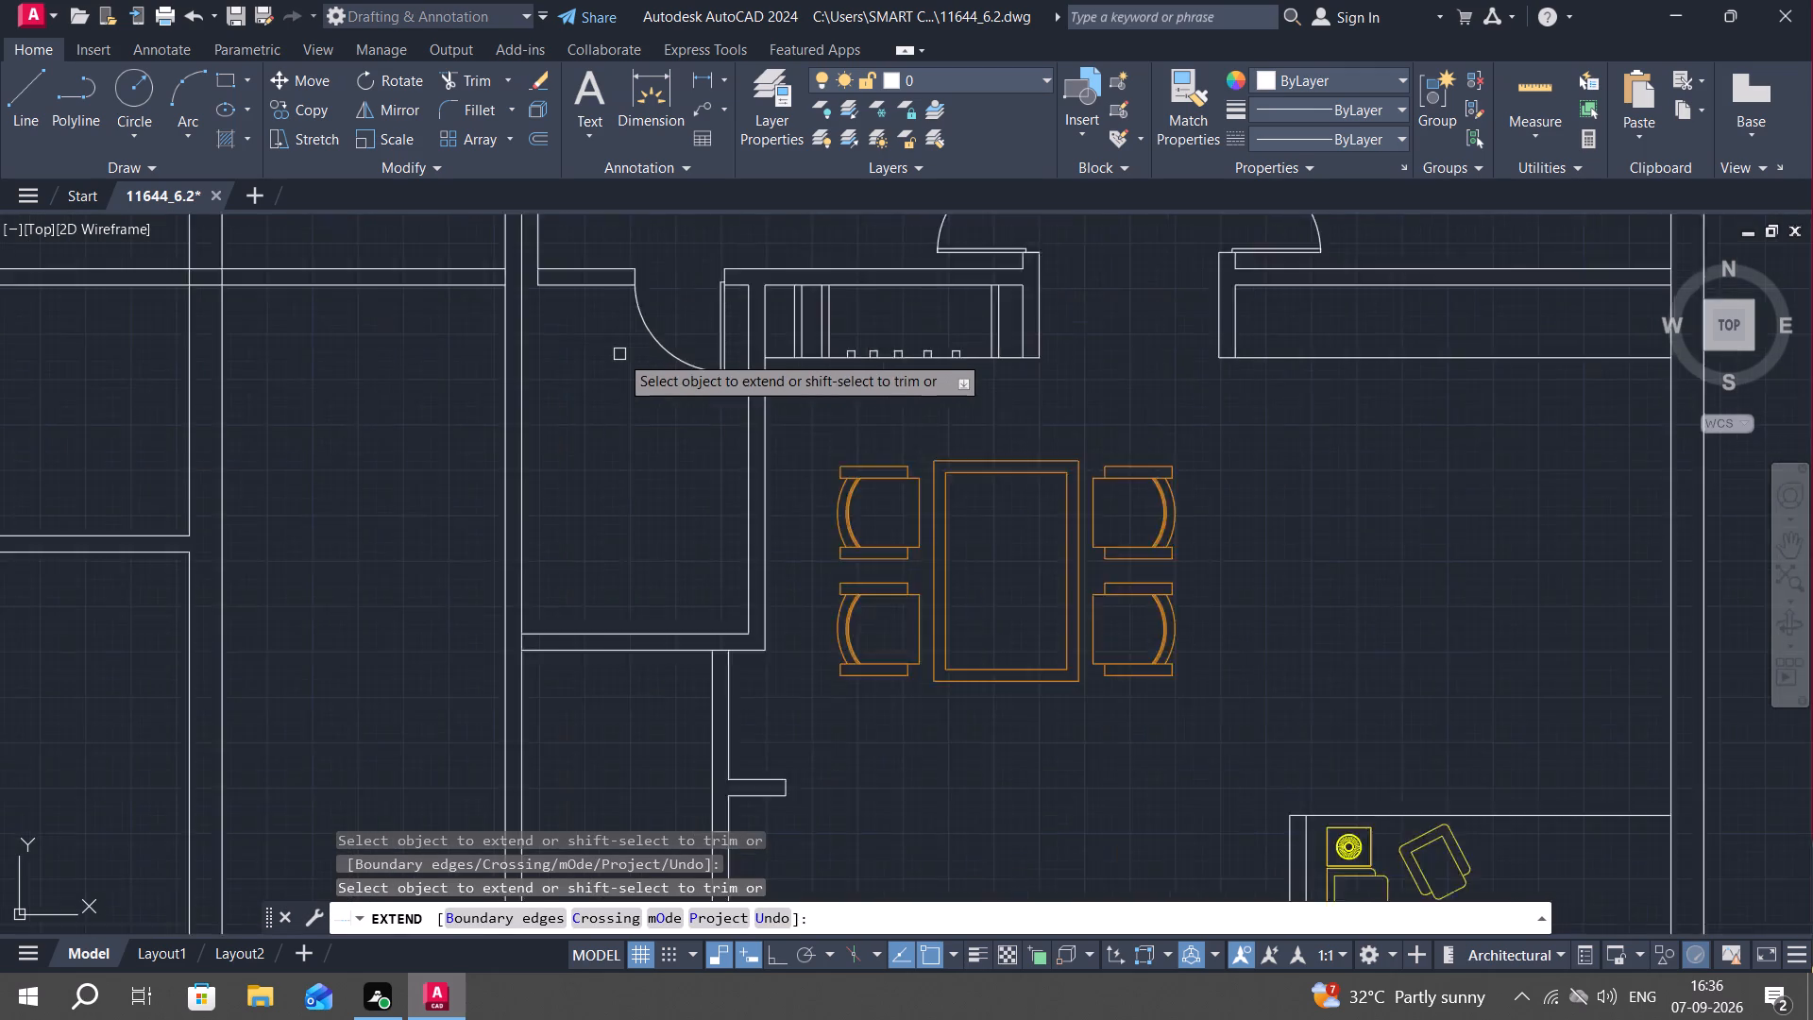
{"action": "middle_click_drag", "start_coordinate": [626, 354], "coordinate": [615, 544]}
{"action": "type", "text": "M"}
{"action": "key", "text": "space"}
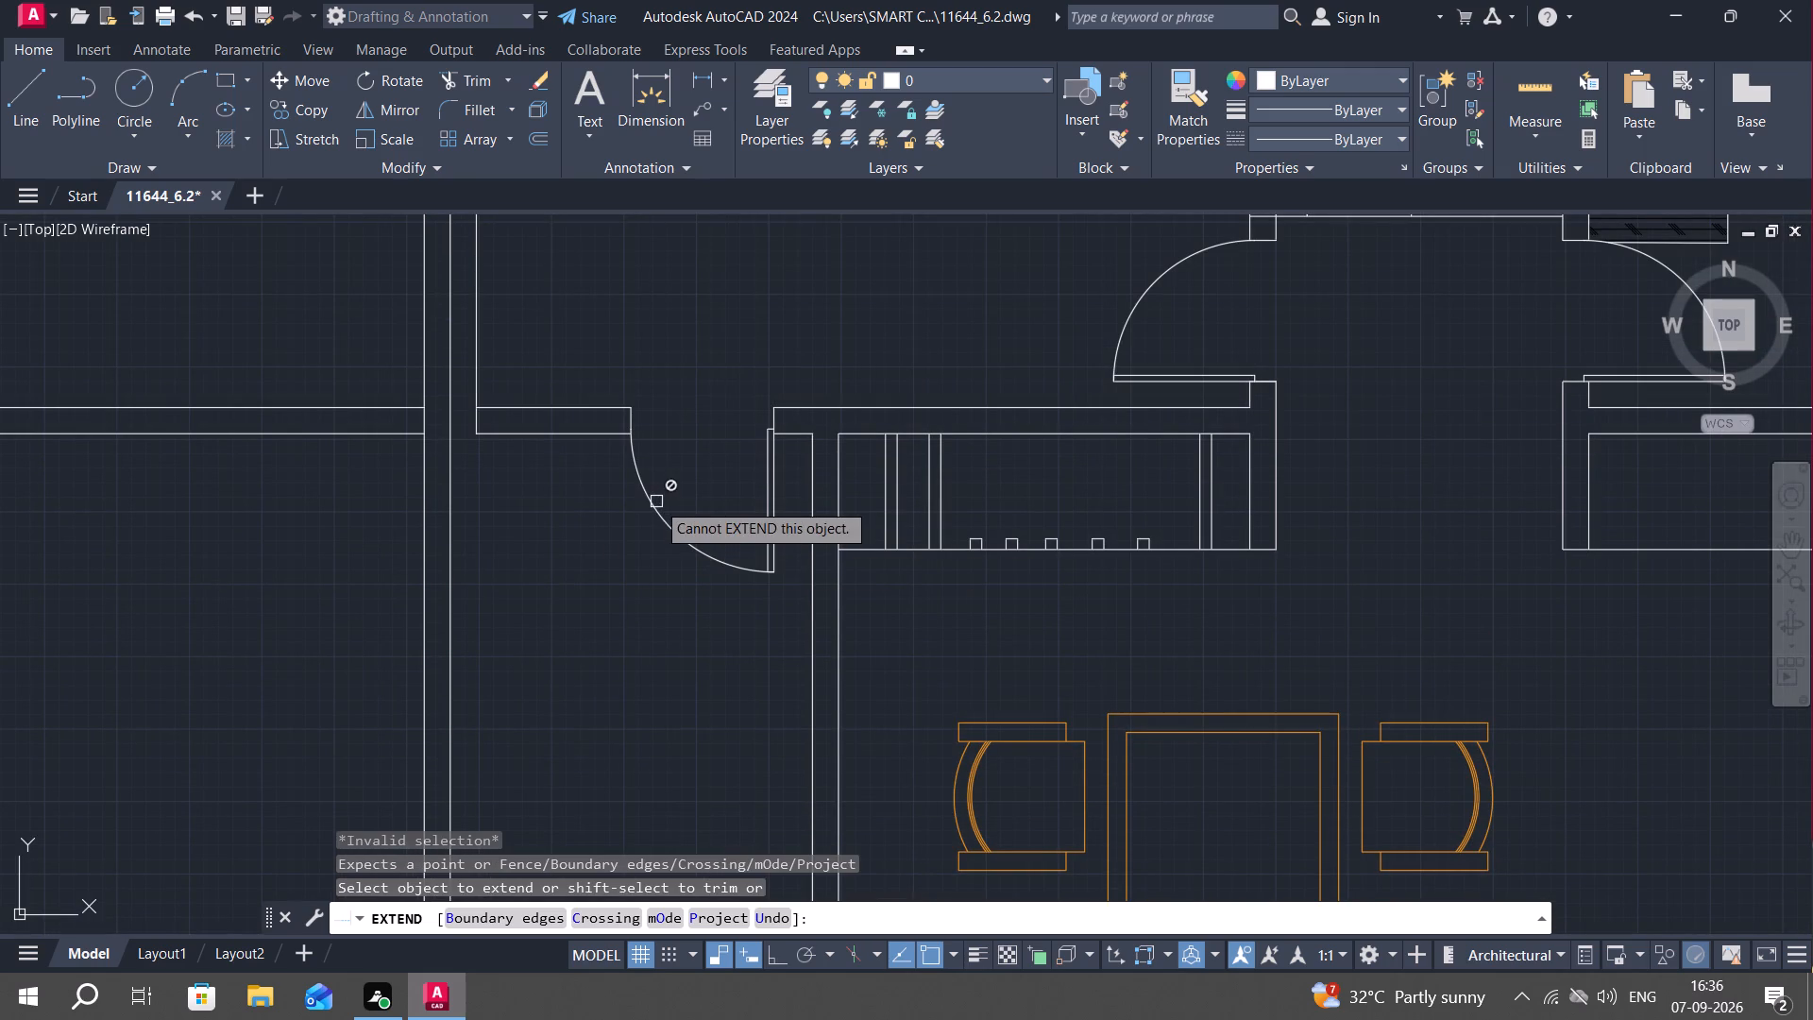
{"action": "key", "text": "Escape"}
{"action": "type", "text": "M"}
{"action": "key", "text": "space"}
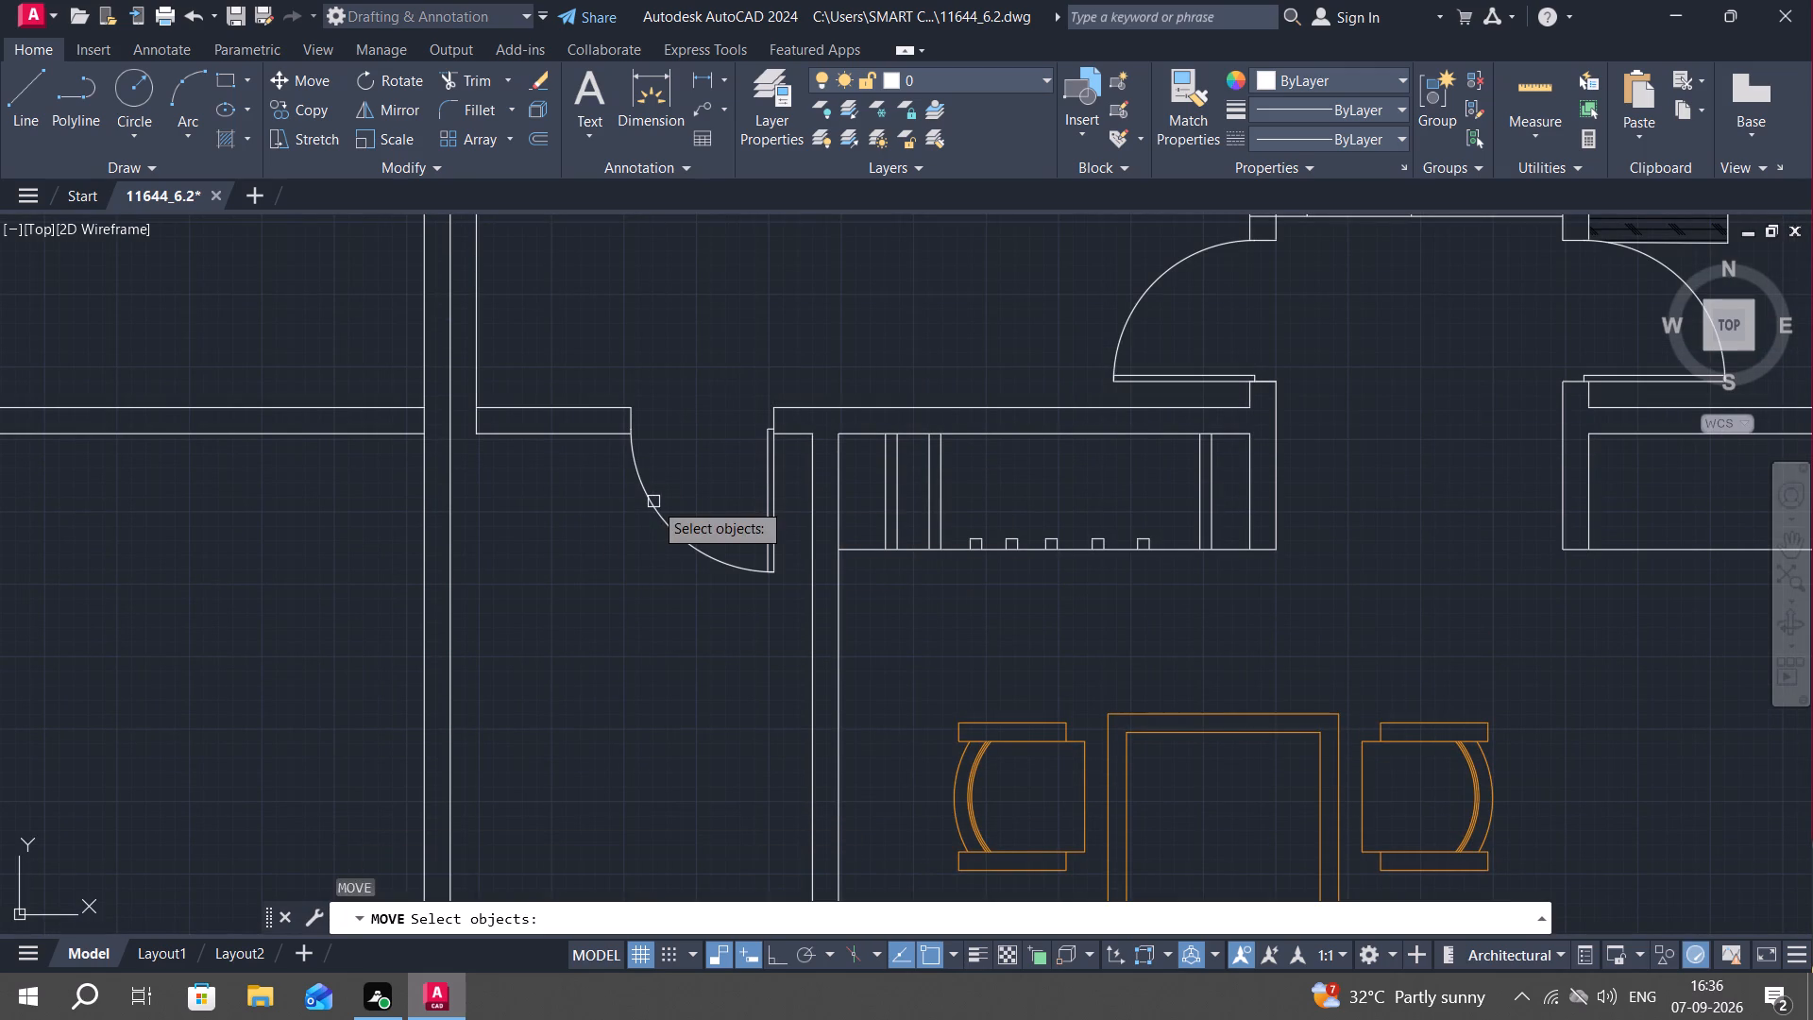
{"action": "left_click", "coordinate": [653, 501]}
{"action": "right_click", "coordinate": [653, 501]}
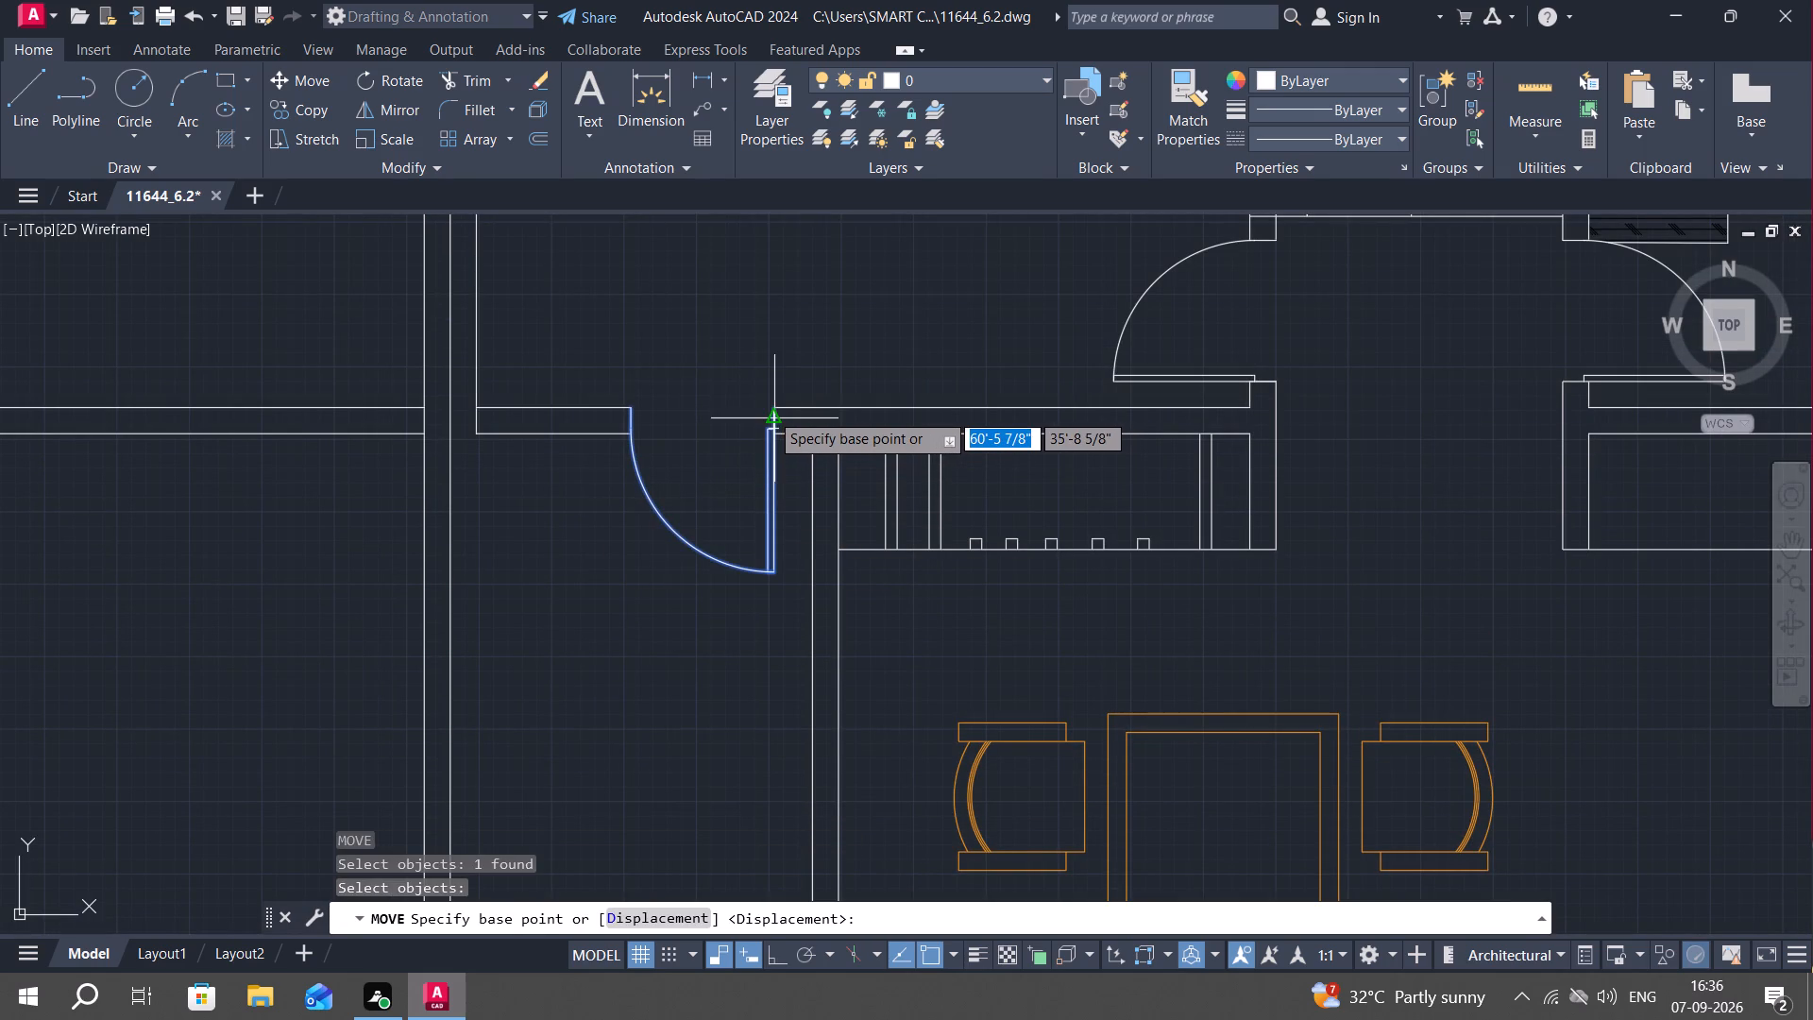
{"action": "left_click", "coordinate": [771, 407]}
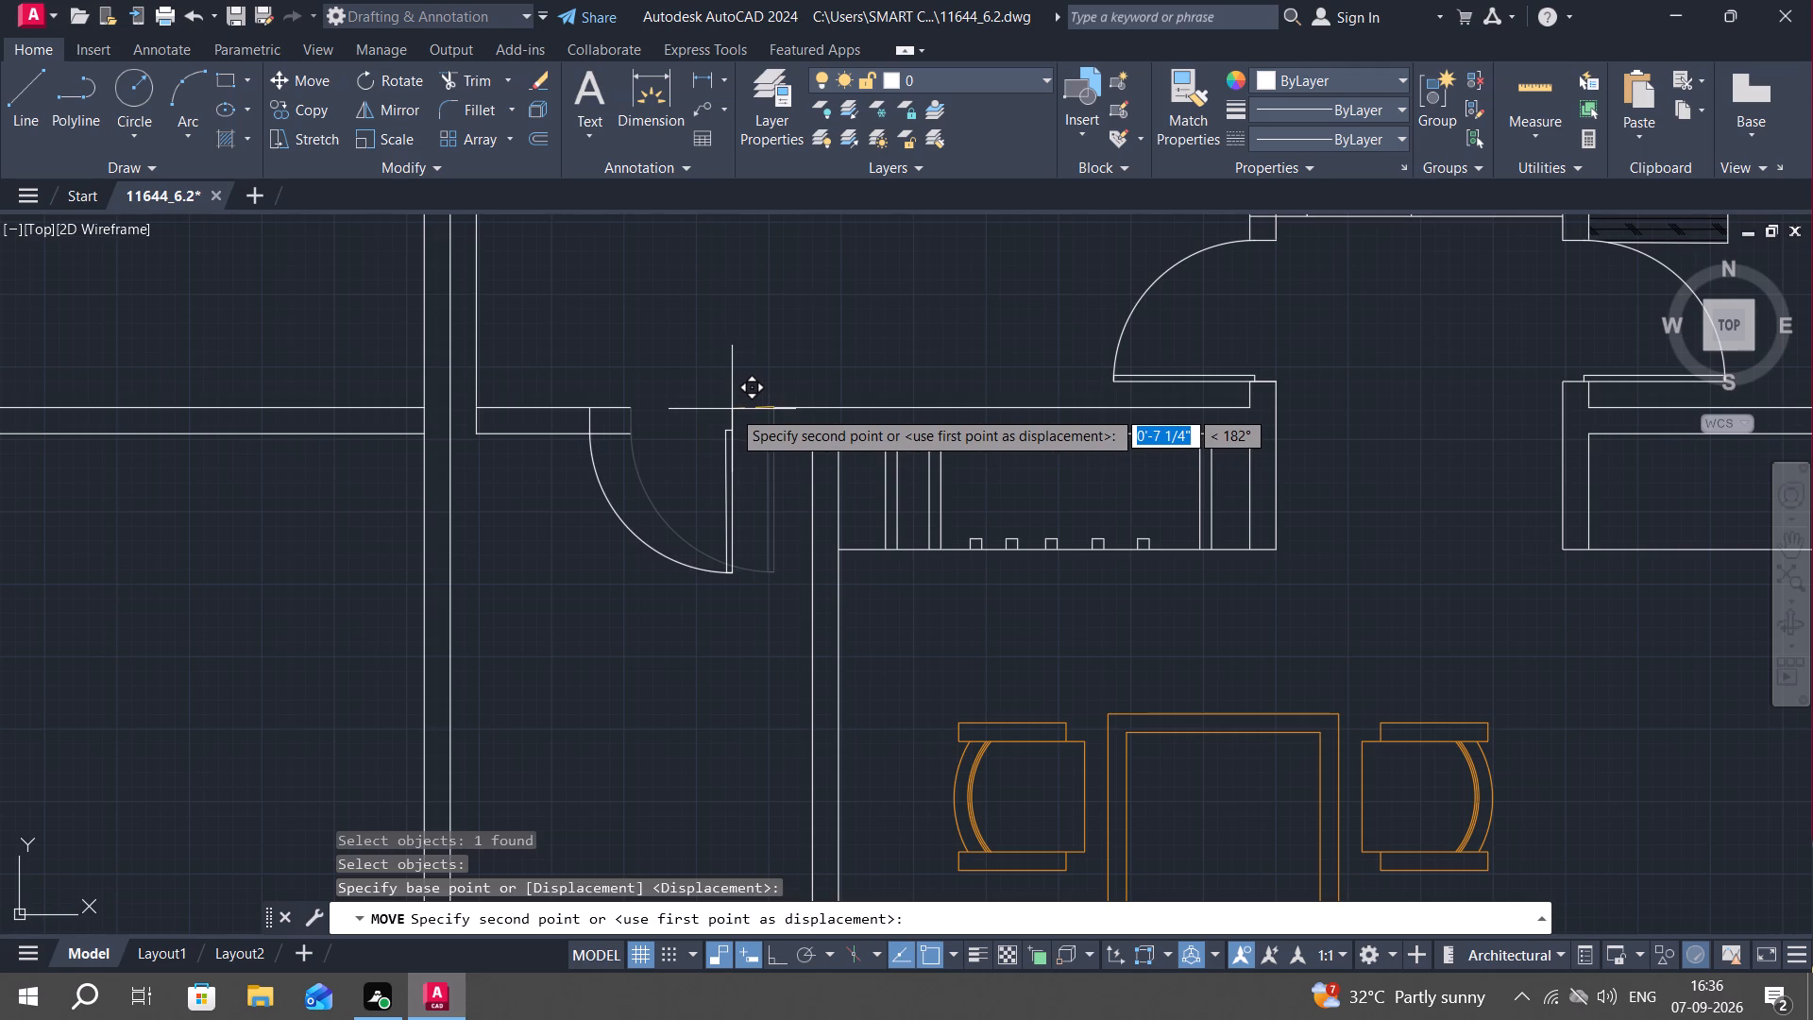
{"action": "left_click", "coordinate": [732, 409]}
Trim away the east line of the partition west of the dining table, including the wardrobe's west edge and the projecting lower corner.
{"action": "scroll", "coordinate": [802, 573], "scroll_direction": "down", "scroll_amount": 1}
{"action": "middle_click_drag", "start_coordinate": [802, 574], "coordinate": [812, 468]}
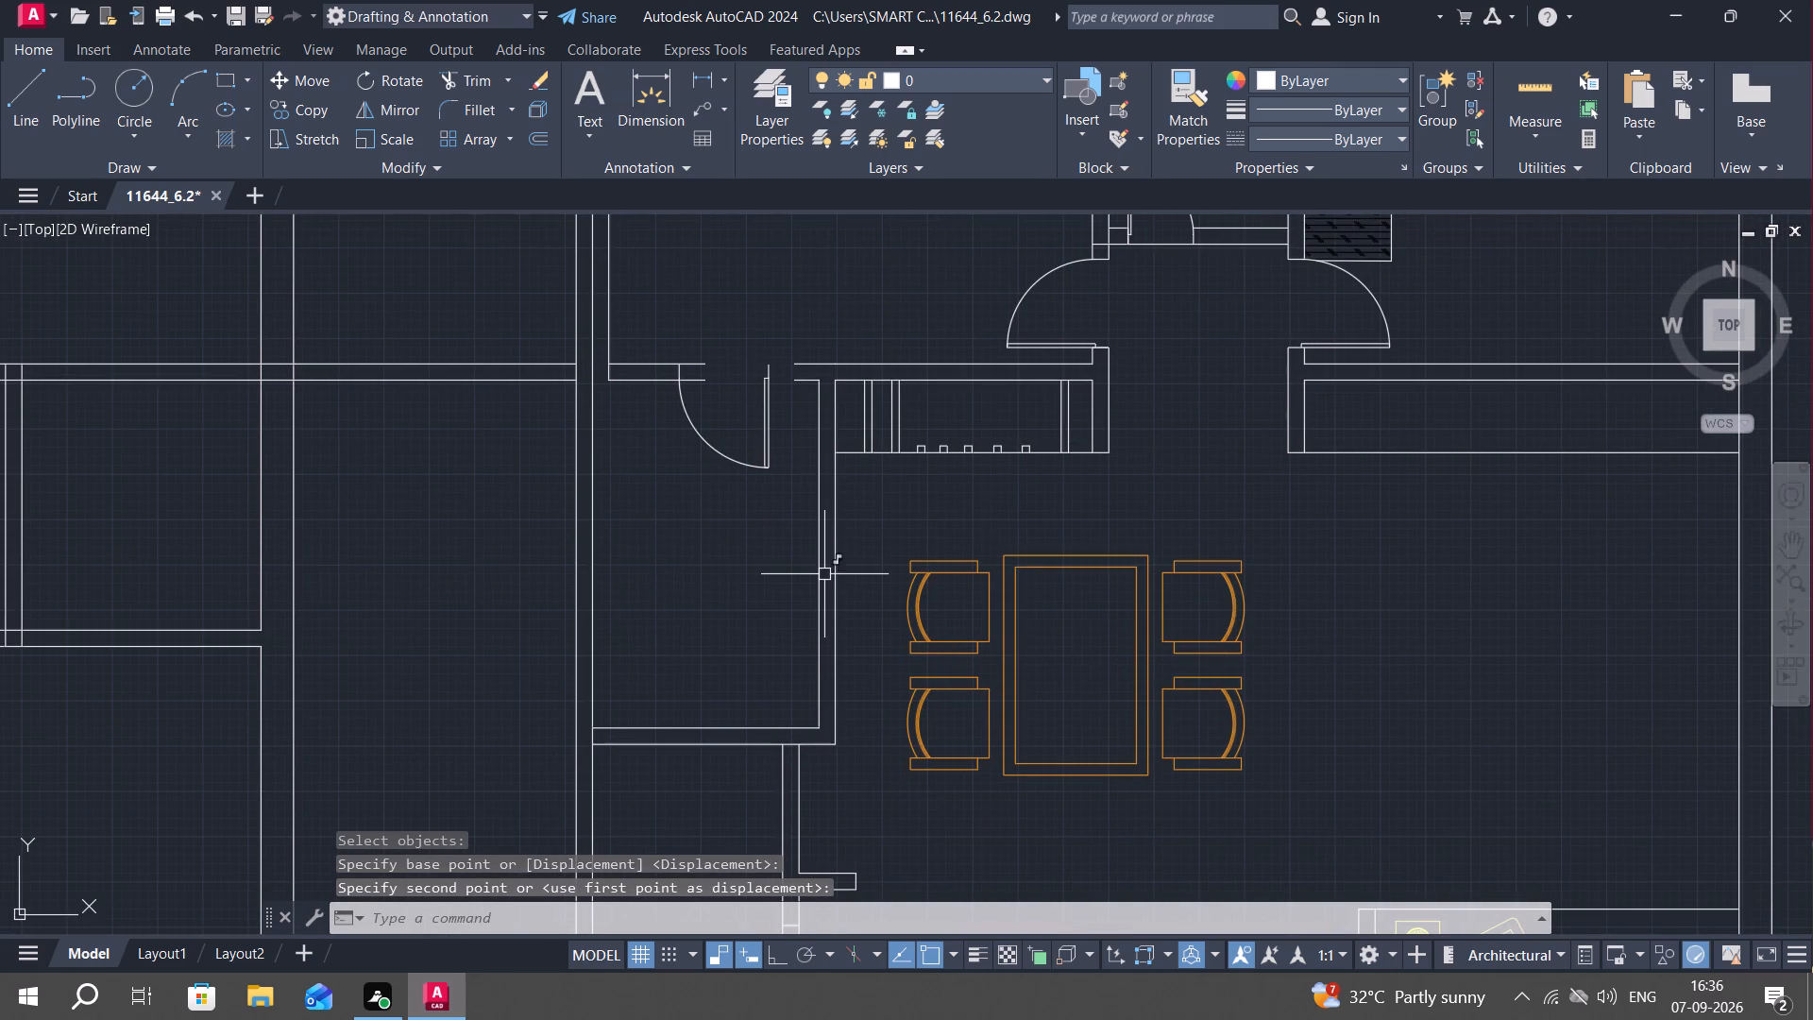
{"action": "type", "text": "TR"}
{"action": "key", "text": "space"}
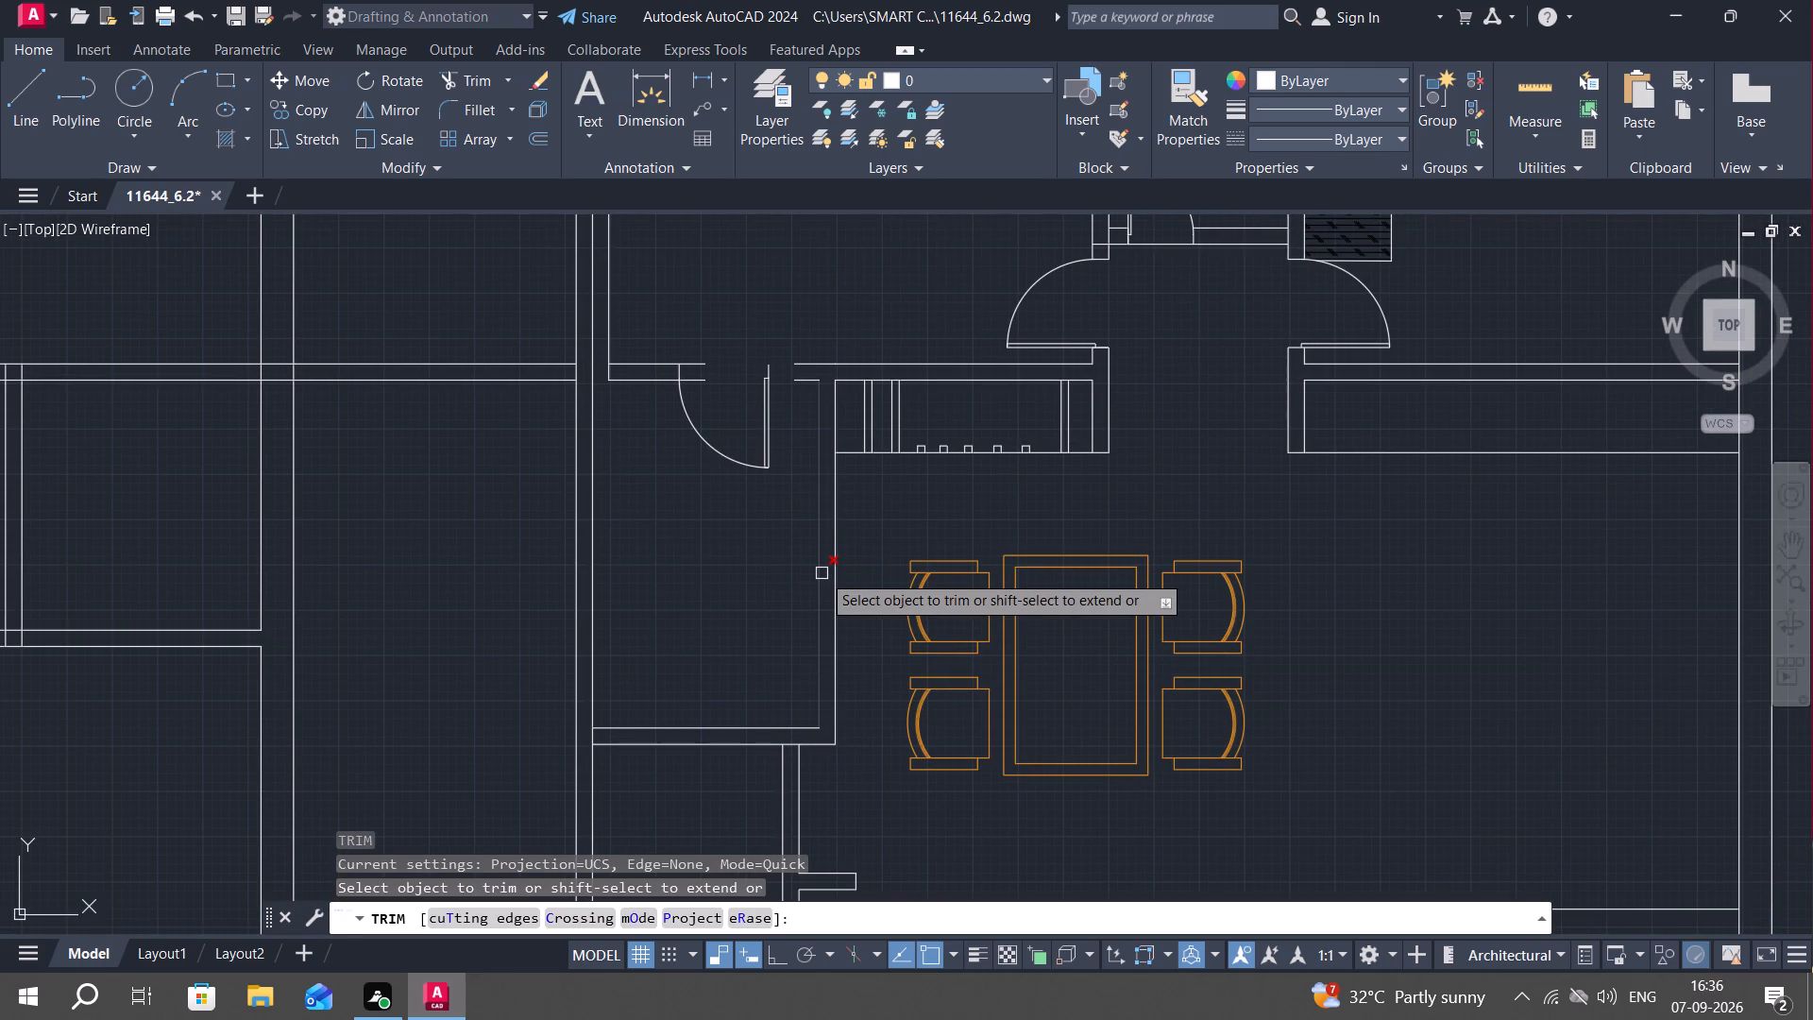
{"action": "left_click", "coordinate": [839, 565]}
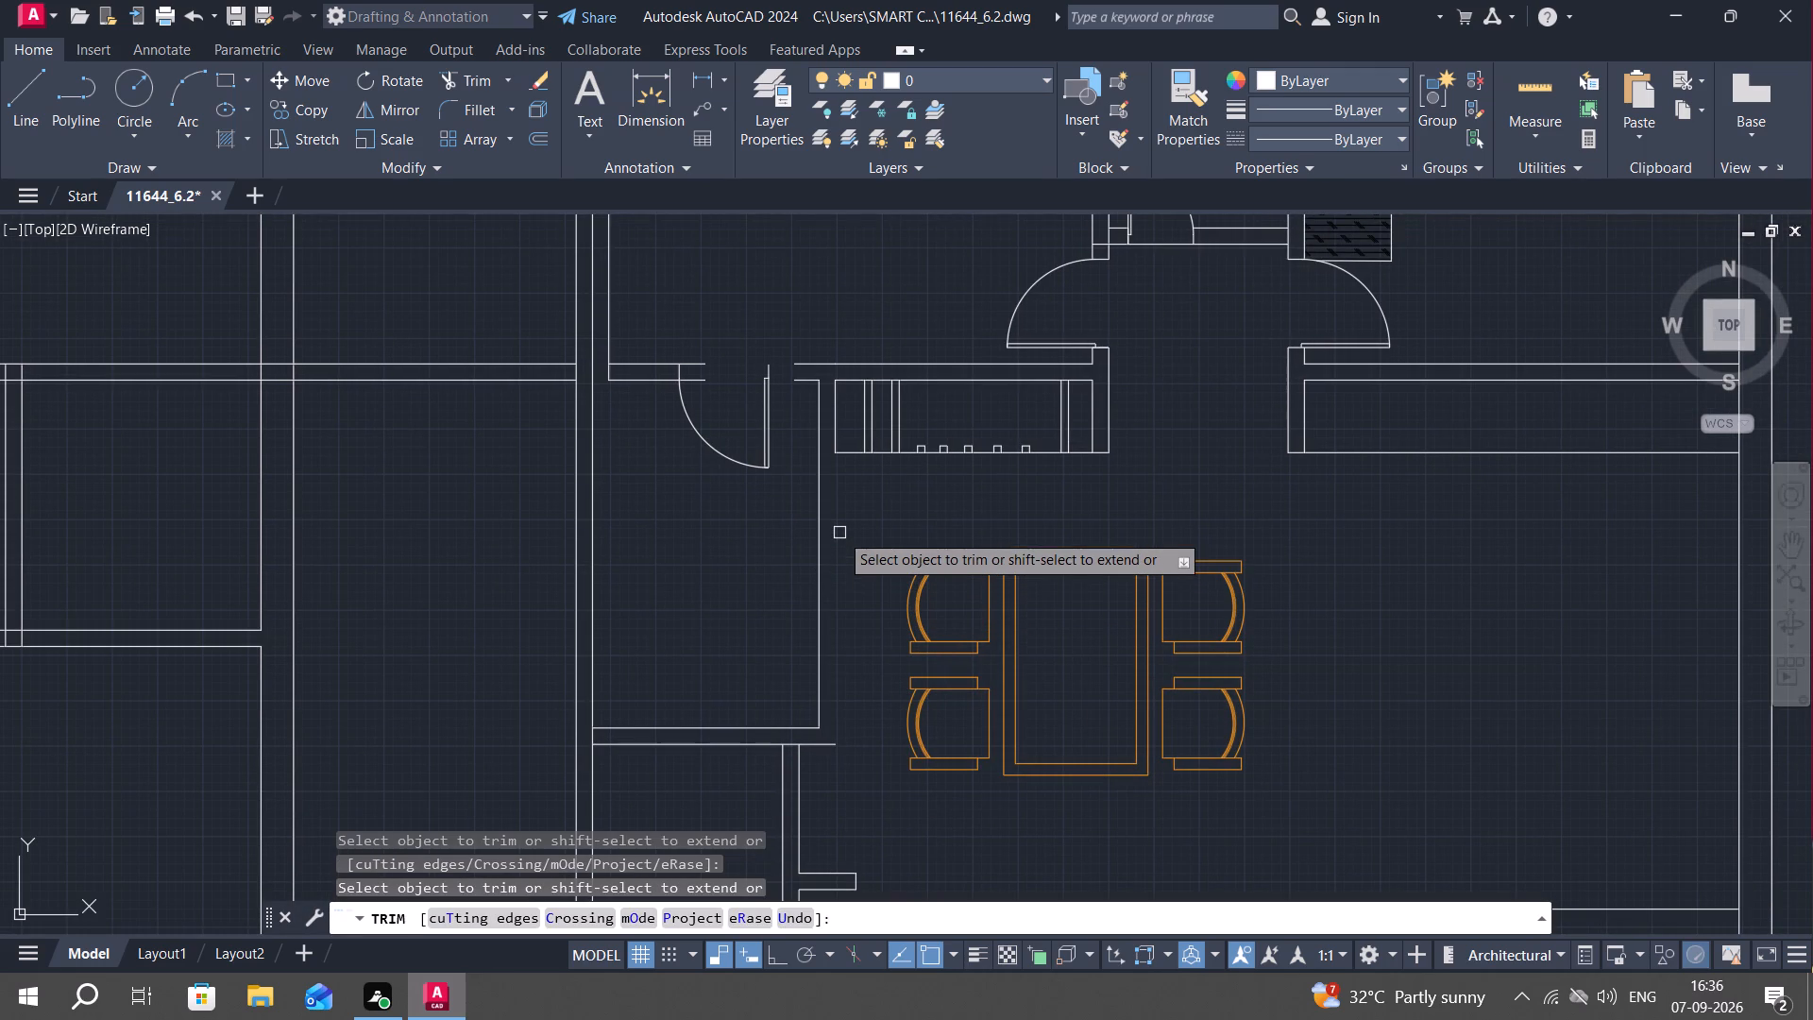
{"action": "left_click", "coordinate": [839, 423]}
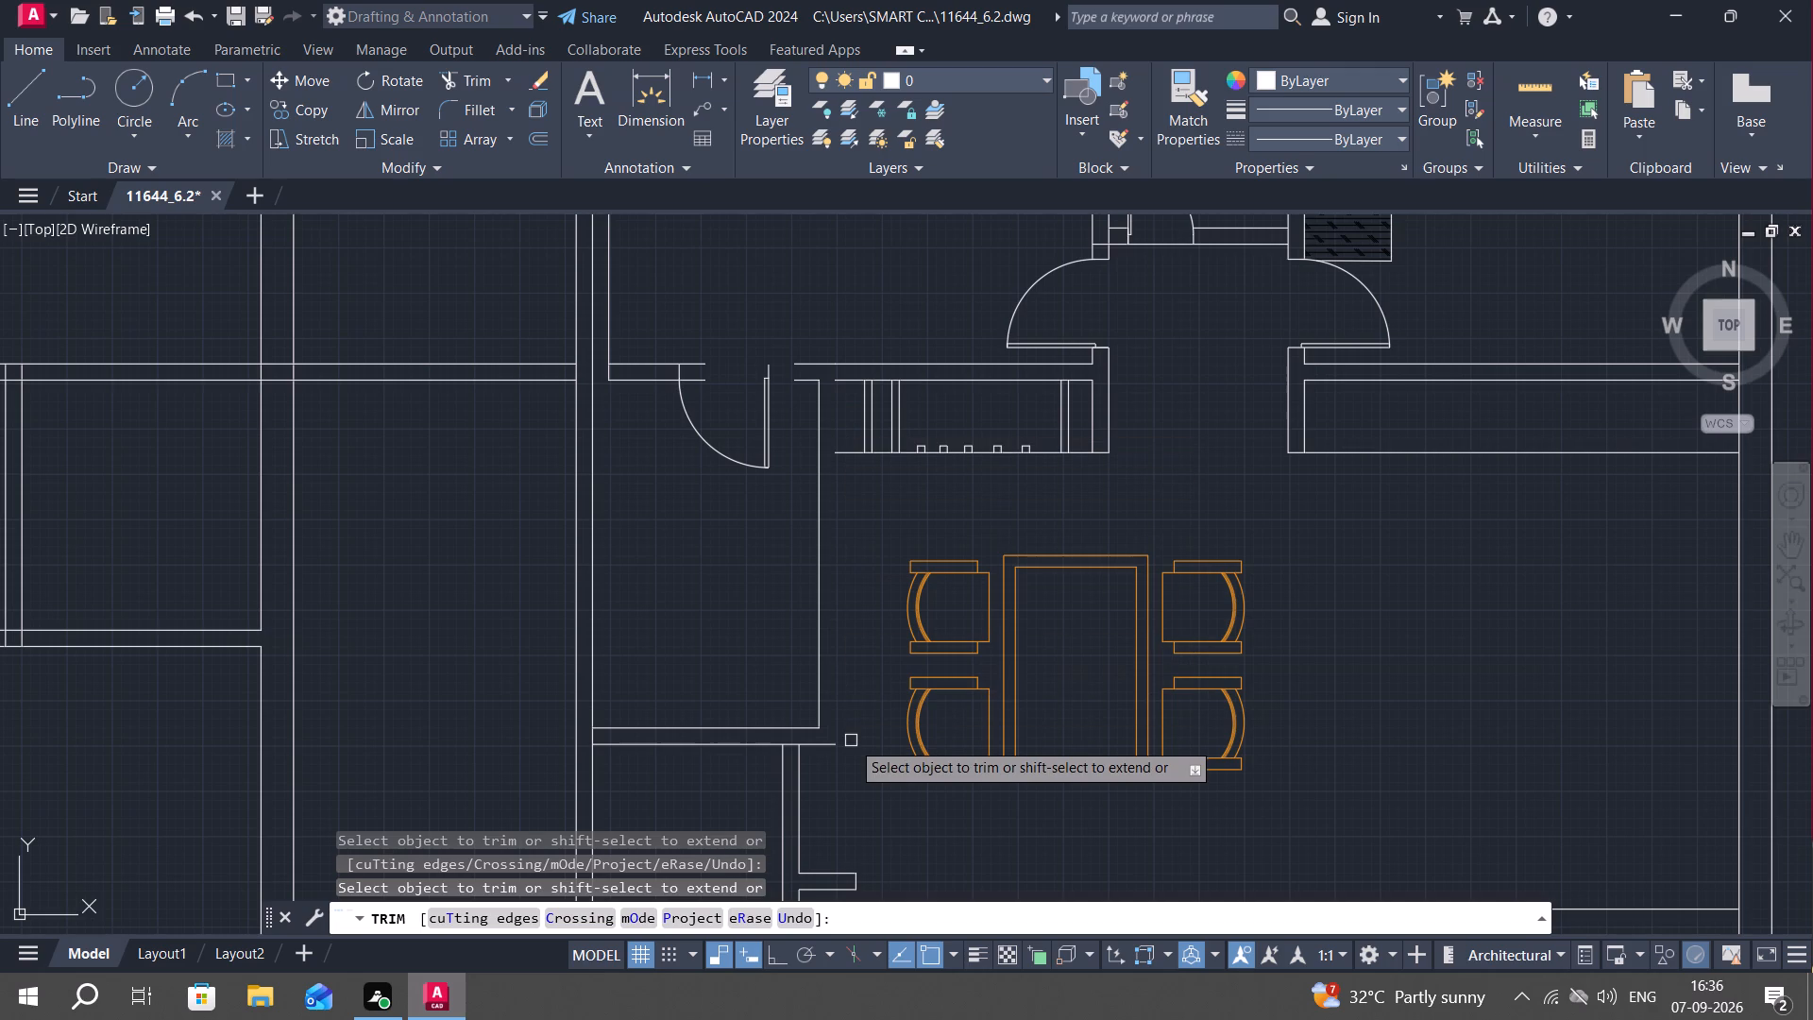
{"action": "left_click", "coordinate": [837, 744]}
Trim away the upper east line of the kitchen's west wall and both lines of the short stub wall projecting from it.
{"action": "middle_click_drag", "start_coordinate": [840, 796], "coordinate": [831, 628]}
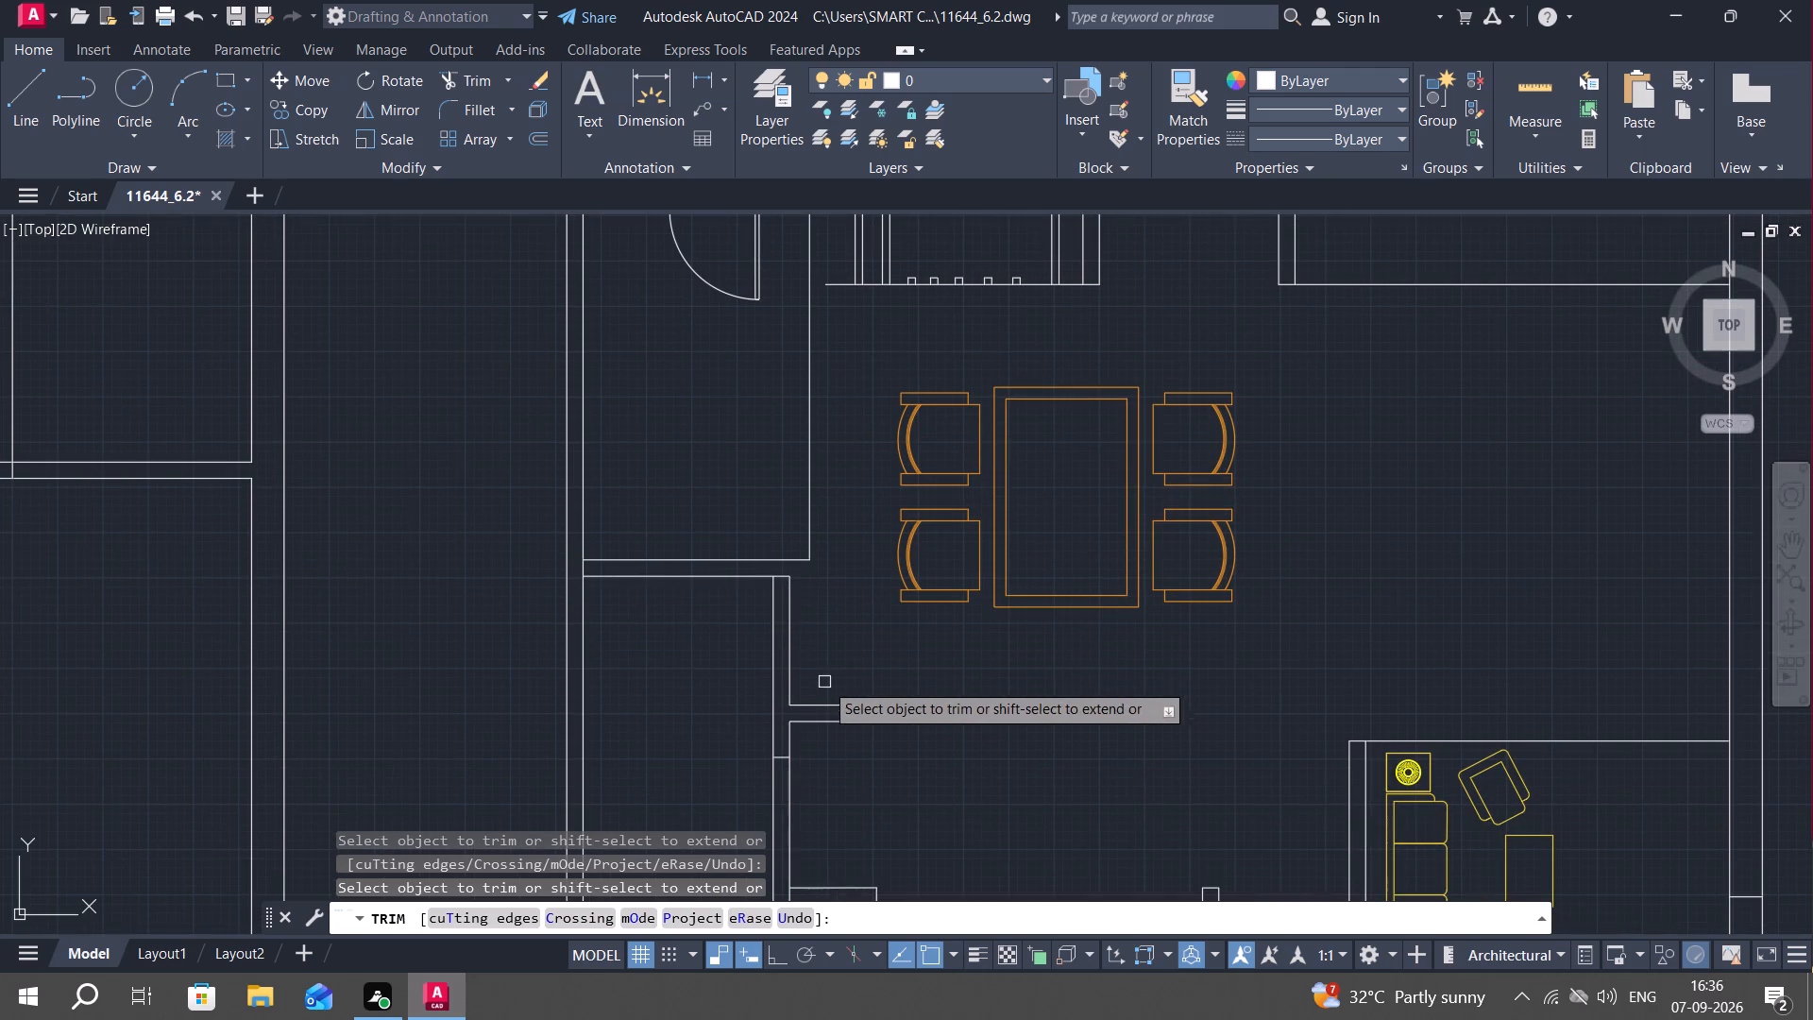
{"action": "left_click", "coordinate": [790, 662]}
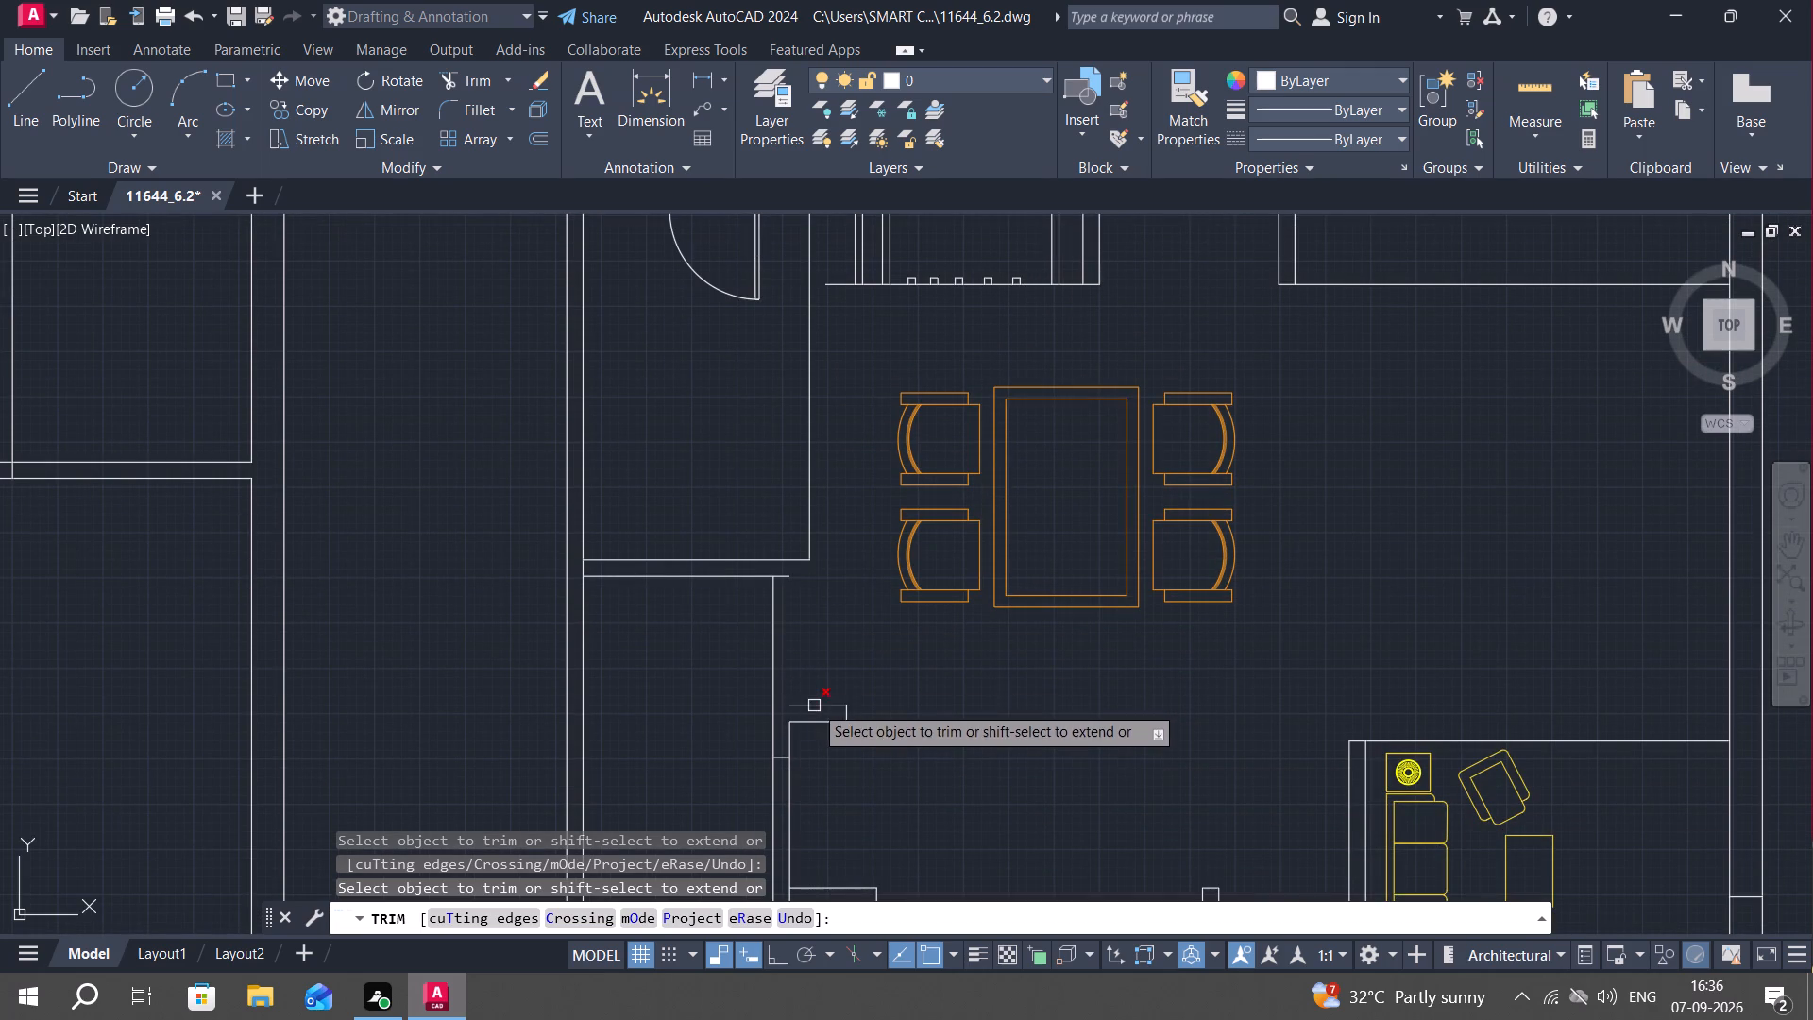
{"action": "left_click_drag", "start_coordinate": [813, 680], "coordinate": [825, 738]}
{"action": "left_click", "coordinate": [843, 721]}
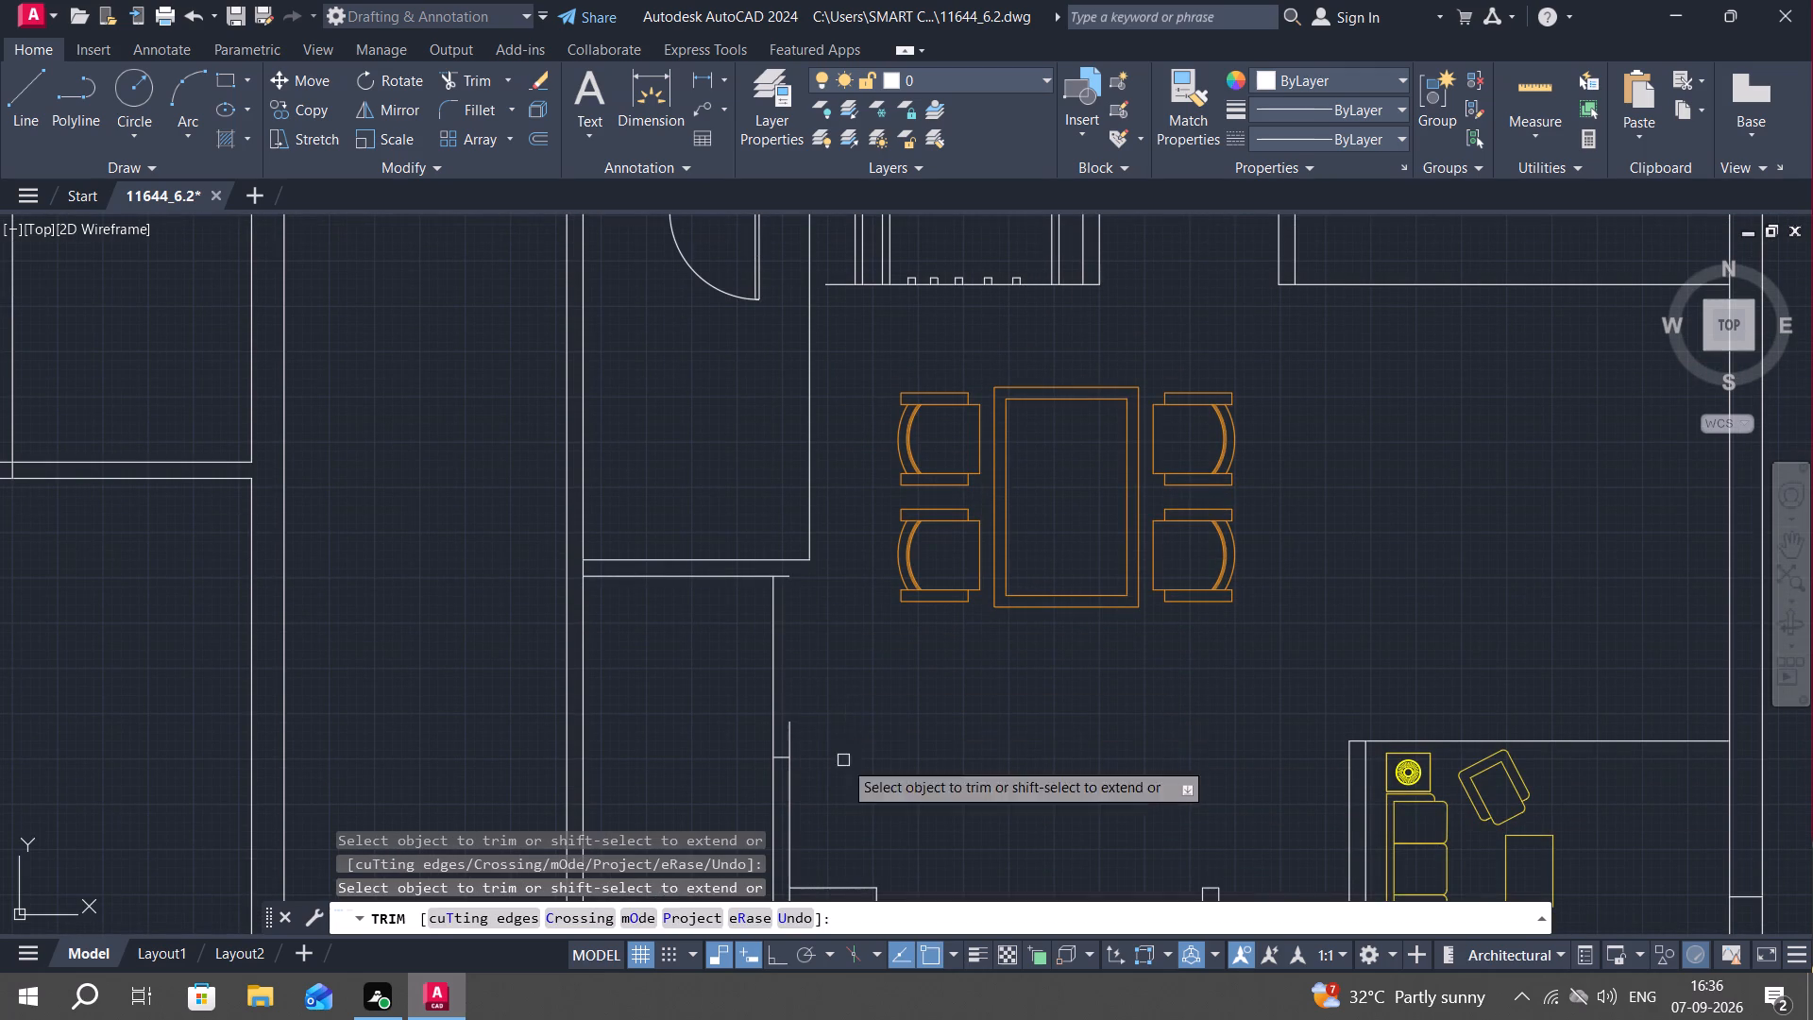
Trim away the remaining east line of the kitchen's west wall down past the counter, along with its short jamb line.
{"action": "middle_click_drag", "start_coordinate": [843, 760], "coordinate": [856, 559]}
{"action": "scroll", "coordinate": [862, 527], "scroll_direction": "down", "scroll_amount": 1}
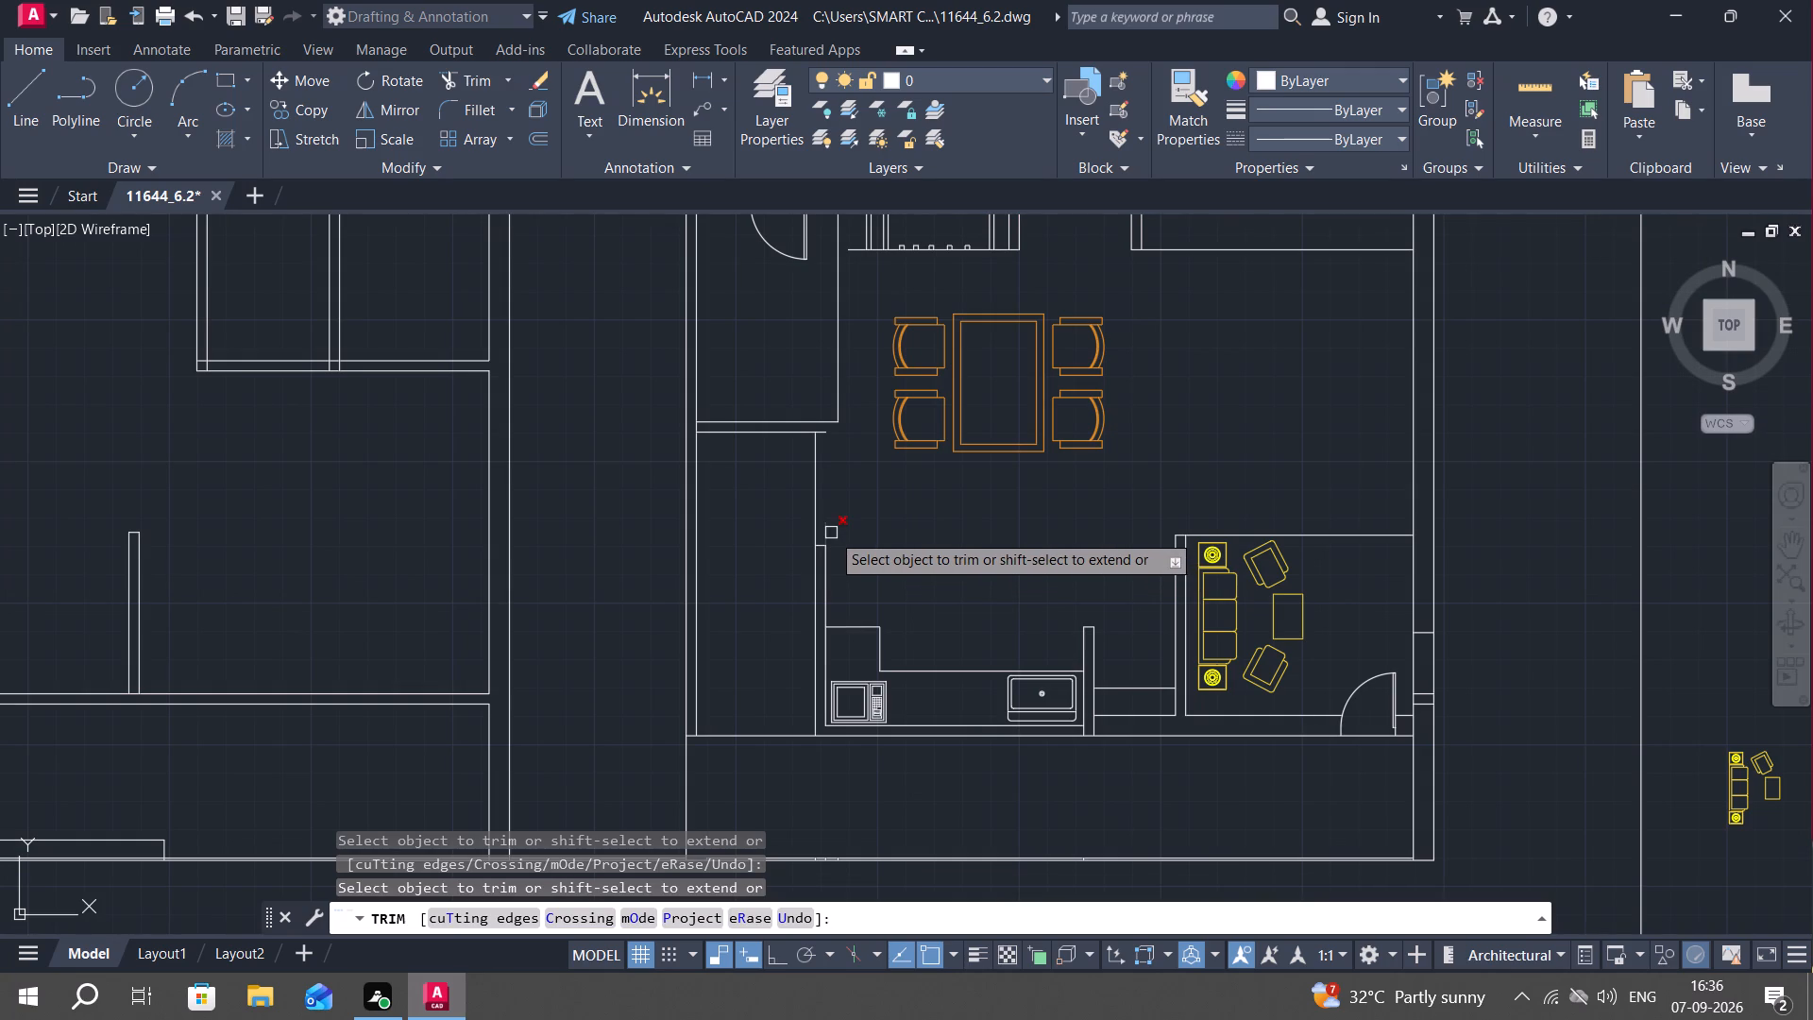
{"action": "left_click", "coordinate": [830, 532]}
{"action": "left_click", "coordinate": [833, 577]}
{"action": "left_click", "coordinate": [825, 569]}
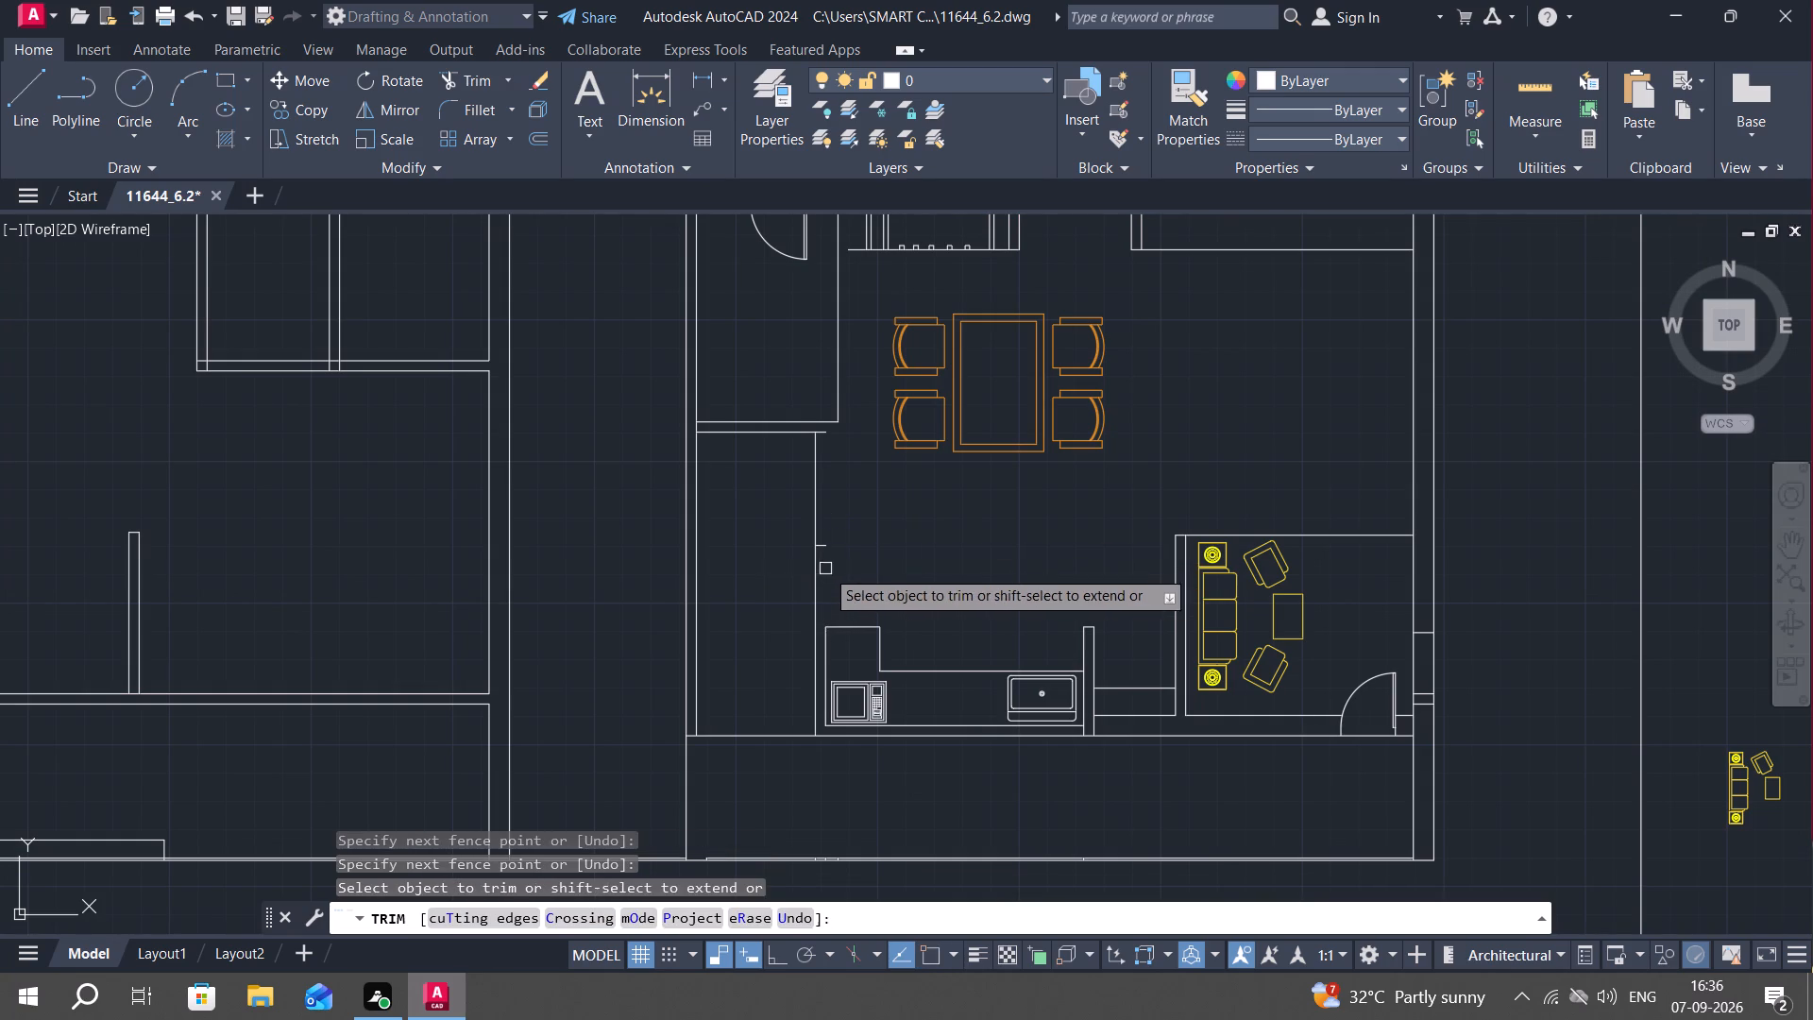
{"action": "left_click", "coordinate": [822, 549]}
{"action": "left_click", "coordinate": [823, 664]}
{"action": "key", "text": "Escape"}
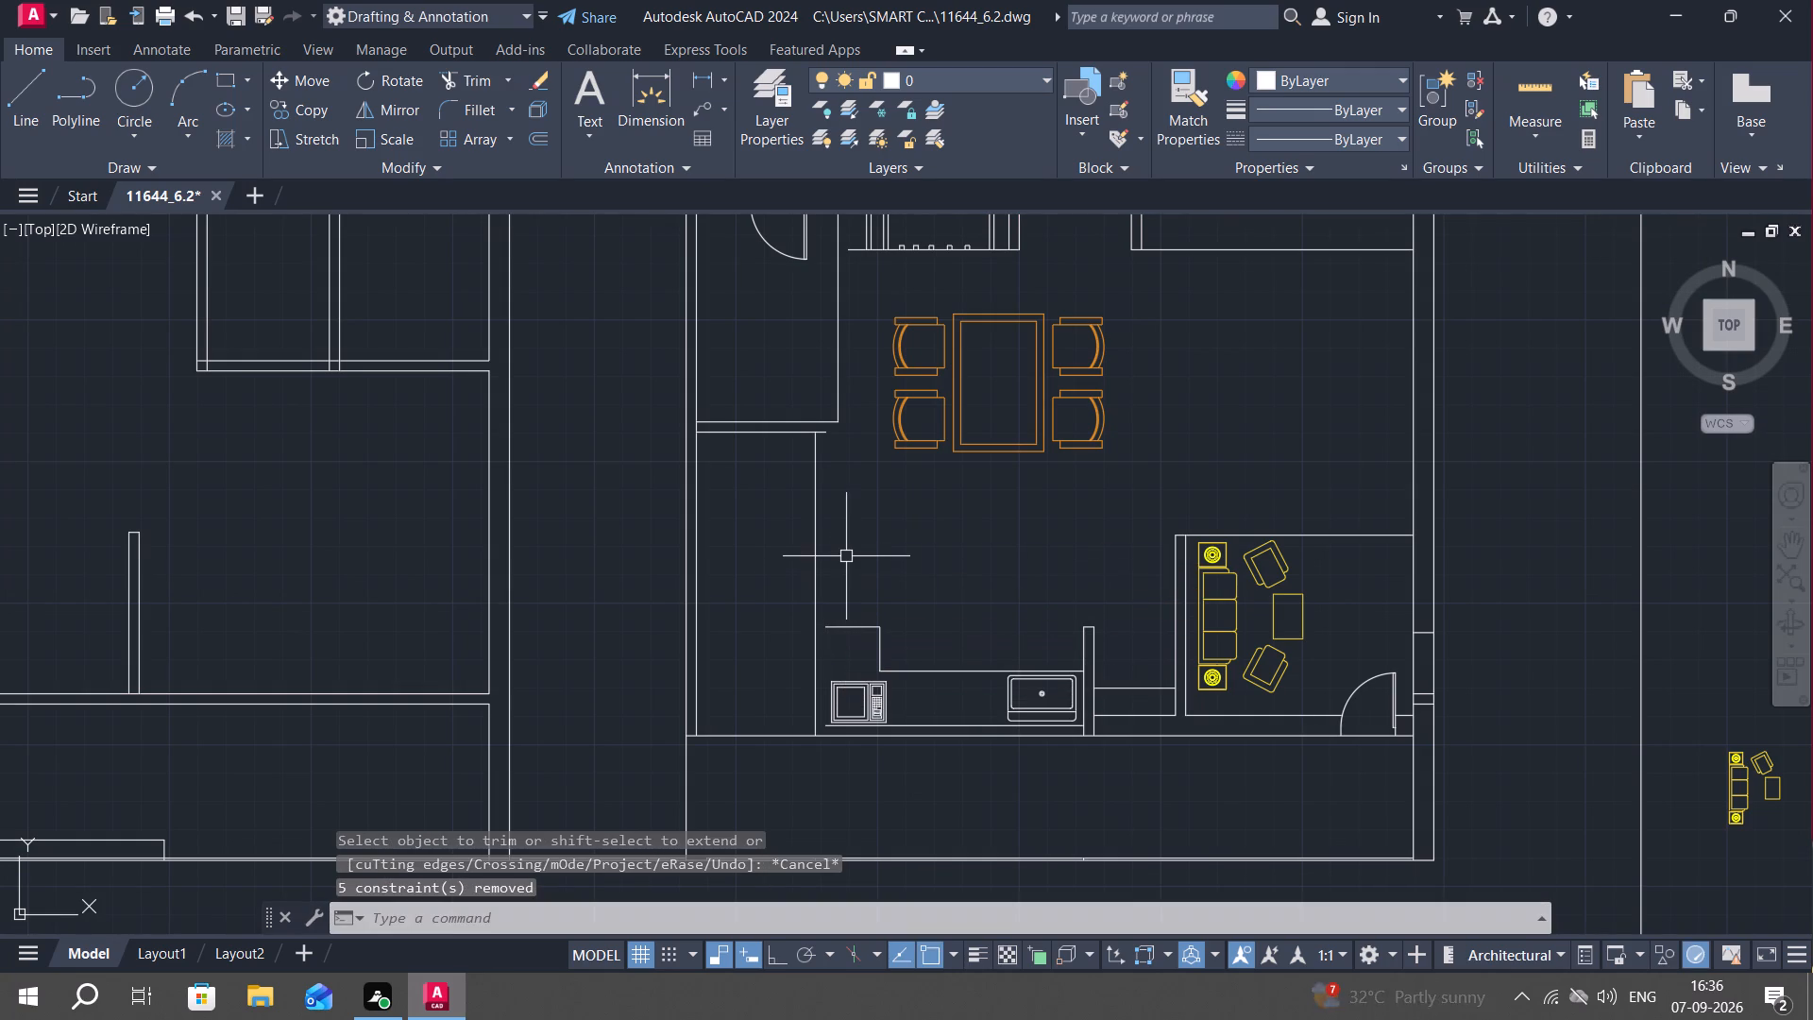
Offset the kitchen's west wall line and the partition line west of the dining table 4.5" to the west.
{"action": "type", "text": "O"}
{"action": "key", "text": "space"}
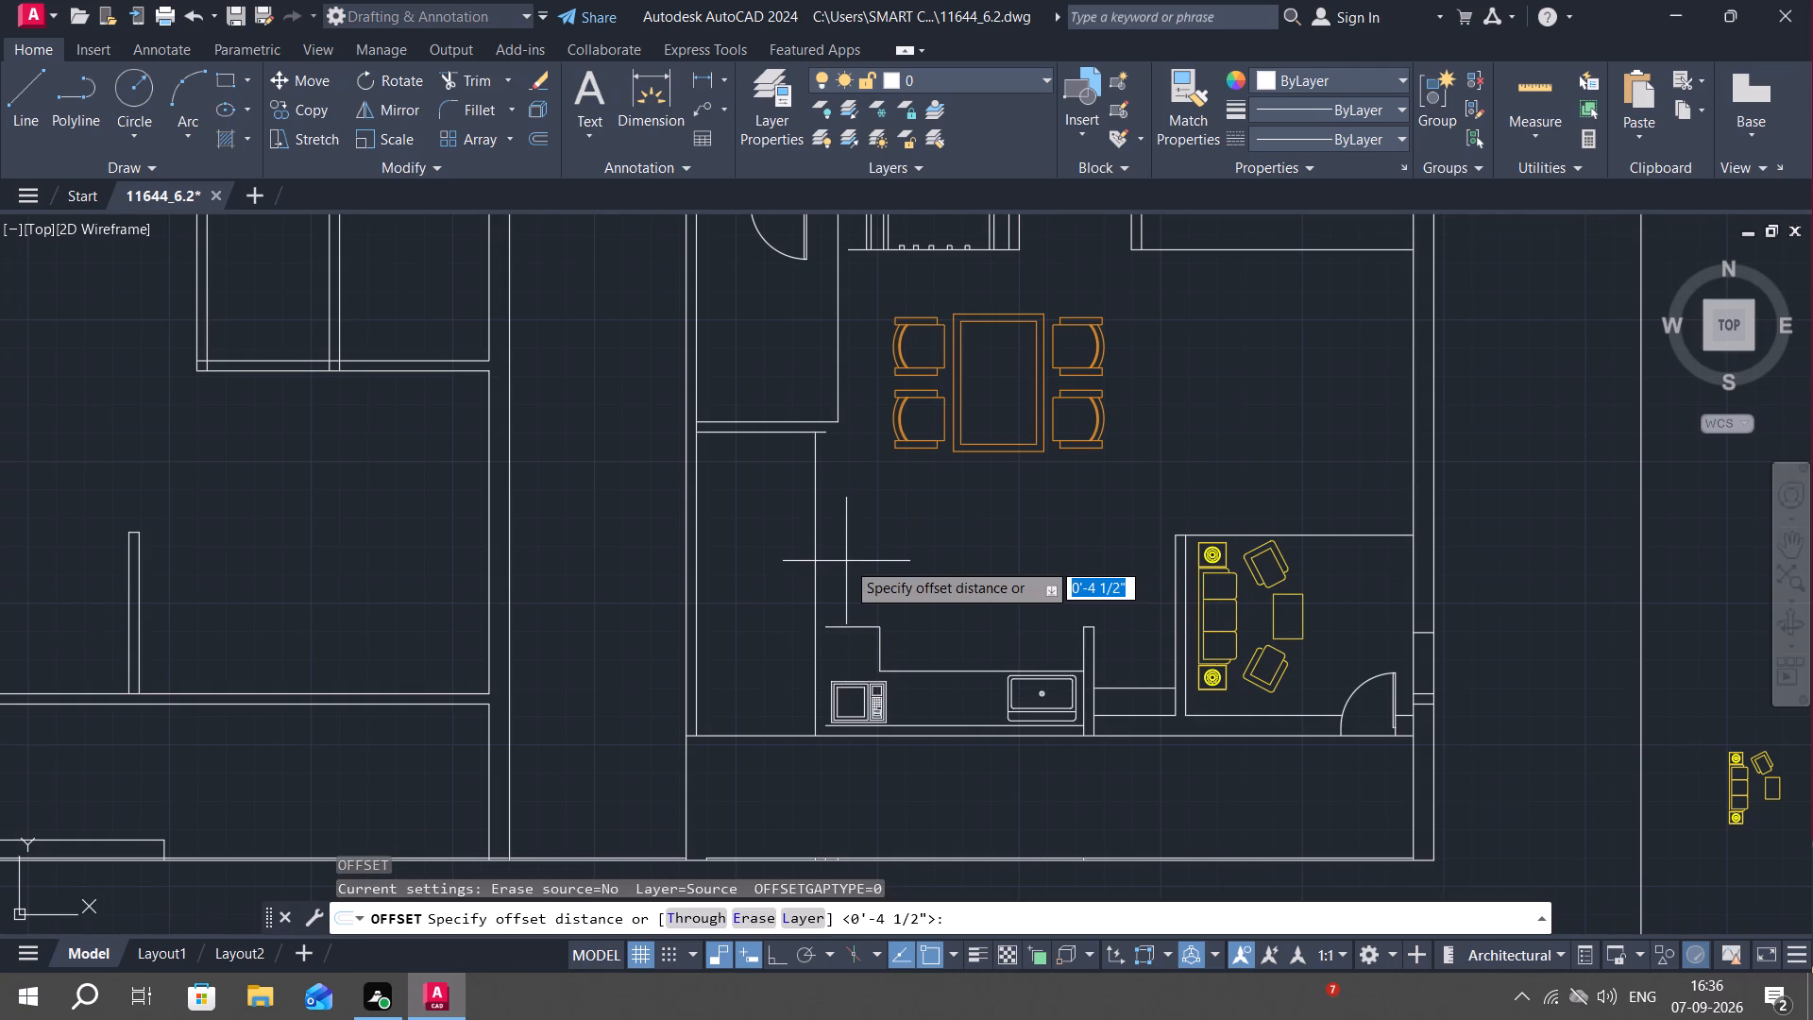
{"action": "key", "text": "4"}
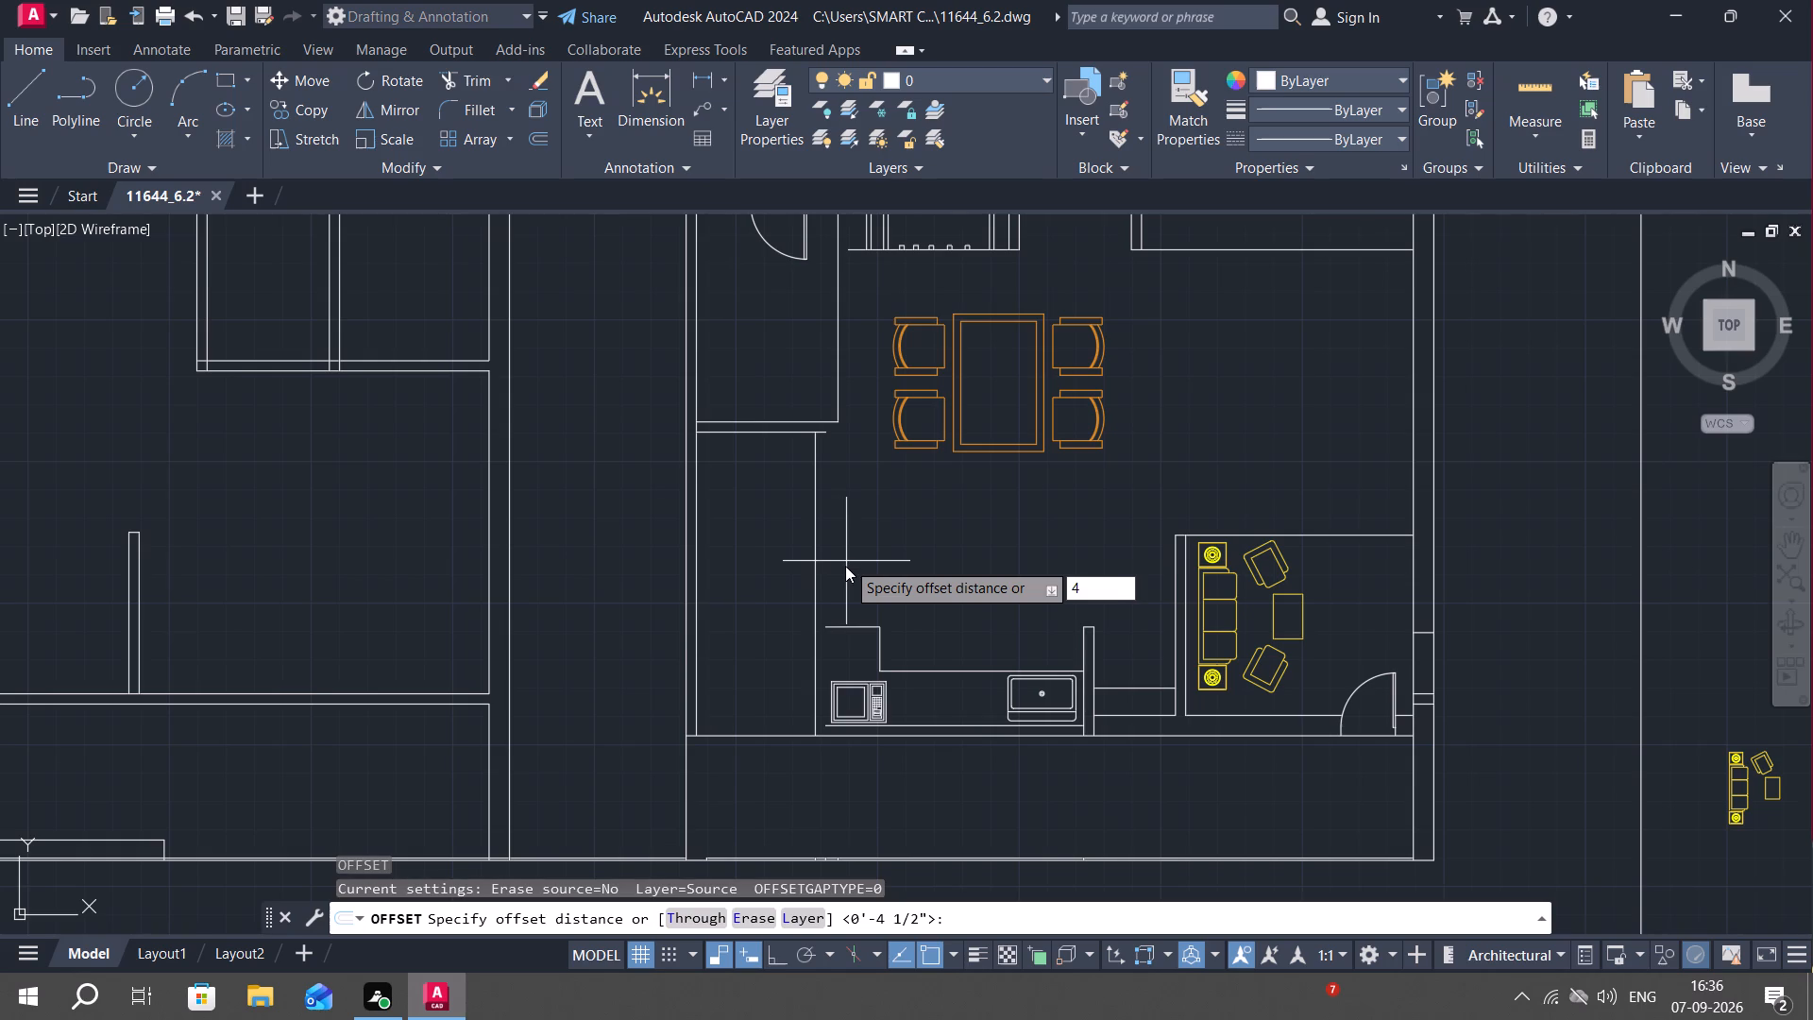
{"action": "key", "text": "period"}
{"action": "type", "text": "5\""}
{"action": "key", "text": "space"}
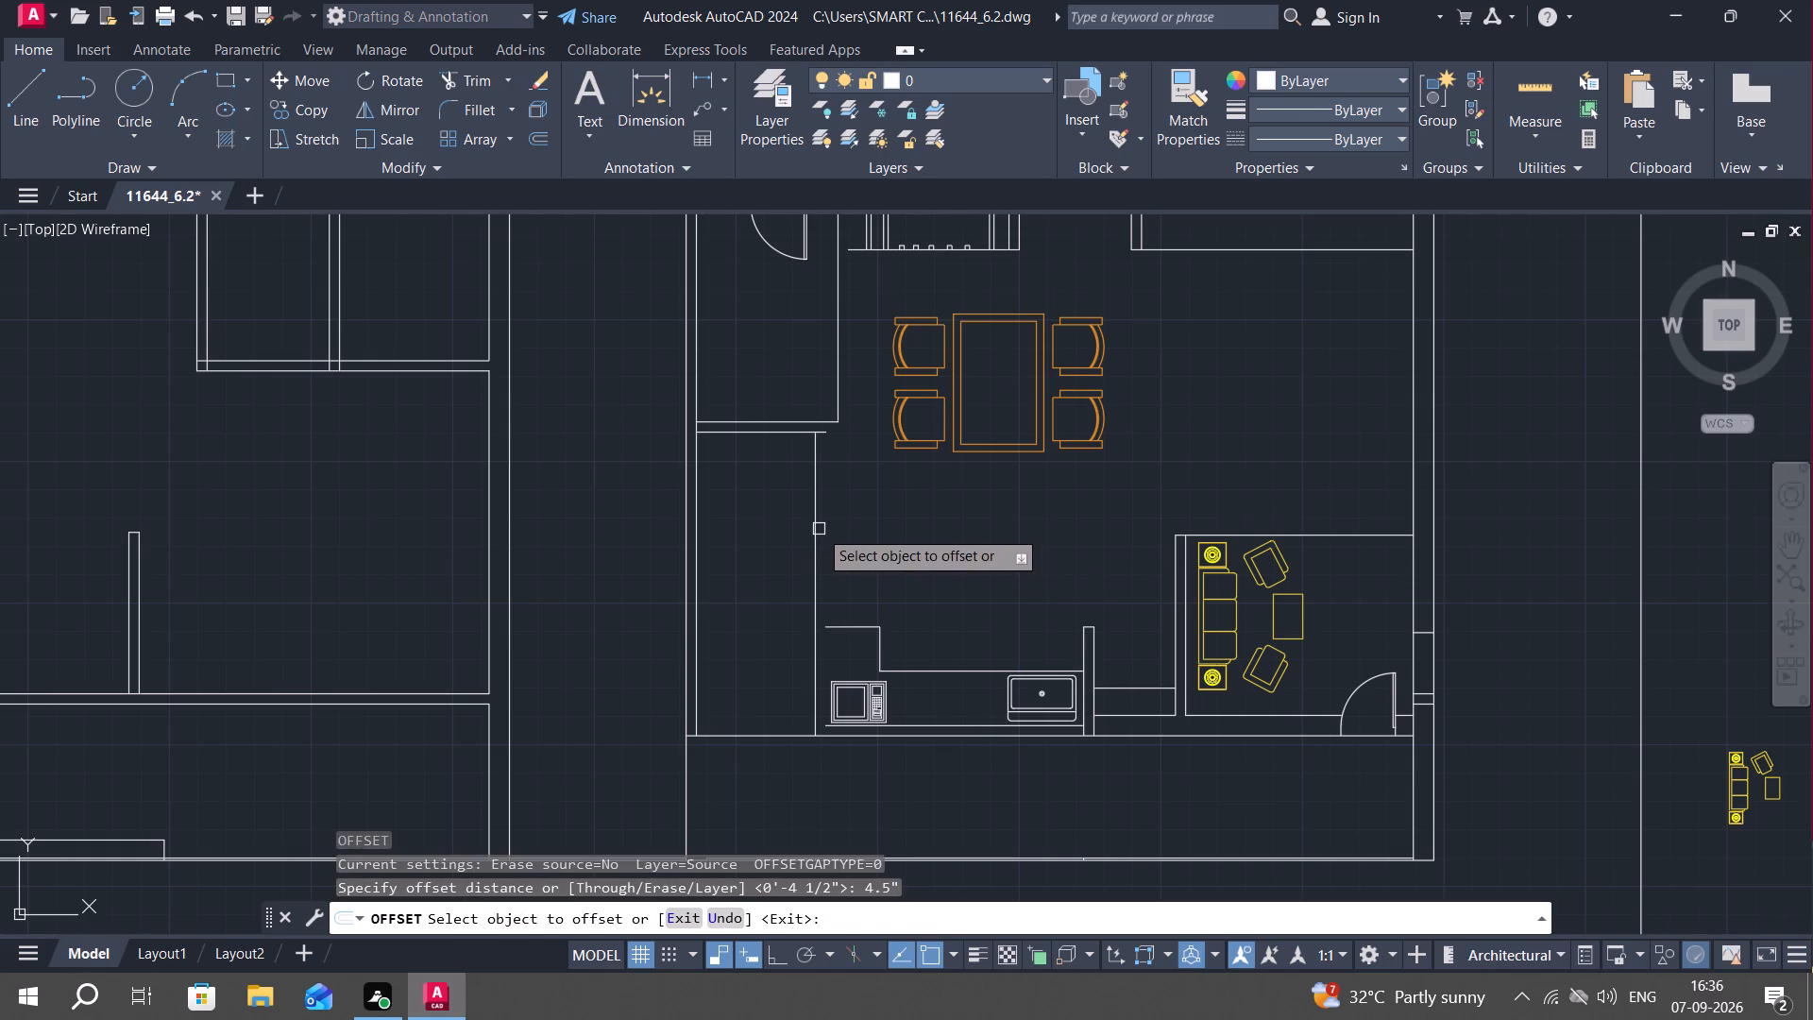
{"action": "left_click", "coordinate": [819, 529]}
{"action": "left_click", "coordinate": [762, 549]}
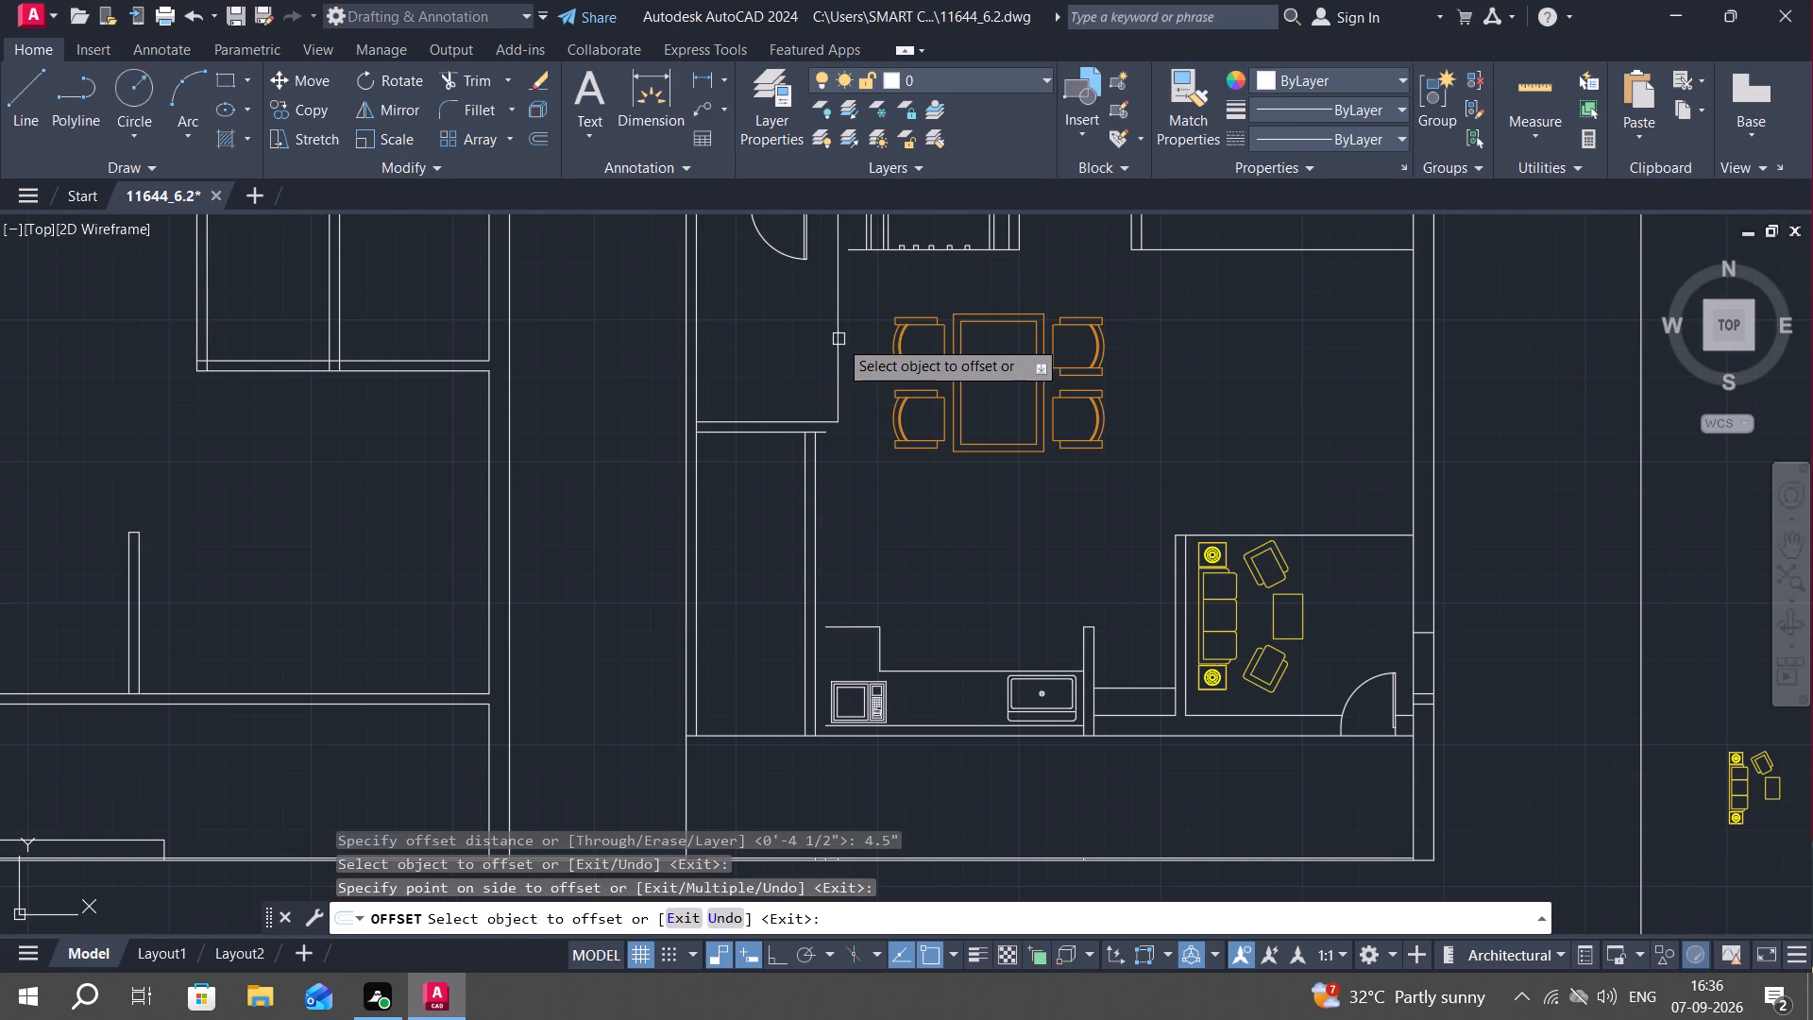
{"action": "left_click", "coordinate": [838, 338]}
{"action": "left_click", "coordinate": [779, 345]}
{"action": "middle_click_drag", "start_coordinate": [894, 480], "coordinate": [890, 676]}
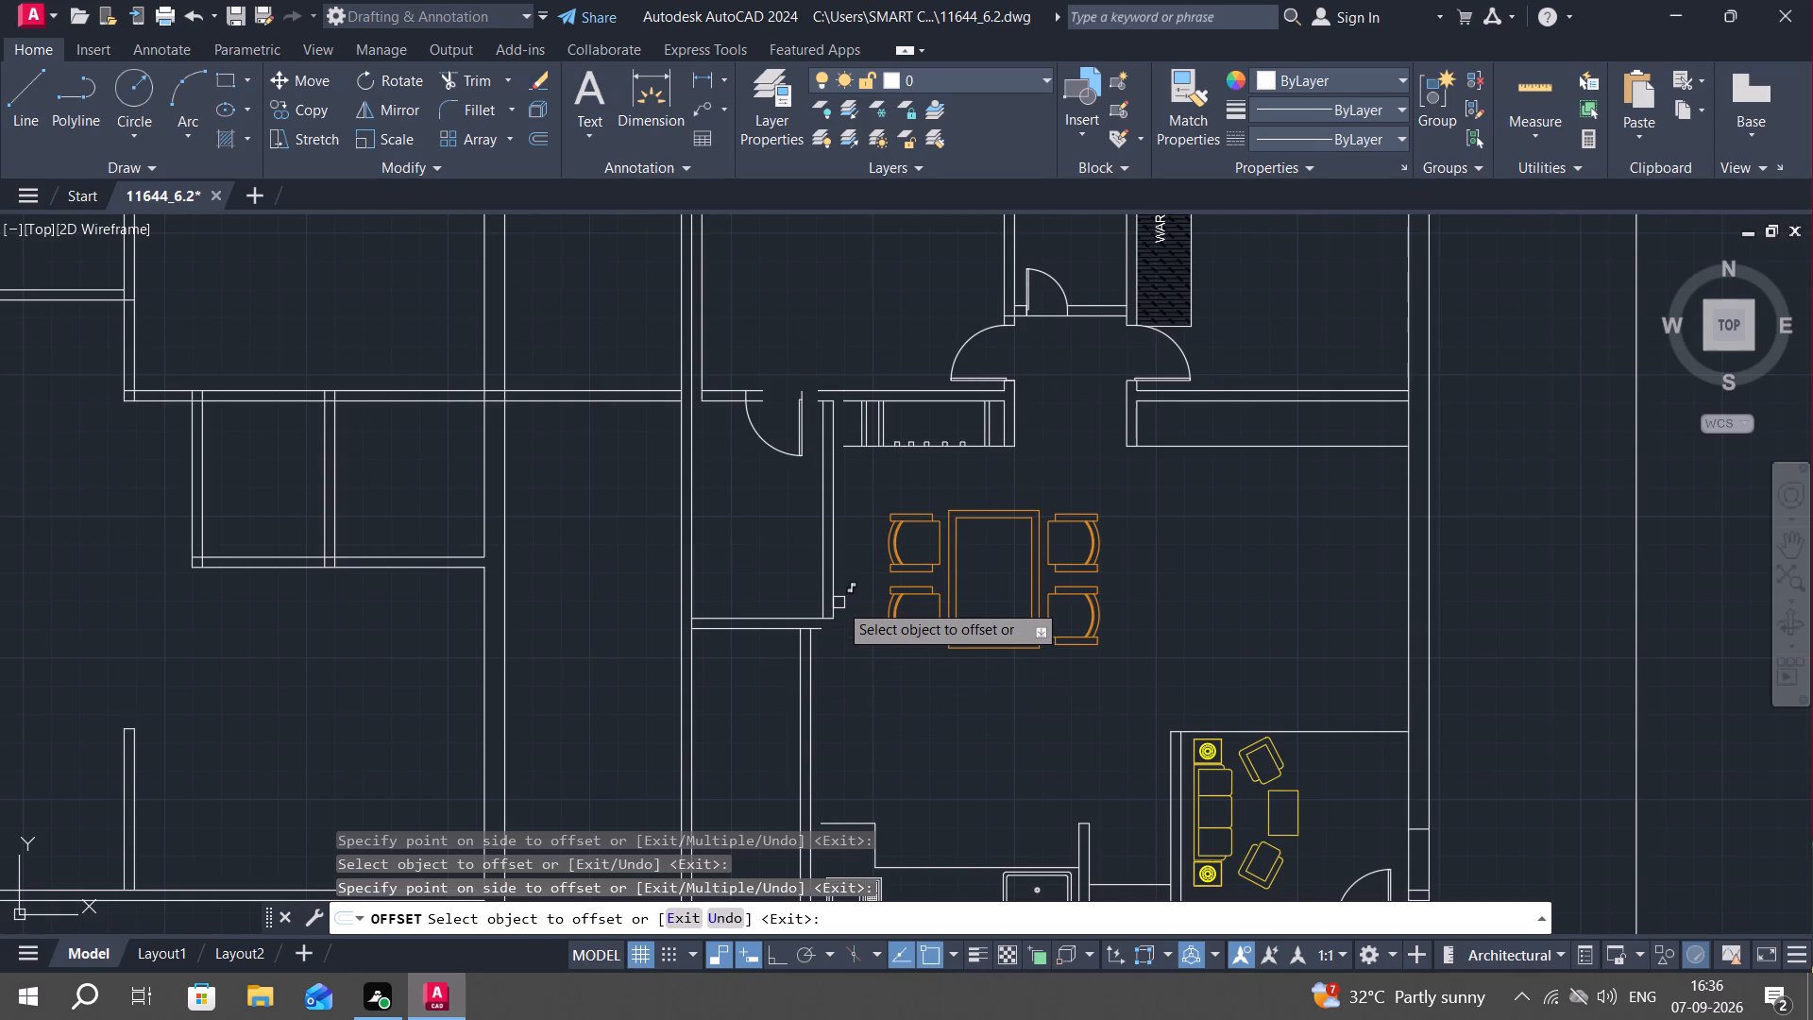
{"action": "key", "text": "Escape"}
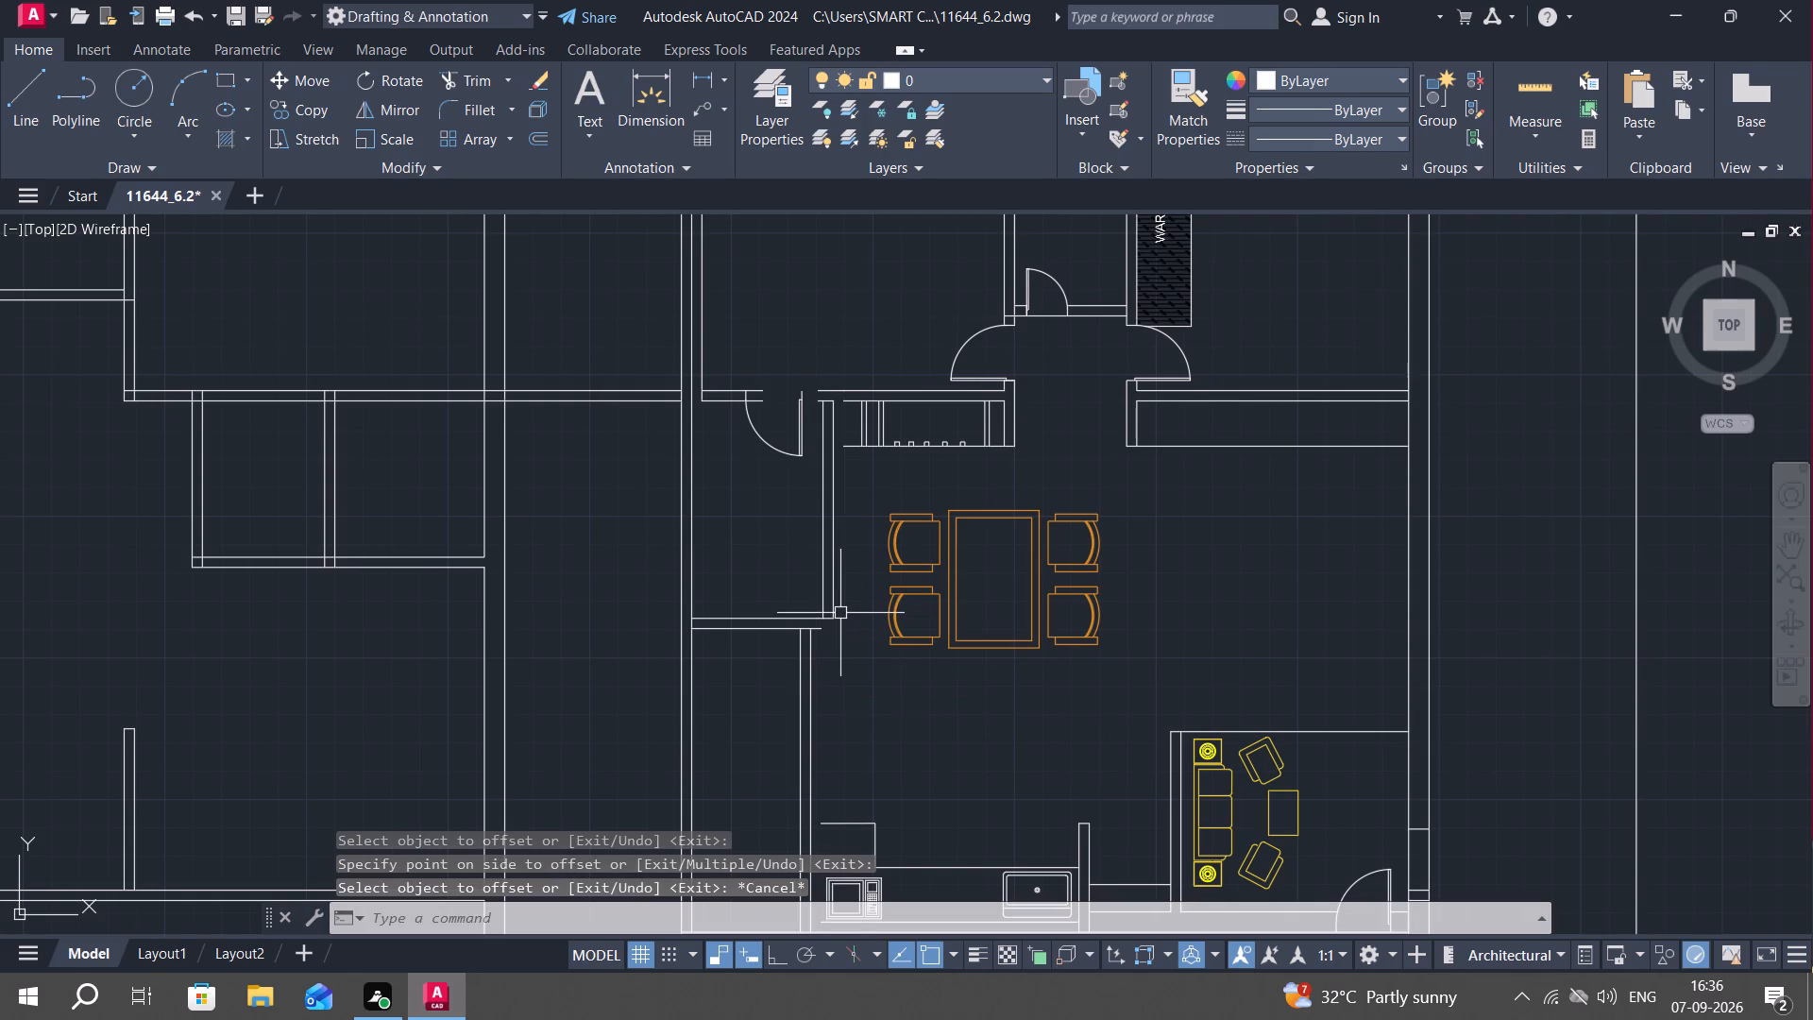
Extend the niche's lower line west to the partition and the wall's upper line west across the door opening.
{"action": "type", "text": "EX"}
{"action": "key", "text": "space"}
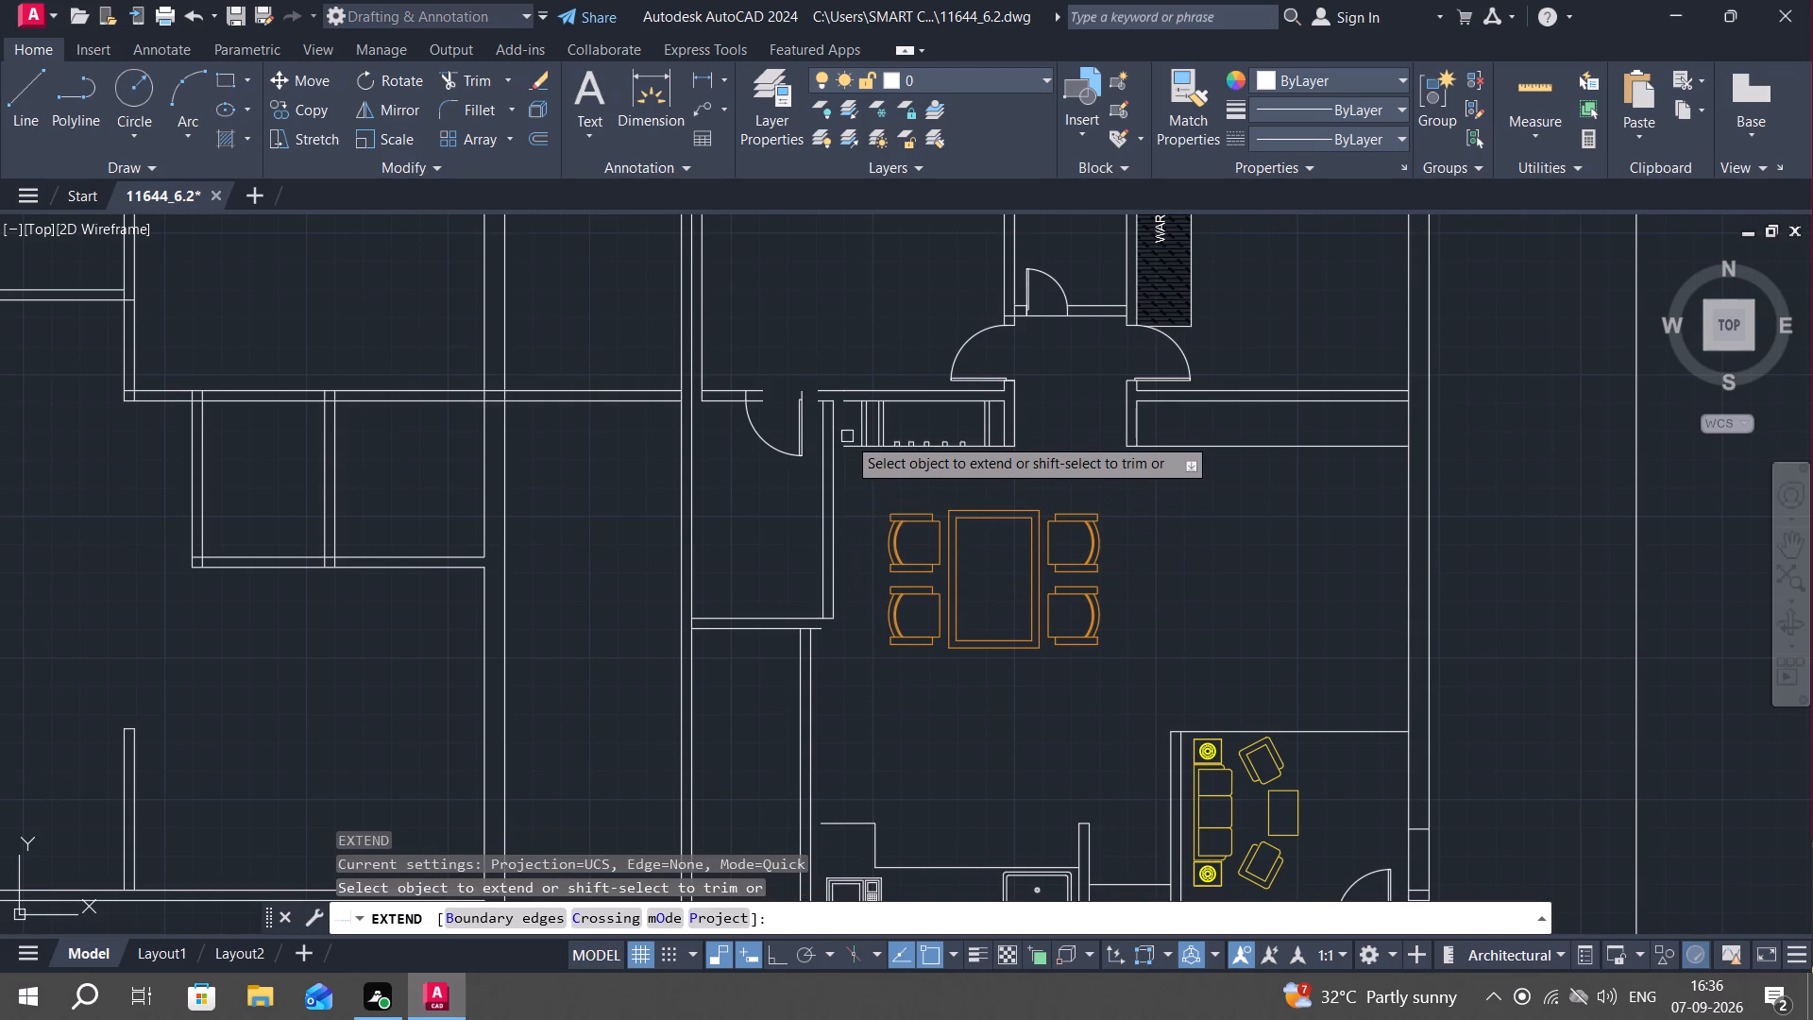
{"action": "left_click", "coordinate": [852, 445]}
{"action": "left_click", "coordinate": [850, 401]}
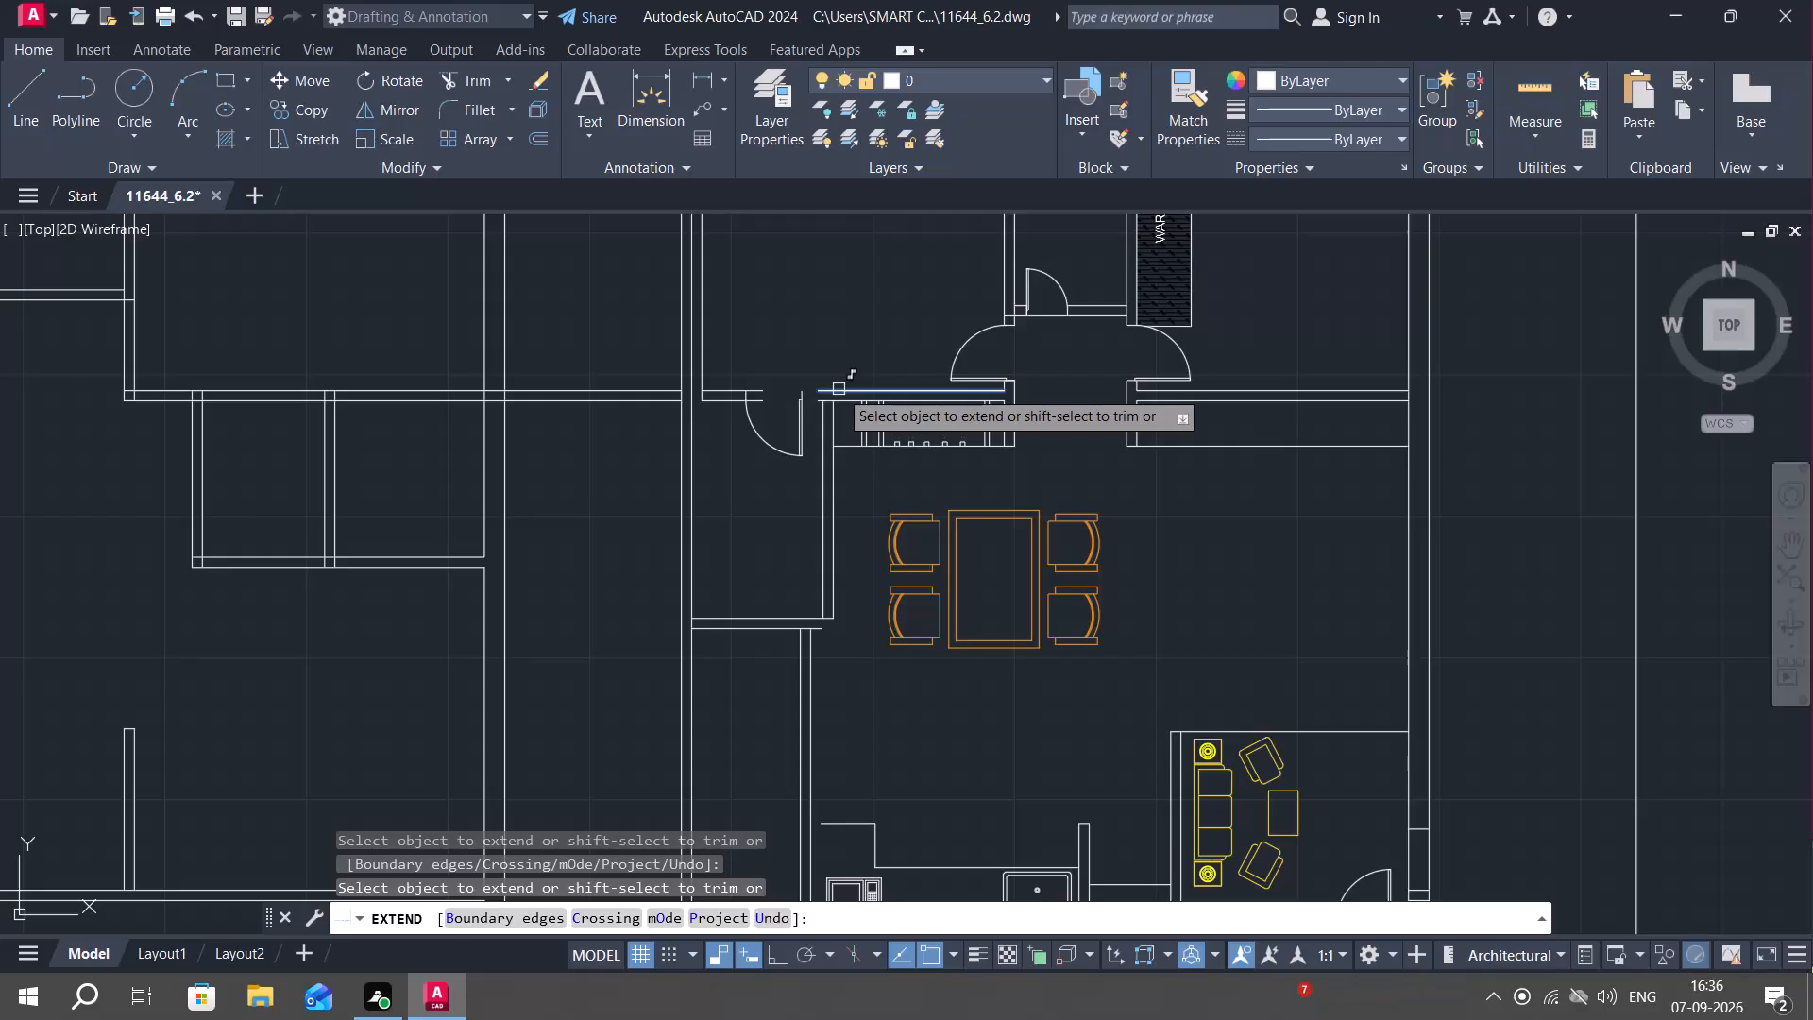
{"action": "left_click", "coordinate": [837, 389]}
{"action": "left_click", "coordinate": [827, 390]}
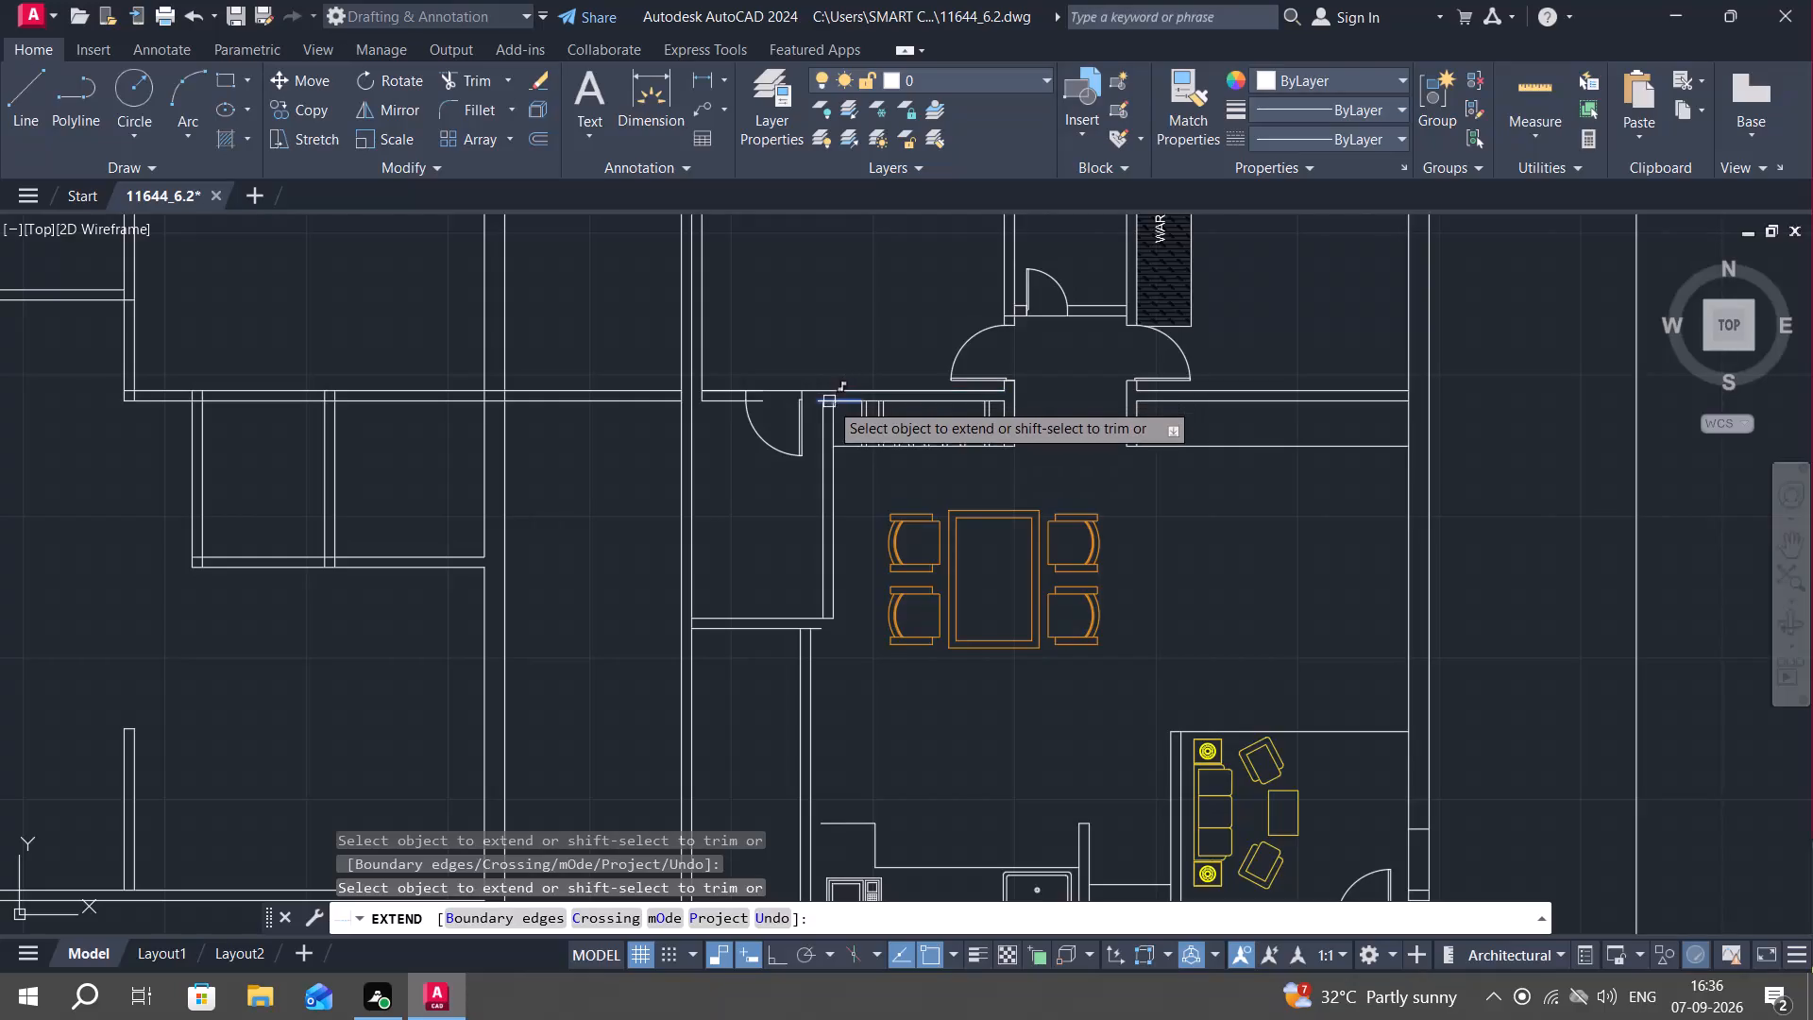
{"action": "scroll", "coordinate": [832, 409], "scroll_direction": "up", "scroll_amount": 3}
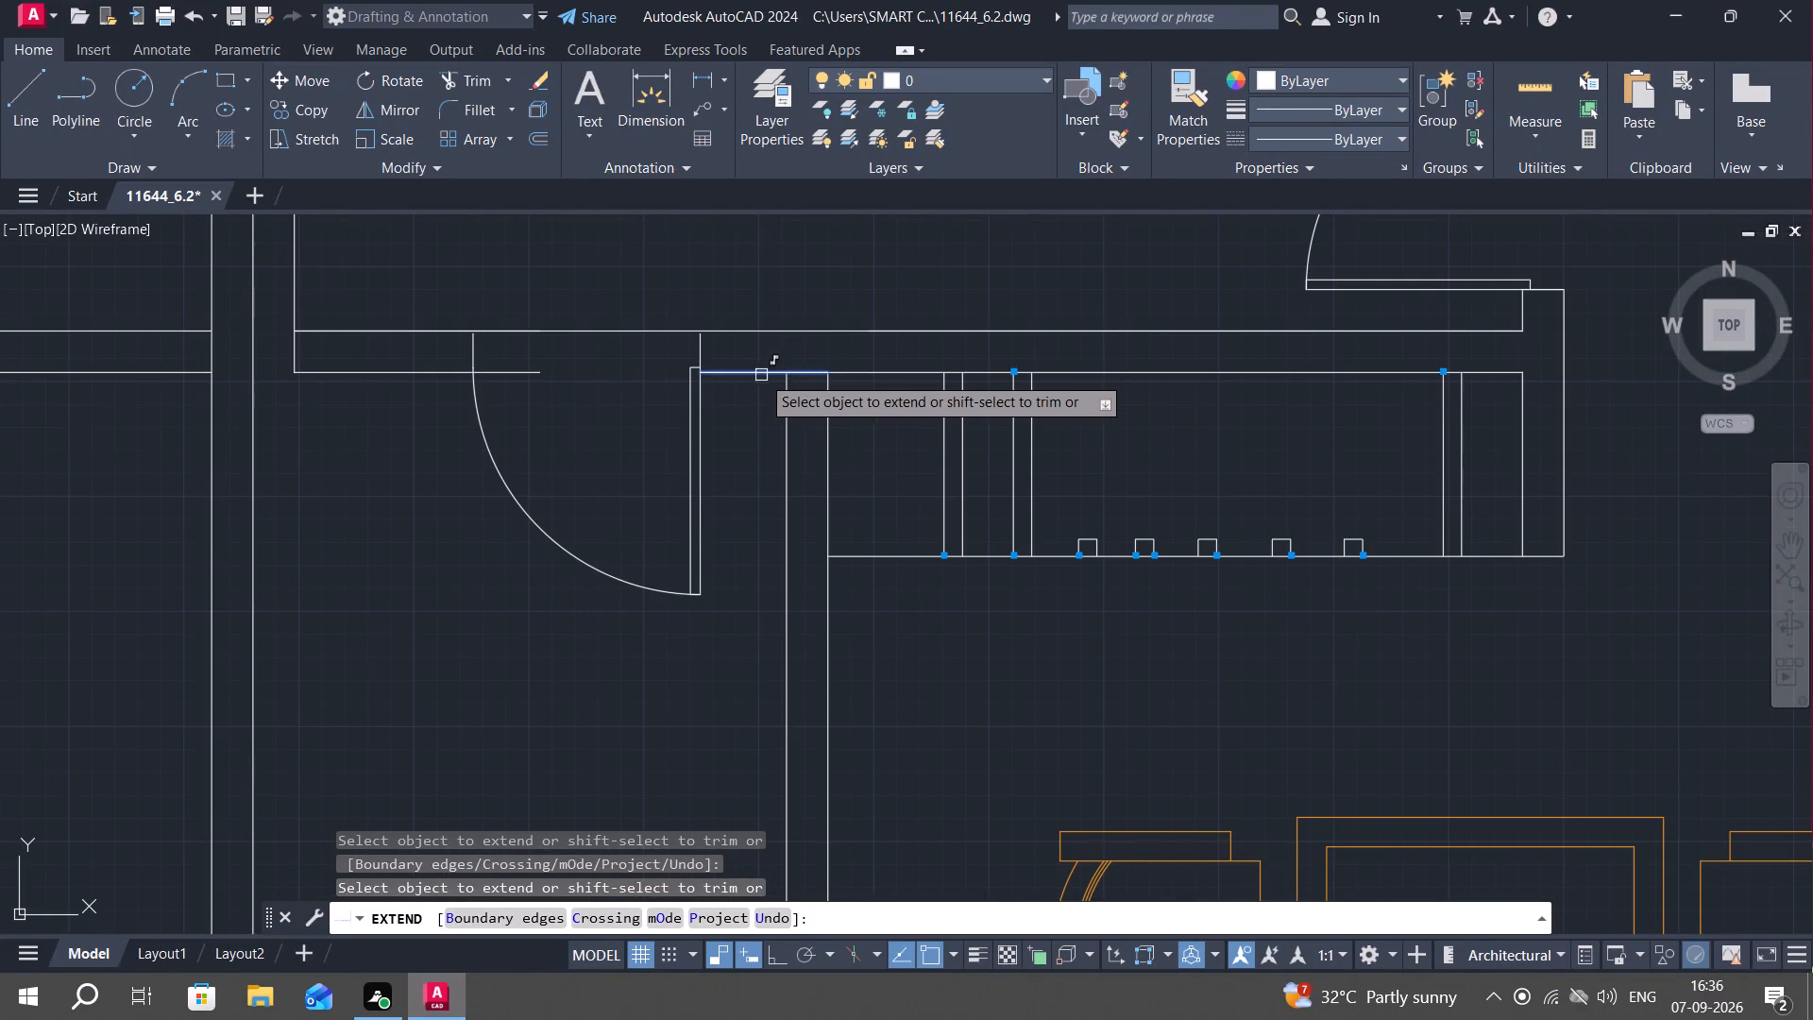
{"action": "left_click", "coordinate": [758, 375]}
{"action": "key", "text": "Escape"}
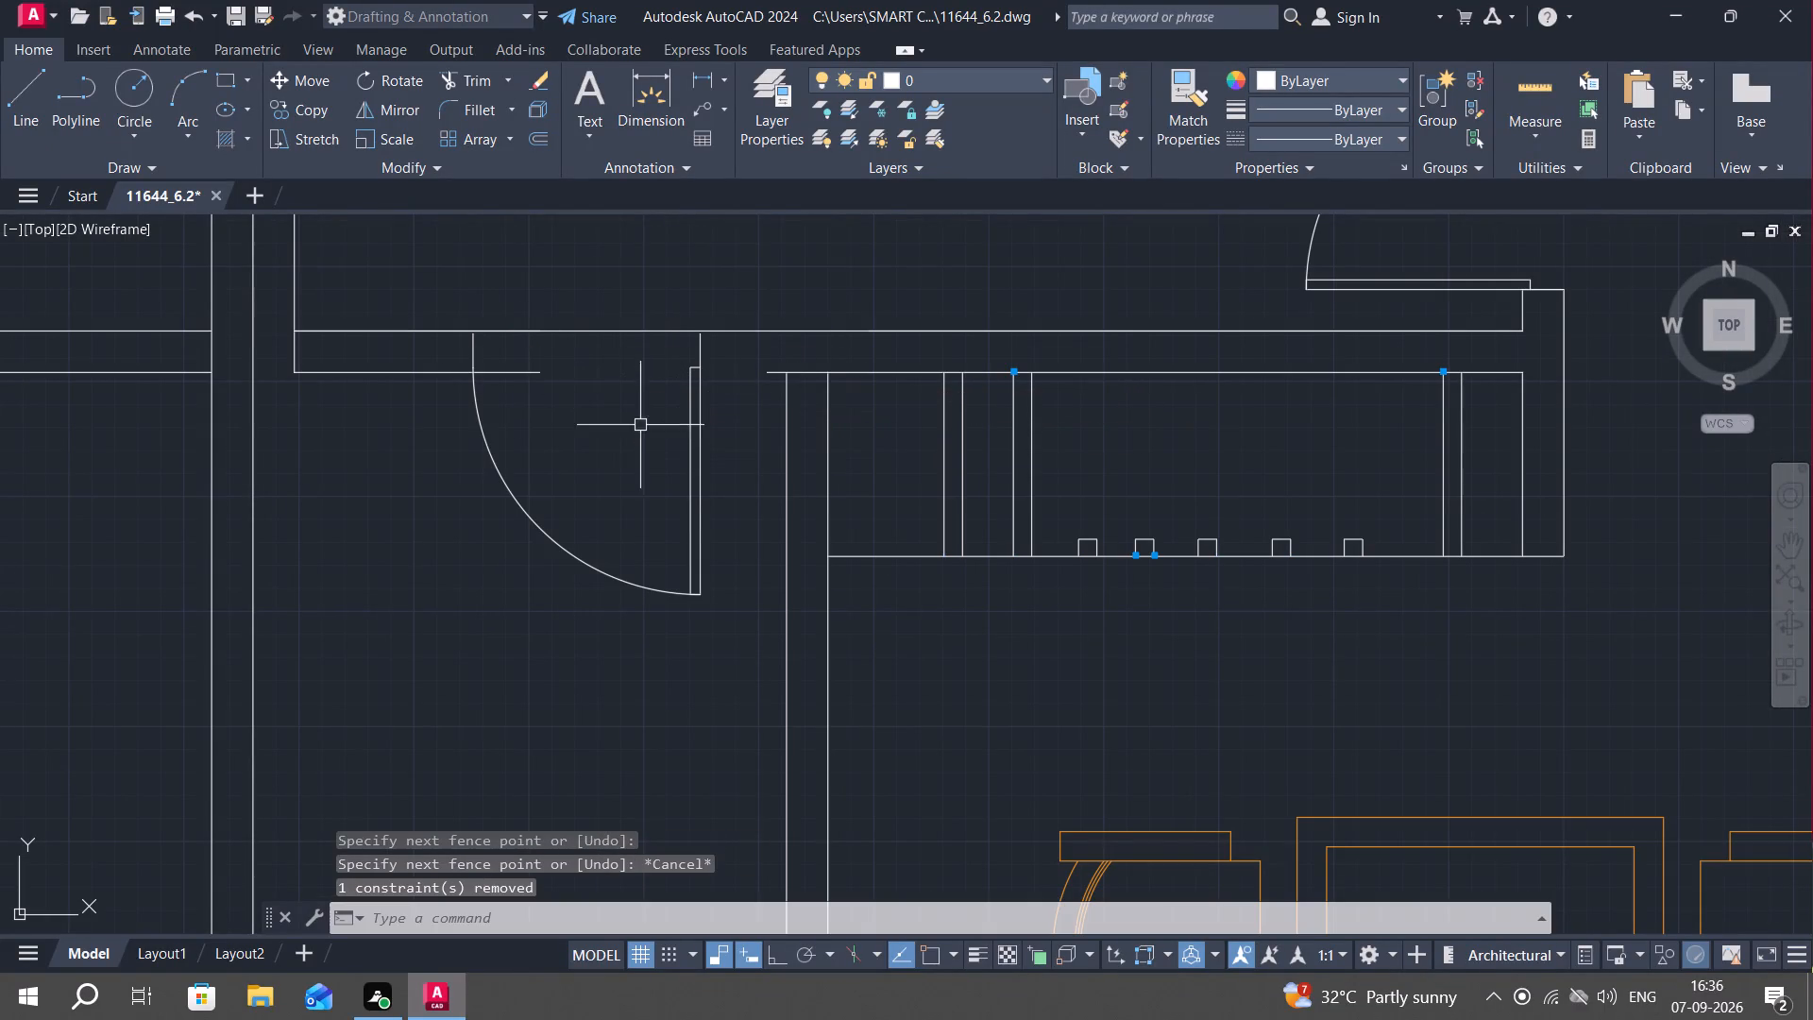
Trim the wall's lower line where it projects into the door opening past the west jamb.
{"action": "type", "text": "TR"}
{"action": "key", "text": "space"}
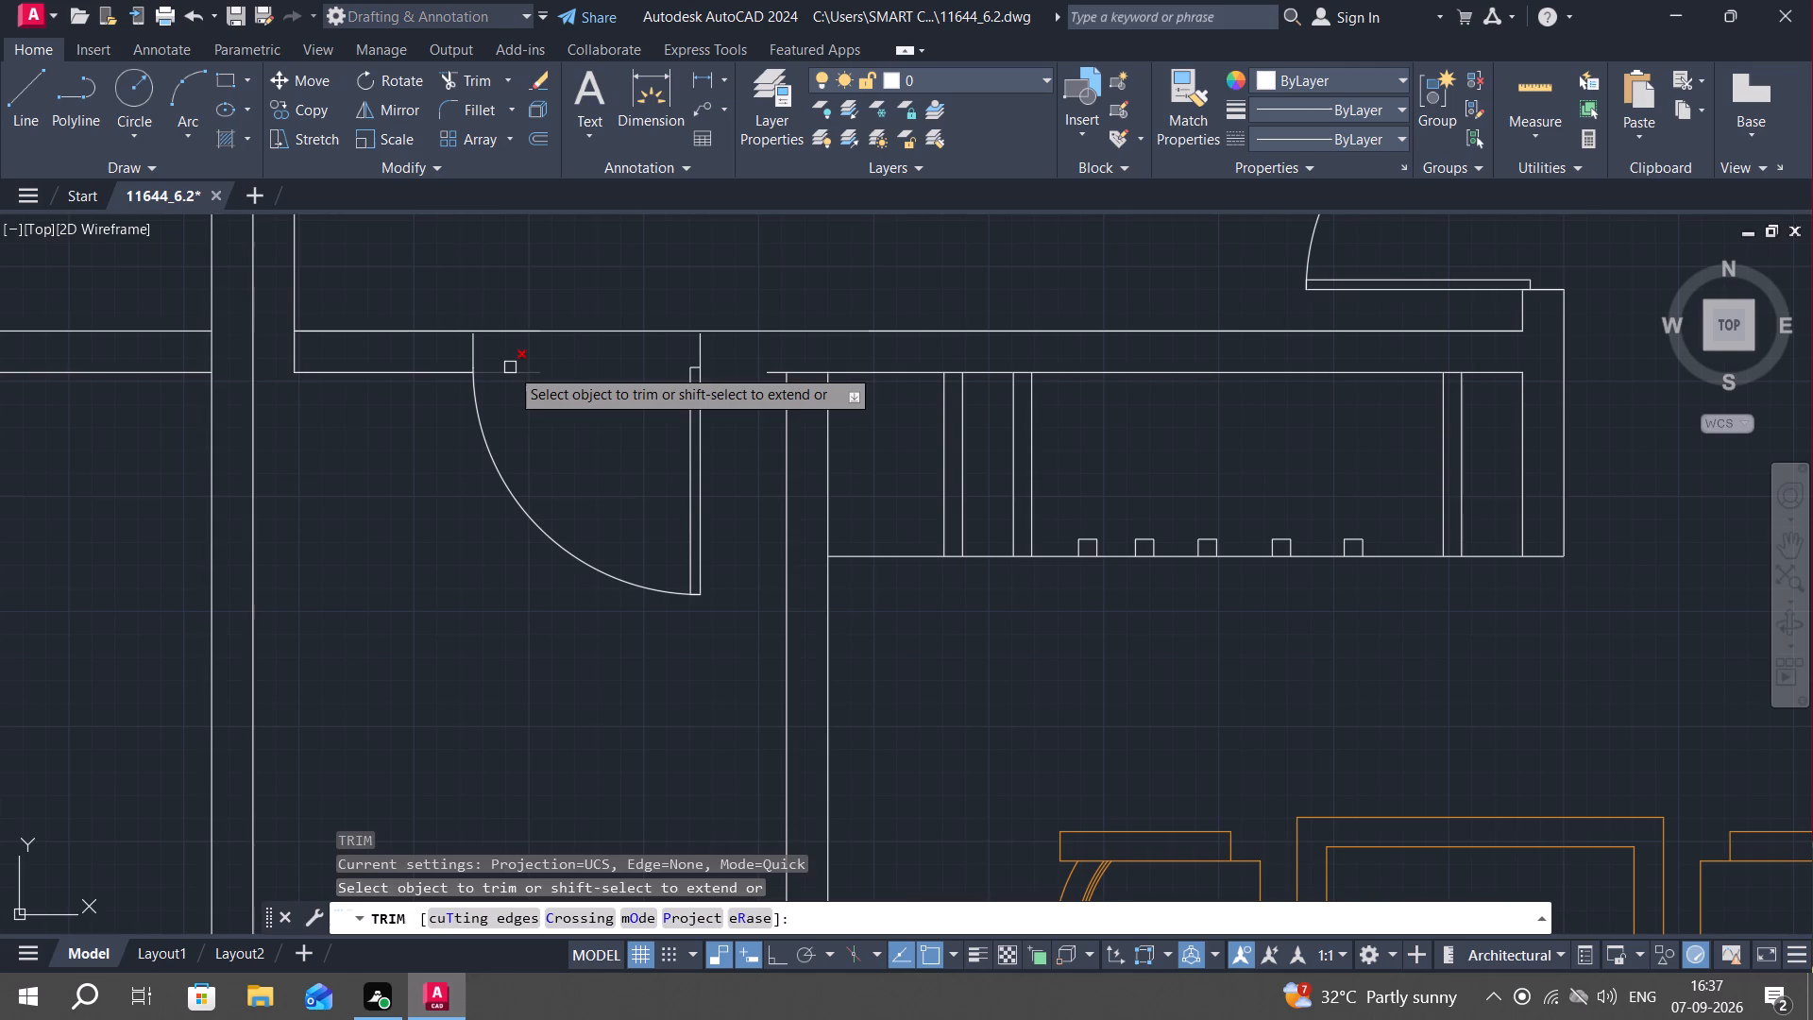
{"action": "left_click", "coordinate": [511, 372]}
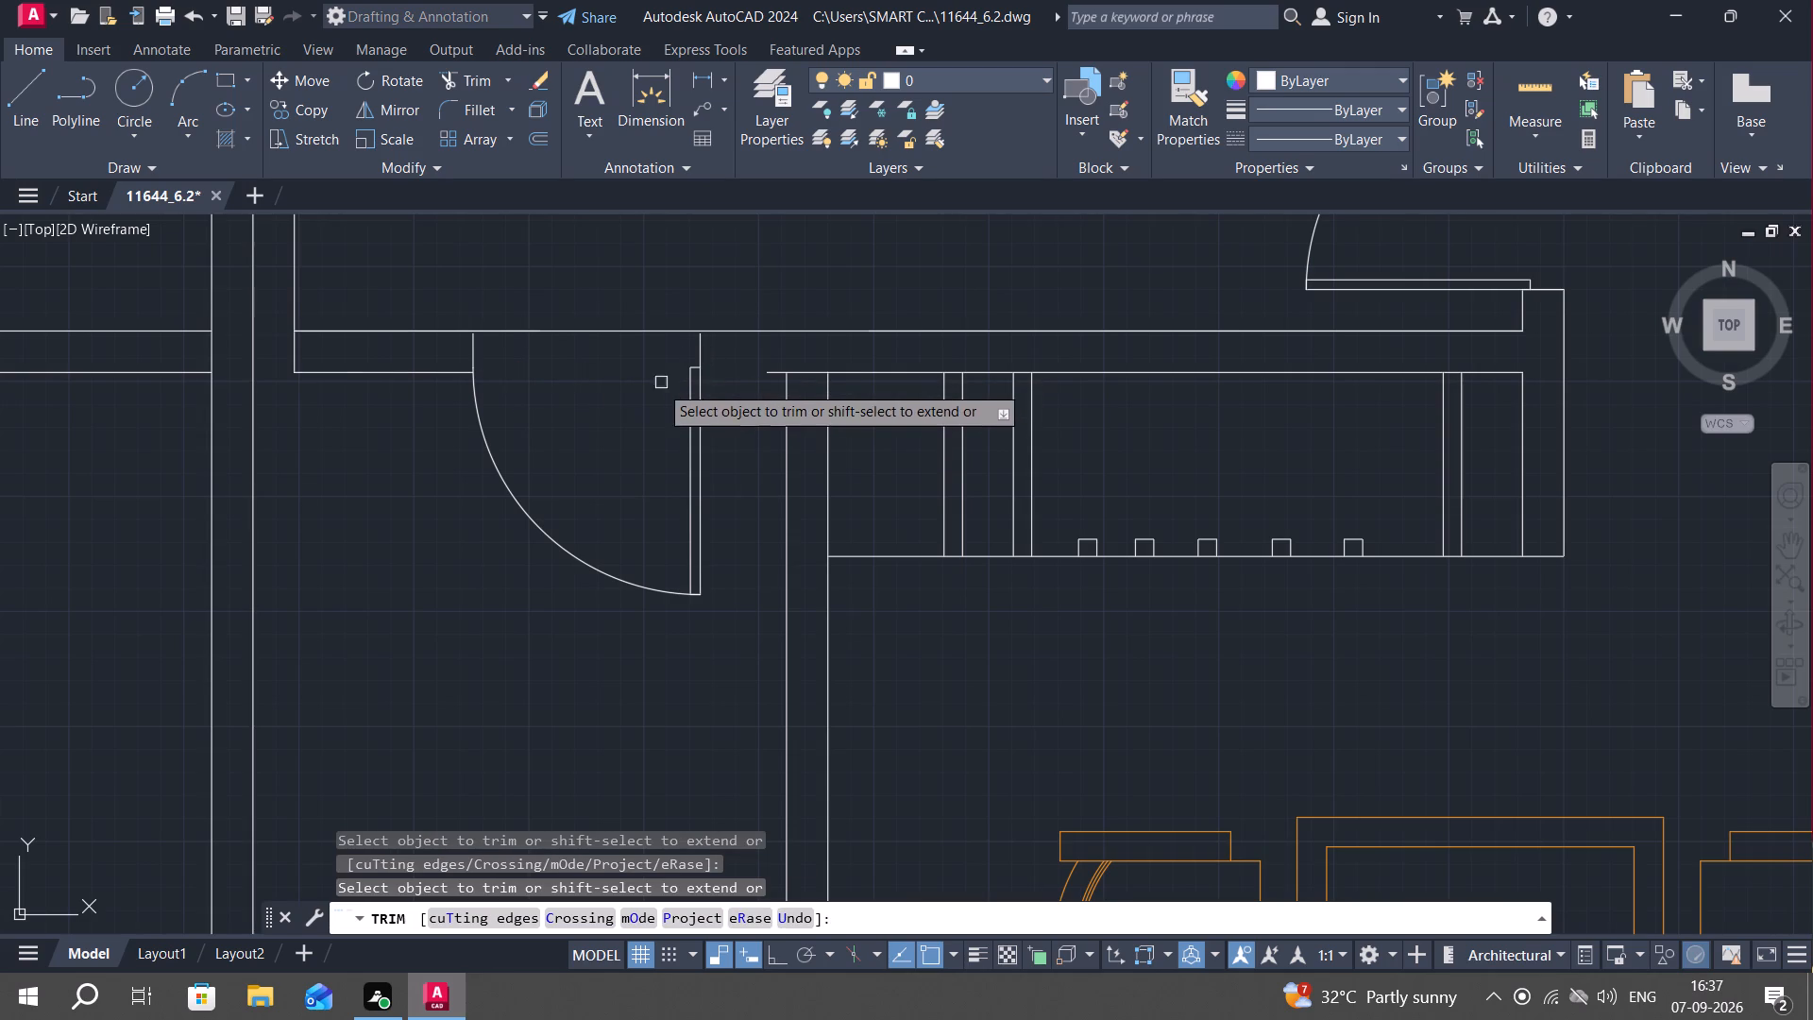
{"action": "key", "text": "Escape"}
{"action": "key", "text": "r"}
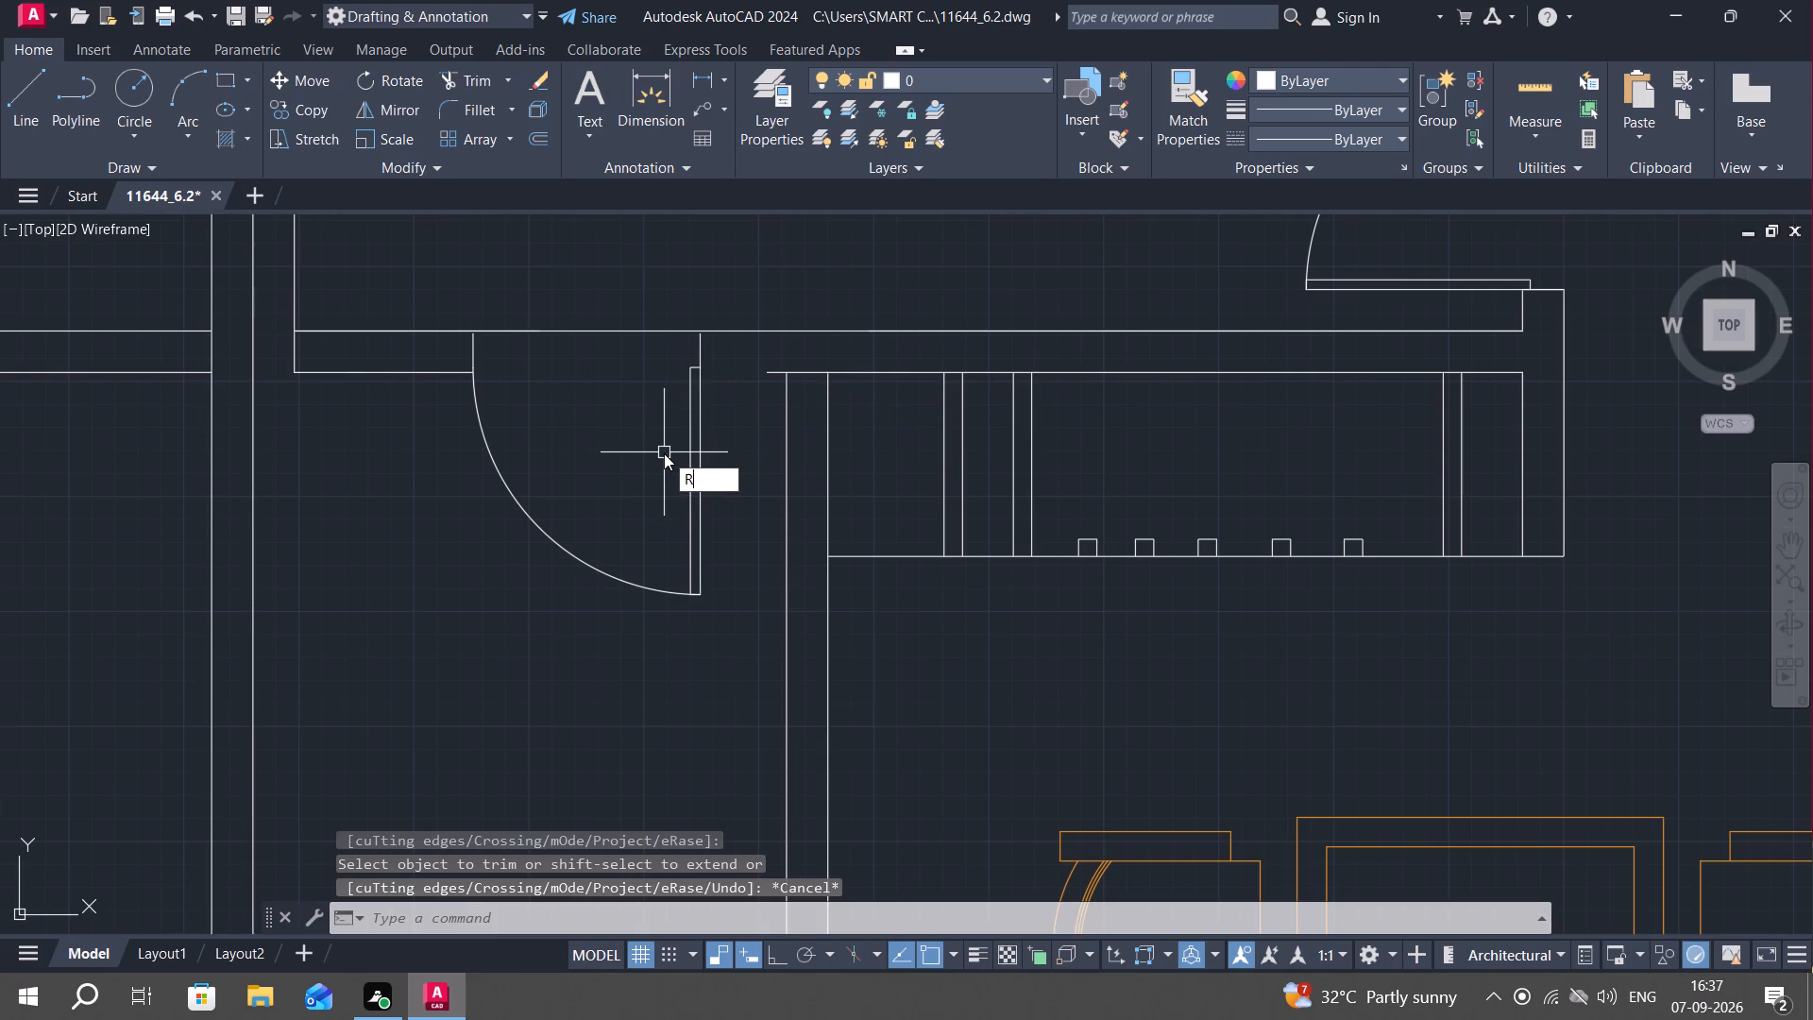
{"action": "key", "text": "Escape"}
Extend the lower wall line east of the door opening westward to the door's east jamb.
{"action": "type", "text": "EX"}
{"action": "key", "text": "space"}
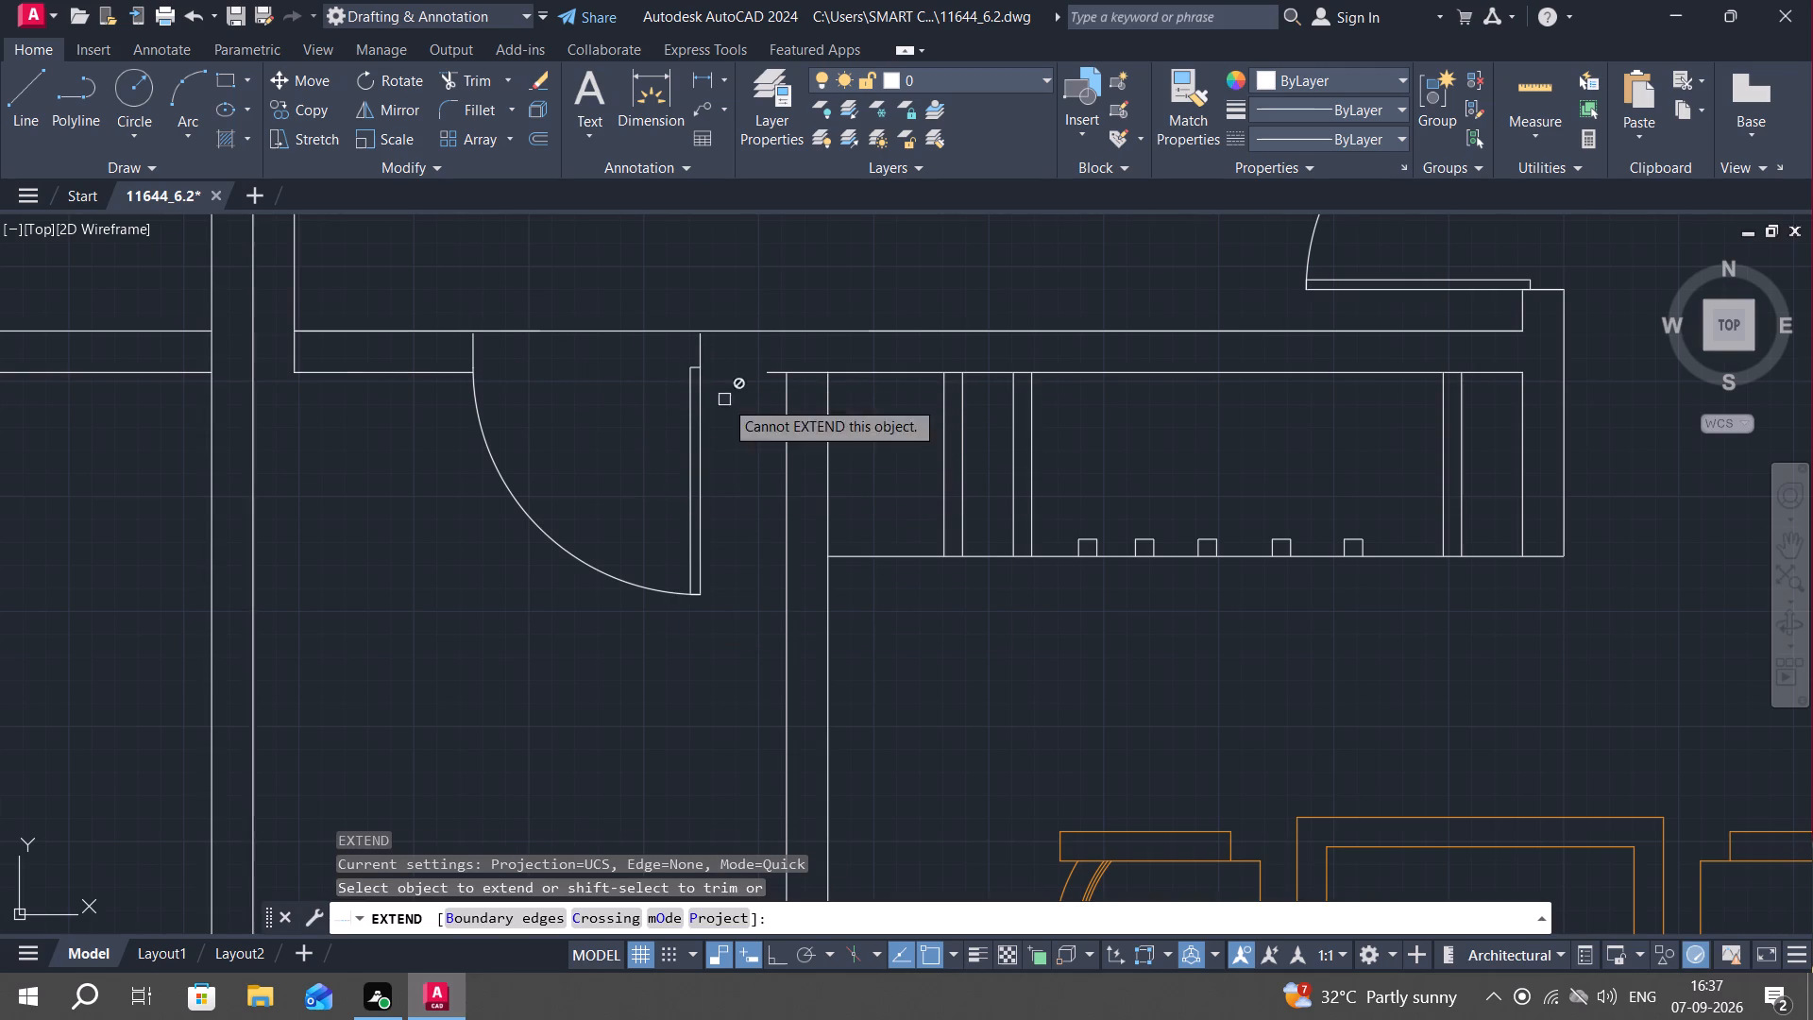
{"action": "left_click", "coordinate": [773, 374]}
{"action": "key", "text": "Escape"}
{"action": "scroll", "coordinate": [558, 572], "scroll_direction": "down", "scroll_amount": 1}
{"action": "middle_click_drag", "start_coordinate": [475, 551], "coordinate": [808, 537]}
{"action": "scroll", "coordinate": [808, 539], "scroll_direction": "down", "scroll_amount": 1}
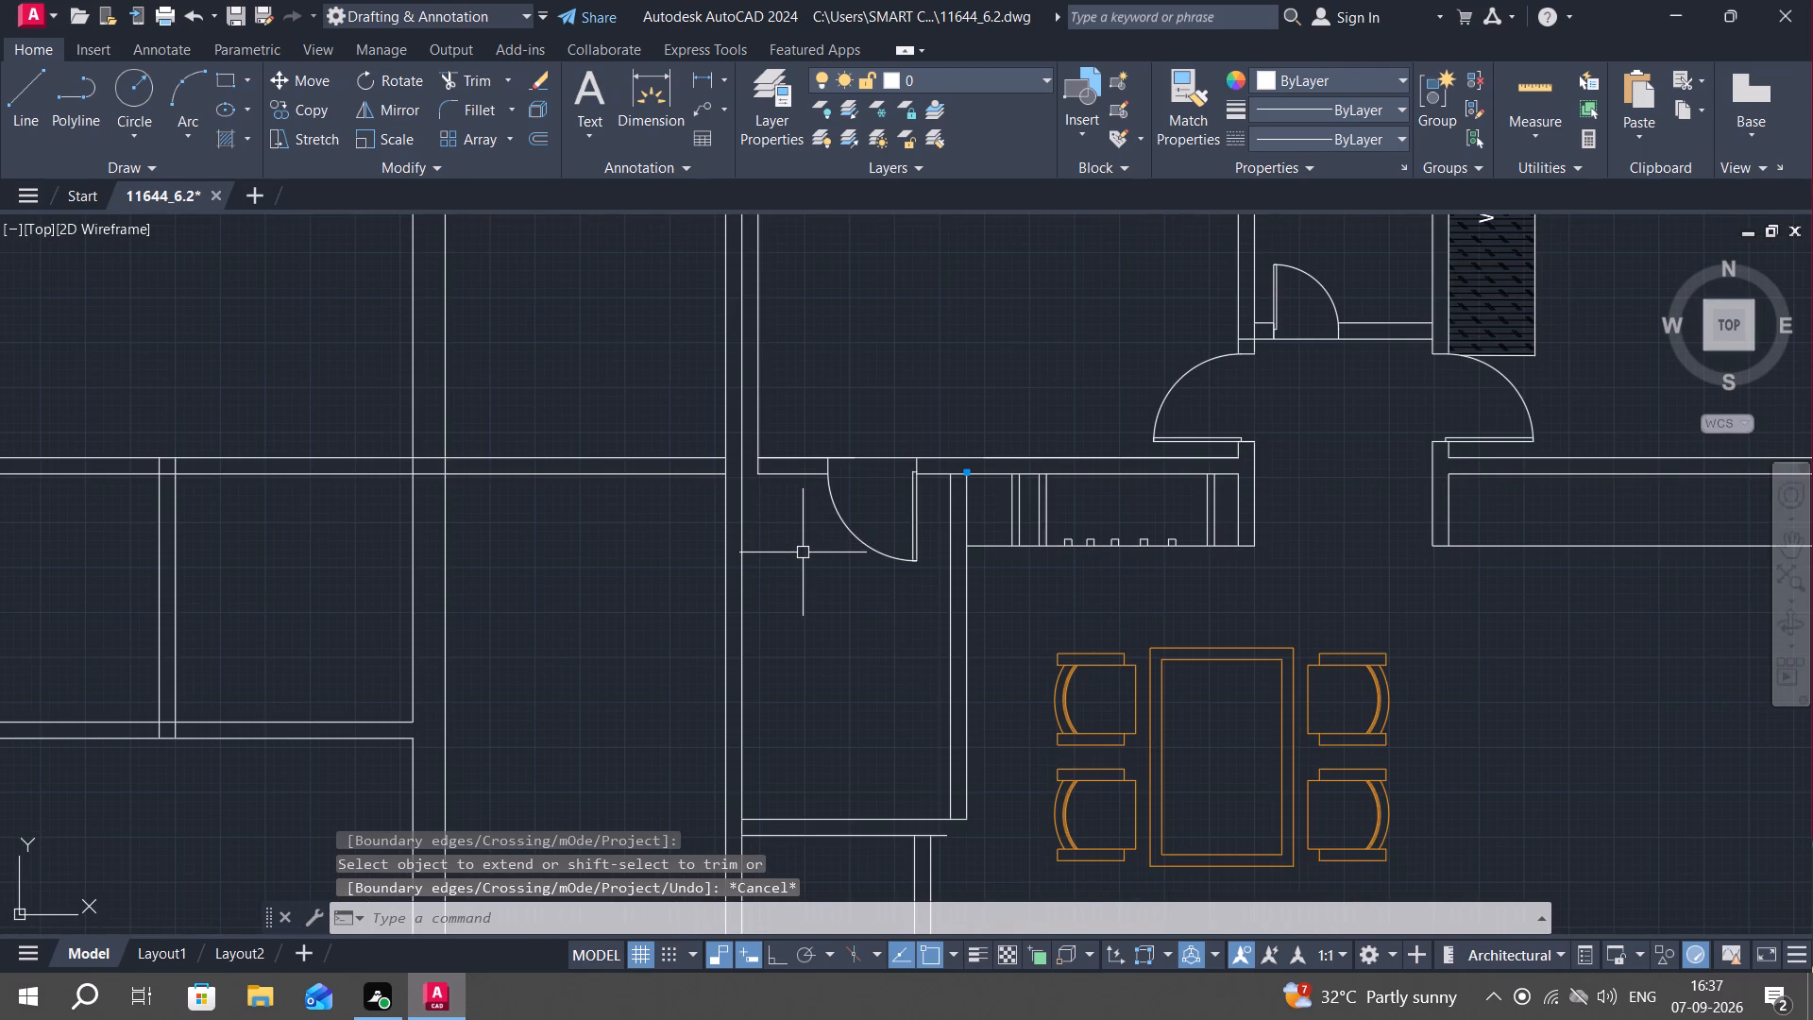
{"action": "key", "text": "Escape"}
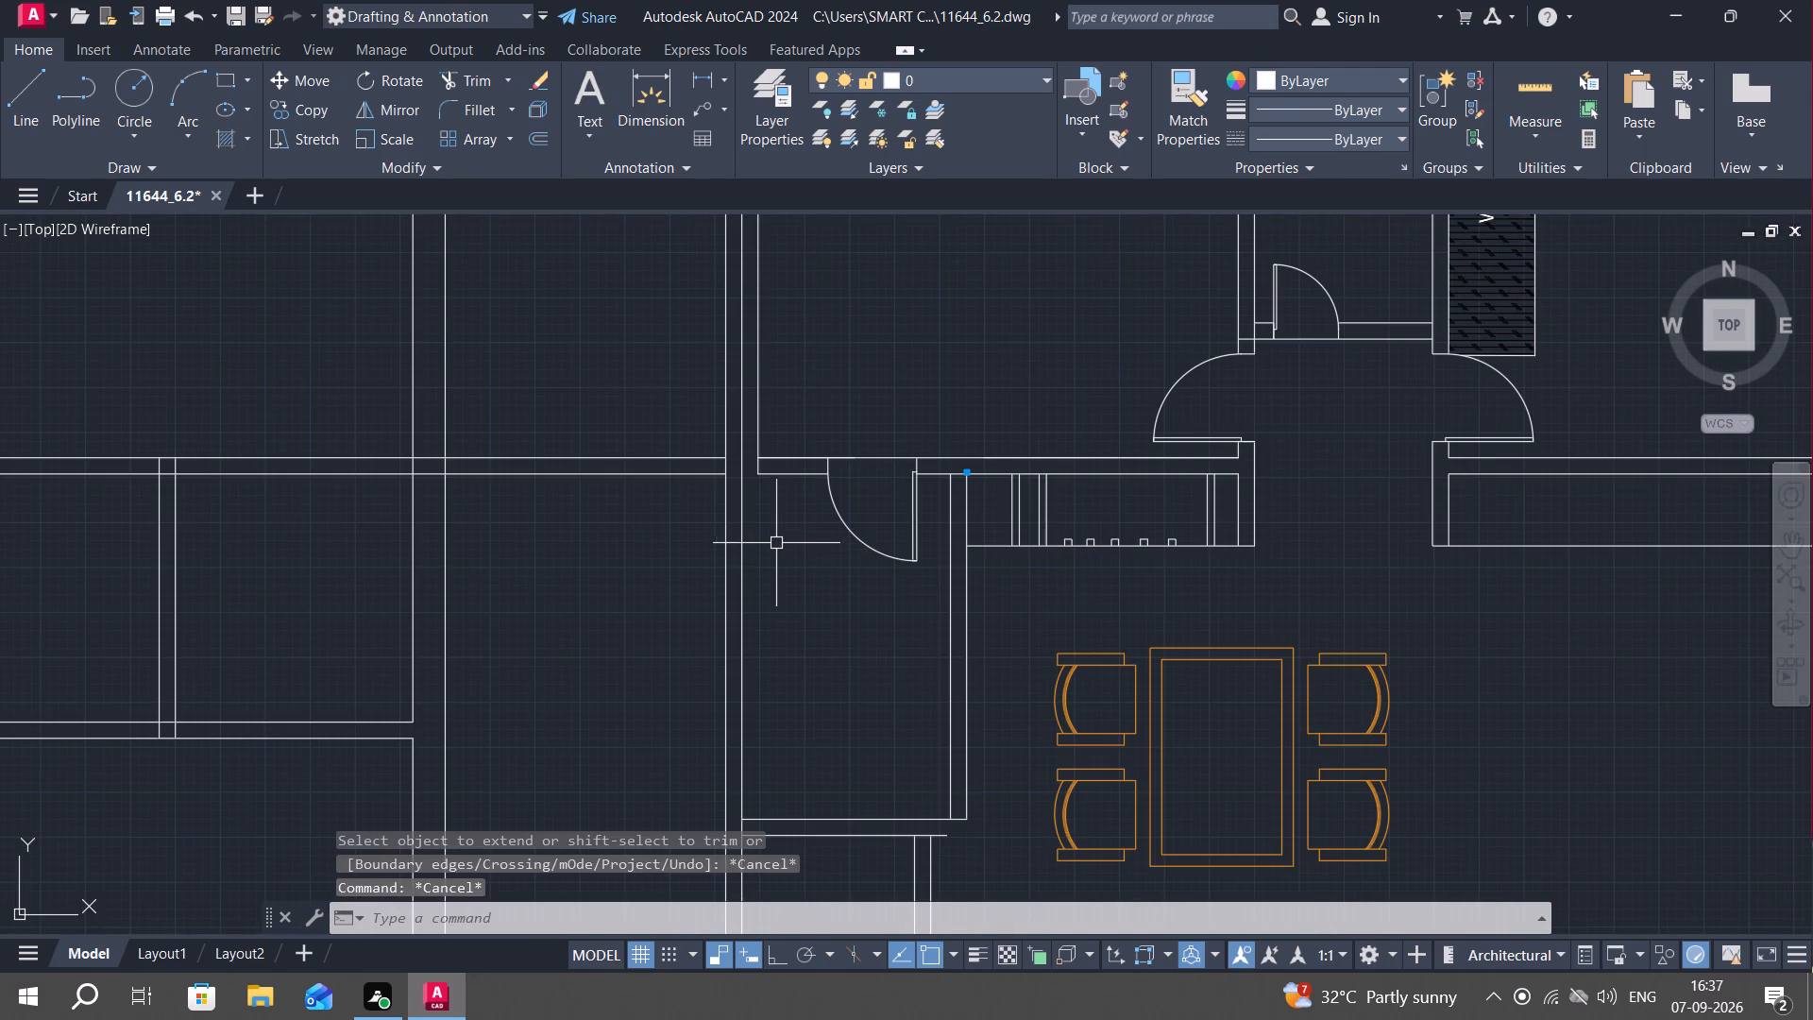
Extend the lower wall line west of the door opening across the thickness of the adjoining vertical wall.
{"action": "type", "text": "EX"}
{"action": "key", "text": "space"}
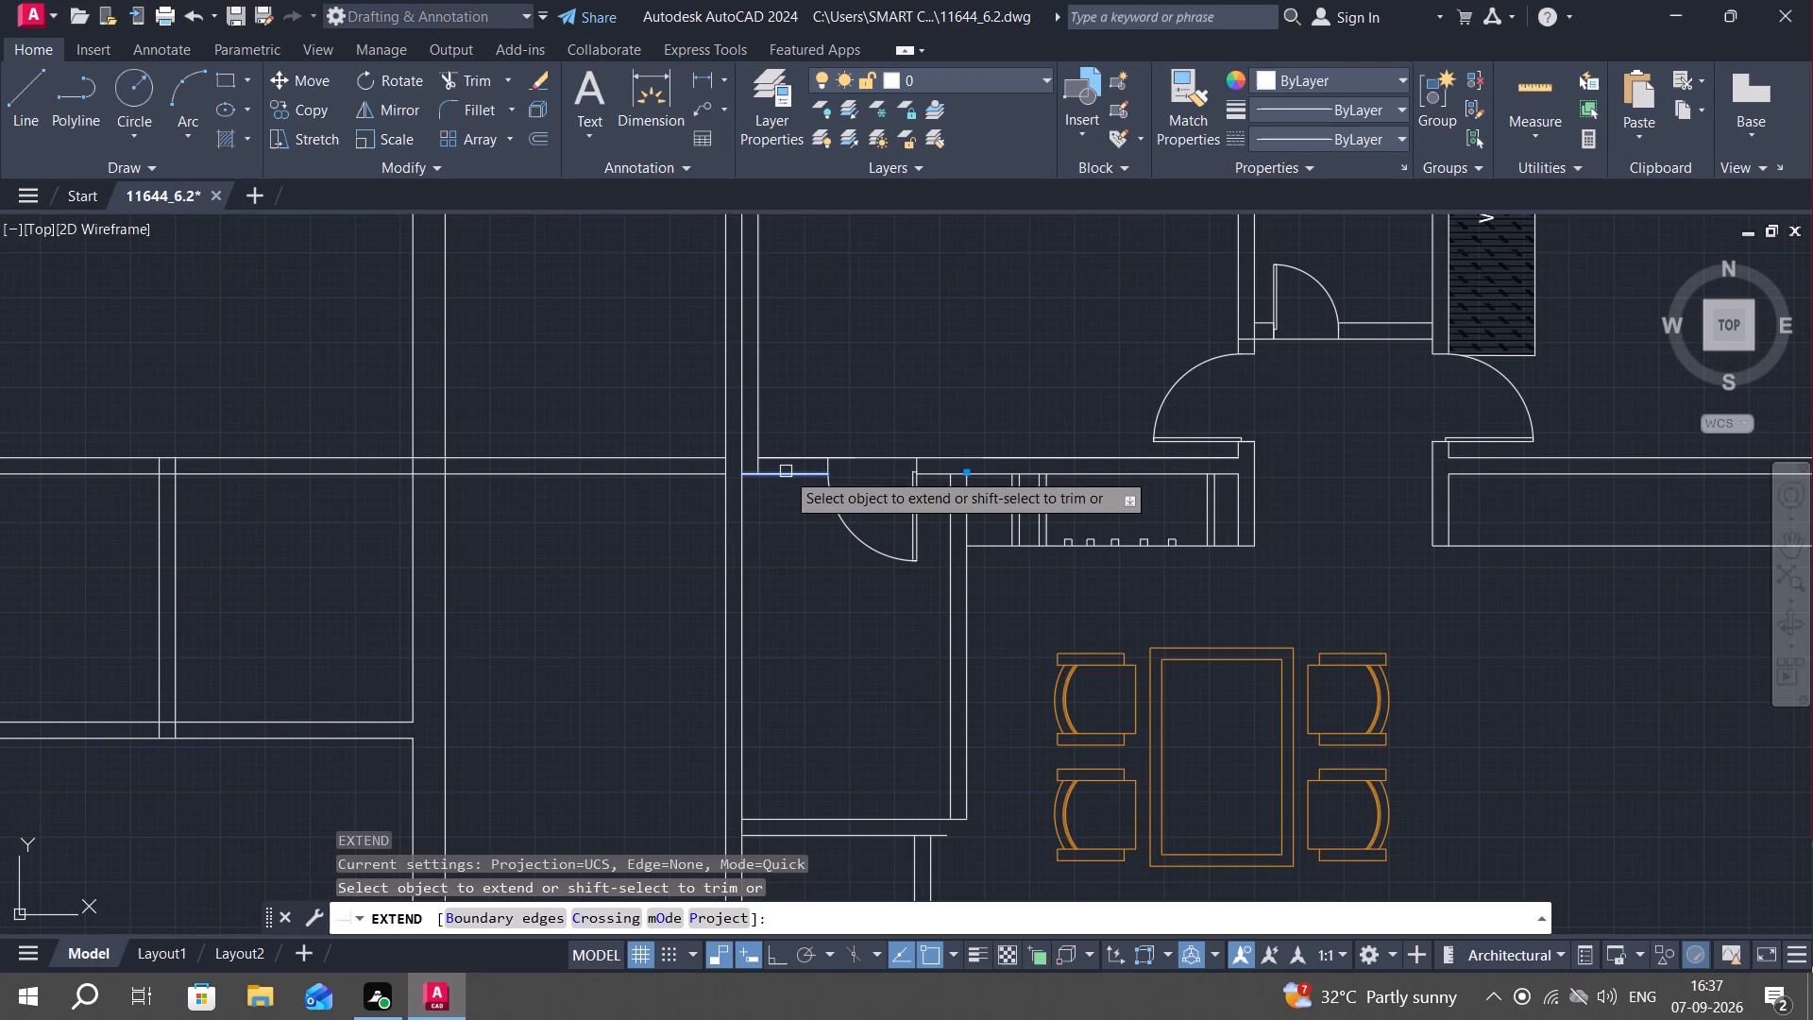
{"action": "left_click", "coordinate": [786, 471]}
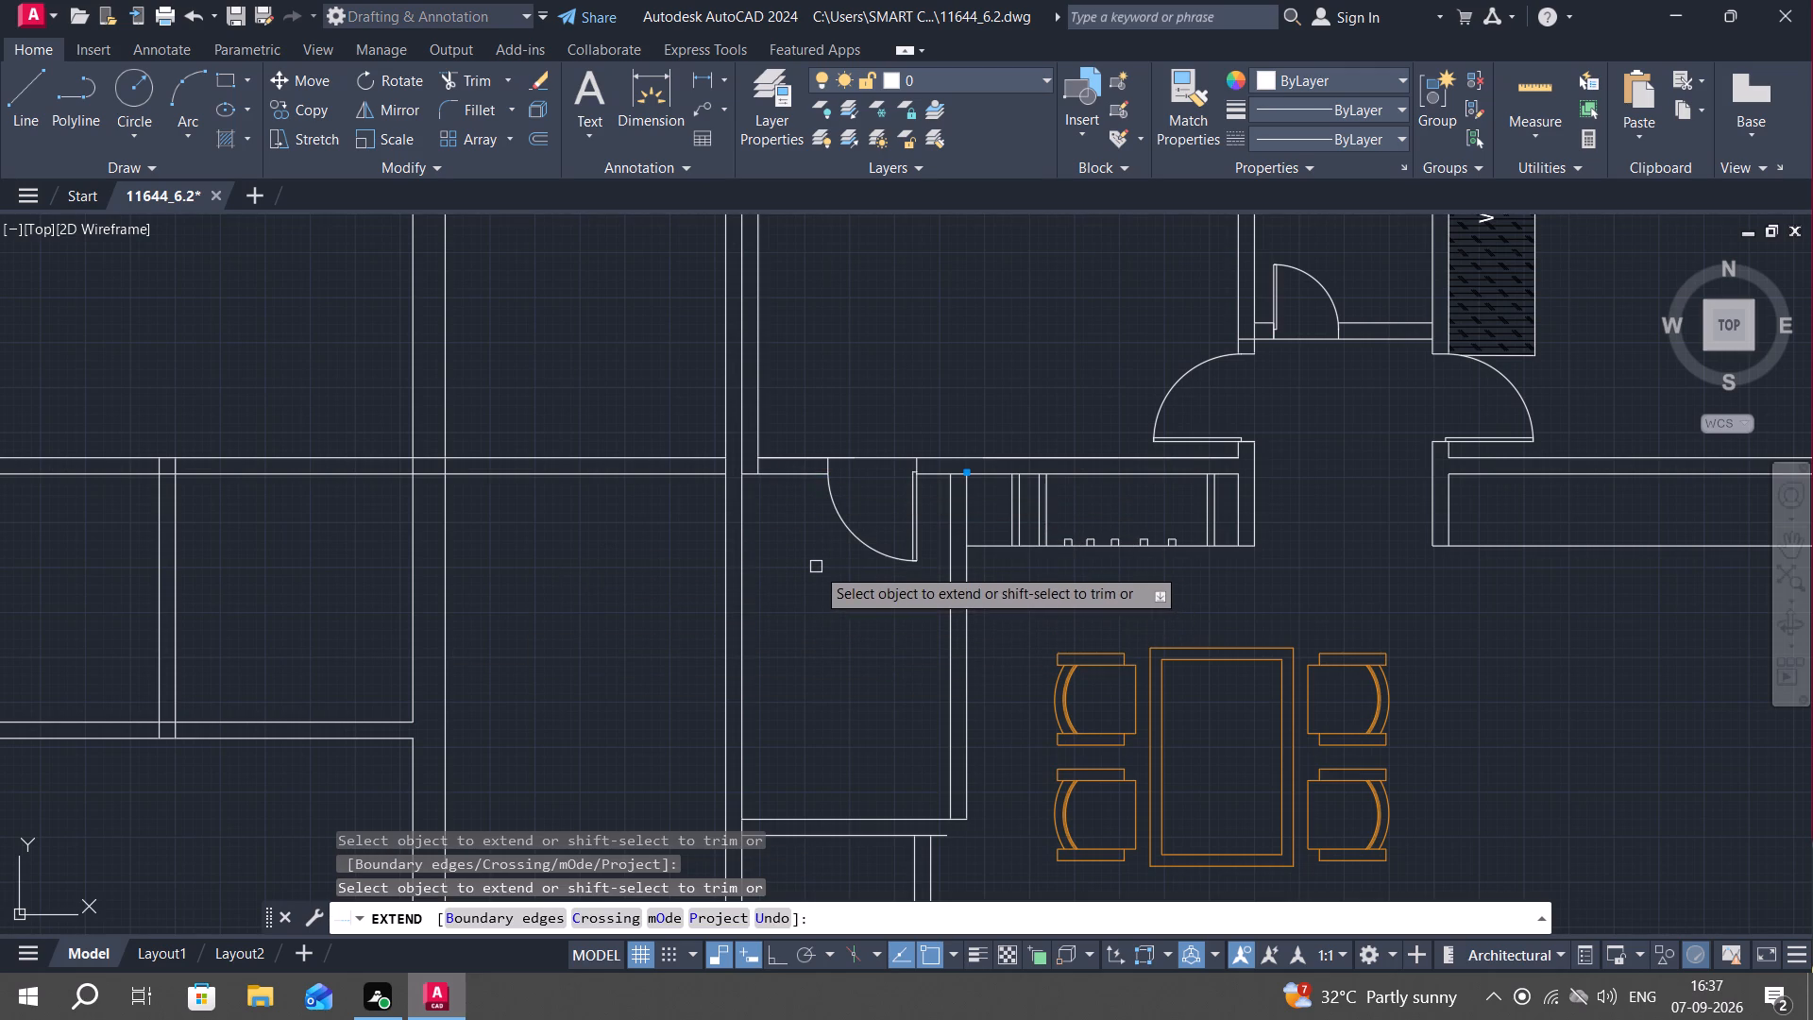
{"action": "left_click", "coordinate": [774, 471]}
{"action": "key", "text": "Escape"}
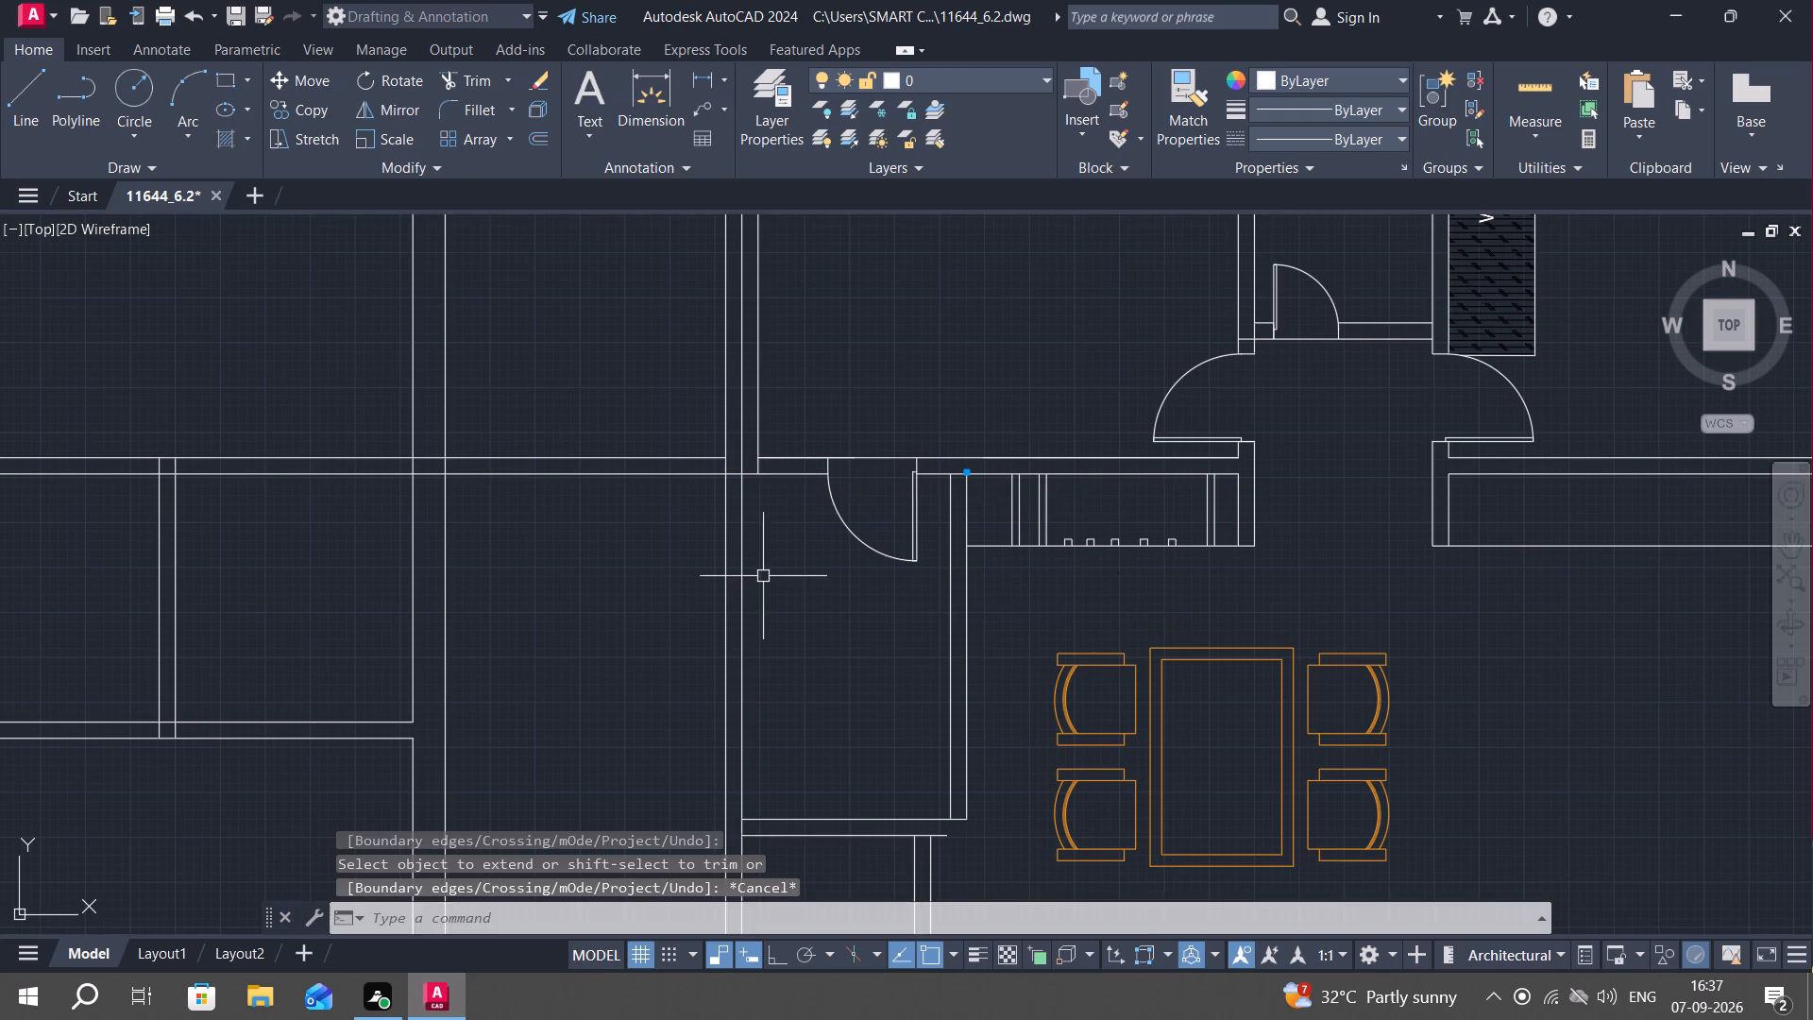
Trim away the middle vertical line inside the wall above the junction northwest of the door.
{"action": "scroll", "coordinate": [763, 584], "scroll_direction": "down", "scroll_amount": 2}
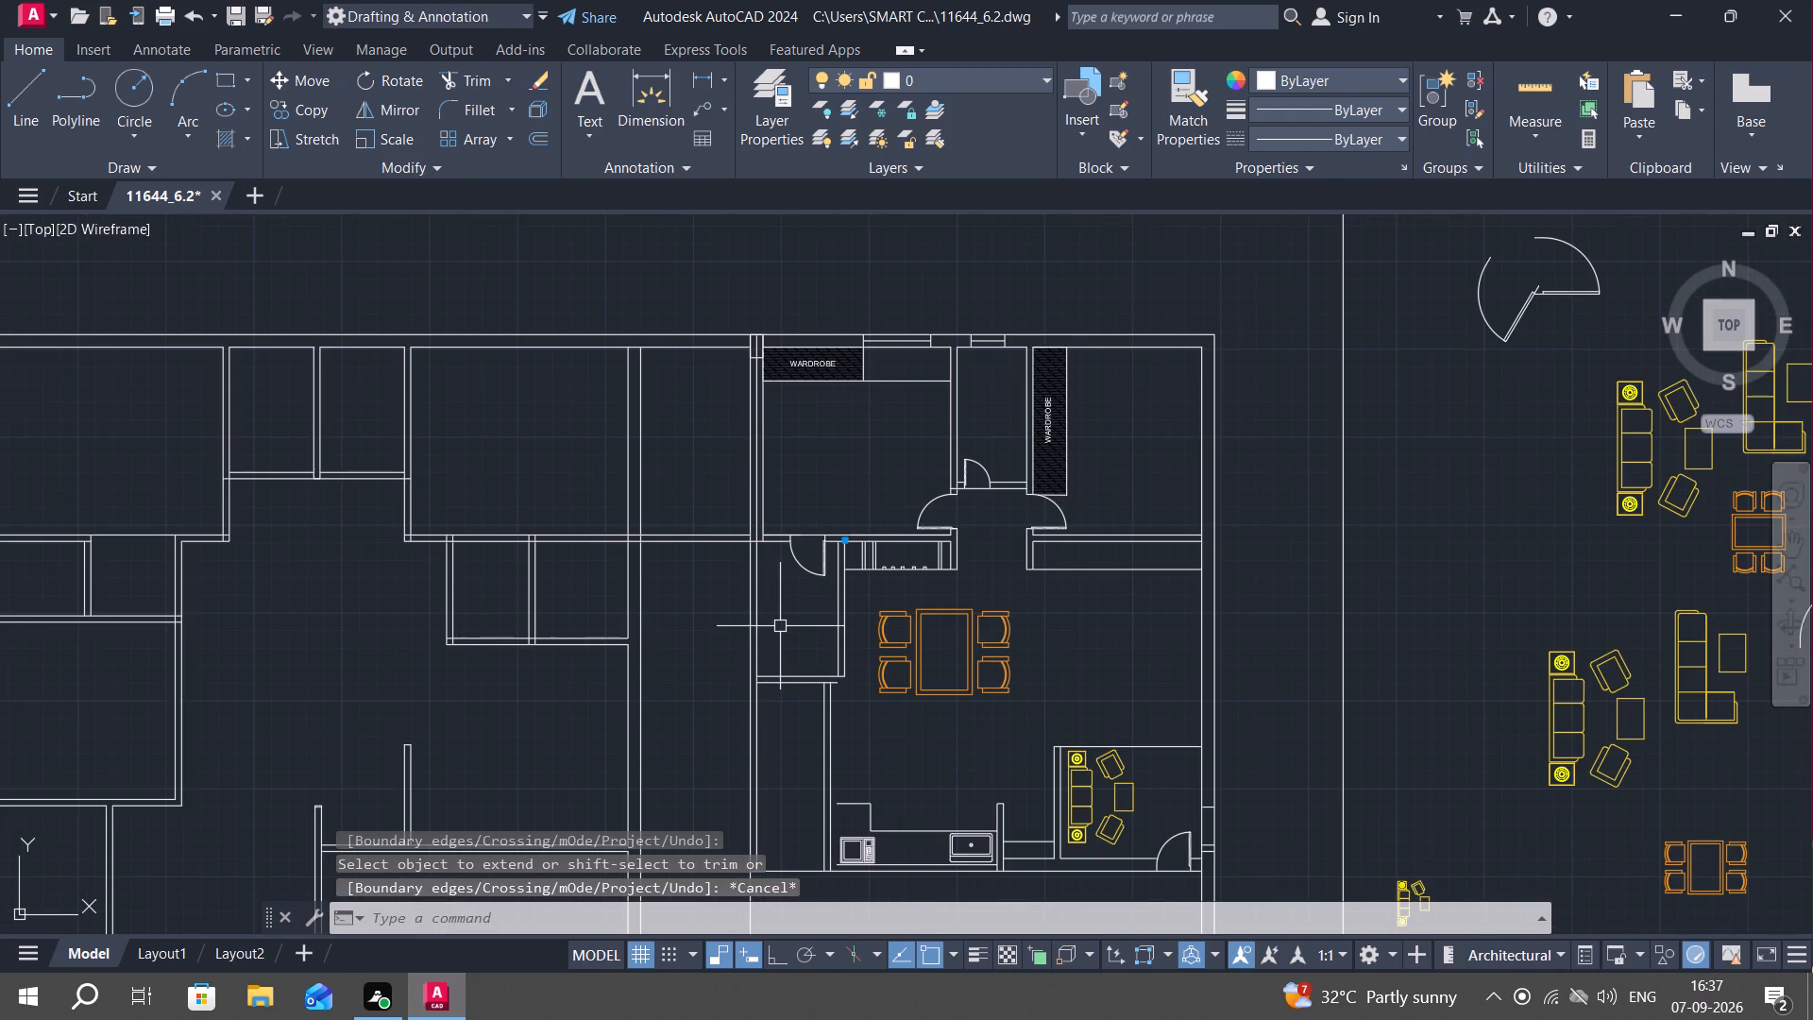
{"action": "type", "text": "TR"}
{"action": "key", "text": "space"}
{"action": "scroll", "coordinate": [757, 530], "scroll_direction": "up", "scroll_amount": 2}
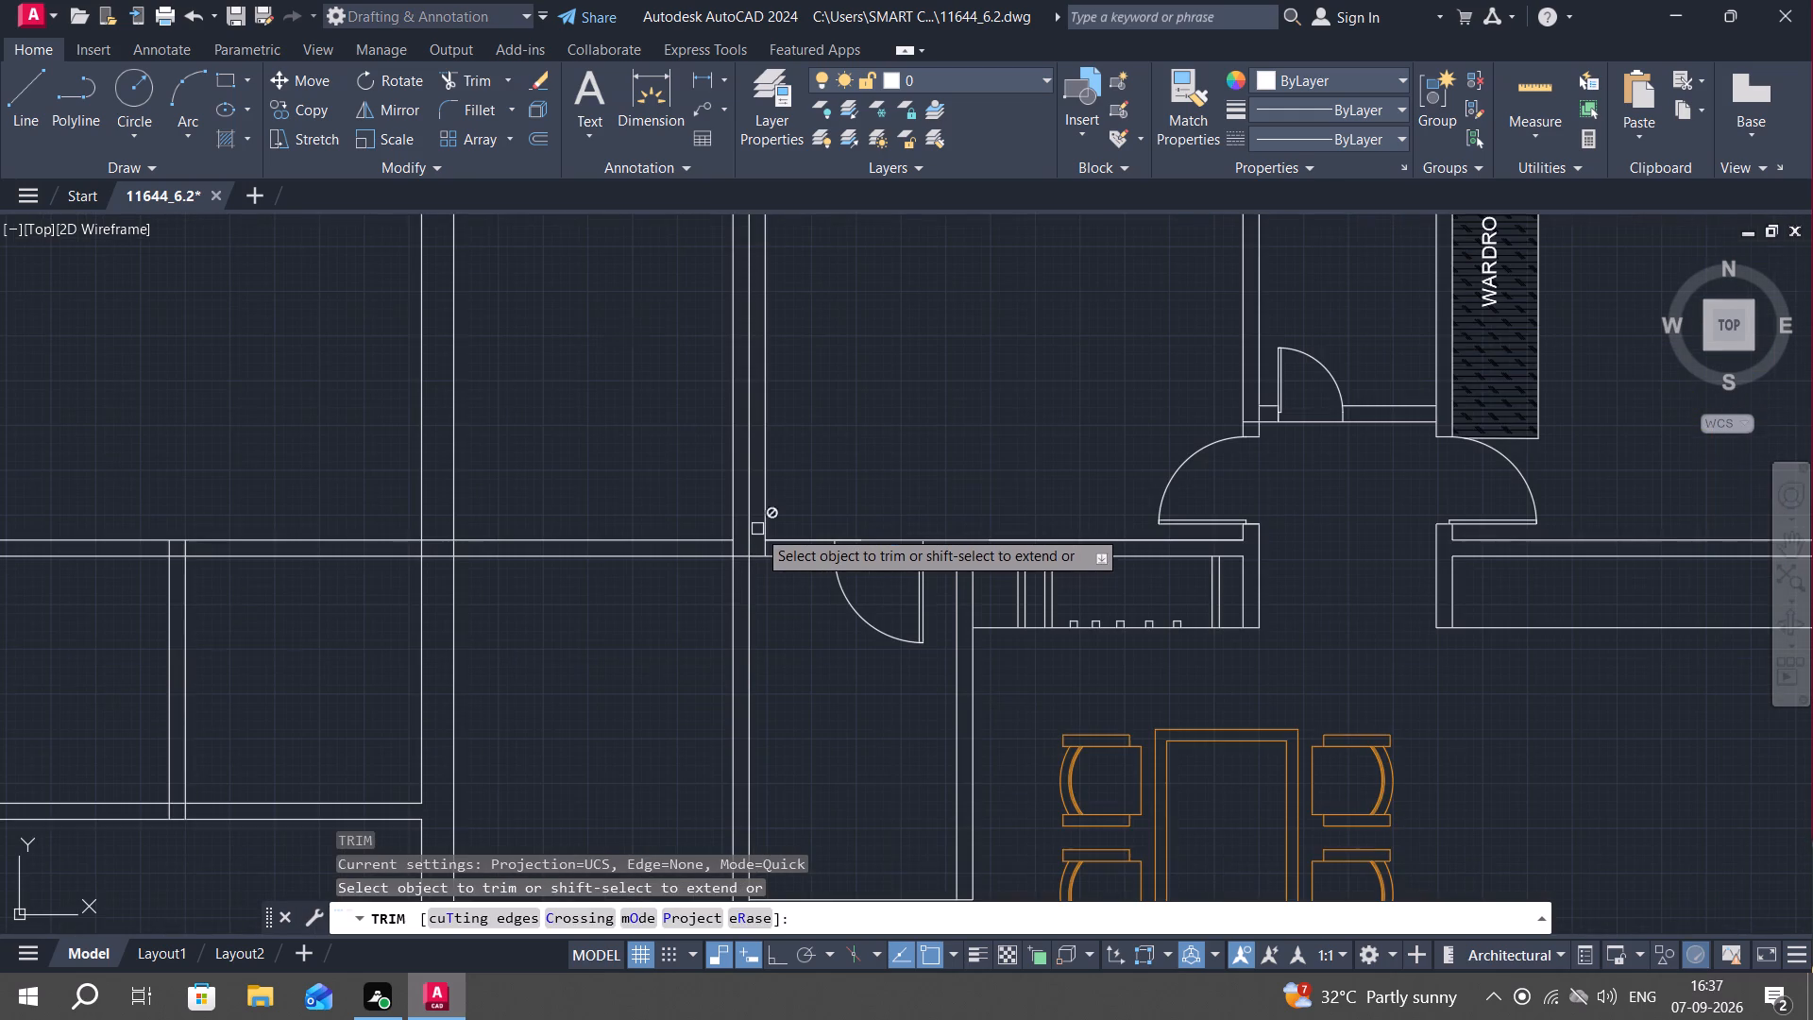
{"action": "left_click", "coordinate": [747, 532]}
{"action": "scroll", "coordinate": [779, 639], "scroll_direction": "down", "scroll_amount": 1}
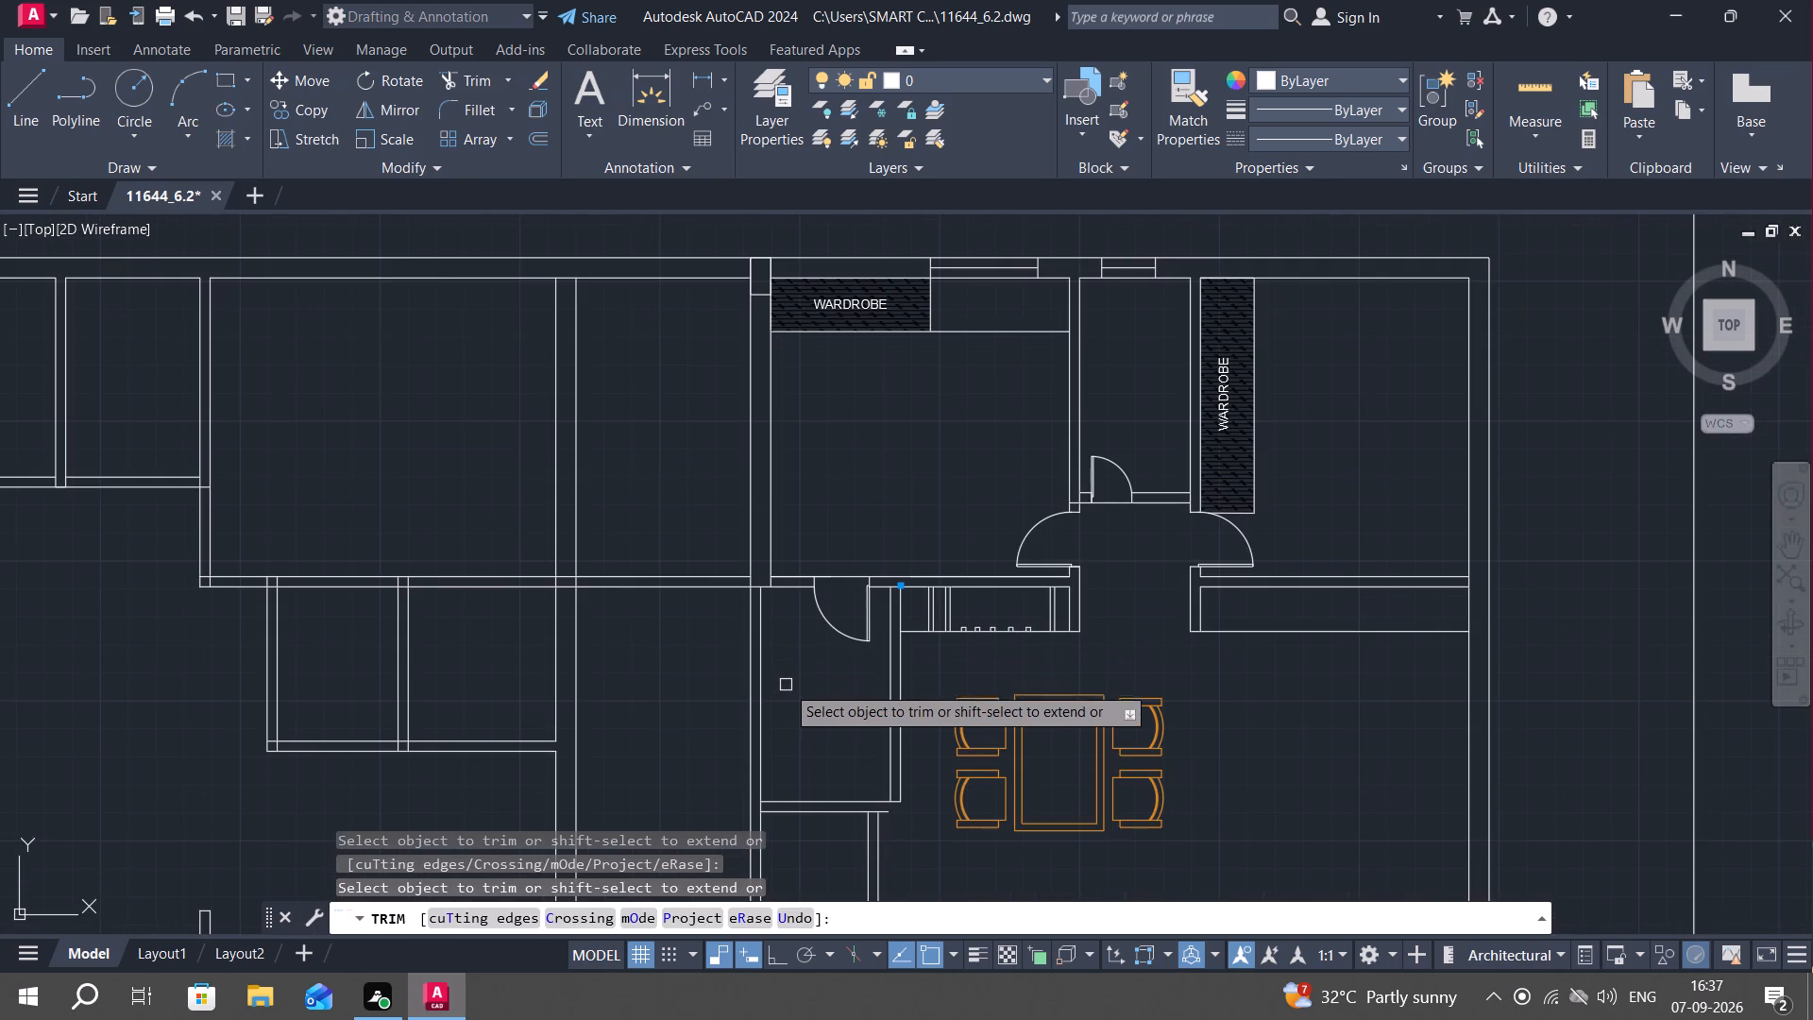
{"action": "key", "text": "Escape"}
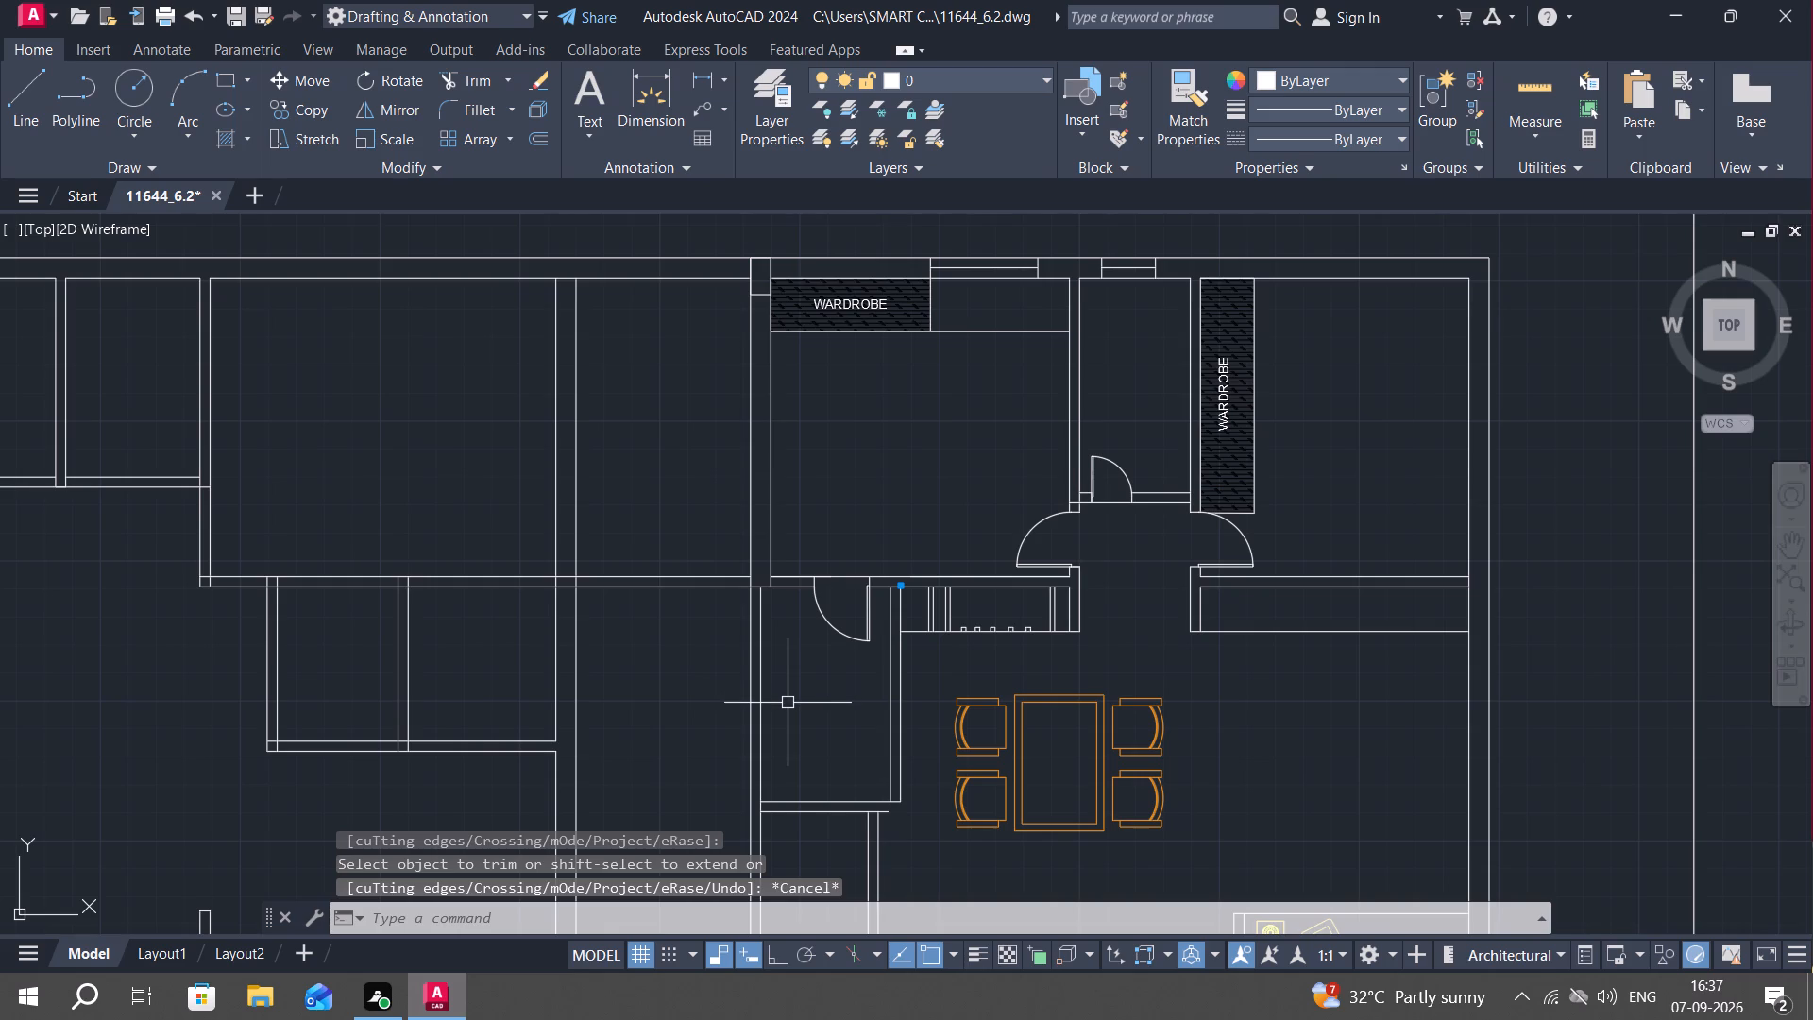
Draw a vertical line about 1'-3" long southward from the lower east corner of the partition west of the dining table, with ortho on.
{"action": "middle_click_drag", "start_coordinate": [831, 754], "coordinate": [831, 649]}
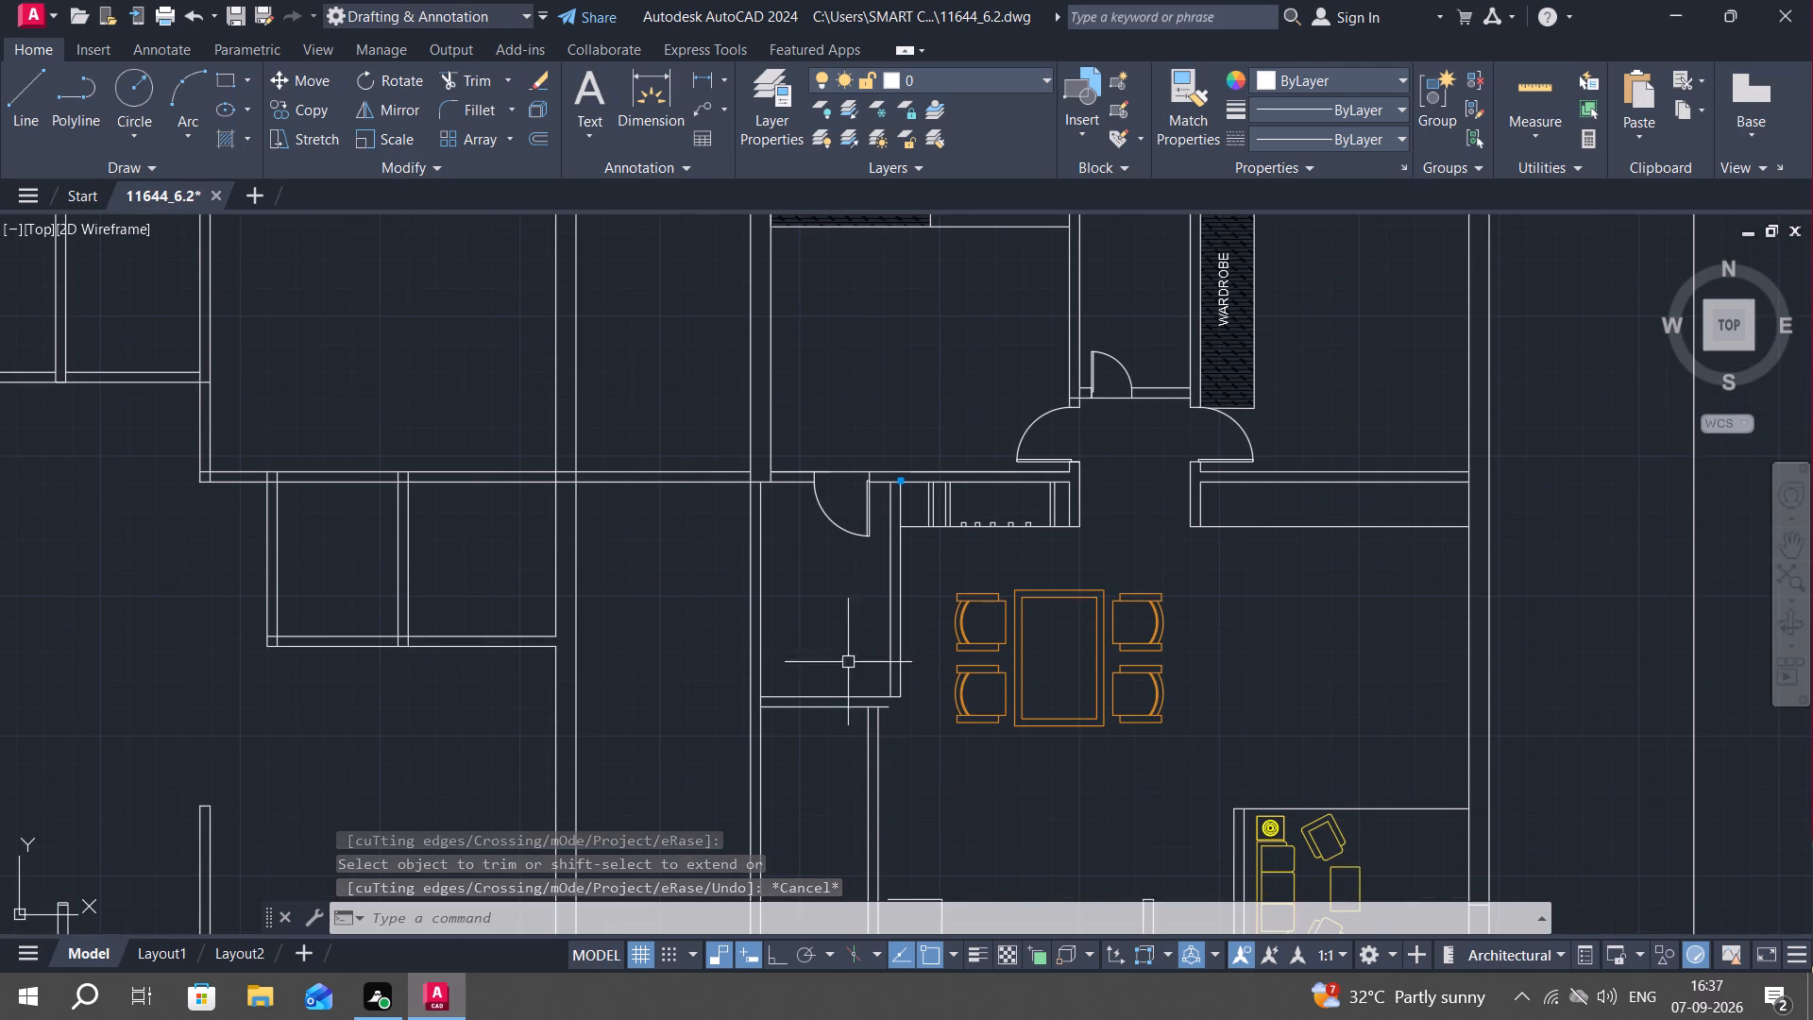
{"action": "key", "text": "Escape"}
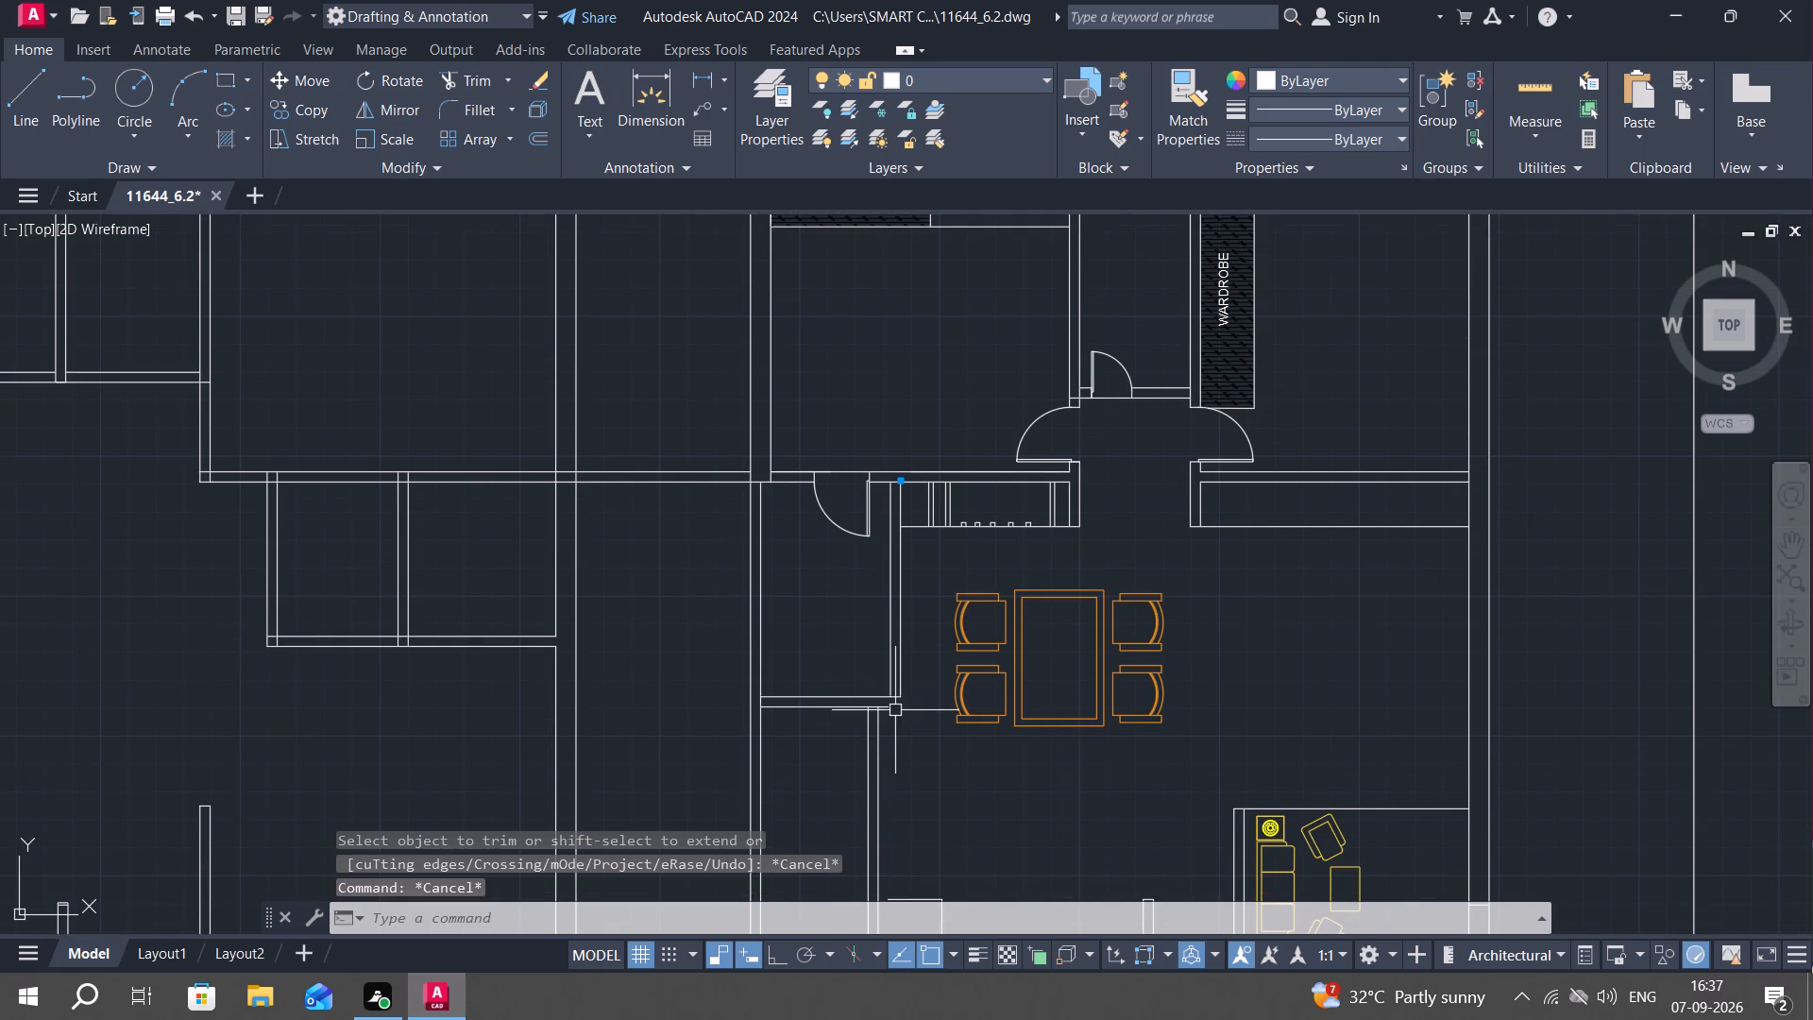
{"action": "scroll", "coordinate": [890, 722], "scroll_direction": "up", "scroll_amount": 2}
{"action": "key", "text": "l"}
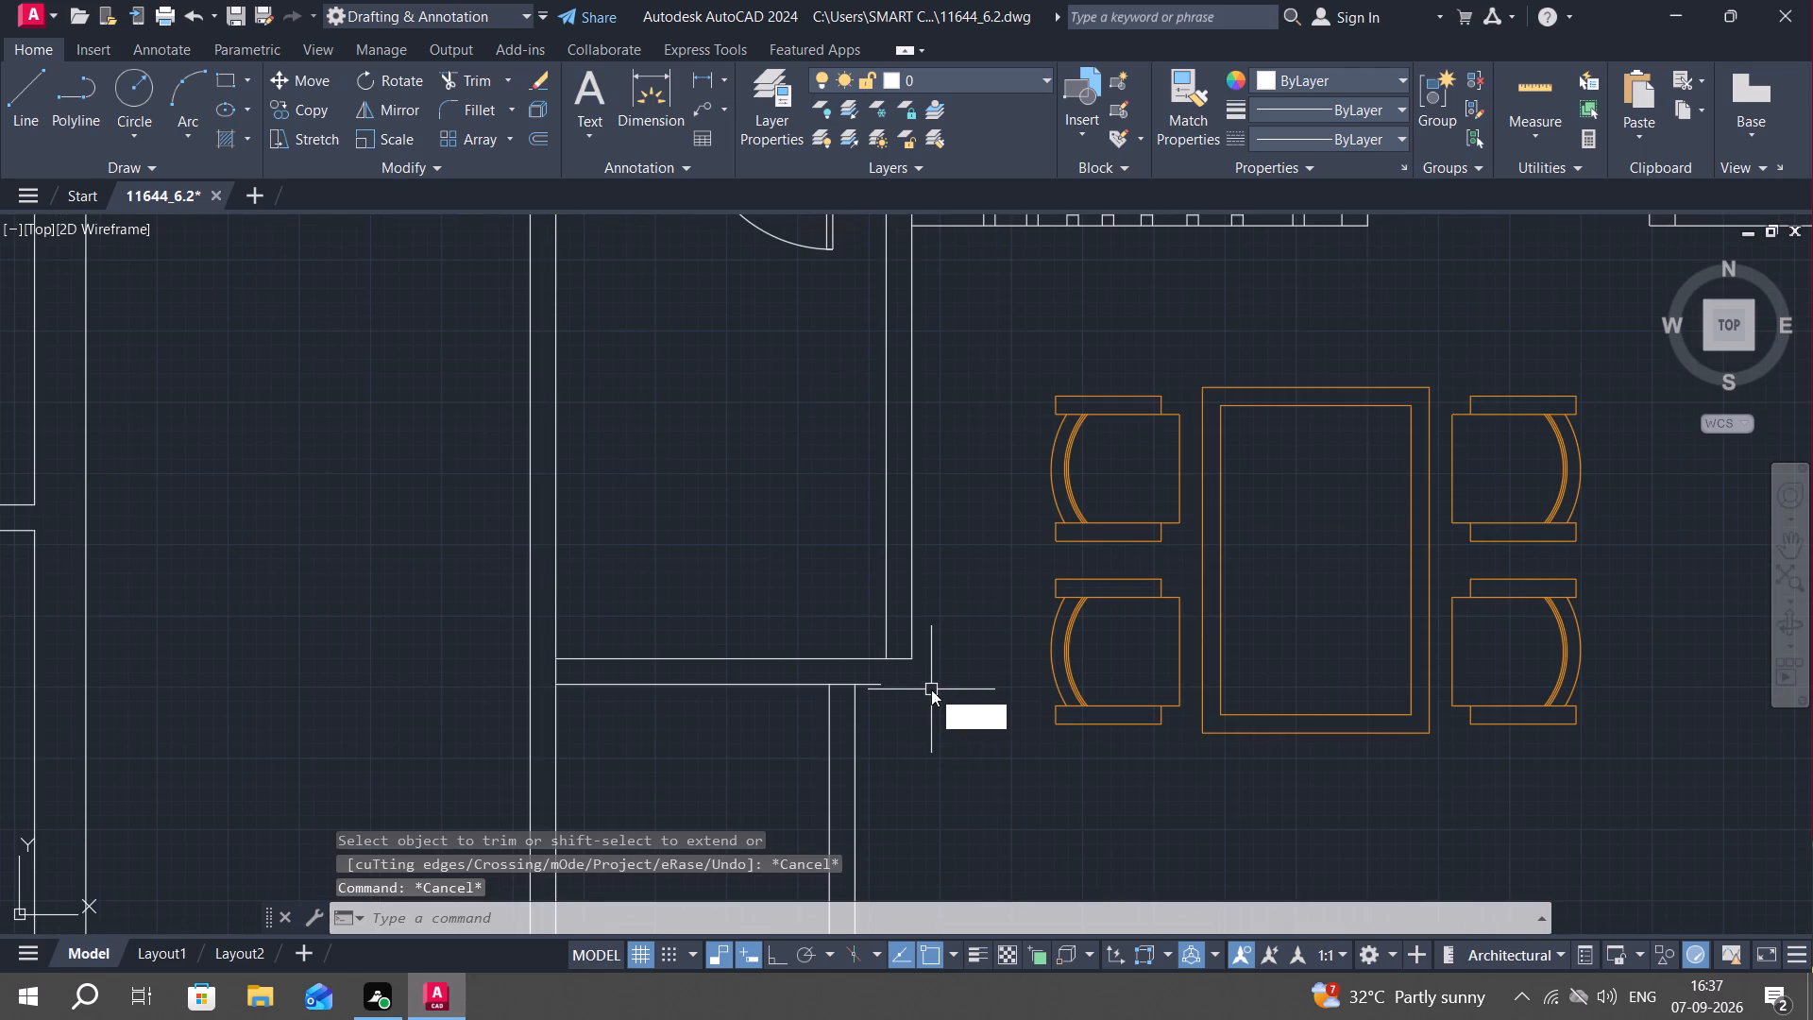
{"action": "key", "text": "space"}
{"action": "left_click", "coordinate": [911, 658]}
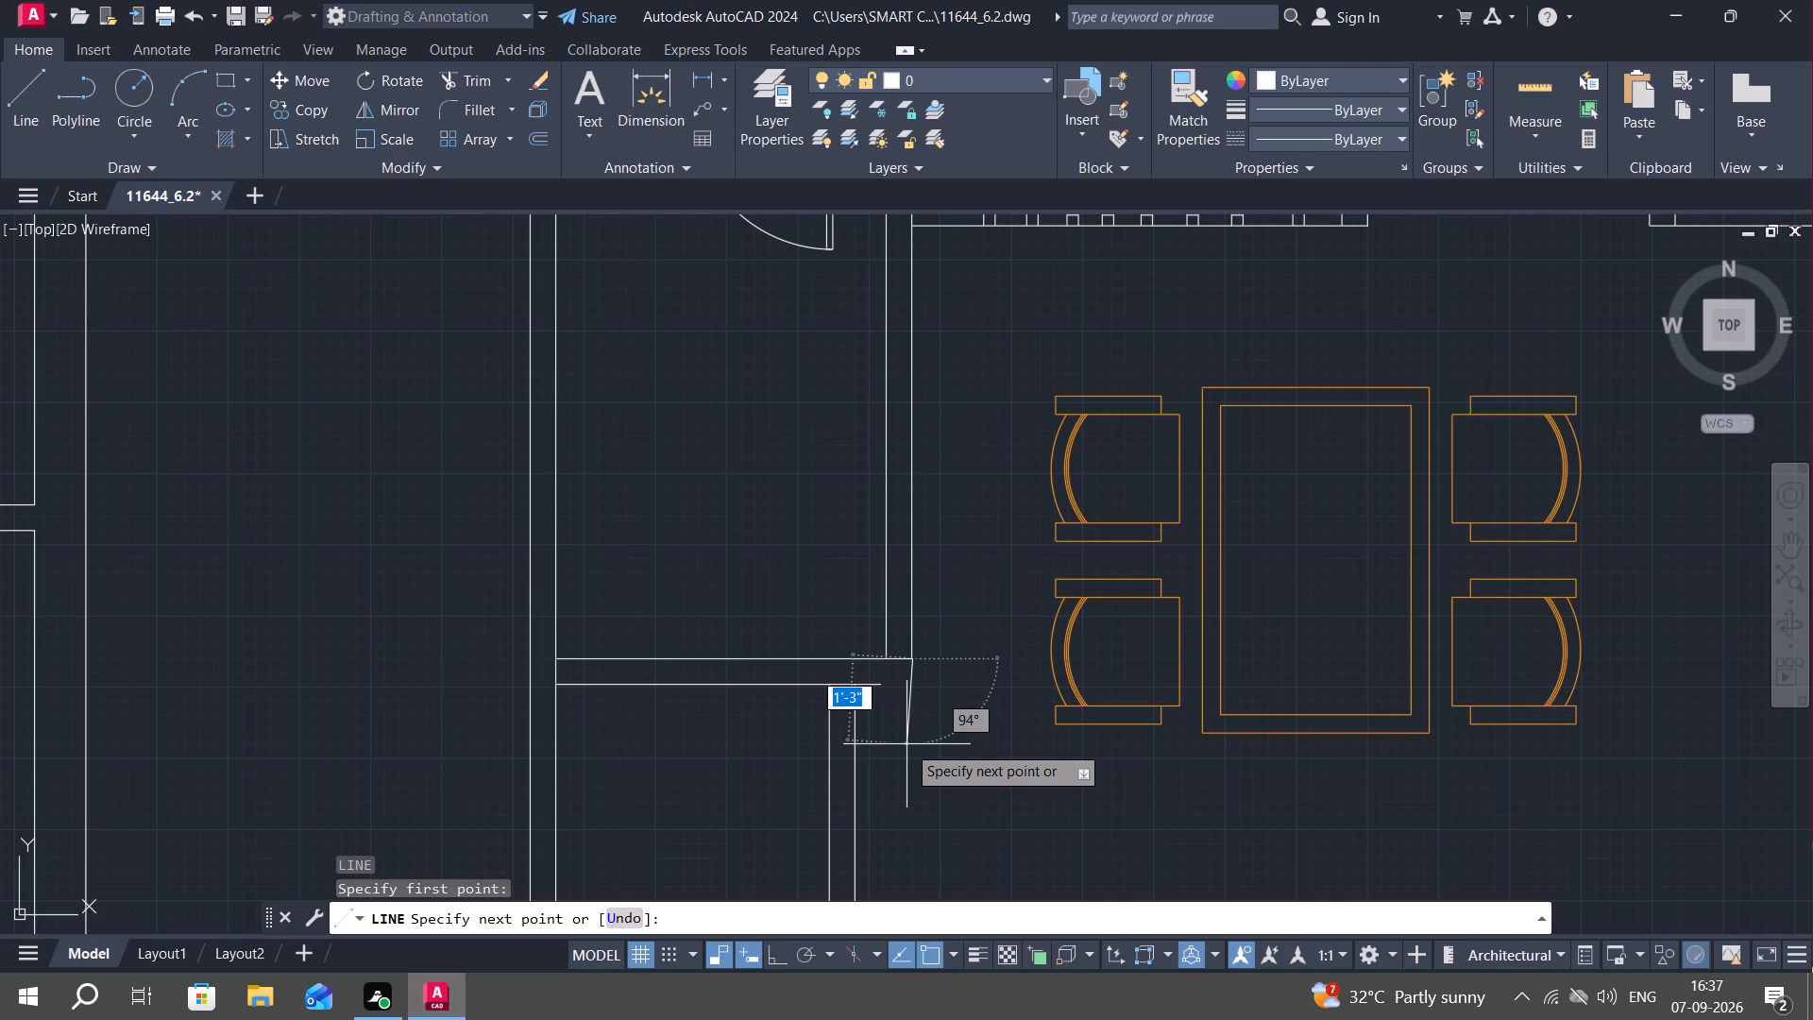
{"action": "key", "text": "F8"}
{"action": "left_click", "coordinate": [906, 745]}
{"action": "key", "text": "Escape"}
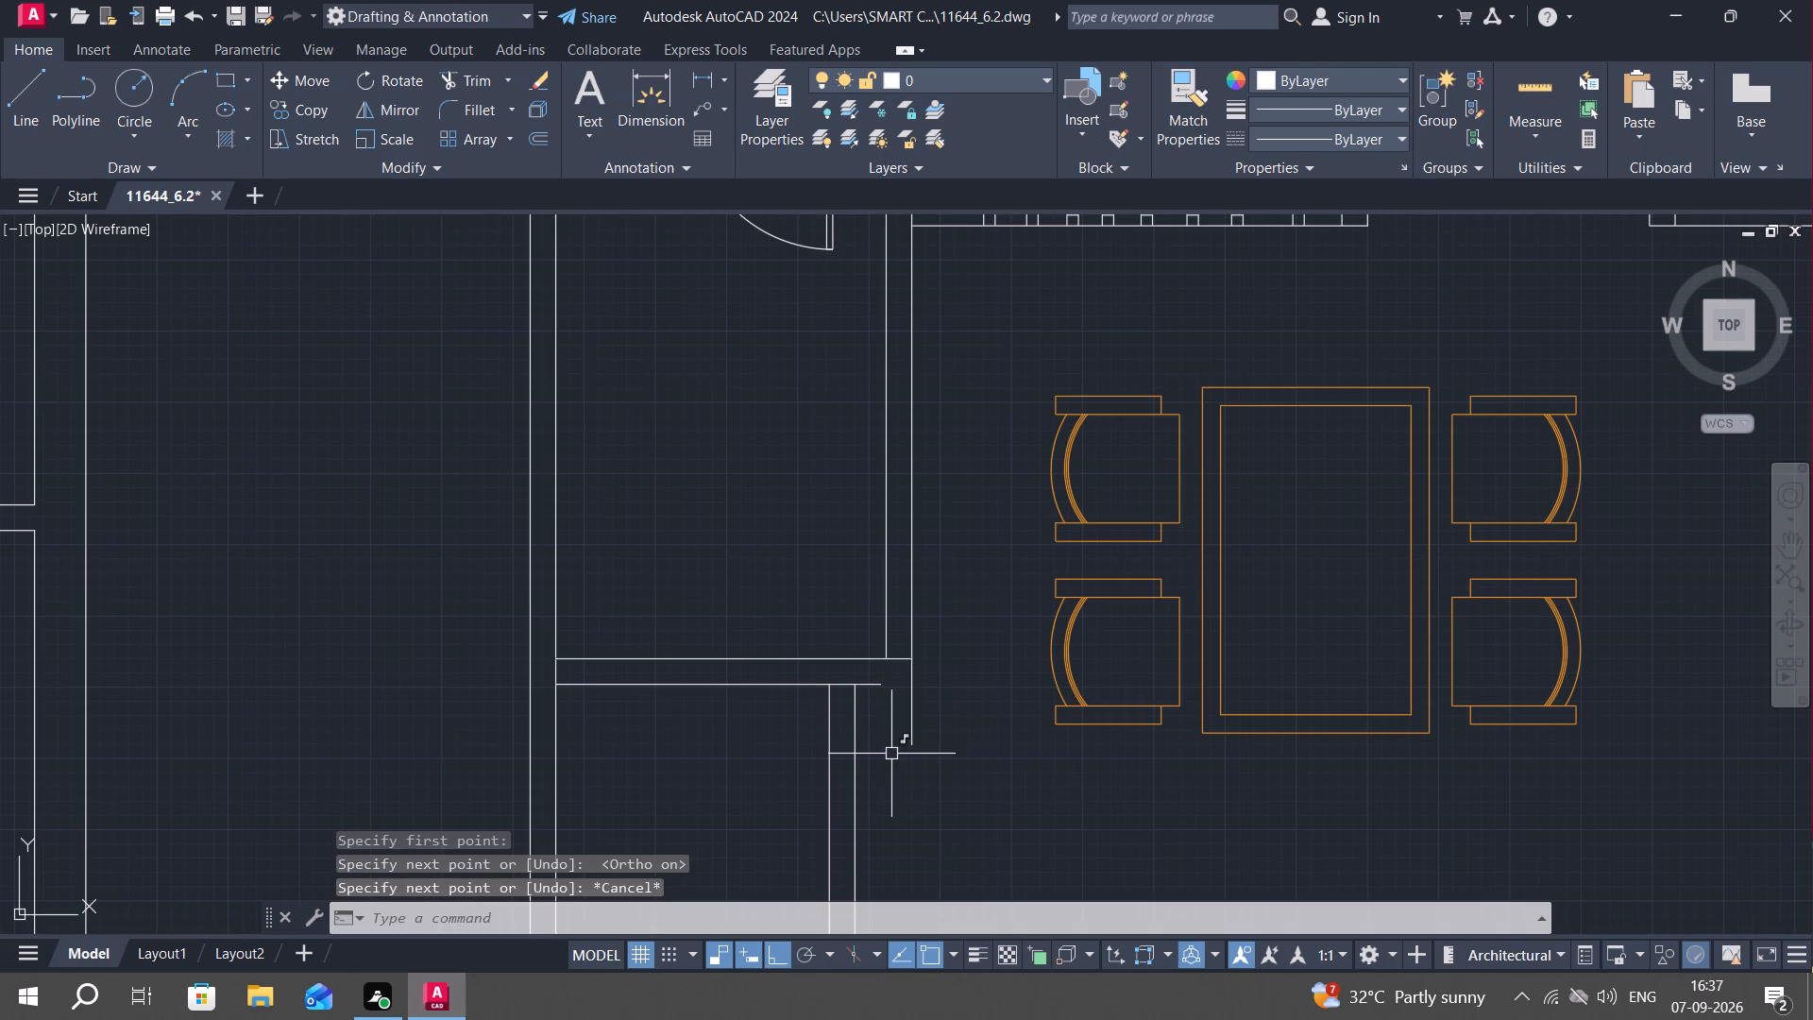
Extend the lower line of the horizontal wall below the partition east to the new vertical line.
{"action": "key", "text": "r"}
{"action": "key", "text": "Escape"}
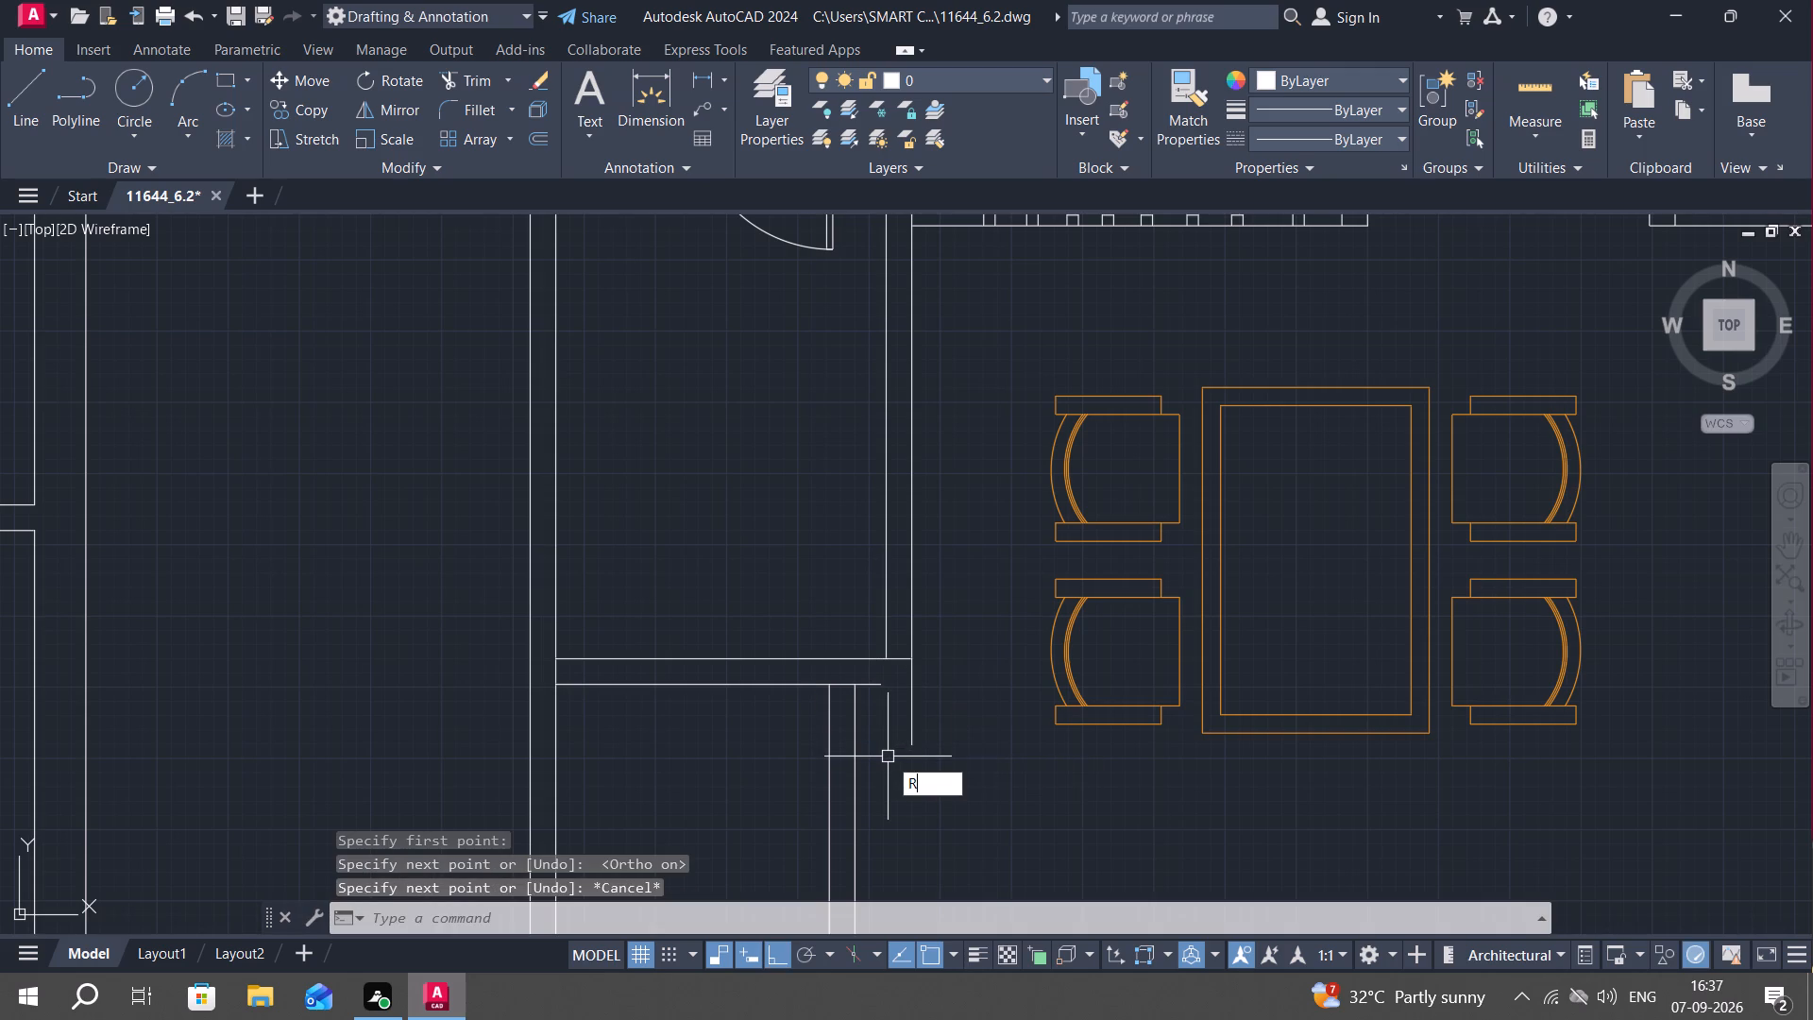
{"action": "type", "text": "EX"}
{"action": "key", "text": "space"}
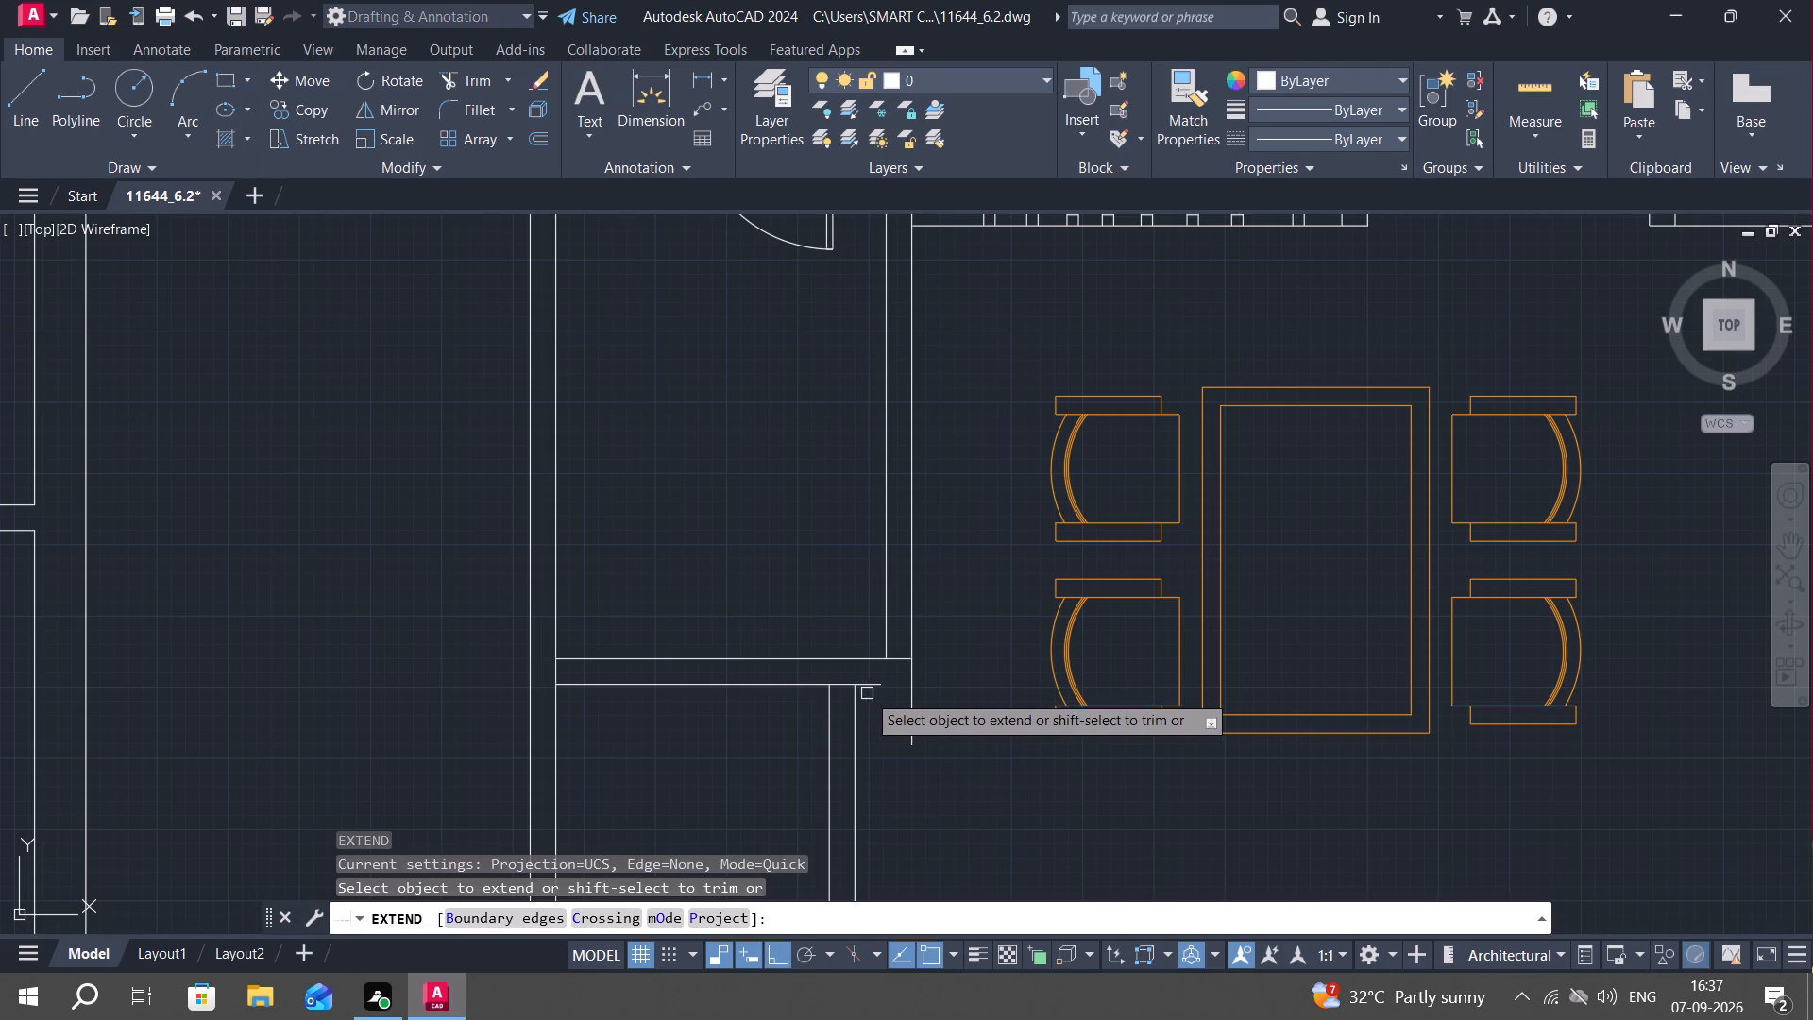
{"action": "left_click", "coordinate": [873, 688]}
{"action": "key", "text": "Escape"}
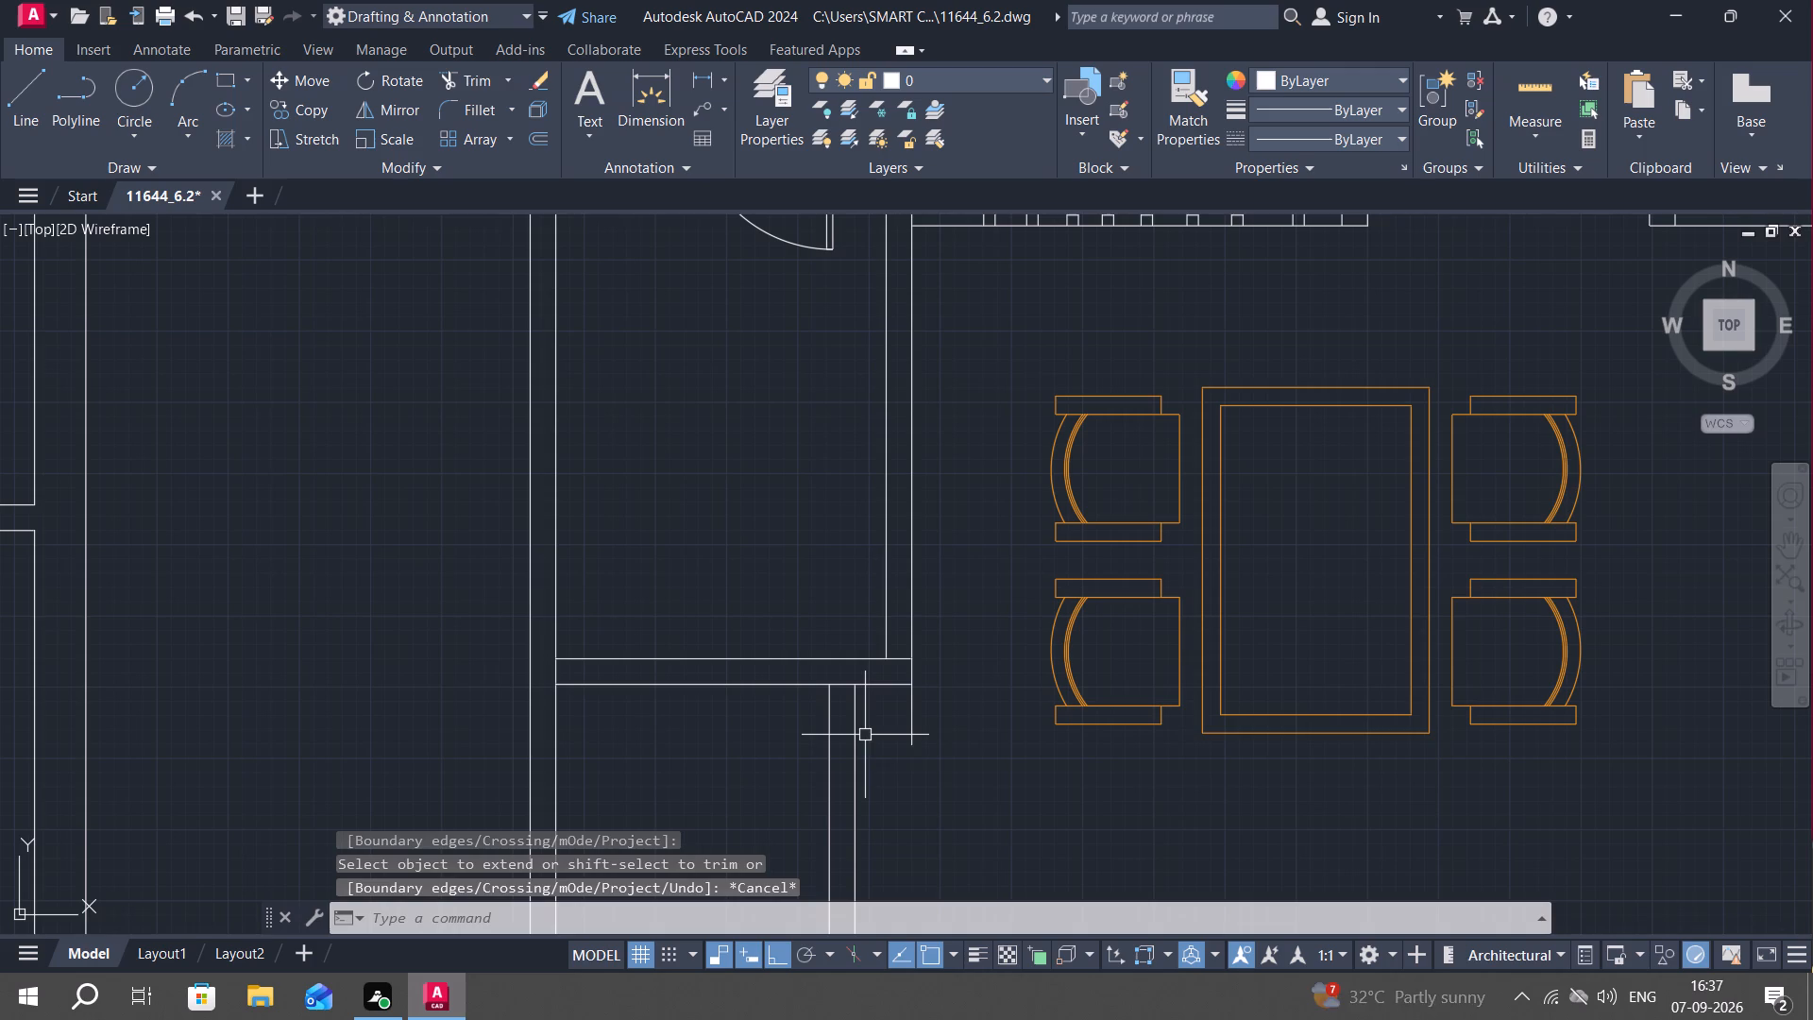
Trim the leftover stub below the partition corner and the line pieces crossing the wall junctions west of the dining table.
{"action": "type", "text": "TR"}
{"action": "key", "text": "space"}
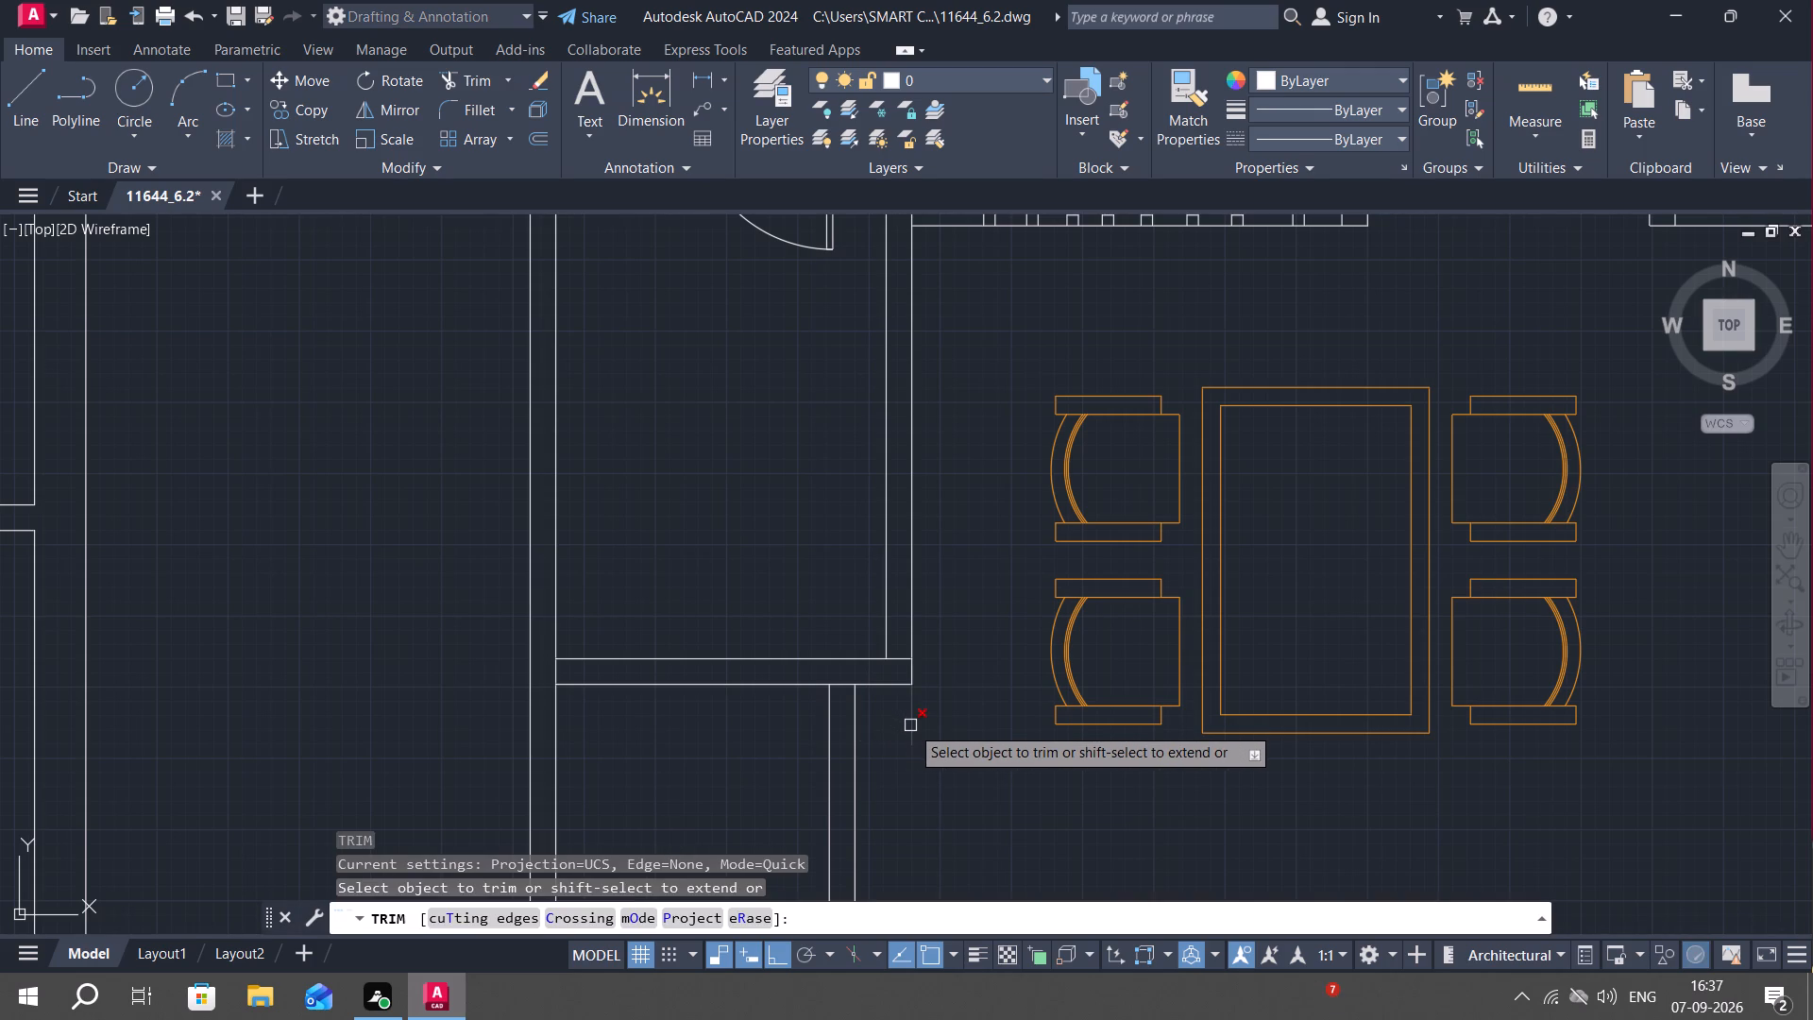
{"action": "left_click", "coordinate": [910, 725]}
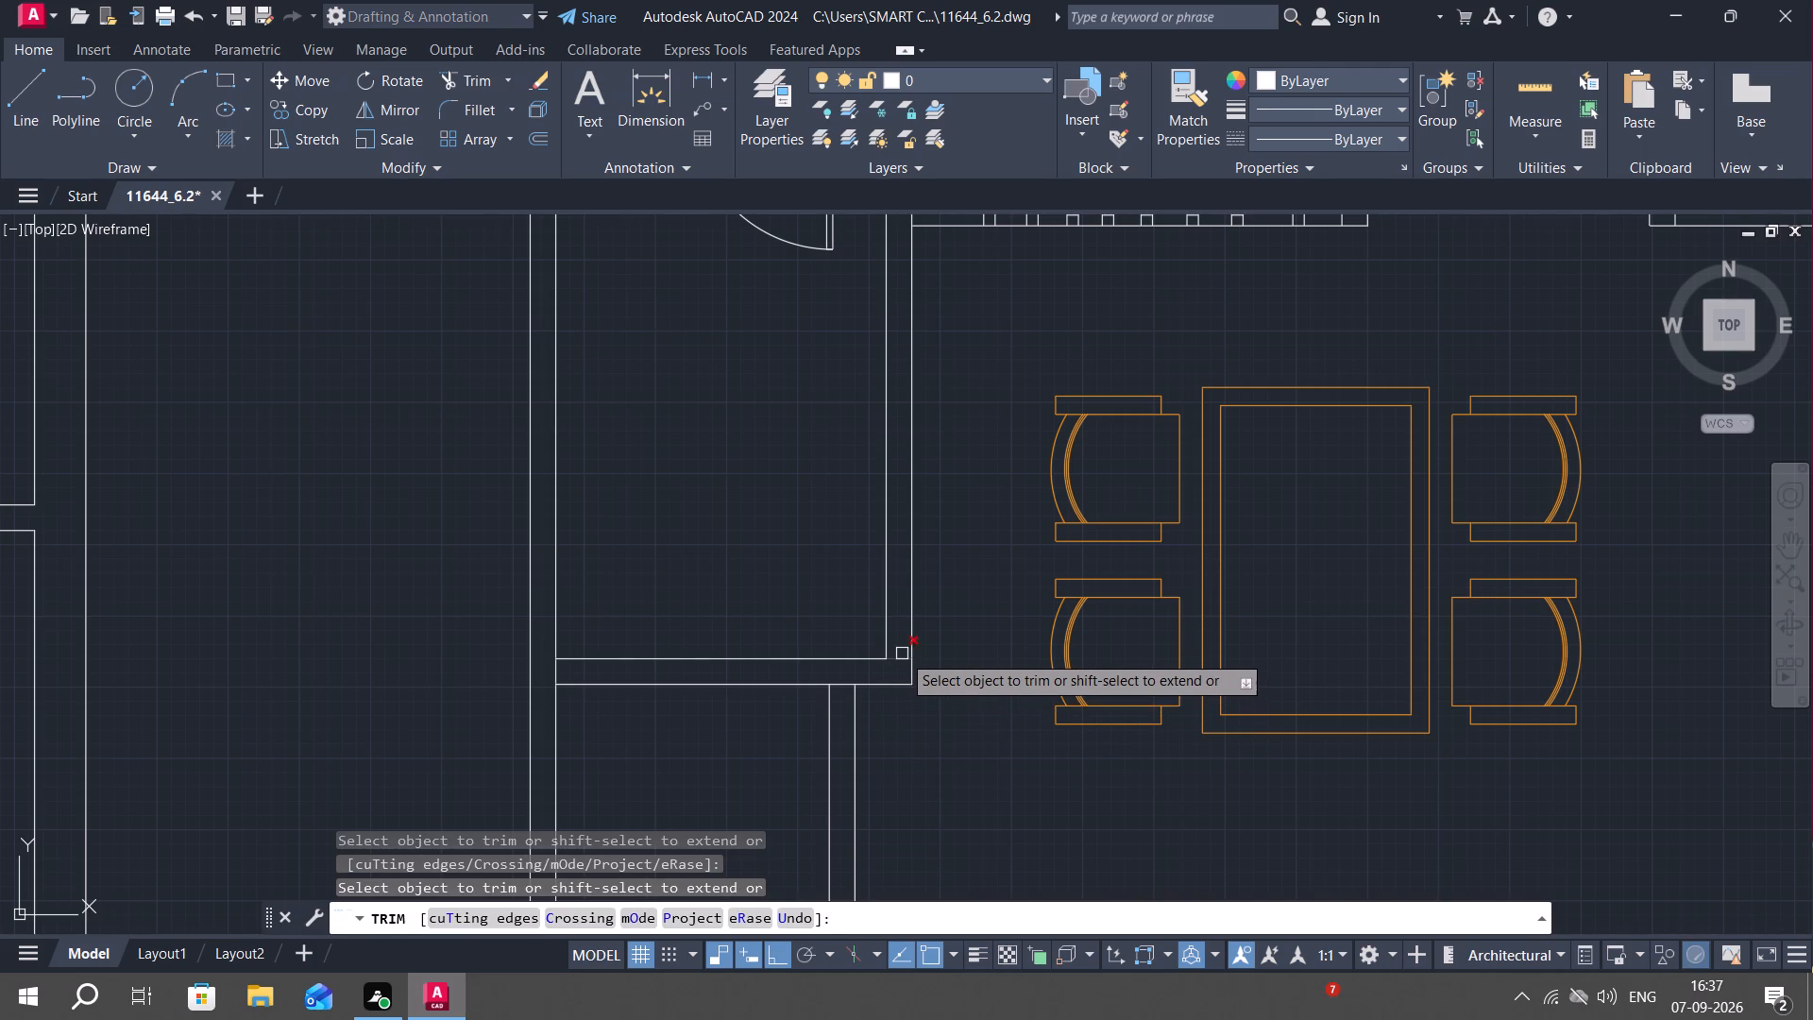
{"action": "left_click", "coordinate": [902, 654]}
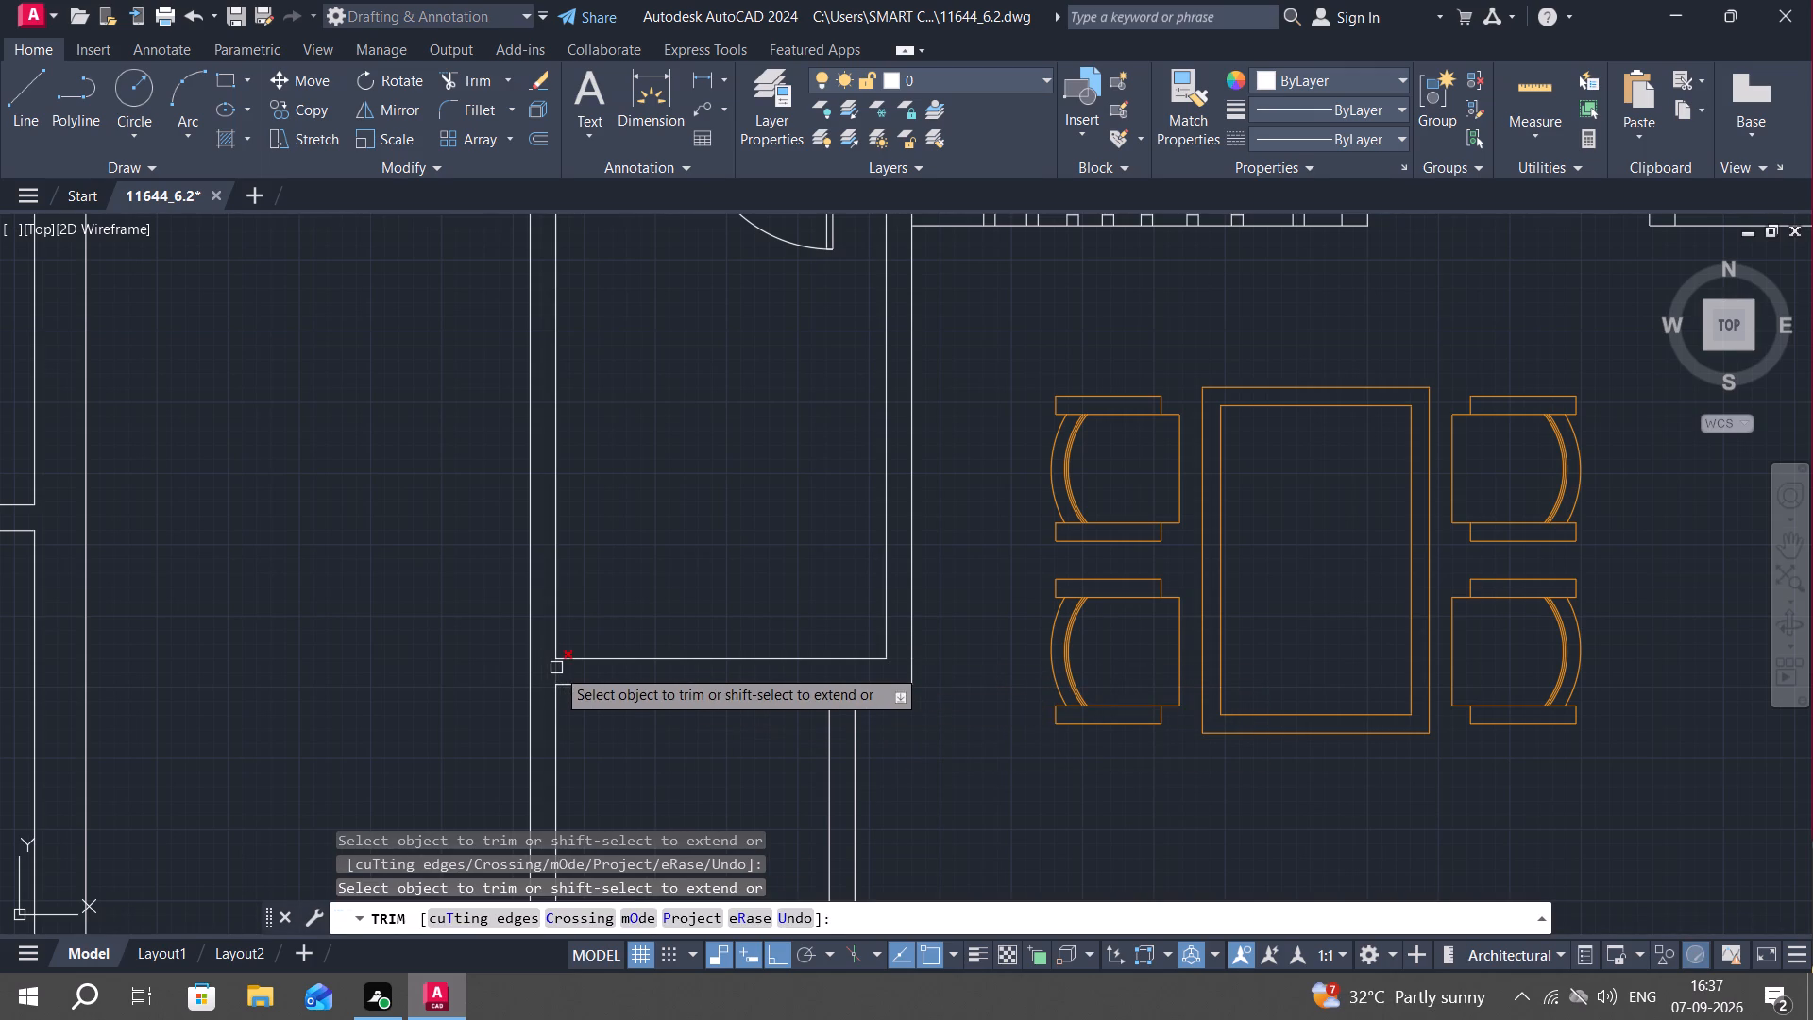
{"action": "left_click", "coordinate": [556, 671]}
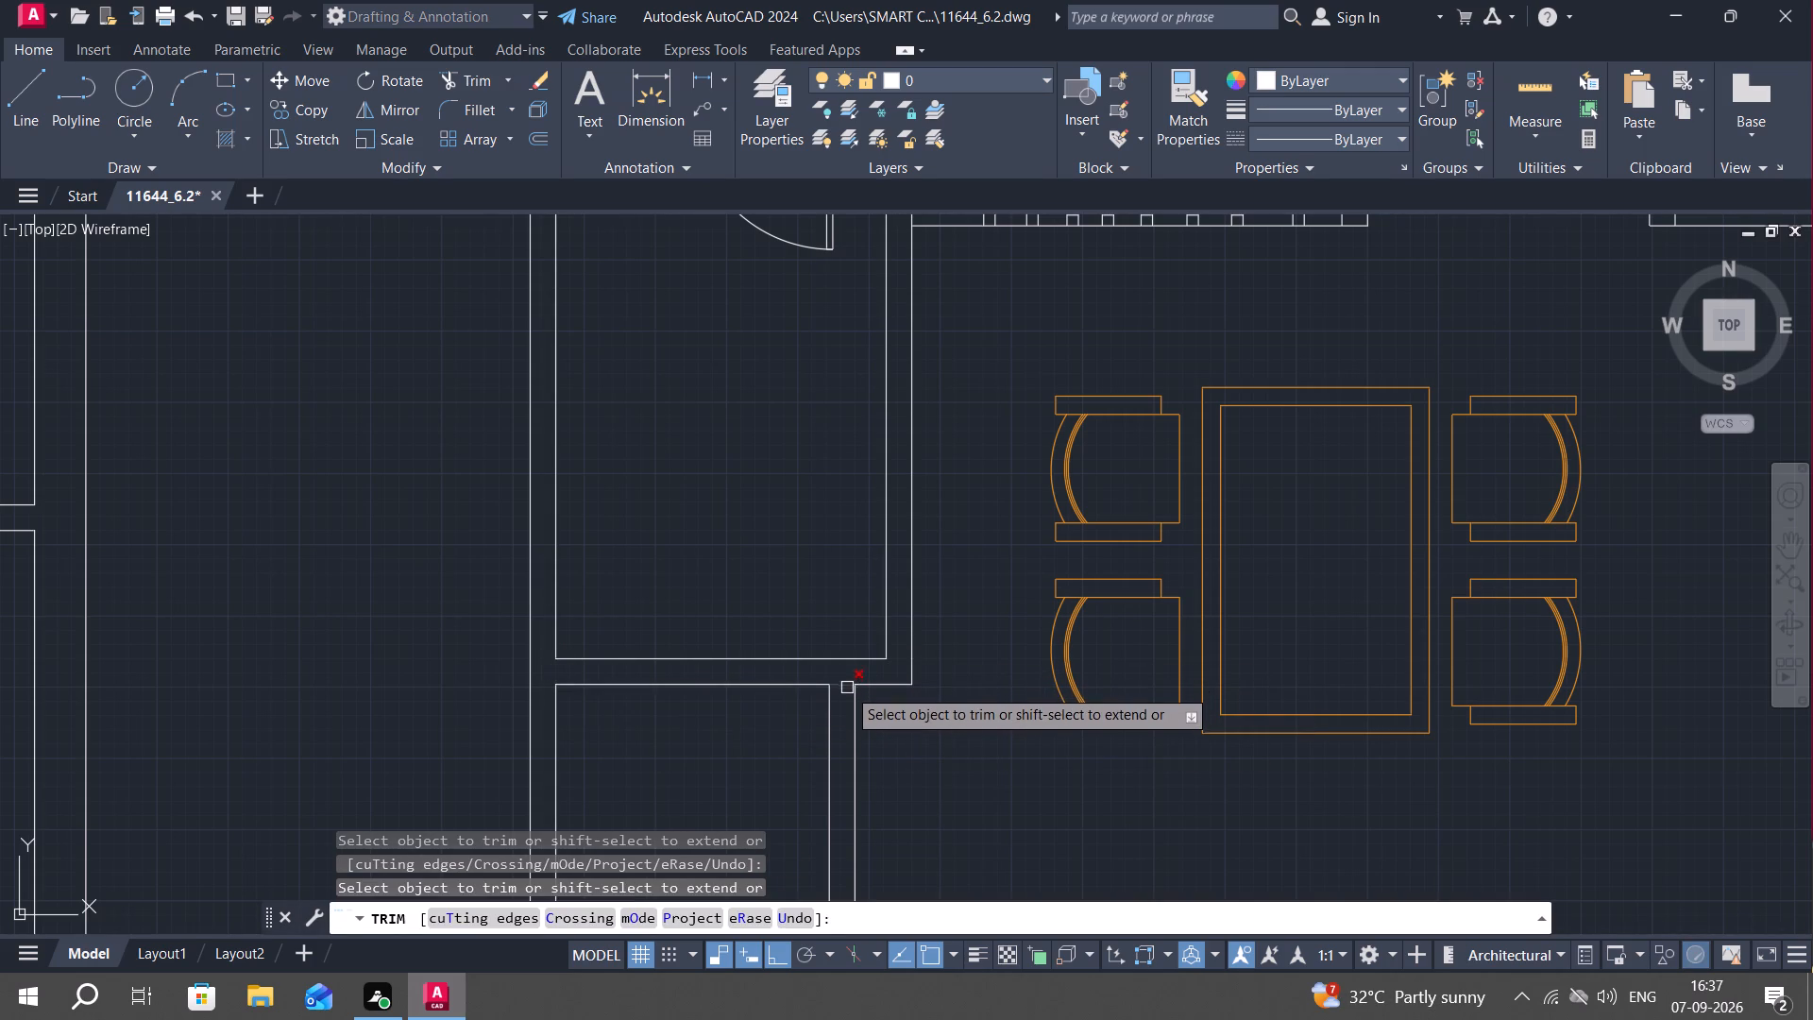
{"action": "left_click", "coordinate": [847, 686]}
{"action": "key", "text": "Escape"}
Extend the kitchen's south inner wall line and the counter's upper edge west to the adjacent vertical wall.
{"action": "middle_click_drag", "start_coordinate": [757, 735], "coordinate": [795, 557]}
{"action": "scroll", "coordinate": [794, 566], "scroll_direction": "down", "scroll_amount": 2}
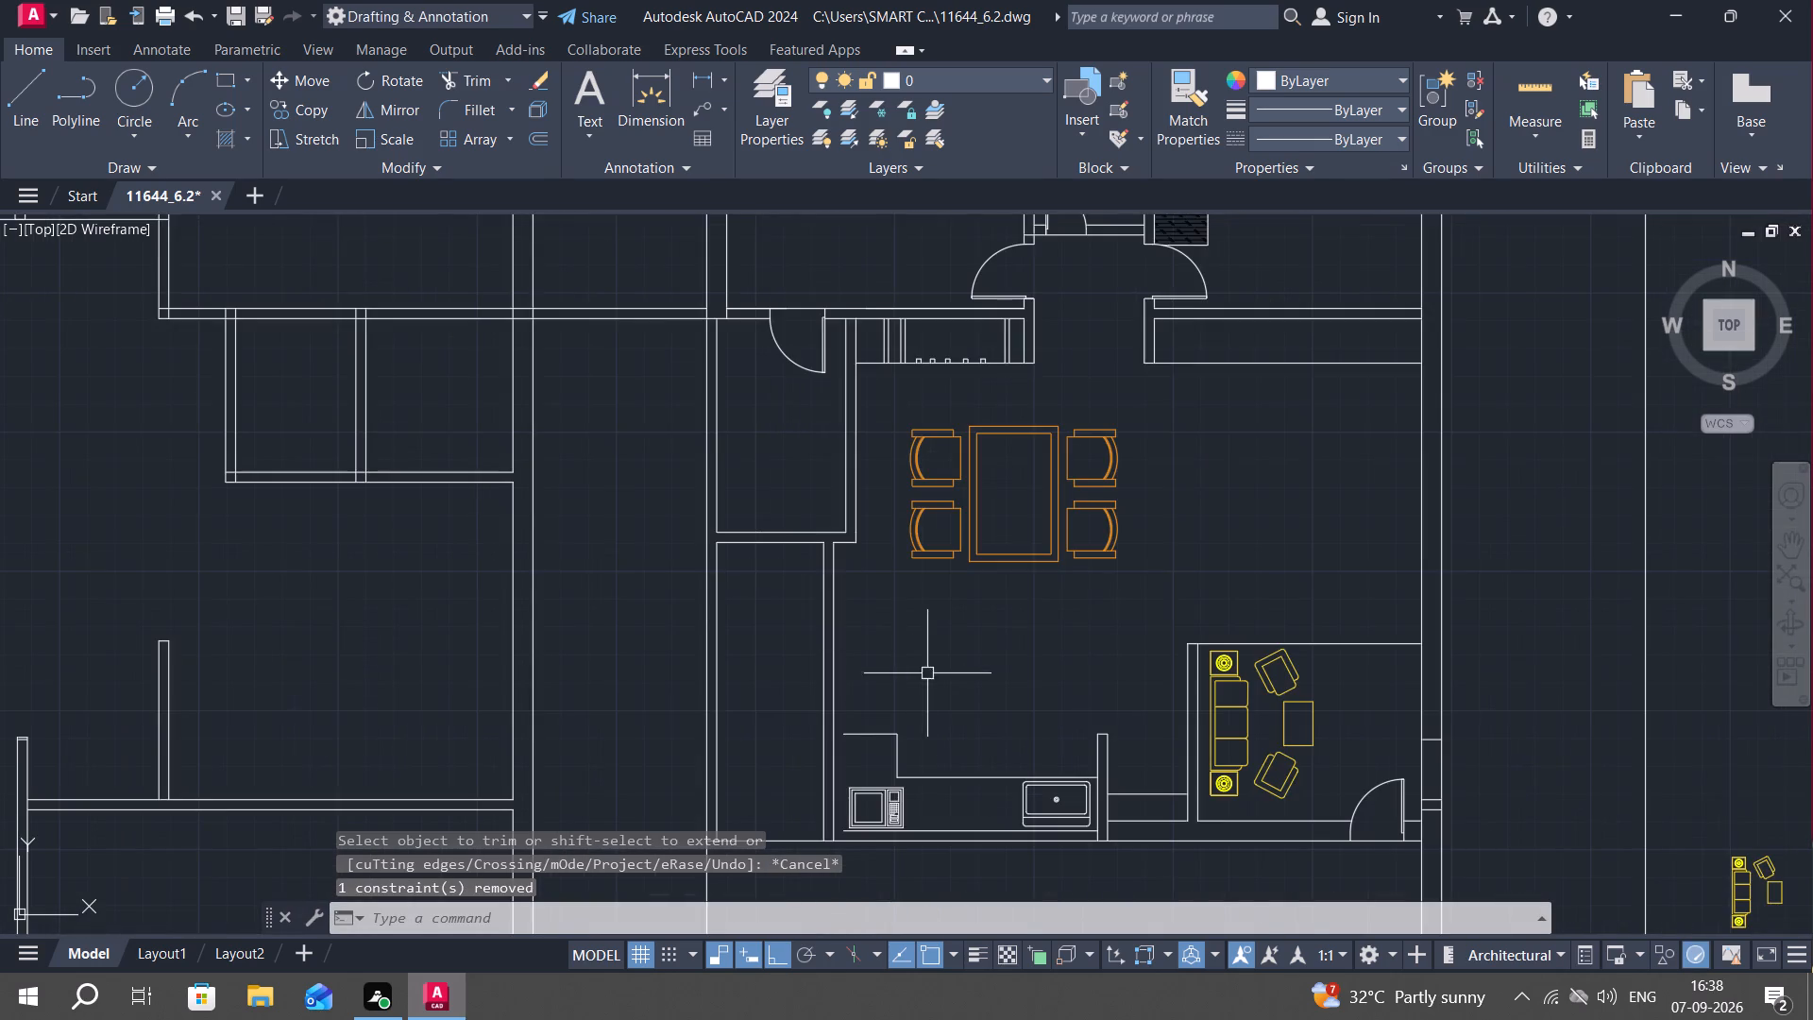
{"action": "middle_click_drag", "start_coordinate": [932, 673], "coordinate": [900, 343]}
{"action": "scroll", "coordinate": [879, 514], "scroll_direction": "up", "scroll_amount": 1}
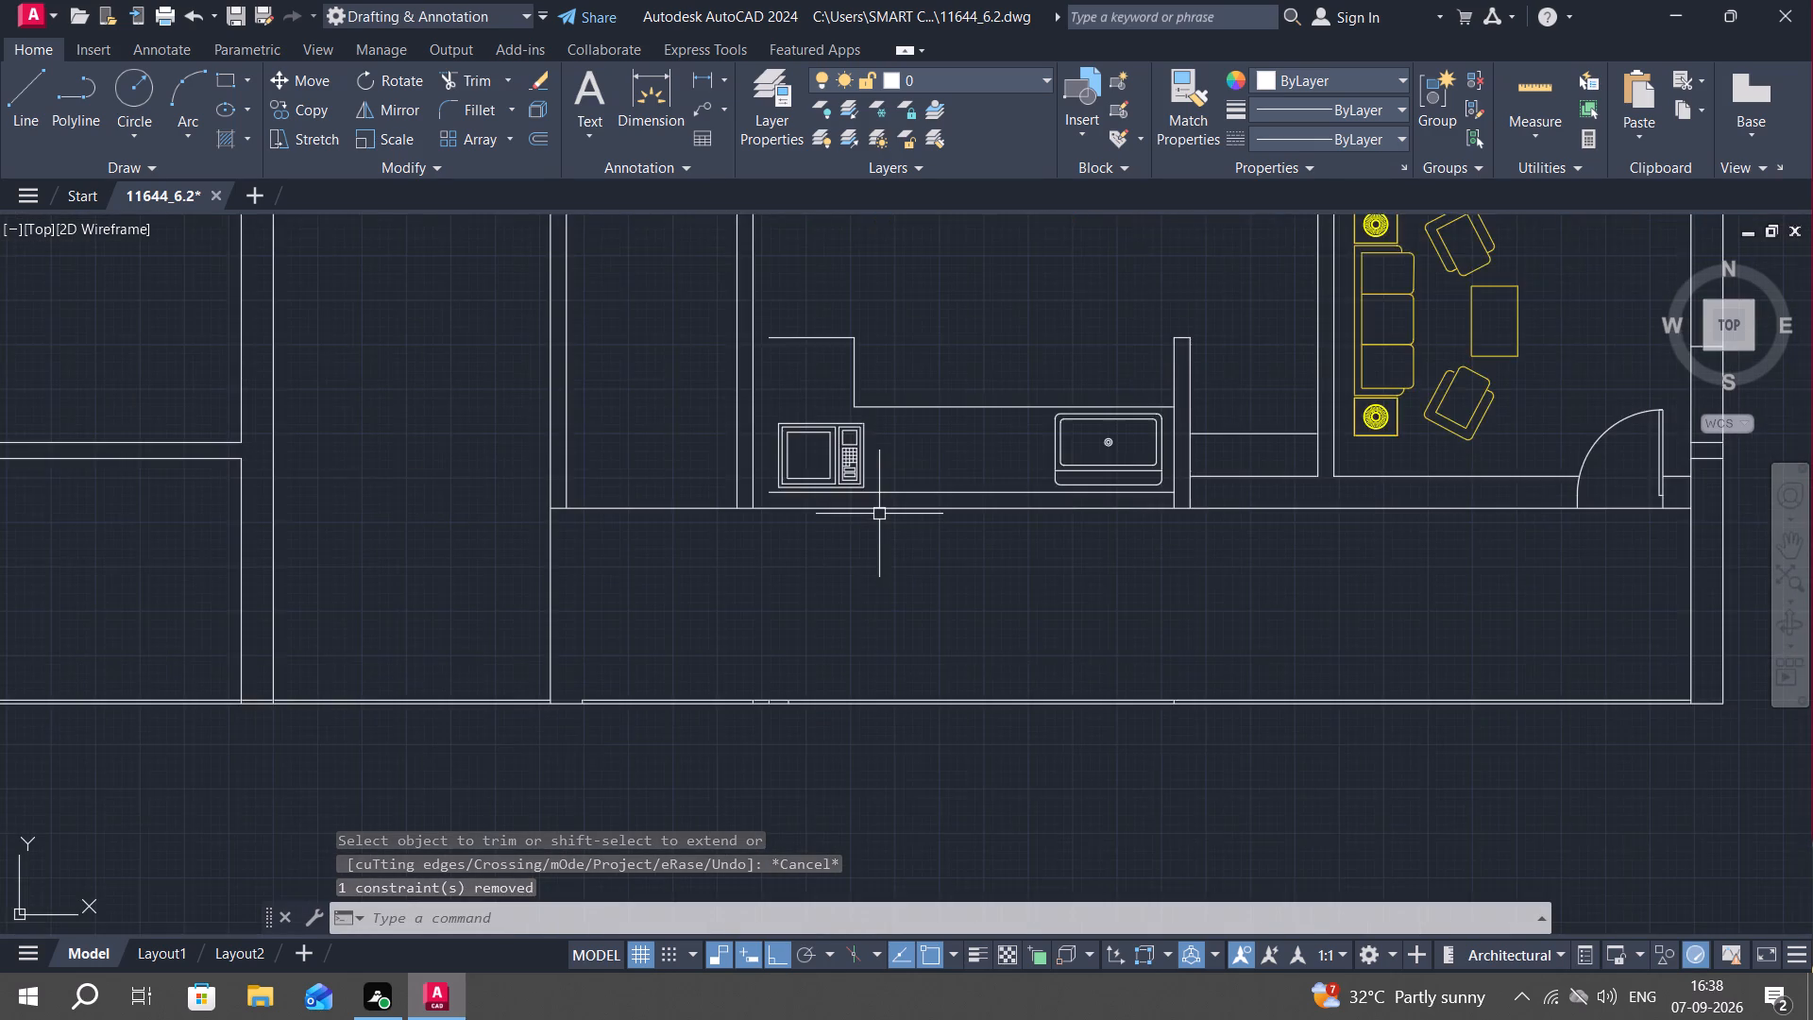
{"action": "scroll", "coordinate": [879, 514], "scroll_direction": "up", "scroll_amount": 1}
{"action": "type", "text": "EX"}
{"action": "key", "text": "space"}
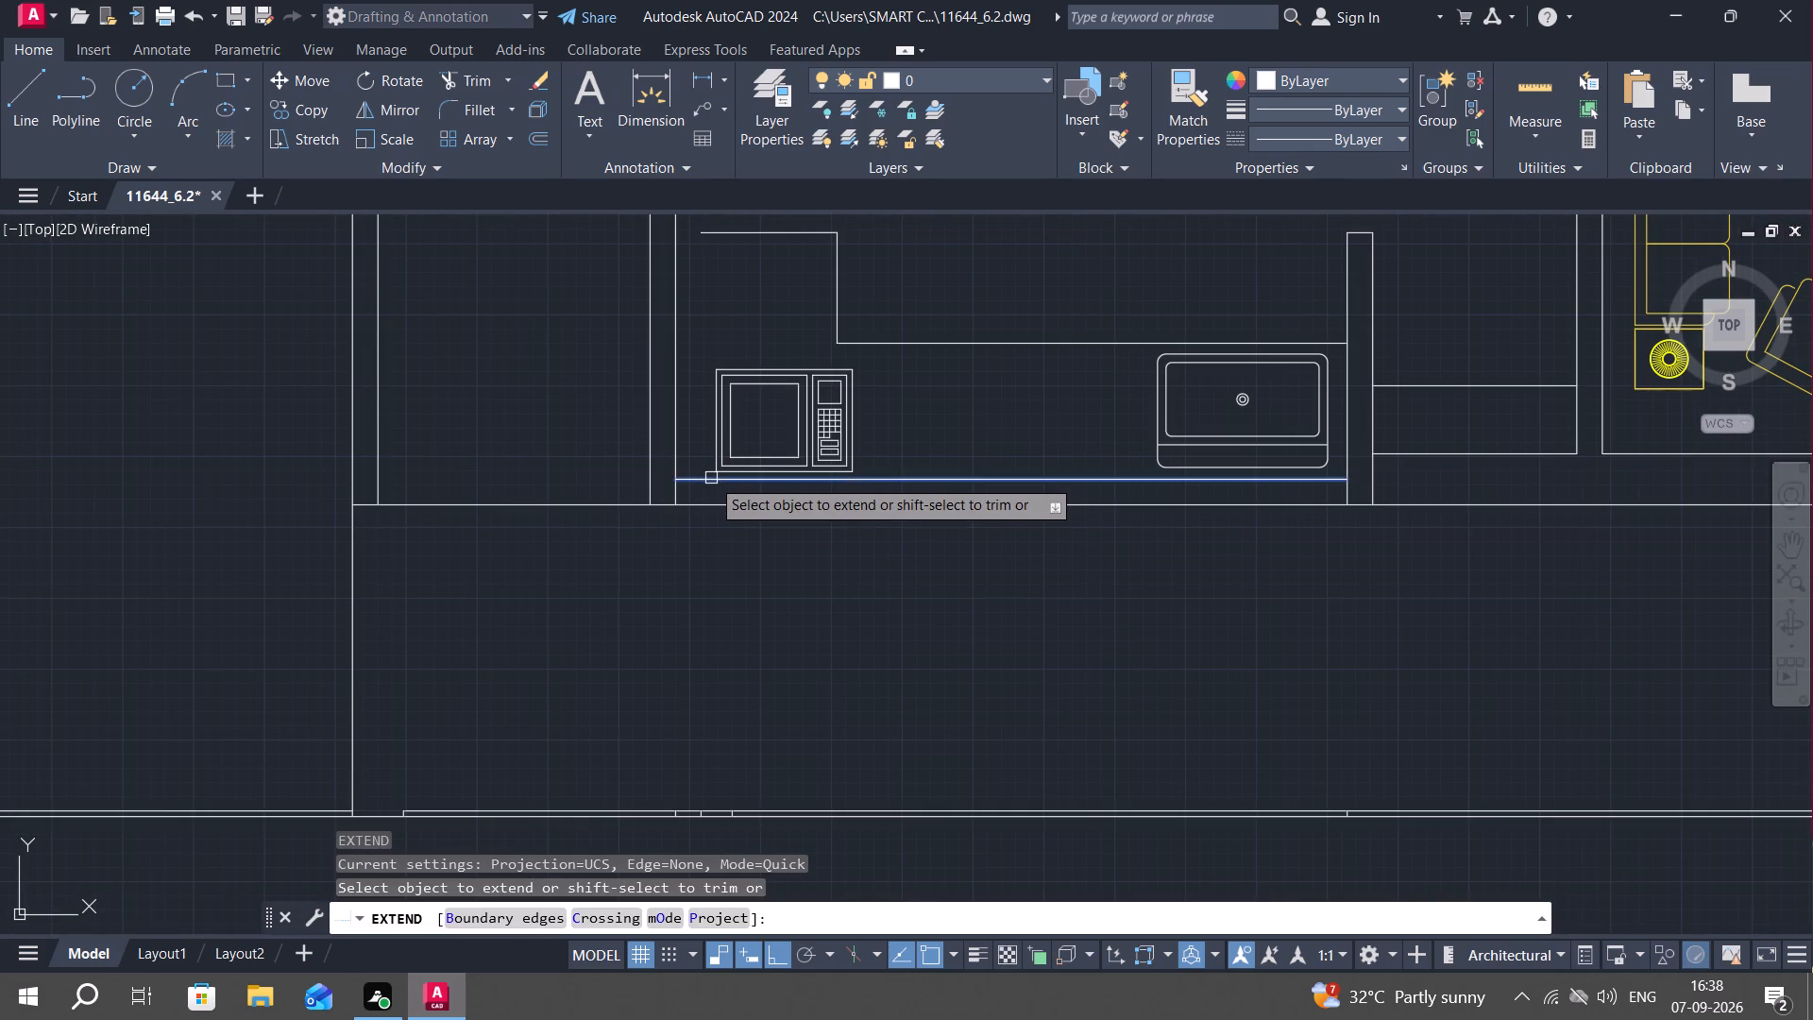
{"action": "left_click", "coordinate": [711, 478]}
{"action": "left_click", "coordinate": [720, 233]}
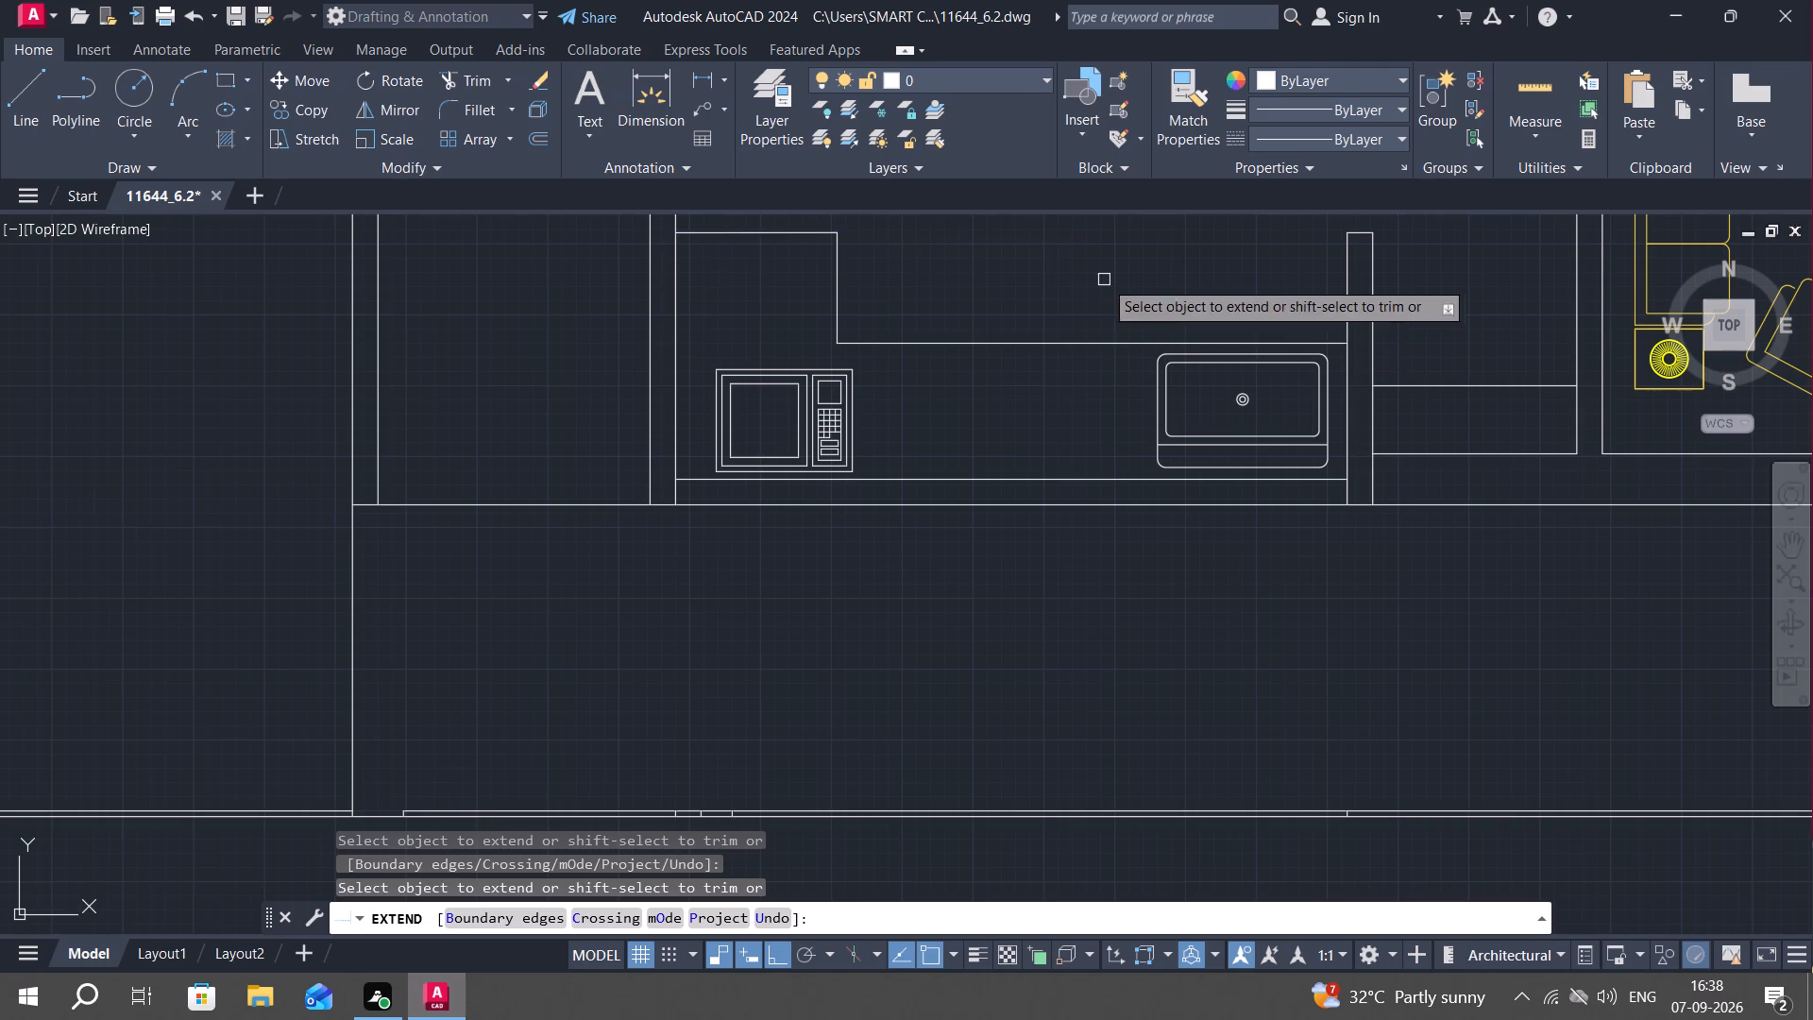
Quick-measure the inside width of the sitting area between its west and east walls.
{"action": "middle_click_drag", "start_coordinate": [1104, 280], "coordinate": [945, 475]}
{"action": "scroll", "coordinate": [916, 470], "scroll_direction": "down", "scroll_amount": 1}
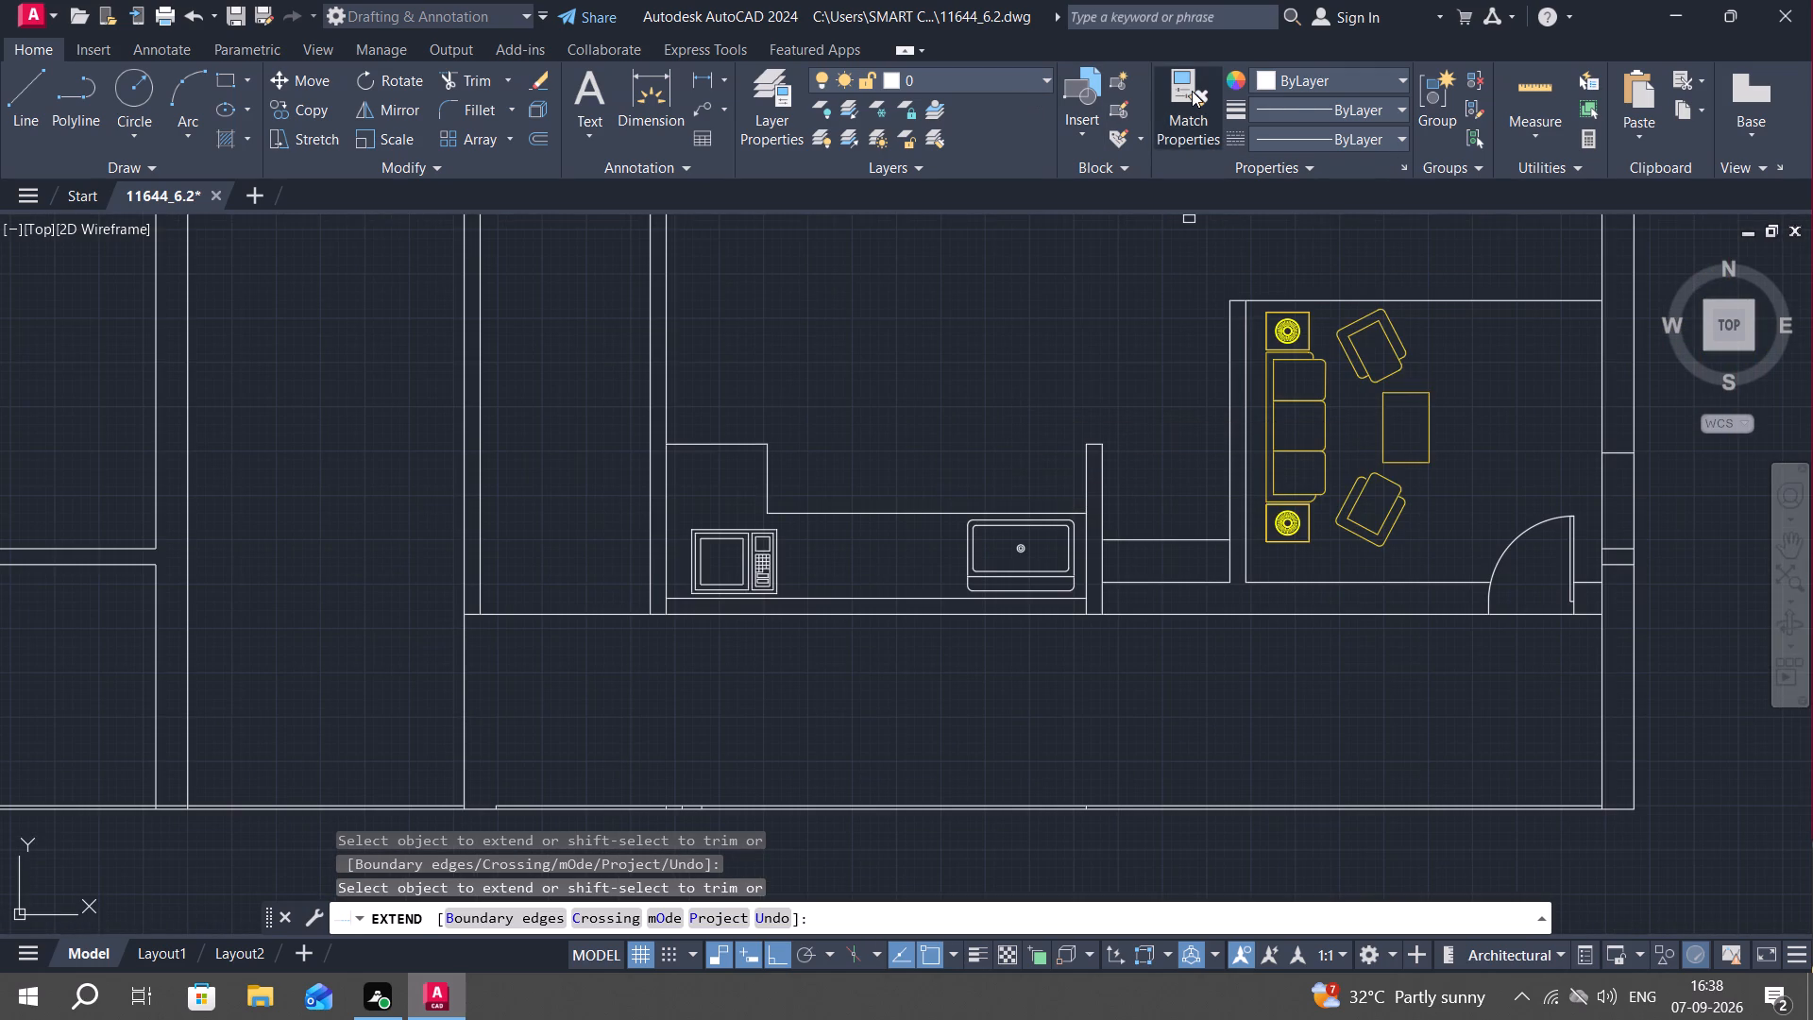
{"action": "left_click", "coordinate": [1193, 91]}
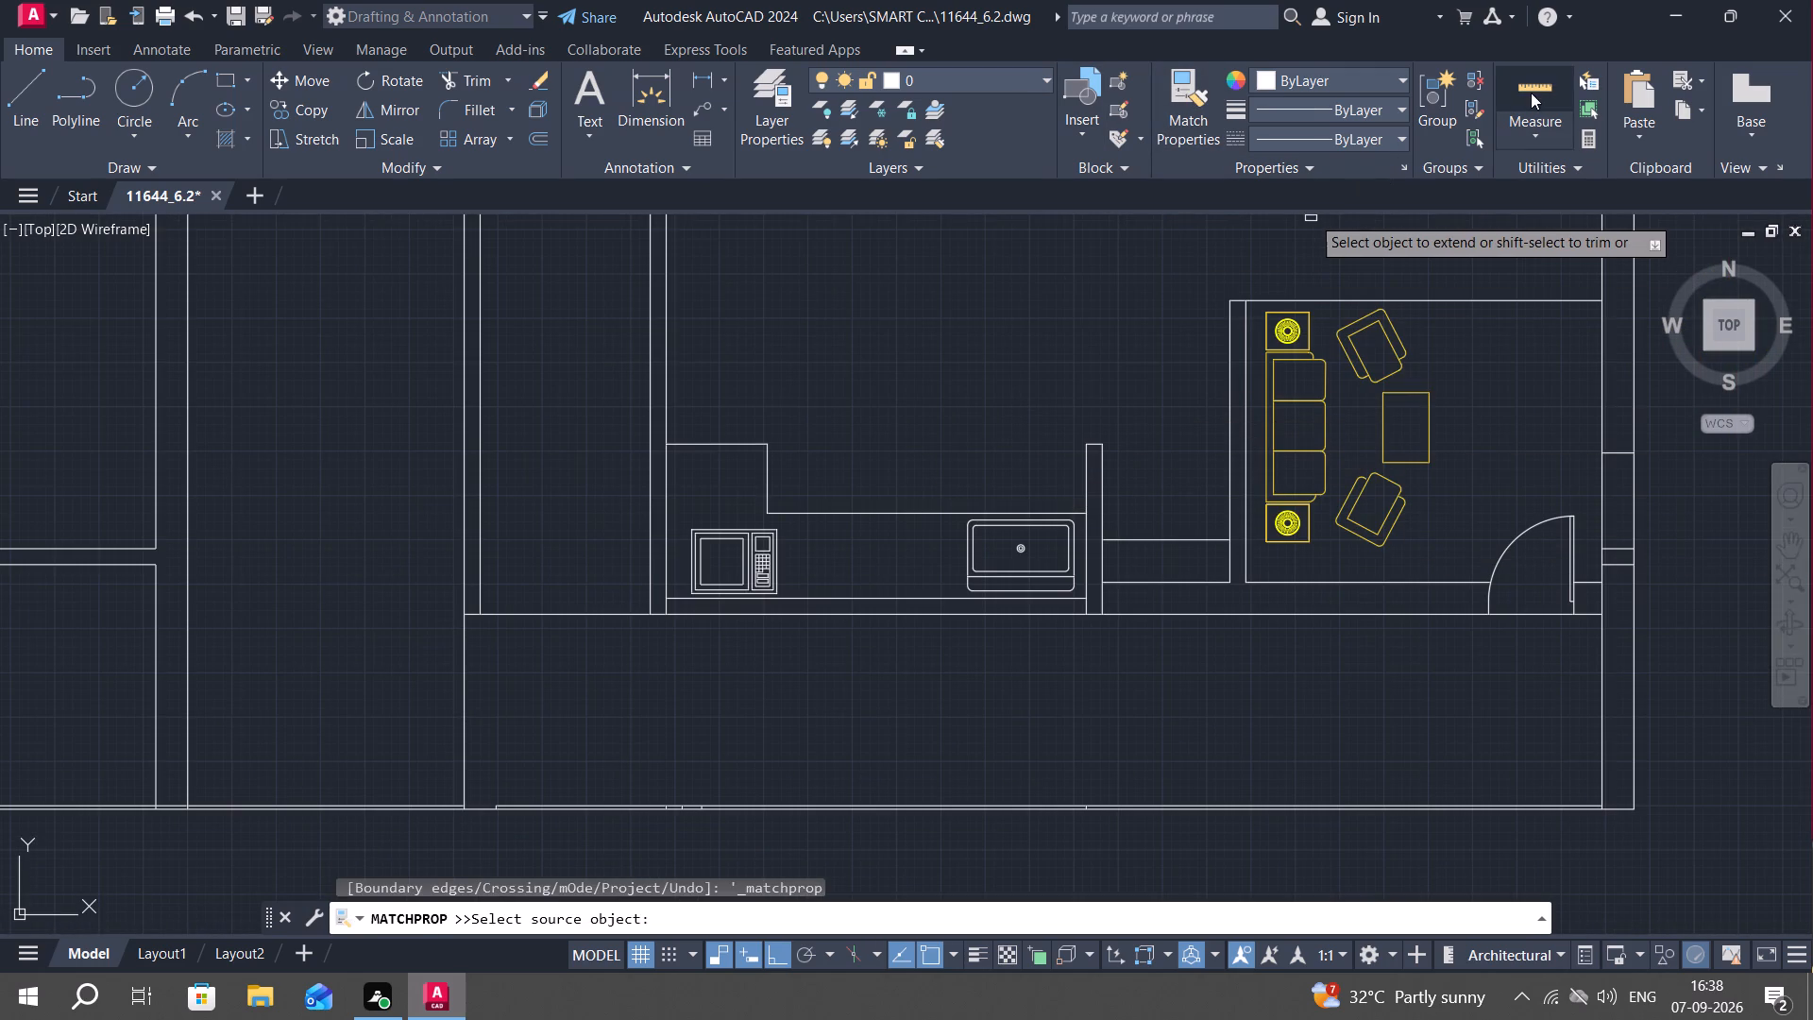
{"action": "left_click", "coordinate": [1531, 93]}
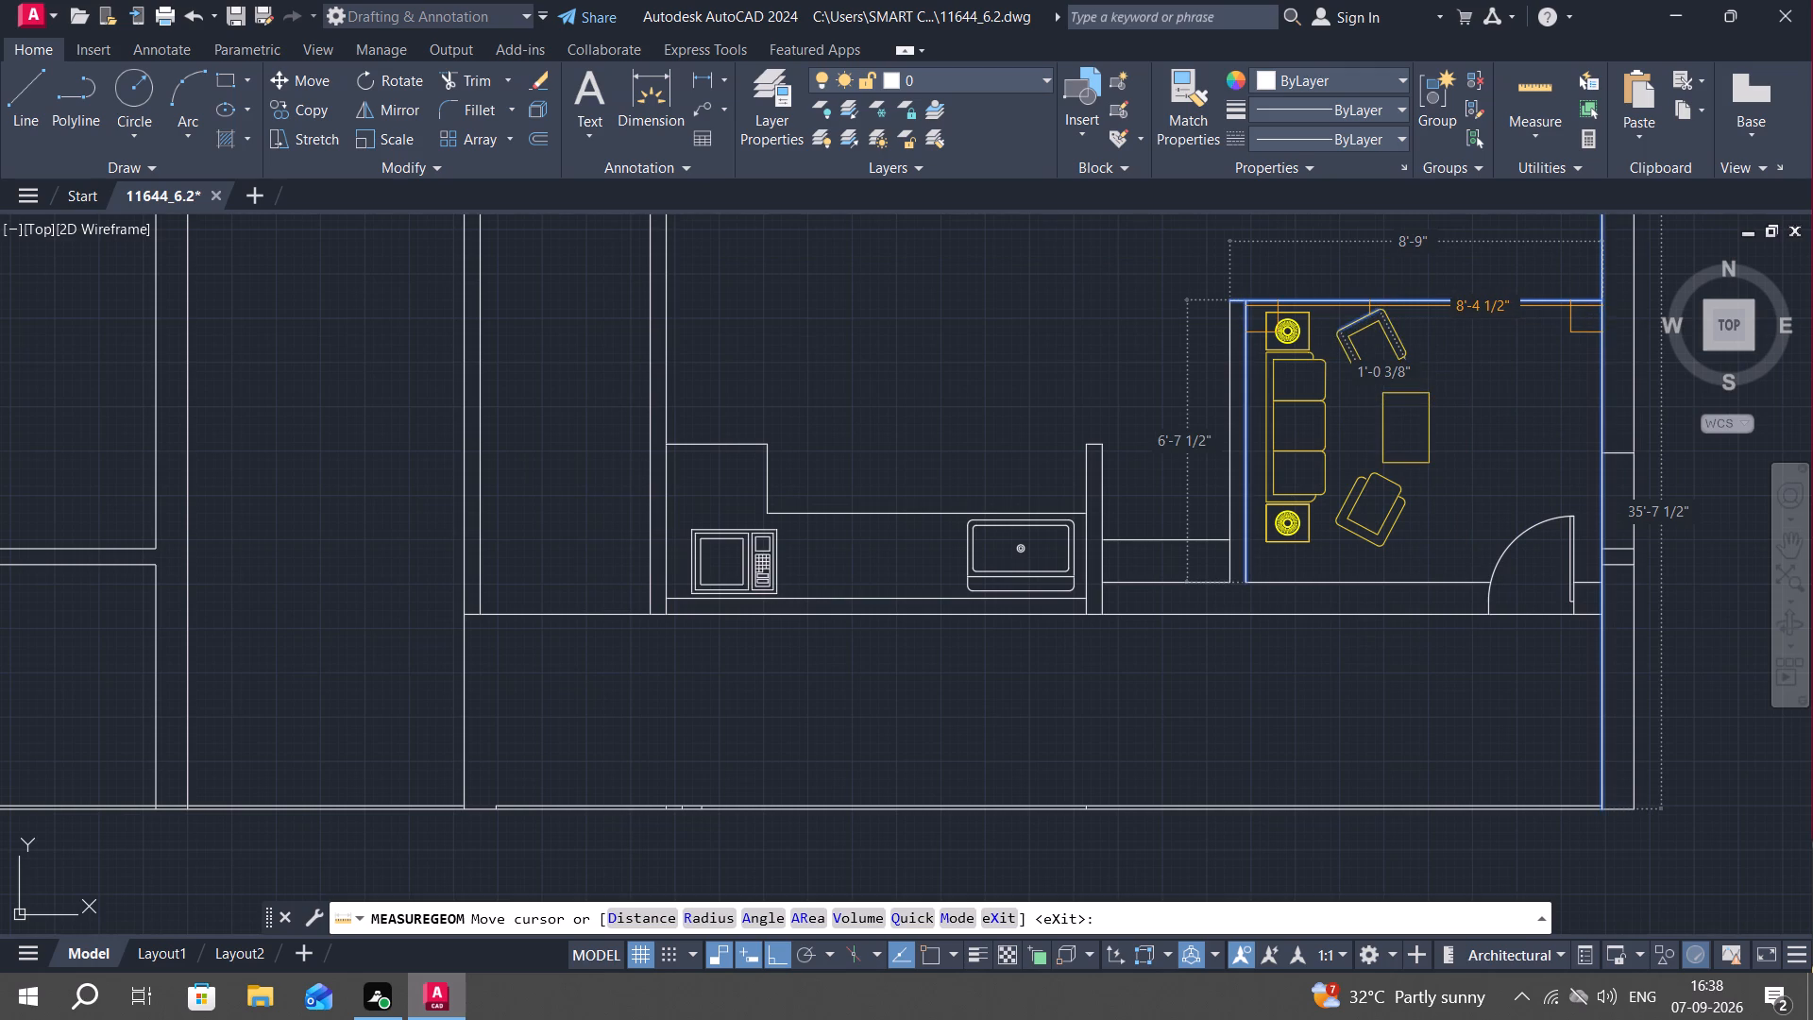
{"action": "key", "text": "Escape"}
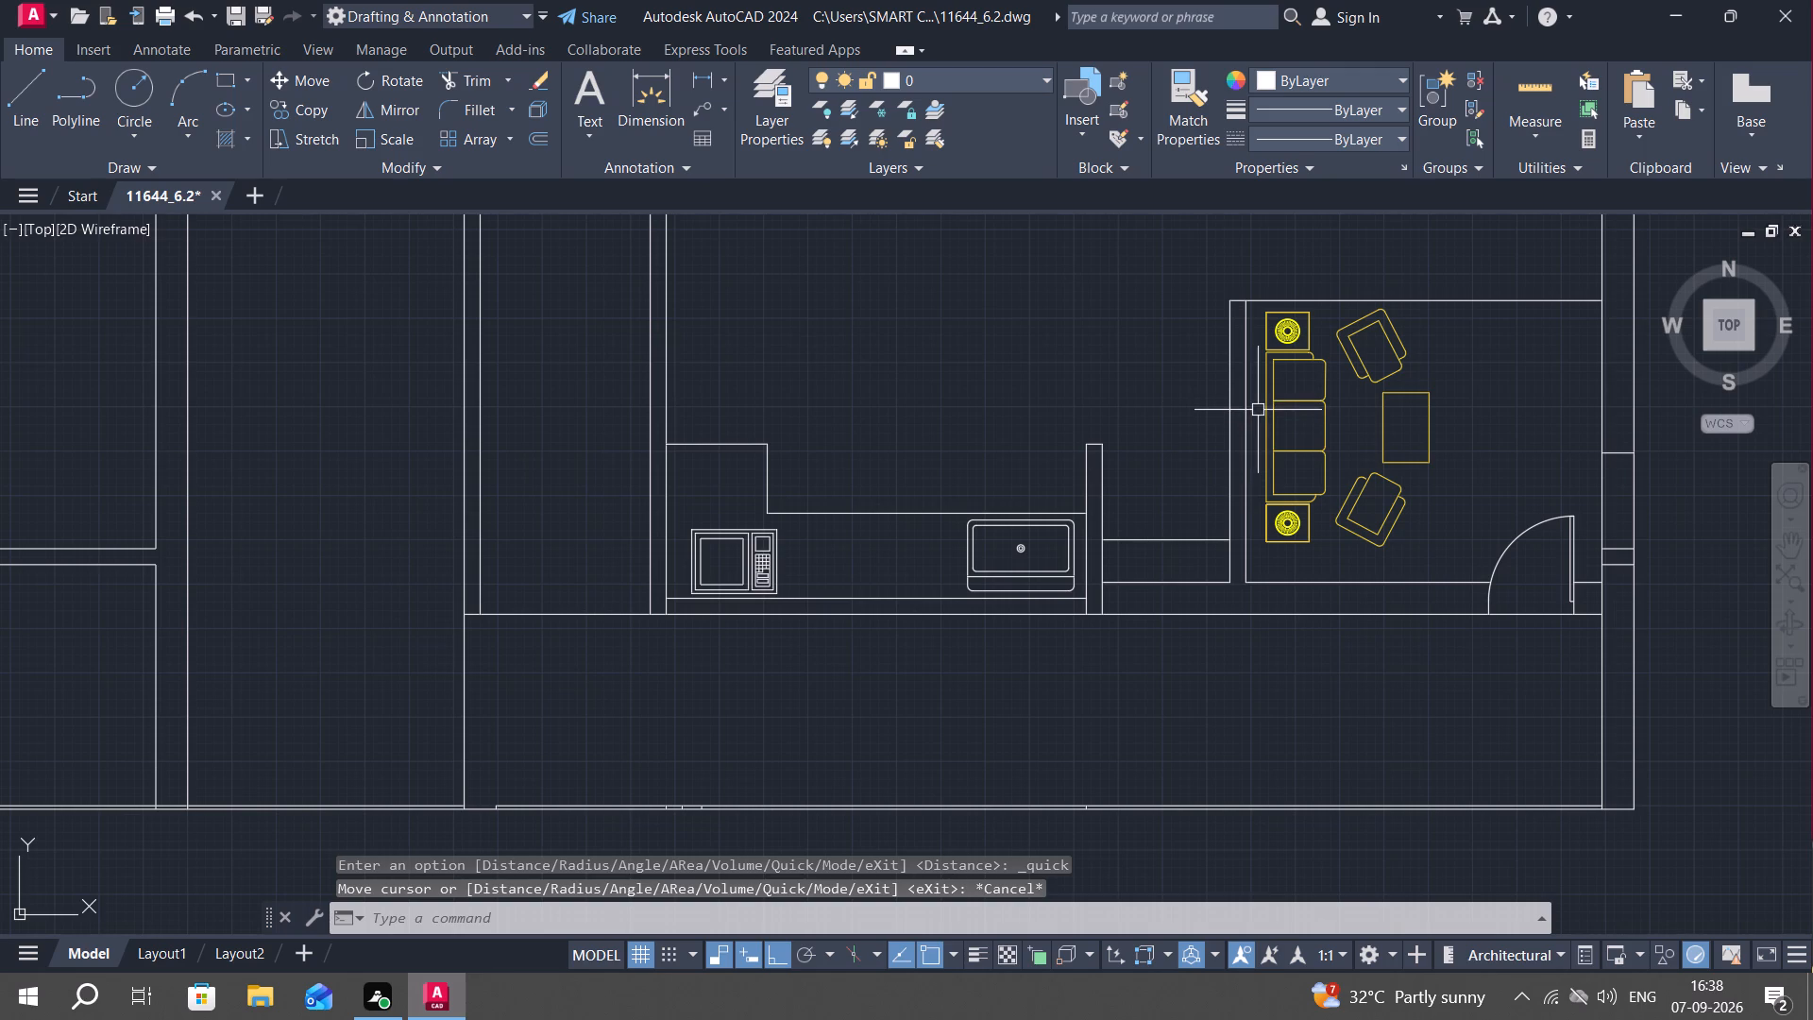
Delete the inner vertical line of the wall just west of the sofa.
{"action": "left_click", "coordinate": [1247, 404]}
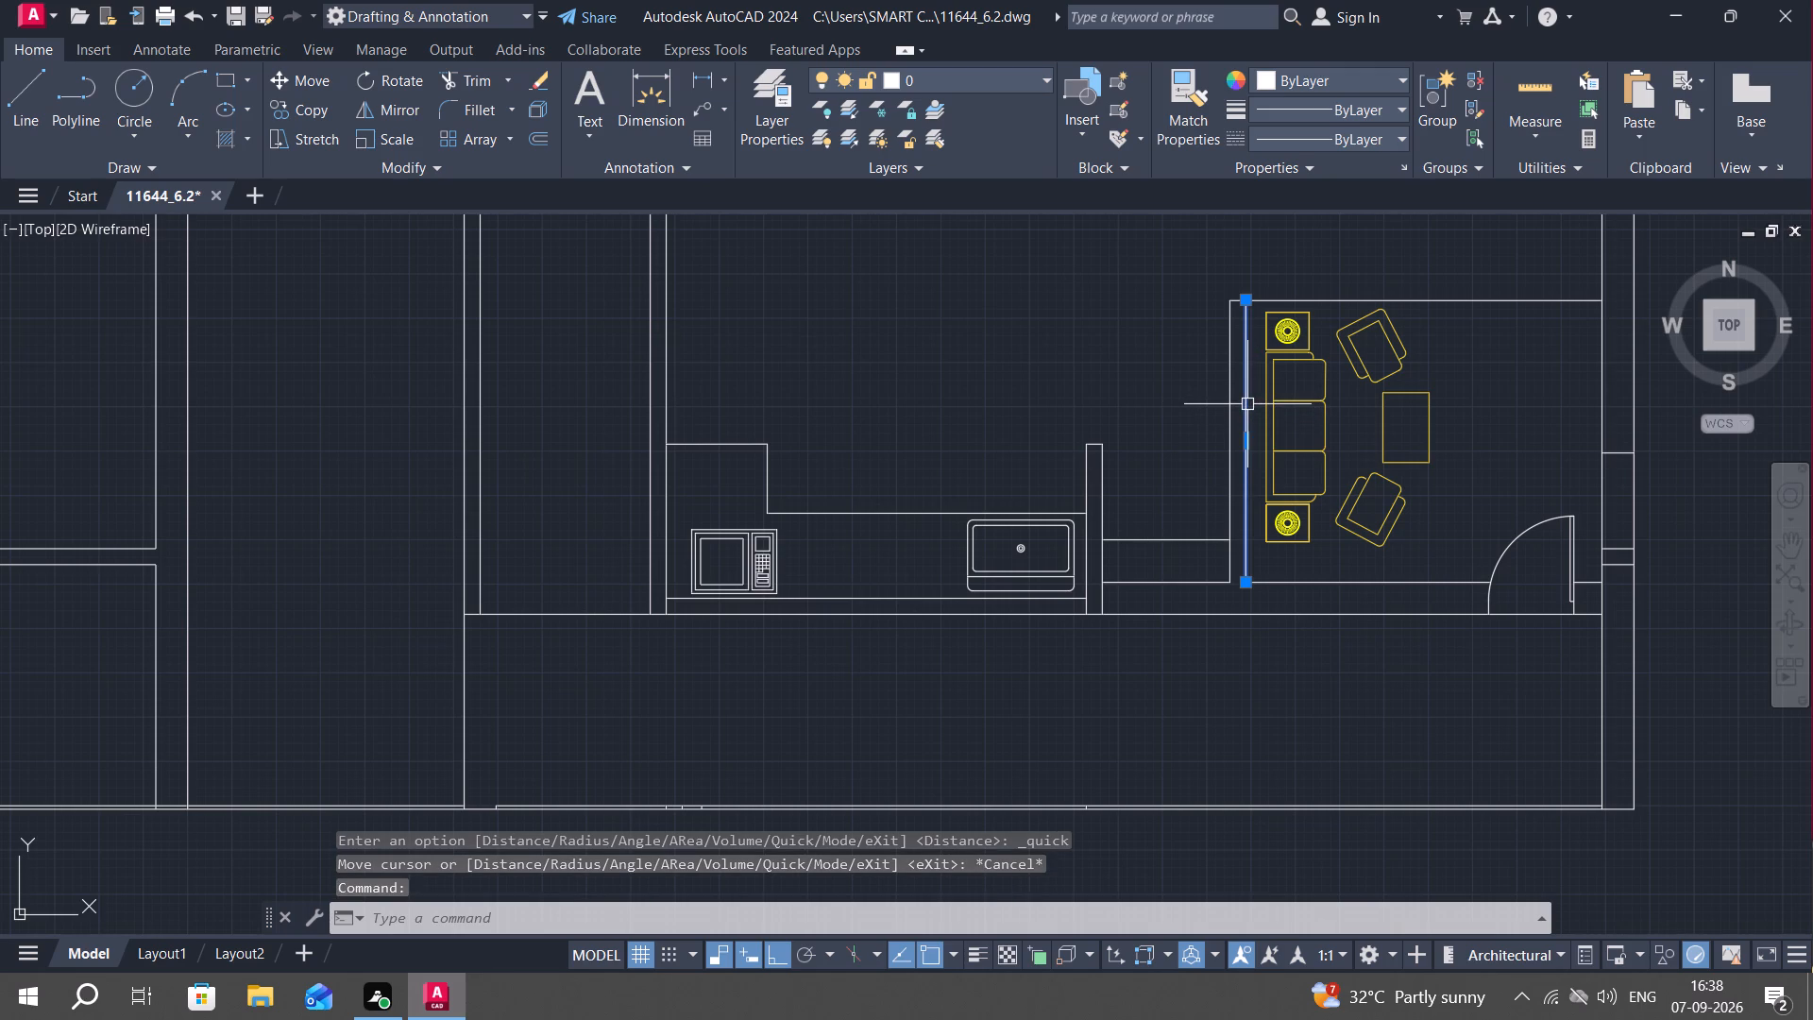
{"action": "key", "text": "Delete"}
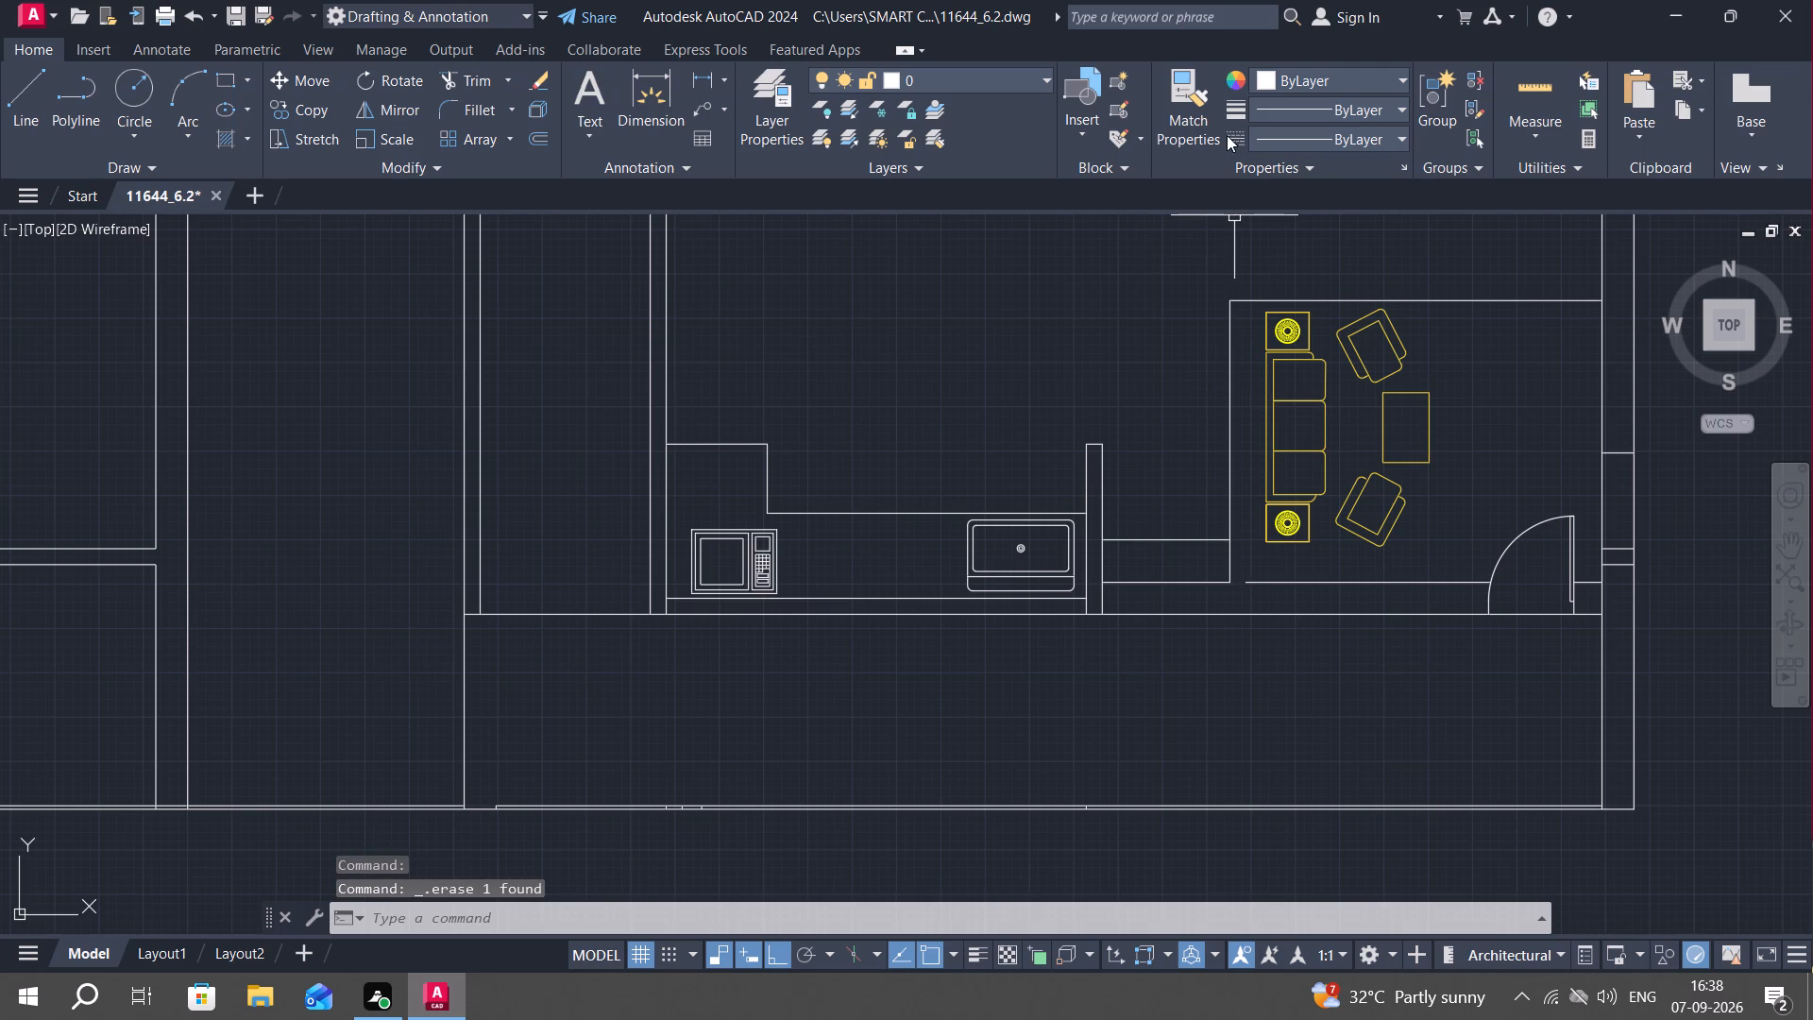
Quick-measure the sitting area's width from the remaining west wall line.
{"action": "left_click", "coordinate": [1525, 91]}
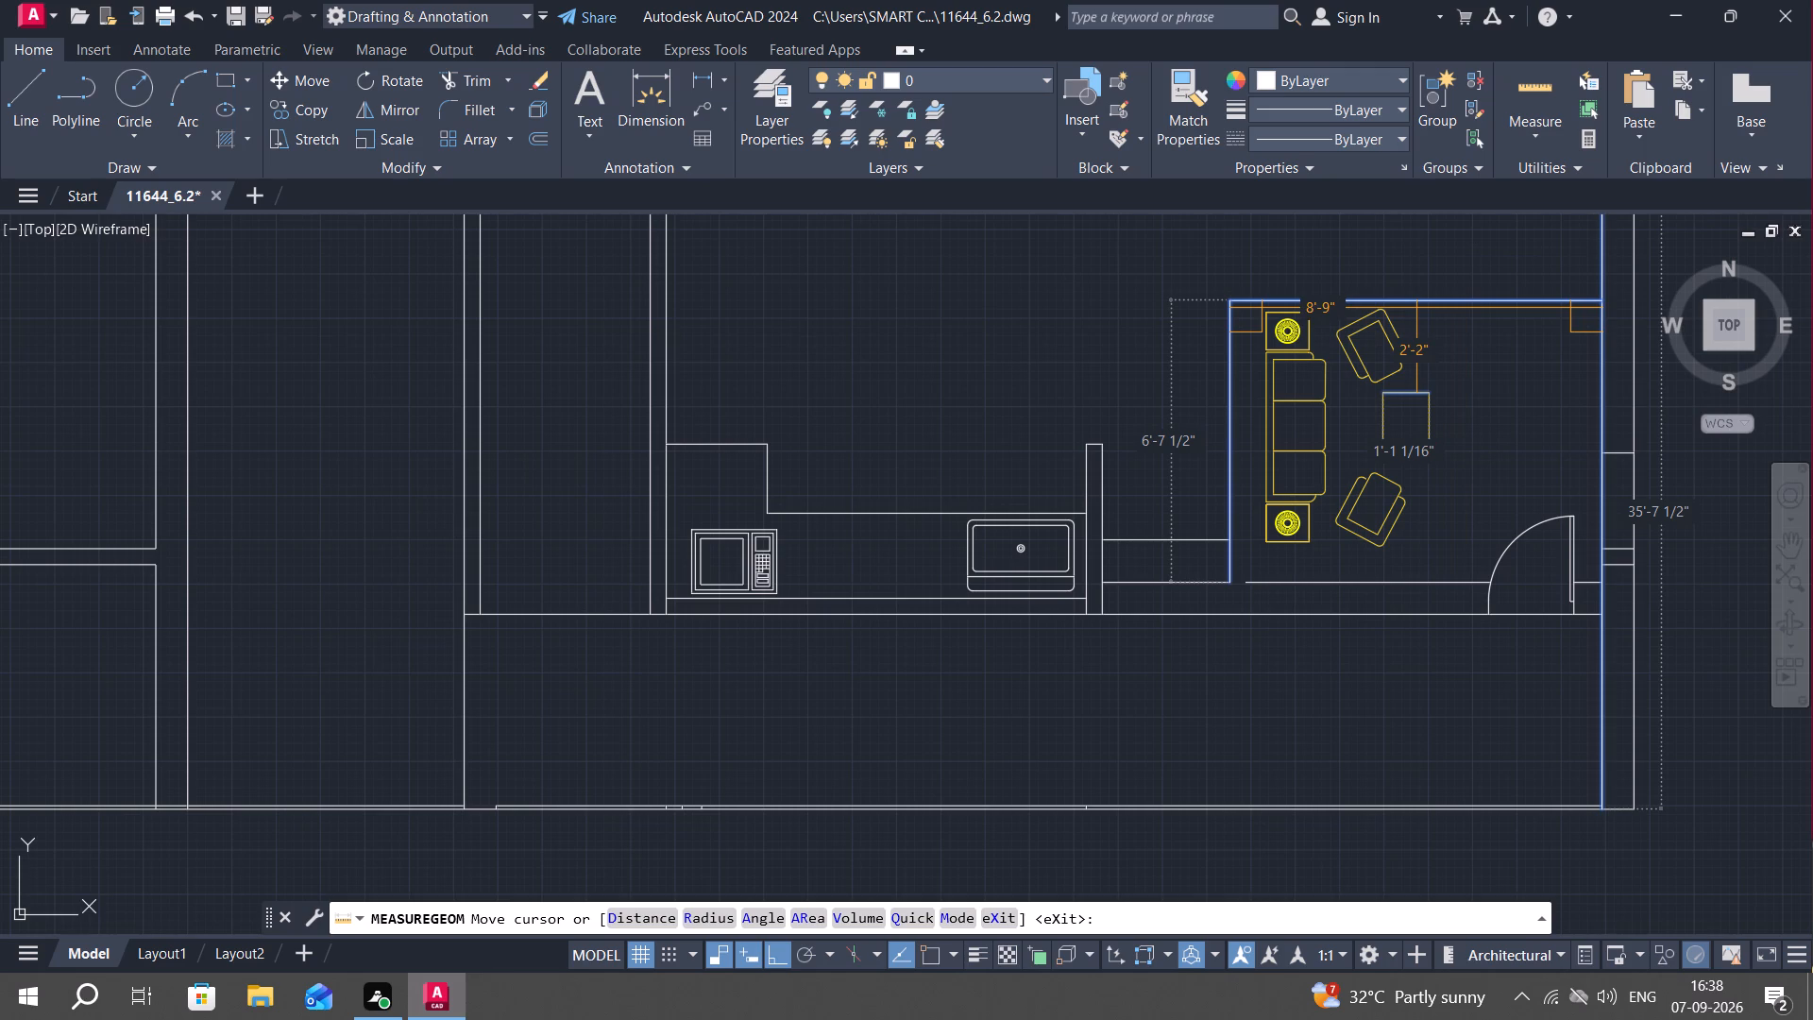
{"action": "key", "text": "Escape"}
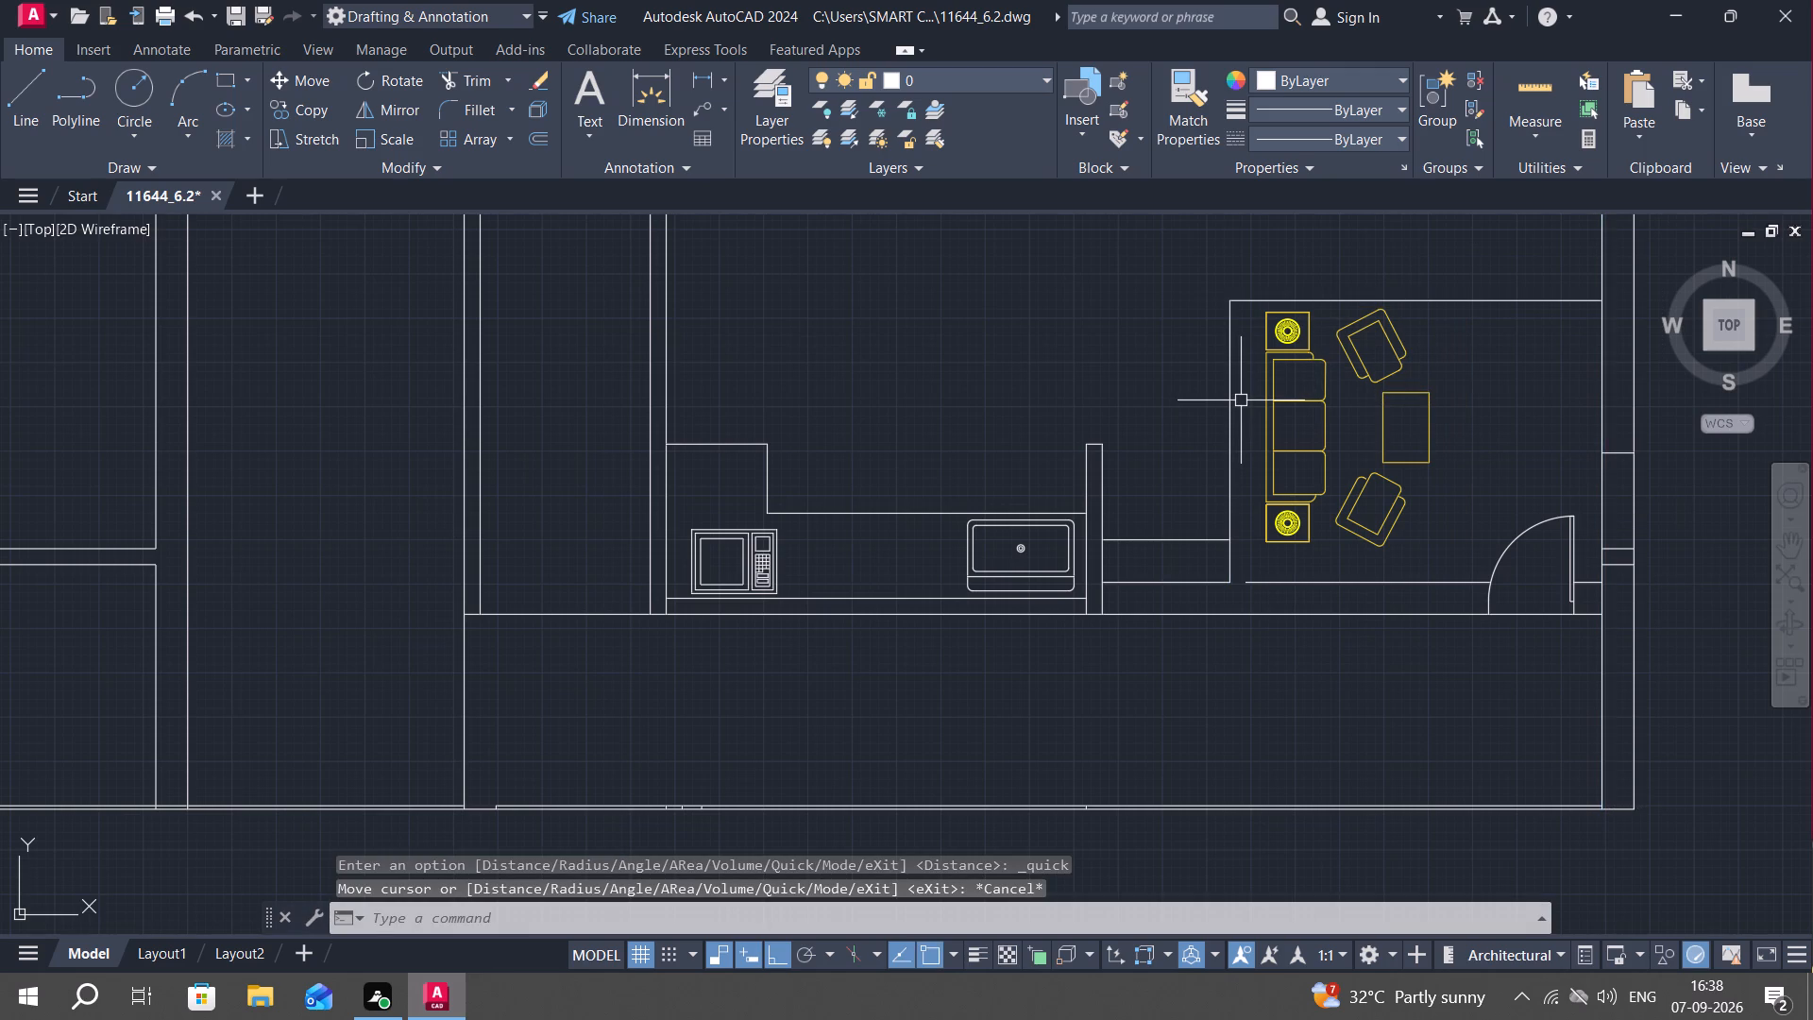
Offset the sitting area's remaining west wall line and the west line of the partition beside the sink 4.5" westward.
{"action": "type", "text": "O"}
{"action": "key", "text": "space"}
{"action": "key", "text": "space"}
{"action": "left_click", "coordinate": [1228, 378]}
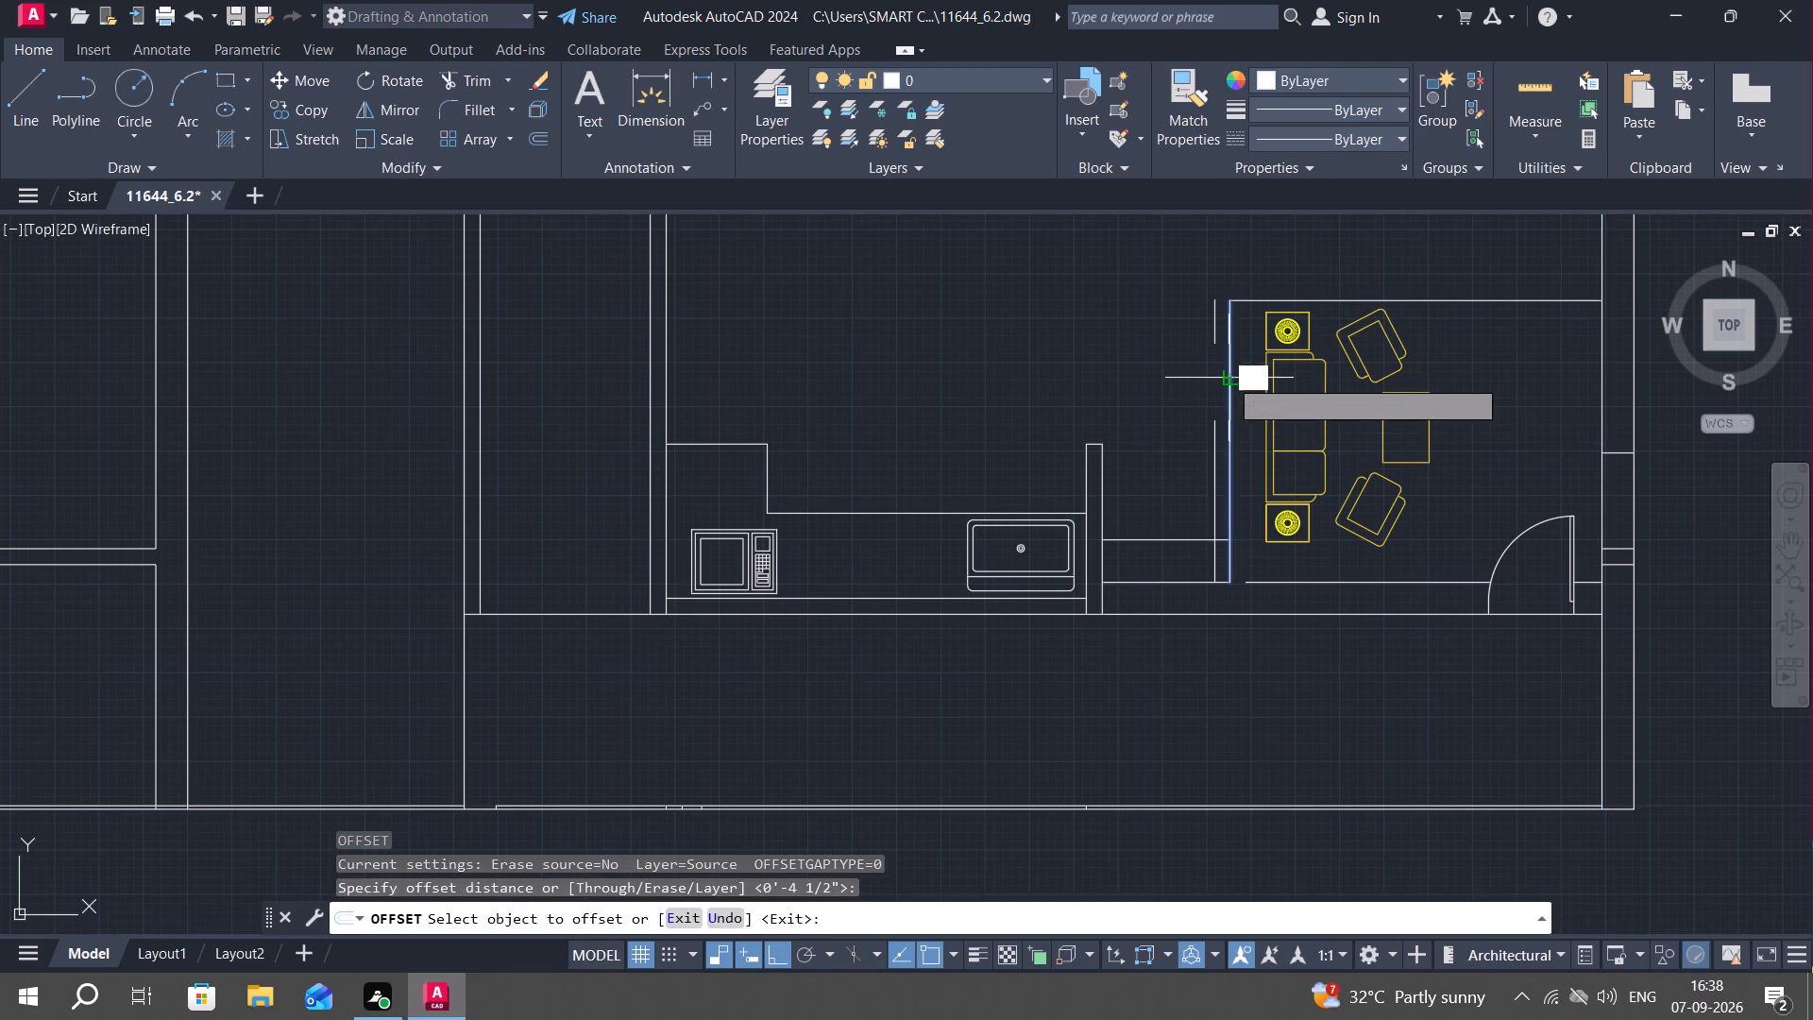
{"action": "left_click", "coordinate": [1166, 399]}
{"action": "left_click", "coordinate": [1084, 476]}
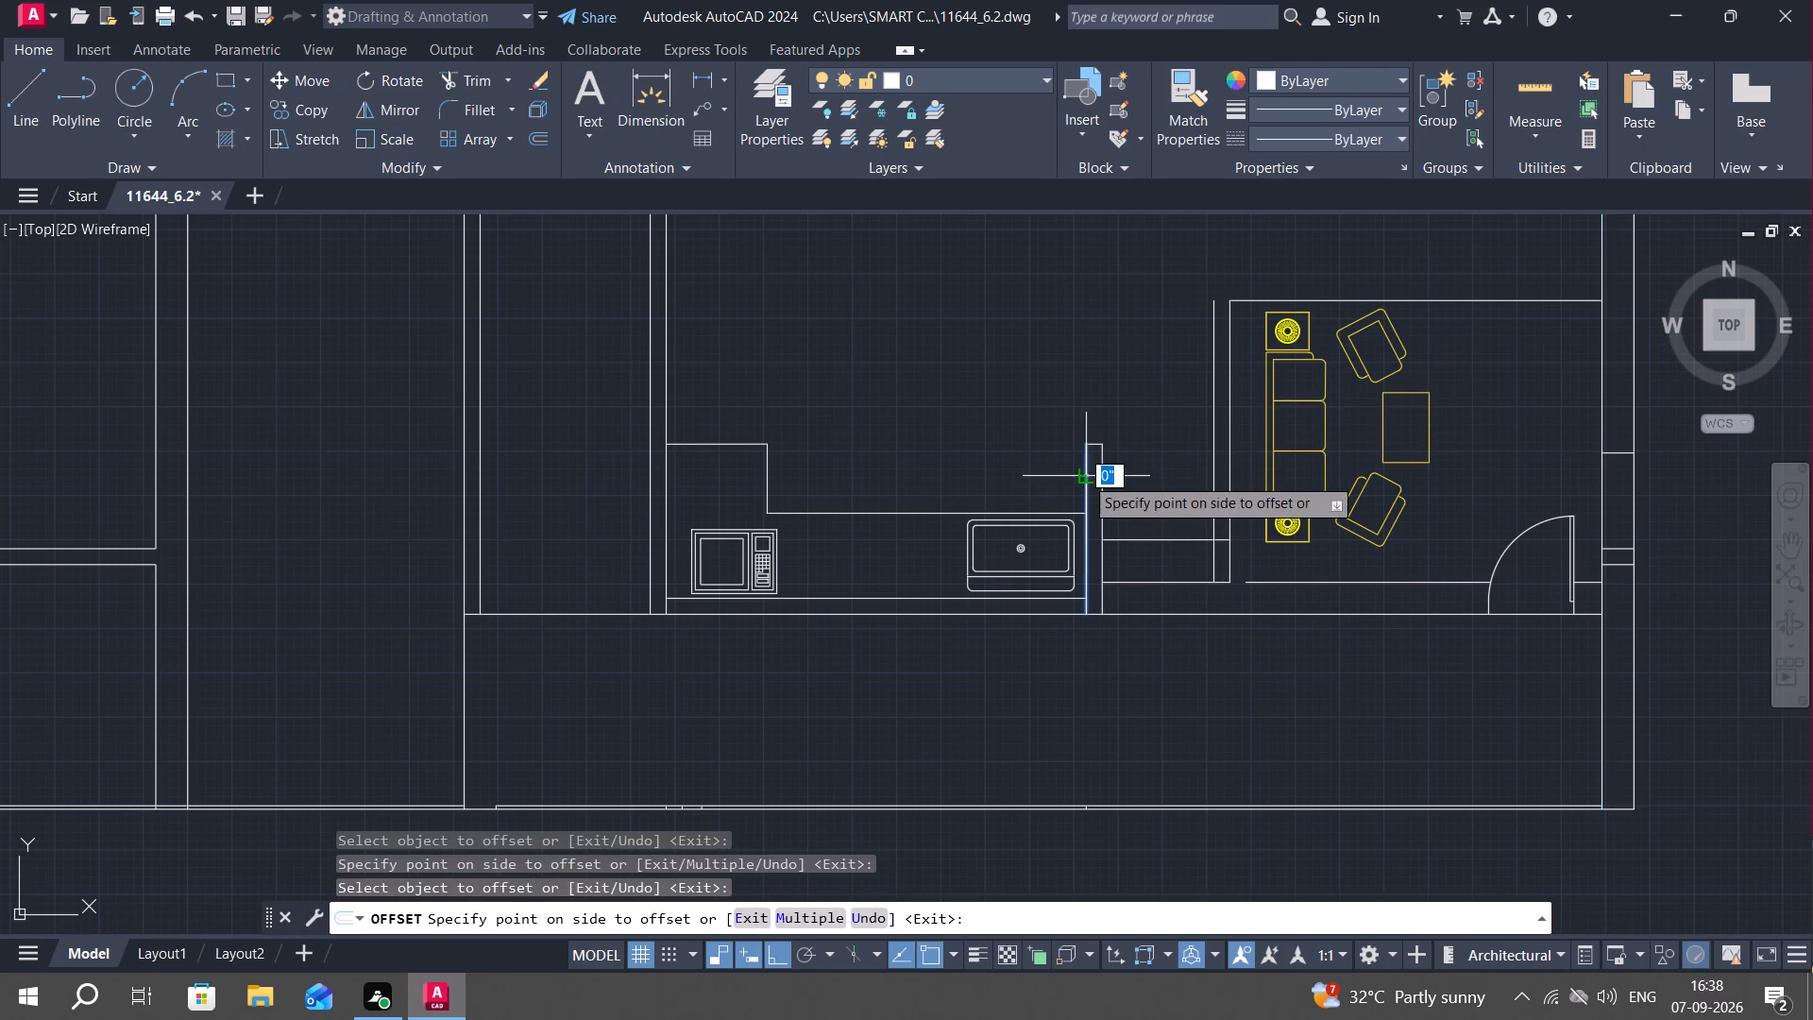
{"action": "left_click", "coordinate": [1045, 478]}
{"action": "key", "text": "Escape"}
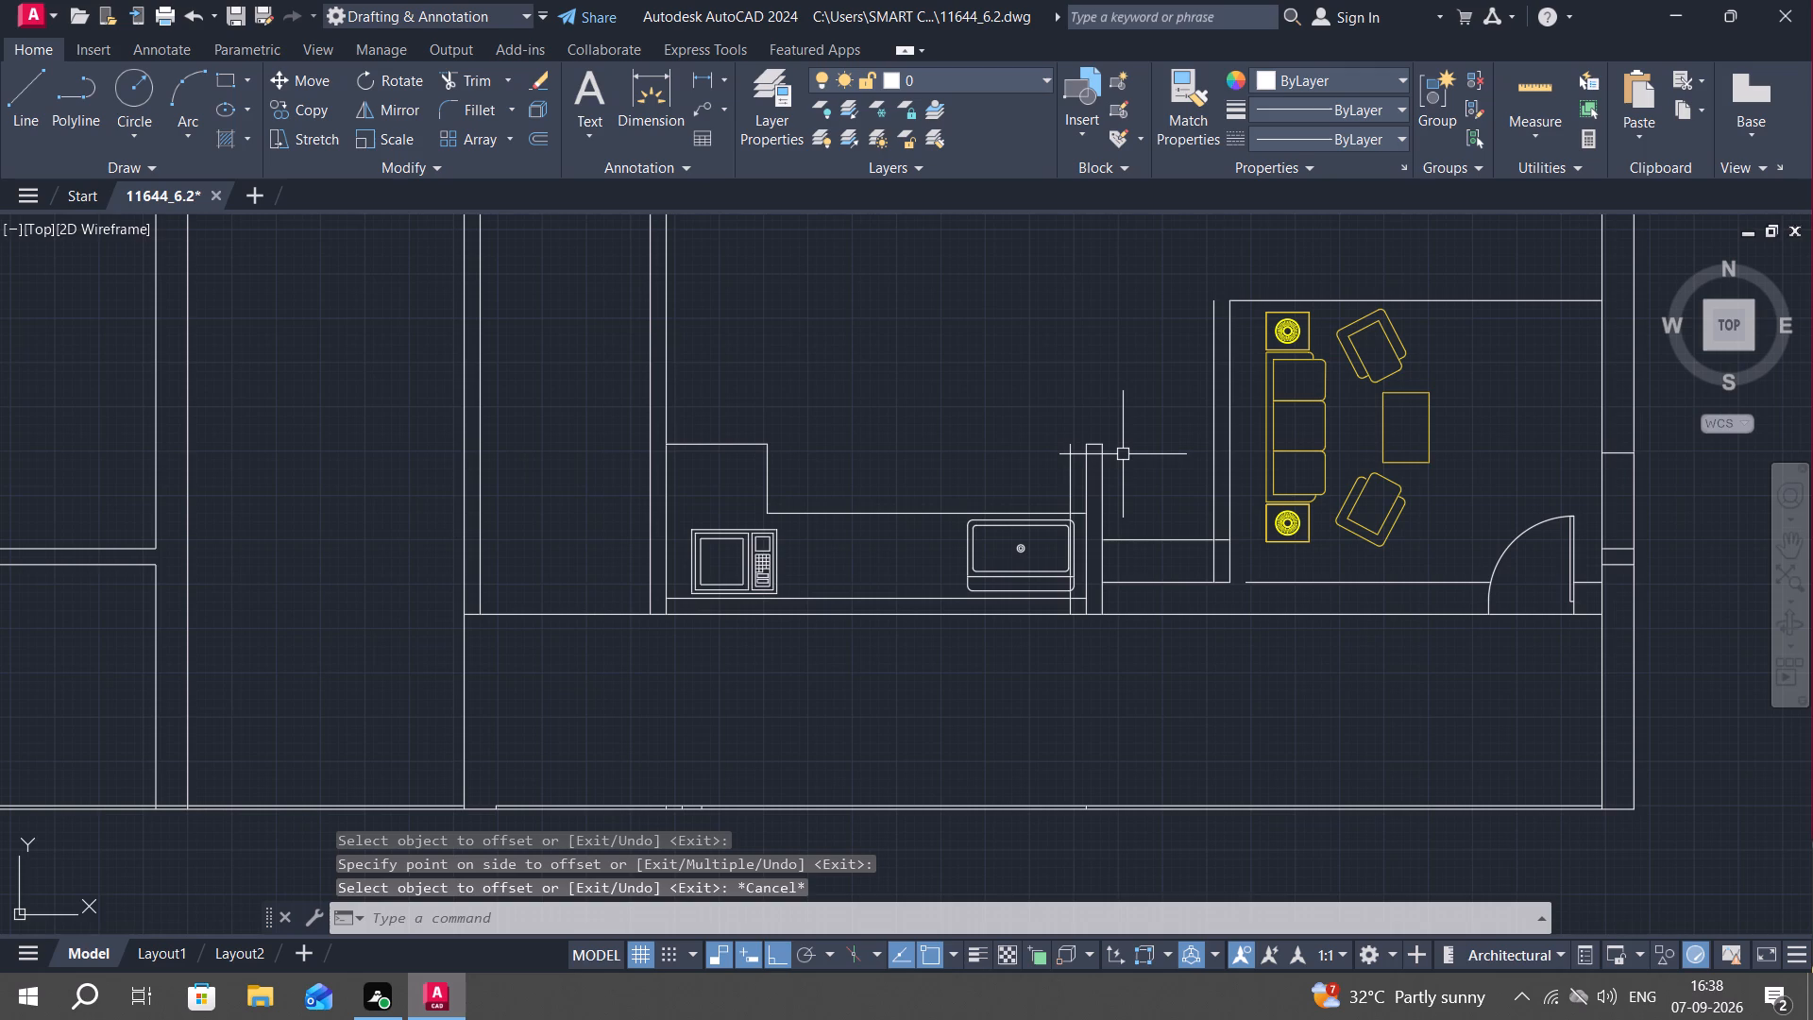
Trim away the old east line and the short top cap of the partition east of the sink.
{"action": "type", "text": "TR"}
{"action": "key", "text": "space"}
{"action": "left_click", "coordinate": [1102, 482]}
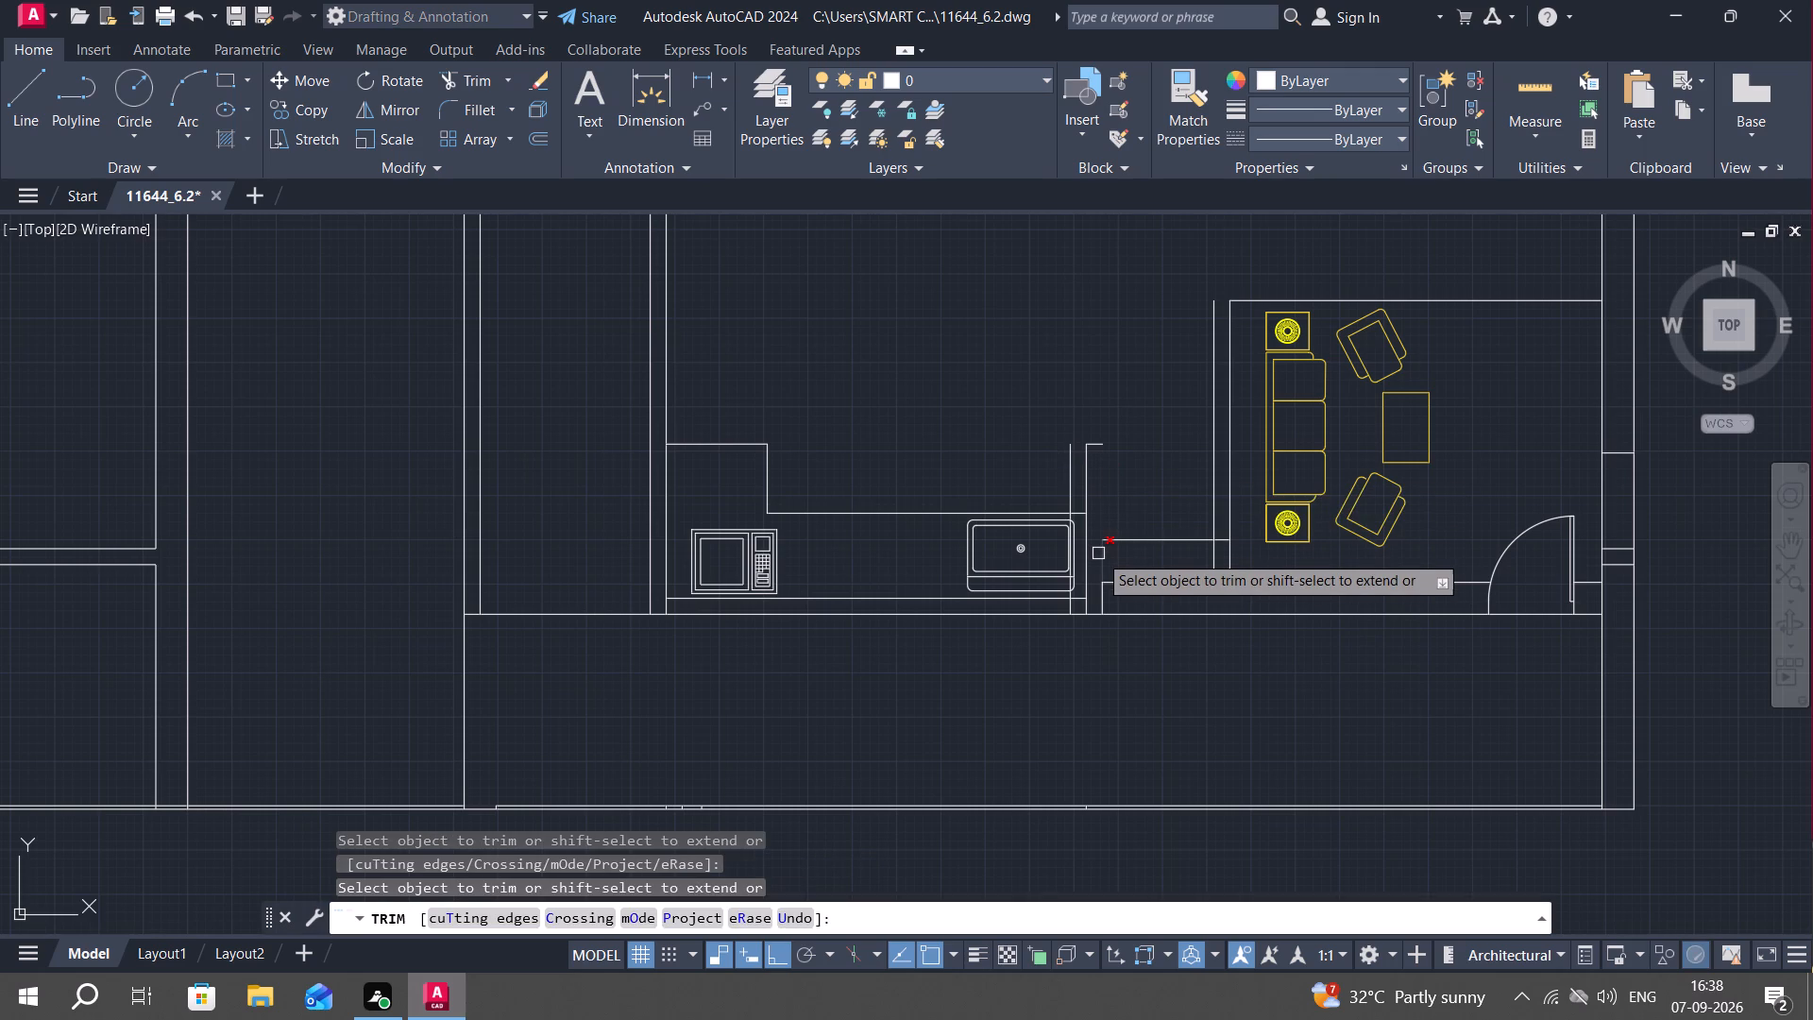
{"action": "left_click", "coordinate": [1098, 556]}
{"action": "left_click", "coordinate": [1107, 597]}
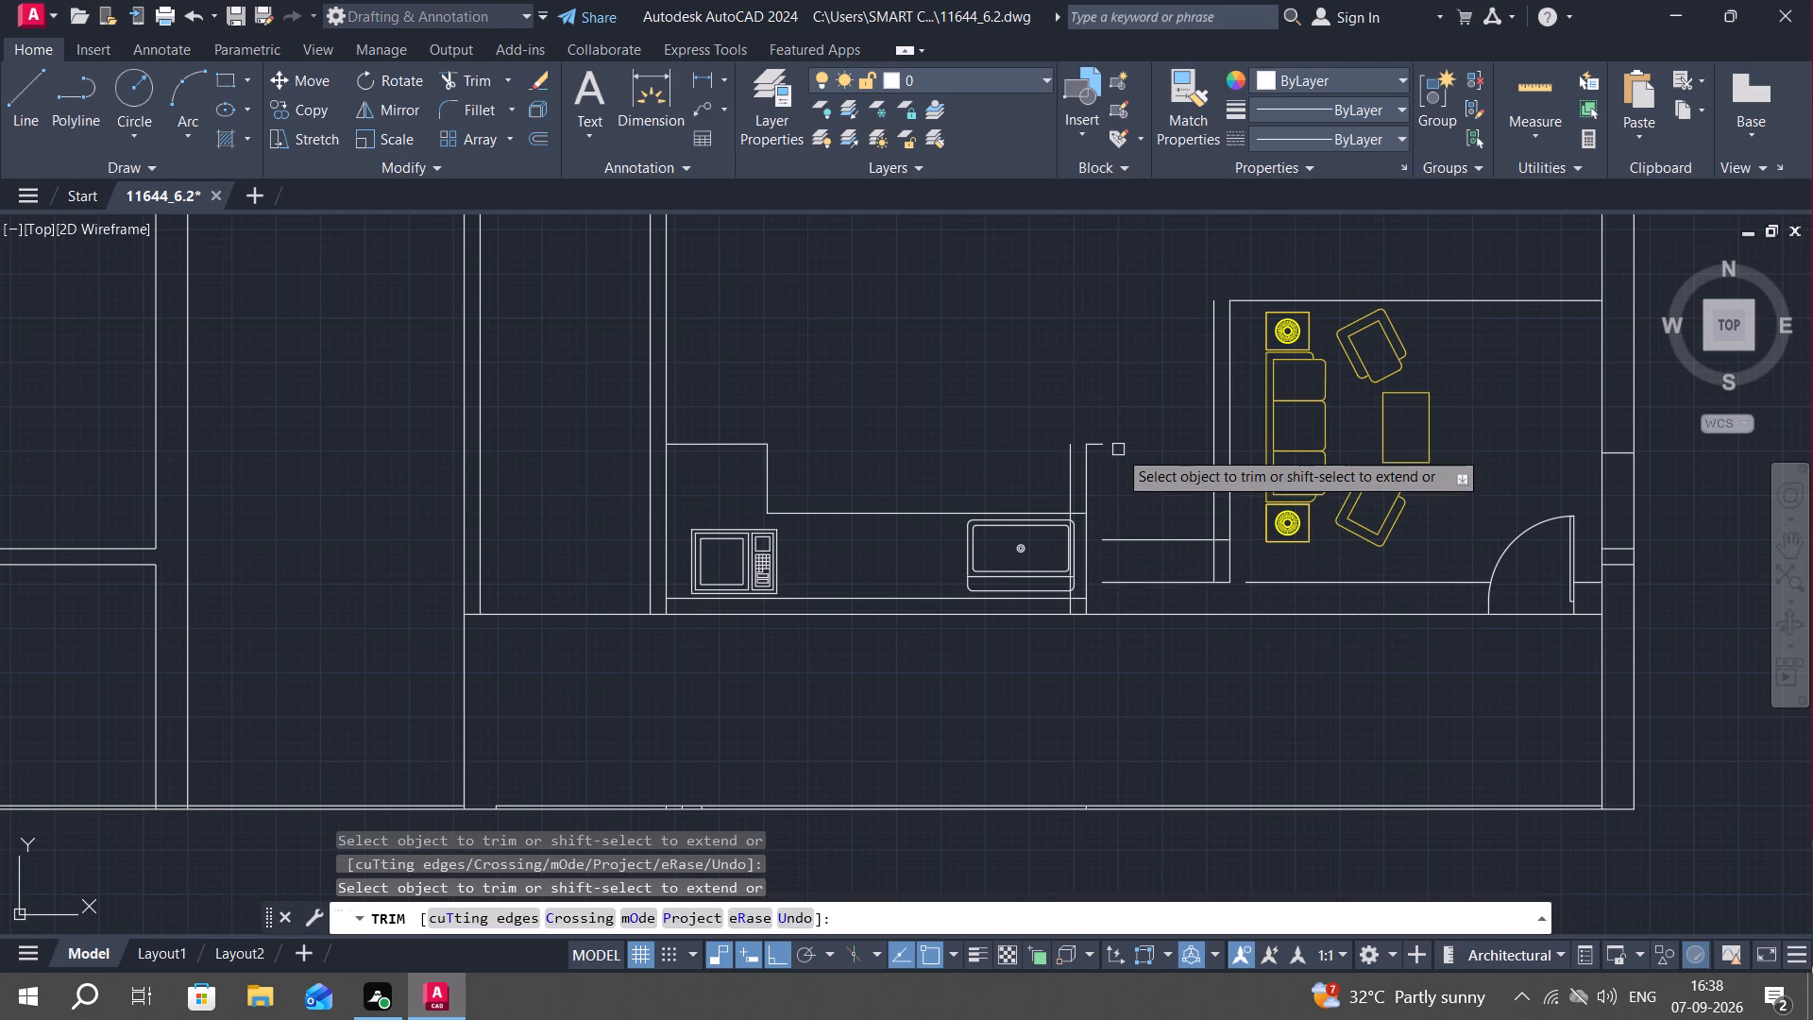
{"action": "left_click", "coordinate": [1103, 441]}
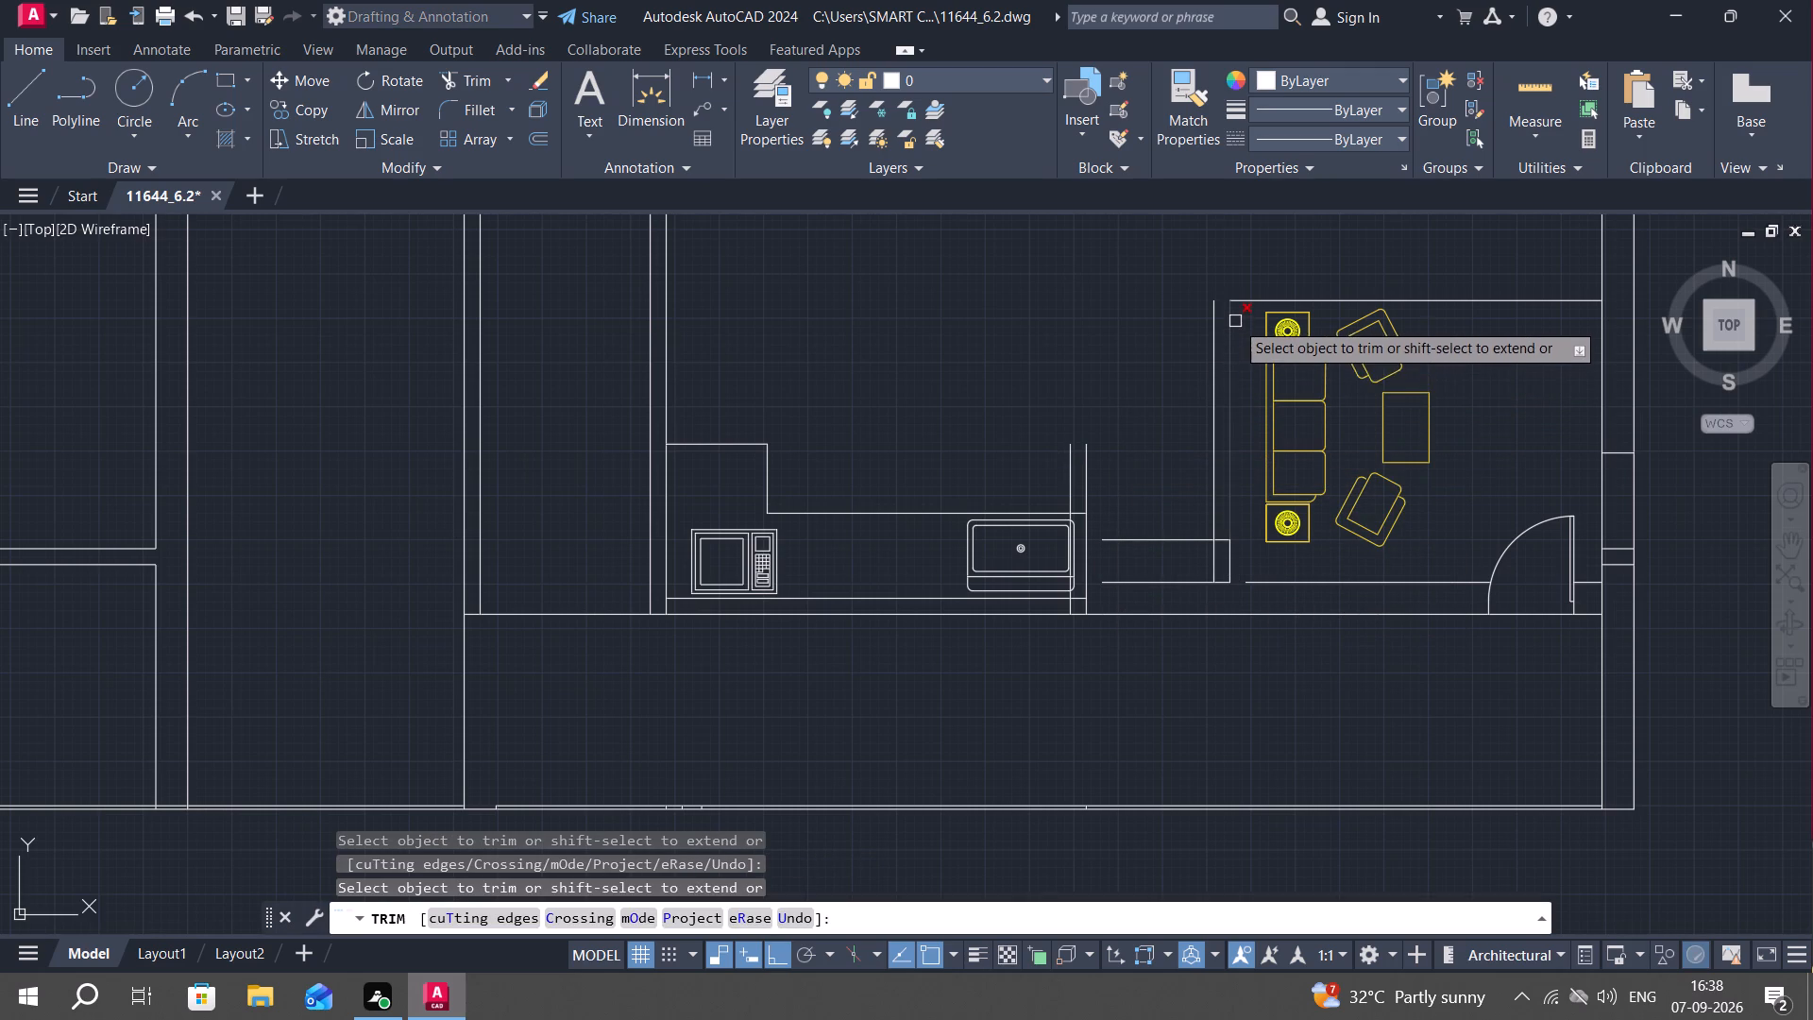
{"action": "key", "text": "Escape"}
Extend the sitting area's north wall line and the two horizontal lines between kitchen and sitting area west to the shifted walls.
{"action": "type", "text": "EX"}
{"action": "key", "text": "space"}
{"action": "left_click", "coordinate": [1245, 305]}
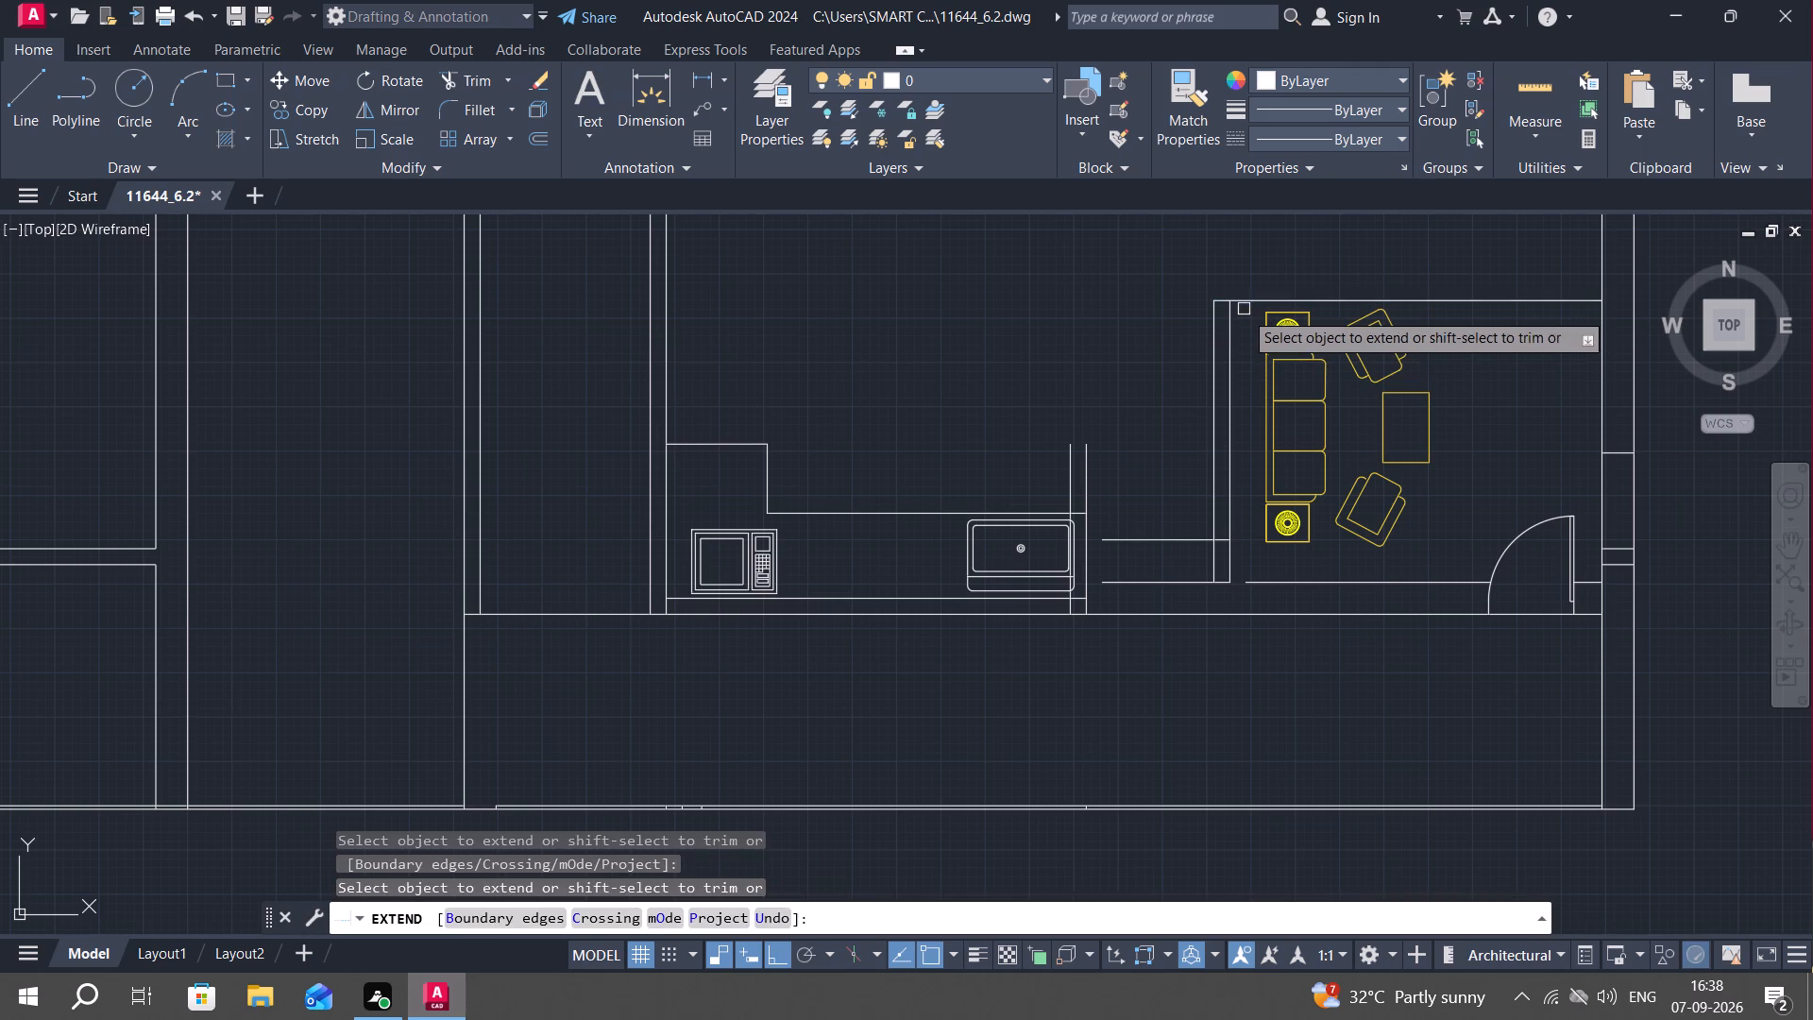
{"action": "key", "text": "Escape"}
{"action": "key", "text": "space"}
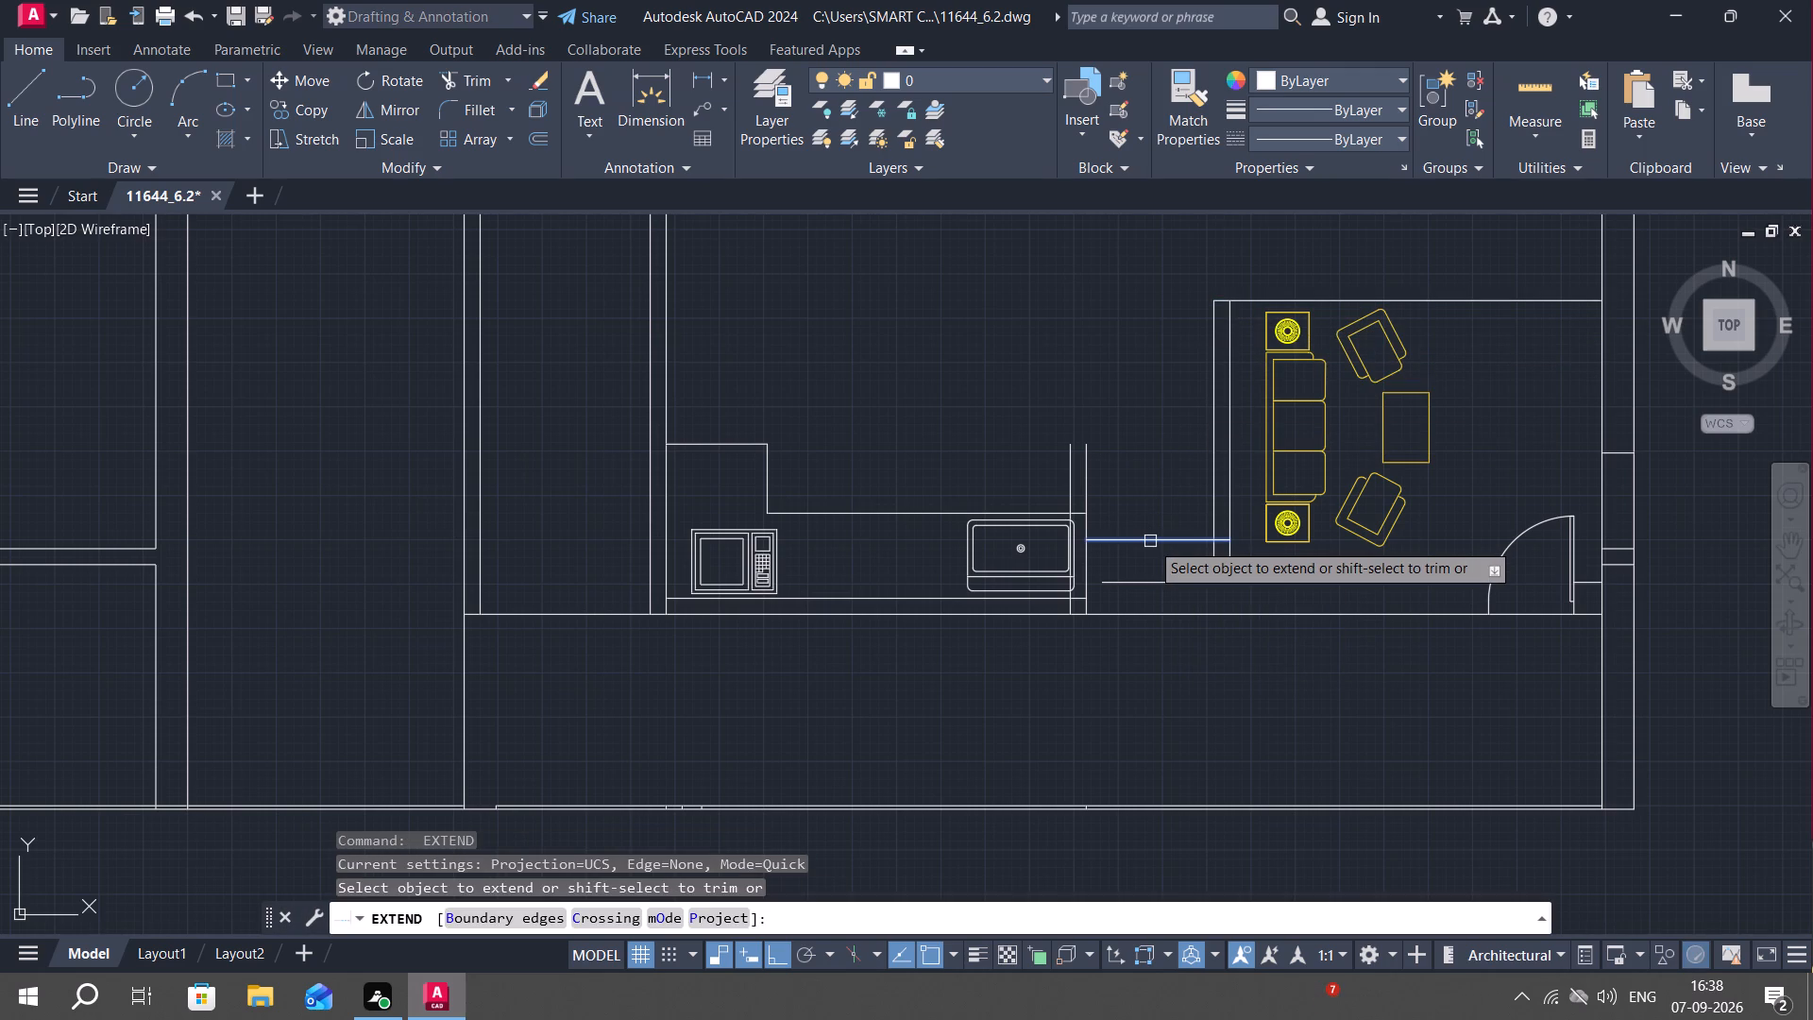
{"action": "left_click", "coordinate": [1149, 541]}
{"action": "left_click", "coordinate": [1139, 586]}
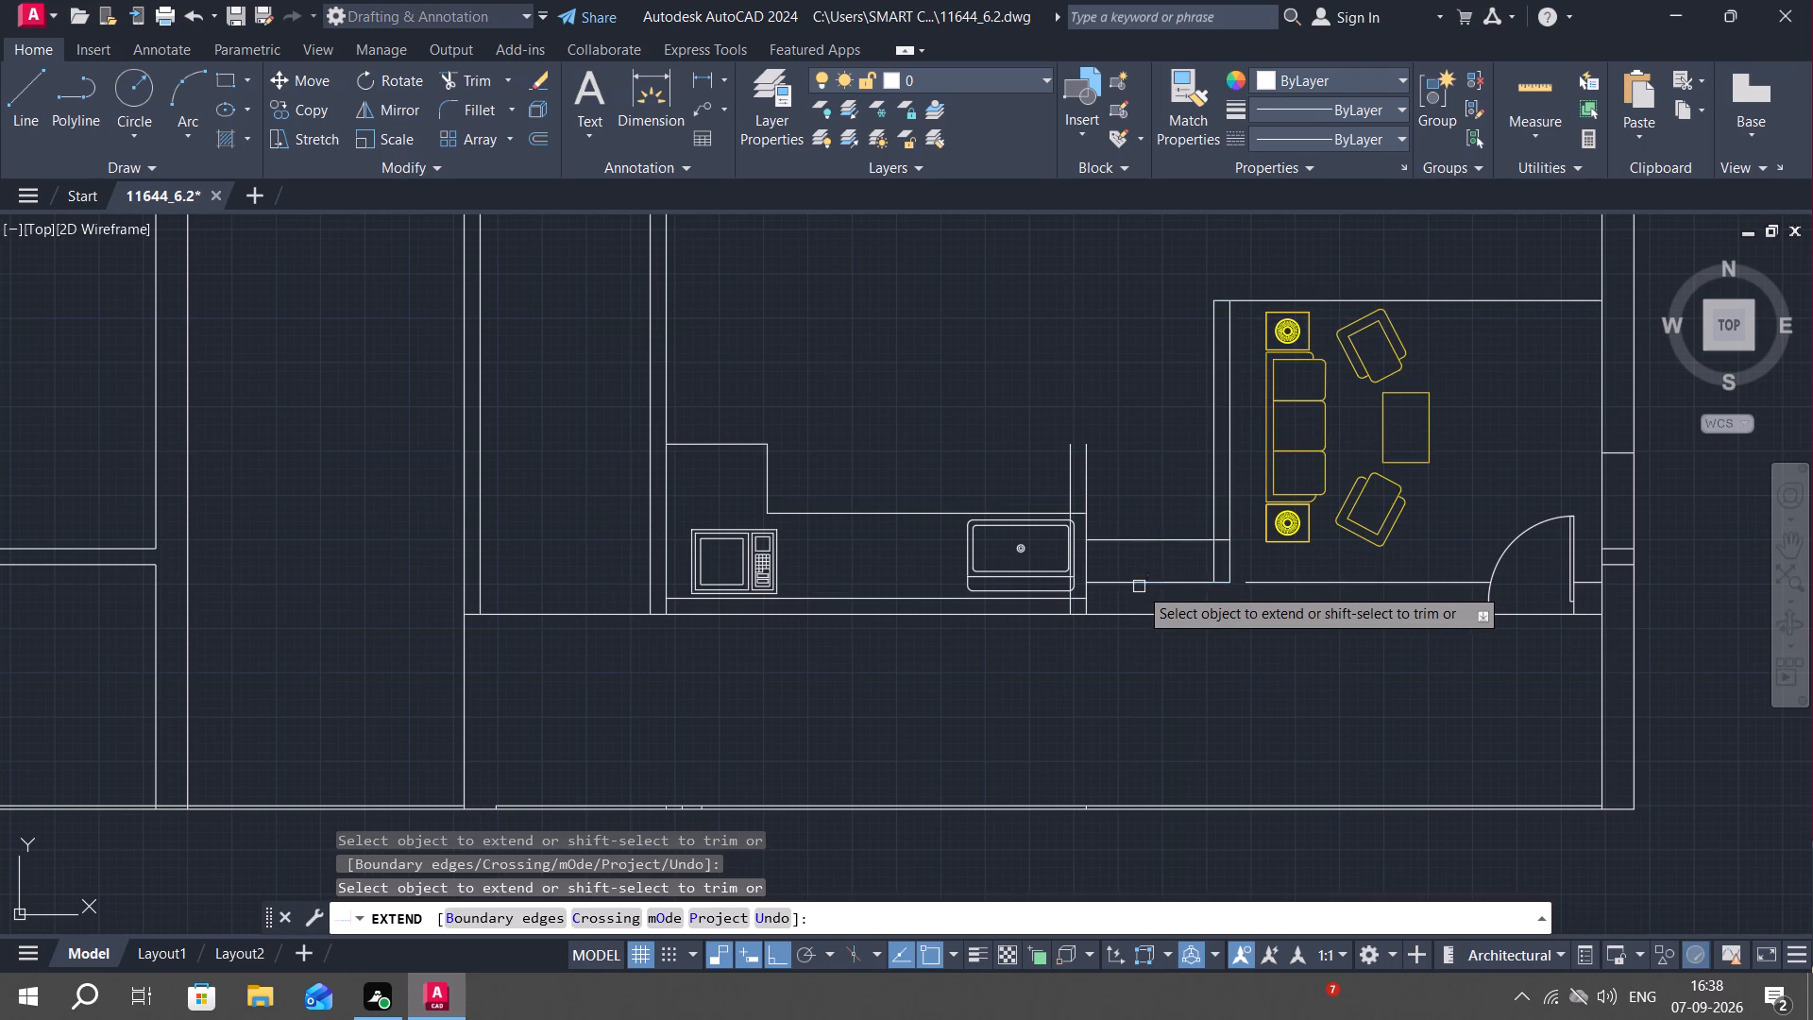
{"action": "key", "text": "Escape"}
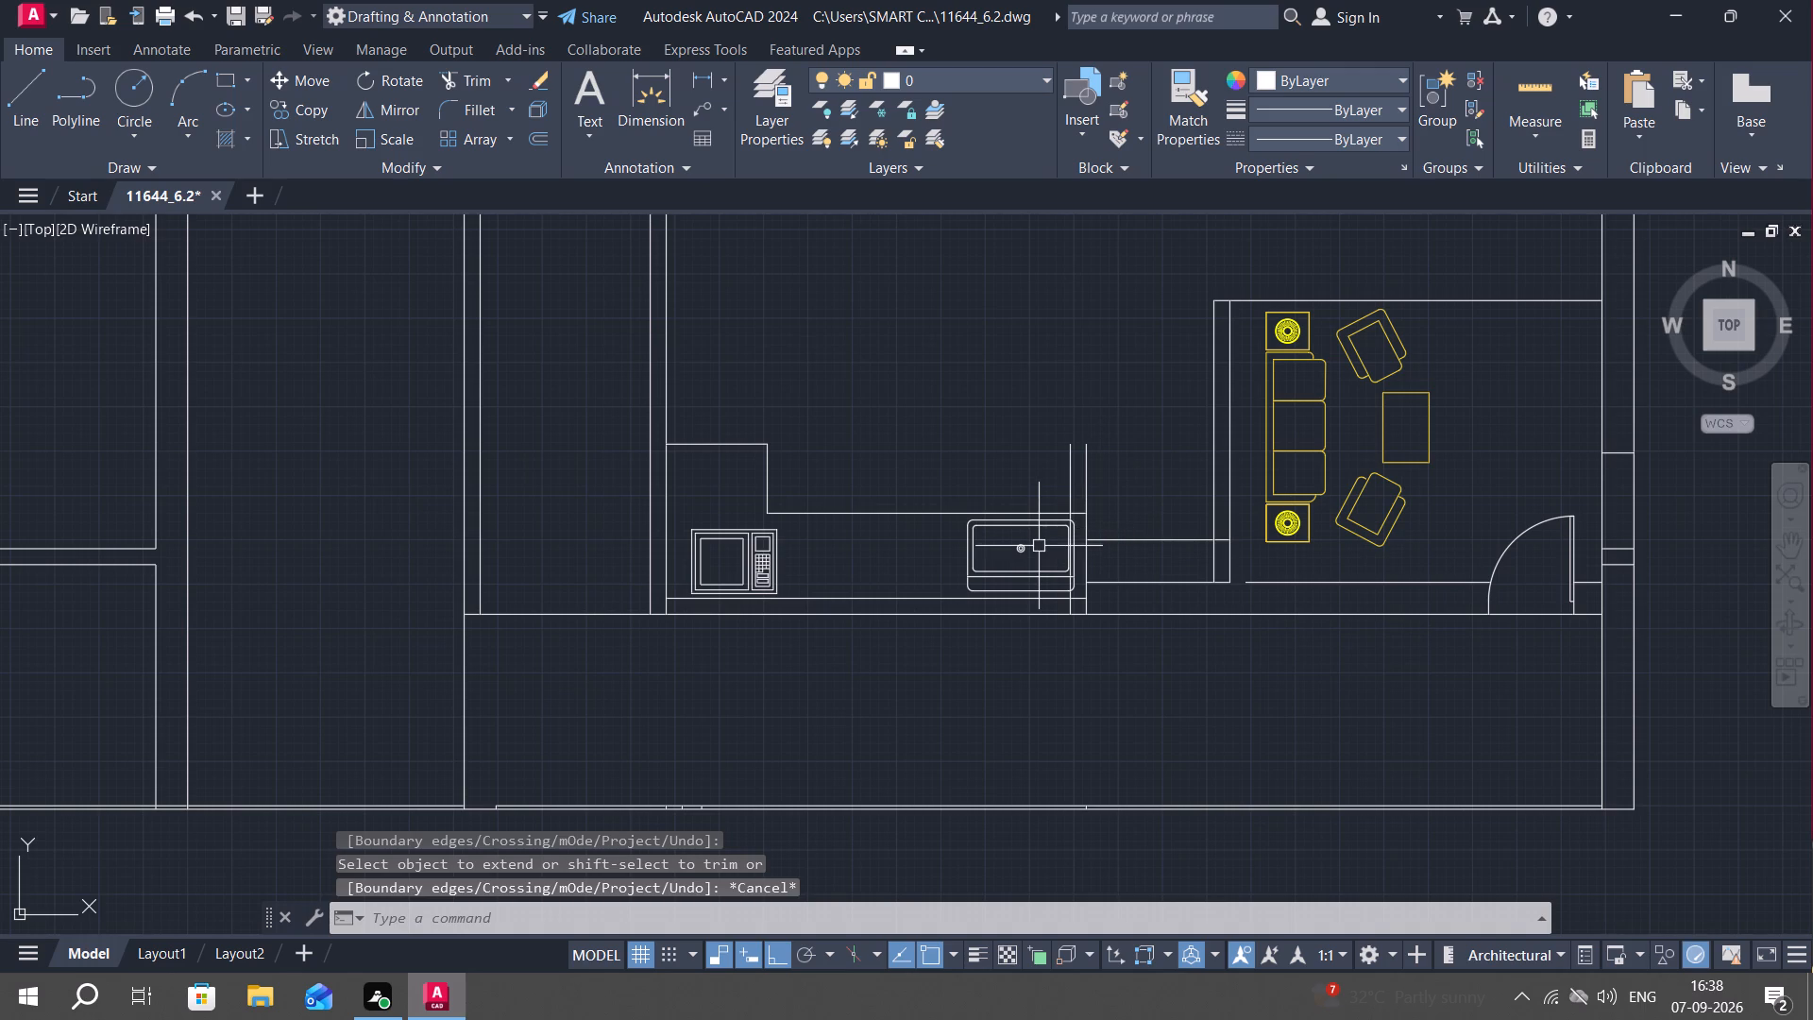
Move the kitchen sink about 9.5" straight west, clear of the new partition line.
{"action": "key", "text": "m"}
{"action": "key", "text": "space"}
{"action": "left_click", "coordinate": [1025, 568]}
{"action": "right_click", "coordinate": [1024, 568]}
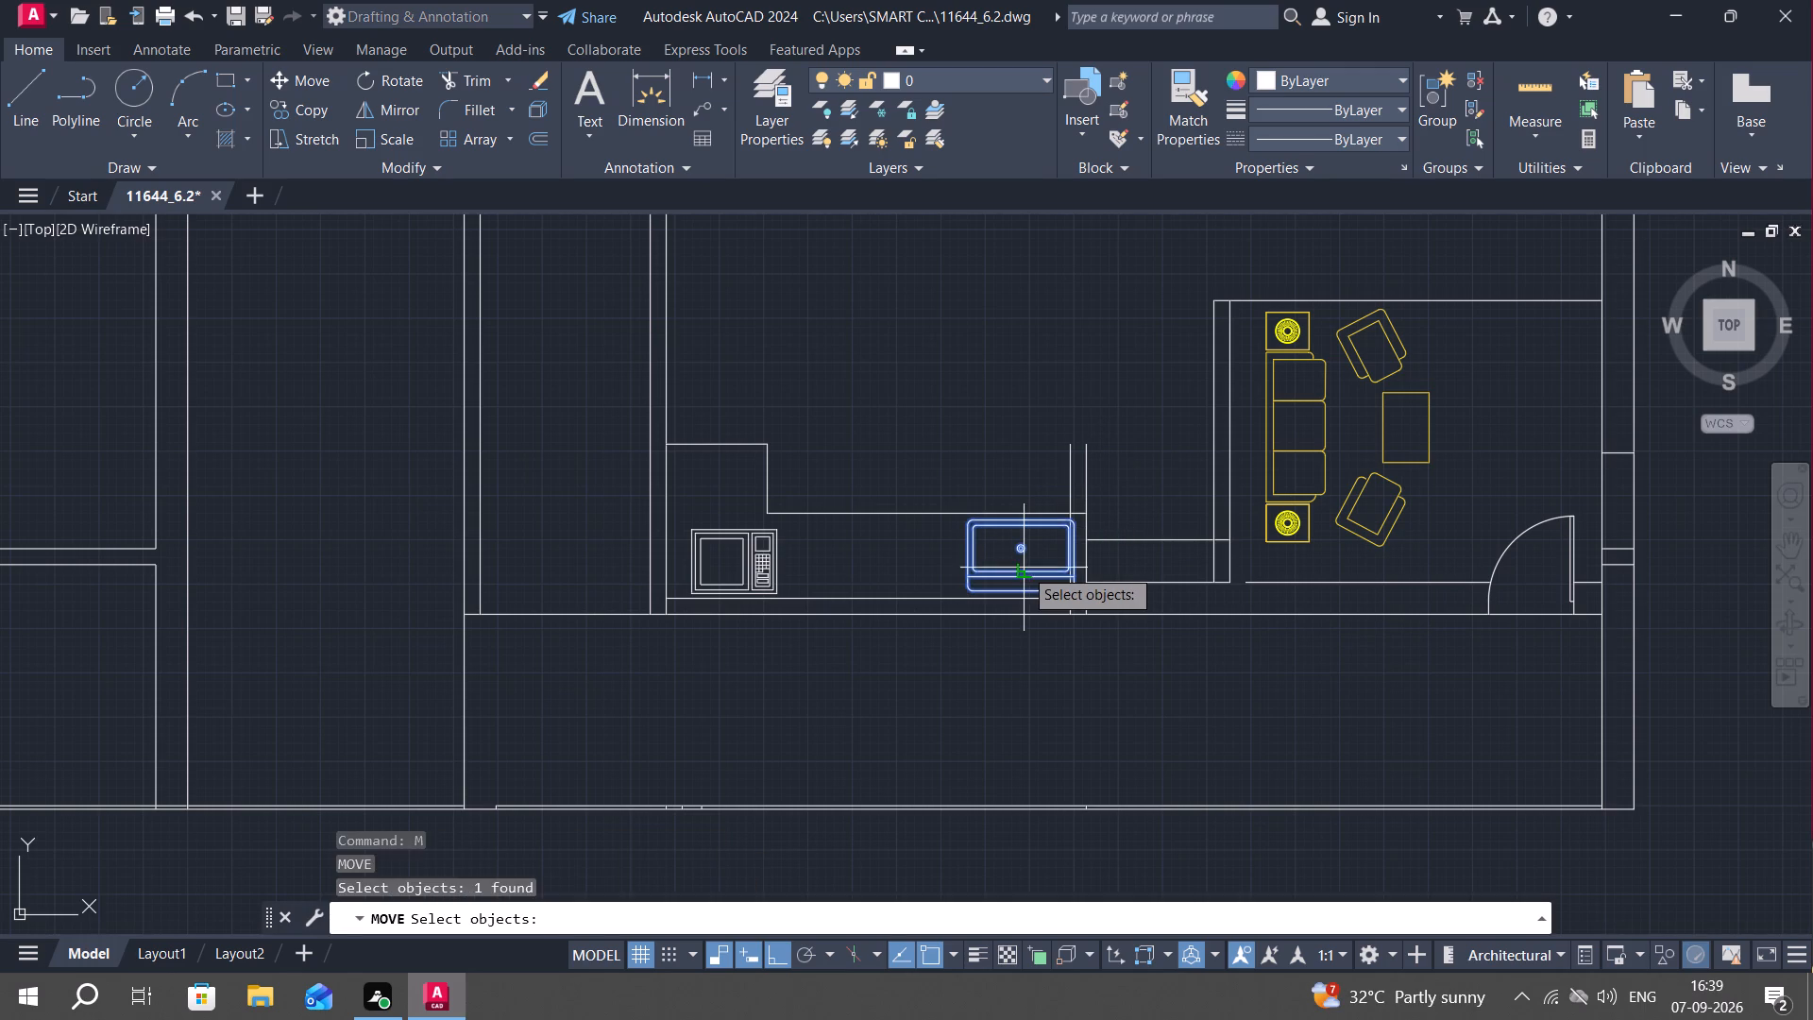
{"action": "left_click", "coordinate": [1024, 568]}
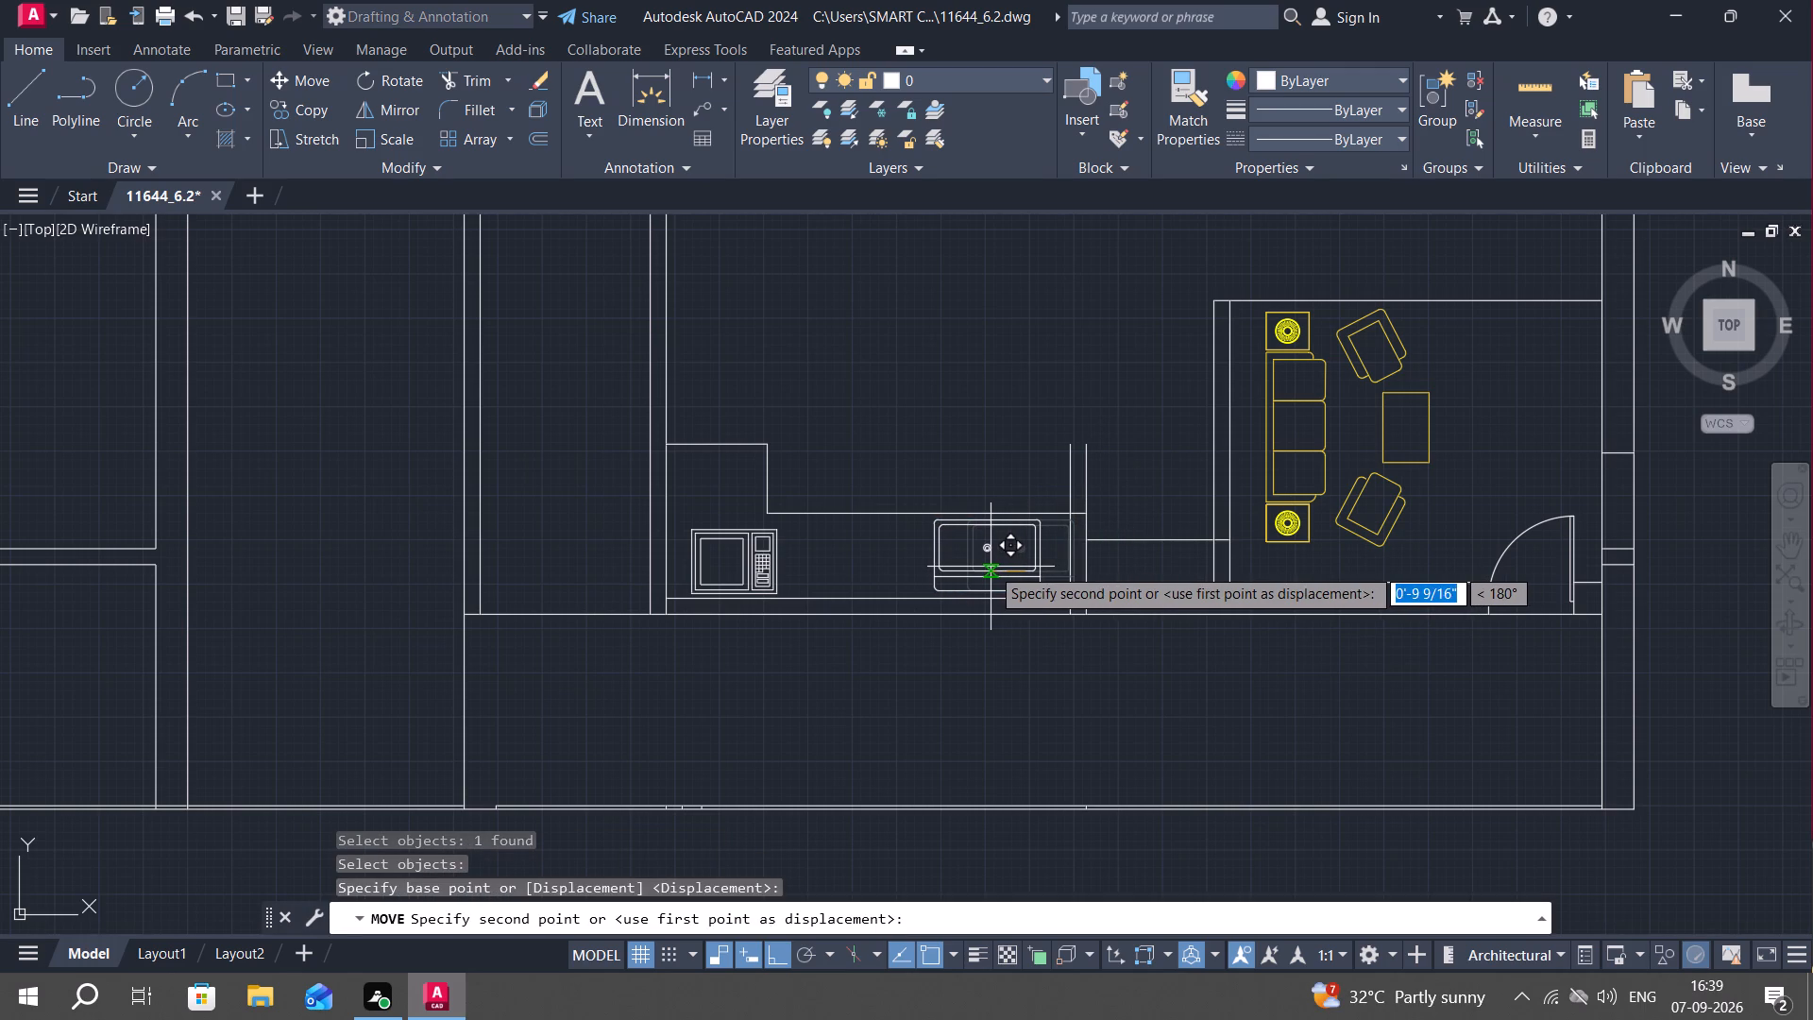
{"action": "left_click", "coordinate": [991, 567]}
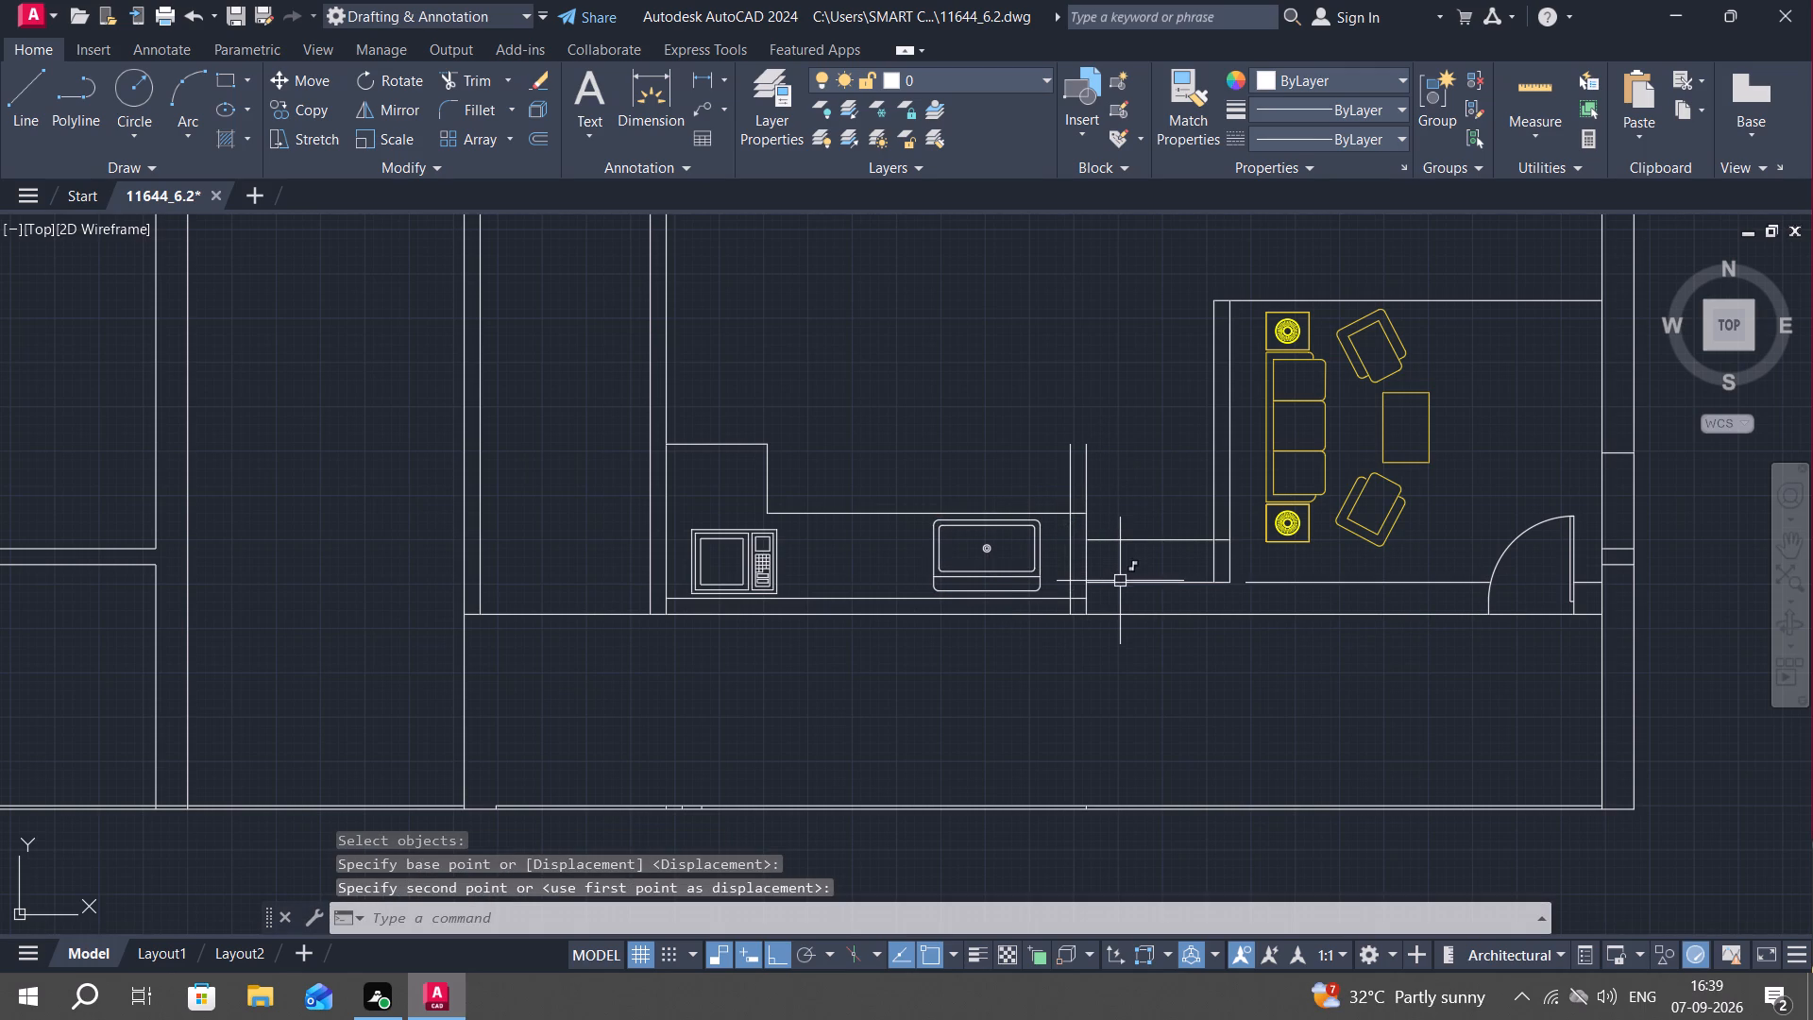
Trim the lines overlapping at the kitchen's southeast inner corner and the counter's front edge inside the partition east of the sink.
{"action": "type", "text": "TR"}
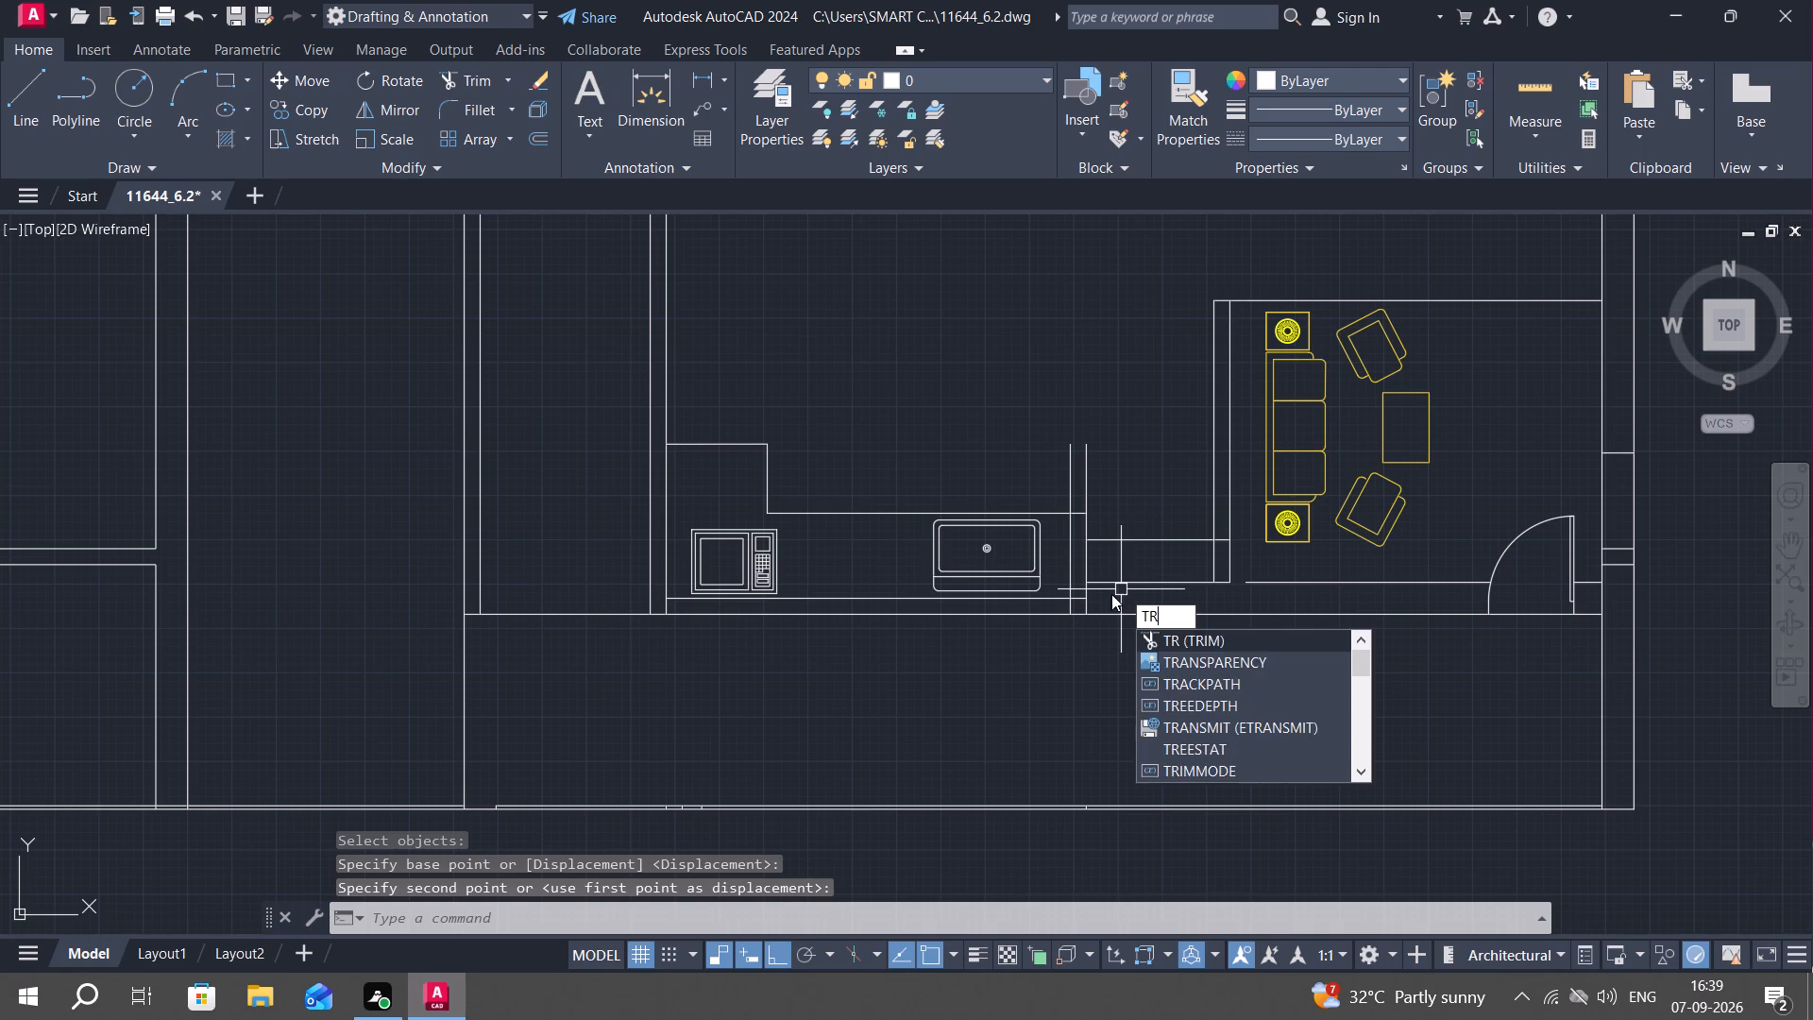
{"action": "key", "text": "space"}
{"action": "scroll", "coordinate": [1068, 606], "scroll_direction": "up", "scroll_amount": 2}
{"action": "left_click_drag", "start_coordinate": [1055, 612], "coordinate": [1090, 582]}
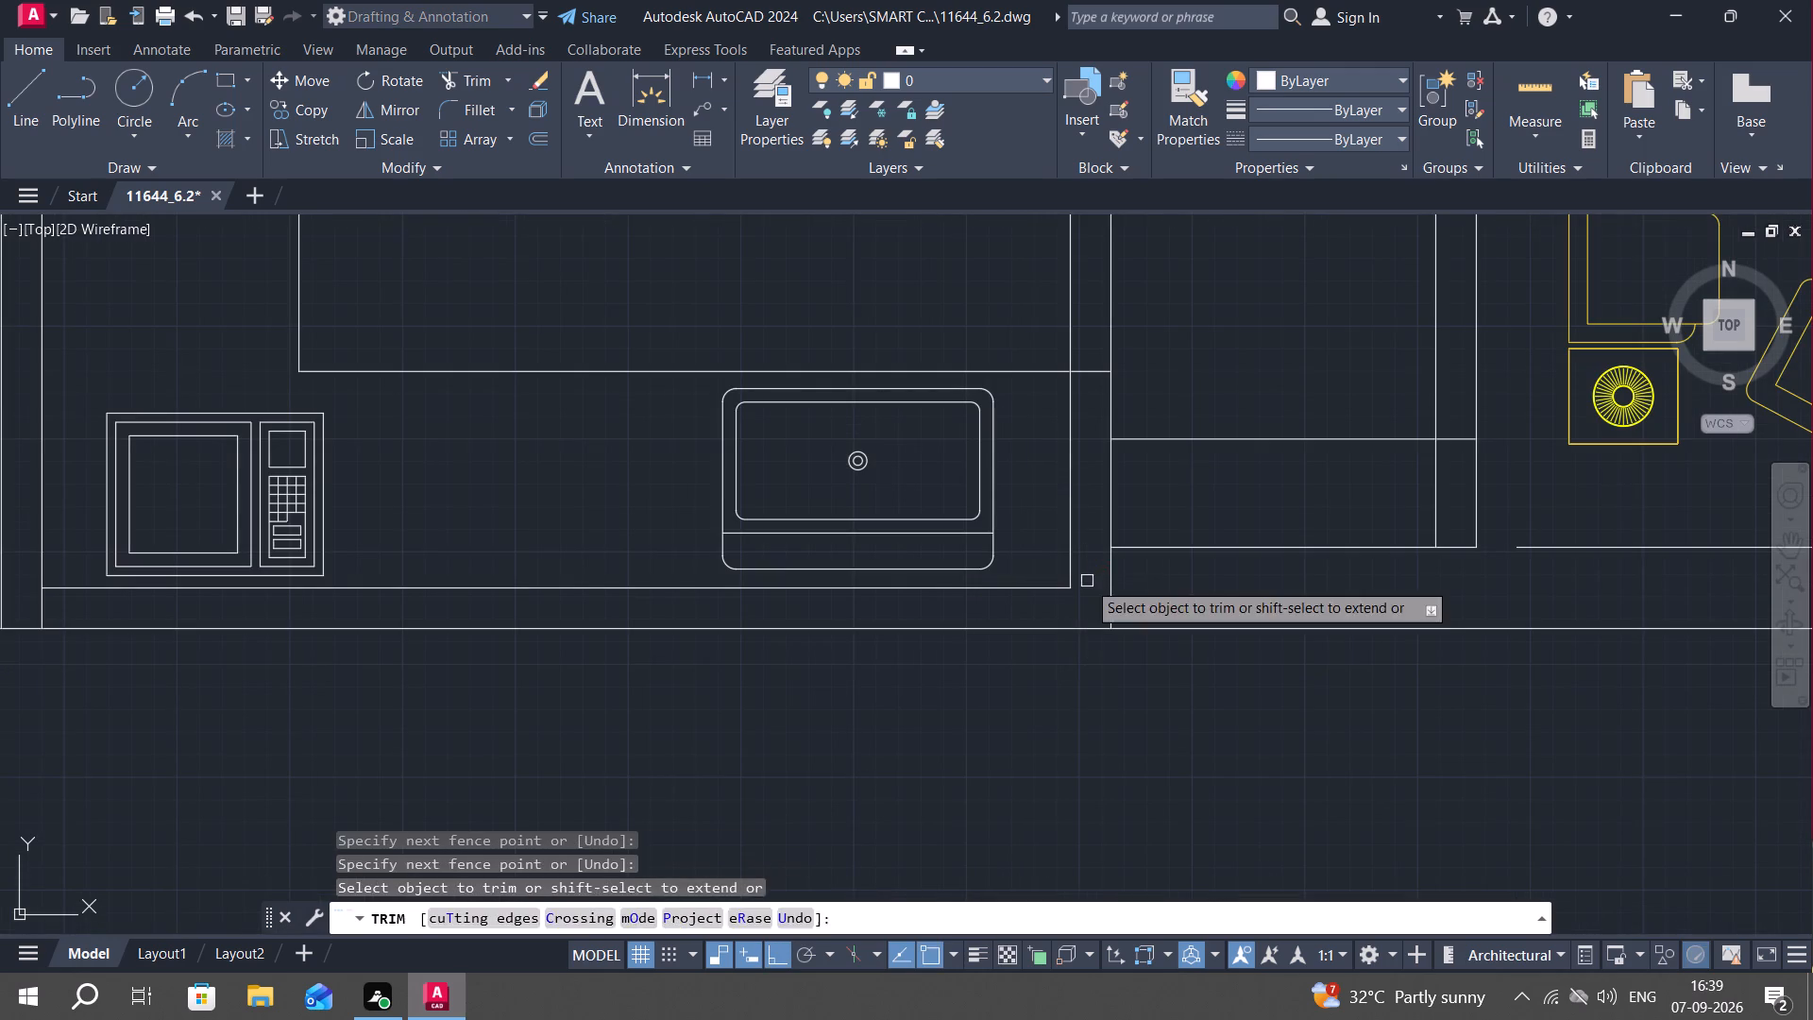
{"action": "key", "text": "Escape"}
{"action": "middle_click_drag", "start_coordinate": [998, 304], "coordinate": [998, 389]}
{"action": "key", "text": "Escape"}
{"action": "type", "text": "TR"}
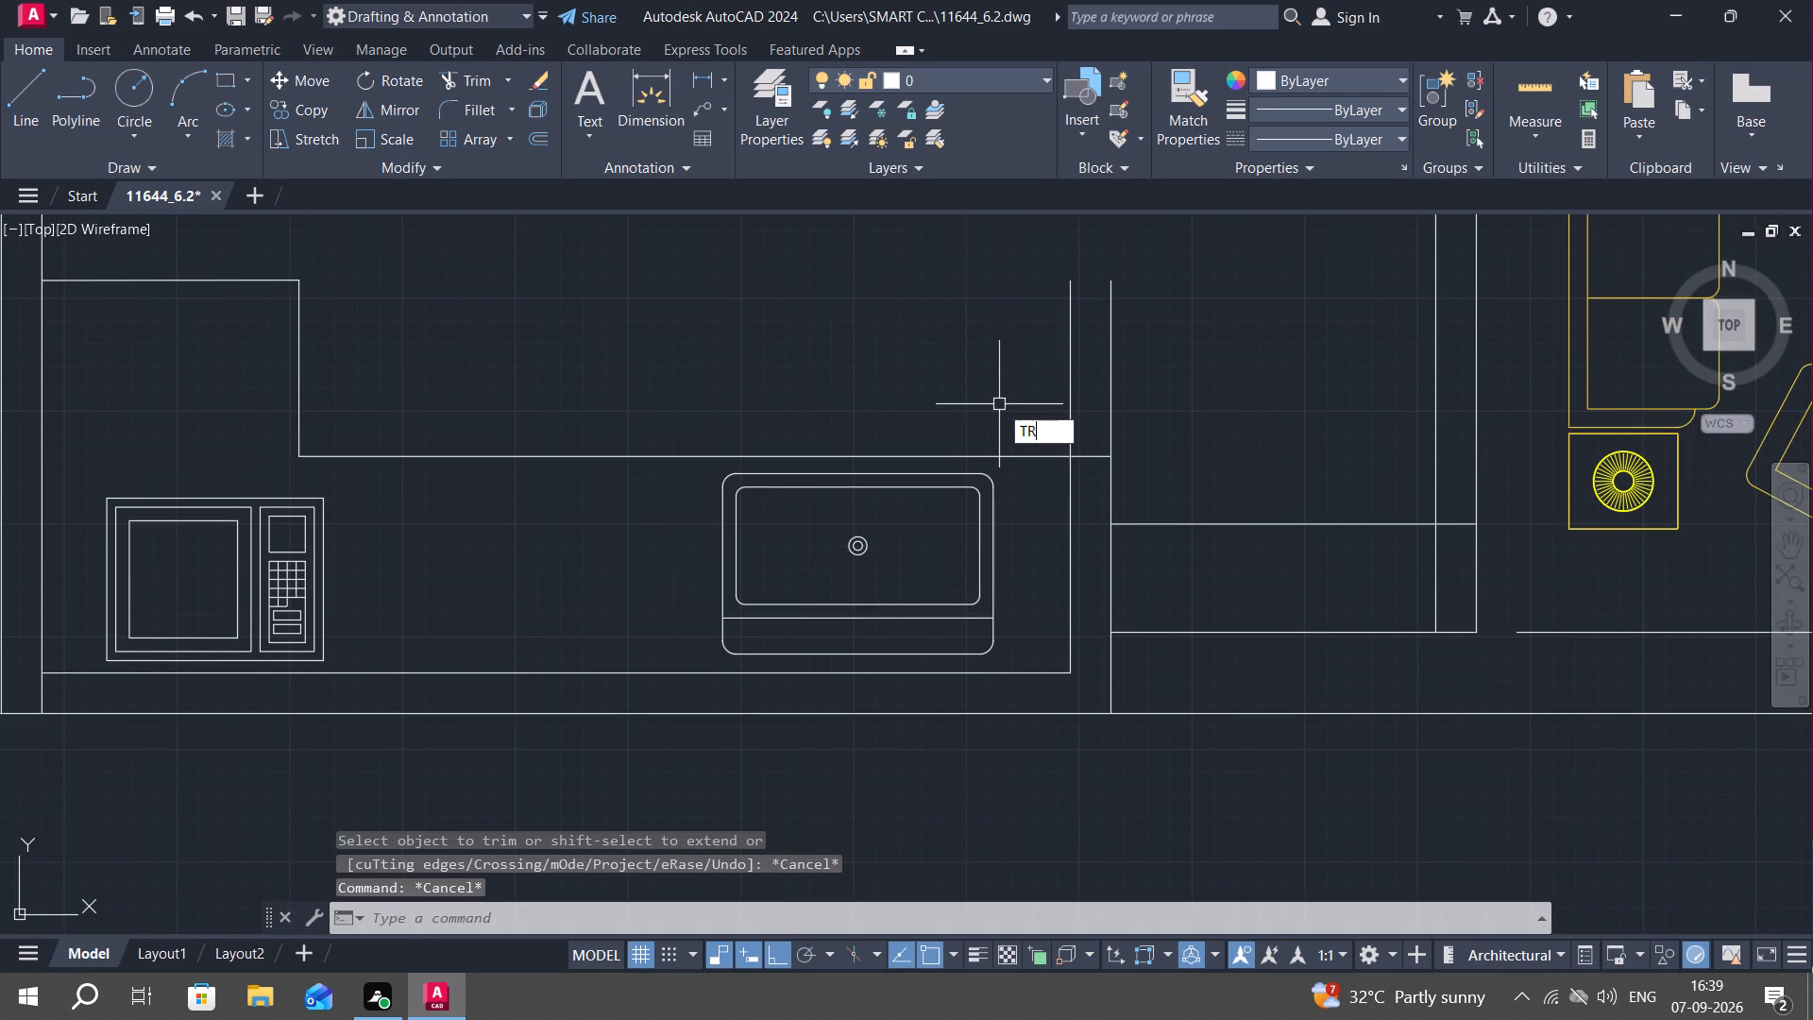
{"action": "key", "text": "space"}
{"action": "left_click", "coordinate": [1093, 453]}
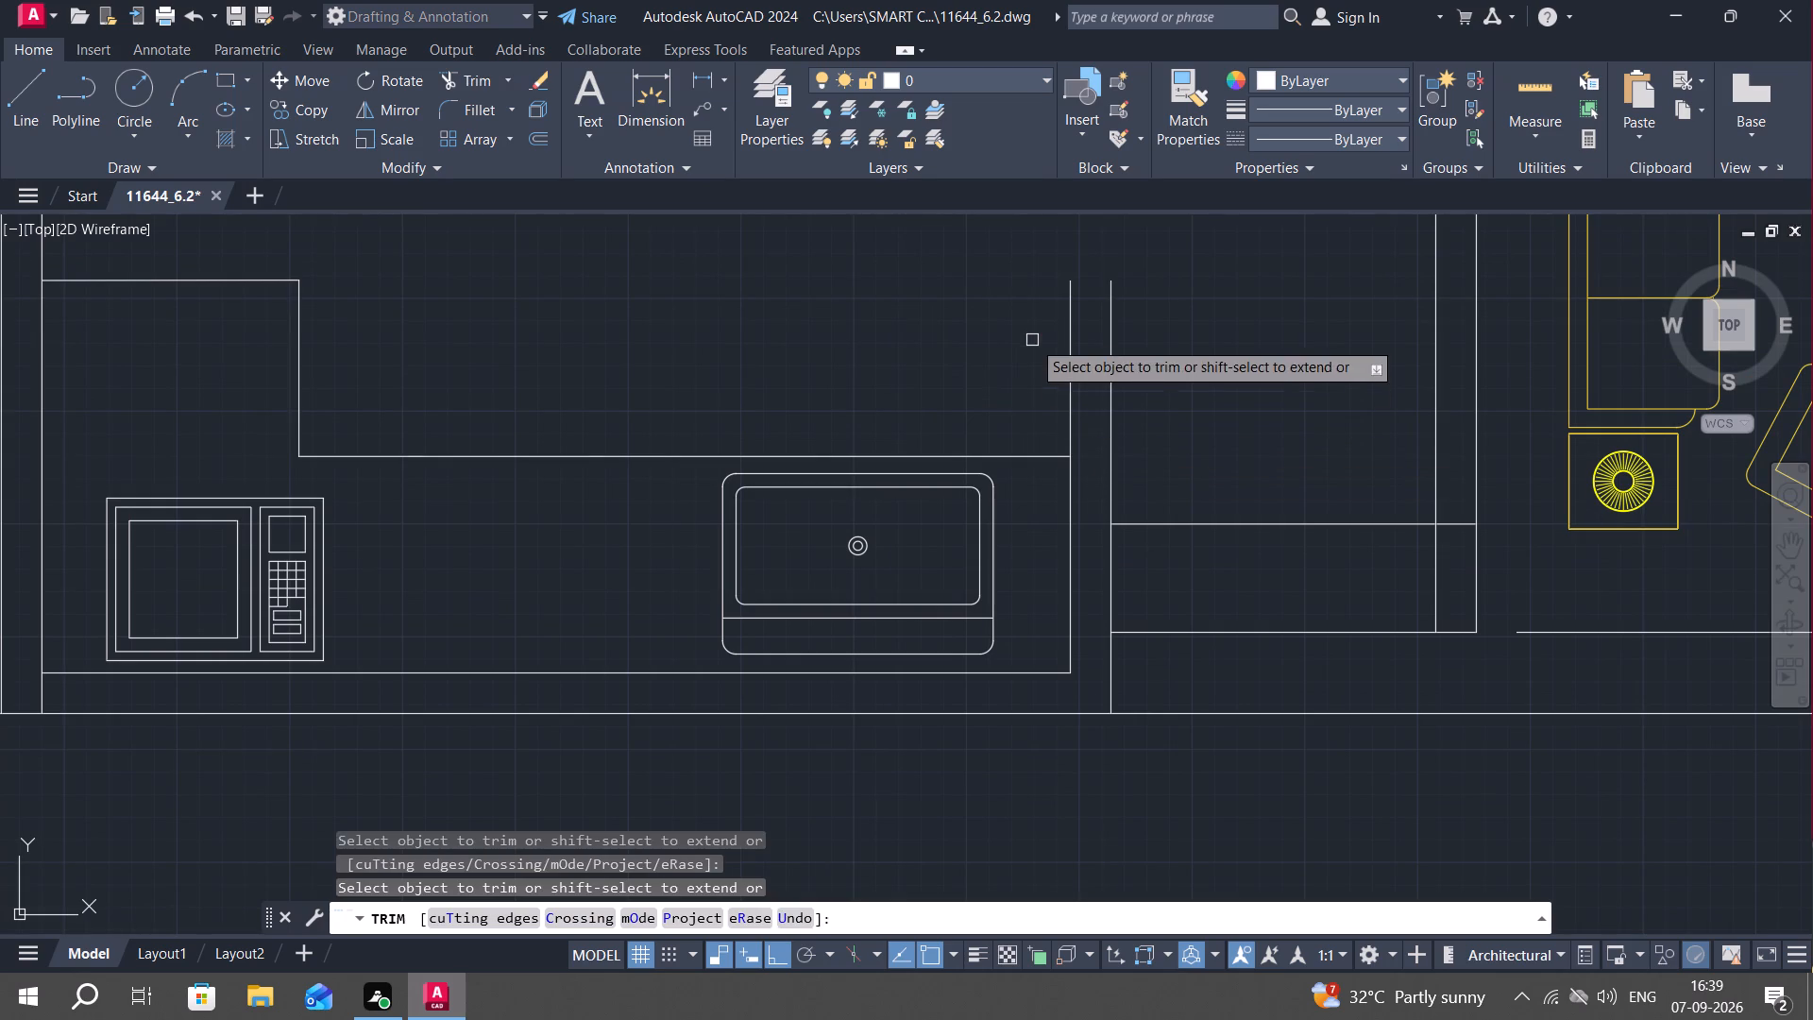
{"action": "key", "text": "Escape"}
Draw a short line closing the north end of the partition east of the kitchen sink.
{"action": "middle_click_drag", "start_coordinate": [1008, 314], "coordinate": [1024, 407]}
{"action": "type", "text": "L"}
{"action": "key", "text": "space"}
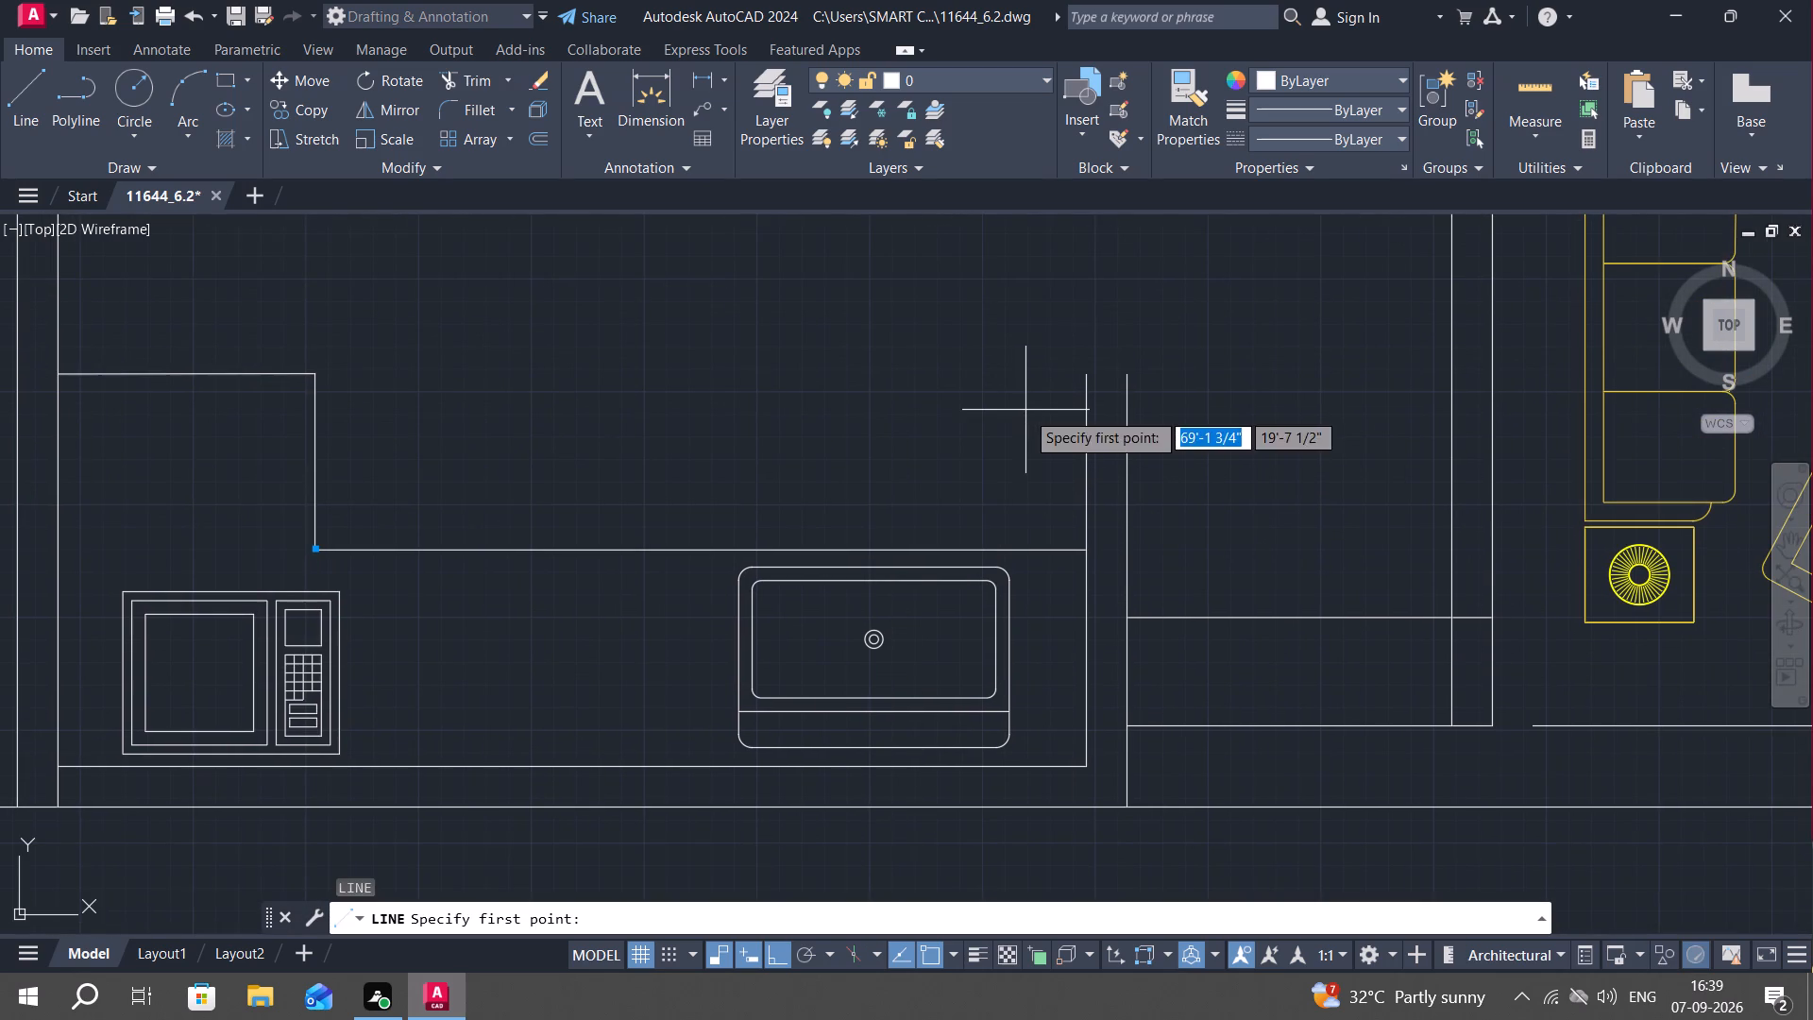
{"action": "left_click", "coordinate": [1086, 371]}
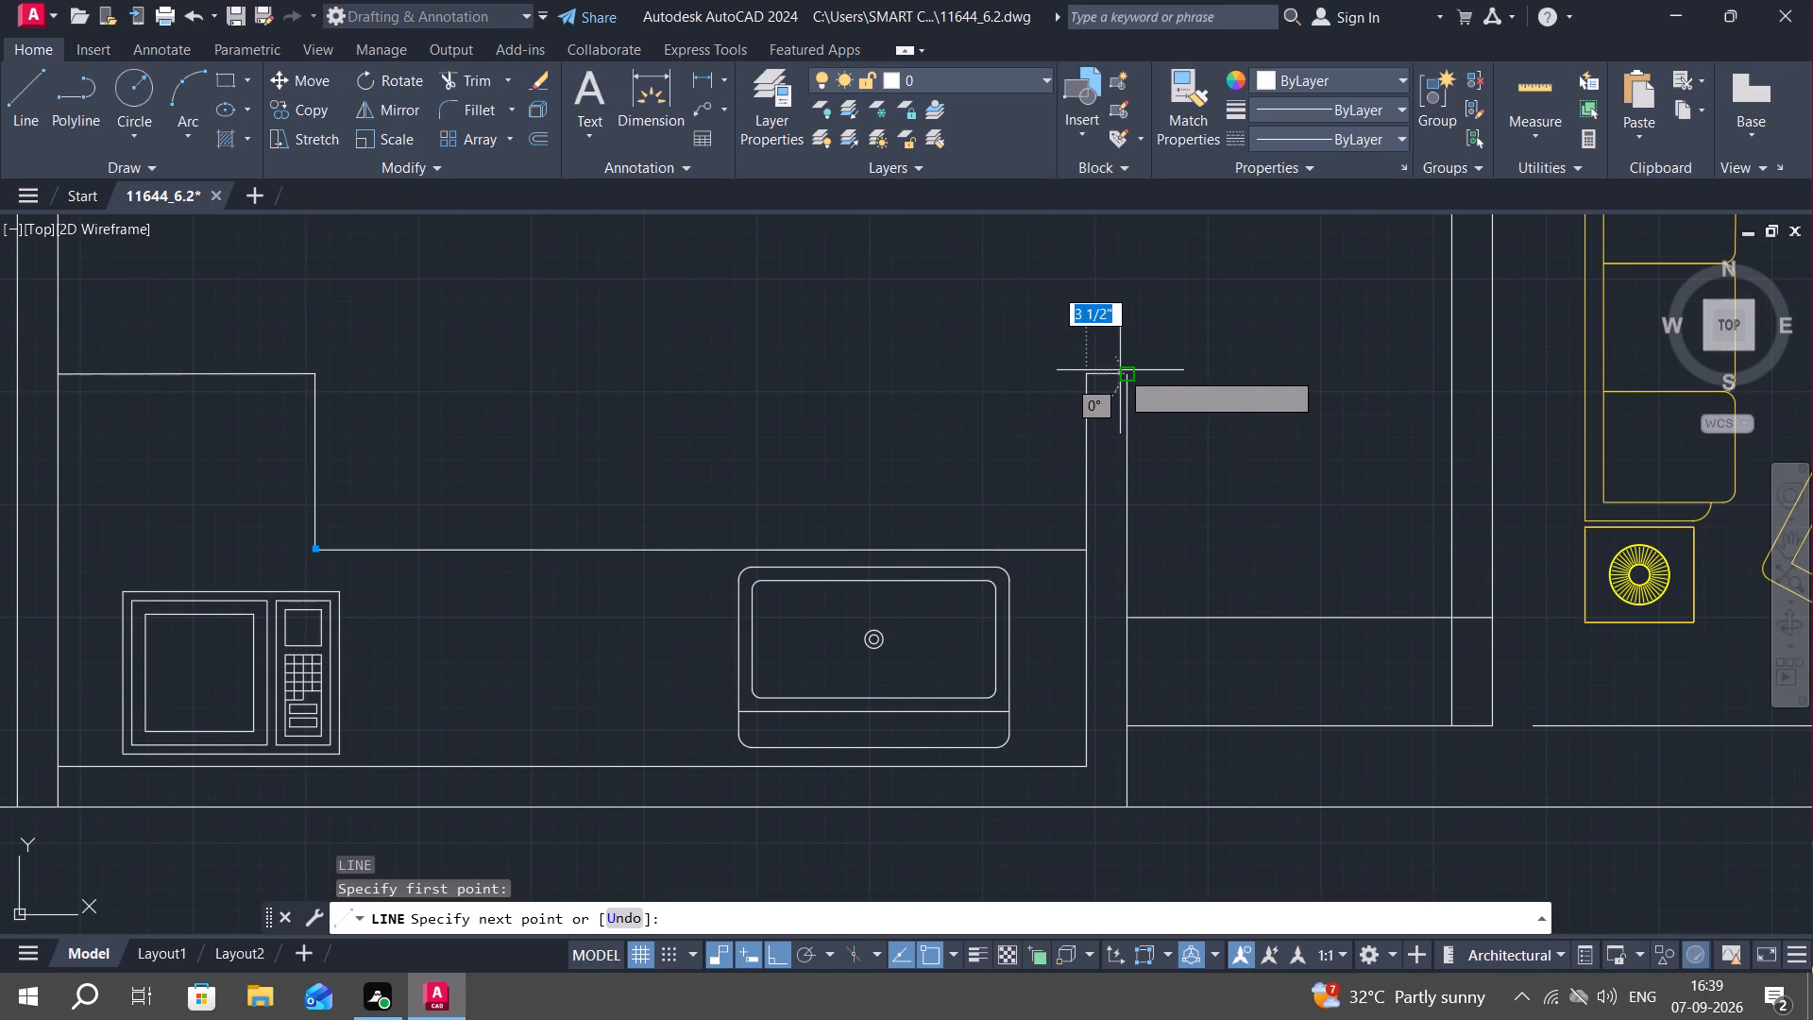
{"action": "left_click", "coordinate": [1122, 372]}
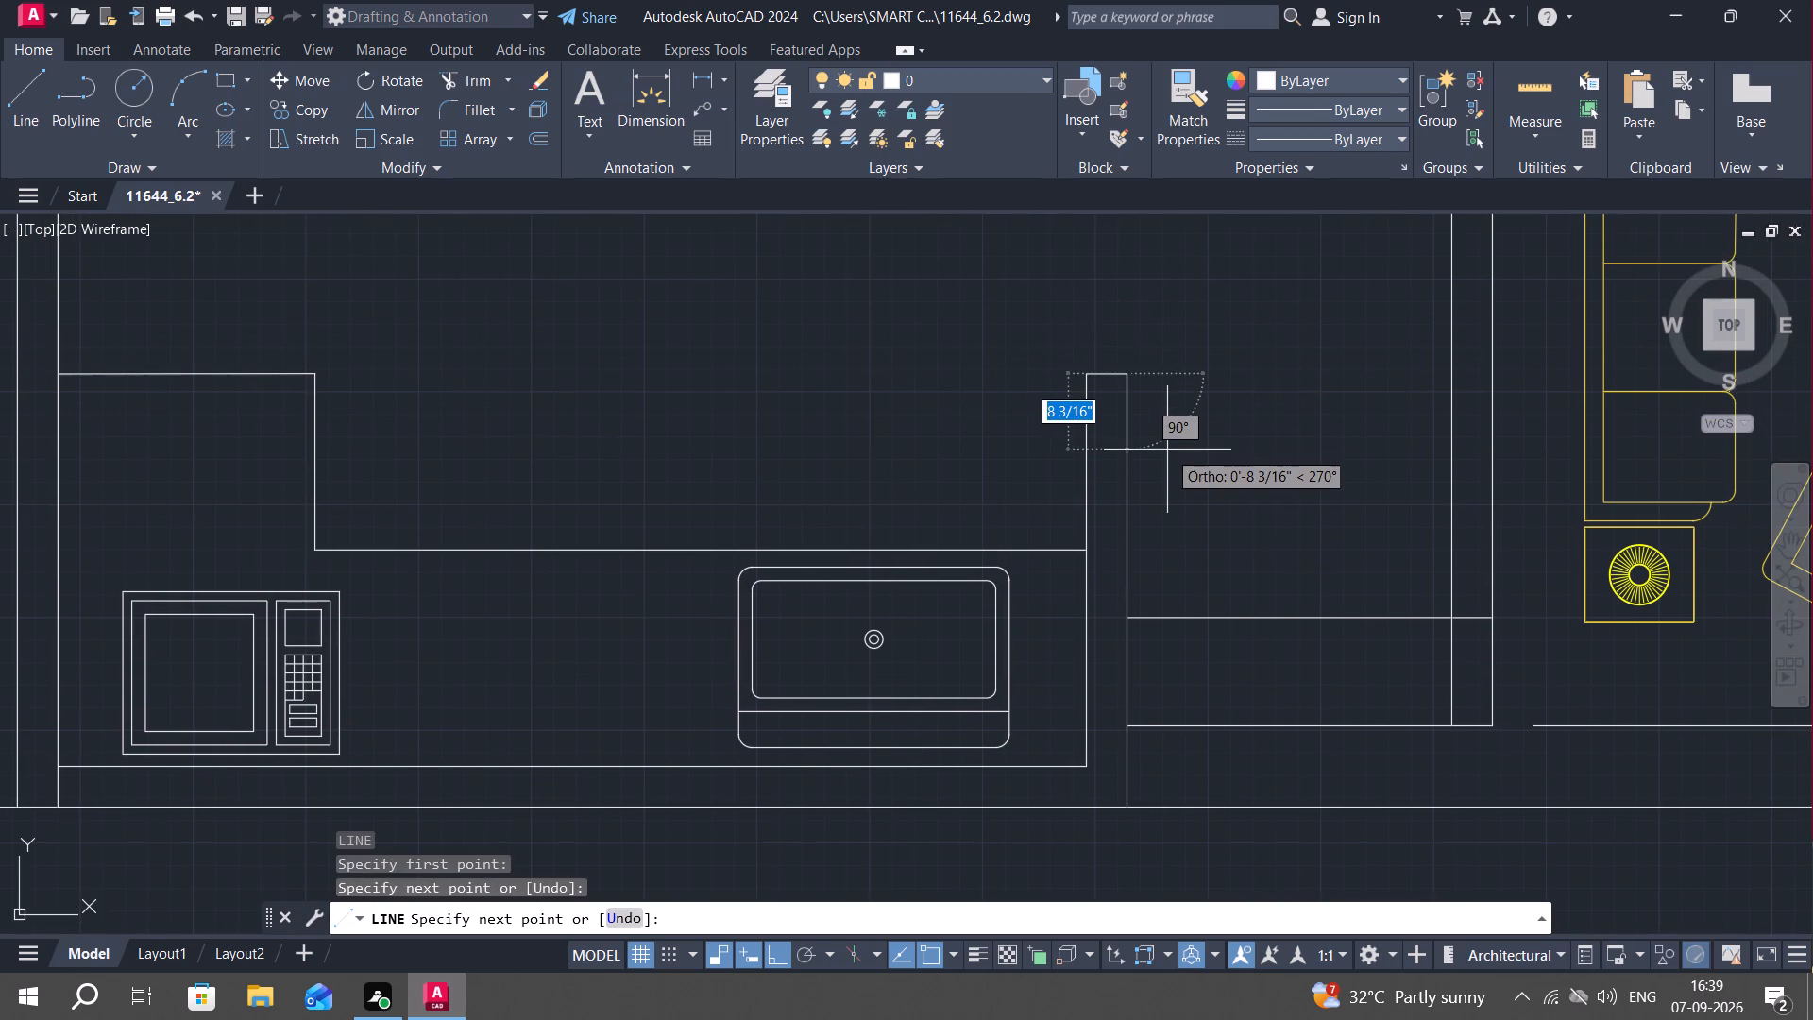
{"action": "key", "text": "Escape"}
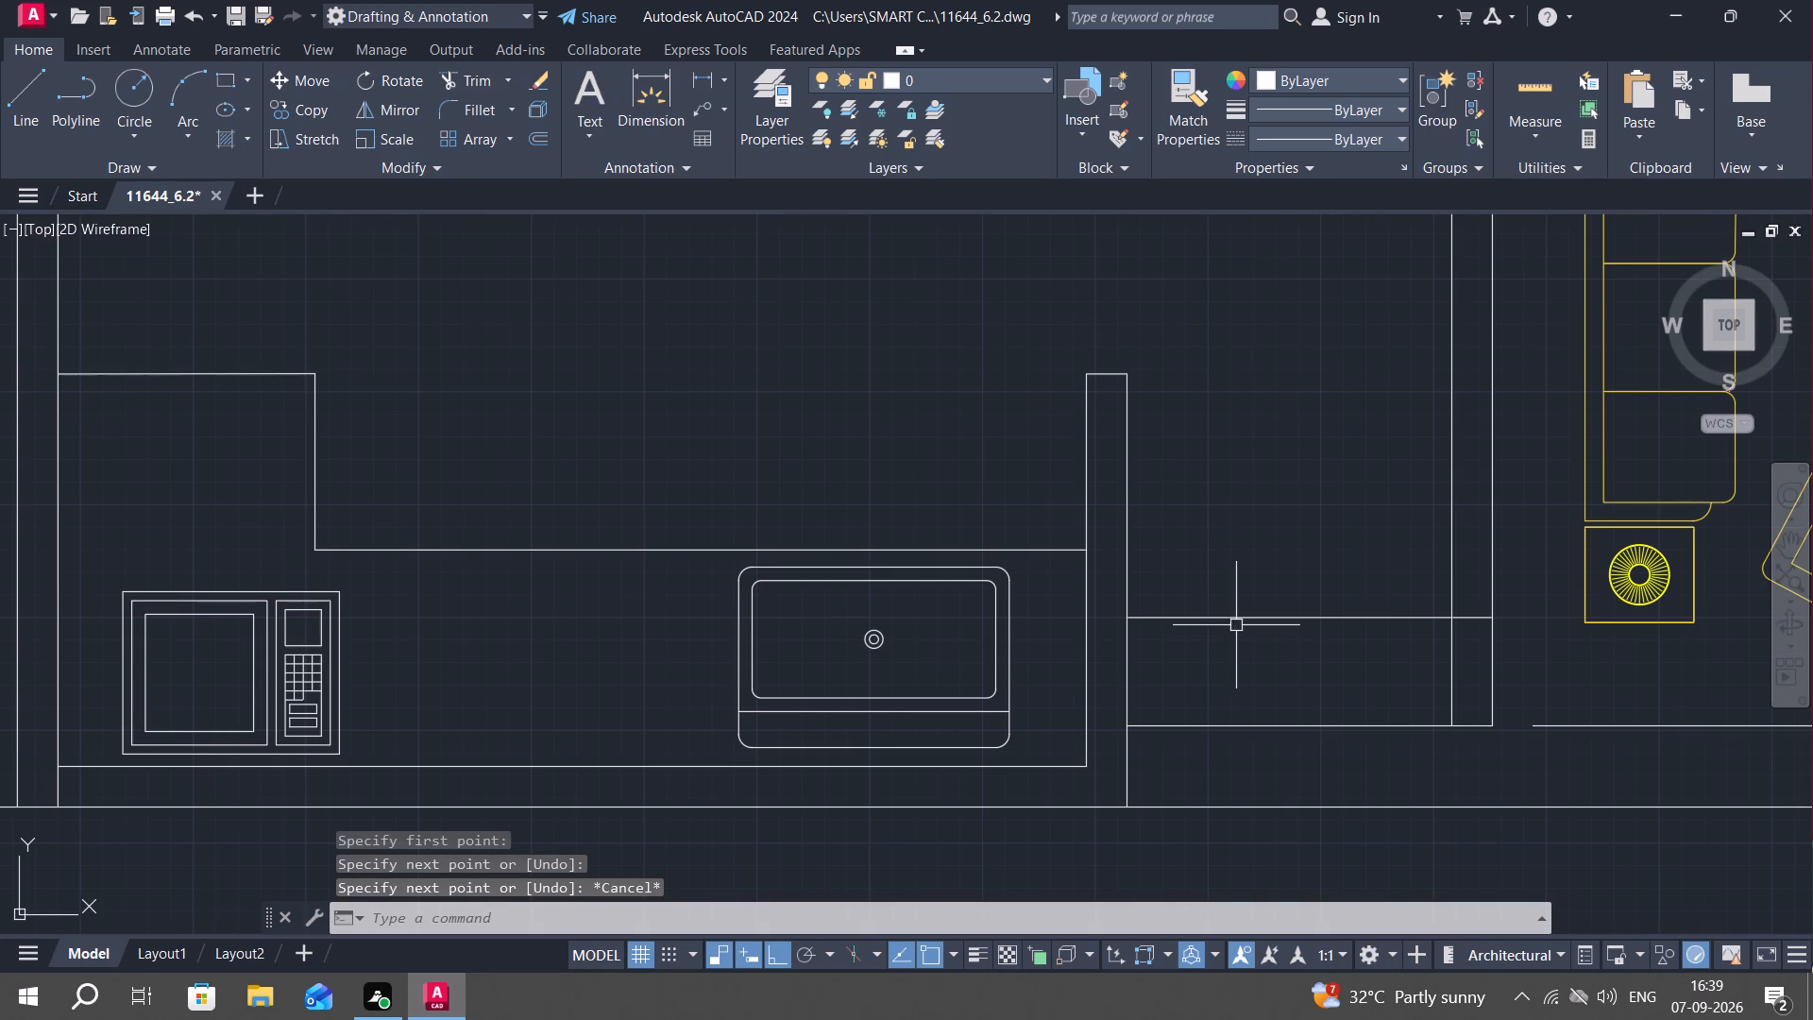
Draw a rectangle about 1'-9 1/2" by 9" within the south wall, starting at the east face of the partition beside the sink.
{"action": "middle_click_drag", "start_coordinate": [1236, 644], "coordinate": [1153, 568]}
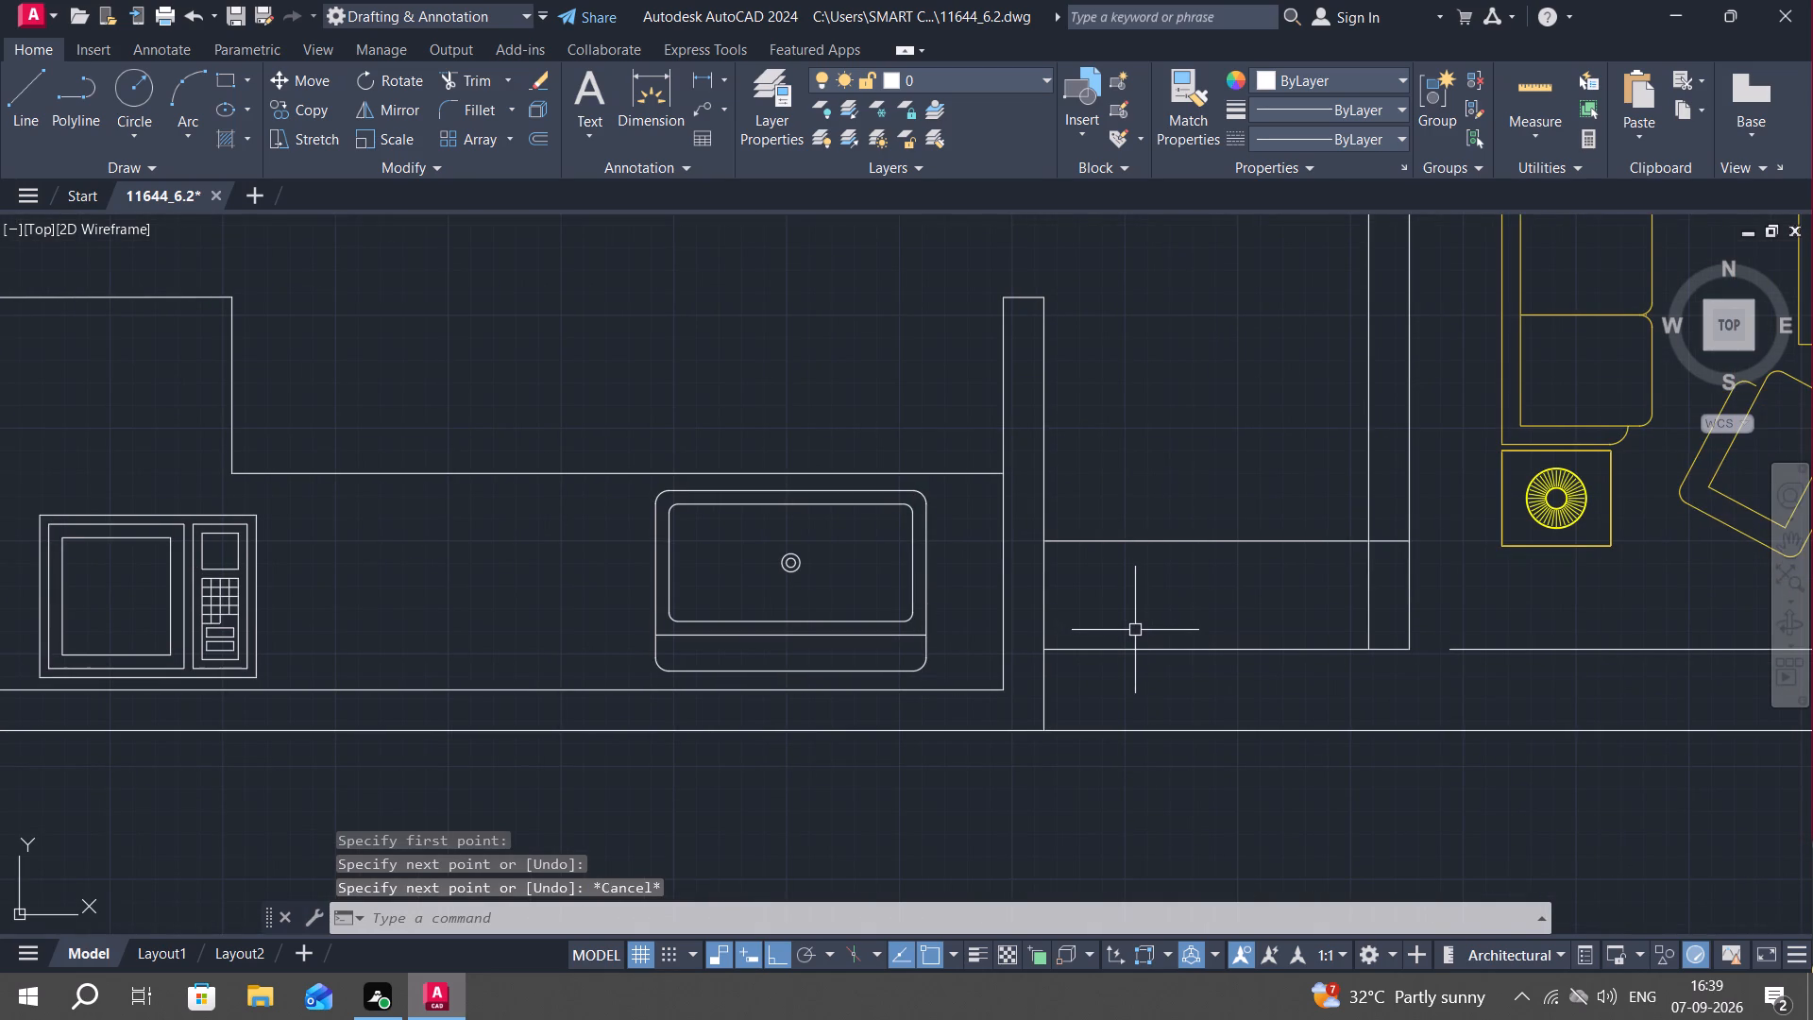
{"action": "type", "text": "RE"}
{"action": "type", "text": "C"}
{"action": "key", "text": "space"}
{"action": "left_click", "coordinate": [1039, 652]}
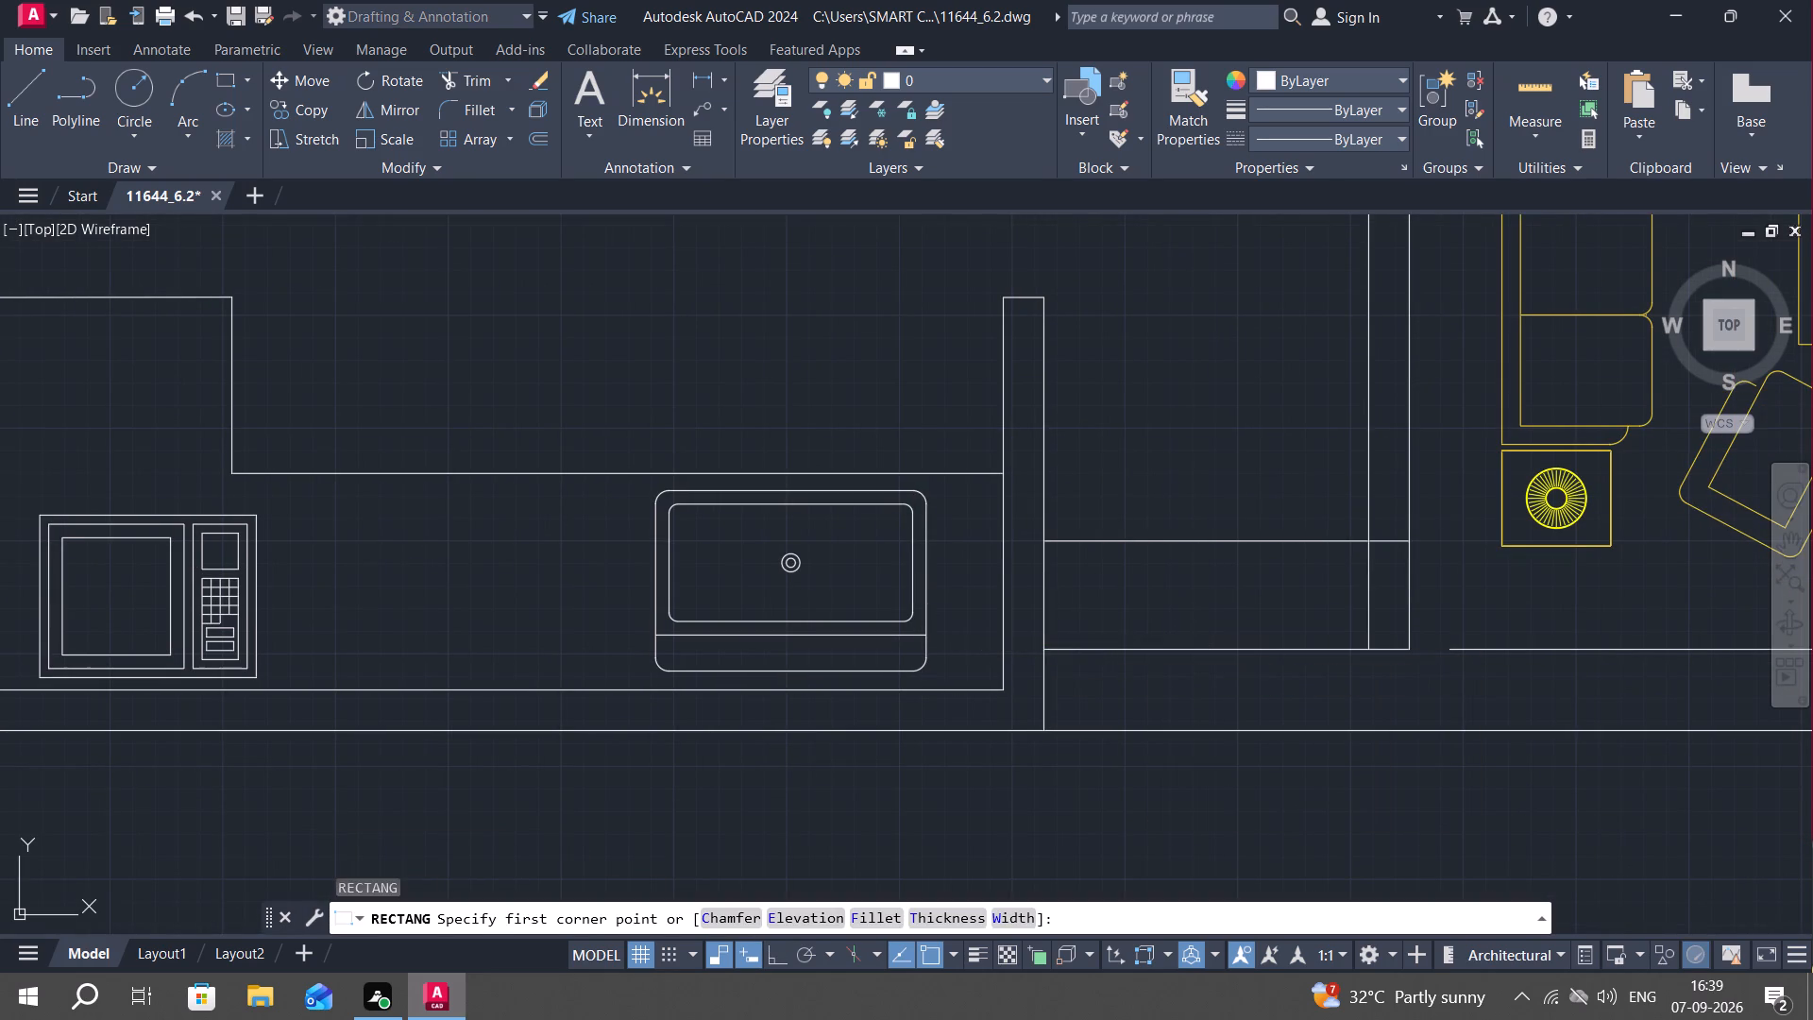
{"action": "left_click", "coordinate": [1238, 732]}
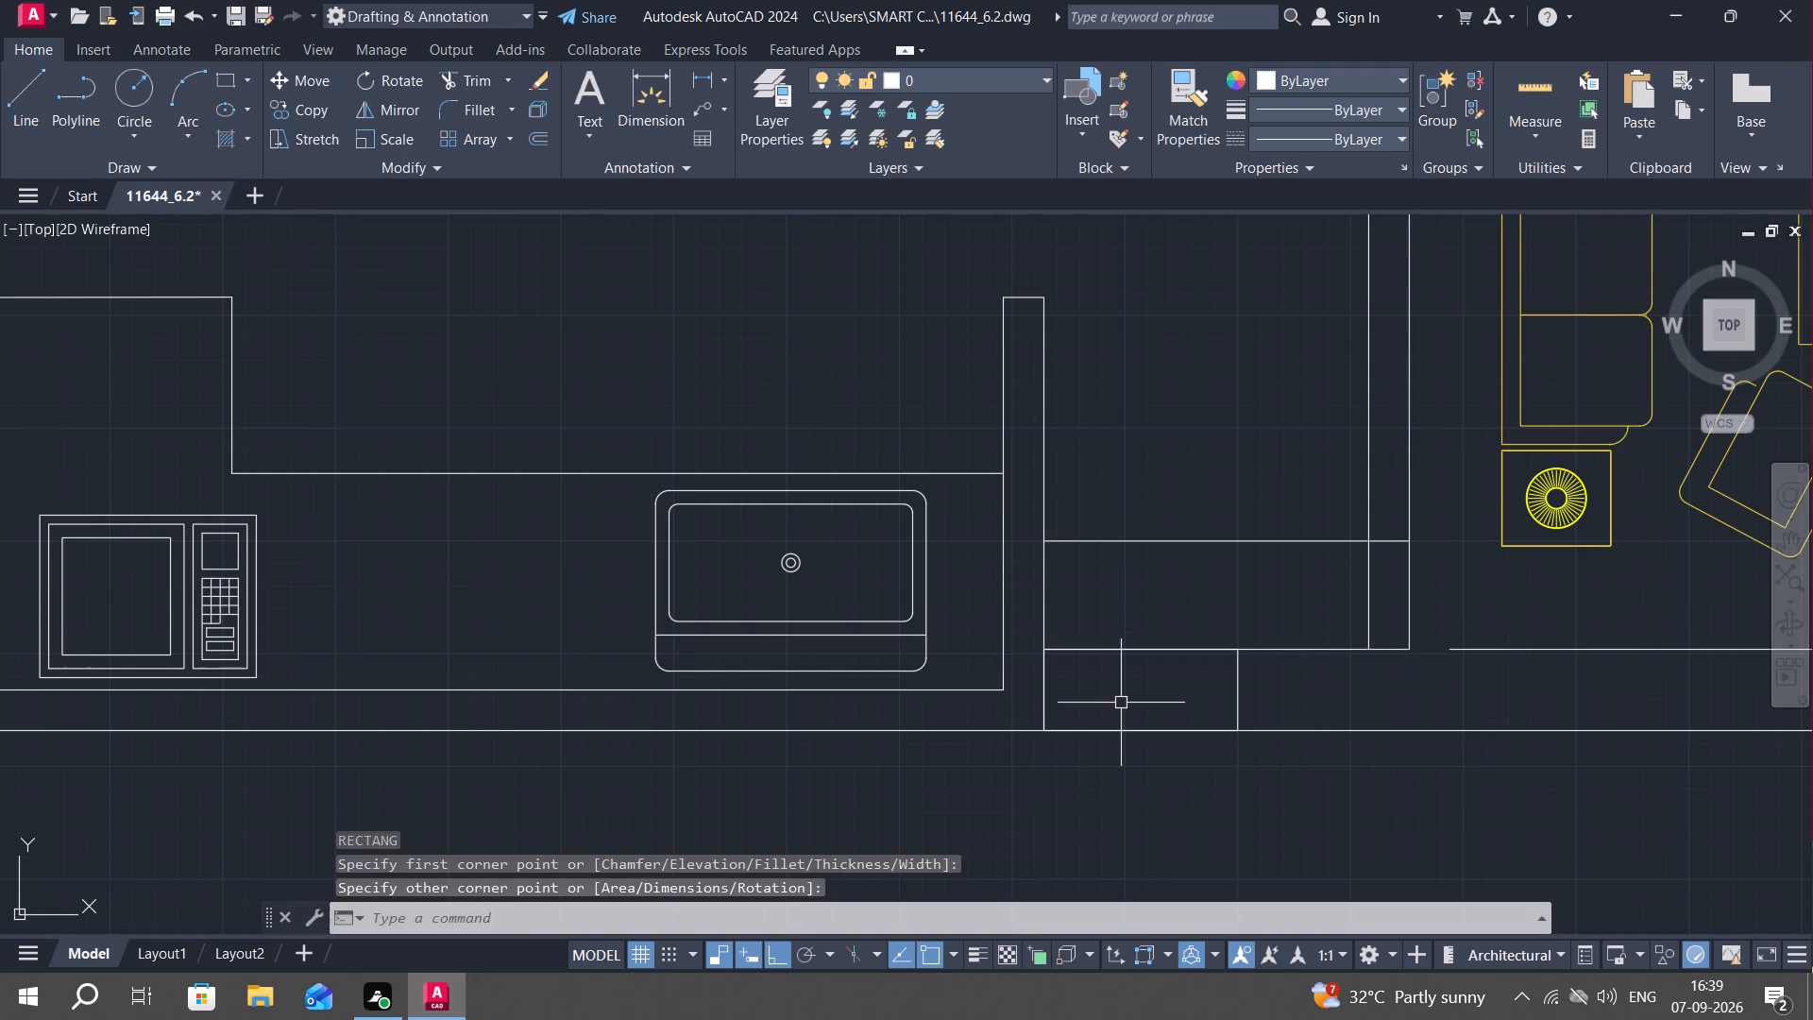
Extend the sitting area's south wall line west to the sitting area's west wall.
{"action": "middle_click_drag", "start_coordinate": [1363, 663], "coordinate": [1210, 646]}
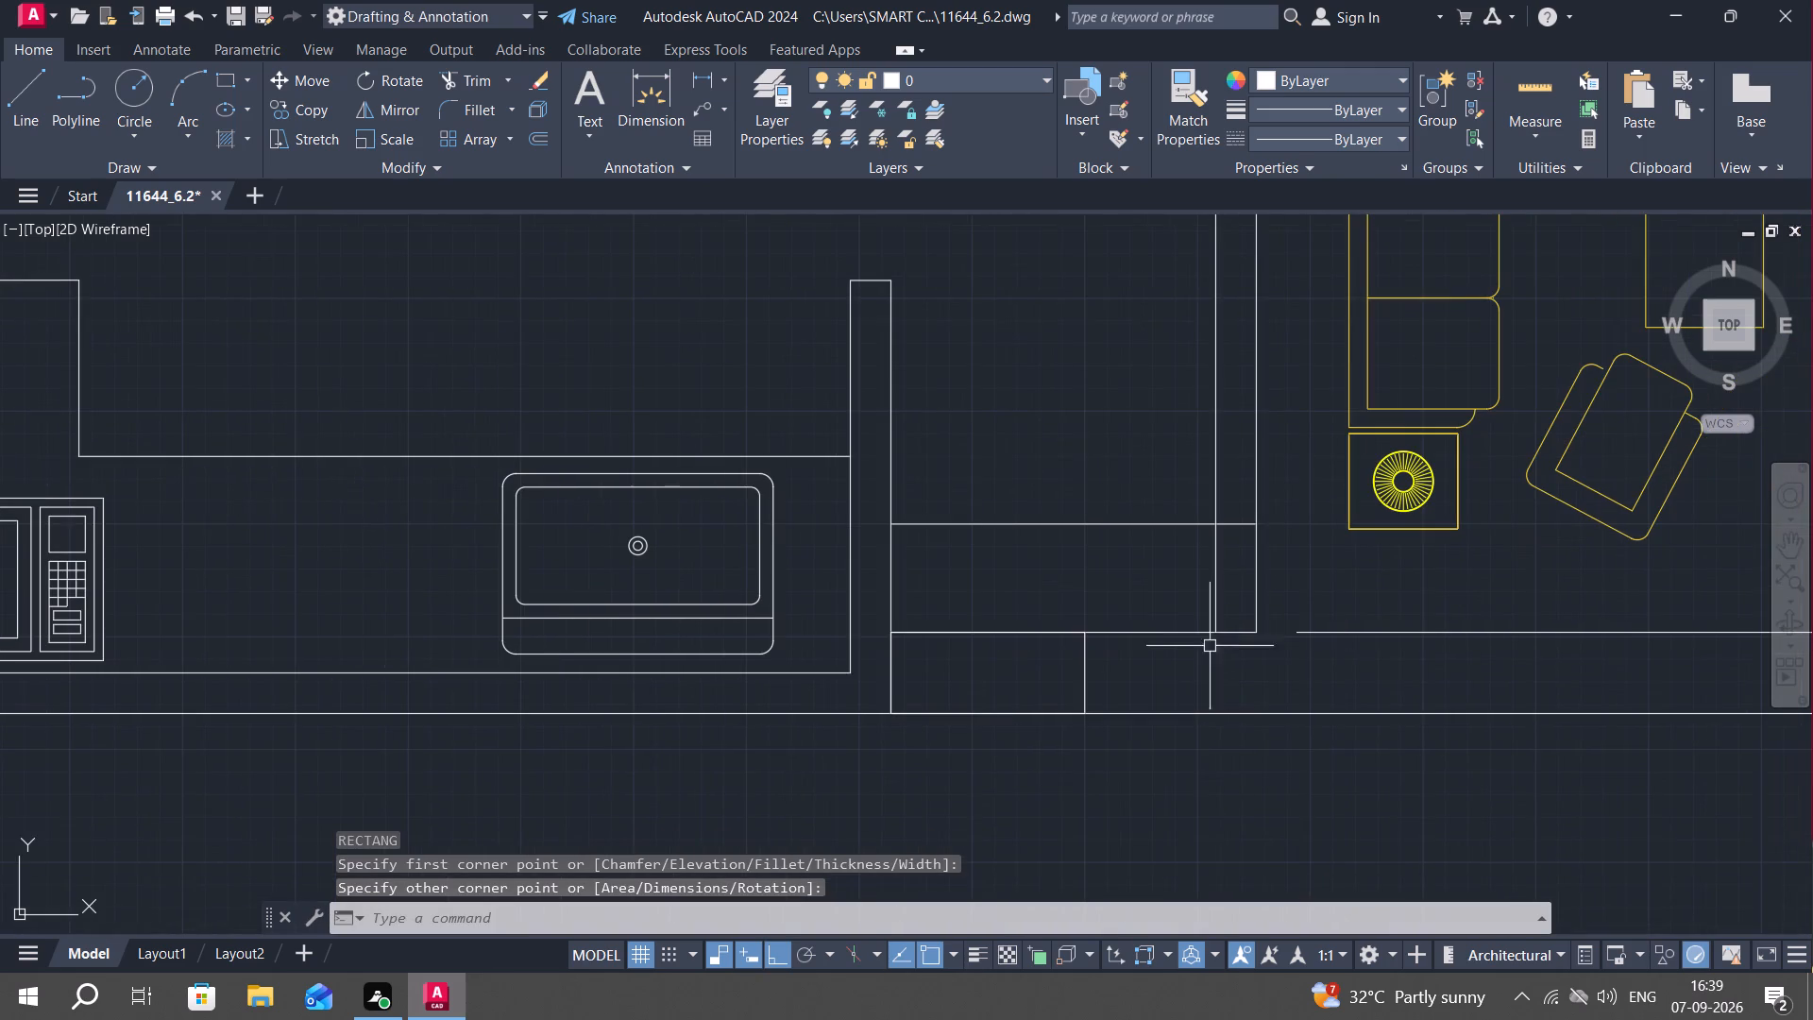
{"action": "type", "text": "EX"}
{"action": "key", "text": "space"}
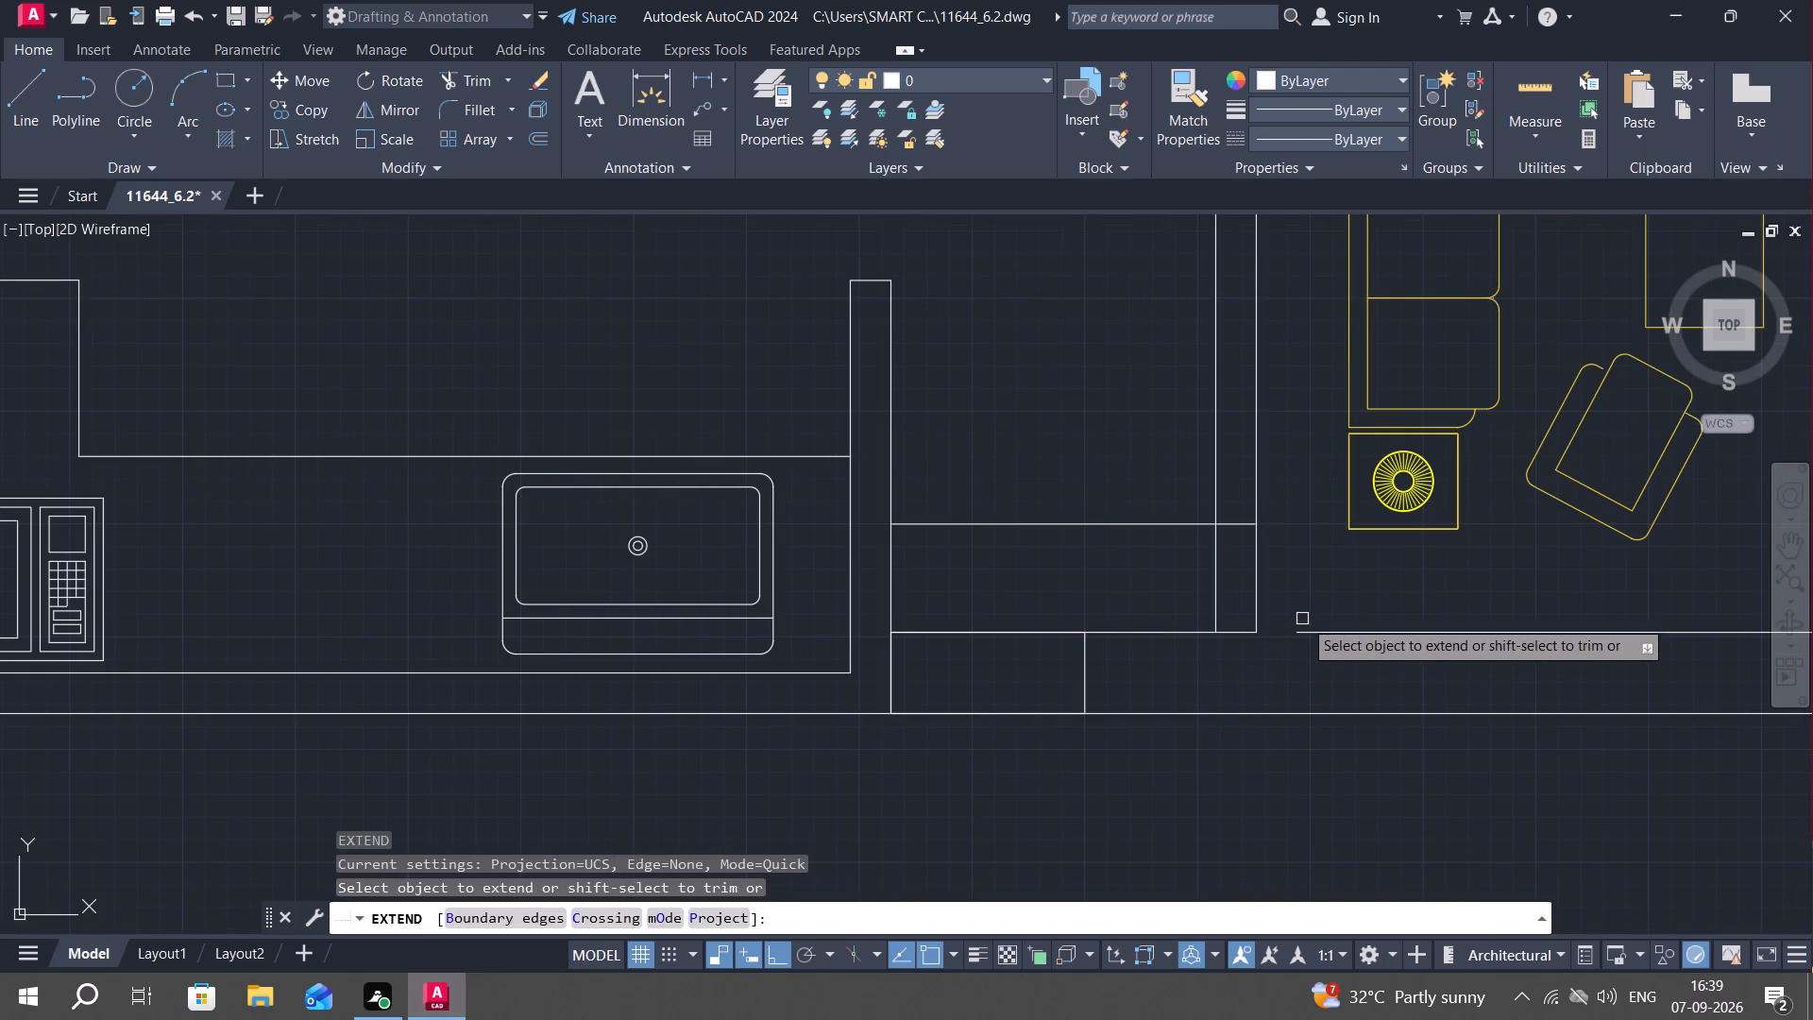
{"action": "left_click", "coordinate": [1305, 637]}
{"action": "key", "text": "Escape"}
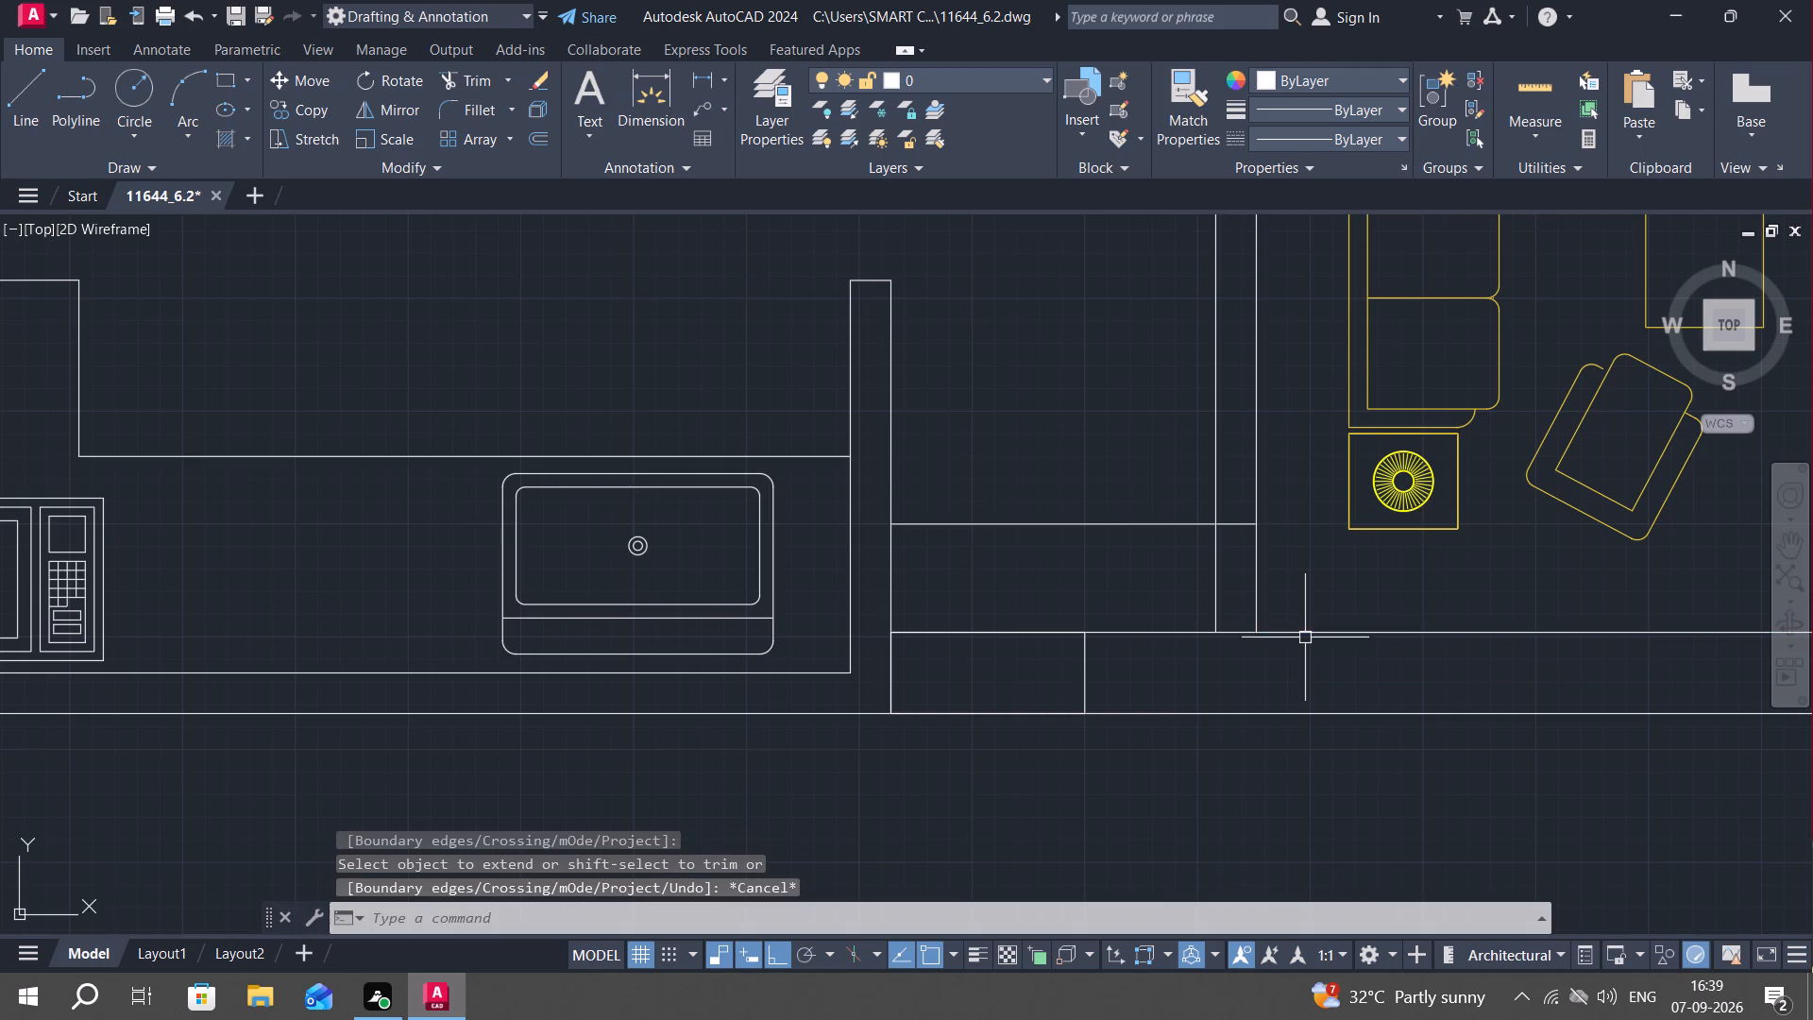
Trim the two horizontal line pieces crossing between the faces of the sitting area's west wall near its south end.
{"action": "type", "text": "TR"}
{"action": "key", "text": "space"}
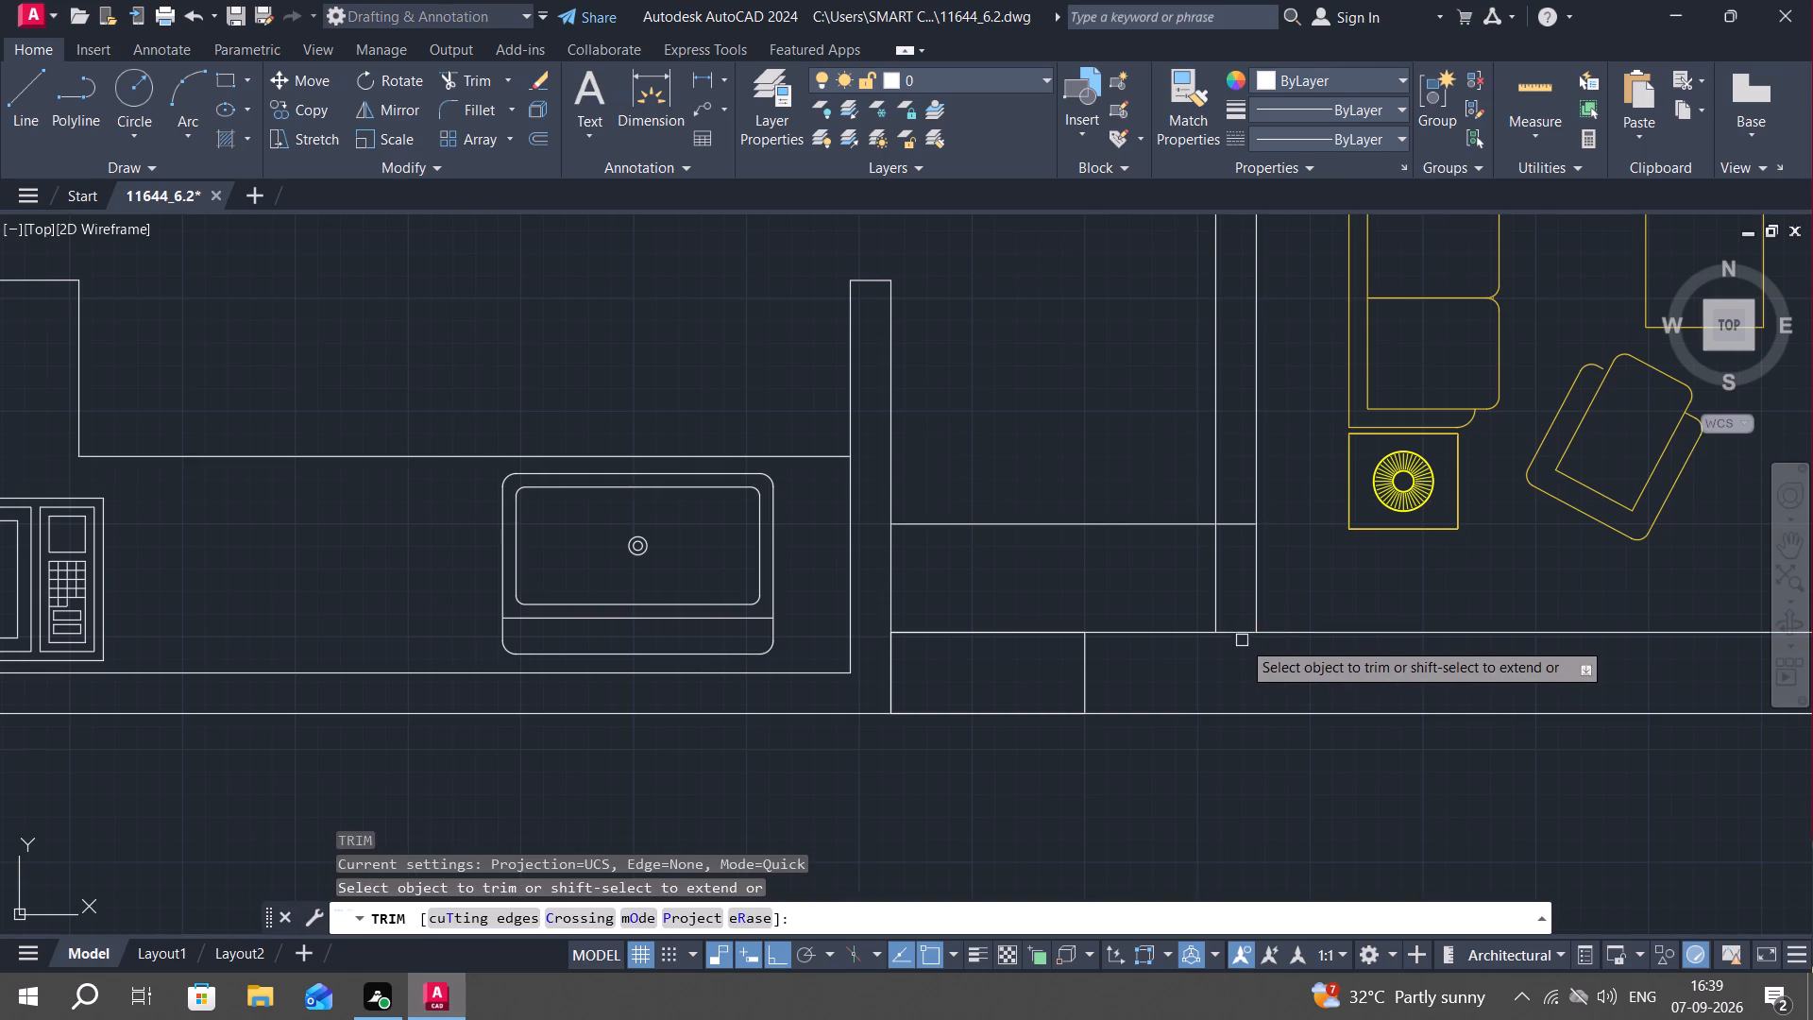
{"action": "left_click", "coordinate": [1235, 633]}
{"action": "left_click", "coordinate": [1234, 520]}
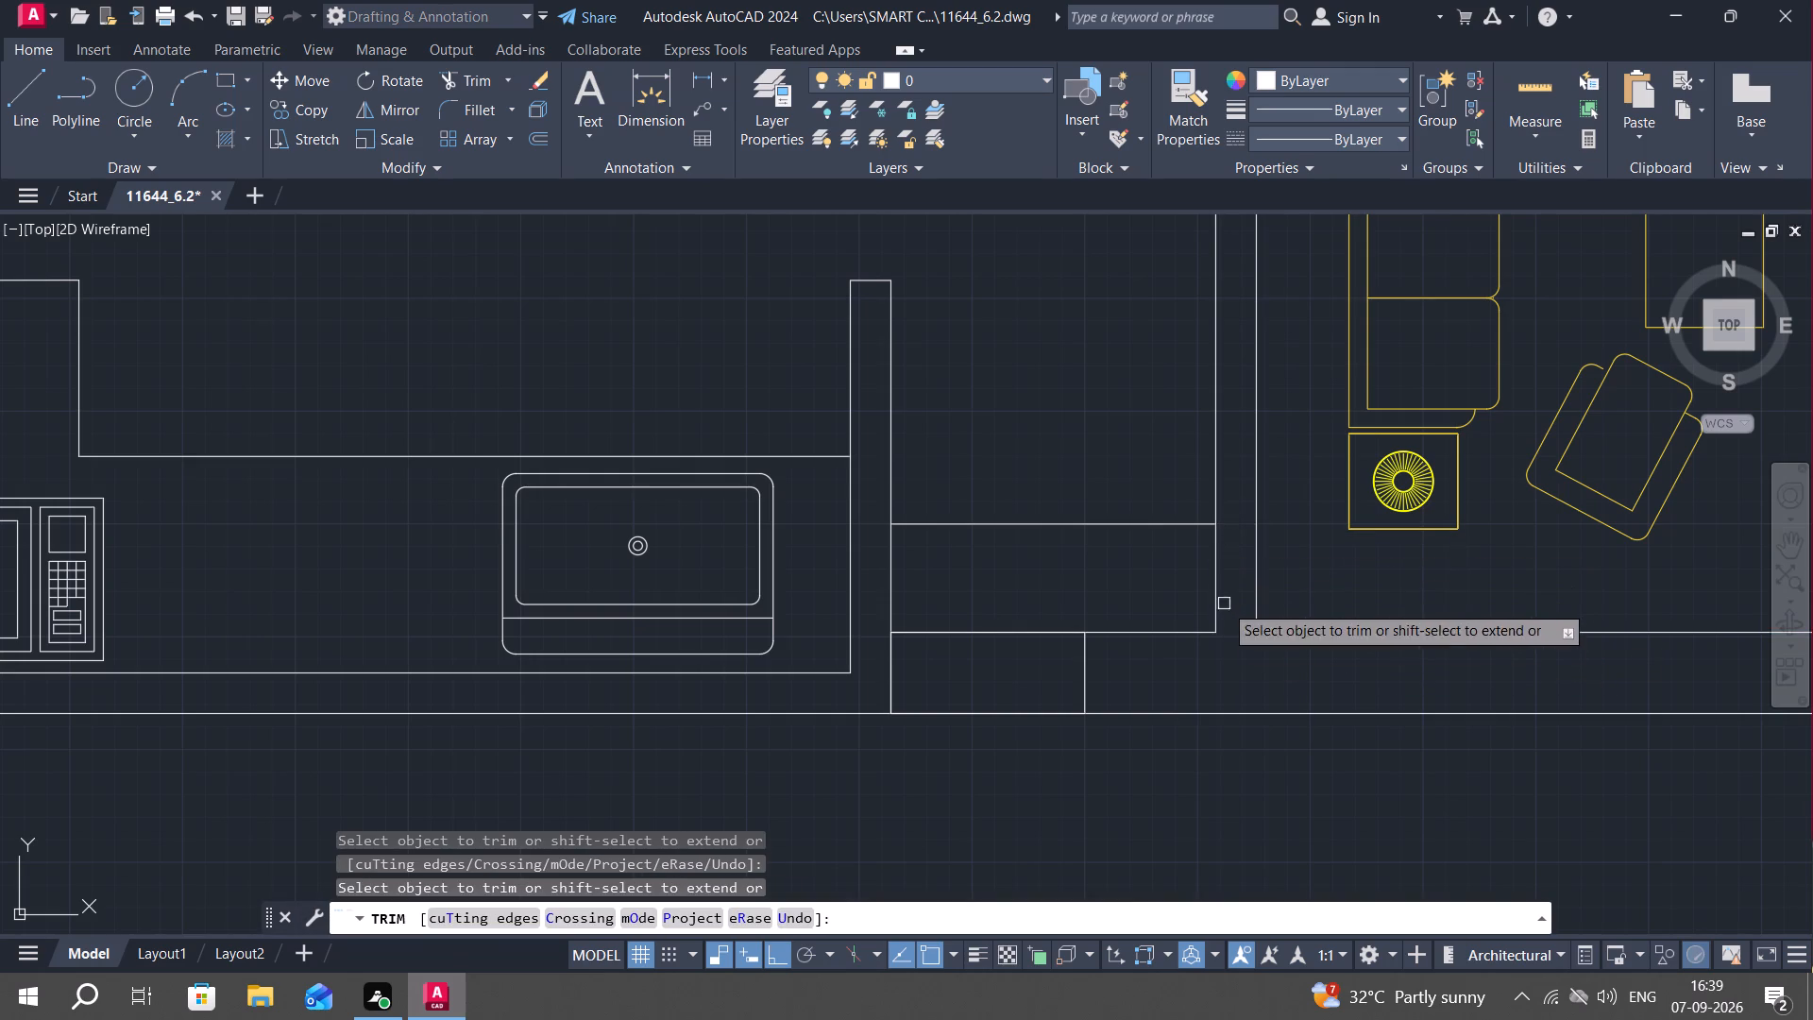
{"action": "scroll", "coordinate": [1228, 772], "scroll_direction": "down", "scroll_amount": 2}
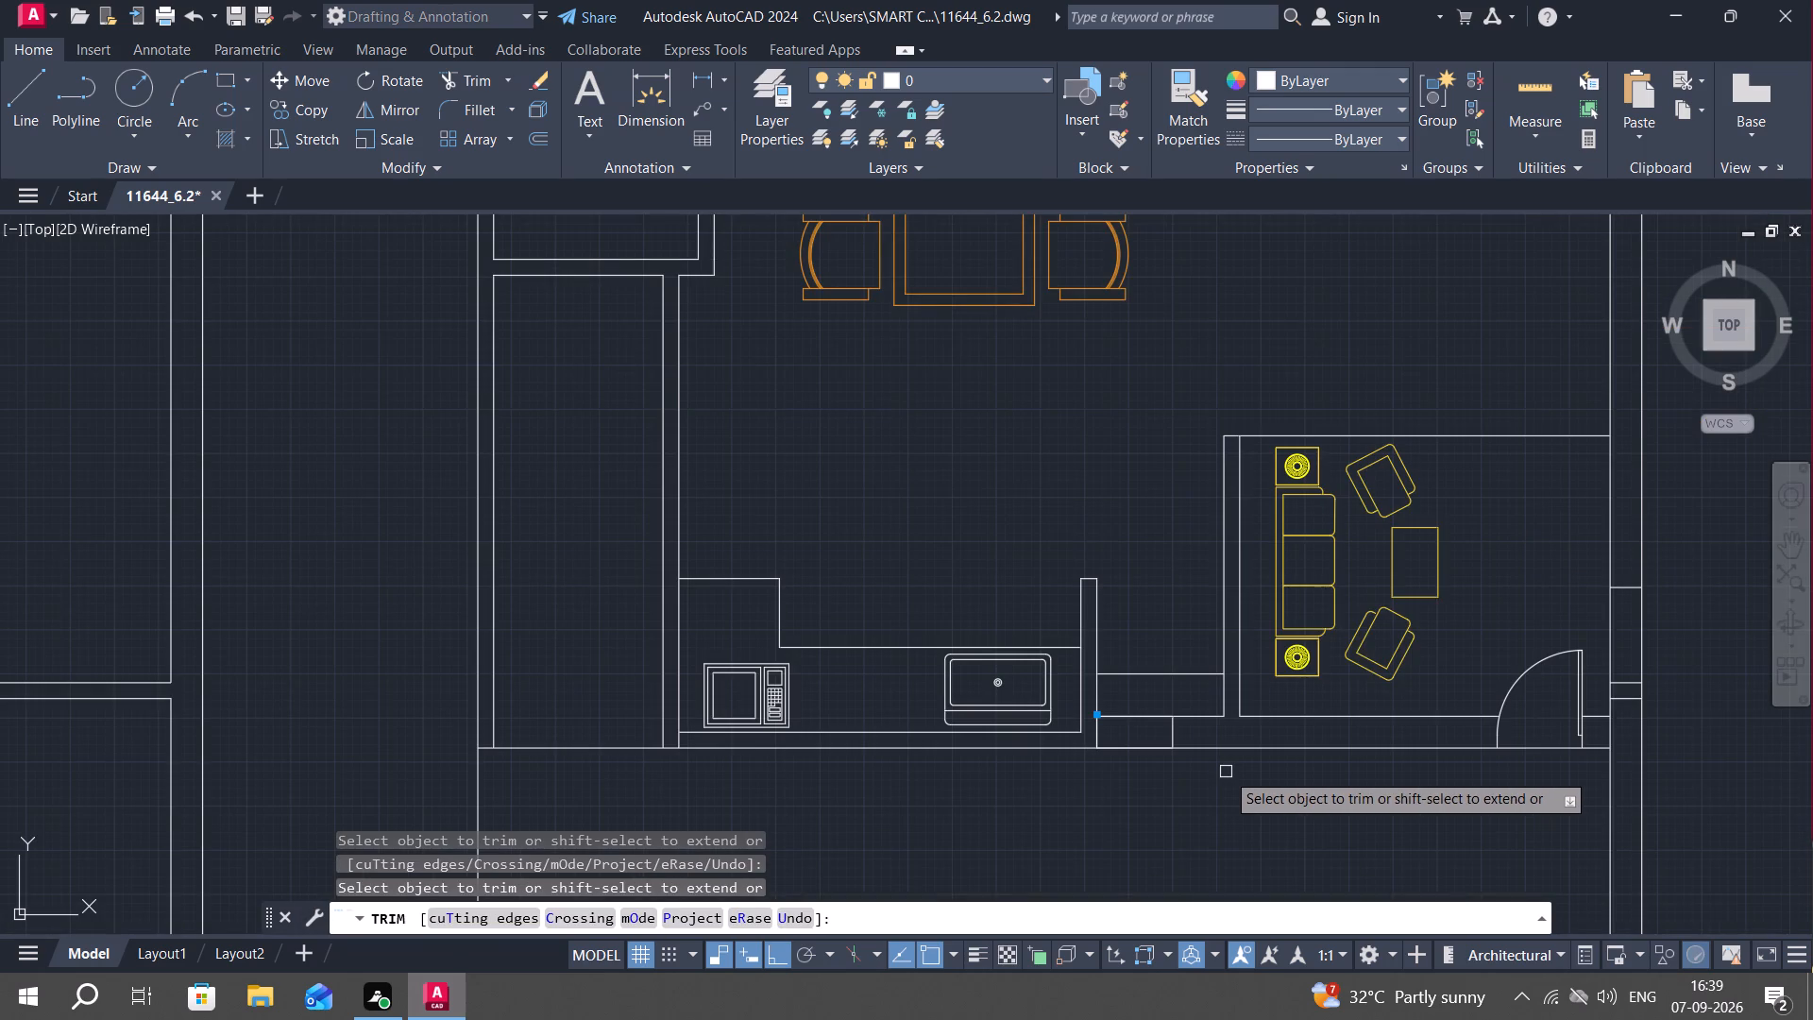
{"action": "key", "text": "Escape"}
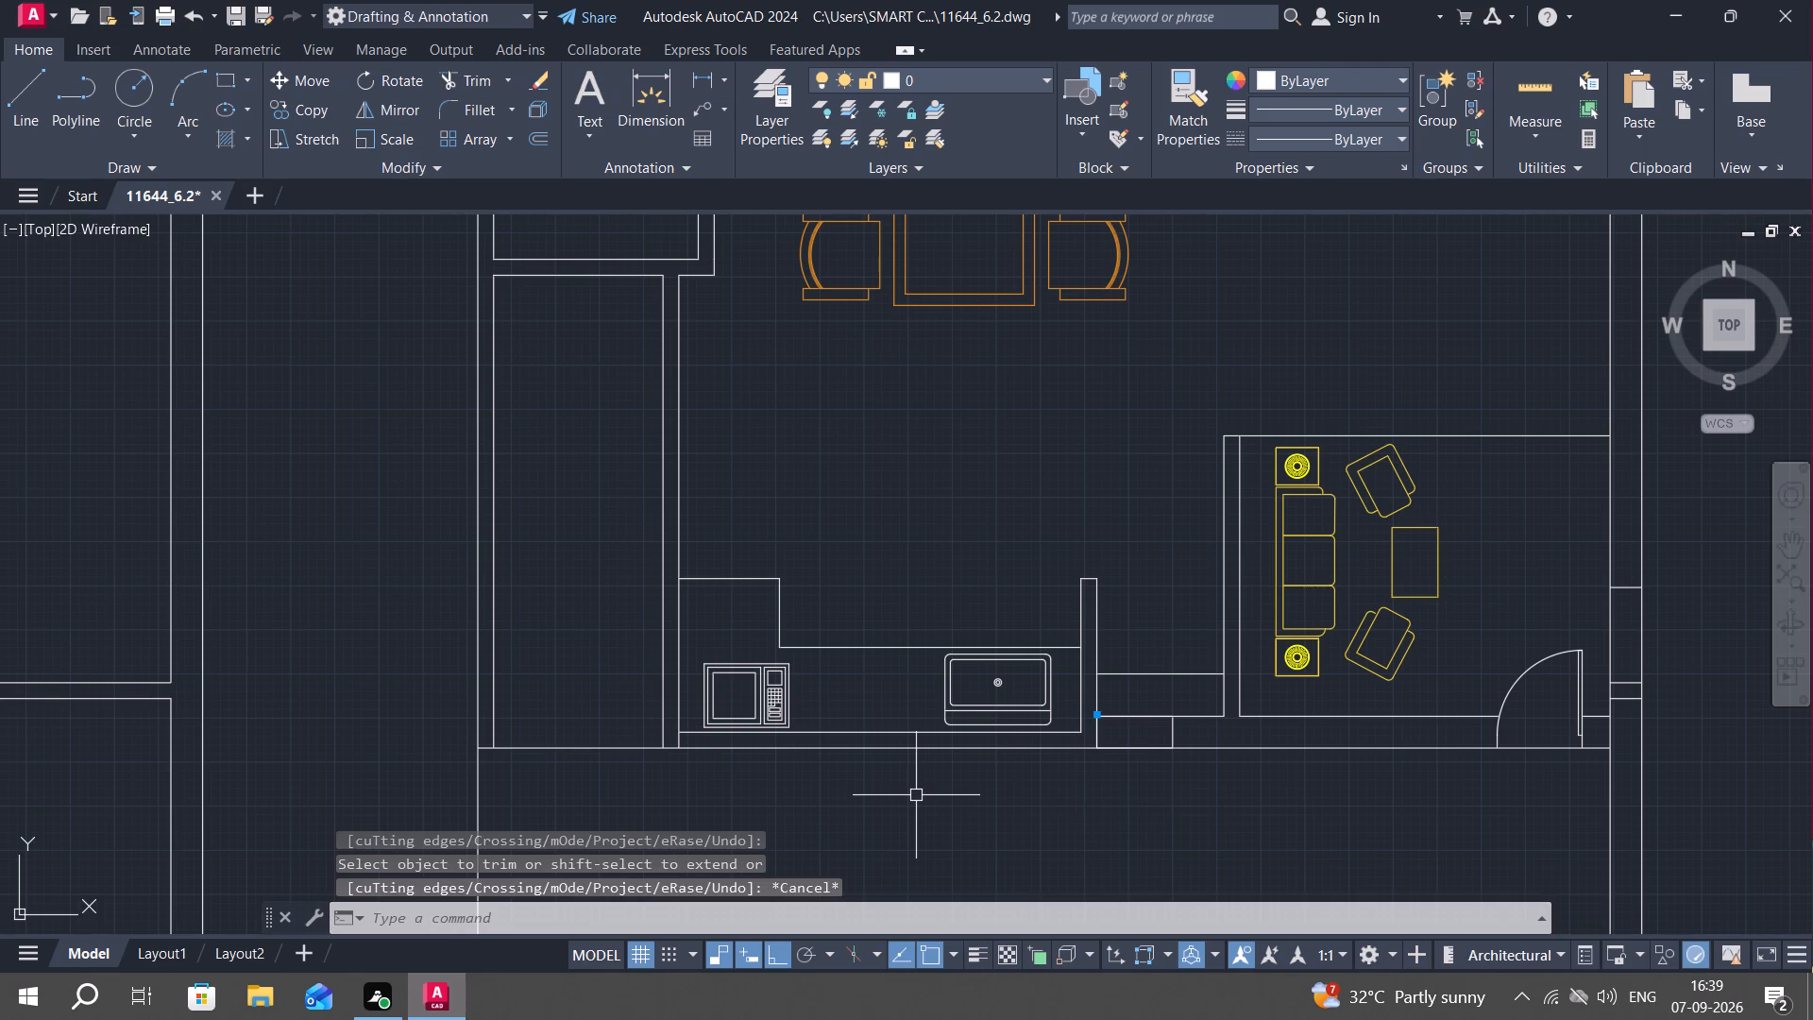
Rotate the microwave 90° counterclockwise about its northwest corner so it sits along the kitchen's west counter.
{"action": "middle_click_drag", "start_coordinate": [911, 793], "coordinate": [1135, 736]}
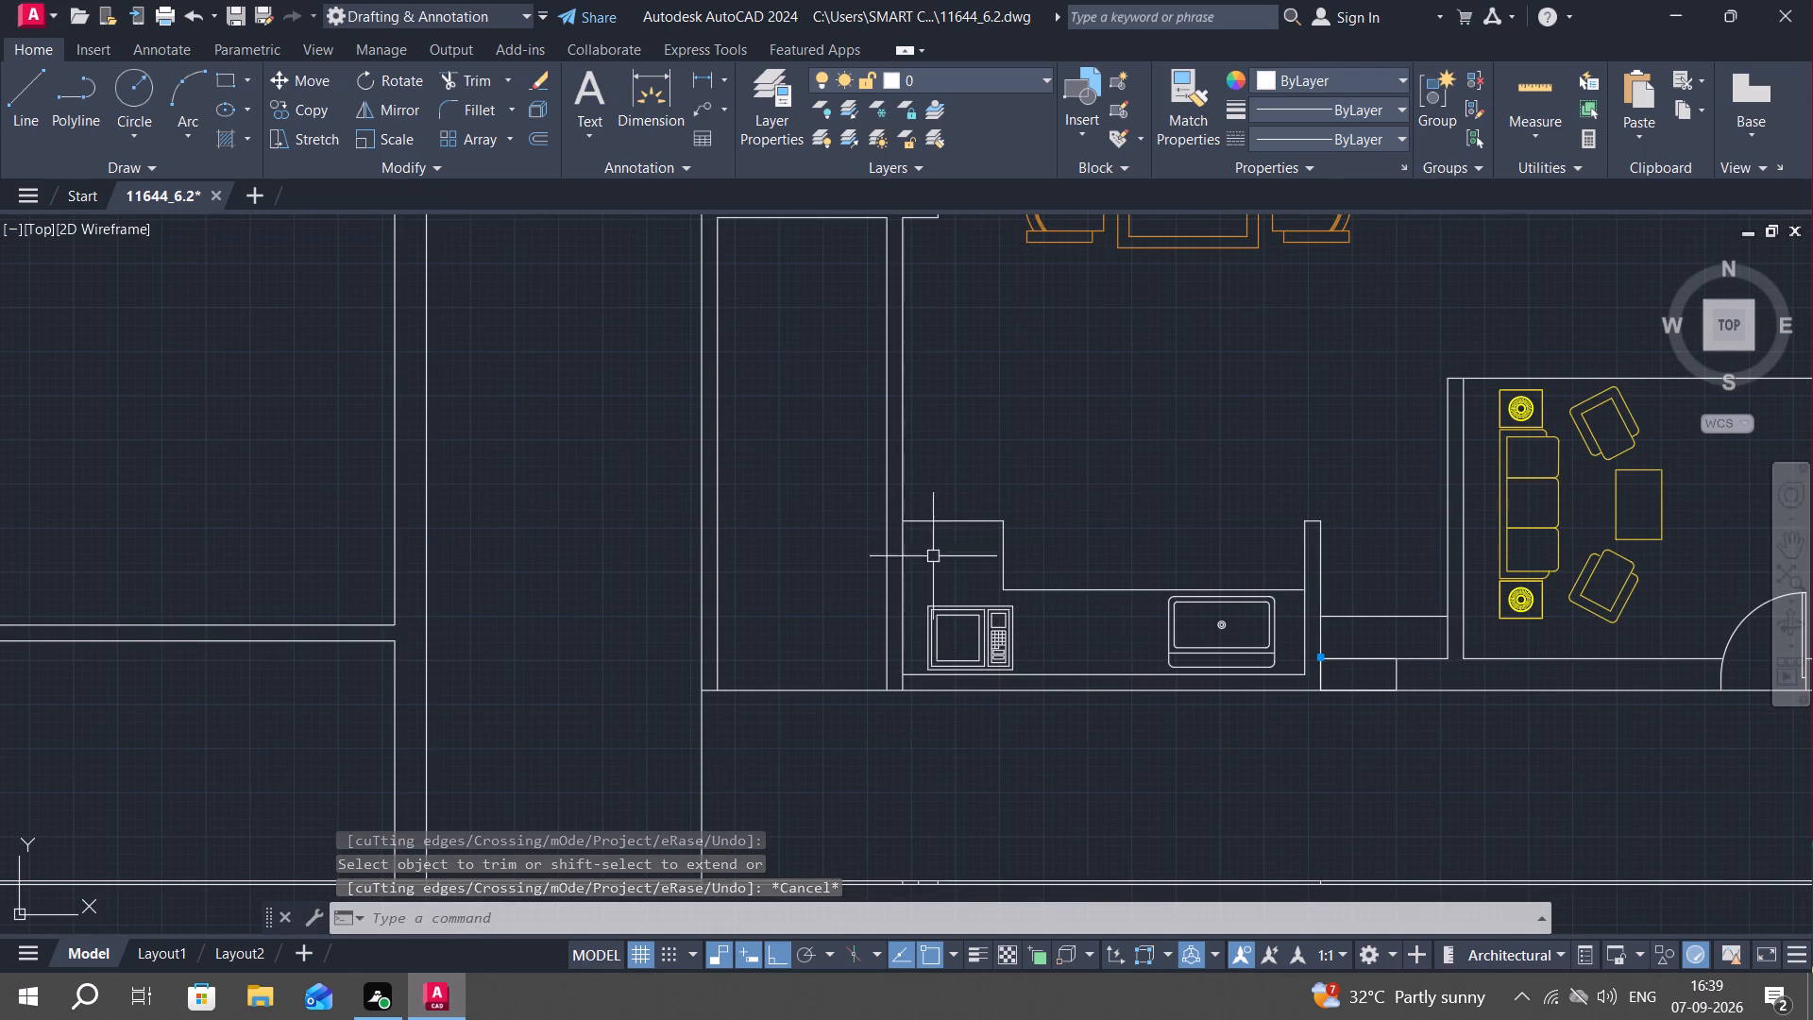
{"action": "scroll", "coordinate": [949, 630], "scroll_direction": "up", "scroll_amount": 1}
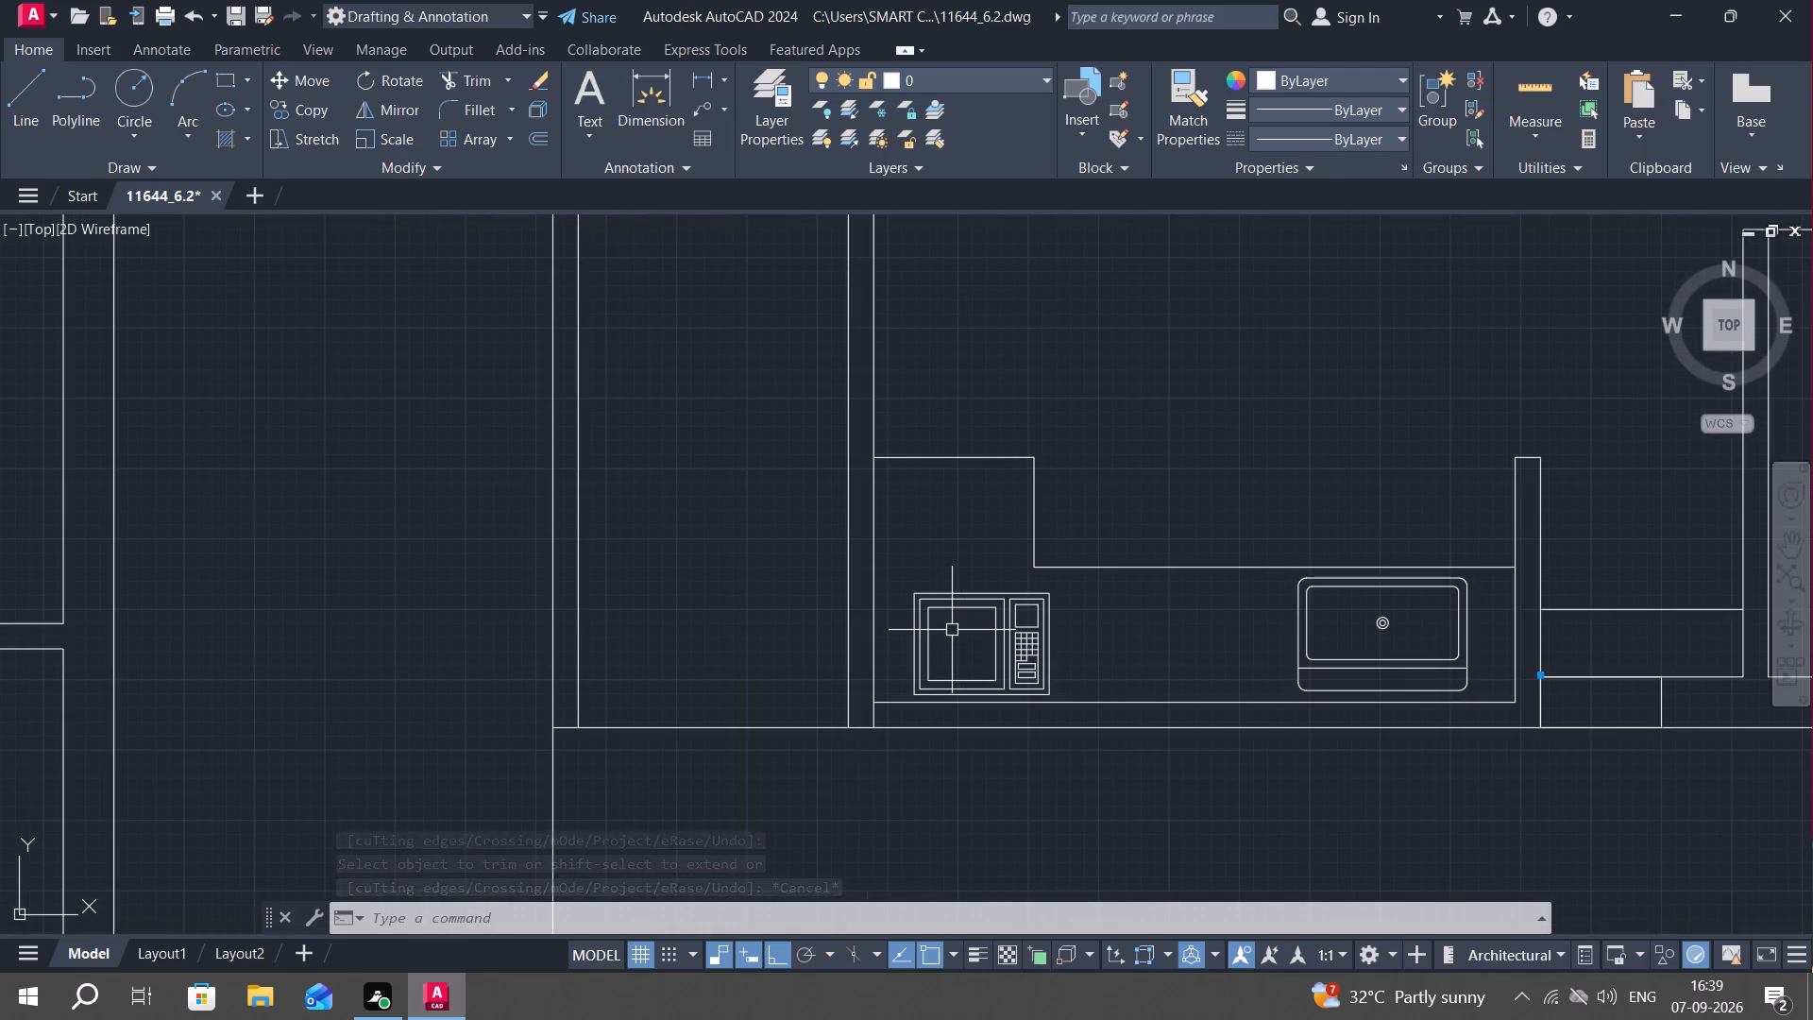
{"action": "type", "text": "RO"}
{"action": "key", "text": "space"}
{"action": "left_click", "coordinate": [937, 597]}
{"action": "right_click", "coordinate": [937, 597]}
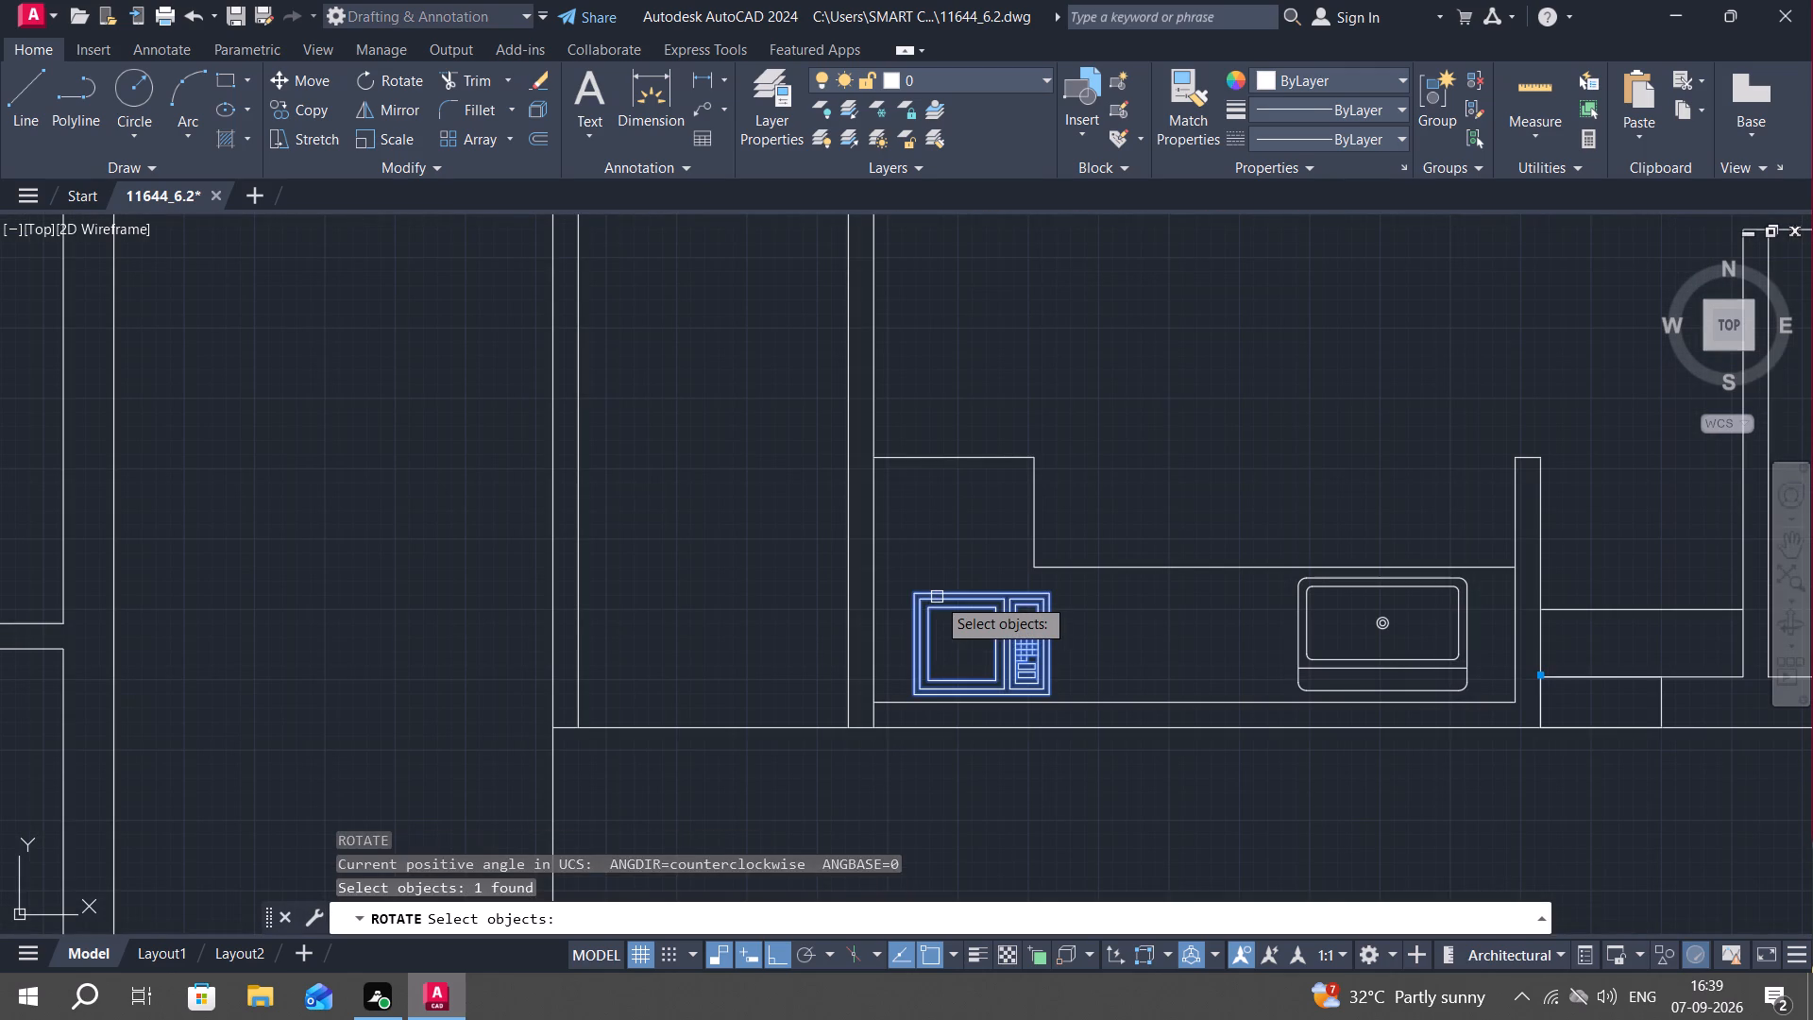
{"action": "left_click", "coordinate": [916, 593]}
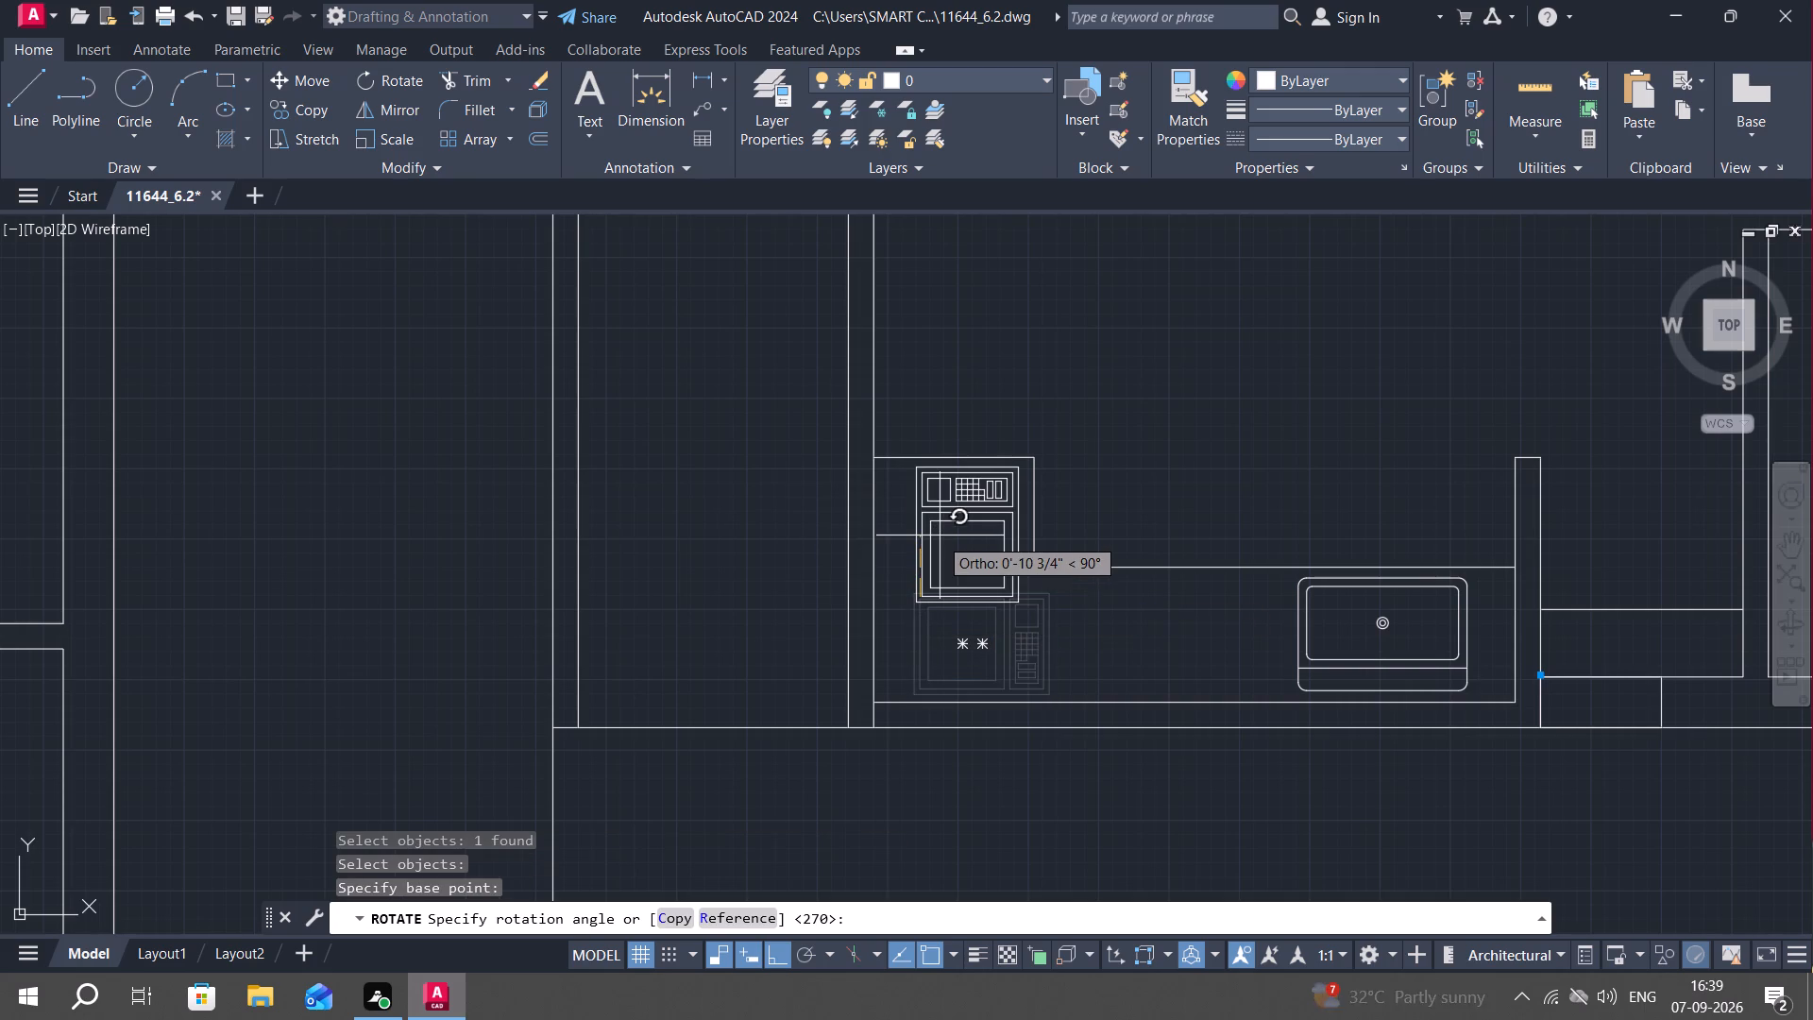
{"action": "left_click", "coordinate": [940, 535]}
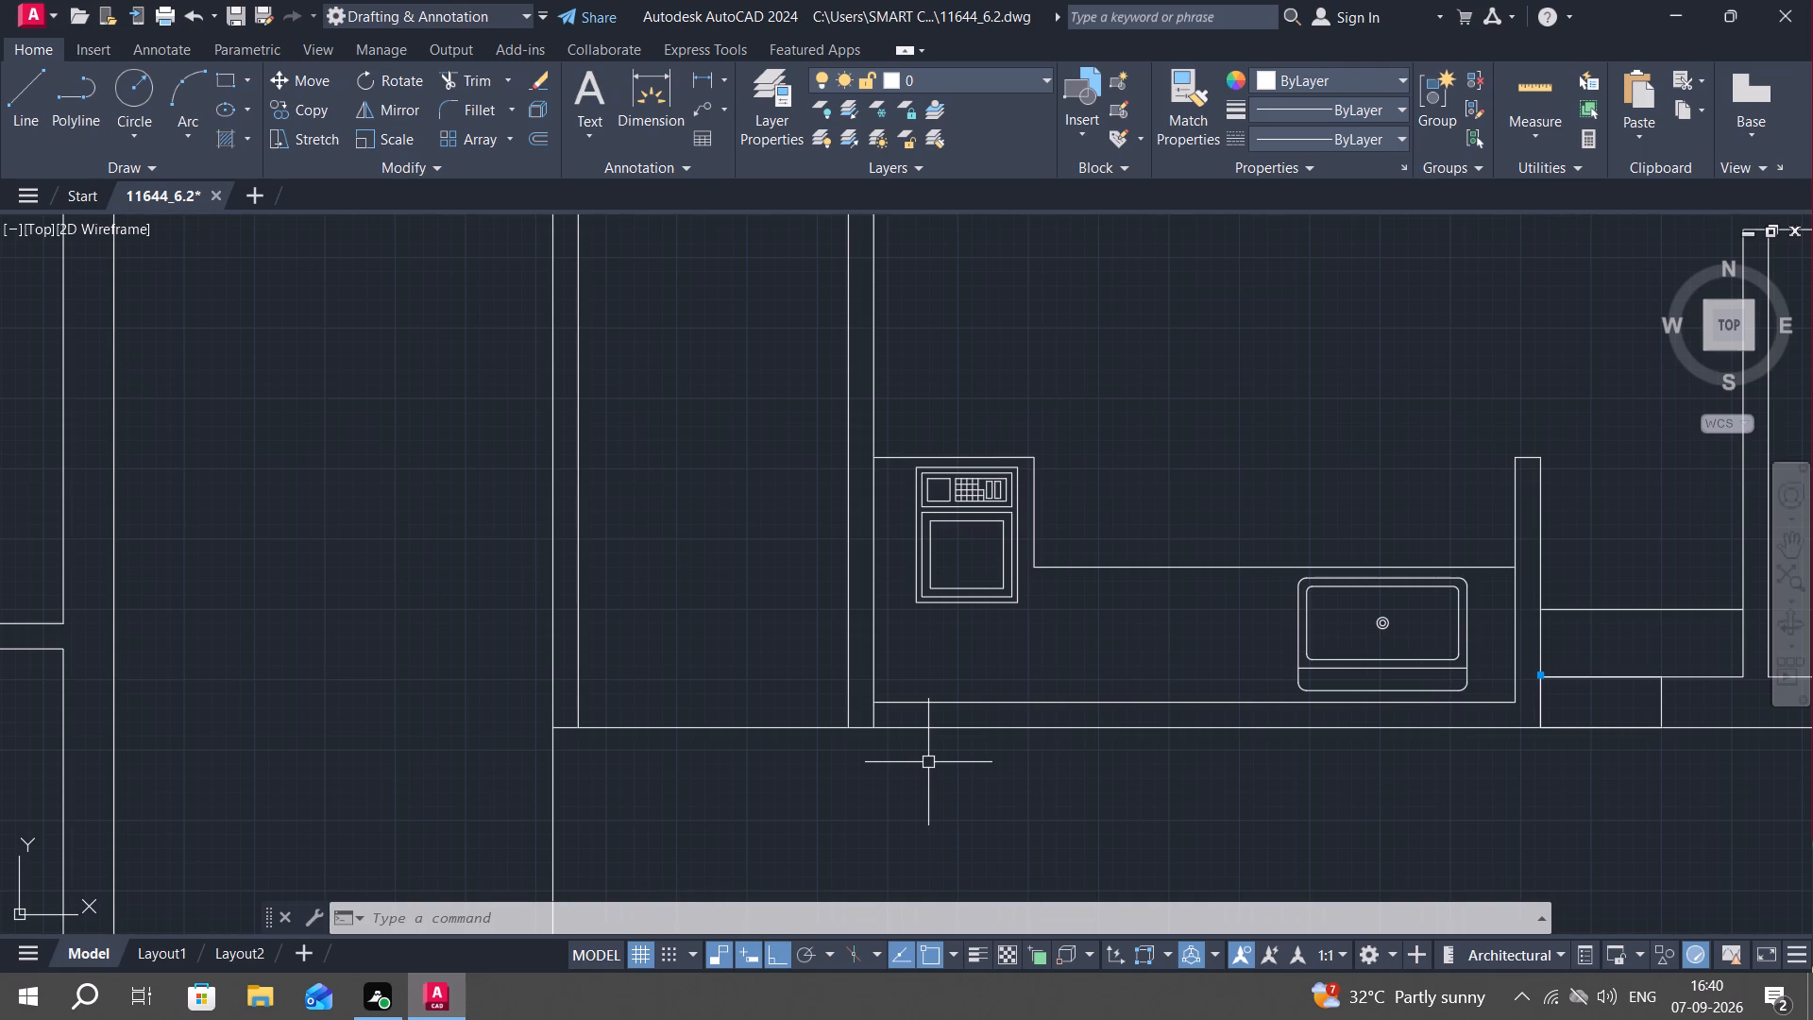
Extend the west counter's north edge line across the kitchen's west wall to the wall's far face.
{"action": "type", "text": "EX"}
{"action": "key", "text": "space"}
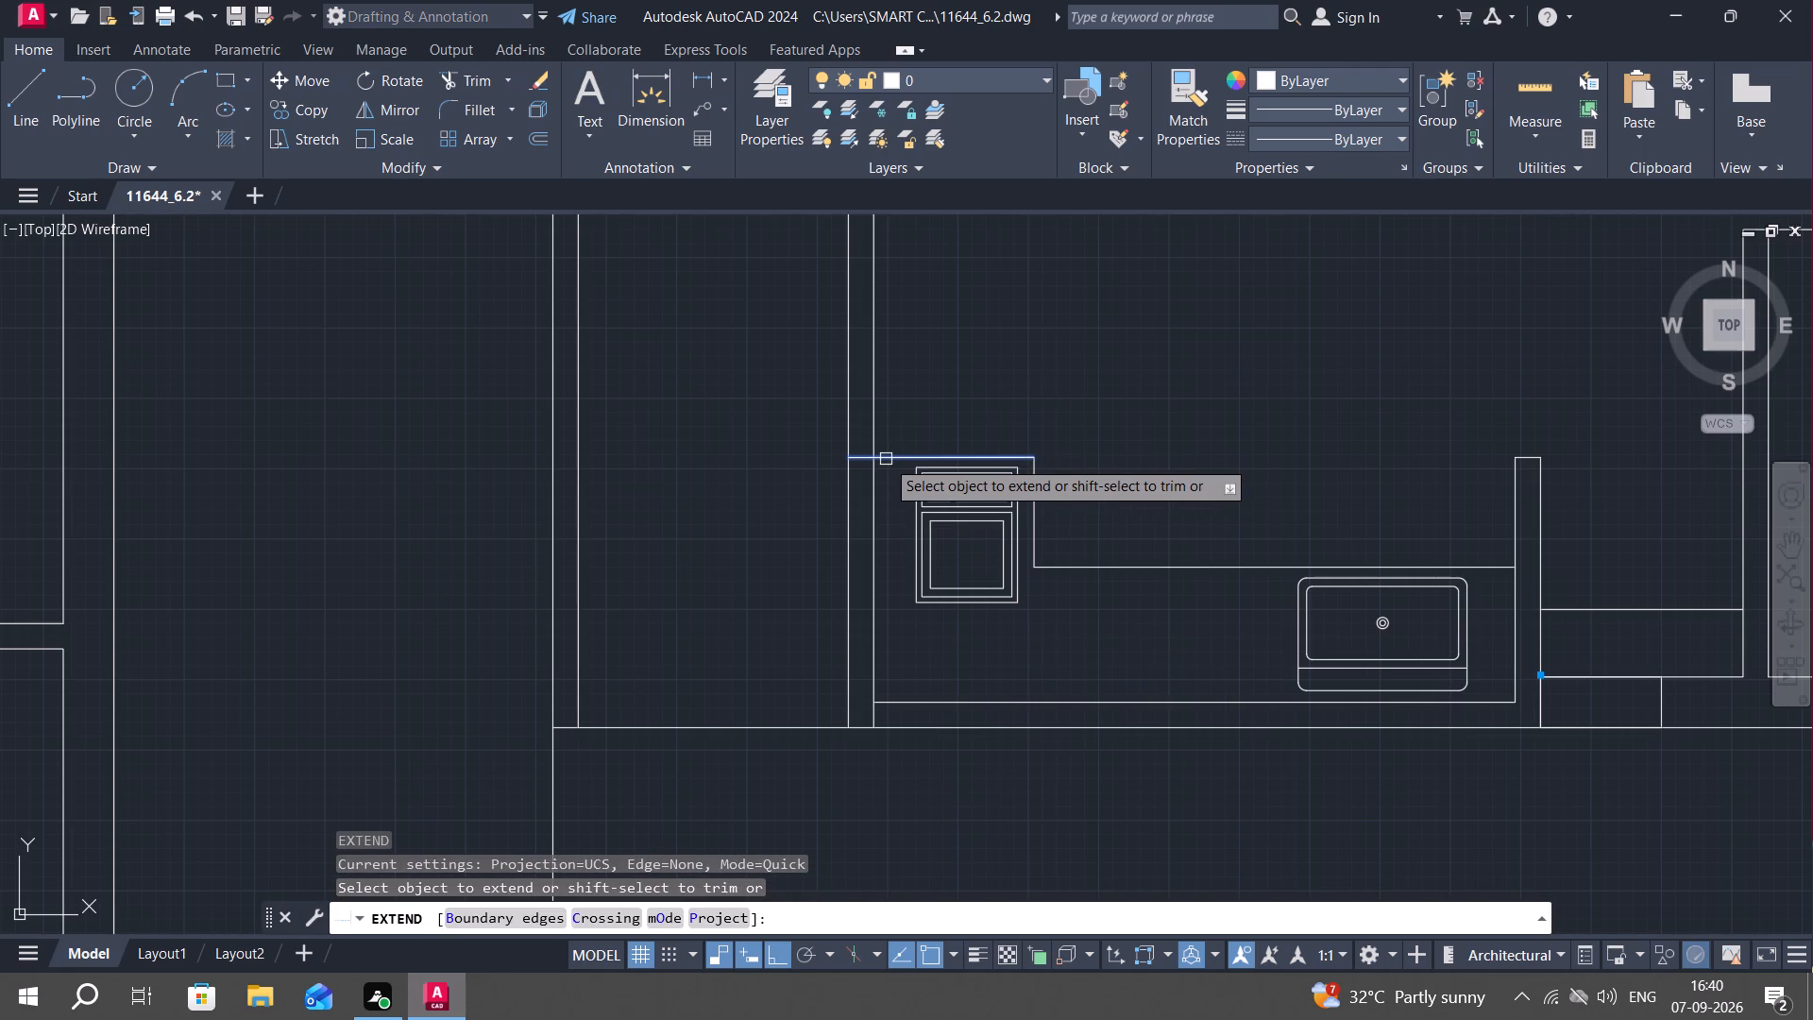
{"action": "left_click", "coordinate": [886, 459]}
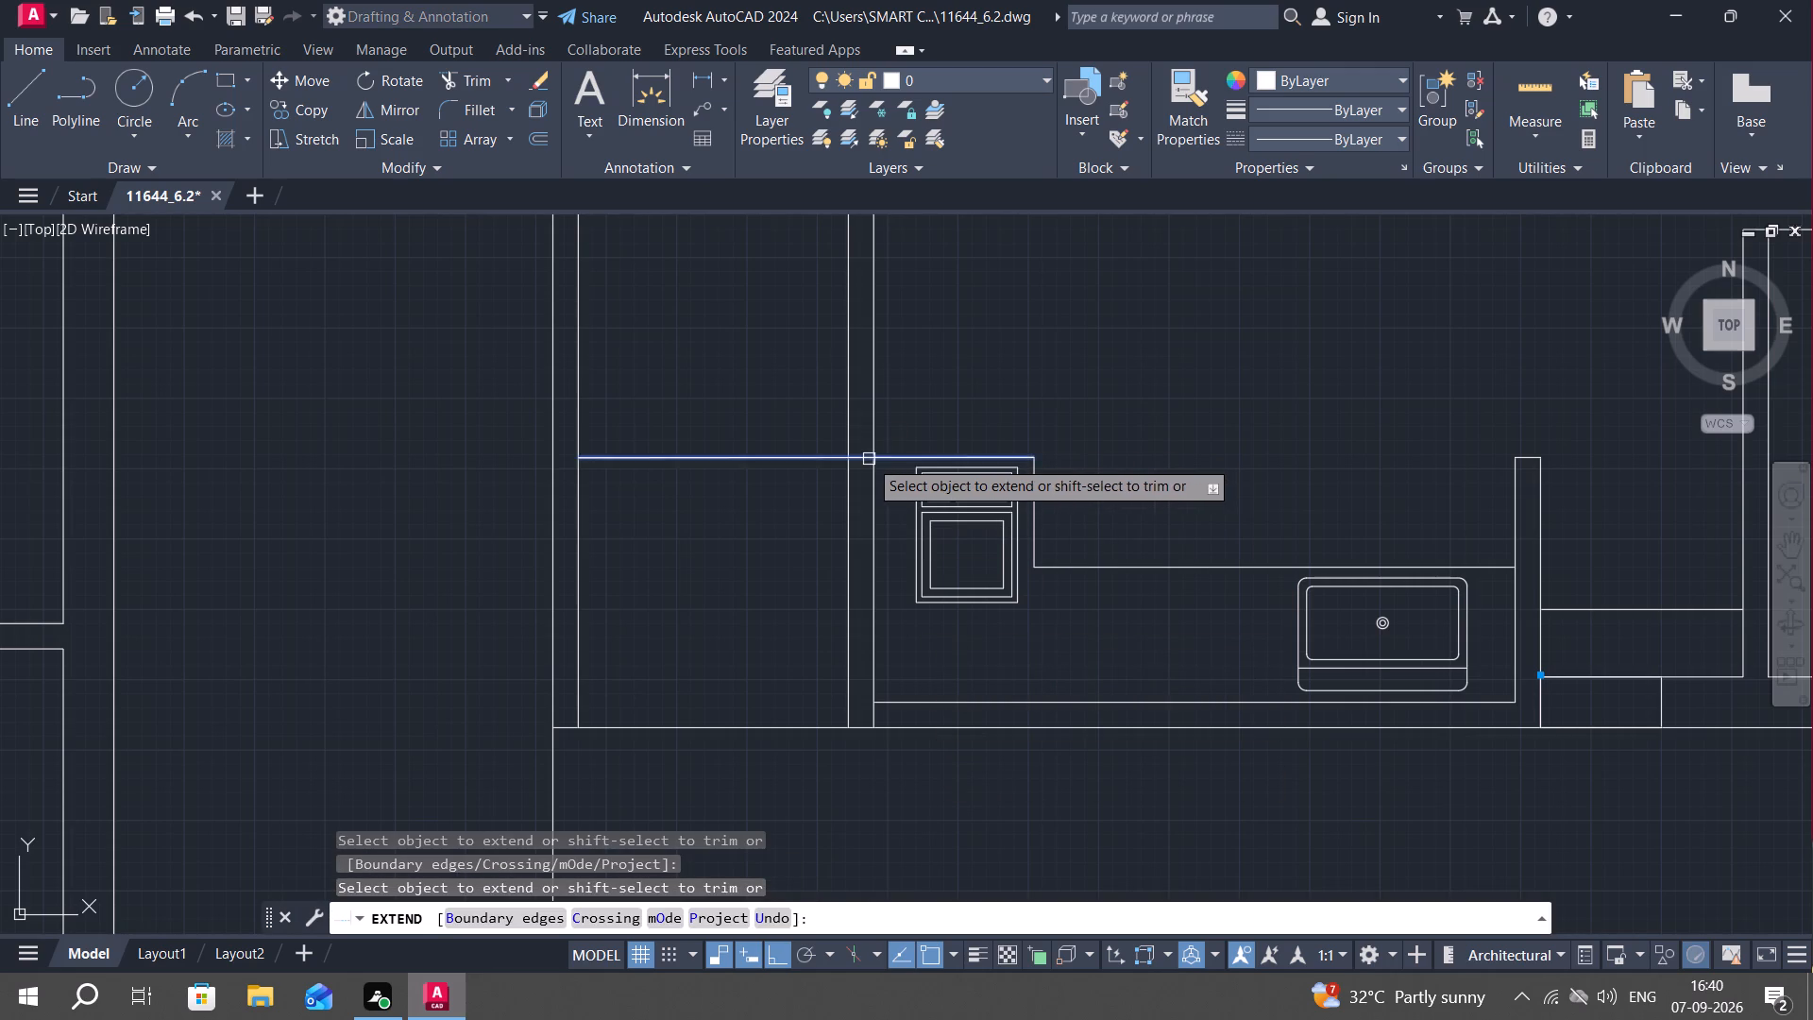
{"action": "middle_click_drag", "start_coordinate": [767, 402], "coordinate": [772, 588]}
{"action": "scroll", "coordinate": [775, 571], "scroll_direction": "down", "scroll_amount": 1}
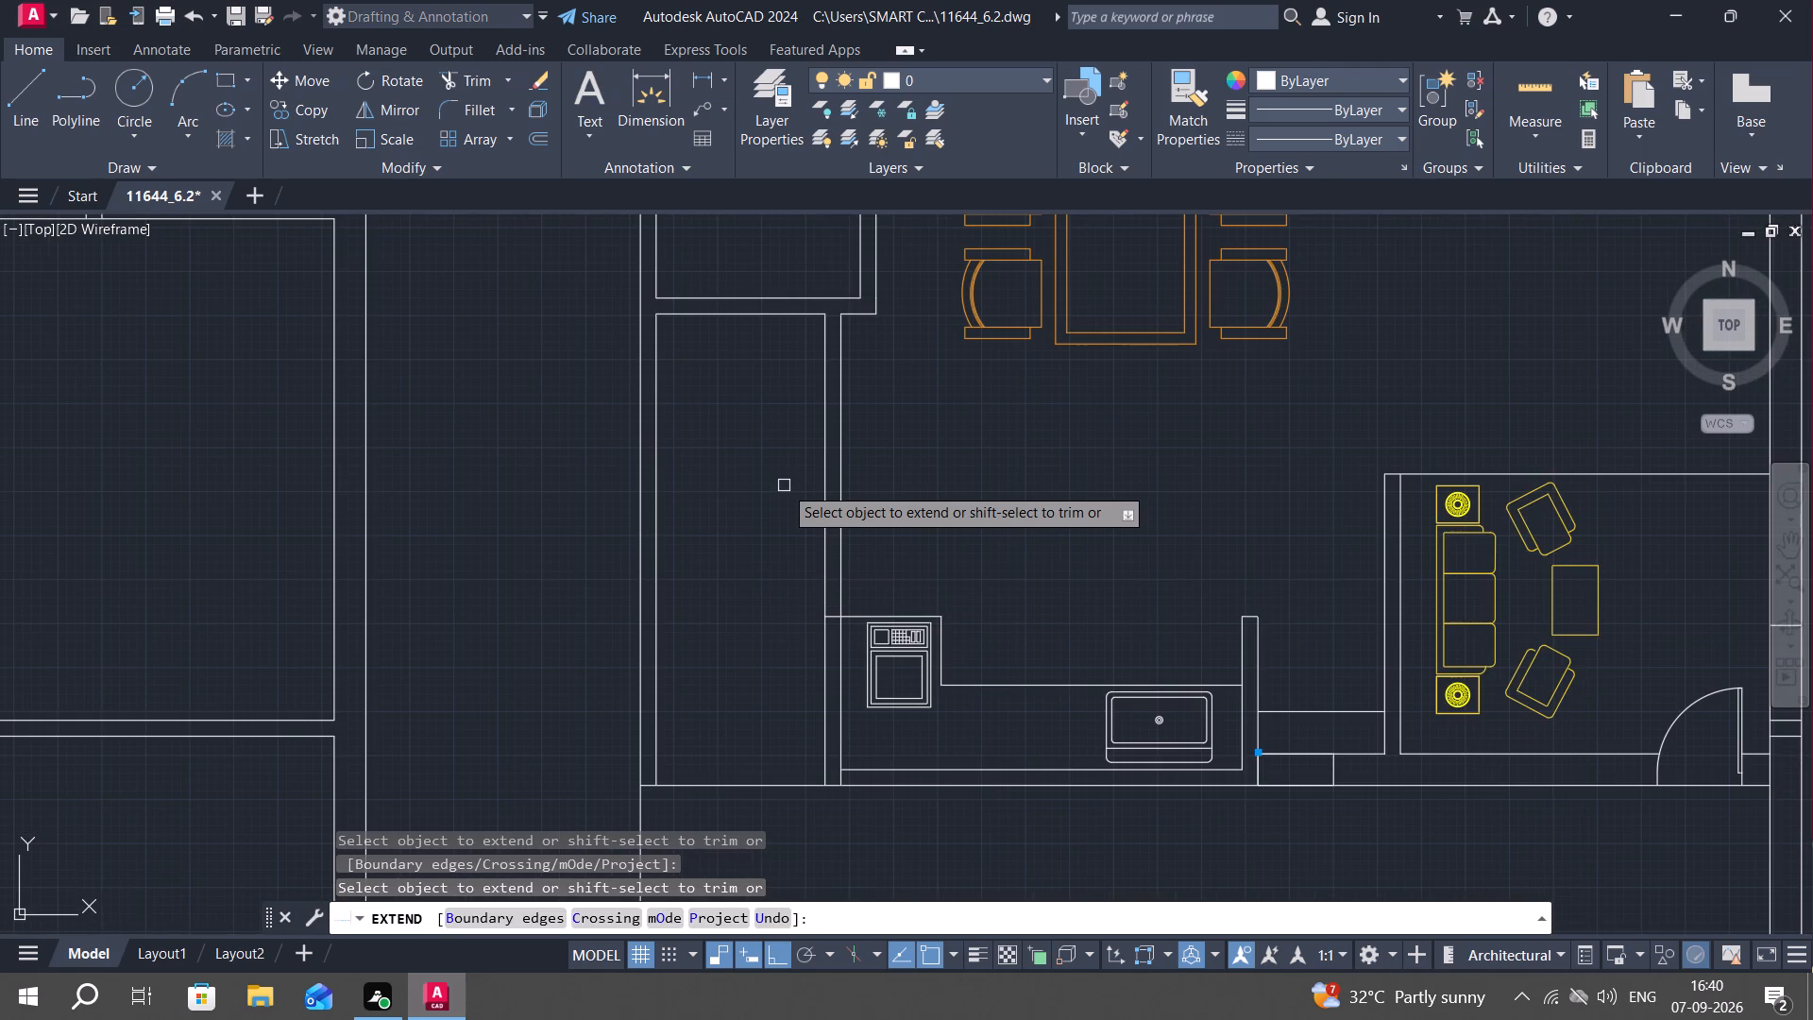
{"action": "middle_click_drag", "start_coordinate": [784, 485], "coordinate": [797, 530]}
{"action": "key", "text": "Escape"}
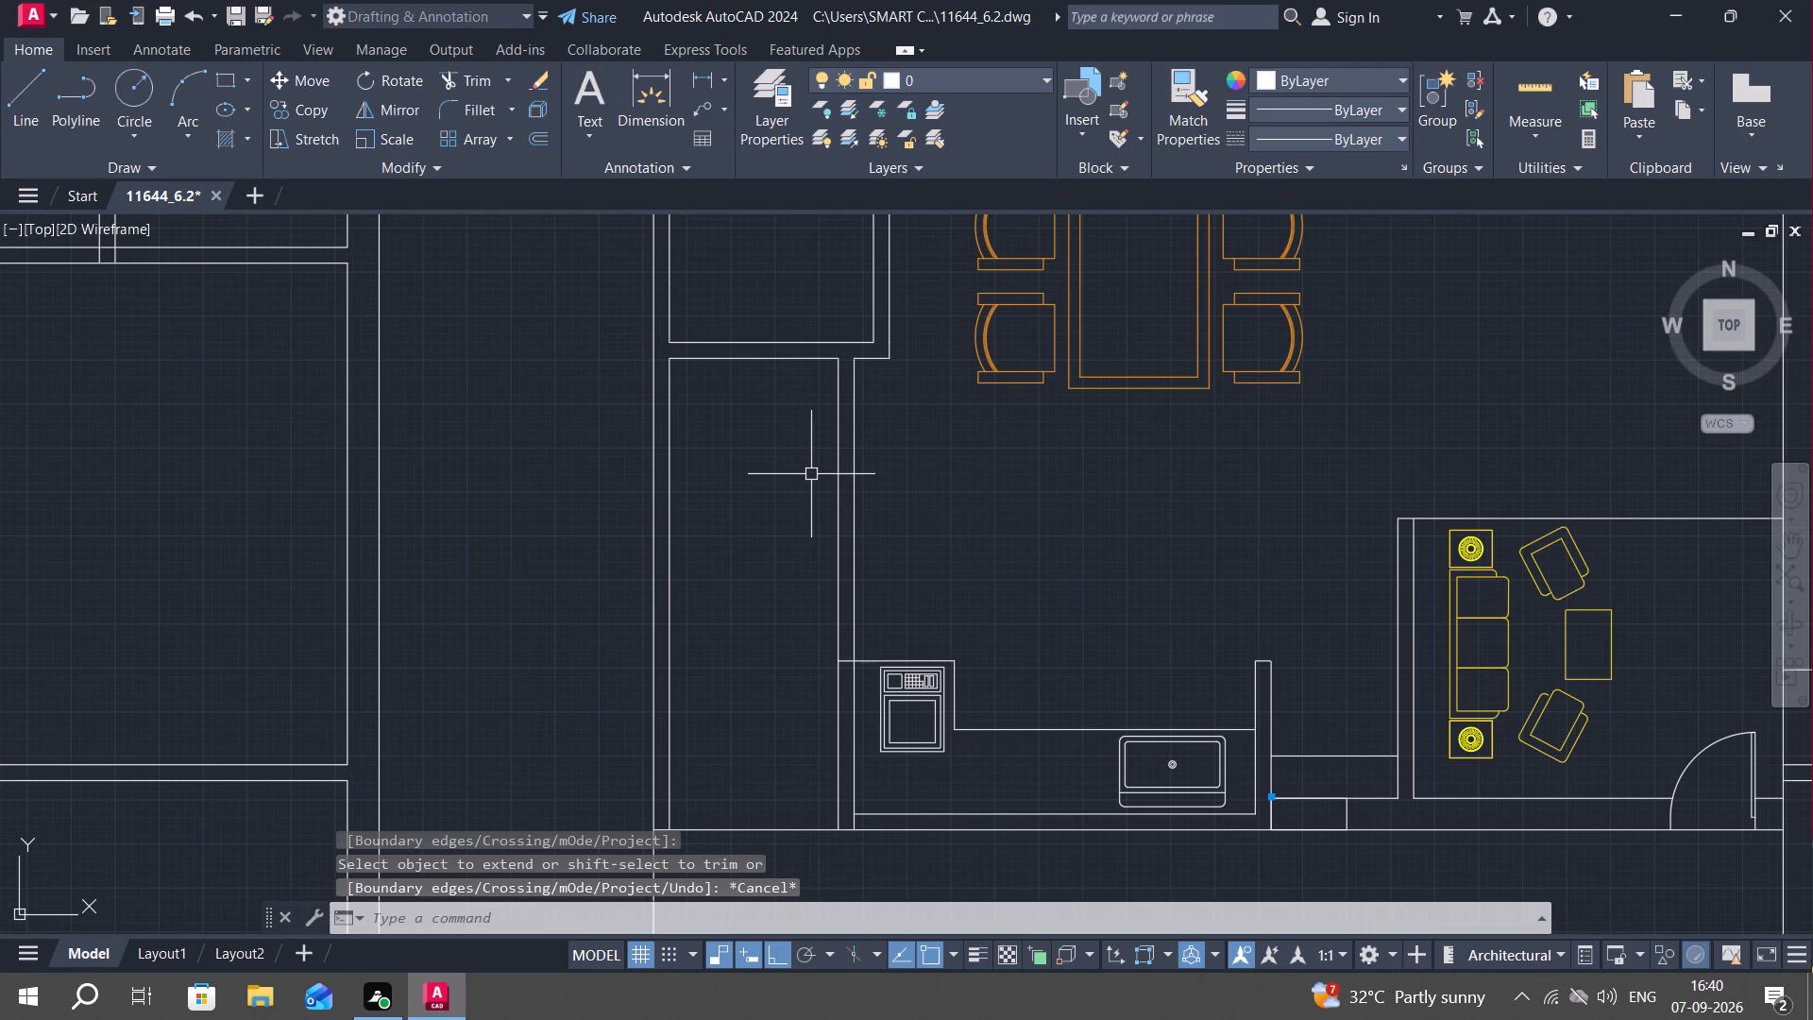
Draw connected lines north of the kitchen counter: 4 1/2" across the west wall, about 6 7/16" north, about 1'-4 1/2" east, and a short northward stub.
{"action": "key", "text": "l"}
{"action": "key", "text": "space"}
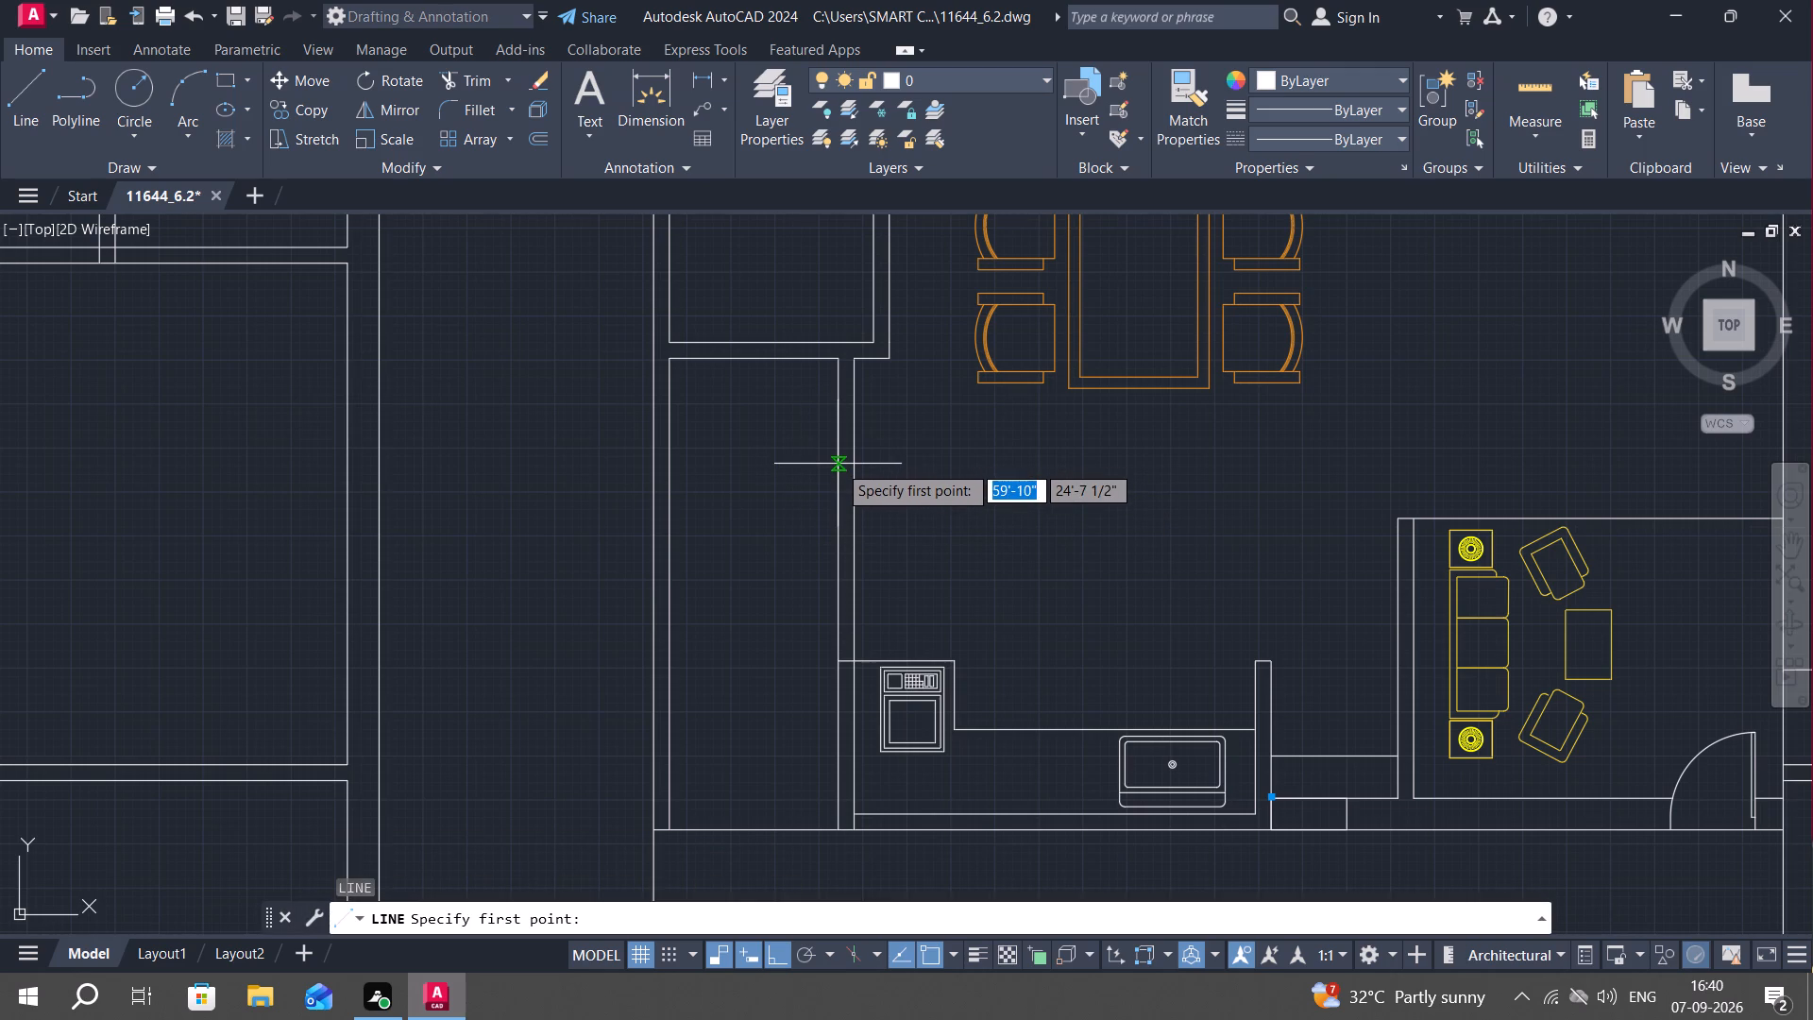
{"action": "left_click", "coordinate": [838, 467]}
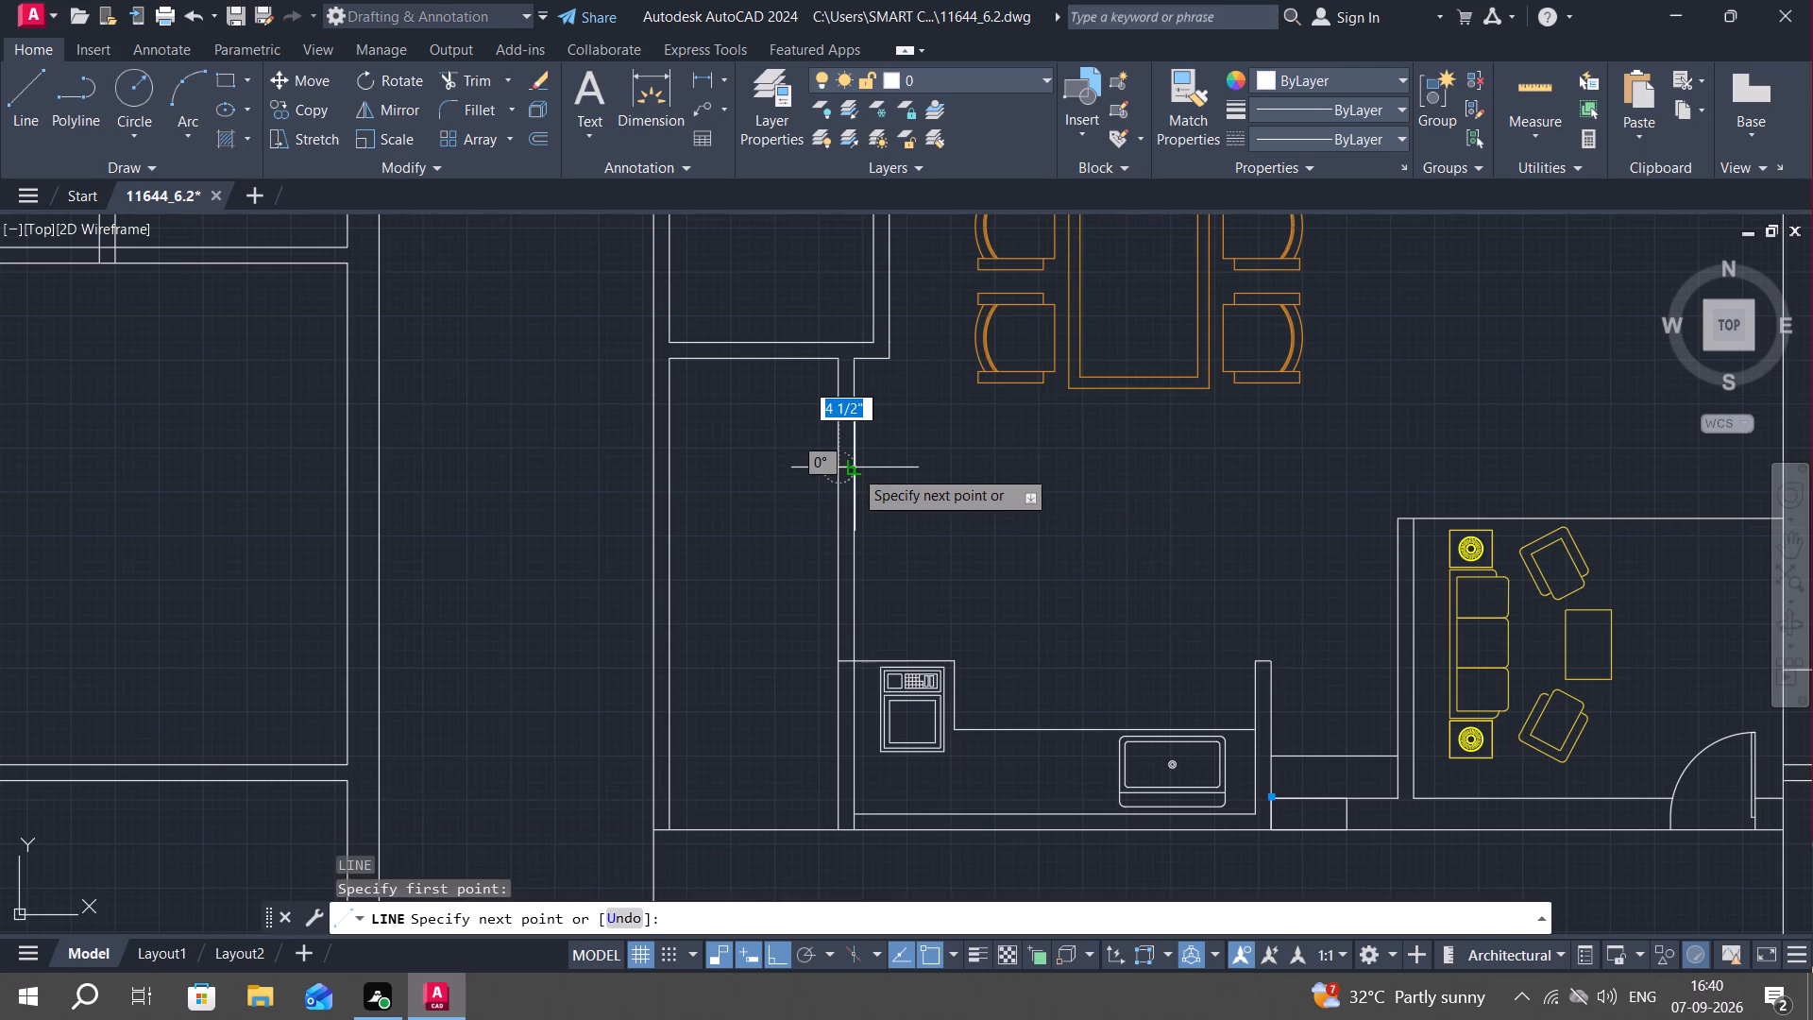
{"action": "left_click", "coordinate": [854, 468]}
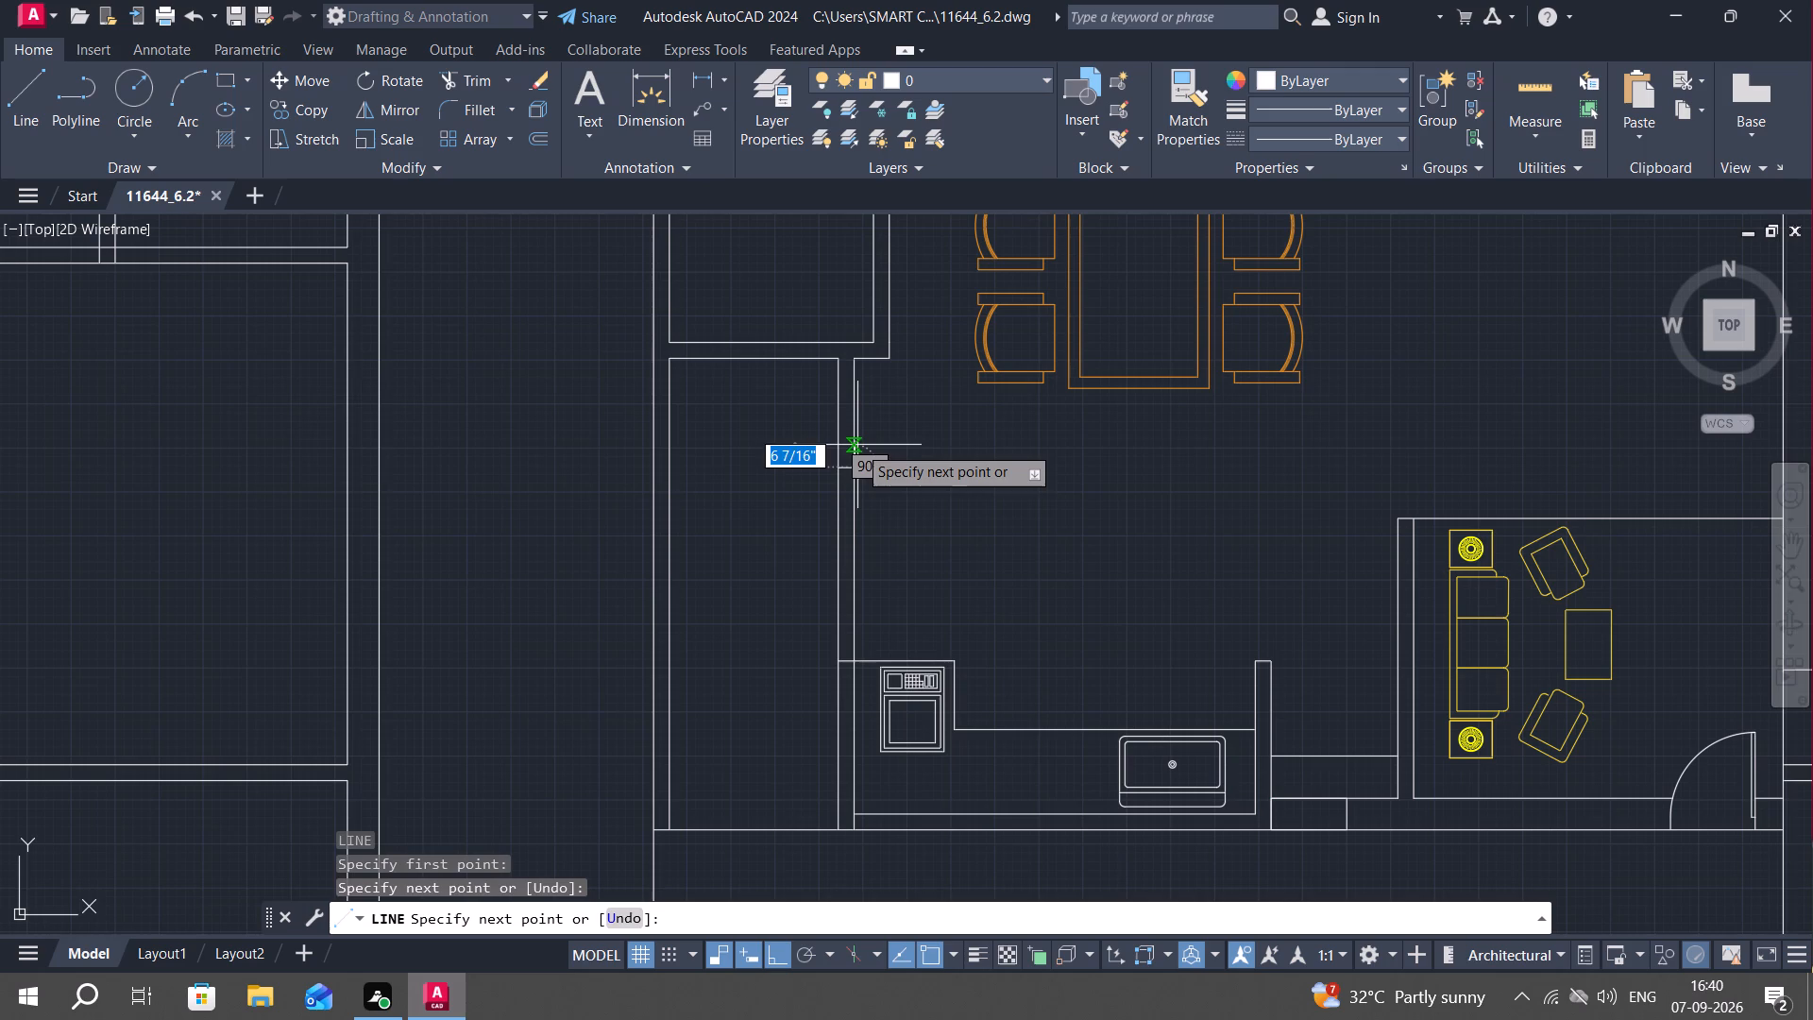
{"action": "left_click", "coordinate": [857, 445]}
{"action": "left_click", "coordinate": [912, 450]}
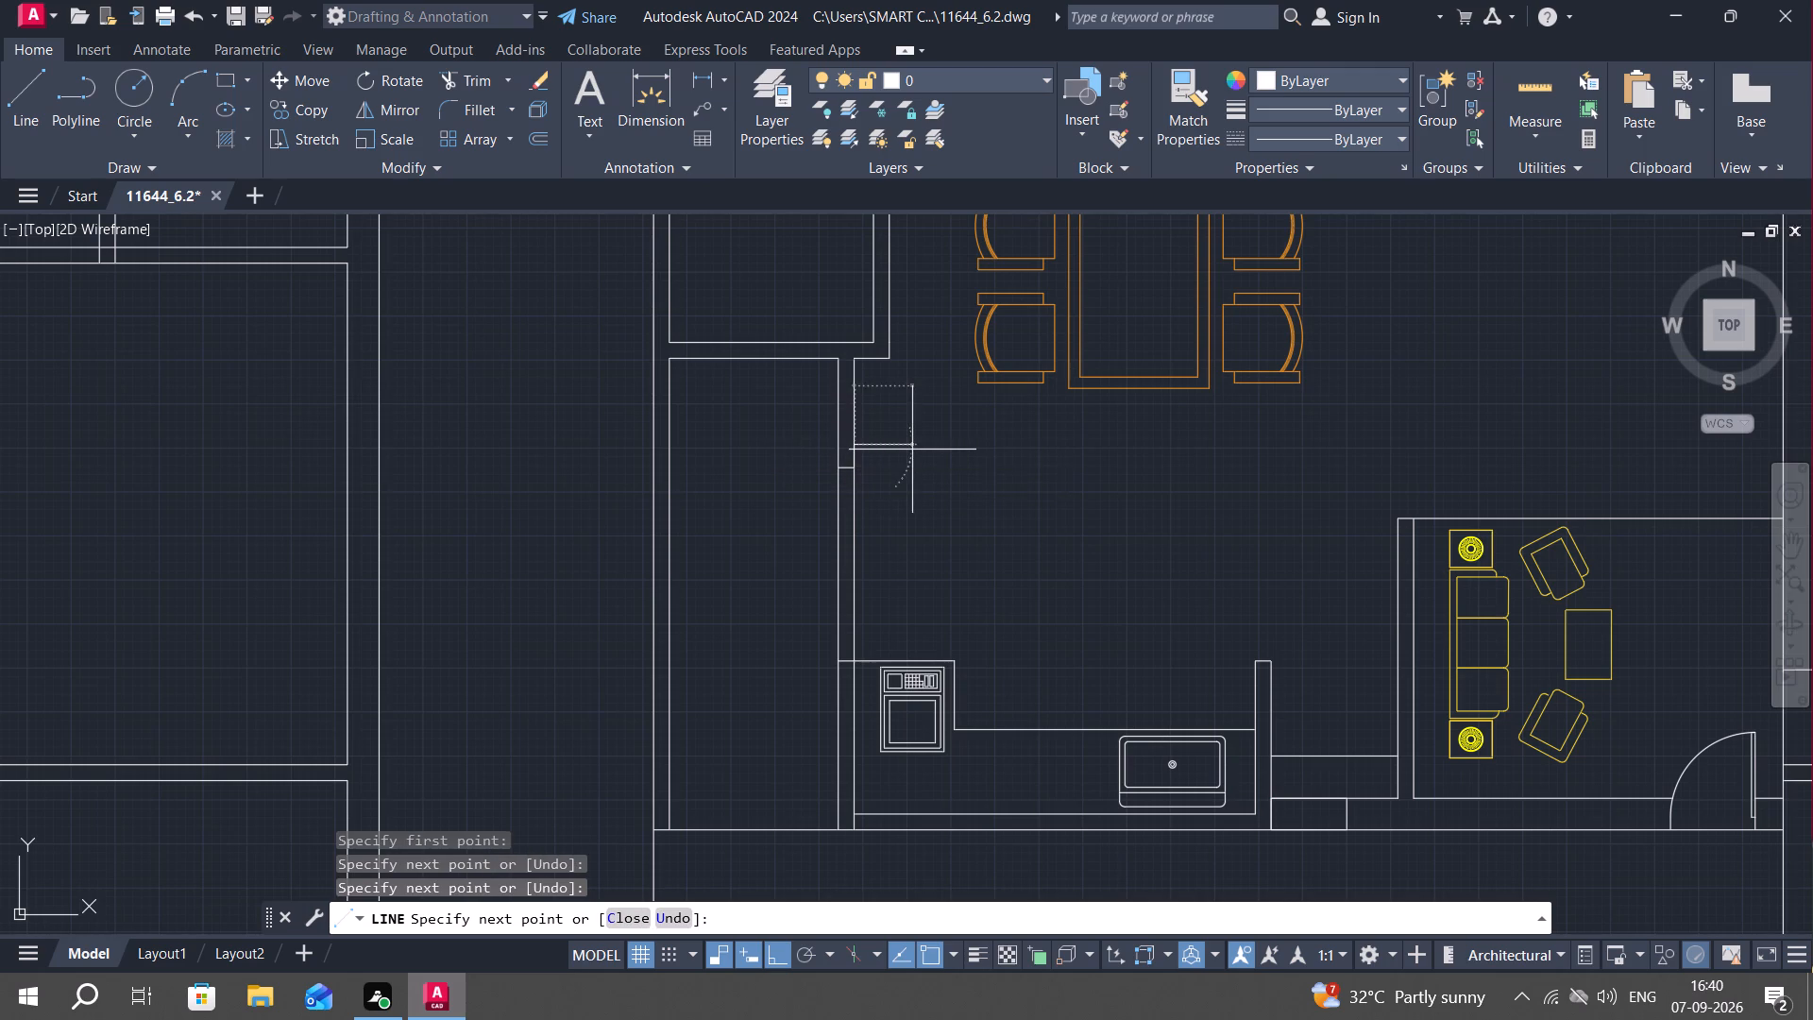
{"action": "left_click", "coordinate": [910, 435]}
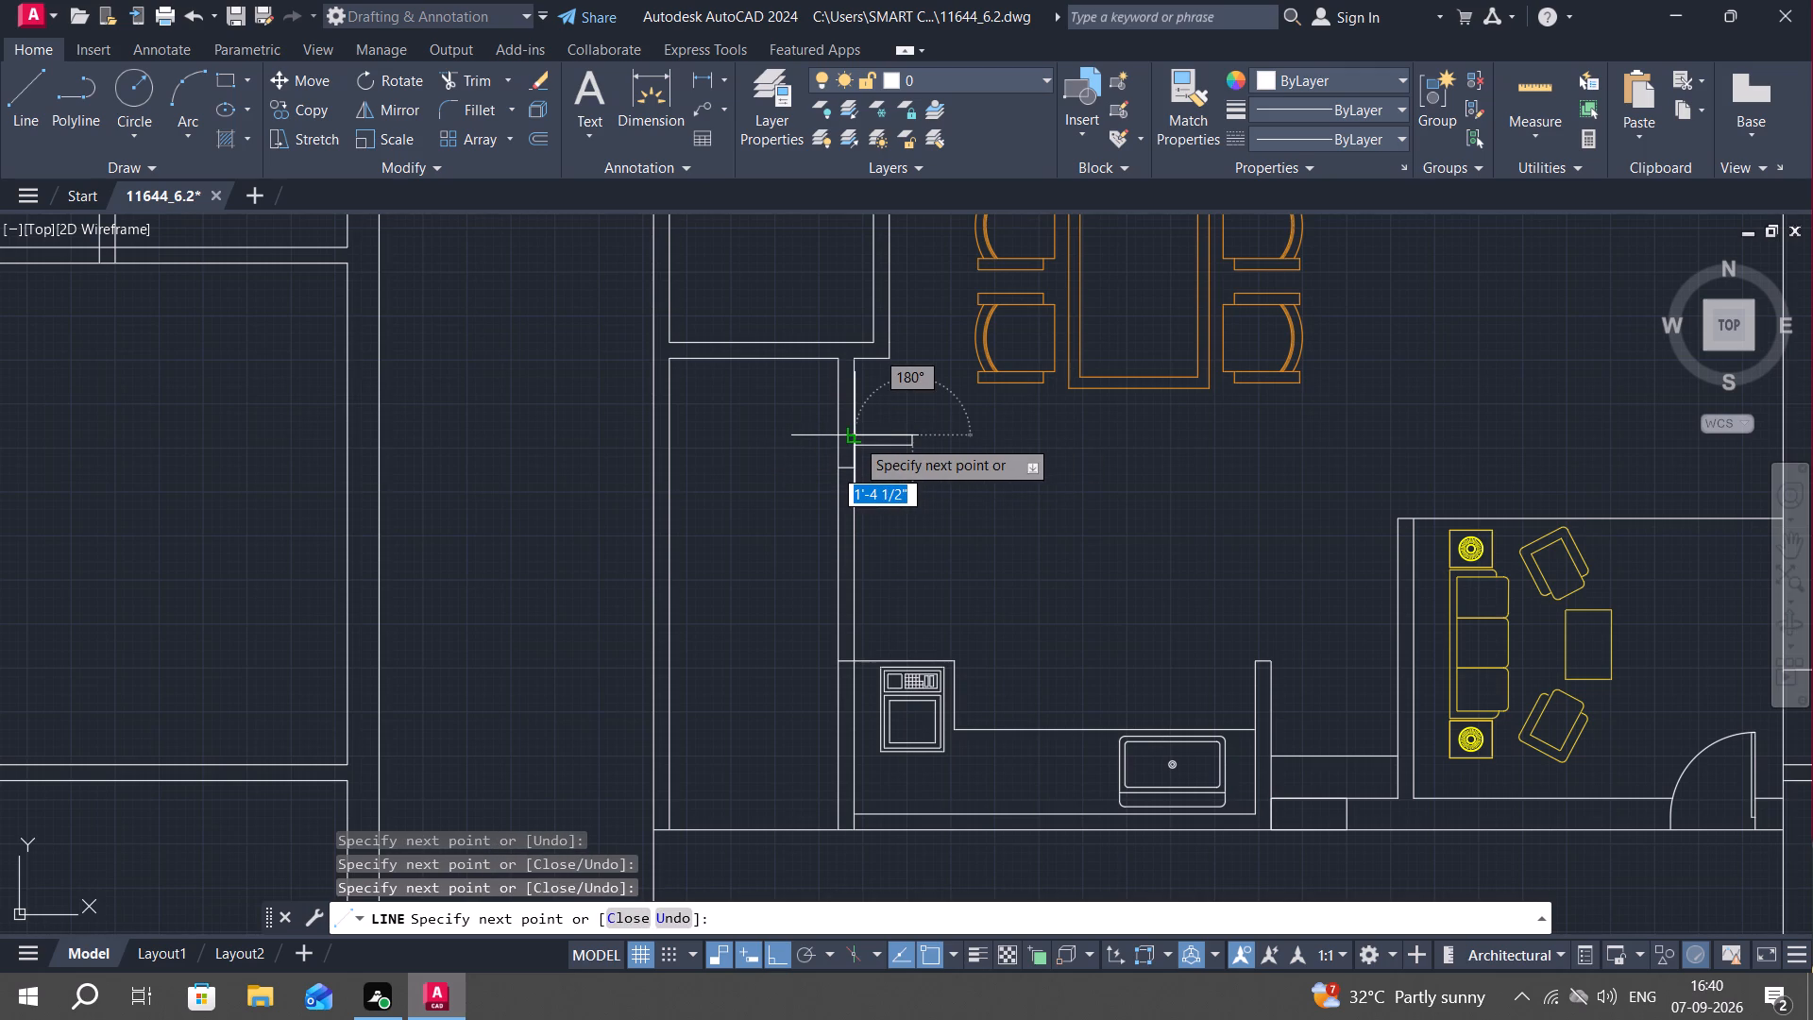
{"action": "key", "text": "Escape"}
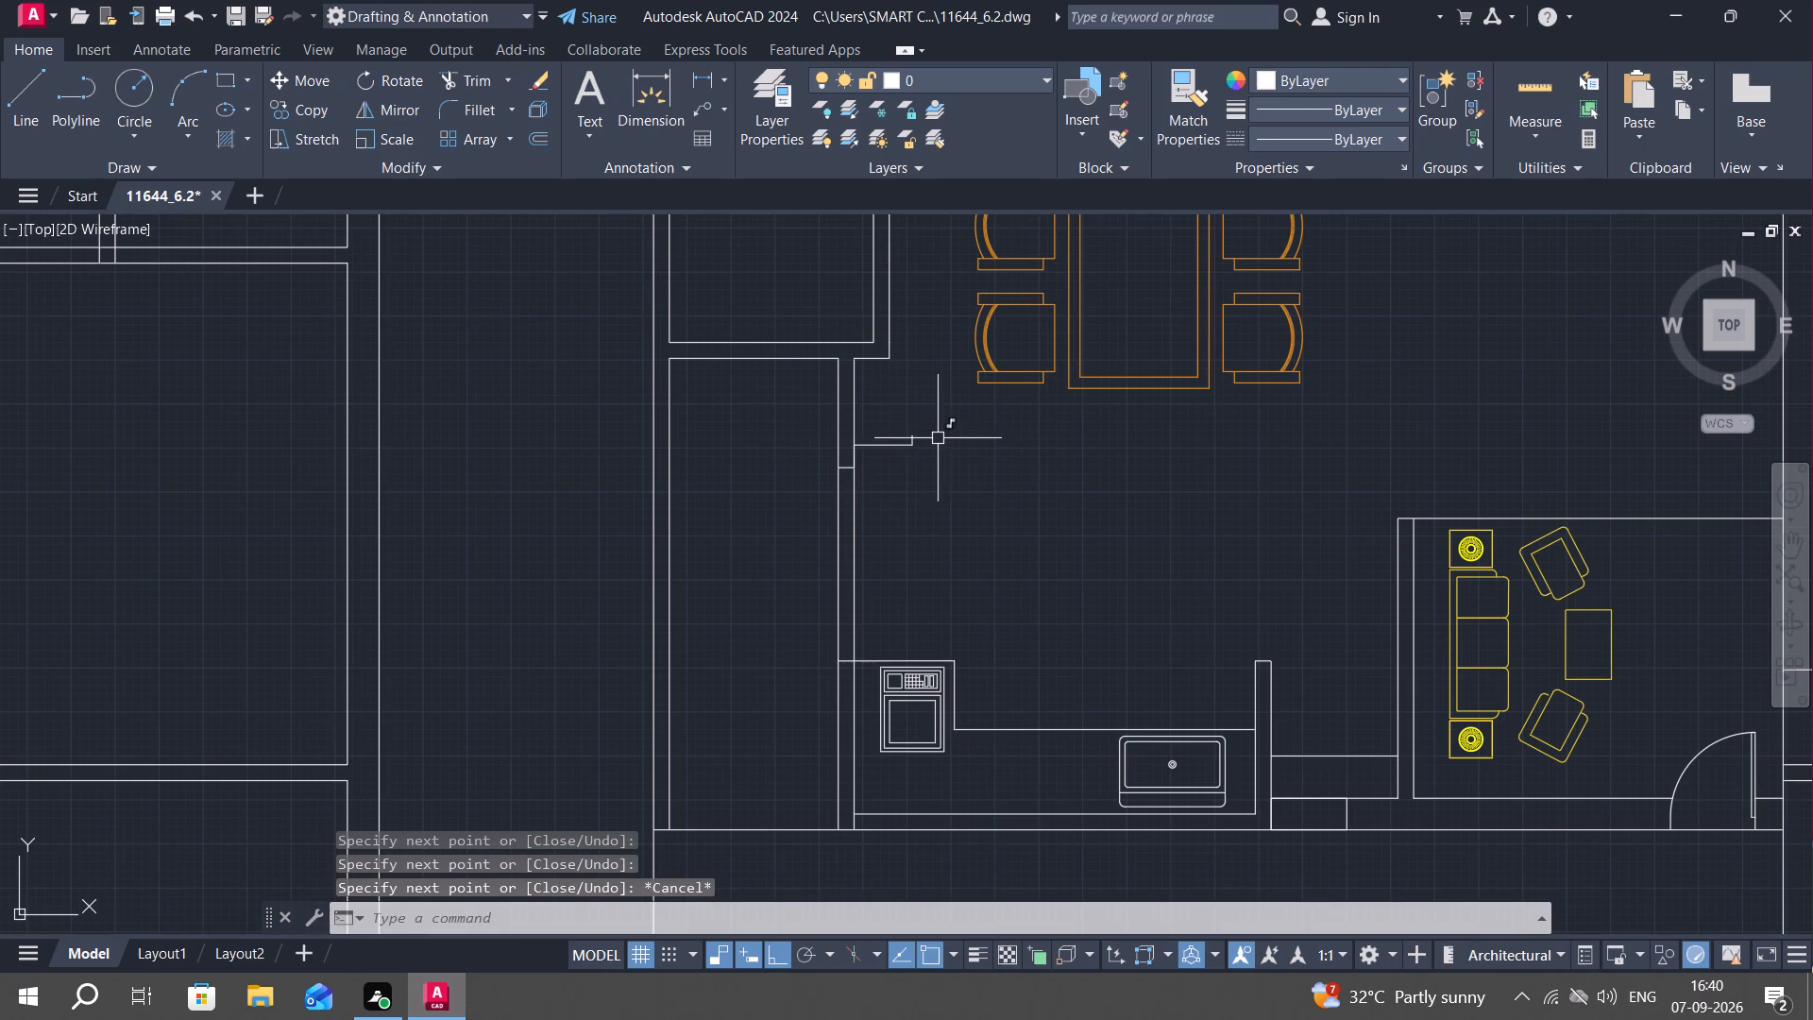
Trim away the short vertical stub at the east end of the new horizontal line.
{"action": "scroll", "coordinate": [915, 438], "scroll_direction": "up", "scroll_amount": 2}
{"action": "key", "text": "t"}
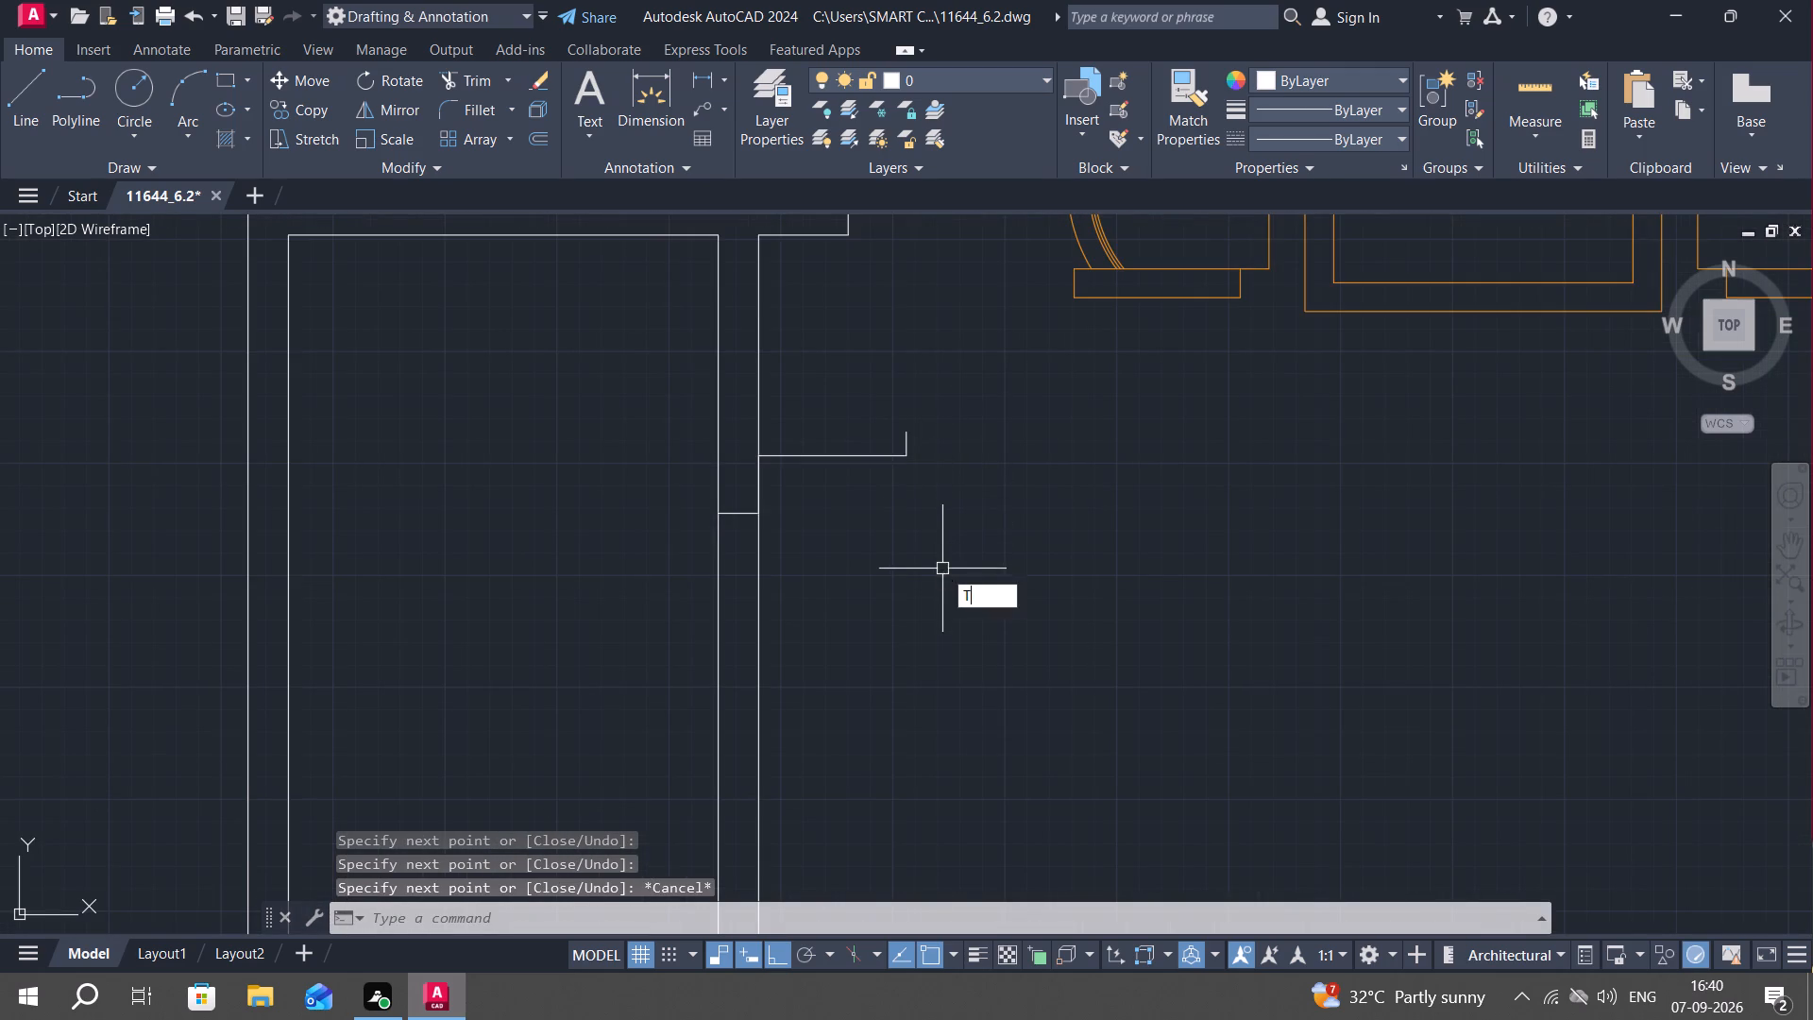
{"action": "key", "text": "r"}
{"action": "key", "text": "space"}
{"action": "left_click", "coordinate": [906, 446]}
{"action": "key", "text": "Escape"}
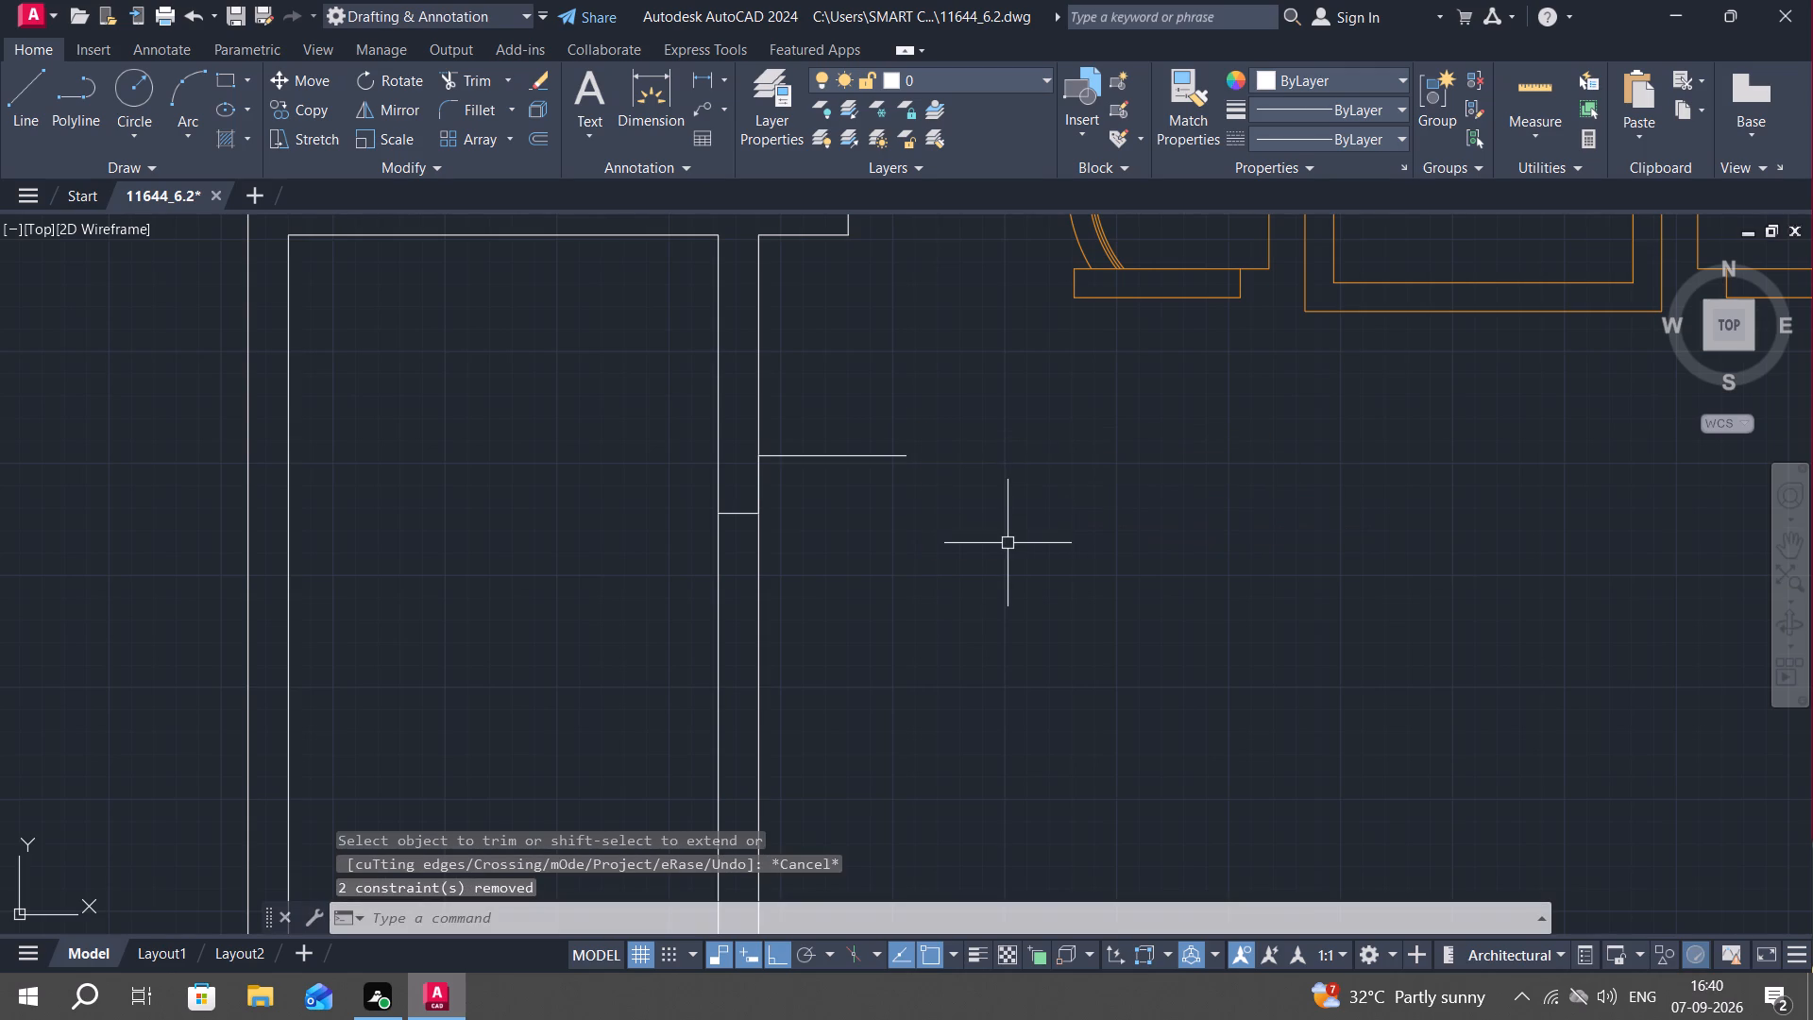
Offset the short horizontal line projecting east from the kitchen's west wall by 4 1/2" to the north.
{"action": "key", "text": "o"}
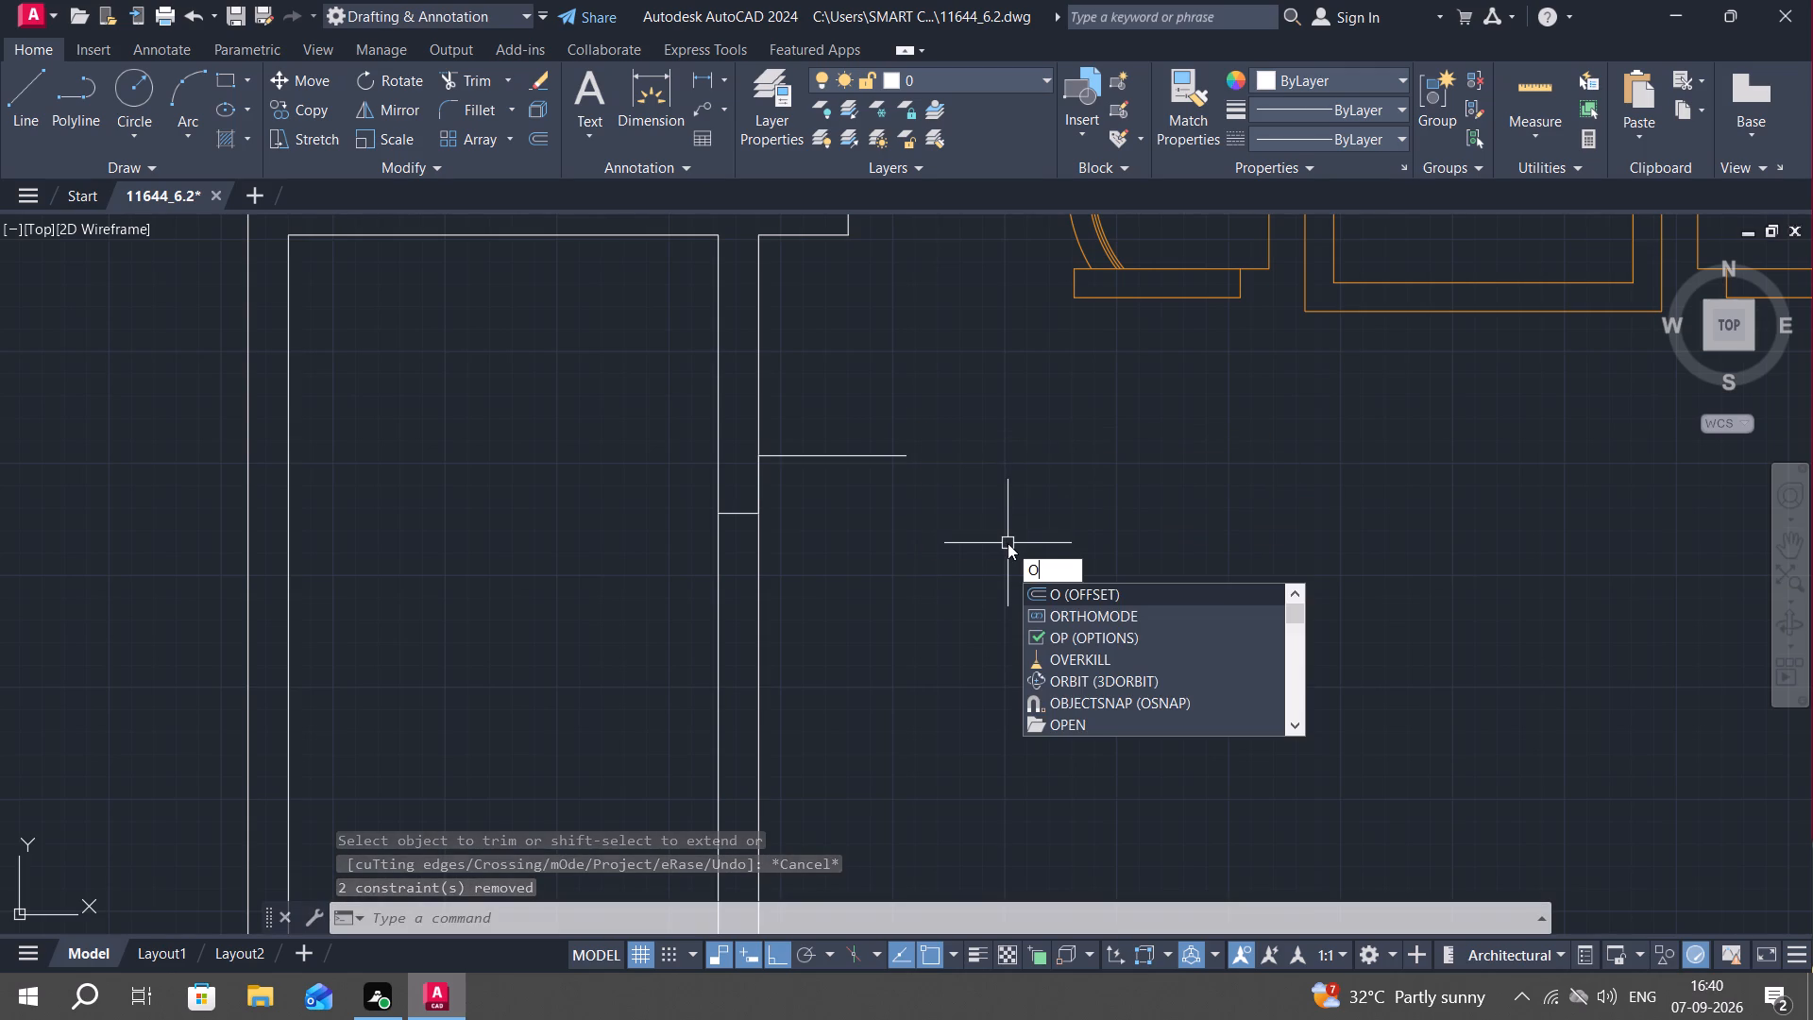
{"action": "type", "text": "O"}
{"action": "key", "text": "space"}
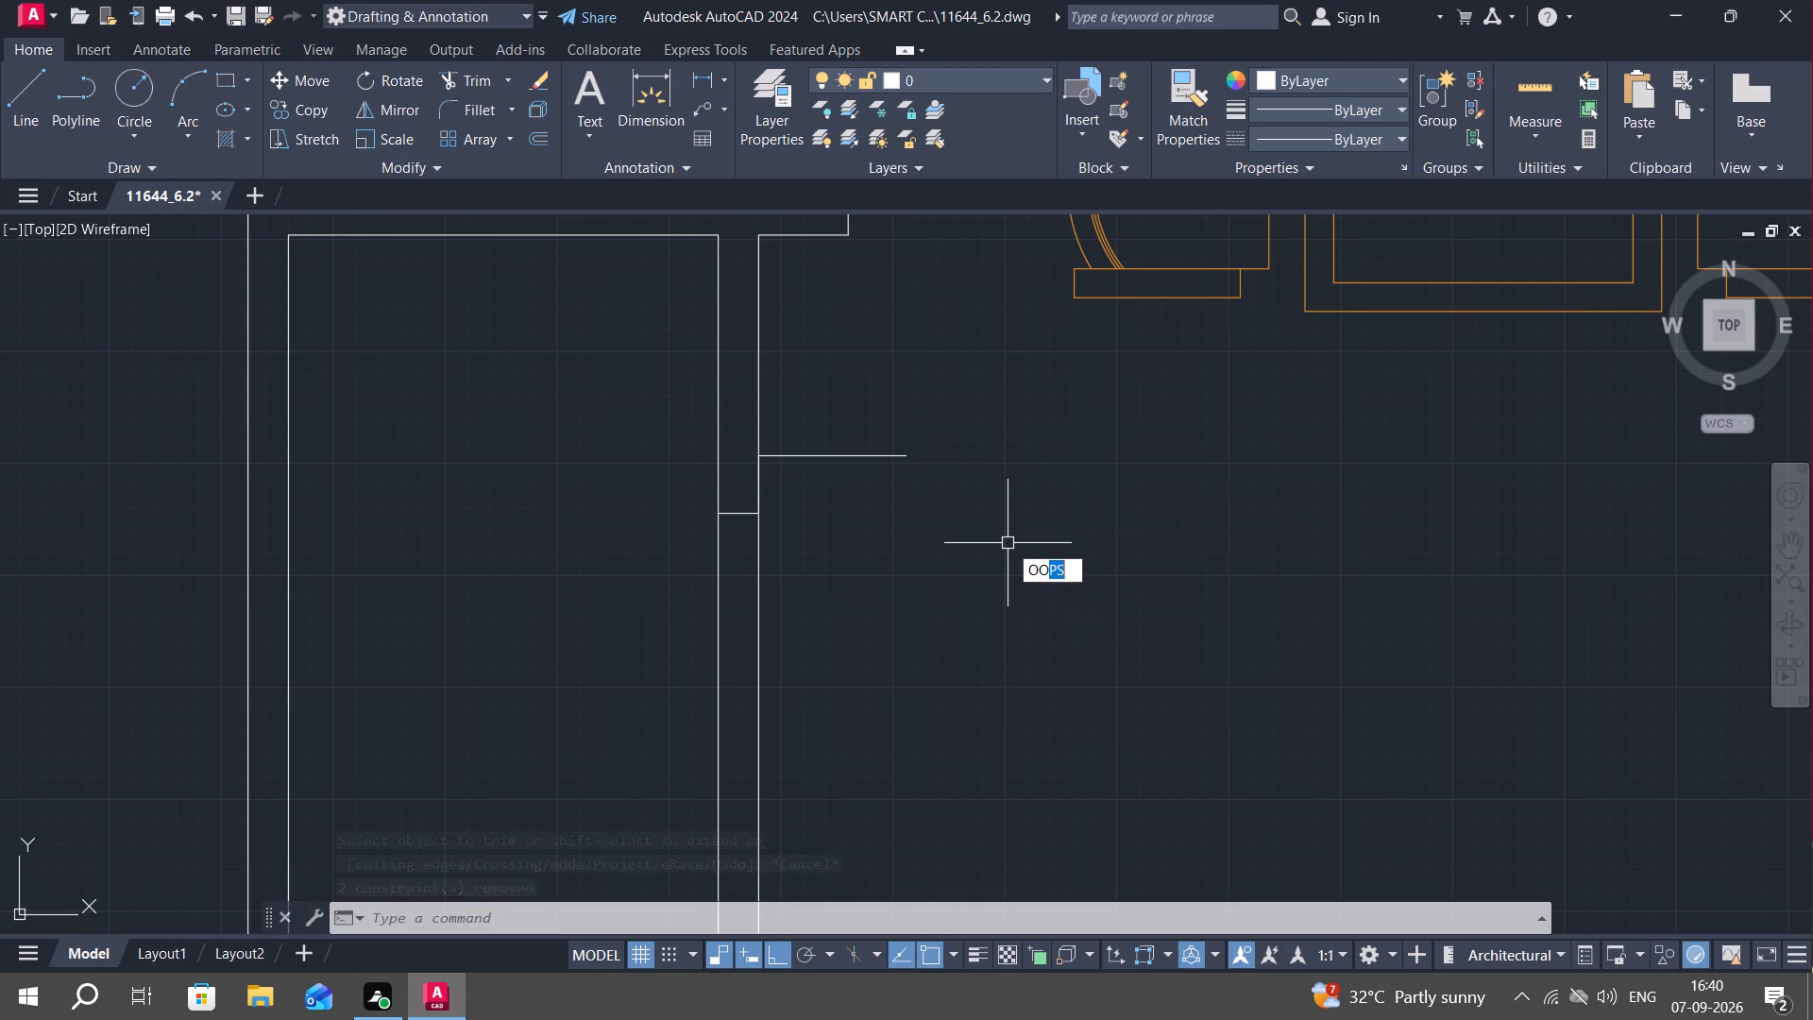
{"action": "type", "text": "O"}
{"action": "key", "text": "space"}
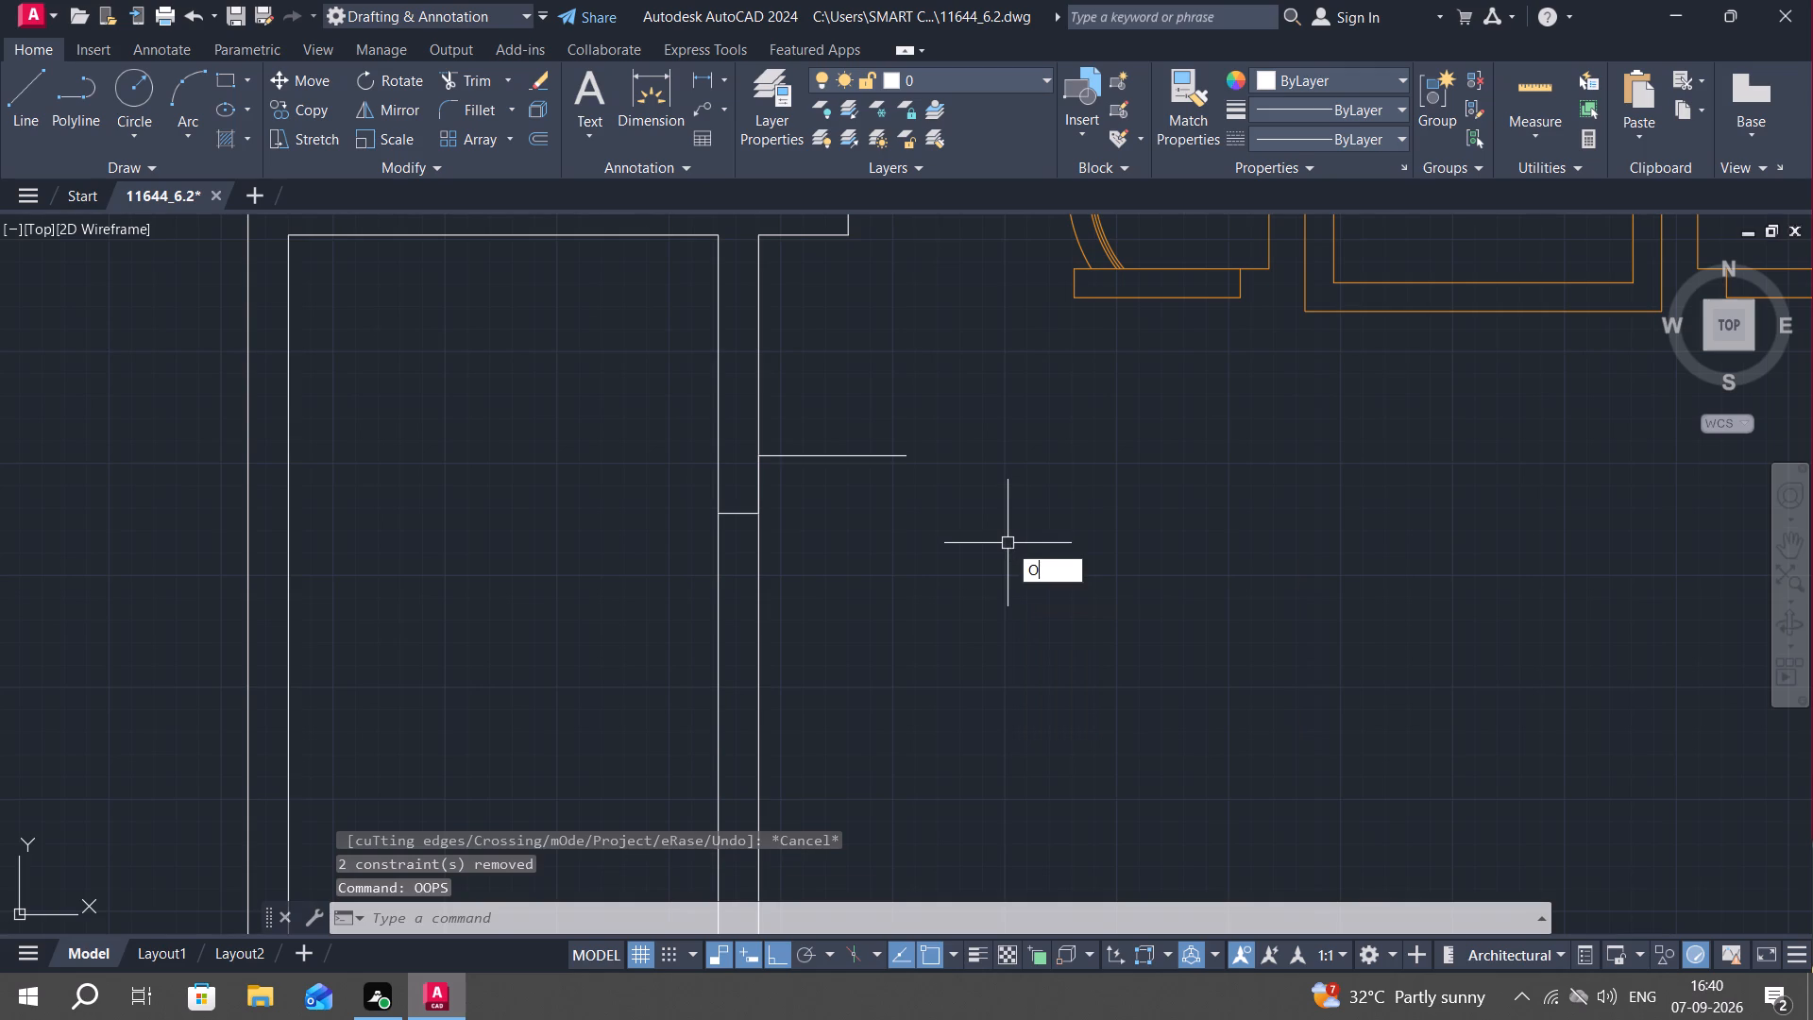
{"action": "key", "text": "space"}
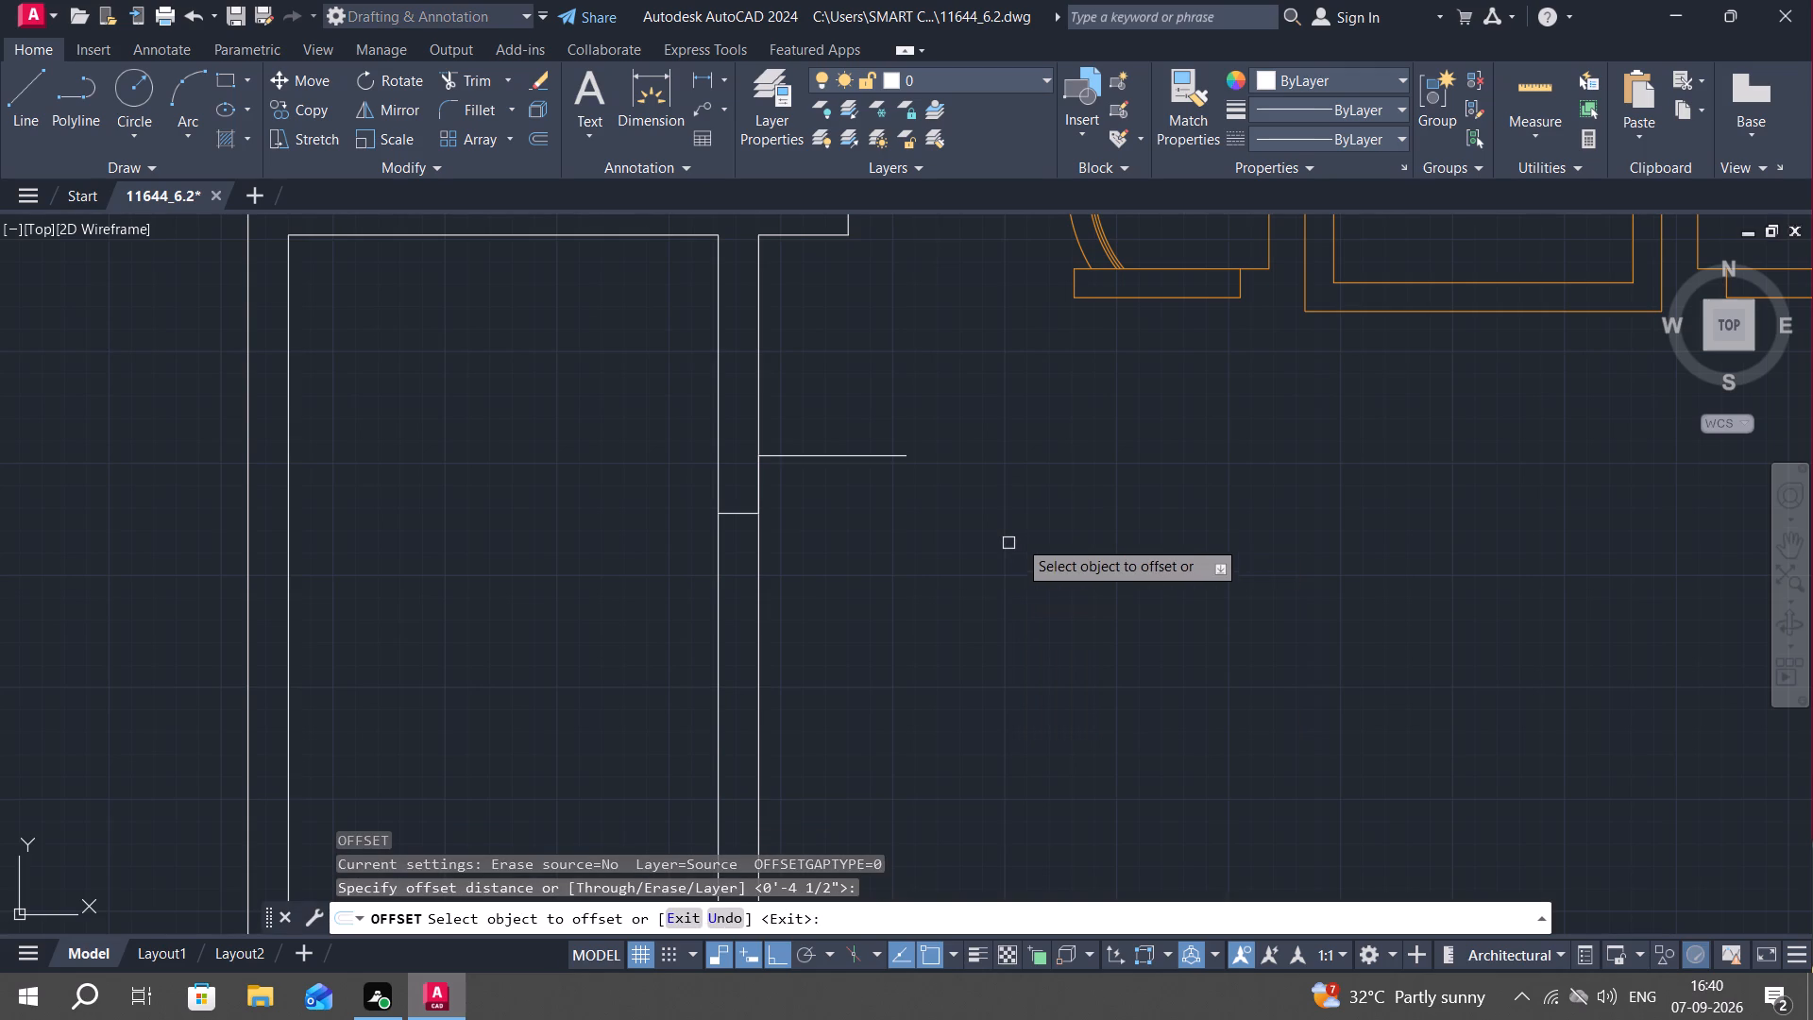
{"action": "left_click", "coordinate": [840, 450]}
{"action": "left_click", "coordinate": [855, 392]}
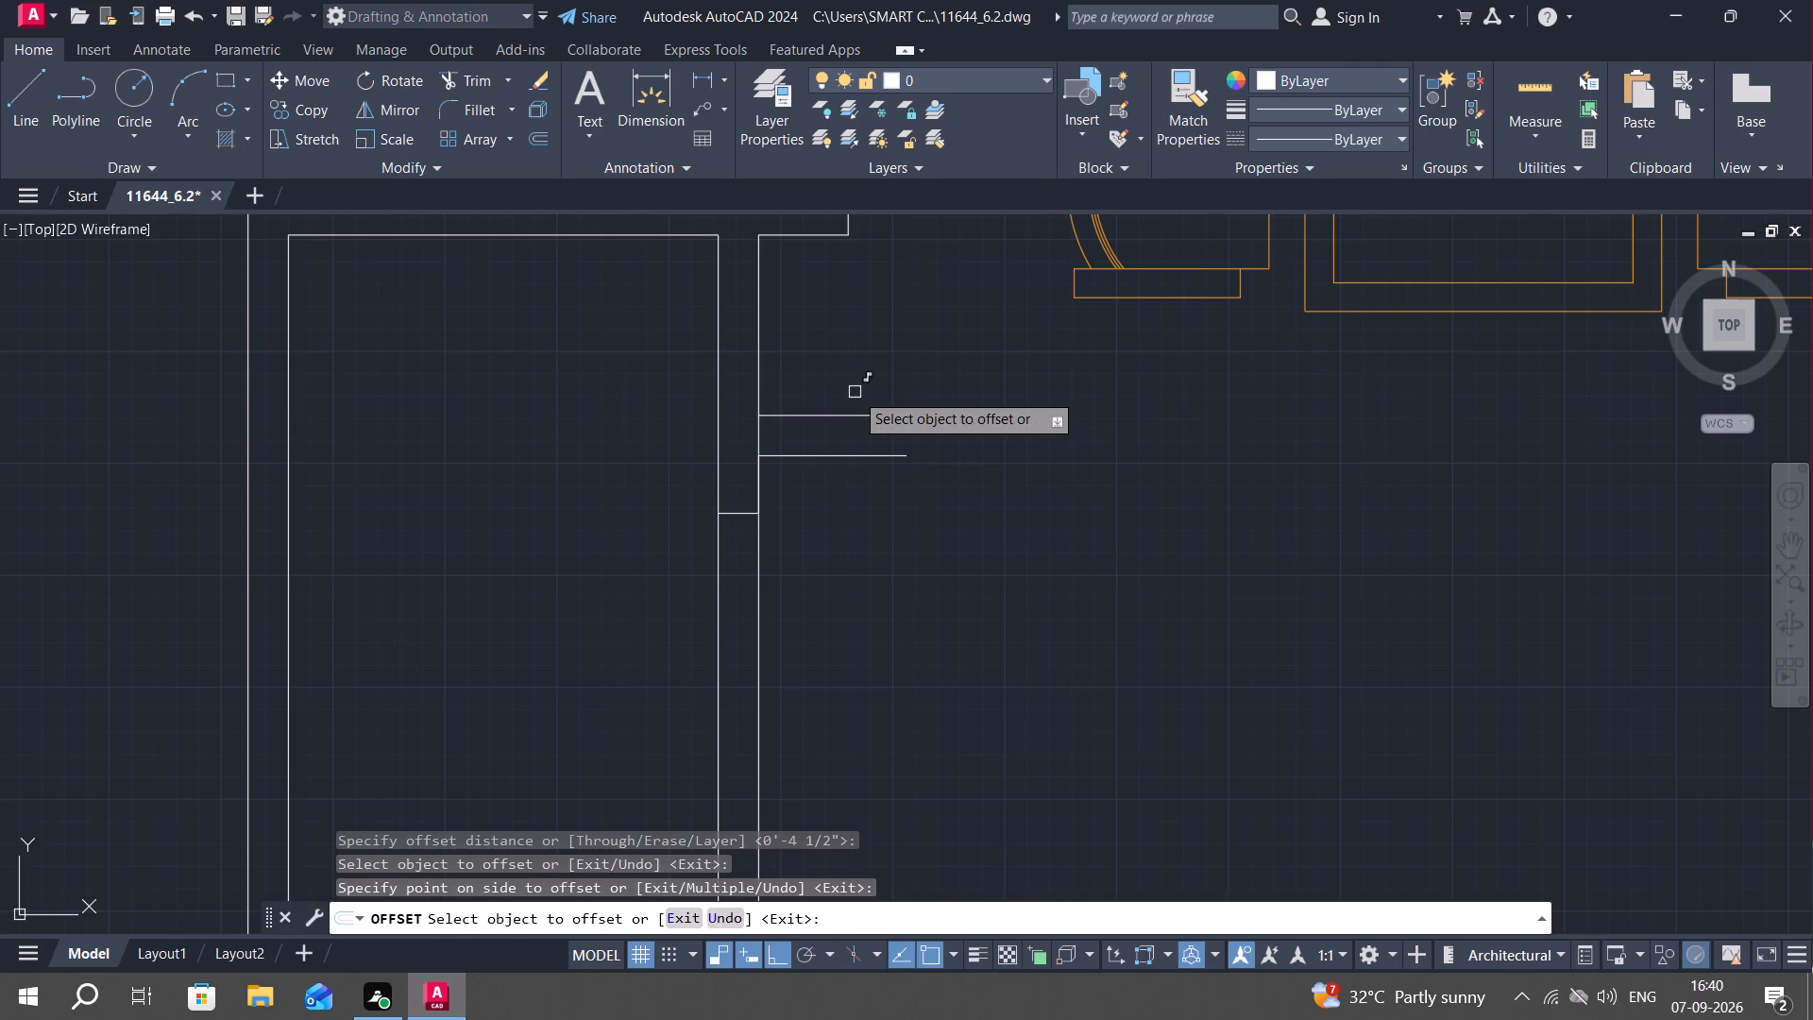
{"action": "key", "text": "Escape"}
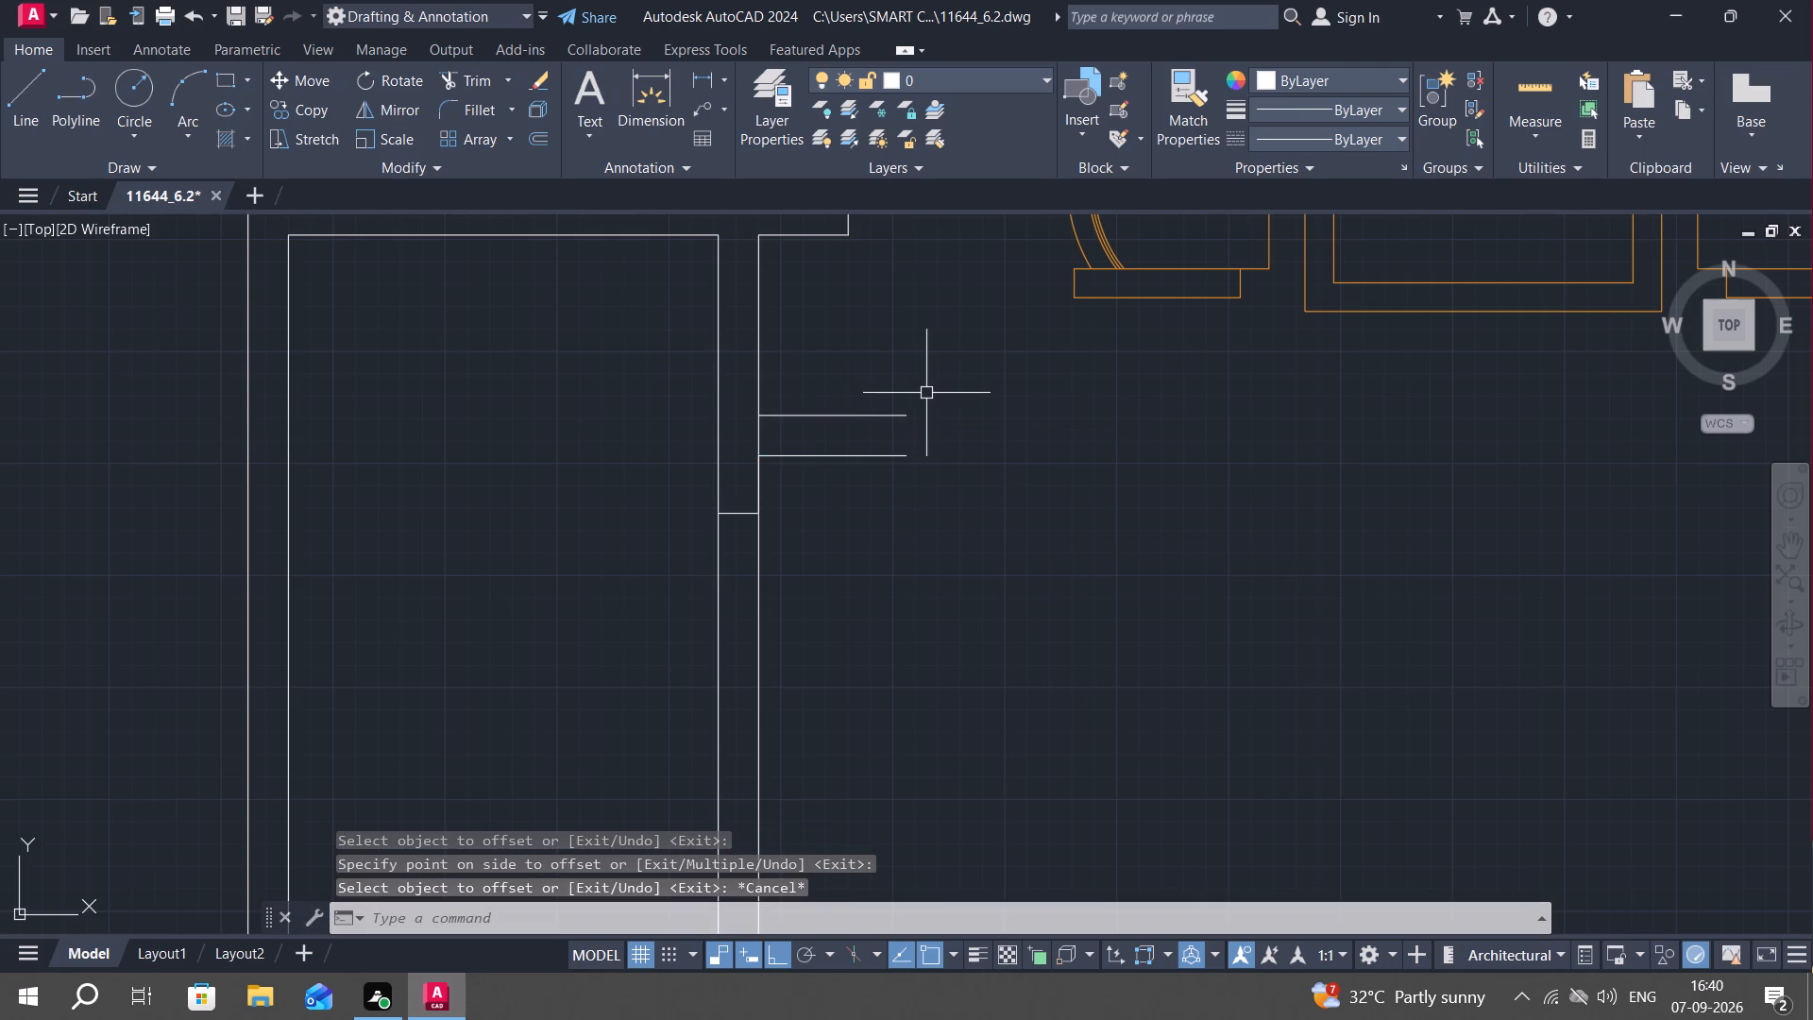
Close the east end of the two parallel projecting lines with a short vertical line.
{"action": "key", "text": "l"}
{"action": "key", "text": "space"}
{"action": "left_click", "coordinate": [904, 459]}
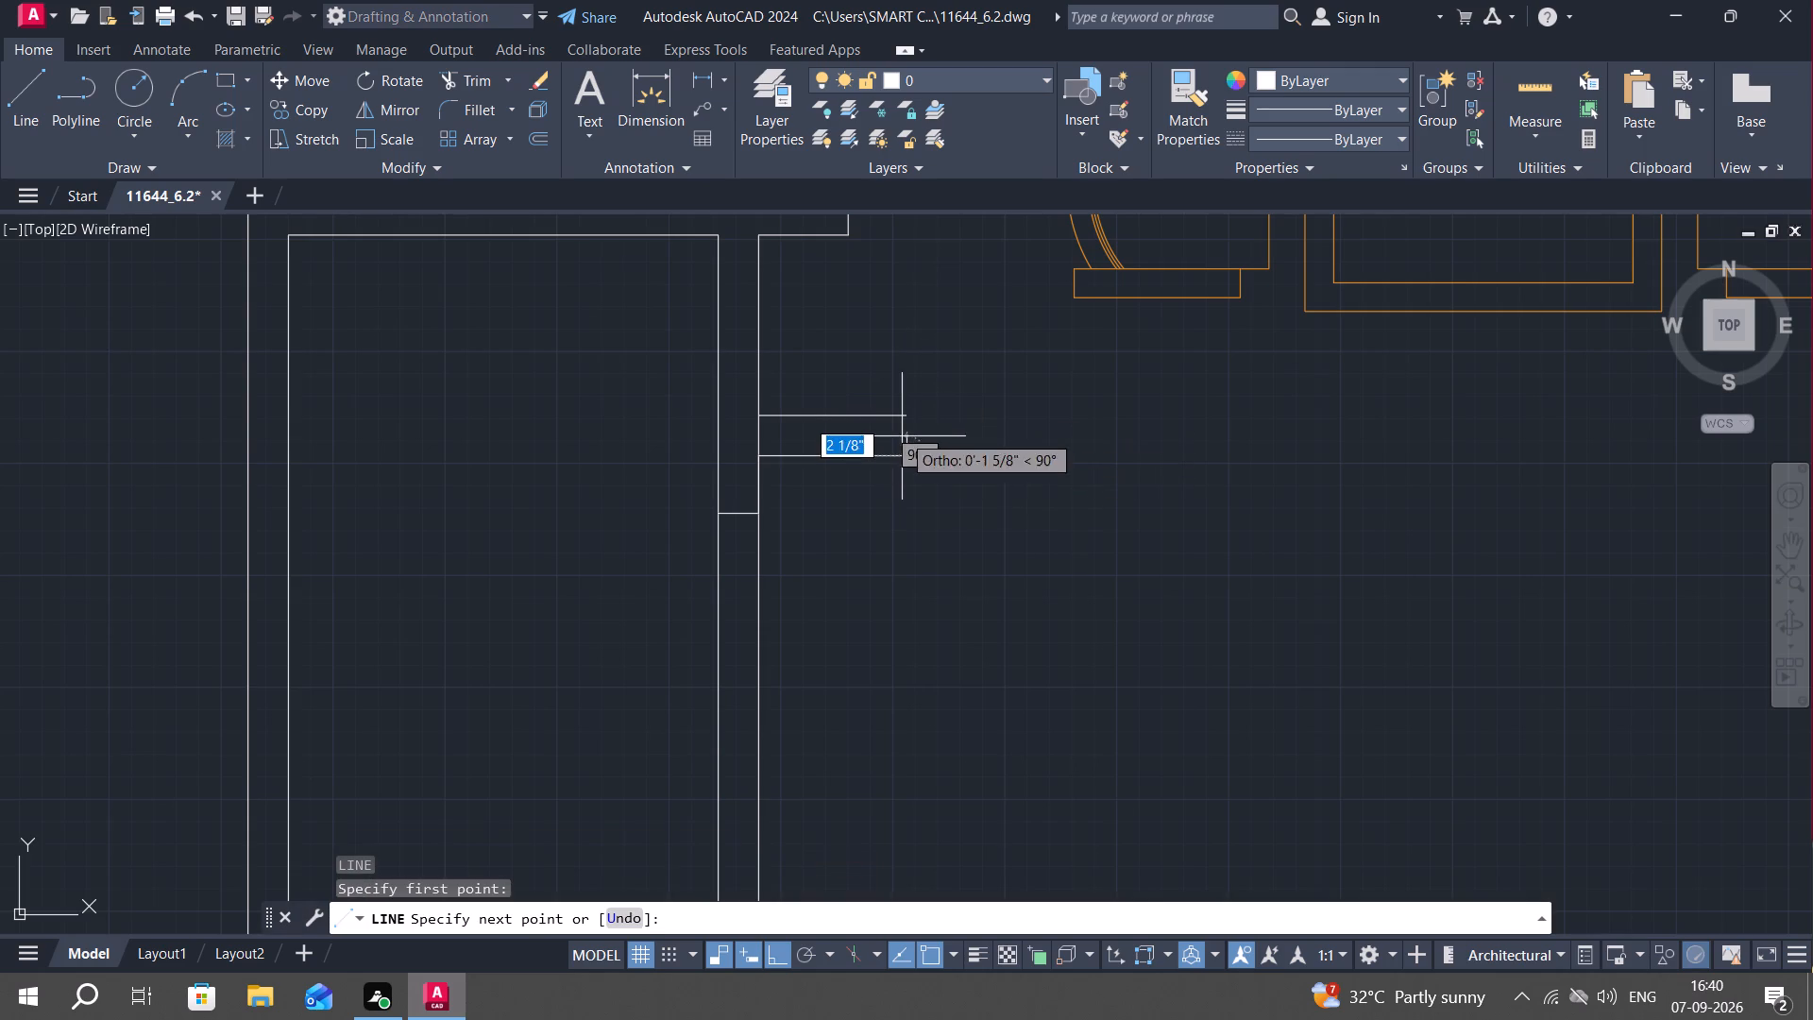
{"action": "left_click", "coordinate": [908, 414]}
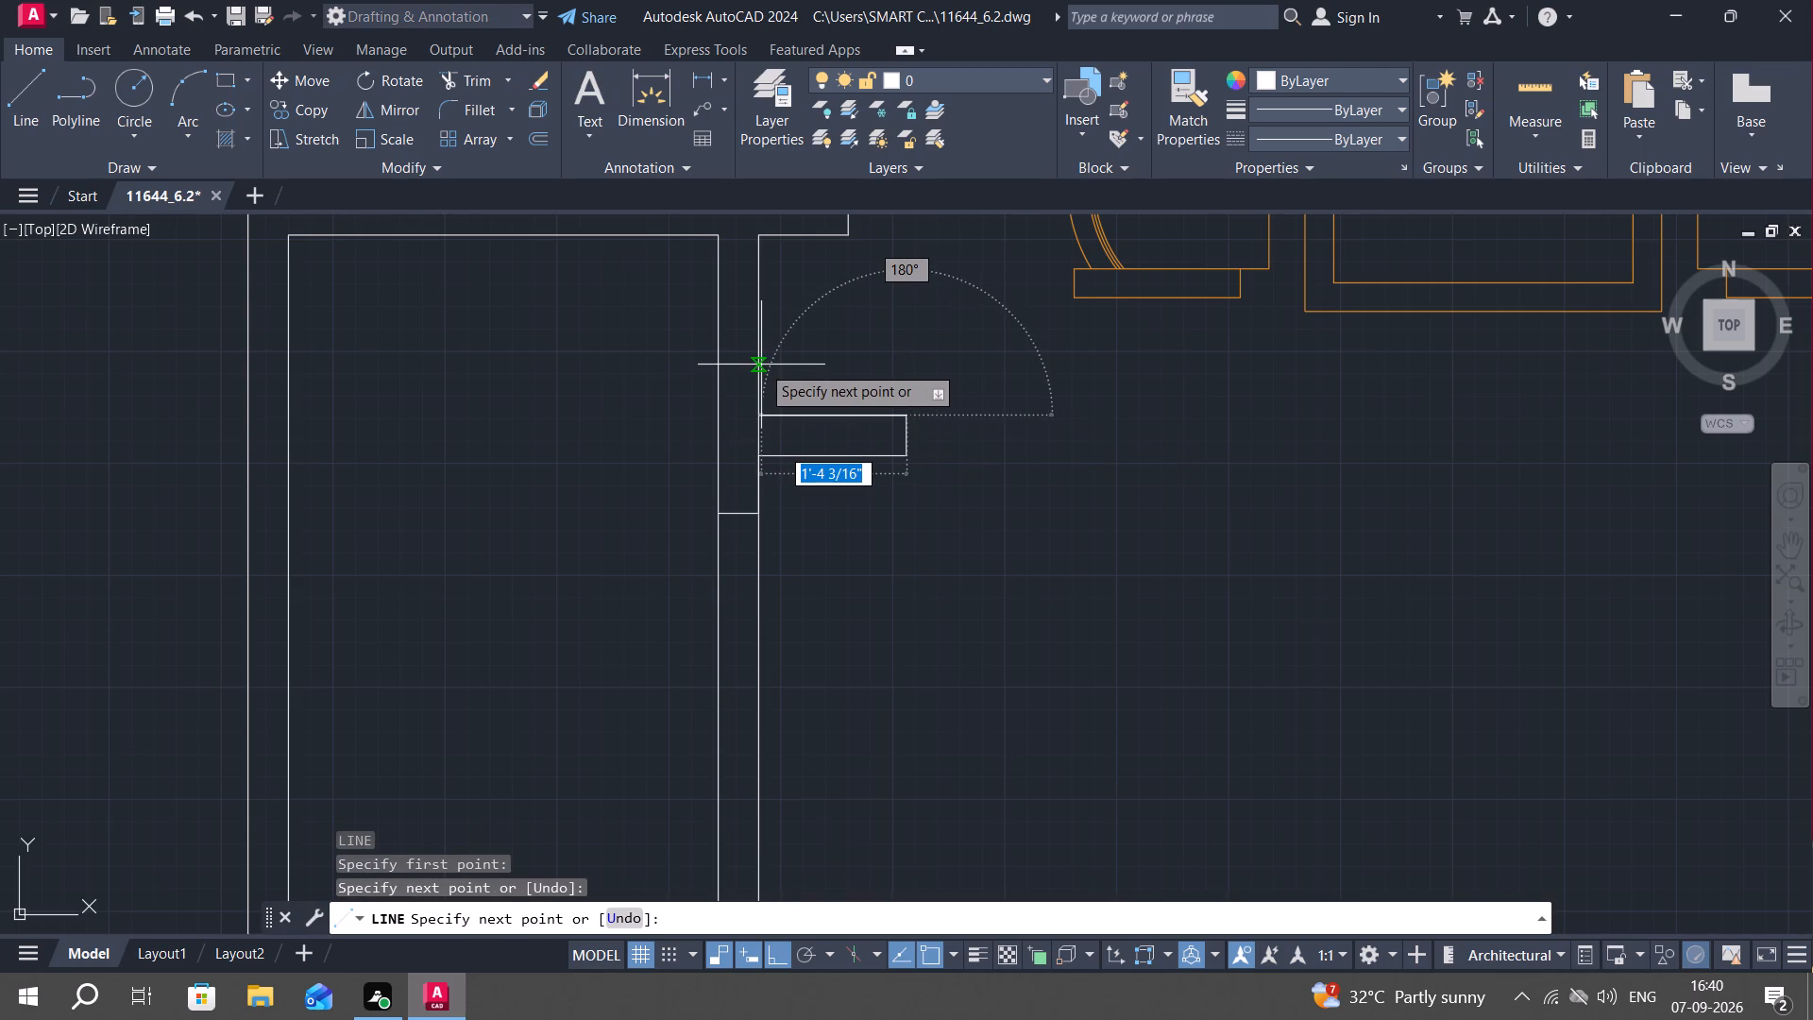
{"action": "key", "text": "Escape"}
Draw a short horizontal line across the kitchen's west wall just north of the new projecting wall stub.
{"action": "key", "text": "space"}
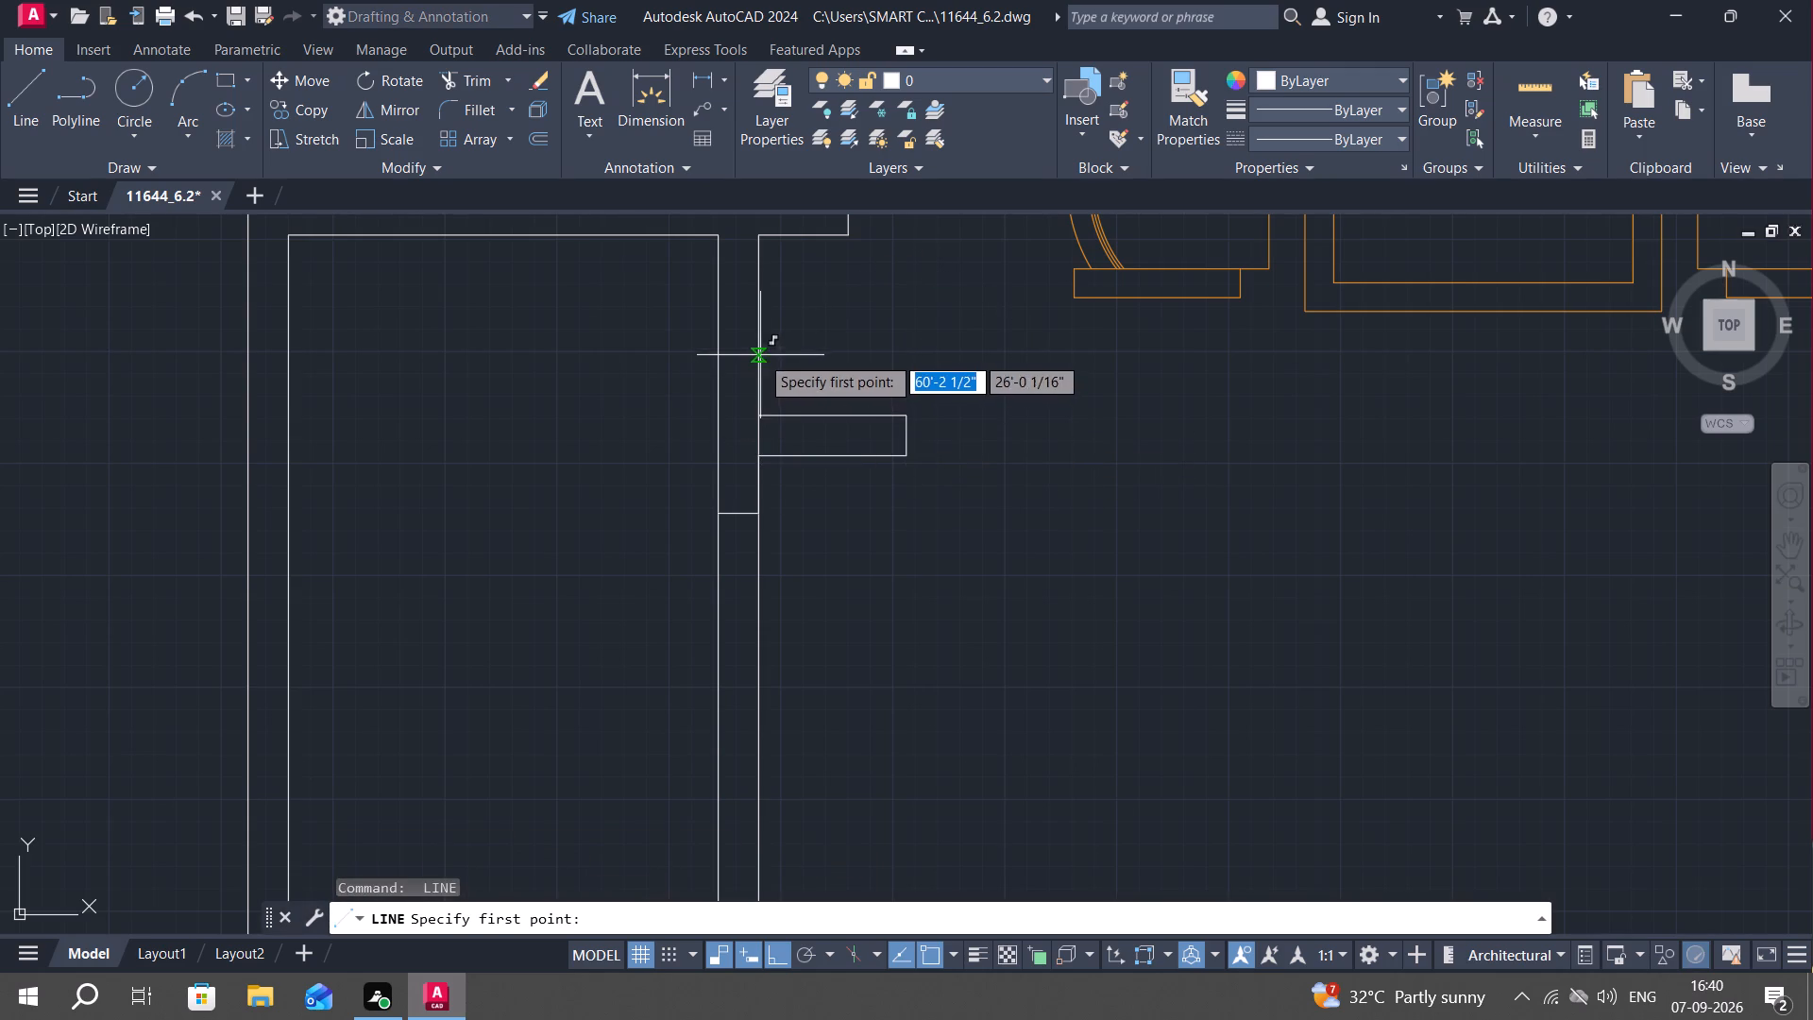
{"action": "left_click", "coordinate": [761, 354]}
{"action": "left_click", "coordinate": [711, 356]}
{"action": "key", "text": "Escape"}
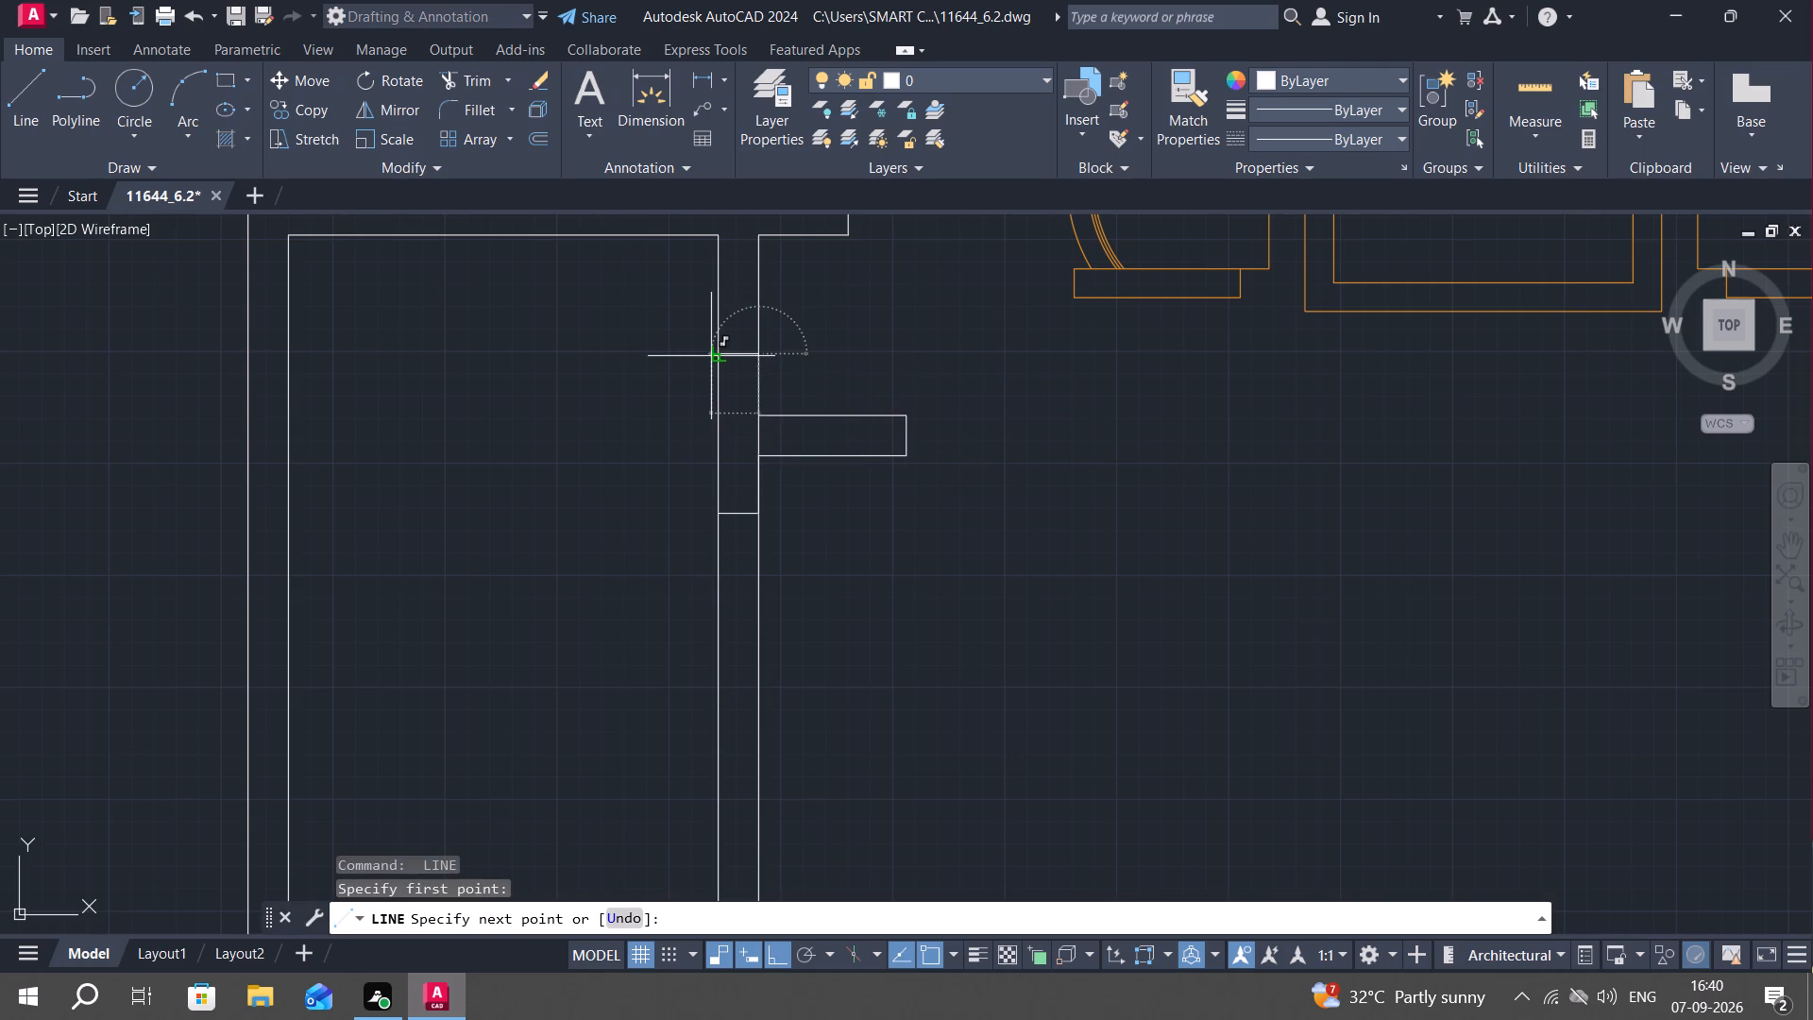
Trim the west wall's east face line where the projecting wall stub meets it.
{"action": "type", "text": "TR"}
{"action": "key", "text": "space"}
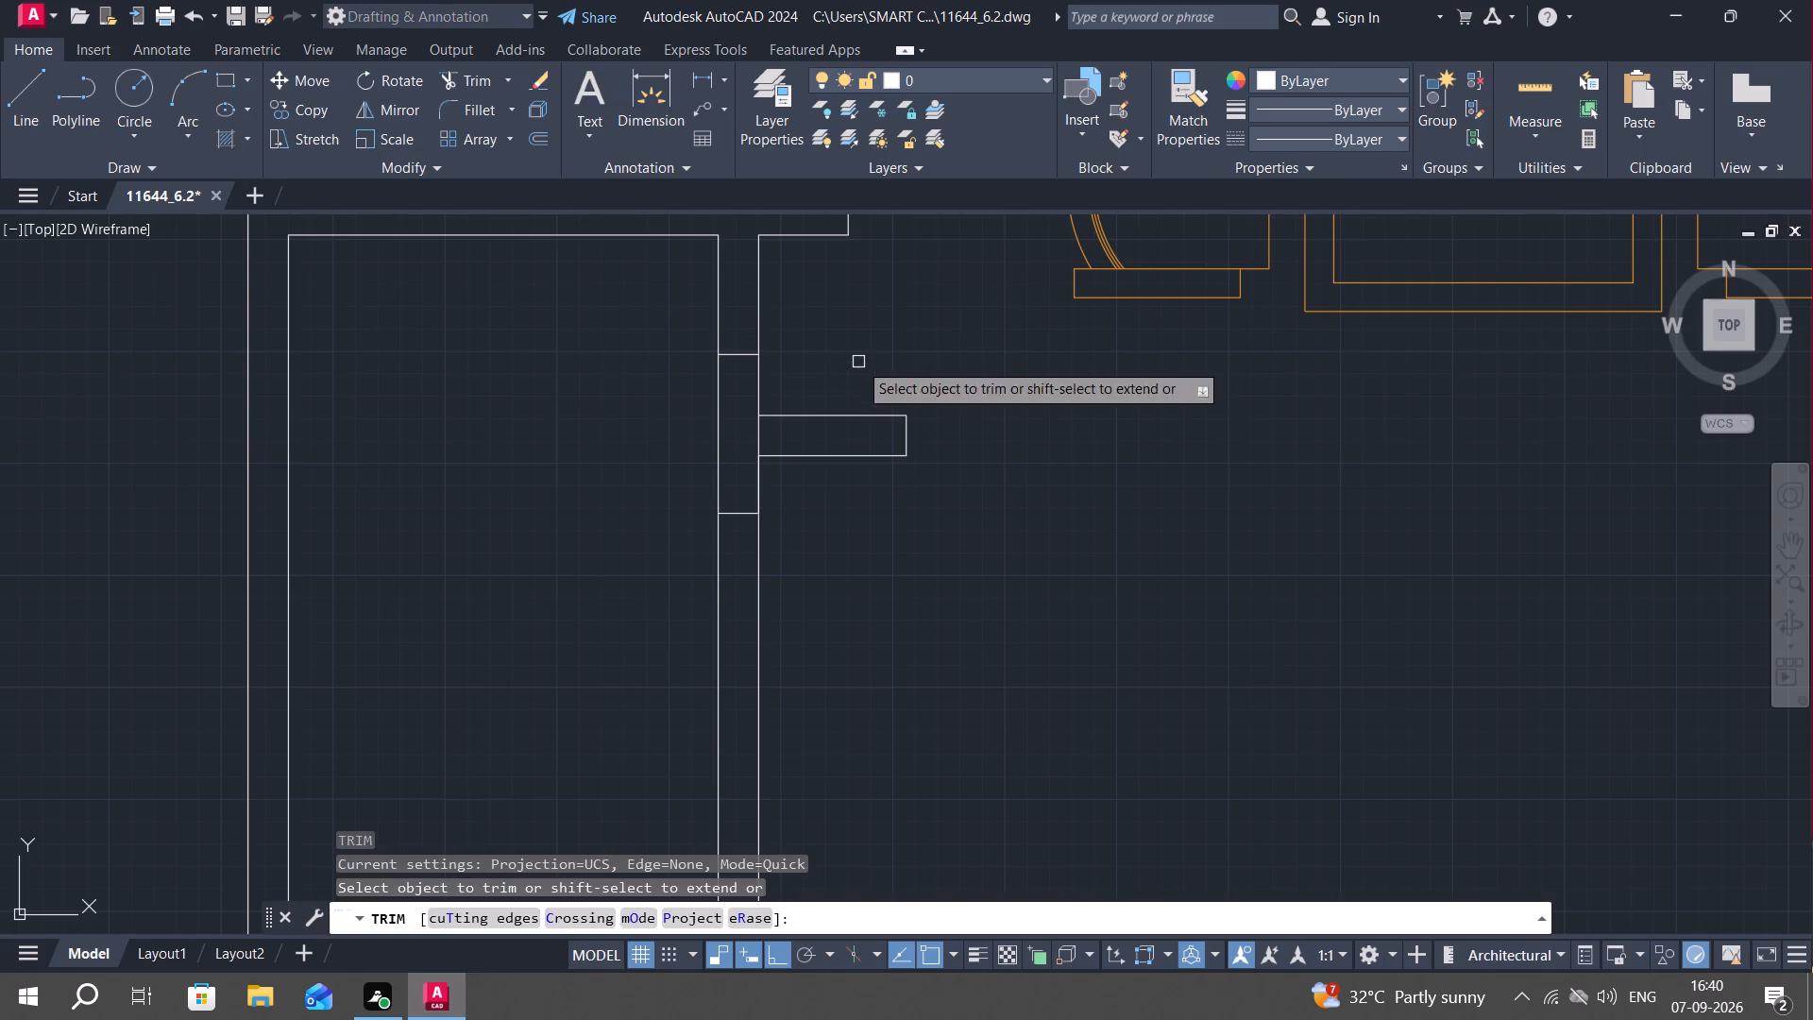
{"action": "left_click", "coordinate": [760, 433]}
{"action": "key", "text": "Escape"}
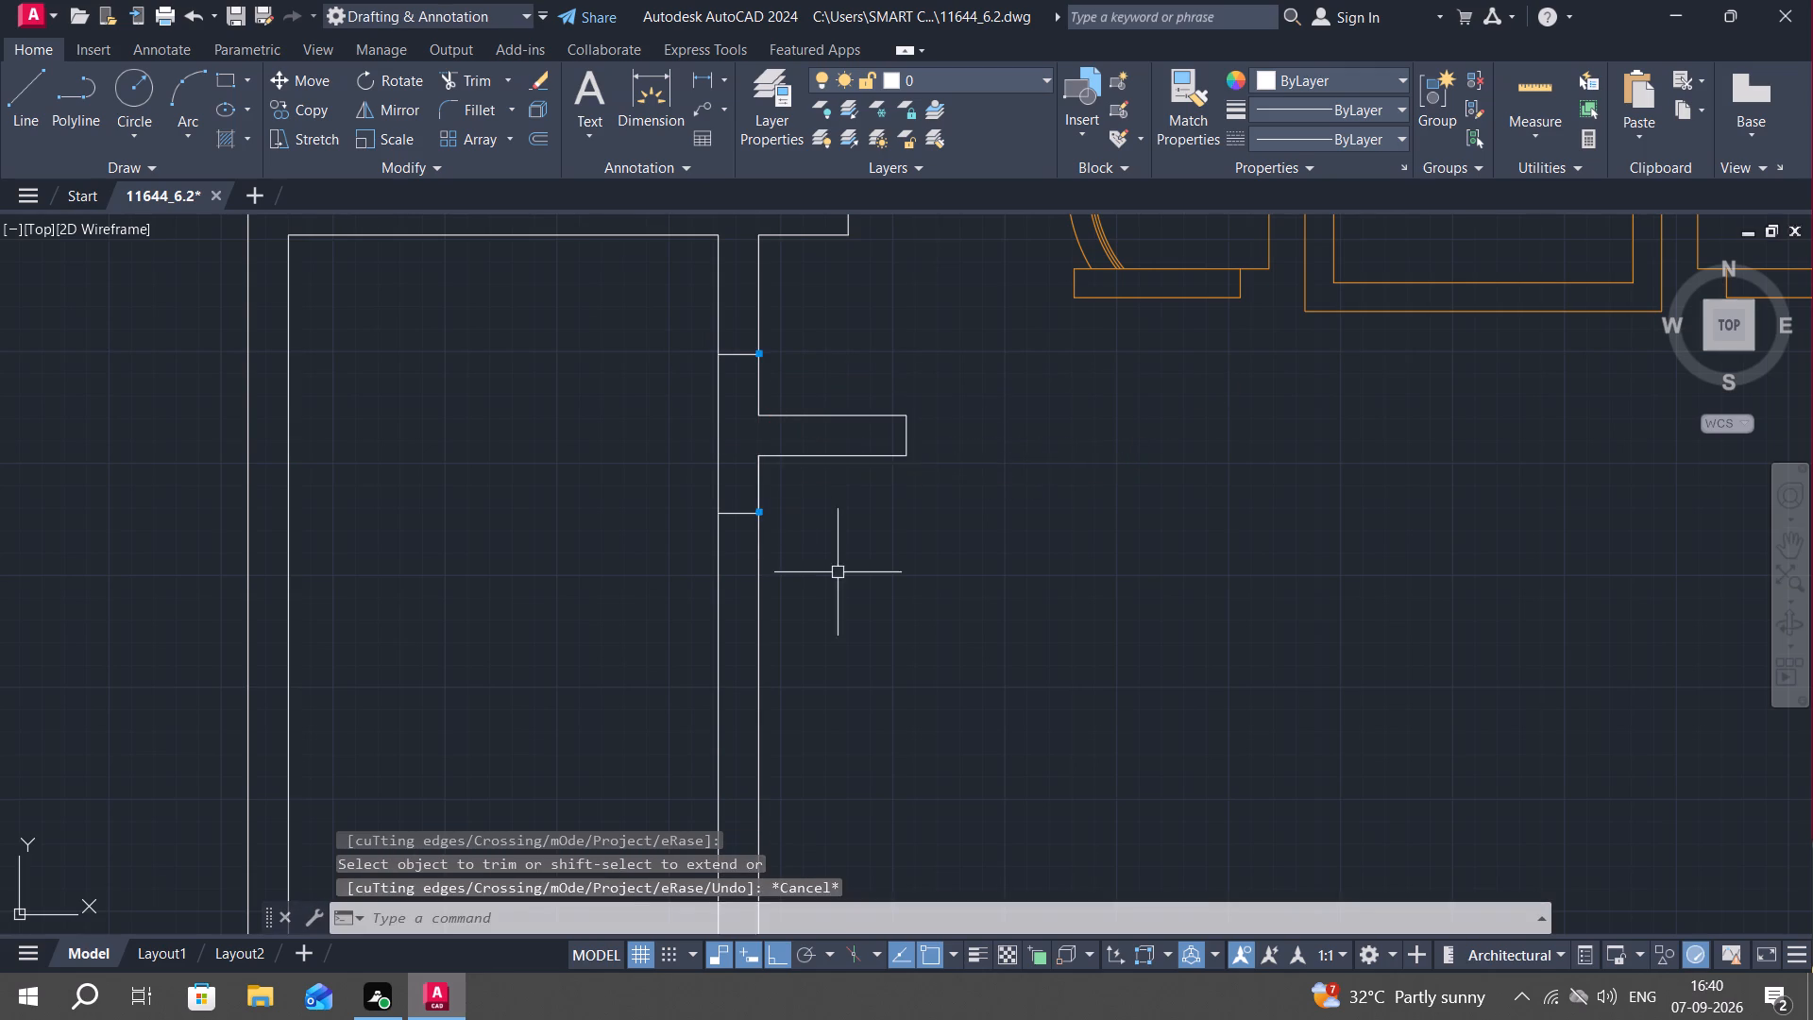
Trim the excess piece of the west wall's inner face line at the kitchen's southwest corner.
{"action": "scroll", "coordinate": [839, 575], "scroll_direction": "down", "scroll_amount": 2}
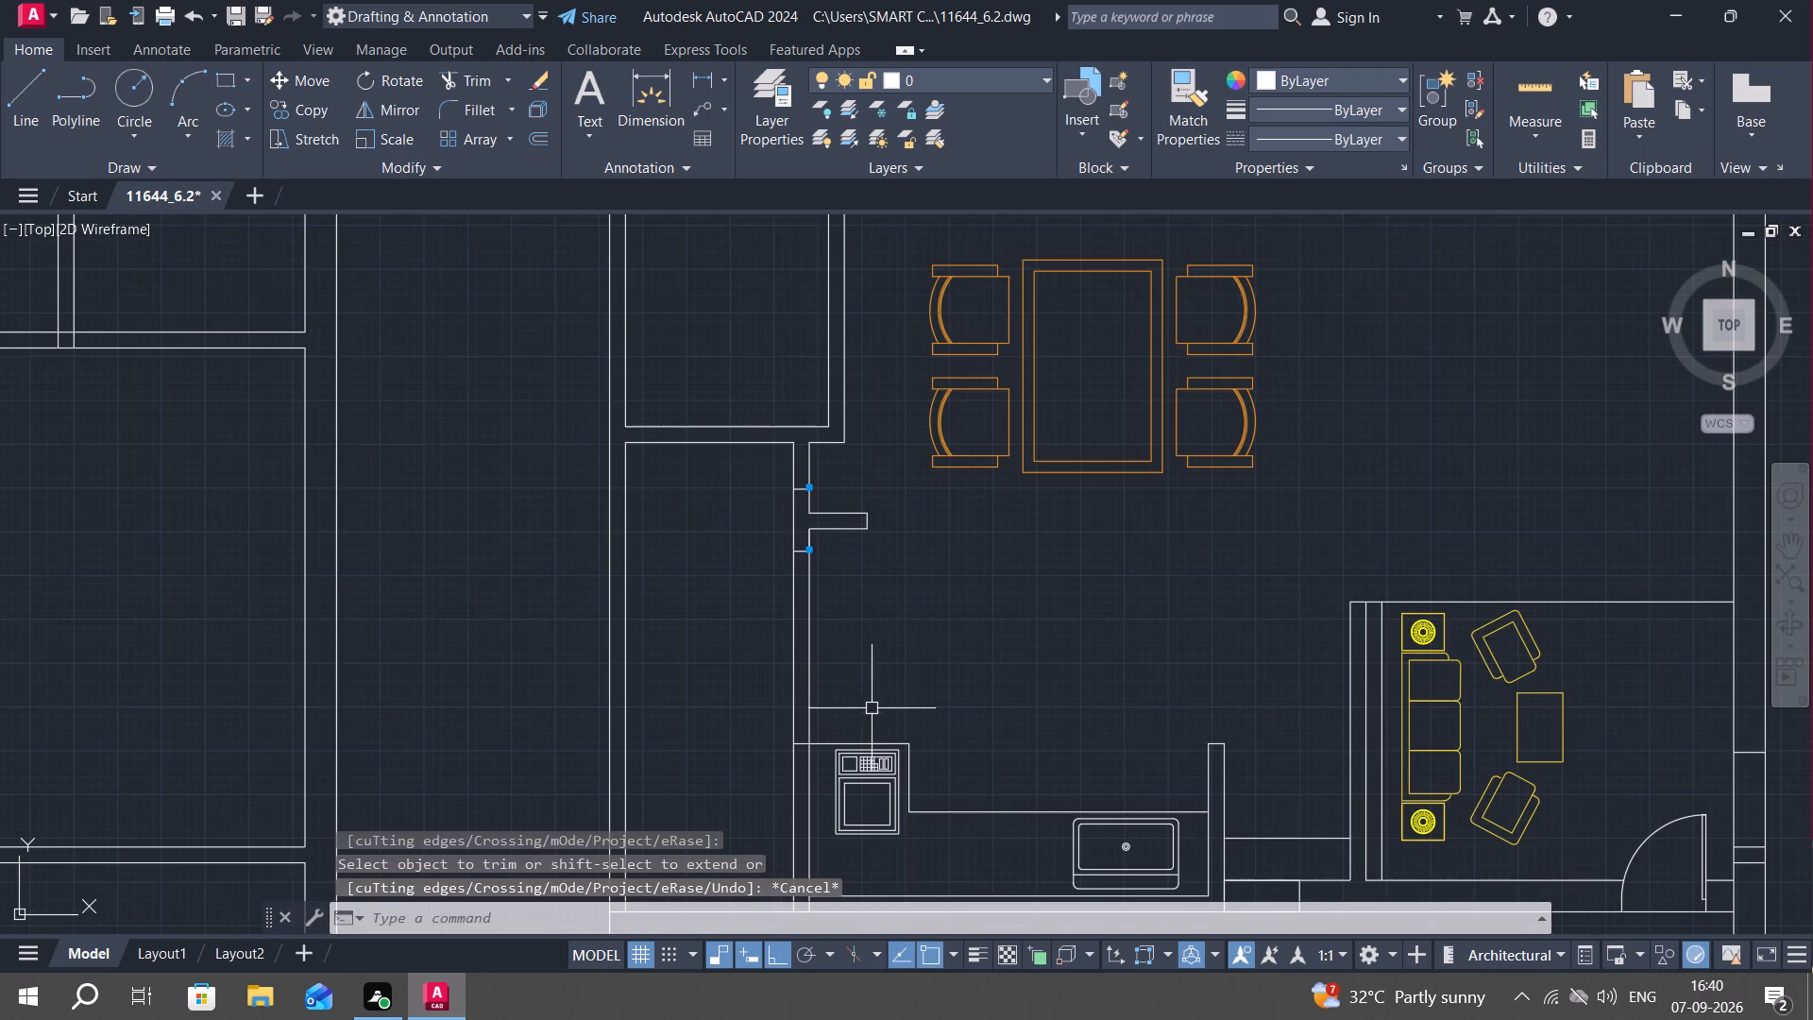
{"action": "middle_click_drag", "start_coordinate": [890, 678], "coordinate": [919, 438]}
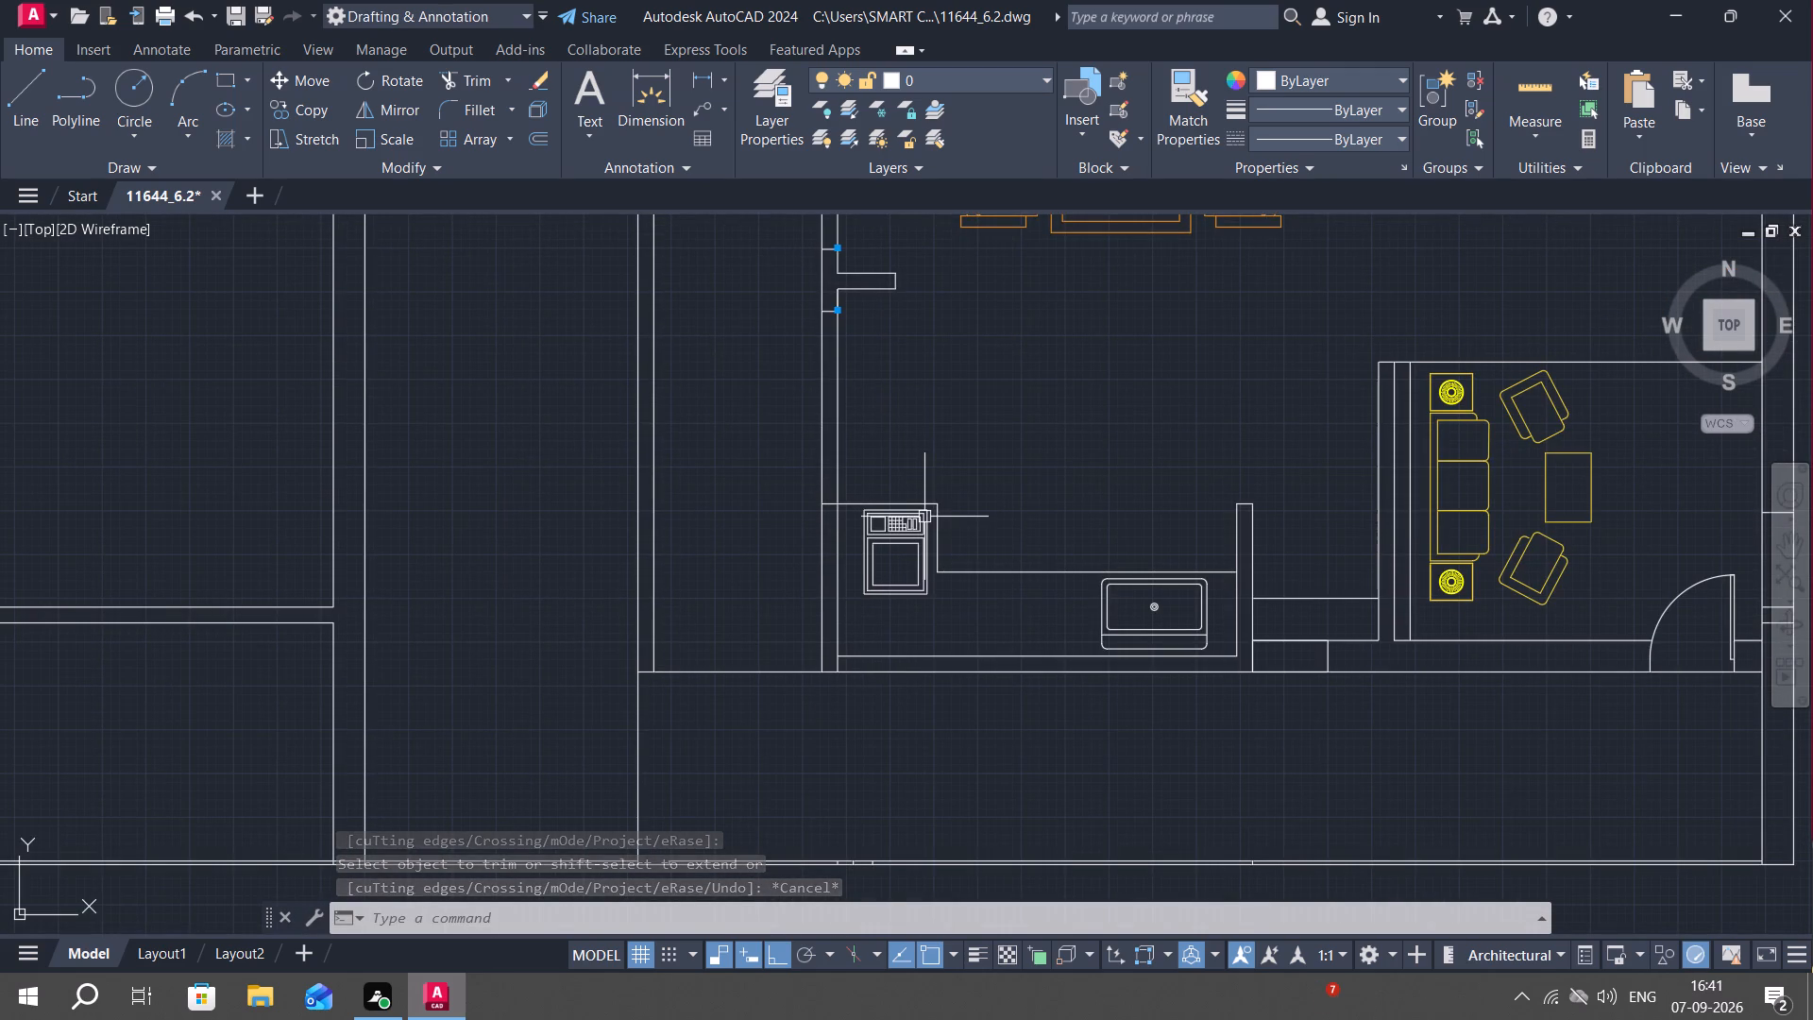
{"action": "key", "text": "Escape"}
{"action": "type", "text": "TR"}
{"action": "key", "text": "space"}
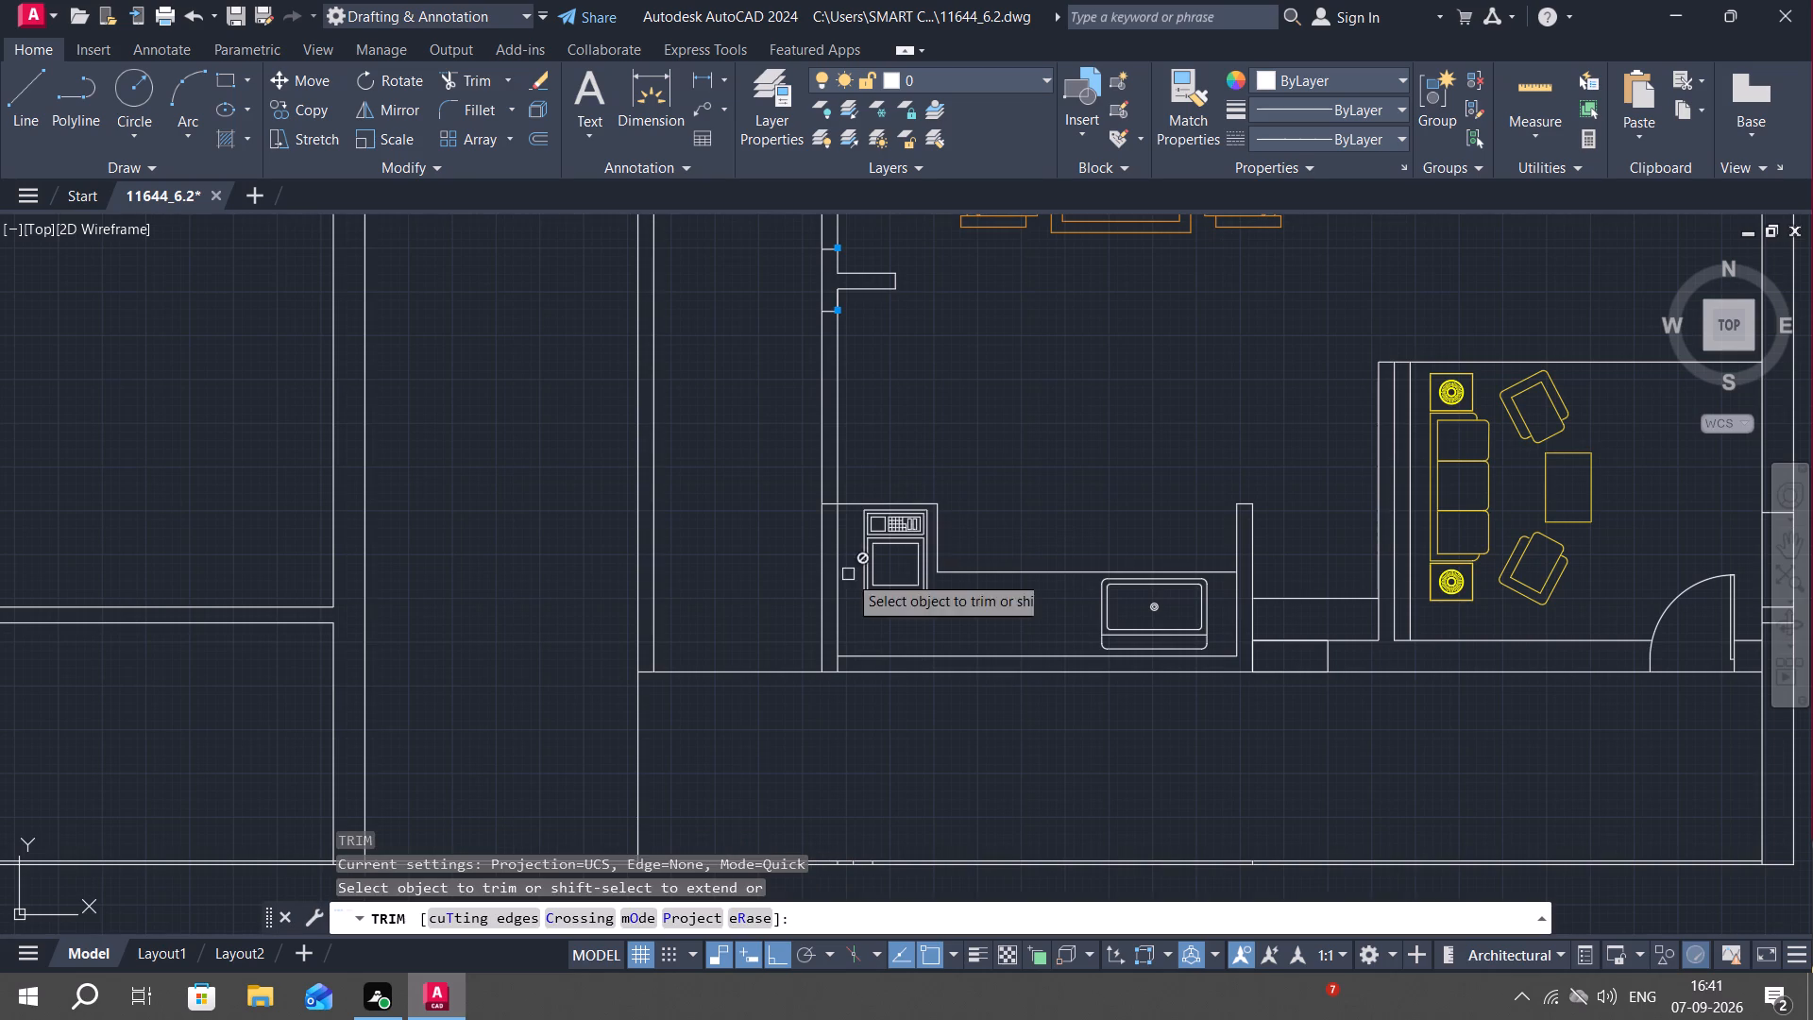
{"action": "scroll", "coordinate": [814, 687], "scroll_direction": "up", "scroll_amount": 1}
{"action": "left_click", "coordinate": [849, 651]}
{"action": "key", "text": "Escape"}
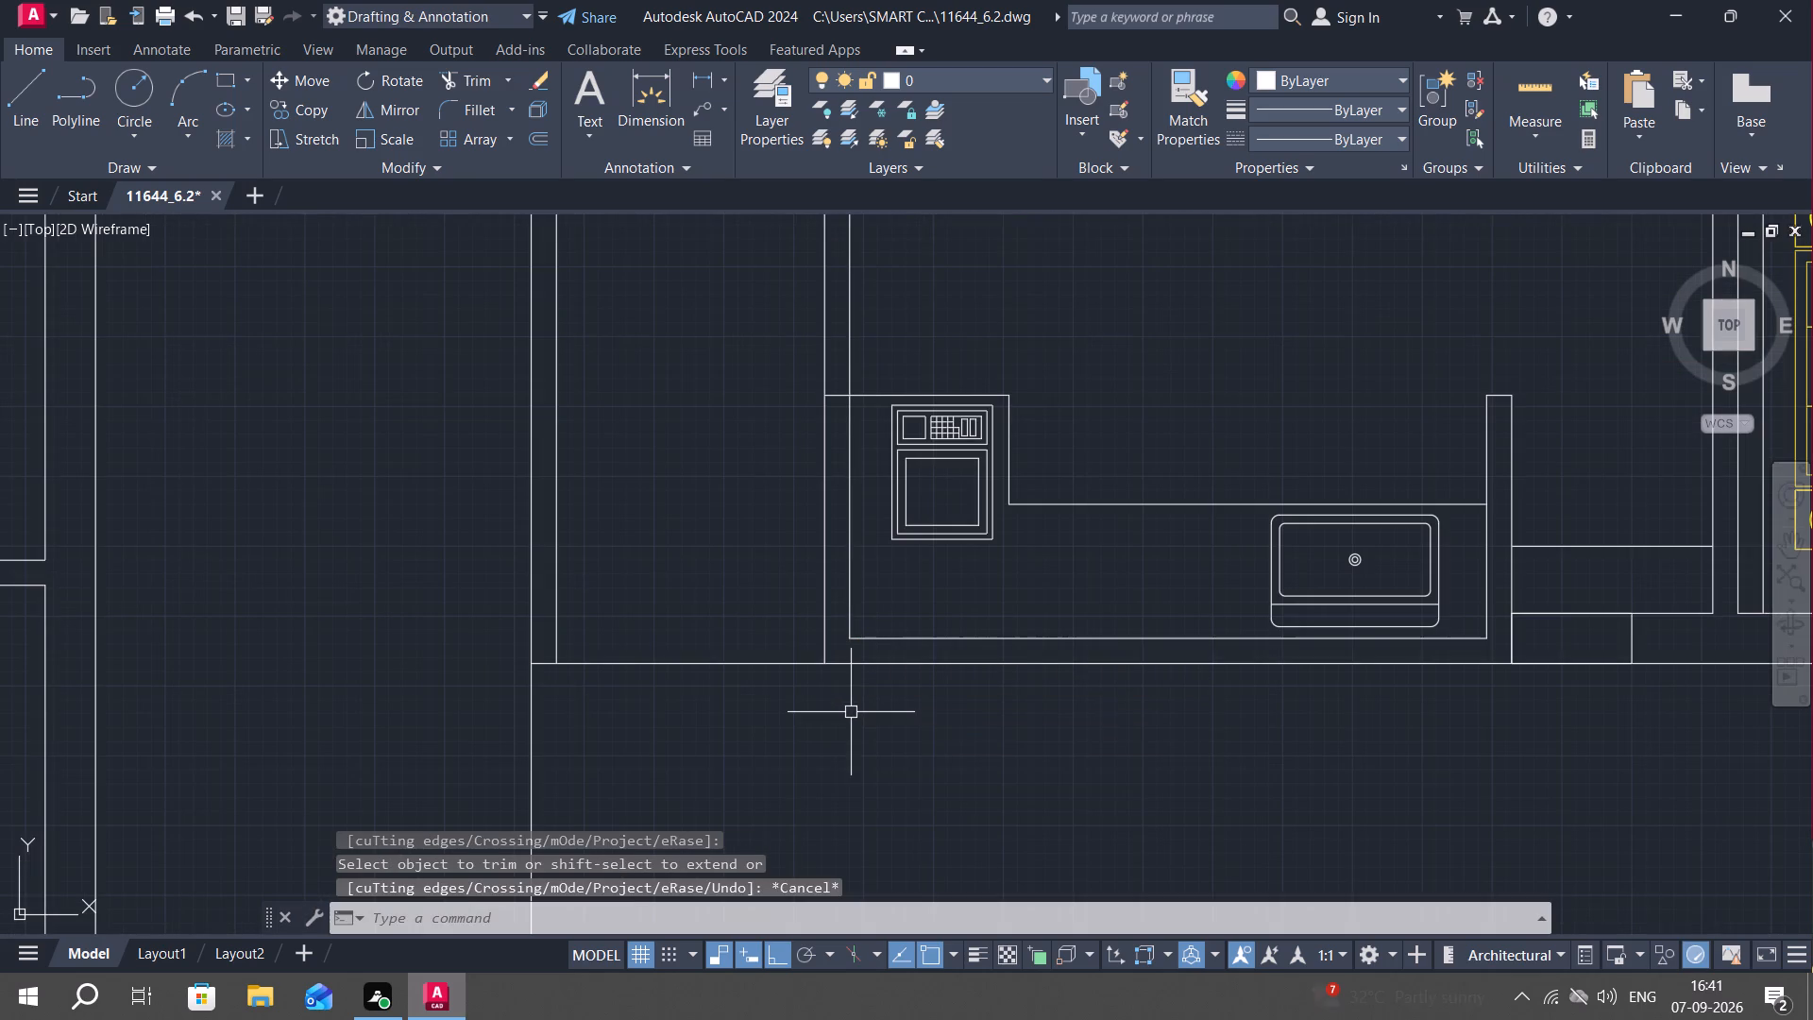
Draw a short vertical line across the kitchen's south wall, between the microwave and the sink.
{"action": "middle_click_drag", "start_coordinate": [737, 722], "coordinate": [634, 616]}
{"action": "key", "text": "Escape"}
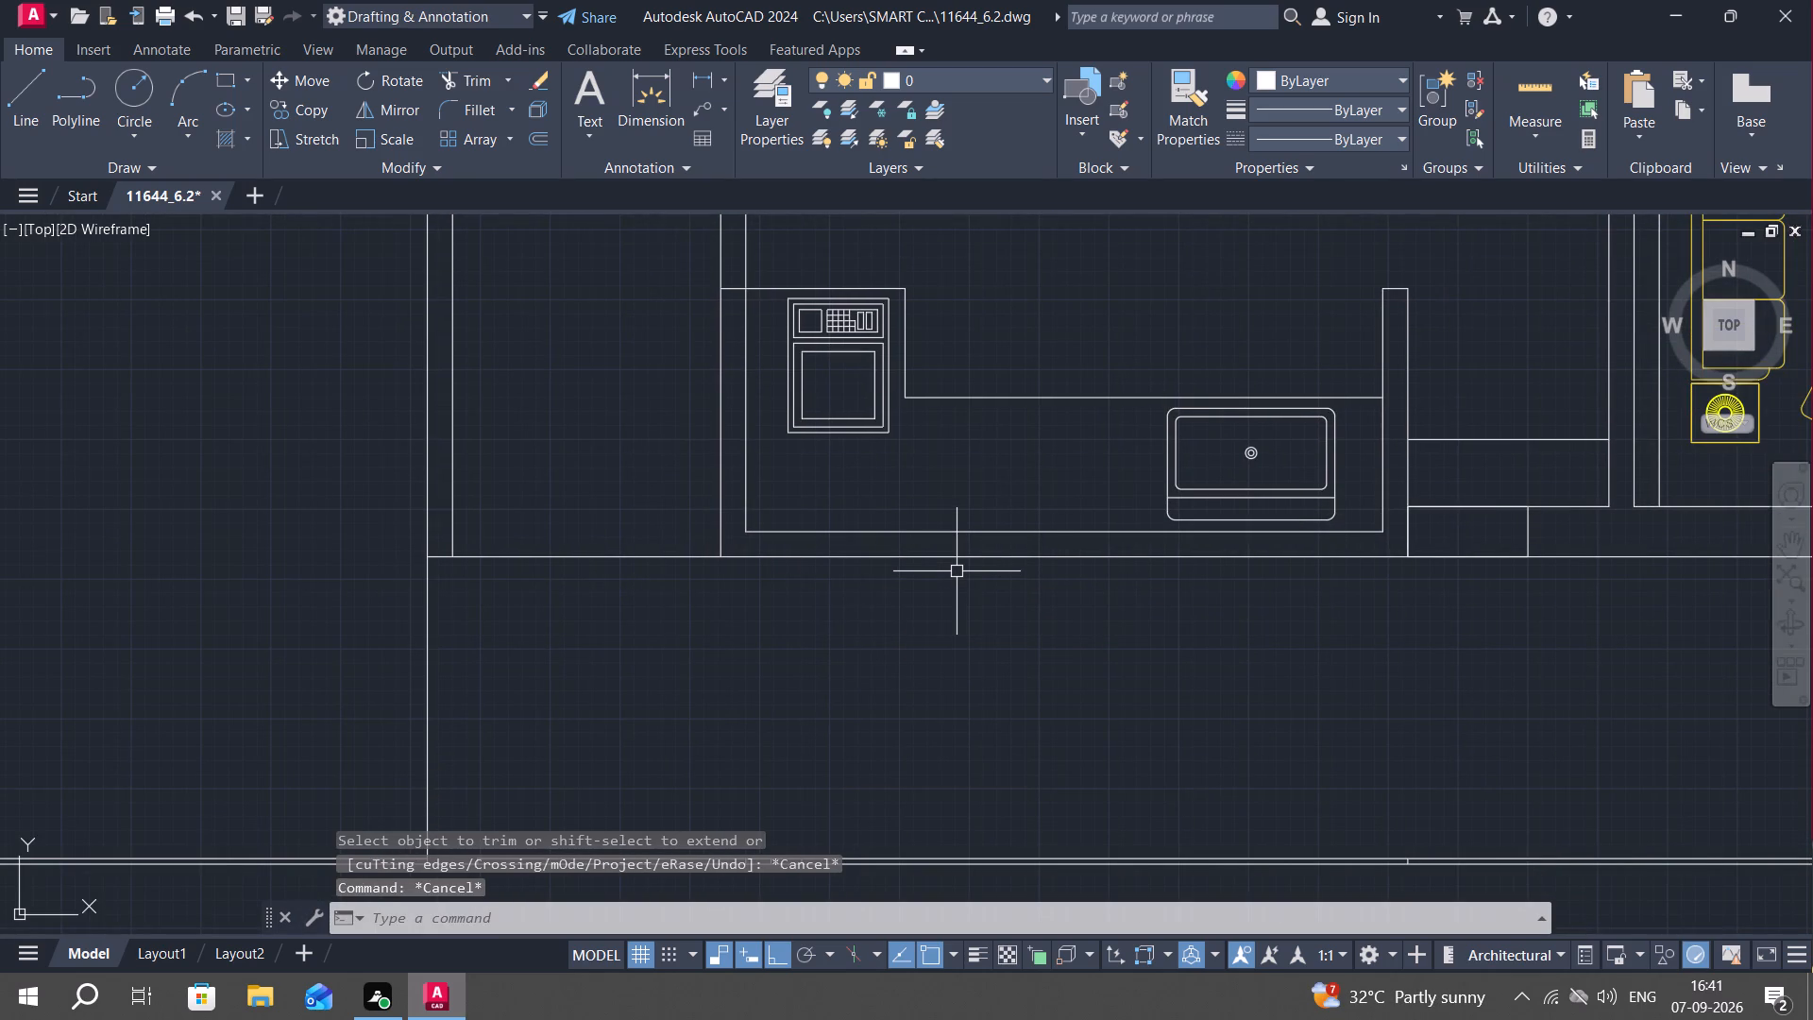
{"action": "type", "text": "L"}
{"action": "key", "text": "space"}
{"action": "scroll", "coordinate": [959, 539], "scroll_direction": "up", "scroll_amount": 2}
{"action": "left_click", "coordinate": [974, 518]}
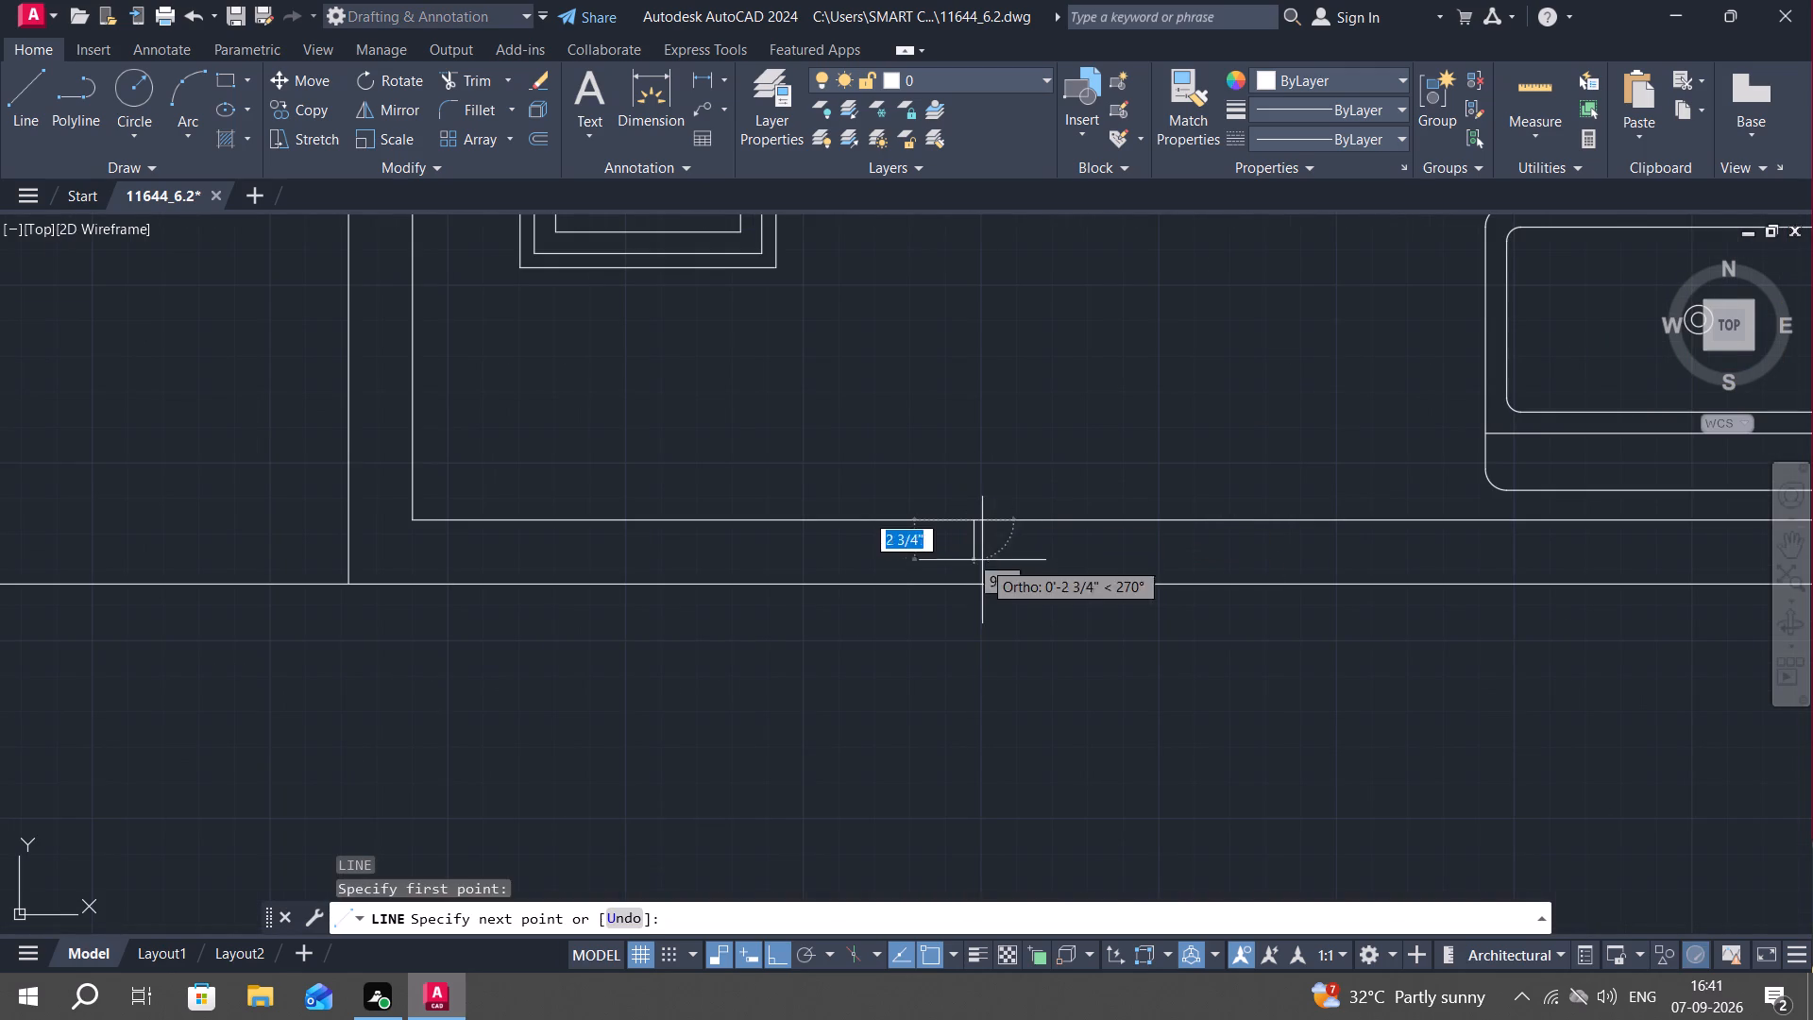
{"action": "left_click", "coordinate": [974, 581]}
{"action": "key", "text": "Escape"}
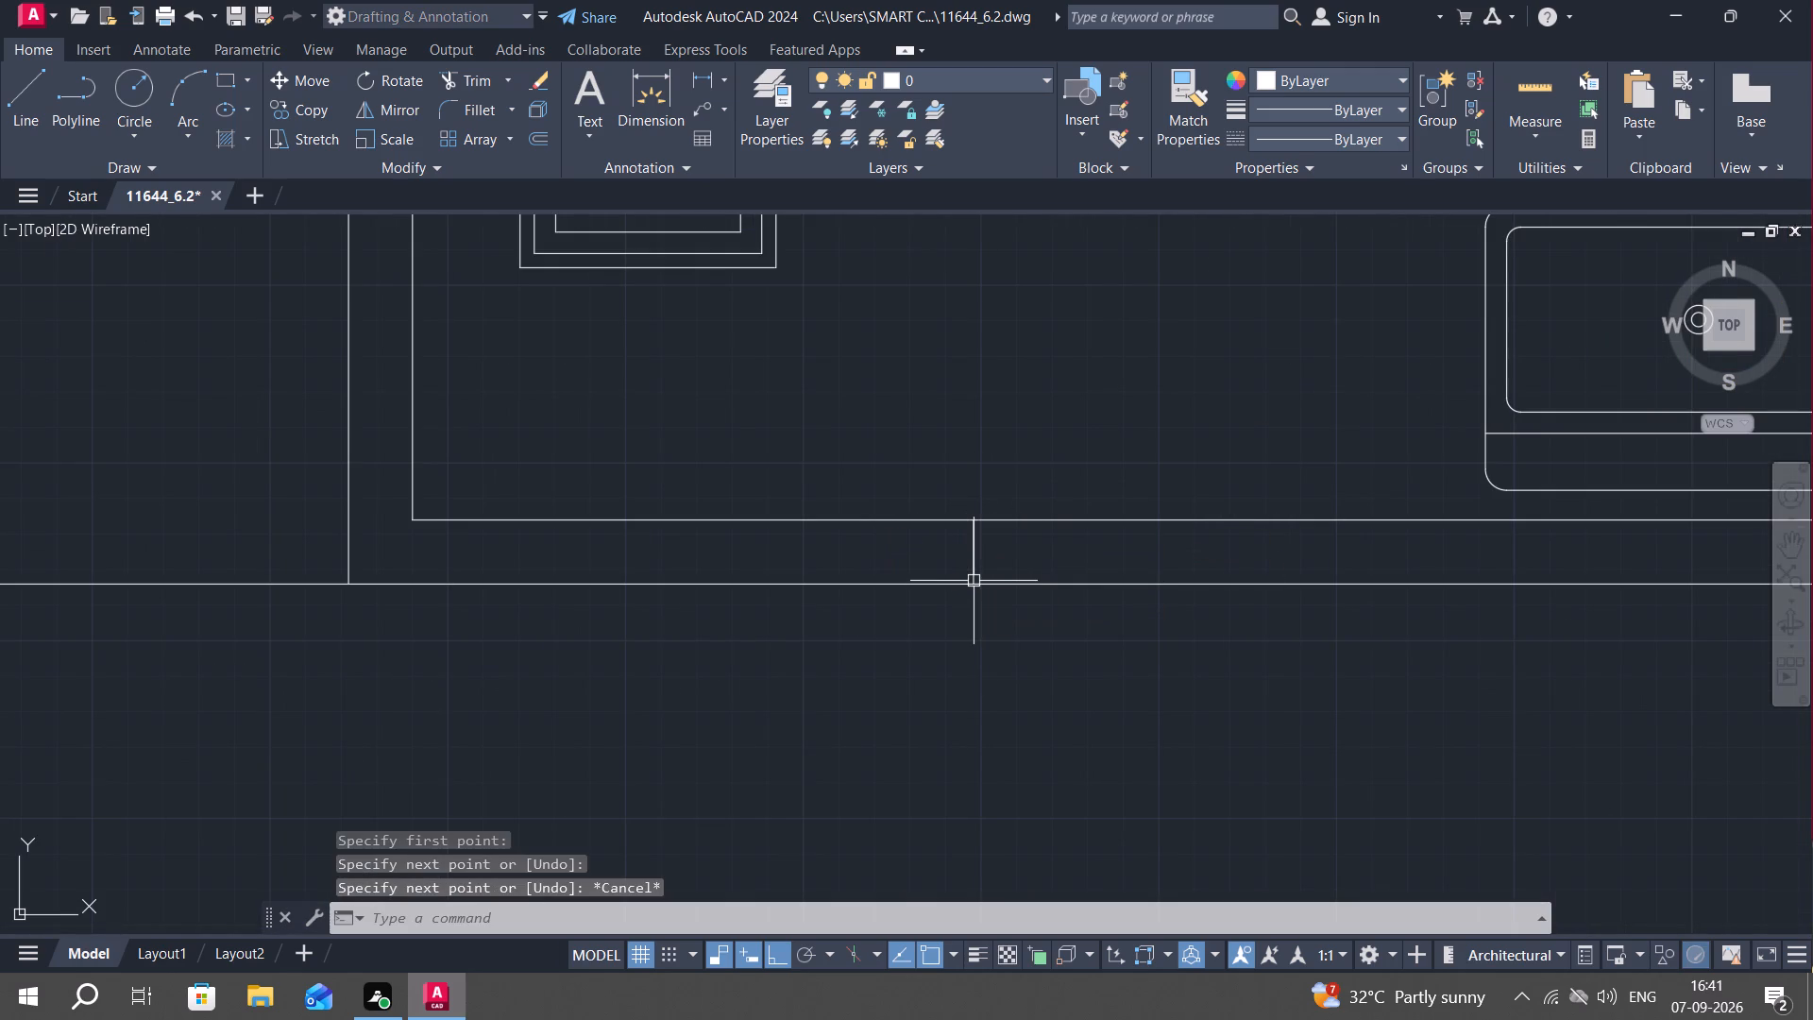
Offset the vertical line across the kitchen's south wall by 4' to the east to mark the window opening.
{"action": "type", "text": "O"}
{"action": "key", "text": "space"}
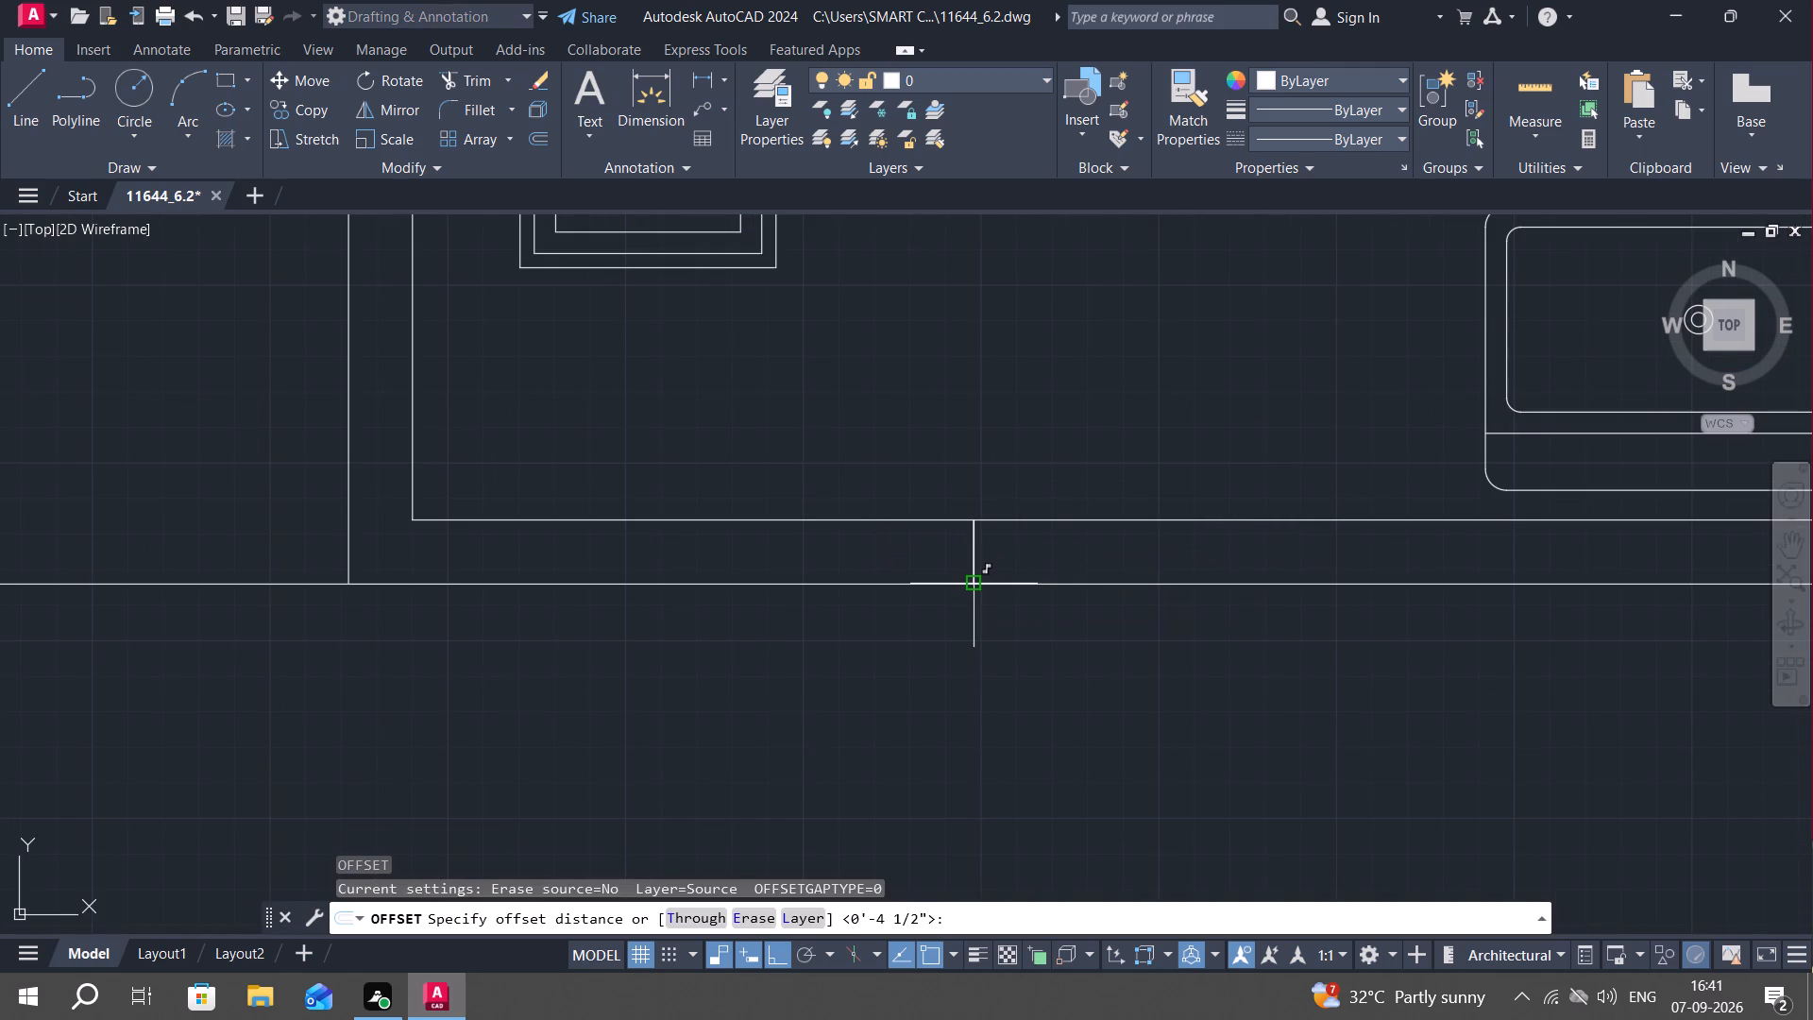
{"action": "type", "text": "4'"}
{"action": "key", "text": "space"}
{"action": "left_click", "coordinate": [975, 556]}
{"action": "left_click", "coordinate": [1275, 561]}
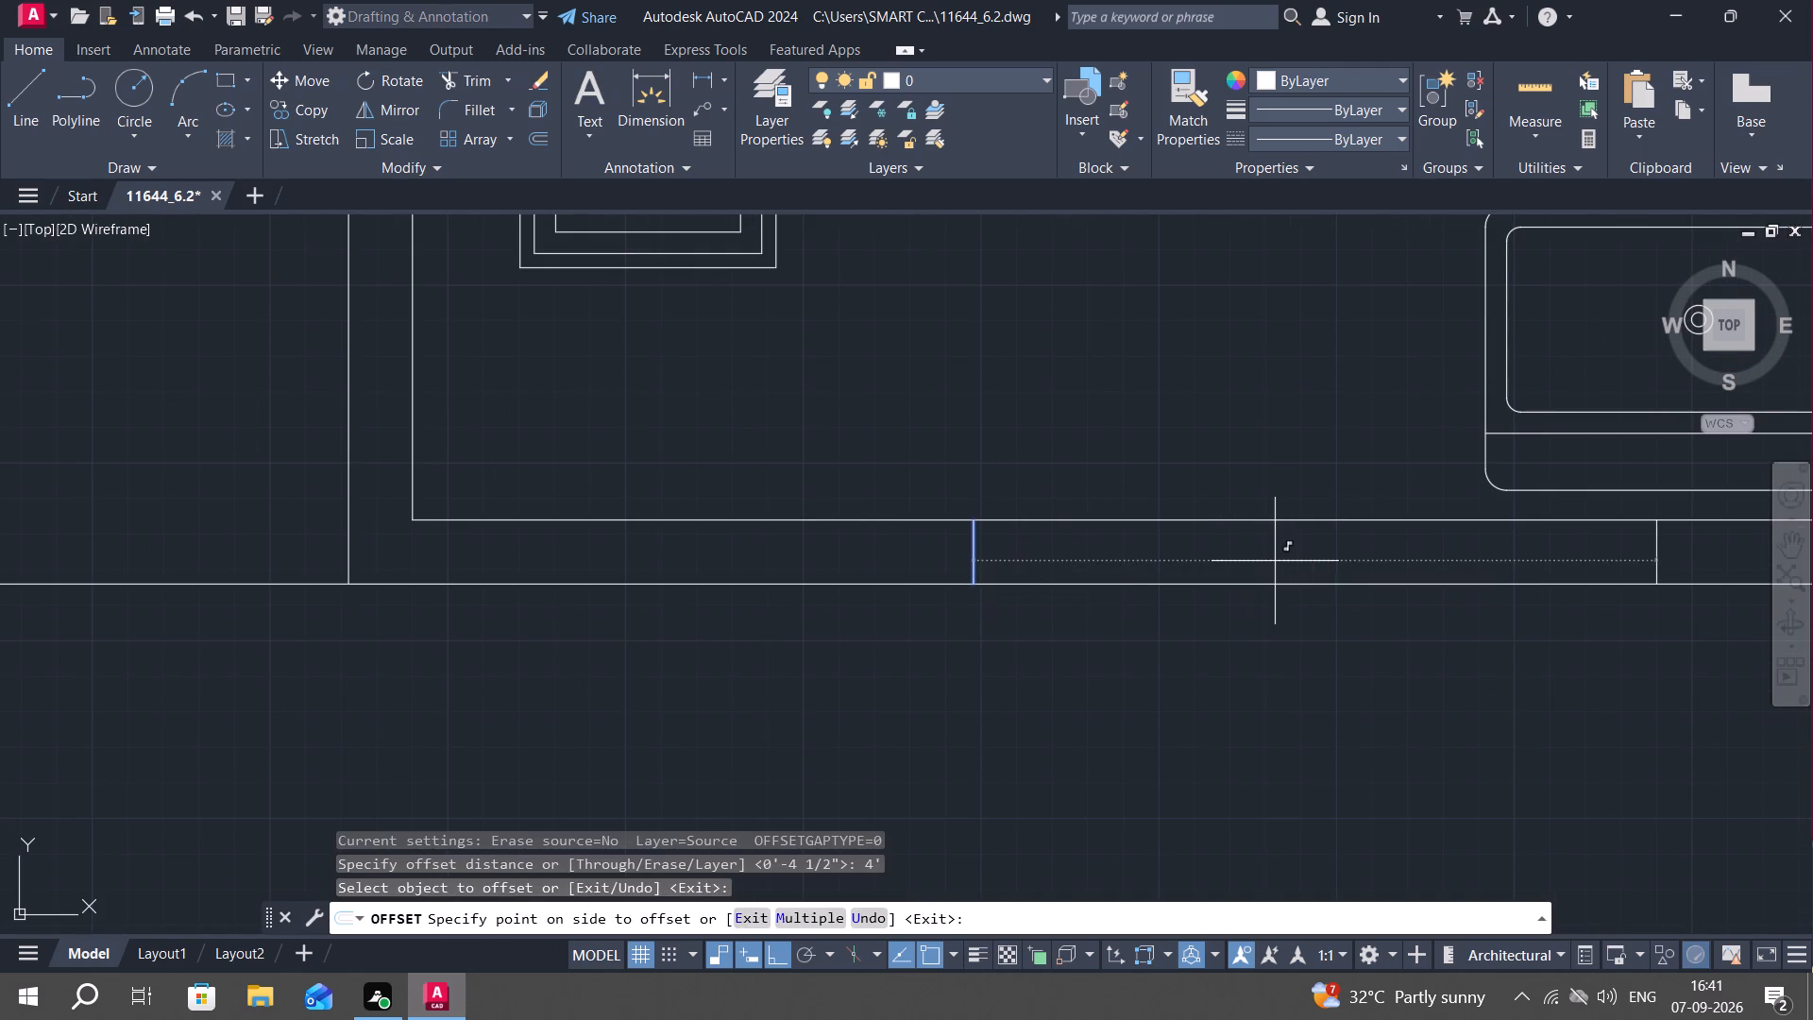
{"action": "key", "text": "Escape"}
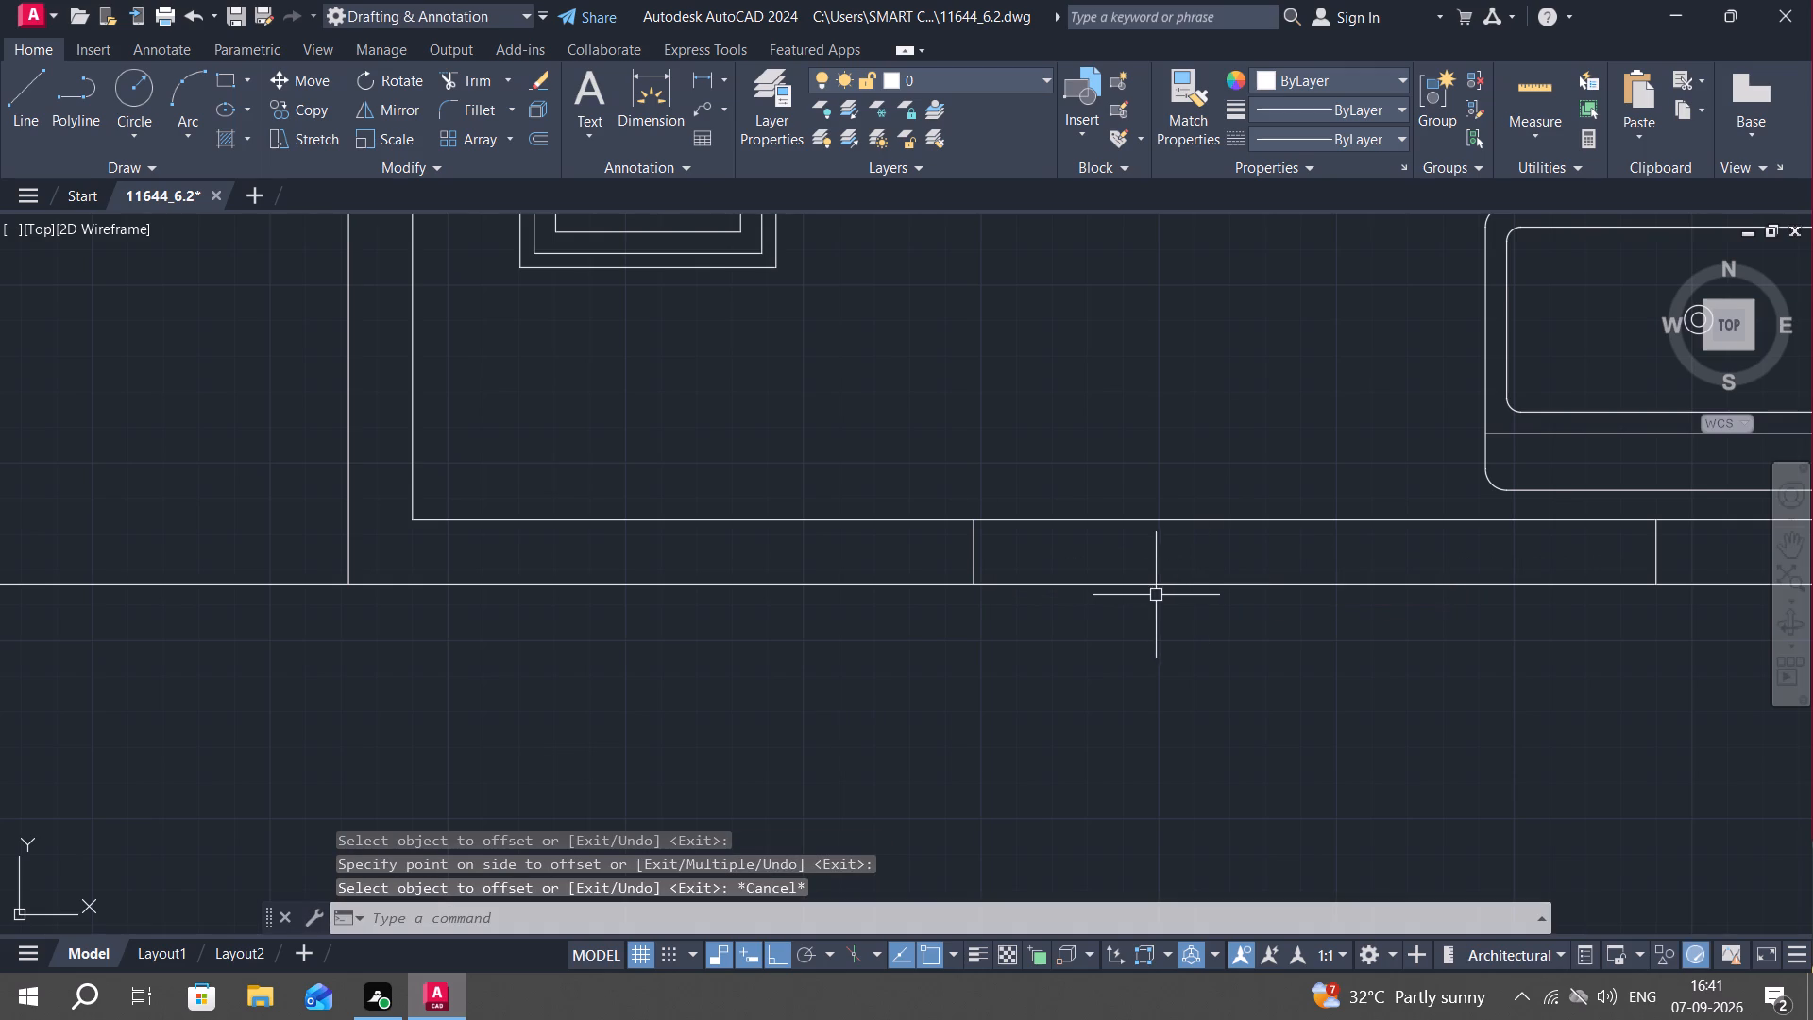
Draw a 4' horizontal window line midway through the south wall's thickness, connecting the two opening lines.
{"action": "middle_click_drag", "start_coordinate": [1163, 598], "coordinate": [1056, 566]}
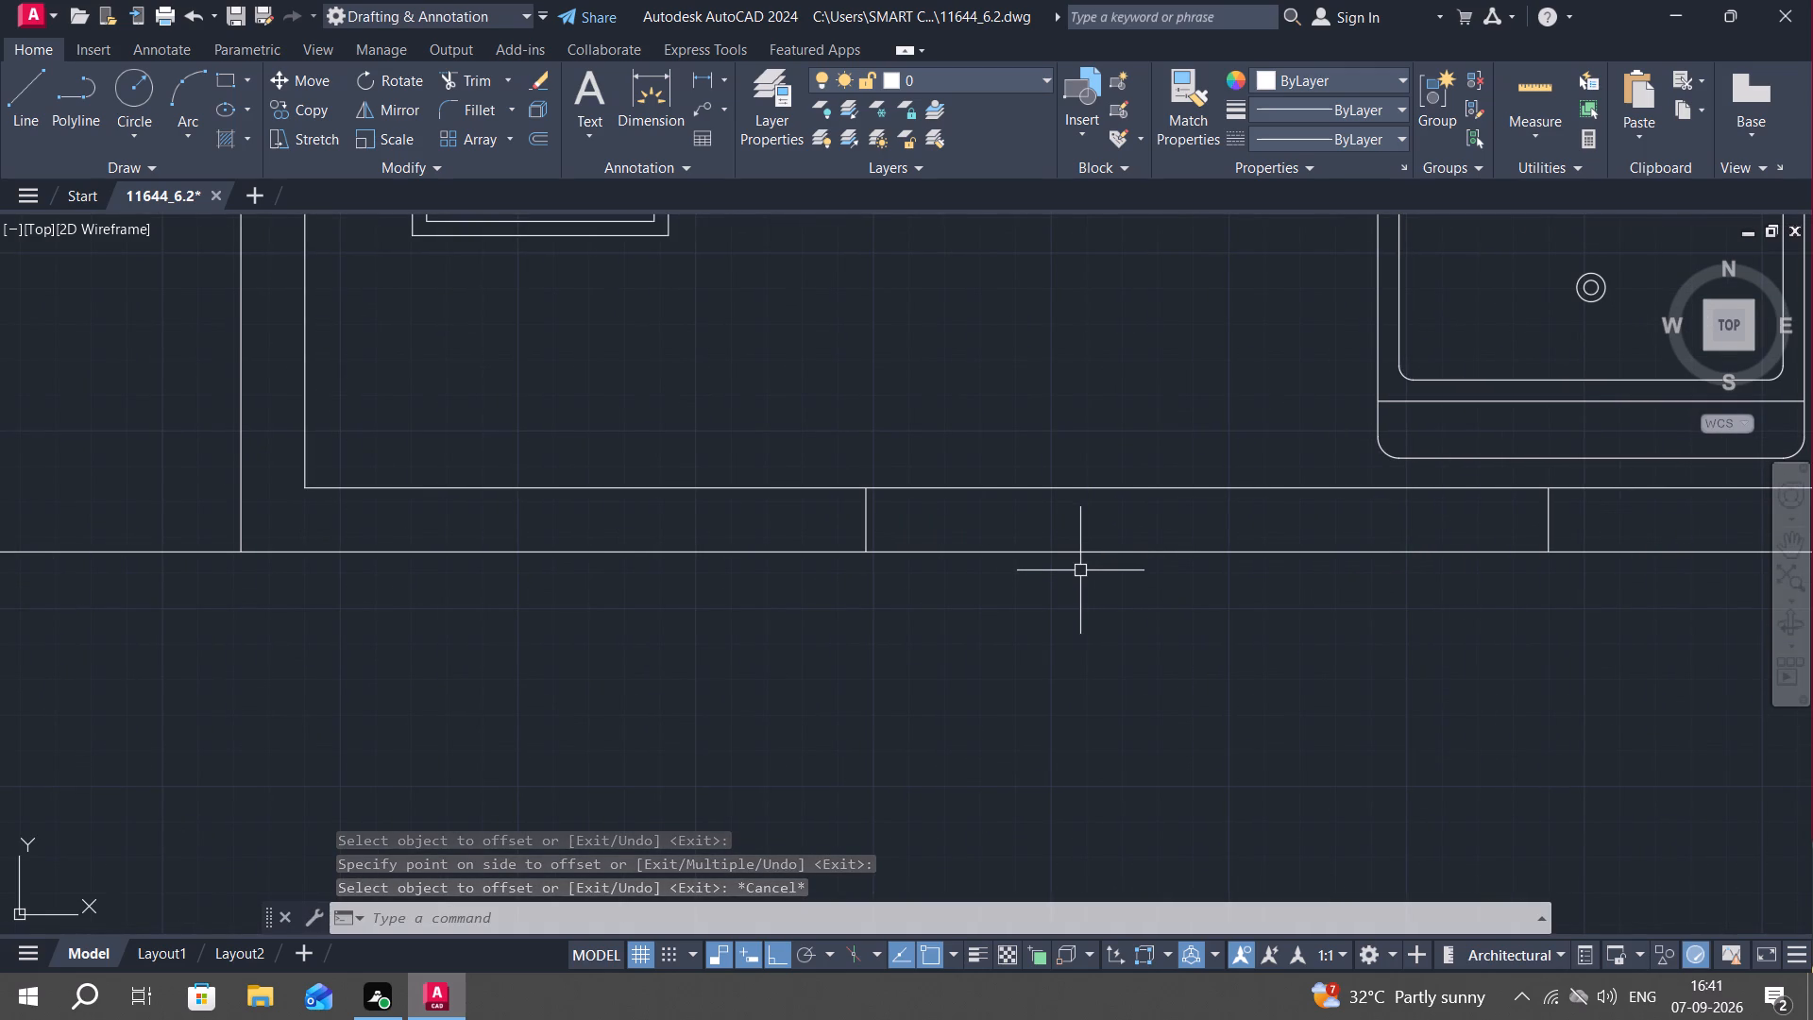
{"action": "key", "text": "k"}
{"action": "key", "text": "Escape"}
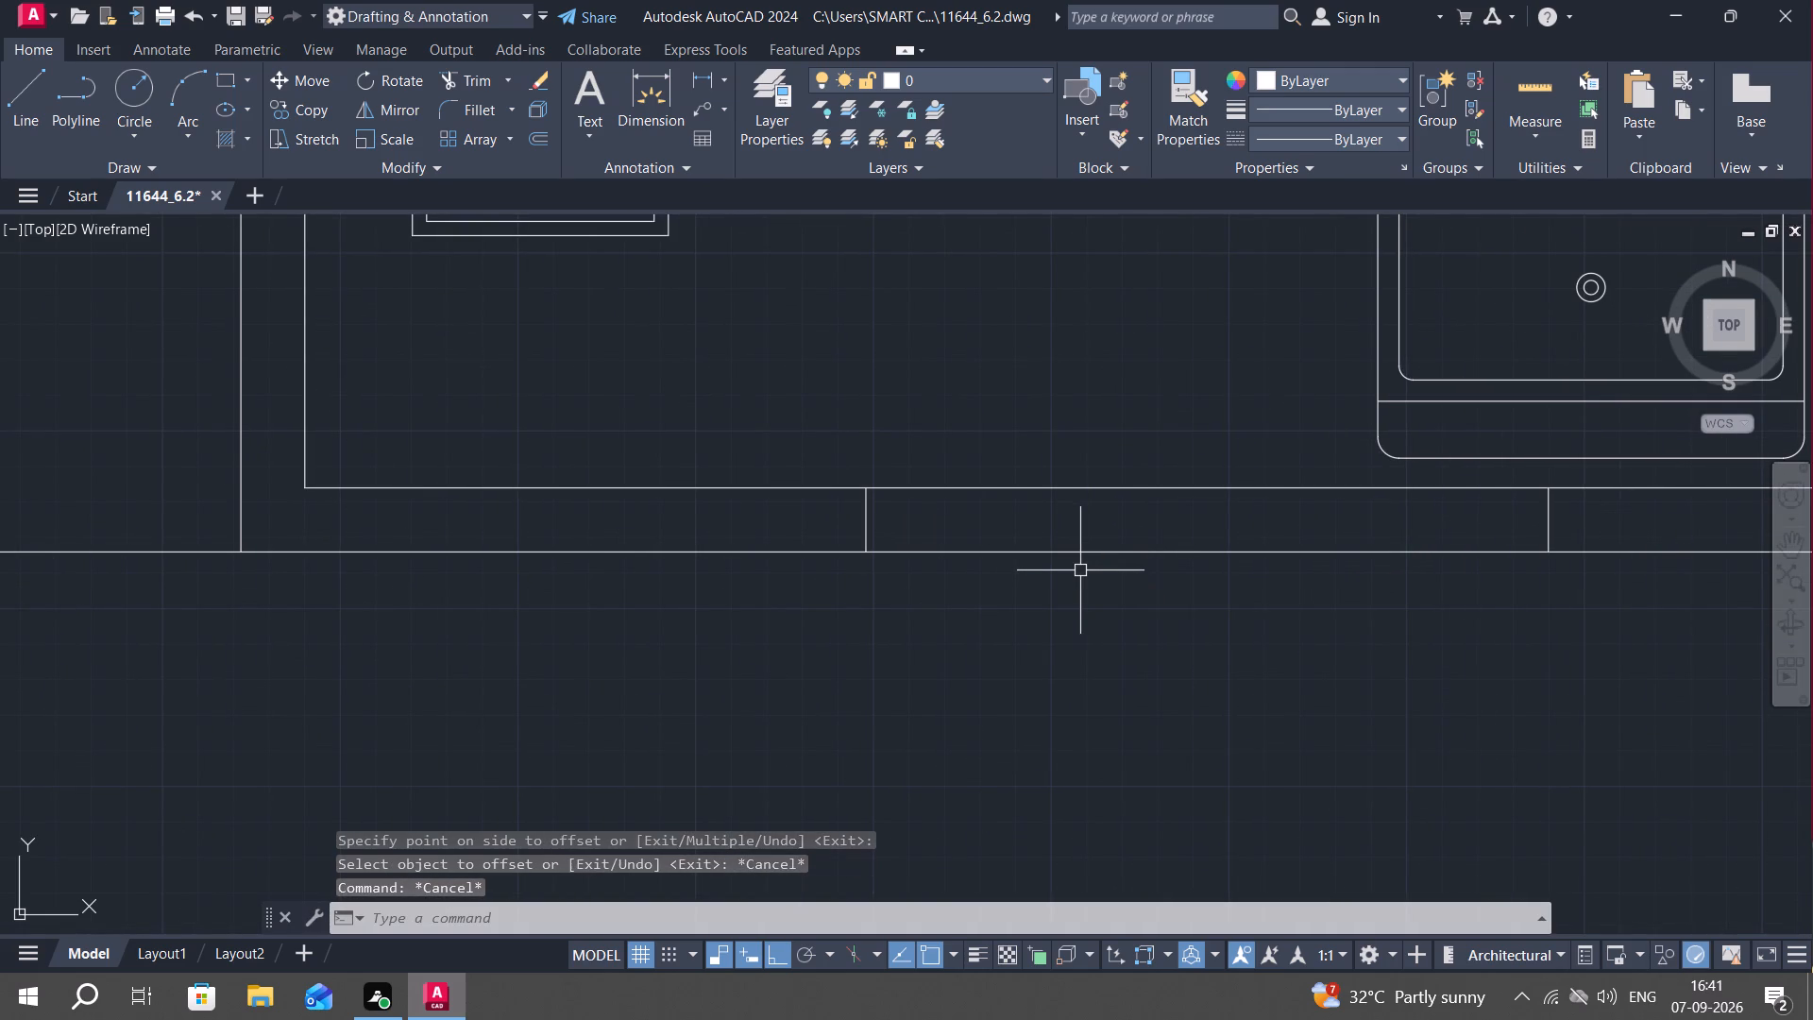
{"action": "type", "text": "L"}
{"action": "key", "text": "space"}
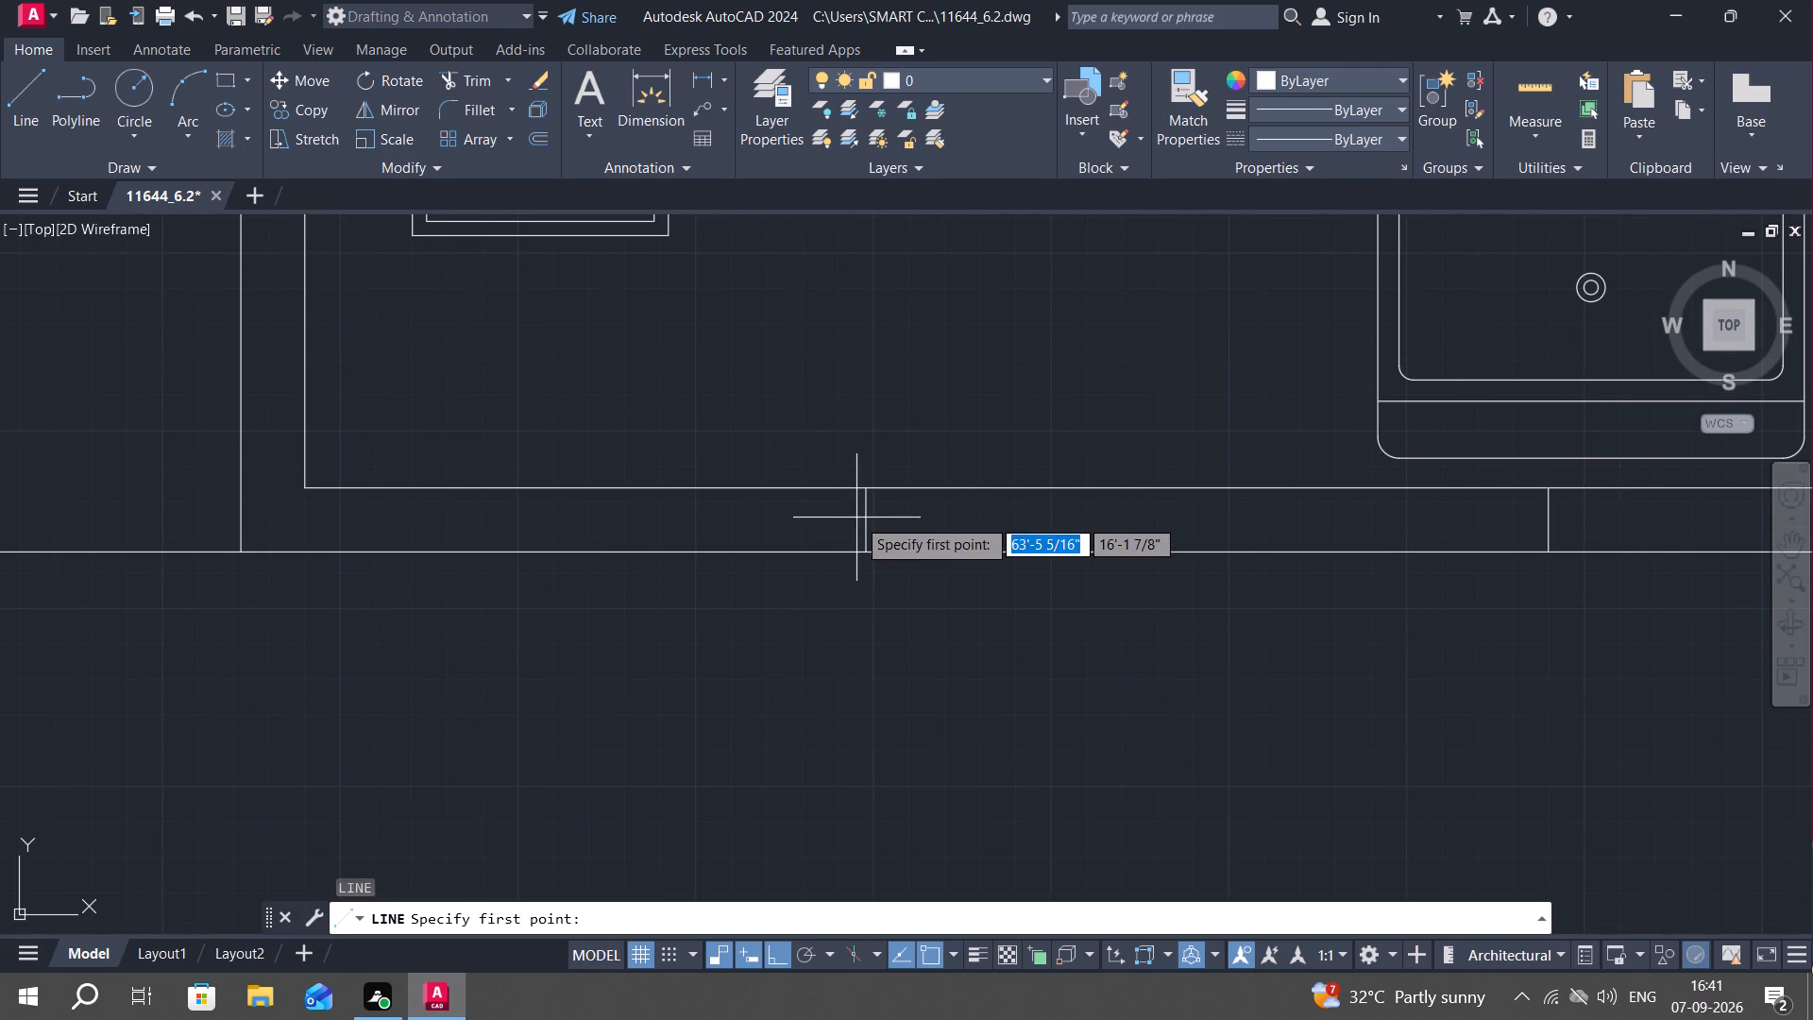
{"action": "left_click", "coordinate": [870, 519]}
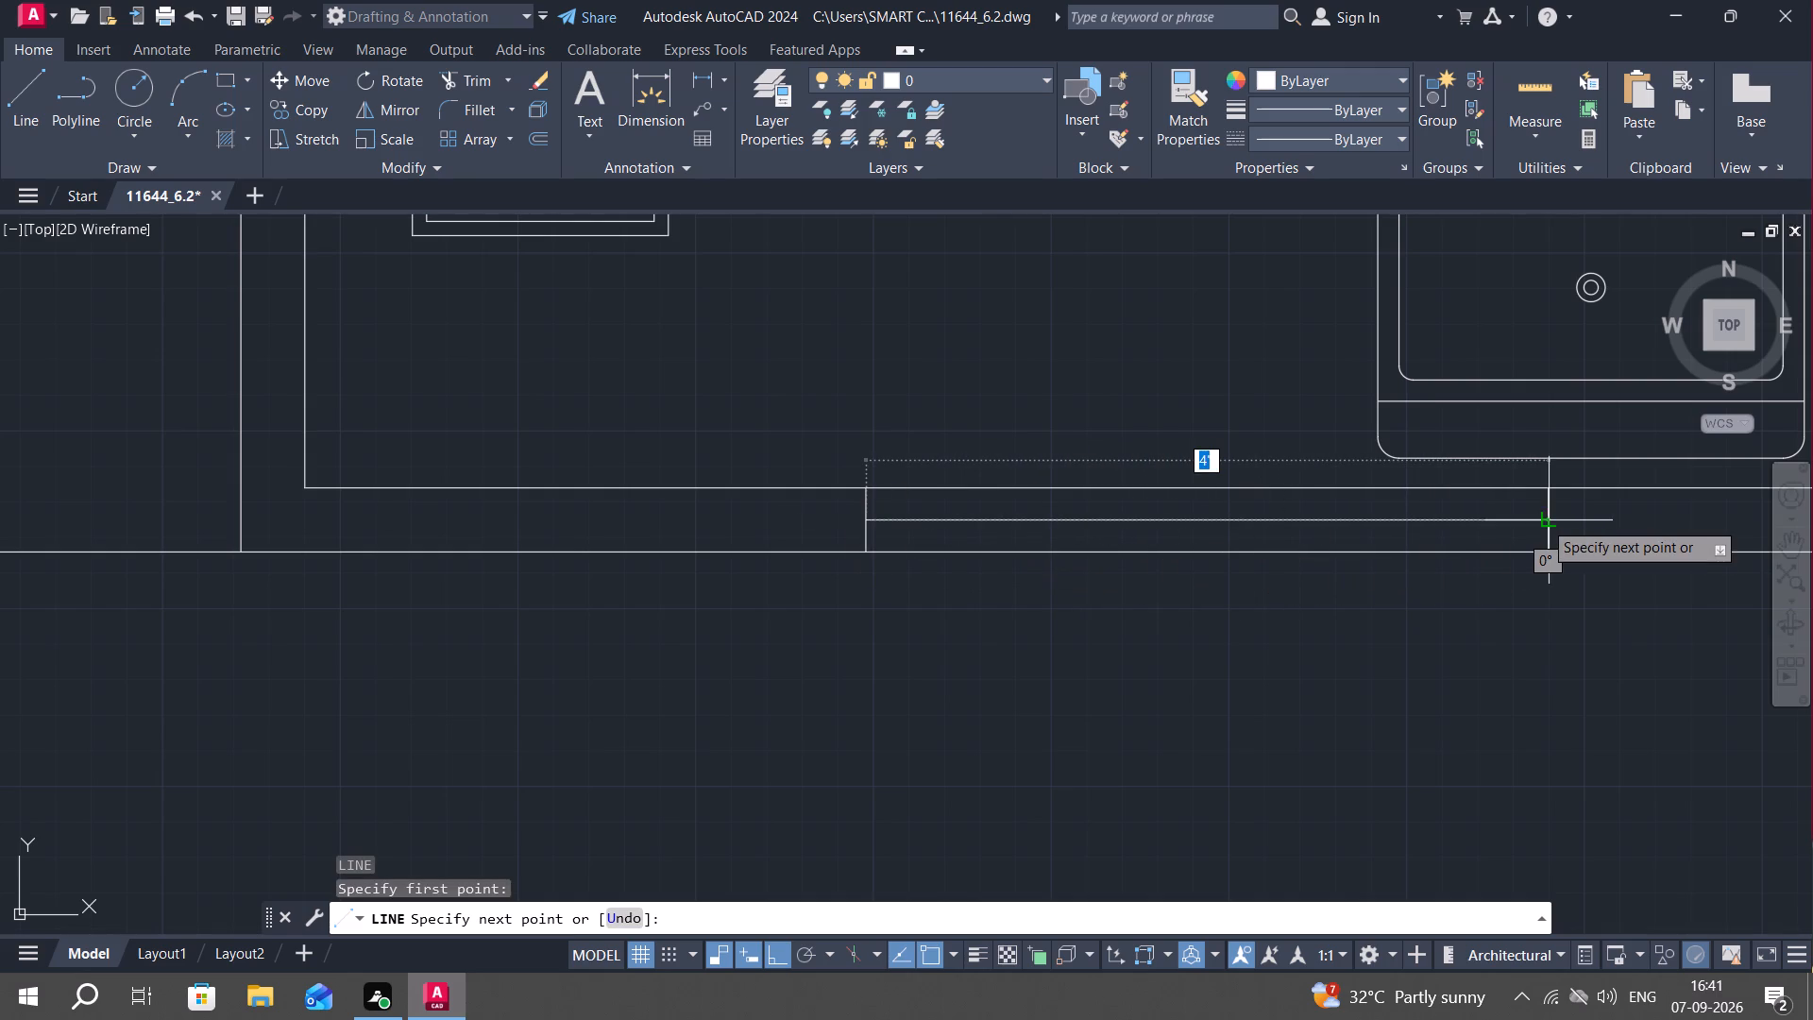
{"action": "left_click", "coordinate": [1548, 520]}
{"action": "key", "text": "Escape"}
Move the sink a short distance east along the south counter, closer to the kitchen's east wall.
{"action": "scroll", "coordinate": [1416, 603], "scroll_direction": "down", "scroll_amount": 1}
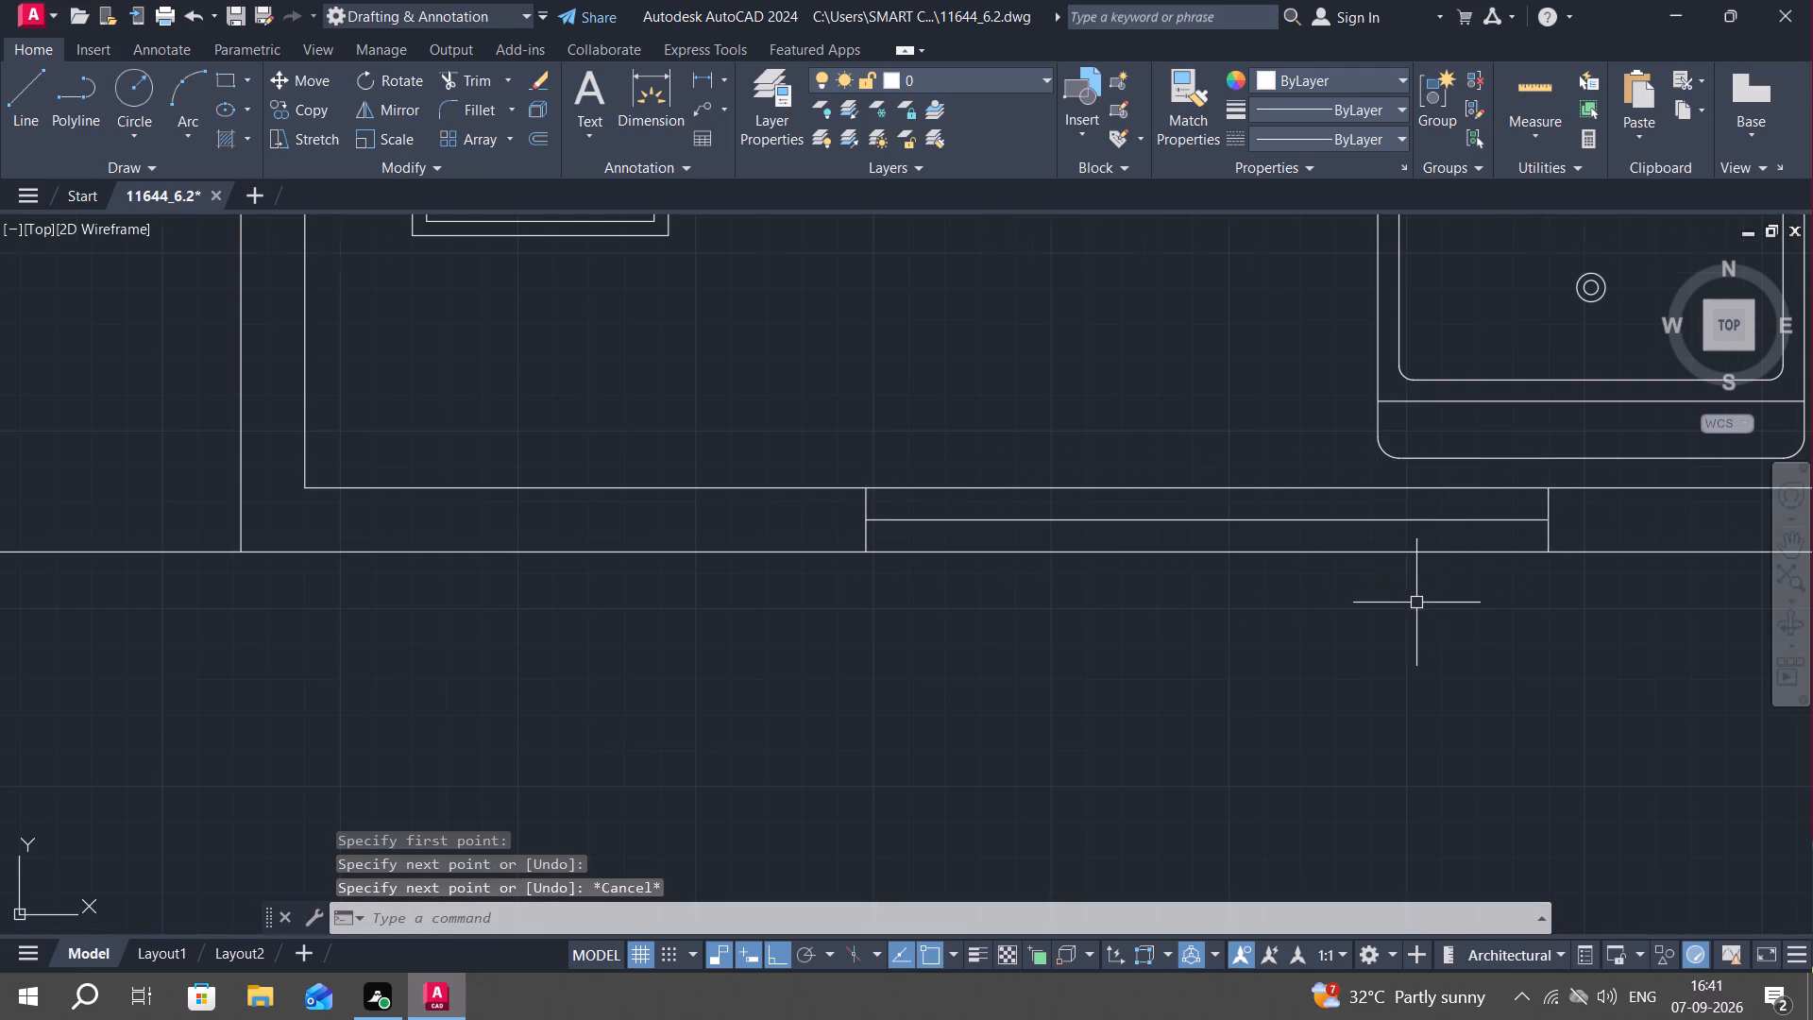
{"action": "scroll", "coordinate": [1416, 603], "scroll_direction": "down", "scroll_amount": 1}
{"action": "middle_click_drag", "start_coordinate": [1383, 635], "coordinate": [1305, 633]}
{"action": "key", "text": "m"}
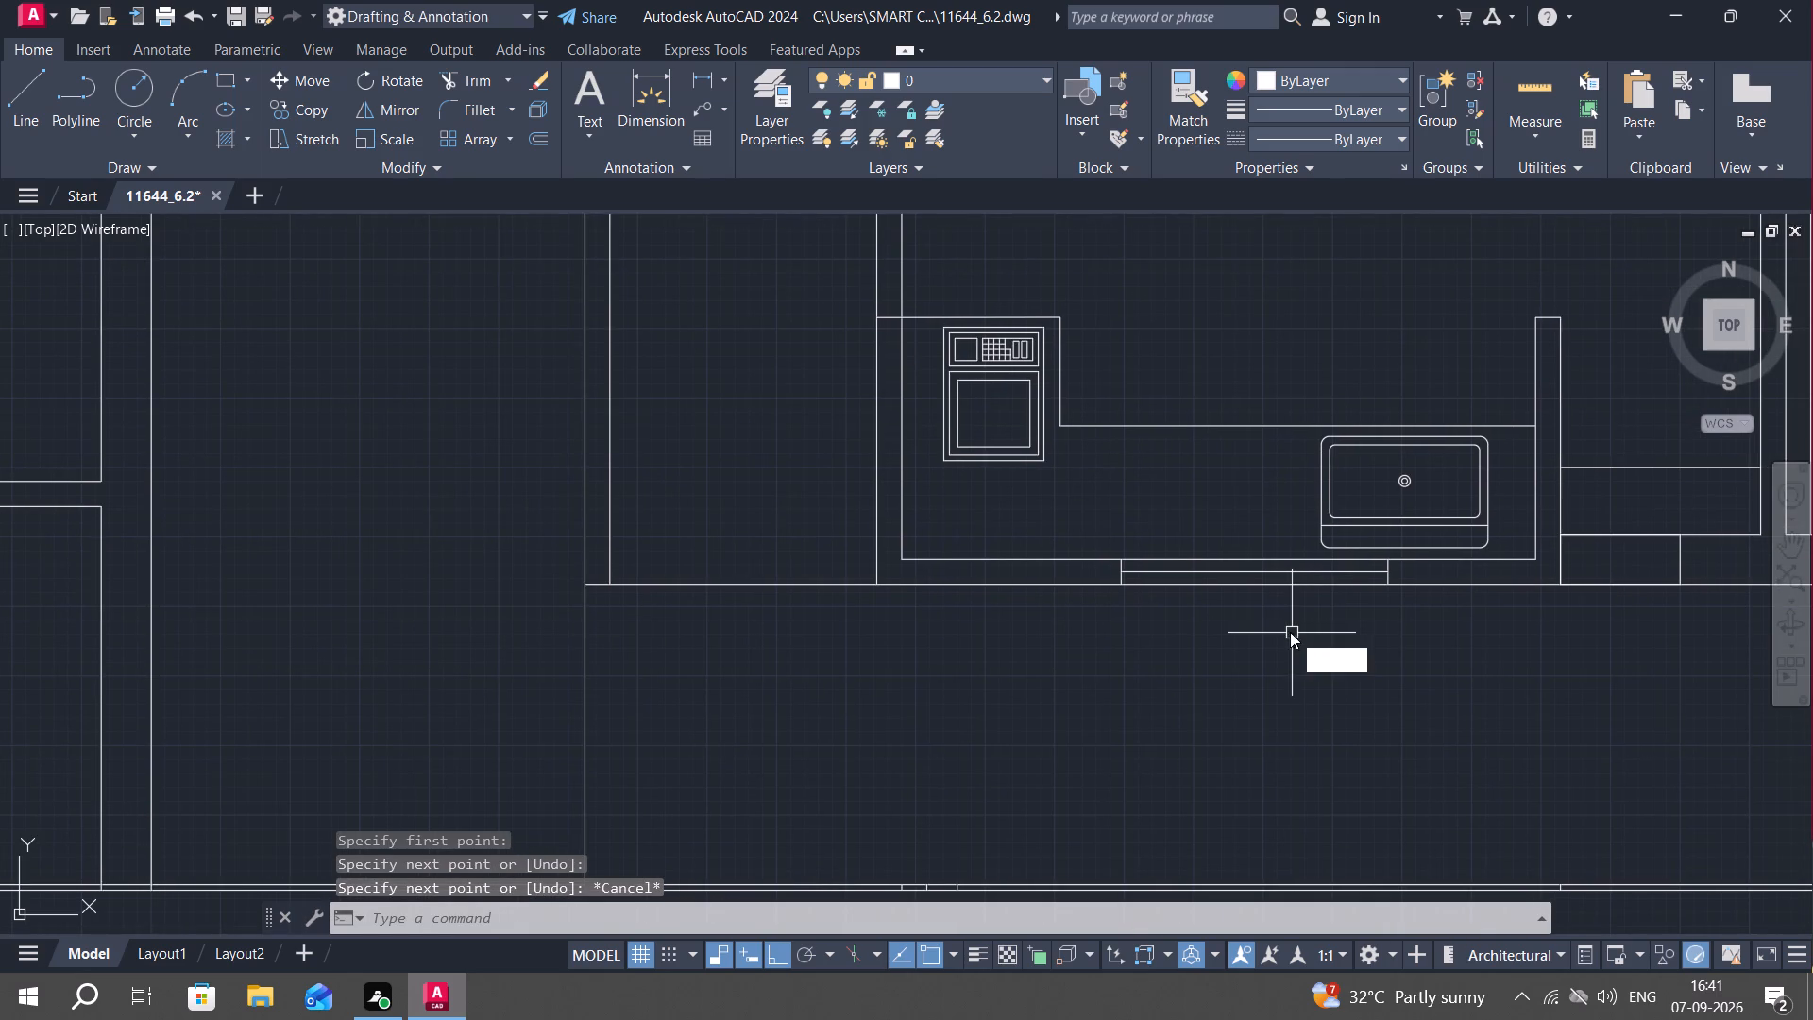
{"action": "key", "text": "space"}
{"action": "left_click", "coordinate": [1475, 514]}
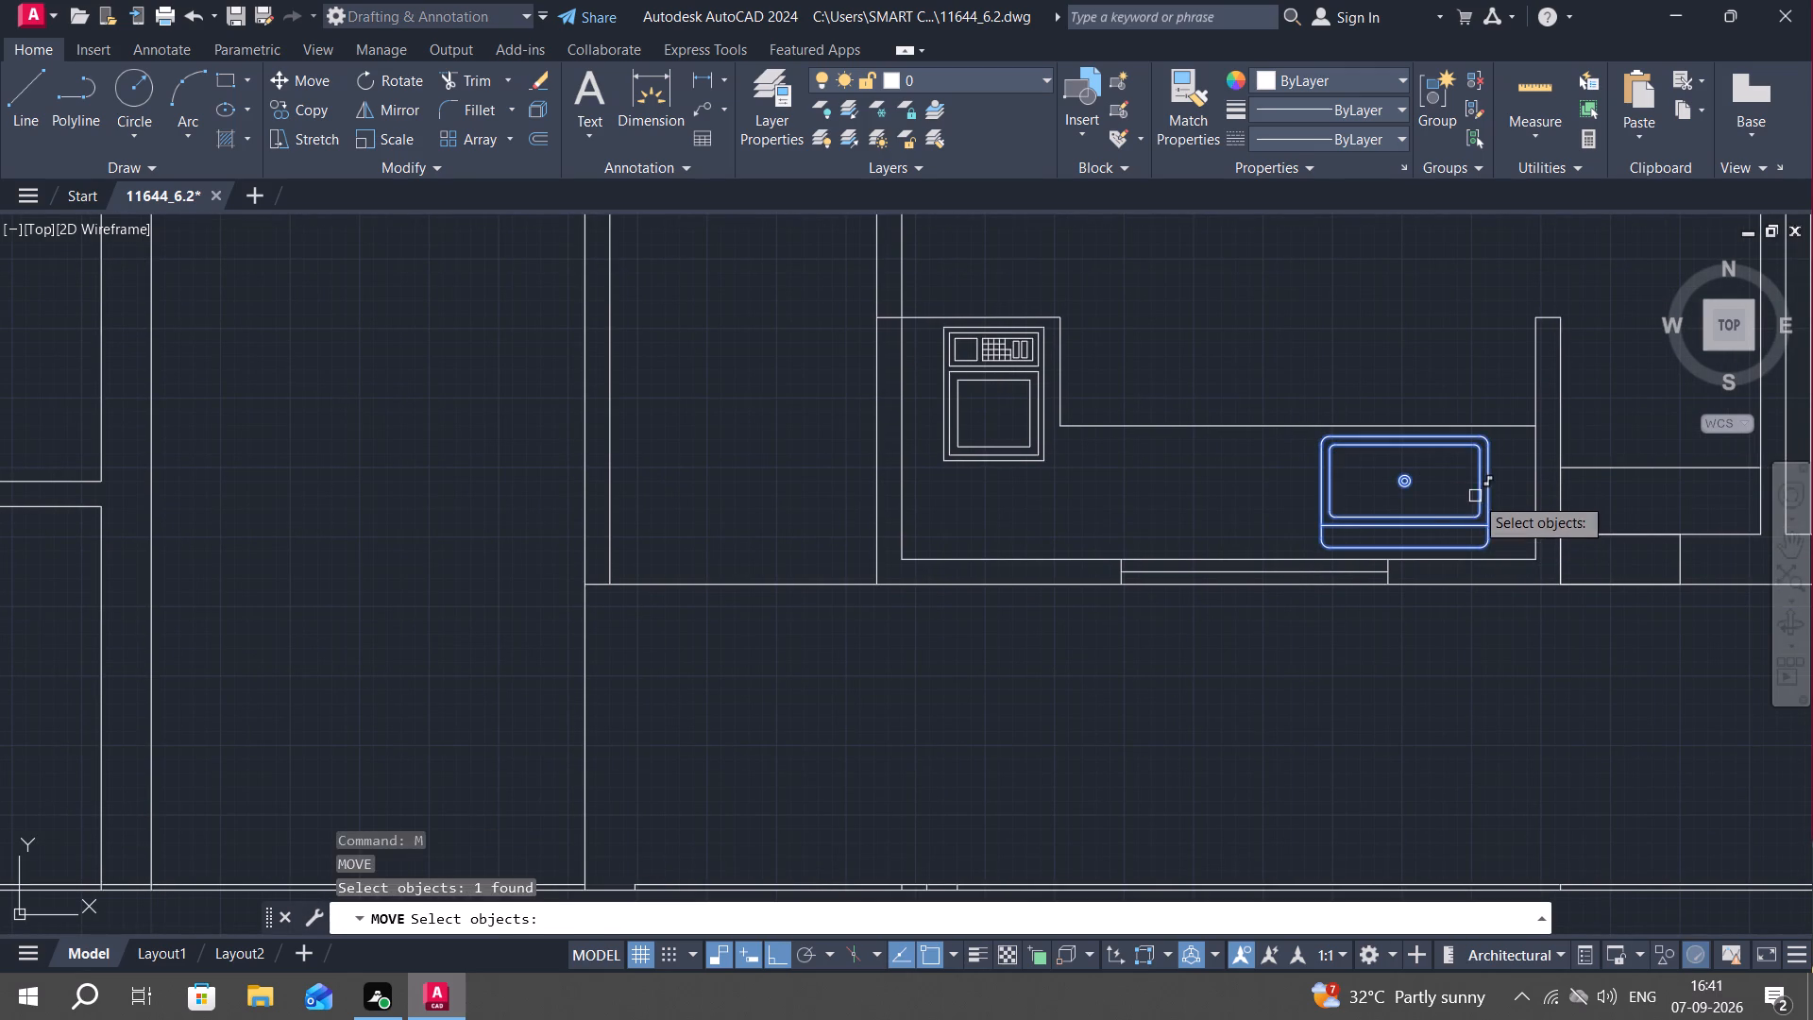
{"action": "right_click", "coordinate": [1474, 490]}
{"action": "left_click", "coordinate": [1486, 494]}
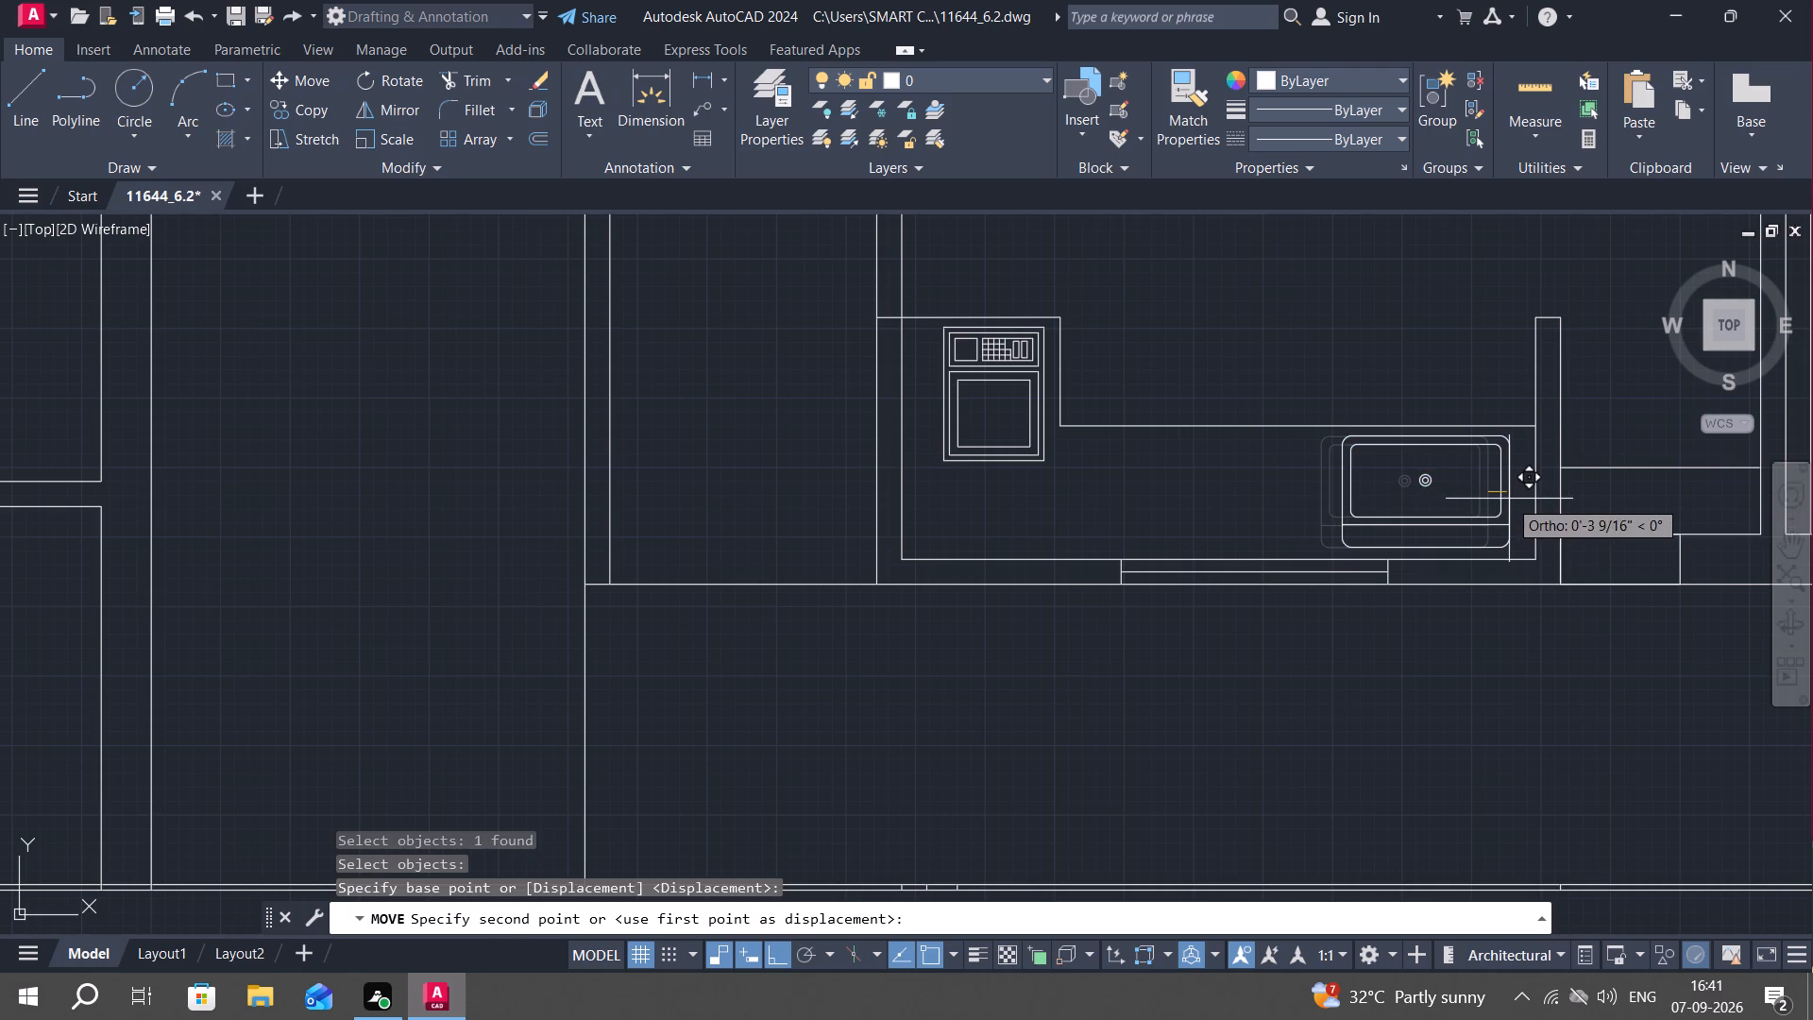
{"action": "left_click", "coordinate": [1518, 501]}
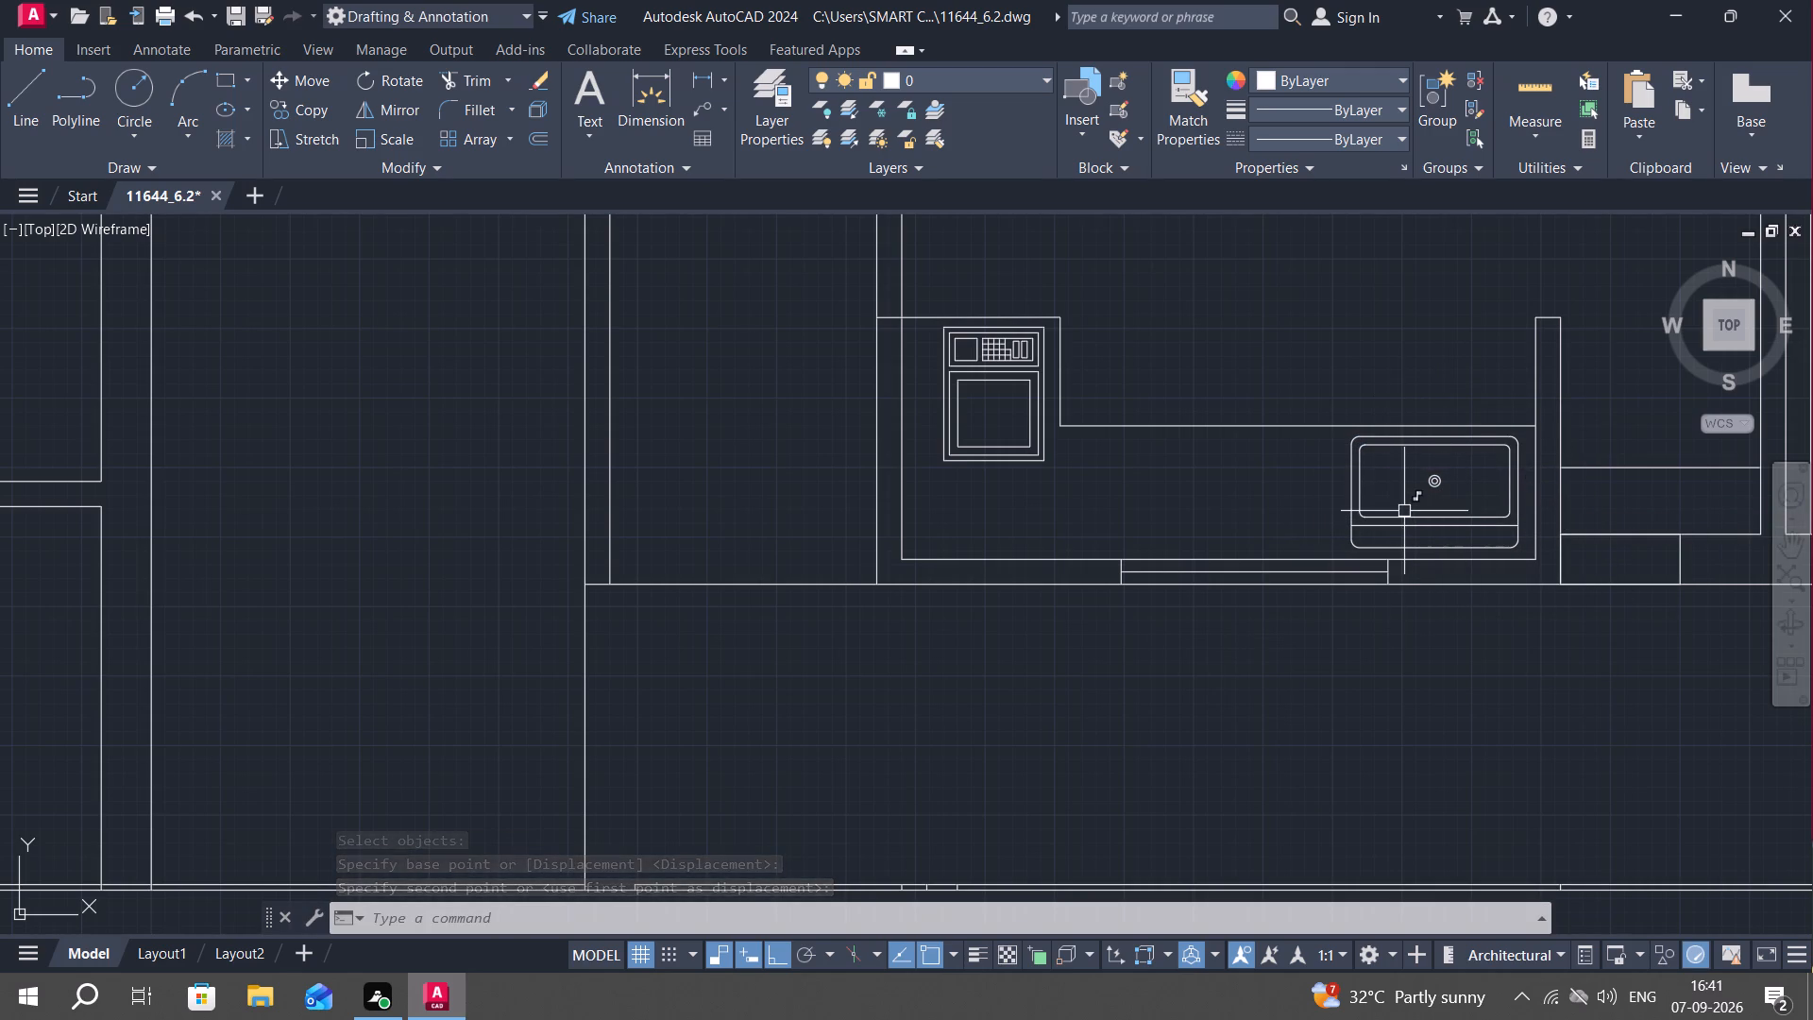
Trim away a leftover short vertical line between the two parallel lines of the southern outer wall.
{"action": "scroll", "coordinate": [1552, 932], "scroll_direction": "up", "scroll_amount": 2}
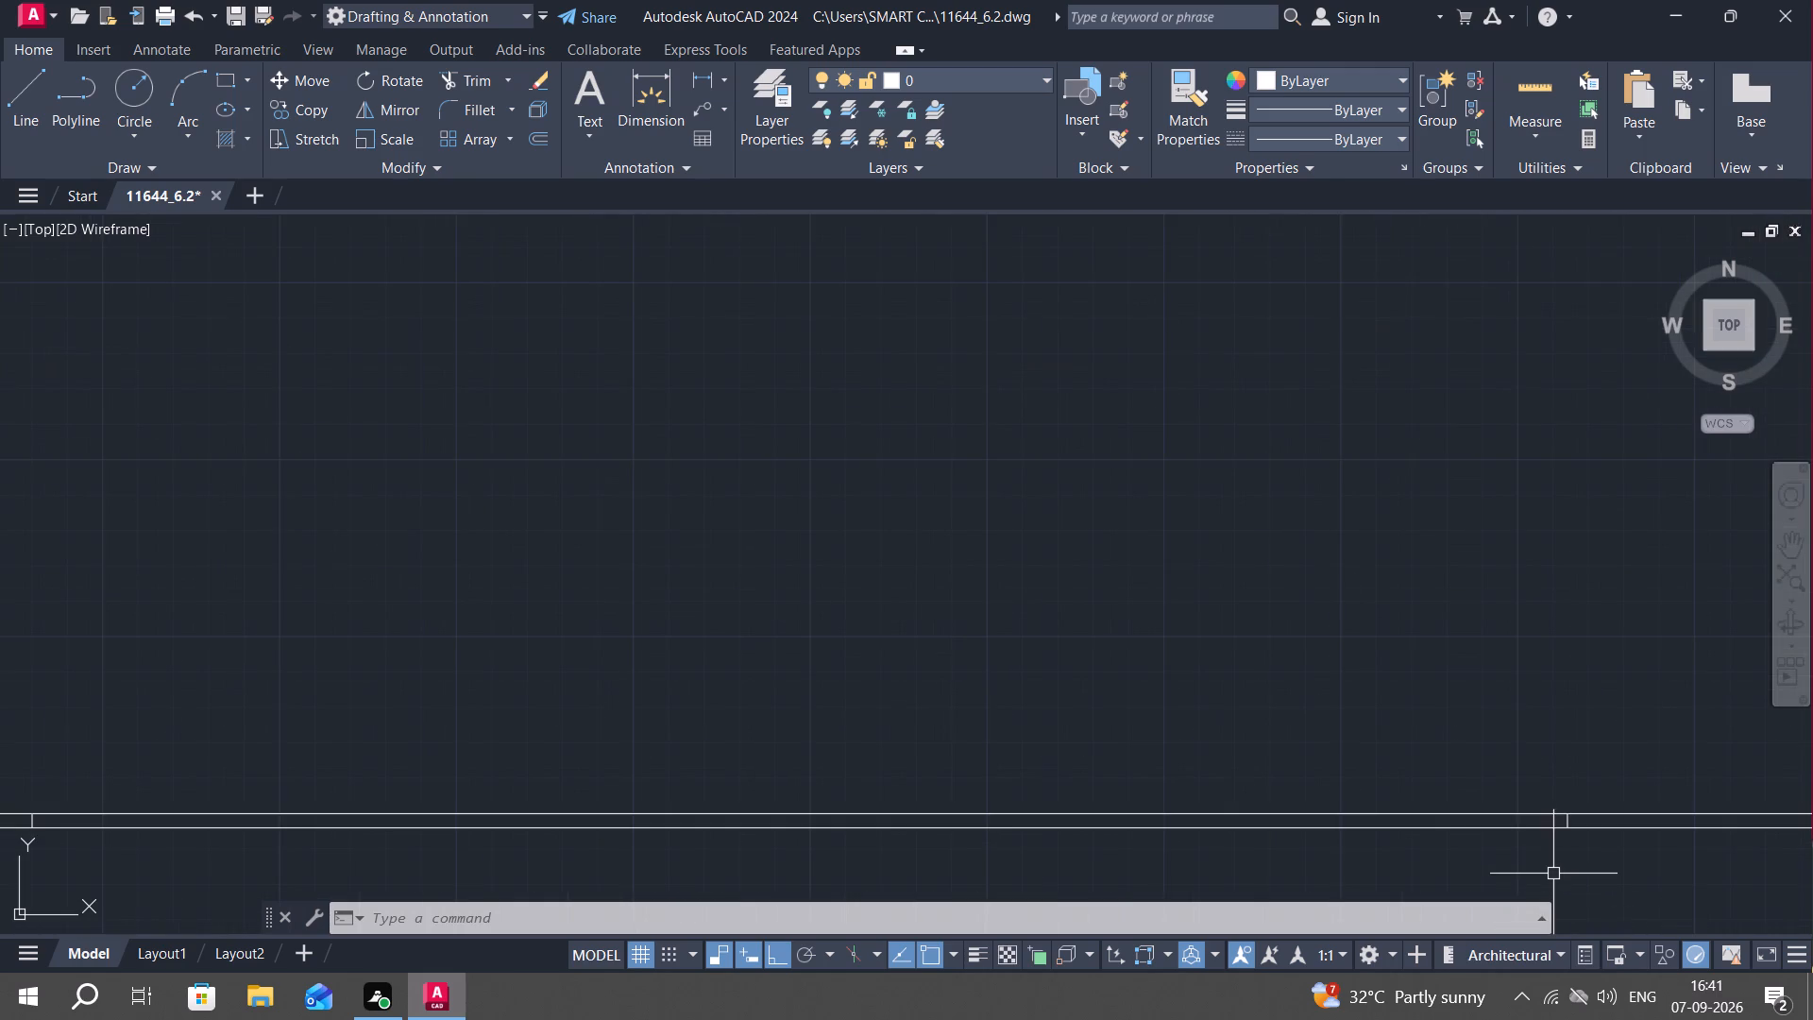
{"action": "key", "text": "Escape"}
{"action": "key", "text": "t"}
{"action": "key", "text": "r"}
{"action": "key", "text": "space"}
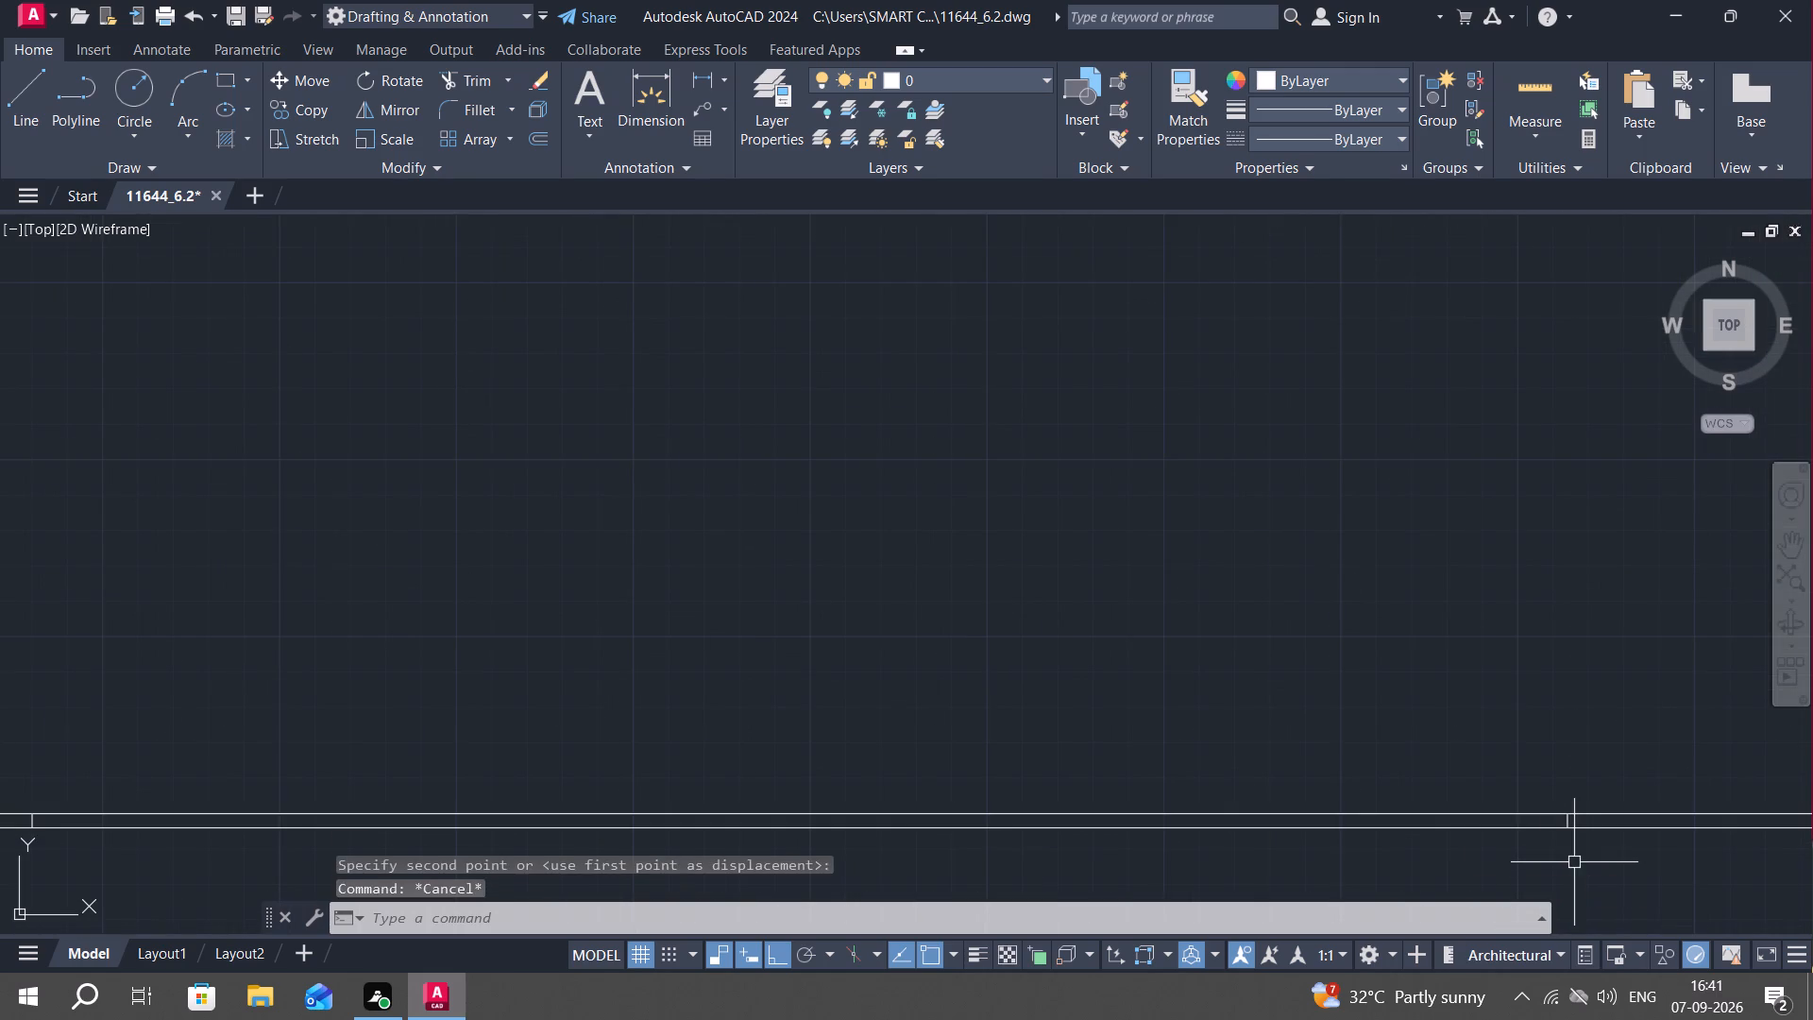
{"action": "scroll", "coordinate": [1571, 822], "scroll_direction": "up", "scroll_amount": 3}
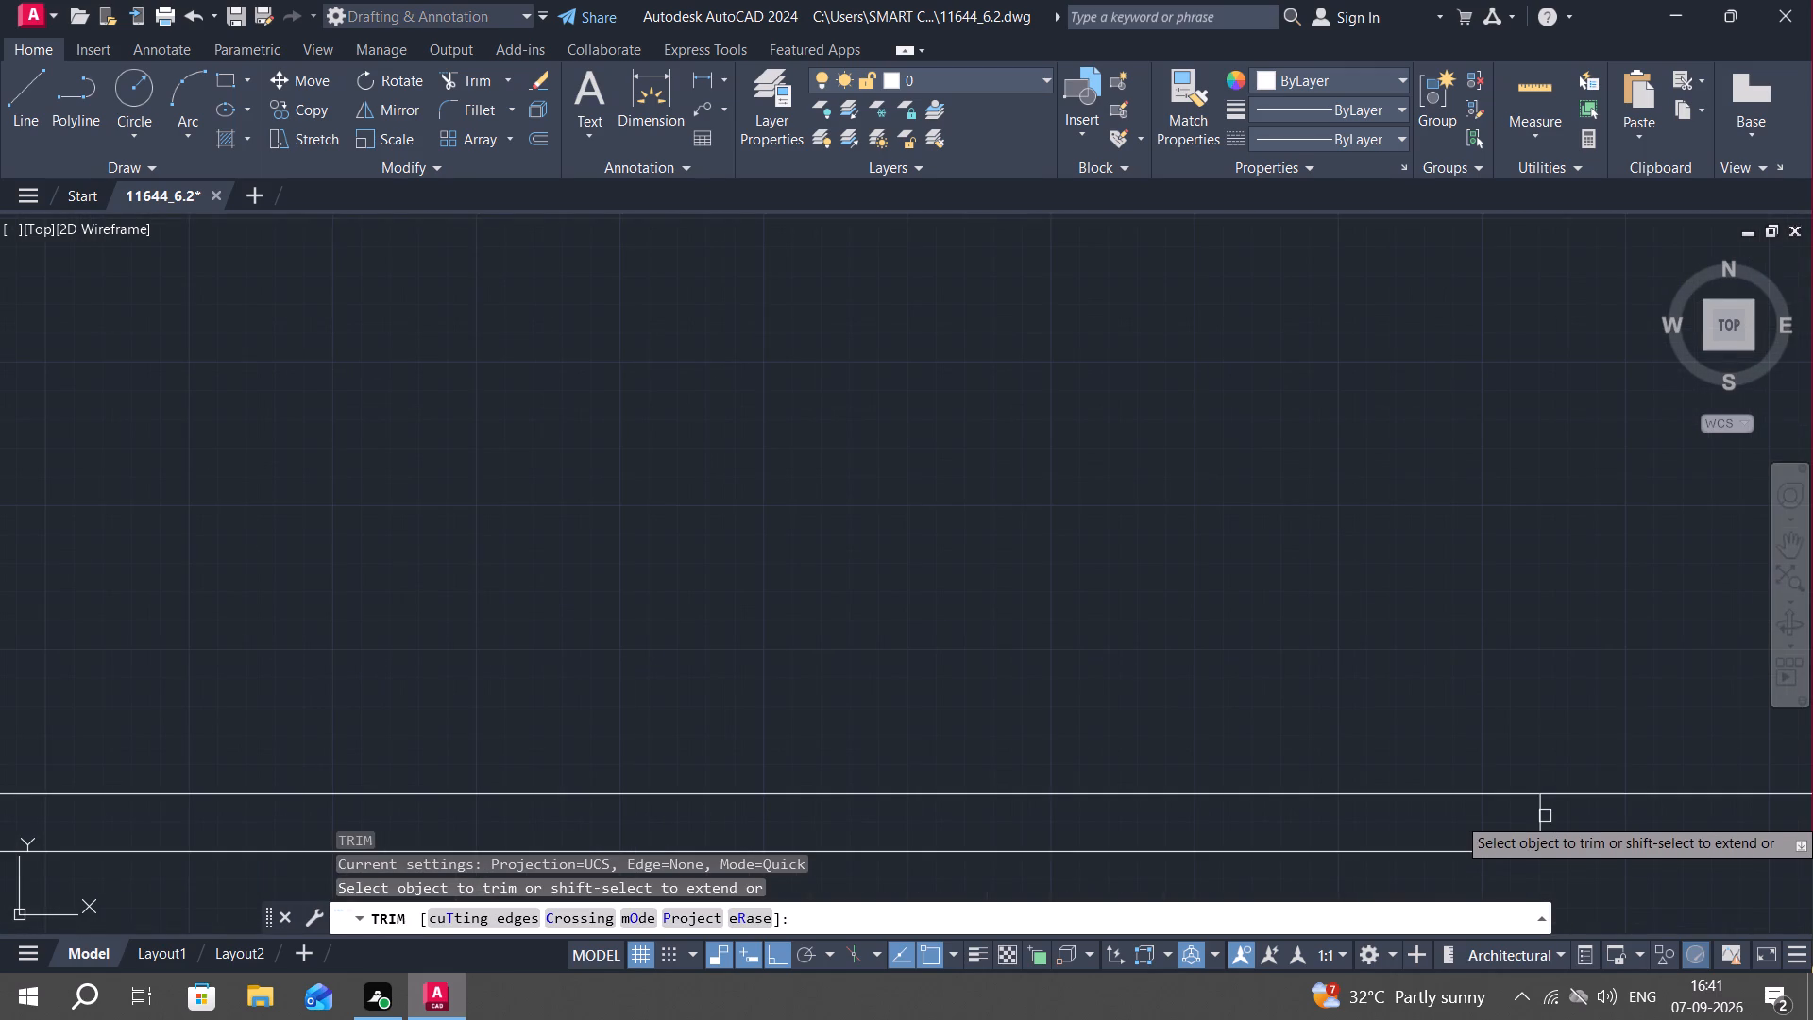
{"action": "left_click", "coordinate": [1542, 816]}
{"action": "key", "text": "Escape"}
Extend the seating area's north line eastward across the east outer wall to its outer face.
{"action": "scroll", "coordinate": [1364, 633], "scroll_direction": "down", "scroll_amount": 2}
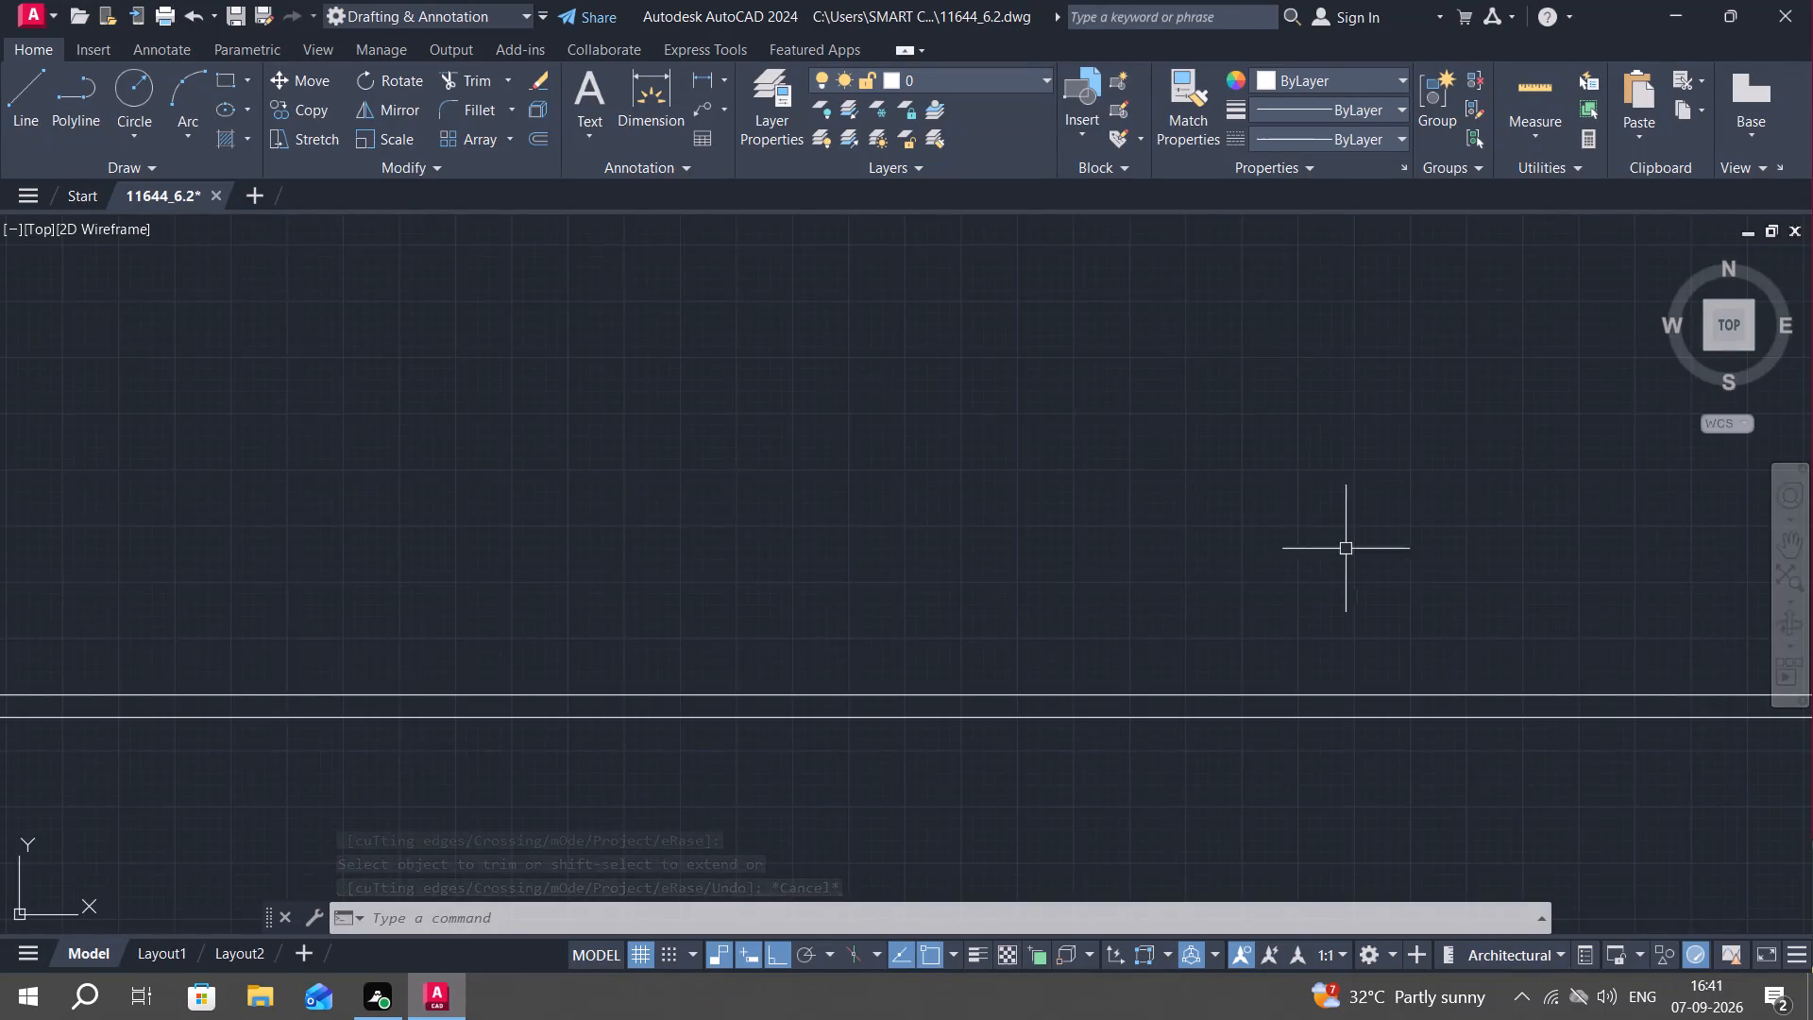
{"action": "scroll", "coordinate": [1353, 533], "scroll_direction": "down", "scroll_amount": 2}
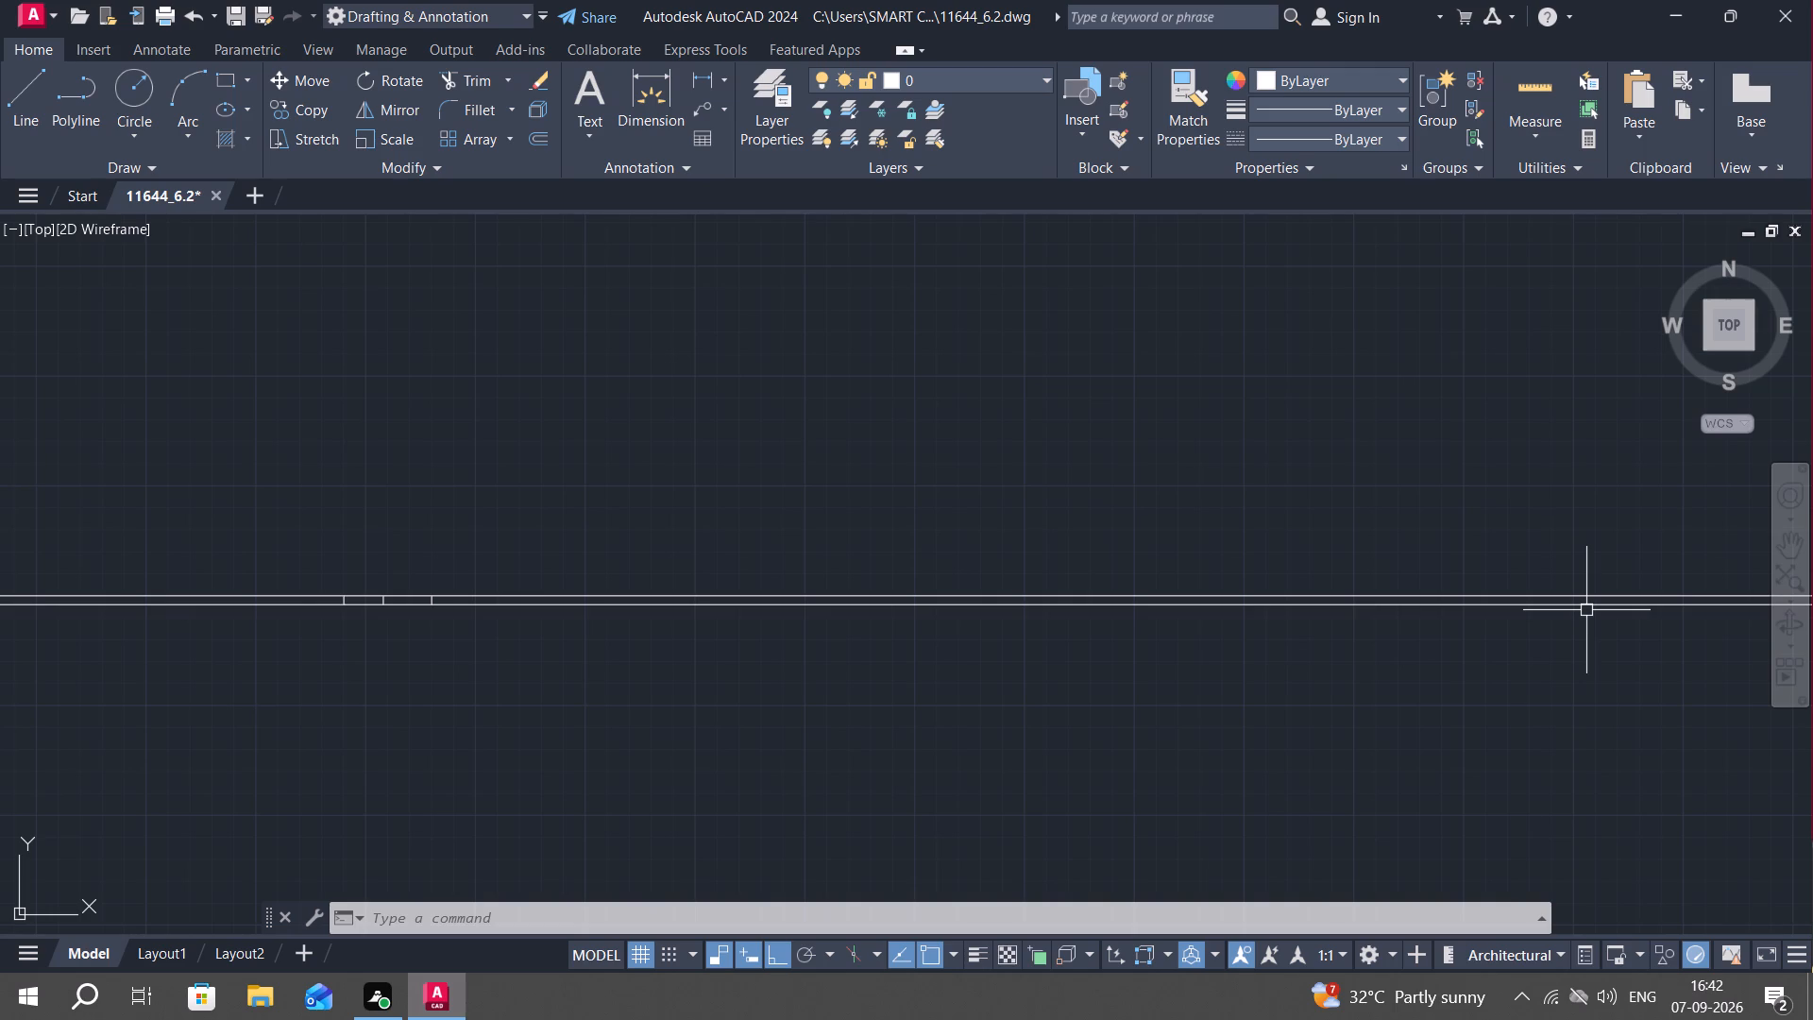
{"action": "scroll", "coordinate": [1306, 406], "scroll_direction": "down", "scroll_amount": 5}
{"action": "middle_click_drag", "start_coordinate": [1281, 431], "coordinate": [1249, 623]}
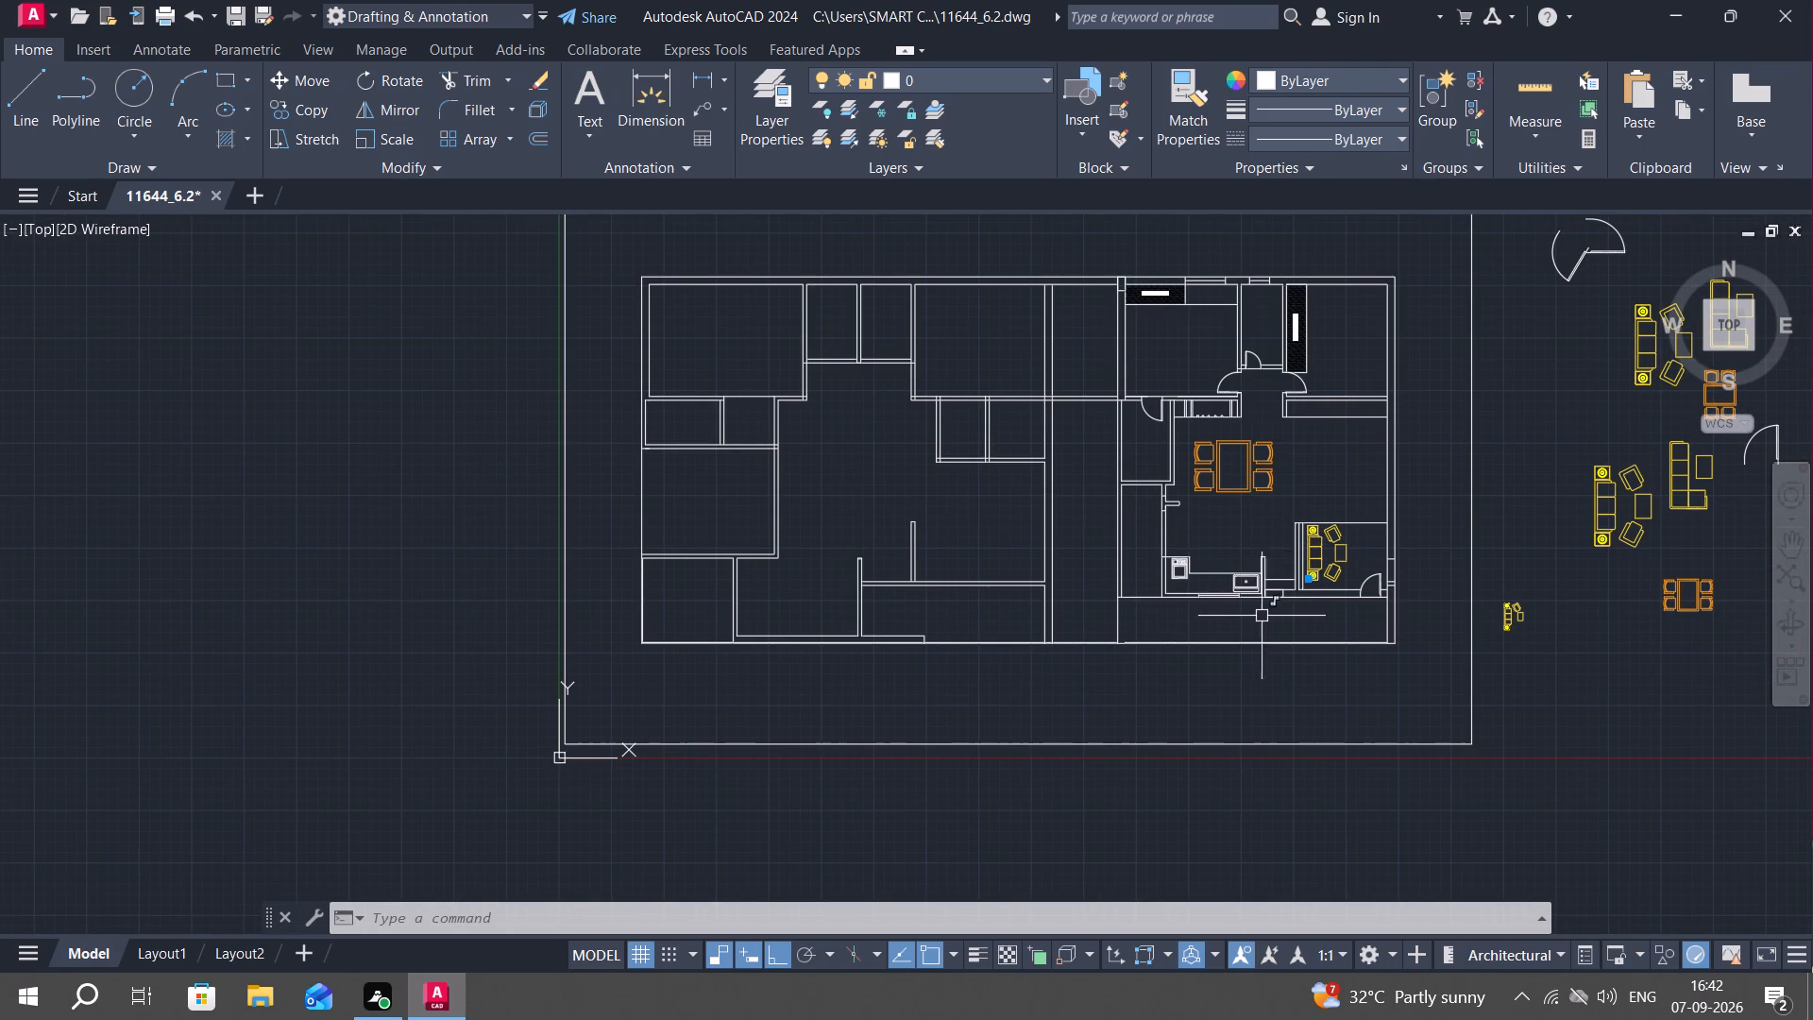
{"action": "key", "text": "Escape"}
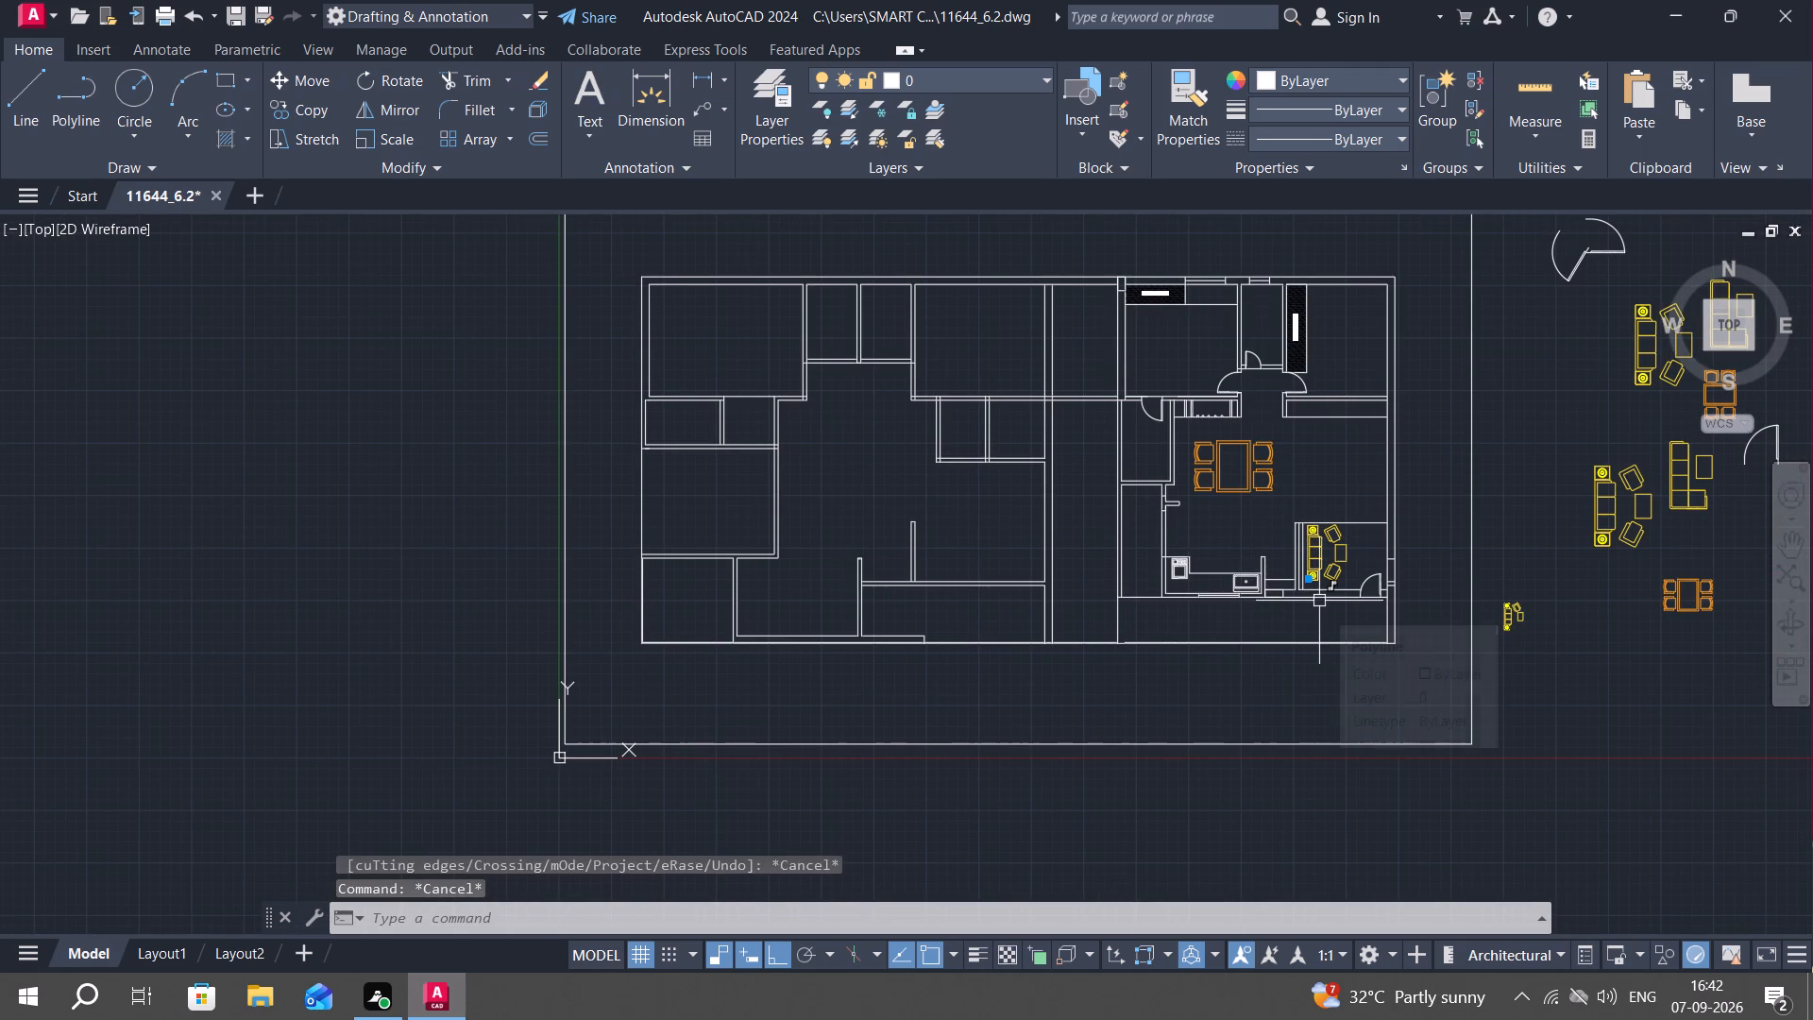
{"action": "scroll", "coordinate": [1377, 534], "scroll_direction": "up", "scroll_amount": 2}
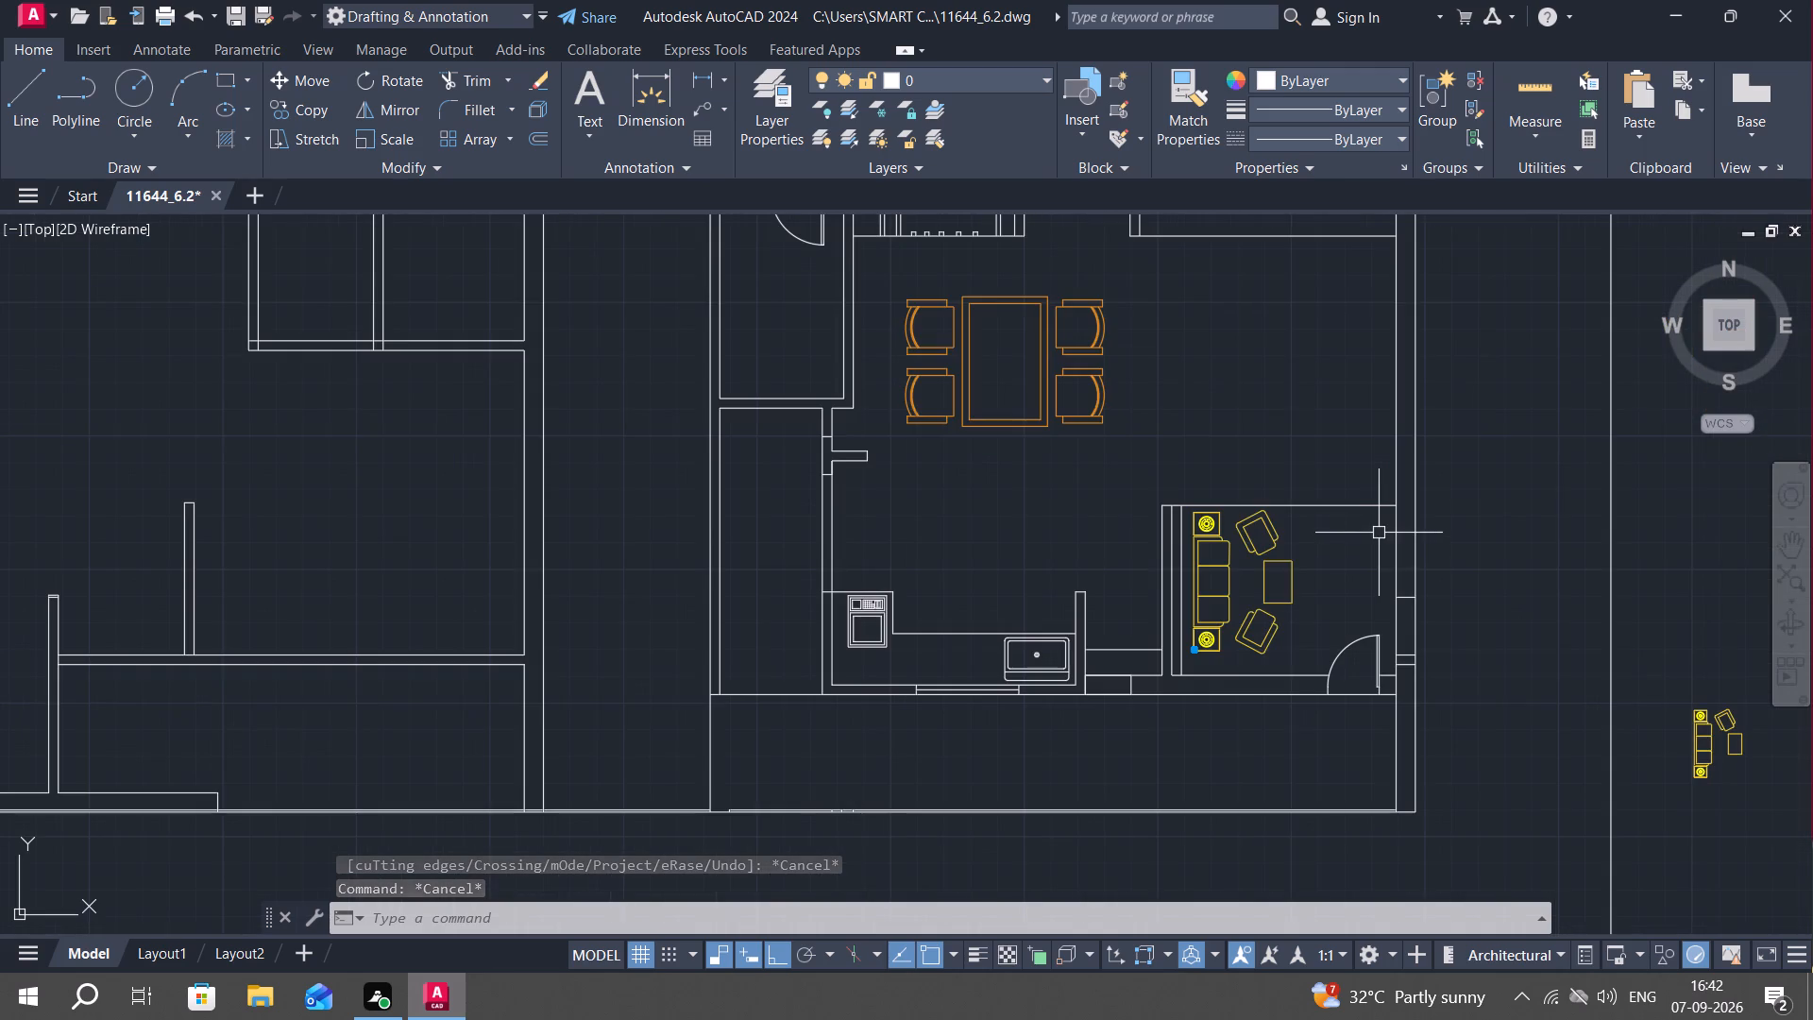
{"action": "scroll", "coordinate": [1396, 521], "scroll_direction": "up", "scroll_amount": 2}
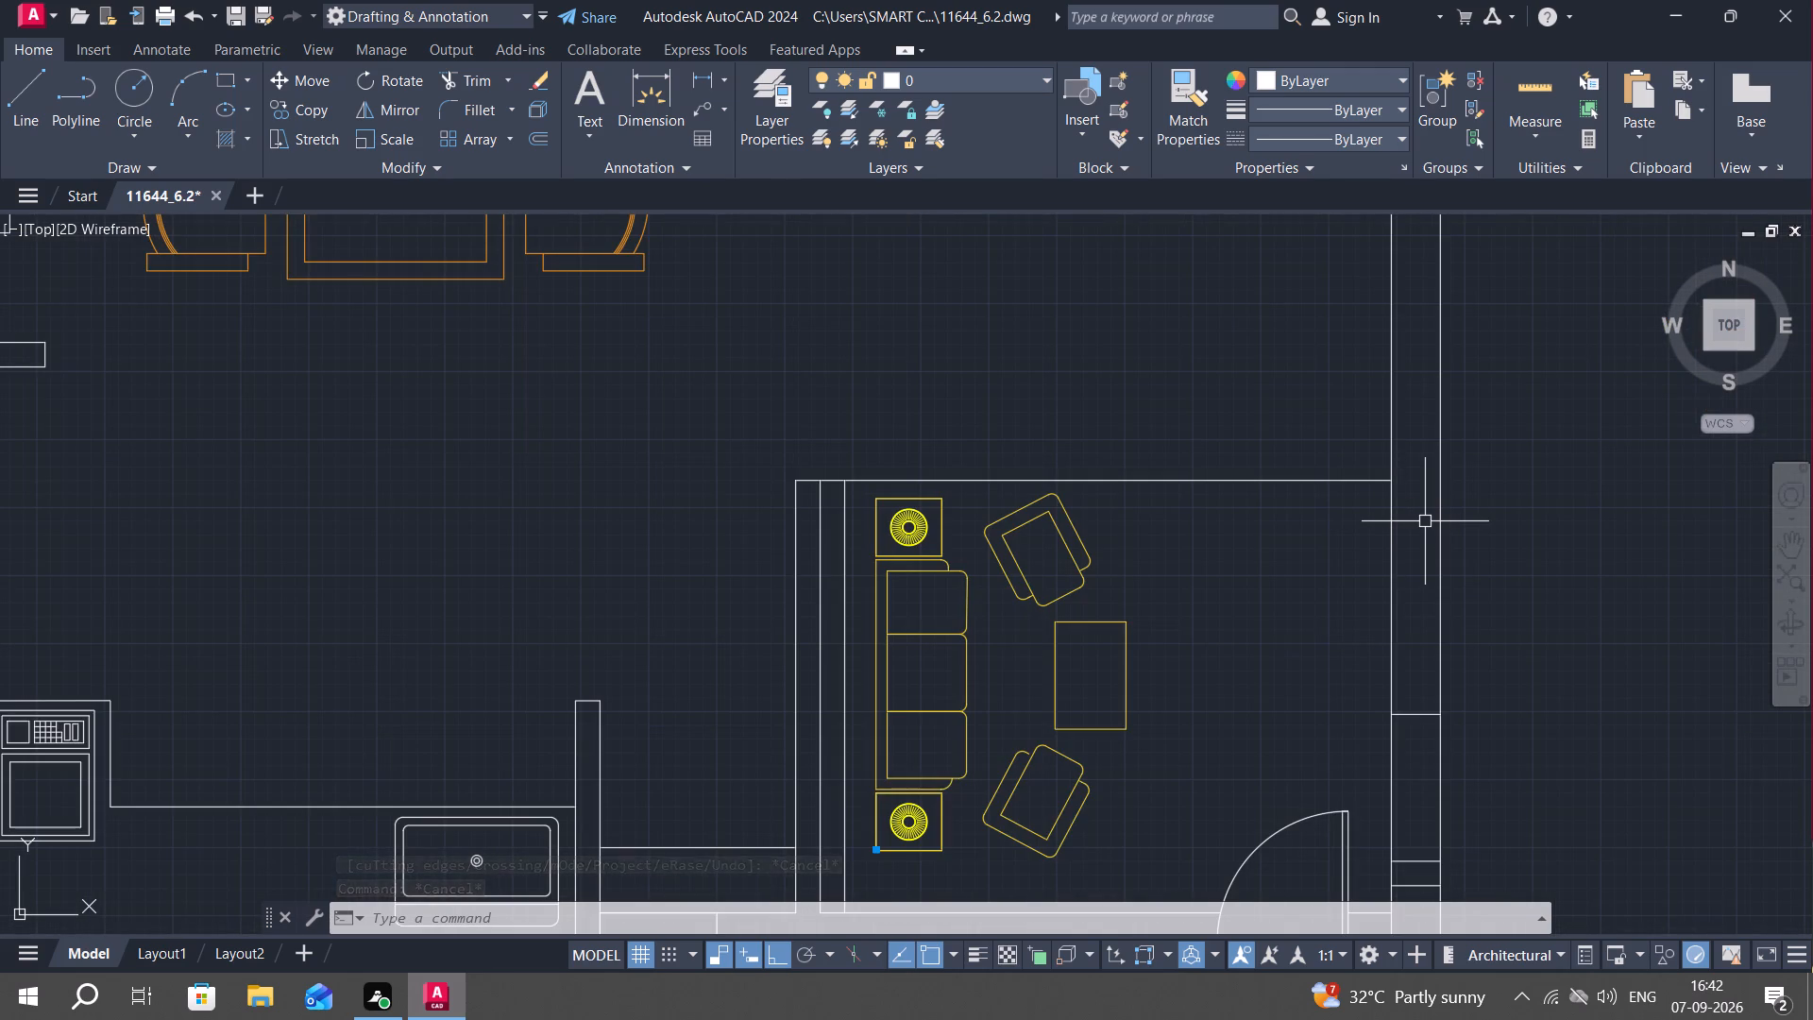
{"action": "type", "text": "EX"}
{"action": "key", "text": "space"}
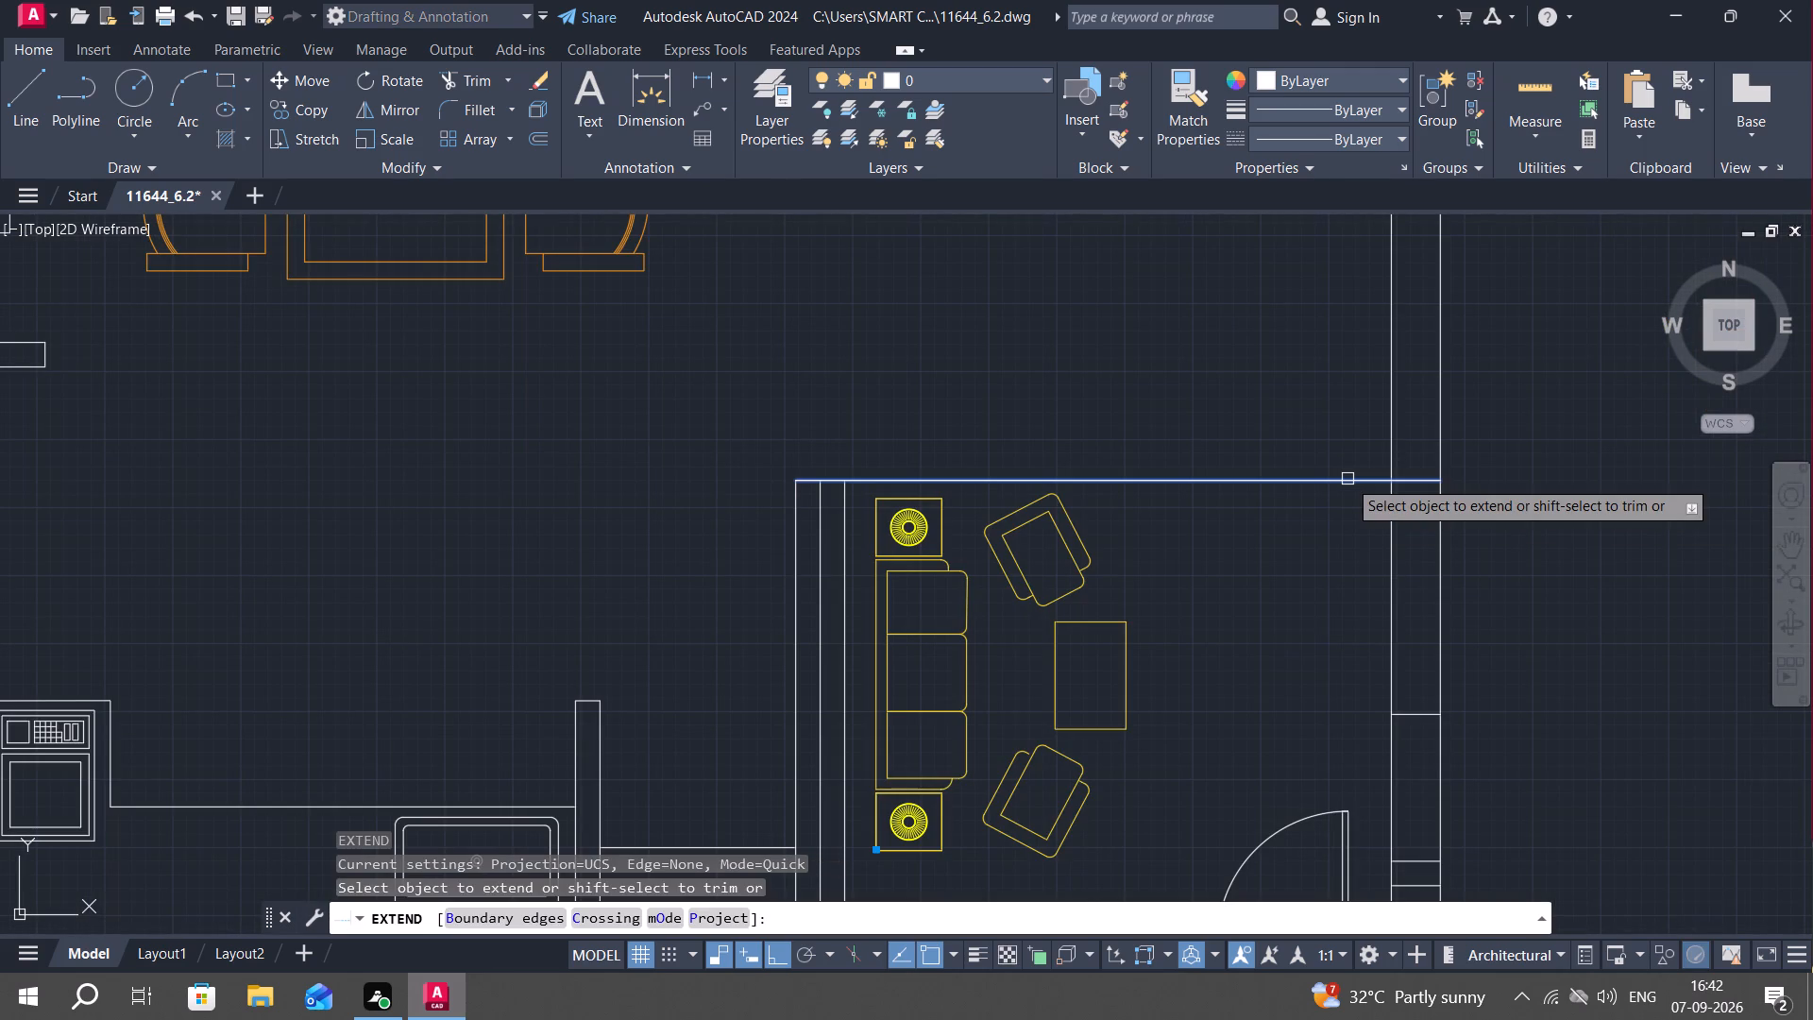
{"action": "left_click", "coordinate": [1347, 479]}
{"action": "key", "text": "Escape"}
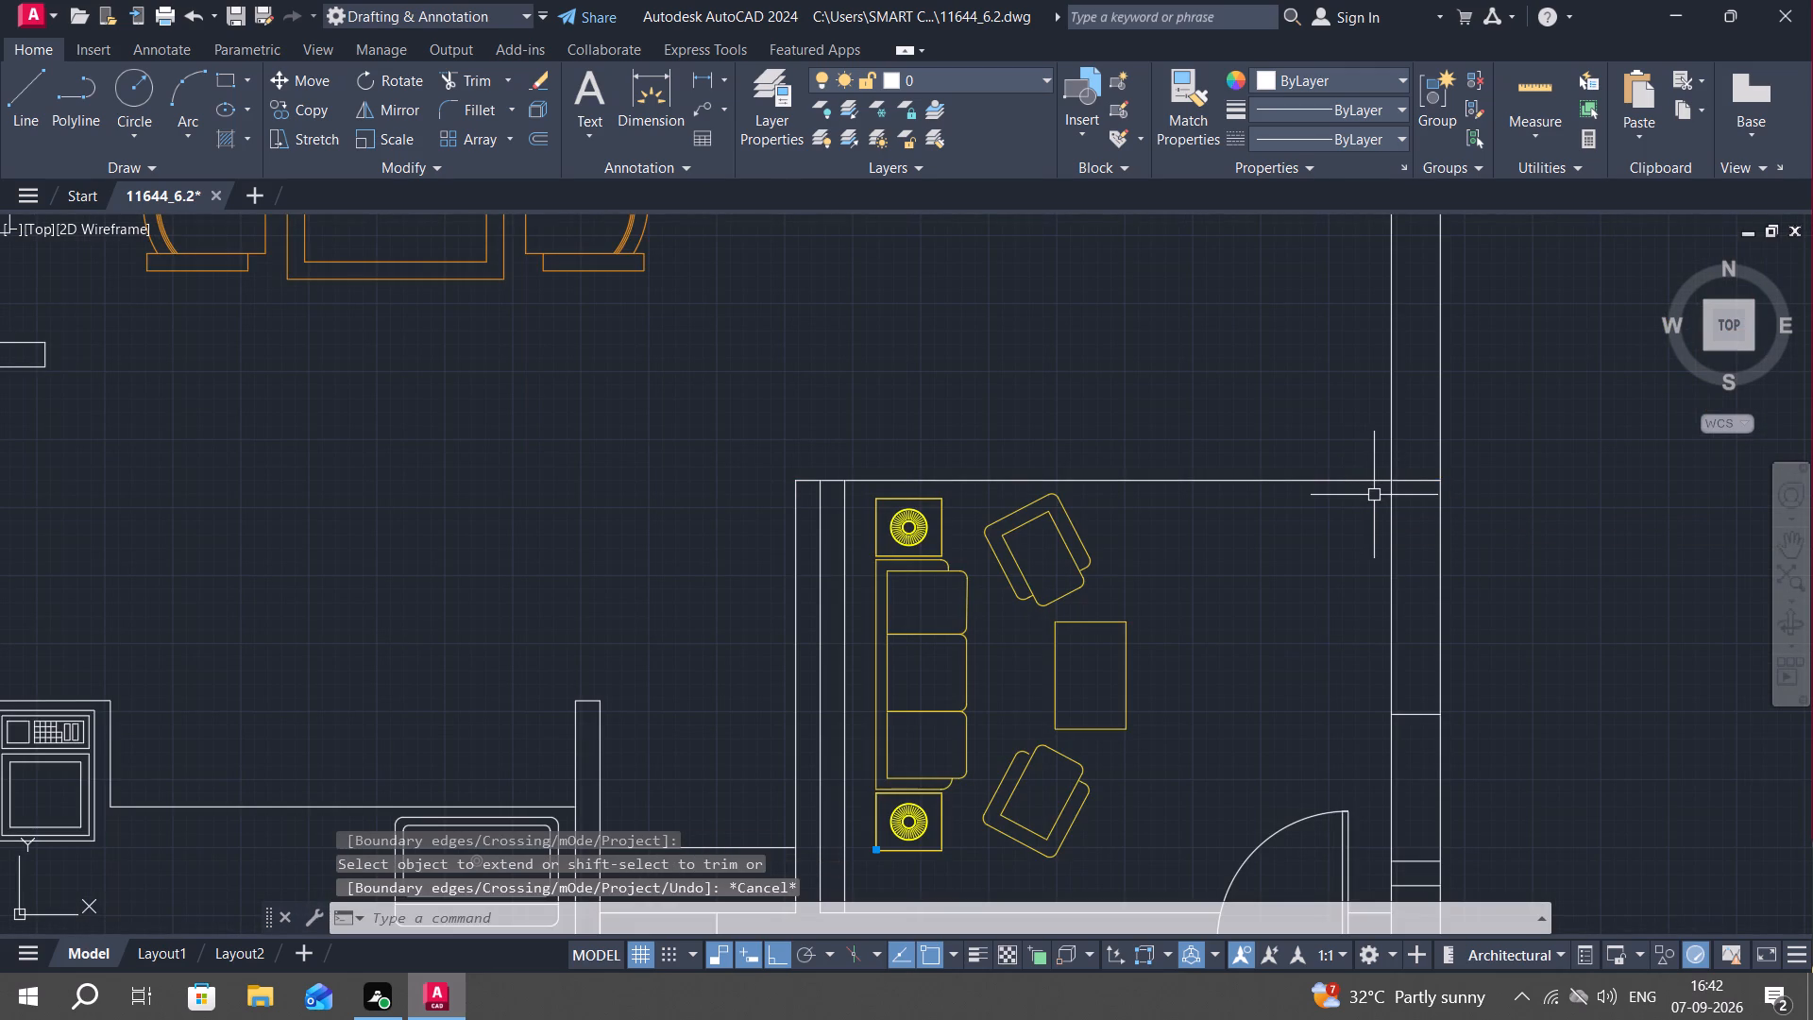
Draw a 3'-7" vertical window line midway through the east wall's thickness, beside the seating area.
{"action": "type", "text": "L"}
{"action": "key", "text": "space"}
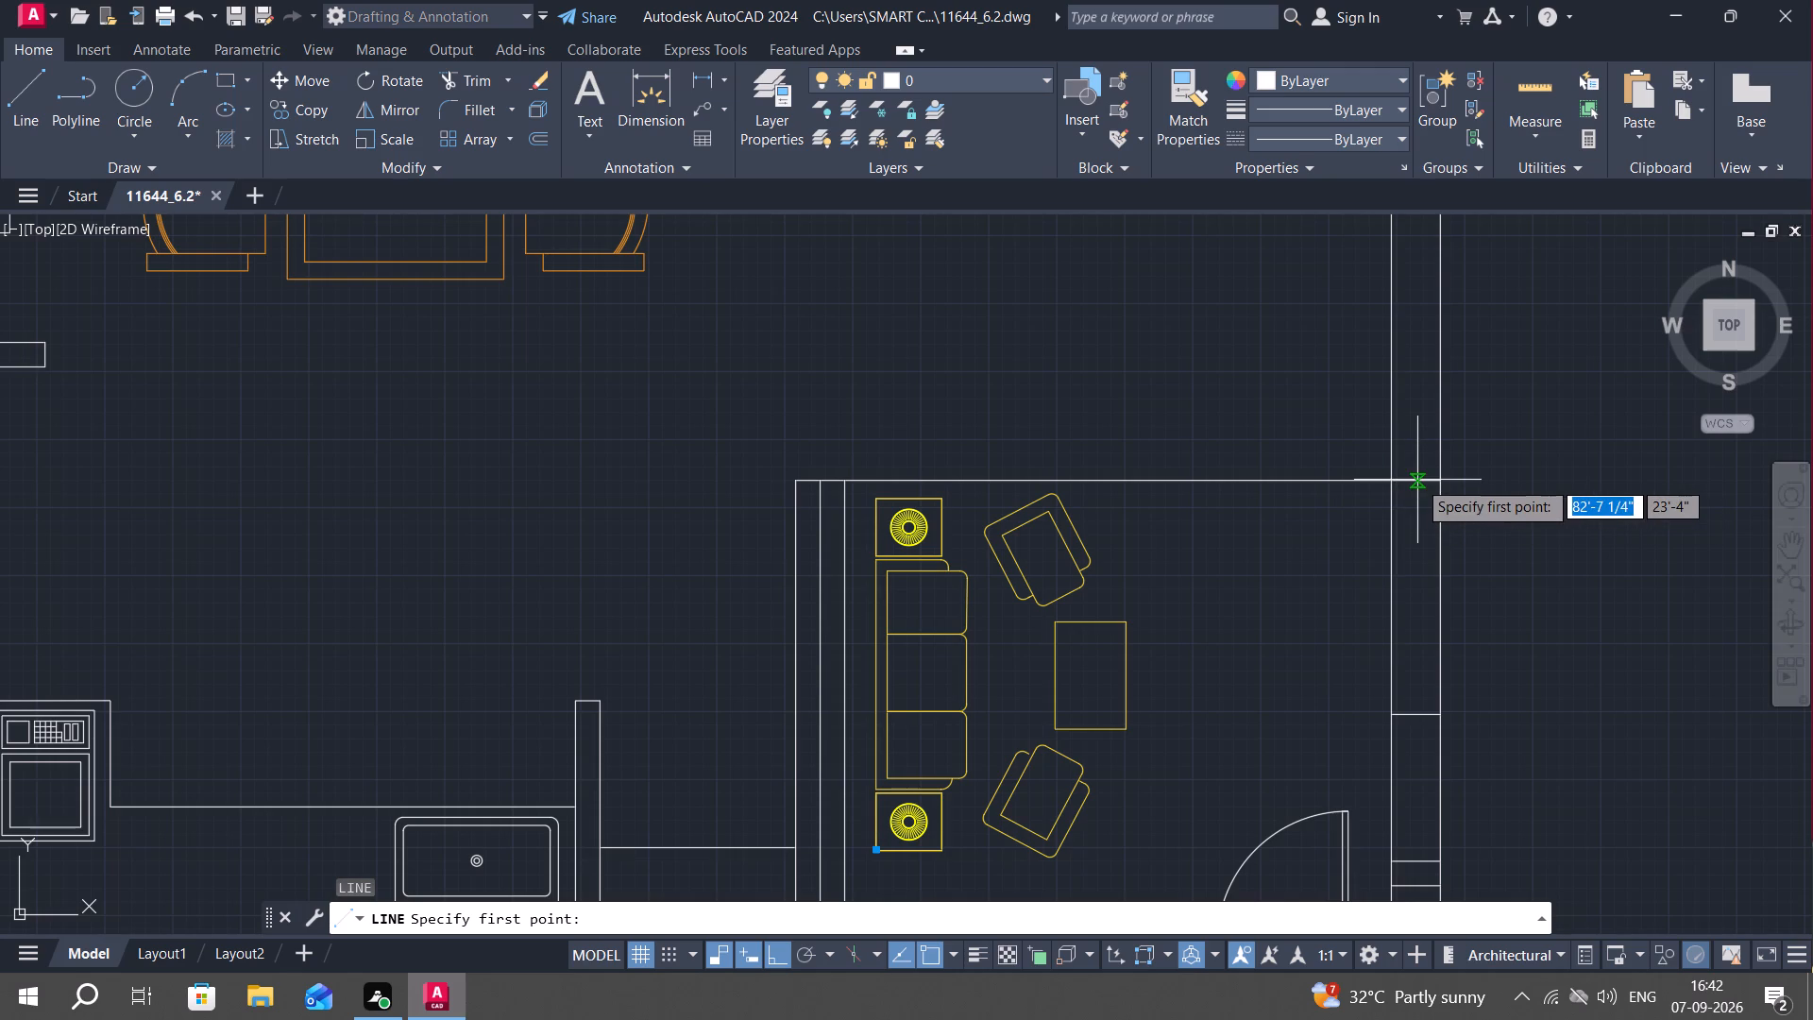
{"action": "left_click", "coordinate": [1417, 480]}
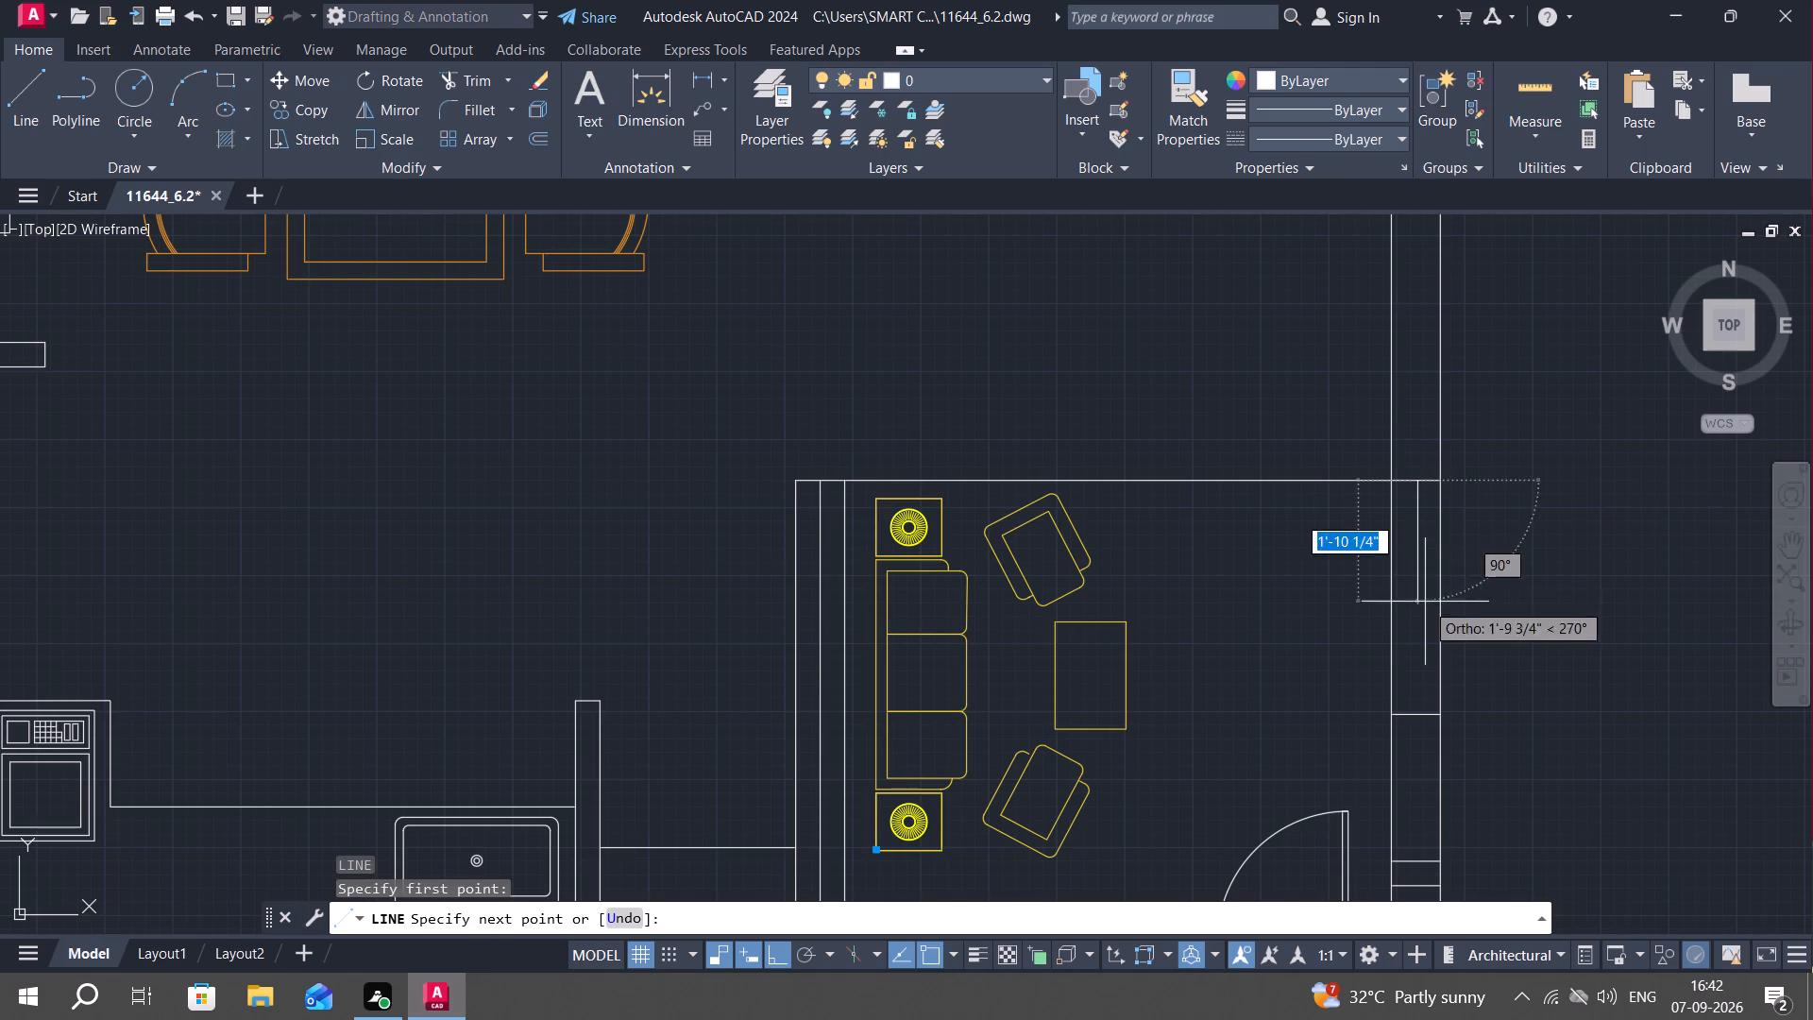
{"action": "left_click", "coordinate": [1422, 715]}
{"action": "key", "text": "Escape"}
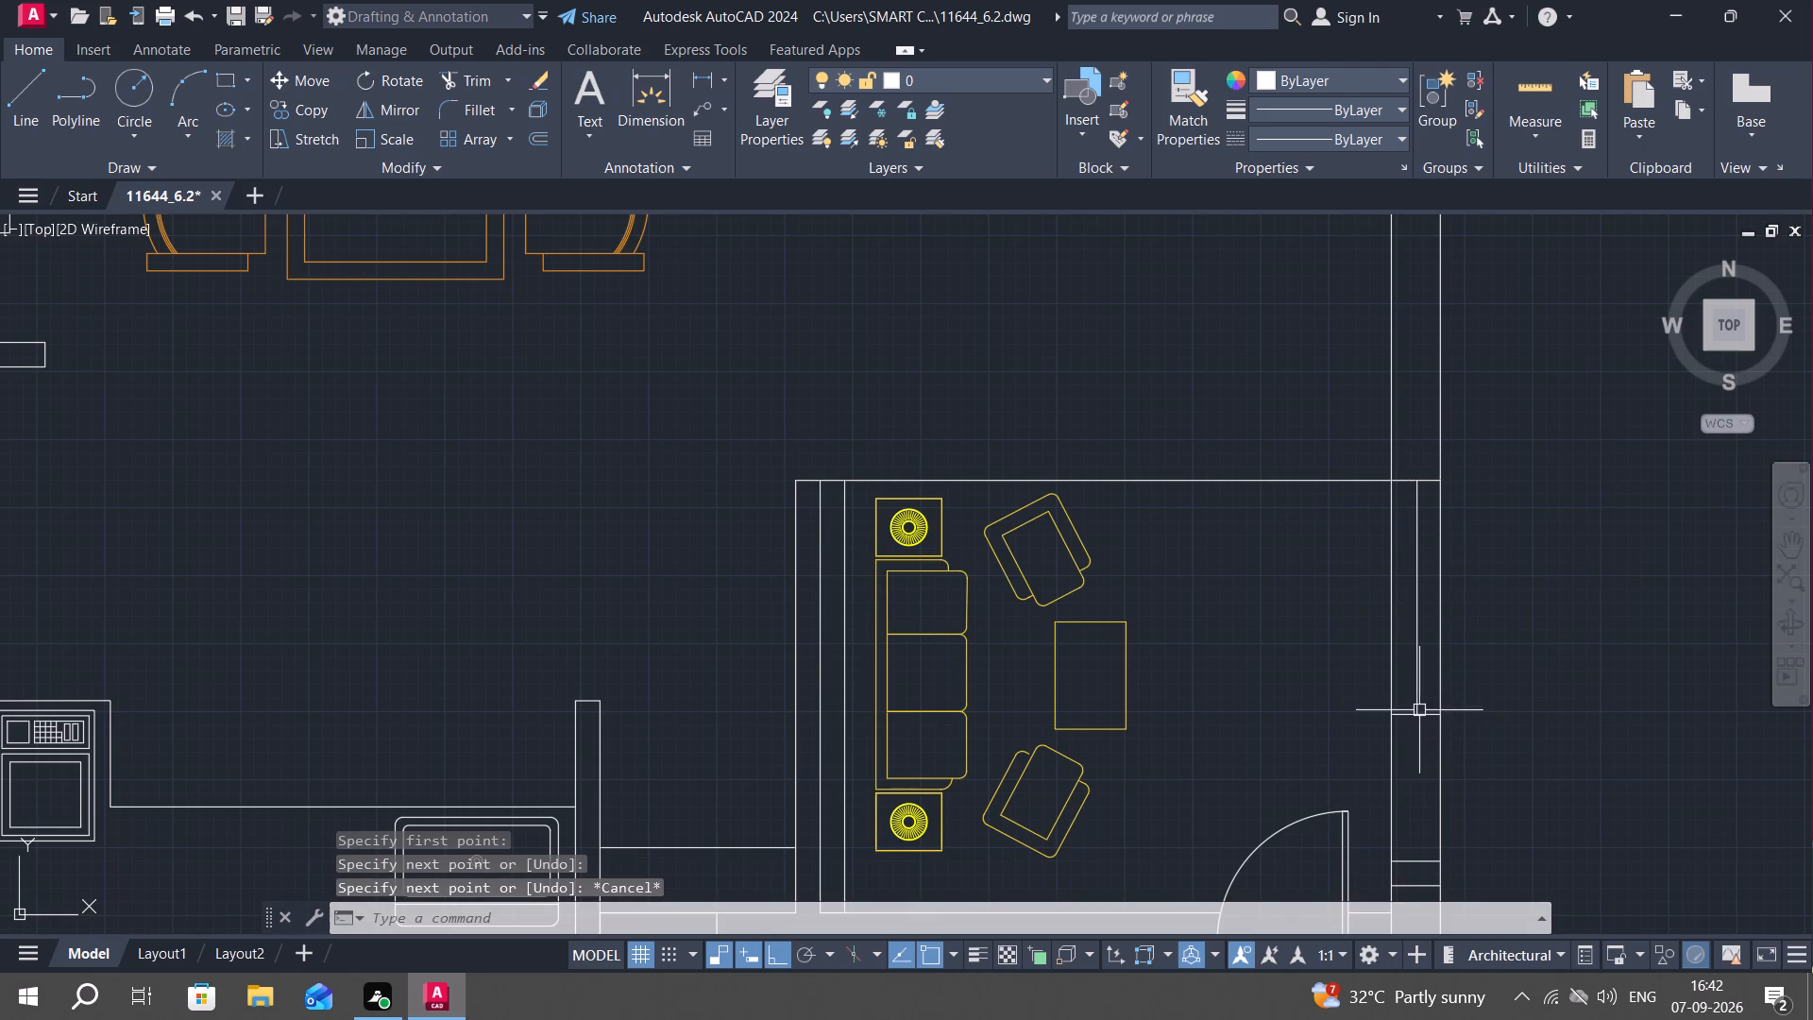
Draw two short horizontal lines about 3' apart across the east wall, level with the dining table, to mark a window opening.
{"action": "middle_click_drag", "start_coordinate": [1241, 543], "coordinate": [1200, 789]}
{"action": "scroll", "coordinate": [1282, 588], "scroll_direction": "down", "scroll_amount": 2}
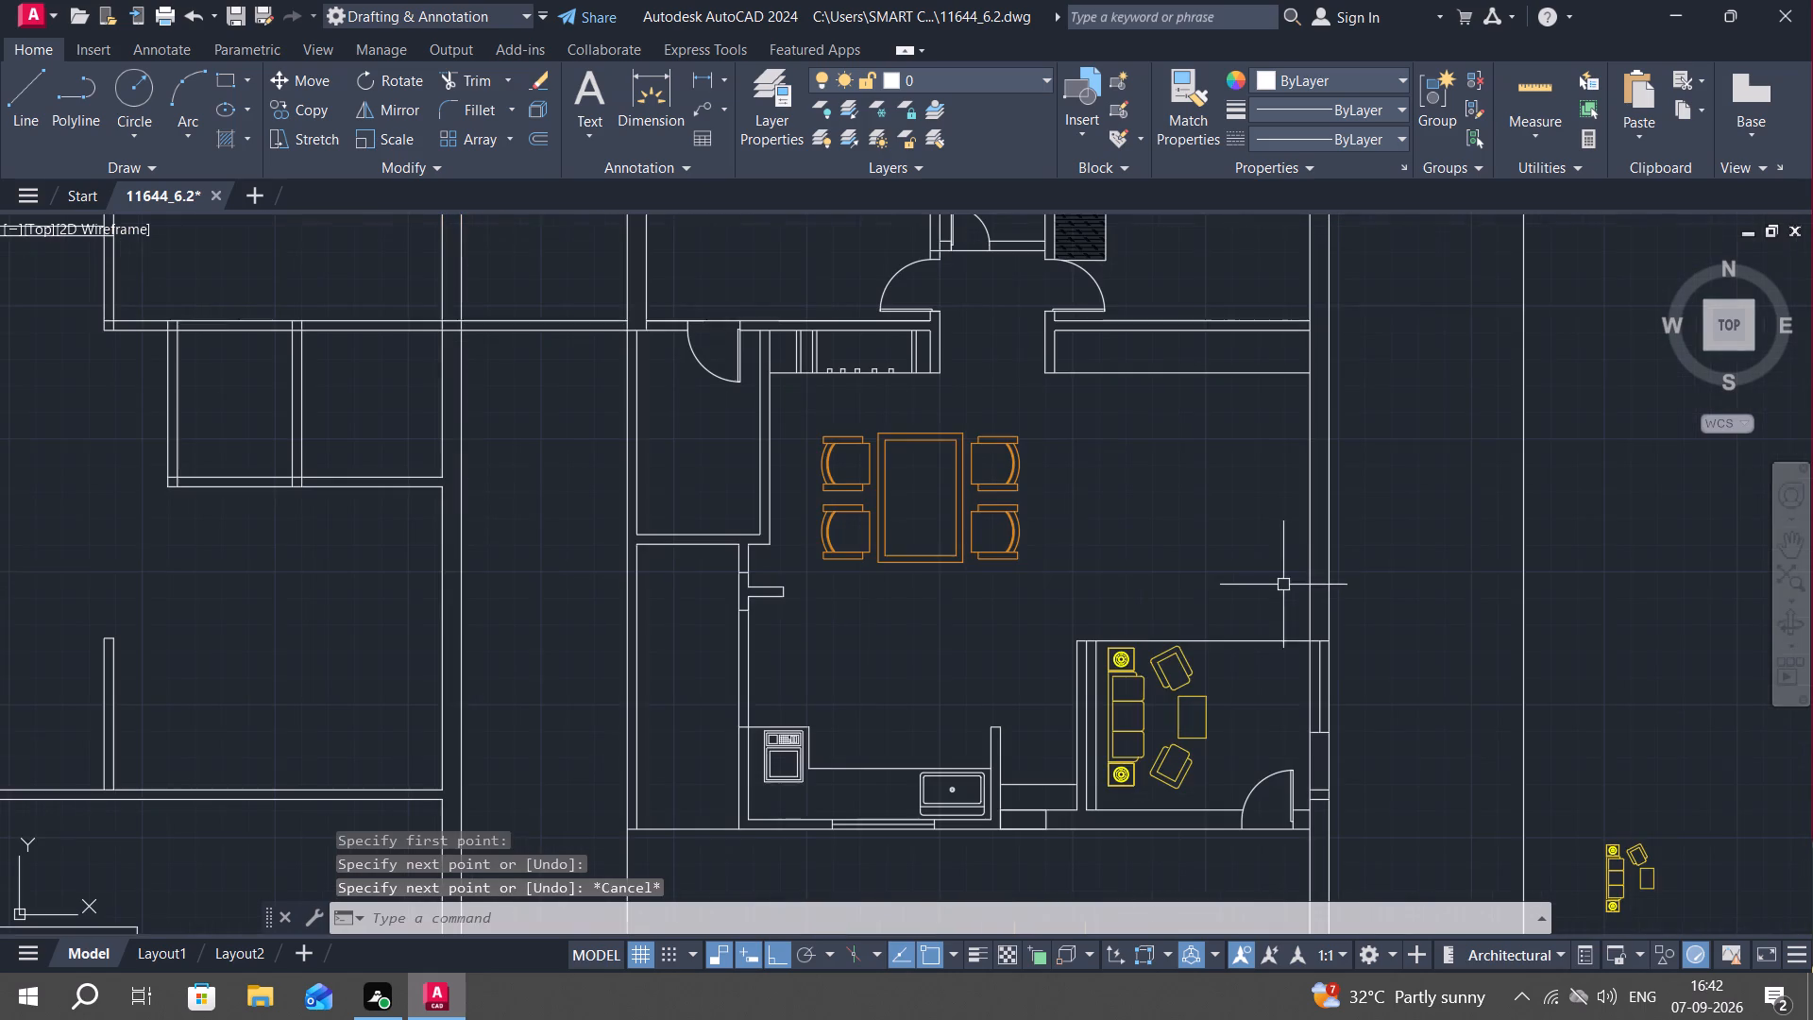
{"action": "key", "text": "l"}
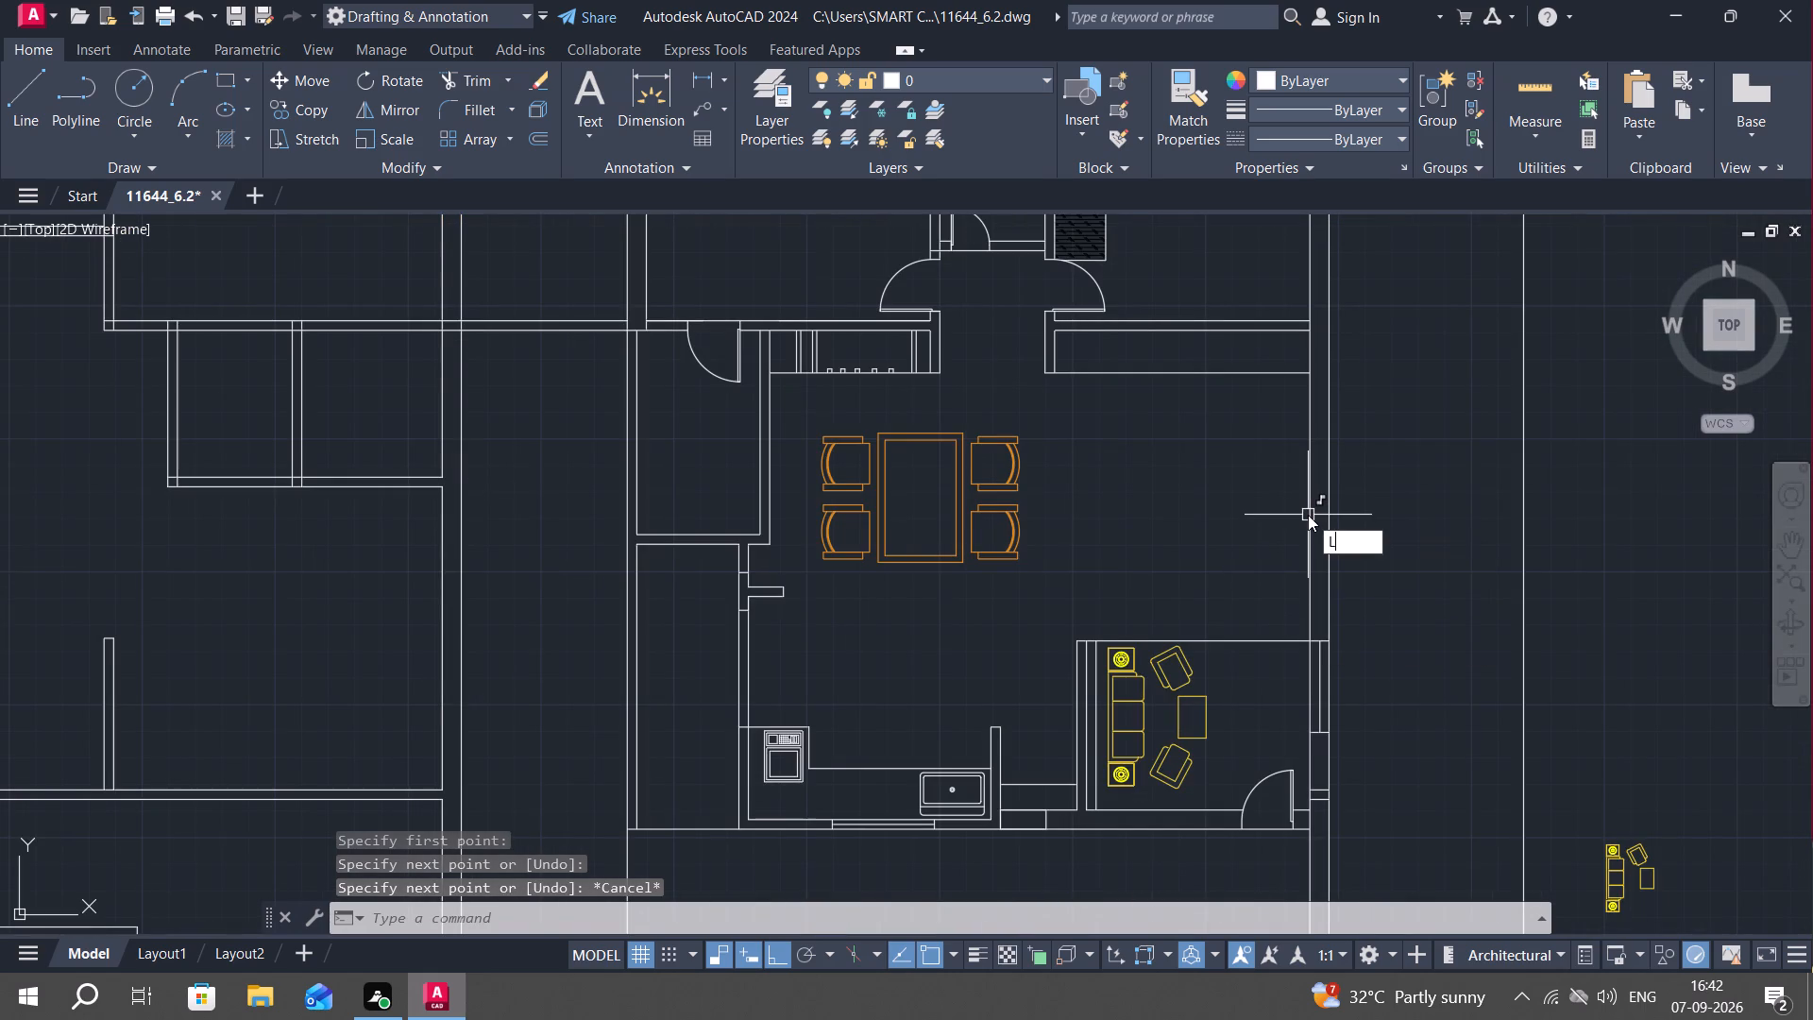
{"action": "key", "text": "space"}
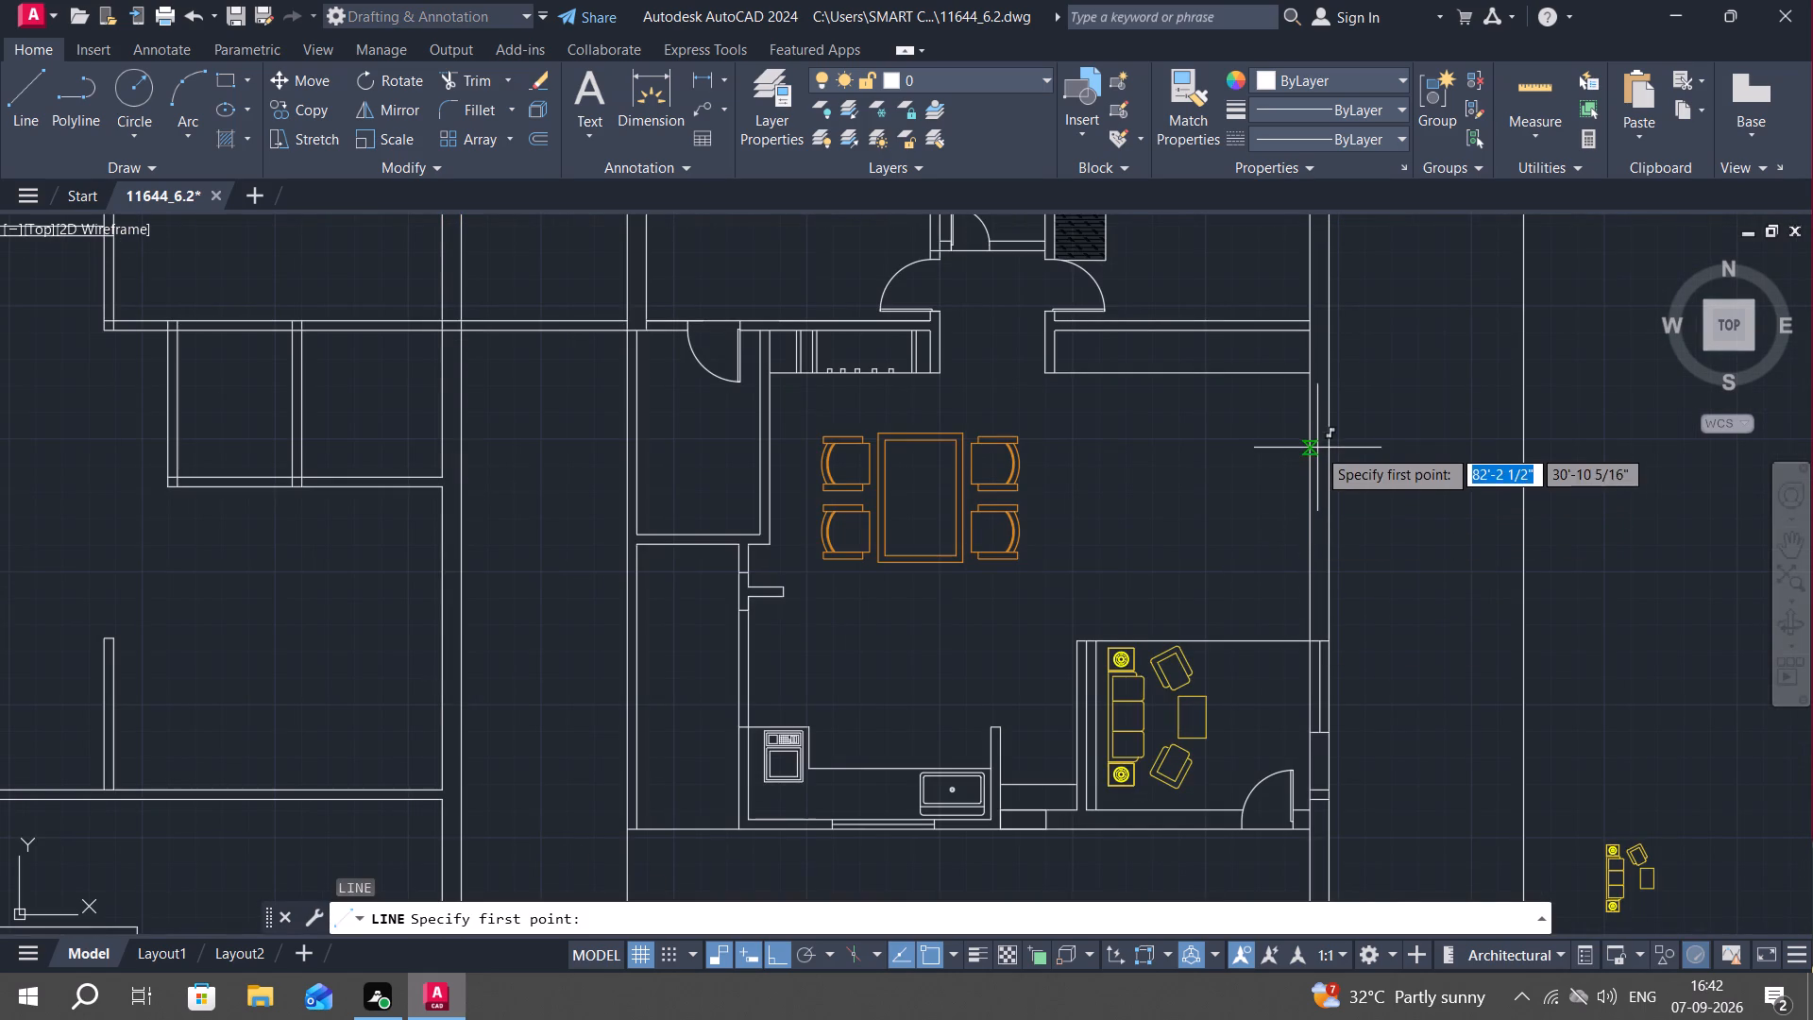
{"action": "left_click", "coordinate": [1310, 433]}
{"action": "left_click", "coordinate": [1328, 435]}
{"action": "key", "text": "Escape"}
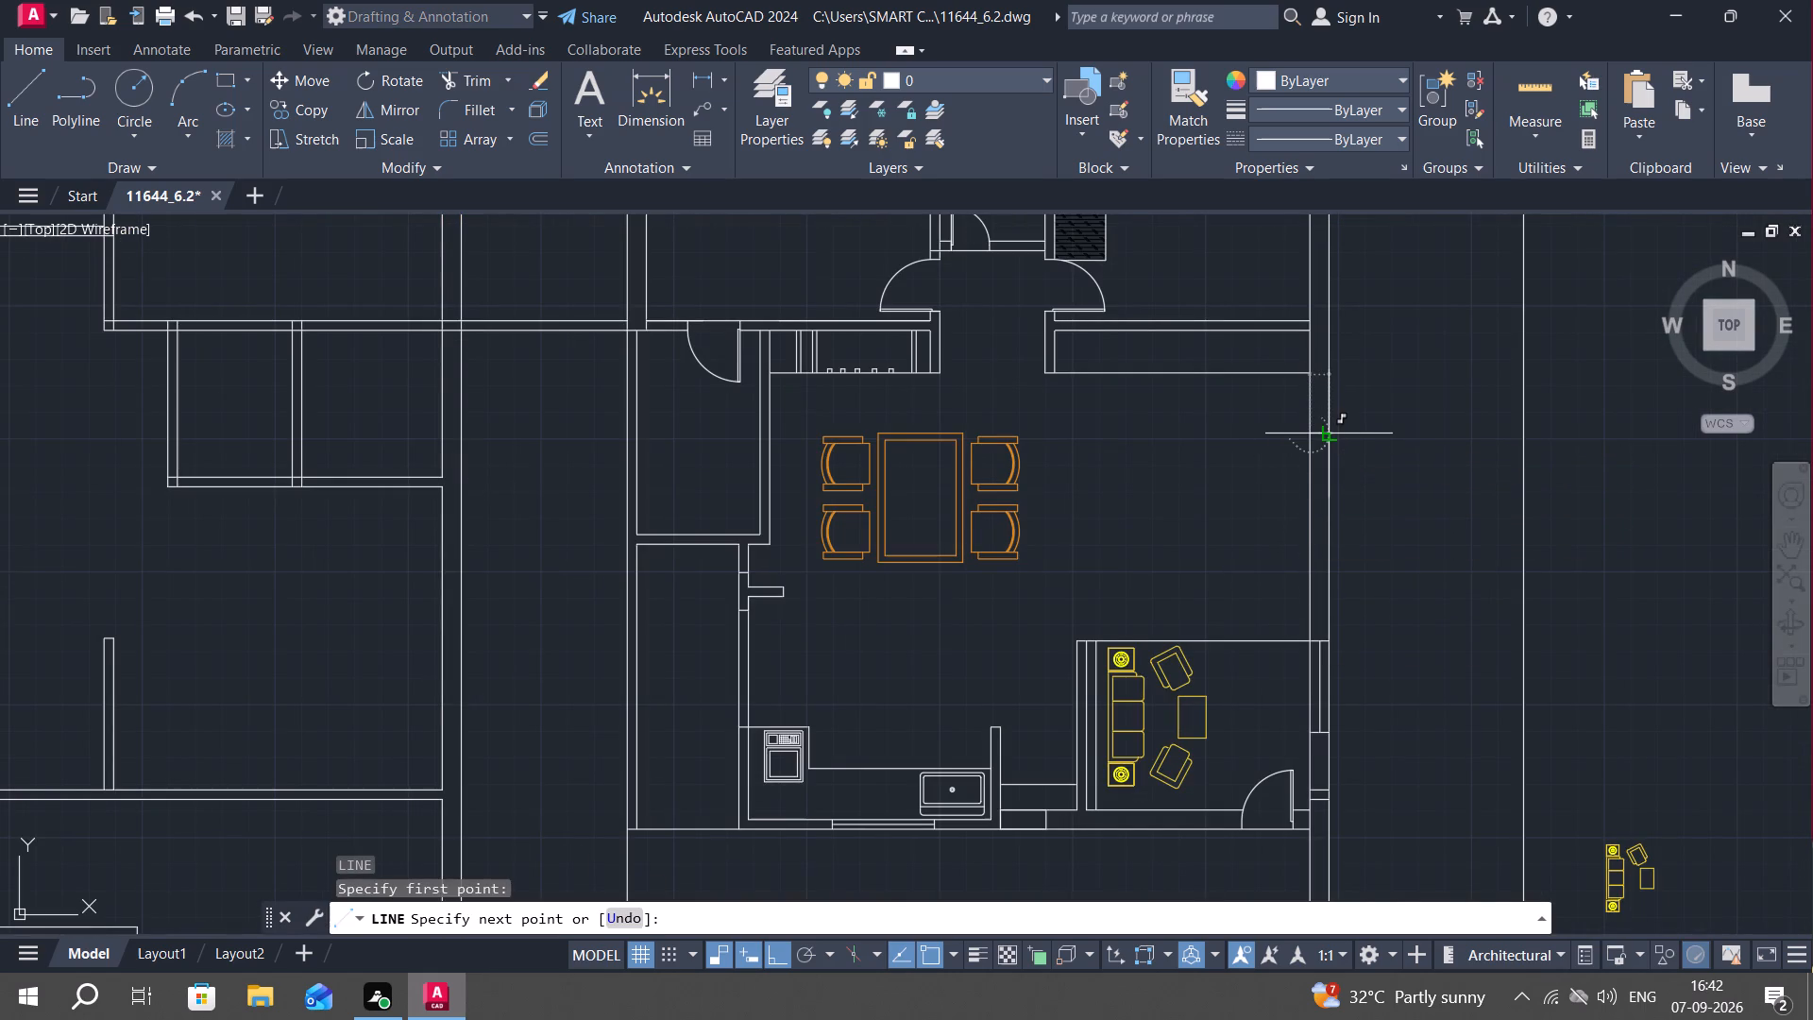
{"action": "key", "text": "space"}
{"action": "left_click", "coordinate": [1309, 510]}
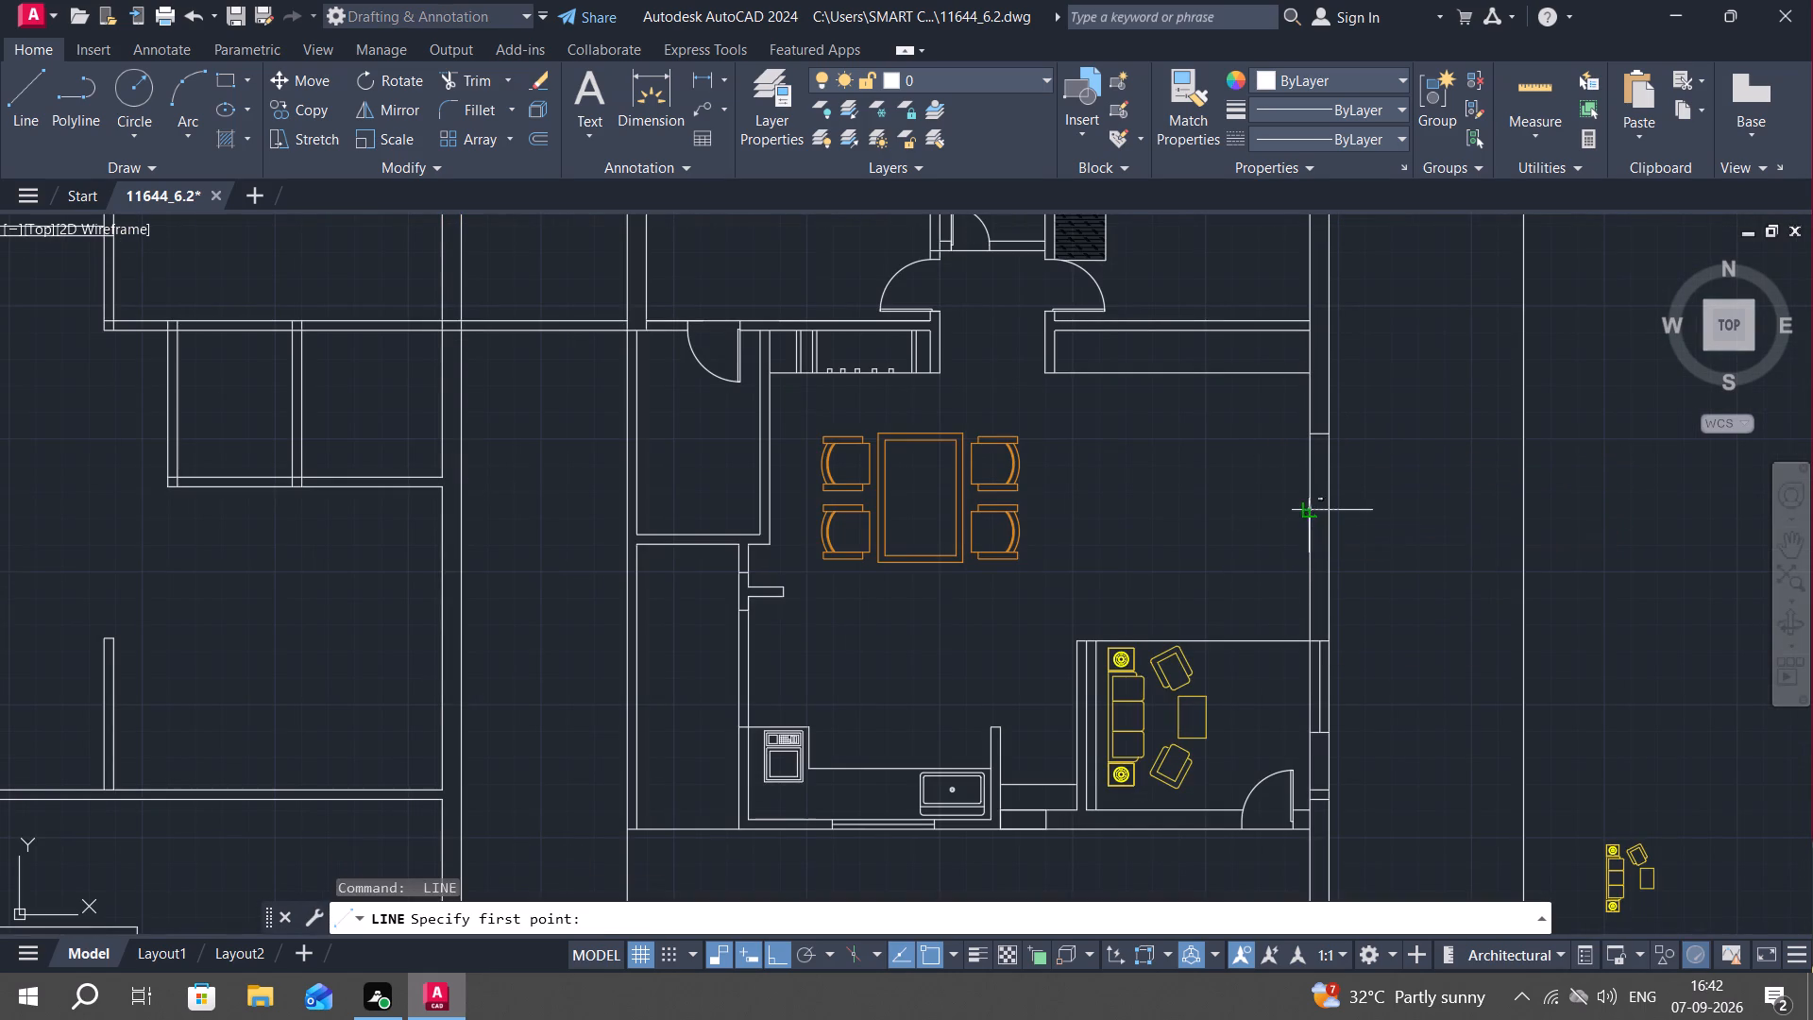
{"action": "left_click", "coordinate": [1330, 512]}
{"action": "key", "text": "Escape"}
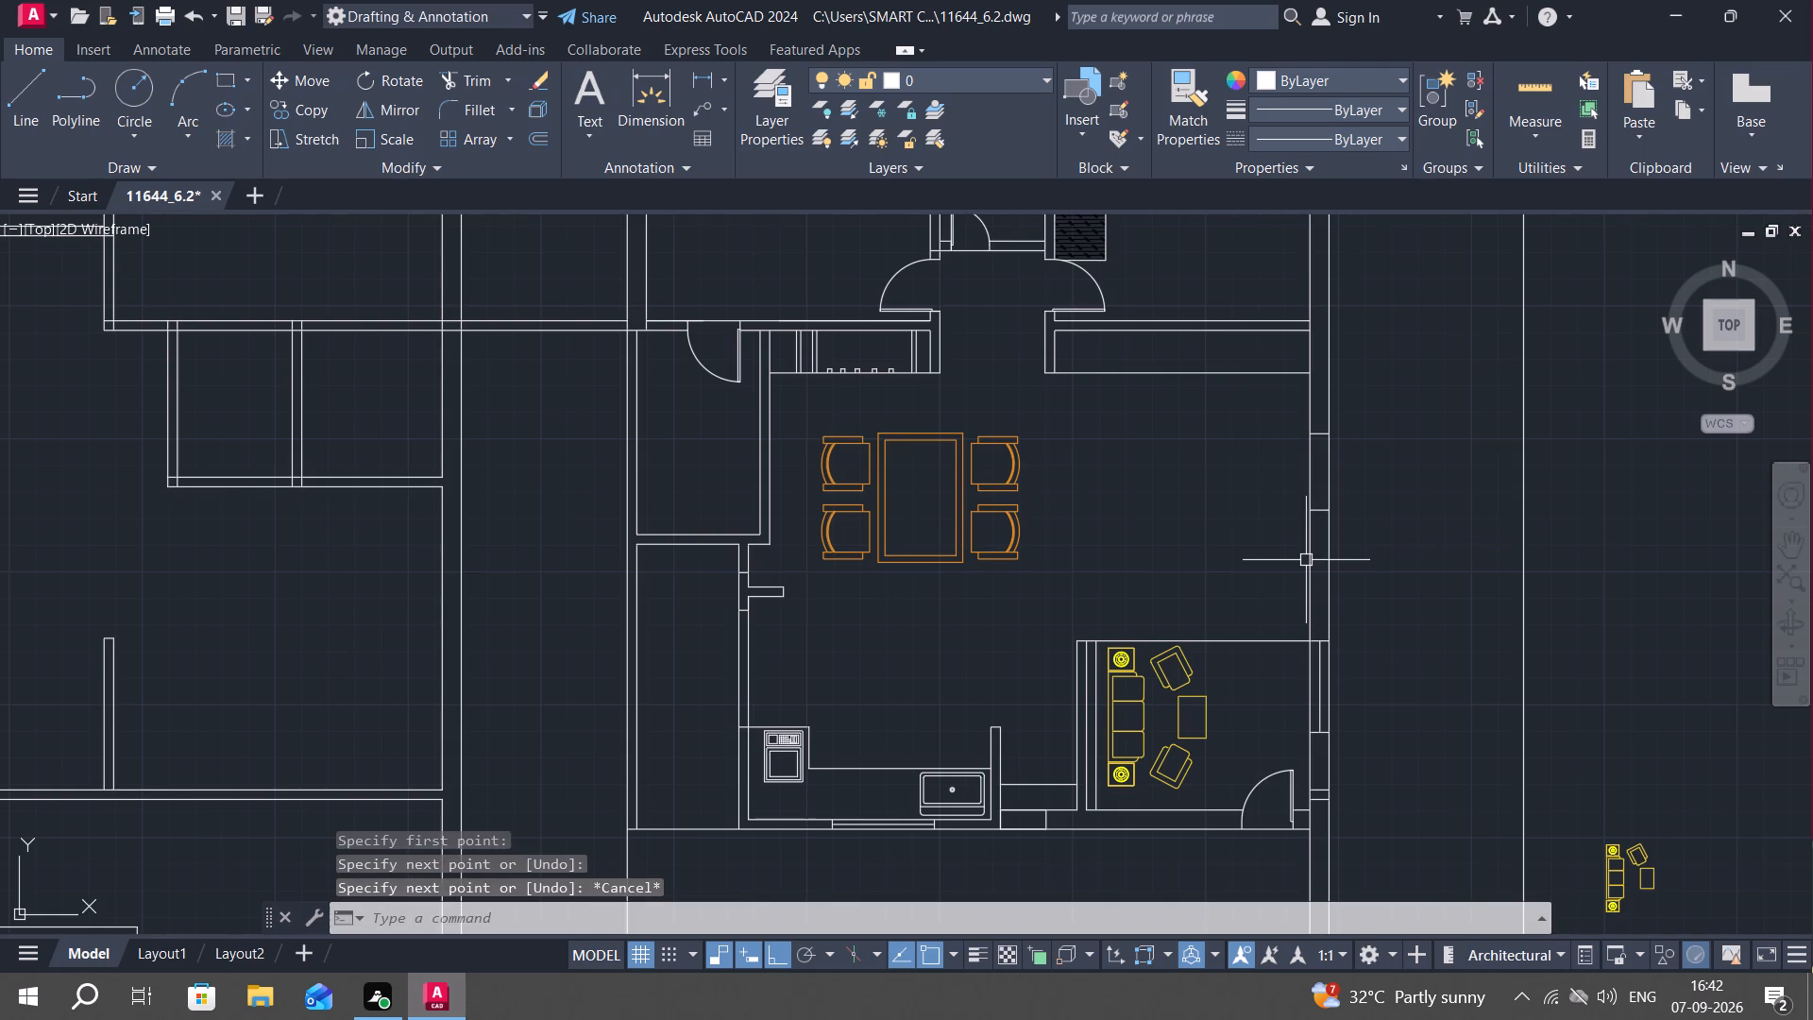
Draw a vertical window line about 3' long midway through the east wall's thickness, connecting the two opening lines level with the dining table.
{"action": "type", "text": "L"}
{"action": "key", "text": "space"}
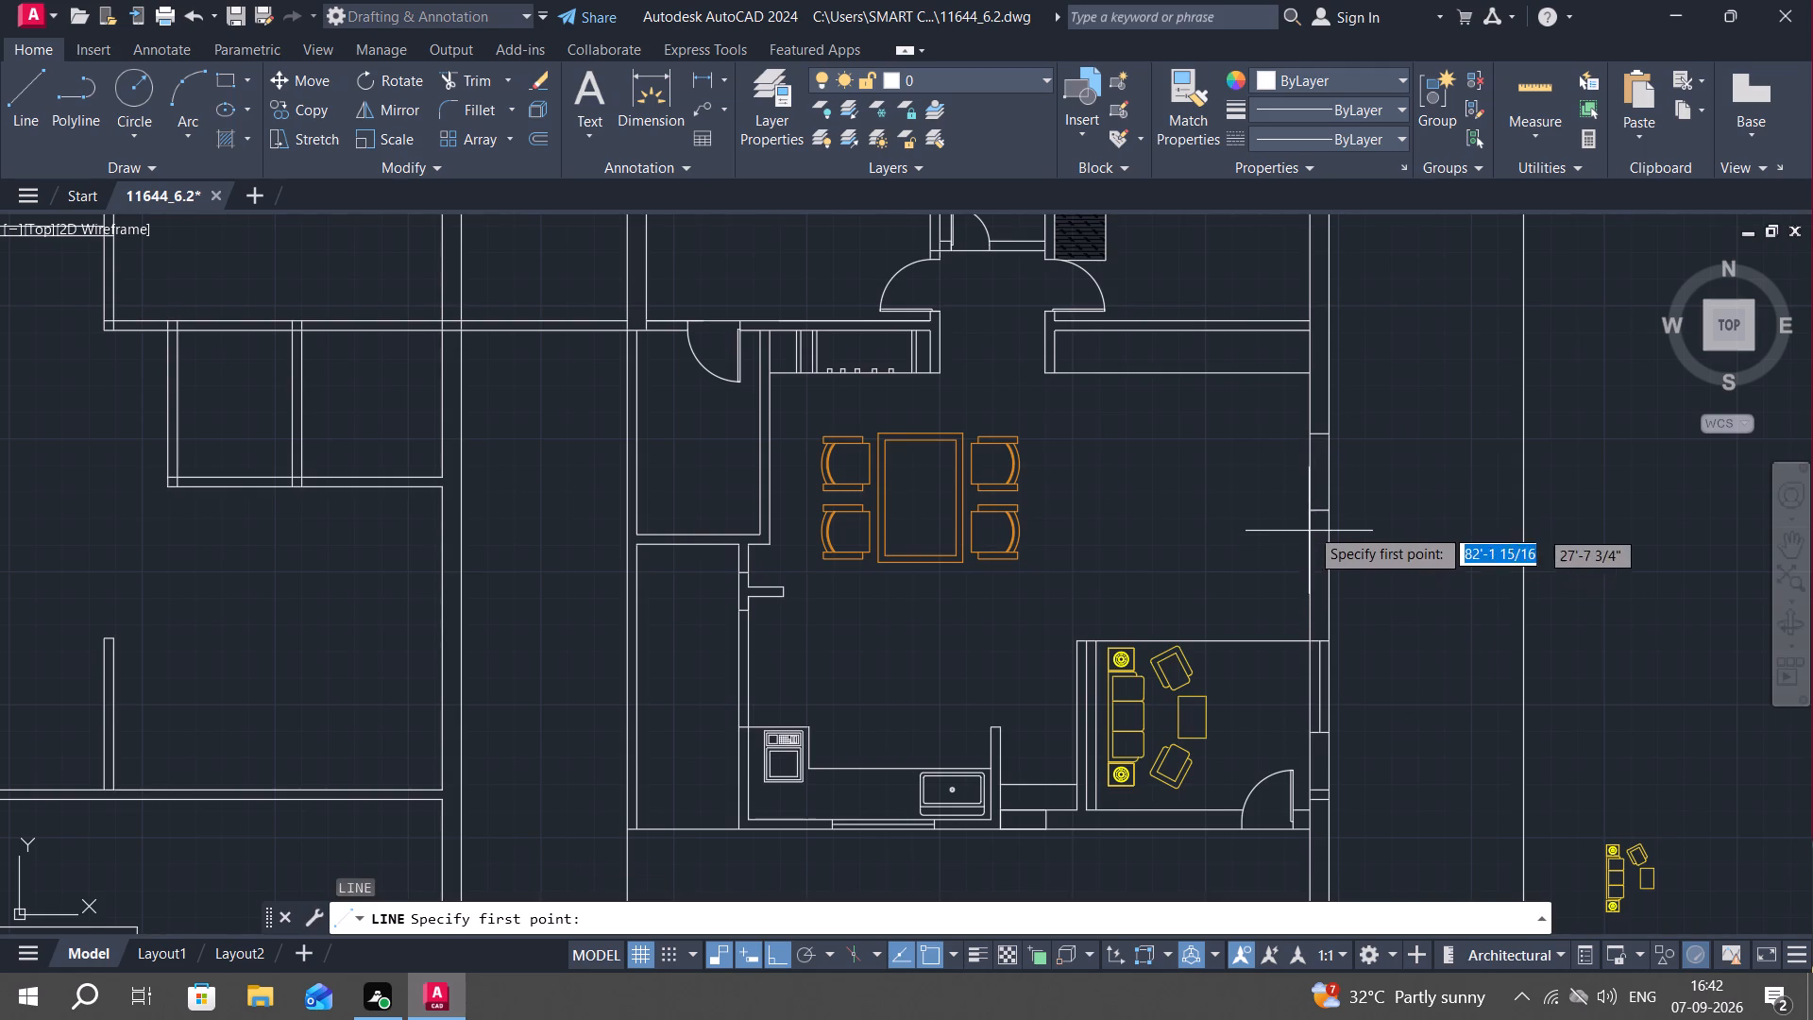
{"action": "left_click", "coordinate": [1319, 508]}
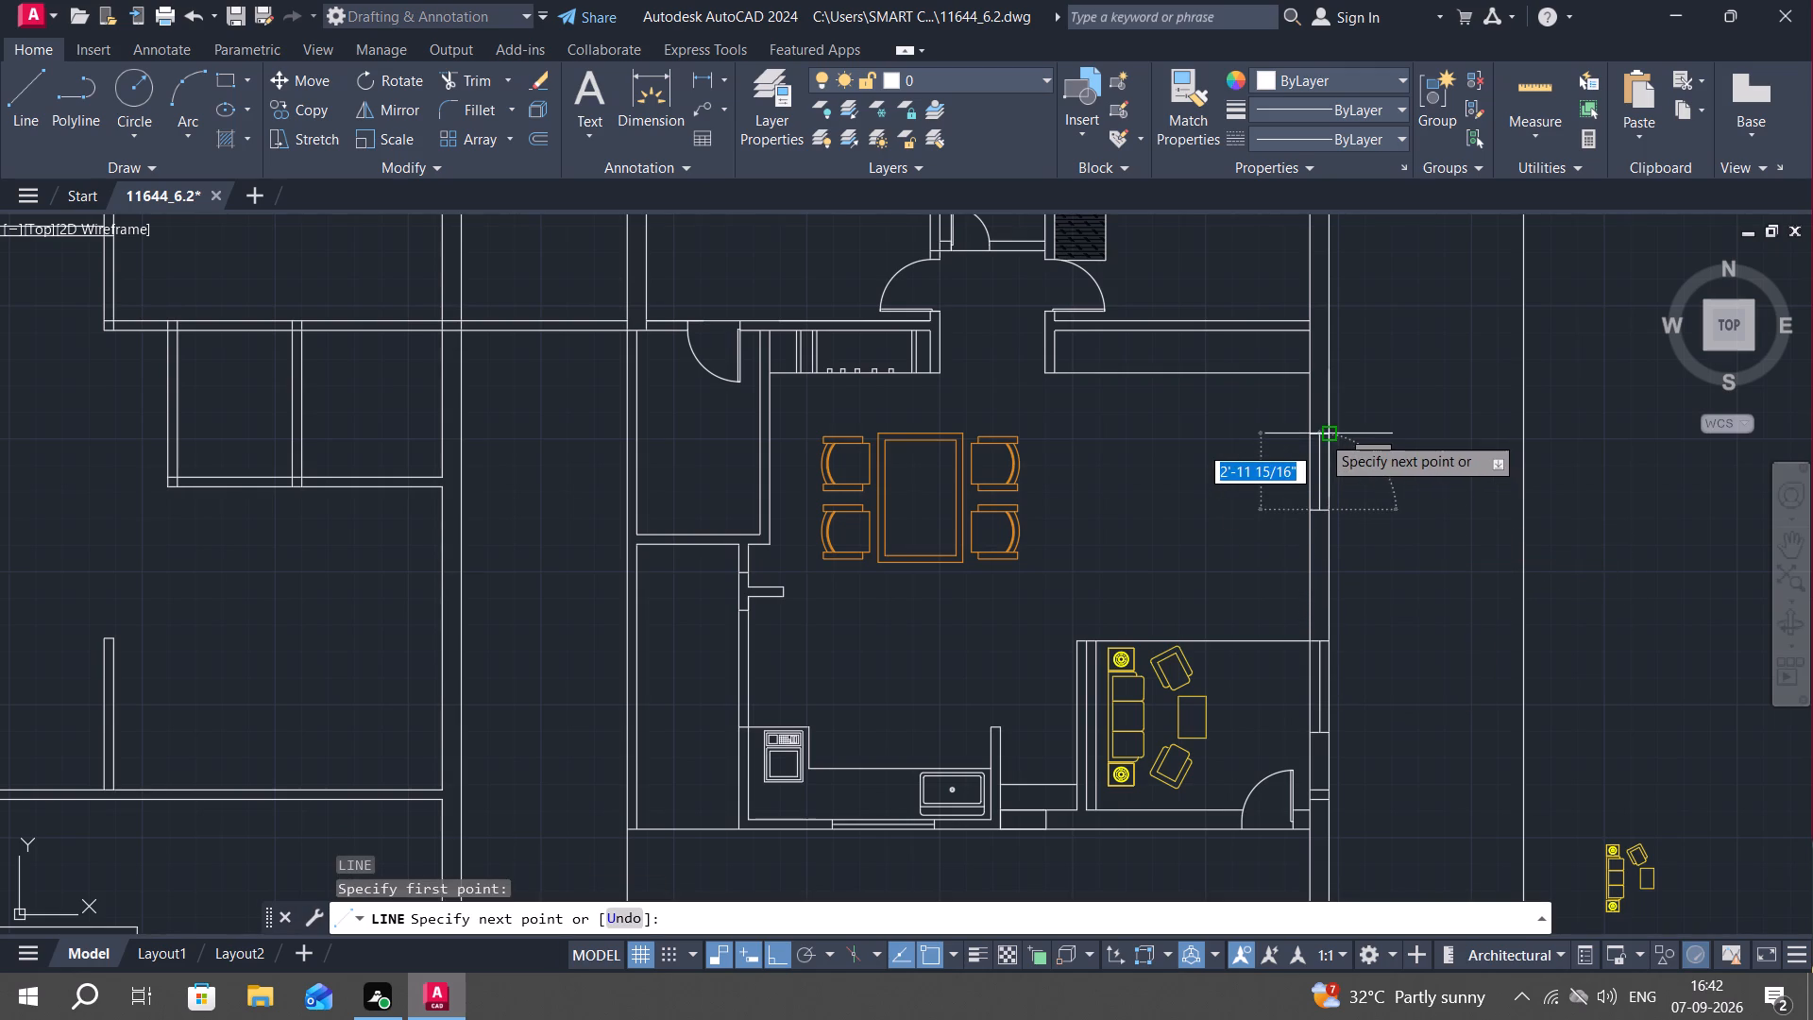
{"action": "left_click", "coordinate": [1321, 434]}
{"action": "key", "text": "Escape"}
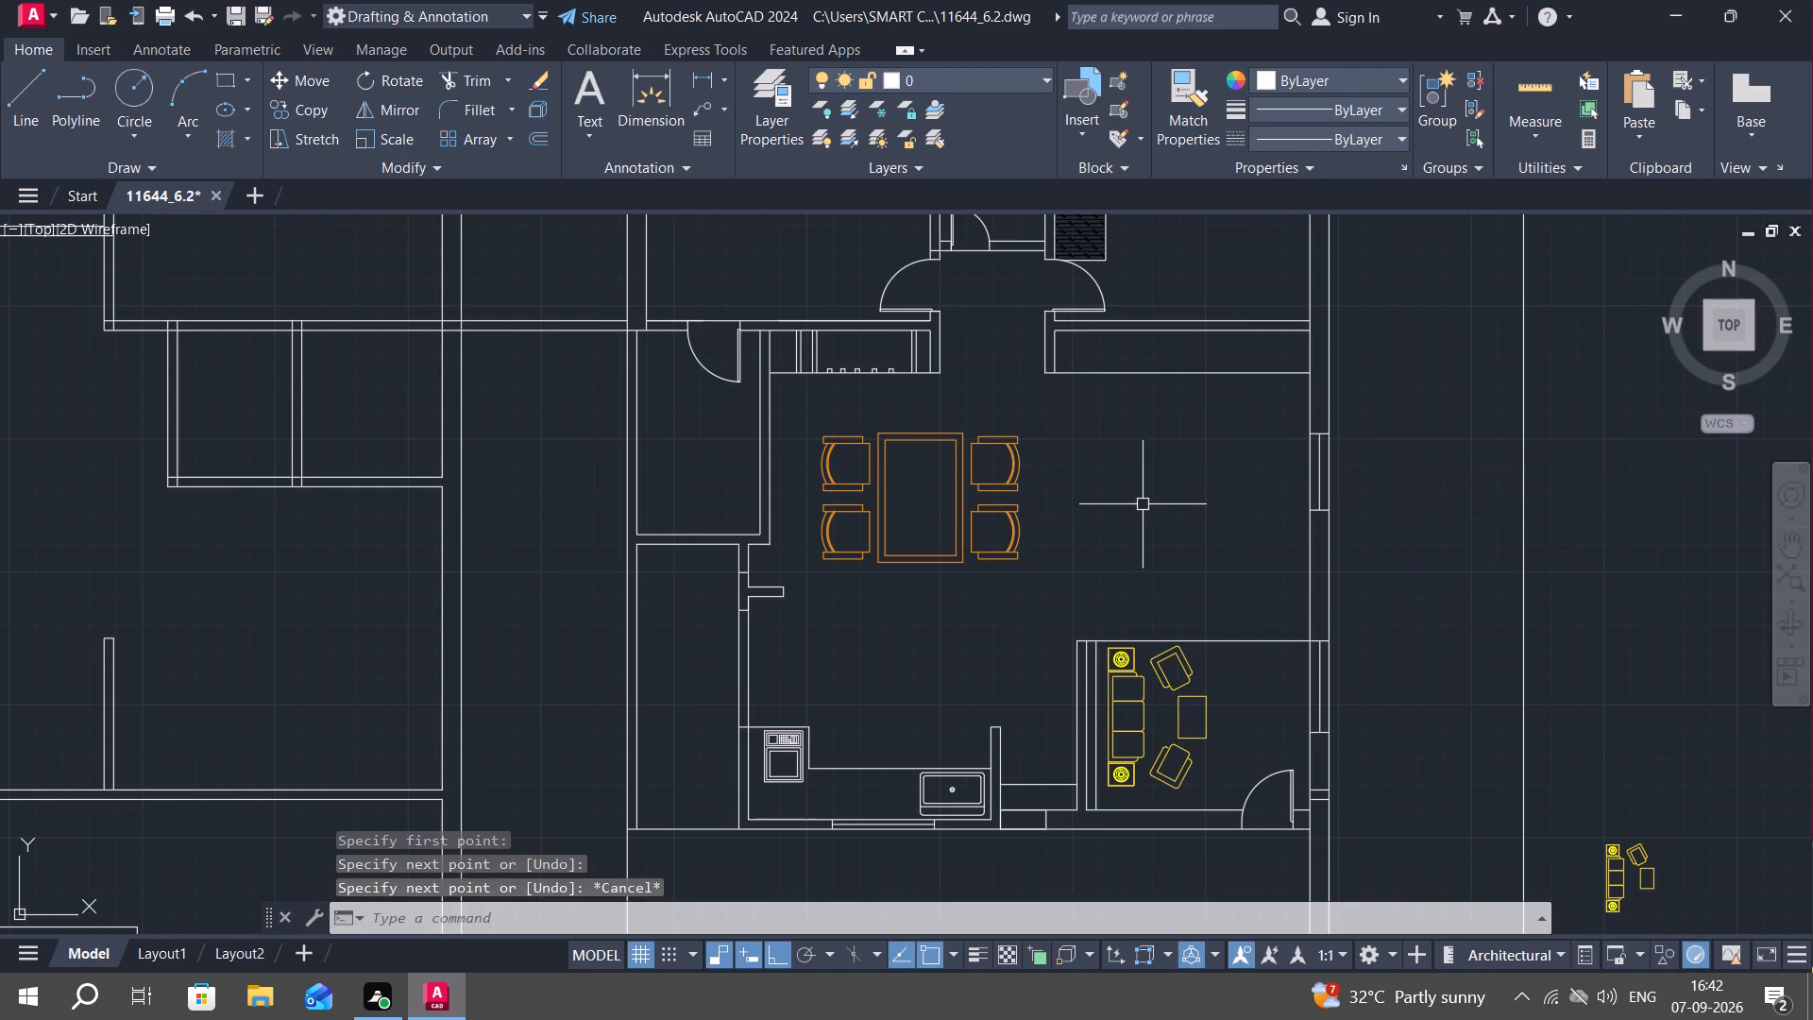
Extend the south wall line below the seating area's door eastward to the east wall's outer face.
{"action": "middle_click_drag", "start_coordinate": [1159, 480], "coordinate": [1160, 597]}
{"action": "middle_click_drag", "start_coordinate": [1161, 597], "coordinate": [1178, 359]}
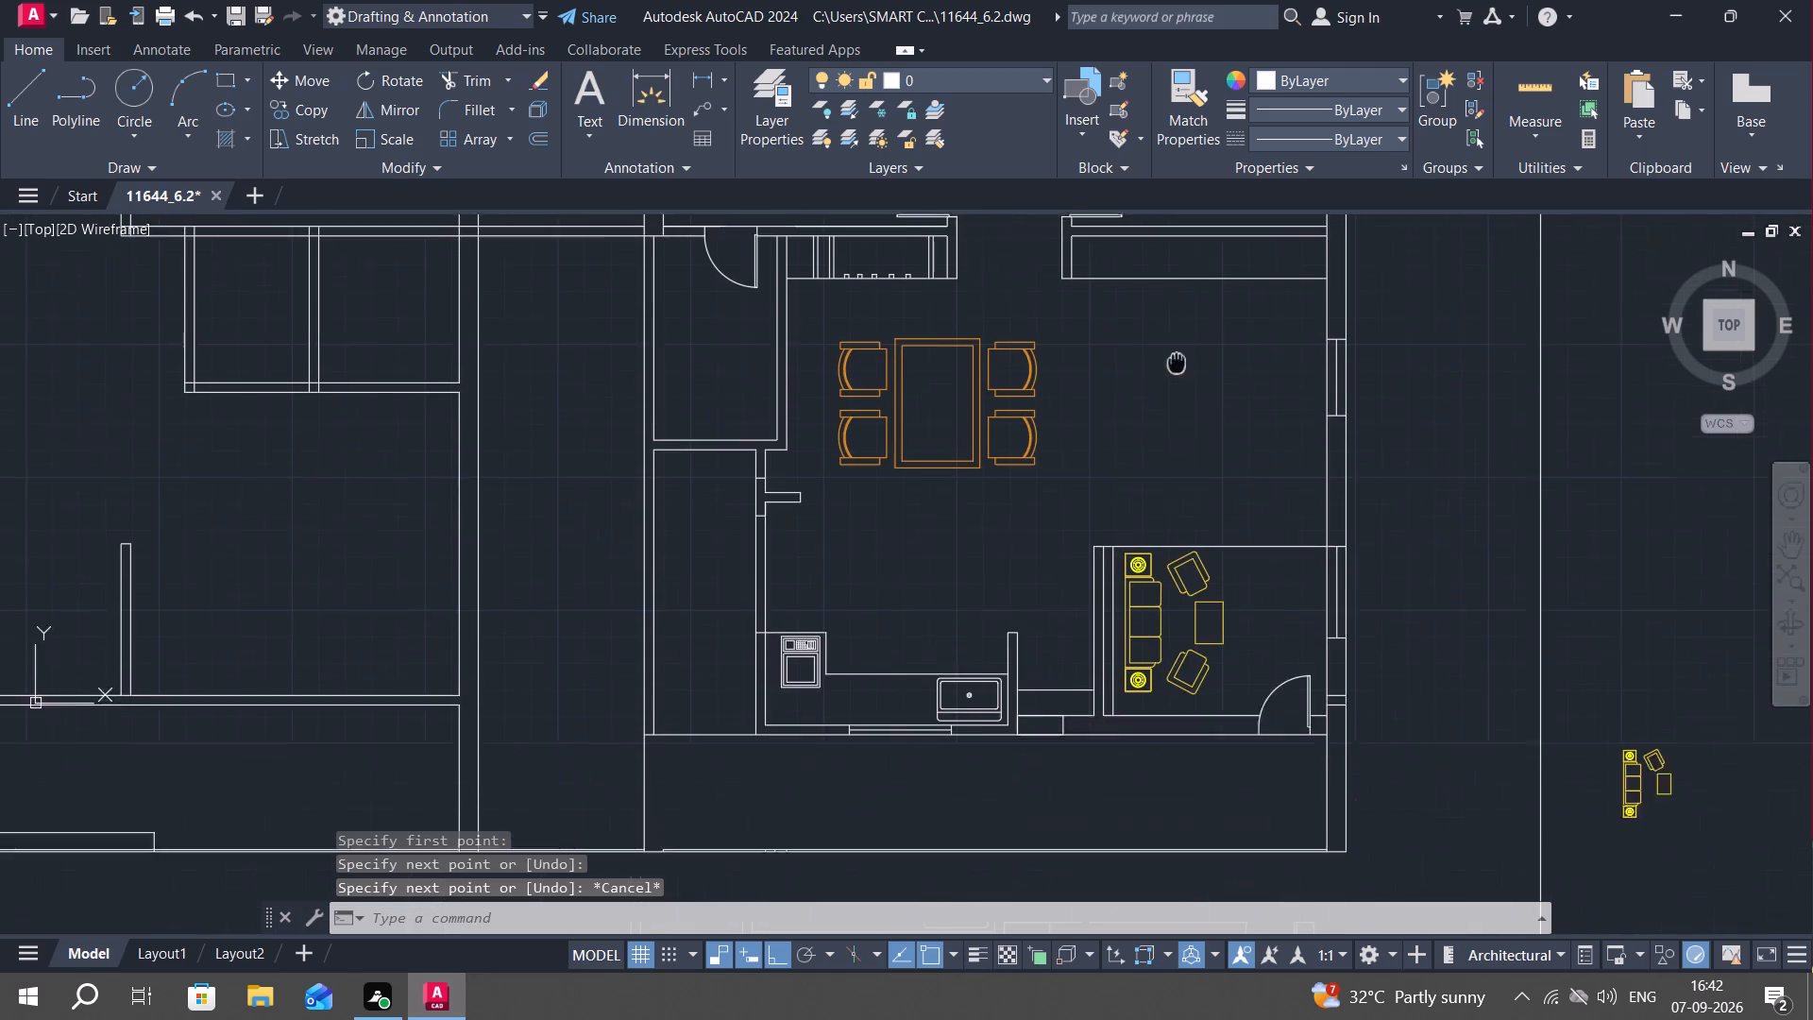
{"action": "middle_click_drag", "start_coordinate": [1358, 740], "coordinate": [1317, 601]}
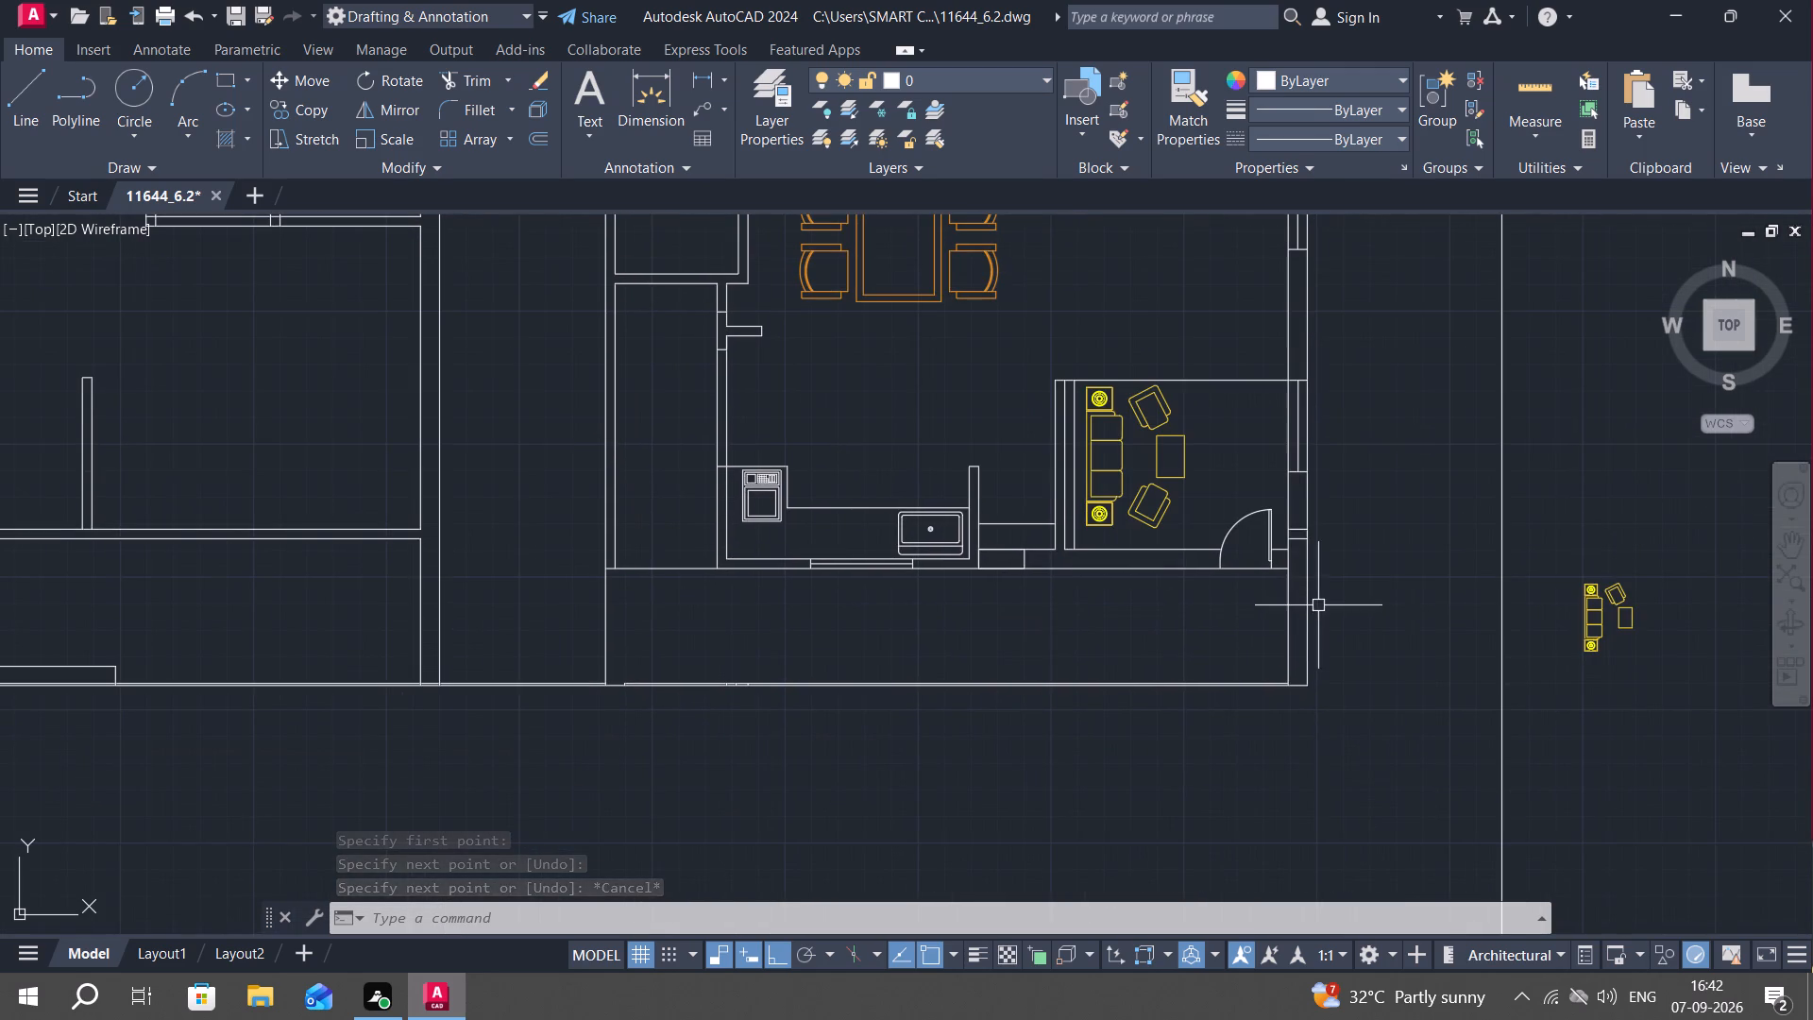
{"action": "scroll", "coordinate": [1223, 587], "scroll_direction": "up", "scroll_amount": 1}
{"action": "key", "text": "Escape"}
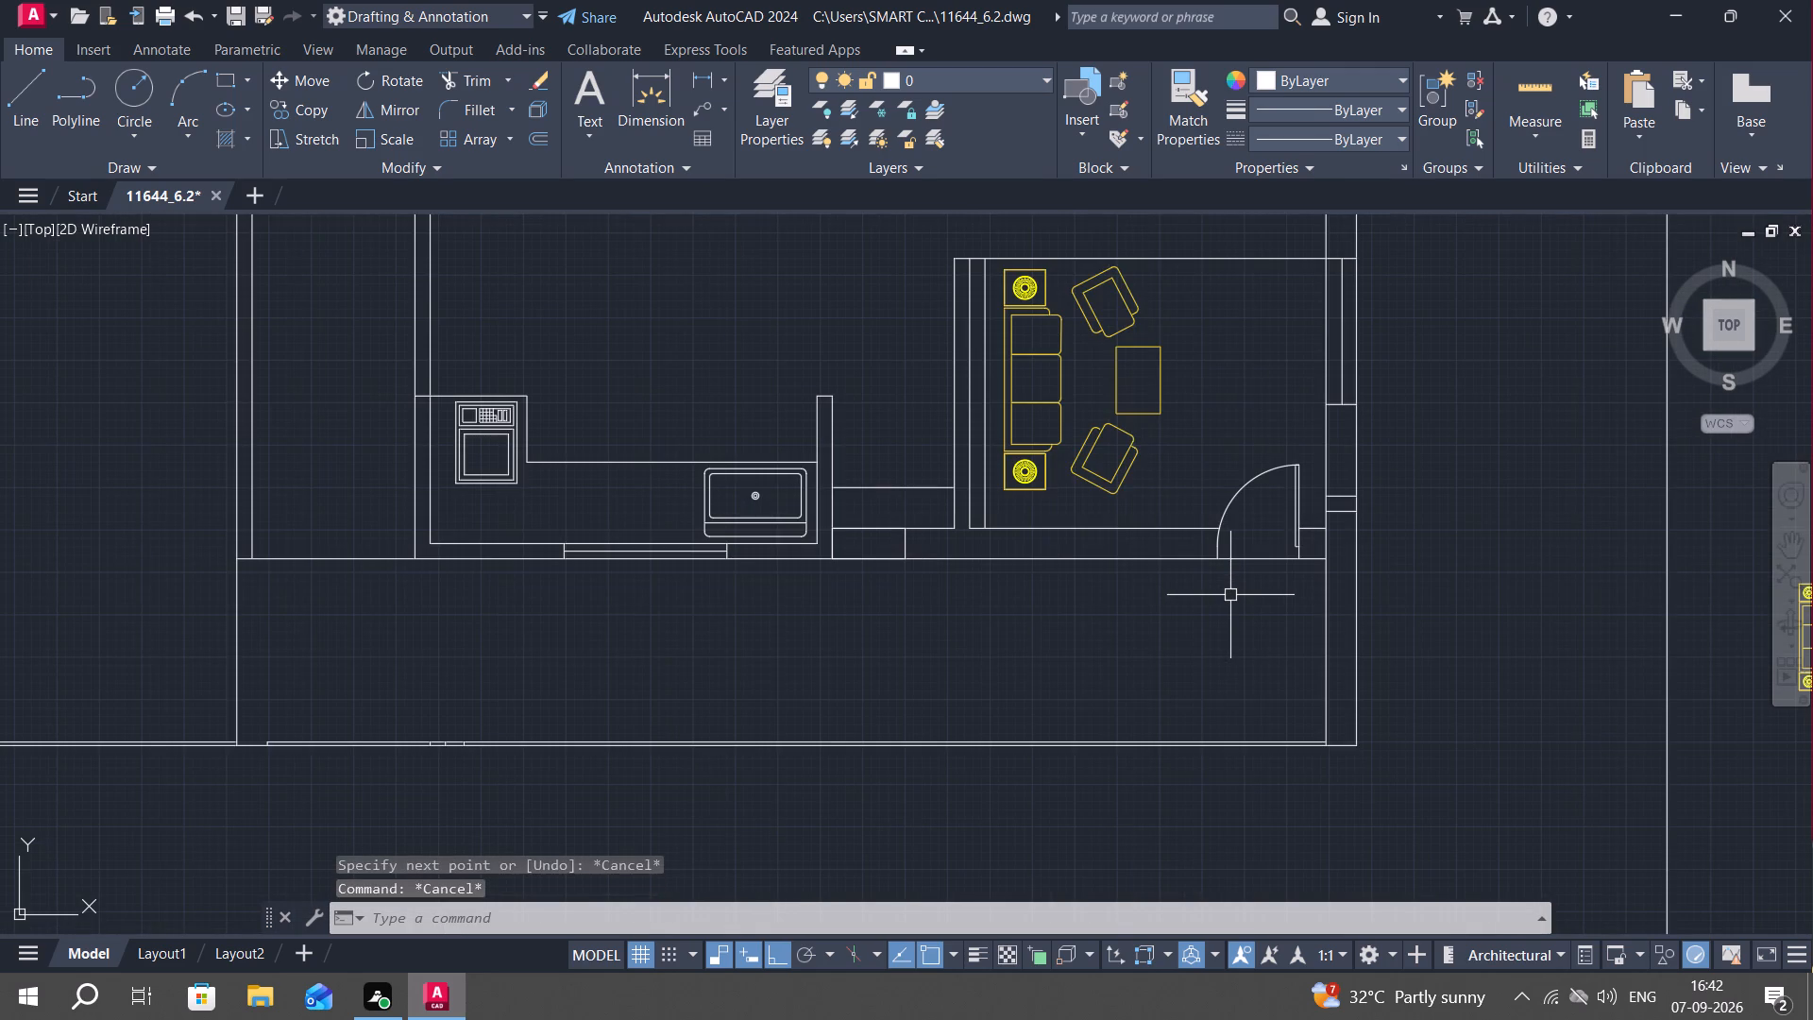
{"action": "type", "text": "EX"}
{"action": "key", "text": "space"}
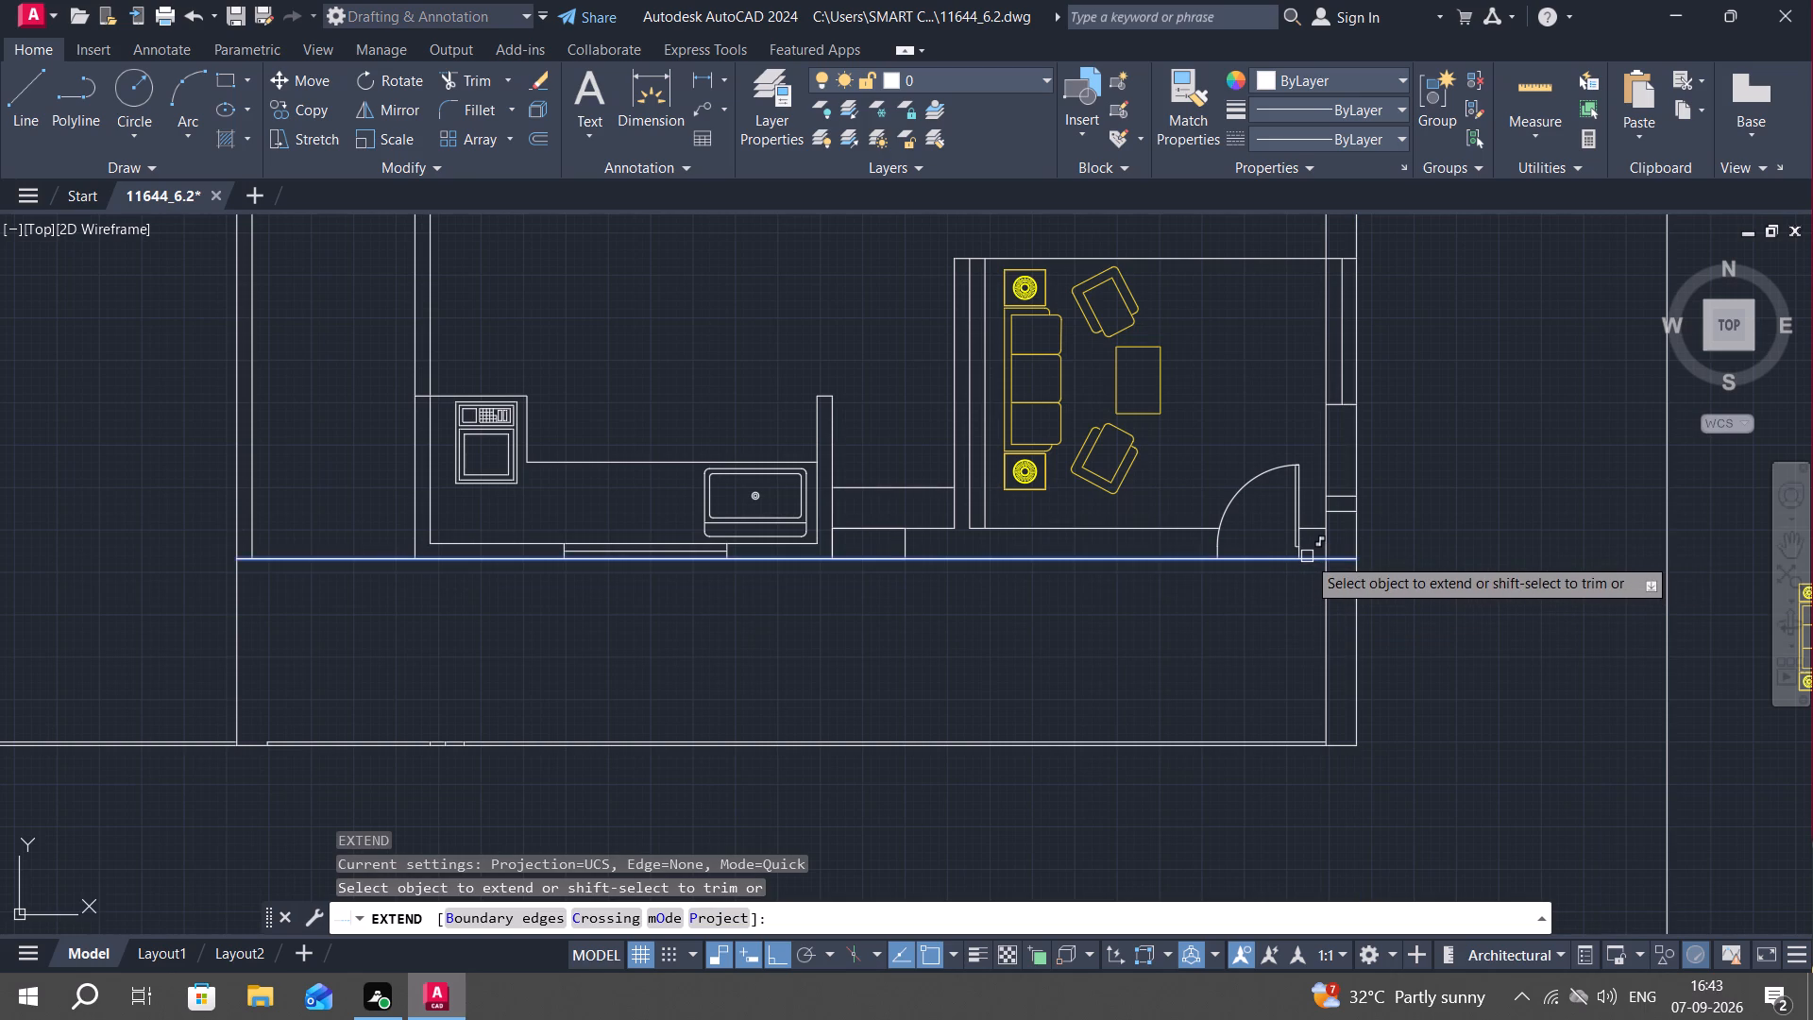
{"action": "left_click", "coordinate": [1307, 555]}
{"action": "key", "text": "Escape"}
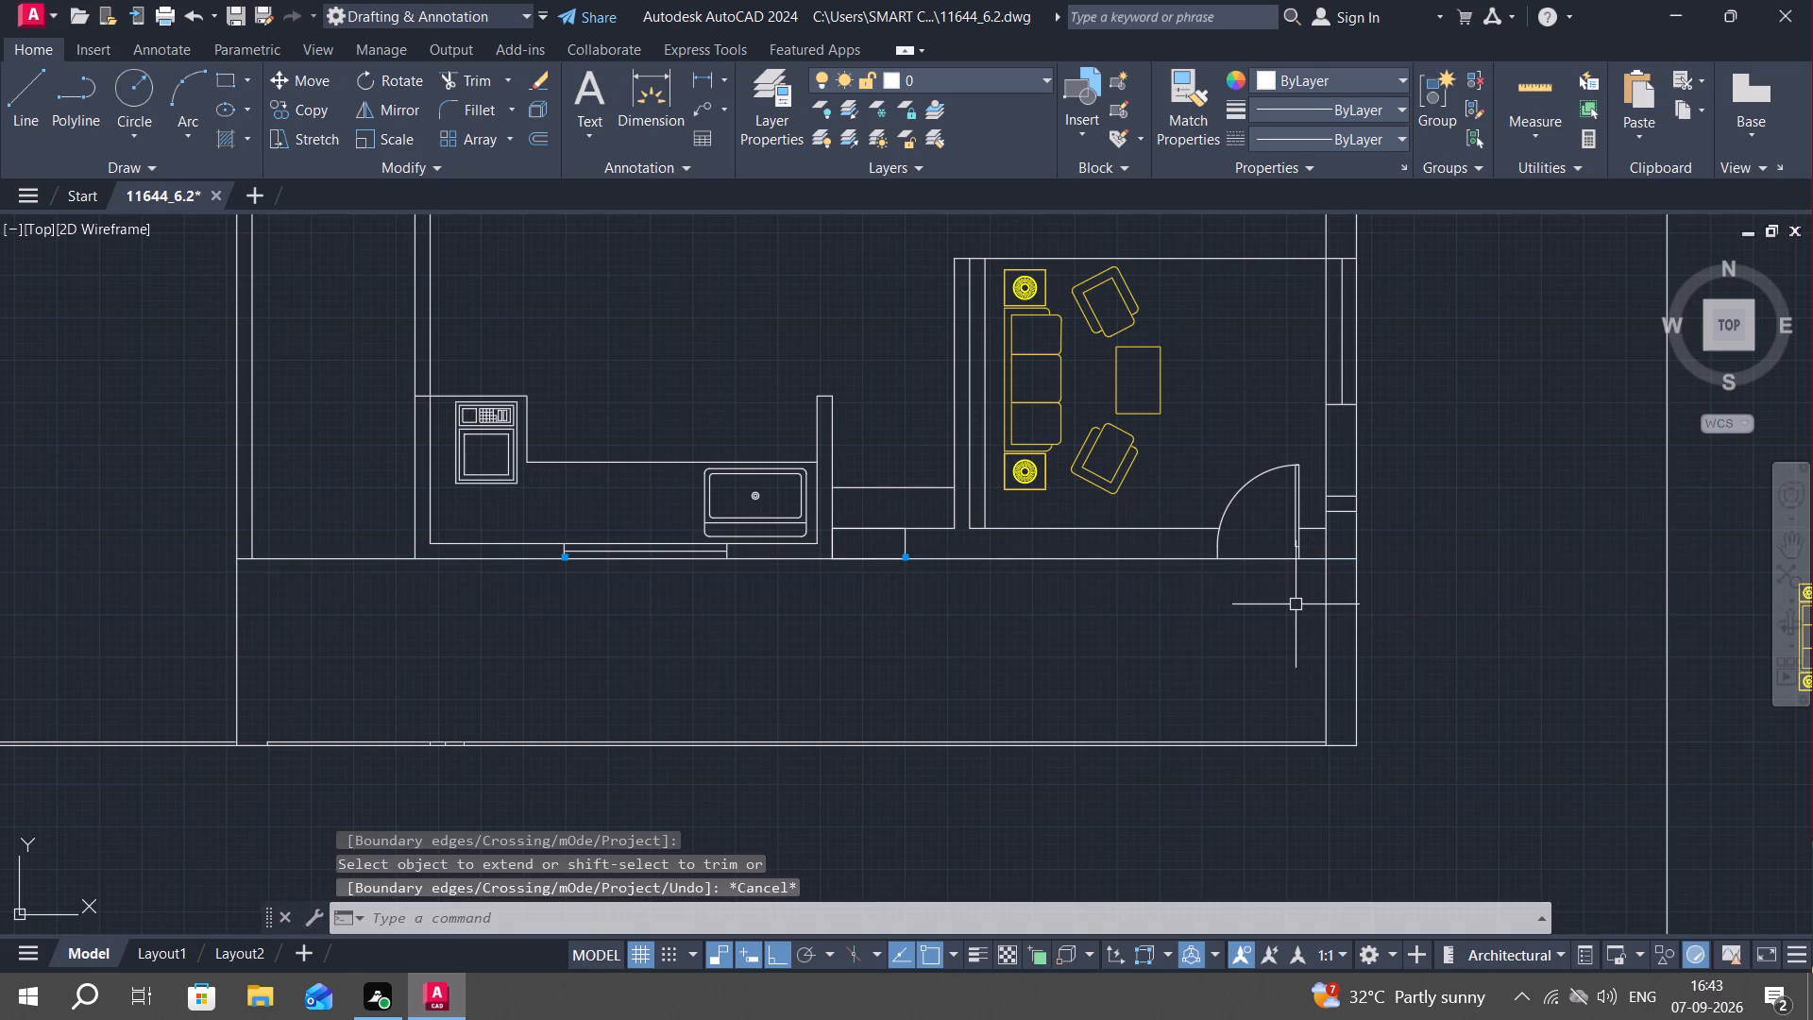
Trim the southern one of the two closely spaced short lines across the east wall beside the seating area's door.
{"action": "type", "text": "TR"}
{"action": "key", "text": "space"}
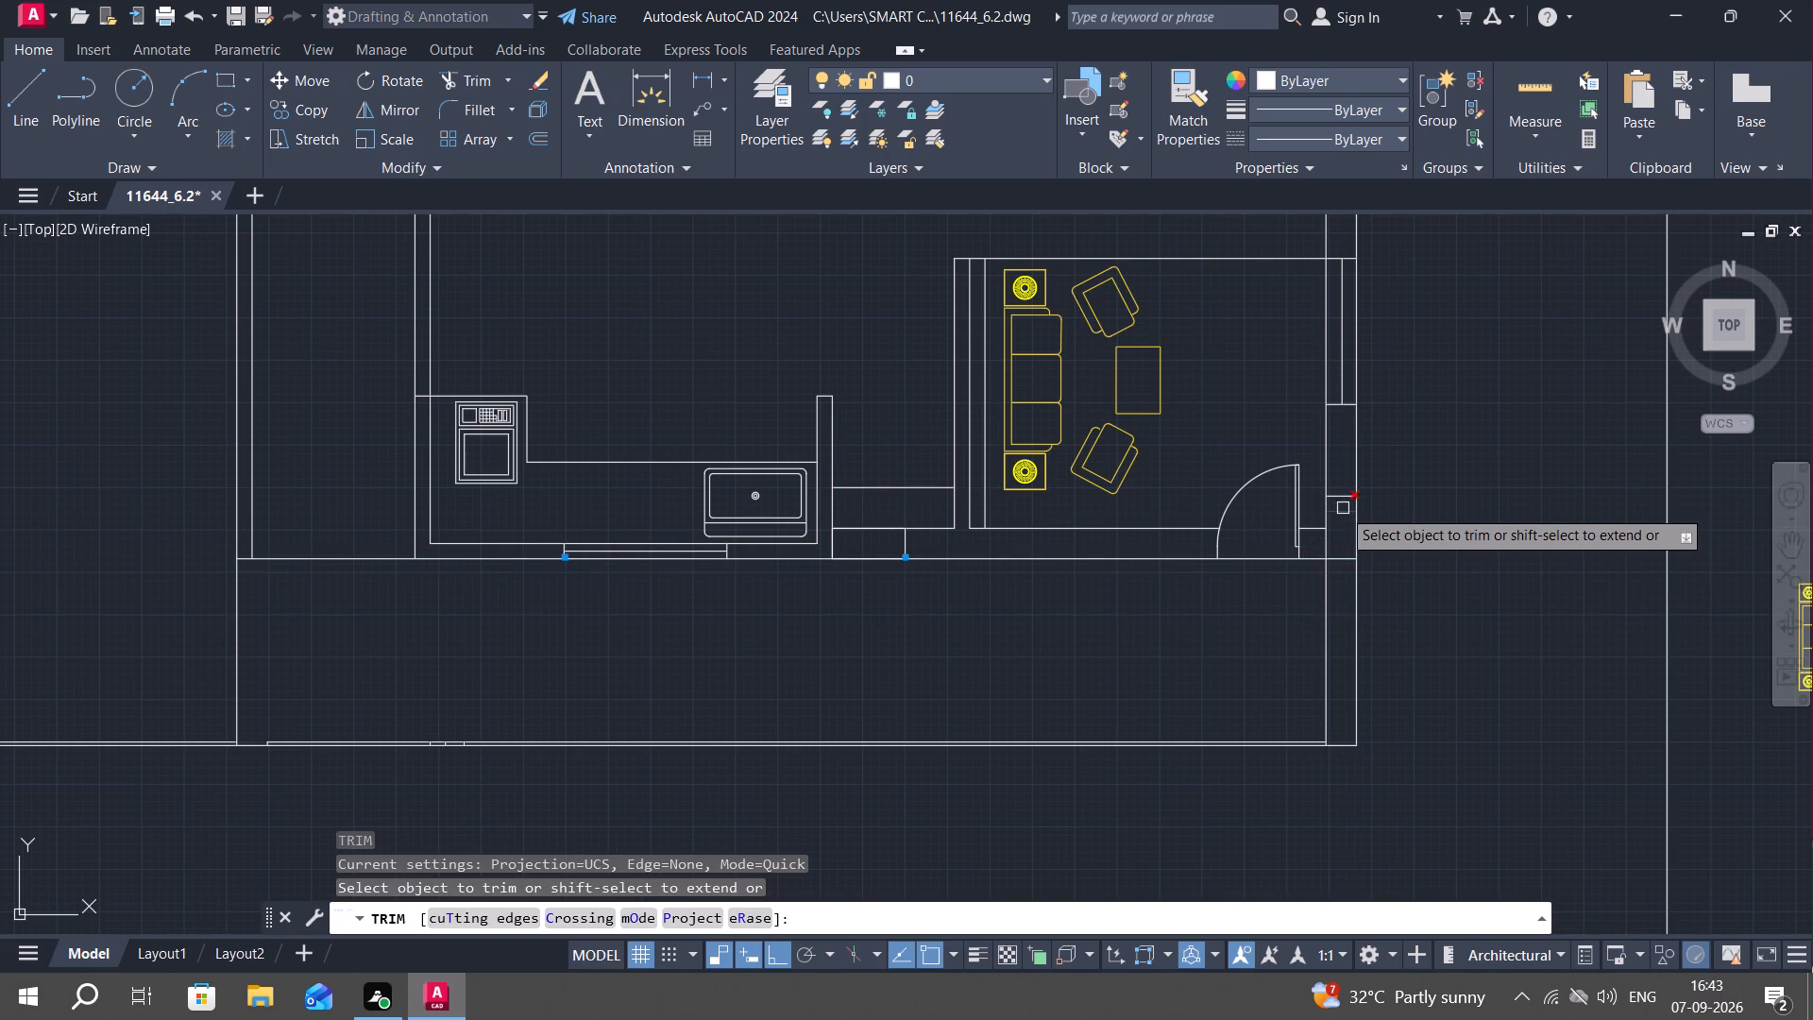
{"action": "left_click", "coordinate": [1340, 511]}
{"action": "key", "text": "Escape"}
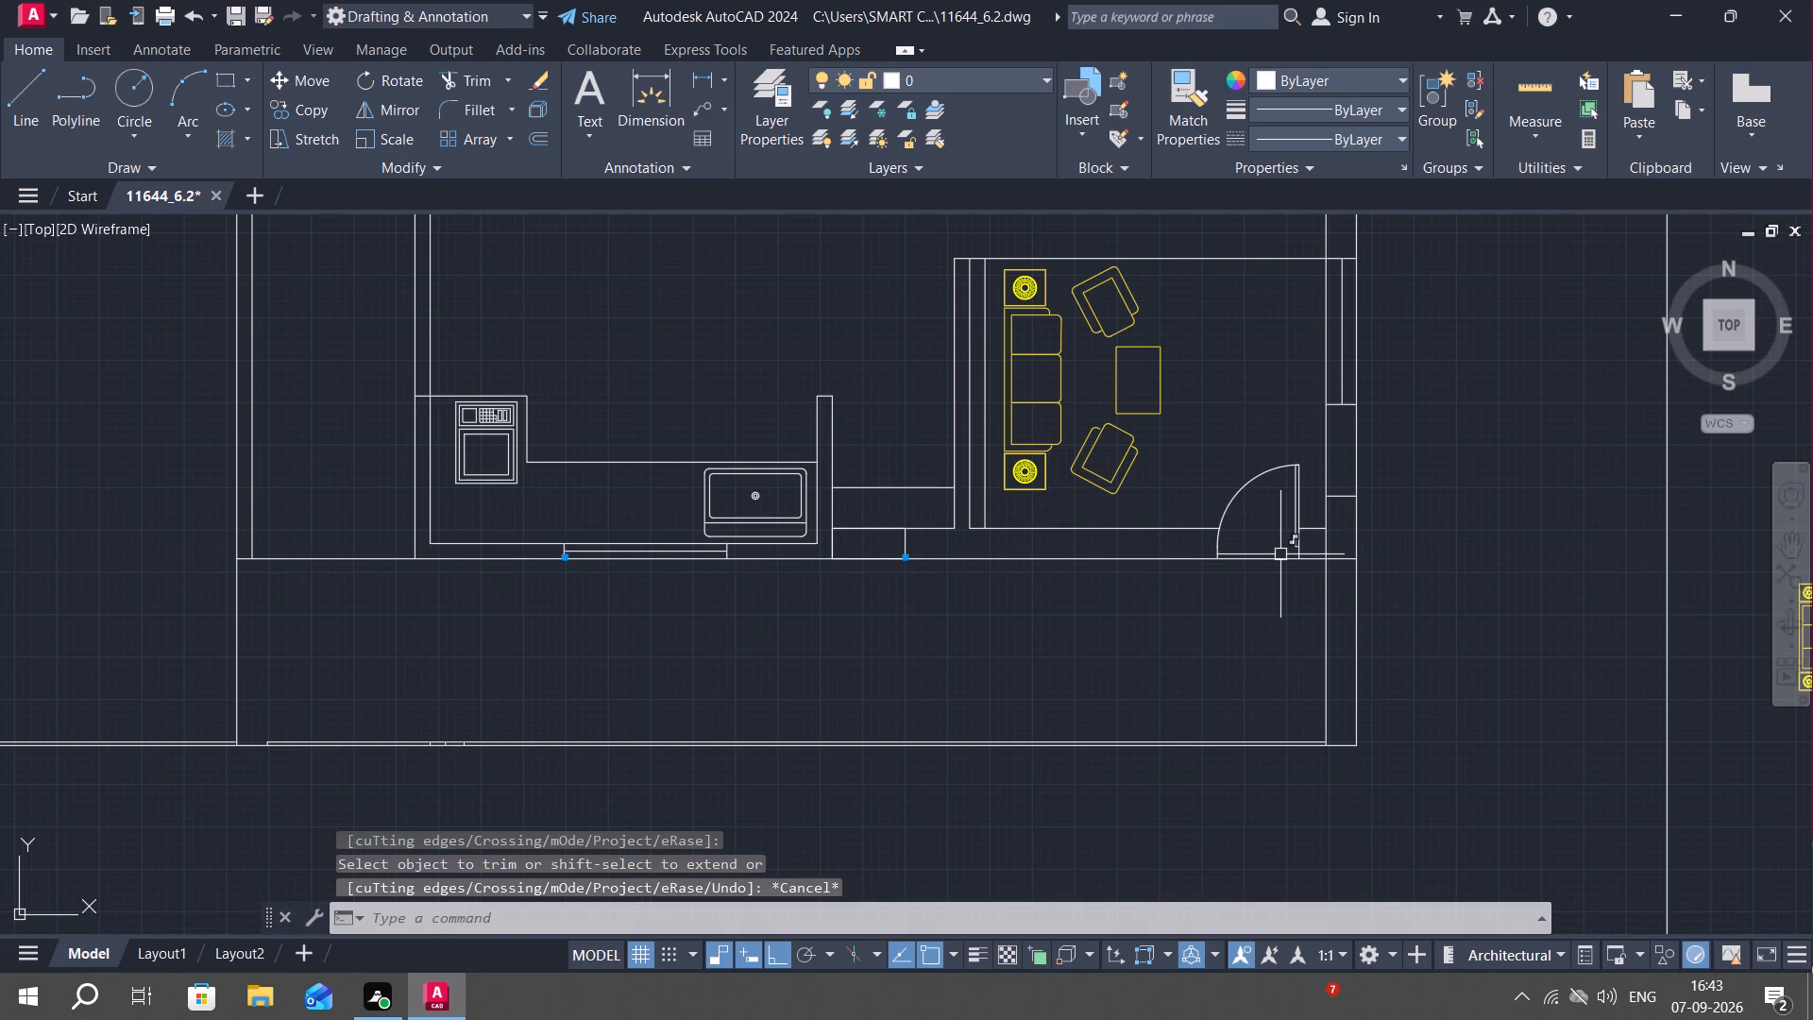
{"action": "key", "text": "h"}
{"action": "key", "text": "Escape"}
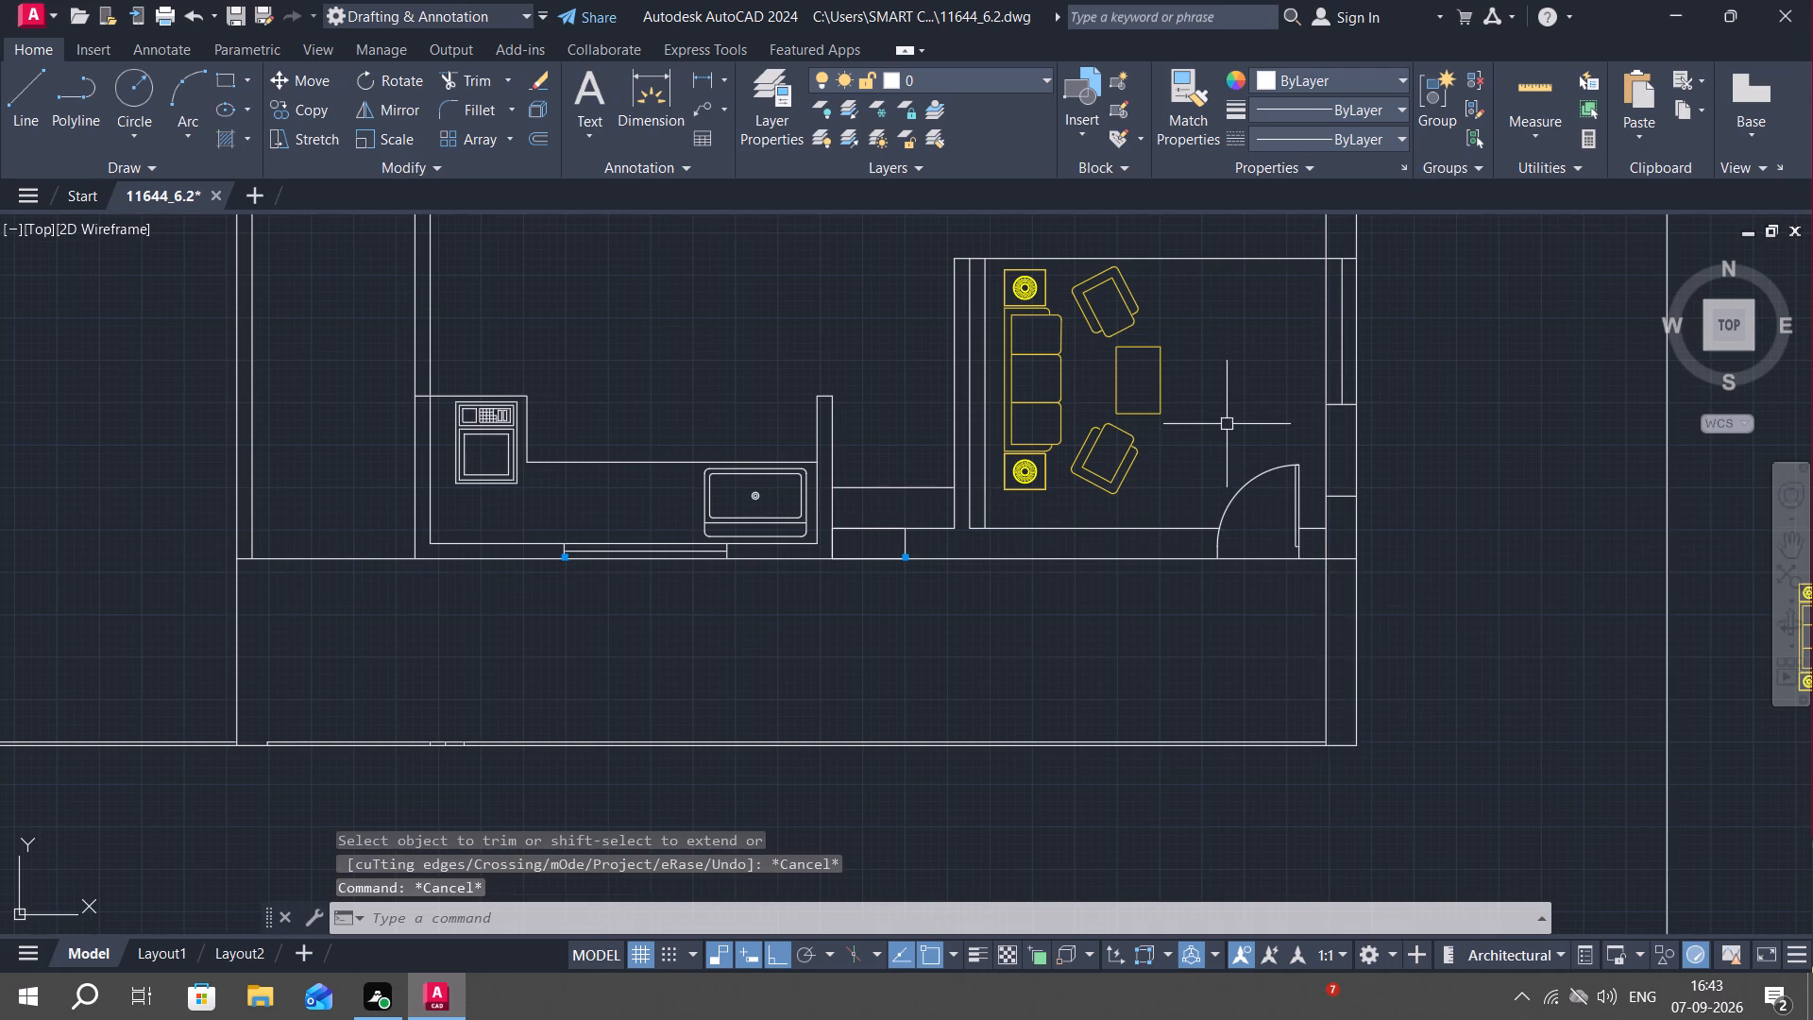
Draw a 9" horizontal line across the east wall, continuing the south face of the wall below the north-east bedroom.
{"action": "middle_click_drag", "start_coordinate": [1224, 549], "coordinate": [1211, 729]}
{"action": "scroll", "coordinate": [1225, 581], "scroll_direction": "down", "scroll_amount": 1}
{"action": "middle_click_drag", "start_coordinate": [1227, 560], "coordinate": [1145, 935]}
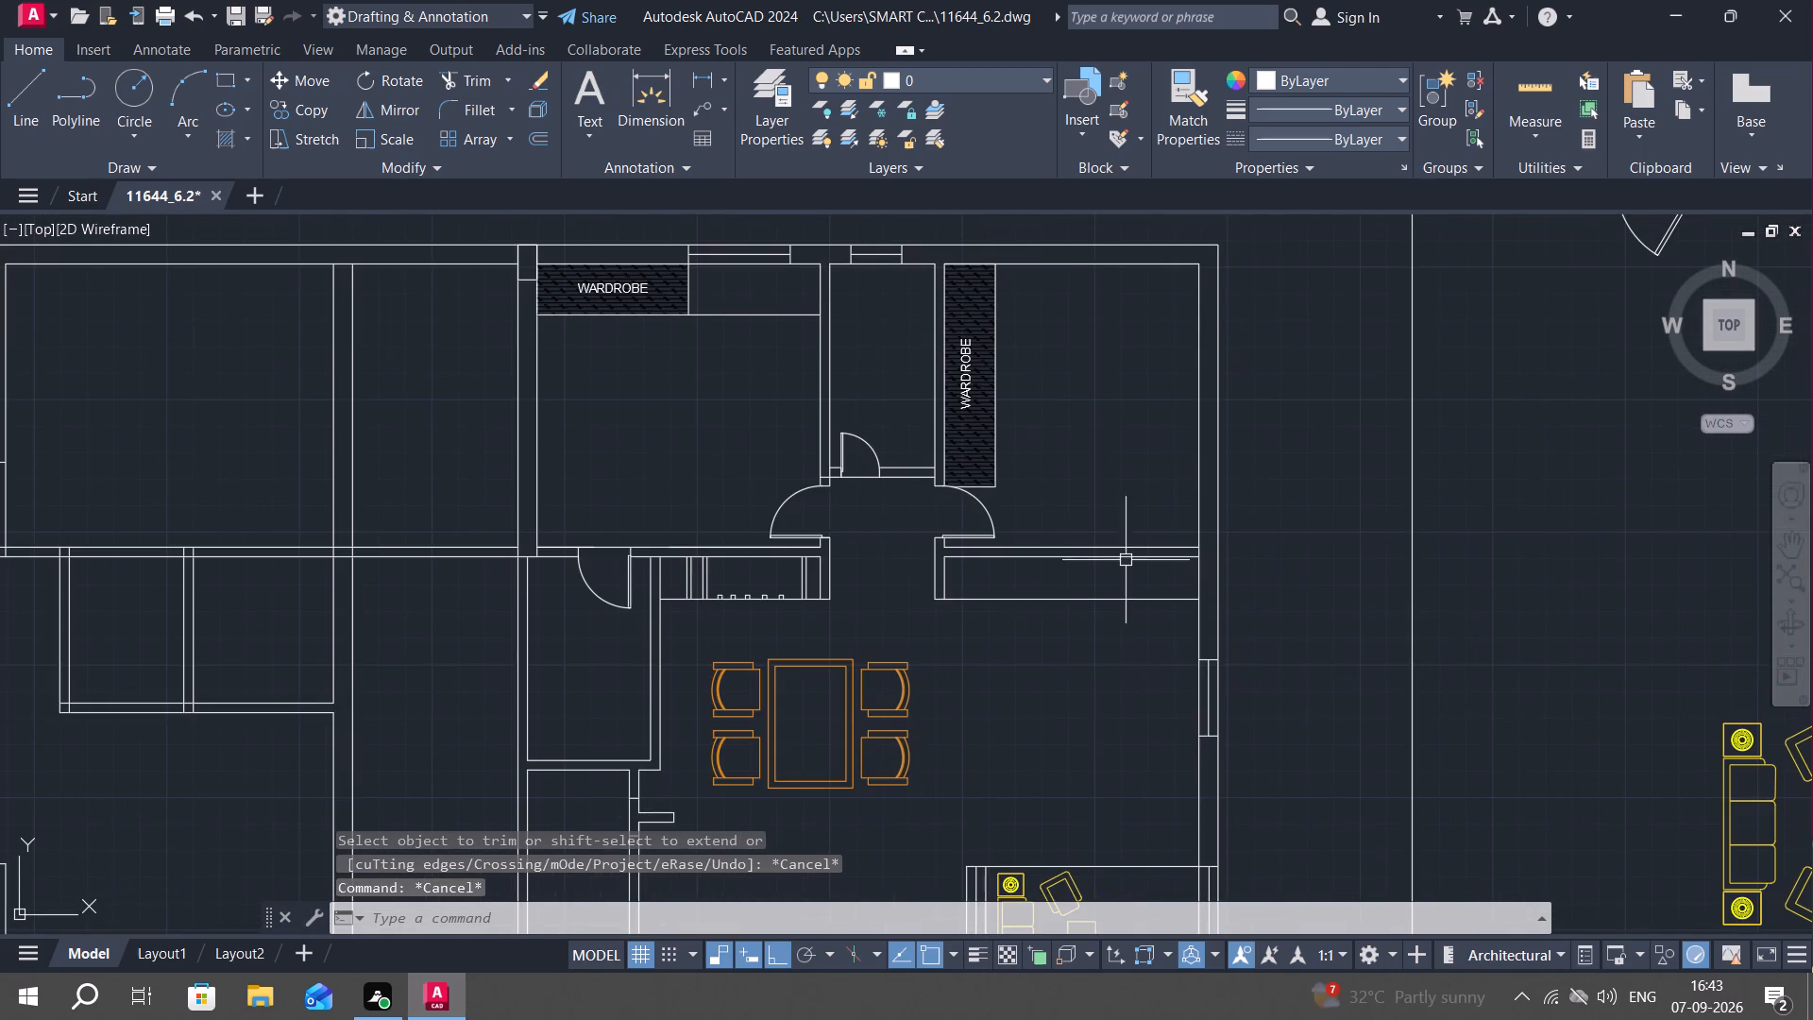
{"action": "middle_click_drag", "start_coordinate": [1126, 560], "coordinate": [1133, 620]}
{"action": "scroll", "coordinate": [1181, 605], "scroll_direction": "up", "scroll_amount": 2}
{"action": "key", "text": "Escape"}
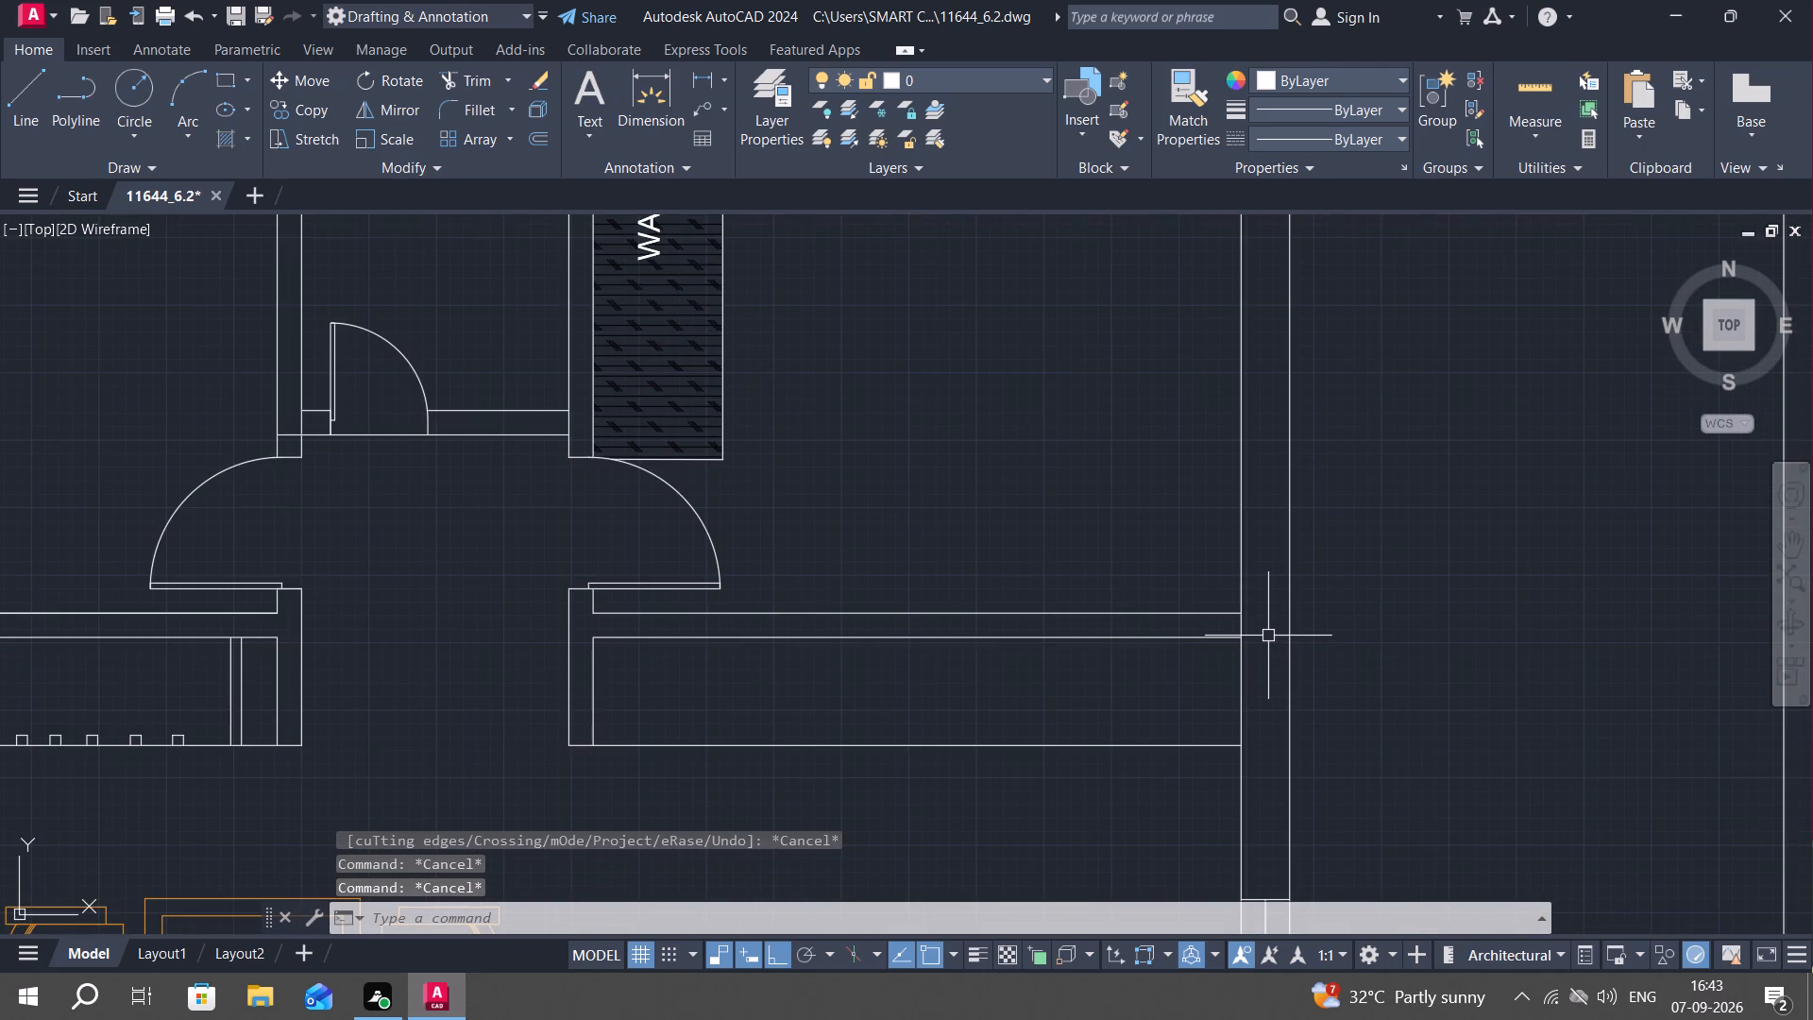
{"action": "key", "text": "l"}
{"action": "key", "text": "space"}
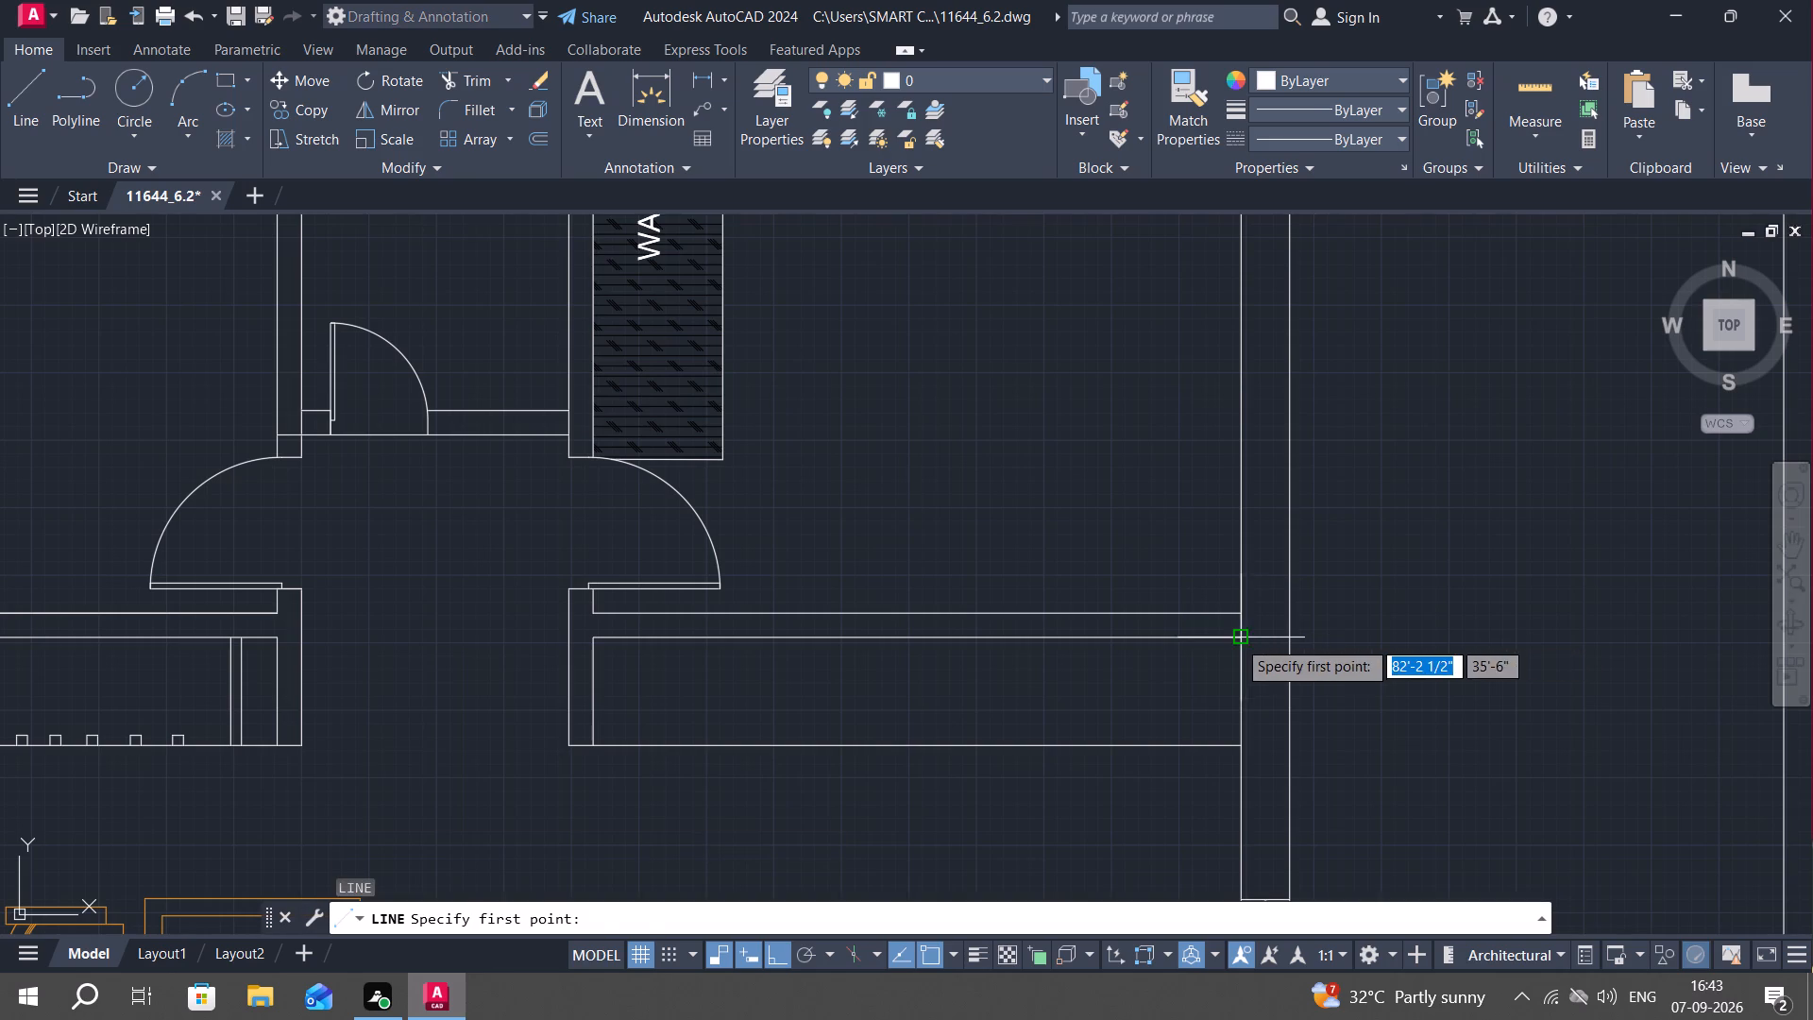
{"action": "left_click", "coordinate": [1237, 639]}
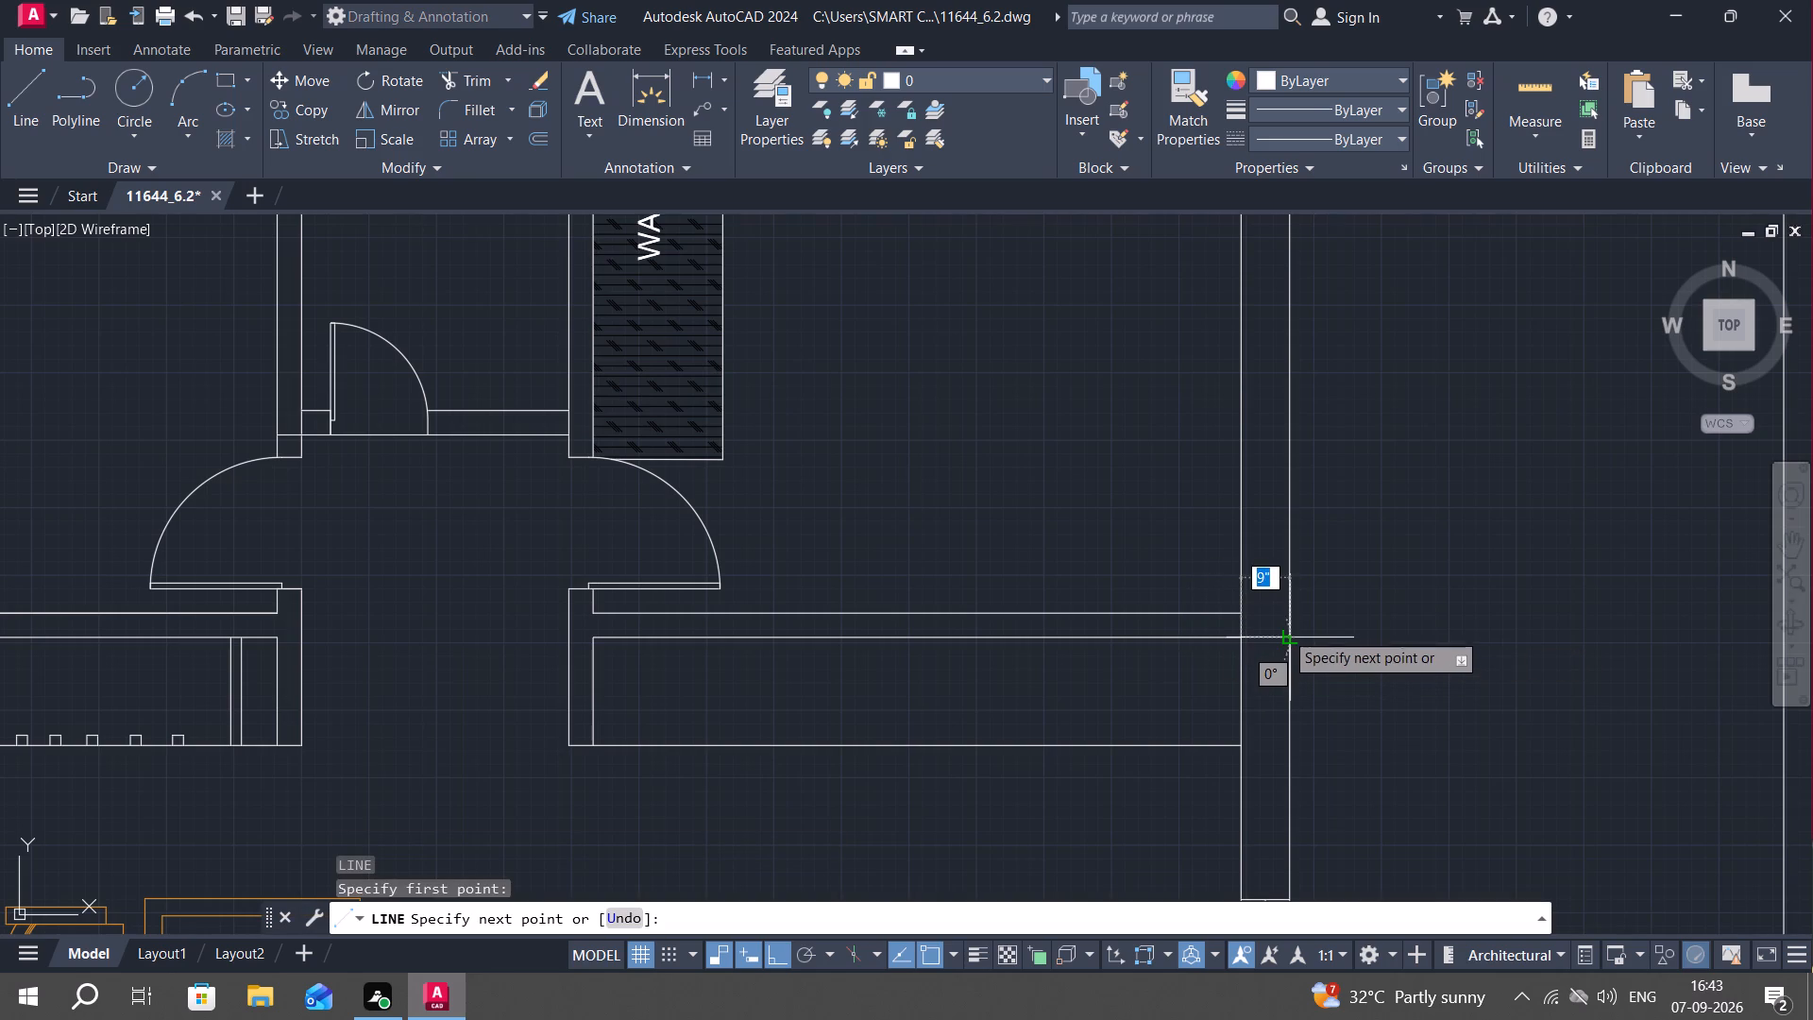
{"action": "left_click", "coordinate": [1283, 637]}
{"action": "key", "text": "Escape"}
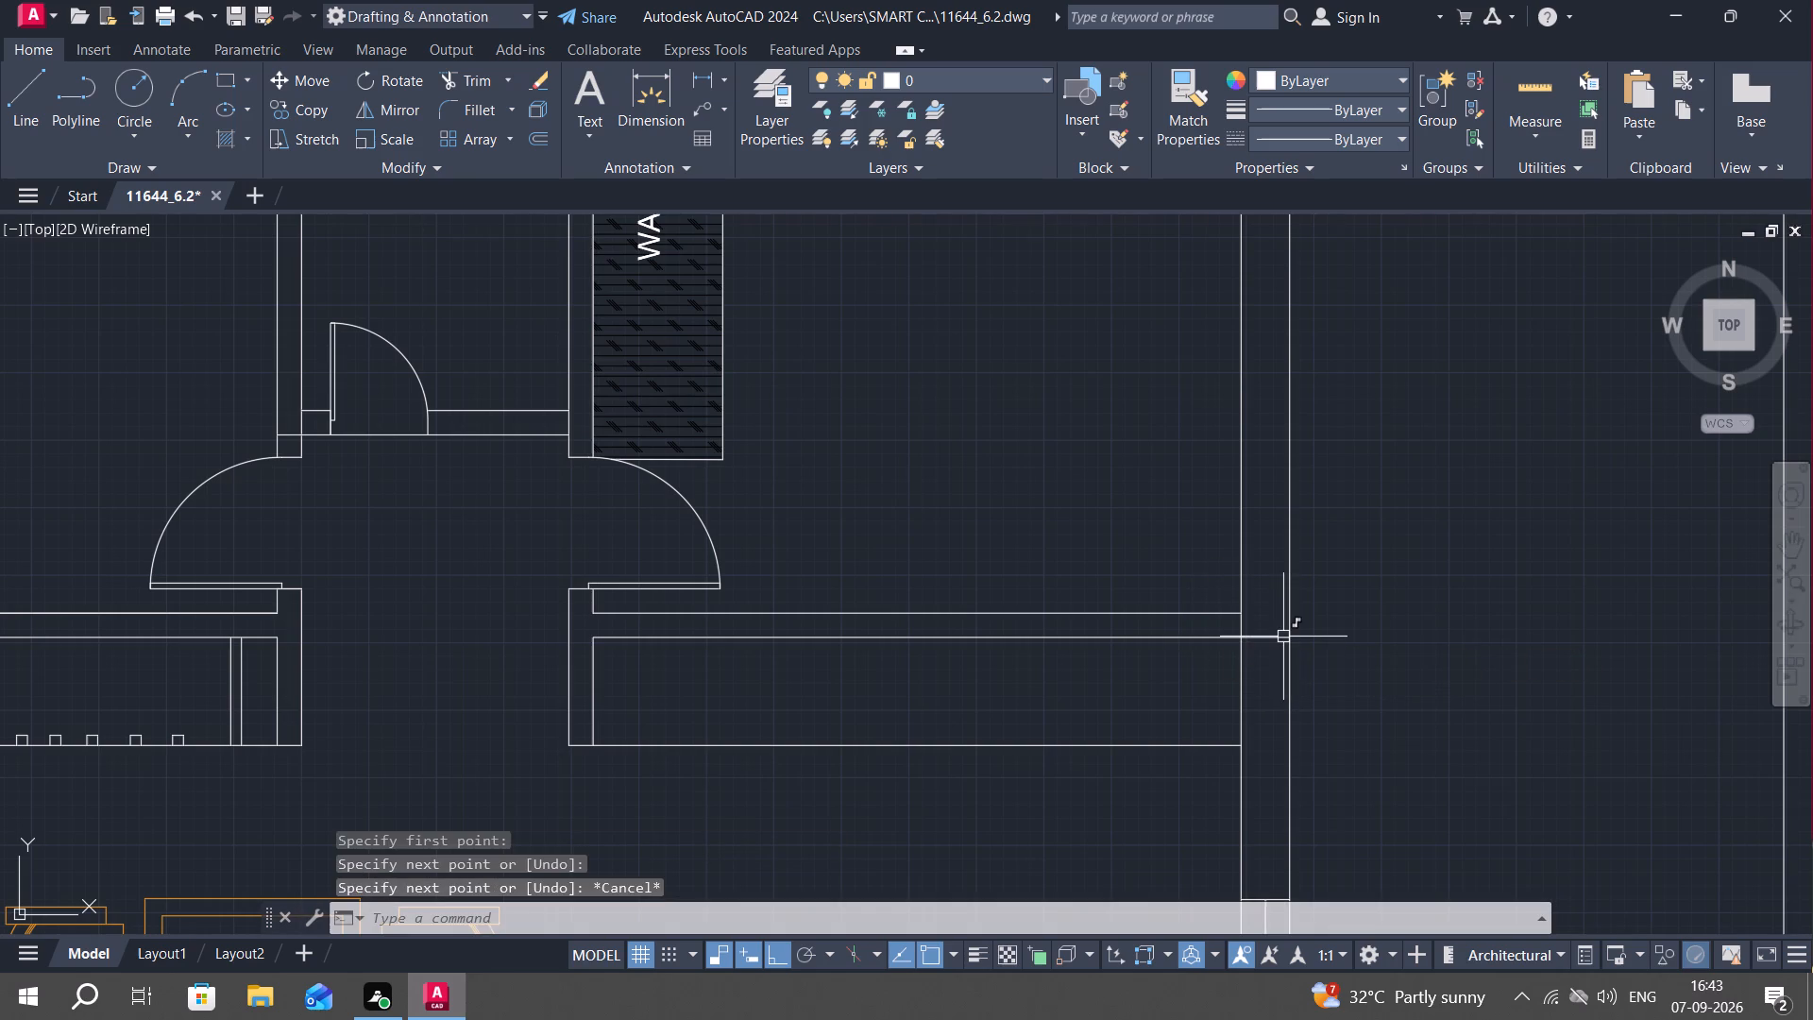
Offset the new line across the east wall 9" to the north.
{"action": "type", "text": "O"}
{"action": "key", "text": "space"}
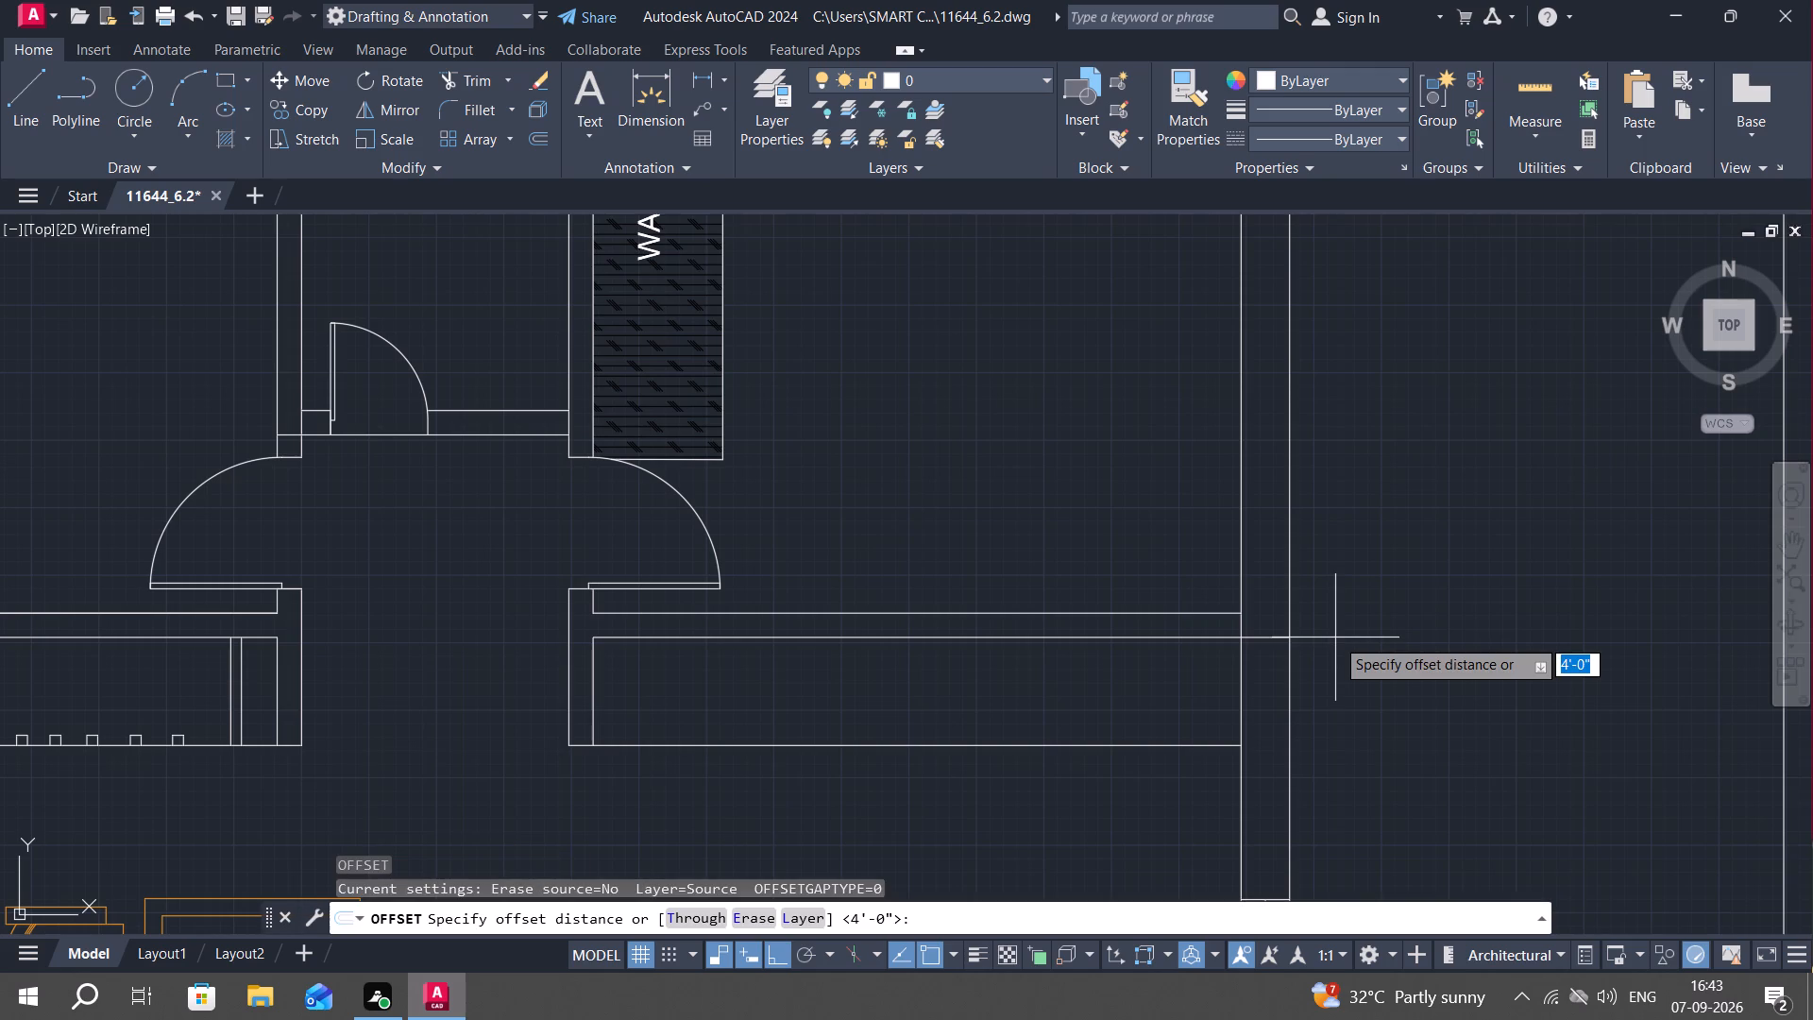
{"action": "key", "text": "9"}
{"action": "type", "text": "\""}
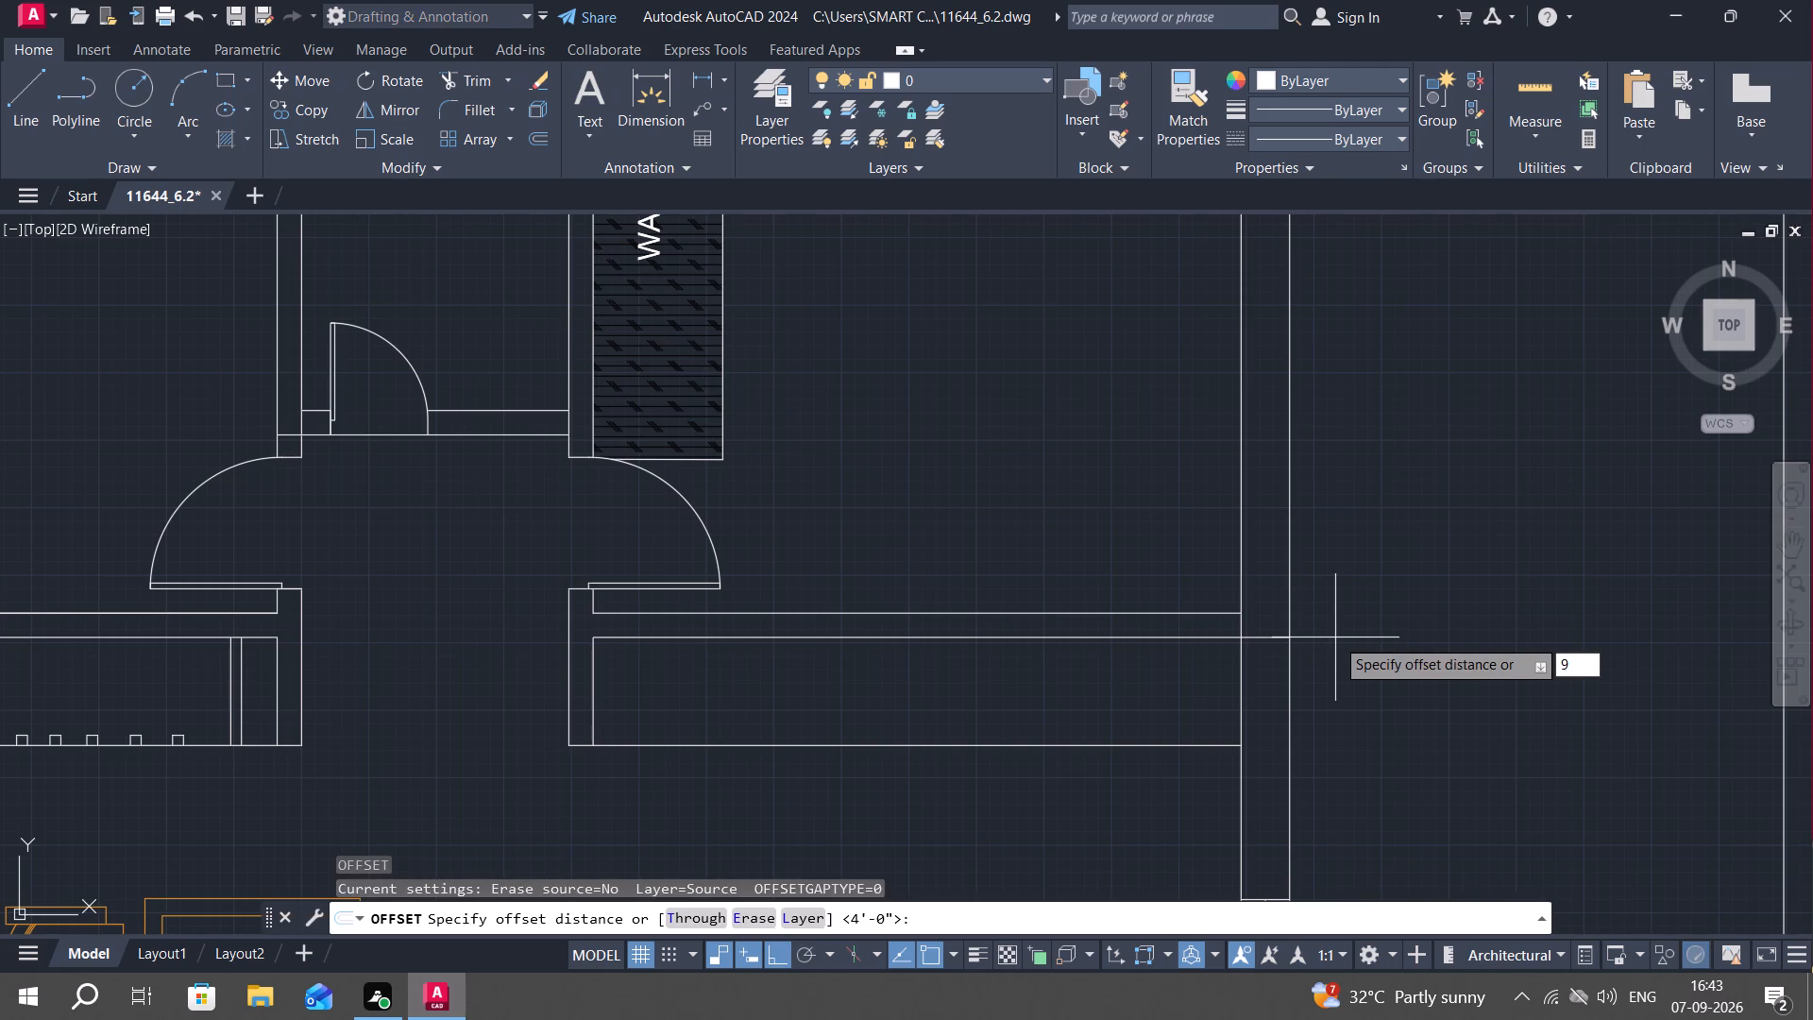
{"action": "key", "text": "space"}
{"action": "left_click", "coordinate": [1272, 638]}
{"action": "left_click", "coordinate": [1274, 555]}
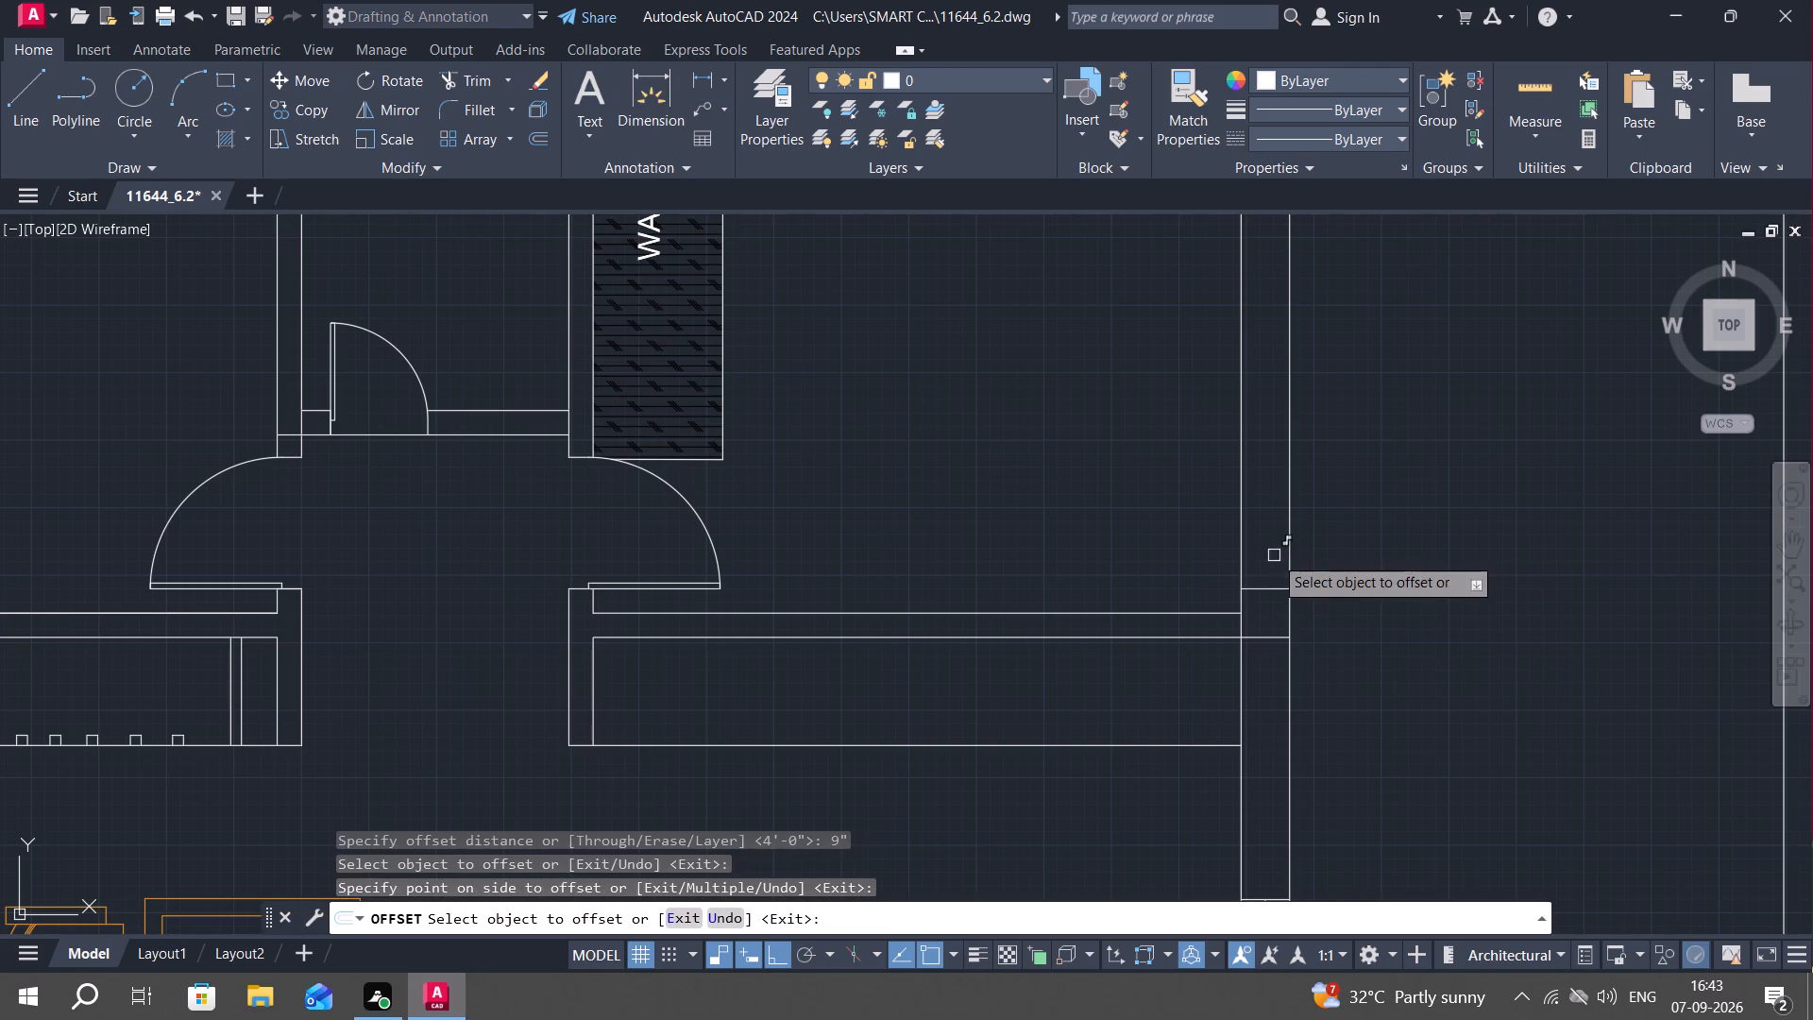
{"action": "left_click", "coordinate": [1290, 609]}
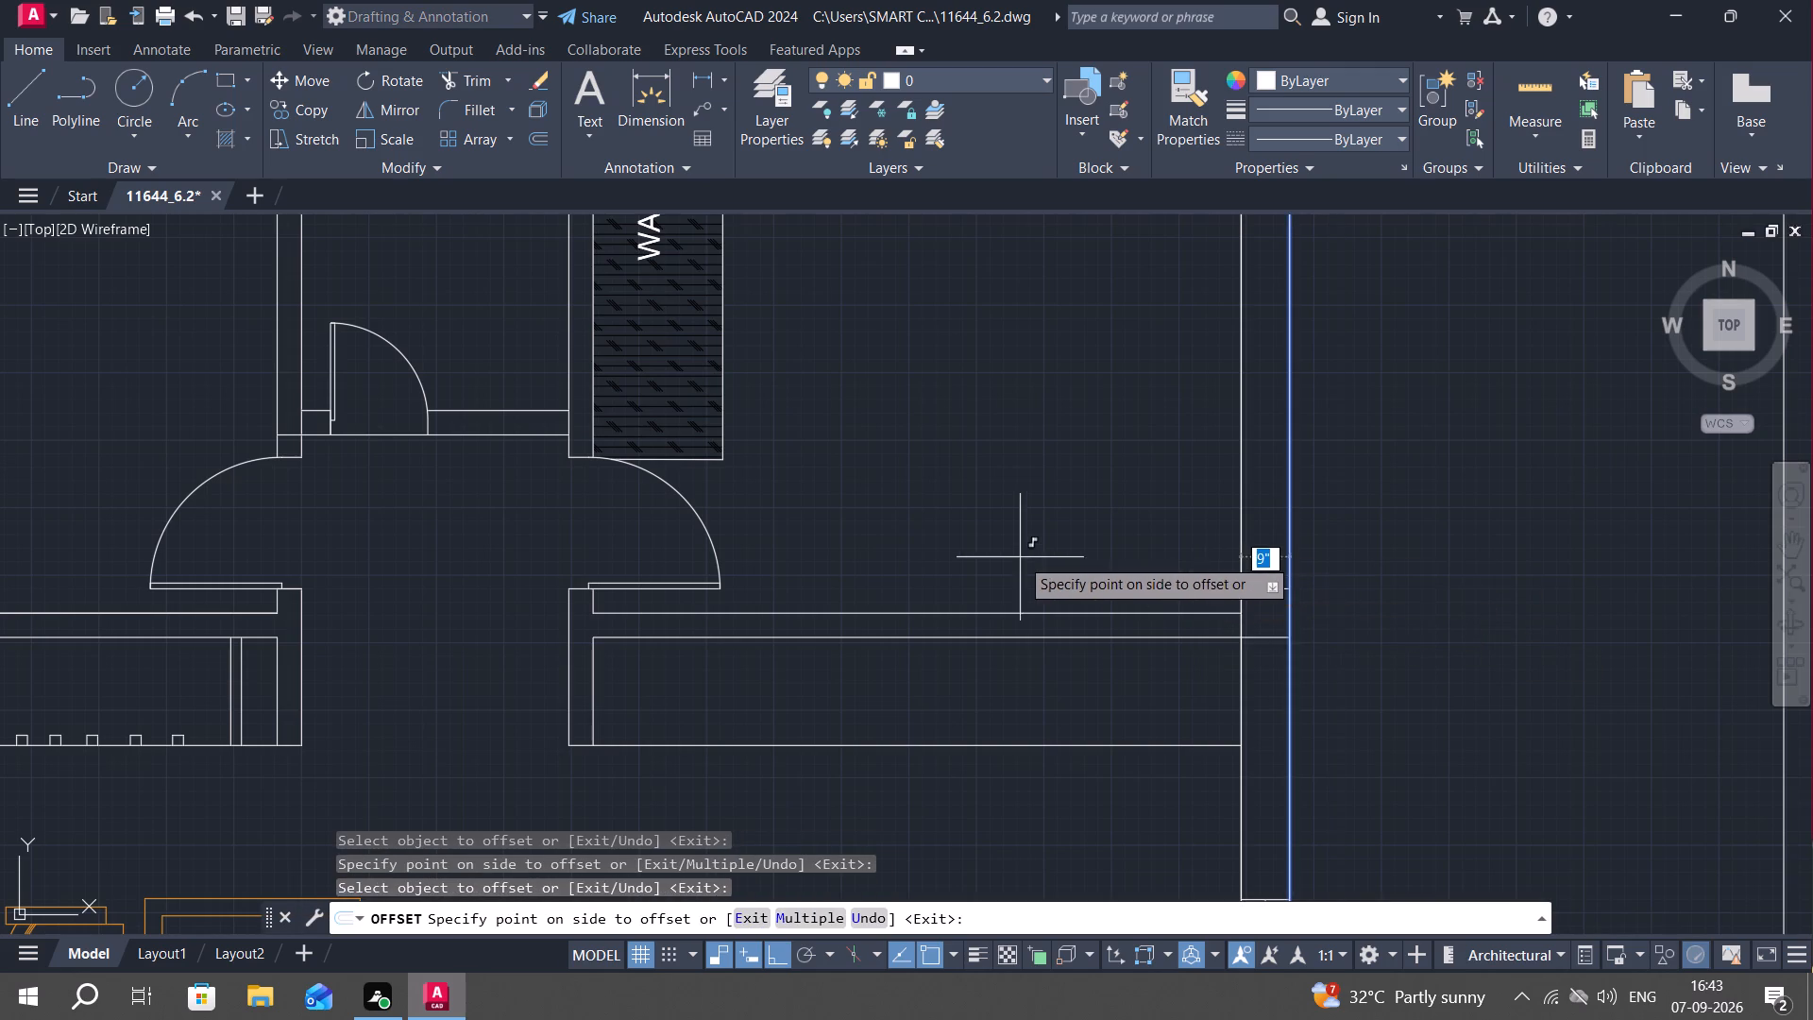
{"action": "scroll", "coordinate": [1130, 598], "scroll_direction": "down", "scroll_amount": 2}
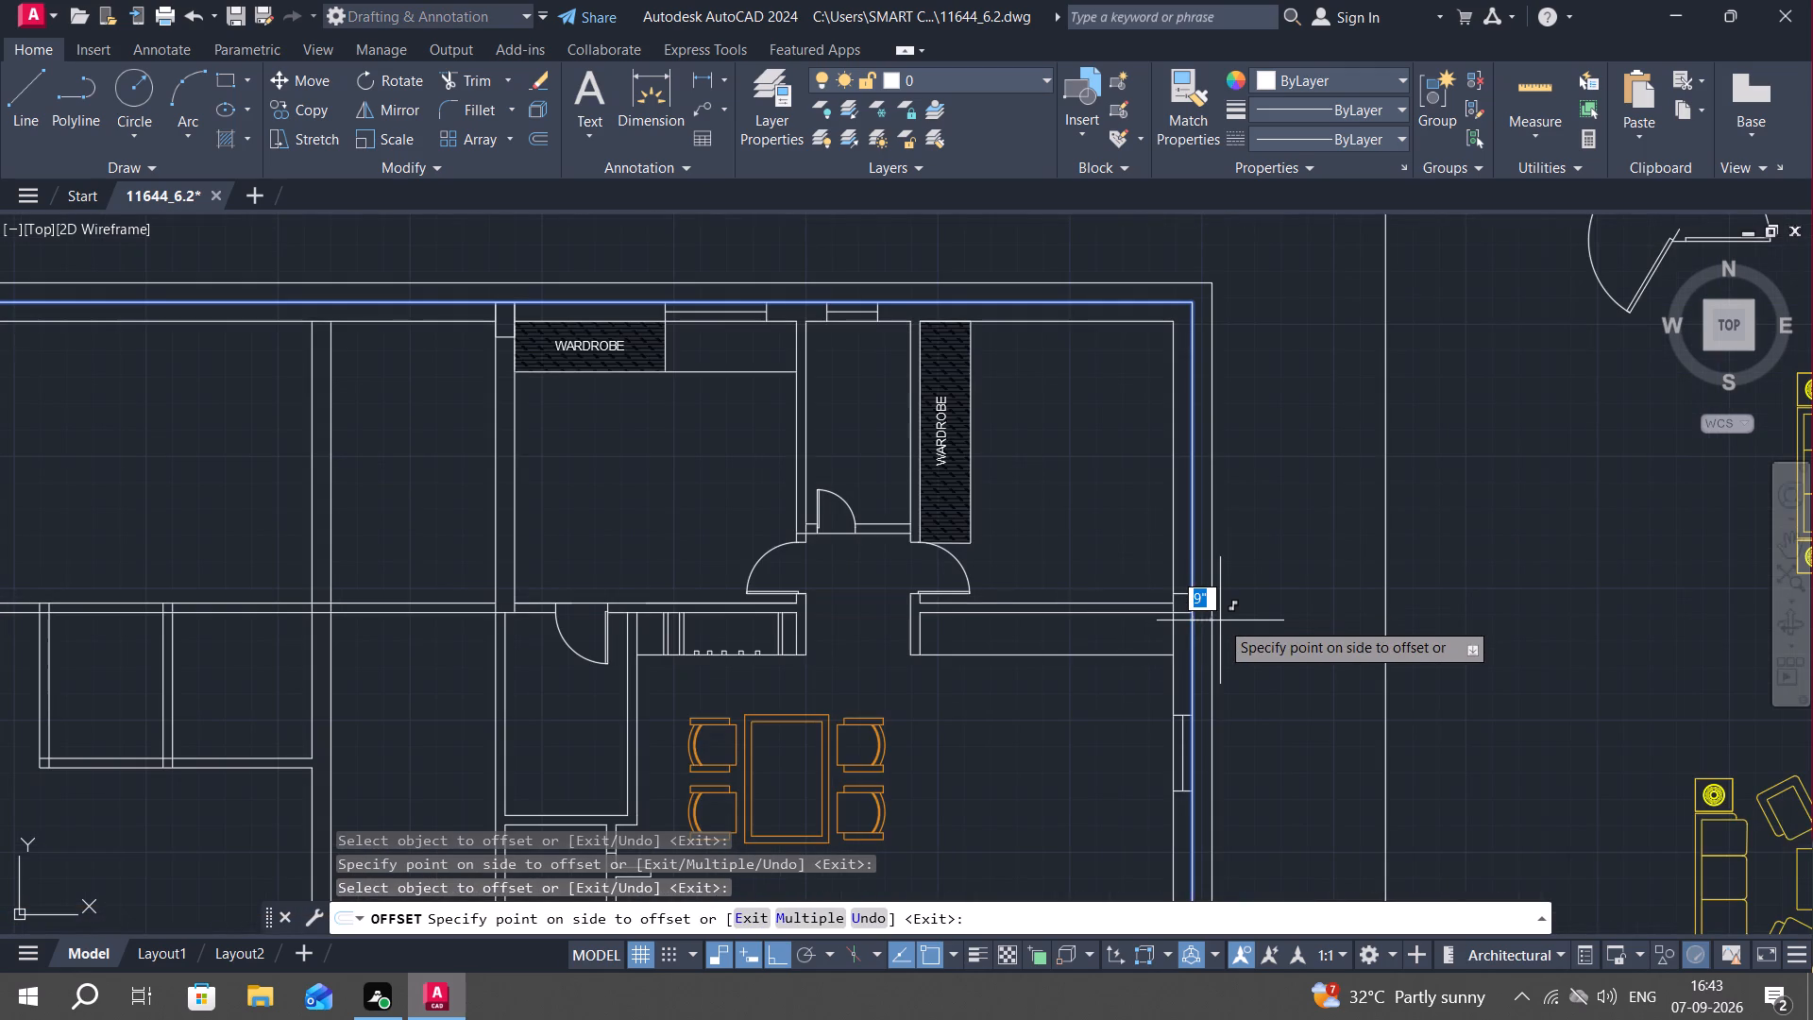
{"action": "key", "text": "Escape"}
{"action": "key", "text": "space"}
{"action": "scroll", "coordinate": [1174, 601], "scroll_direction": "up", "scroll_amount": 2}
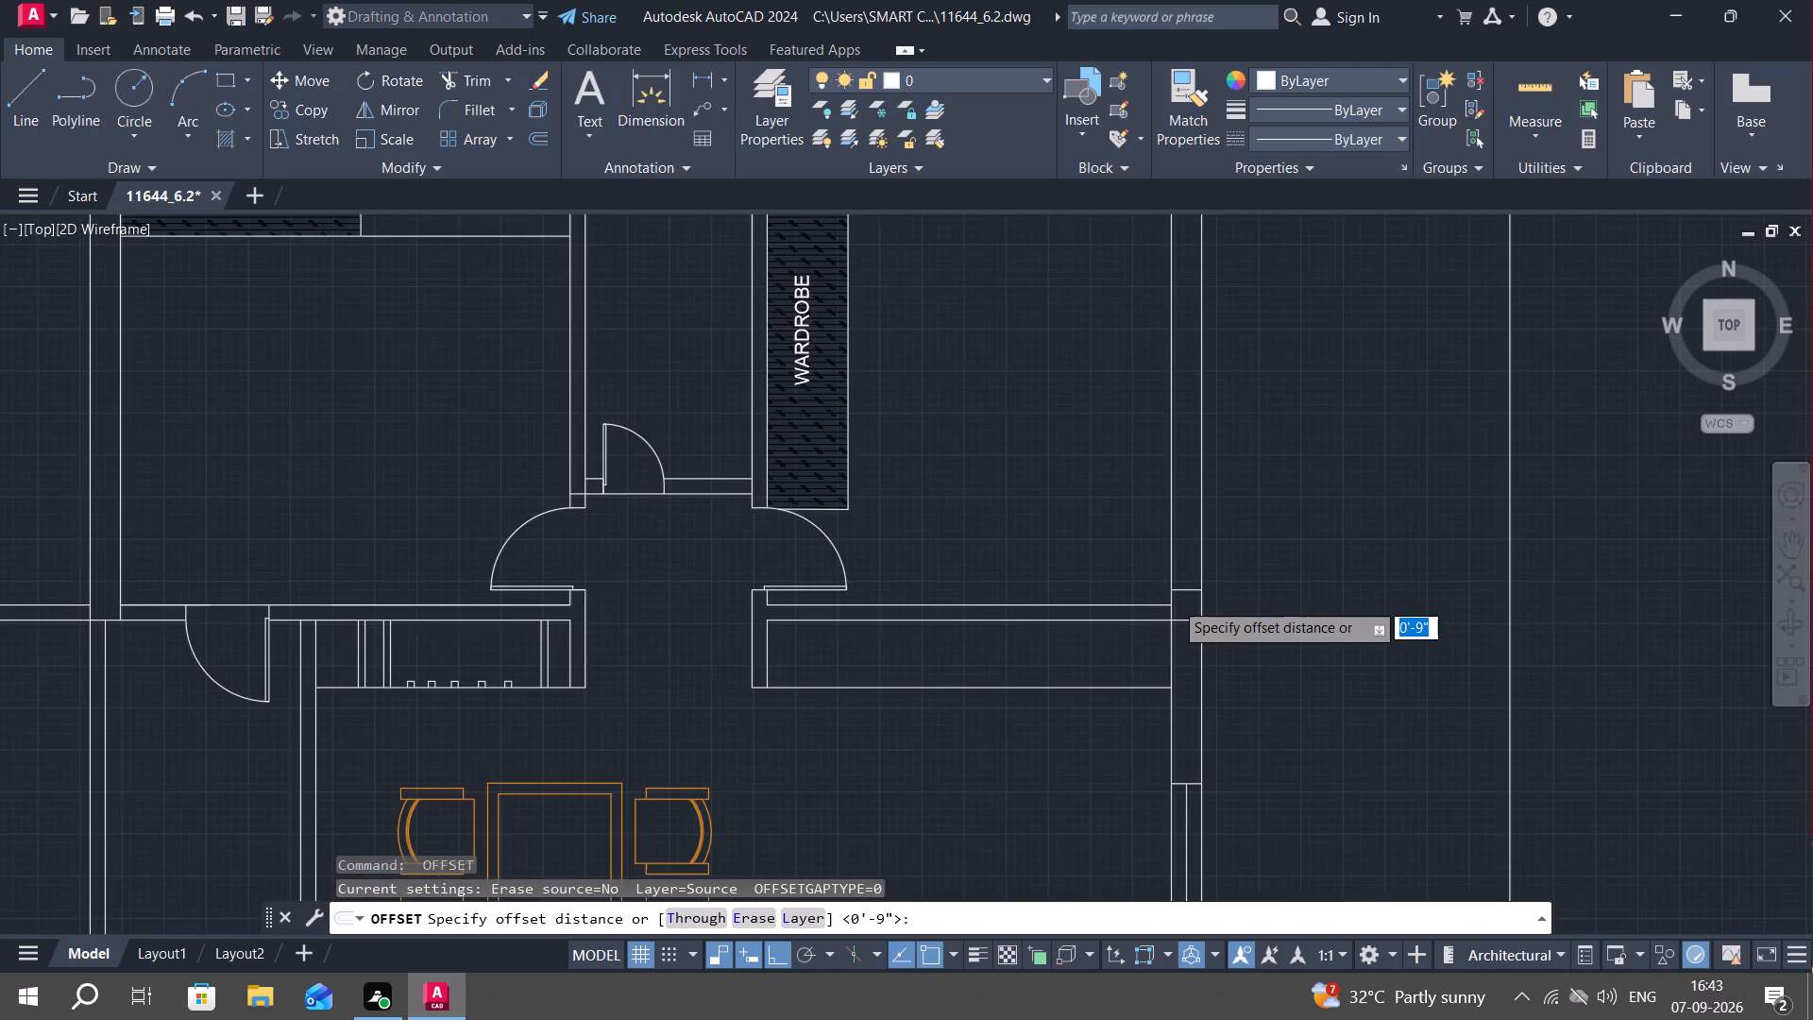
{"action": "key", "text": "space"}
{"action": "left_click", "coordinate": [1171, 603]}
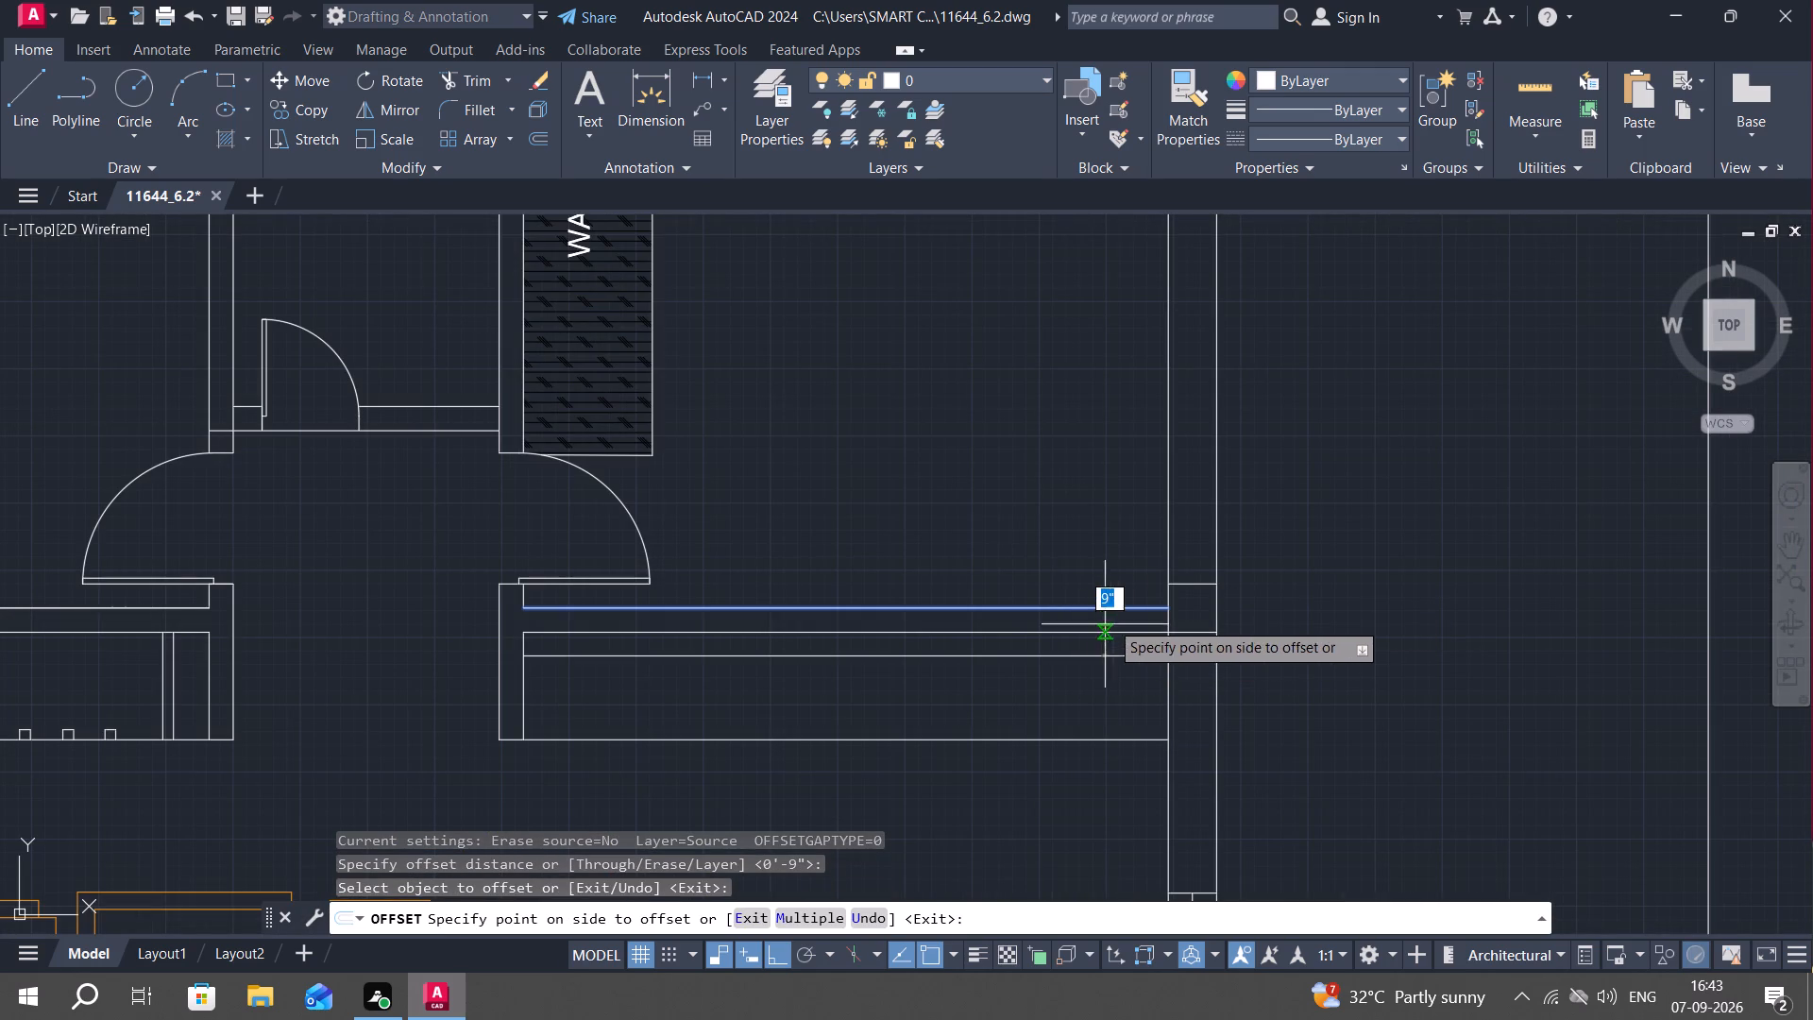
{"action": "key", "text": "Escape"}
Offset the inner face line of the east wall 9" west into the north-east bedroom.
{"action": "key", "text": "space"}
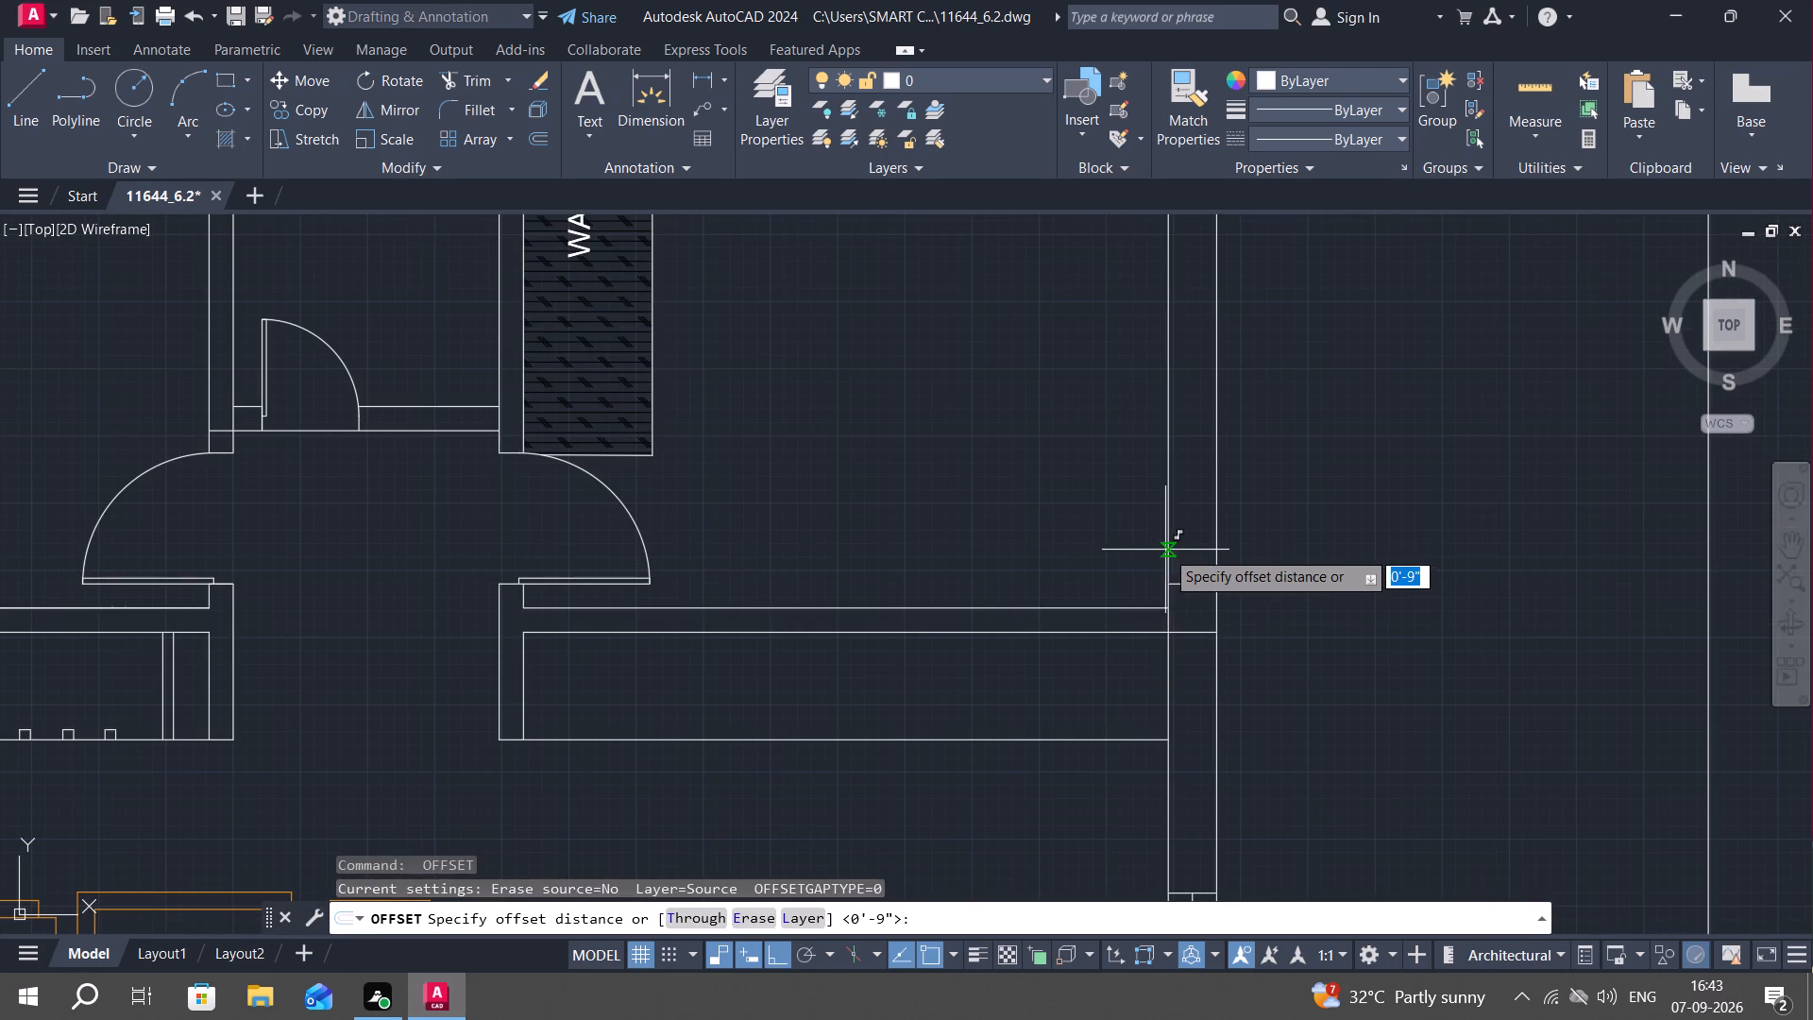
{"action": "key", "text": "space"}
{"action": "left_click", "coordinate": [1168, 549]}
{"action": "left_click", "coordinate": [1074, 576]}
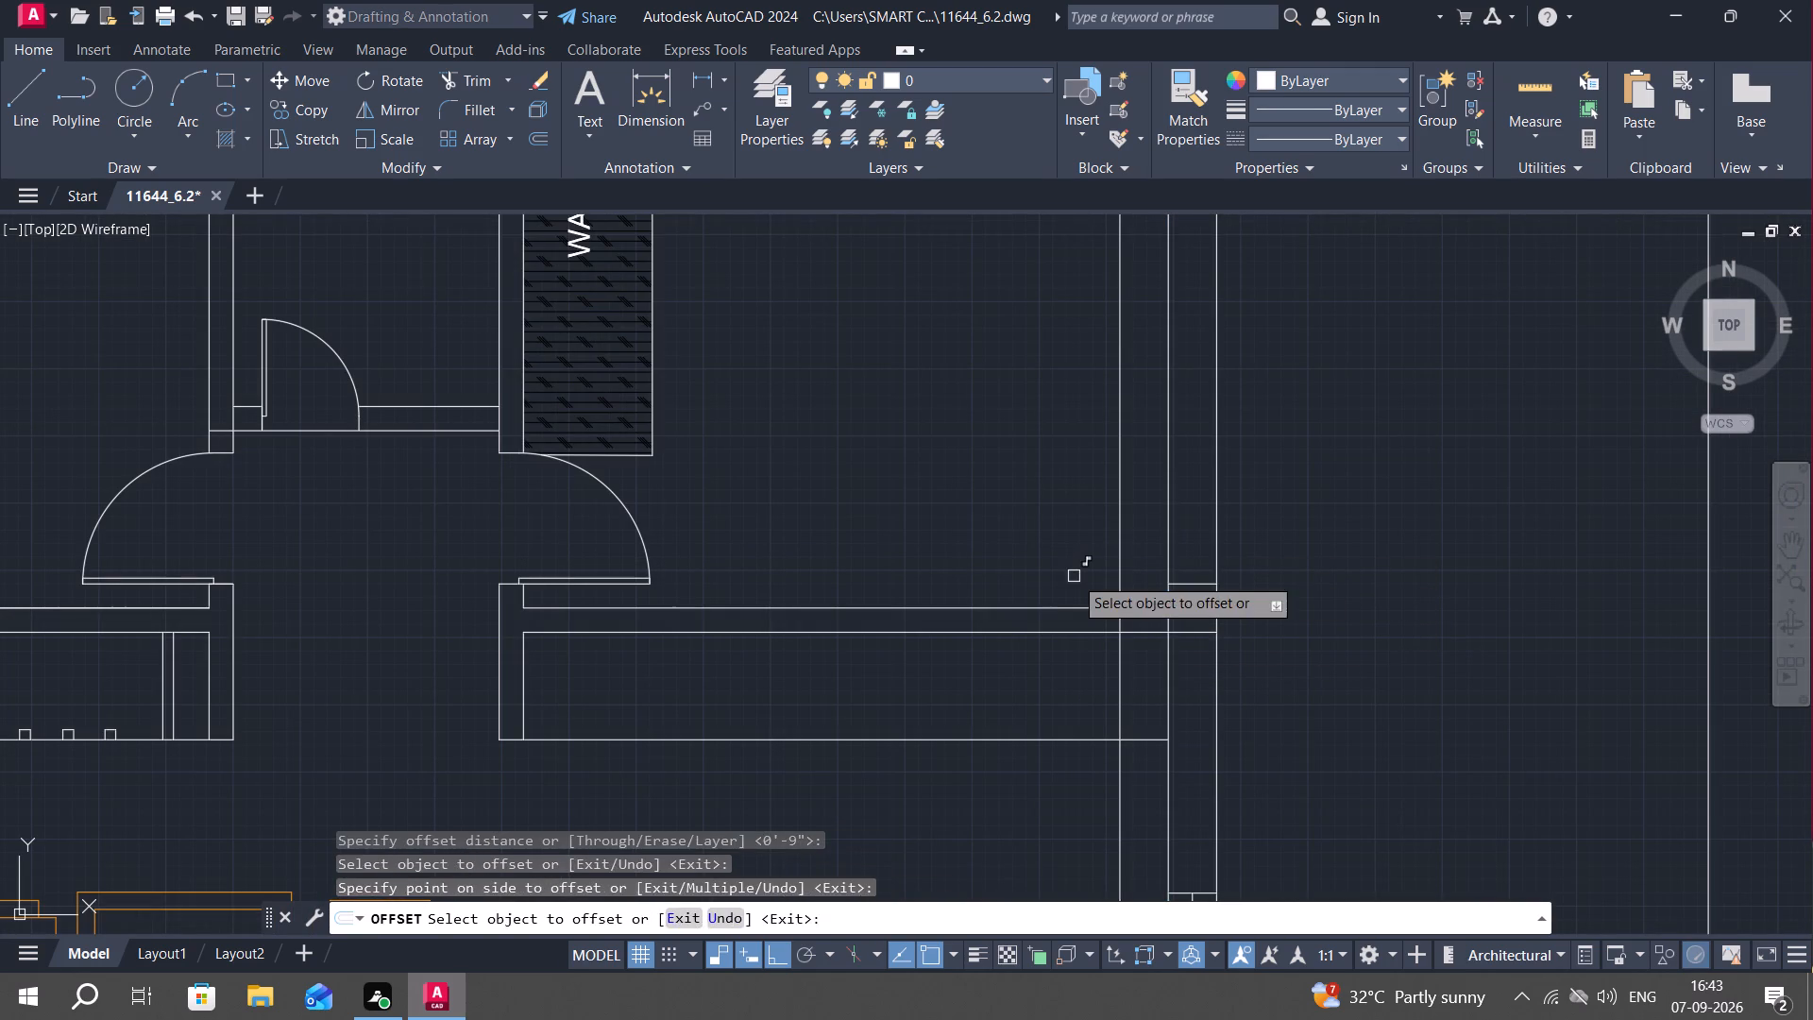
{"action": "key", "text": "Escape"}
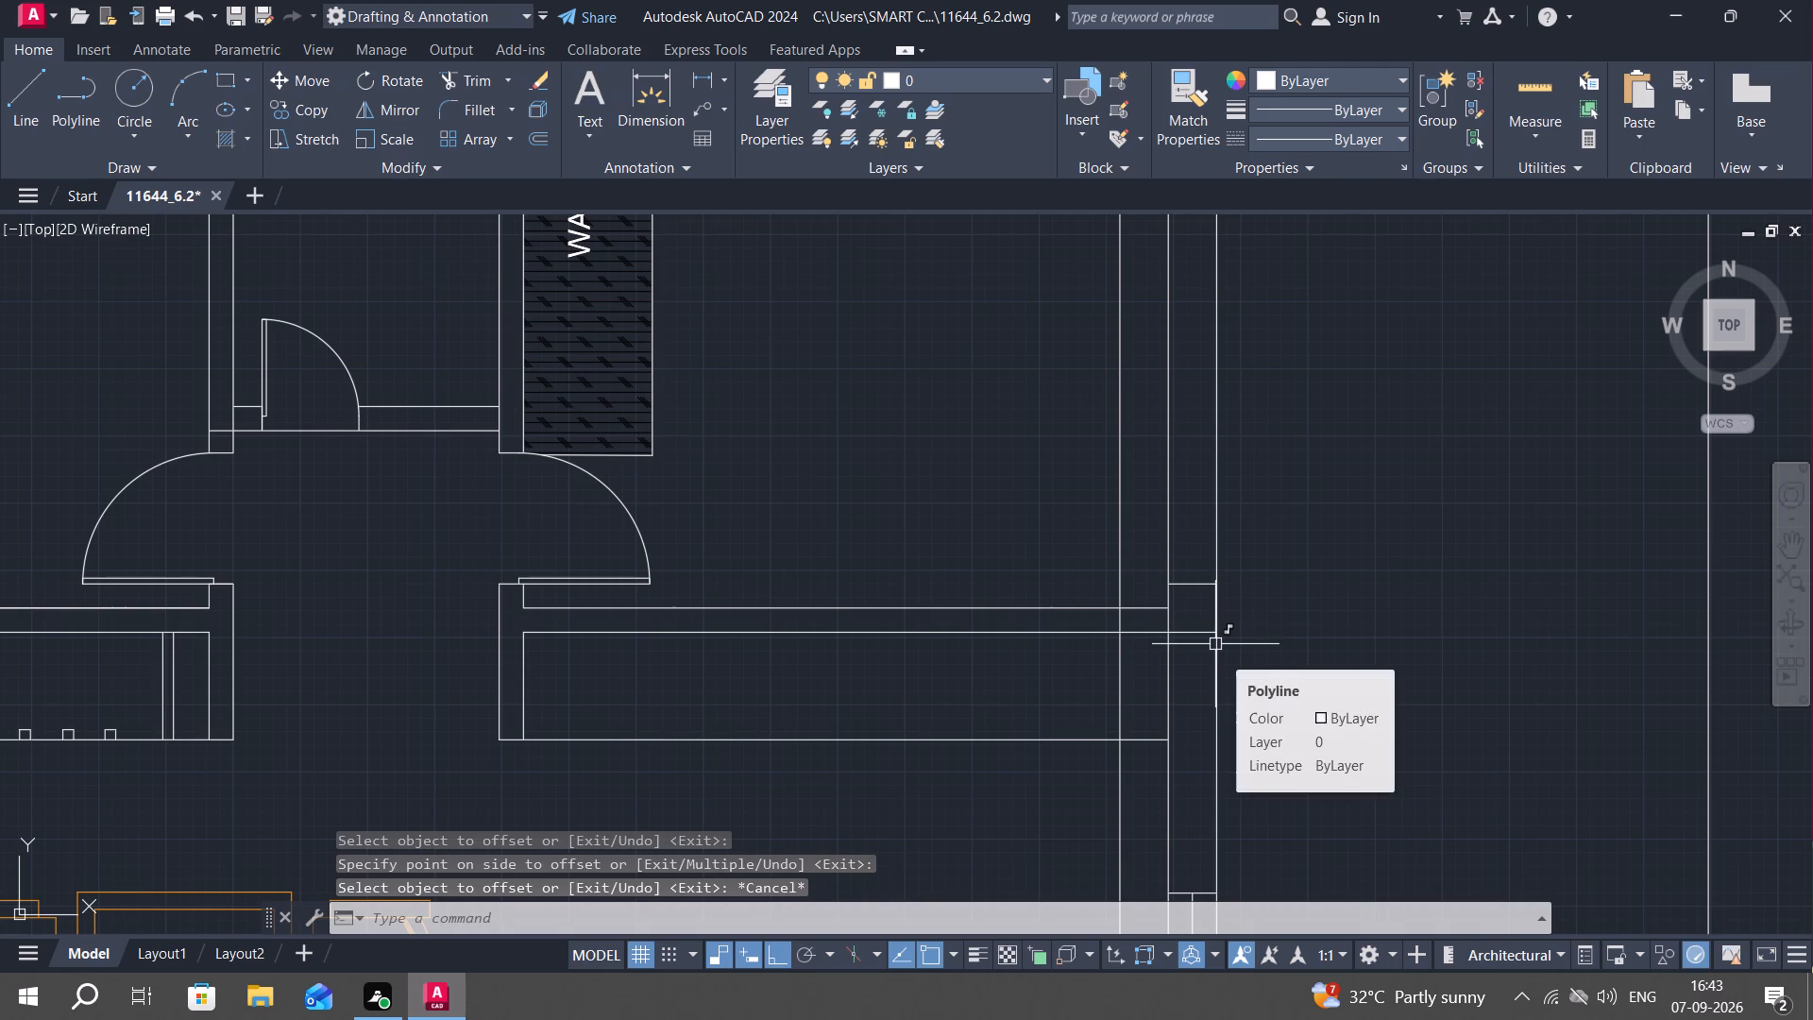
Extend the northern short line across the east wall westward to the new offset line.
{"action": "type", "text": "EX"}
{"action": "key", "text": "space"}
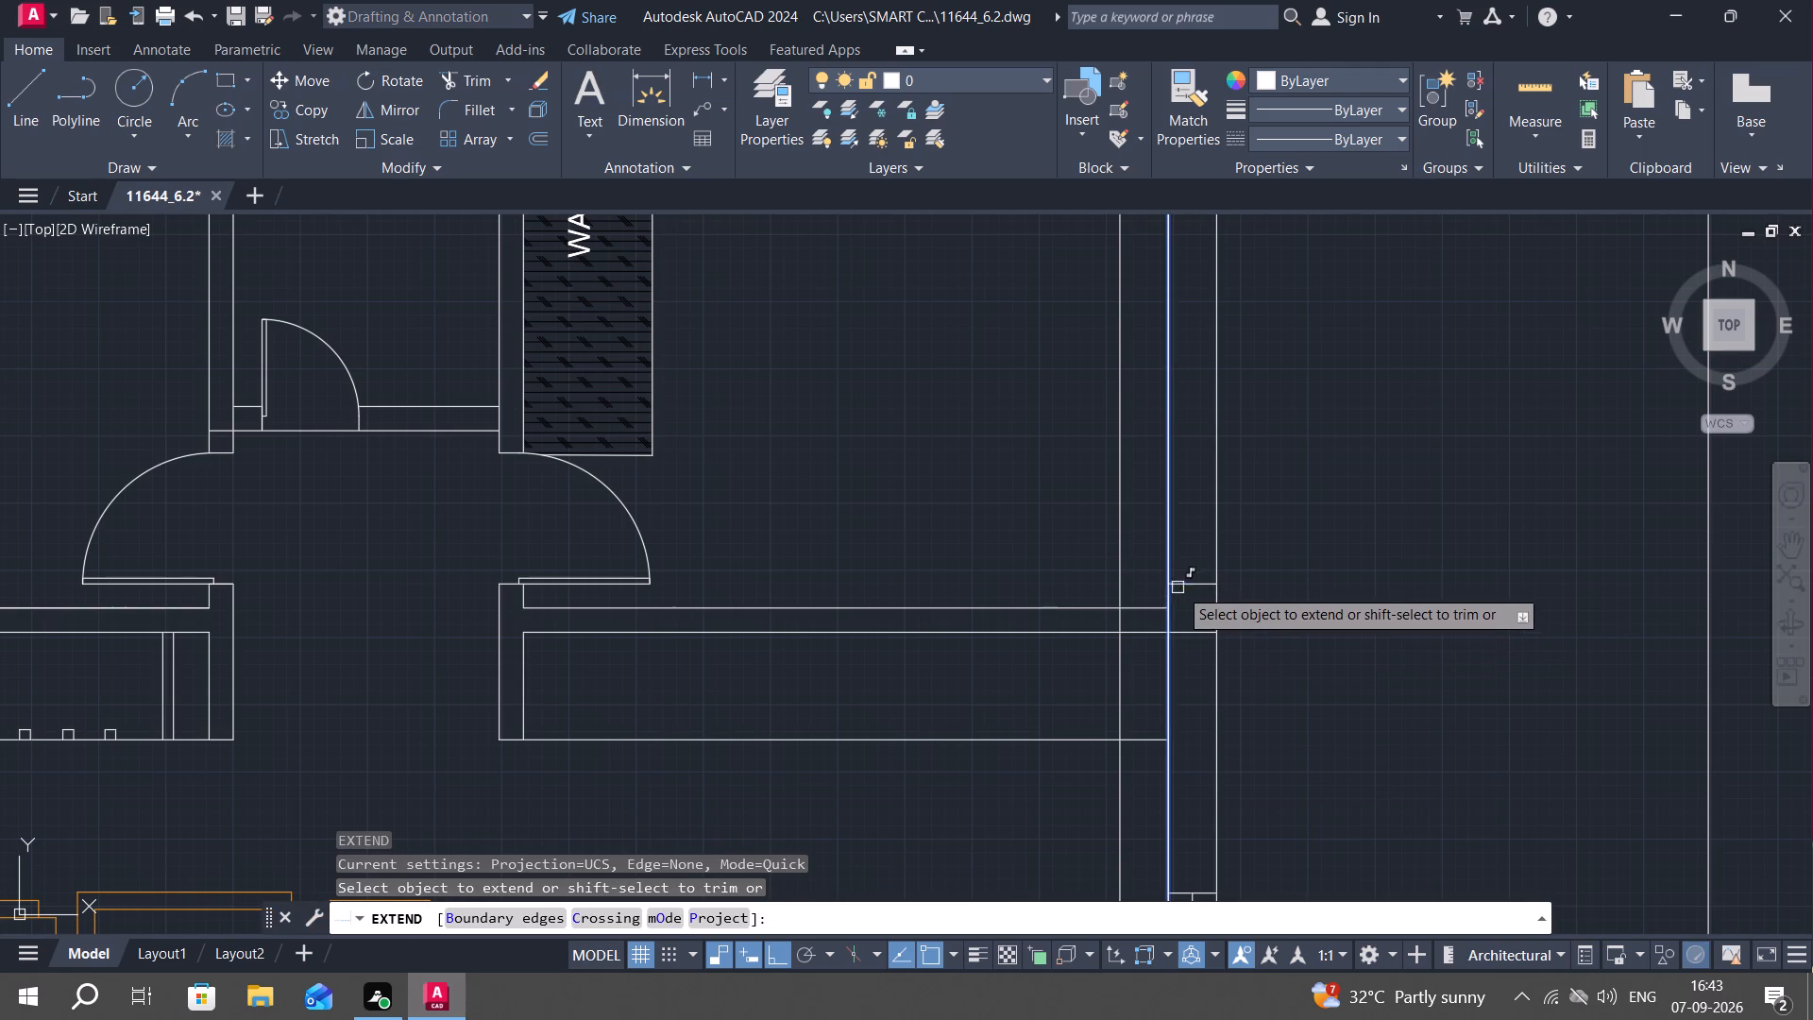
{"action": "left_click", "coordinate": [1187, 585]}
{"action": "key", "text": "Escape"}
Trim the offset line beyond the junction and the wall lines inside it, leaving a clear column outline at the east wall.
{"action": "type", "text": "TR"}
{"action": "key", "text": "space"}
{"action": "left_click", "coordinate": [1120, 508]}
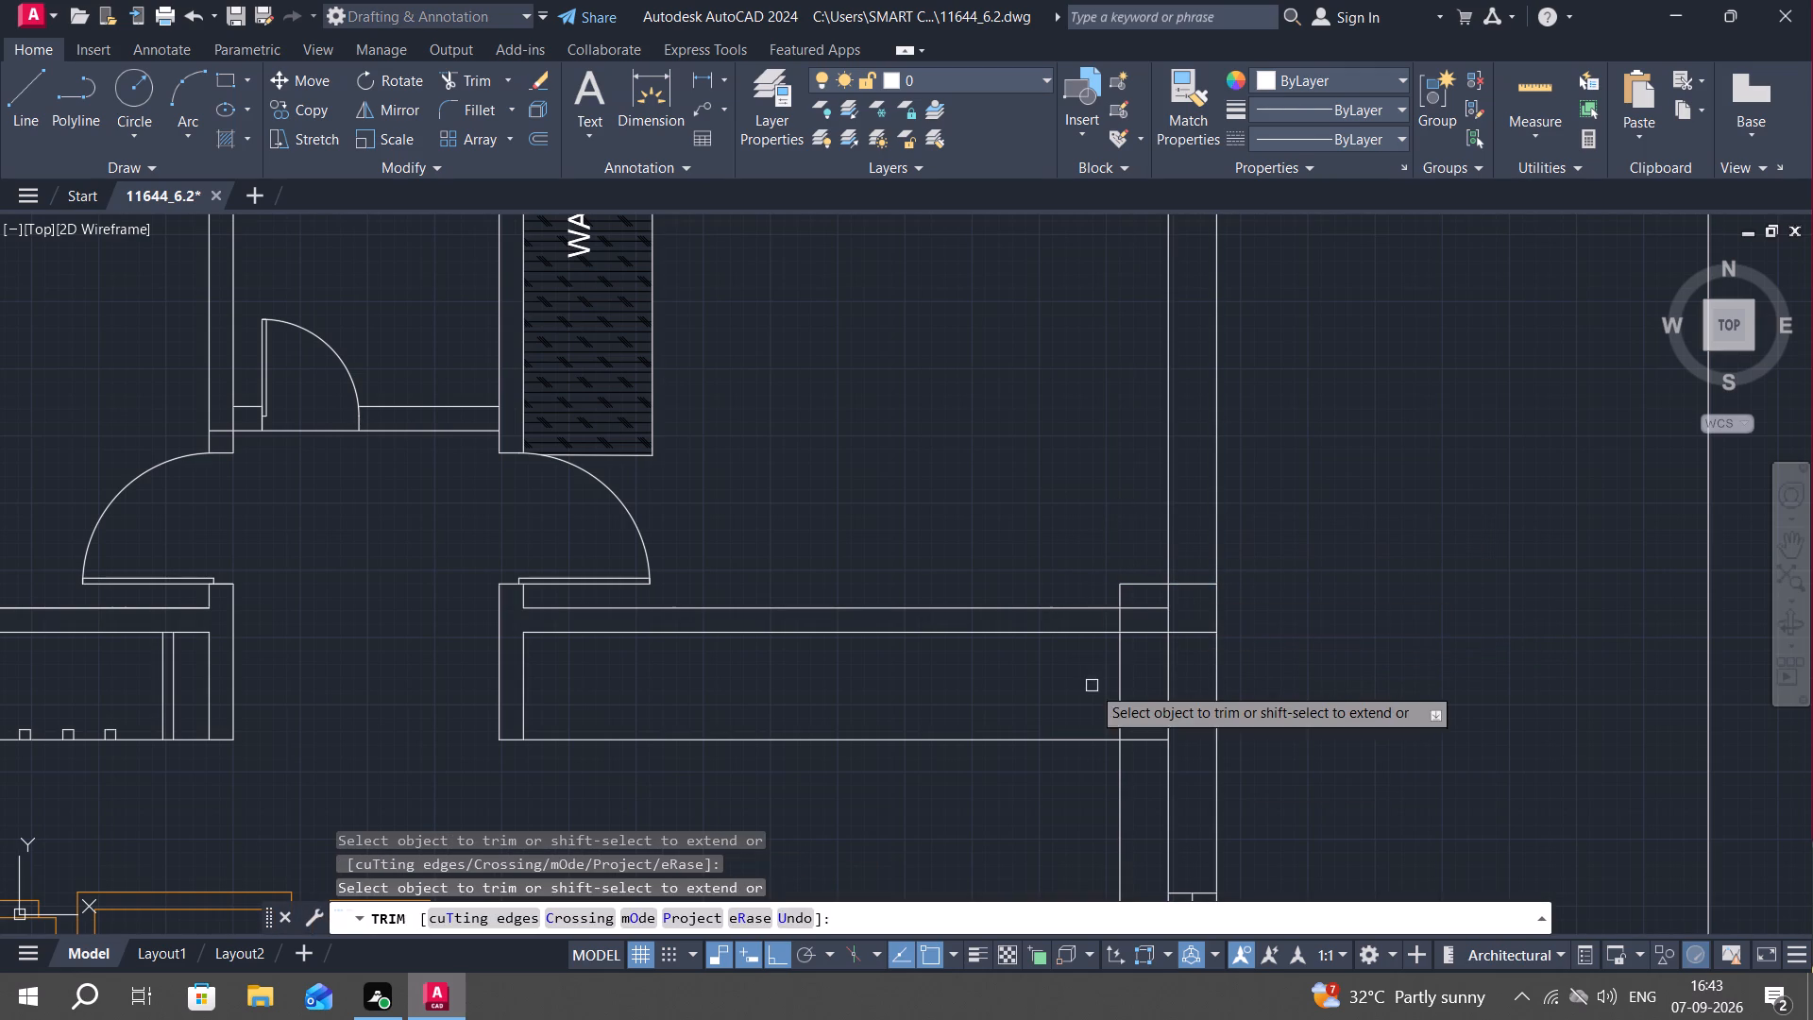
{"action": "left_click", "coordinate": [1115, 685]}
{"action": "left_click", "coordinate": [1119, 773]}
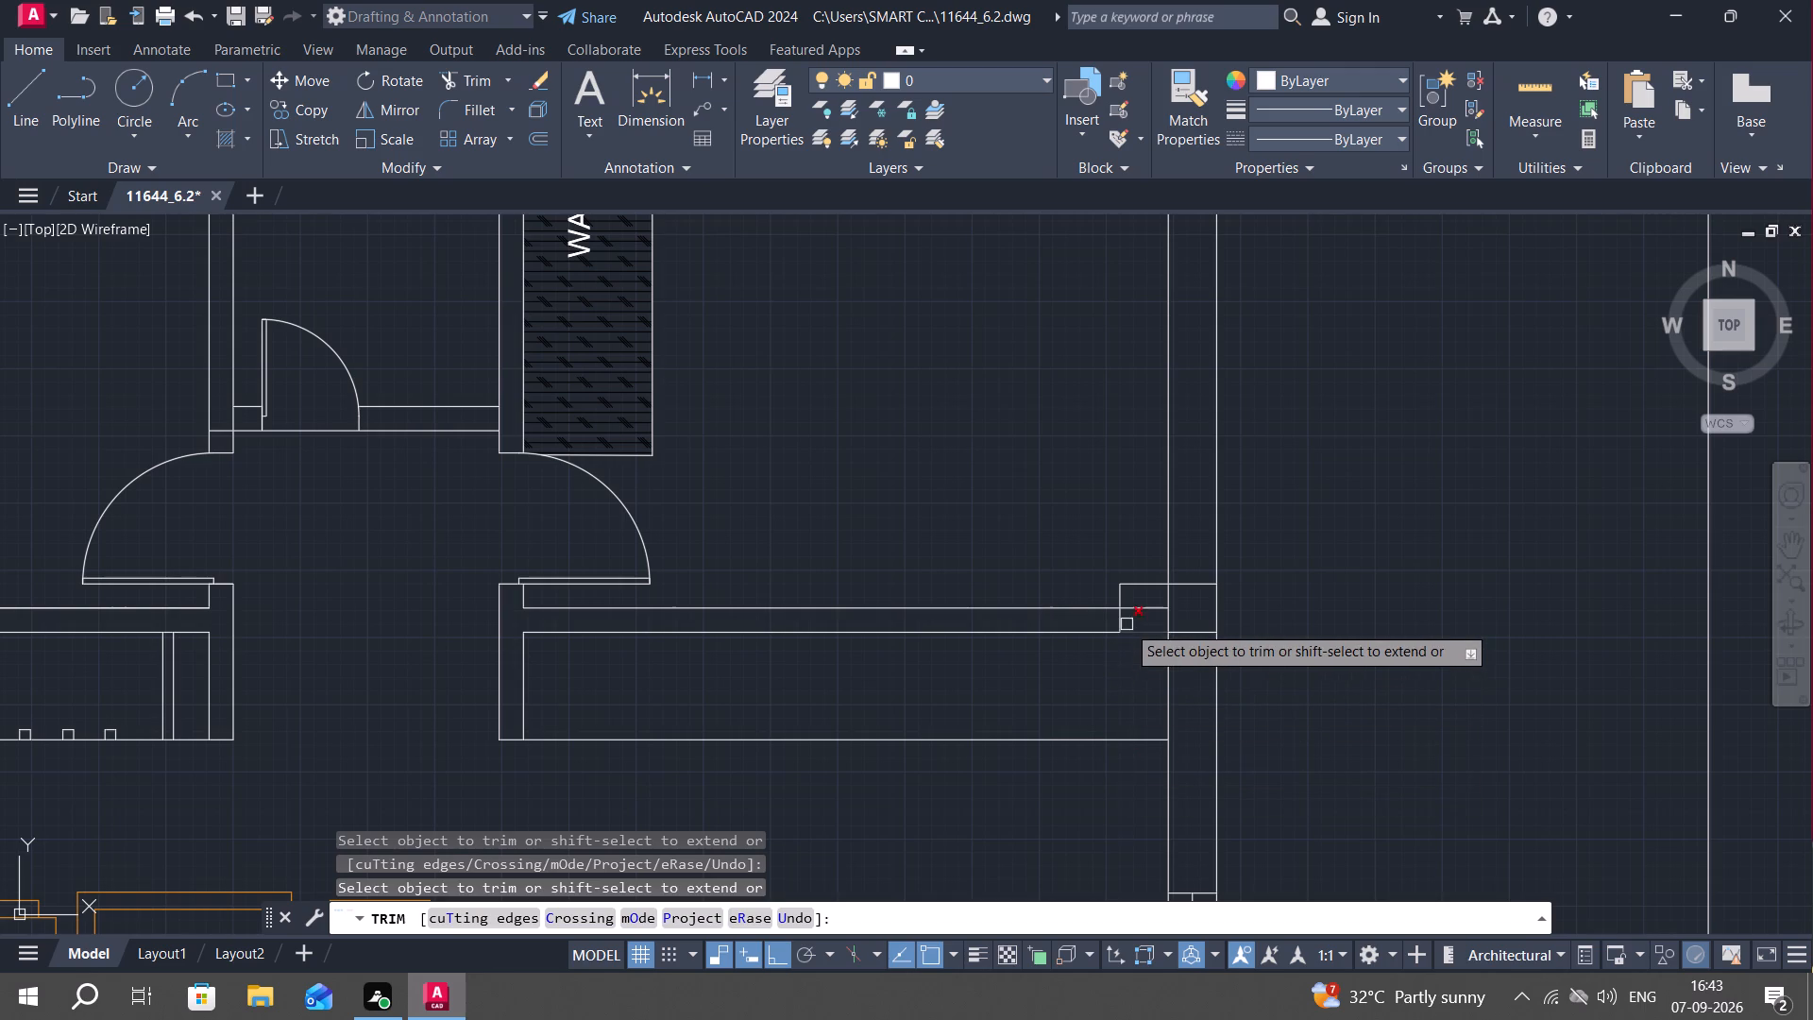
{"action": "left_click", "coordinate": [1135, 608]}
{"action": "key", "text": "Escape"}
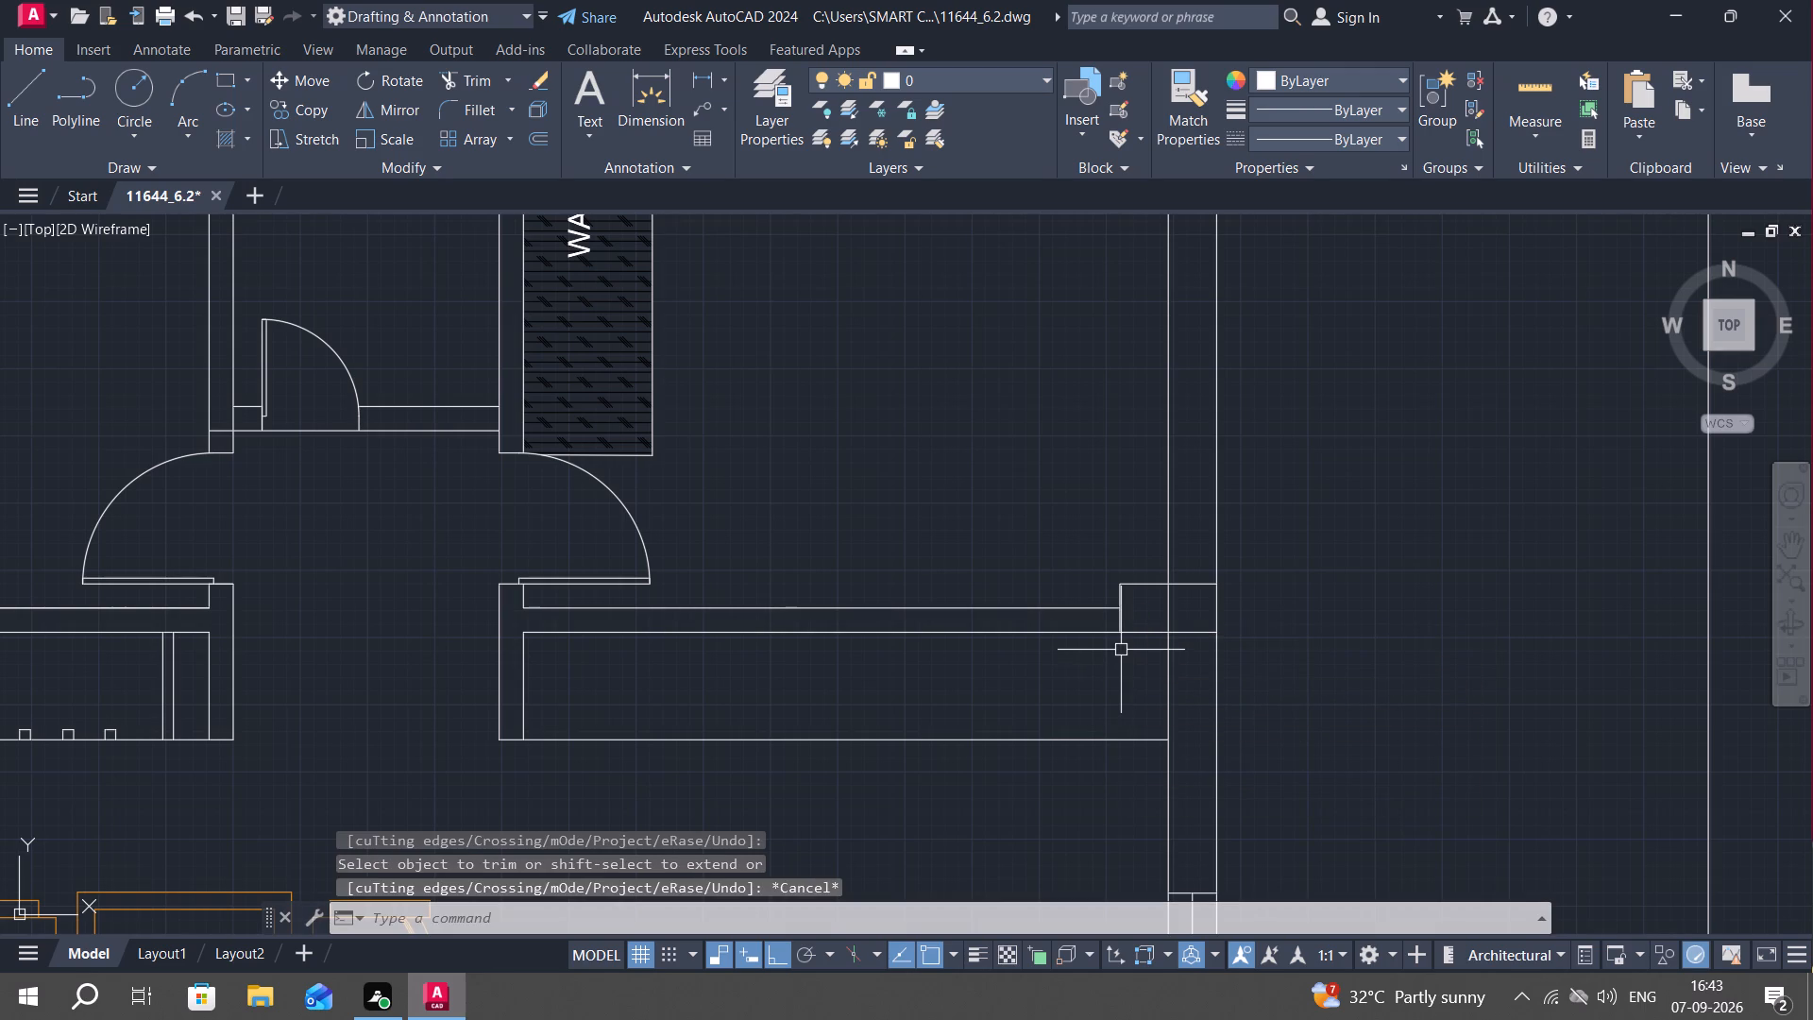
{"action": "type", "text": "TR"}
{"action": "key", "text": "space"}
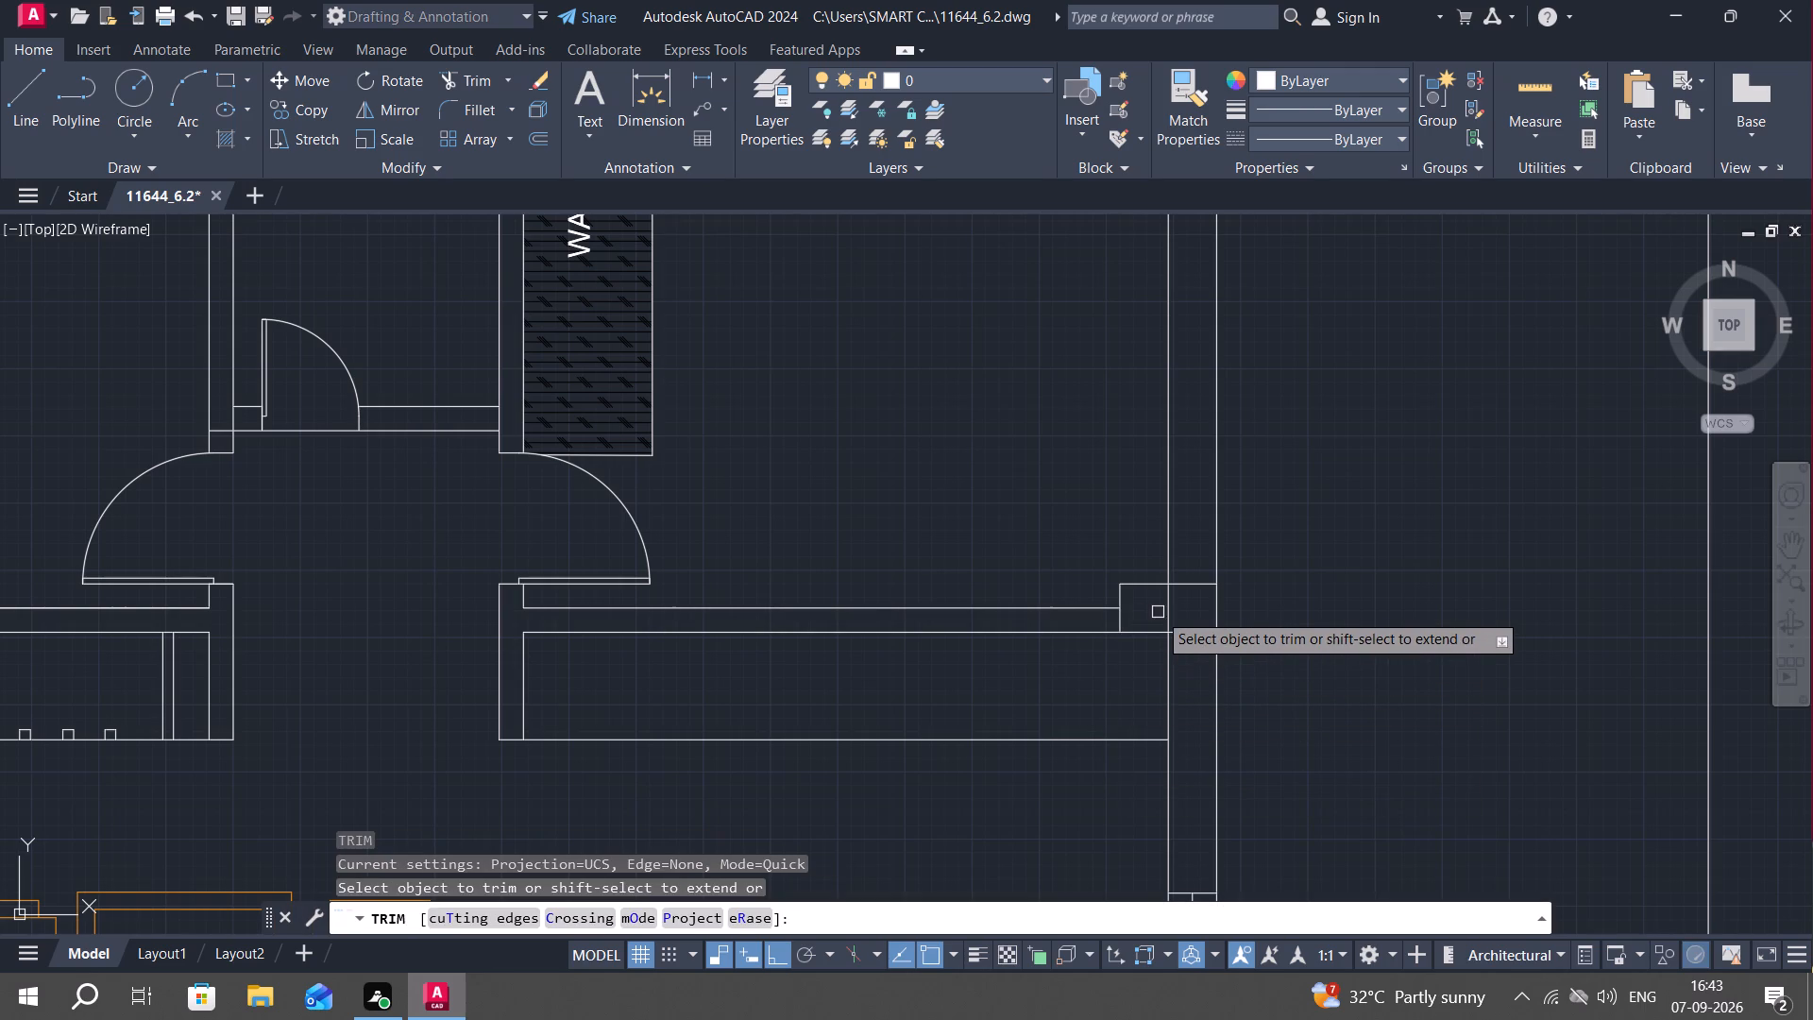
{"action": "left_click", "coordinate": [1165, 612]}
{"action": "key", "text": "Escape"}
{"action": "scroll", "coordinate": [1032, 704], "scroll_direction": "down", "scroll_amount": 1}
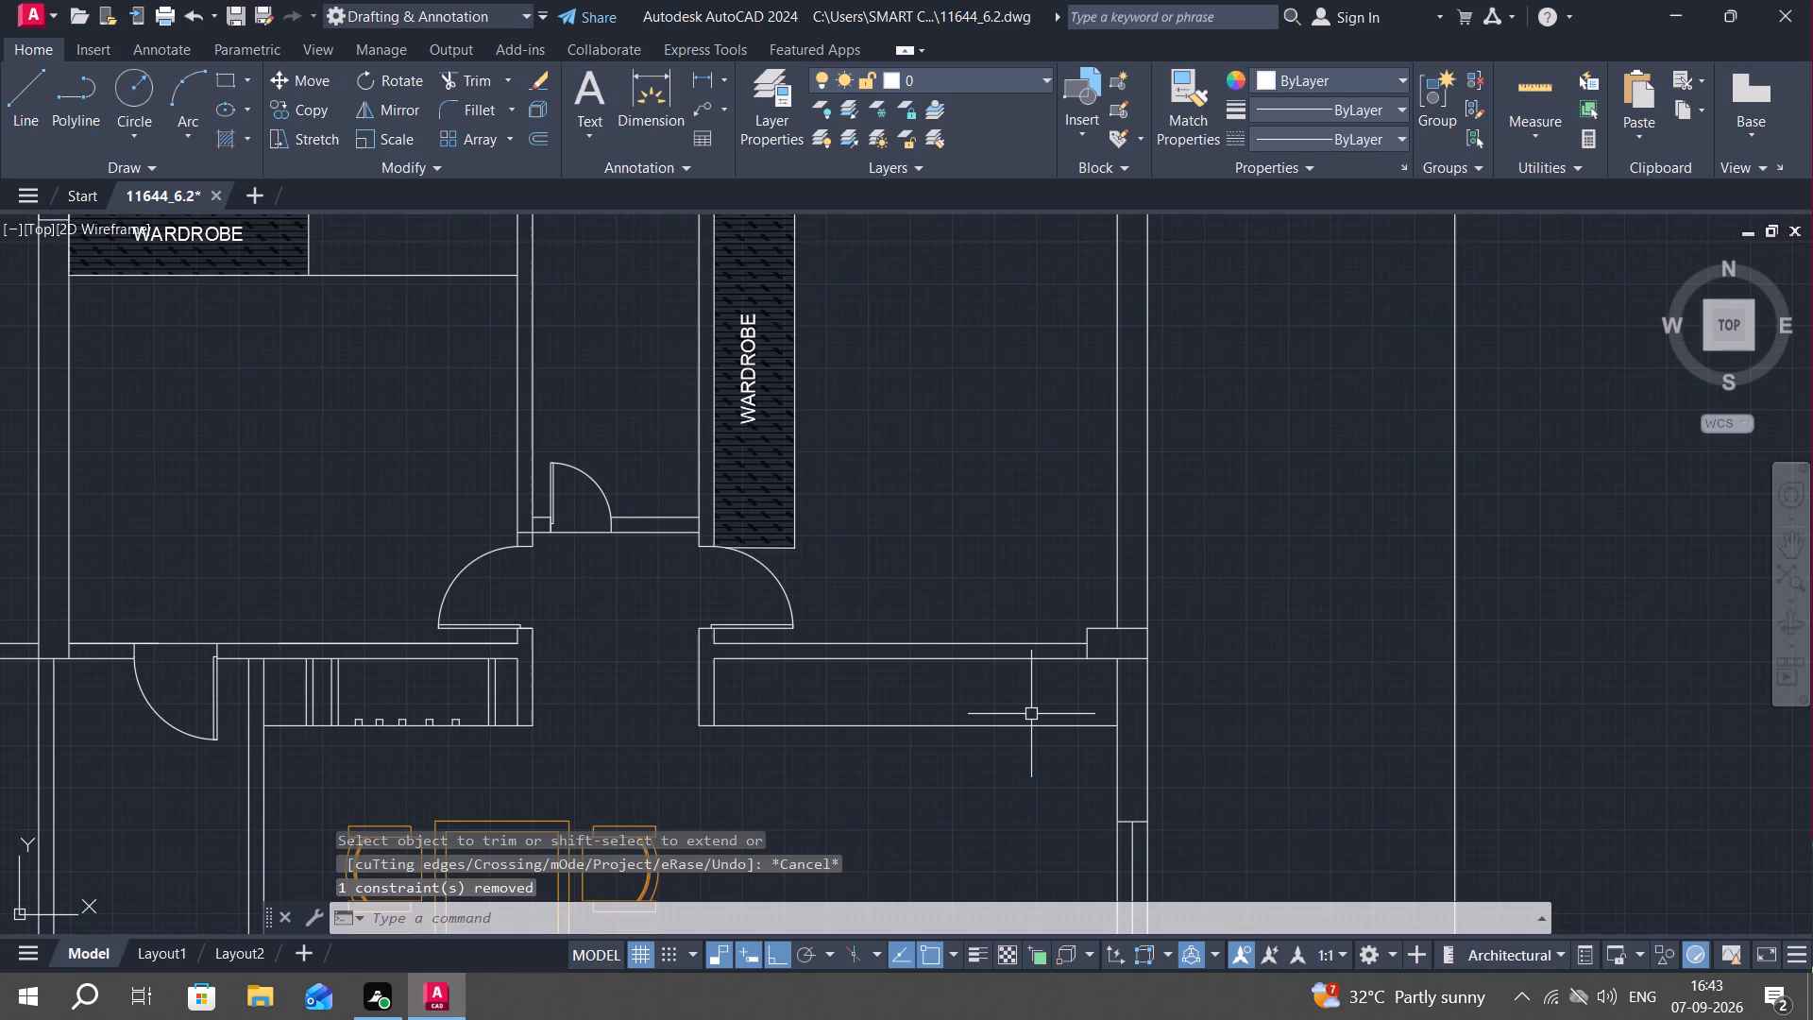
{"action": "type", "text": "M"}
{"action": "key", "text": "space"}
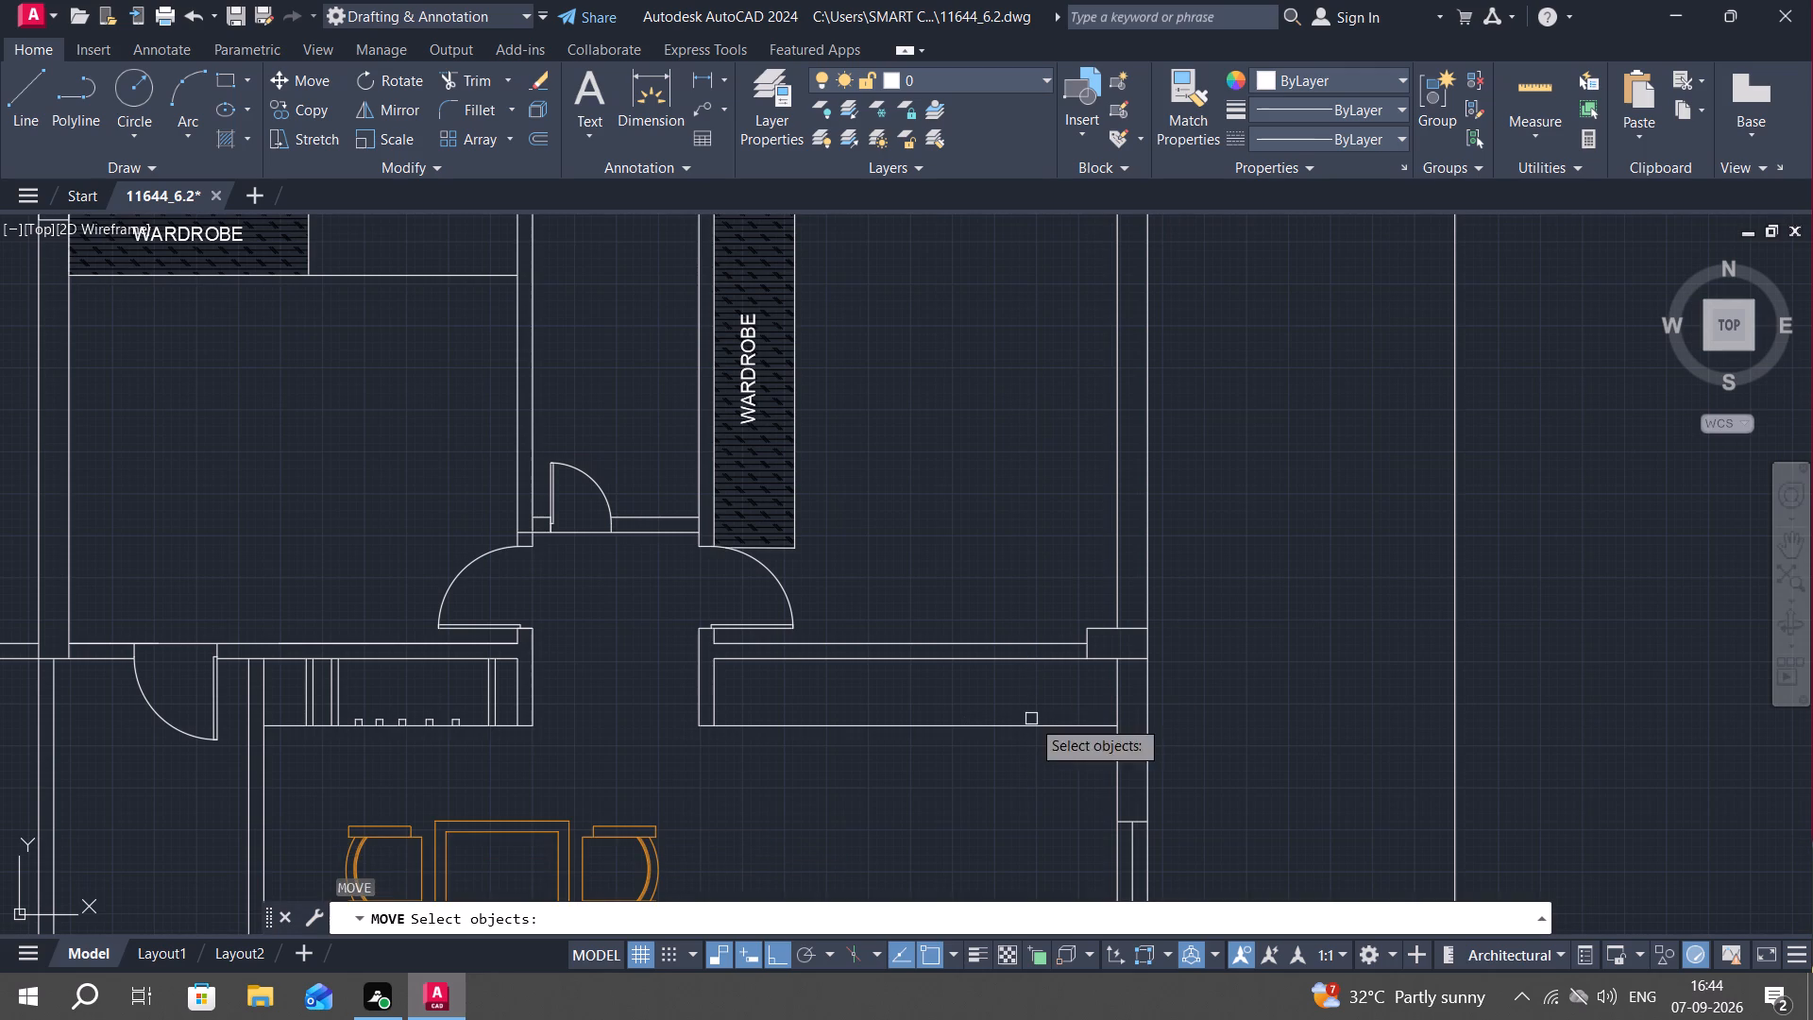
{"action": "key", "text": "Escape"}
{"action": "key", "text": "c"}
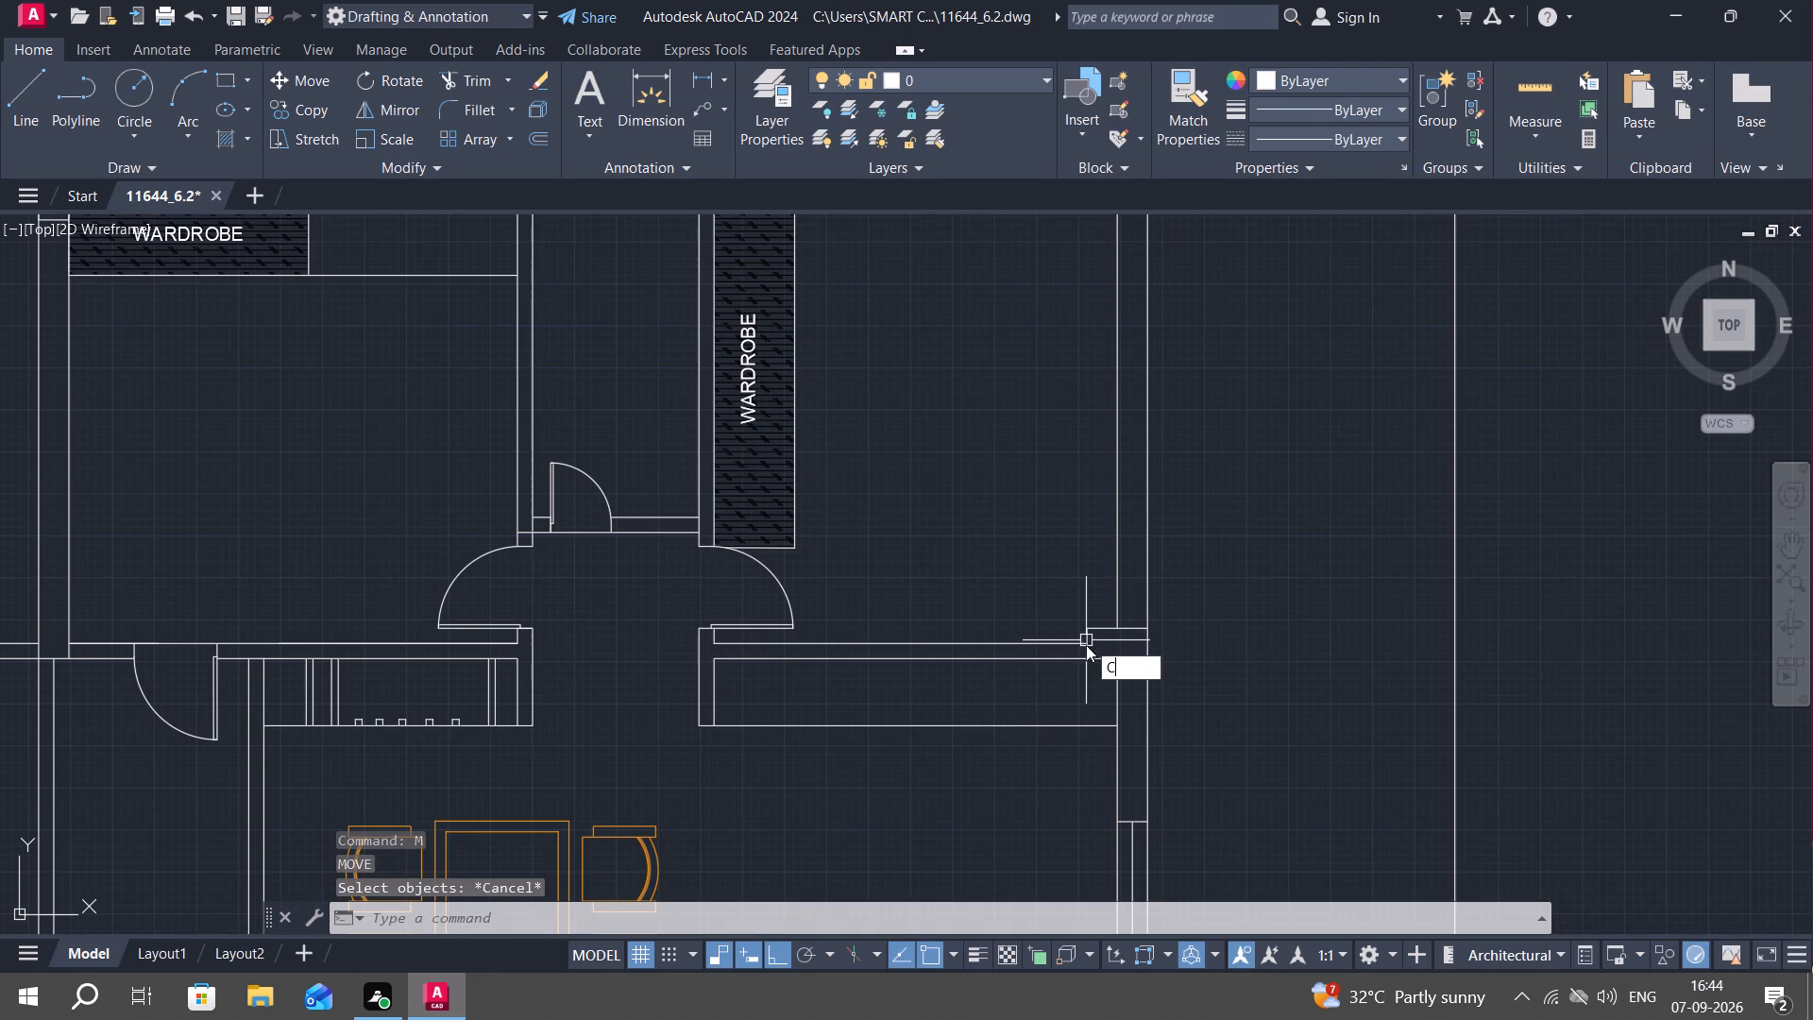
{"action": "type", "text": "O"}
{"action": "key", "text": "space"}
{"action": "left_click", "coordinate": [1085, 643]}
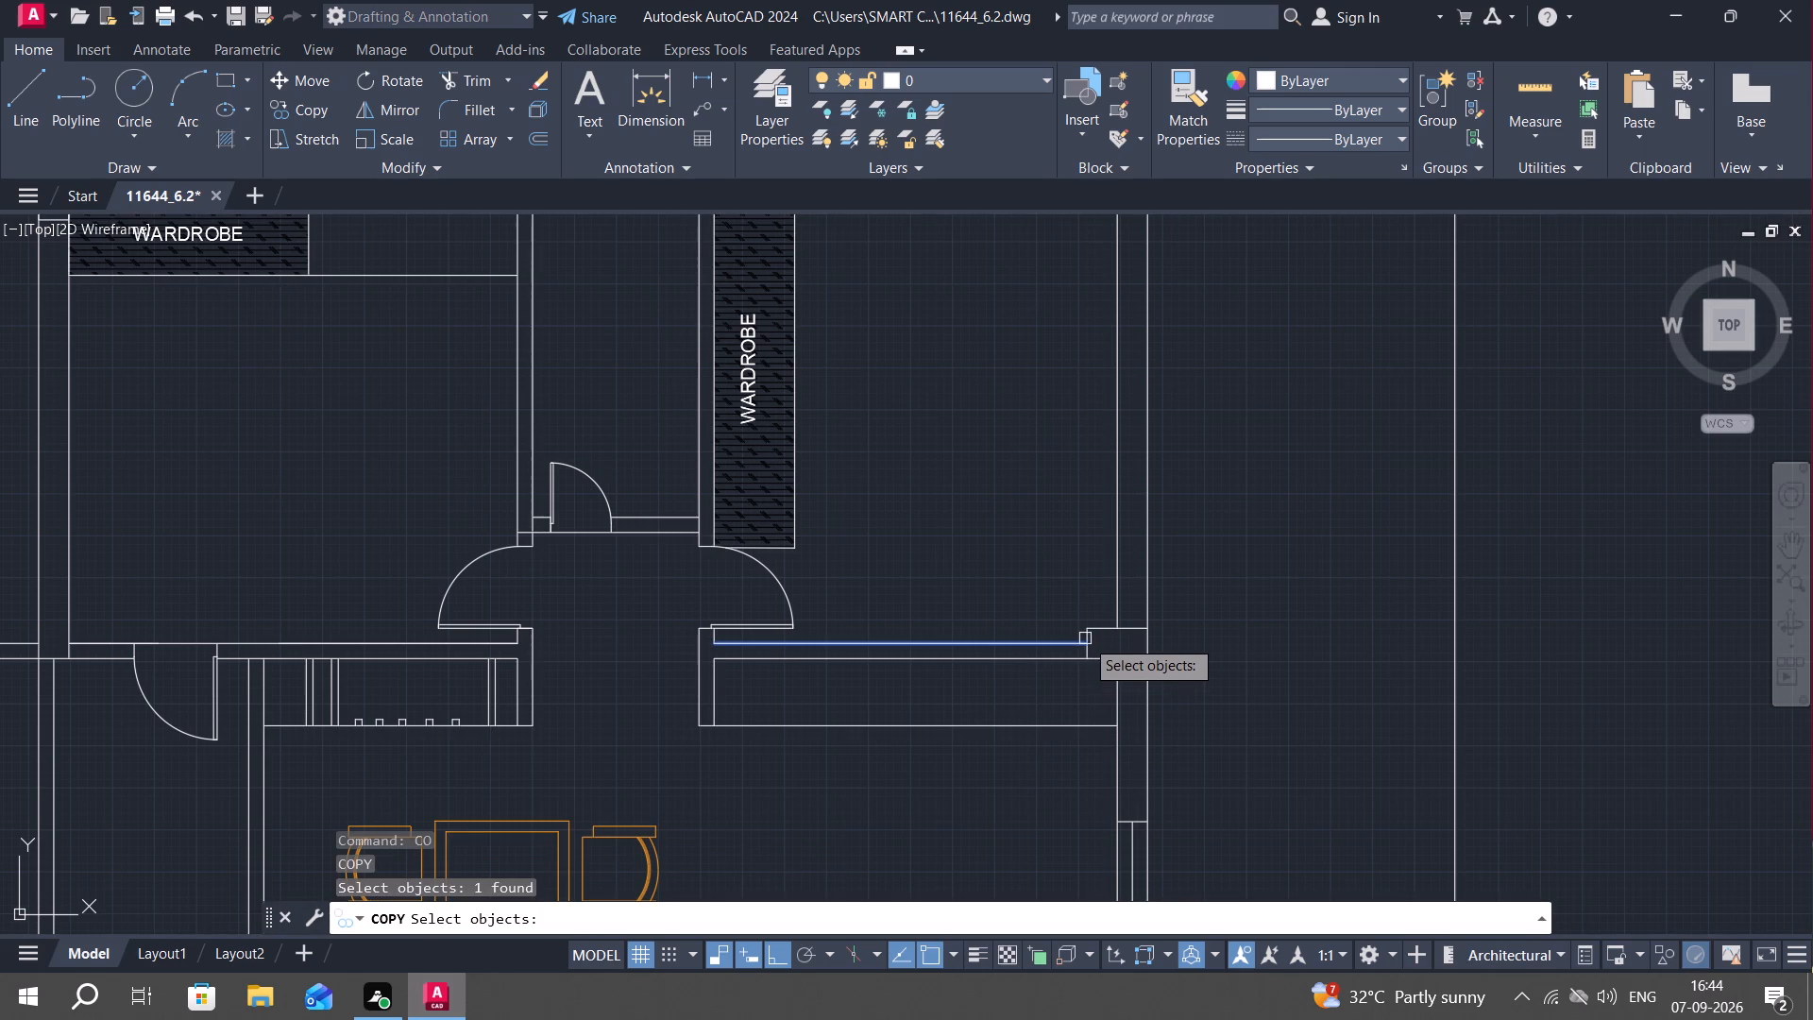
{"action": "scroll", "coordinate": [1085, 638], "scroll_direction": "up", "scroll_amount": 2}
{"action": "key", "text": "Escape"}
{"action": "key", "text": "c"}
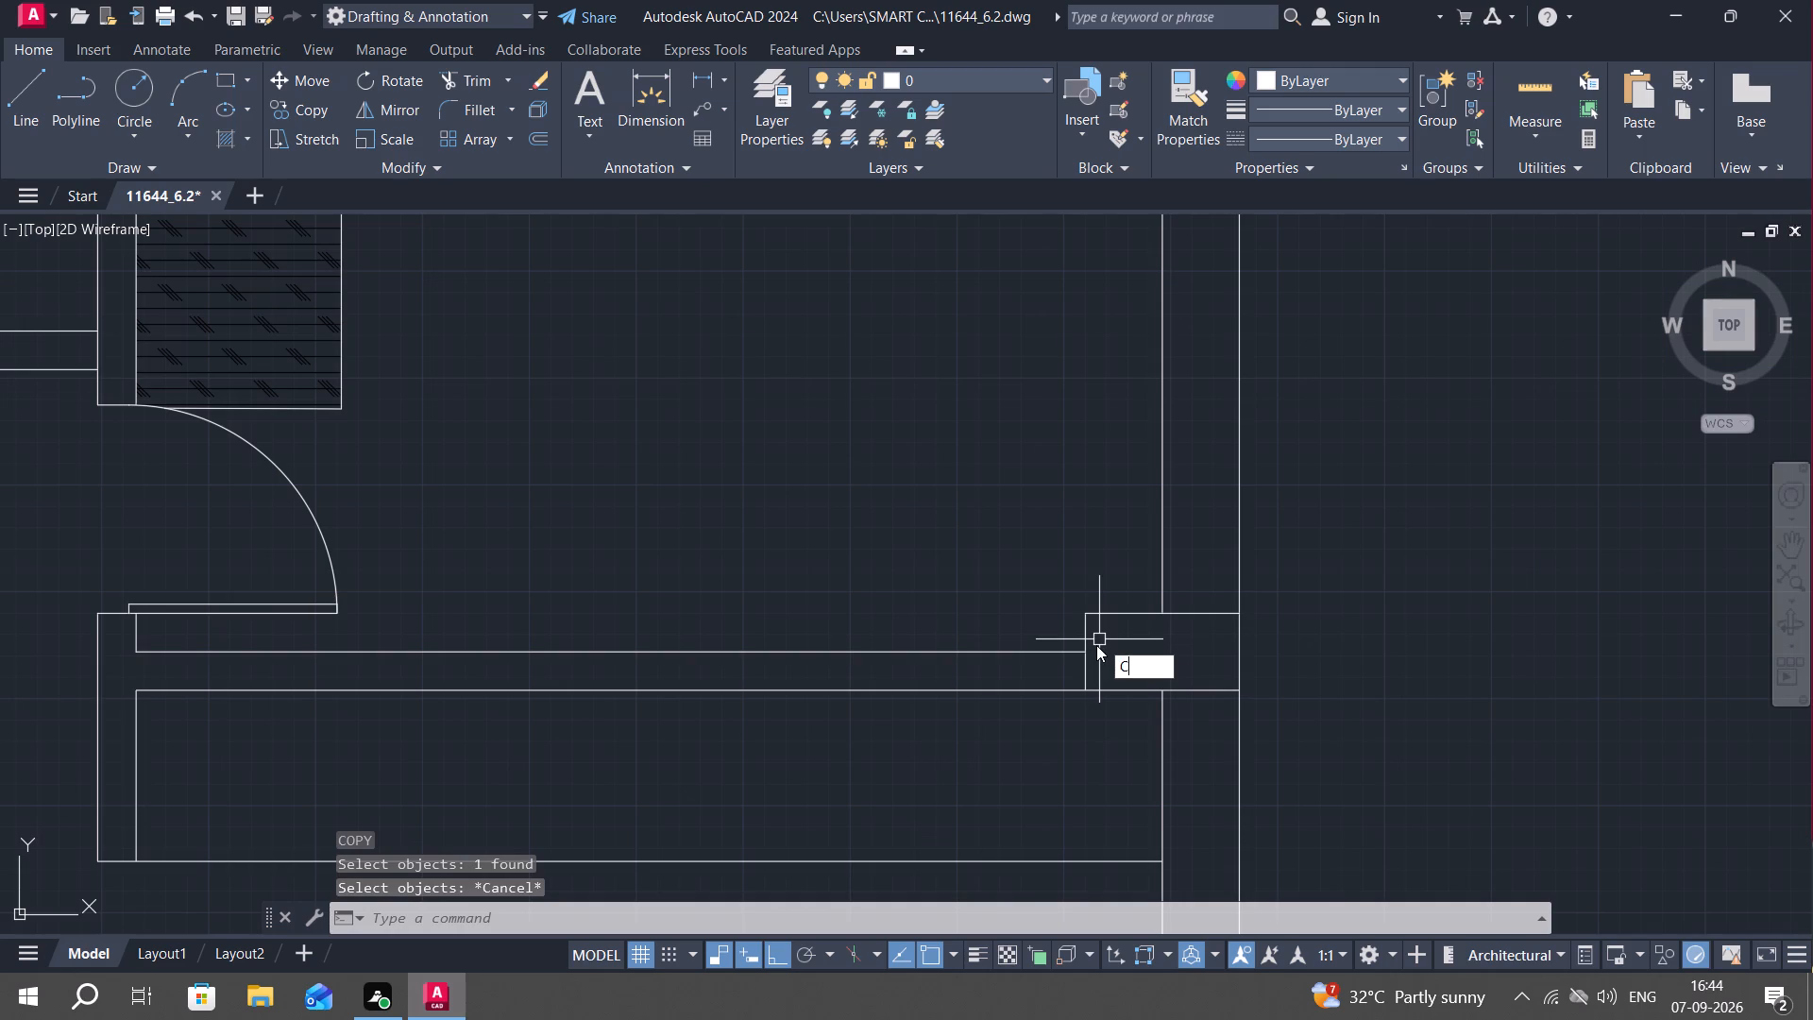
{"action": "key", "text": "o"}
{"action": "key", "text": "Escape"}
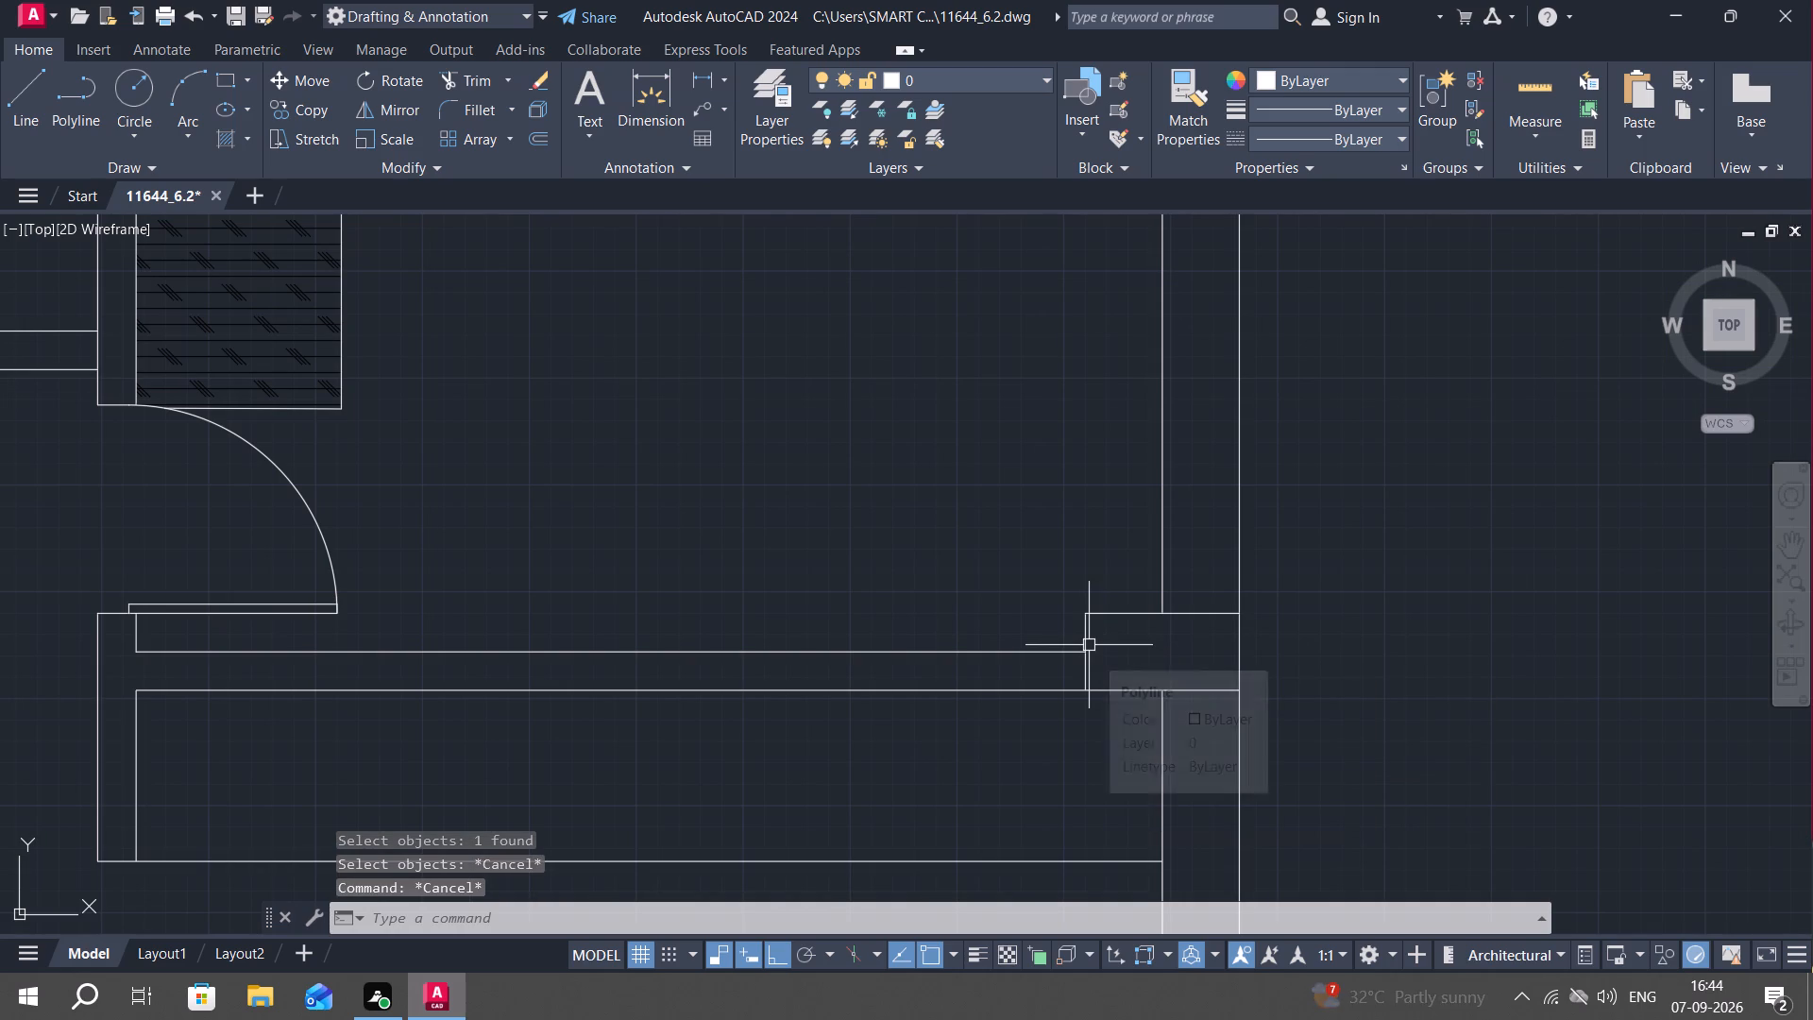
Draw a 1'-6" by 9" rectangle over the column outline where the bedroom's south wall meets the east wall.
{"action": "key", "text": "r"}
{"action": "type", "text": "EC"}
{"action": "key", "text": "space"}
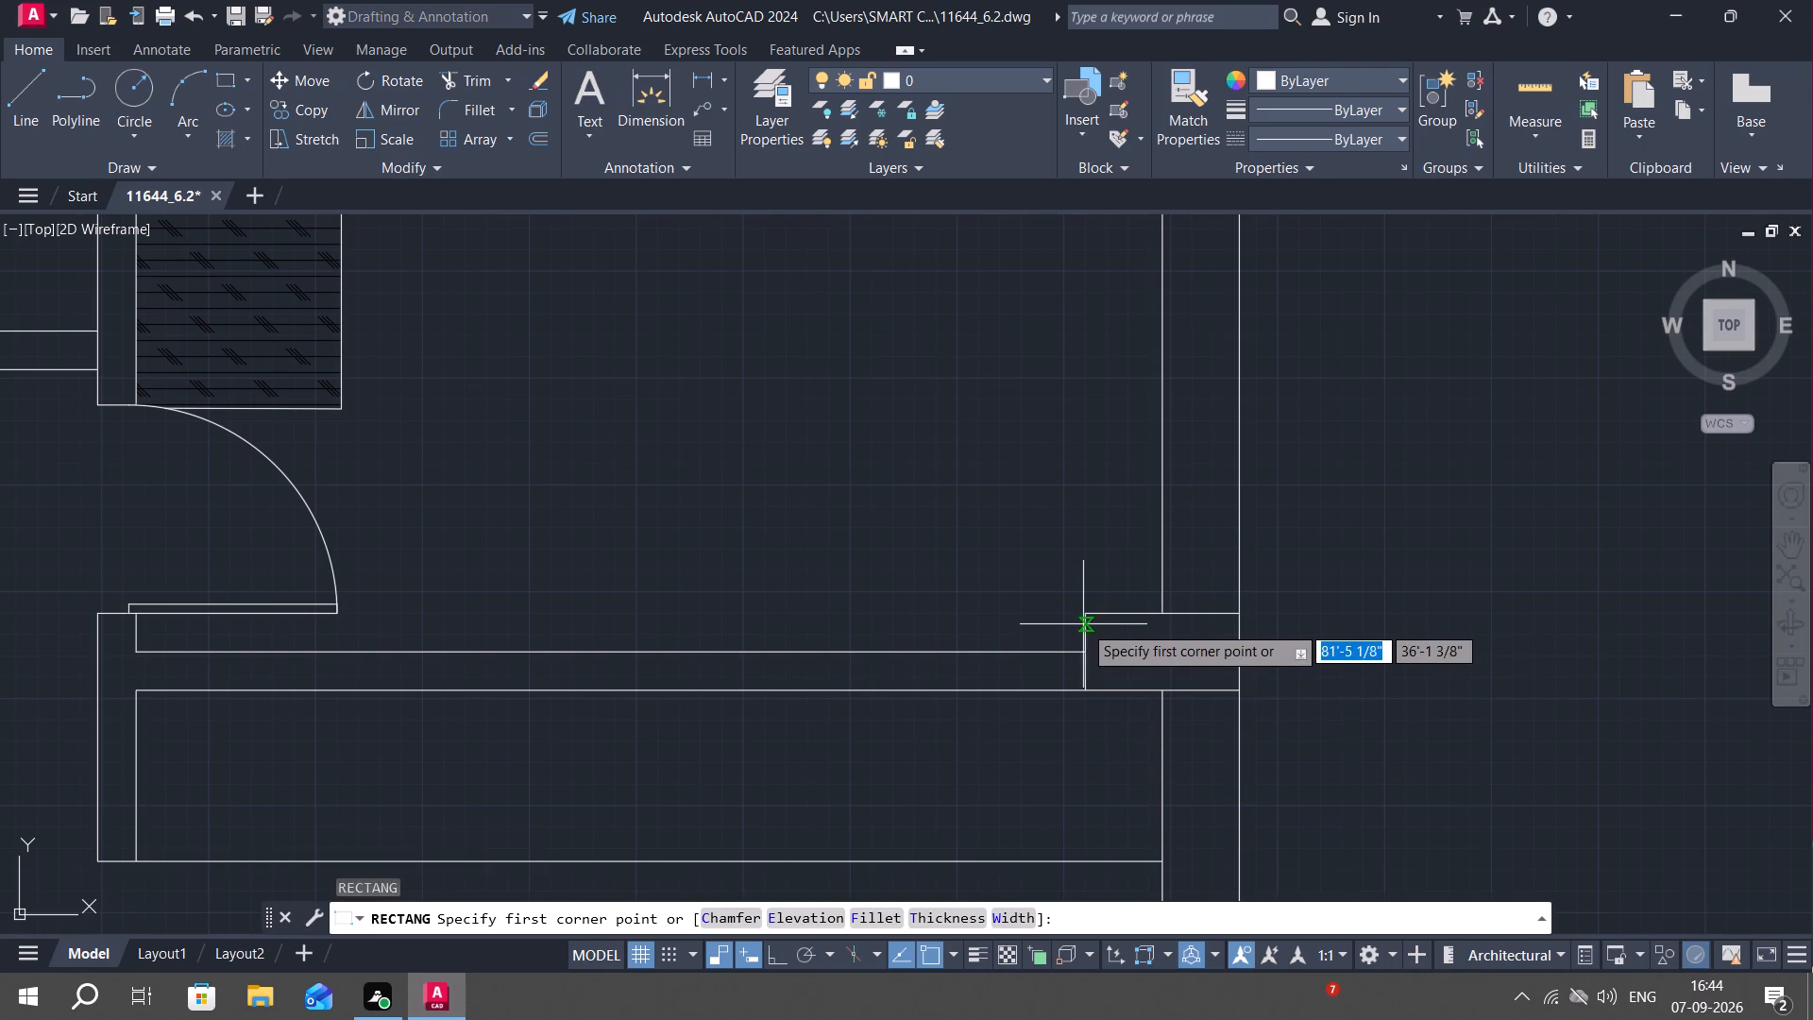
{"action": "left_click", "coordinate": [1088, 615]}
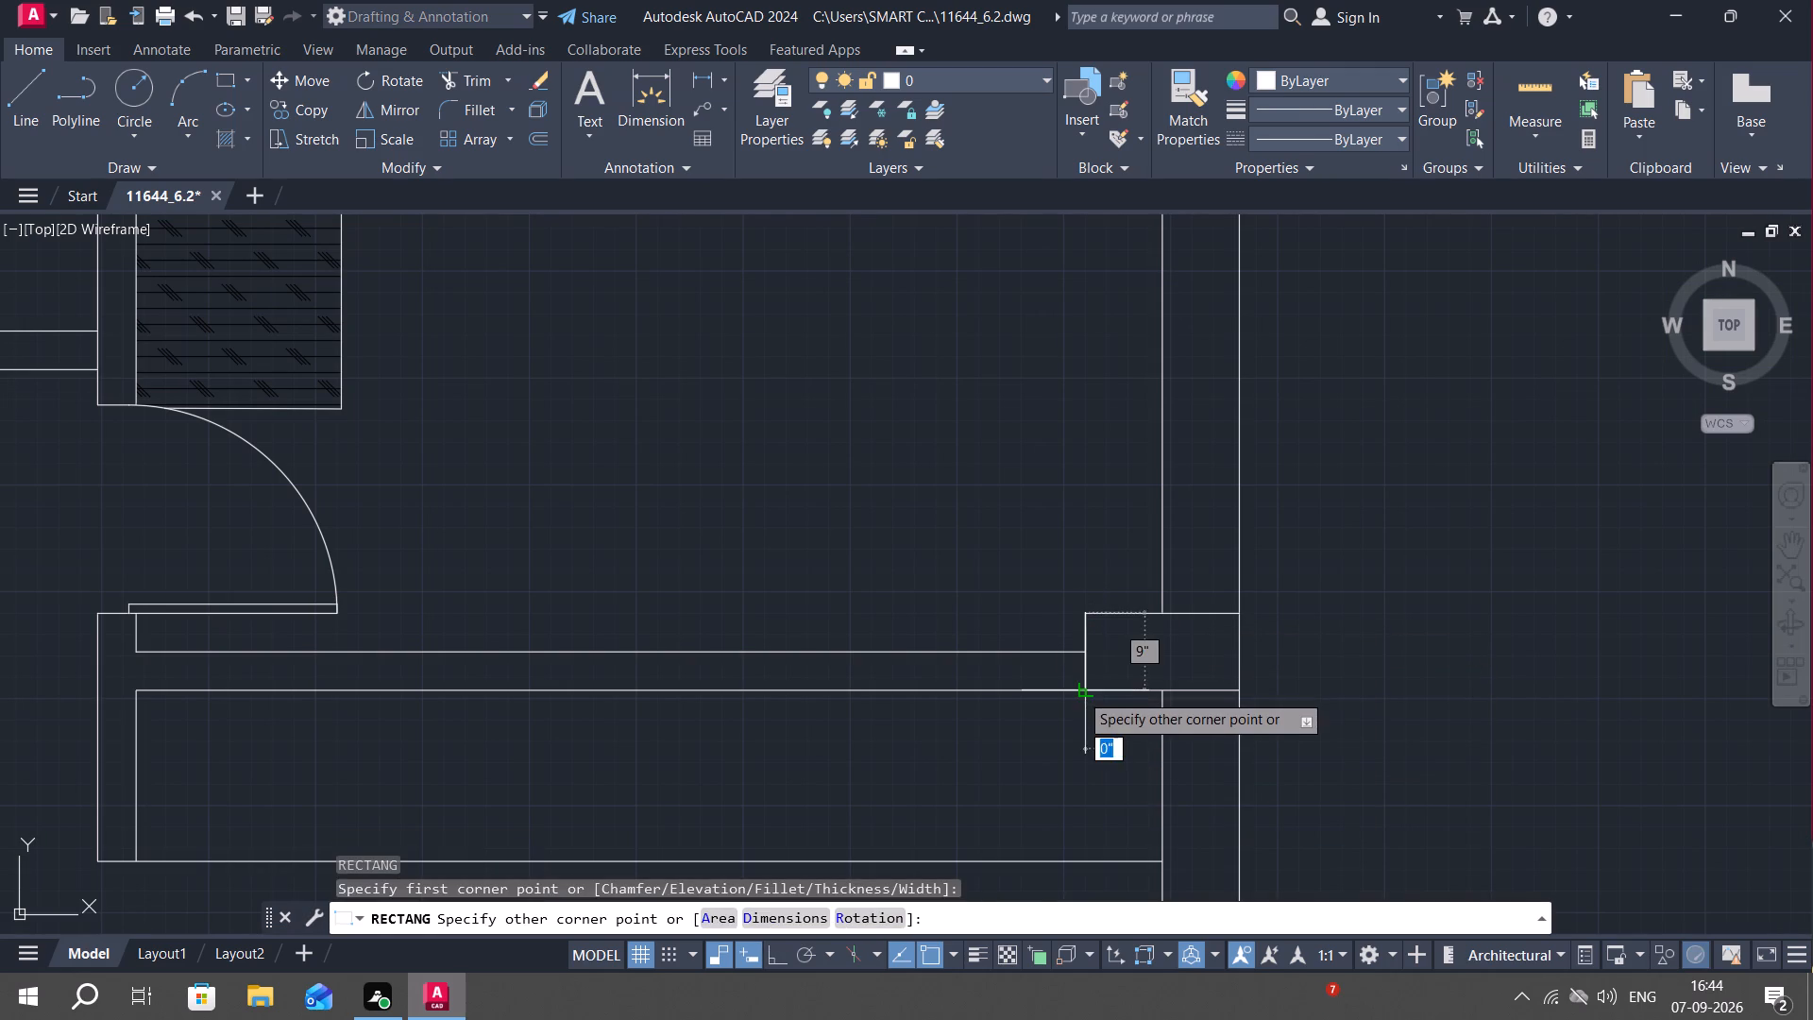
{"action": "left_click", "coordinate": [1242, 692]}
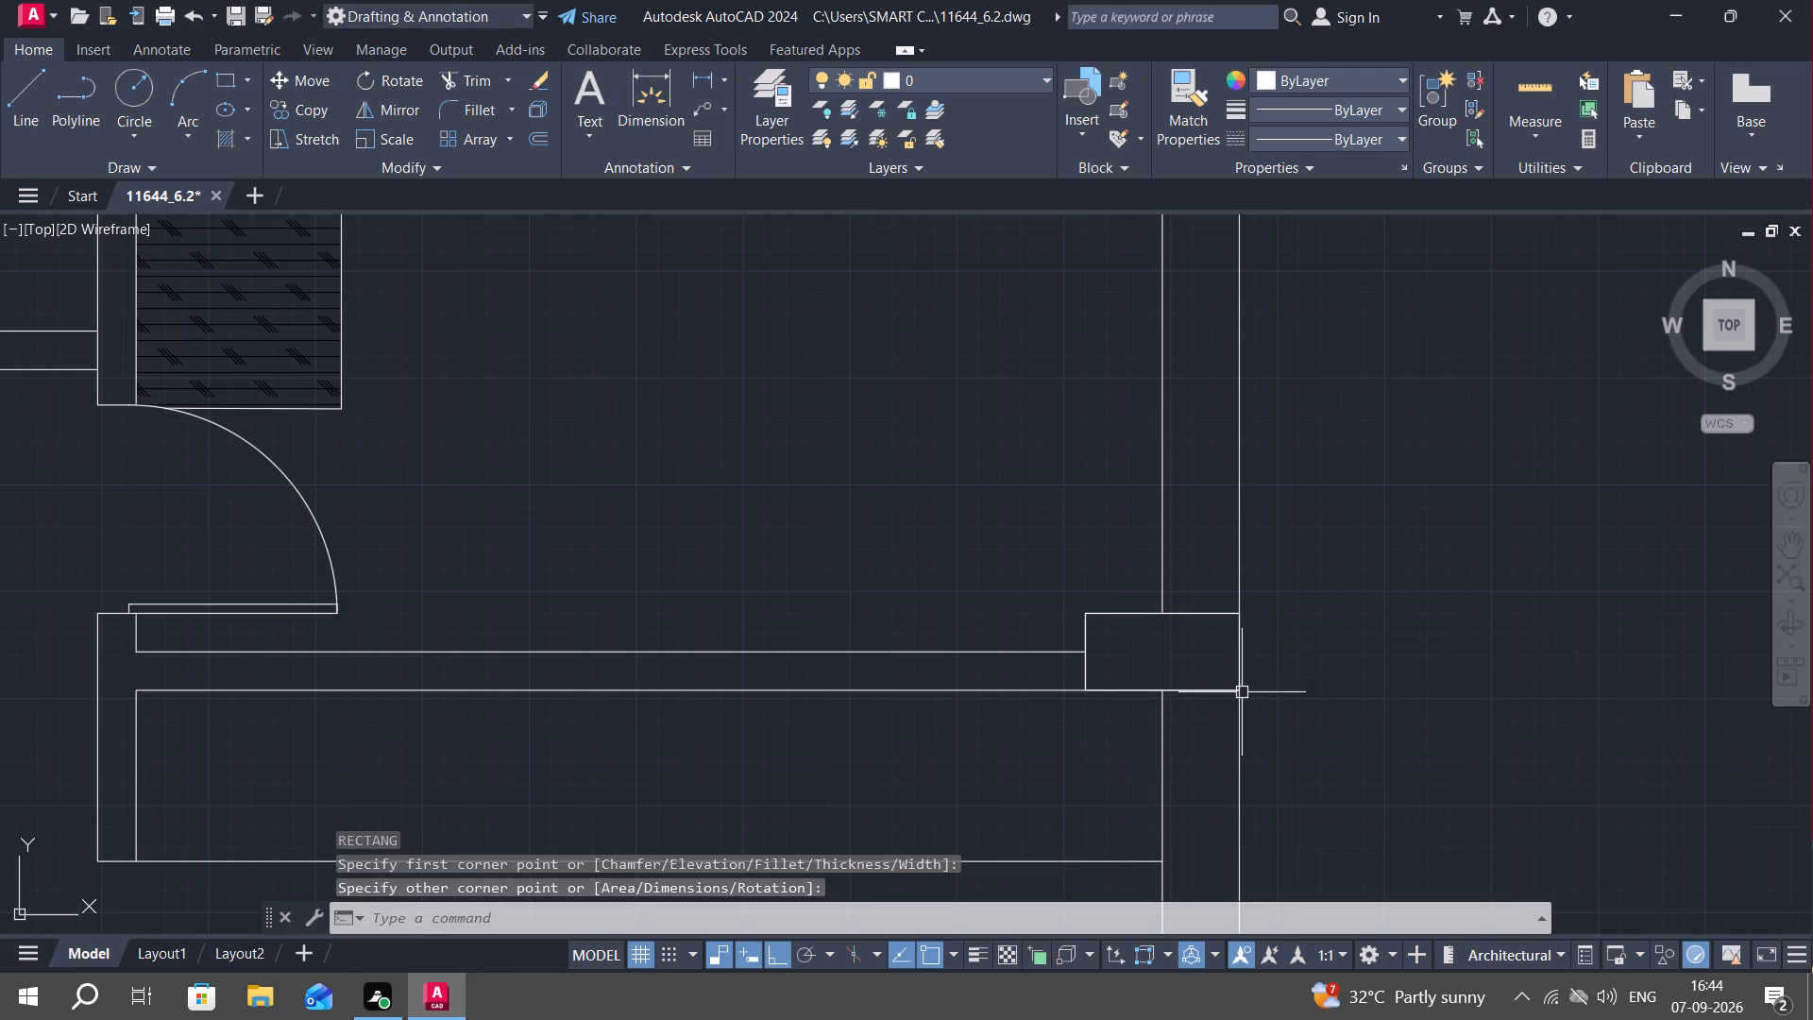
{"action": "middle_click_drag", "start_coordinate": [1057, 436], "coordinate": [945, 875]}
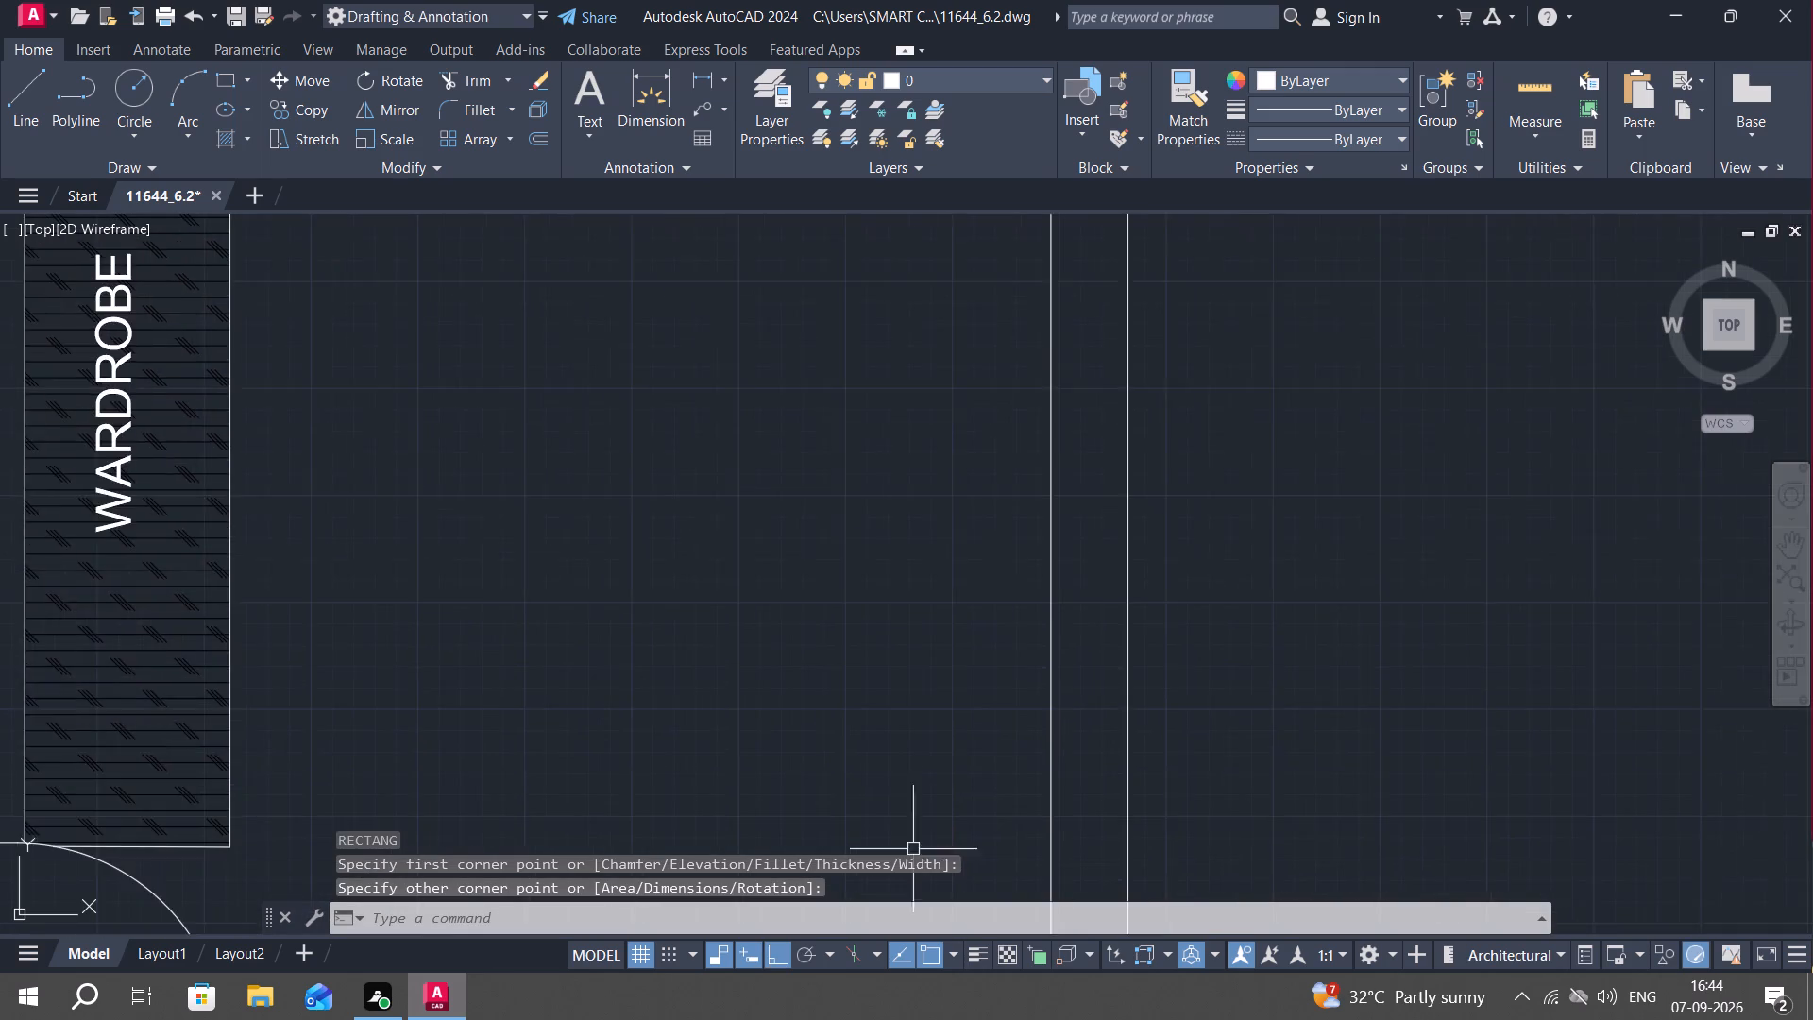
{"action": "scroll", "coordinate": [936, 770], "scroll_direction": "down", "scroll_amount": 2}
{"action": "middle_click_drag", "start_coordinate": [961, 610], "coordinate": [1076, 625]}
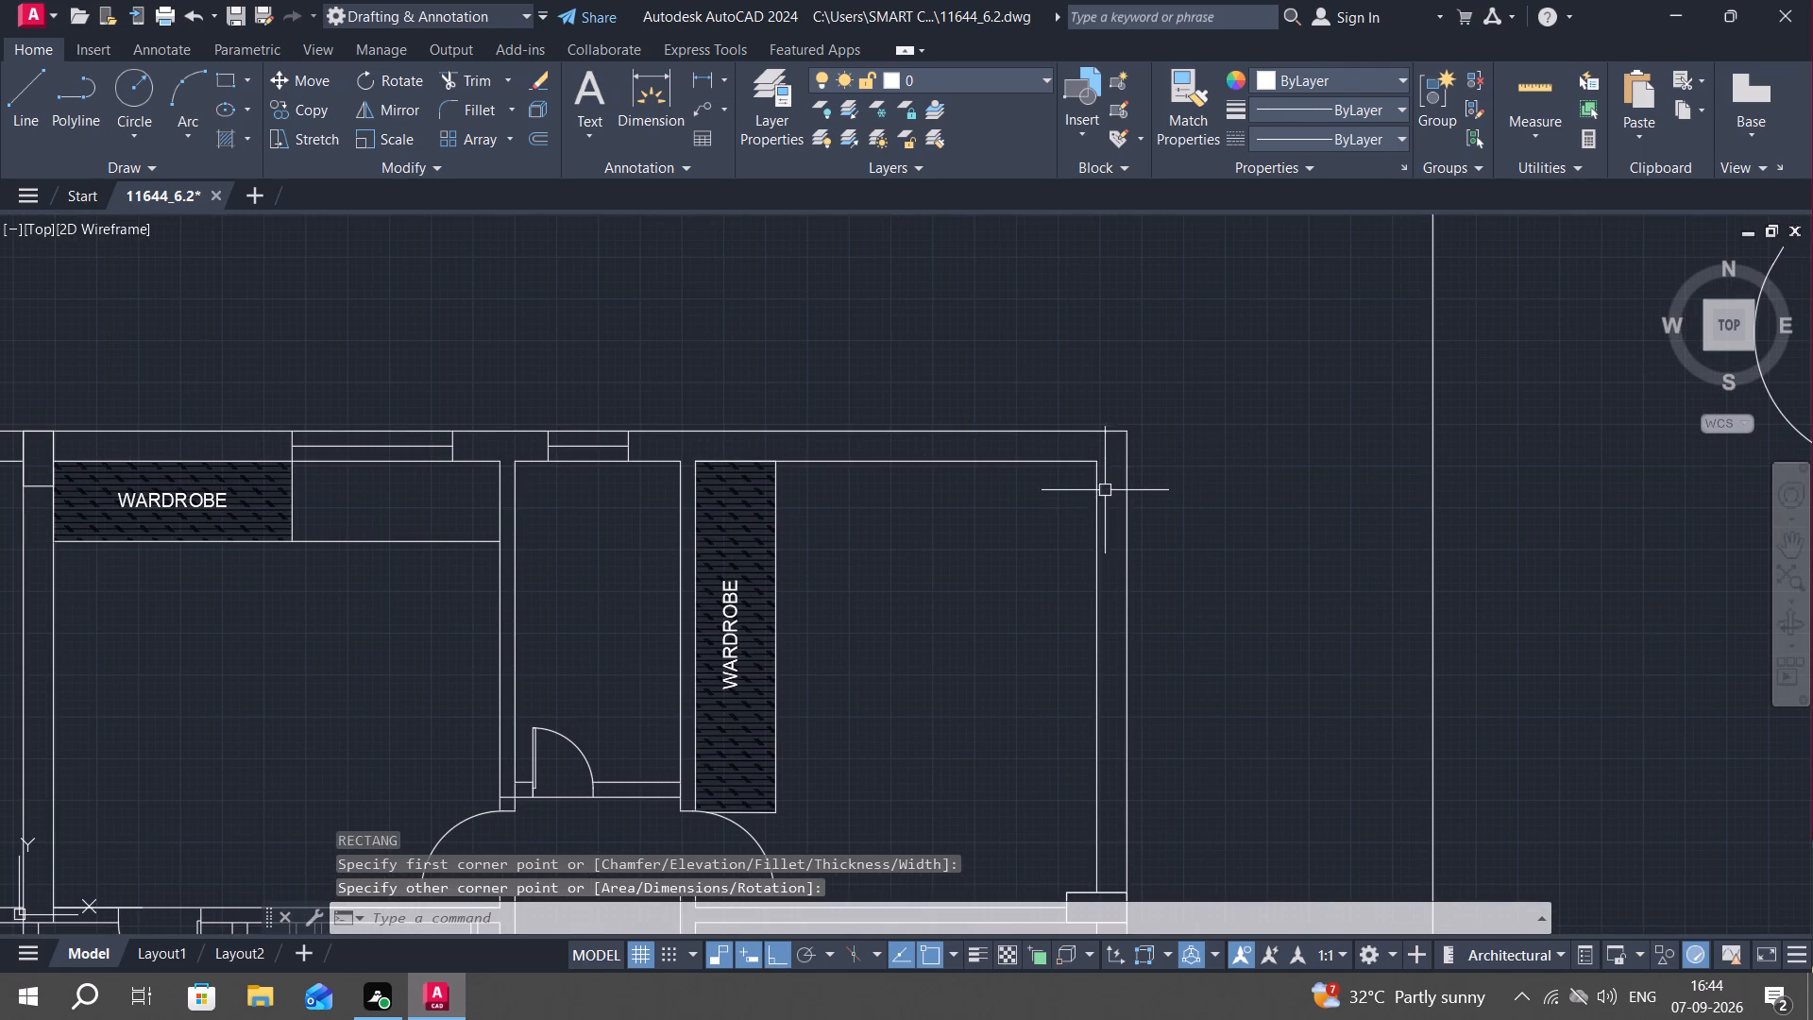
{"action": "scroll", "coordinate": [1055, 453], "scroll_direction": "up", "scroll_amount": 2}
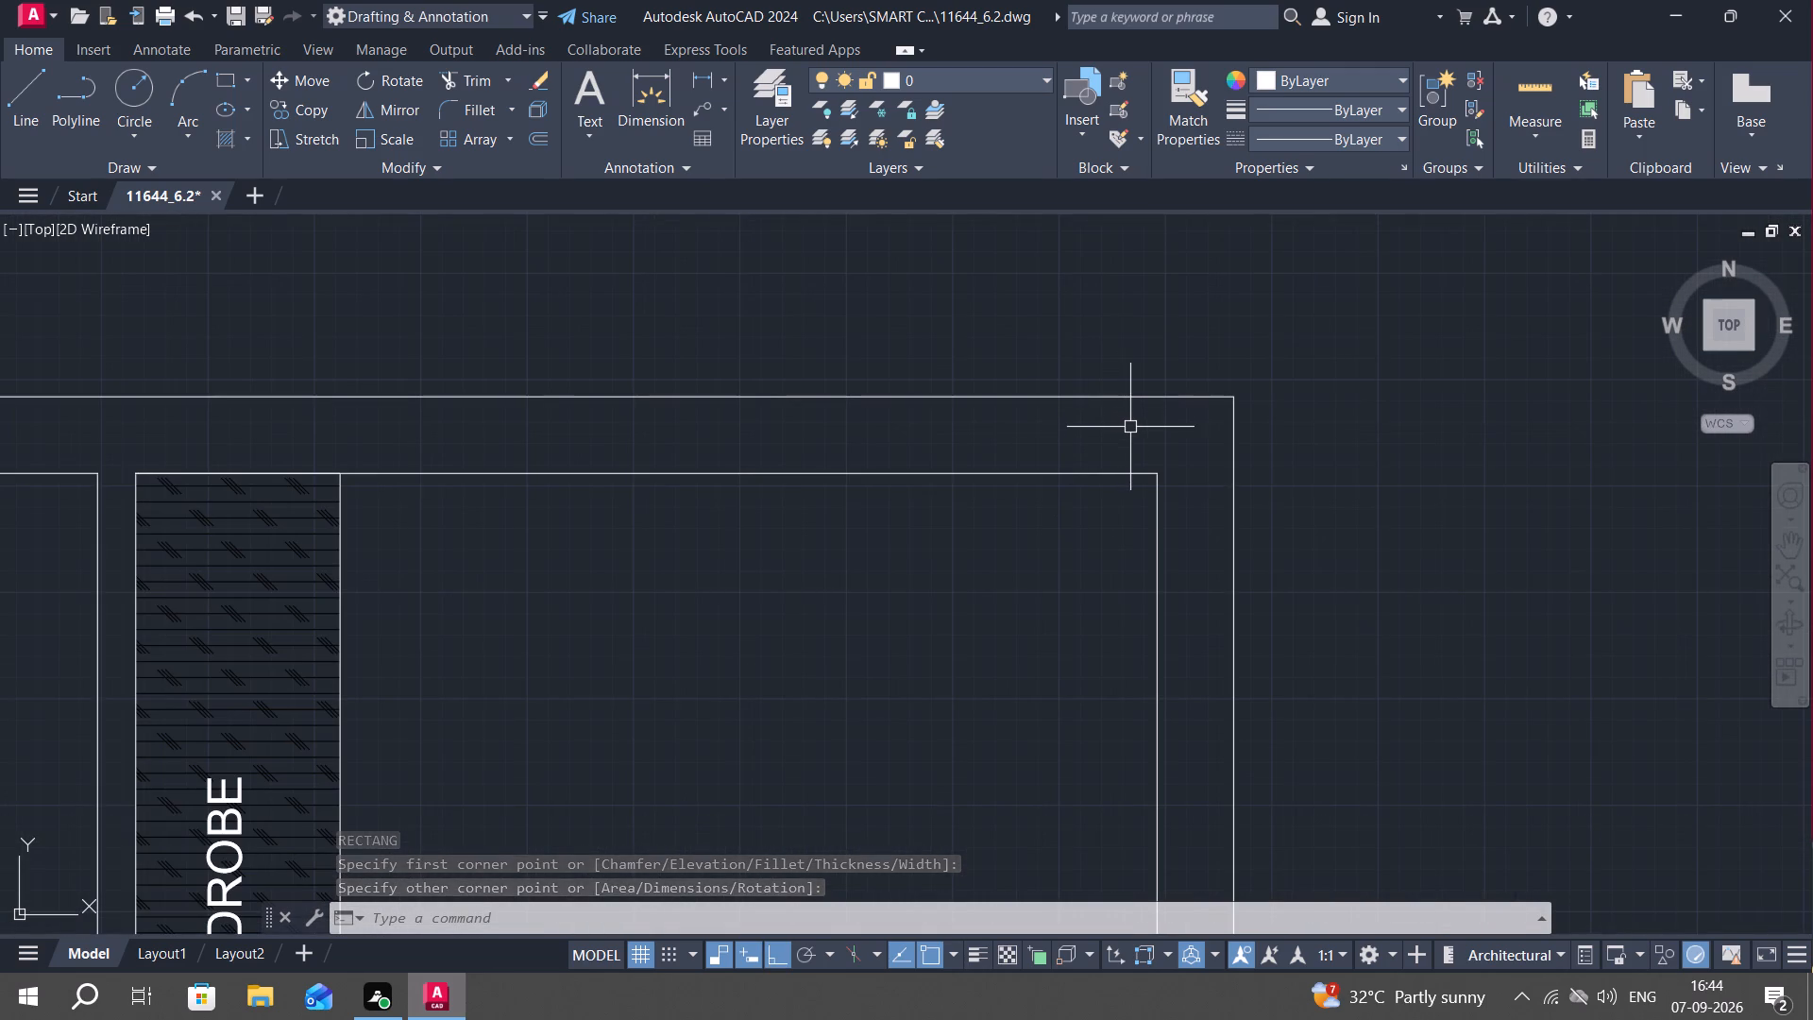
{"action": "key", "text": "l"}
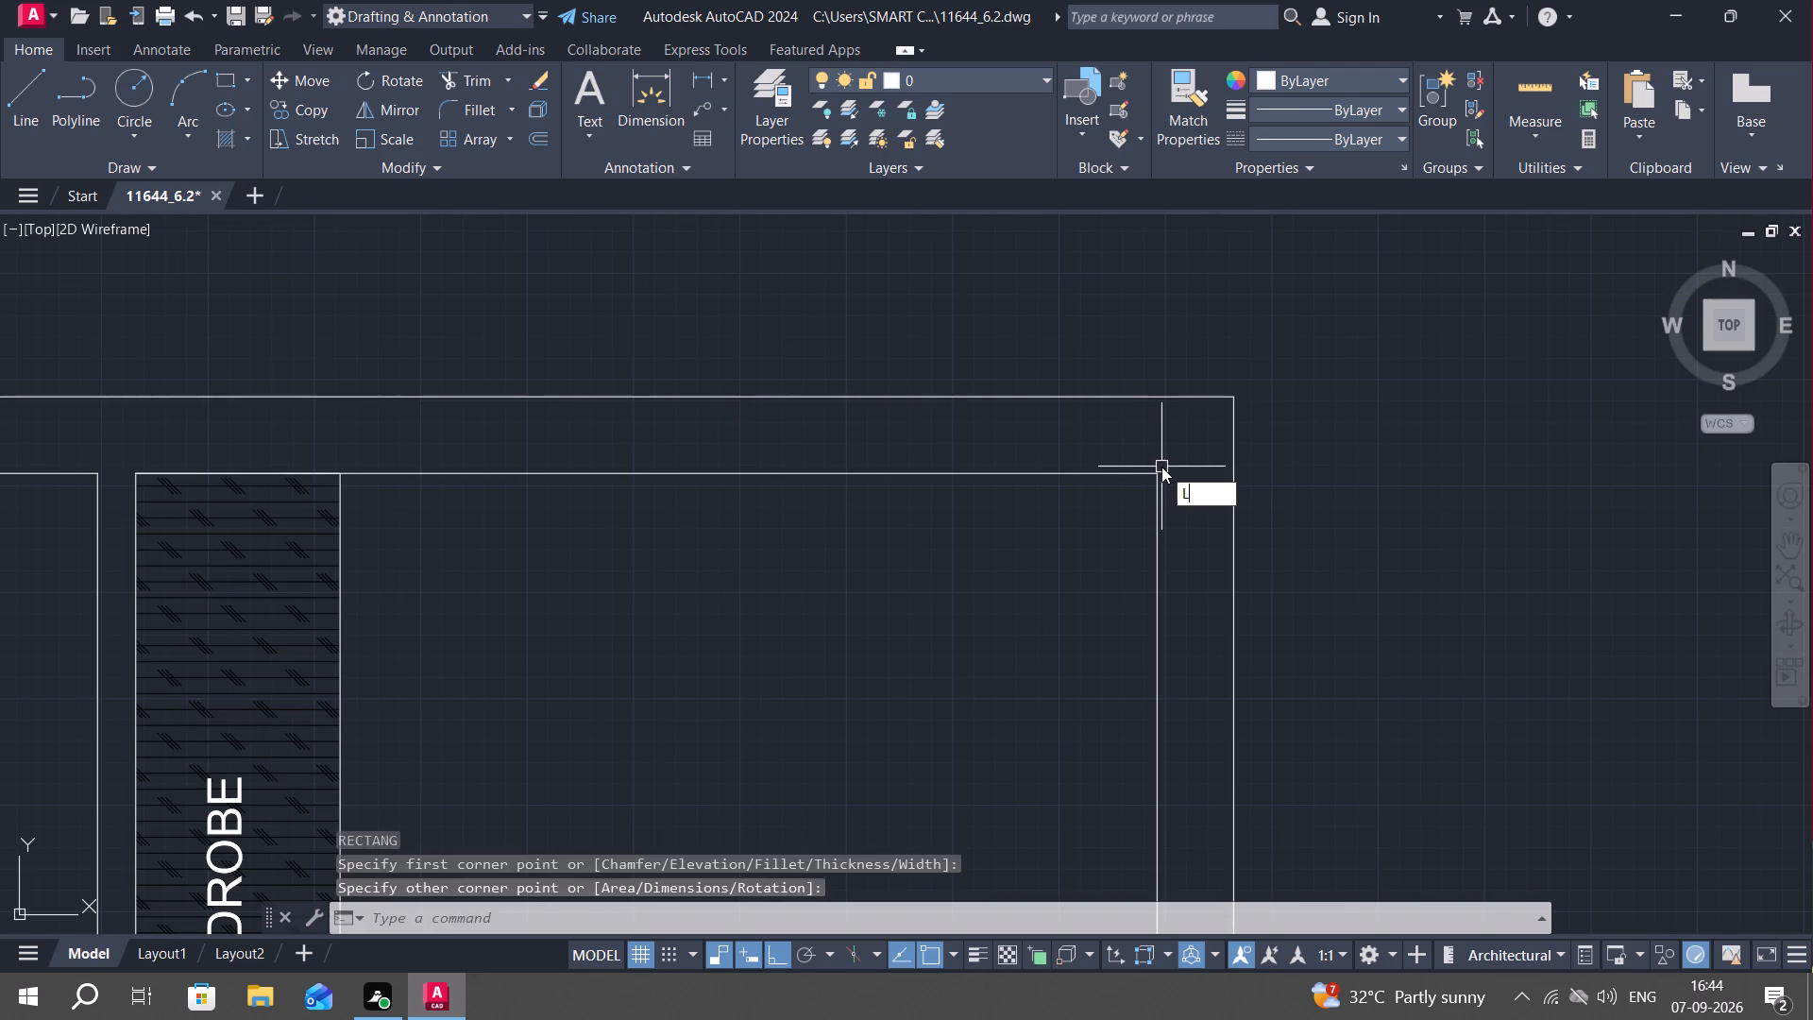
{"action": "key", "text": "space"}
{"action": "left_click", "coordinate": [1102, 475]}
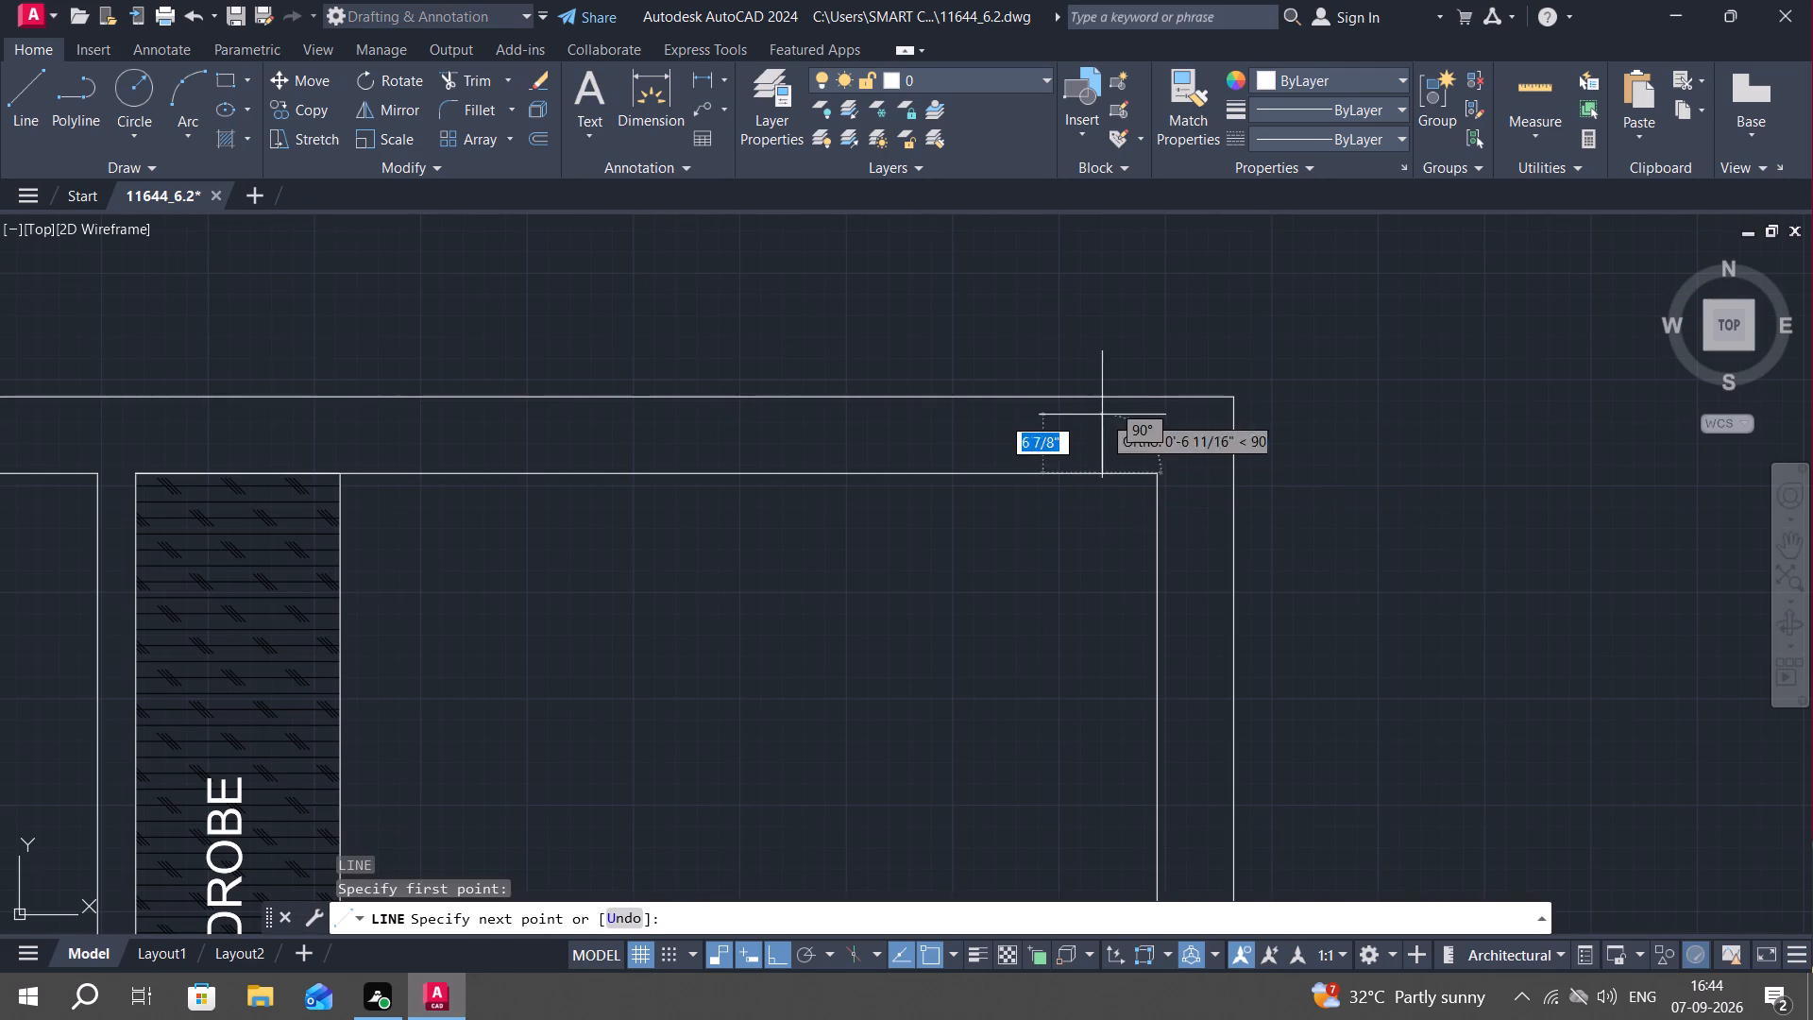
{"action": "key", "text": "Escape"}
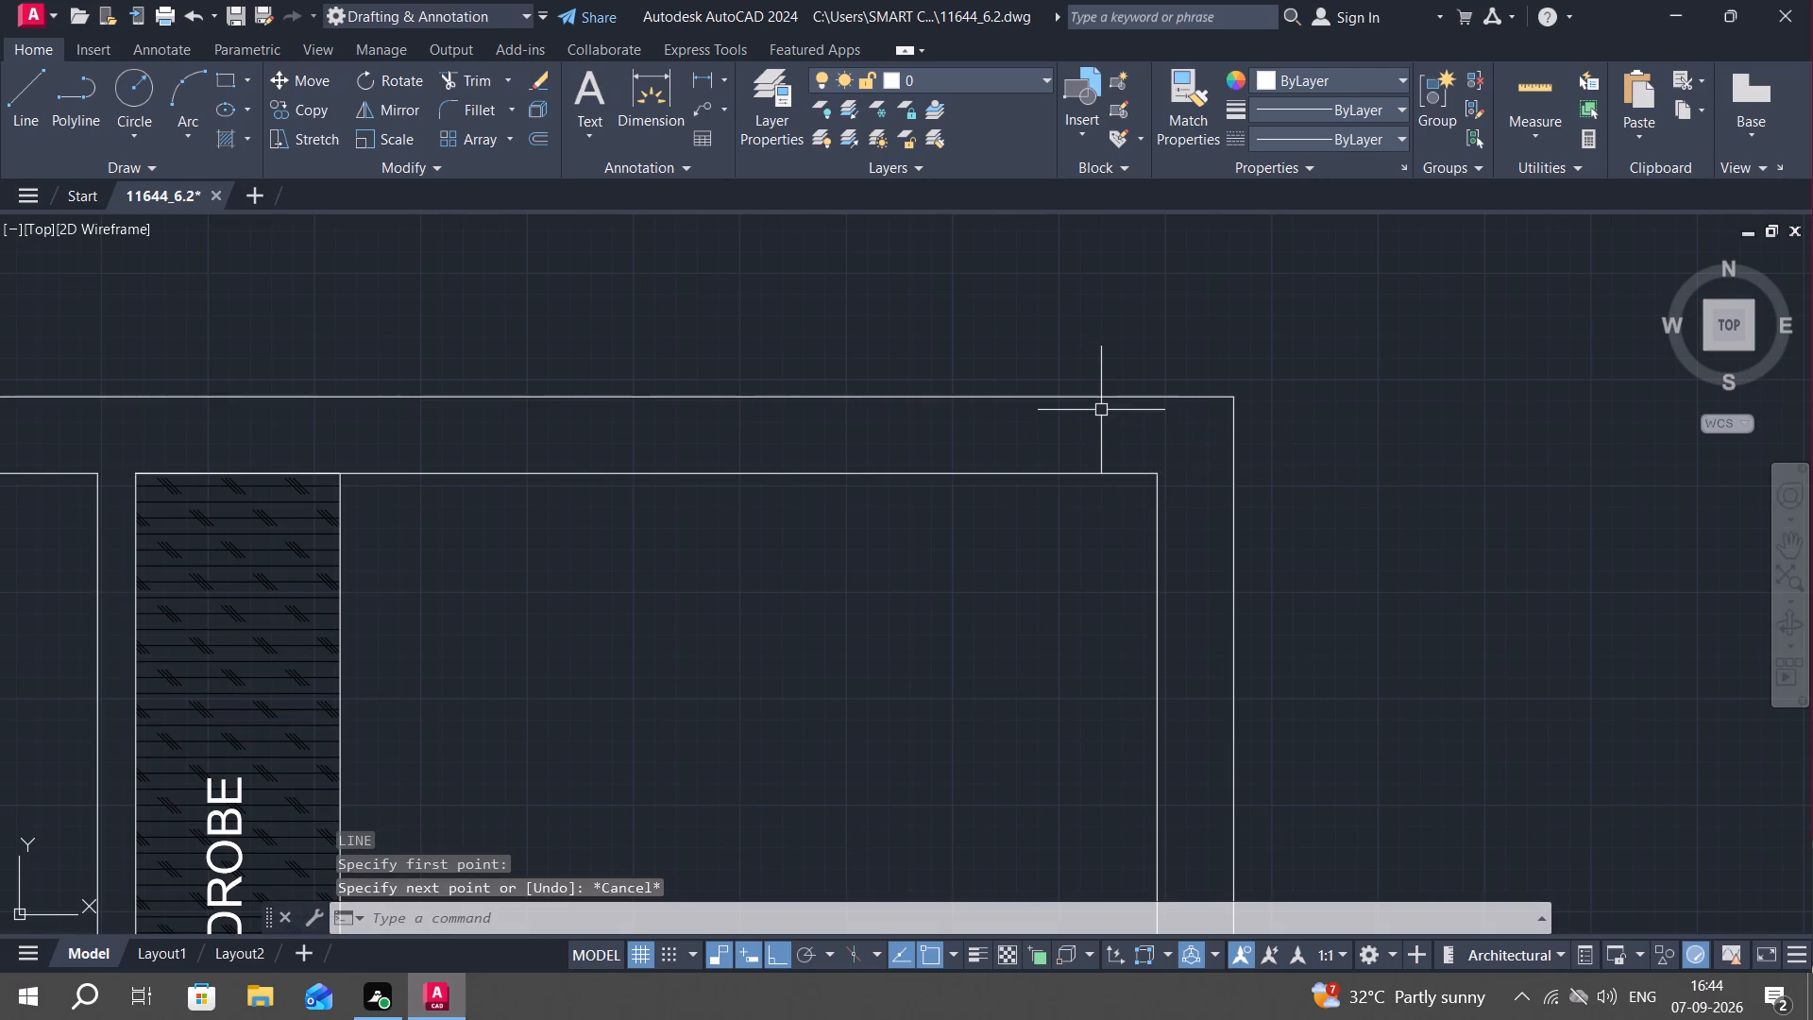
Draw a rectangle about 1'-7" by 9" inside the north wall at the north-east bedroom's outer corner.
{"action": "type", "text": "RE"}
{"action": "type", "text": "C"}
{"action": "key", "text": "space"}
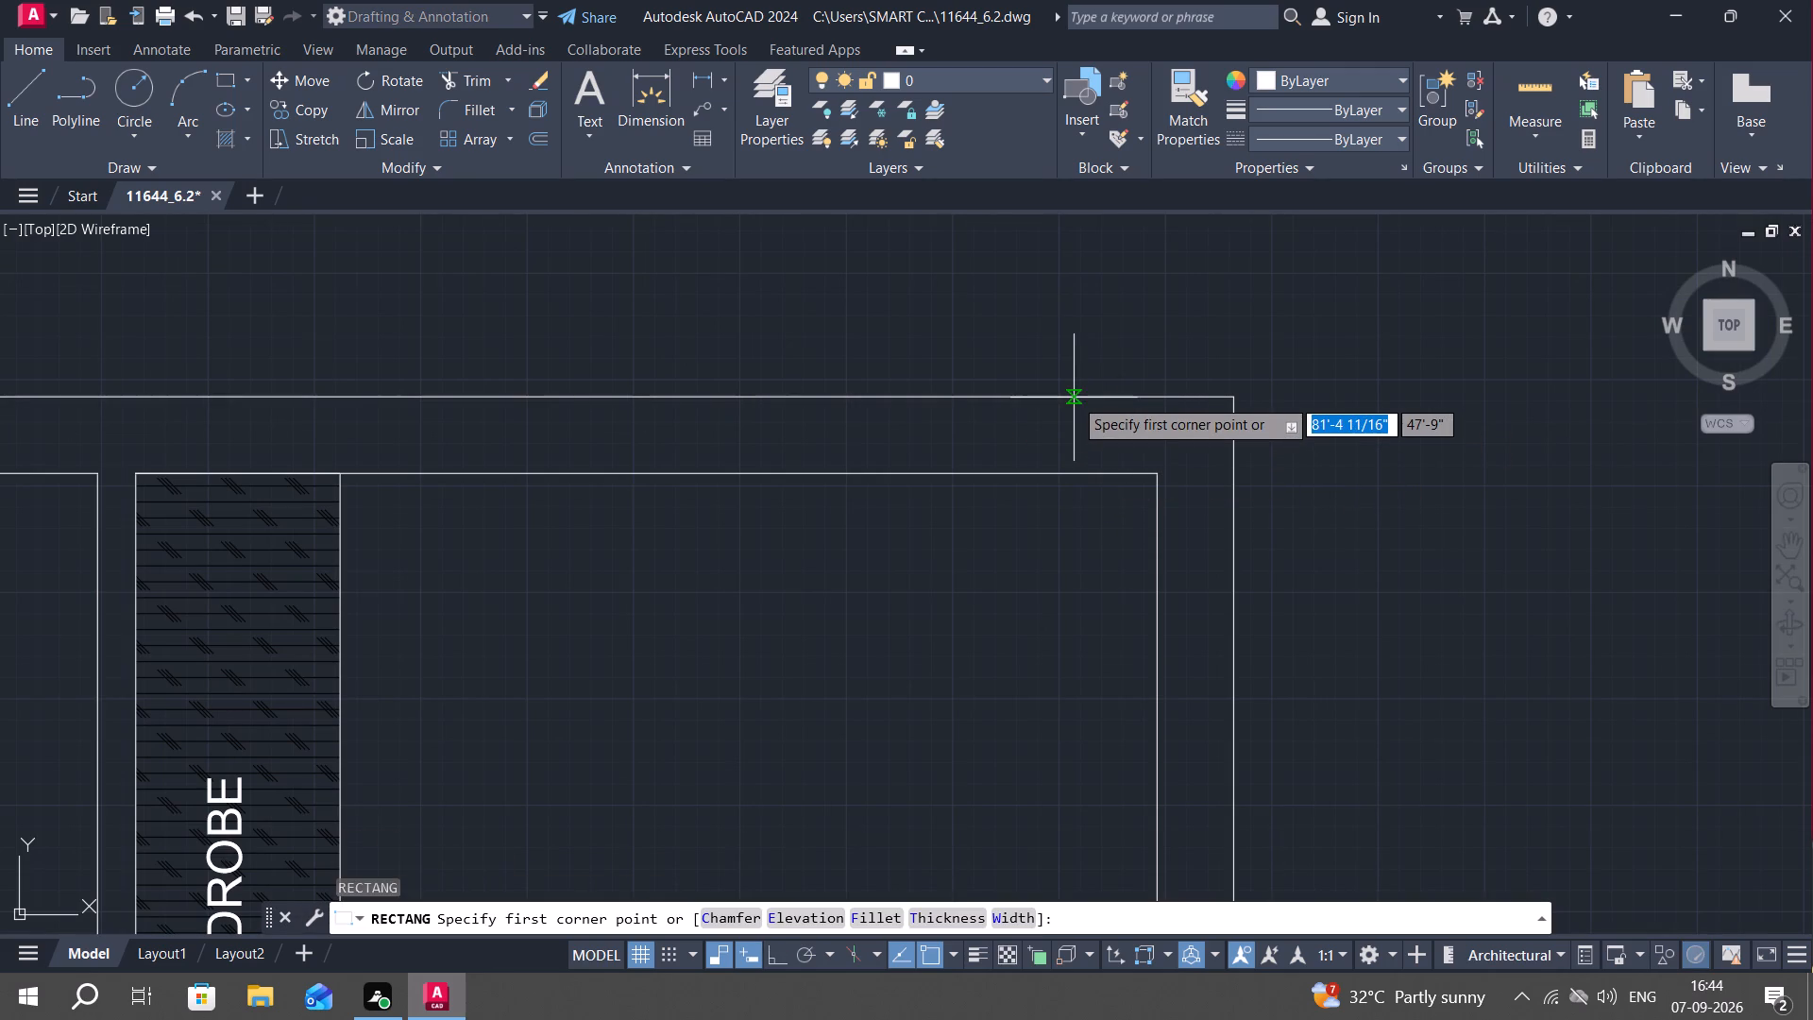
{"action": "left_click", "coordinate": [1074, 397]}
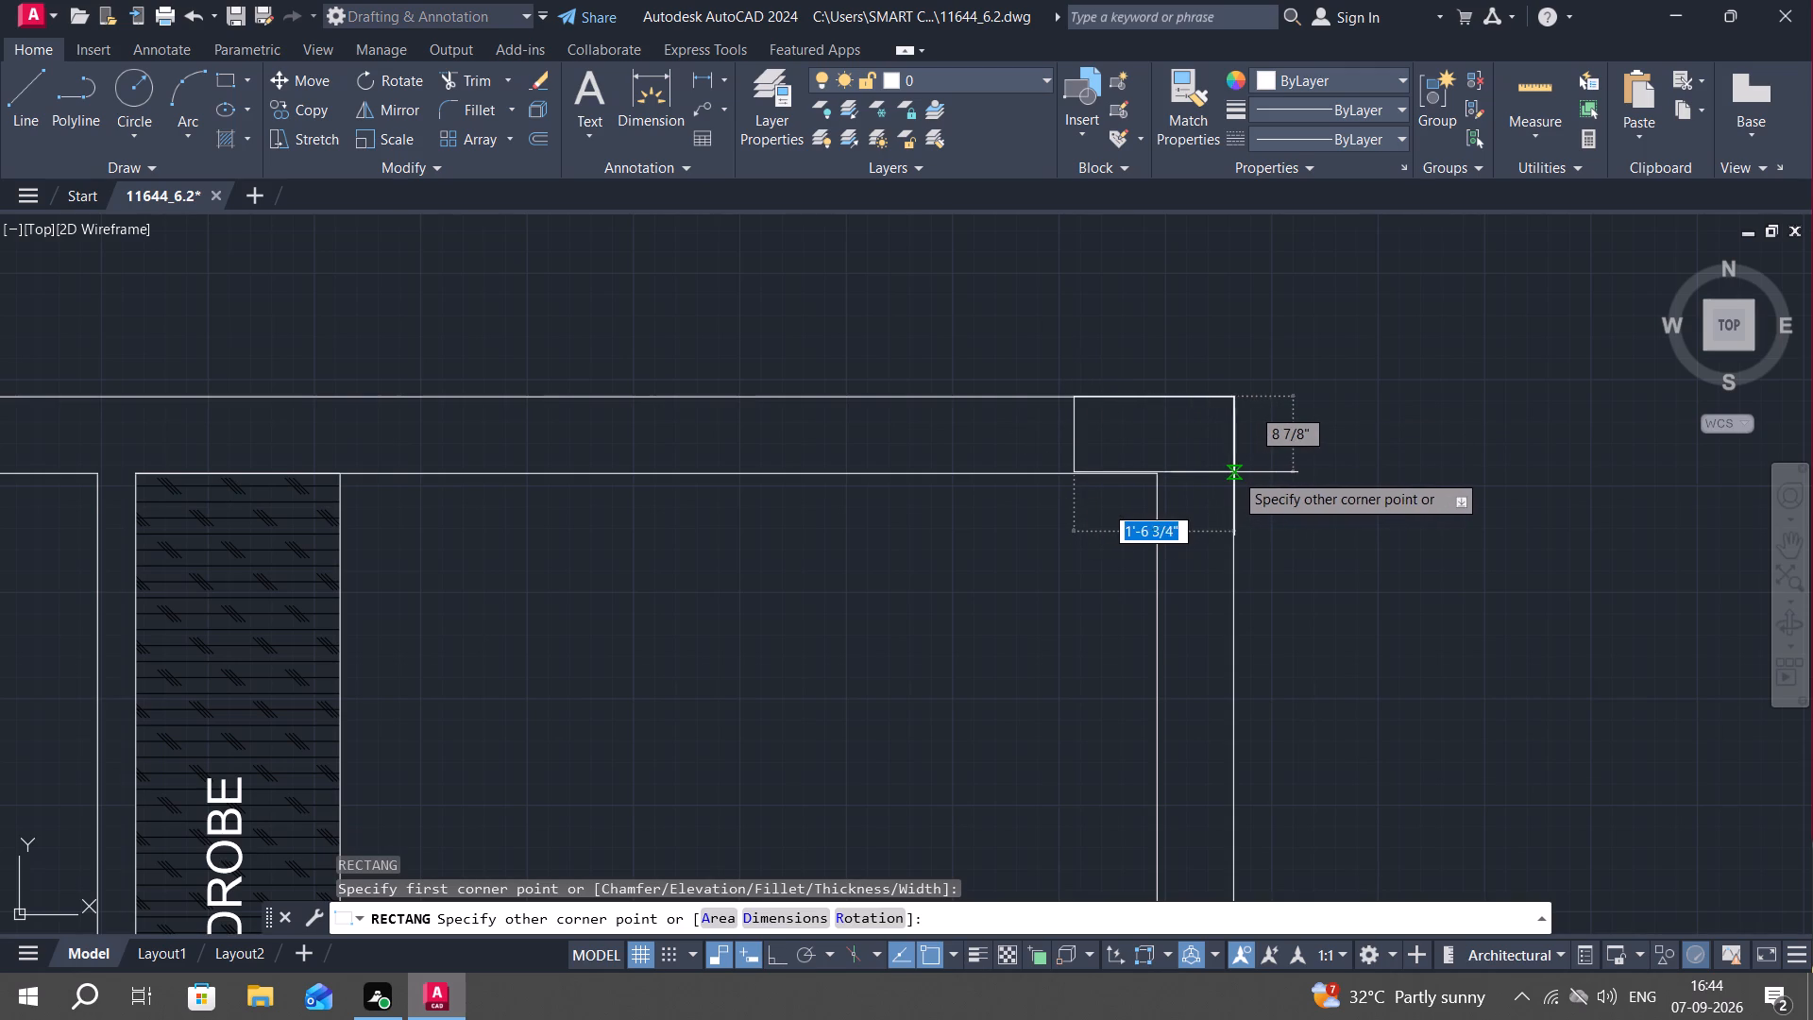
{"action": "scroll", "coordinate": [1233, 471], "scroll_direction": "up", "scroll_amount": 3}
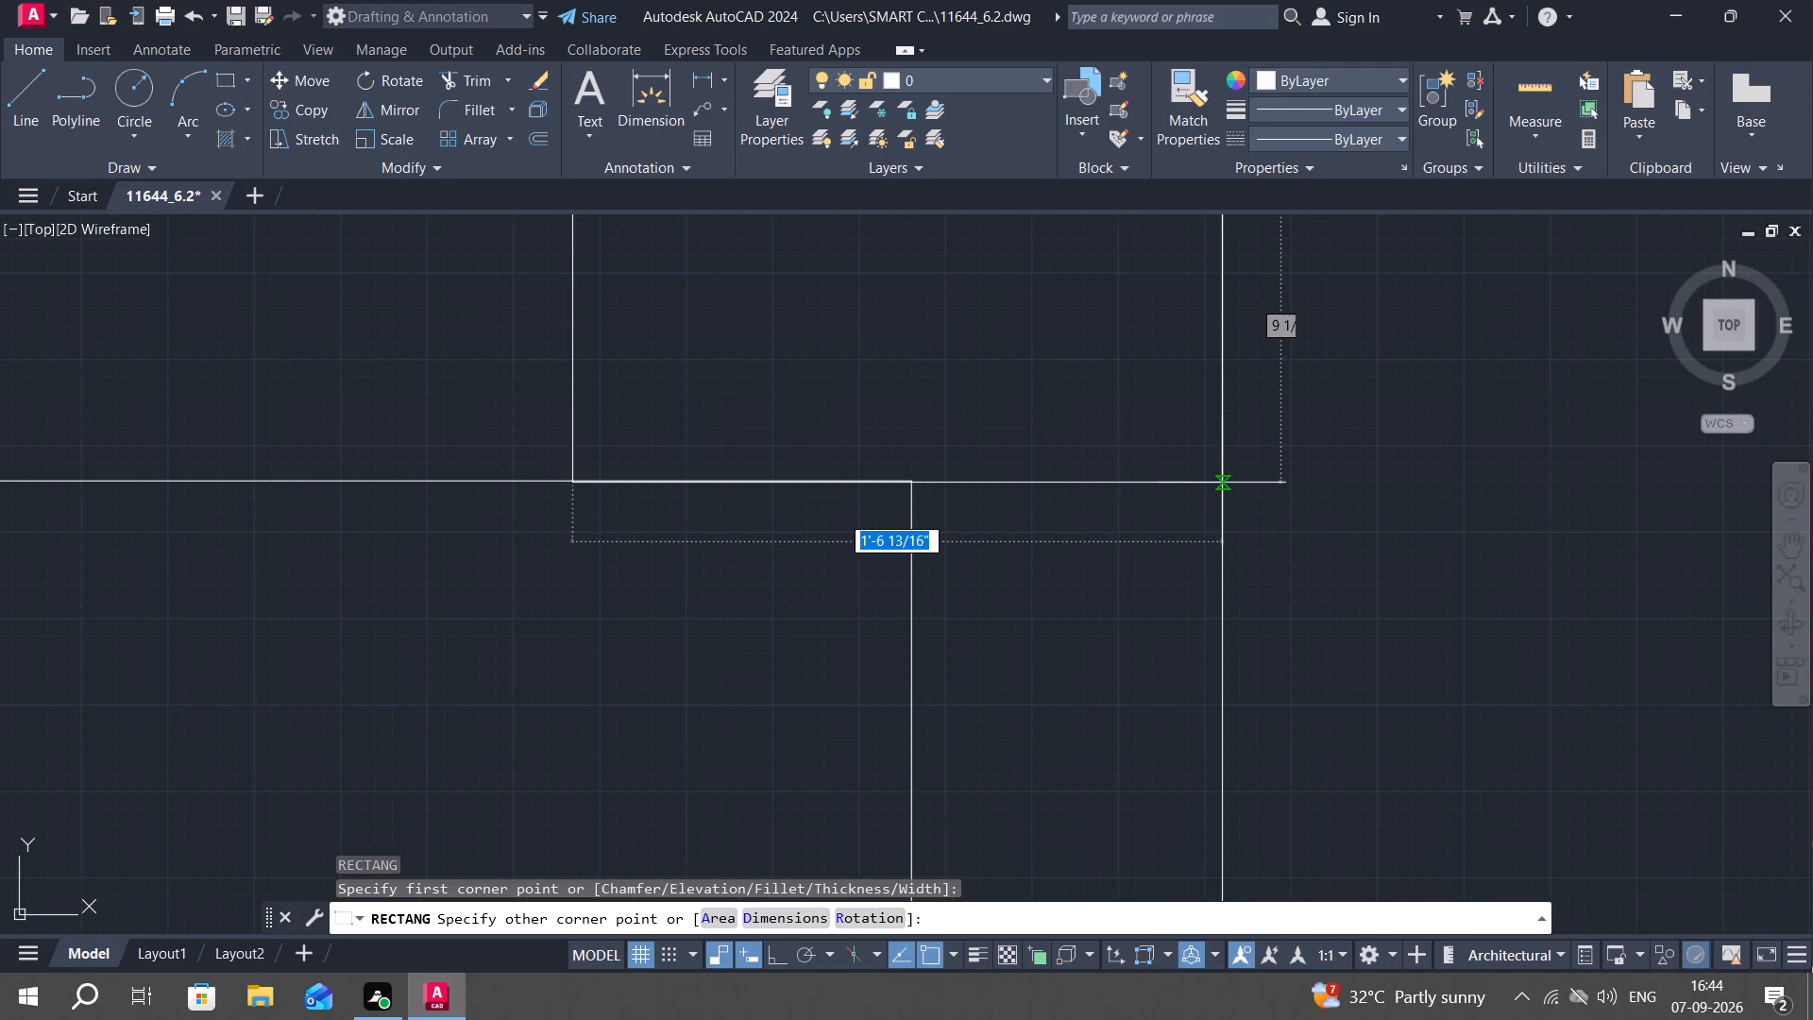
{"action": "left_click", "coordinate": [1222, 482]}
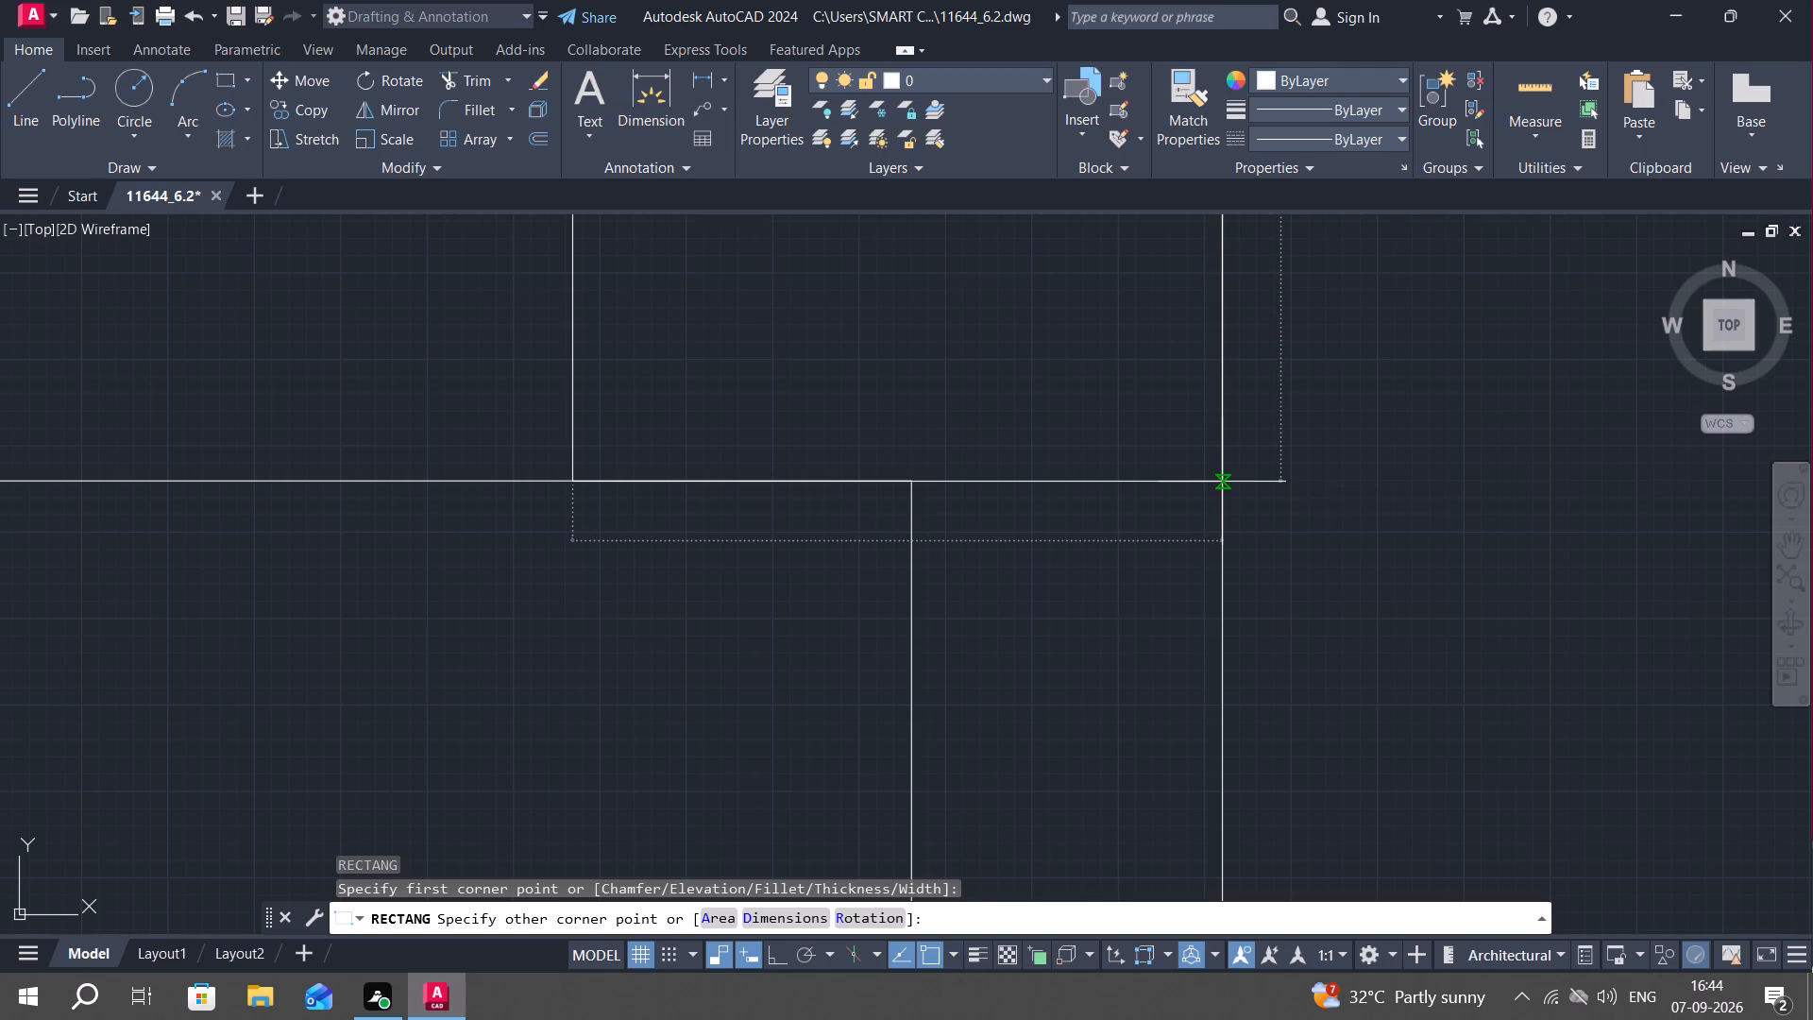
{"action": "scroll", "coordinate": [1038, 540], "scroll_direction": "down", "scroll_amount": 1}
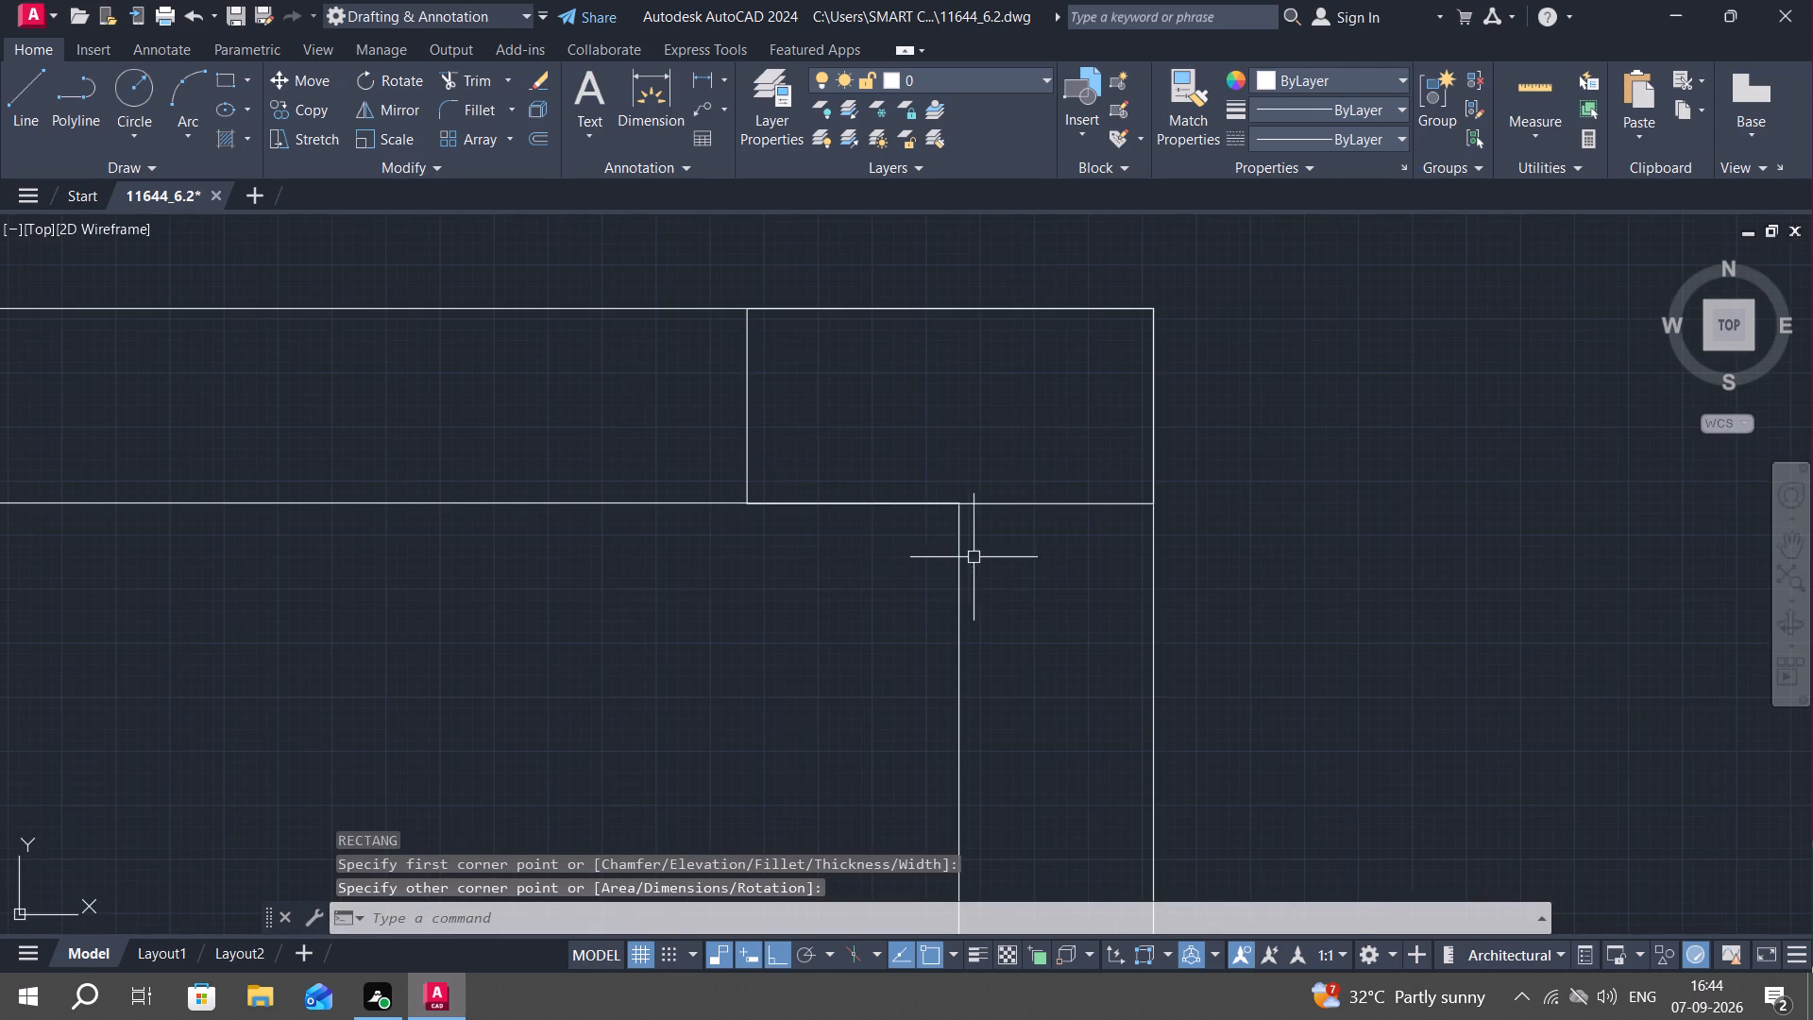
Trim the new rectangle's bottom edge and side stub that overshoot the north wall's inner face line.
{"action": "middle_click_drag", "start_coordinate": [789, 524], "coordinate": [1199, 556]}
{"action": "scroll", "coordinate": [1180, 538], "scroll_direction": "up", "scroll_amount": 3}
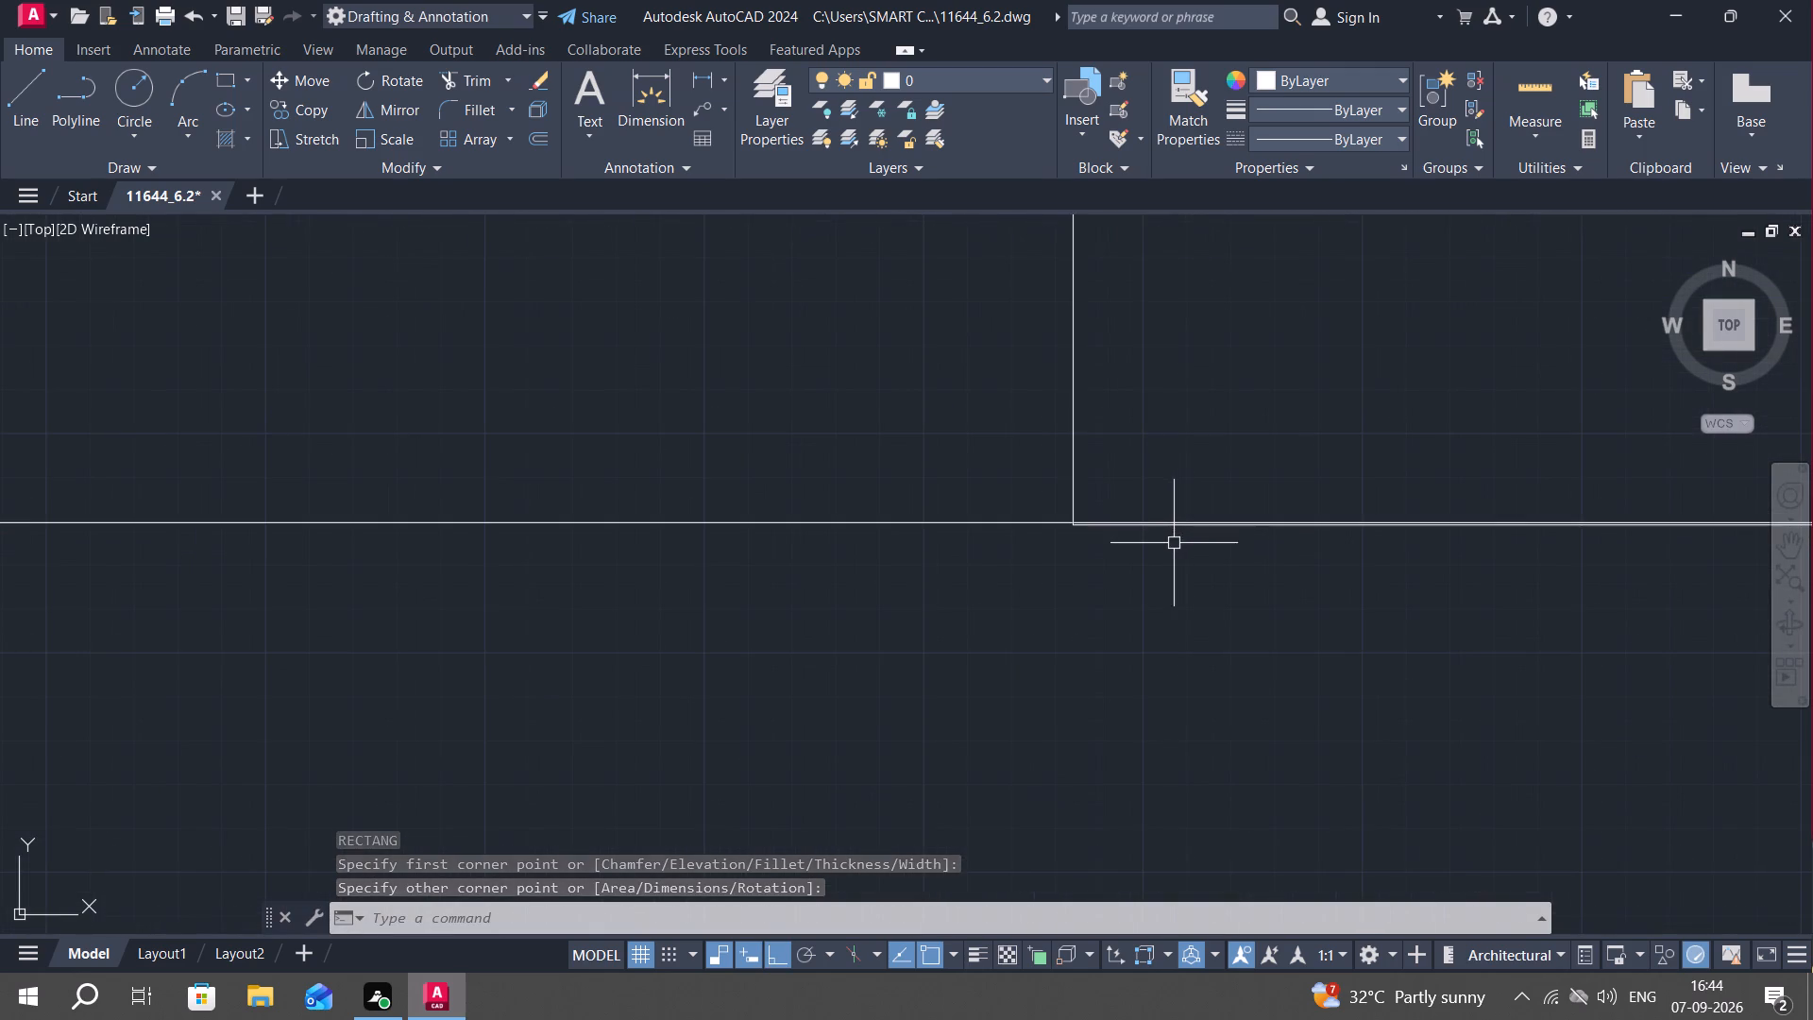
{"action": "middle_click_drag", "start_coordinate": [1161, 544], "coordinate": [908, 547]}
{"action": "scroll", "coordinate": [878, 531], "scroll_direction": "up", "scroll_amount": 4}
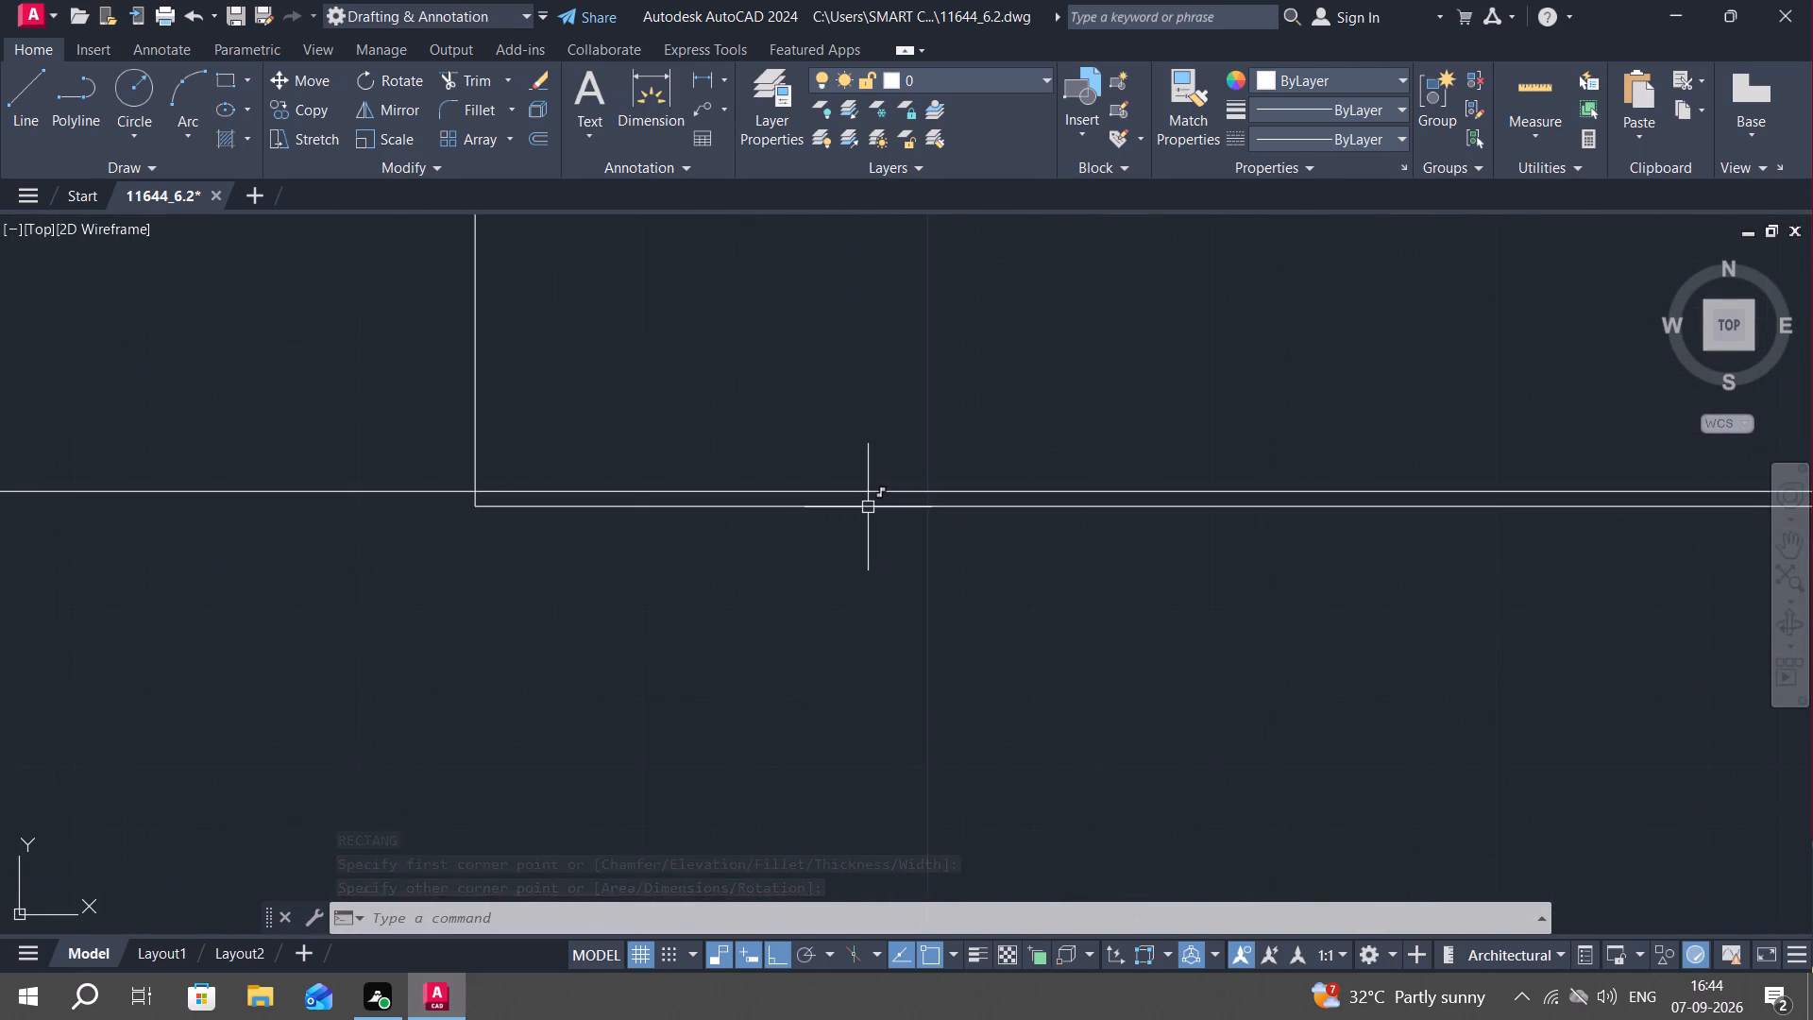
{"action": "type", "text": "TR"}
{"action": "key", "text": "space"}
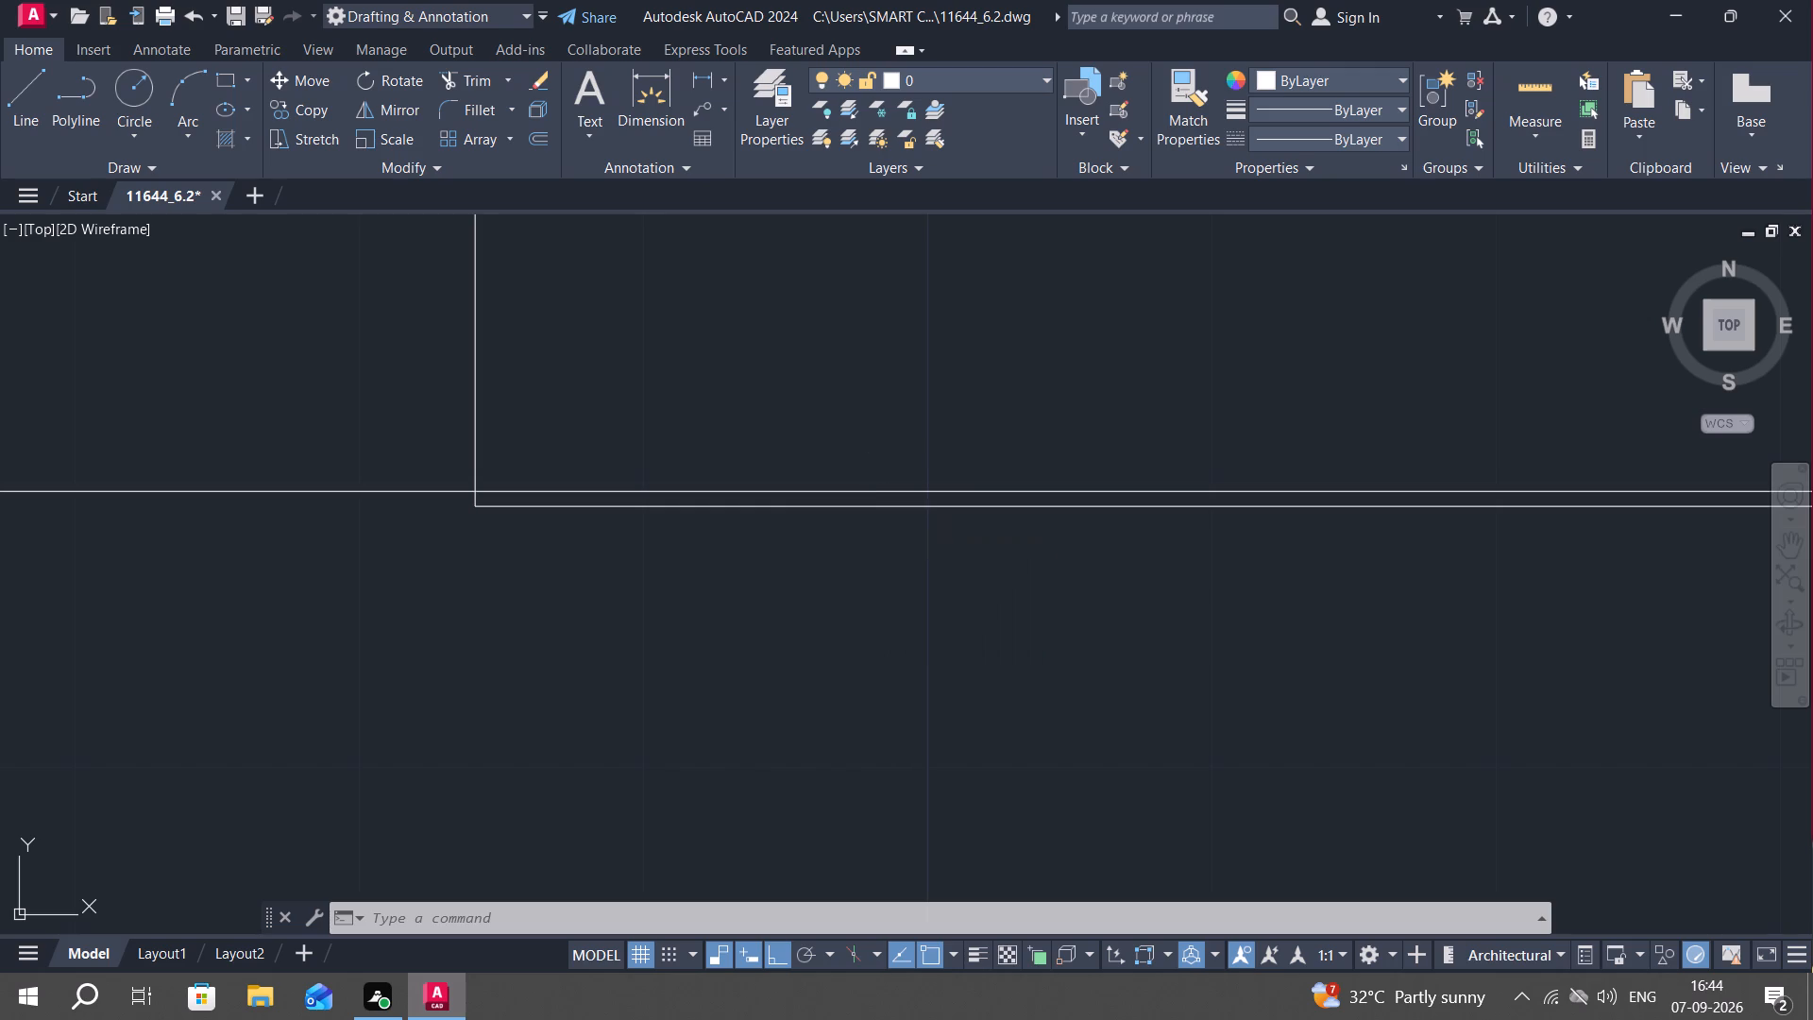
{"action": "left_click", "coordinate": [868, 507]}
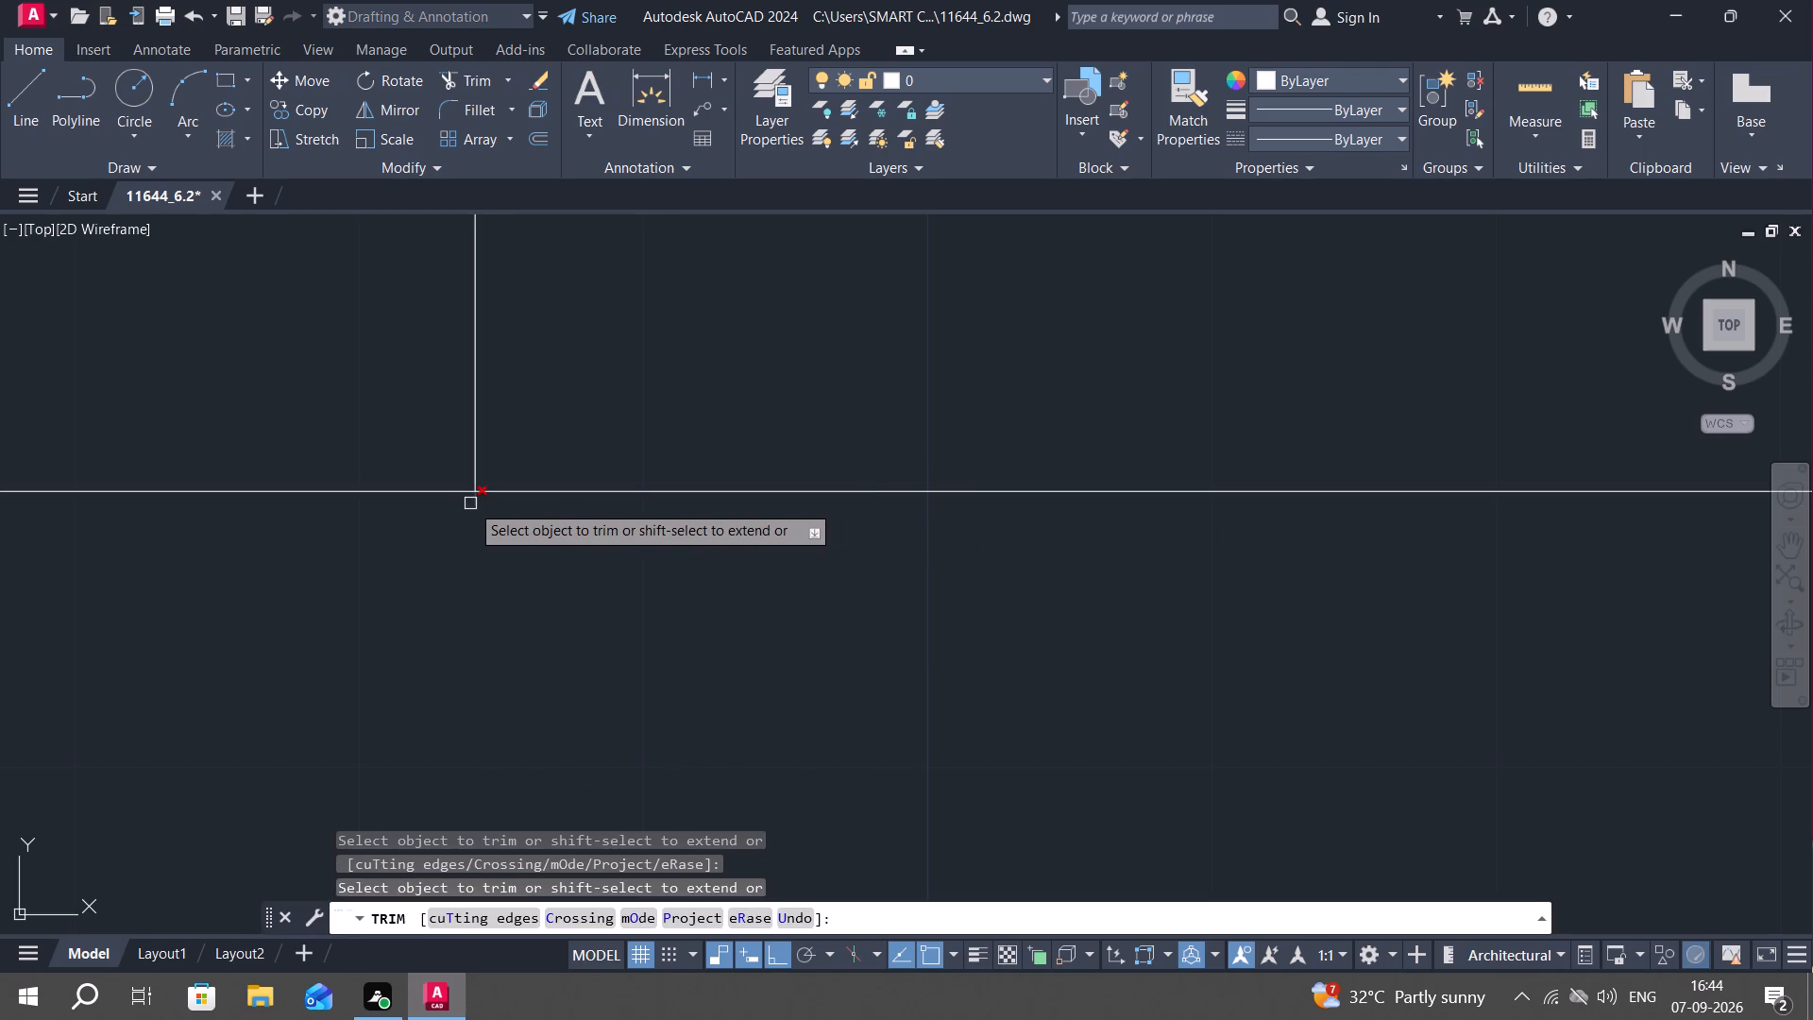
{"action": "left_click", "coordinate": [470, 503]}
{"action": "scroll", "coordinate": [606, 548], "scroll_direction": "down", "scroll_amount": 2}
{"action": "middle_click_drag", "start_coordinate": [1359, 636], "coordinate": [673, 630]}
{"action": "scroll", "coordinate": [673, 630], "scroll_direction": "down", "scroll_amount": 3}
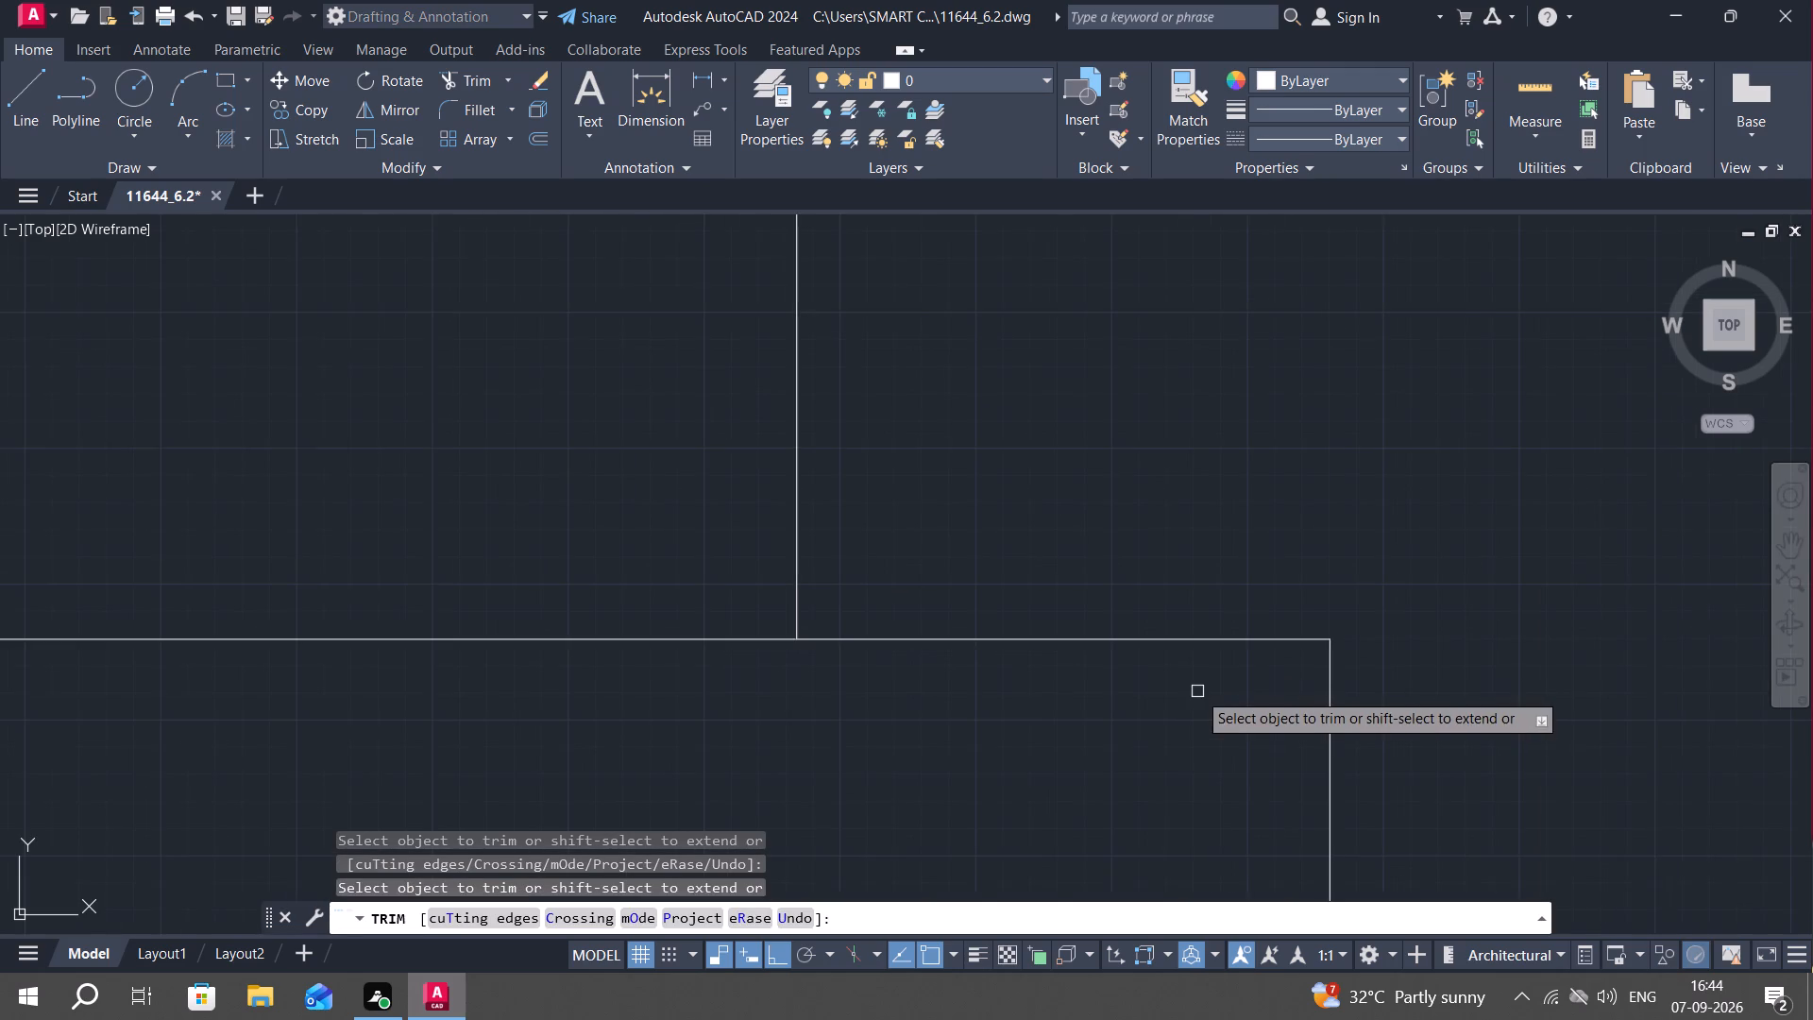
{"action": "scroll", "coordinate": [1194, 705], "scroll_direction": "down", "scroll_amount": 1}
{"action": "key", "text": "Escape"}
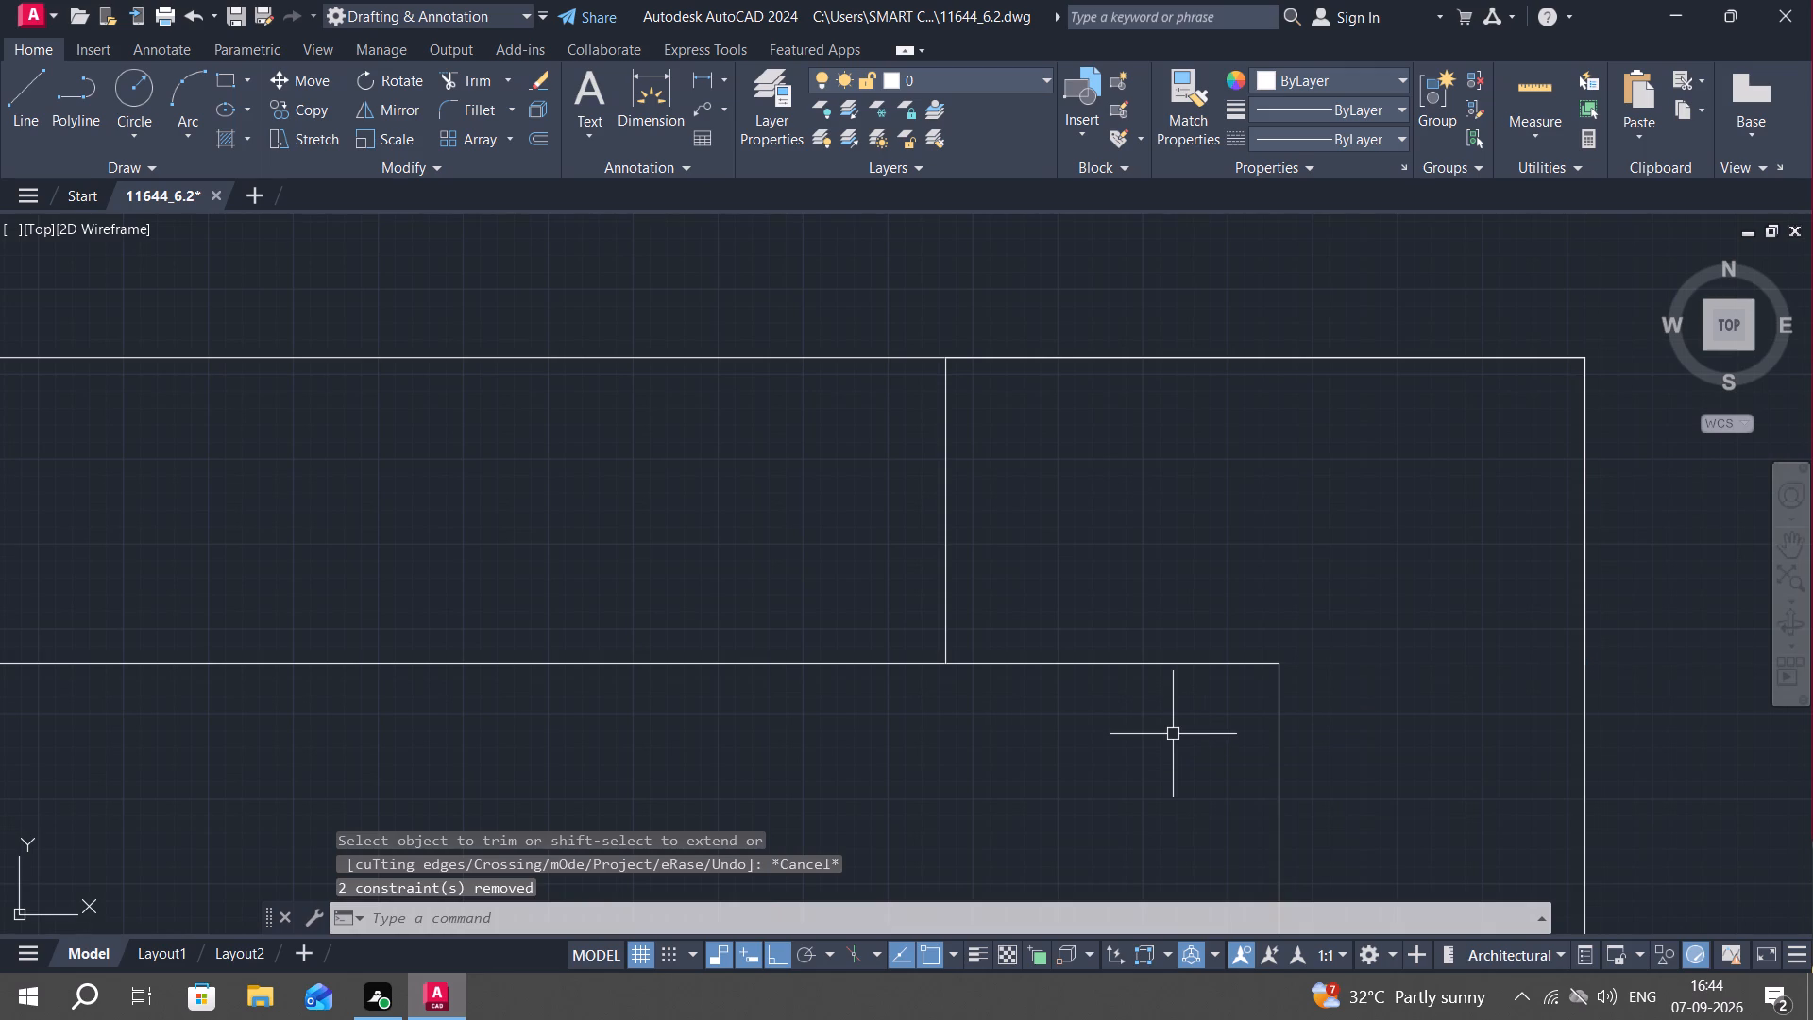
Draw a 9" horizontal line from the inner north-east wall corner across the east wall to its outer face.
{"action": "key", "text": "l"}
{"action": "key", "text": "space"}
{"action": "left_click", "coordinate": [1275, 665]}
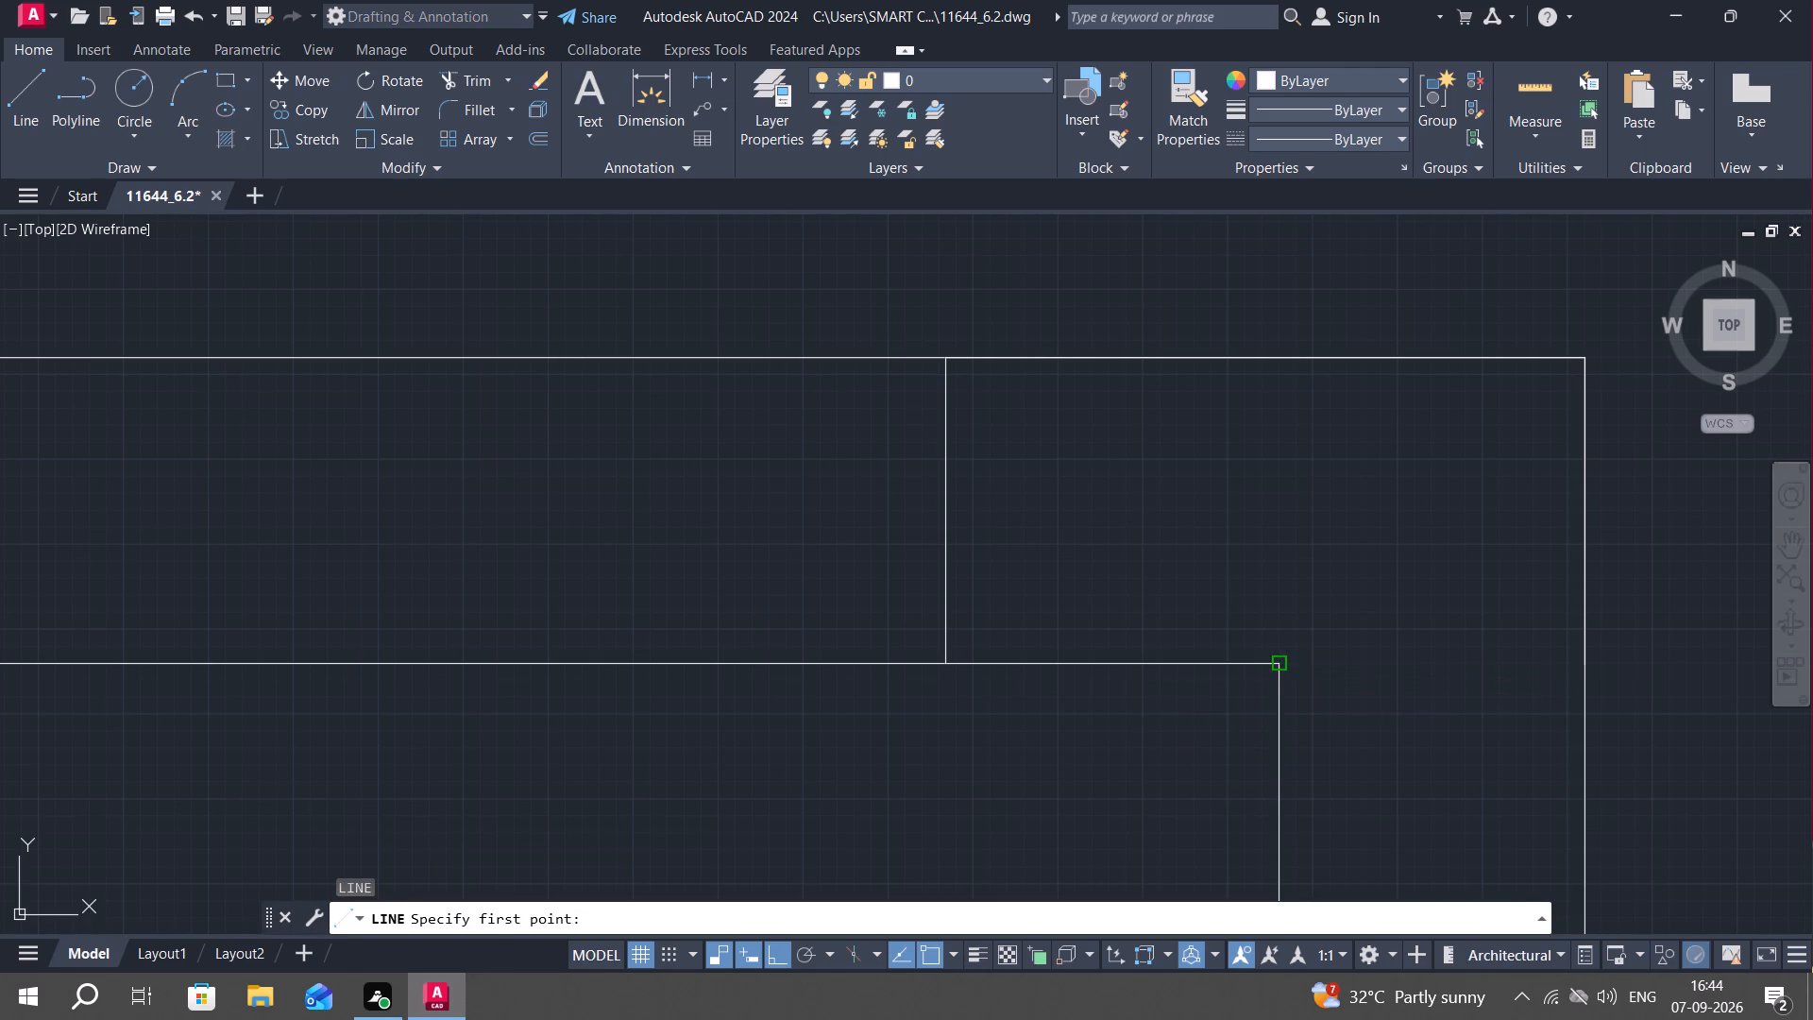
{"action": "left_click", "coordinate": [1584, 660]}
{"action": "key", "text": "Escape"}
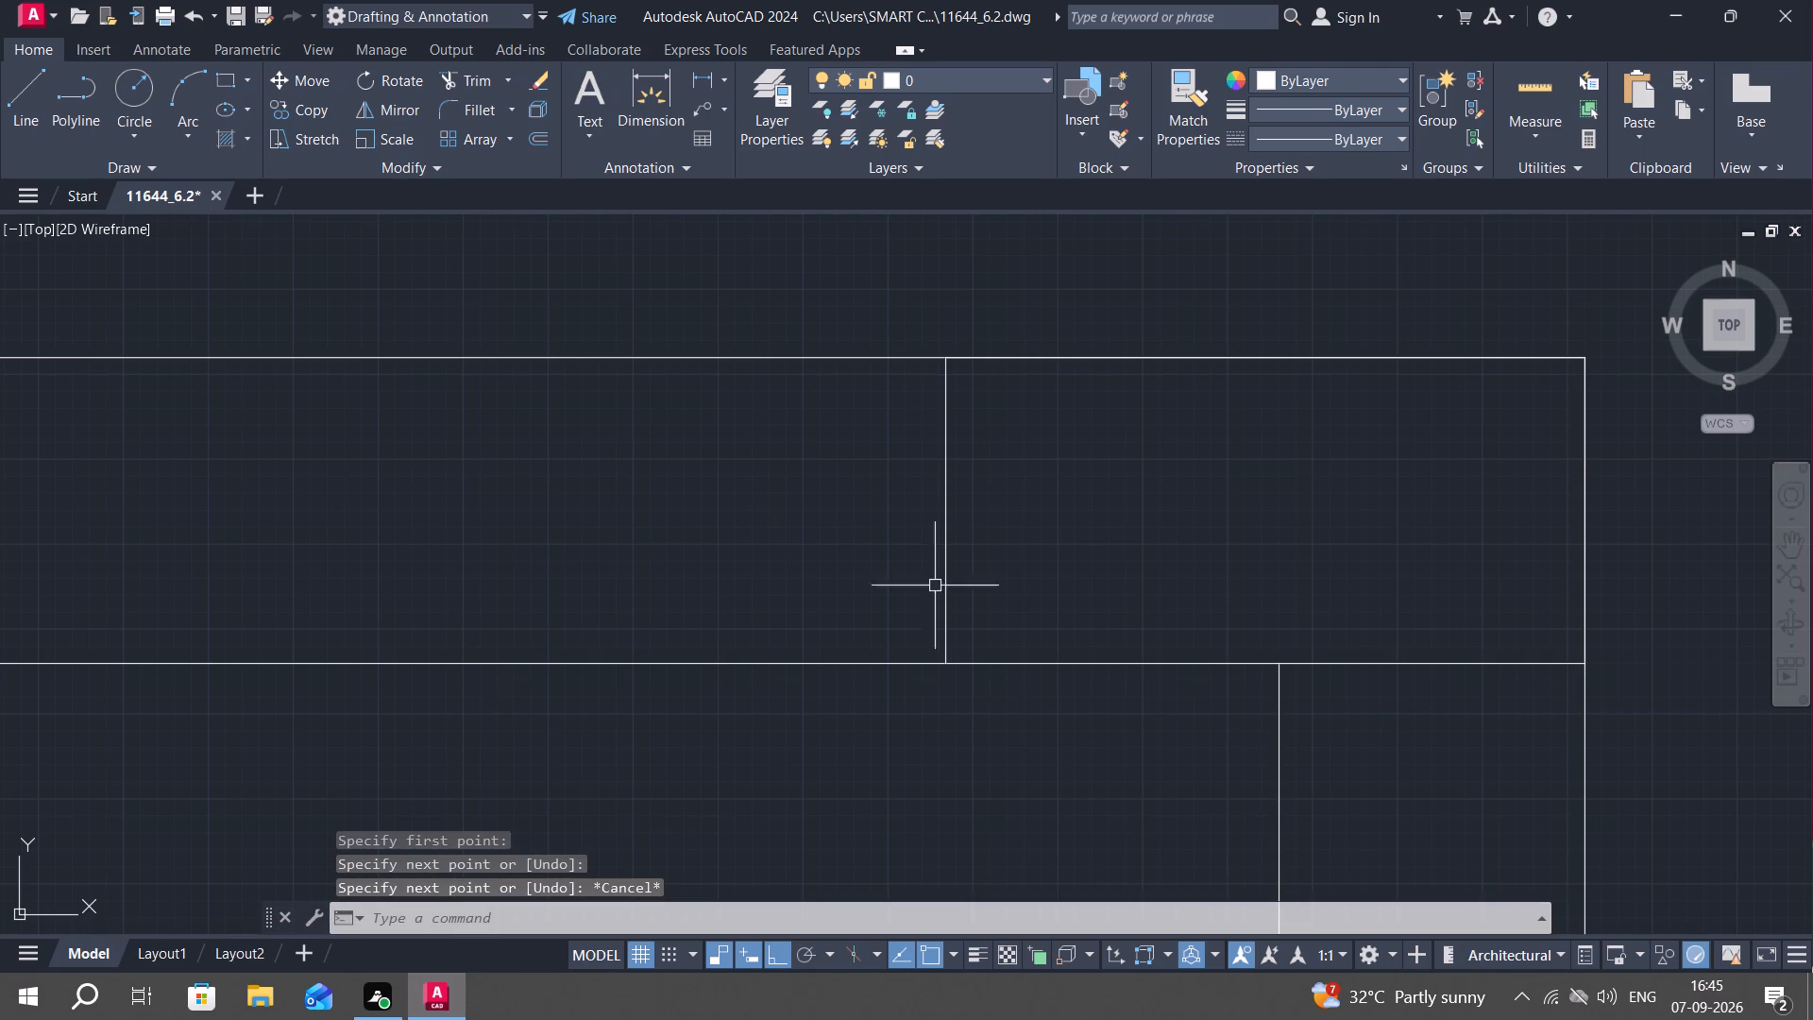
Draw a closed rectangle over the column outline at the building's north-east corner, from its north-west to its south-east corner.
{"action": "scroll", "coordinate": [668, 517], "scroll_direction": "down", "scroll_amount": 1}
{"action": "middle_click_drag", "start_coordinate": [587, 551], "coordinate": [1202, 603]}
{"action": "scroll", "coordinate": [829, 657], "scroll_direction": "down", "scroll_amount": 2}
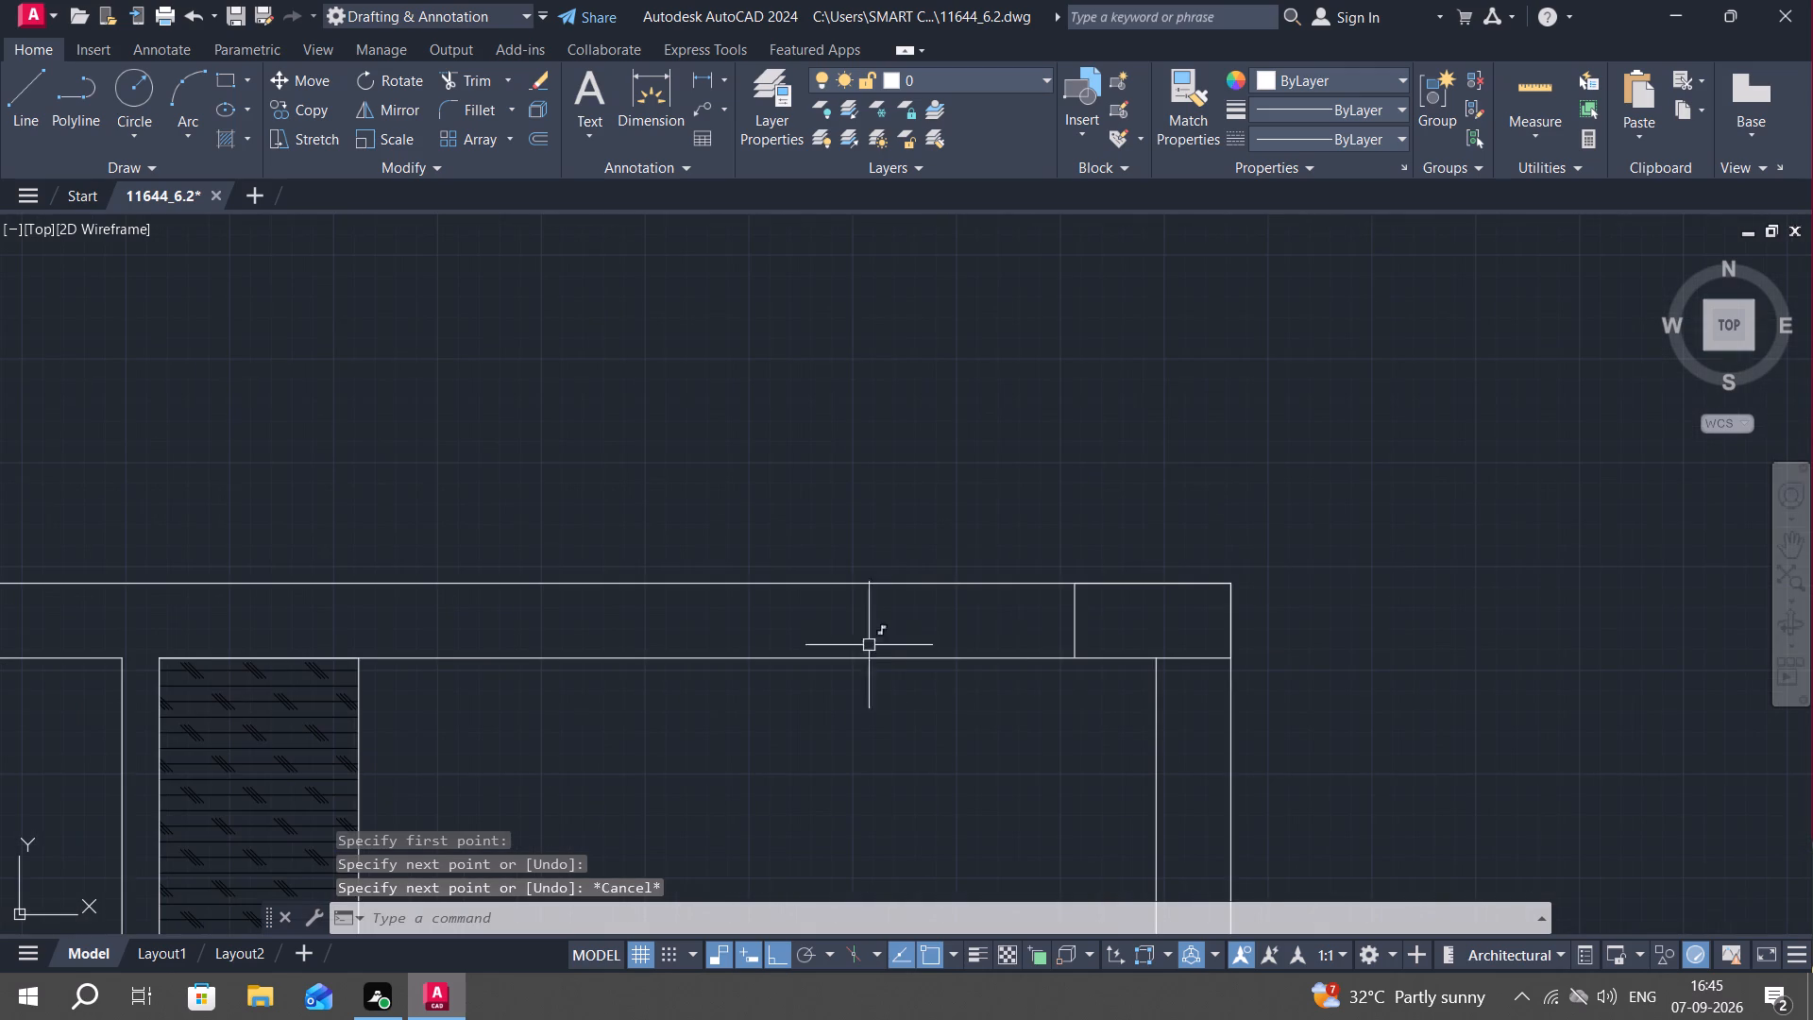
{"action": "type", "text": "REC"}
{"action": "key", "text": "space"}
{"action": "left_click", "coordinate": [1071, 589]}
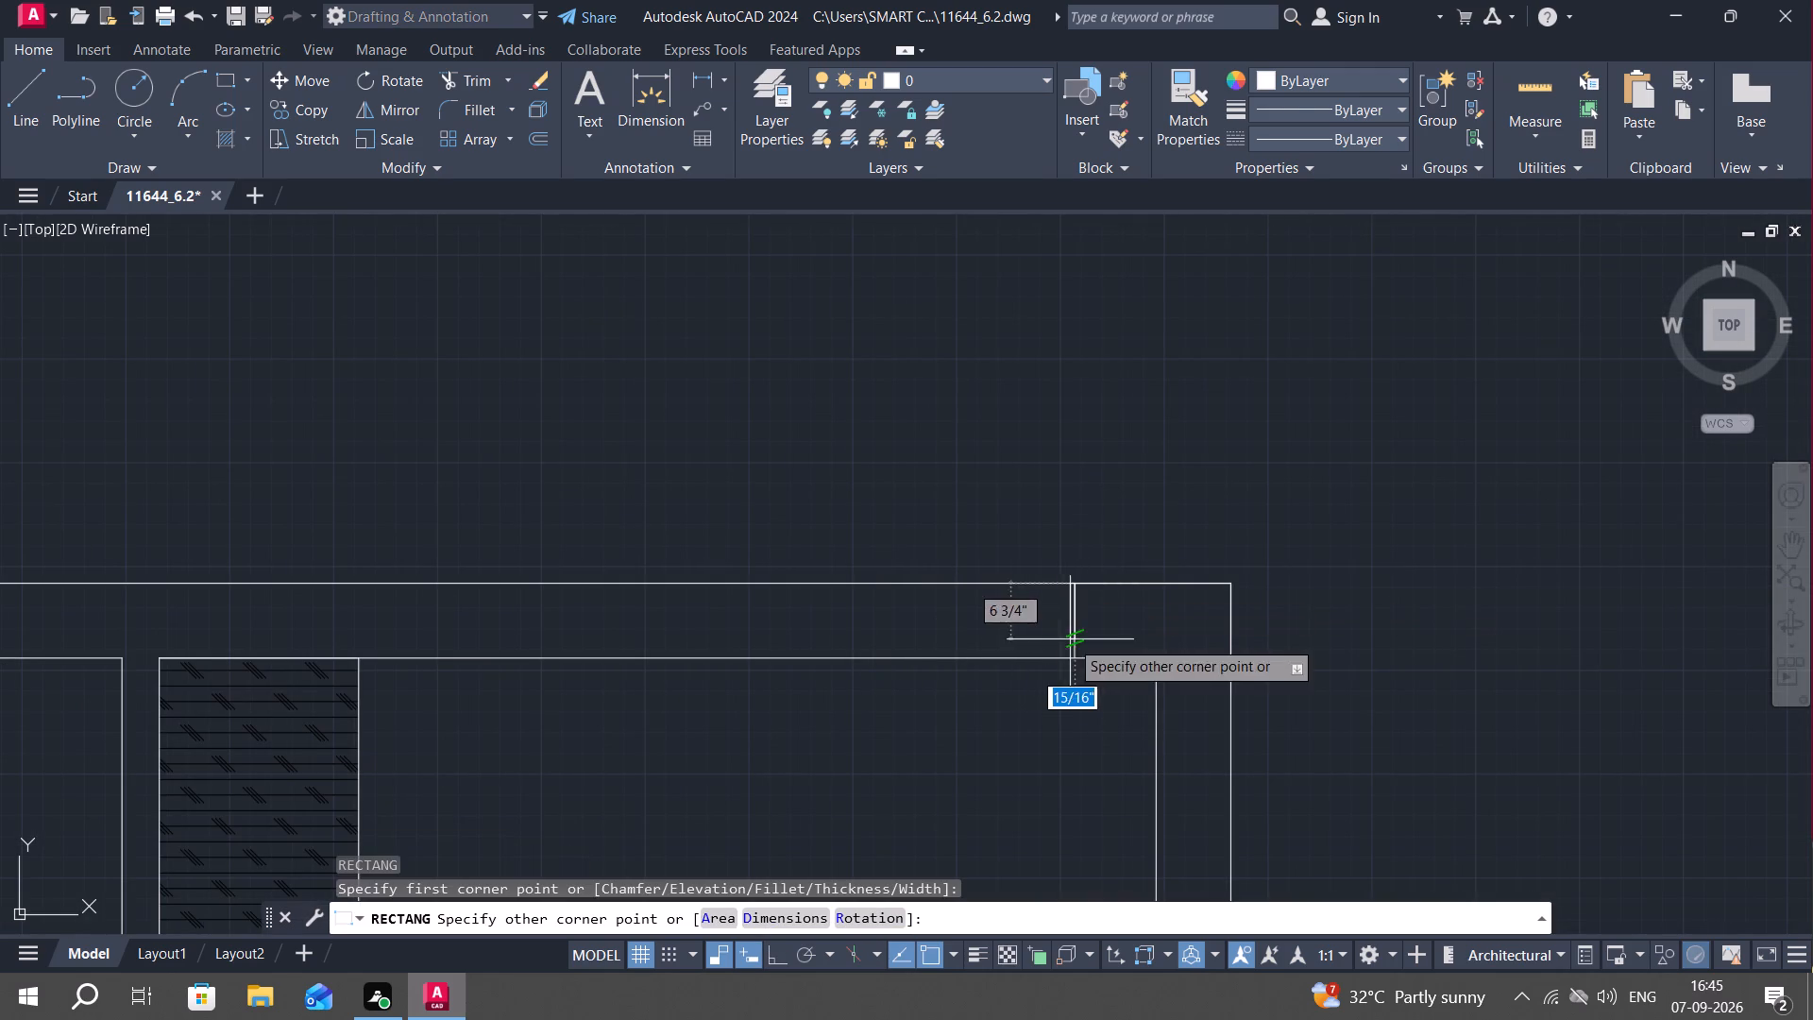
{"action": "left_click", "coordinate": [1228, 656]}
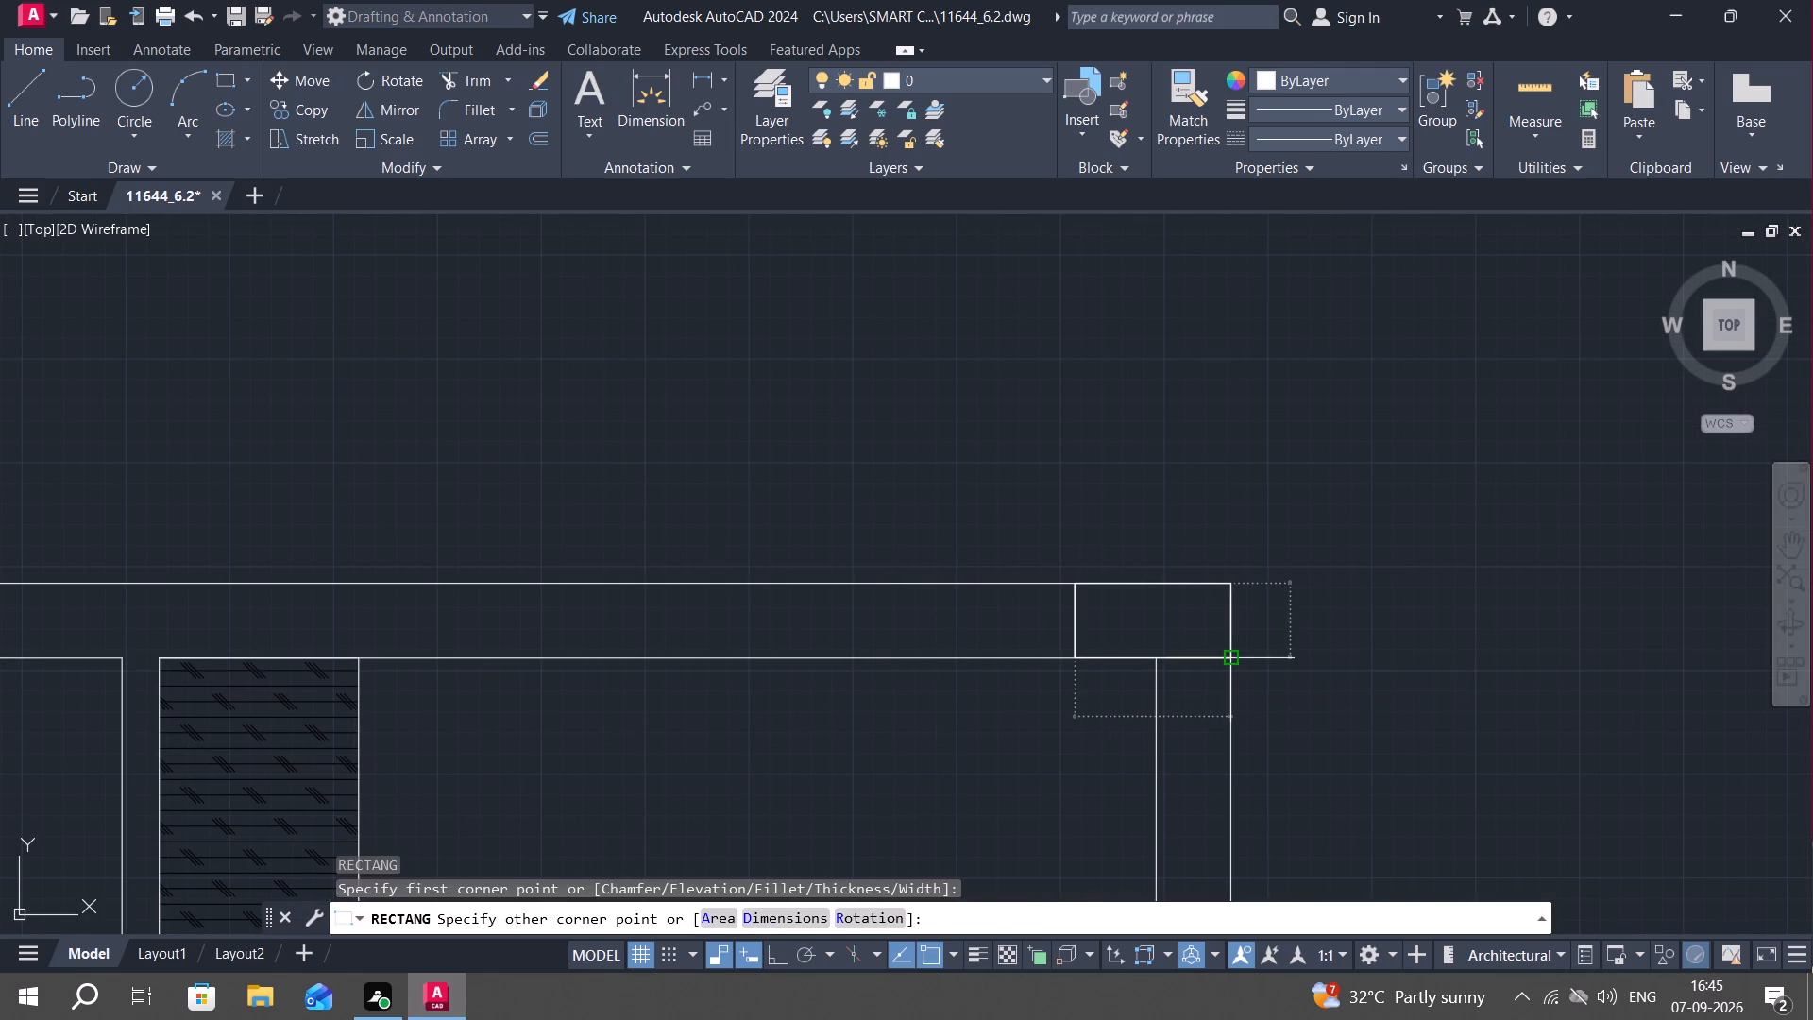
{"action": "key", "text": "Escape"}
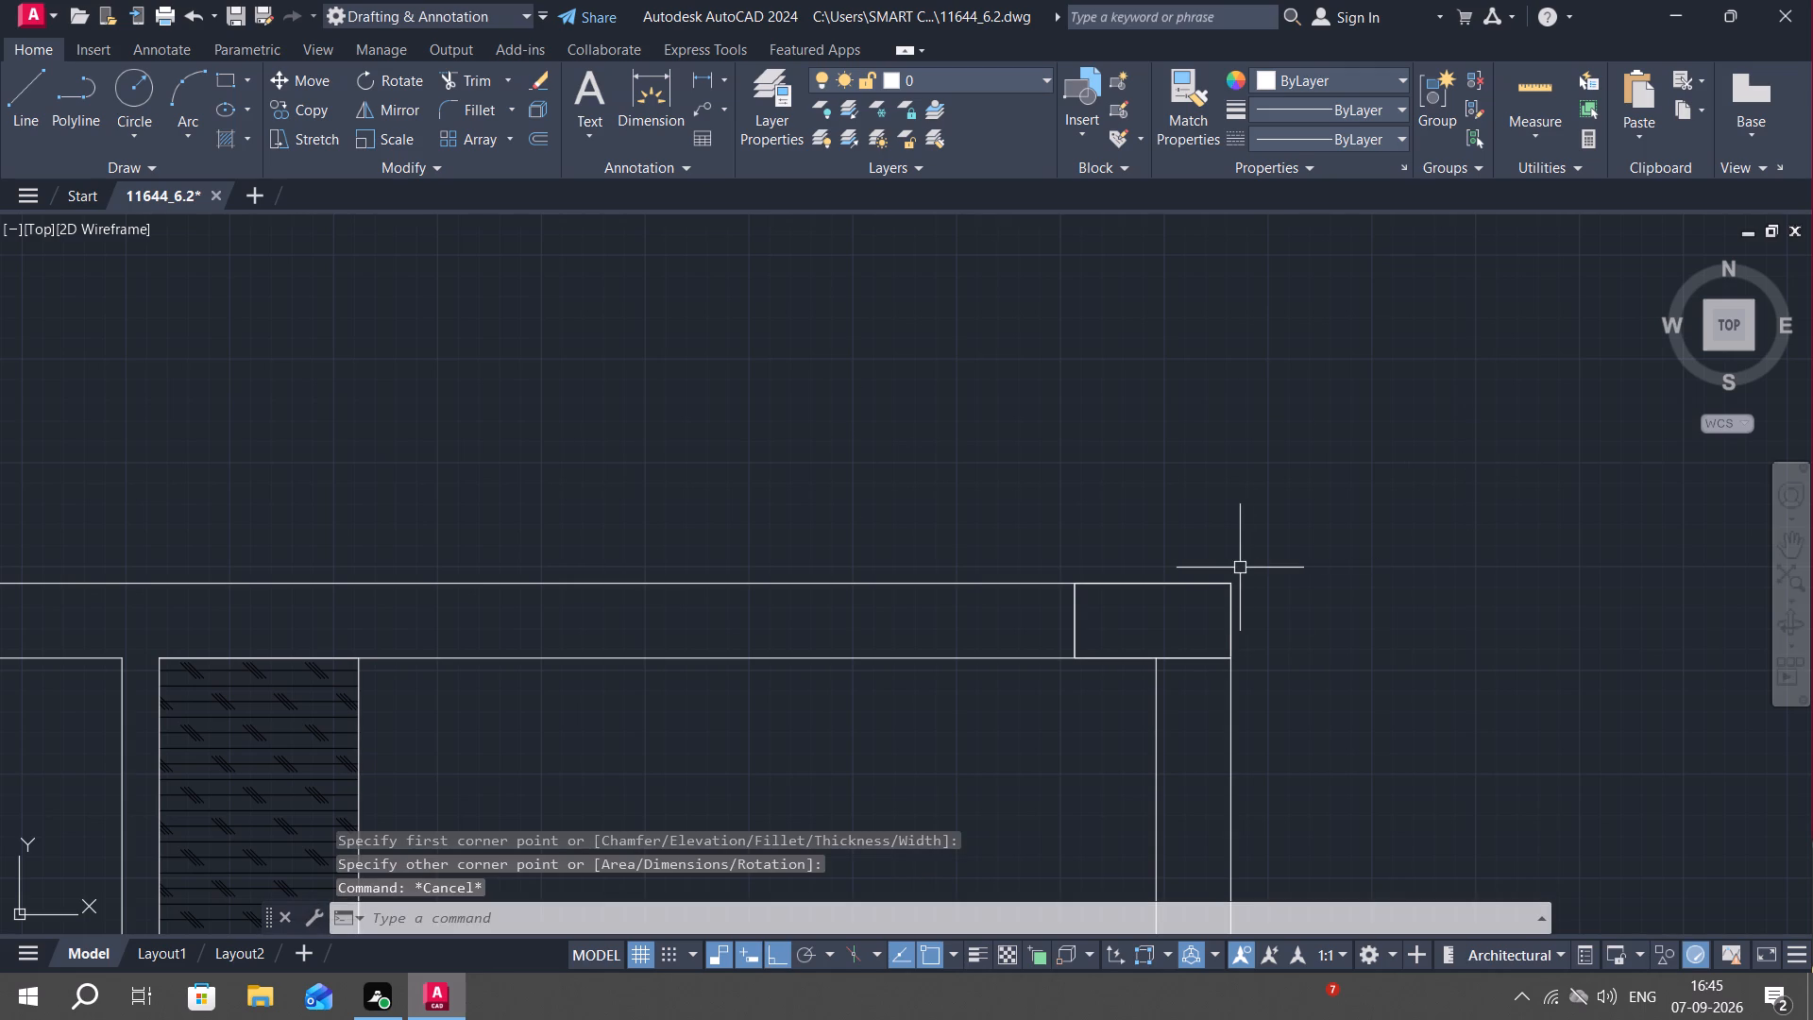
Copy the north-east corner column rectangle west along the north wall to the west face of the wall behind the wardrobe.
{"action": "type", "text": "CO"}
{"action": "key", "text": "space"}
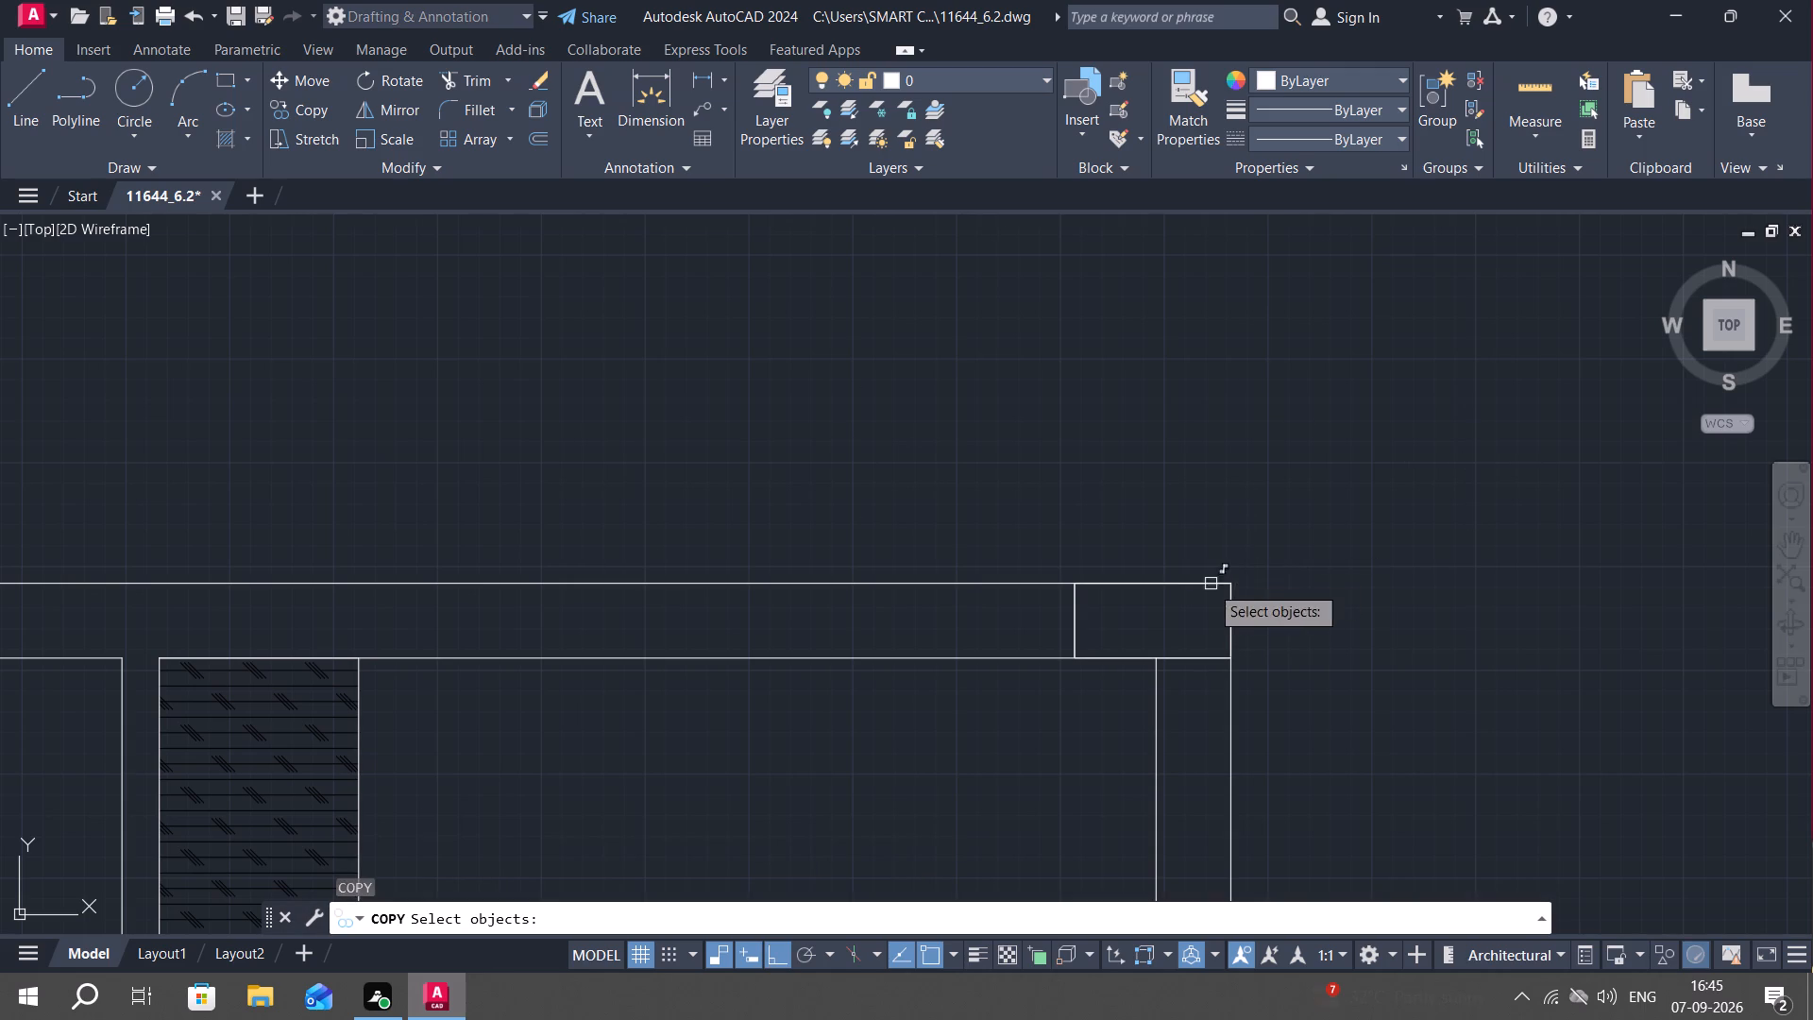
{"action": "left_click", "coordinate": [1076, 611]}
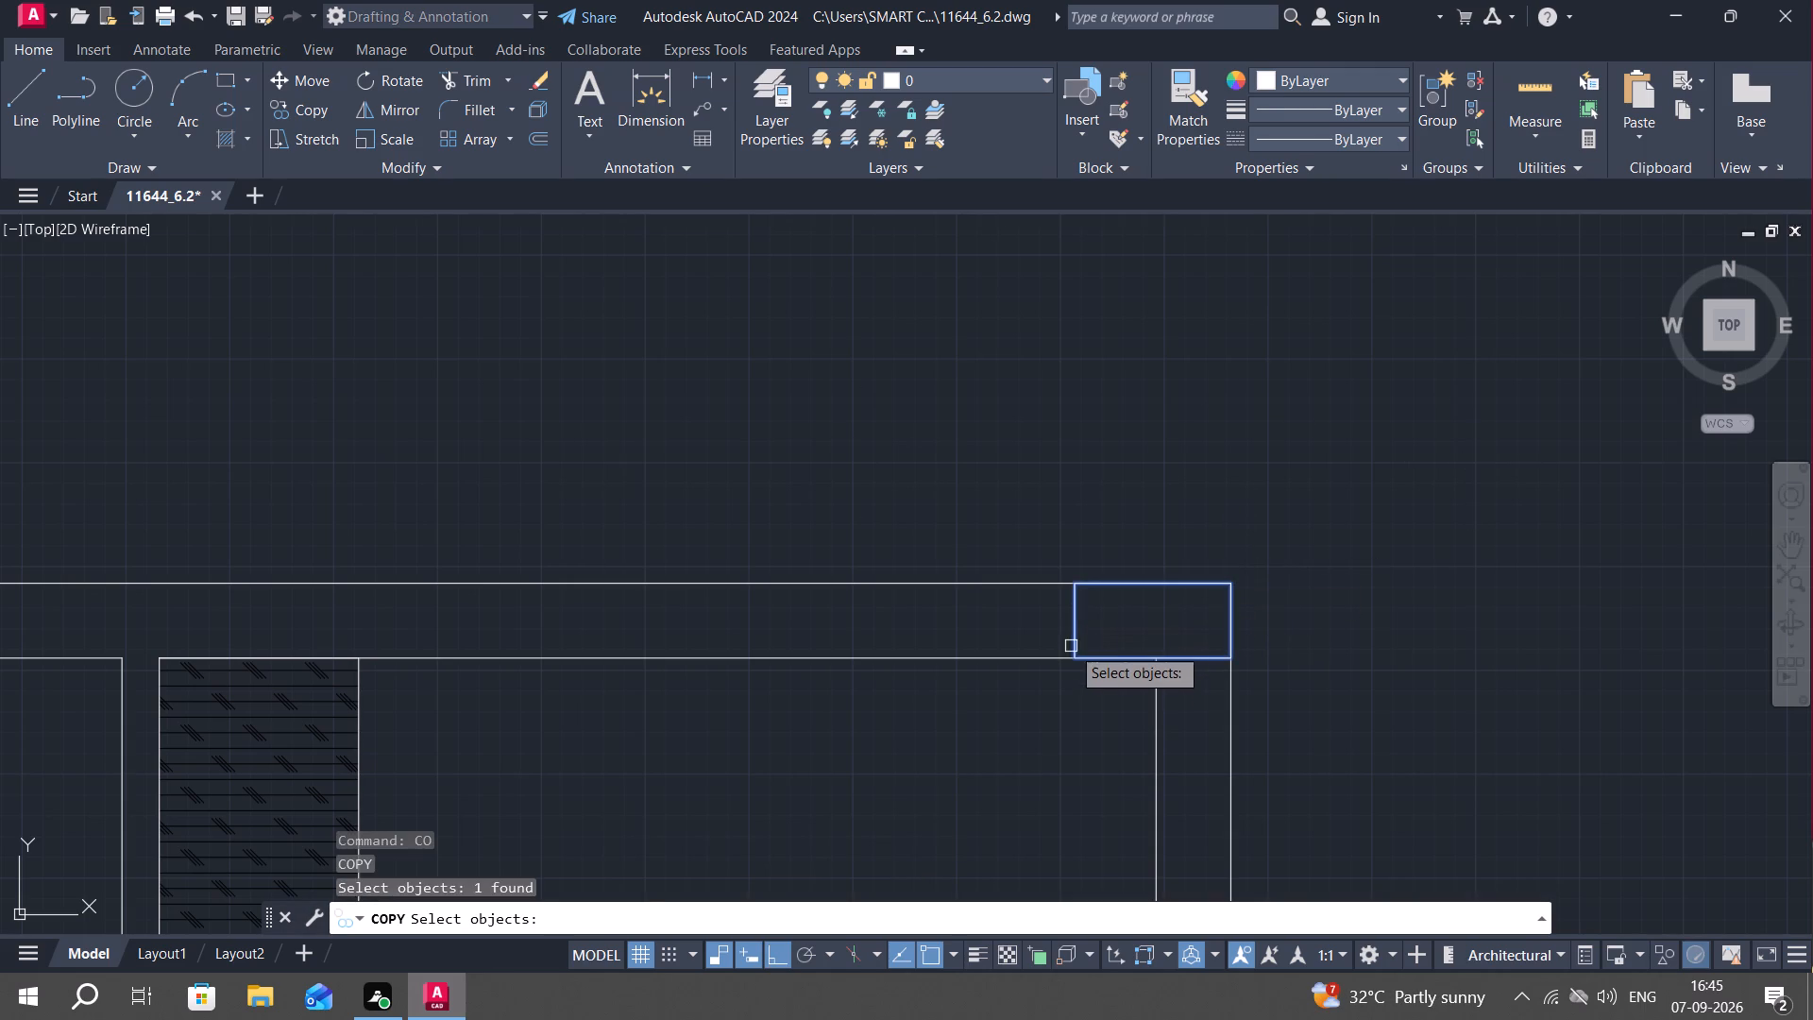
{"action": "right_click", "coordinate": [1070, 660]}
{"action": "left_click", "coordinate": [1070, 660]}
{"action": "middle_click_drag", "start_coordinate": [797, 661], "coordinate": [1458, 603]}
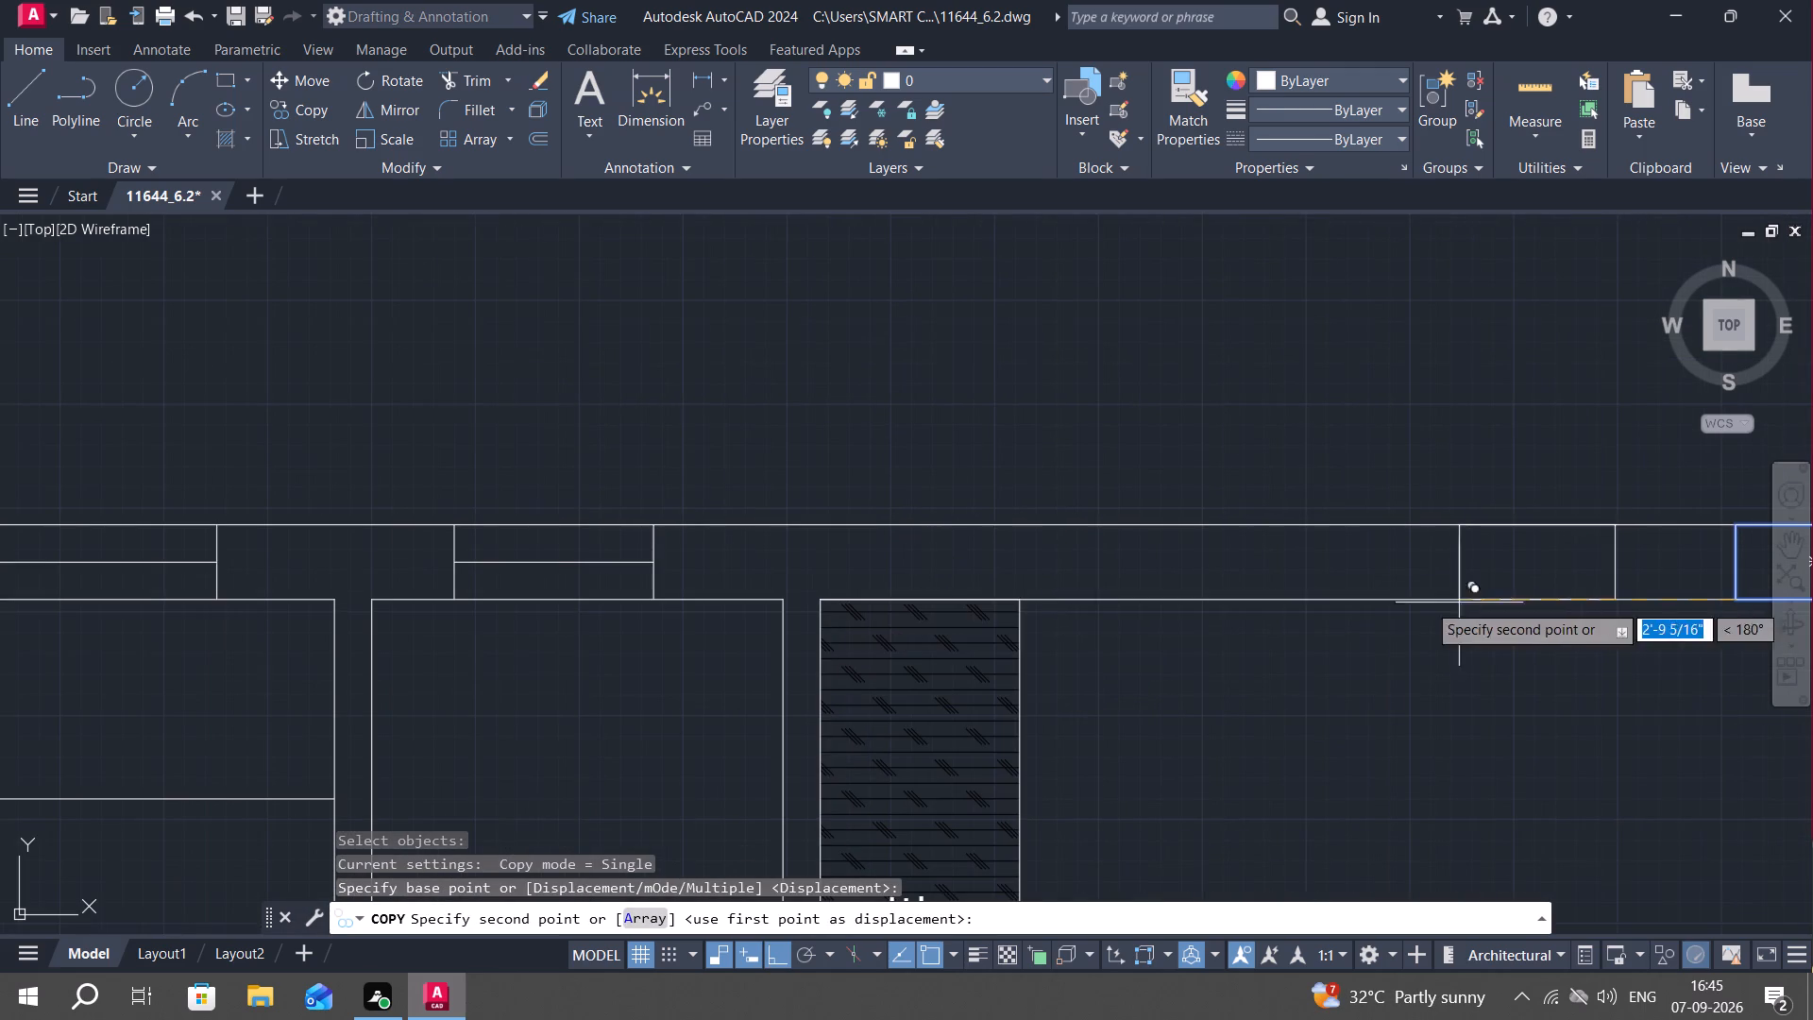
{"action": "left_click", "coordinate": [782, 598]}
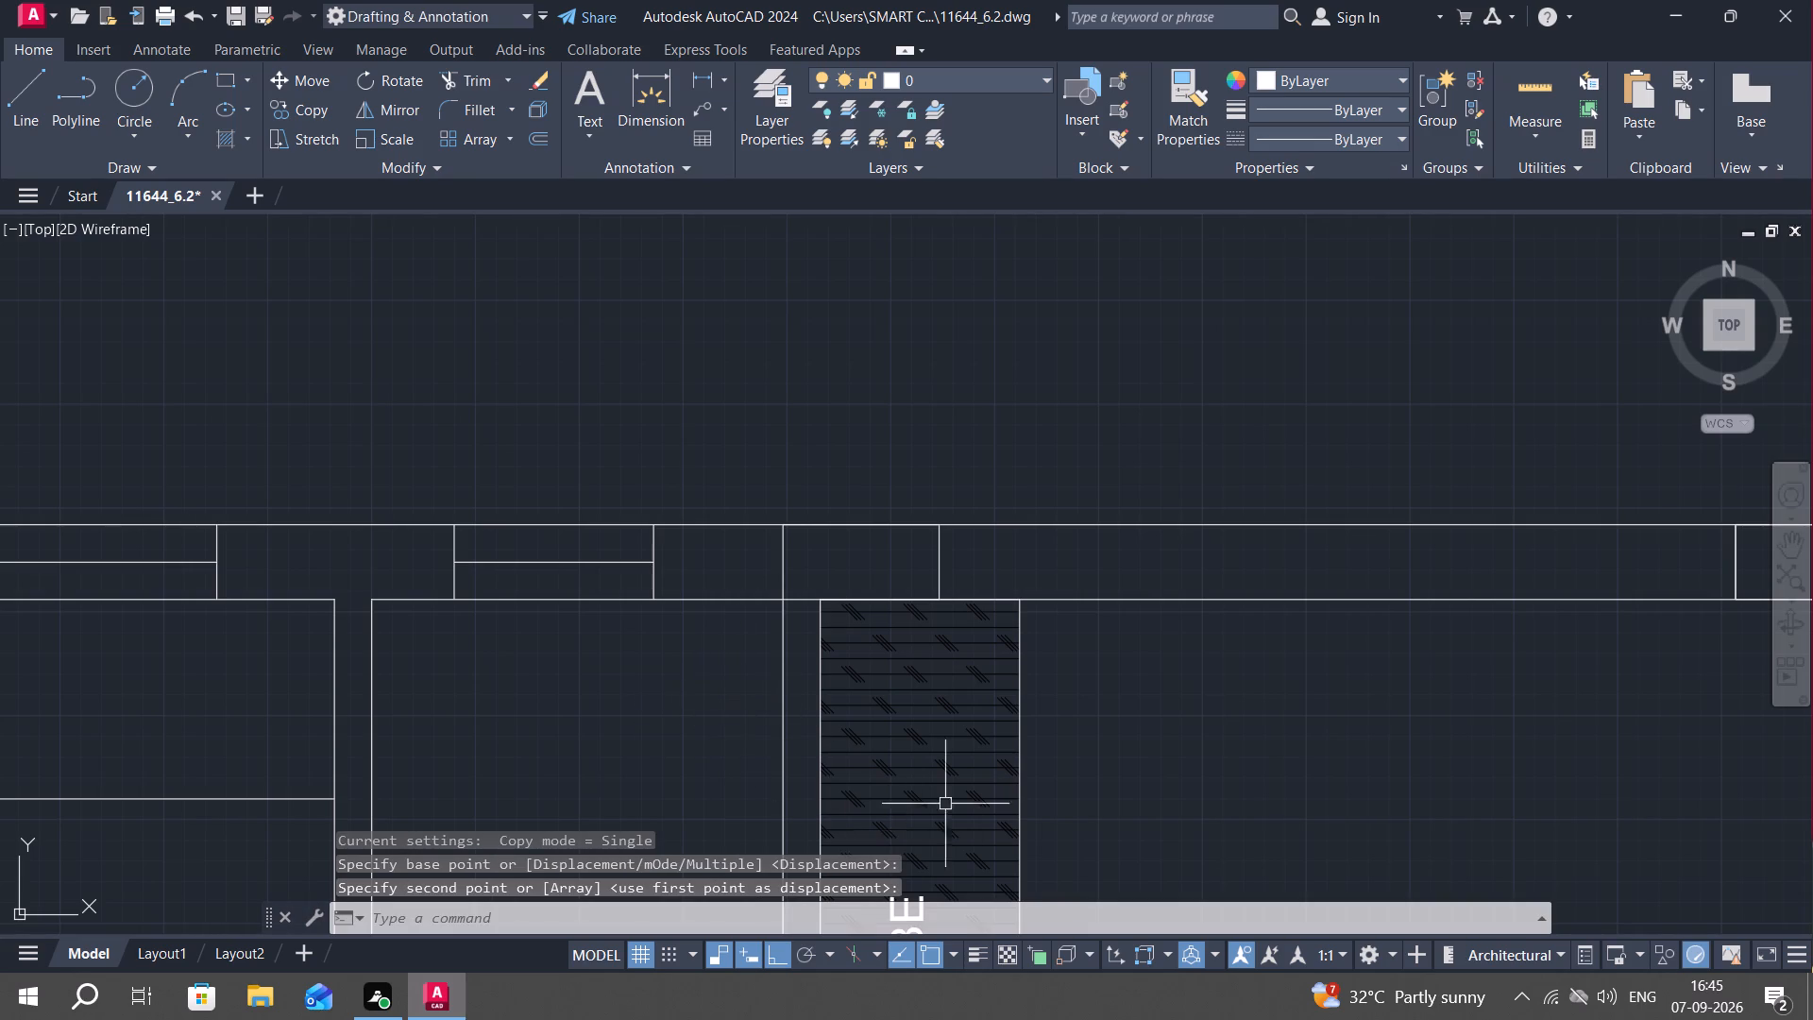
Copy the column rectangle at the bedroom's south-east corner to the west end of its south wall, flush with the wall end below the door.
{"action": "middle_click_drag", "start_coordinate": [985, 795], "coordinate": [849, 467]}
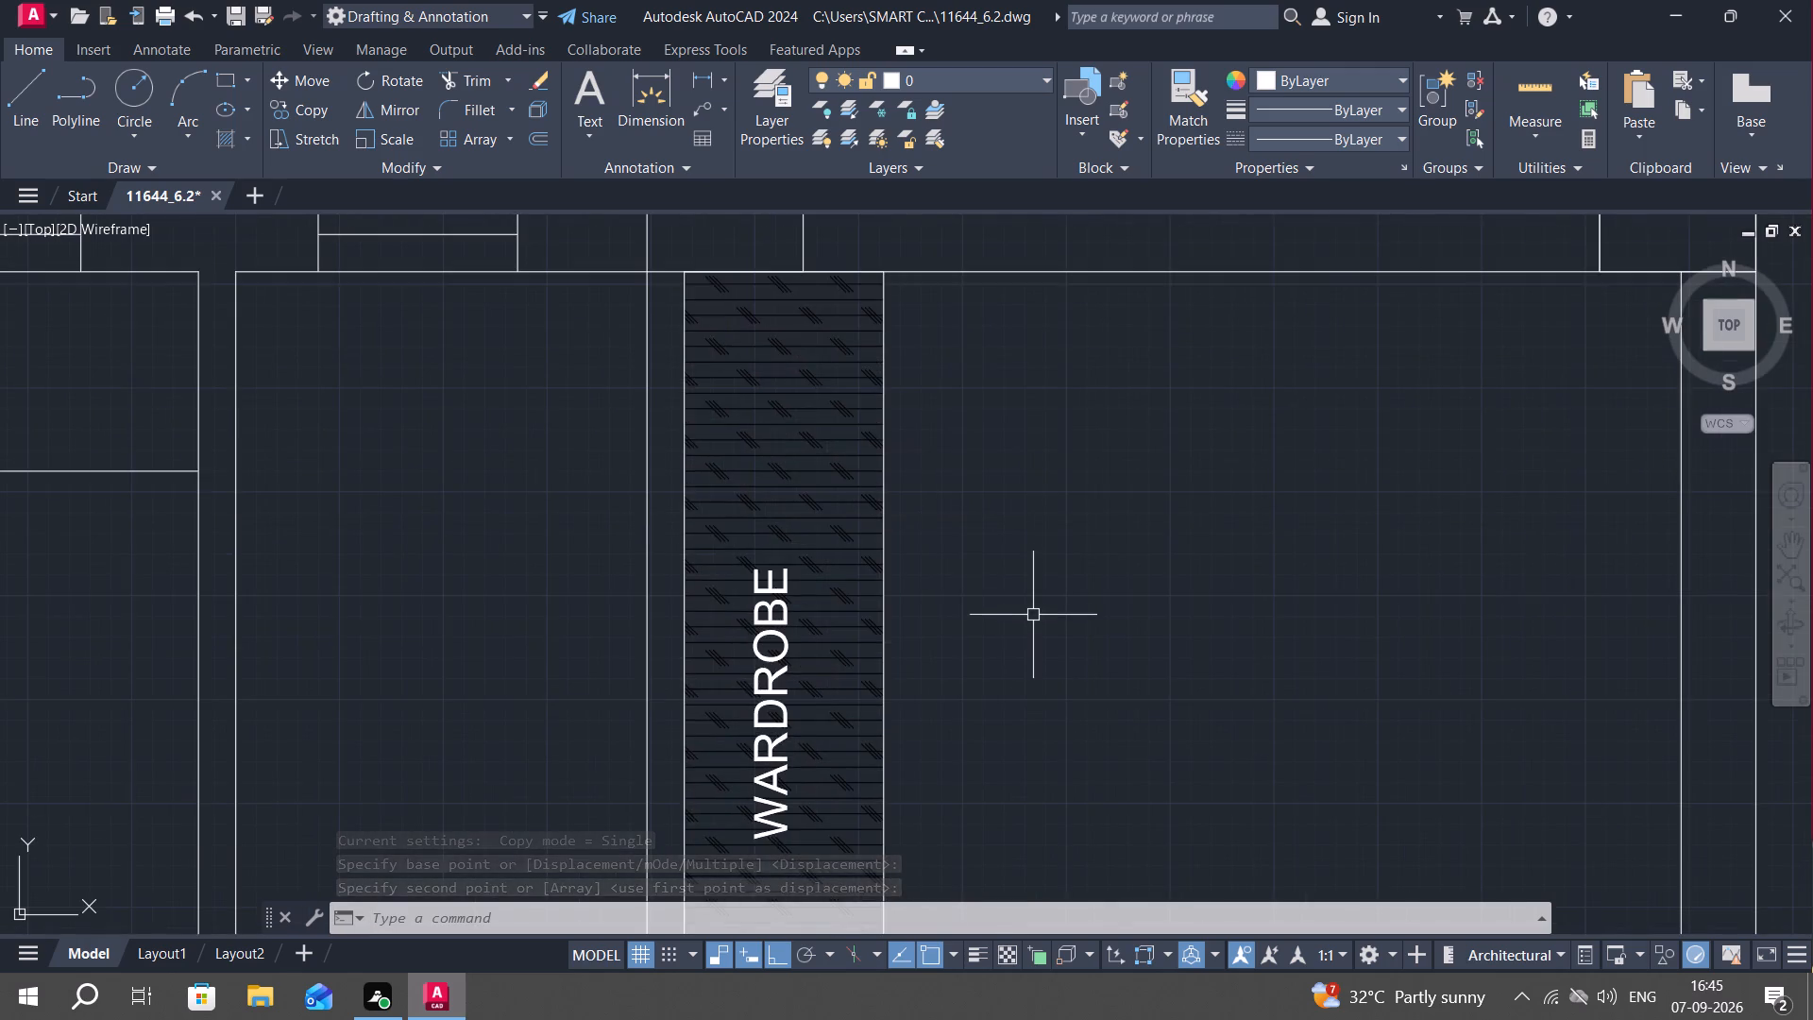
{"action": "scroll", "coordinate": [1031, 605], "scroll_direction": "down", "scroll_amount": 2}
{"action": "middle_click_drag", "start_coordinate": [1038, 647], "coordinate": [1040, 325]}
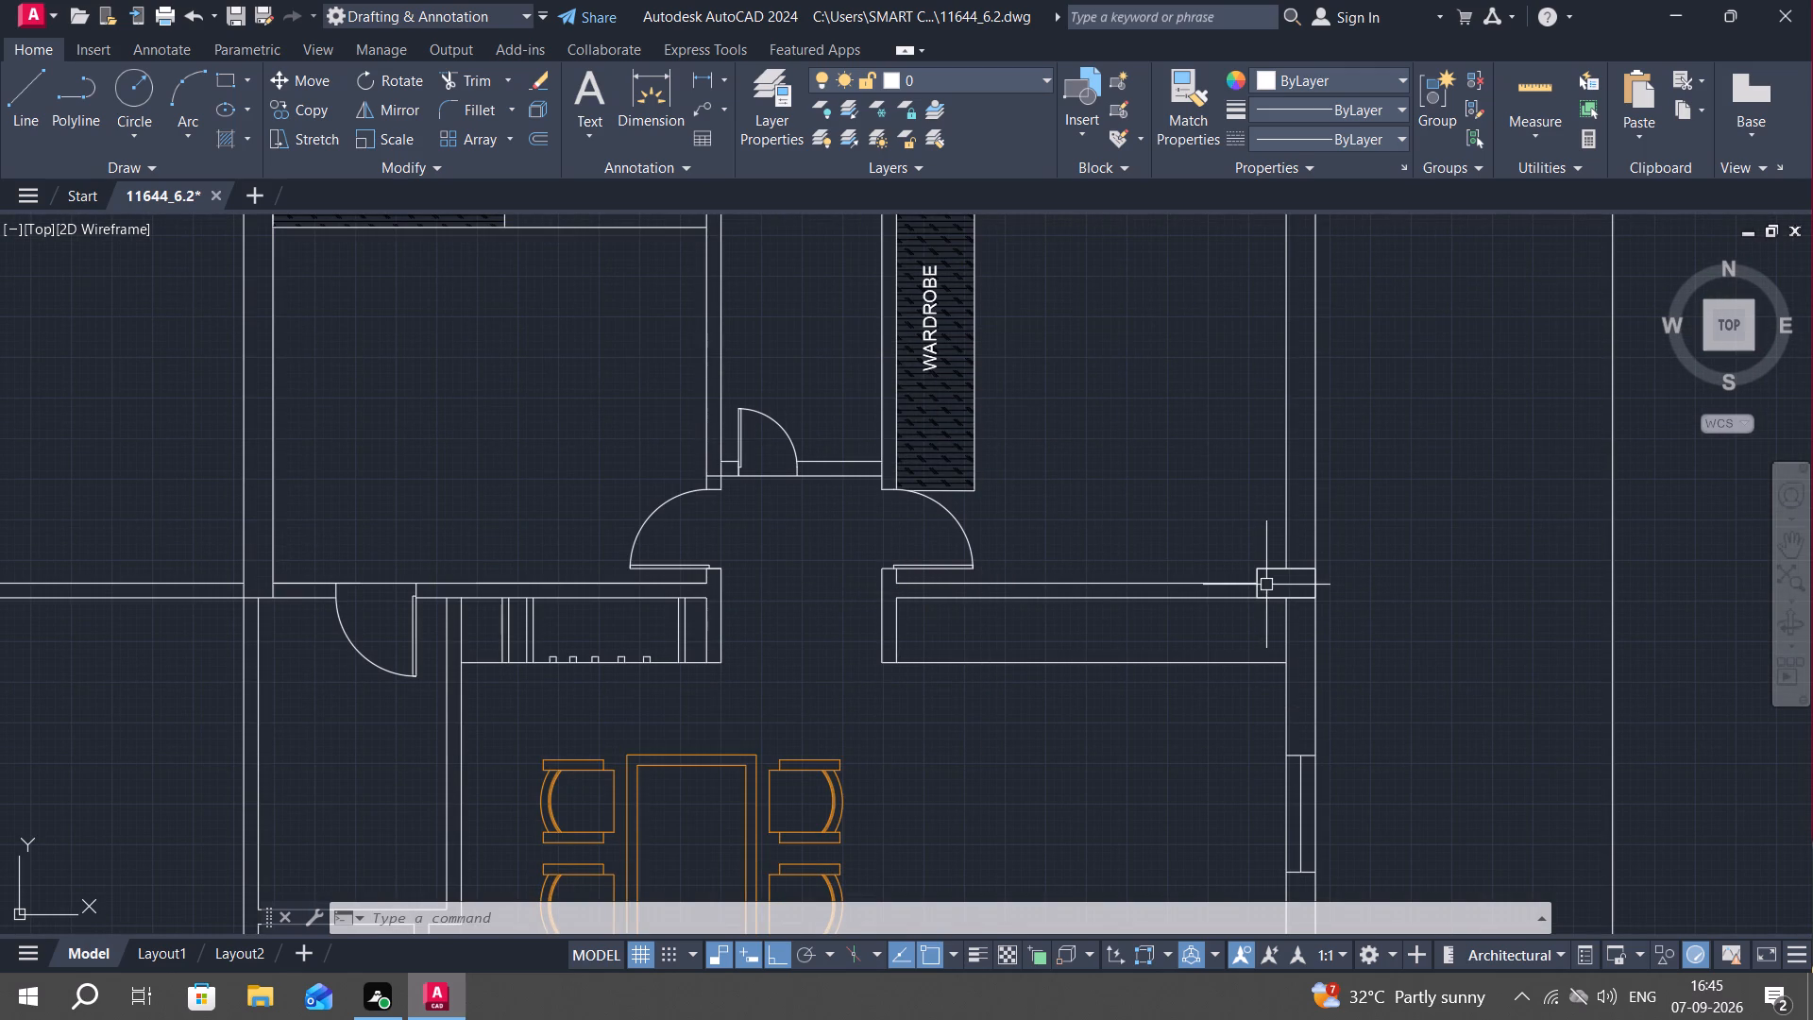
{"action": "scroll", "coordinate": [1266, 585], "scroll_direction": "up", "scroll_amount": 1}
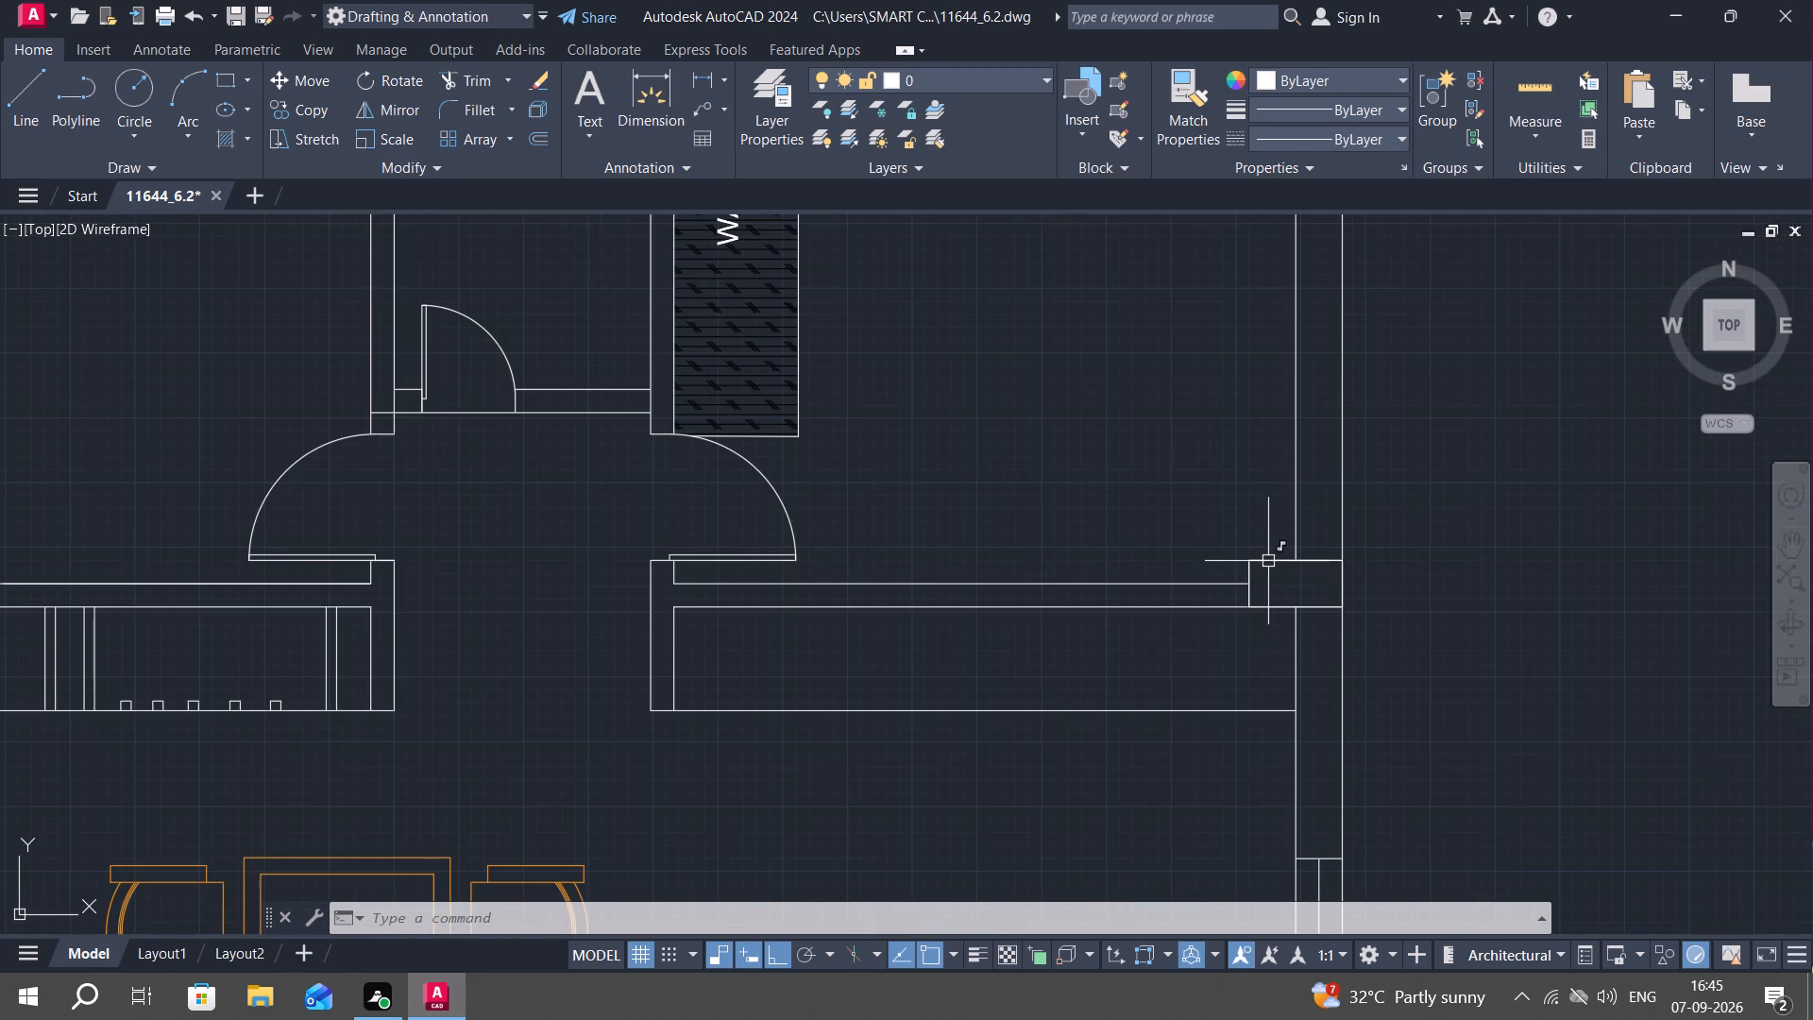
{"action": "scroll", "coordinate": [1271, 561], "scroll_direction": "up", "scroll_amount": 1}
{"action": "type", "text": "CO"}
{"action": "key", "text": "space"}
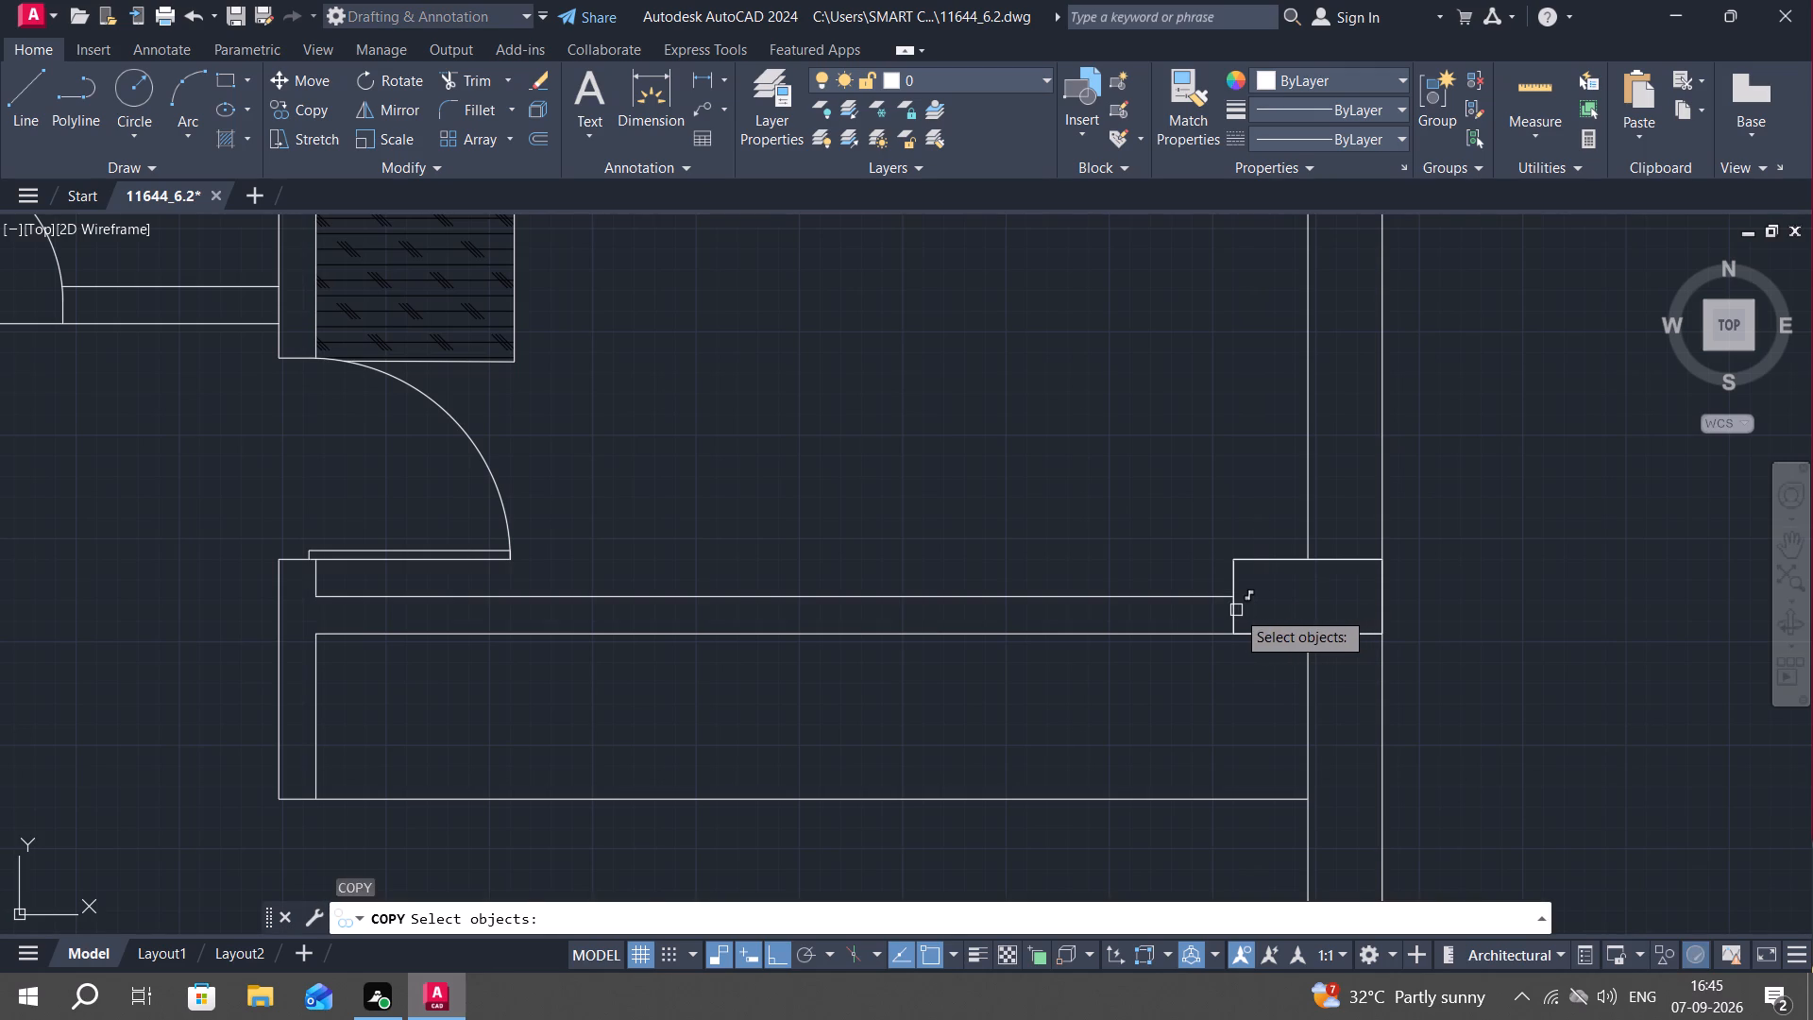
{"action": "left_click", "coordinate": [1236, 610]}
{"action": "right_click", "coordinate": [1236, 610]}
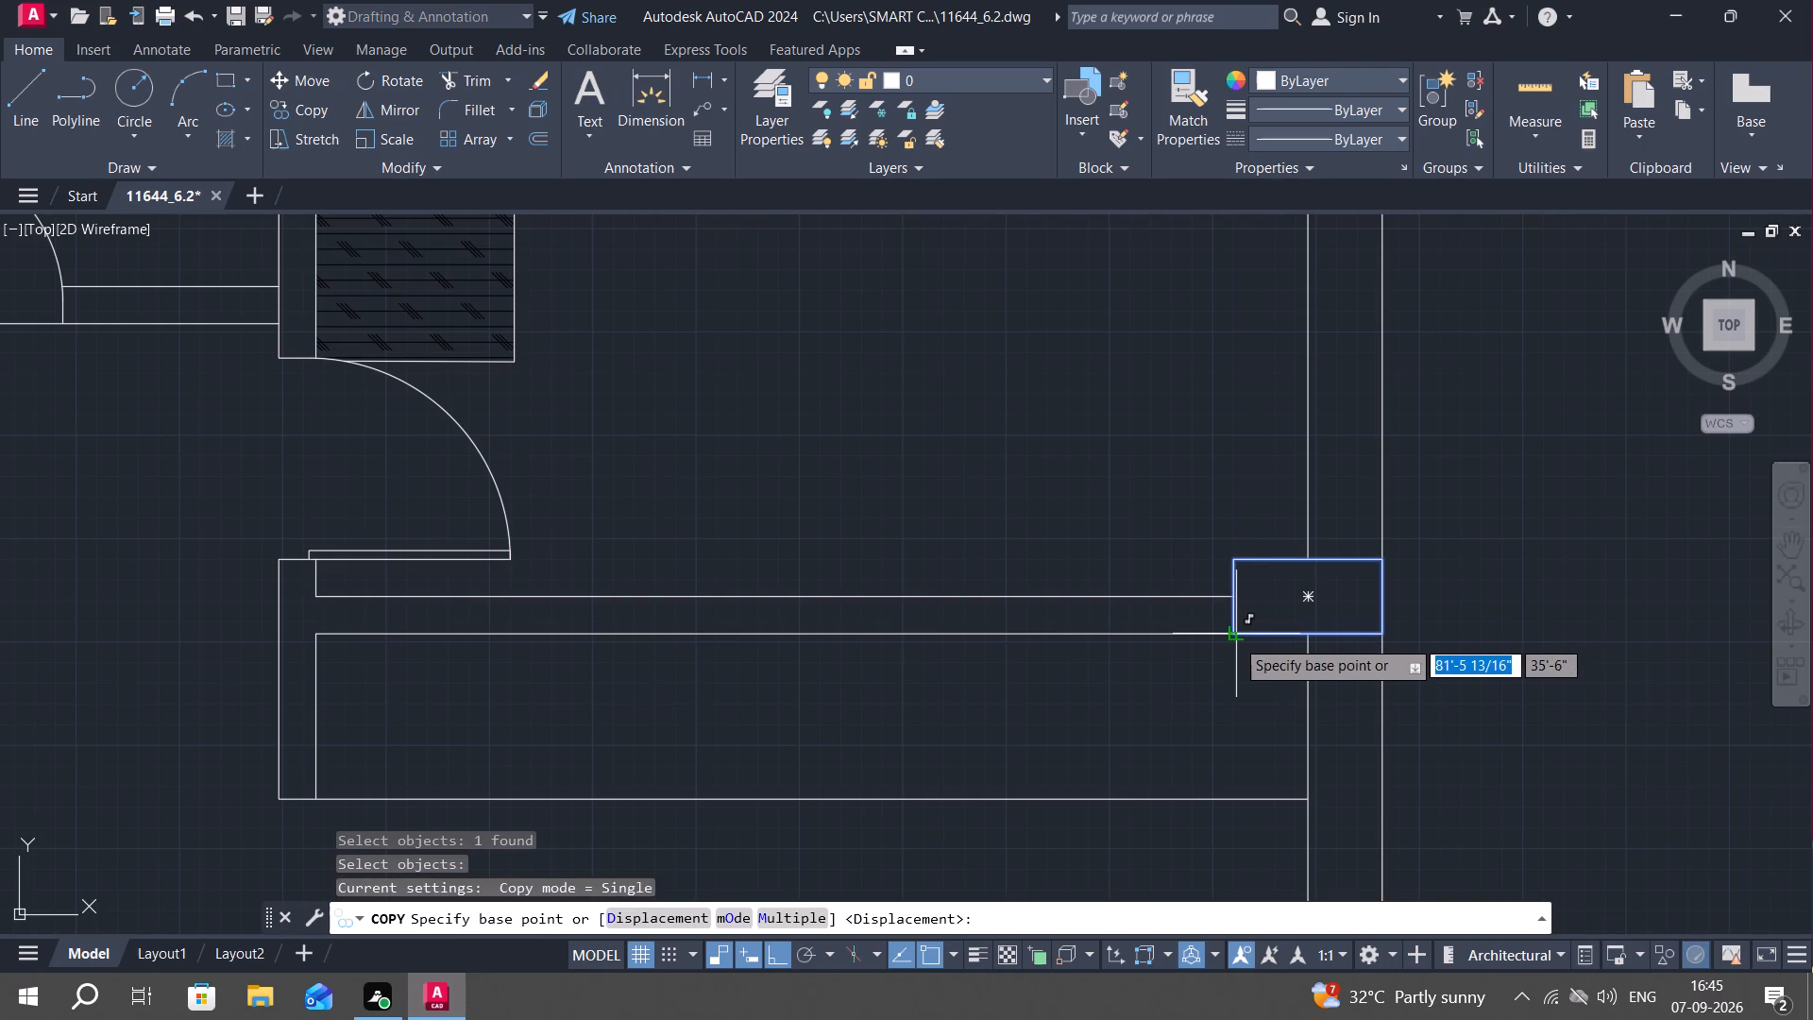
{"action": "left_click", "coordinate": [1229, 636]}
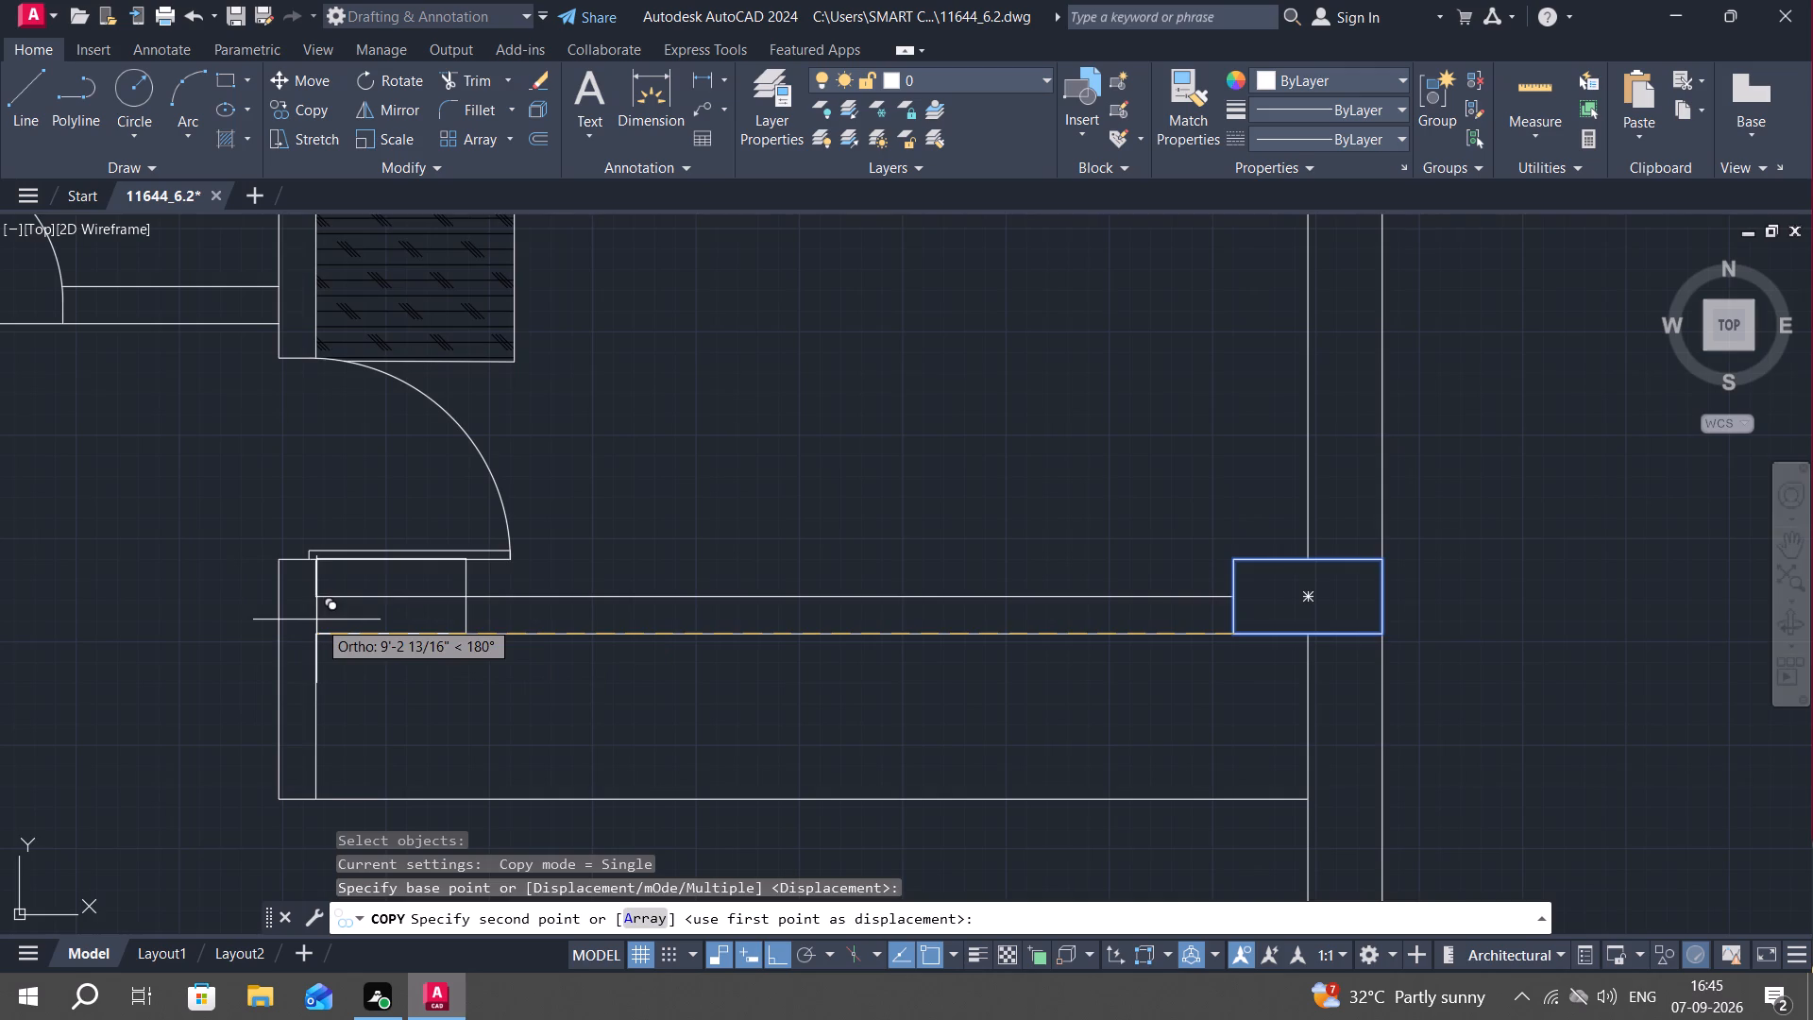
{"action": "middle_click_drag", "start_coordinate": [323, 620], "coordinate": [444, 623]}
{"action": "scroll", "coordinate": [446, 620], "scroll_direction": "up", "scroll_amount": 1}
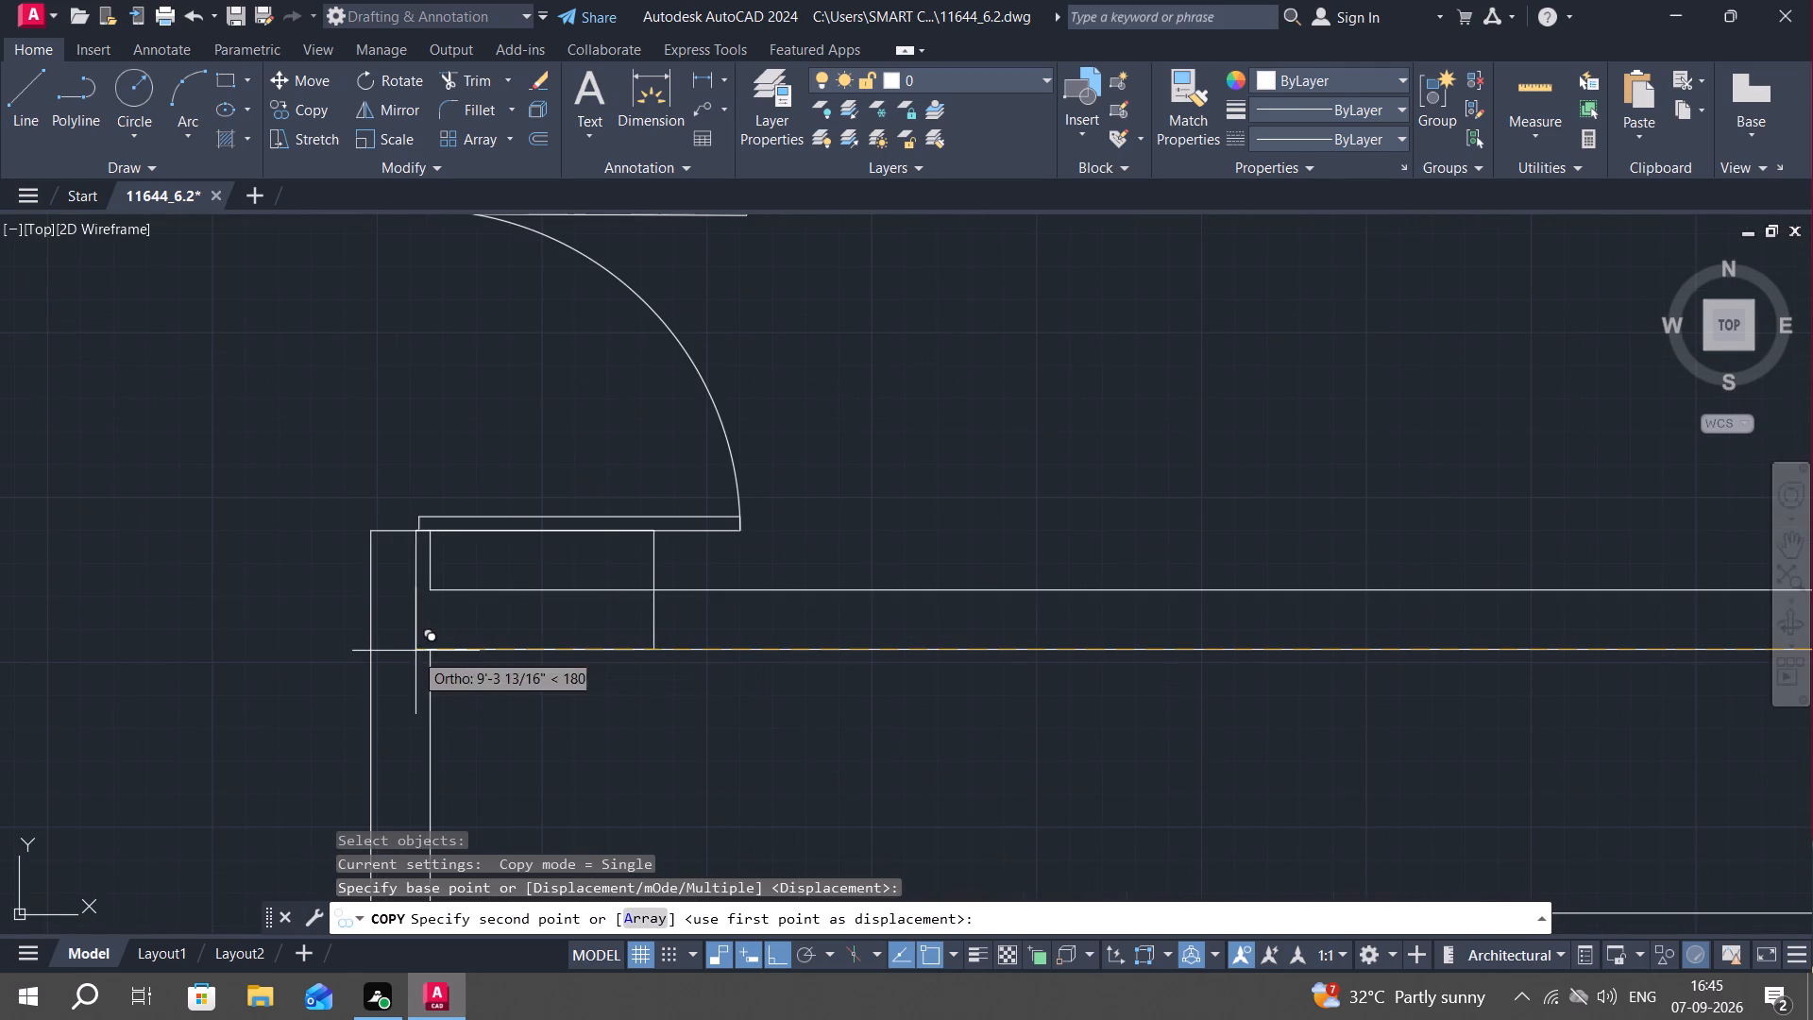
{"action": "left_click", "coordinate": [371, 654]}
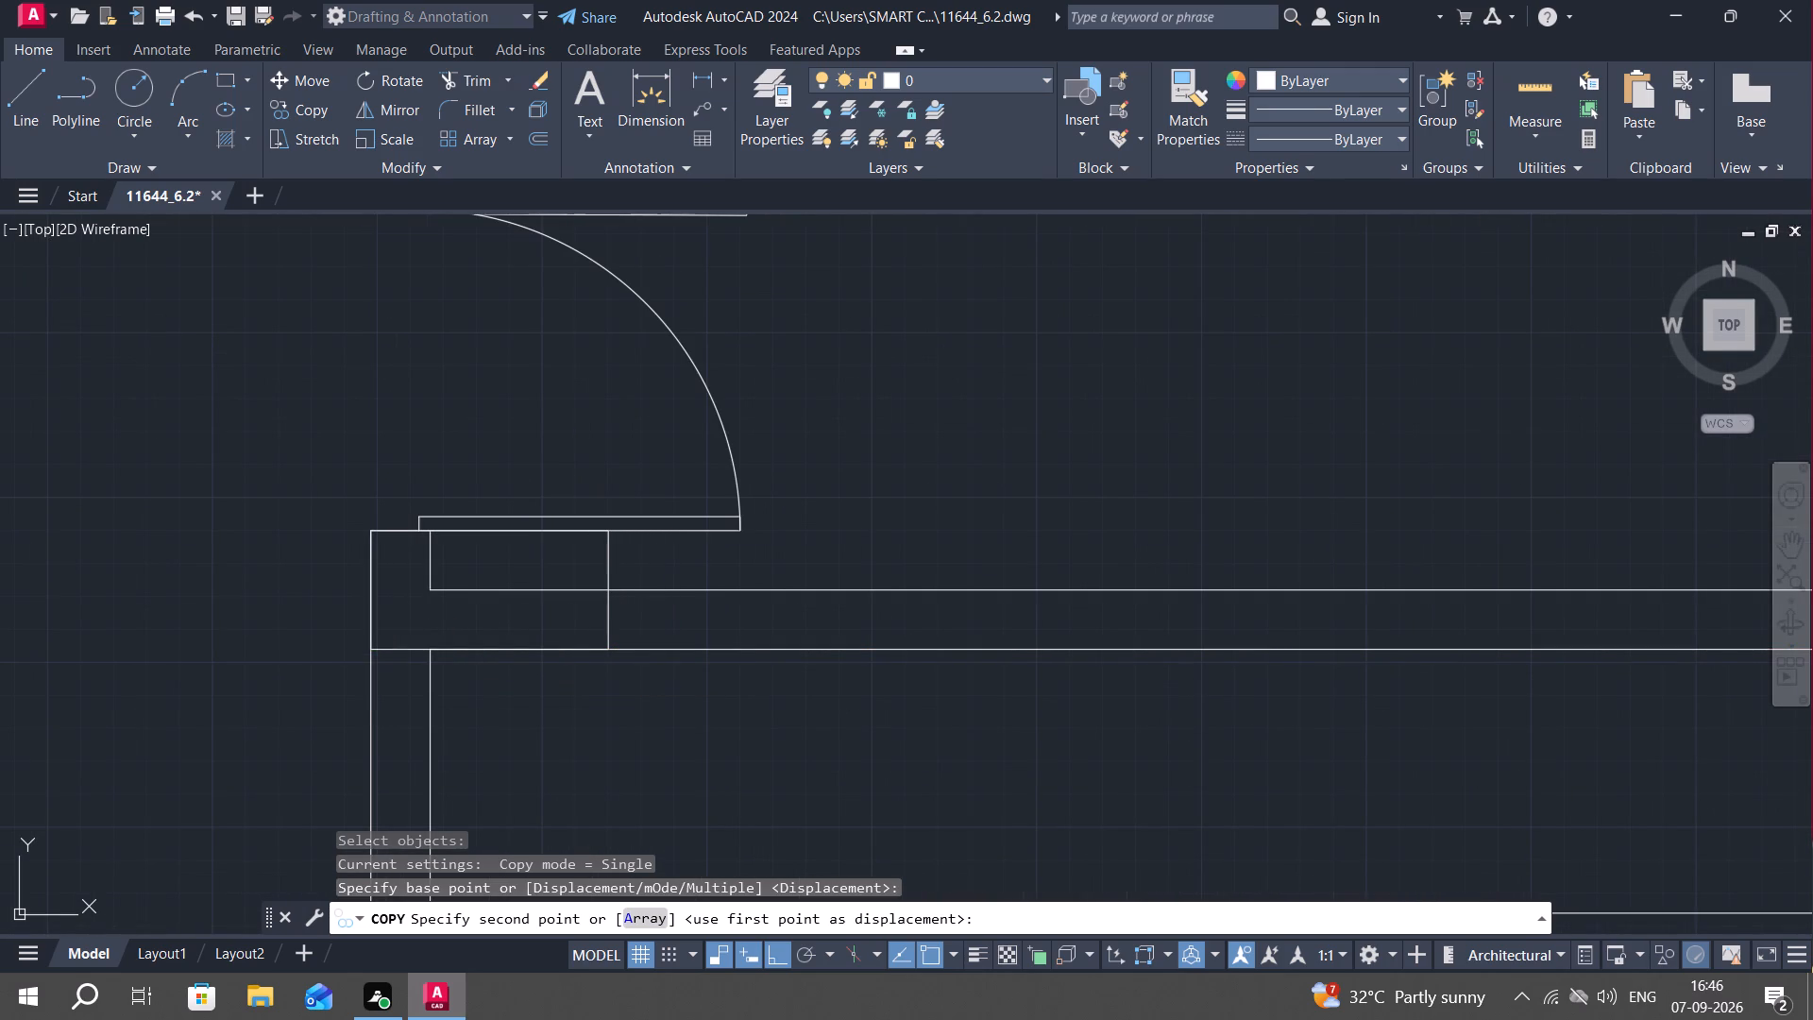
{"action": "key", "text": "Escape"}
{"action": "key", "text": "Escape"}
{"action": "key", "text": "Escape"}
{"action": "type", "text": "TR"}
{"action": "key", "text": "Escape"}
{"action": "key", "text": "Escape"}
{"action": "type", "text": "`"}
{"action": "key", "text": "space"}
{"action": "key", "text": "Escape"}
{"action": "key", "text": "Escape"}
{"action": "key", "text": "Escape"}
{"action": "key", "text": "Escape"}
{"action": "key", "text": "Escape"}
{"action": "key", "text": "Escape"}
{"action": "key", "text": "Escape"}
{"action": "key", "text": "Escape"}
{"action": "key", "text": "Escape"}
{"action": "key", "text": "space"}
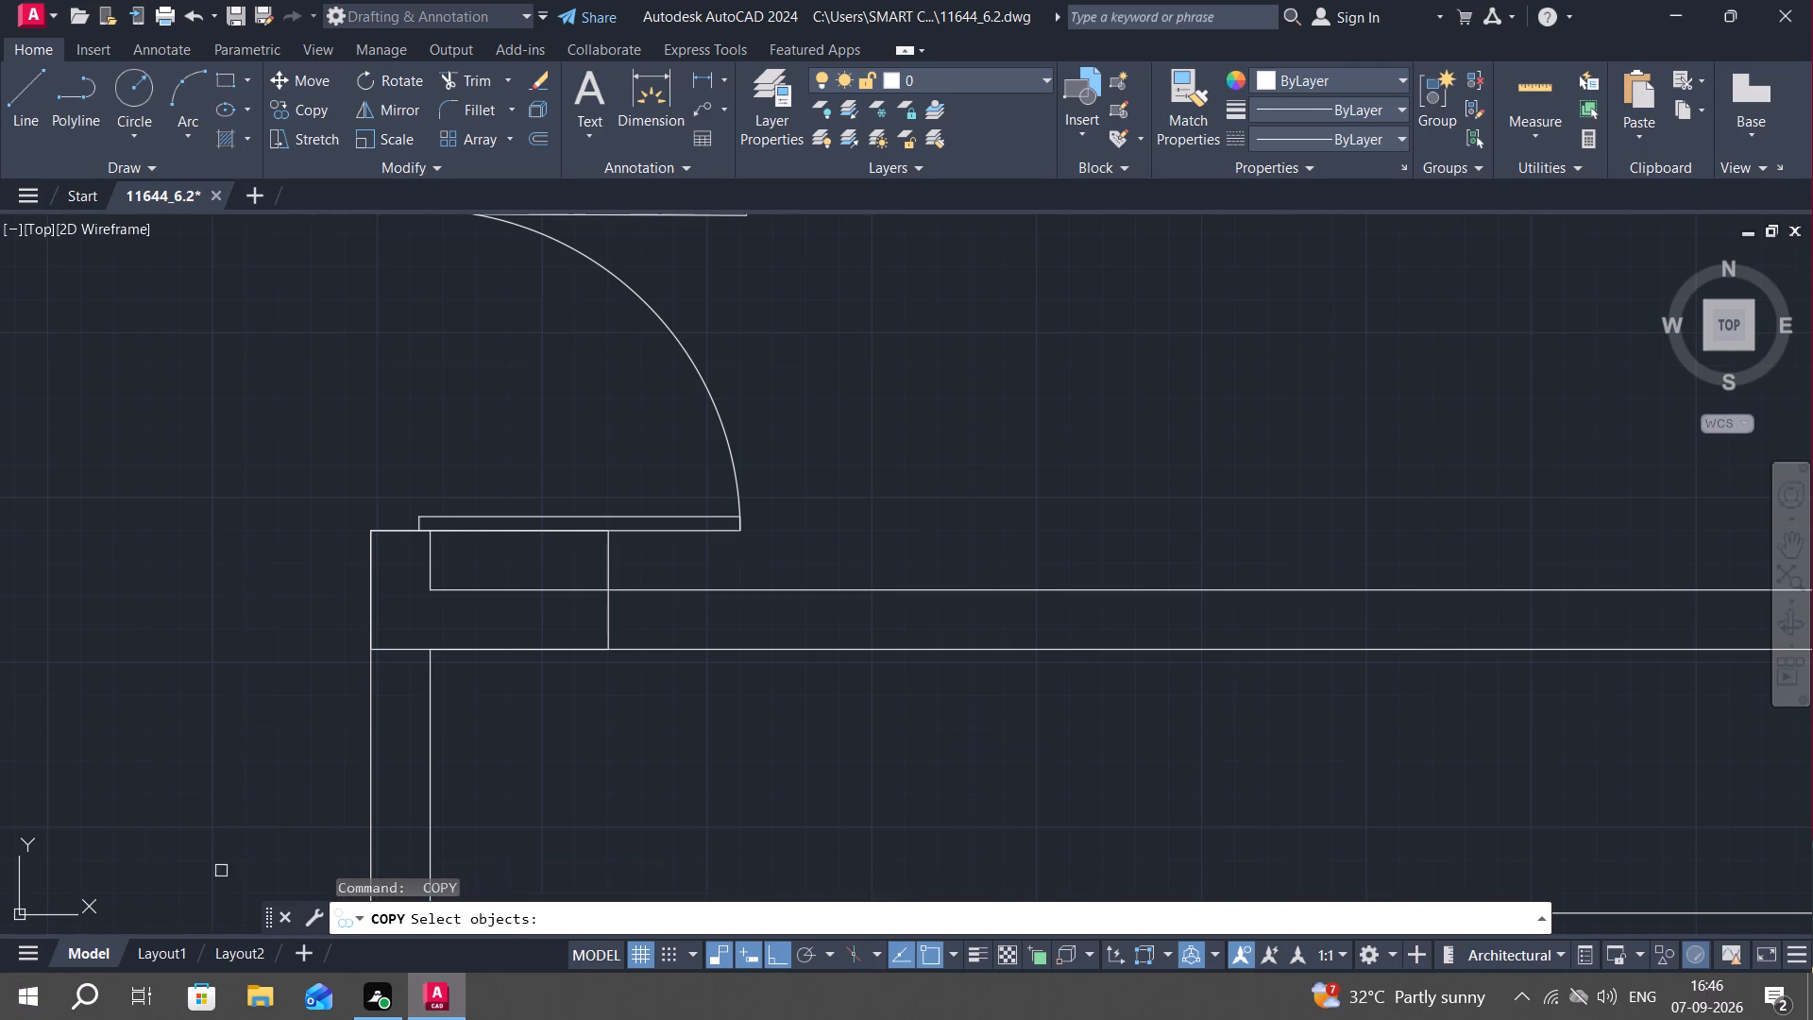
Save the drawing as 11644_6.2 on the Desktop, replacing the existing file.
{"action": "left_click", "coordinate": [268, 13]}
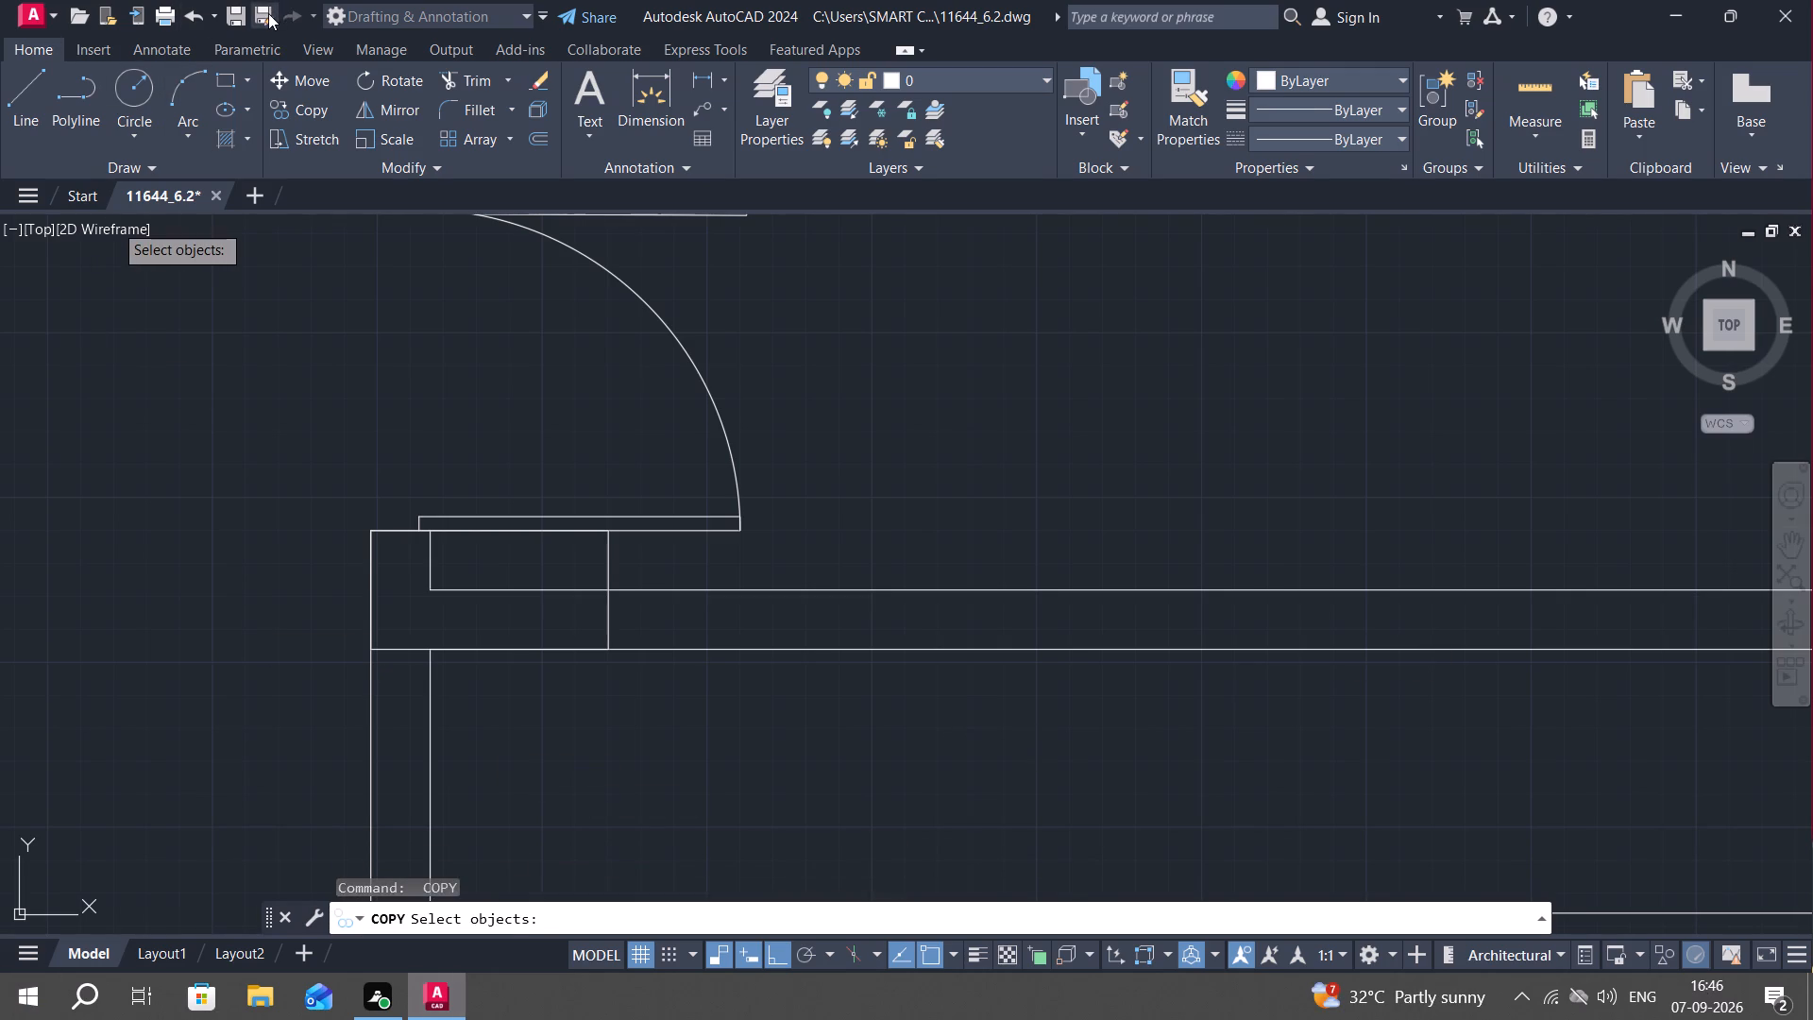
{"action": "left_click", "coordinate": [1237, 713]}
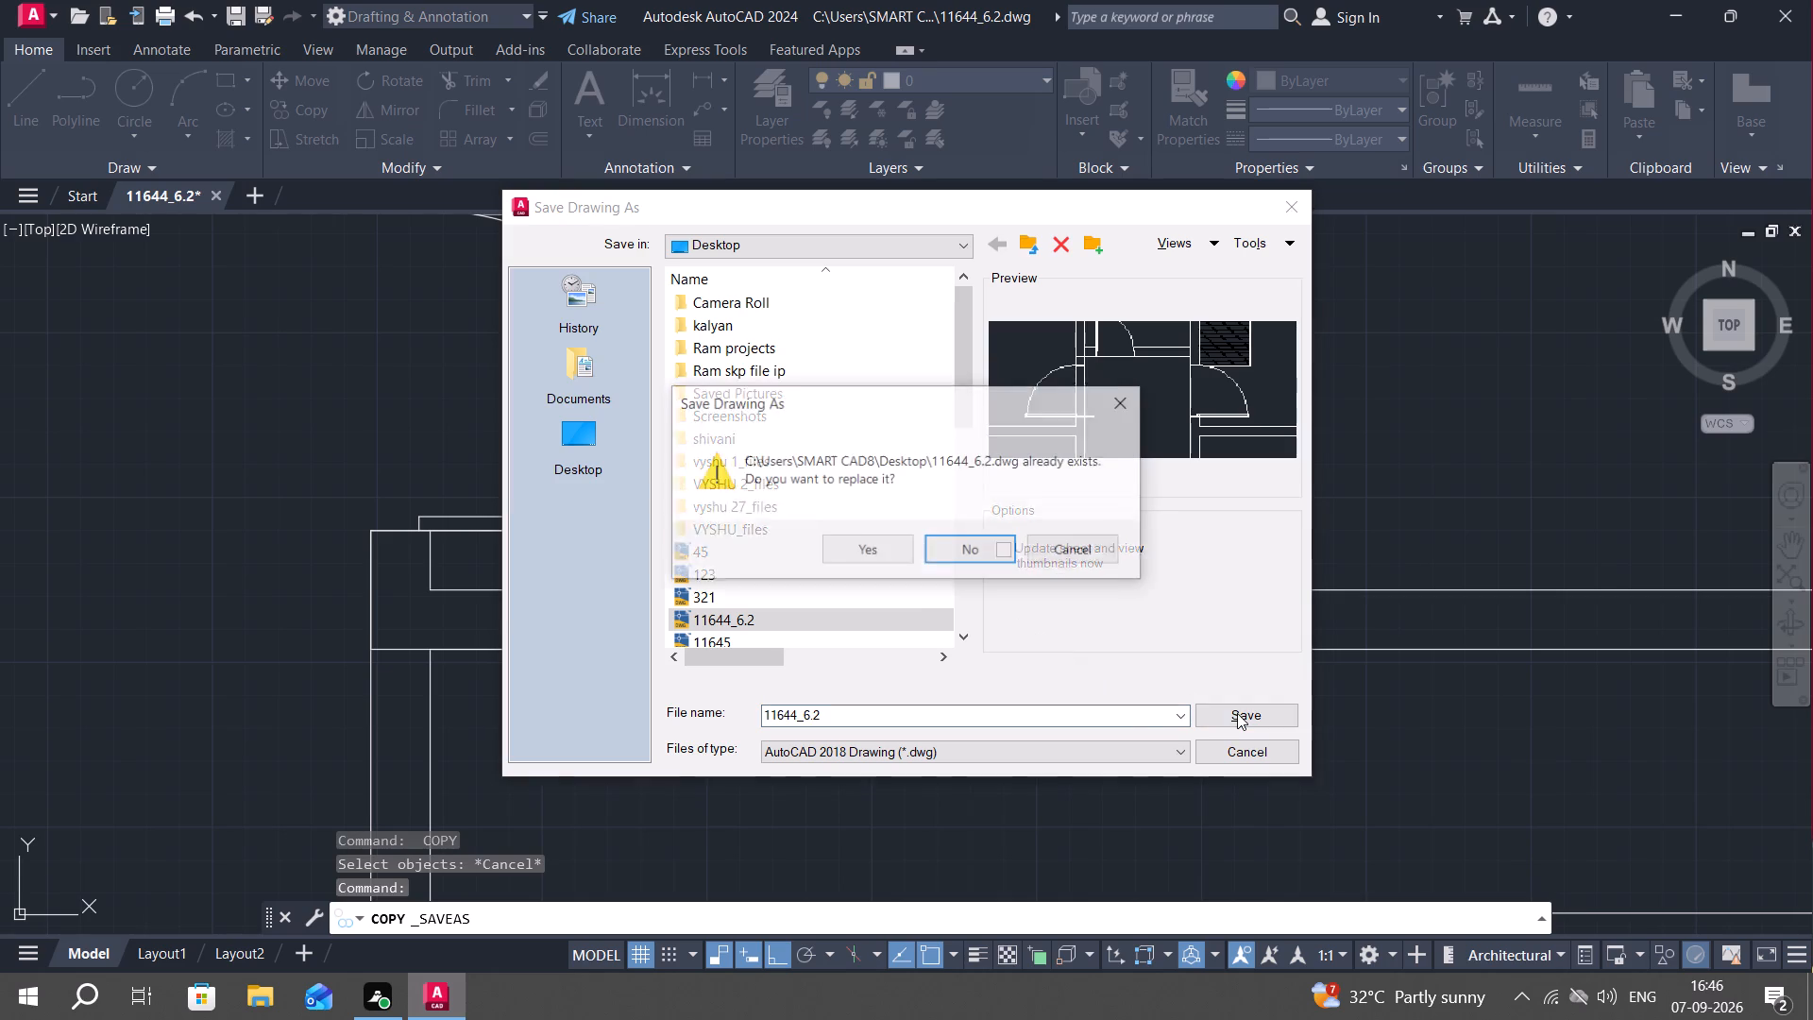
{"action": "left_click", "coordinate": [856, 550]}
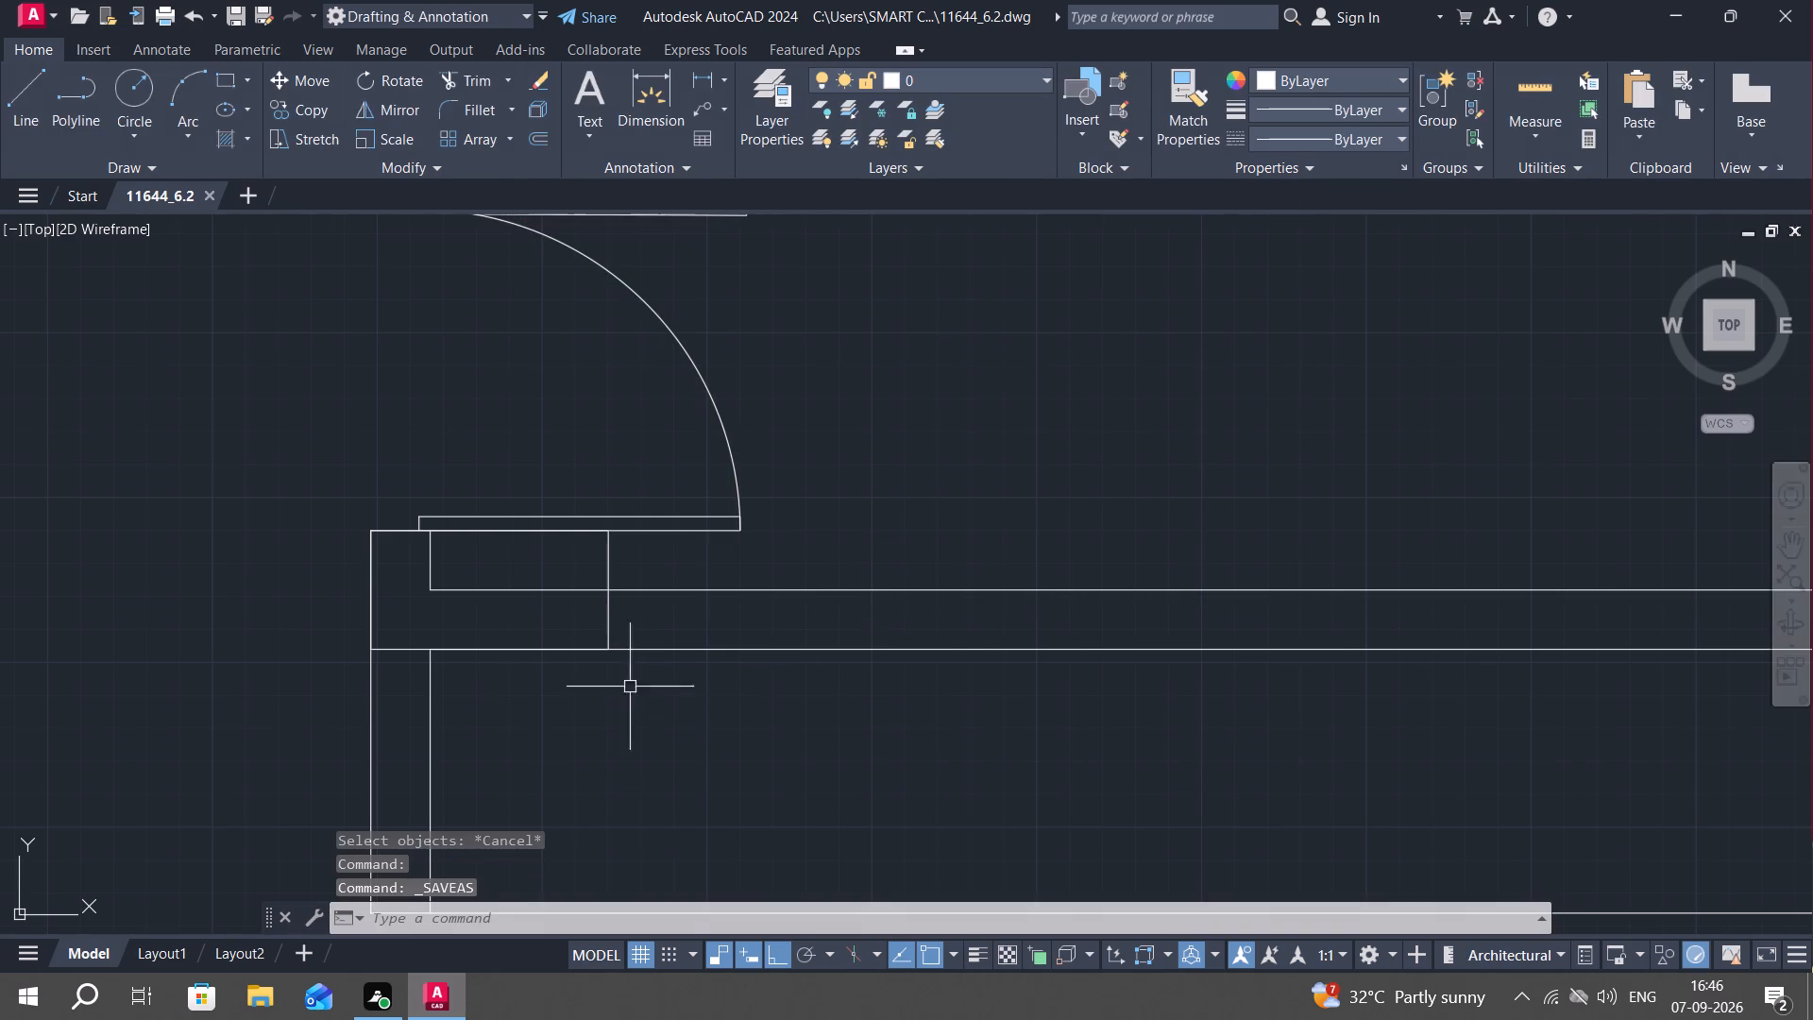
Draw a 1'-6" horizontal line across the upper part of the column rectangle below the north-east bedroom's door, from its east to its west edge.
{"action": "type", "text": "TR"}
{"action": "key", "text": "Escape"}
{"action": "type", "text": "L"}
{"action": "key", "text": "space"}
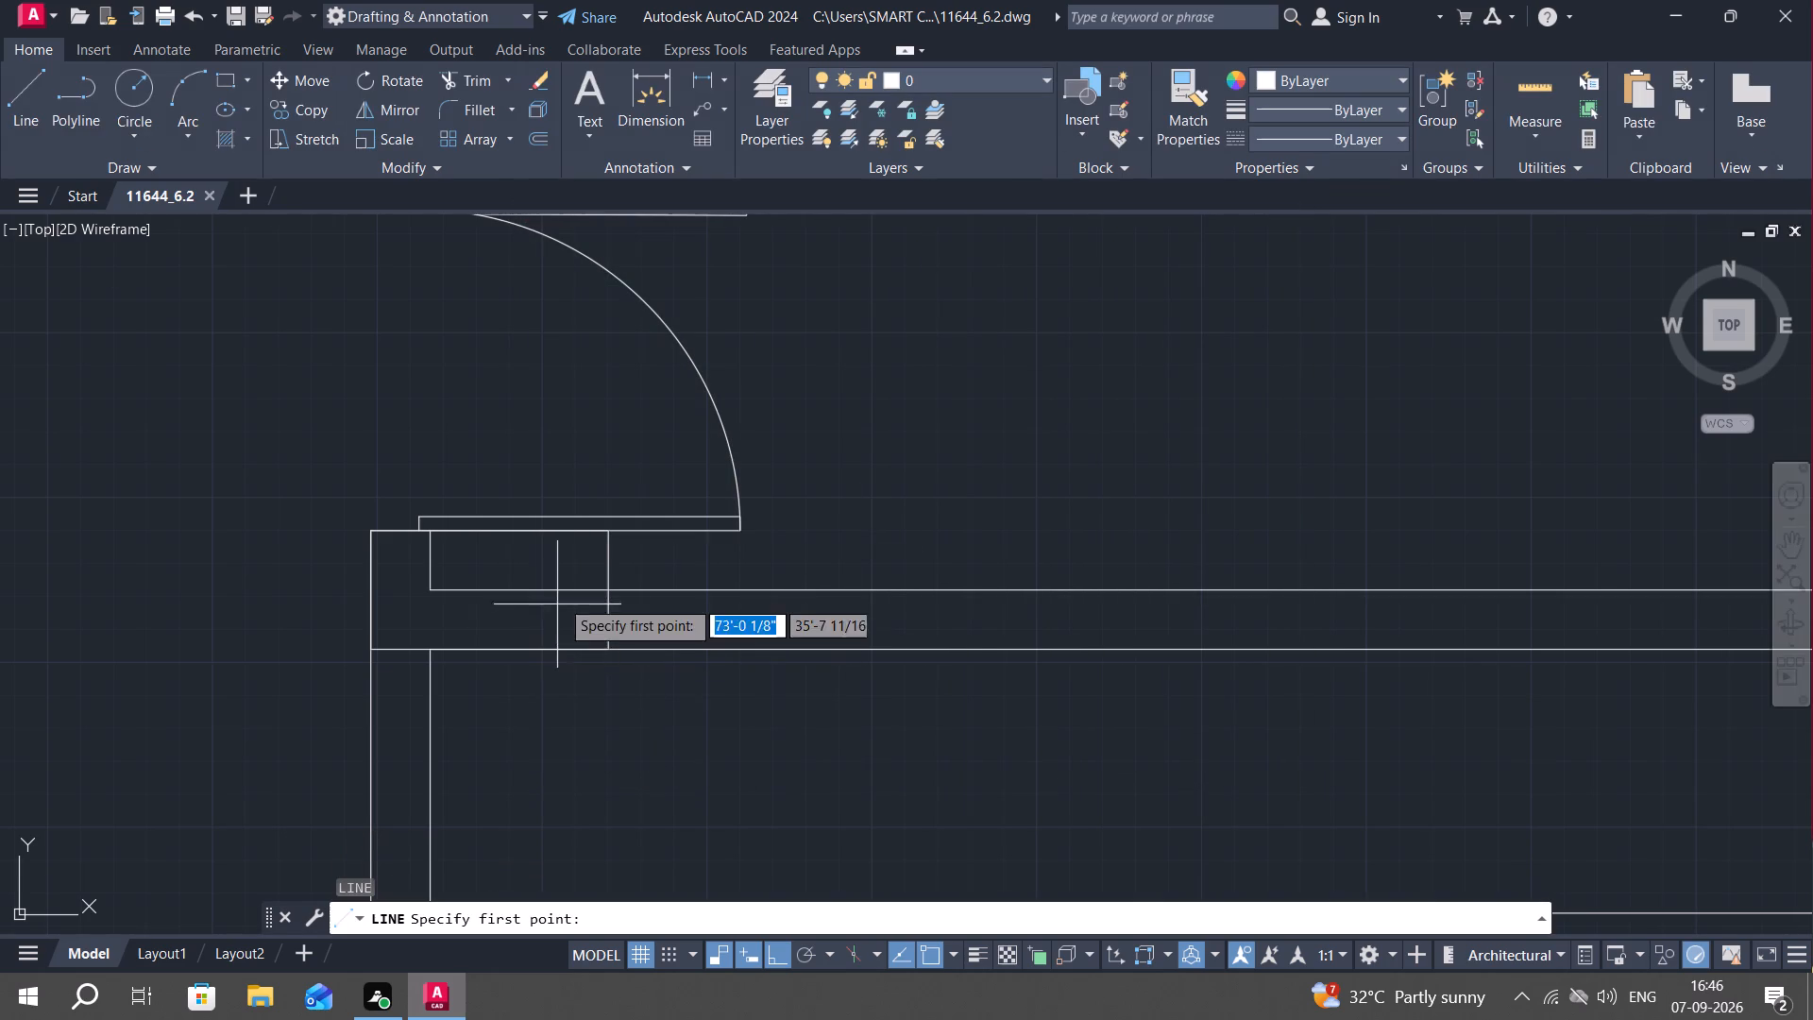
{"action": "left_click", "coordinate": [603, 563]}
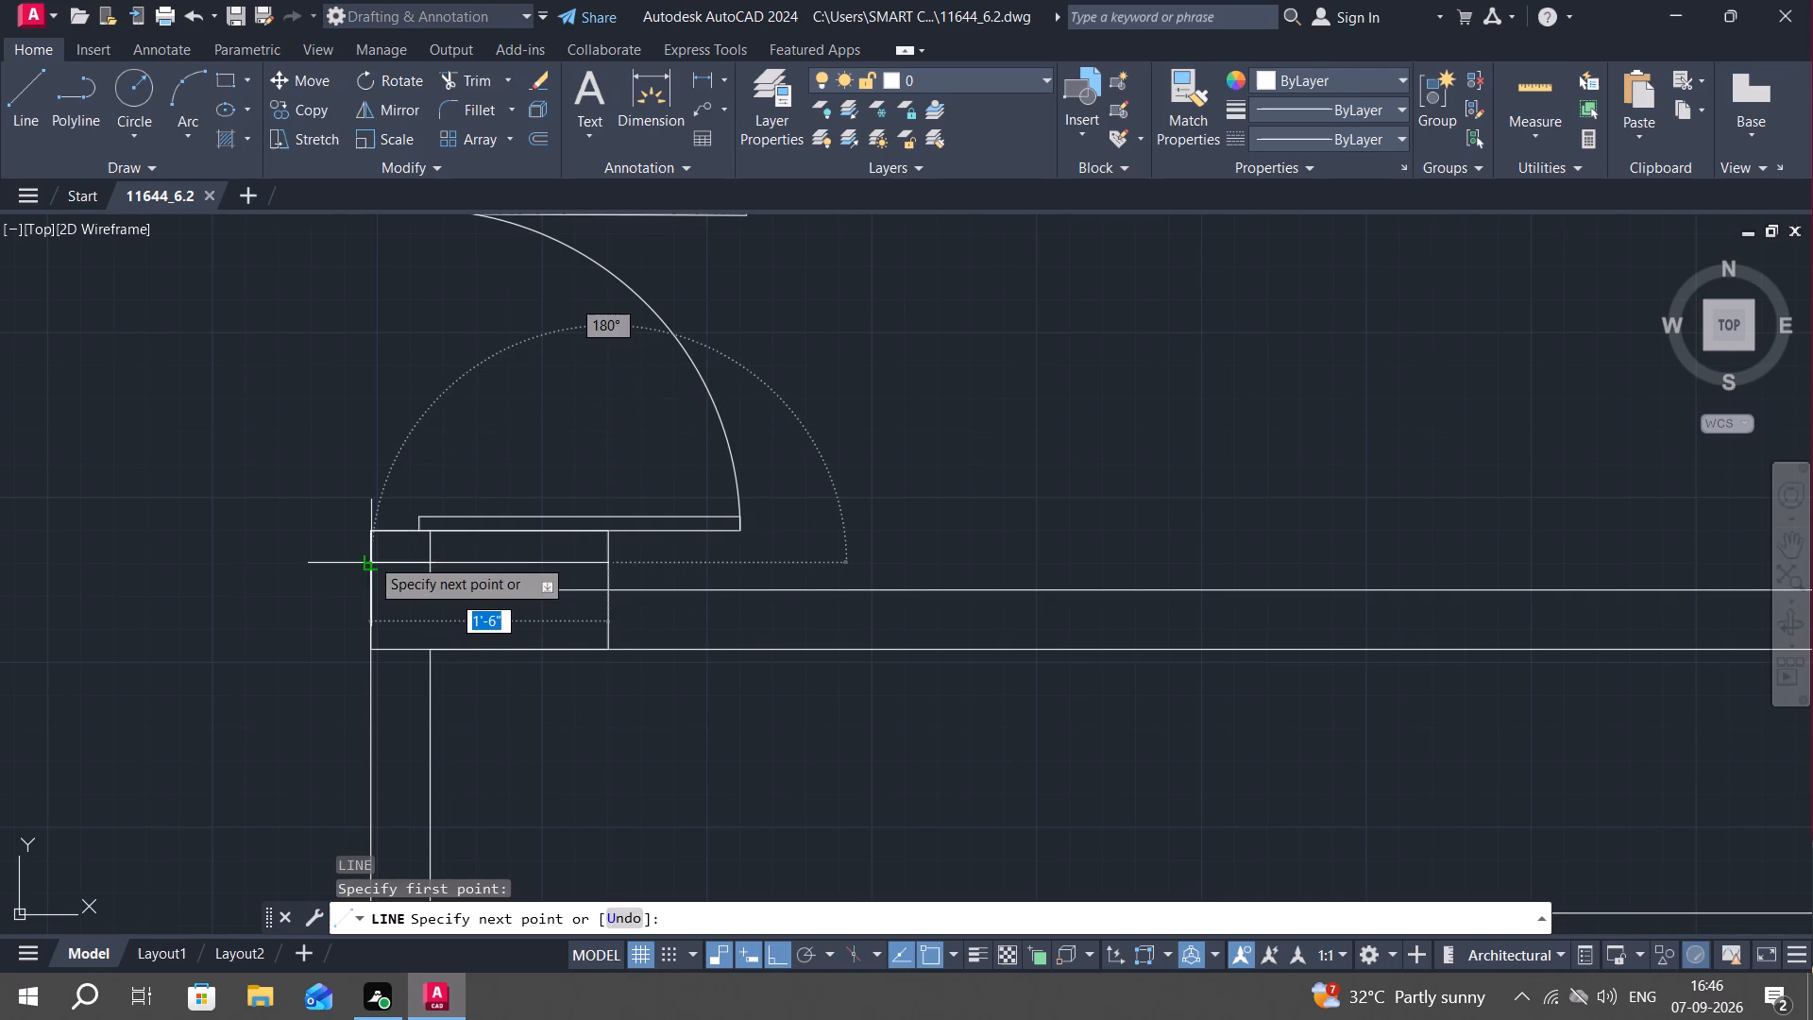
{"action": "left_click", "coordinate": [370, 557]}
{"action": "key", "text": "Escape"}
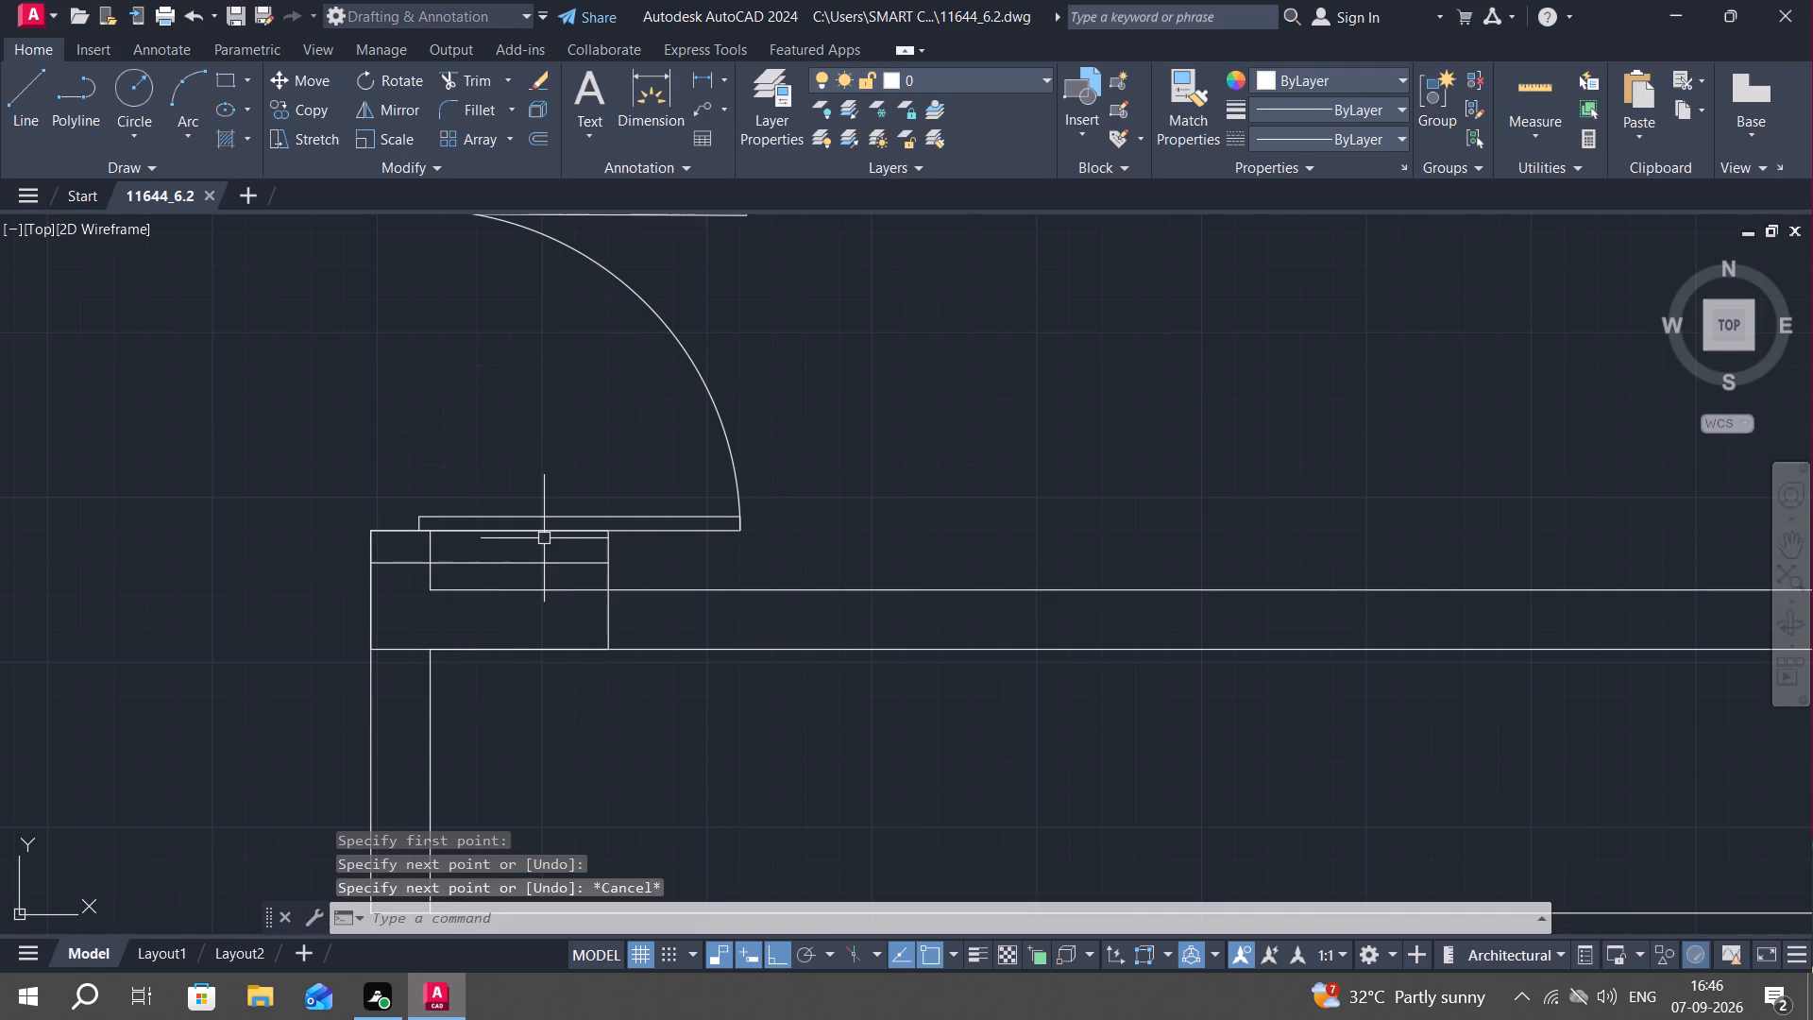
Trim the wall lines inside that column rectangle and its east edge above the new horizontal line.
{"action": "type", "text": "TR"}
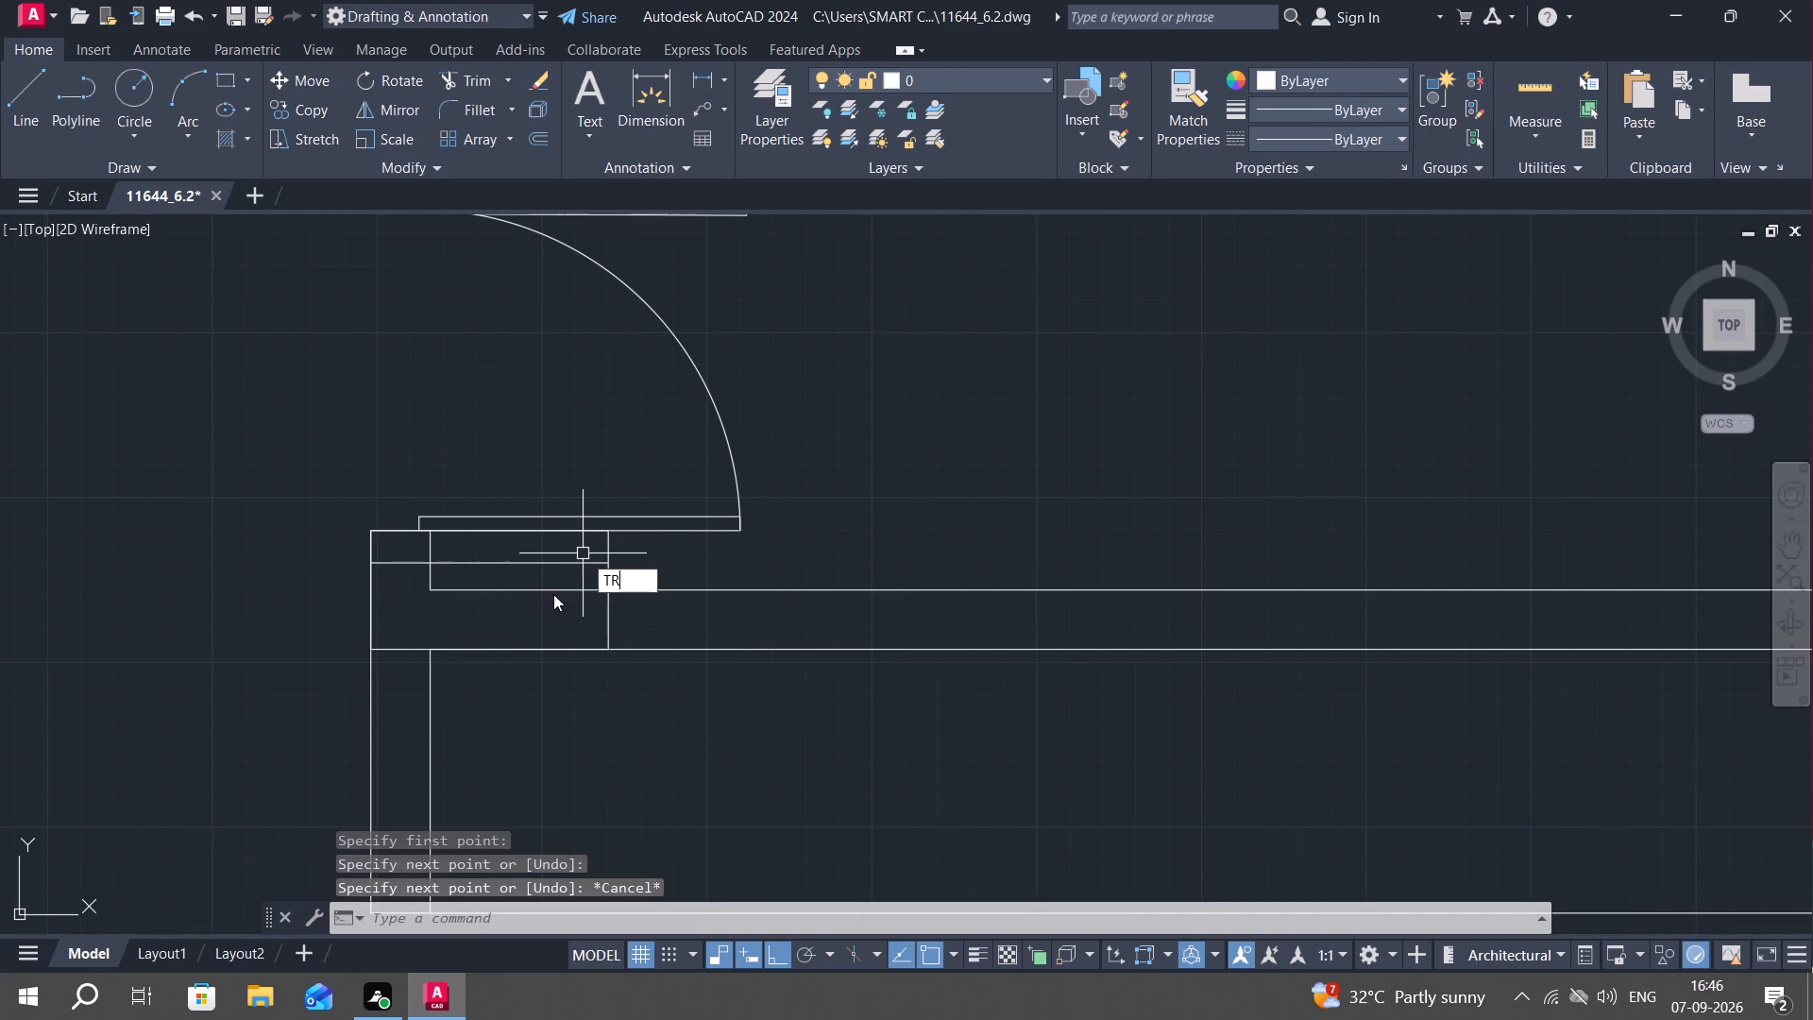
{"action": "key", "text": "space"}
{"action": "left_click", "coordinate": [554, 593]}
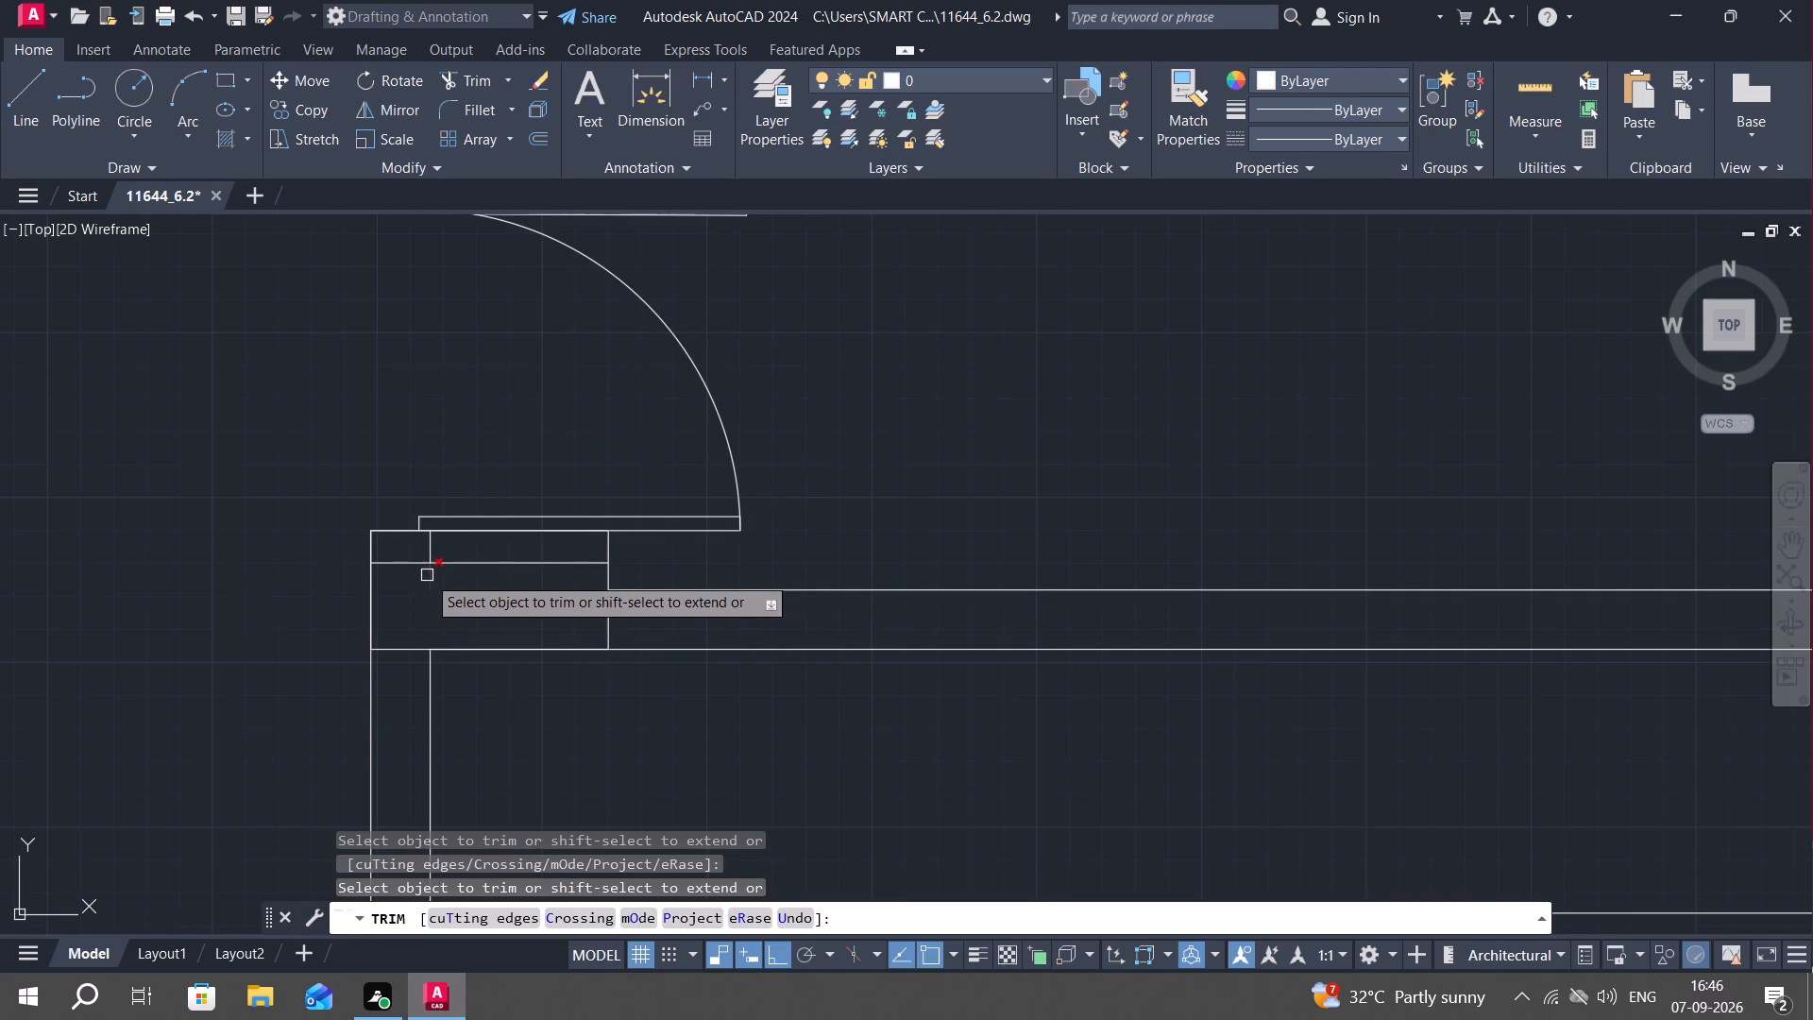
{"action": "left_click", "coordinate": [427, 575]}
{"action": "left_click", "coordinate": [435, 544]}
{"action": "left_click", "coordinate": [610, 545]}
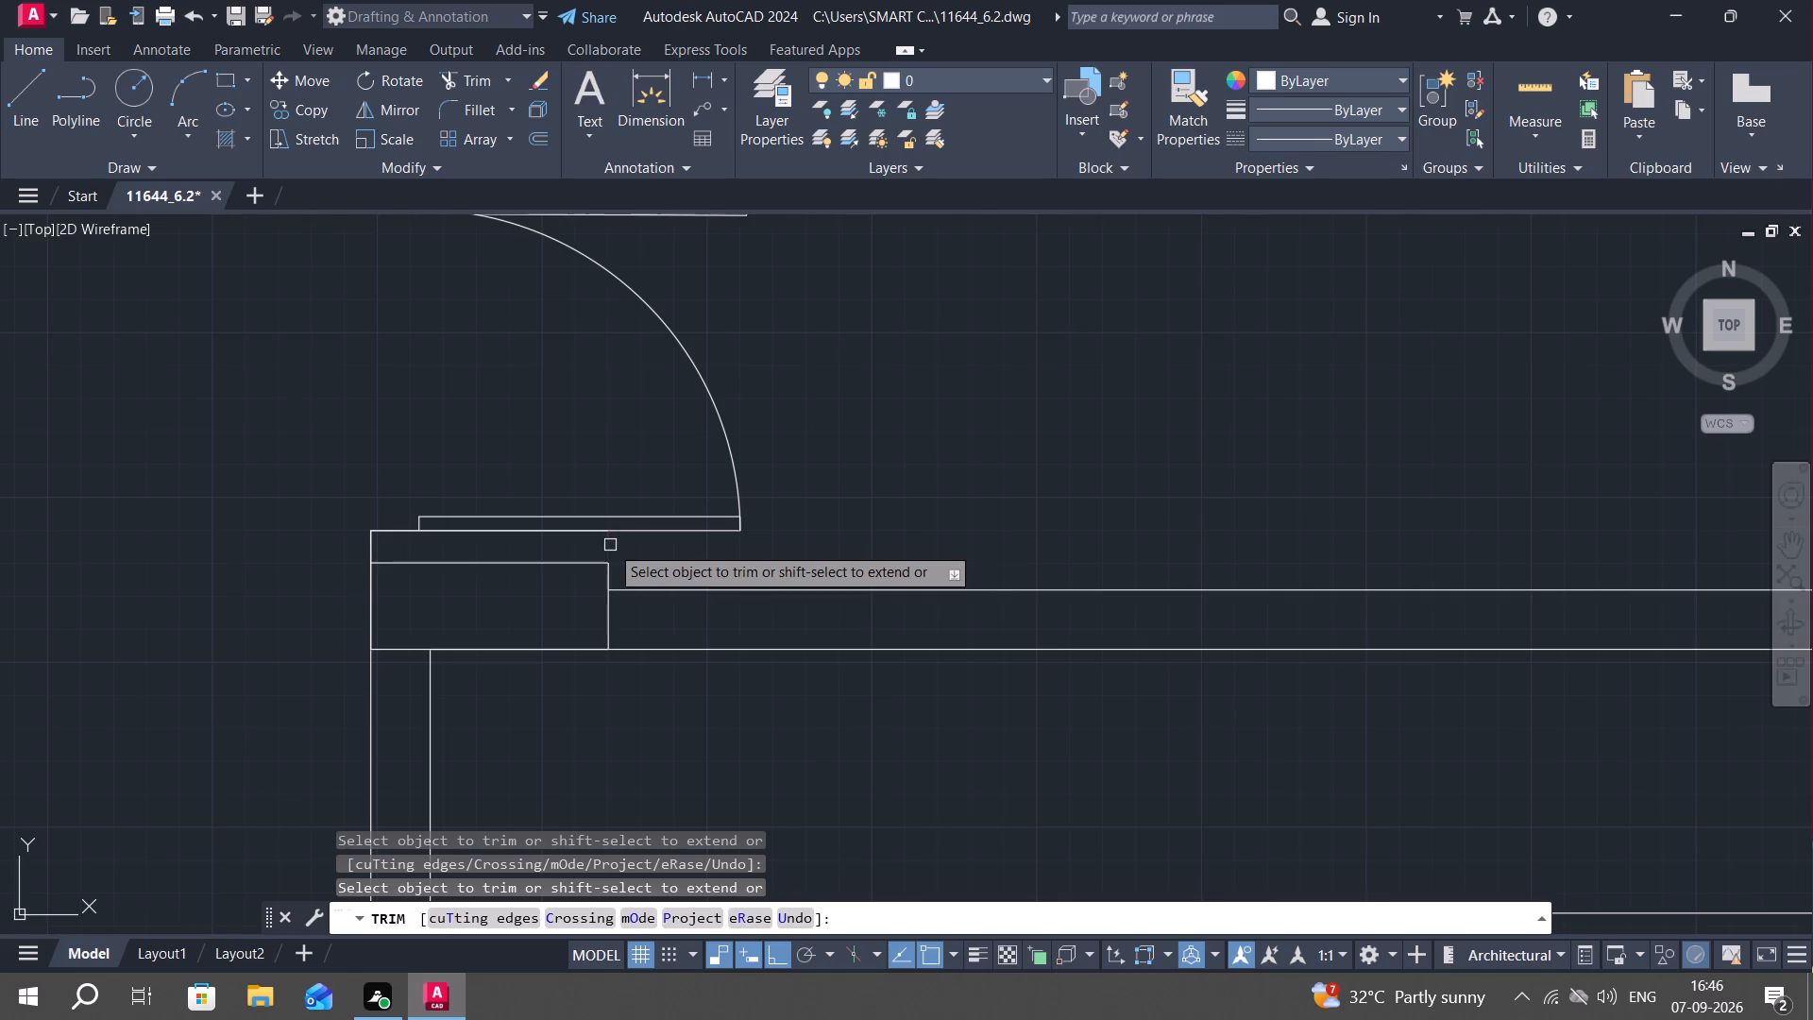
{"action": "key", "text": "Escape"}
Copy the column rectangle west of the north wall's horizontal wardrobe south along its wall to the junction with the bedroom's south wall.
{"action": "scroll", "coordinate": [712, 691], "scroll_direction": "down", "scroll_amount": 1}
{"action": "scroll", "coordinate": [676, 764], "scroll_direction": "down", "scroll_amount": 1}
{"action": "scroll", "coordinate": [586, 685], "scroll_direction": "down", "scroll_amount": 1}
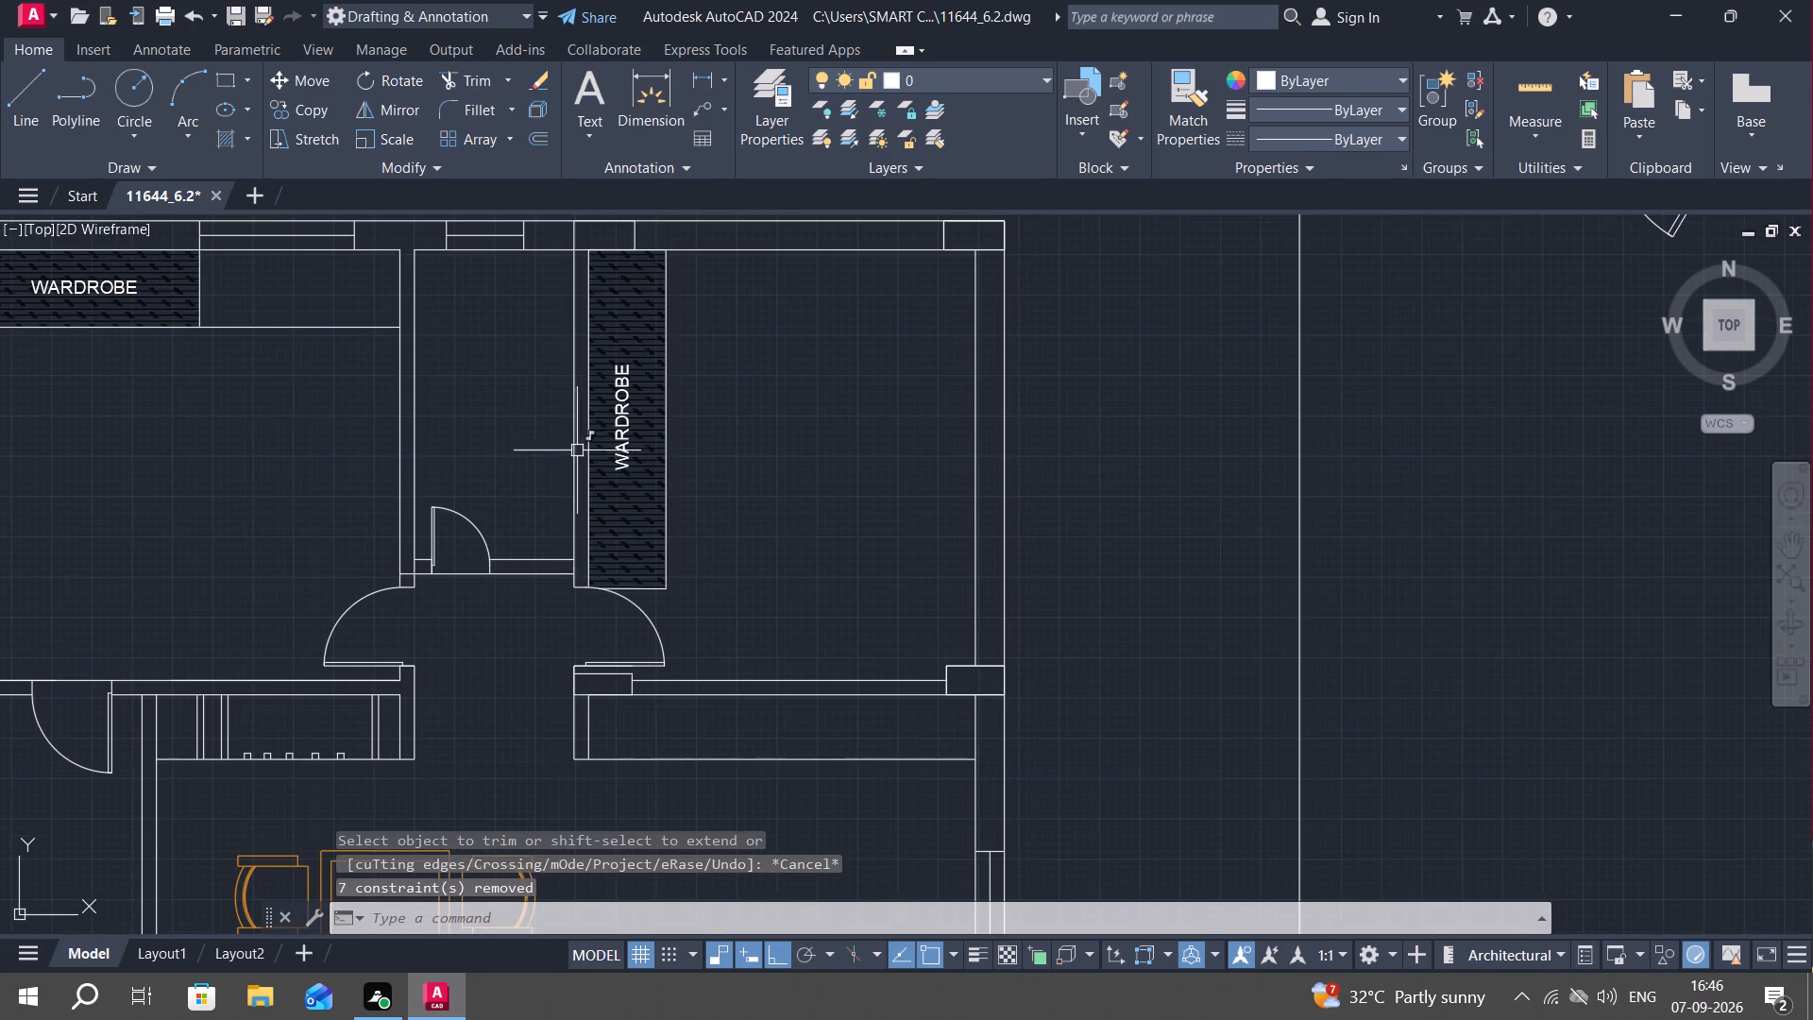
{"action": "middle_click_drag", "start_coordinate": [498, 337], "coordinate": [682, 556]}
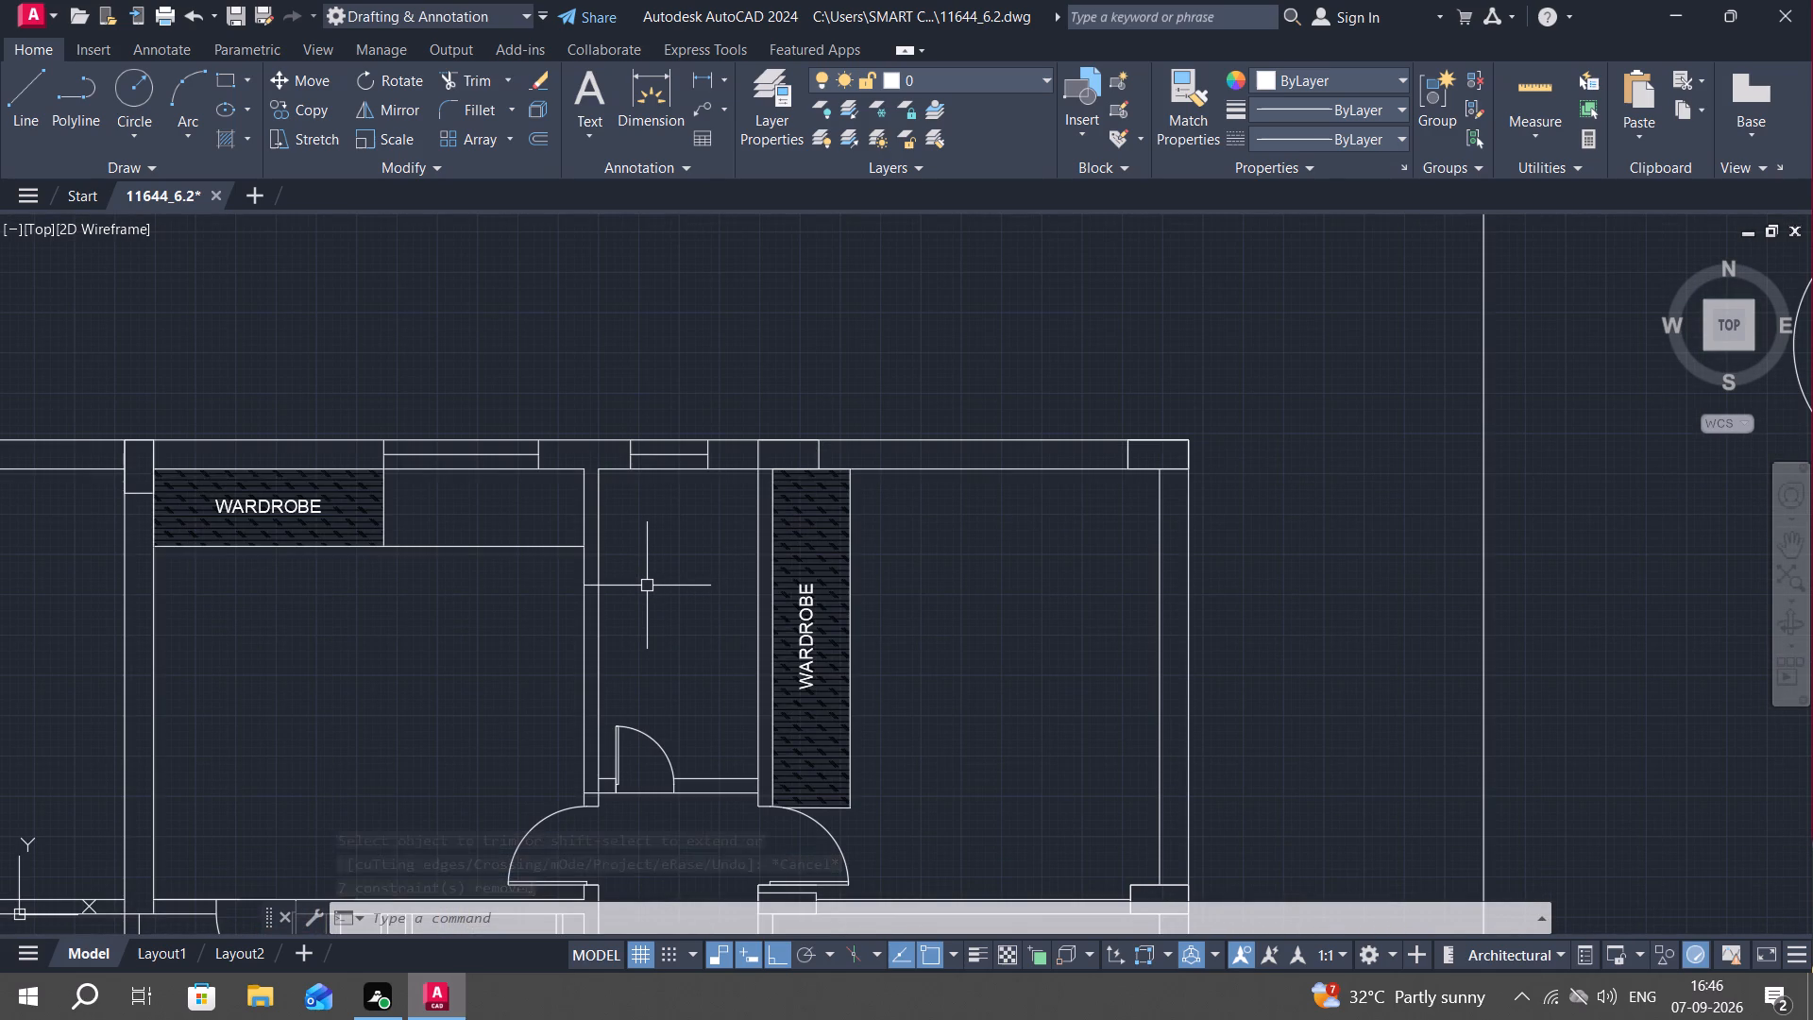
{"action": "middle_click_drag", "start_coordinate": [280, 620], "coordinate": [573, 484]}
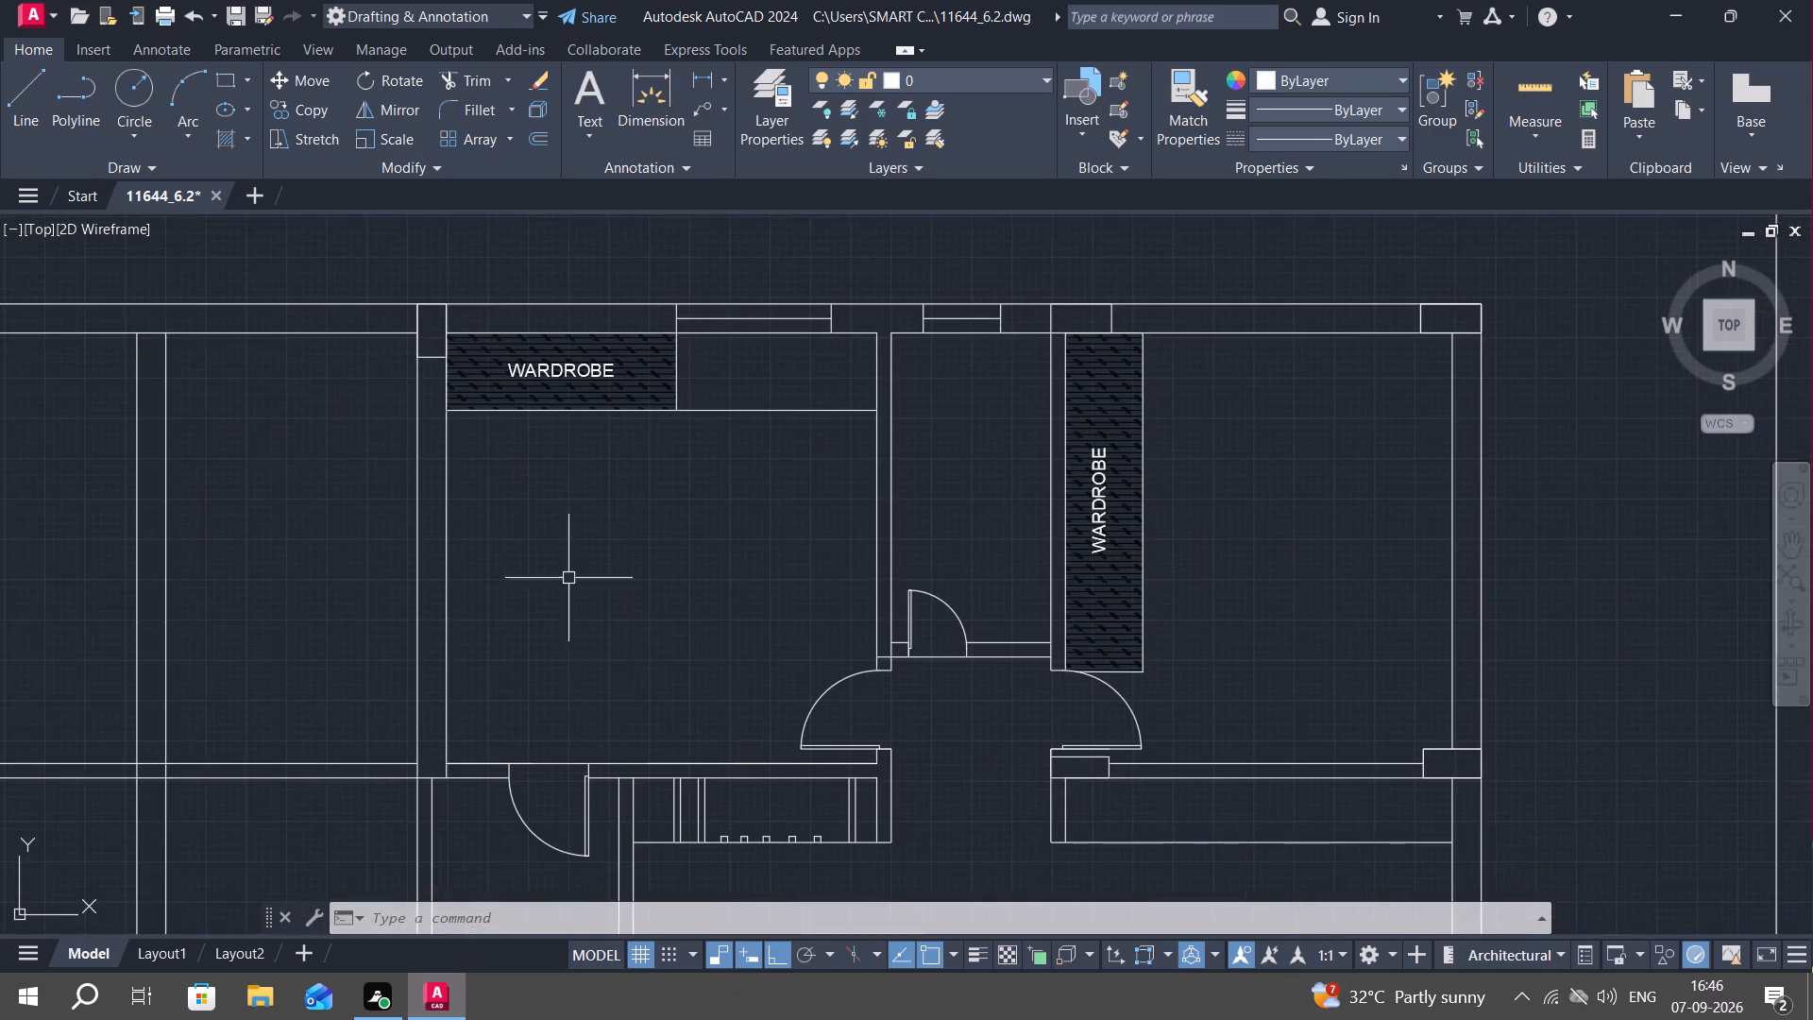
{"action": "key", "text": "Escape"}
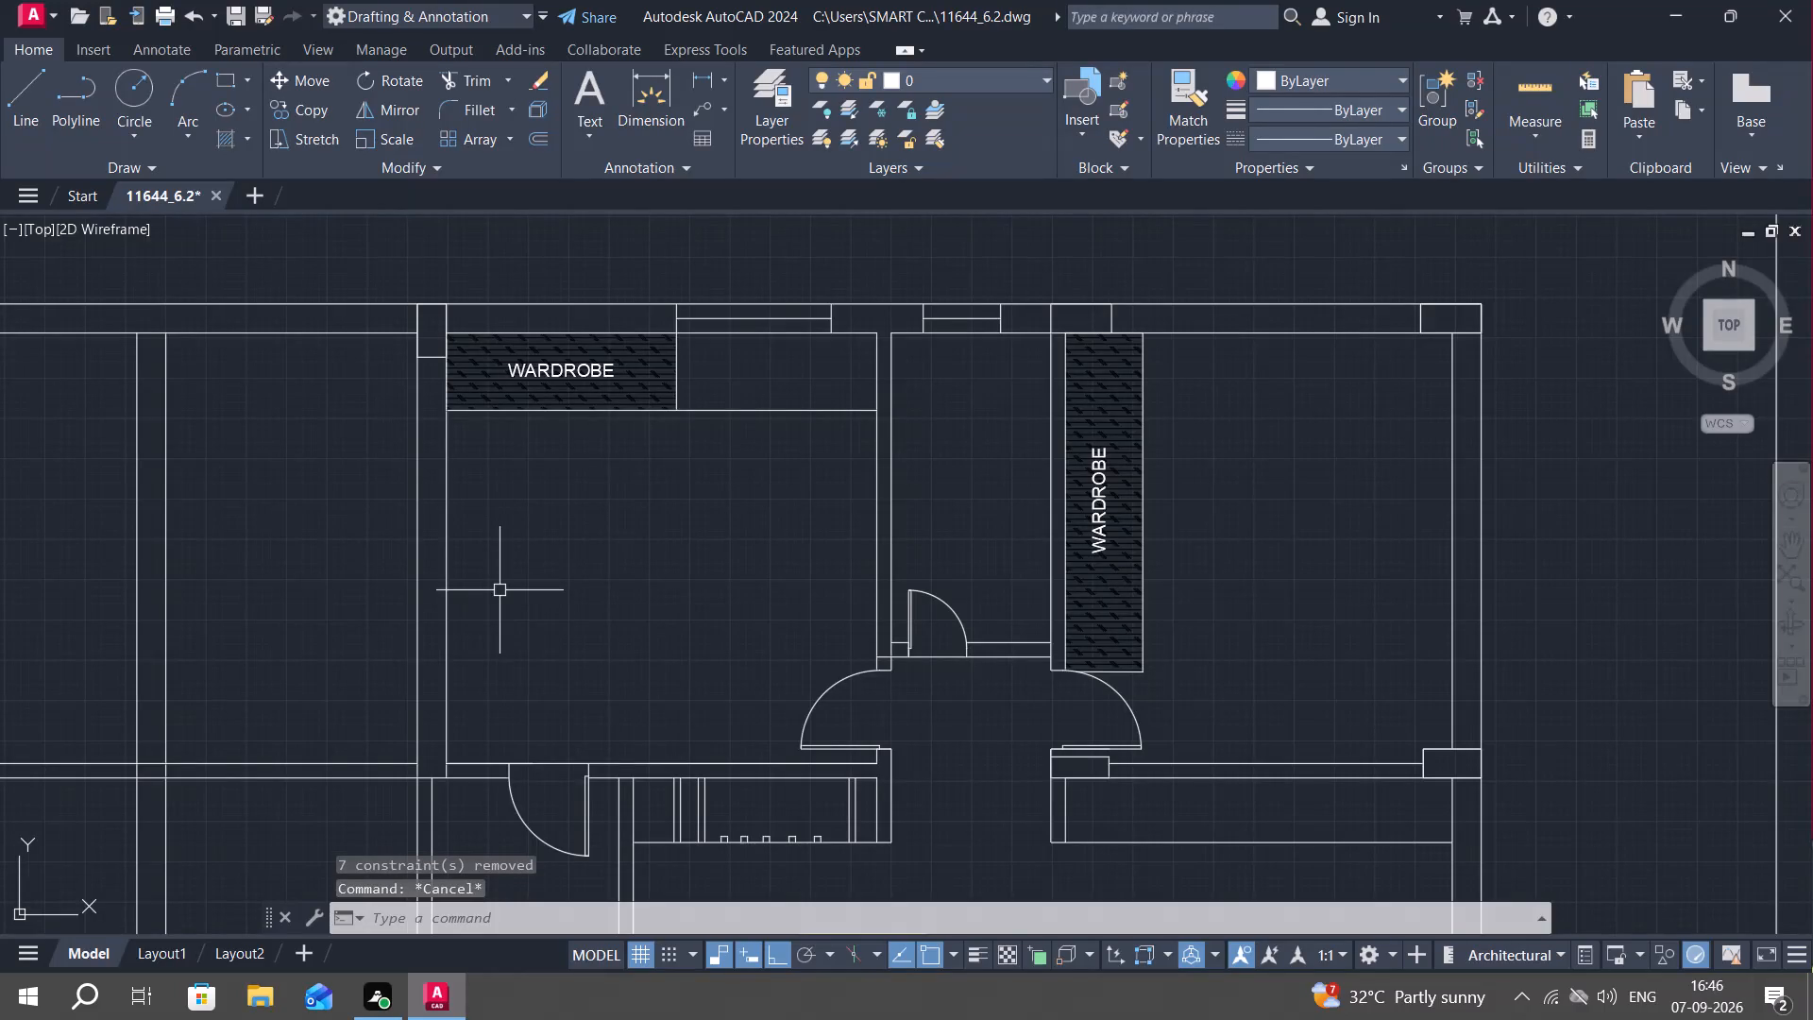
{"action": "type", "text": "CO"}
{"action": "key", "text": "space"}
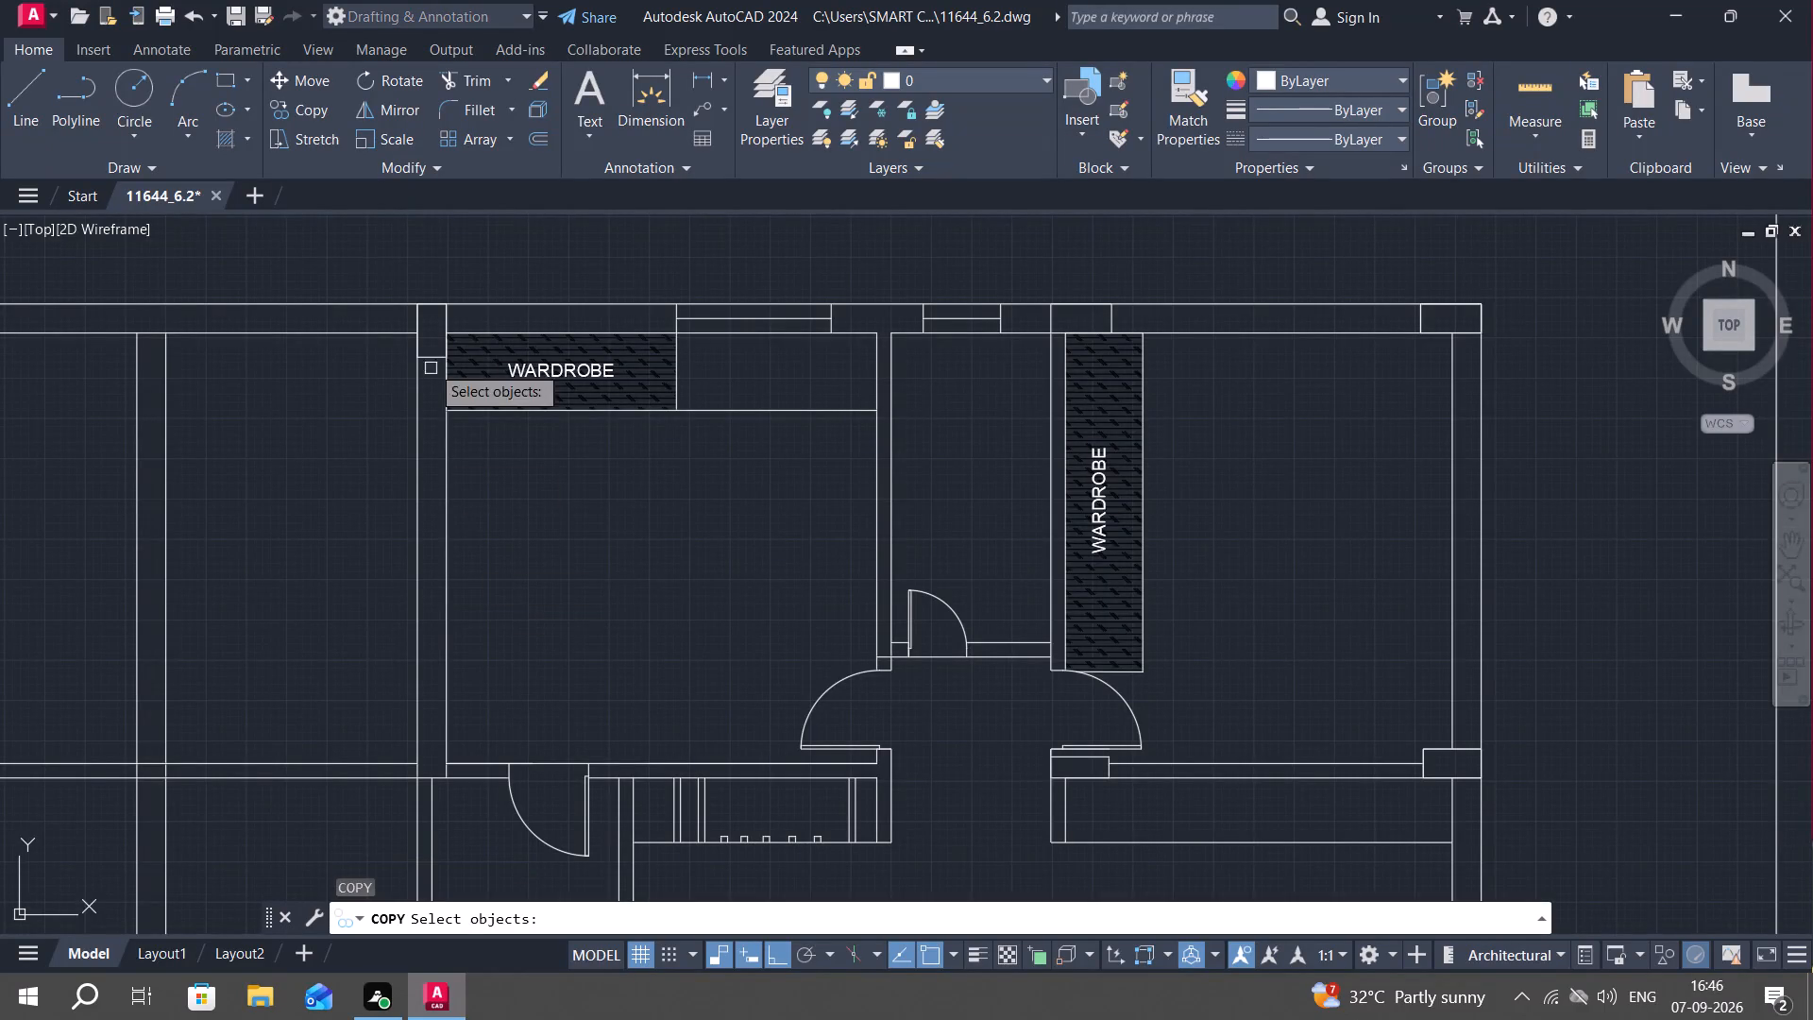
{"action": "left_click", "coordinate": [432, 354]}
{"action": "right_click", "coordinate": [432, 354]}
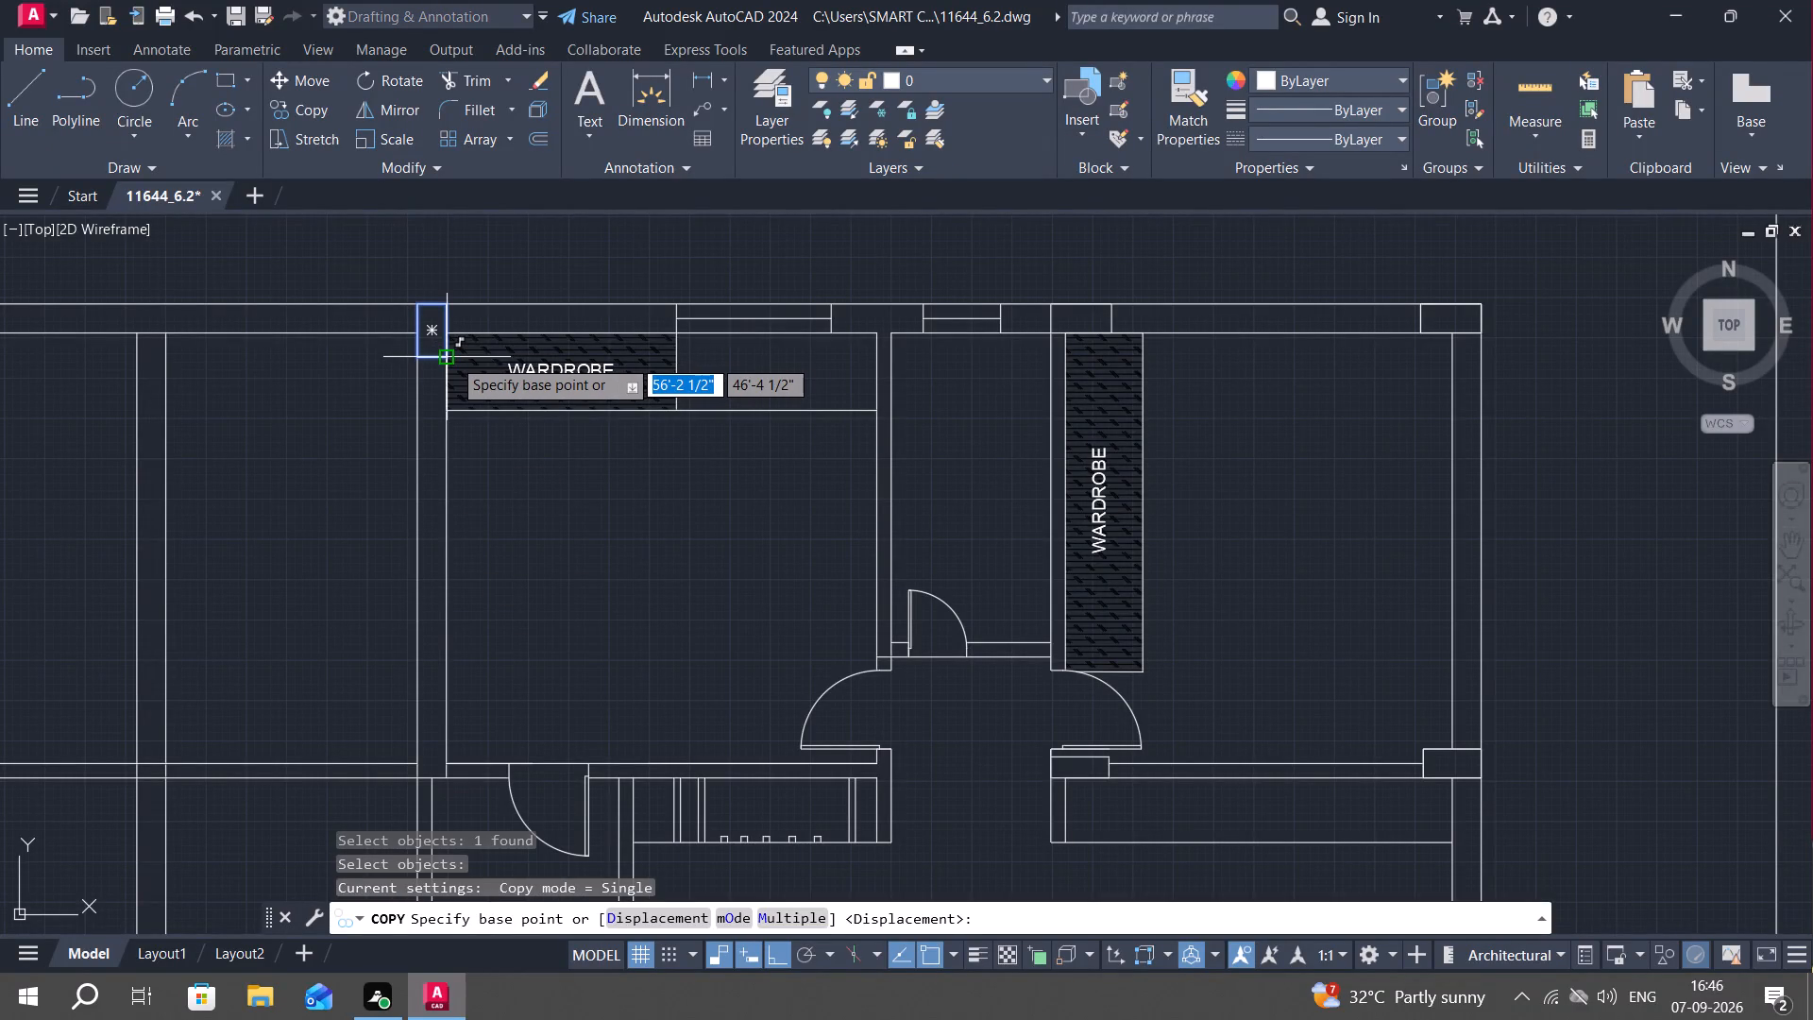
{"action": "left_click", "coordinate": [452, 358]}
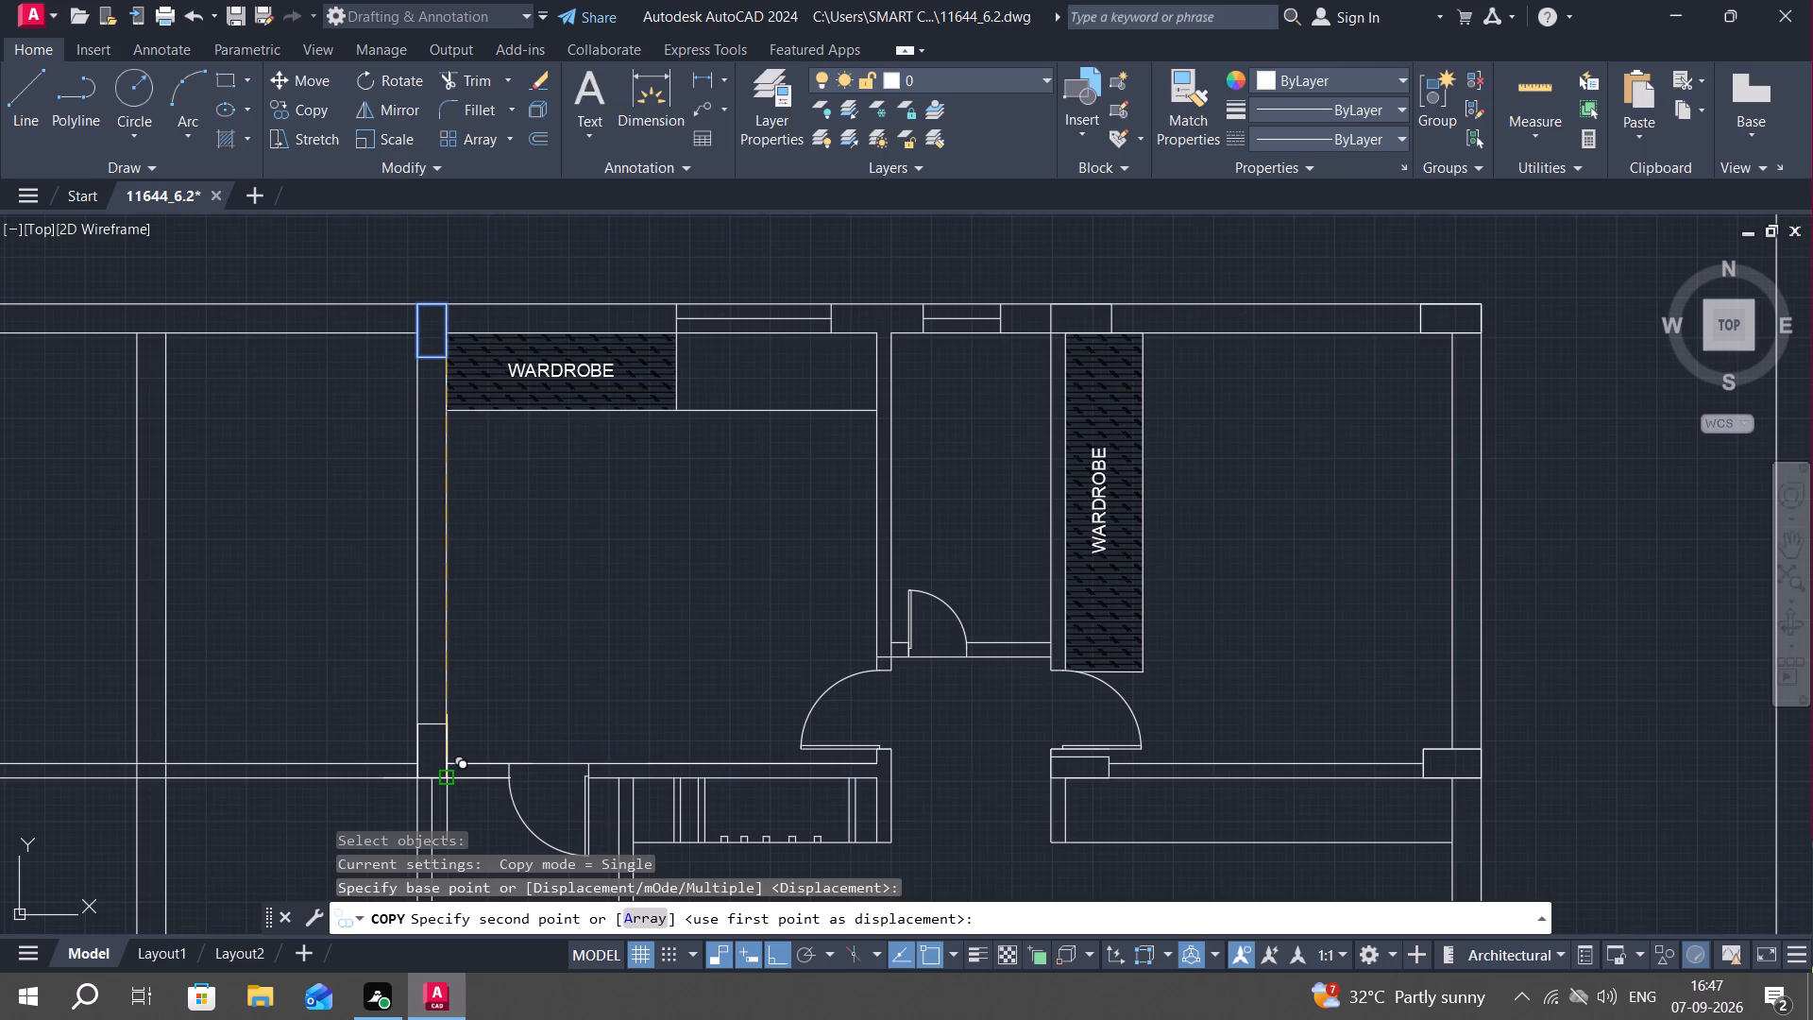
{"action": "left_click", "coordinate": [449, 778]}
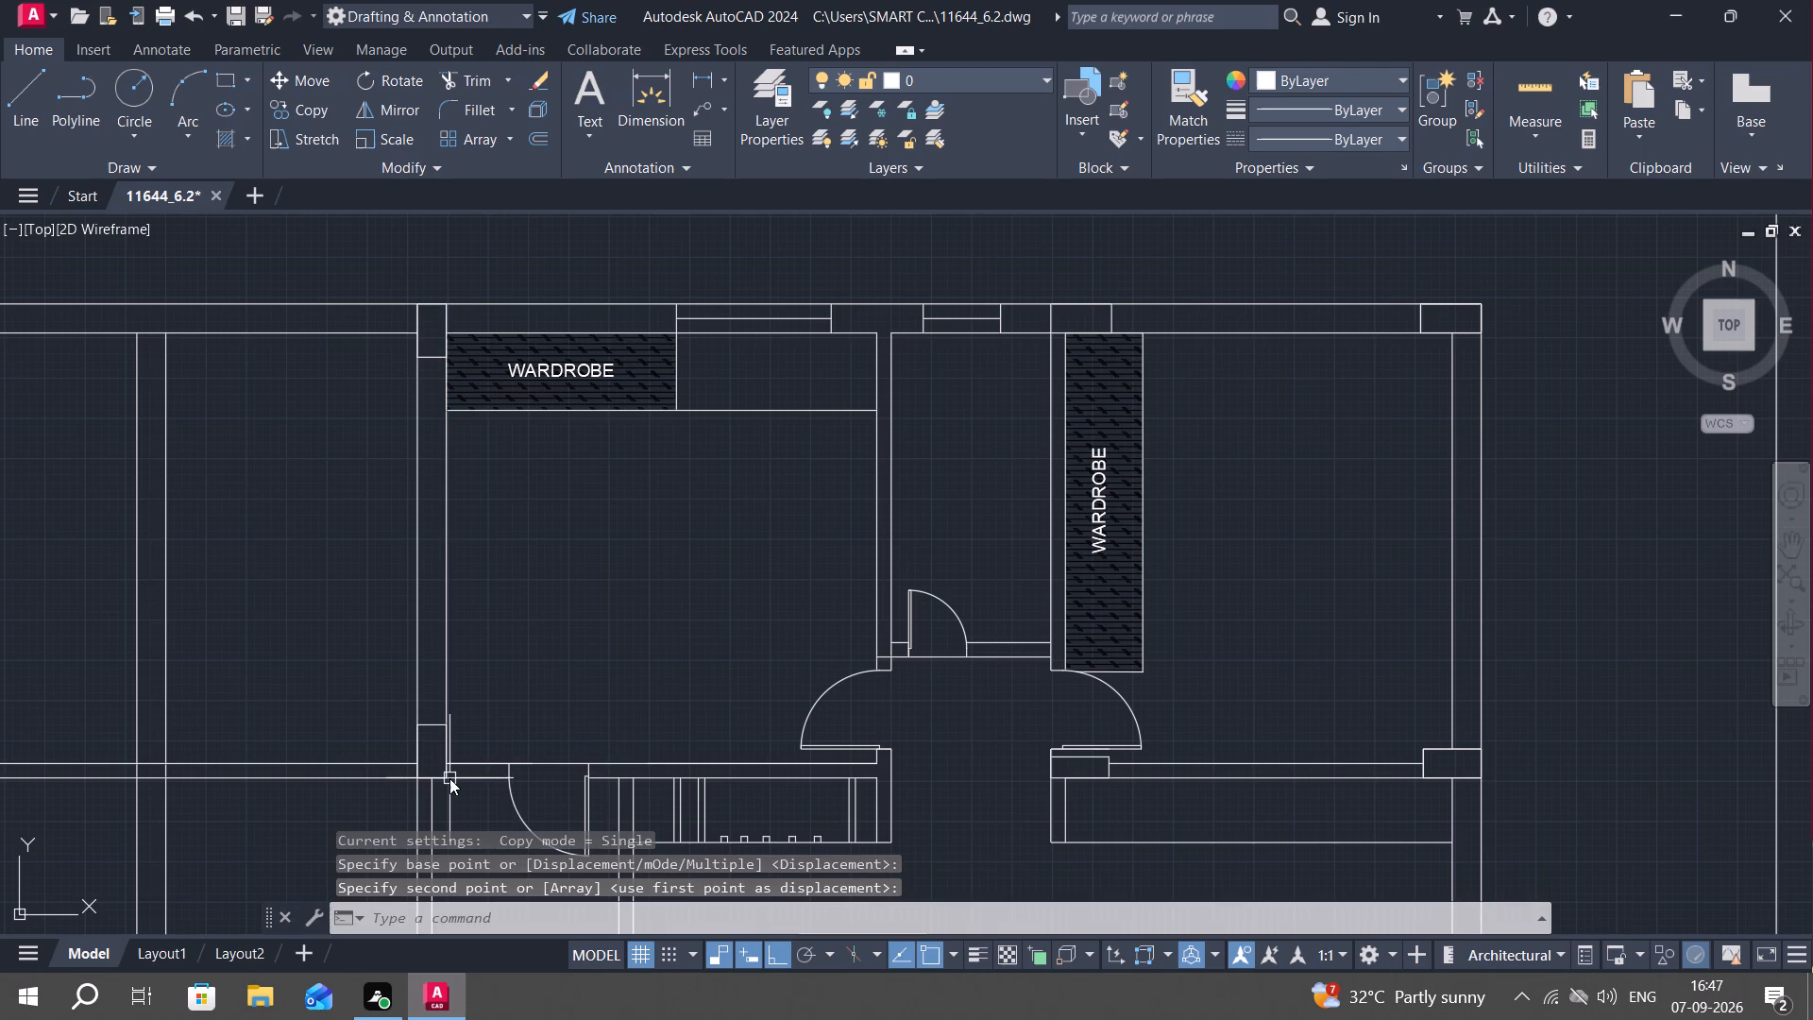
Open the Blocks collection of the Home - Space Planner.dwg sample in DesignCenter.
{"action": "scroll", "coordinate": [492, 786], "scroll_direction": "down", "scroll_amount": 1}
{"action": "middle_click_drag", "start_coordinate": [560, 748], "coordinate": [596, 727]}
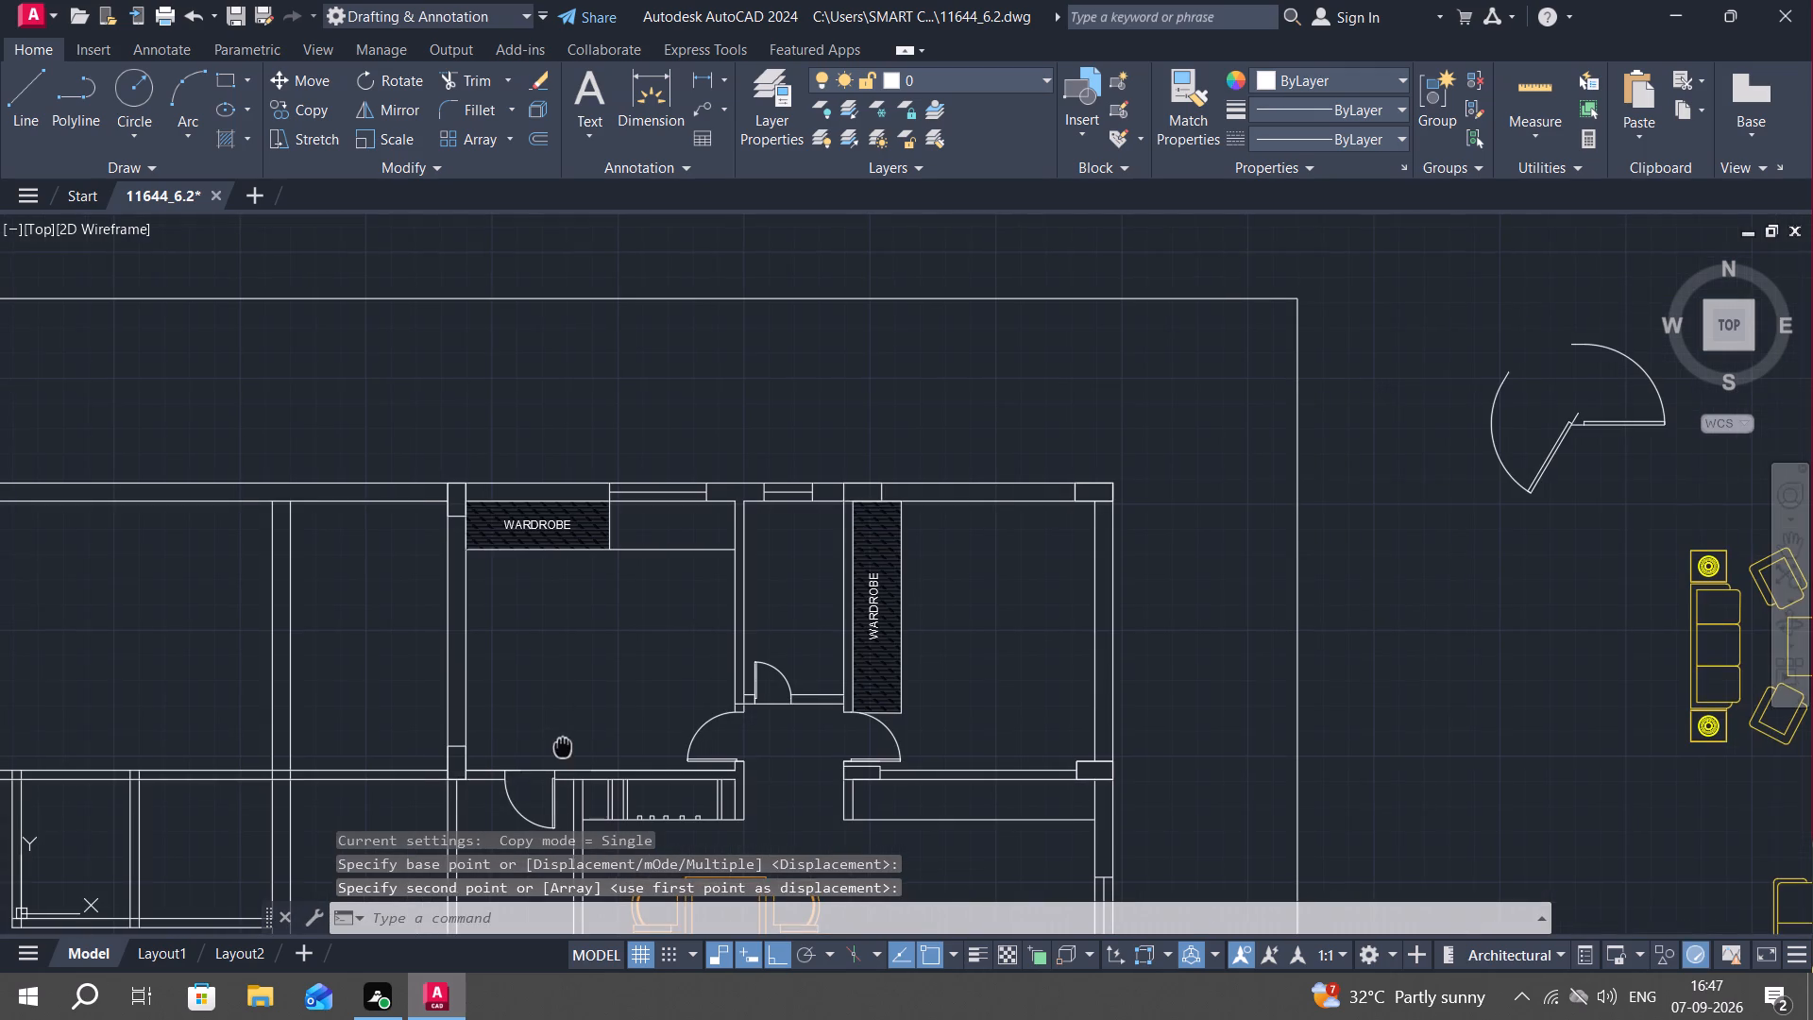
{"action": "middle_click_drag", "start_coordinate": [596, 727], "coordinate": [659, 641]}
{"action": "scroll", "coordinate": [660, 666], "scroll_direction": "down", "scroll_amount": 1}
{"action": "middle_click_drag", "start_coordinate": [647, 750], "coordinate": [647, 697]}
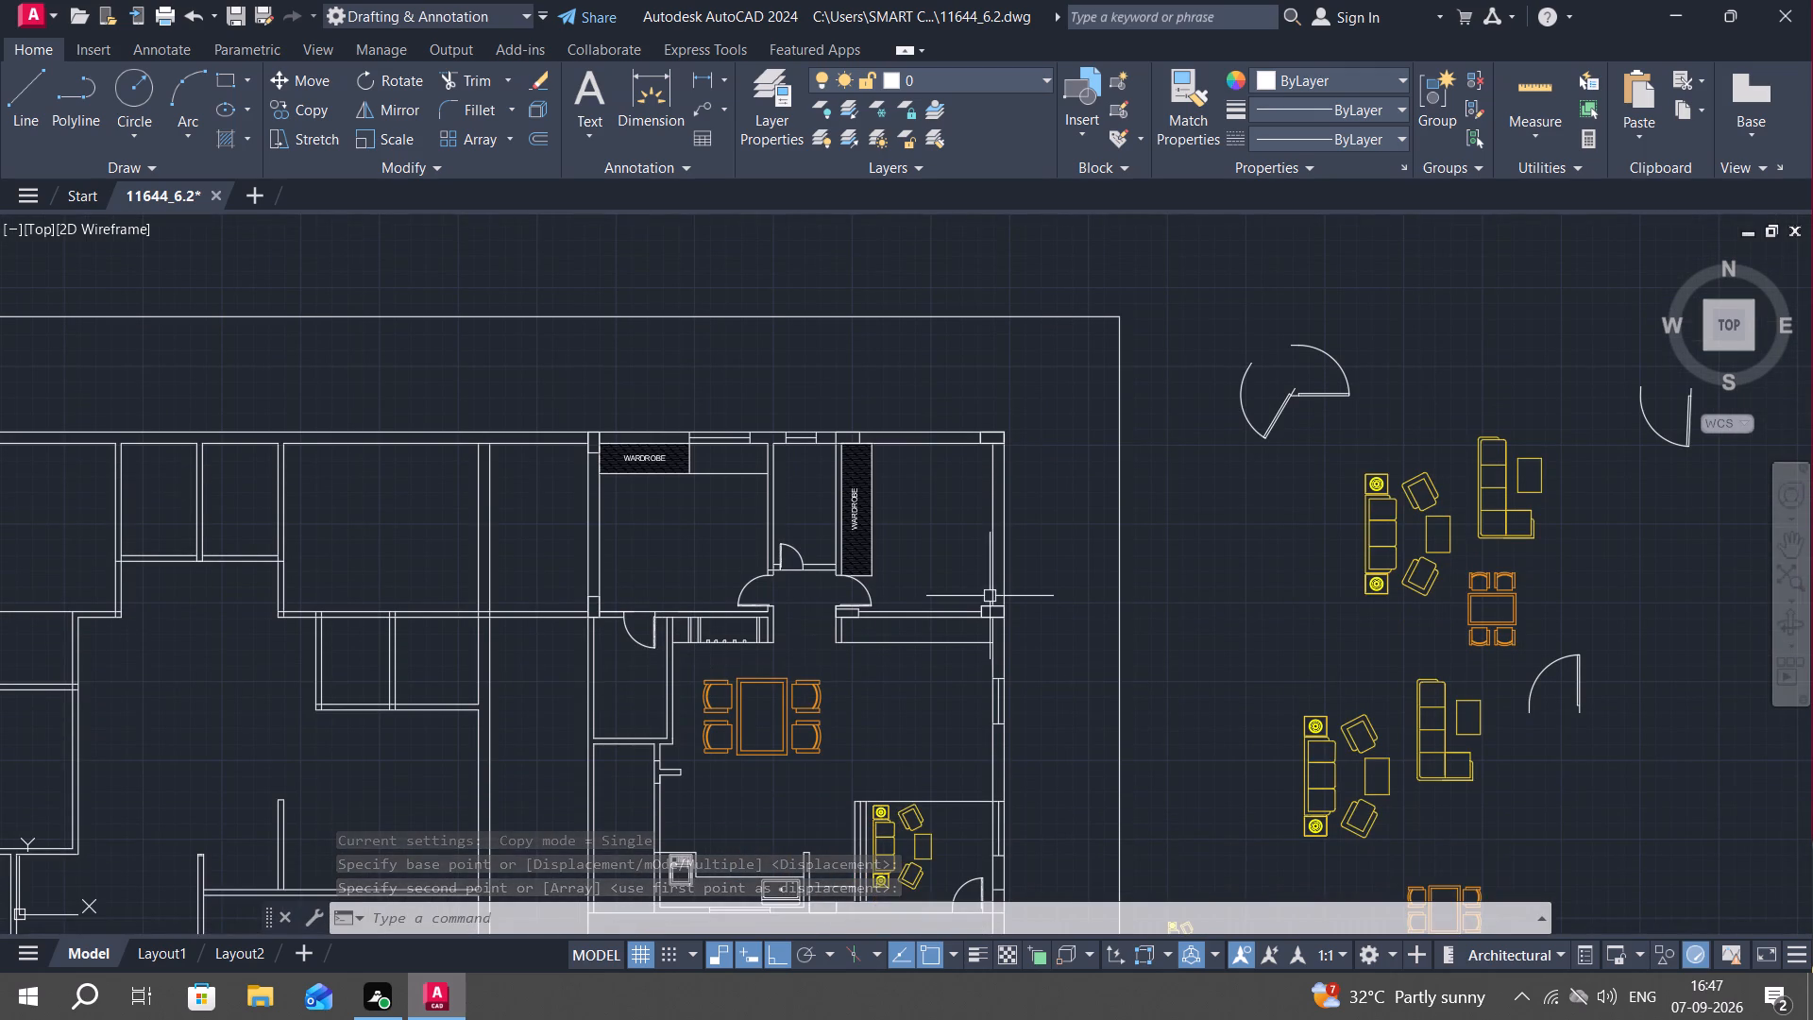
{"action": "key", "text": "ctrl+2"}
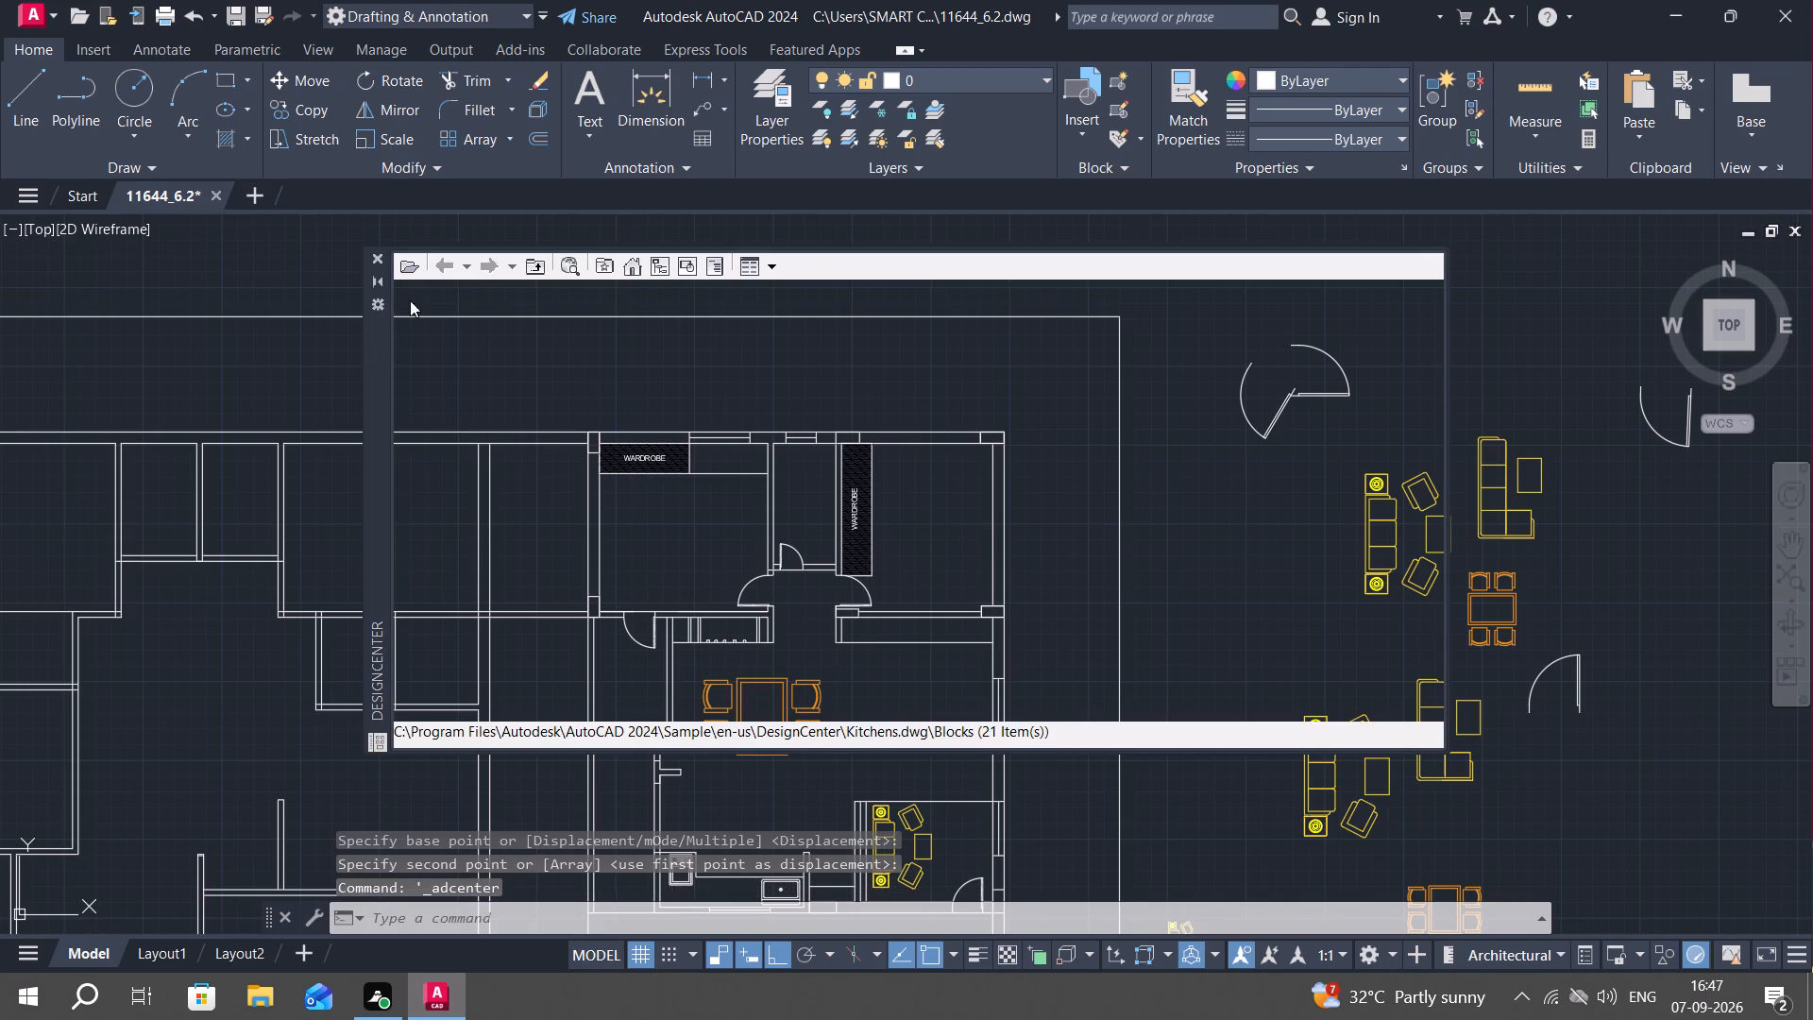
{"action": "left_click", "coordinate": [438, 259]}
{"action": "left_click", "coordinate": [438, 259]}
{"action": "left_click", "coordinate": [448, 259]}
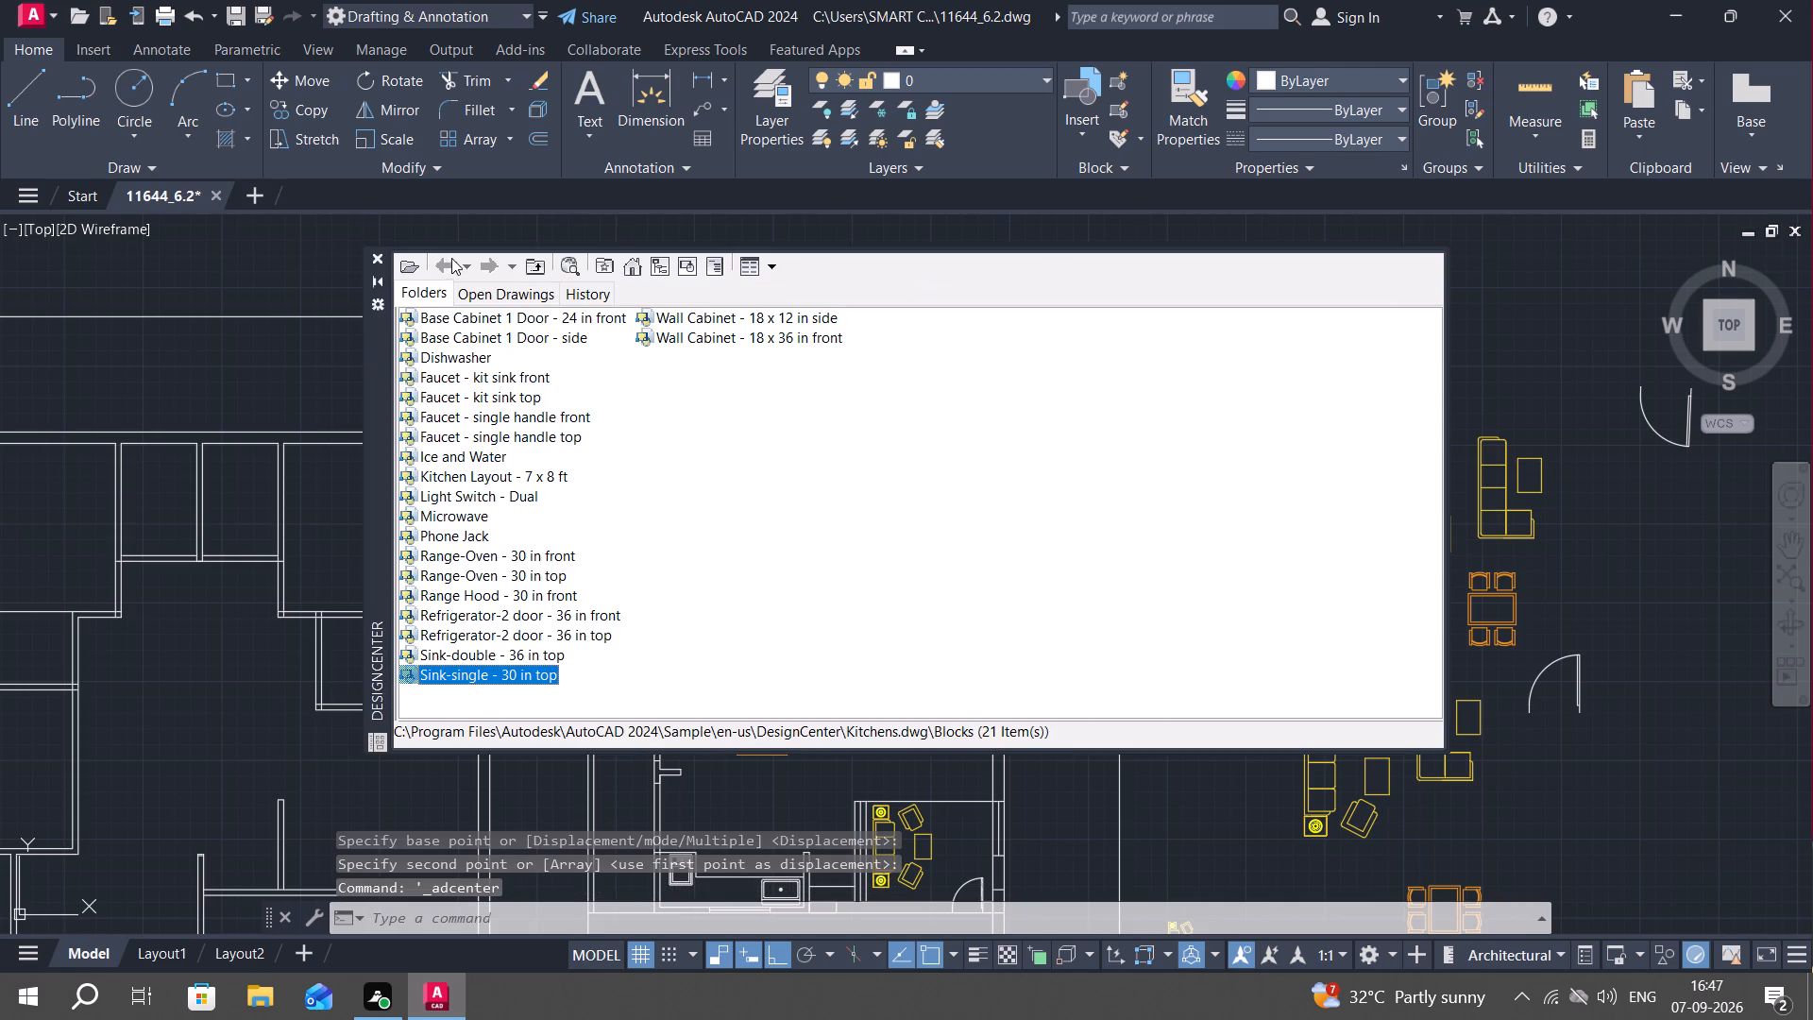
{"action": "left_click", "coordinate": [635, 265]}
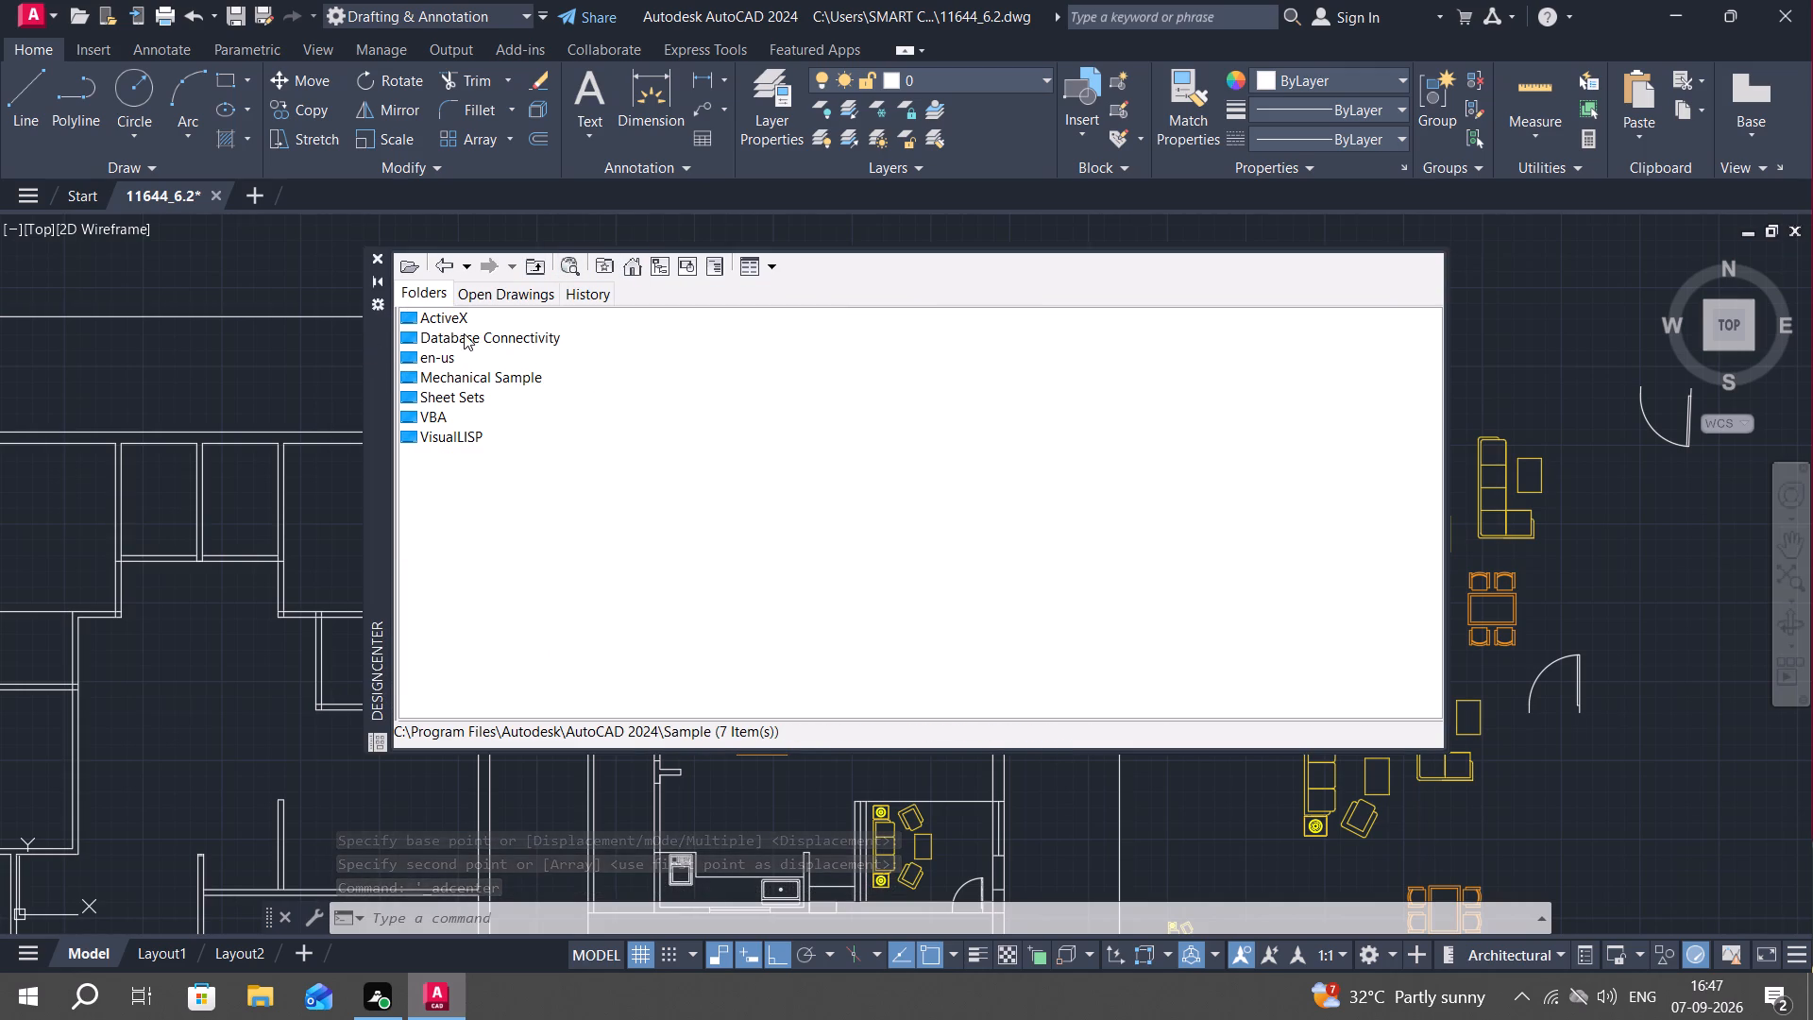
{"action": "double_click", "coordinate": [443, 348]}
{"action": "double_click", "coordinate": [460, 310]}
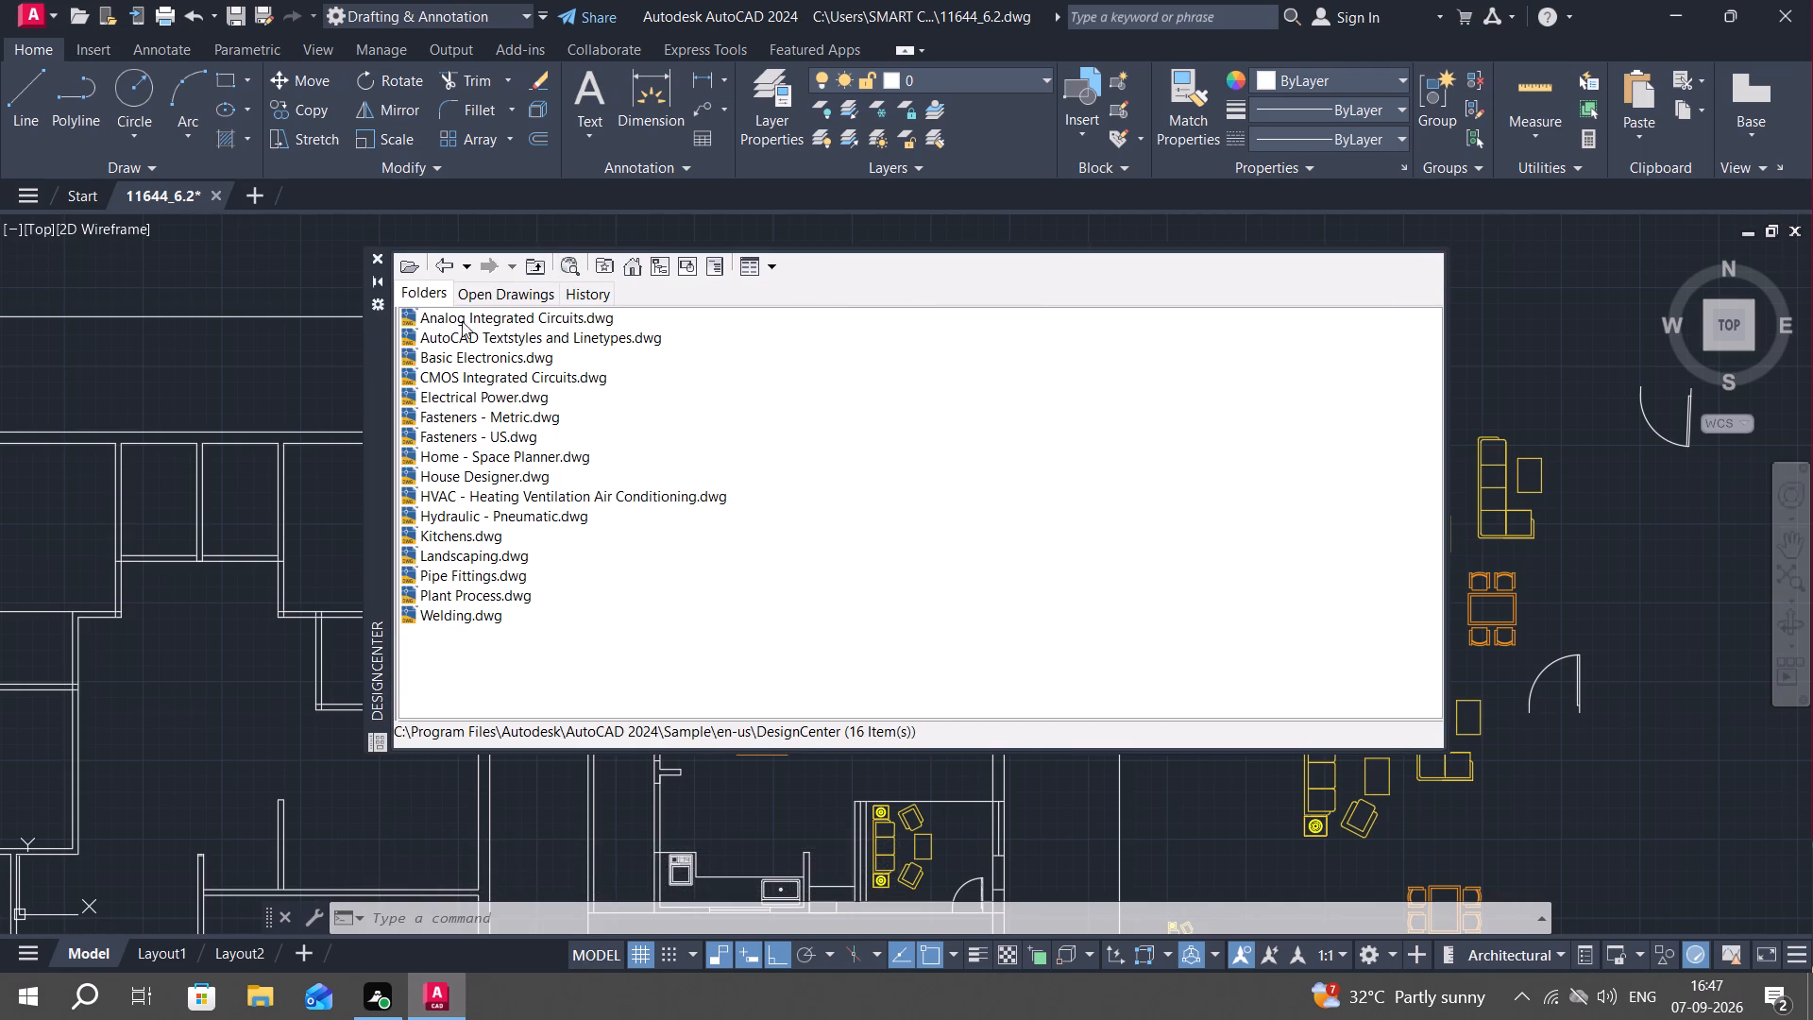
{"action": "double_click", "coordinate": [445, 466]}
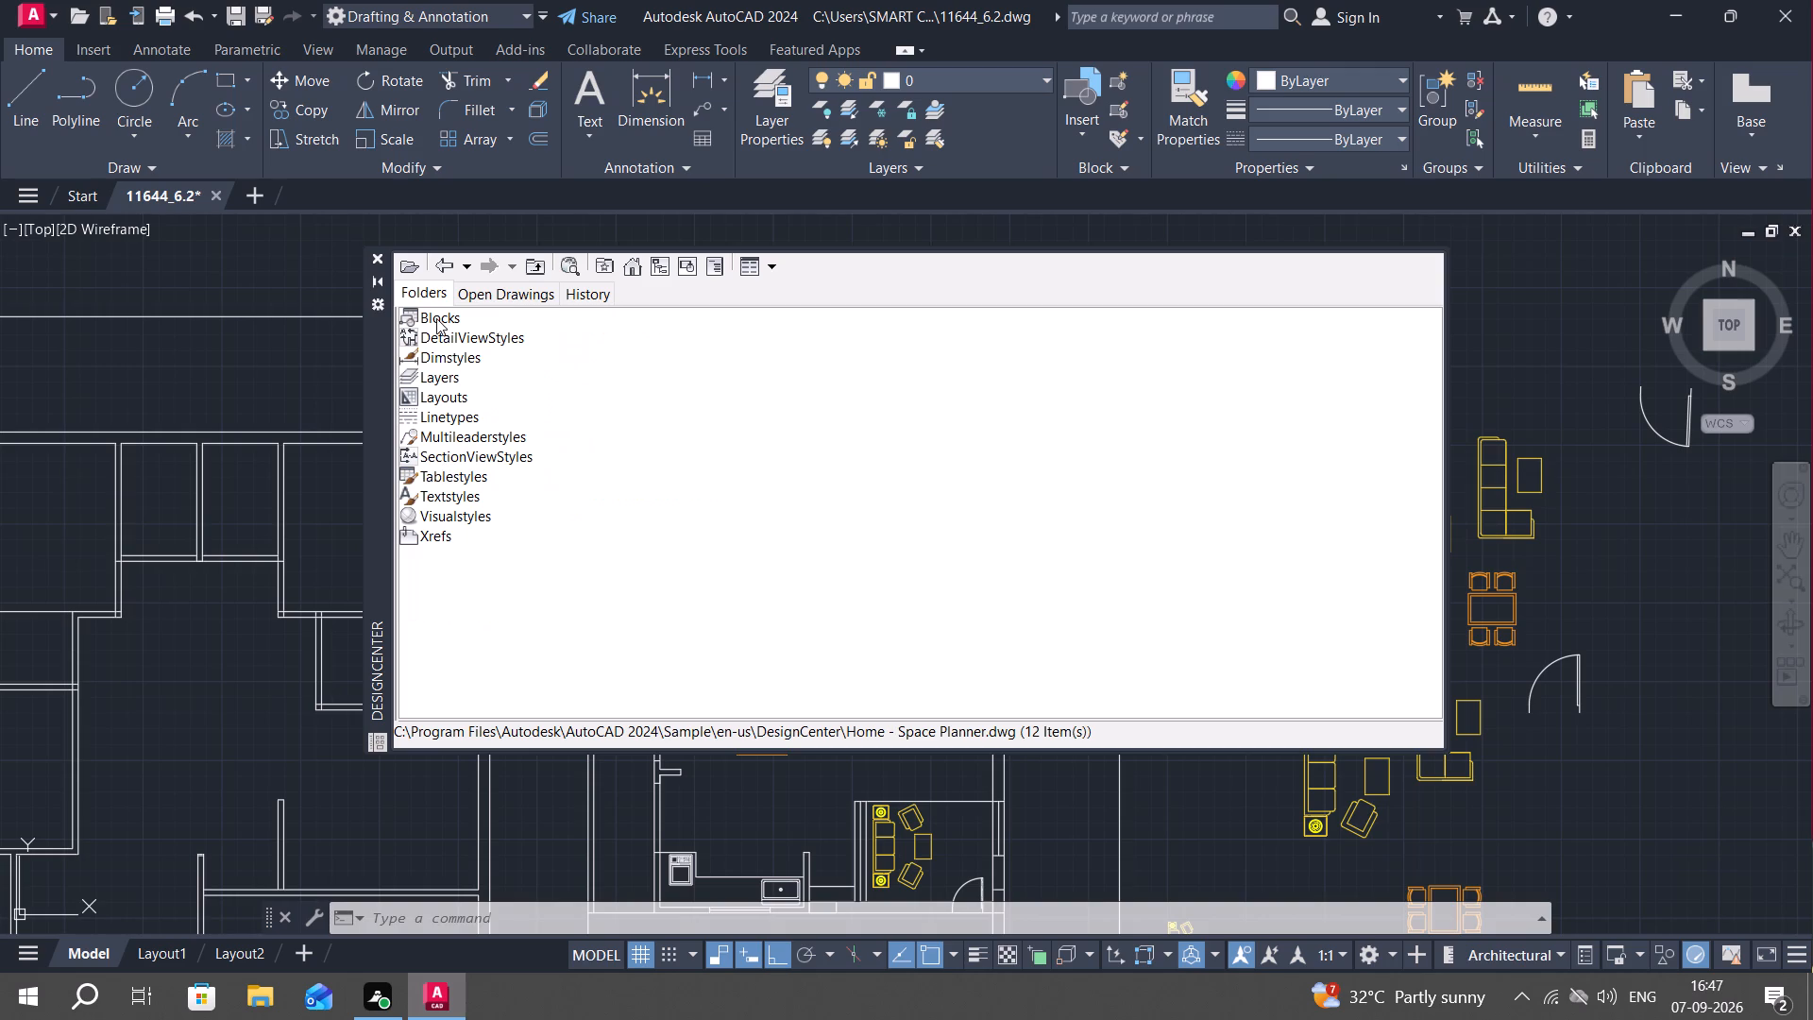
{"action": "left_click", "coordinate": [437, 318]}
{"action": "left_click", "coordinate": [437, 318]}
Insert the Bed - Queen block at scale 1 and rotation 0 outside the plan, east of the spare furniture, and close DesignCenter.
{"action": "left_click", "coordinate": [438, 319]}
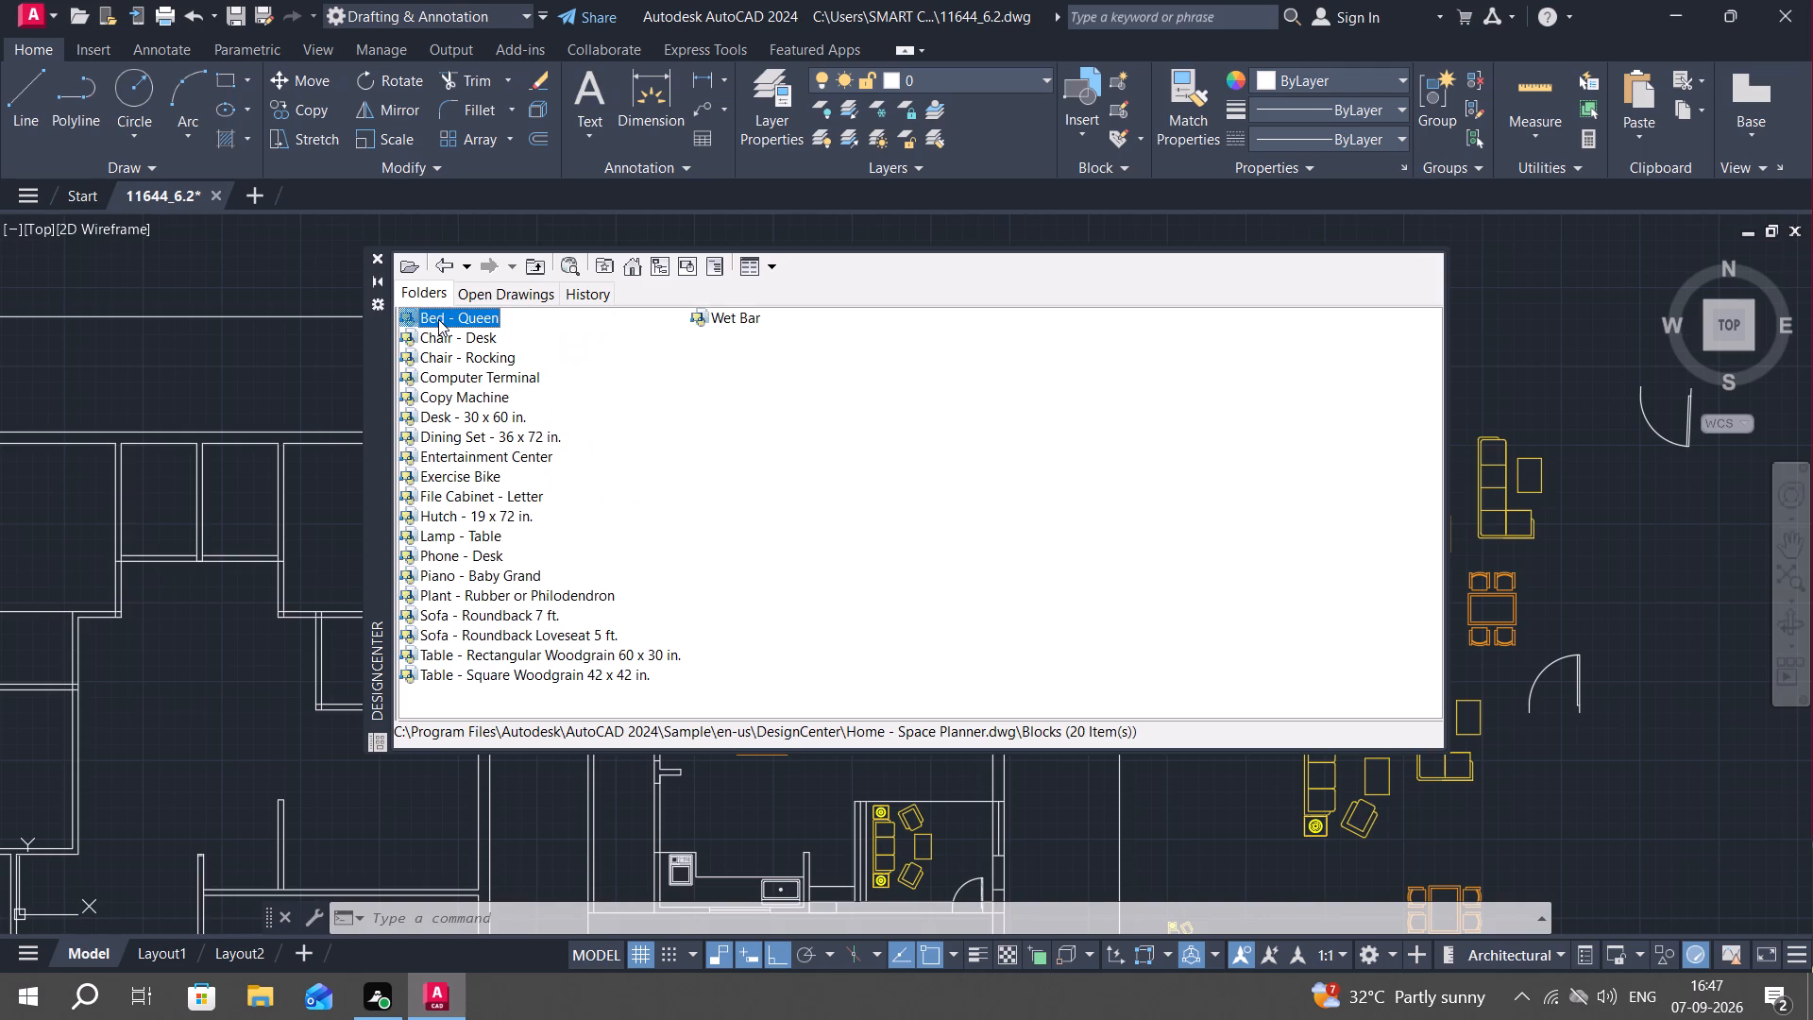
{"action": "right_click", "coordinate": [438, 319]}
{"action": "left_click", "coordinate": [464, 330]}
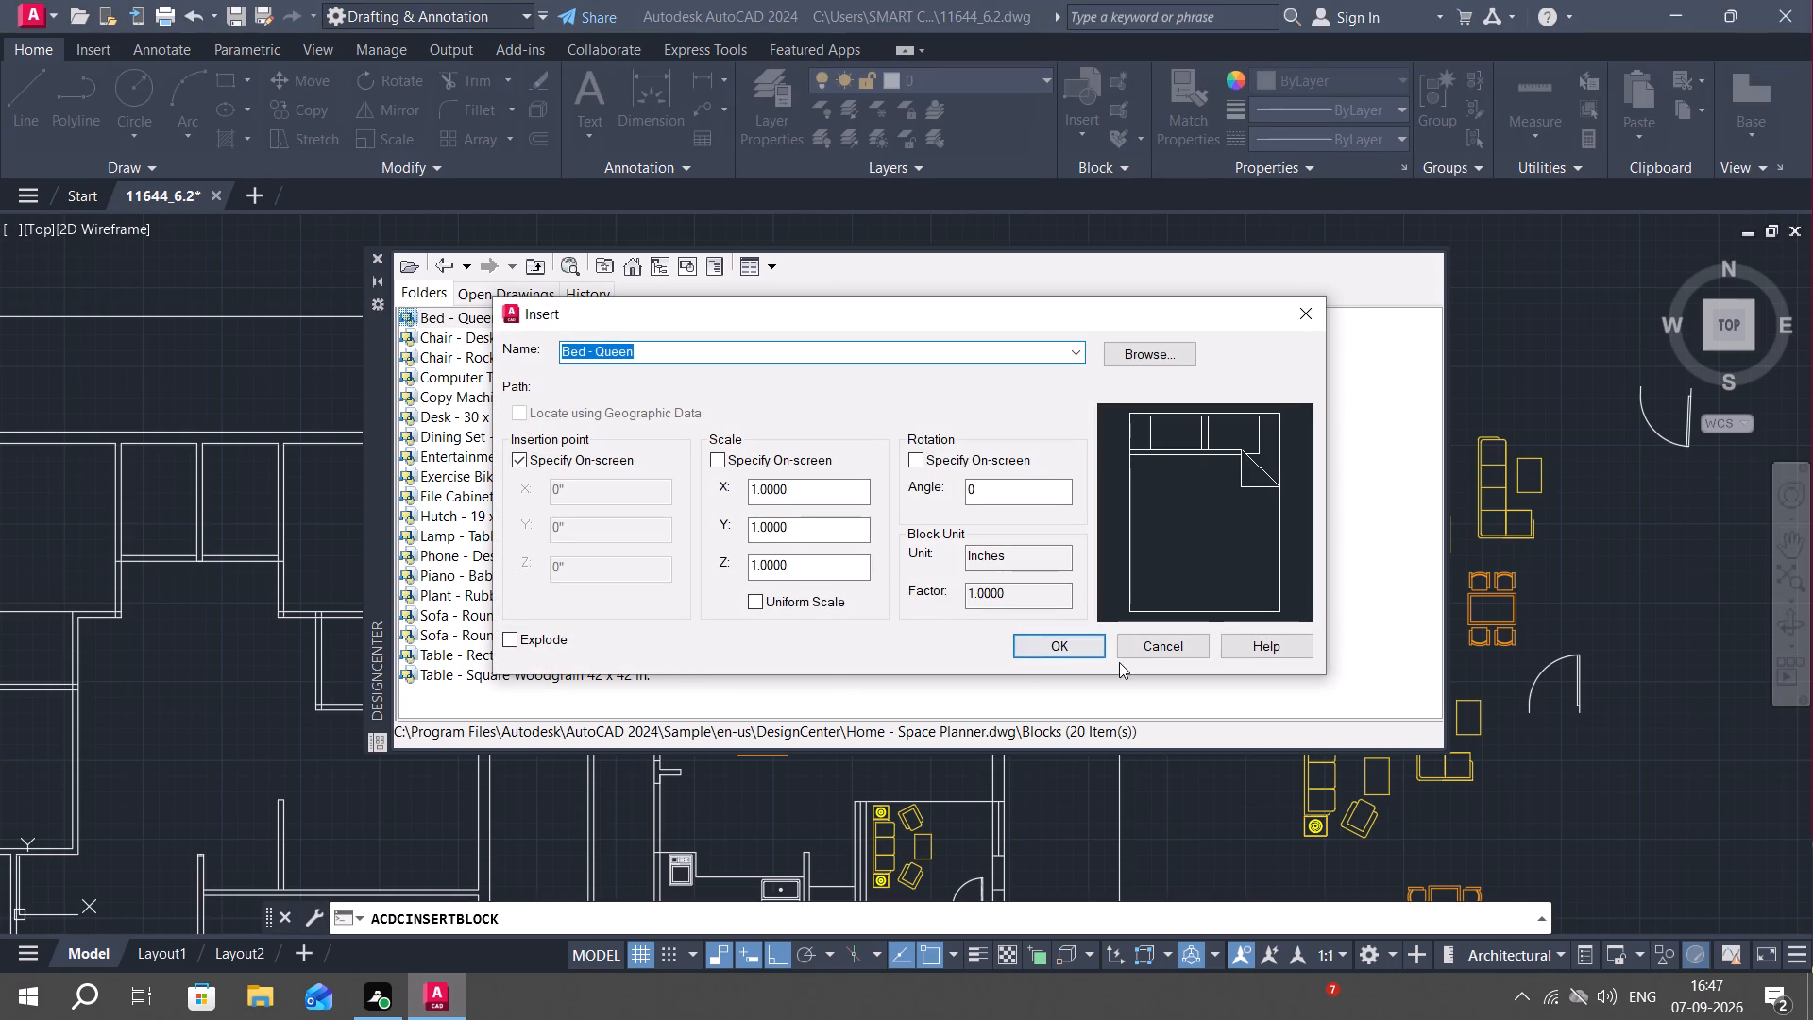
{"action": "left_click", "coordinate": [1074, 651]}
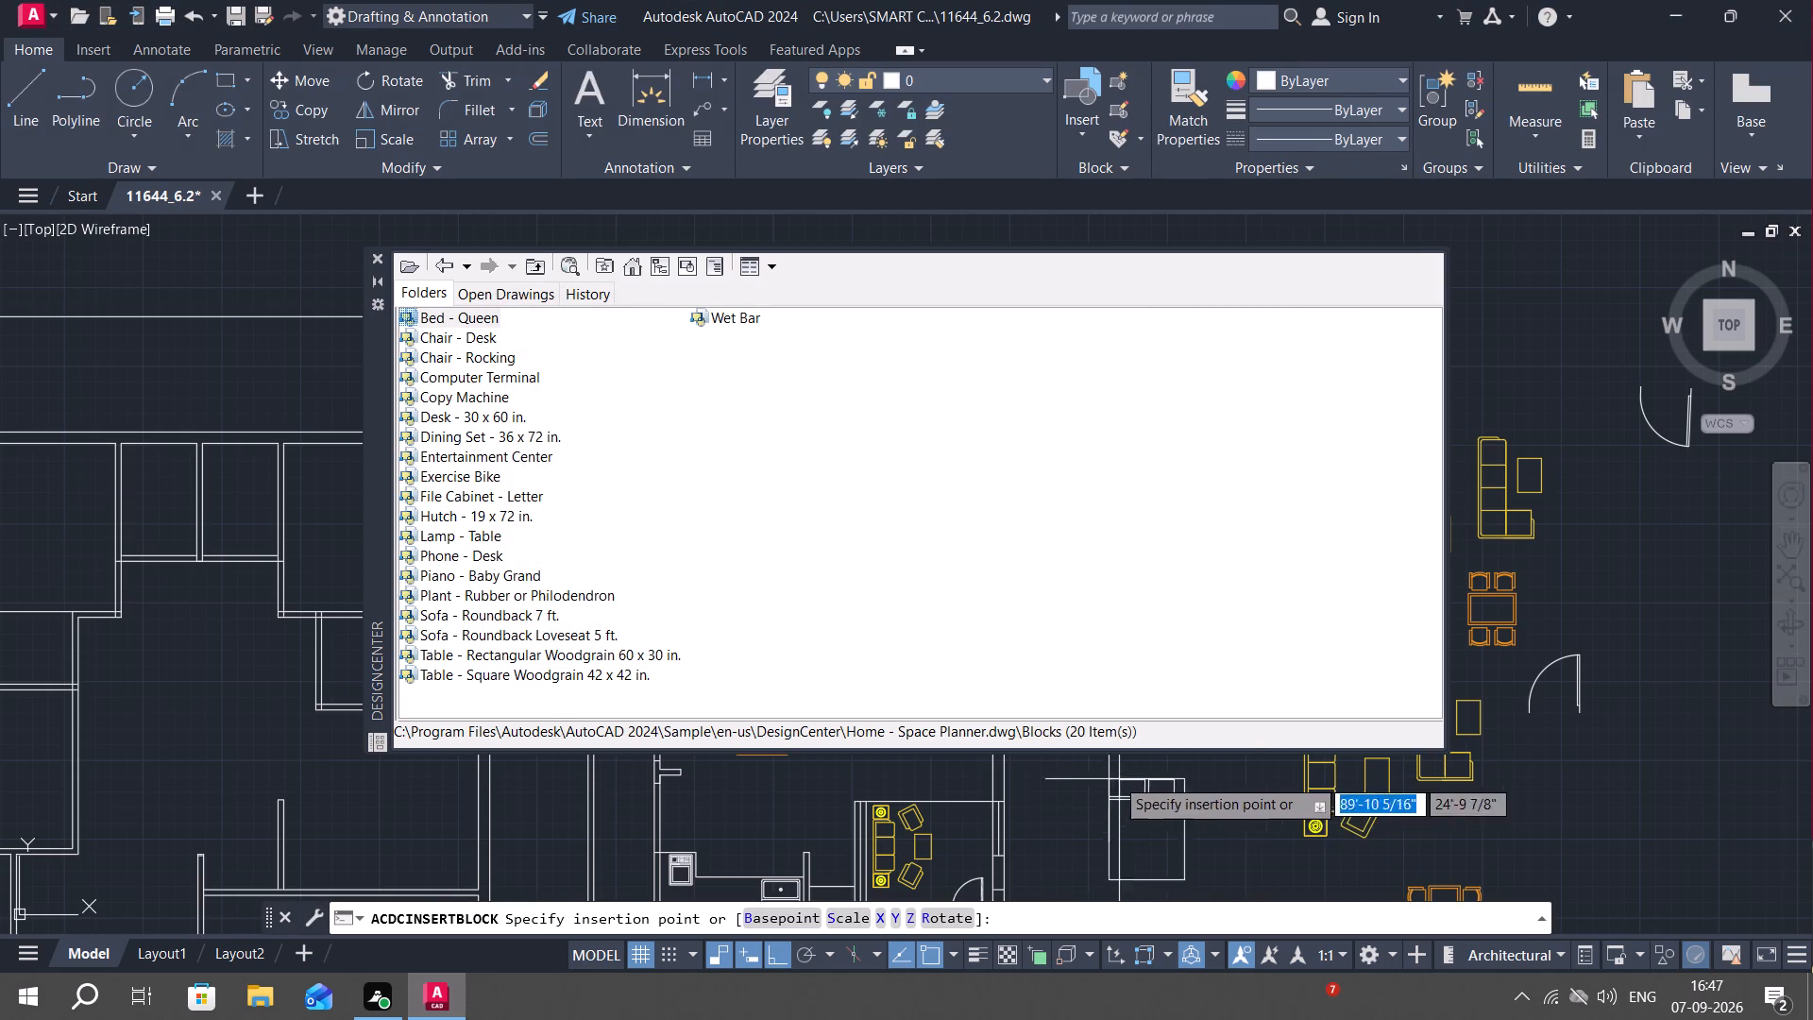
{"action": "left_click", "coordinate": [1590, 536]}
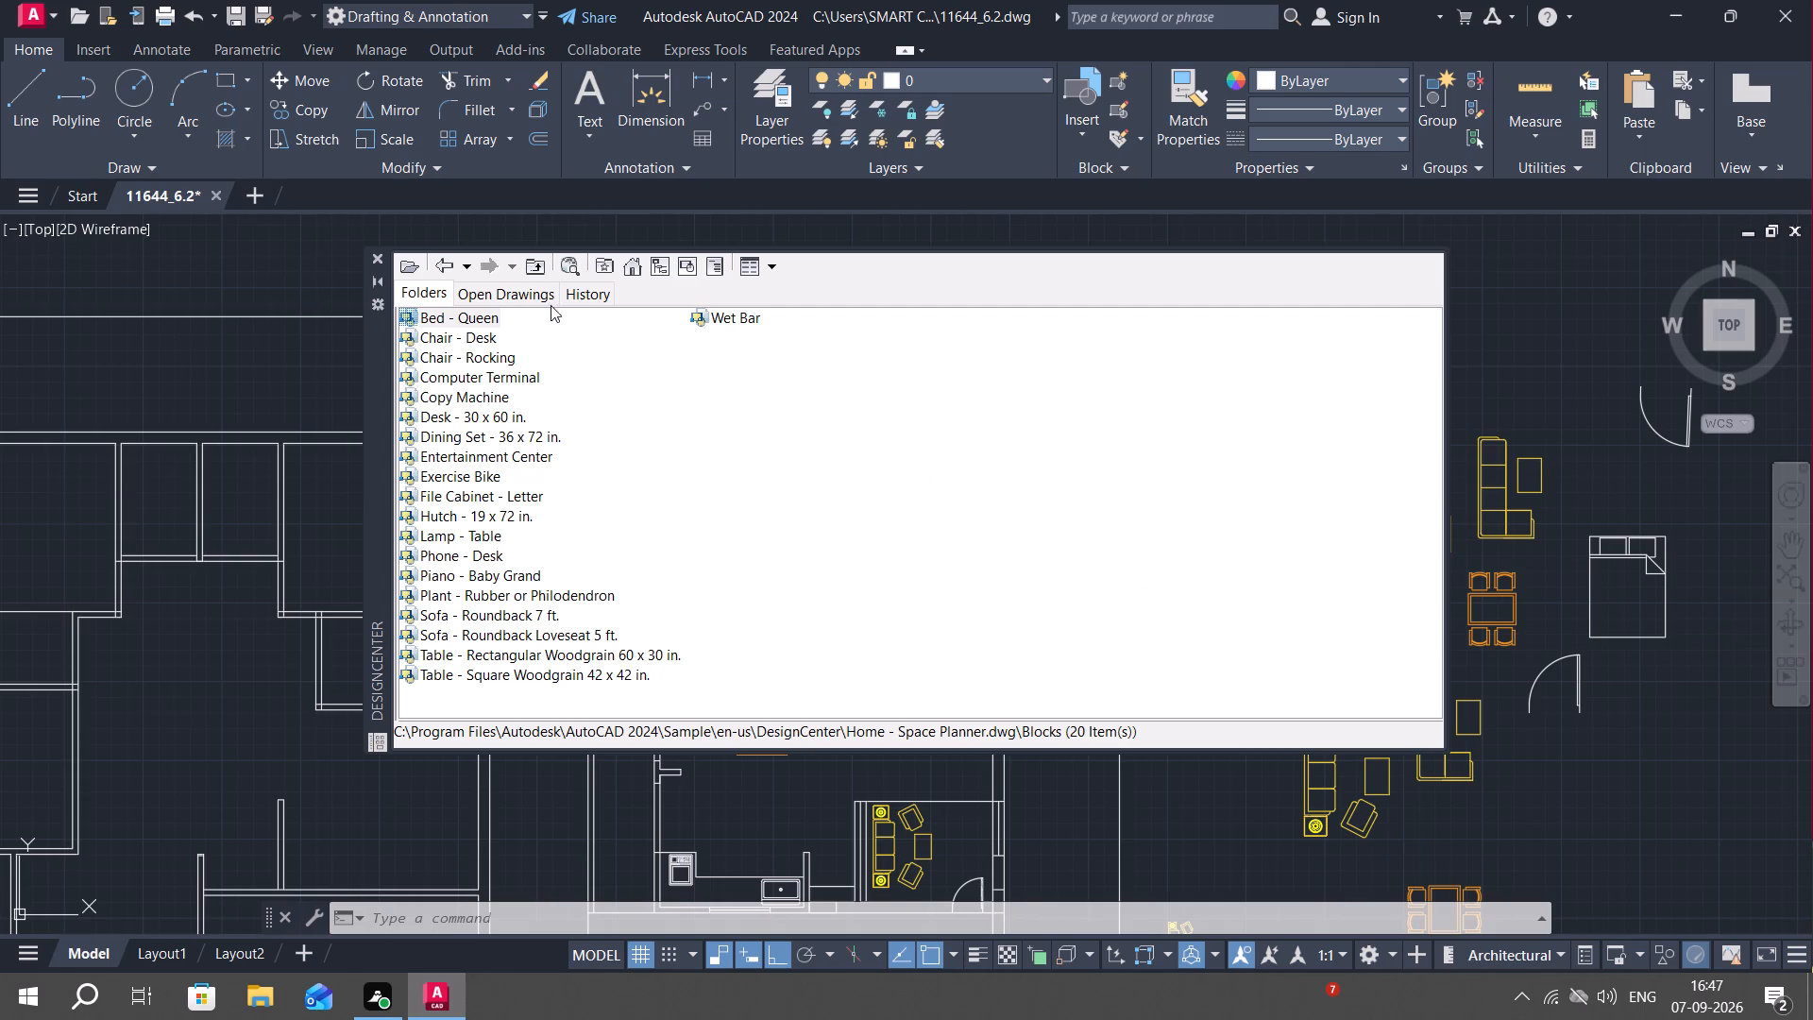
{"action": "left_click", "coordinate": [381, 259]}
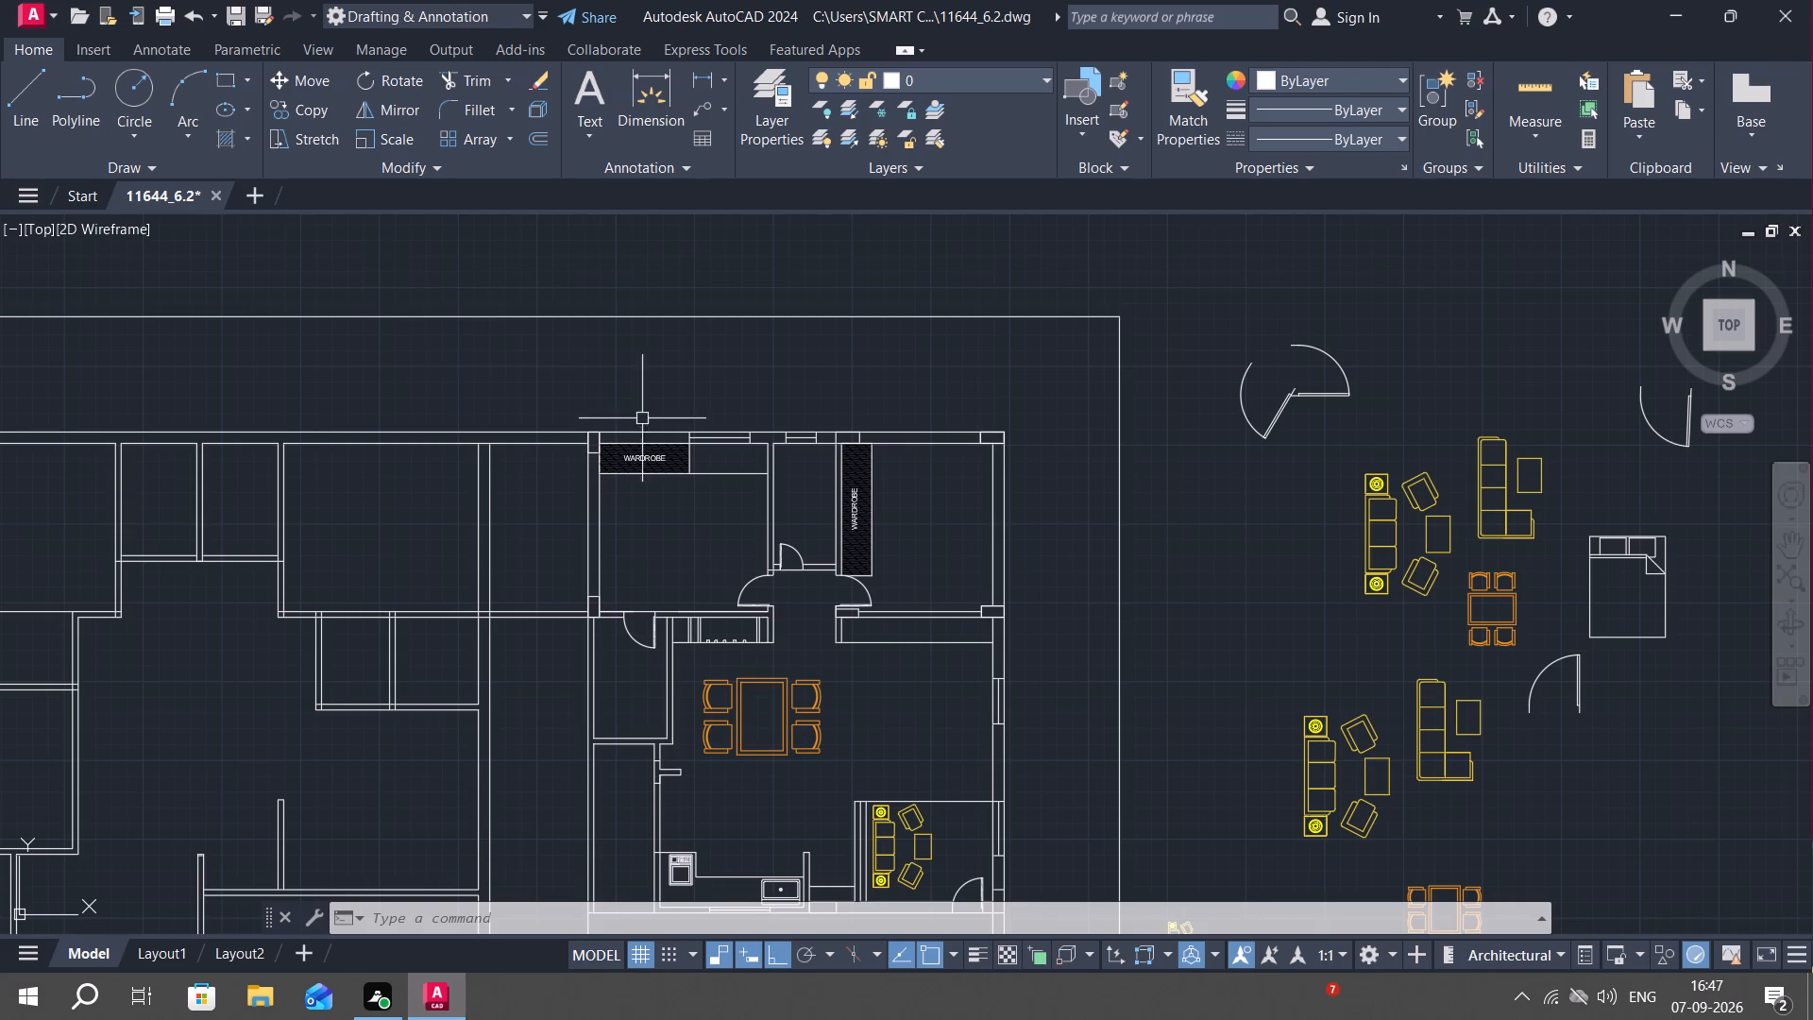
Insert the Toilet - Imperial block from the architectural tool palette outside the plan, between the east boundary line and the spare sofas.
{"action": "key", "text": "ctrl+3"}
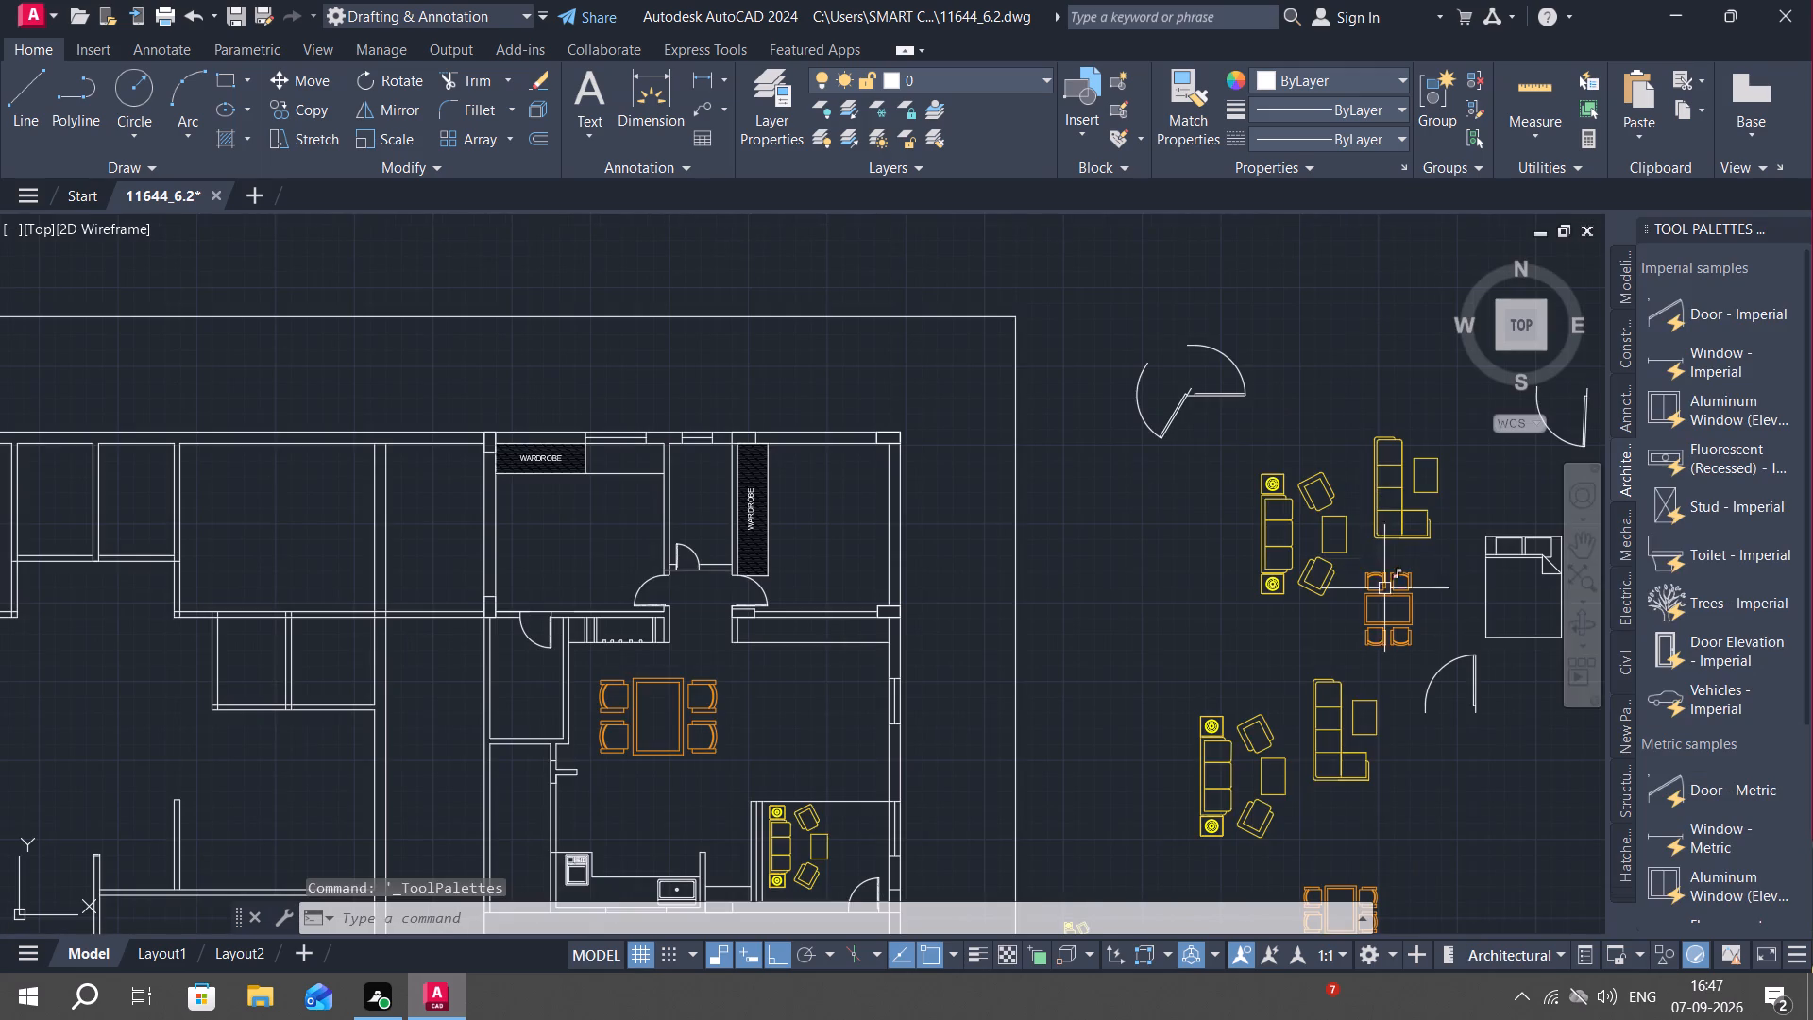
{"action": "left_click", "coordinate": [1667, 557]}
{"action": "left_click", "coordinate": [1152, 621]}
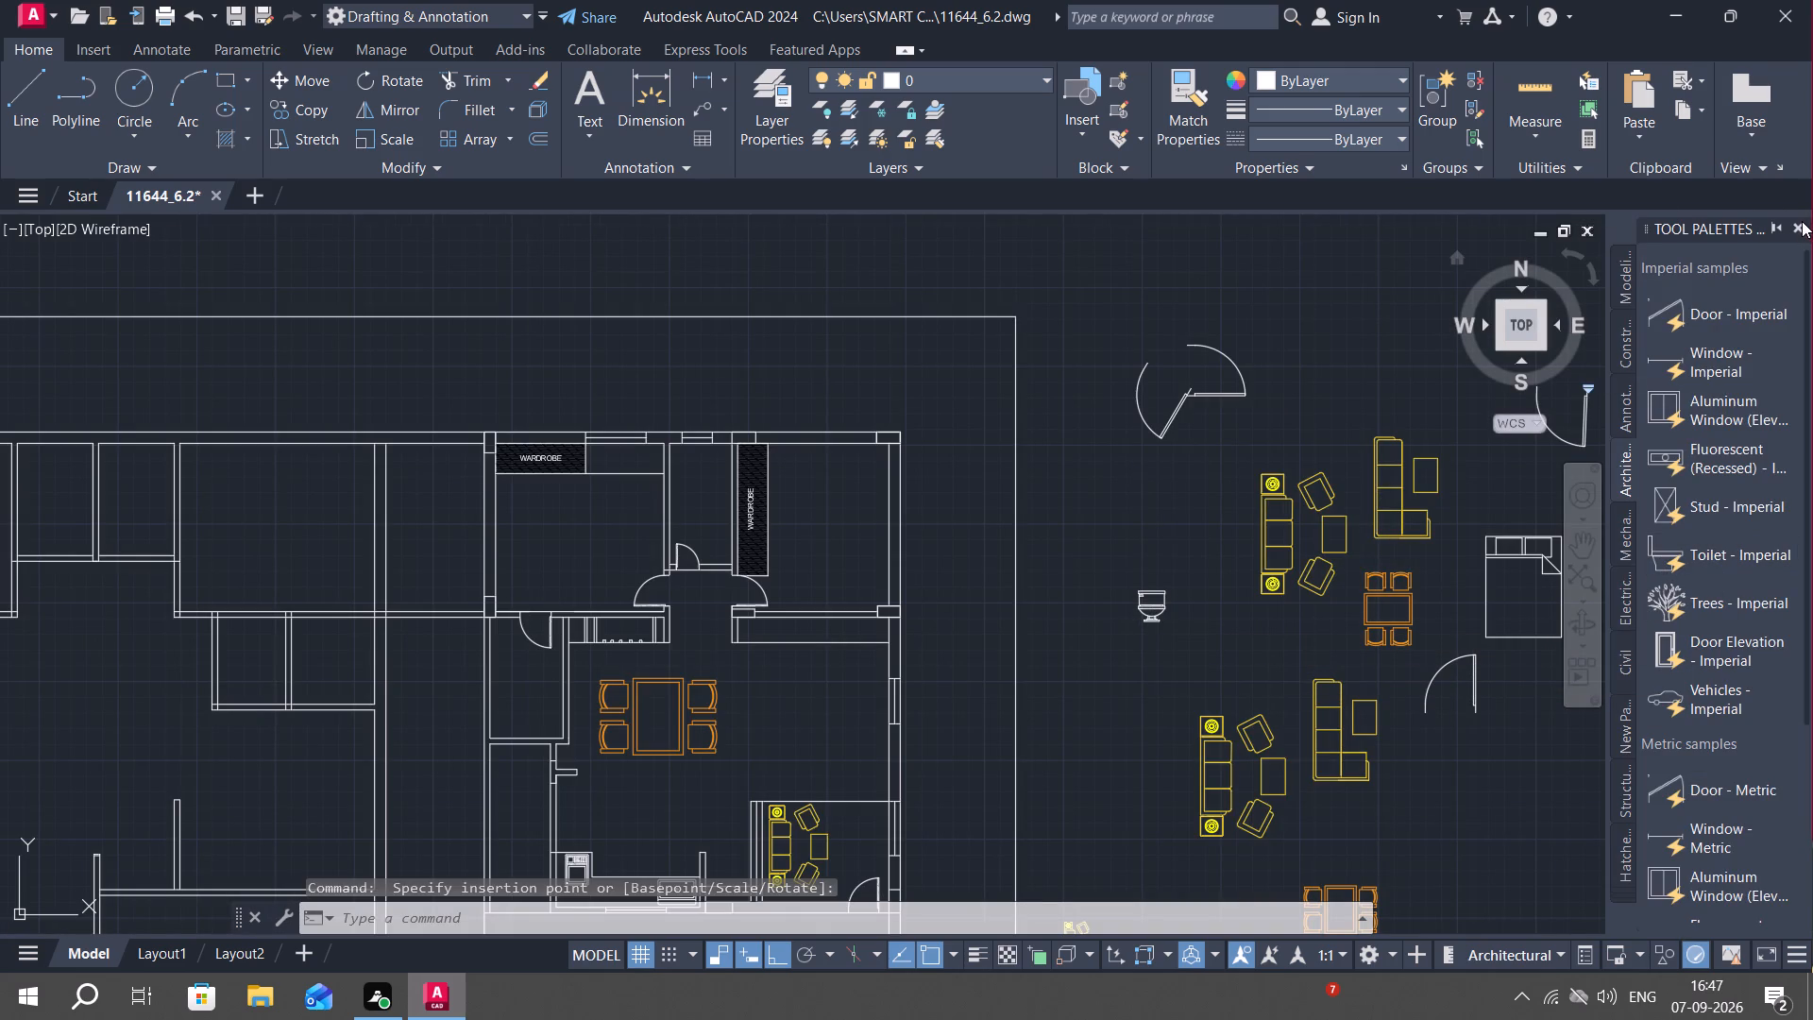
{"action": "left_click", "coordinate": [1796, 227]}
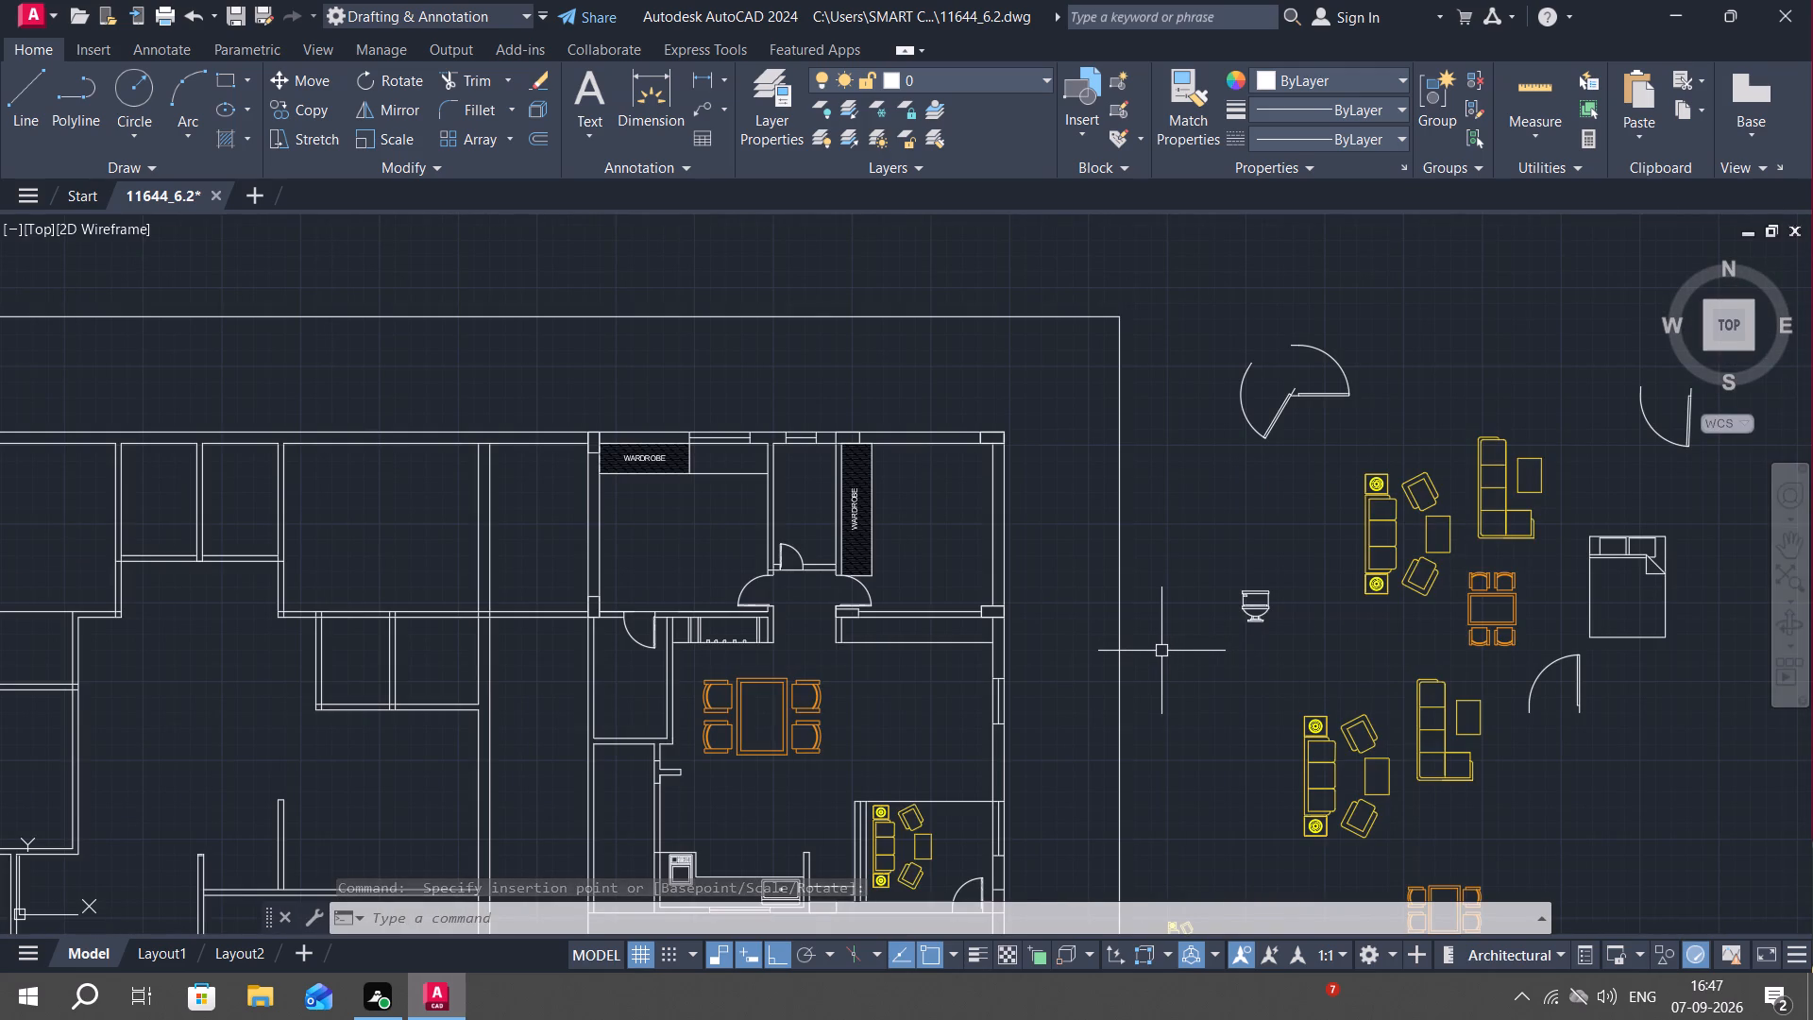
Switch the inserted toilet block to its Elongated (Plan) view.
{"action": "left_click", "coordinate": [1266, 607]}
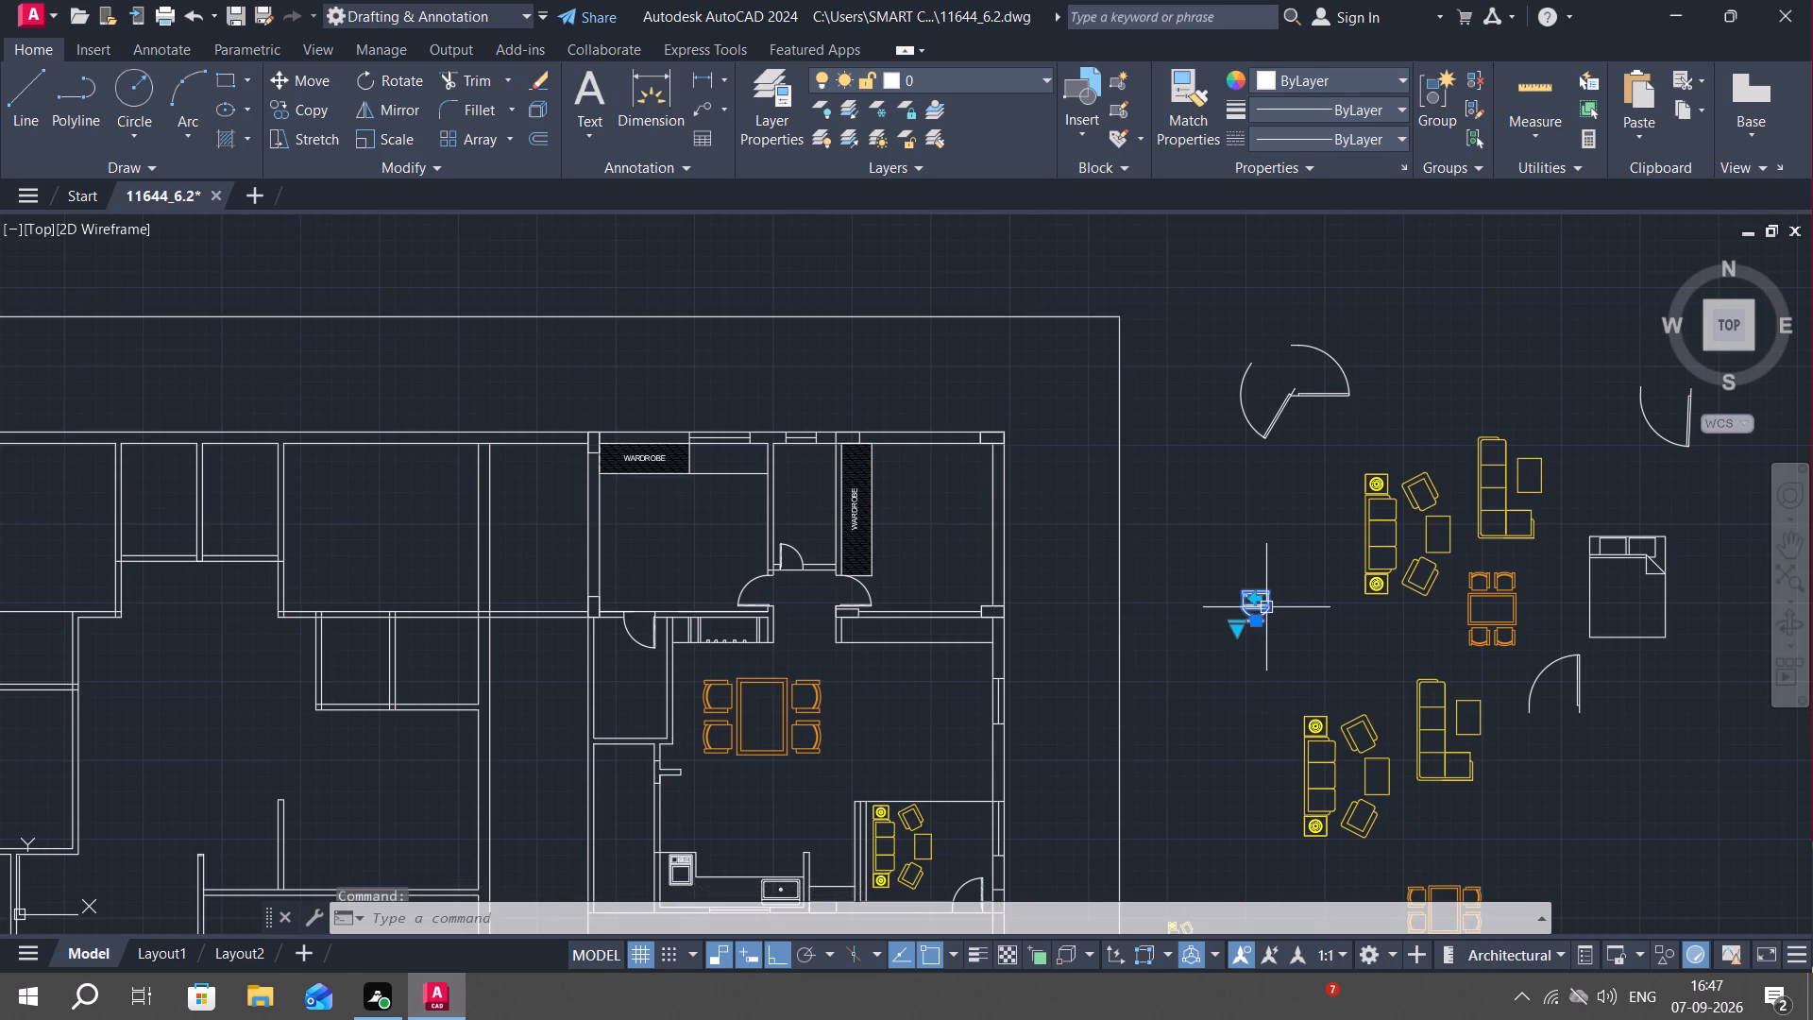
{"action": "left_click", "coordinate": [1235, 624]}
{"action": "left_click", "coordinate": [1245, 659]}
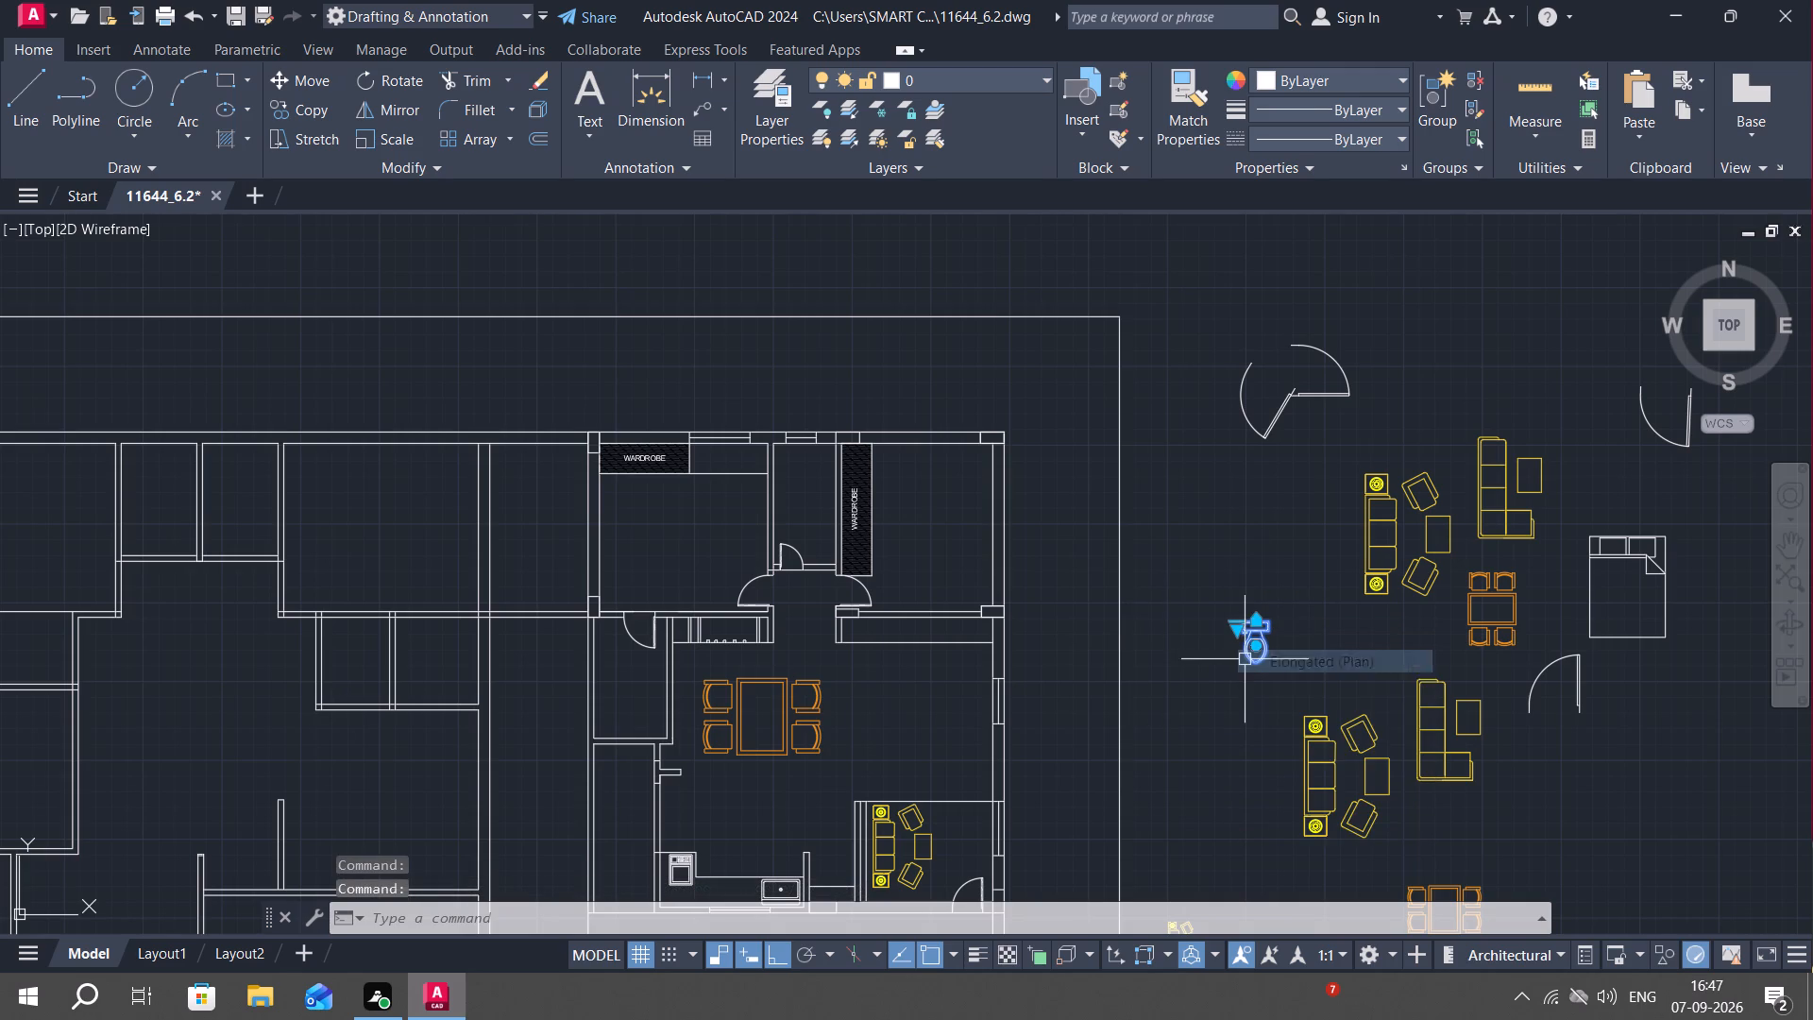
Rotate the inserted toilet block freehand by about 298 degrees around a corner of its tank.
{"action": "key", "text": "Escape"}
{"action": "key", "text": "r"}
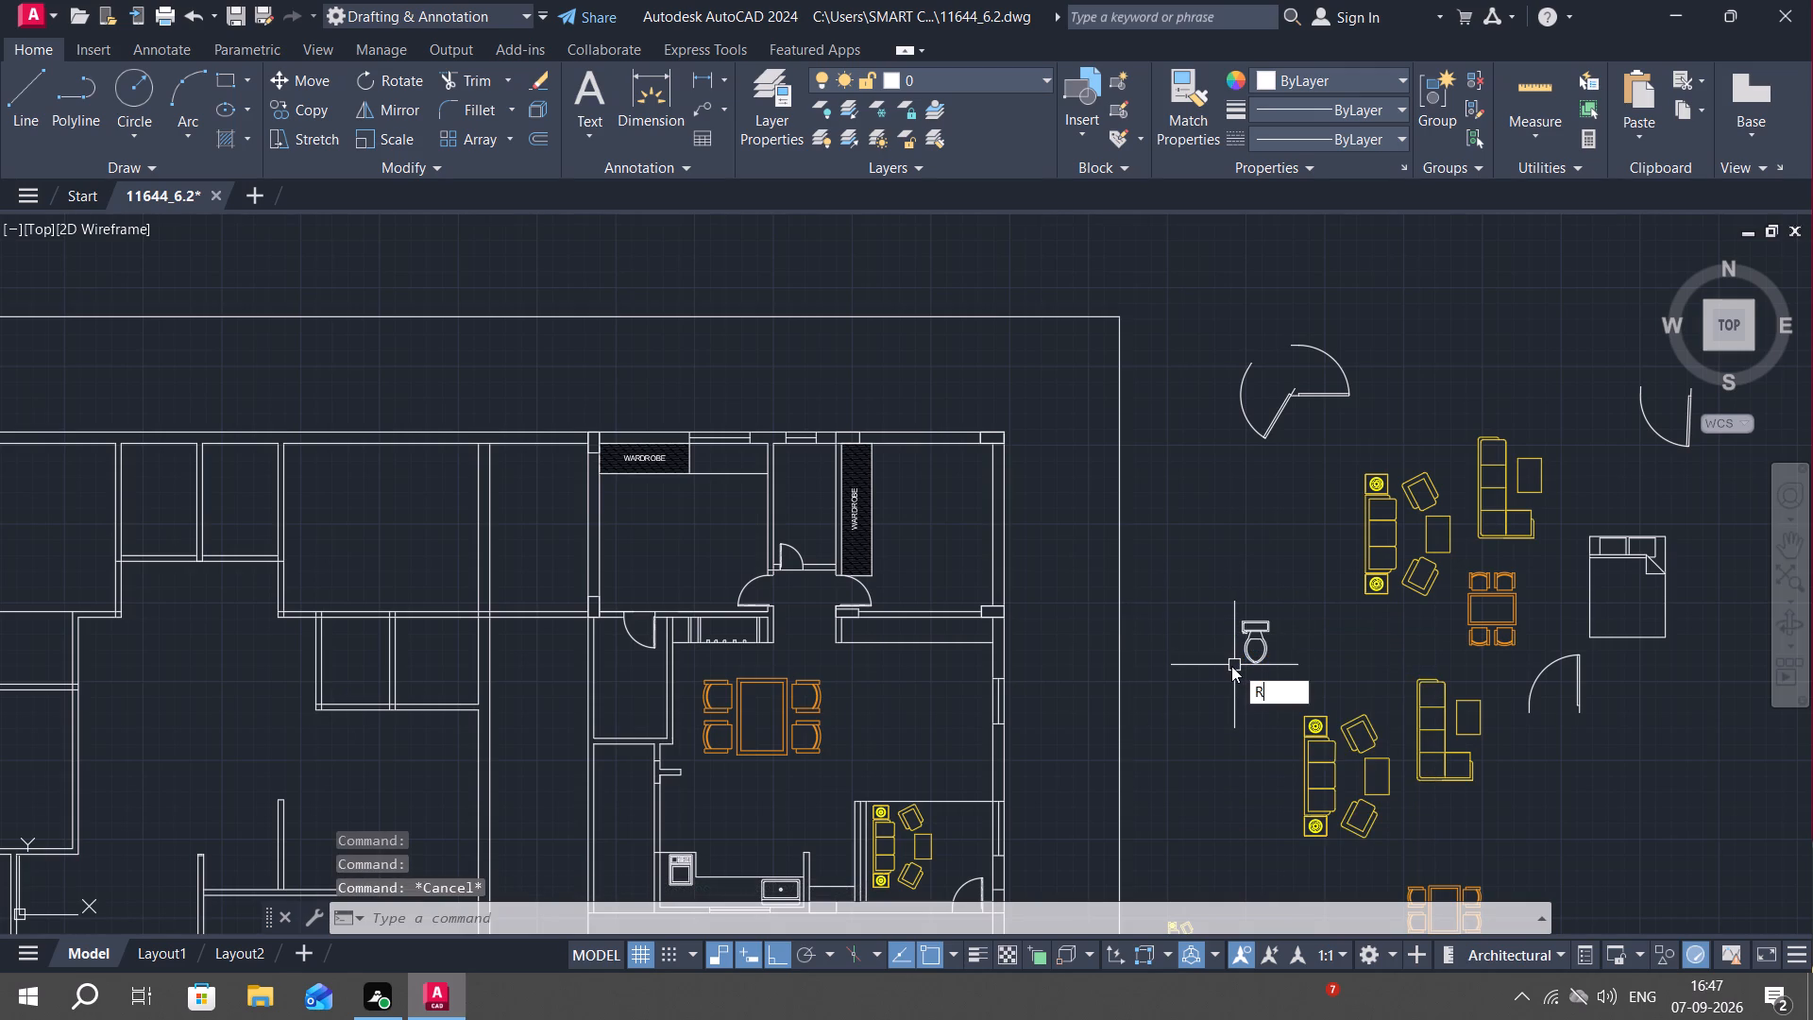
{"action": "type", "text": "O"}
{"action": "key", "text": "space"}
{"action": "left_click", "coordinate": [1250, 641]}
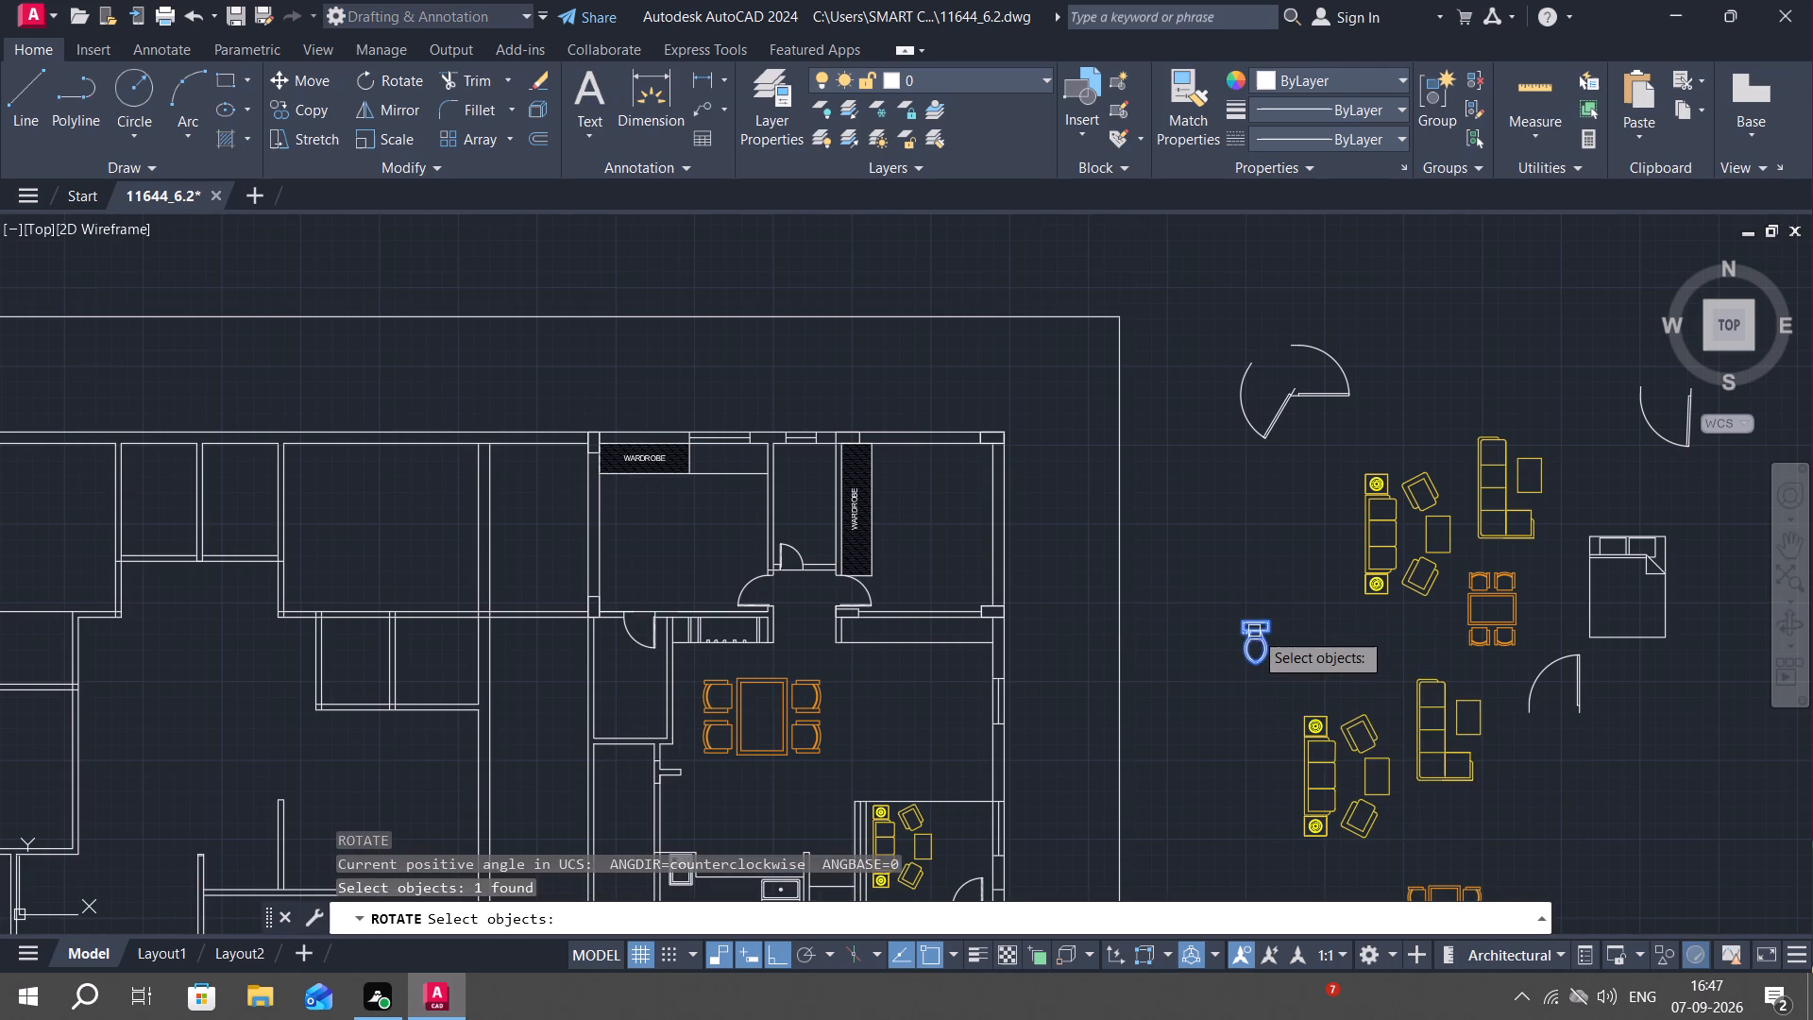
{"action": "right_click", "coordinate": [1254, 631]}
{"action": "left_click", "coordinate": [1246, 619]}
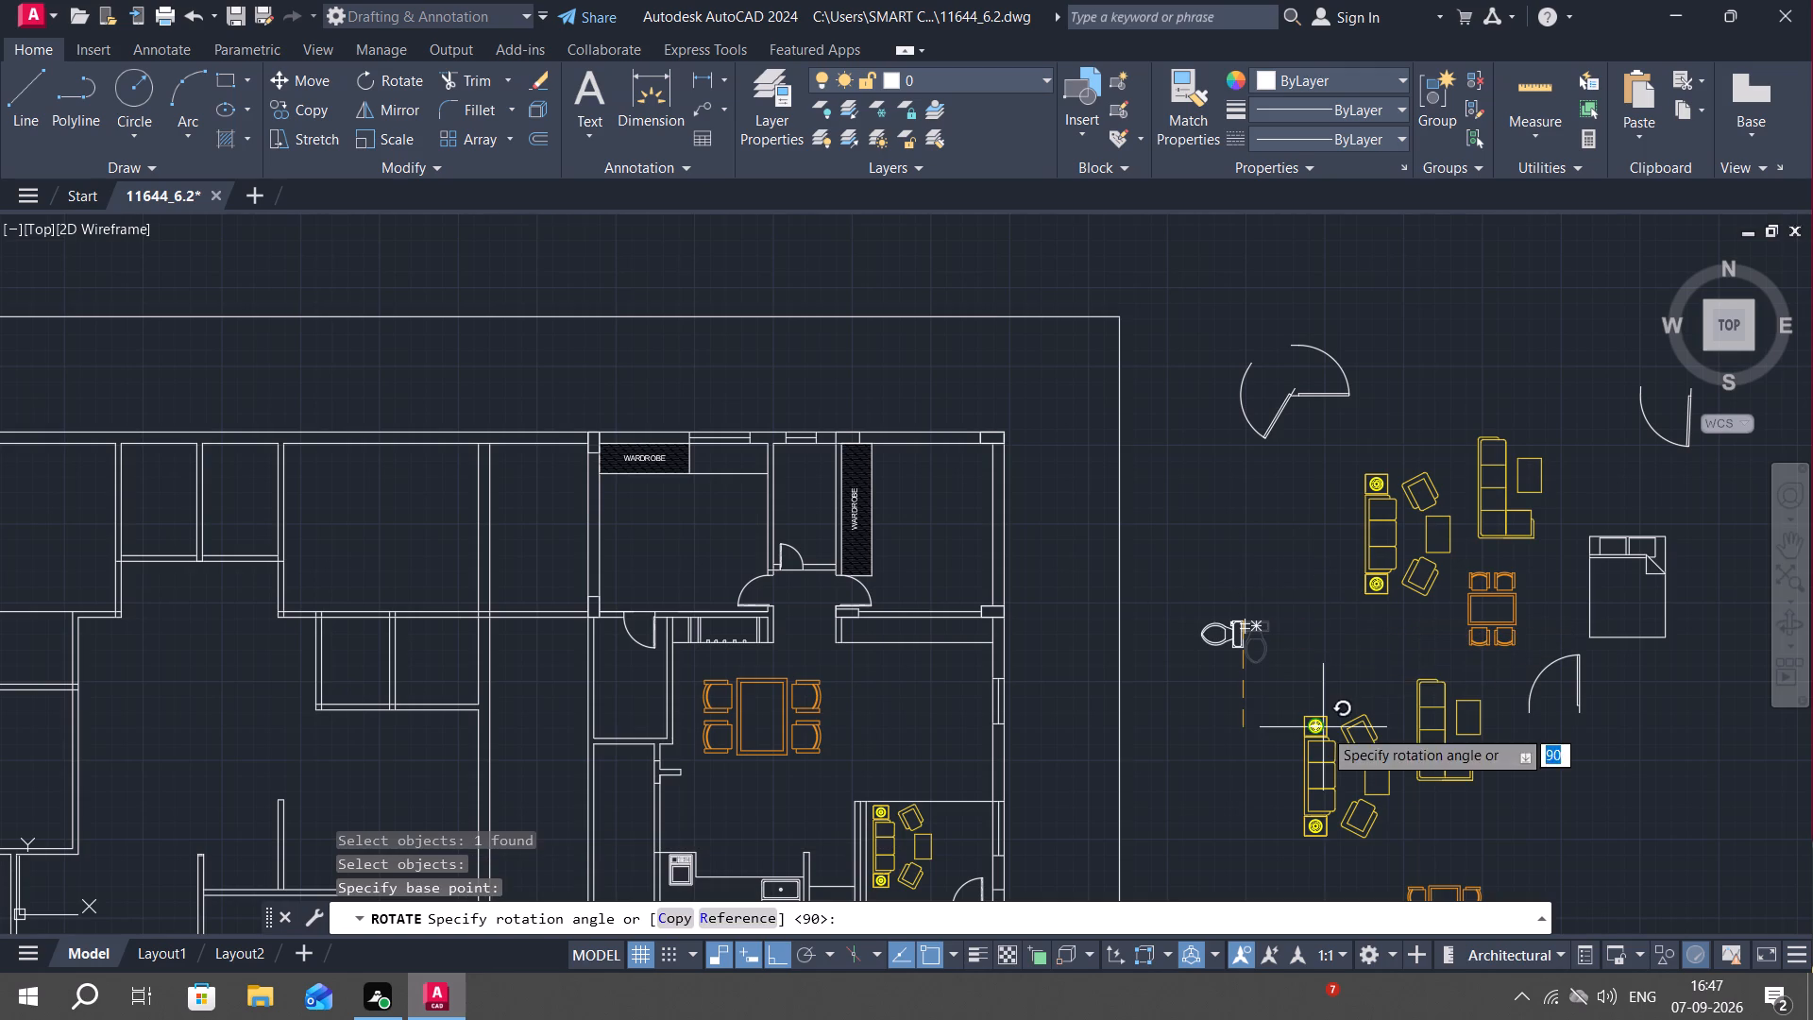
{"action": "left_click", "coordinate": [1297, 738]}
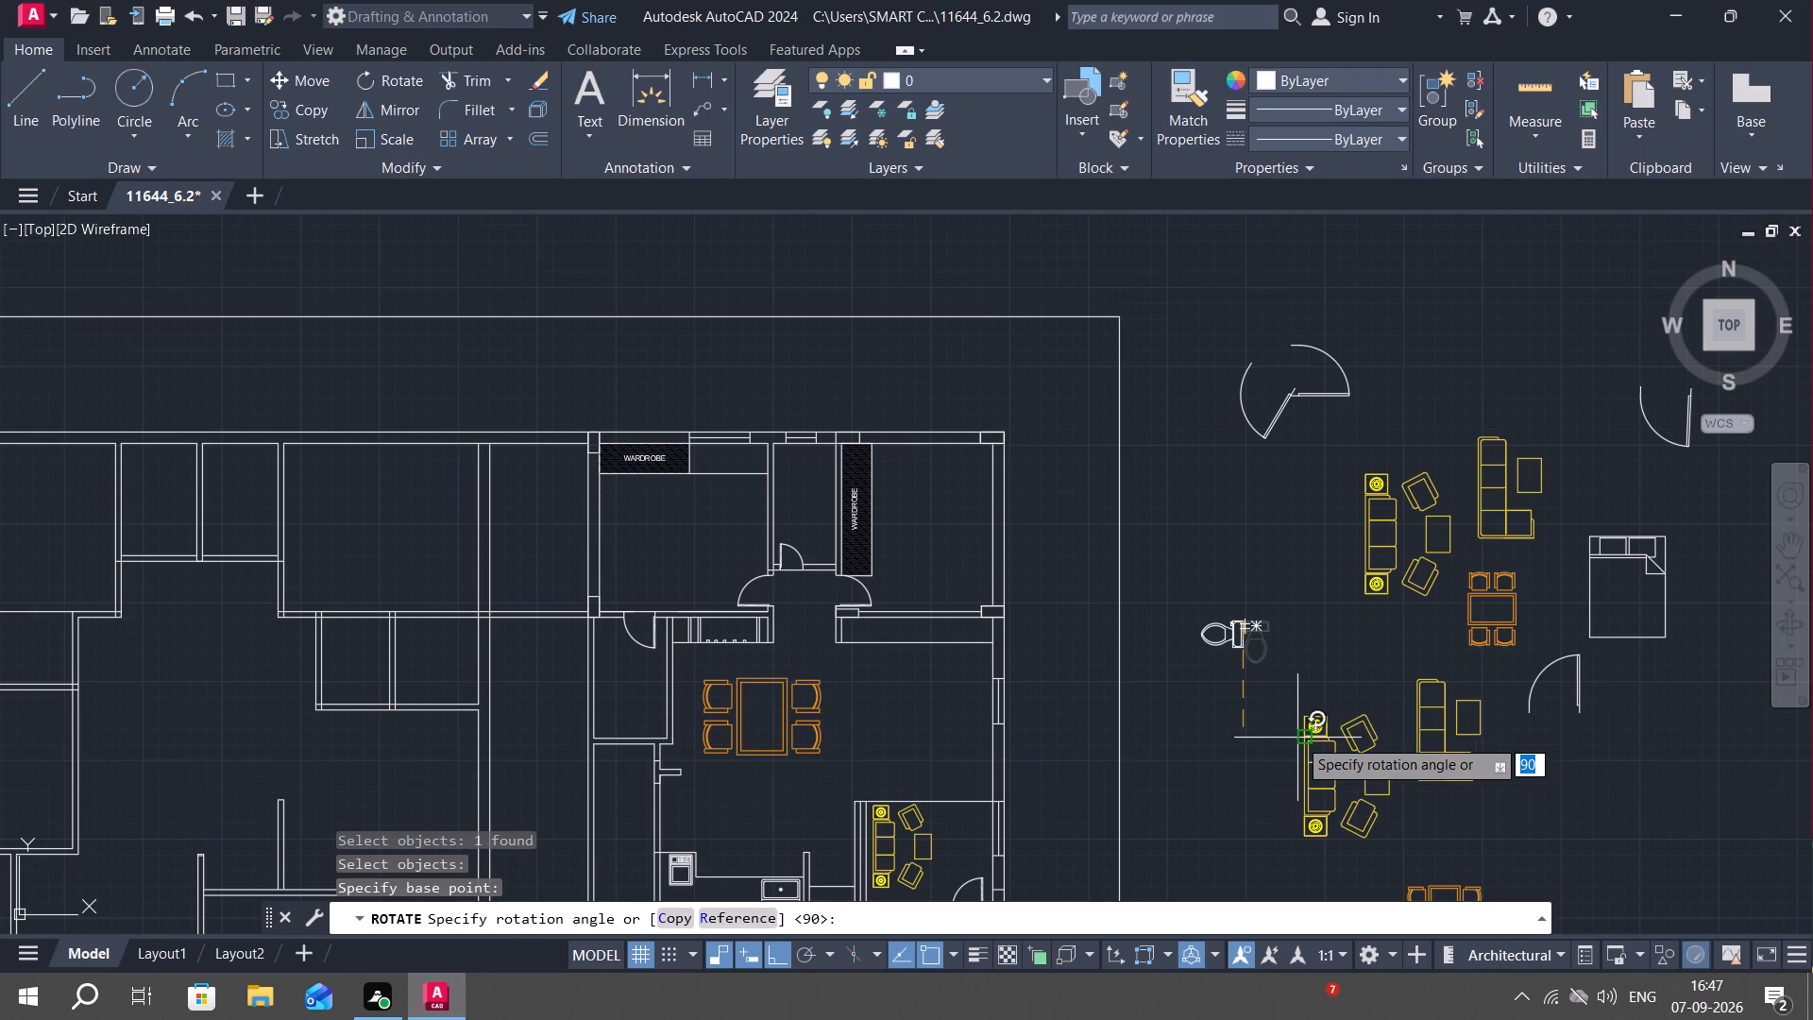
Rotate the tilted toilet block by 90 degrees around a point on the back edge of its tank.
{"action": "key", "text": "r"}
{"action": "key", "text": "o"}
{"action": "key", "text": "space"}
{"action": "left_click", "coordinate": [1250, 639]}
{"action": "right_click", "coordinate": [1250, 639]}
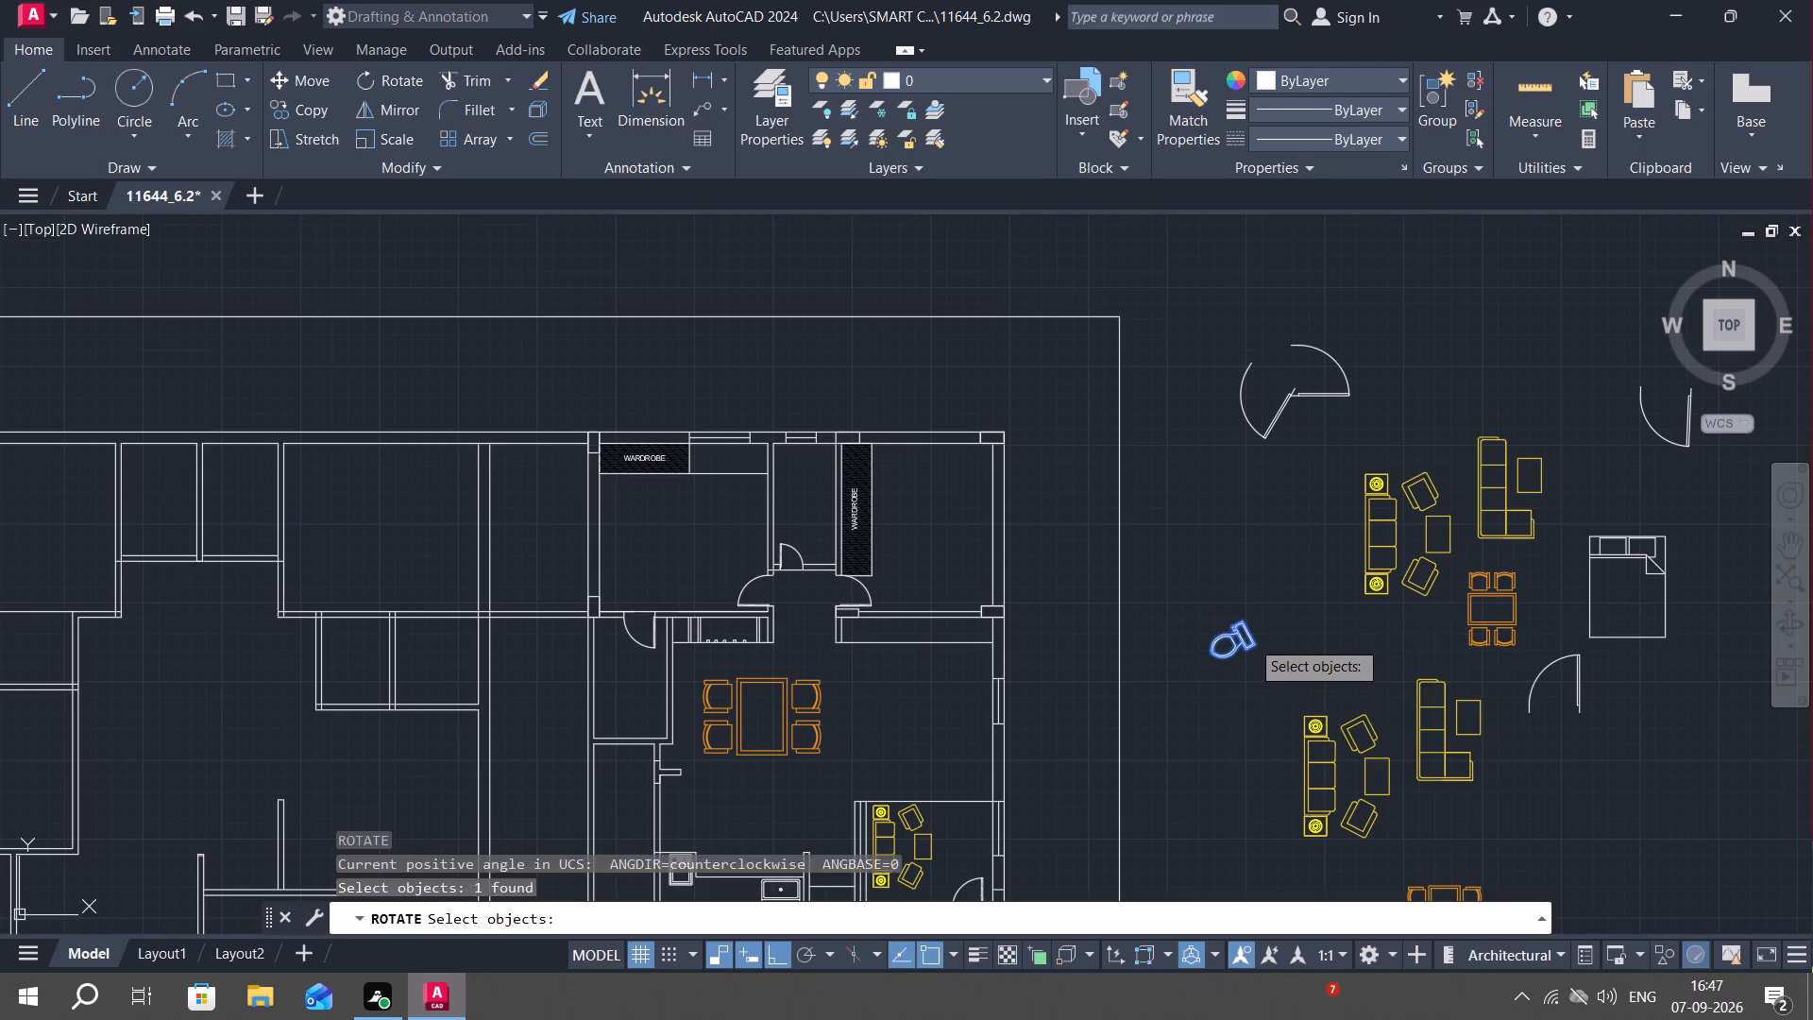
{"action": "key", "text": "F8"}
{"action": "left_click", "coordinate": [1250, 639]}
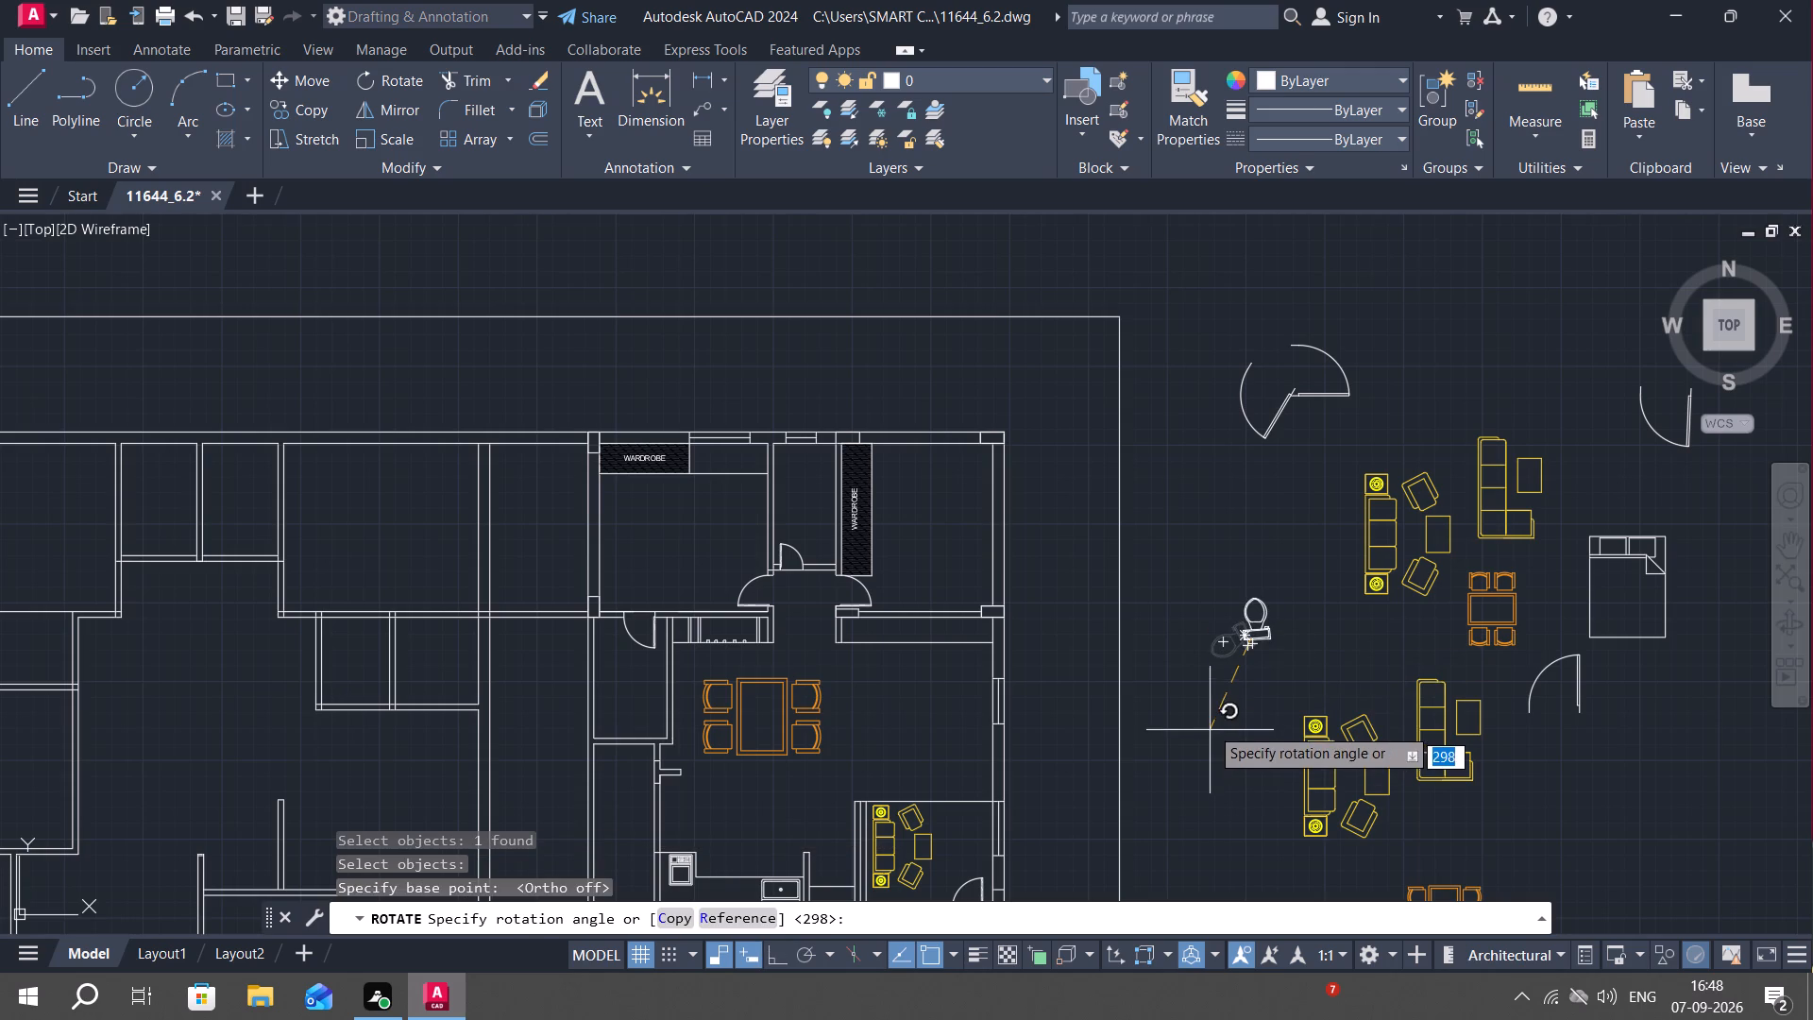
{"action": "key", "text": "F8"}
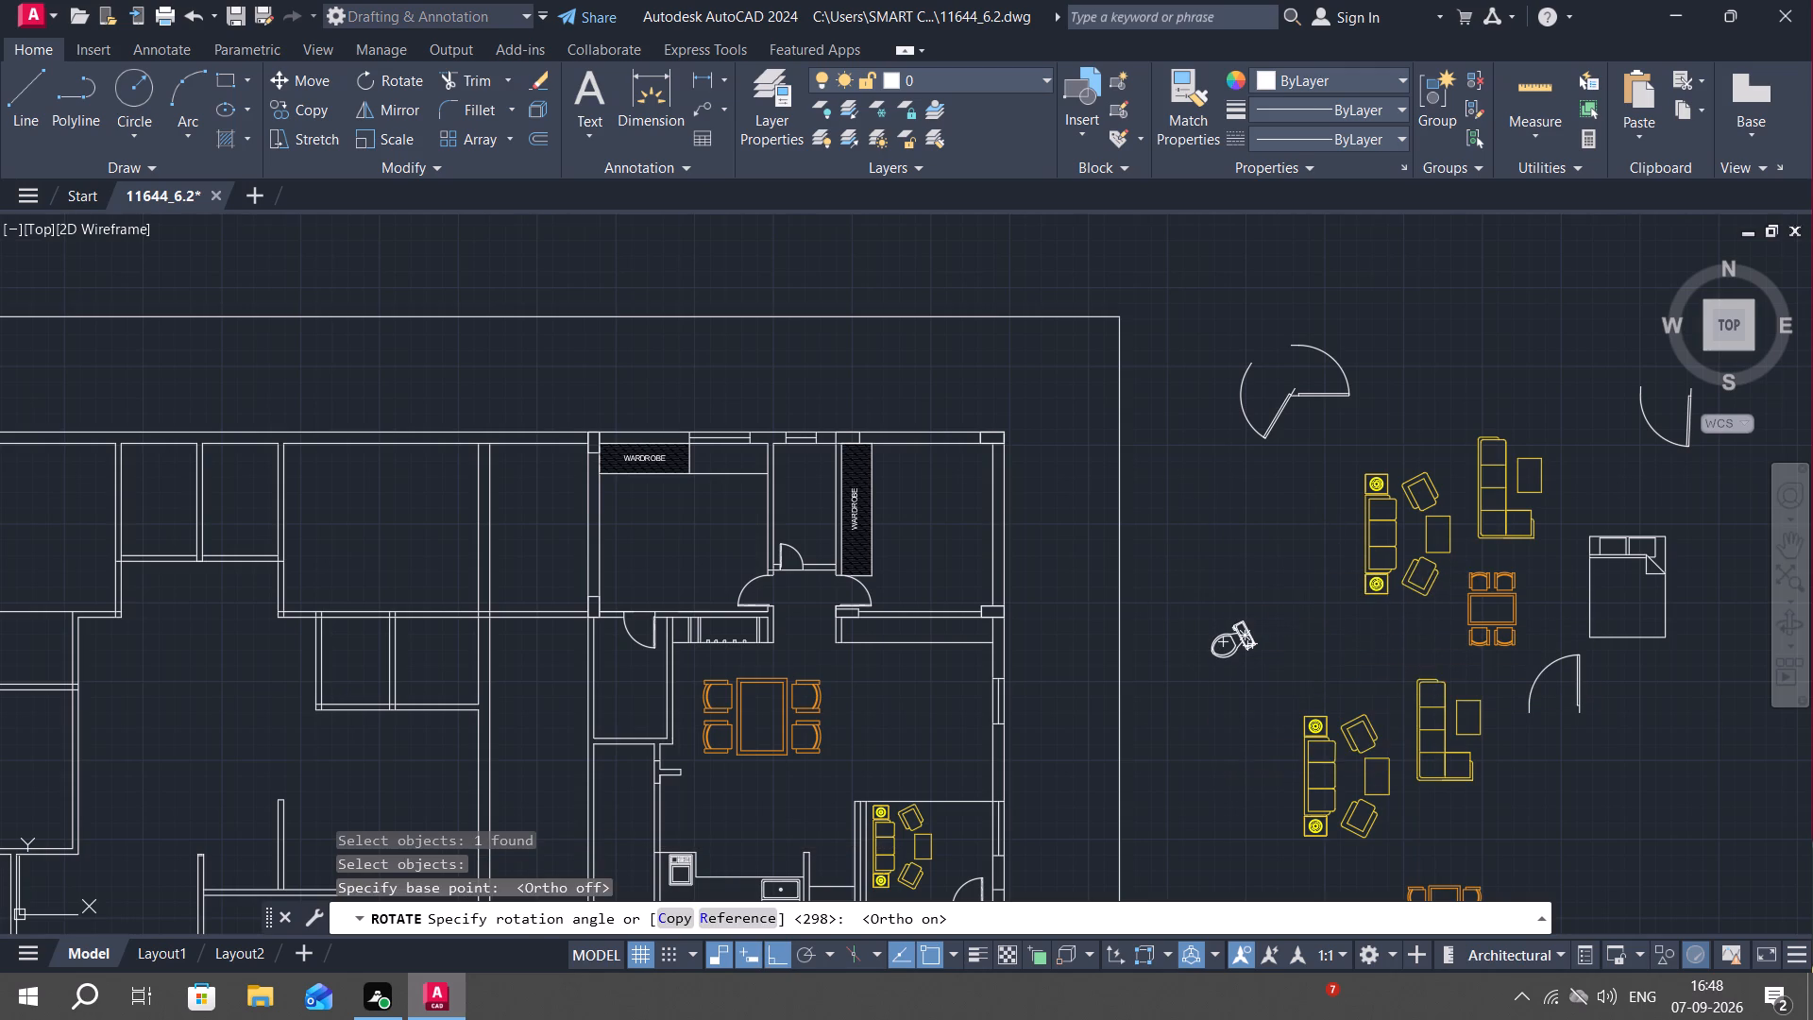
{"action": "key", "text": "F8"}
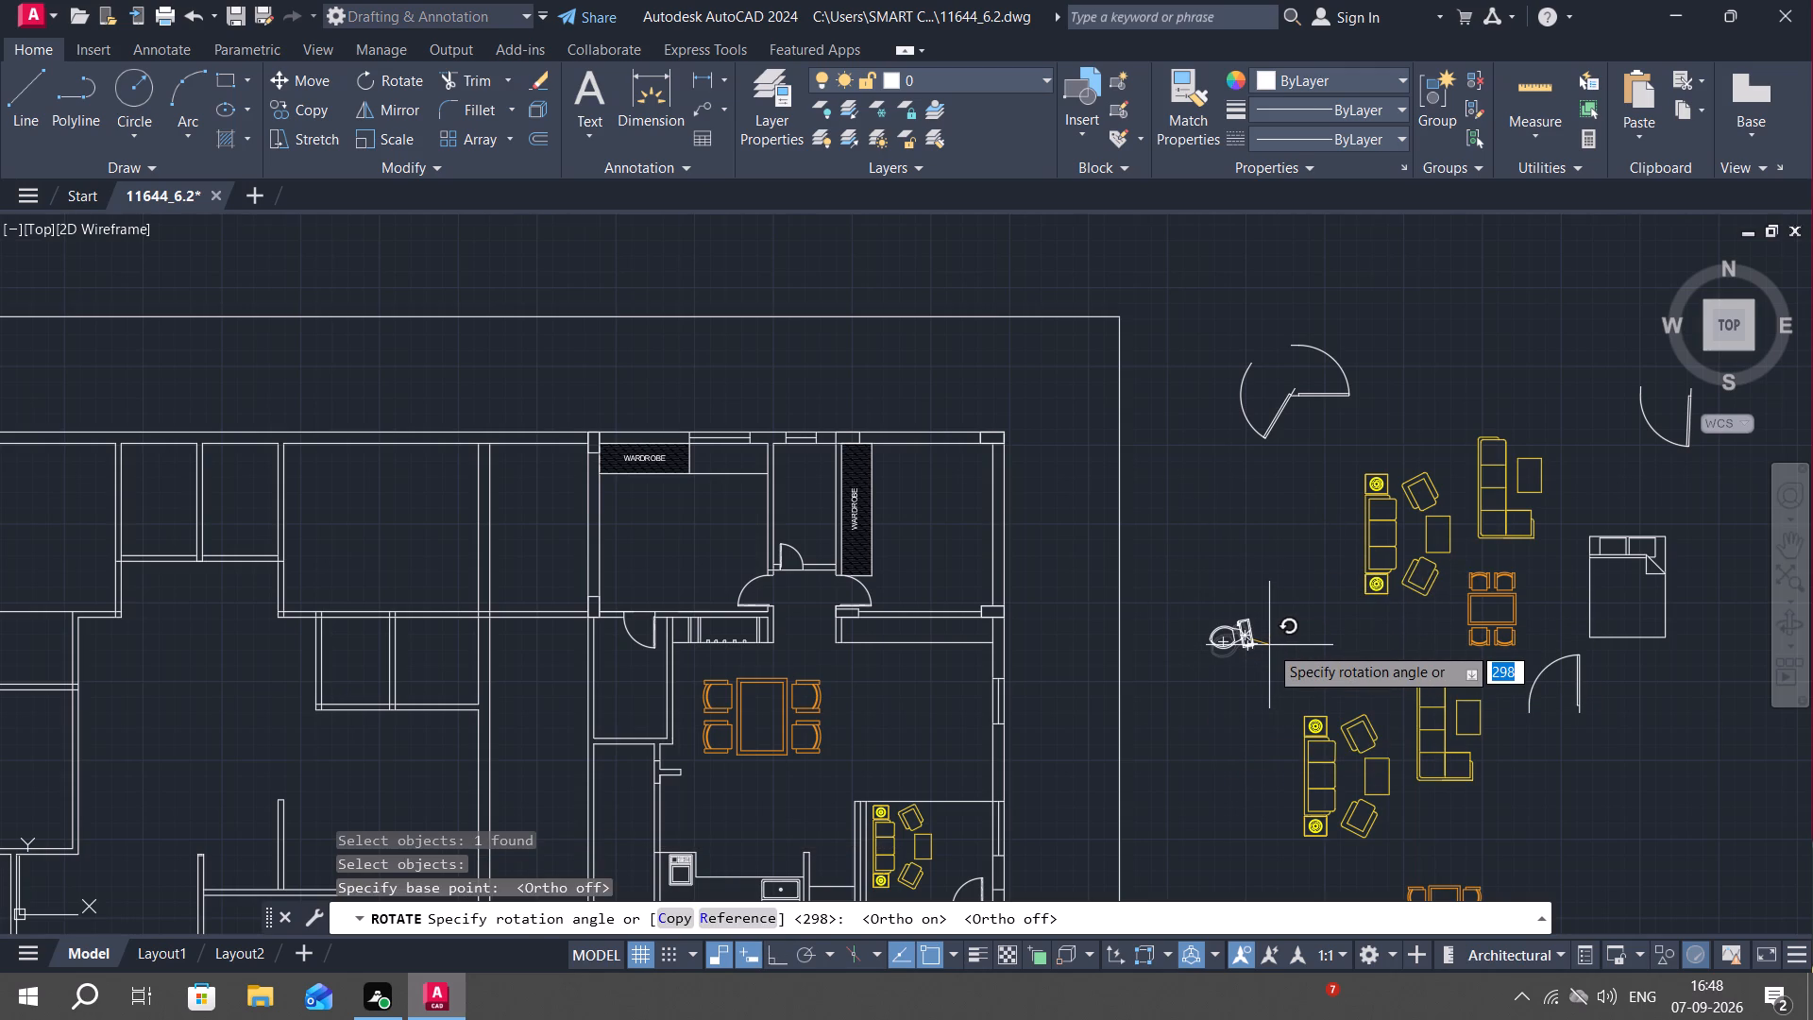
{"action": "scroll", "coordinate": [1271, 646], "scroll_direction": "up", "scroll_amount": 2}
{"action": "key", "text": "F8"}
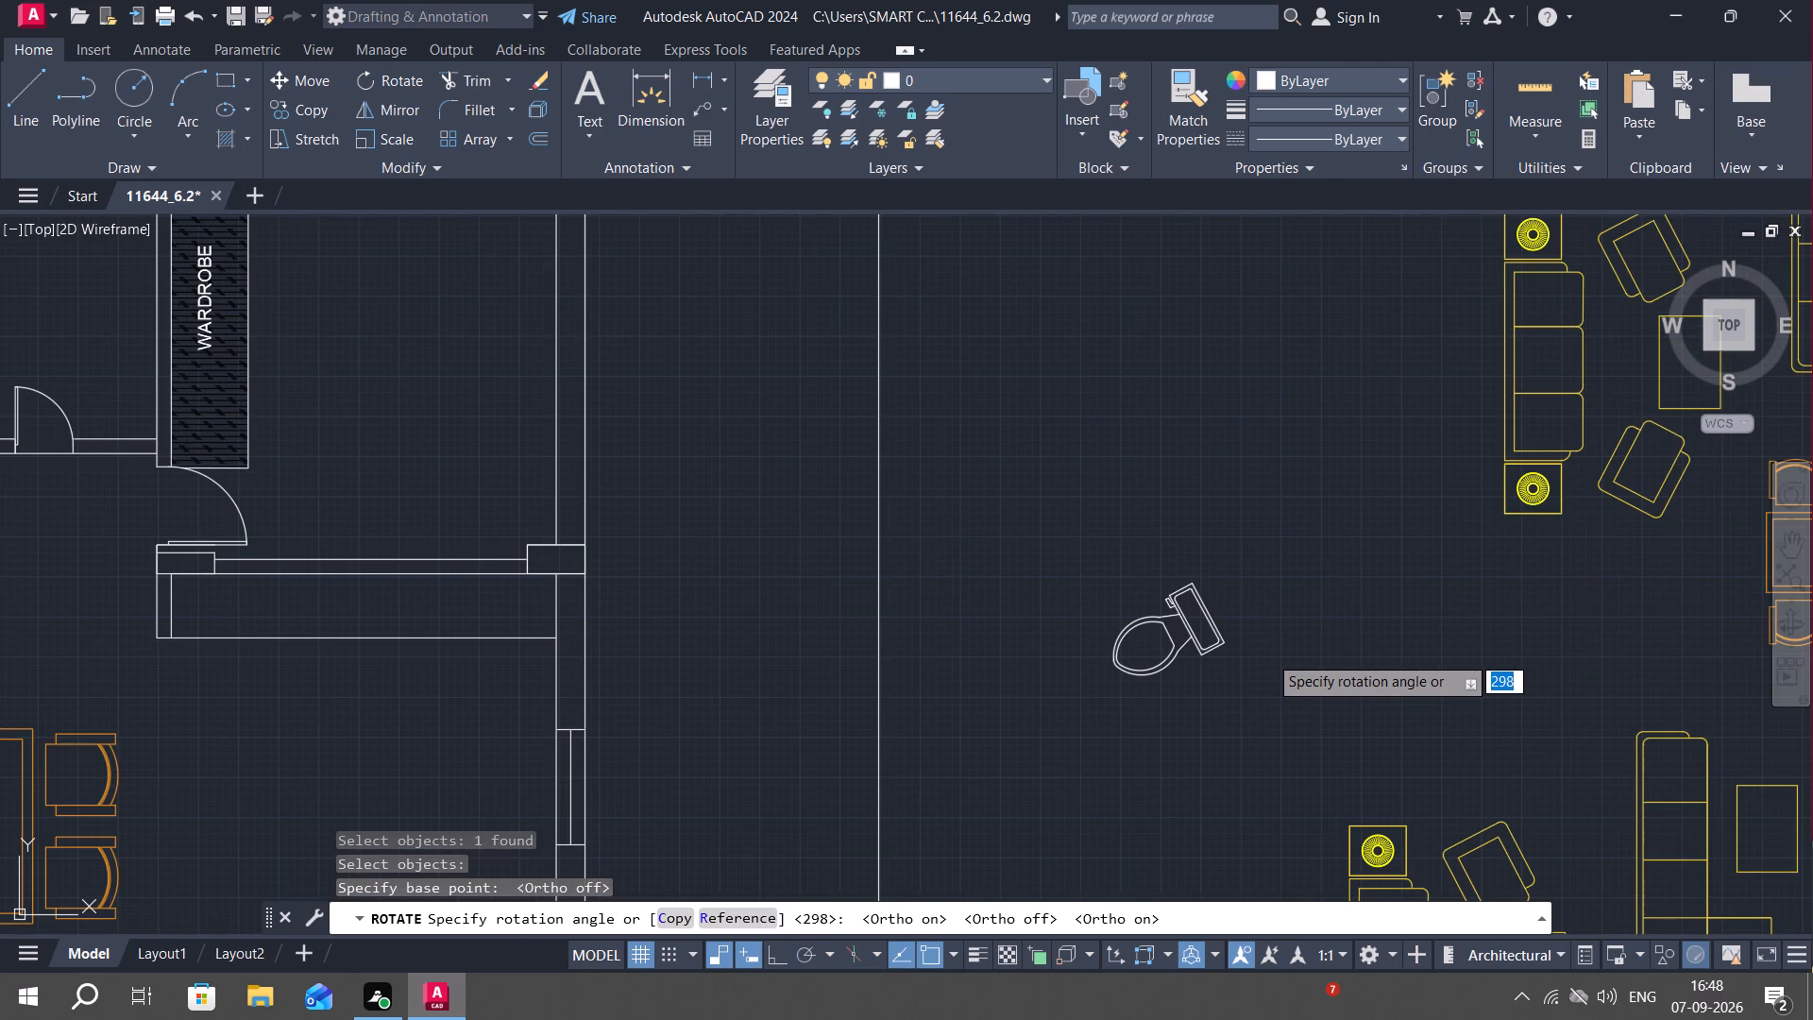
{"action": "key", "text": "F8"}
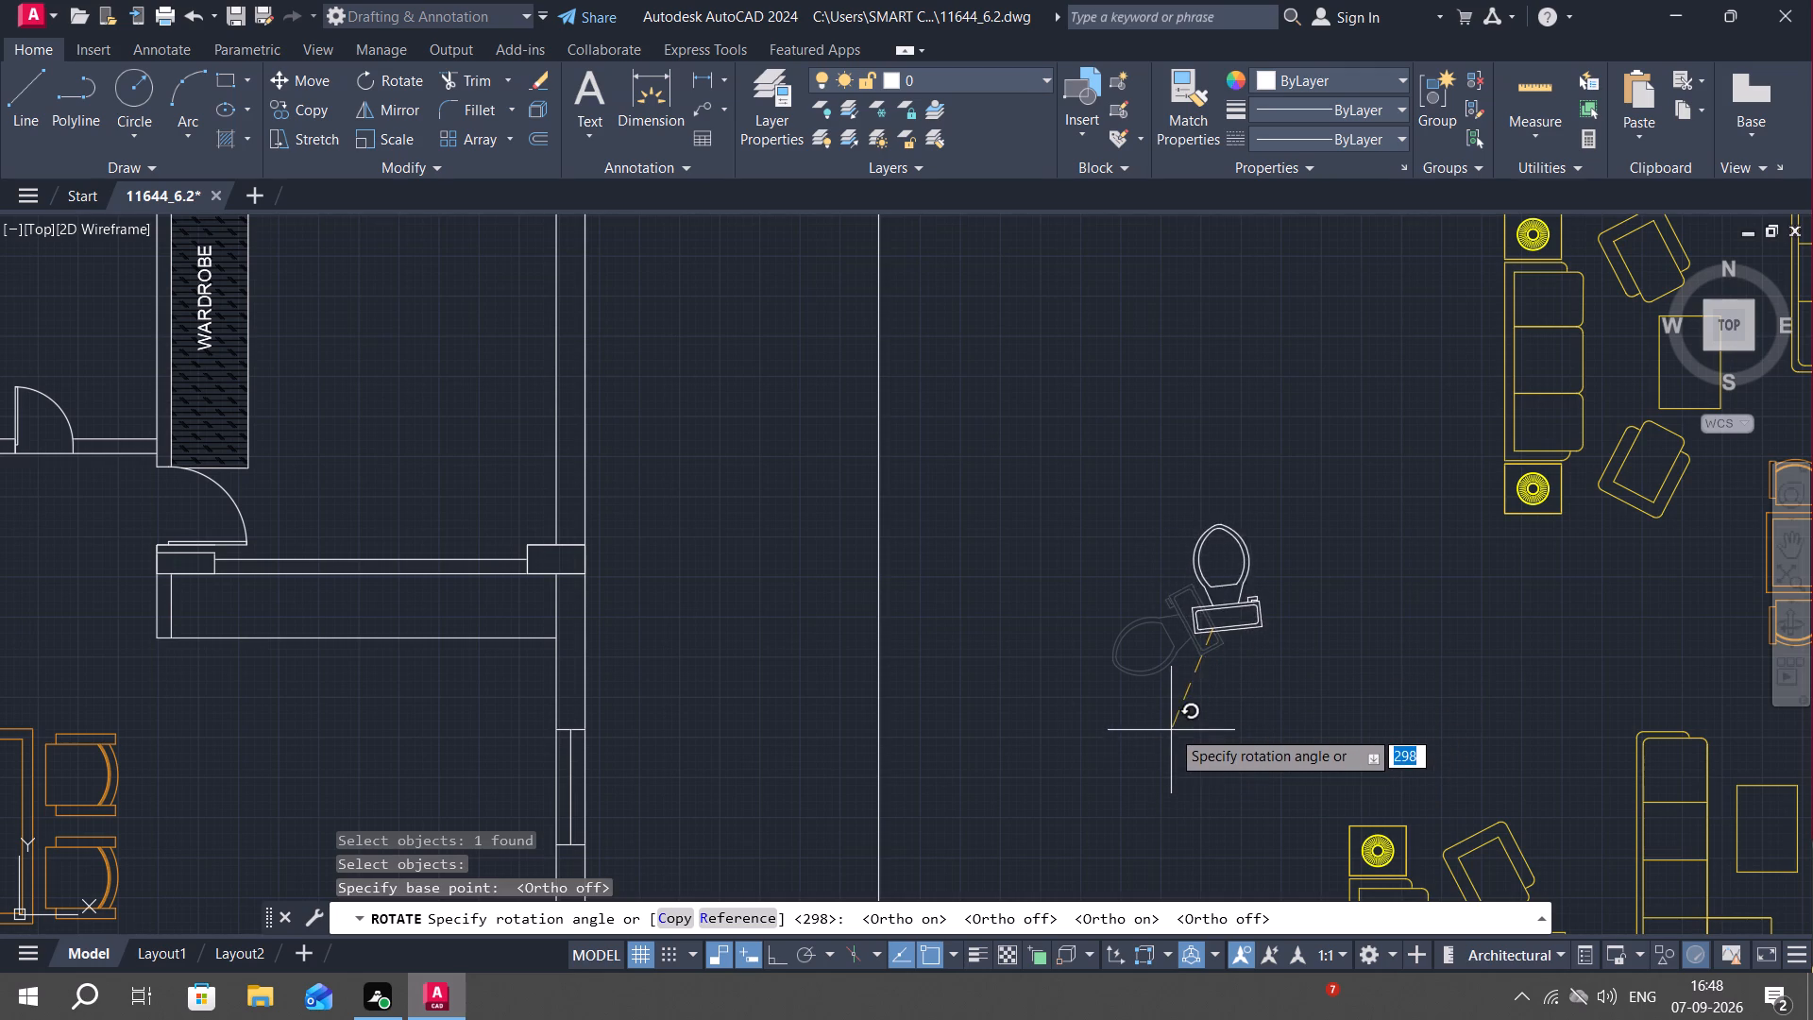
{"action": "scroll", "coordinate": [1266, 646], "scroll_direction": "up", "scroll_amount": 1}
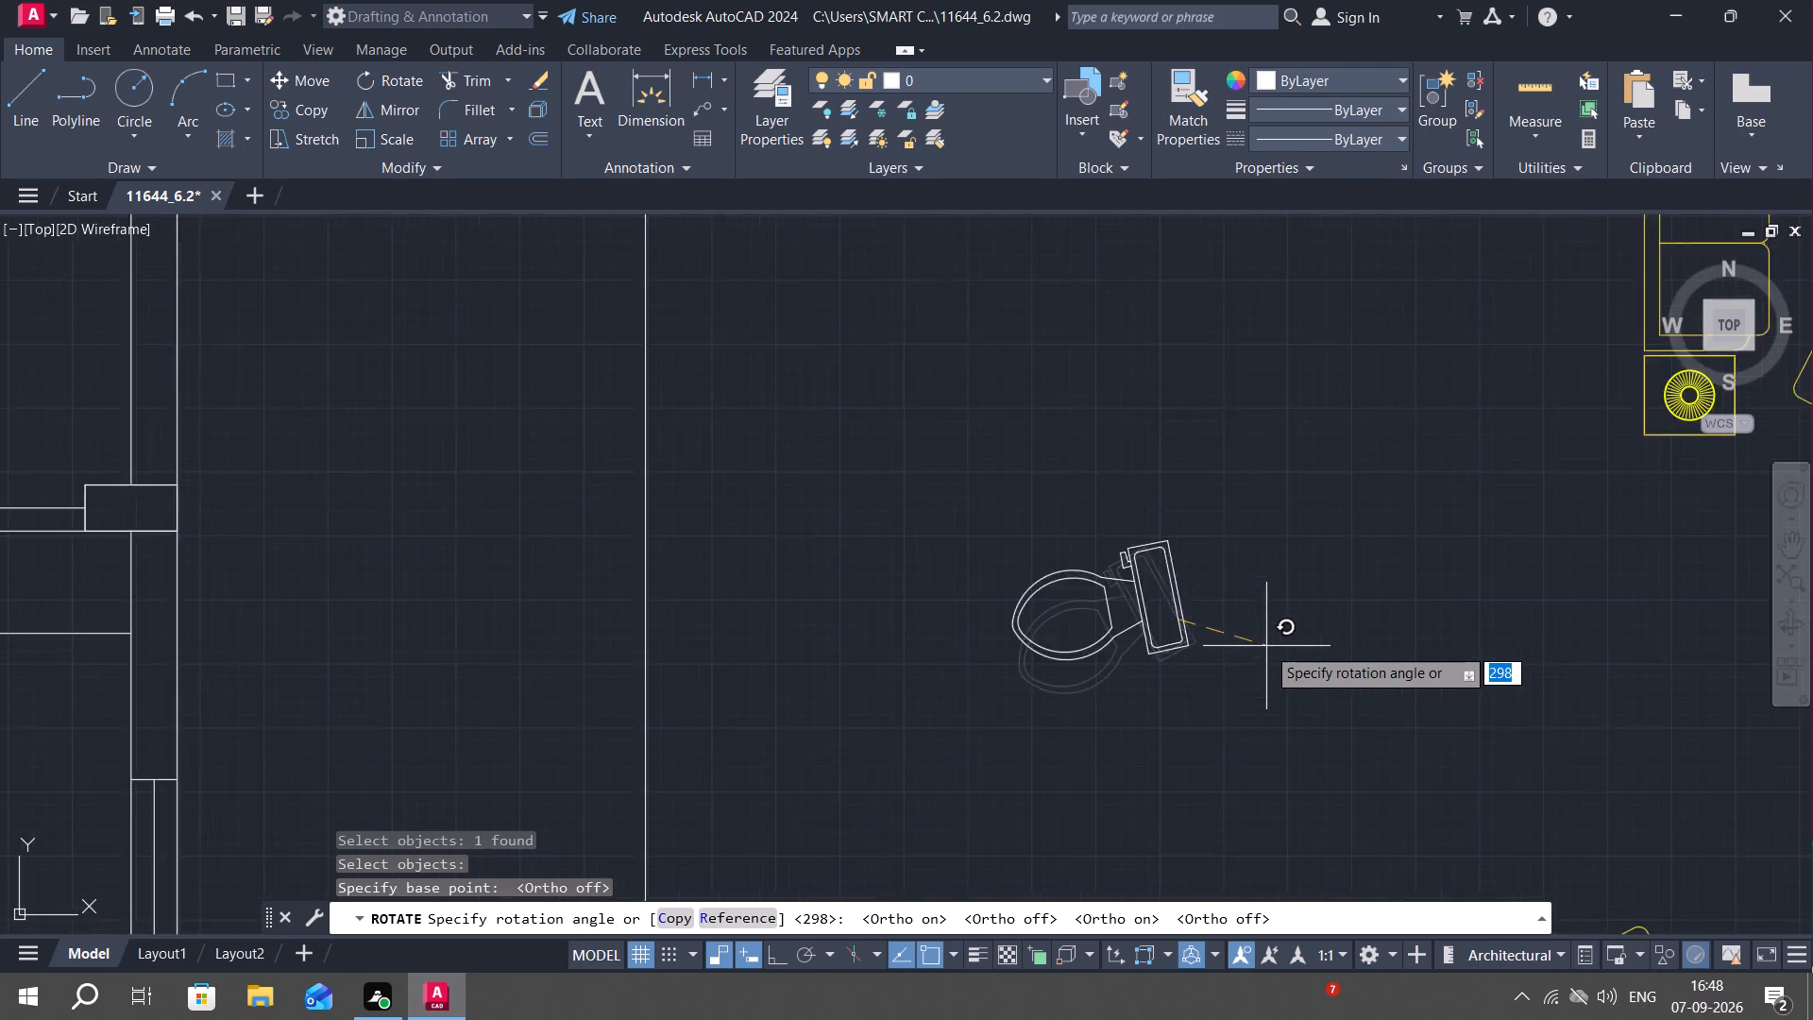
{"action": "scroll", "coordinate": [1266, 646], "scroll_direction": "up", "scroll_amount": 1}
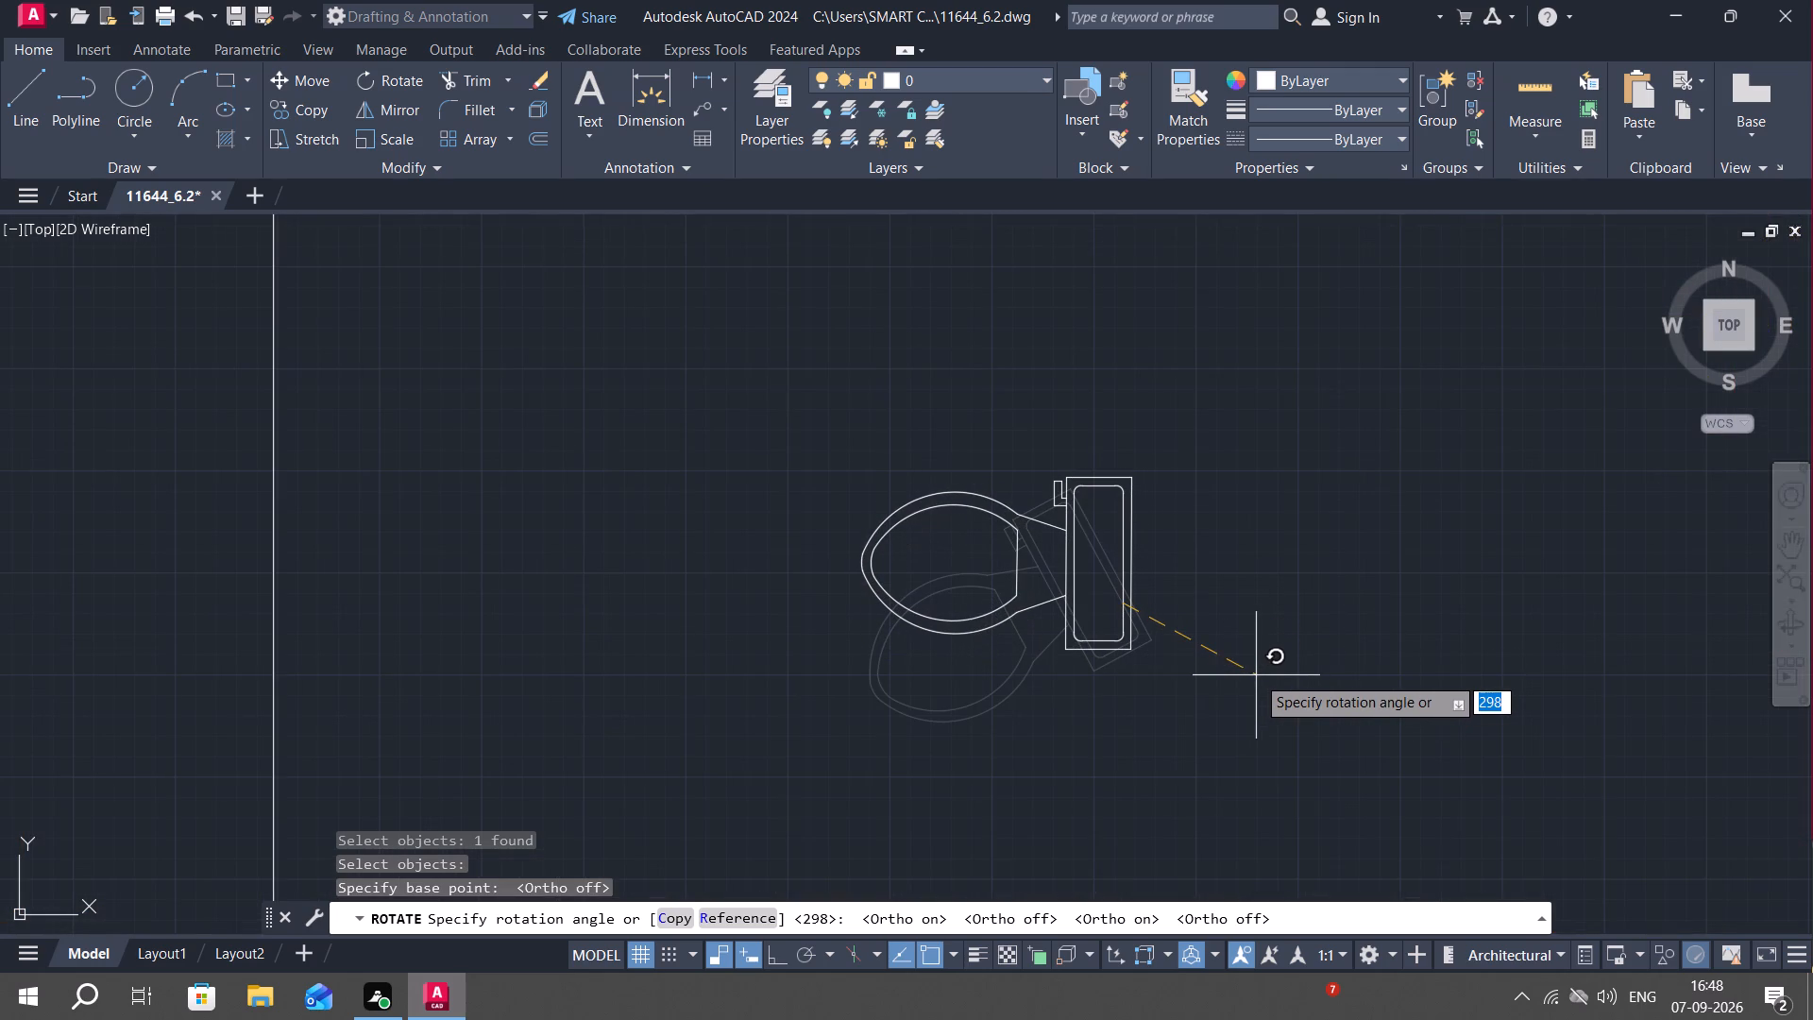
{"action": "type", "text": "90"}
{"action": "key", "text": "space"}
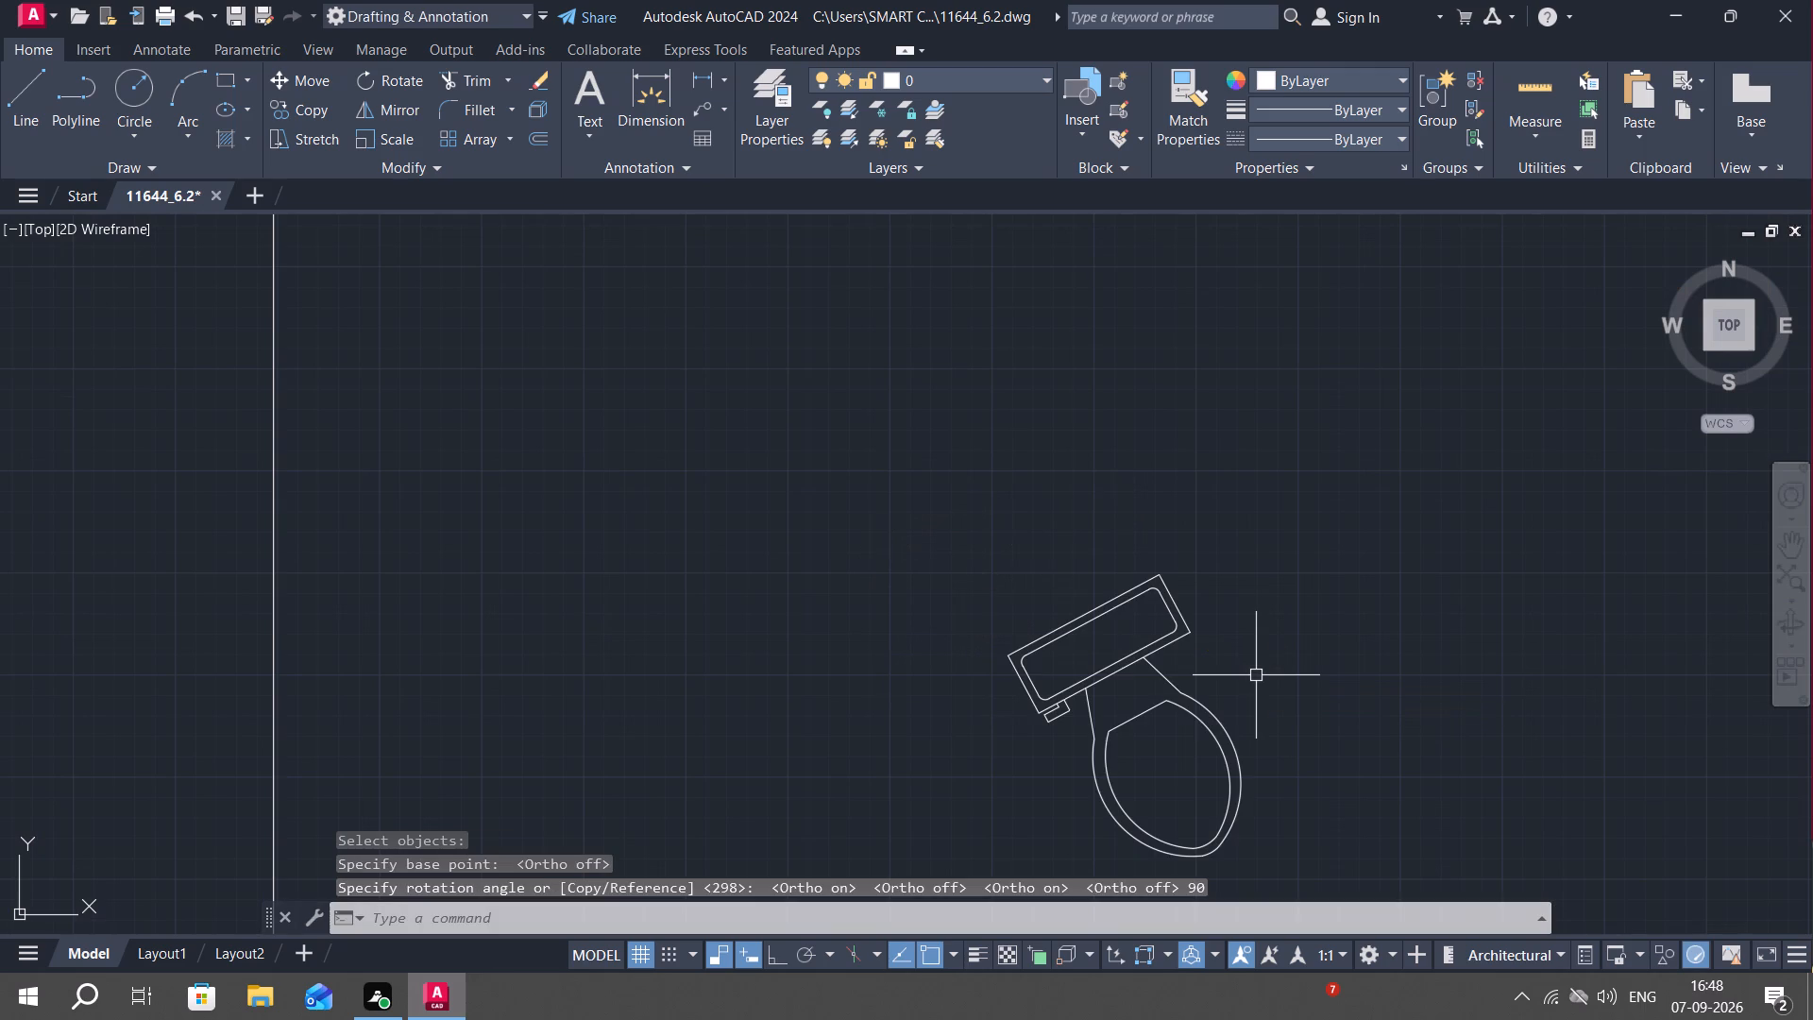
Delete the tilted toilet block.
{"action": "left_click", "coordinate": [1078, 616]}
{"action": "key", "text": "Delete"}
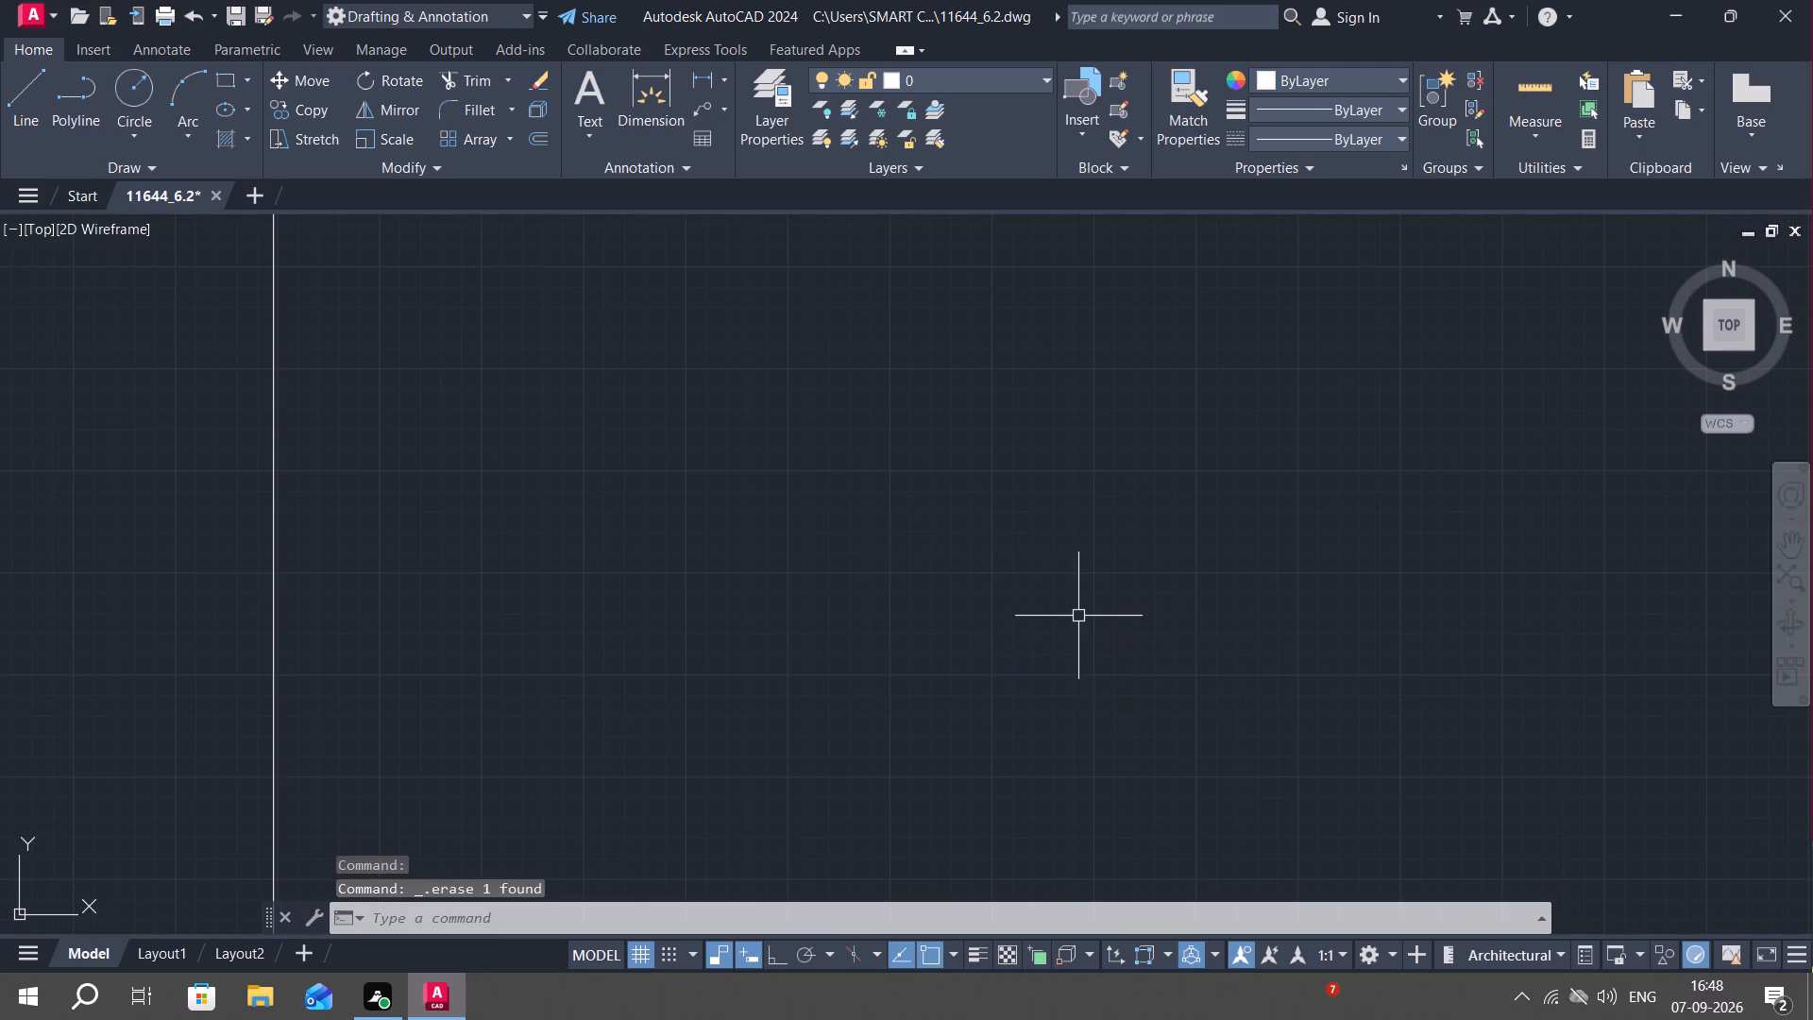
Insert a new Toilet - Imperial block from the architectural tool palette in the spare furniture area, southeast of the lower L-shaped sofa.
{"action": "scroll", "coordinate": [1046, 587], "scroll_direction": "down", "scroll_amount": 3}
{"action": "scroll", "coordinate": [1078, 509], "scroll_direction": "down", "scroll_amount": 2}
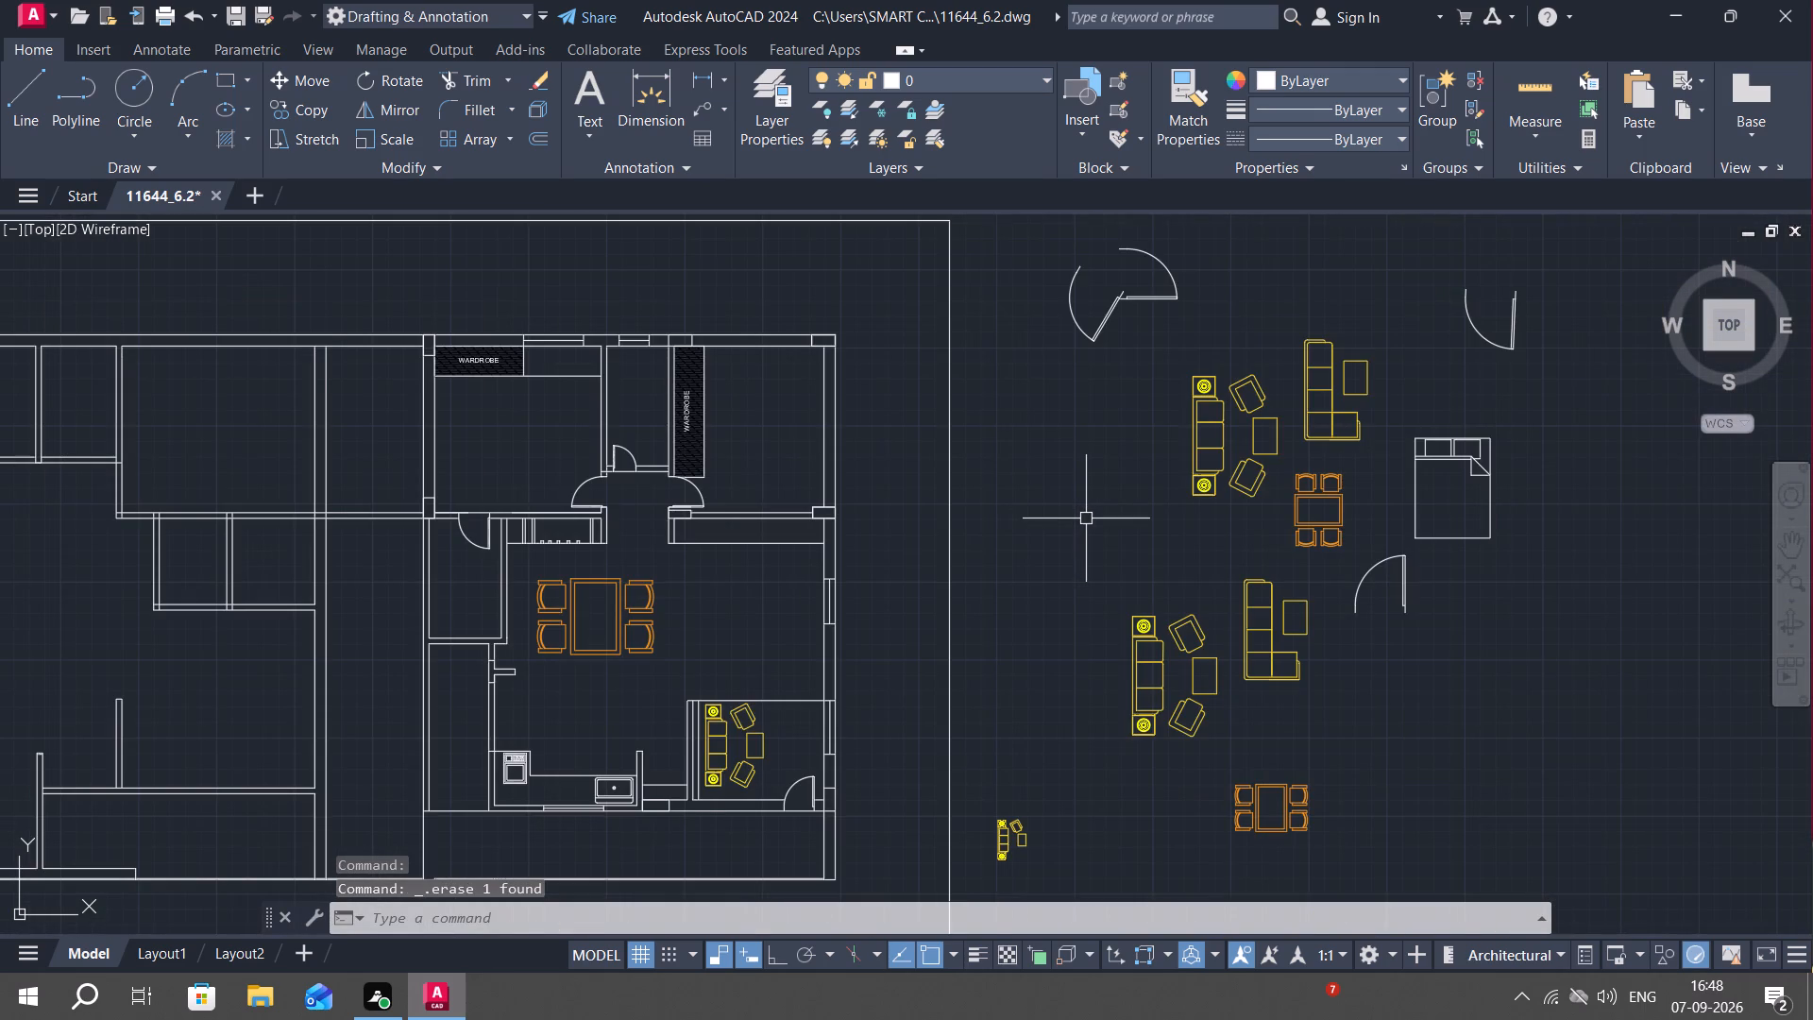
{"action": "key", "text": "ctrl+3"}
{"action": "left_click", "coordinate": [1670, 551]}
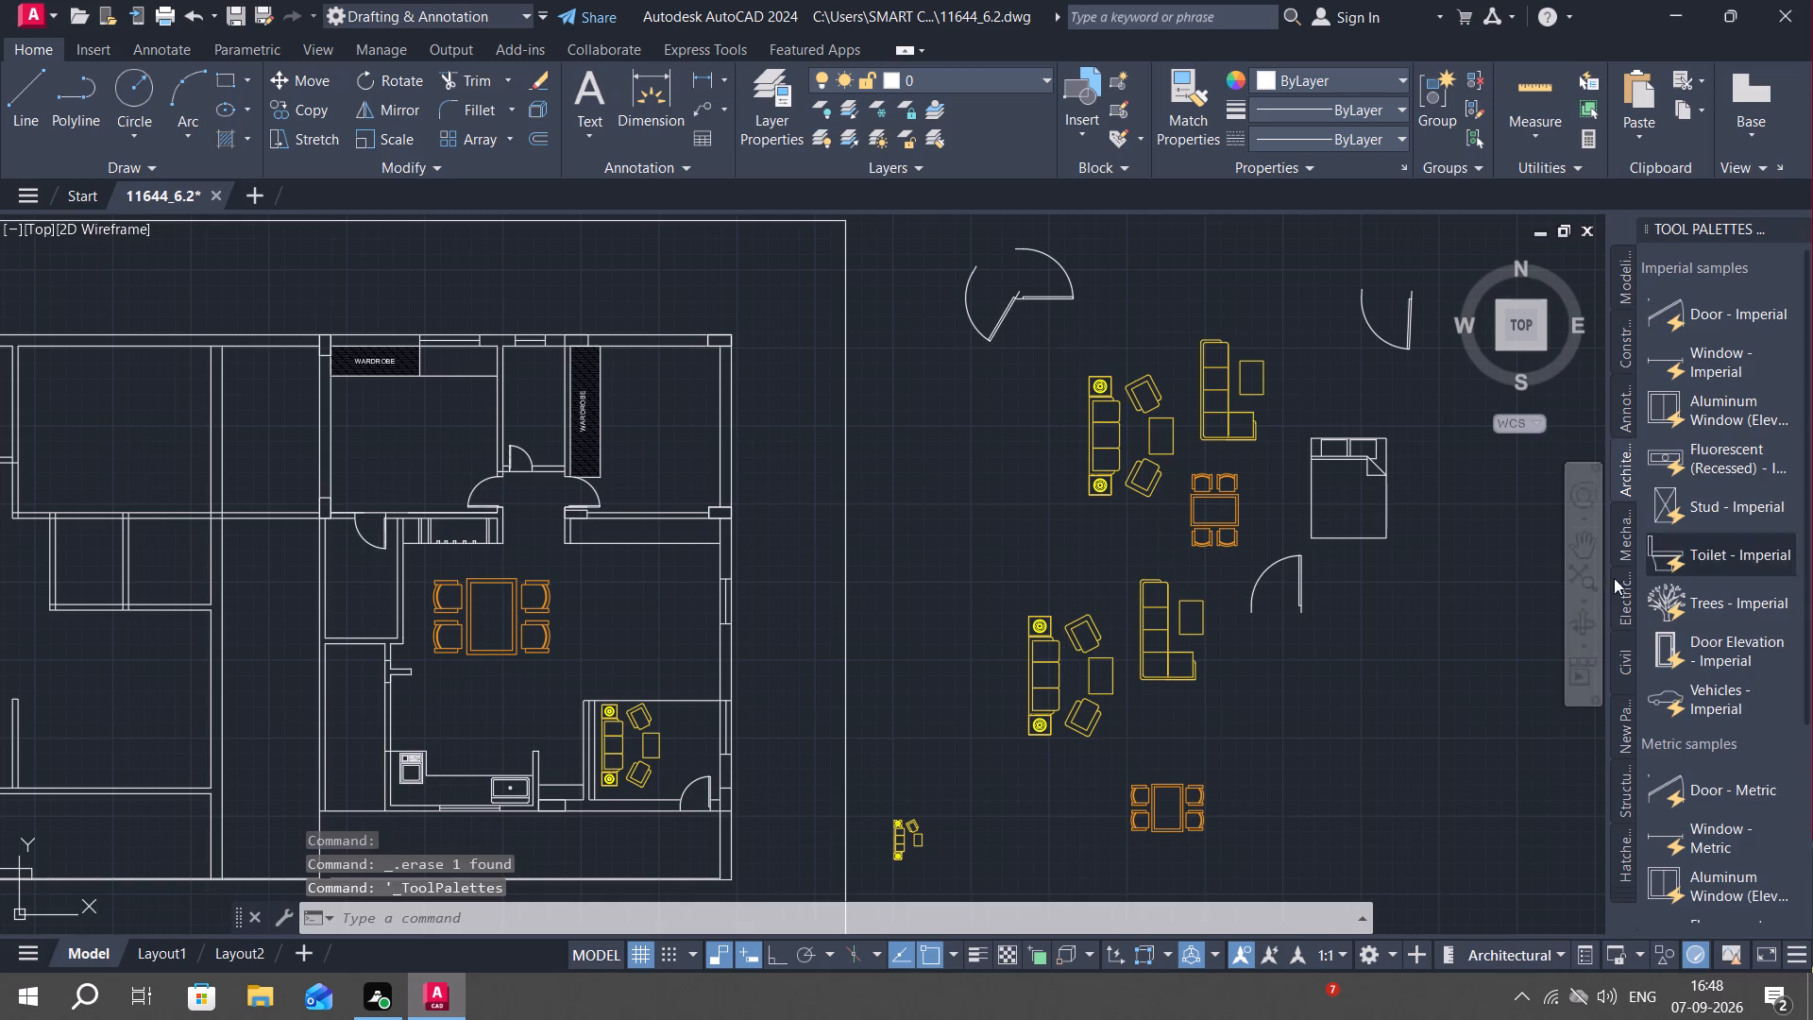
{"action": "left_click", "coordinate": [1218, 734]}
{"action": "scroll", "coordinate": [1216, 713], "scroll_direction": "up", "scroll_amount": 3}
{"action": "middle_click_drag", "start_coordinate": [1235, 712], "coordinate": [1212, 593]}
{"action": "key", "text": "Escape"}
Switch the new toilet block to its Elongated (Plan) view.
{"action": "left_click", "coordinate": [1197, 668]}
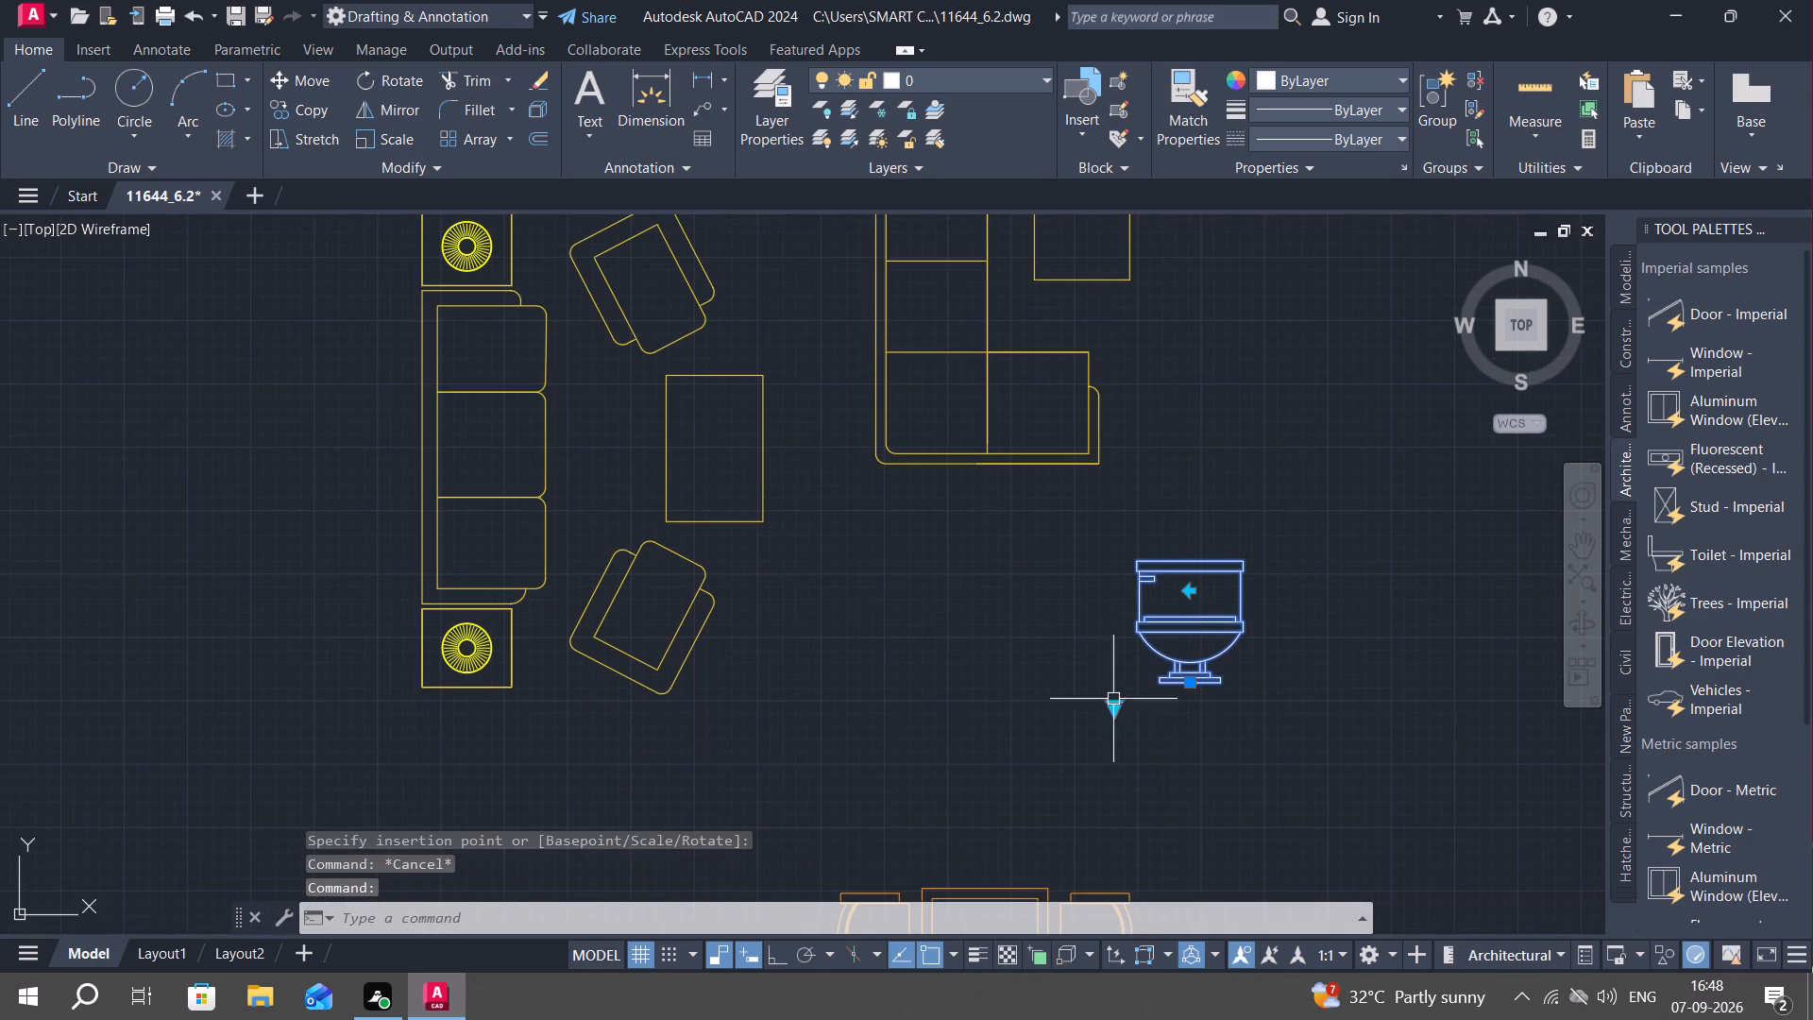
{"action": "left_click", "coordinate": [1115, 705]}
{"action": "left_click", "coordinate": [1146, 733]}
{"action": "key", "text": "Escape"}
Rotate the new toilet a quarter turn clockwise about its tank's northeast corner, with Ortho on, so the bowl faces west.
{"action": "type", "text": "RO"}
{"action": "key", "text": "space"}
{"action": "left_click", "coordinate": [1149, 718]}
{"action": "right_click", "coordinate": [1149, 712]}
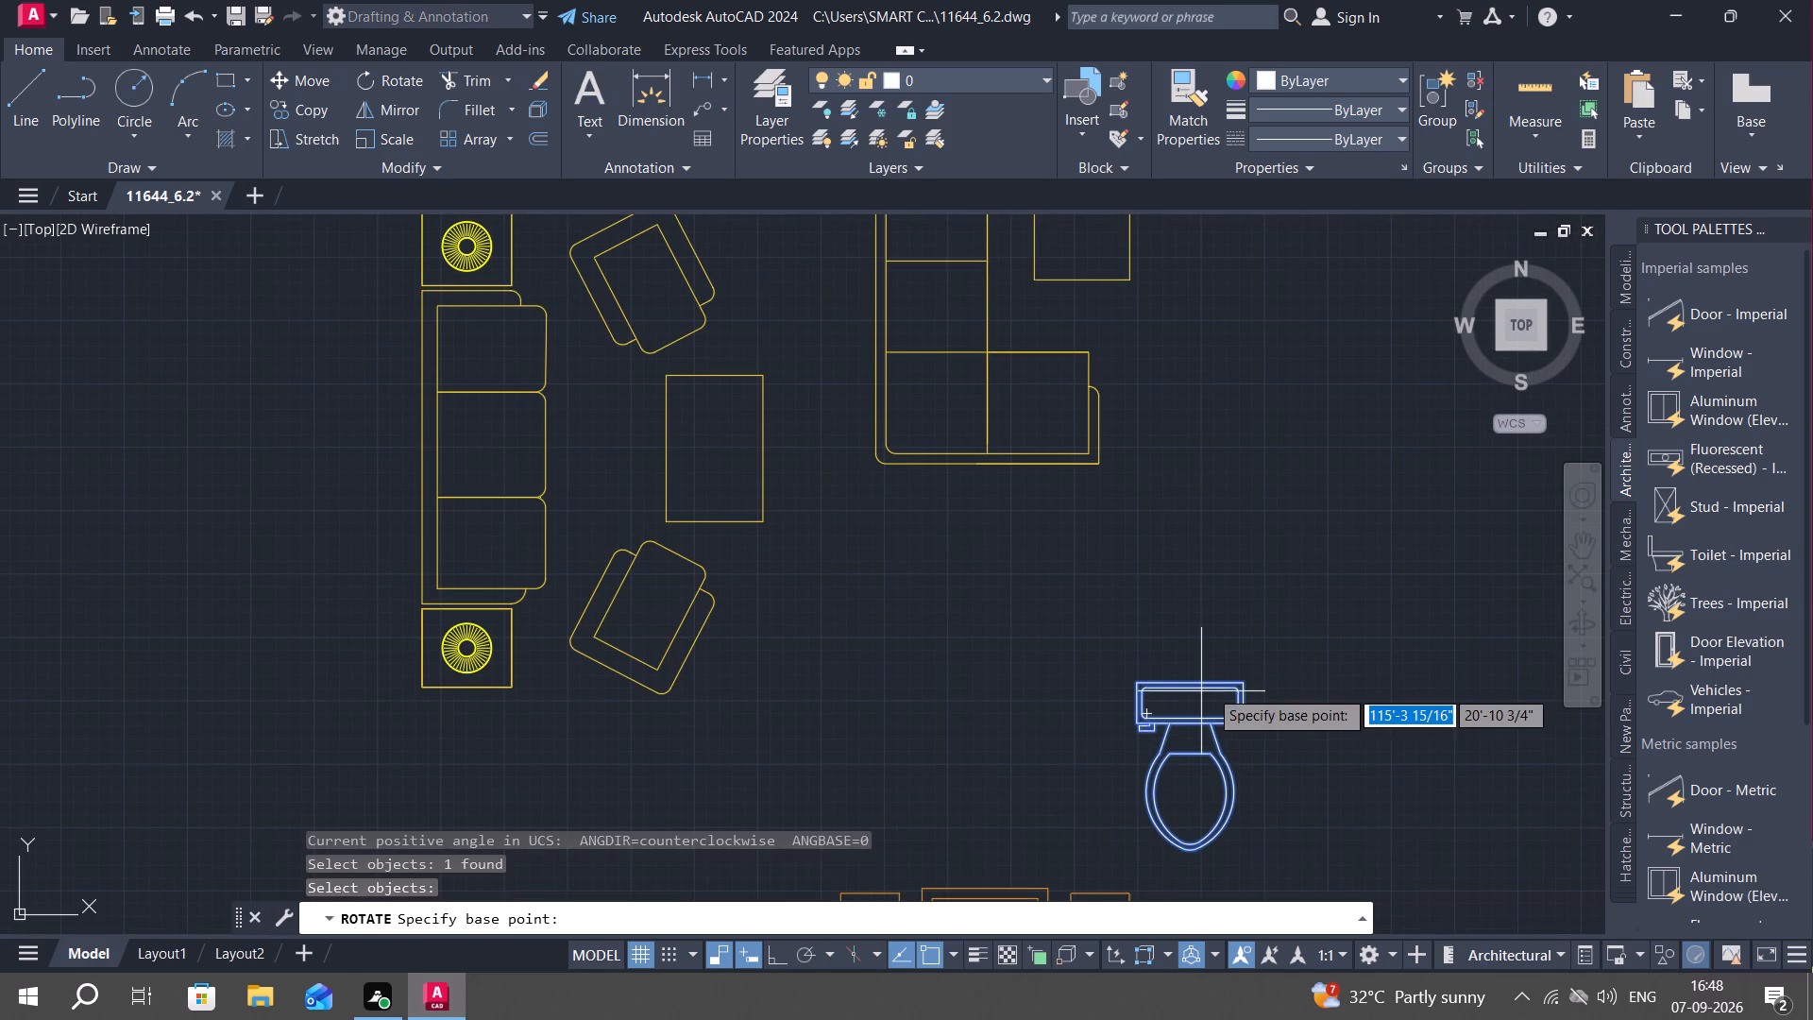
{"action": "key", "text": "F8"}
{"action": "left_click", "coordinate": [1245, 678]}
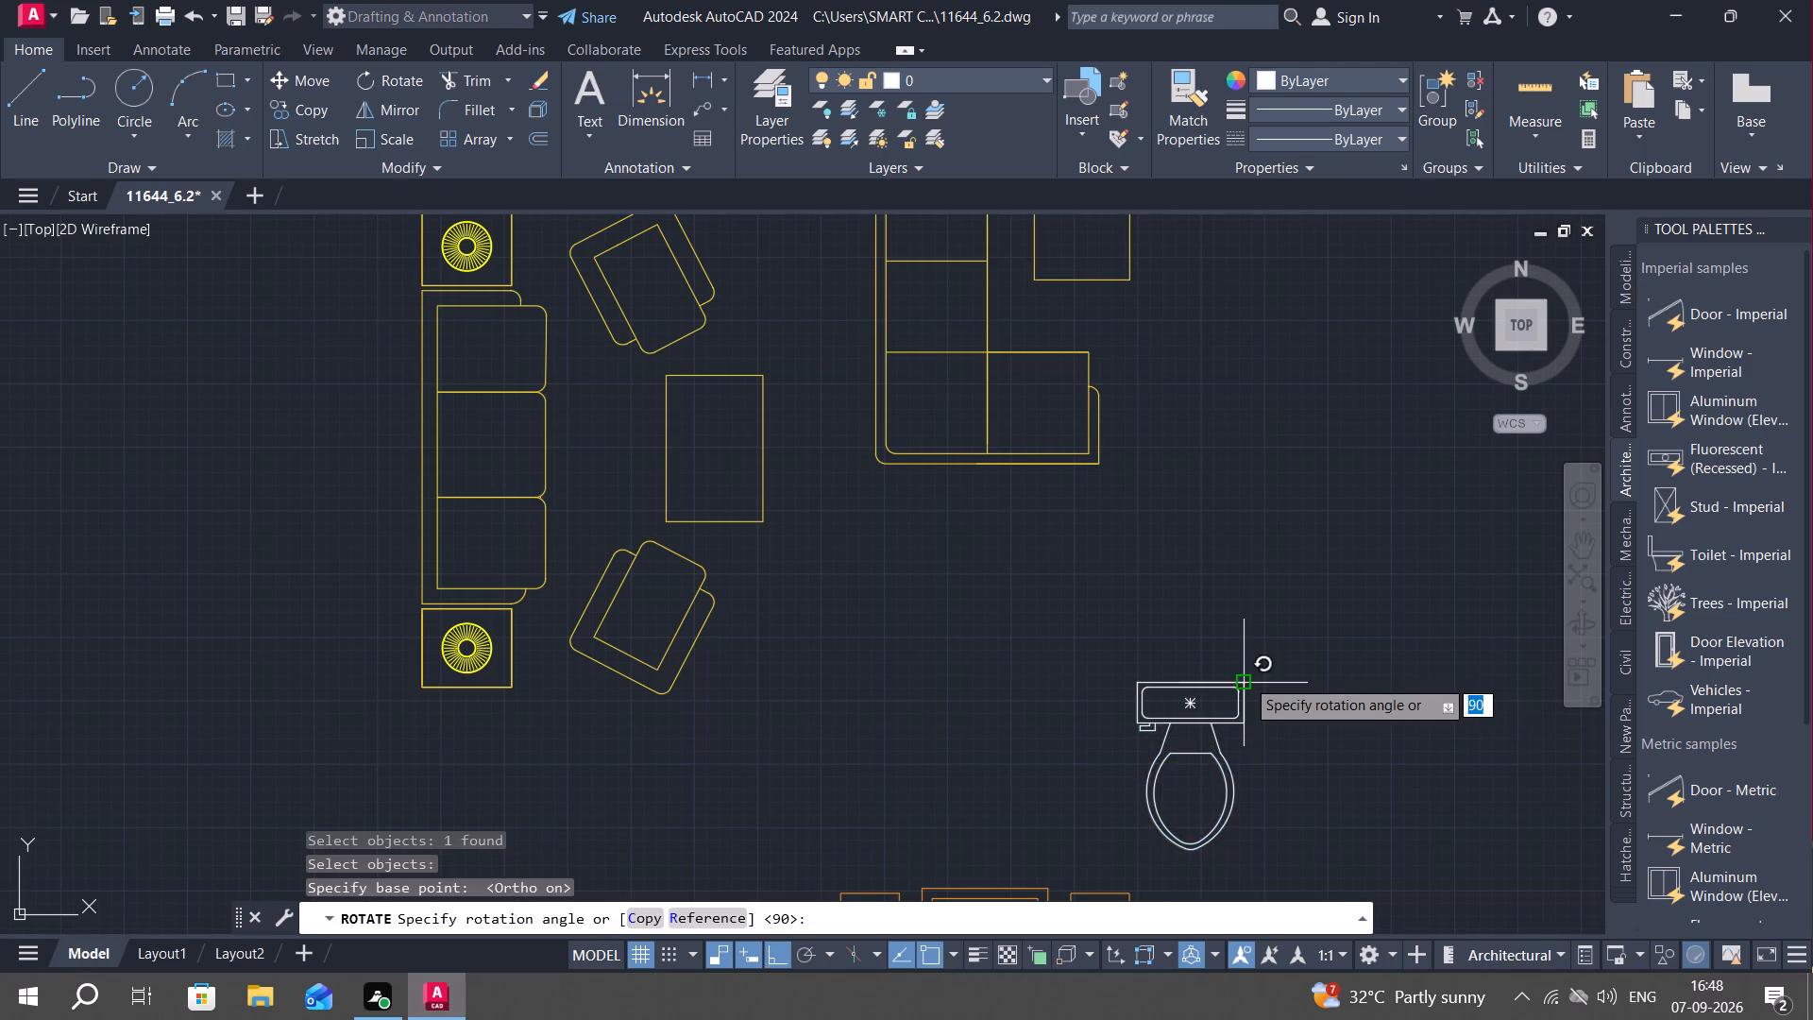
{"action": "left_click", "coordinate": [1269, 771]}
Copy the toilet into the bathroom between the two wardrobe bedrooms, with its tank's back against the east wall near the north end.
{"action": "scroll", "coordinate": [1178, 763], "scroll_direction": "down", "scroll_amount": 2}
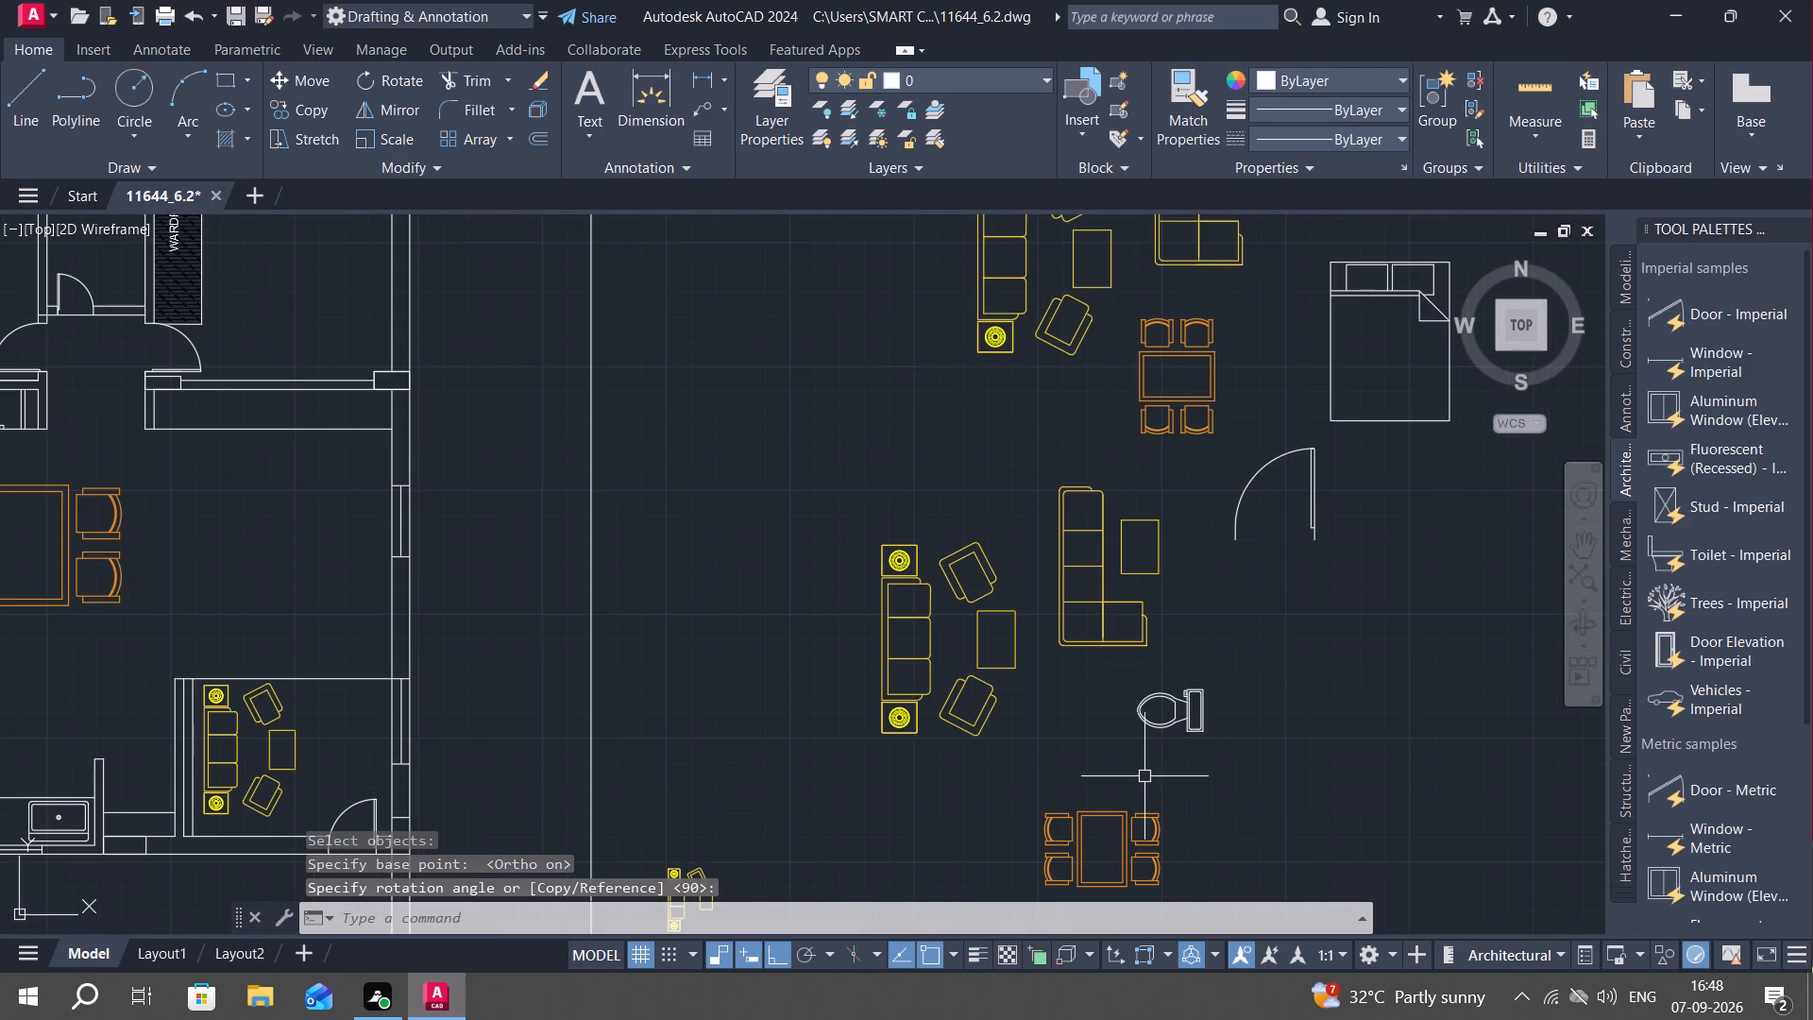
{"action": "scroll", "coordinate": [1154, 742], "scroll_direction": "down", "scroll_amount": 1}
{"action": "type", "text": "CO"}
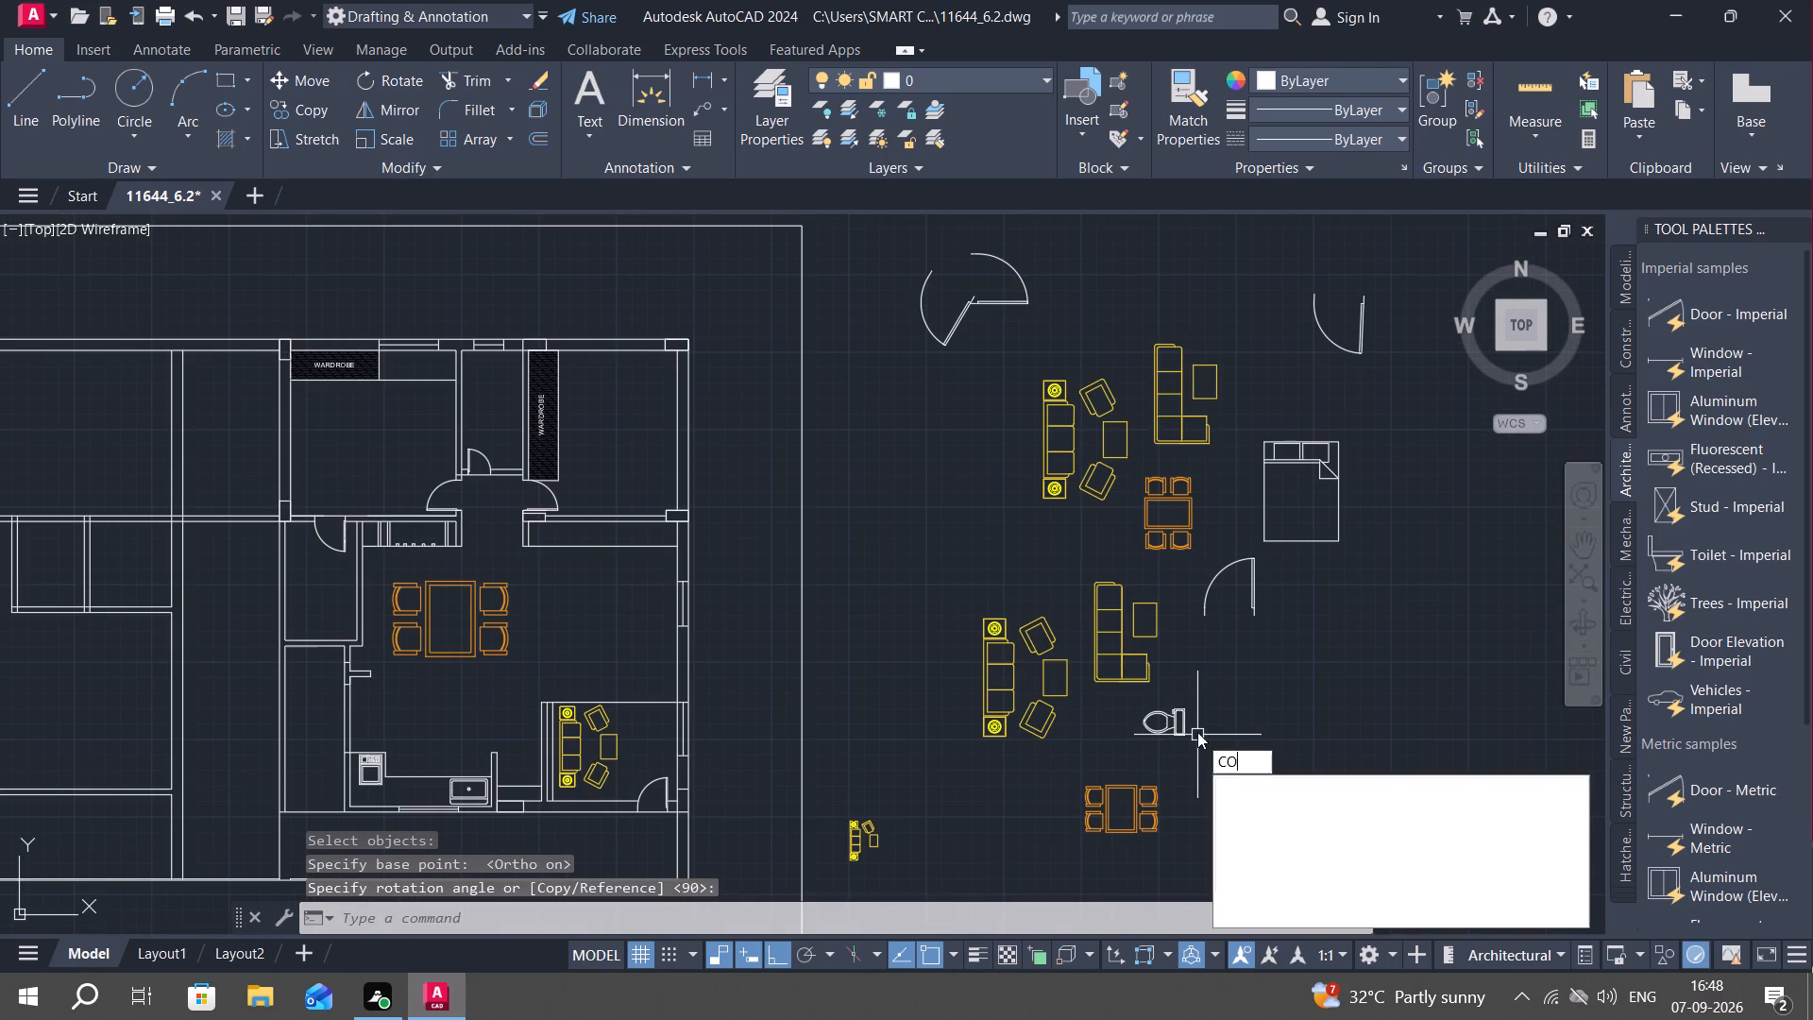
{"action": "key", "text": "space"}
{"action": "left_click", "coordinate": [1185, 724]}
{"action": "right_click", "coordinate": [1184, 719]}
{"action": "left_click", "coordinate": [1184, 718]}
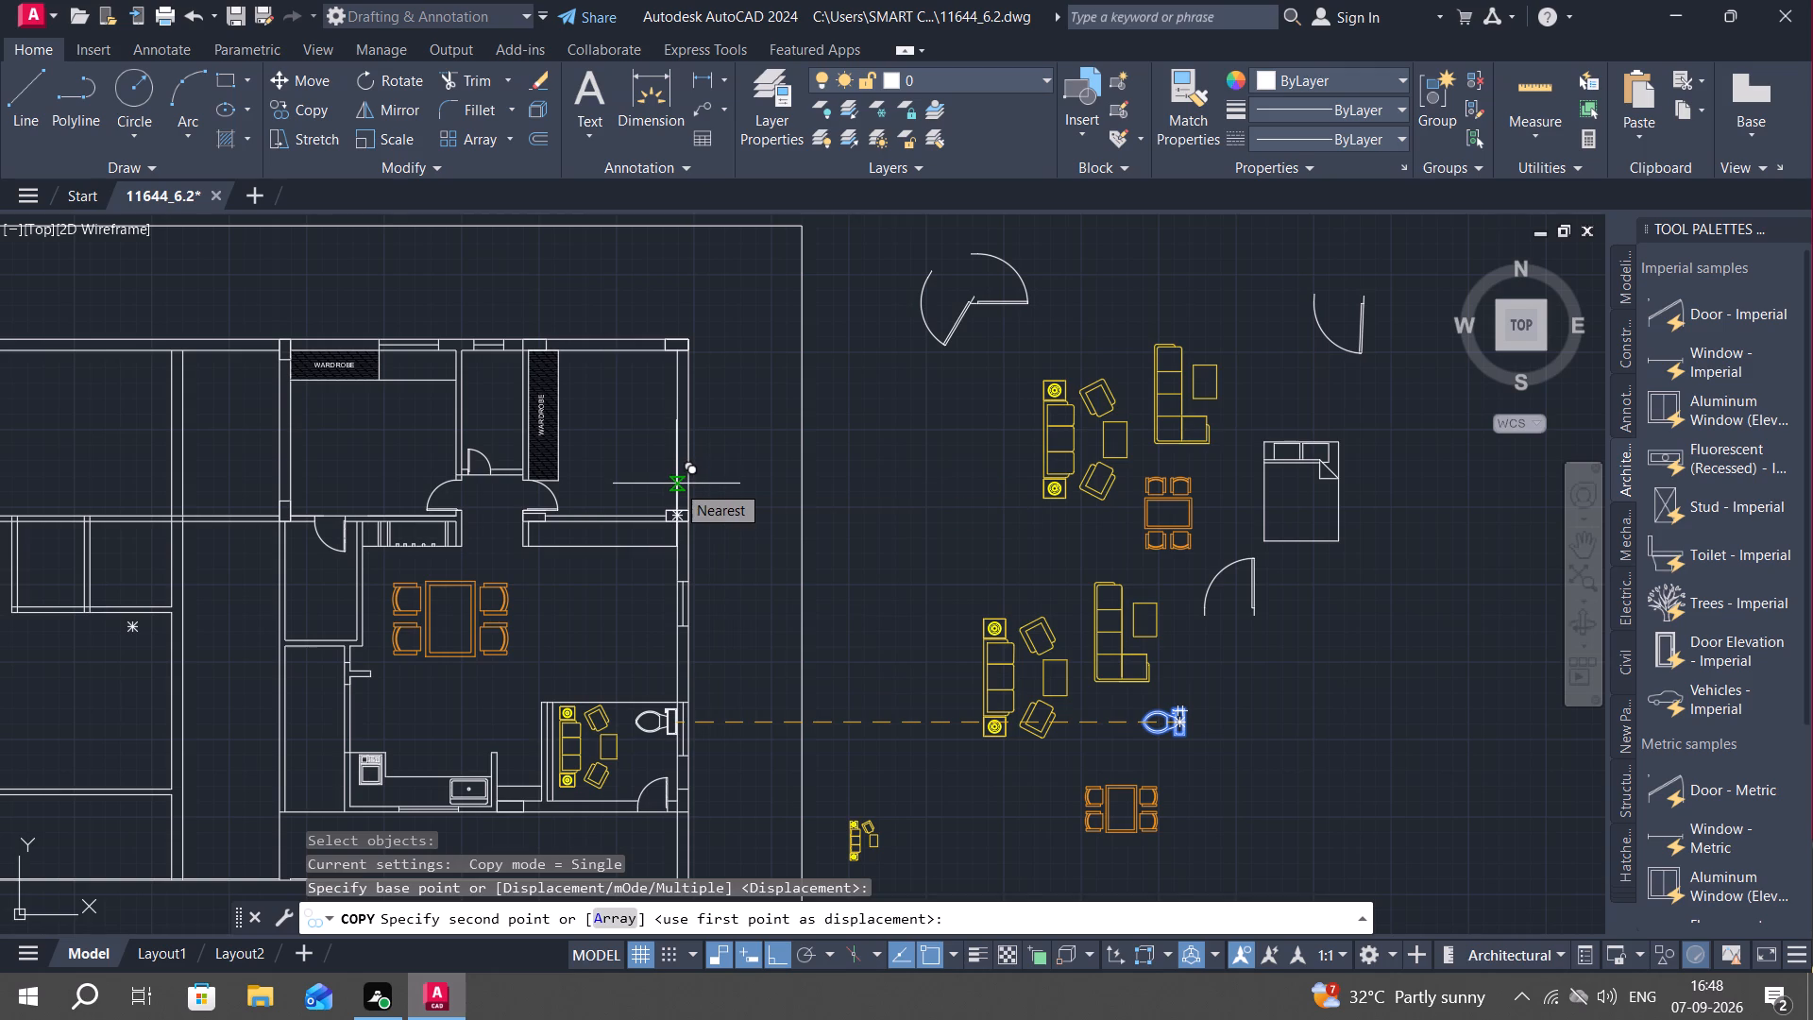
{"action": "key", "text": "F8"}
{"action": "middle_click_drag", "start_coordinate": [503, 379], "coordinate": [554, 408]}
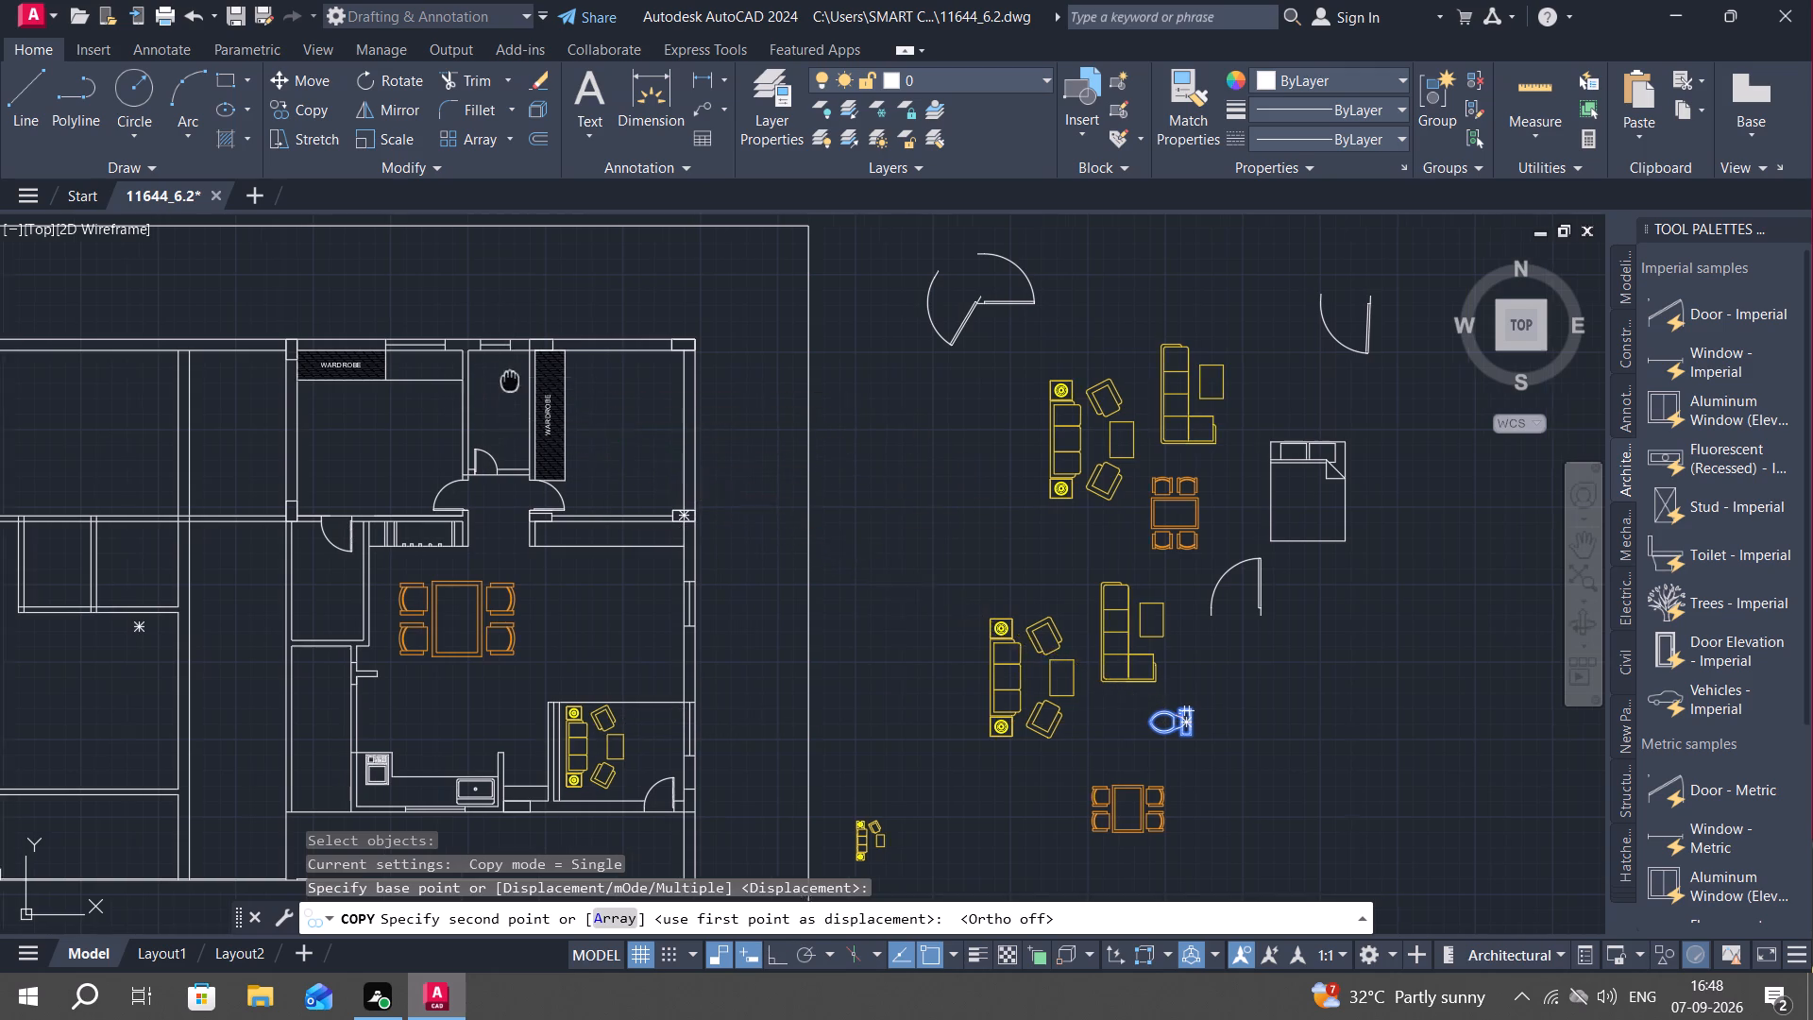
{"action": "middle_click_drag", "start_coordinate": [554, 408], "coordinate": [568, 416]}
{"action": "scroll", "coordinate": [577, 415], "scroll_direction": "up", "scroll_amount": 4}
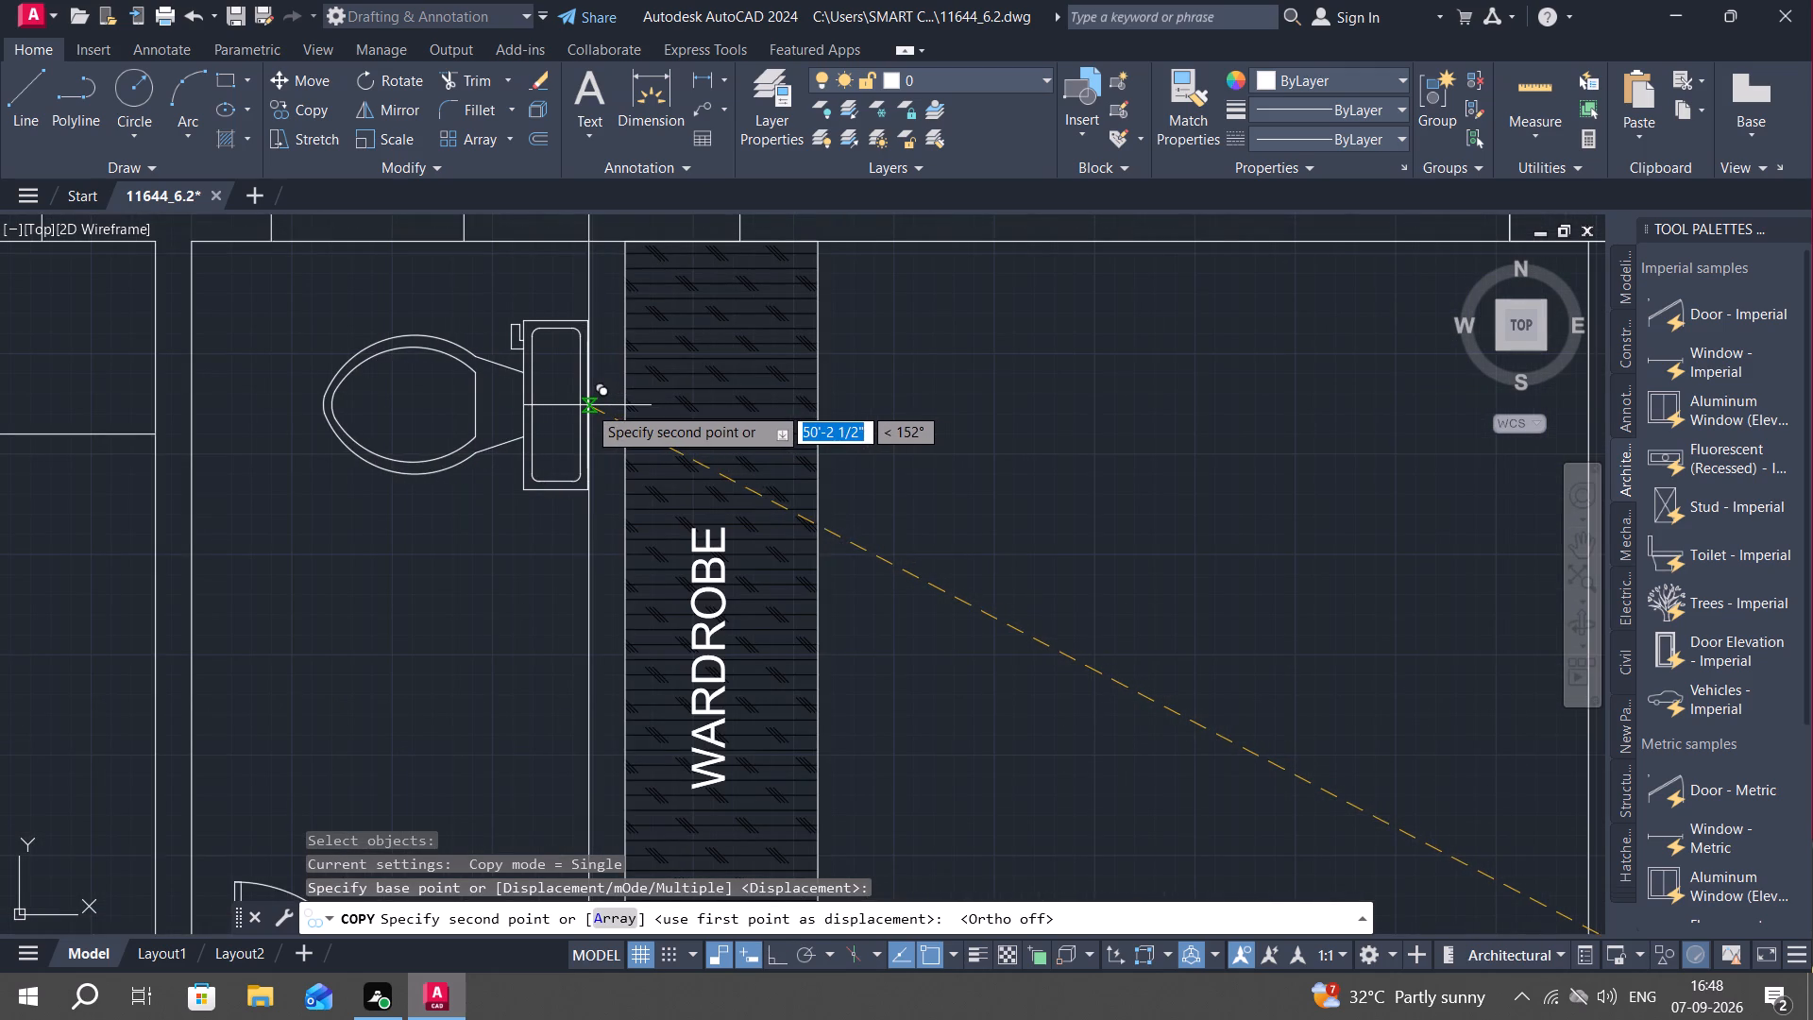
{"action": "left_click", "coordinate": [587, 403]}
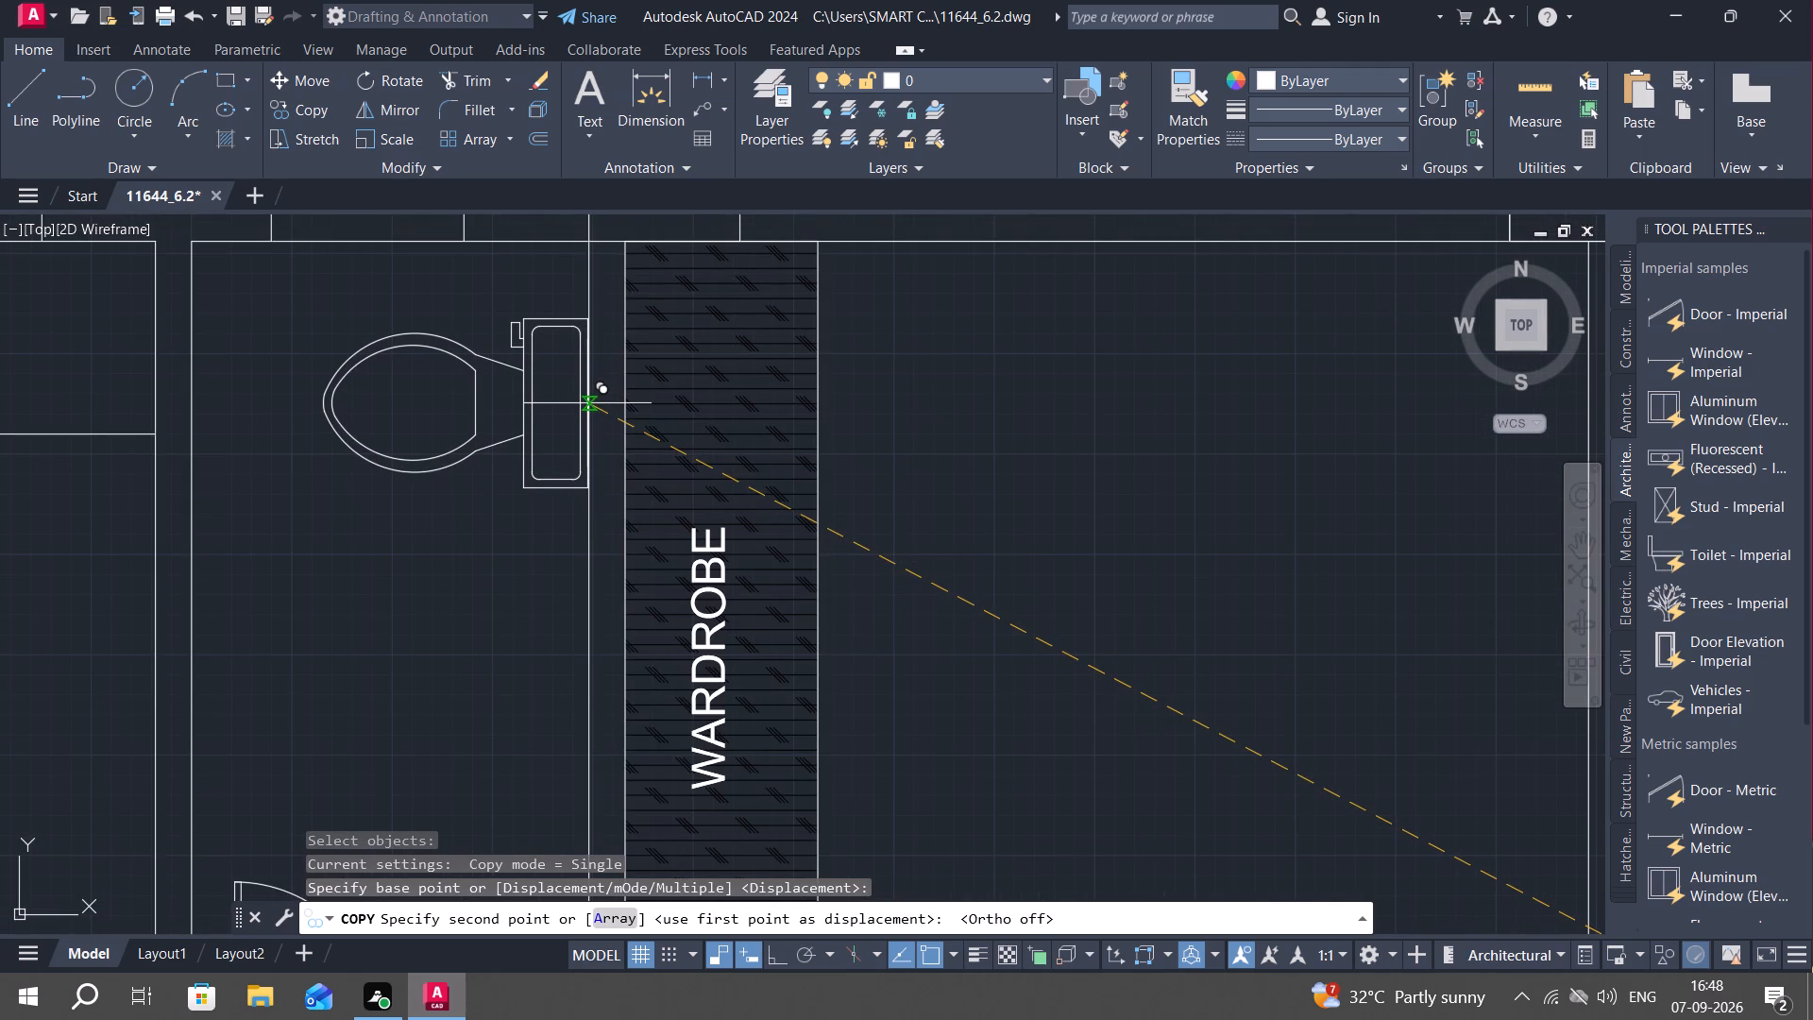
Mirror the spare toilet about a vertical line along its tank's back edge, keeping the source, for an east-facing version.
{"action": "scroll", "coordinate": [868, 421], "scroll_direction": "down", "scroll_amount": 1}
{"action": "scroll", "coordinate": [948, 465], "scroll_direction": "down", "scroll_amount": 2}
{"action": "middle_click_drag", "start_coordinate": [1138, 627], "coordinate": [1026, 402]}
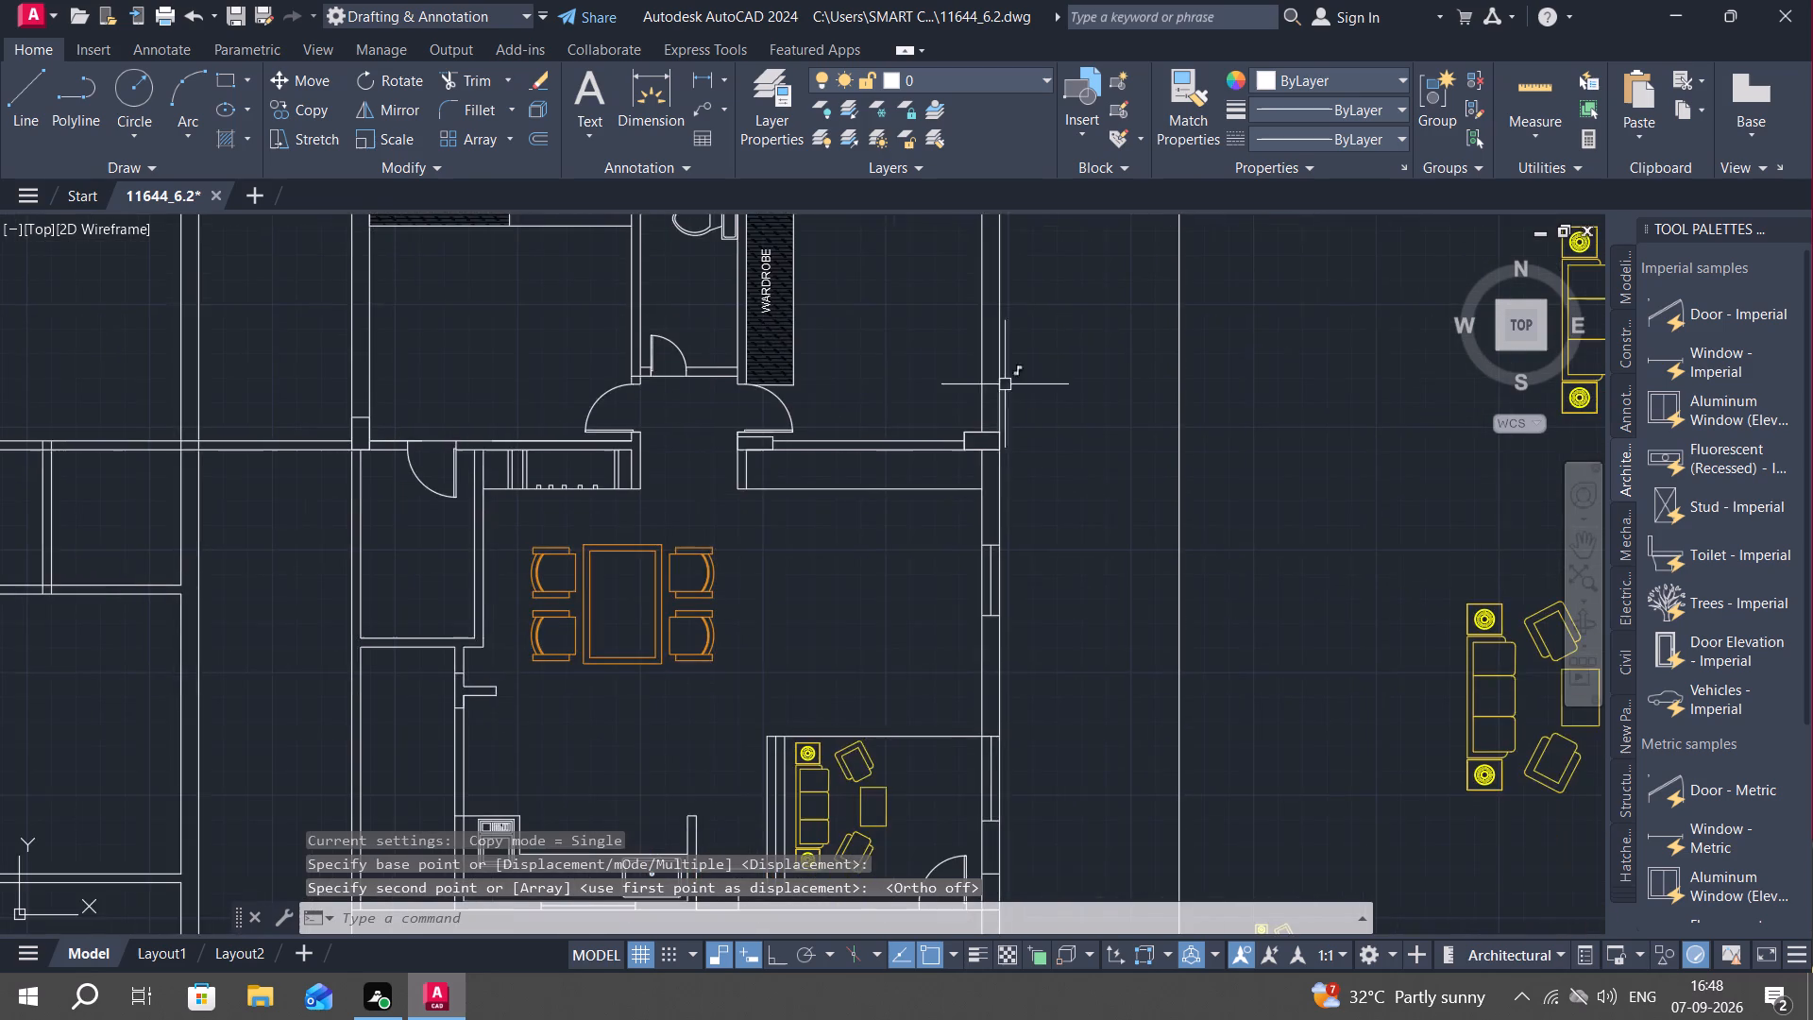
{"action": "scroll", "coordinate": [1233, 612], "scroll_direction": "down", "scroll_amount": 3}
{"action": "middle_click_drag", "start_coordinate": [1245, 638], "coordinate": [1137, 464]}
{"action": "scroll", "coordinate": [1286, 494], "scroll_direction": "up", "scroll_amount": 4}
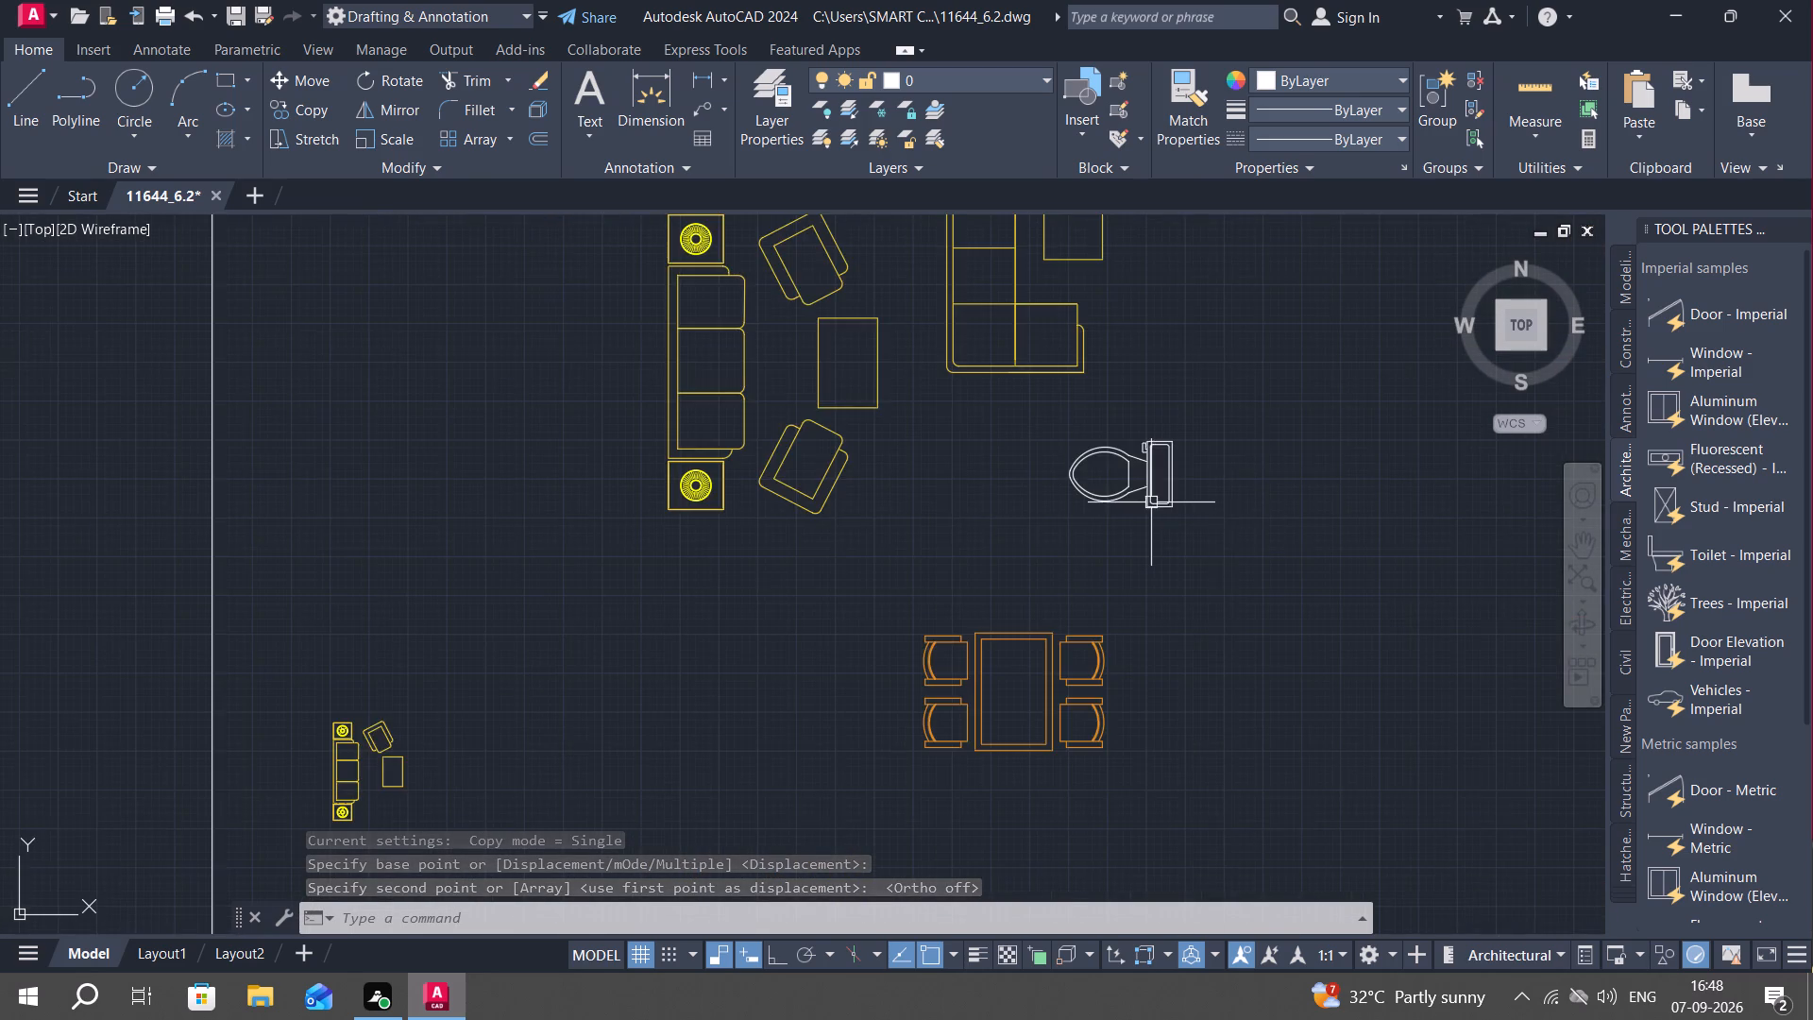
{"action": "scroll", "coordinate": [1146, 501], "scroll_direction": "up", "scroll_amount": 1}
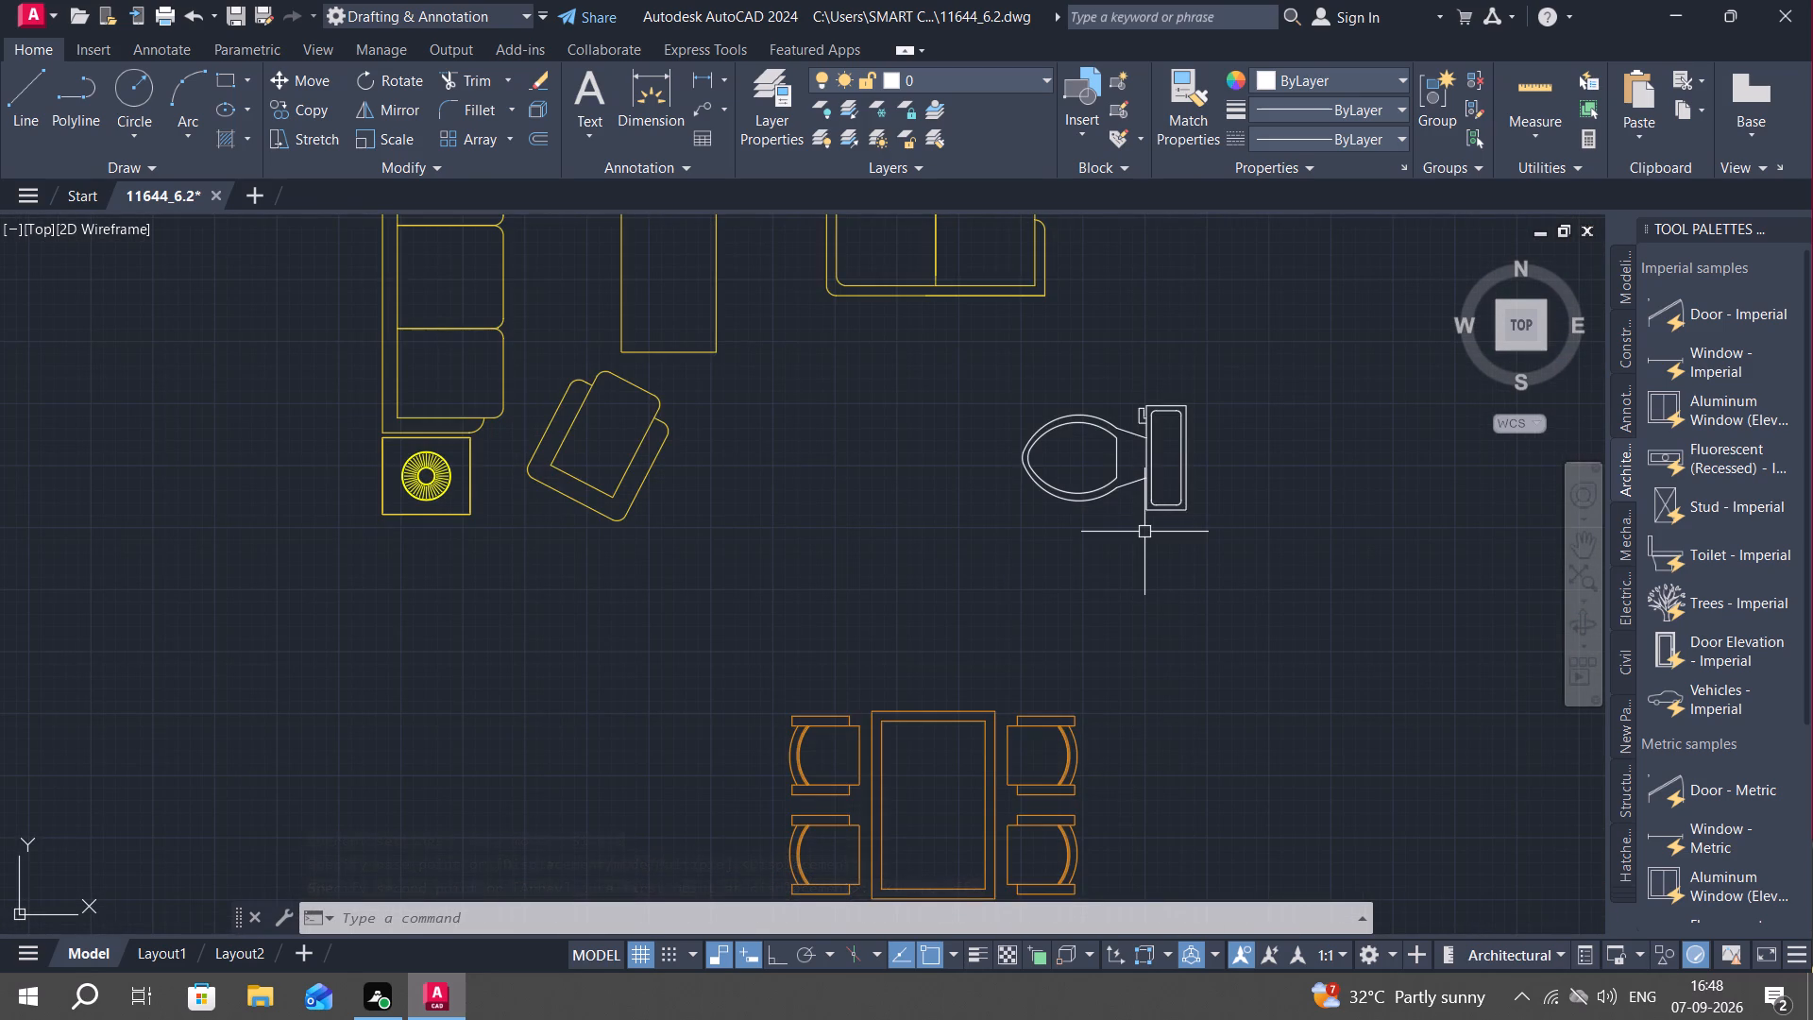
{"action": "left_click", "coordinate": [1150, 512]}
{"action": "type", "text": "MI"}
{"action": "key", "text": "space"}
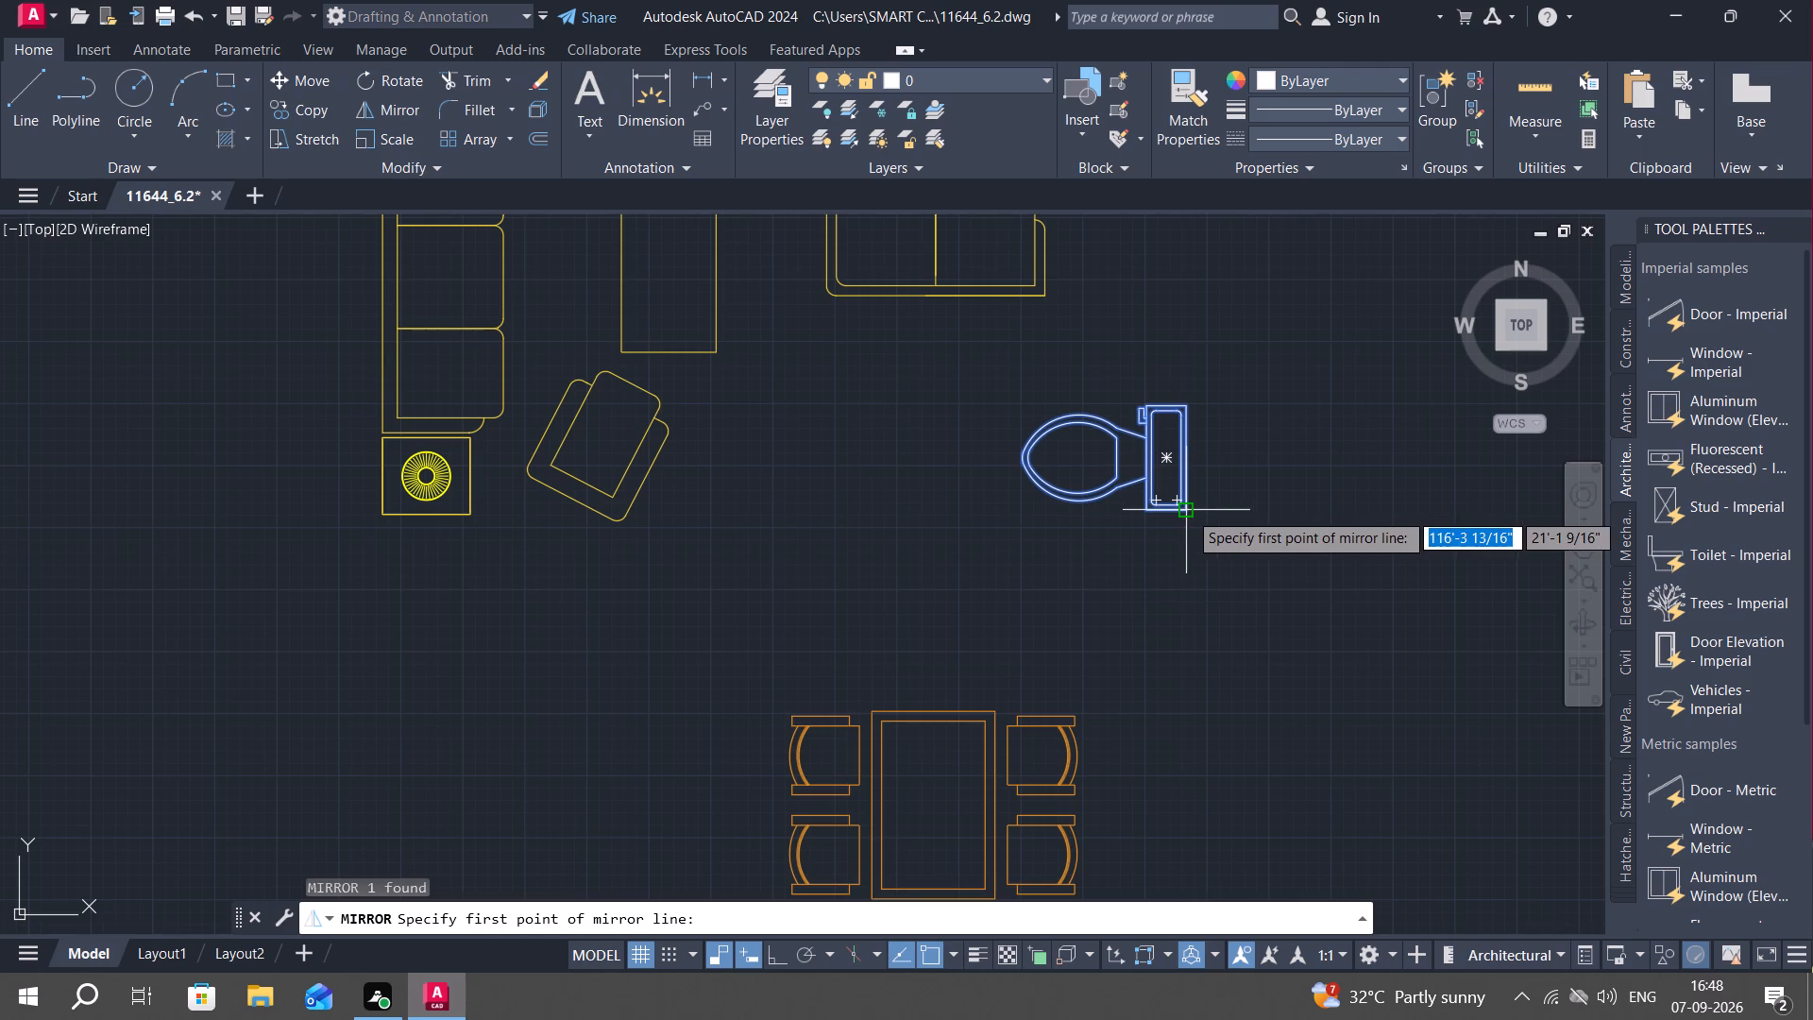
{"action": "left_click", "coordinate": [1188, 511]}
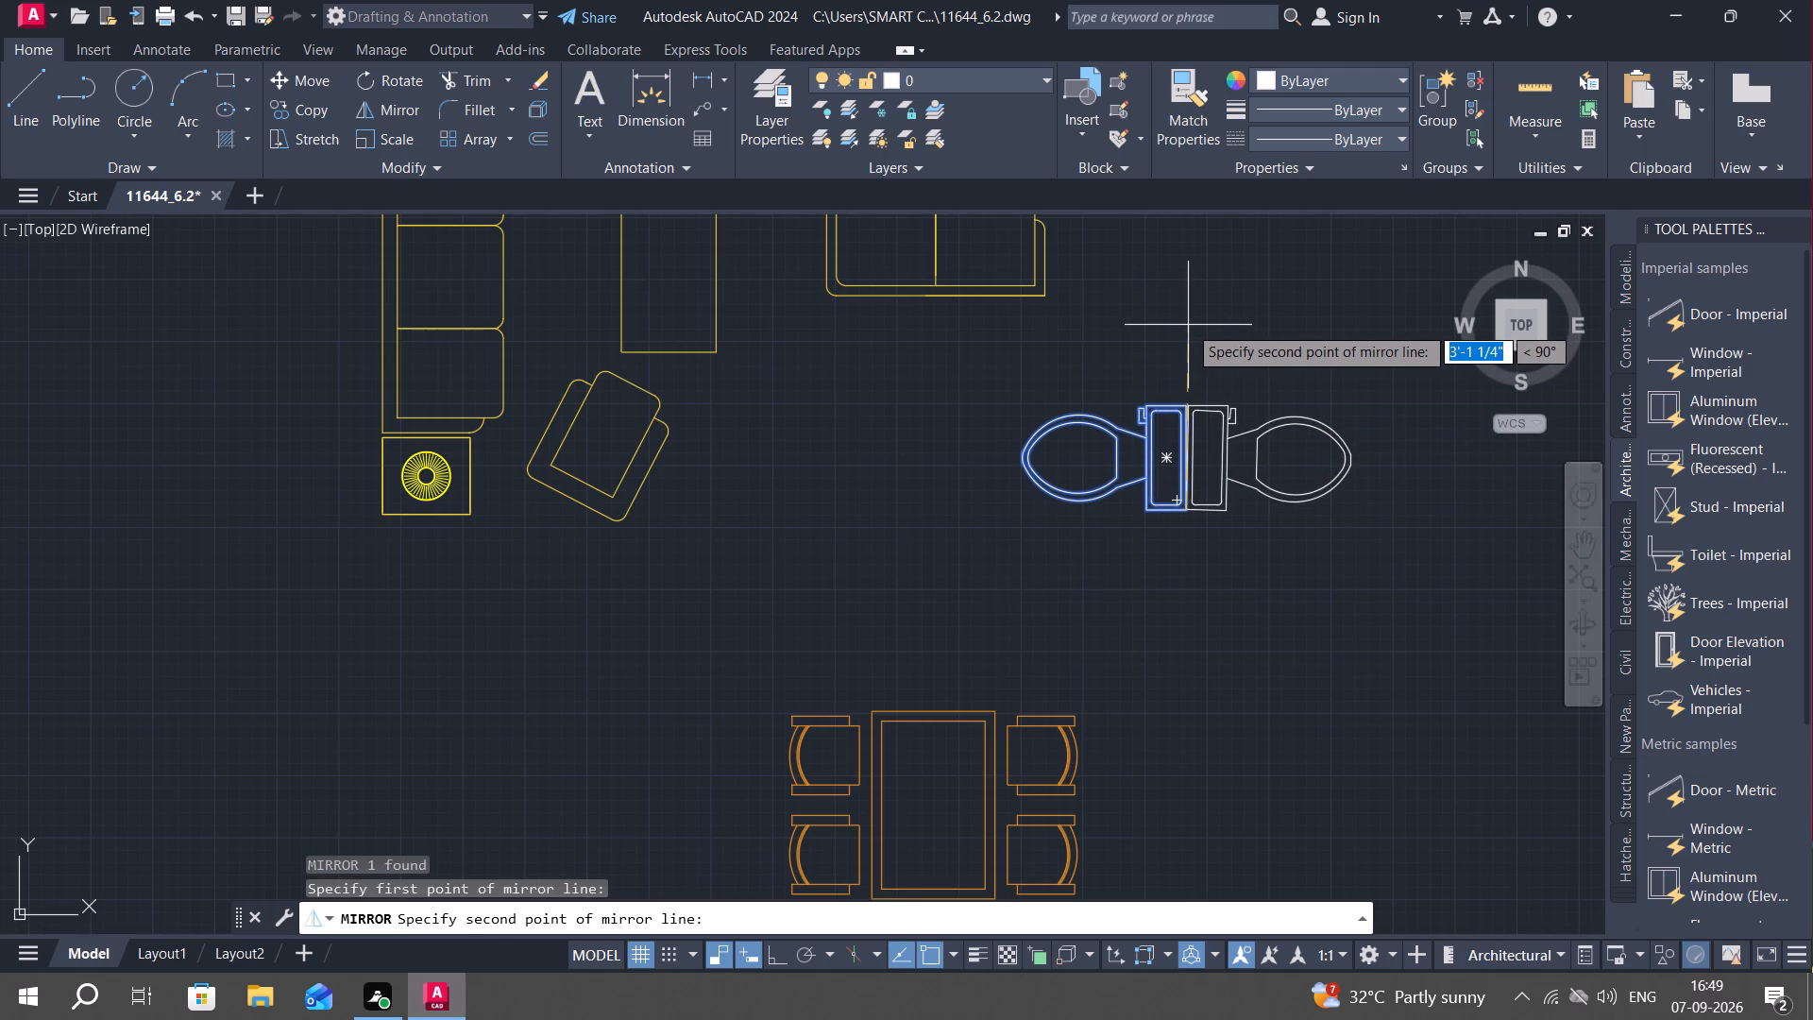
{"action": "scroll", "coordinate": [1189, 323], "scroll_direction": "up", "scroll_amount": 1}
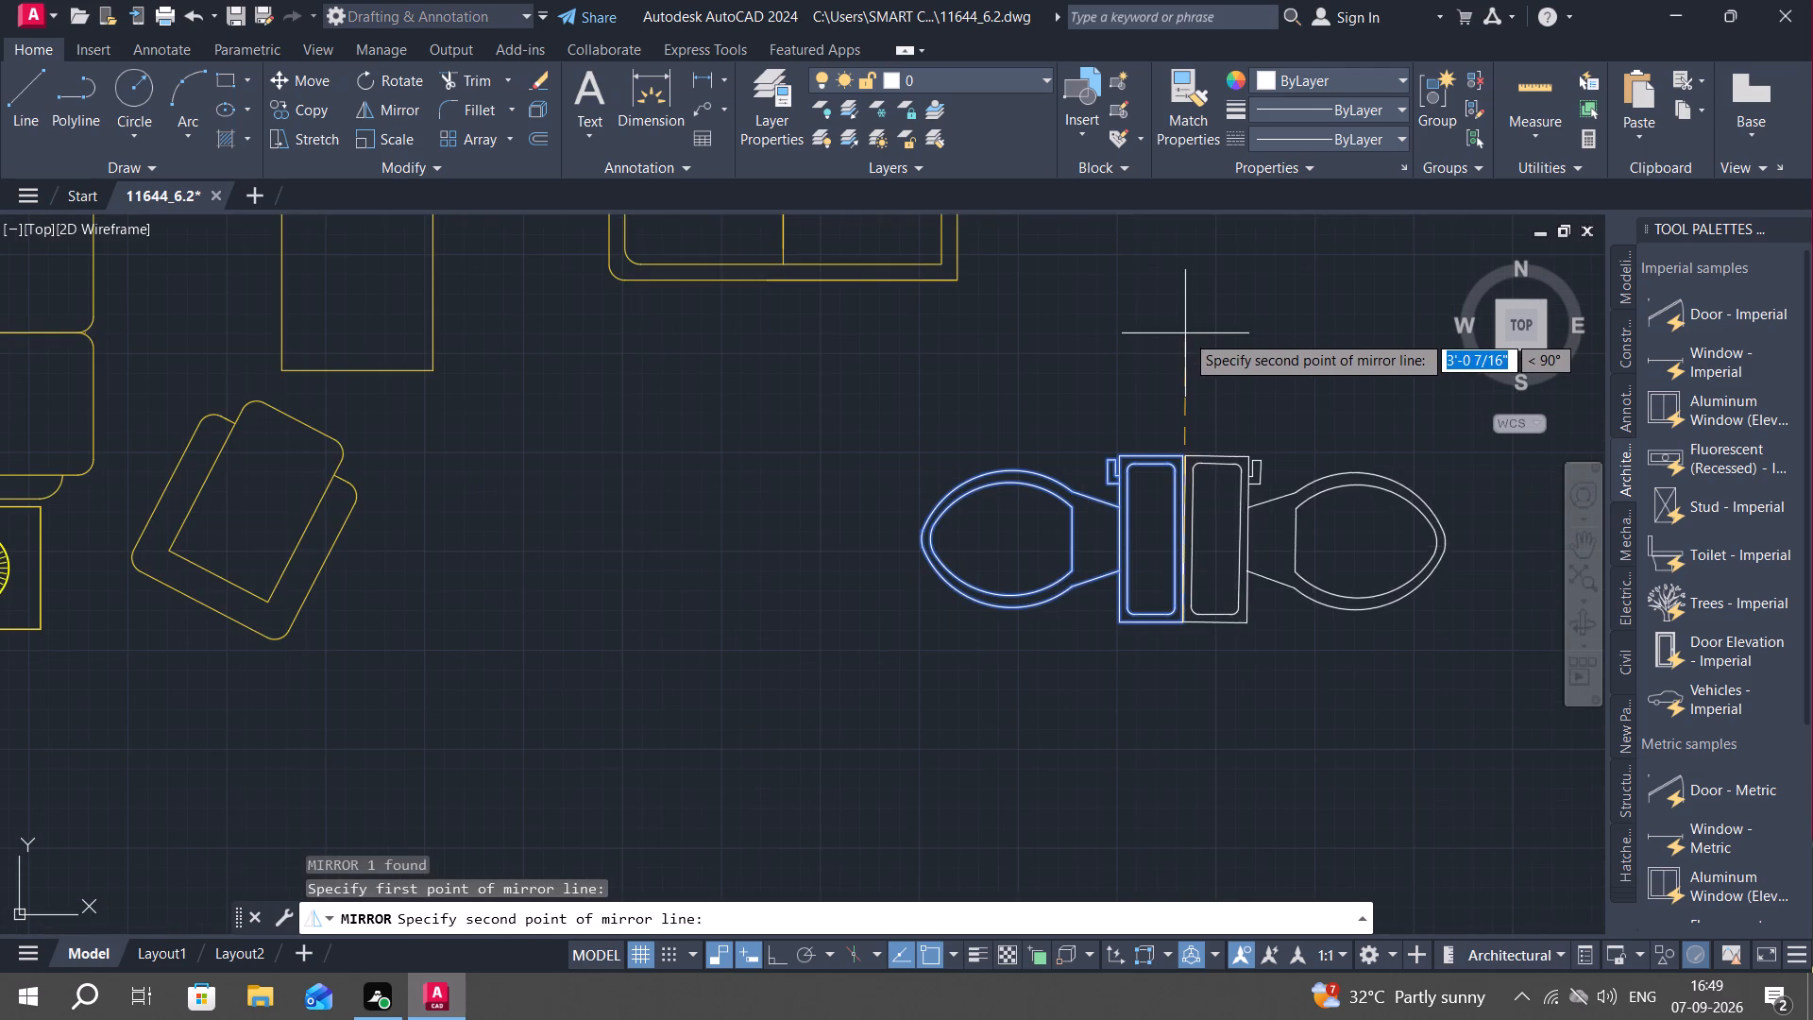
{"action": "scroll", "coordinate": [1185, 333], "scroll_direction": "up", "scroll_amount": 1}
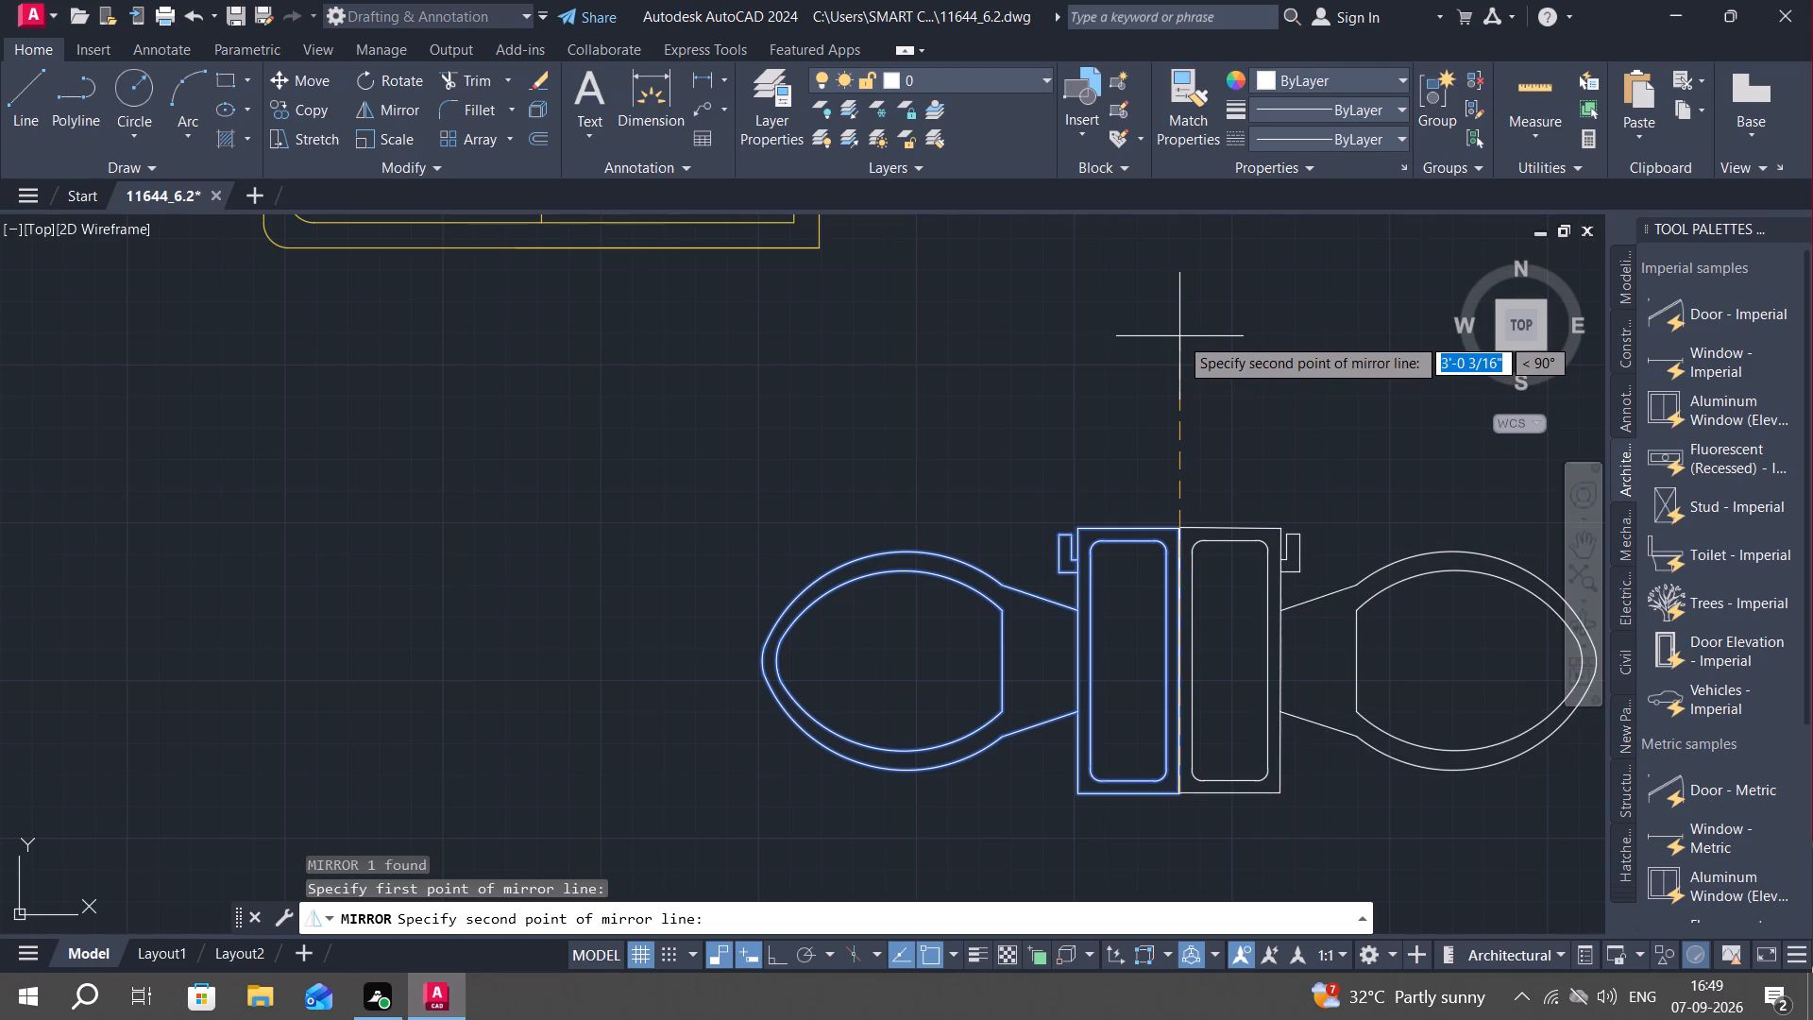
{"action": "left_click", "coordinate": [1179, 336]}
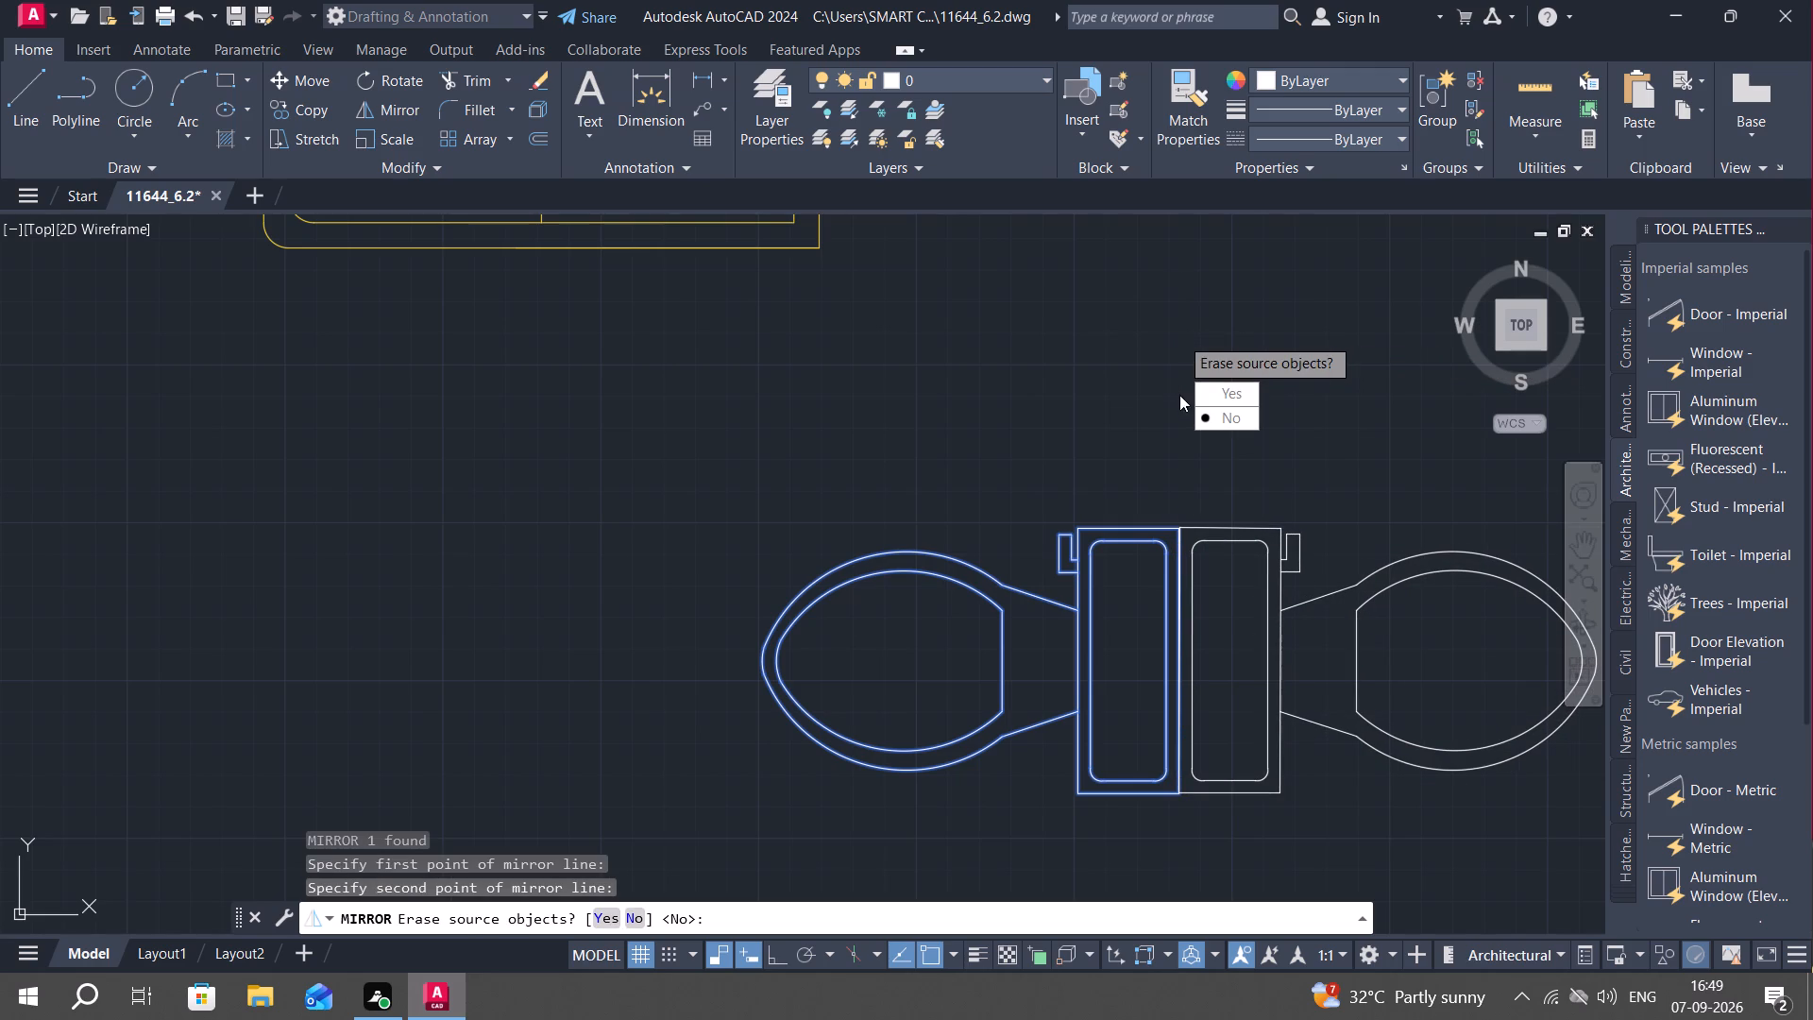
{"action": "left_click_drag", "start_coordinate": [1203, 423], "coordinate": [1179, 336]}
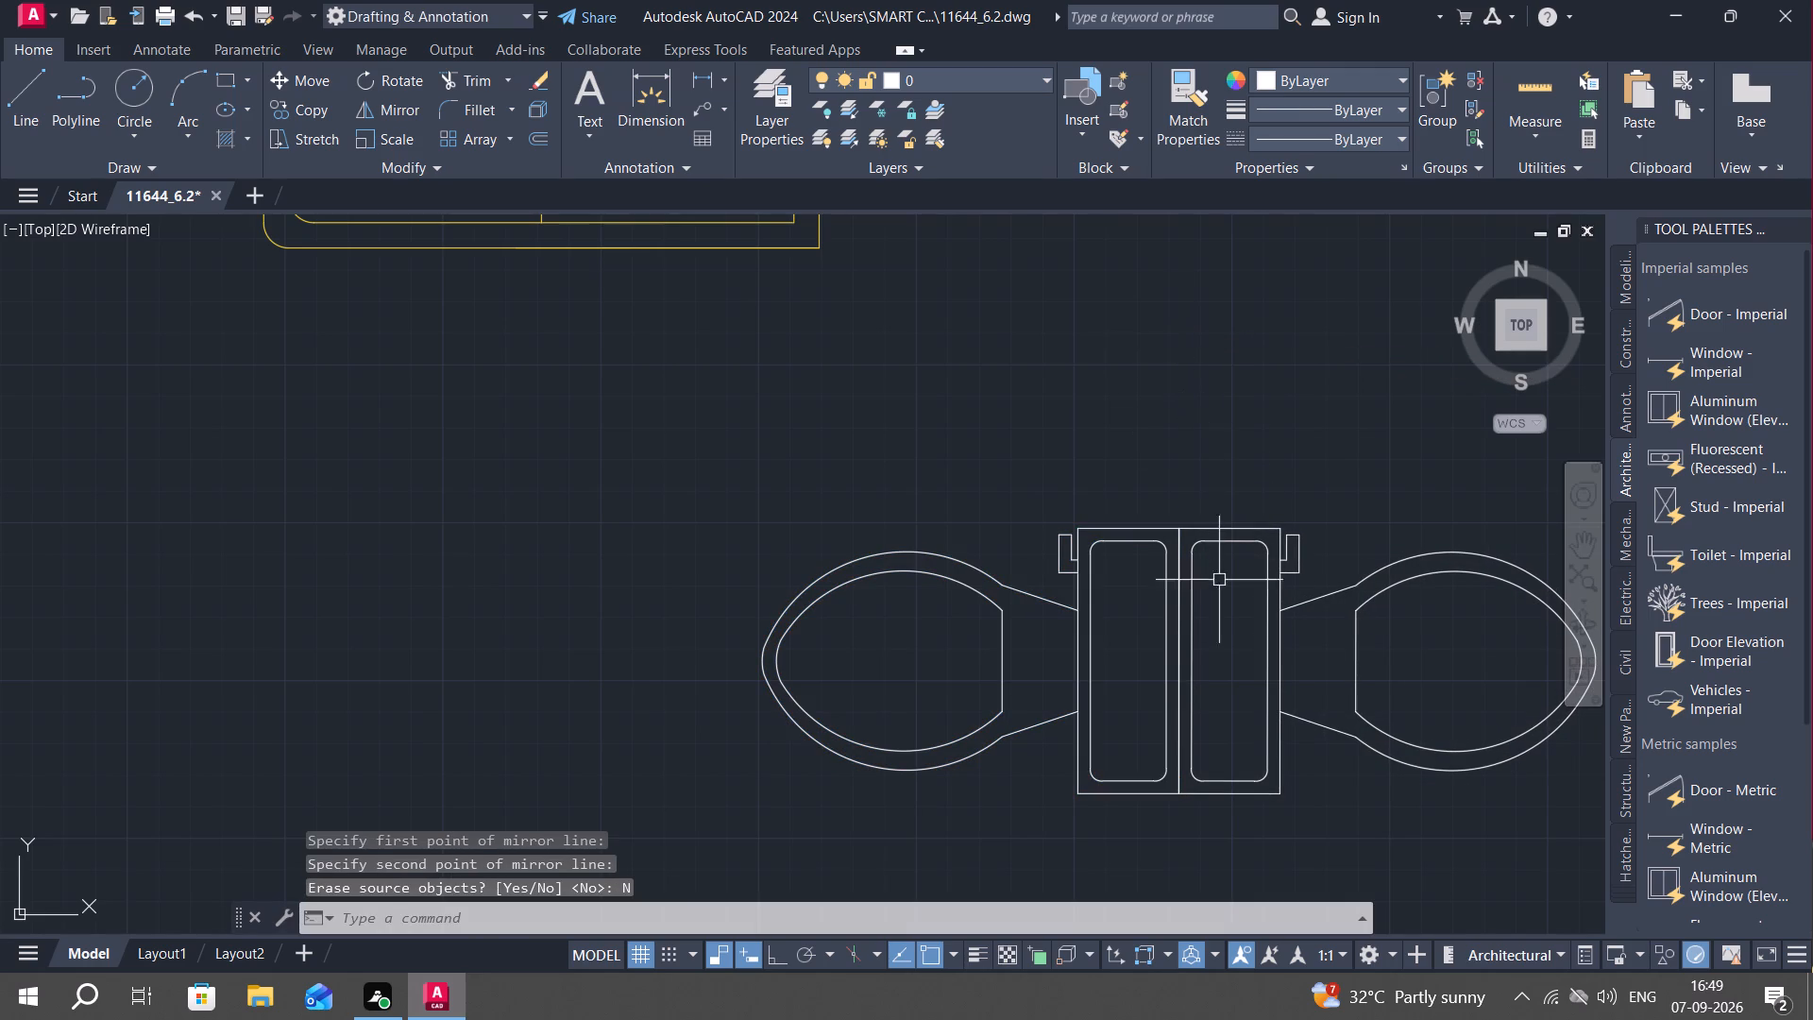
Copy the east-facing toilet into the bathroom west of the dining table, with its tank's back against the west wall near the south end.
{"action": "type", "text": "CO"}
{"action": "key", "text": "space"}
{"action": "left_click", "coordinate": [1308, 603]}
{"action": "right_click", "coordinate": [1308, 603]}
{"action": "left_click", "coordinate": [1308, 603]}
{"action": "scroll", "coordinate": [705, 616], "scroll_direction": "down", "scroll_amount": 3}
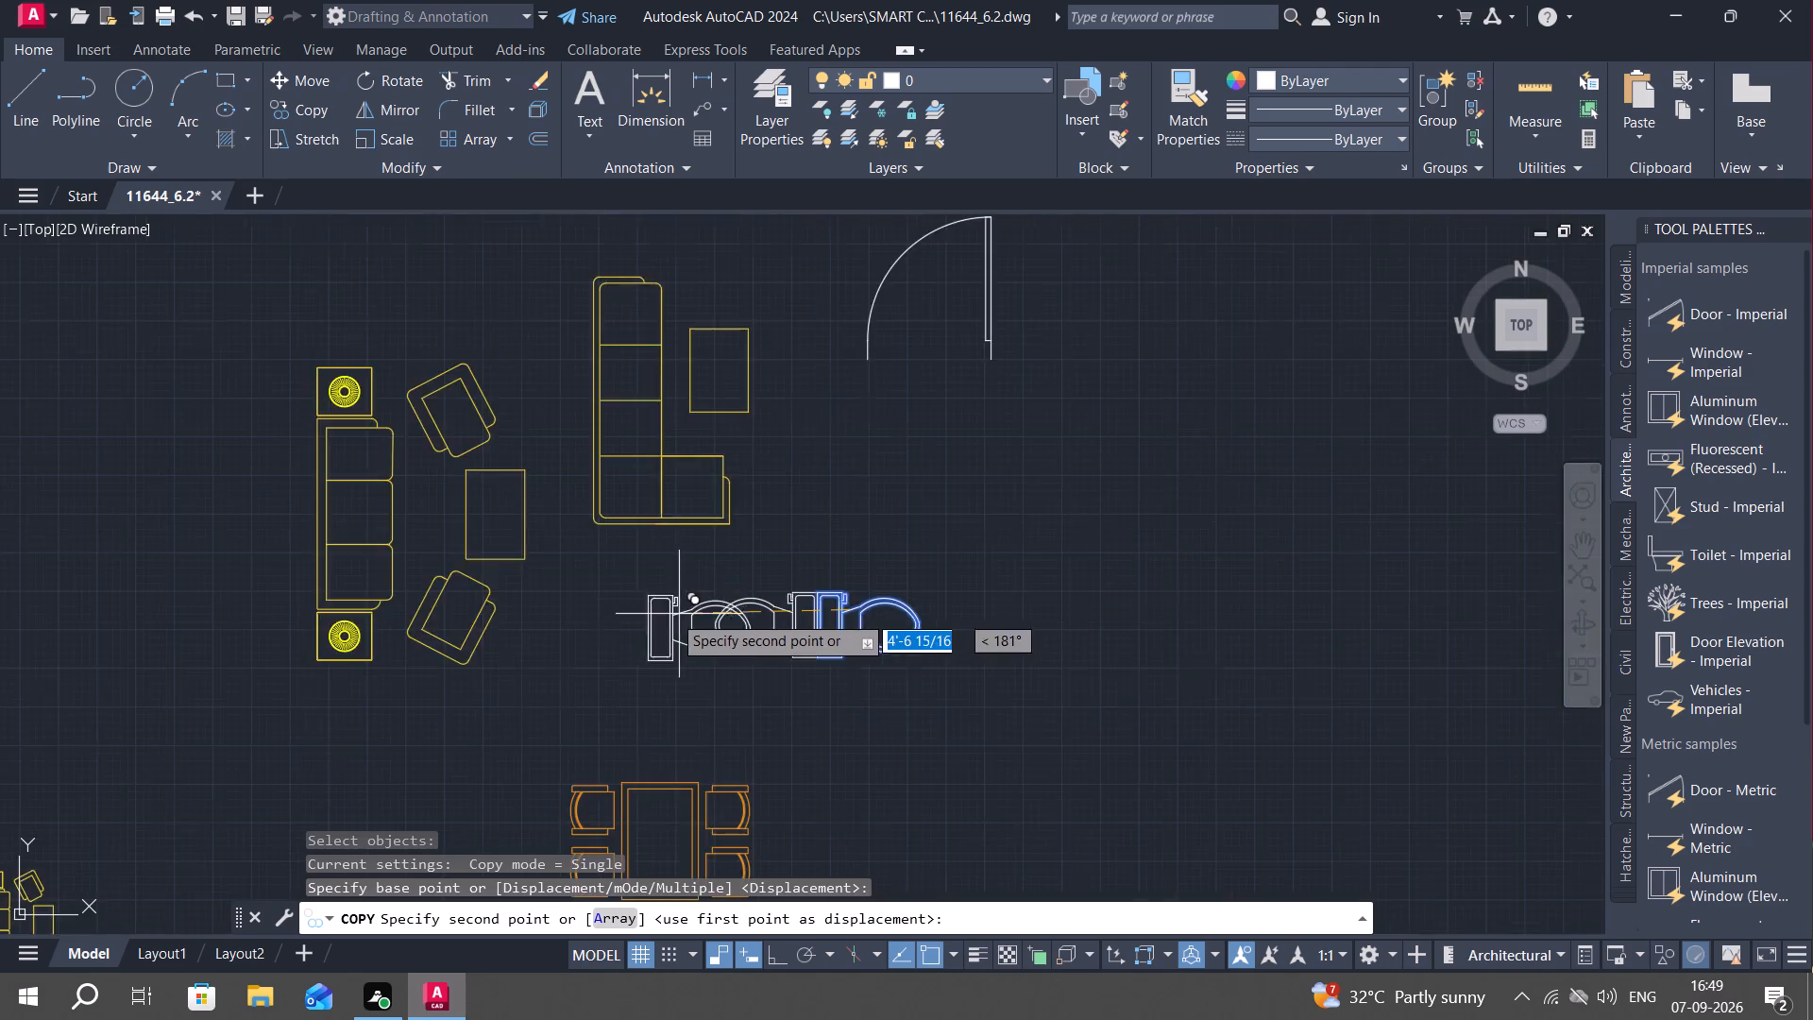
{"action": "scroll", "coordinate": [672, 614], "scroll_direction": "down", "scroll_amount": 3}
{"action": "middle_click_drag", "start_coordinate": [514, 675], "coordinate": [989, 569]}
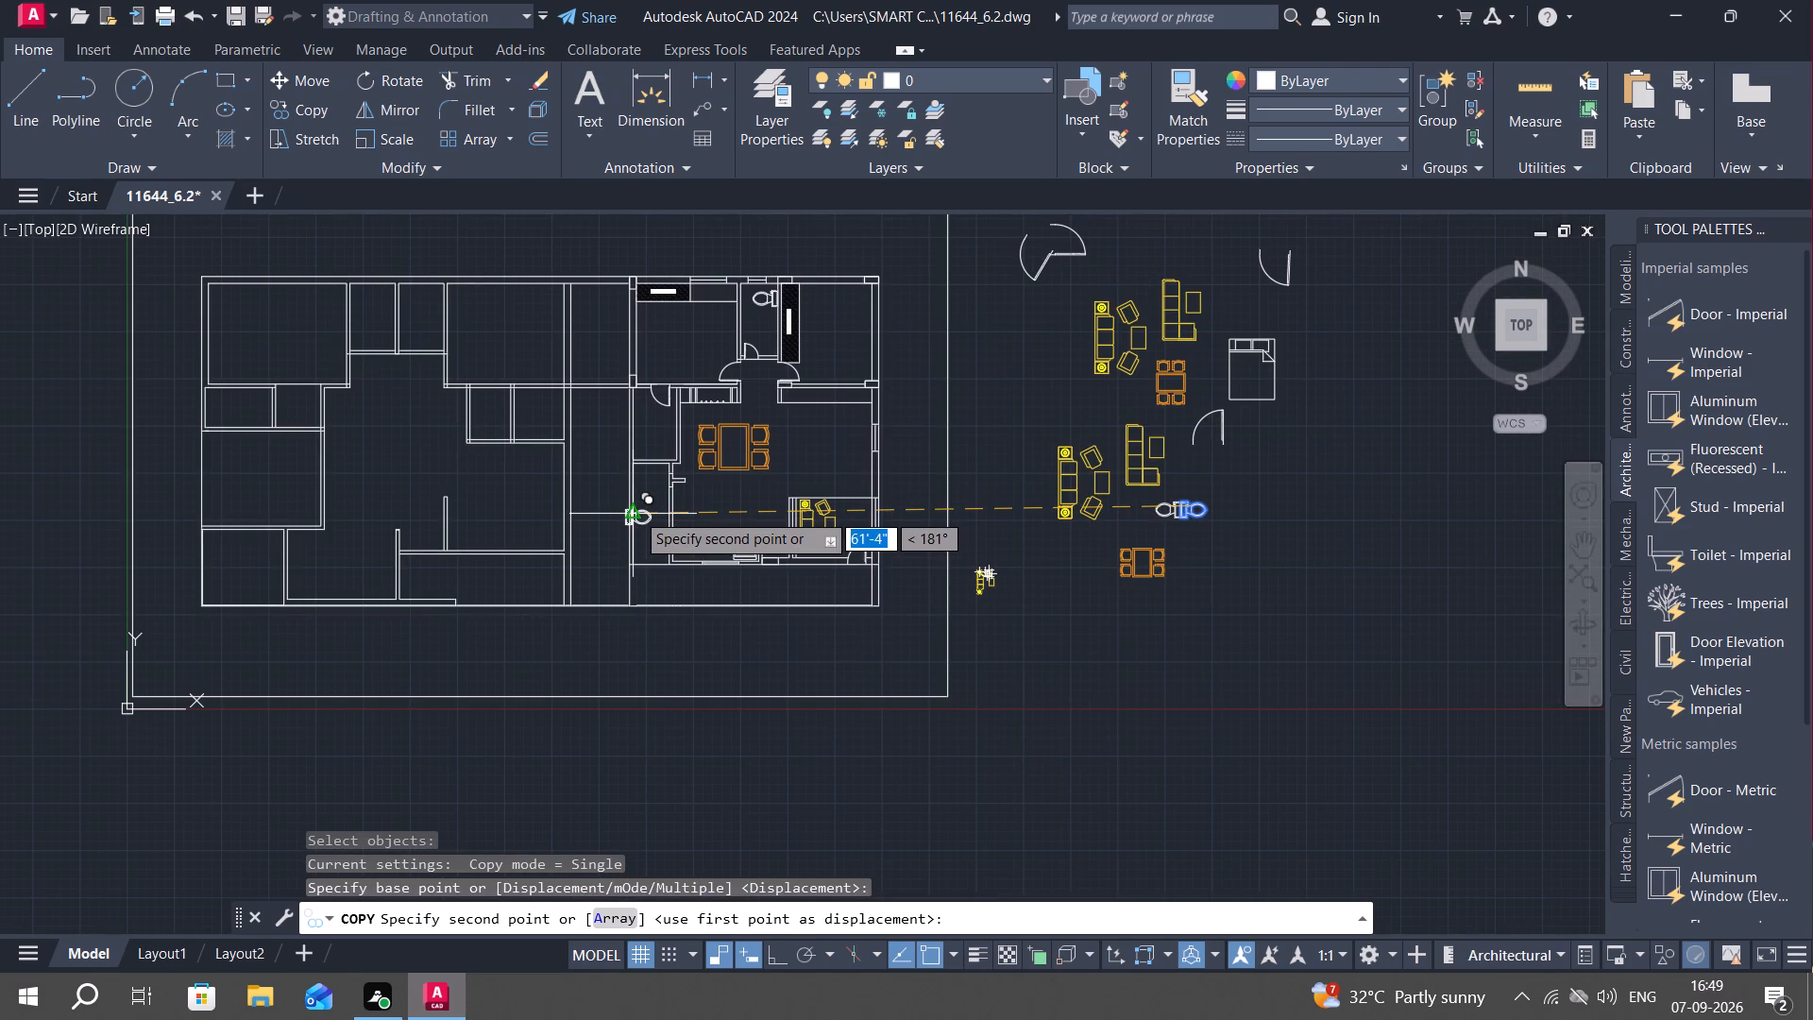
{"action": "scroll", "coordinate": [635, 509], "scroll_direction": "up", "scroll_amount": 3}
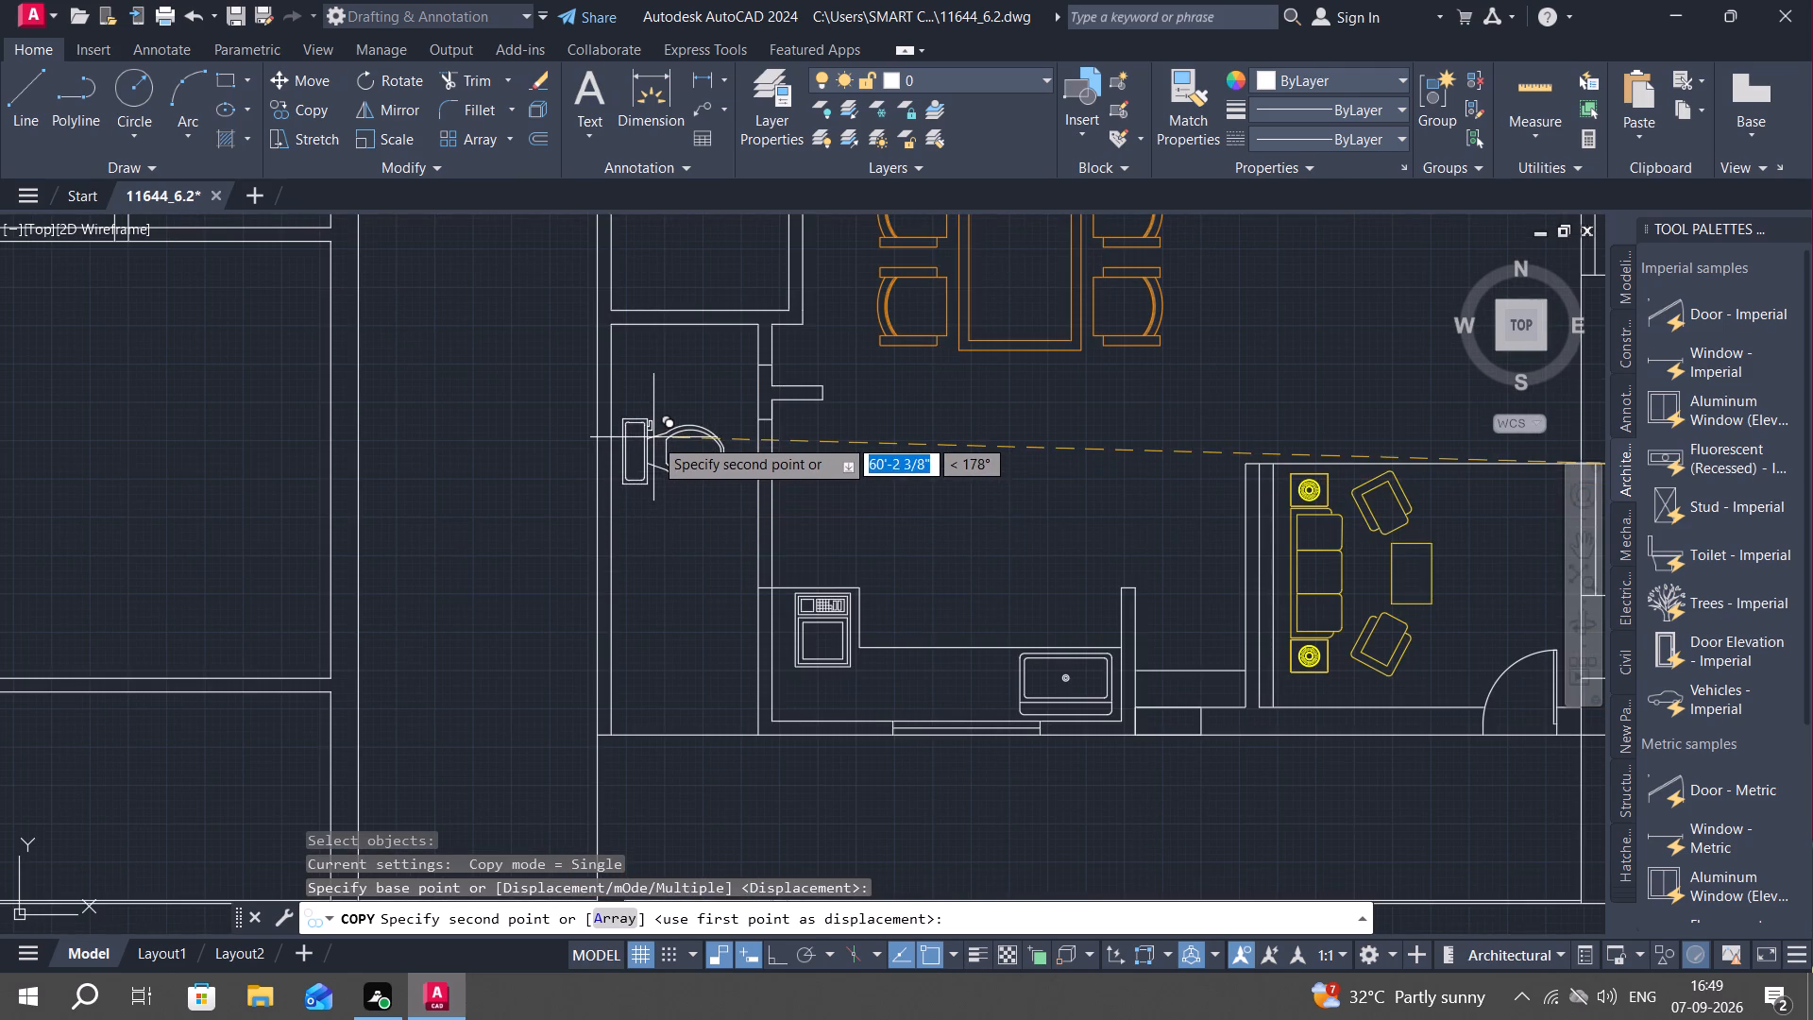
{"action": "middle_click_drag", "start_coordinate": [653, 437], "coordinate": [673, 586]}
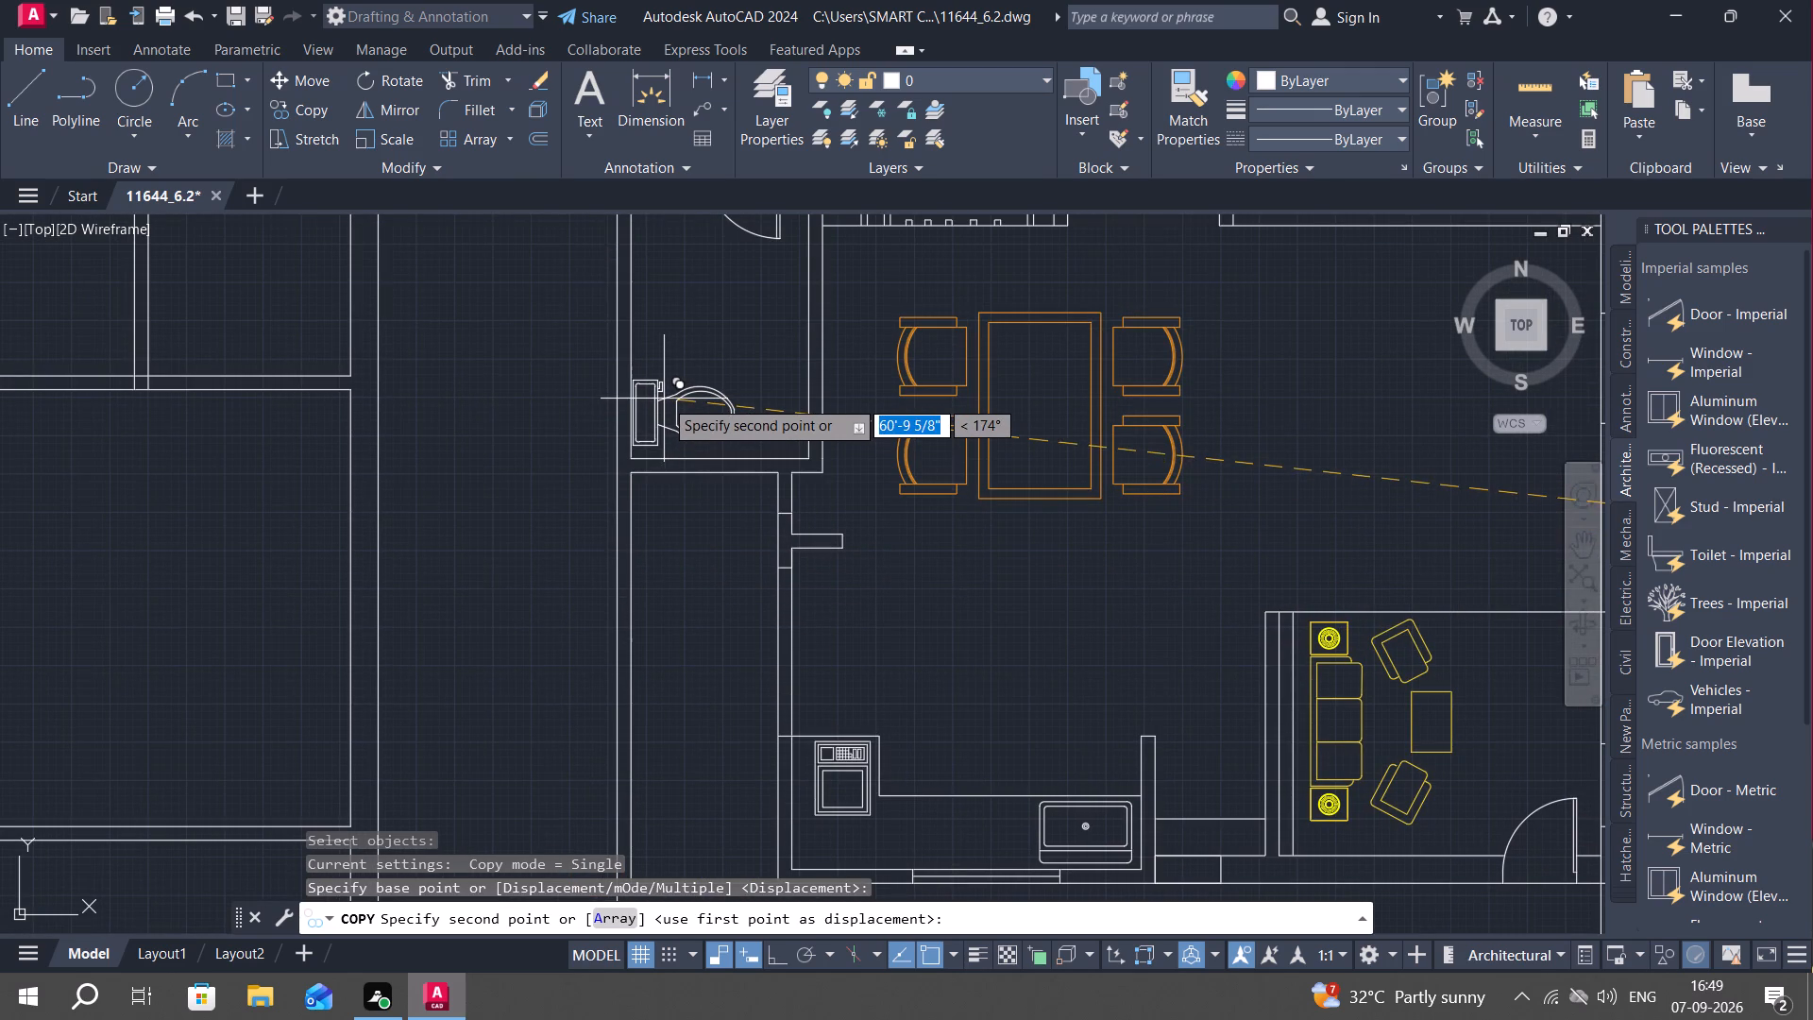
{"action": "scroll", "coordinate": [664, 399], "scroll_direction": "up", "scroll_amount": 2}
{"action": "left_click", "coordinate": [652, 371]}
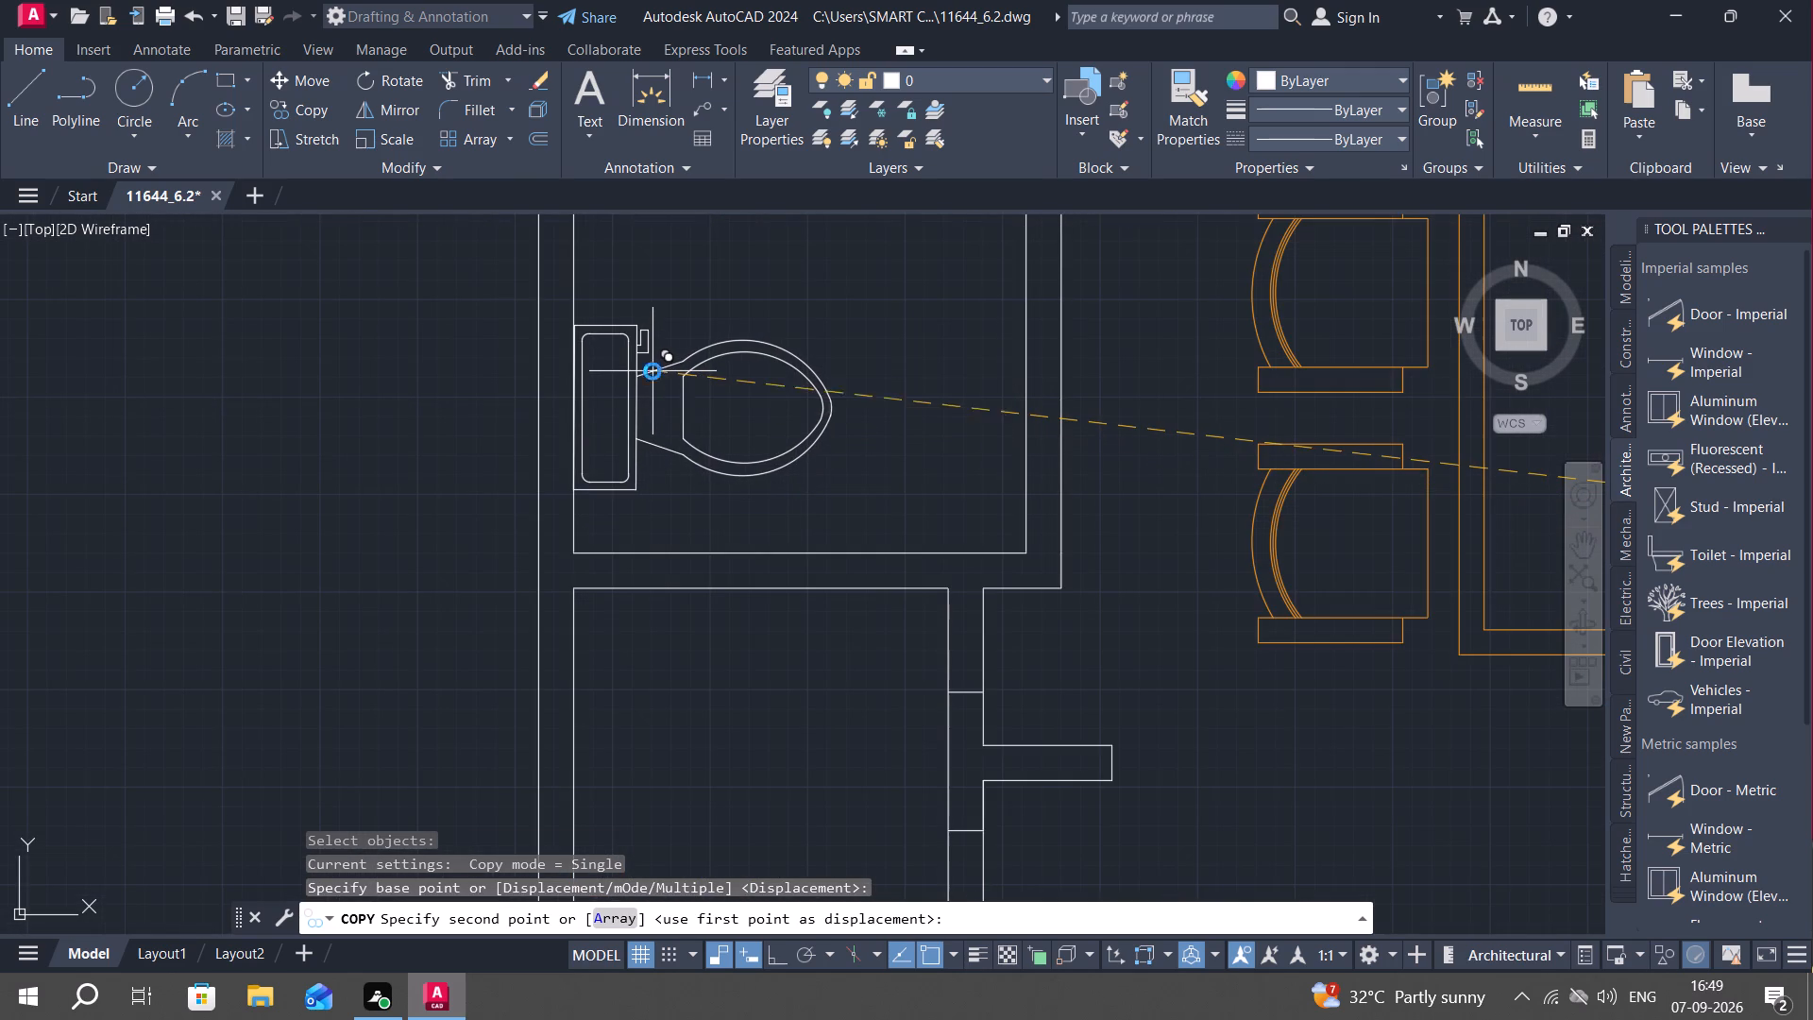
Rotate the spare door south of the bed block a quarter turn counterclockwise about its hinge corner, with Ortho on.
{"action": "scroll", "coordinate": [663, 545], "scroll_direction": "down", "scroll_amount": 2}
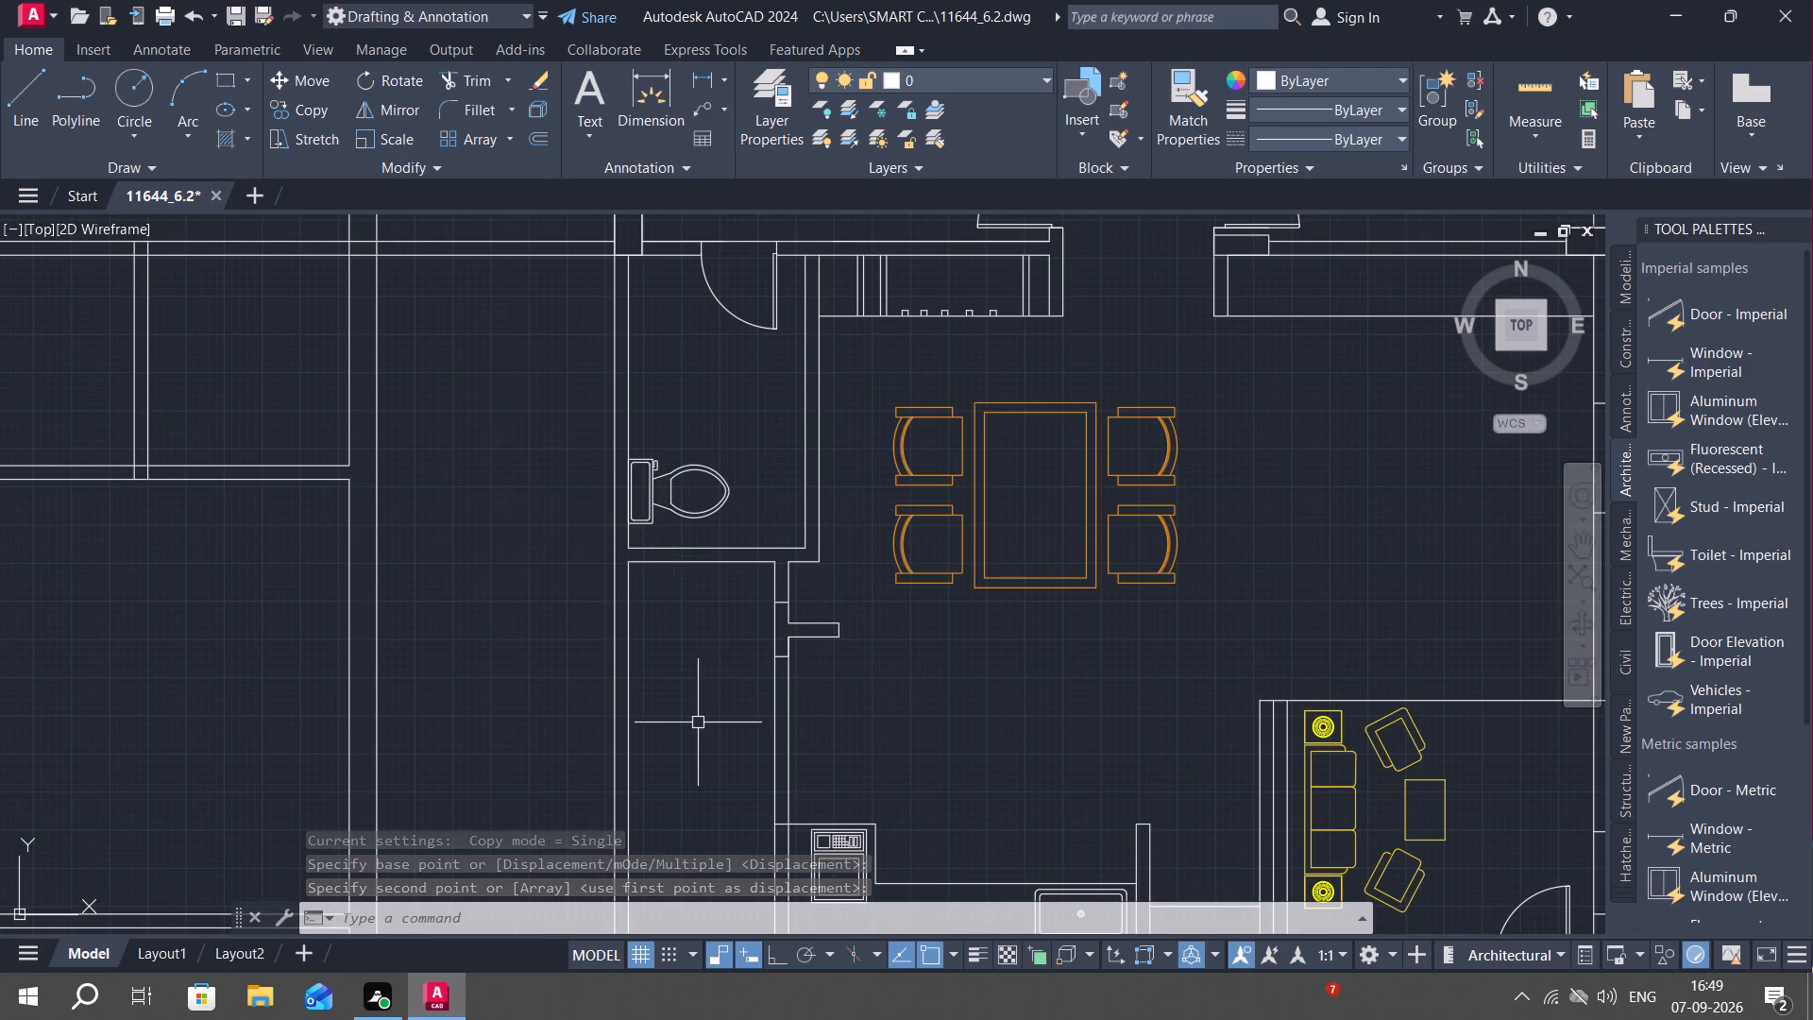
{"action": "middle_click_drag", "start_coordinate": [721, 742], "coordinate": [755, 721]}
{"action": "scroll", "coordinate": [760, 722], "scroll_direction": "down", "scroll_amount": 1}
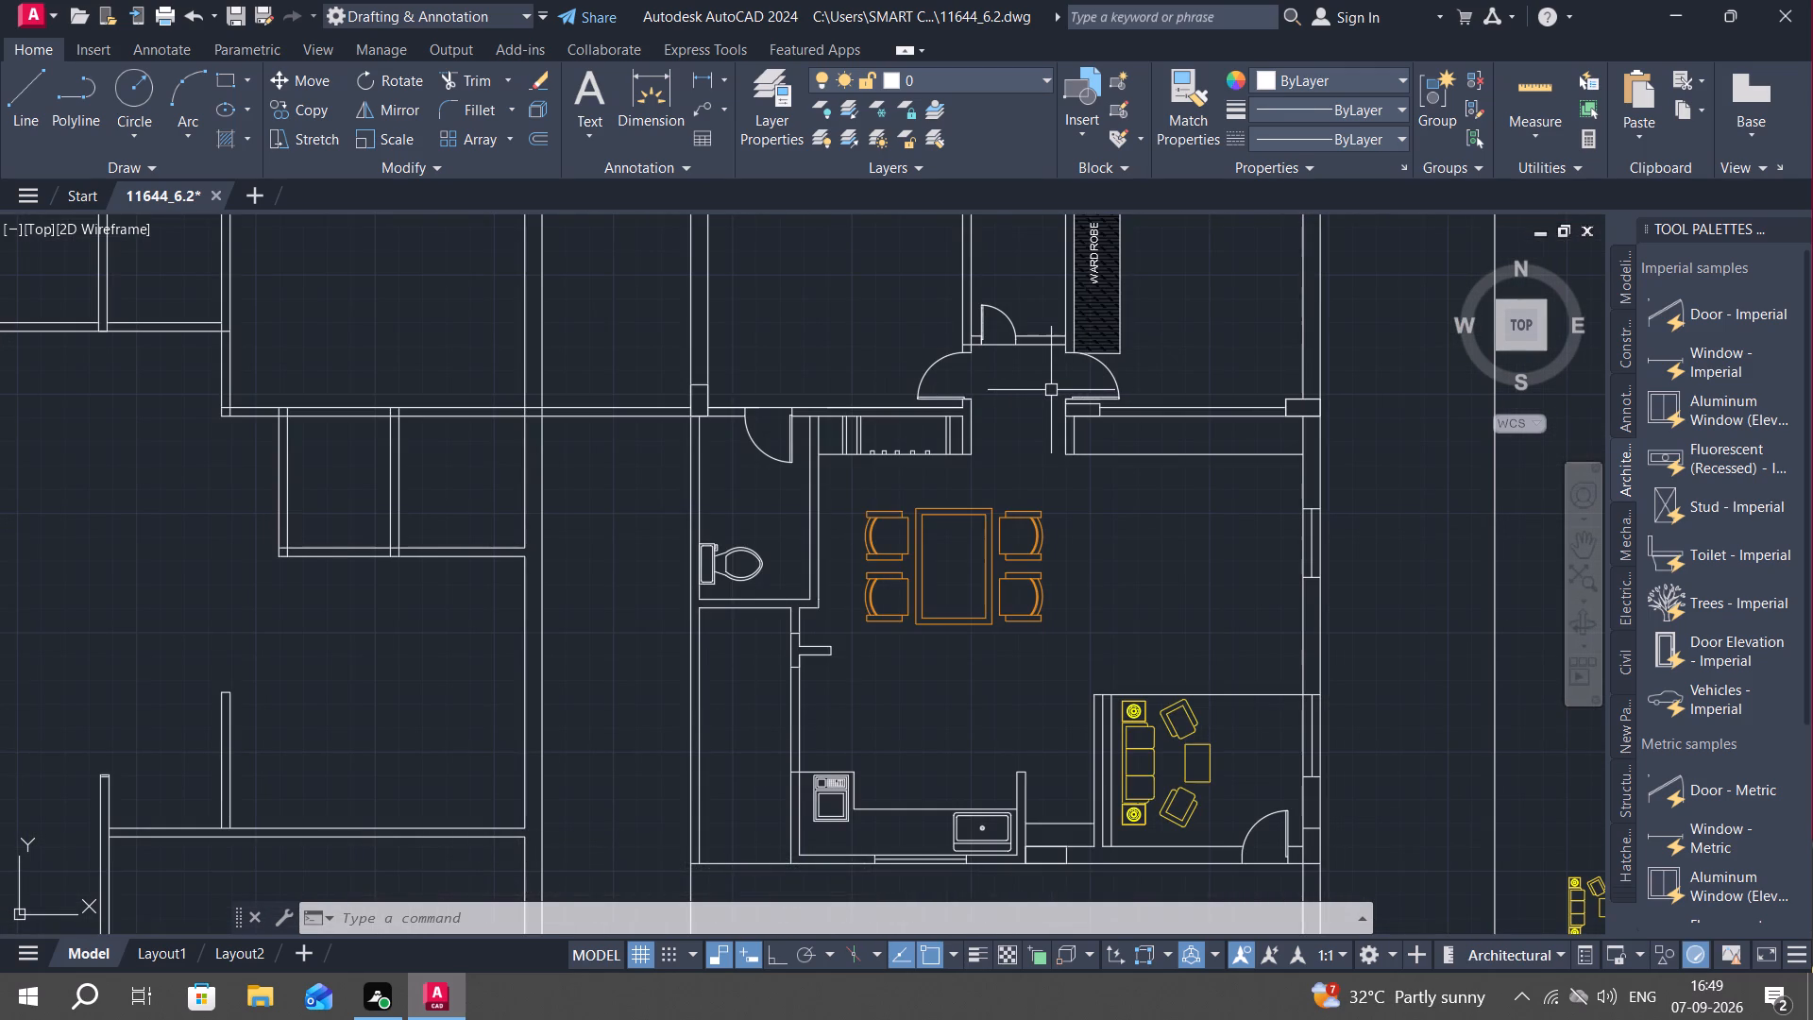
{"action": "middle_click_drag", "start_coordinate": [1158, 510], "coordinate": [1111, 545]}
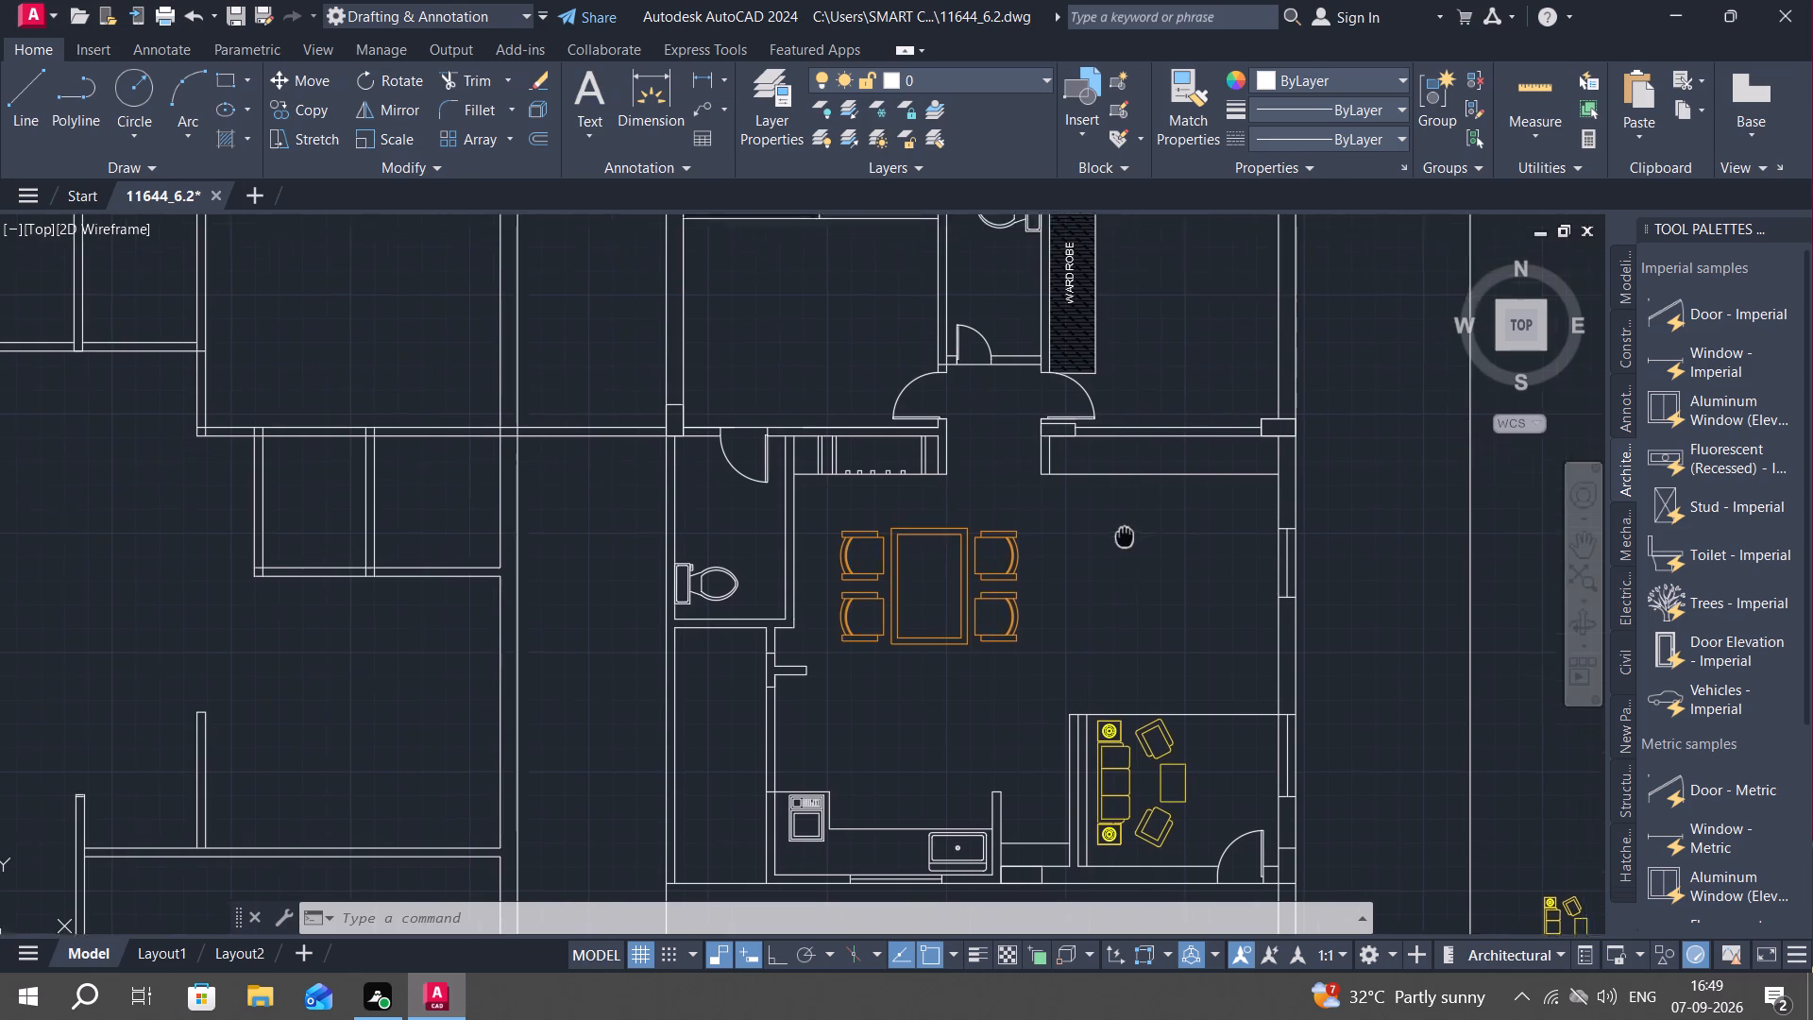
{"action": "scroll", "coordinate": [1082, 552], "scroll_direction": "down", "scroll_amount": 2}
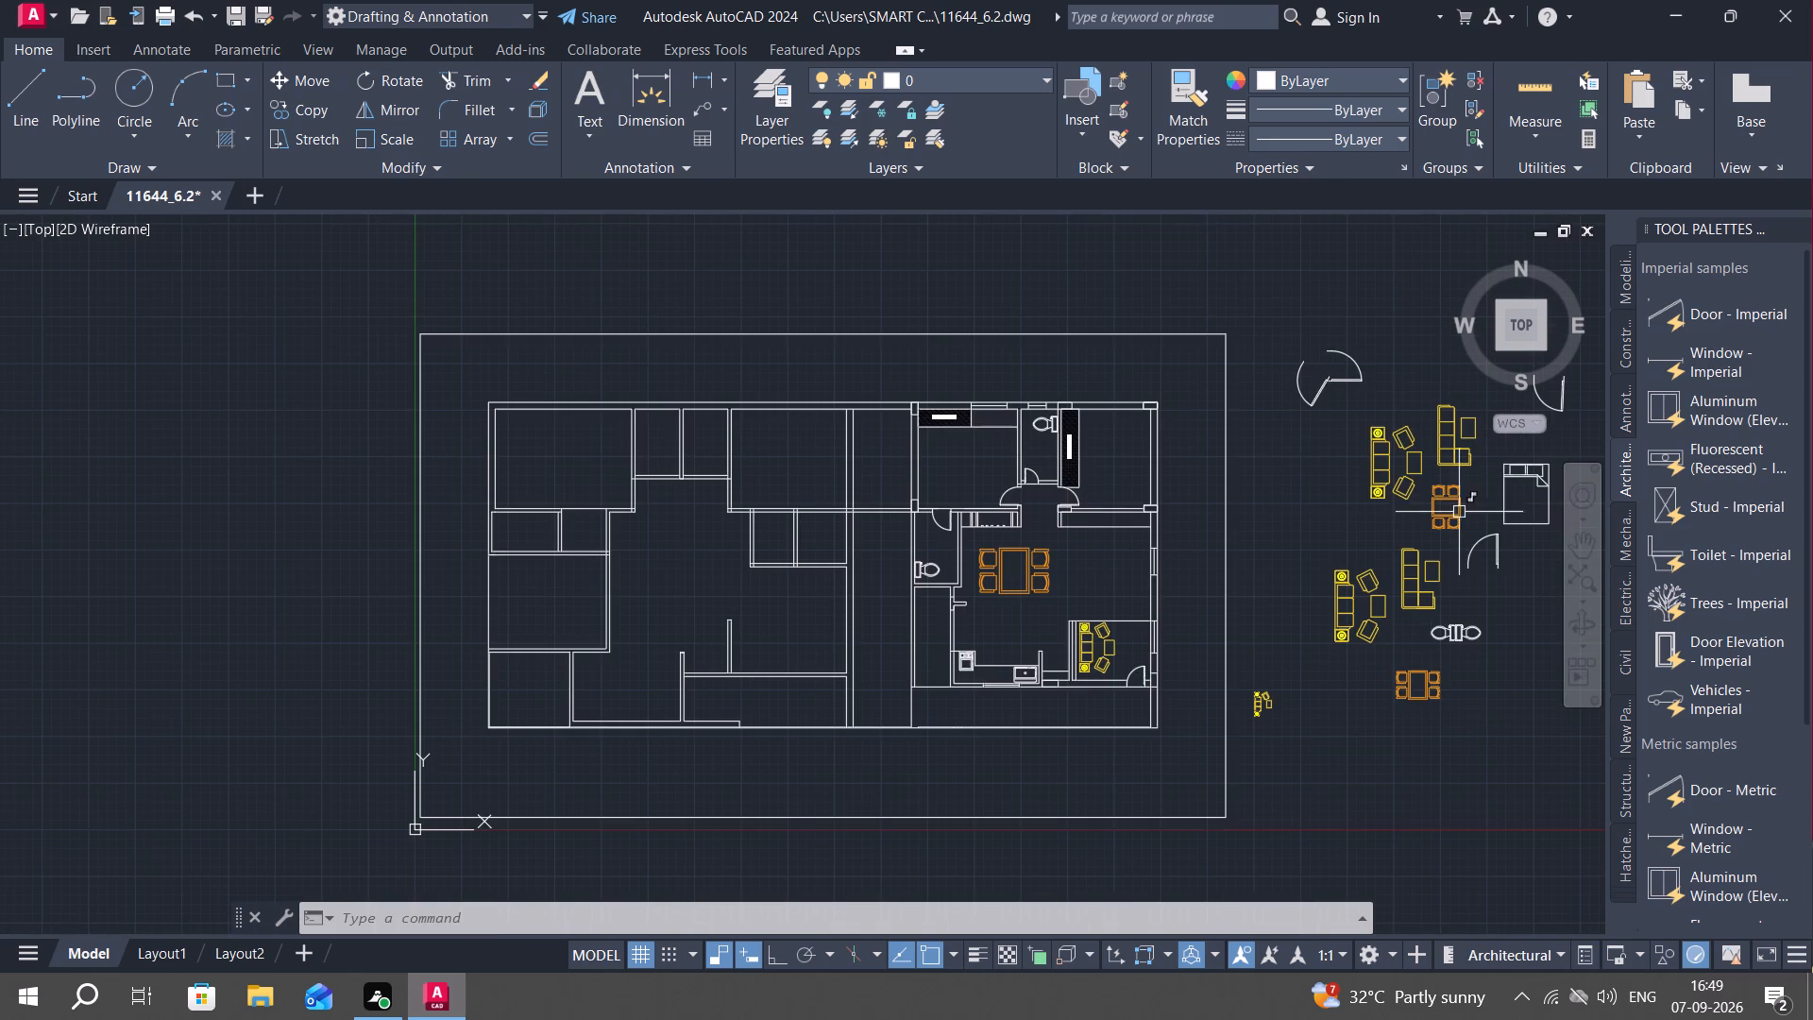
{"action": "middle_click_drag", "start_coordinate": [1458, 535], "coordinate": [1255, 576]}
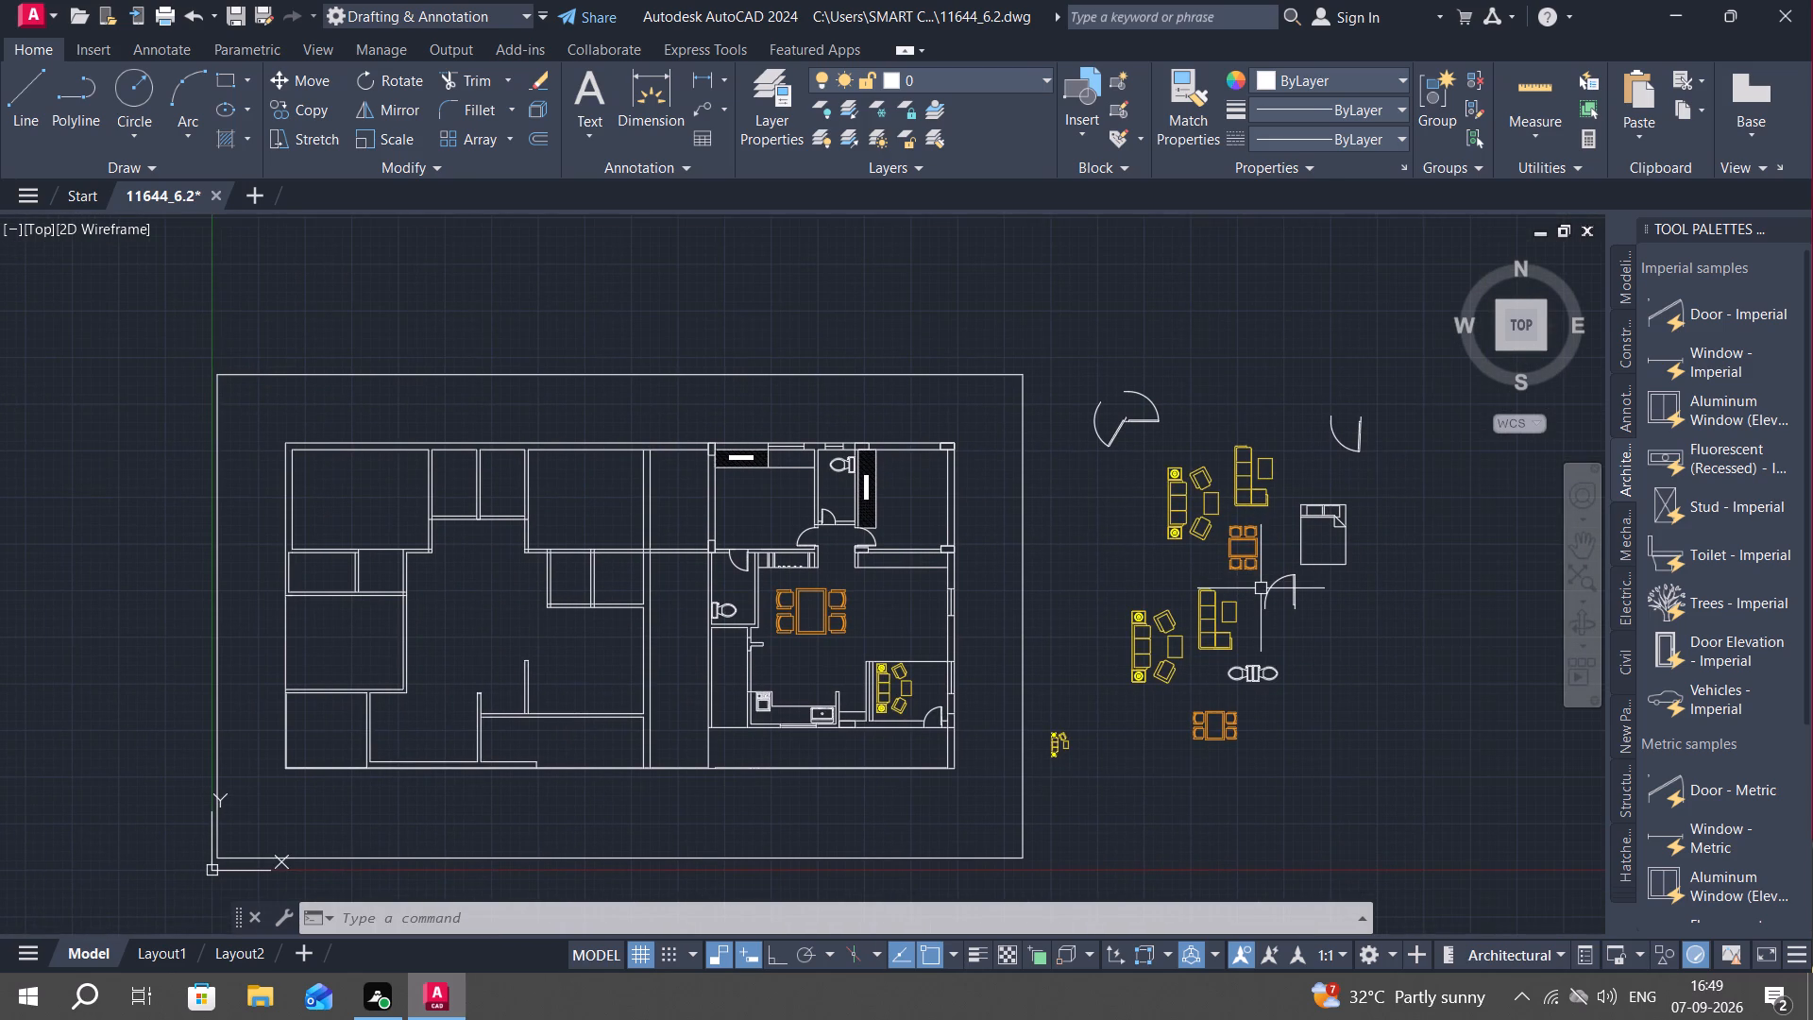
{"action": "type", "text": "RO"}
{"action": "key", "text": "space"}
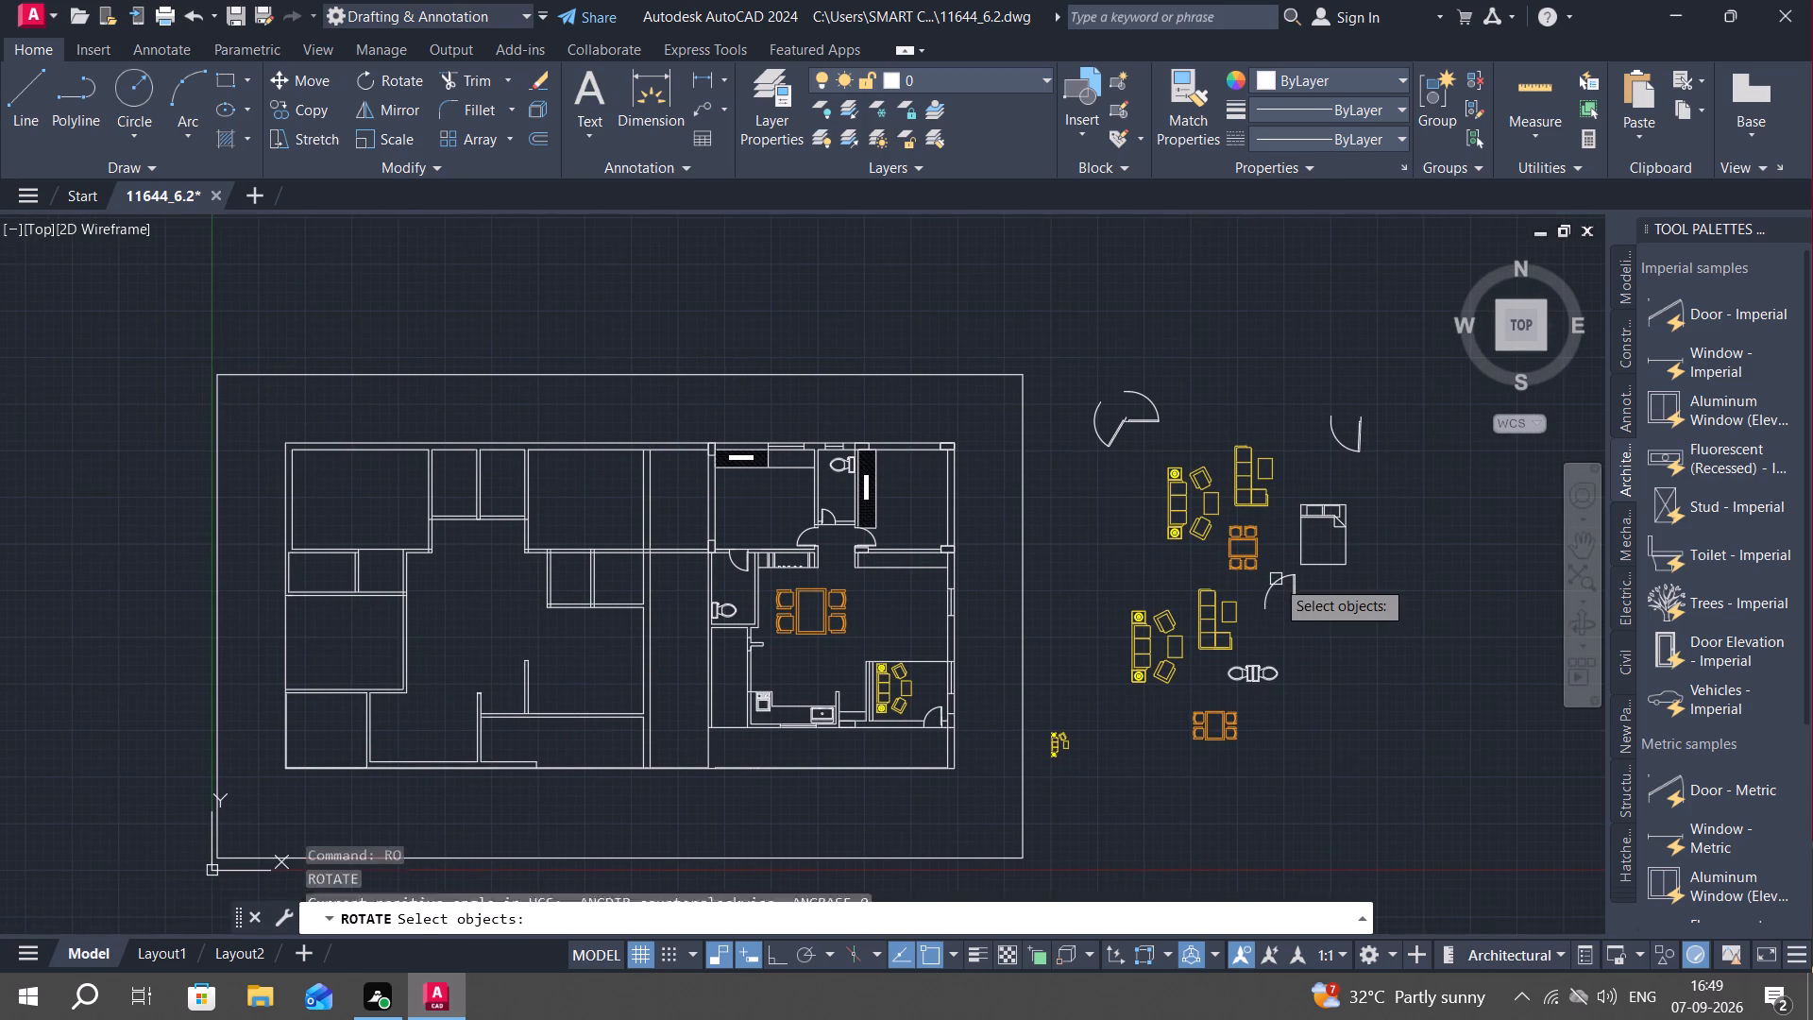
{"action": "left_click", "coordinate": [1277, 579]}
{"action": "right_click", "coordinate": [1277, 579]}
{"action": "left_click", "coordinate": [1301, 608]}
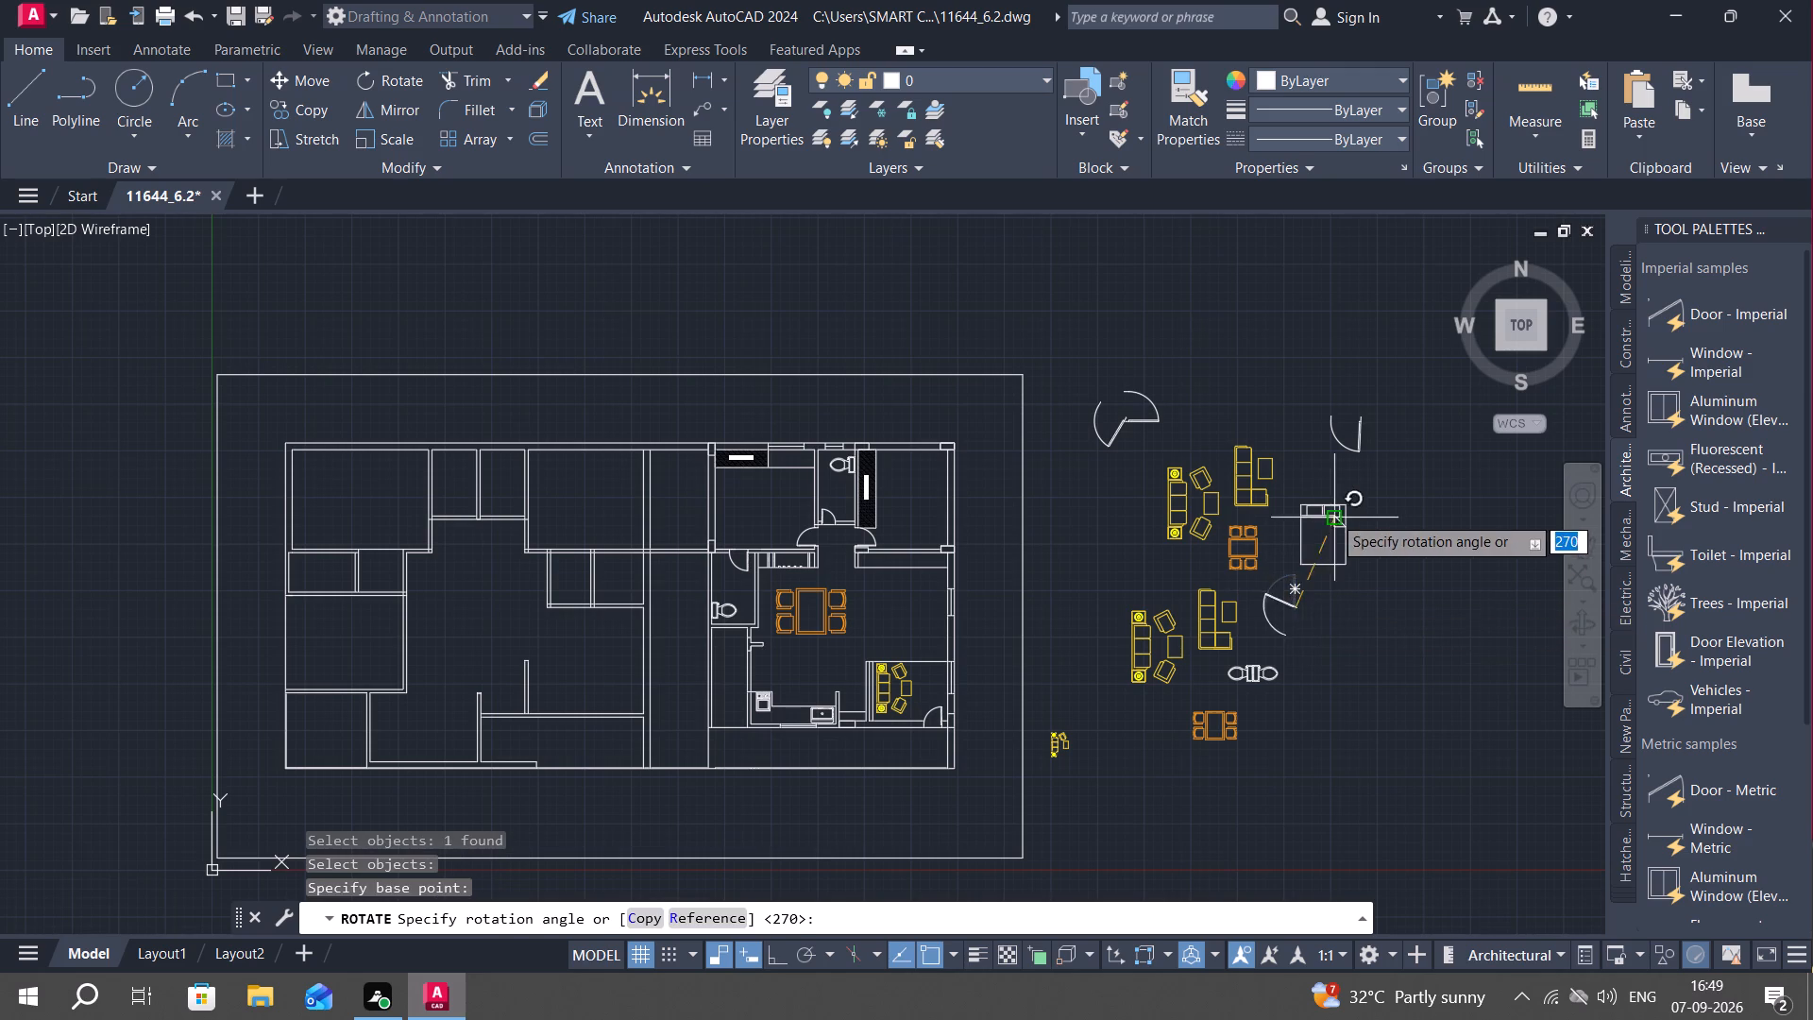
{"action": "key", "text": "F8"}
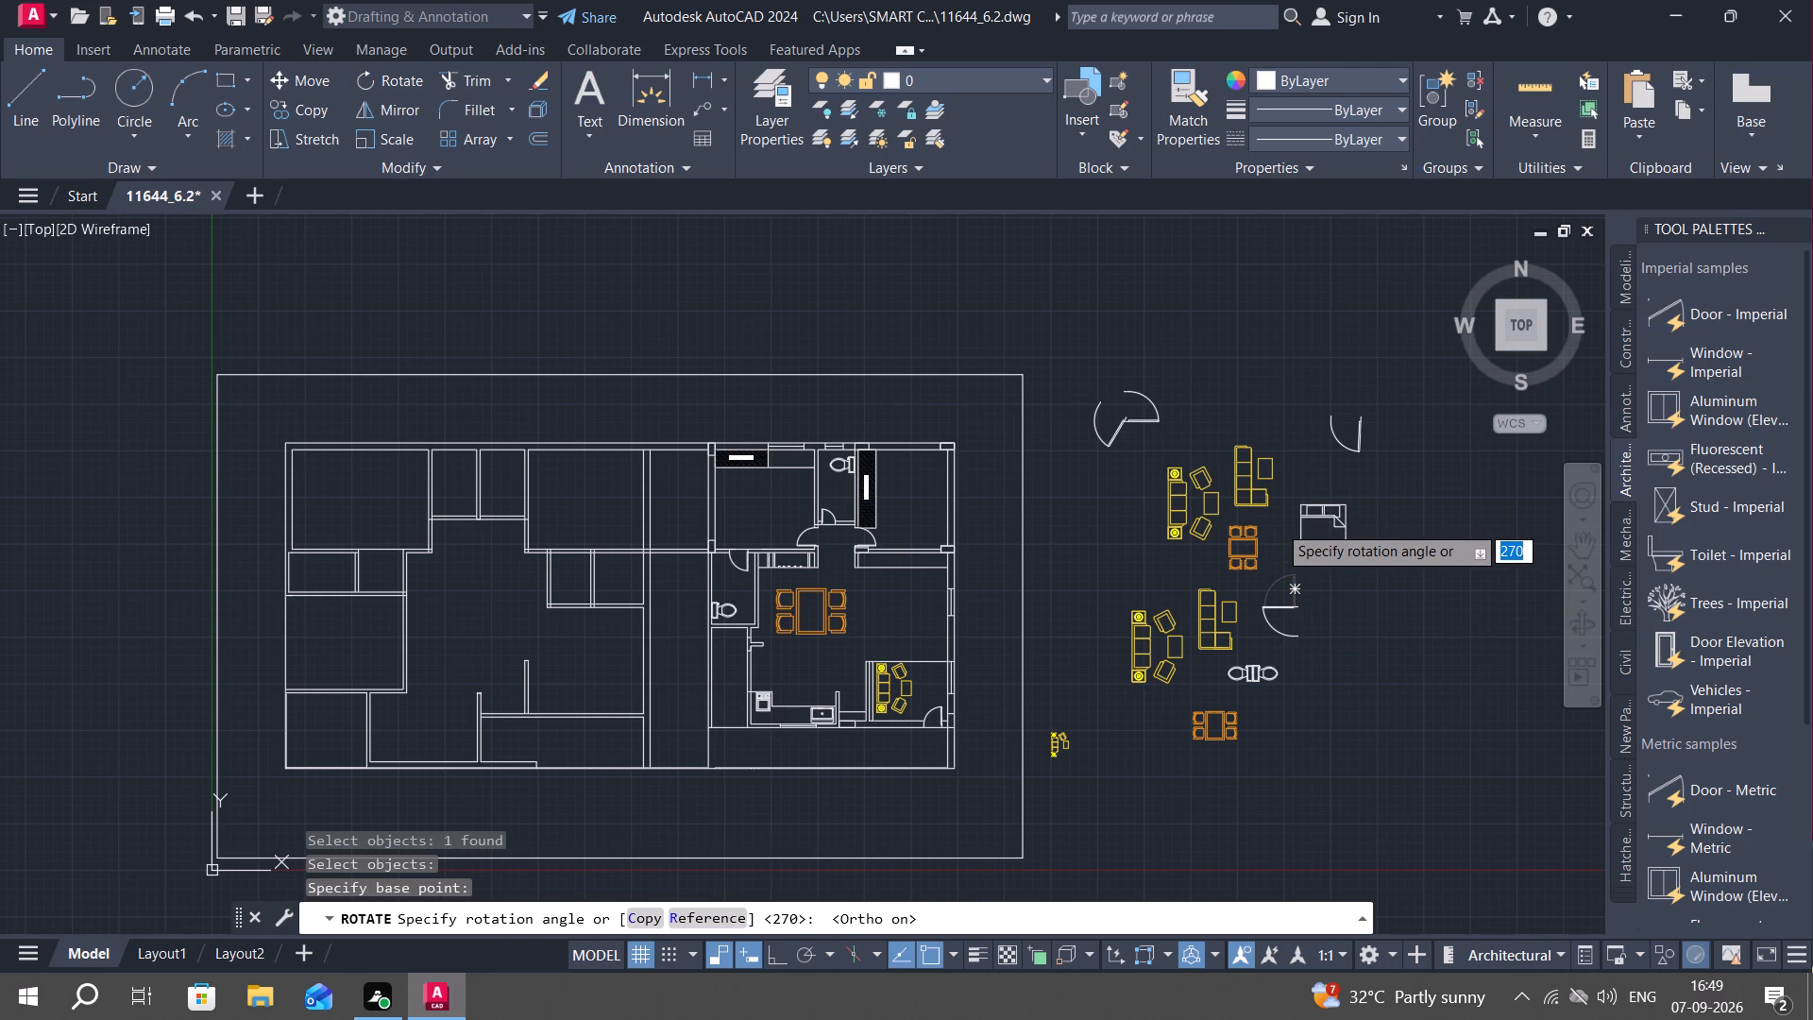
{"action": "left_click", "coordinate": [1271, 558]}
Copy the rotated door, with Ortho off, onto the east wall of the narrow room south of the bathroom, hinge corner on the wall's outer face.
{"action": "type", "text": "CO"}
{"action": "key", "text": "space"}
{"action": "left_click", "coordinate": [1284, 608]}
{"action": "right_click", "coordinate": [1284, 608]}
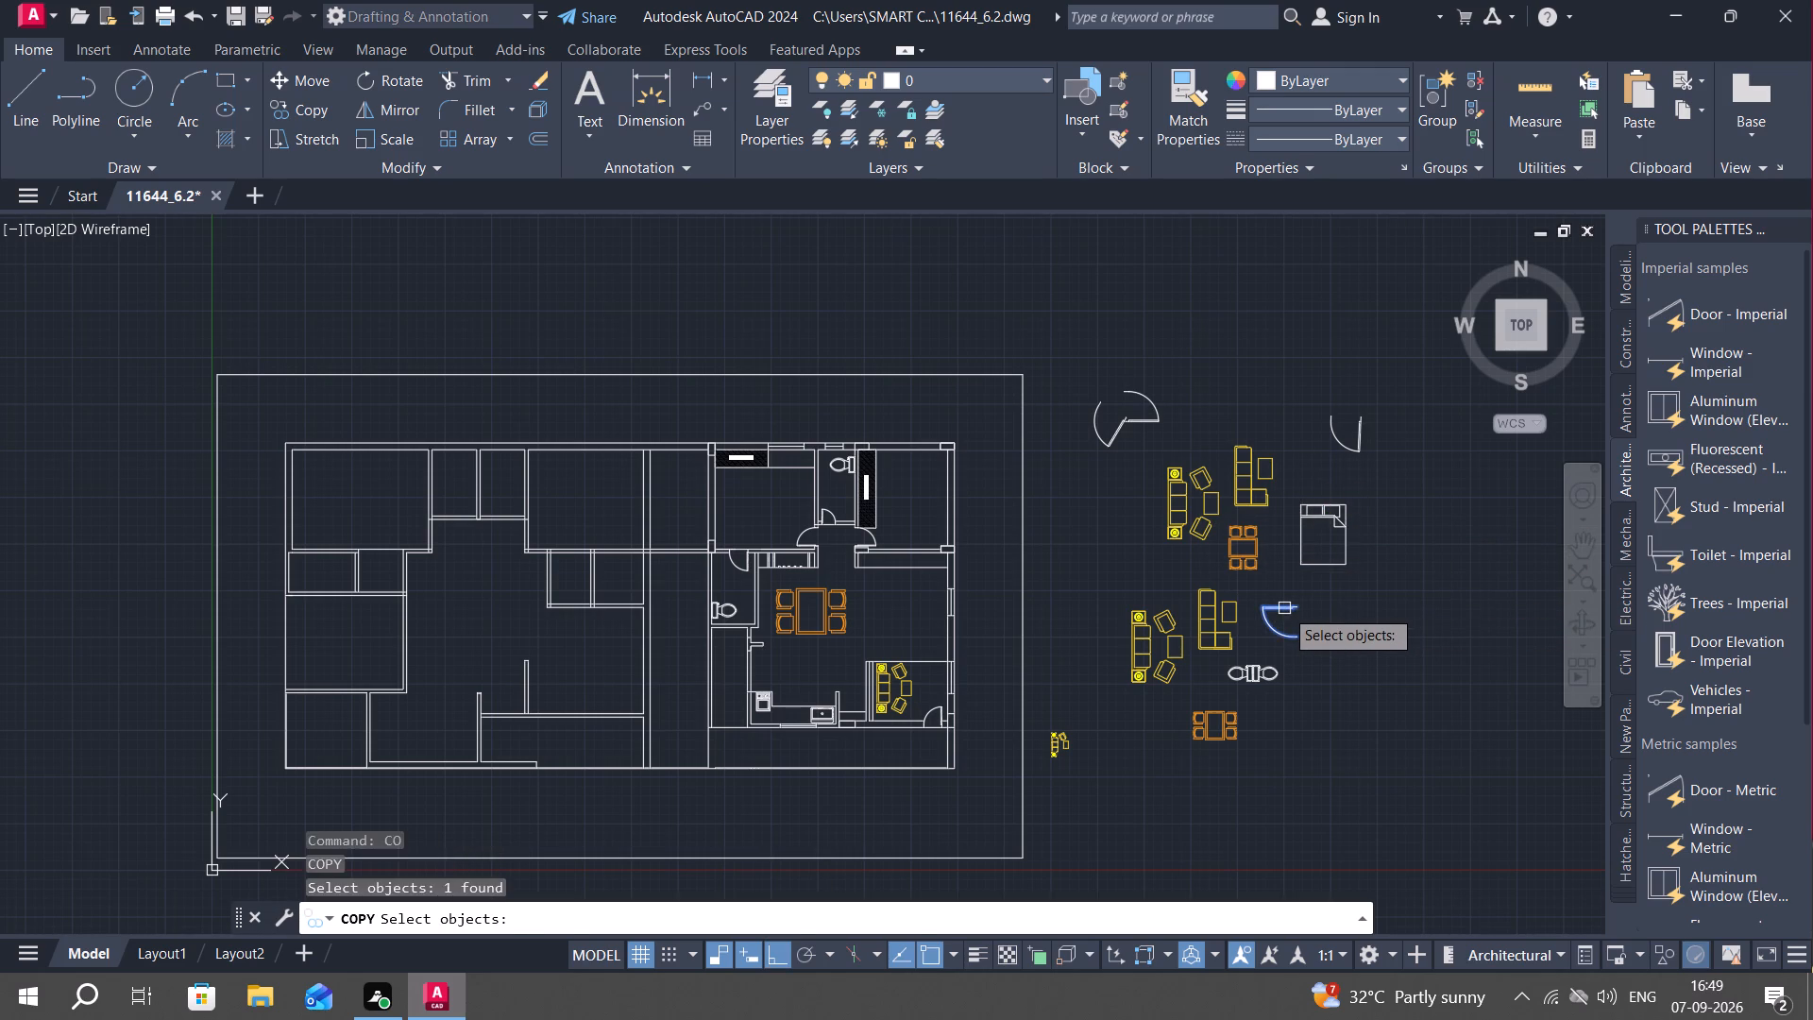
{"action": "left_click", "coordinate": [1297, 602]}
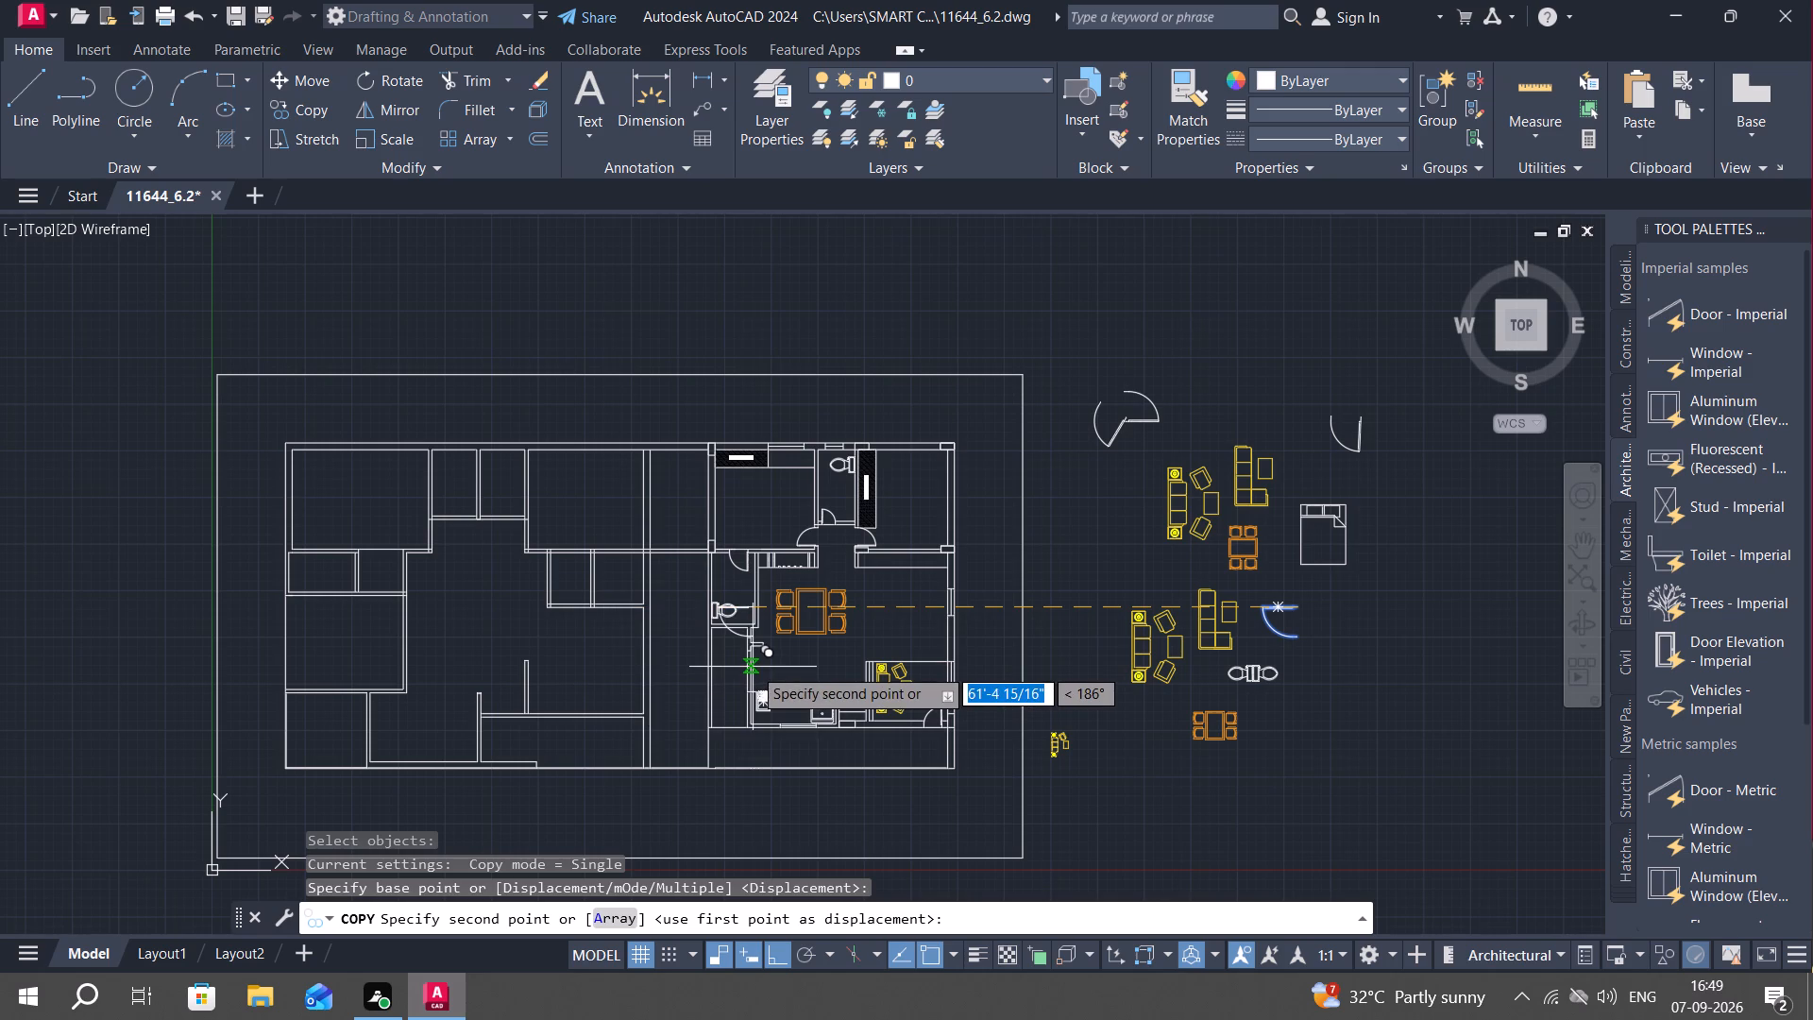
{"action": "key", "text": "F8"}
{"action": "scroll", "coordinate": [766, 654], "scroll_direction": "up", "scroll_amount": 4}
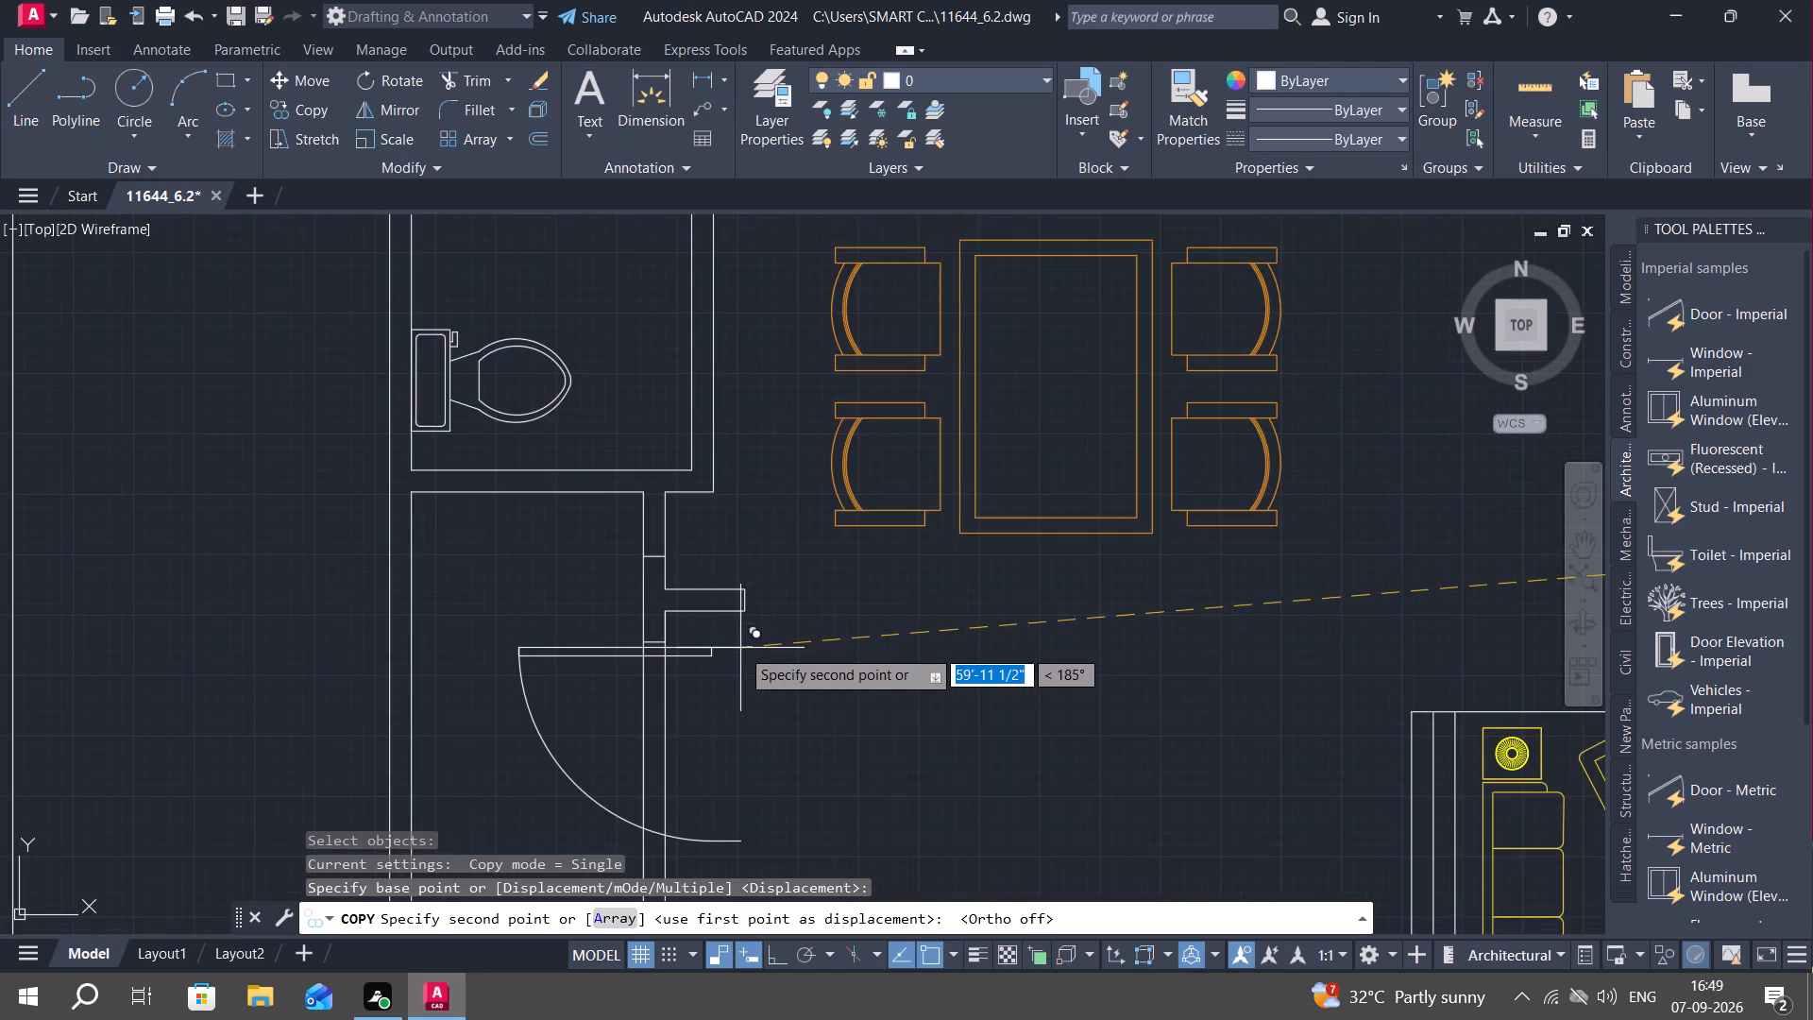
{"action": "scroll", "coordinate": [740, 648], "scroll_direction": "up", "scroll_amount": 1}
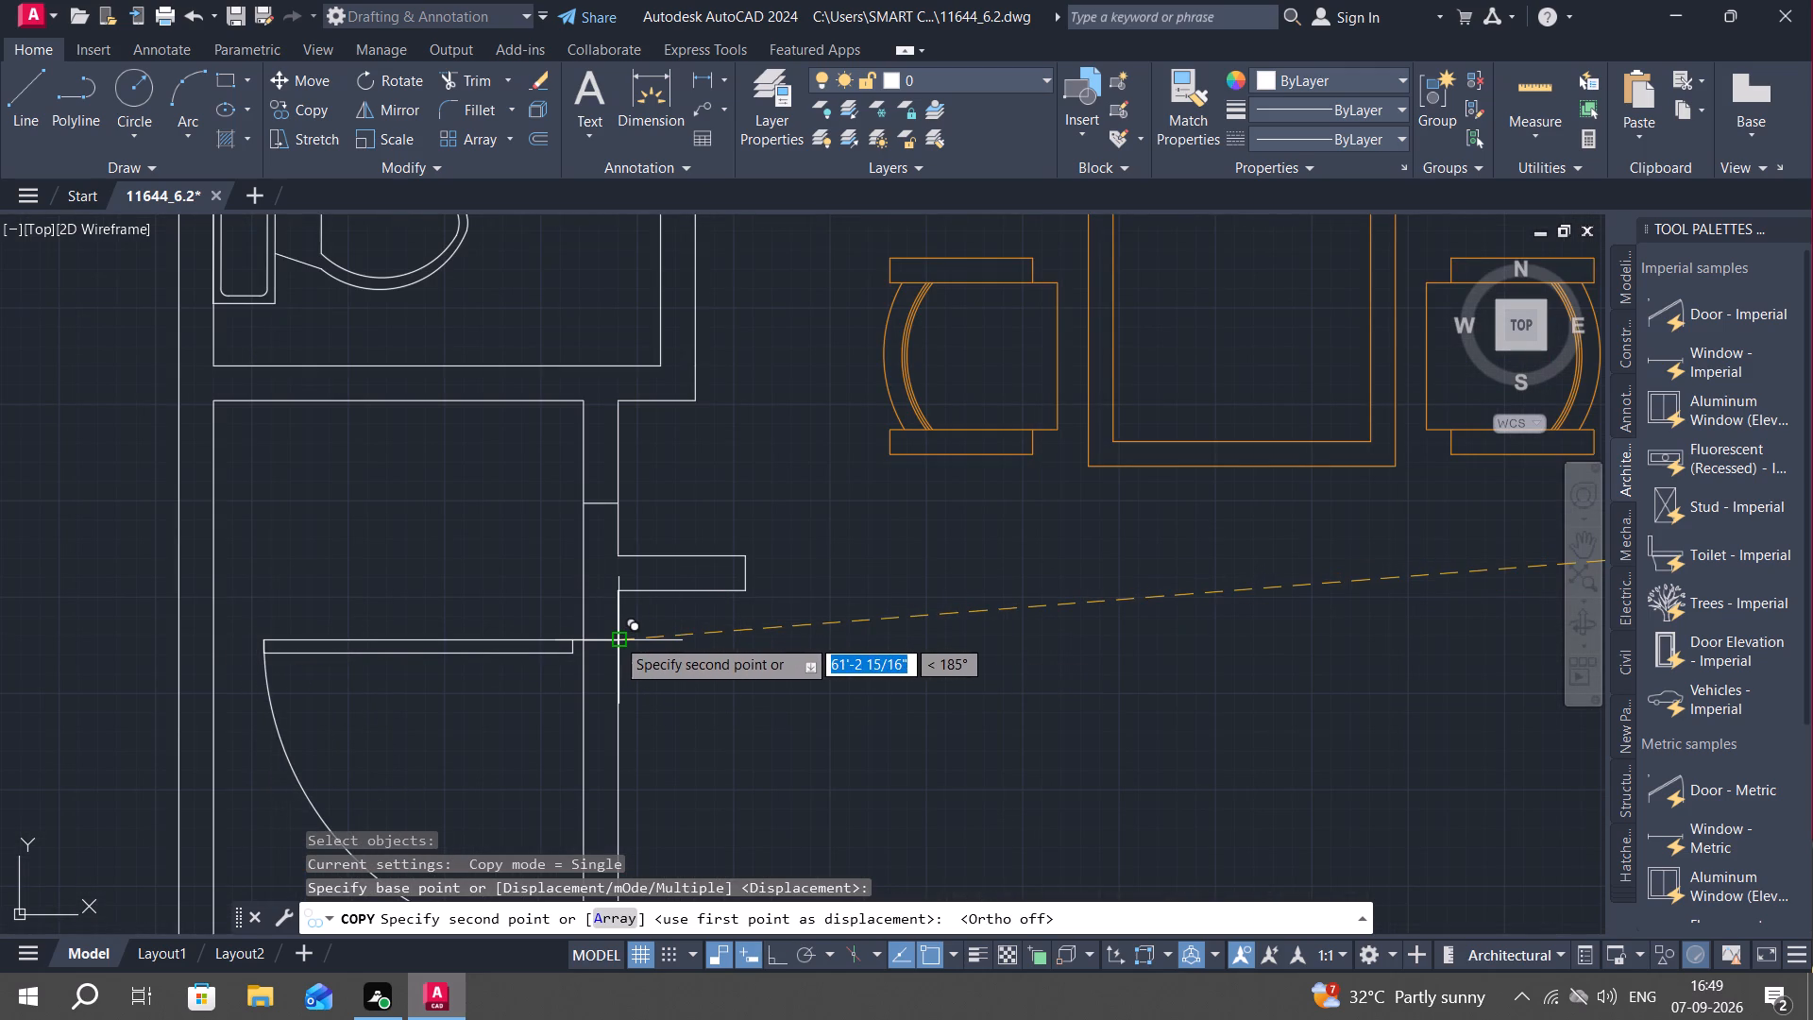
{"action": "left_click", "coordinate": [617, 637]}
Scale the copied door down by eye to a little over half its size about its hinge corner on the wall.
{"action": "scroll", "coordinate": [622, 637], "scroll_direction": "down", "scroll_amount": 2}
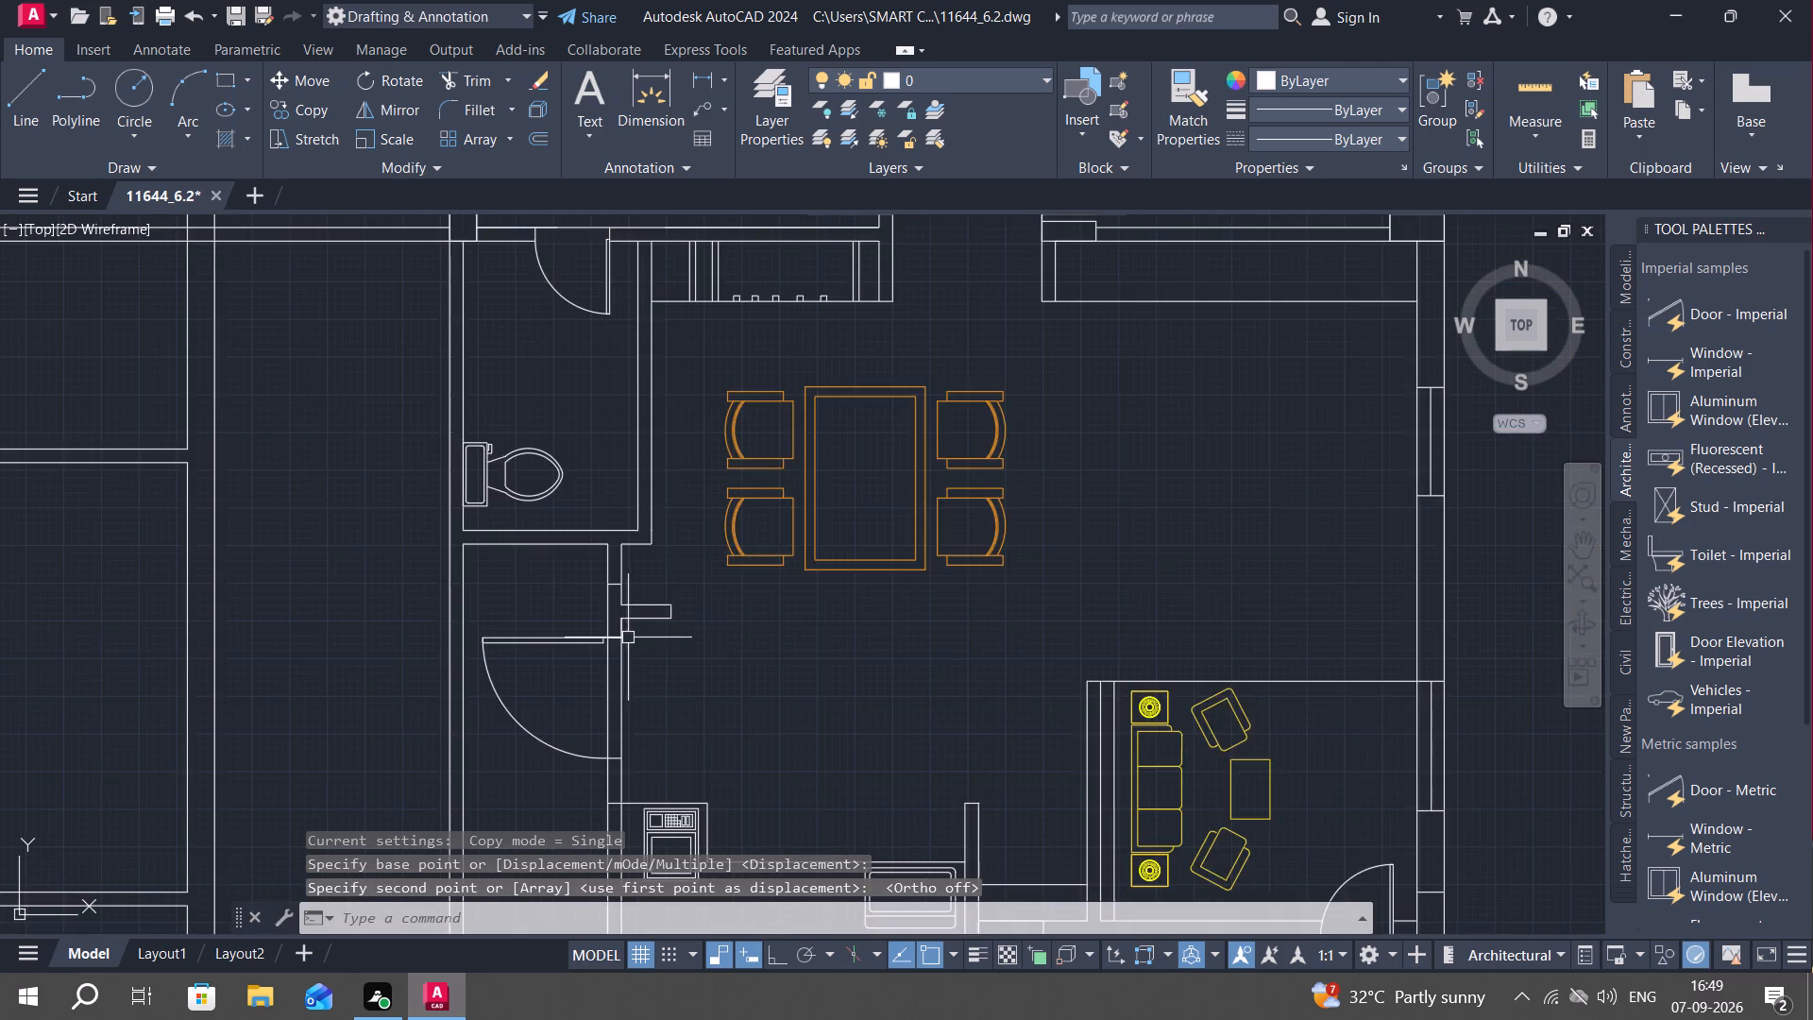
{"action": "scroll", "coordinate": [623, 647], "scroll_direction": "down", "scroll_amount": 2}
{"action": "middle_click_drag", "start_coordinate": [625, 648], "coordinate": [889, 587]}
{"action": "scroll", "coordinate": [868, 610], "scroll_direction": "up", "scroll_amount": 2}
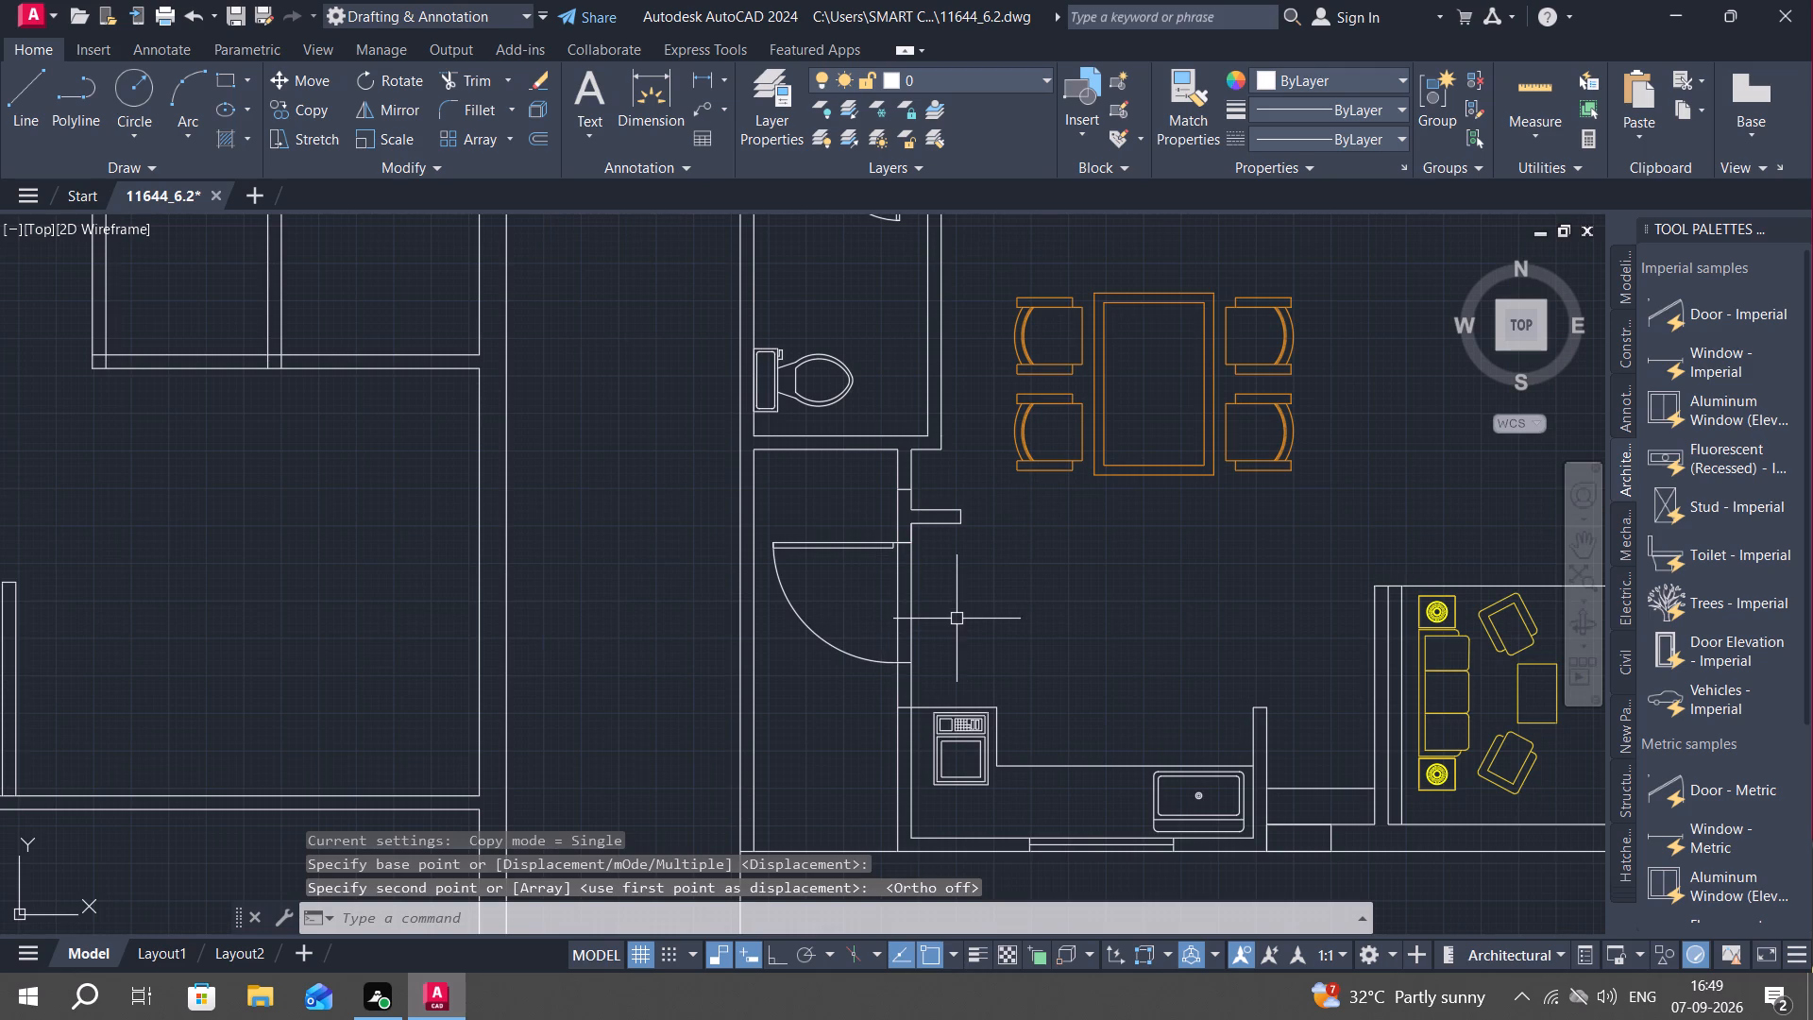
{"action": "type", "text": "SC"}
{"action": "key", "text": "space"}
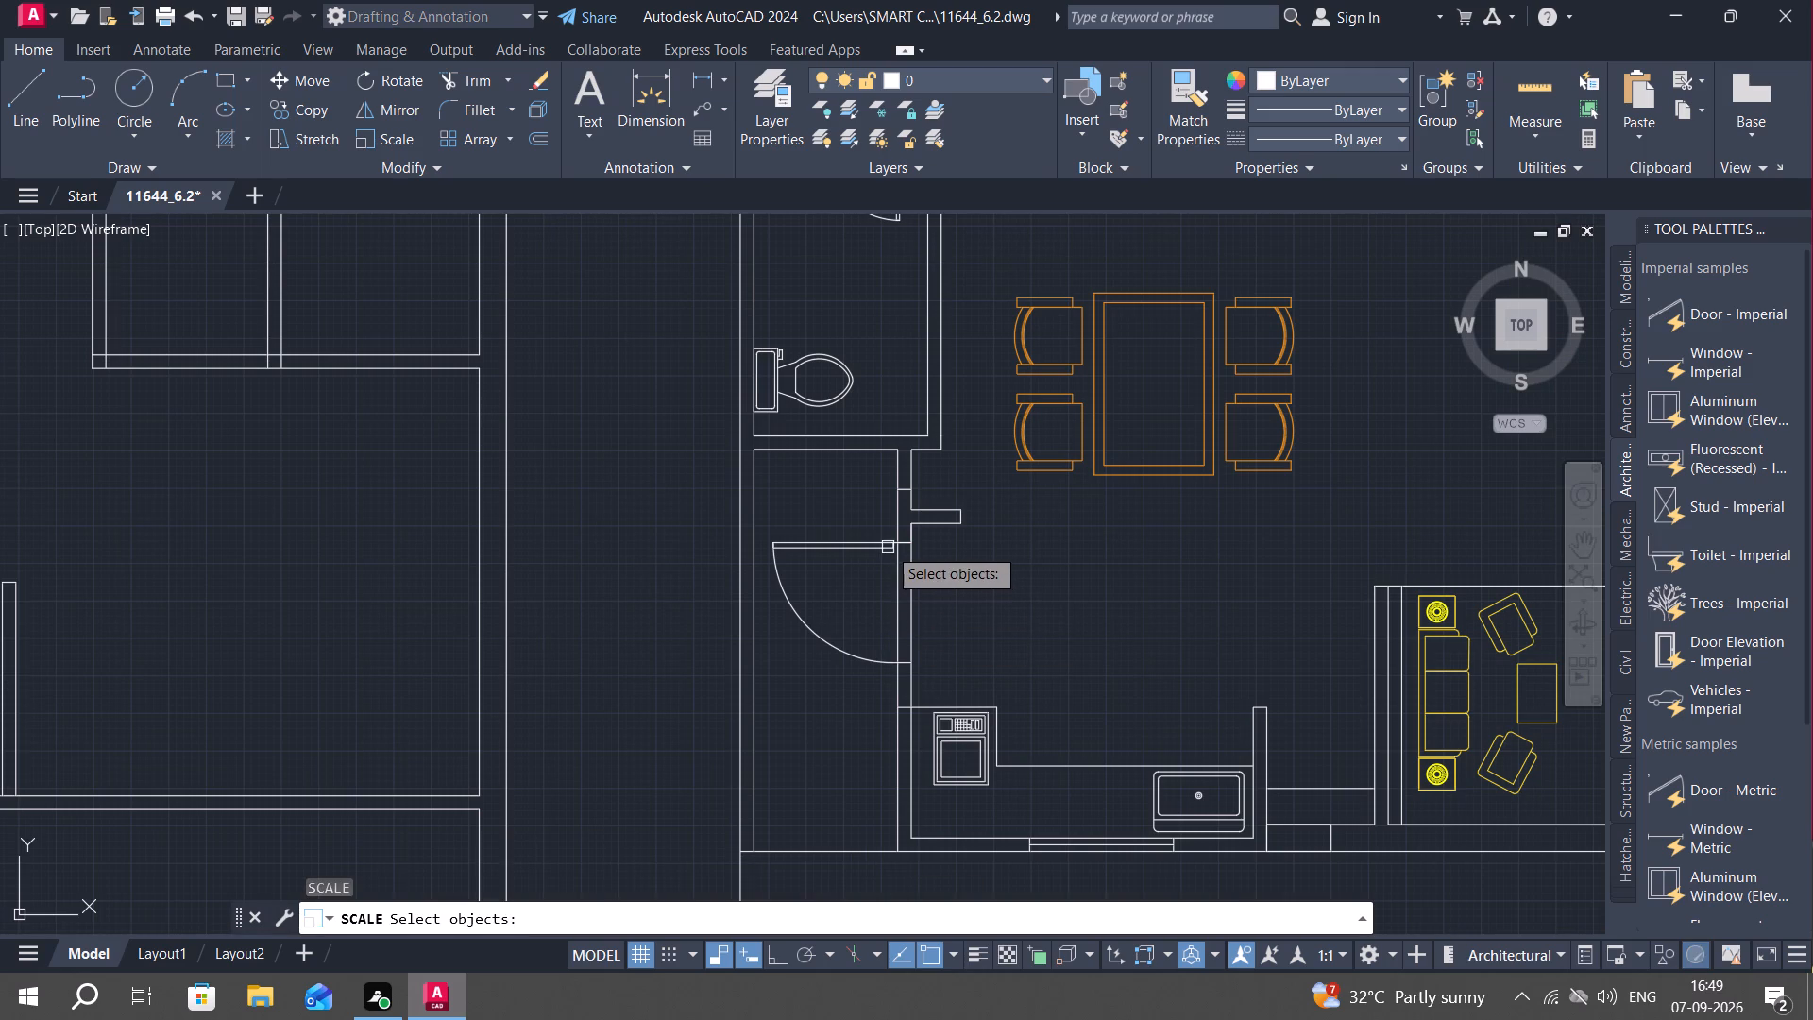
{"action": "left_click", "coordinate": [888, 547]}
{"action": "right_click", "coordinate": [884, 545]}
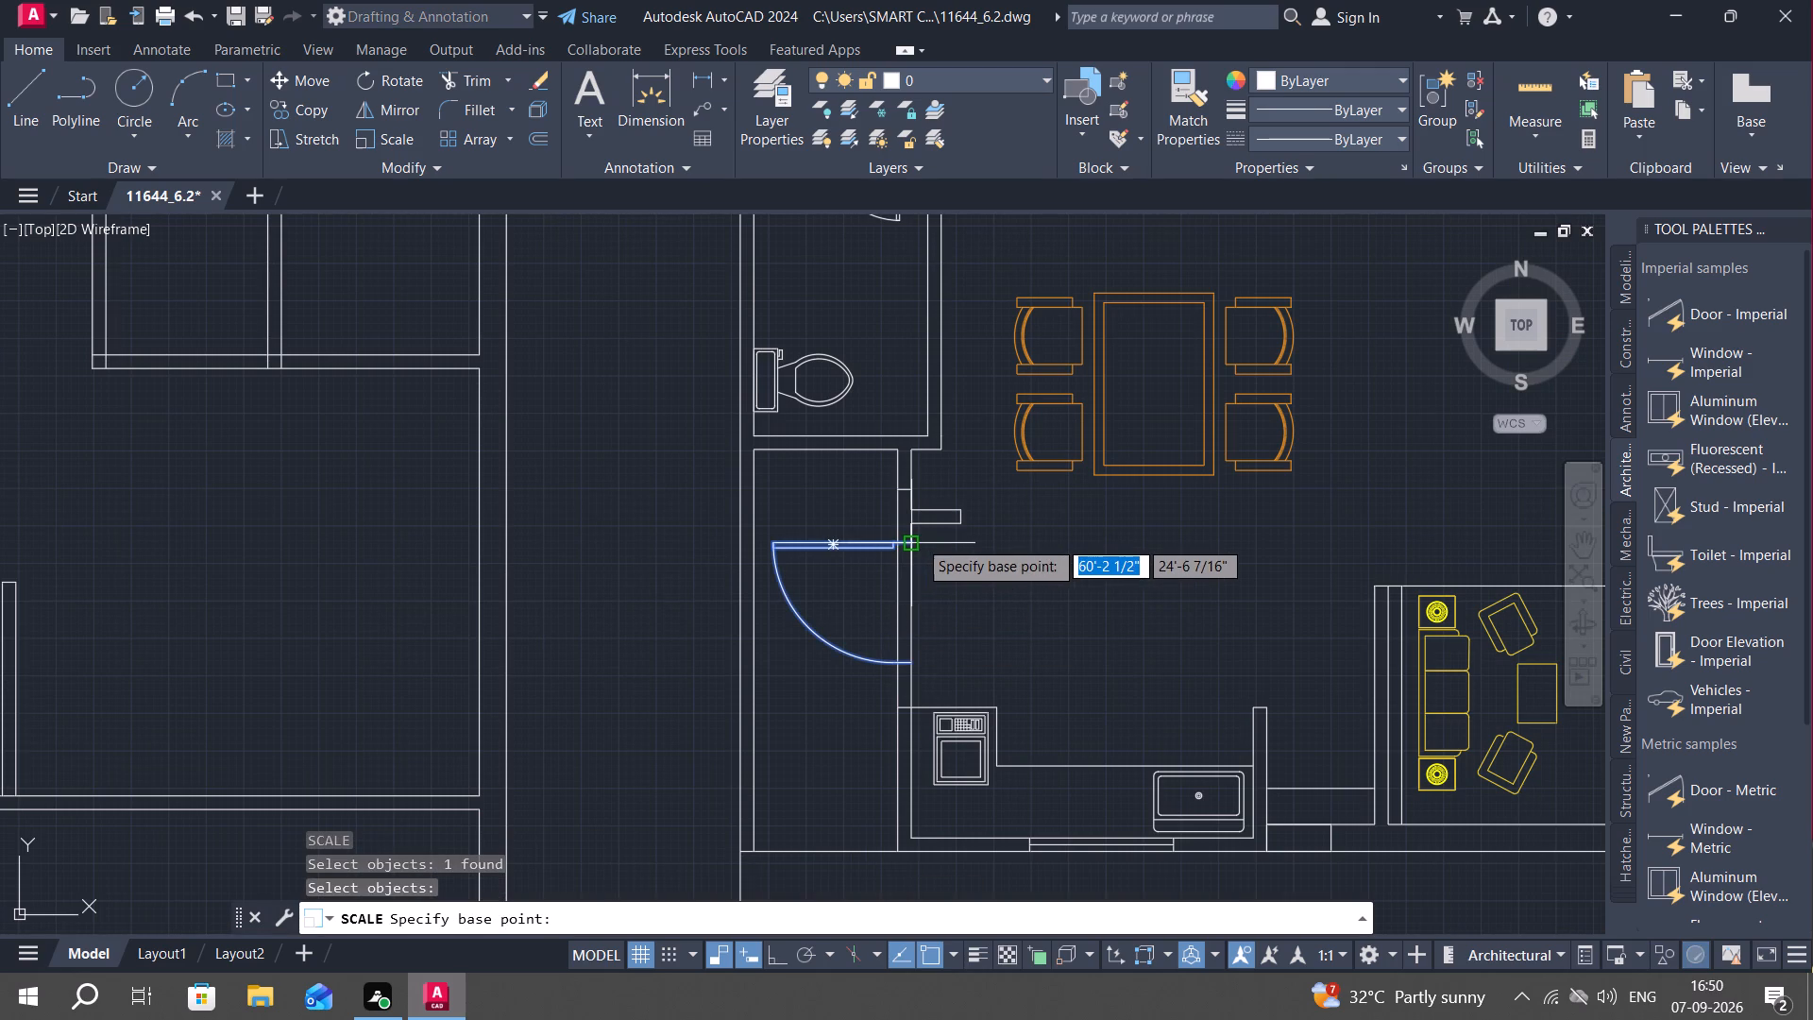
{"action": "left_click", "coordinate": [918, 539]}
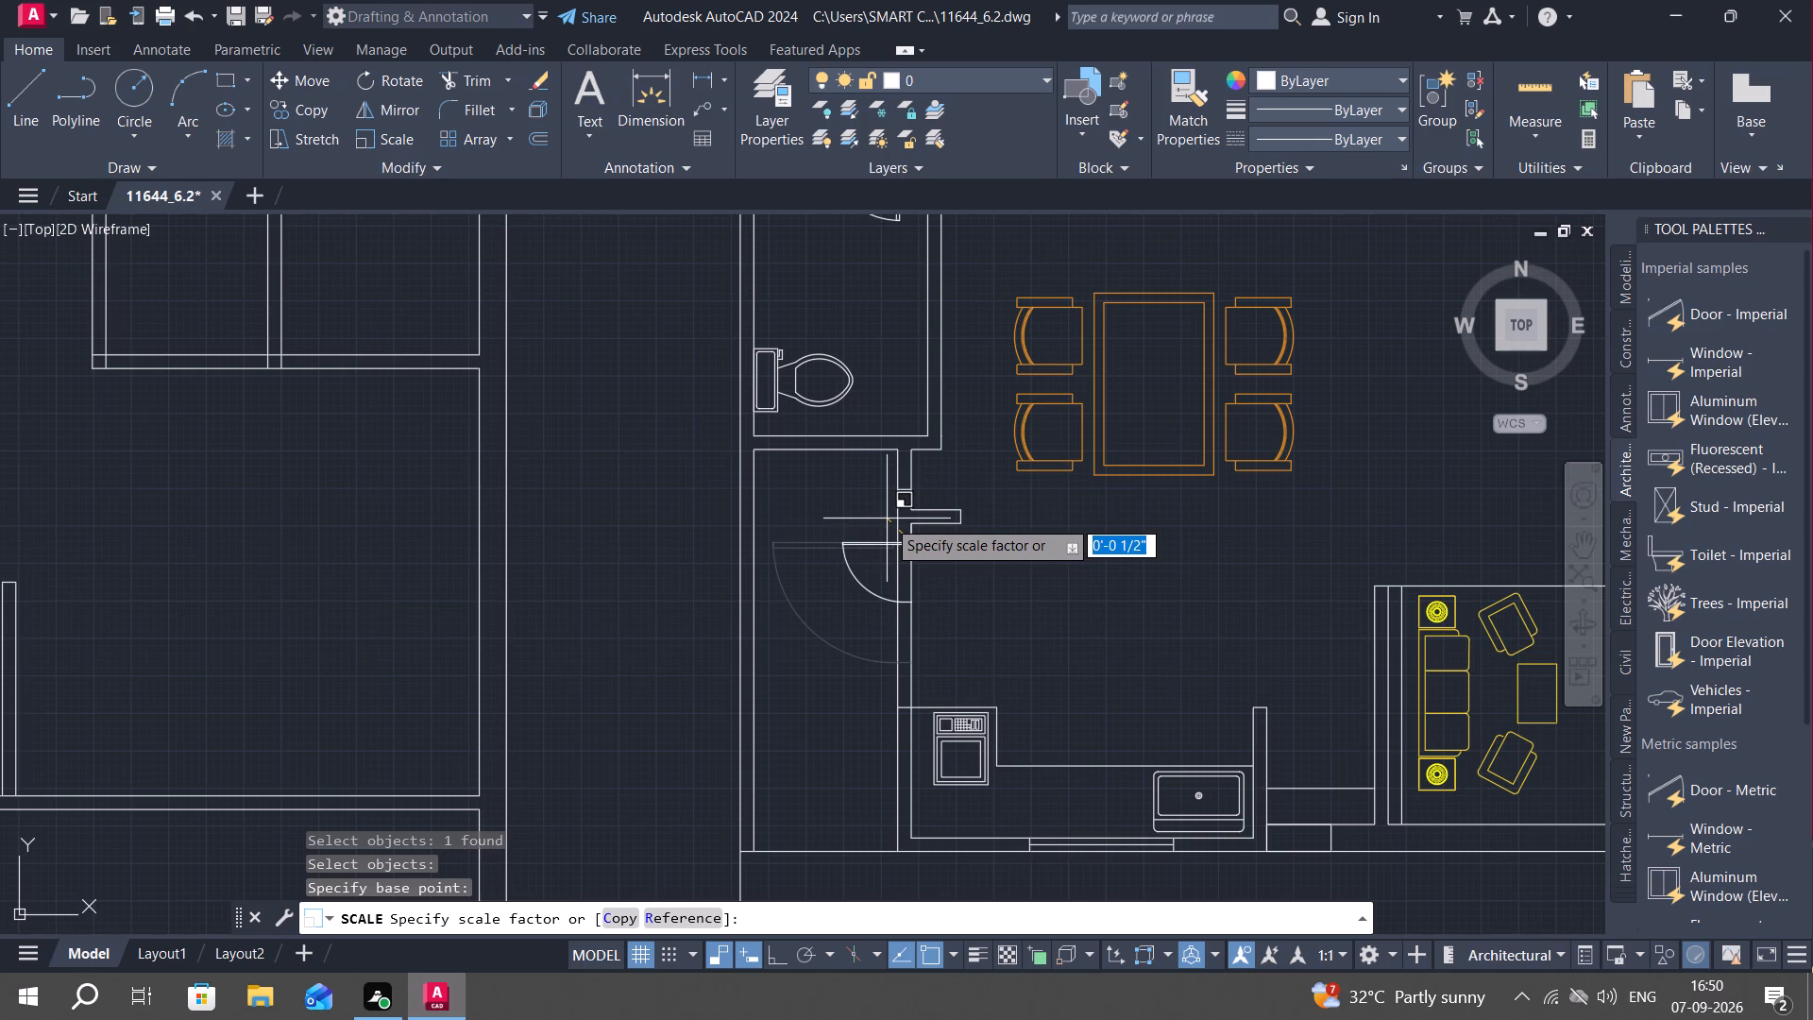
{"action": "left_click", "coordinate": [878, 566]}
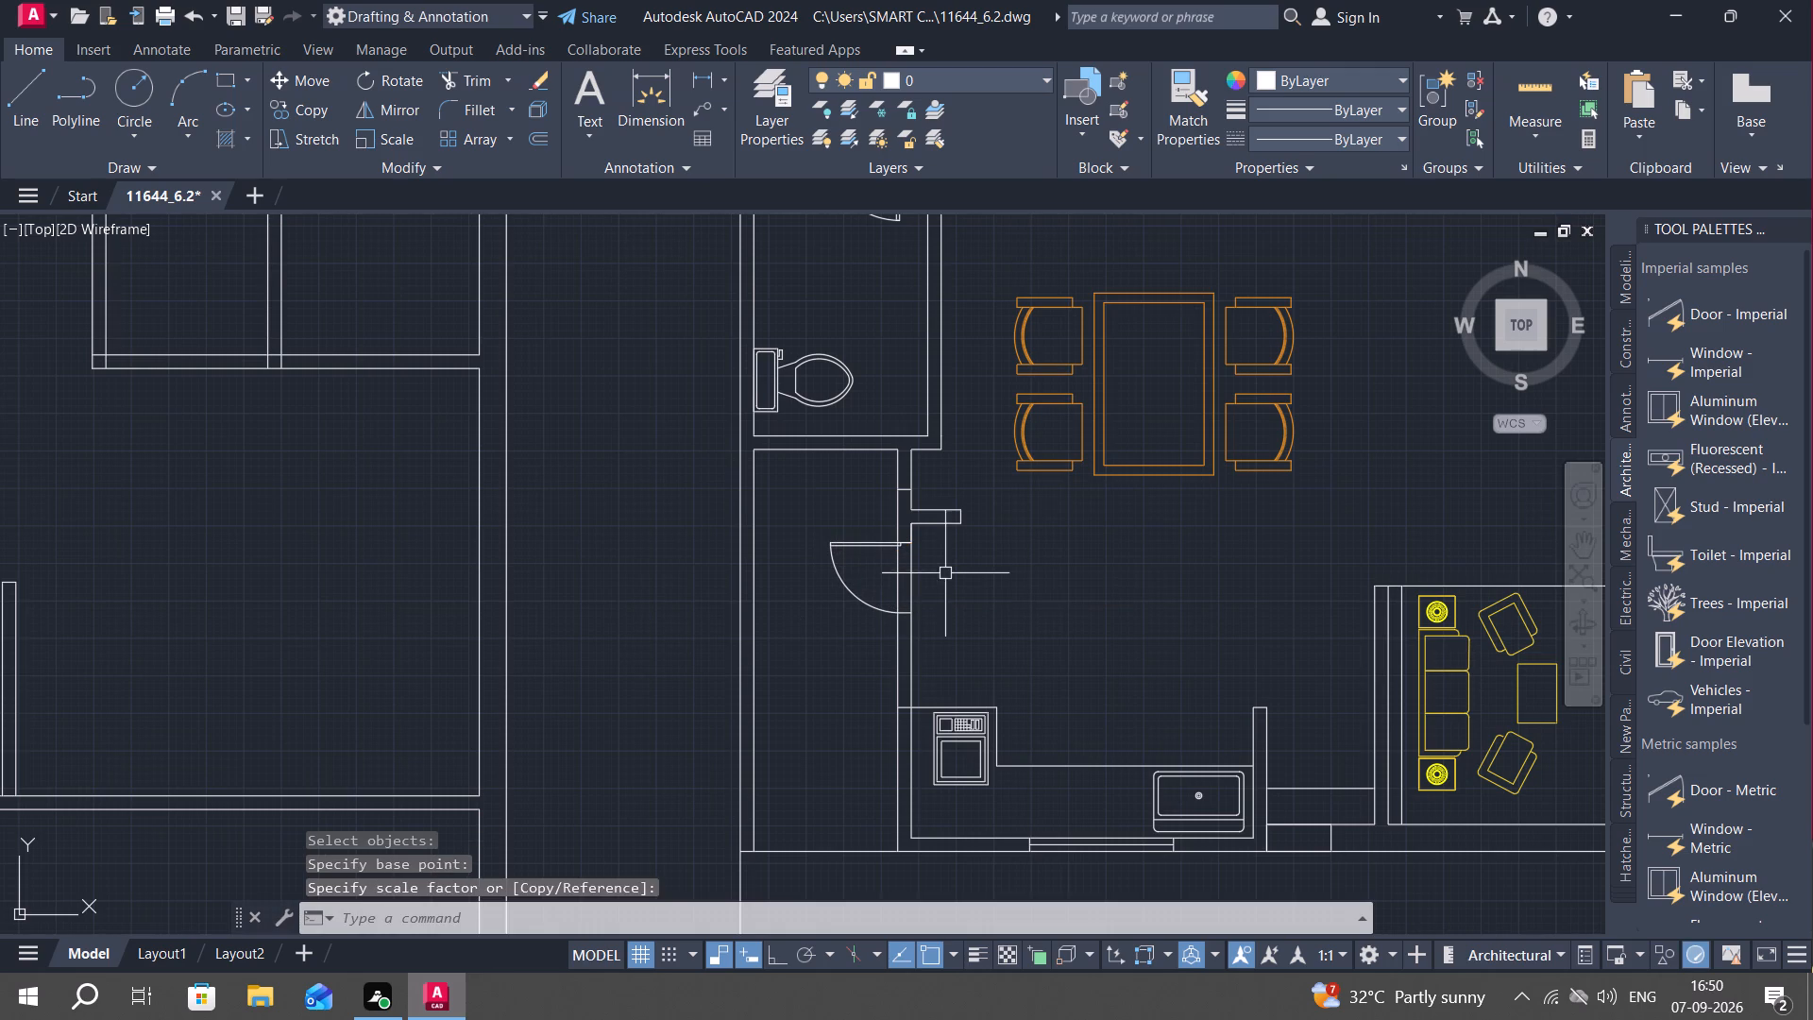
Move the scaled door south along the wall so its swing ends level with the kitchen counter's north edge.
{"action": "key", "text": "m"}
{"action": "key", "text": "space"}
{"action": "left_click", "coordinate": [875, 548]}
{"action": "right_click", "coordinate": [875, 548]}
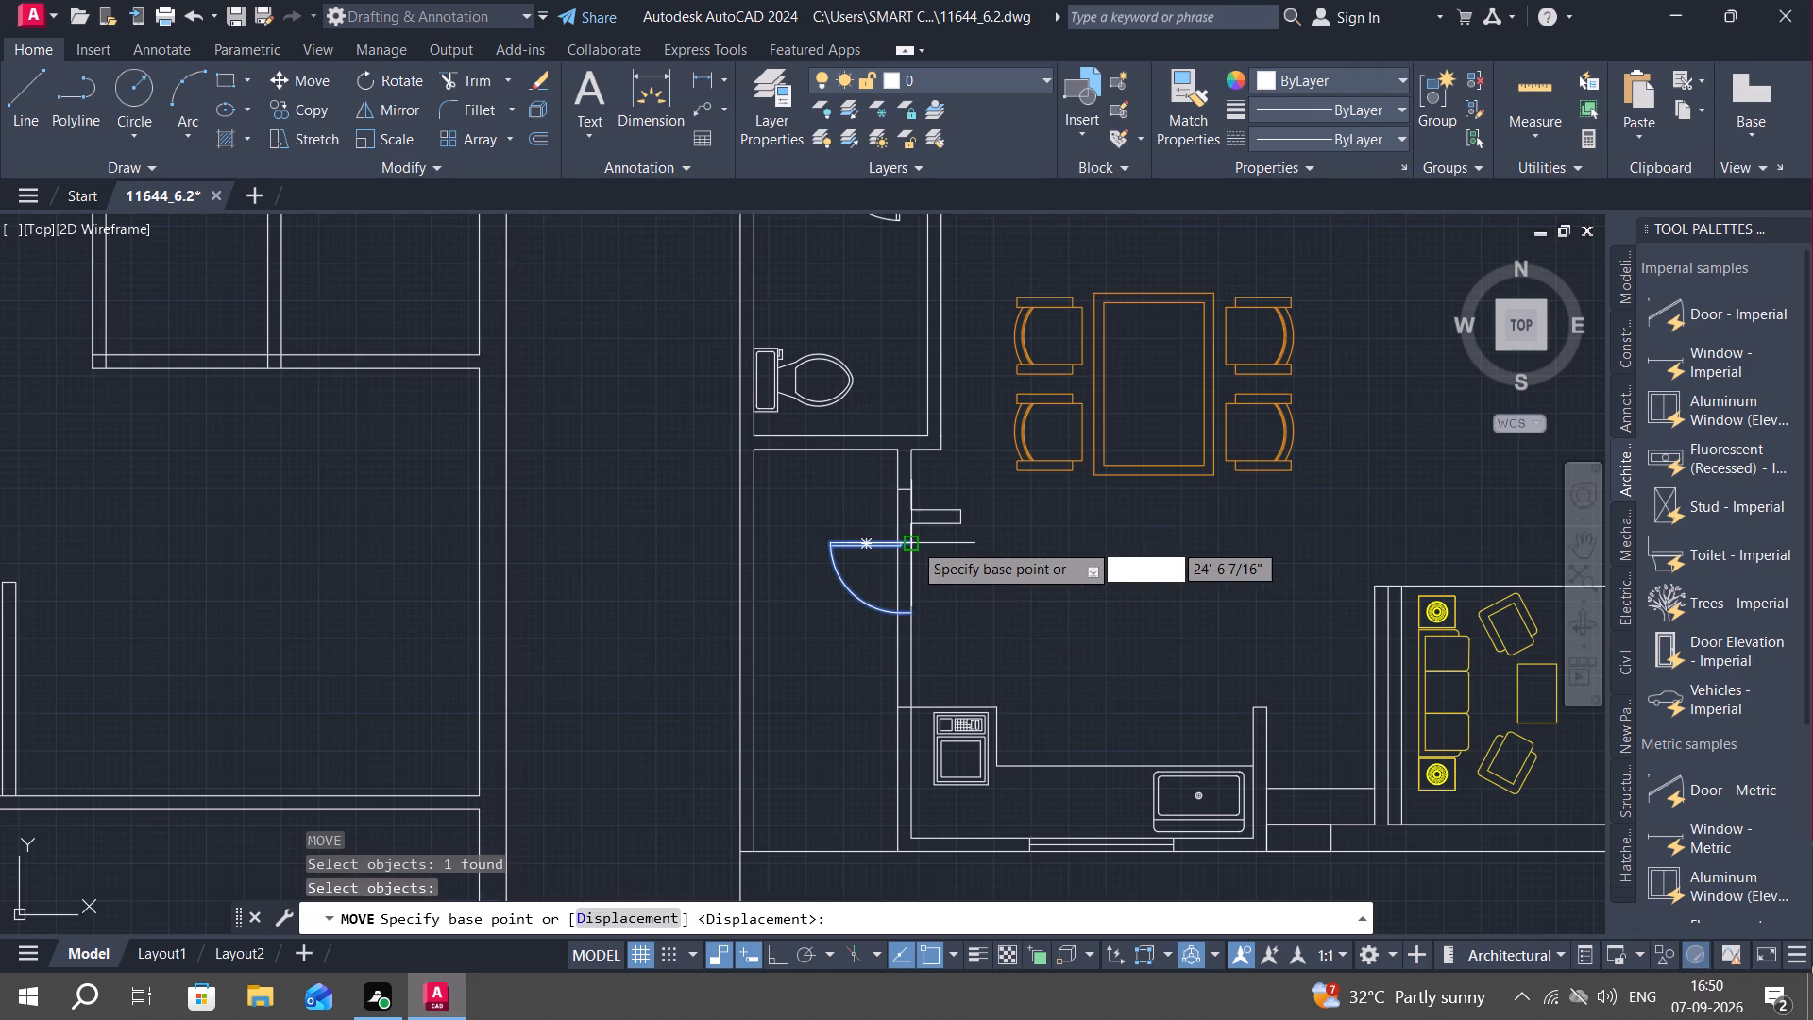
{"action": "left_click", "coordinate": [913, 542]}
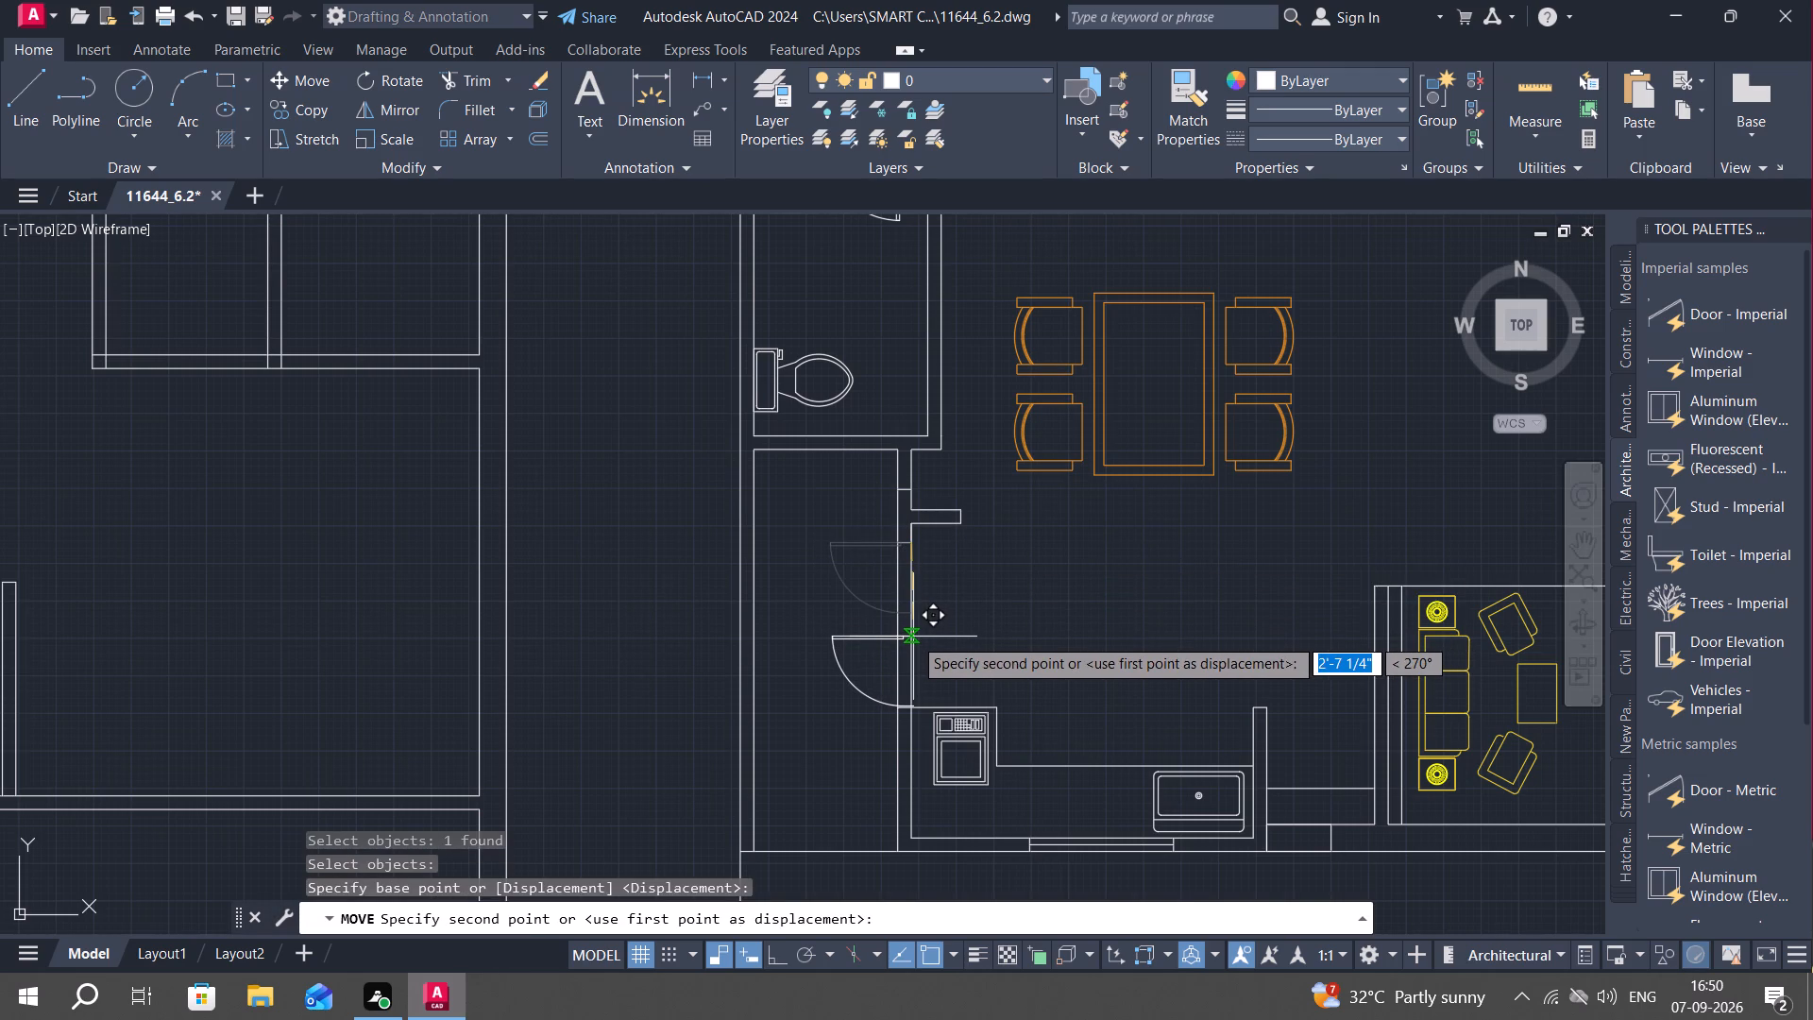
{"action": "scroll", "coordinate": [909, 635], "scroll_direction": "up", "scroll_amount": 2}
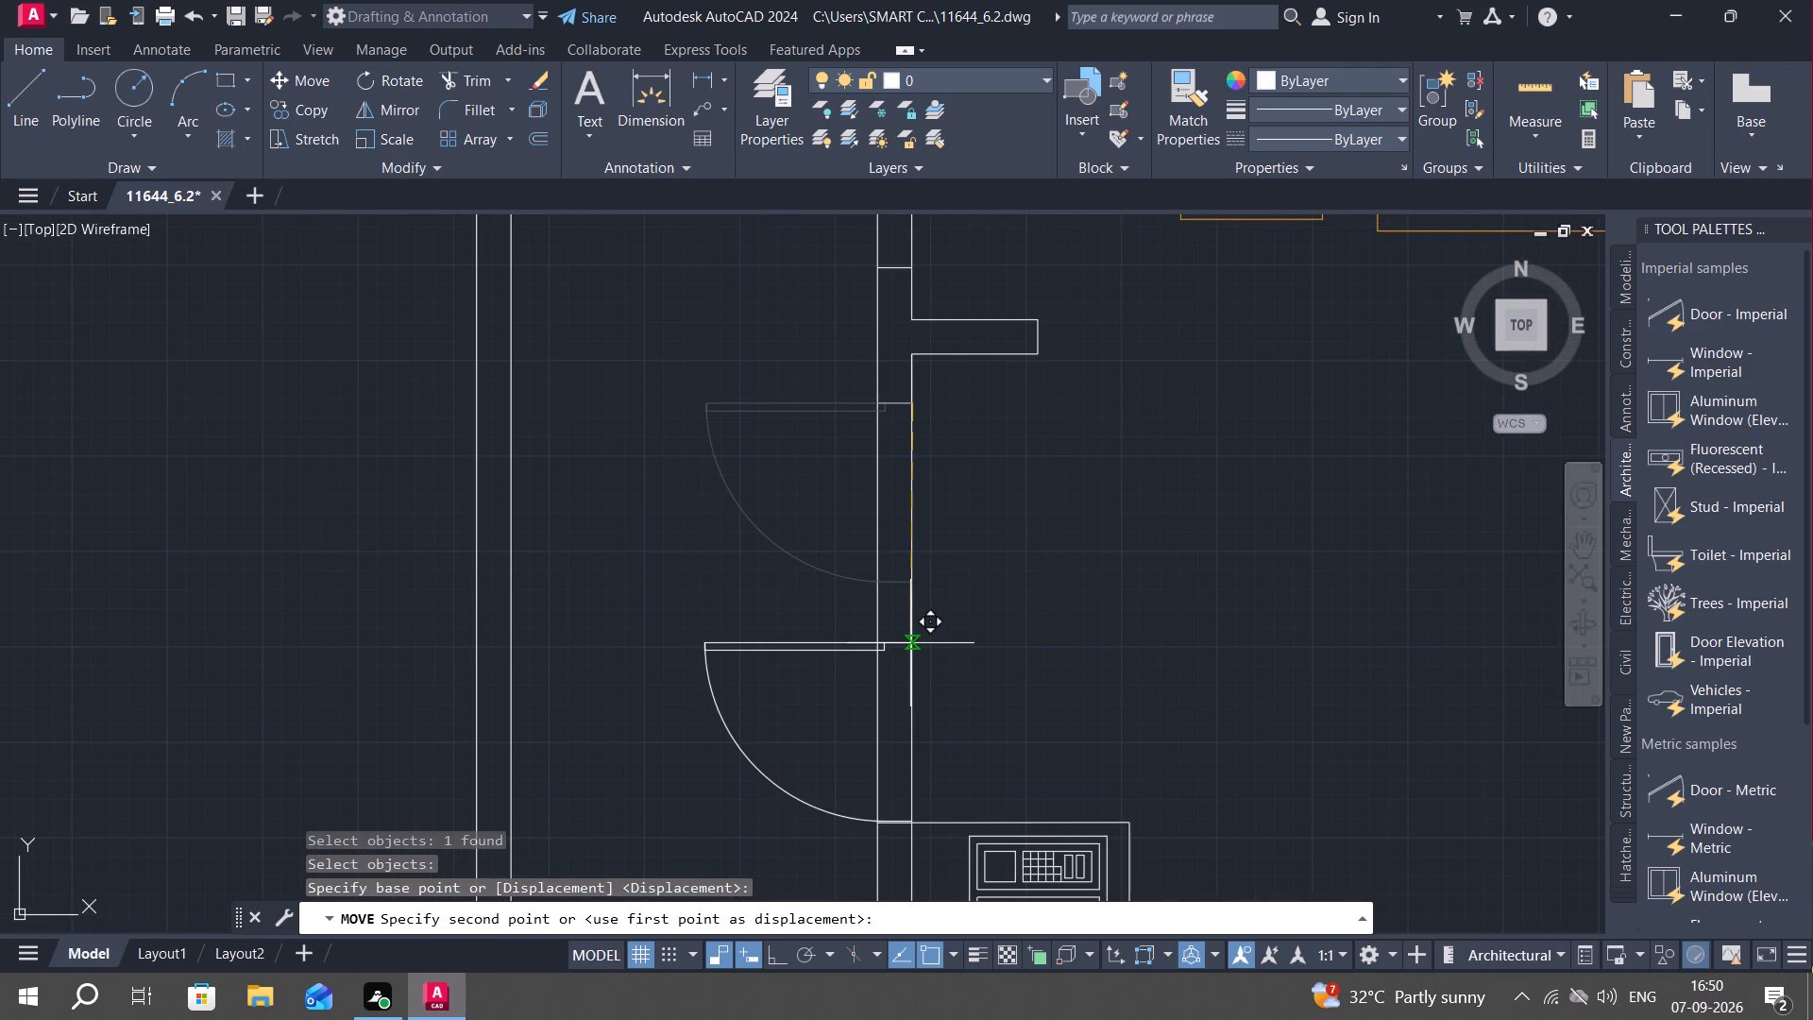
{"action": "left_click", "coordinate": [911, 645]}
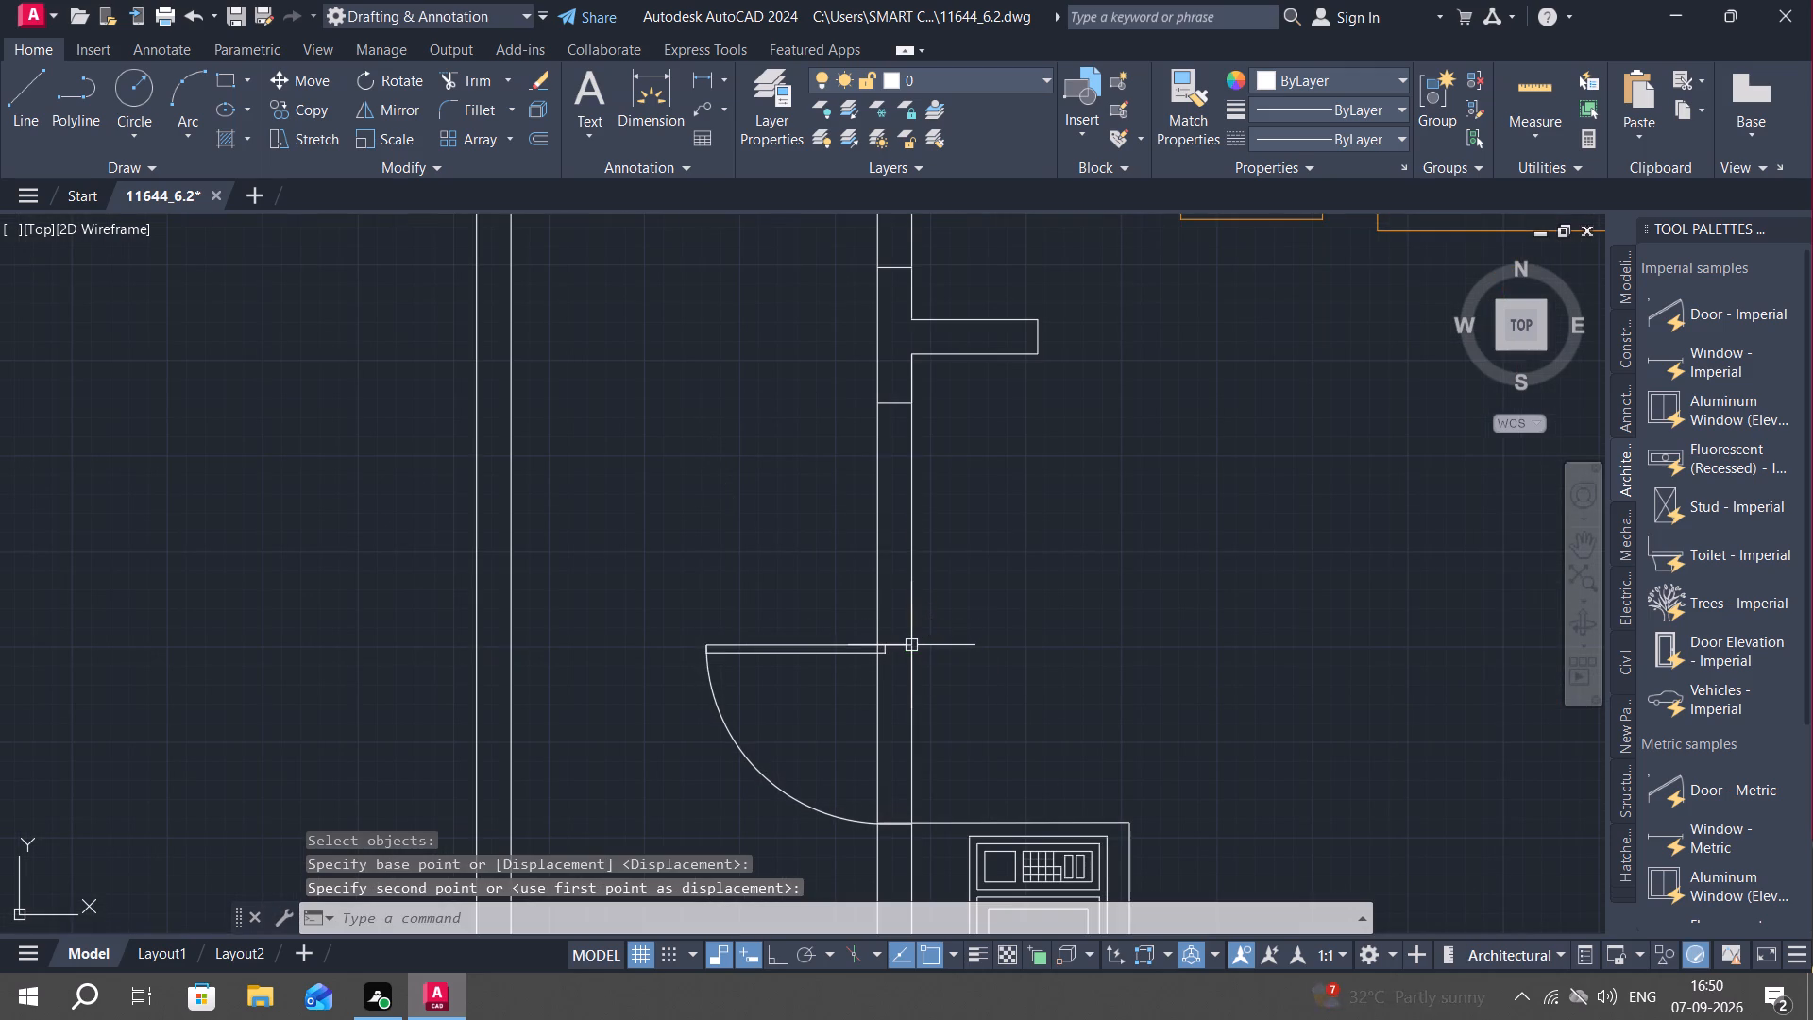
Trim away the short stub wall south of the bathroom and the two cross lines inside the narrow room's east wall.
{"action": "middle_click_drag", "start_coordinate": [1005, 623], "coordinate": [1008, 581]}
{"action": "scroll", "coordinate": [1015, 562], "scroll_direction": "down", "scroll_amount": 2}
{"action": "middle_click_drag", "start_coordinate": [1012, 528], "coordinate": [1059, 487]}
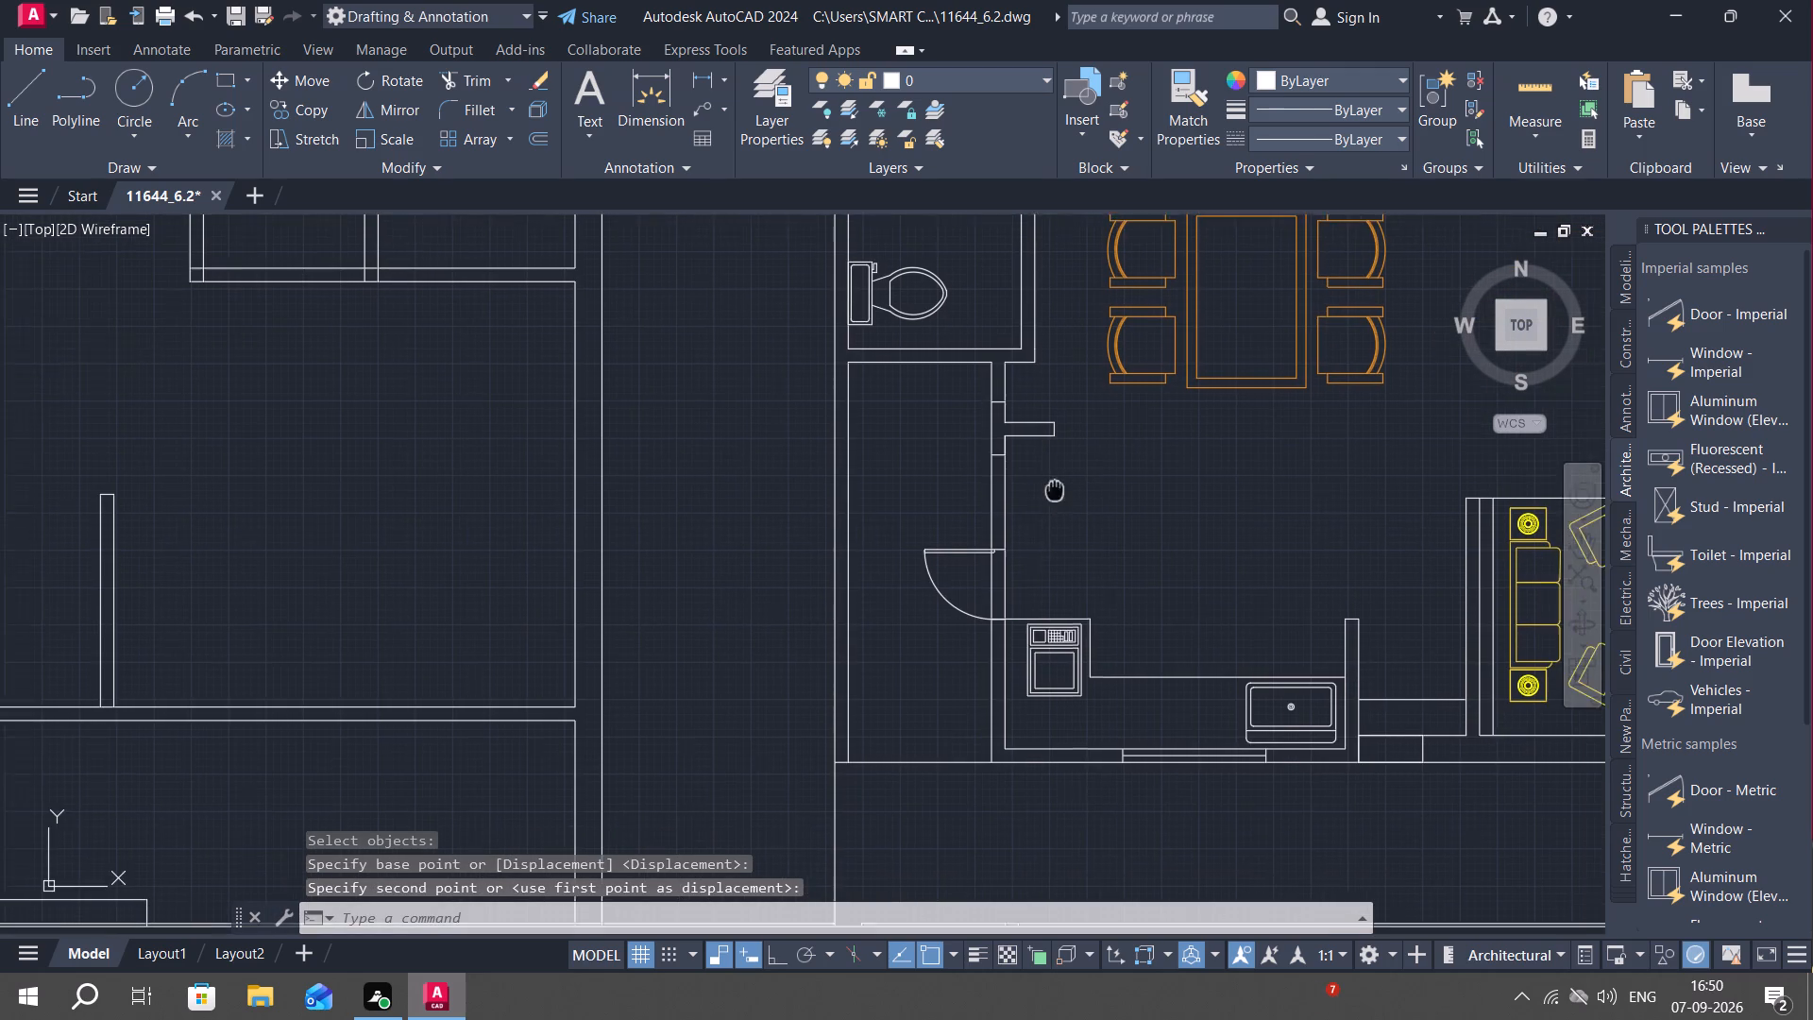
{"action": "middle_click_drag", "start_coordinate": [1059, 487], "coordinate": [1060, 485]}
{"action": "middle_click_drag", "start_coordinate": [1047, 513], "coordinate": [1020, 518]}
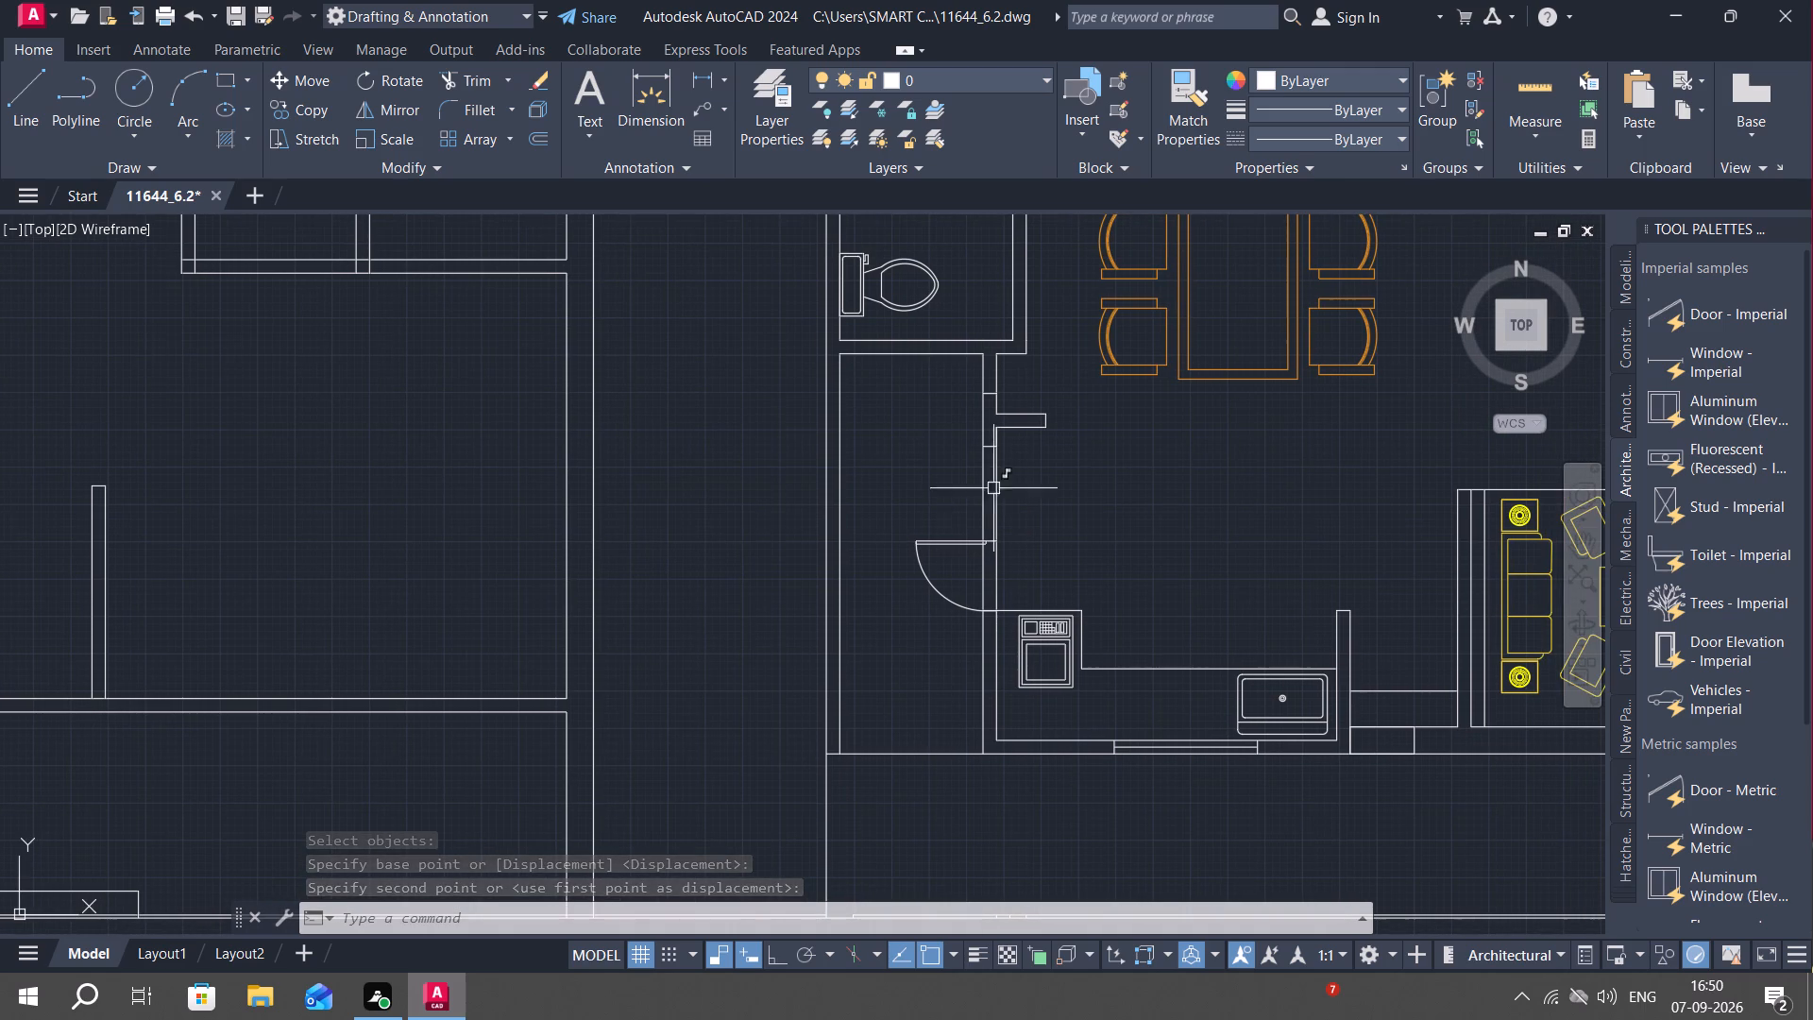
{"action": "scroll", "coordinate": [993, 446], "scroll_direction": "up", "scroll_amount": 2}
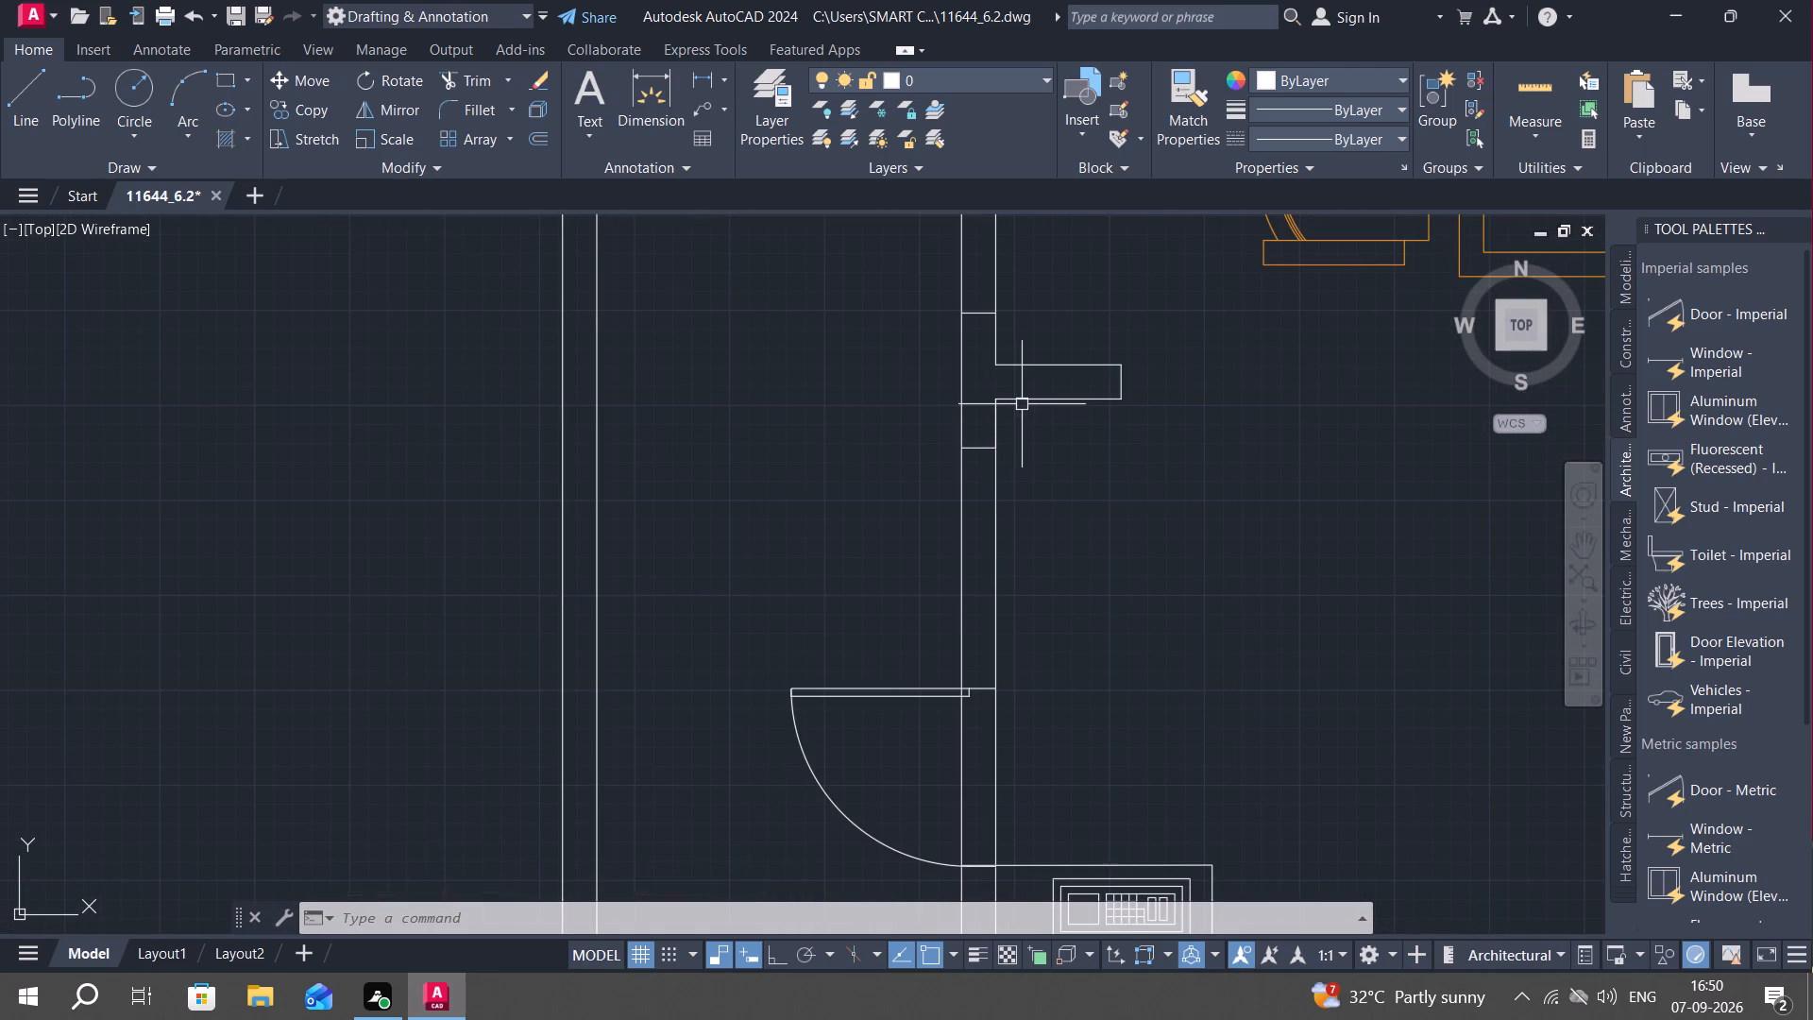
{"action": "key", "text": "Escape"}
{"action": "type", "text": "TR"}
{"action": "key", "text": "space"}
{"action": "left_click_drag", "start_coordinate": [1042, 337], "coordinate": [1065, 438]}
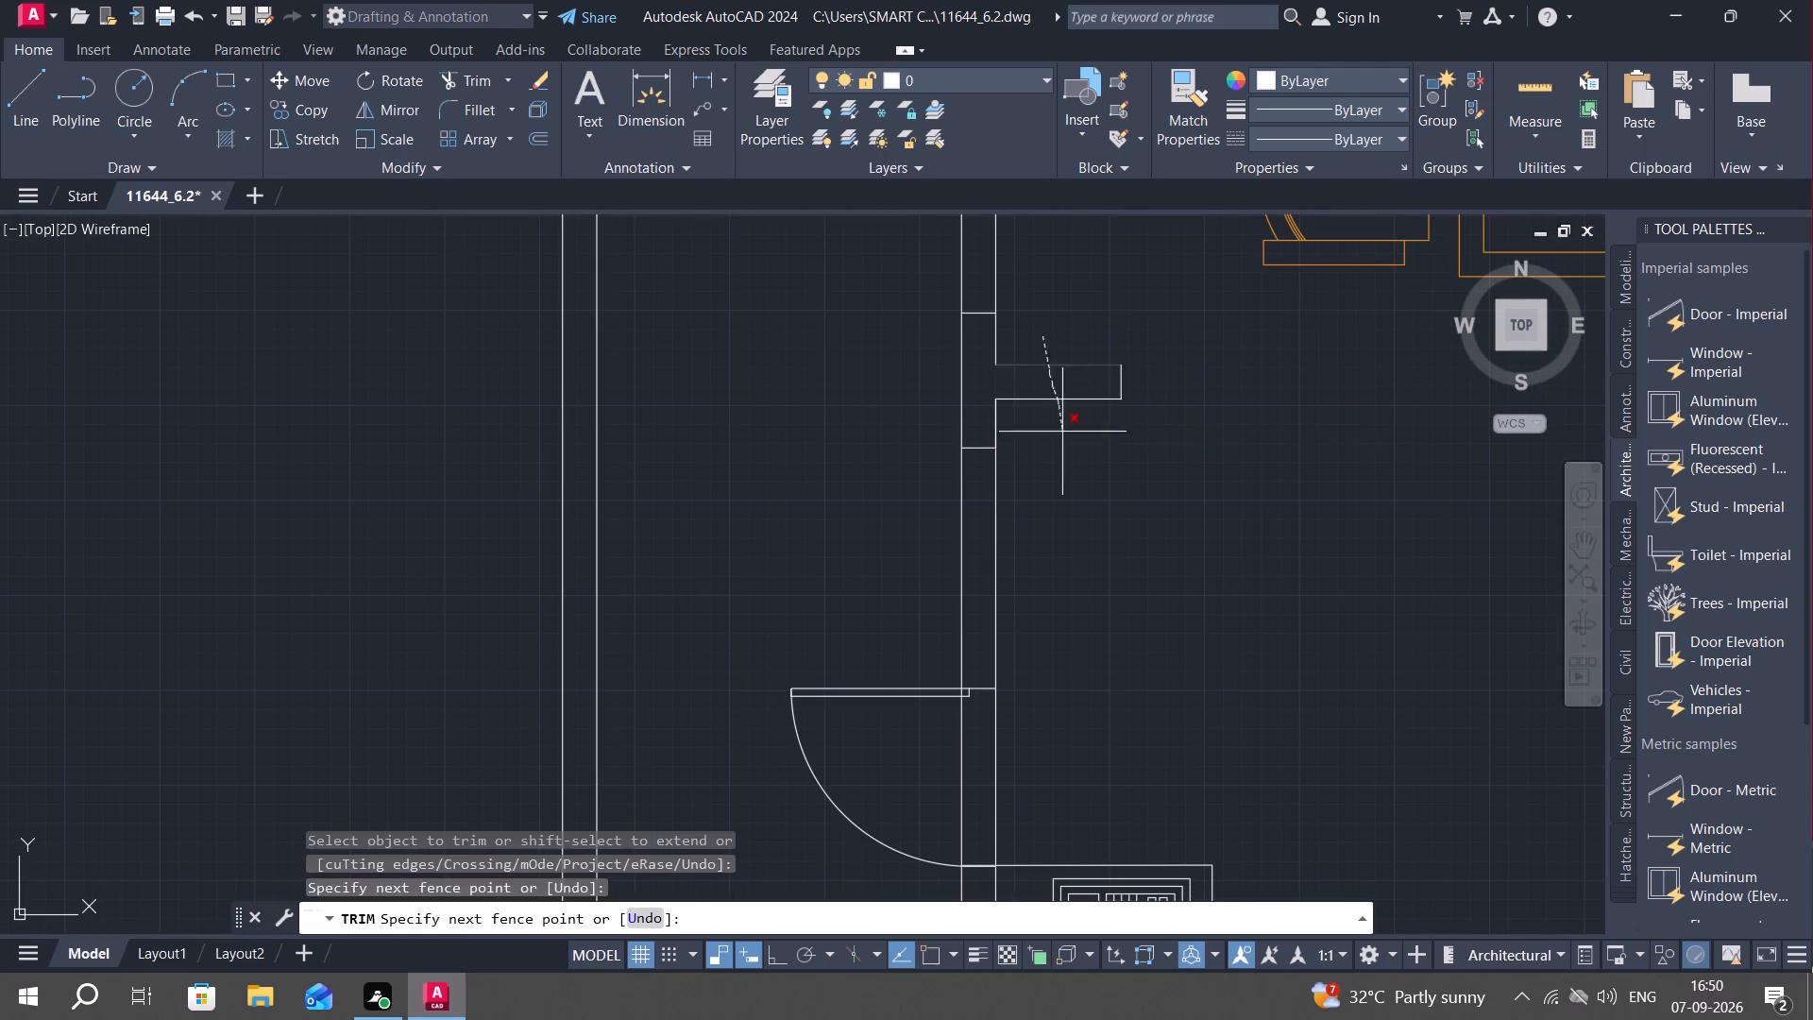
{"action": "left_click_drag", "start_coordinate": [1065, 438], "coordinate": [1071, 455]}
{"action": "left_click", "coordinate": [1122, 388]}
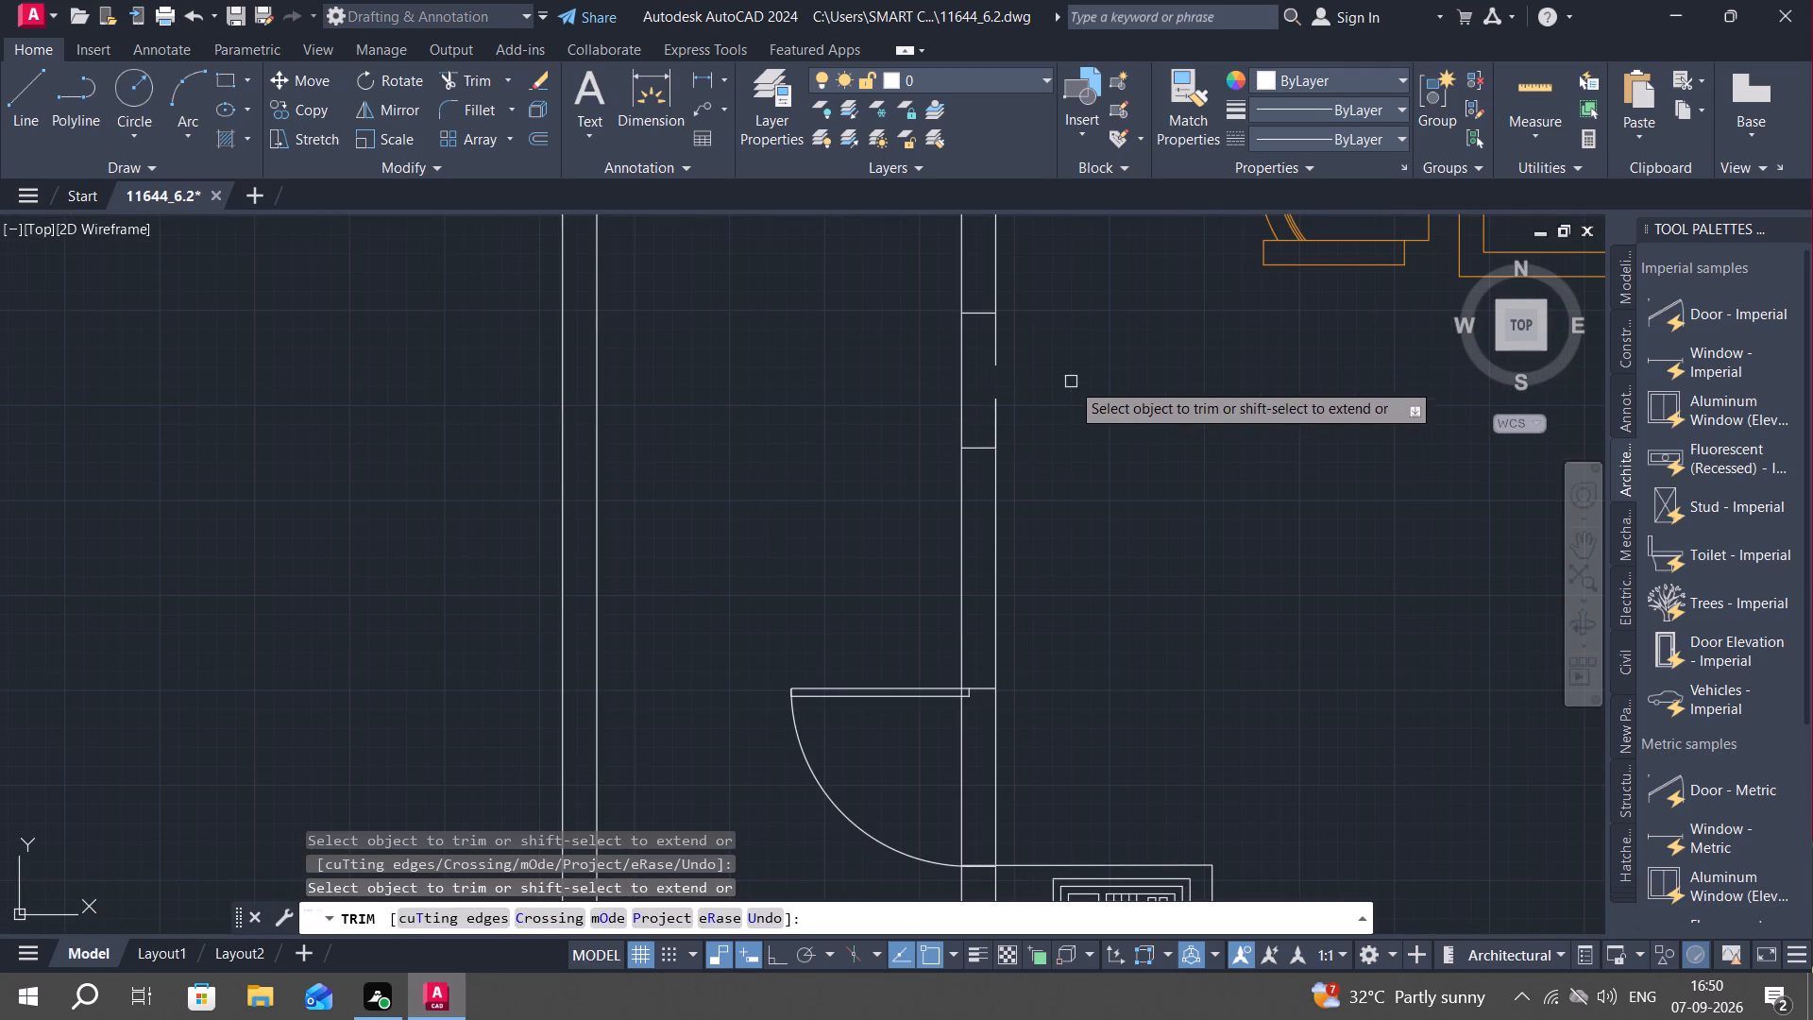
{"action": "left_click", "coordinate": [981, 310]}
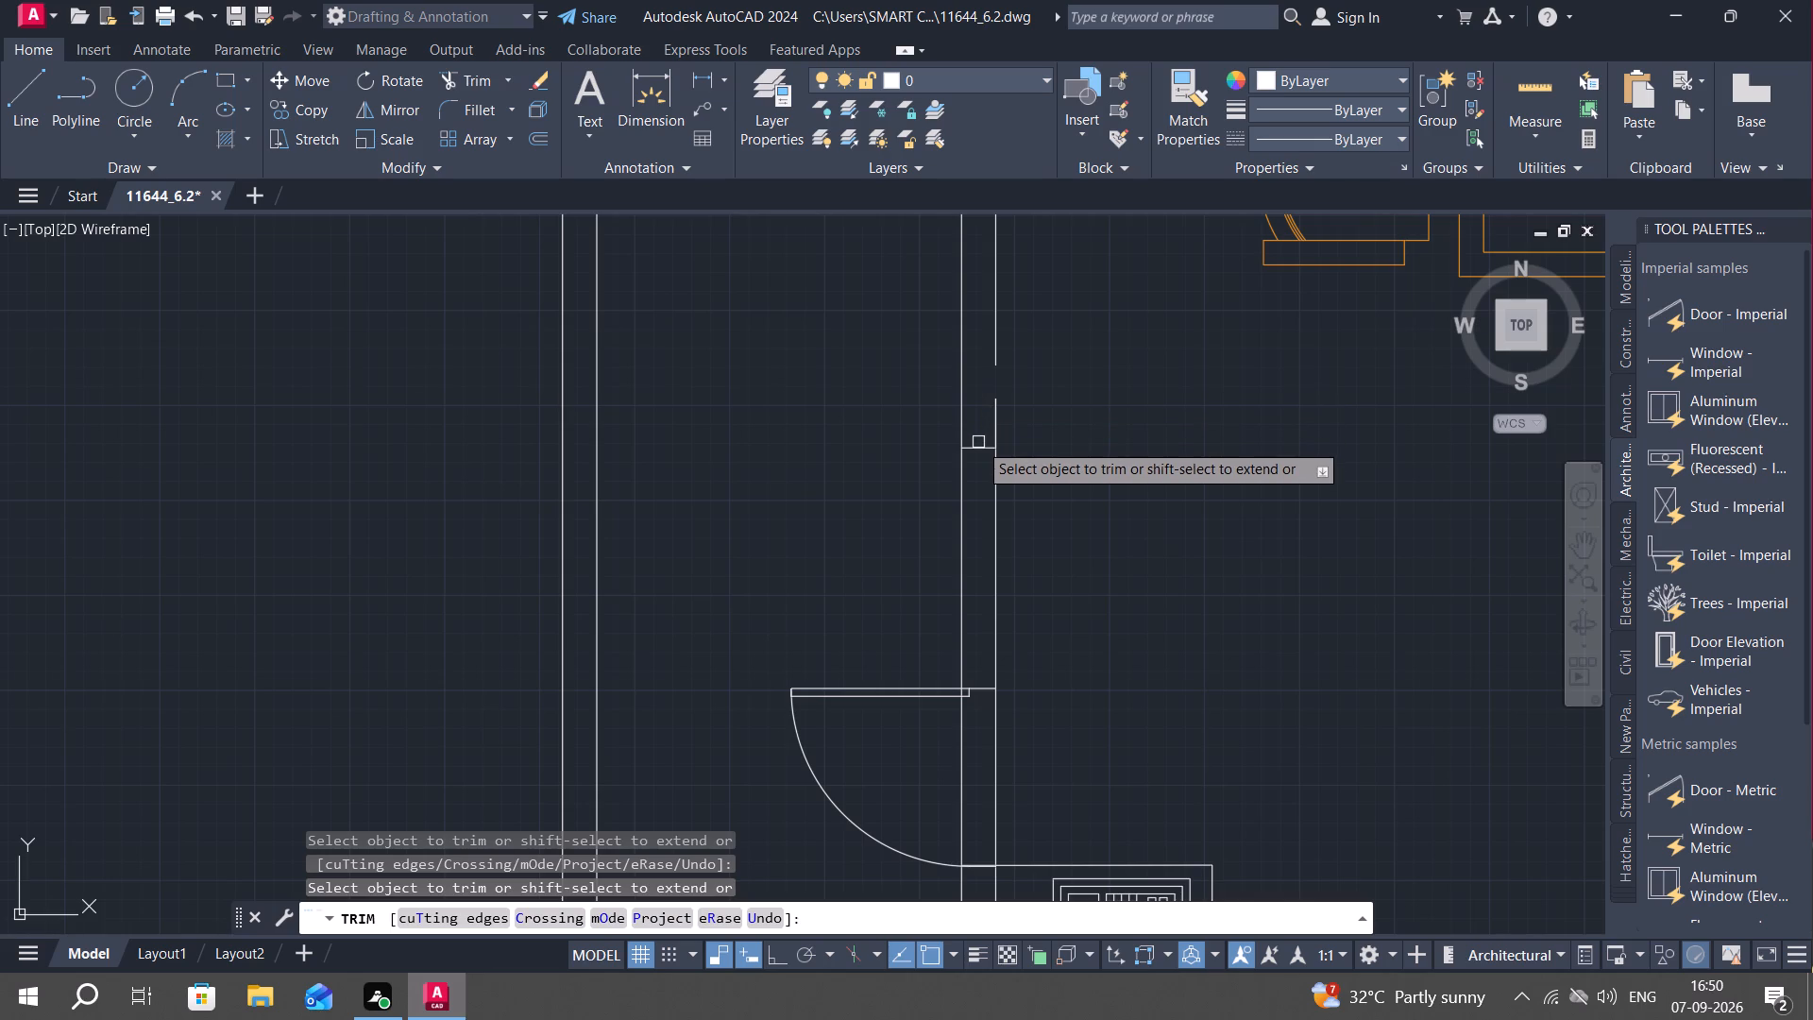
{"action": "left_click", "coordinate": [978, 448]}
{"action": "key", "text": "Escape"}
Extend the outer face line of the narrow room's east wall across the gap left by the stub.
{"action": "key", "text": "e"}
{"action": "key", "text": "x"}
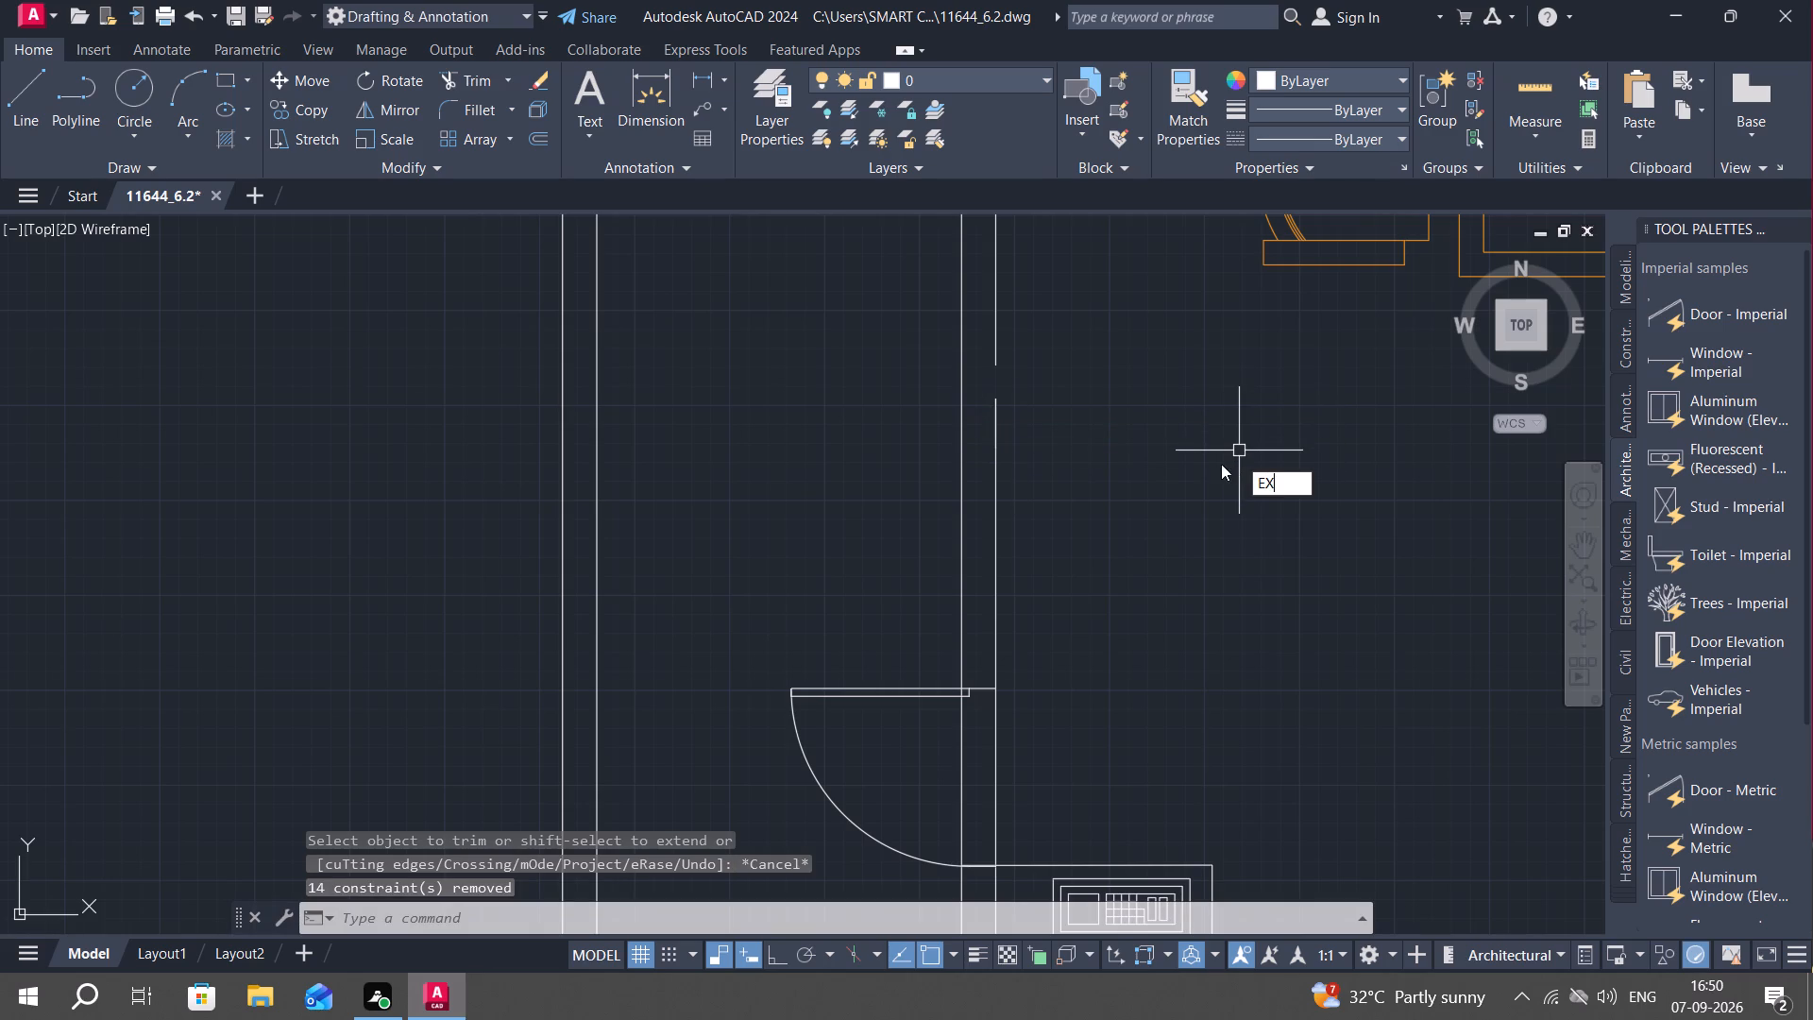
{"action": "key", "text": "space"}
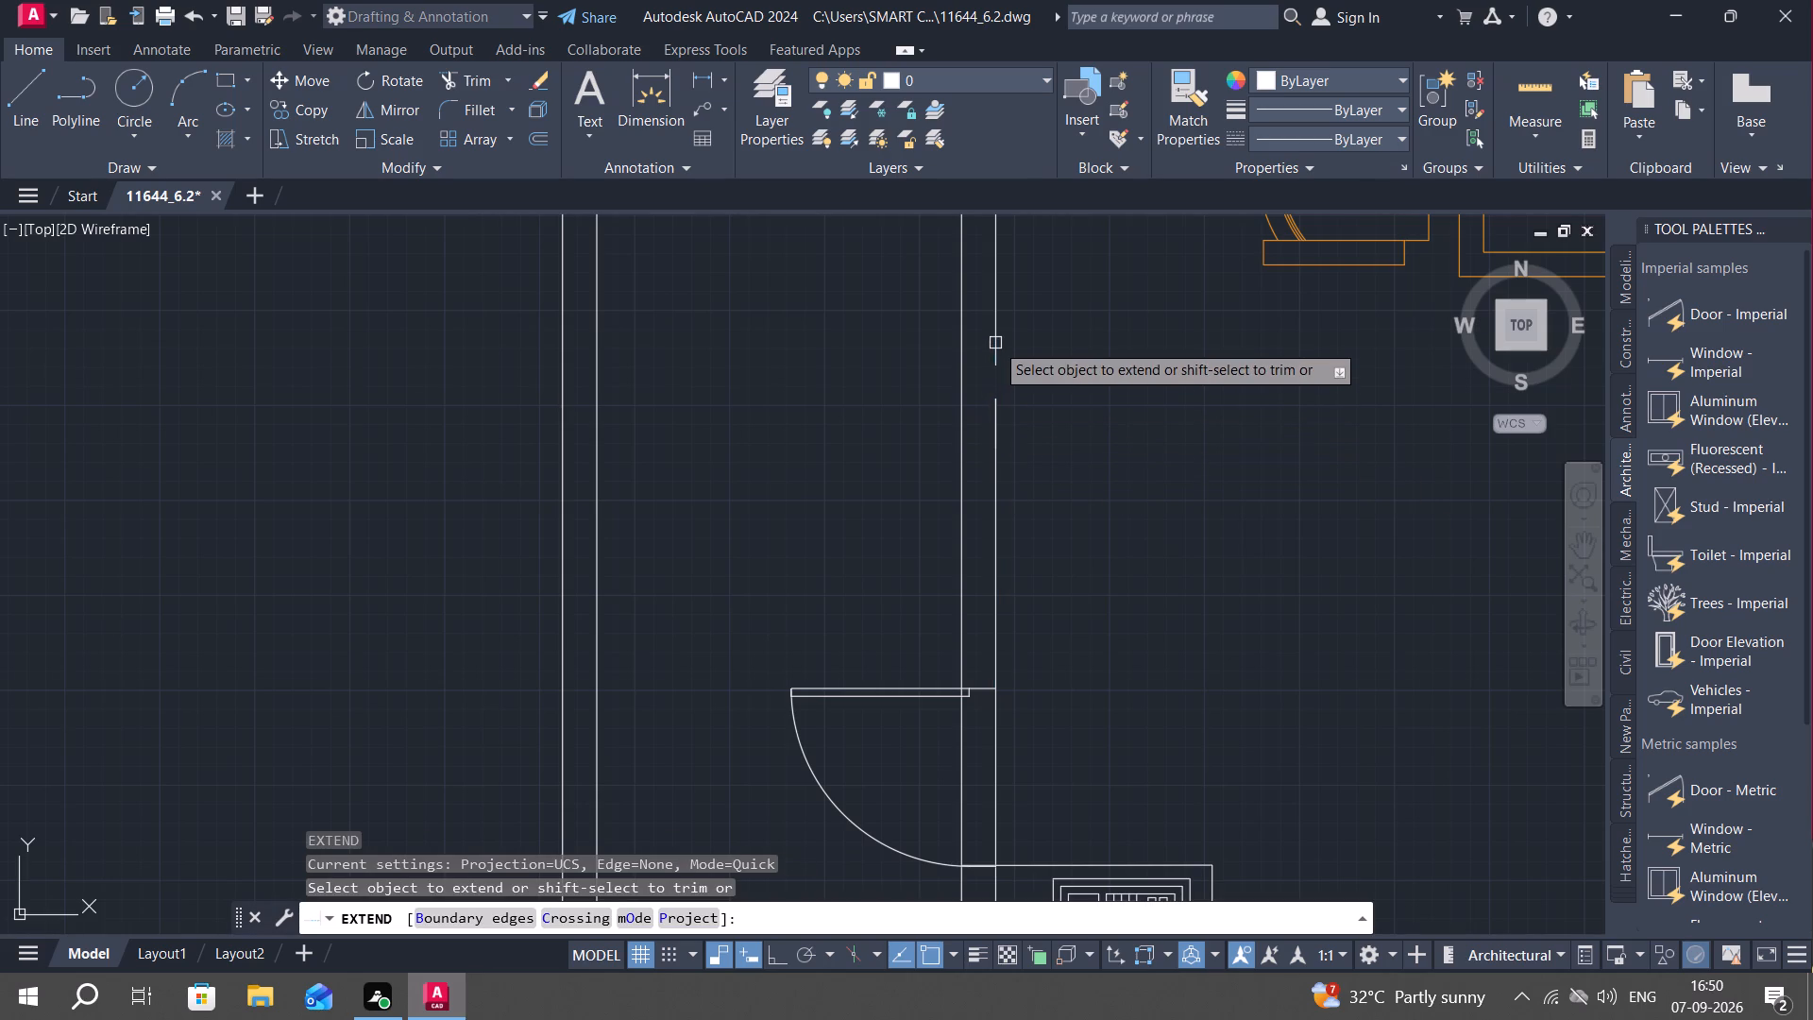
{"action": "left_click", "coordinate": [996, 340]}
{"action": "key", "text": "Escape"}
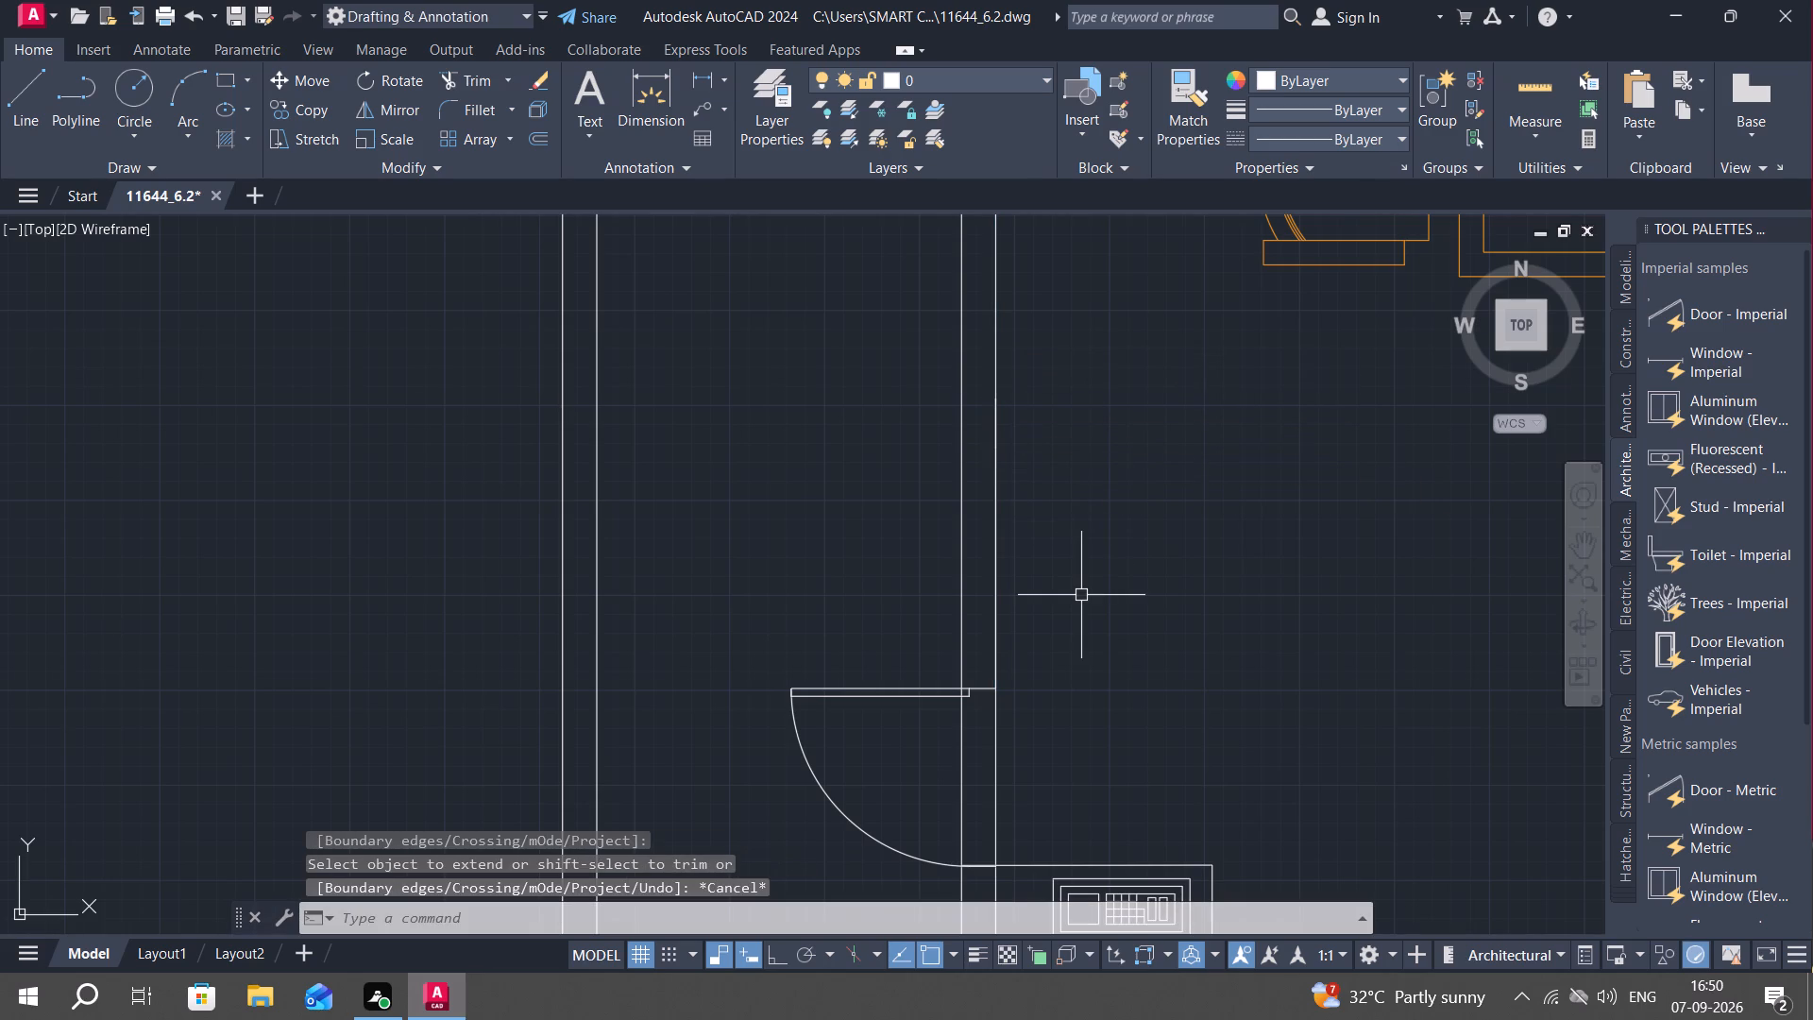
Trim the wall's inner face line out of the new door opening, including the piece crossing the door leaf.
{"action": "type", "text": "TR"}
{"action": "key", "text": "space"}
{"action": "left_click", "coordinate": [957, 750]}
{"action": "scroll", "coordinate": [965, 660], "scroll_direction": "up", "scroll_amount": 3}
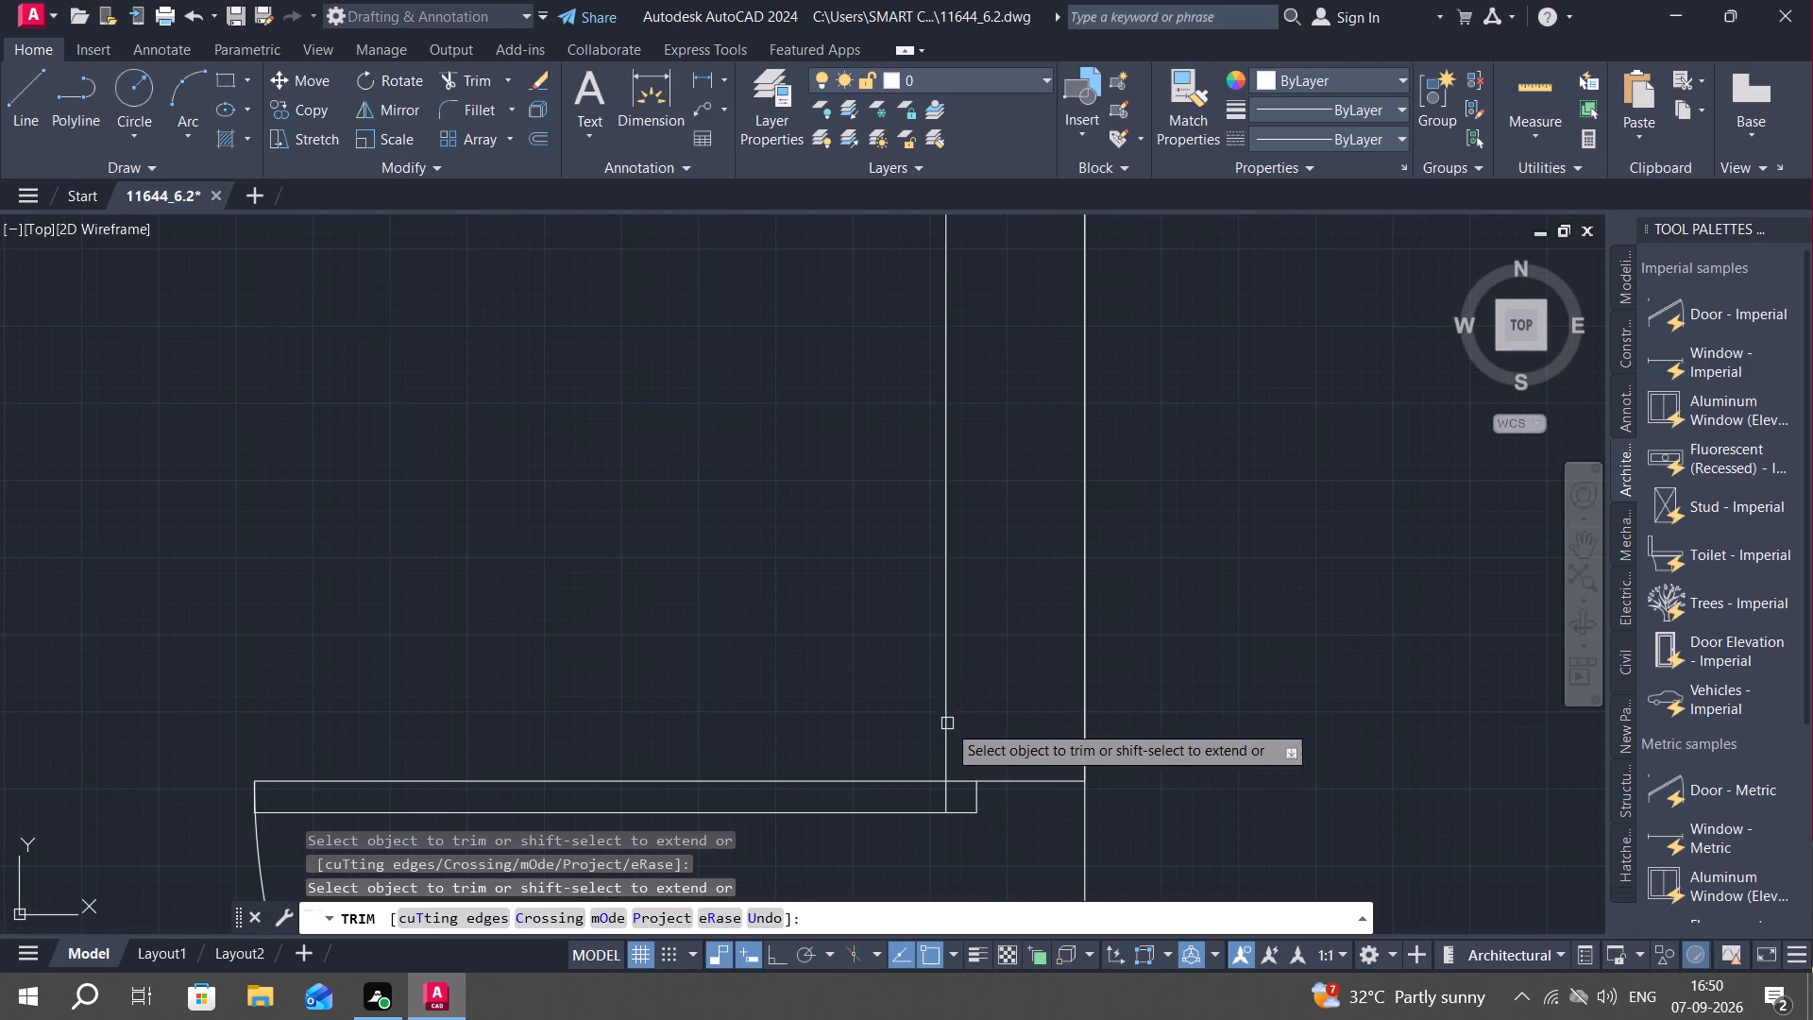
{"action": "left_click", "coordinate": [950, 792]}
{"action": "key", "text": "Escape"}
Draw a line about 2'-3" long running east from the wall's outer face, a little north of the new door.
{"action": "scroll", "coordinate": [942, 811], "scroll_direction": "down", "scroll_amount": 2}
{"action": "middle_click_drag", "start_coordinate": [808, 573], "coordinate": [822, 560]}
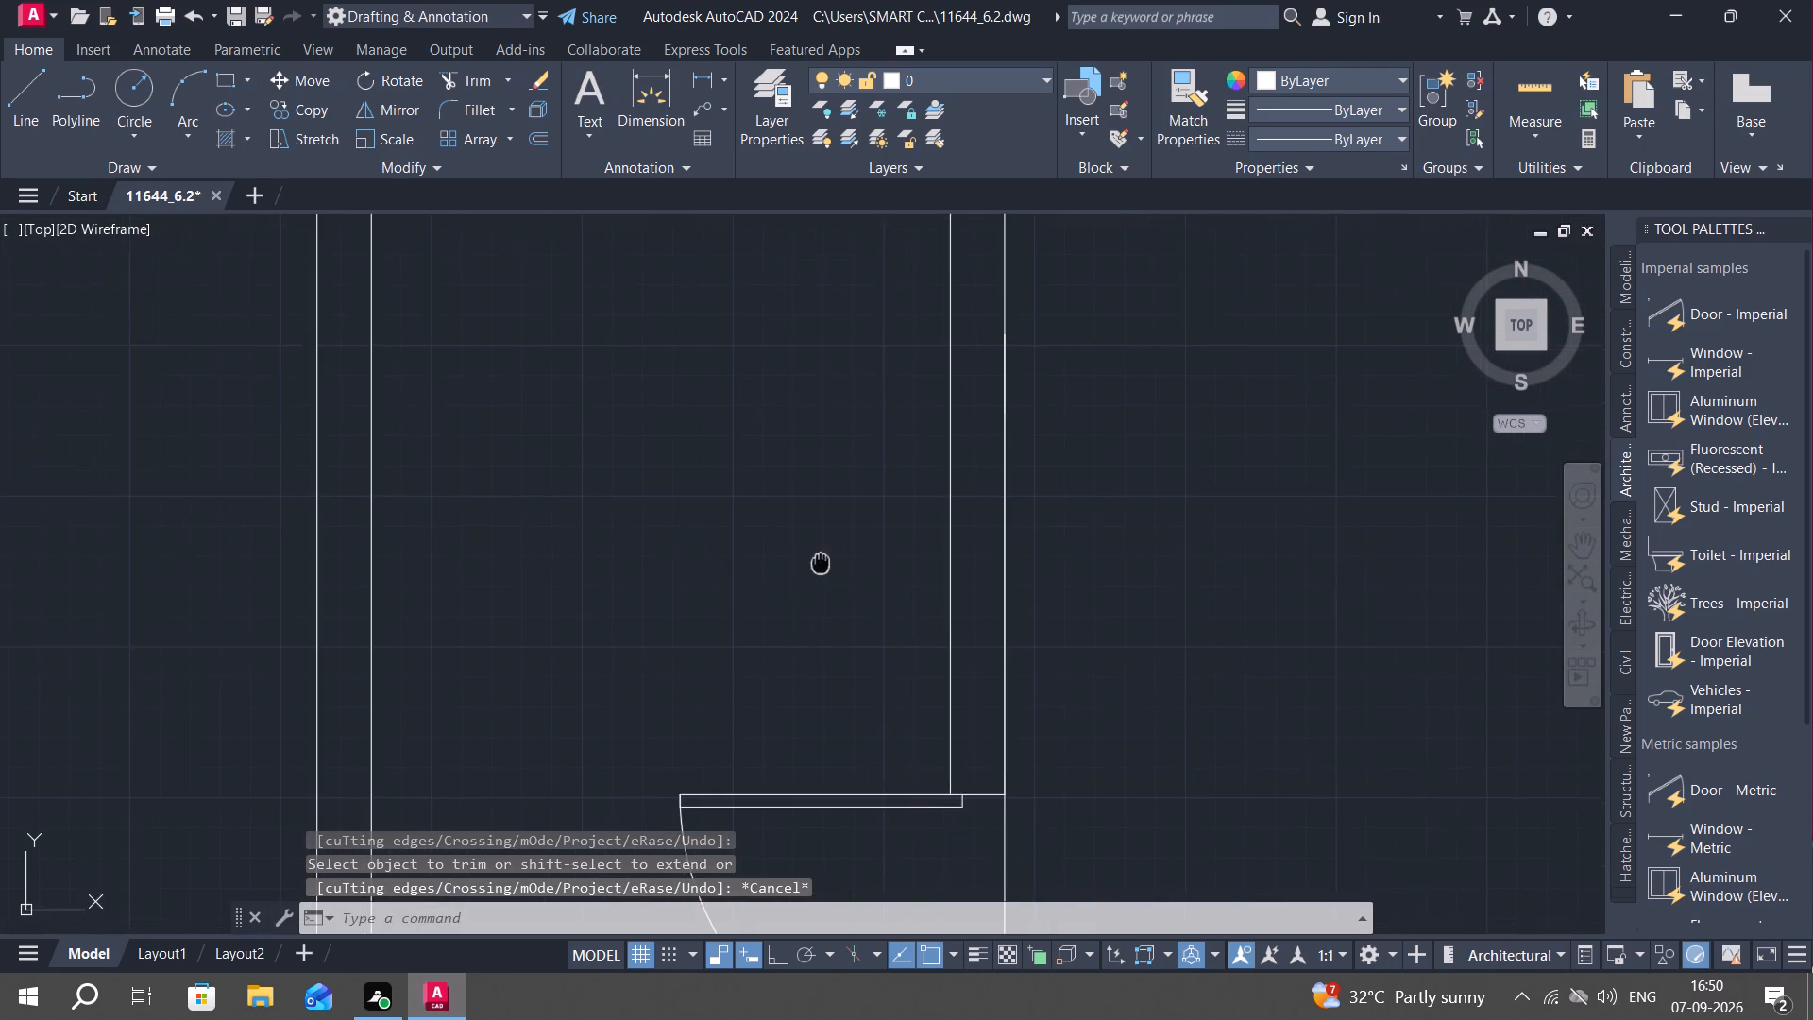
{"action": "middle_click_drag", "start_coordinate": [822, 560], "coordinate": [824, 544]}
{"action": "scroll", "coordinate": [827, 561], "scroll_direction": "down", "scroll_amount": 1}
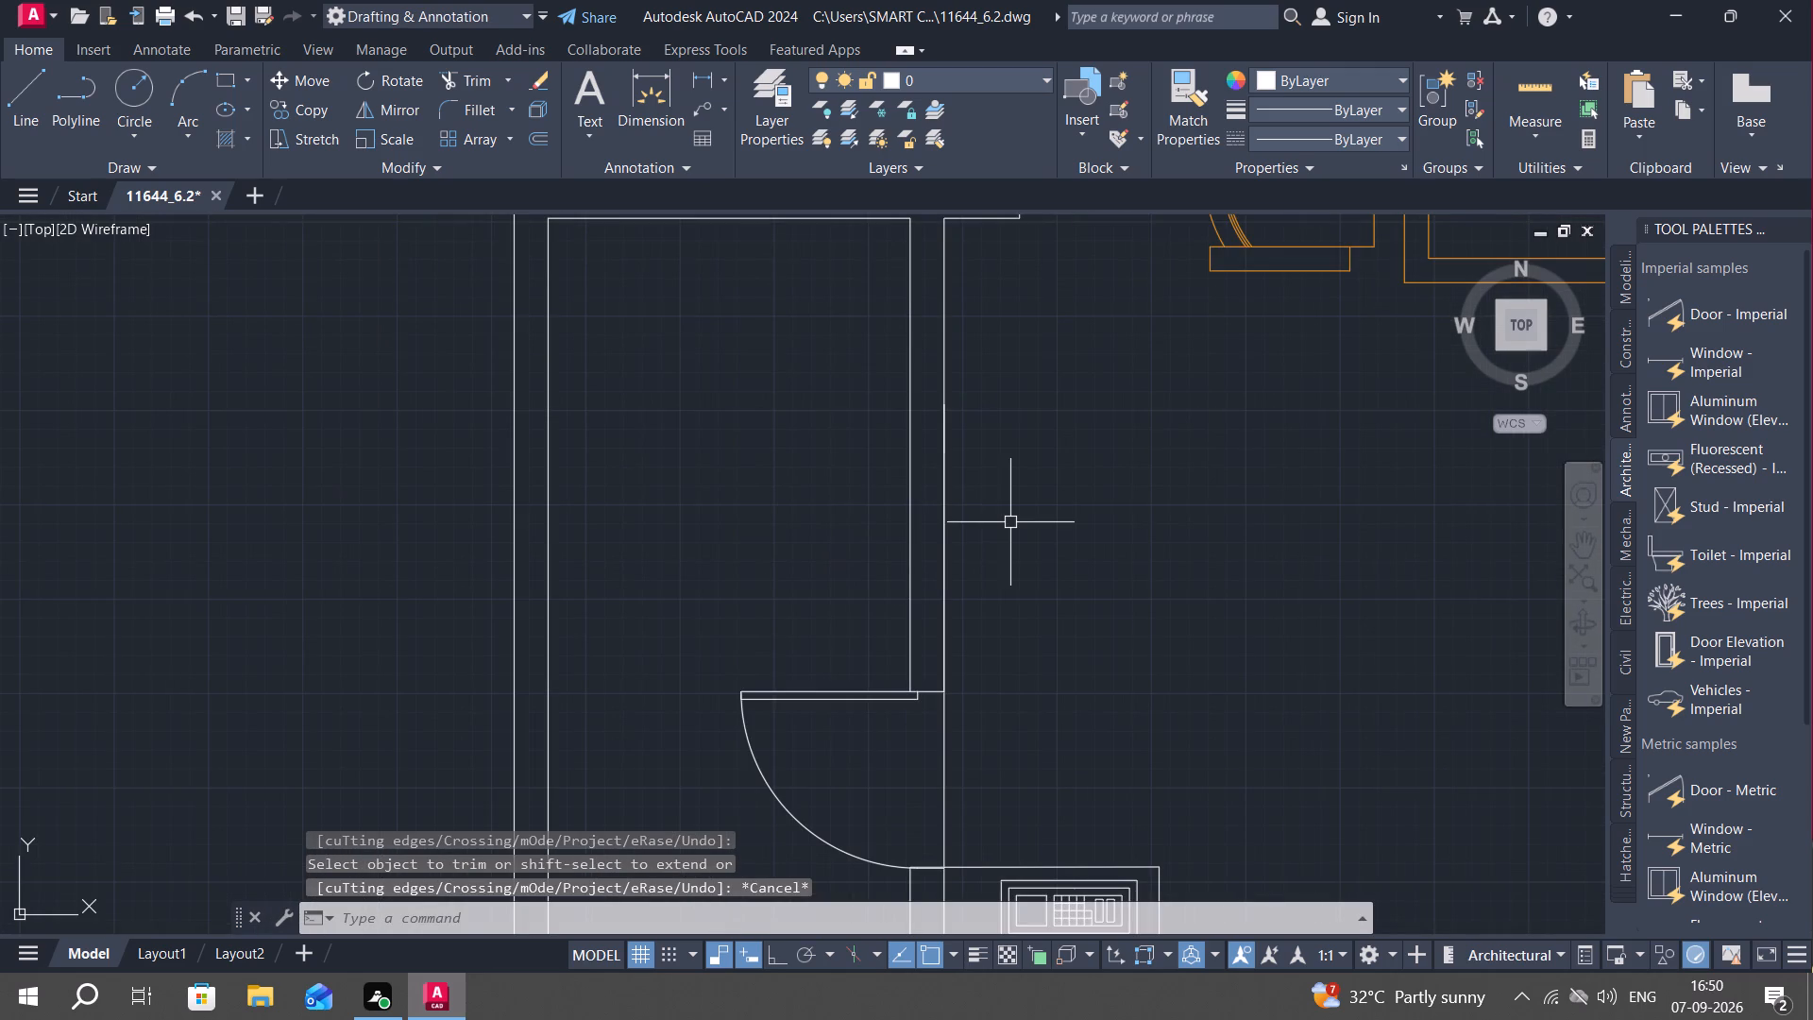
{"action": "type", "text": "L"}
{"action": "key", "text": "space"}
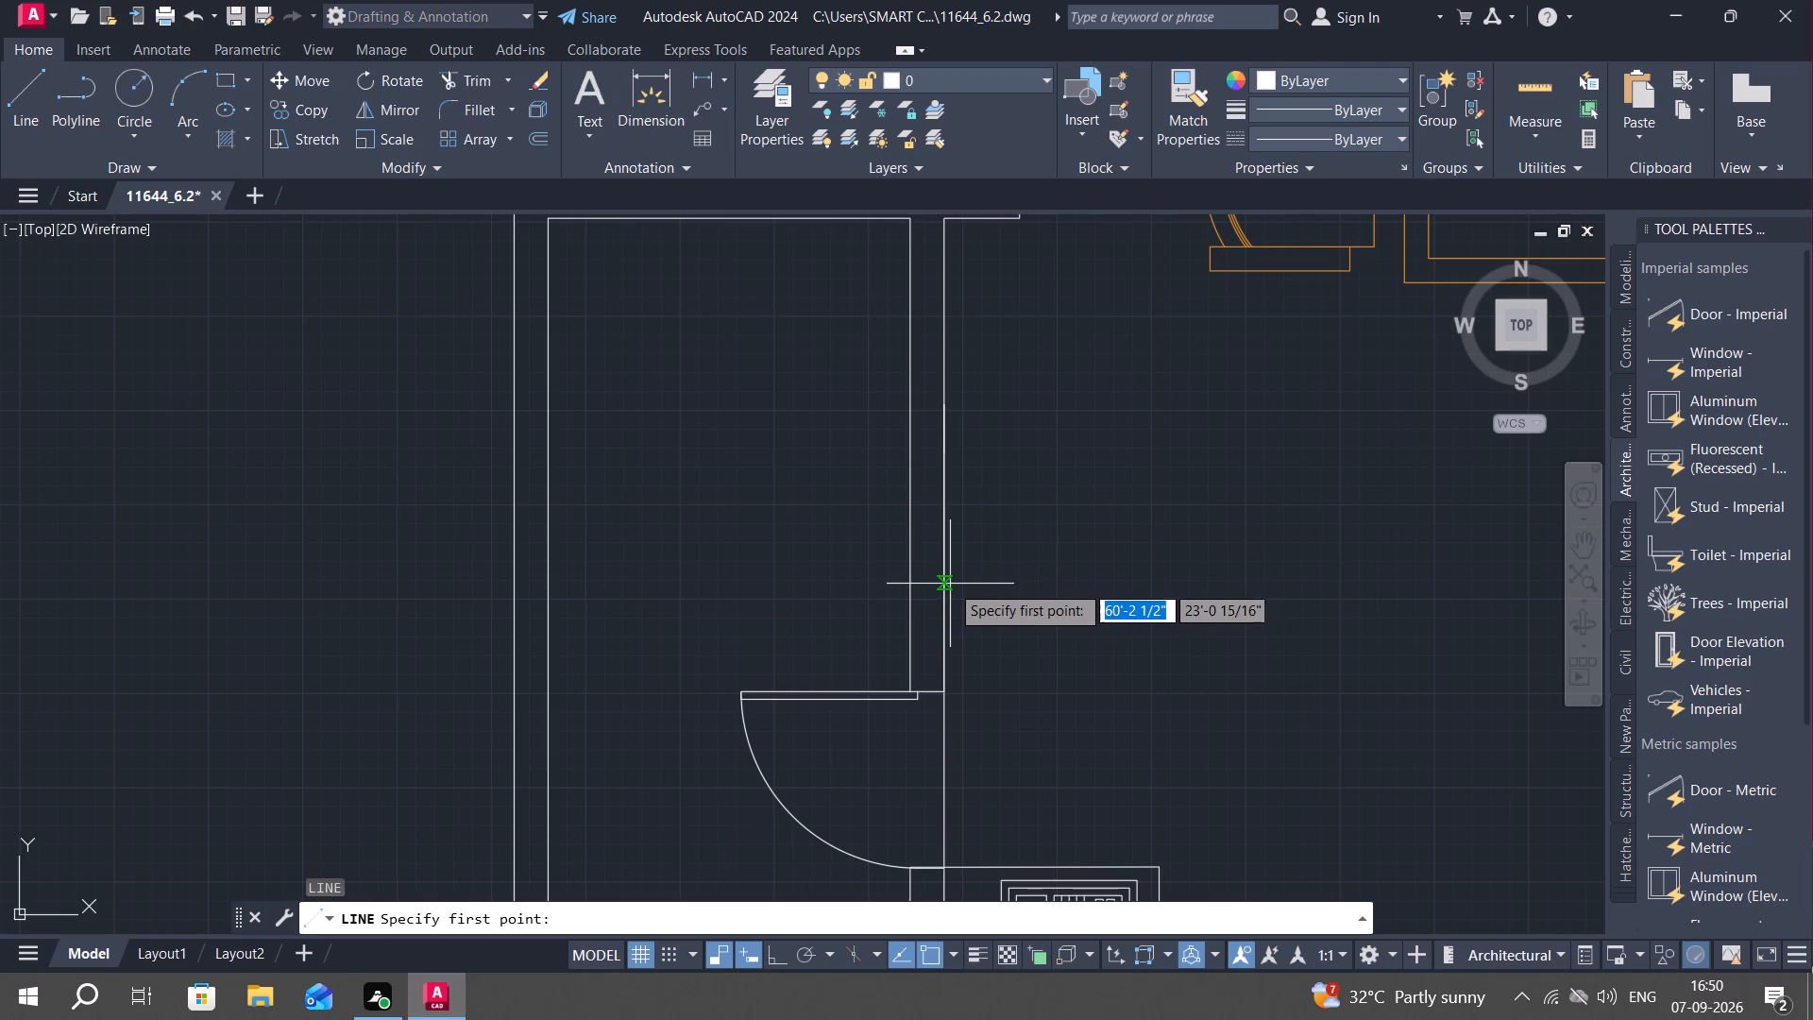
{"action": "left_click", "coordinate": [942, 568]}
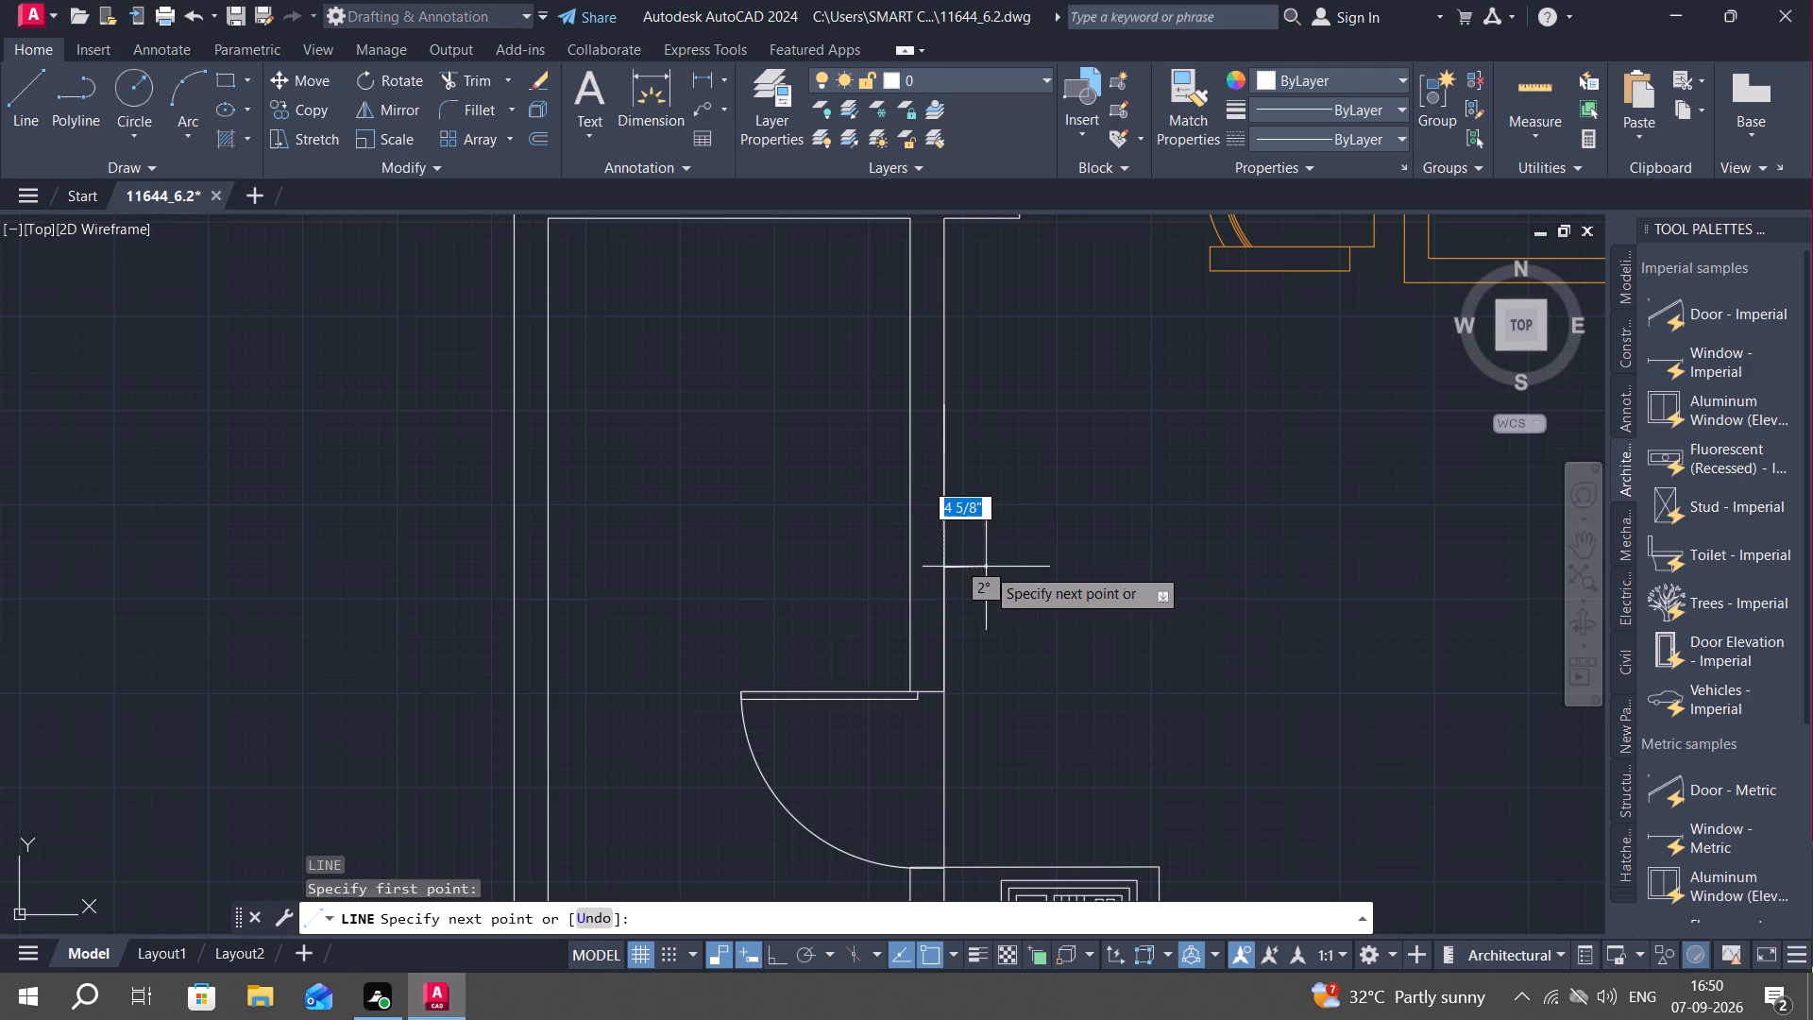
{"action": "left_click", "coordinate": [1149, 567]}
{"action": "key", "text": "Escape"}
Offset the new line 4.5" to the north and close the east end of the pair with a line.
{"action": "type", "text": "O"}
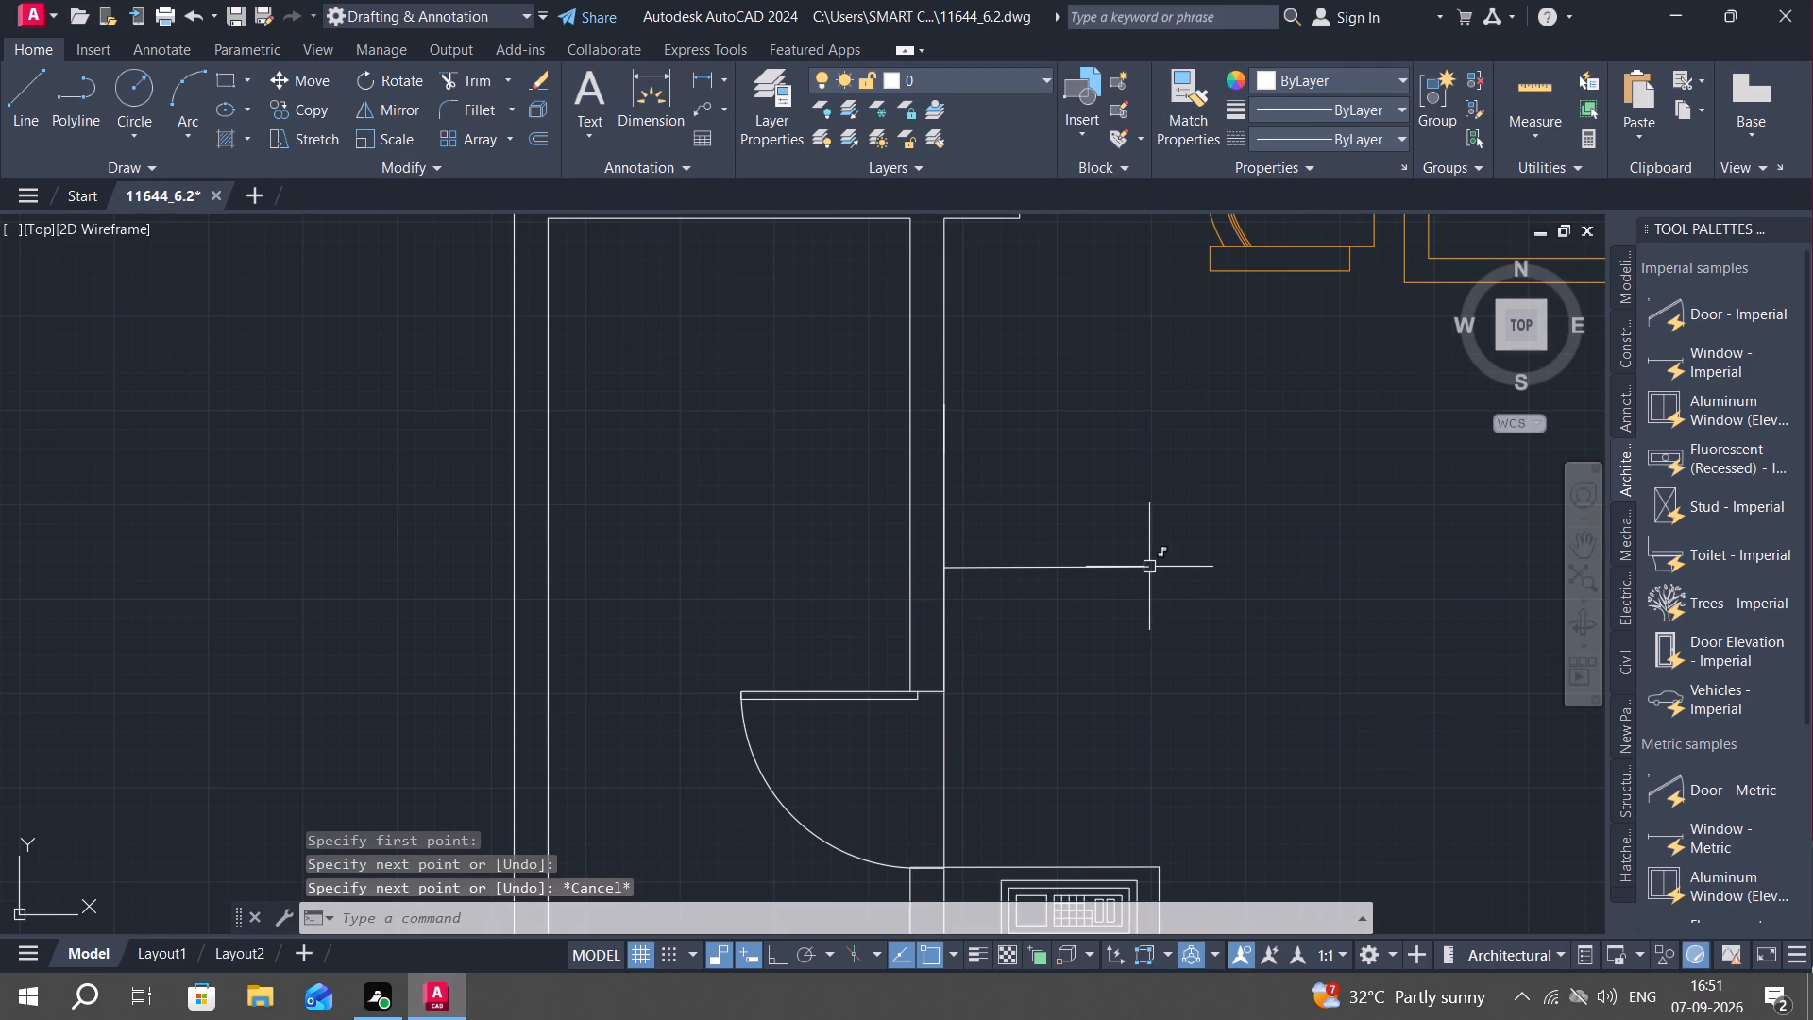
{"action": "key", "text": "space"}
{"action": "type", "text": "4.5"}
{"action": "key", "text": "shift+quotedbl"}
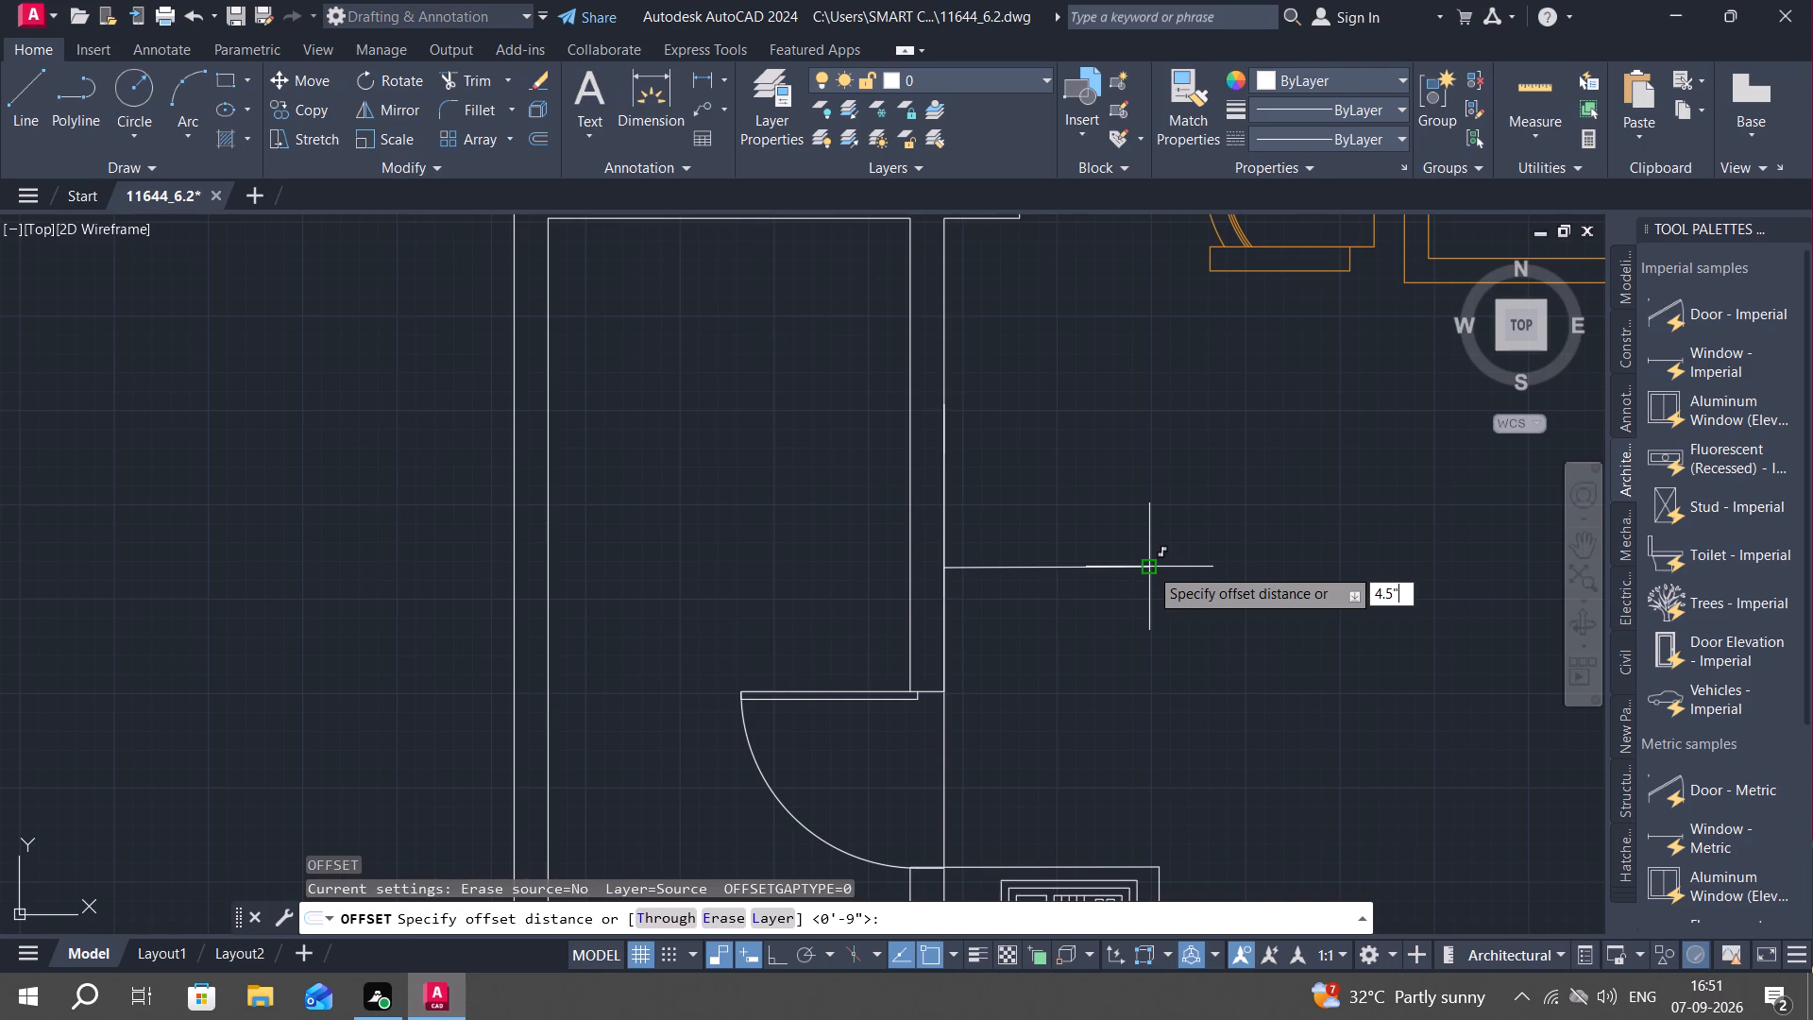
{"action": "key", "text": "space"}
{"action": "left_click", "coordinate": [1113, 570]}
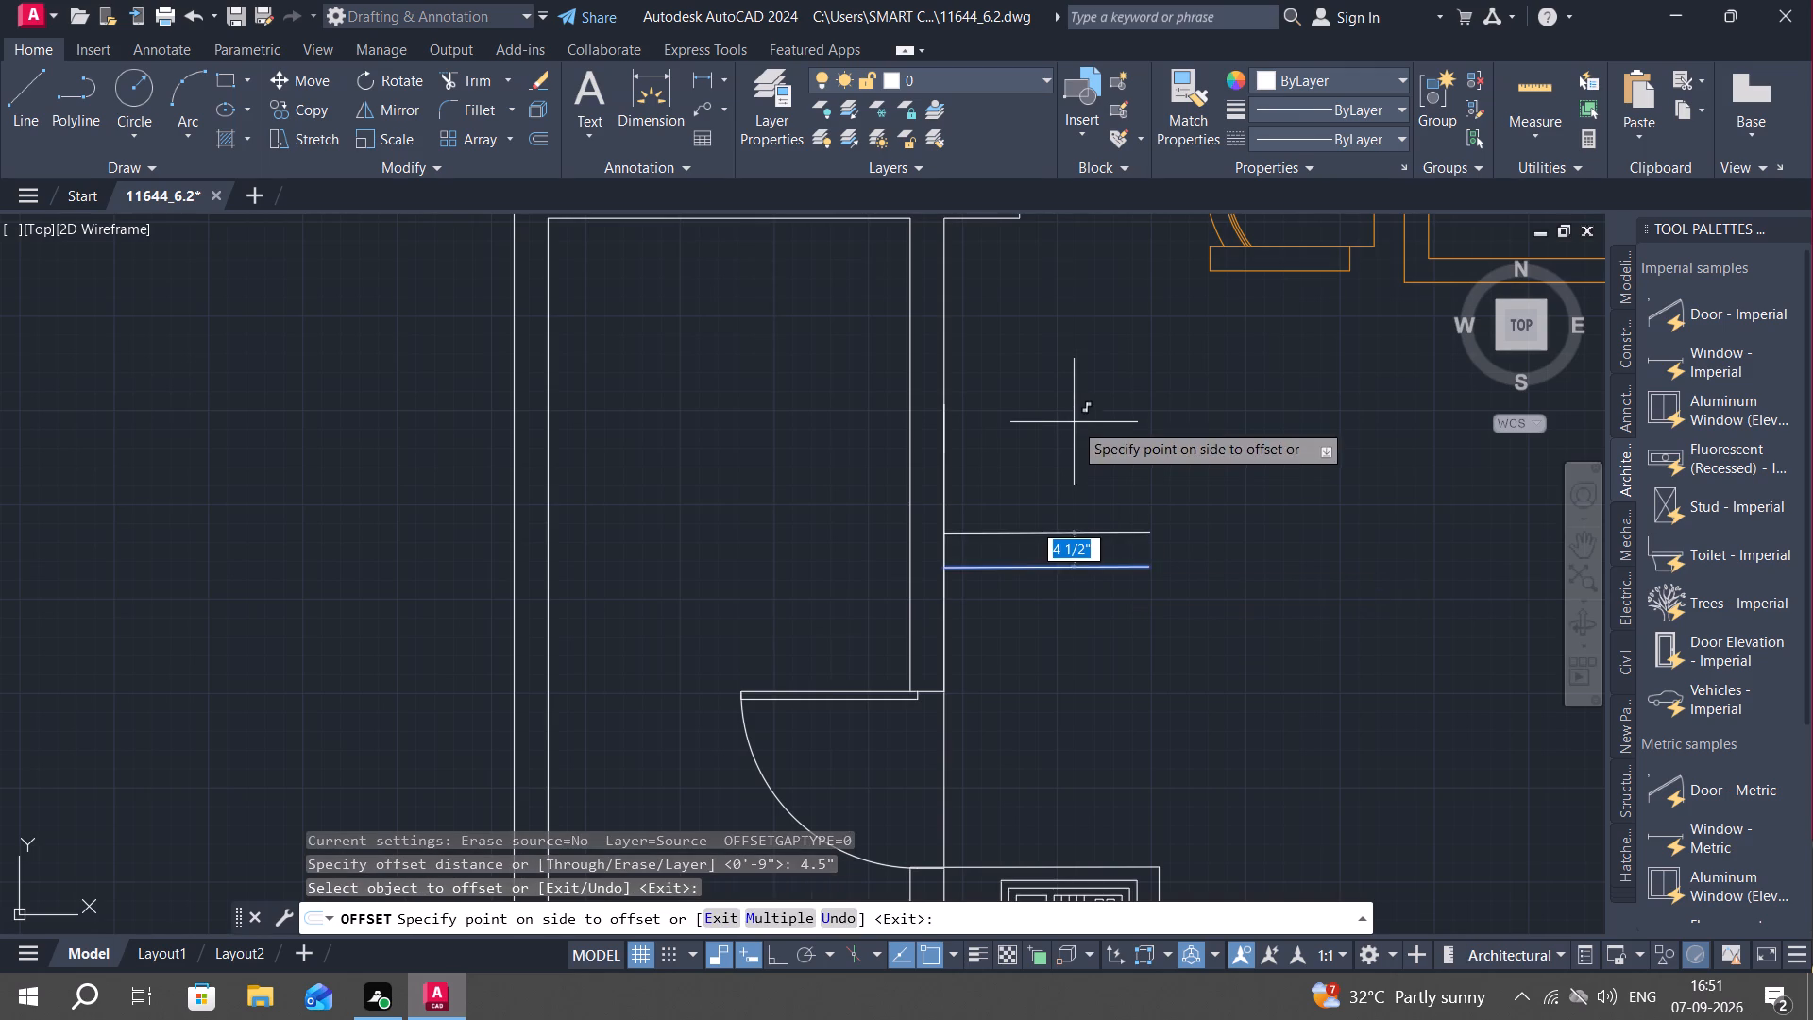
{"action": "left_click", "coordinate": [1076, 420]}
{"action": "key", "text": "Escape"}
{"action": "key", "text": "l"}
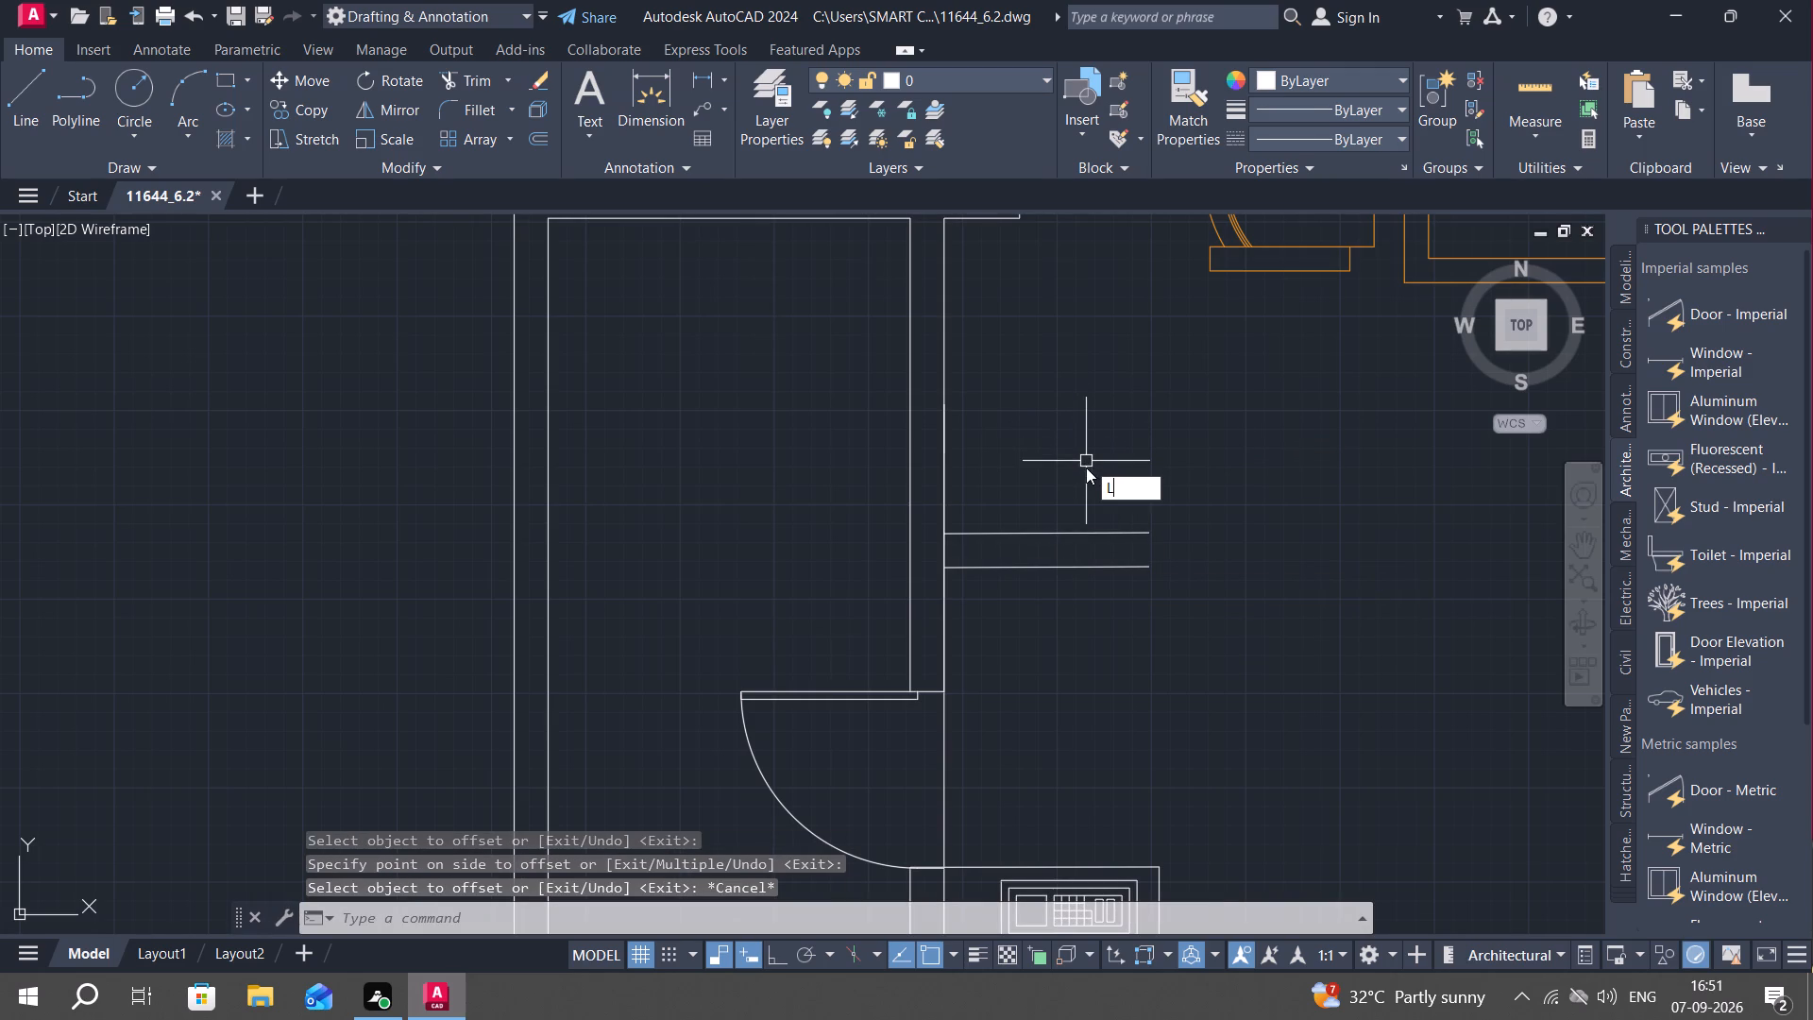
{"action": "key", "text": "space"}
{"action": "left_click", "coordinate": [1145, 564]}
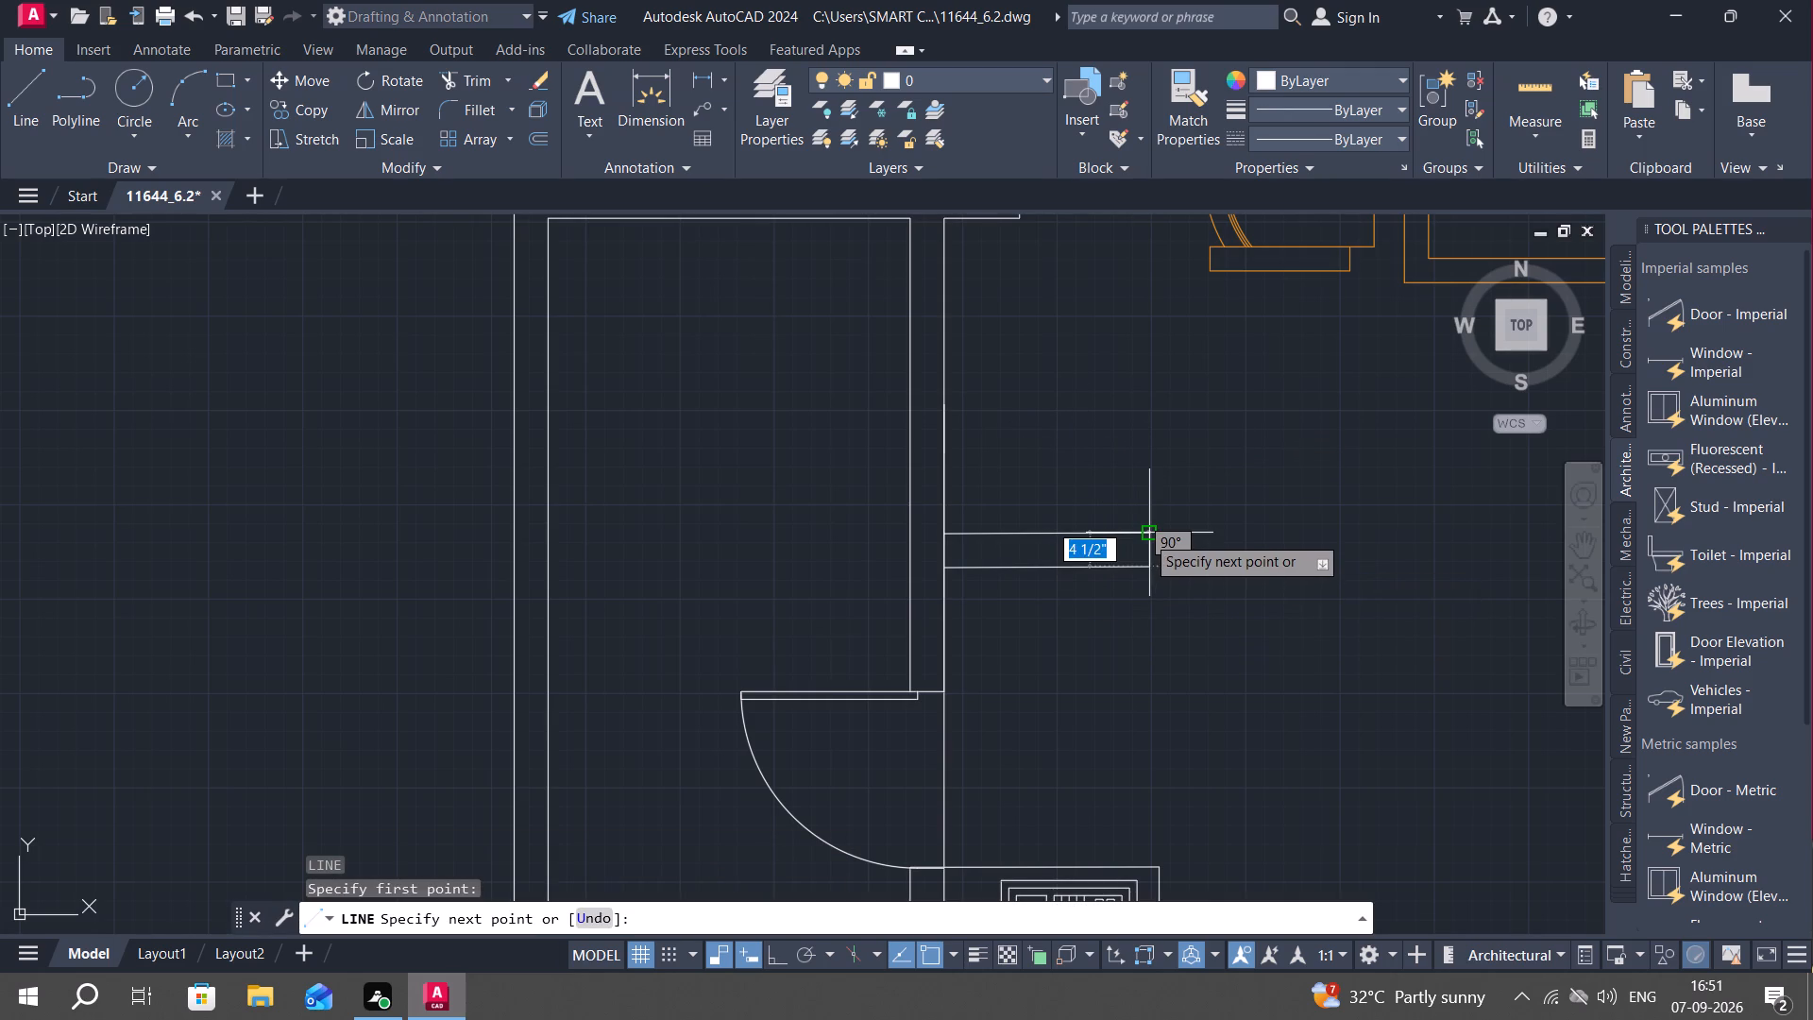
{"action": "left_click", "coordinate": [1145, 535]}
{"action": "key", "text": "Escape"}
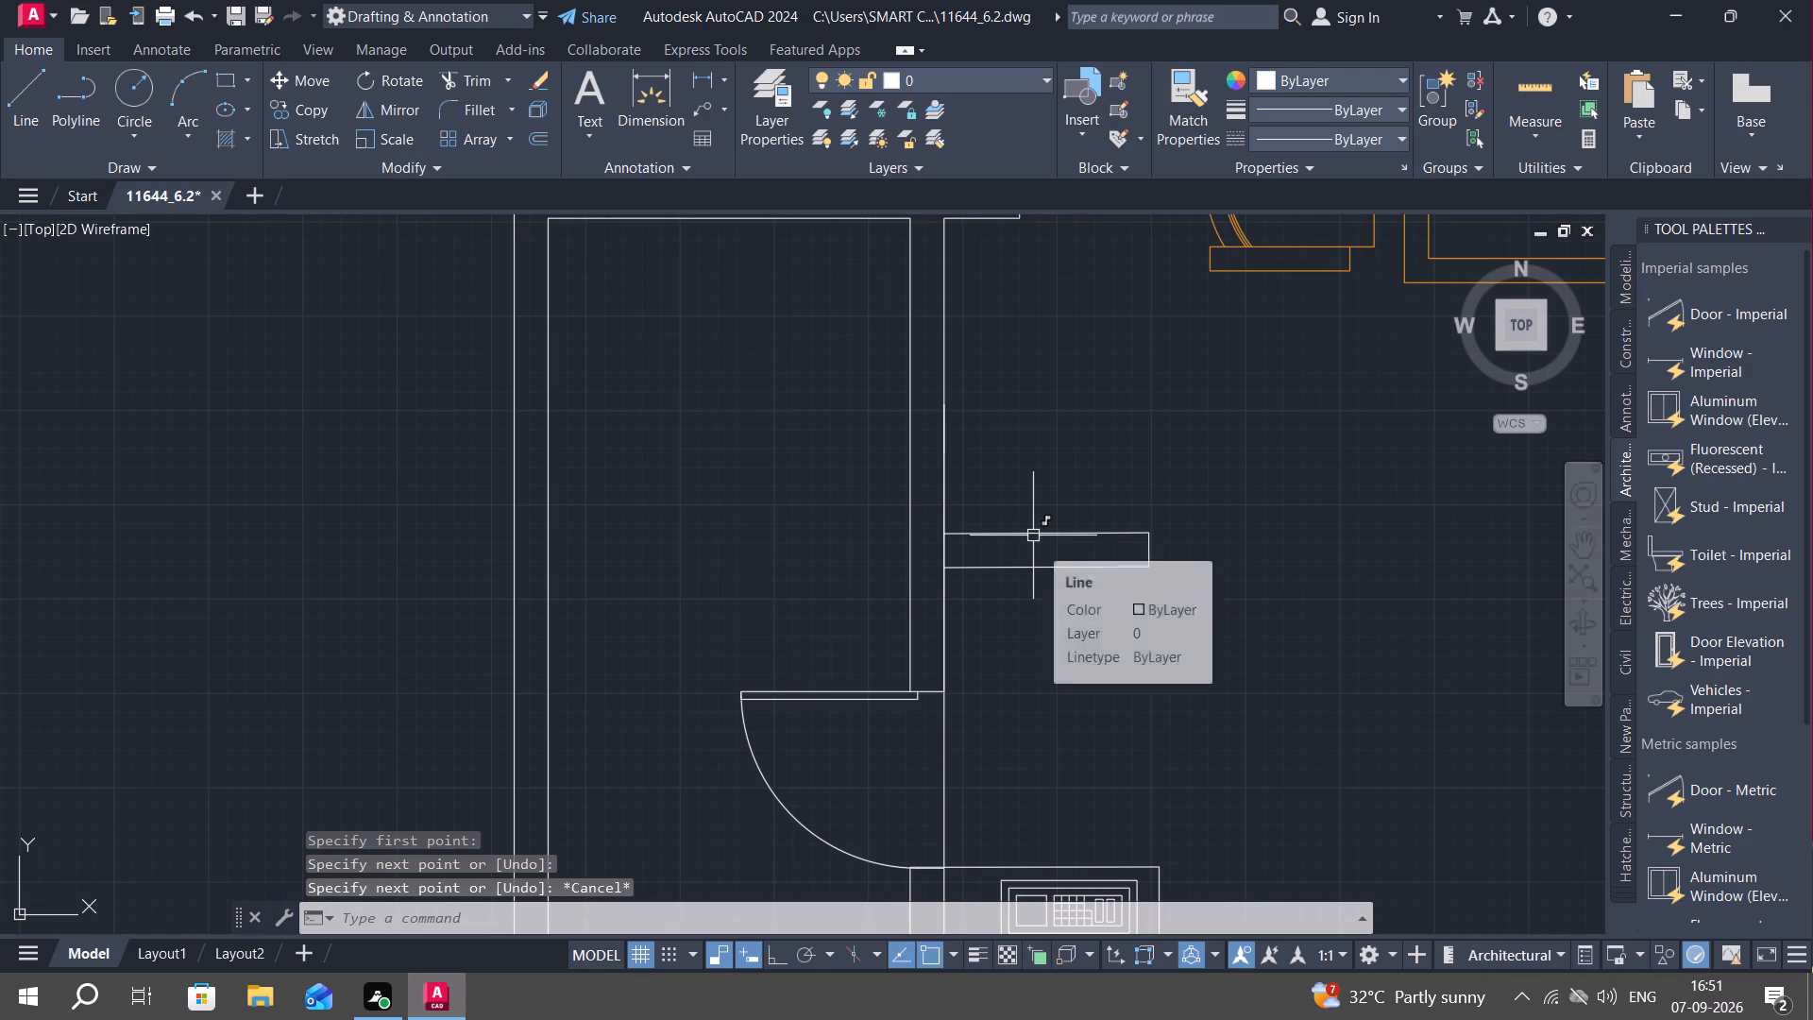
Trim the wall's outer face line between the two stub wall lines so the stub opens into the wall.
{"action": "type", "text": "TR"}
{"action": "key", "text": "space"}
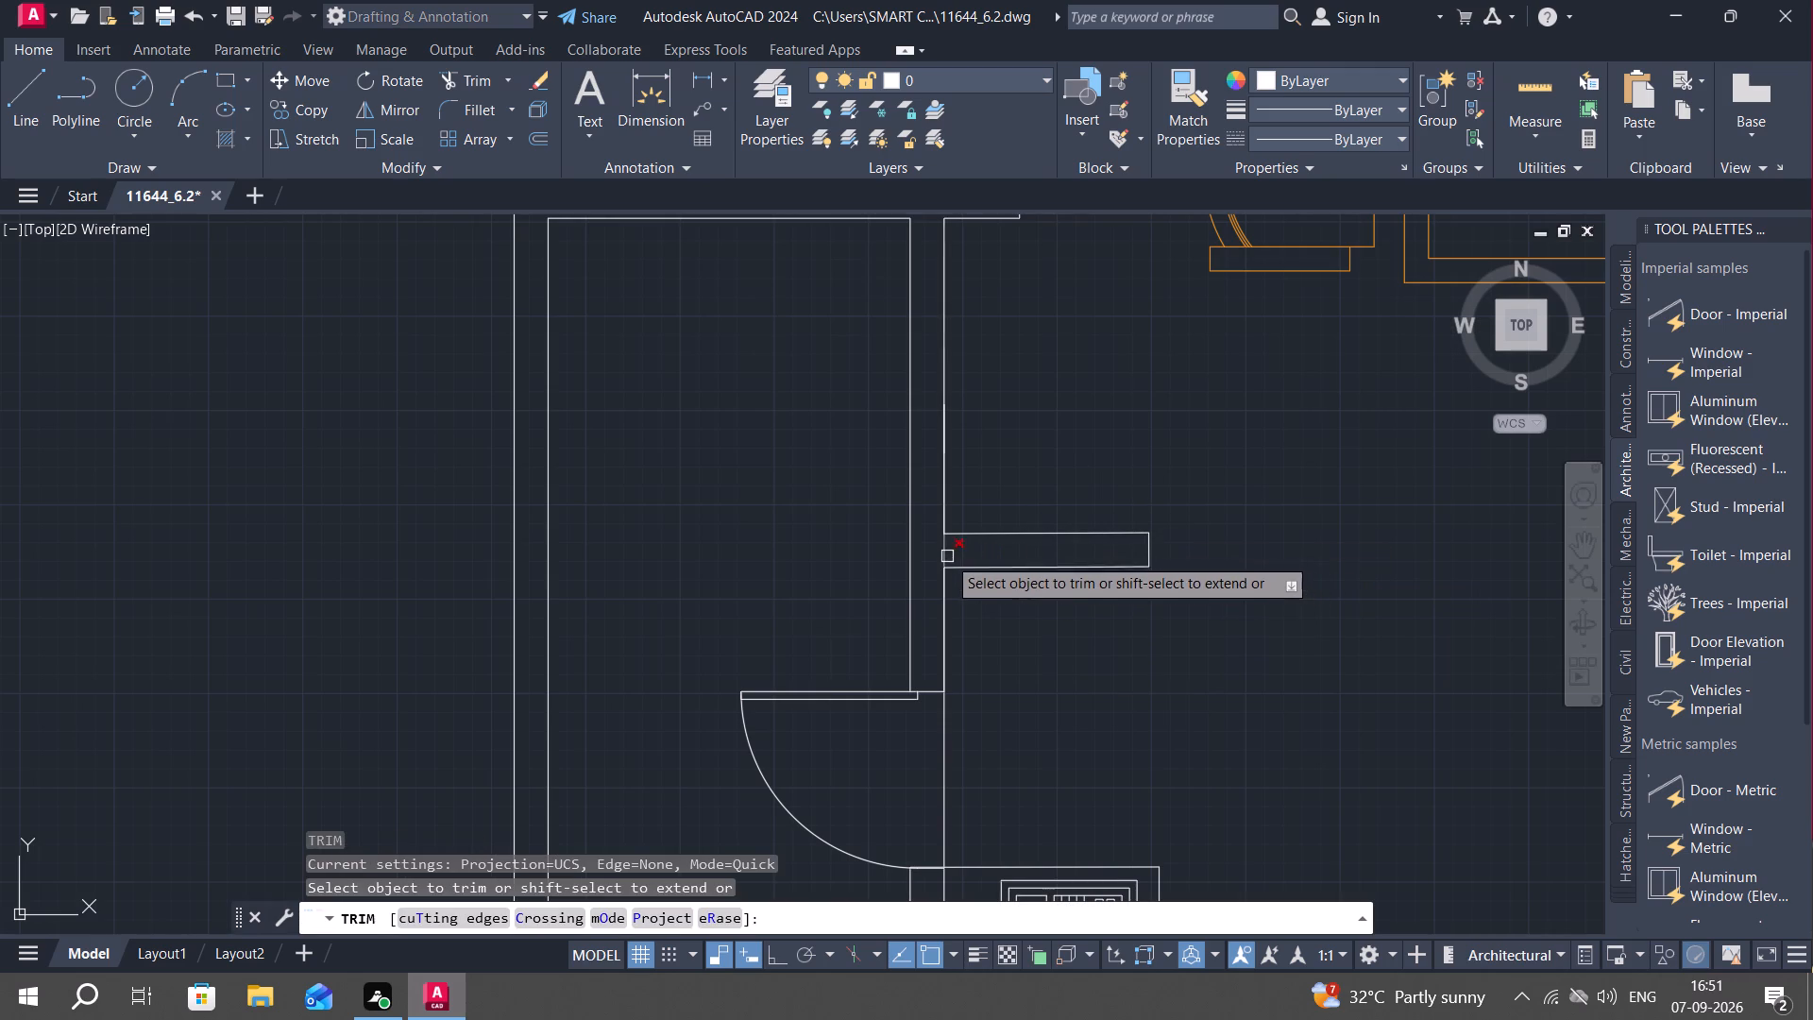
{"action": "left_click", "coordinate": [947, 554]}
{"action": "key", "text": "Escape"}
{"action": "scroll", "coordinate": [969, 646], "scroll_direction": "down", "scroll_amount": 2}
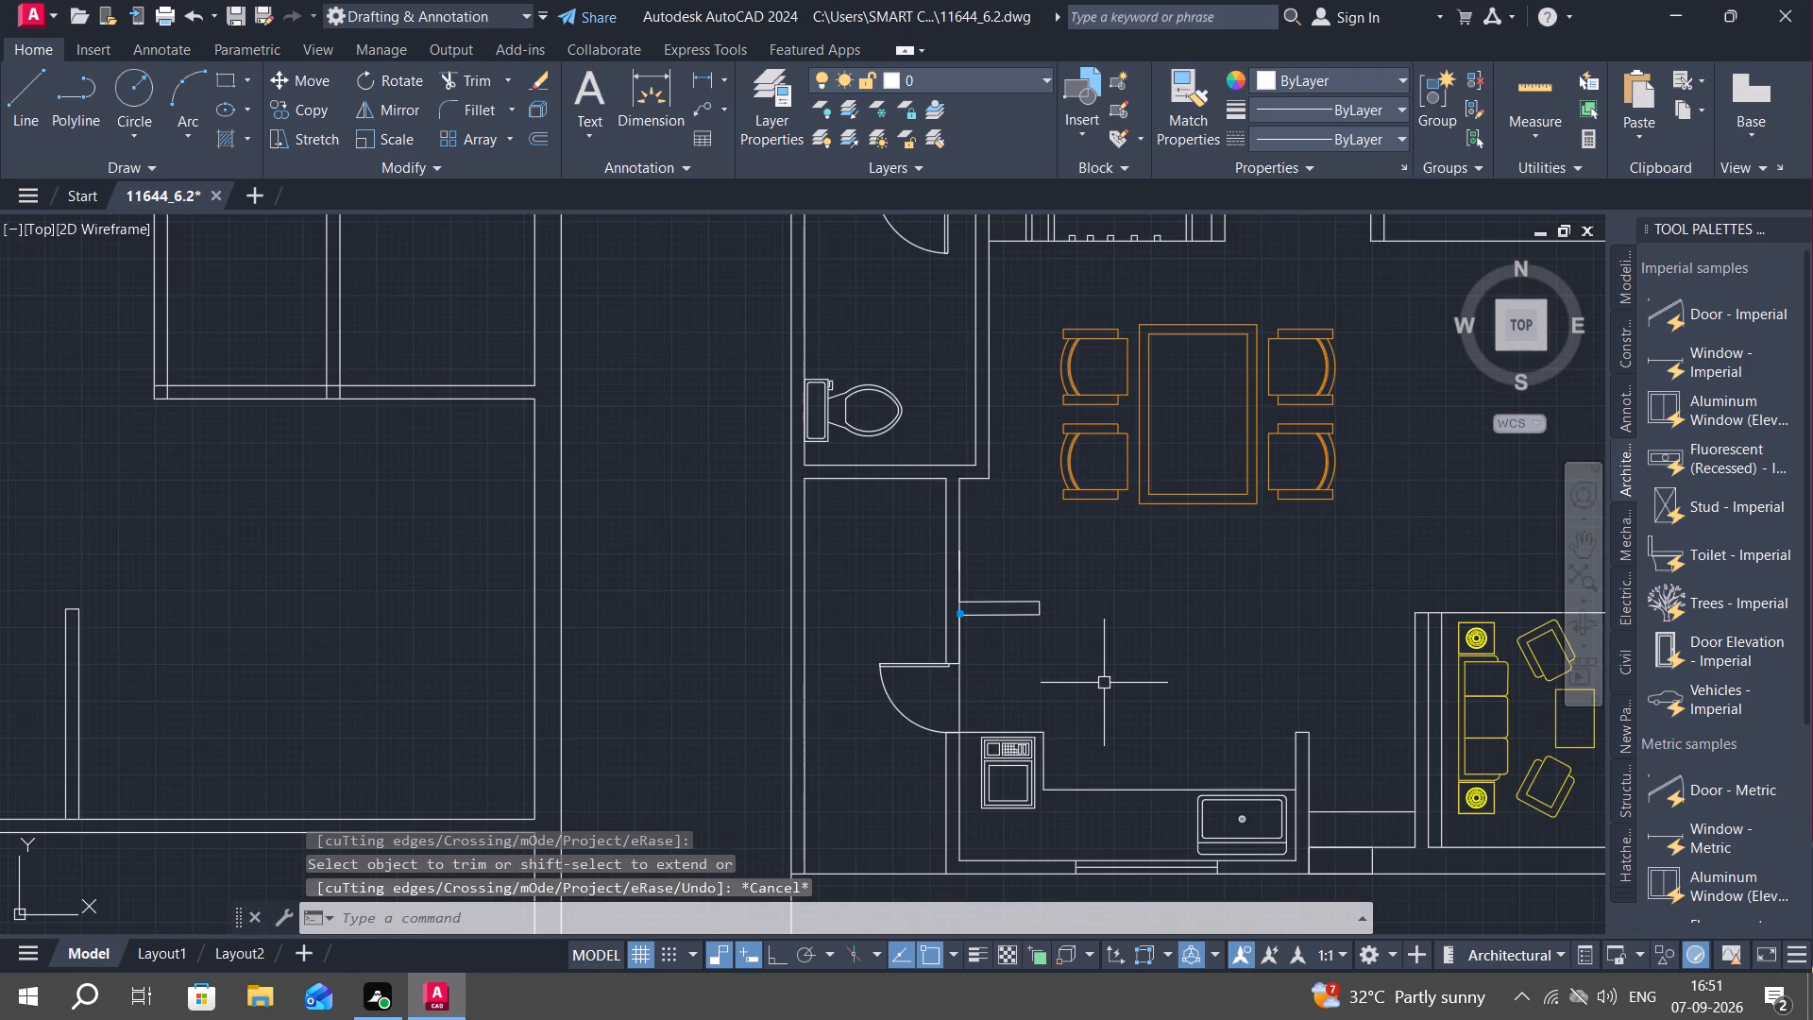
{"action": "key", "text": "Escape"}
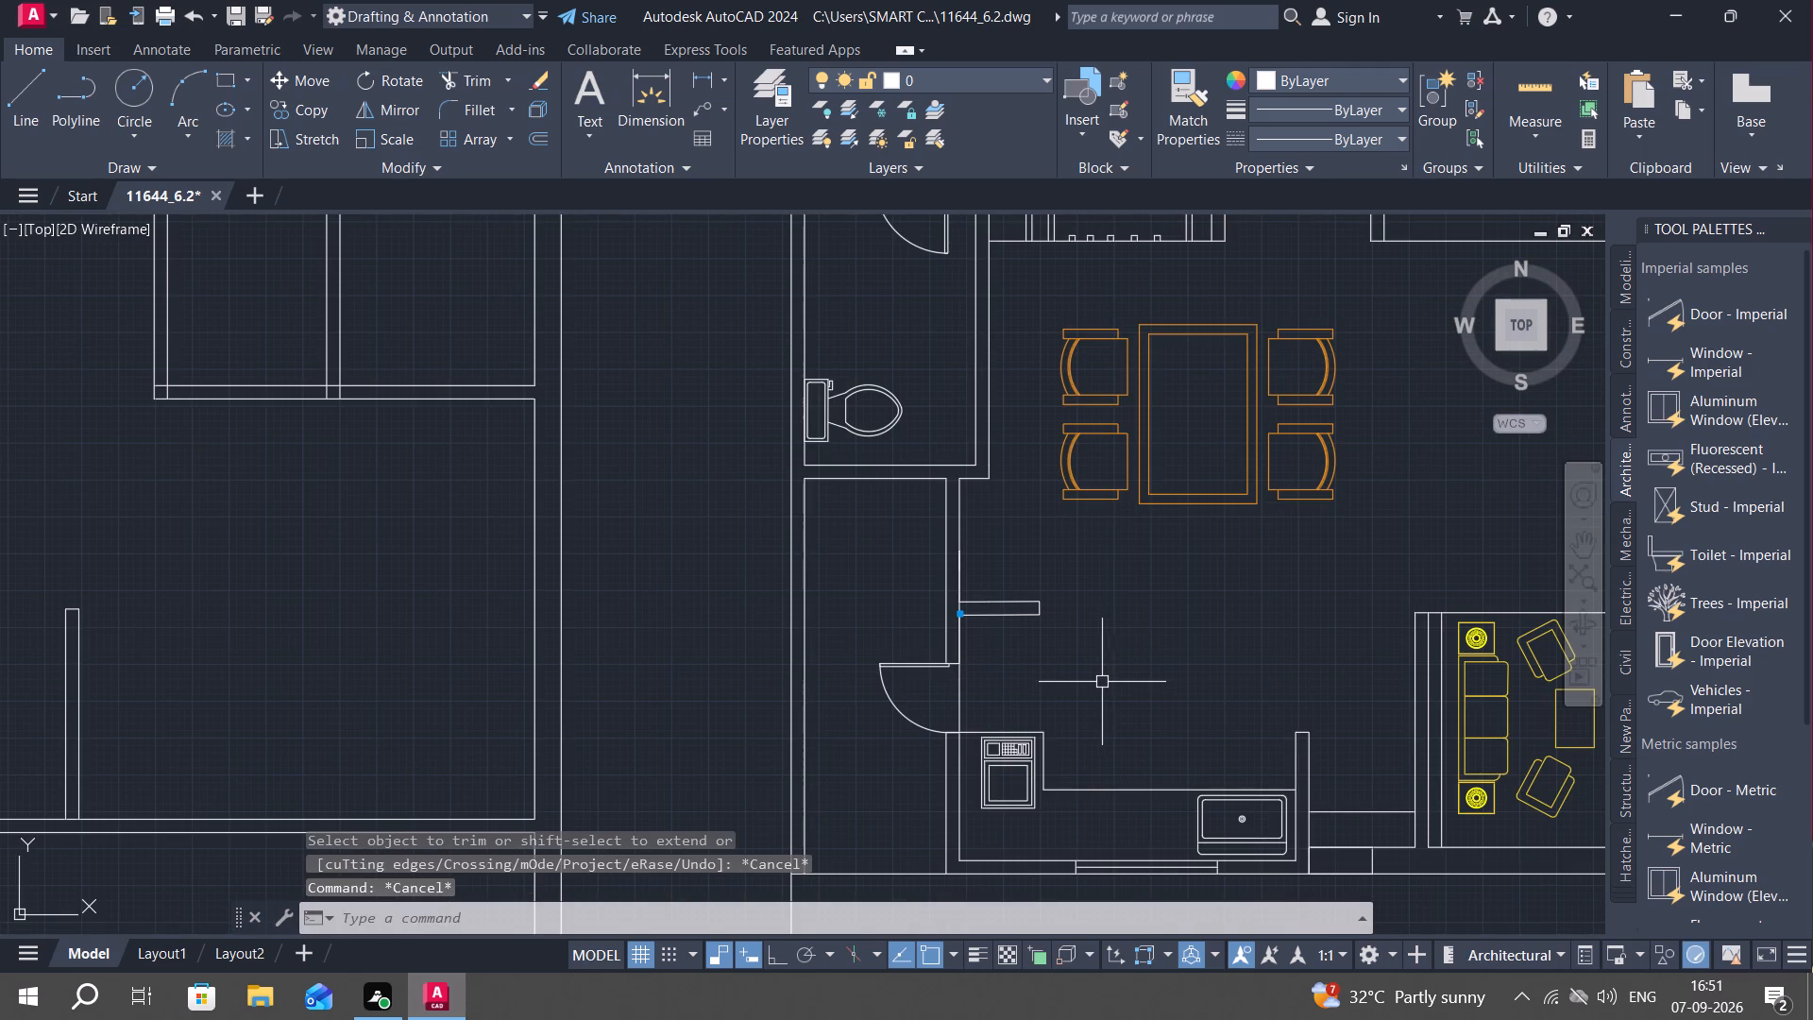
With Ortho on, draw two lines about 2'-3" long running east from the stub wall's south-east and north-east corners.
{"action": "scroll", "coordinate": [1036, 612], "scroll_direction": "up", "scroll_amount": 3}
{"action": "middle_click_drag", "start_coordinate": [1048, 637], "coordinate": [937, 620]}
{"action": "type", "text": "L"}
{"action": "key", "text": "space"}
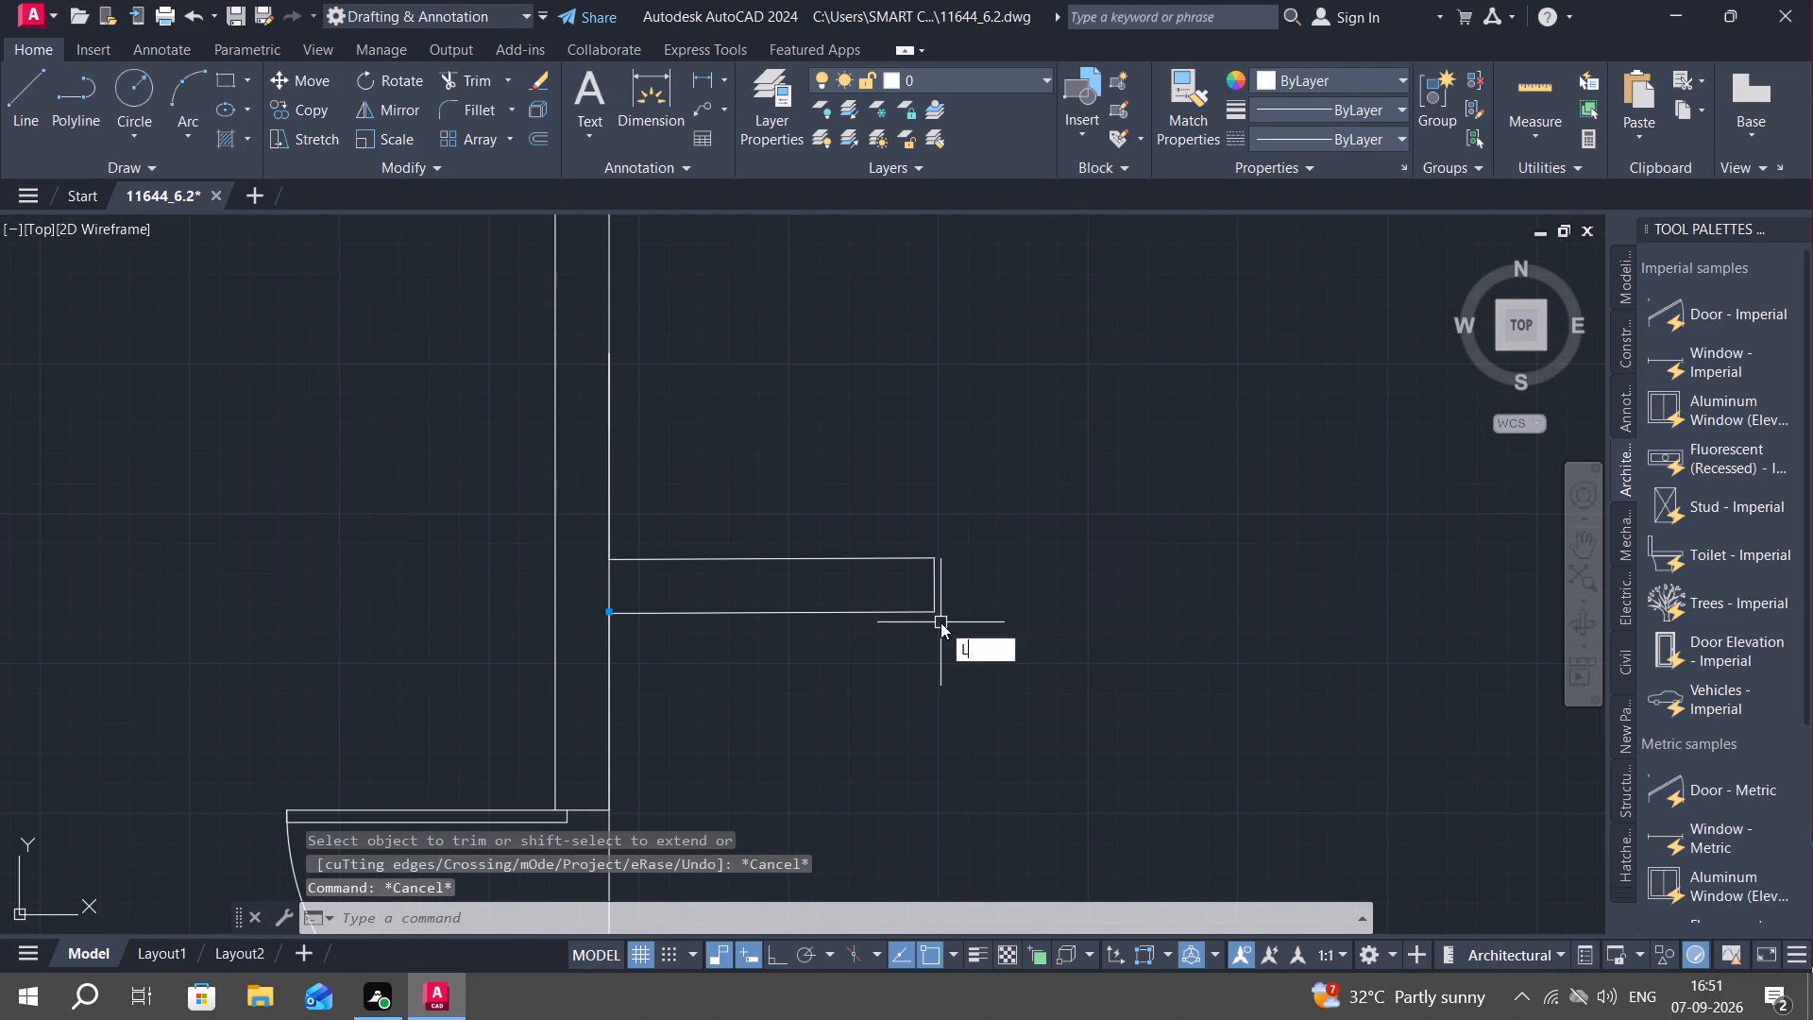
{"action": "left_click", "coordinate": [935, 611]}
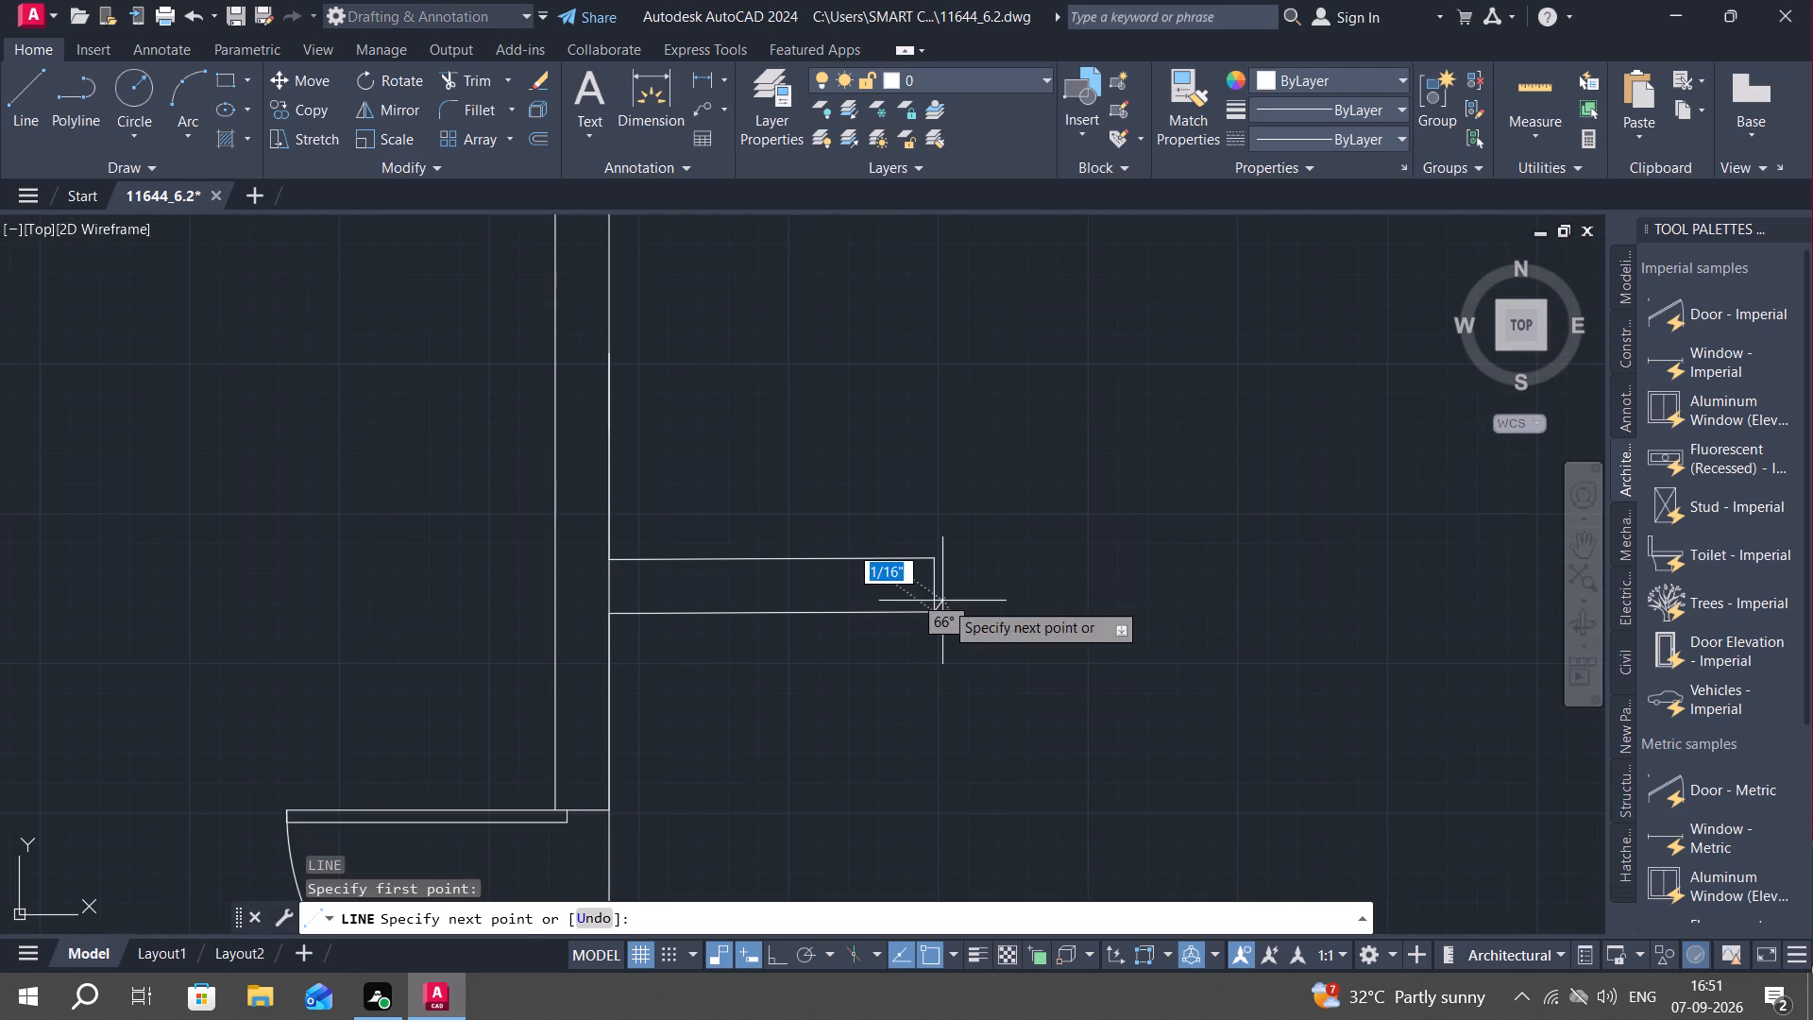
{"action": "key", "text": "F8"}
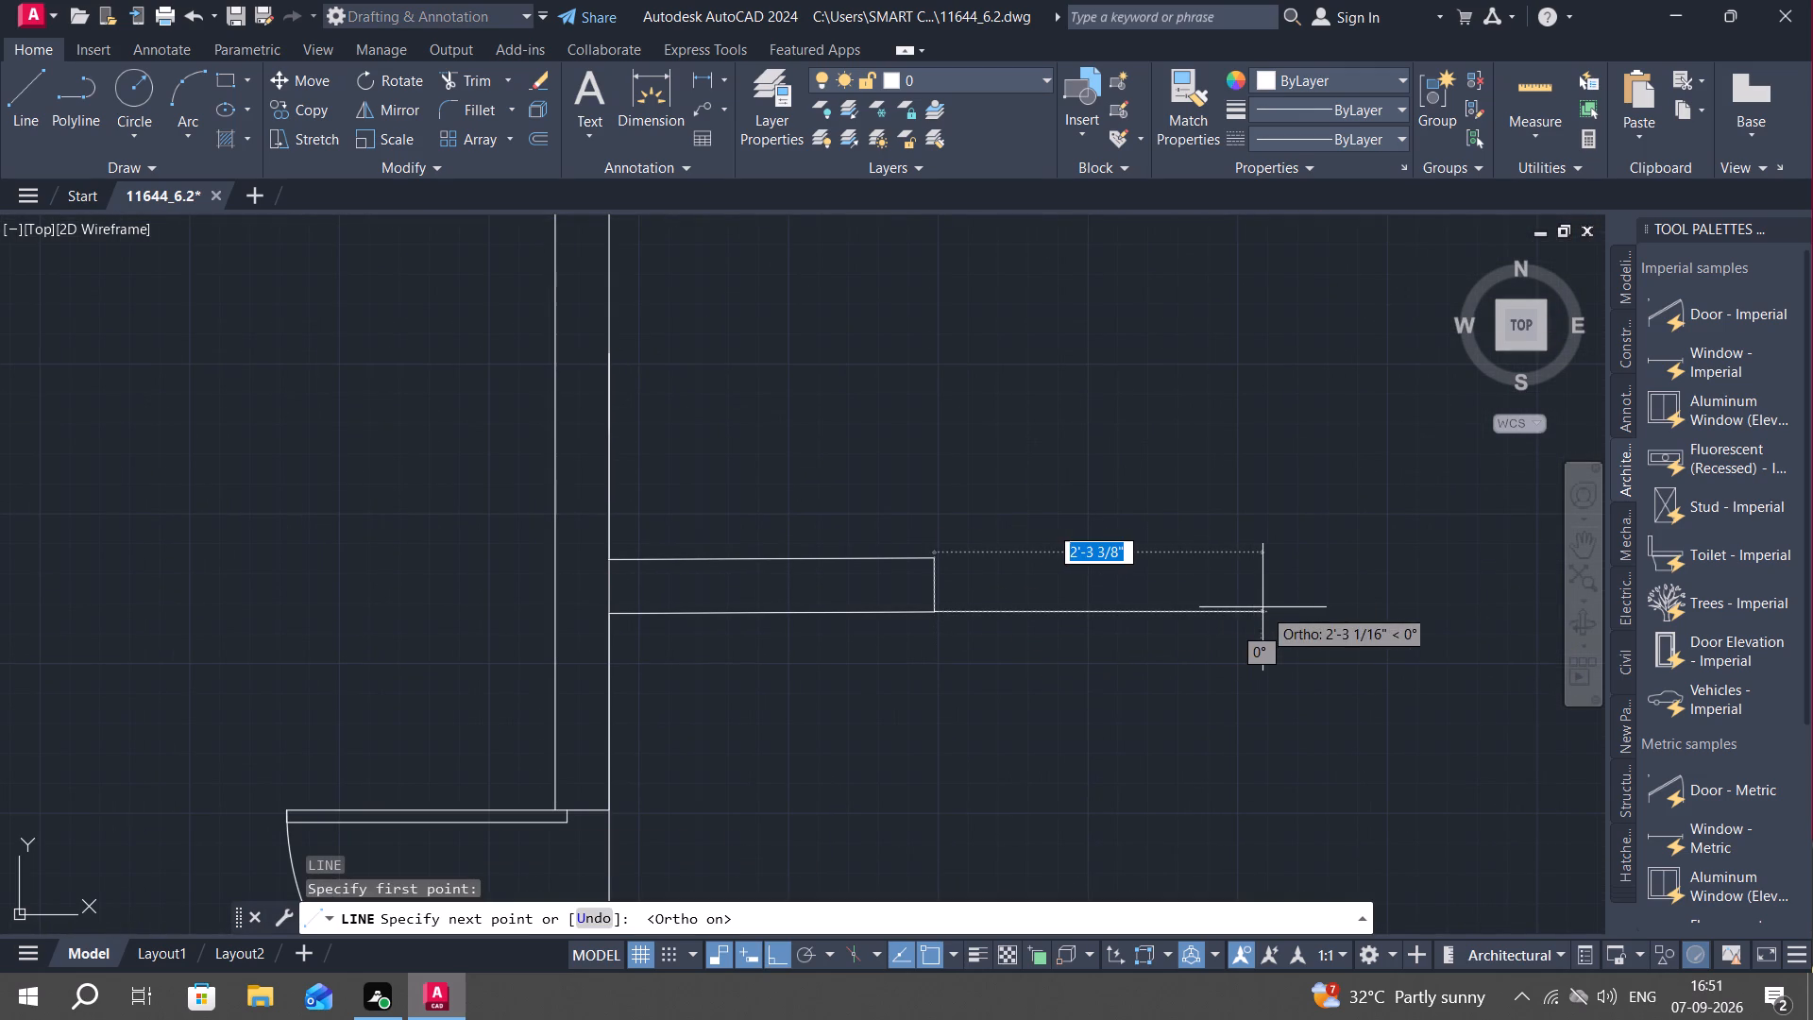
{"action": "left_click", "coordinate": [1268, 607]}
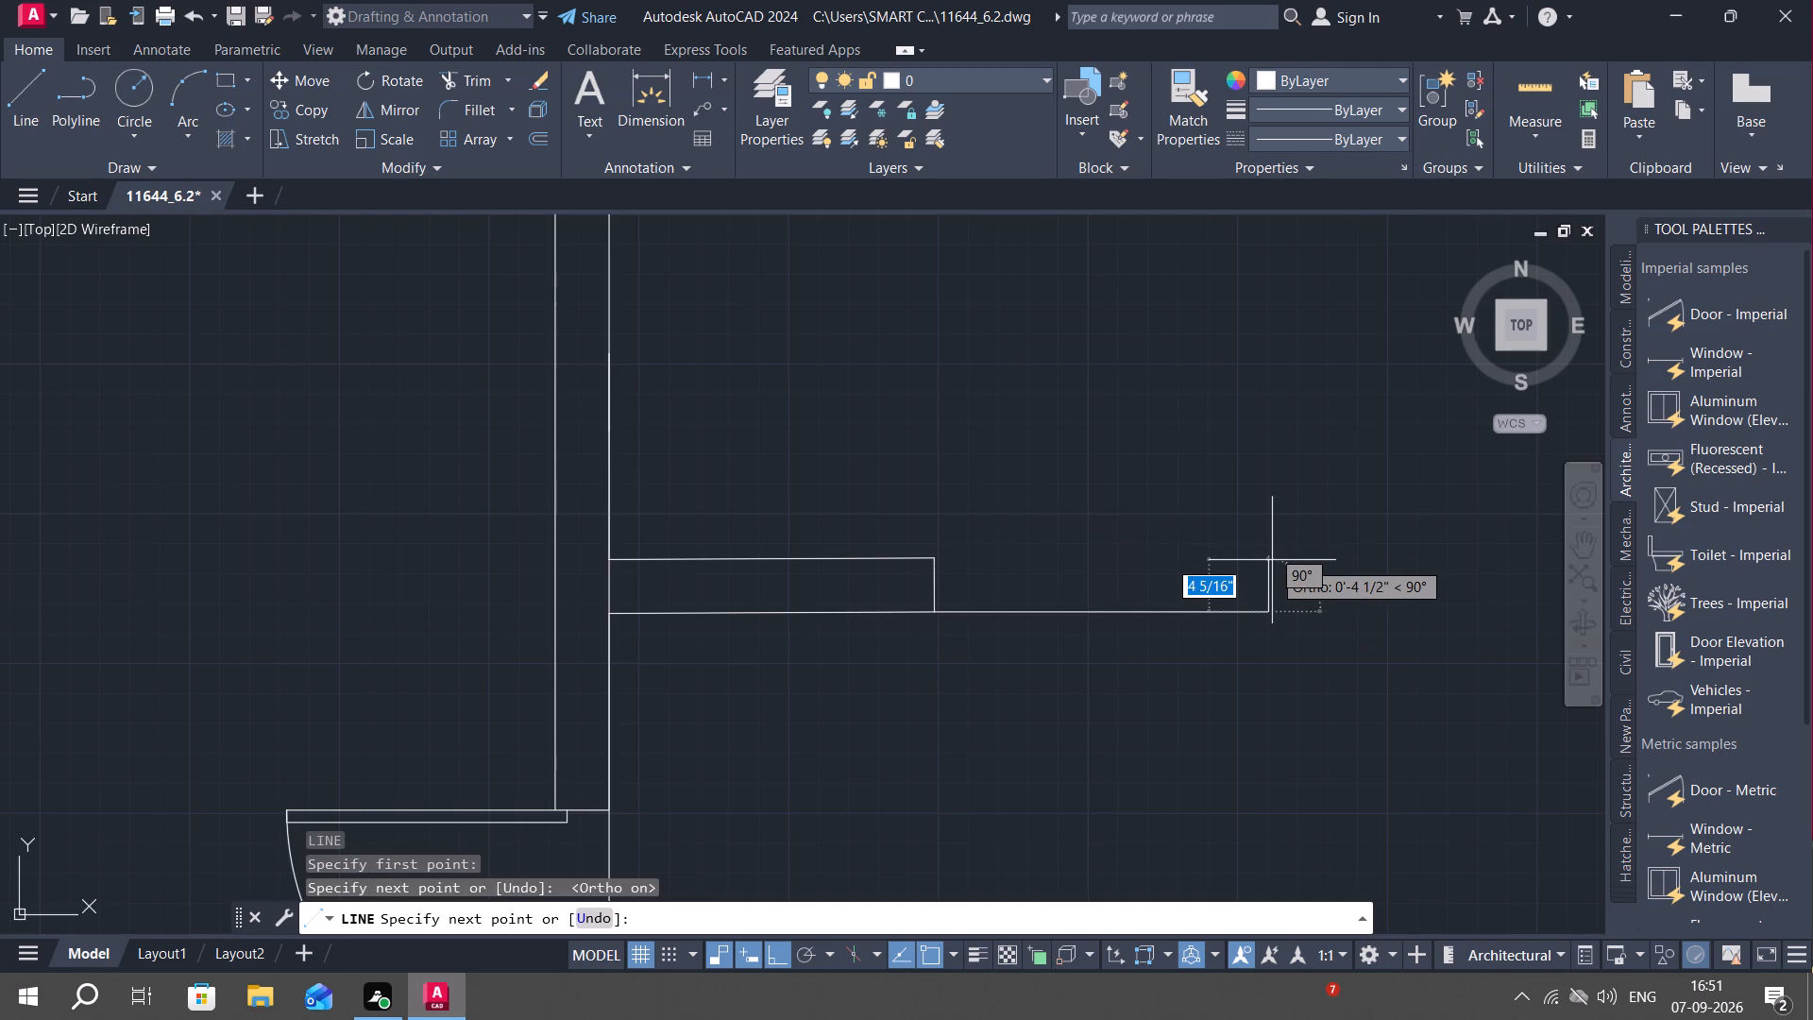
{"action": "key", "text": "space"}
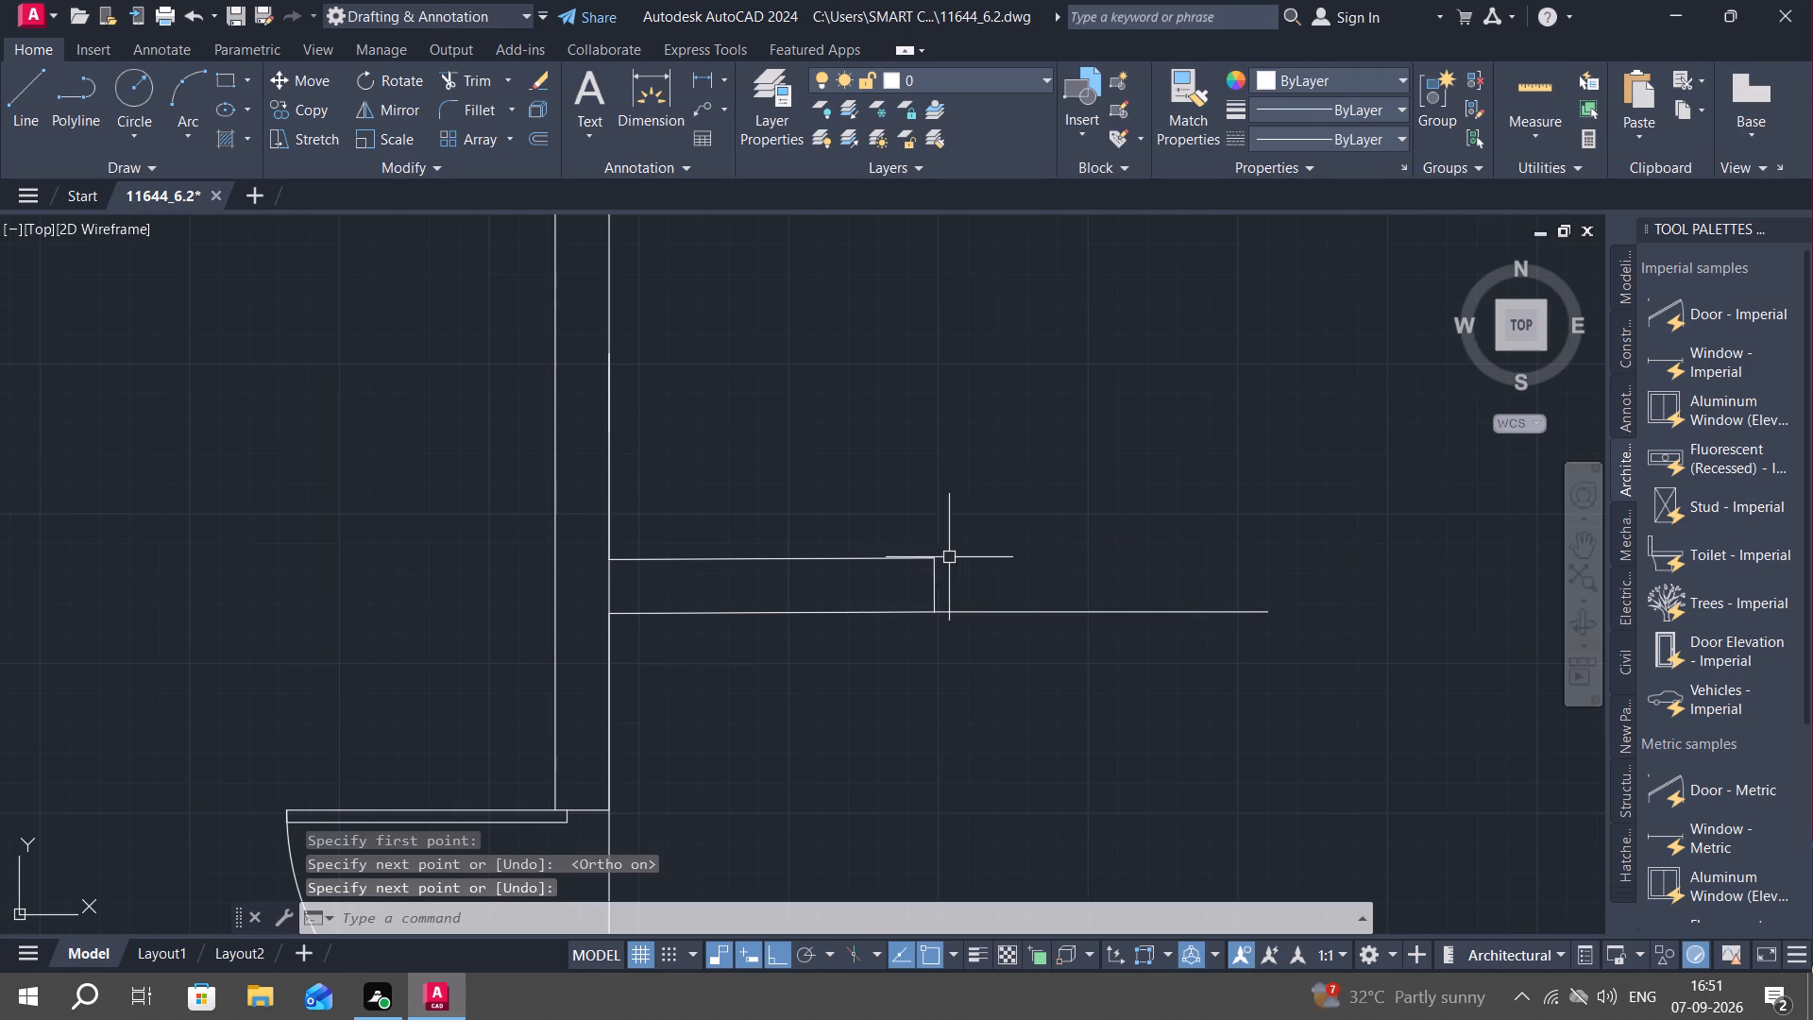
{"action": "key", "text": "space"}
{"action": "left_click", "coordinate": [929, 555]}
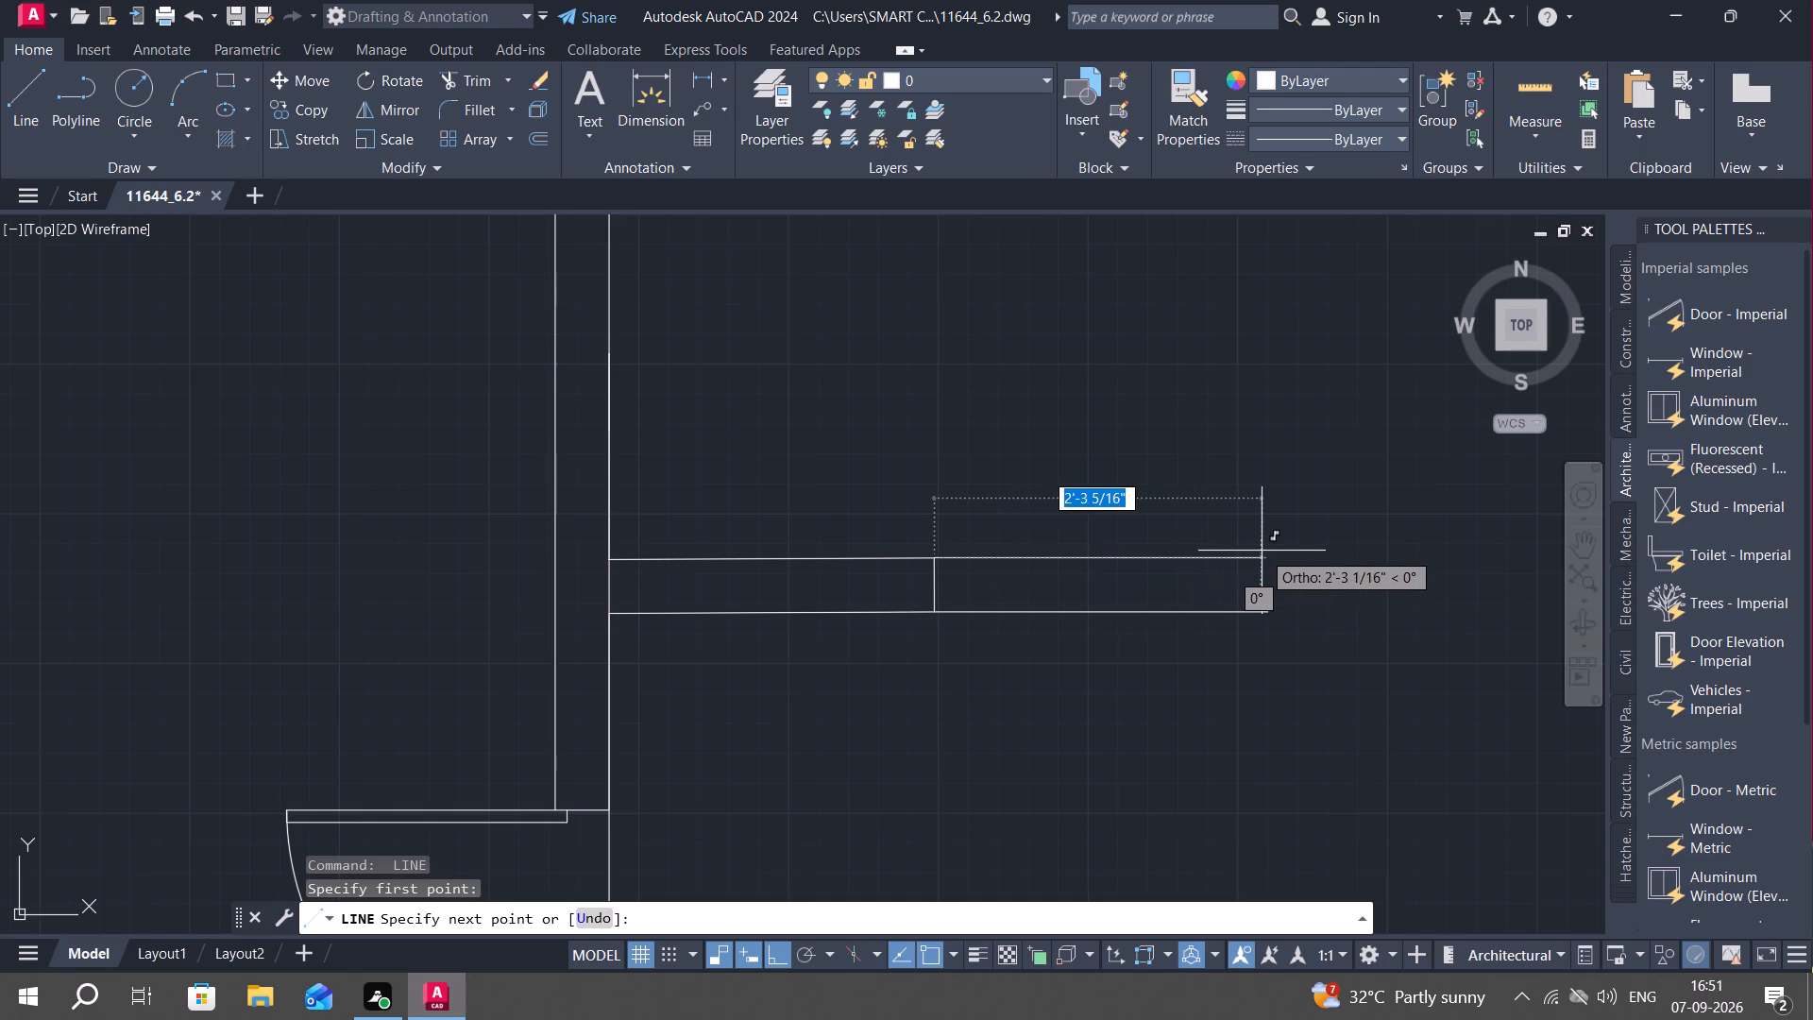
{"action": "left_click", "coordinate": [1262, 560]}
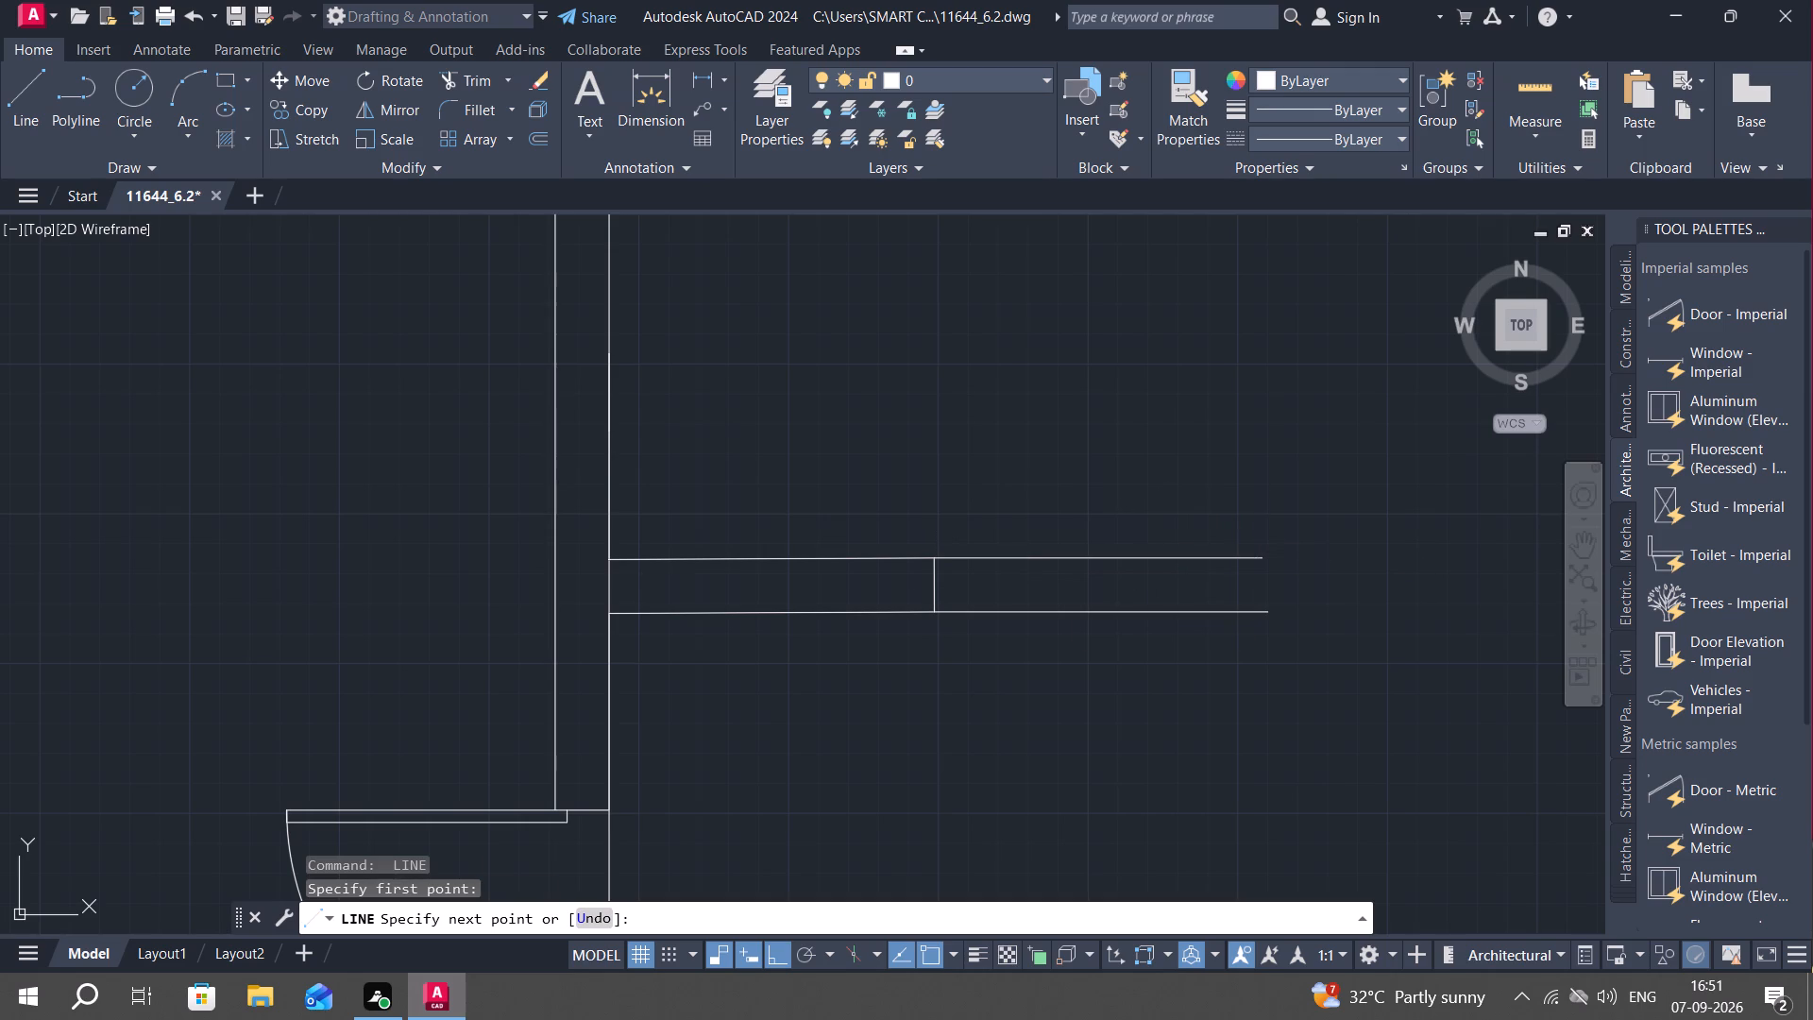
{"action": "key", "text": "Escape"}
Draw a horizontal centre line about 2'-3" long from the midpoint of the stub wall's east end, between the two lines.
{"action": "key", "text": "space"}
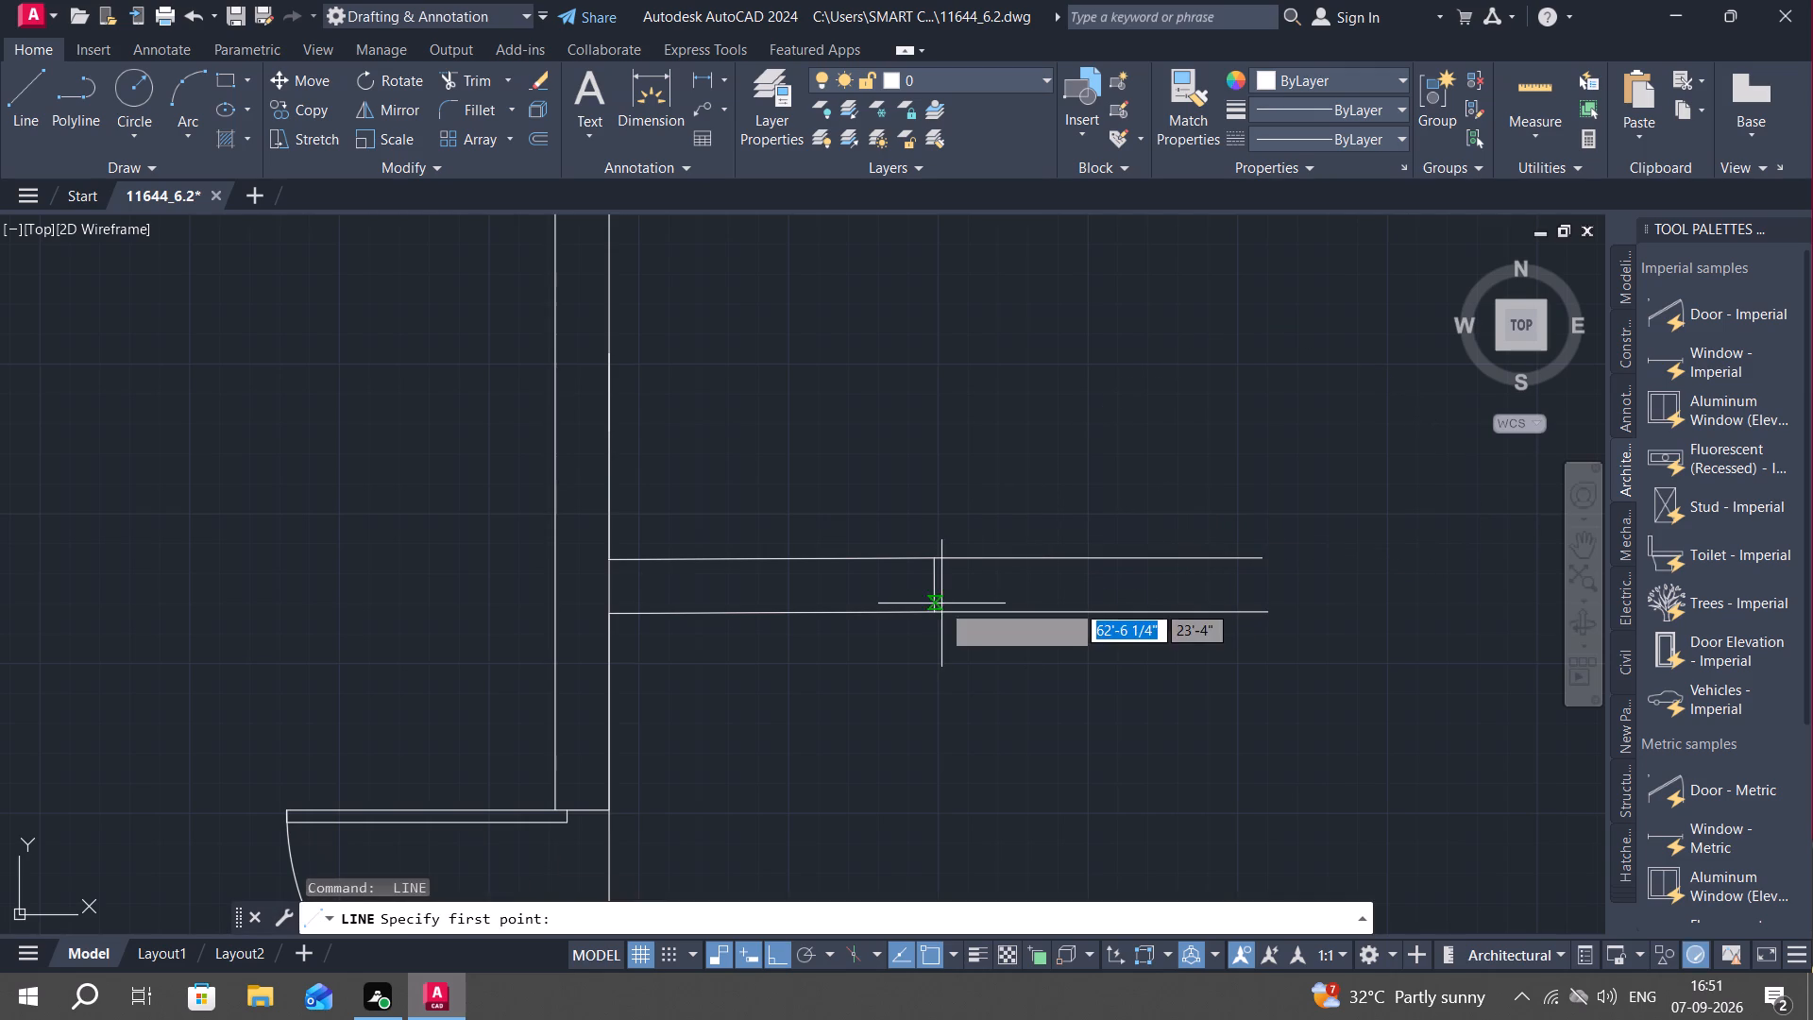
{"action": "left_click", "coordinate": [940, 584]}
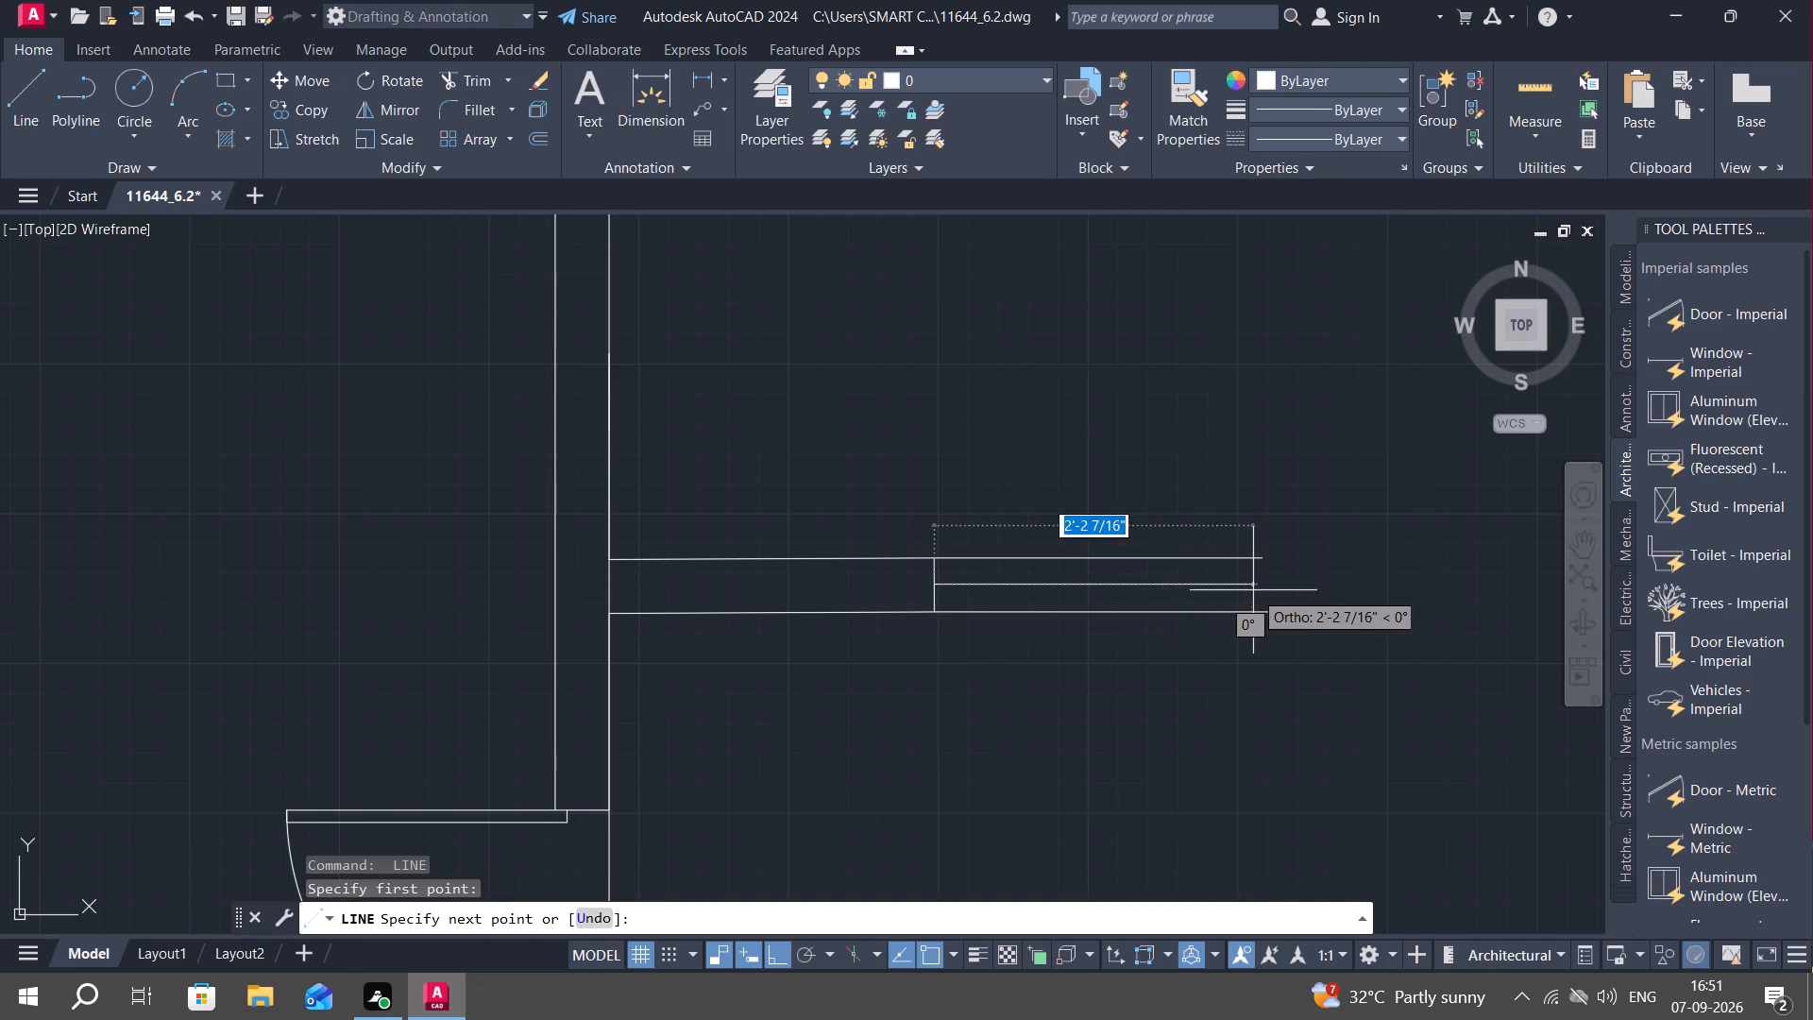
{"action": "left_click", "coordinate": [1264, 585]}
{"action": "key", "text": "Escape"}
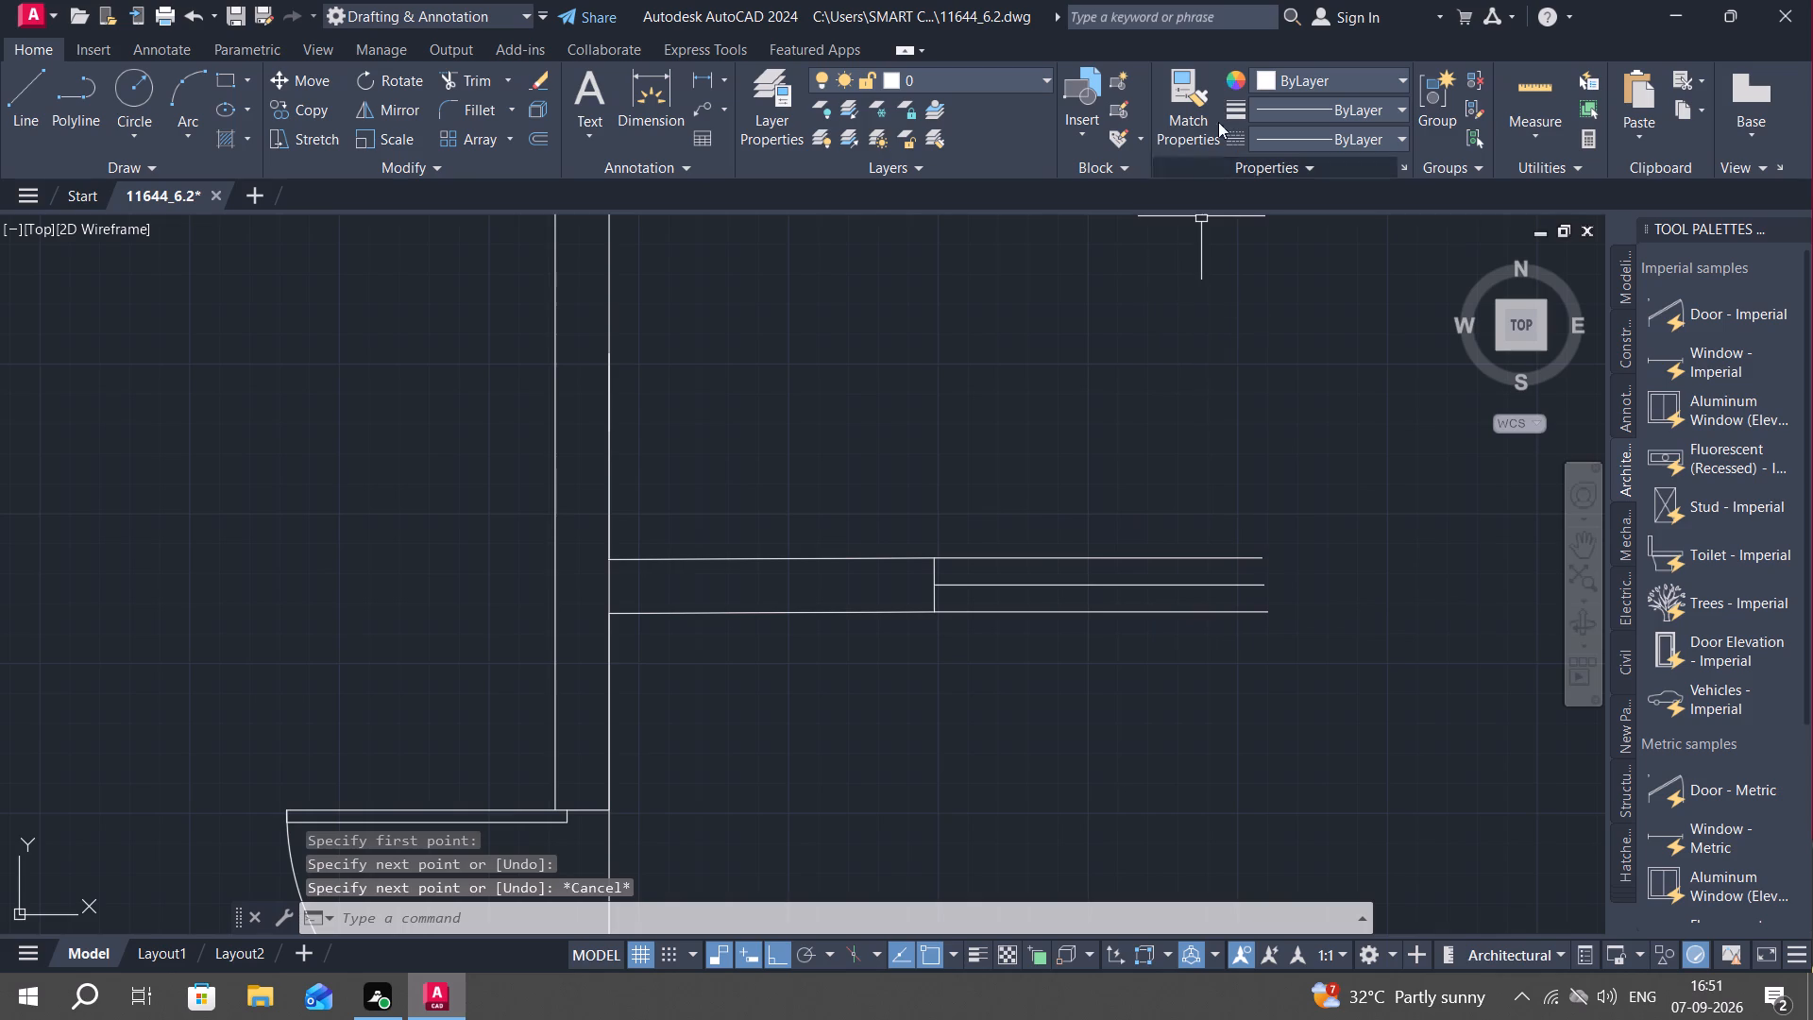
Load the ACAD_ISO02W100 linetype from acad.lin and make it the current linetype.
{"action": "left_click", "coordinate": [1307, 137]}
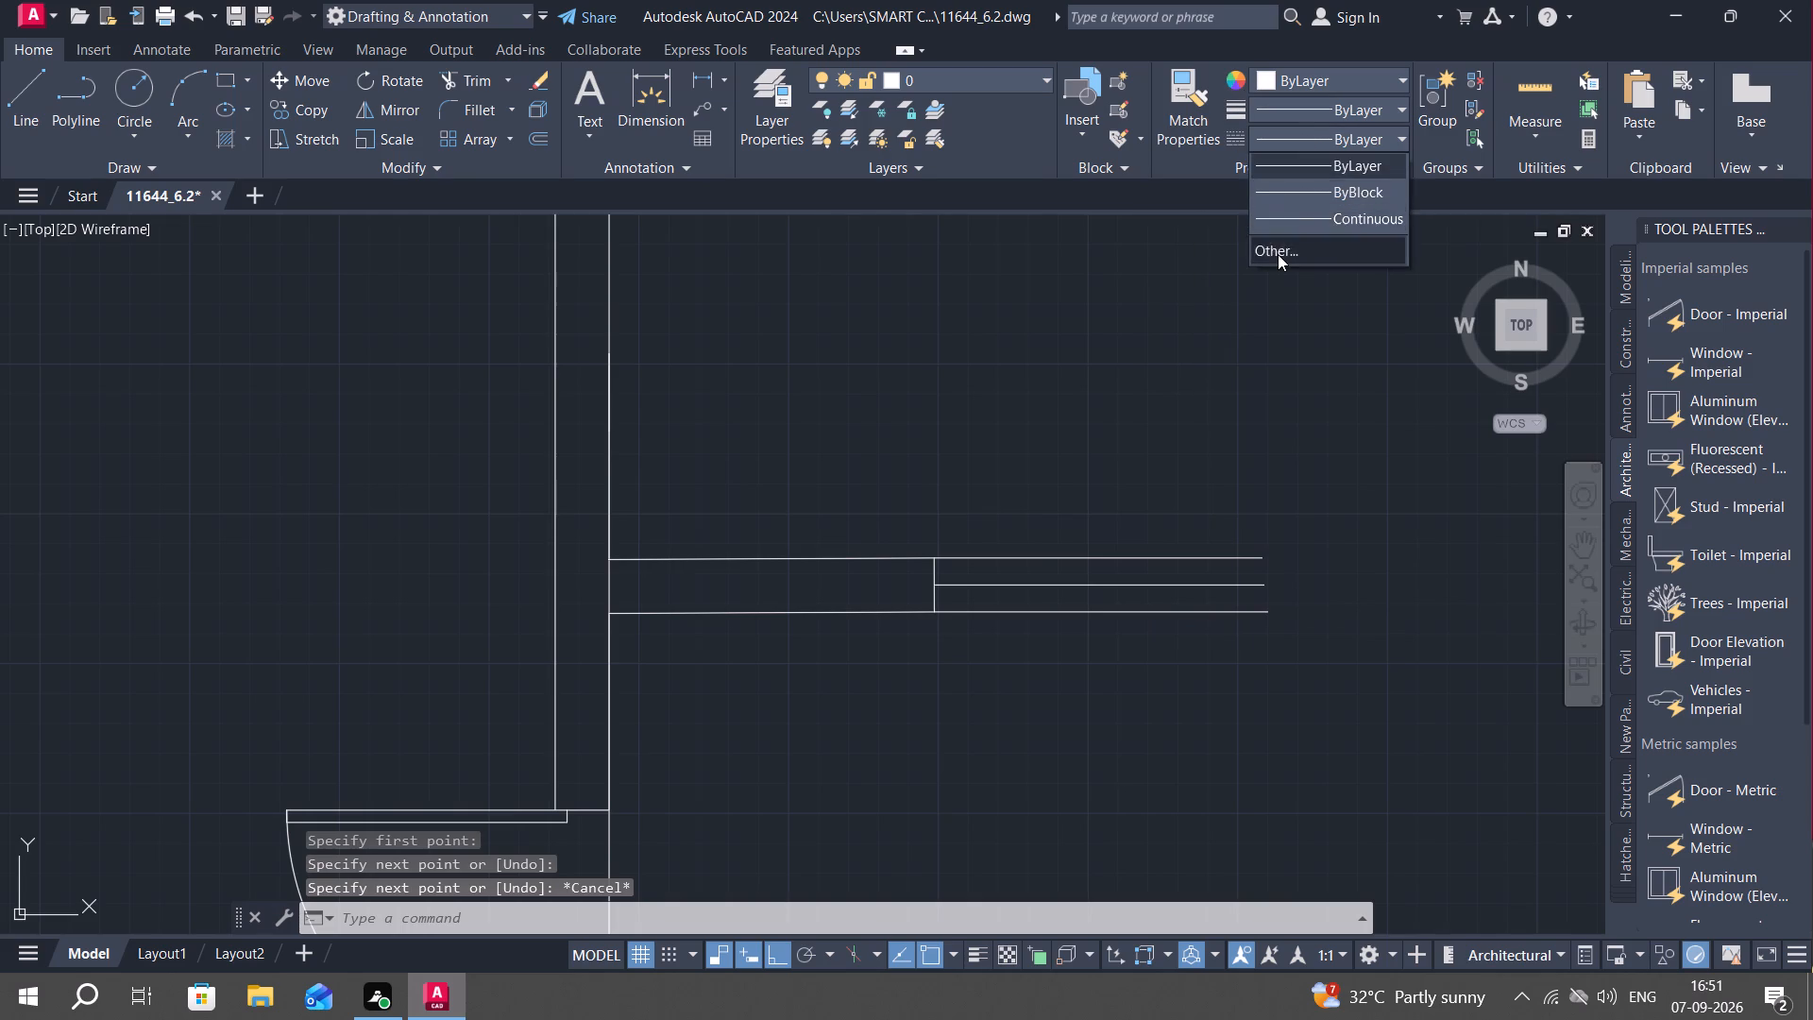
{"action": "left_click", "coordinate": [1278, 254]}
{"action": "left_click", "coordinate": [1105, 295]}
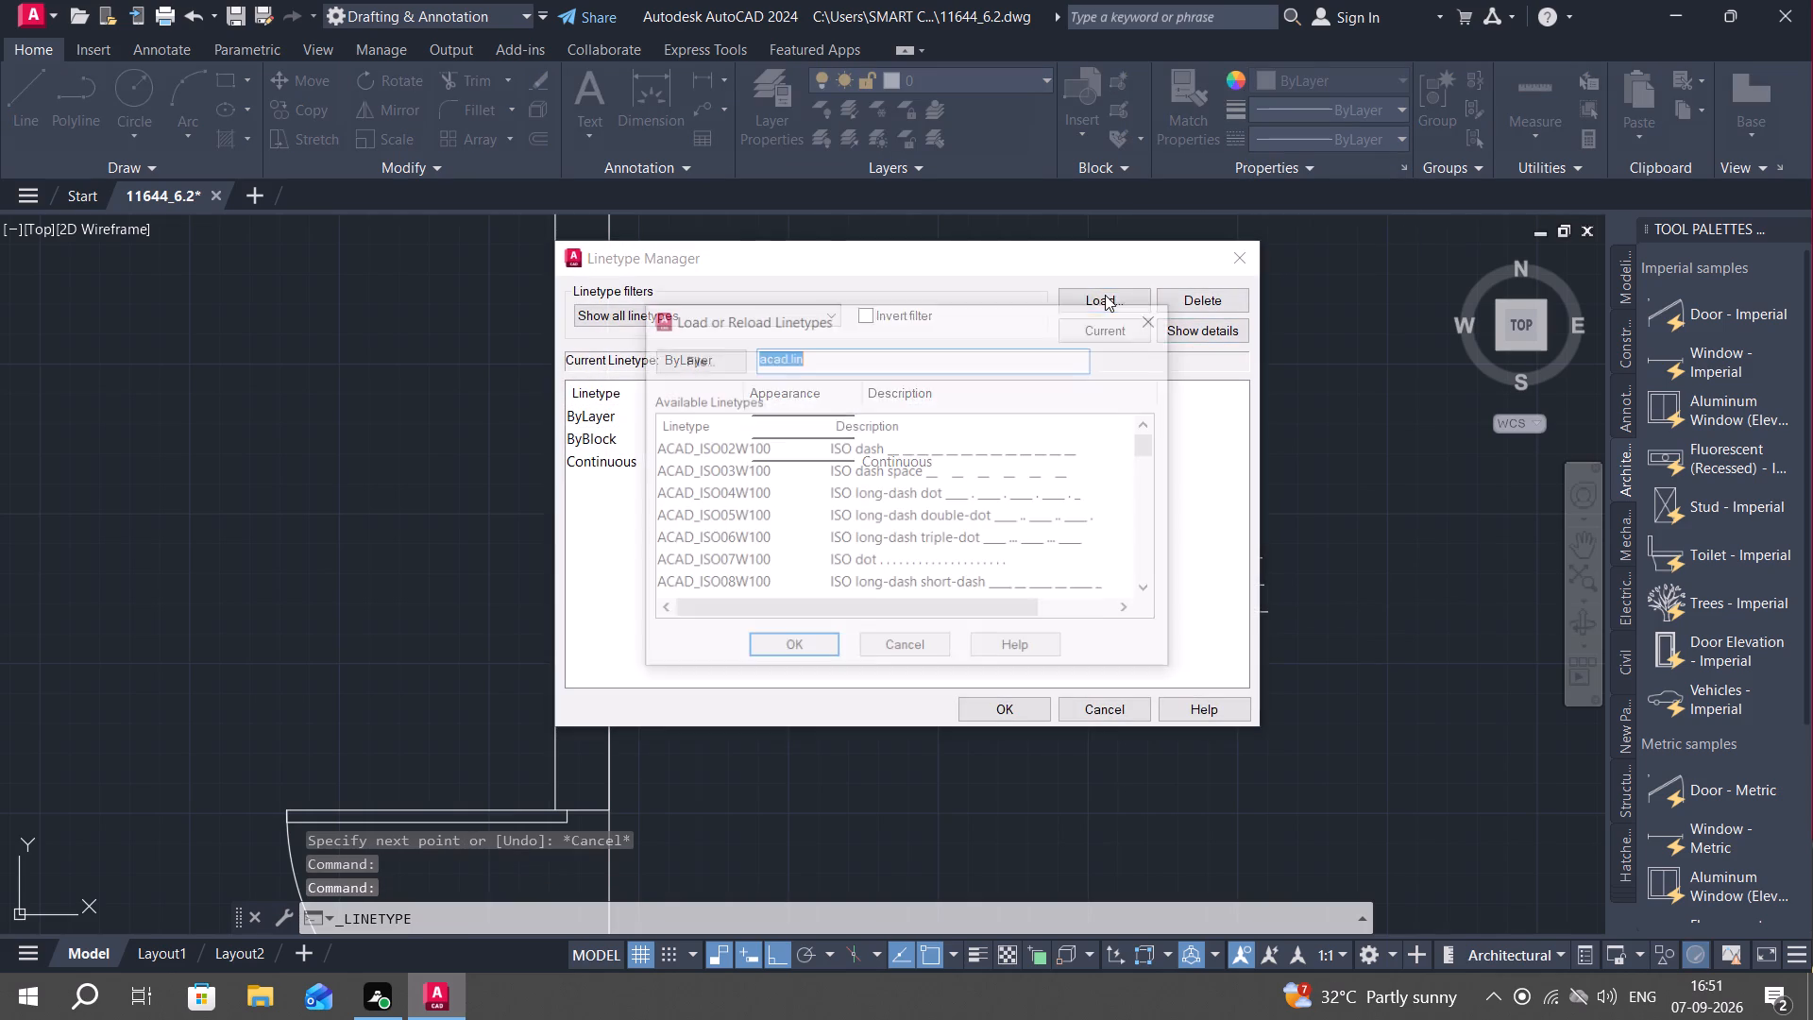
{"action": "left_click", "coordinate": [989, 450]}
{"action": "left_click", "coordinate": [807, 653]}
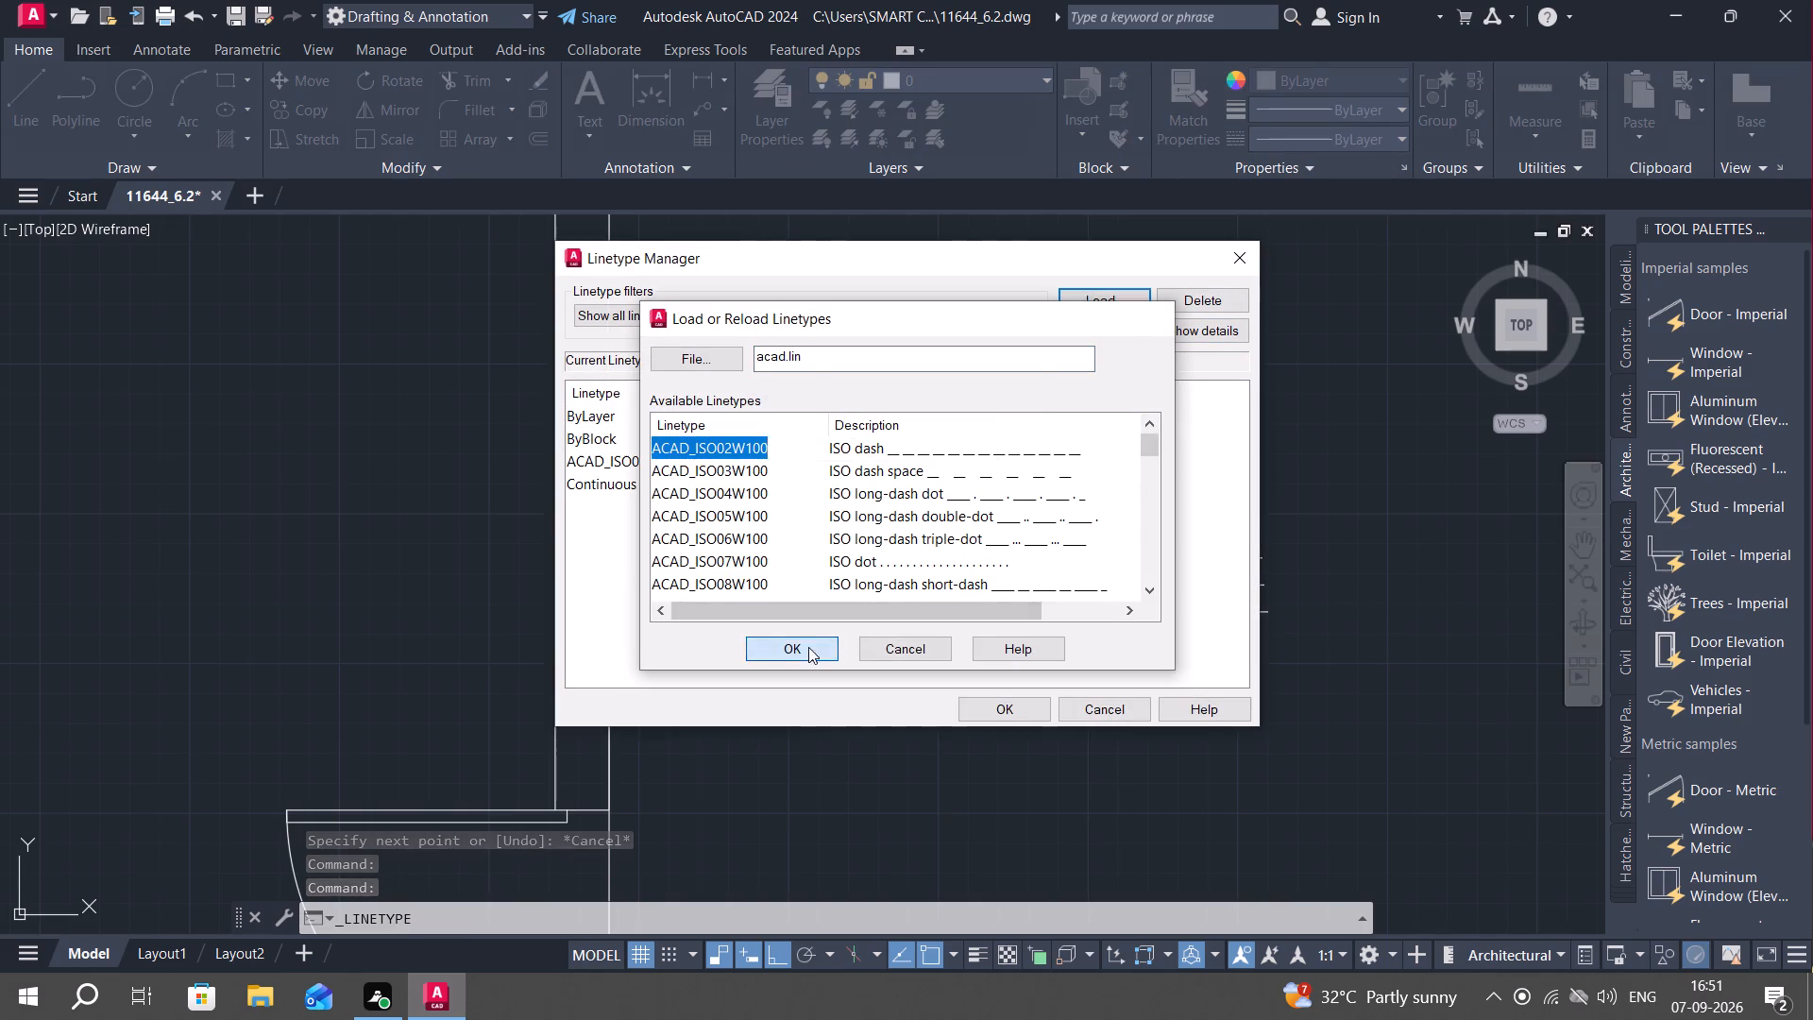
{"action": "left_click", "coordinate": [996, 705]}
{"action": "left_click", "coordinate": [1351, 145]}
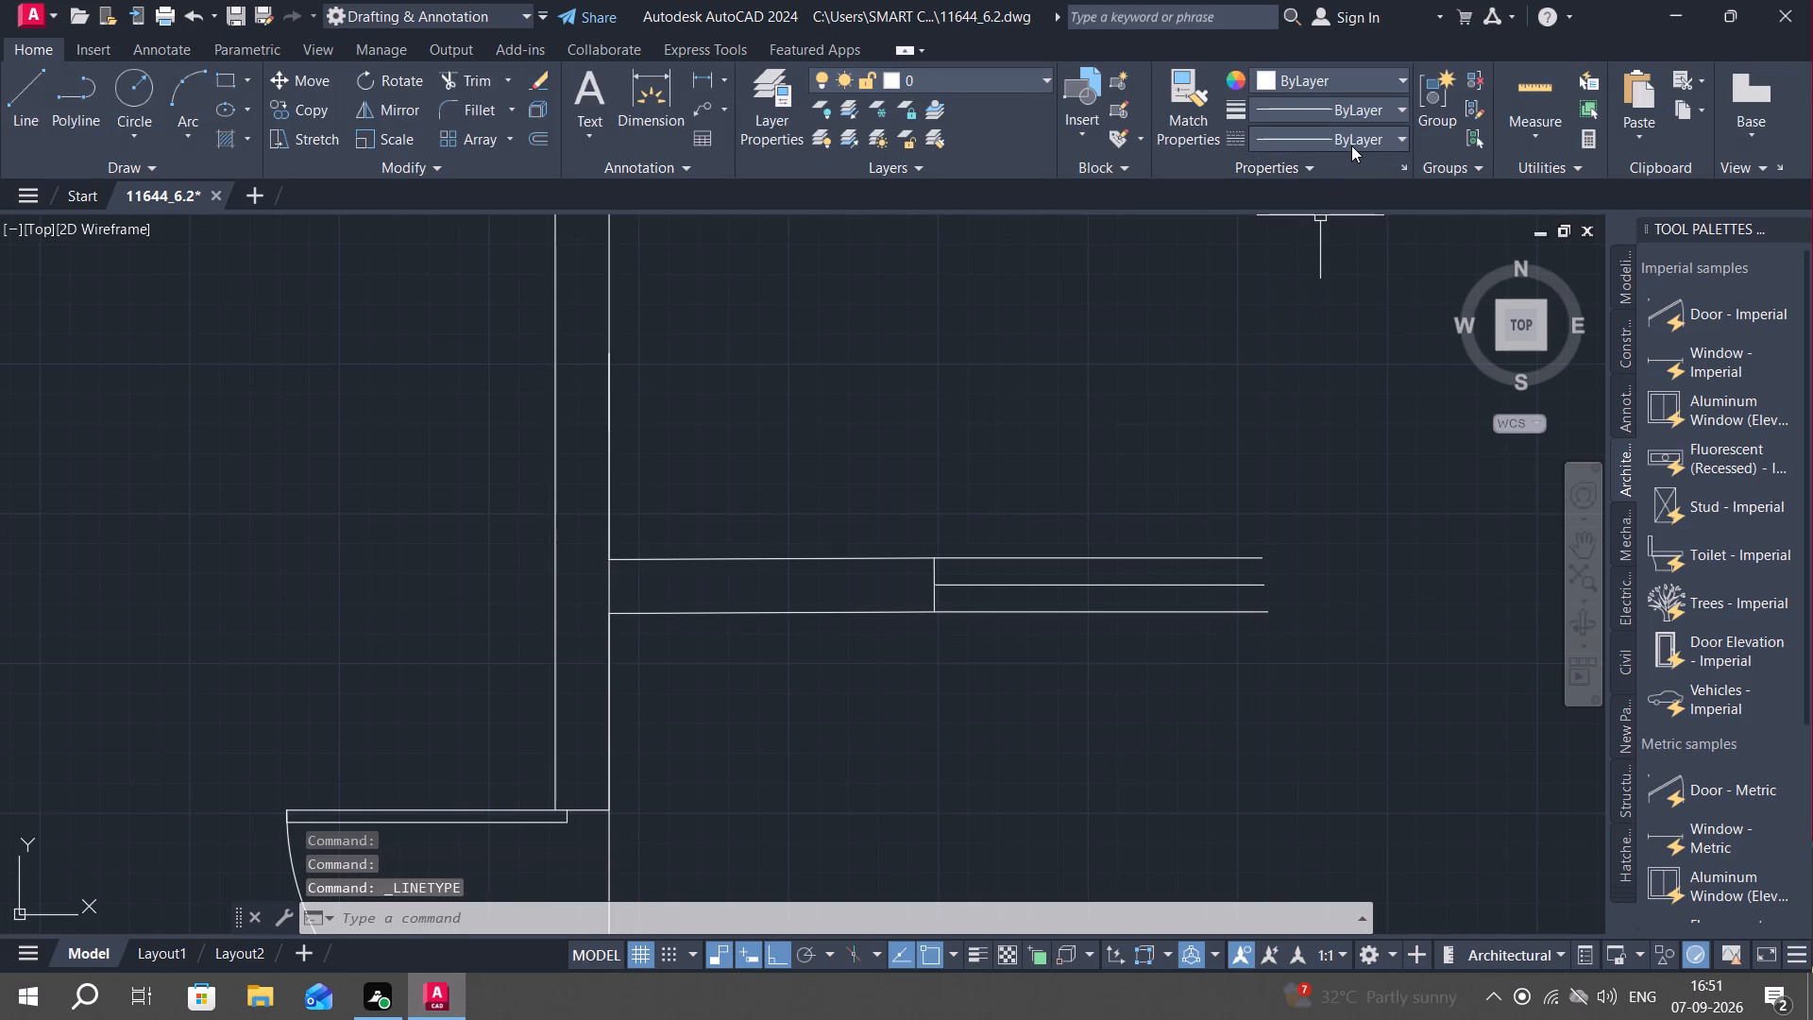
{"action": "left_click", "coordinate": [1318, 212]}
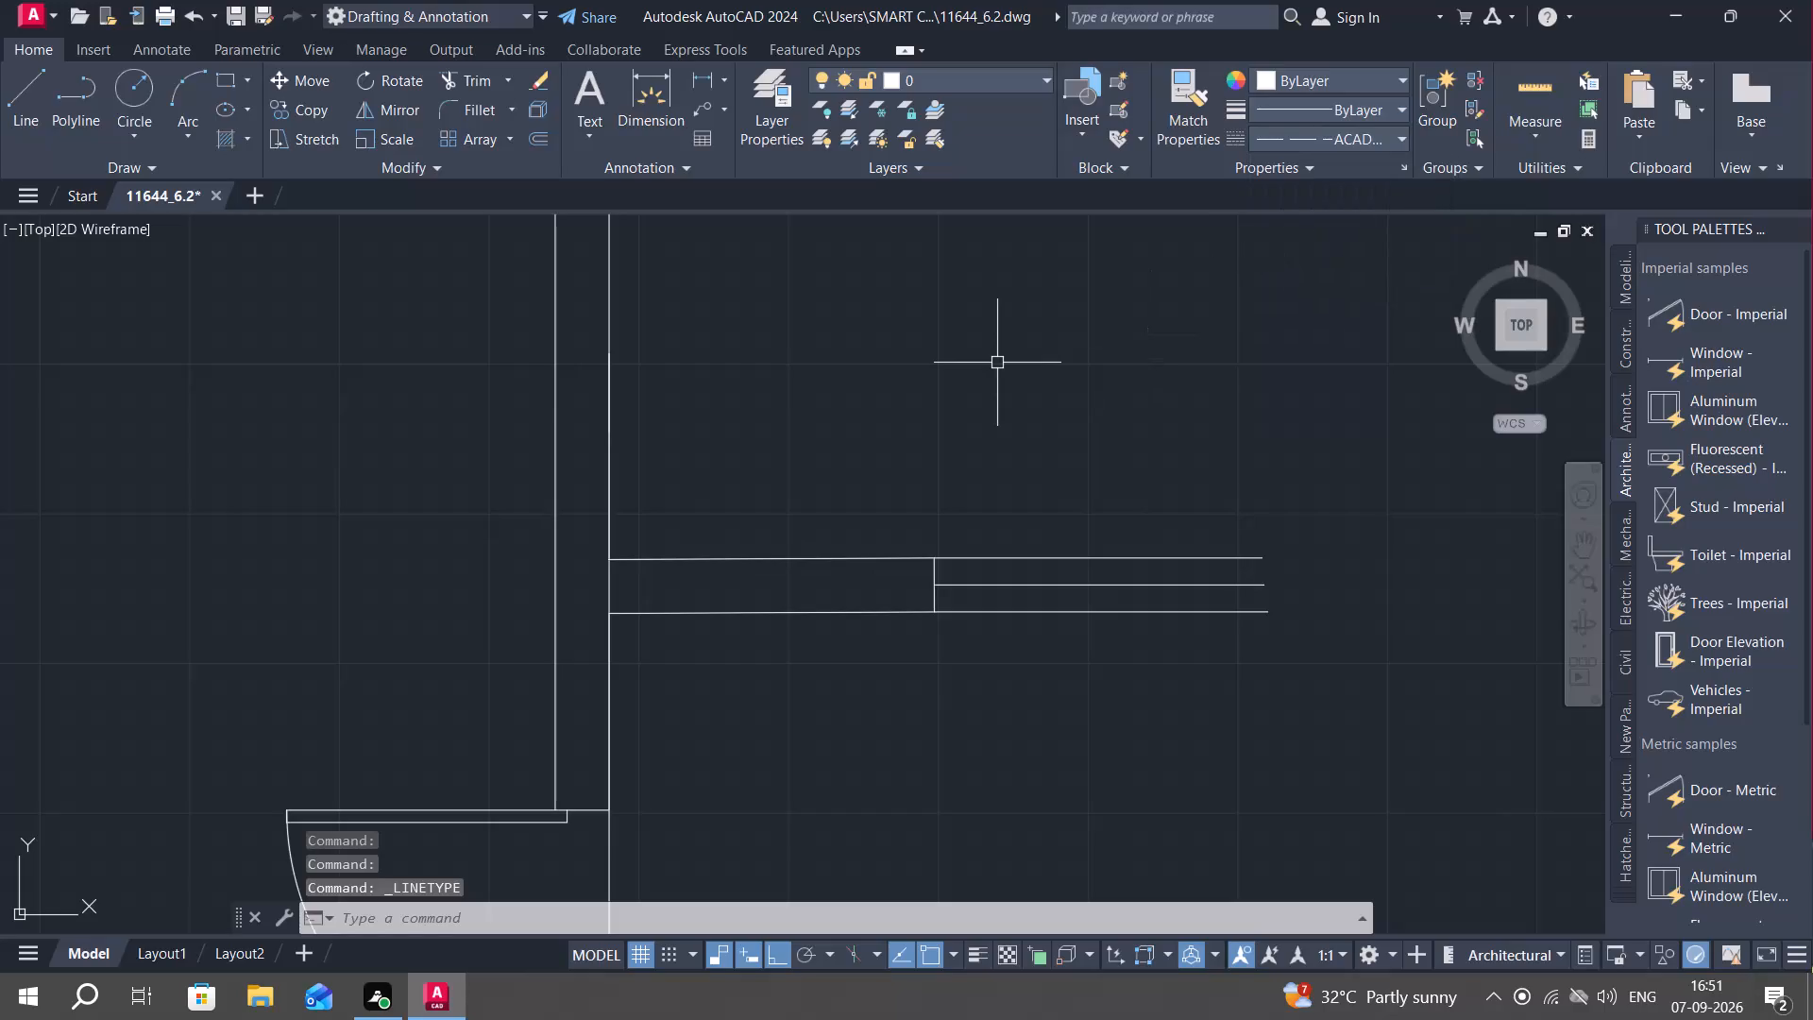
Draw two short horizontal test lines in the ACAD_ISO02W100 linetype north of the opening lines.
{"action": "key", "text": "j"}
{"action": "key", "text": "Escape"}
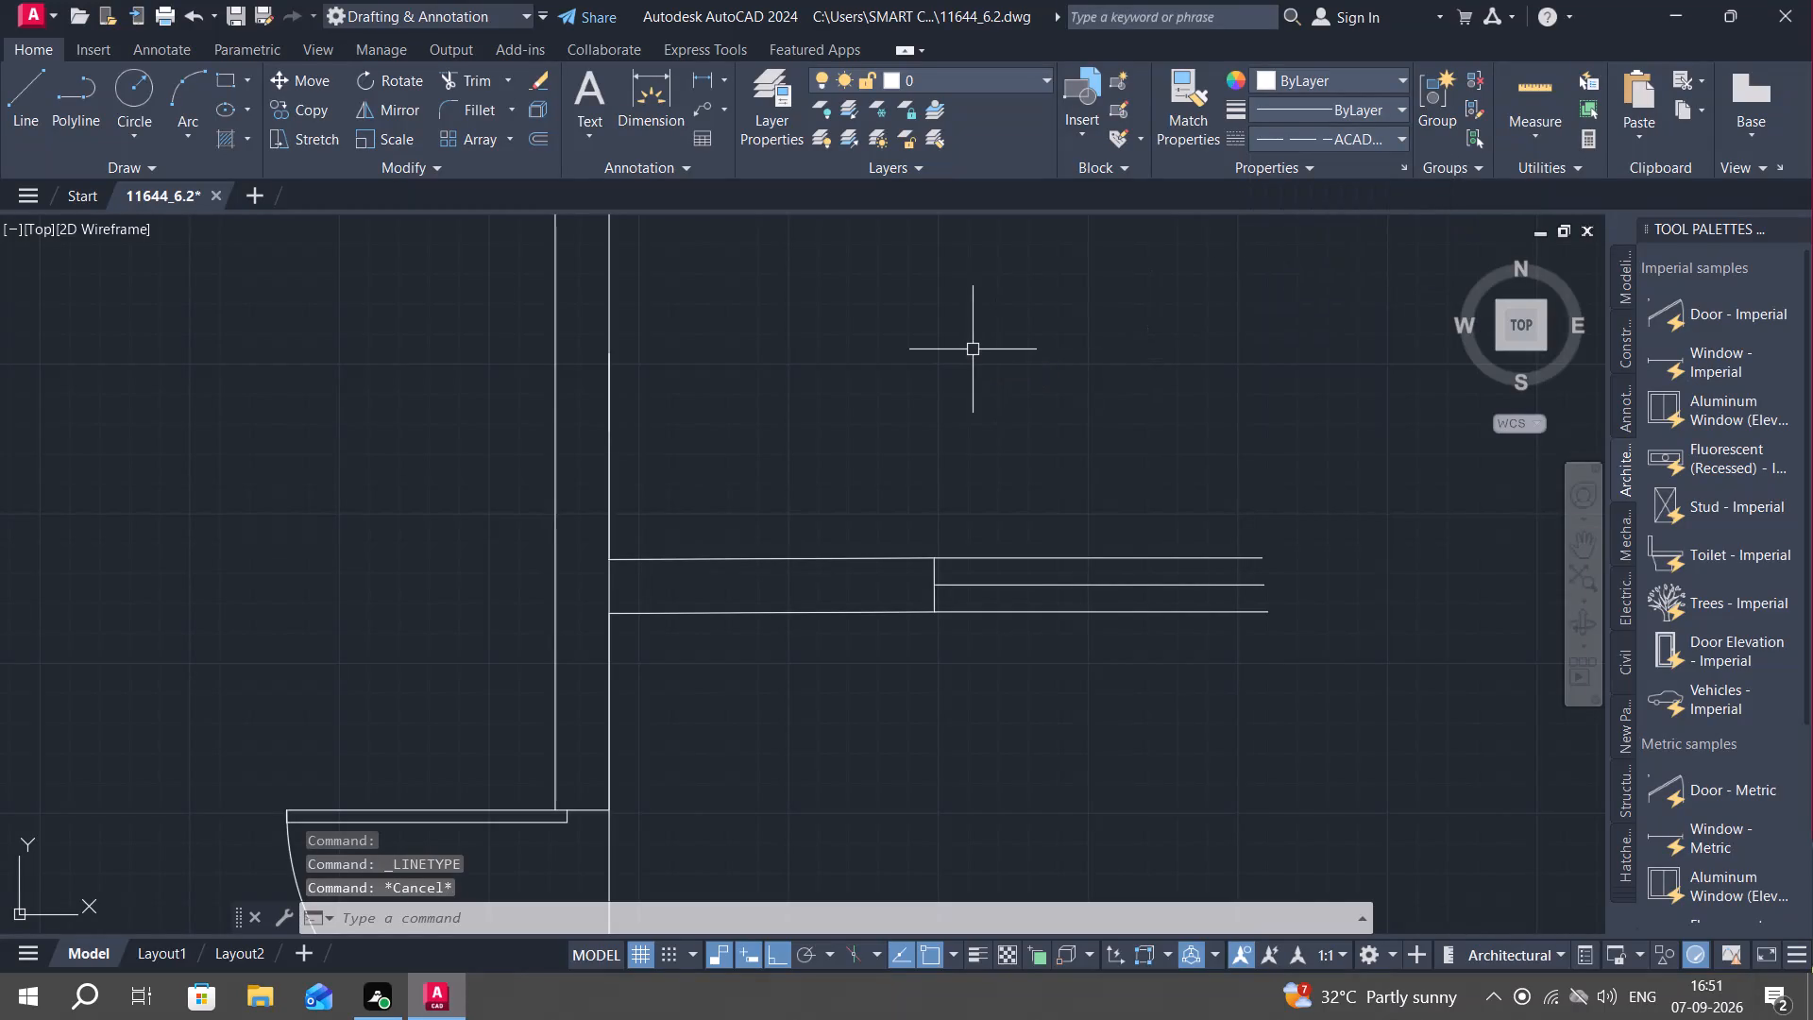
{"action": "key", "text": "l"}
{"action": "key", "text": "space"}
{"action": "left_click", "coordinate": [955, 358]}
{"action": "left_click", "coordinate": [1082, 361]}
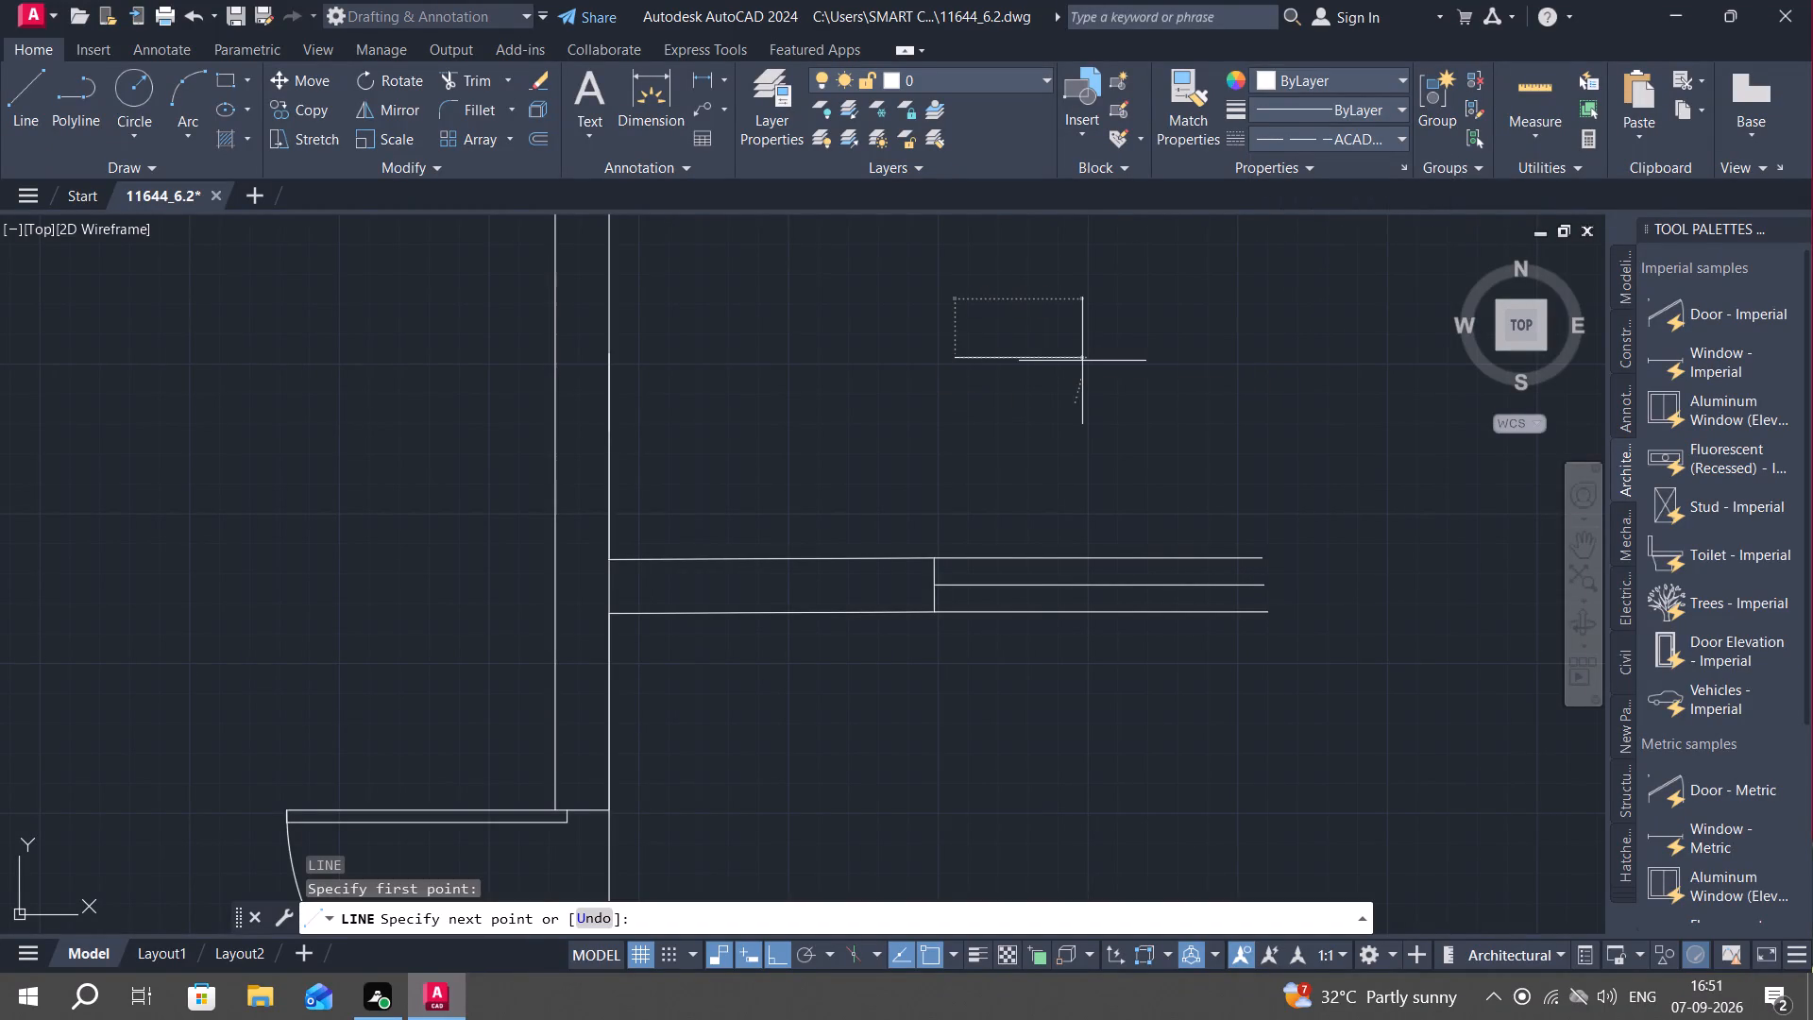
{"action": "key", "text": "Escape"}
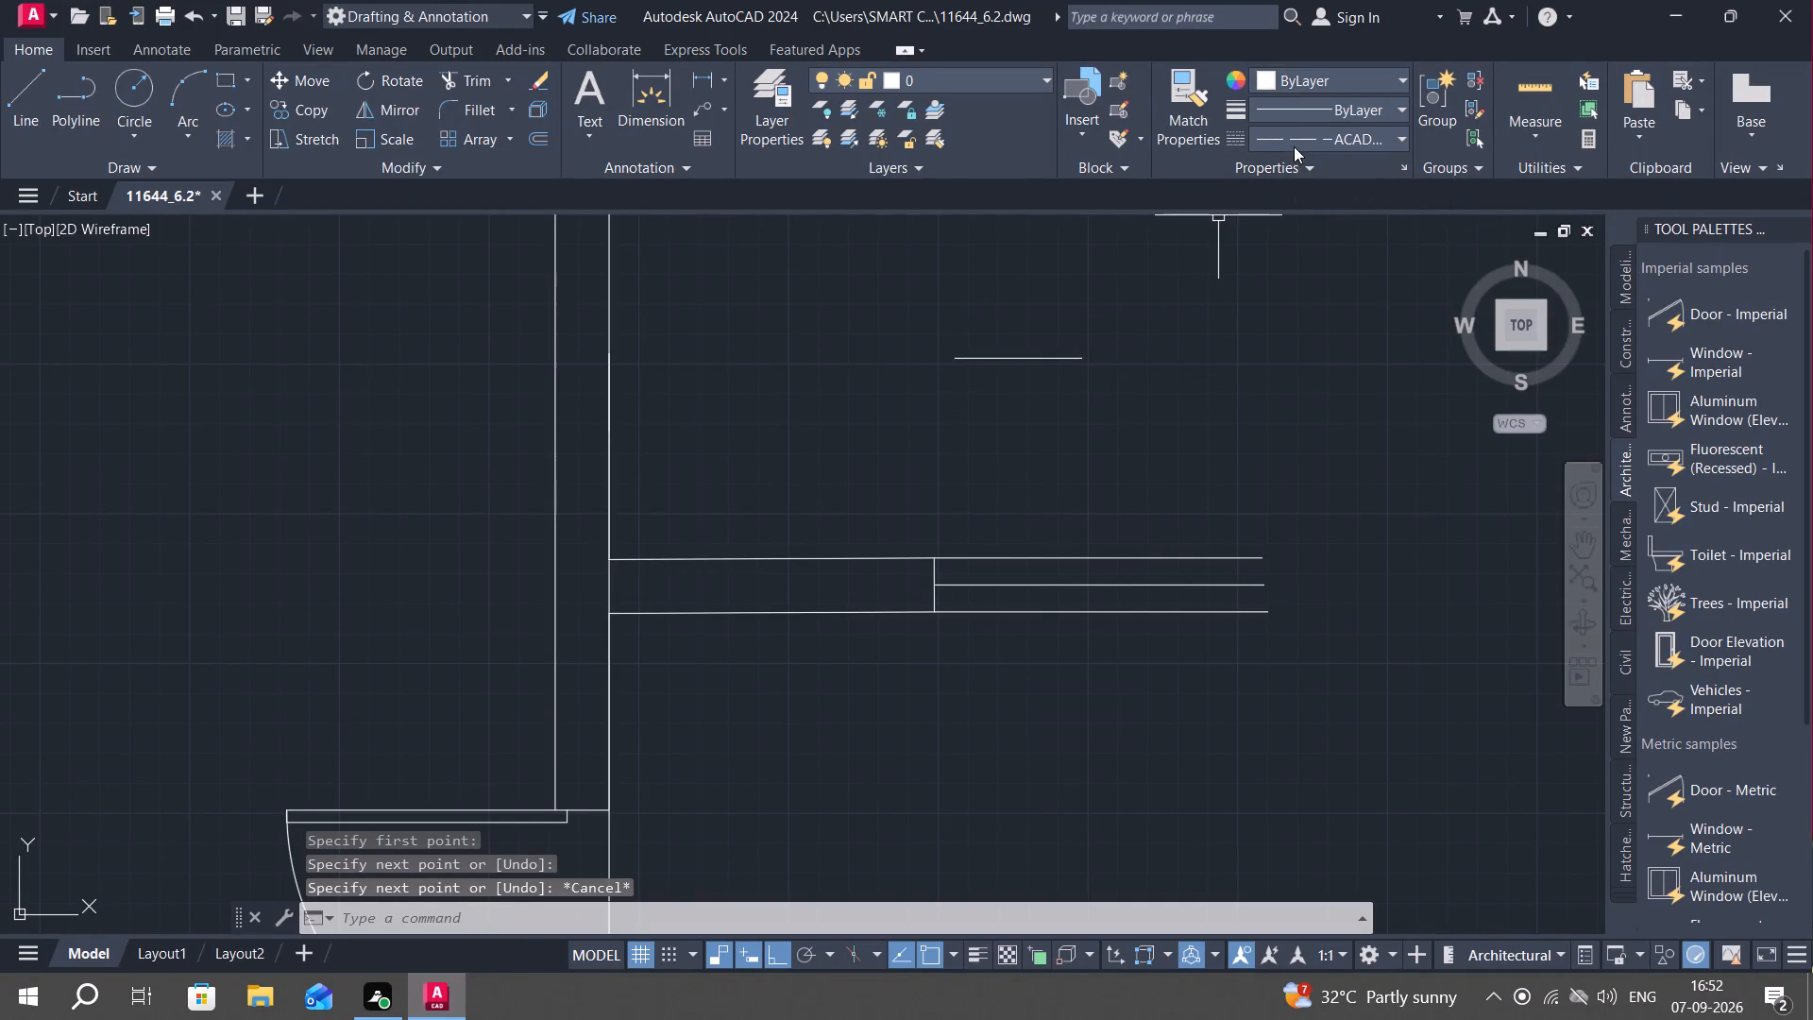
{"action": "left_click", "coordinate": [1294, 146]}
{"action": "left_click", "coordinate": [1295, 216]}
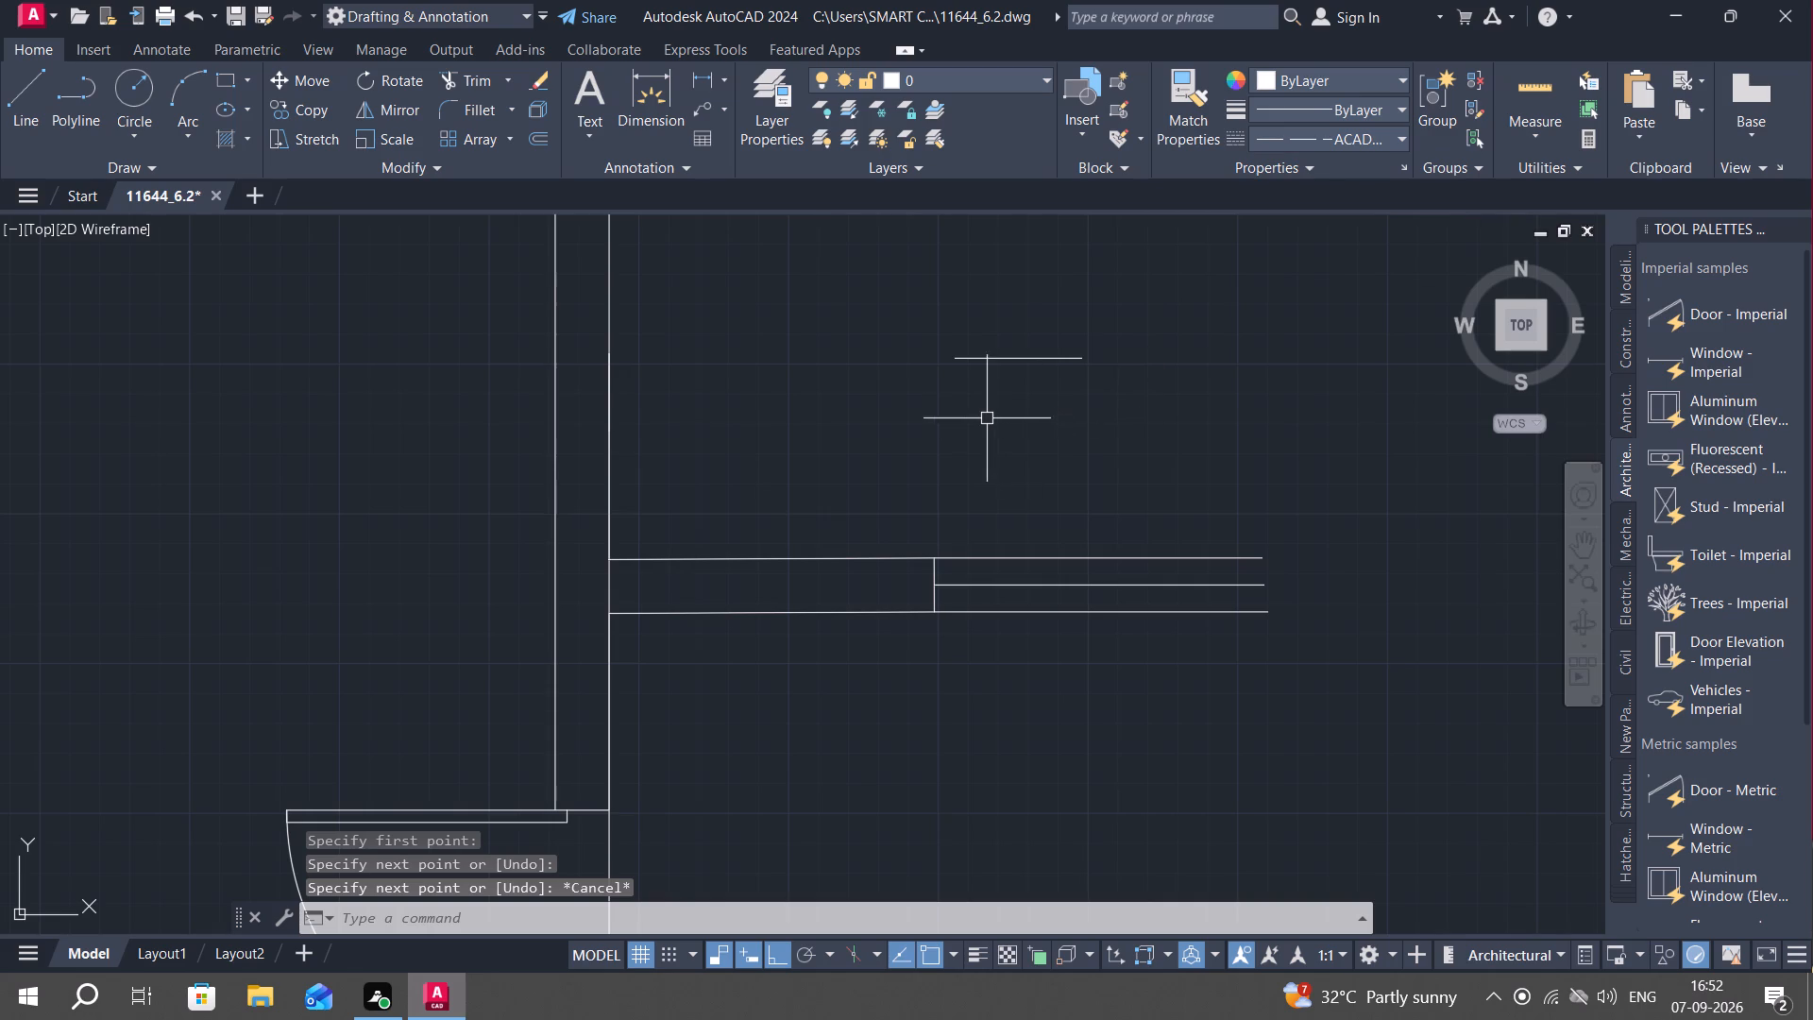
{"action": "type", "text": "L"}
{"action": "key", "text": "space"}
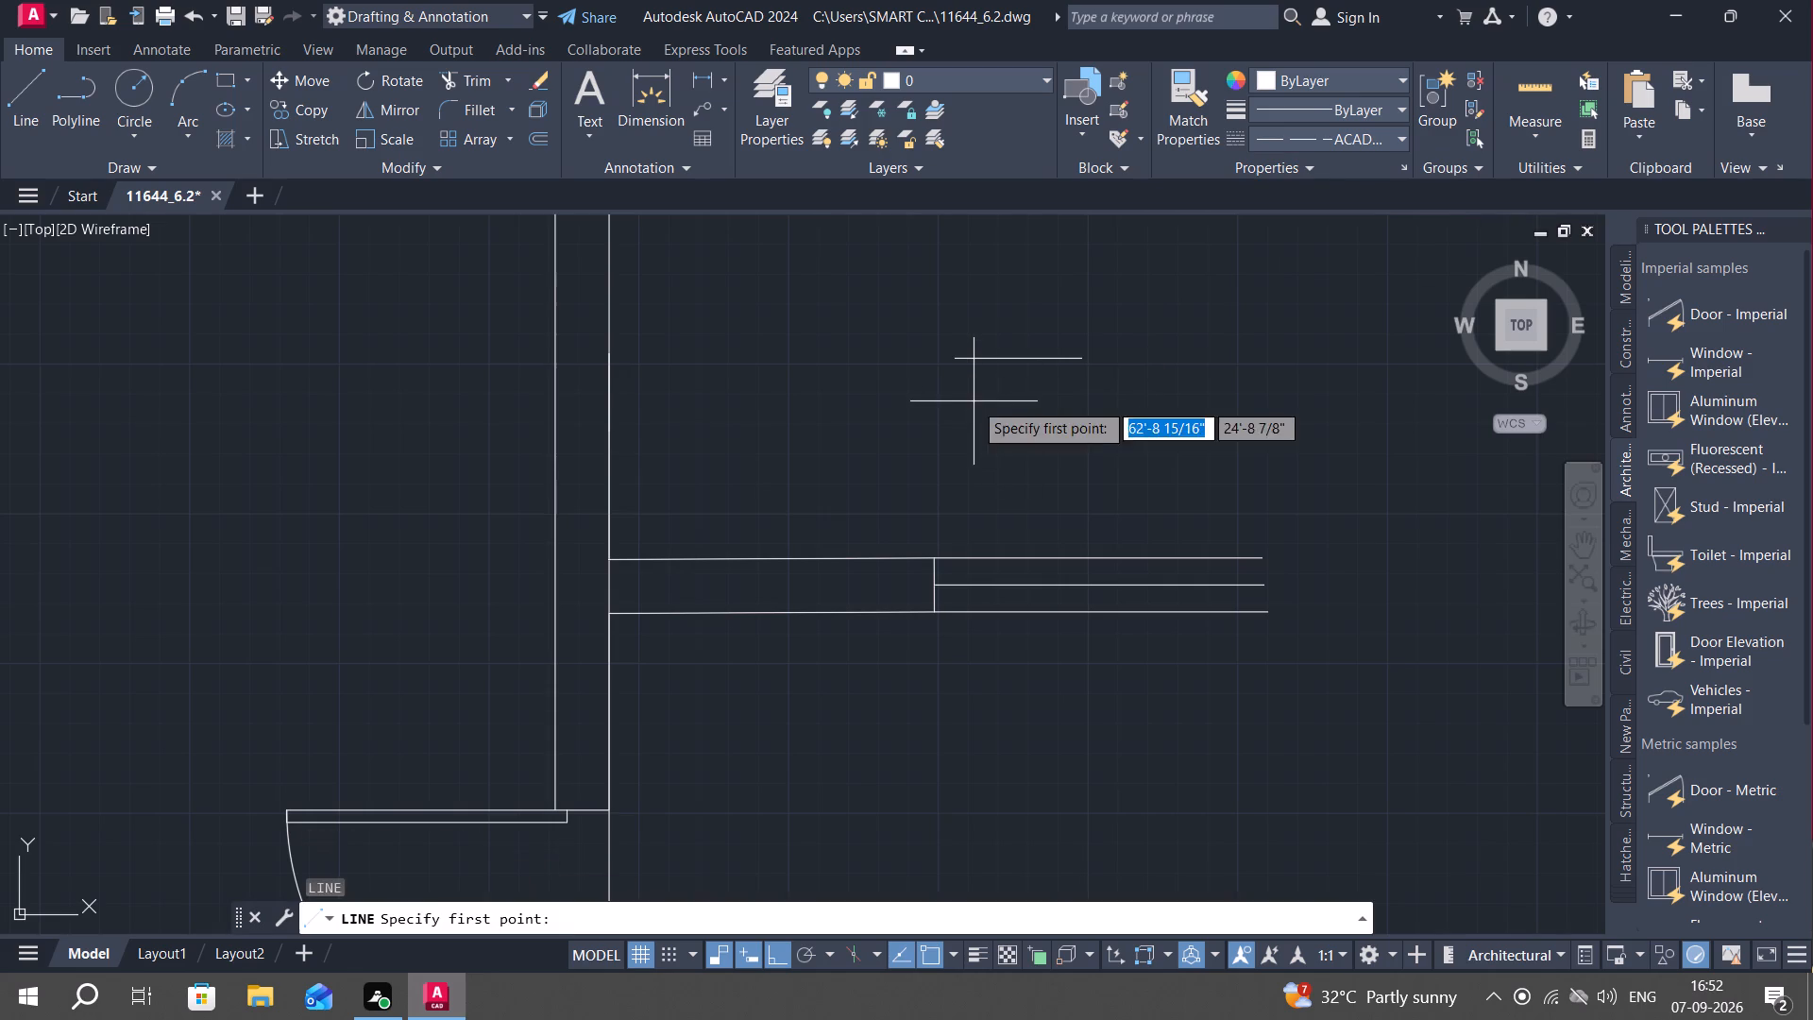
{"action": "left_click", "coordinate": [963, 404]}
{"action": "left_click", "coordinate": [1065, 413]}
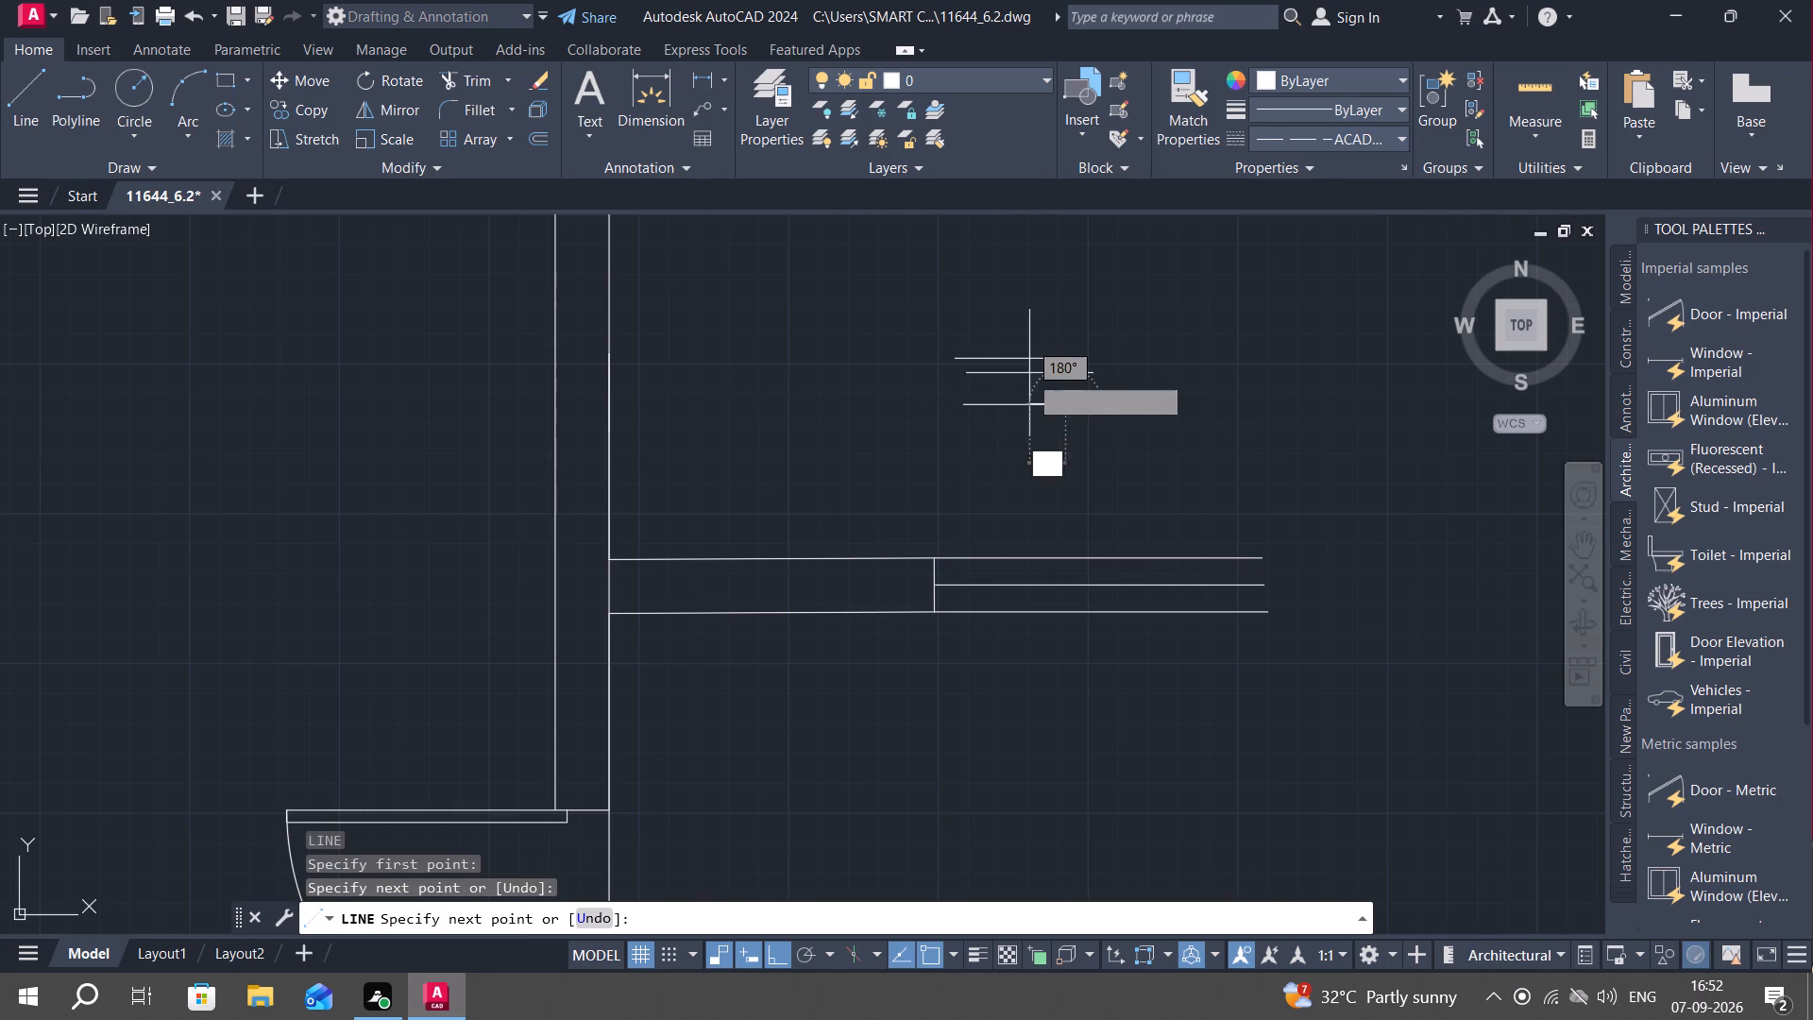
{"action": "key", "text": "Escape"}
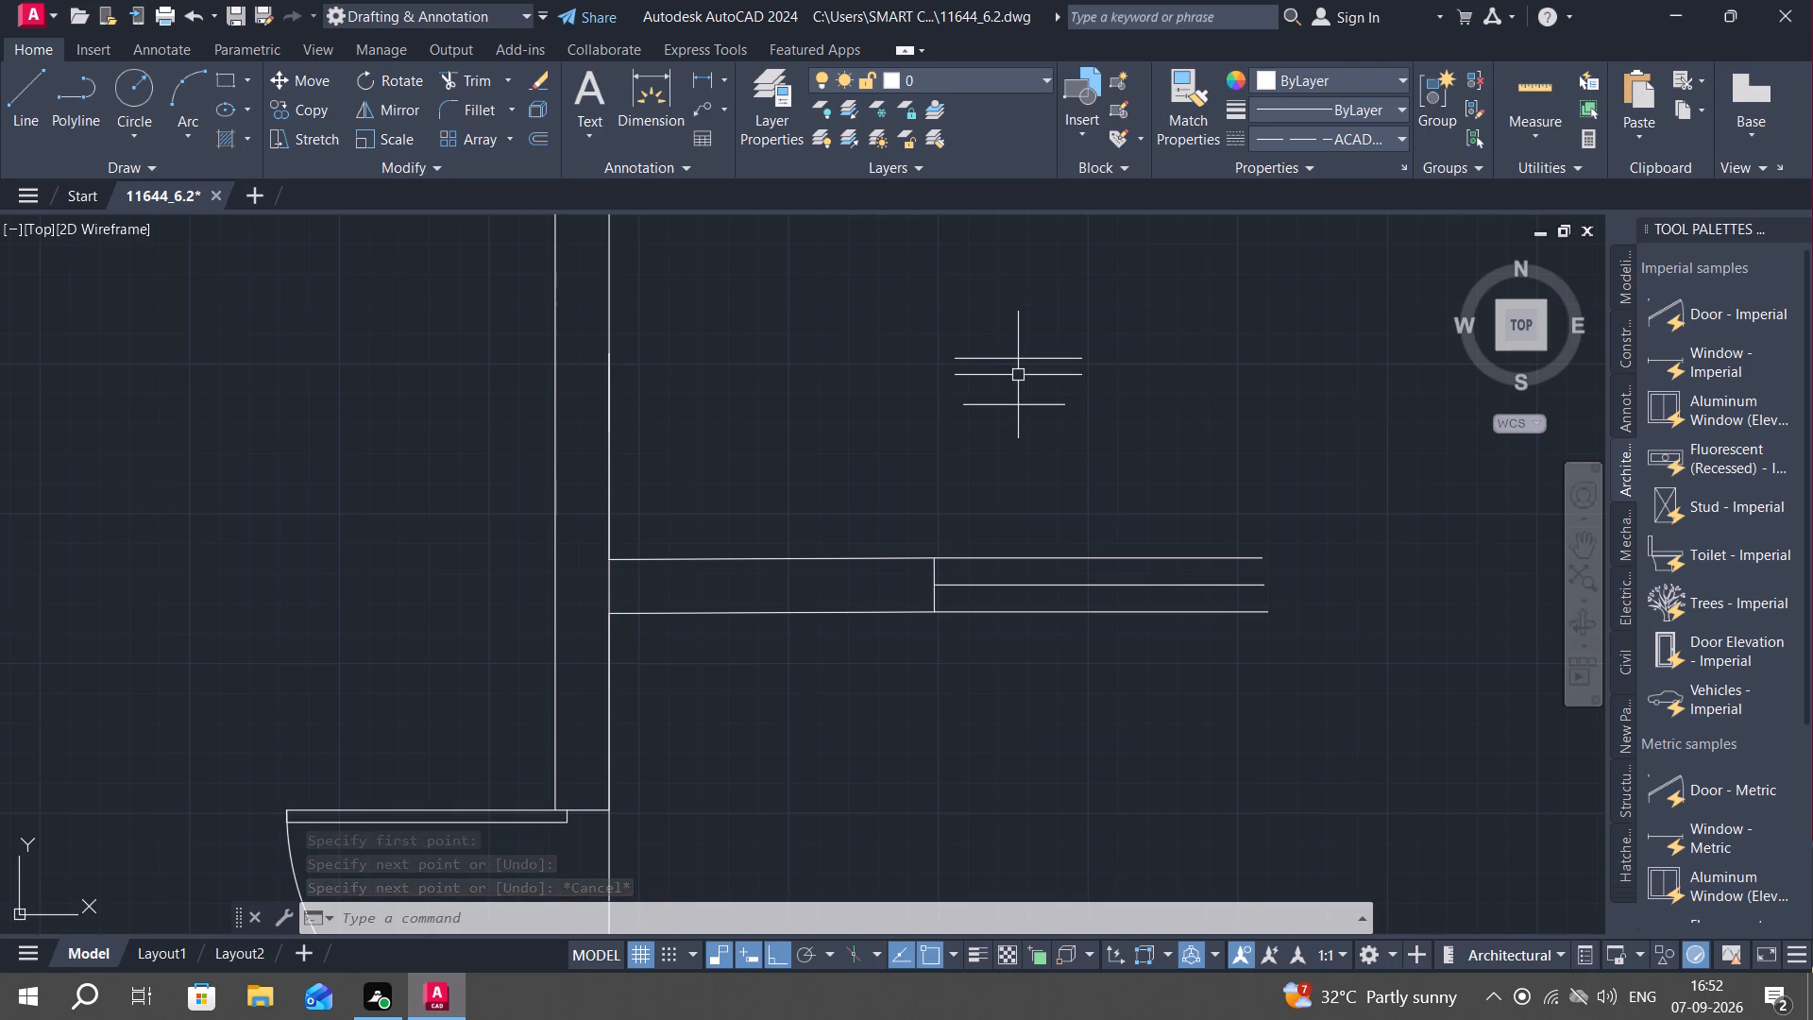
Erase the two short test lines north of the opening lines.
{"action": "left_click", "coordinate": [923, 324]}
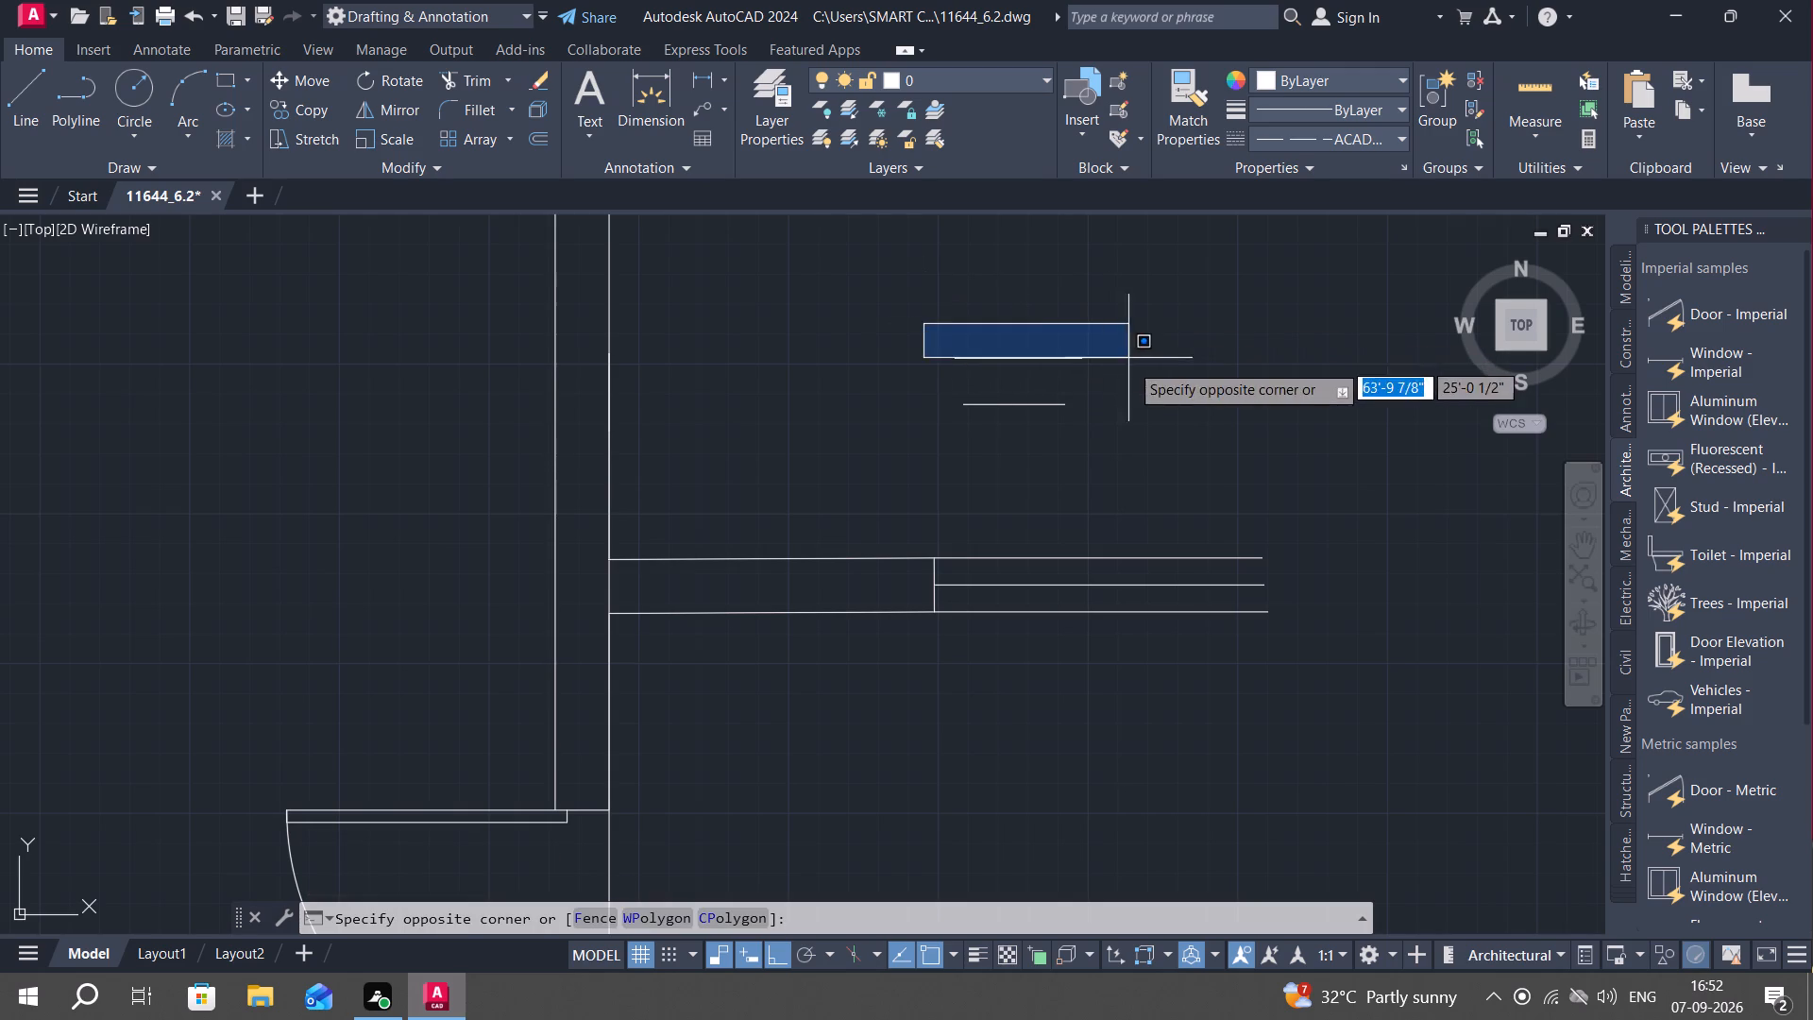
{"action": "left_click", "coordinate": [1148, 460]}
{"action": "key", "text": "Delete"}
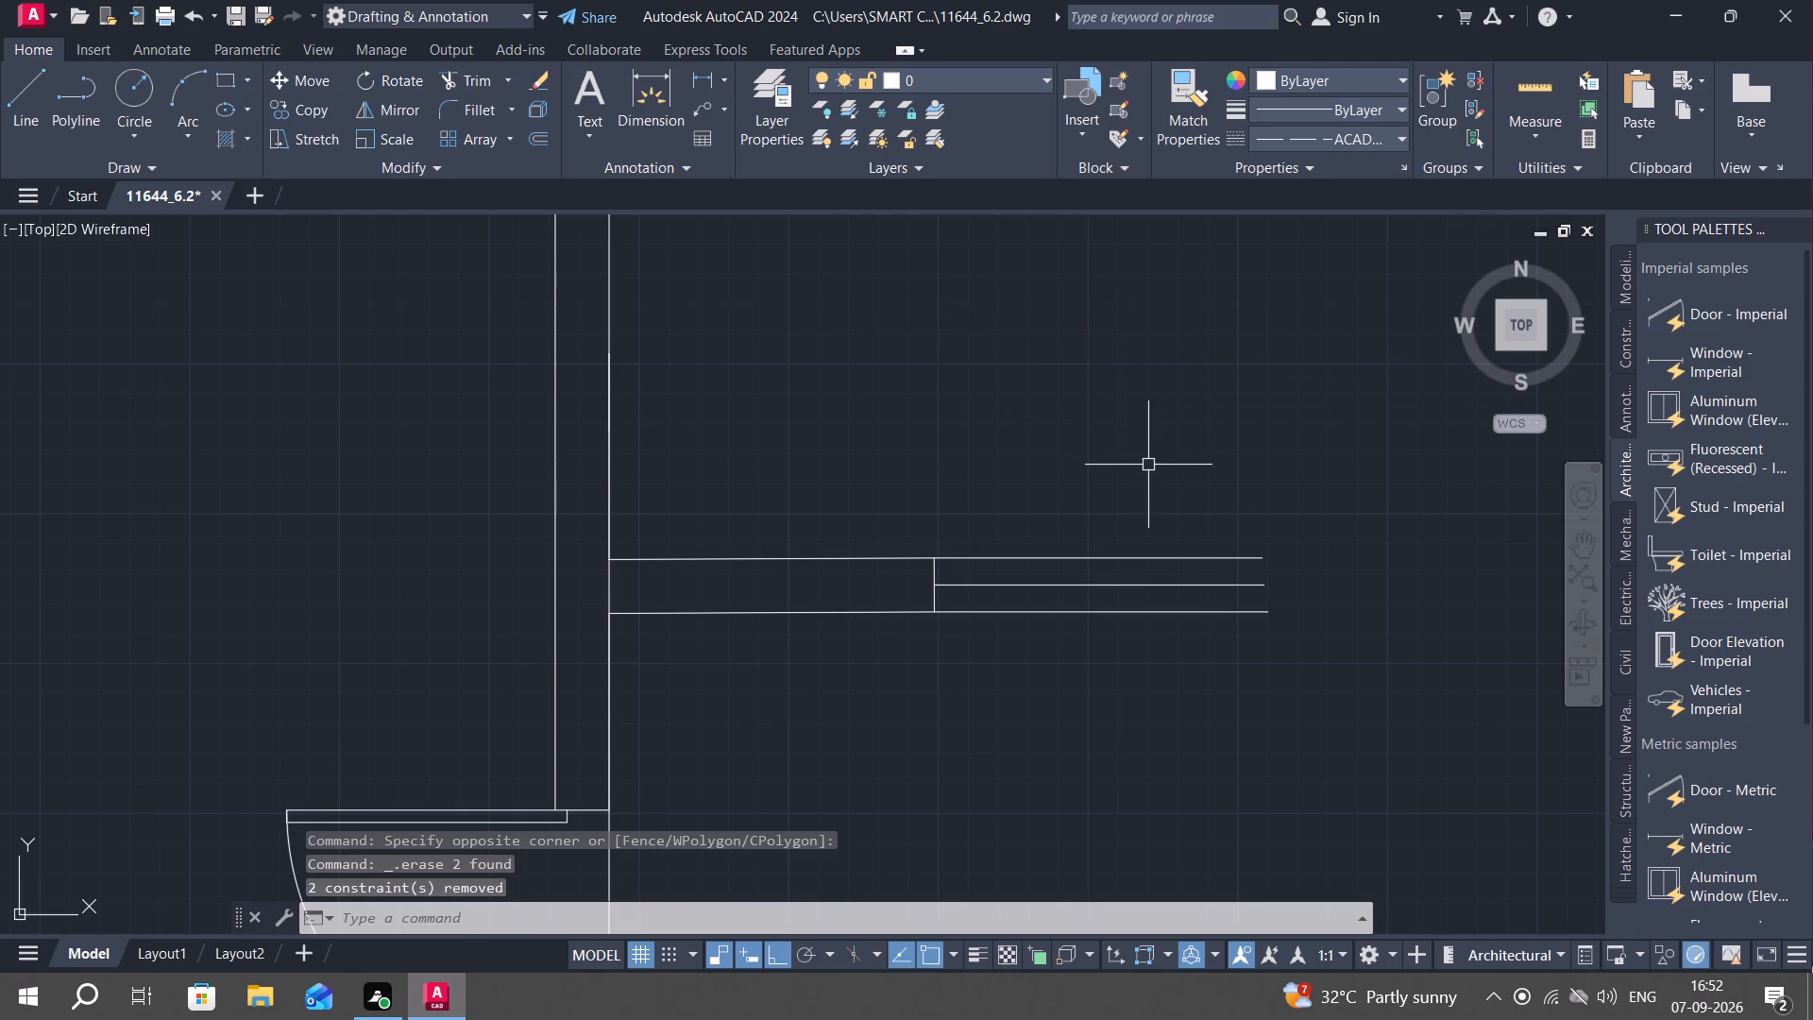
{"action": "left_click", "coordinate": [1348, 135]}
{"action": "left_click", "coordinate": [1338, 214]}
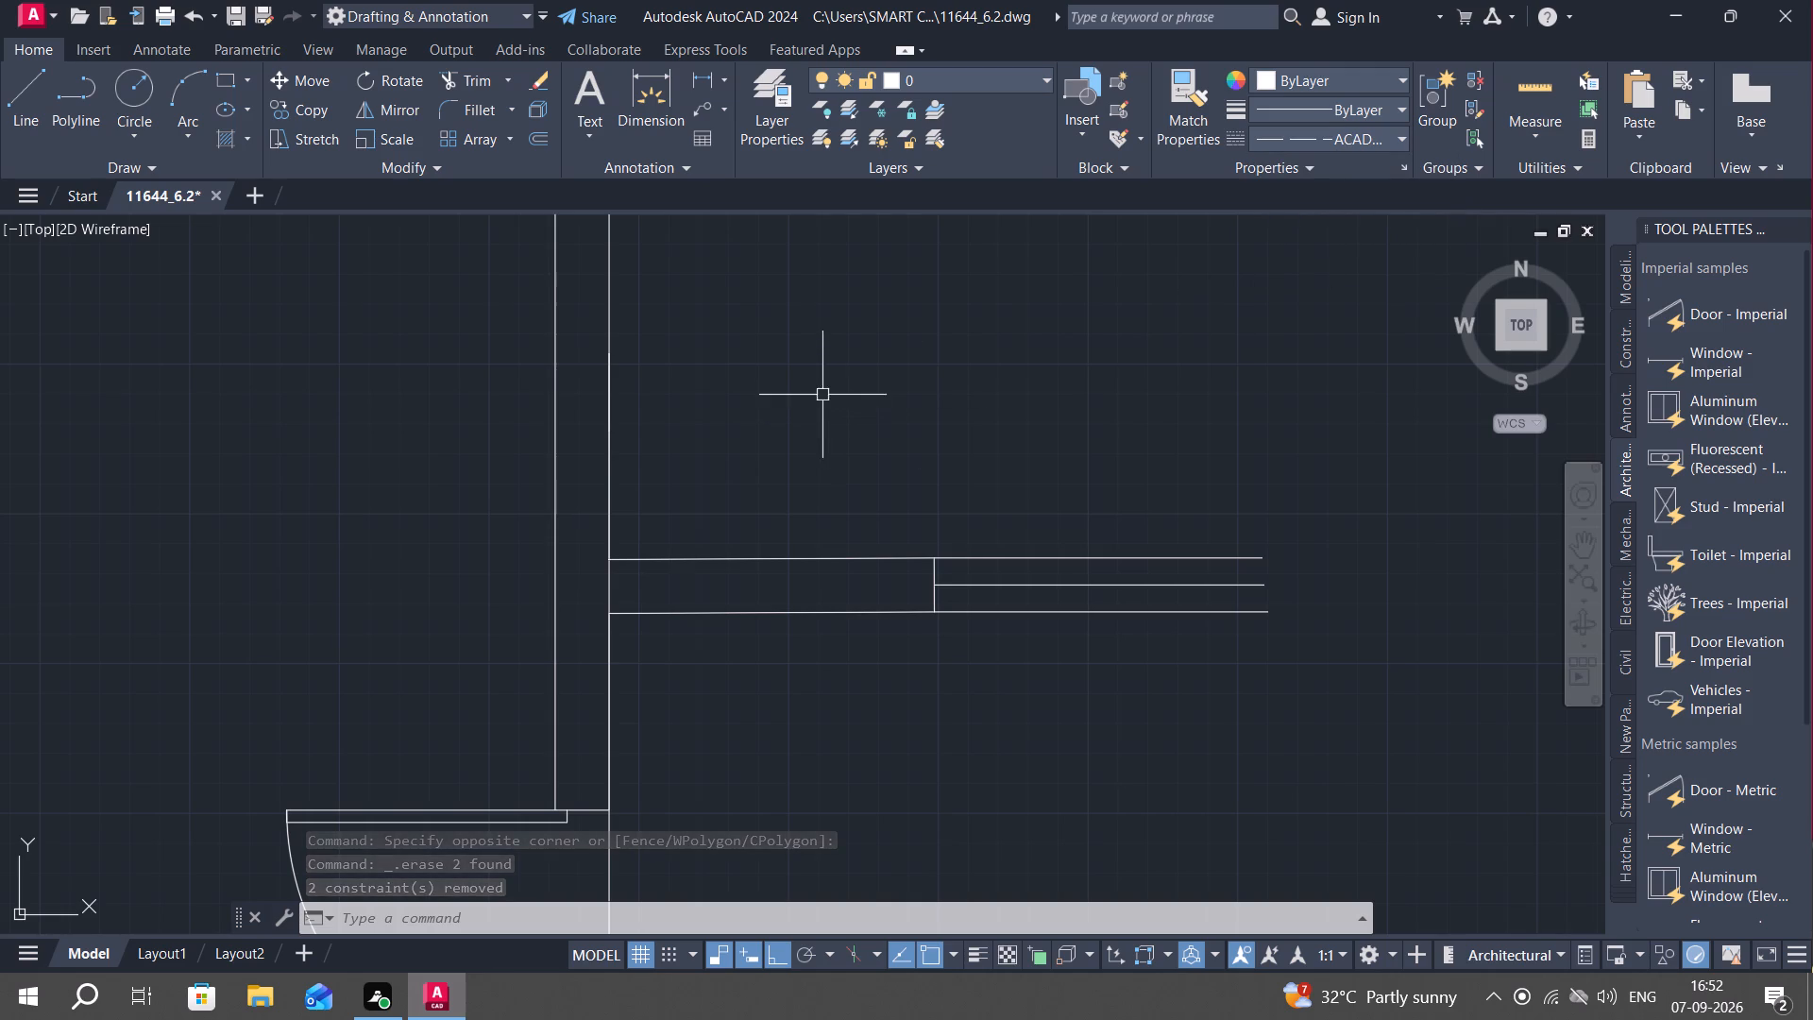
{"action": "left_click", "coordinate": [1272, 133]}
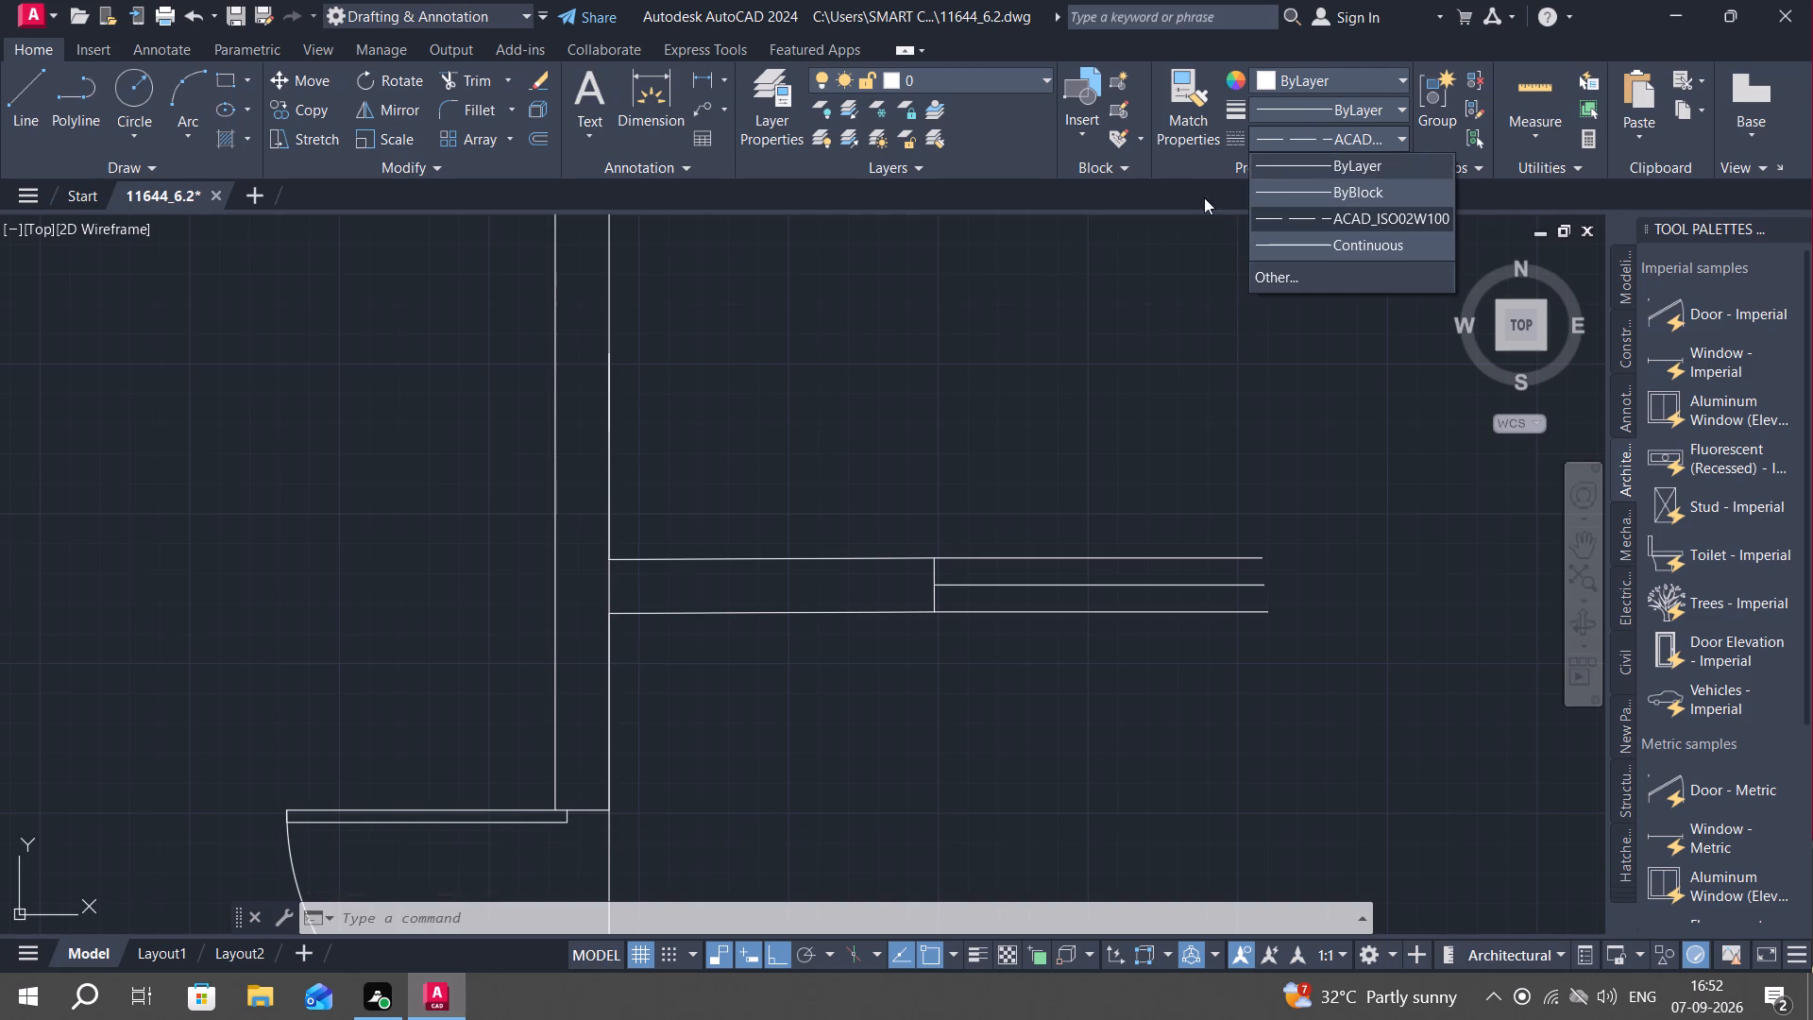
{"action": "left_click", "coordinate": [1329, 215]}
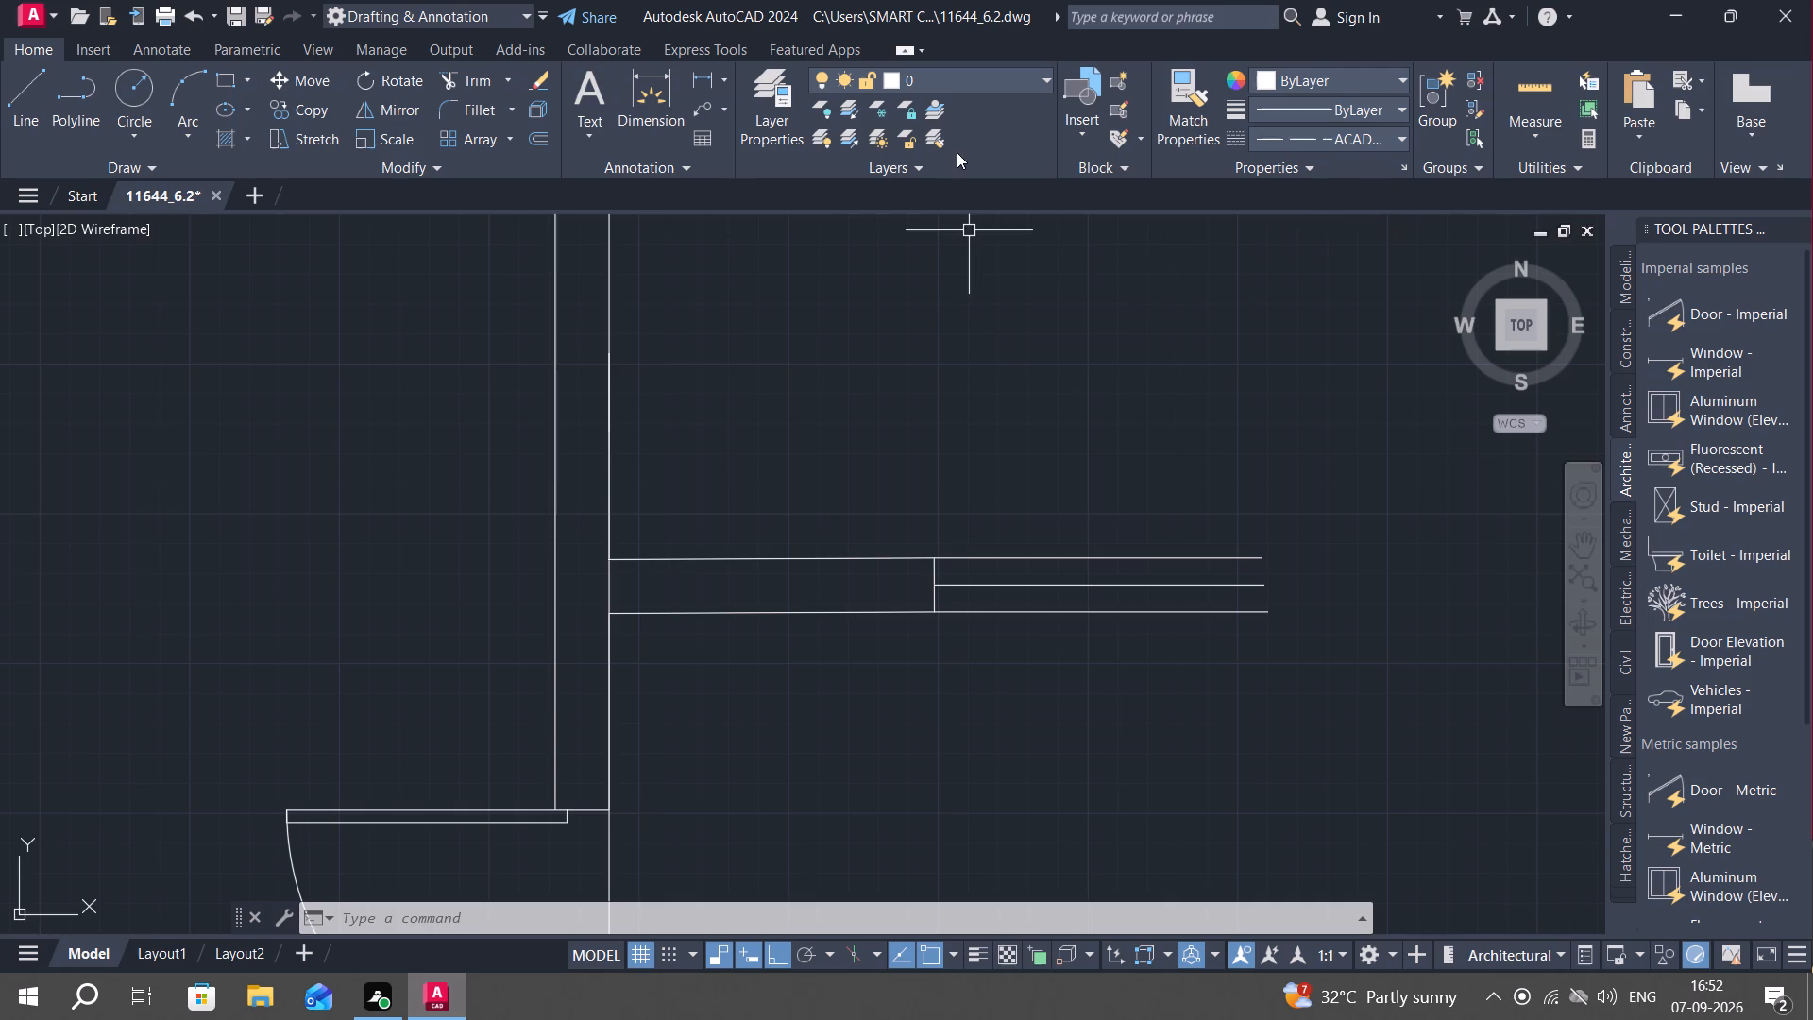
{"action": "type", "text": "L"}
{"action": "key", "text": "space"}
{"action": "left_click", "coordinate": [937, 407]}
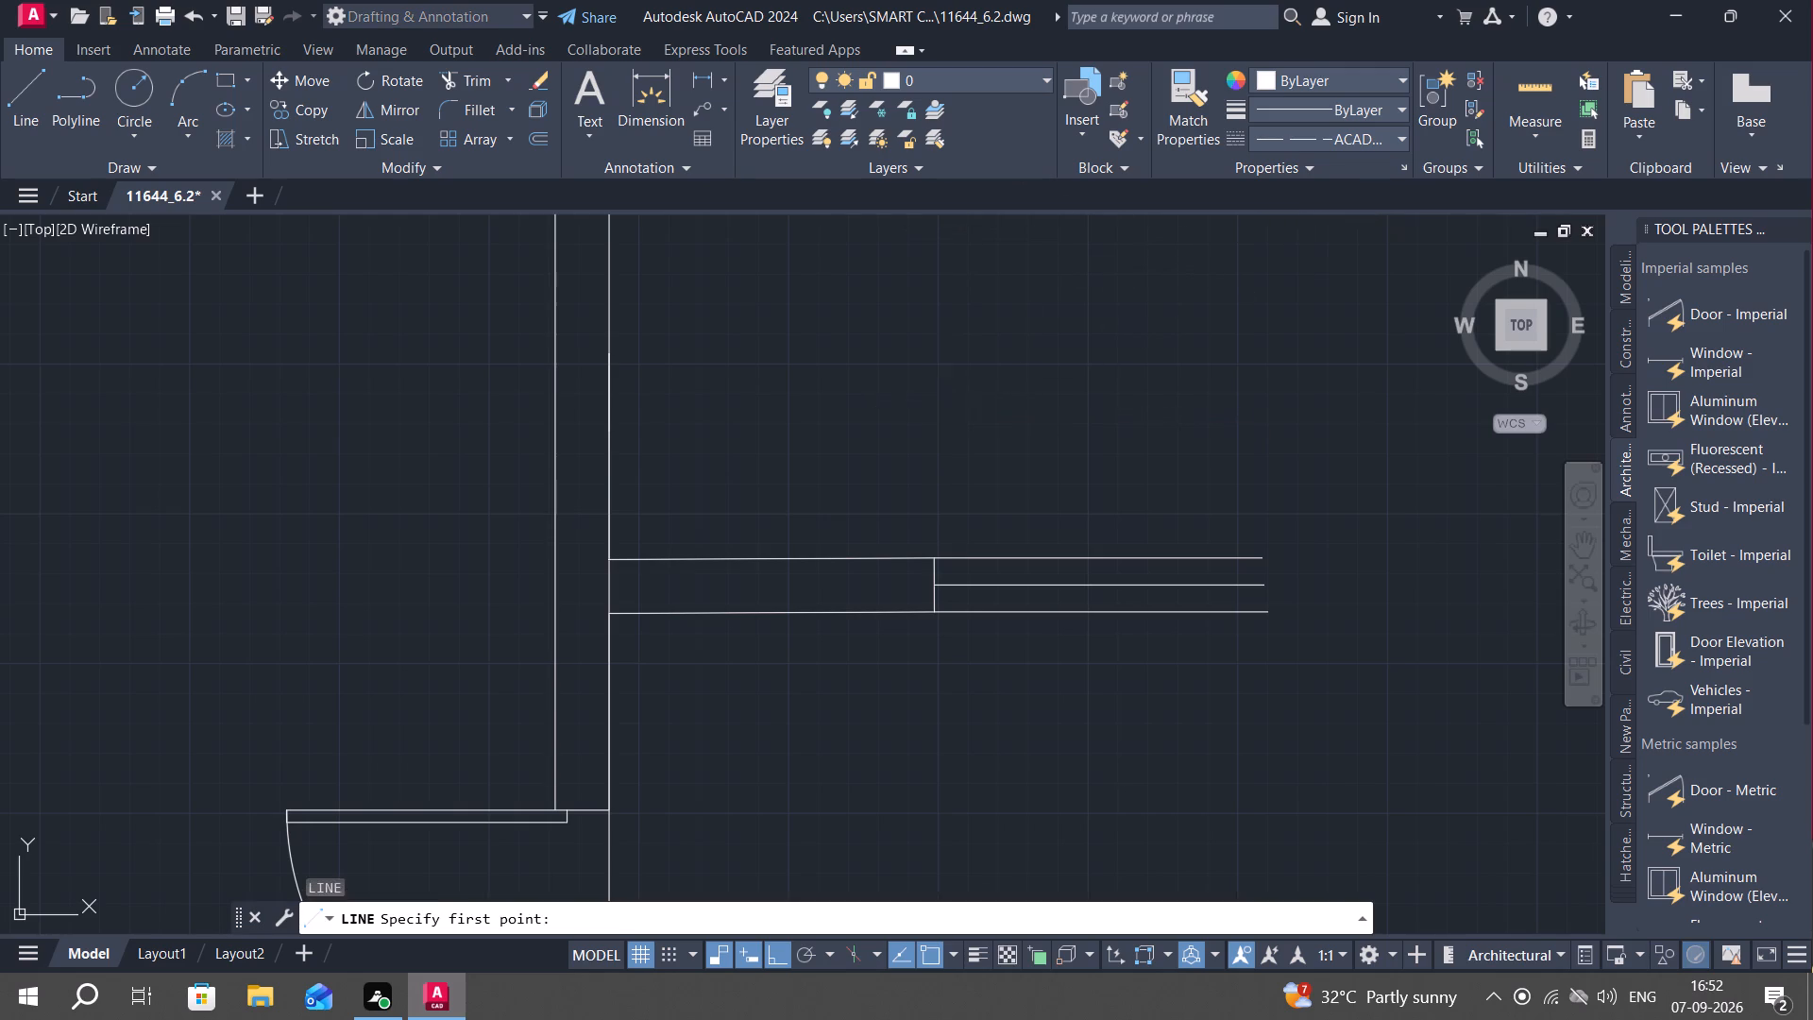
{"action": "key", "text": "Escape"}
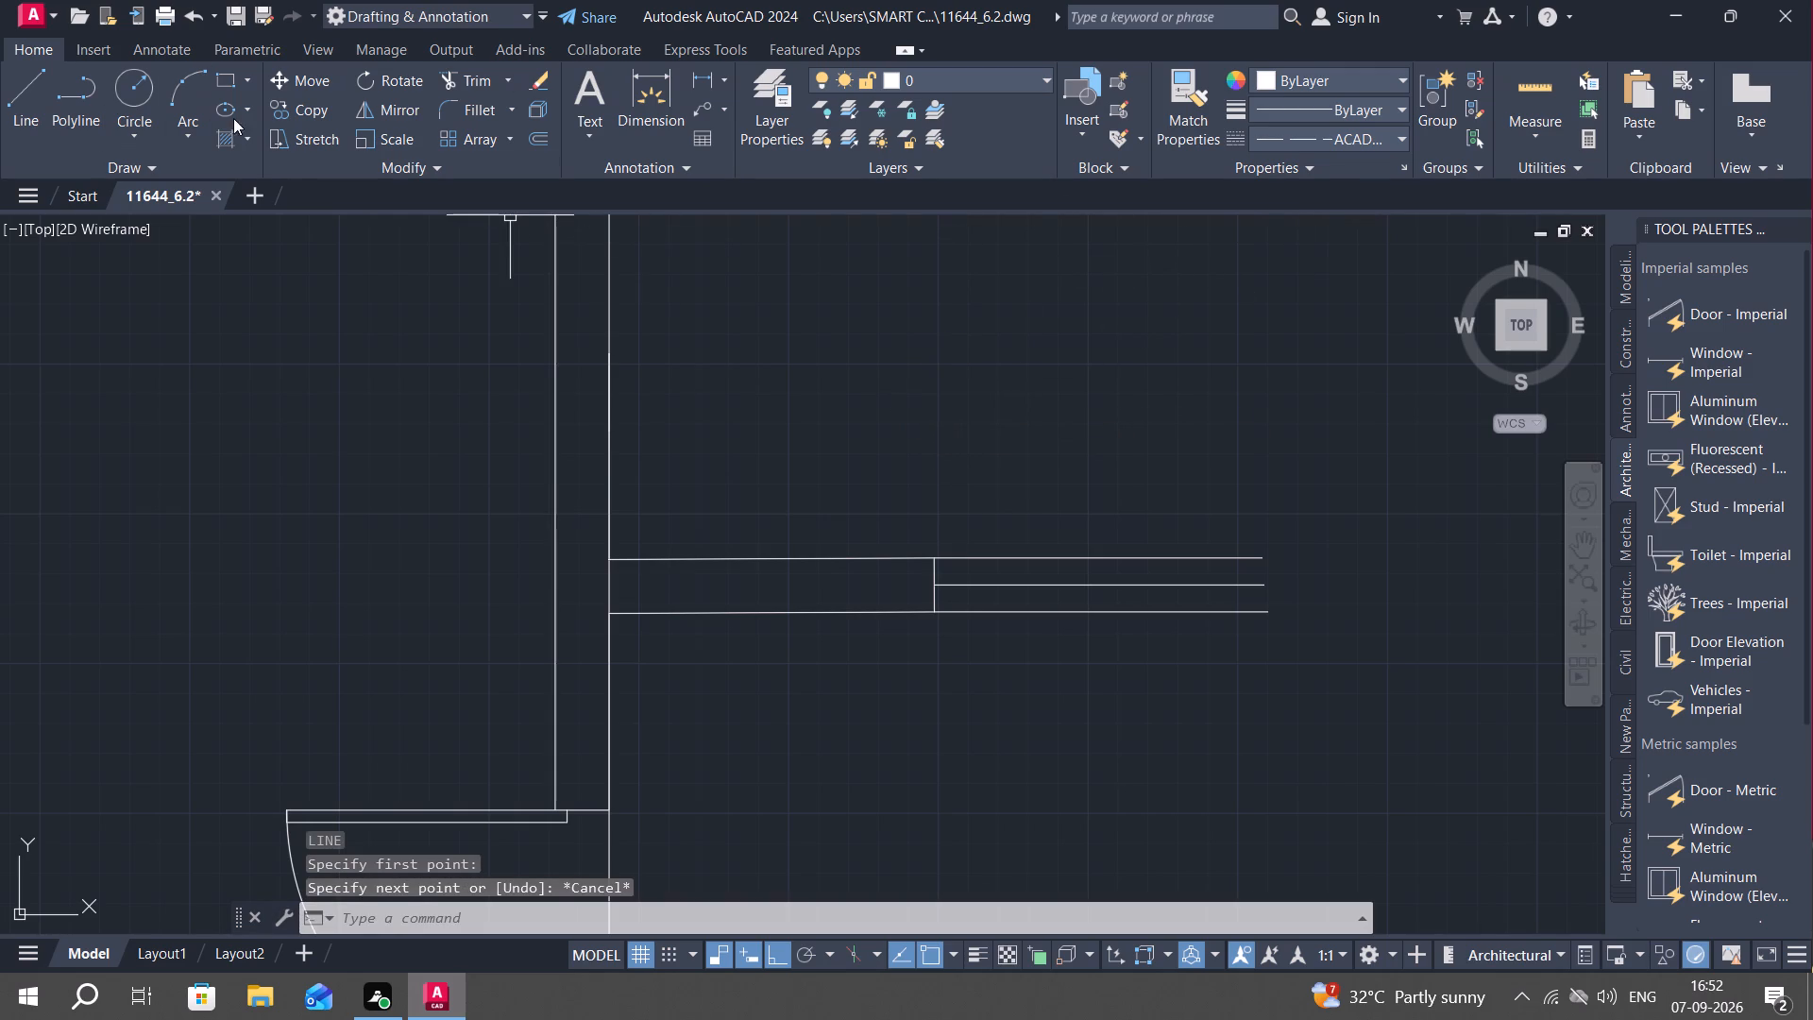
With the ACAD_ISO02W100 linetype current, draw a horizontal sample line about 1'-8" long north of the opening lines.
{"action": "left_click", "coordinate": [1305, 131]}
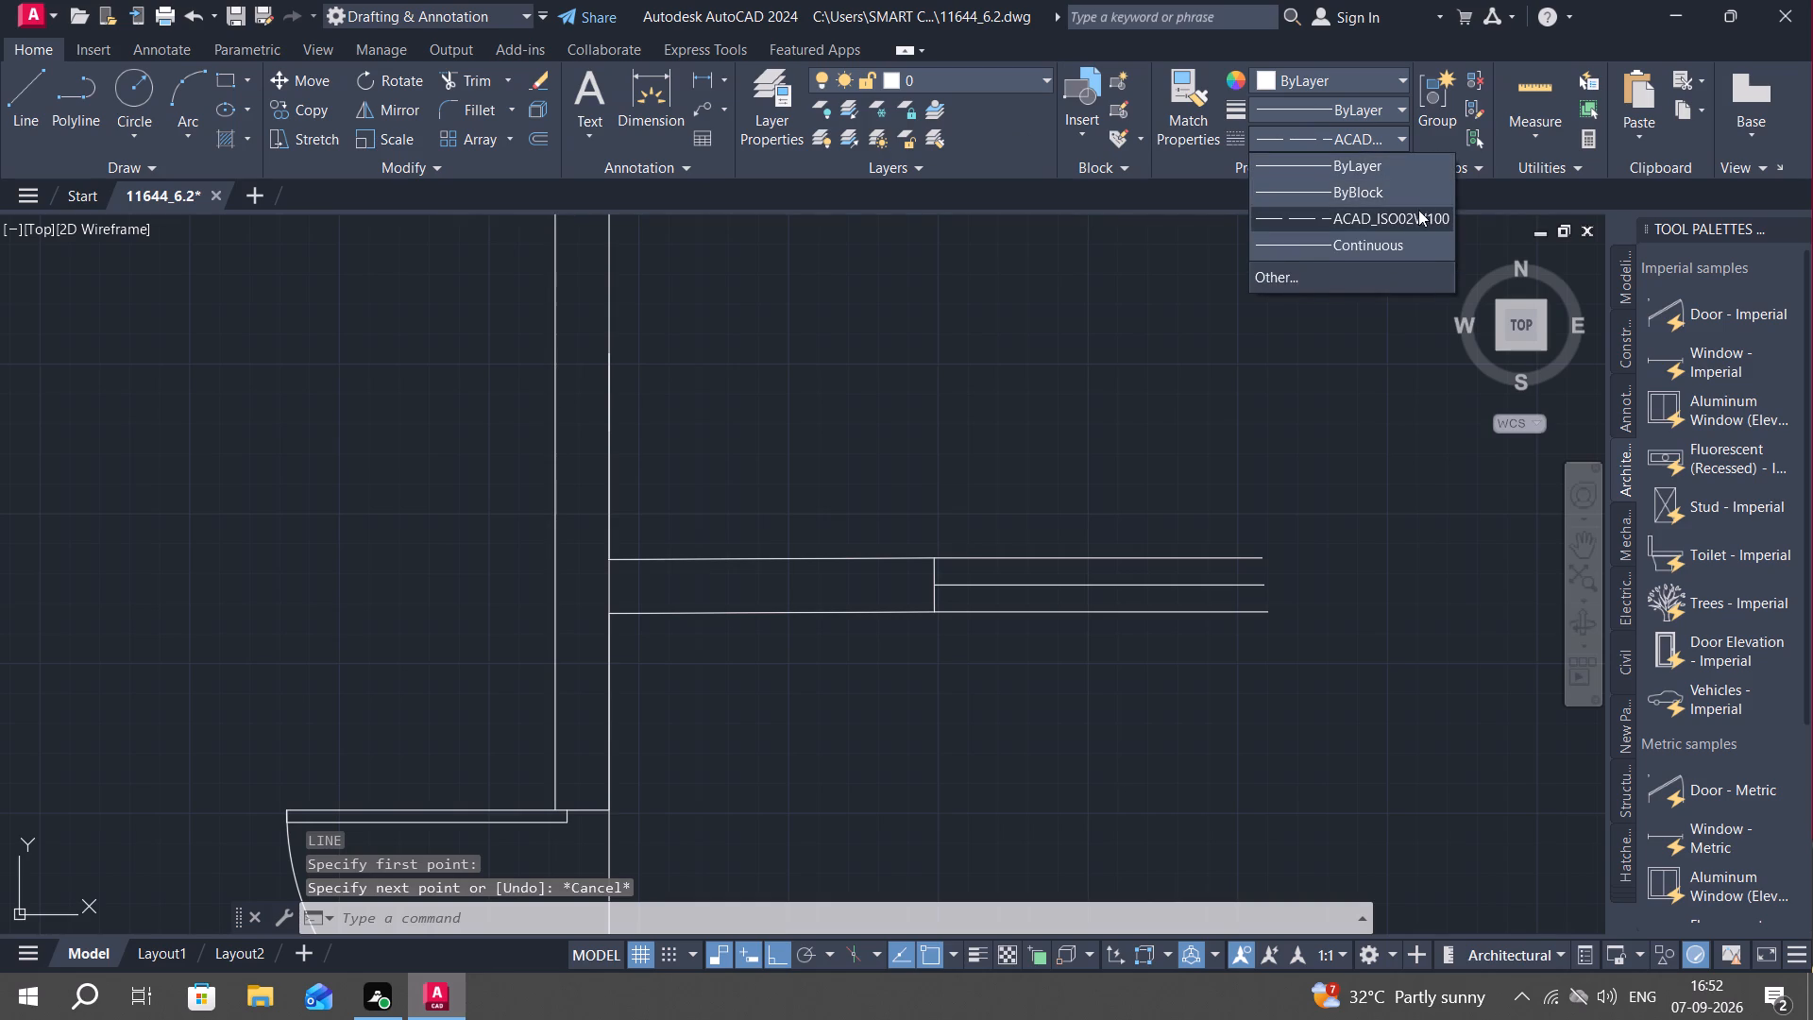
{"action": "left_click", "coordinate": [1416, 212]}
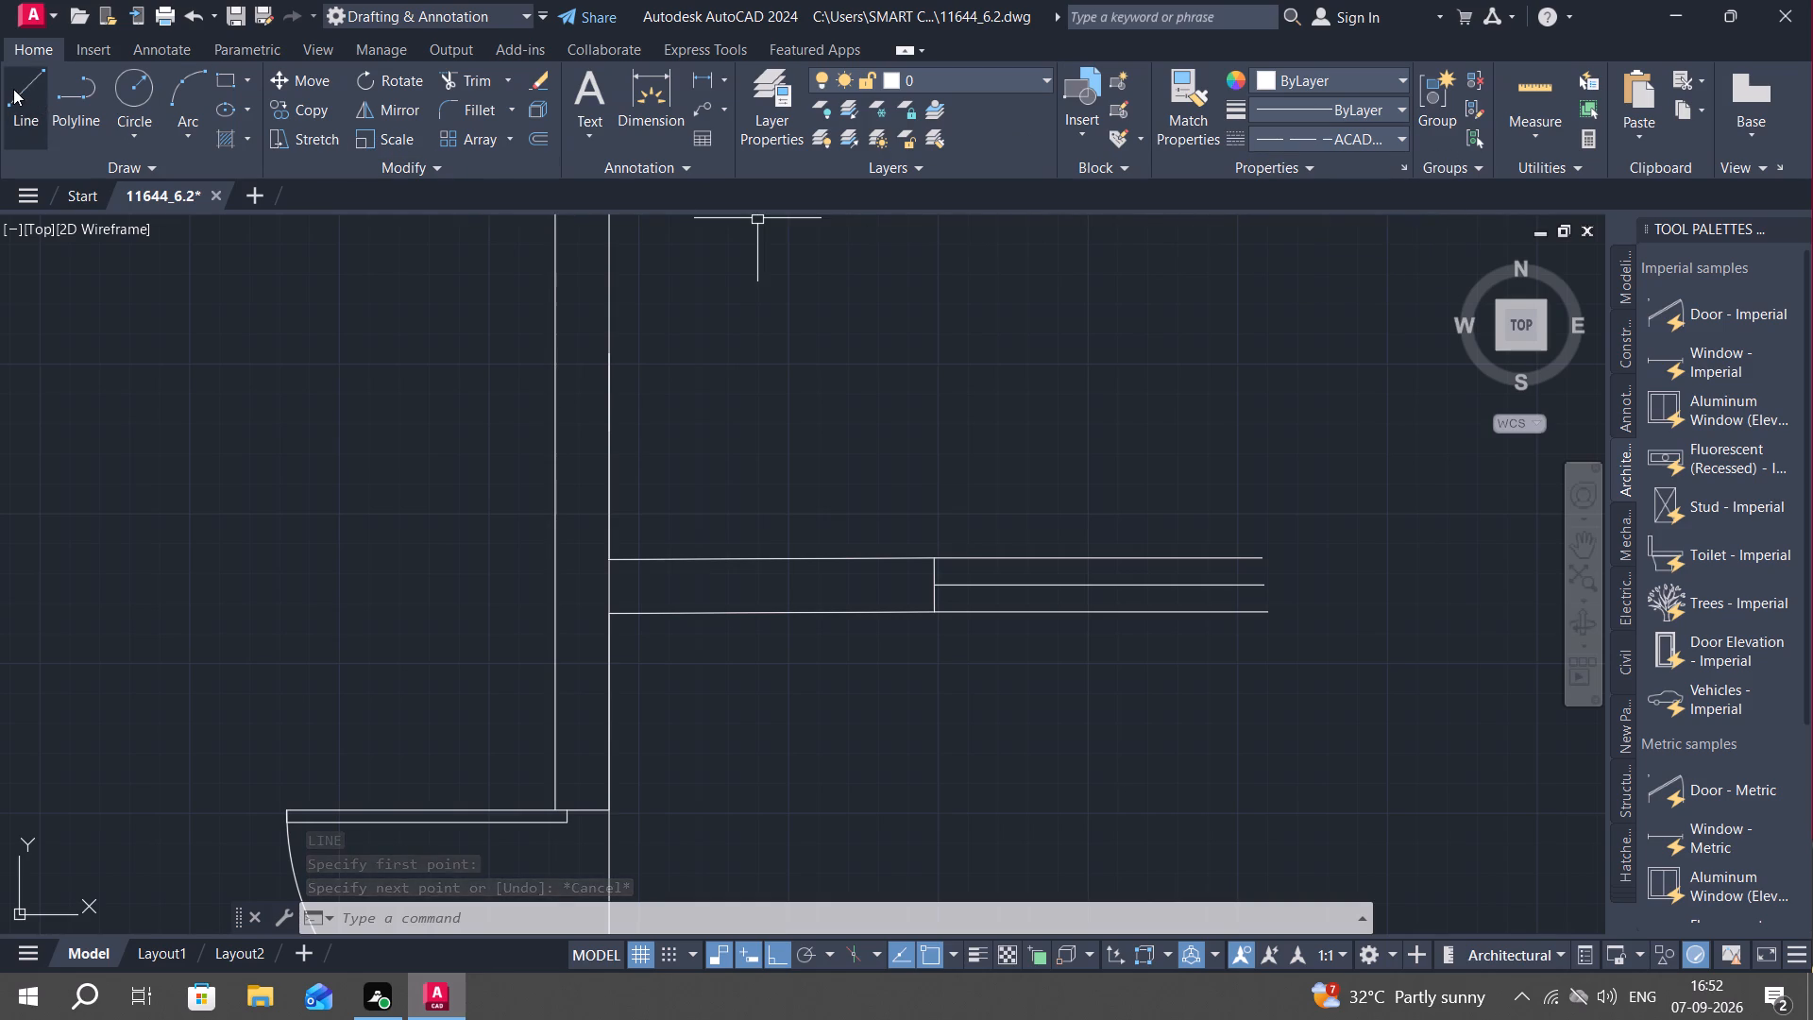
{"action": "key", "text": "l"}
{"action": "key", "text": "space"}
{"action": "left_click", "coordinate": [975, 354]}
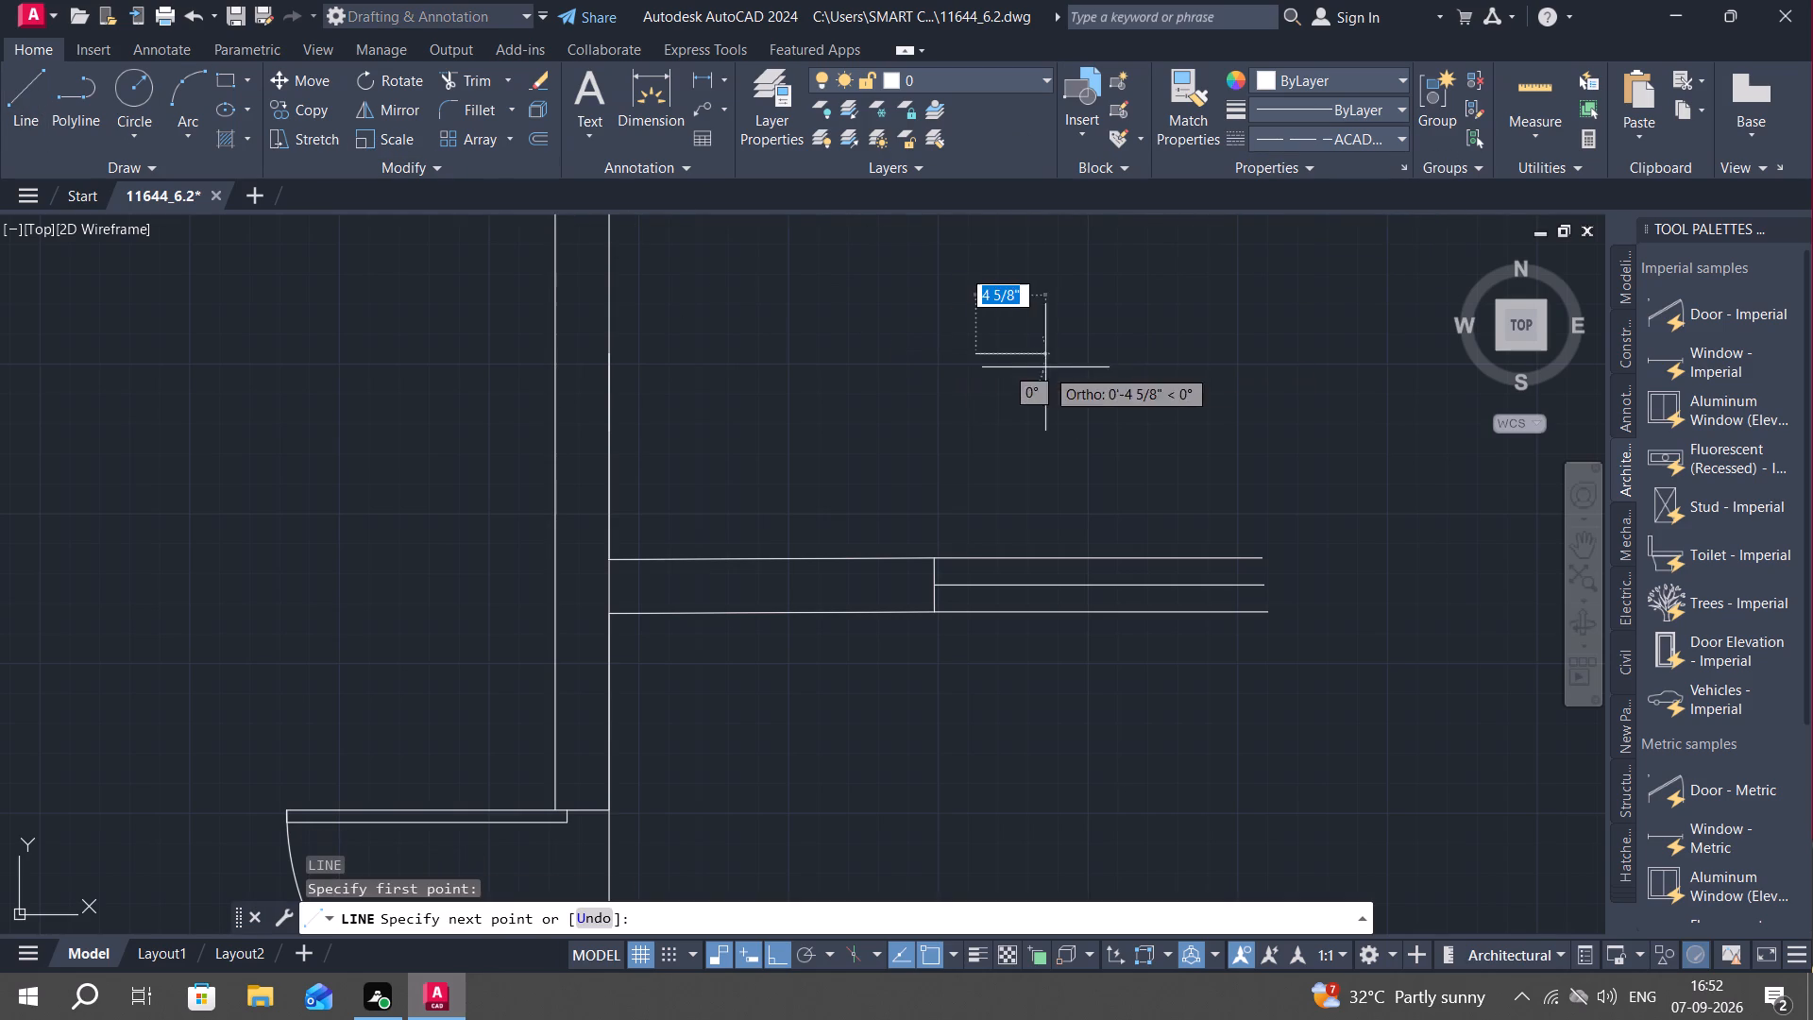
{"action": "left_click", "coordinate": [1216, 342]}
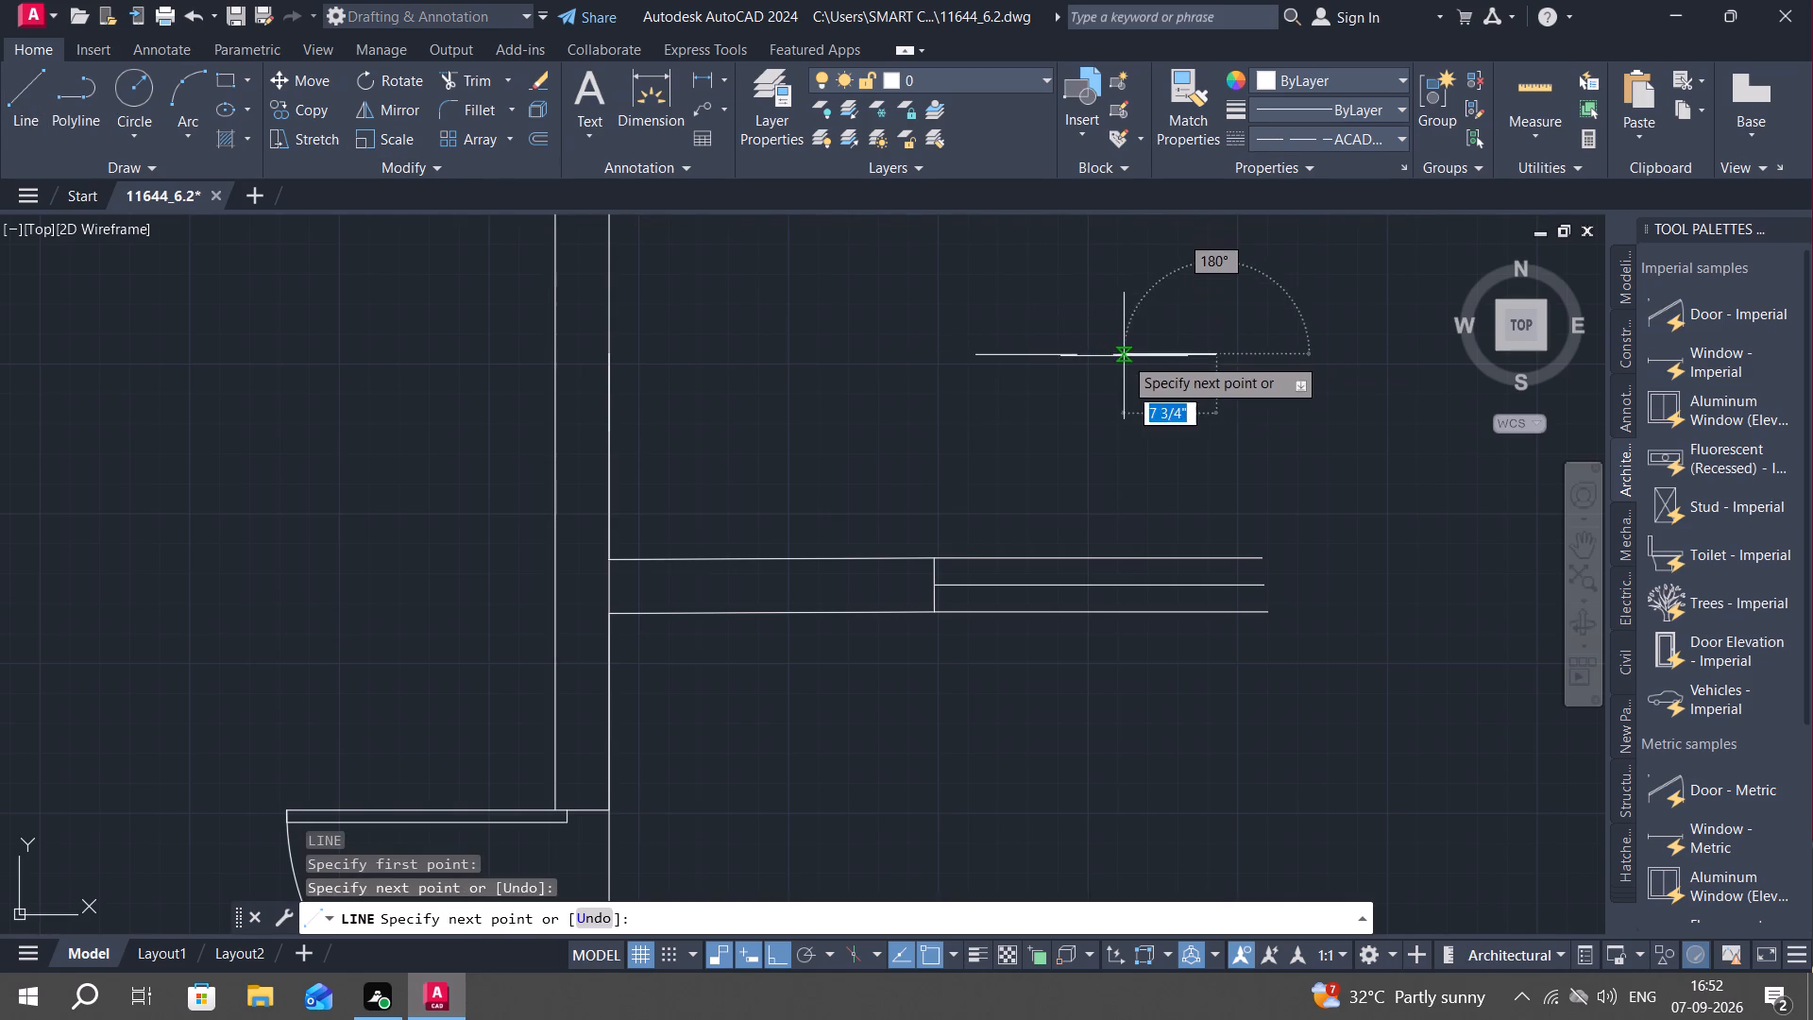
{"action": "key", "text": "Escape"}
Set the sample line's linetype scale to 0.1 in its properties.
{"action": "left_click", "coordinate": [1115, 357]}
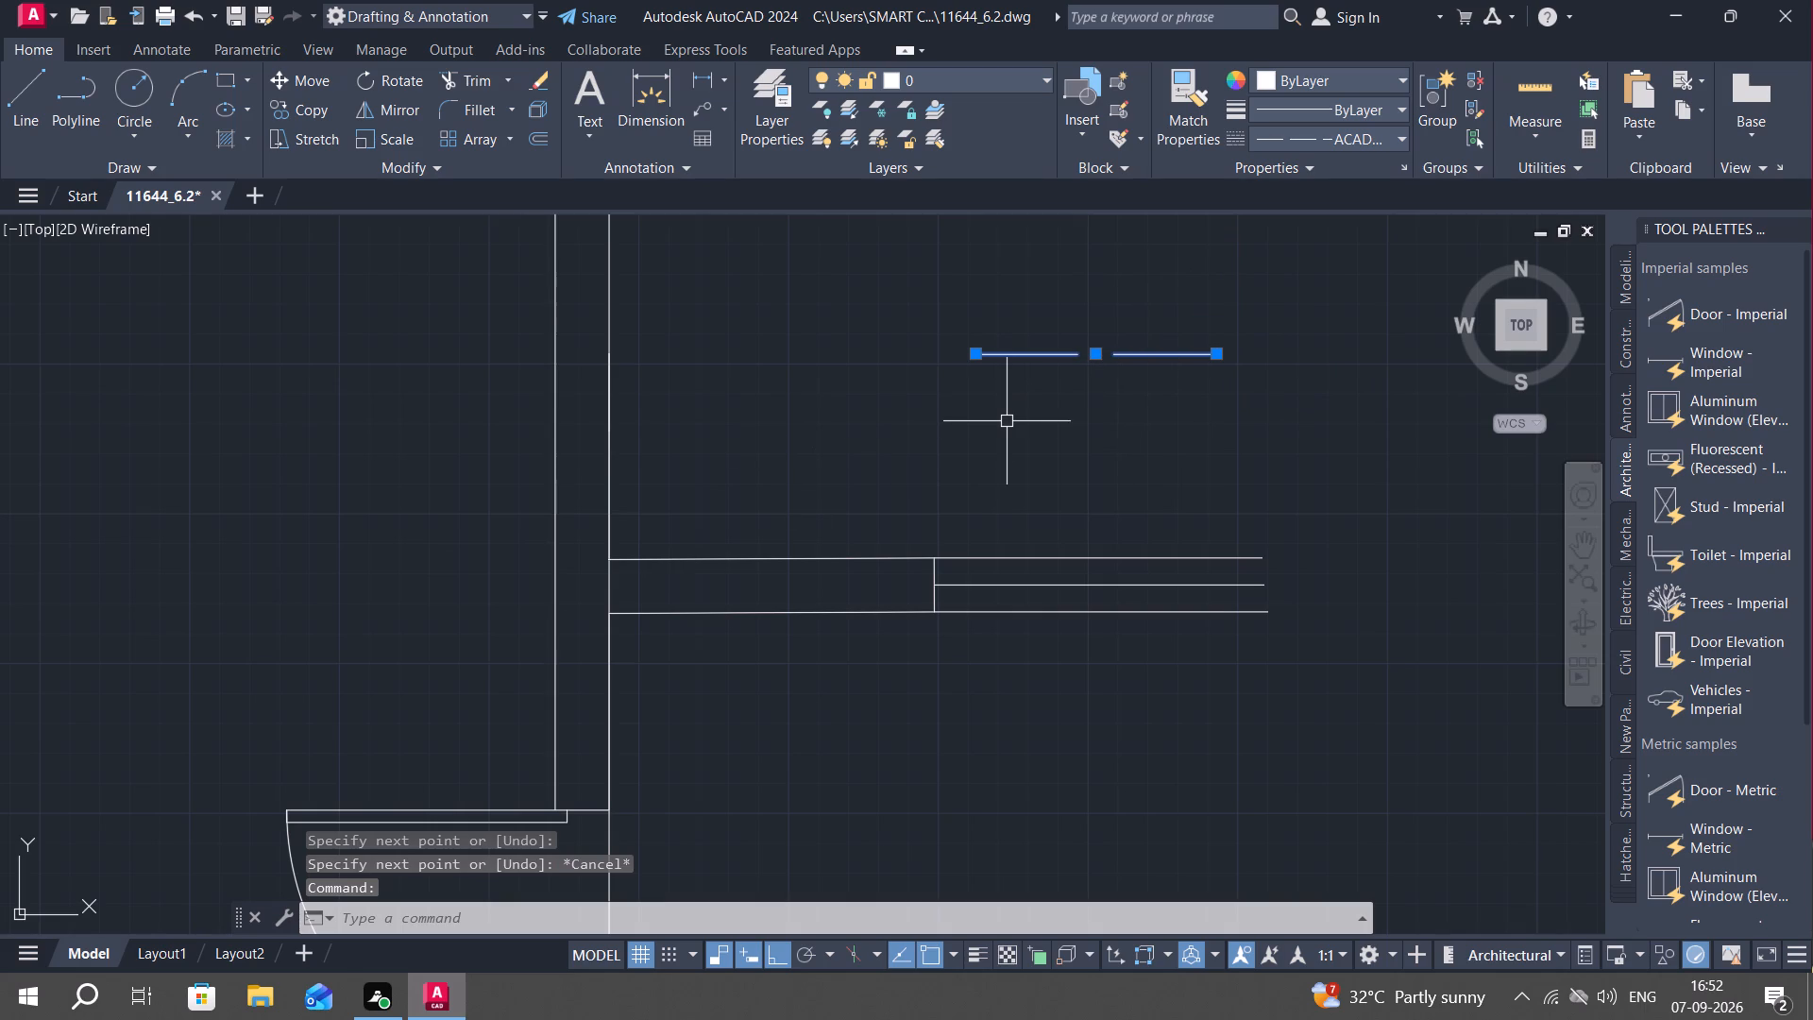
{"action": "key", "text": "p"}
{"action": "type", "text": "R"}
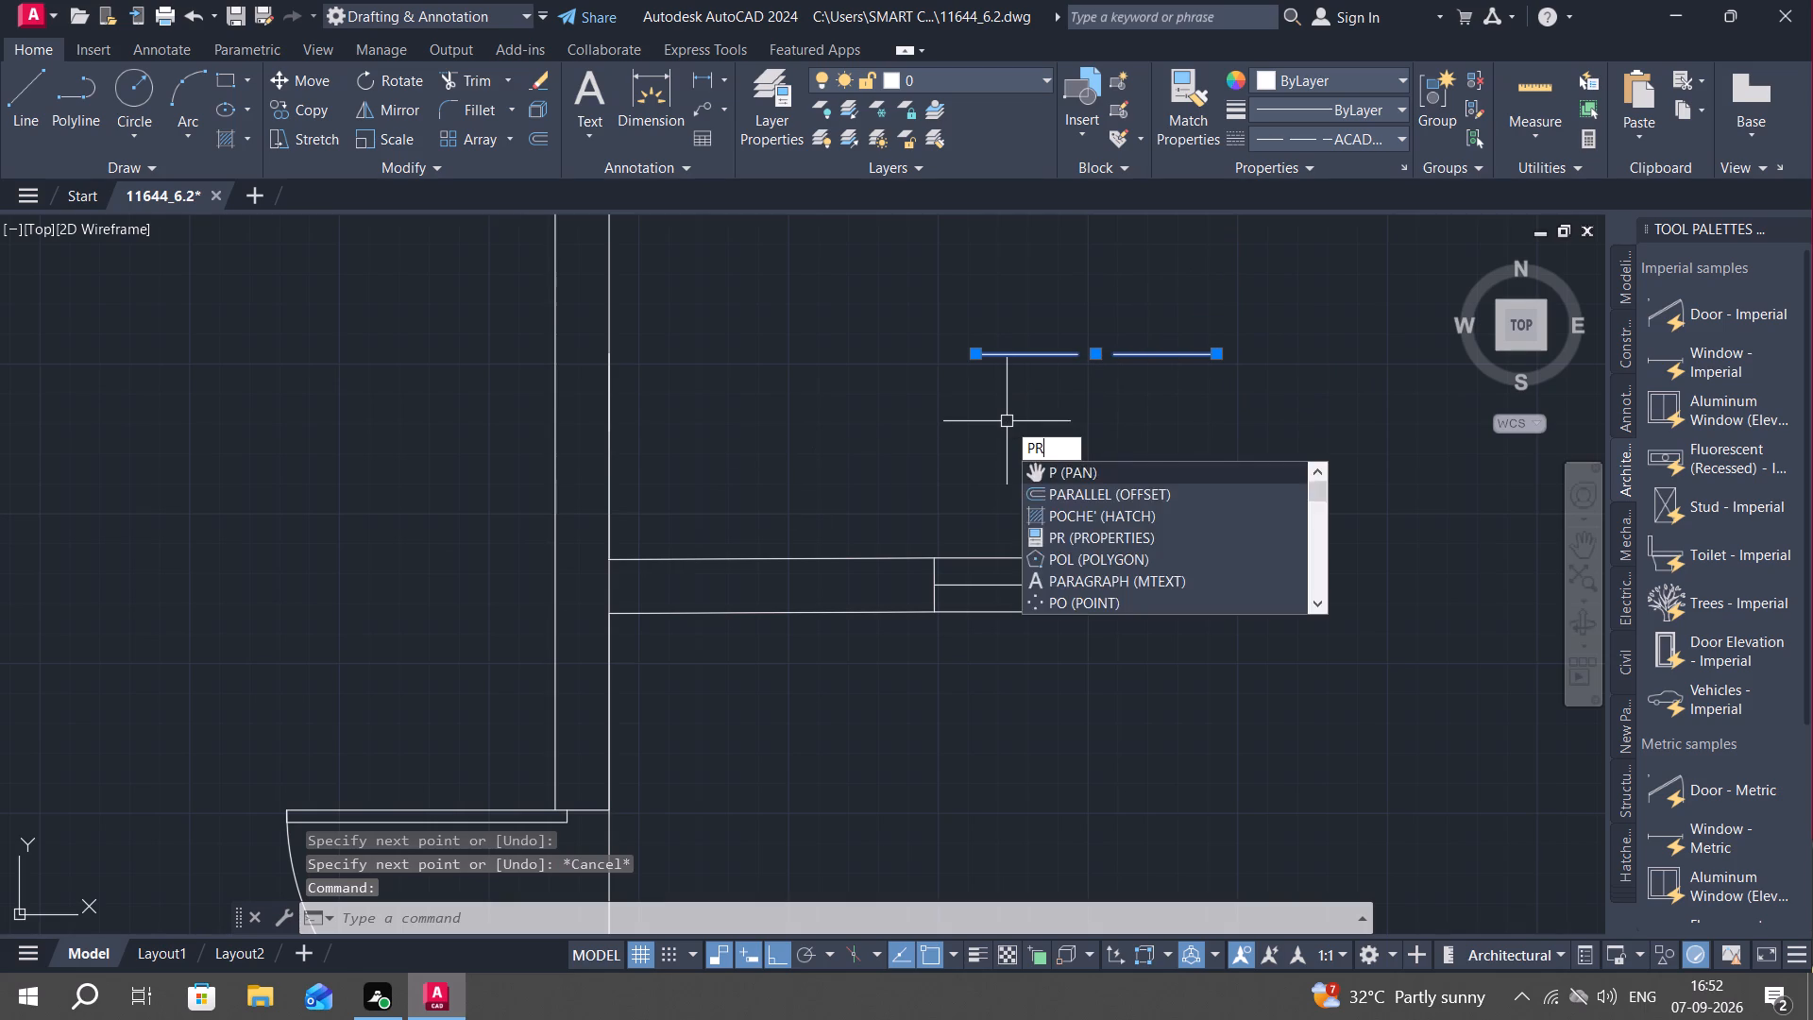
{"action": "key", "text": "space"}
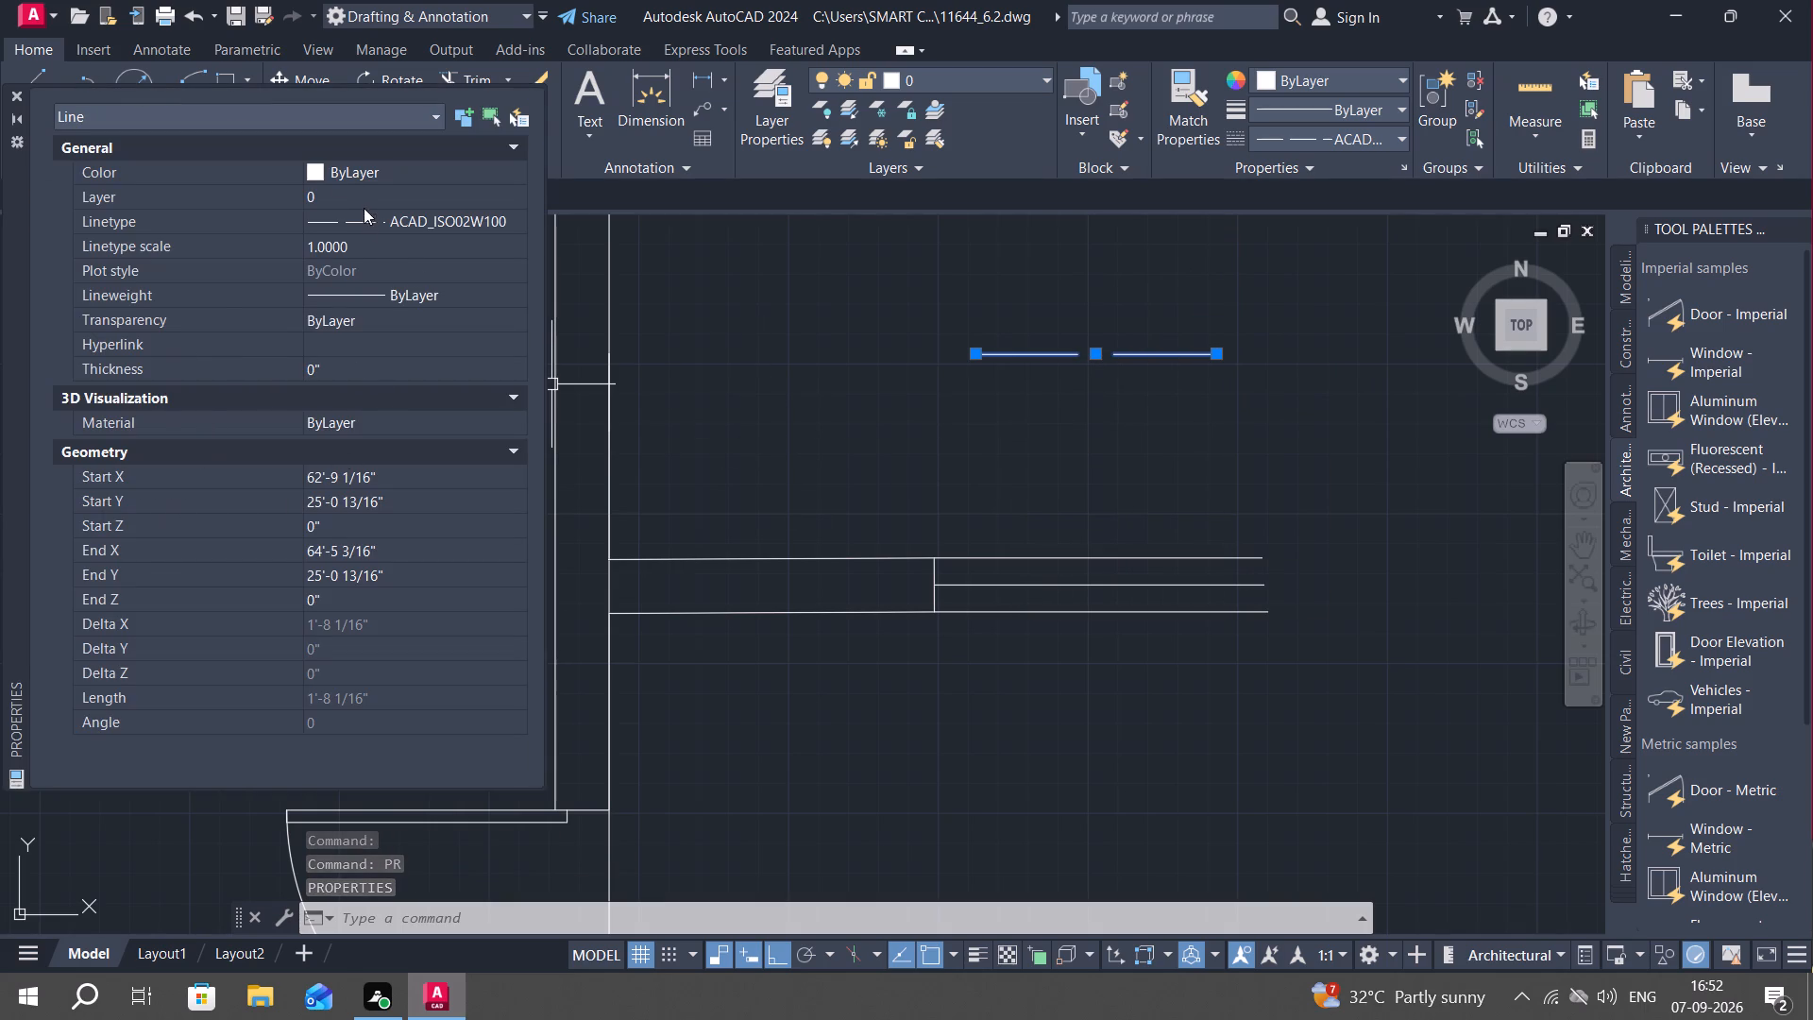
{"action": "left_click", "coordinate": [356, 245]}
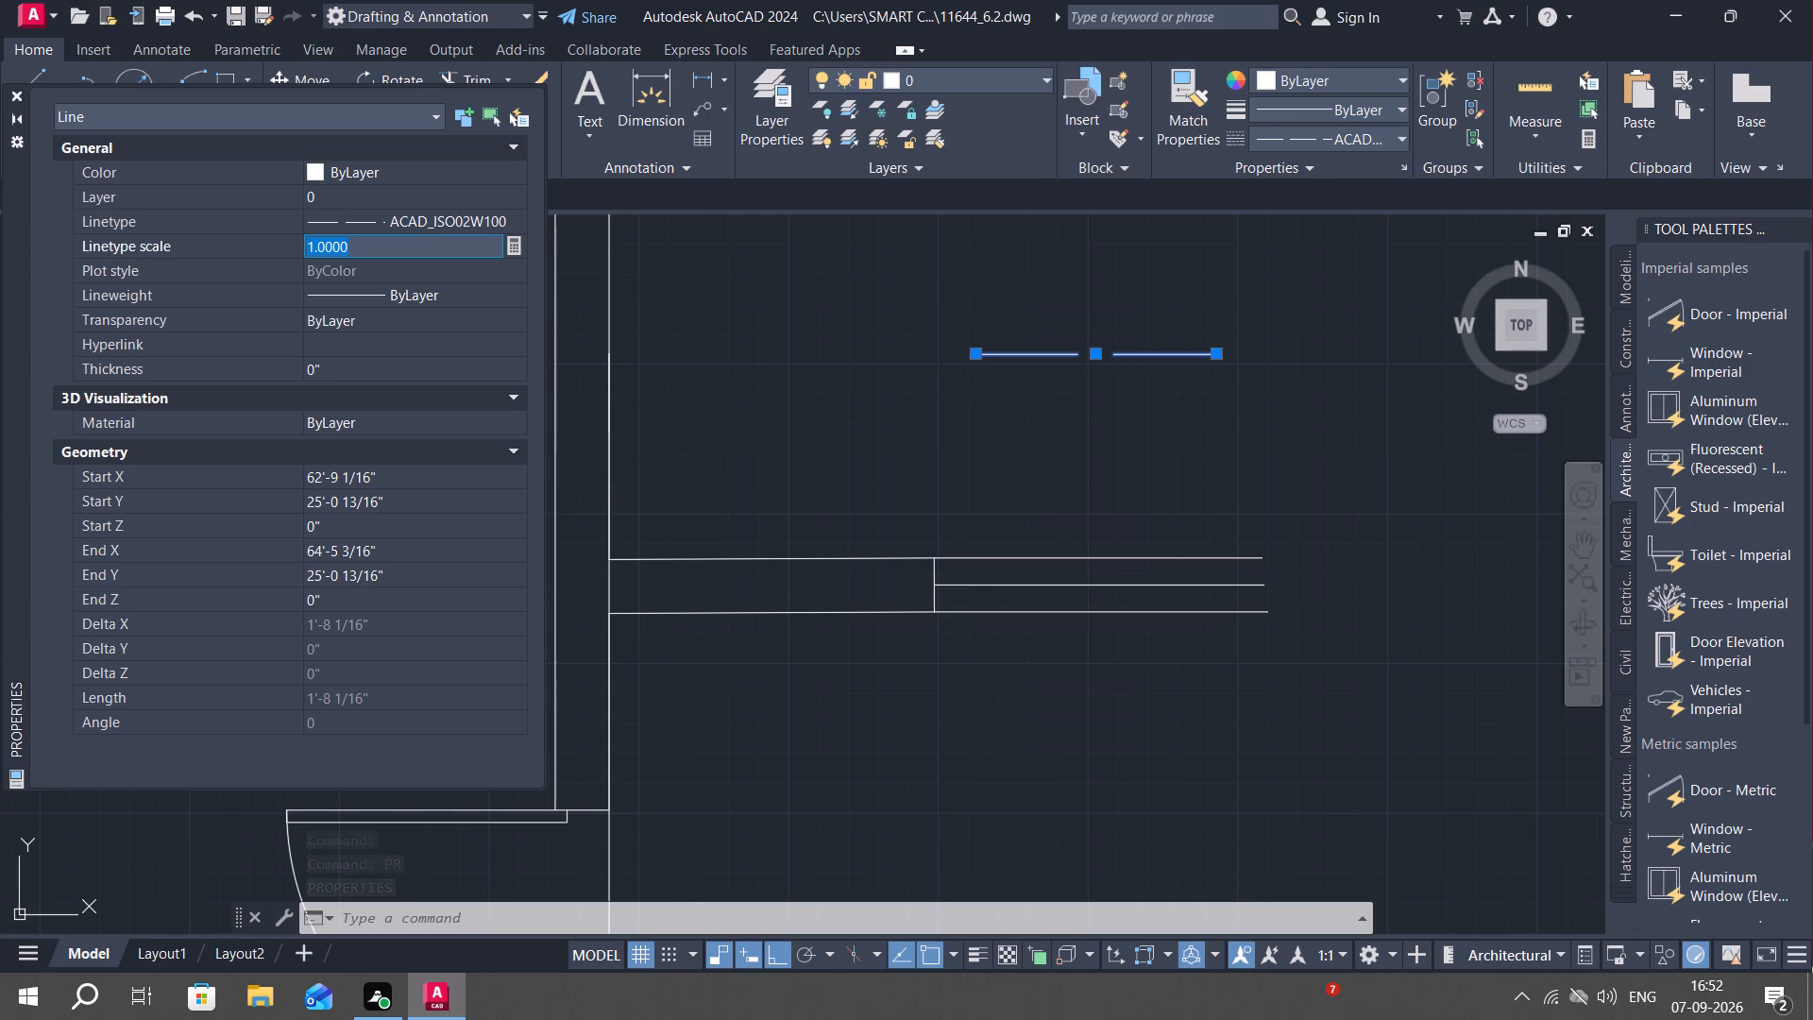
{"action": "key", "text": "BackSpace"}
{"action": "key", "text": "BackSpace"}
{"action": "key", "text": "BackSpace"}
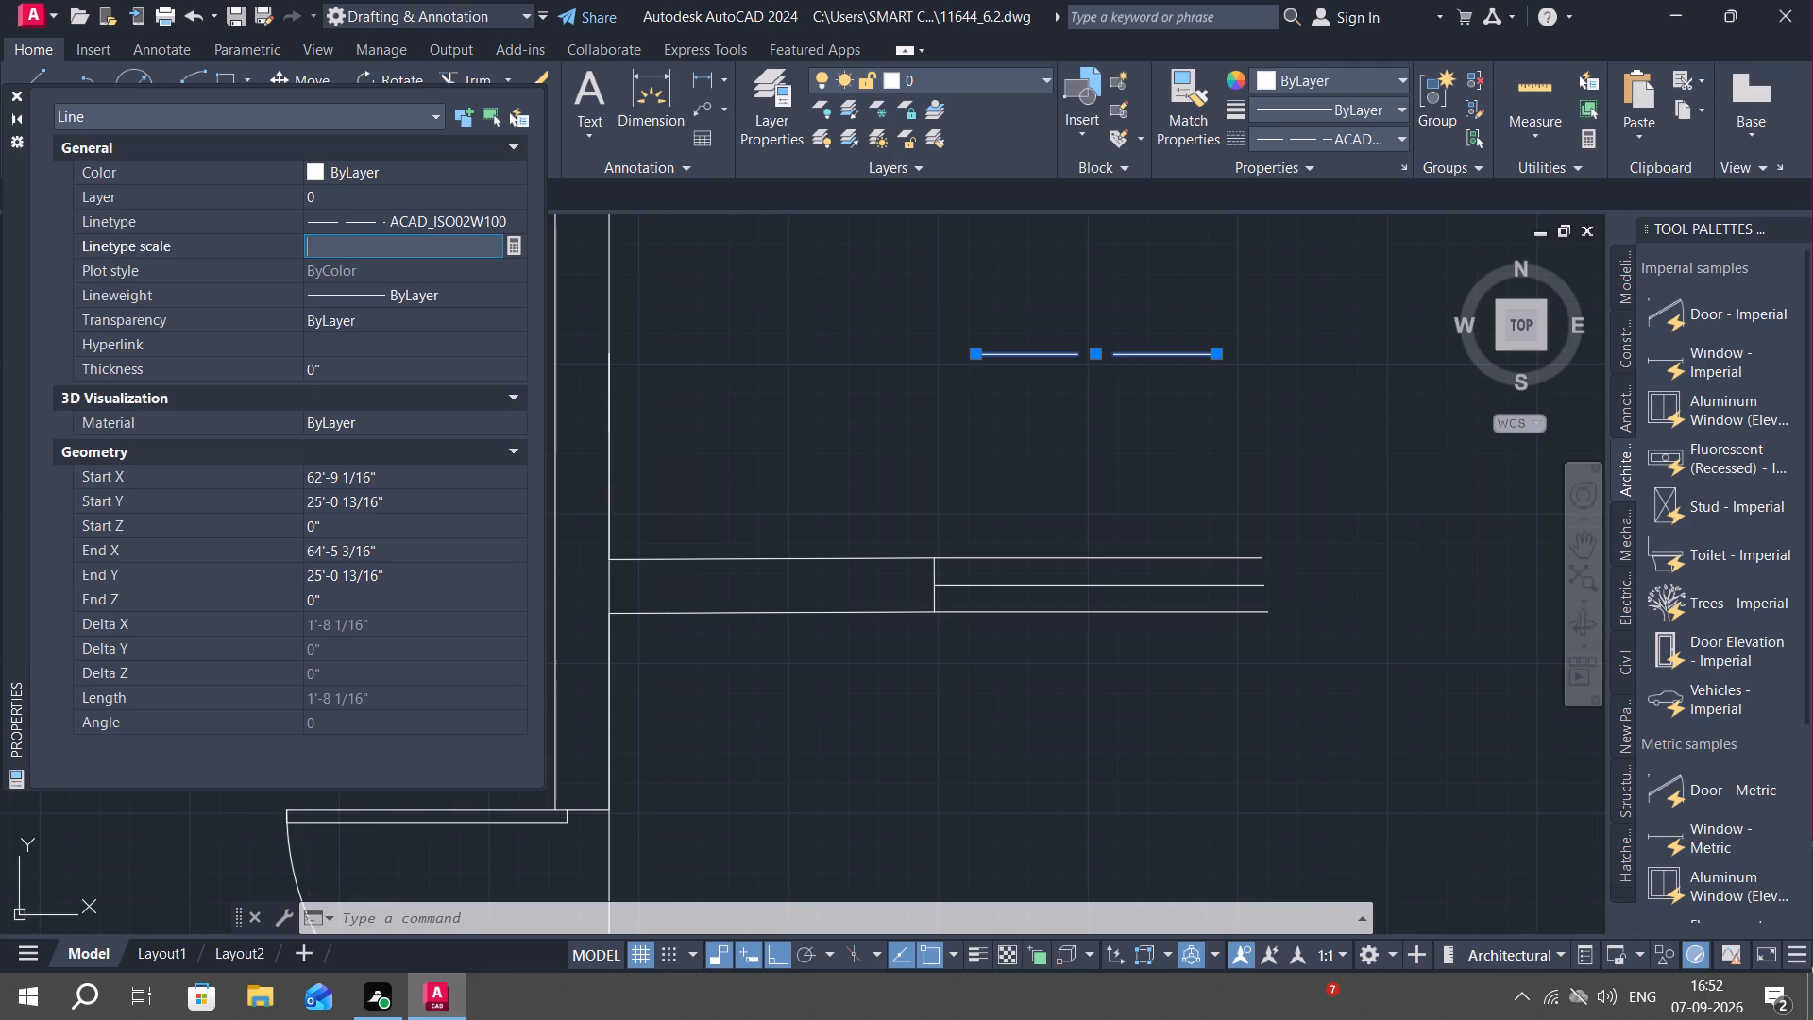
{"action": "type", "text": "0."}
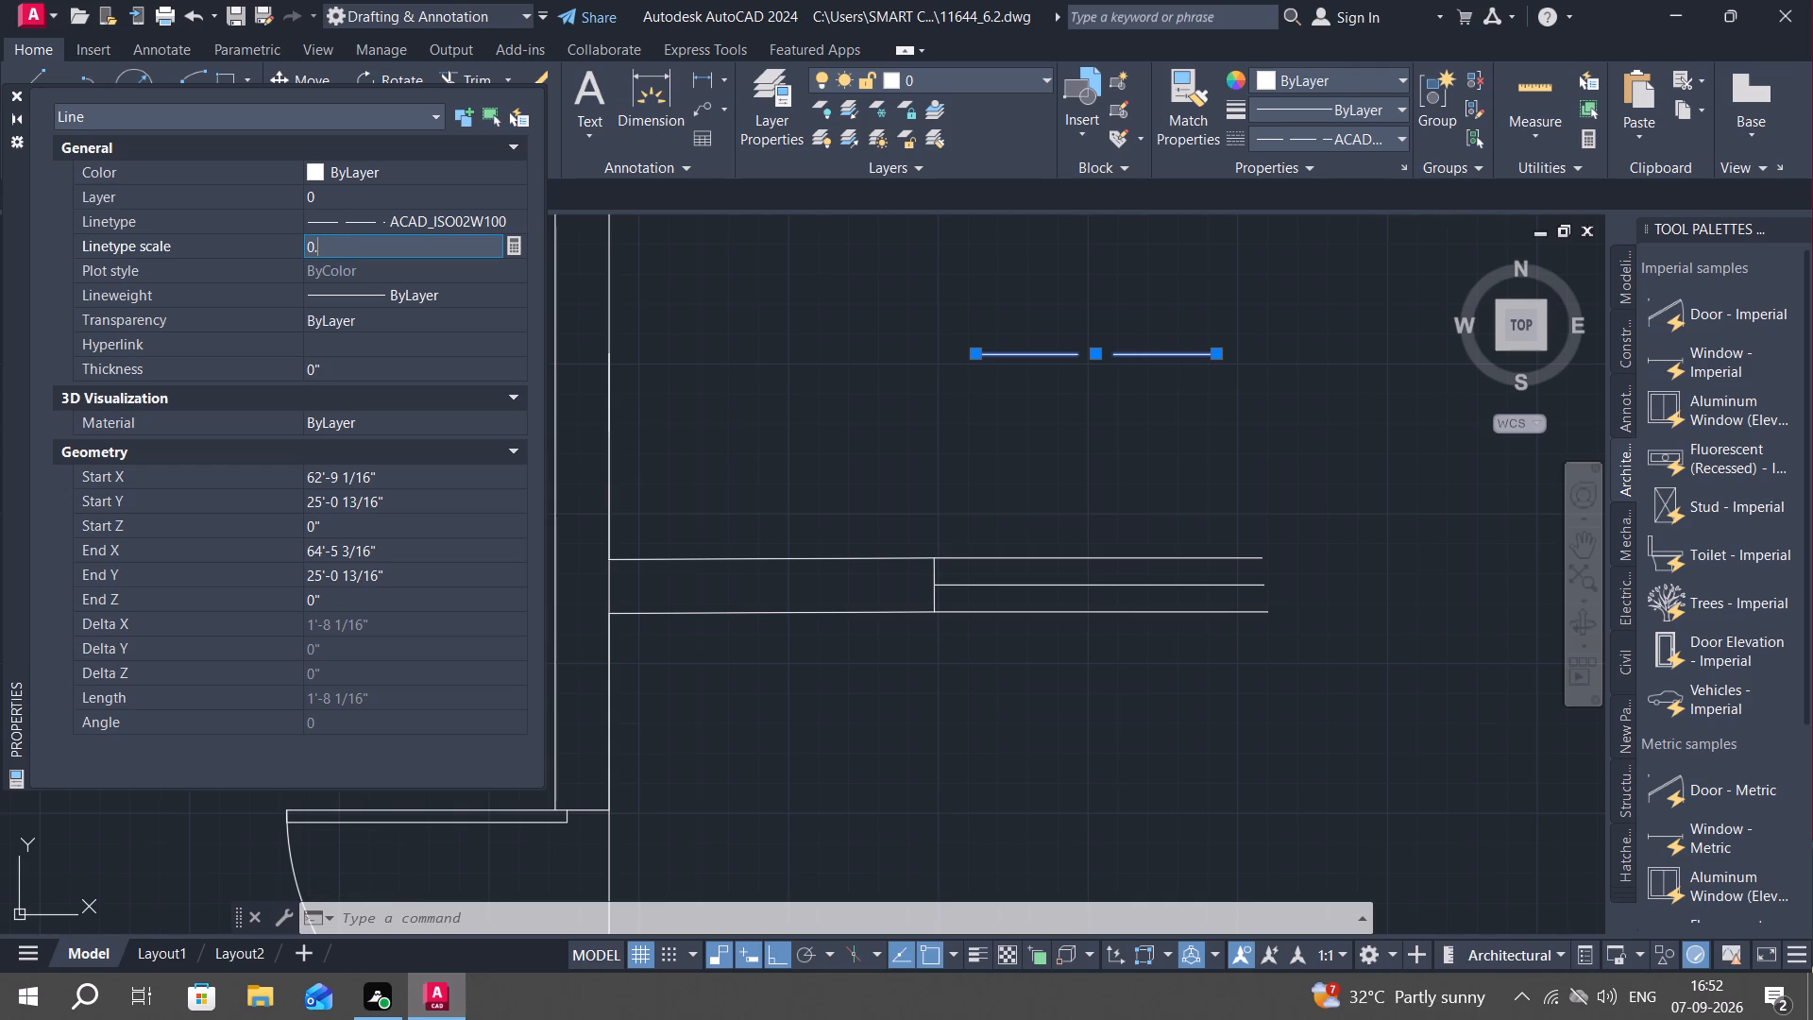
{"action": "key", "text": "1"}
{"action": "key", "text": "Return"}
{"action": "key", "text": "Escape"}
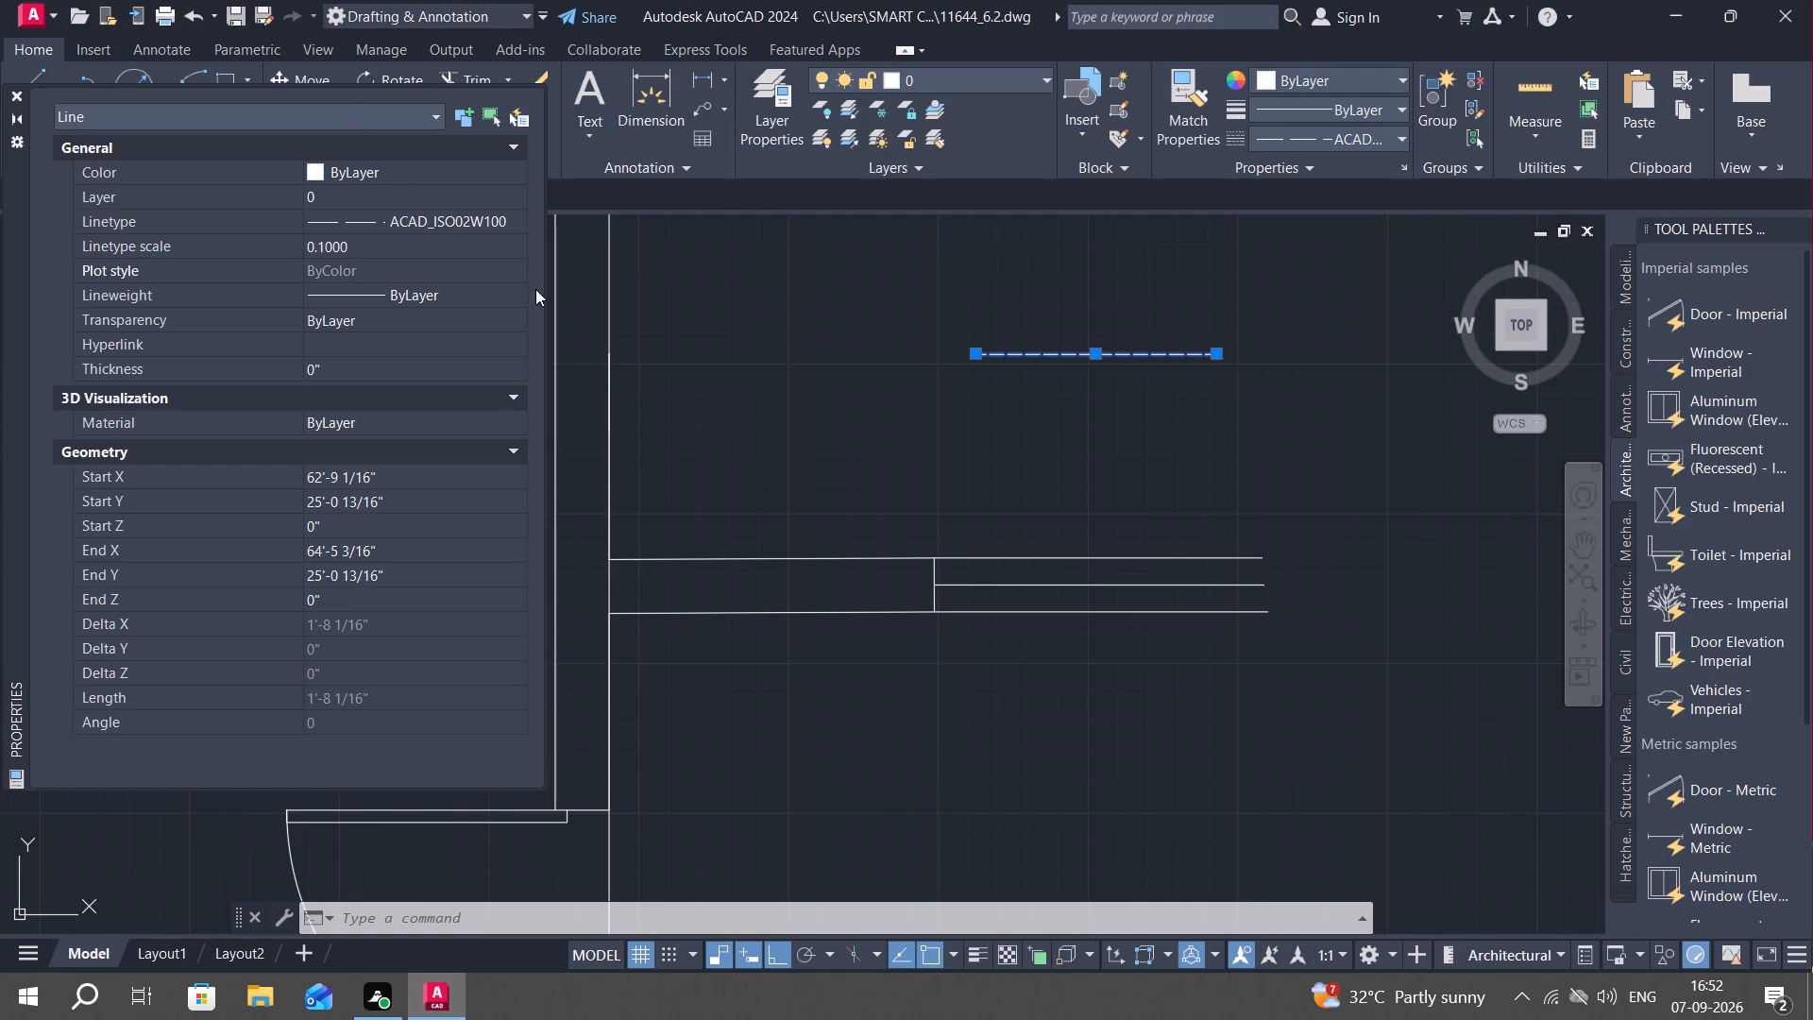
{"action": "left_click", "coordinate": [15, 88]}
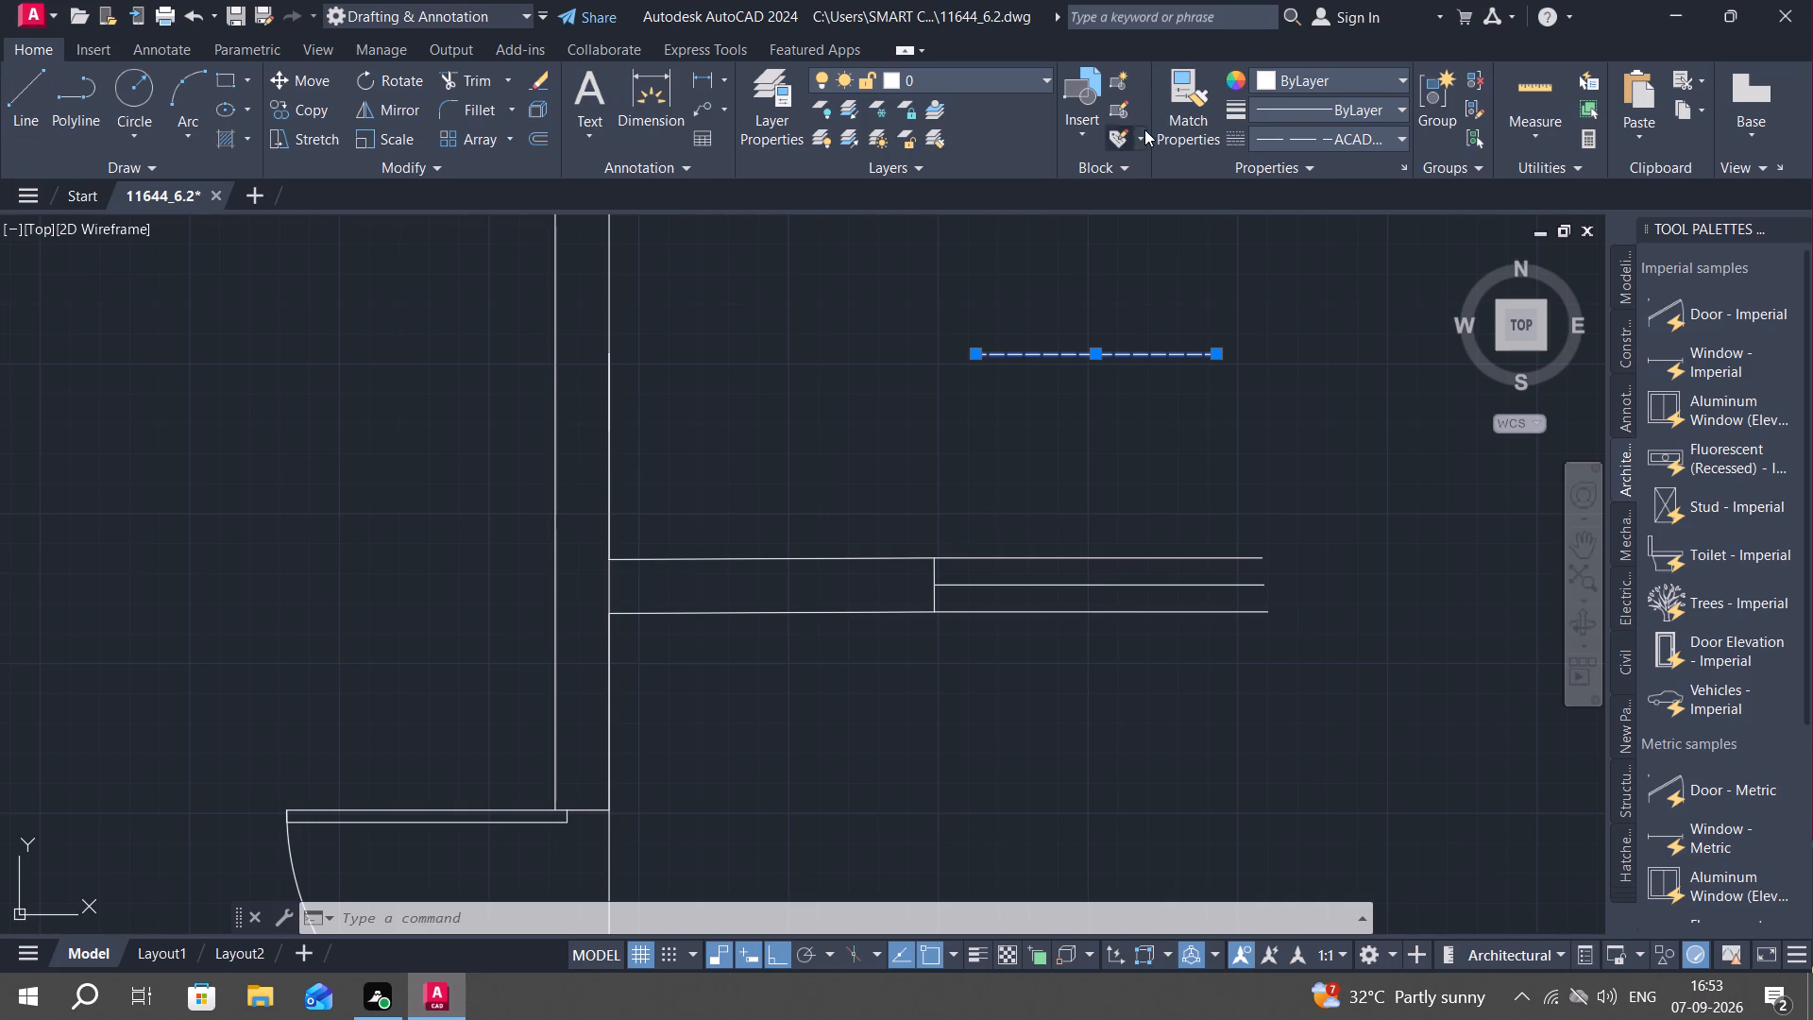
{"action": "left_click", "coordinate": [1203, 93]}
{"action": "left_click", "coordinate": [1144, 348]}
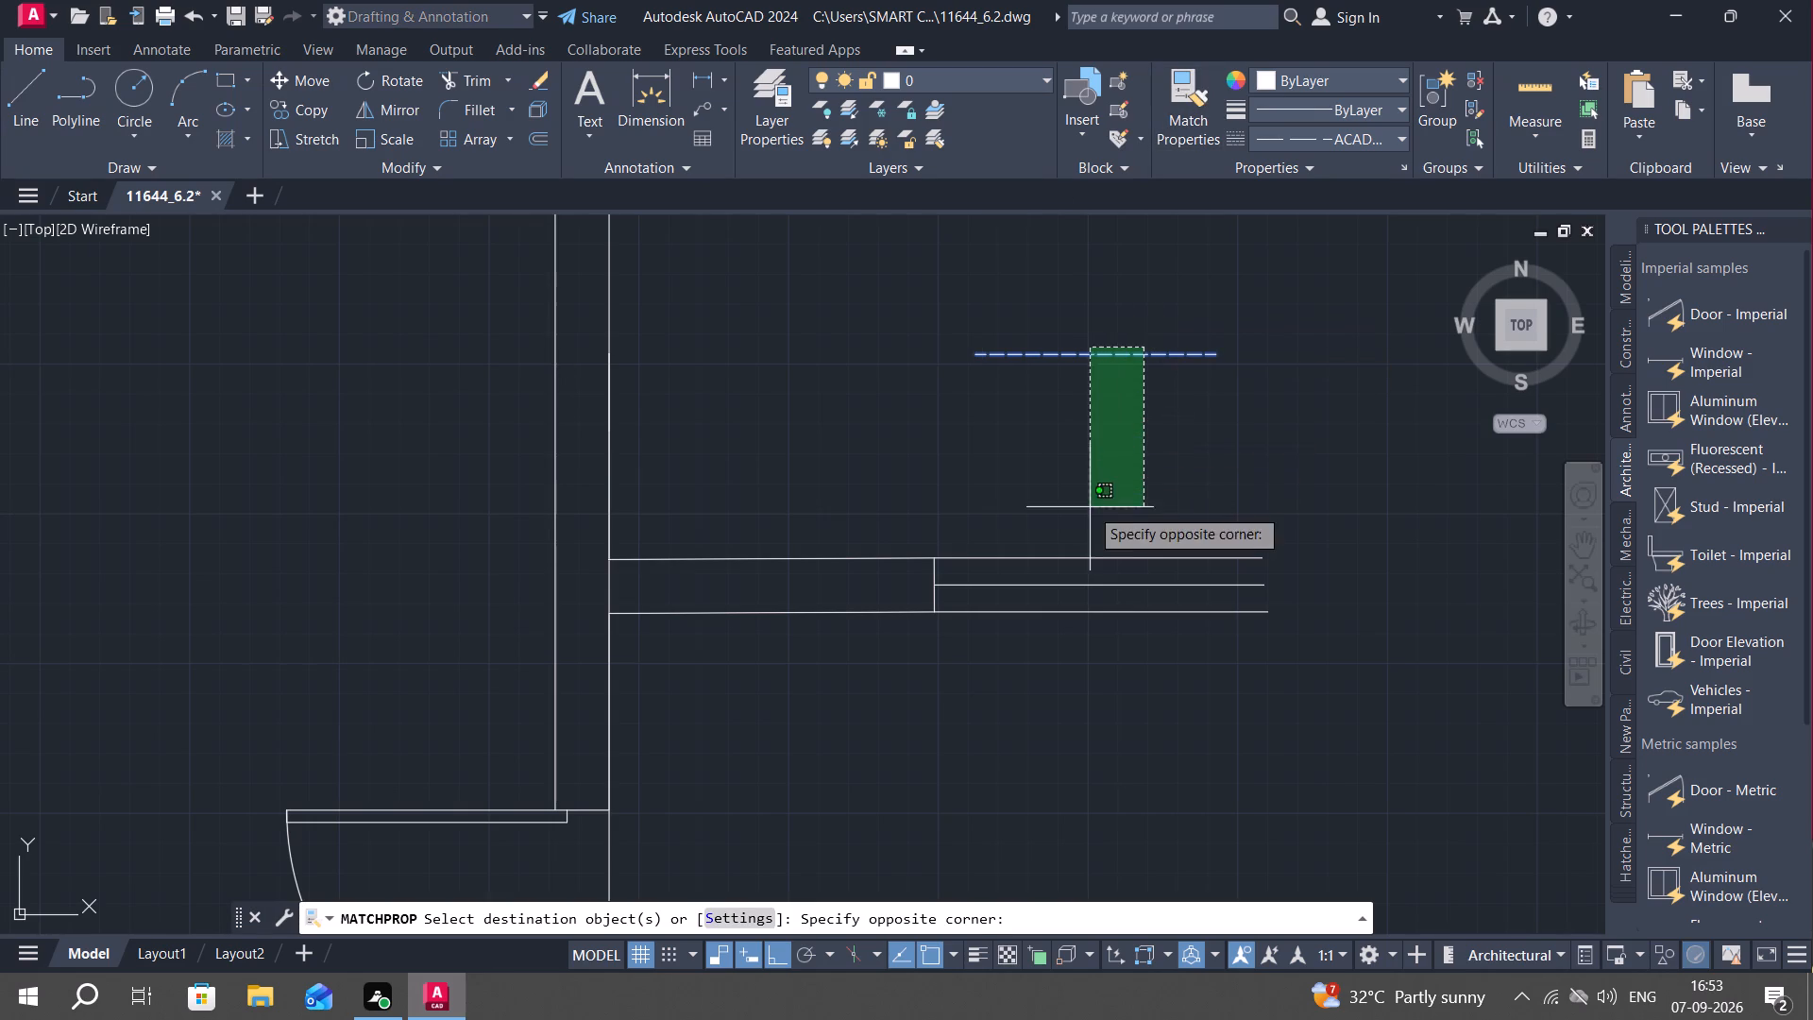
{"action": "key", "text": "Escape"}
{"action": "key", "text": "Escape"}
Match the dashed sample line's properties onto the three horizontal opening lines east of the stub wall.
{"action": "key", "text": "space"}
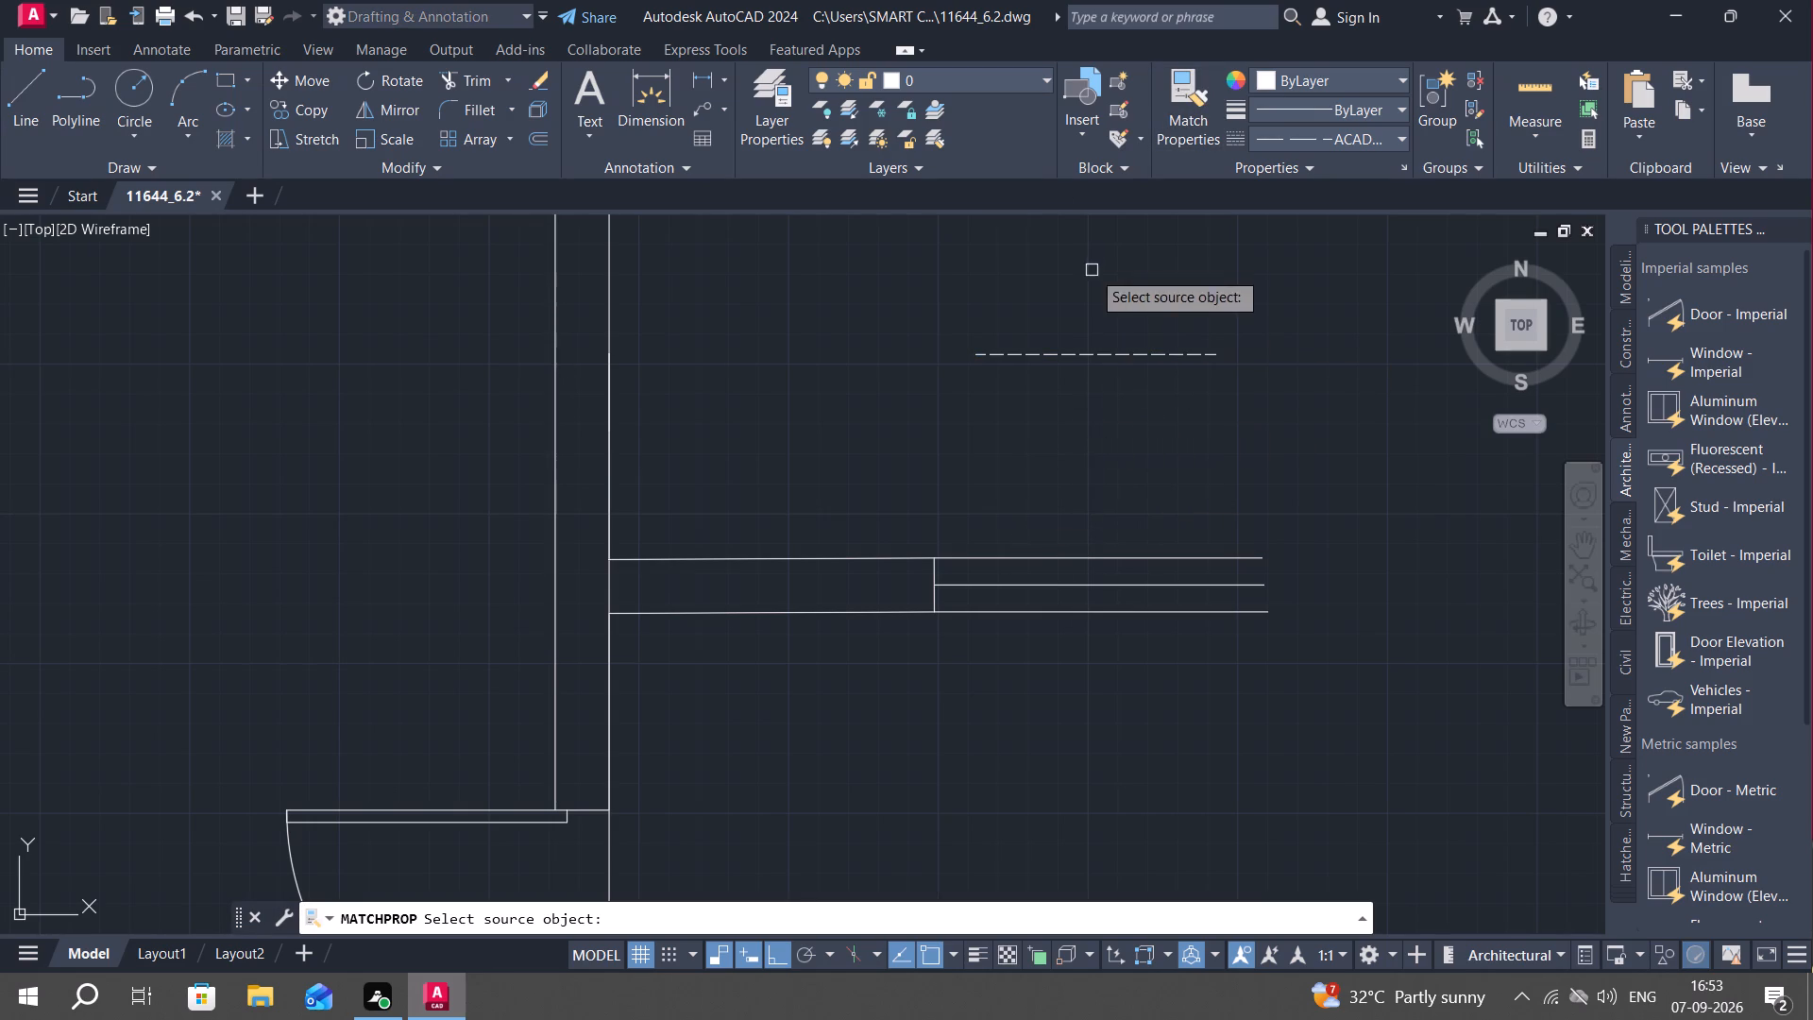
{"action": "left_click", "coordinate": [1115, 359]}
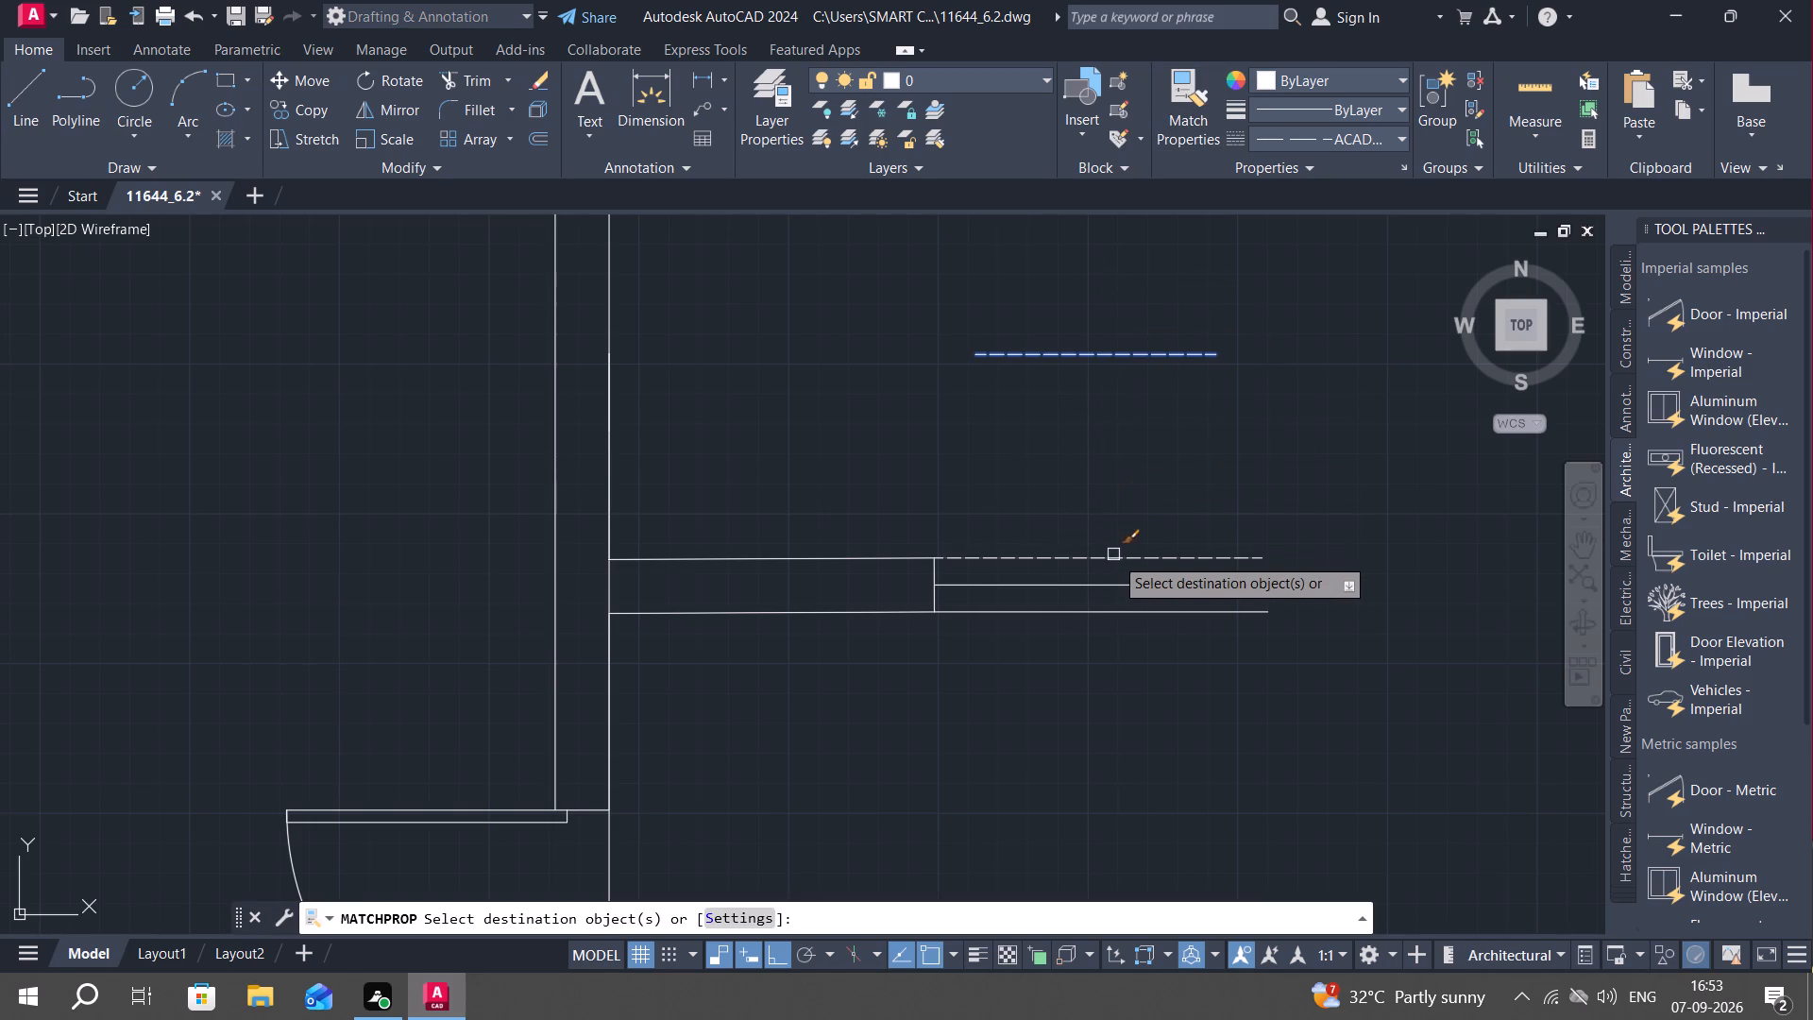
{"action": "left_click", "coordinate": [1114, 556]}
{"action": "left_click", "coordinate": [1116, 581]}
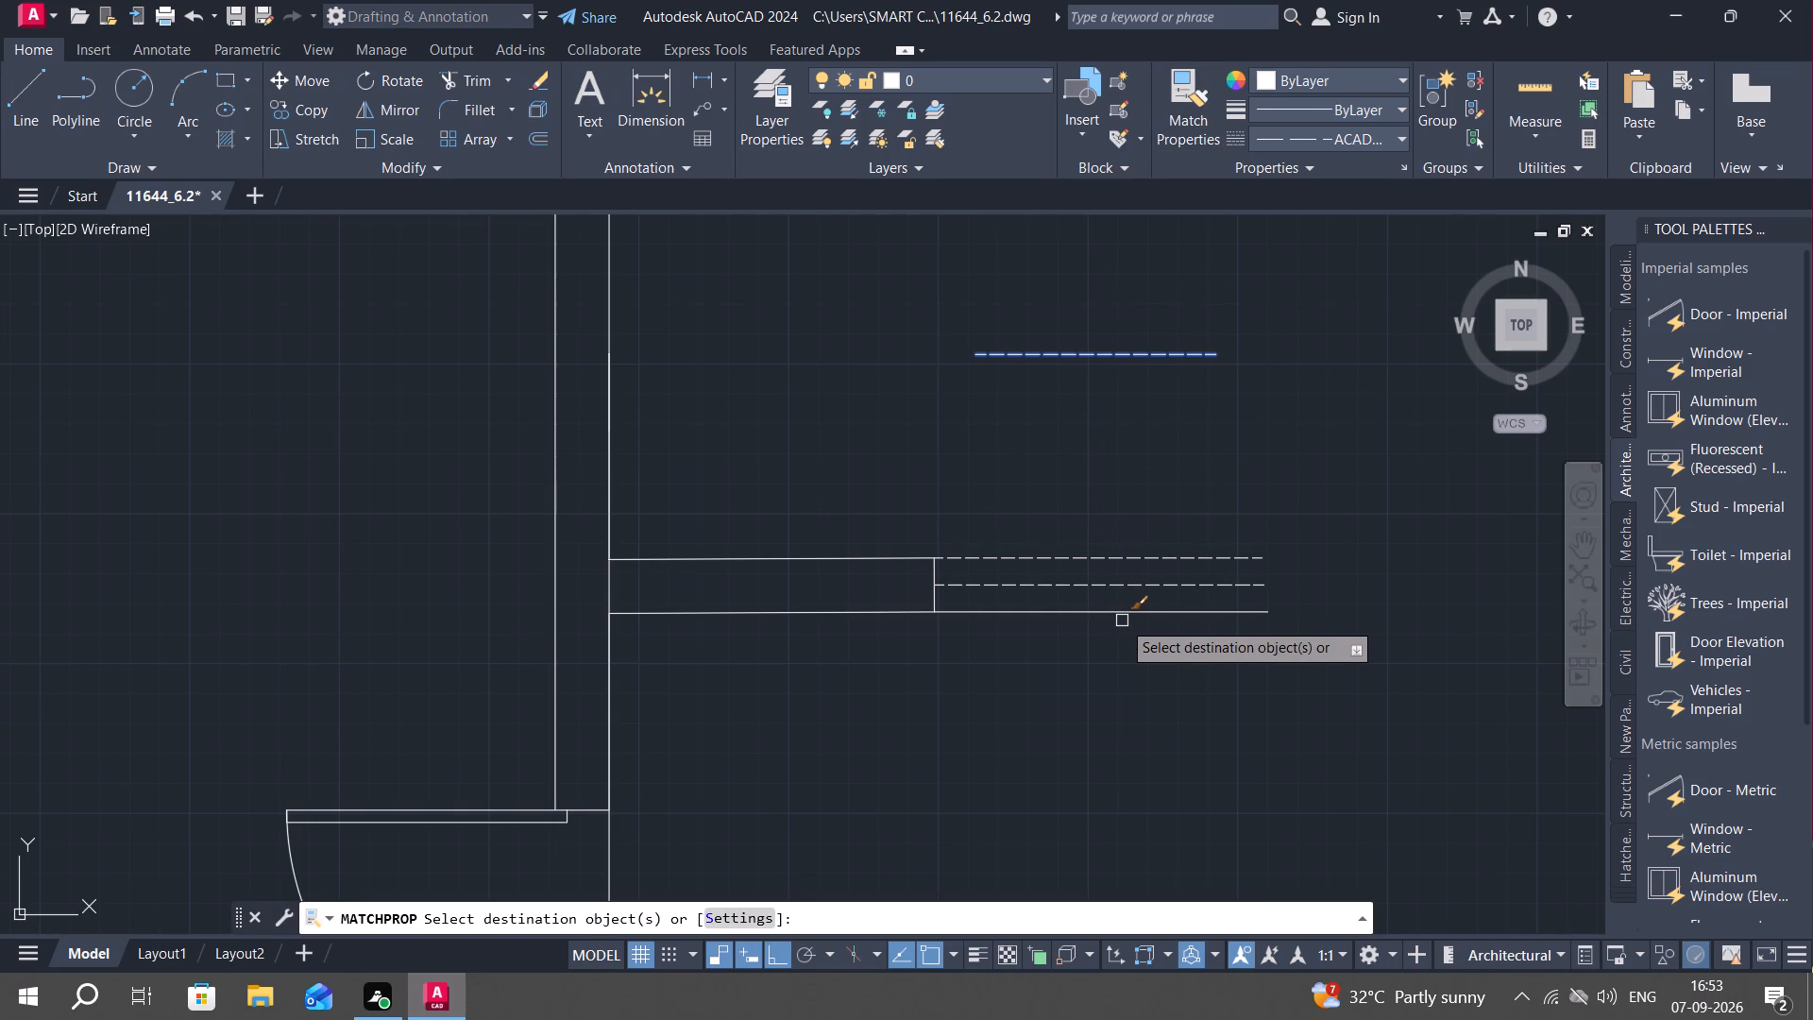
{"action": "left_click", "coordinate": [1123, 614]}
{"action": "key", "text": "Escape"}
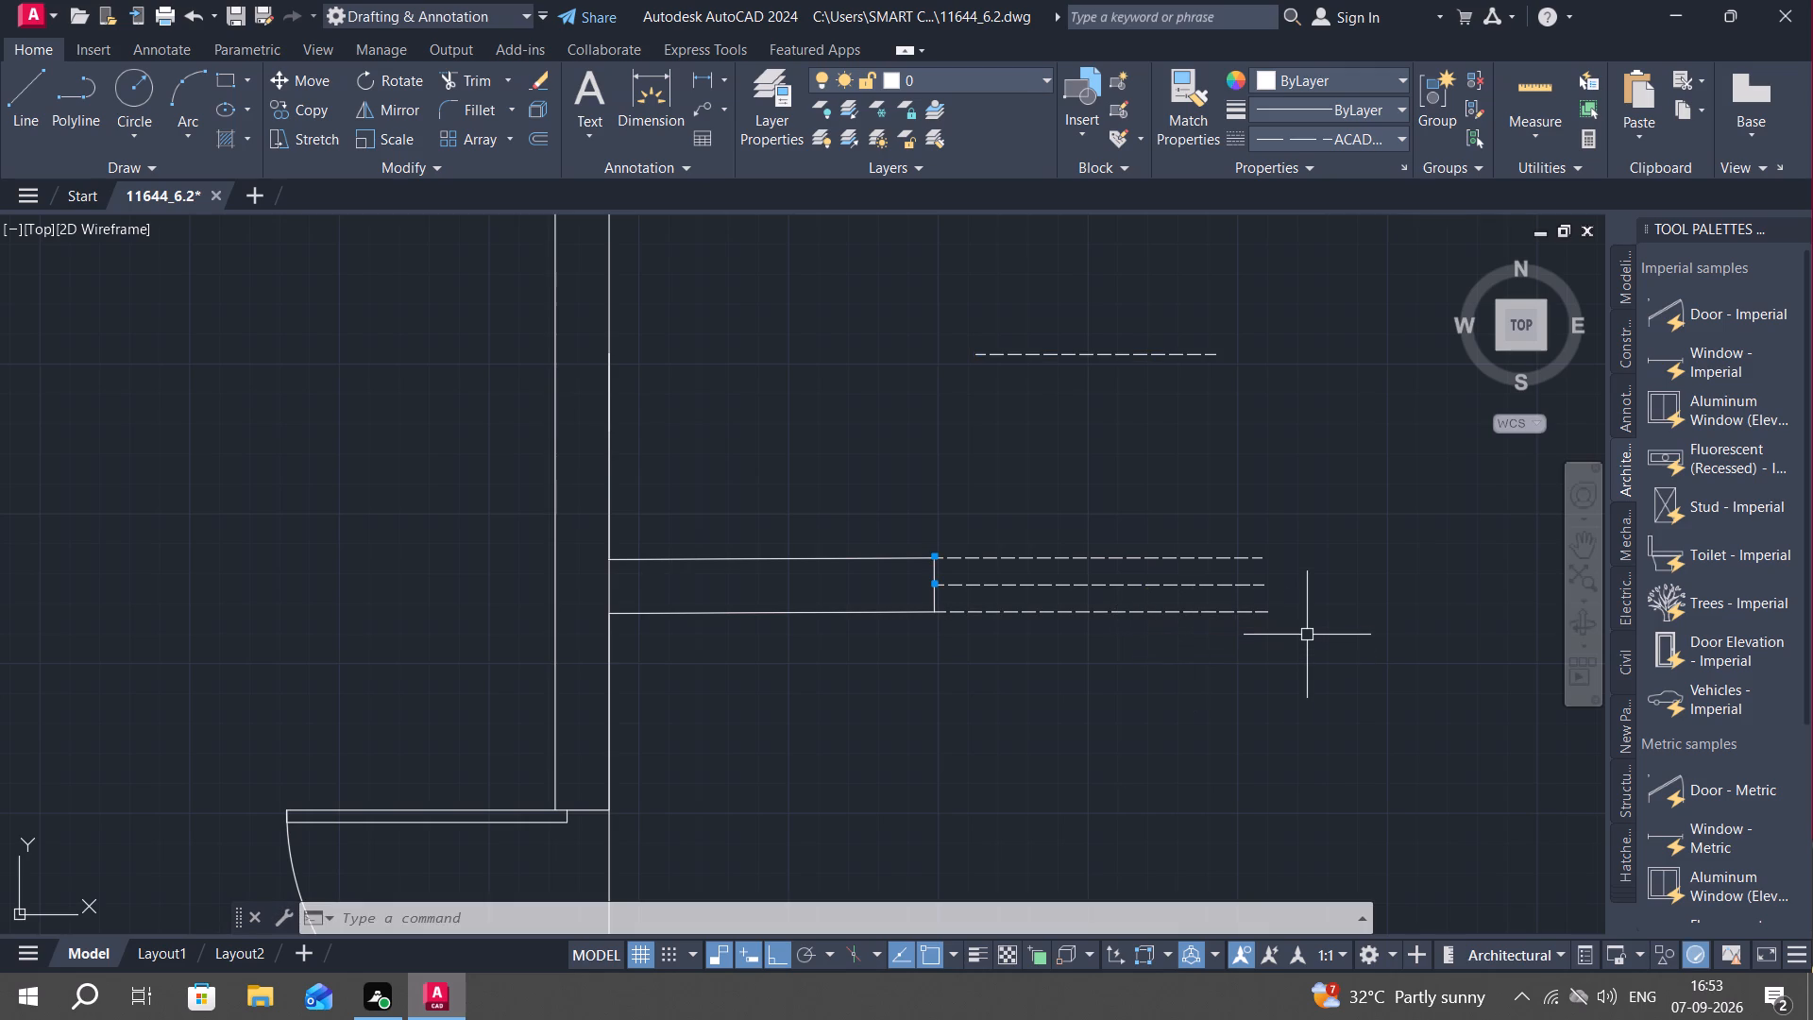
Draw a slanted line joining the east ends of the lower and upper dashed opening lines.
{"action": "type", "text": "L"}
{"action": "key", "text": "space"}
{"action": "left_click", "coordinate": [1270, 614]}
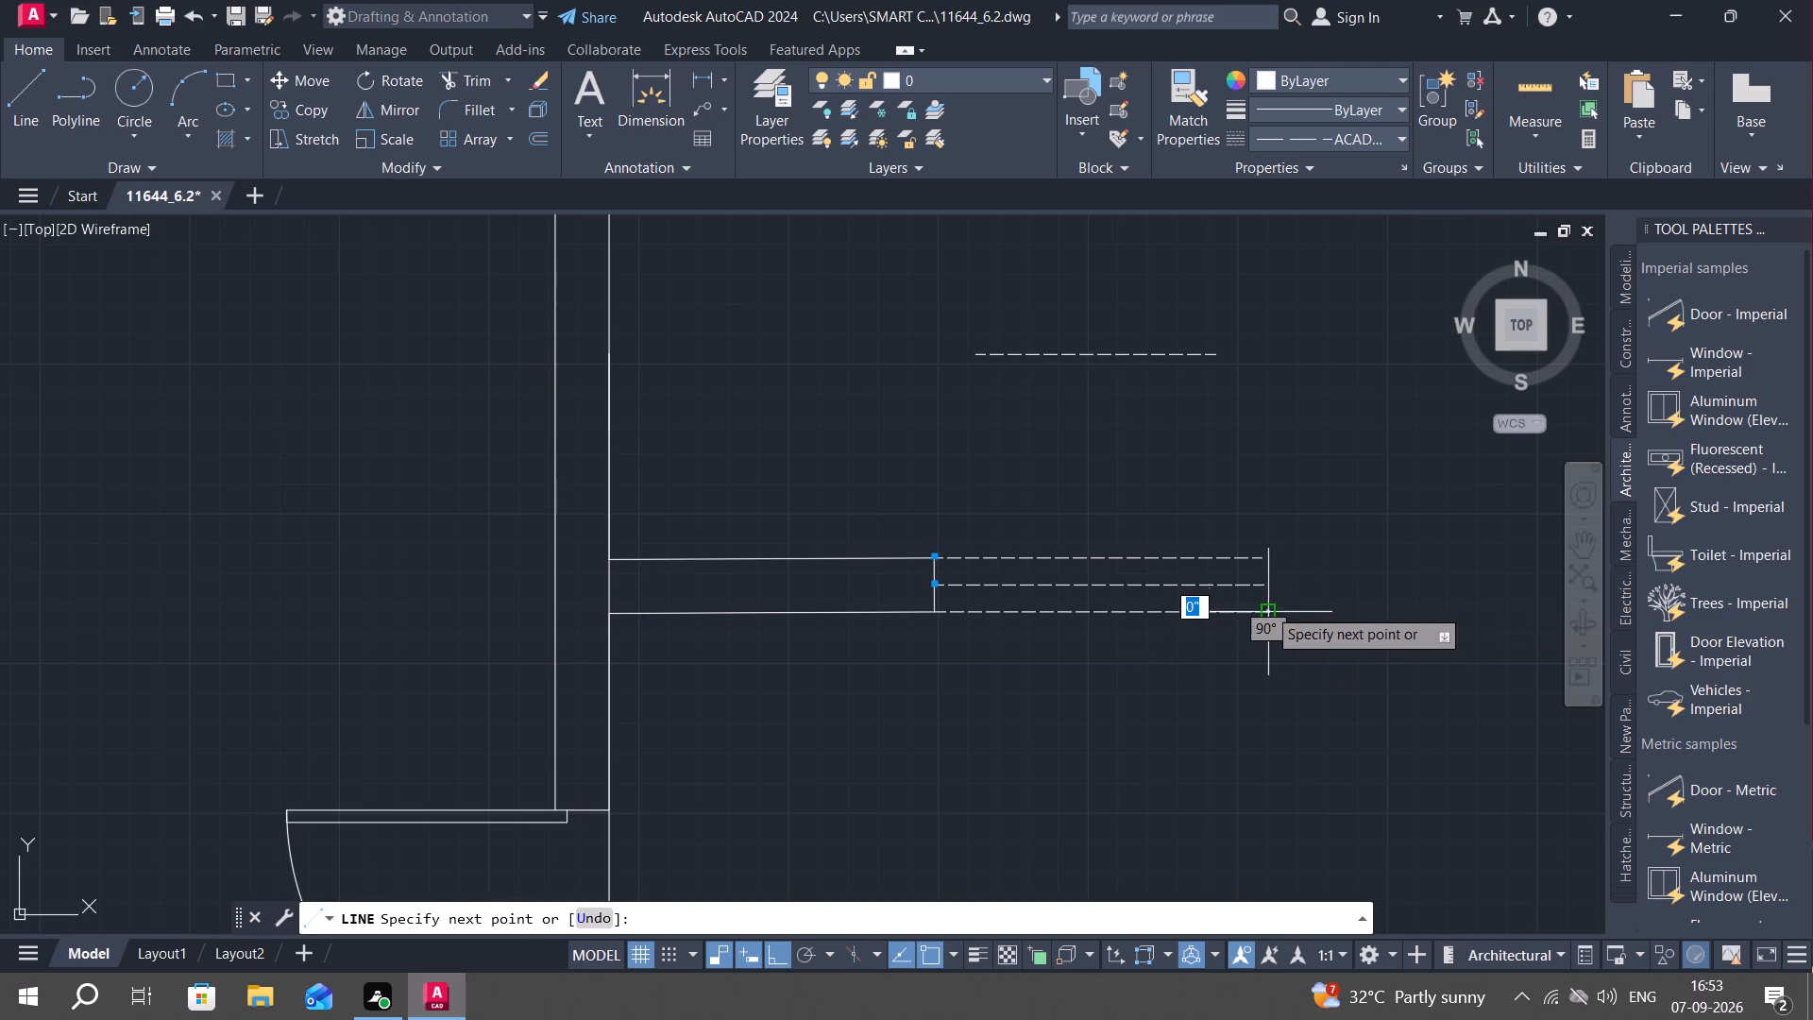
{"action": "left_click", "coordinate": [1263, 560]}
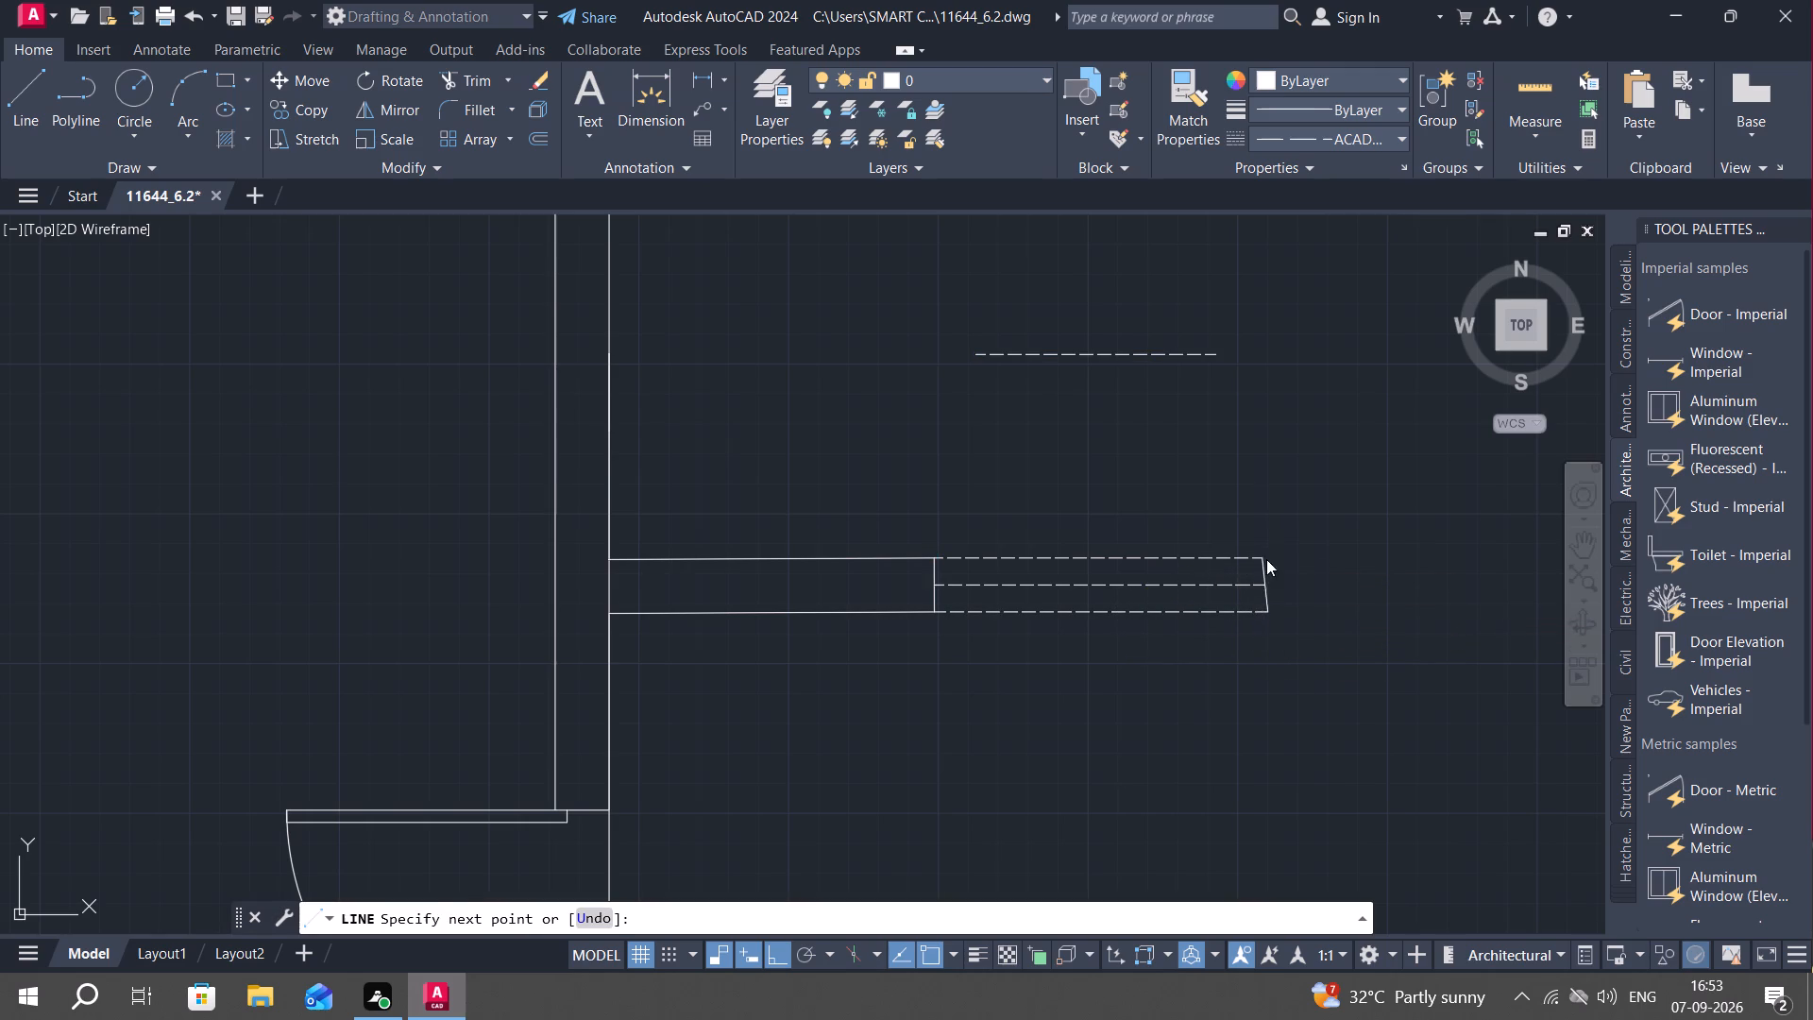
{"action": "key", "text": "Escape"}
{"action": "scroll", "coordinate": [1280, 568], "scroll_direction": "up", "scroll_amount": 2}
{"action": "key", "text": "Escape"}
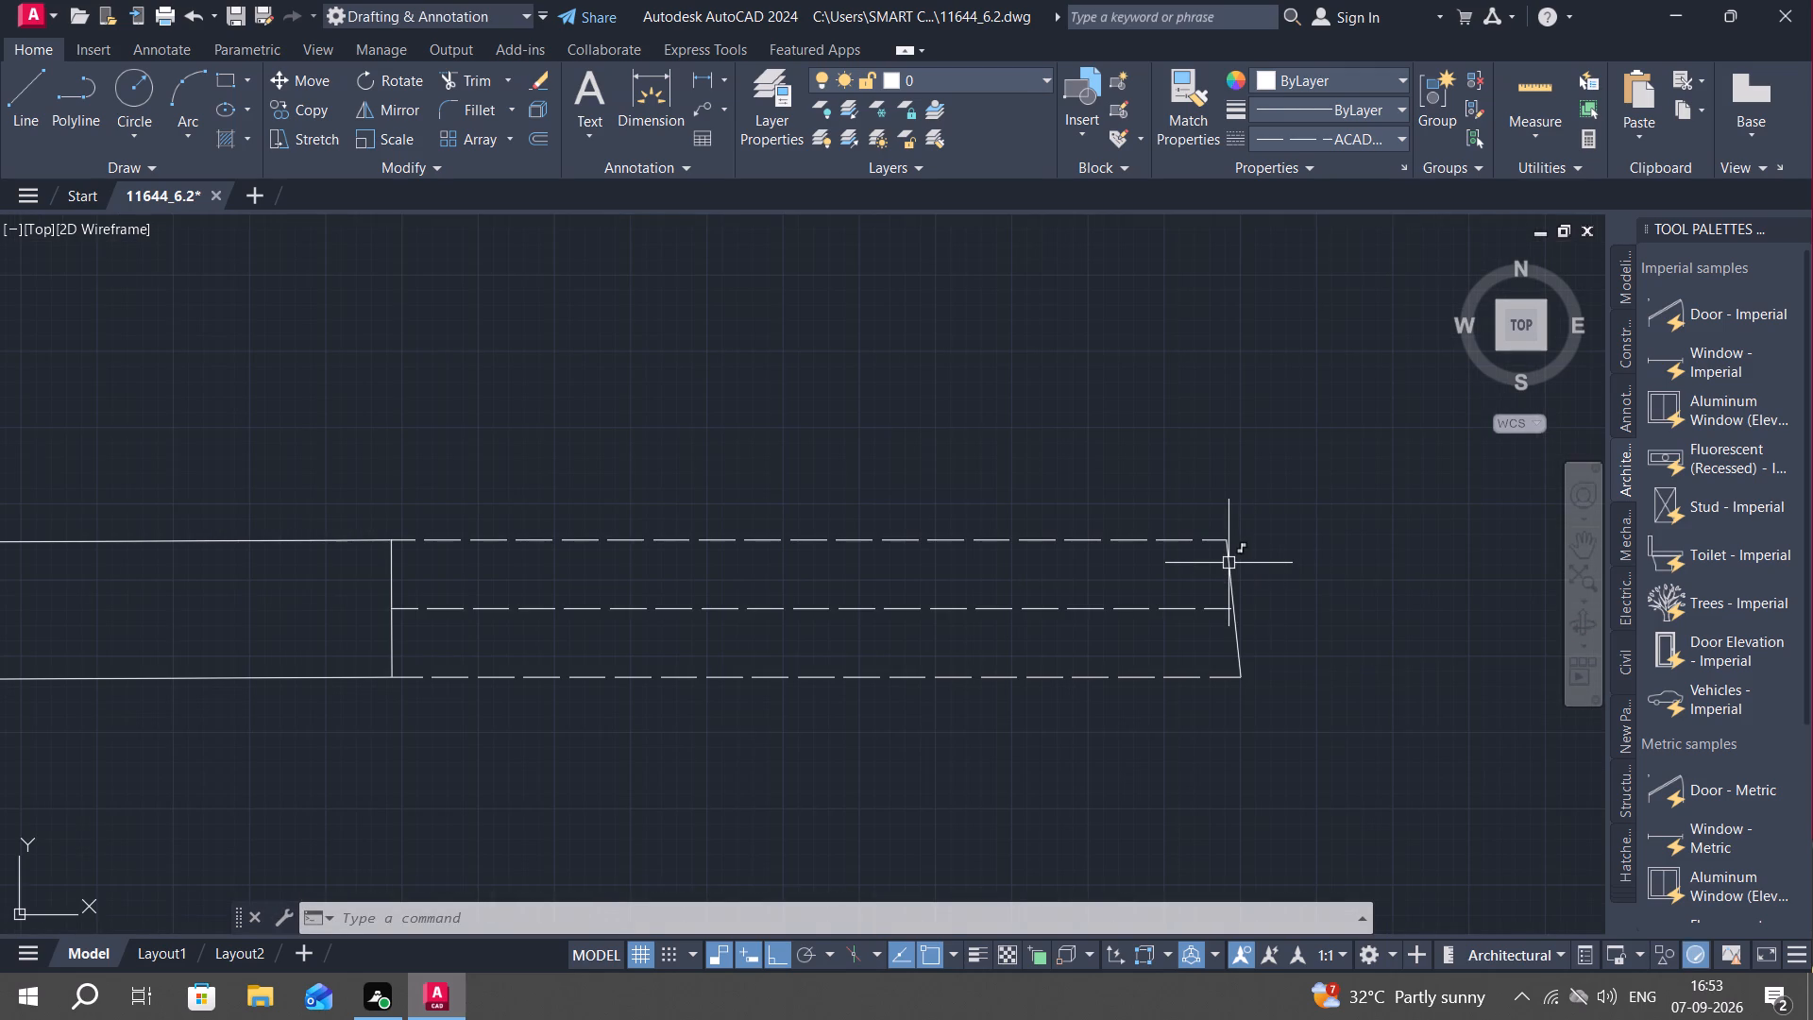
Draw a vertical closing line about 4 1/2" long from the upper dashed line's east end down to the lower dashed line.
{"action": "type", "text": "L"}
{"action": "key", "text": "space"}
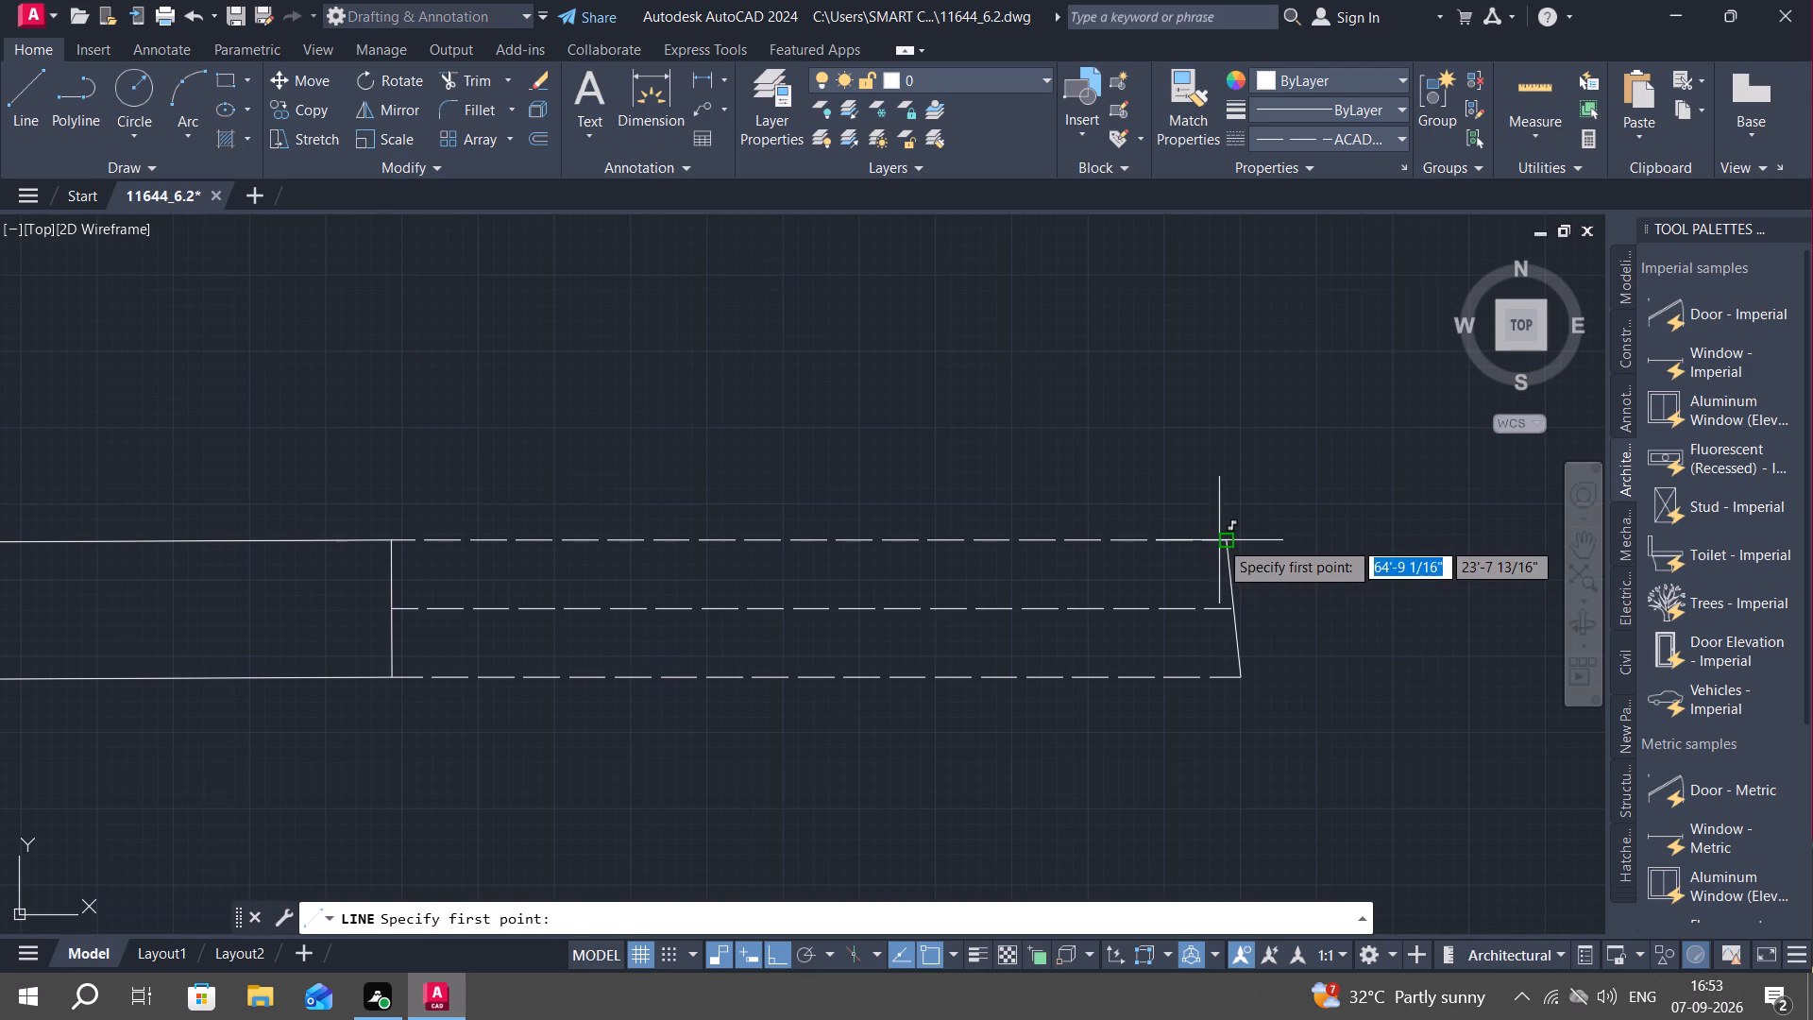
{"action": "left_click", "coordinate": [1224, 539]}
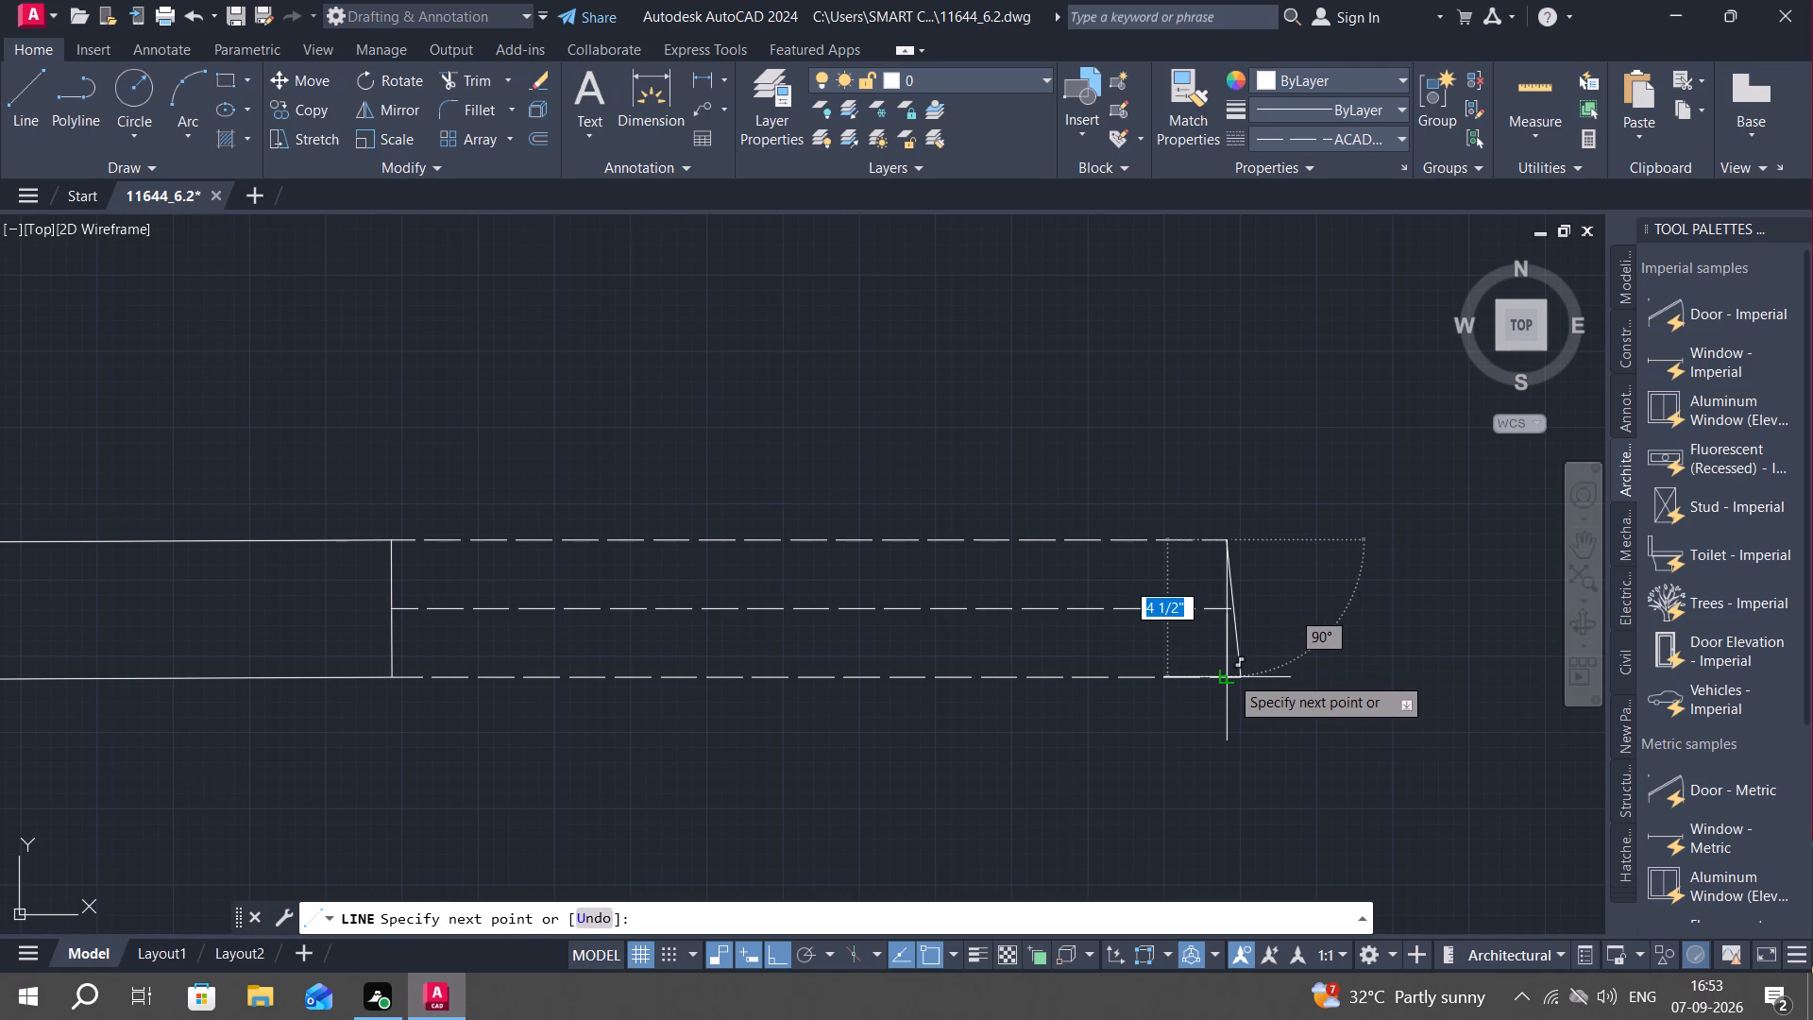
{"action": "left_click", "coordinate": [1229, 675]}
{"action": "key", "text": "Escape"}
Trim away the slanted end line and the middle and lower dashed line ends that extend past the vertical closing line.
{"action": "type", "text": "TR"}
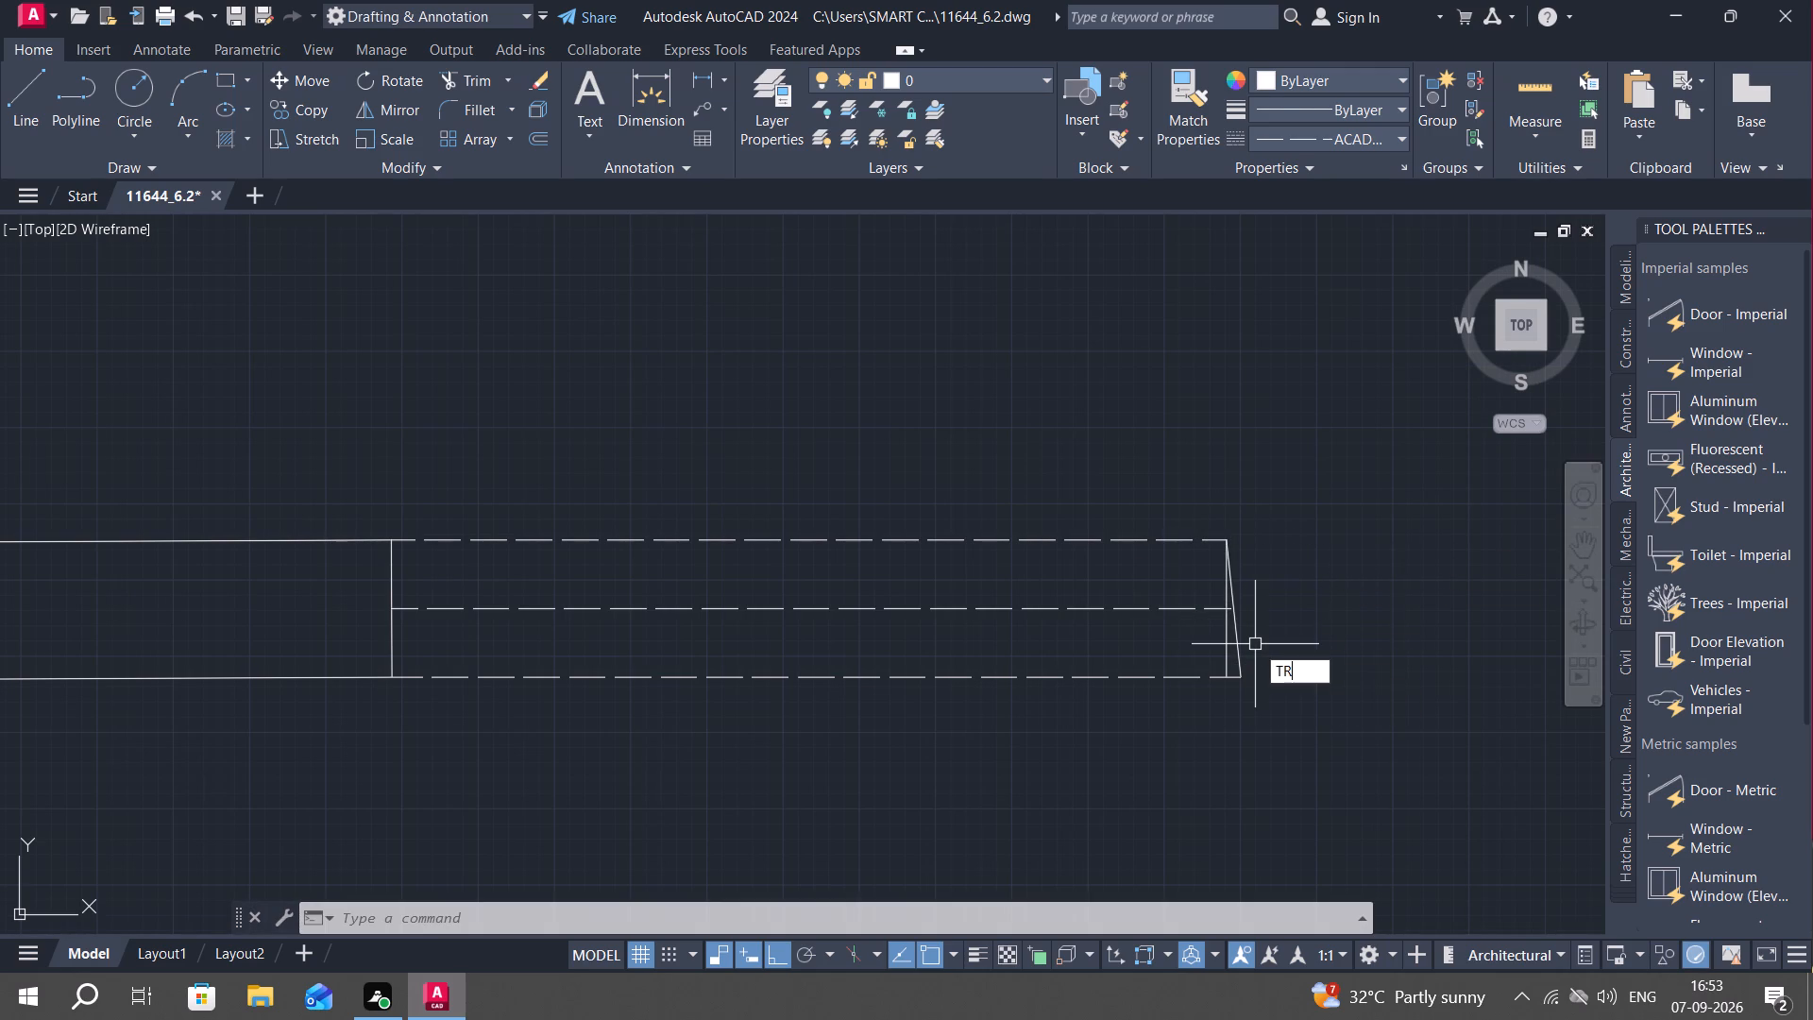
{"action": "key", "text": "space"}
{"action": "scroll", "coordinate": [1236, 637], "scroll_direction": "up", "scroll_amount": 3}
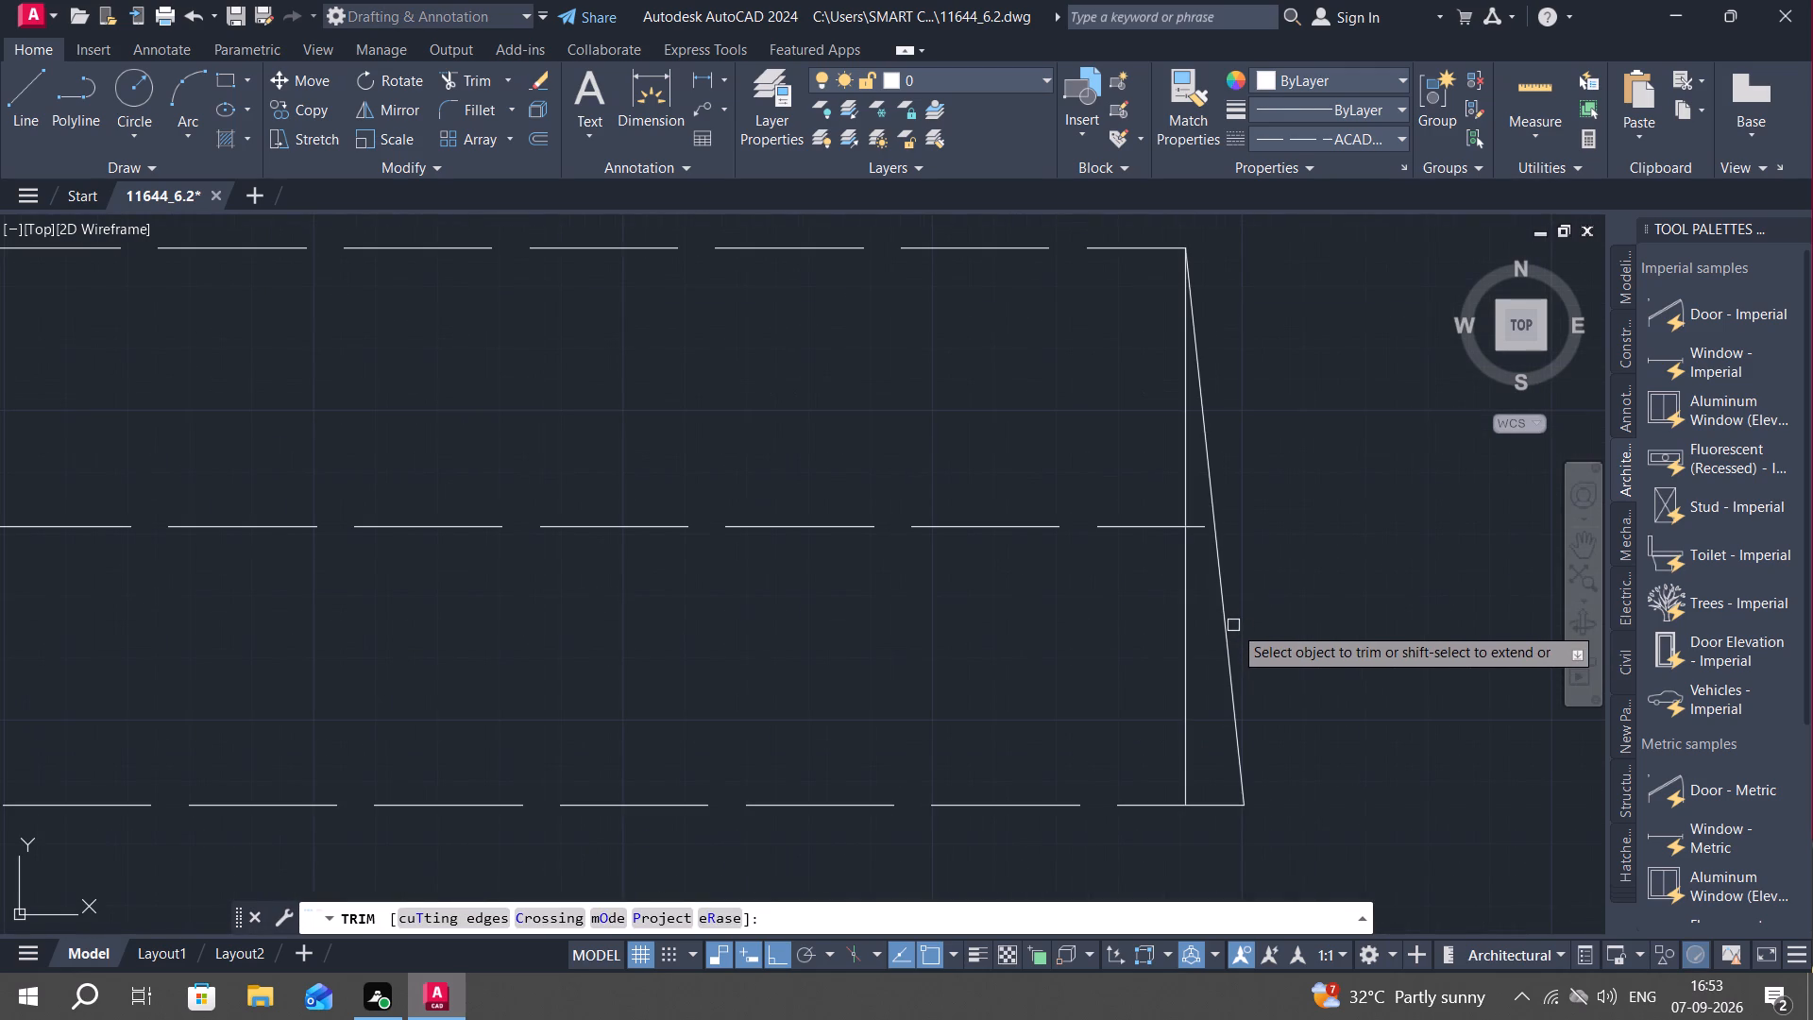
{"action": "left_click", "coordinate": [1228, 619]}
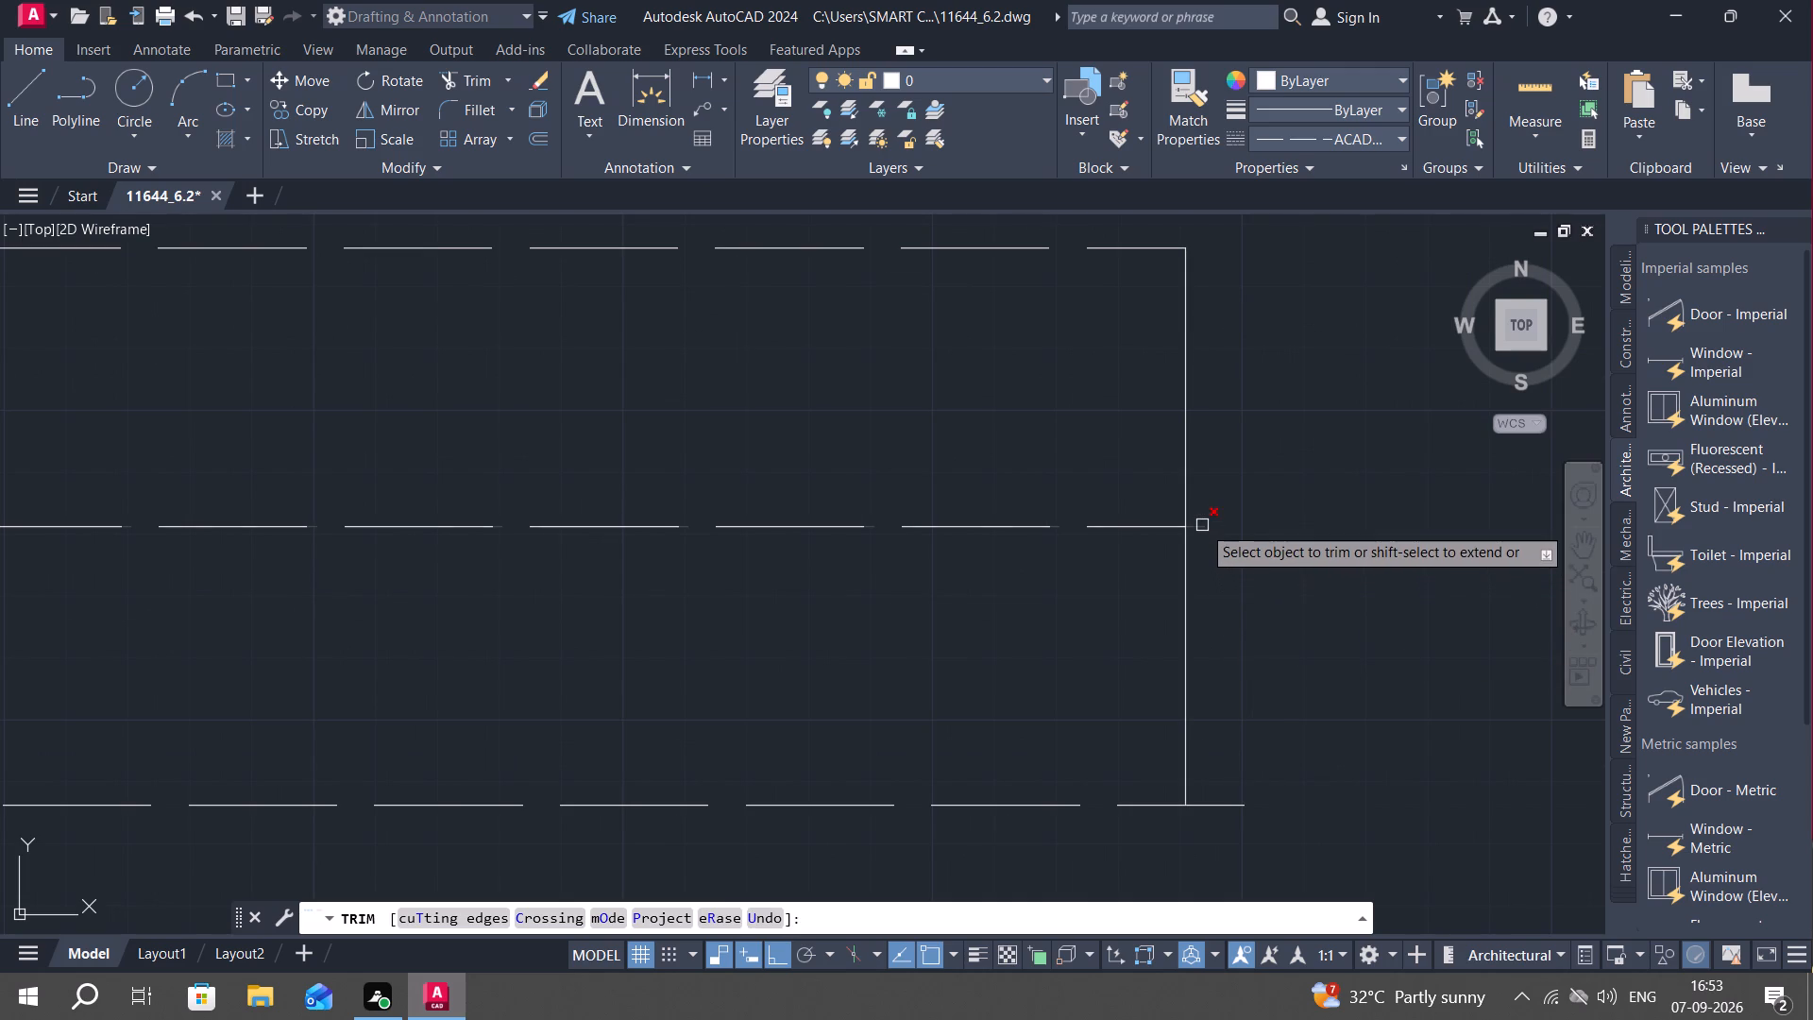
{"action": "left_click", "coordinate": [1202, 525]}
{"action": "left_click", "coordinate": [1232, 810]}
{"action": "scroll", "coordinate": [1228, 730], "scroll_direction": "down", "scroll_amount": 3}
{"action": "key", "text": "Escape"}
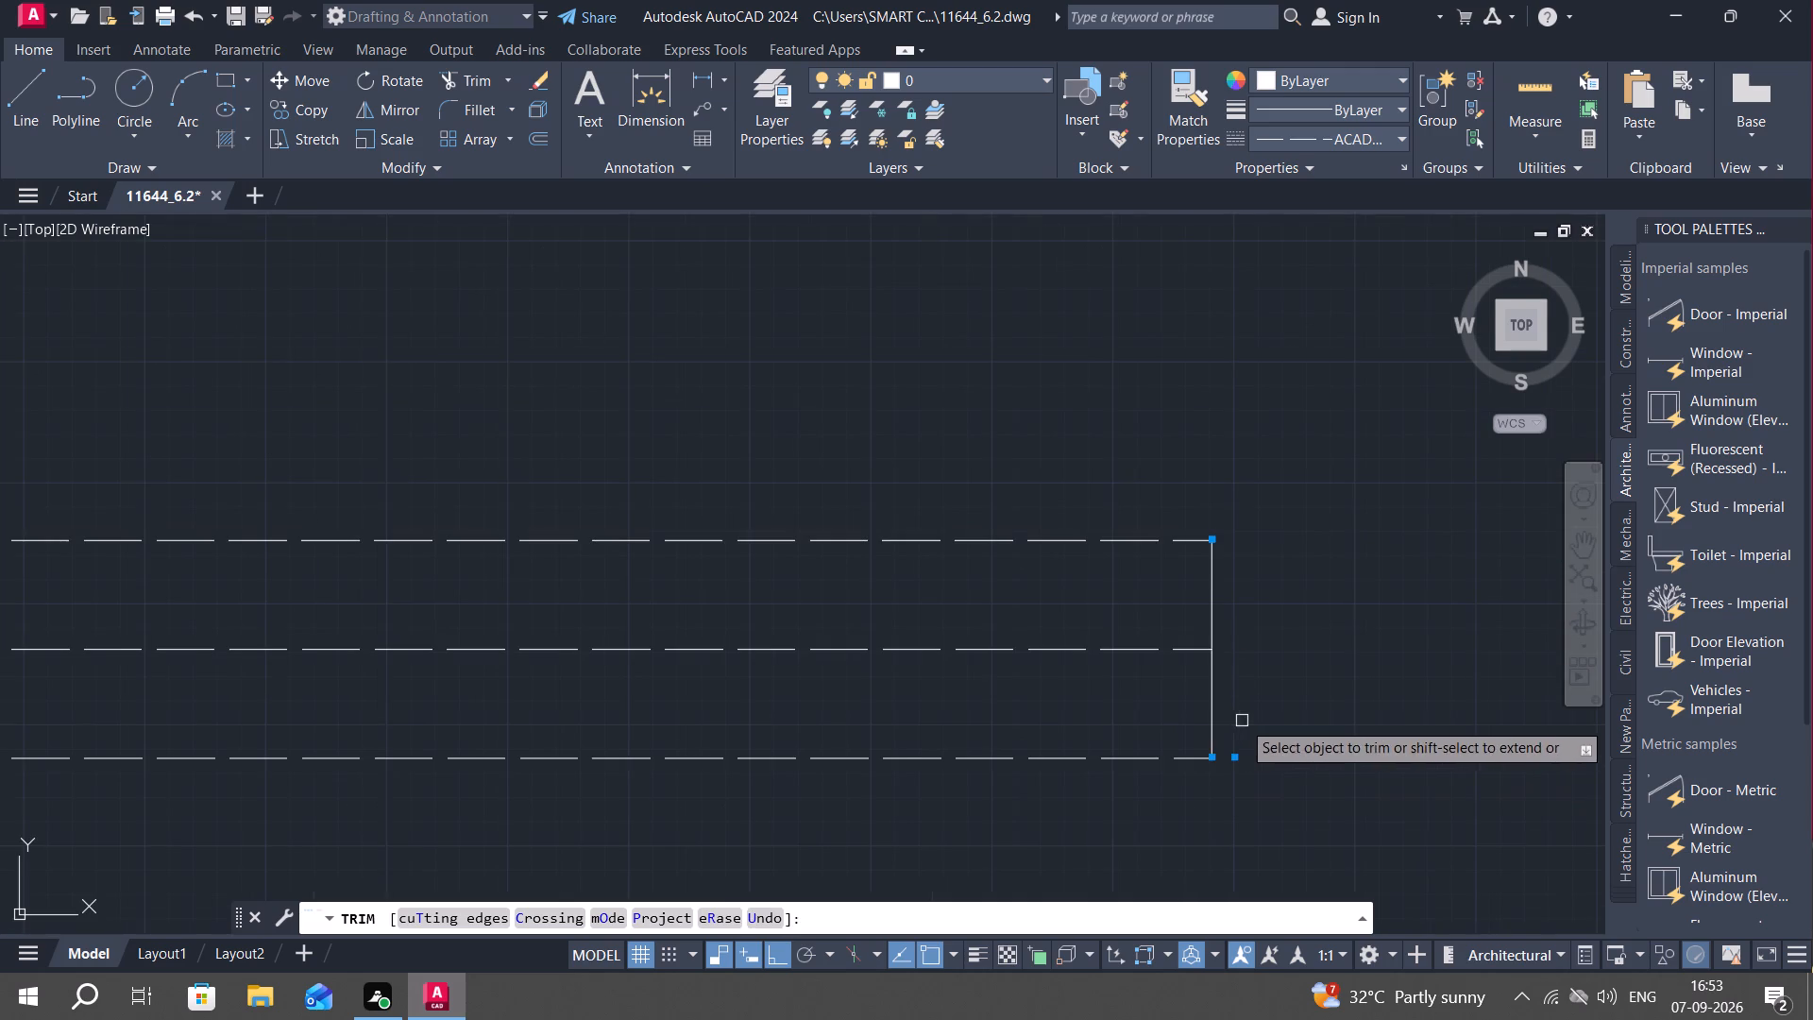
Erase the dashed sample line north of the opening.
{"action": "scroll", "coordinate": [1185, 722], "scroll_direction": "down", "scroll_amount": 2}
{"action": "scroll", "coordinate": [1000, 636], "scroll_direction": "down", "scroll_amount": 2}
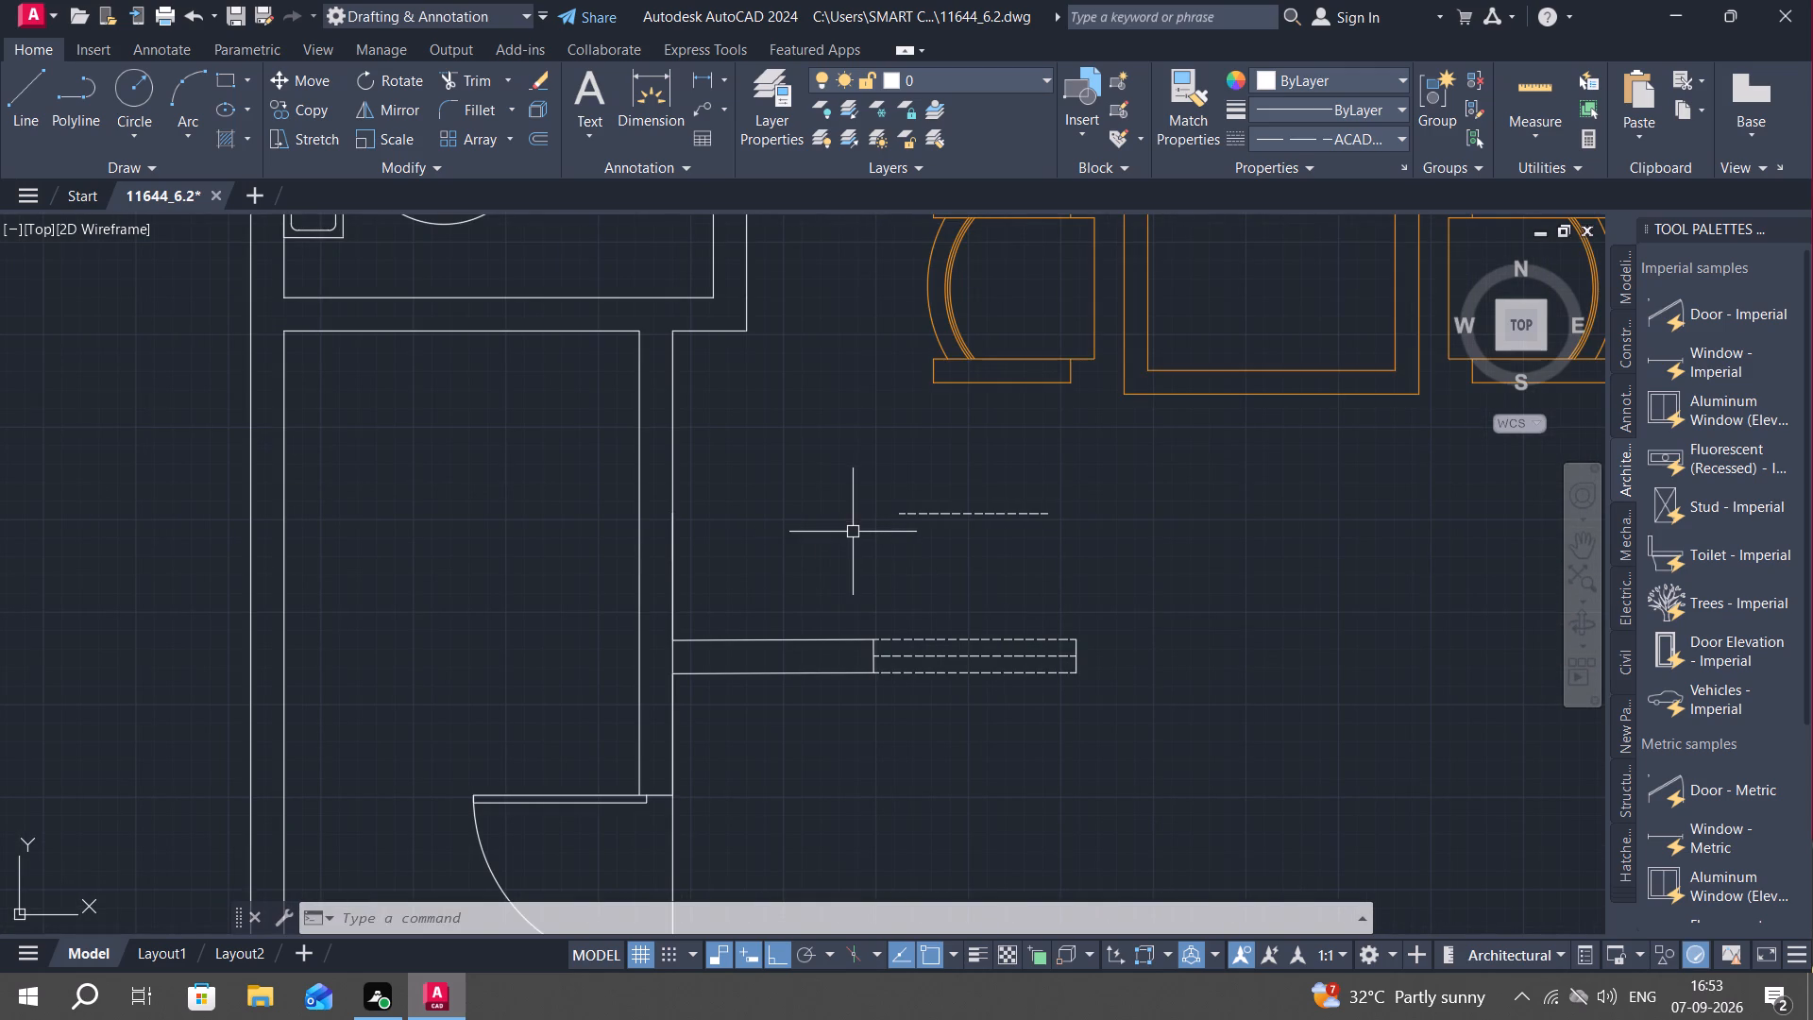
{"action": "left_click", "coordinate": [981, 512]}
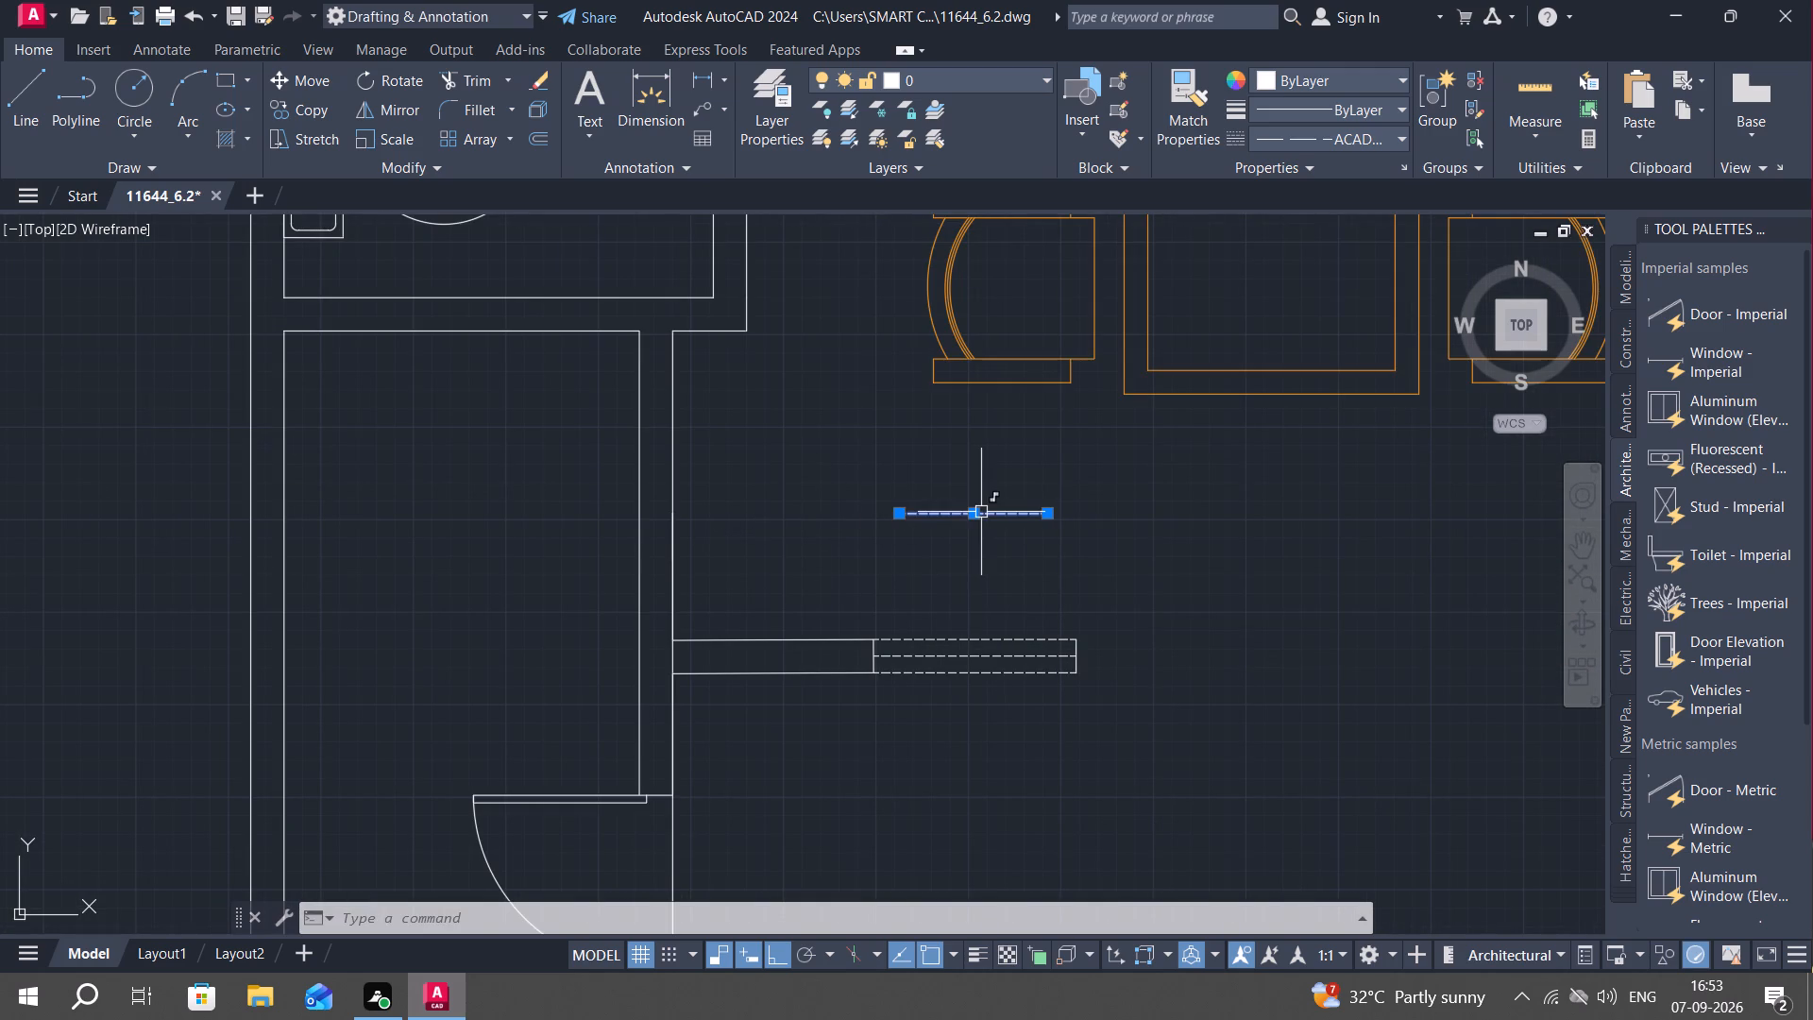
{"action": "key", "text": "Delete"}
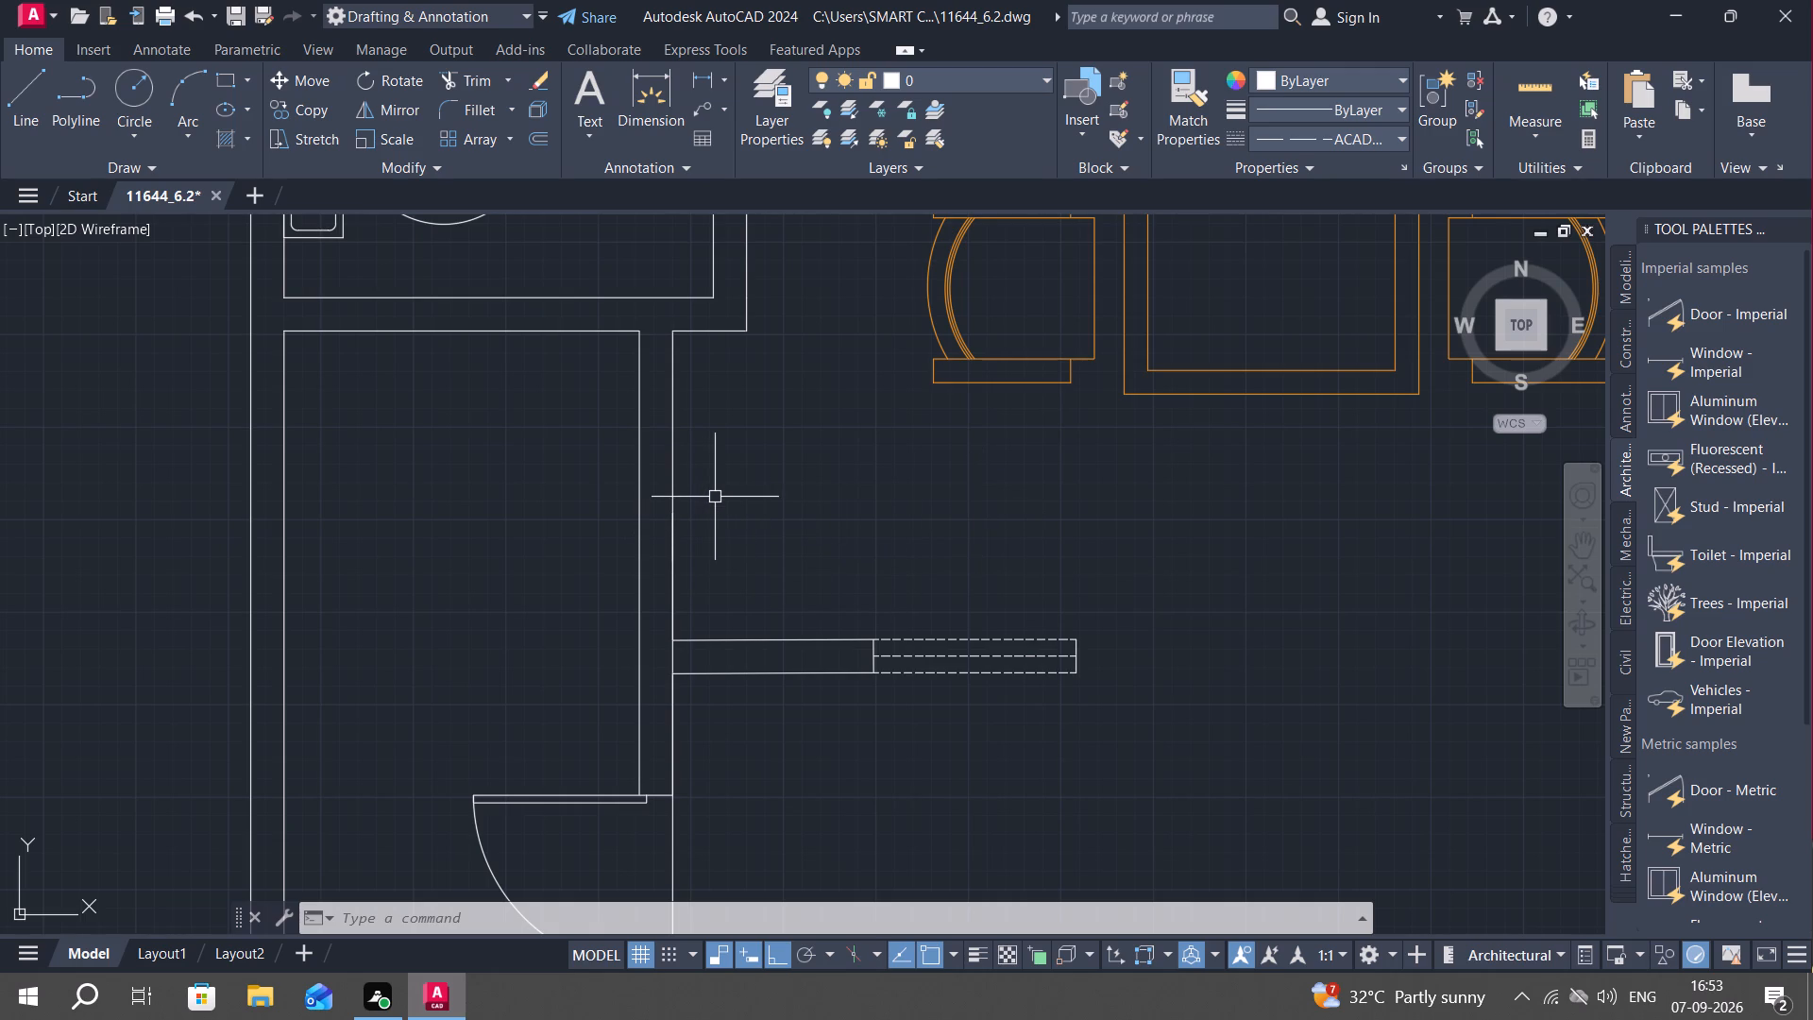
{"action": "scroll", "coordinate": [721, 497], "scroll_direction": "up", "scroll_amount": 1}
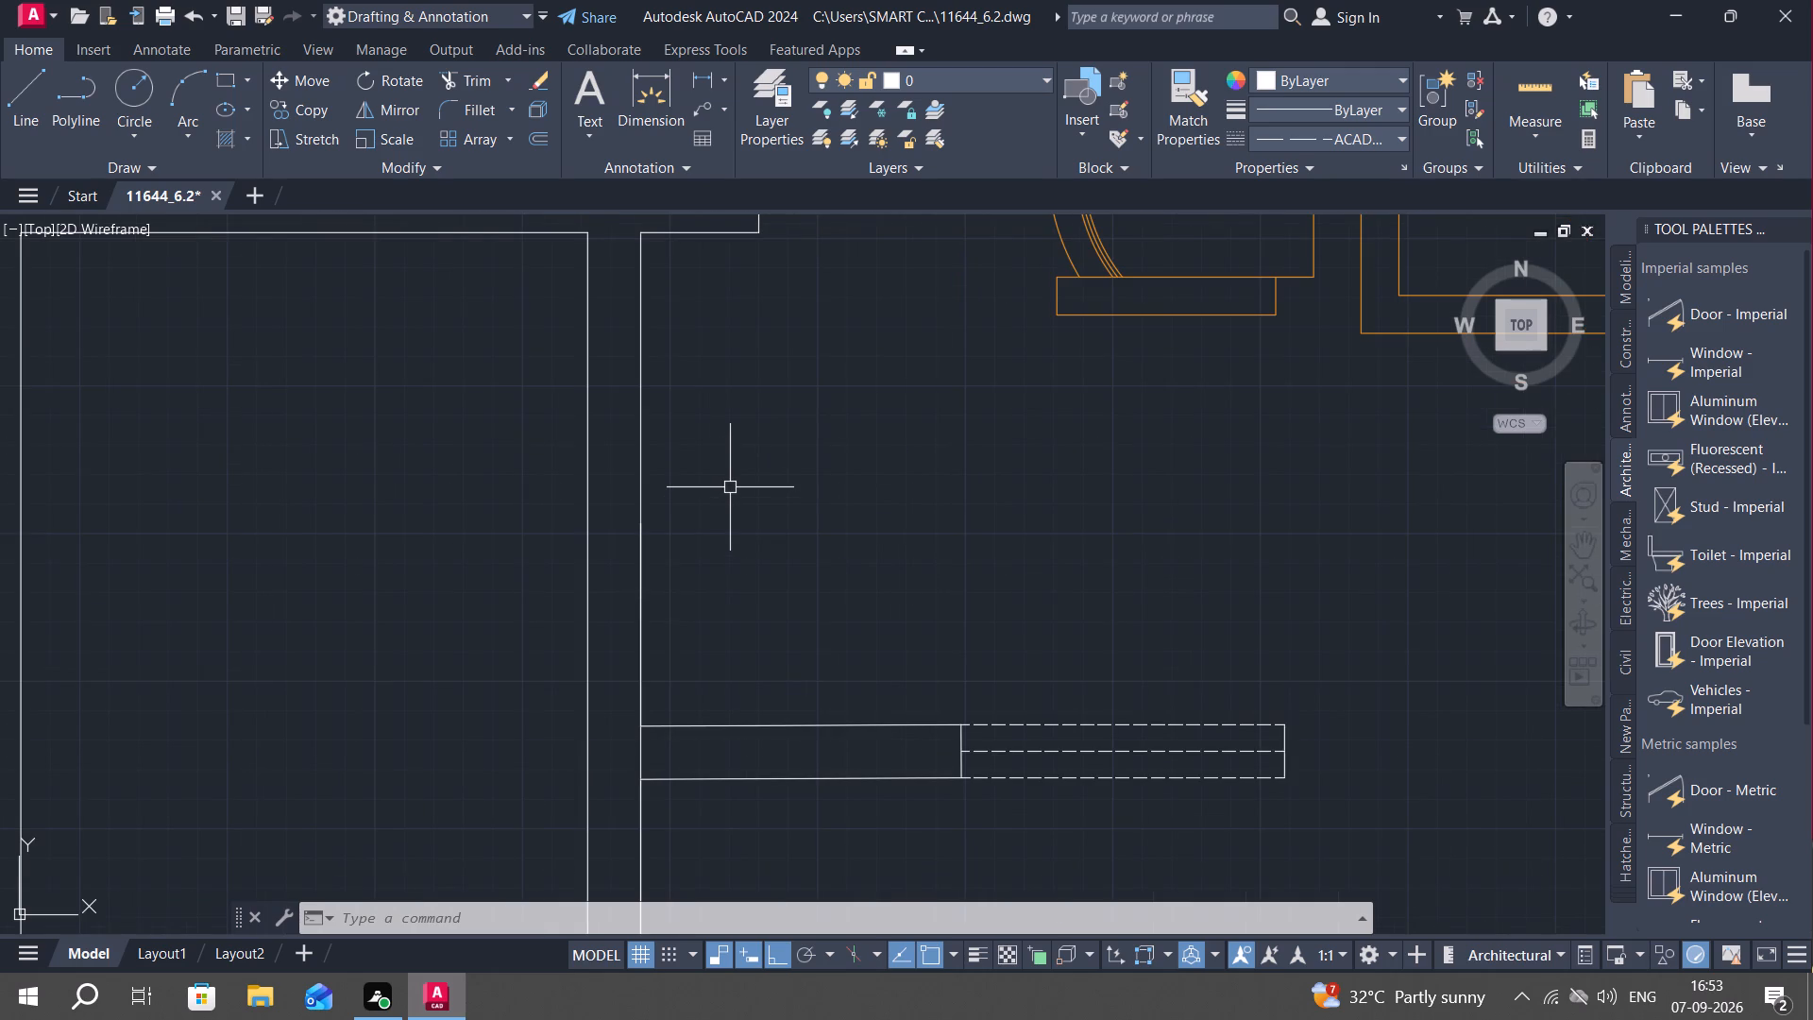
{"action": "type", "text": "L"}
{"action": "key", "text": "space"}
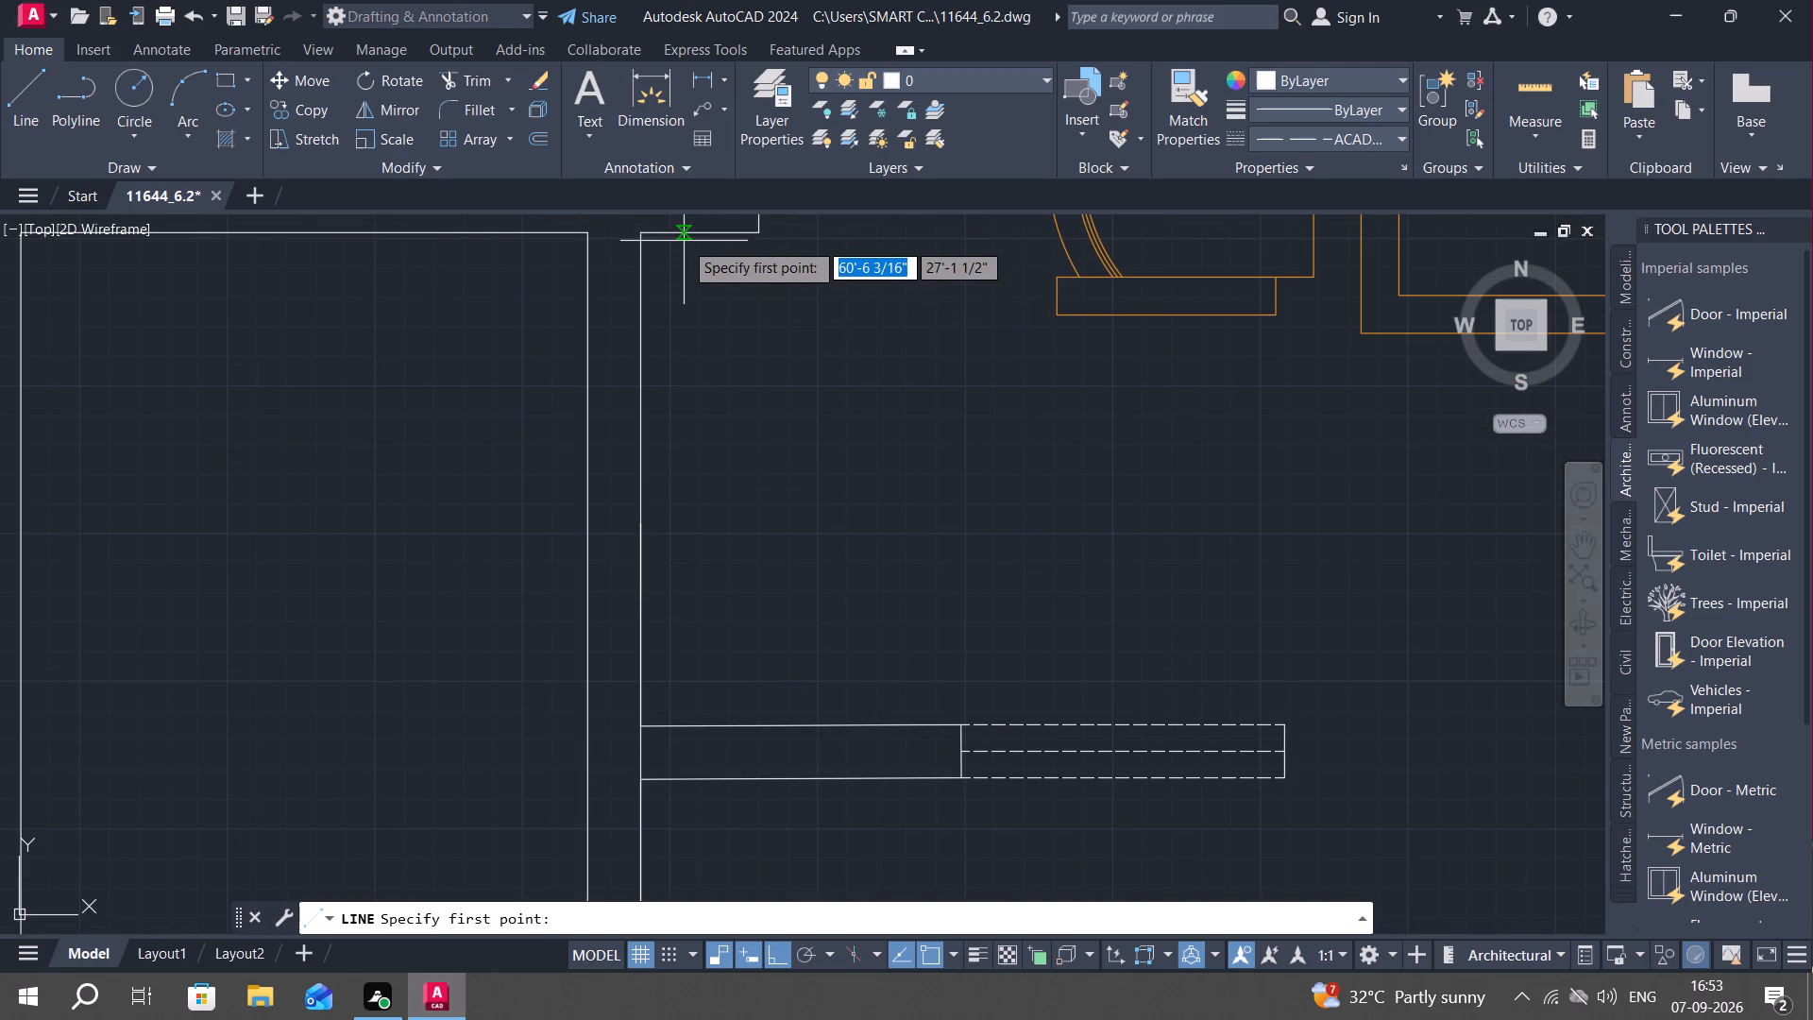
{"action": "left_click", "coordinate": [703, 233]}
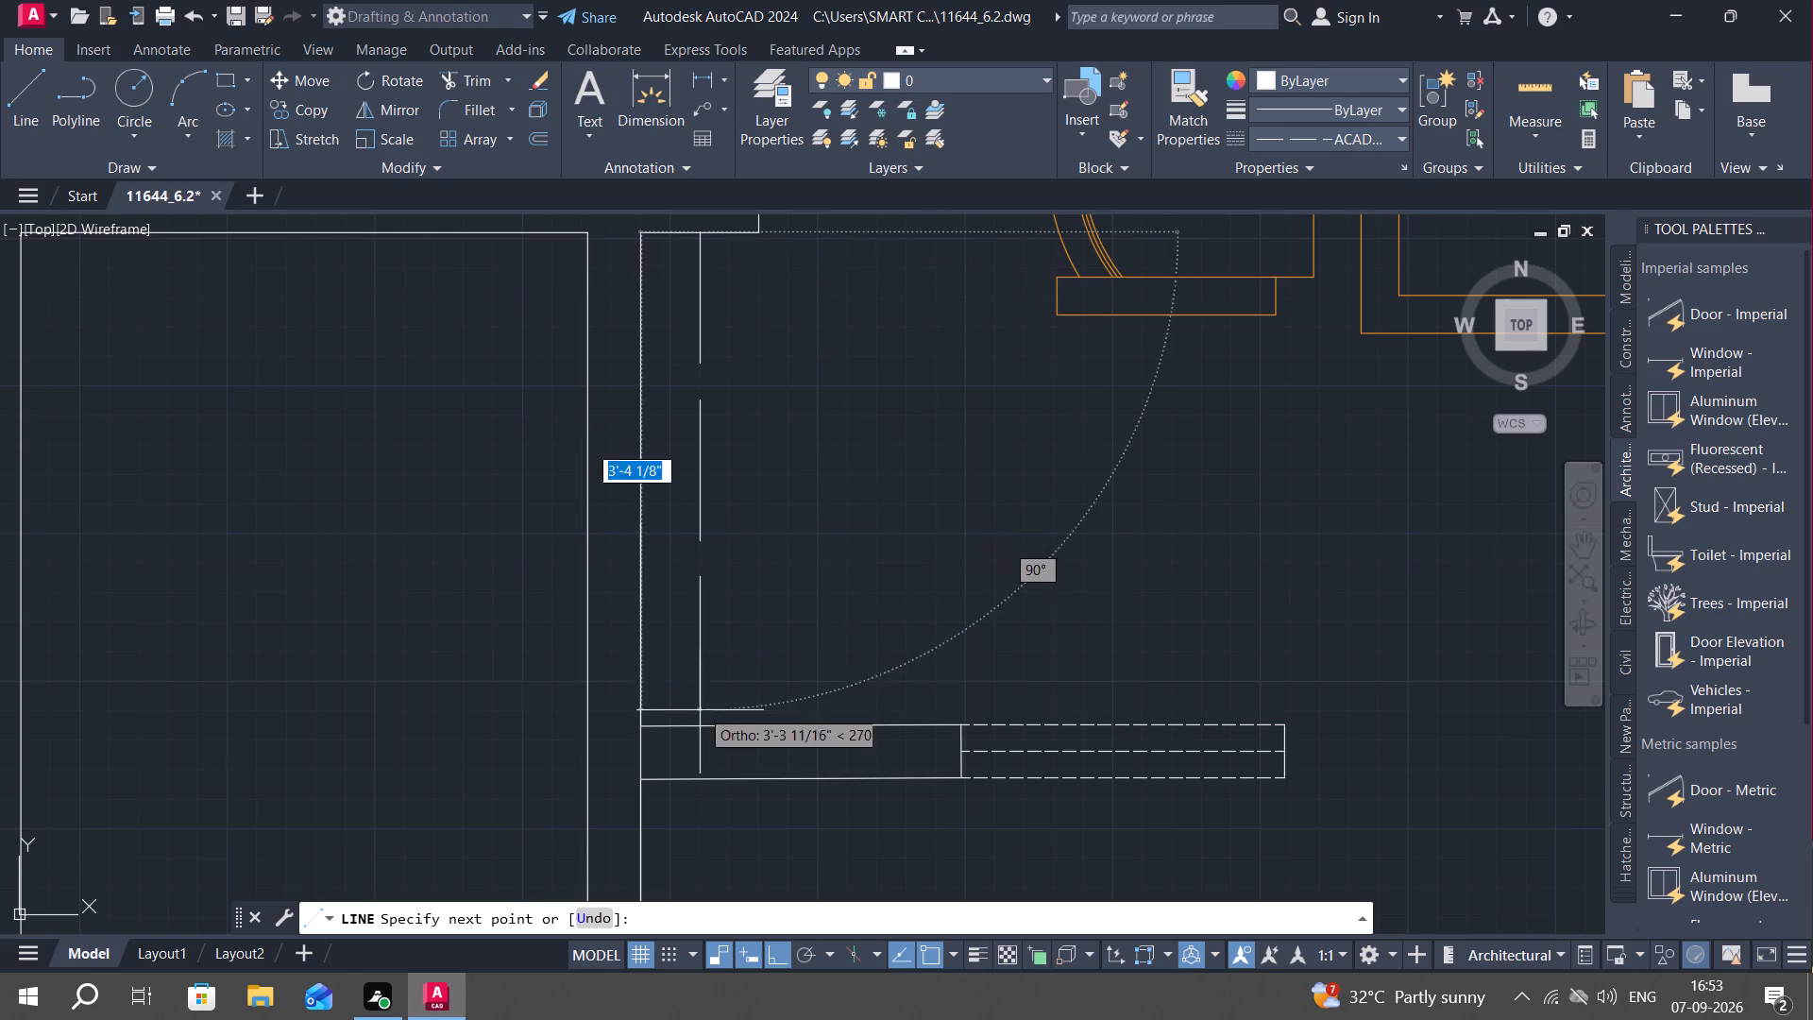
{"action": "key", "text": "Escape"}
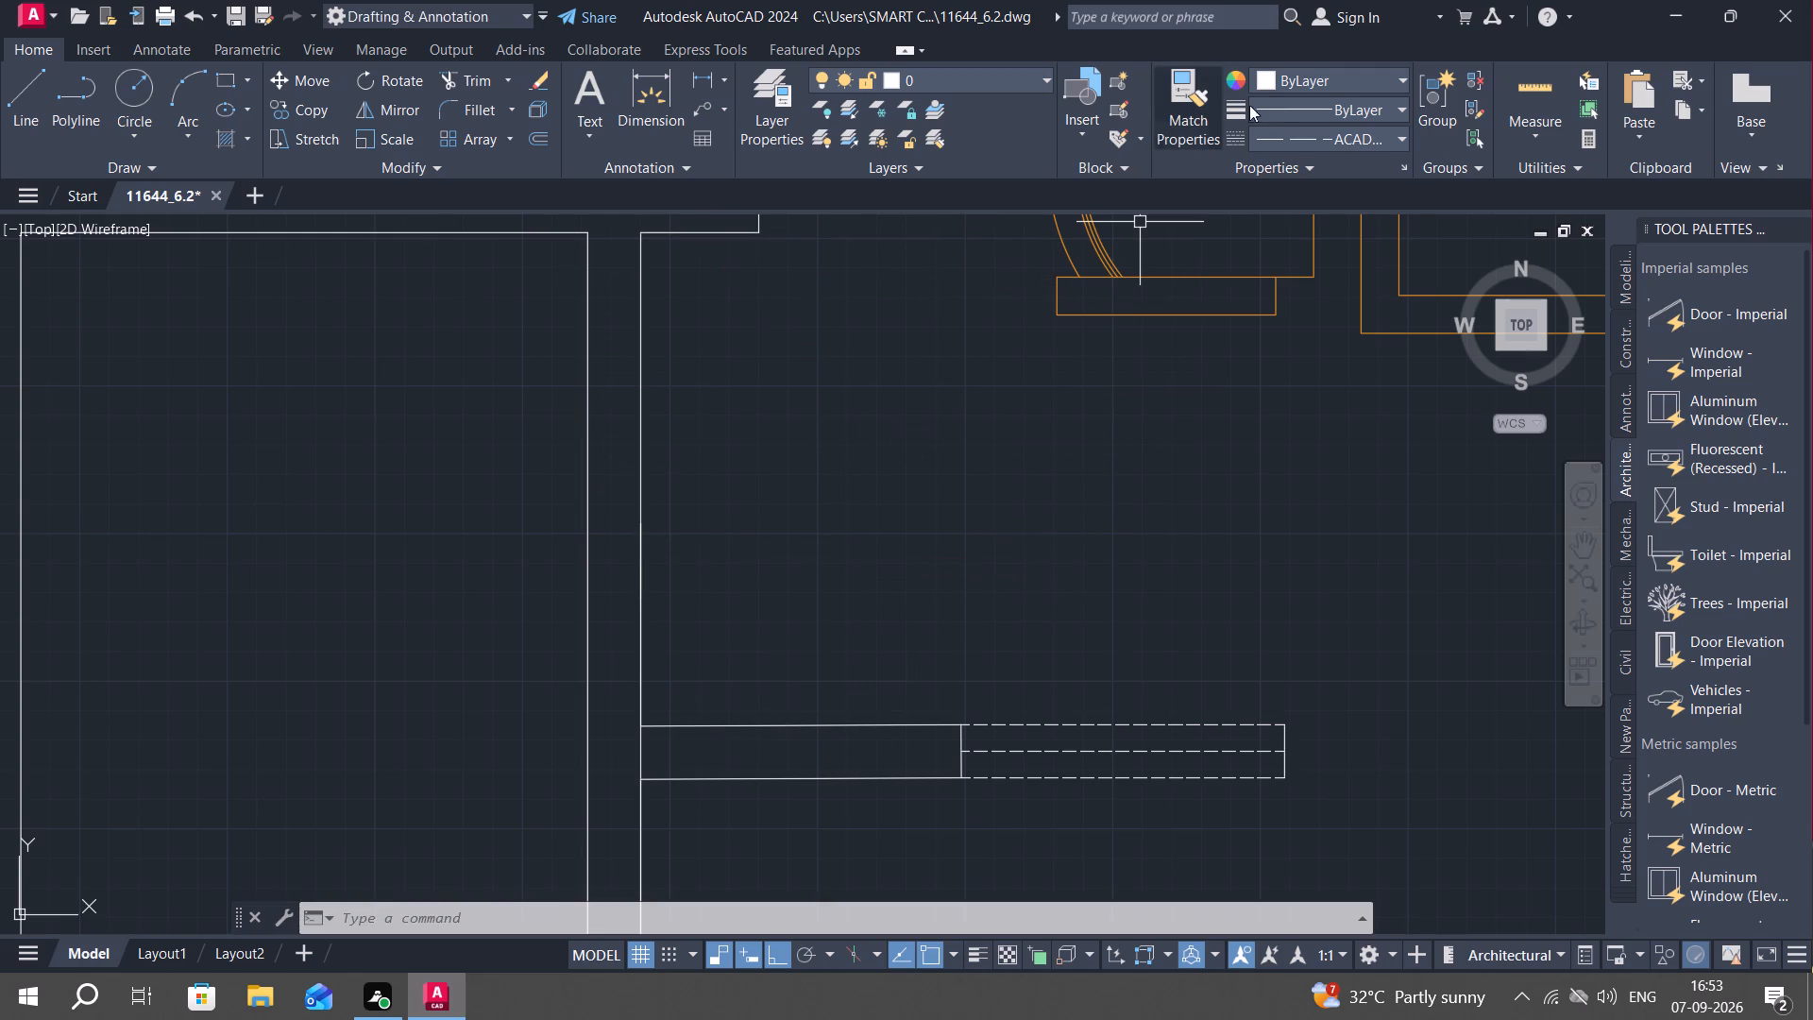
With the current linetype set to ByLayer, draw a vertical line about 3'-6" long beside the wall, from the wall edge above down to the stub wall.
{"action": "left_click", "coordinate": [1341, 135]}
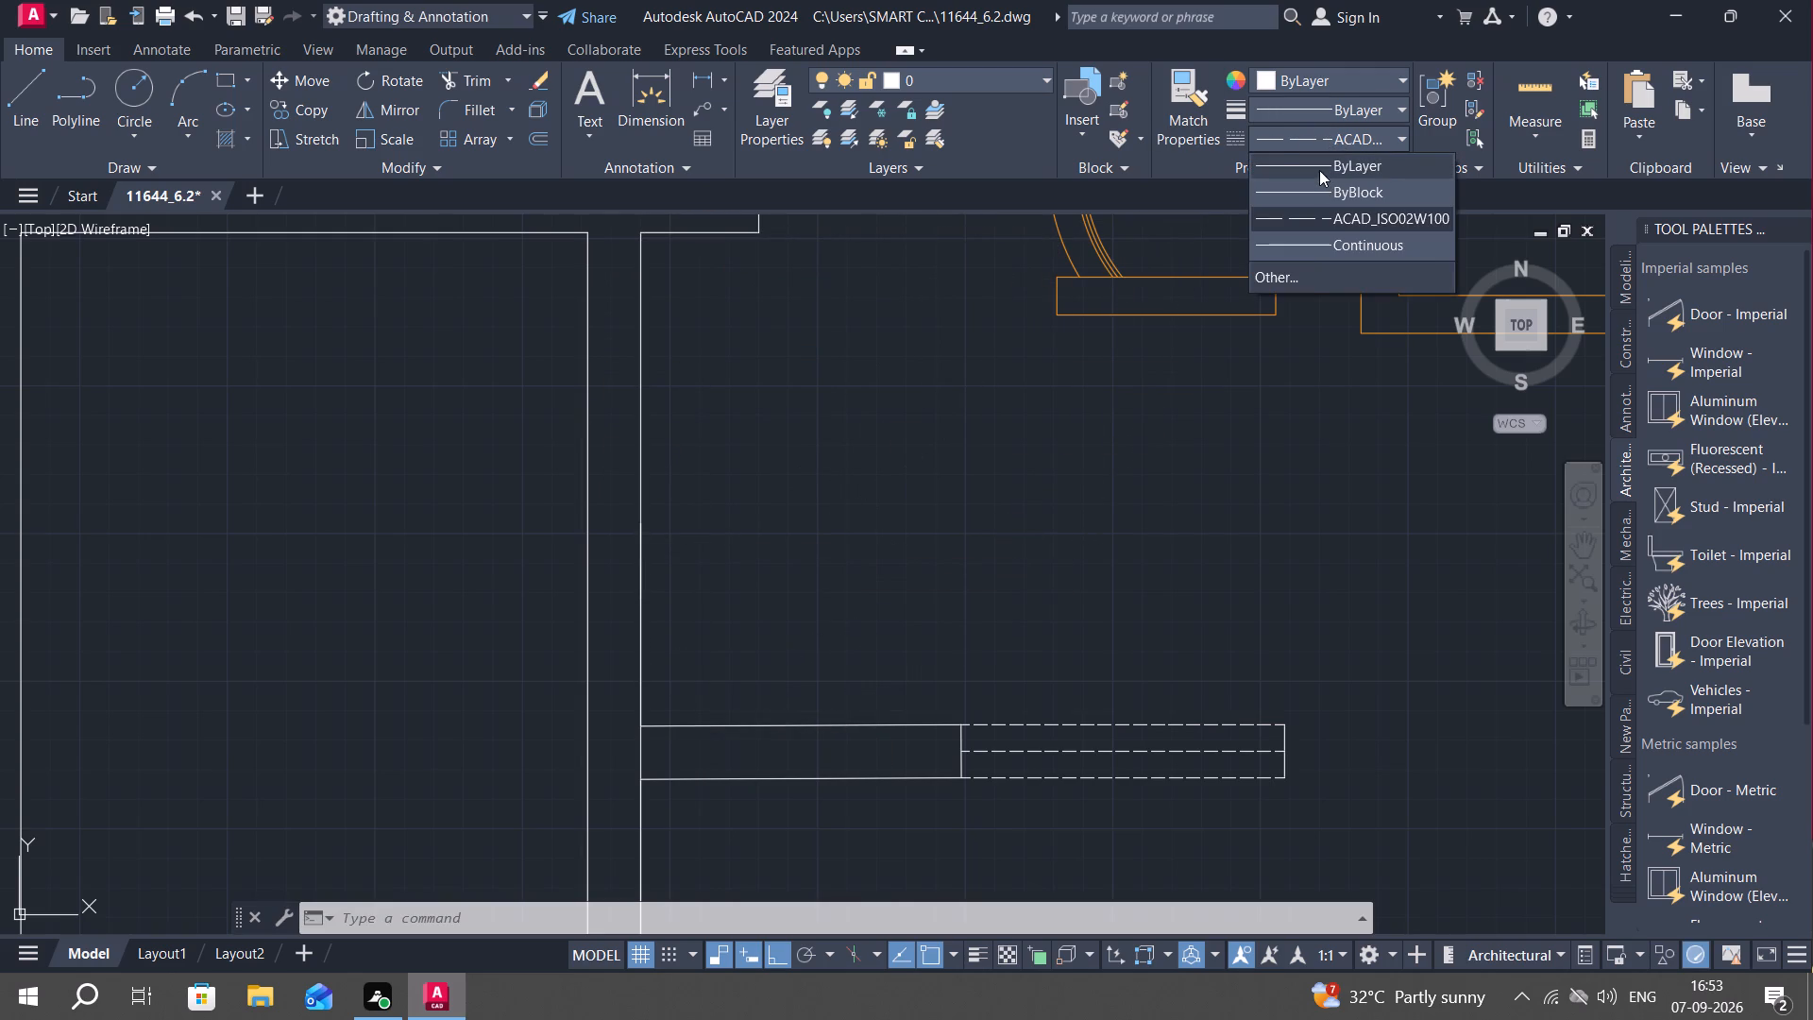
{"action": "left_click", "coordinate": [1317, 168]}
{"action": "key", "text": "space"}
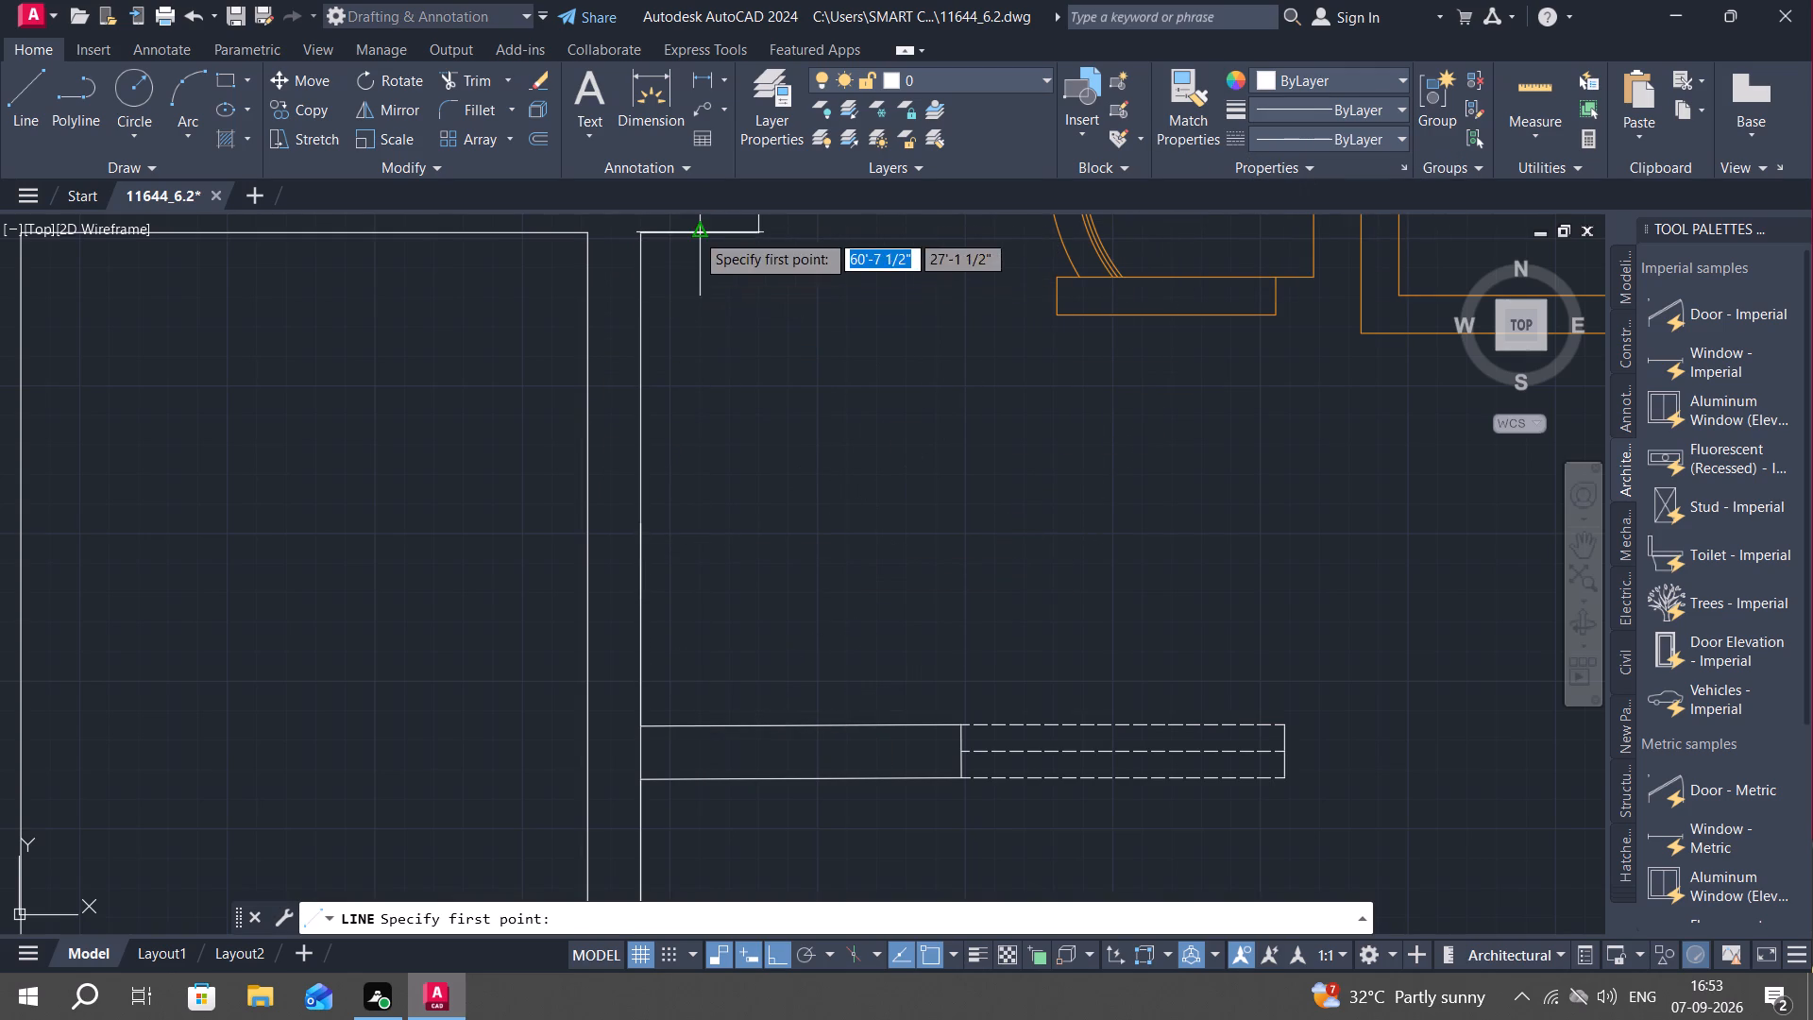
{"action": "left_click", "coordinate": [696, 232]}
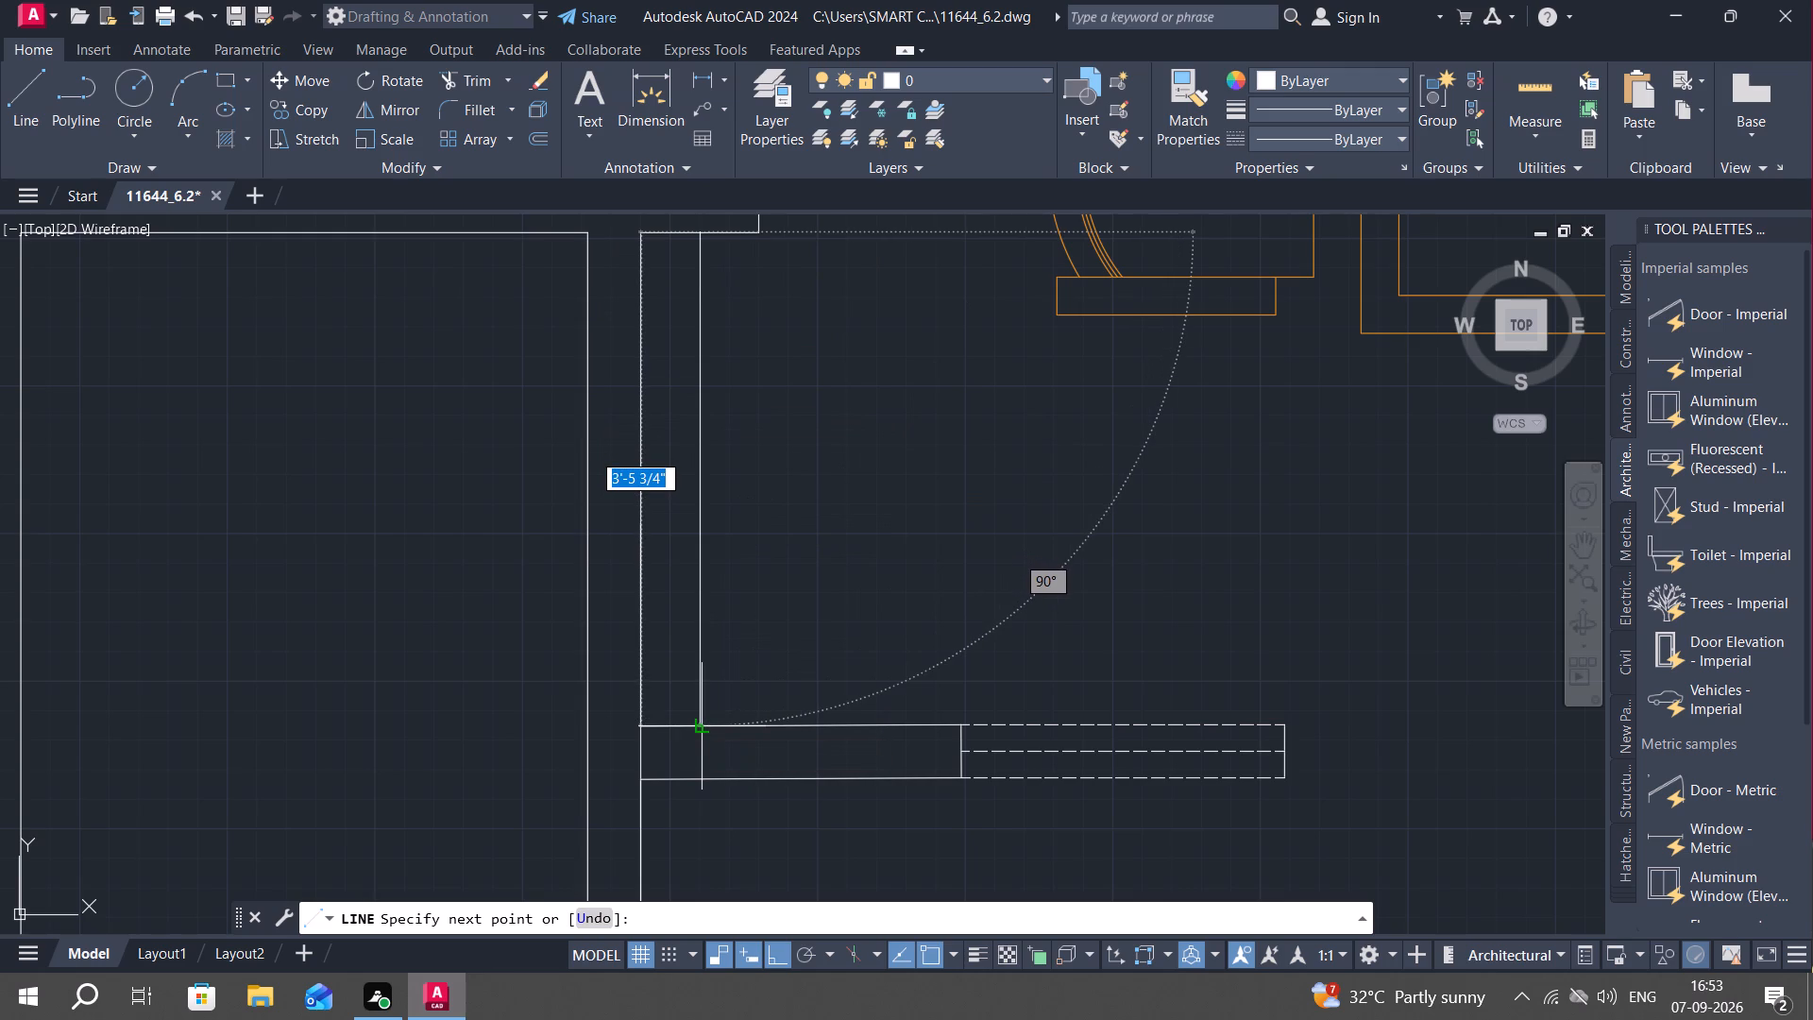
{"action": "left_click", "coordinate": [696, 727]}
{"action": "key", "text": "Escape"}
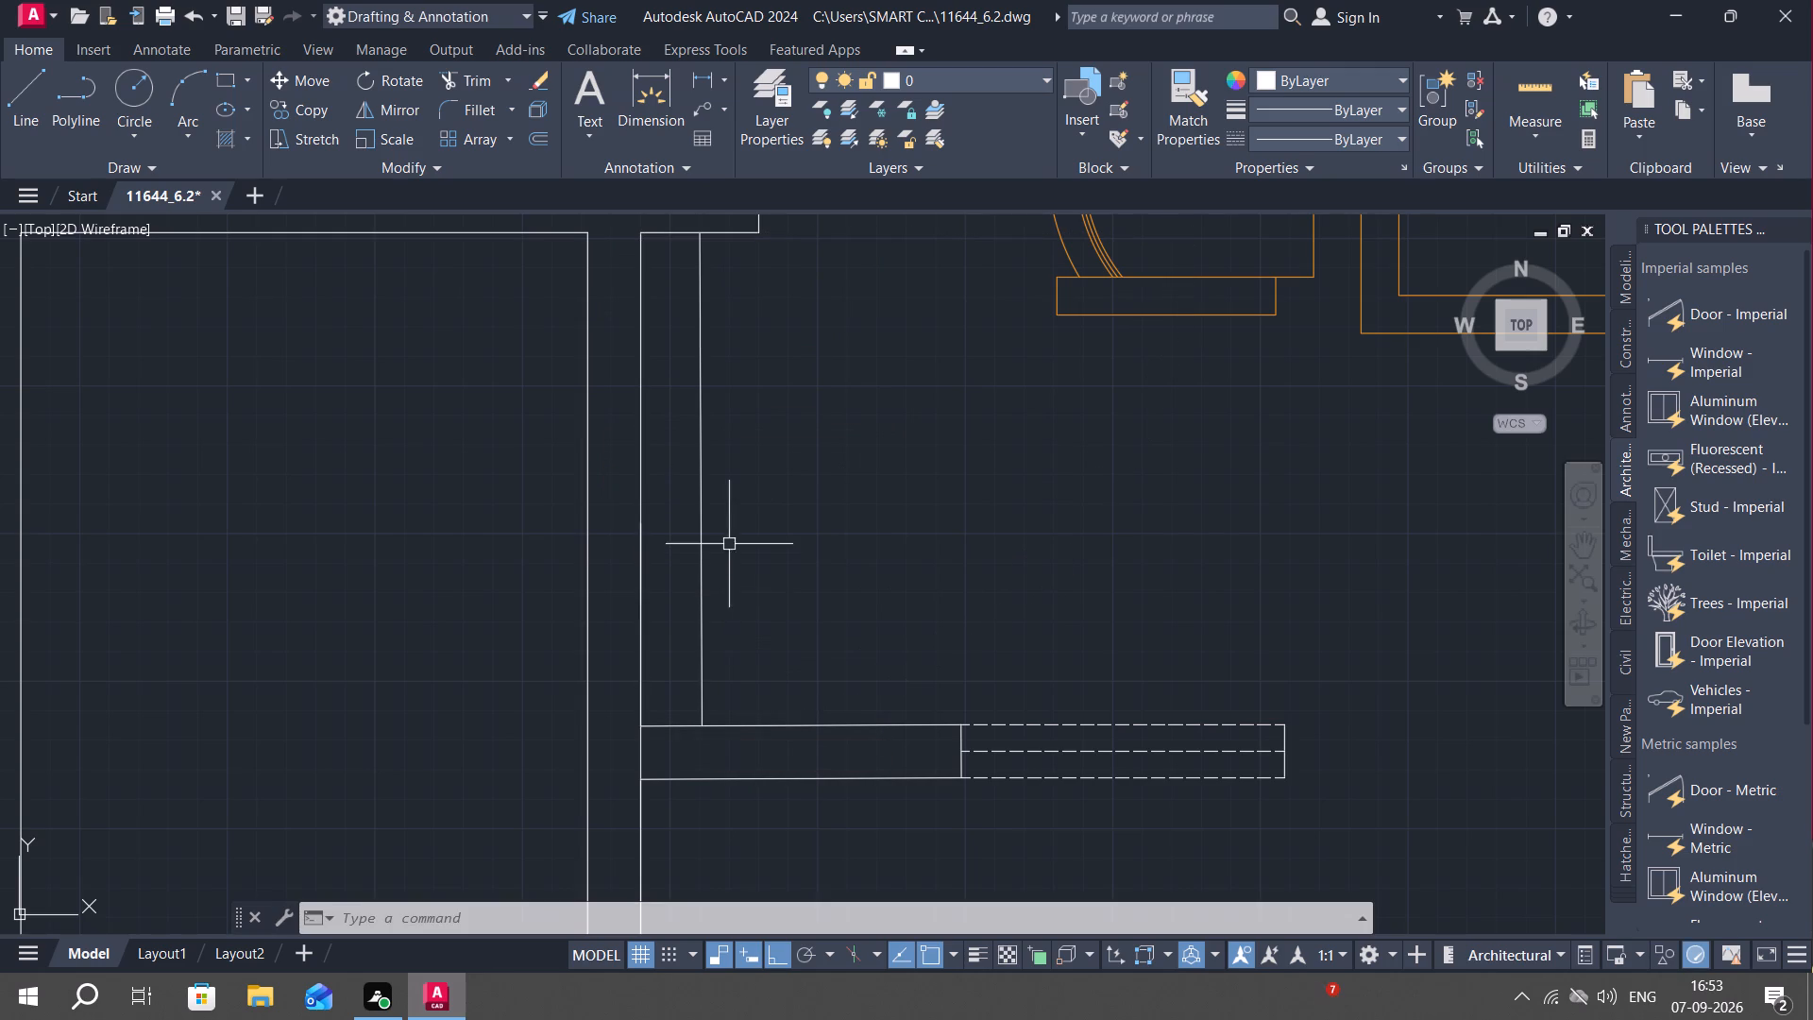
Draw a circle a little over 1 foot in radius, centred near the midpoint of the new vertical line.
{"action": "type", "text": "C"}
{"action": "key", "text": "space"}
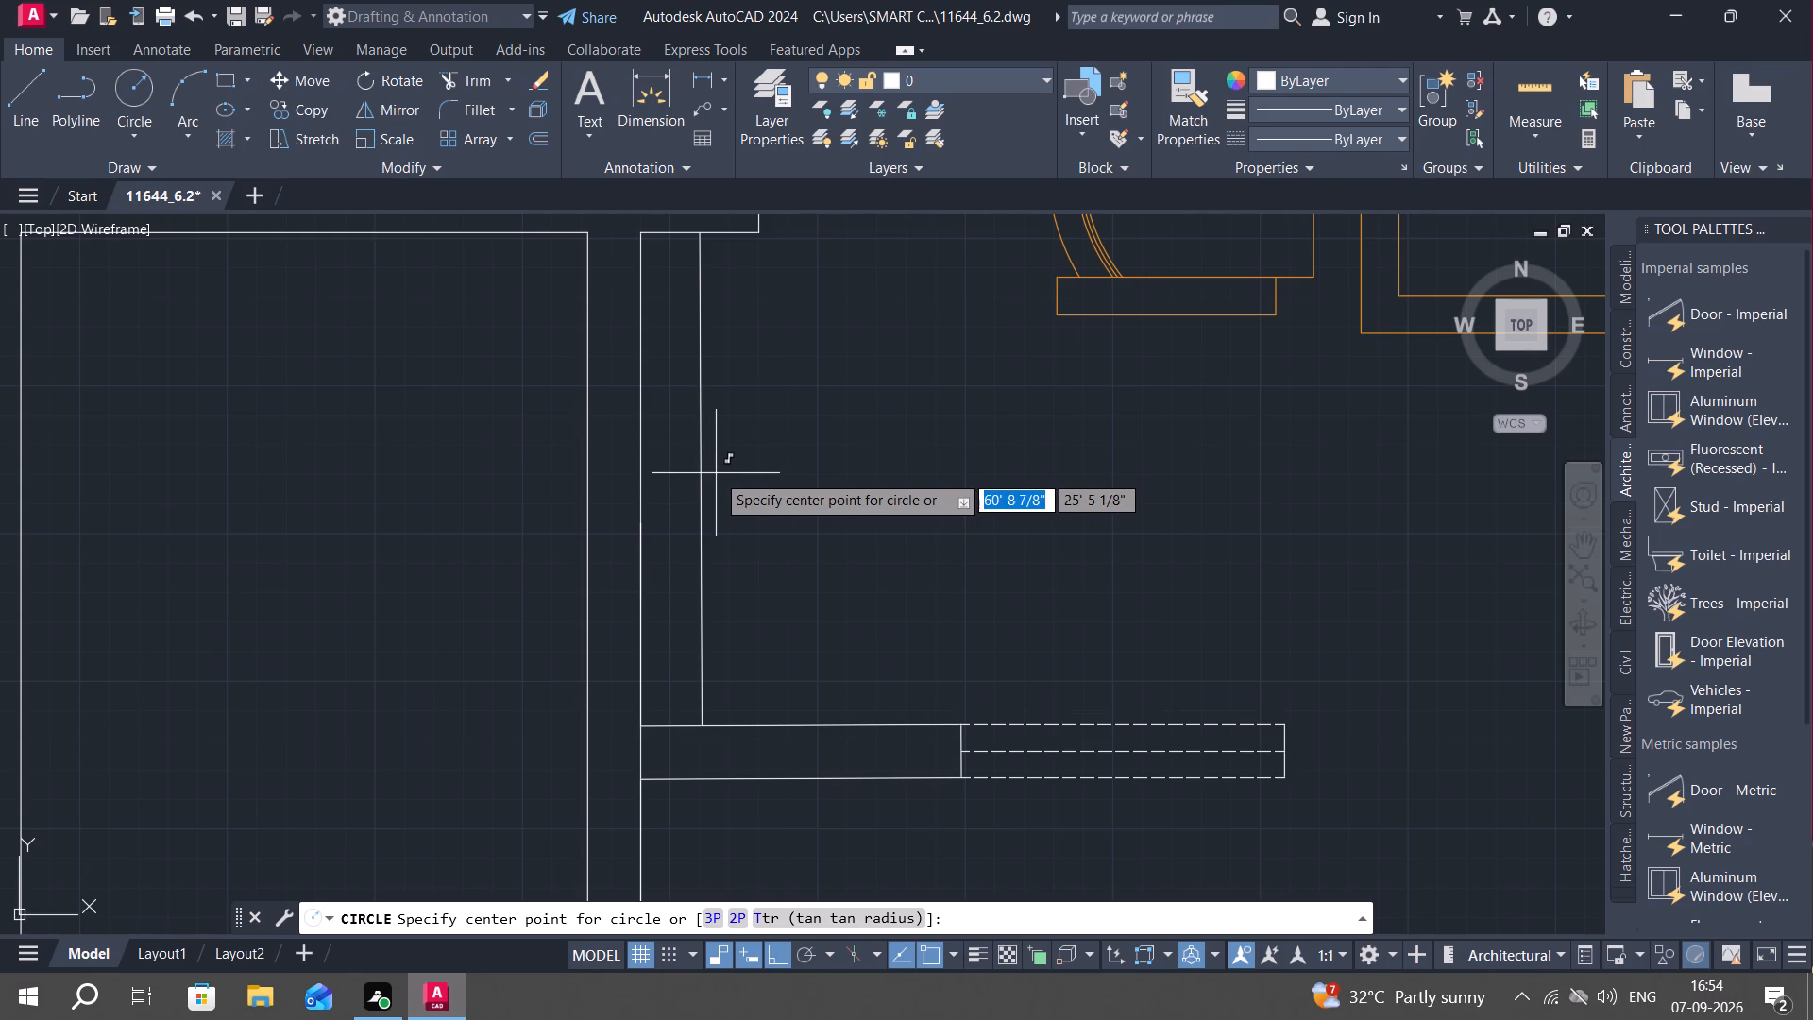
{"action": "left_click", "coordinate": [705, 475]}
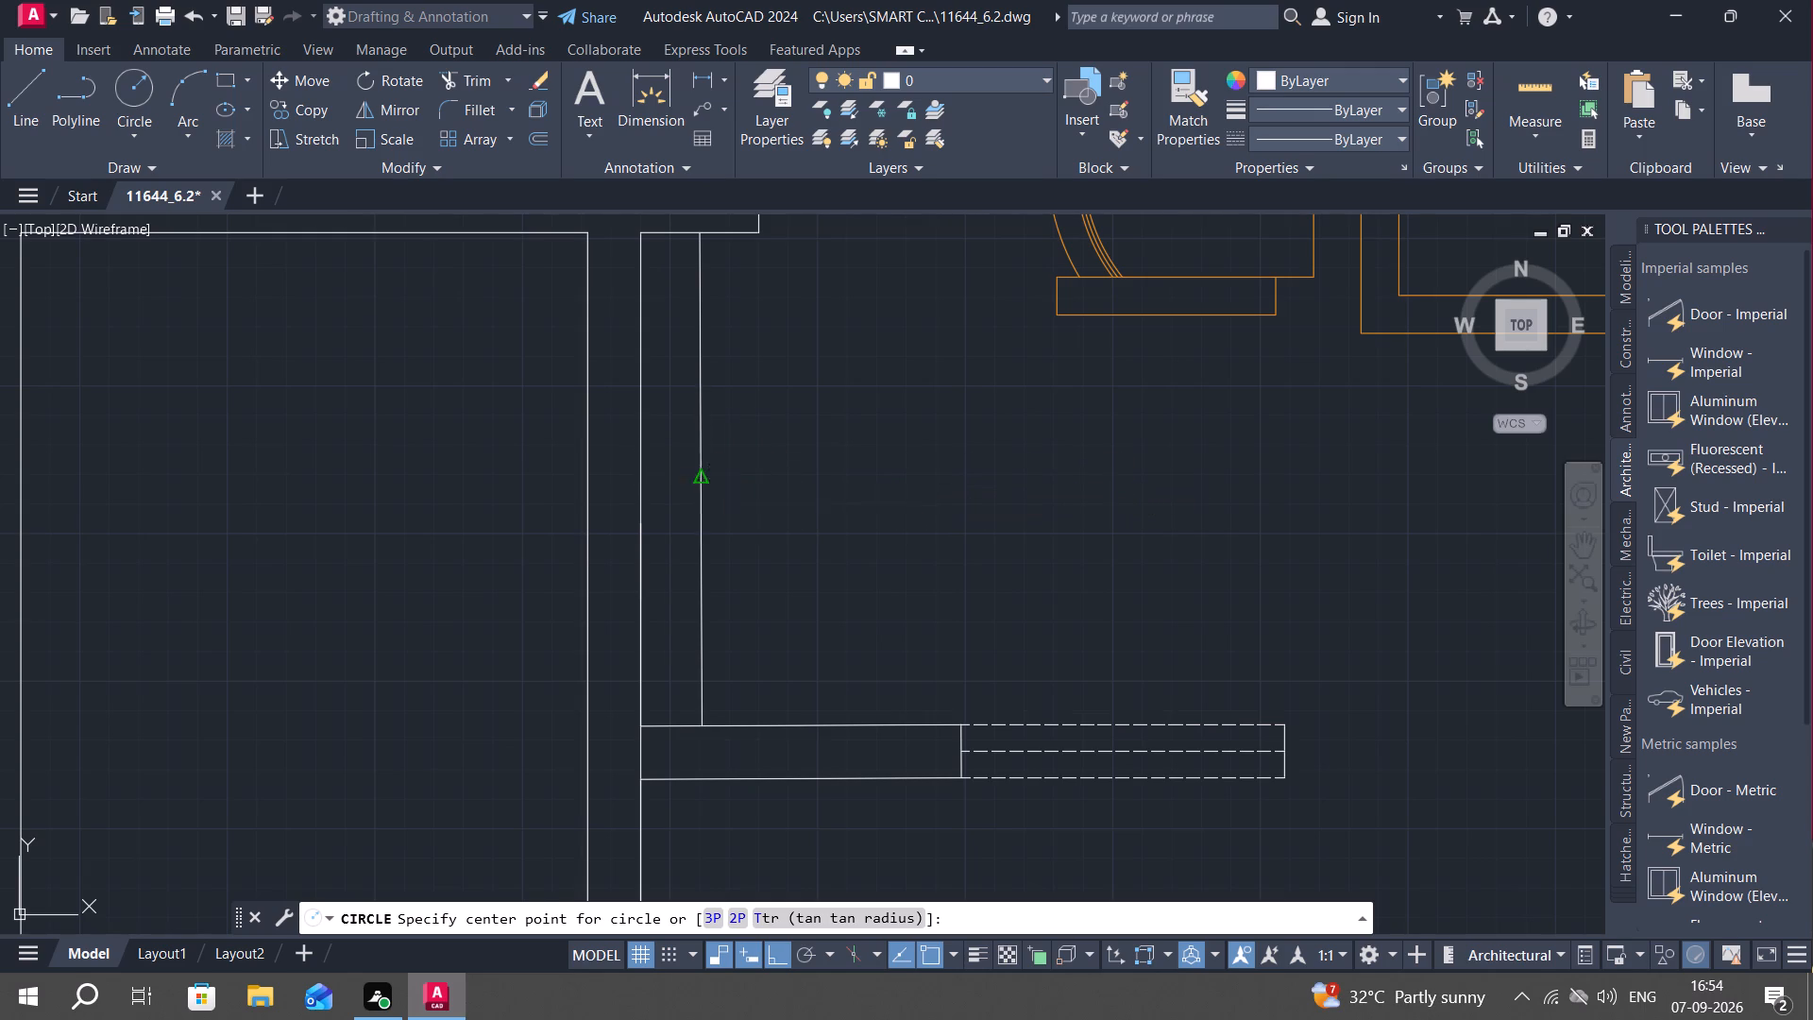
{"action": "left_click", "coordinate": [859, 535]}
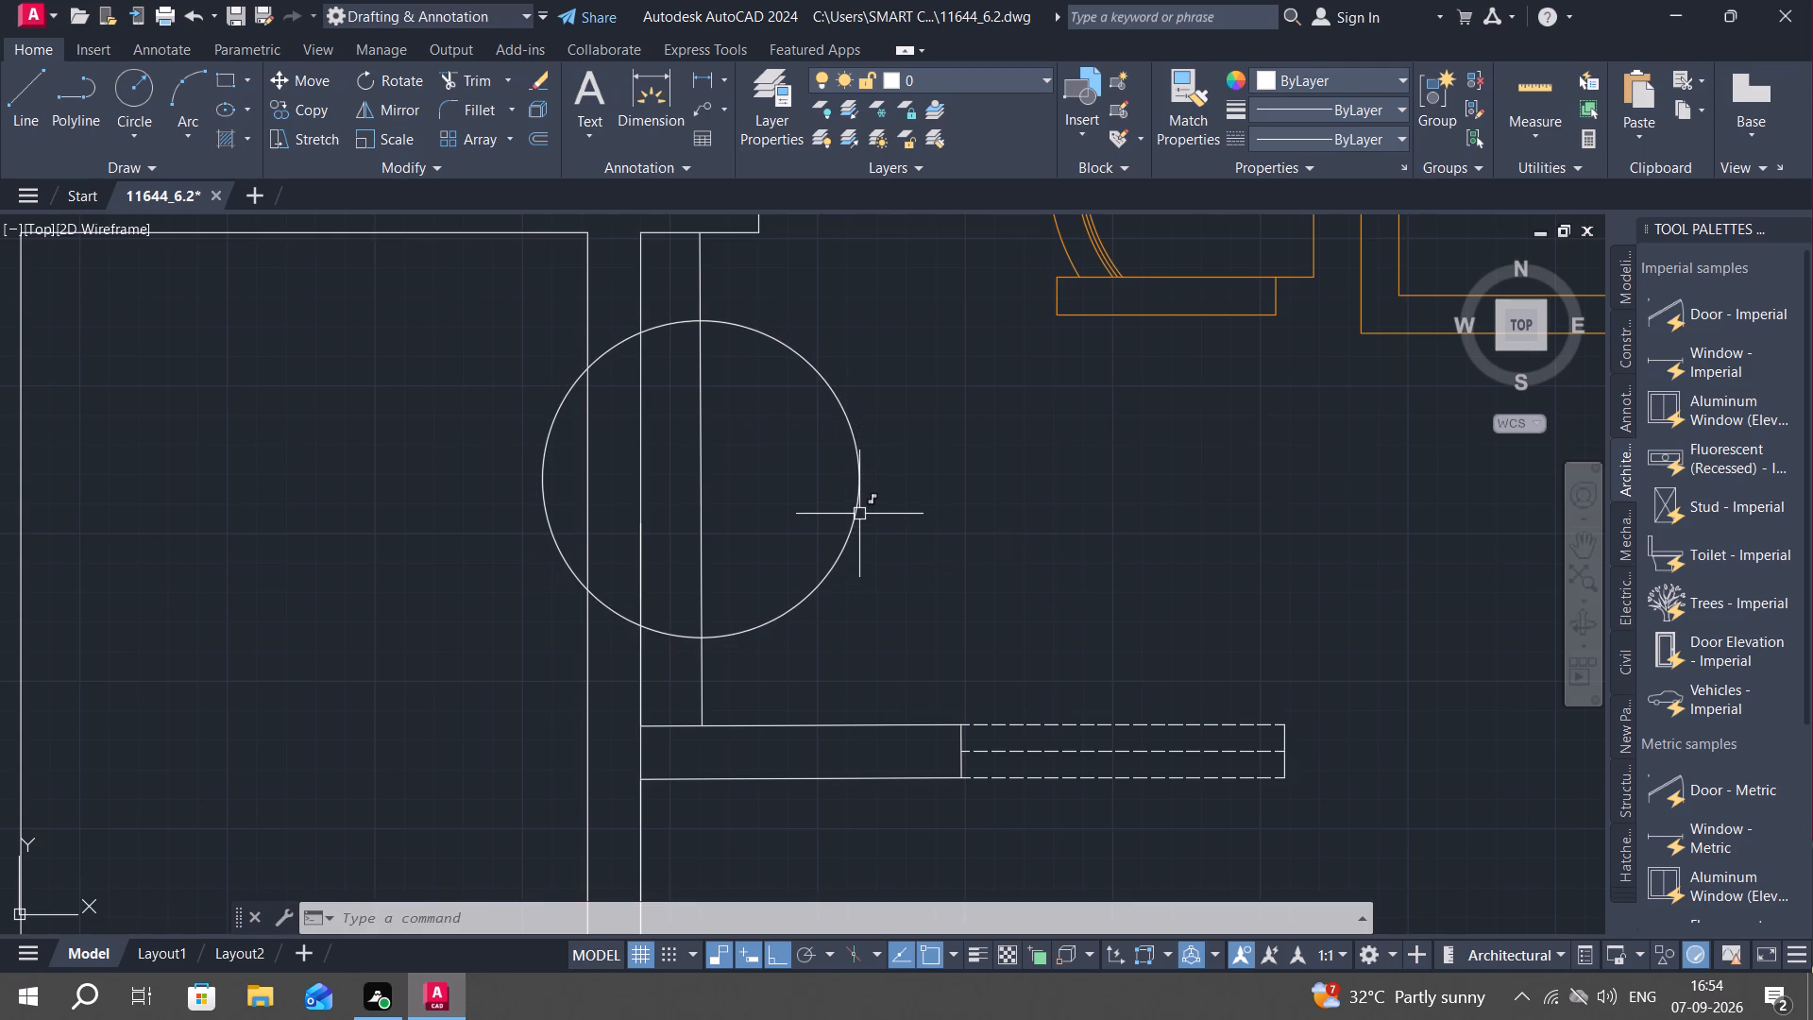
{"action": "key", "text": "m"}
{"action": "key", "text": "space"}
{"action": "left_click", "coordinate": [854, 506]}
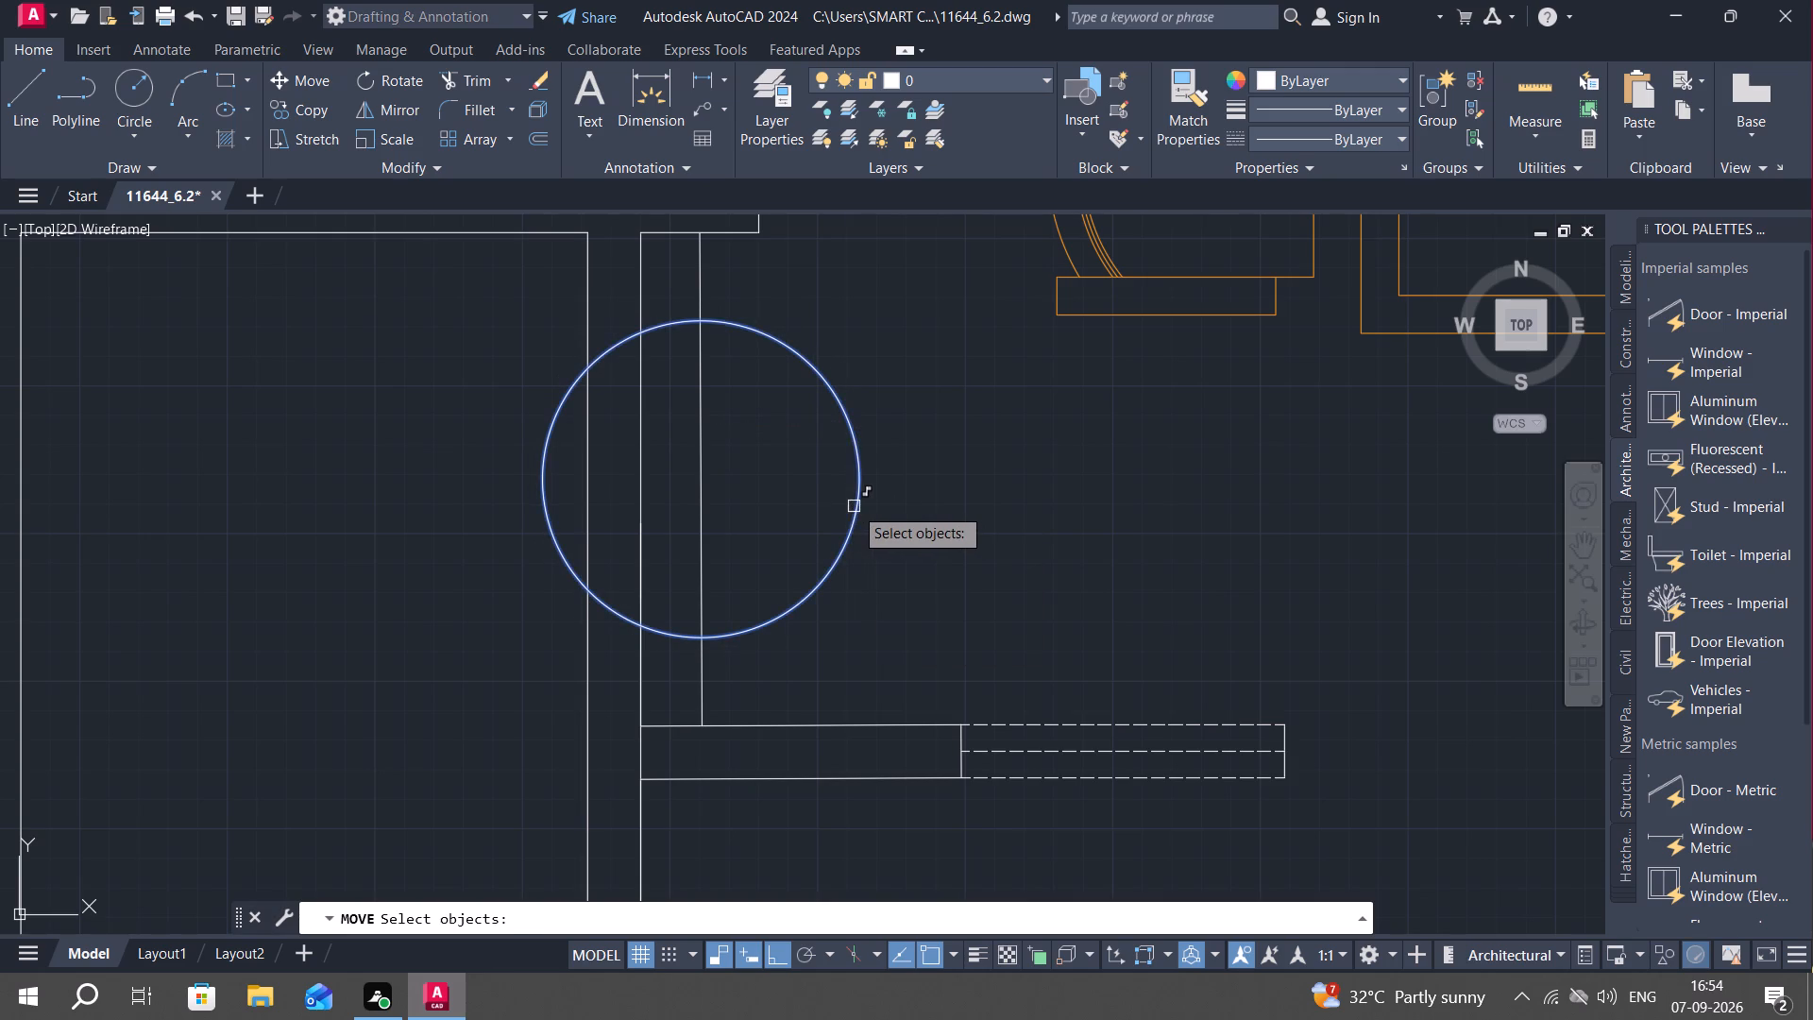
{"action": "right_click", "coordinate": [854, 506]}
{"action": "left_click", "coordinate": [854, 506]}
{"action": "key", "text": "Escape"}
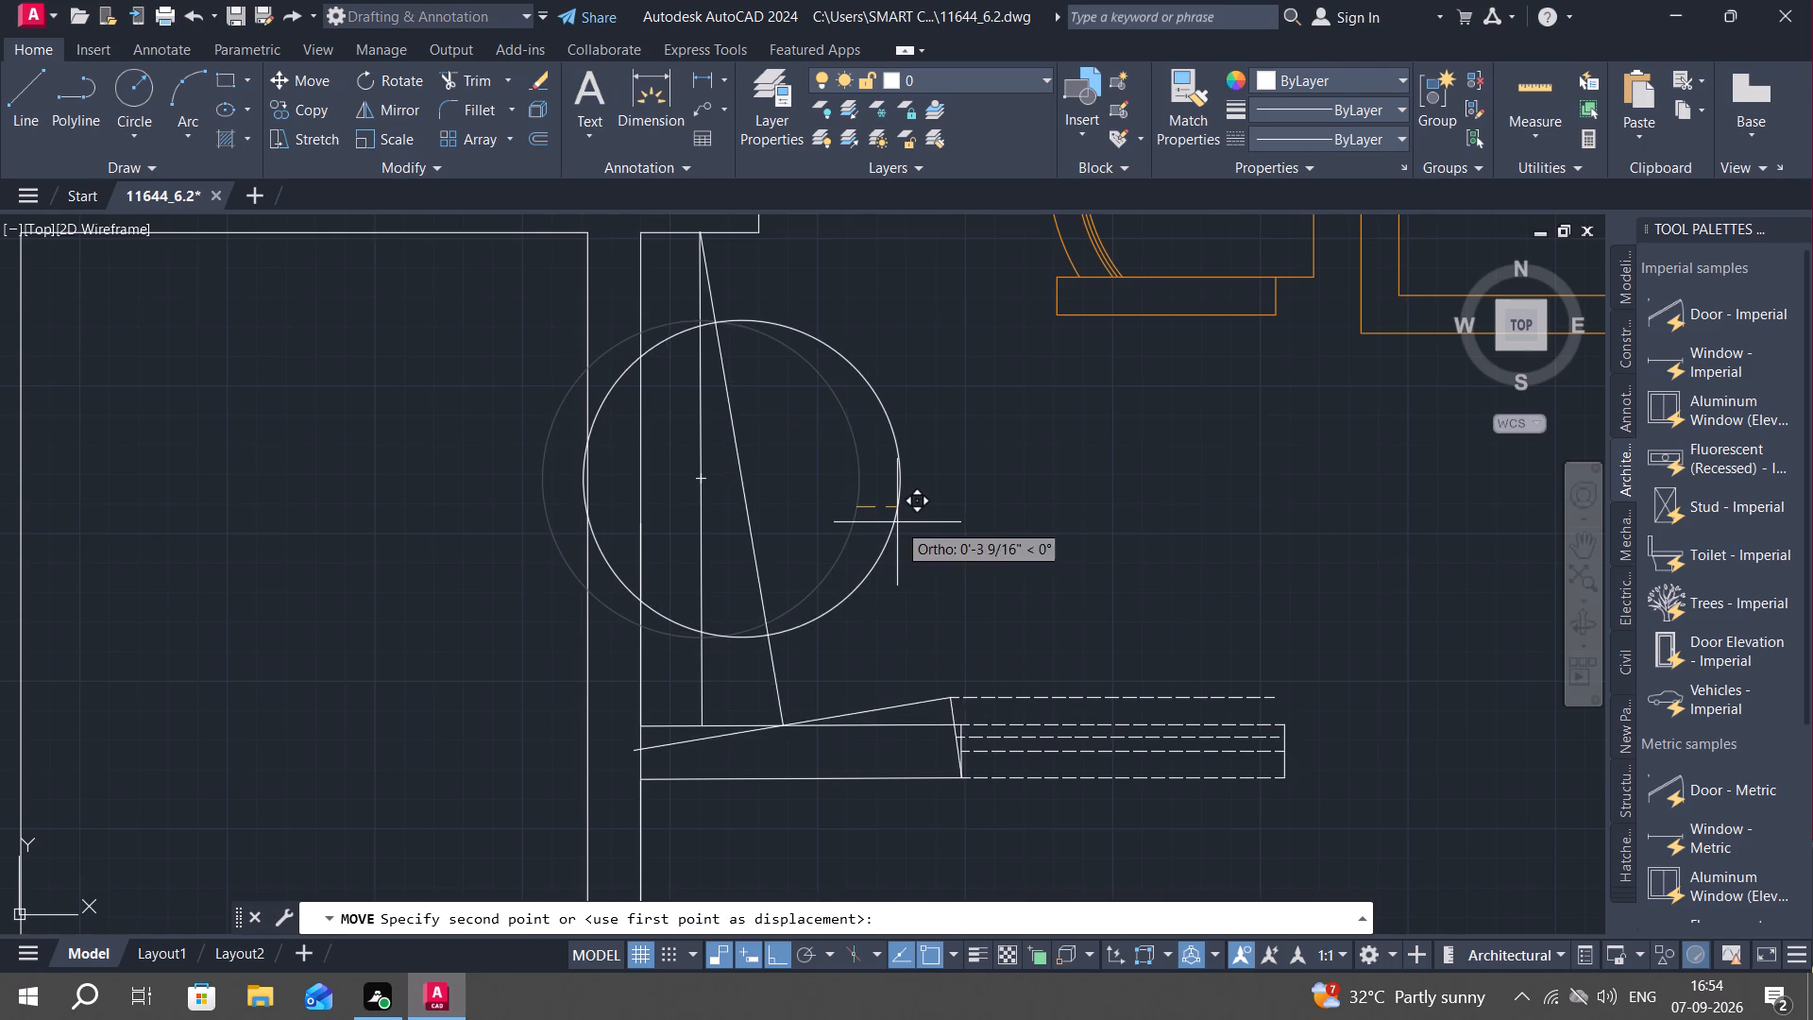
Copy the circle horizontally about 10 3/4" to the east.
{"action": "key", "text": "c"}
{"action": "type", "text": "O"}
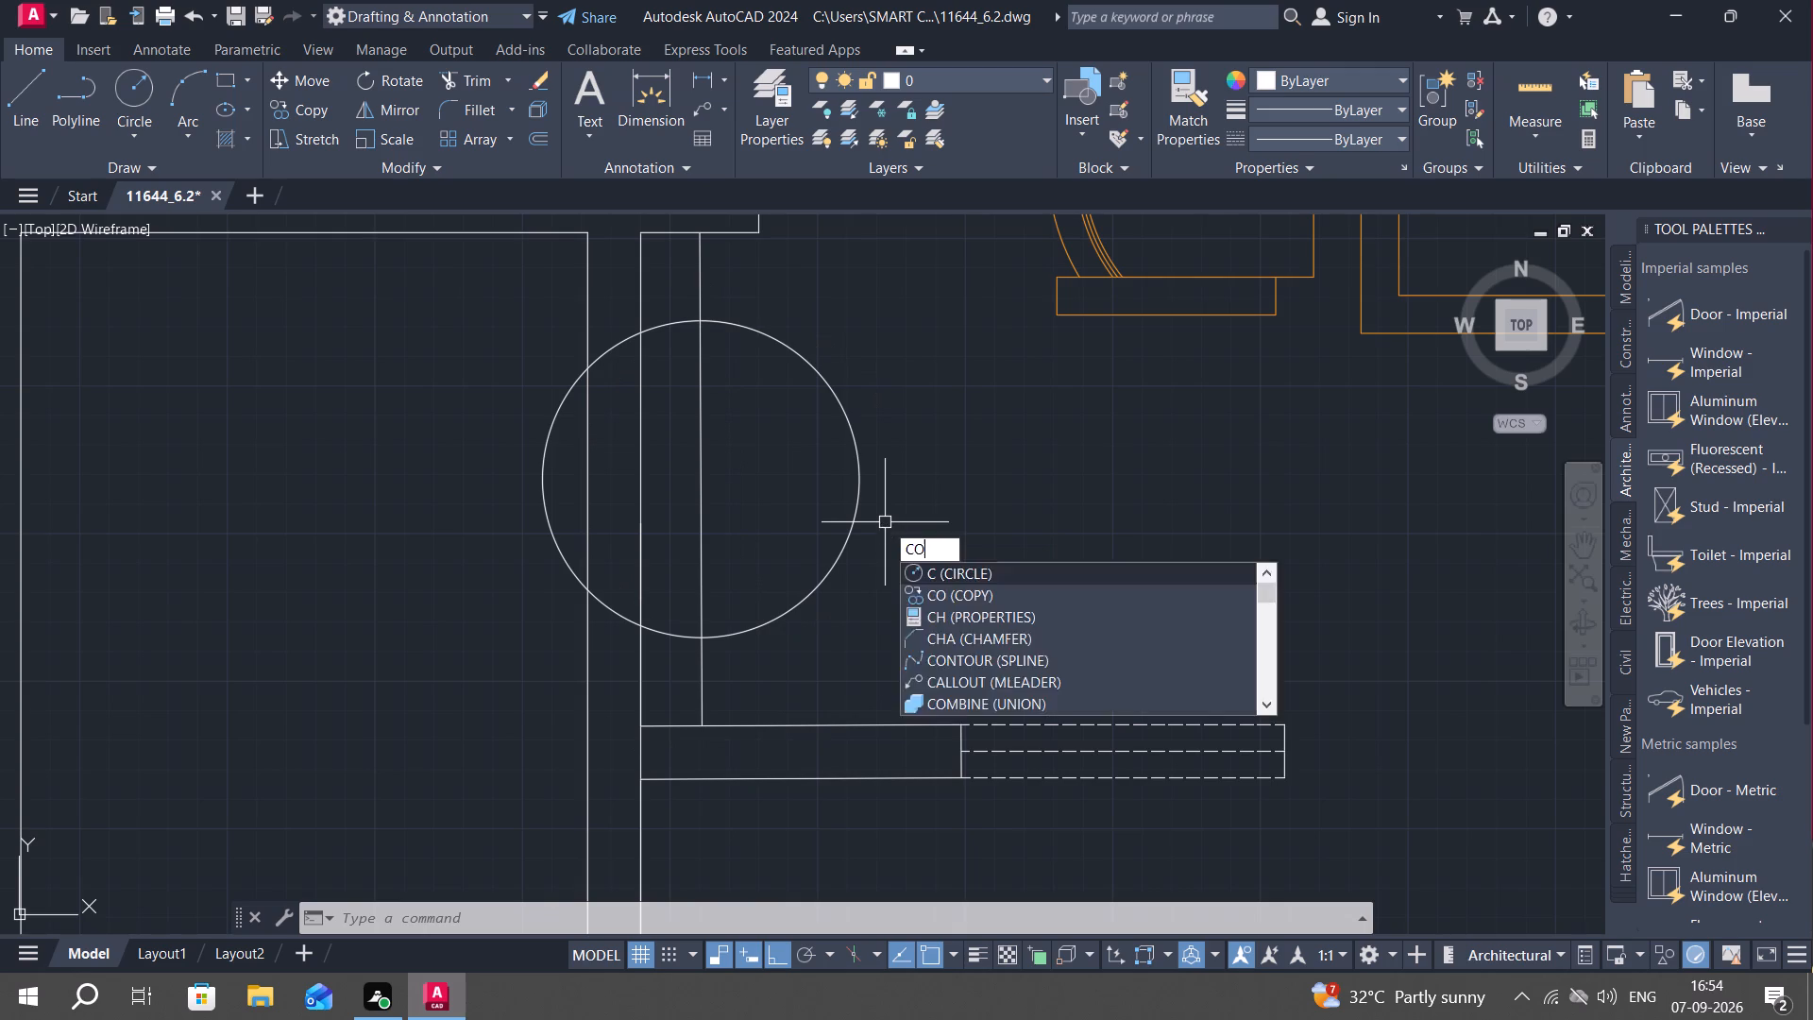
{"action": "key", "text": "space"}
{"action": "left_click", "coordinate": [864, 510]}
{"action": "right_click", "coordinate": [864, 510]}
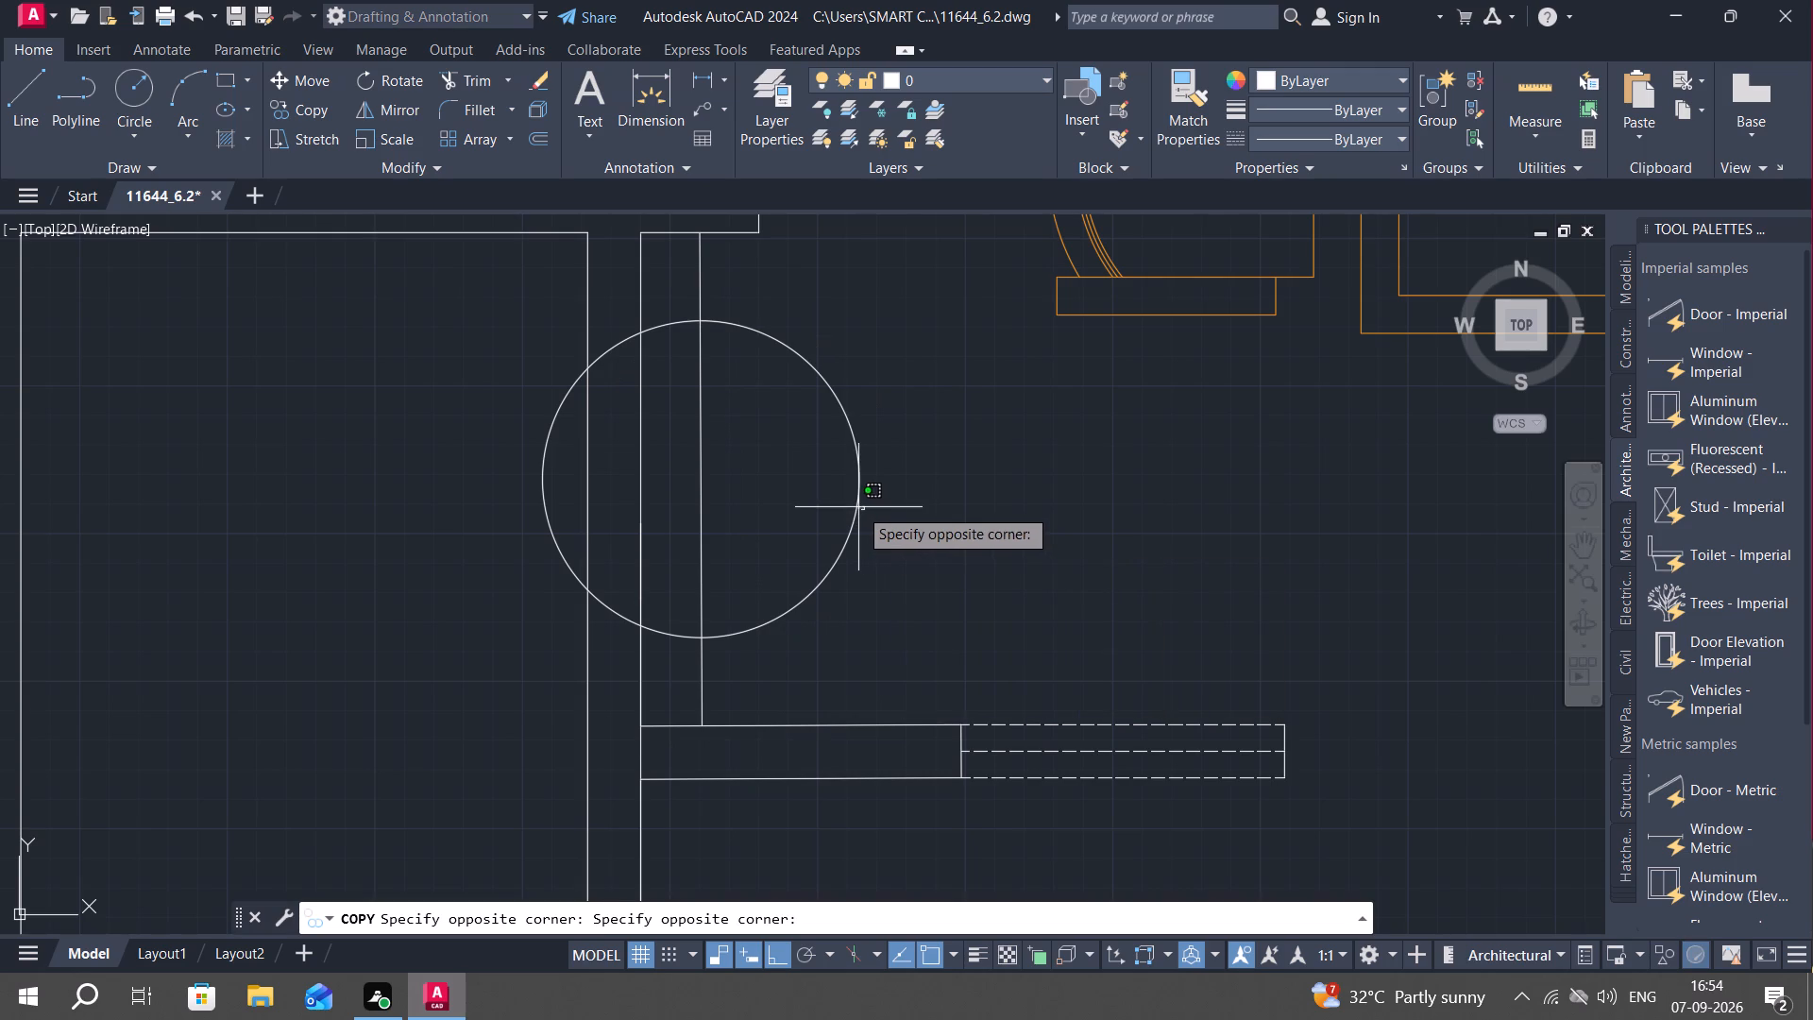
{"action": "key", "text": "Escape"}
{"action": "left_click", "coordinate": [856, 505]}
{"action": "right_click", "coordinate": [856, 505]}
{"action": "left_click", "coordinate": [856, 505]}
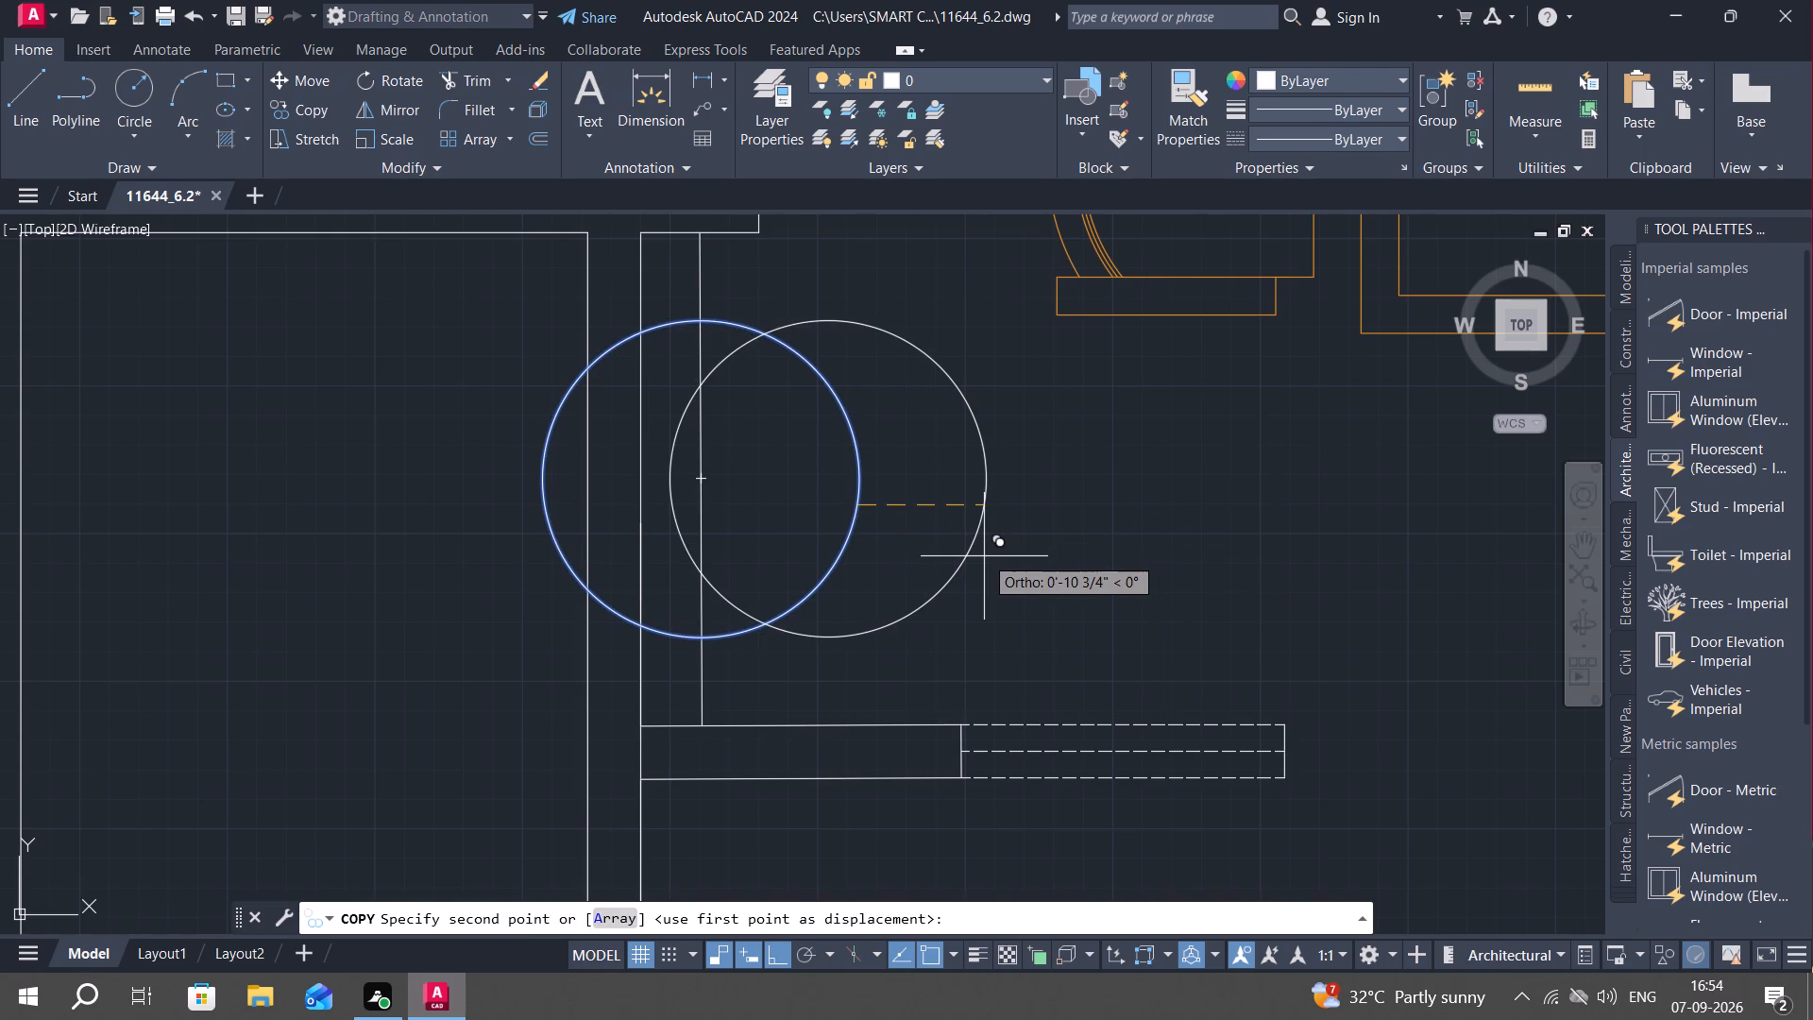
{"action": "left_click", "coordinate": [984, 556]}
Erase the original circle centred on the vertical line.
{"action": "left_click", "coordinate": [853, 508]}
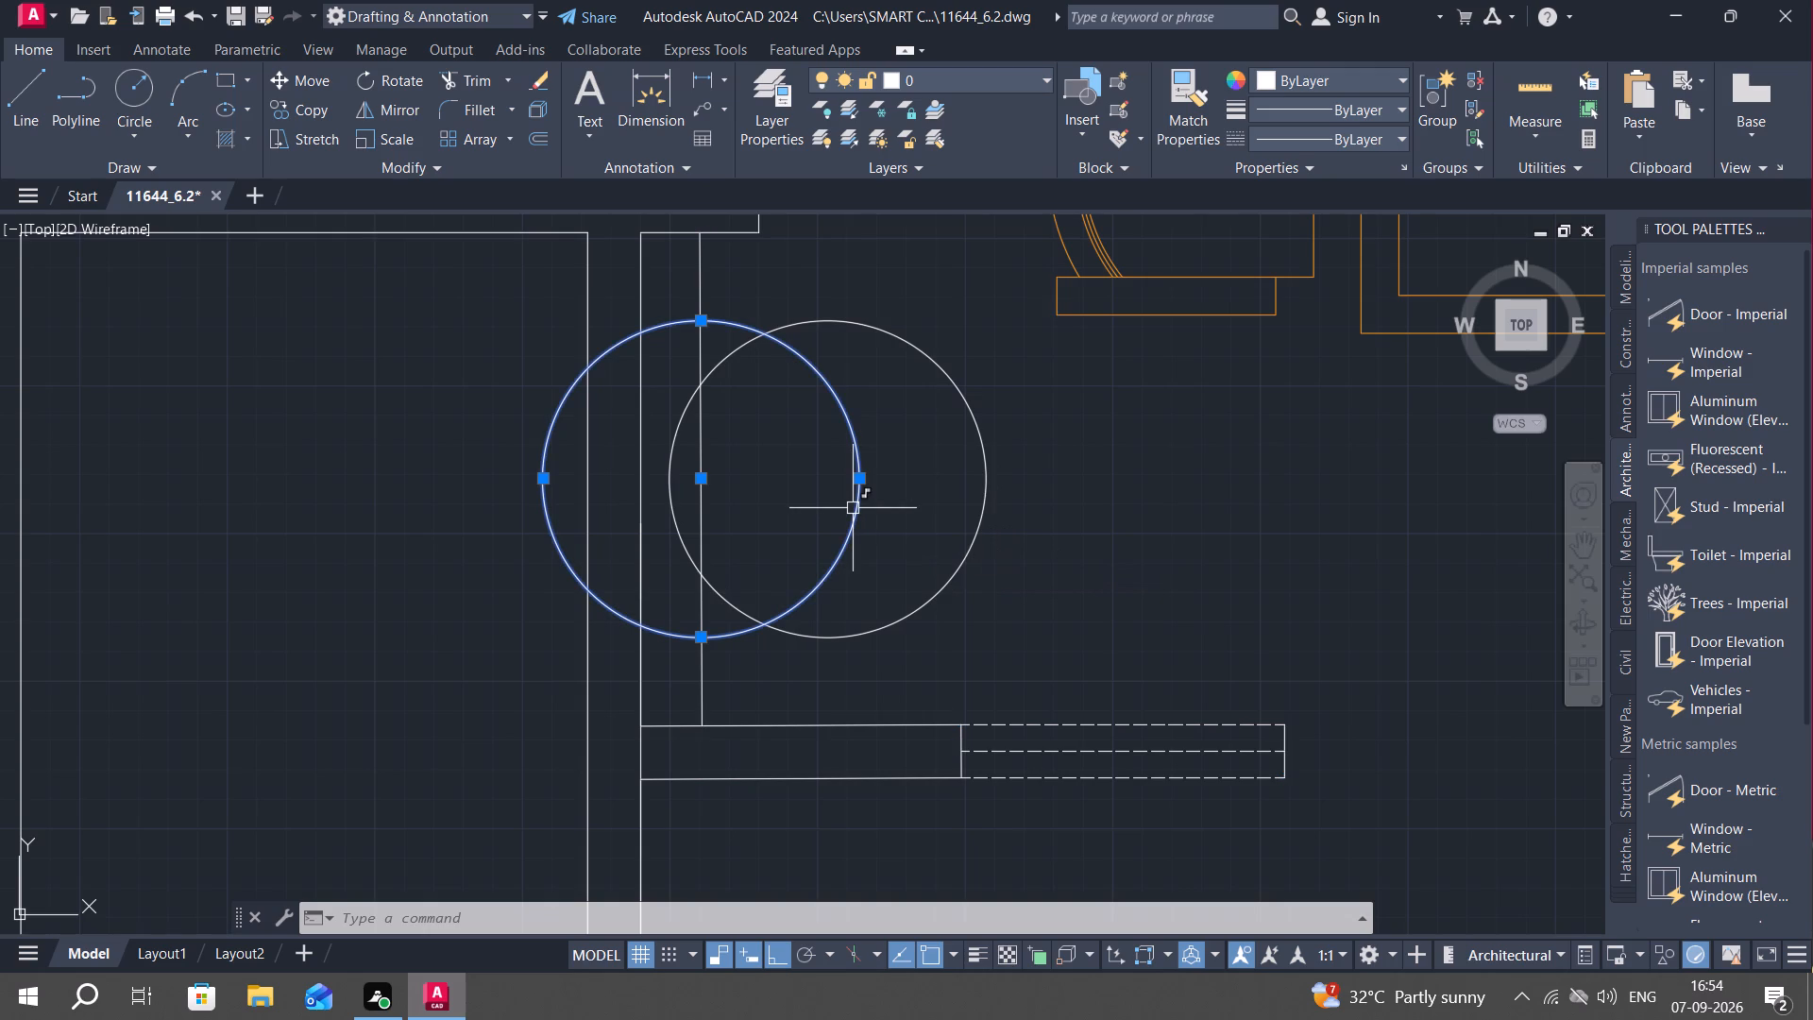
{"action": "key", "text": "Delete"}
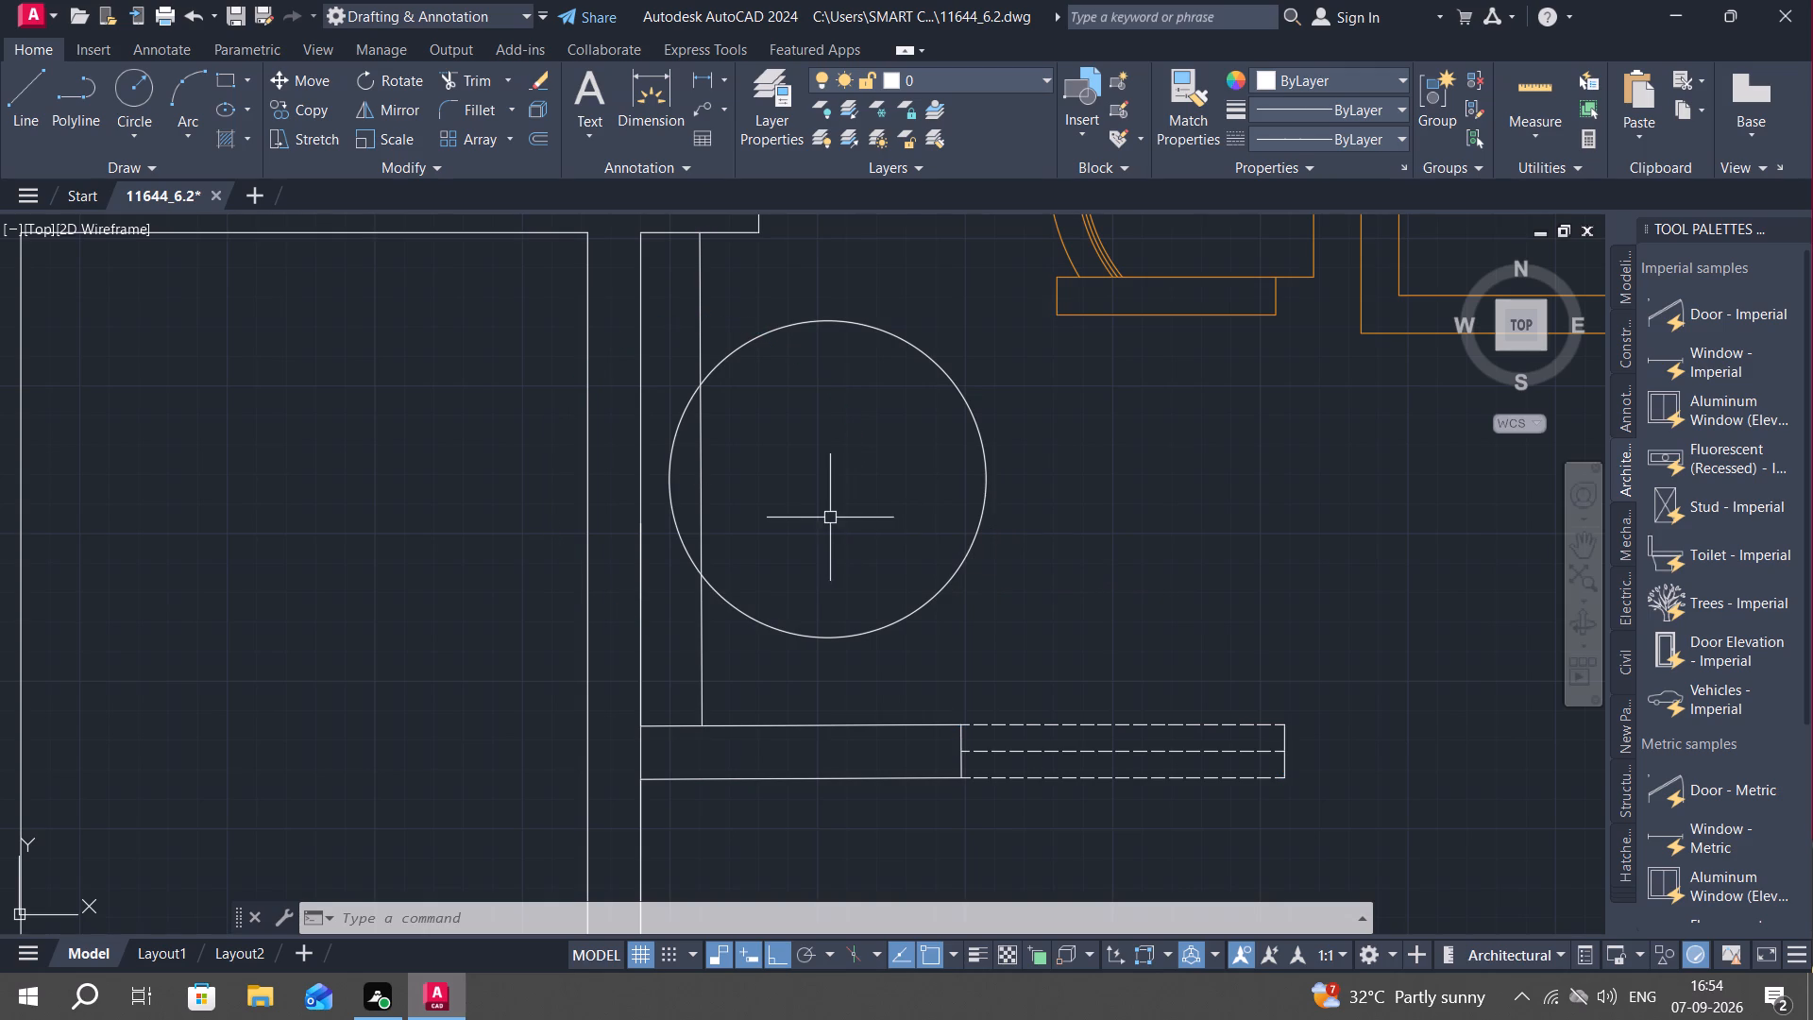
Draw a vertical line across the circle's full diameter, from its south quadrant to its north quadrant.
{"action": "type", "text": "L"}
{"action": "key", "text": "space"}
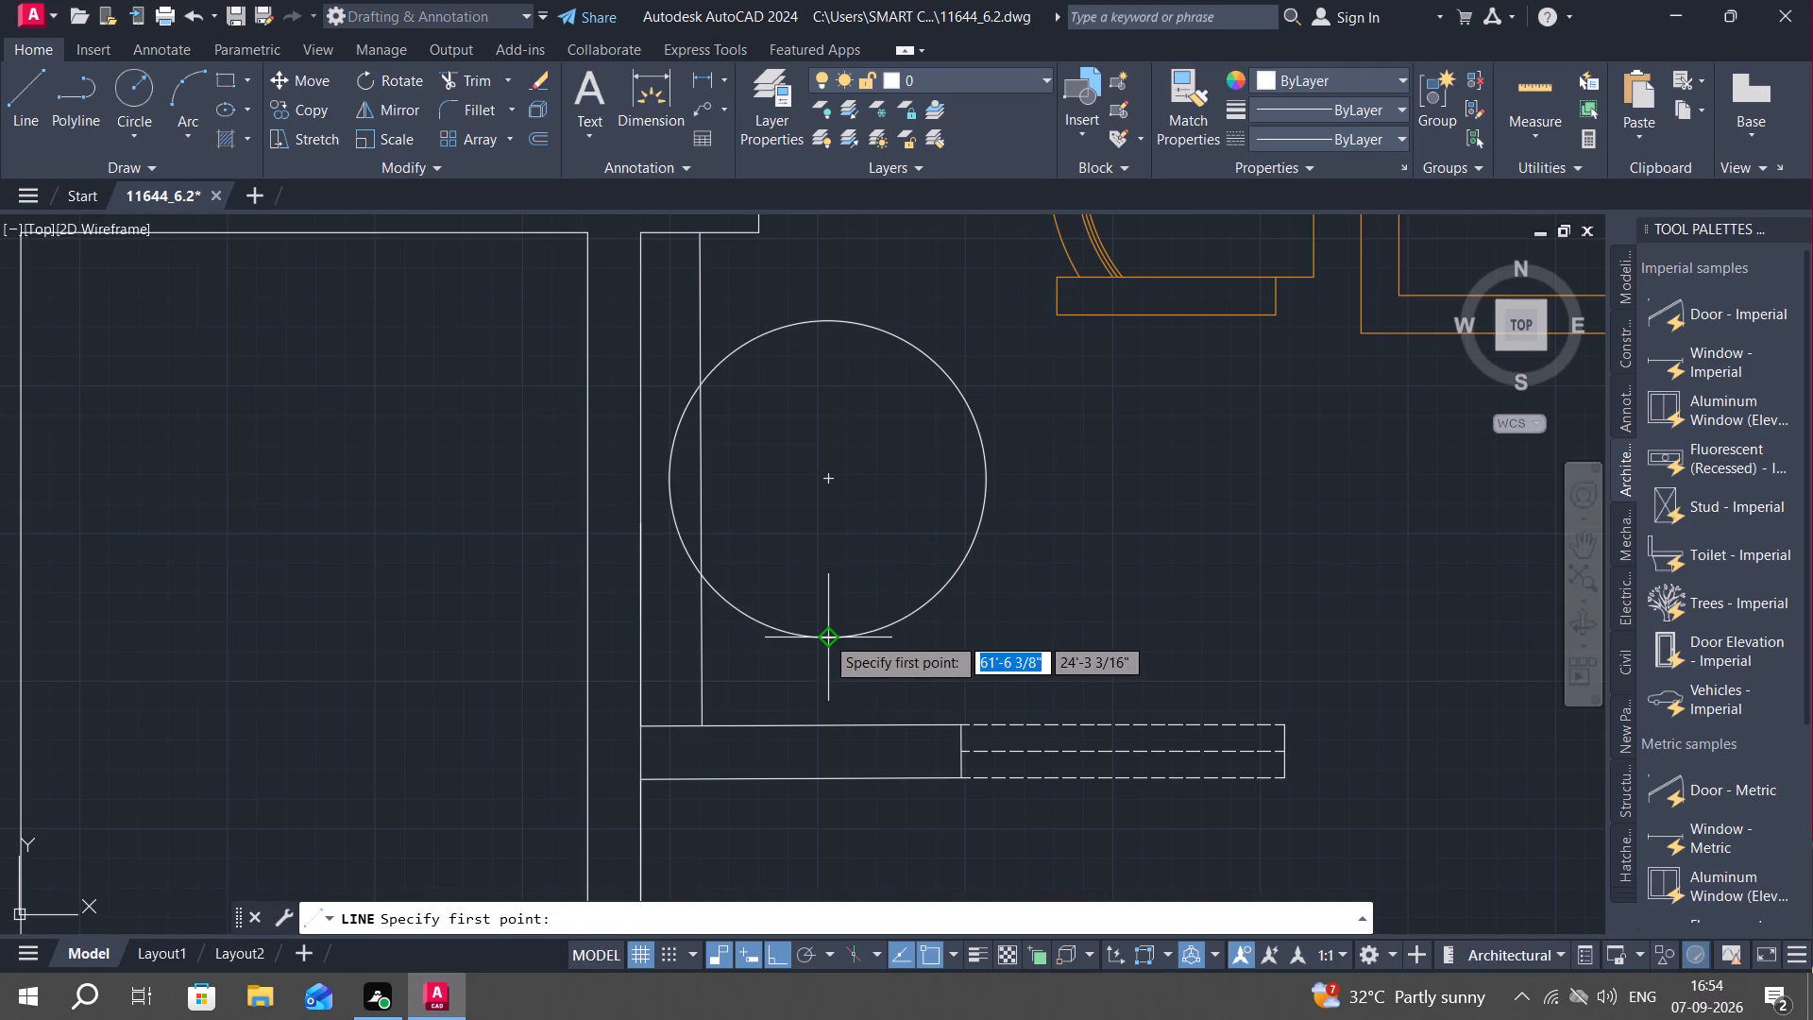
{"action": "left_click", "coordinate": [825, 636]}
{"action": "left_click", "coordinate": [831, 321]}
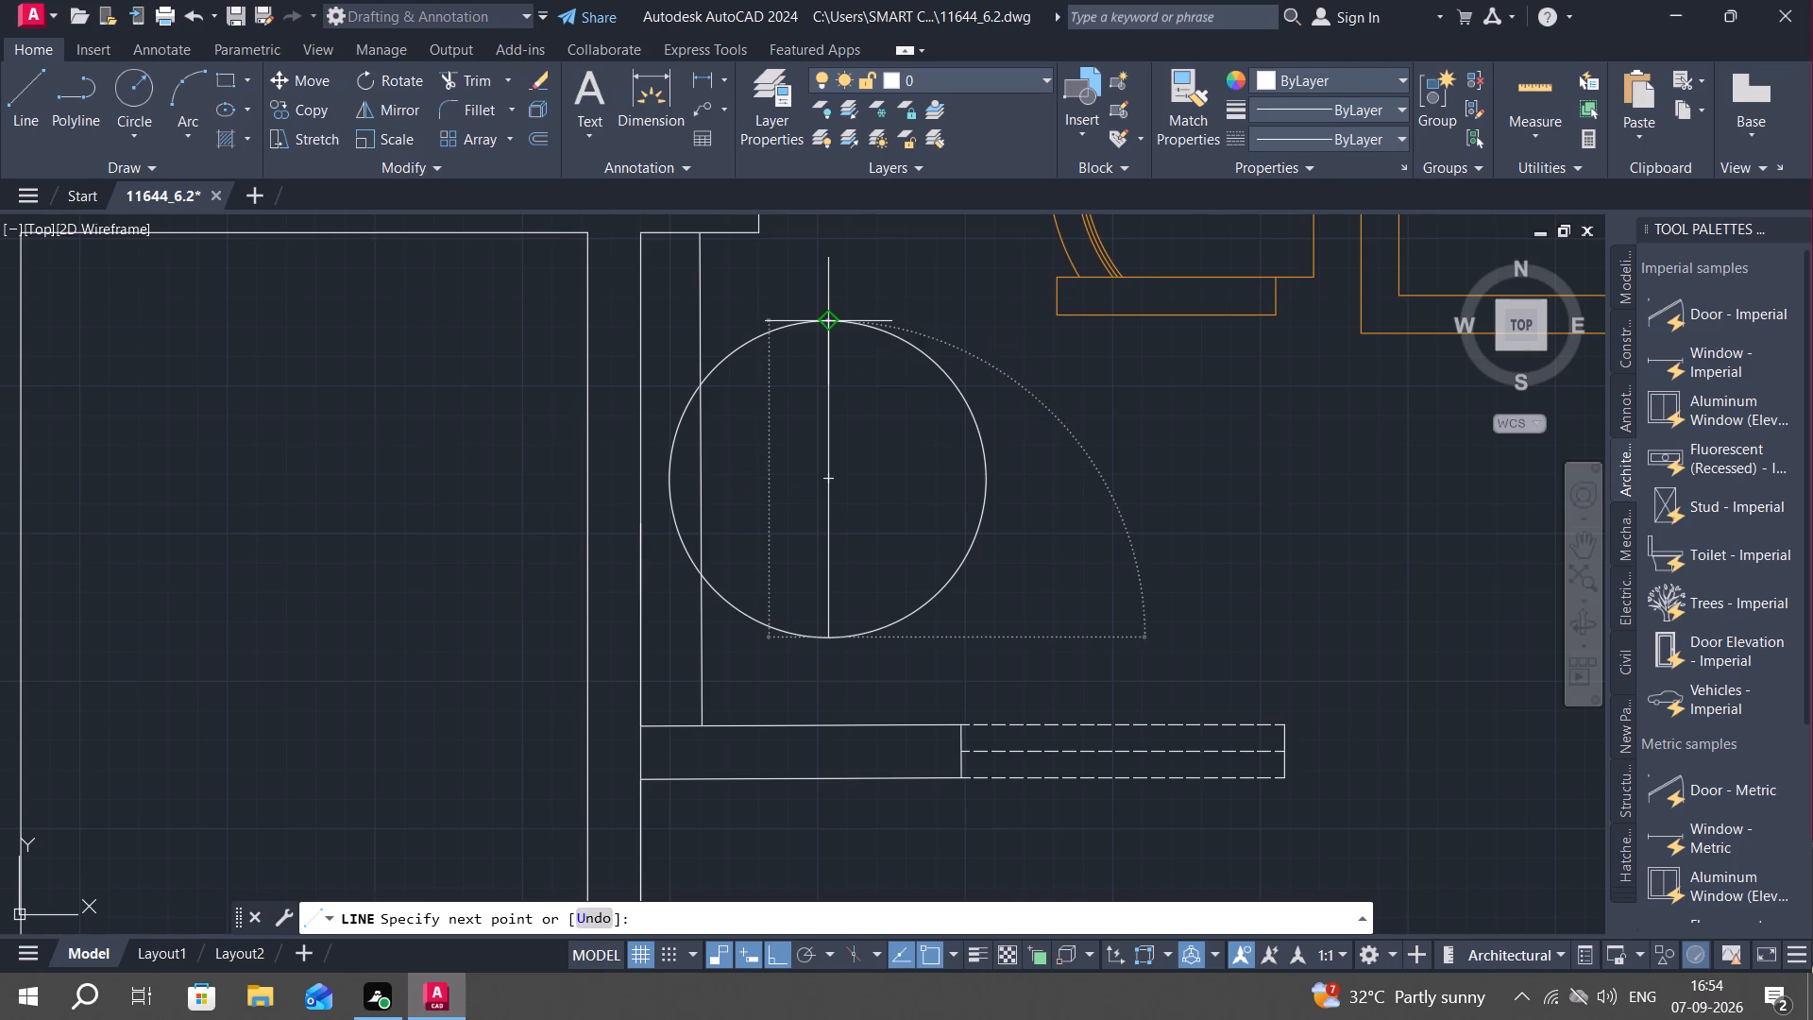
{"action": "key", "text": "Escape"}
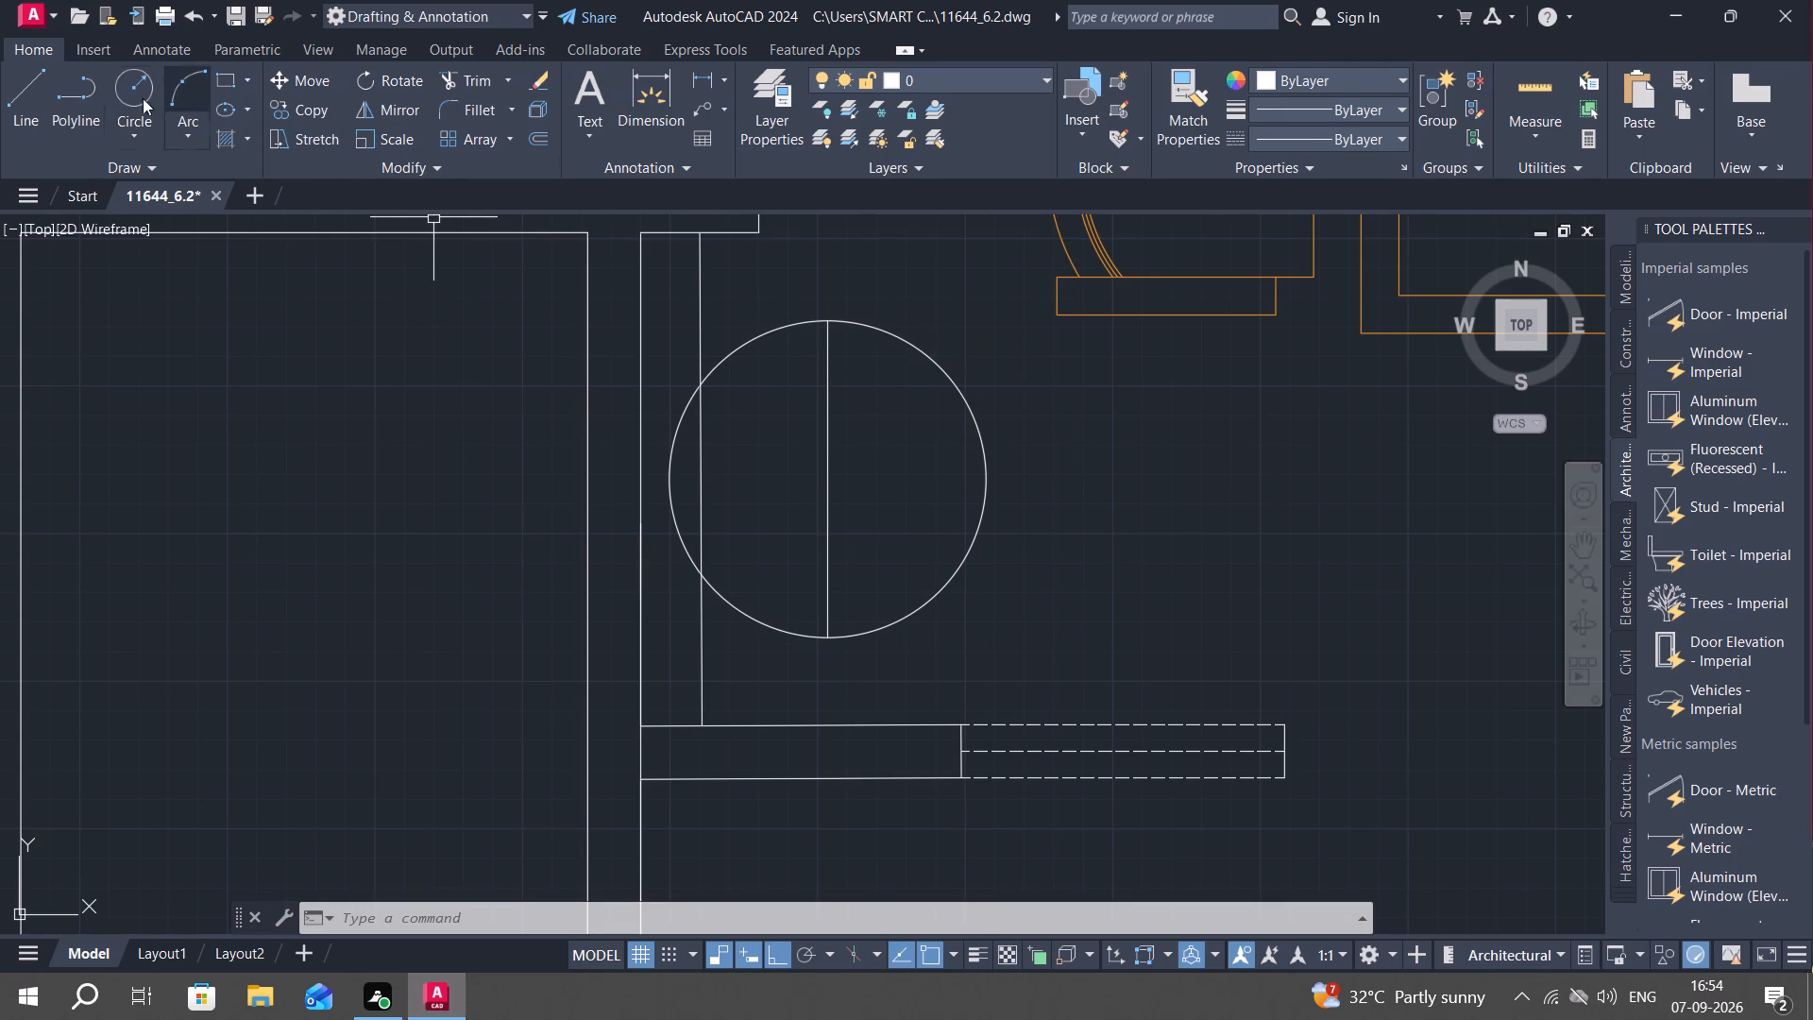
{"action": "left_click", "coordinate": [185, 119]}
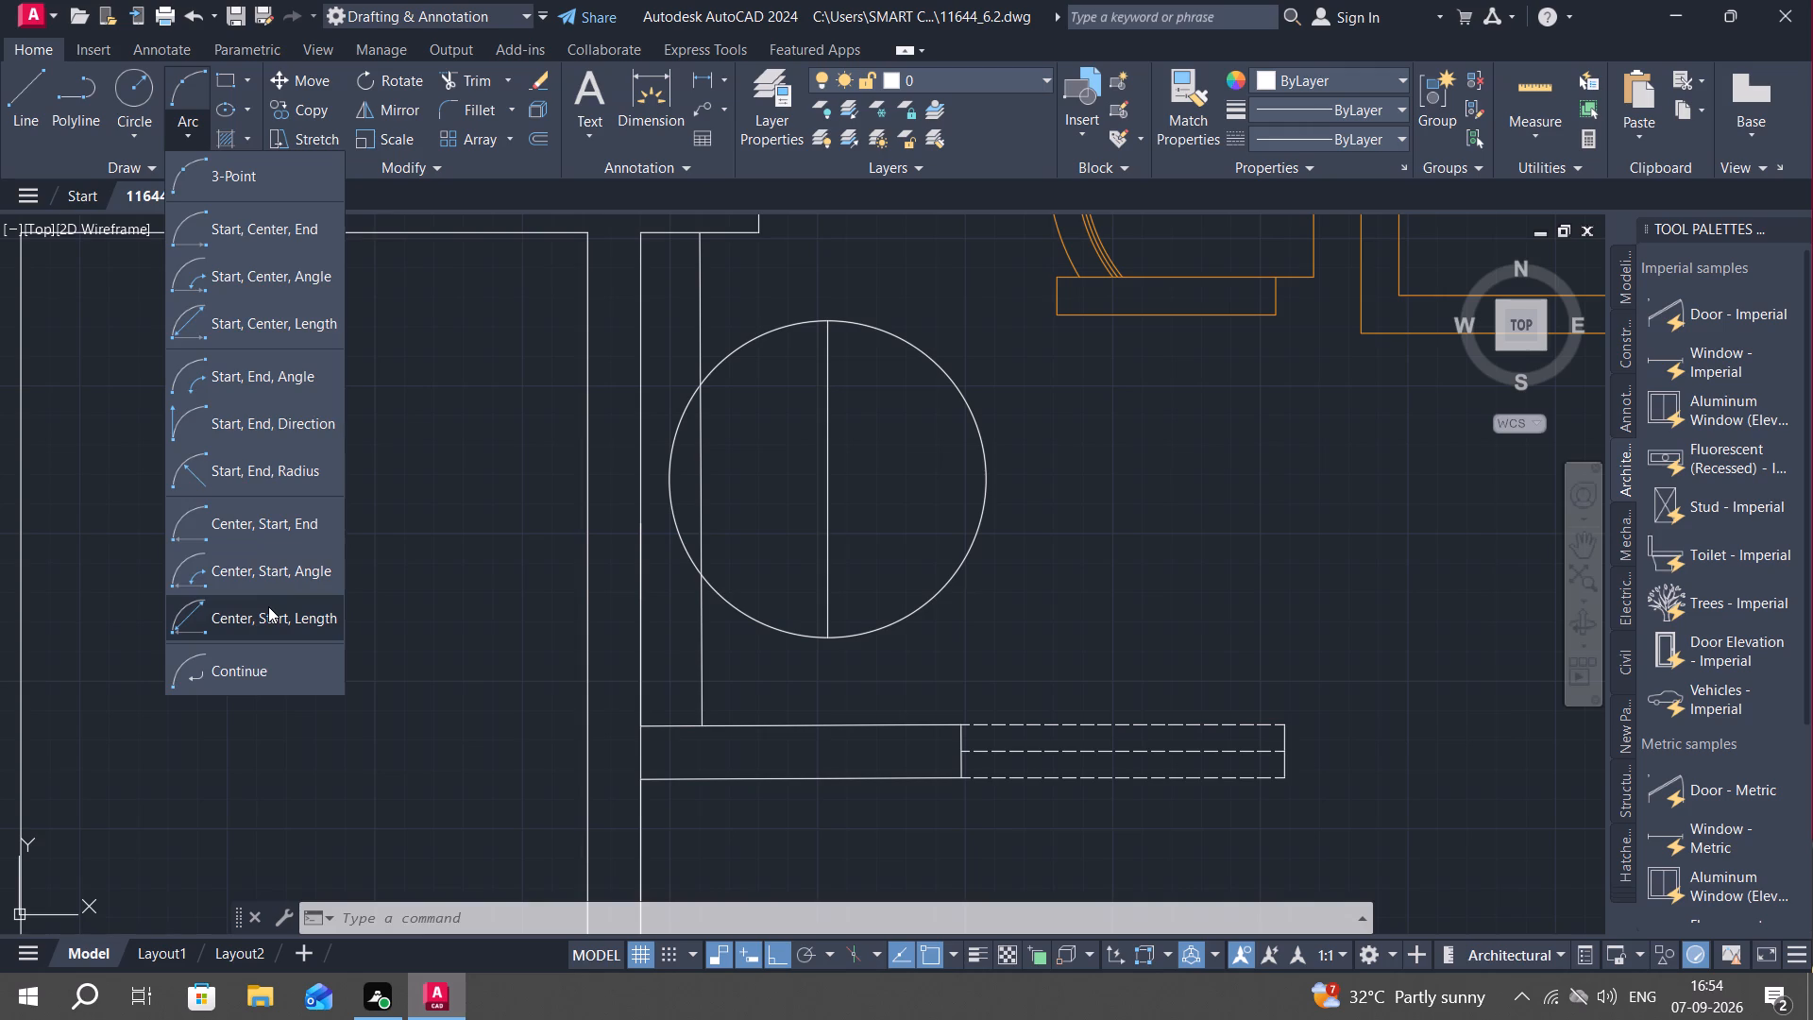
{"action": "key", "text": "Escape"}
Offset the circle 2" inward.
{"action": "type", "text": "O"}
{"action": "key", "text": "space"}
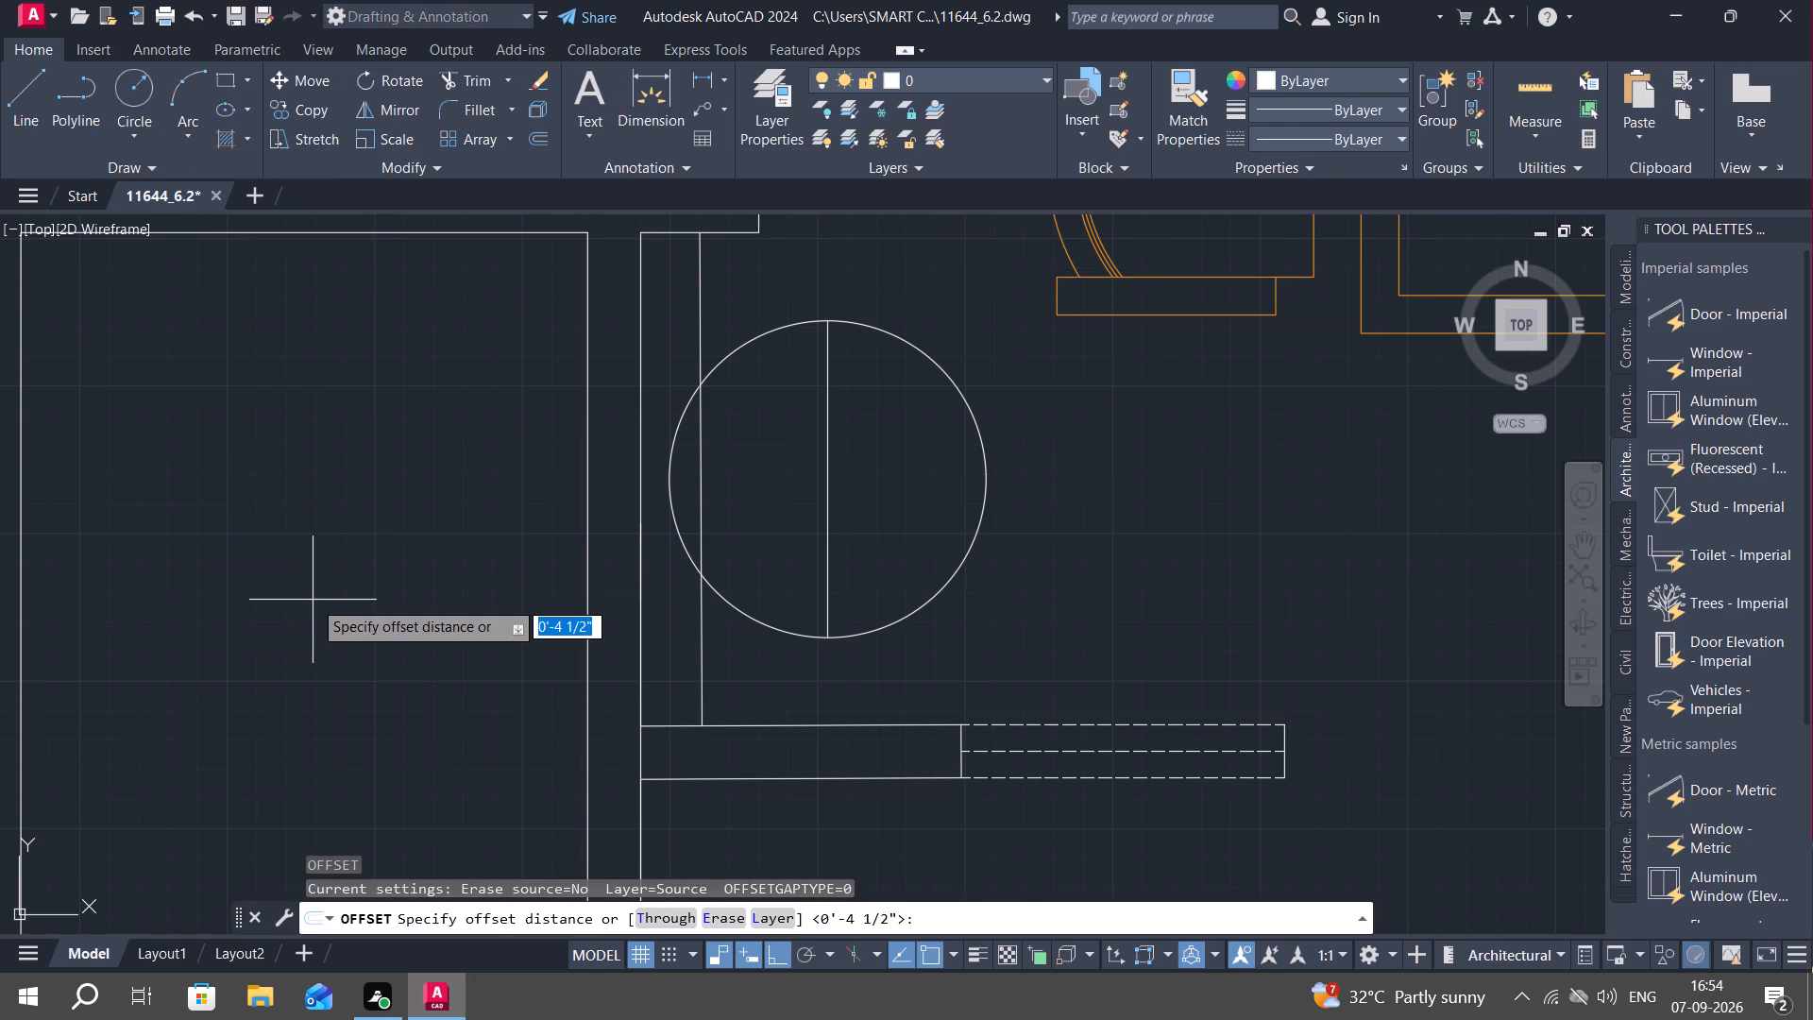
{"action": "key", "text": "2"}
{"action": "type", "text": "\""}
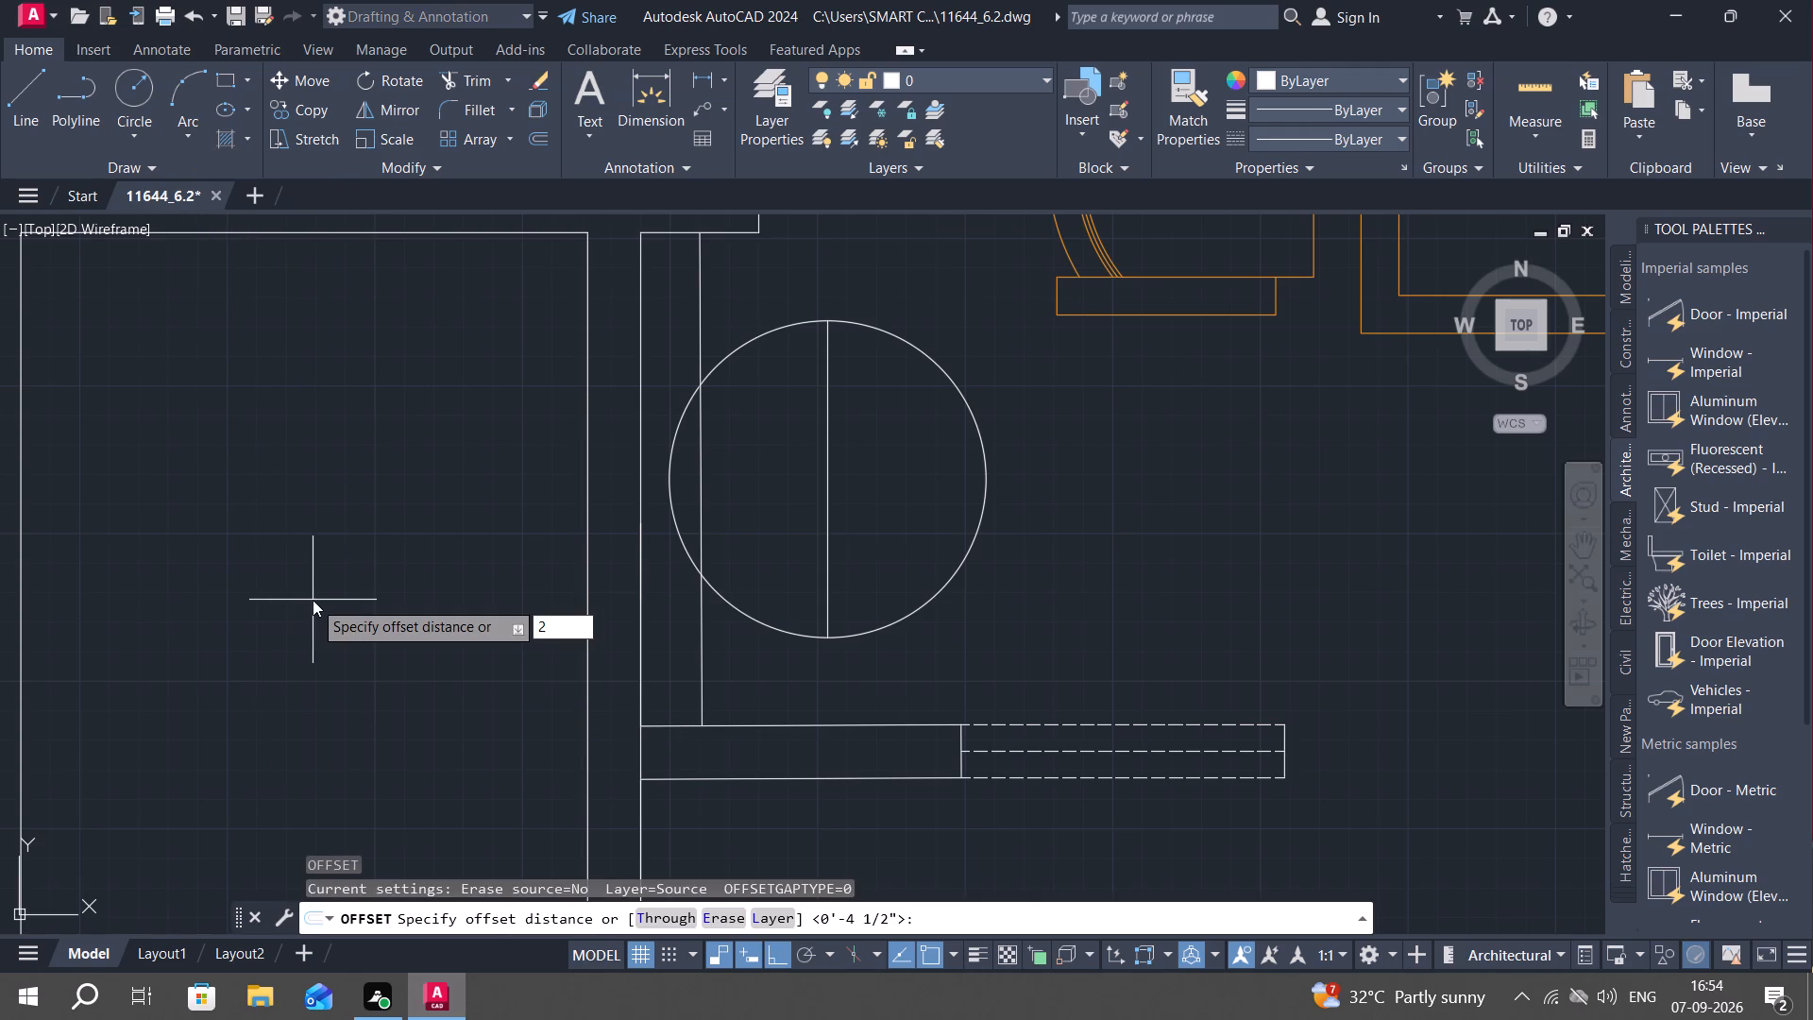
{"action": "key", "text": "space"}
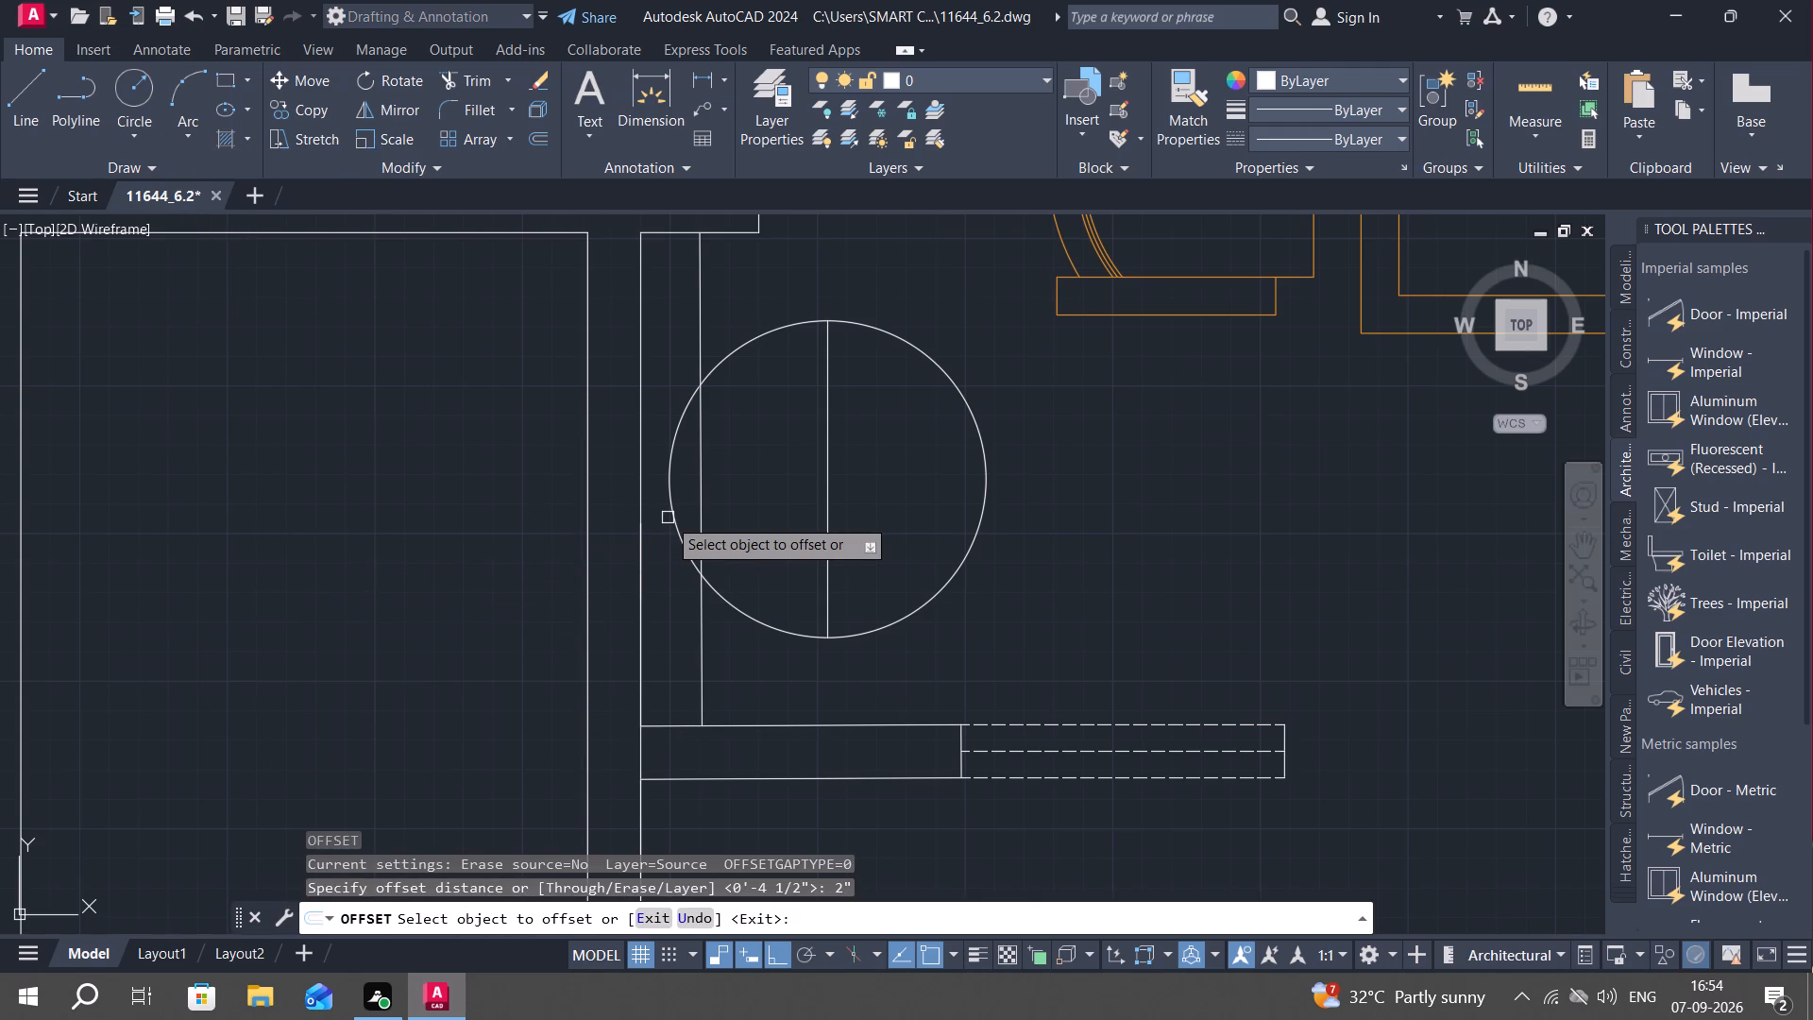
{"action": "left_click", "coordinate": [668, 518]}
{"action": "left_click", "coordinate": [779, 520]}
{"action": "key", "text": "Escape"}
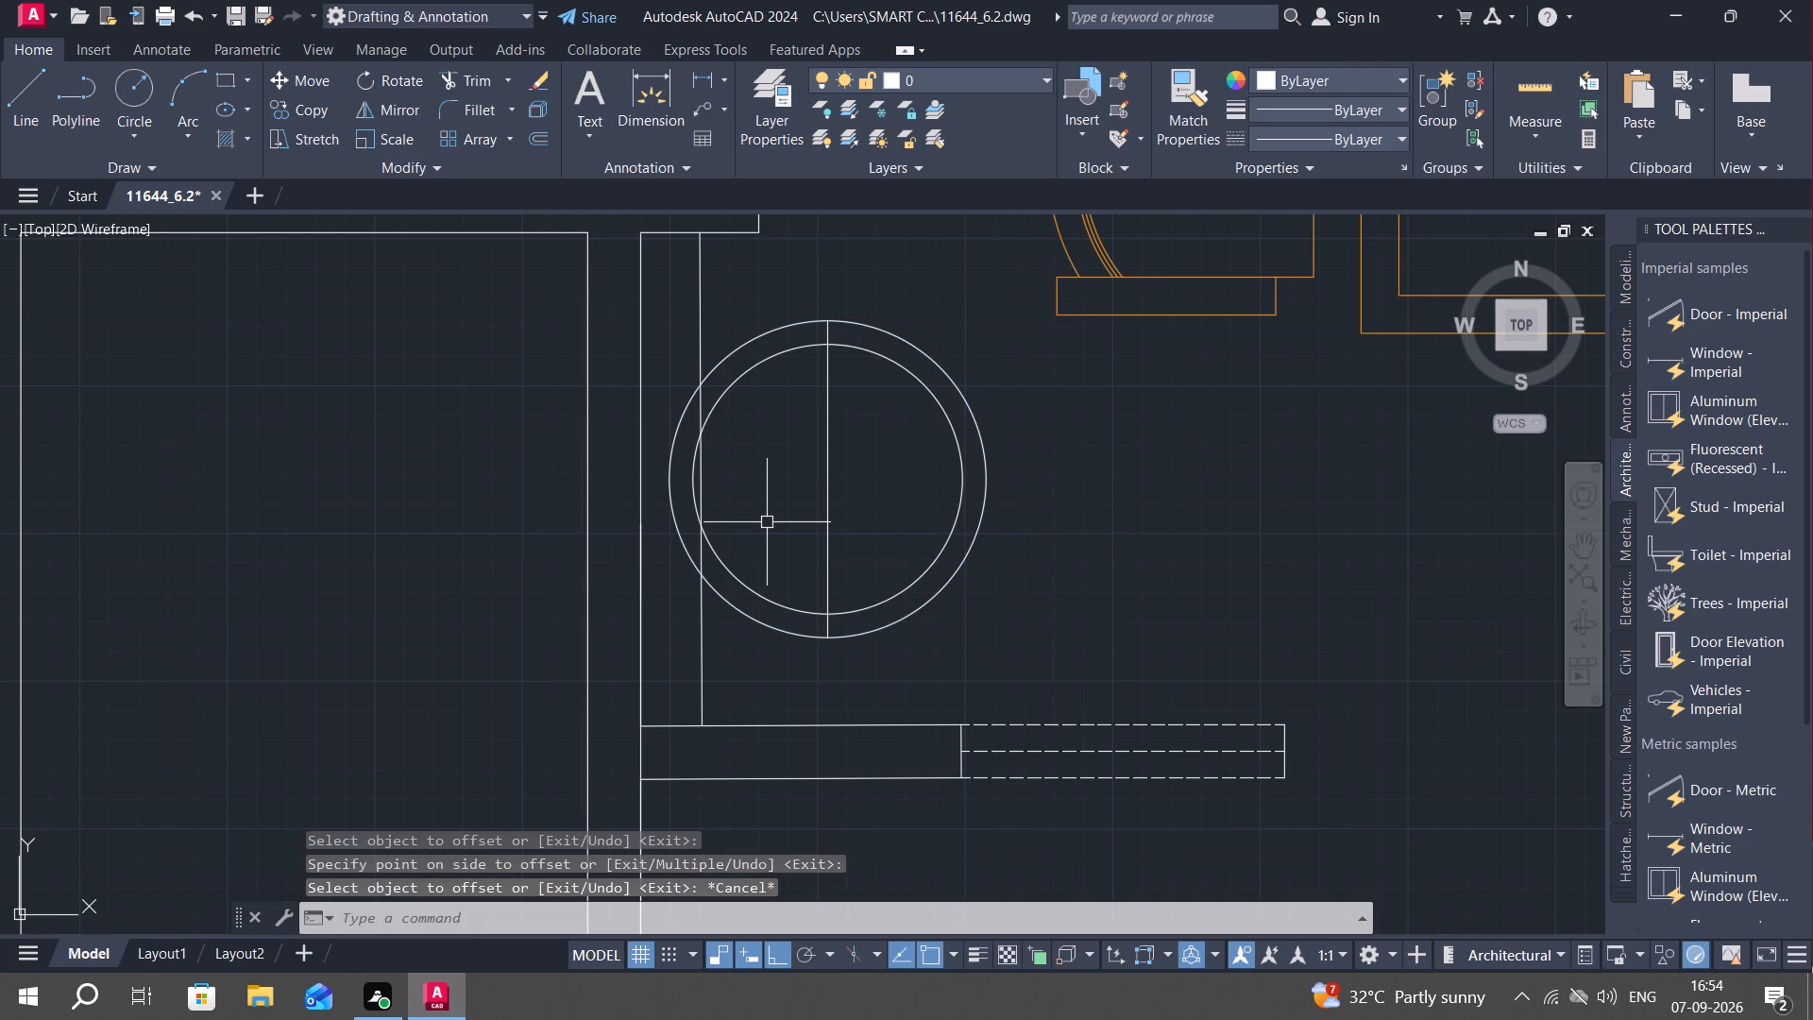
Trim away the western half of the inner circle, keeping only the arc east of the diameter line.
{"action": "key", "text": "t"}
{"action": "key", "text": "r"}
{"action": "key", "text": "space"}
{"action": "left_click", "coordinate": [771, 602]}
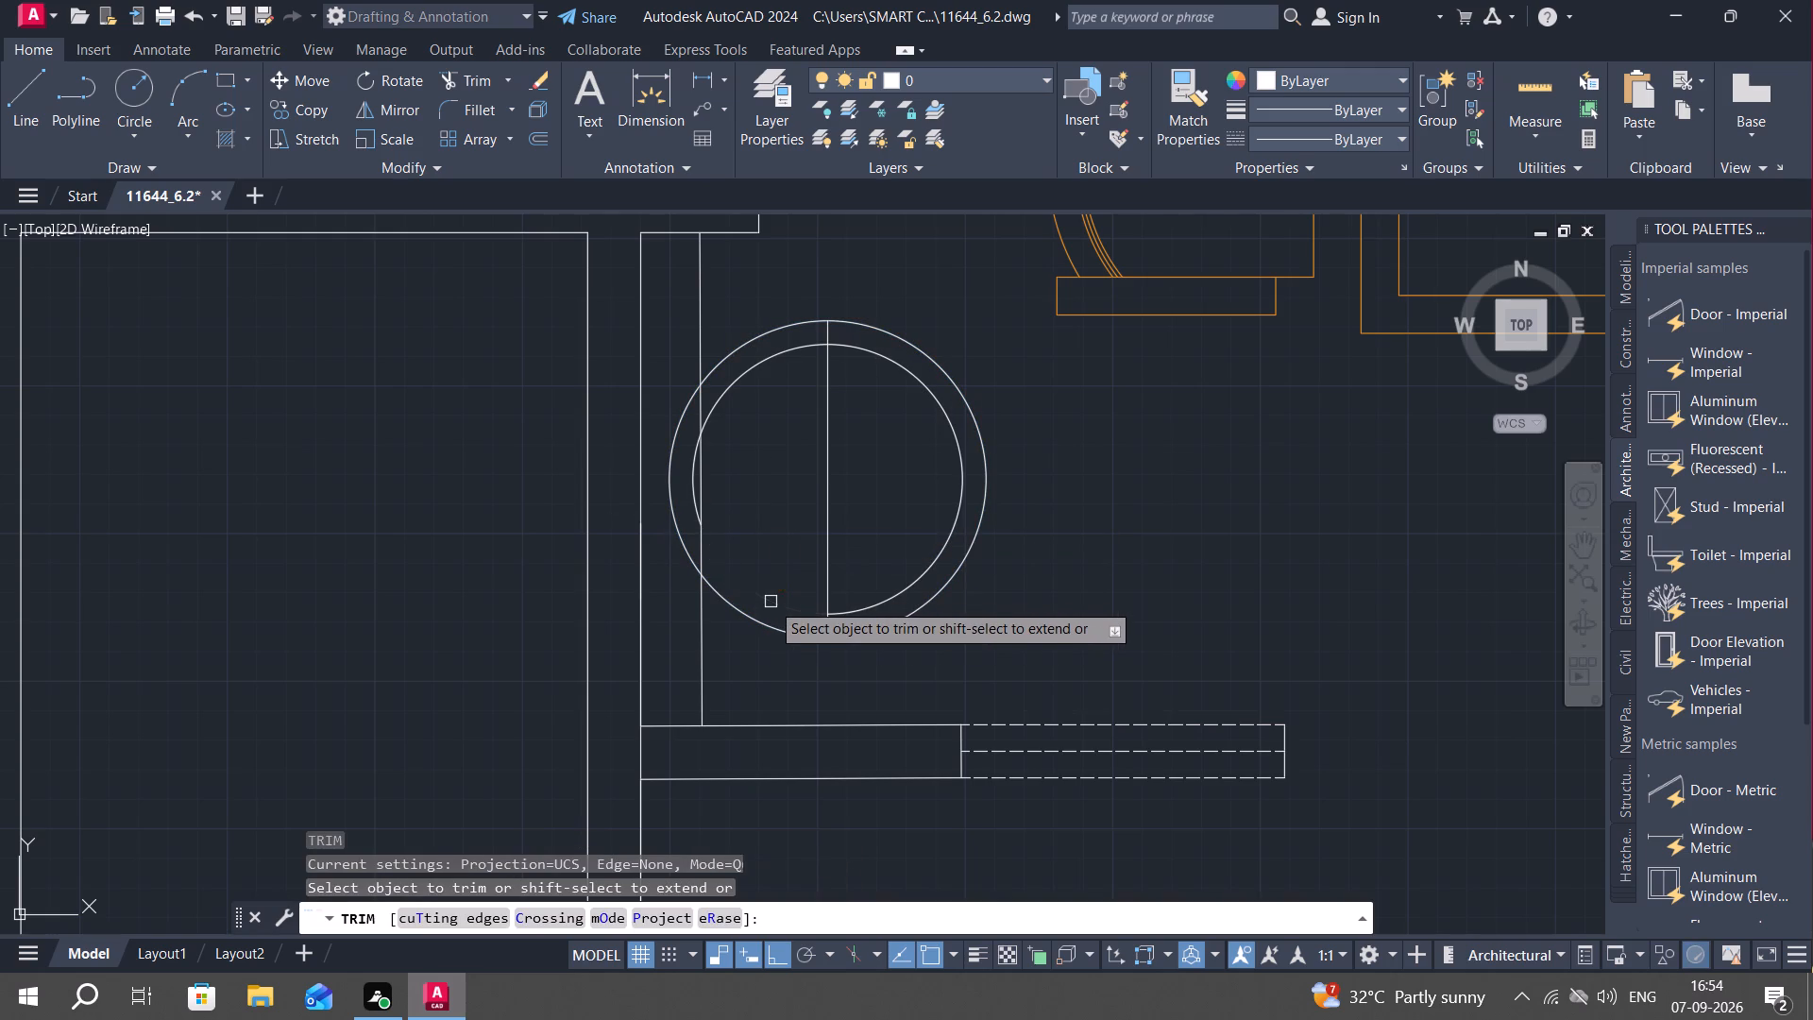
{"action": "left_click", "coordinate": [787, 351]}
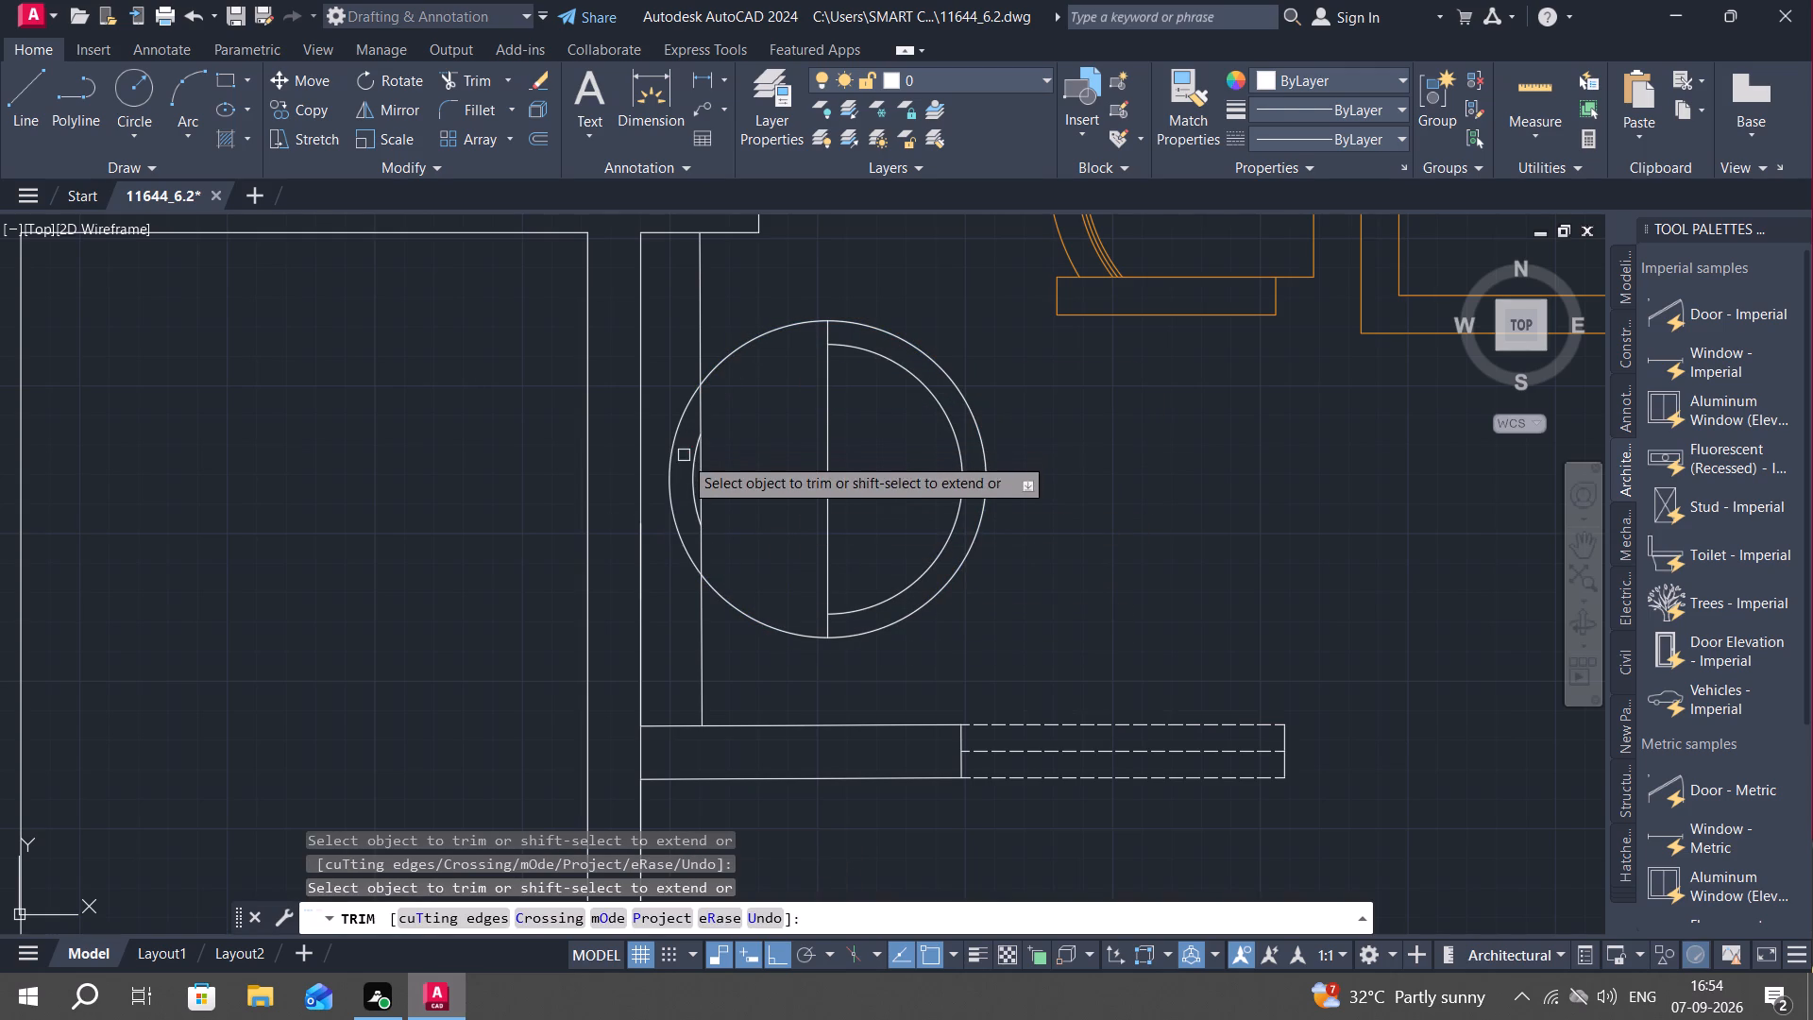
{"action": "left_click", "coordinate": [690, 475]}
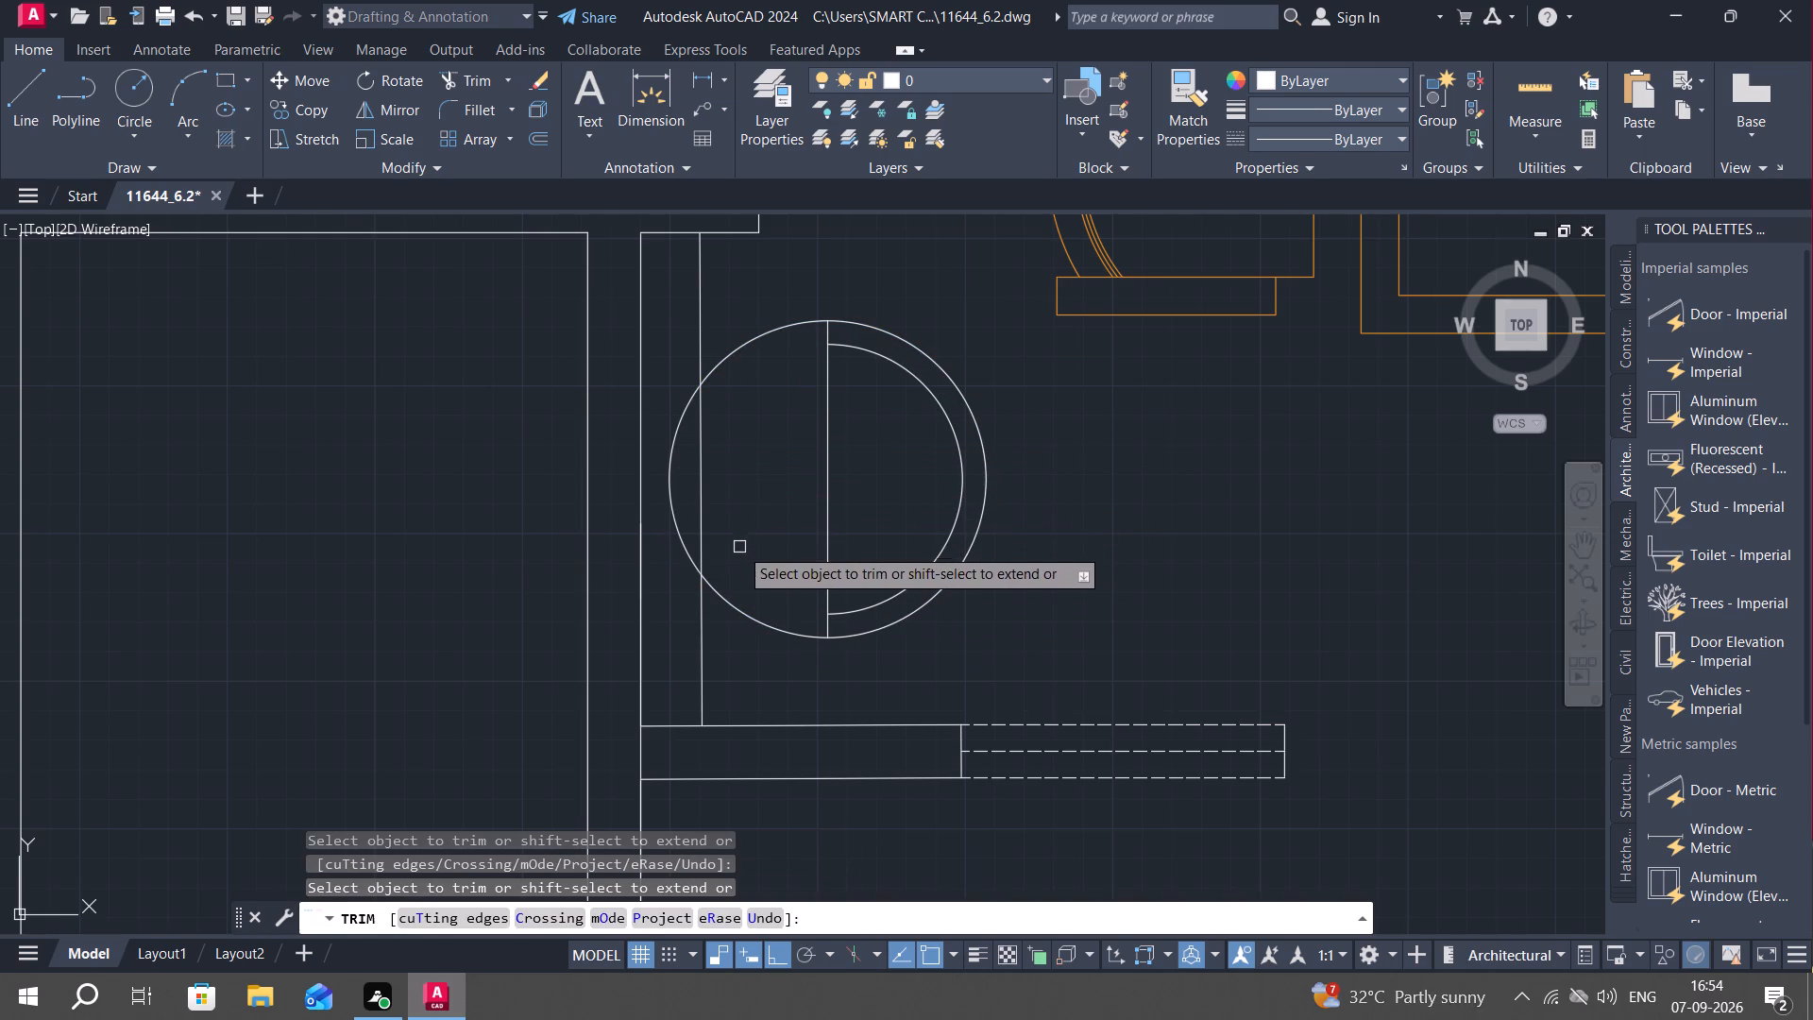
{"action": "key", "text": "Escape"}
Trim the east wall's inner line out of the strip south of the kitchen and lounge, including its short stub at the southeast corner.
{"action": "scroll", "coordinate": [730, 611], "scroll_direction": "down", "scroll_amount": 2}
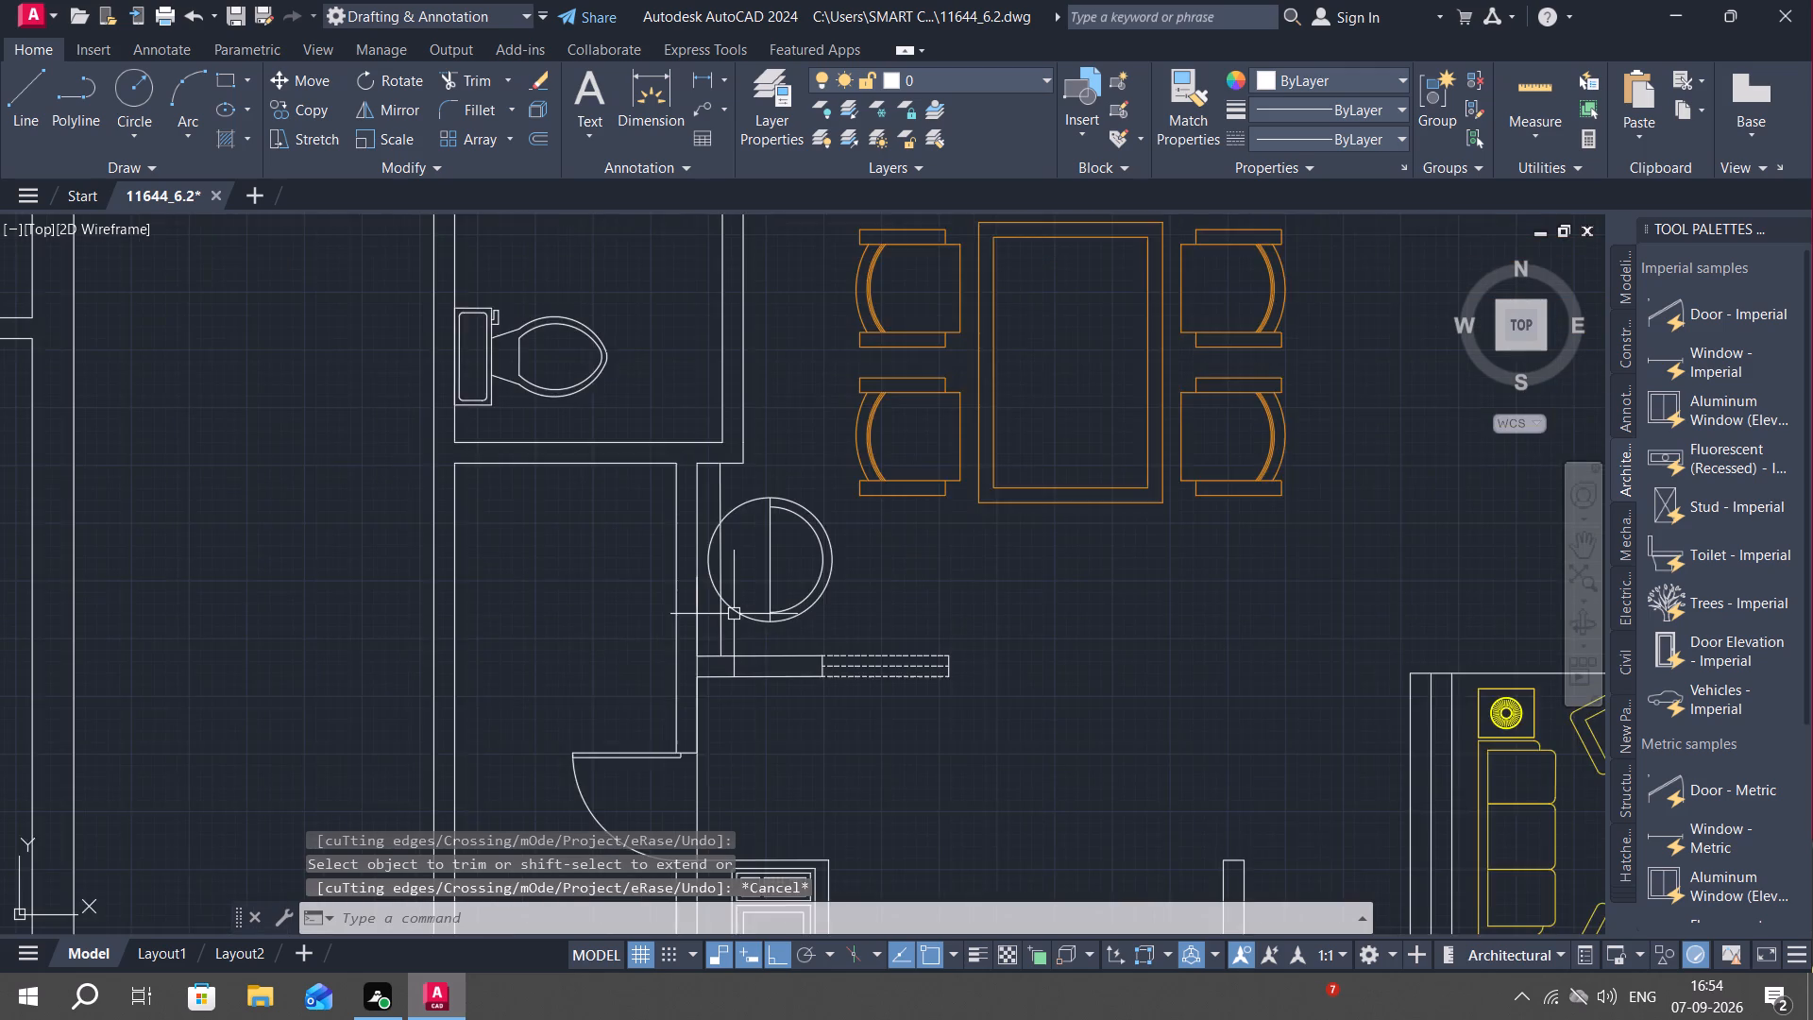
{"action": "scroll", "coordinate": [734, 614], "scroll_direction": "down", "scroll_amount": 2}
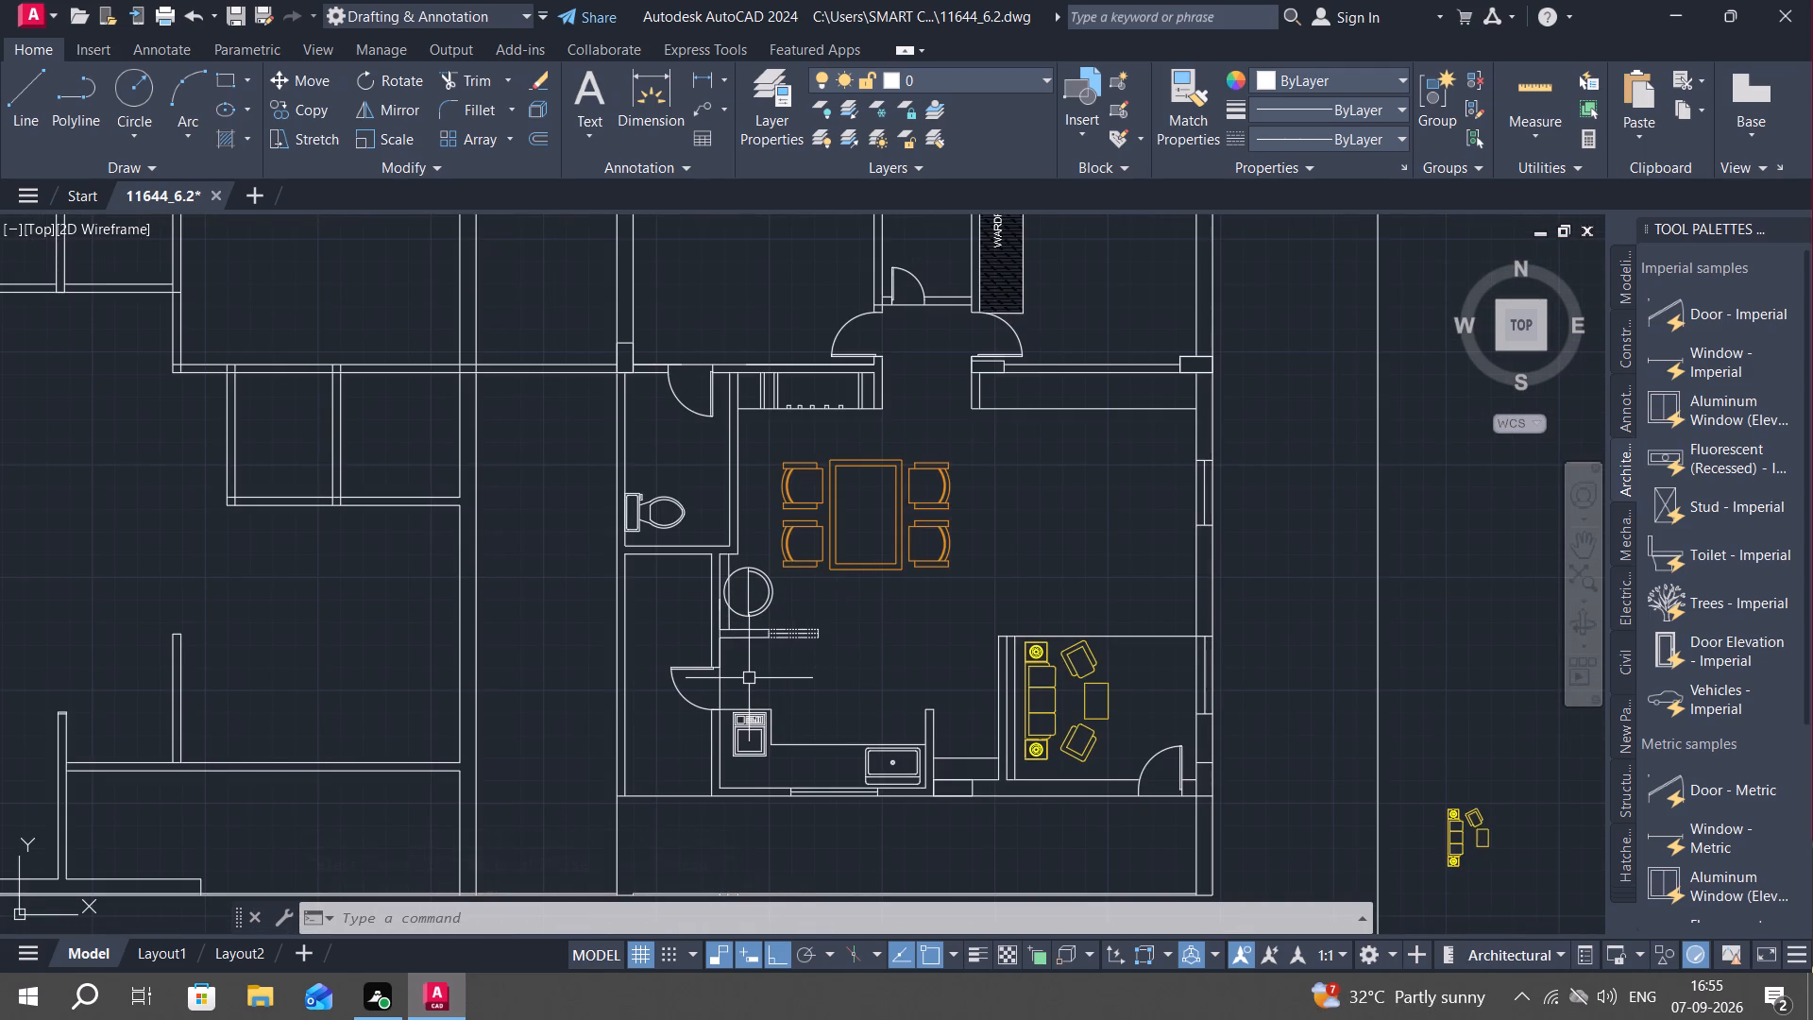
{"action": "middle_click_drag", "start_coordinate": [749, 678], "coordinate": [900, 625]}
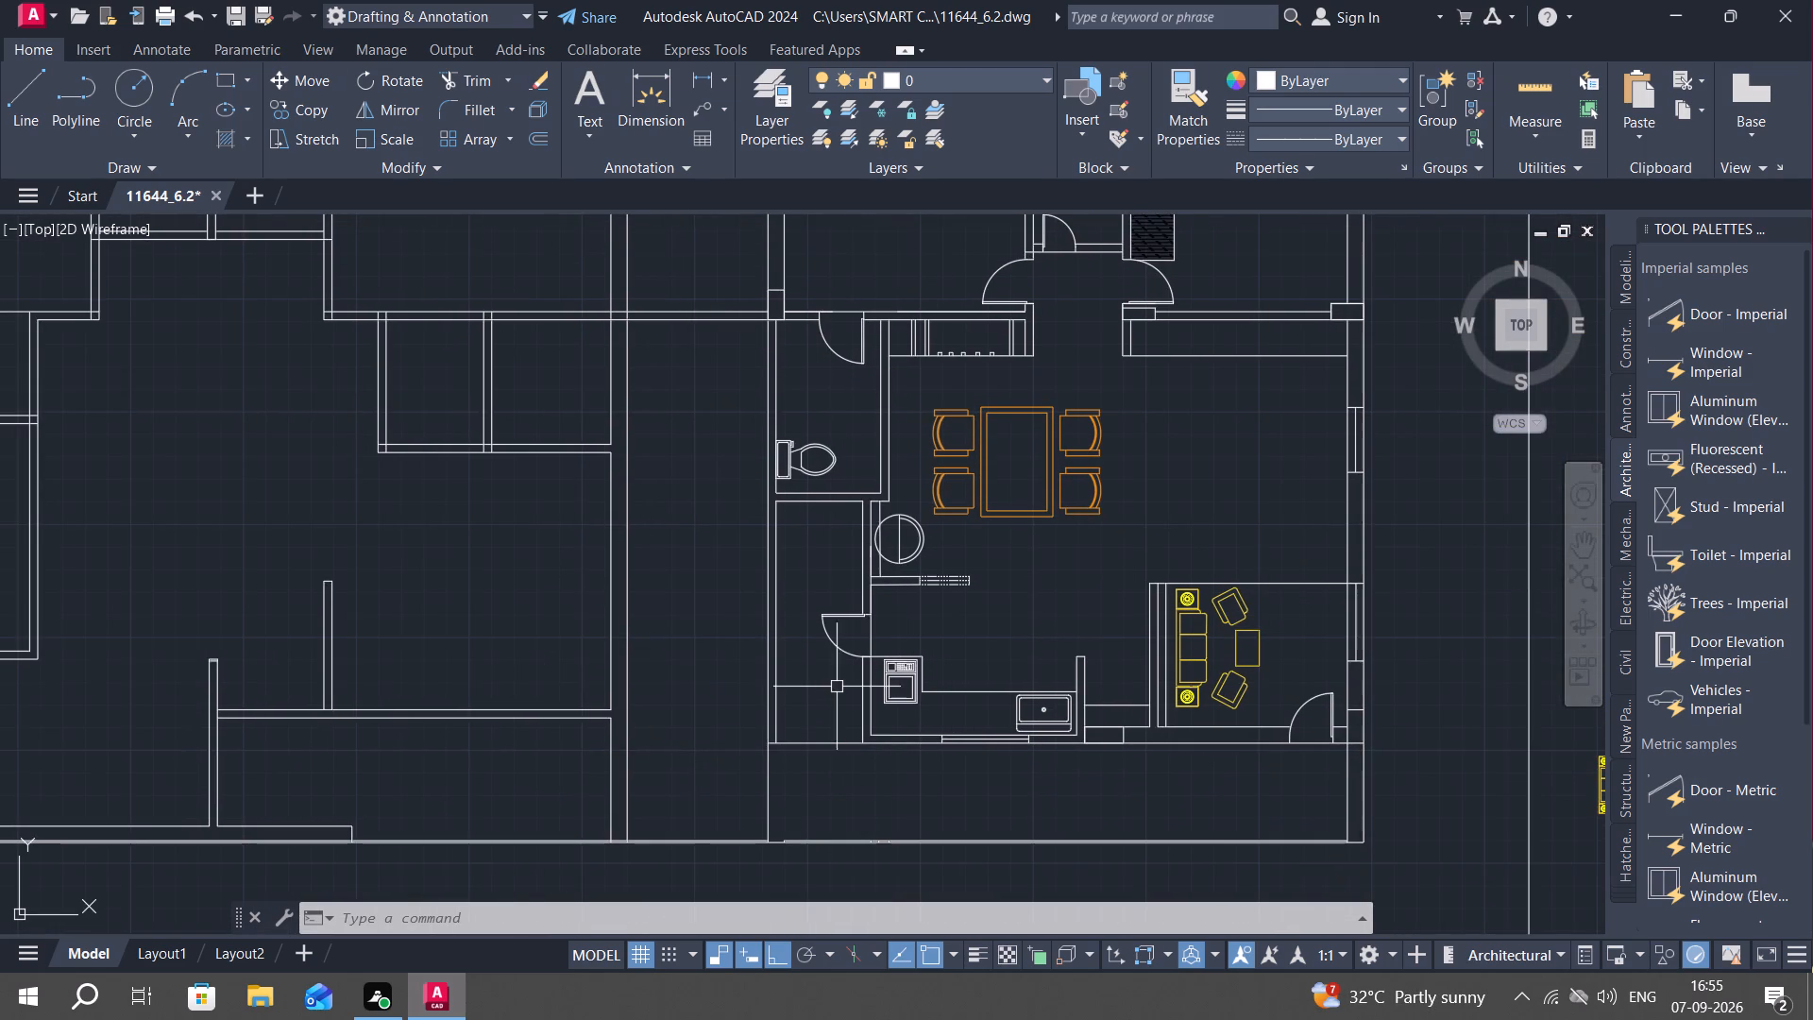
{"action": "middle_click_drag", "start_coordinate": [827, 695], "coordinate": [745, 343]}
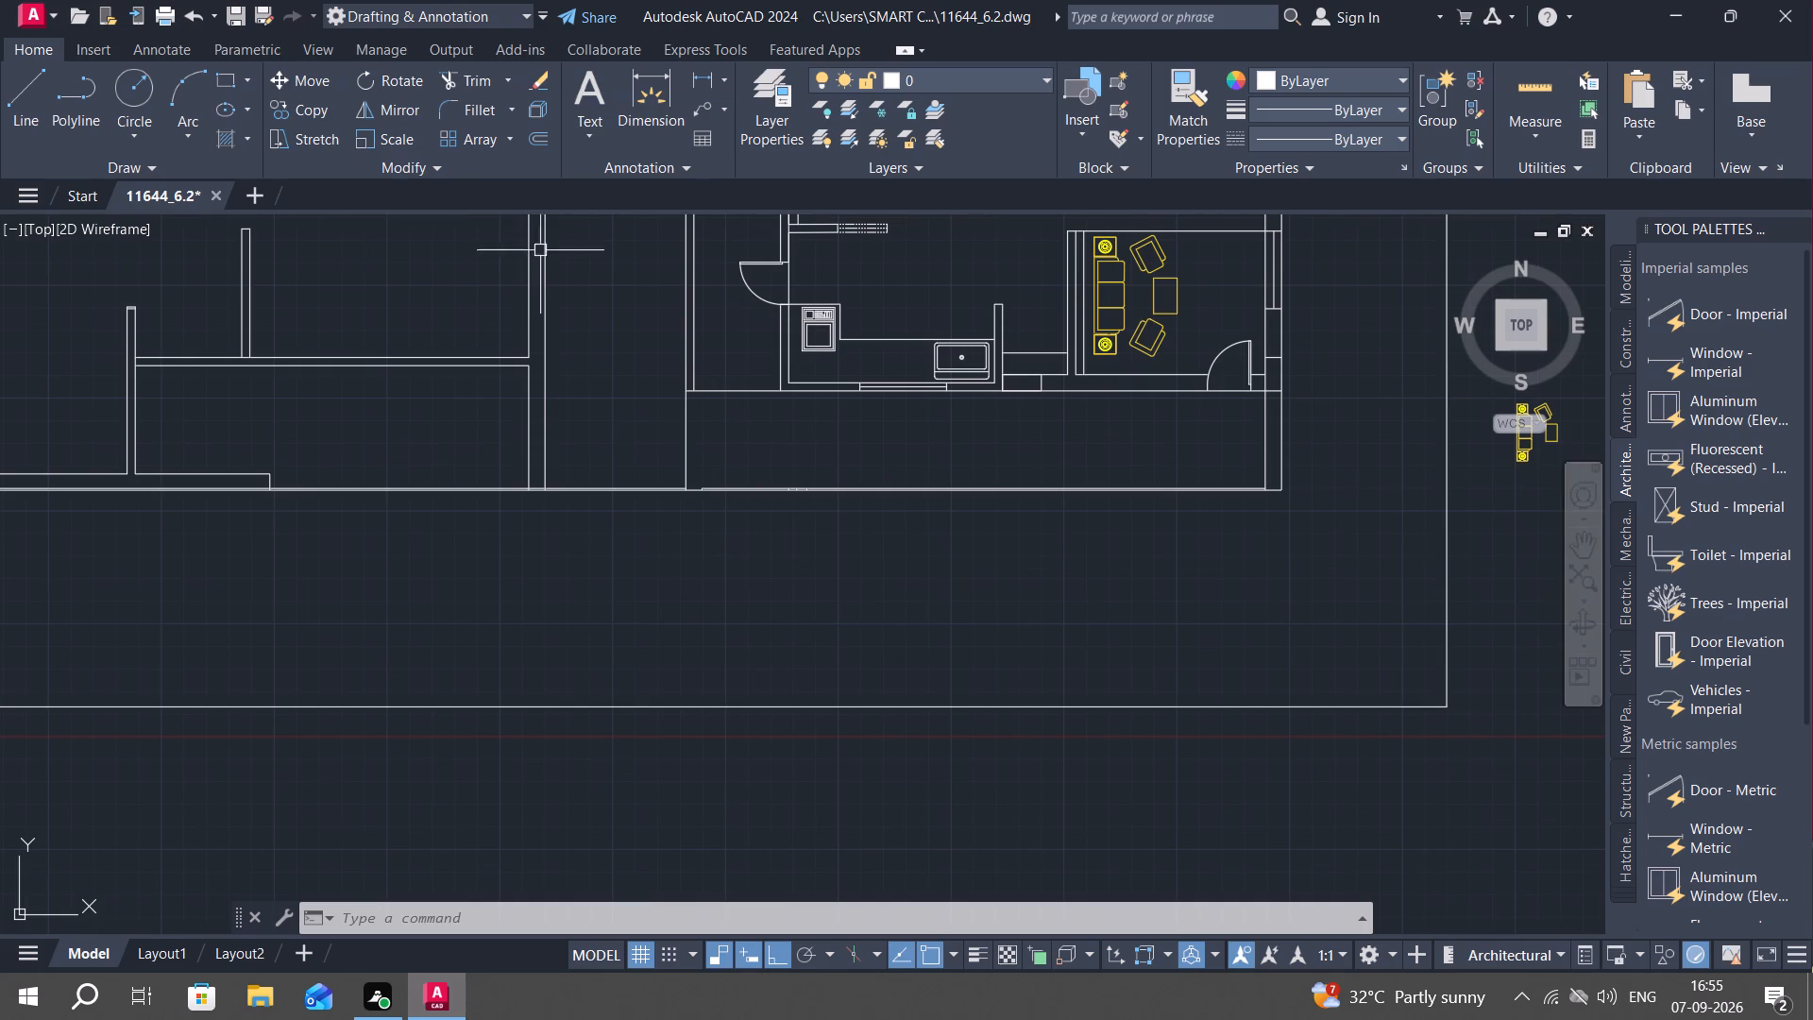
{"action": "scroll", "coordinate": [452, 507], "scroll_direction": "down", "scroll_amount": 1}
{"action": "middle_click_drag", "start_coordinate": [465, 529], "coordinate": [734, 581]}
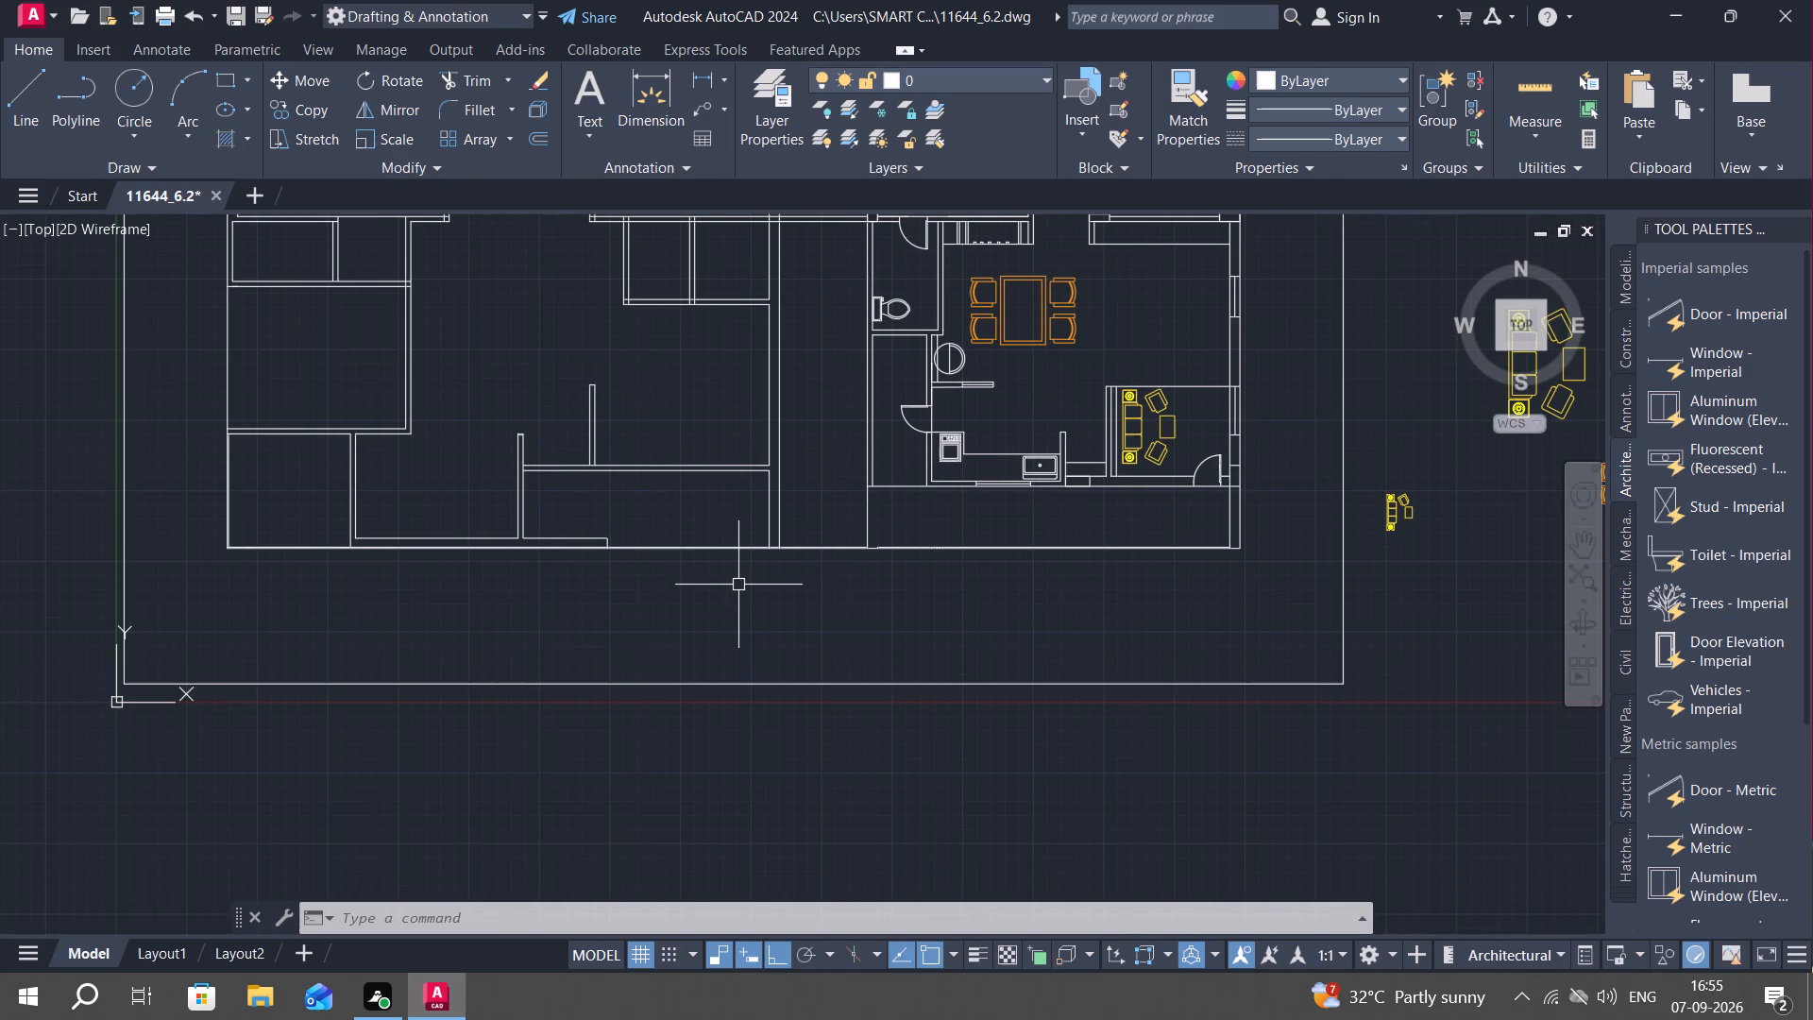
{"action": "scroll", "coordinate": [995, 605], "scroll_direction": "down", "scroll_amount": 1}
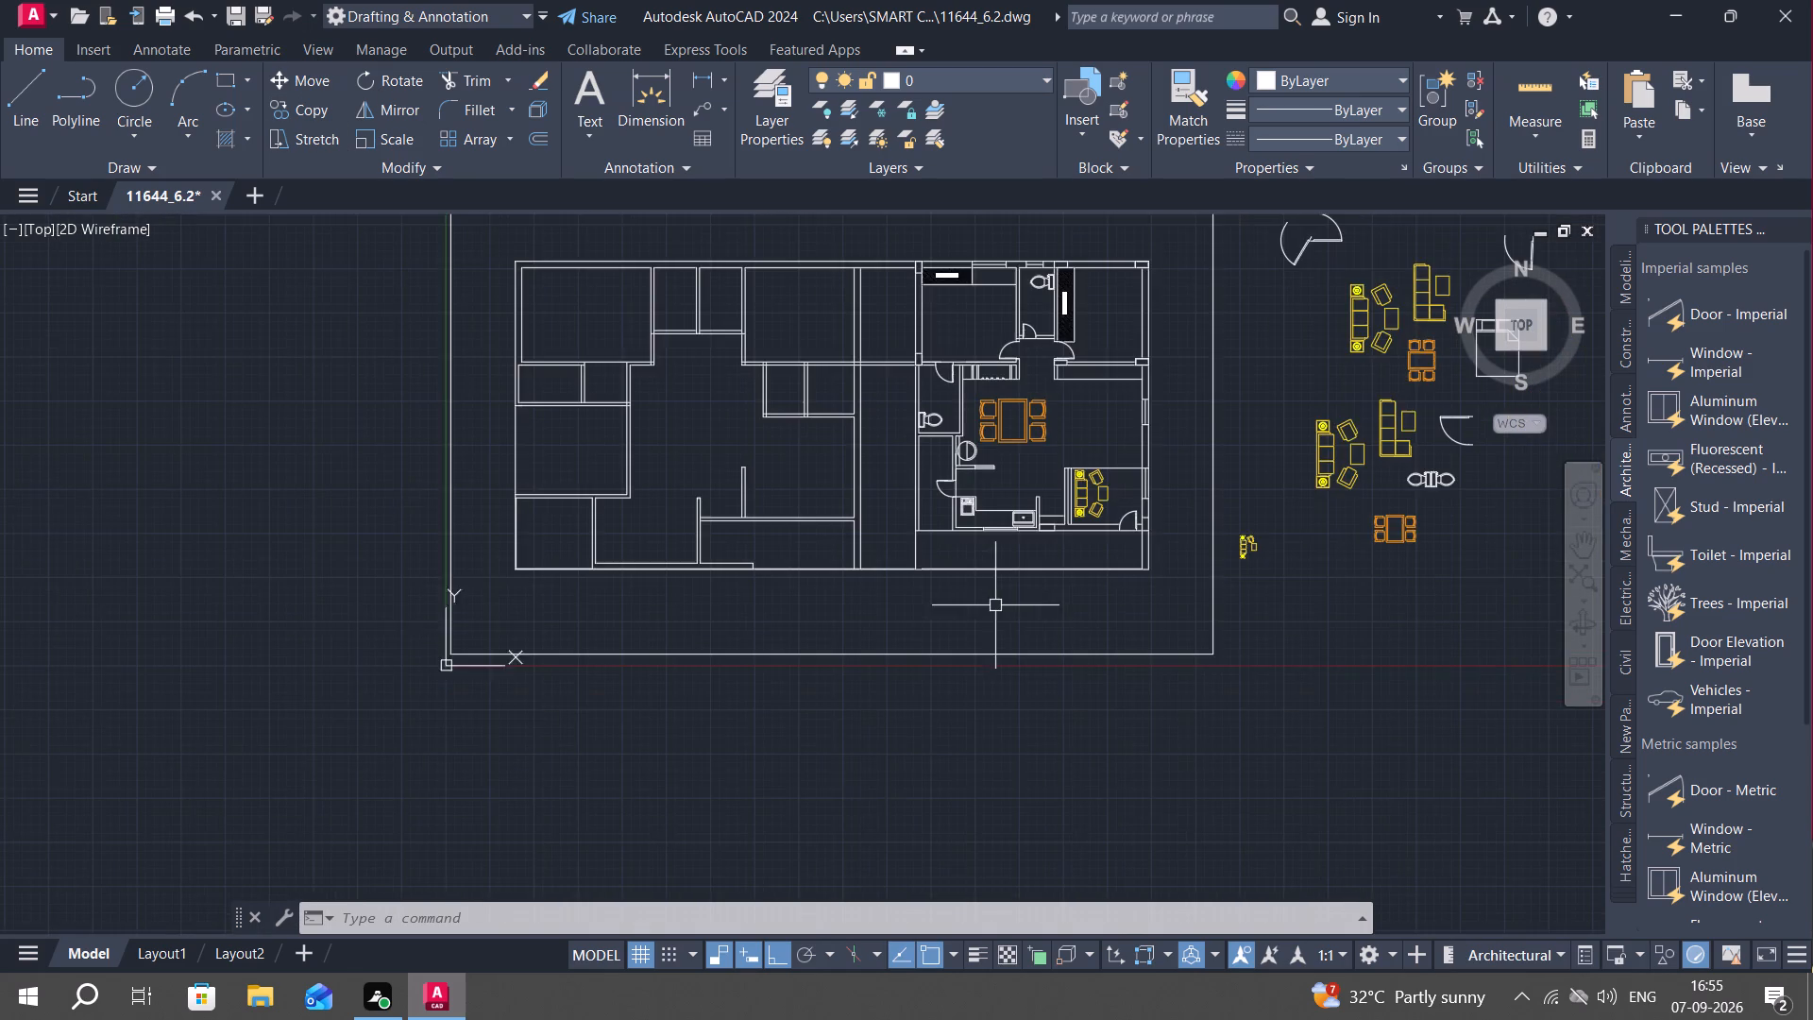
{"action": "scroll", "coordinate": [995, 605], "scroll_direction": "down", "scroll_amount": 1}
{"action": "scroll", "coordinate": [999, 576], "scroll_direction": "up", "scroll_amount": 3}
{"action": "middle_click_drag", "start_coordinate": [998, 576], "coordinate": [986, 572]}
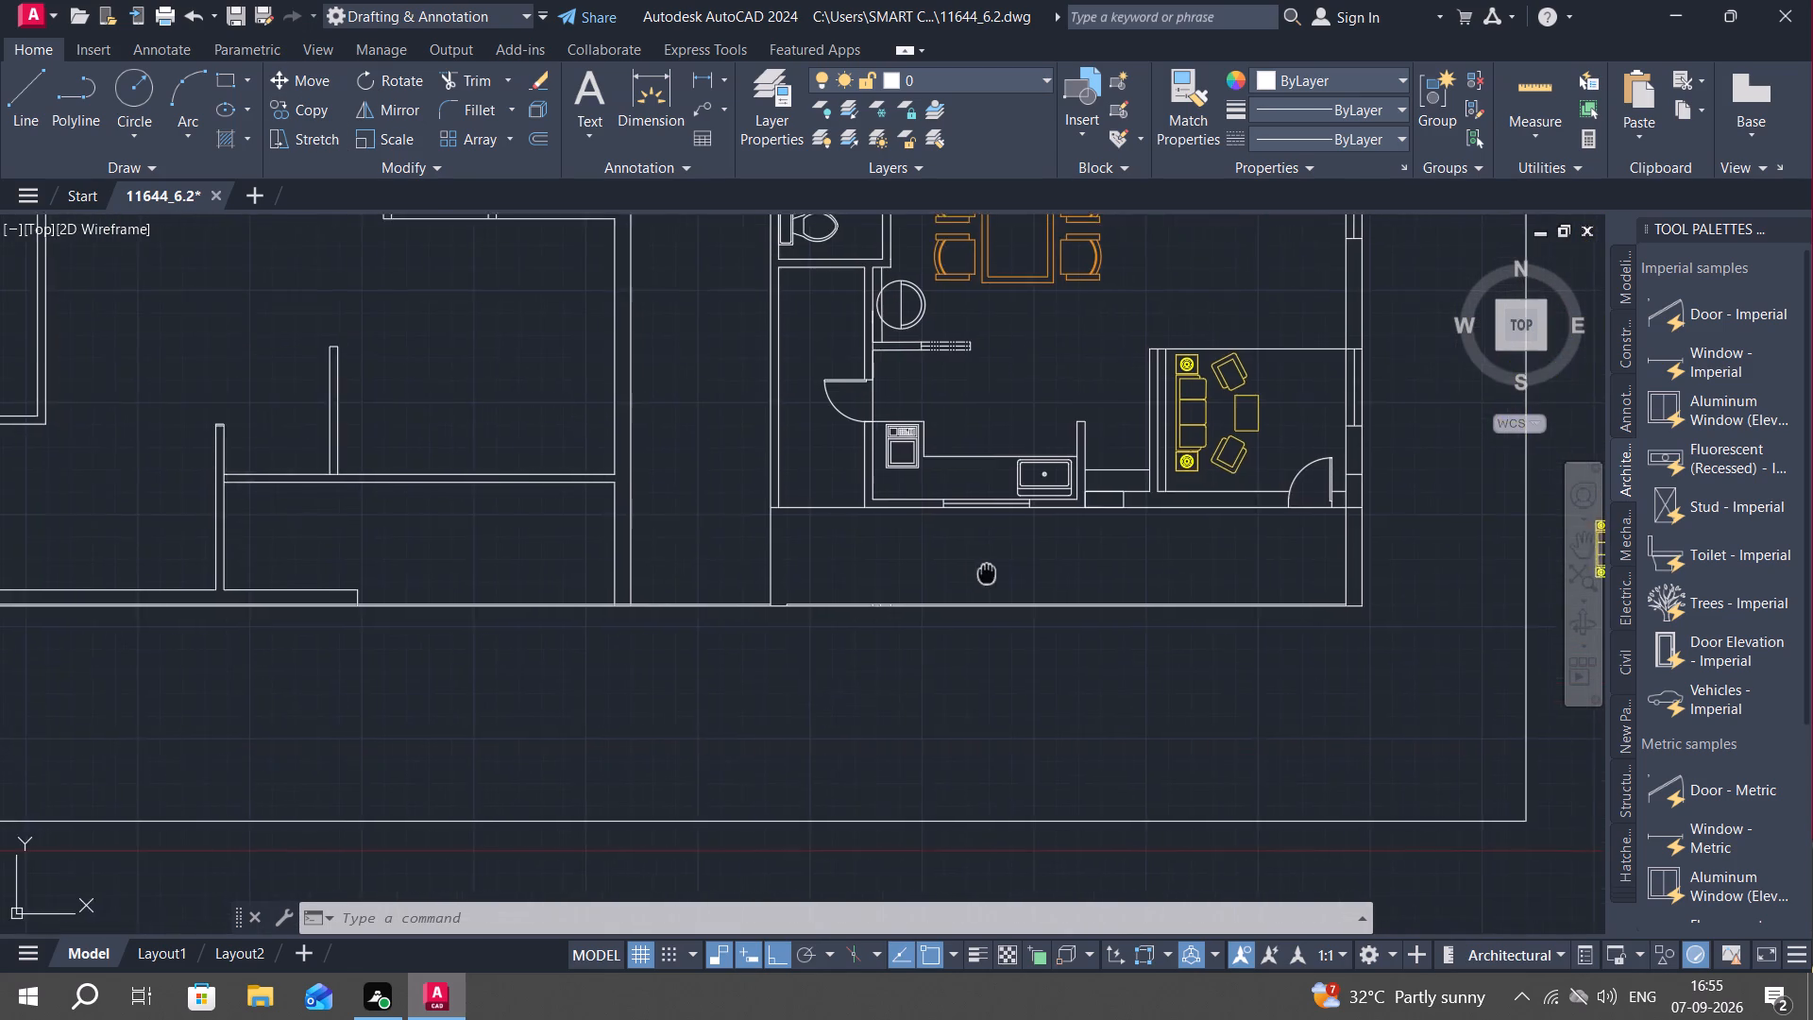
{"action": "middle_click_drag", "start_coordinate": [986, 572], "coordinate": [933, 572]}
{"action": "type", "text": "TR"}
{"action": "key", "text": "space"}
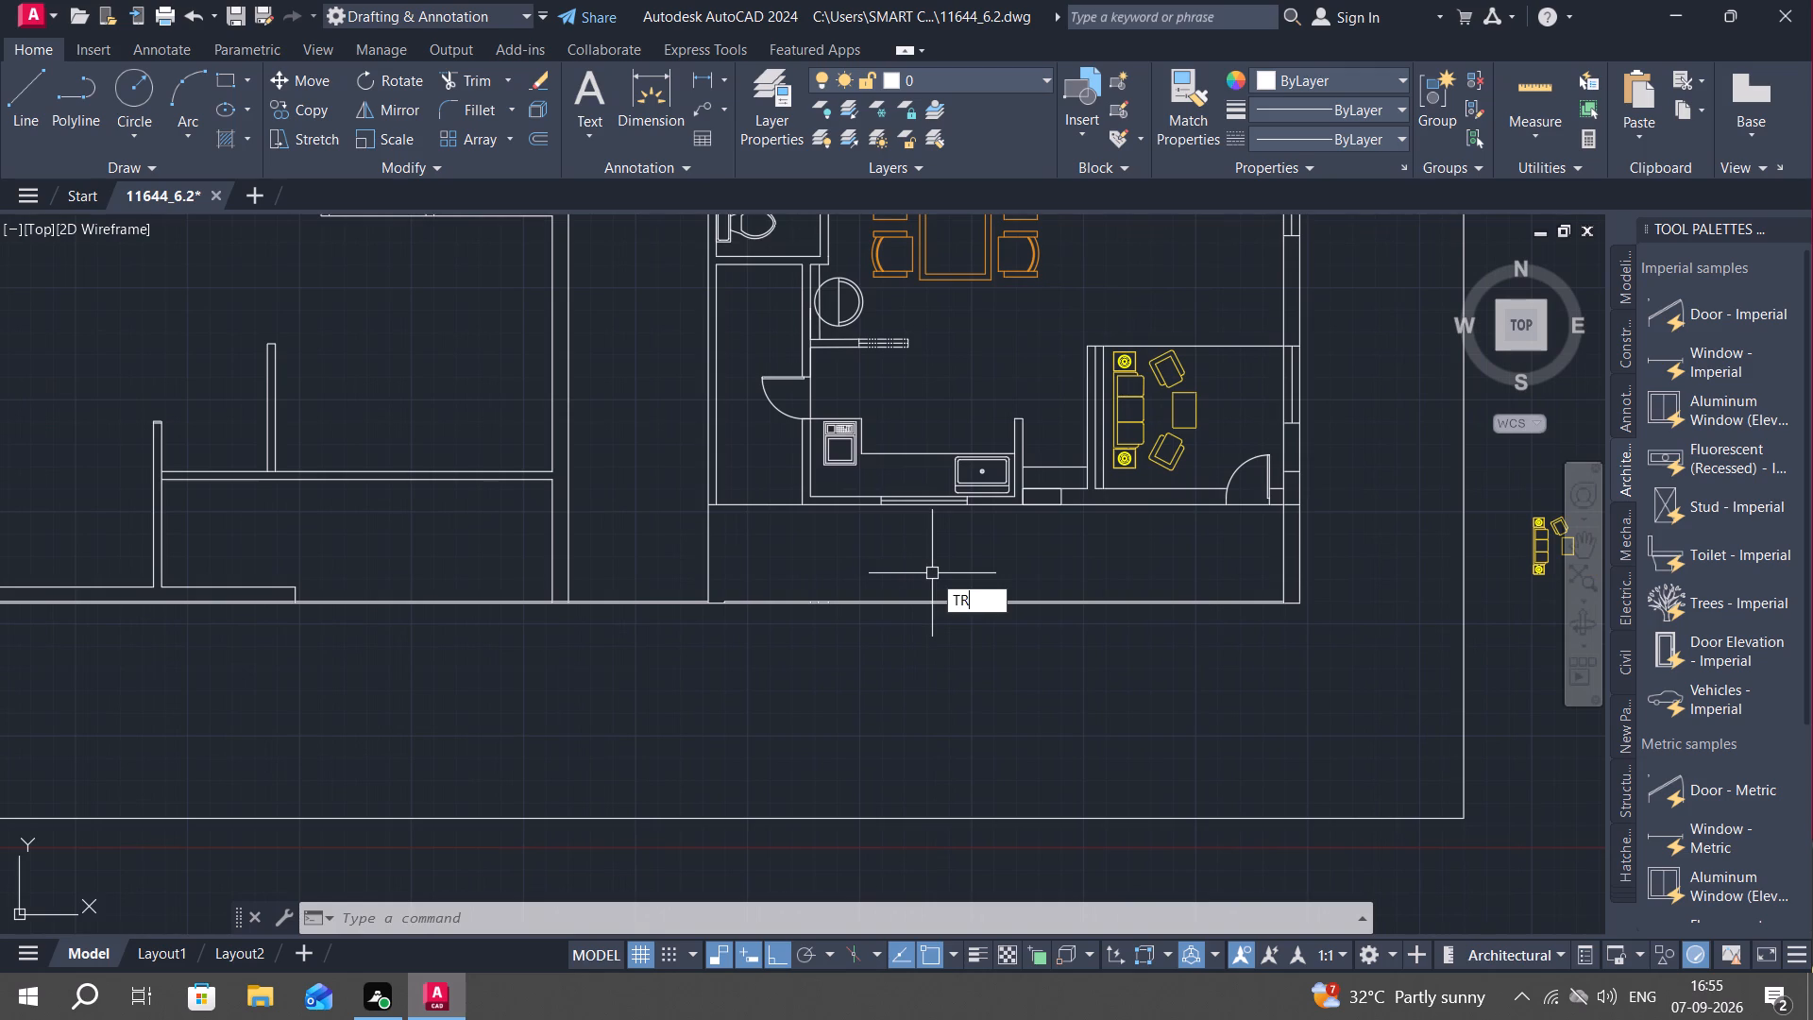
{"action": "left_click", "coordinate": [1285, 560]}
{"action": "scroll", "coordinate": [1275, 571], "scroll_direction": "up", "scroll_amount": 3}
{"action": "middle_click_drag", "start_coordinate": [1275, 571], "coordinate": [1214, 552]}
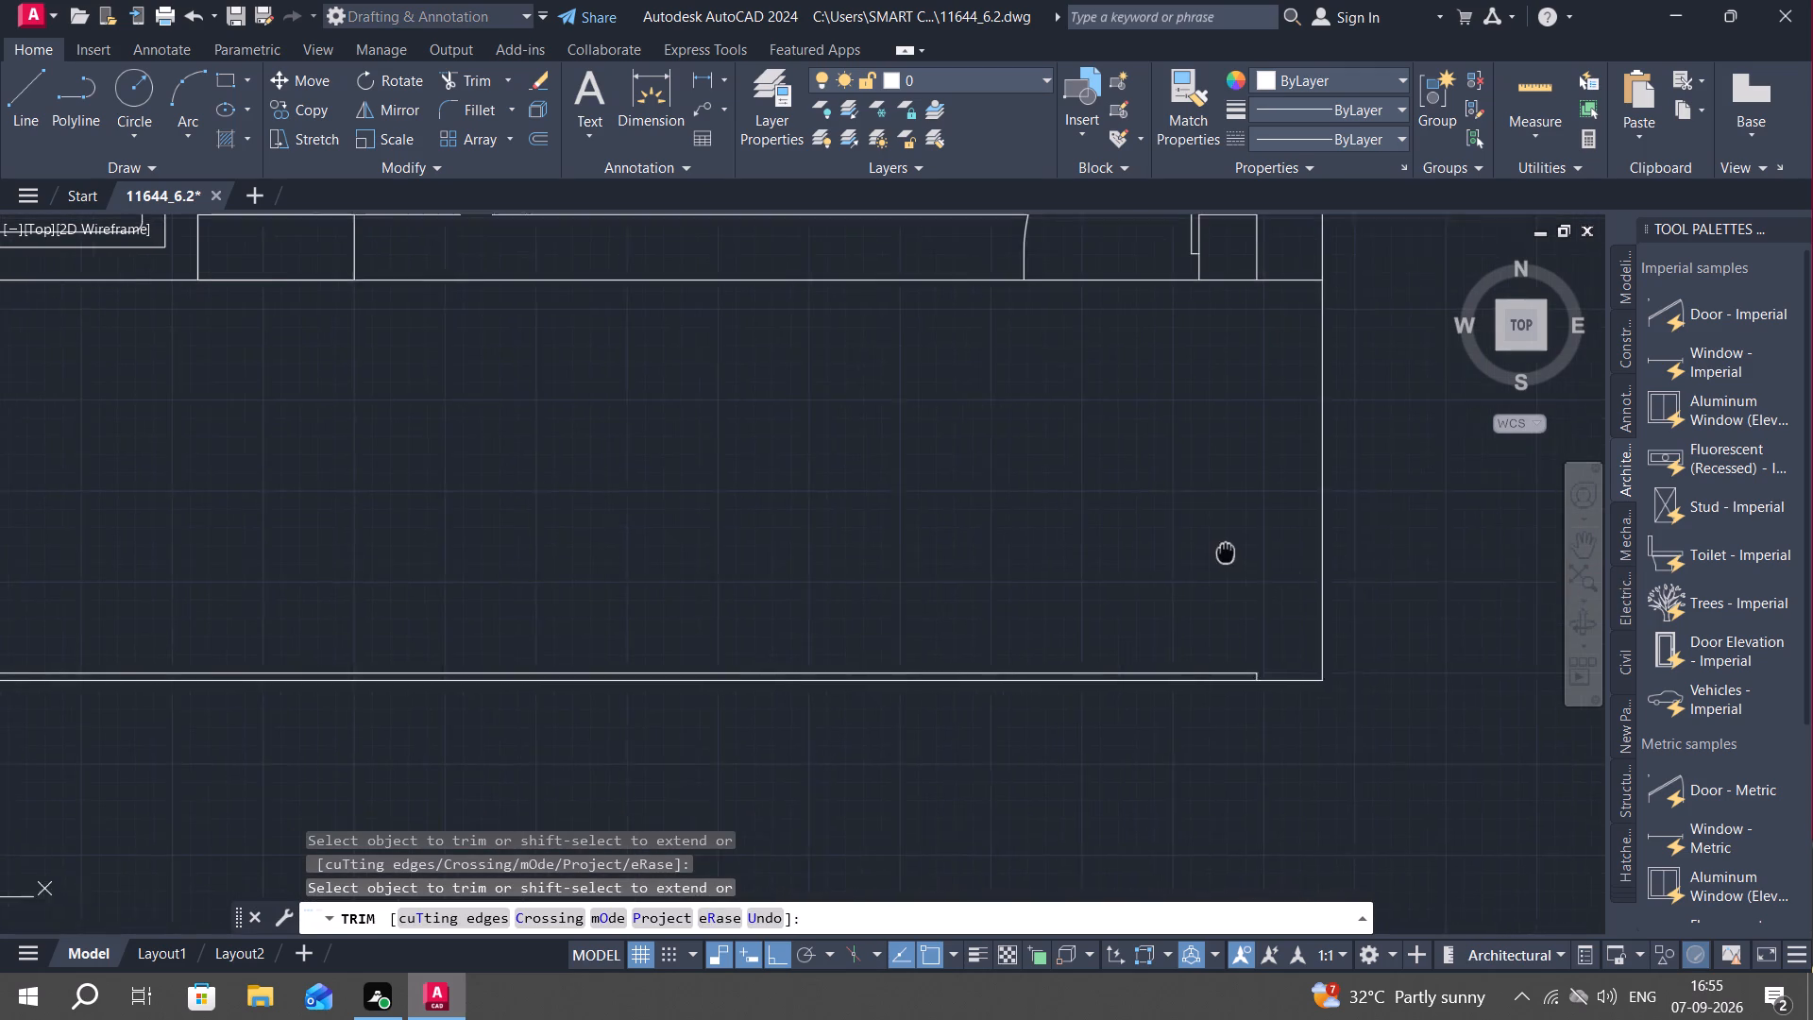
{"action": "scroll", "coordinate": [1245, 664], "scroll_direction": "up", "scroll_amount": 3}
{"action": "left_click", "coordinate": [1219, 714]}
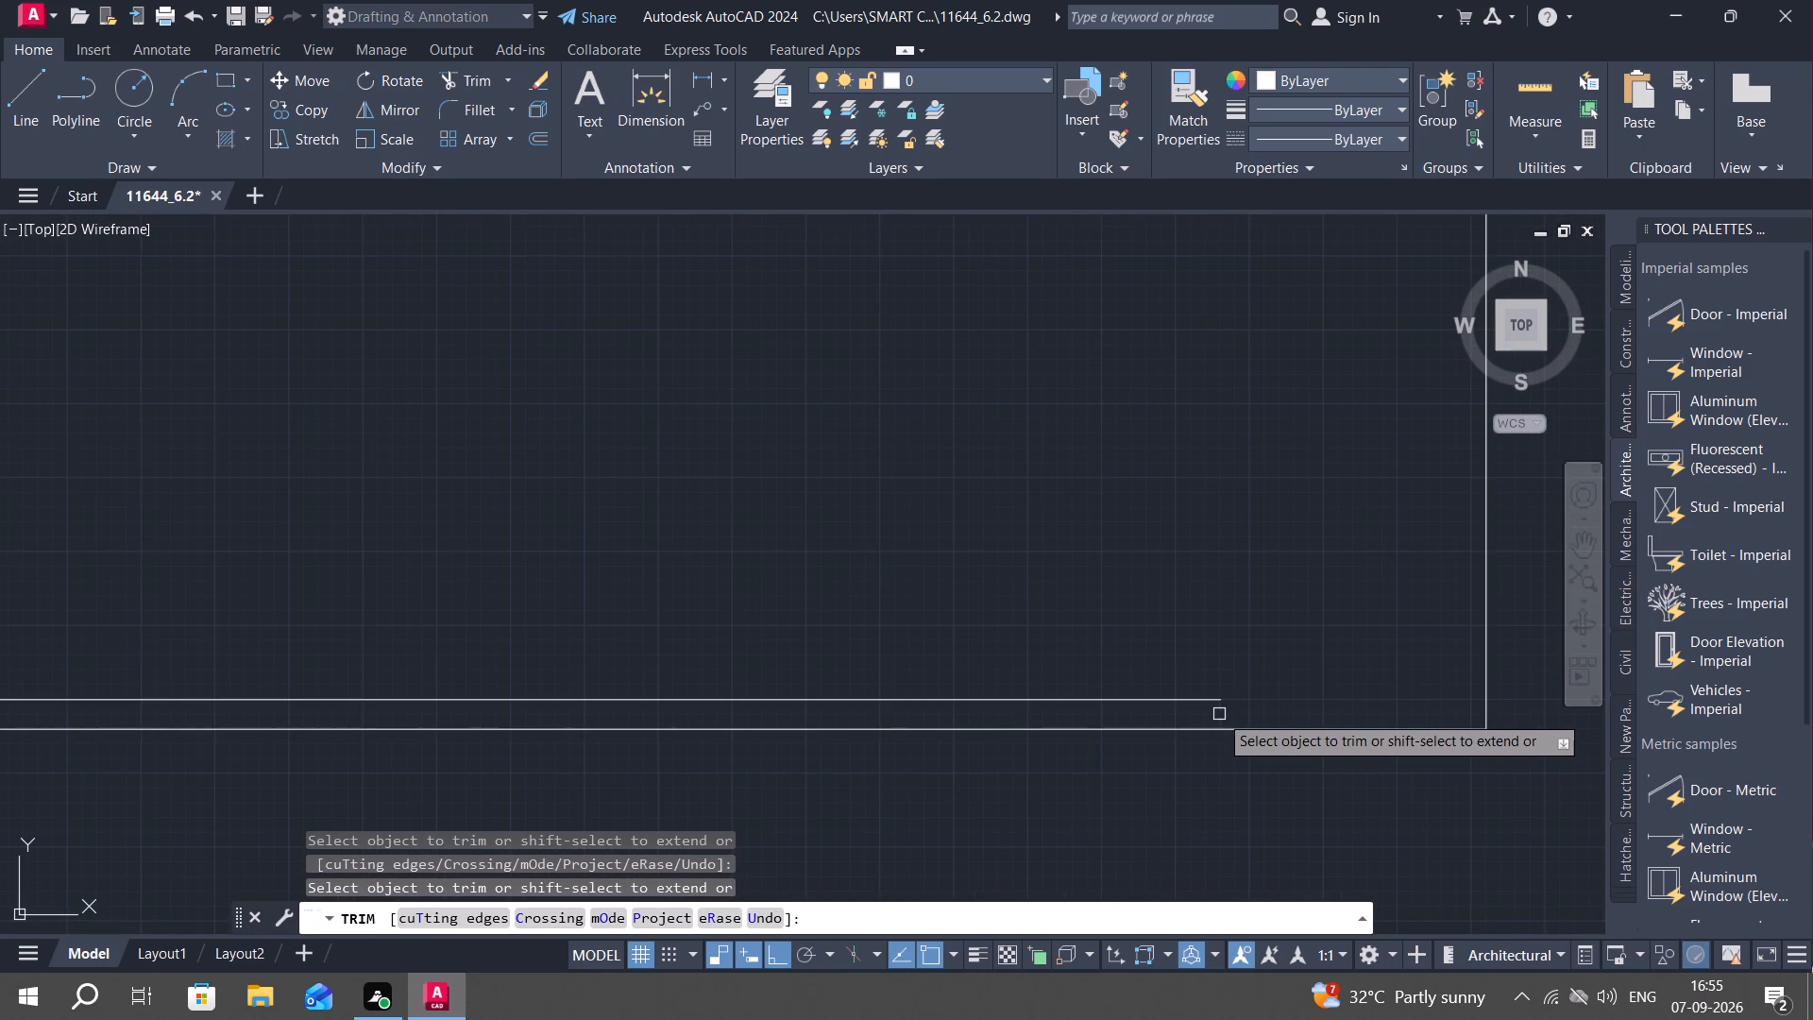
{"action": "key", "text": "Escape"}
Offset the outer east line of the southern strip 1" inward.
{"action": "scroll", "coordinate": [1123, 589], "scroll_direction": "down", "scroll_amount": 2}
{"action": "middle_click_drag", "start_coordinate": [1110, 580], "coordinate": [1038, 636]}
{"action": "scroll", "coordinate": [1020, 621], "scroll_direction": "down", "scroll_amount": 2}
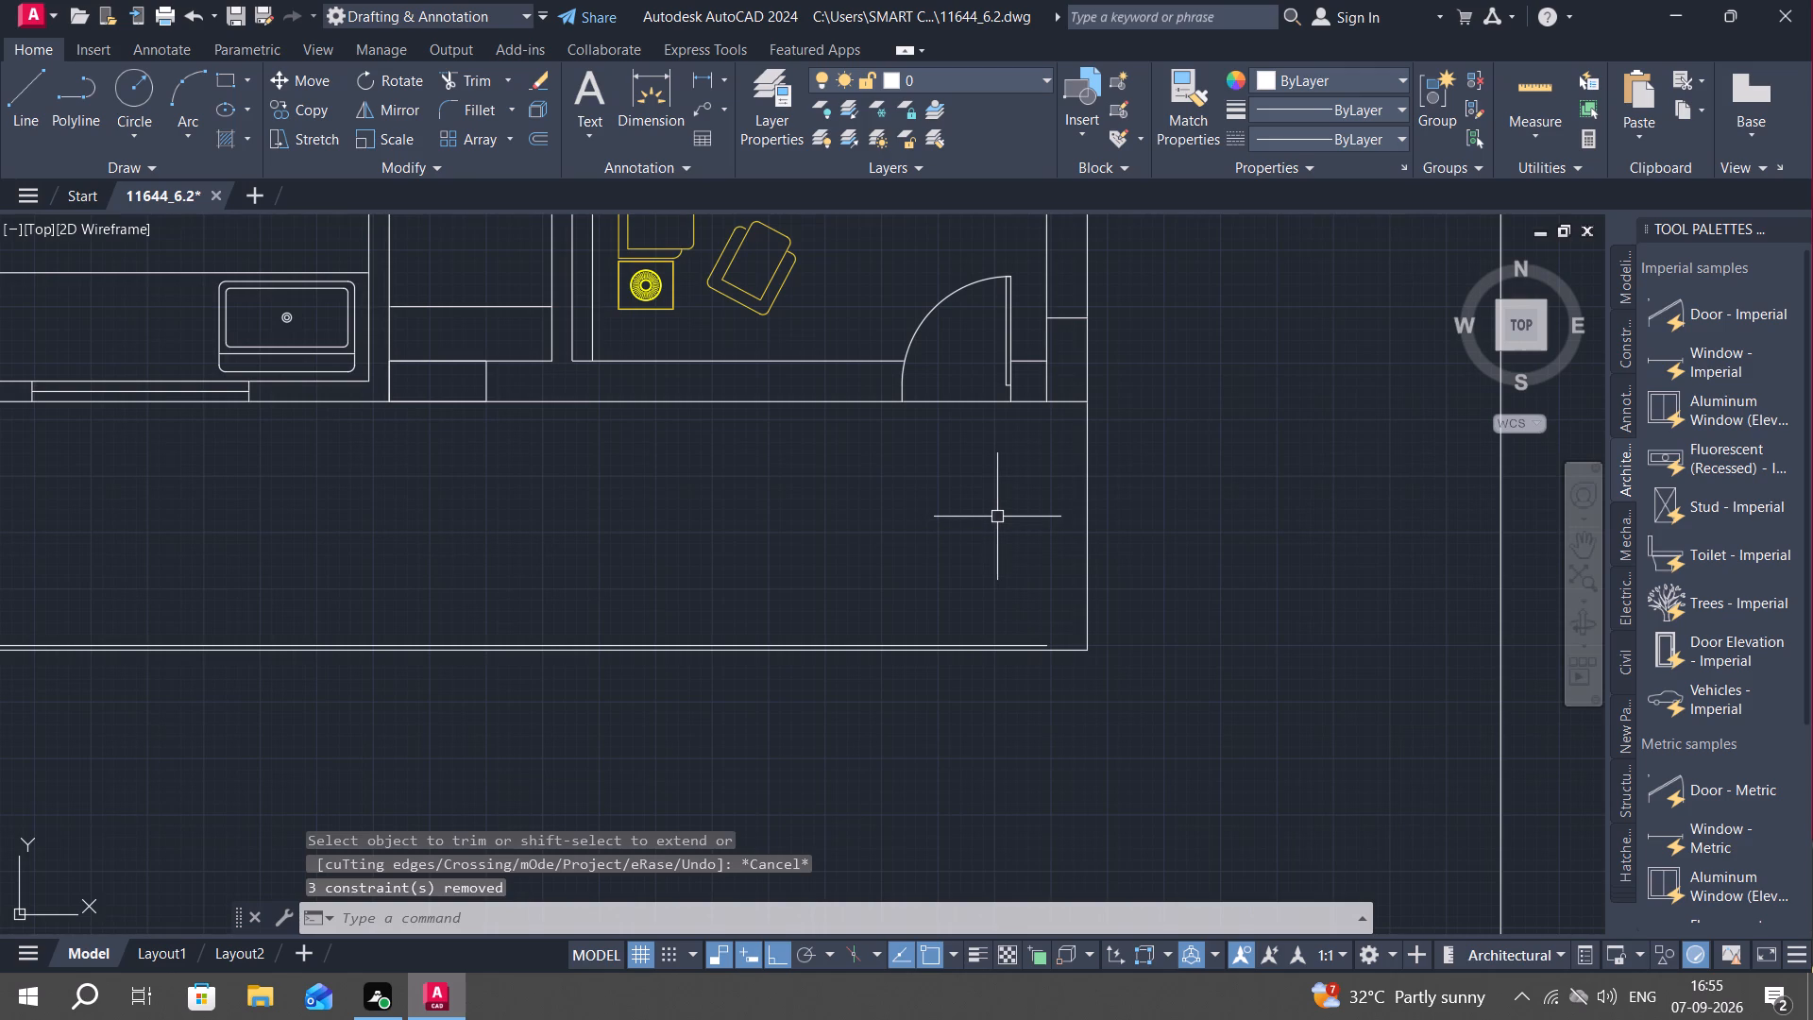
{"action": "type", "text": "O"}
{"action": "key", "text": "space"}
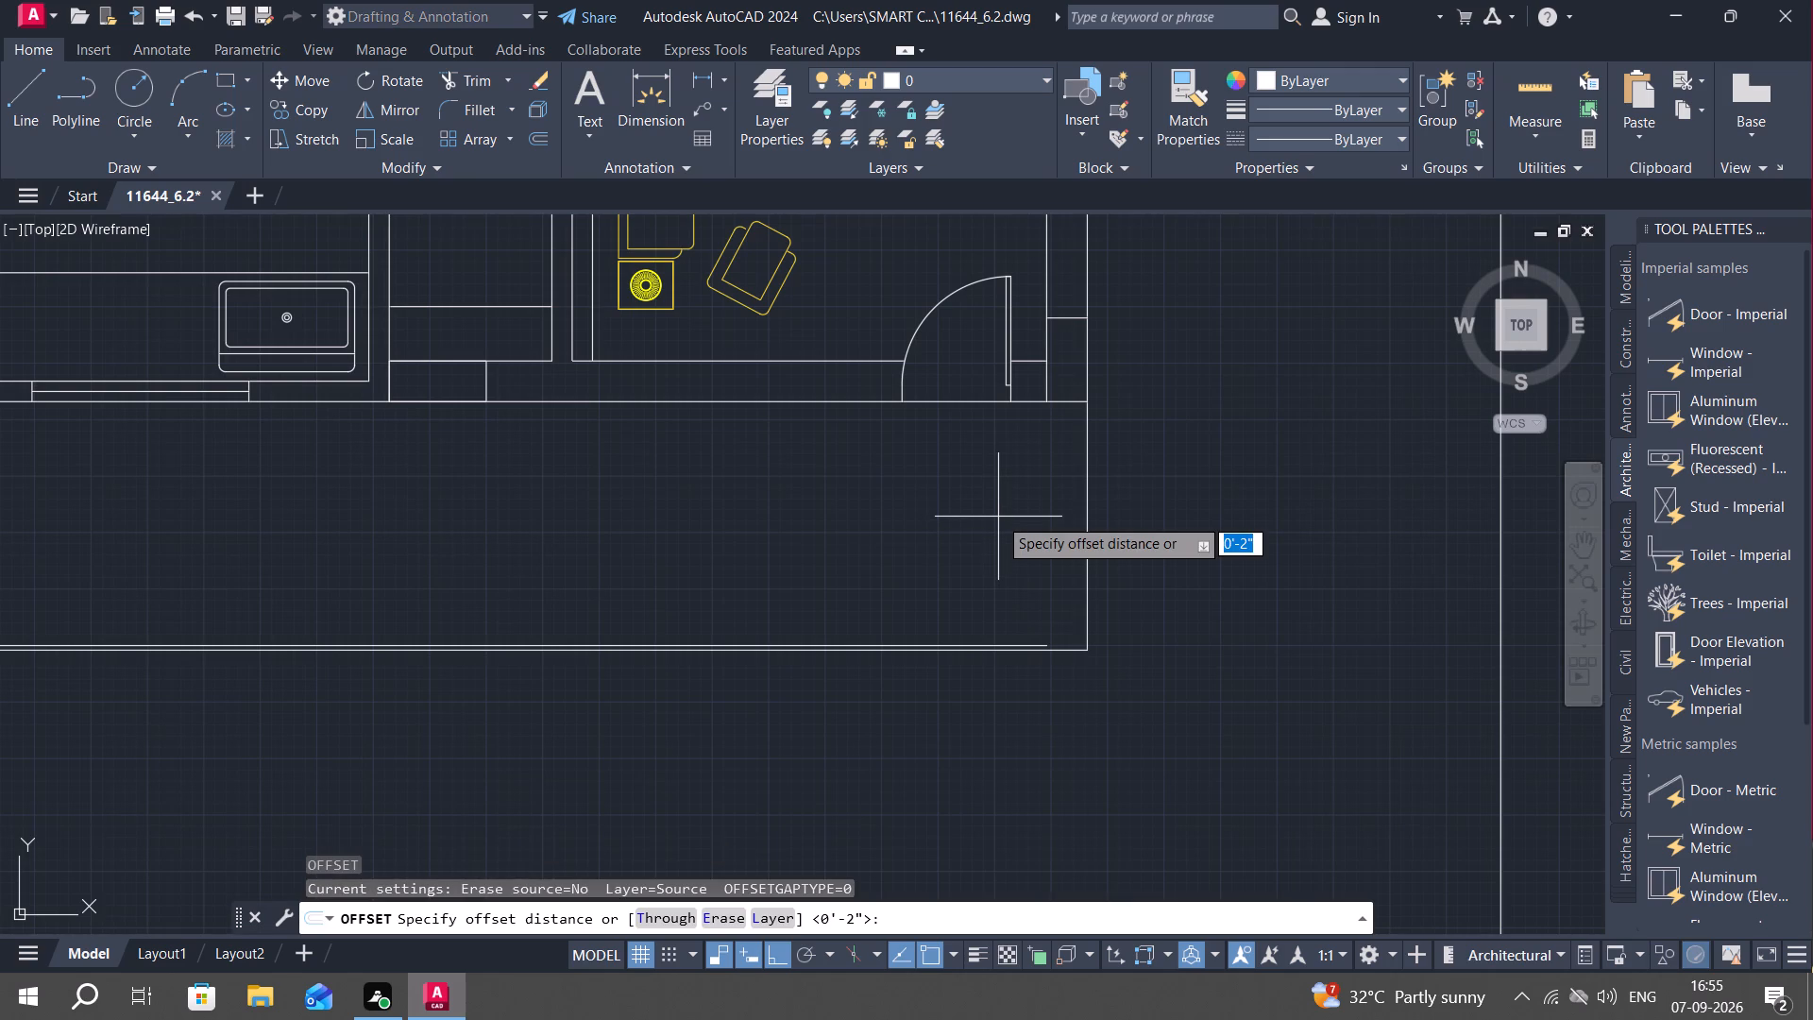
{"action": "key", "text": "1"}
{"action": "type", "text": "\""}
{"action": "key", "text": "space"}
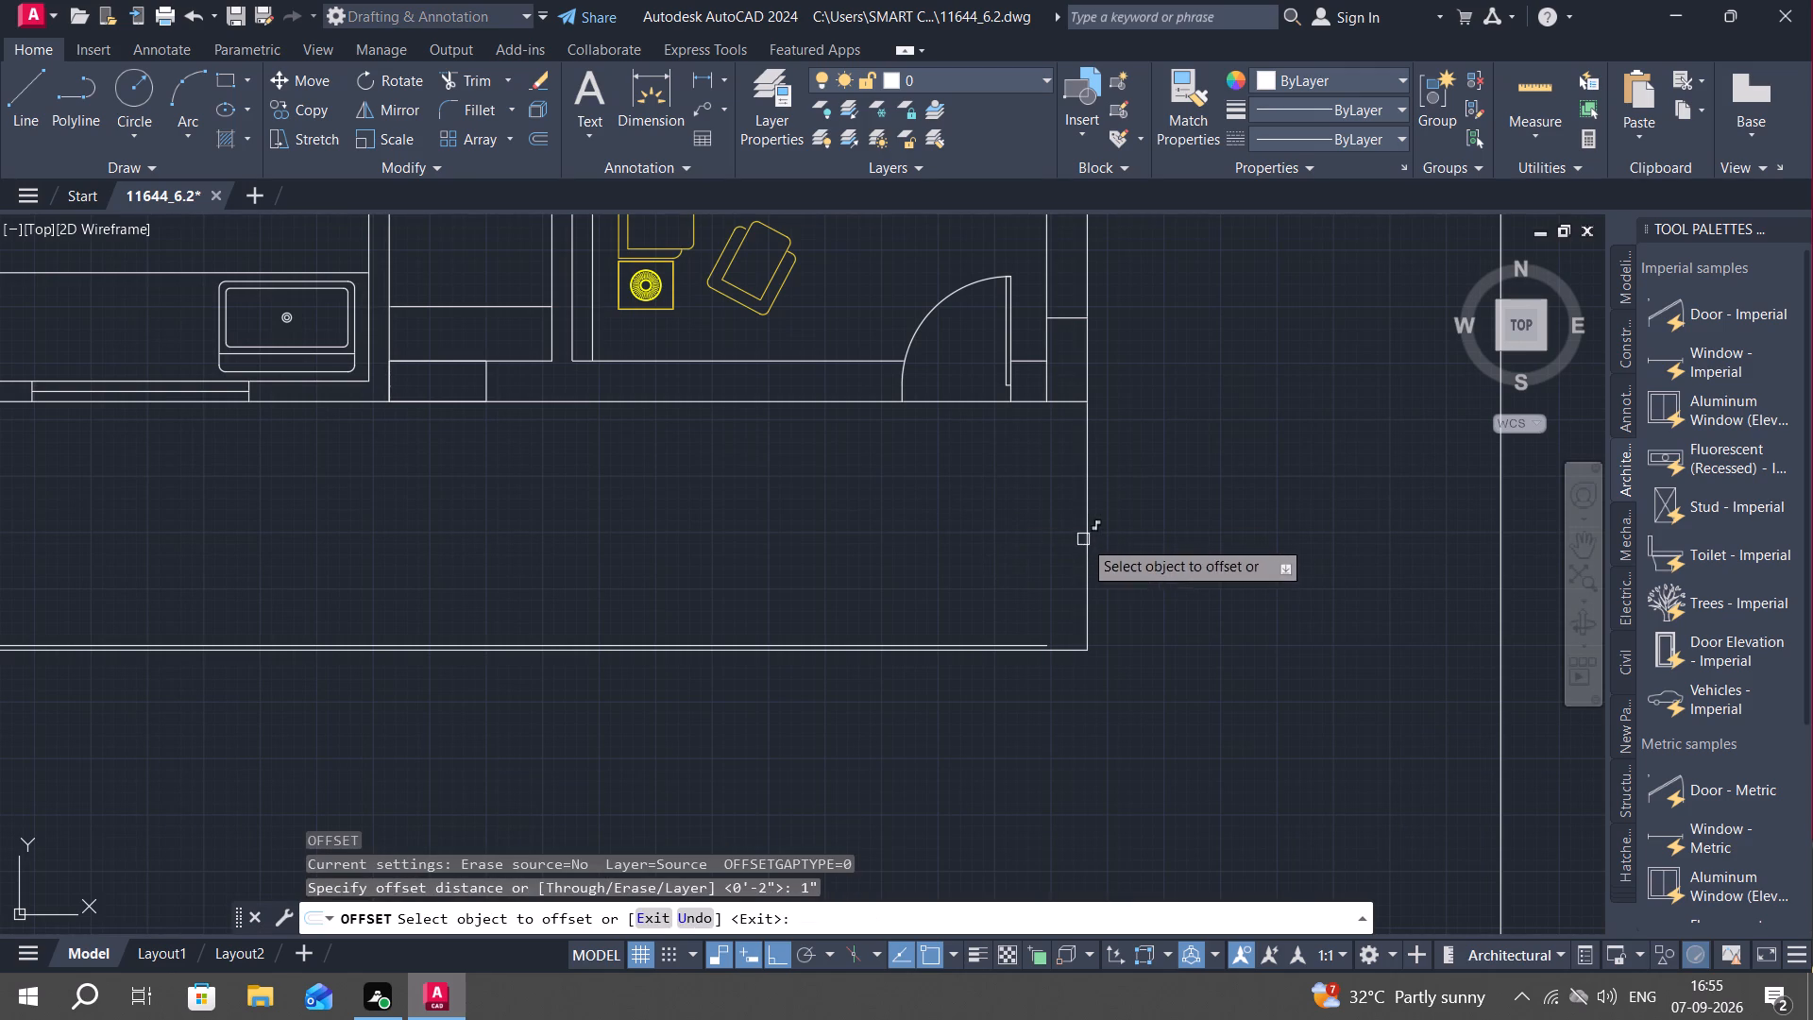
{"action": "left_click", "coordinate": [1083, 539]}
{"action": "left_click", "coordinate": [1039, 552]}
{"action": "key", "text": "Escape"}
Trim the 1" offset line at the wall north of the strip and erase its leftover upper part.
{"action": "type", "text": "TR"}
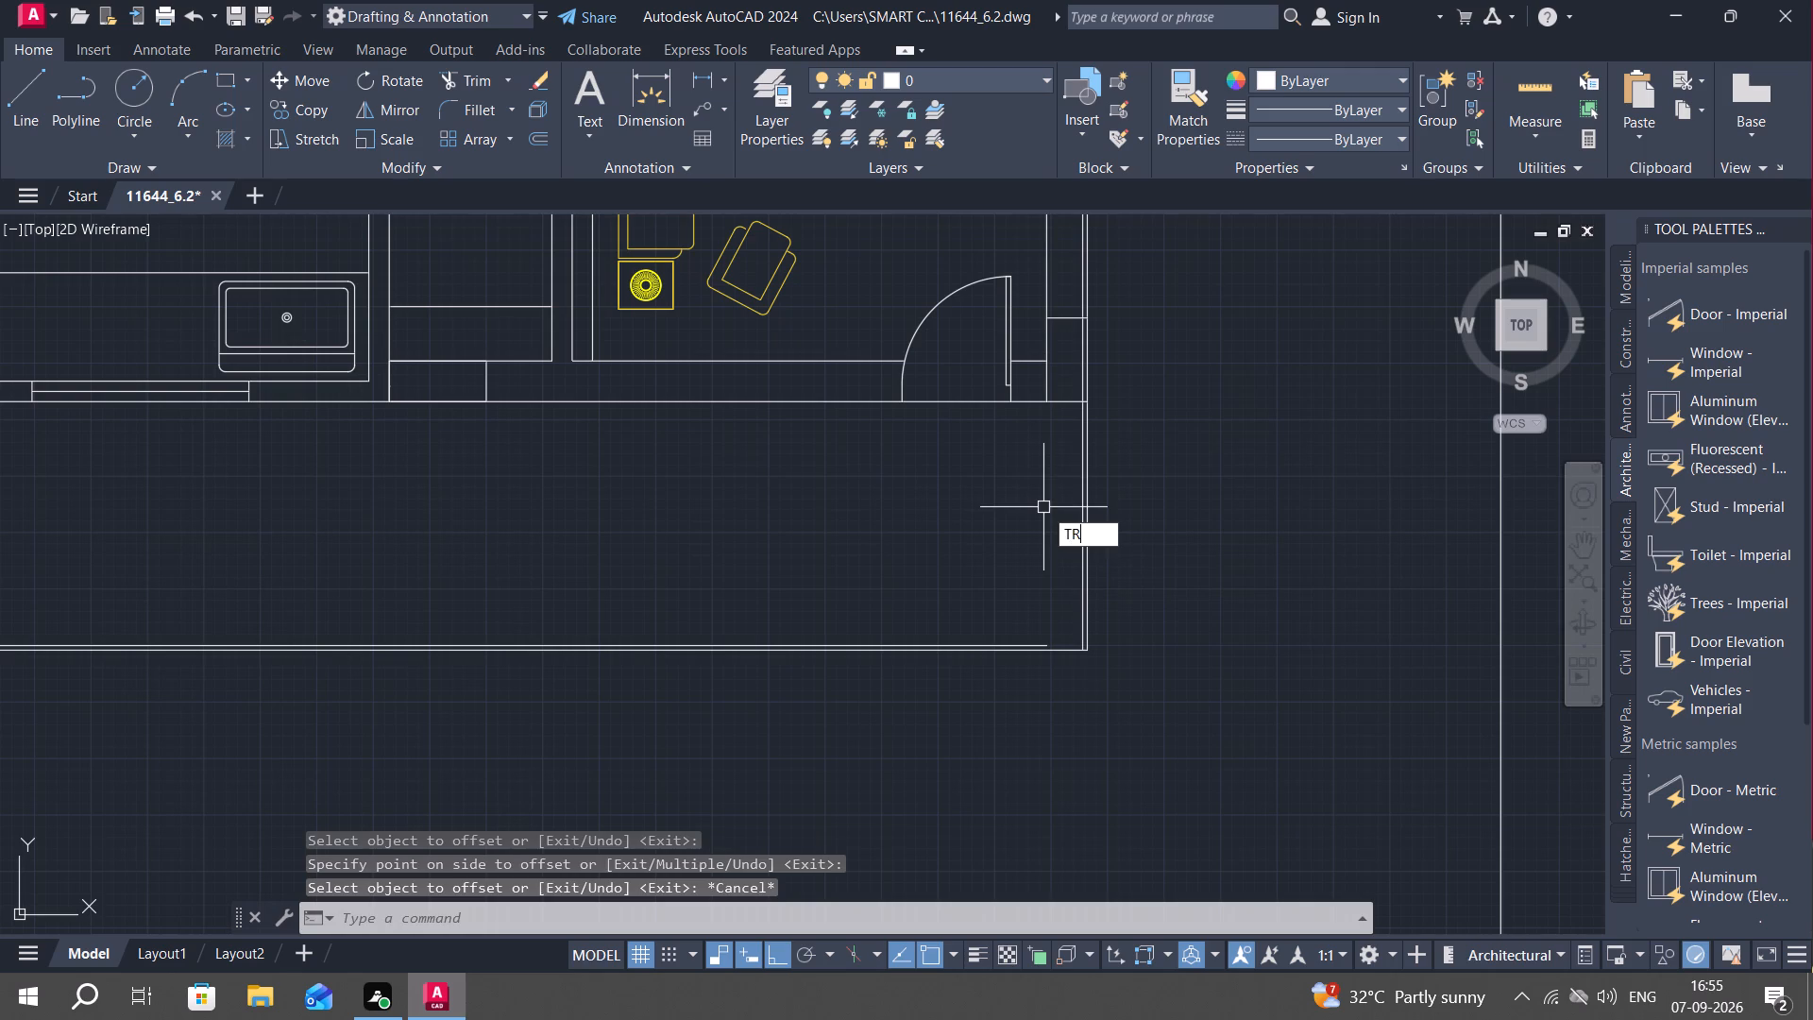
{"action": "key", "text": "space"}
{"action": "left_click", "coordinate": [1082, 388]}
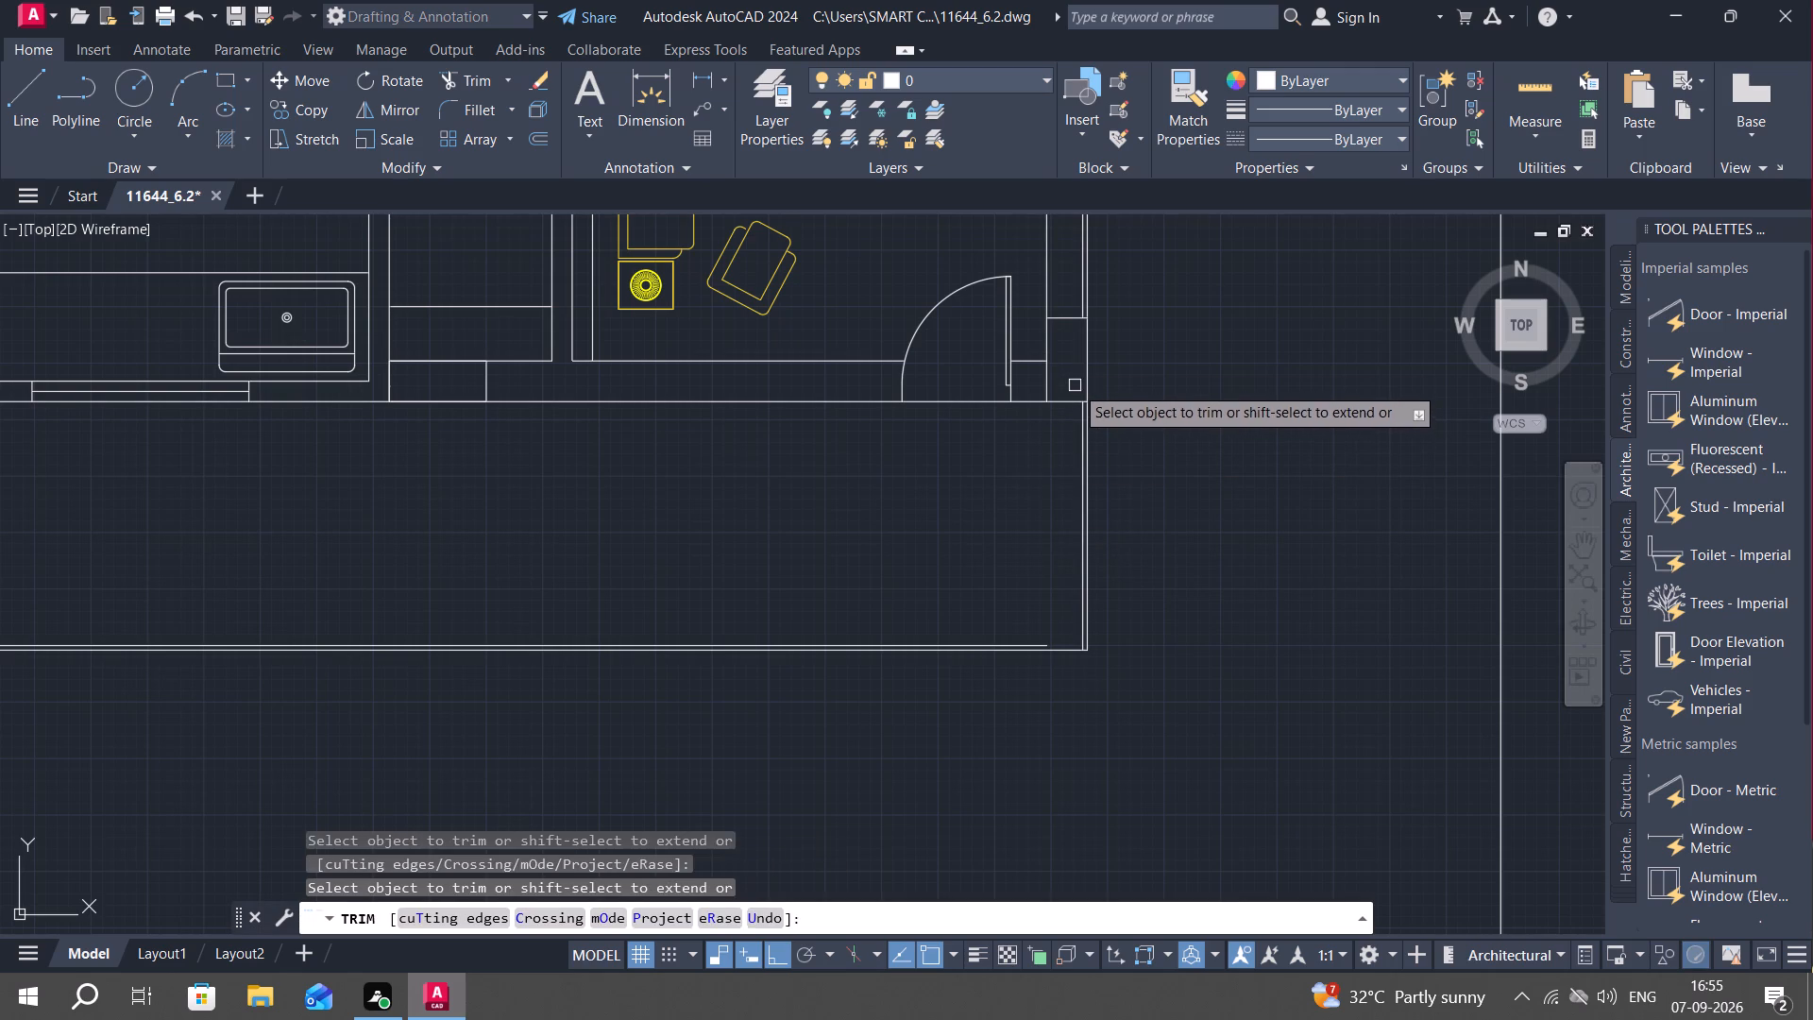
{"action": "key", "text": "Escape"}
{"action": "left_click", "coordinate": [1080, 299]}
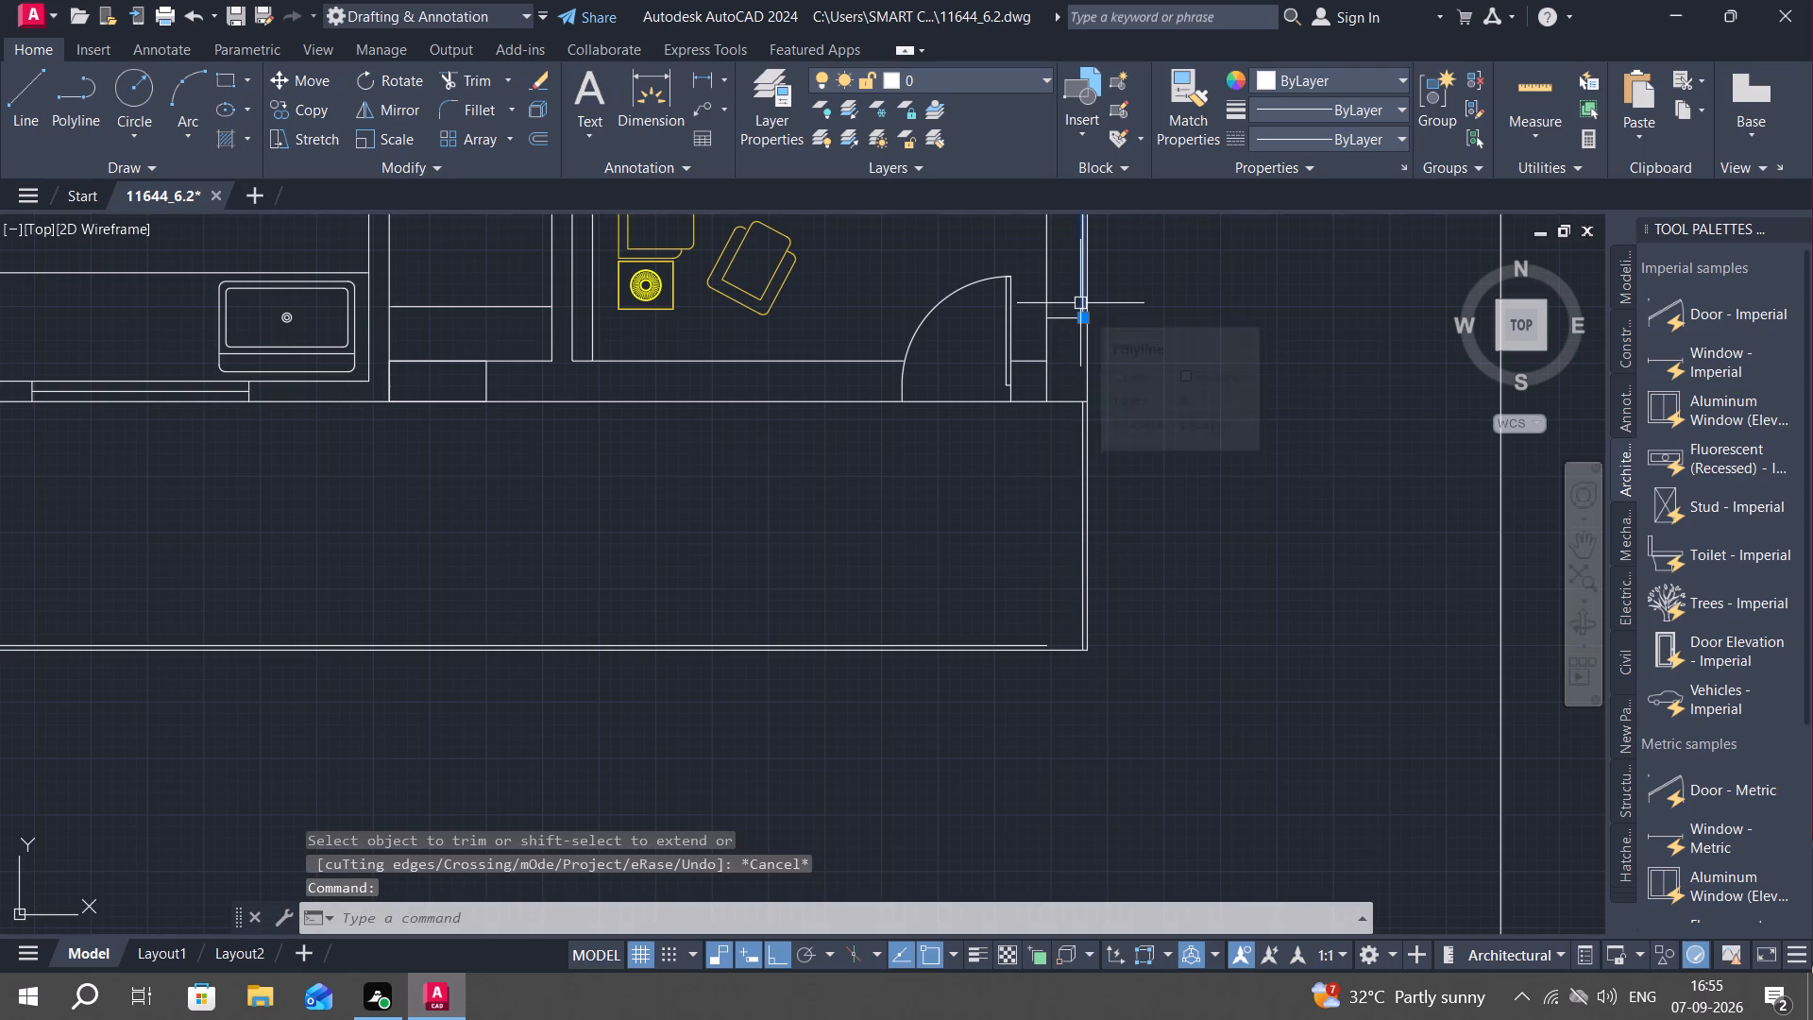
{"action": "key", "text": "Delete"}
Extend the strip's inner south line east to the new 1" offset line.
{"action": "scroll", "coordinate": [1056, 741], "scroll_direction": "up", "scroll_amount": 3}
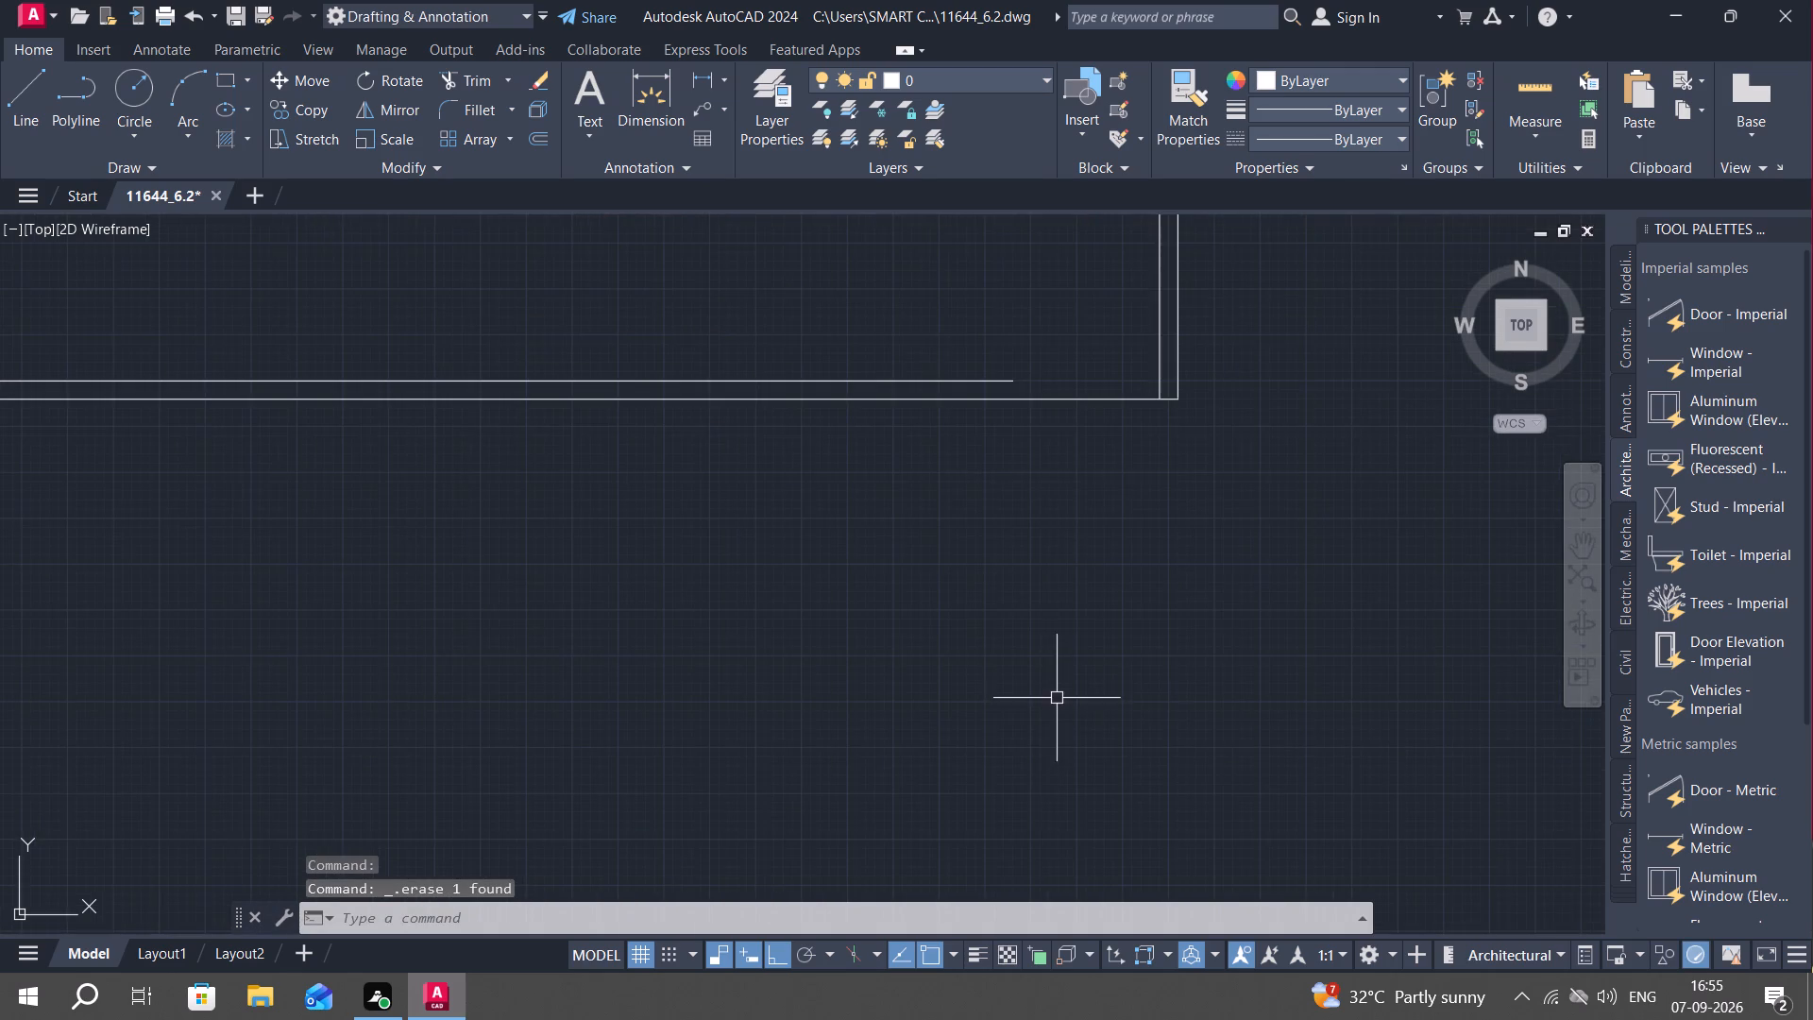
{"action": "middle_click_drag", "start_coordinate": [1059, 692], "coordinate": [1042, 845]}
{"action": "type", "text": "EX"}
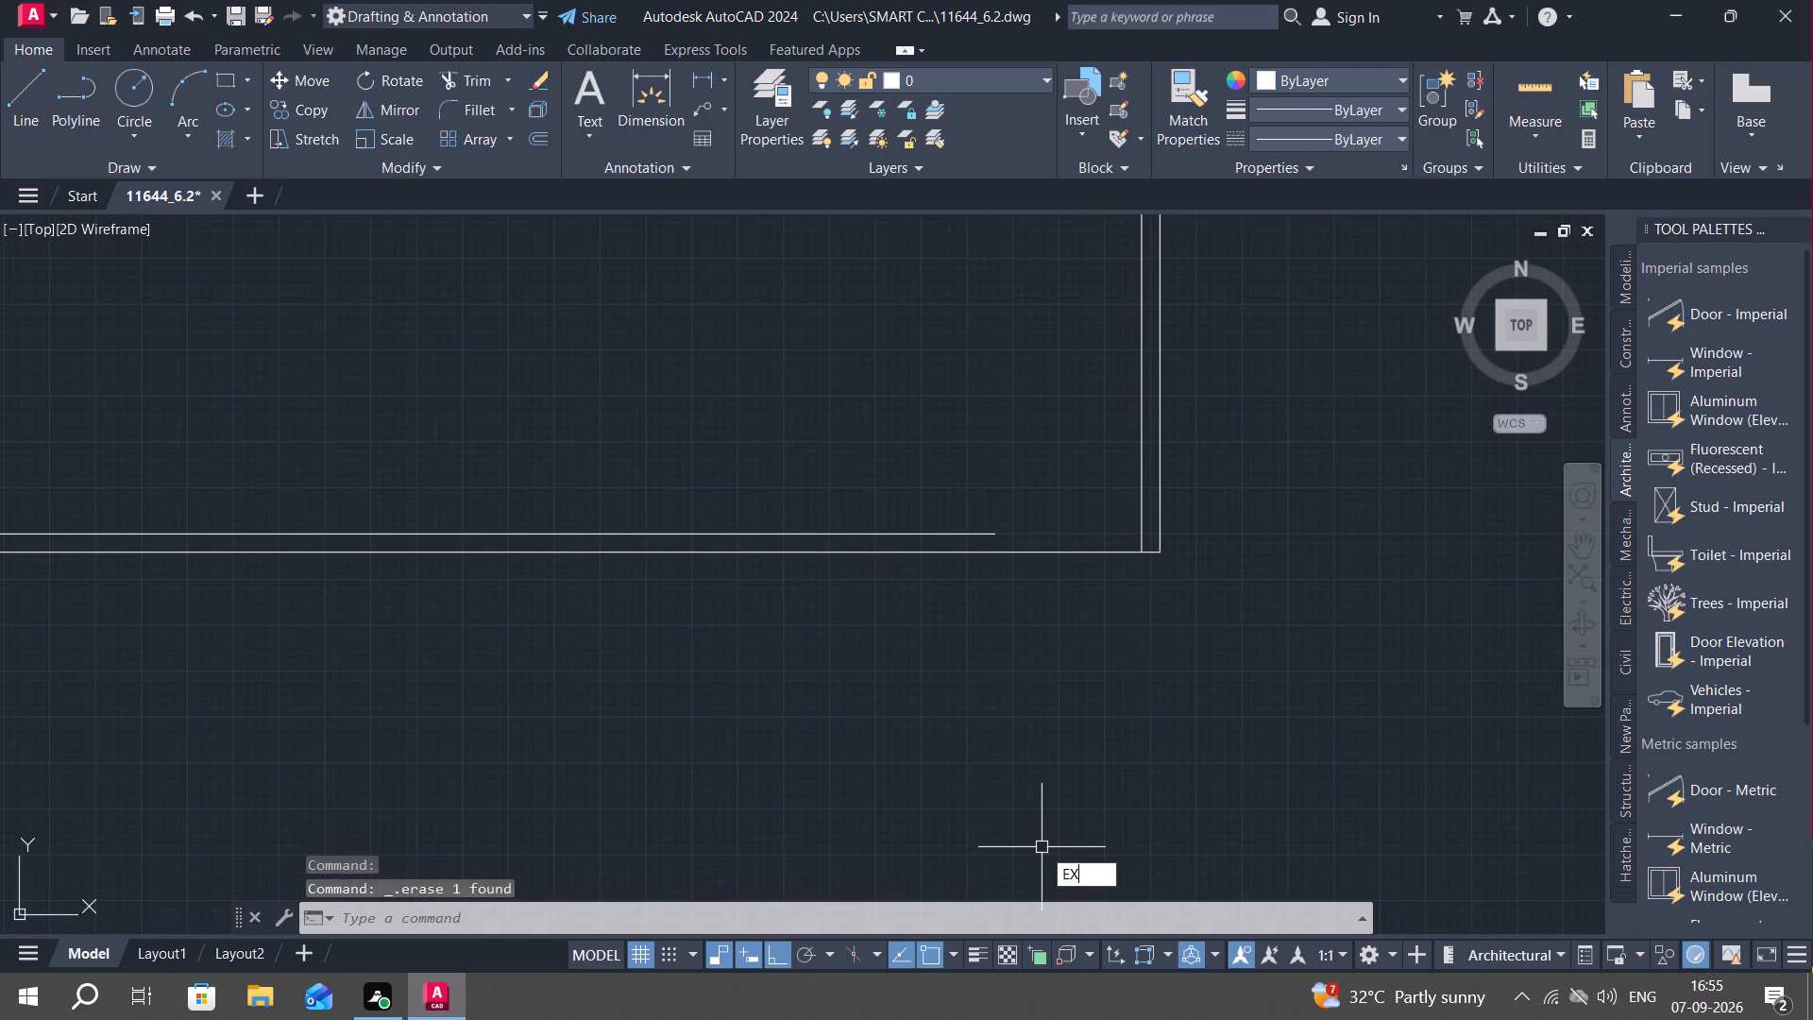
{"action": "key", "text": "space"}
{"action": "left_click", "coordinate": [951, 533]}
{"action": "key", "text": "Escape"}
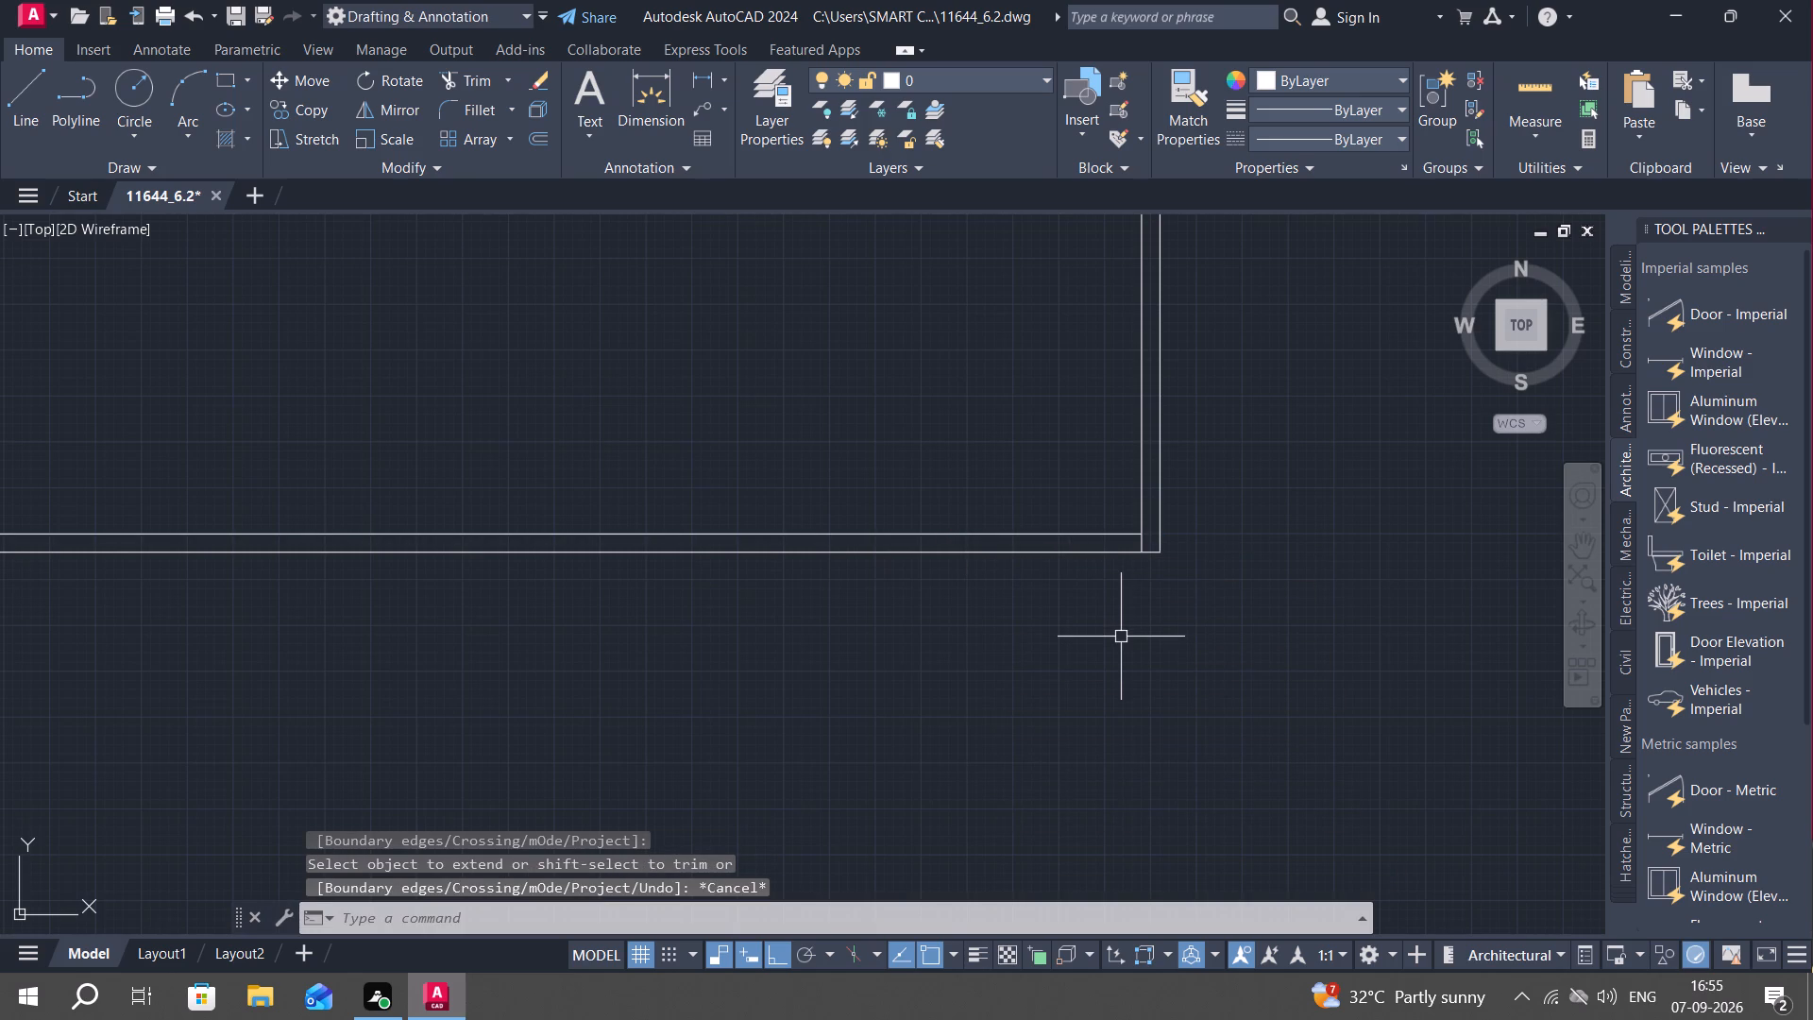
Trim the offset line's end below the inner south line at the strip's southeast corner.
{"action": "type", "text": "TR"}
{"action": "key", "text": "space"}
{"action": "scroll", "coordinate": [1136, 574], "scroll_direction": "up", "scroll_amount": 3}
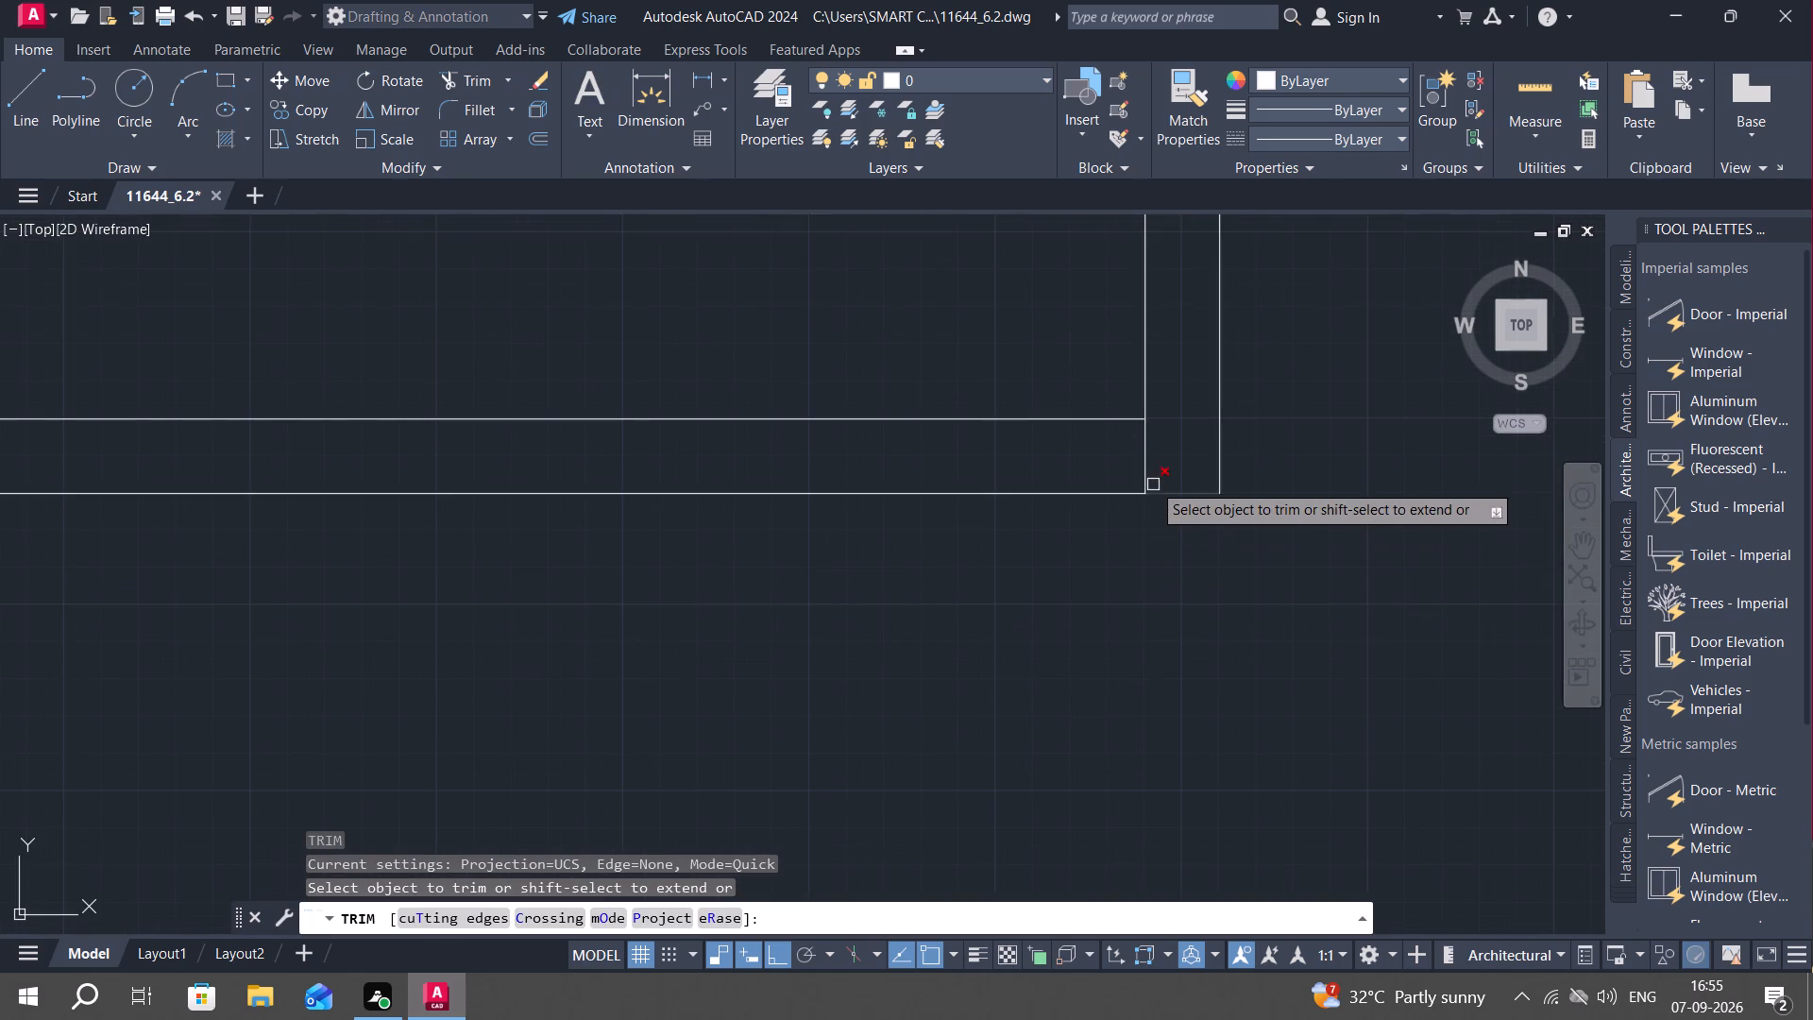
{"action": "left_click", "coordinate": [1139, 463]}
{"action": "left_click", "coordinate": [1161, 456]}
{"action": "key", "text": "Escape"}
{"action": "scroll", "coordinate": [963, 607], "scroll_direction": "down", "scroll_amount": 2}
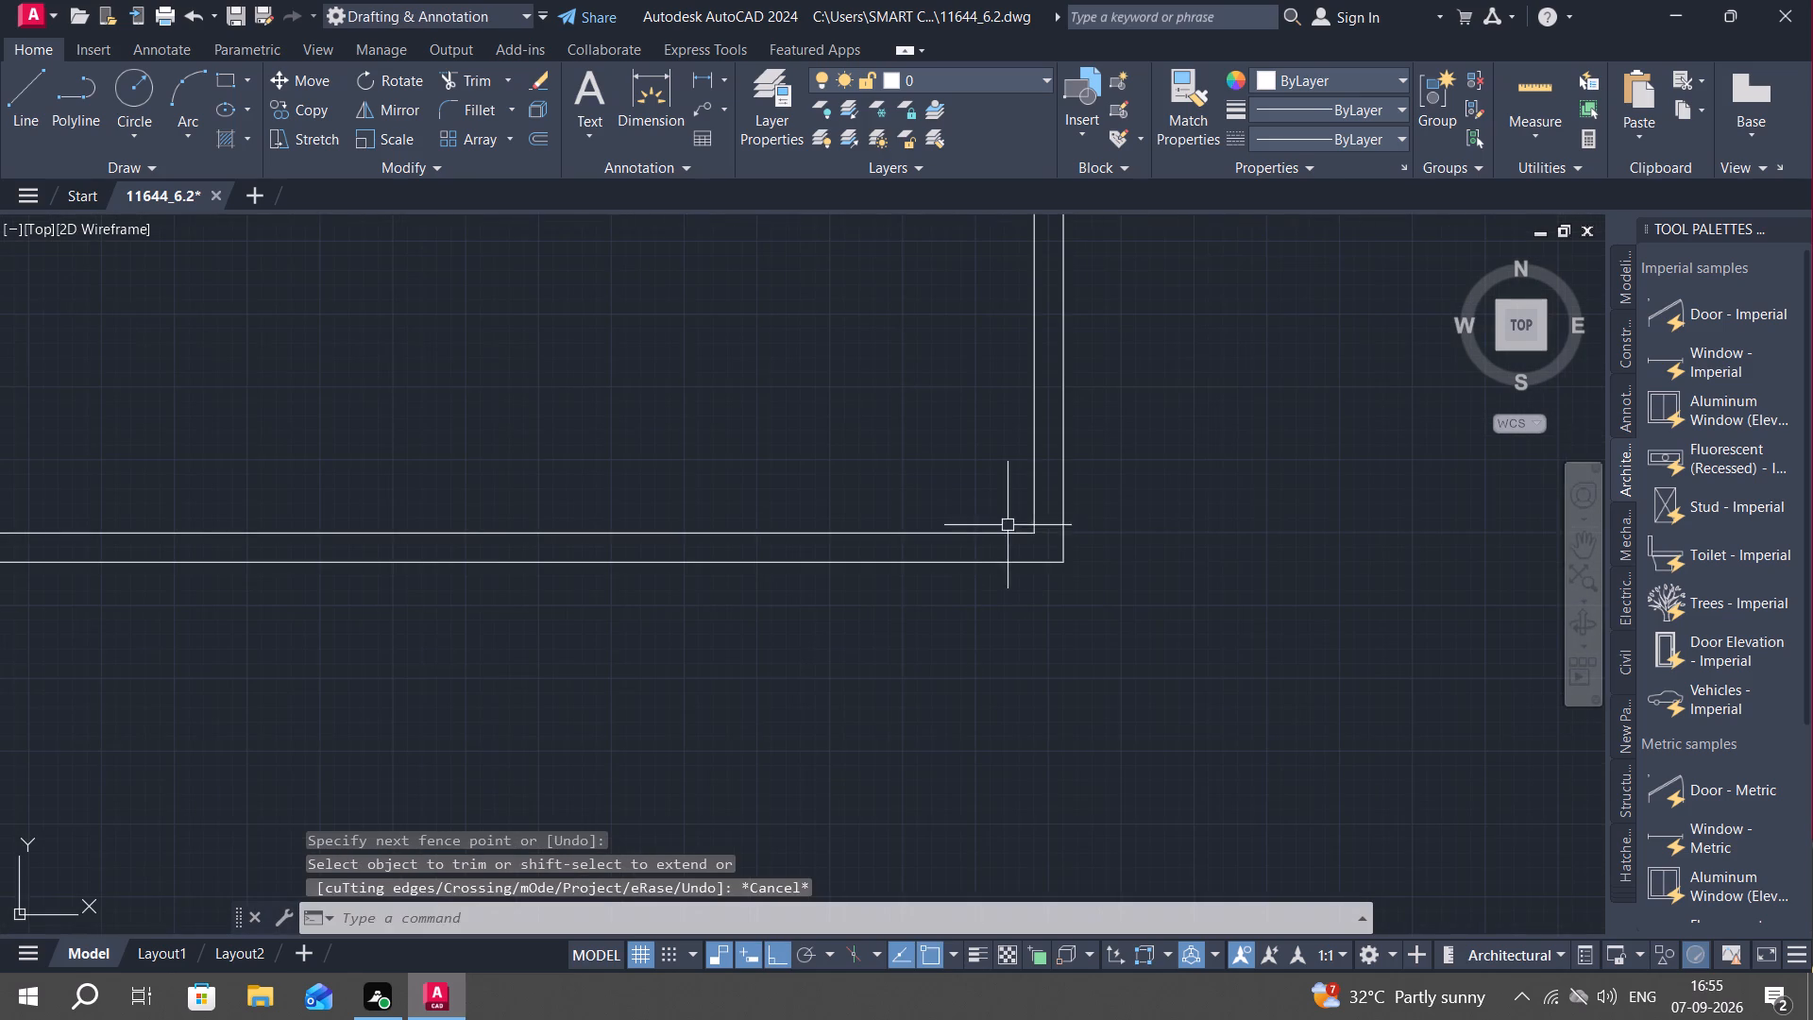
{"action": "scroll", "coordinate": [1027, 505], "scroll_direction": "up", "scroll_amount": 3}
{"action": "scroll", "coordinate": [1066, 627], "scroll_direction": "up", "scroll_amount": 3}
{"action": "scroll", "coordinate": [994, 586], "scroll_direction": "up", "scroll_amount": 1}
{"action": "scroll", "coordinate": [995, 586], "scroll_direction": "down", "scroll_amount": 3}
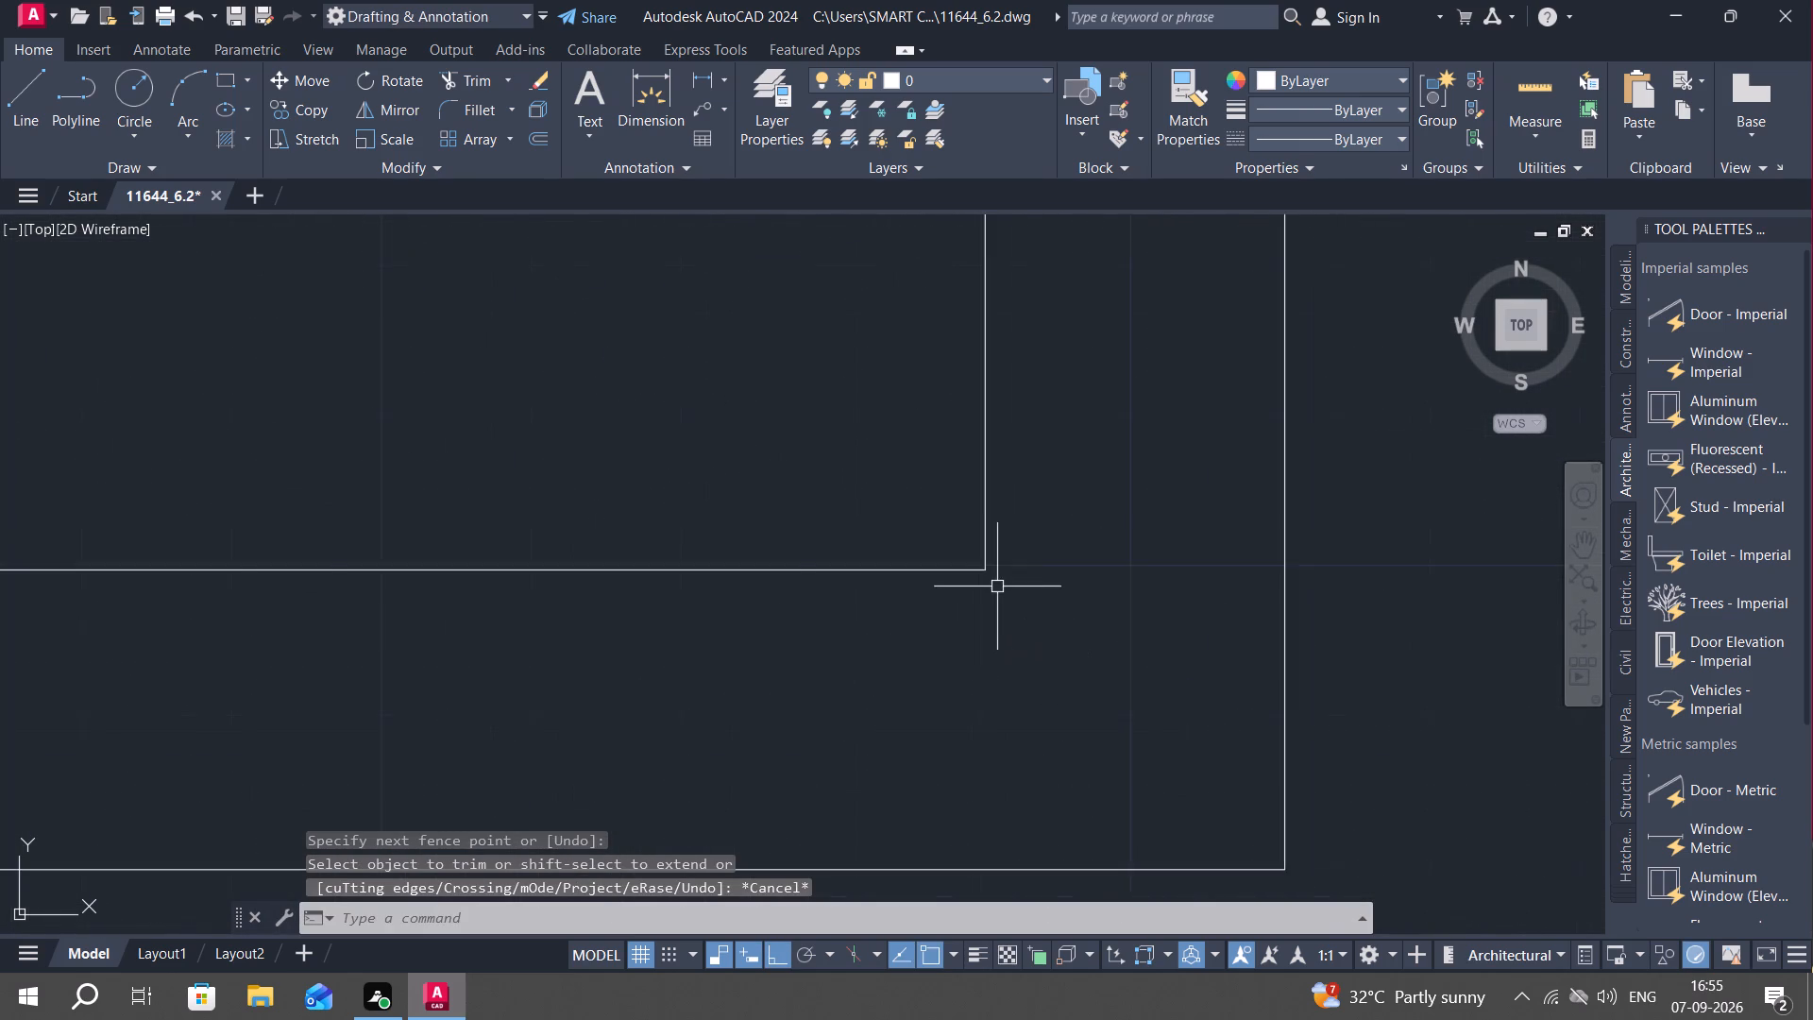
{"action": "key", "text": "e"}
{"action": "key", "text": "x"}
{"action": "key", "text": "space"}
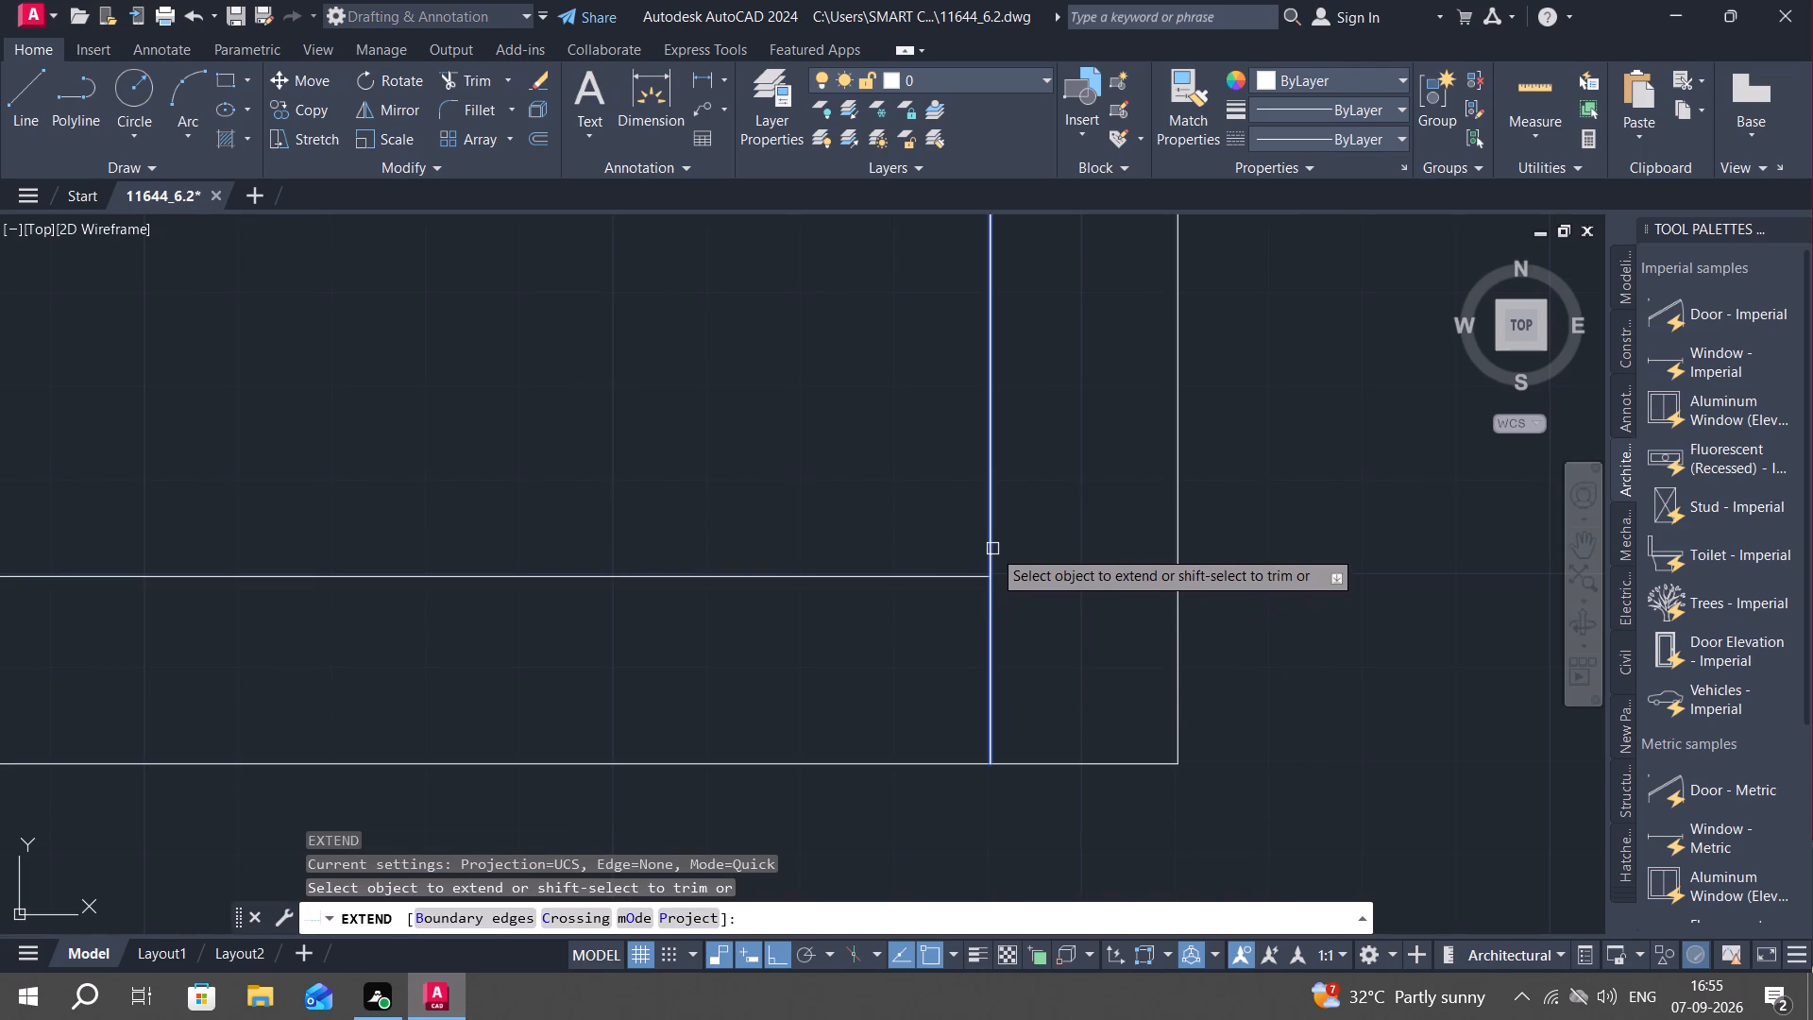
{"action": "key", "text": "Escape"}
Hatch the southern strip below the kitchen and living area with the ANGLE pattern.
{"action": "scroll", "coordinate": [939, 637], "scroll_direction": "down", "scroll_amount": 6}
{"action": "middle_click_drag", "start_coordinate": [858, 516], "coordinate": [976, 694]}
{"action": "scroll", "coordinate": [981, 775], "scroll_direction": "down", "scroll_amount": 2}
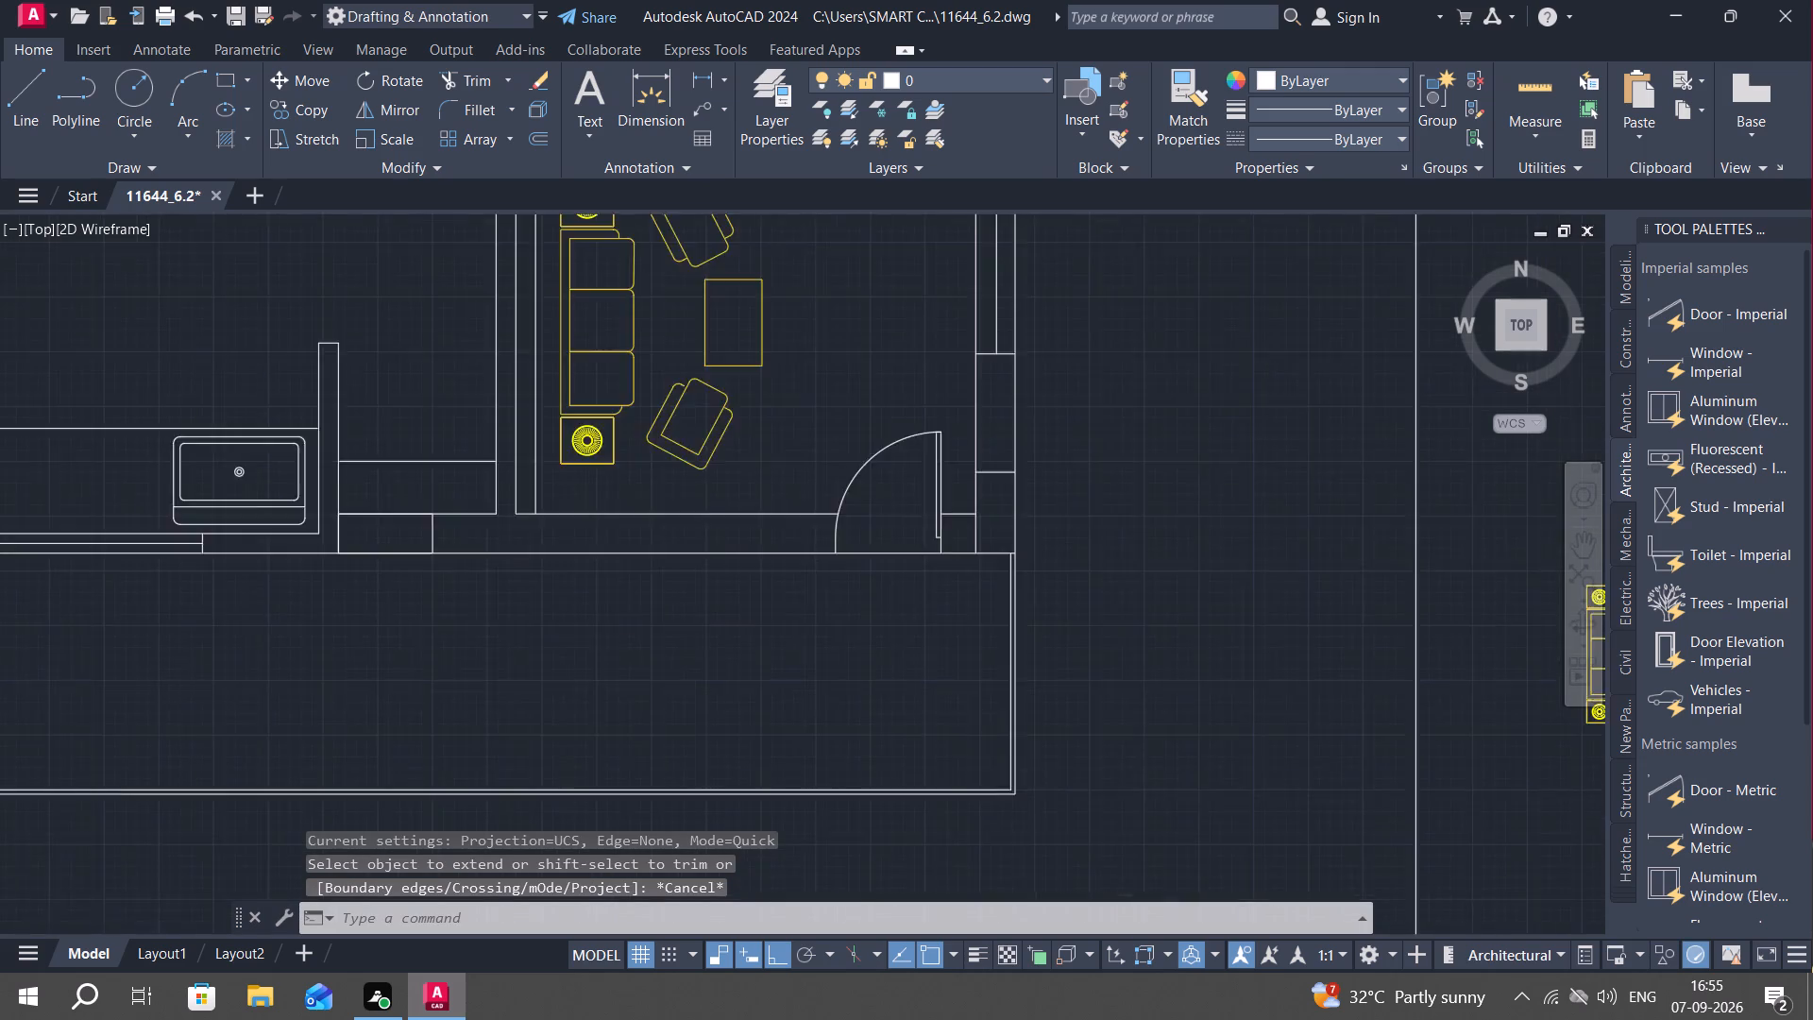
{"action": "scroll", "coordinate": [981, 775], "scroll_direction": "down", "scroll_amount": 2}
{"action": "middle_click_drag", "start_coordinate": [904, 733], "coordinate": [1046, 732]}
{"action": "key", "text": "h"}
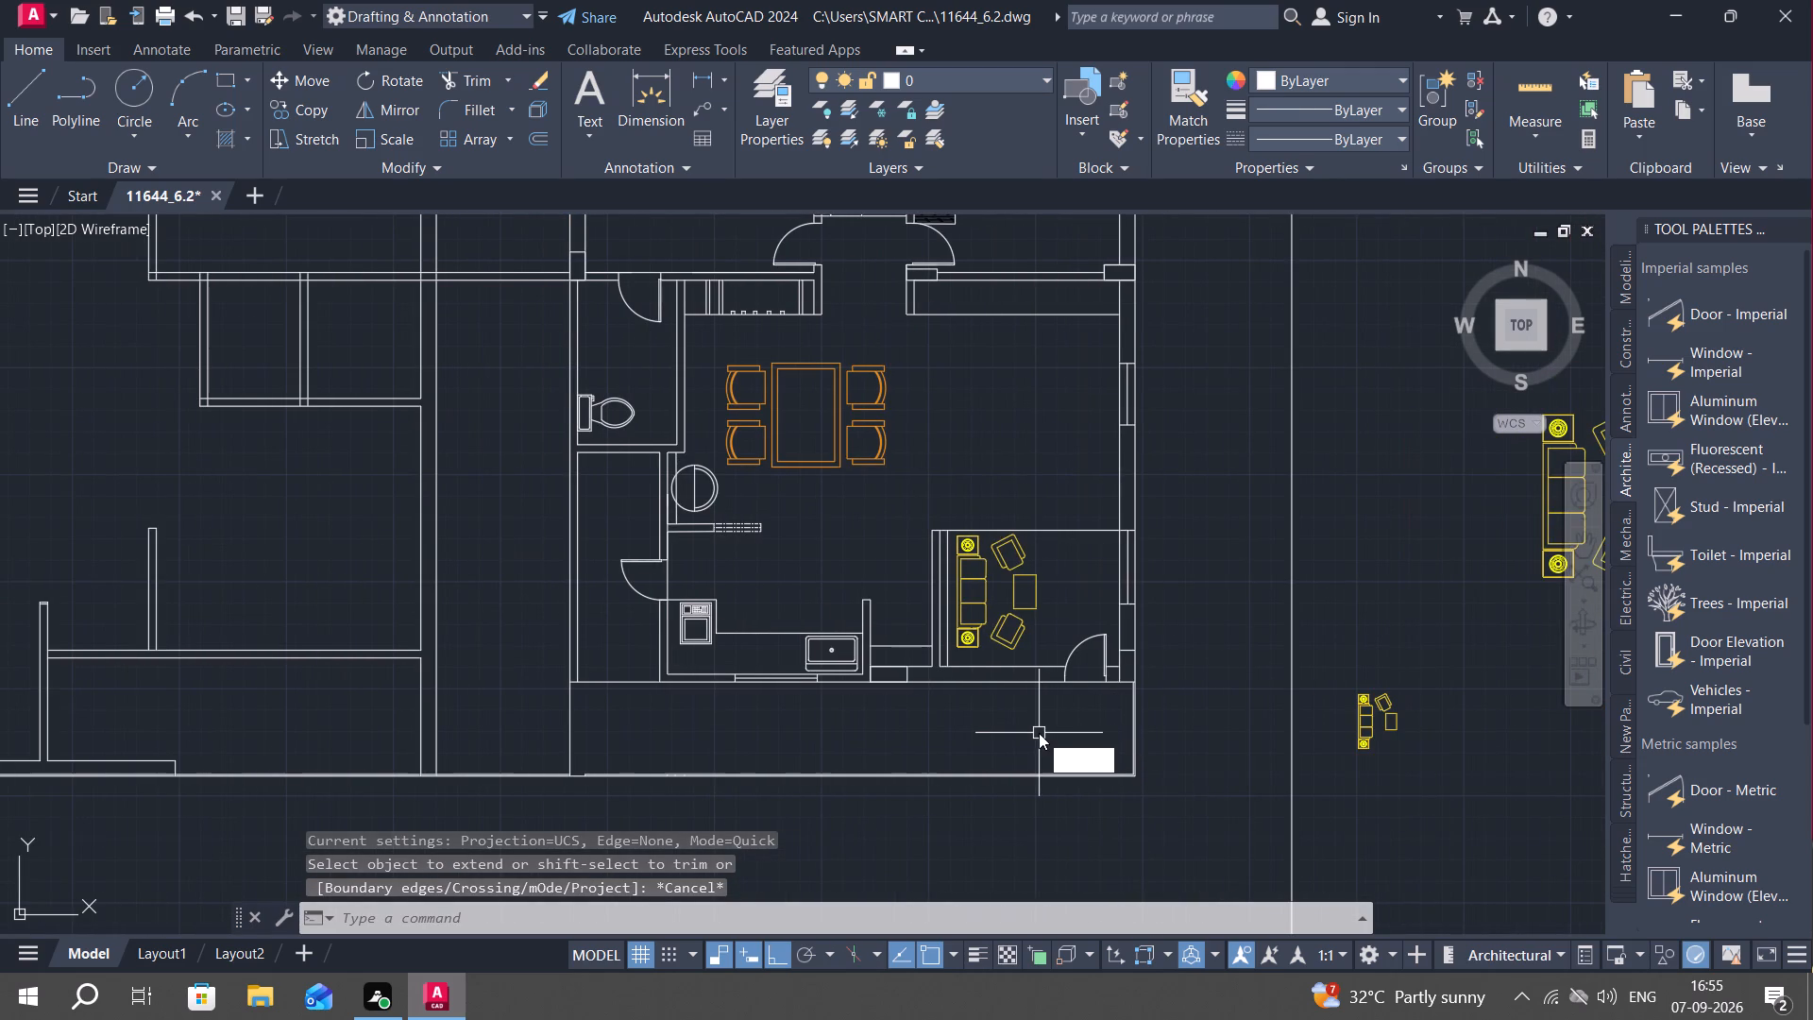
{"action": "key", "text": "space"}
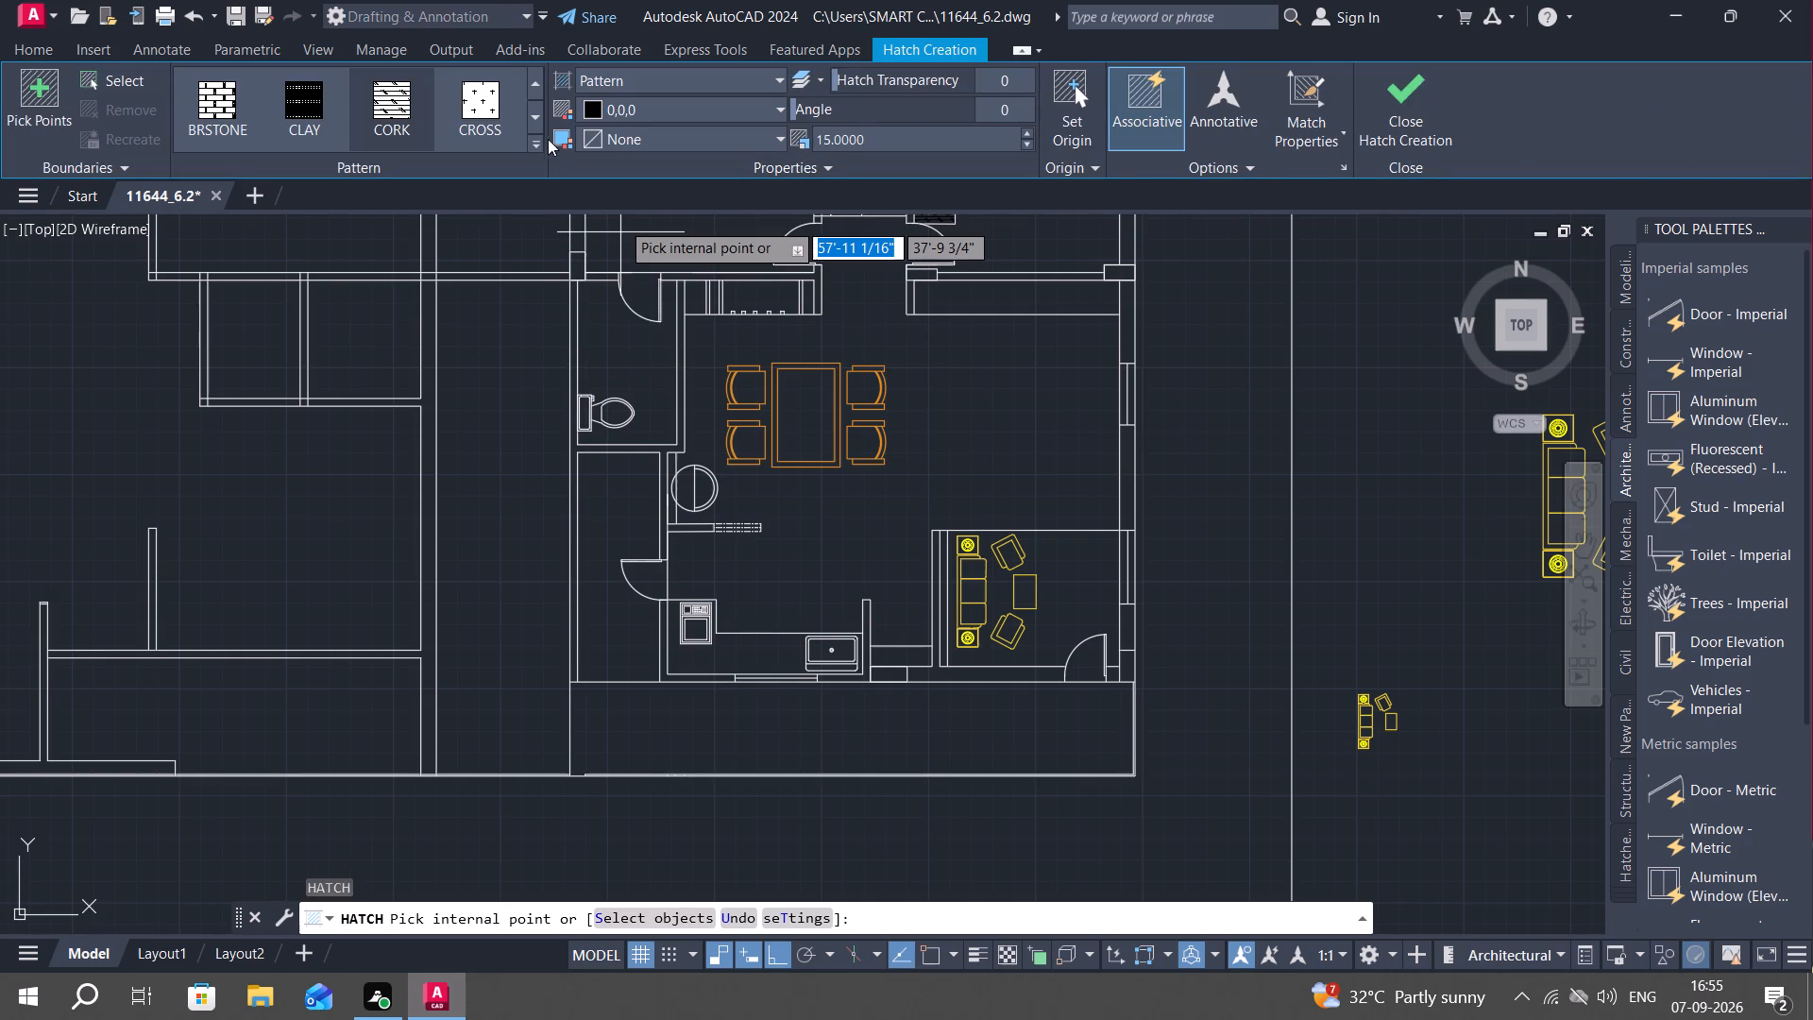
{"action": "left_click", "coordinate": [539, 139]}
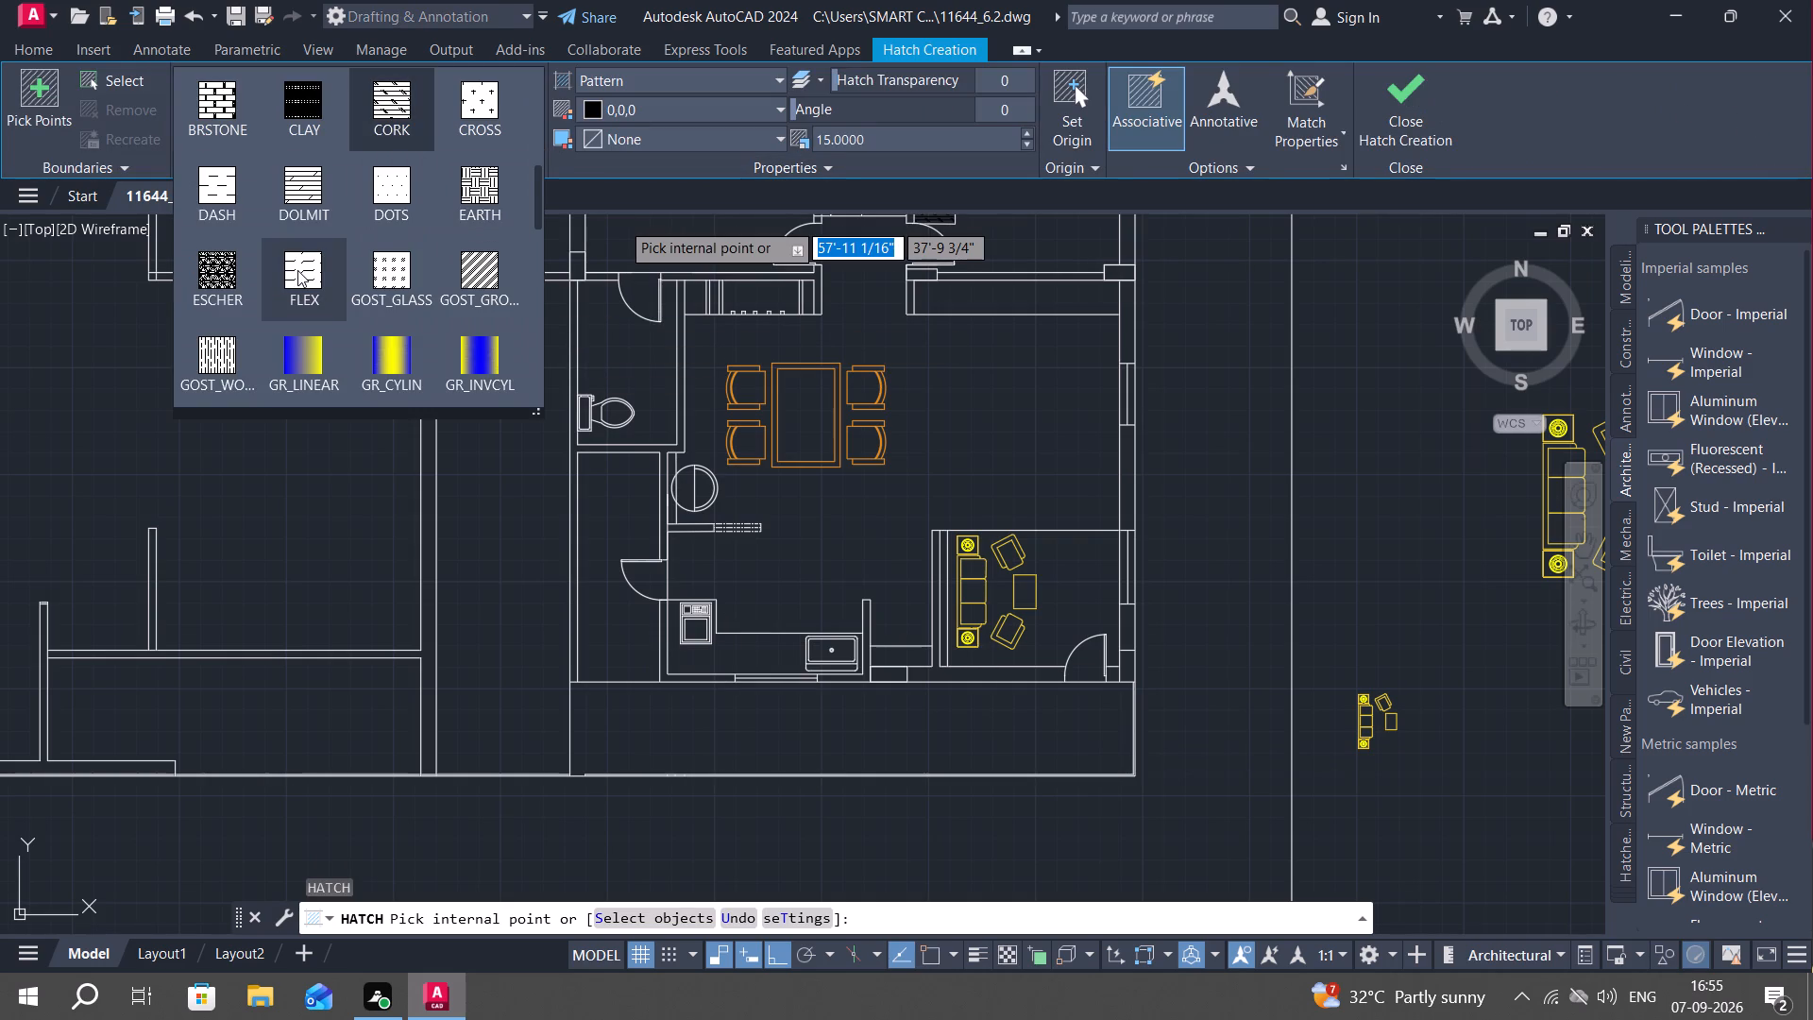
{"action": "scroll", "coordinate": [301, 270], "scroll_direction": "down", "scroll_amount": 1}
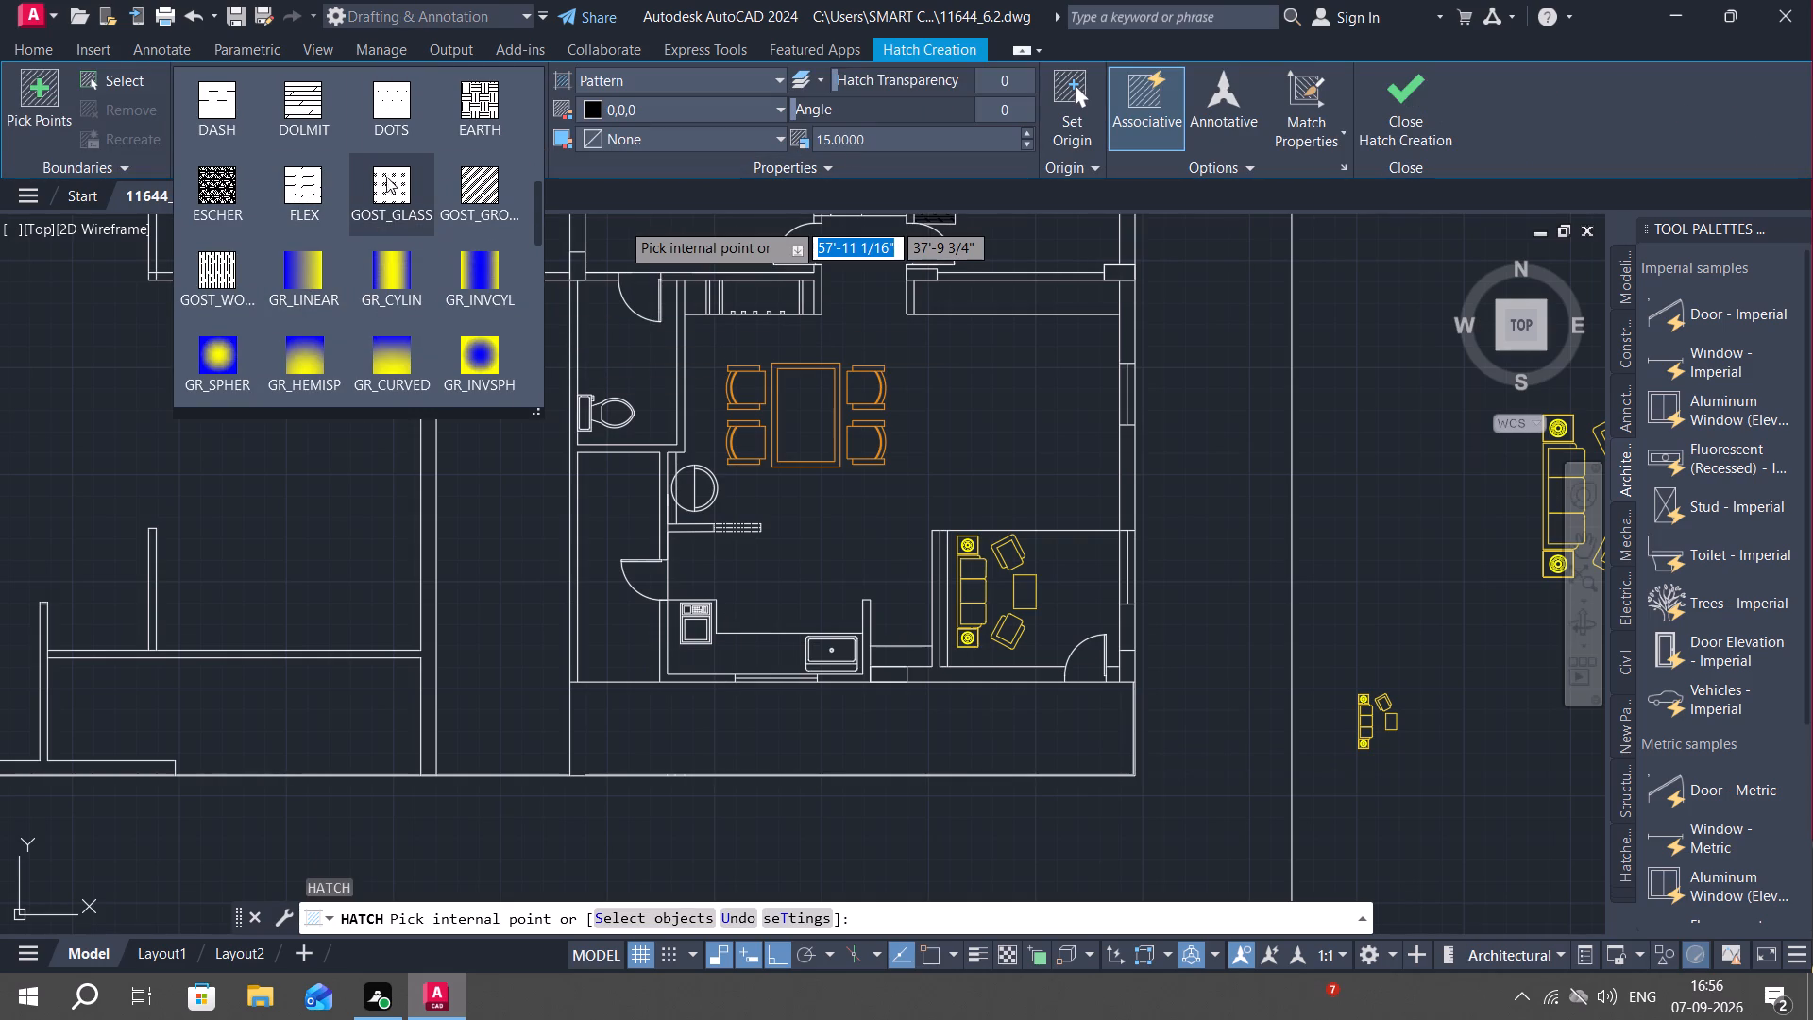
{"action": "scroll", "coordinate": [387, 178], "scroll_direction": "down", "scroll_amount": 2}
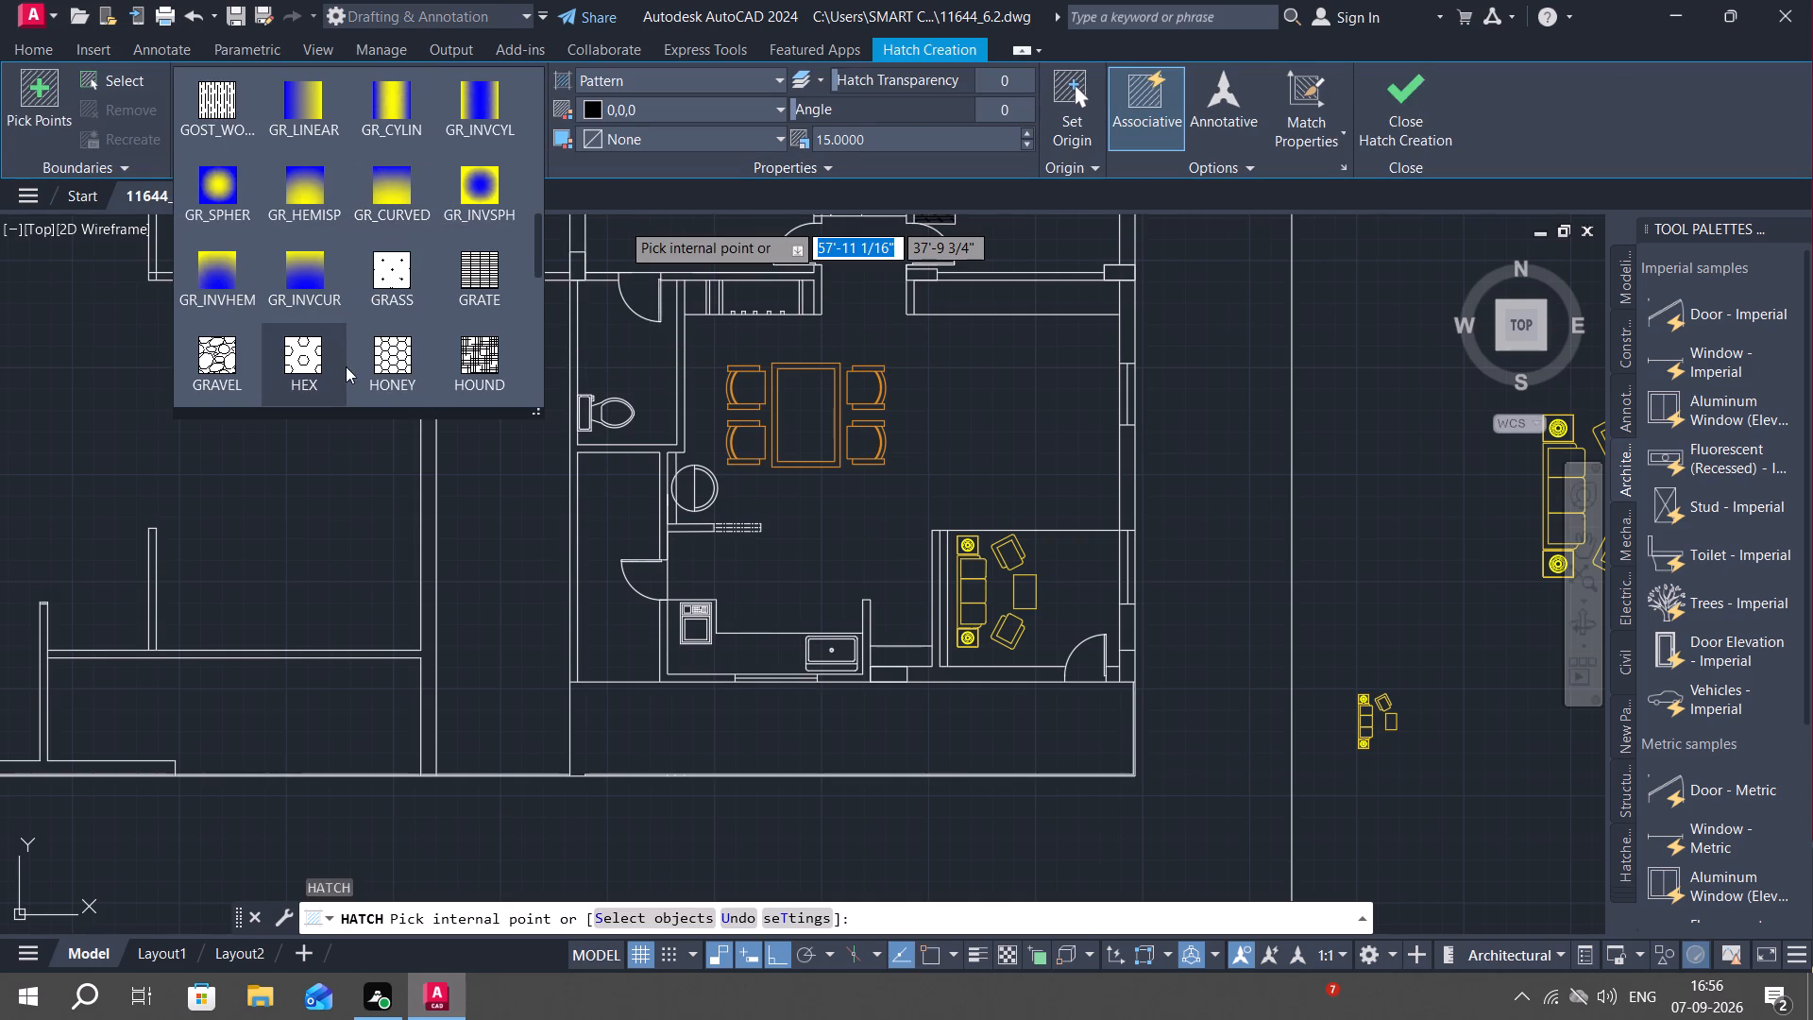
{"action": "scroll", "coordinate": [335, 319], "scroll_direction": "down", "scroll_amount": 2}
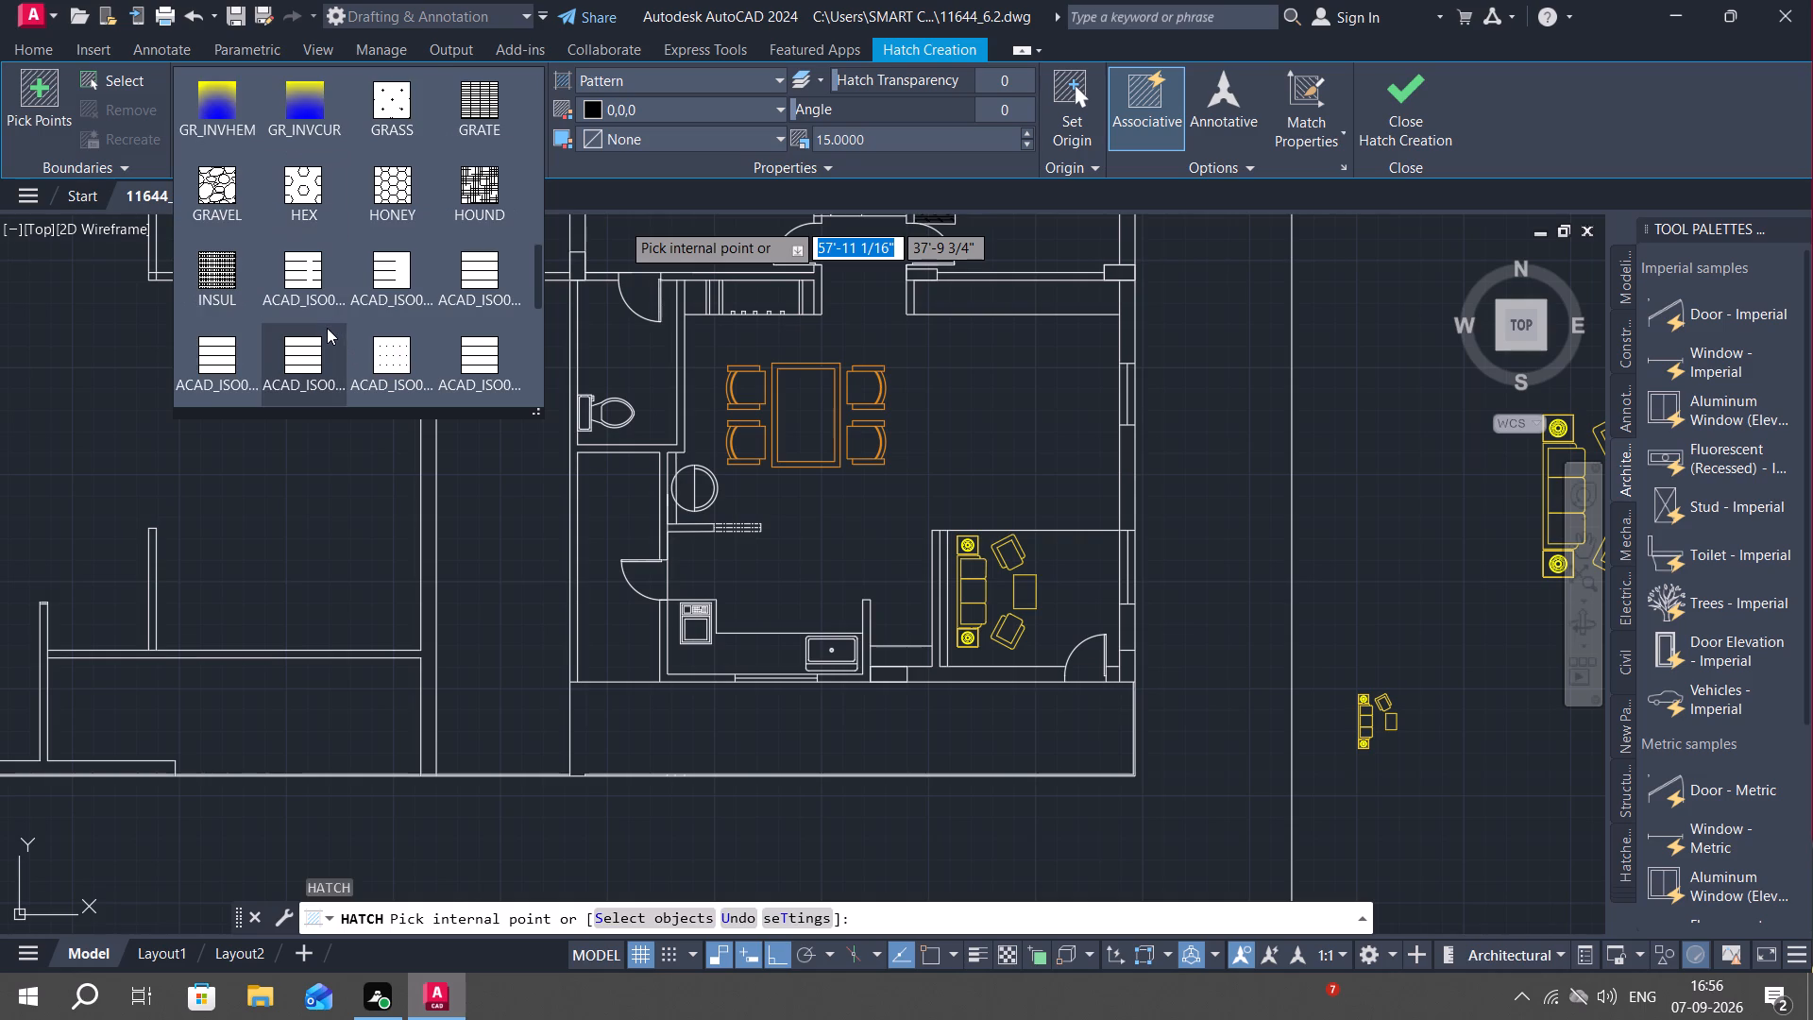
{"action": "scroll", "coordinate": [230, 279], "scroll_direction": "down", "scroll_amount": 2}
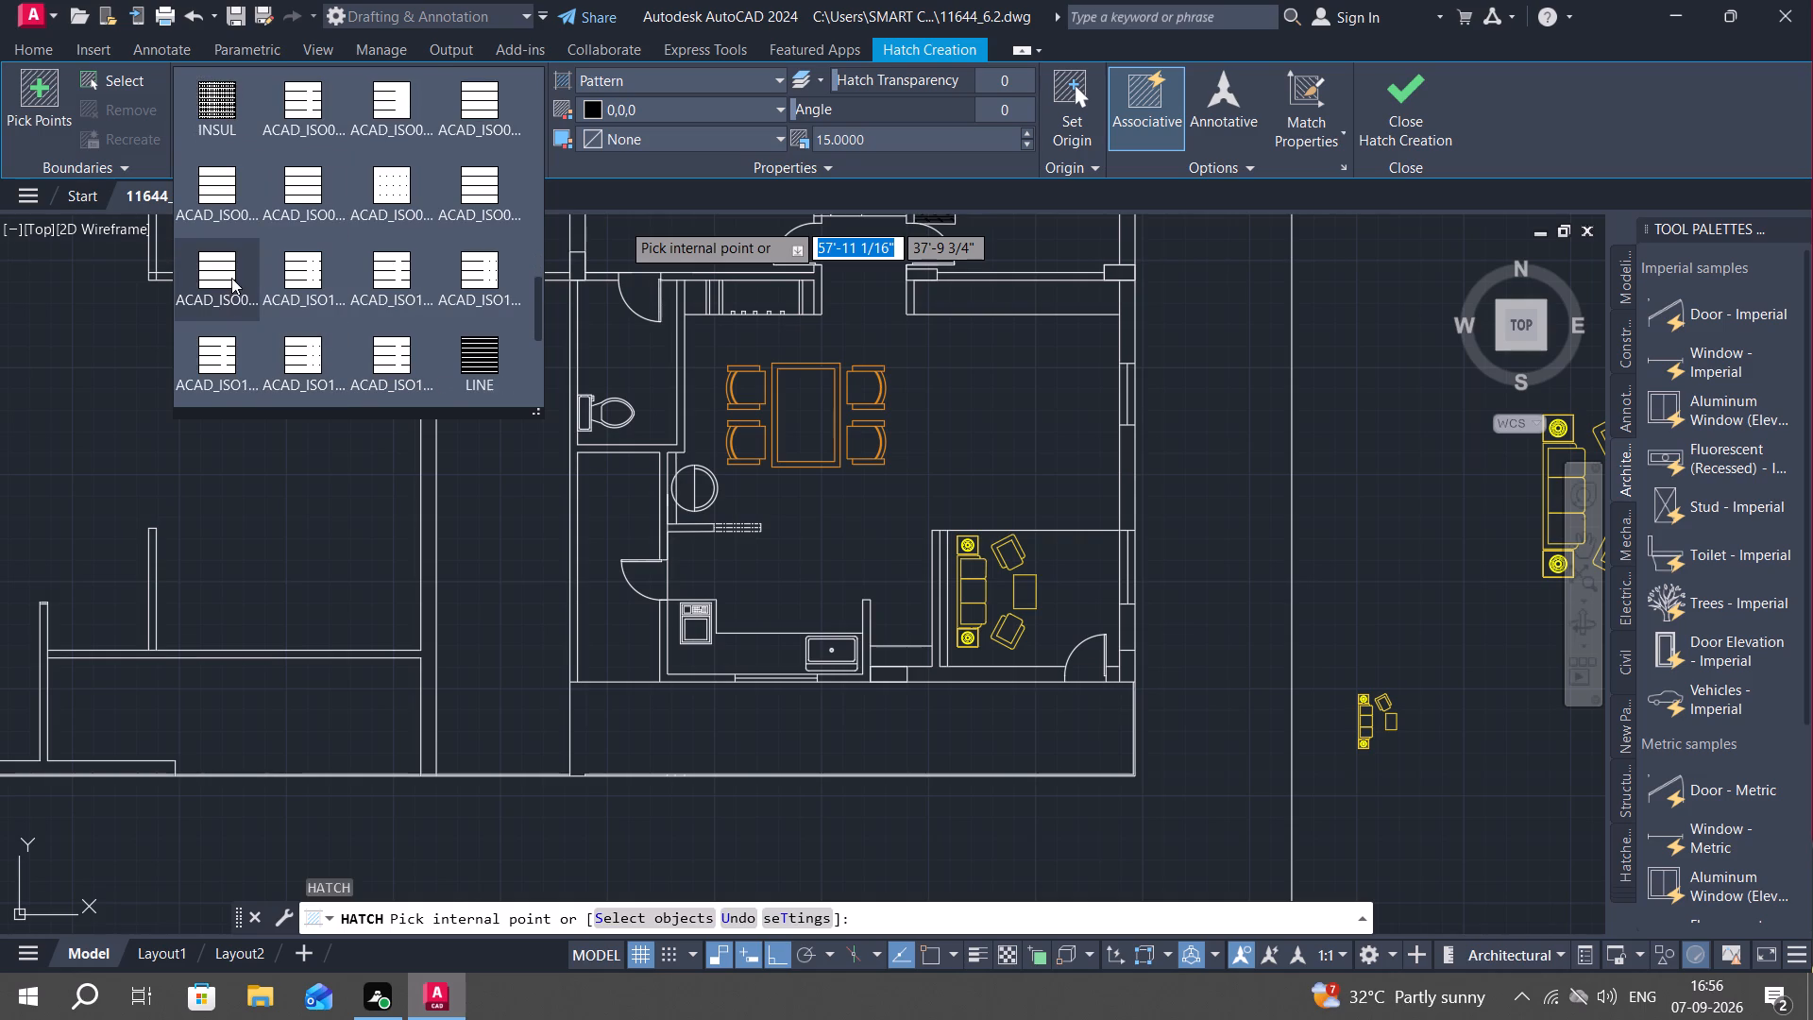
{"action": "scroll", "coordinate": [231, 278], "scroll_direction": "down", "scroll_amount": 2}
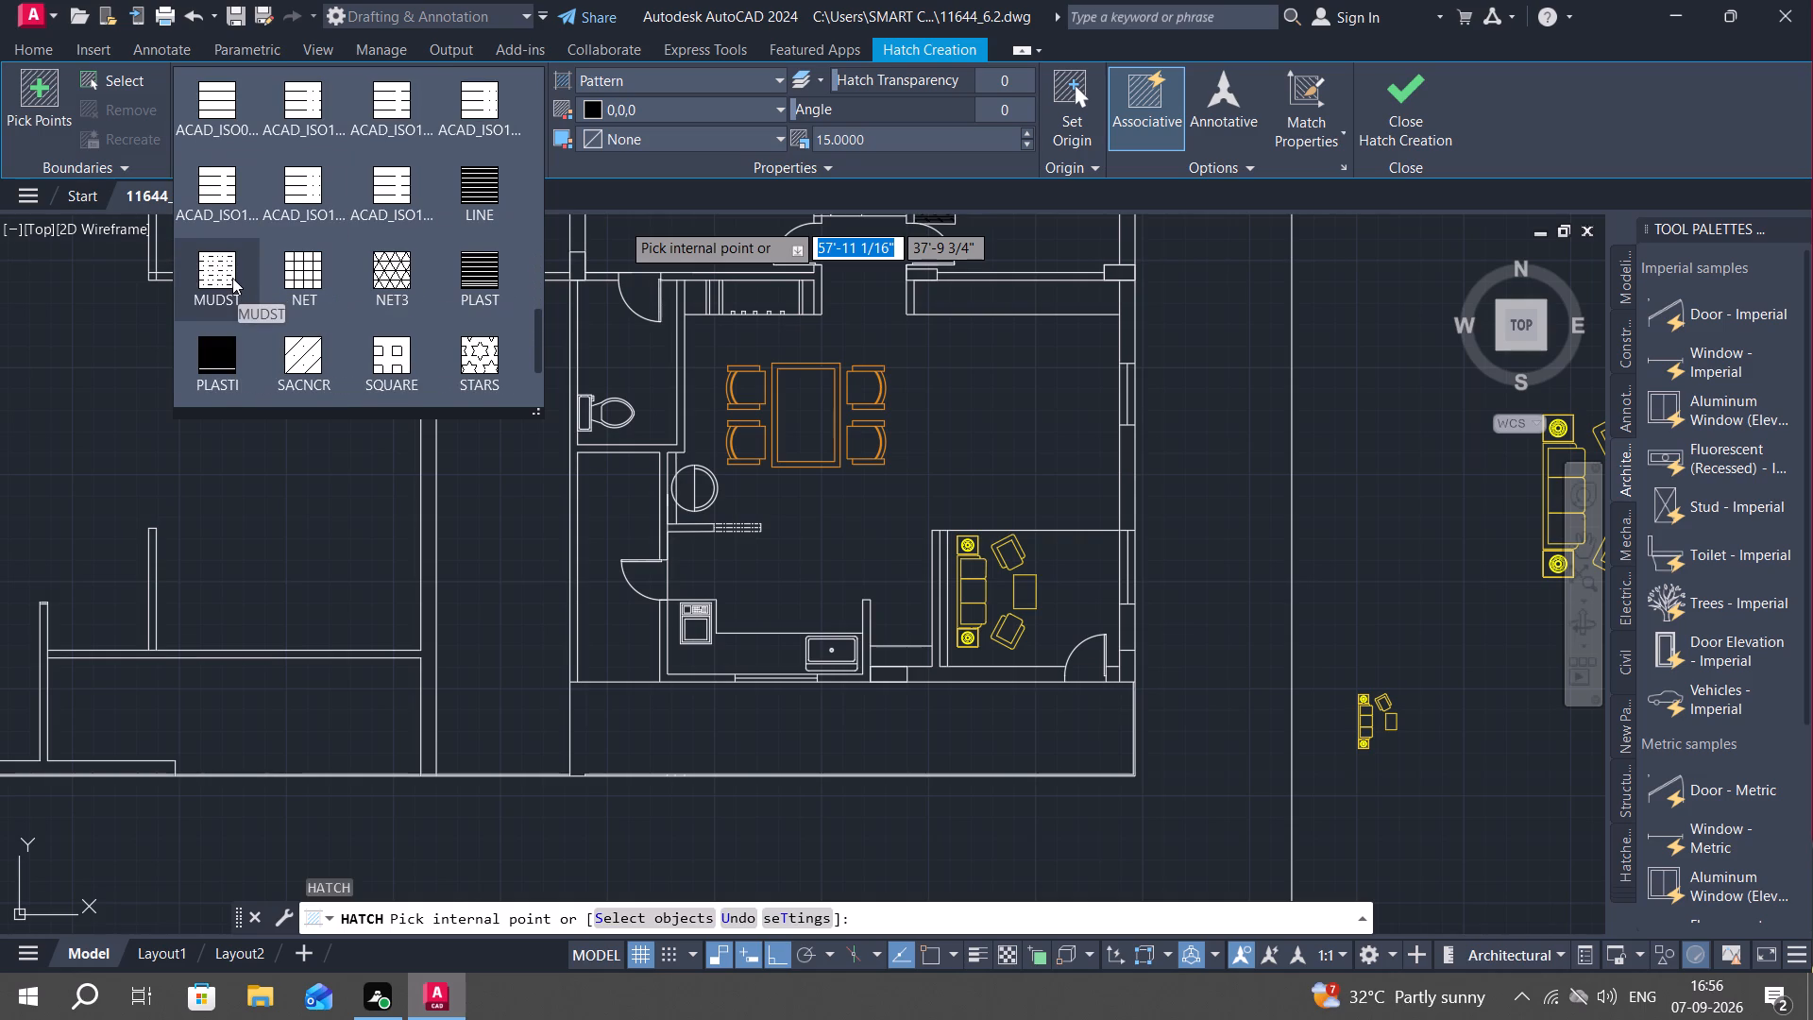
{"action": "scroll", "coordinate": [236, 281], "scroll_direction": "down", "scroll_amount": 1}
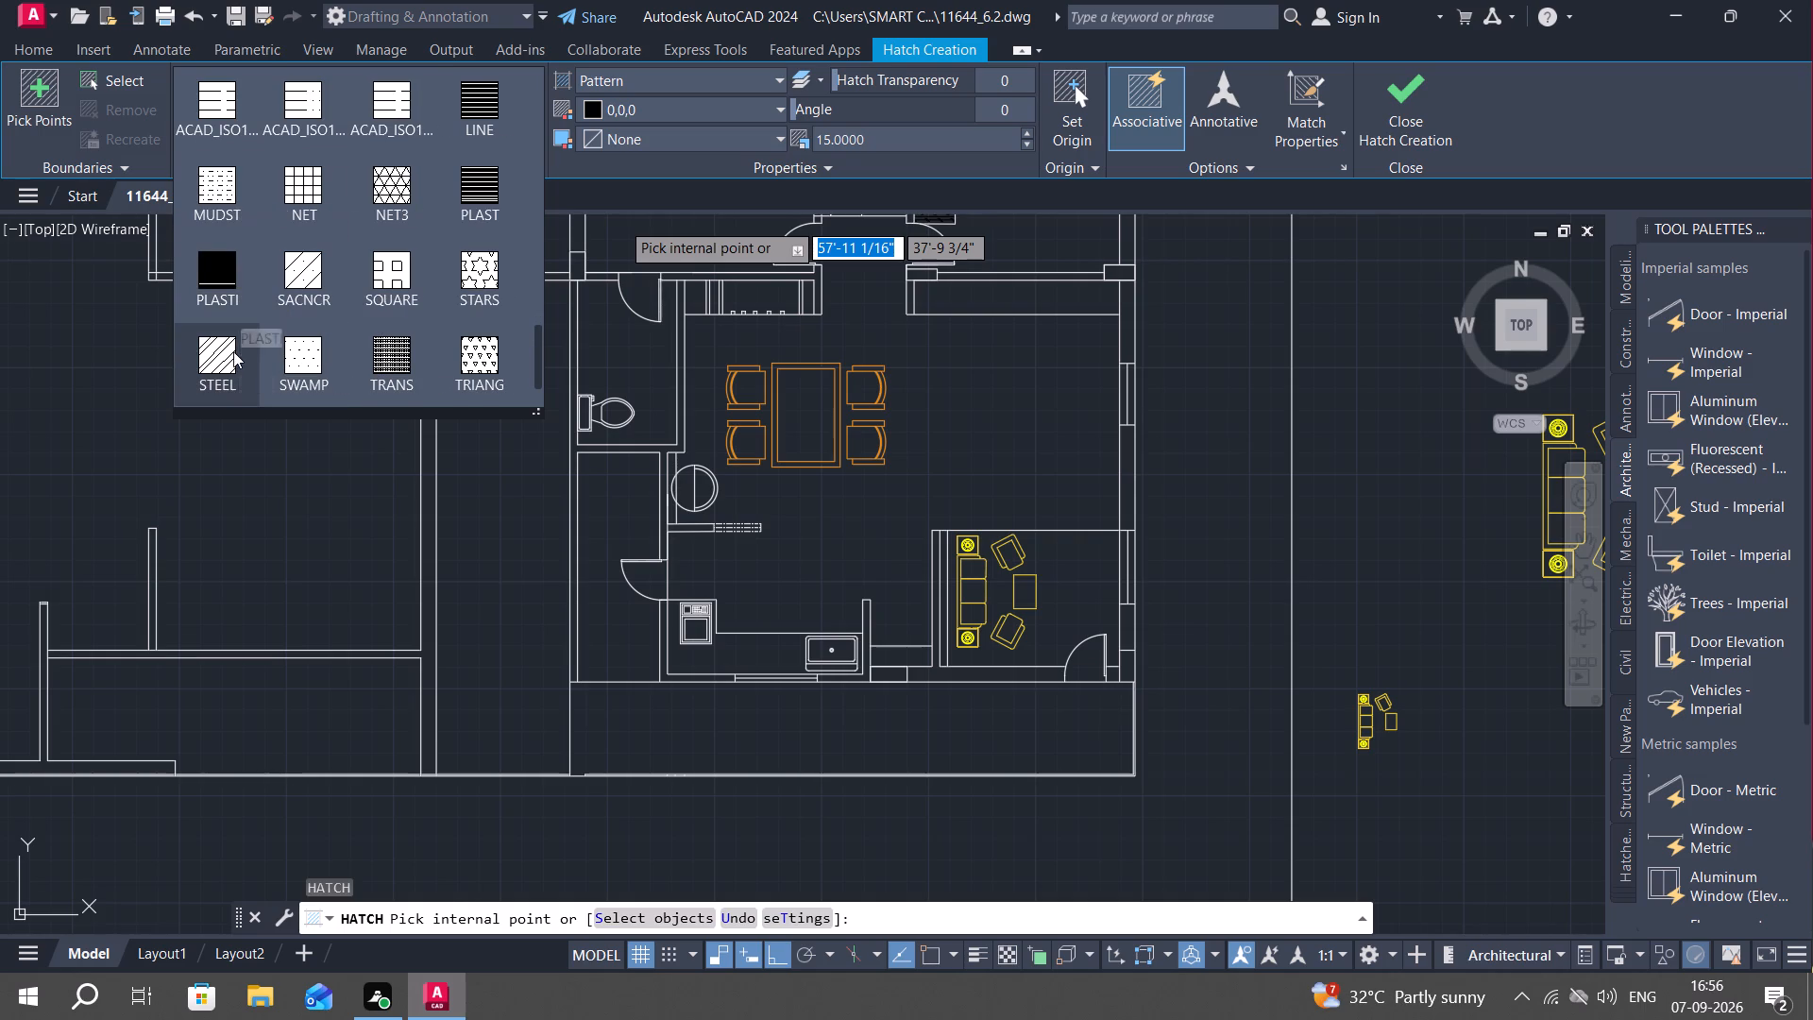
{"action": "scroll", "coordinate": [263, 334], "scroll_direction": "down", "scroll_amount": 1}
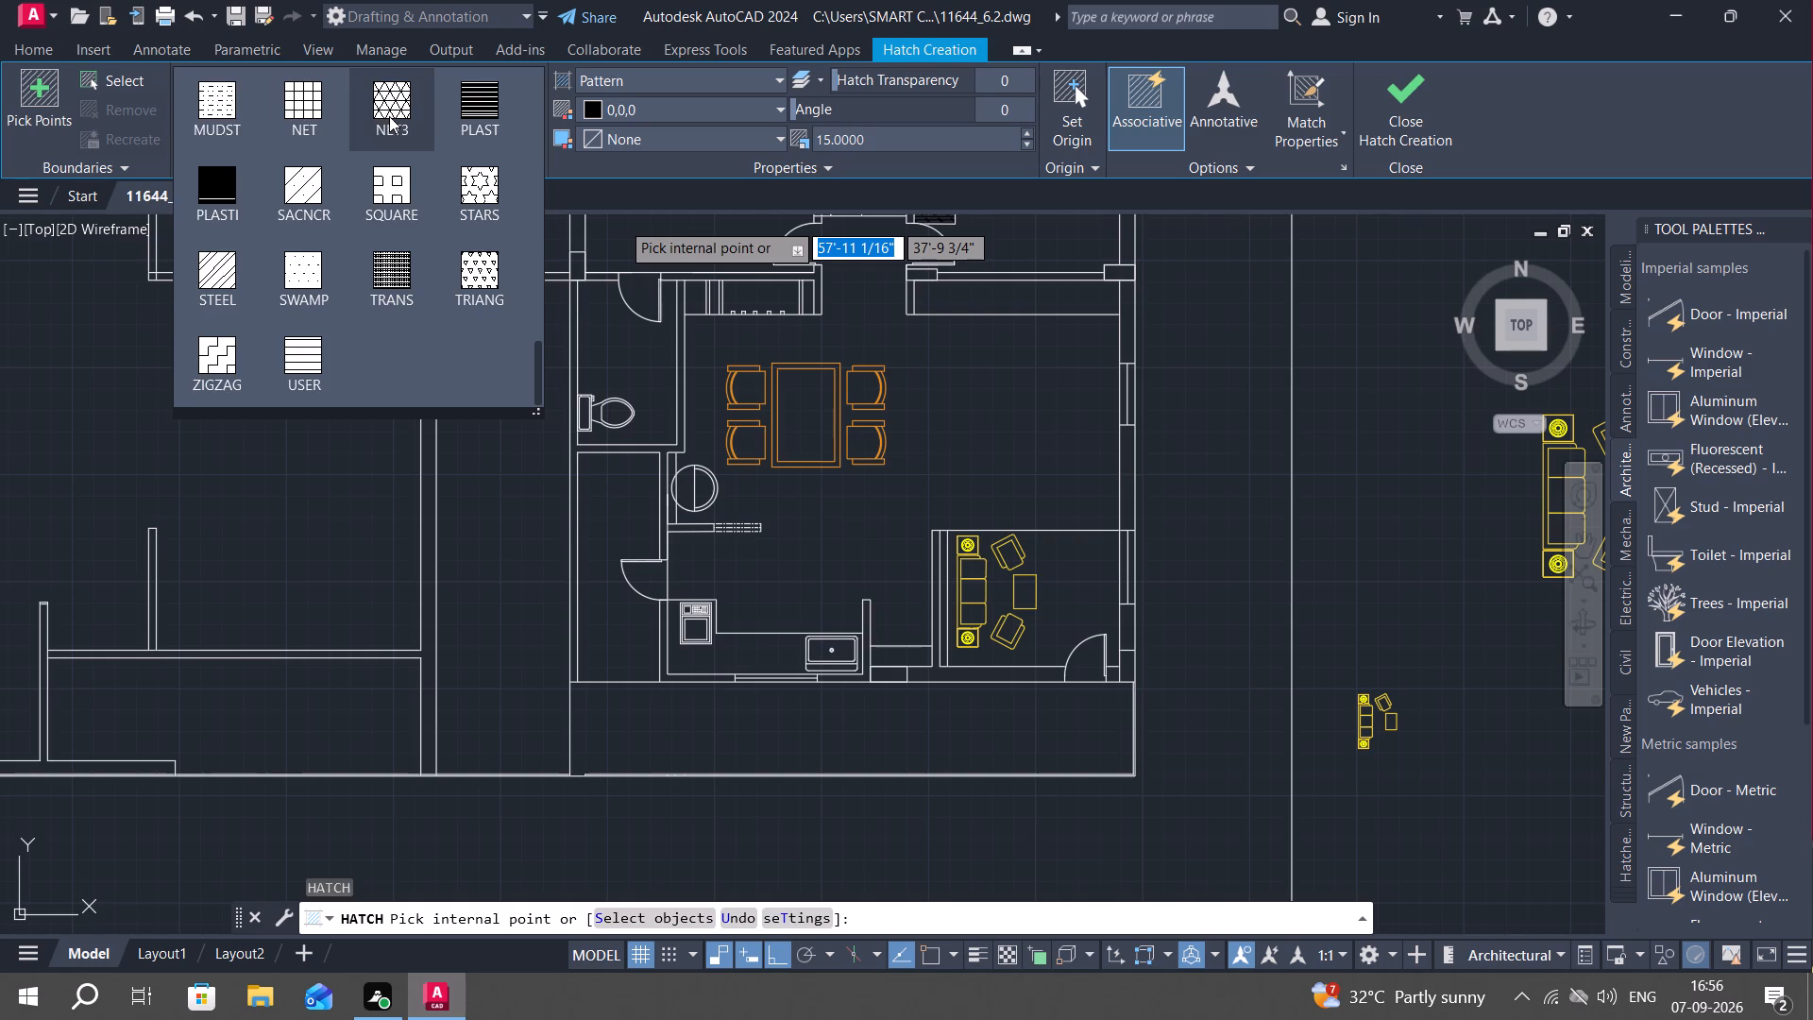
{"action": "scroll", "coordinate": [389, 116], "scroll_direction": "up", "scroll_amount": 1}
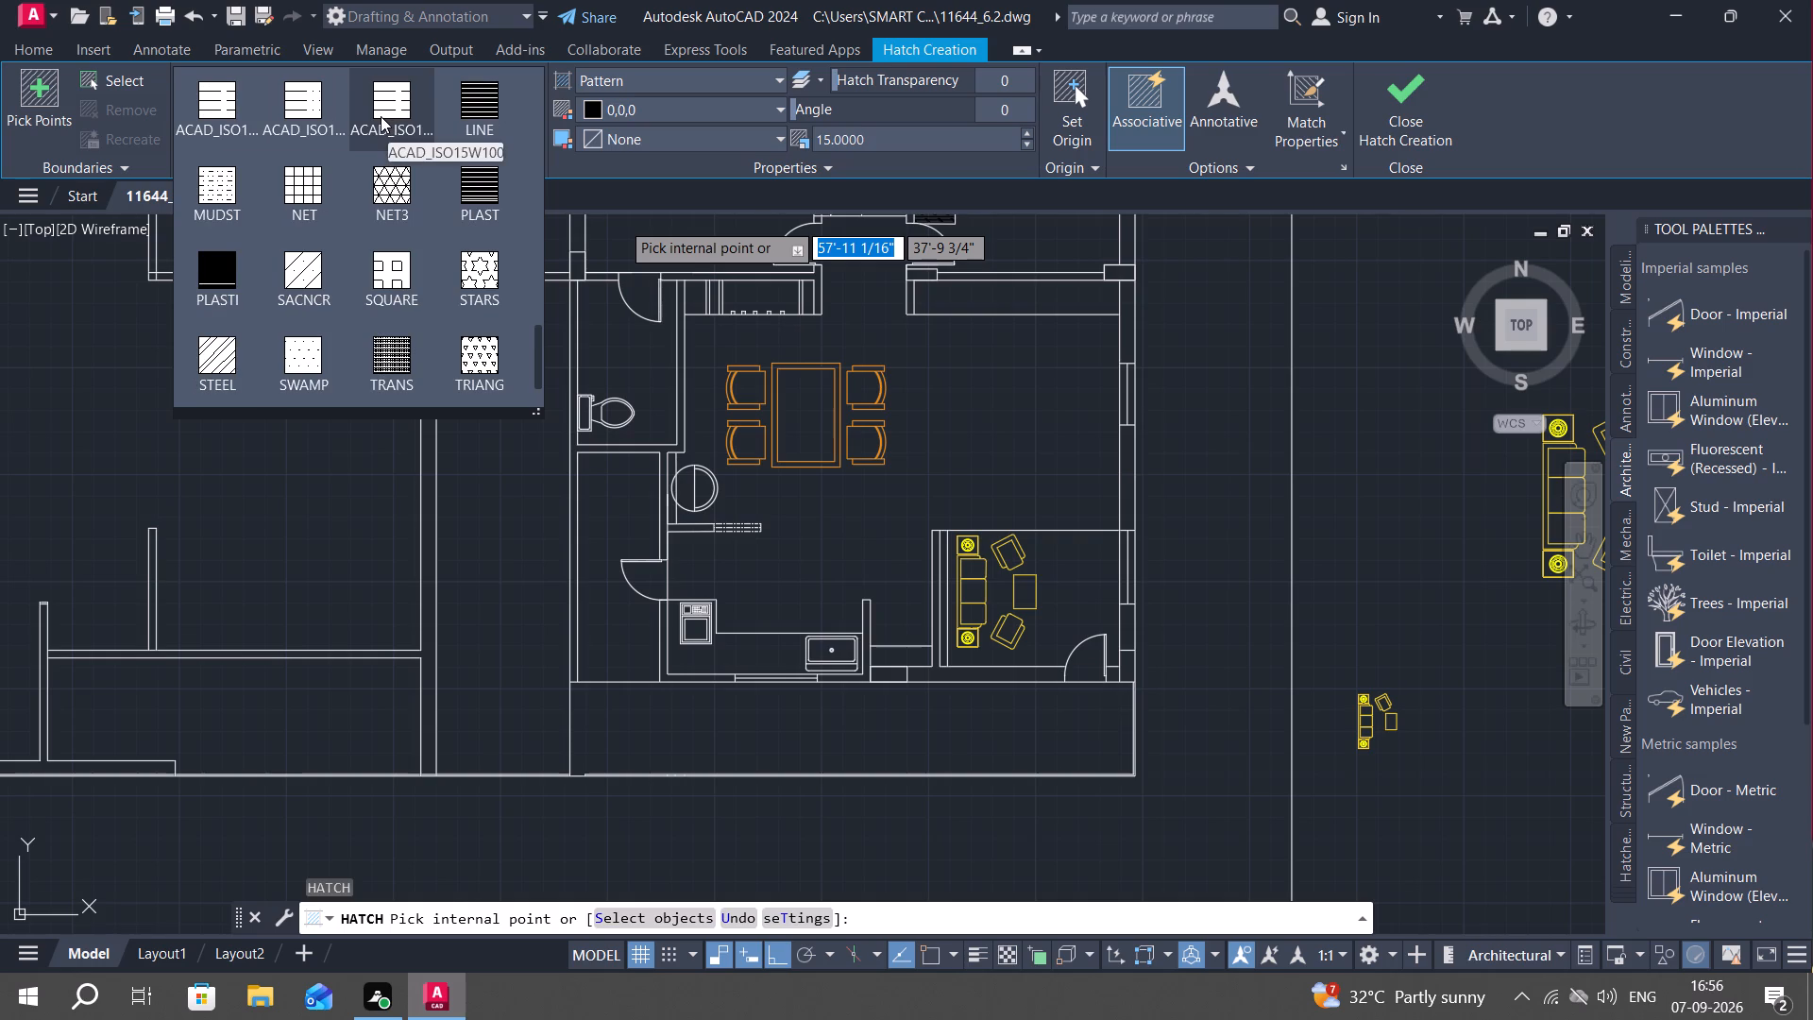
{"action": "scroll", "coordinate": [381, 116], "scroll_direction": "up", "scroll_amount": 1}
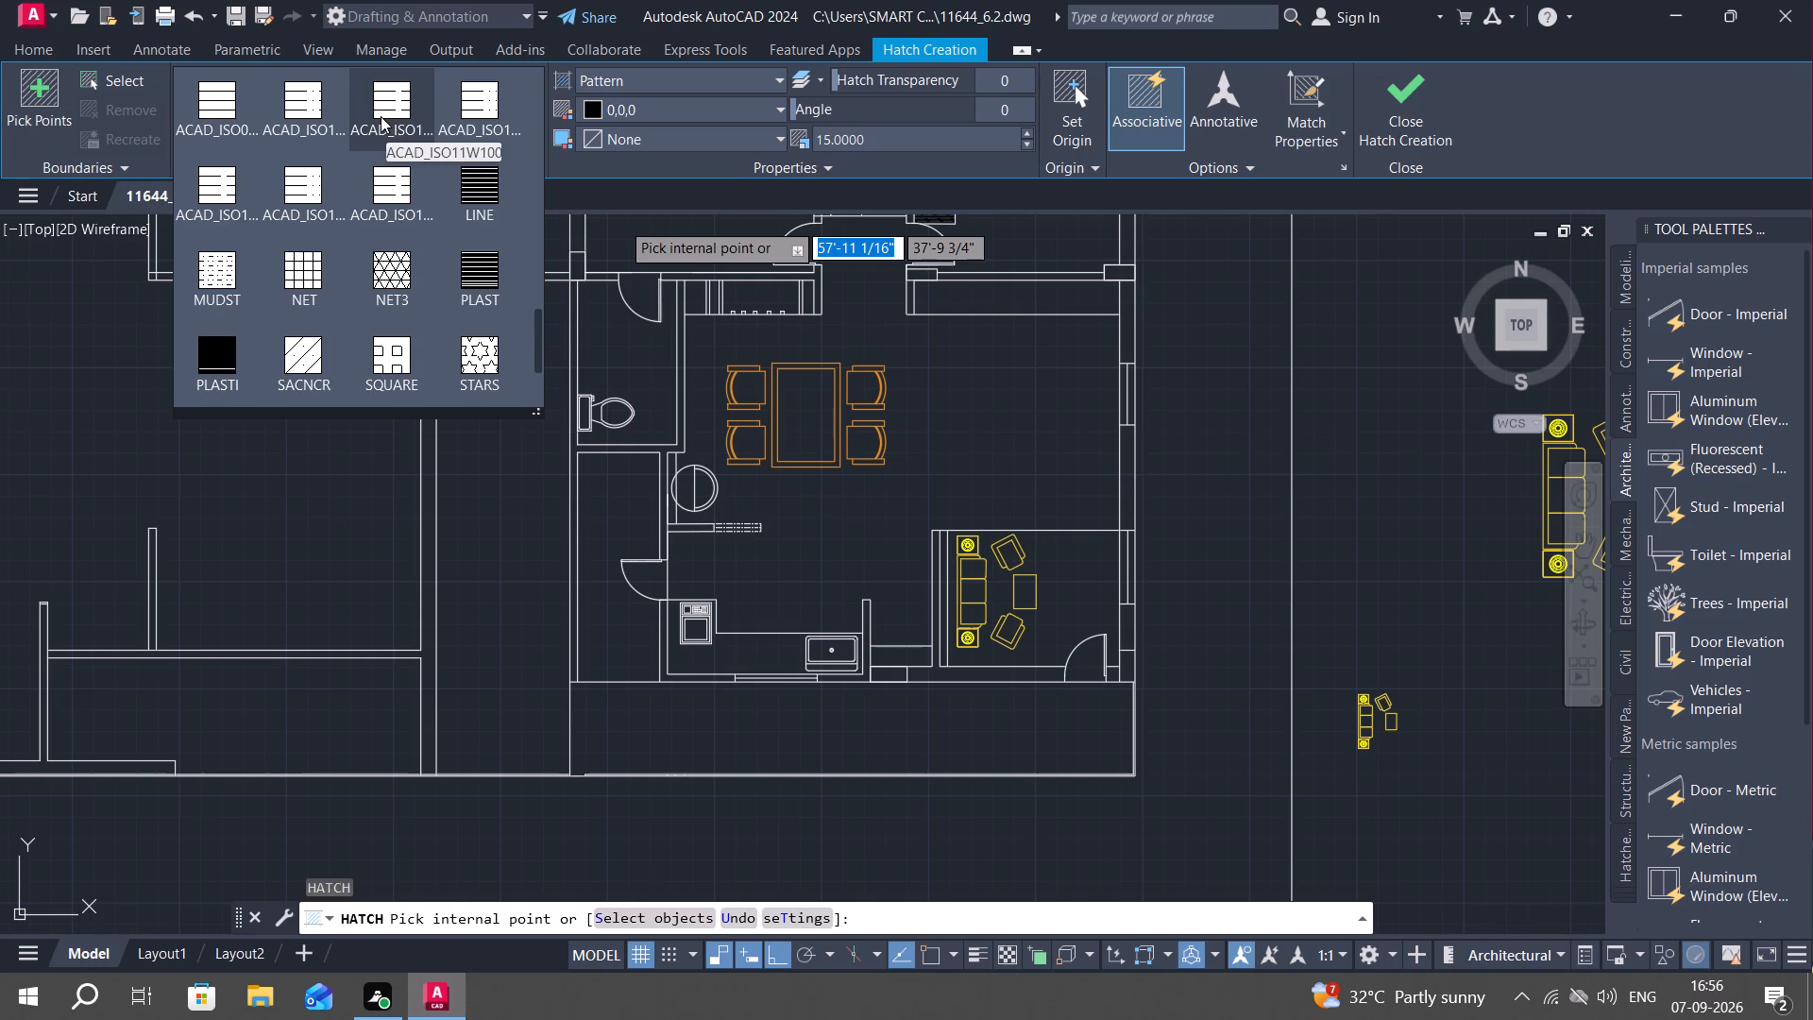
{"action": "scroll", "coordinate": [381, 116], "scroll_direction": "up", "scroll_amount": 8}
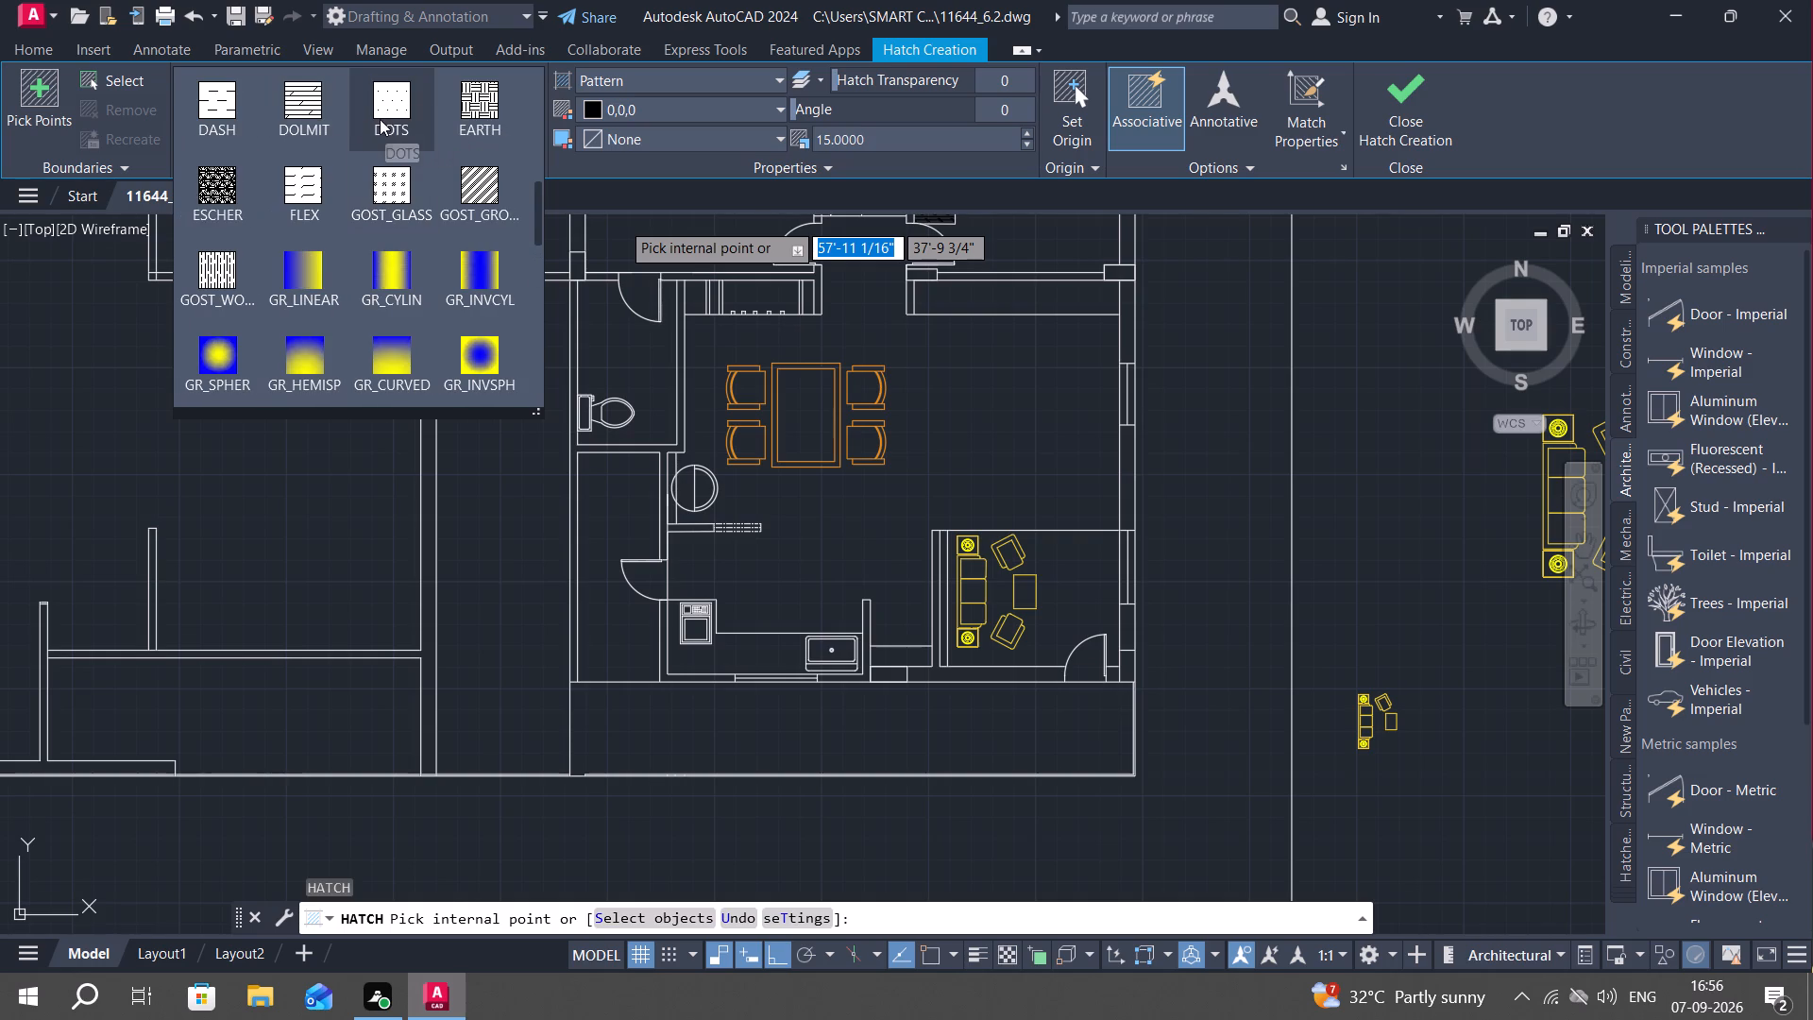
{"action": "scroll", "coordinate": [380, 124], "scroll_direction": "up", "scroll_amount": 3}
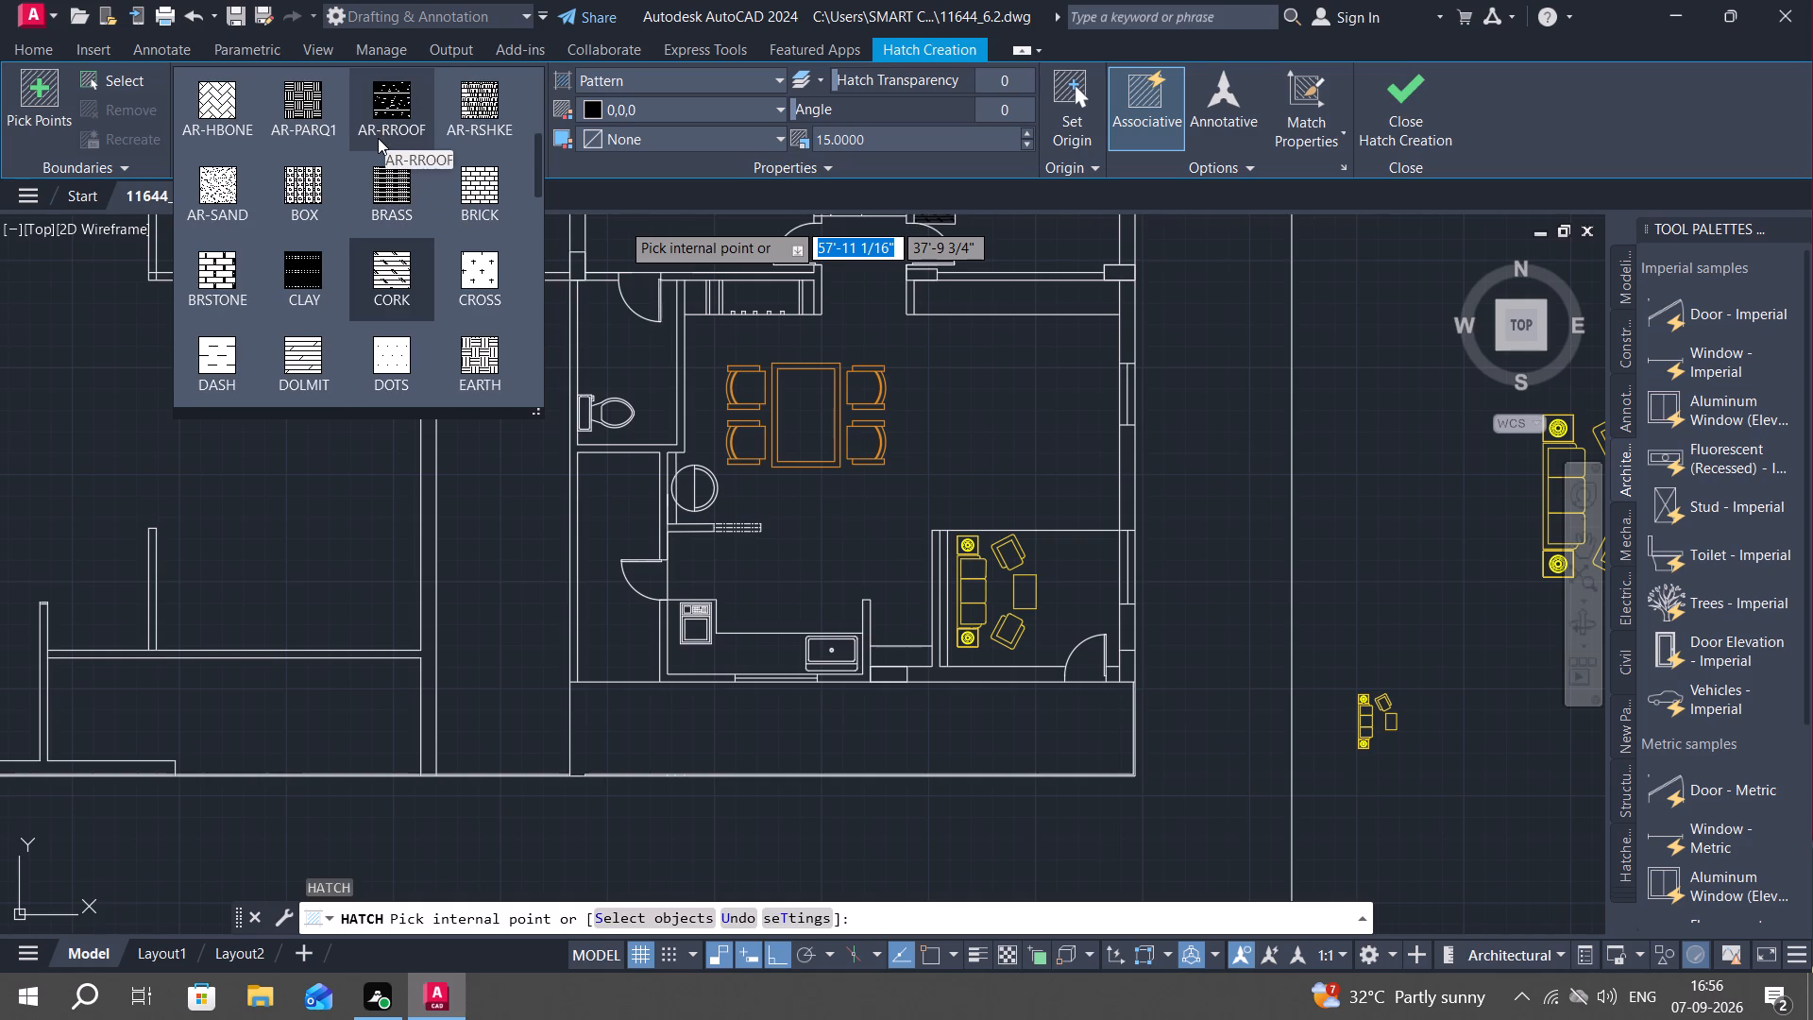
{"action": "scroll", "coordinate": [378, 138], "scroll_direction": "up", "scroll_amount": 2}
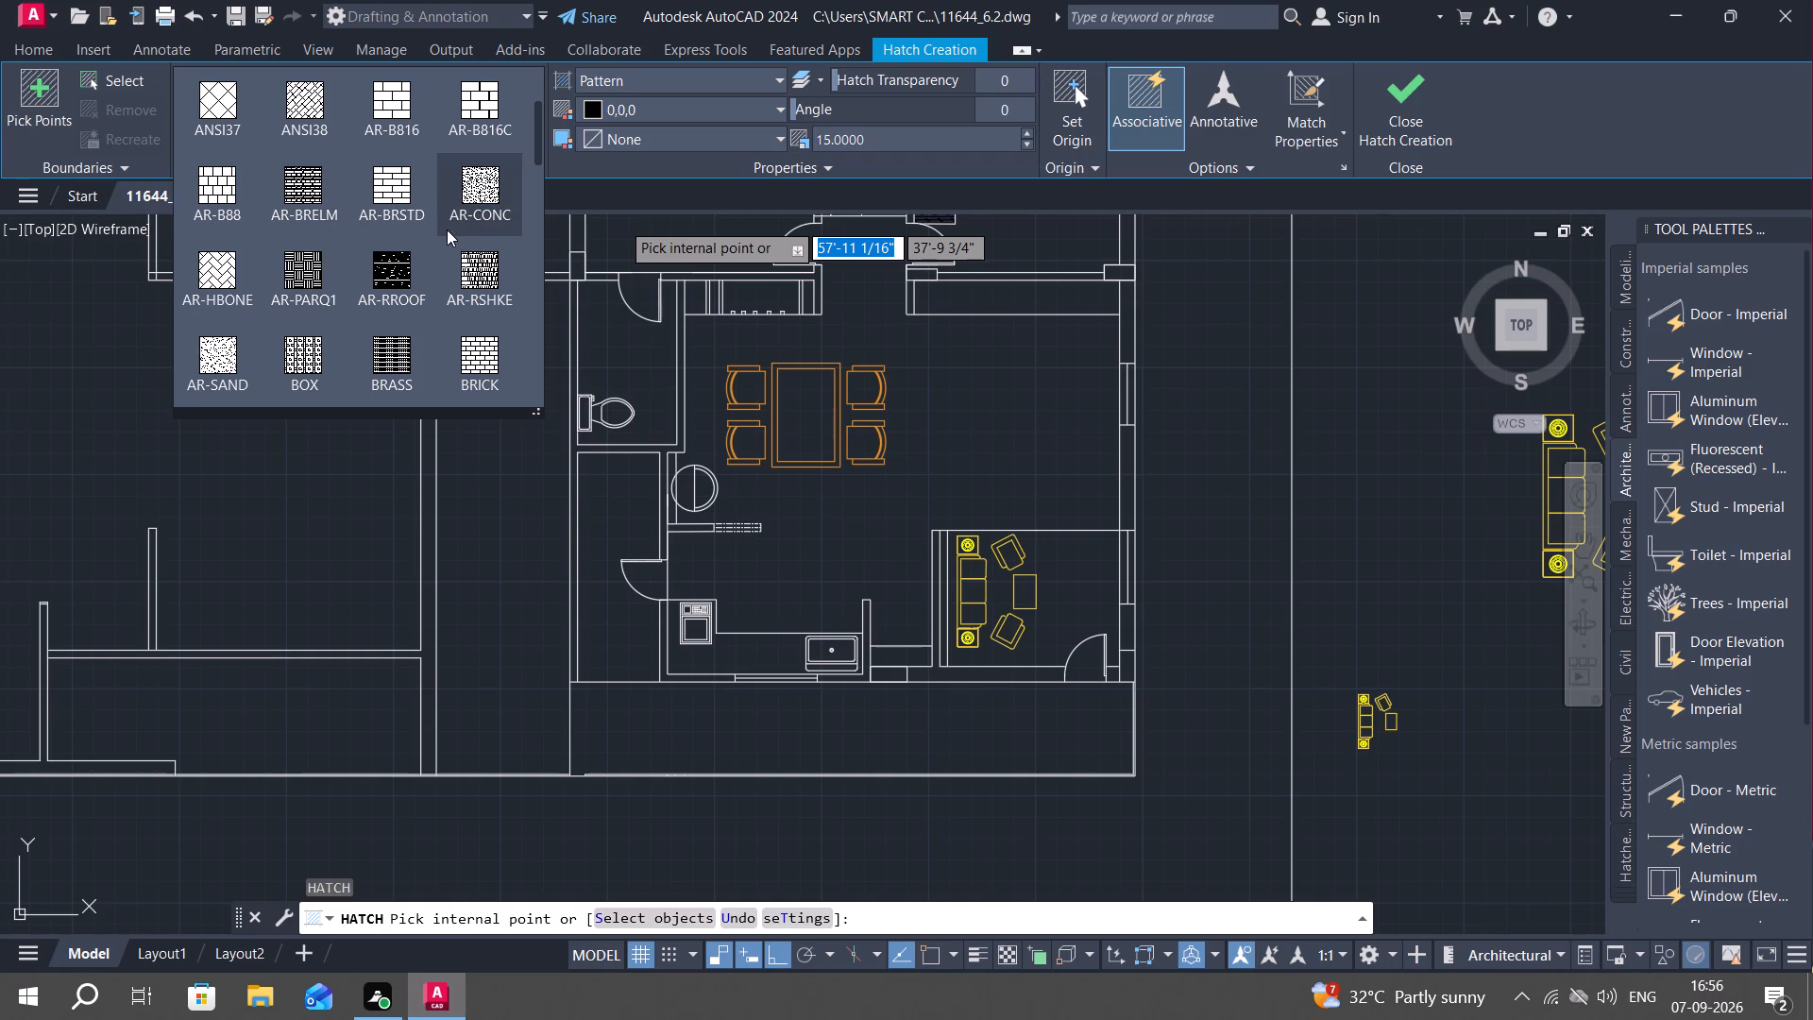
{"action": "scroll", "coordinate": [447, 229], "scroll_direction": "down", "scroll_amount": 1}
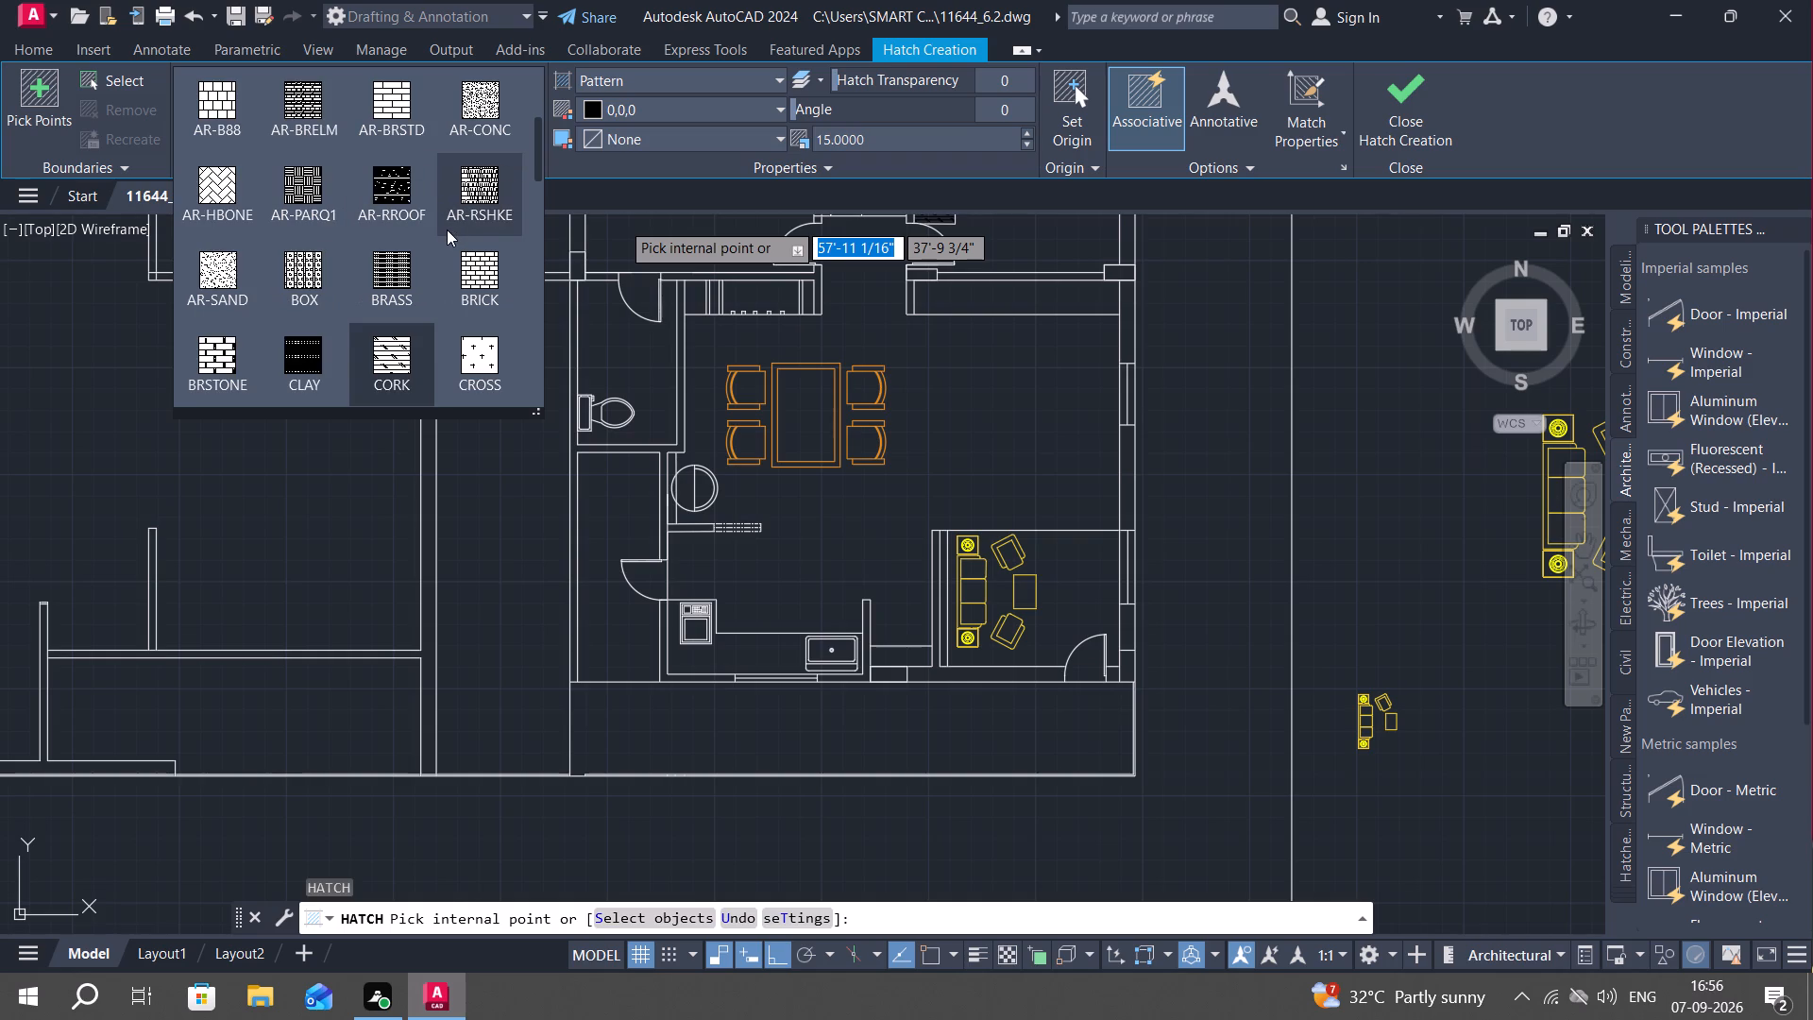
{"action": "scroll", "coordinate": [447, 229], "scroll_direction": "up", "scroll_amount": 8}
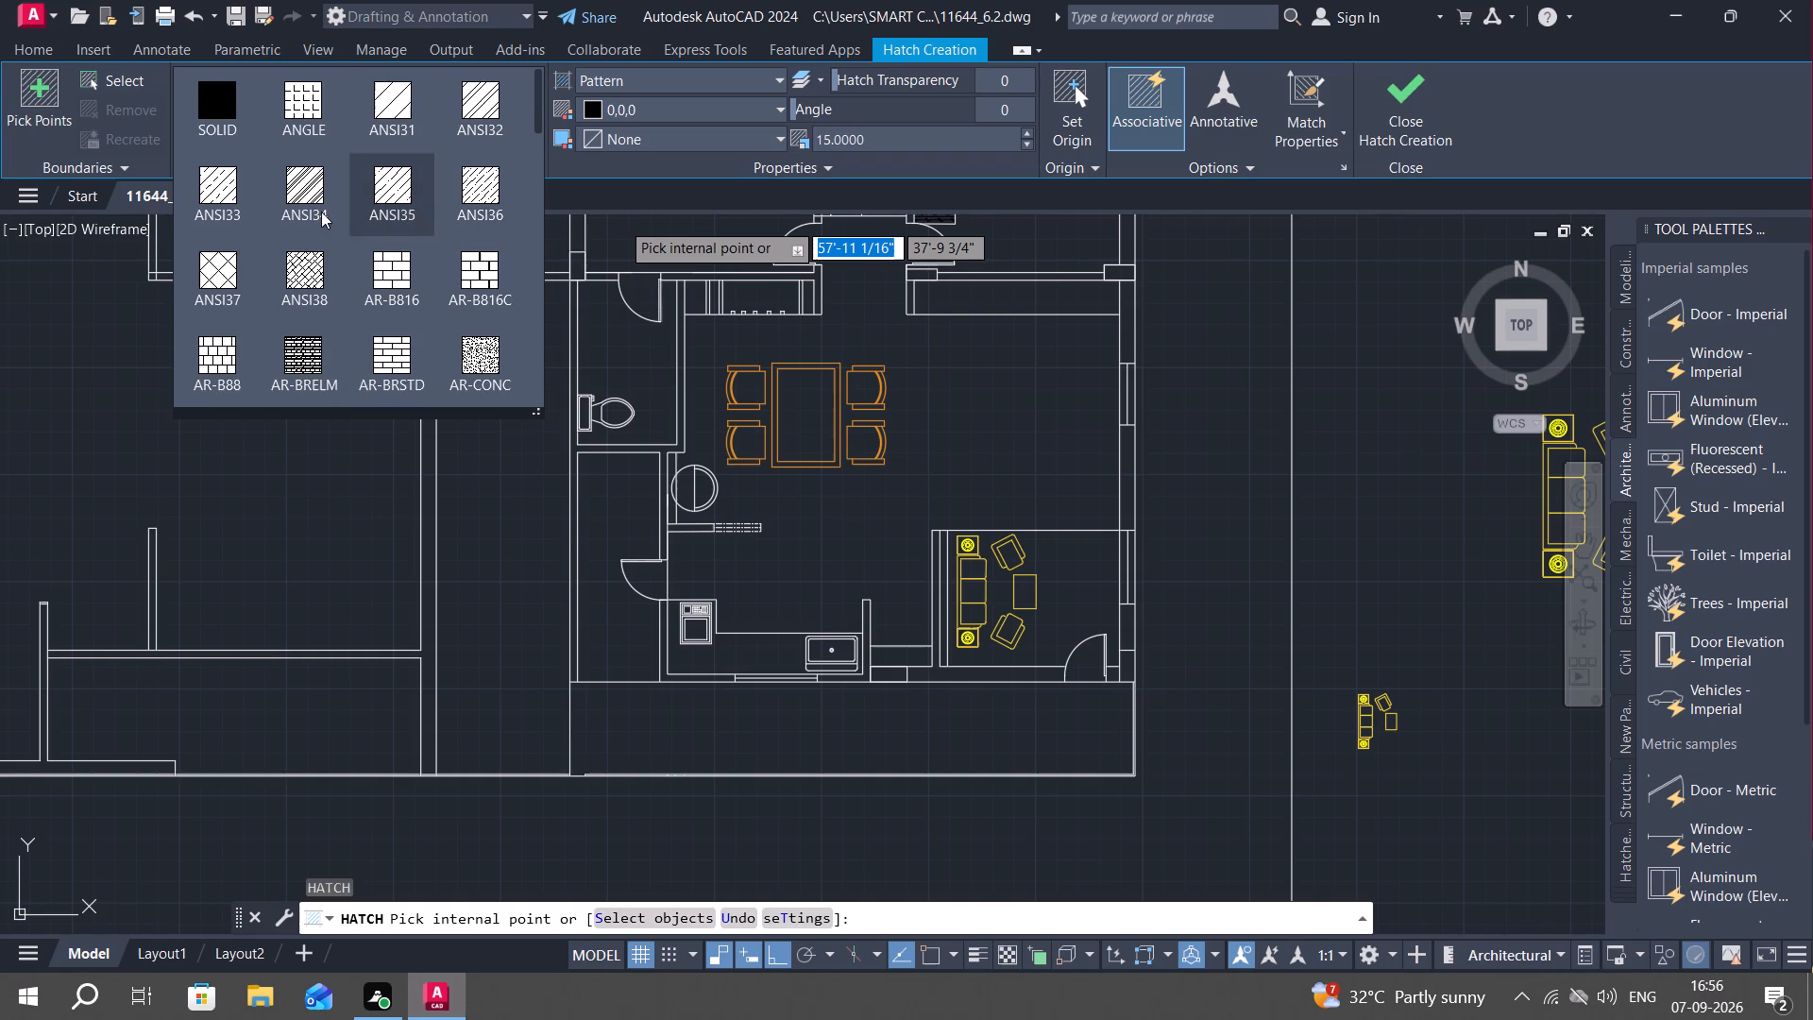
{"action": "left_click", "coordinate": [299, 93]}
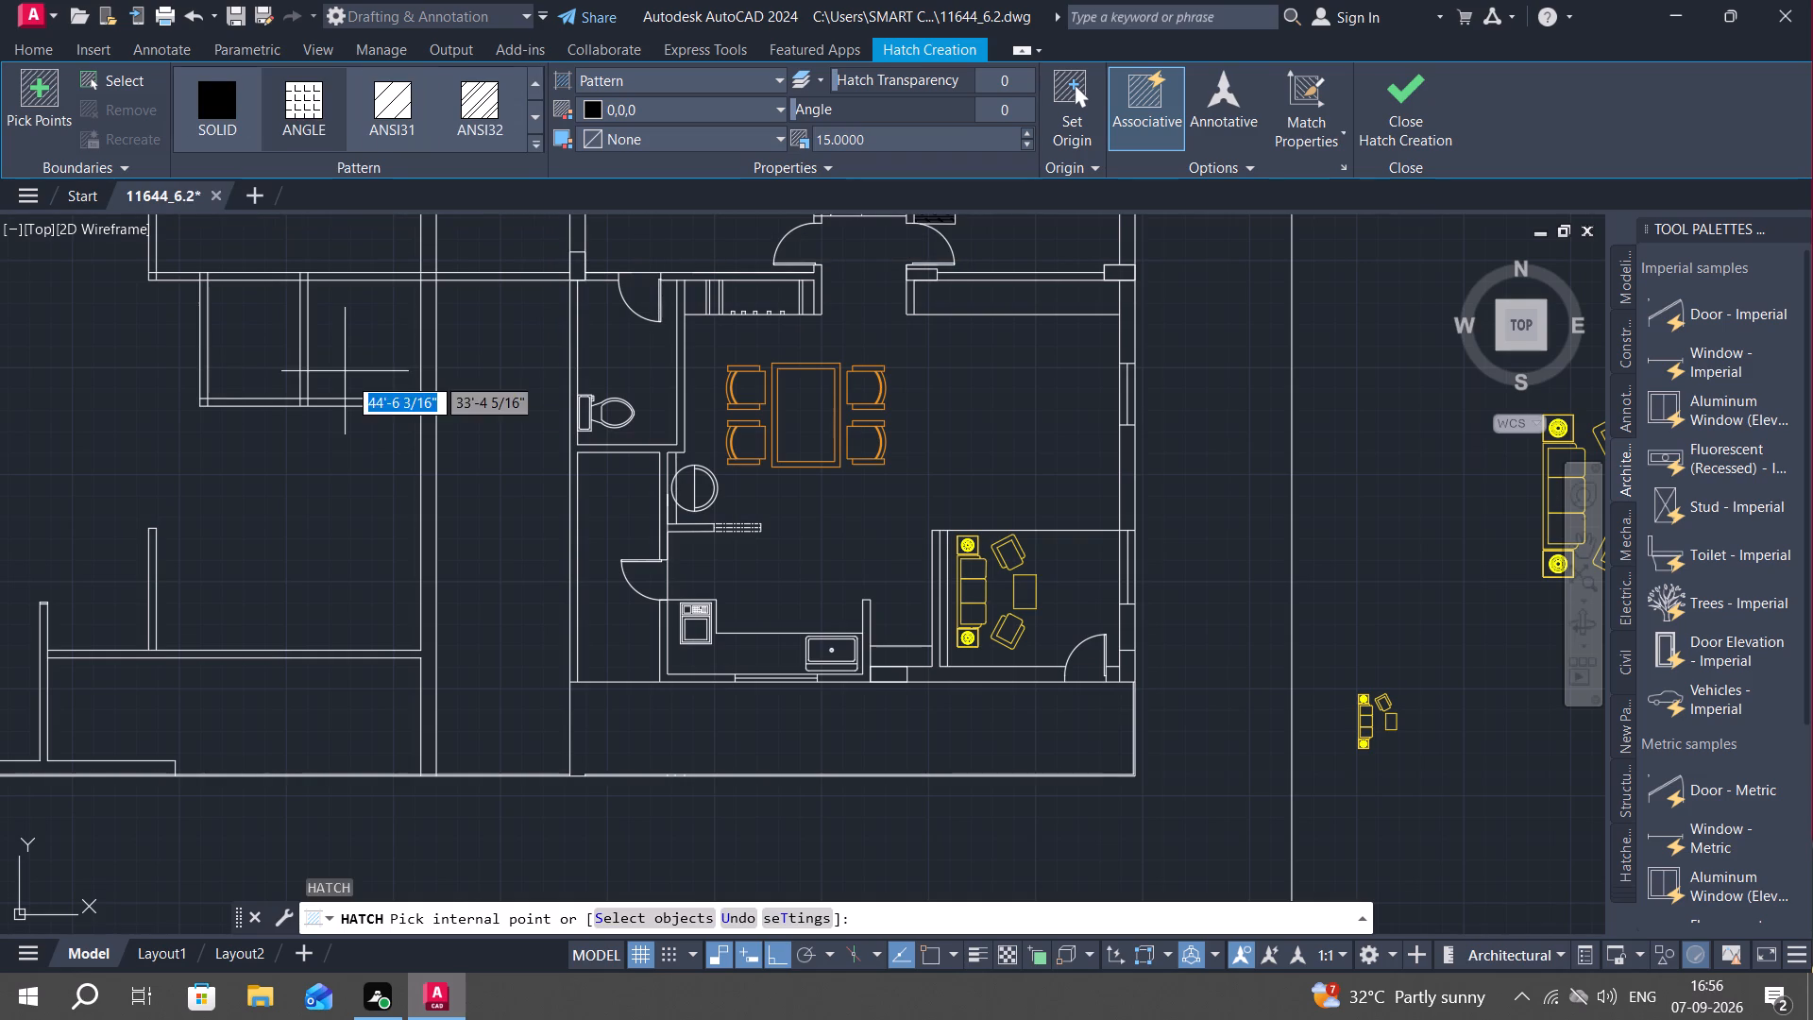
{"action": "left_click", "coordinate": [650, 719]}
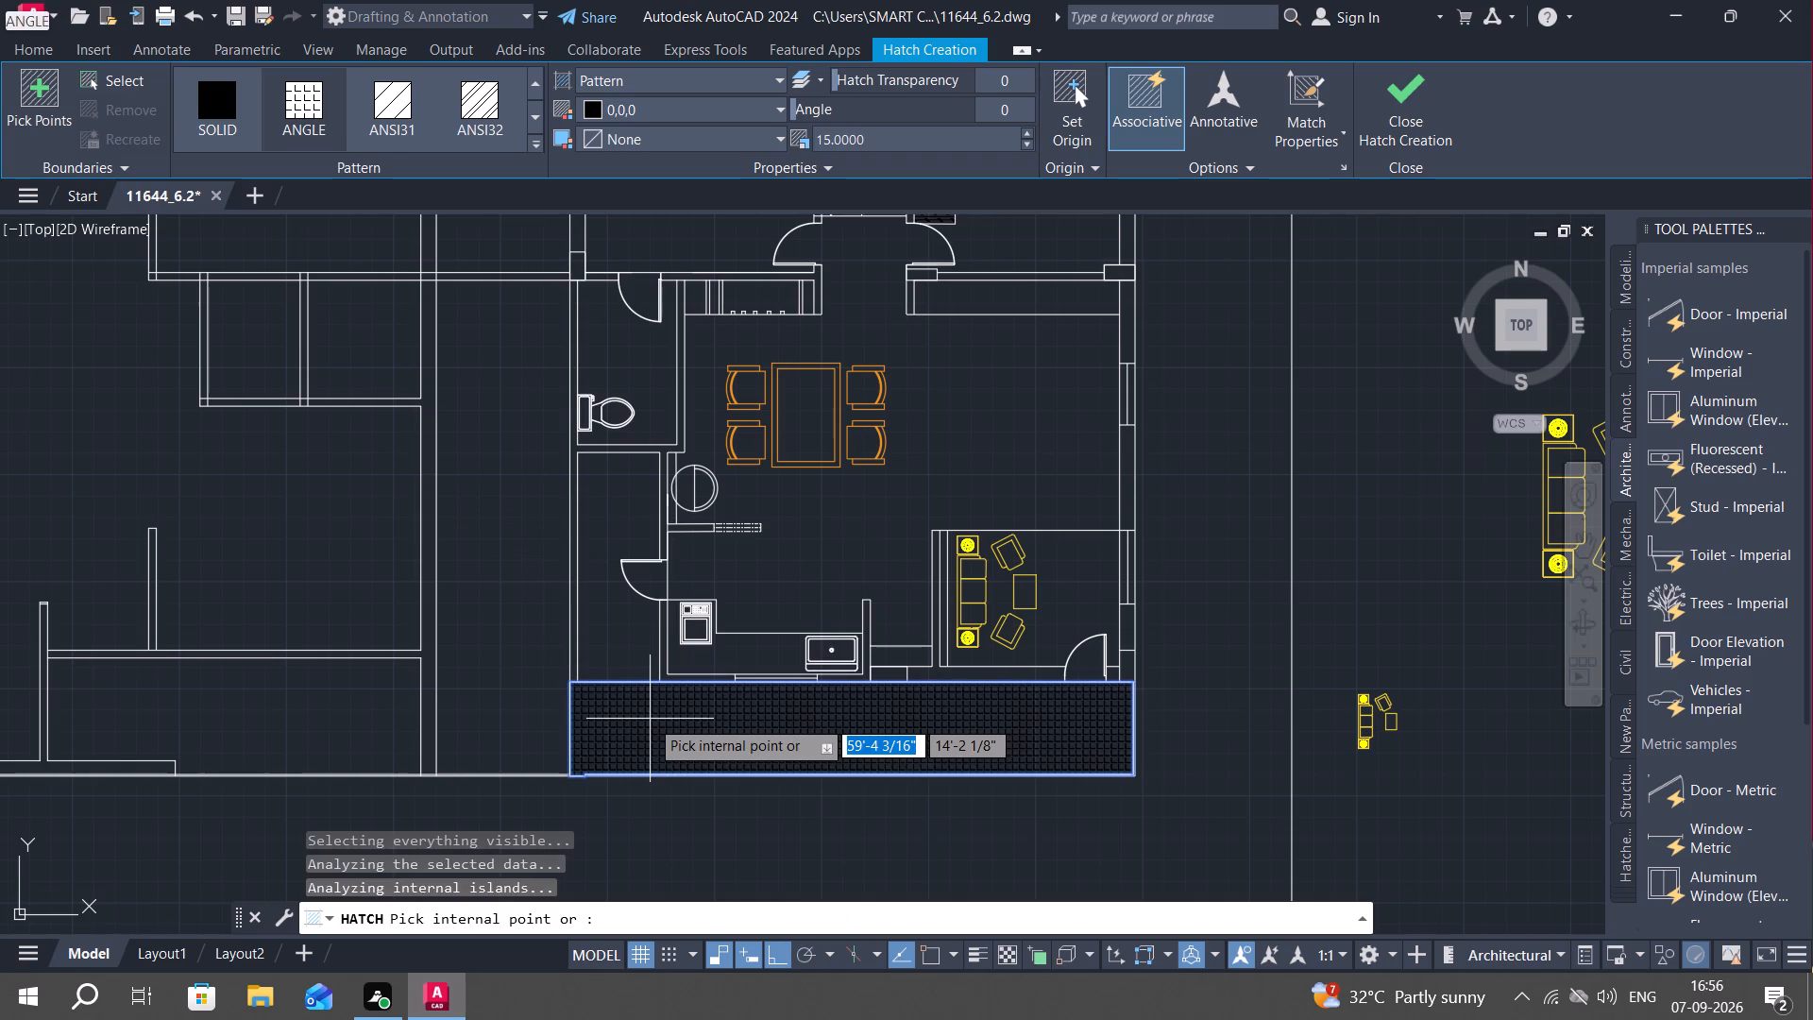
Set the southern strip hatch's scale to 45 and its angle to 45.
{"action": "scroll", "coordinate": [654, 733], "scroll_direction": "up", "scroll_amount": 2}
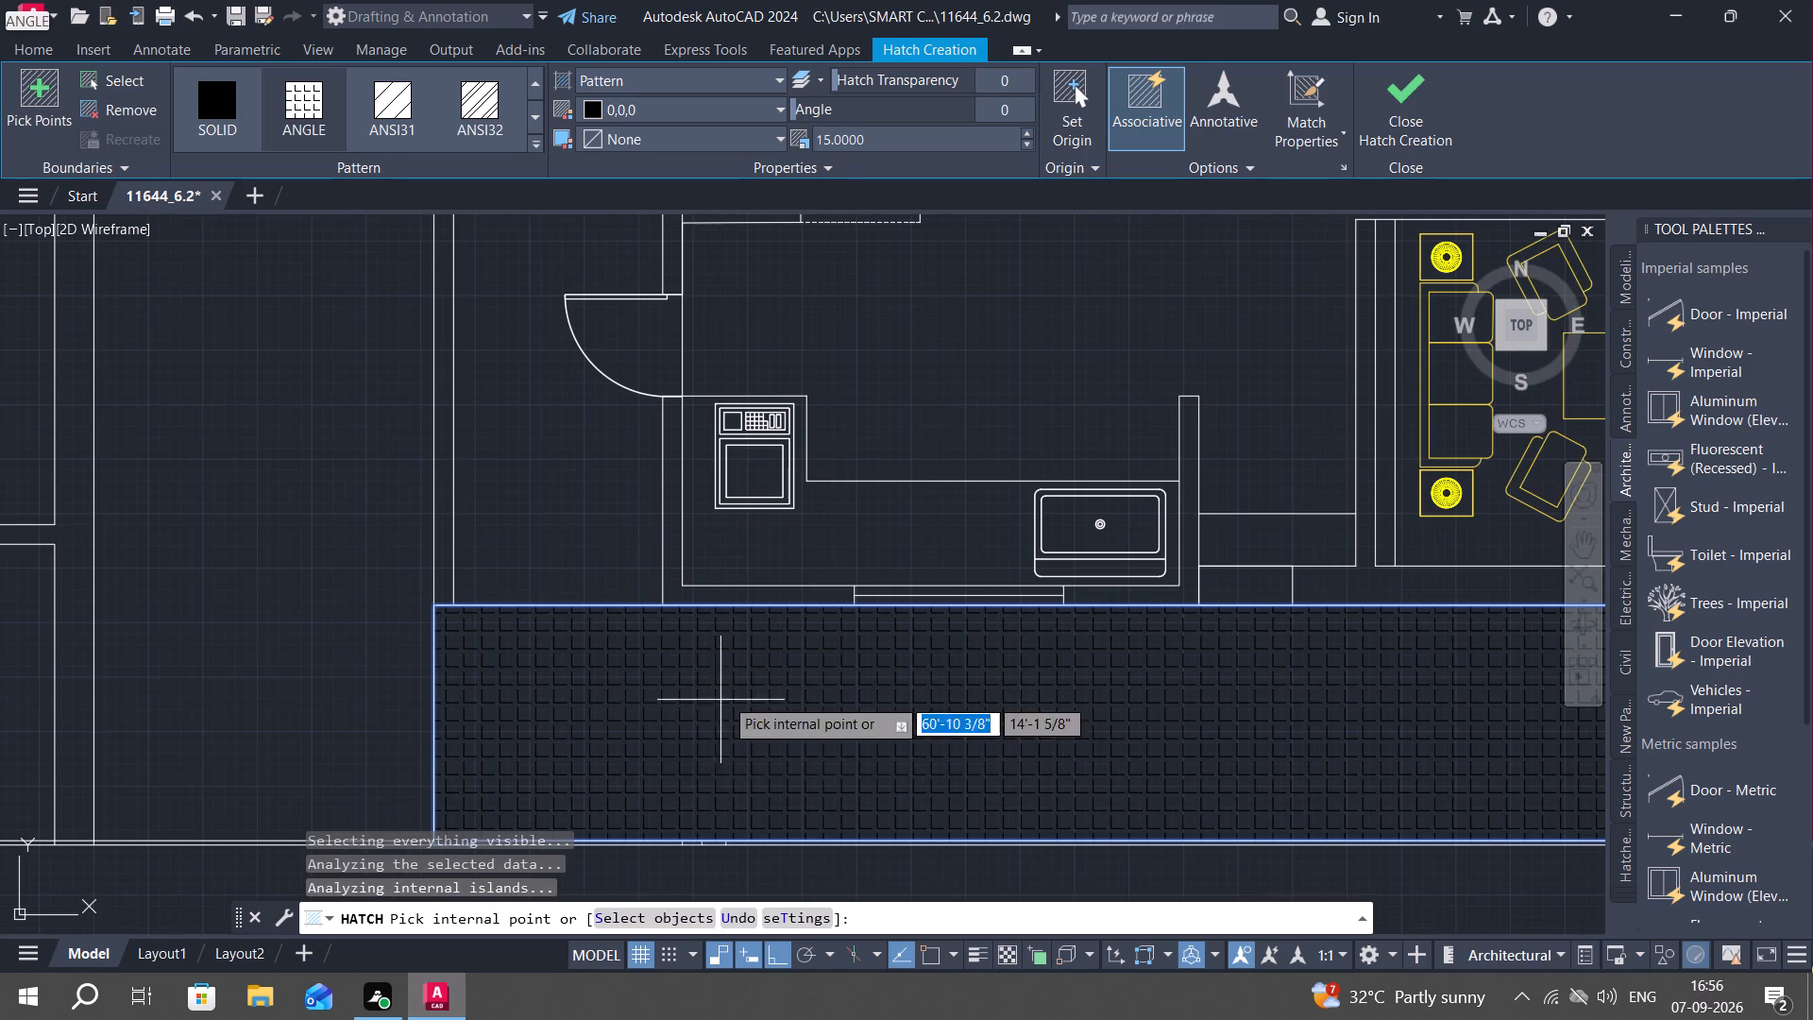
{"action": "left_click", "coordinate": [880, 139]}
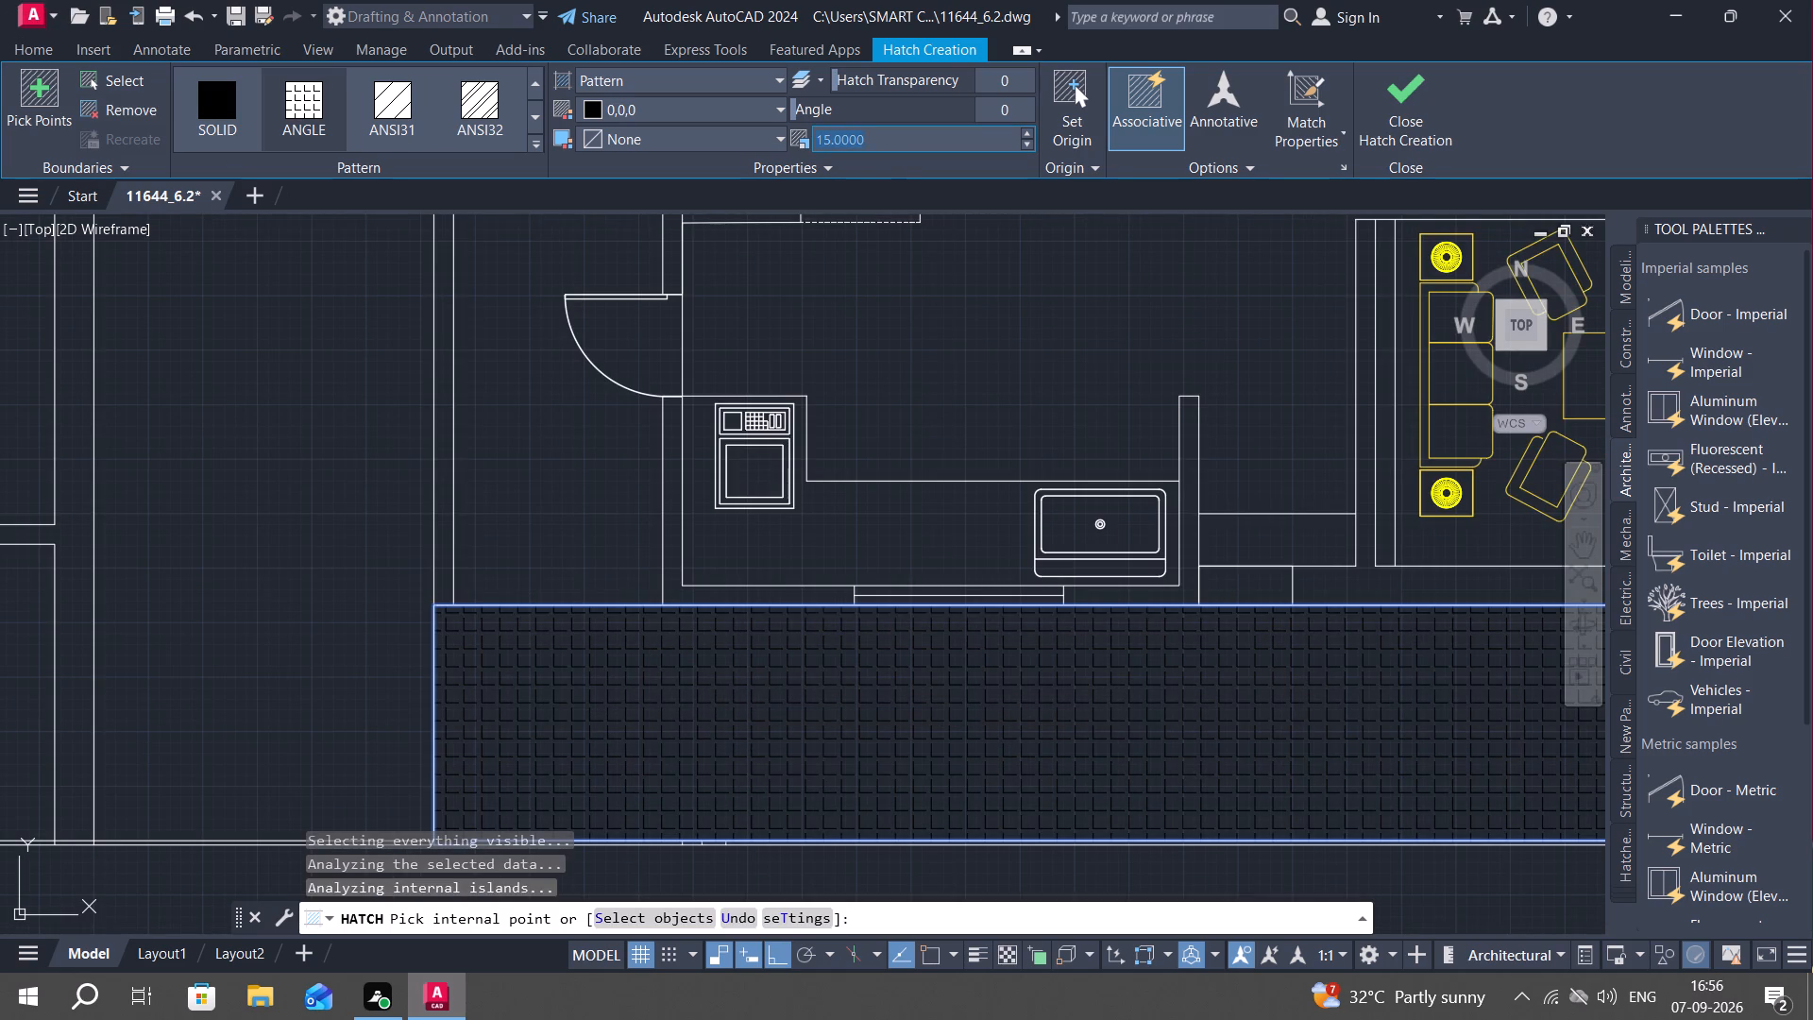
{"action": "key", "text": "BackSpace"}
{"action": "type", "text": "45"}
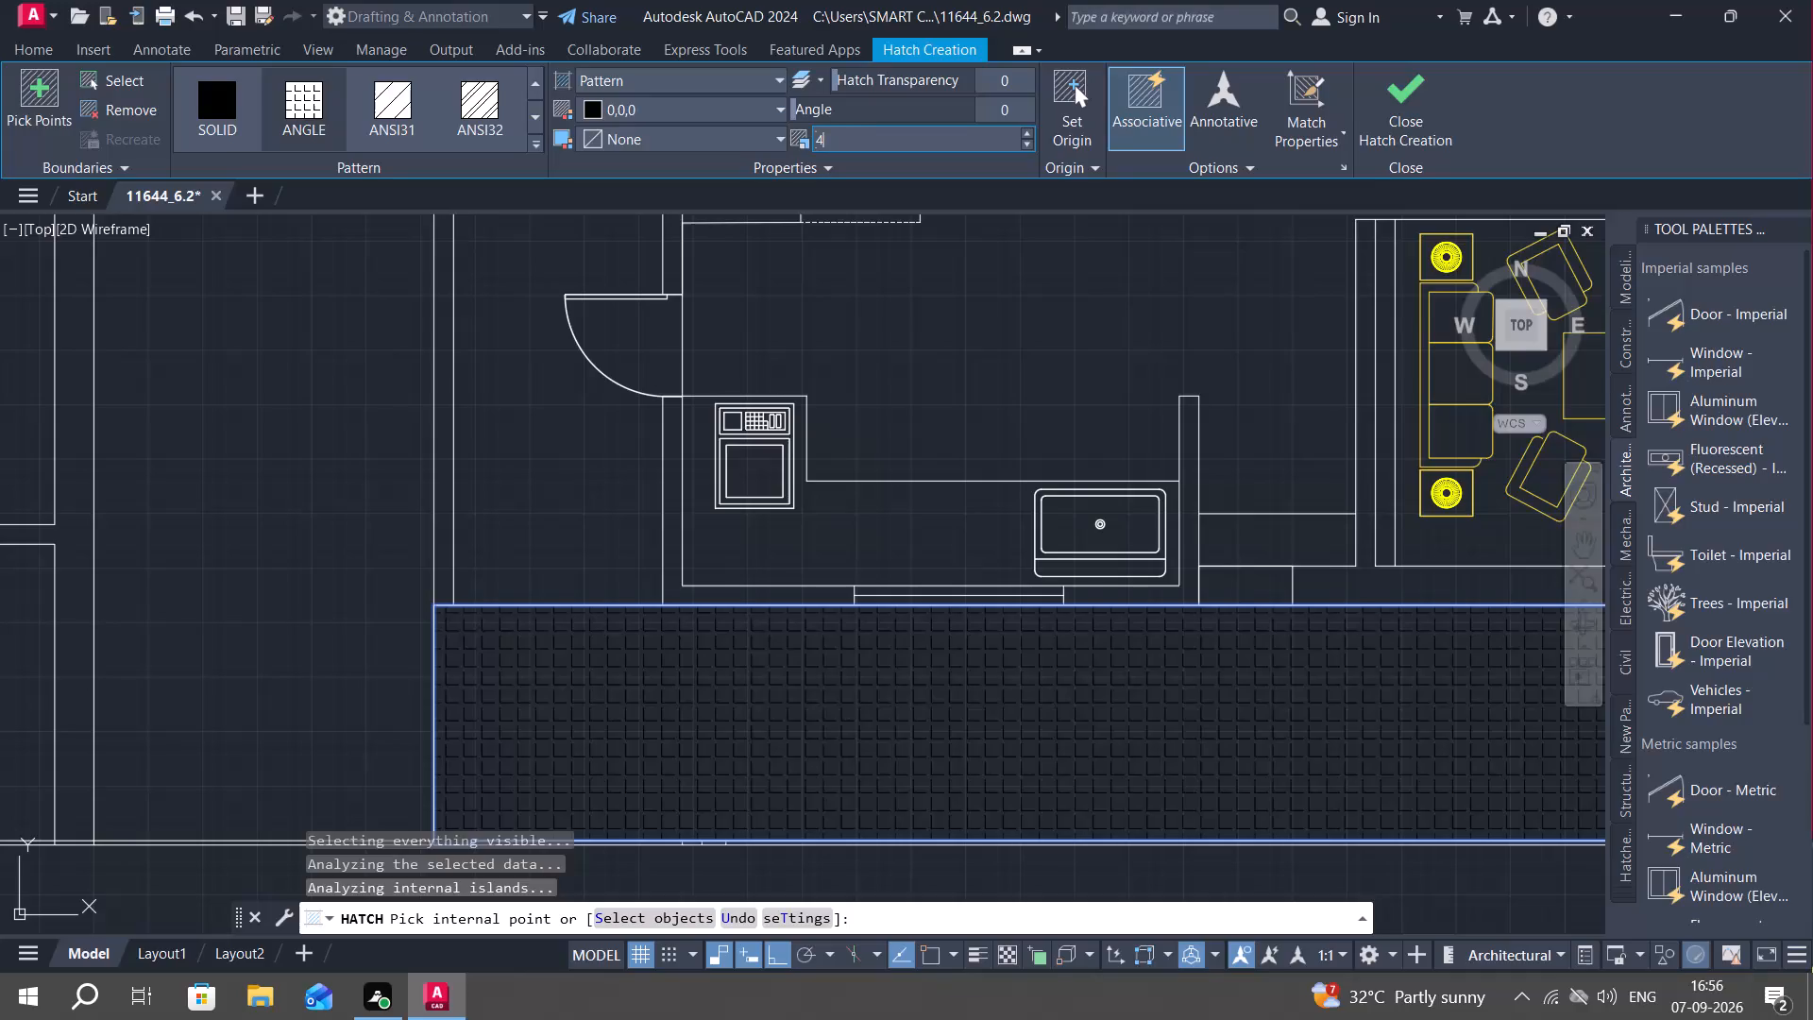
{"action": "key", "text": "Return"}
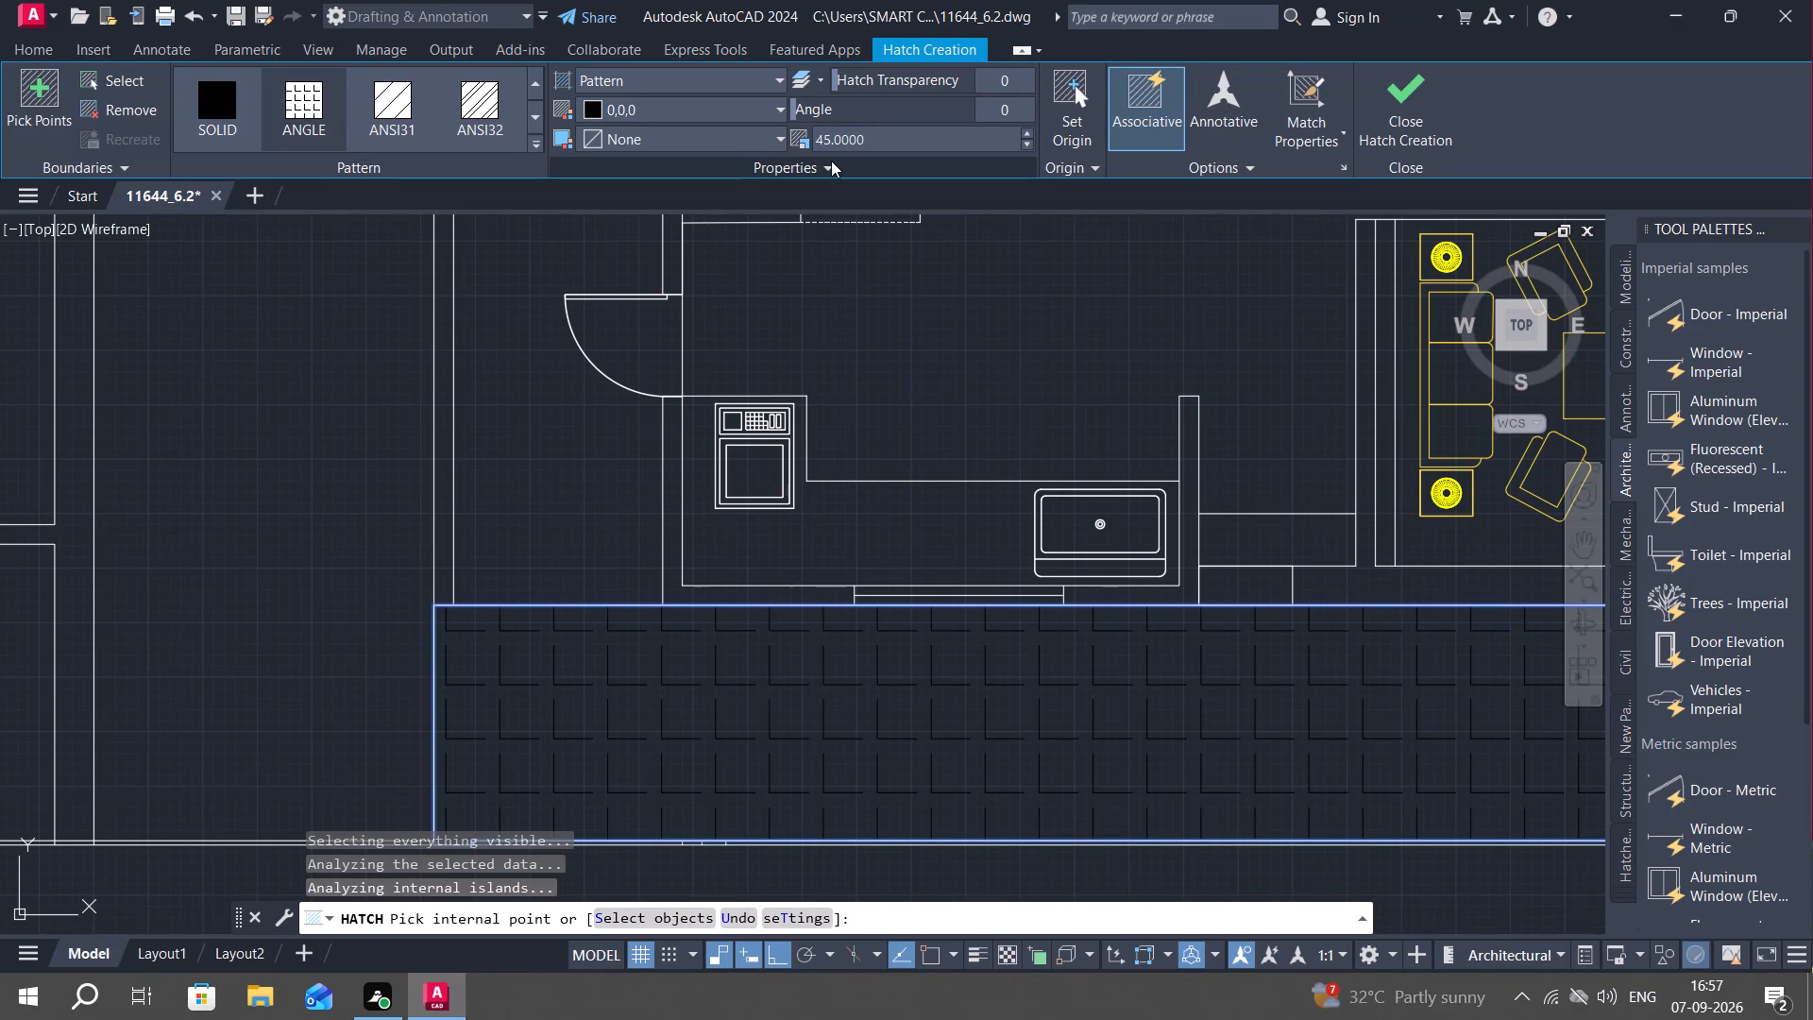
{"action": "left_click", "coordinate": [1023, 108]}
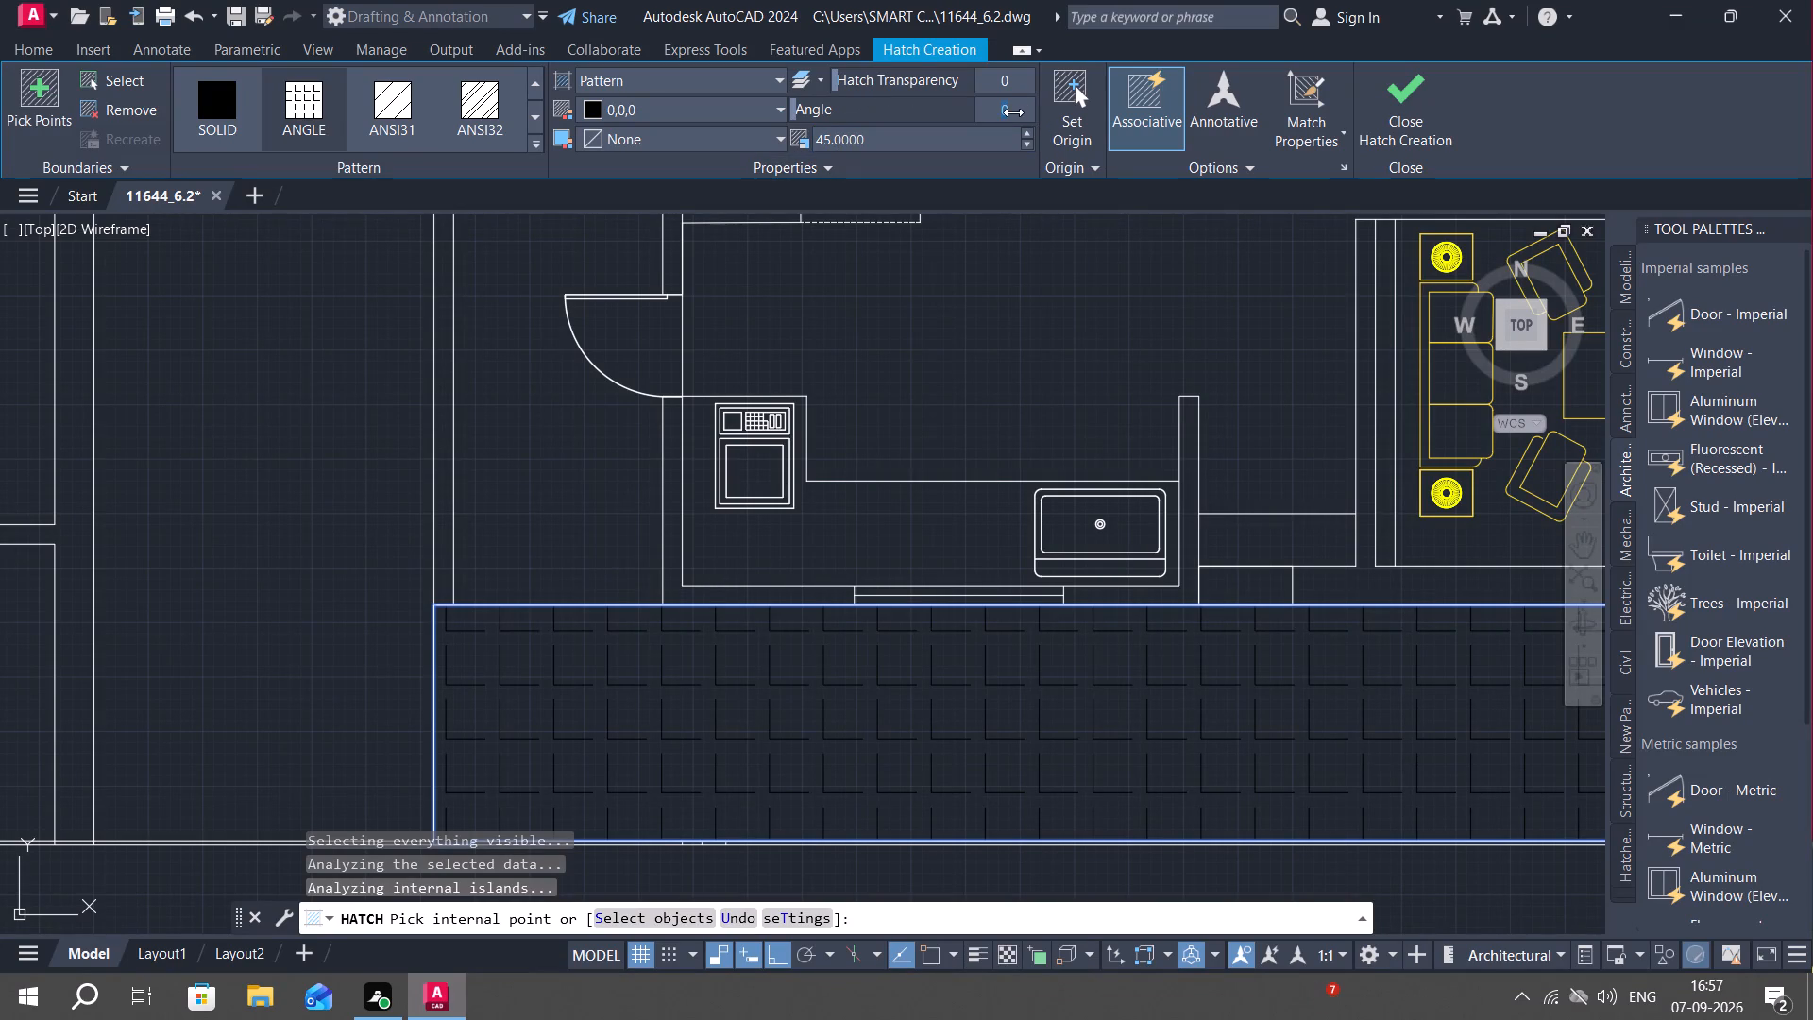
{"action": "type", "text": "45"}
{"action": "key", "text": "Return"}
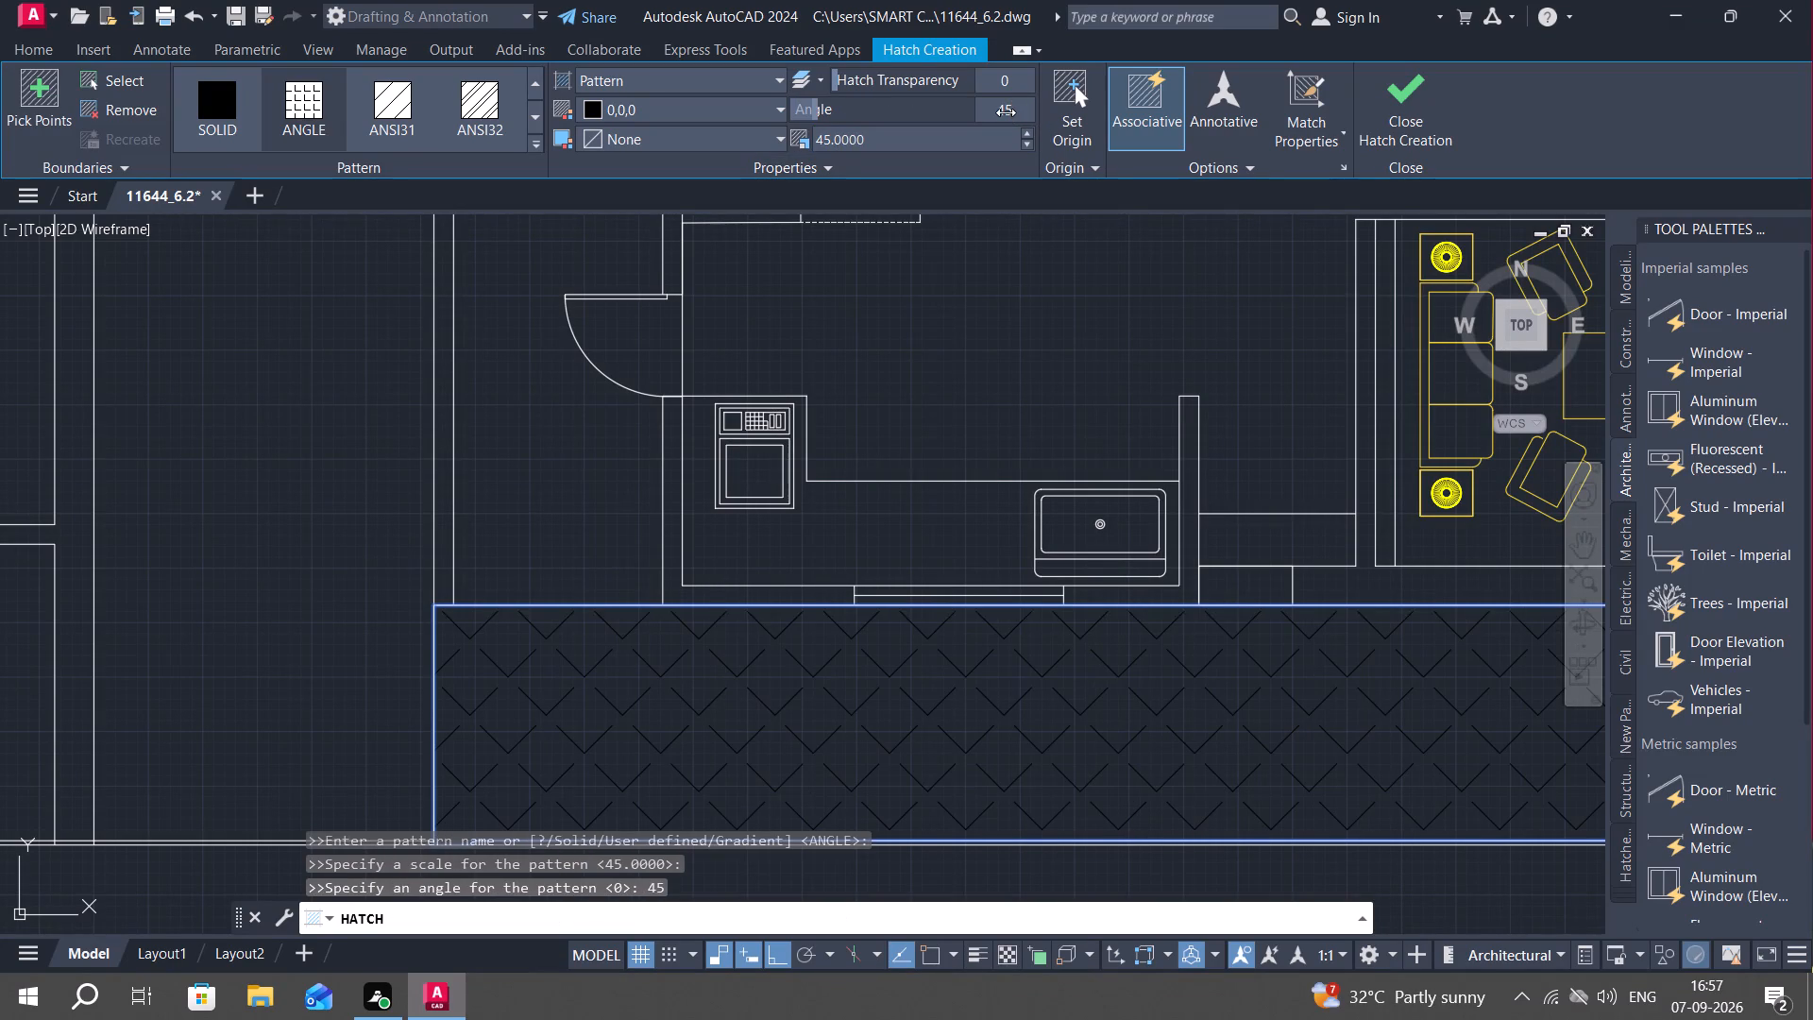
{"action": "key", "text": "Escape"}
Hatch the narrow room west of the kitchen with the same ANGLE pattern at scale 45 and angle 45.
{"action": "scroll", "coordinate": [737, 617], "scroll_direction": "down", "scroll_amount": 1}
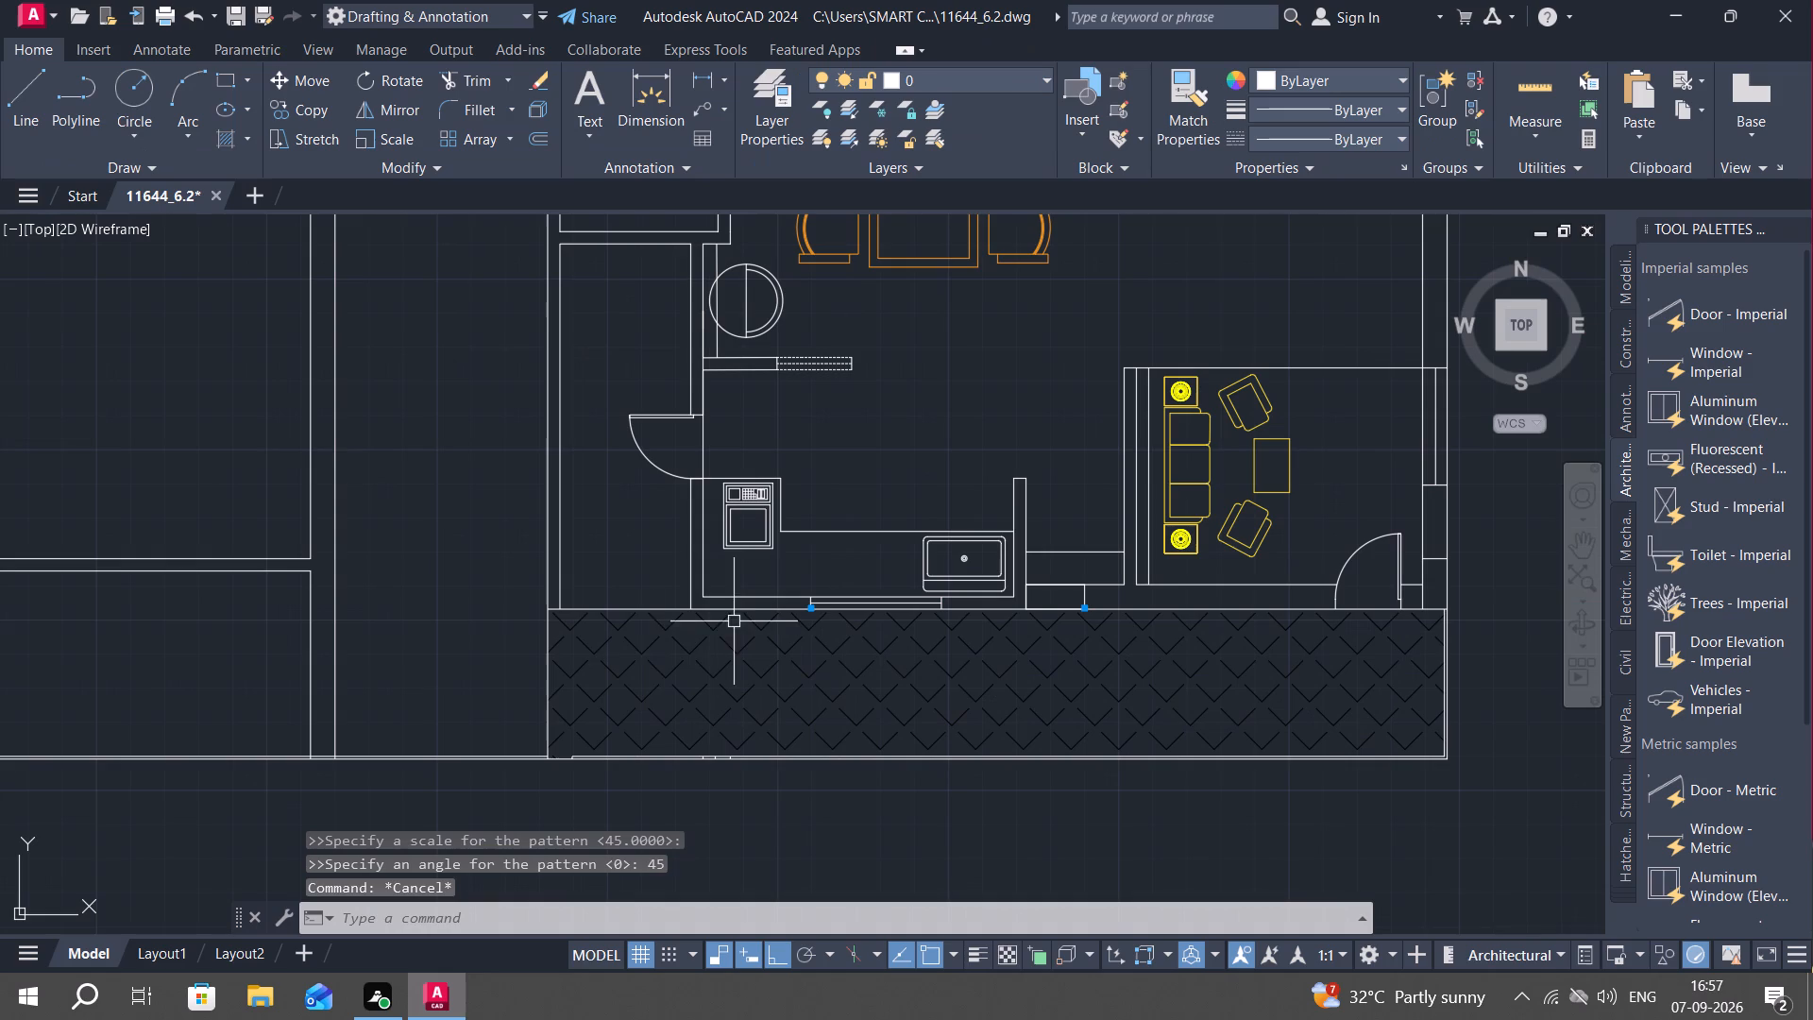
{"action": "middle_click_drag", "start_coordinate": [480, 638], "coordinate": [609, 654]}
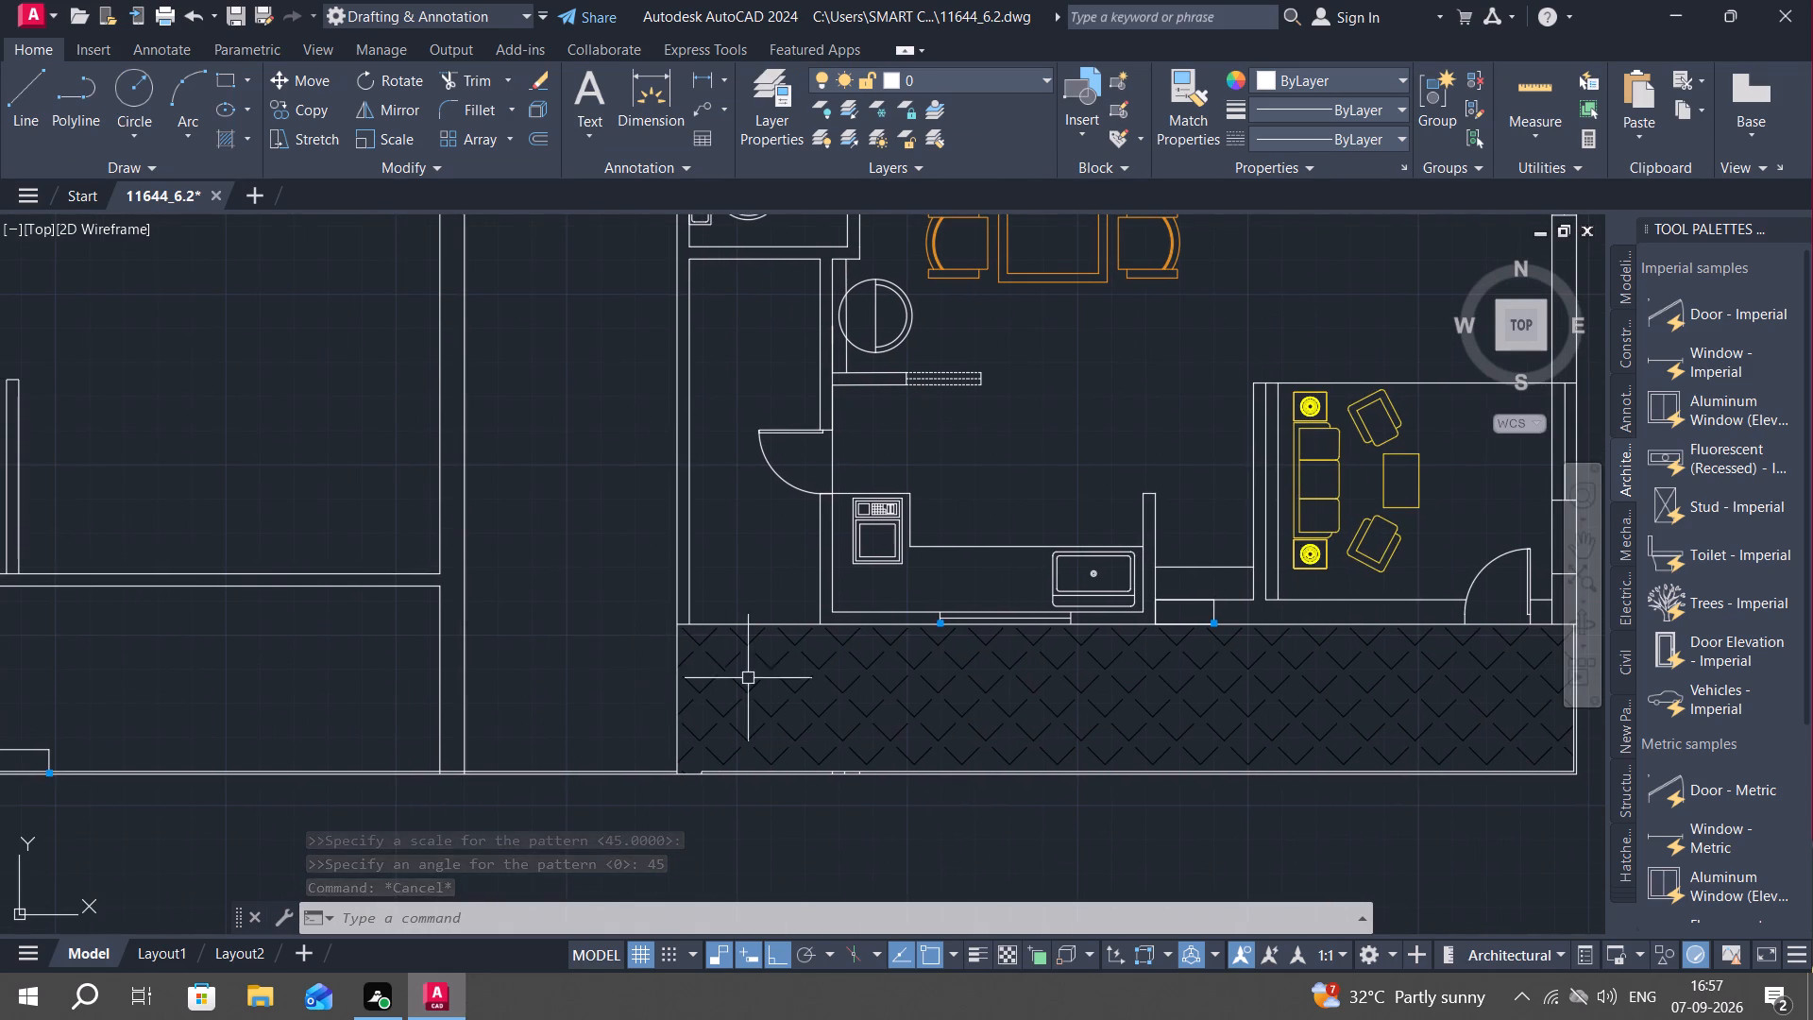
{"action": "key", "text": "h"}
{"action": "key", "text": "space"}
{"action": "left_click", "coordinate": [732, 550]}
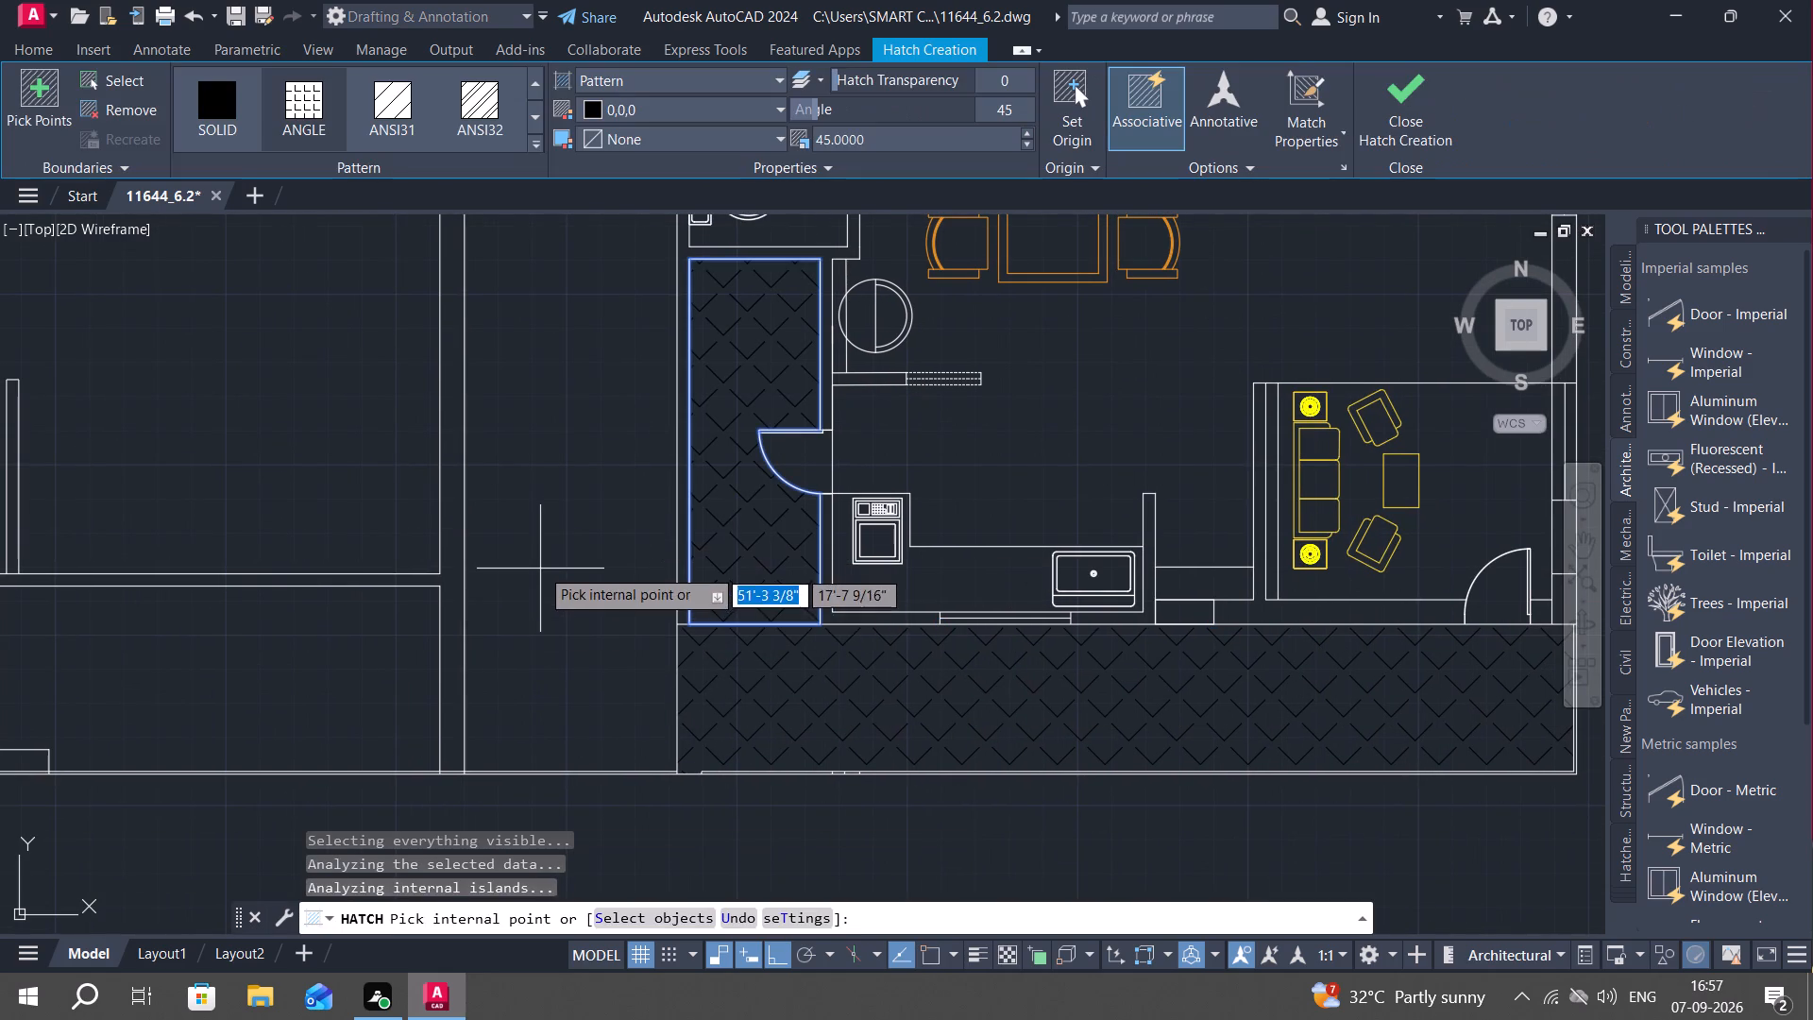
{"action": "key", "text": "space"}
Hatch the long corridor west of the toilet and narrow room with the ANGLE pattern at scale 45 and angle 45.
{"action": "middle_click_drag", "start_coordinate": [550, 544], "coordinate": [676, 579]}
{"action": "key", "text": "space"}
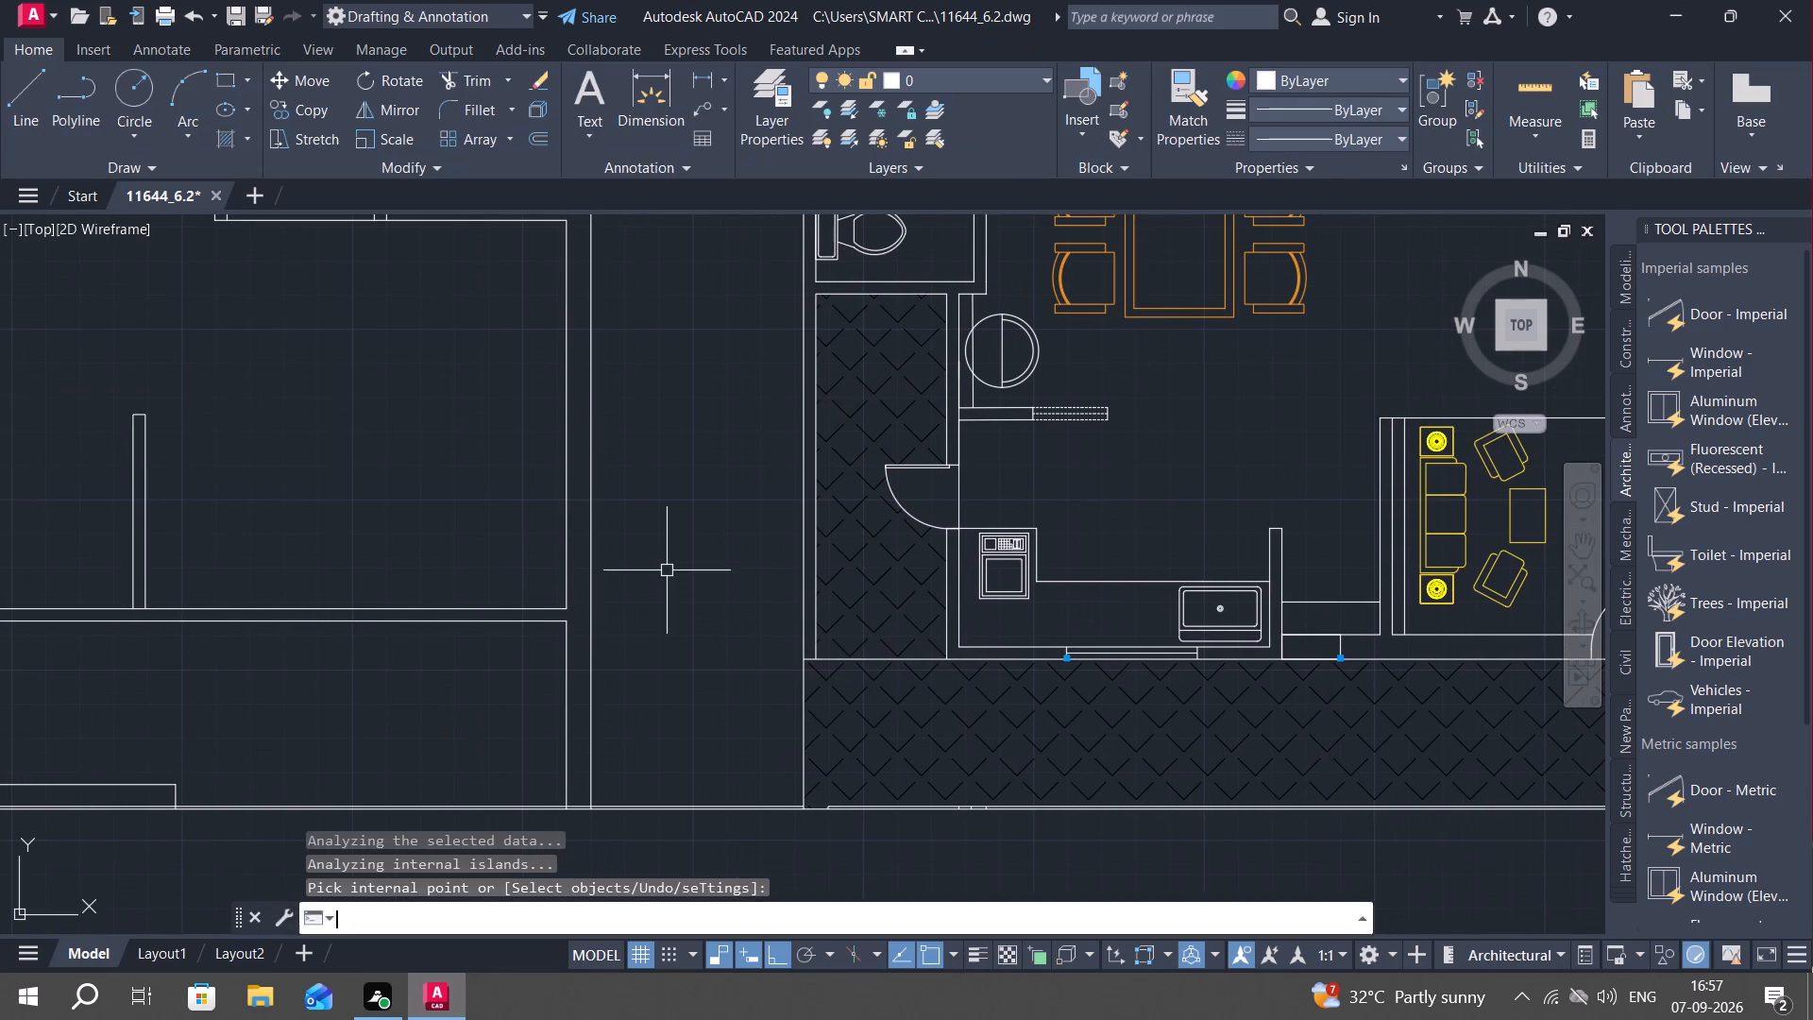
{"action": "left_click", "coordinate": [664, 553]}
{"action": "scroll", "coordinate": [669, 557], "scroll_direction": "down", "scroll_amount": 2}
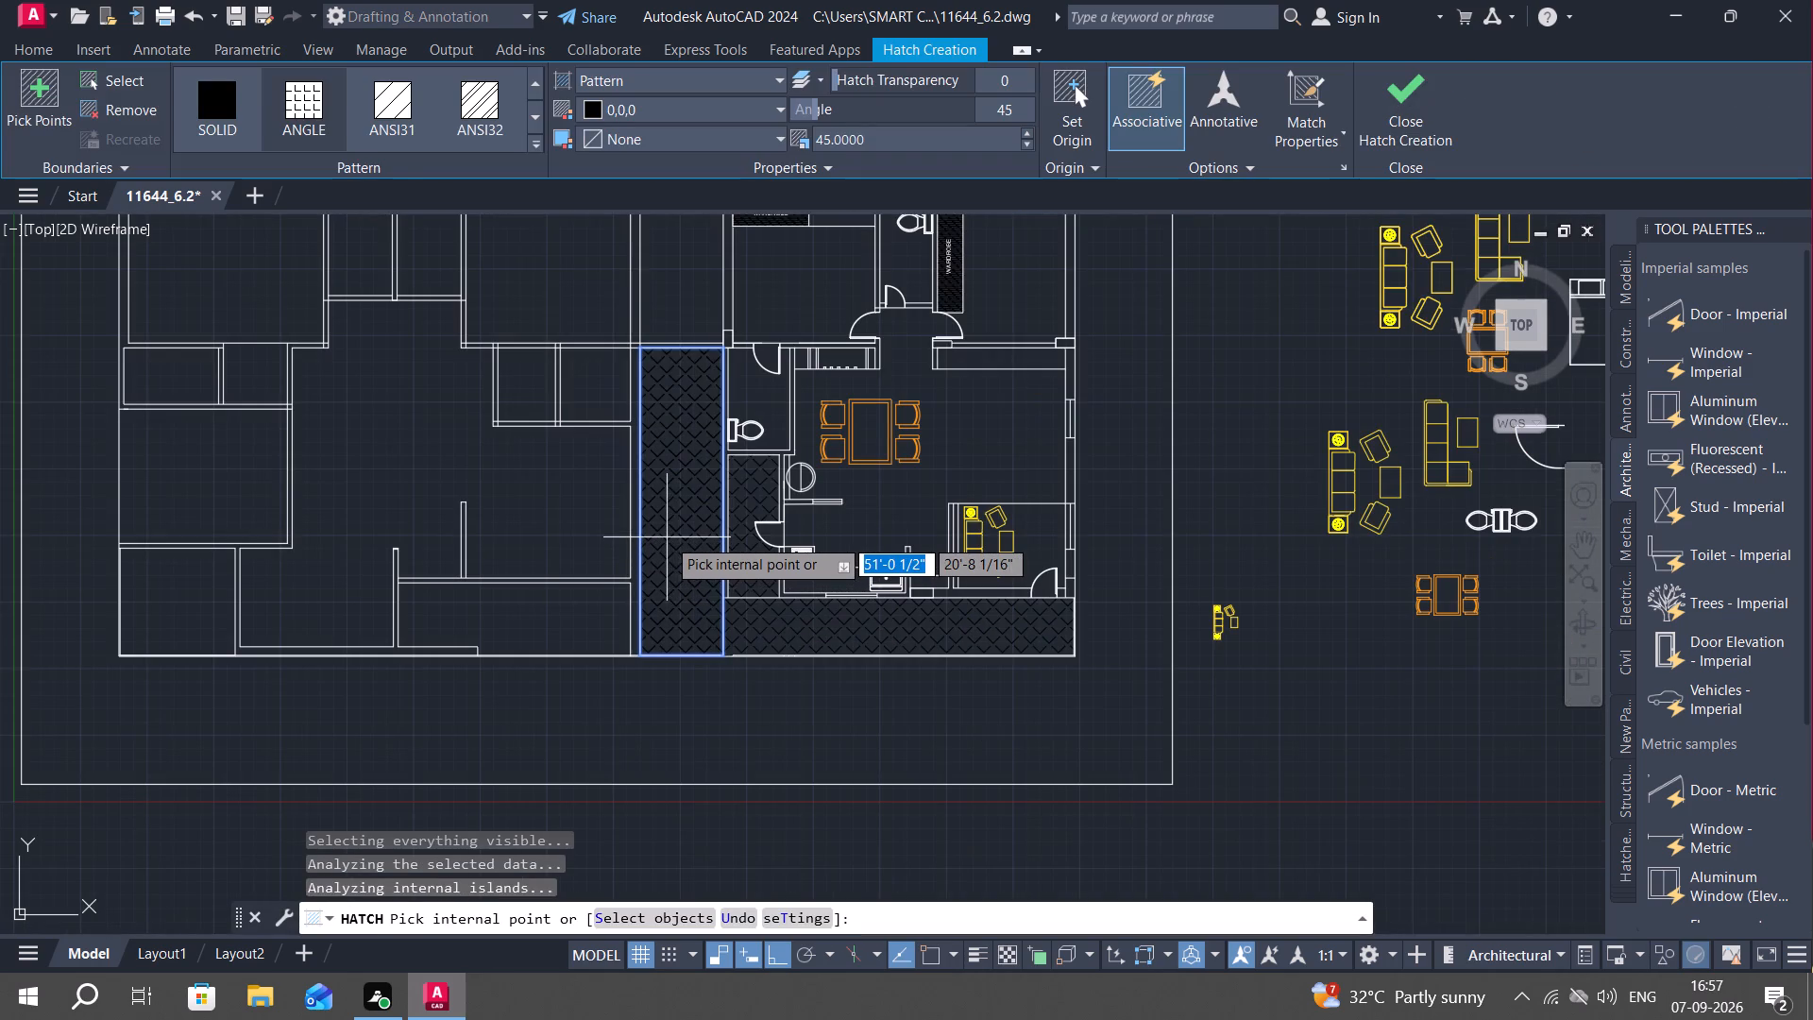
{"action": "key", "text": "Escape"}
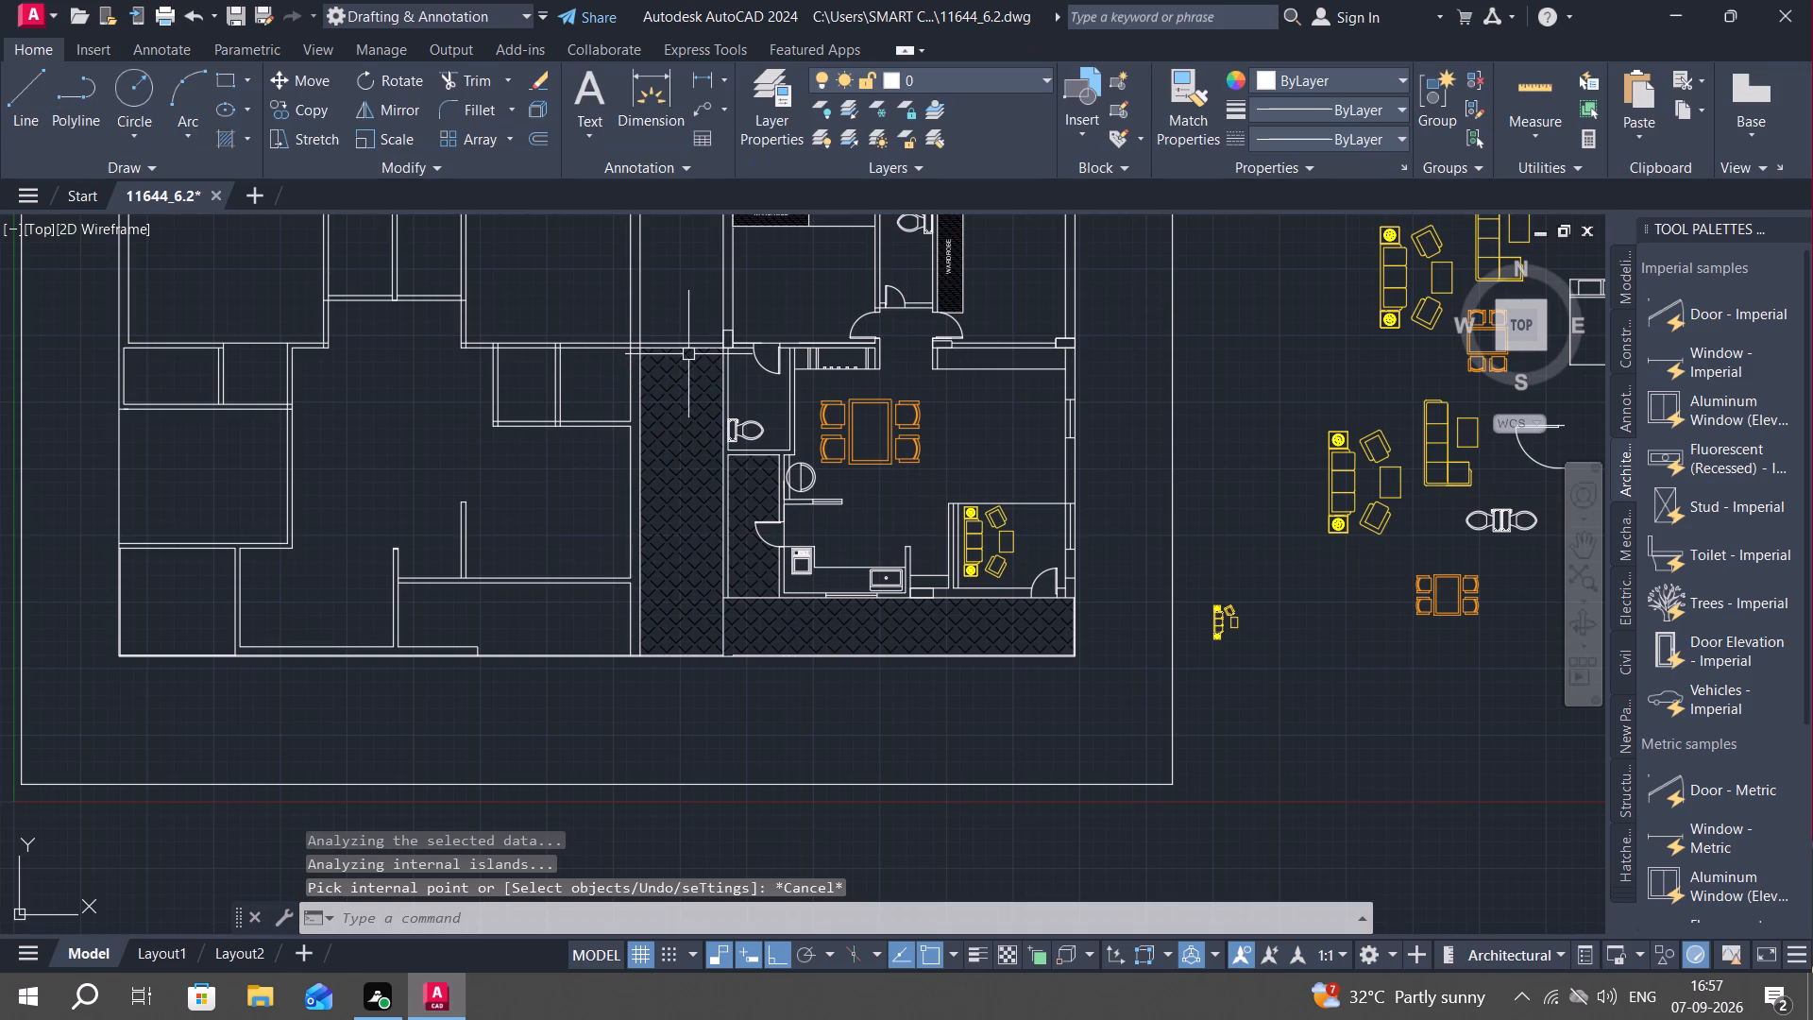
Trim the wall lines crossing the corridor at the north end of its hatch.
{"action": "middle_click_drag", "start_coordinate": [689, 354], "coordinate": [716, 472]}
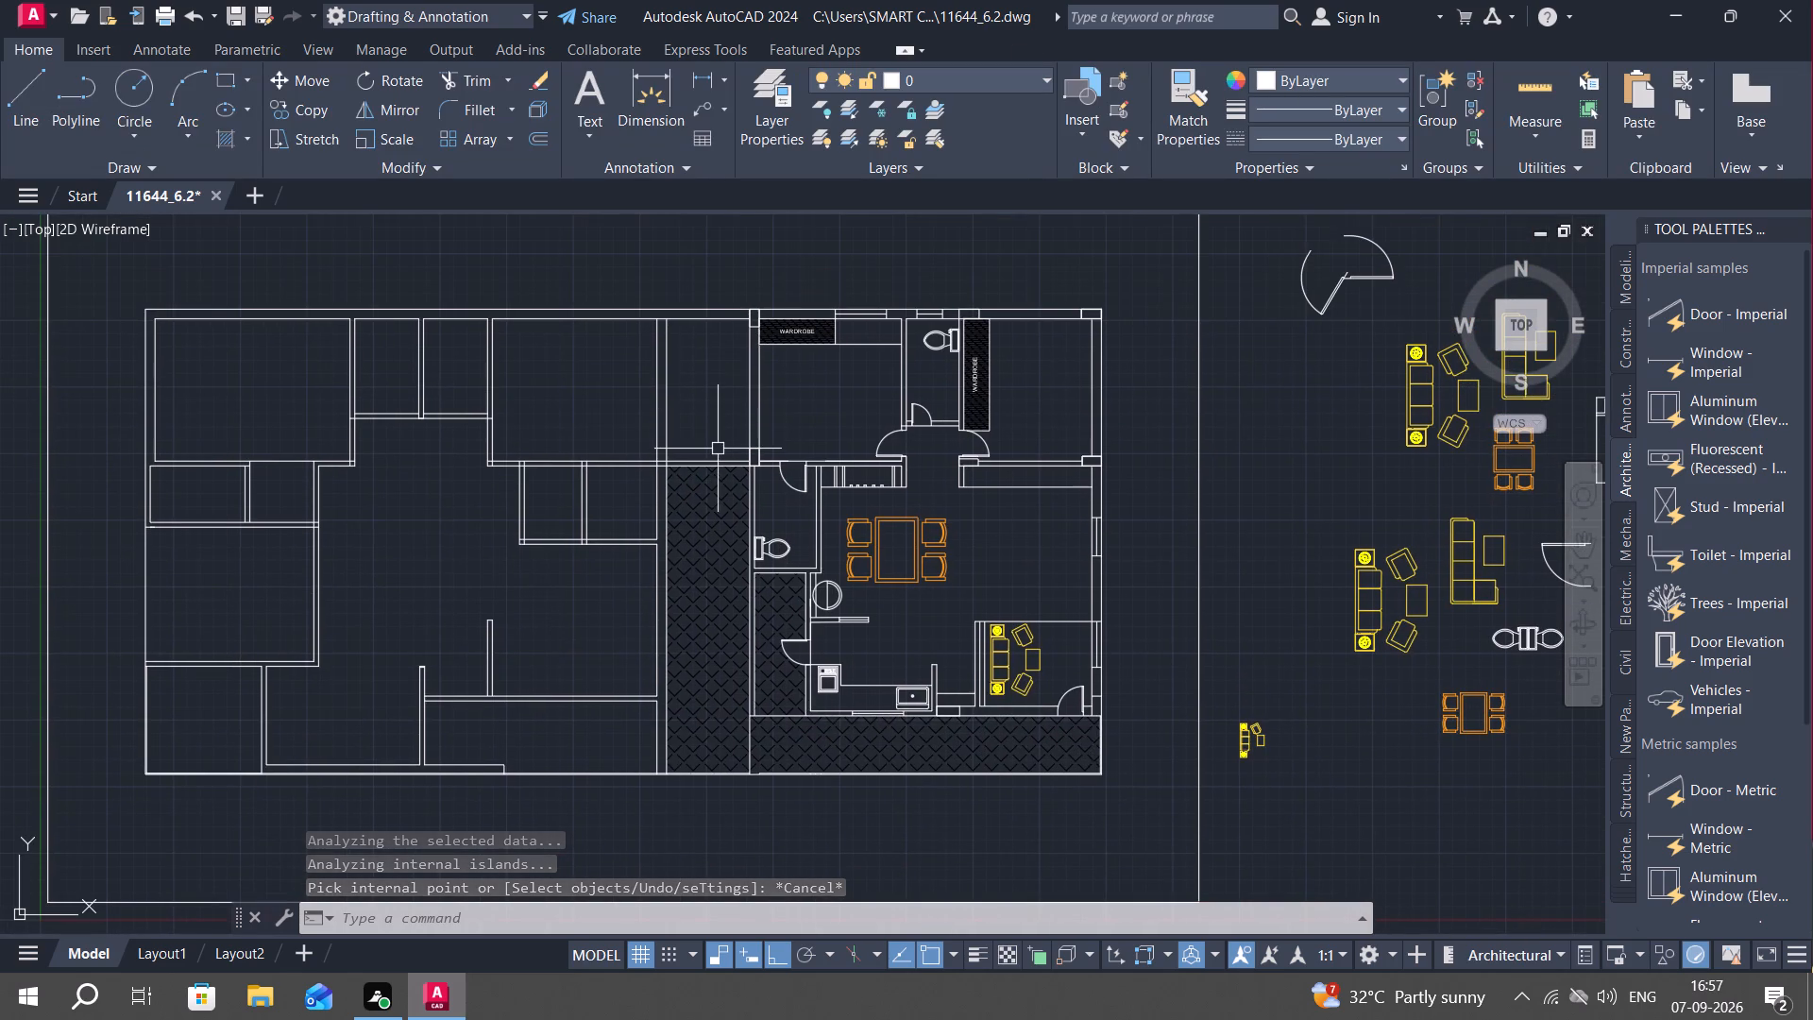
{"action": "key", "text": "t"}
{"action": "type", "text": "R"}
{"action": "key", "text": "space"}
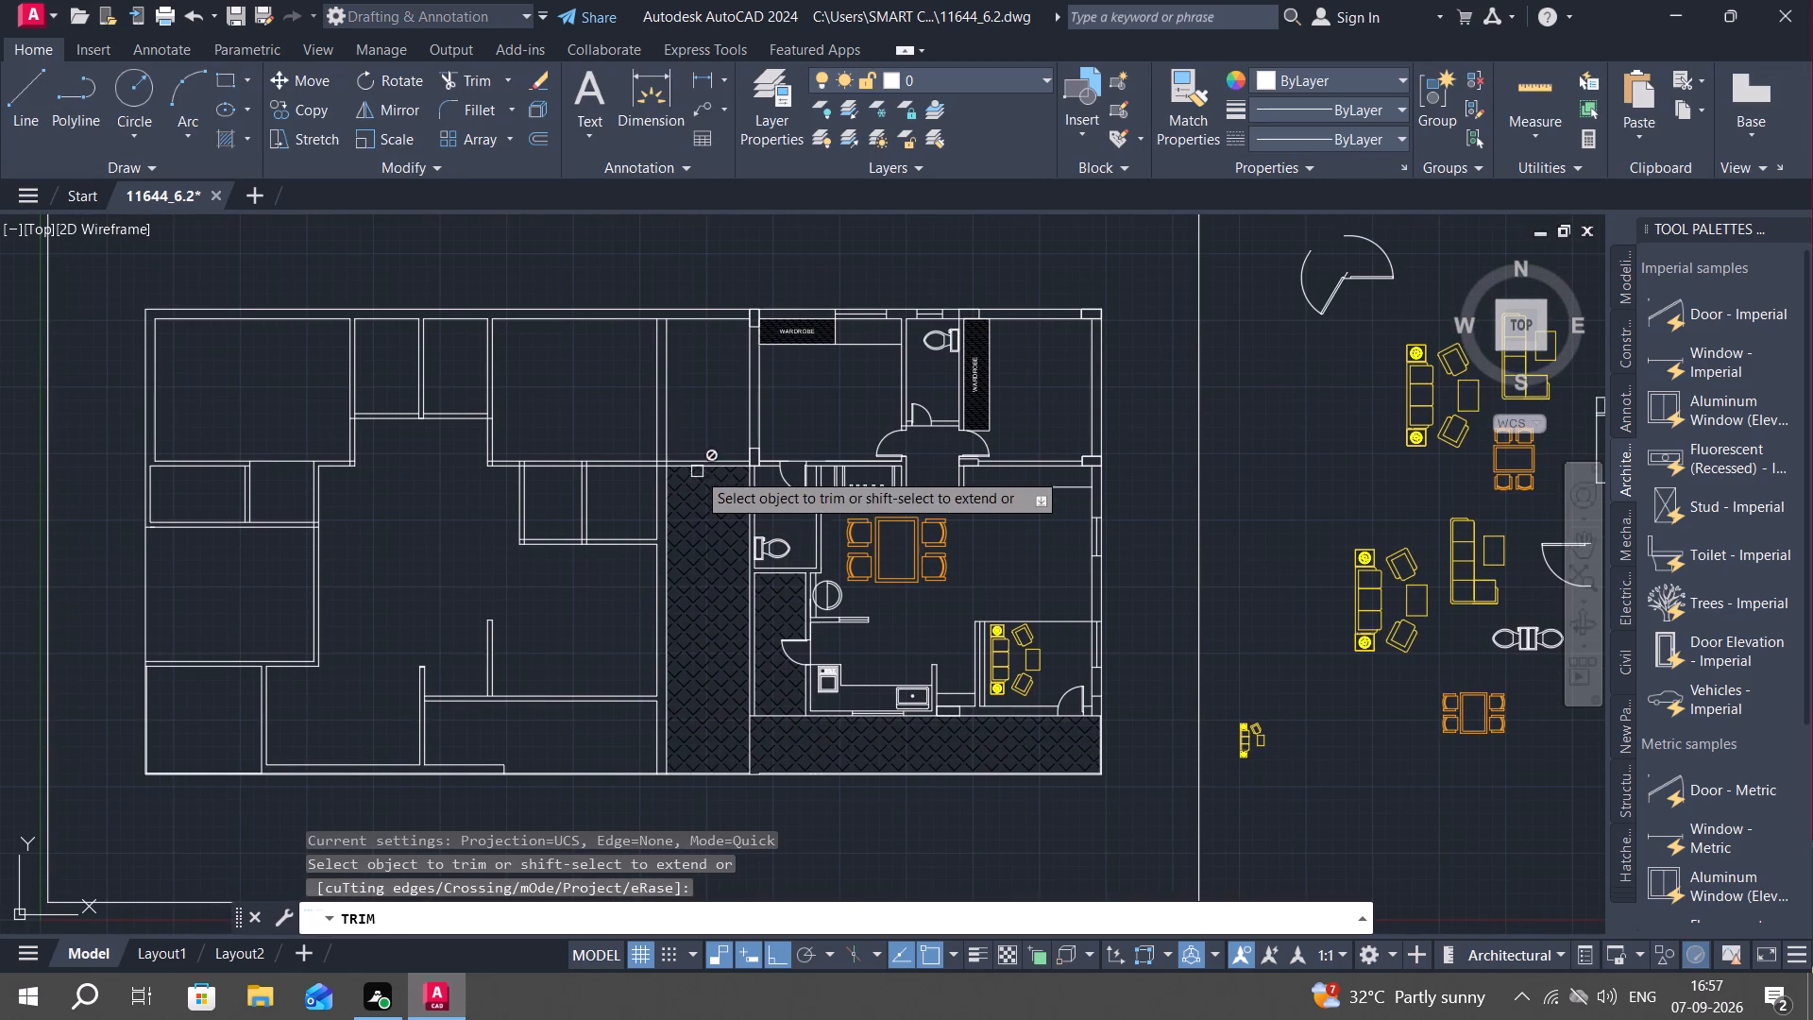
{"action": "left_click", "coordinate": [712, 459]}
{"action": "left_click", "coordinate": [717, 467]}
{"action": "key", "text": "Escape"}
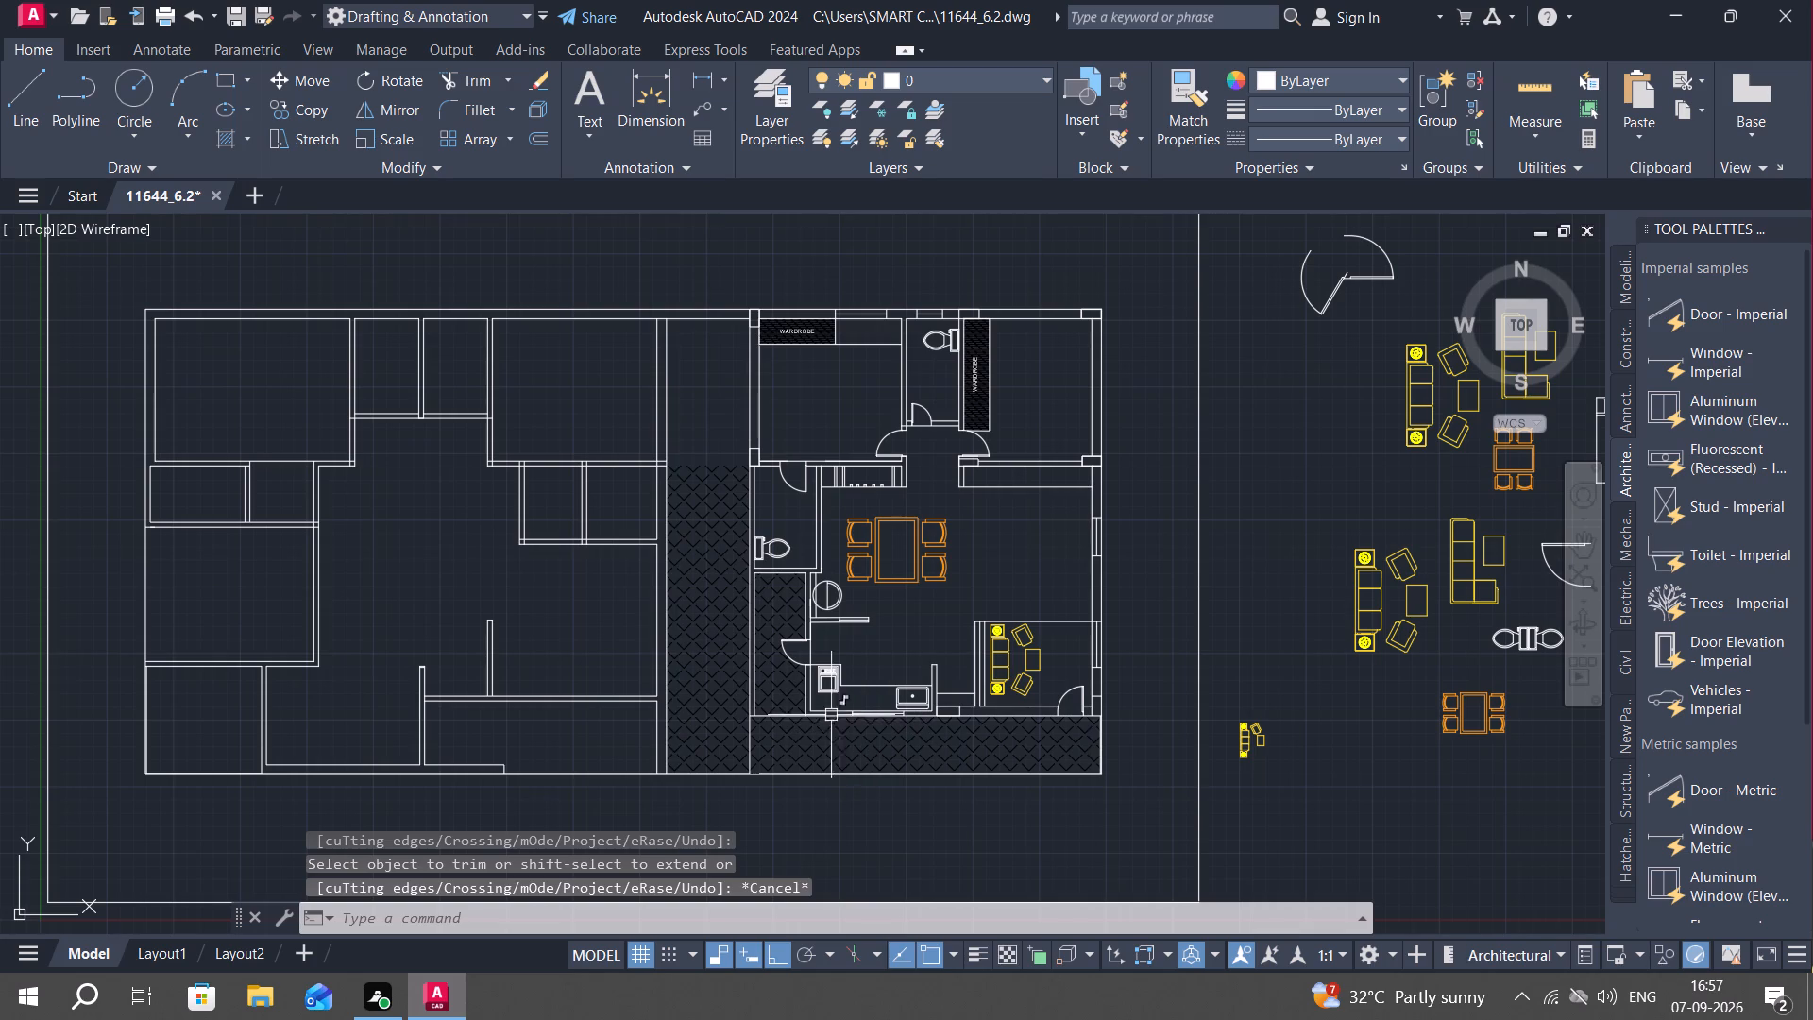
Trim the inner north wall line where it crosses the thickness of the corridor's west wall.
{"action": "scroll", "coordinate": [770, 691], "scroll_direction": "up", "scroll_amount": 2}
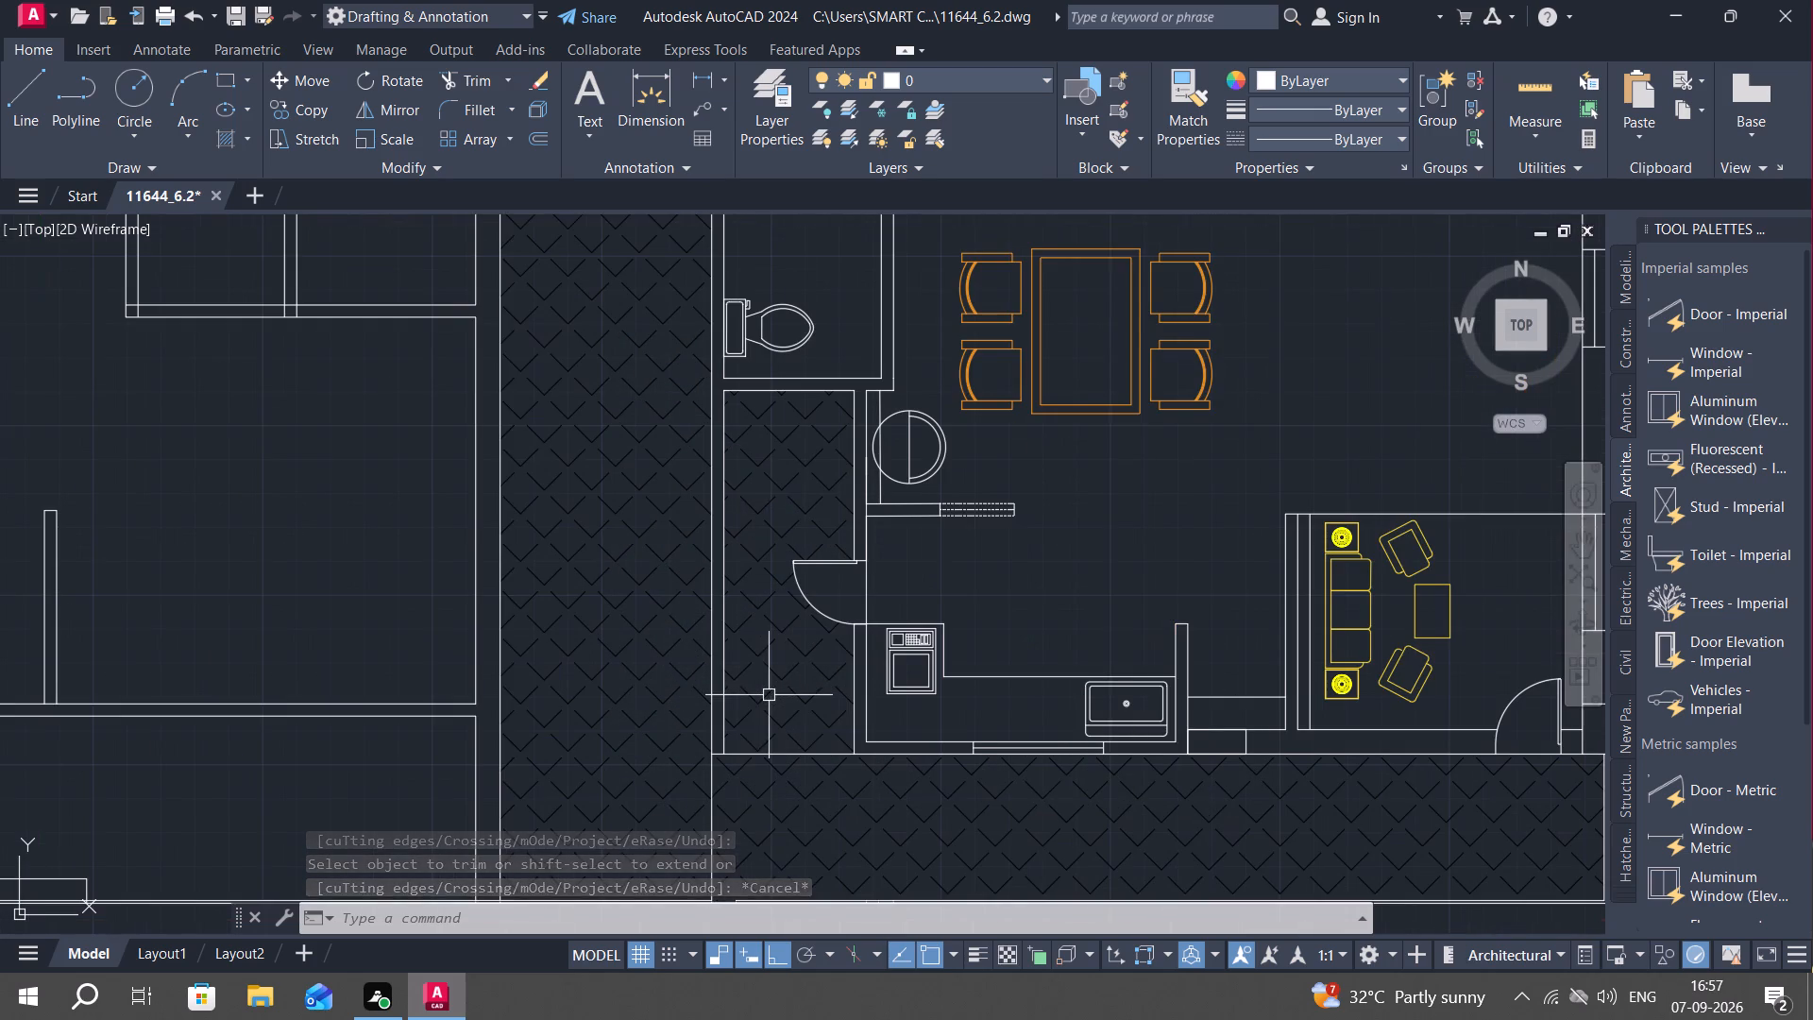
{"action": "middle_click_drag", "start_coordinate": [738, 692], "coordinate": [720, 684]}
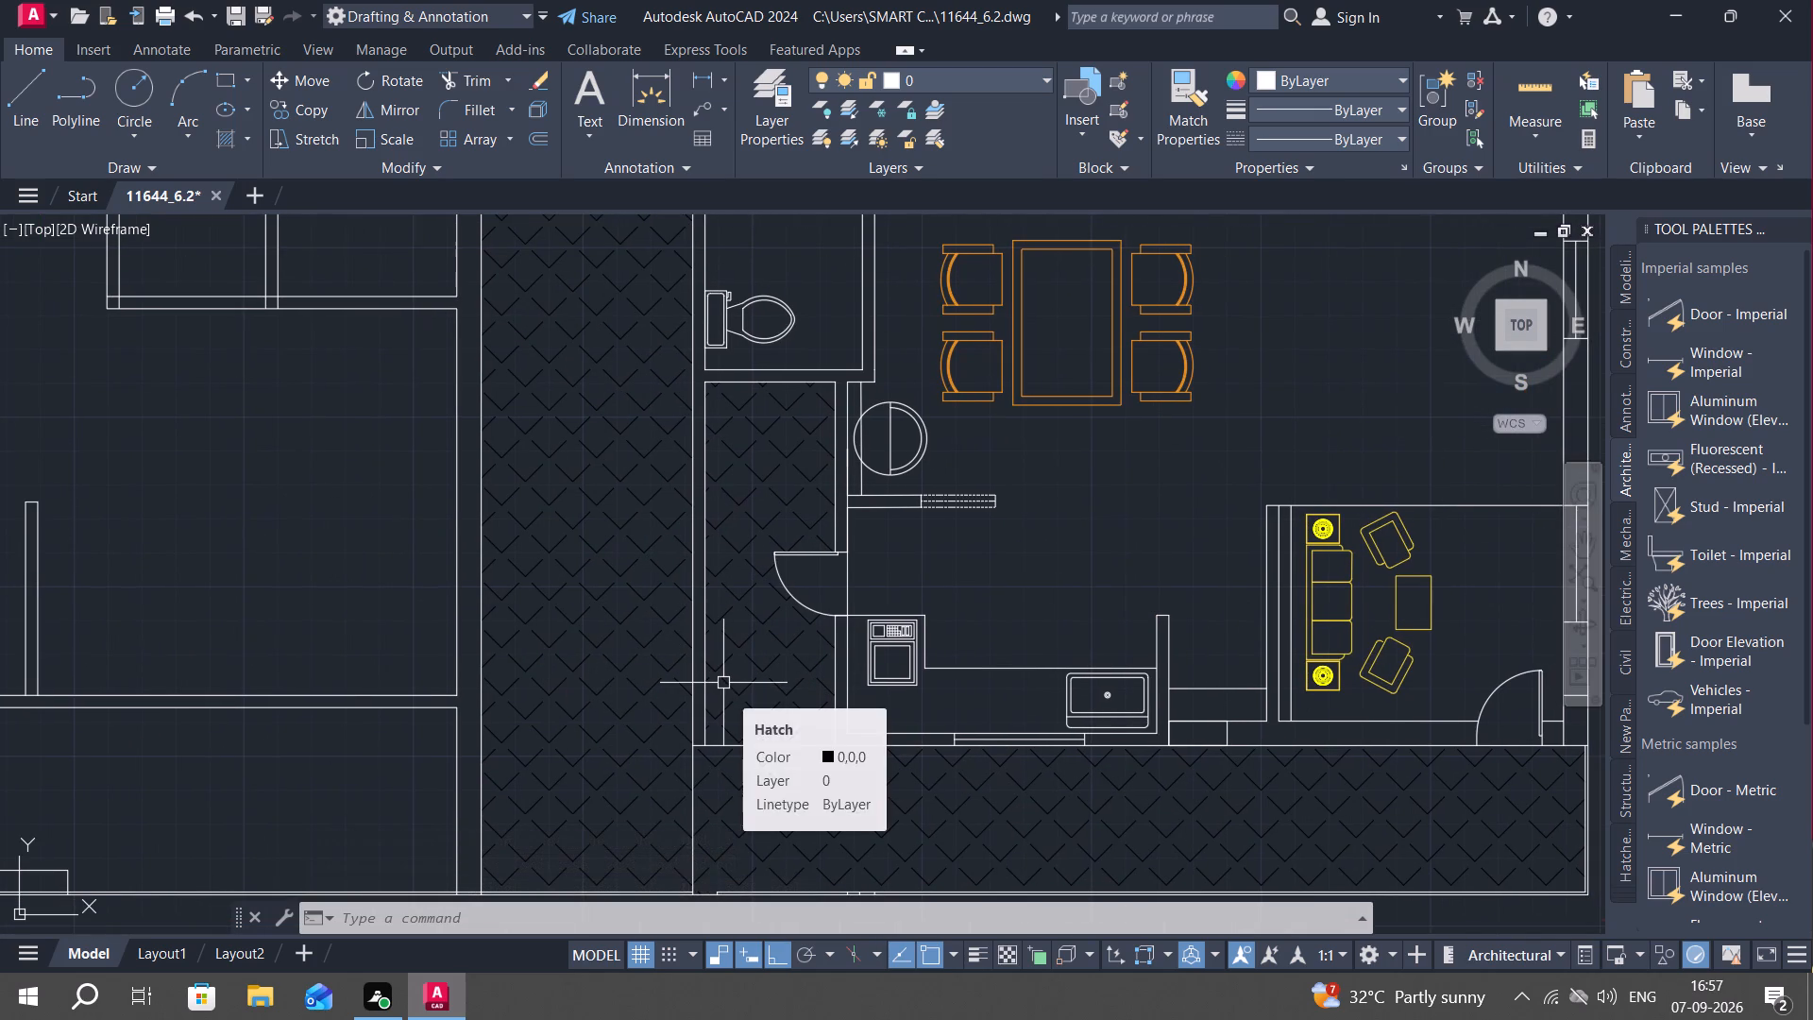
{"action": "scroll", "coordinate": [918, 823], "scroll_direction": "down", "scroll_amount": 3}
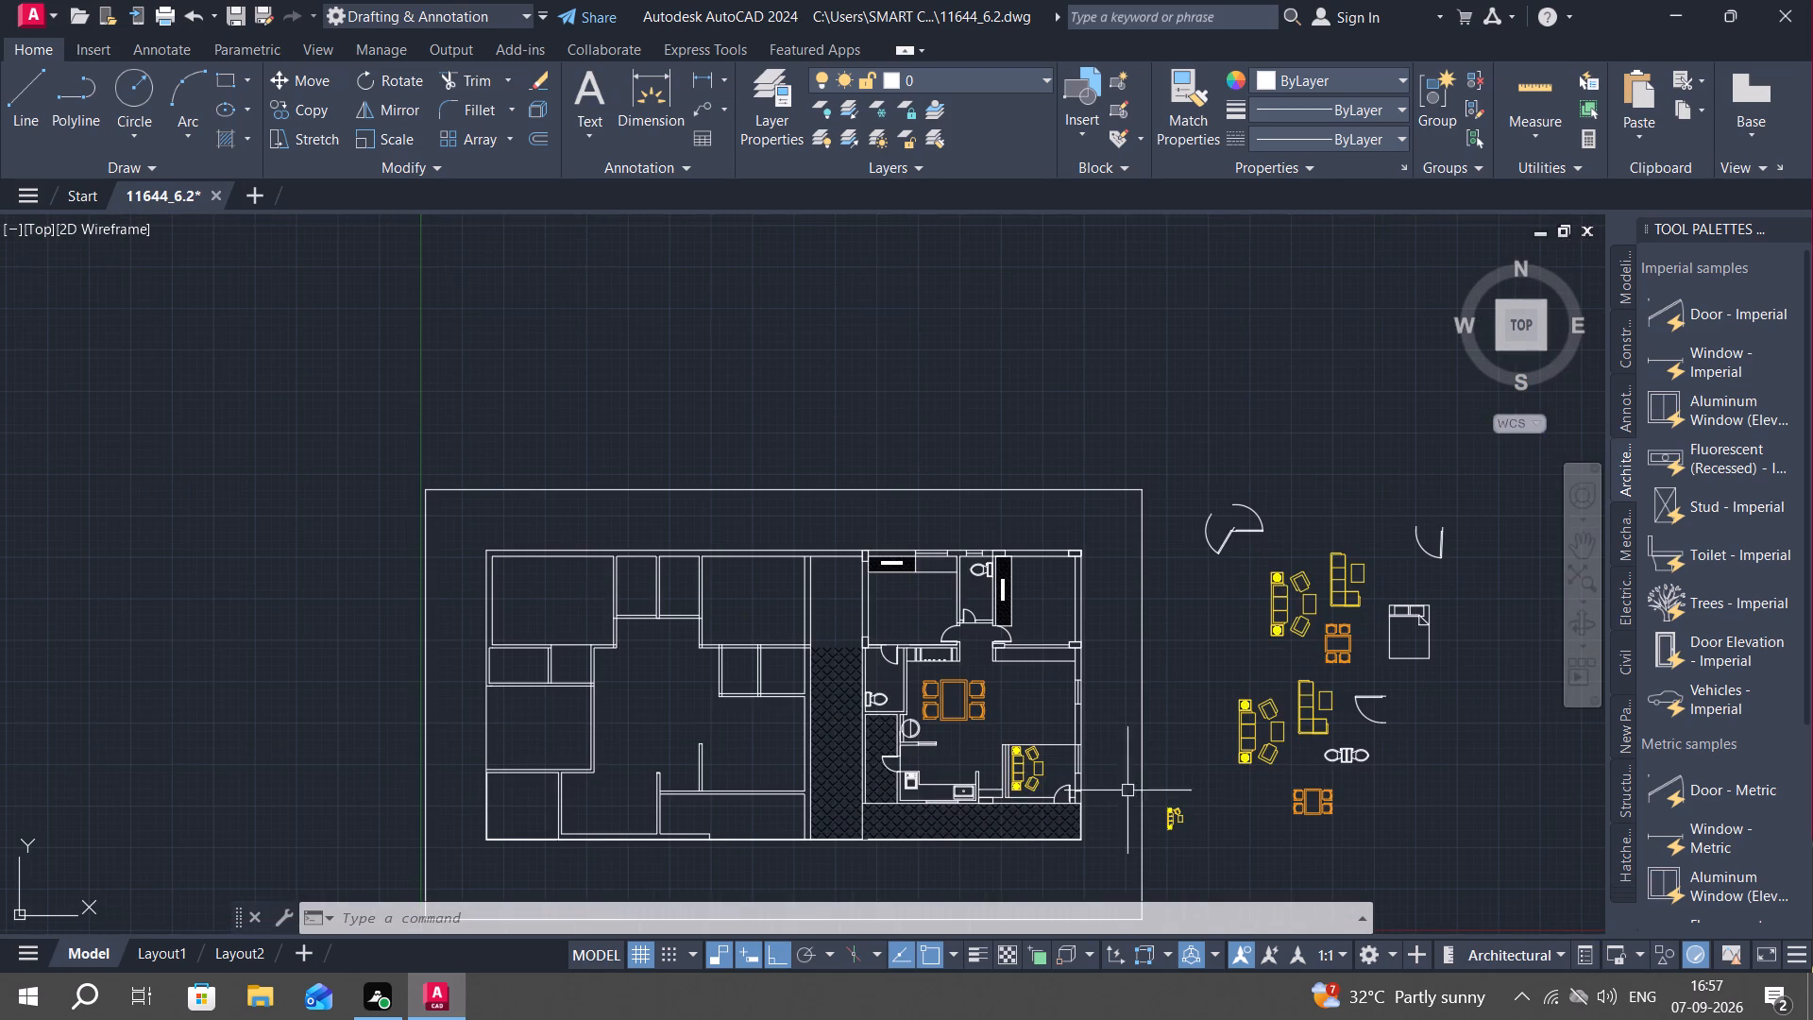
{"action": "middle_click_drag", "start_coordinate": [1282, 785], "coordinate": [1166, 763]}
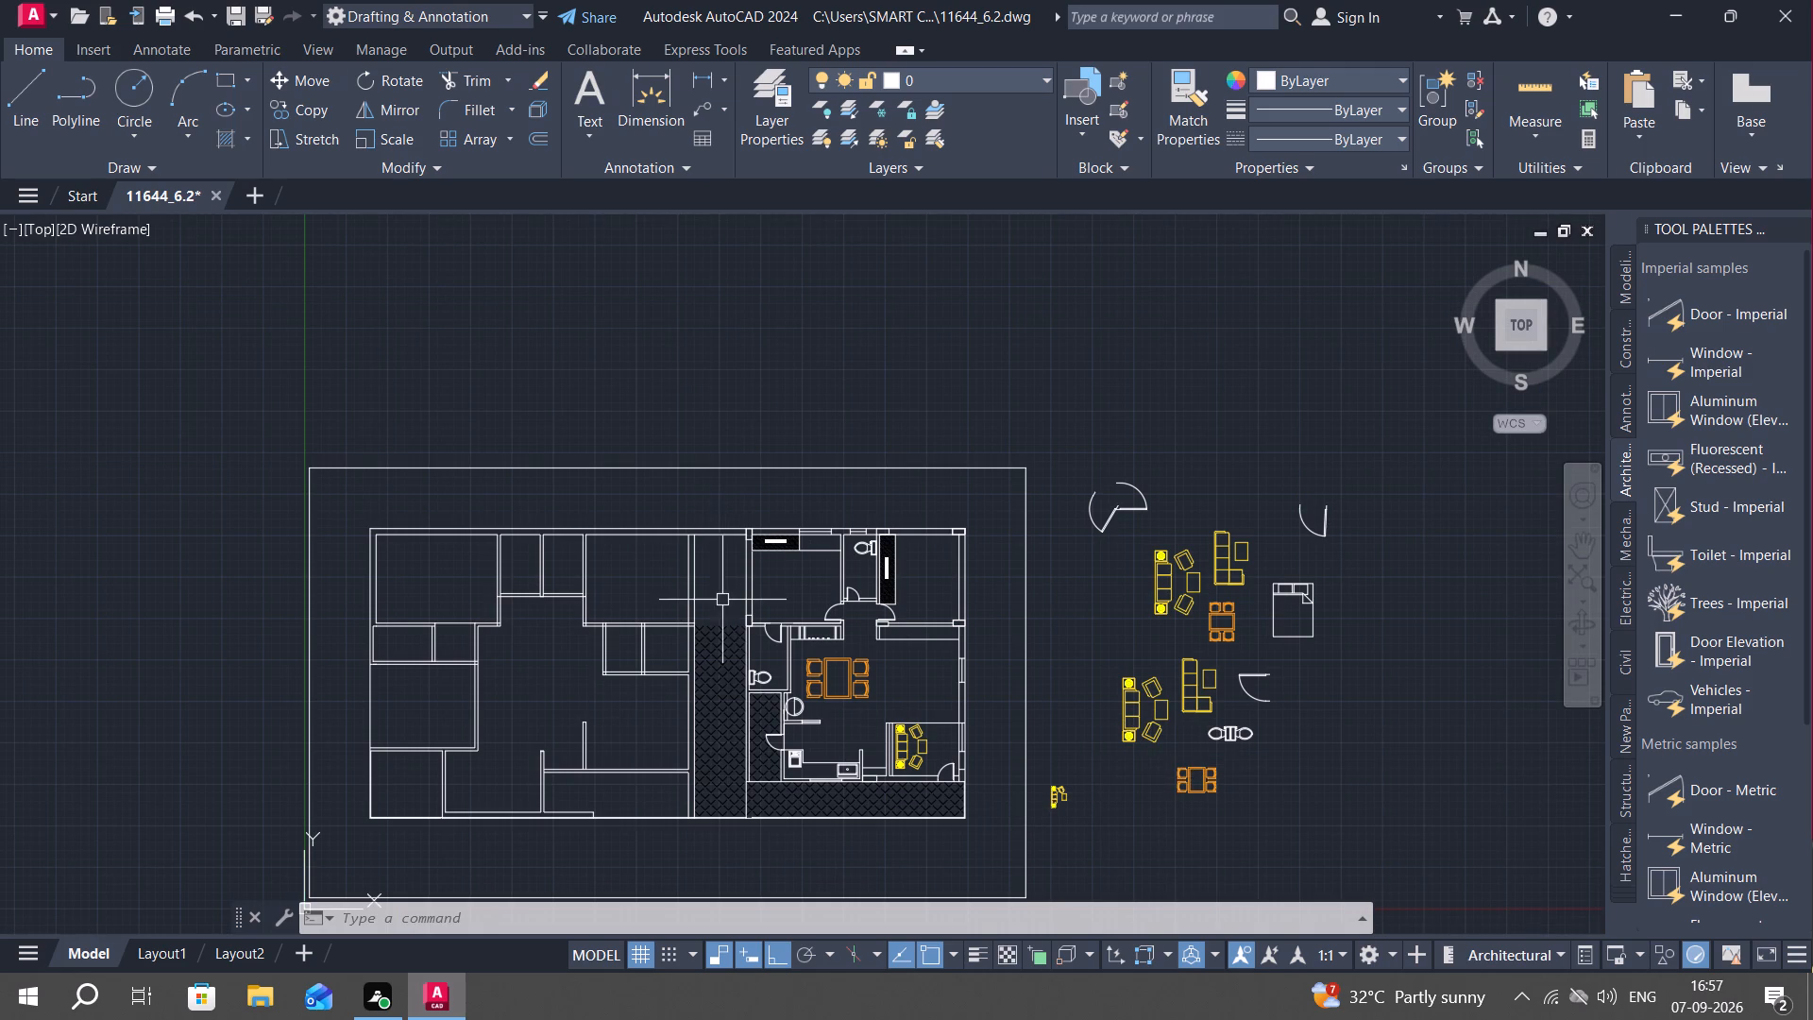
{"action": "scroll", "coordinate": [726, 540], "scroll_direction": "up", "scroll_amount": 2}
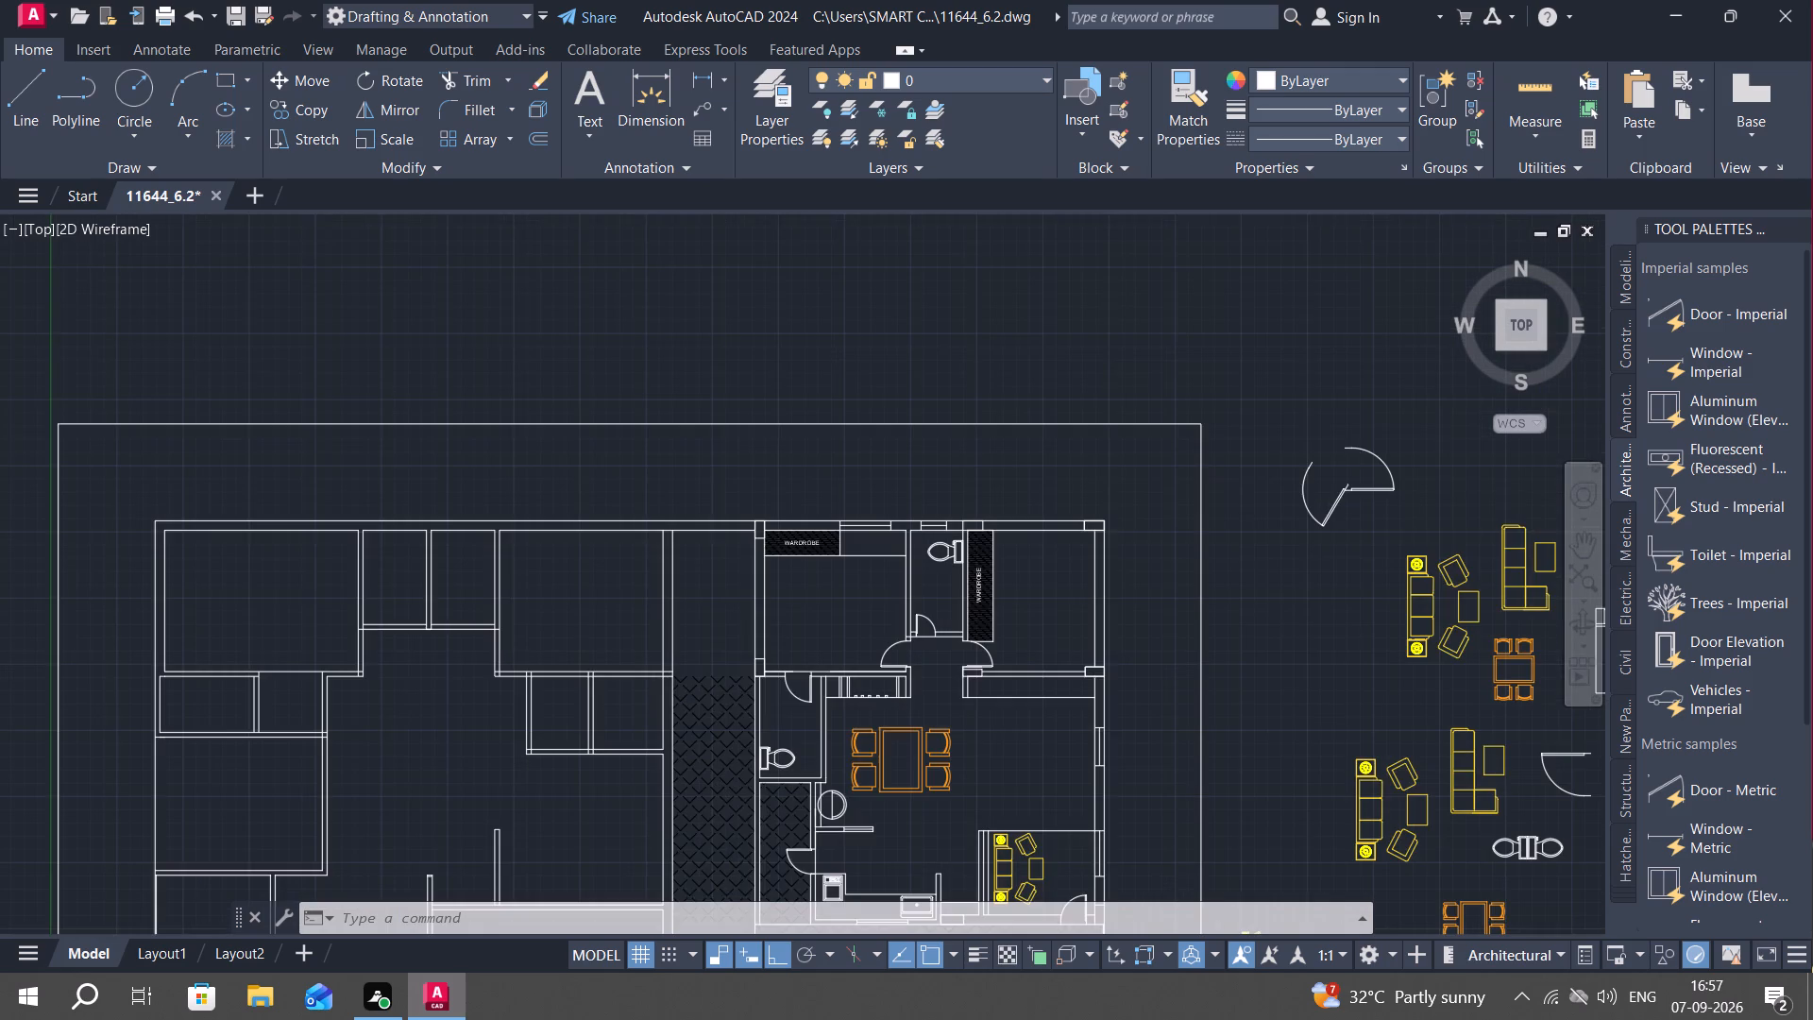
{"action": "type", "text": "TR"}
{"action": "key", "text": "space"}
{"action": "scroll", "coordinate": [633, 521], "scroll_direction": "up", "scroll_amount": 2}
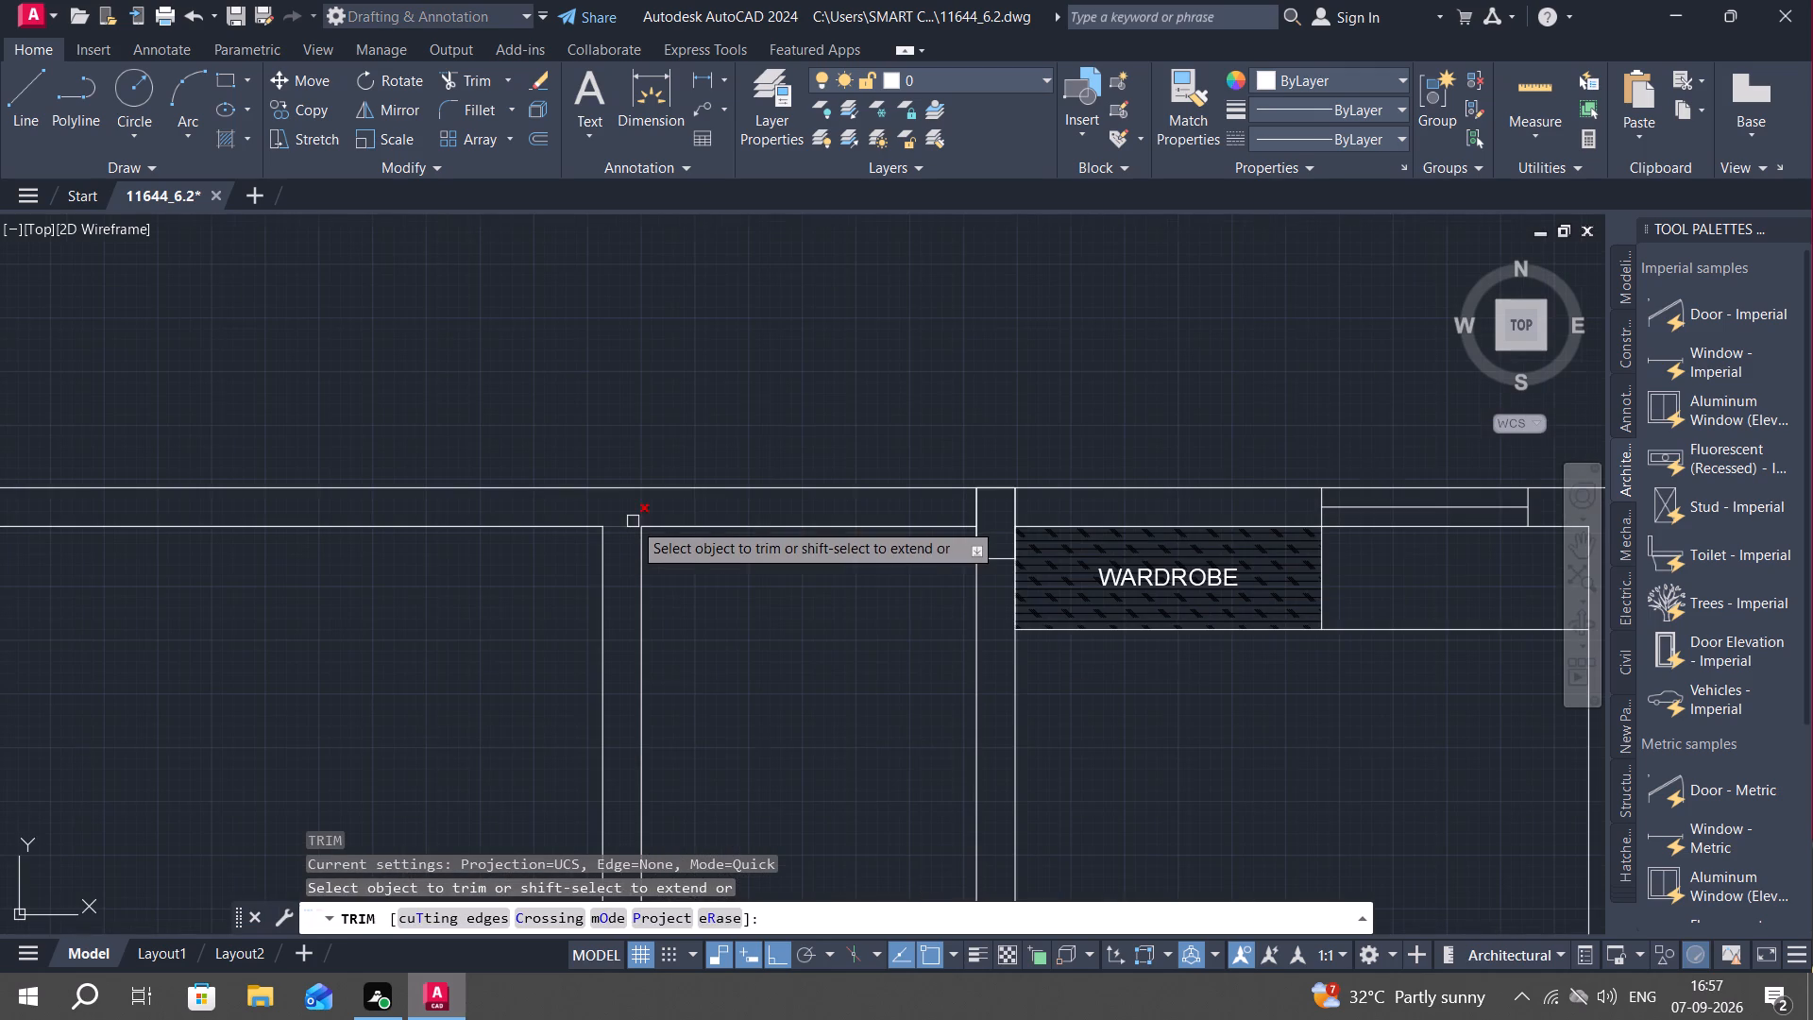
{"action": "left_click", "coordinate": [621, 524]}
{"action": "key", "text": "Escape"}
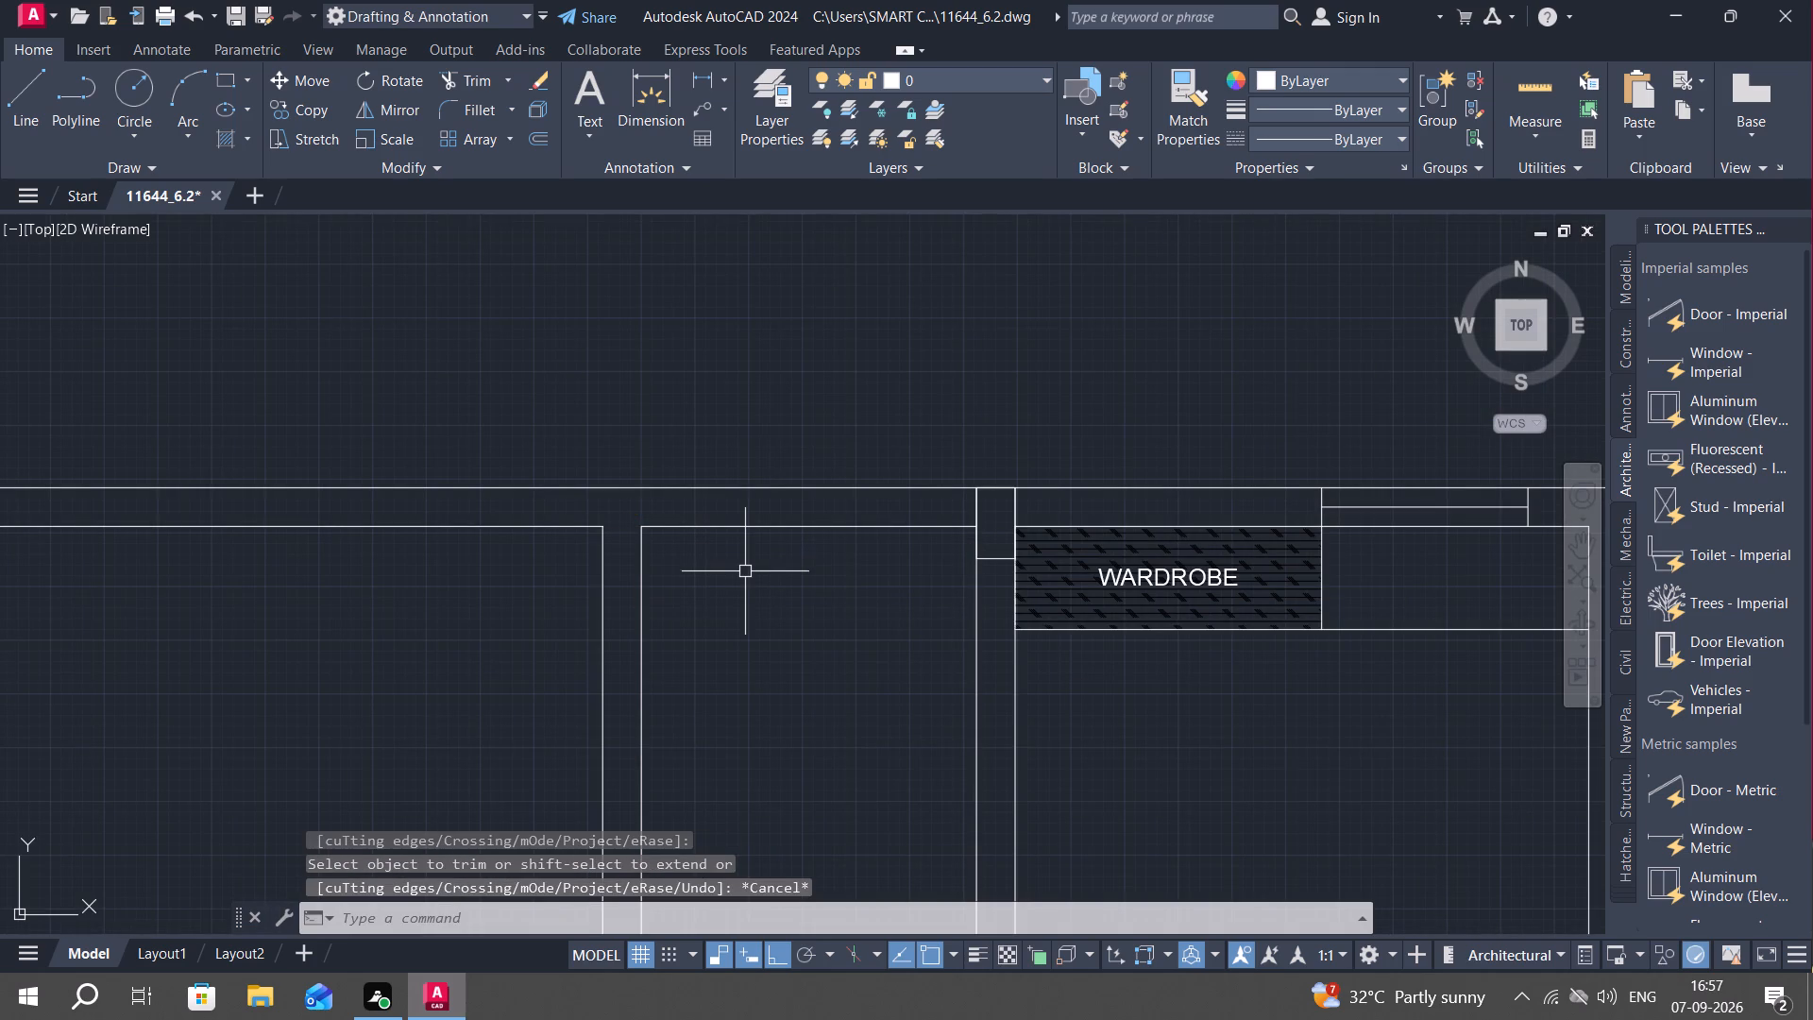
Extend the corridor-side line of the corridor's west wall up to the outer north wall line.
{"action": "key", "text": "e"}
{"action": "key", "text": "x"}
{"action": "key", "text": "space"}
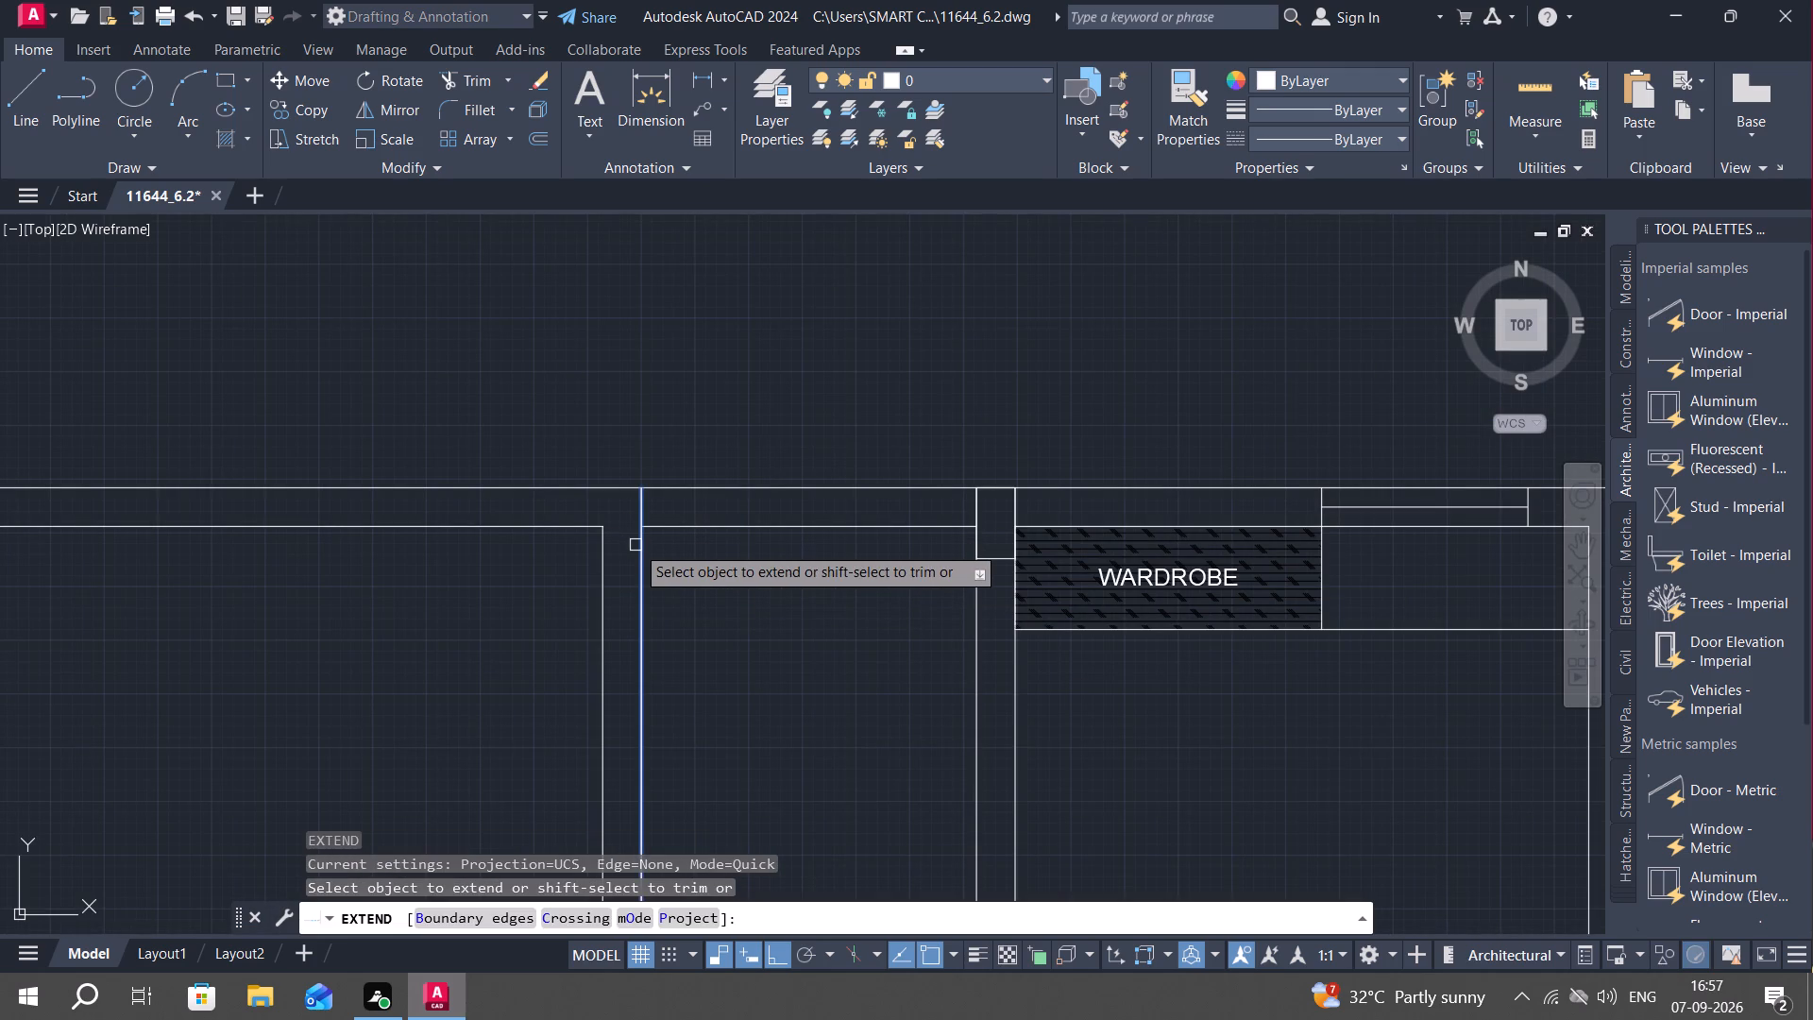
{"action": "left_click", "coordinate": [636, 545]}
{"action": "key", "text": "Escape"}
{"action": "middle_click_drag", "start_coordinate": [731, 606], "coordinate": [697, 582]}
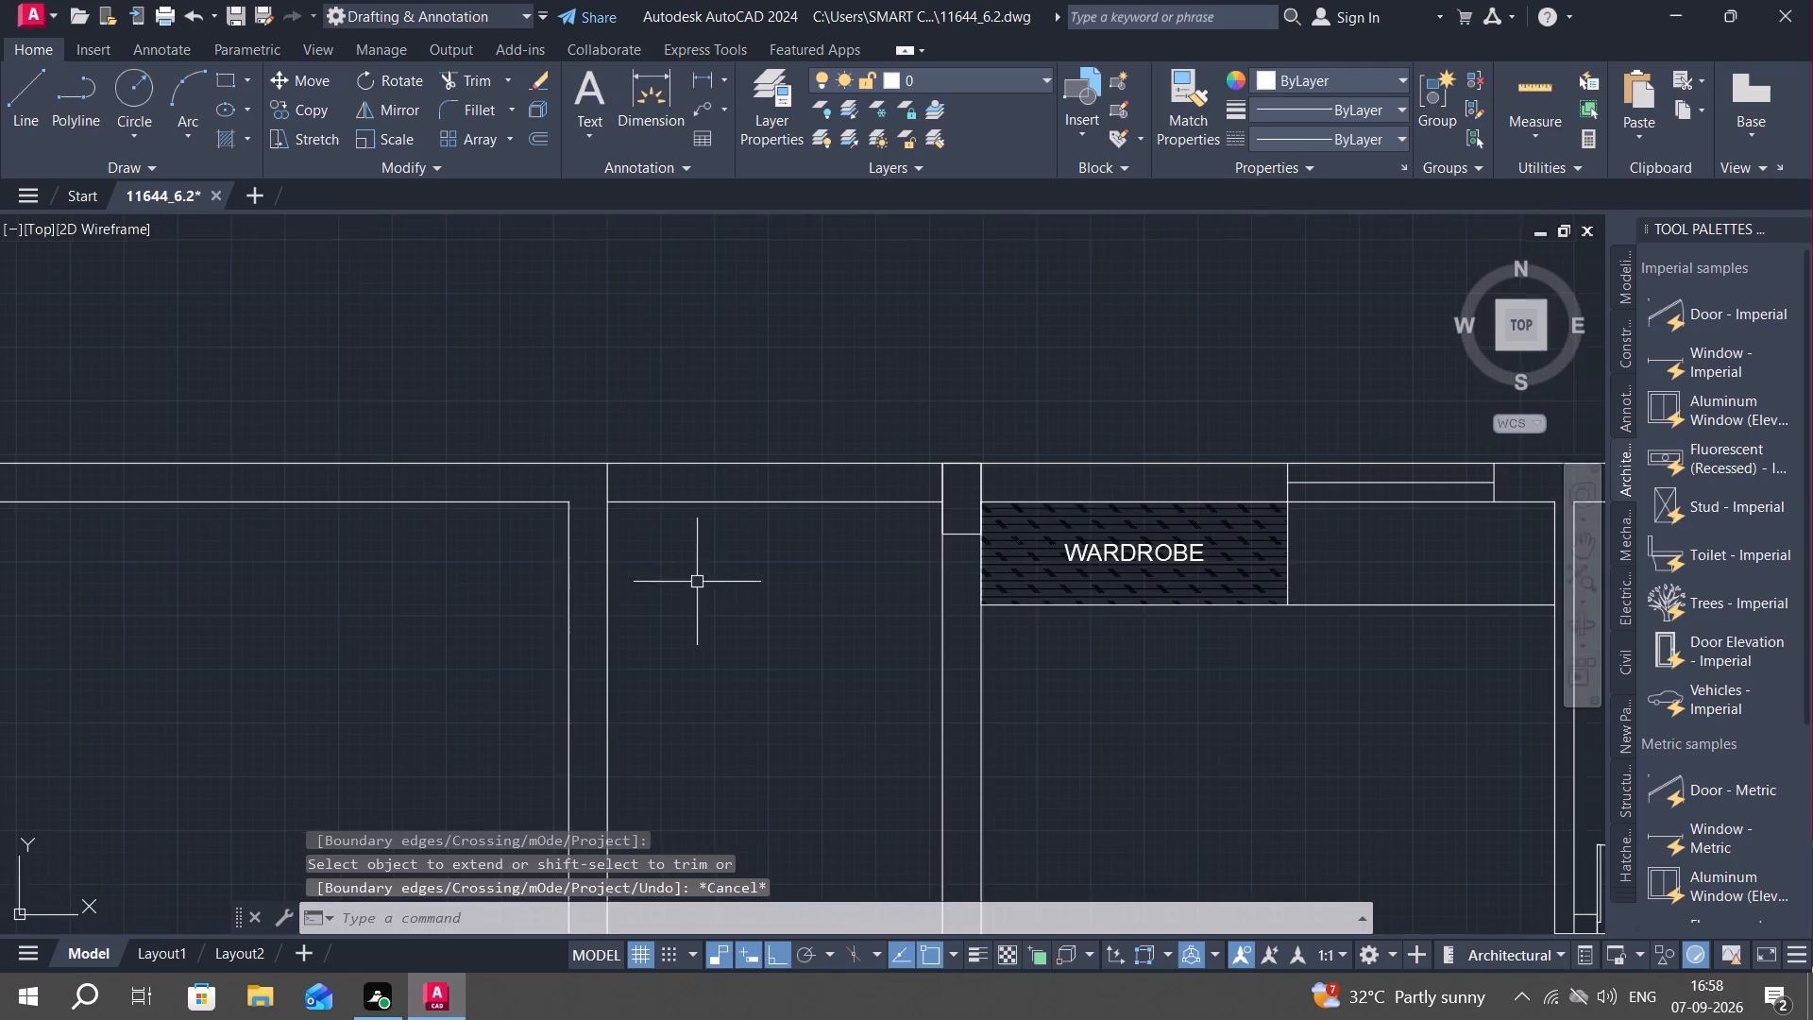
{"action": "scroll", "coordinate": [703, 586], "scroll_direction": "down", "scroll_amount": 1}
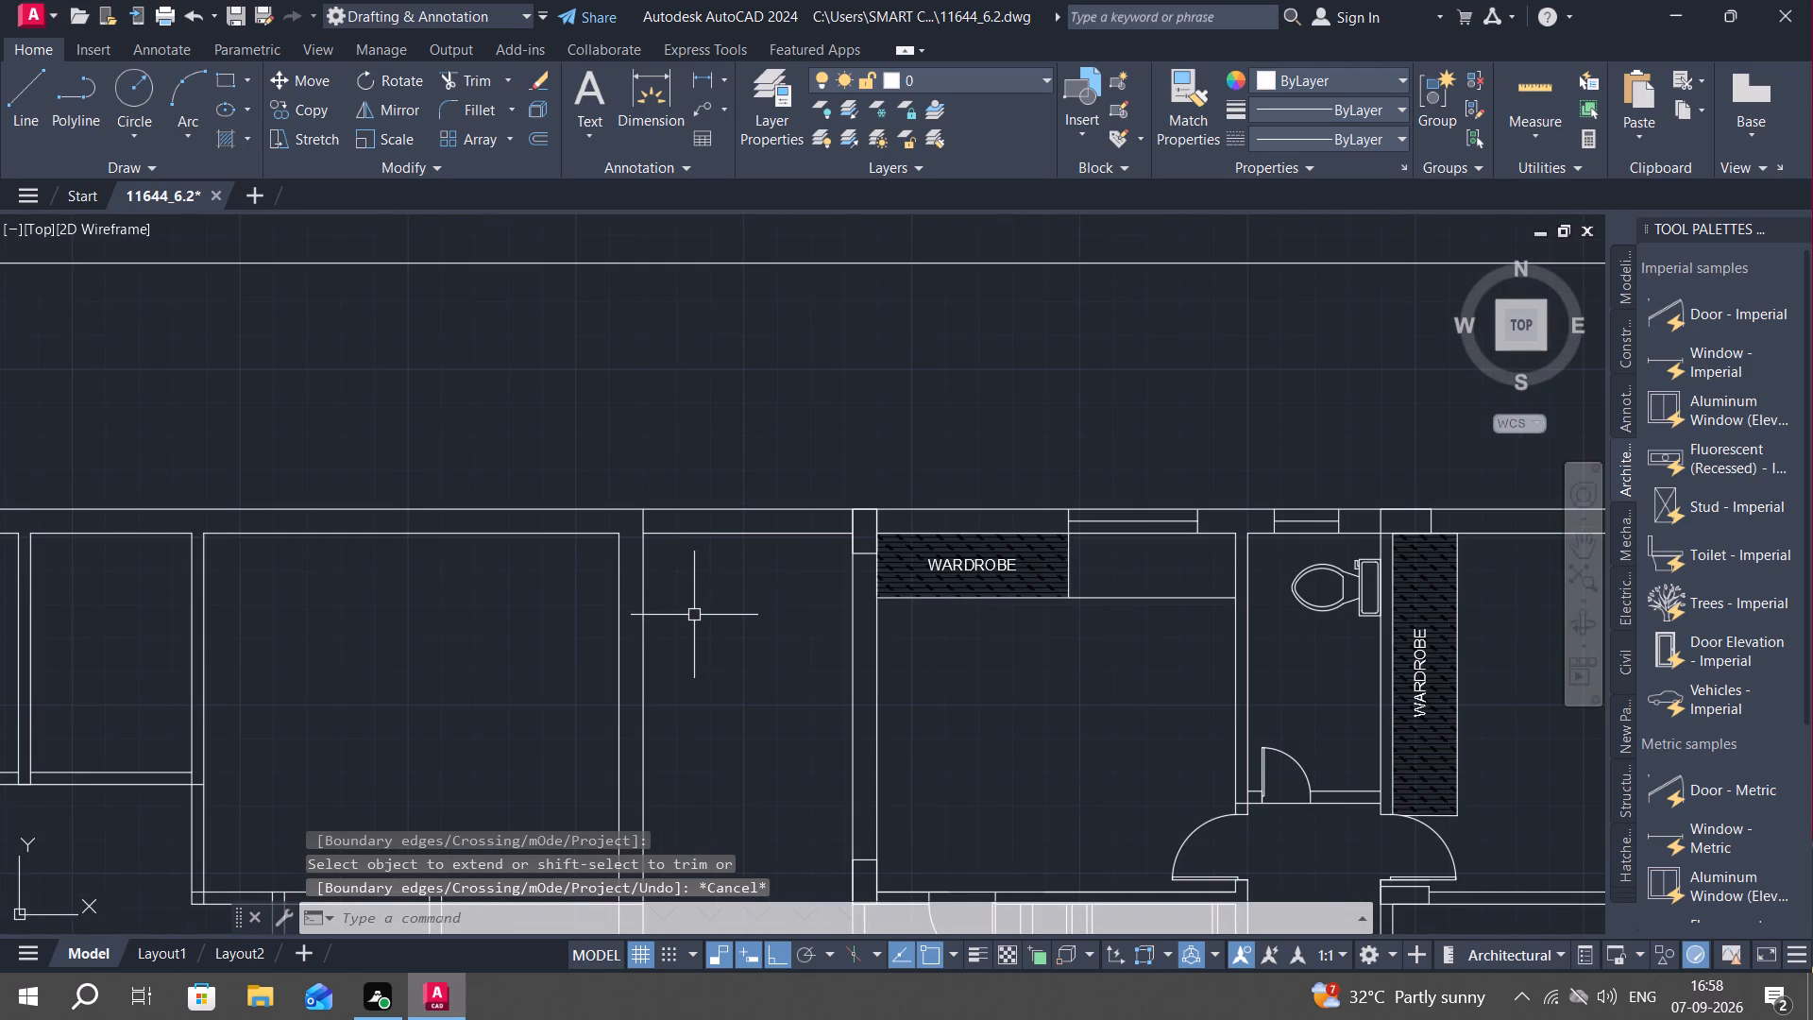
Copy the column beside the horizontal wardrobe to the north end of the corridor's west wall.
{"action": "key", "text": "m"}
{"action": "key", "text": "Escape"}
{"action": "key", "text": "c"}
{"action": "key", "text": "o"}
{"action": "key", "text": "space"}
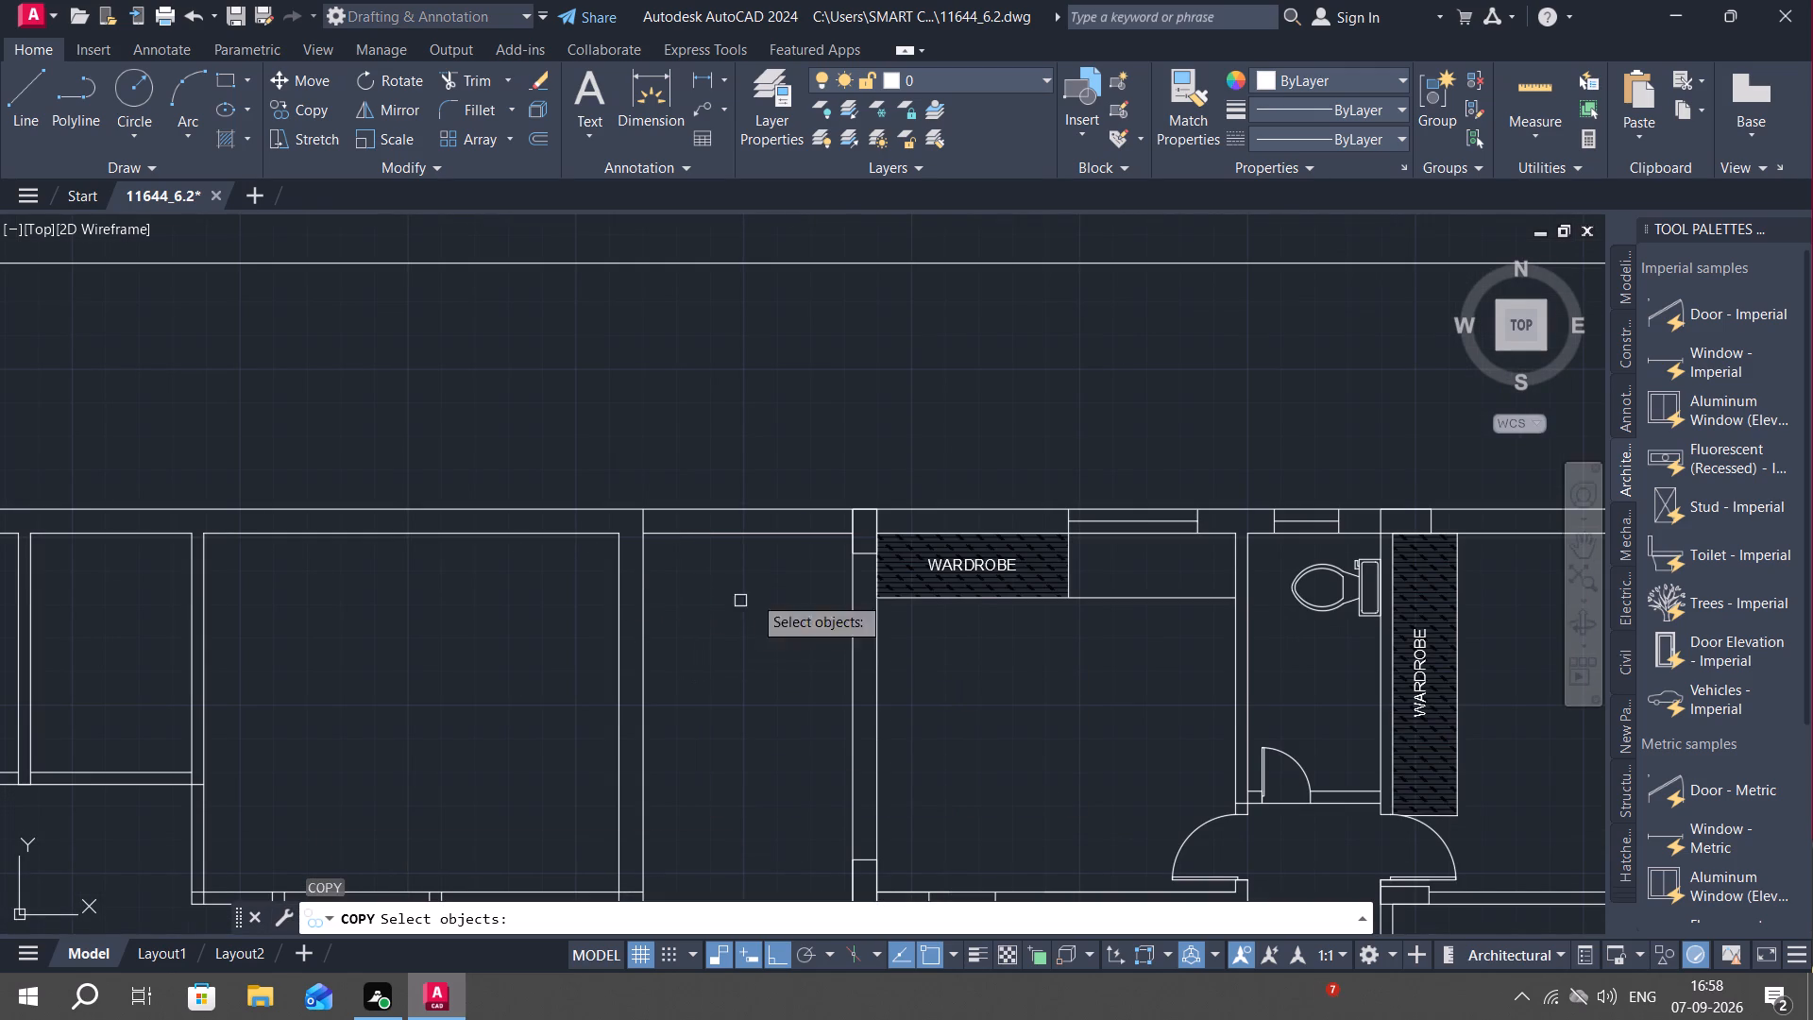
{"action": "left_click", "coordinate": [850, 532]}
{"action": "right_click", "coordinate": [850, 532]}
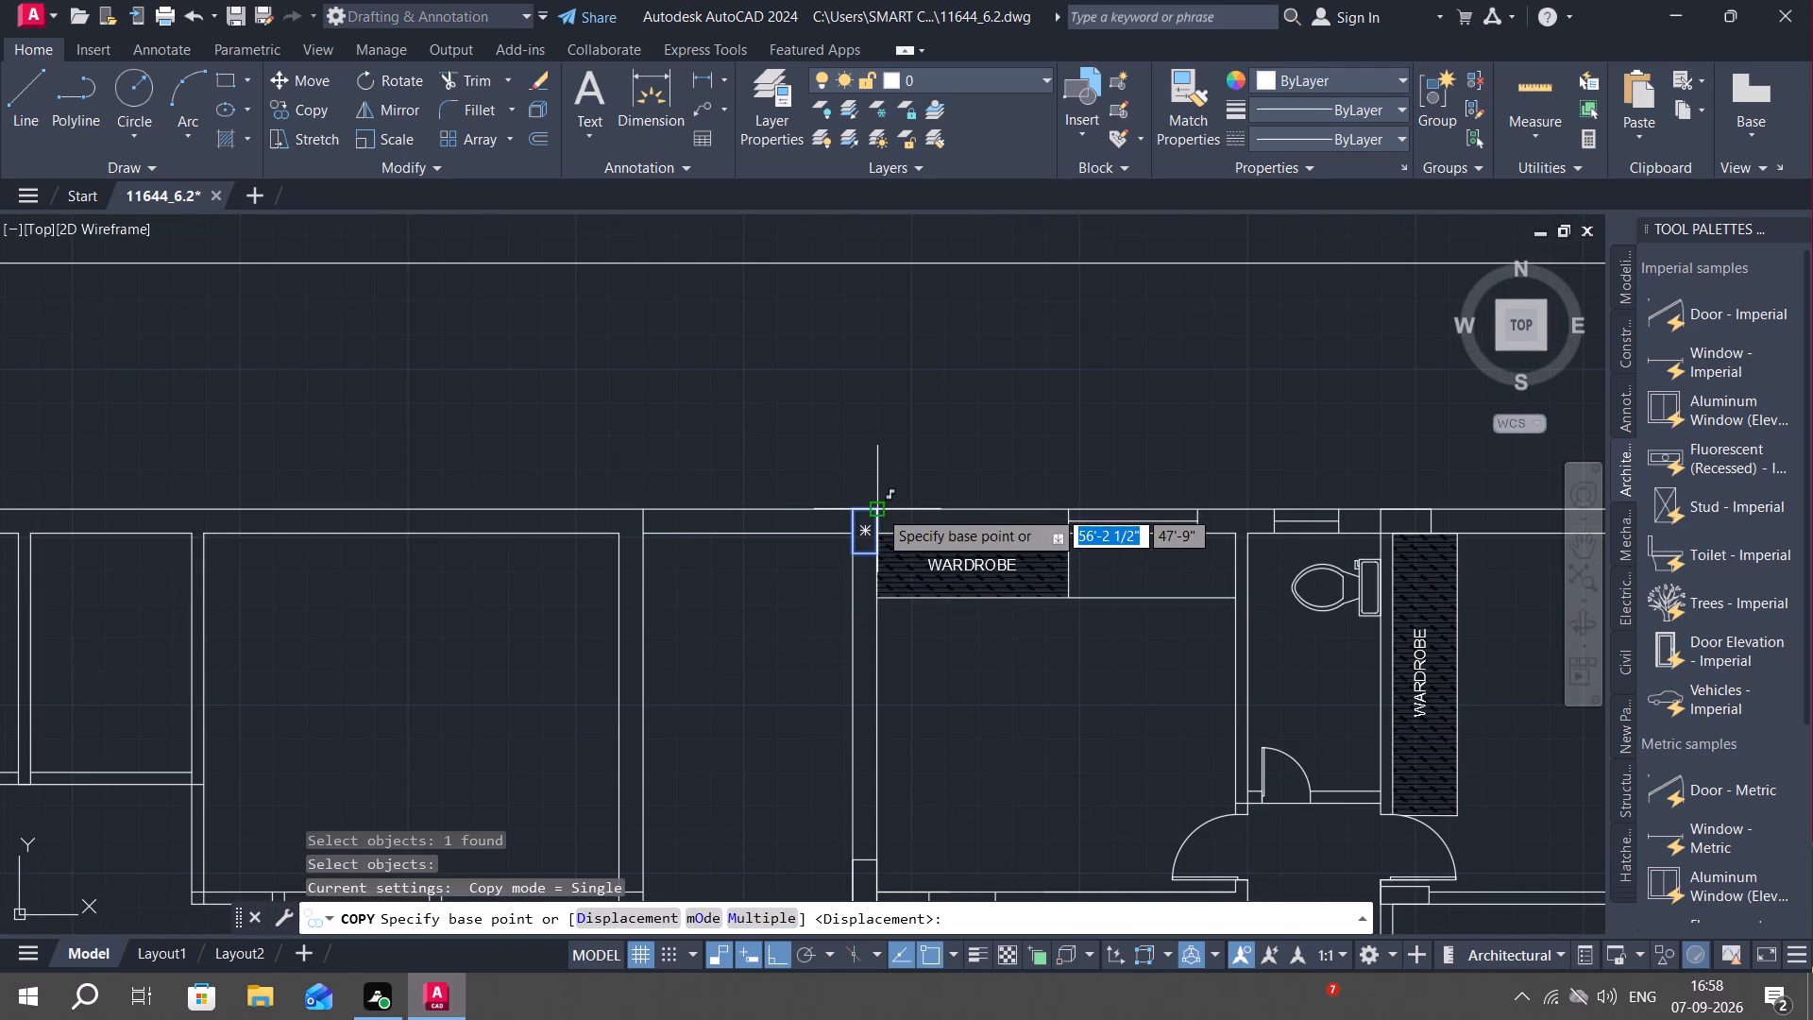
{"action": "left_click", "coordinate": [878, 509]}
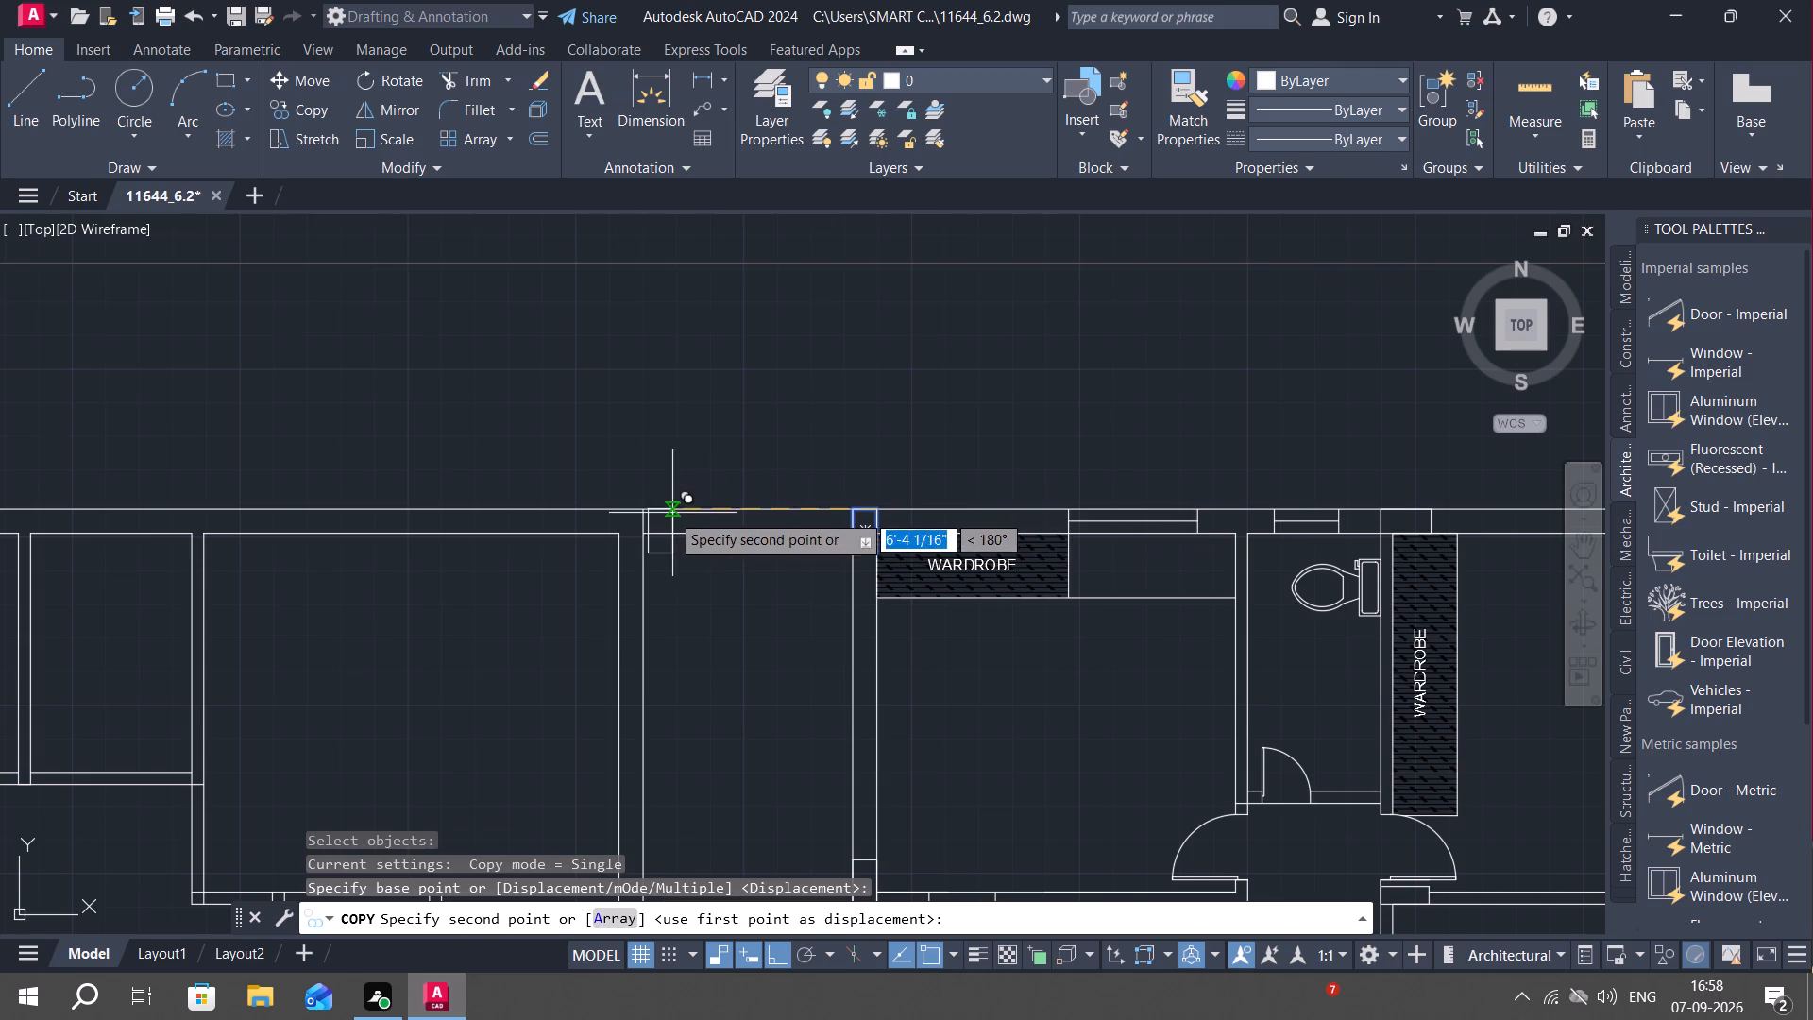
{"action": "left_click", "coordinate": [636, 509]}
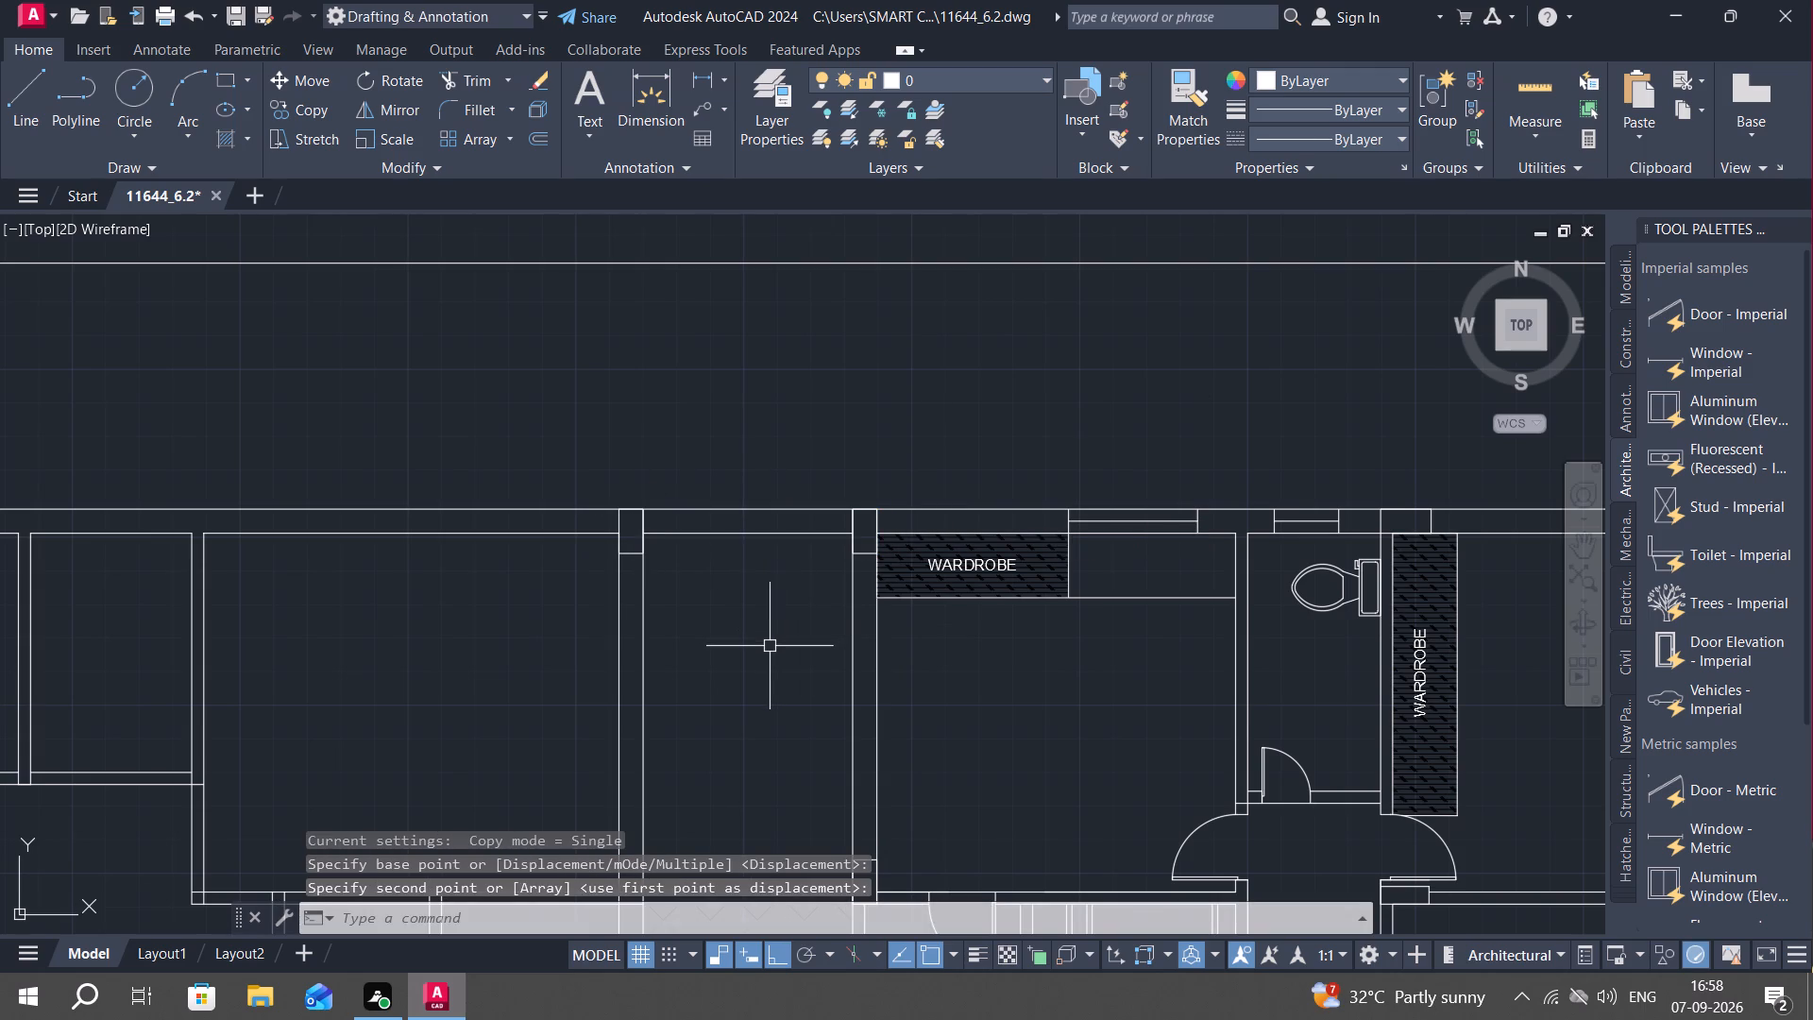
{"action": "key", "text": "Escape"}
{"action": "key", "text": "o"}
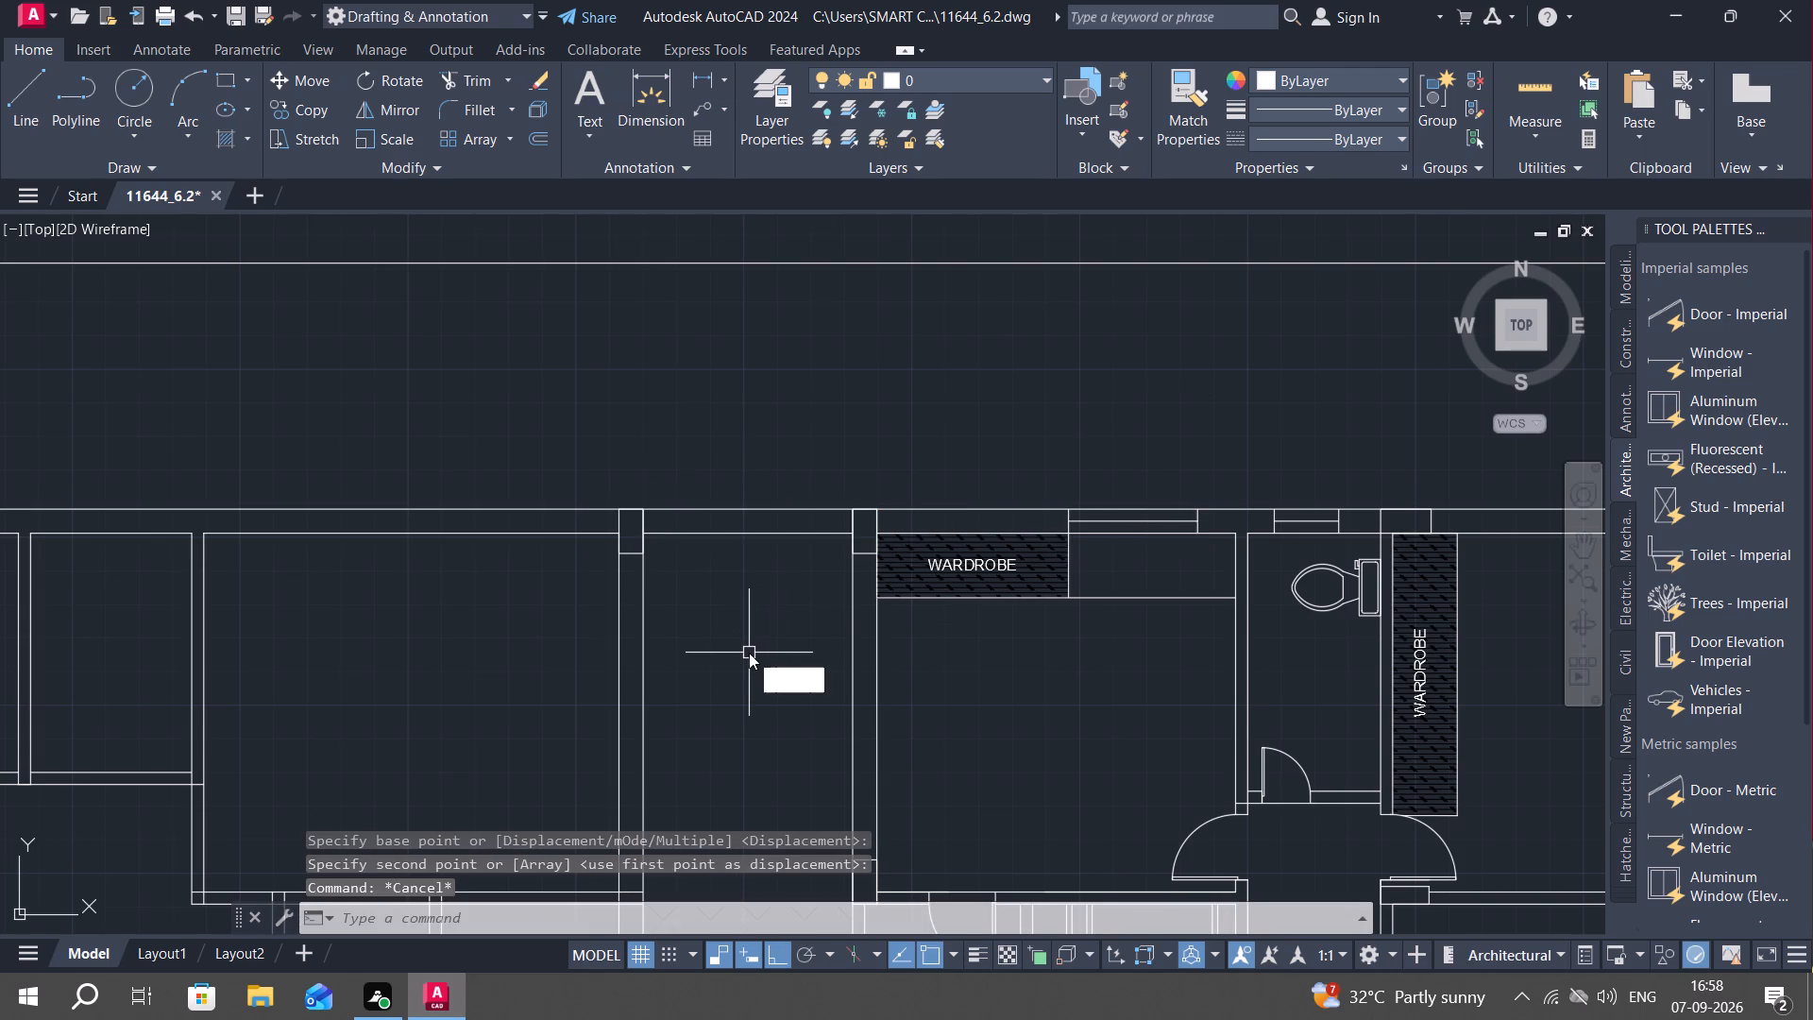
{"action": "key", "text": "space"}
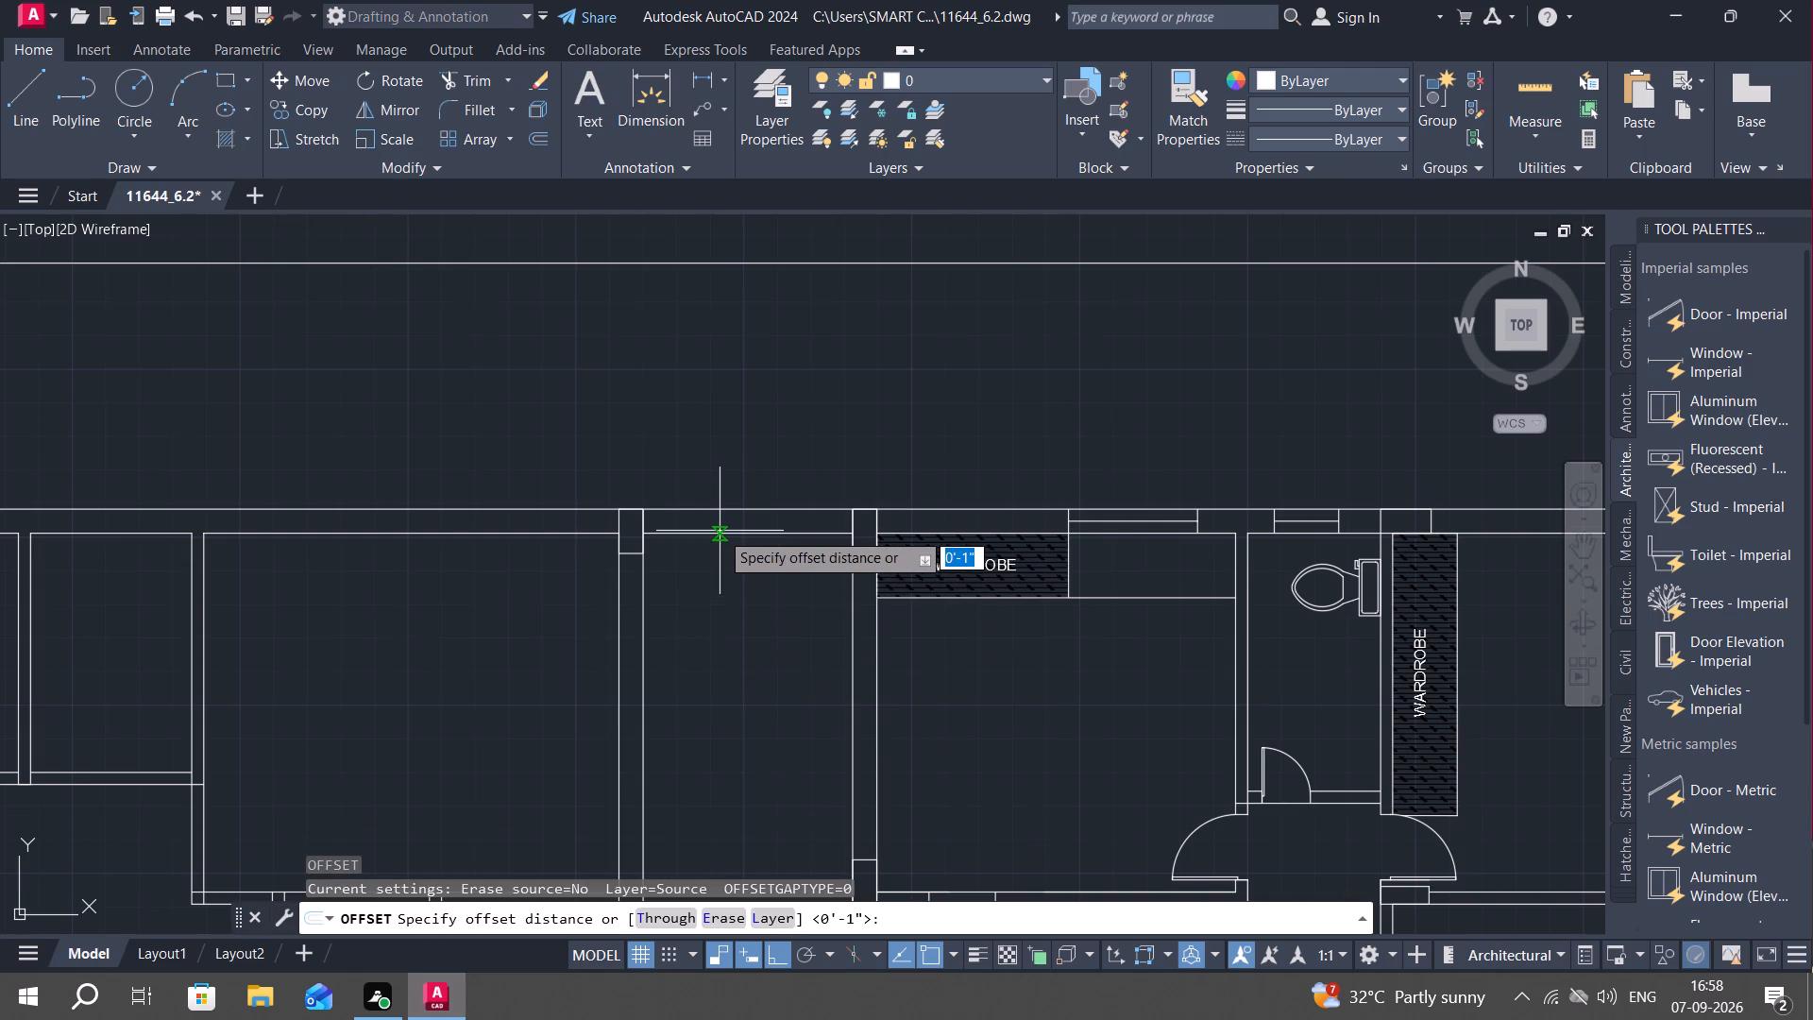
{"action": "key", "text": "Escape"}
Trim the inner north wall line spanning the corridor between the two columns.
{"action": "type", "text": "TR"}
{"action": "key", "text": "space"}
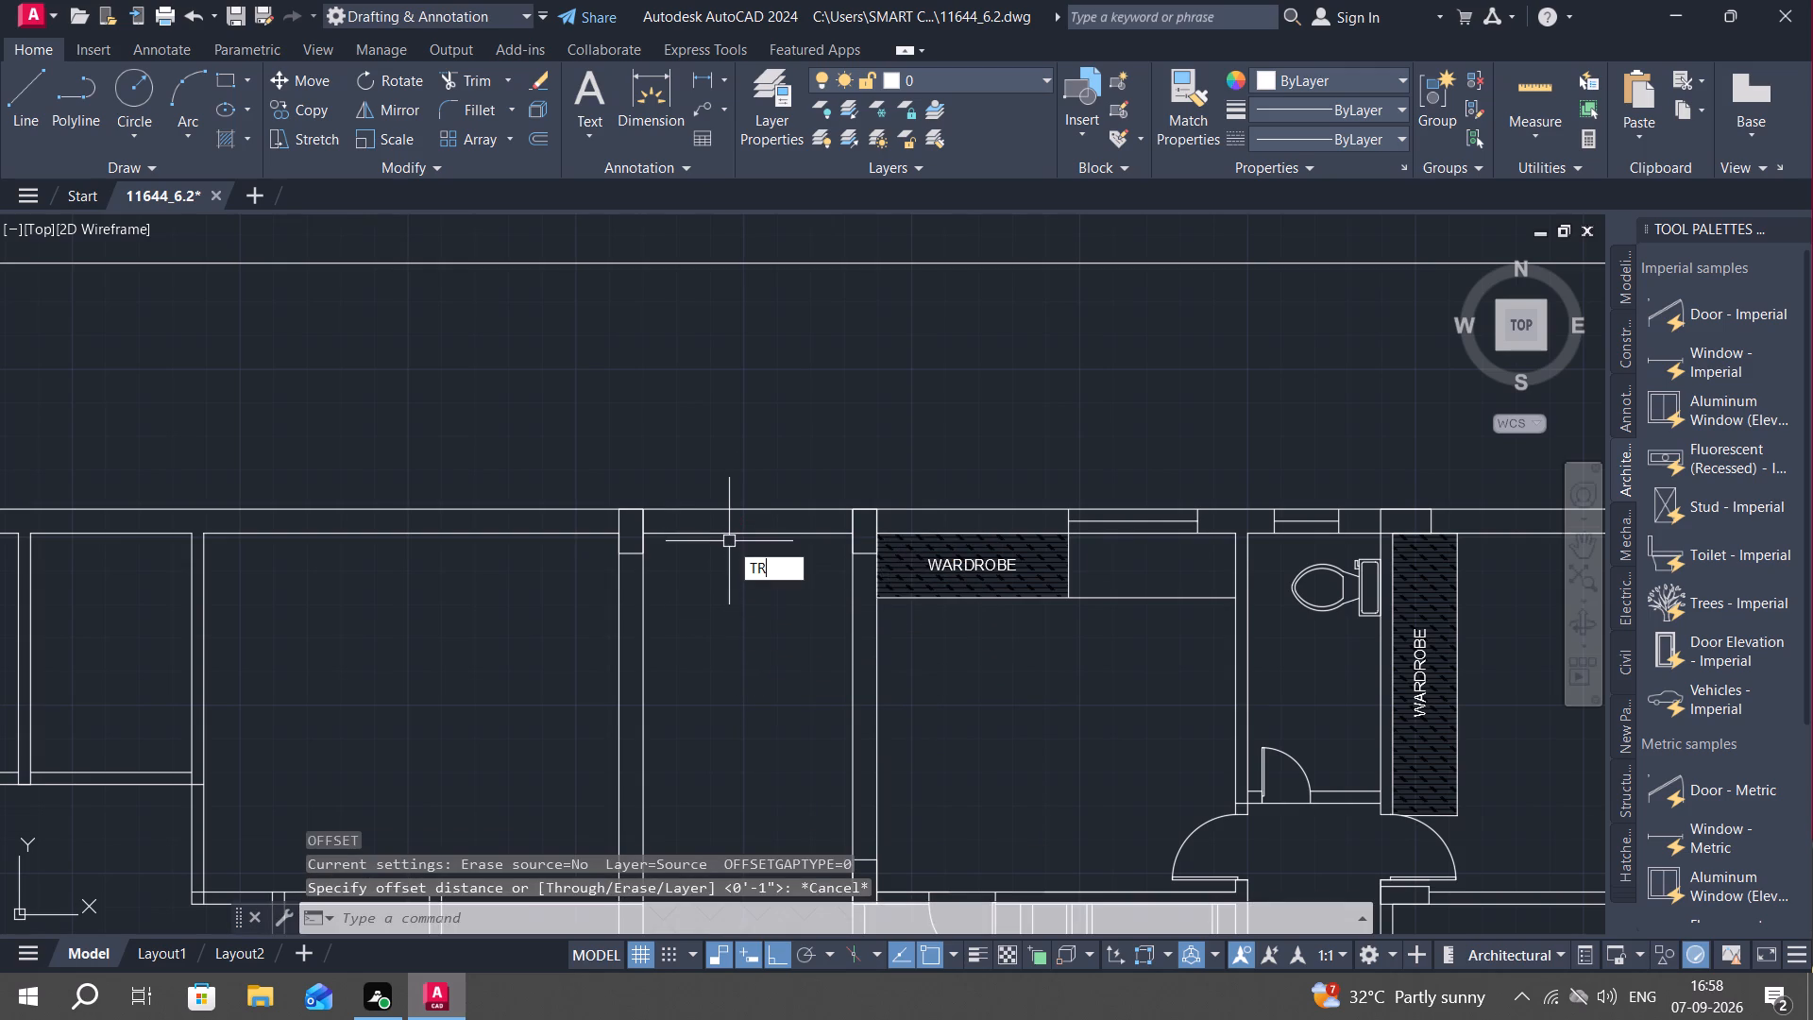
{"action": "left_click", "coordinate": [725, 534]}
{"action": "key", "text": "Escape"}
Break the outer north wall line at the corridor-side faces of both columns to isolate the segment across the corridor.
{"action": "key", "text": "b"}
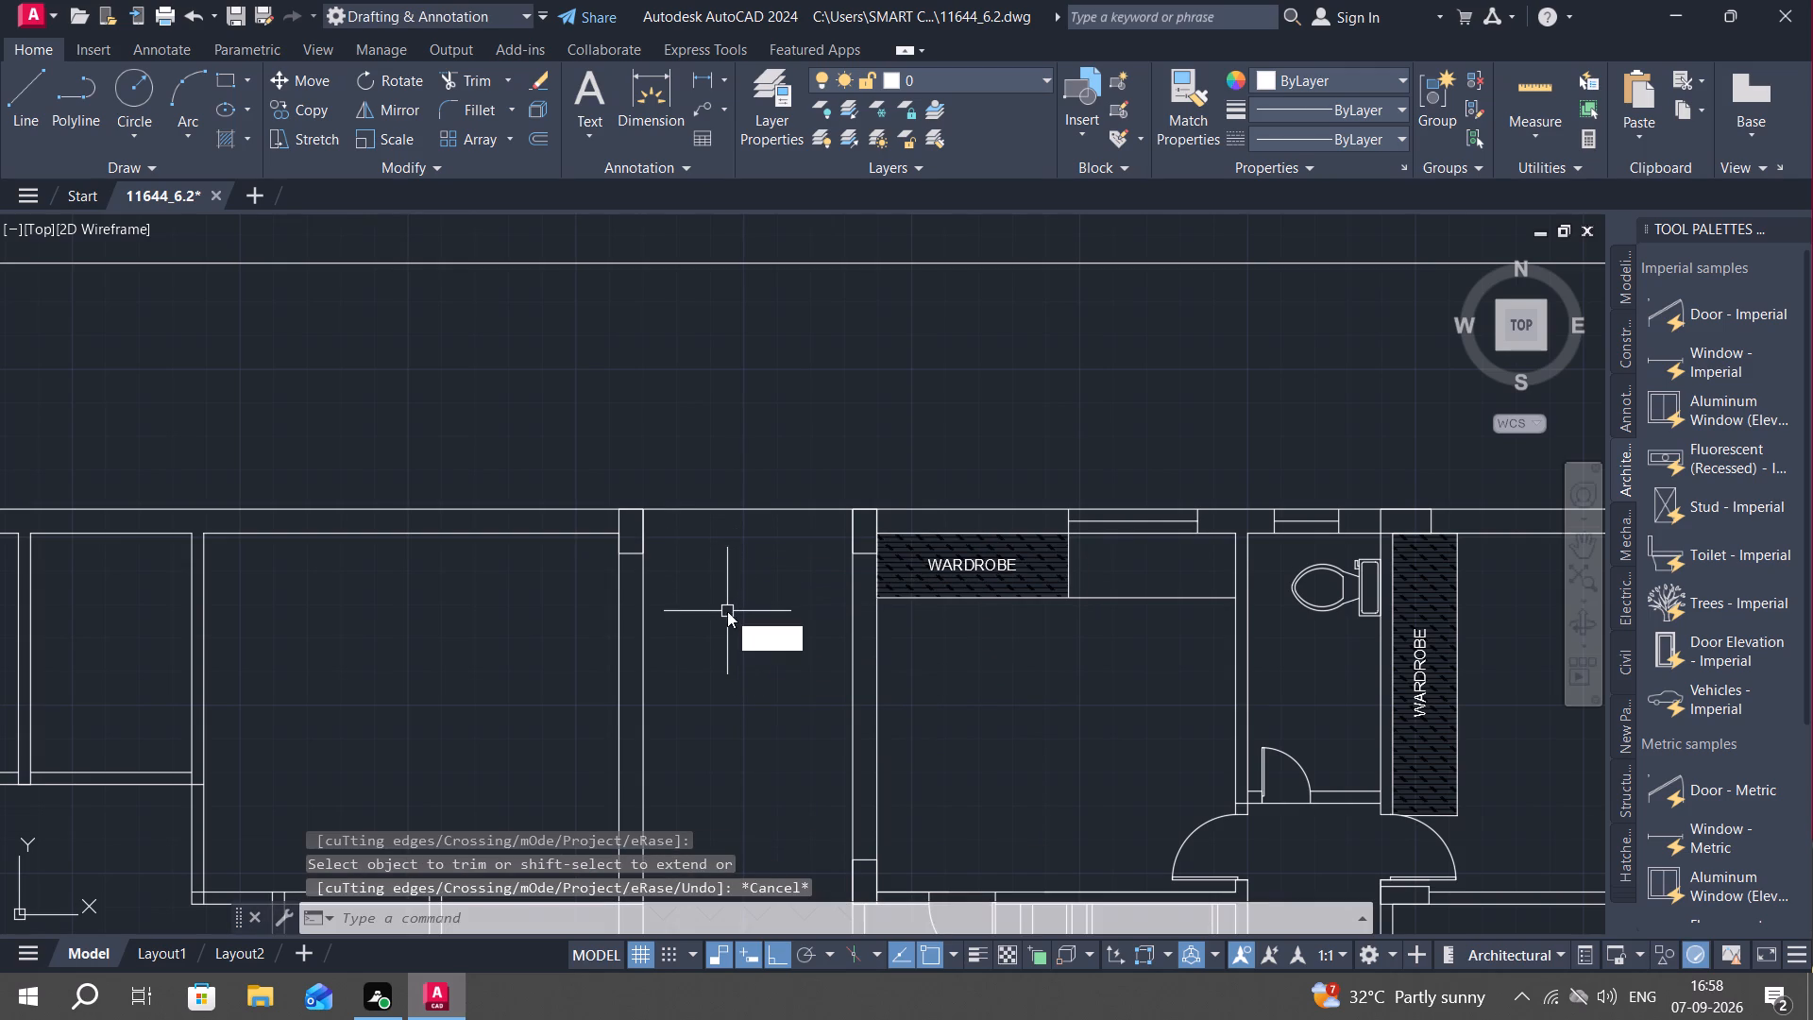
{"action": "type", "text": "RE"}
{"action": "key", "text": "space"}
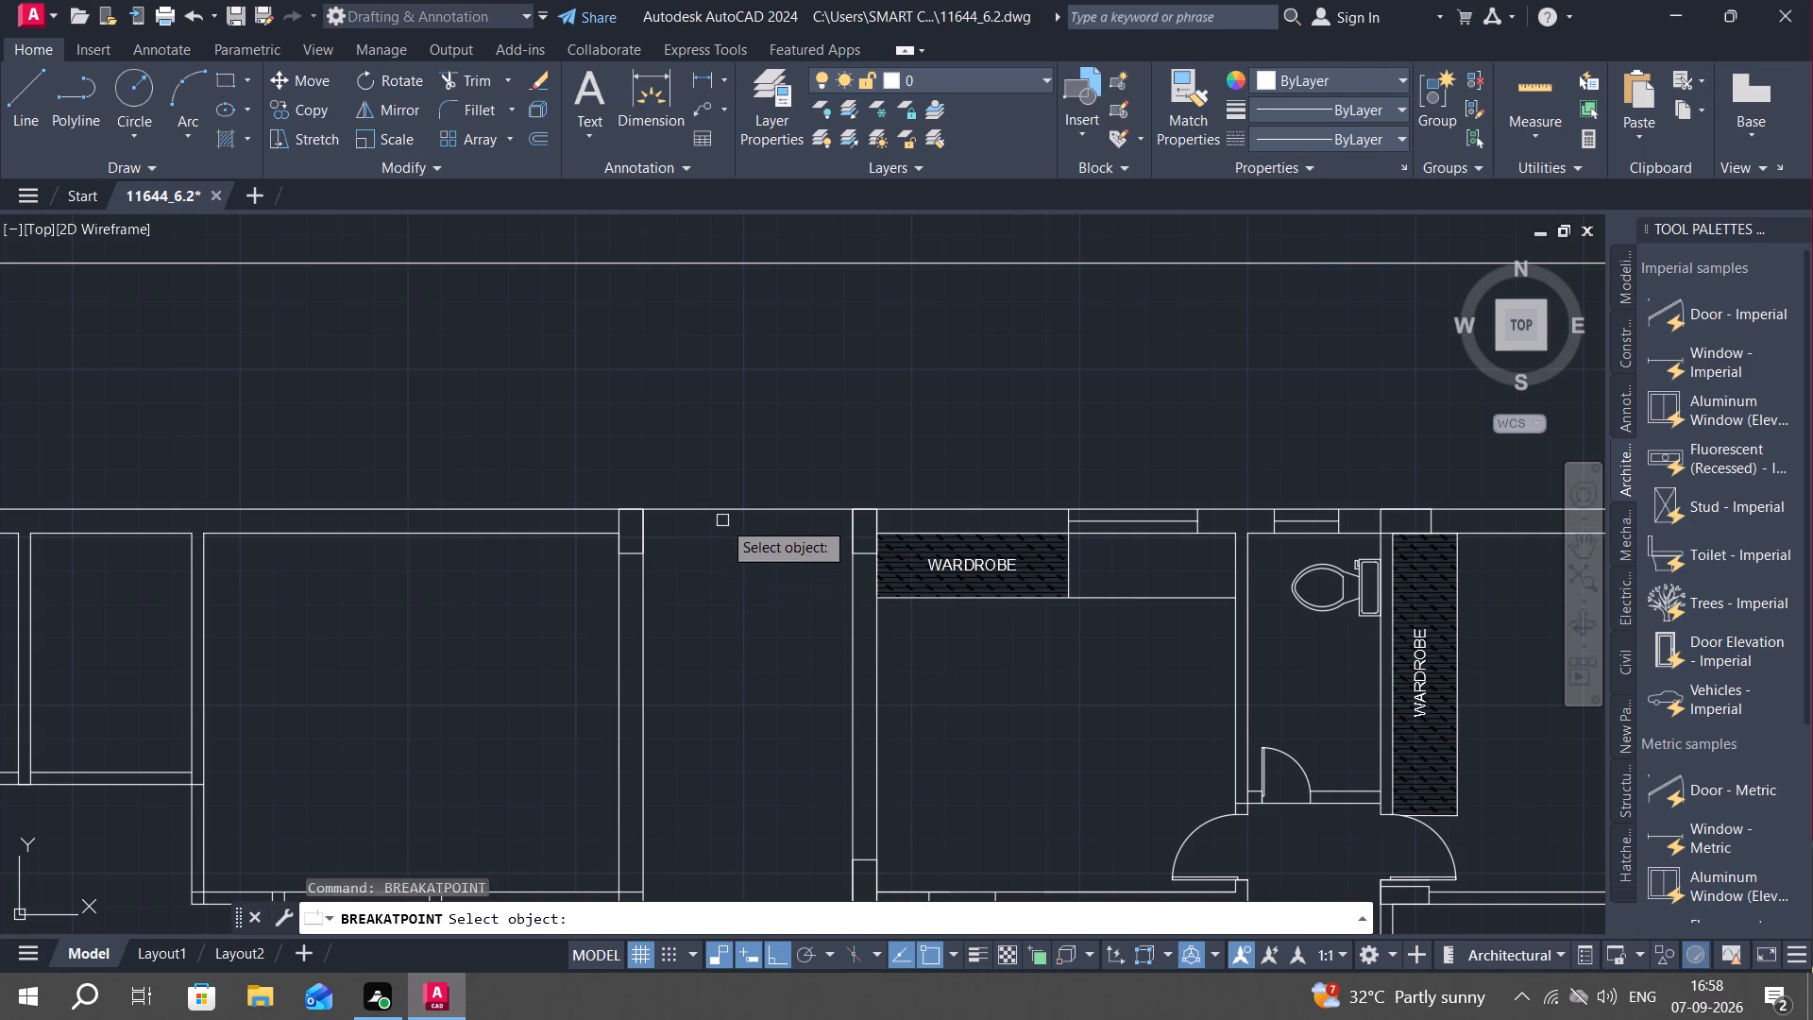
{"action": "left_click", "coordinate": [723, 507]}
{"action": "left_click", "coordinate": [645, 503]}
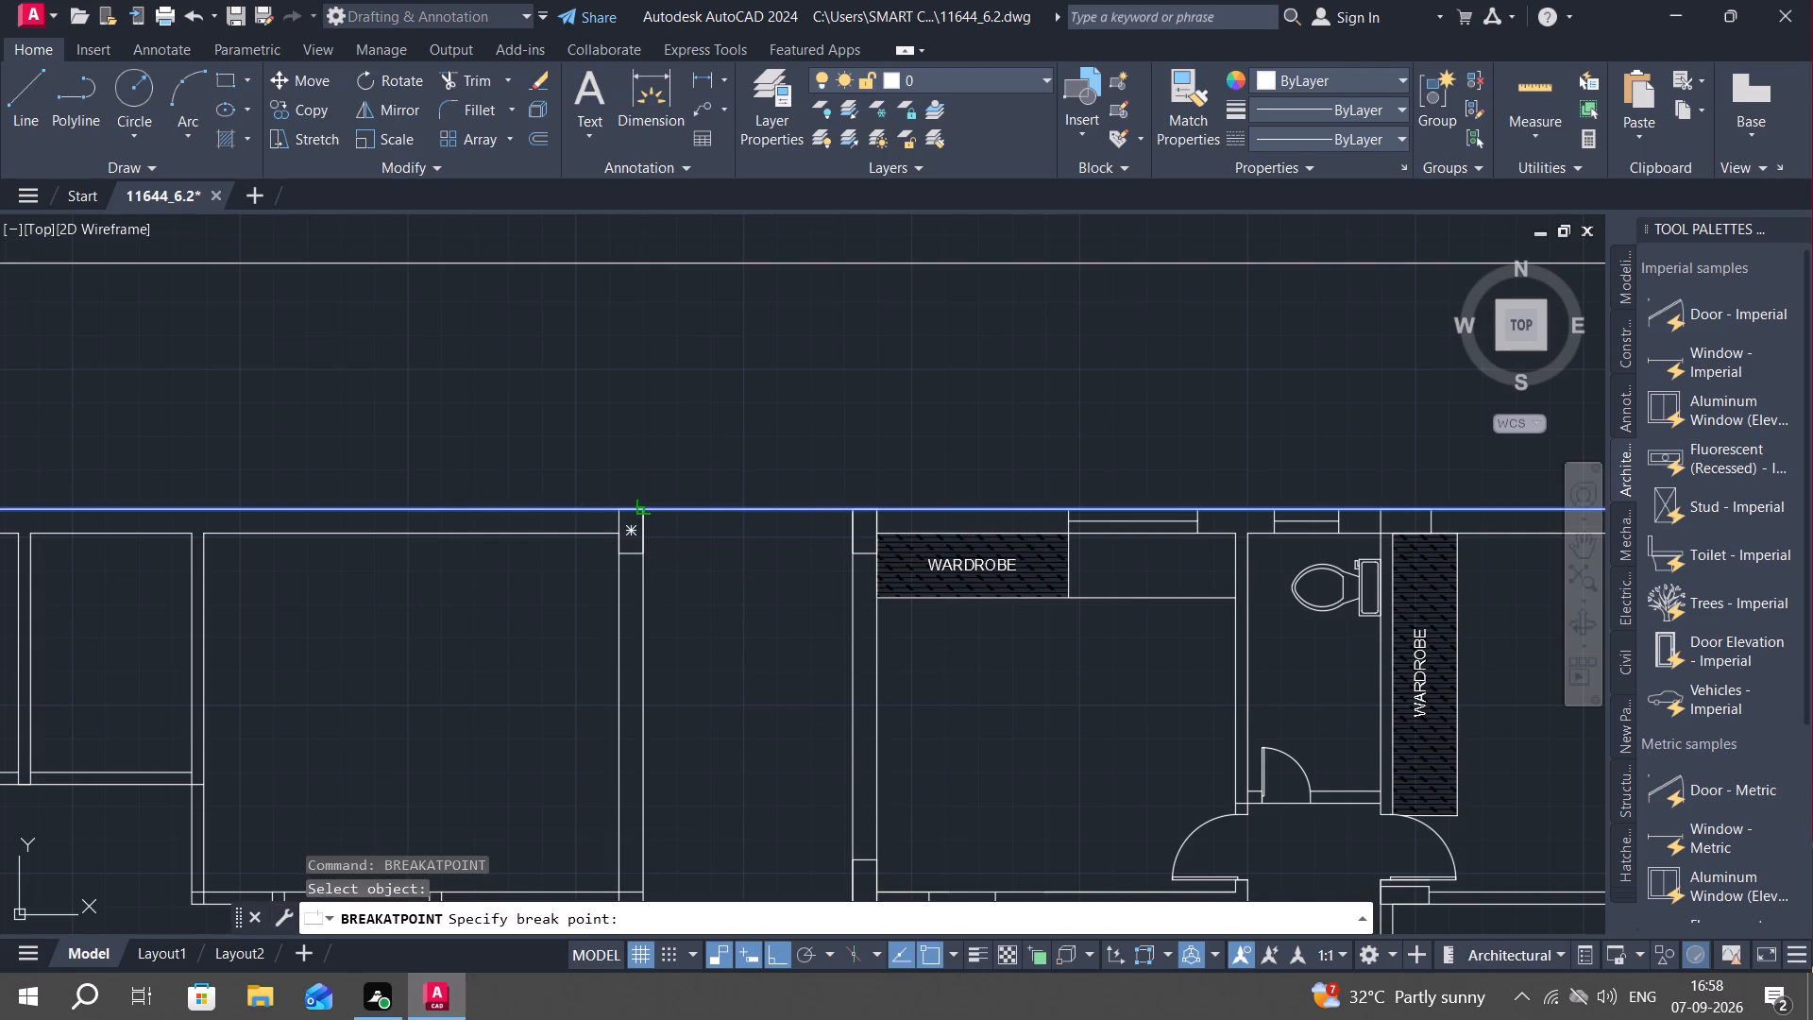
{"action": "key", "text": "space"}
{"action": "left_click", "coordinate": [753, 511]}
{"action": "left_click", "coordinate": [851, 512]}
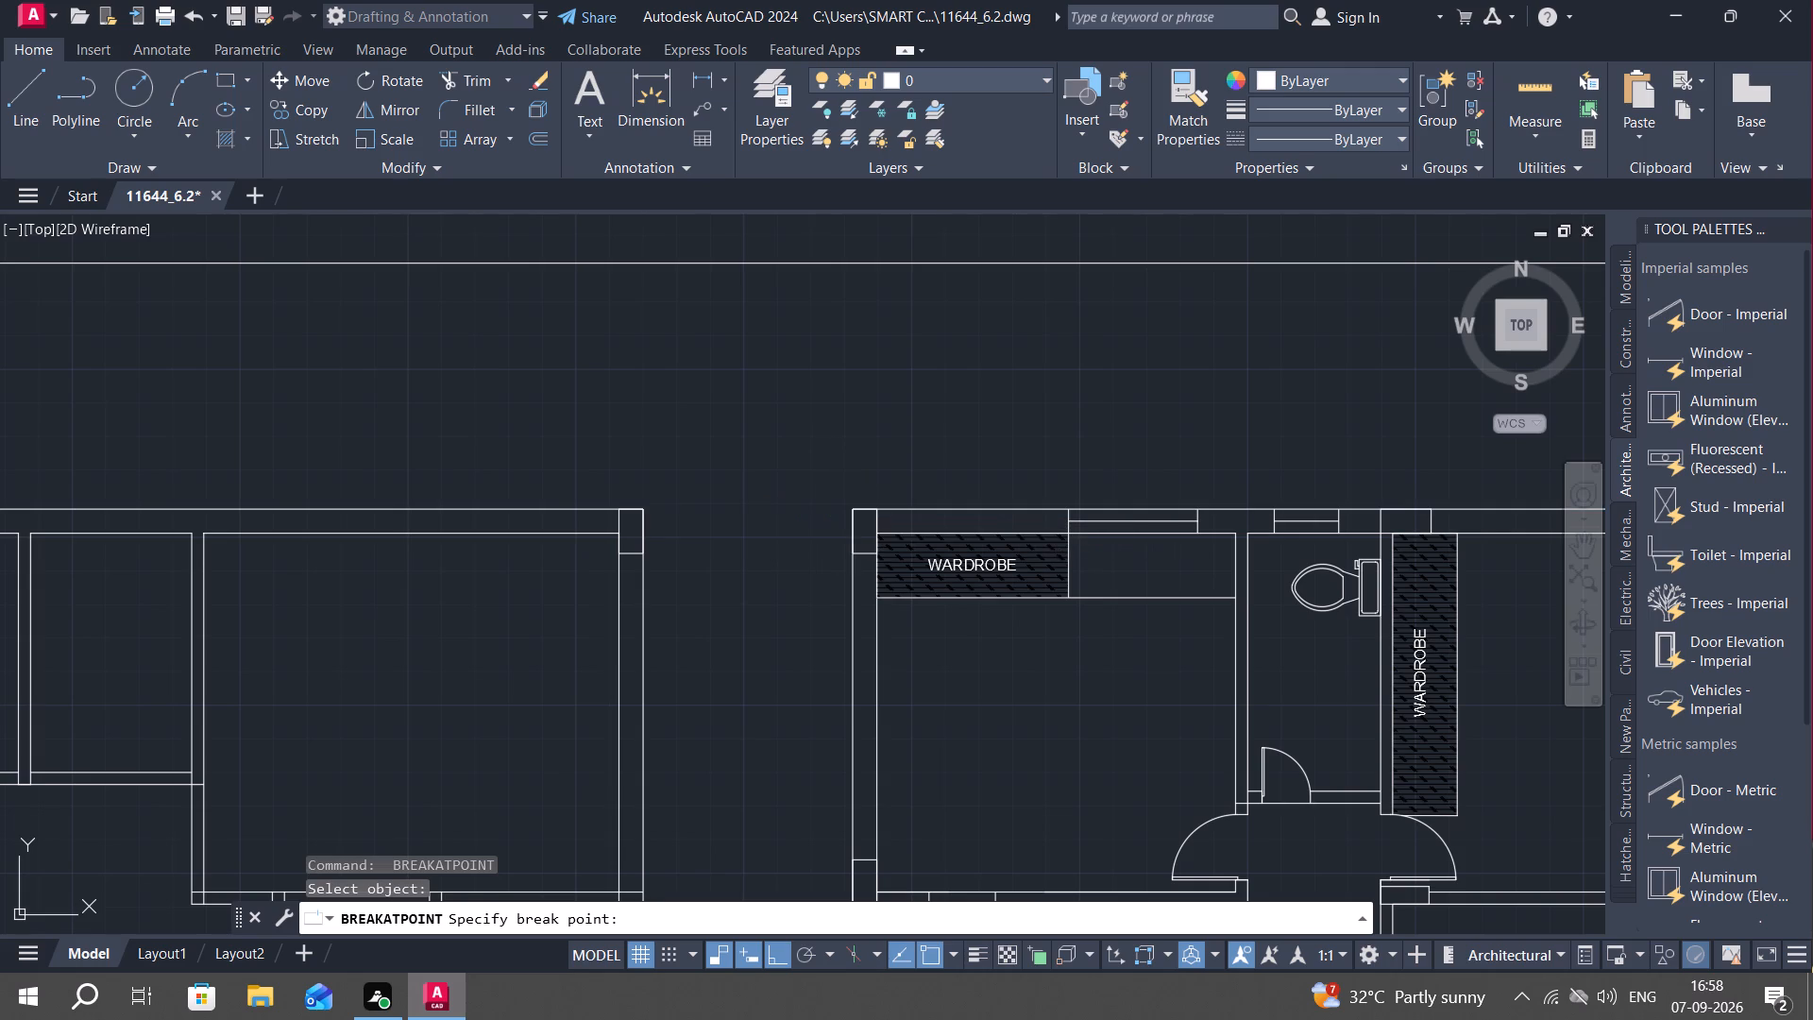
{"action": "key", "text": "space"}
{"action": "key", "text": "Escape"}
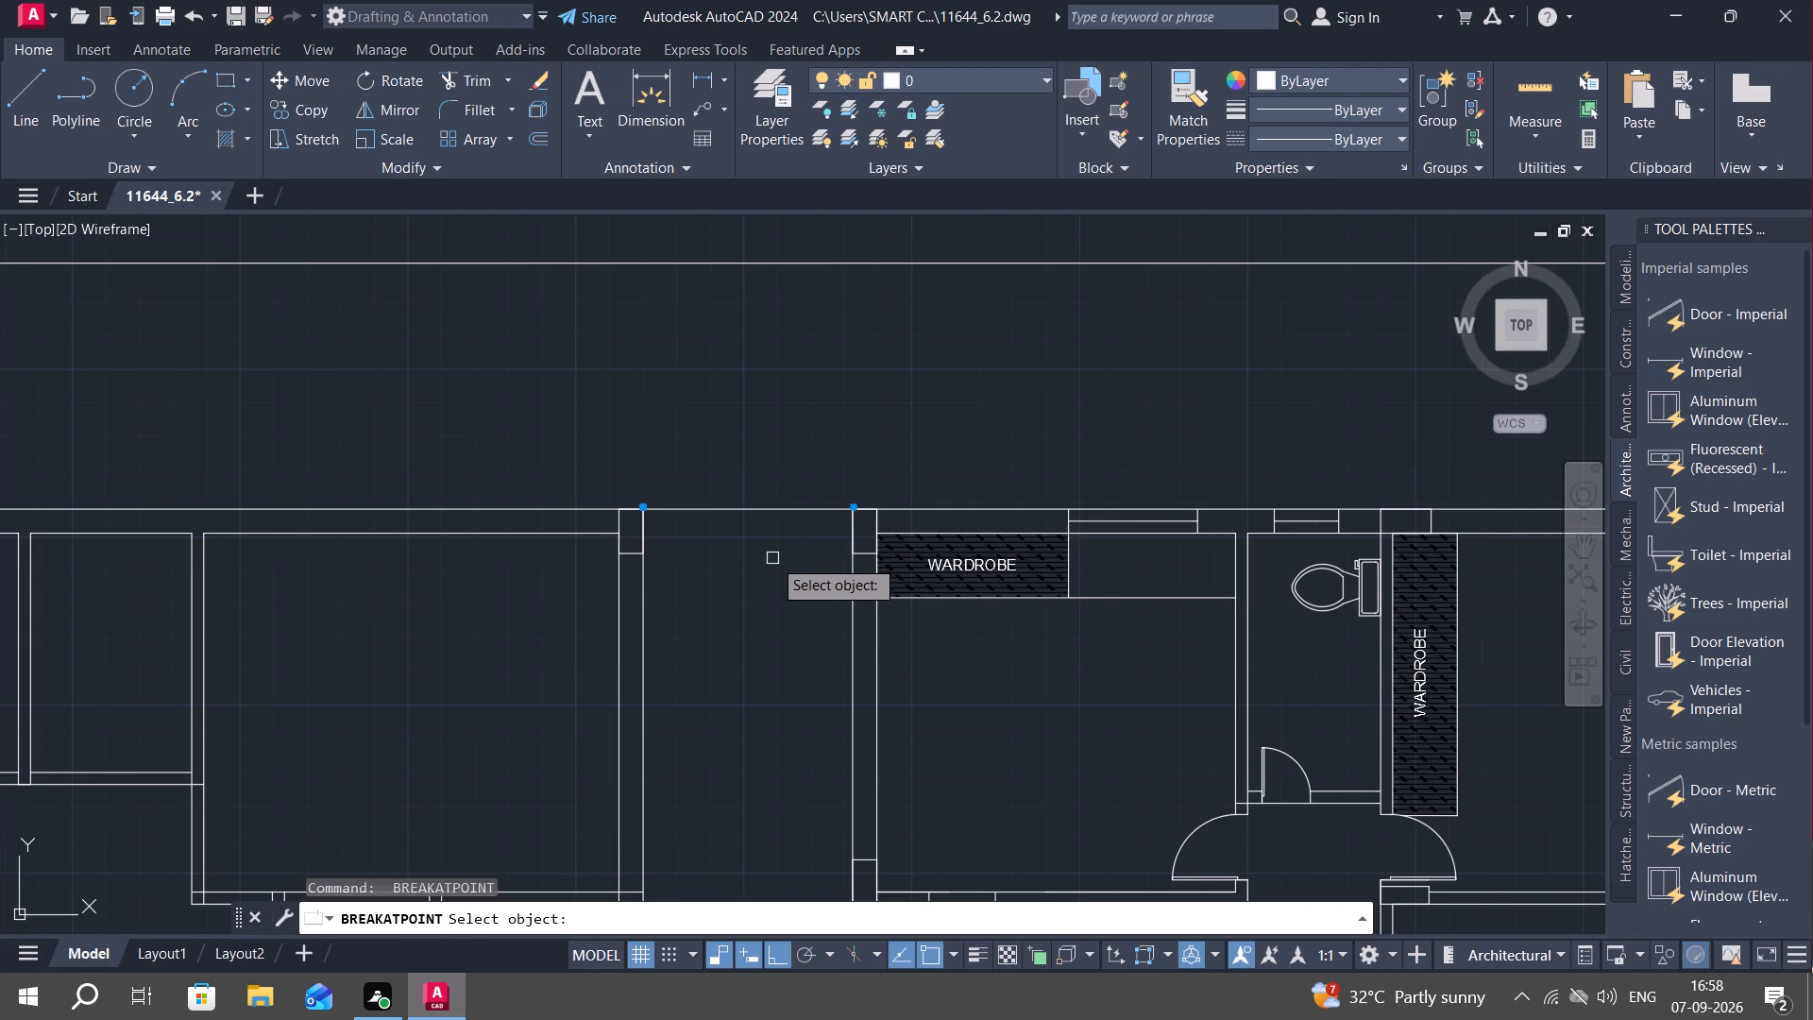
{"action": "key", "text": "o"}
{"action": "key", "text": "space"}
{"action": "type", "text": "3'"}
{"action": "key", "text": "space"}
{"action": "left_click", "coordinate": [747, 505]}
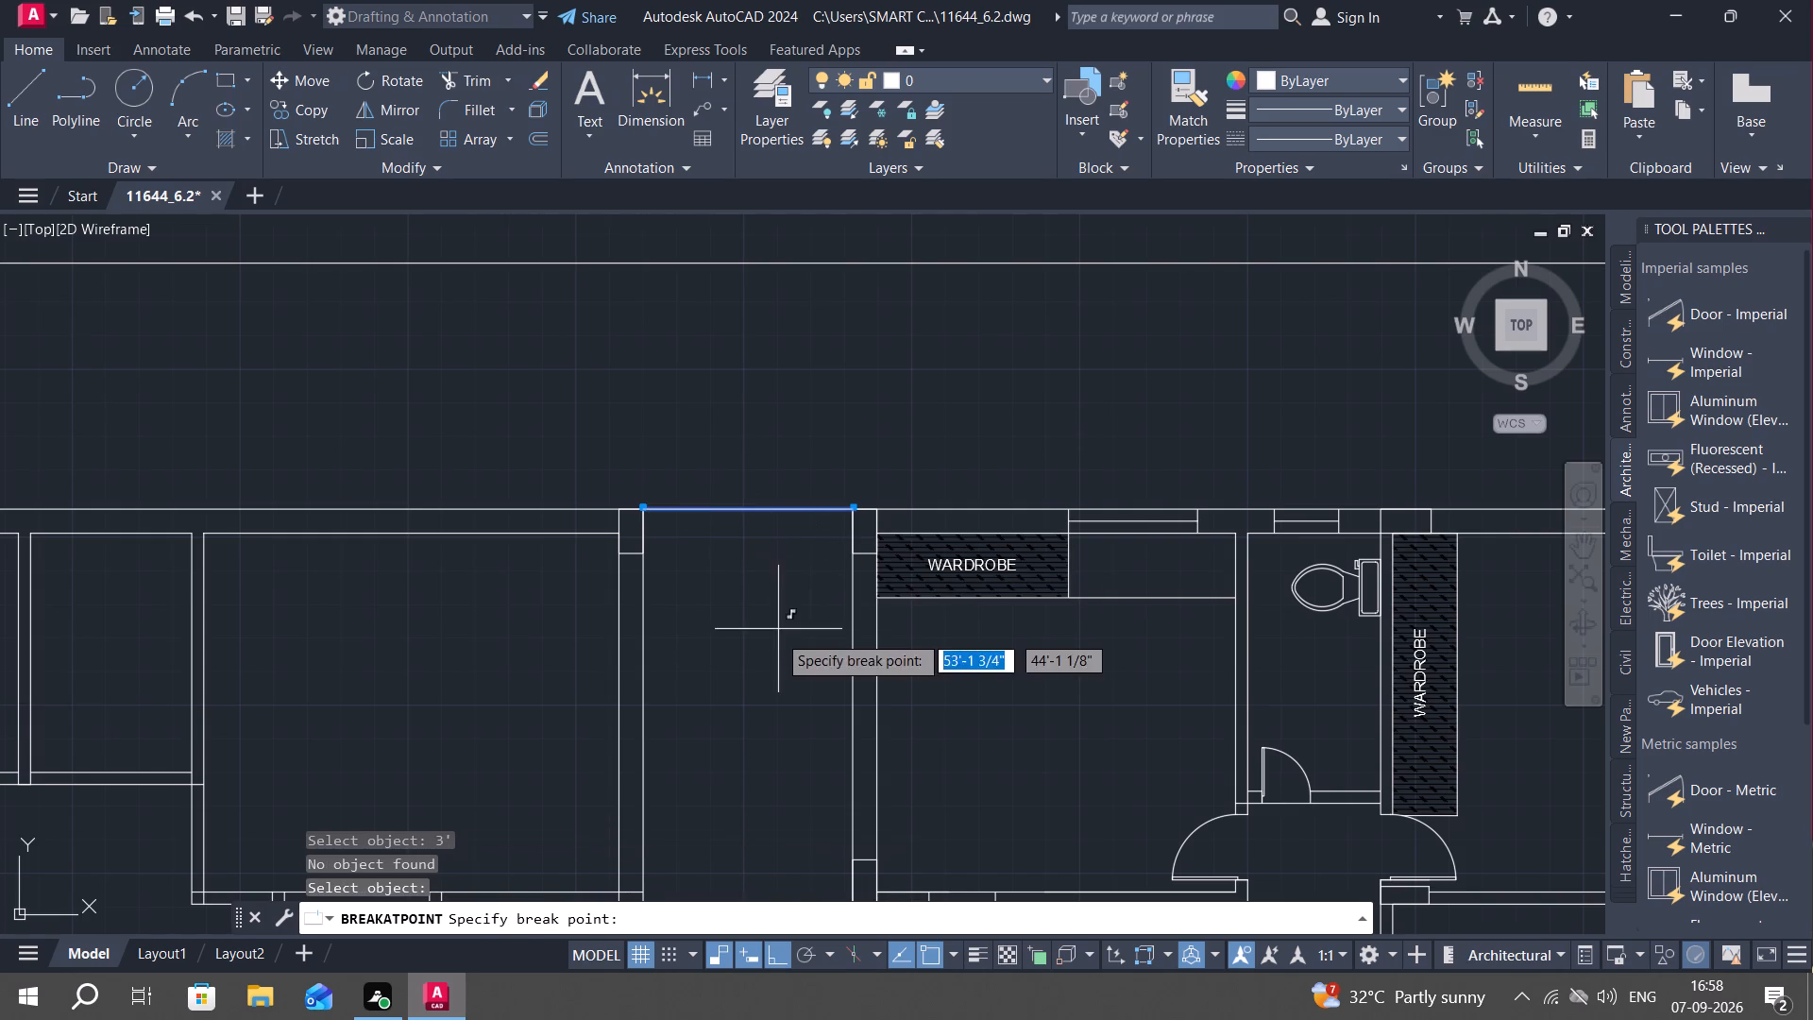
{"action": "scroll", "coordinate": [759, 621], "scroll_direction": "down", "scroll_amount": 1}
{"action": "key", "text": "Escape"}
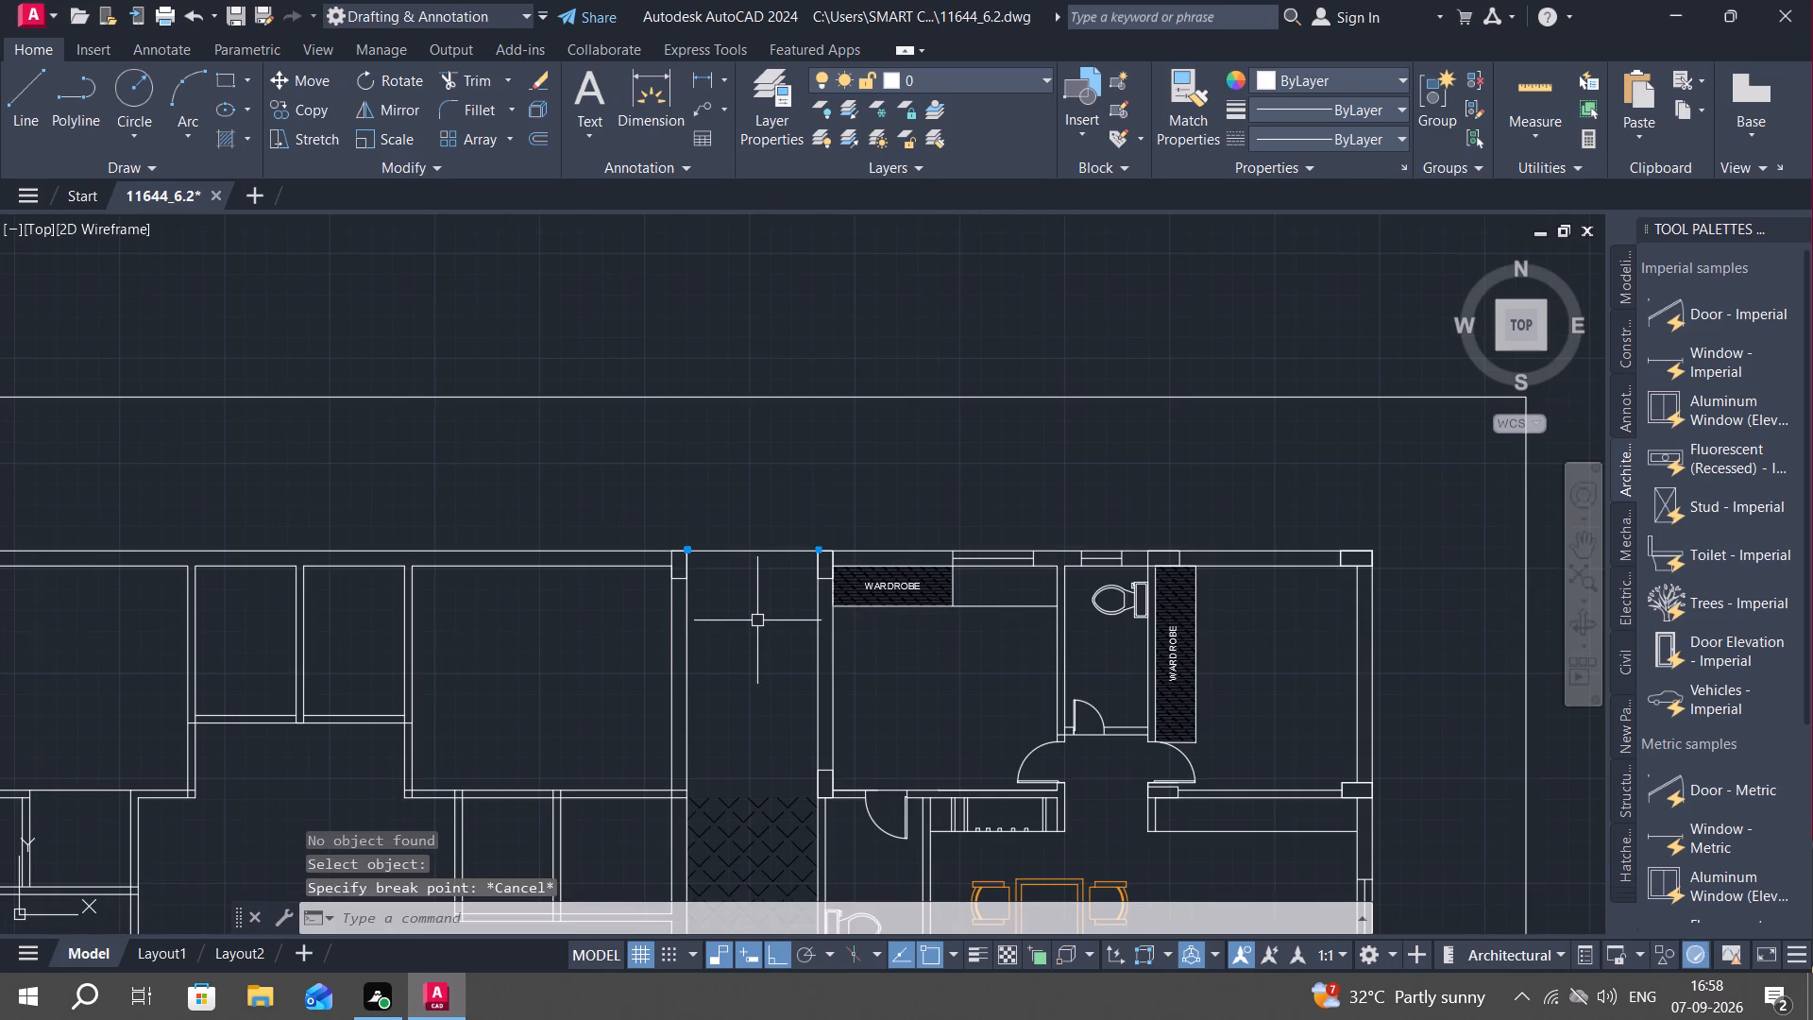
Offset the isolated north line segment between the columns 3' south into the corridor.
{"action": "key", "text": "o"}
{"action": "key", "text": "space"}
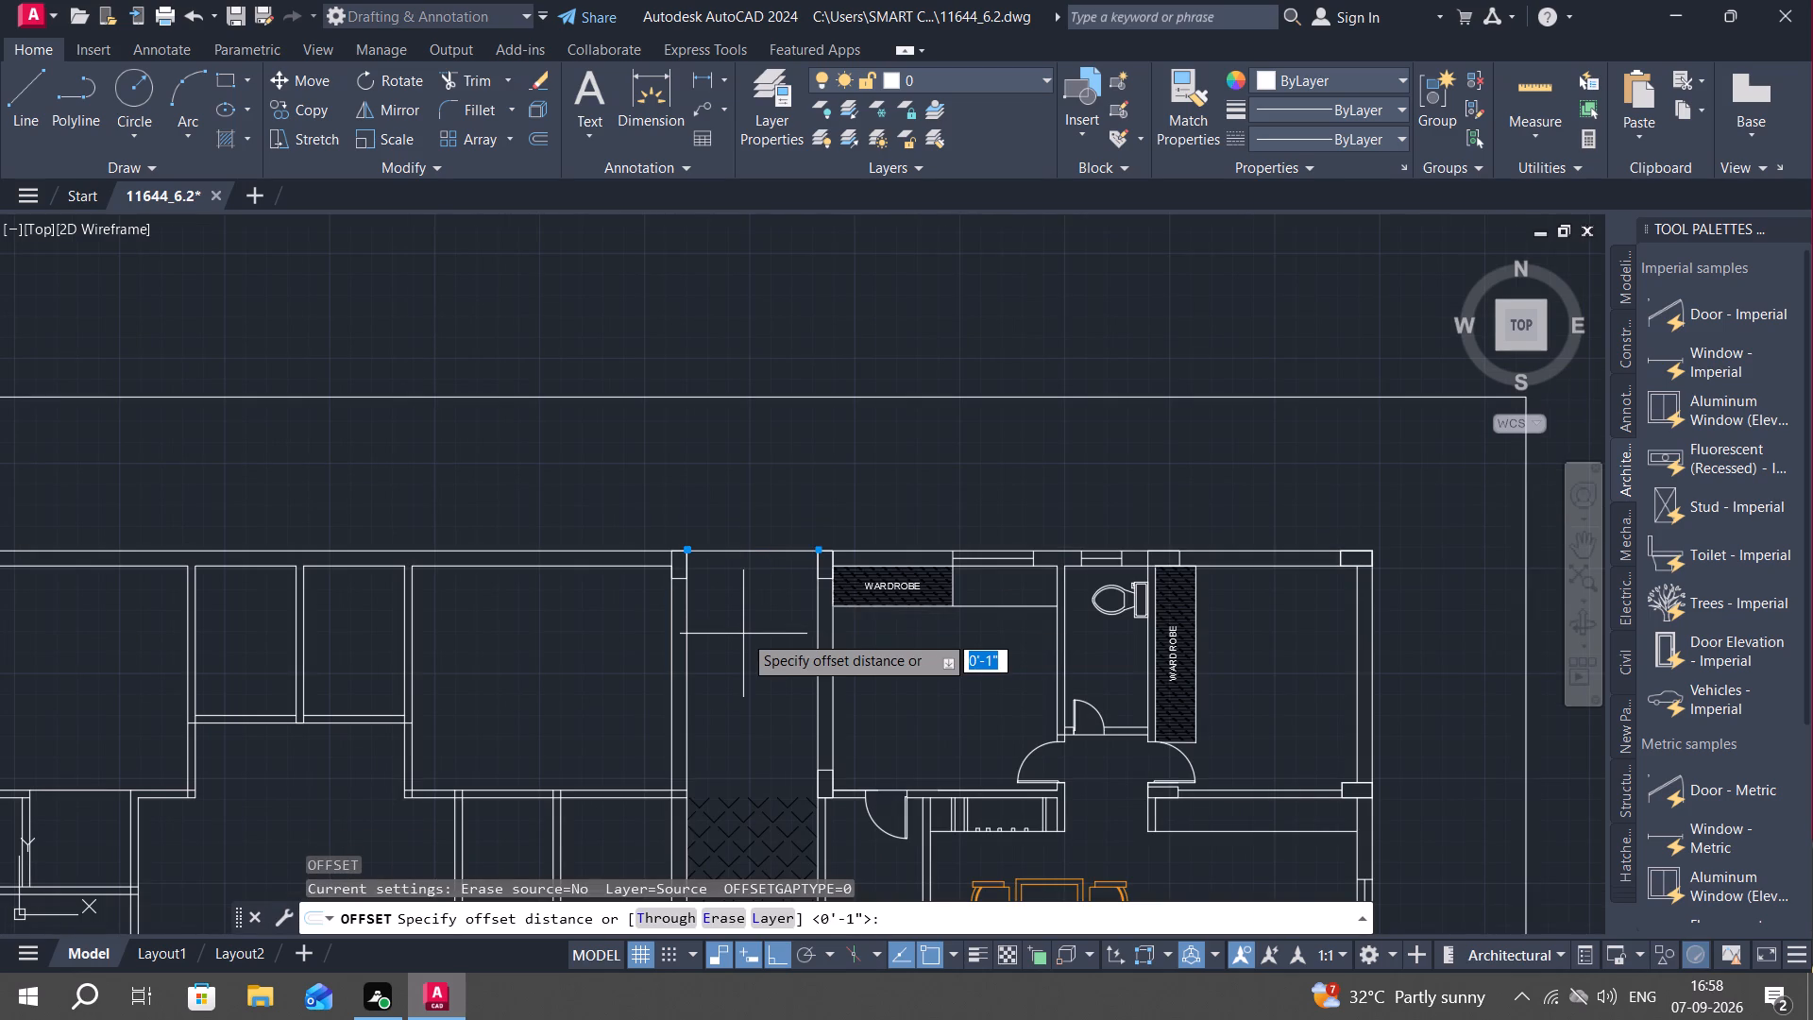
{"action": "type", "text": "3'"}
{"action": "key", "text": "Return"}
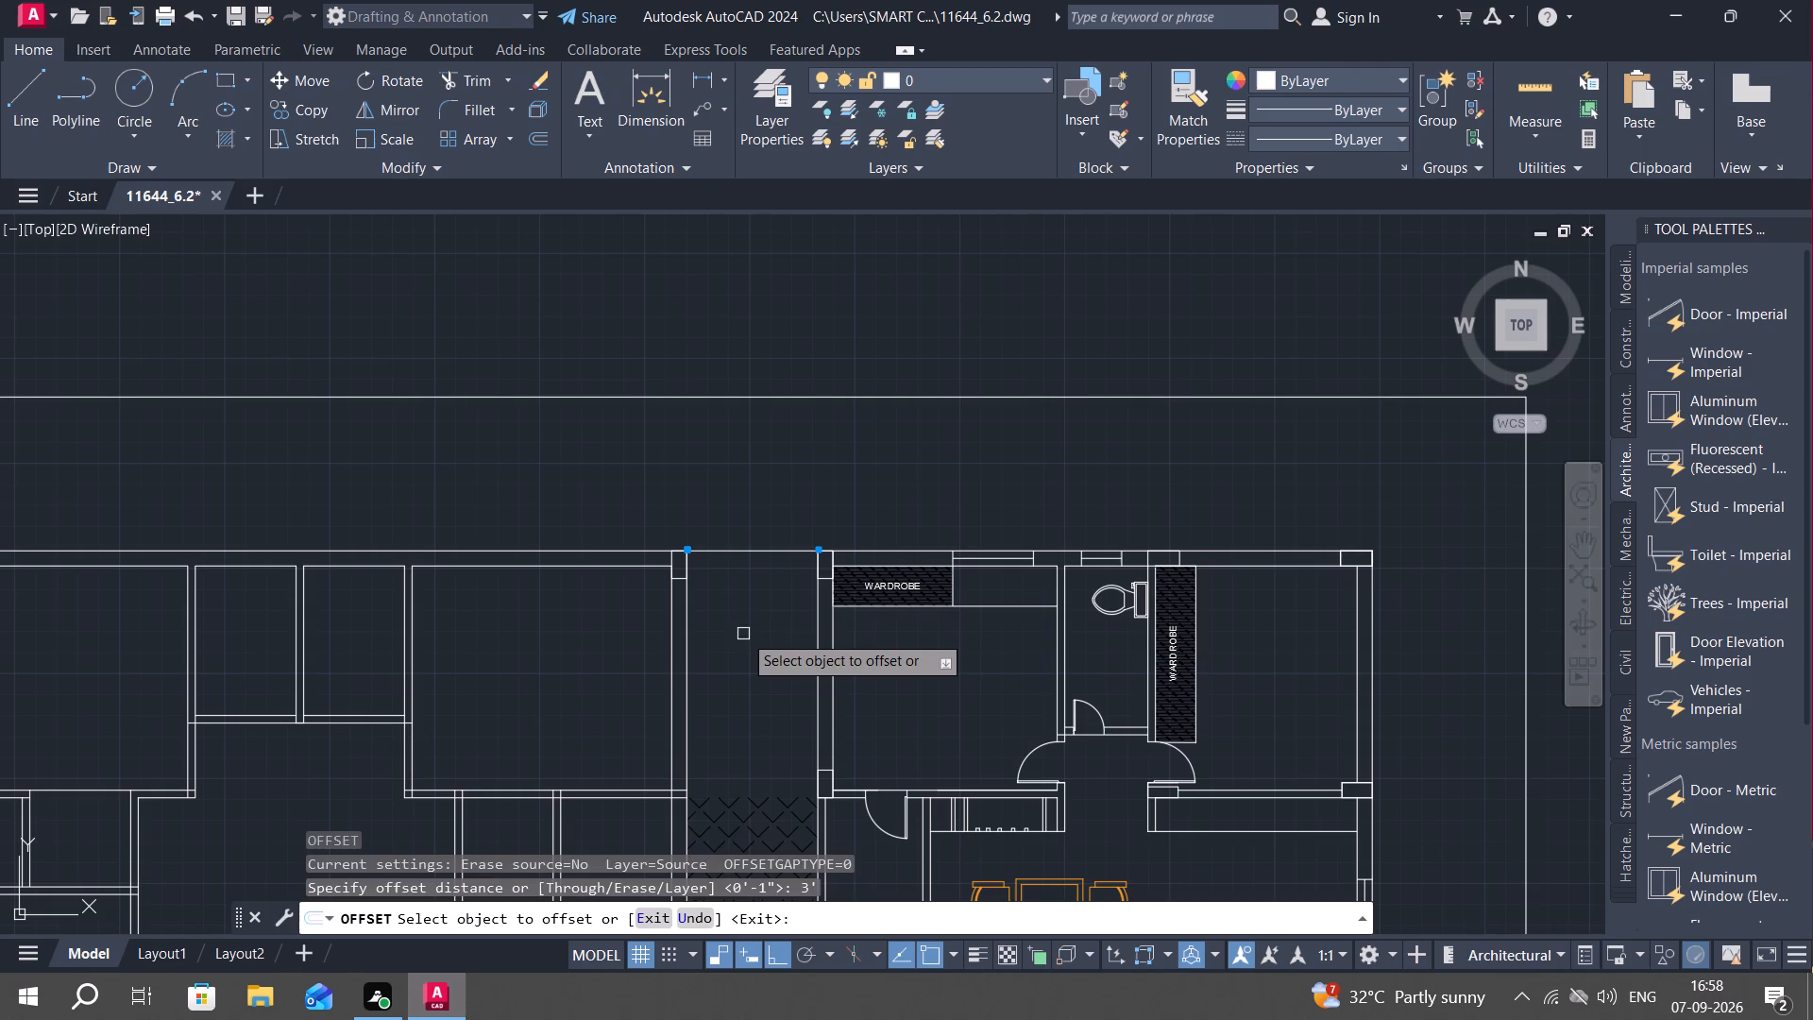
{"action": "key", "text": "space"}
{"action": "key", "text": "space"}
{"action": "left_click", "coordinate": [760, 551]}
{"action": "key", "text": "space"}
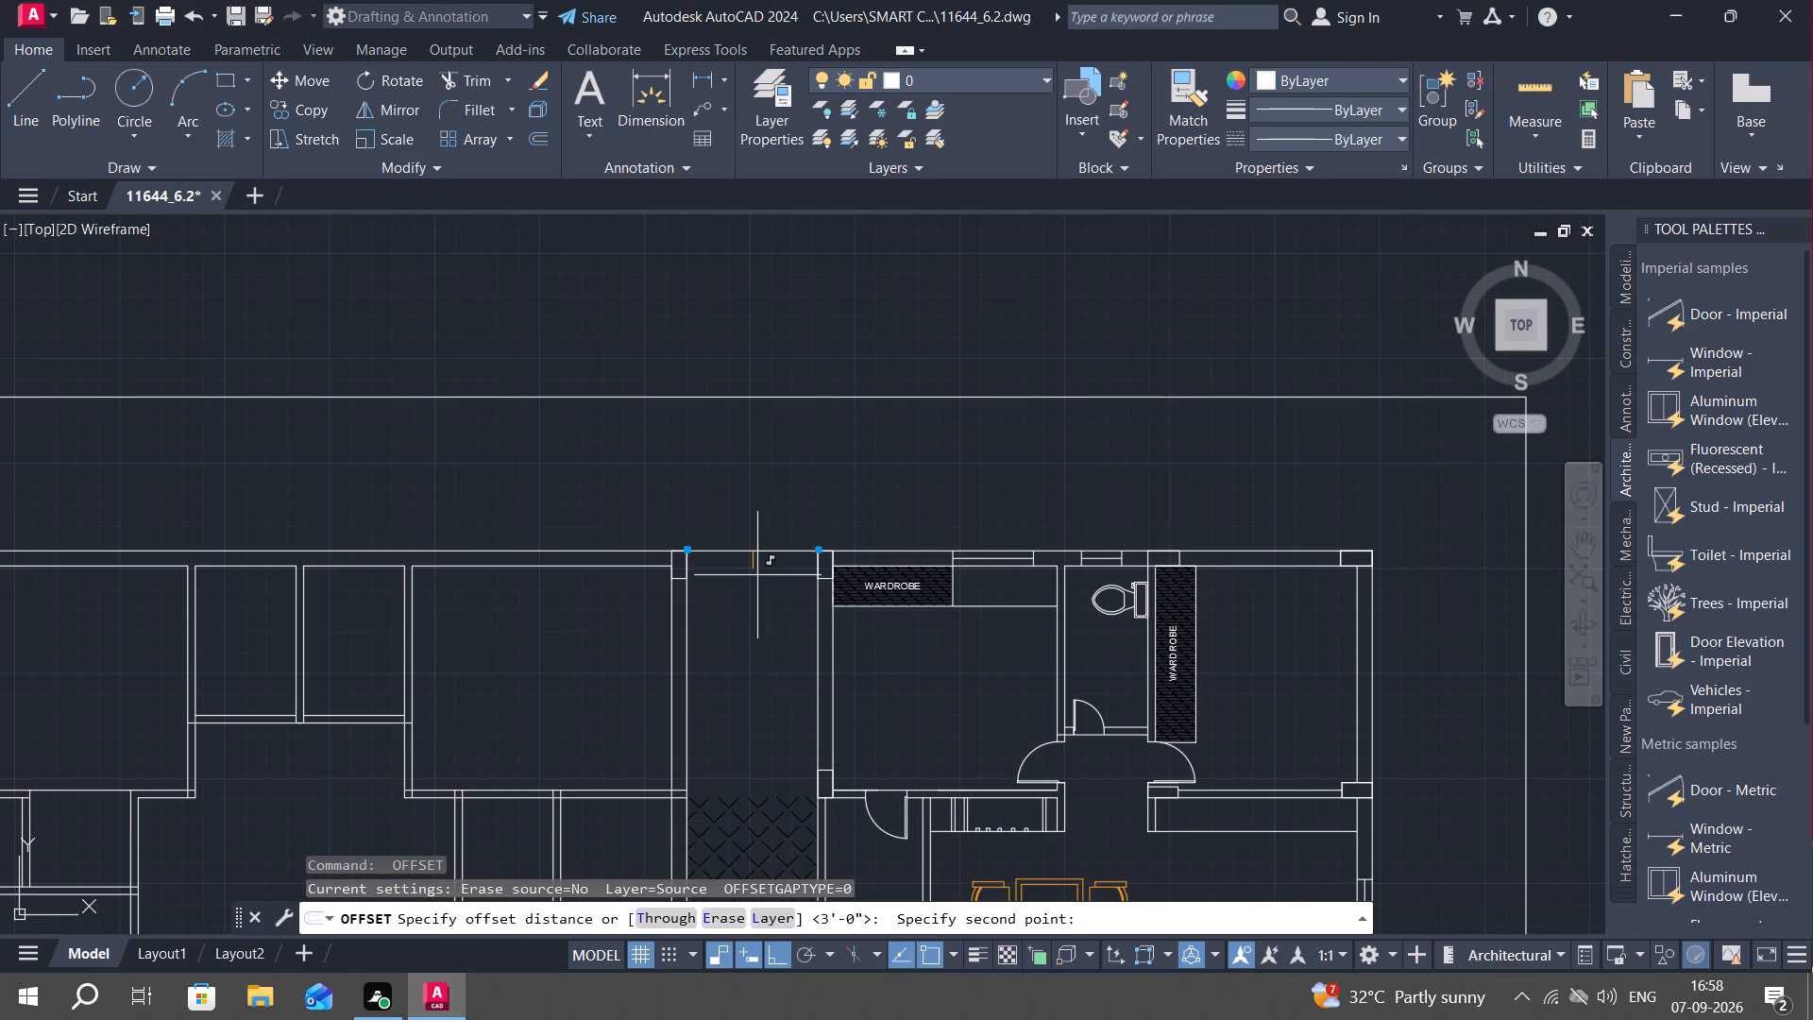
{"action": "left_click", "coordinate": [757, 552]}
{"action": "left_click", "coordinate": [761, 613]}
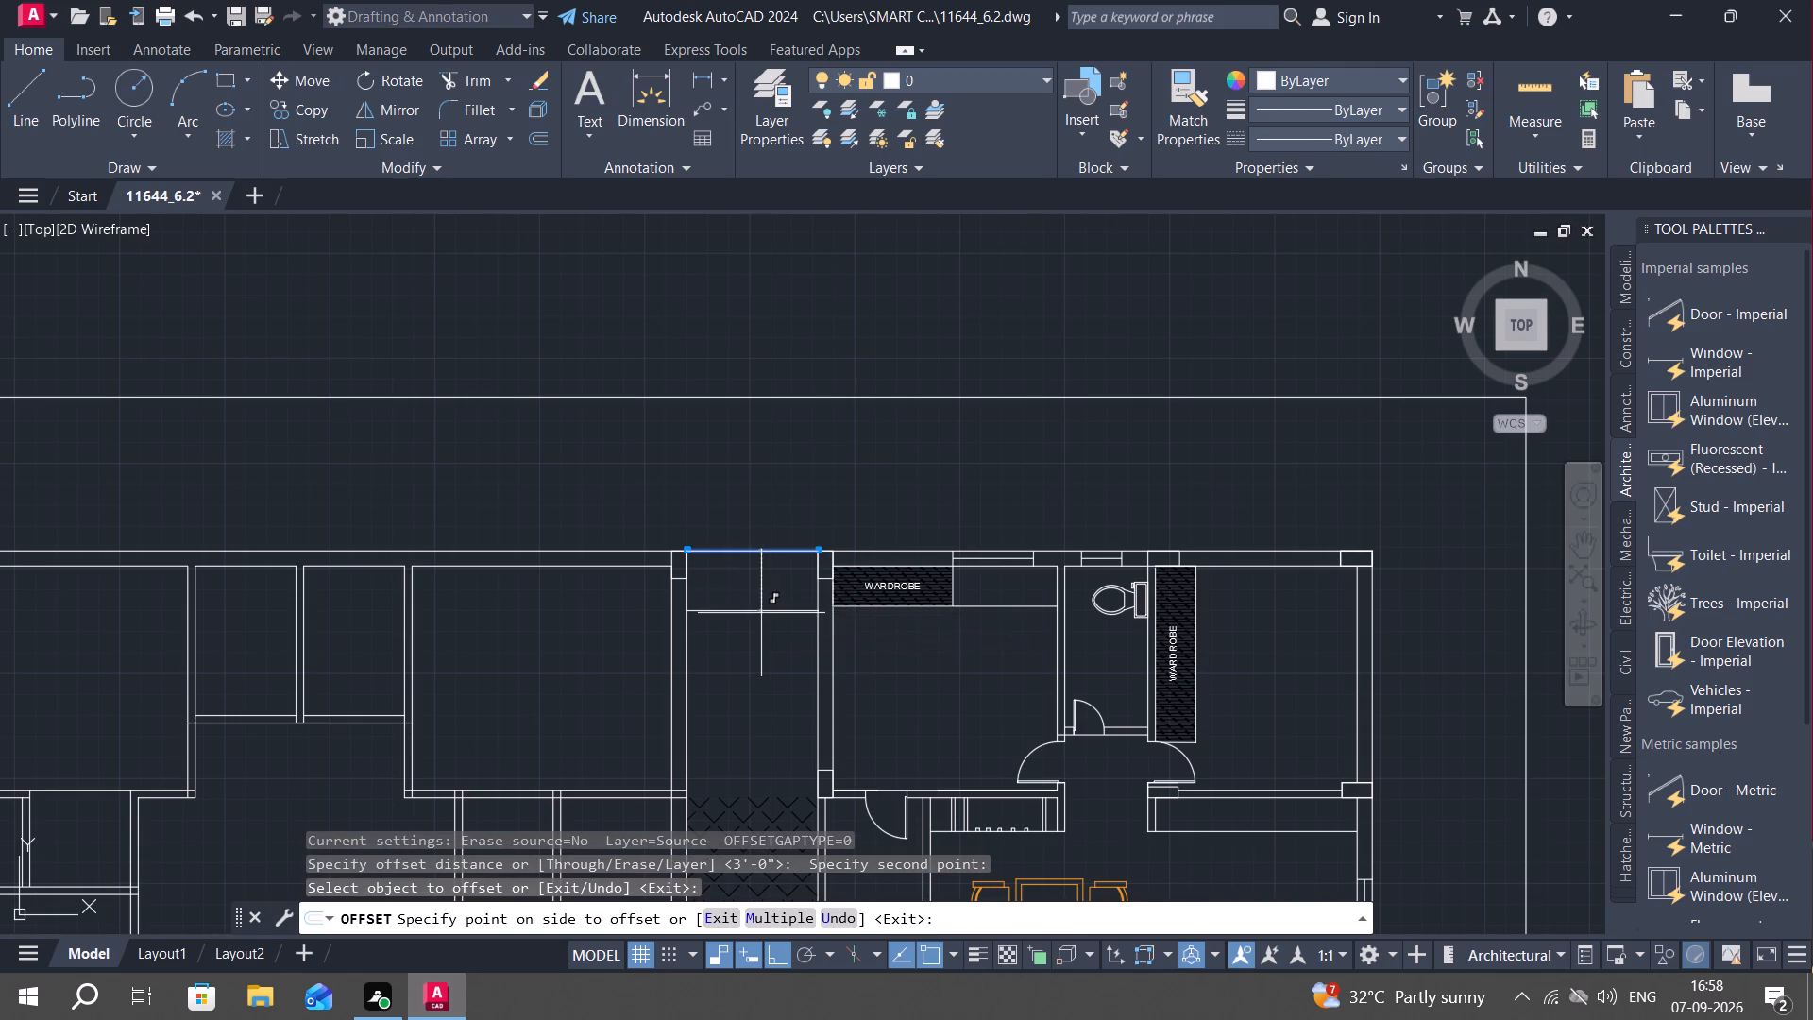
Offset the line 3' inside the corridor's north end southward five times at 9" spacing as stair treads.
{"action": "middle_click_drag", "start_coordinate": [748, 684], "coordinate": [792, 576]}
{"action": "key", "text": "Escape"}
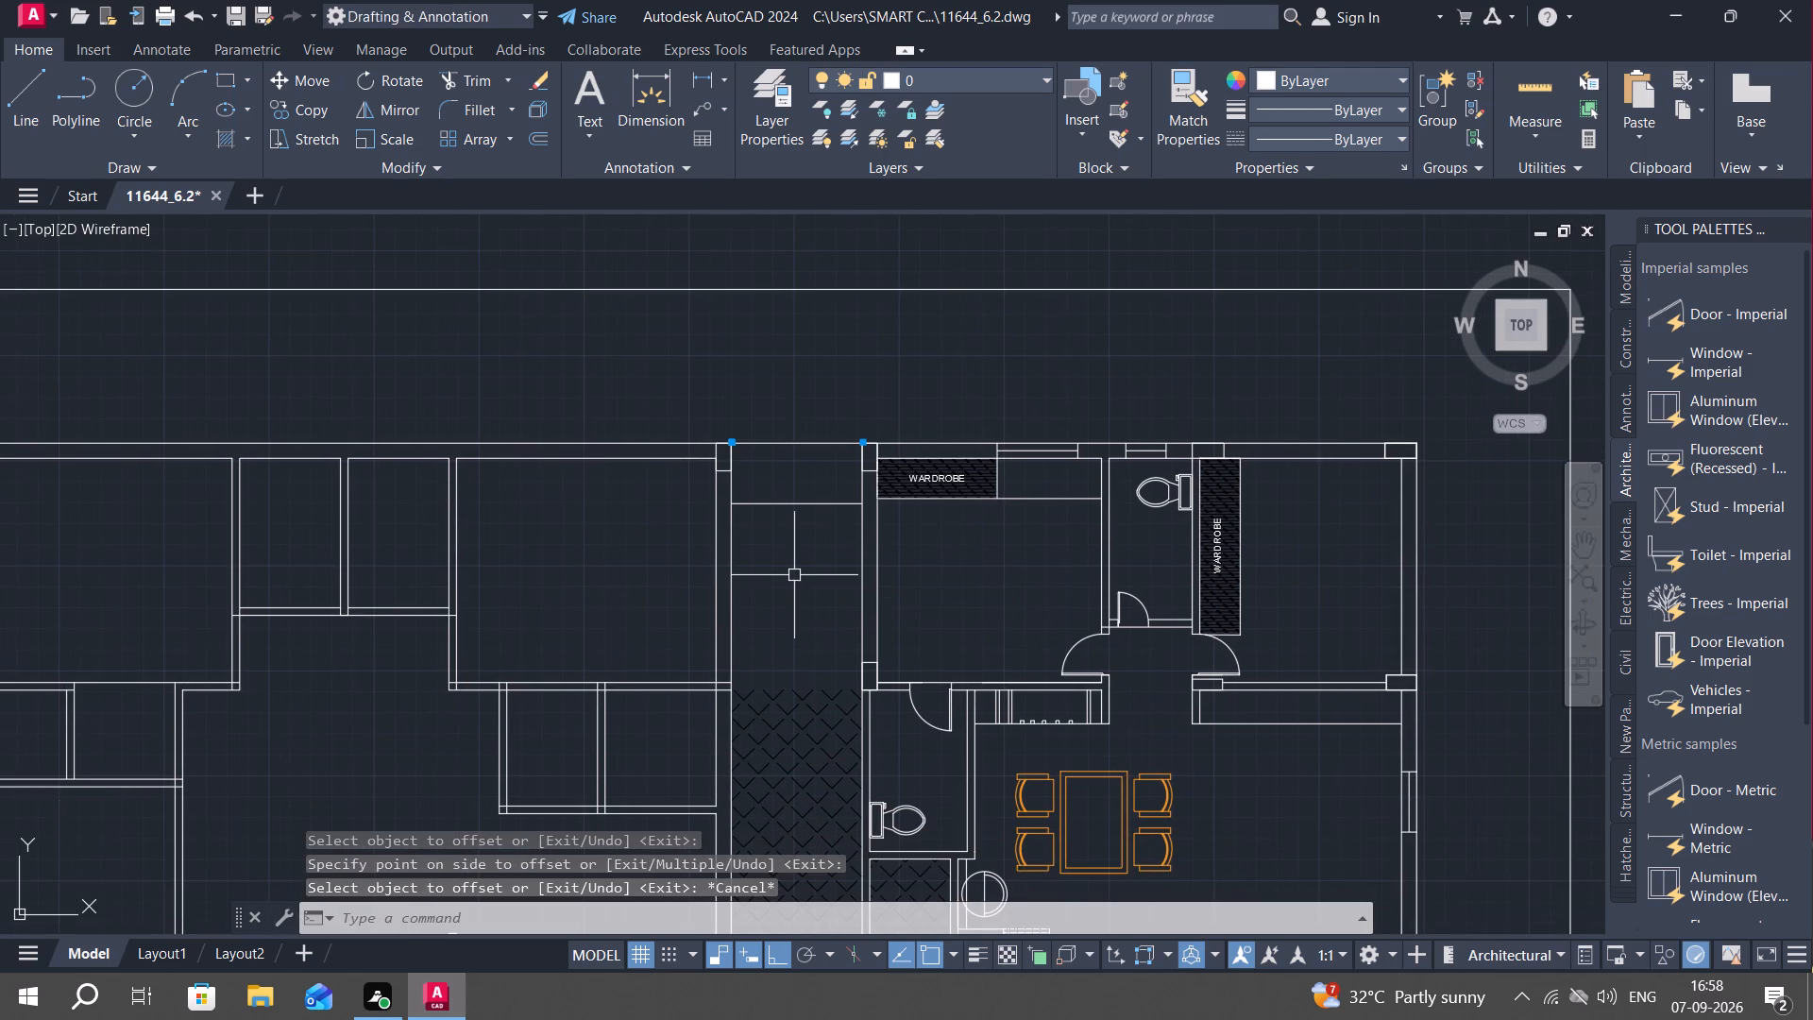
{"action": "key", "text": "o"}
{"action": "key", "text": "space"}
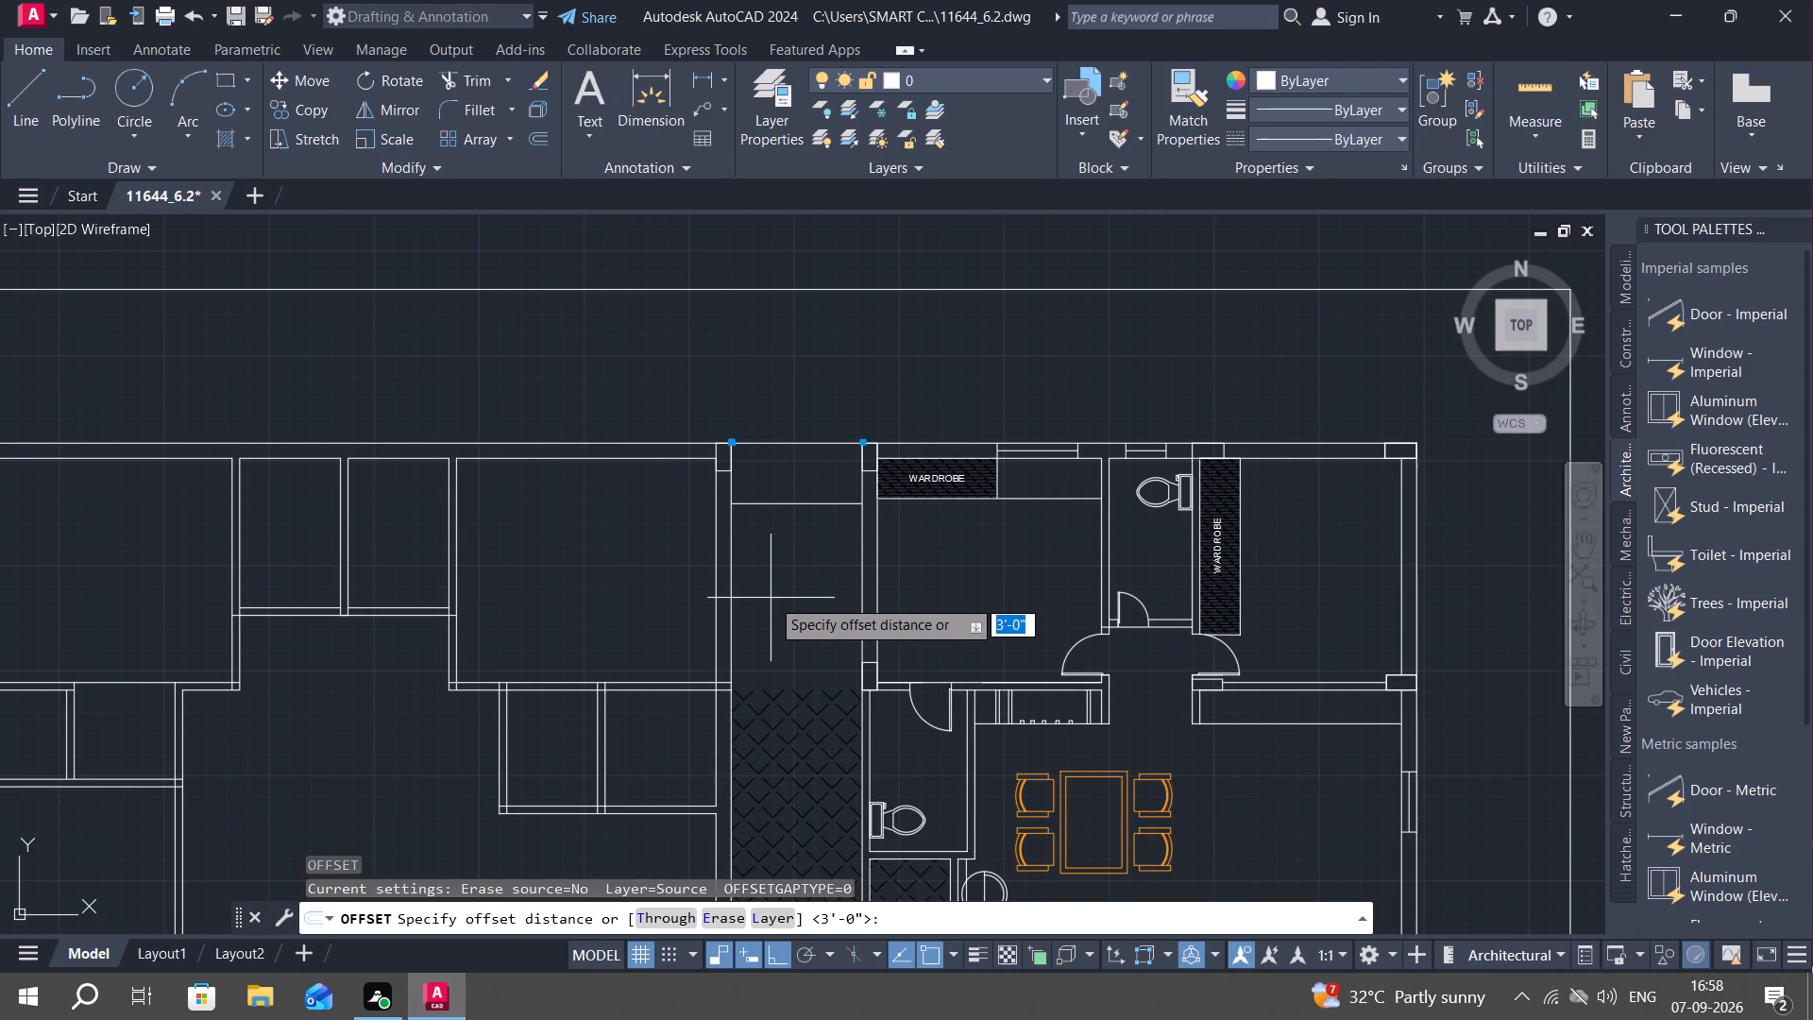
{"action": "key", "text": "9"}
{"action": "type", "text": "\""}
{"action": "key", "text": "space"}
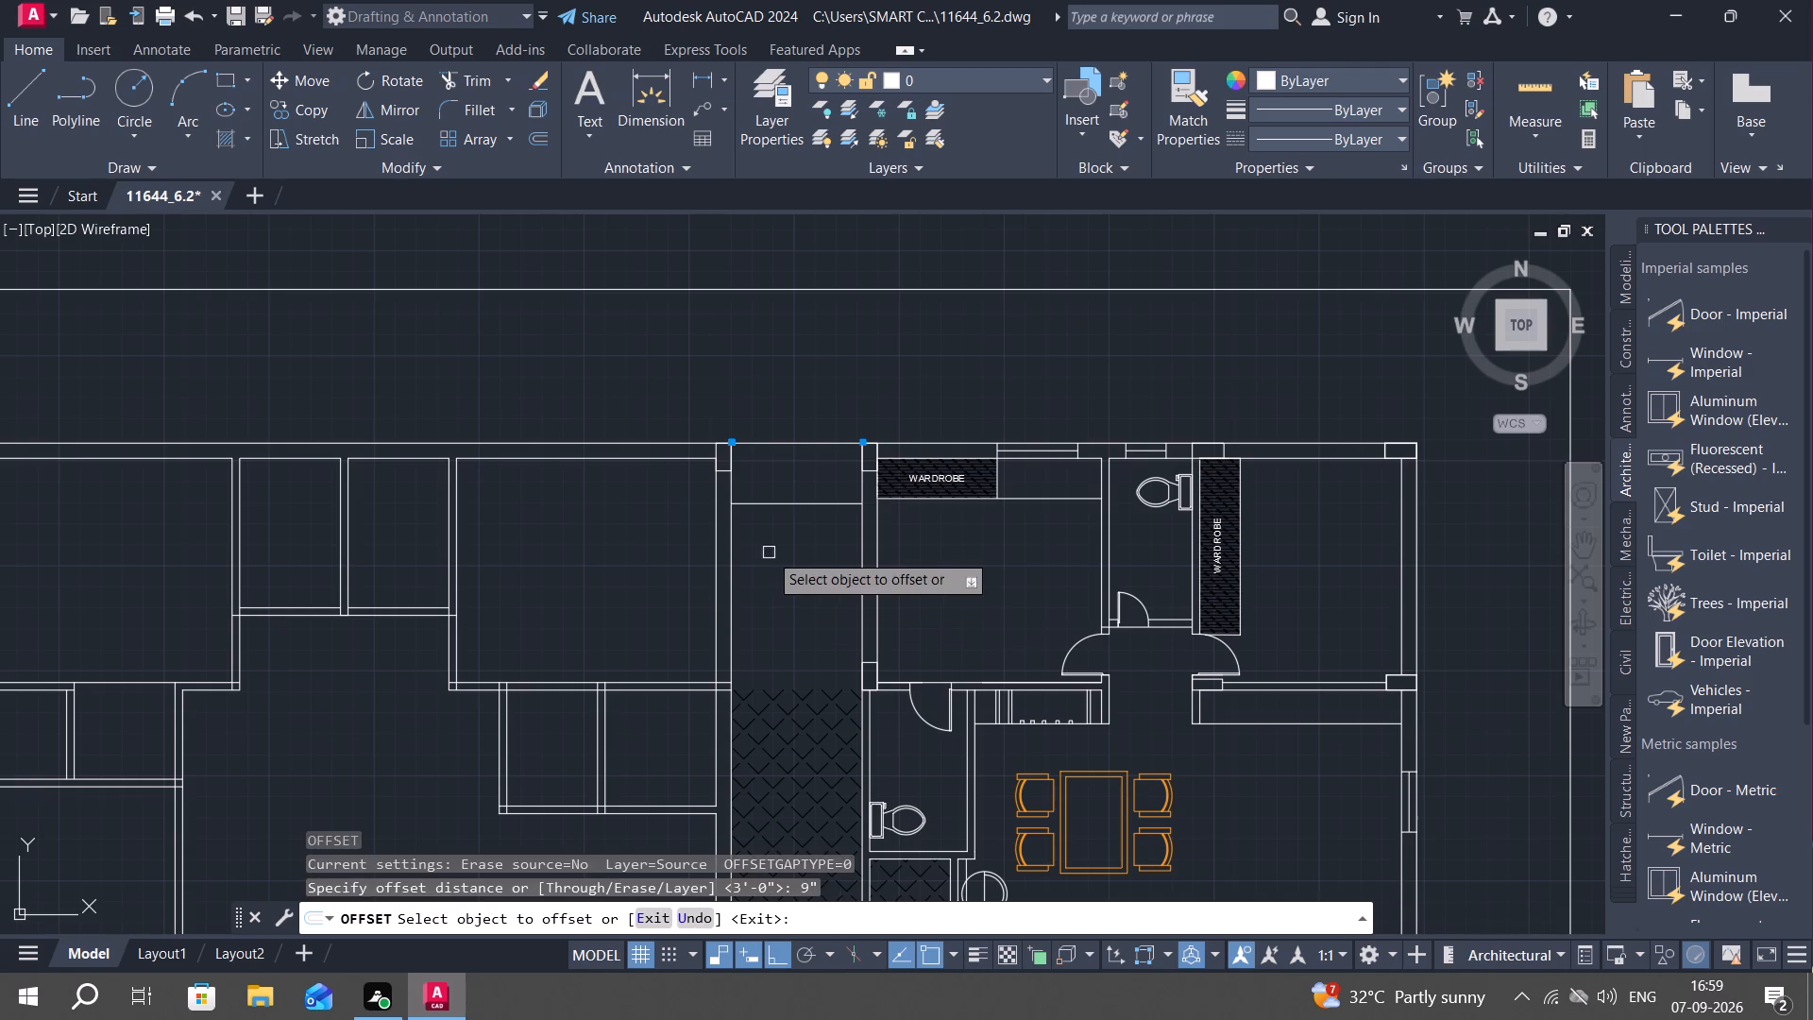
{"action": "left_click", "coordinate": [792, 498]}
{"action": "left_click", "coordinate": [795, 537]}
{"action": "left_click", "coordinate": [795, 521]}
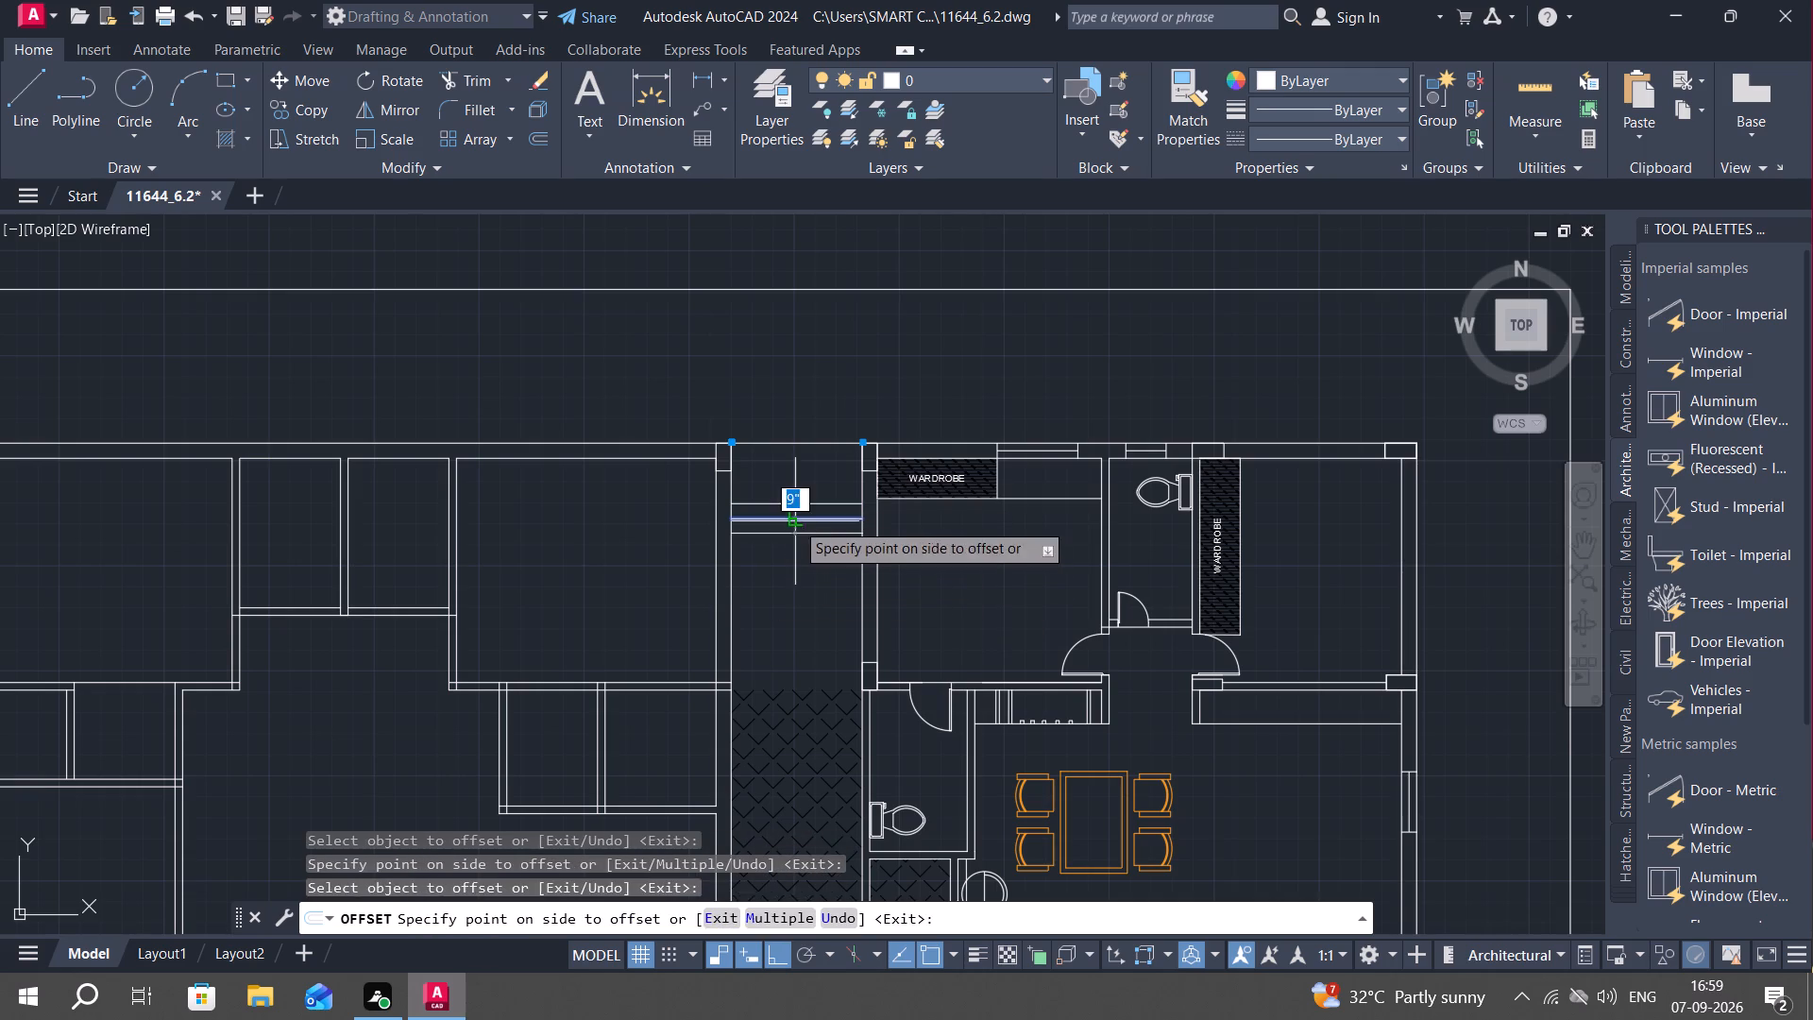
{"action": "left_click", "coordinate": [798, 574]}
{"action": "left_click", "coordinate": [791, 535]}
{"action": "left_click", "coordinate": [795, 561]}
{"action": "left_click", "coordinate": [794, 543]}
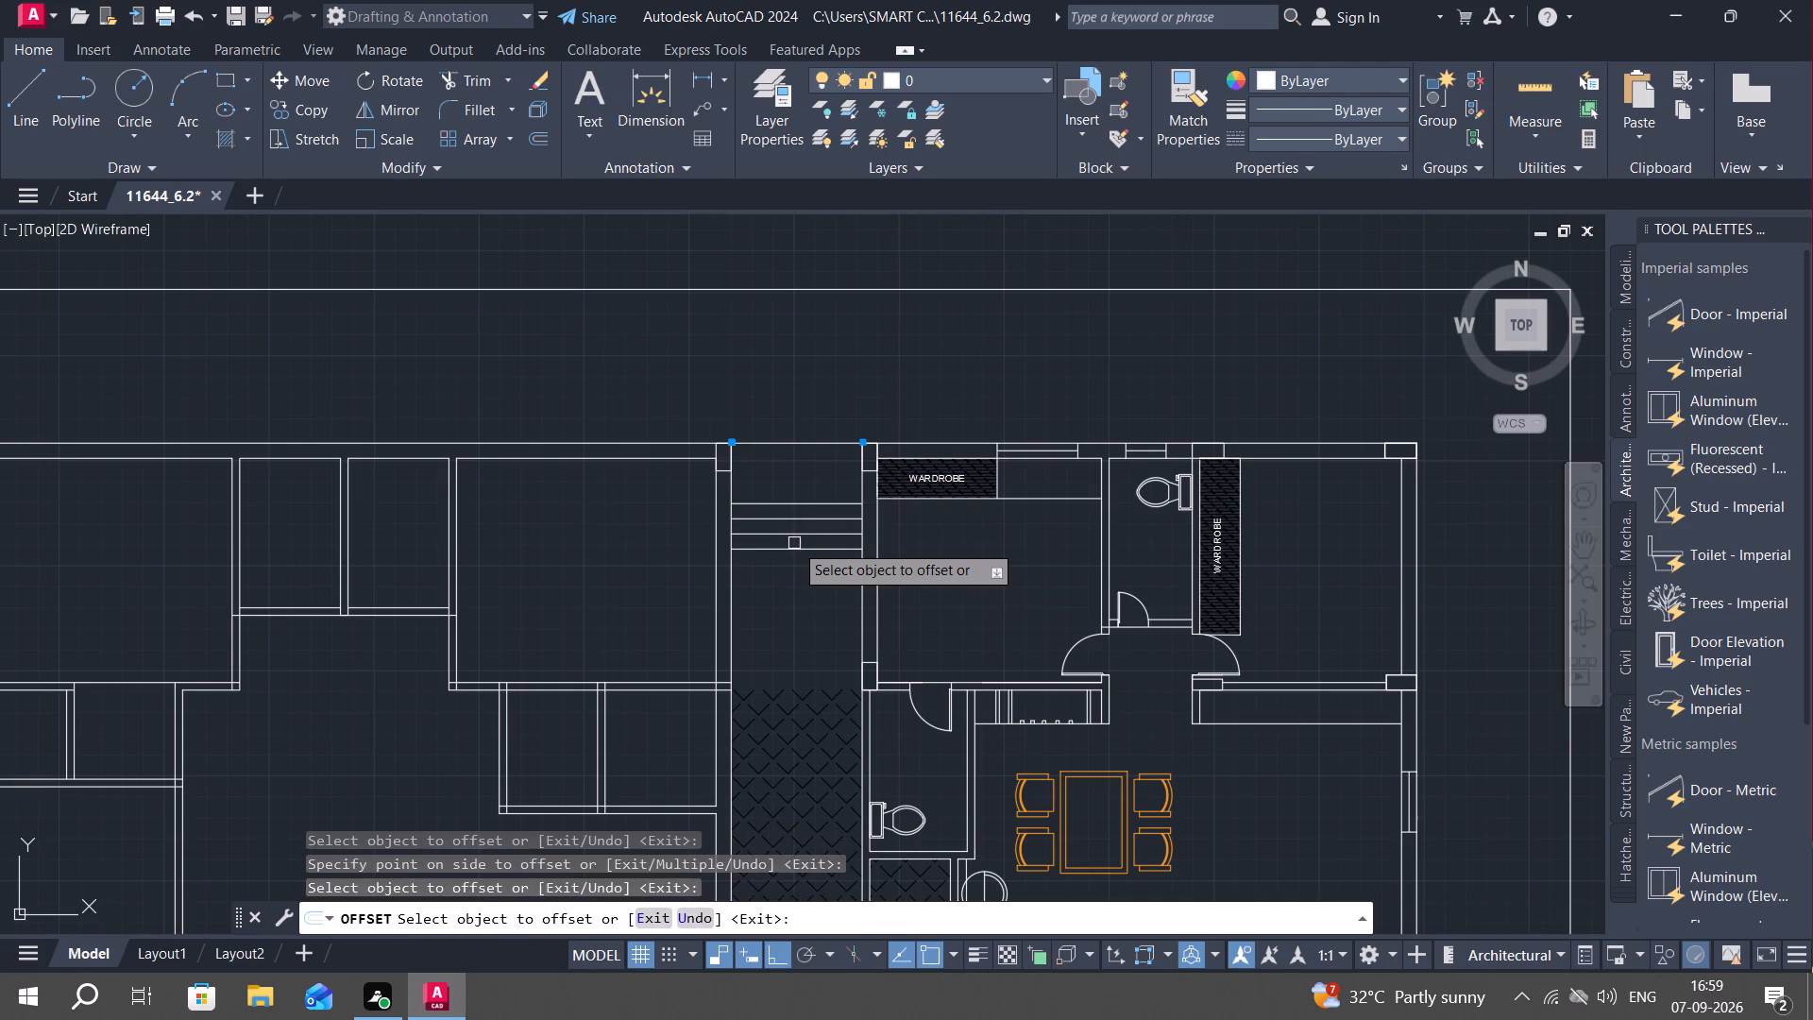
{"action": "left_click", "coordinate": [806, 545]}
{"action": "left_click", "coordinate": [809, 574]}
{"action": "left_click", "coordinate": [805, 563]}
{"action": "left_click", "coordinate": [807, 604]}
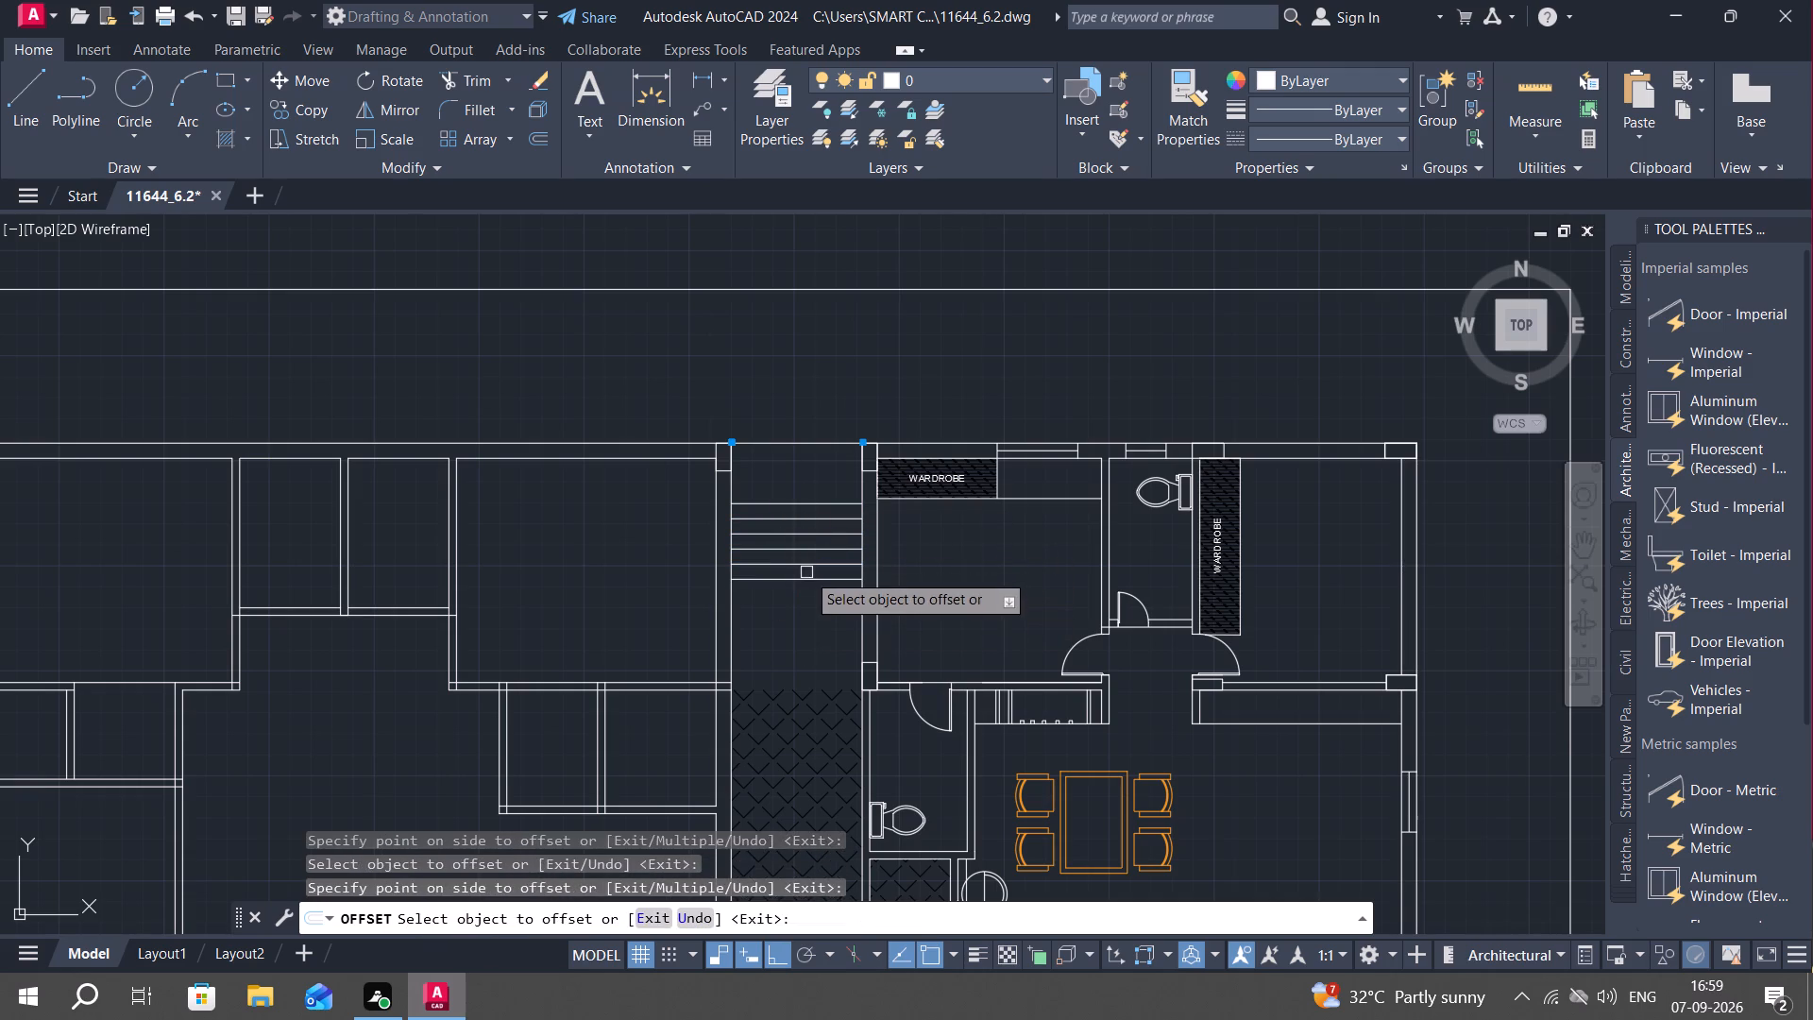
Offset six more treads successively 9" south, continuing the stair down to just above the corridor's floor hatch.
{"action": "left_click", "coordinate": [811, 574]}
{"action": "left_click", "coordinate": [811, 605]}
{"action": "left_click", "coordinate": [808, 589]}
{"action": "left_click", "coordinate": [809, 618]}
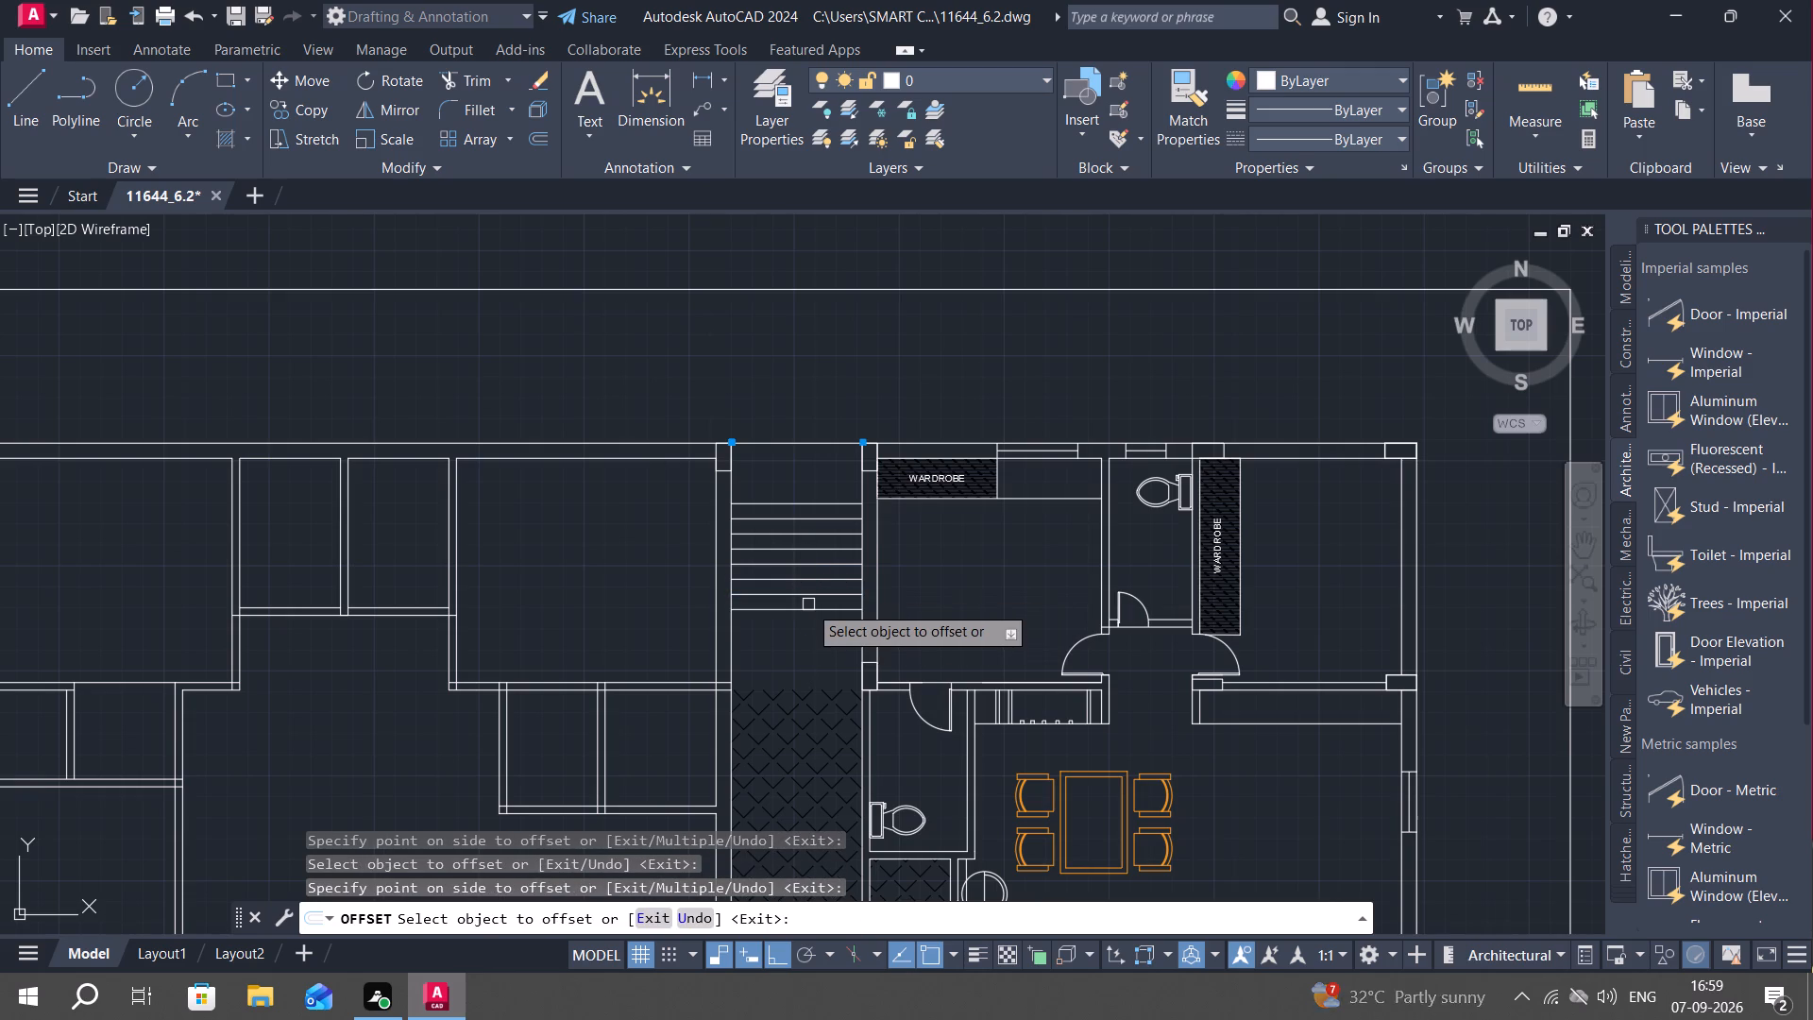
{"action": "left_click", "coordinate": [810, 604]}
{"action": "left_click", "coordinate": [813, 650]}
{"action": "left_click", "coordinate": [808, 622]}
{"action": "left_click", "coordinate": [818, 651]}
{"action": "left_click", "coordinate": [814, 639]}
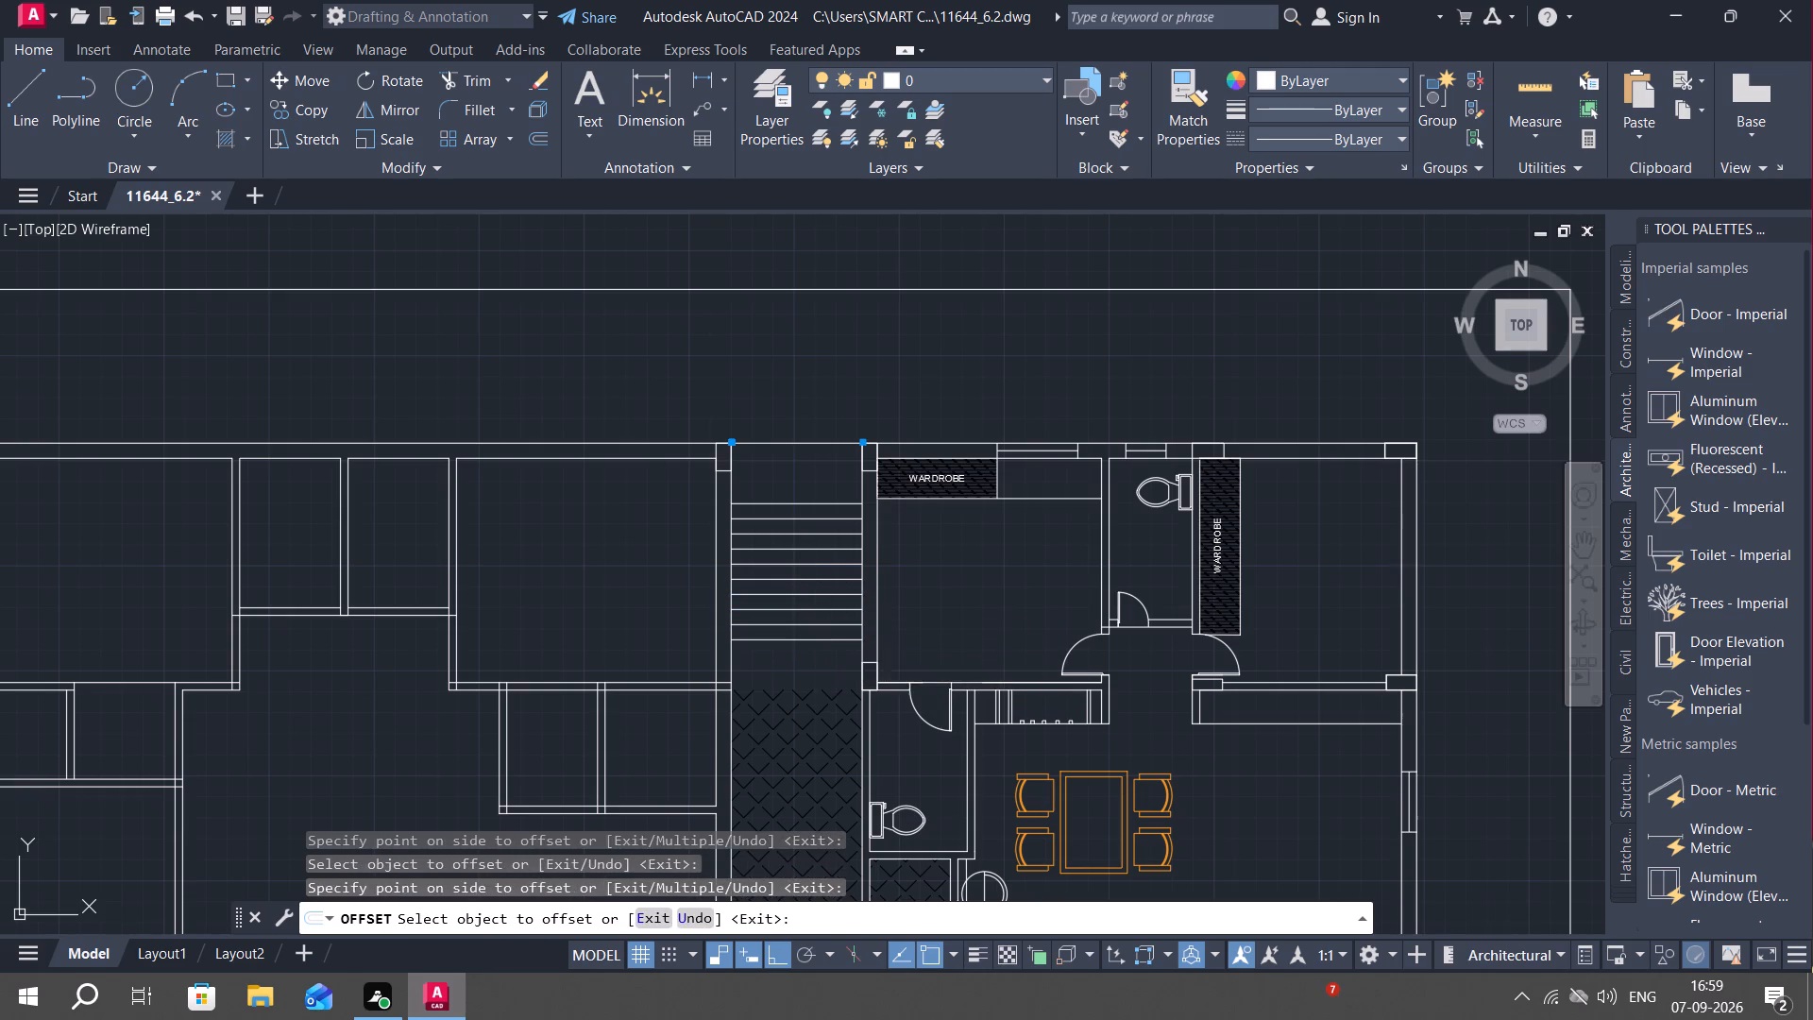
{"action": "left_click", "coordinate": [812, 671]}
{"action": "left_click", "coordinate": [811, 656]}
{"action": "left_click", "coordinate": [811, 683]}
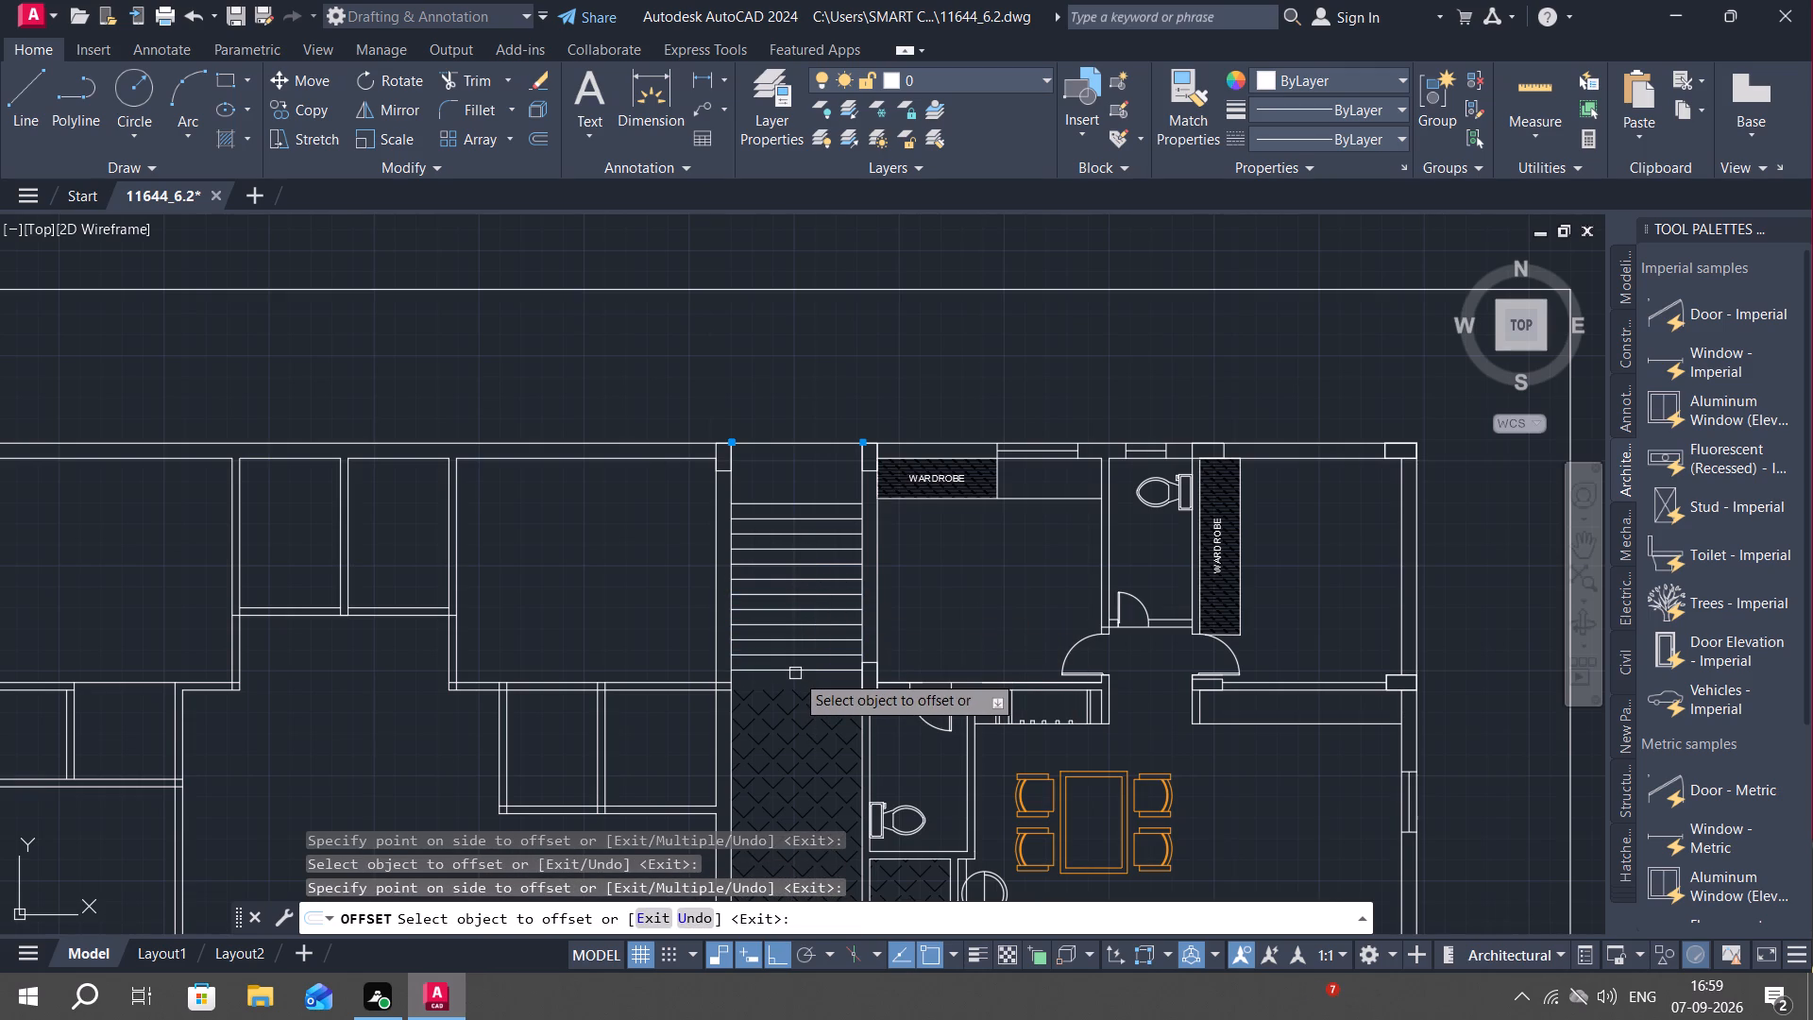
Offset four more treads at 9" spacing southward into the hatched corridor floor.
{"action": "left_click", "coordinate": [795, 673]}
{"action": "left_click", "coordinate": [799, 694]}
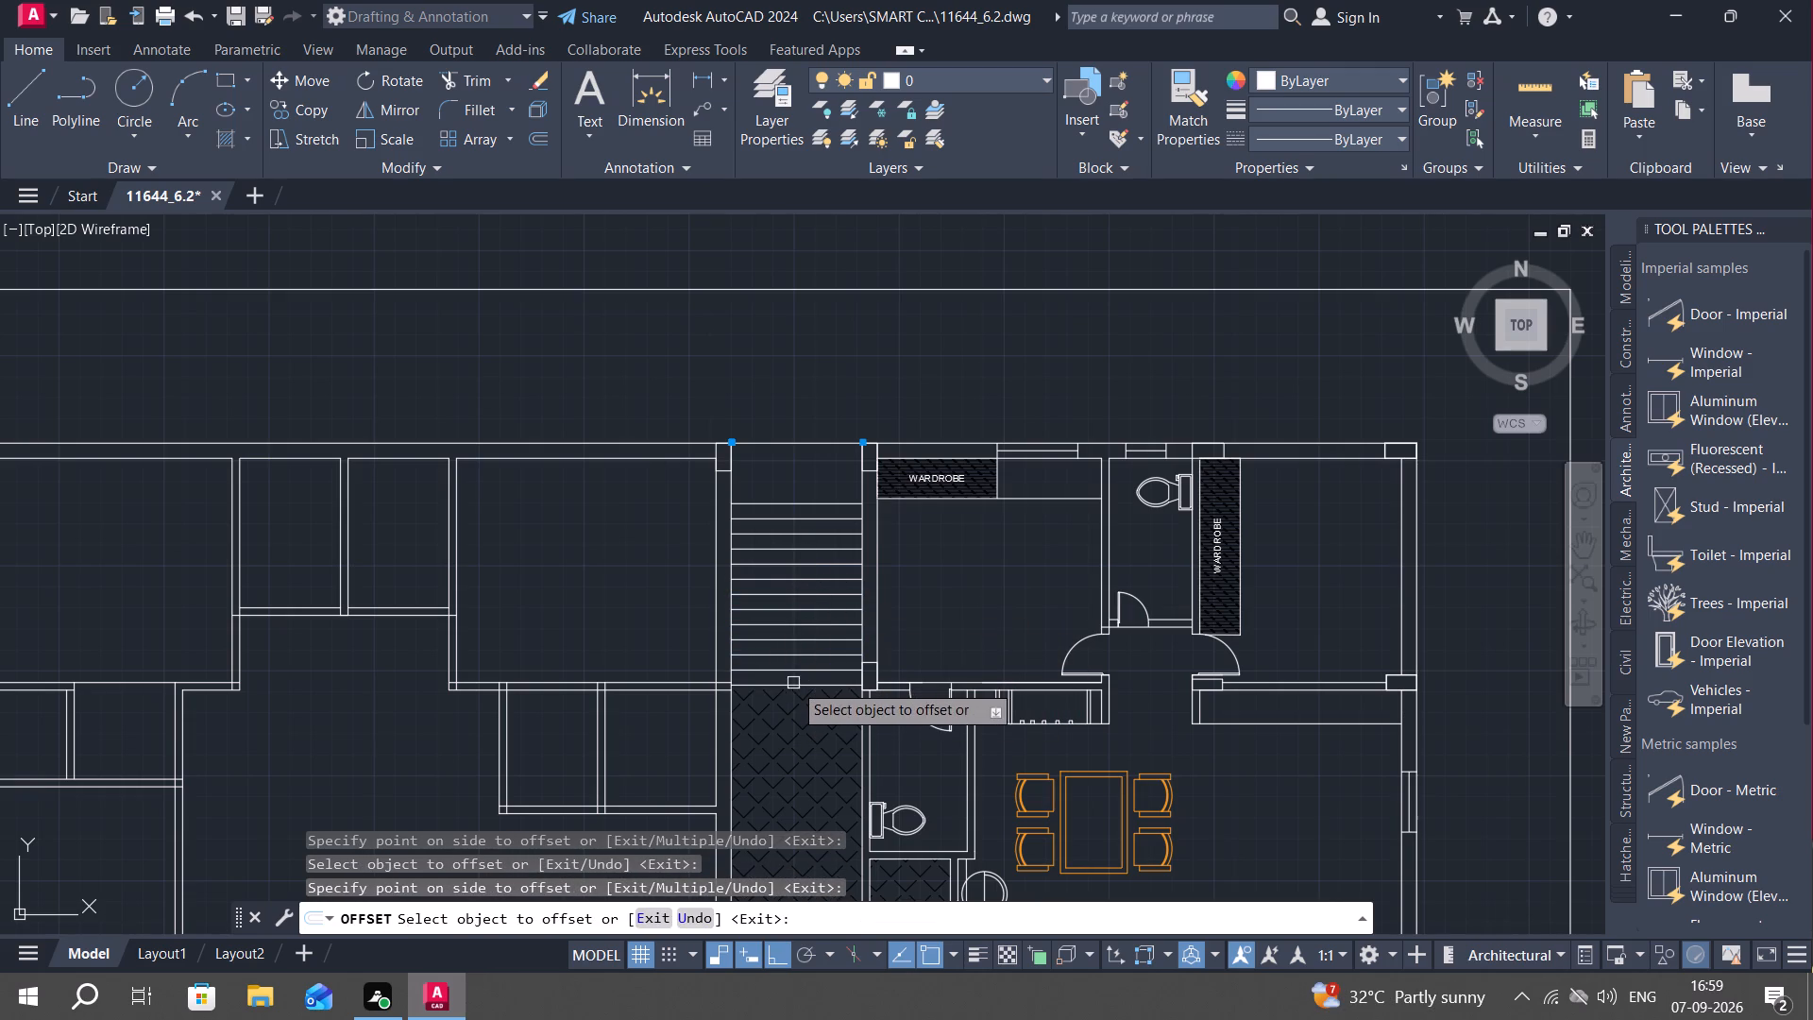
{"action": "left_click", "coordinate": [792, 684]}
{"action": "left_click", "coordinate": [793, 735]}
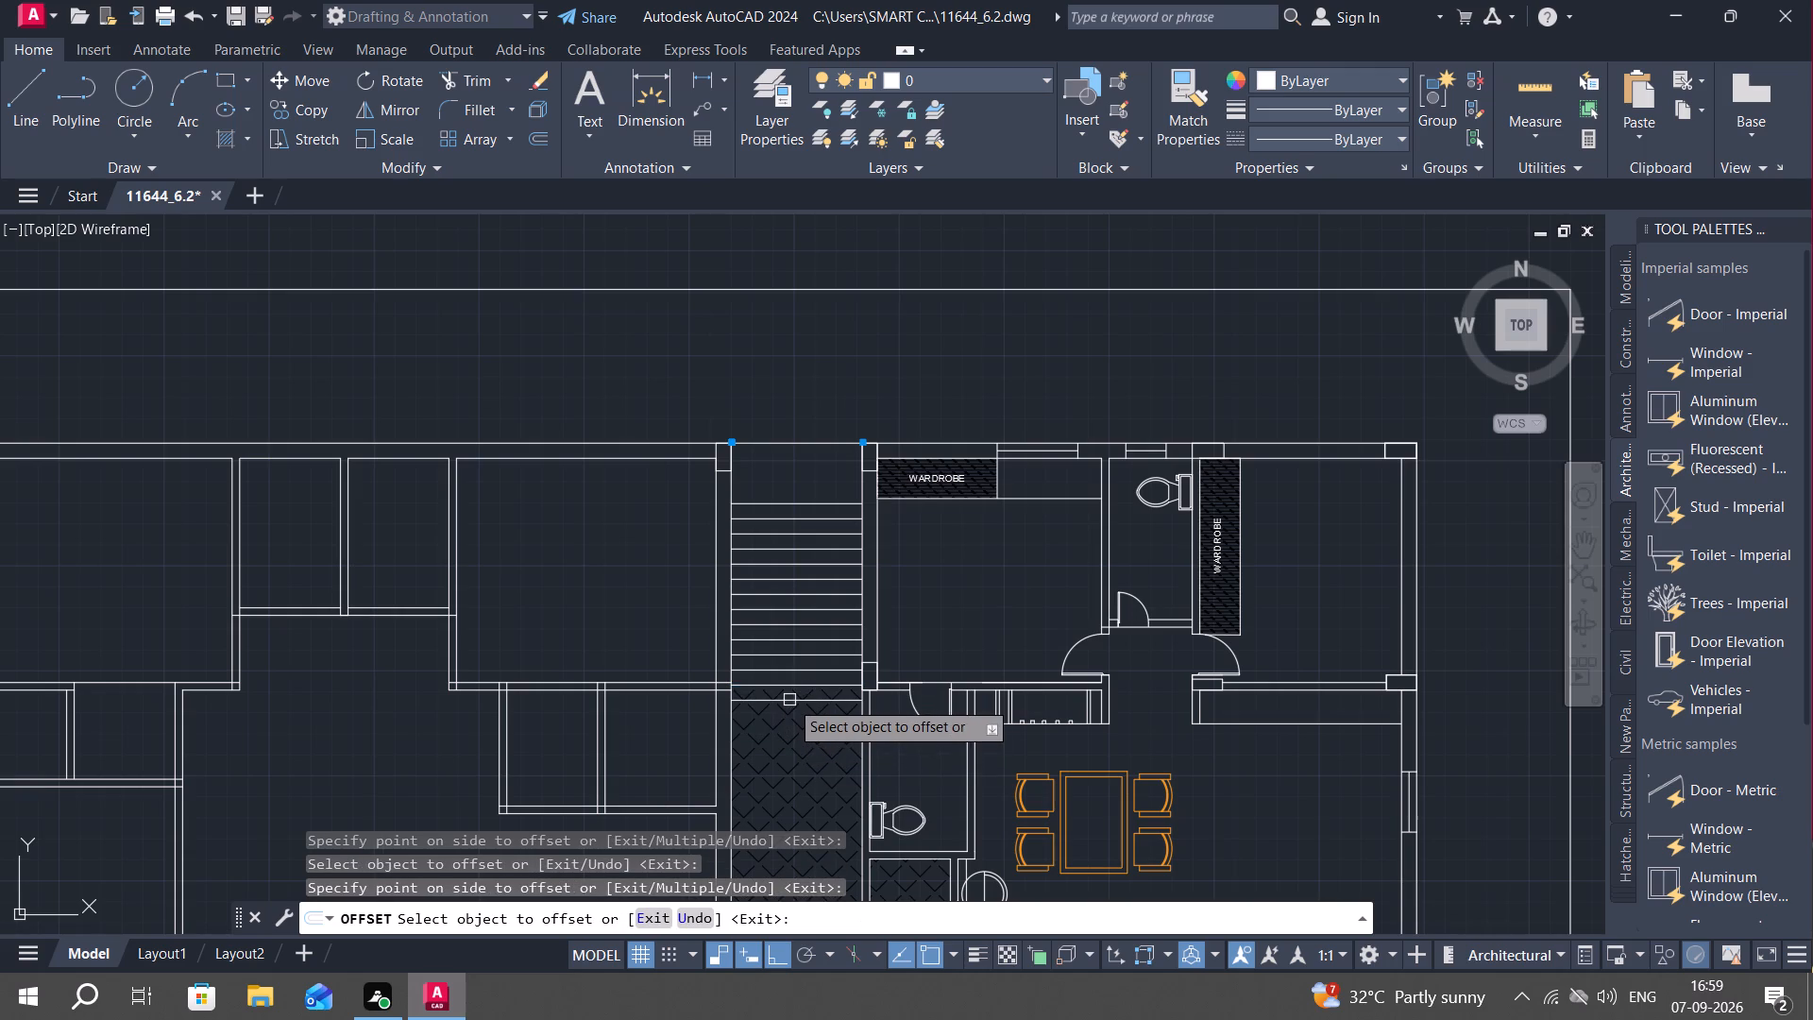
{"action": "left_click", "coordinate": [789, 700]}
{"action": "left_click", "coordinate": [792, 730]}
{"action": "middle_click_drag", "start_coordinate": [792, 730], "coordinate": [798, 674]}
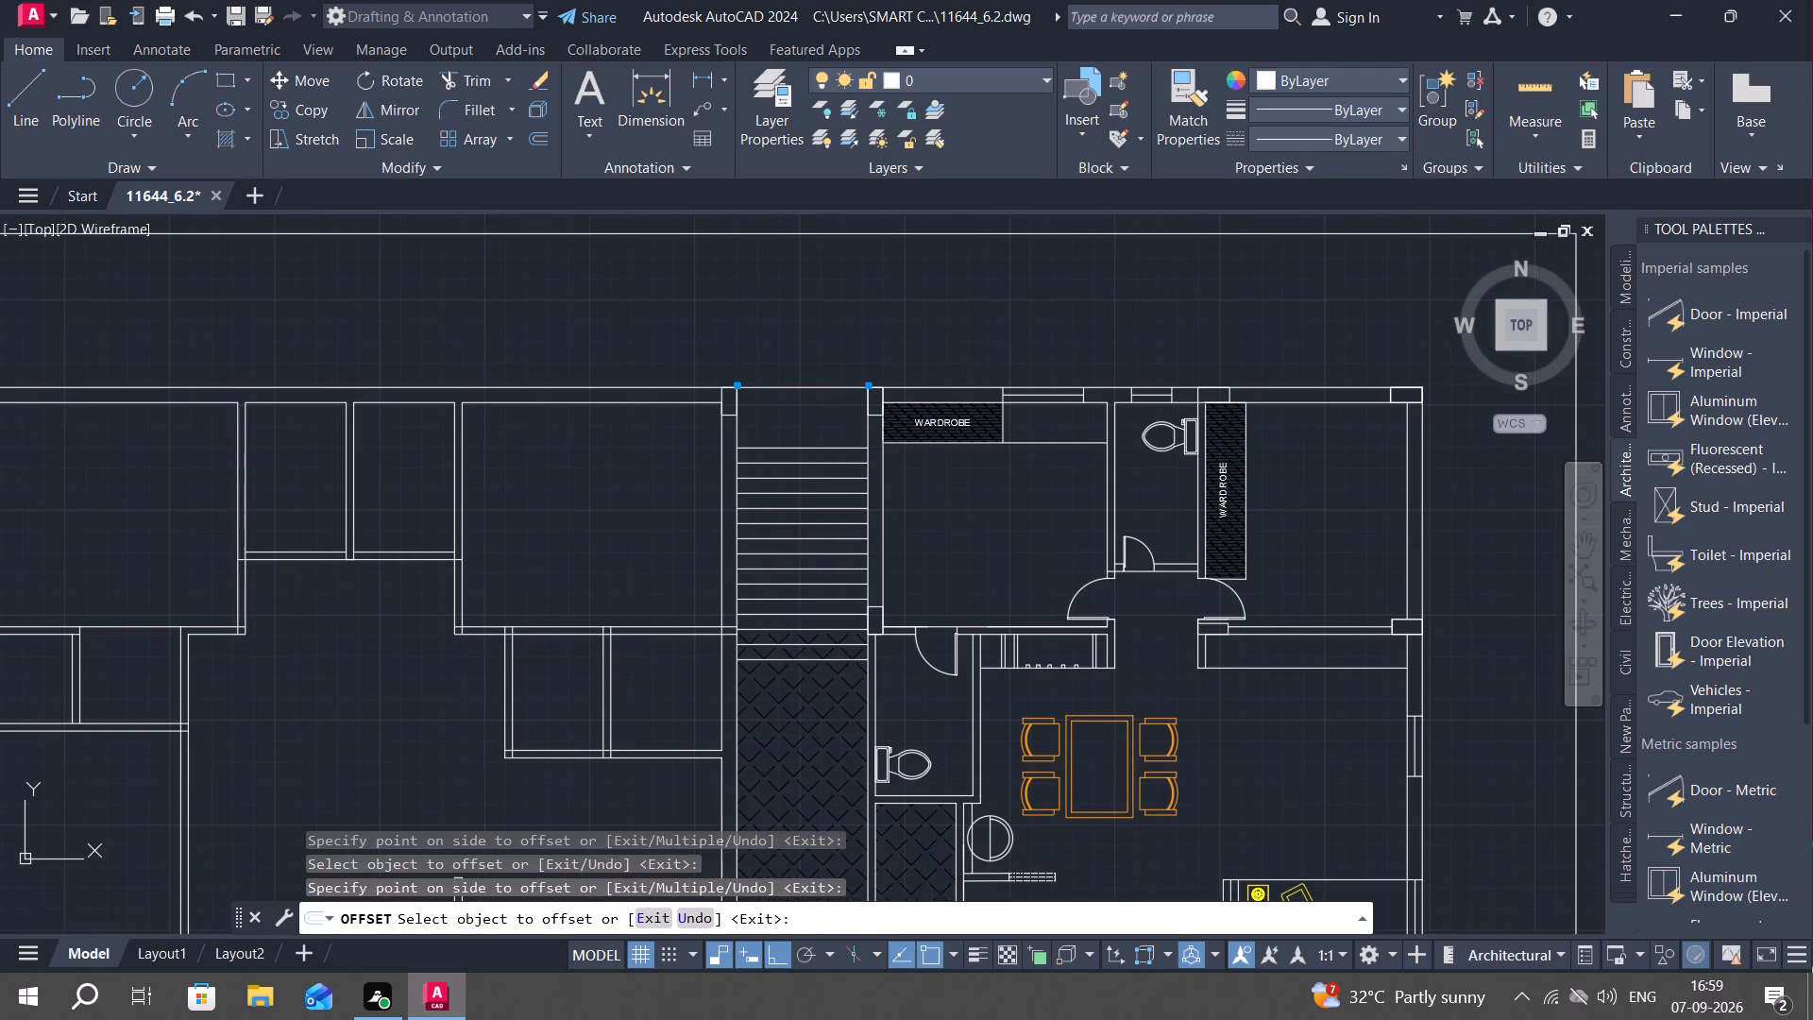
{"action": "left_click", "coordinate": [790, 660]}
{"action": "left_click", "coordinate": [803, 696]}
{"action": "key", "text": "Escape"}
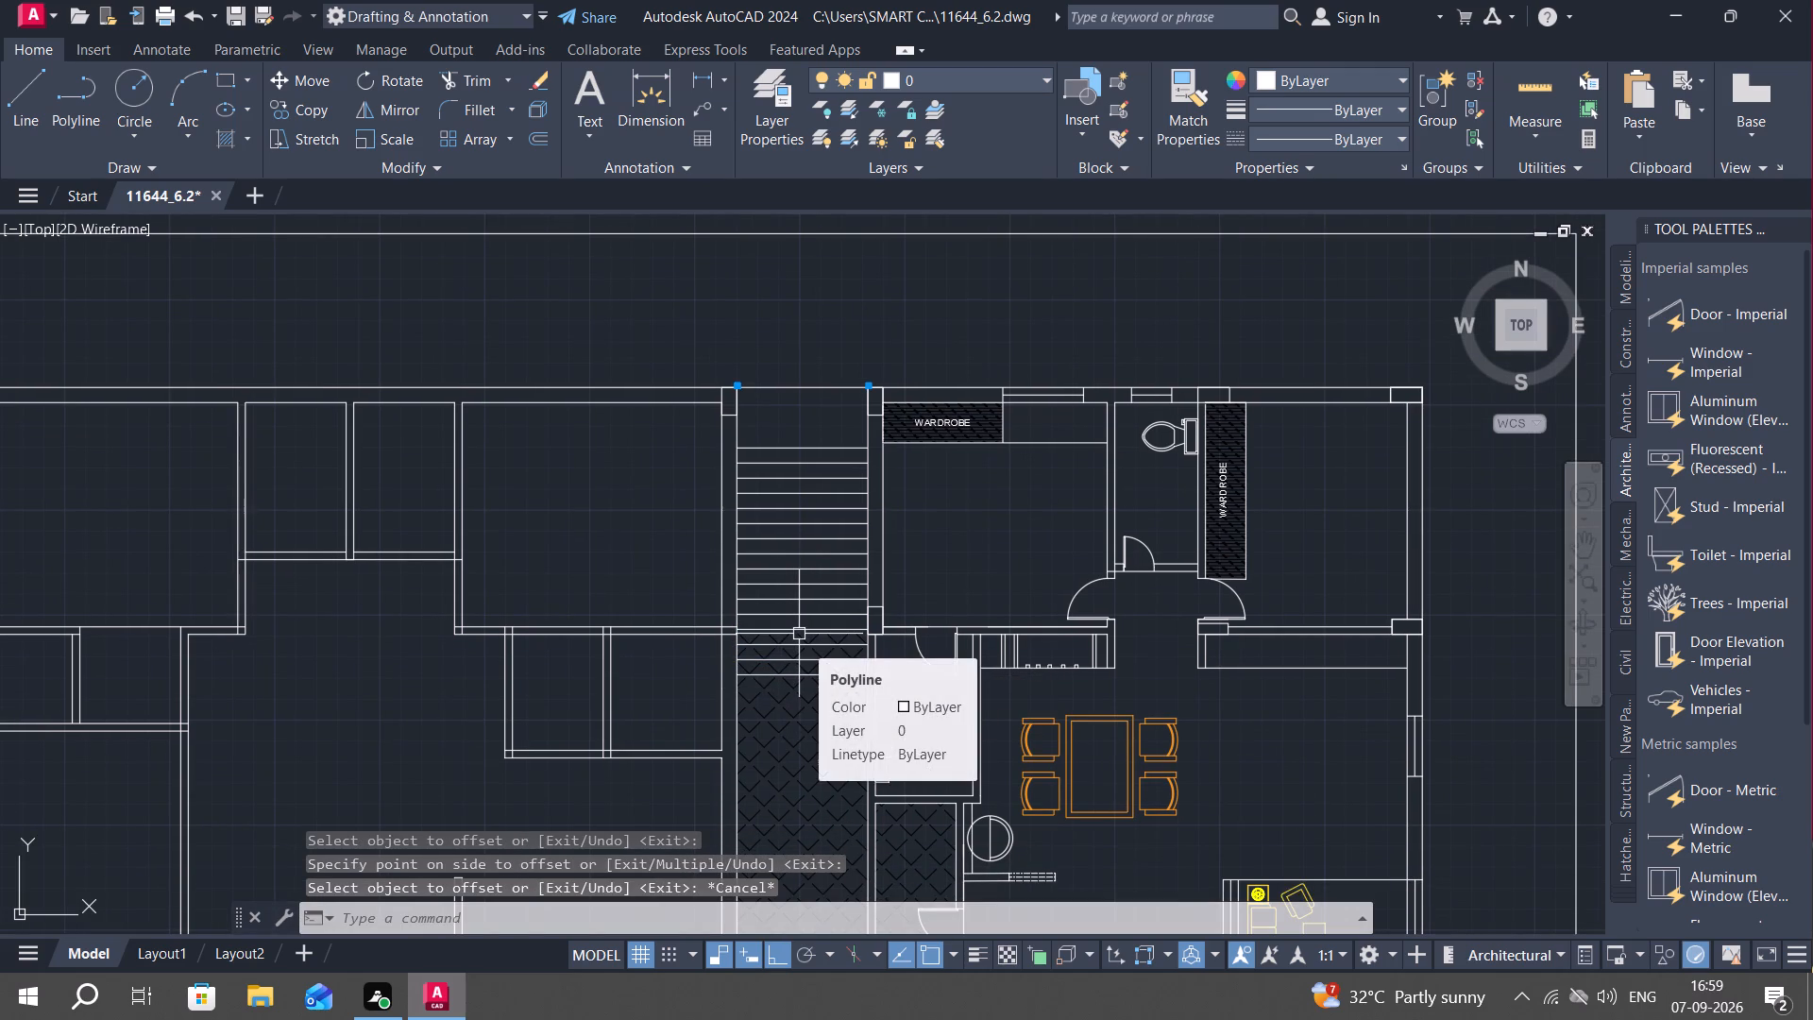
Draw a vertical line from the southernmost tread's midpoint north to the midpoint of the tread four lines above.
{"action": "key", "text": "l"}
{"action": "key", "text": "space"}
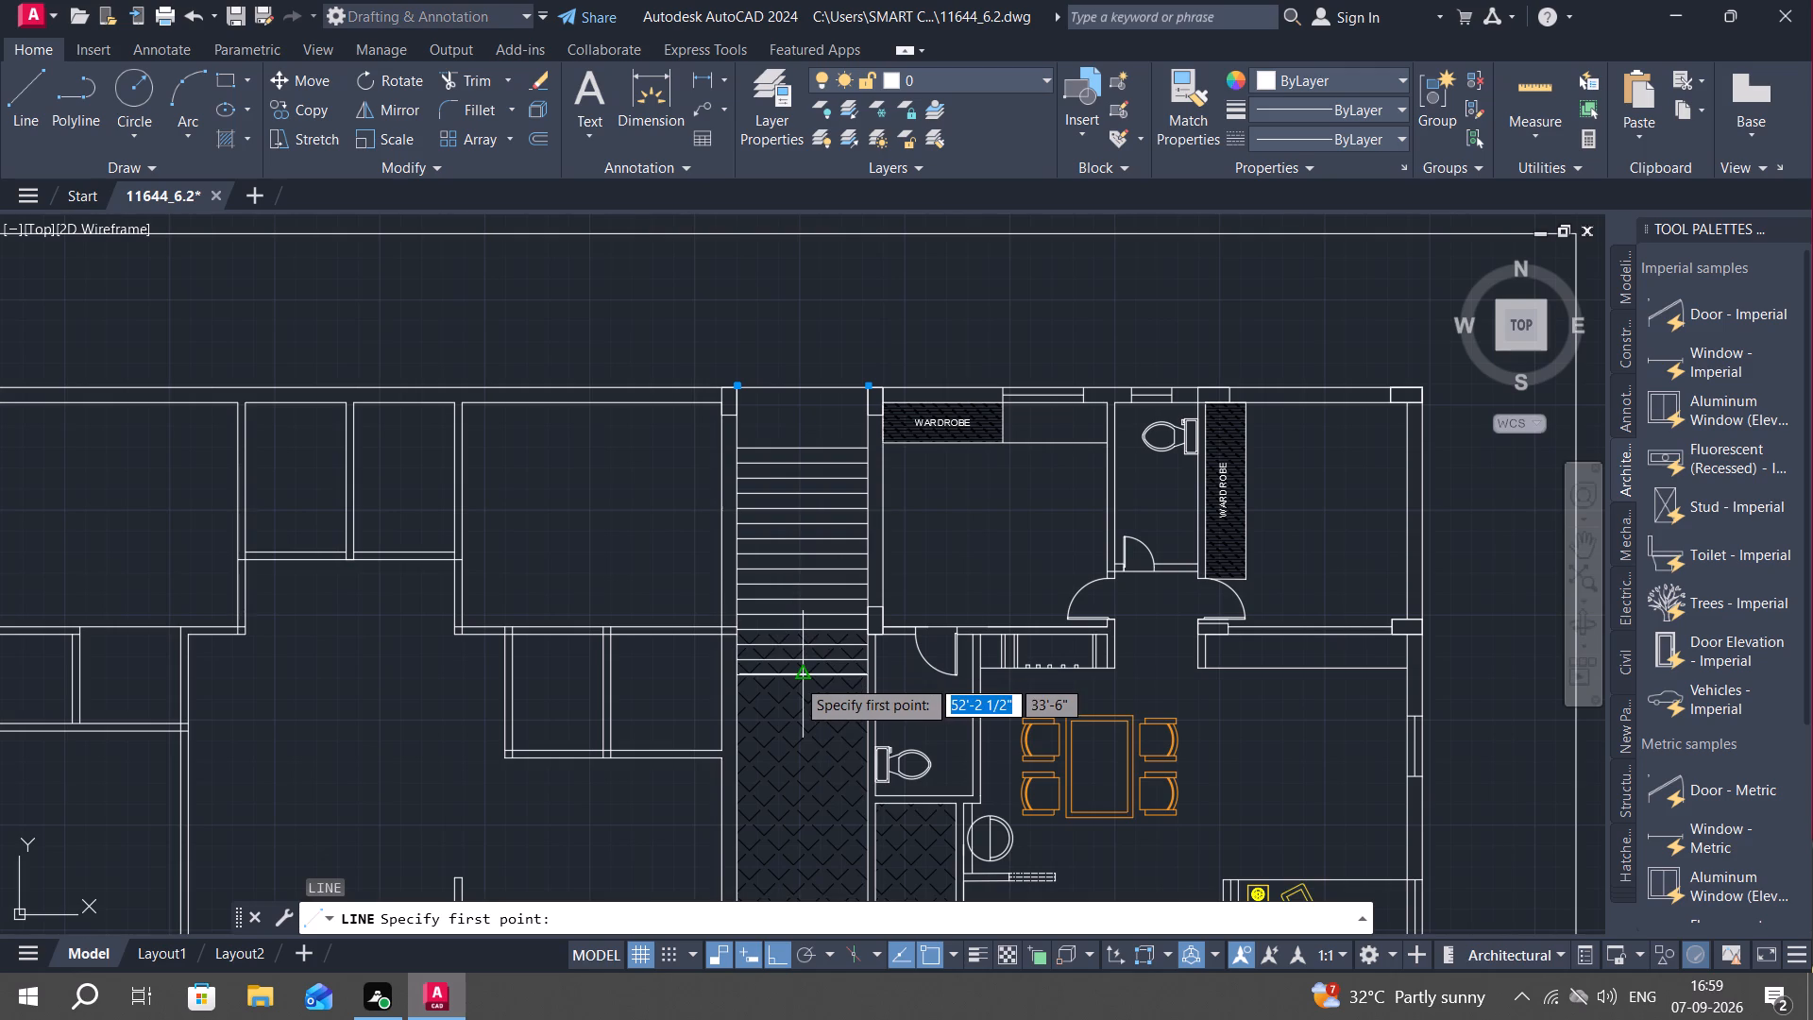
{"action": "left_click", "coordinate": [802, 677]}
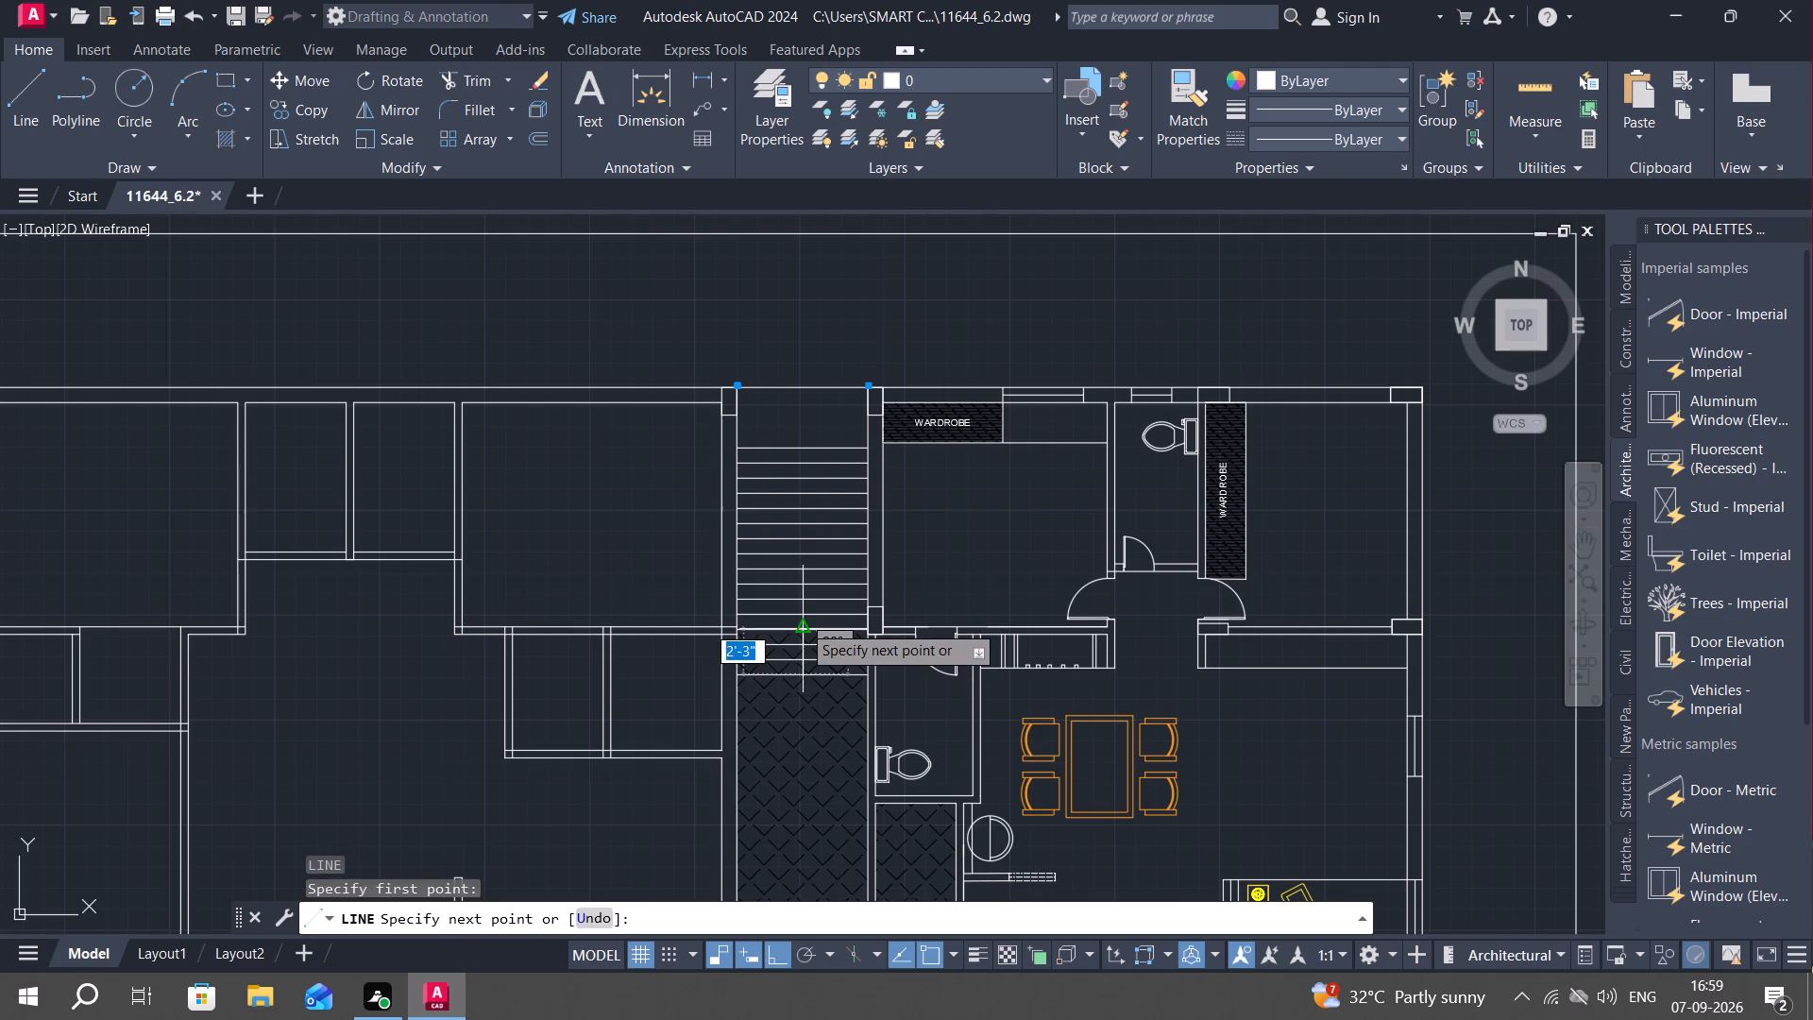
{"action": "left_click", "coordinate": [802, 622]}
{"action": "key", "text": "Escape"}
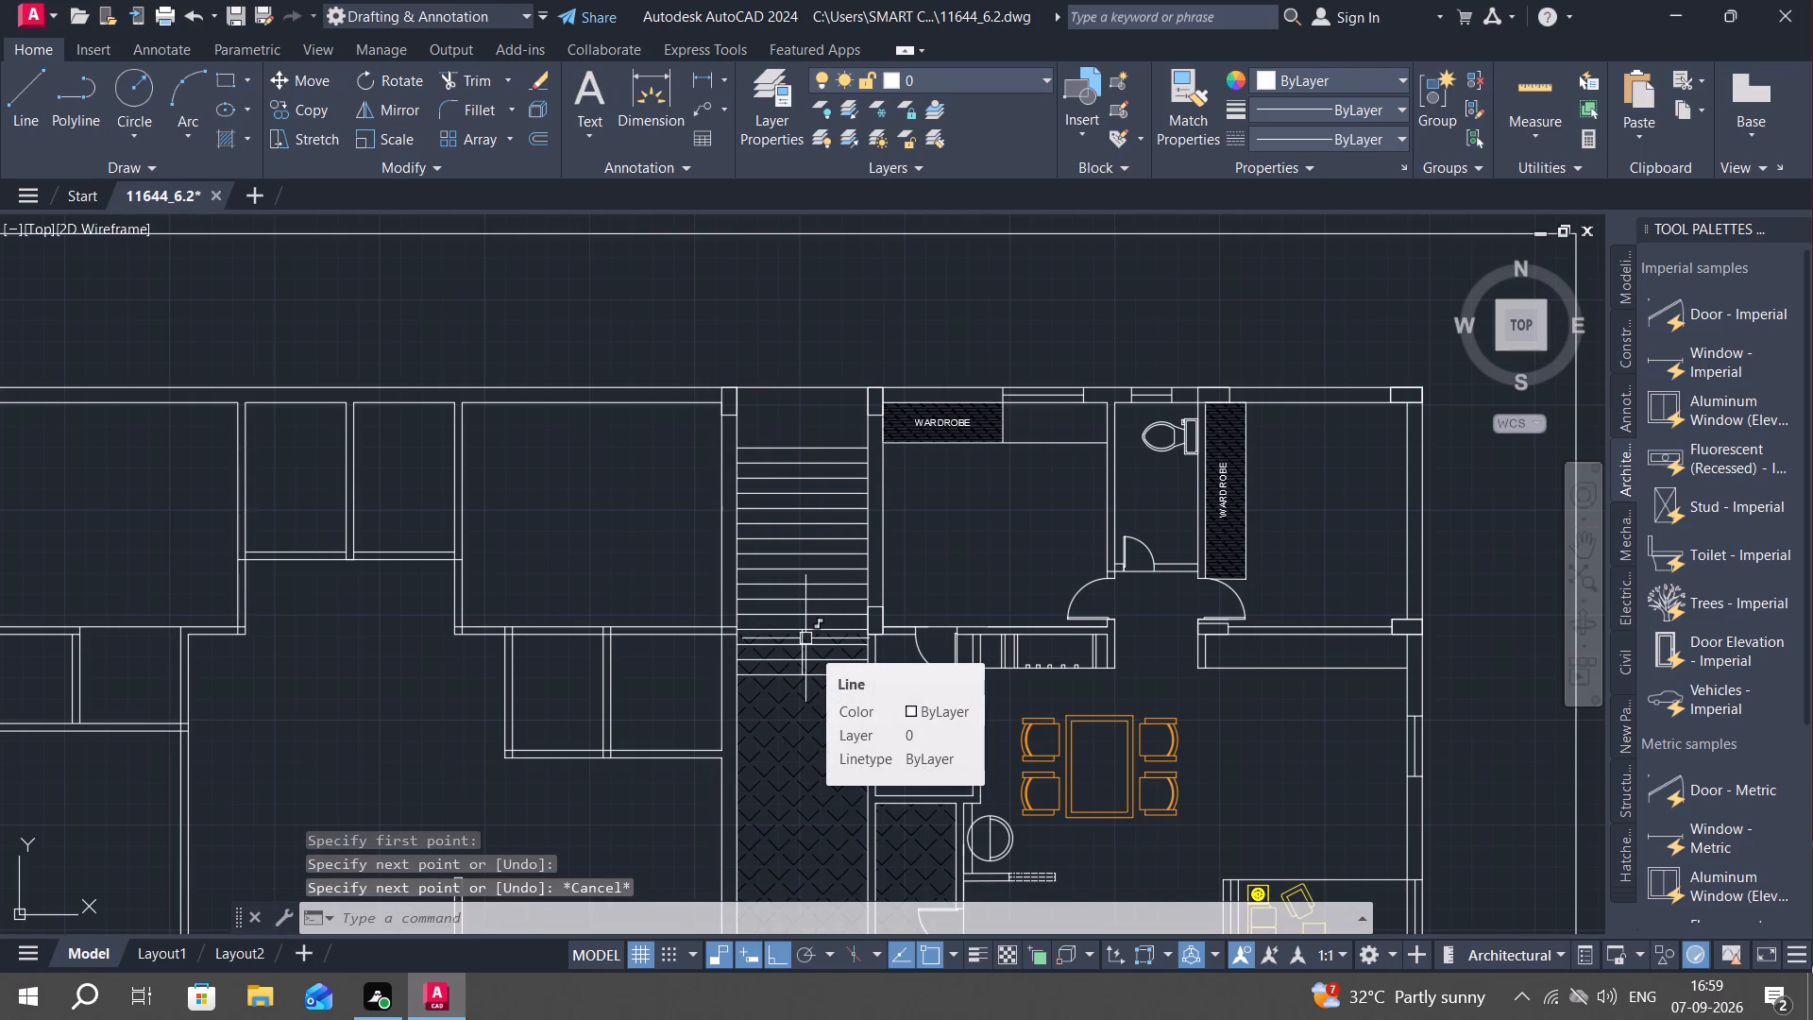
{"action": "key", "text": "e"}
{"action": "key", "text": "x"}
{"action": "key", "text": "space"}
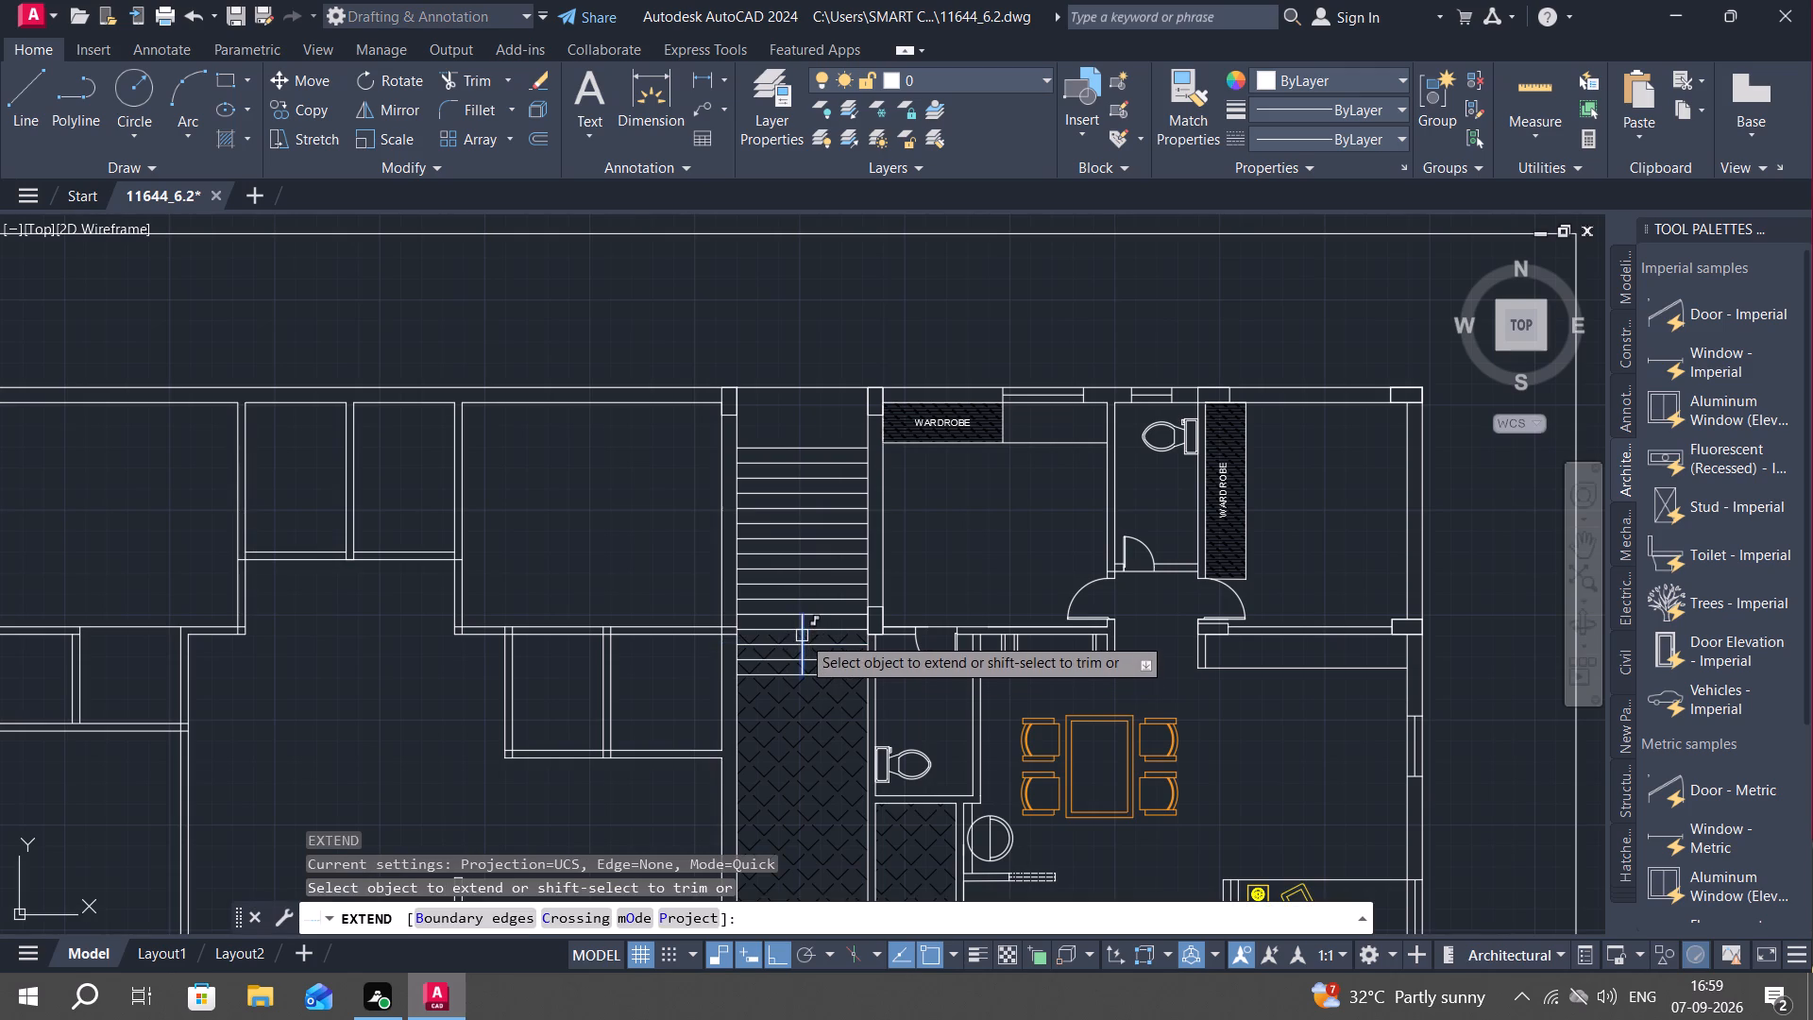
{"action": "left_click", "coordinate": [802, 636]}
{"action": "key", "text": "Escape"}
Trim the west halves of the four southernmost treads at the vertical centre line.
{"action": "type", "text": "TR"}
{"action": "key", "text": "space"}
{"action": "left_click", "coordinate": [776, 627]}
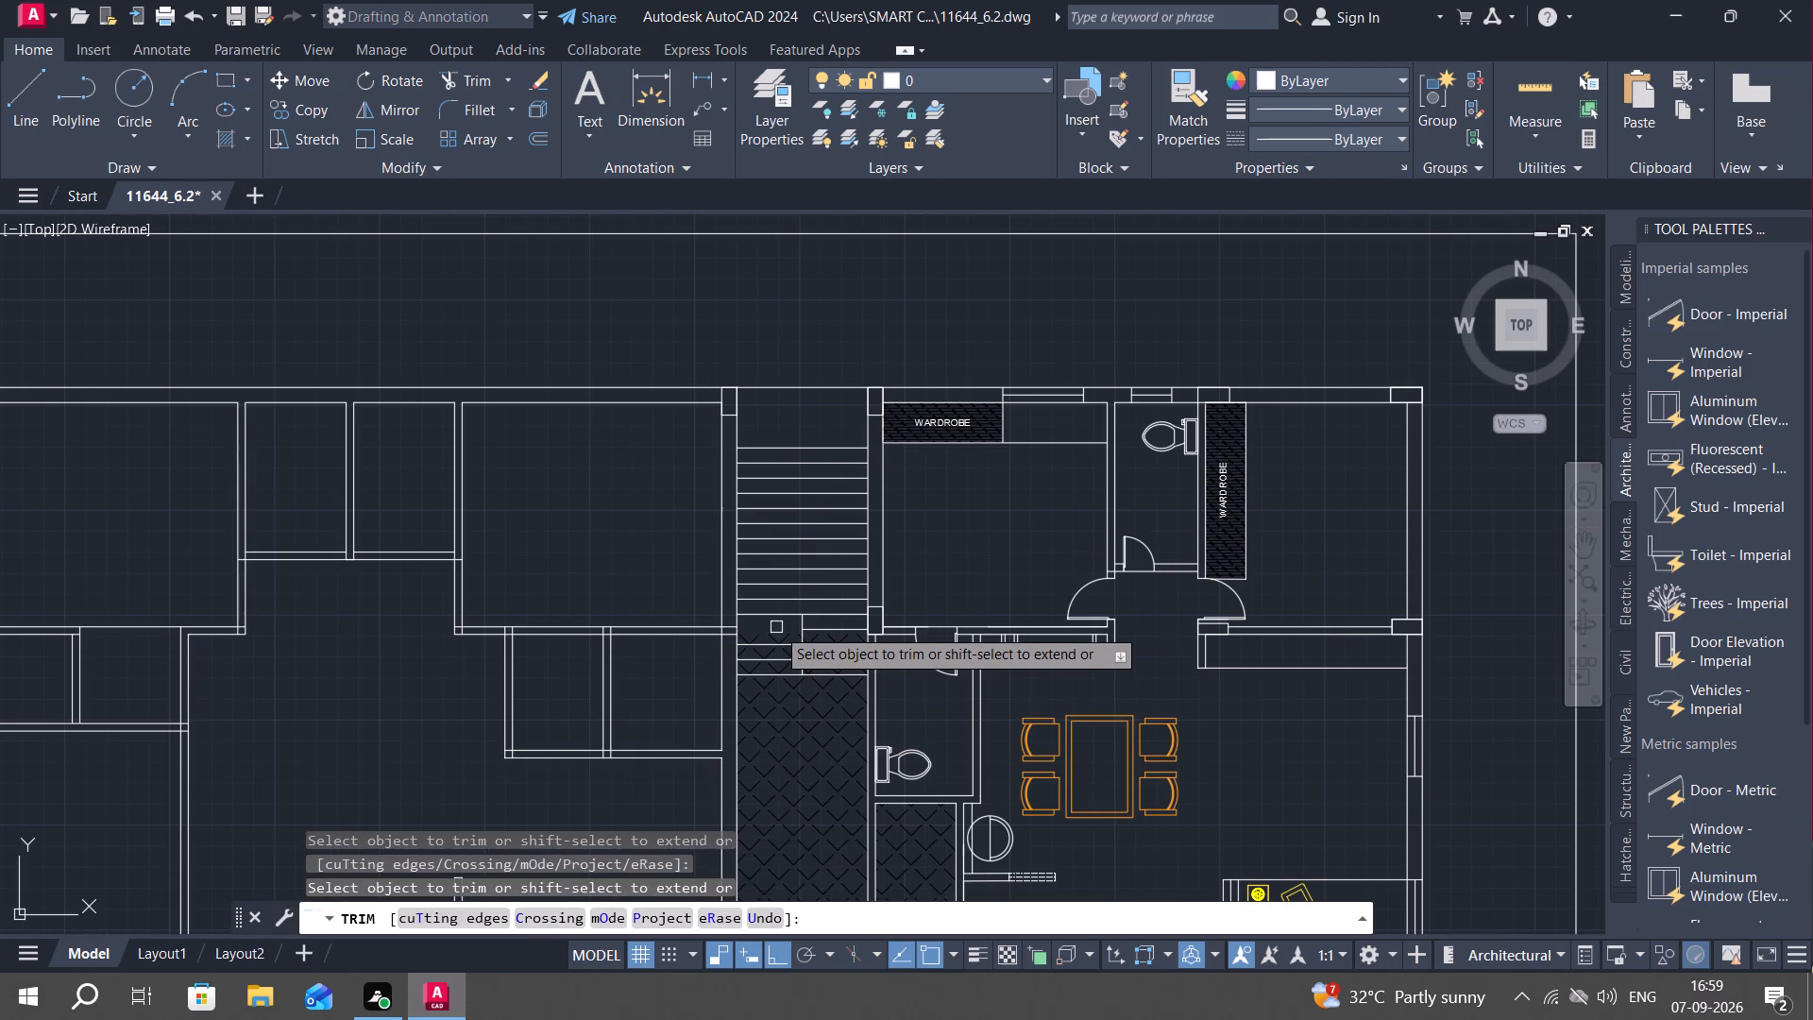
{"action": "left_click", "coordinate": [780, 647]}
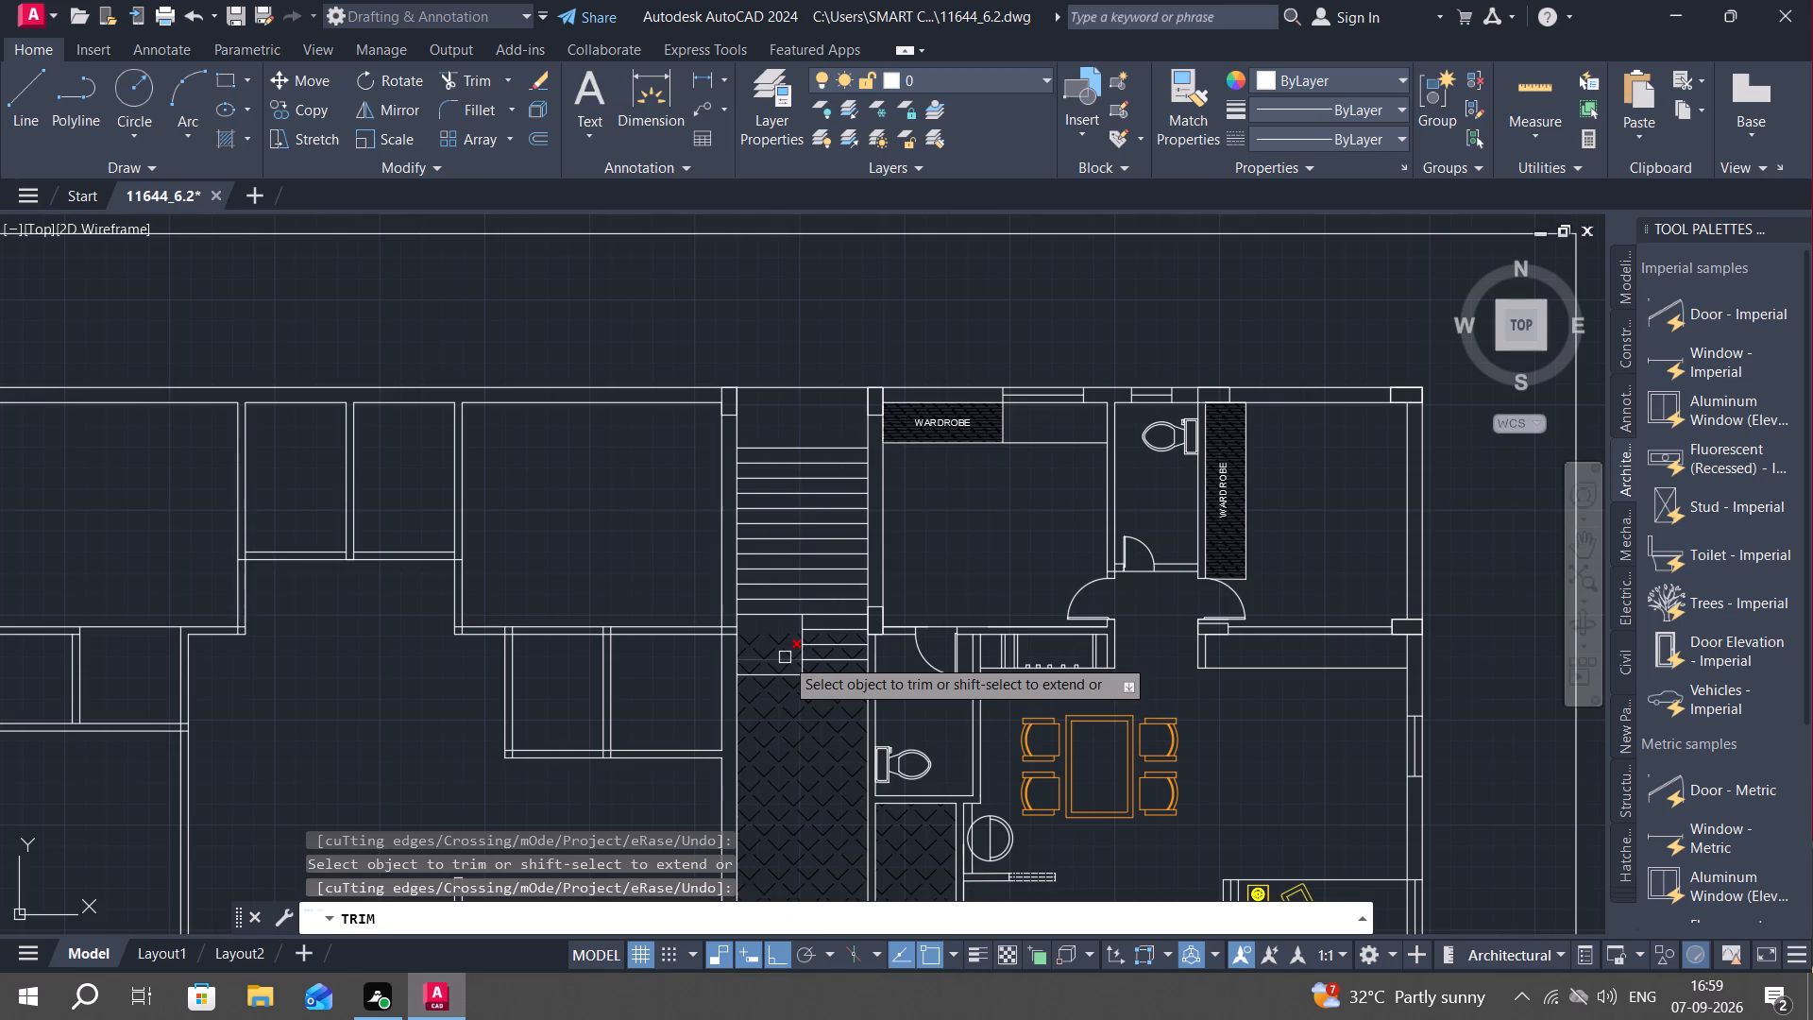
{"action": "left_click", "coordinate": [785, 657]}
{"action": "left_click", "coordinate": [786, 671]}
{"action": "key", "text": "Escape"}
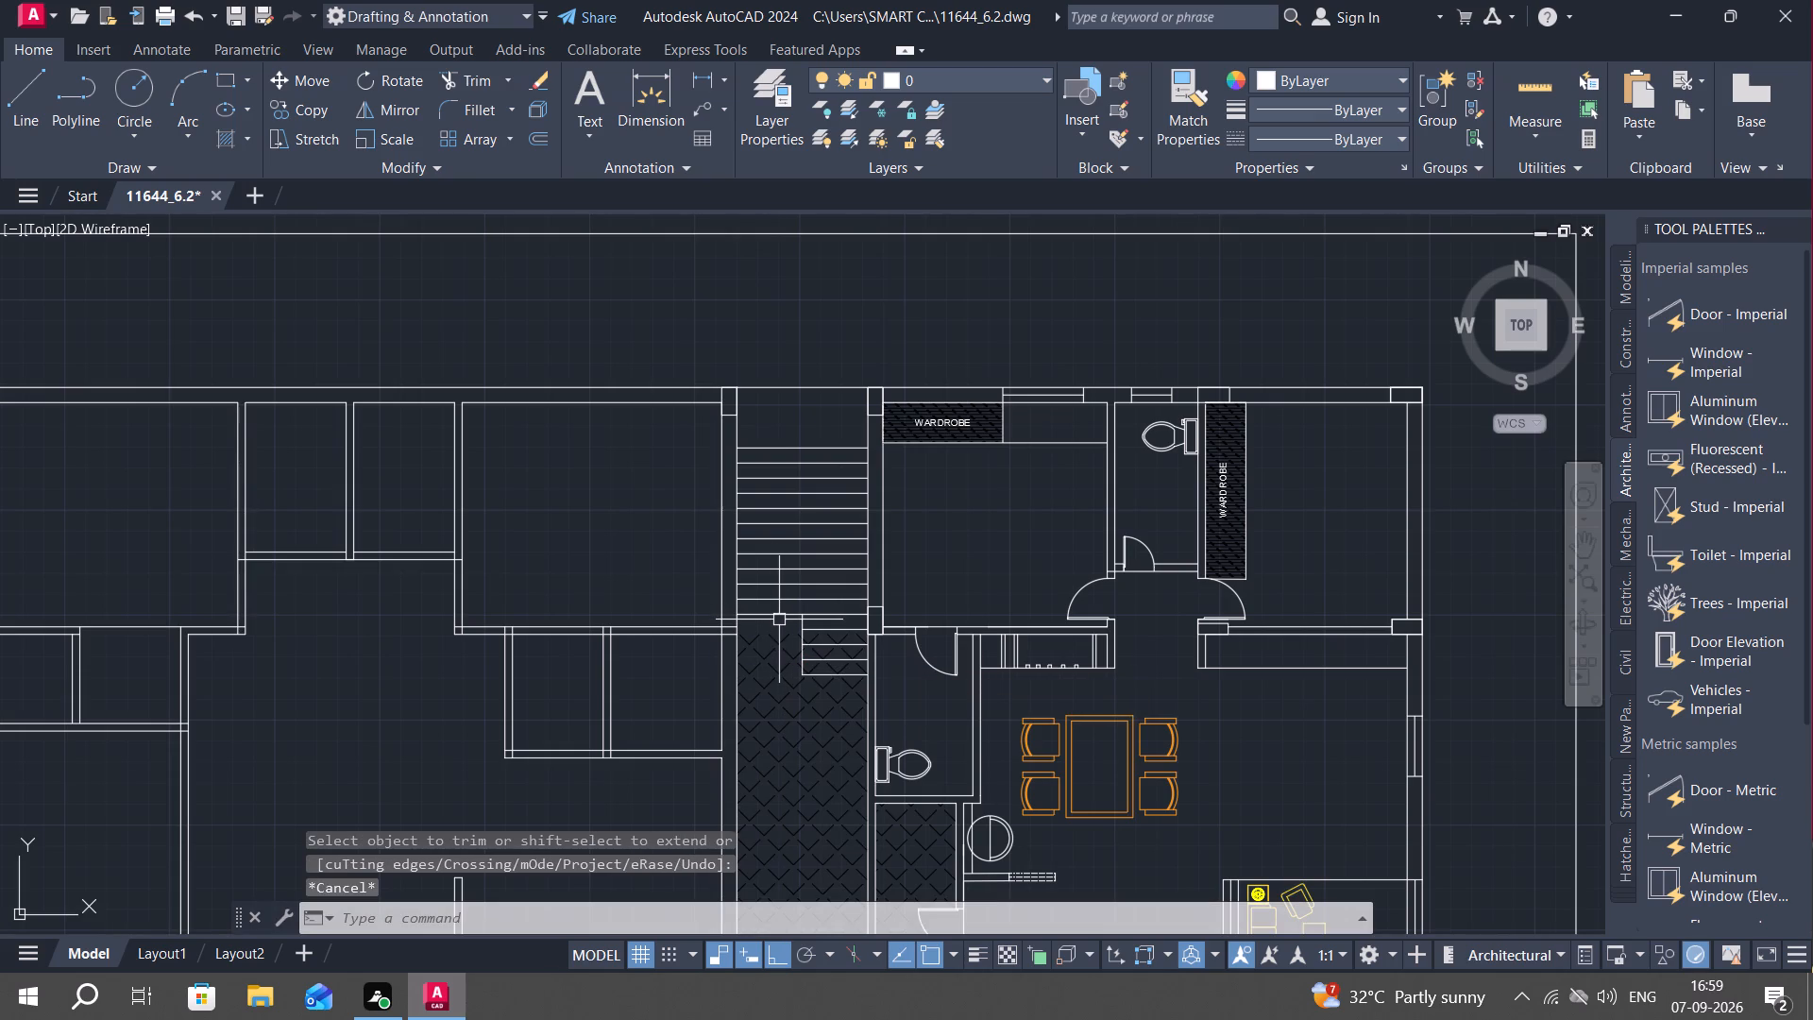
Extend the northernmost of the four half-width treads back to the corridor's west wall.
{"action": "scroll", "coordinate": [789, 639], "scroll_direction": "up", "scroll_amount": 2}
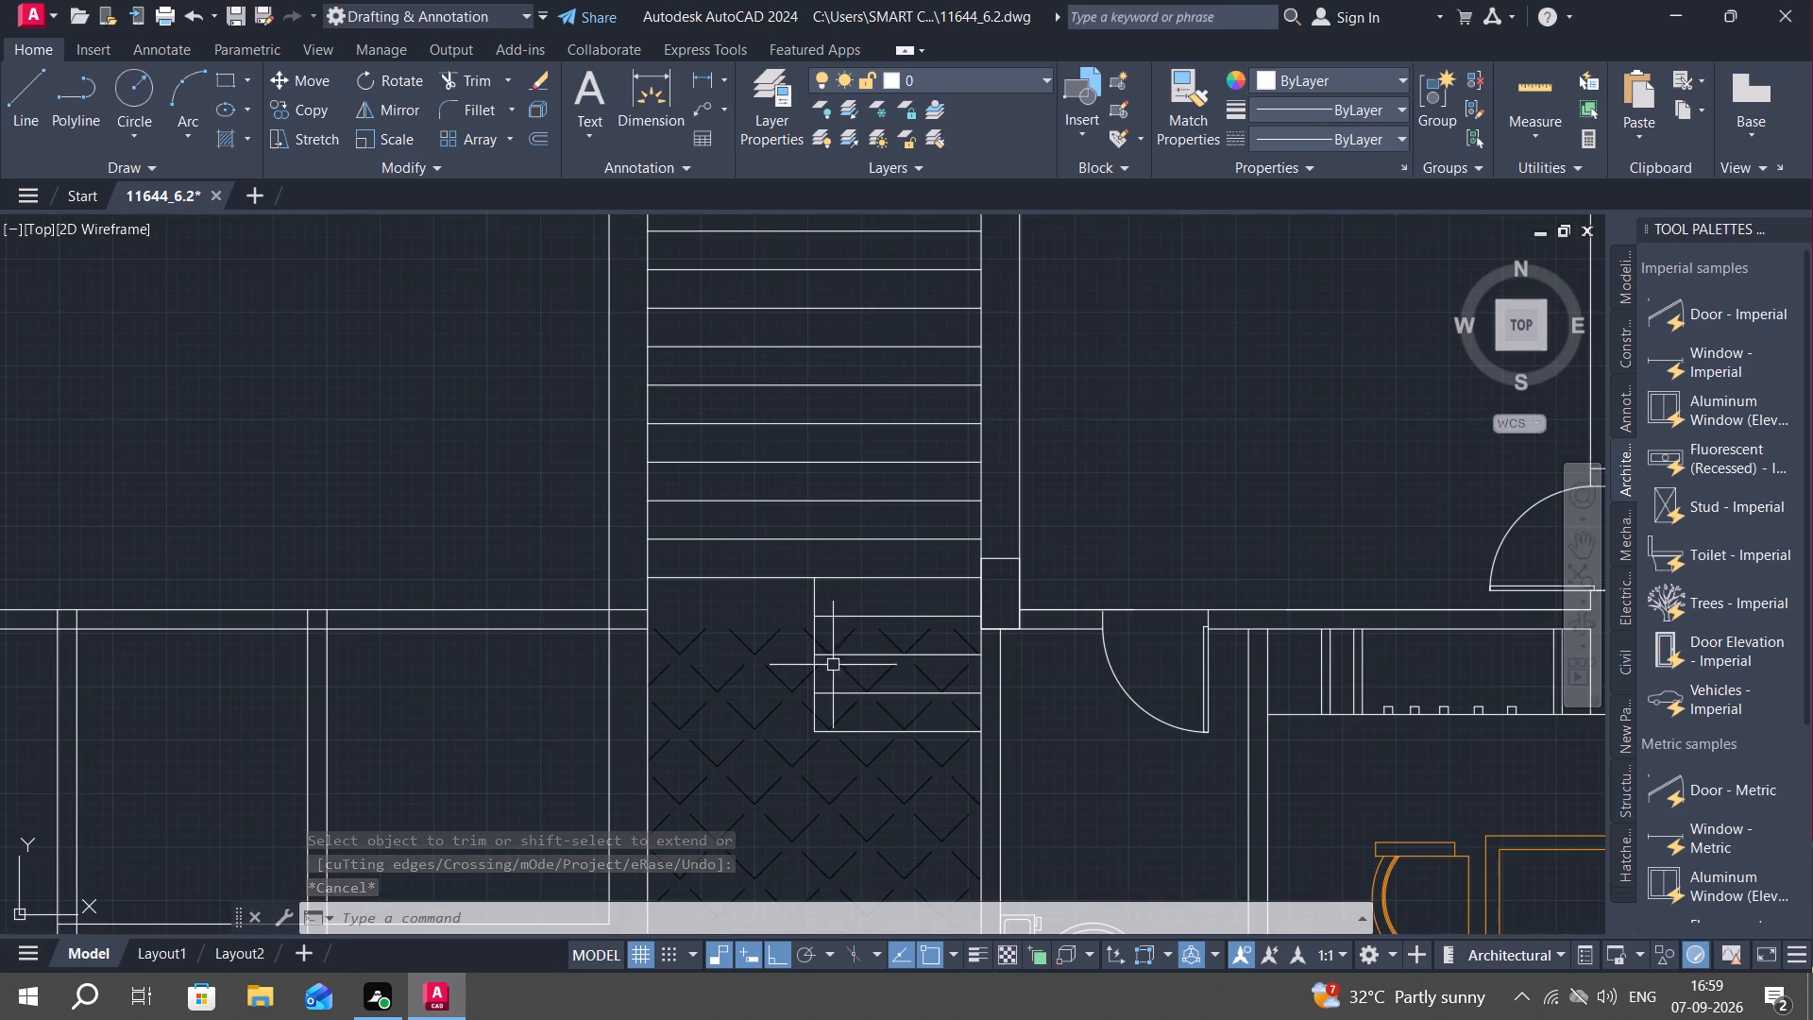
{"action": "type", "text": "EX"}
{"action": "key", "text": "space"}
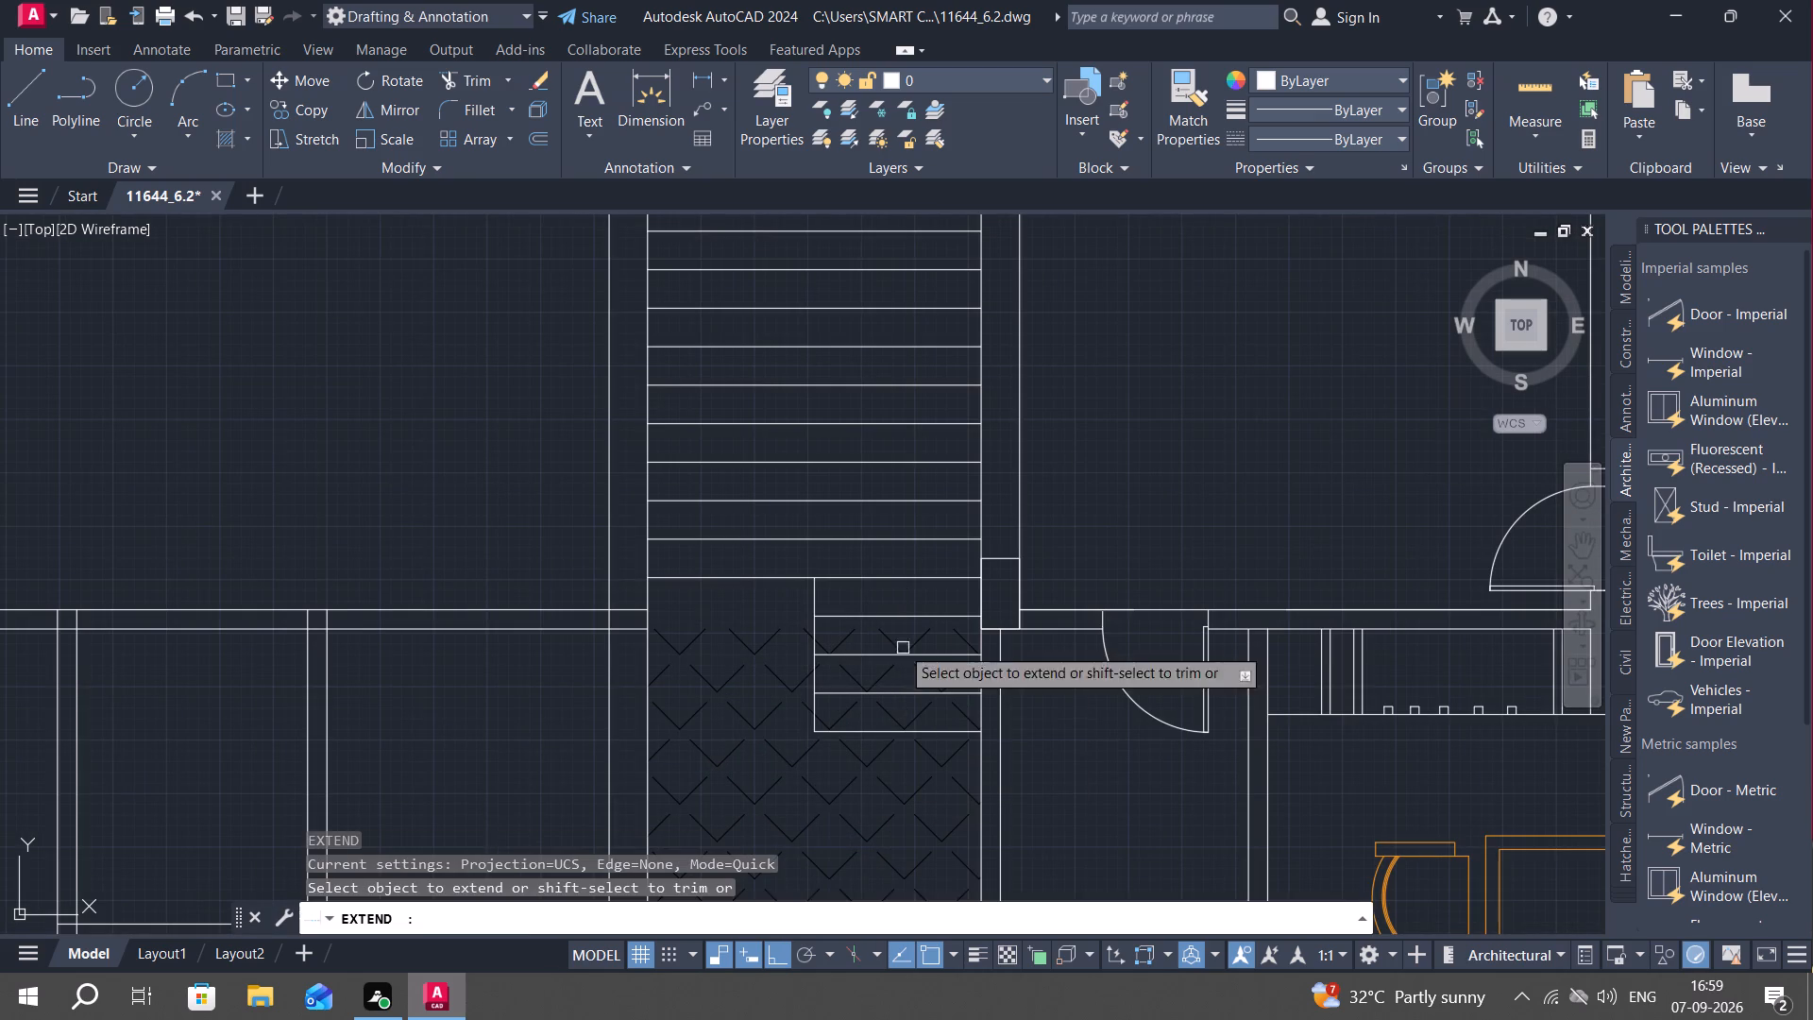
{"action": "left_click", "coordinate": [868, 619]}
{"action": "key", "text": "Escape"}
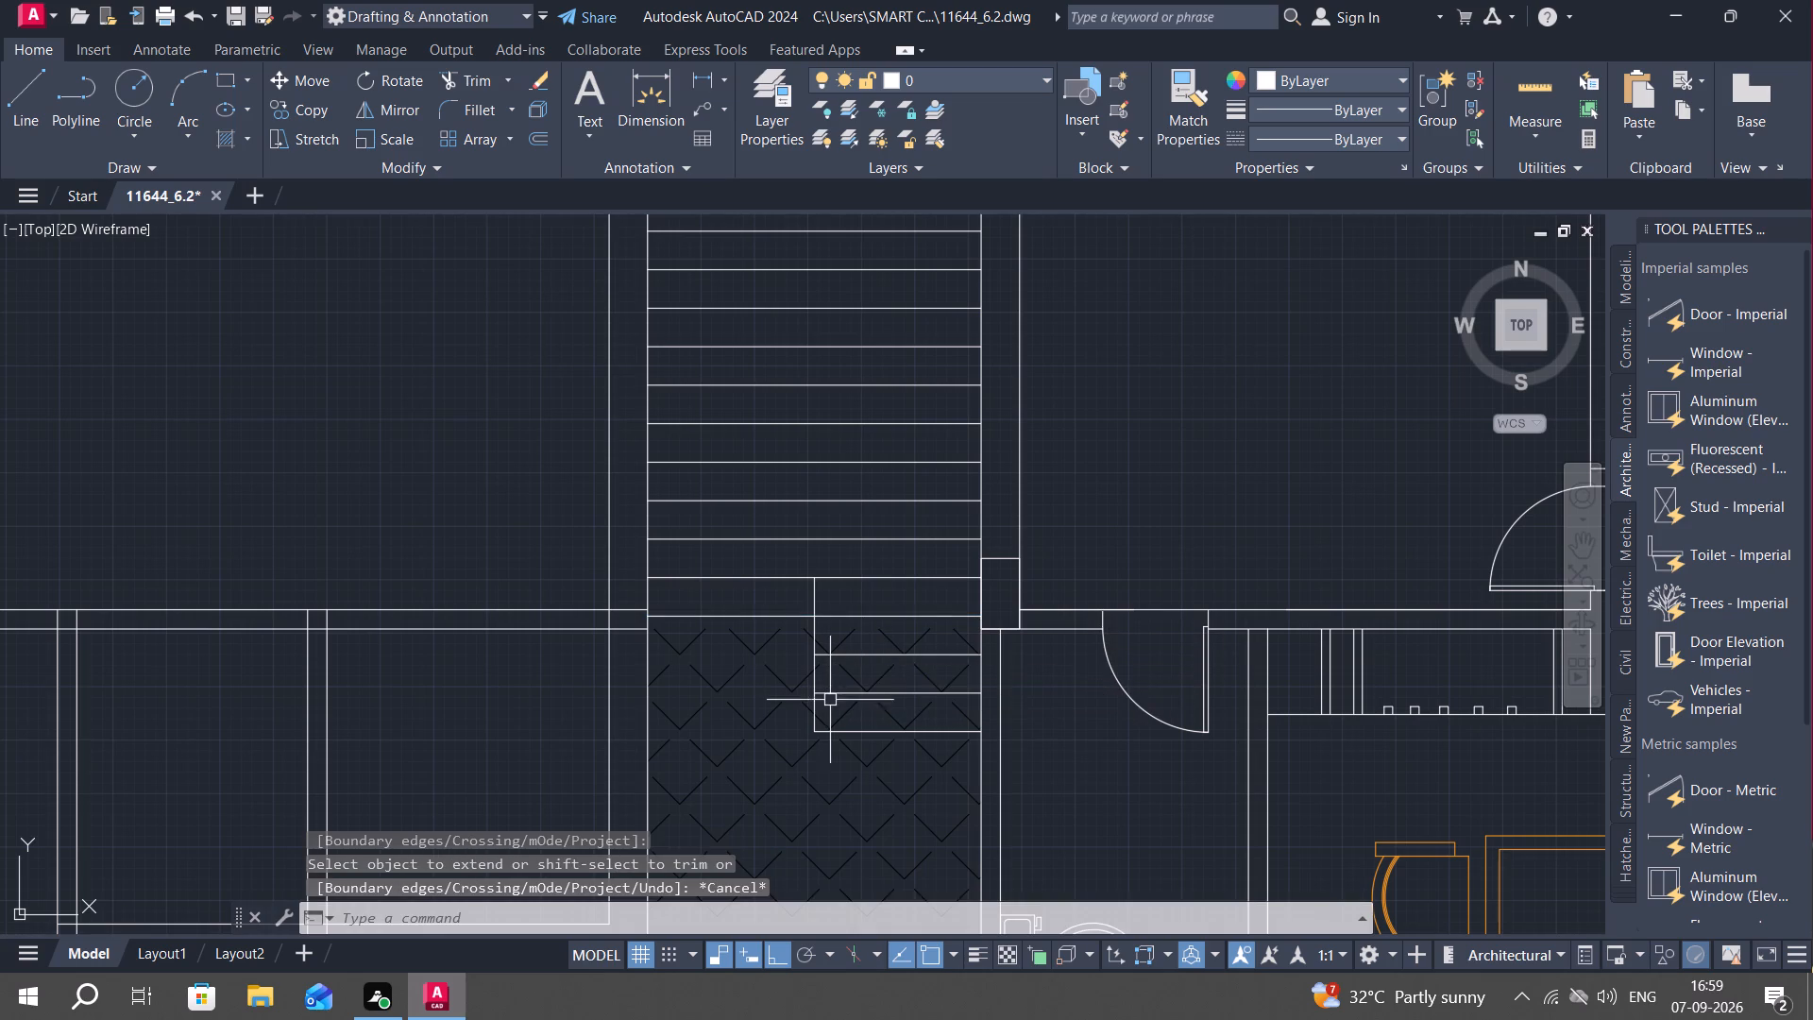
Offset the southernmost half-width tread 9" south.
{"action": "middle_click_drag", "start_coordinate": [830, 731], "coordinate": [784, 655]}
{"action": "key", "text": "Escape"}
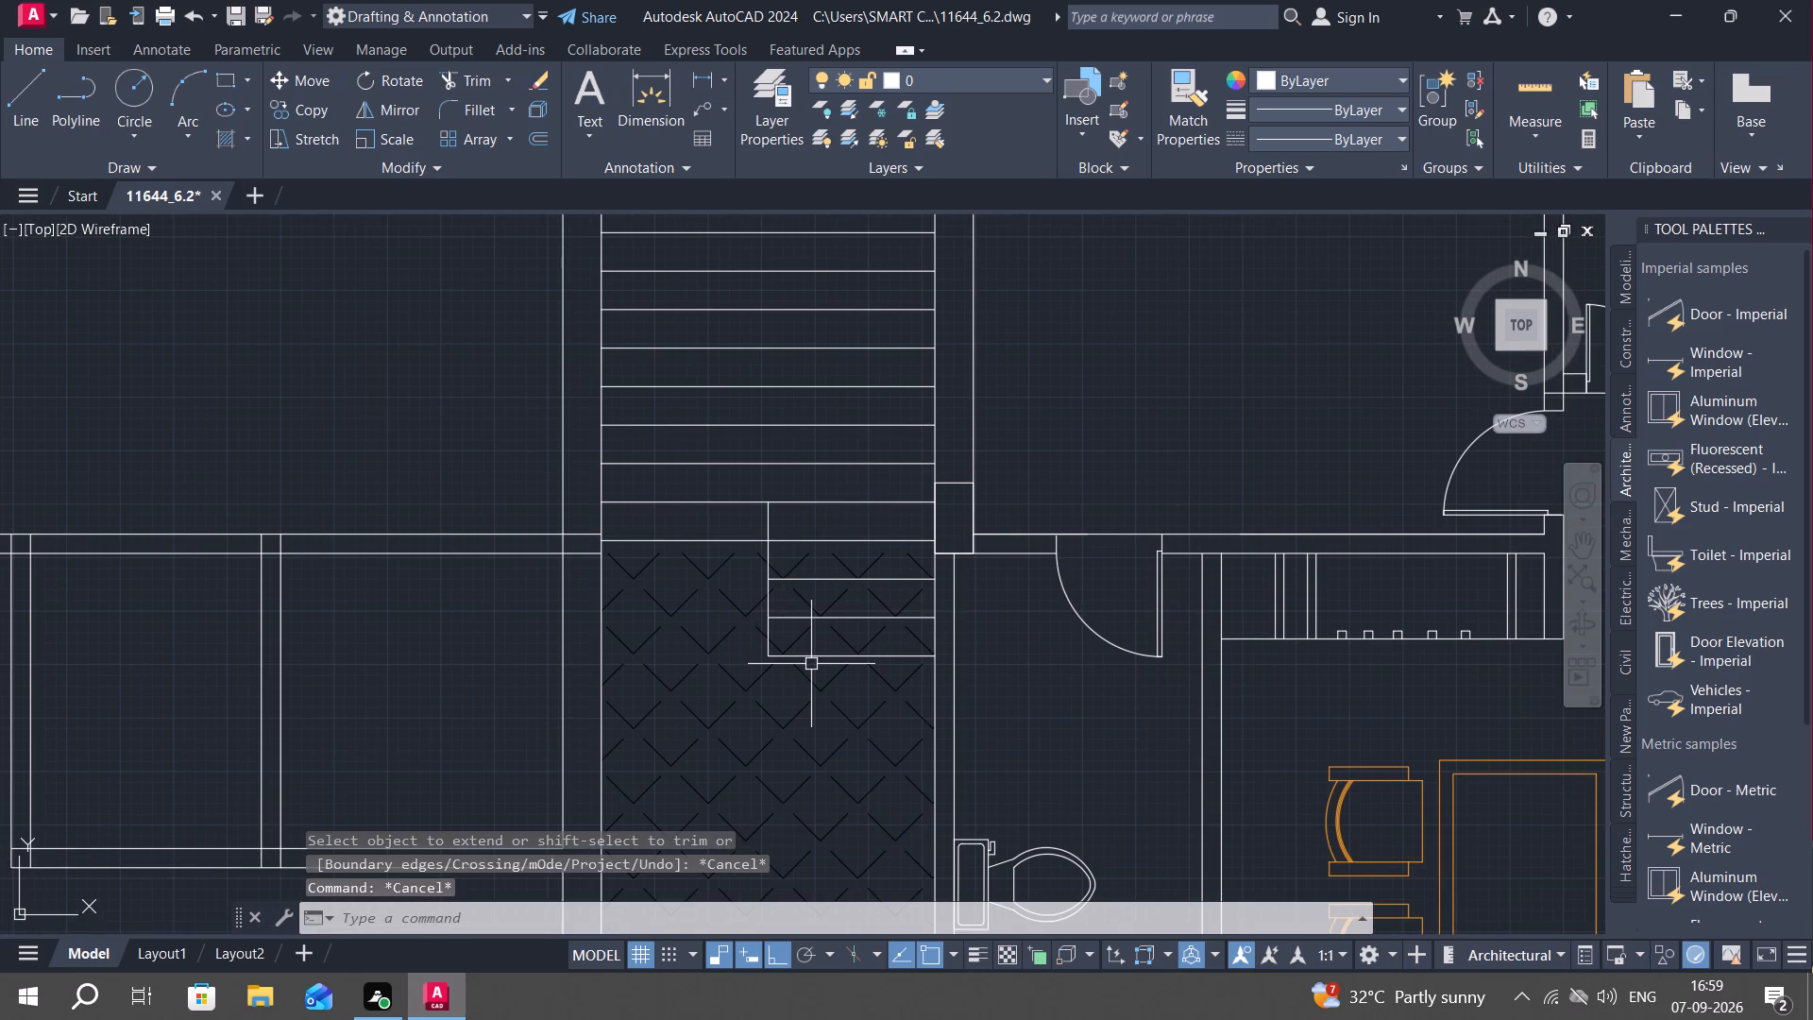
{"action": "key", "text": "o"}
{"action": "key", "text": "space"}
{"action": "key", "text": "space"}
{"action": "left_click", "coordinate": [829, 657]}
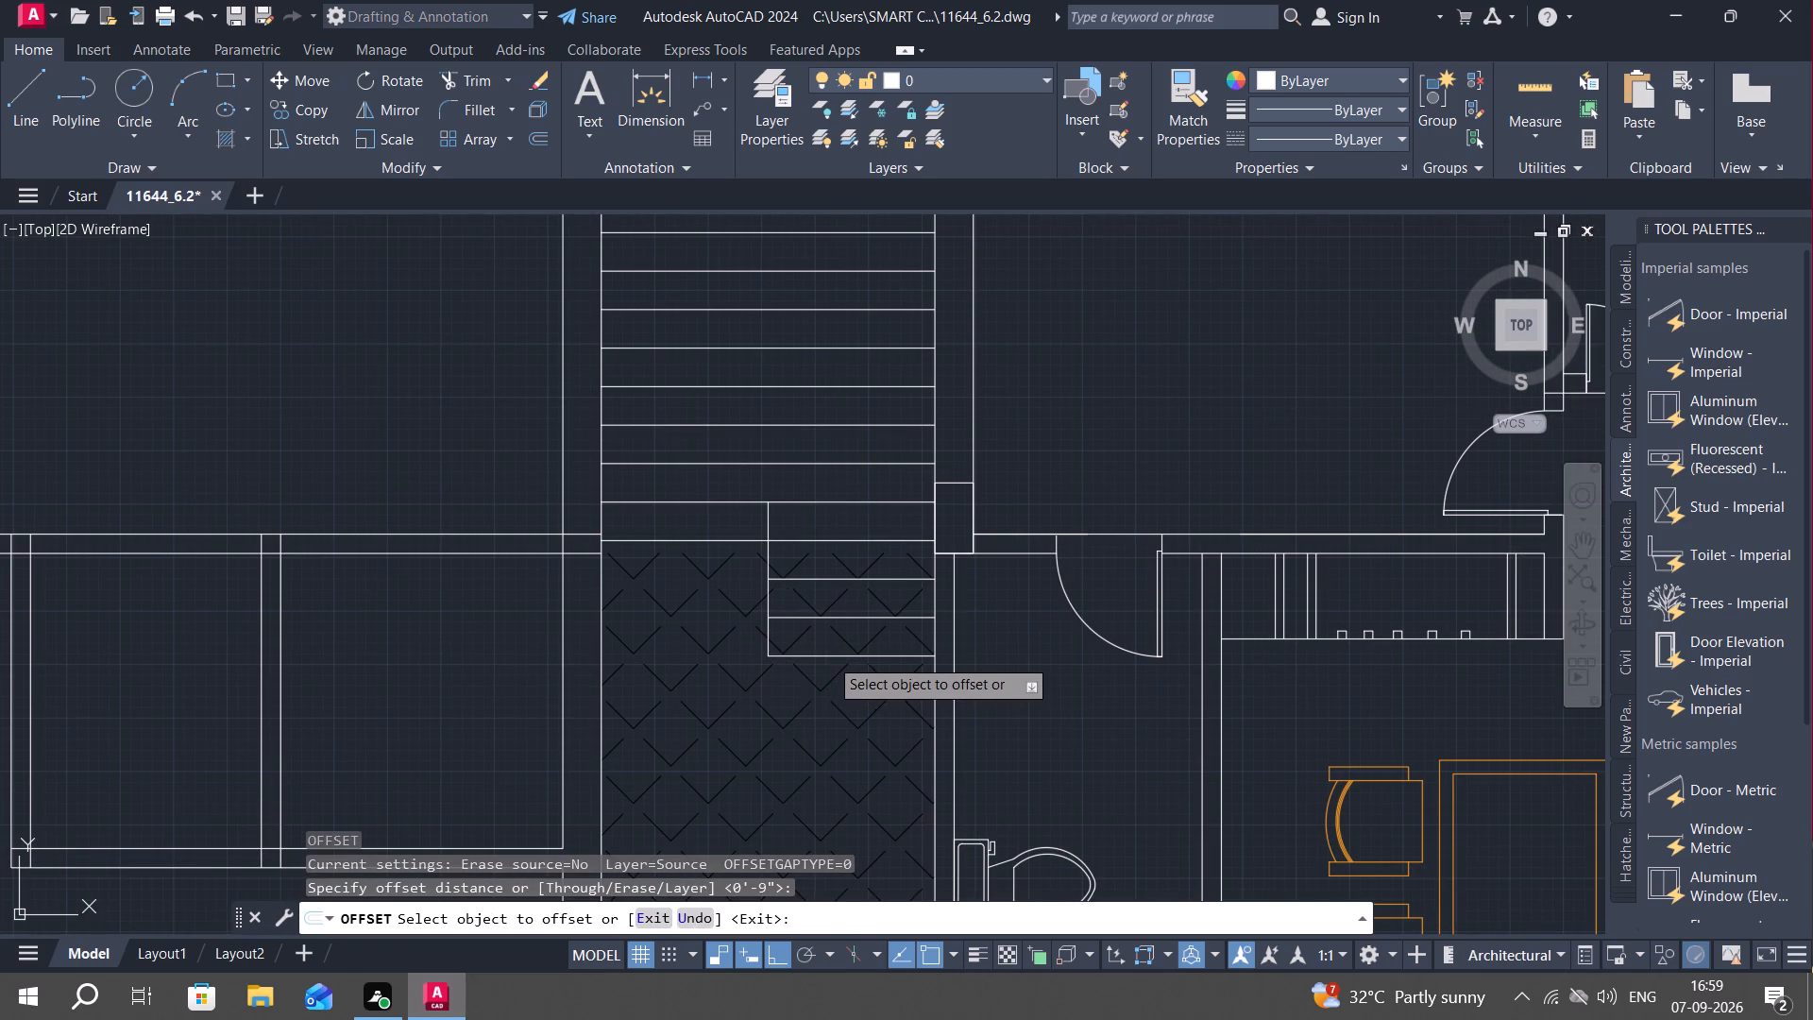
{"action": "left_click", "coordinate": [830, 708]}
{"action": "left_click", "coordinate": [828, 707]}
{"action": "key", "text": "Escape"}
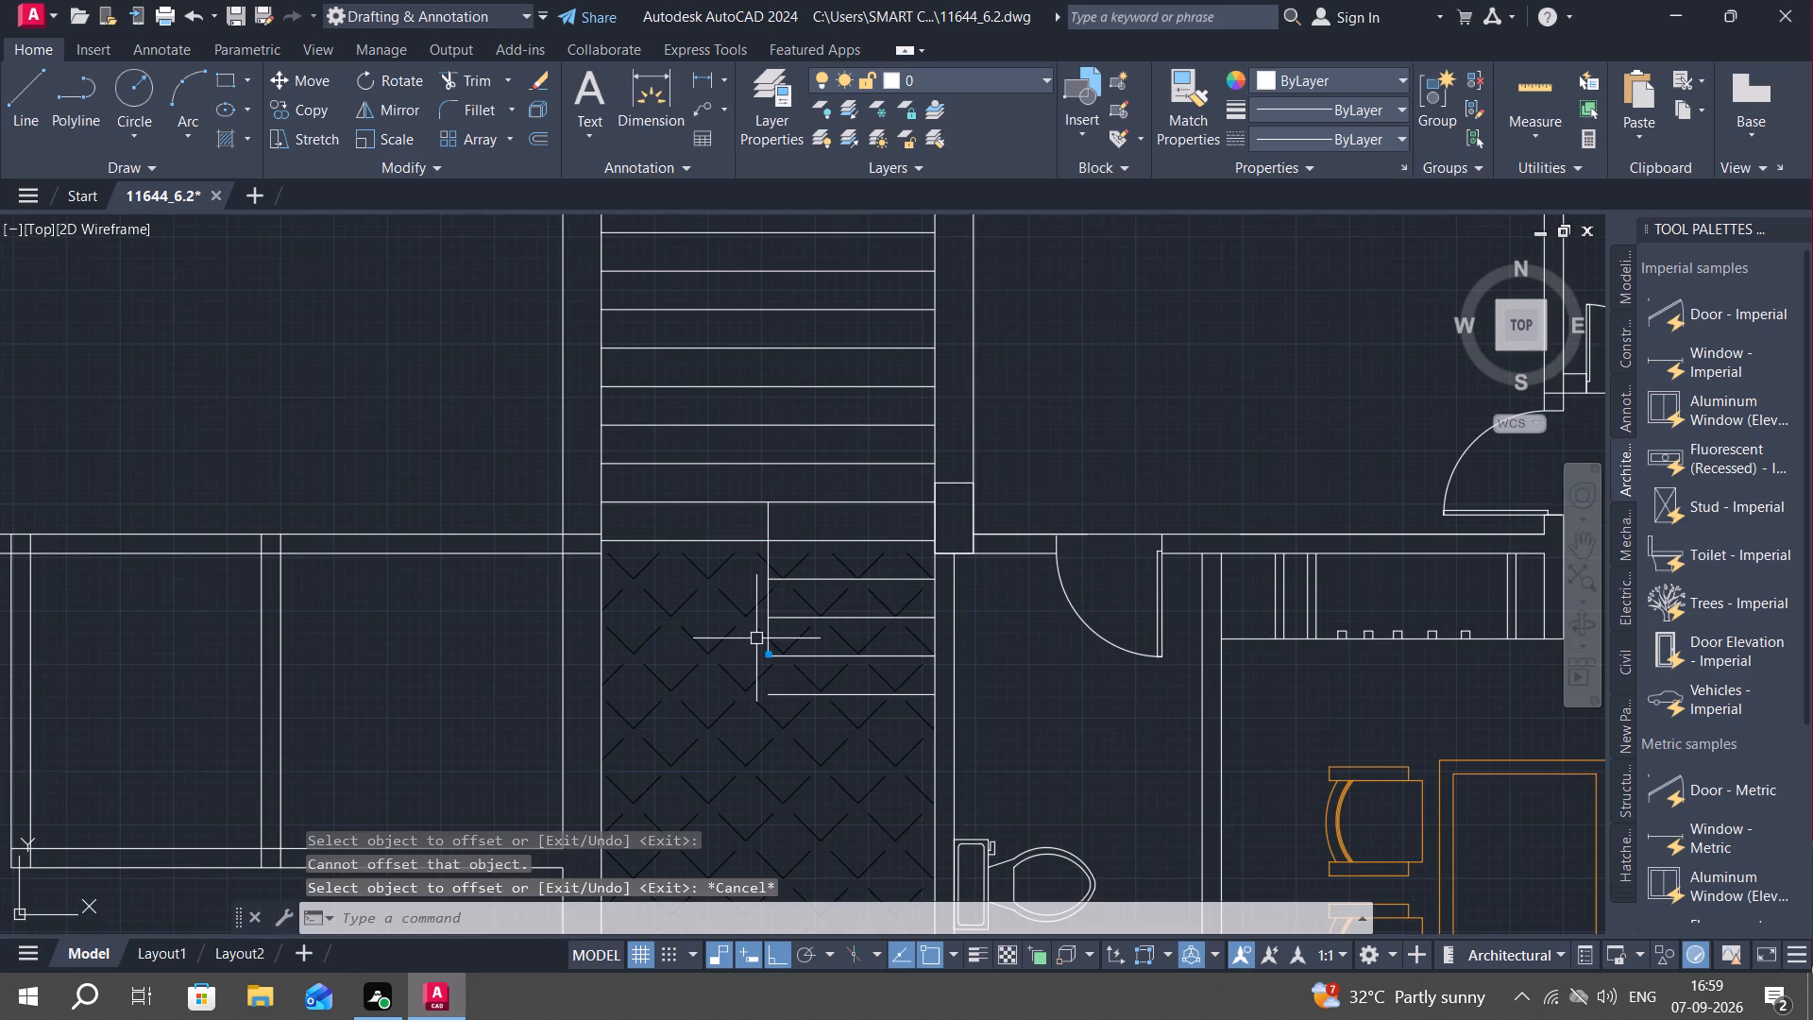
Extend the short vertical centre line south to the new lowest half-width tread.
{"action": "key", "text": "e"}
{"action": "key", "text": "x"}
{"action": "key", "text": "space"}
{"action": "left_click", "coordinate": [764, 636]}
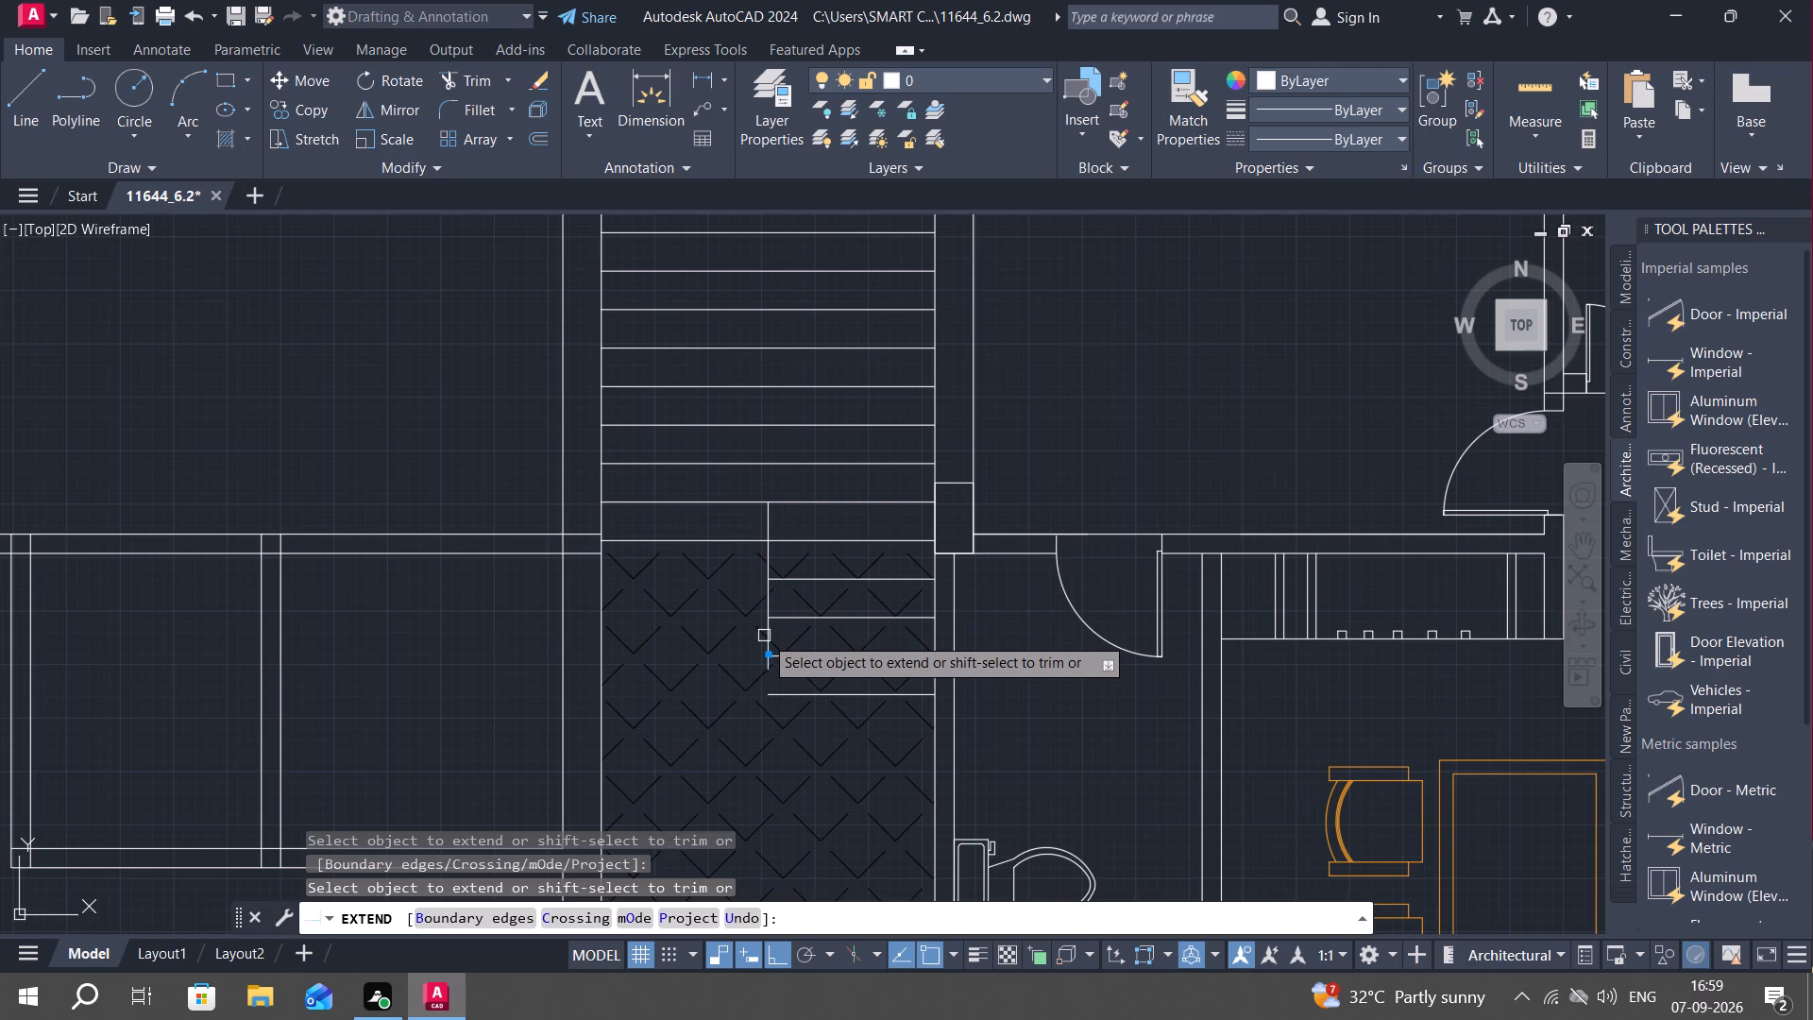
{"action": "left_click", "coordinate": [771, 643]}
{"action": "key", "text": "Escape"}
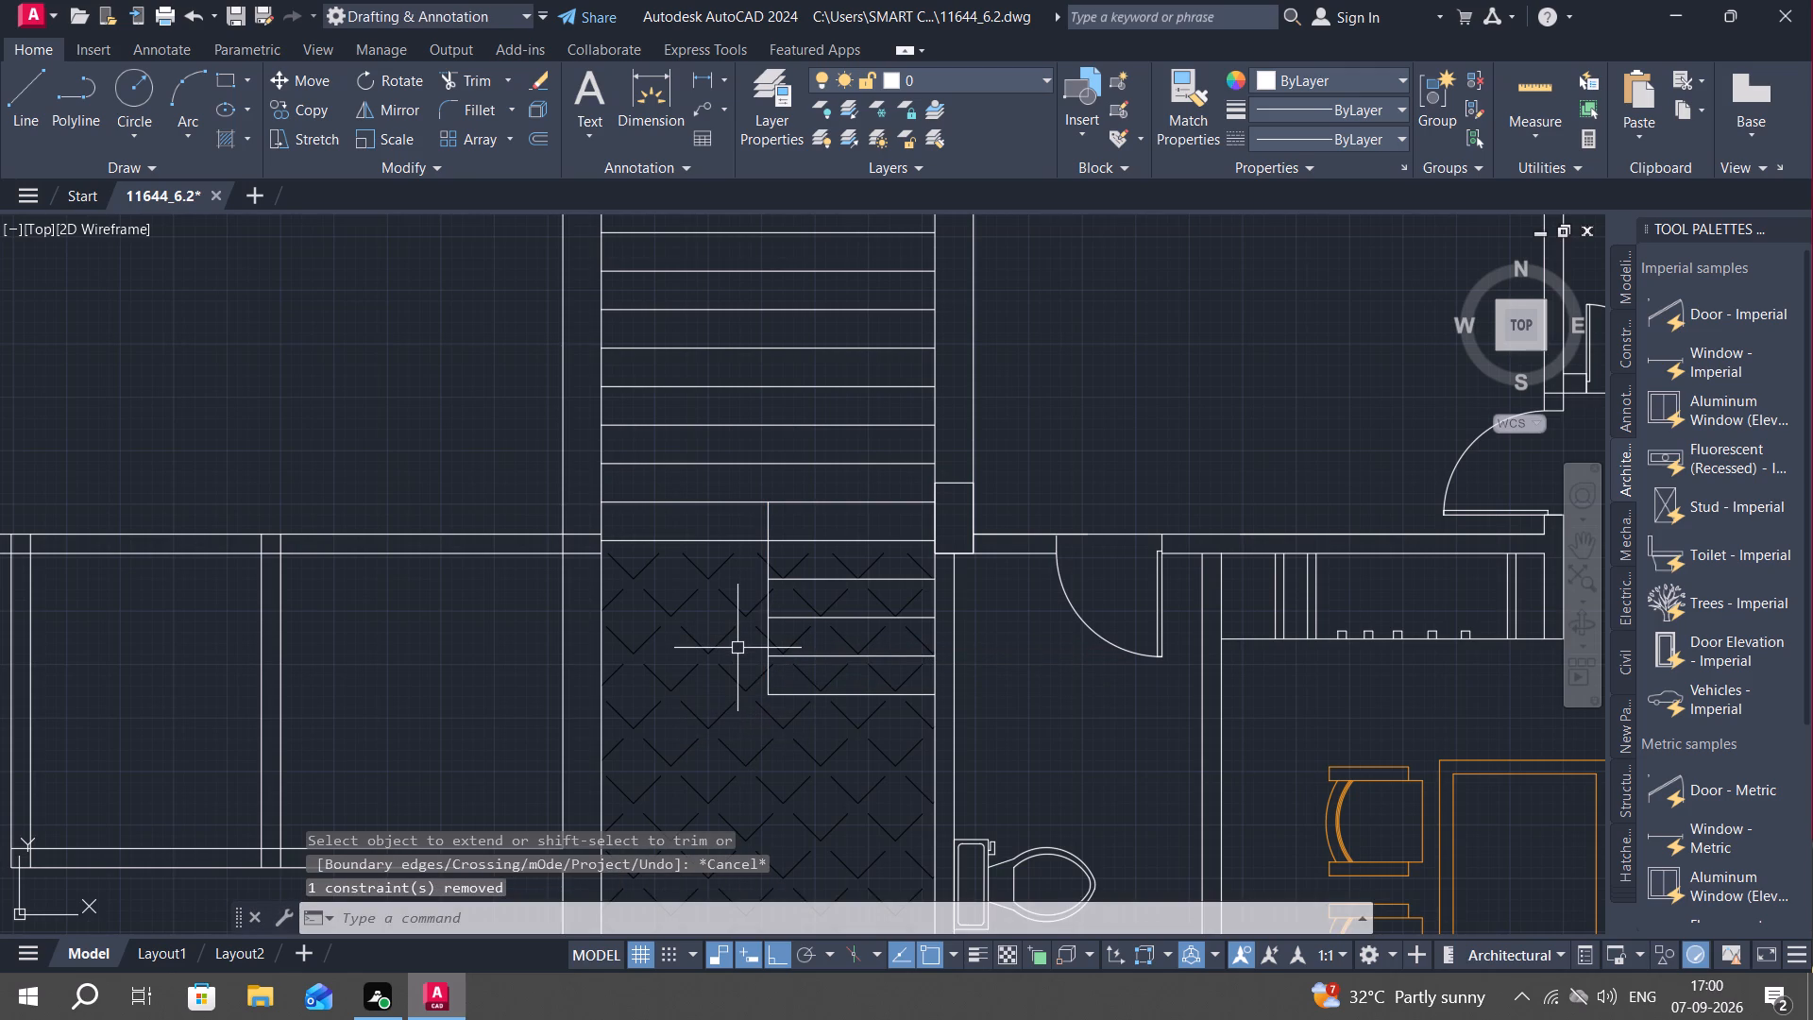
Draw a vertical line from the centre line's north end to the midpoint of the stair's northernmost tread.
{"action": "key", "text": "l"}
{"action": "key", "text": "space"}
{"action": "left_click", "coordinate": [763, 505]}
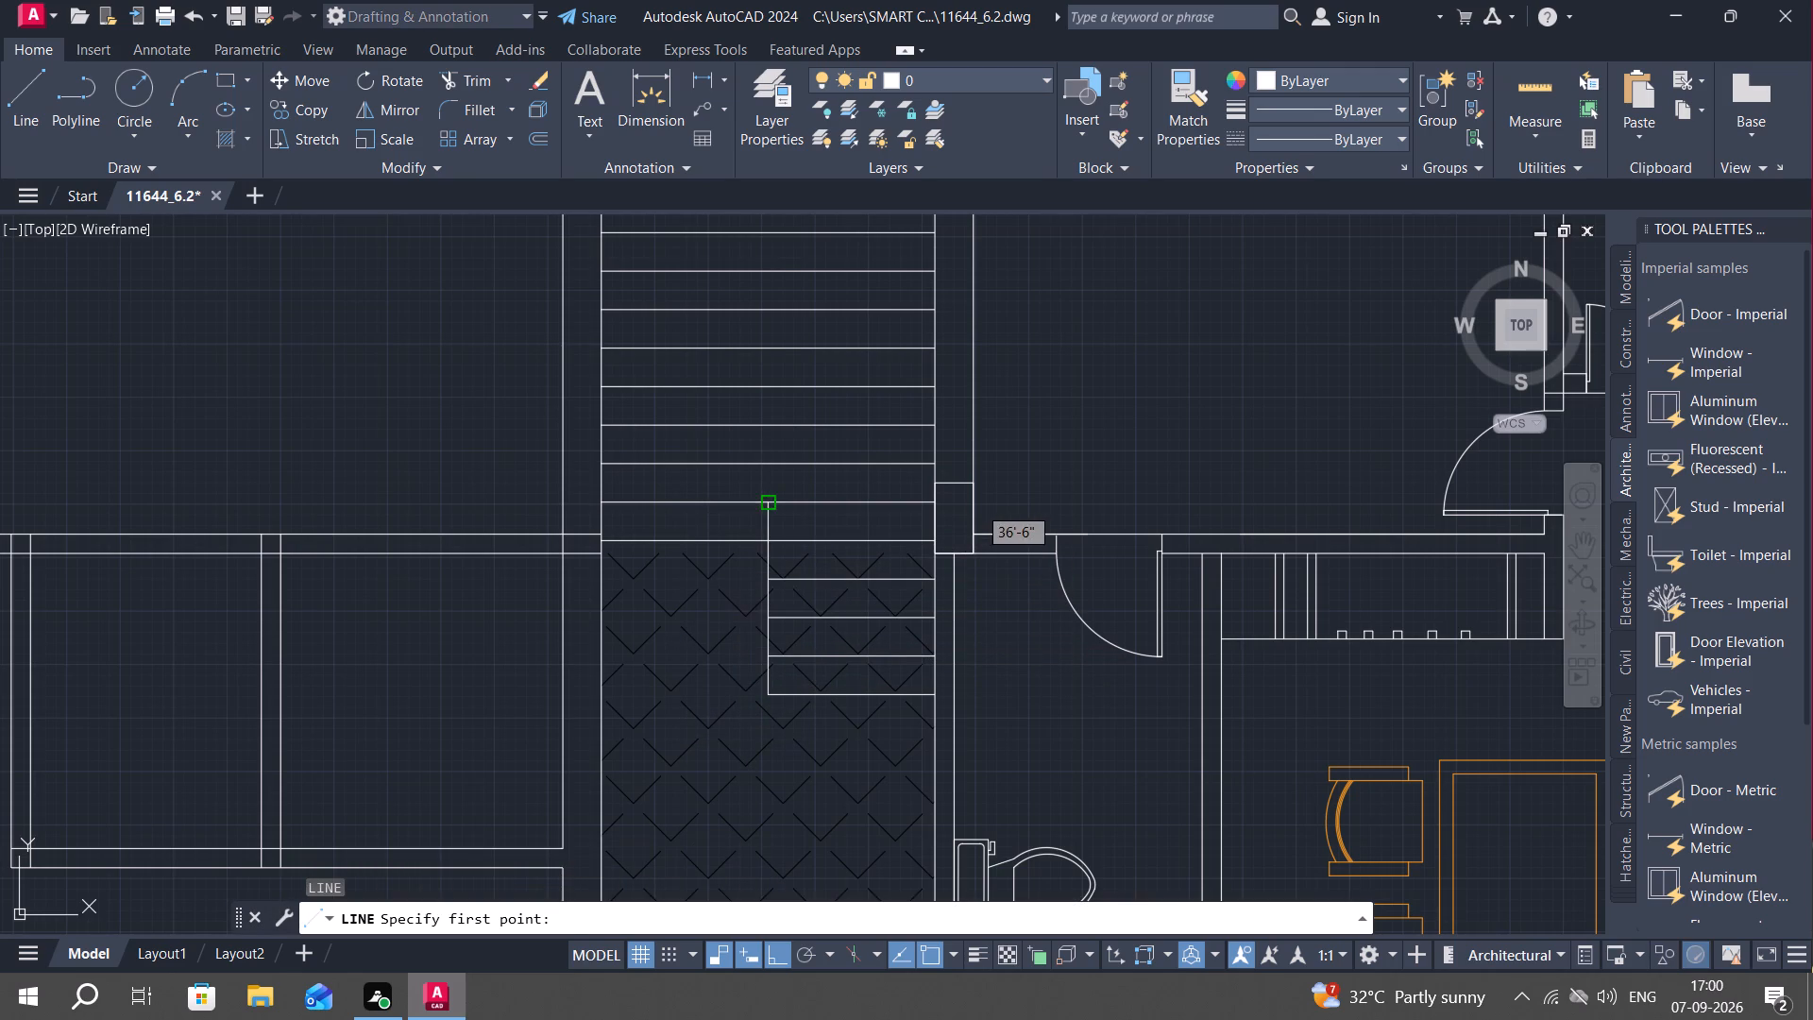
{"action": "middle_click_drag", "start_coordinate": [784, 321], "coordinate": [815, 568]}
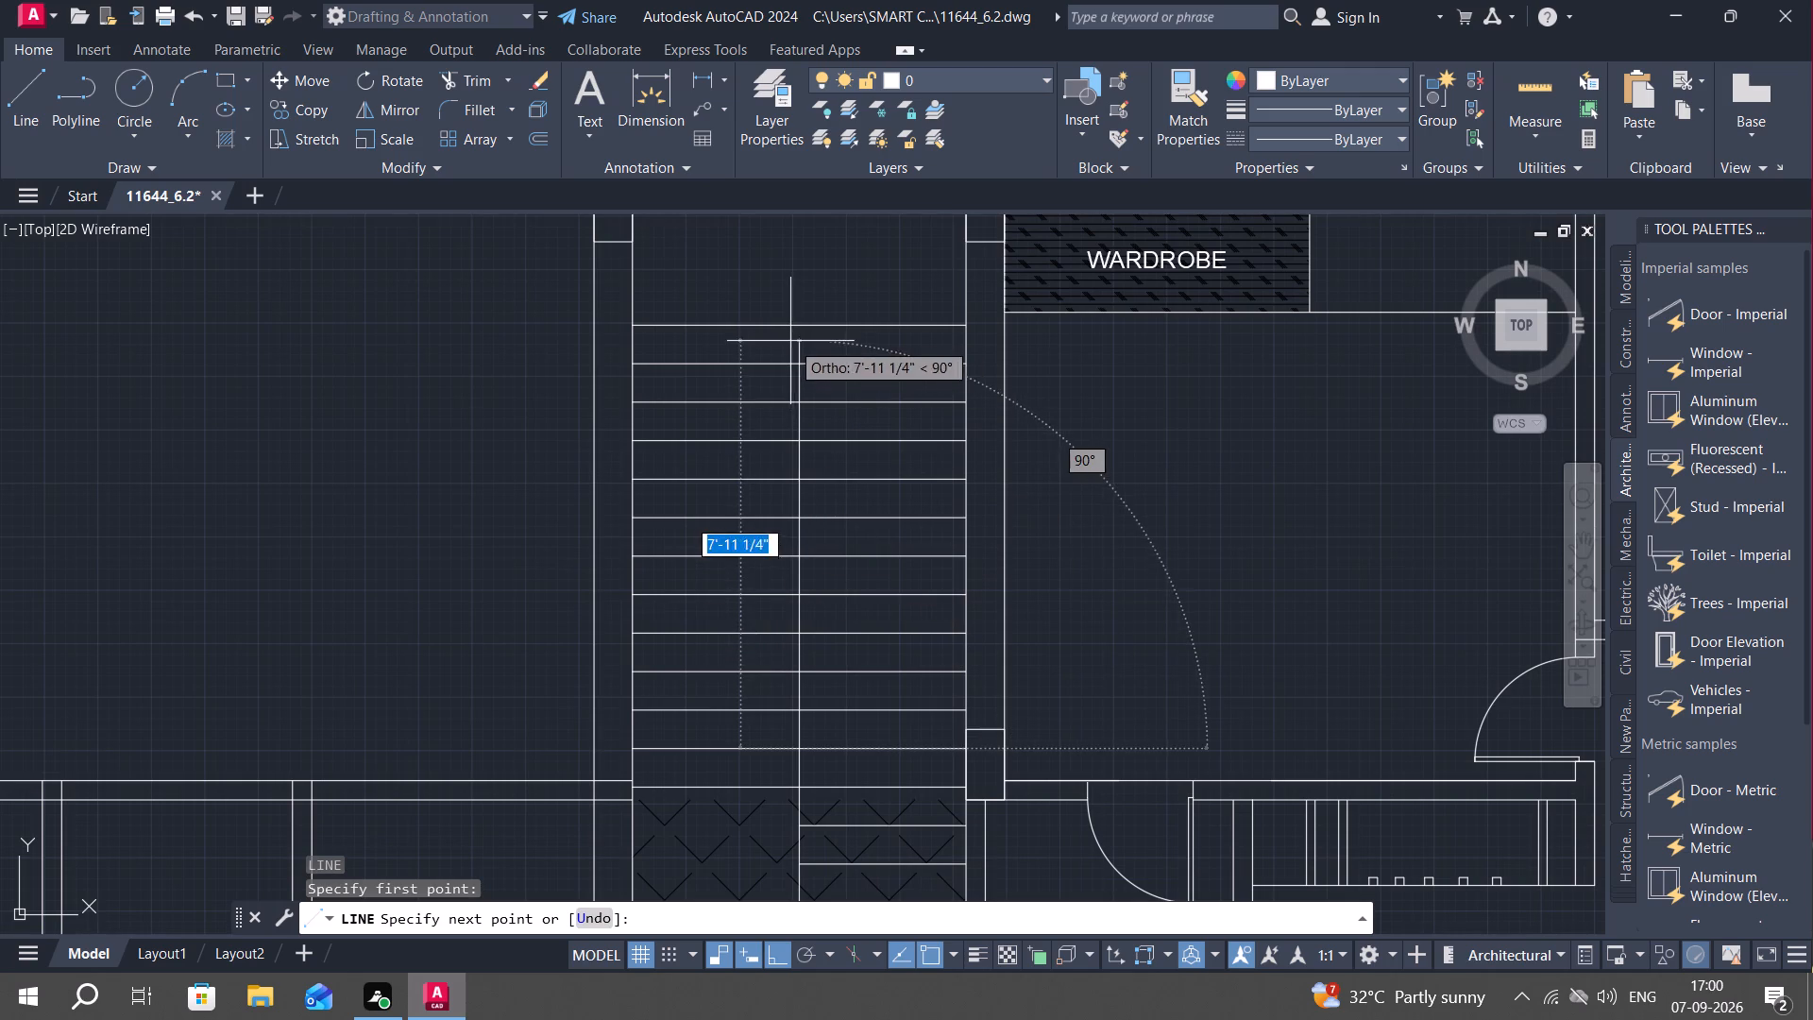
{"action": "left_click", "coordinate": [798, 326]}
{"action": "key", "text": "Escape"}
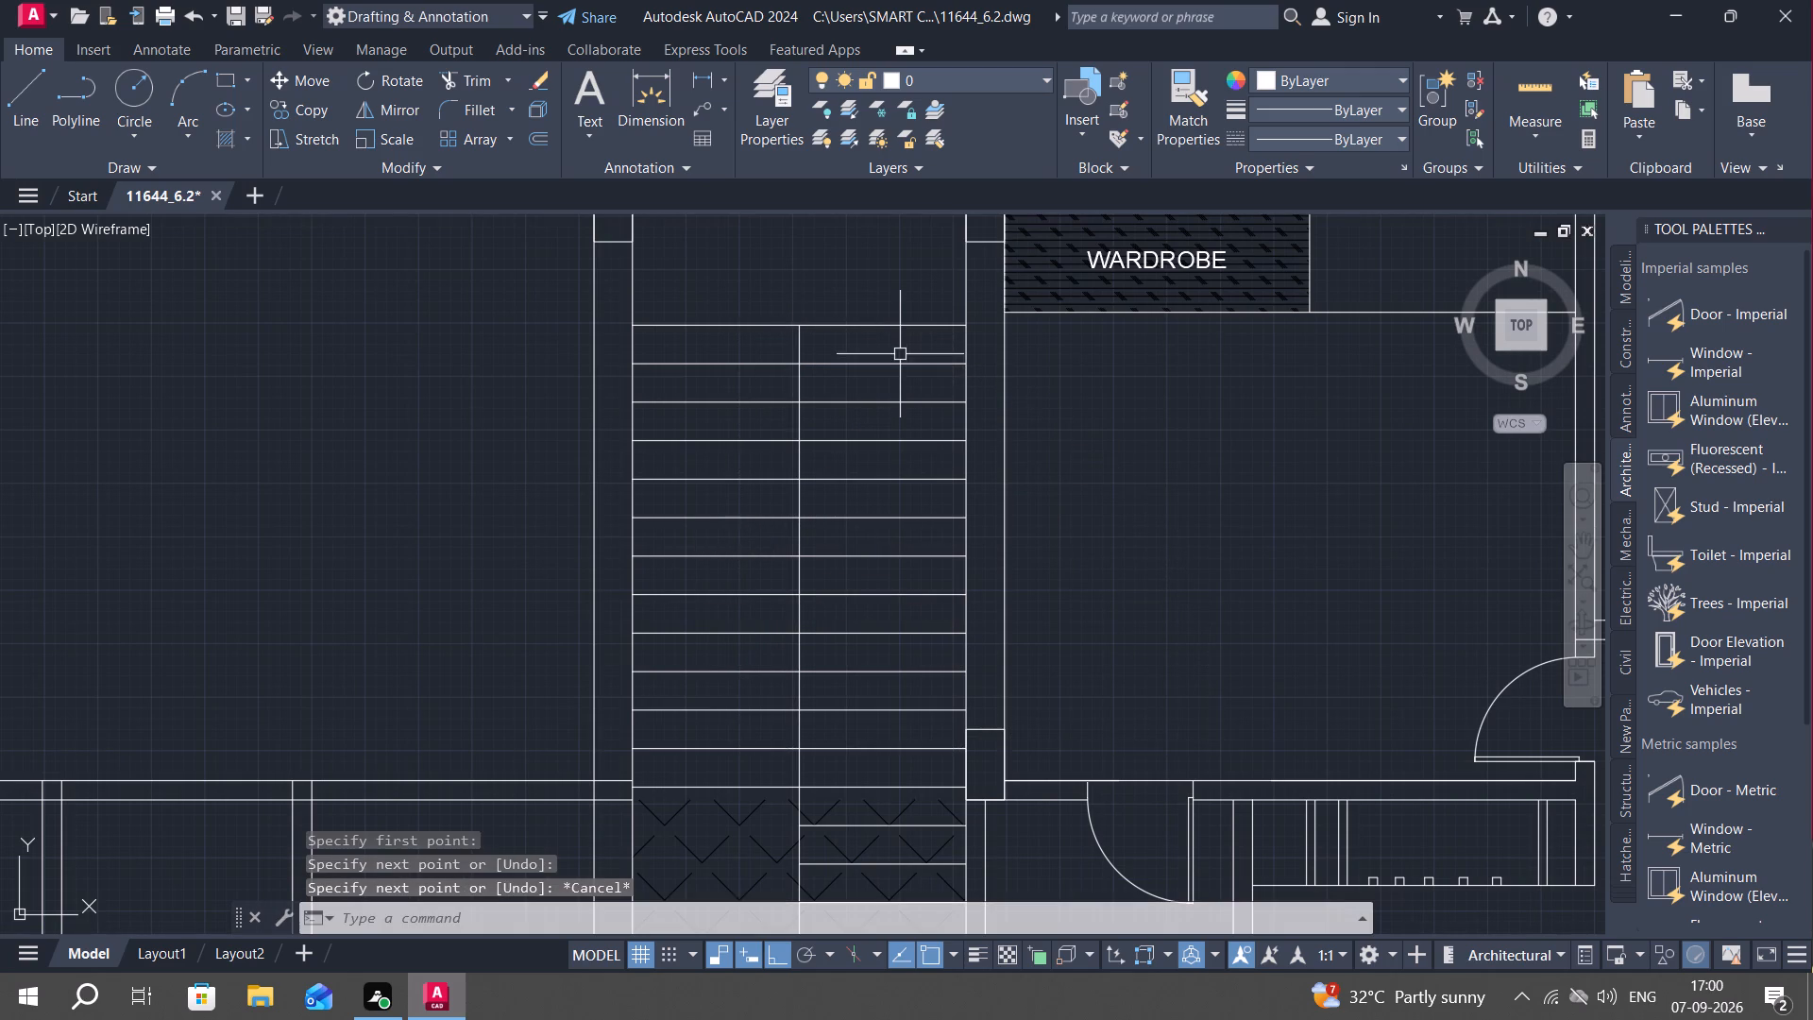
Offset the long stair centre line 1'6" to both the east and west sides.
{"action": "type", "text": "O"}
{"action": "key", "text": "space"}
{"action": "type", "text": "1'6\""}
{"action": "key", "text": "Return"}
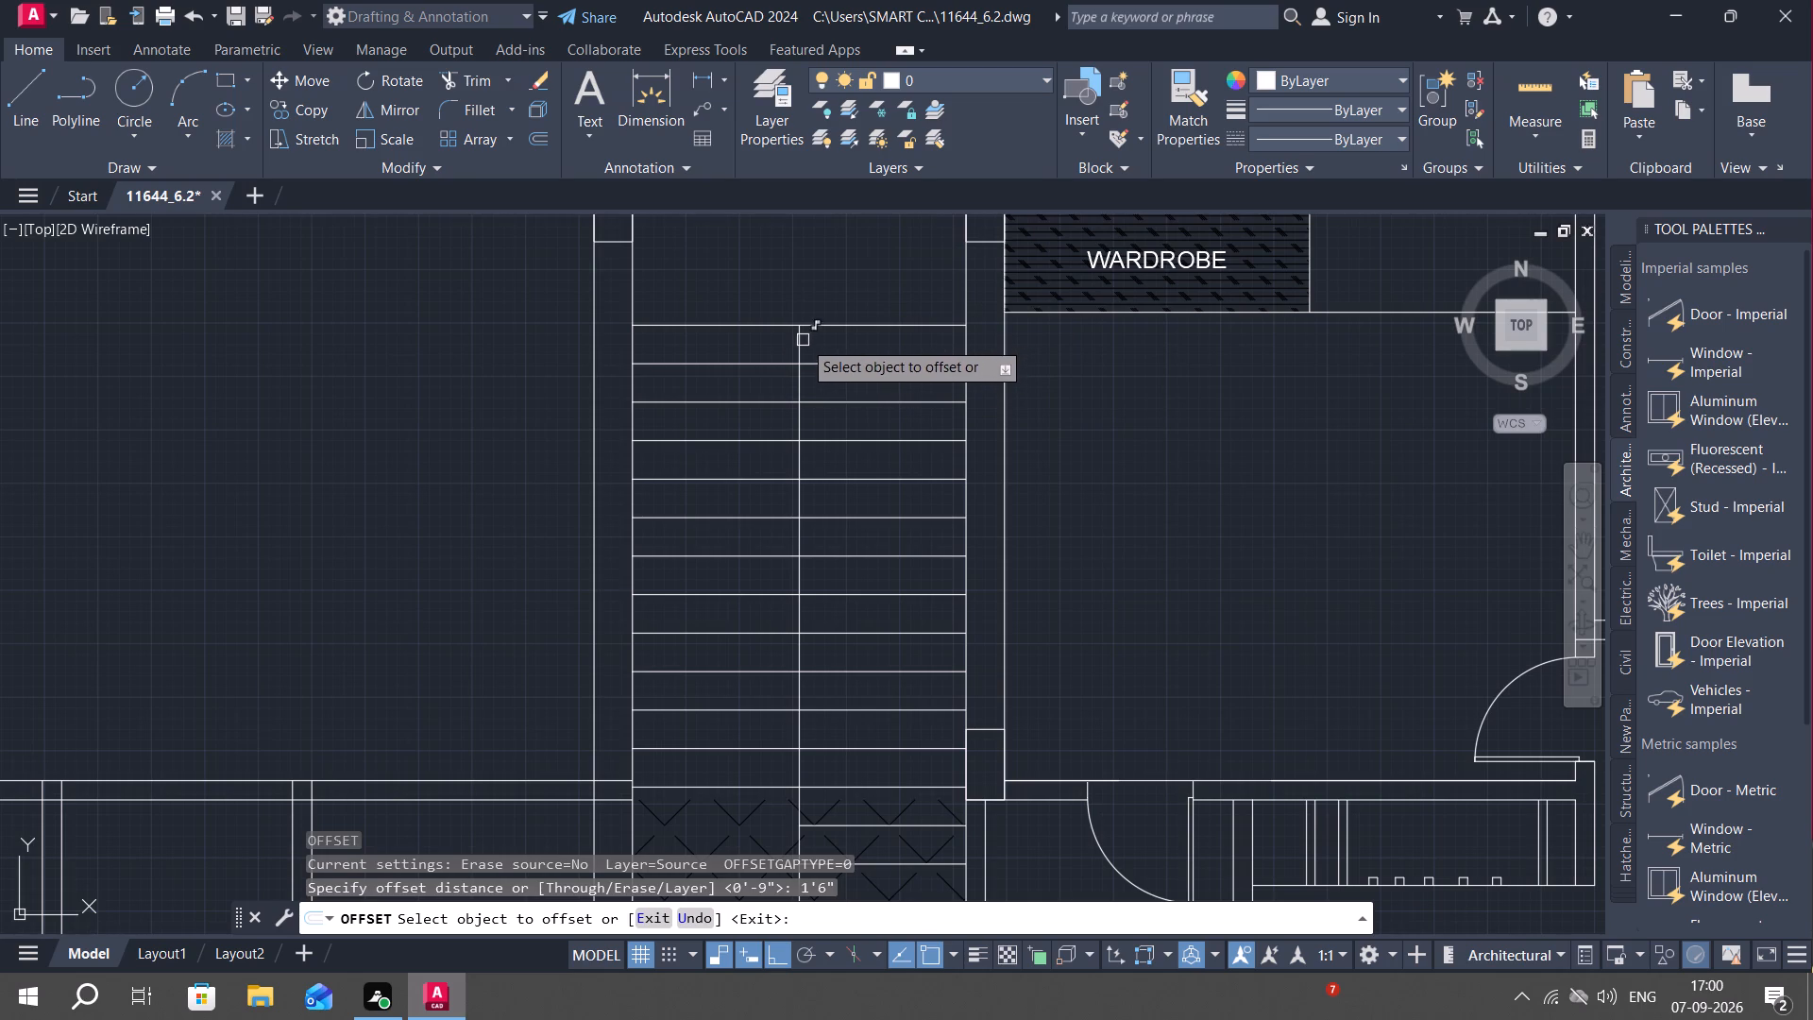
{"action": "left_click", "coordinate": [803, 340]}
{"action": "left_click", "coordinate": [892, 338]}
{"action": "left_click", "coordinate": [798, 414]}
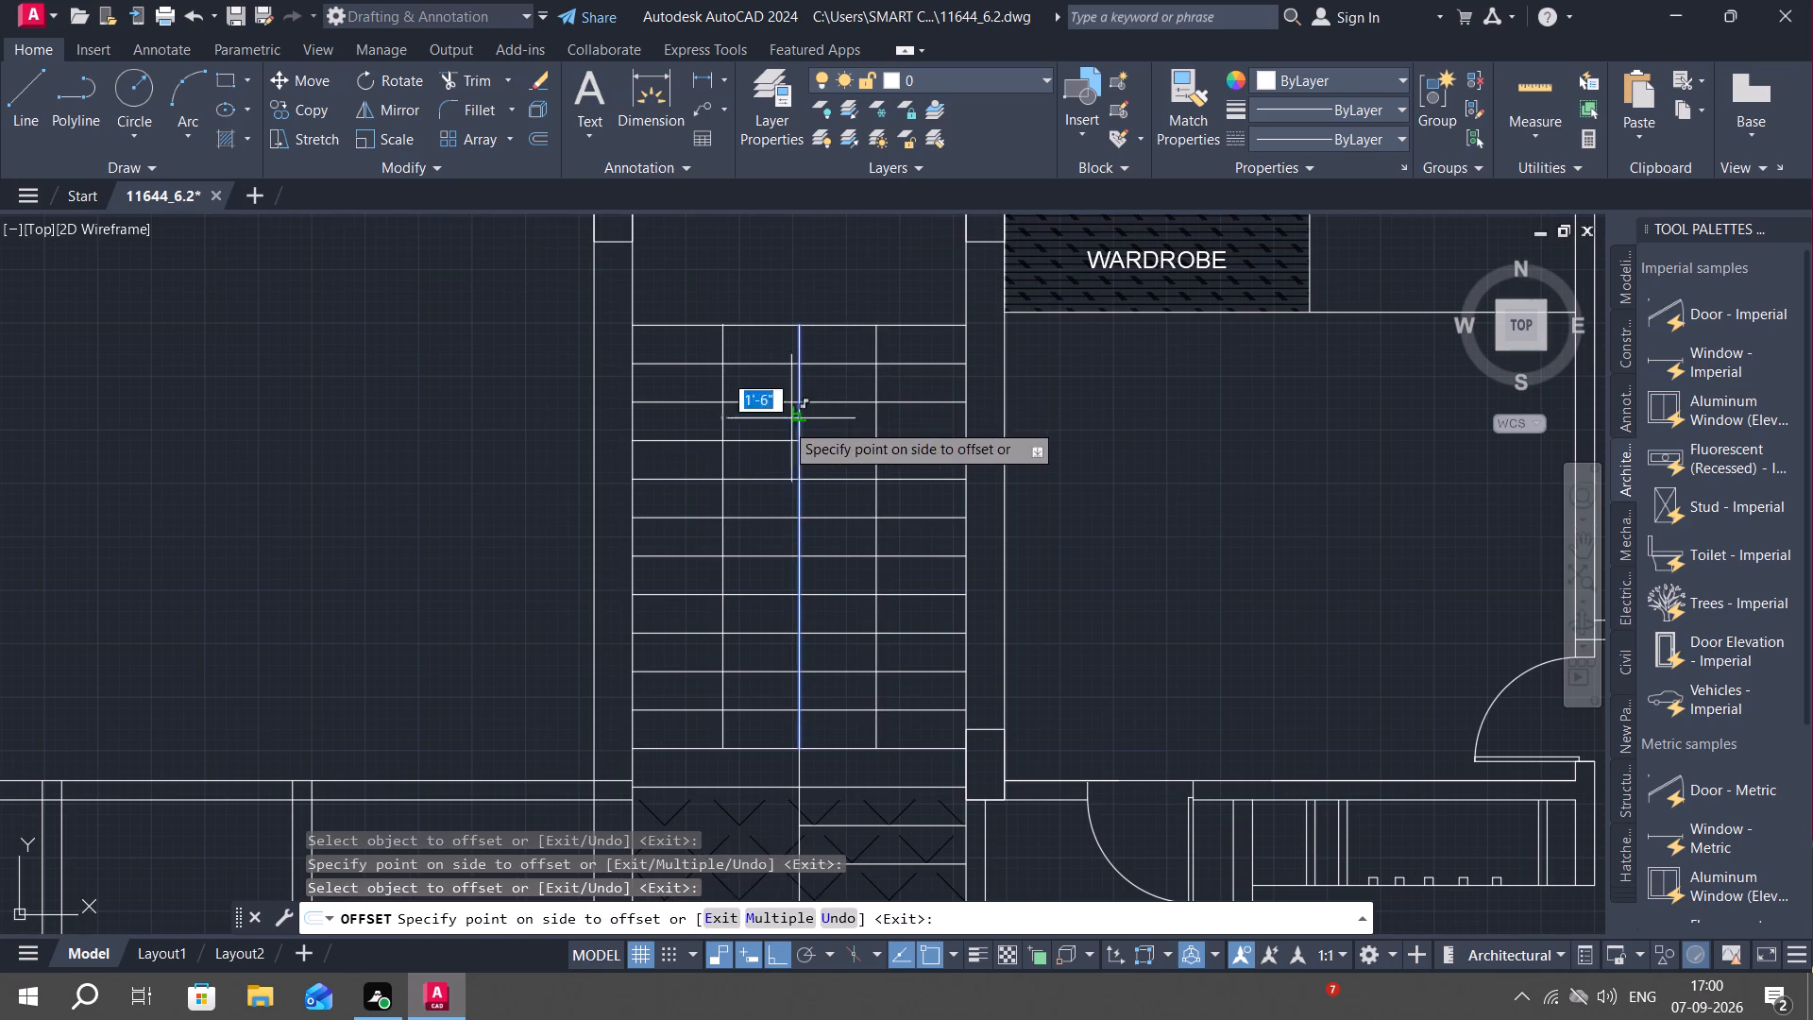
{"action": "left_click", "coordinate": [710, 456]}
{"action": "left_click", "coordinate": [710, 270]}
{"action": "key", "text": "Escape"}
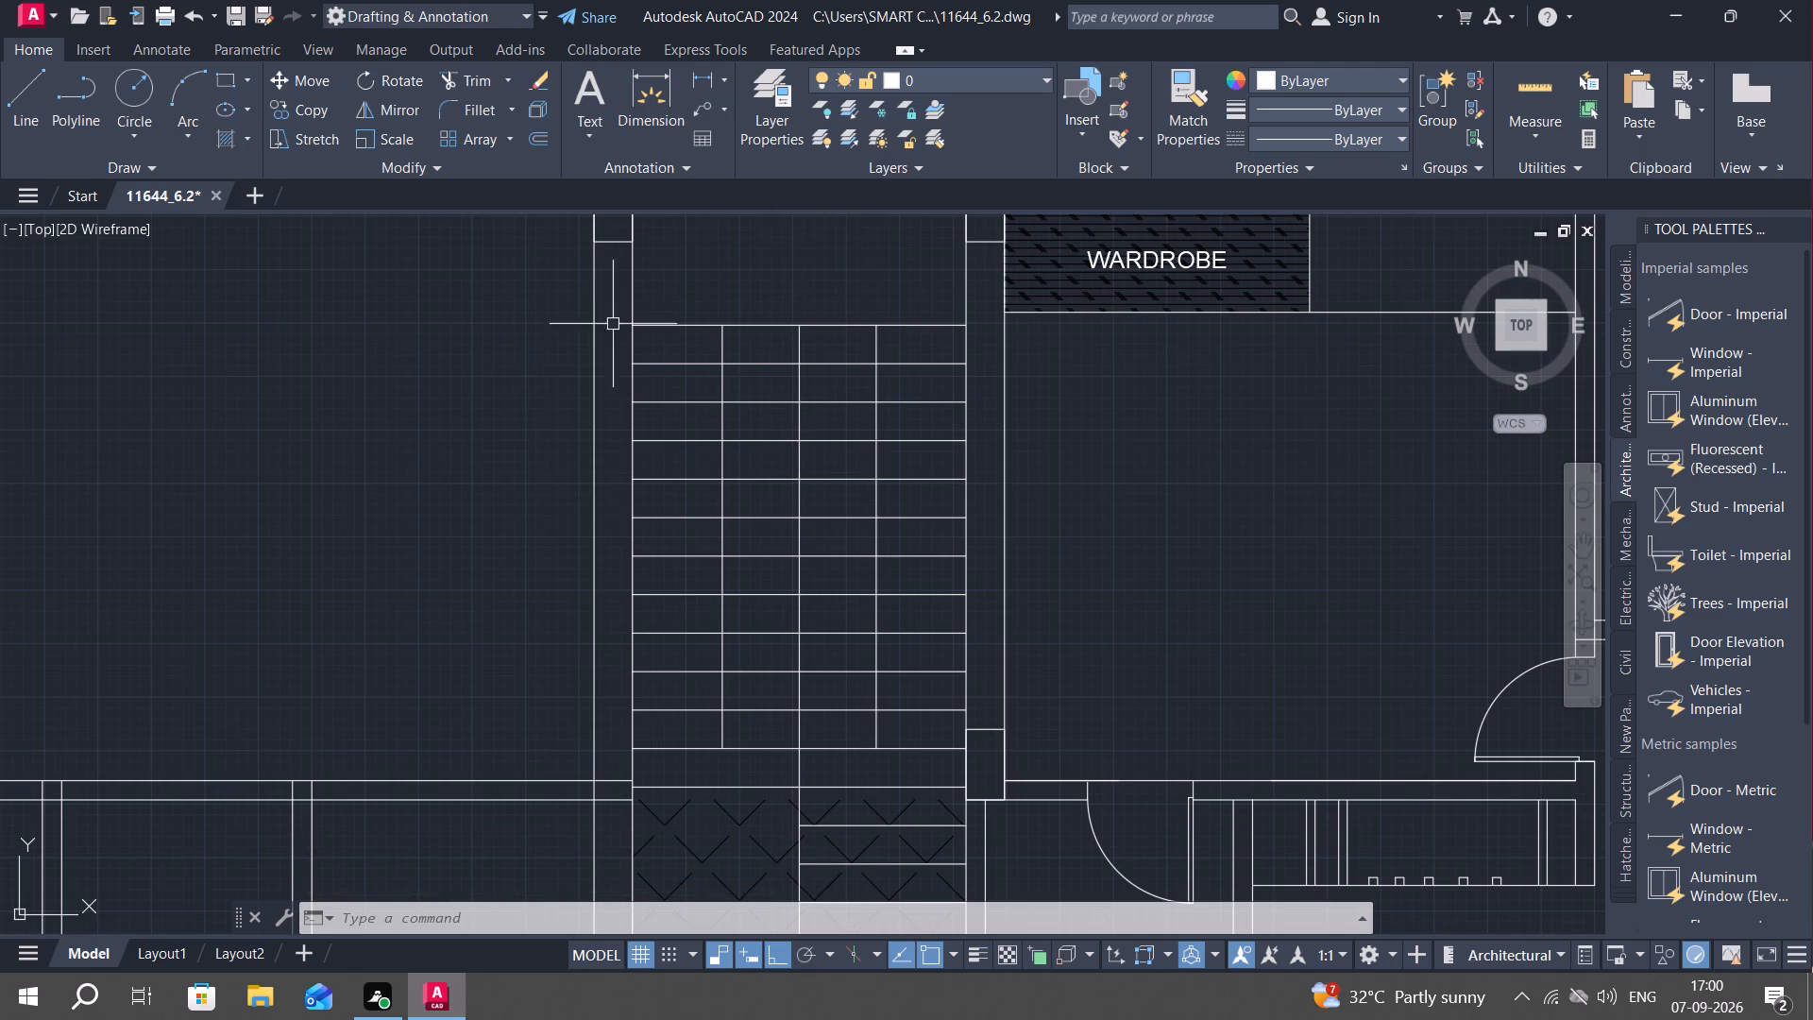
Fillet the north ends of the two lines offset east and west of the stair centre line, joining them with a semicircular arc.
{"action": "key", "text": "f"}
{"action": "key", "text": "space"}
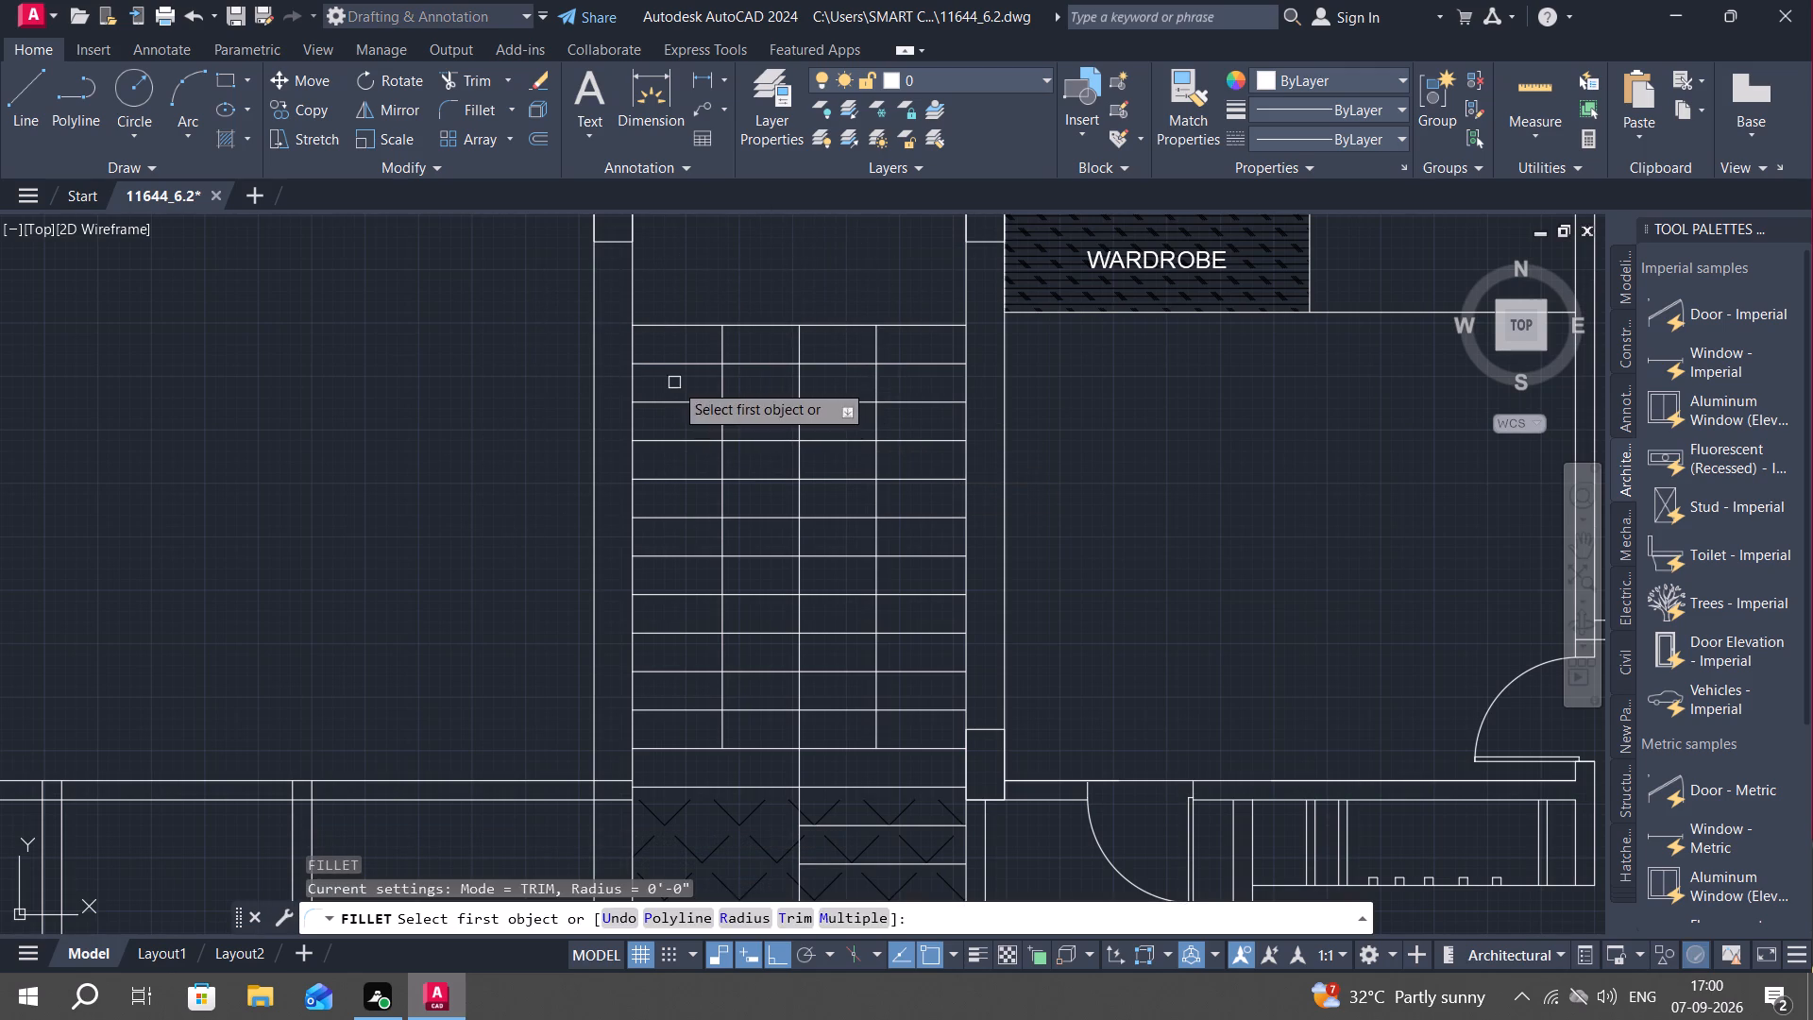
{"action": "left_click", "coordinate": [720, 376]}
{"action": "left_click", "coordinate": [880, 377]}
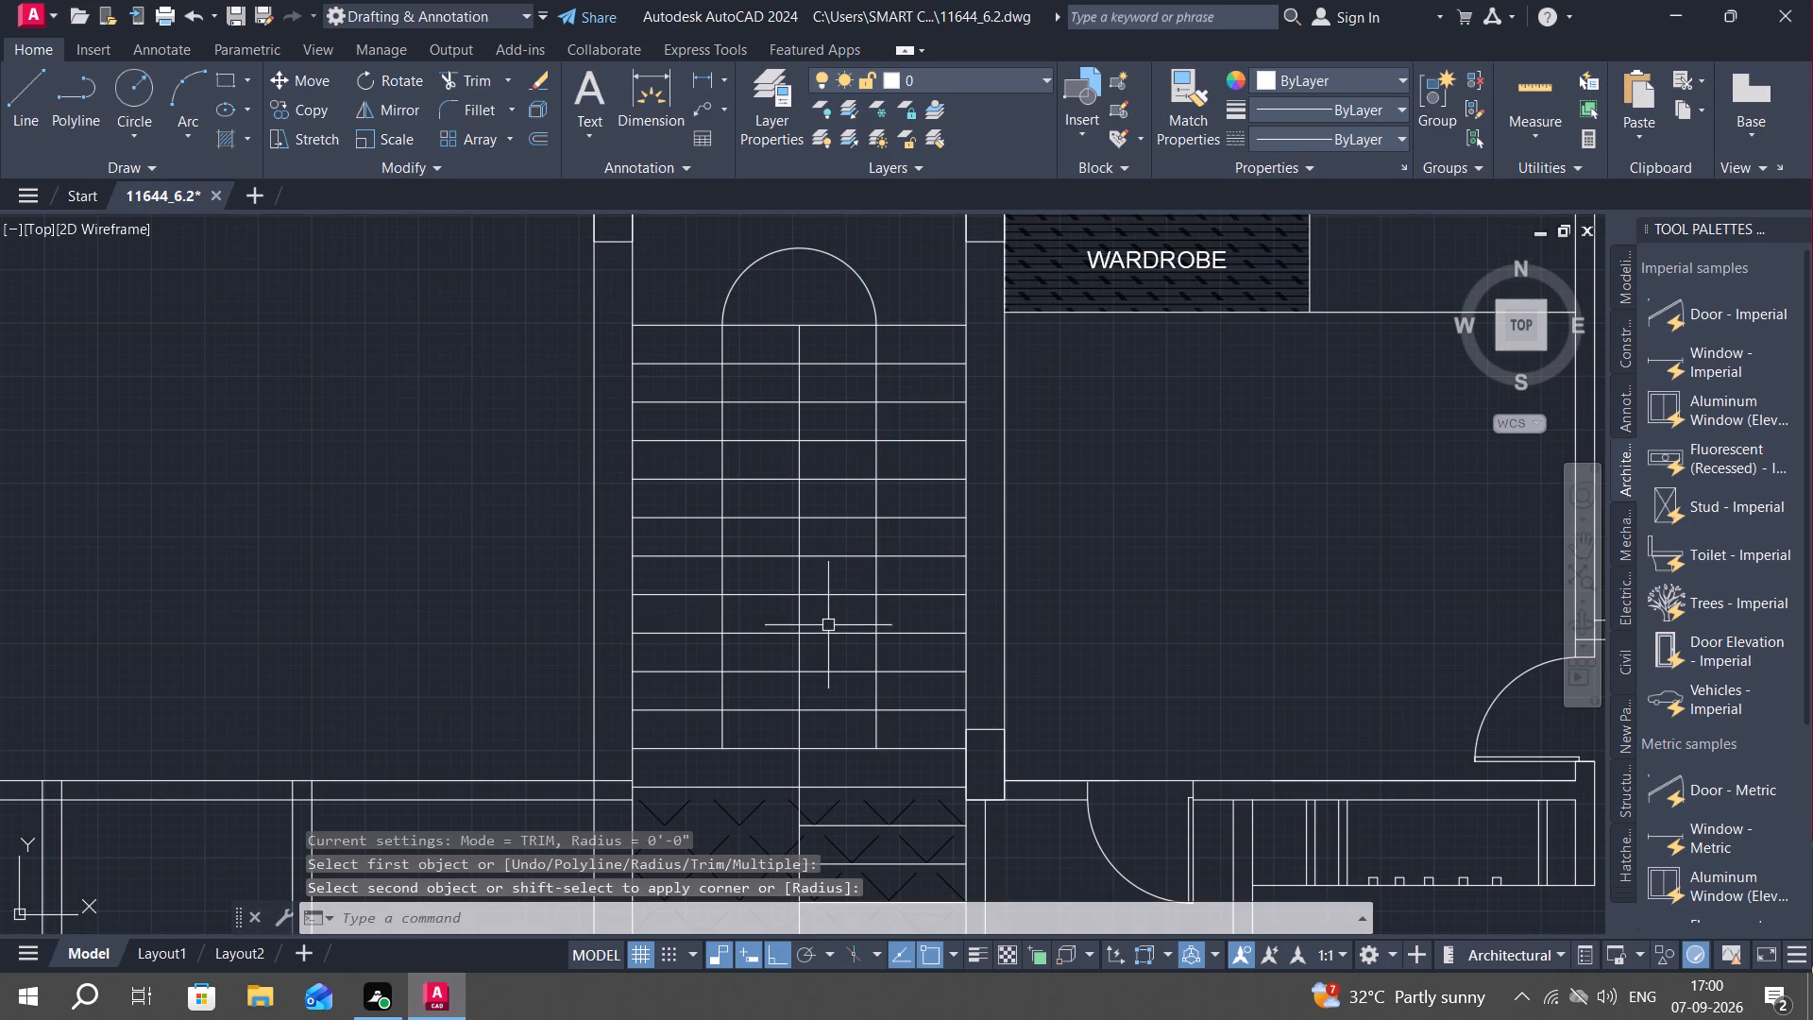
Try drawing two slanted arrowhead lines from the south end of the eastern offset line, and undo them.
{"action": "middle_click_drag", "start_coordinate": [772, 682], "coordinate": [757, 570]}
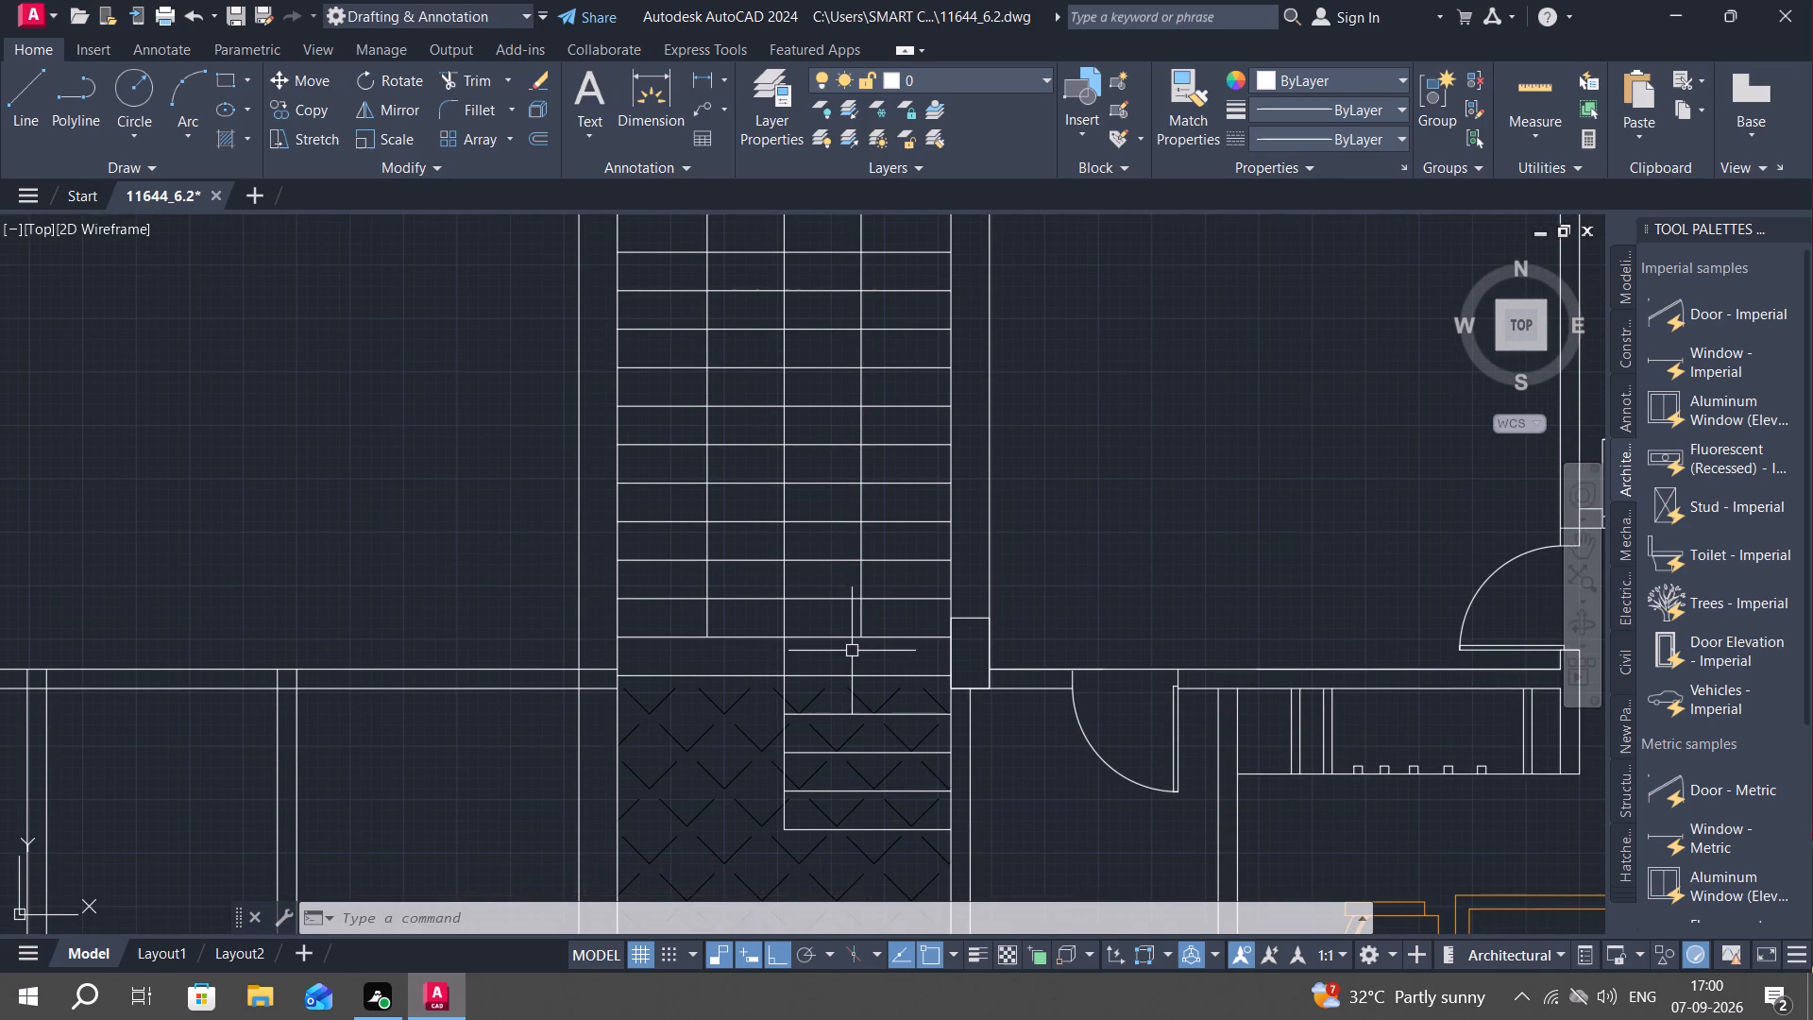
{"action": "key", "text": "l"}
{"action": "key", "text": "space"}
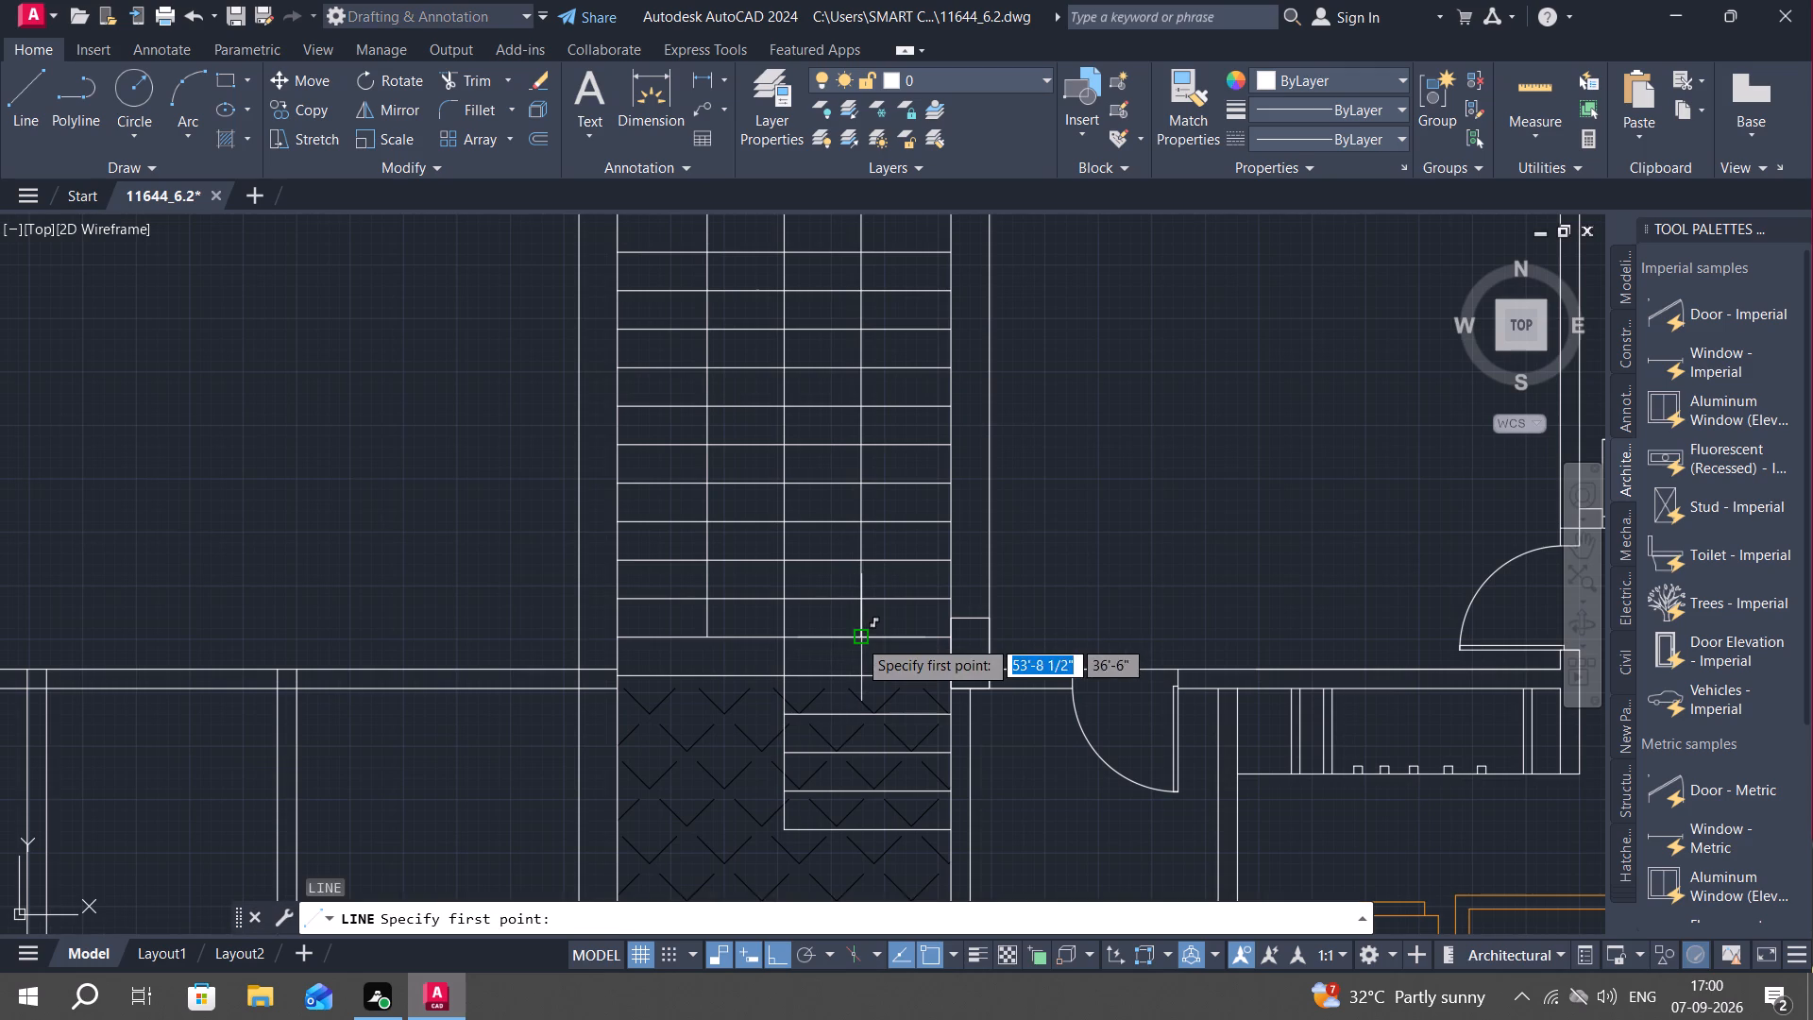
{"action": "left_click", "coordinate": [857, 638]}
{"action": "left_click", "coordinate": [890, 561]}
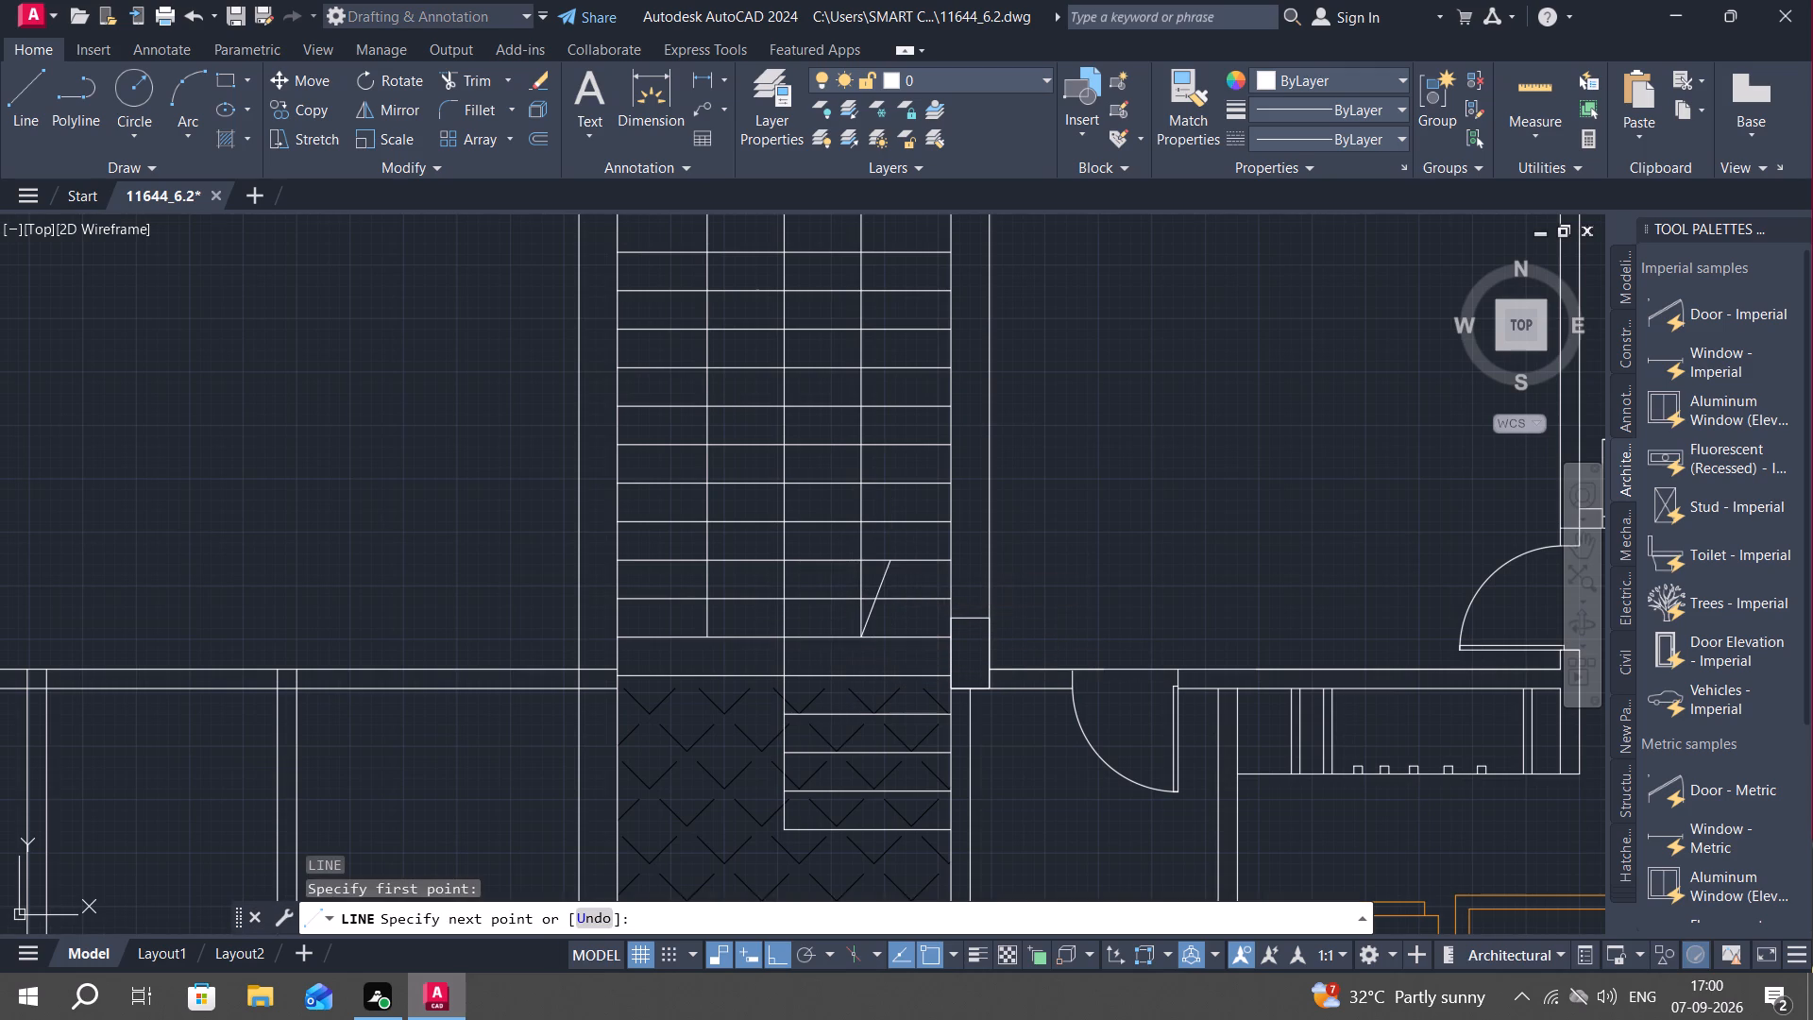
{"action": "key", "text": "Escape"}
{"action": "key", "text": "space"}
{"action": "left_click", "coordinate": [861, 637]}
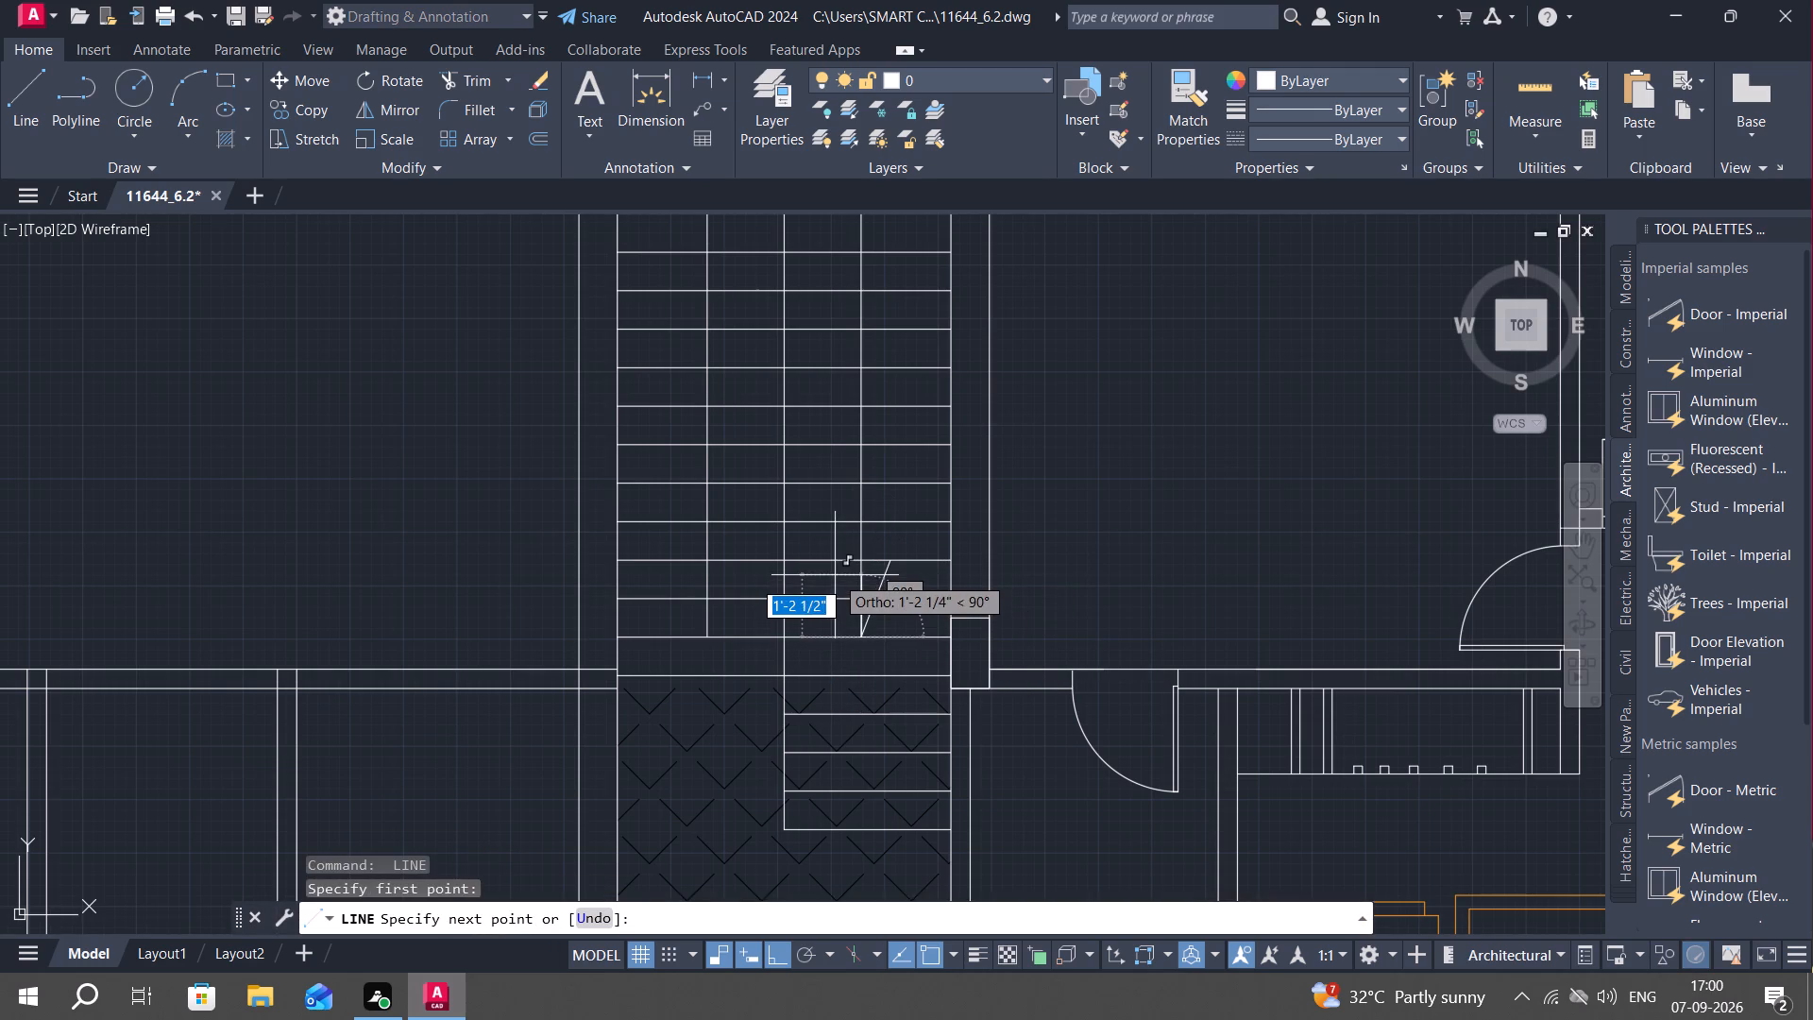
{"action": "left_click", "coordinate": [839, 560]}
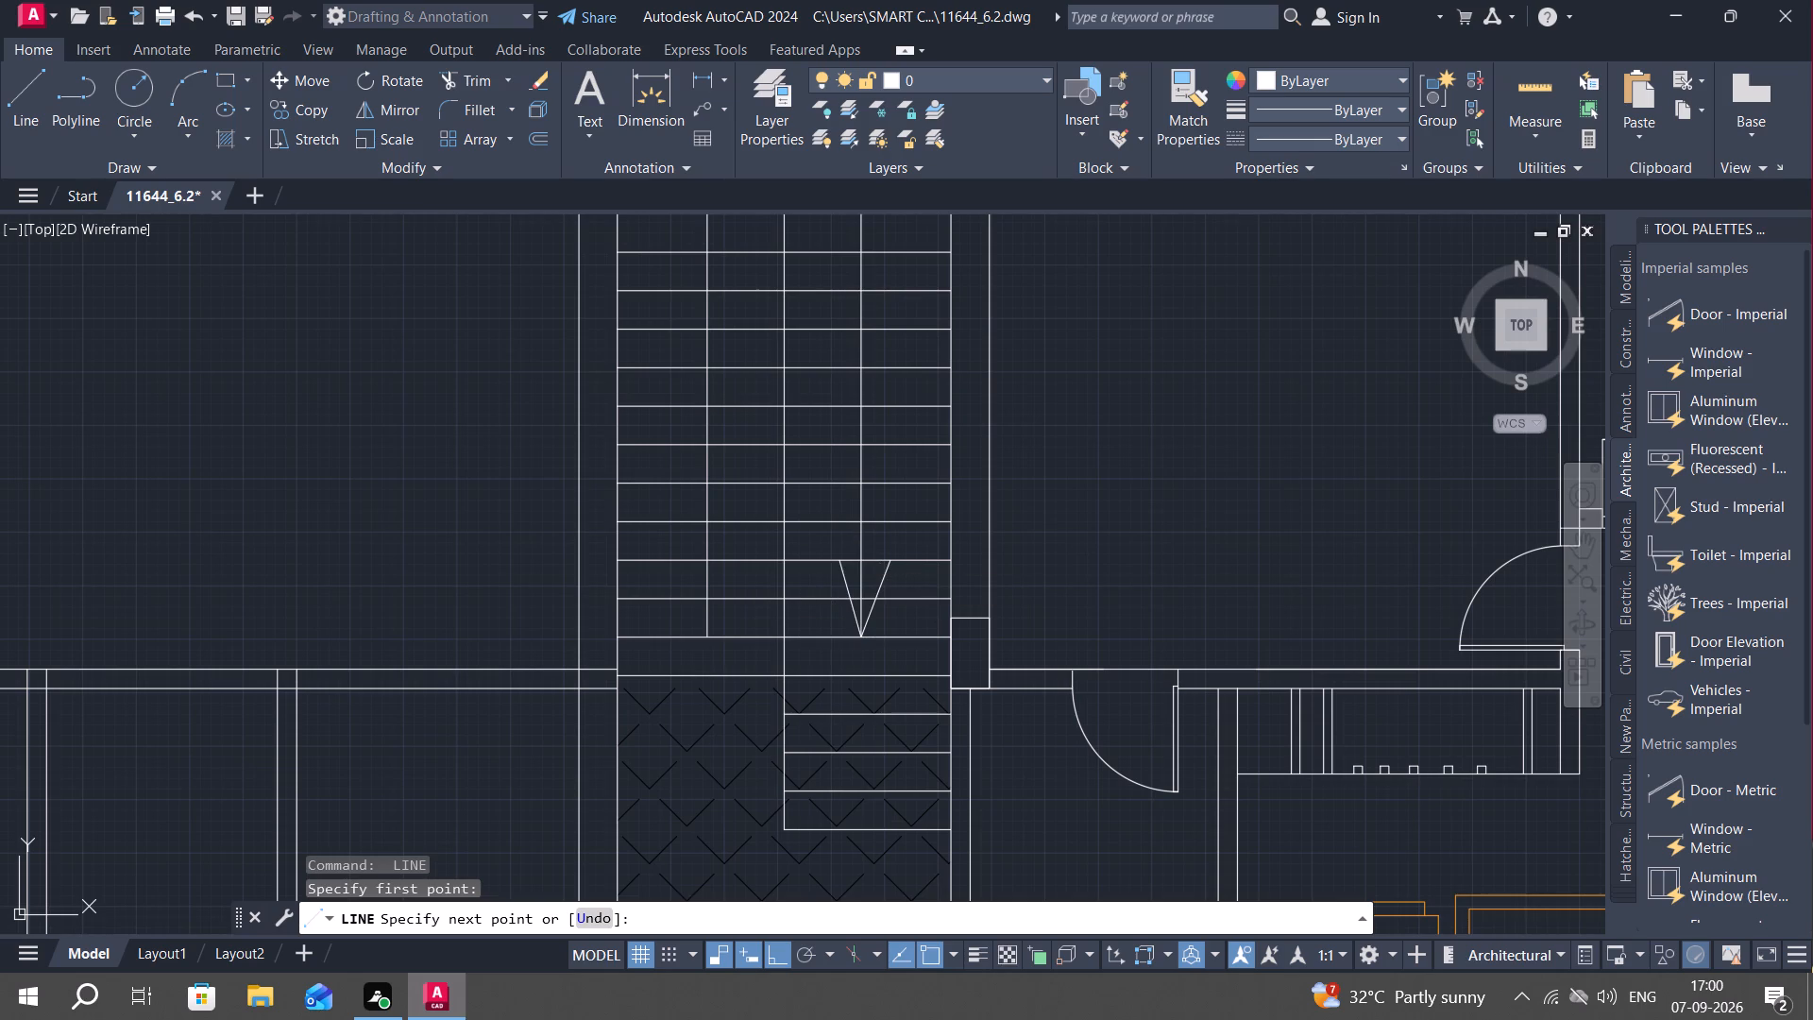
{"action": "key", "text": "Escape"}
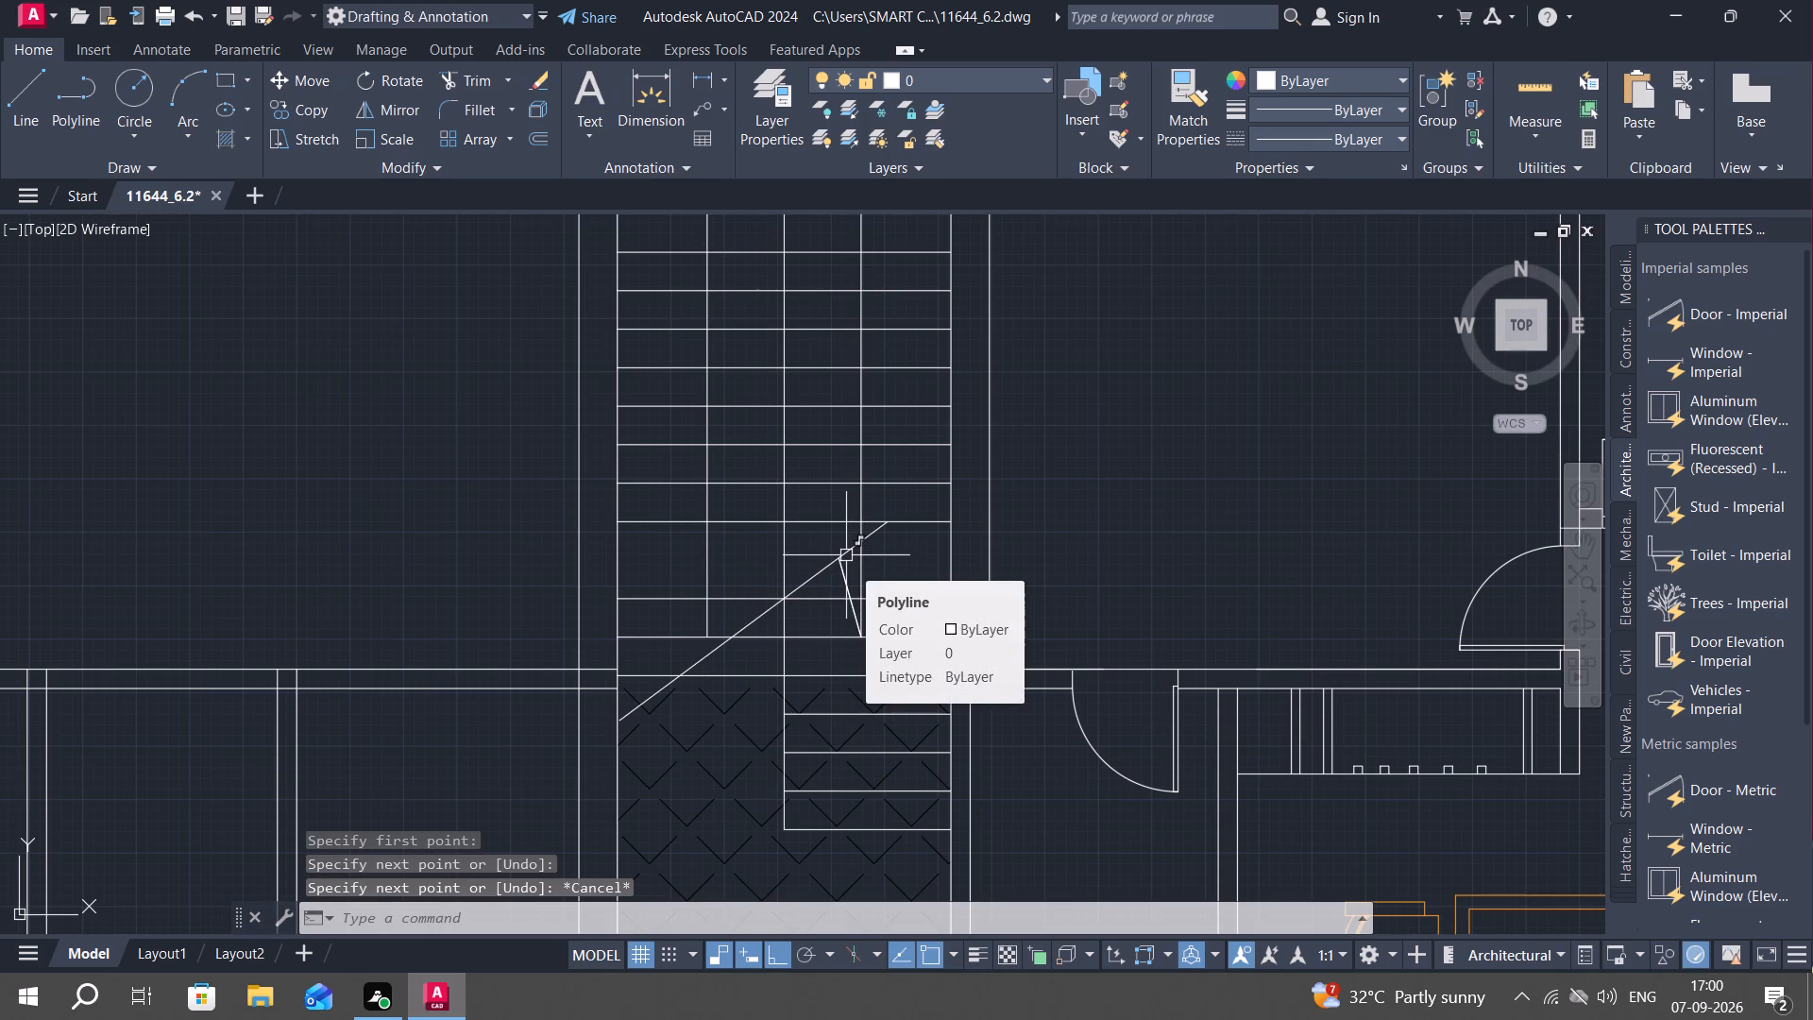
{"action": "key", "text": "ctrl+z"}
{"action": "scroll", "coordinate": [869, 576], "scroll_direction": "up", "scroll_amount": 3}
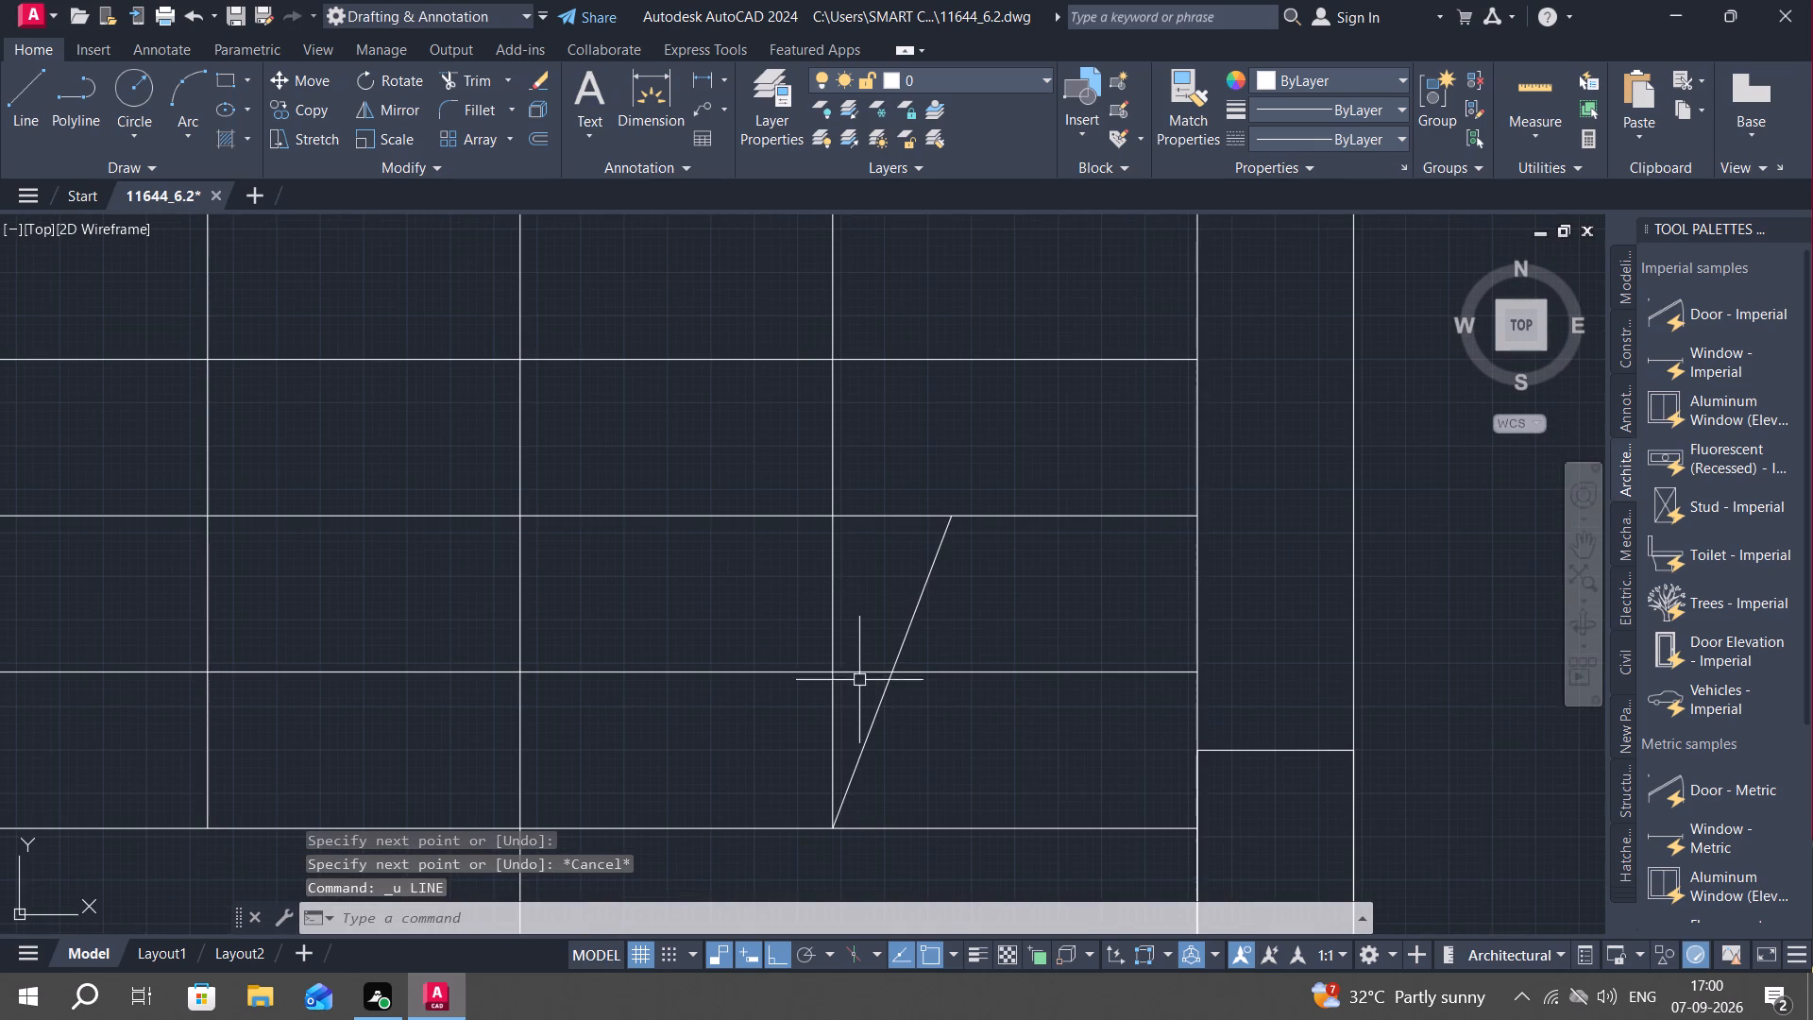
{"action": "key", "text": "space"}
Draw a V-shaped arrowhead with its tip at the eastern offset line's south end and both sides reaching two treads north.
{"action": "scroll", "coordinate": [856, 636], "scroll_direction": "up", "scroll_amount": 3}
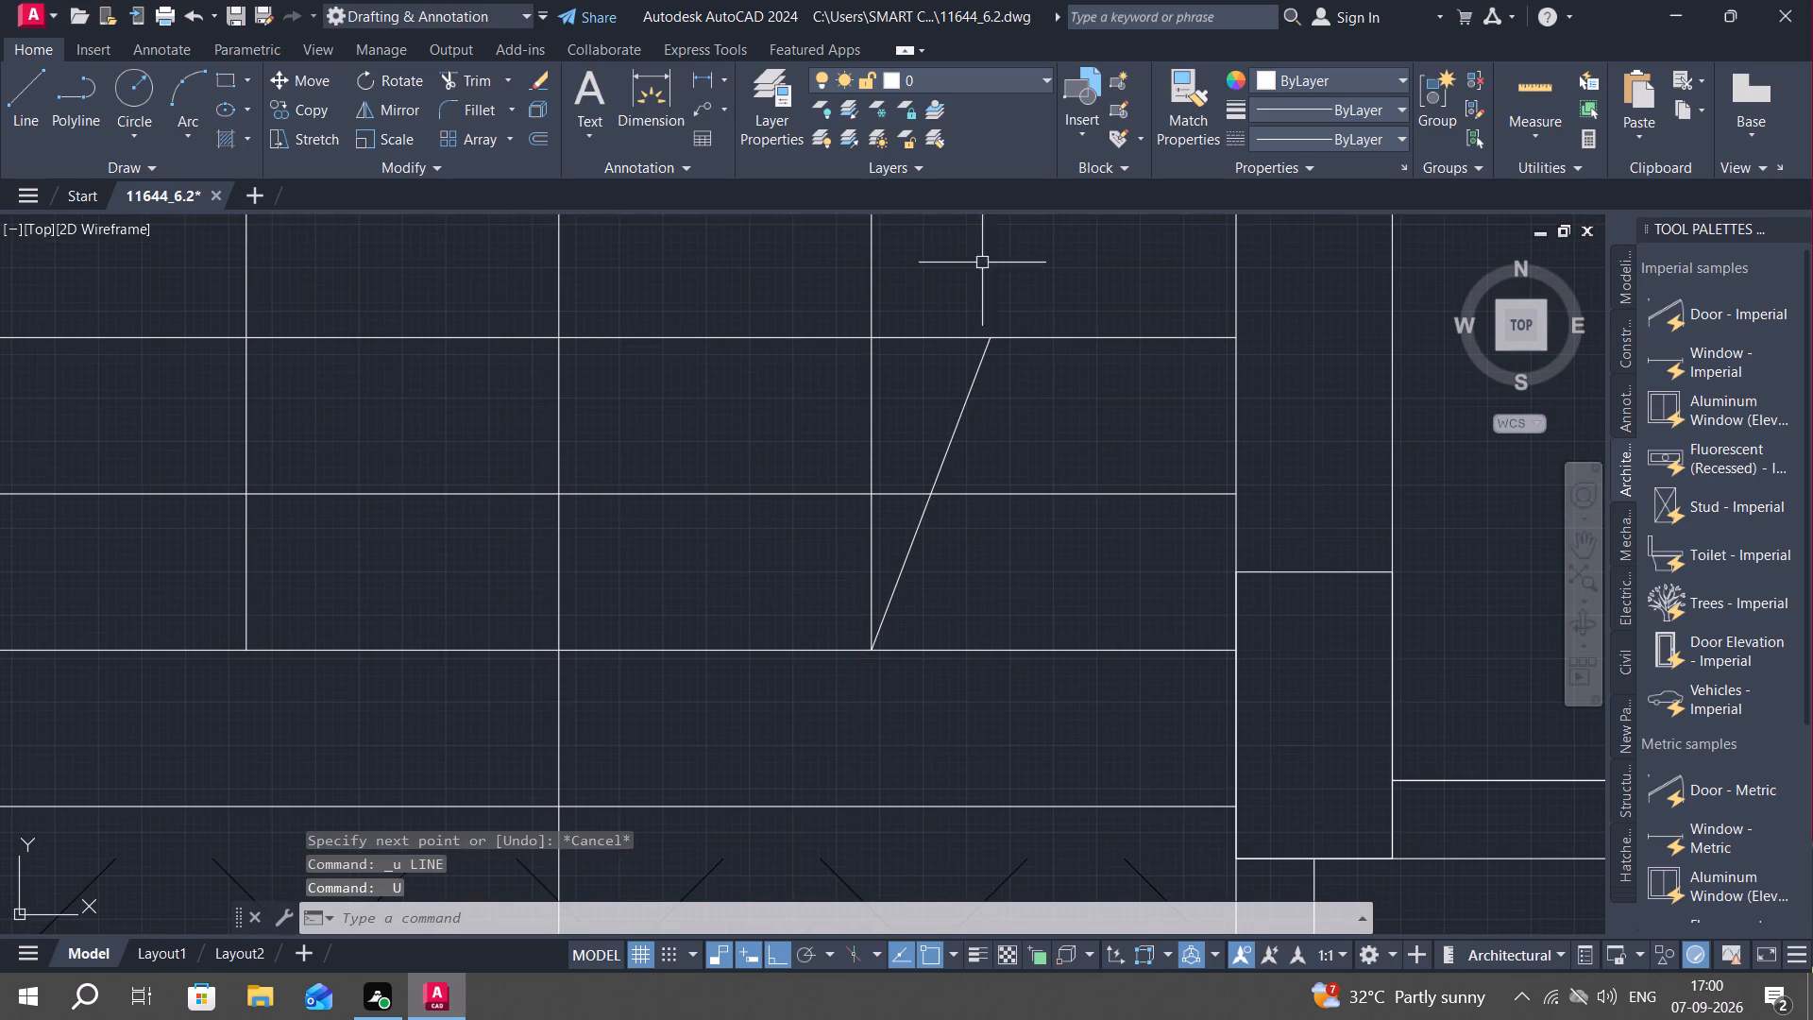
{"action": "left_click", "coordinate": [13, 95]}
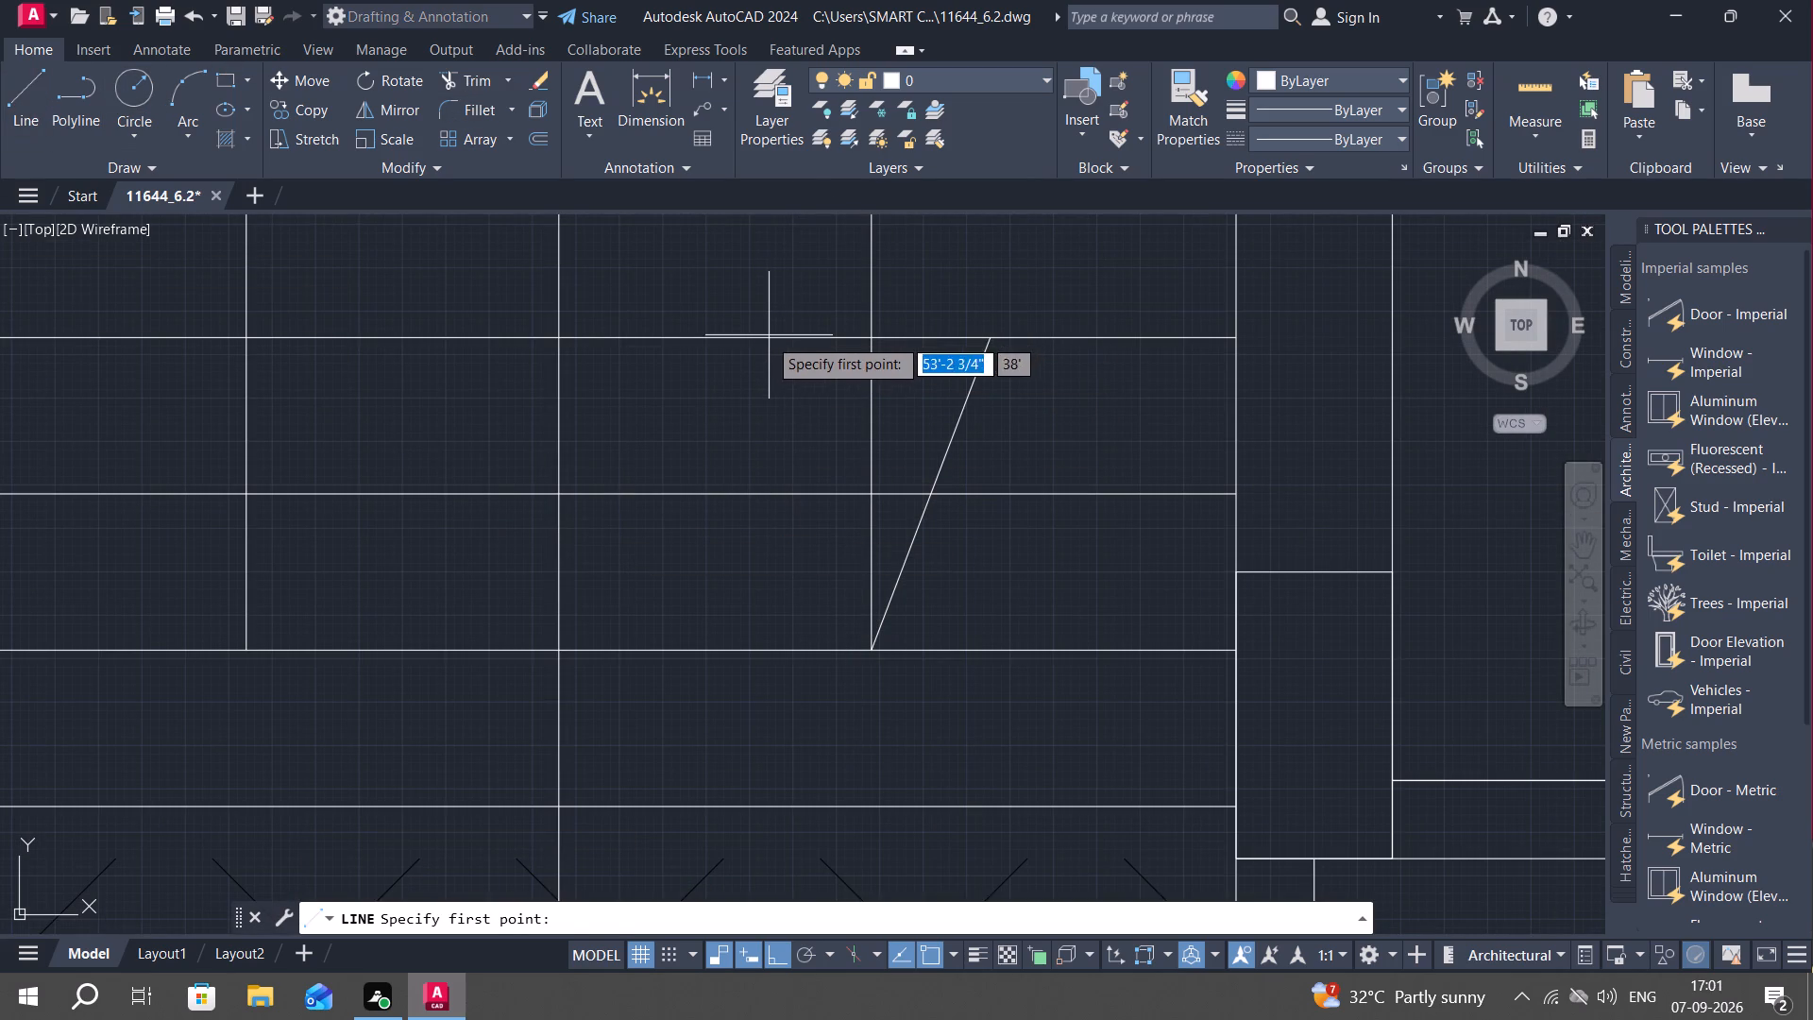
{"action": "left_click", "coordinate": [765, 338]}
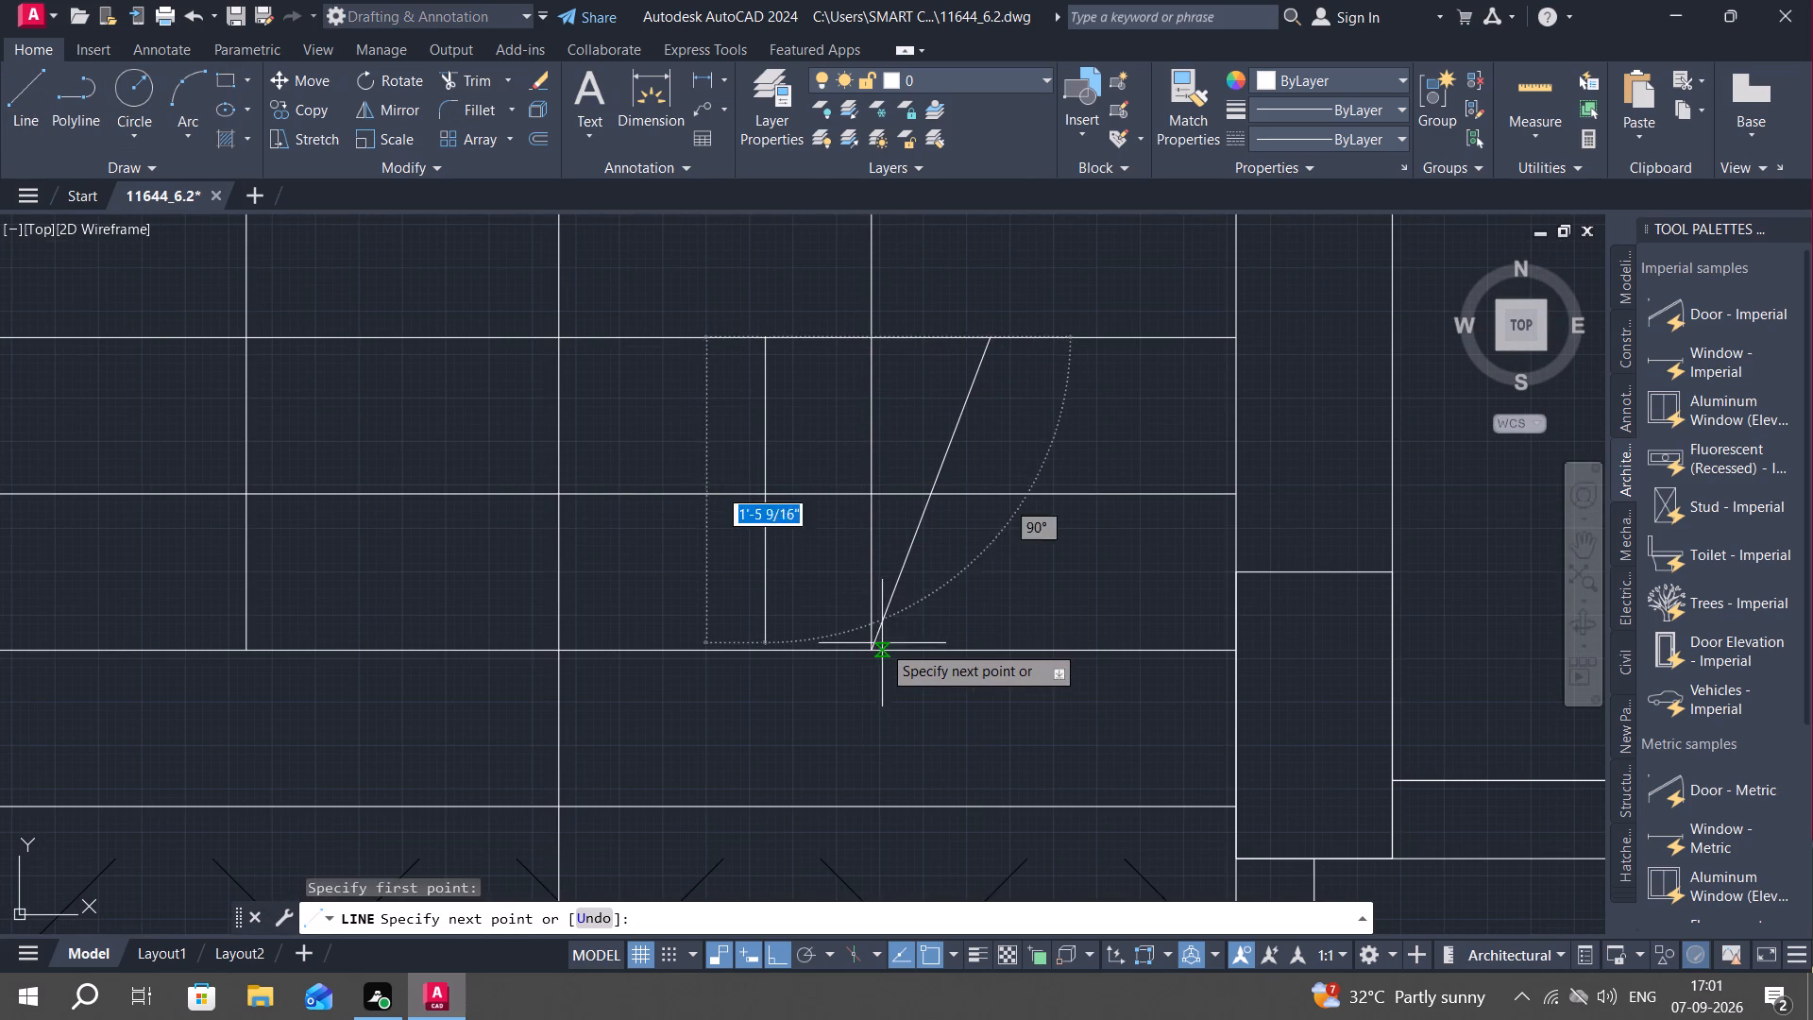
{"action": "left_click", "coordinate": [873, 648]}
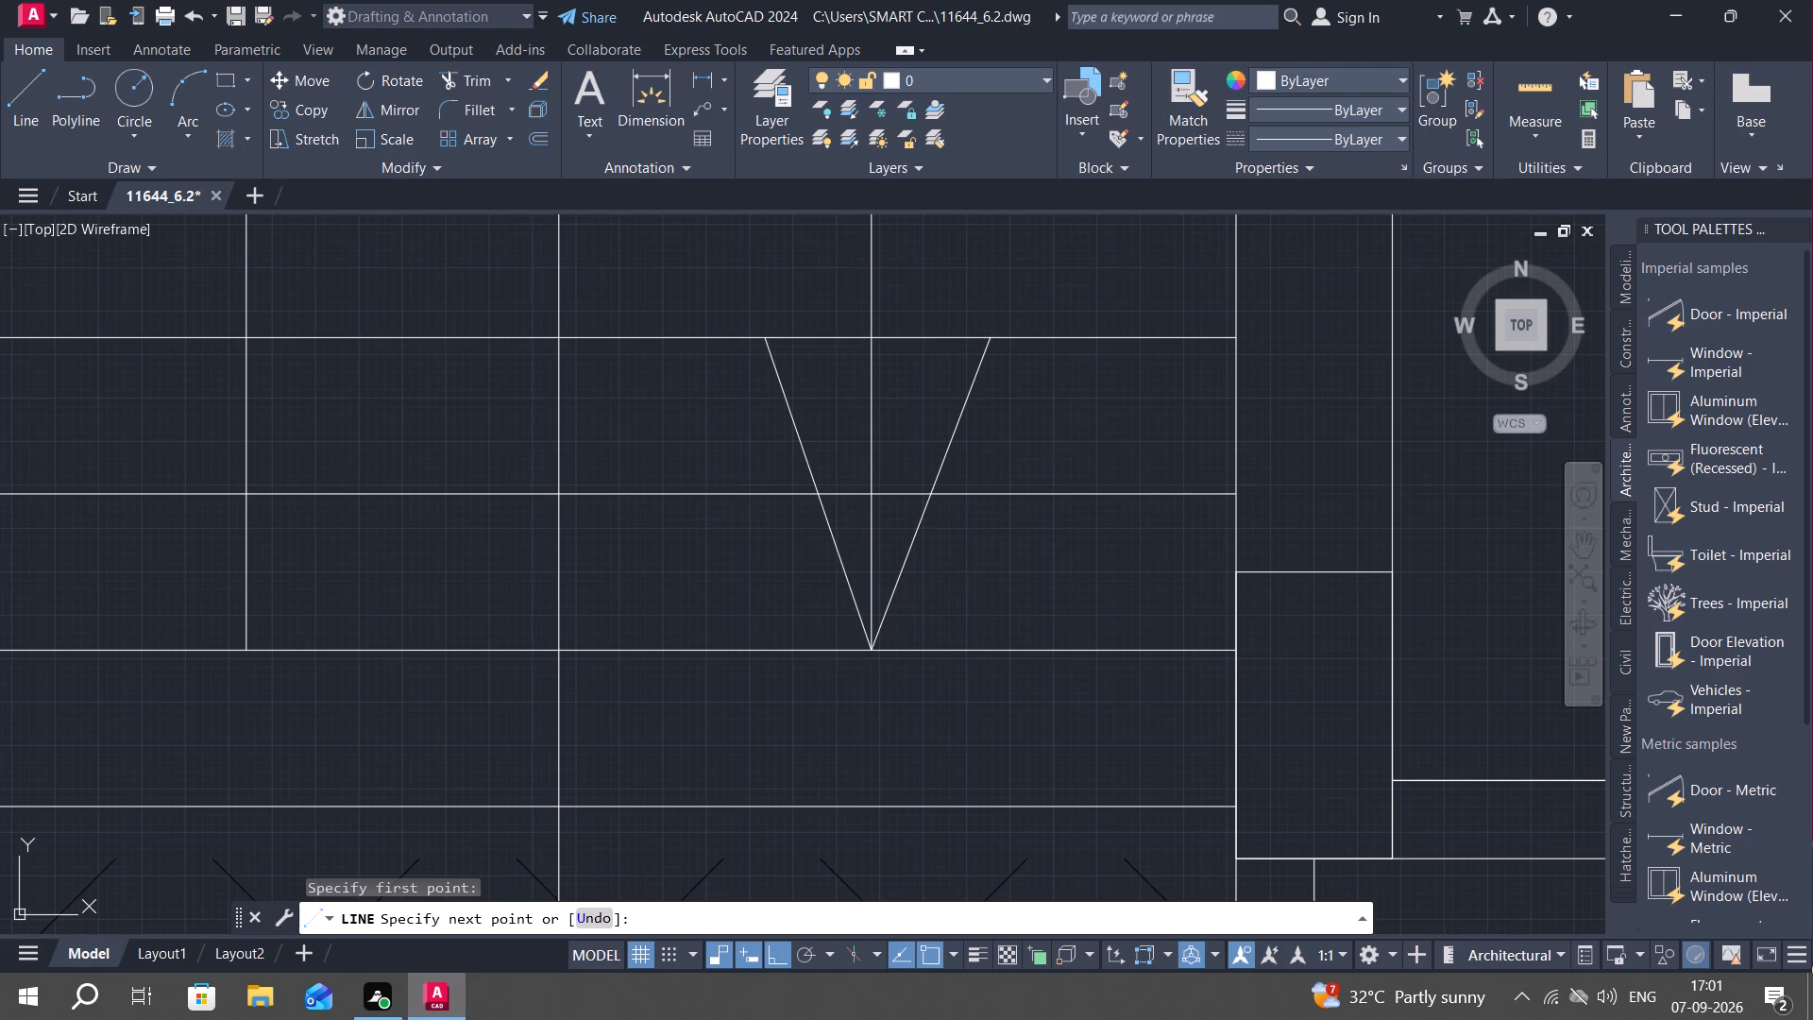
{"action": "key", "text": "Escape"}
{"action": "scroll", "coordinate": [915, 552], "scroll_direction": "down", "scroll_amount": 1}
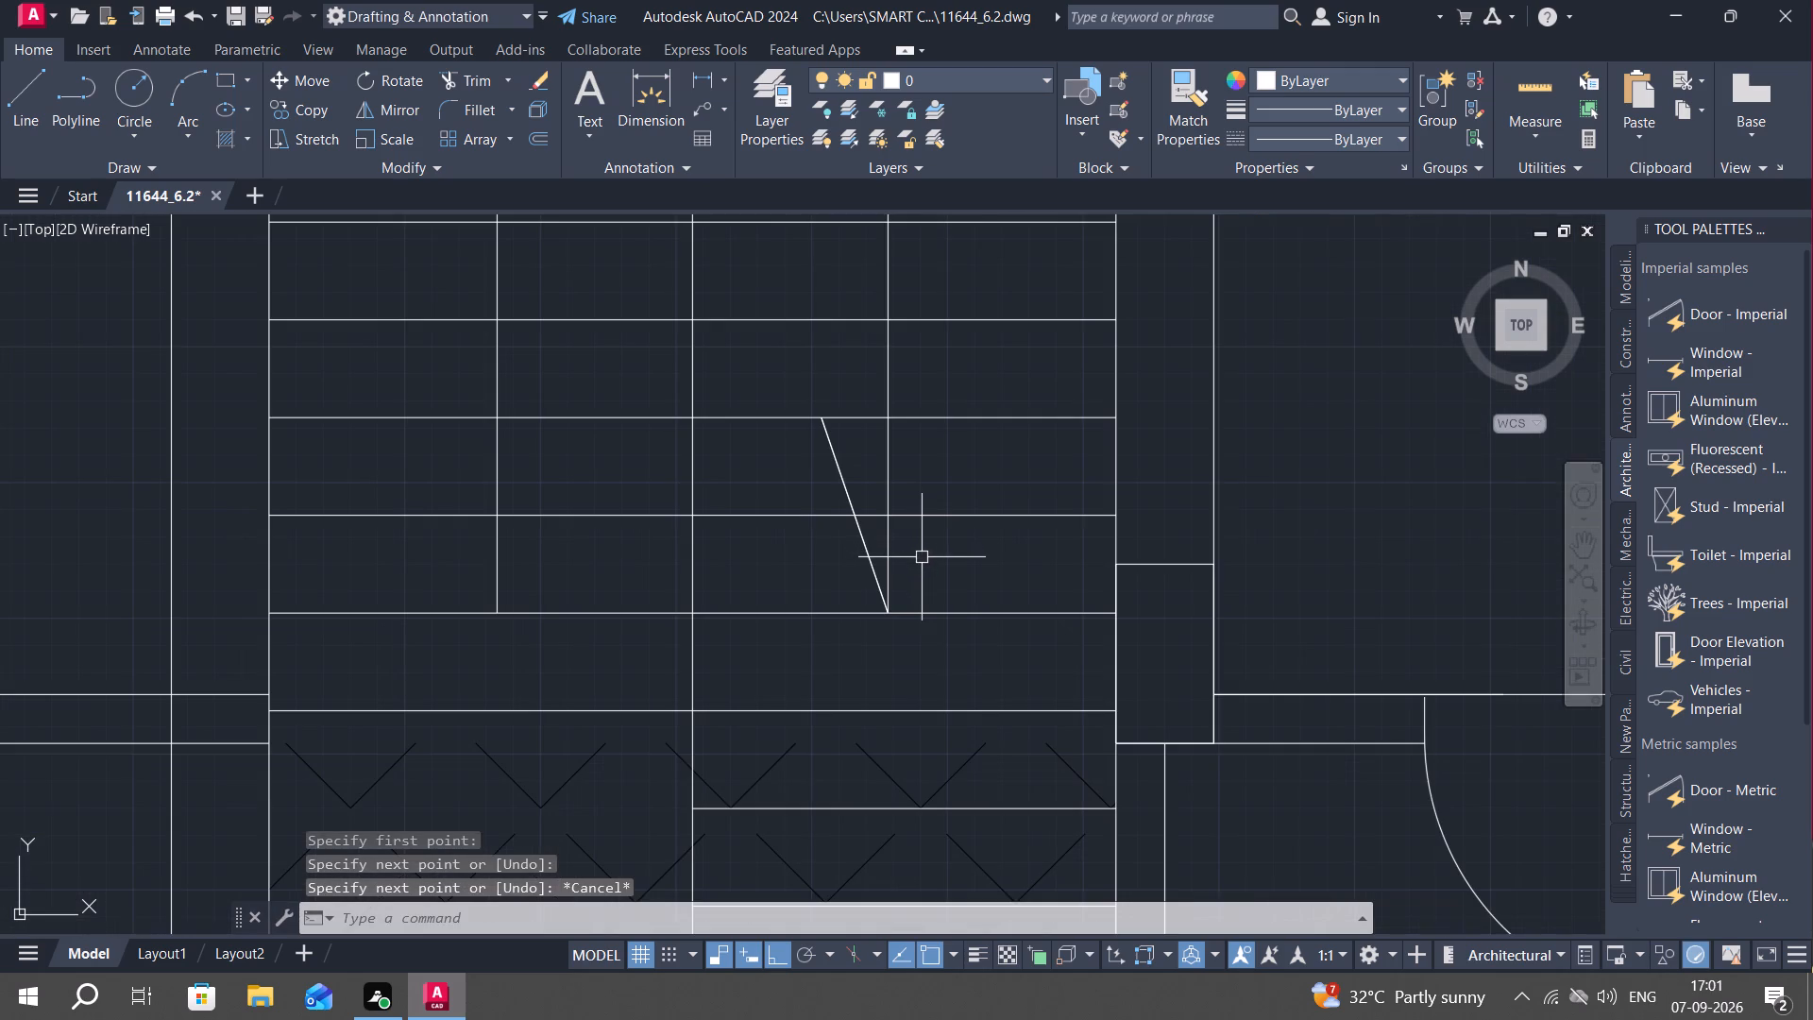
{"action": "key", "text": "Escape"}
{"action": "key", "text": "space"}
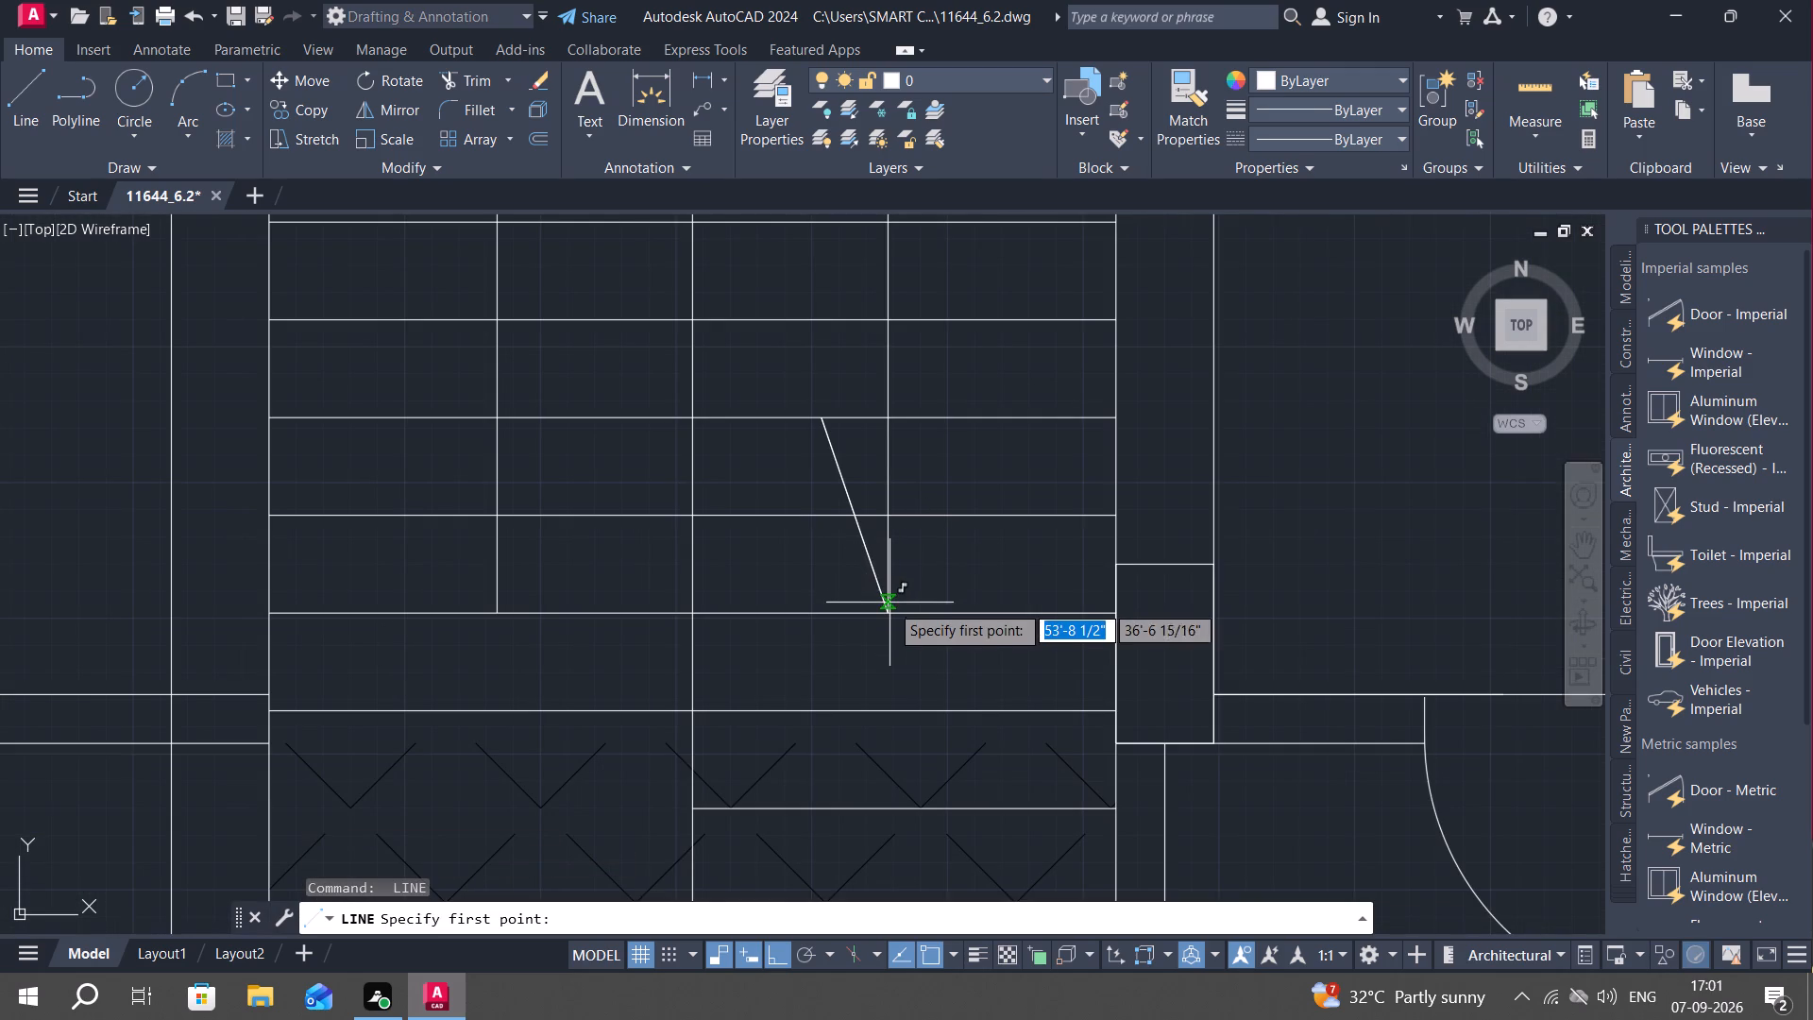
{"action": "left_click", "coordinate": [890, 610]}
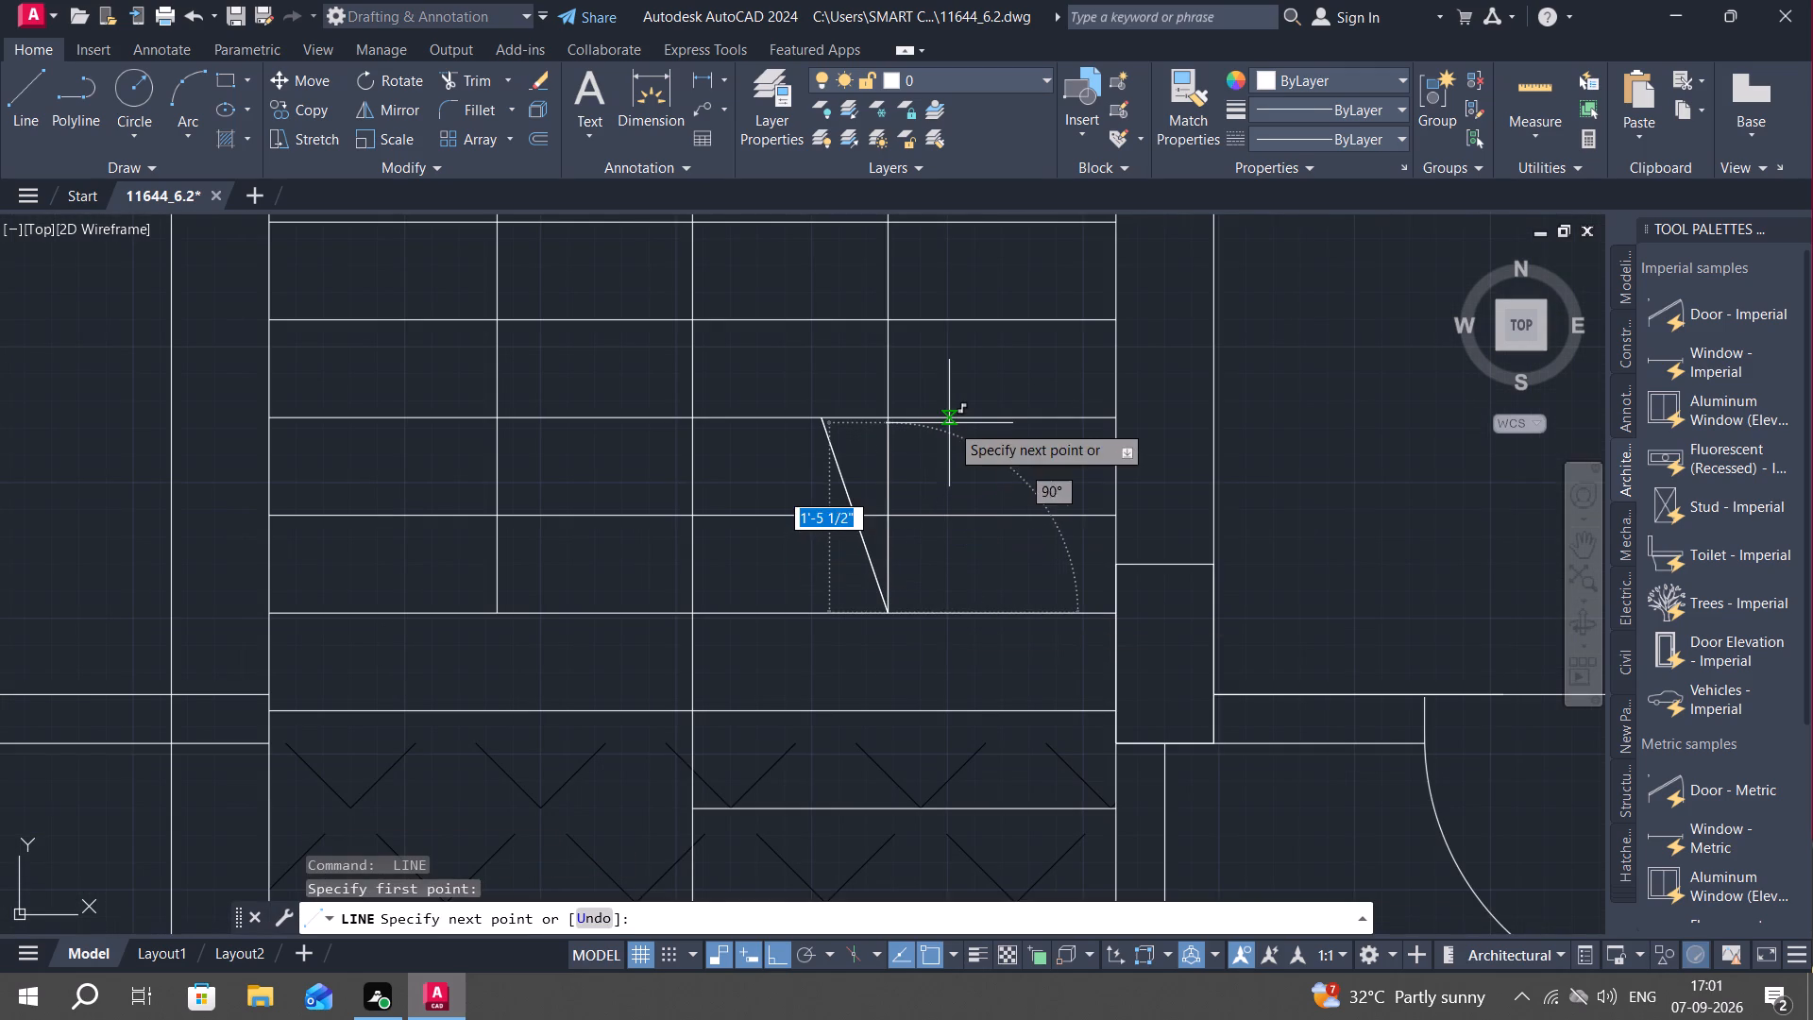
{"action": "left_click", "coordinate": [950, 423]}
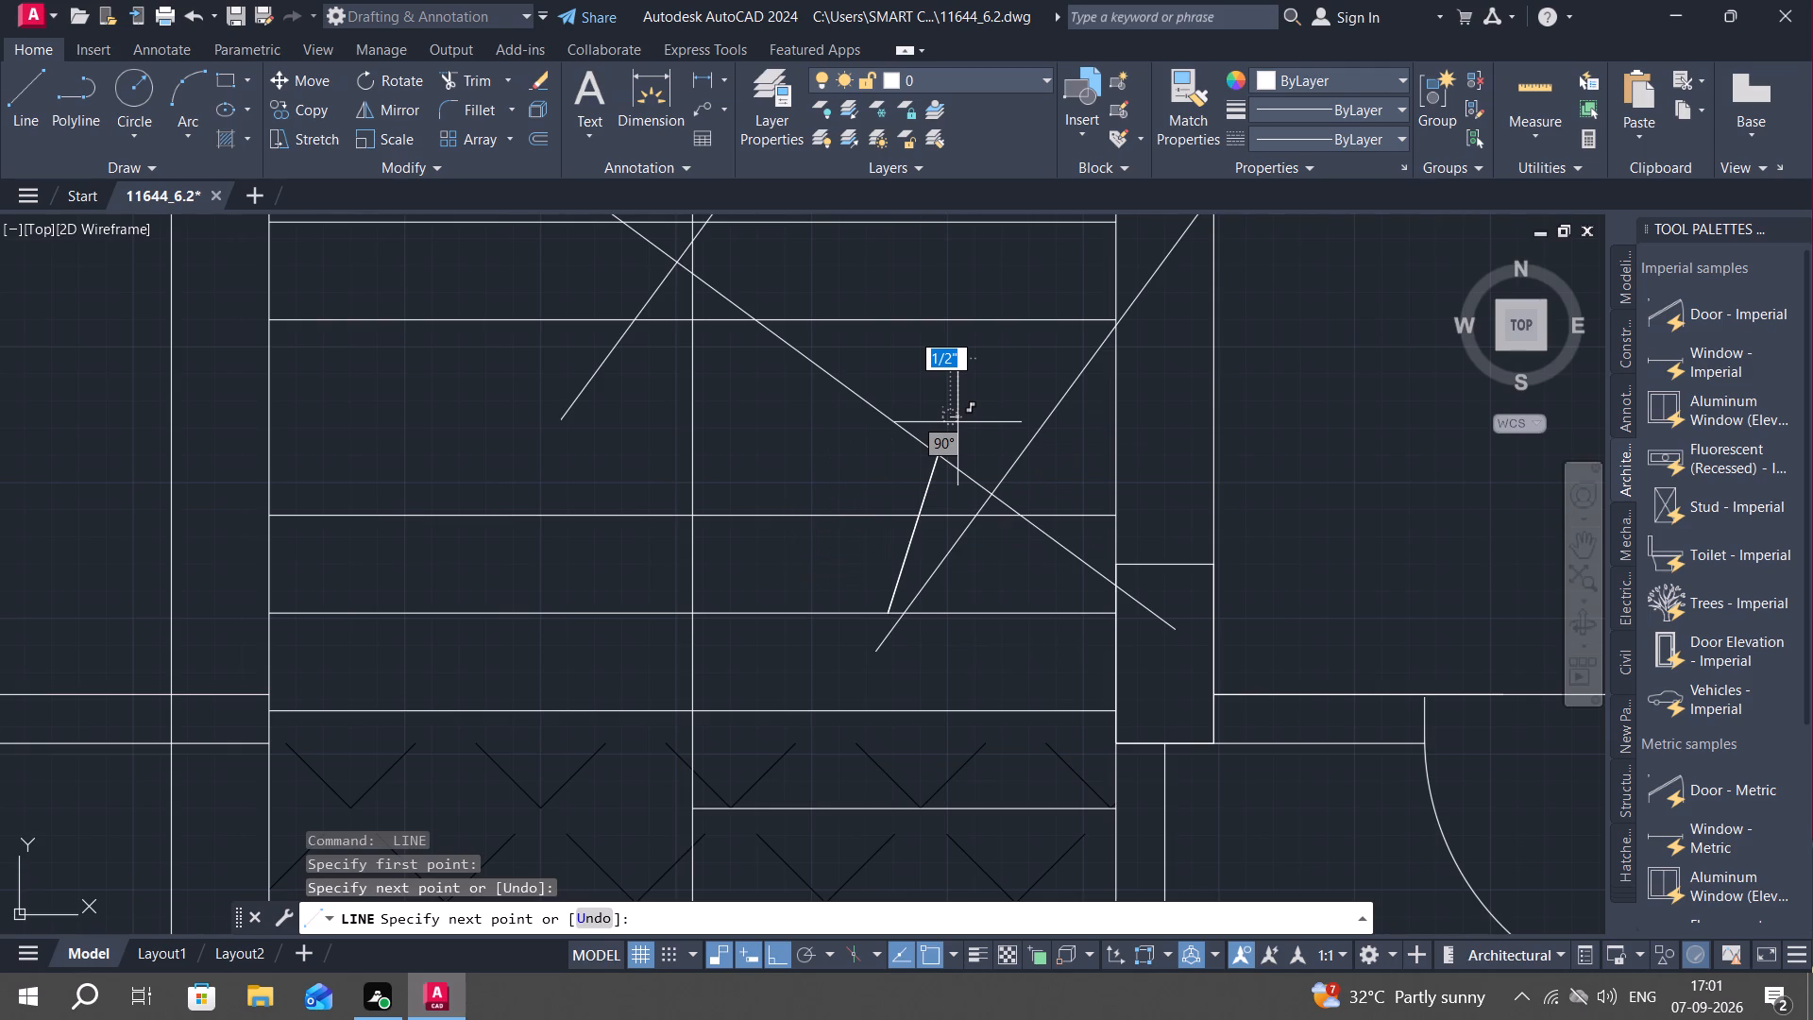
{"action": "key", "text": "ctrl+z"}
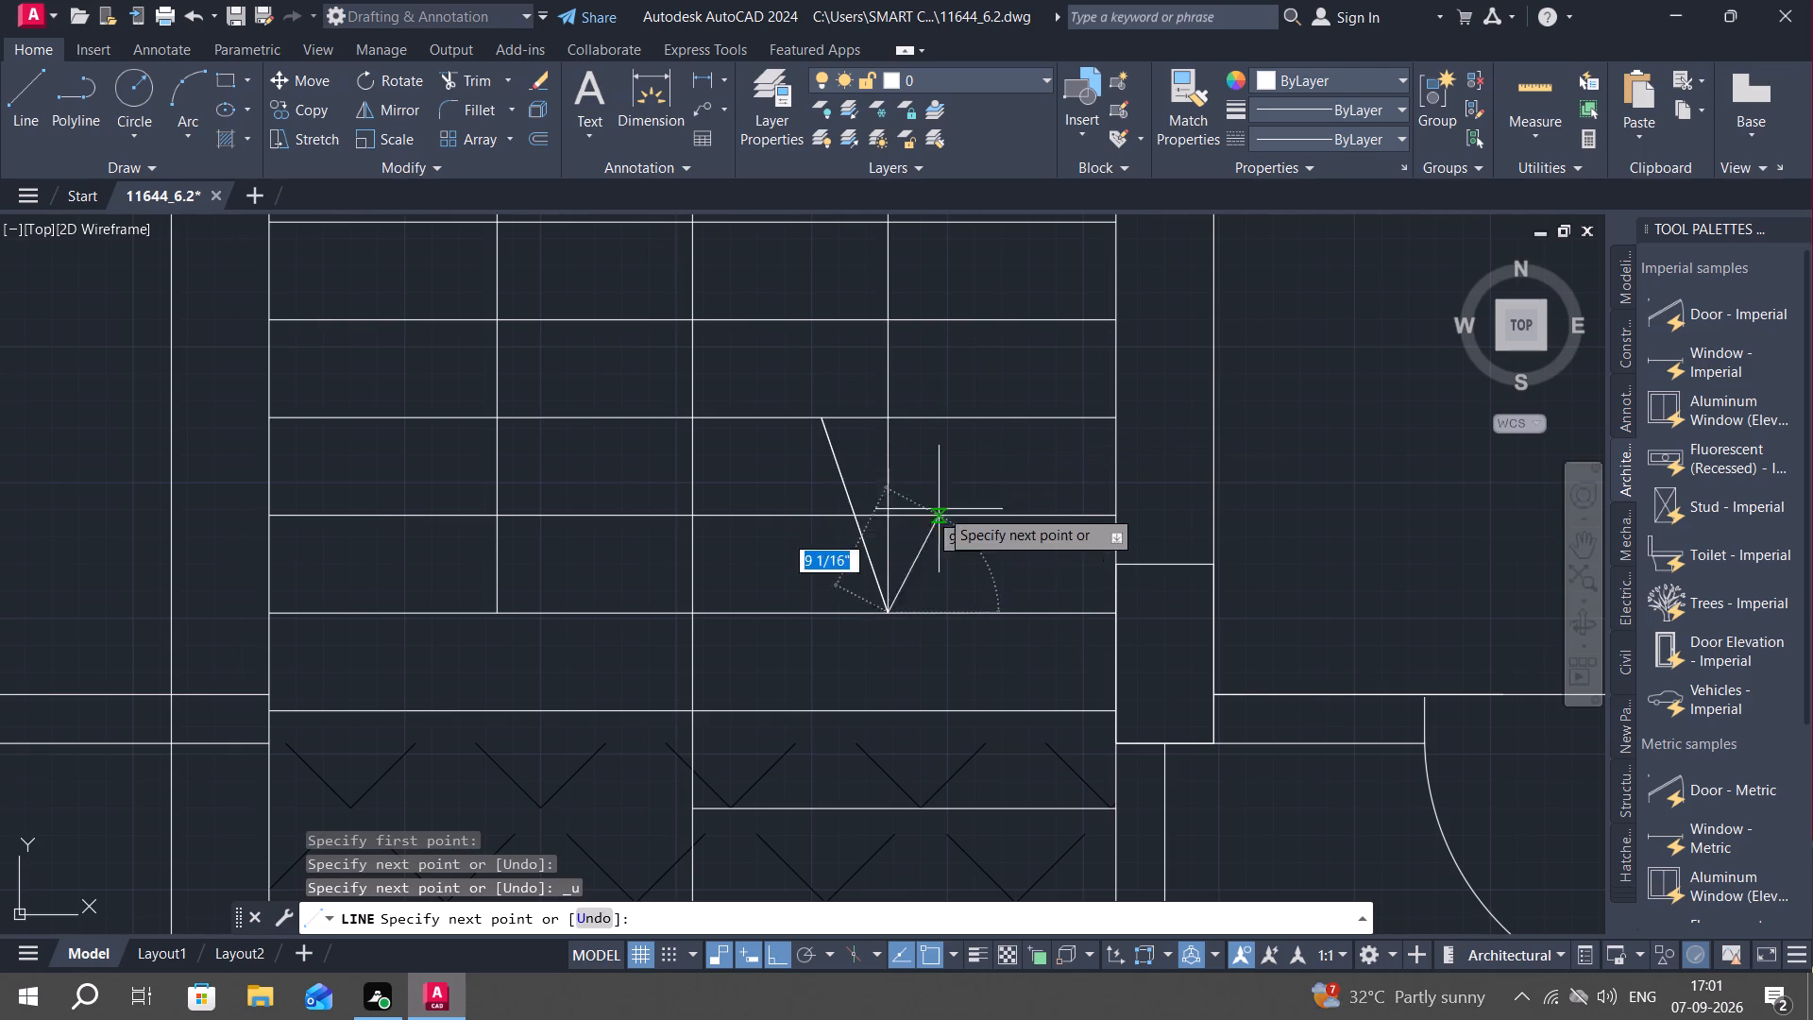
{"action": "scroll", "coordinate": [972, 429], "scroll_direction": "down", "scroll_amount": 2}
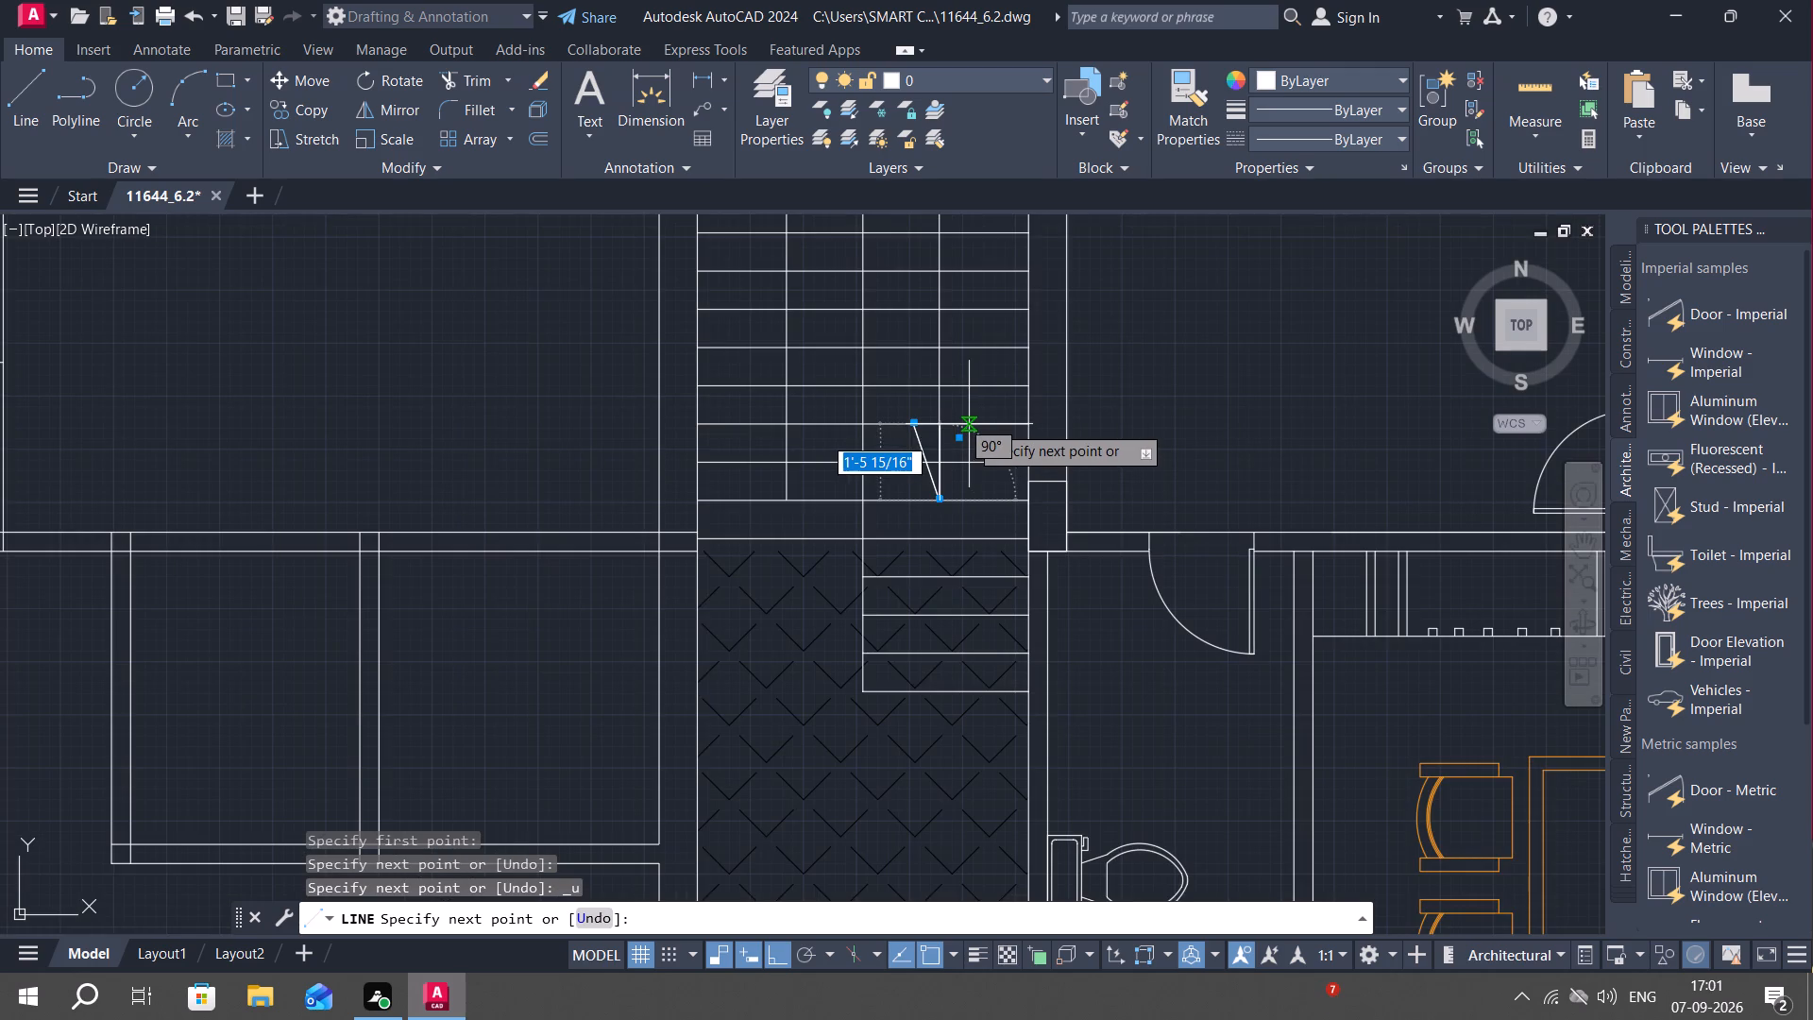
{"action": "left_click", "coordinate": [974, 422]}
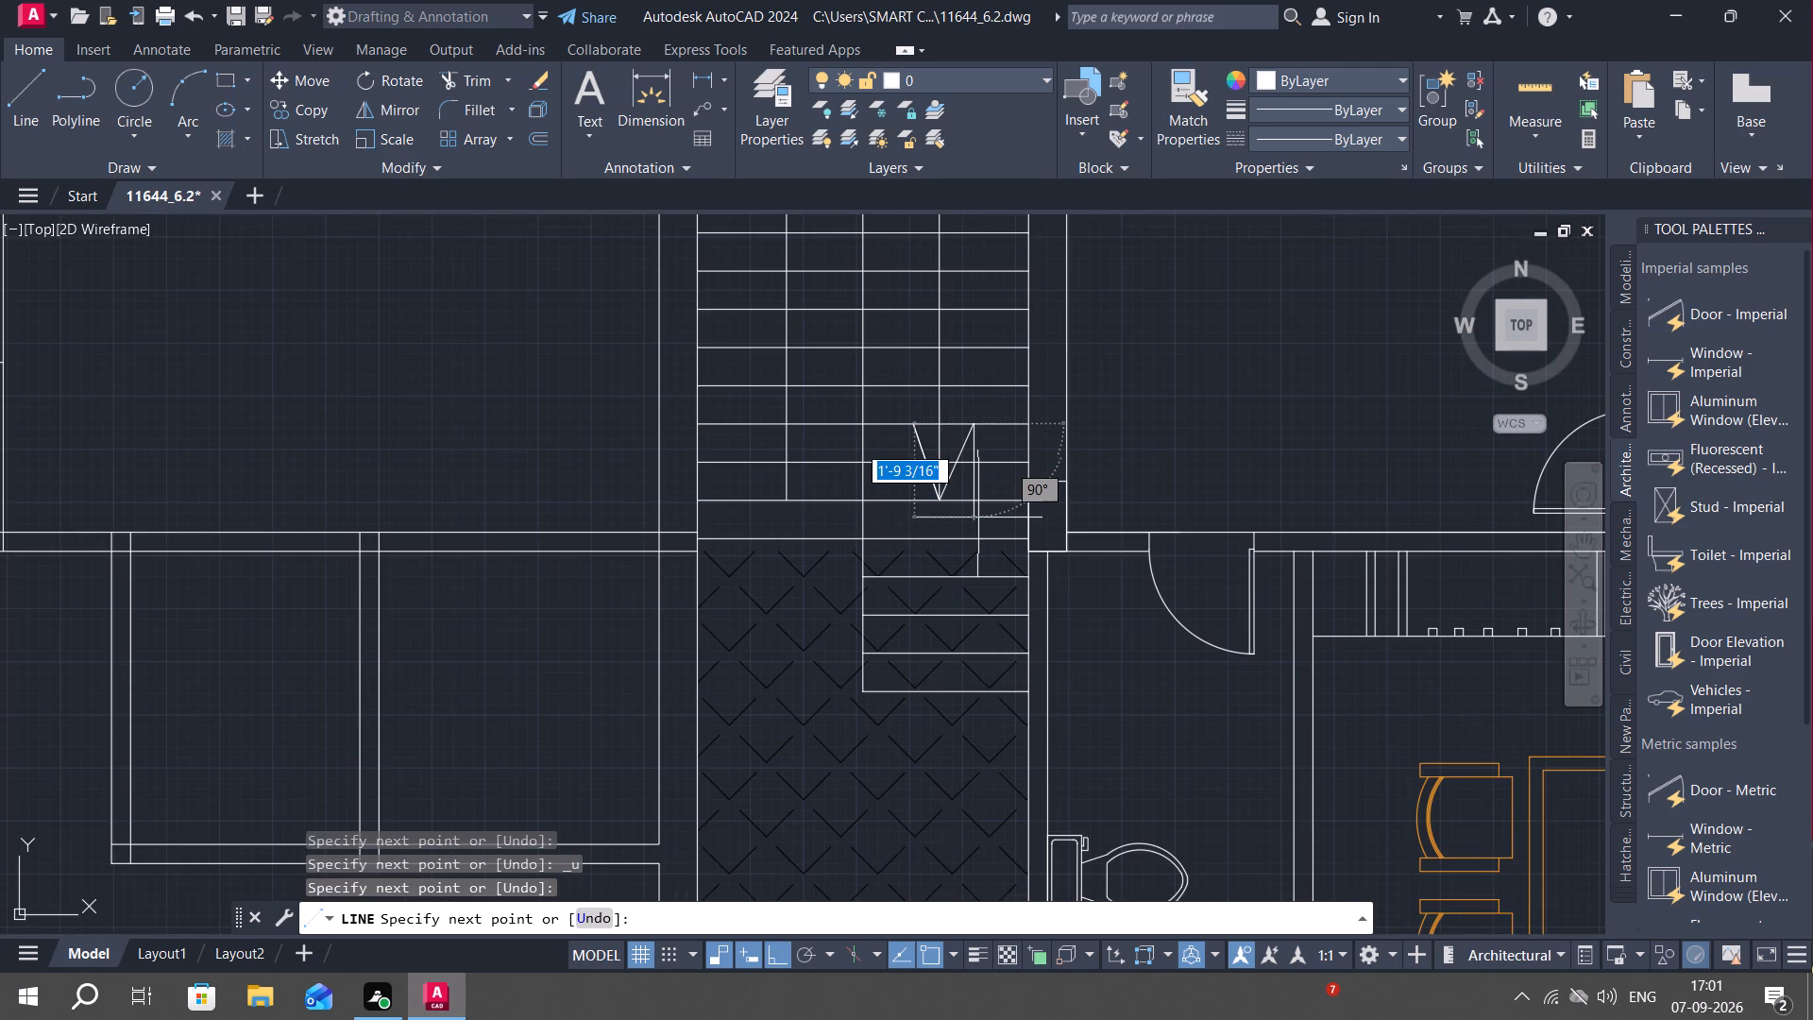
{"action": "key", "text": "Escape"}
Trim away both segments of the eastern offset line inside the V-shaped arrowhead.
{"action": "scroll", "coordinate": [949, 446], "scroll_direction": "up", "scroll_amount": 2}
{"action": "scroll", "coordinate": [857, 465], "scroll_direction": "up", "scroll_amount": 2}
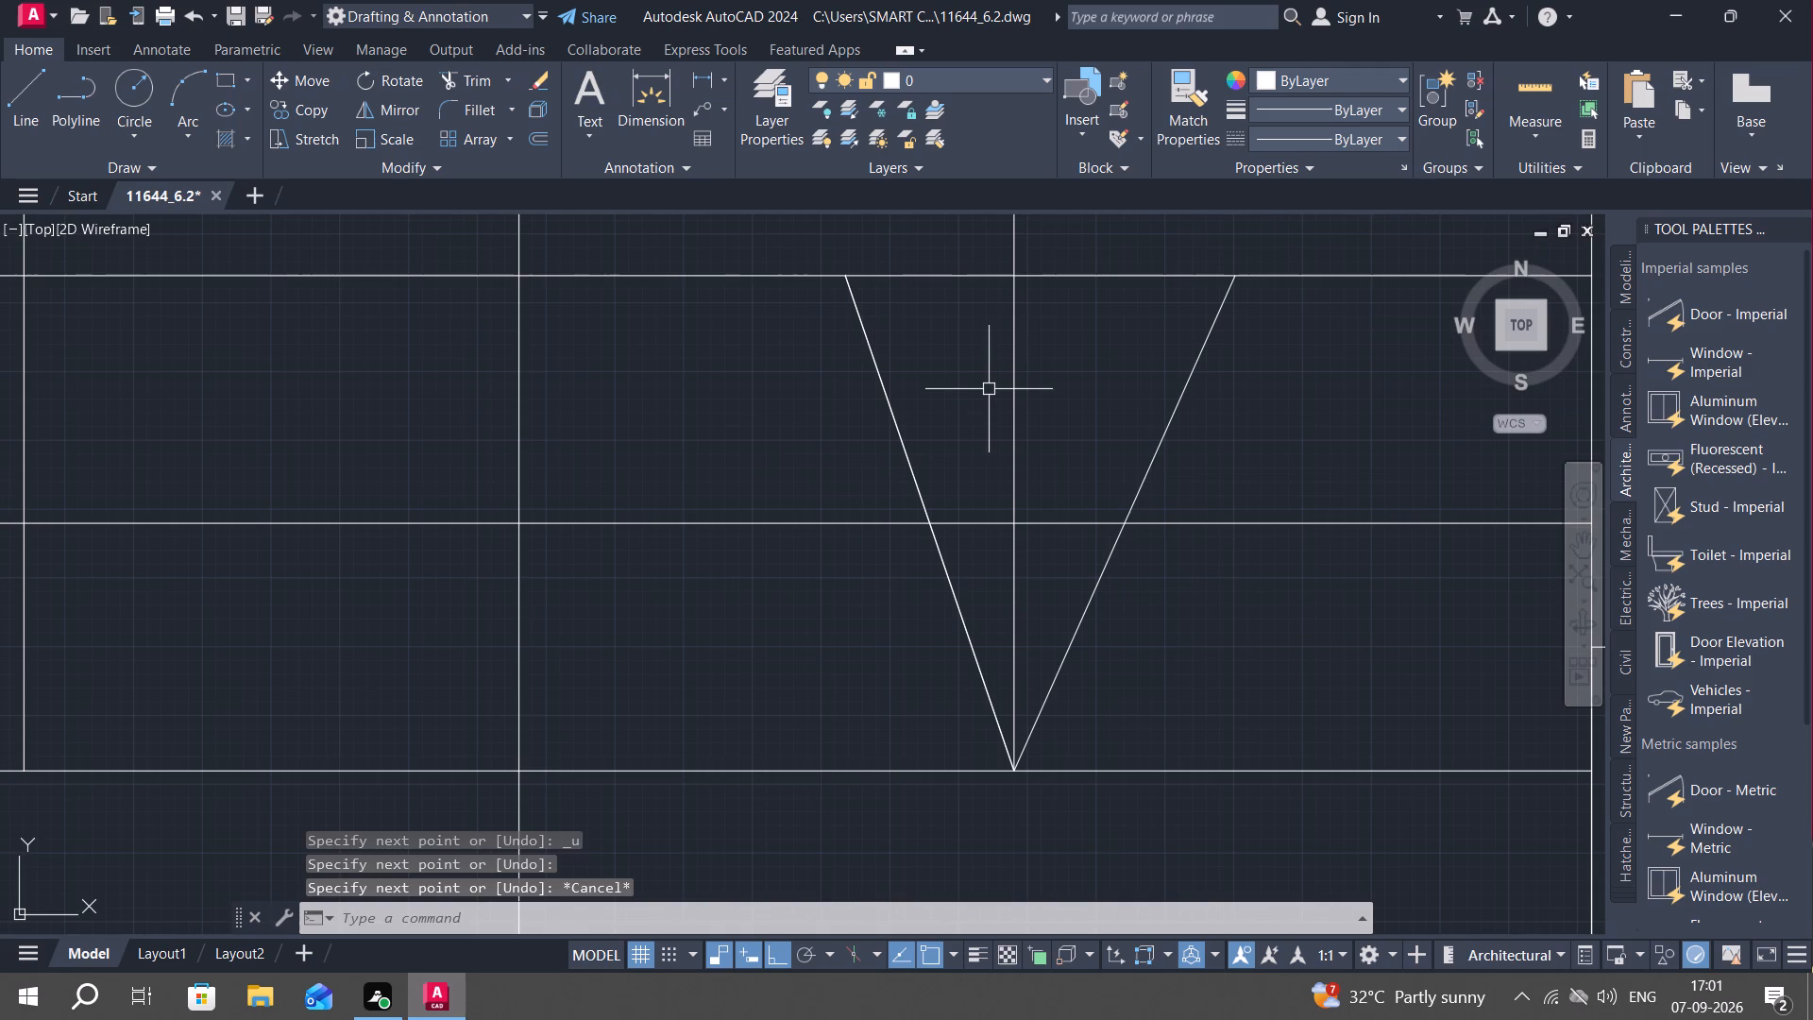
{"action": "key", "text": "r"}
{"action": "key", "text": "Escape"}
{"action": "type", "text": "TR"}
{"action": "key", "text": "space"}
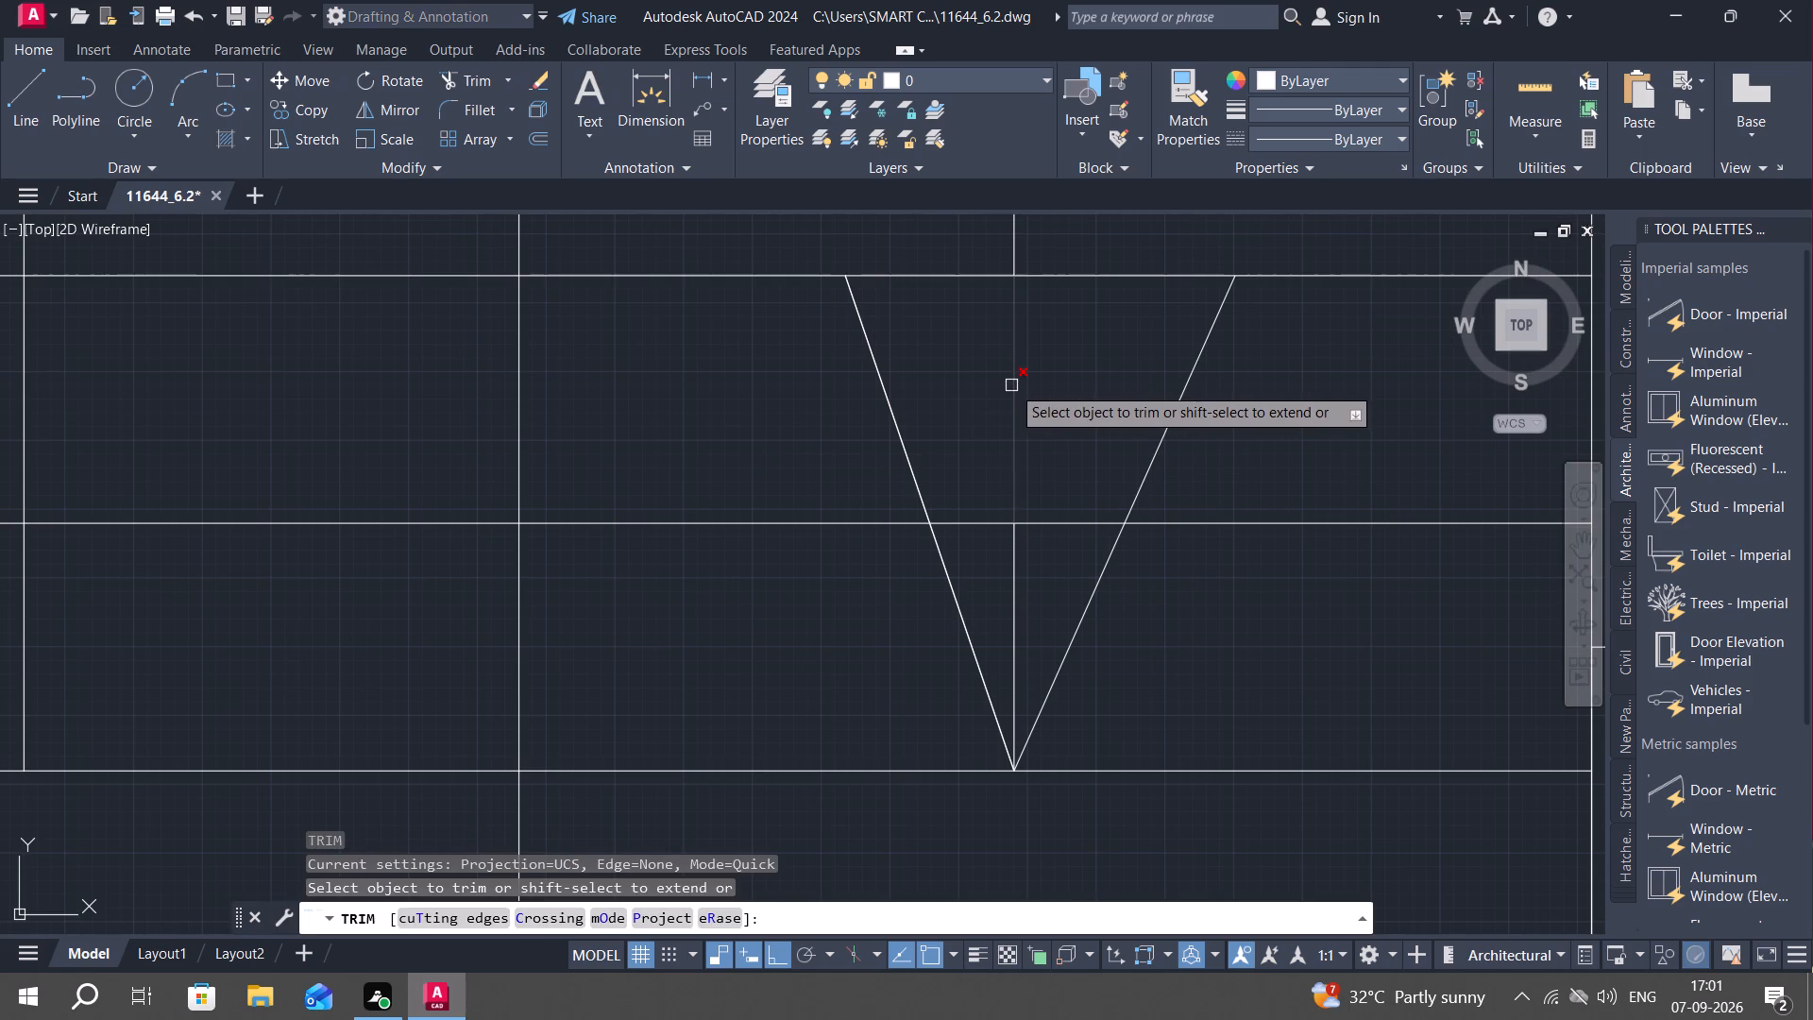
{"action": "left_click", "coordinate": [1011, 384]}
{"action": "left_click", "coordinate": [1014, 581]}
{"action": "key", "text": "Escape"}
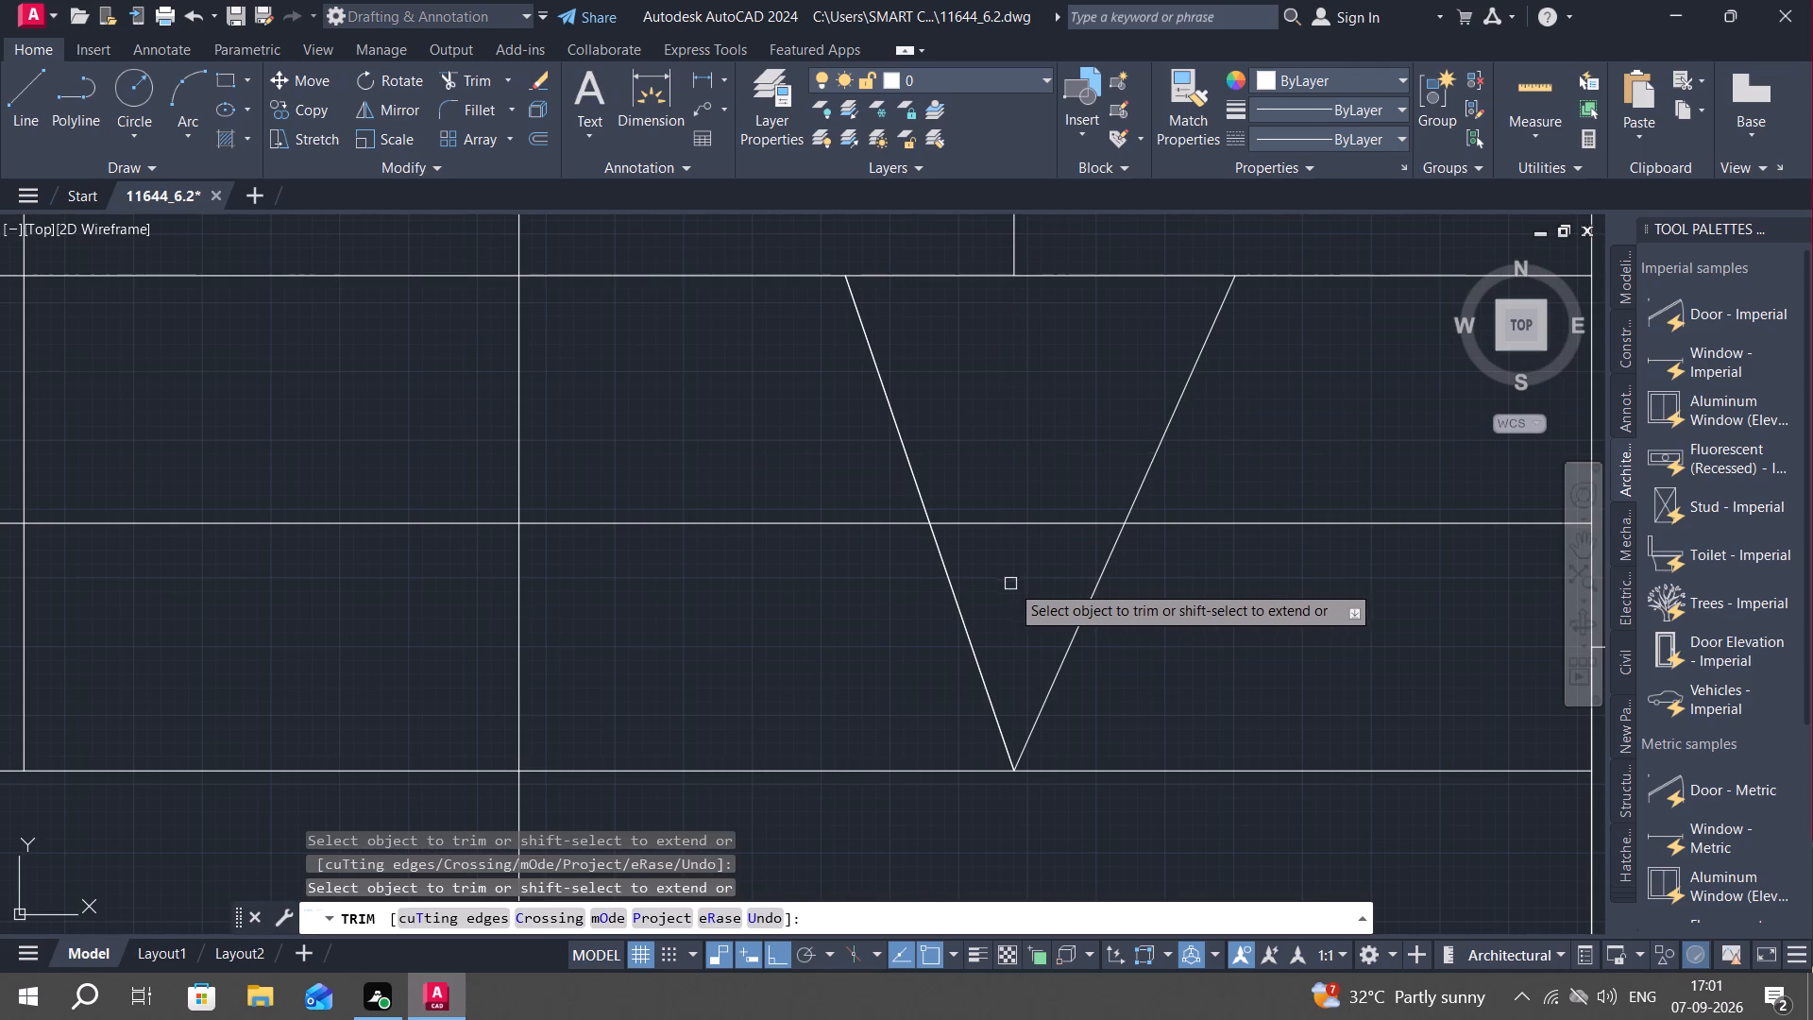
Extend the eastern offset line south by one tread into the arrowhead.
{"action": "scroll", "coordinate": [927, 603], "scroll_direction": "down", "scroll_amount": 3}
{"action": "scroll", "coordinate": [845, 632], "scroll_direction": "down", "scroll_amount": 2}
{"action": "scroll", "coordinate": [881, 573], "scroll_direction": "up", "scroll_amount": 3}
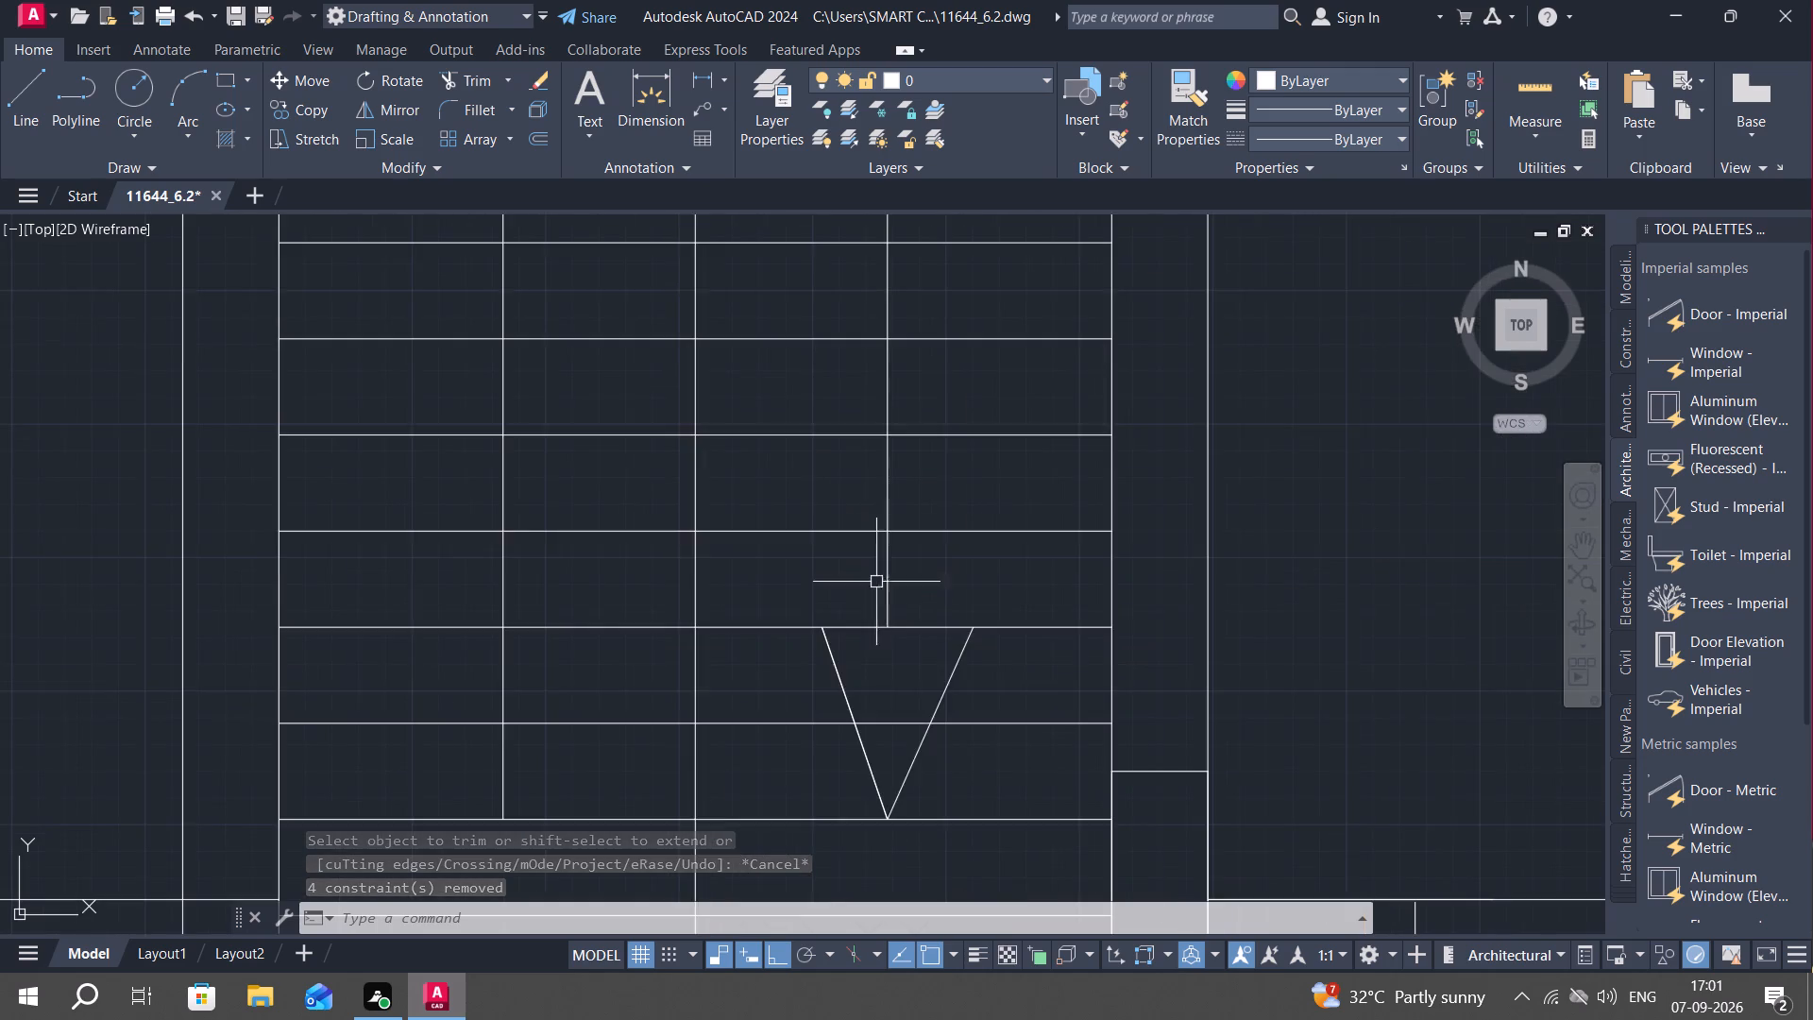
{"action": "scroll", "coordinate": [868, 608], "scroll_direction": "up", "scroll_amount": 2}
{"action": "middle_click_drag", "start_coordinate": [906, 627], "coordinate": [887, 433]}
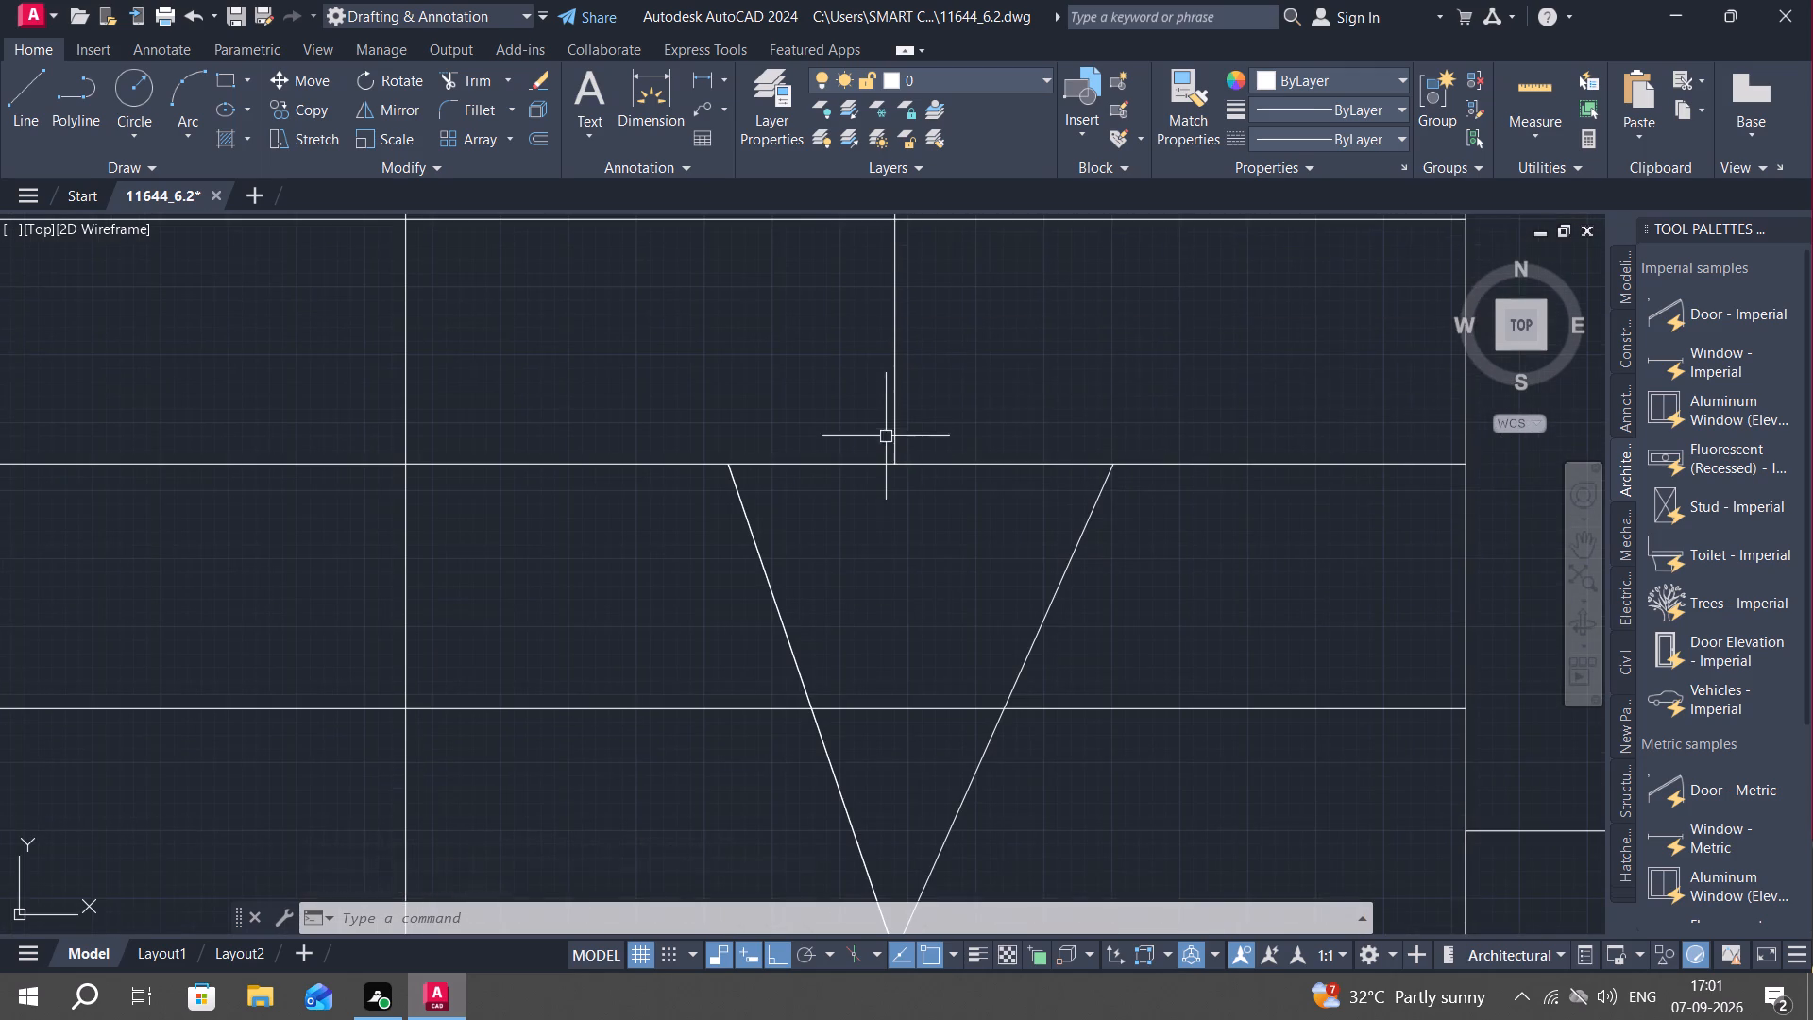
{"action": "type", "text": "EX"}
{"action": "key", "text": "space"}
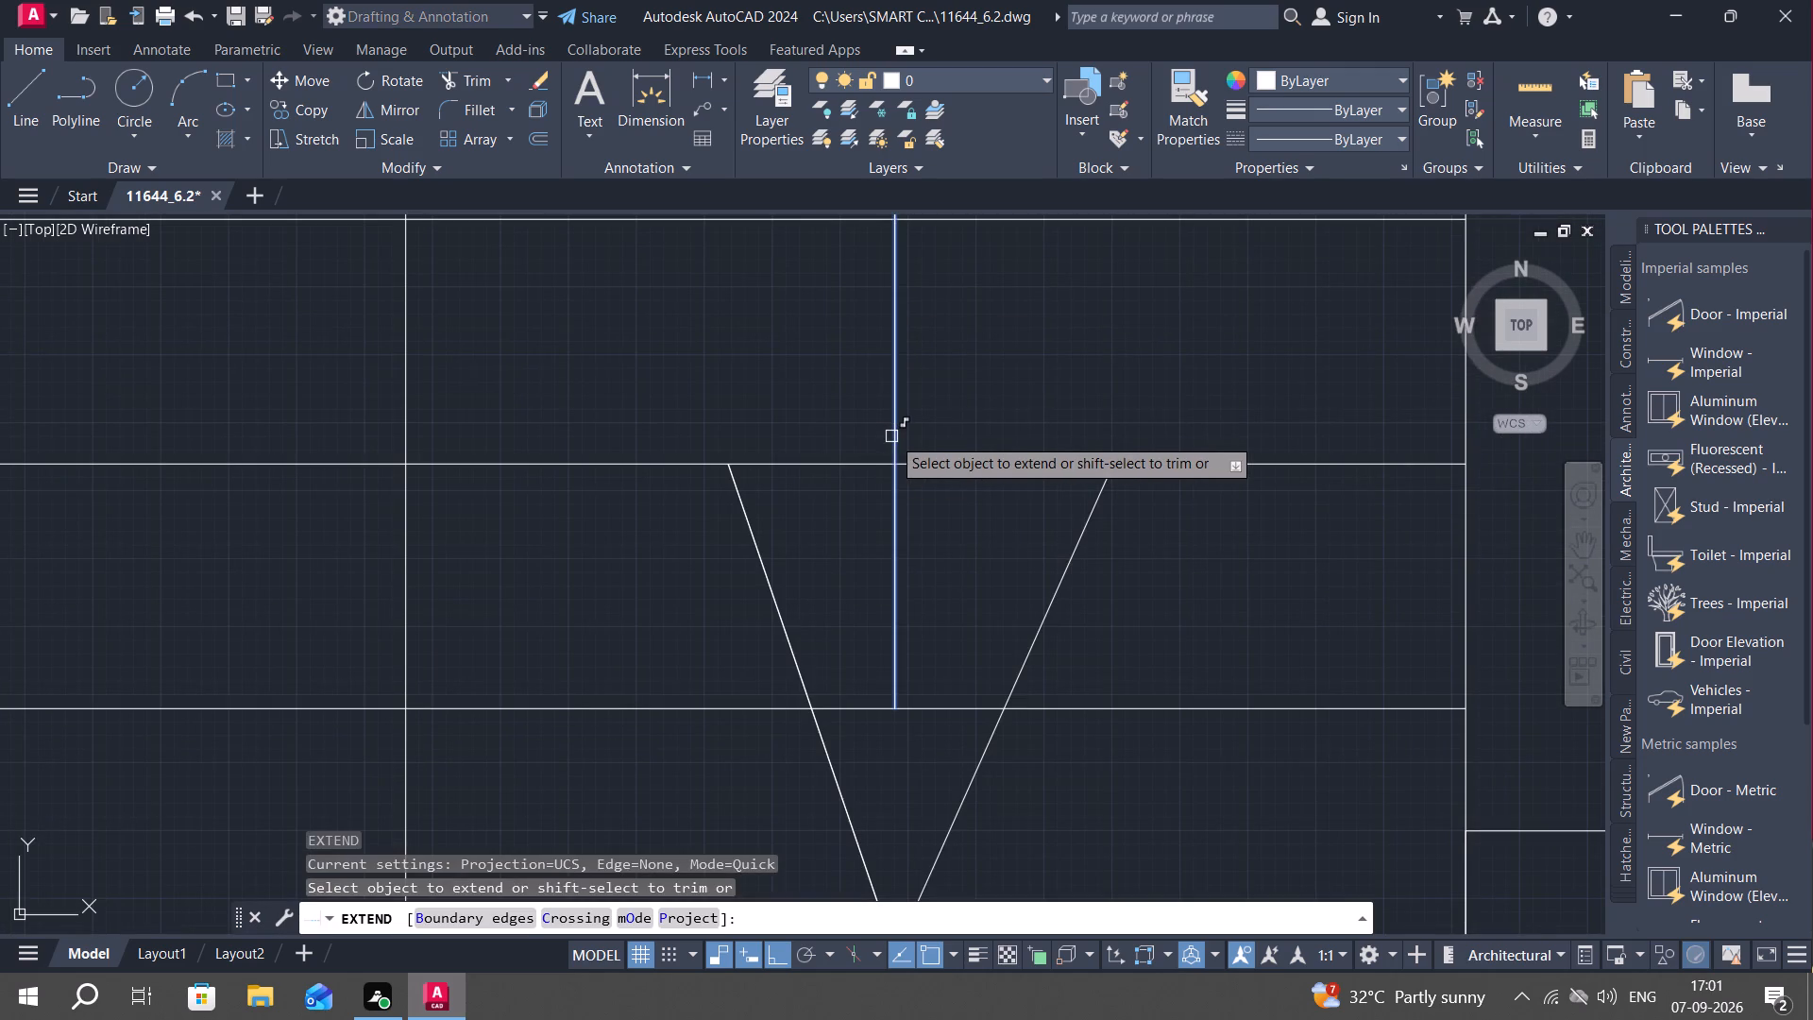
{"action": "left_click", "coordinate": [891, 436]}
{"action": "key", "text": "Escape"}
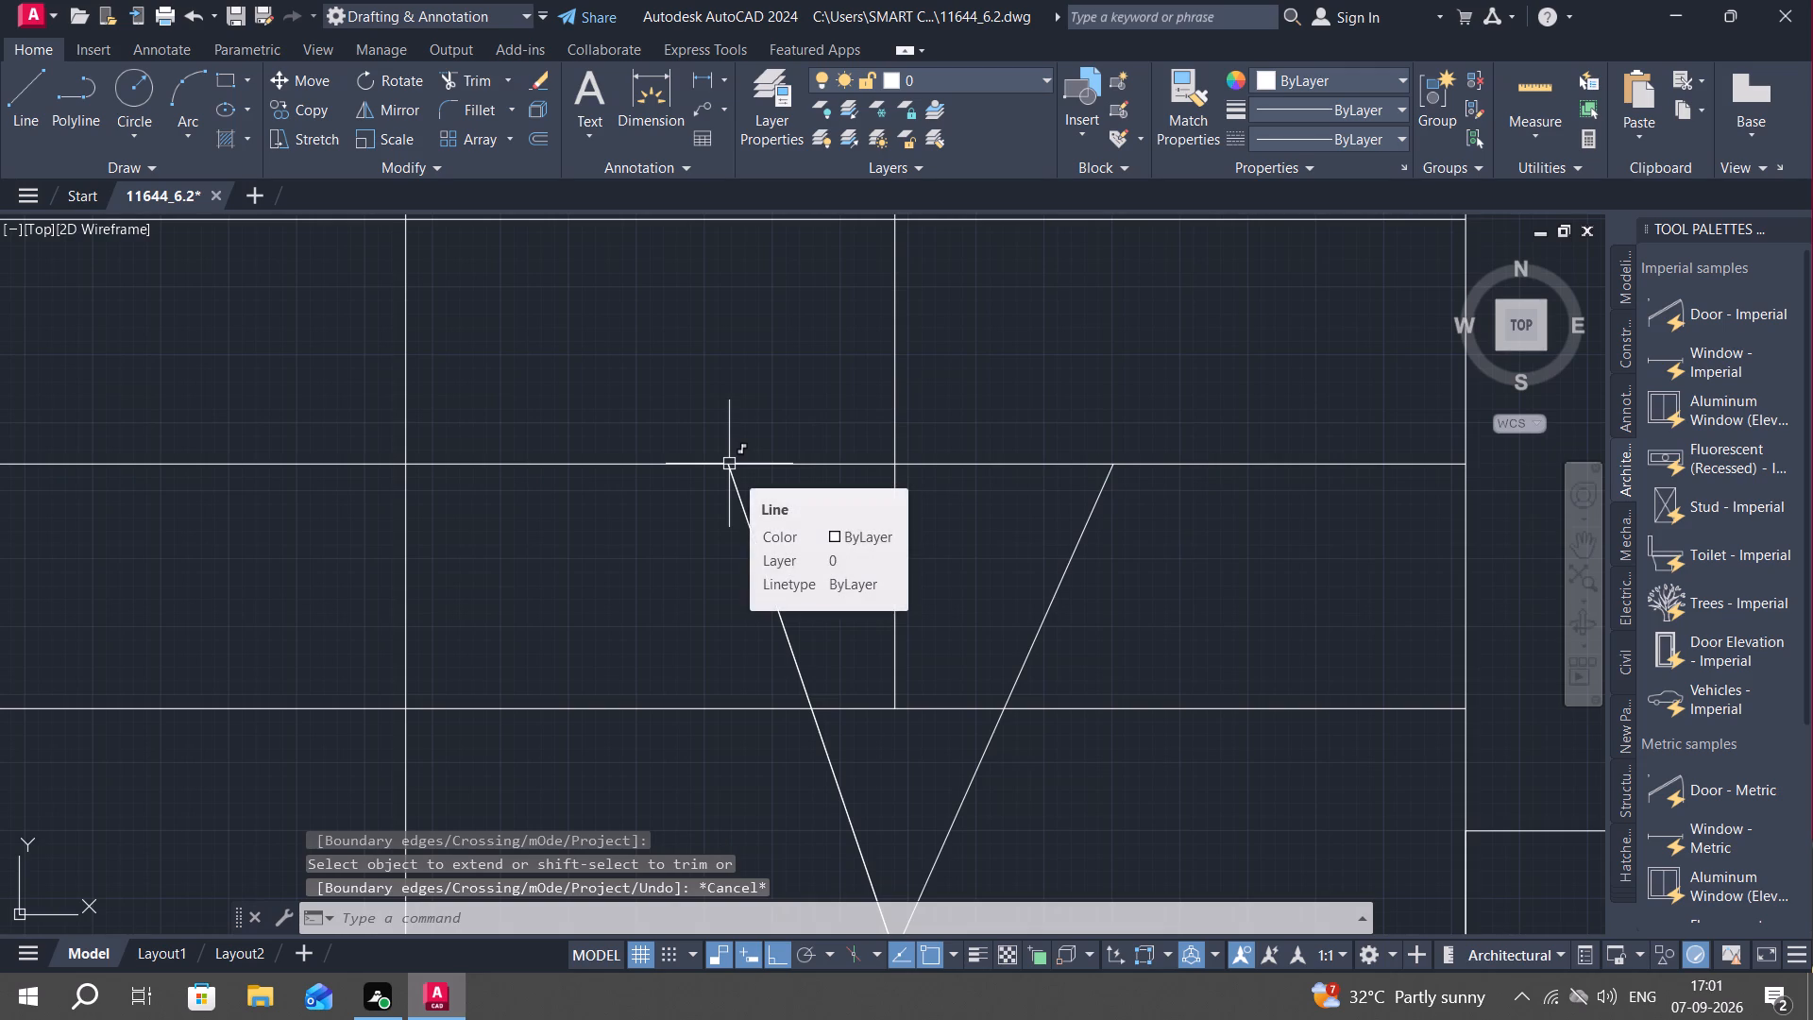
With Ortho off, close the arrowhead with two lines from its upper corners meeting at a notch on the eastern offset line.
{"action": "type", "text": "L"}
{"action": "key", "text": "space"}
{"action": "key", "text": "F8"}
{"action": "left_click", "coordinate": [729, 464]}
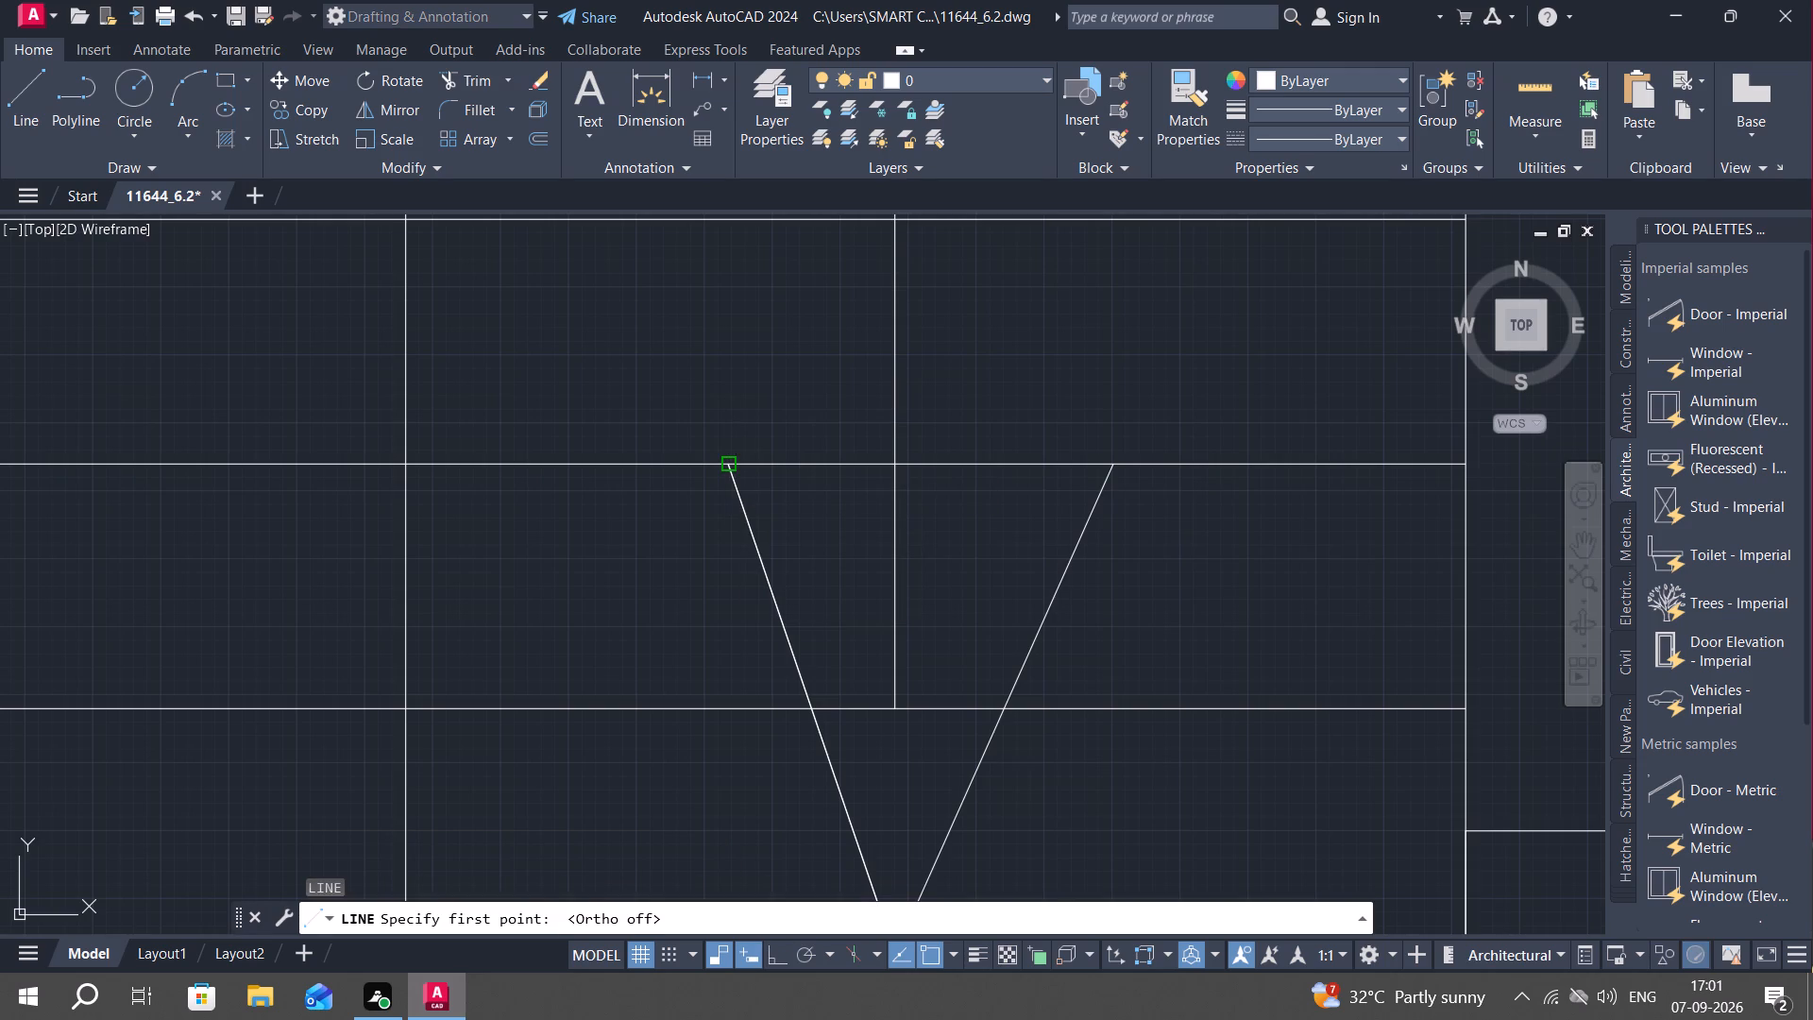
{"action": "left_click", "coordinate": [895, 617]}
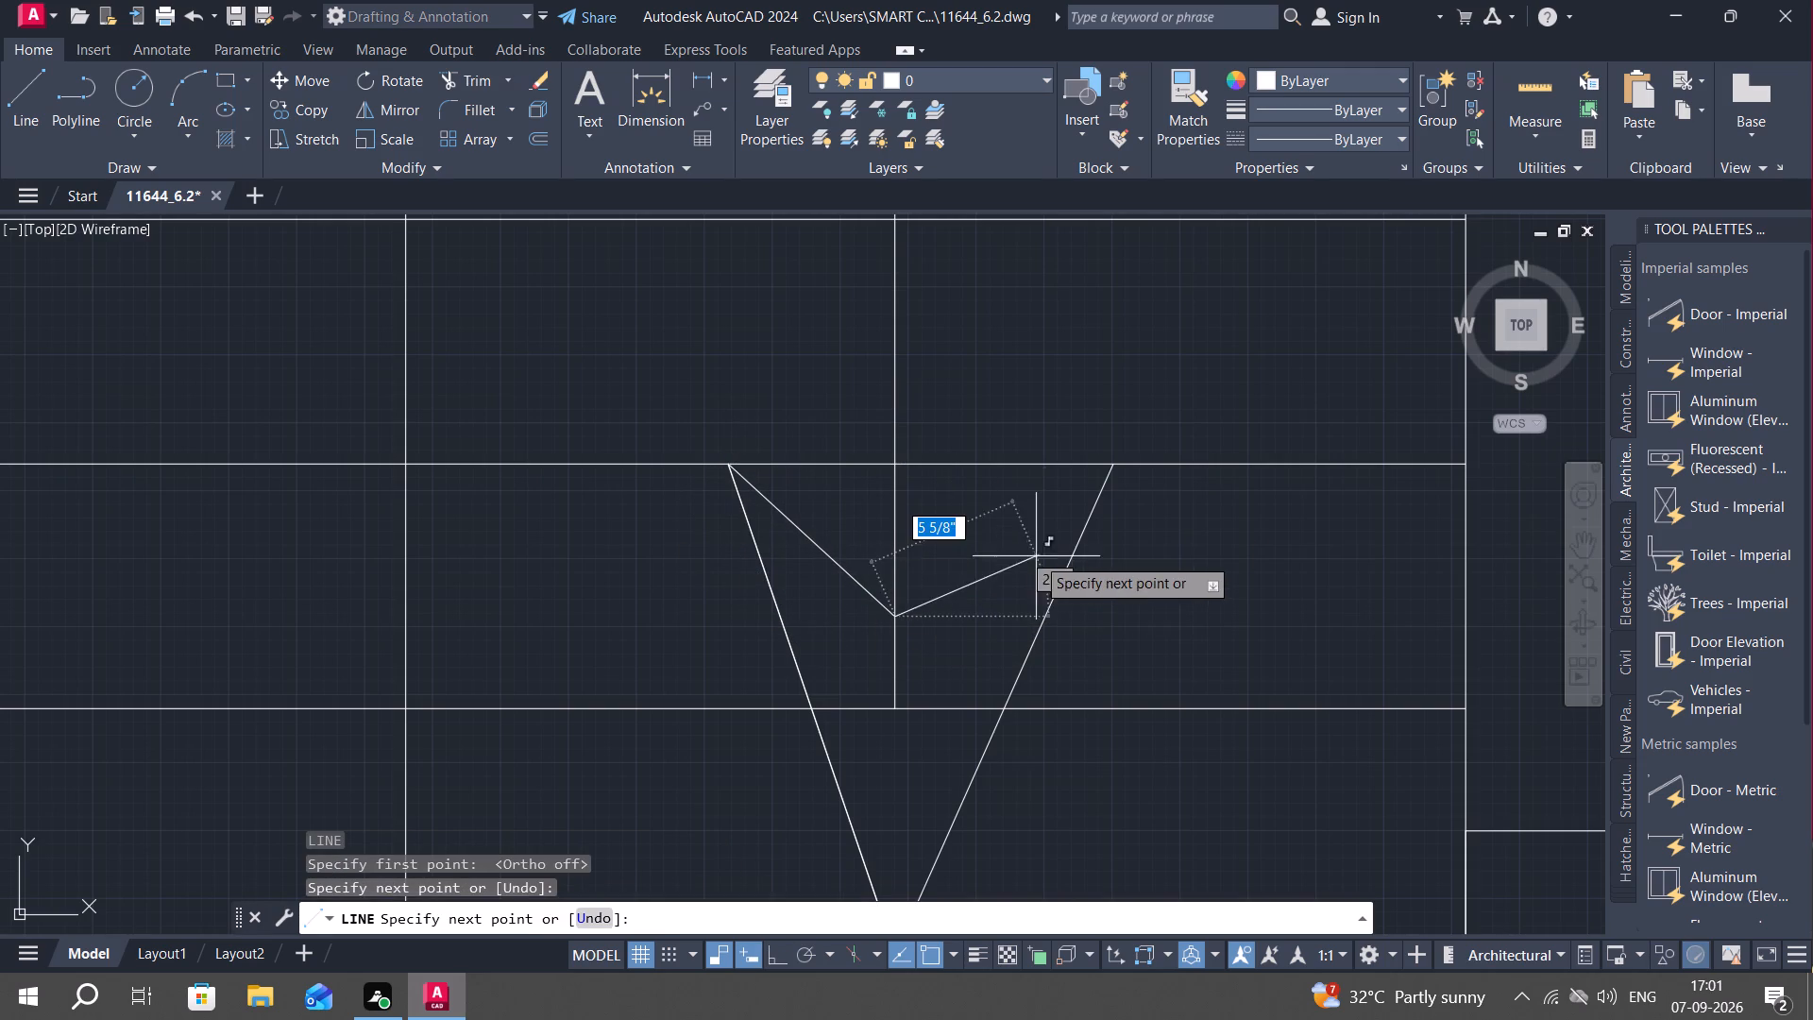
{"action": "left_click", "coordinate": [1114, 469]}
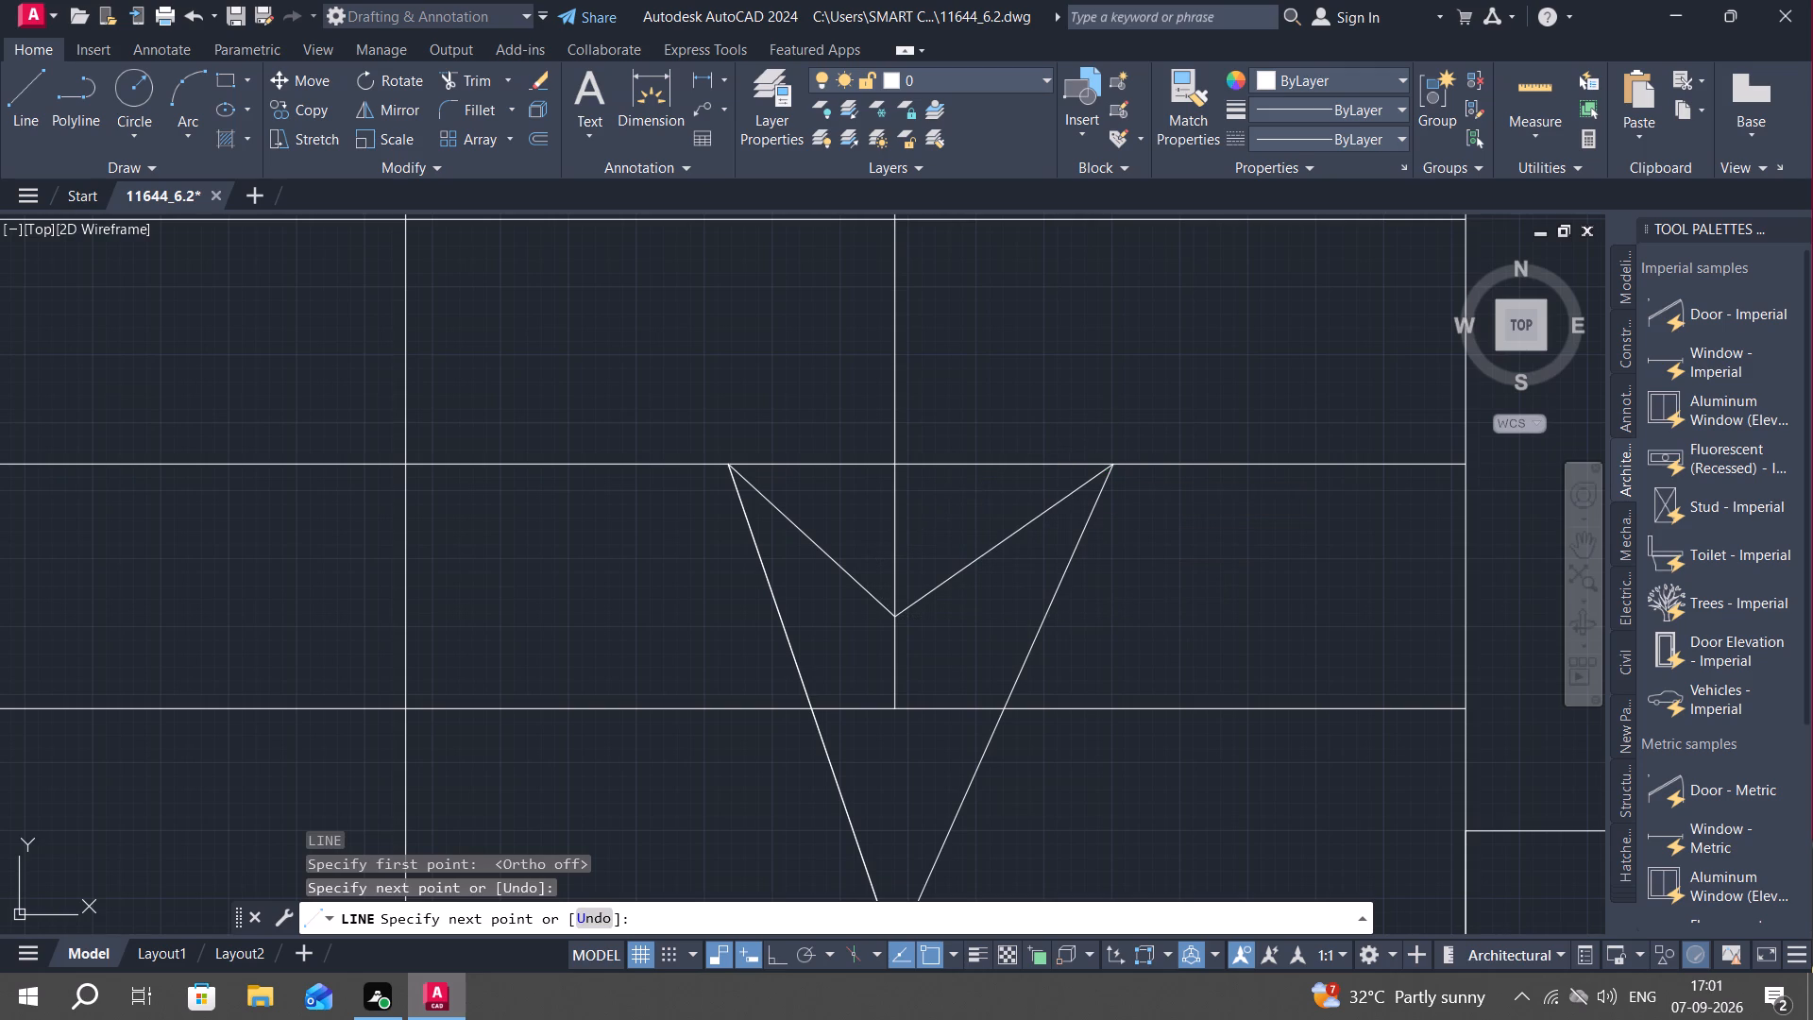
{"action": "key", "text": "Escape"}
Trim the short stub of the eastern offset line below the arrowhead's notch.
{"action": "type", "text": "TR"}
{"action": "key", "text": "space"}
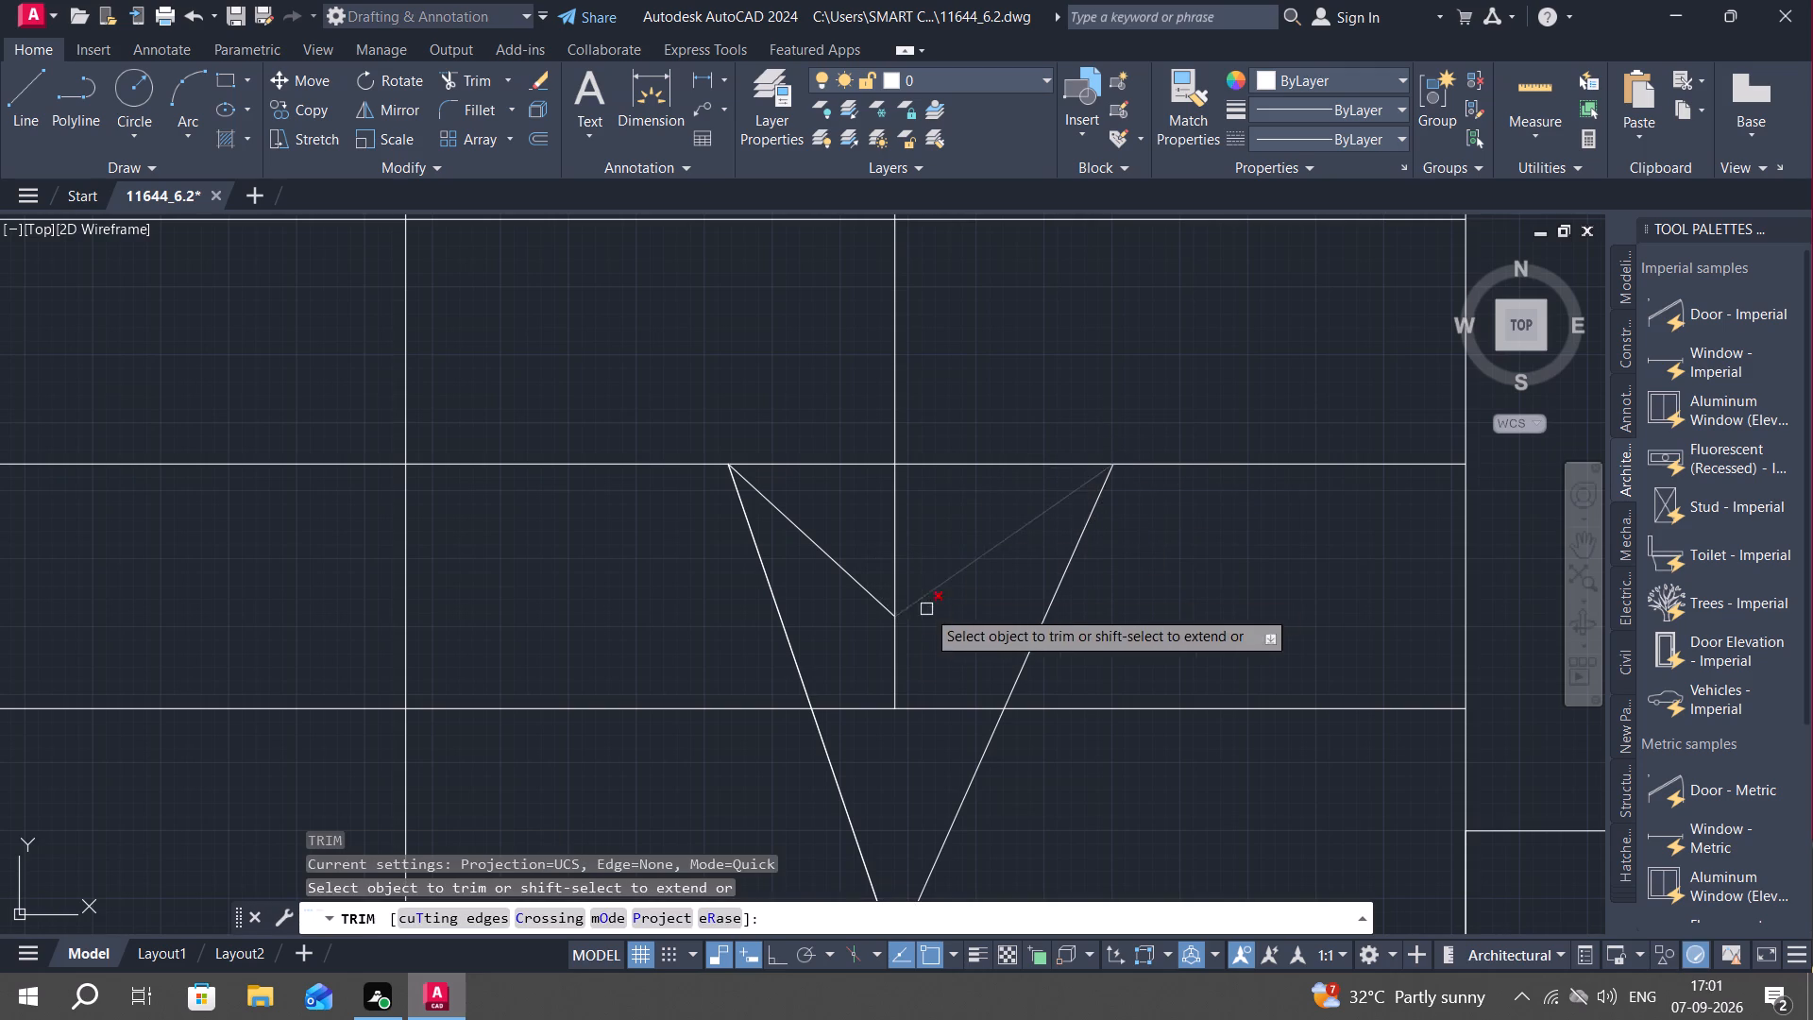
{"action": "left_click", "coordinate": [893, 653]}
{"action": "key", "text": "Escape"}
Add the multiline text "UP" with a 4" height just below the southern end of the staircase's western offset line.
{"action": "scroll", "coordinate": [893, 682], "scroll_direction": "down", "scroll_amount": 4}
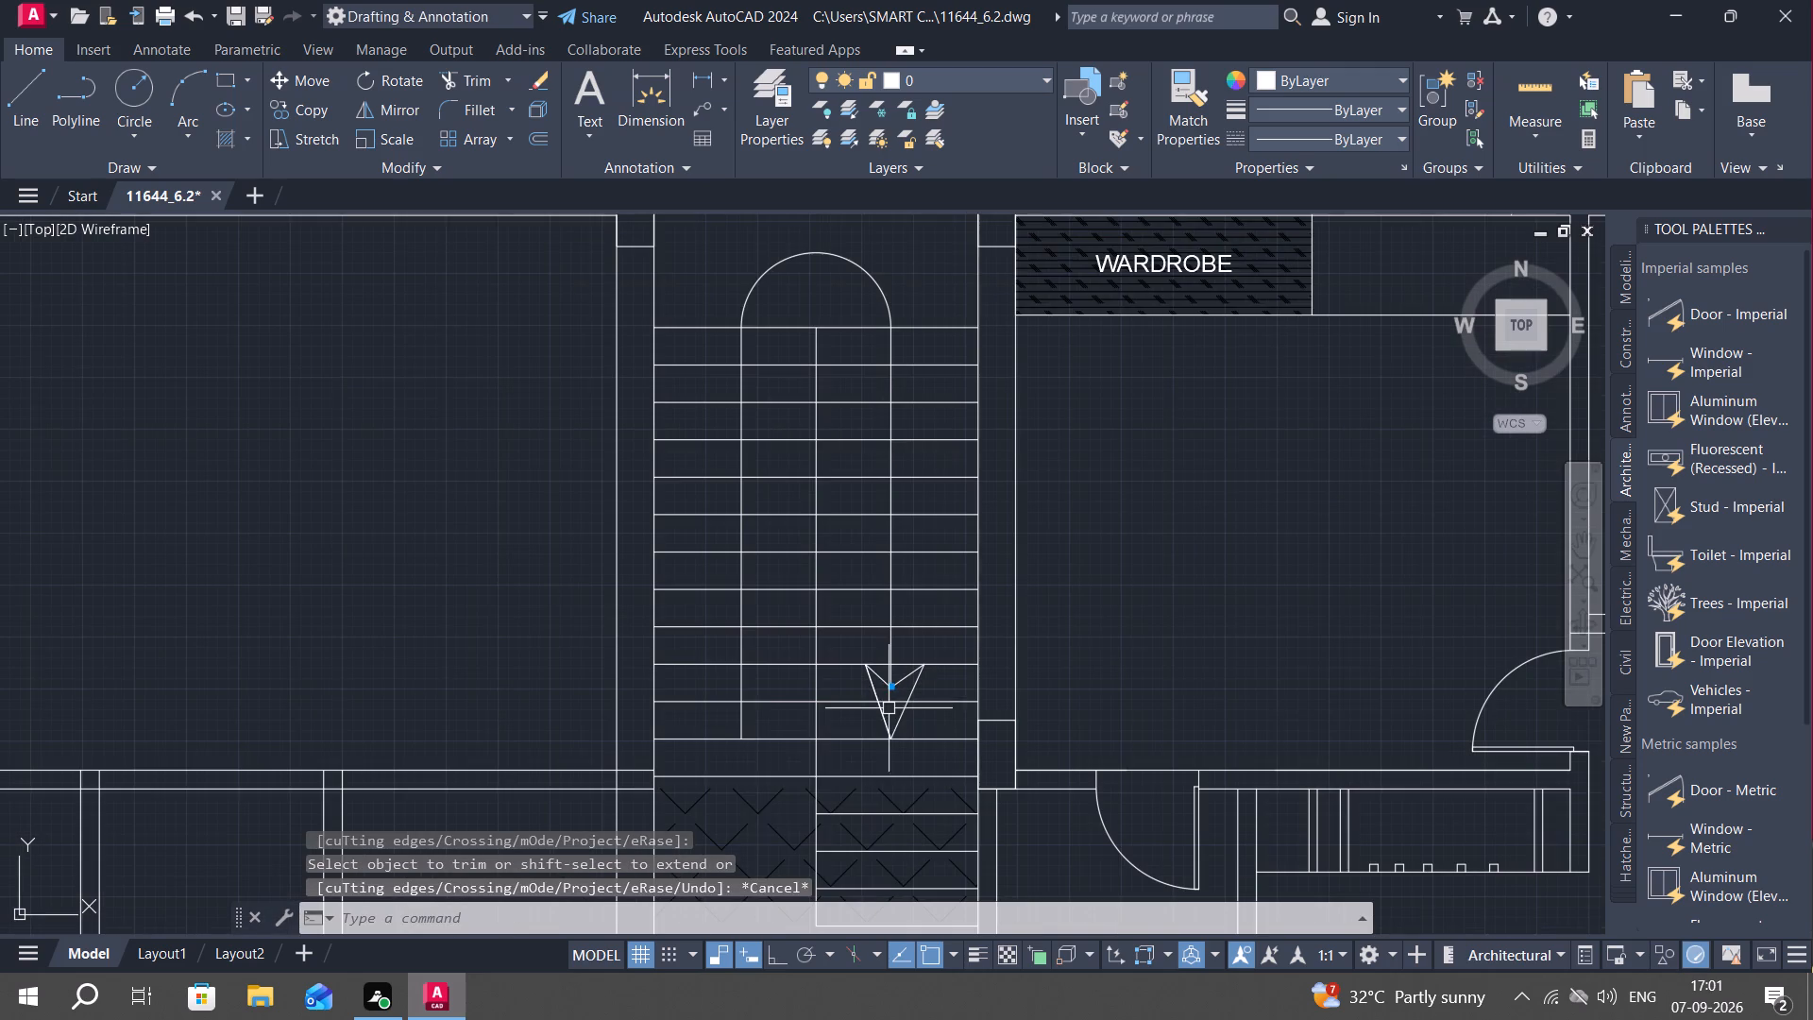
{"action": "scroll", "coordinate": [732, 753], "scroll_direction": "up", "scroll_amount": 2}
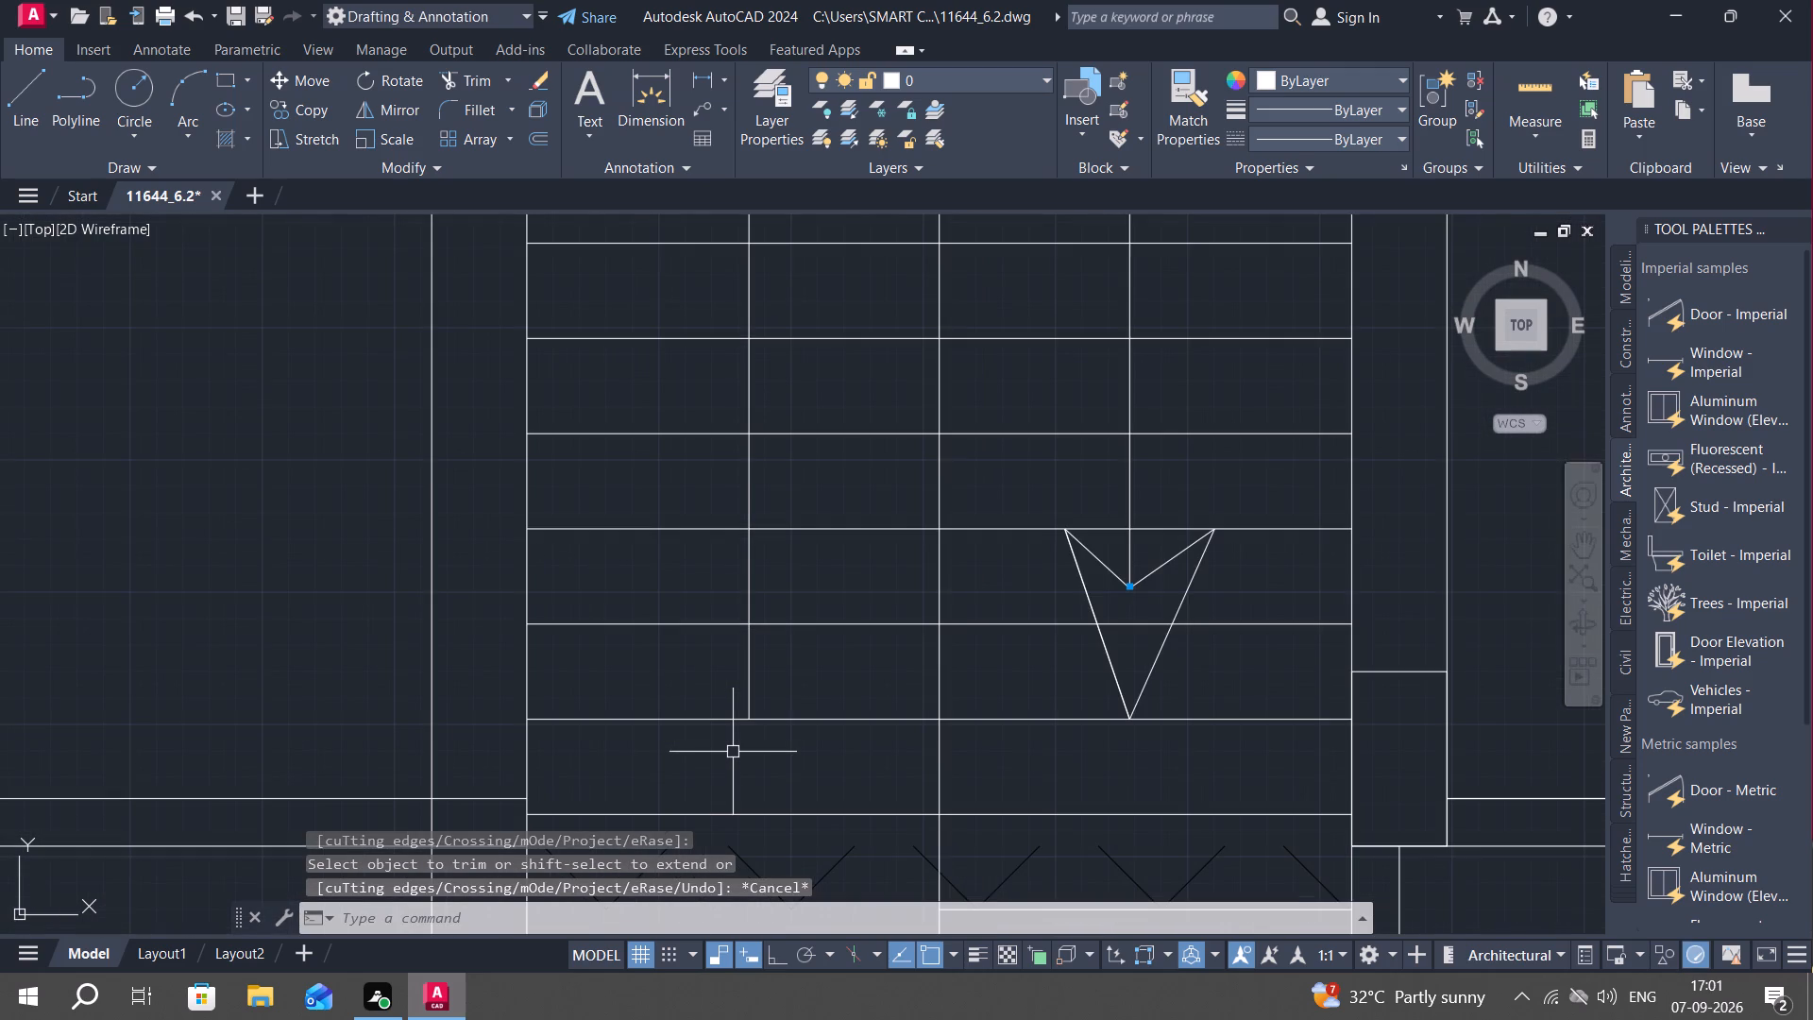
{"action": "type", "text": "T"}
{"action": "key", "text": "space"}
{"action": "left_click", "coordinate": [730, 751]}
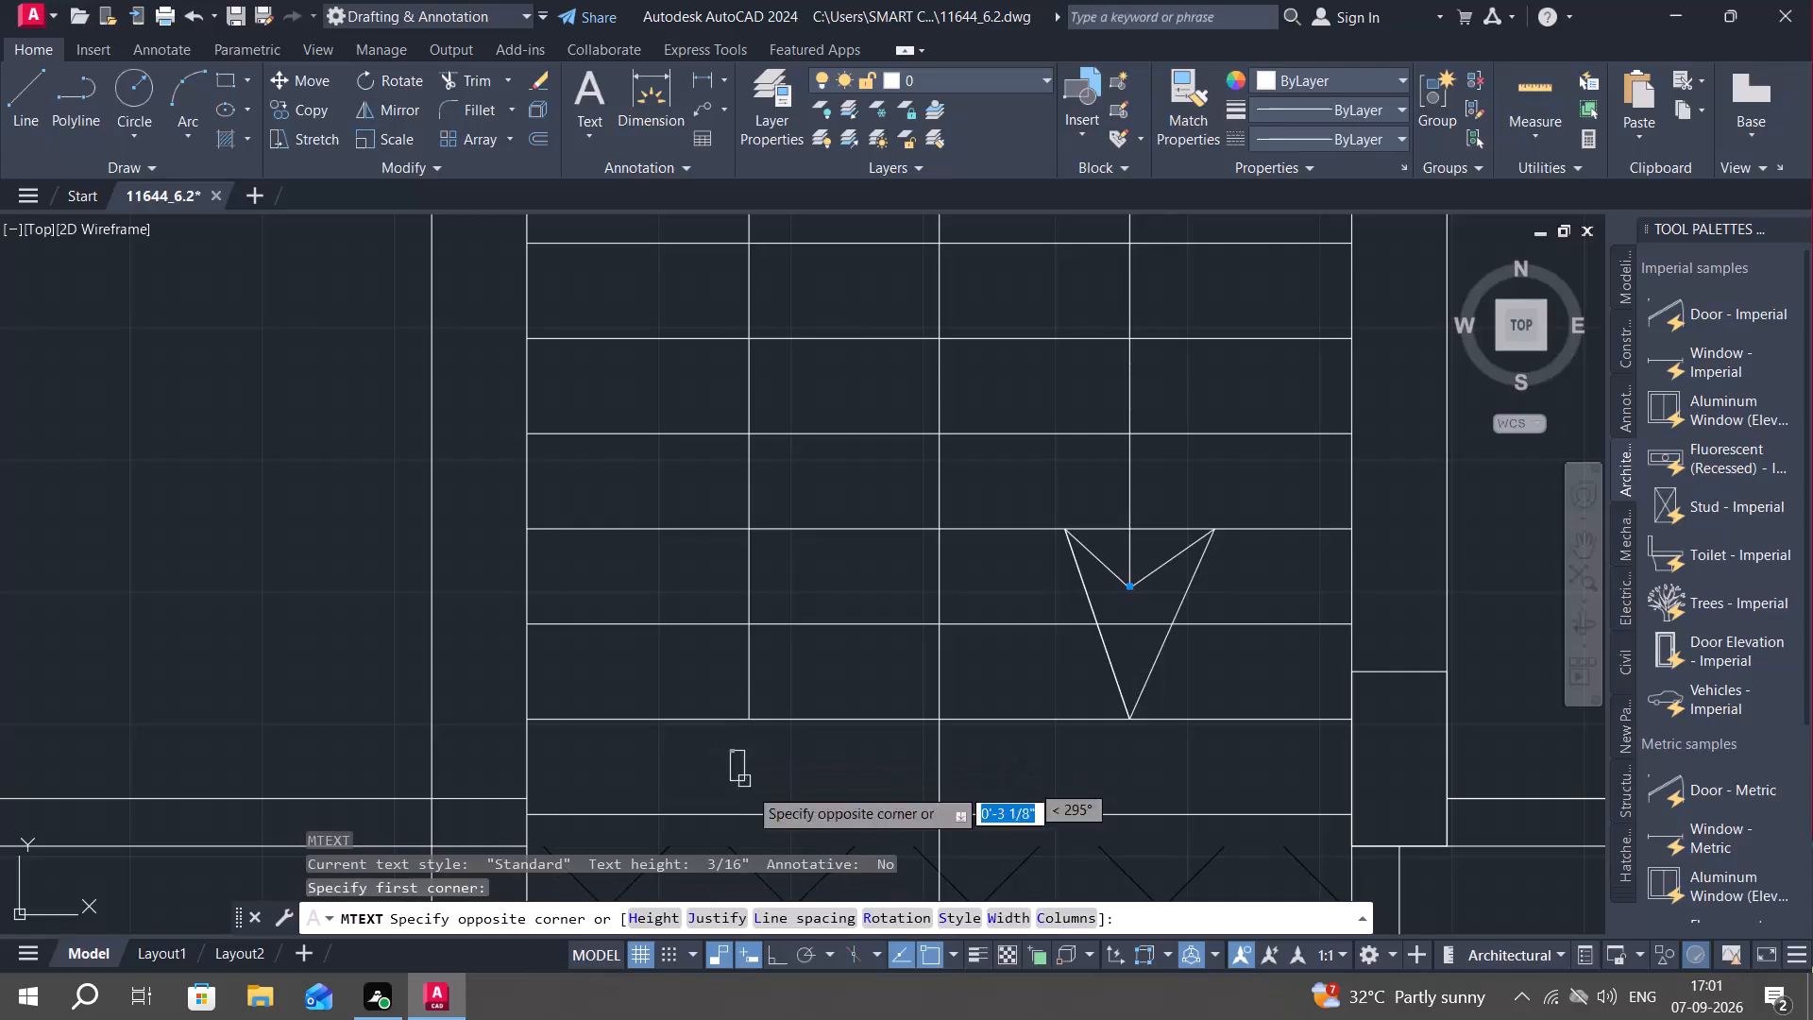
{"action": "left_click", "coordinate": [836, 804]}
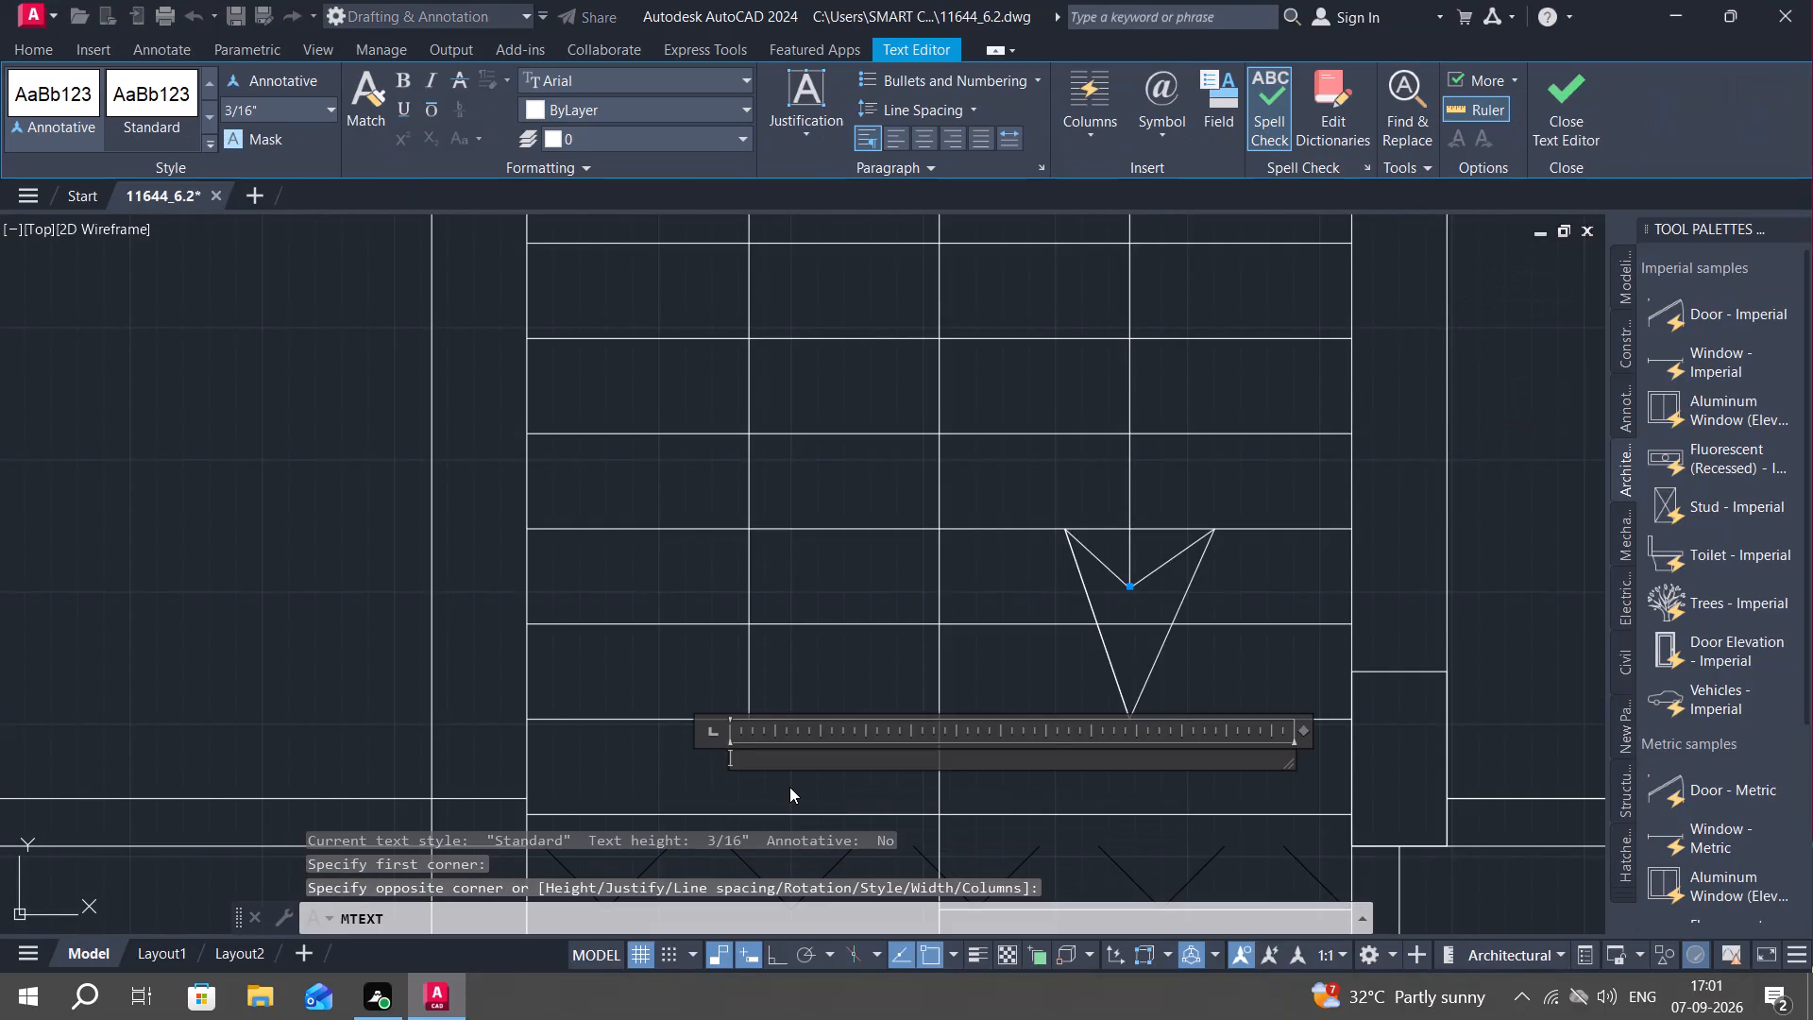
{"action": "key", "text": "u"}
{"action": "key", "text": "p"}
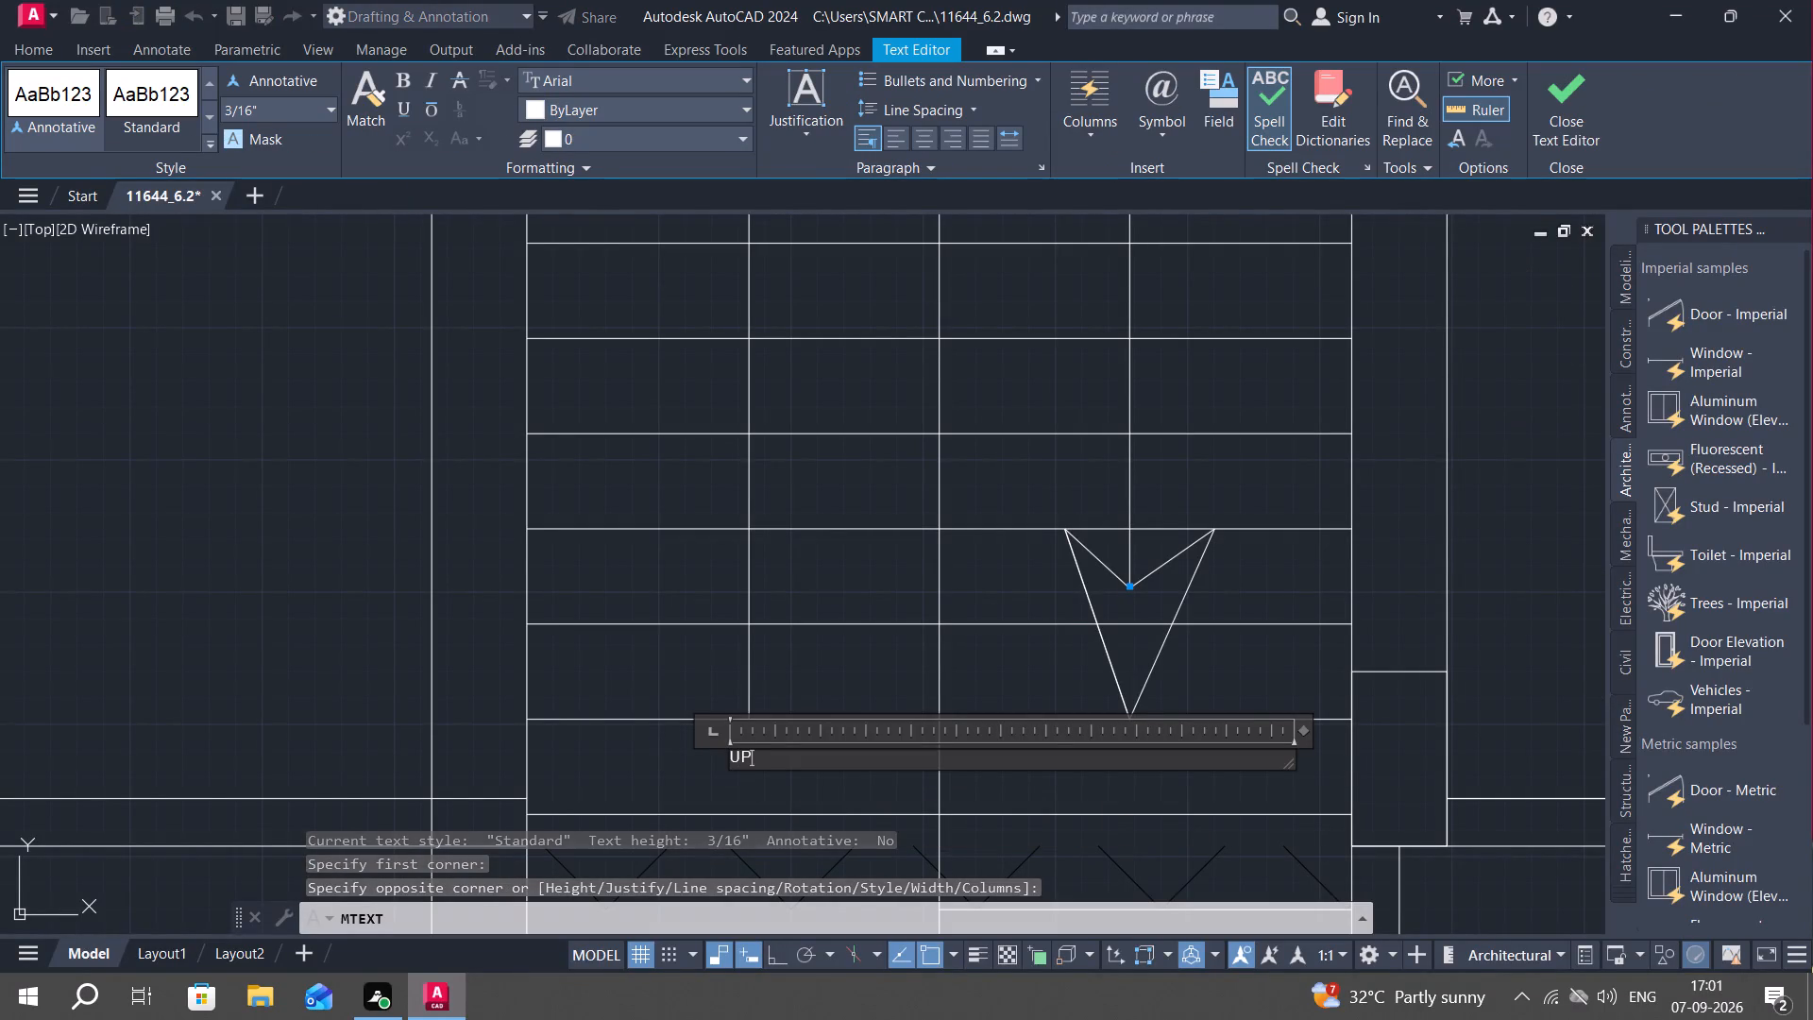
{"action": "left_click", "coordinate": [746, 752]}
{"action": "left_click", "coordinate": [746, 757]}
{"action": "double_click", "coordinate": [757, 762]}
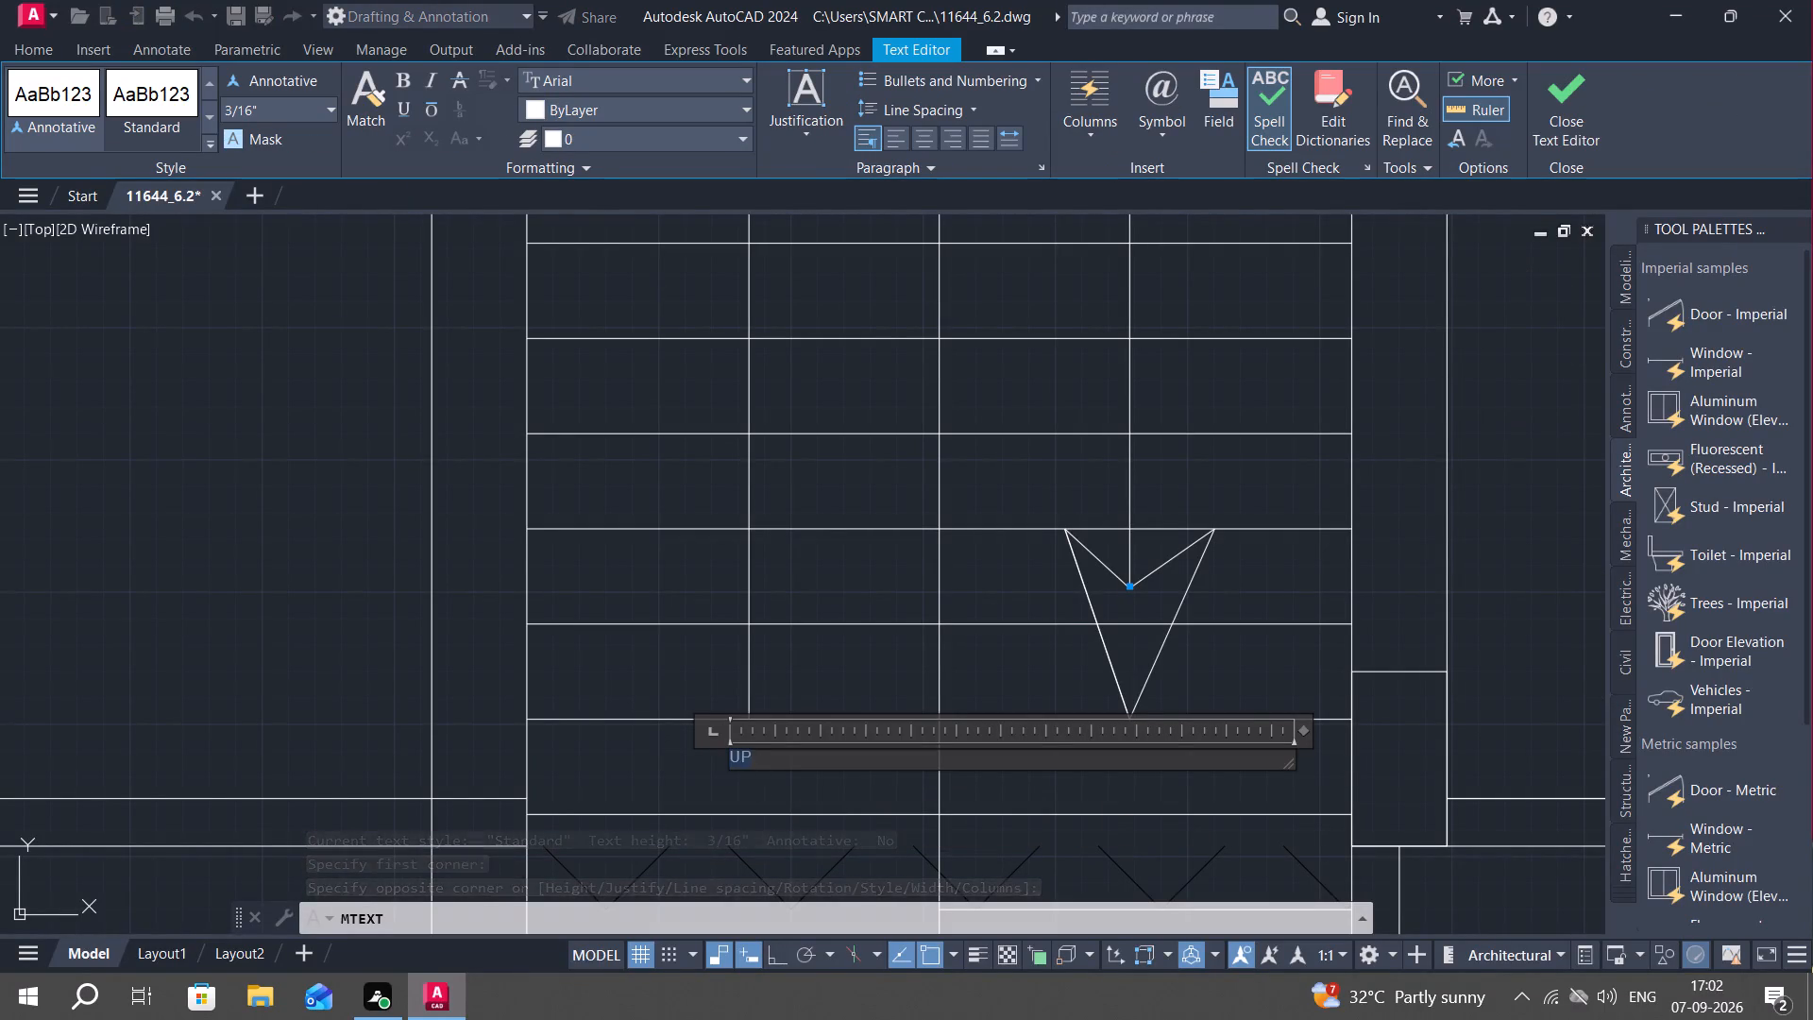
{"action": "left_click", "coordinate": [271, 109]}
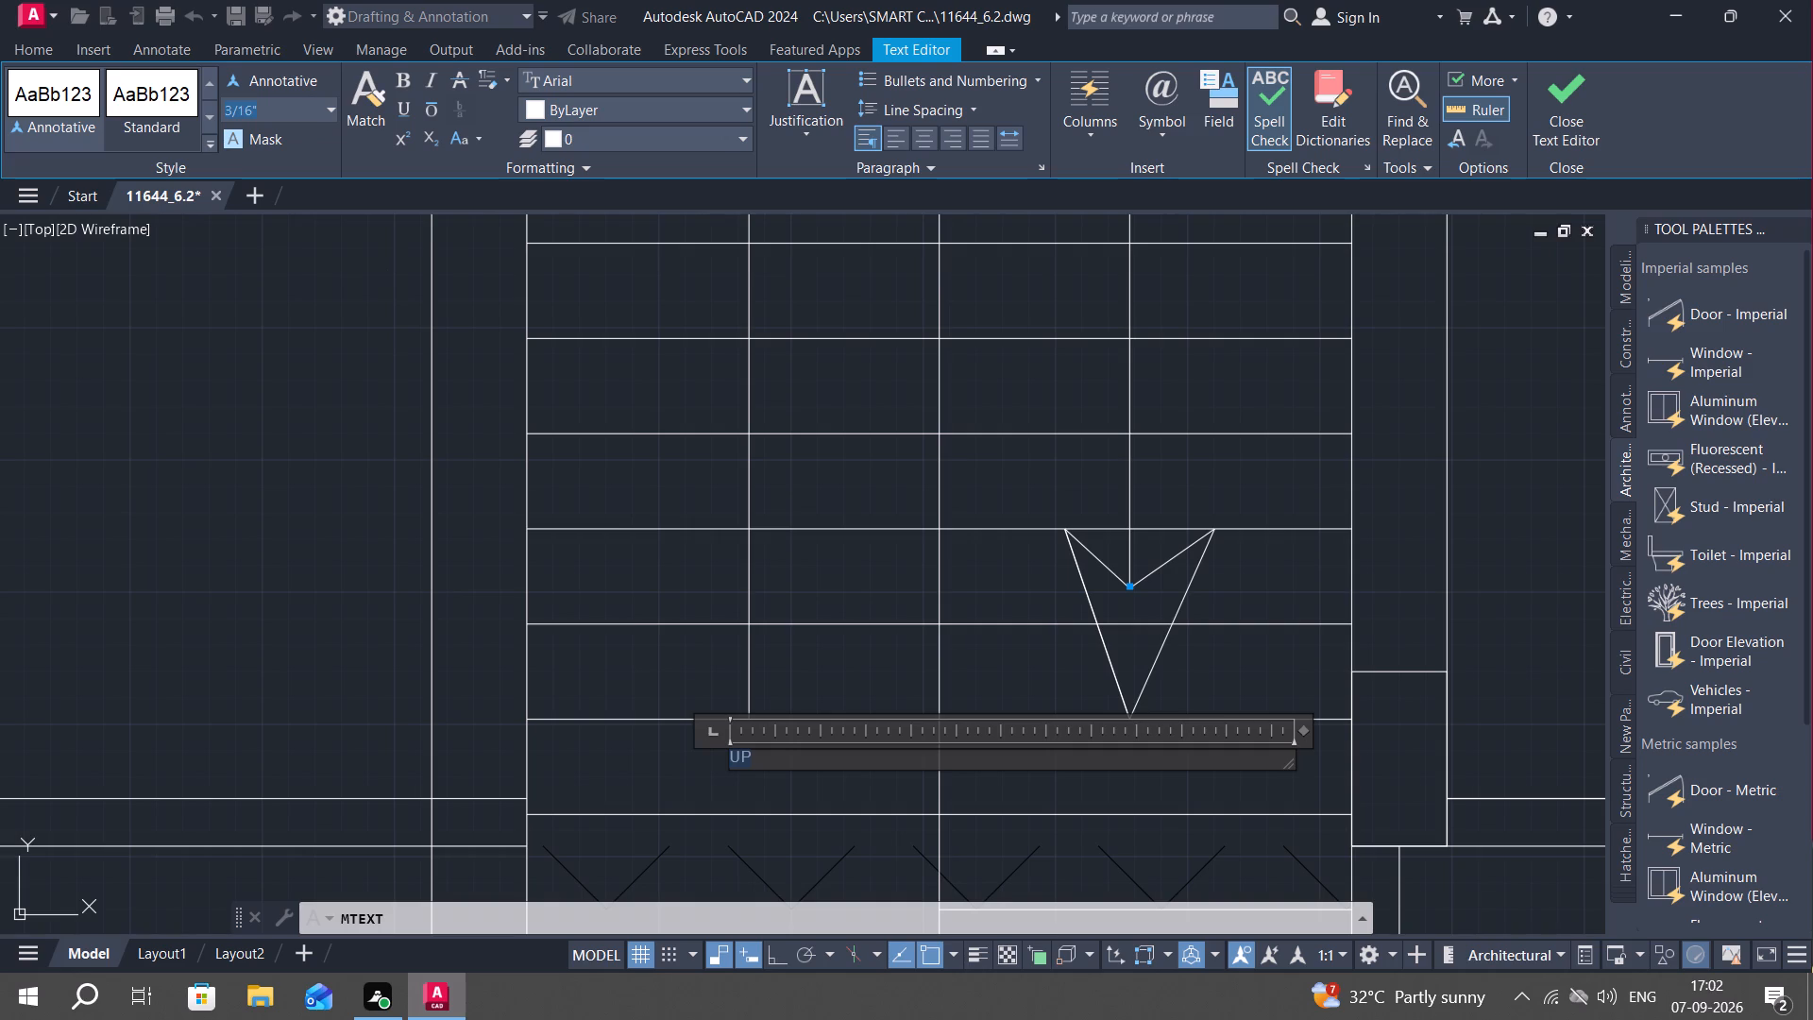
{"action": "key", "text": "BackSpace"}
{"action": "type", "text": "8\""}
{"action": "key", "text": "BackSpace"}
{"action": "key", "text": "BackSpace"}
{"action": "type", "text": "4\""}
{"action": "key", "text": "Return"}
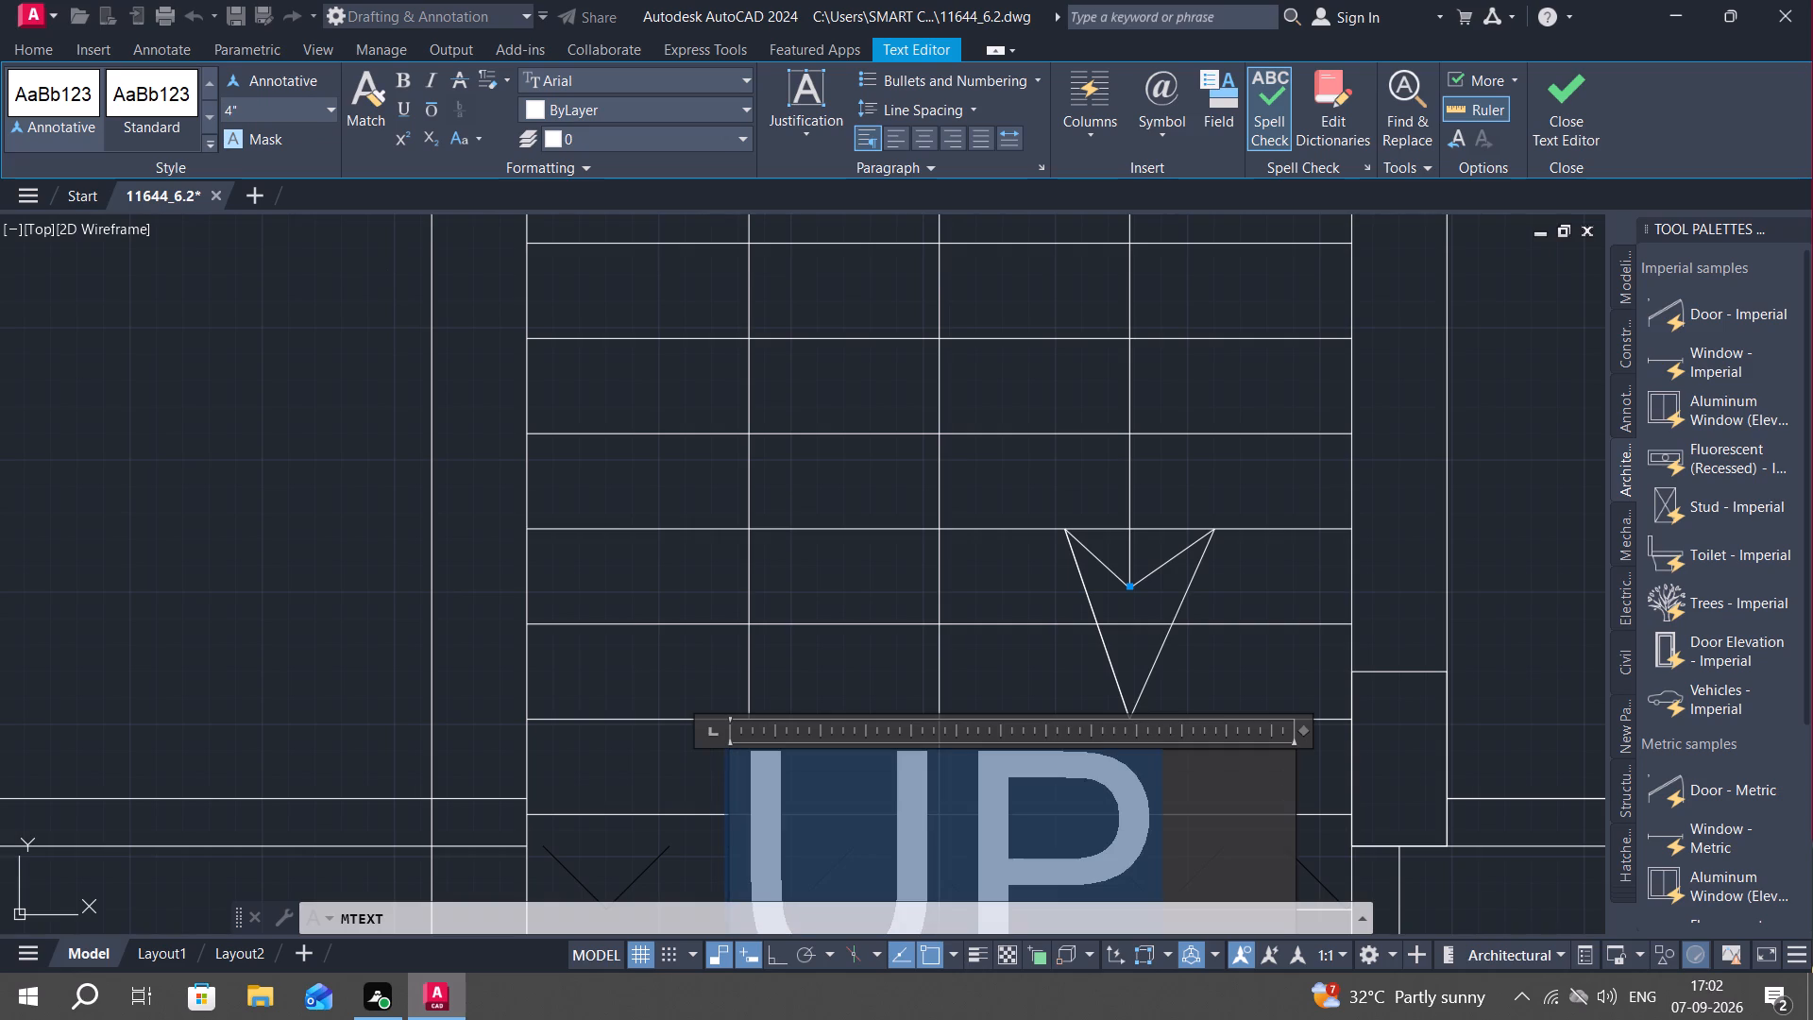
{"action": "left_click", "coordinate": [281, 297]}
Extend the staircase's western offset line south to the UP label.
{"action": "scroll", "coordinate": [429, 399], "scroll_direction": "down", "scroll_amount": 1}
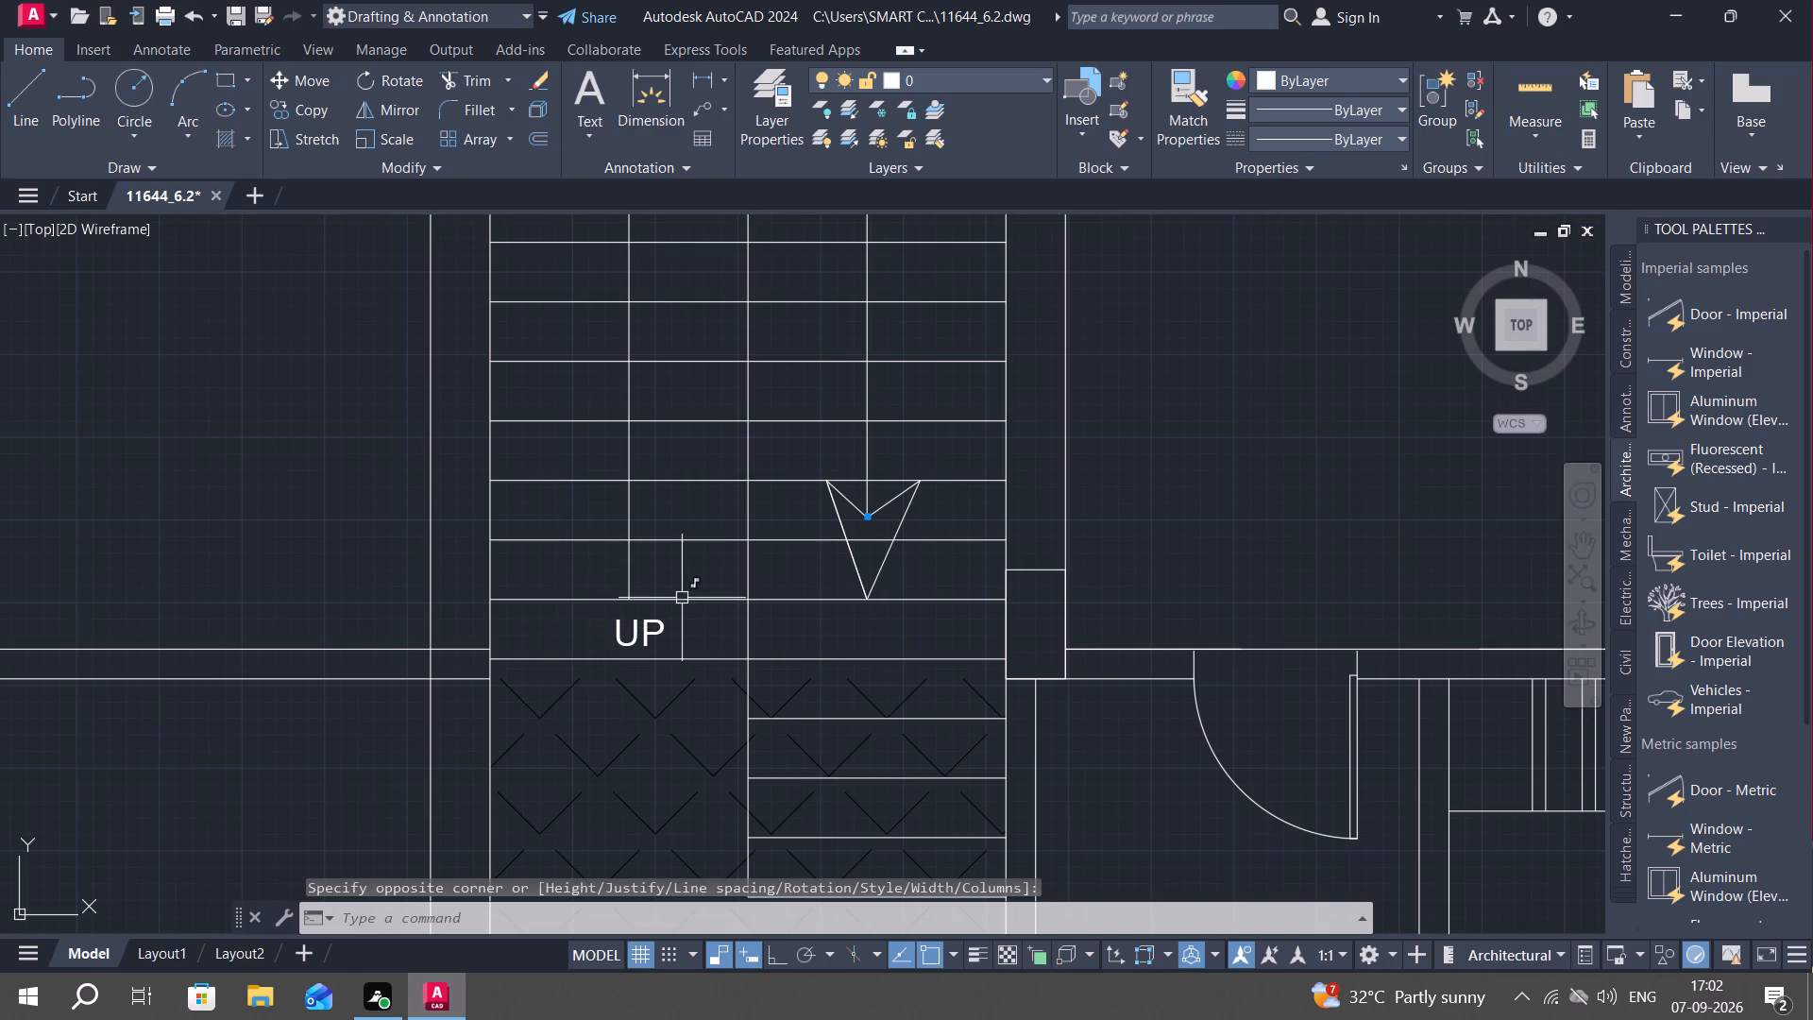
{"action": "scroll", "coordinate": [637, 584], "scroll_direction": "up", "scroll_amount": 1}
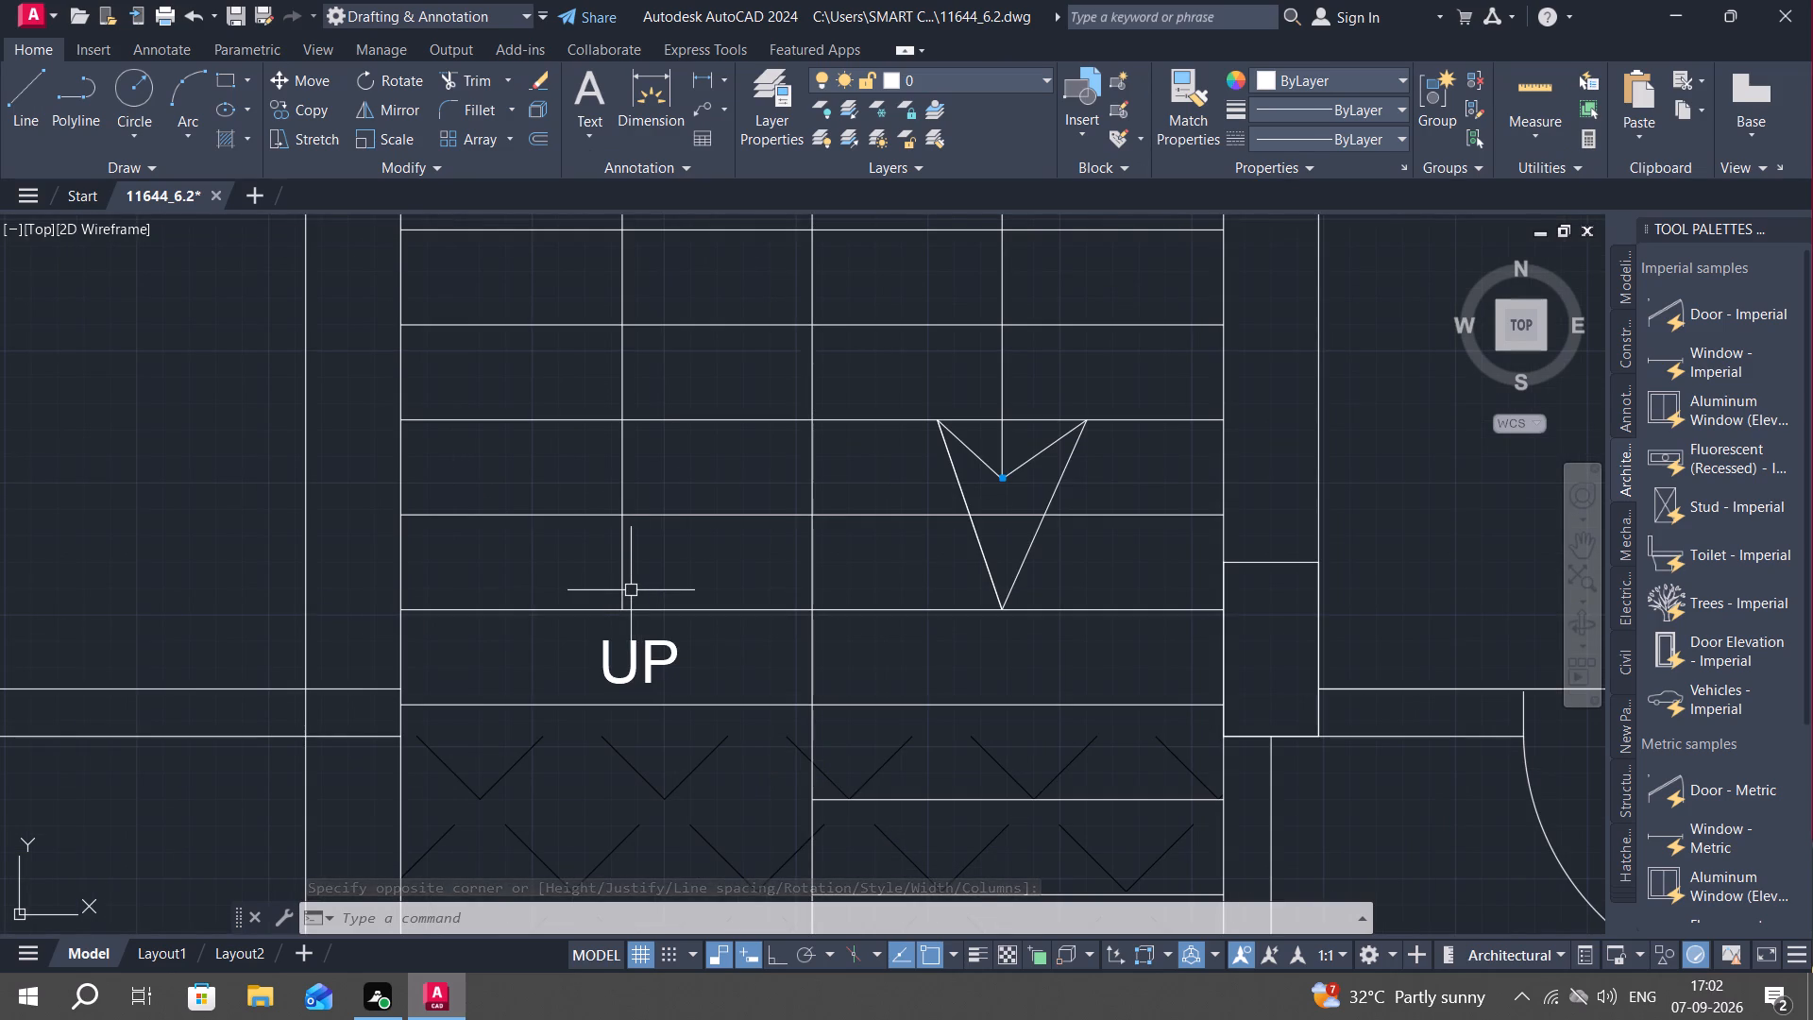
{"action": "type", "text": "EX"}
{"action": "key", "text": "space"}
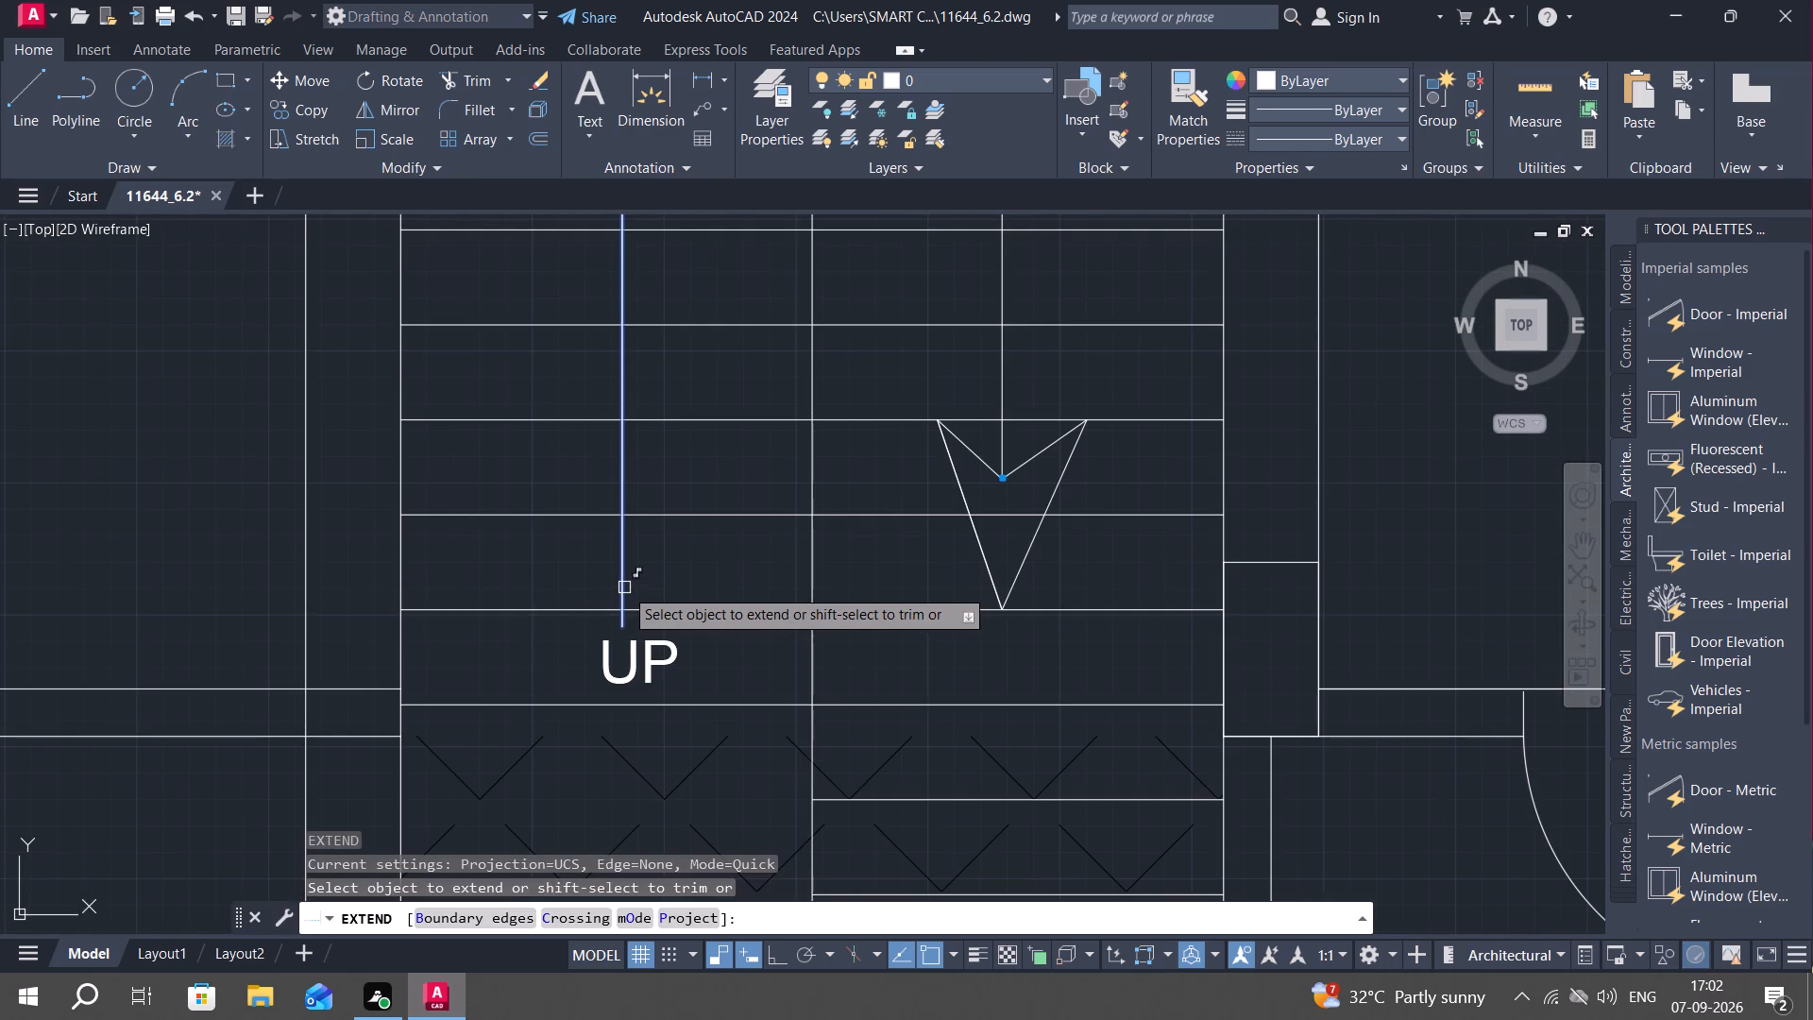
{"action": "left_click", "coordinate": [624, 587]}
{"action": "key", "text": "Escape"}
With Ortho on, rotate the spare double bed beside the plan 90° counterclockwise about its northeast corner, pillows facing west.
{"action": "scroll", "coordinate": [711, 648], "scroll_direction": "down", "scroll_amount": 4}
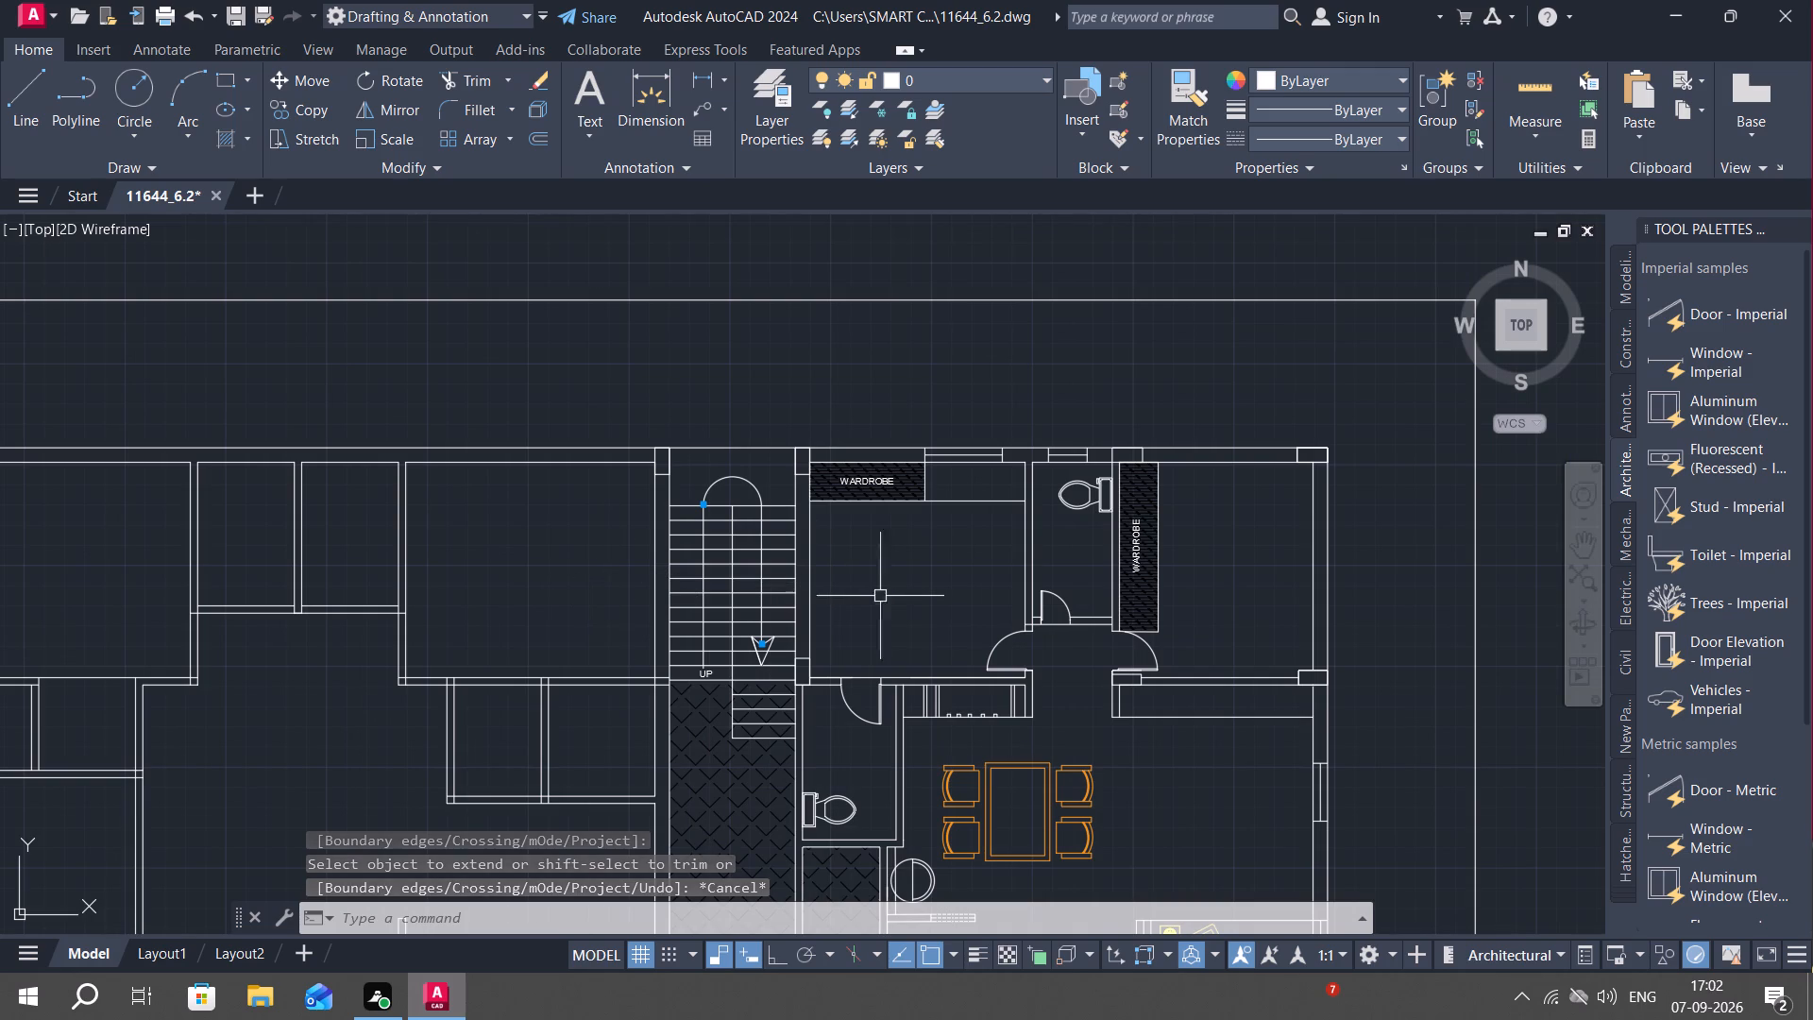
{"action": "middle_click_drag", "start_coordinate": [941, 603], "coordinate": [862, 598]}
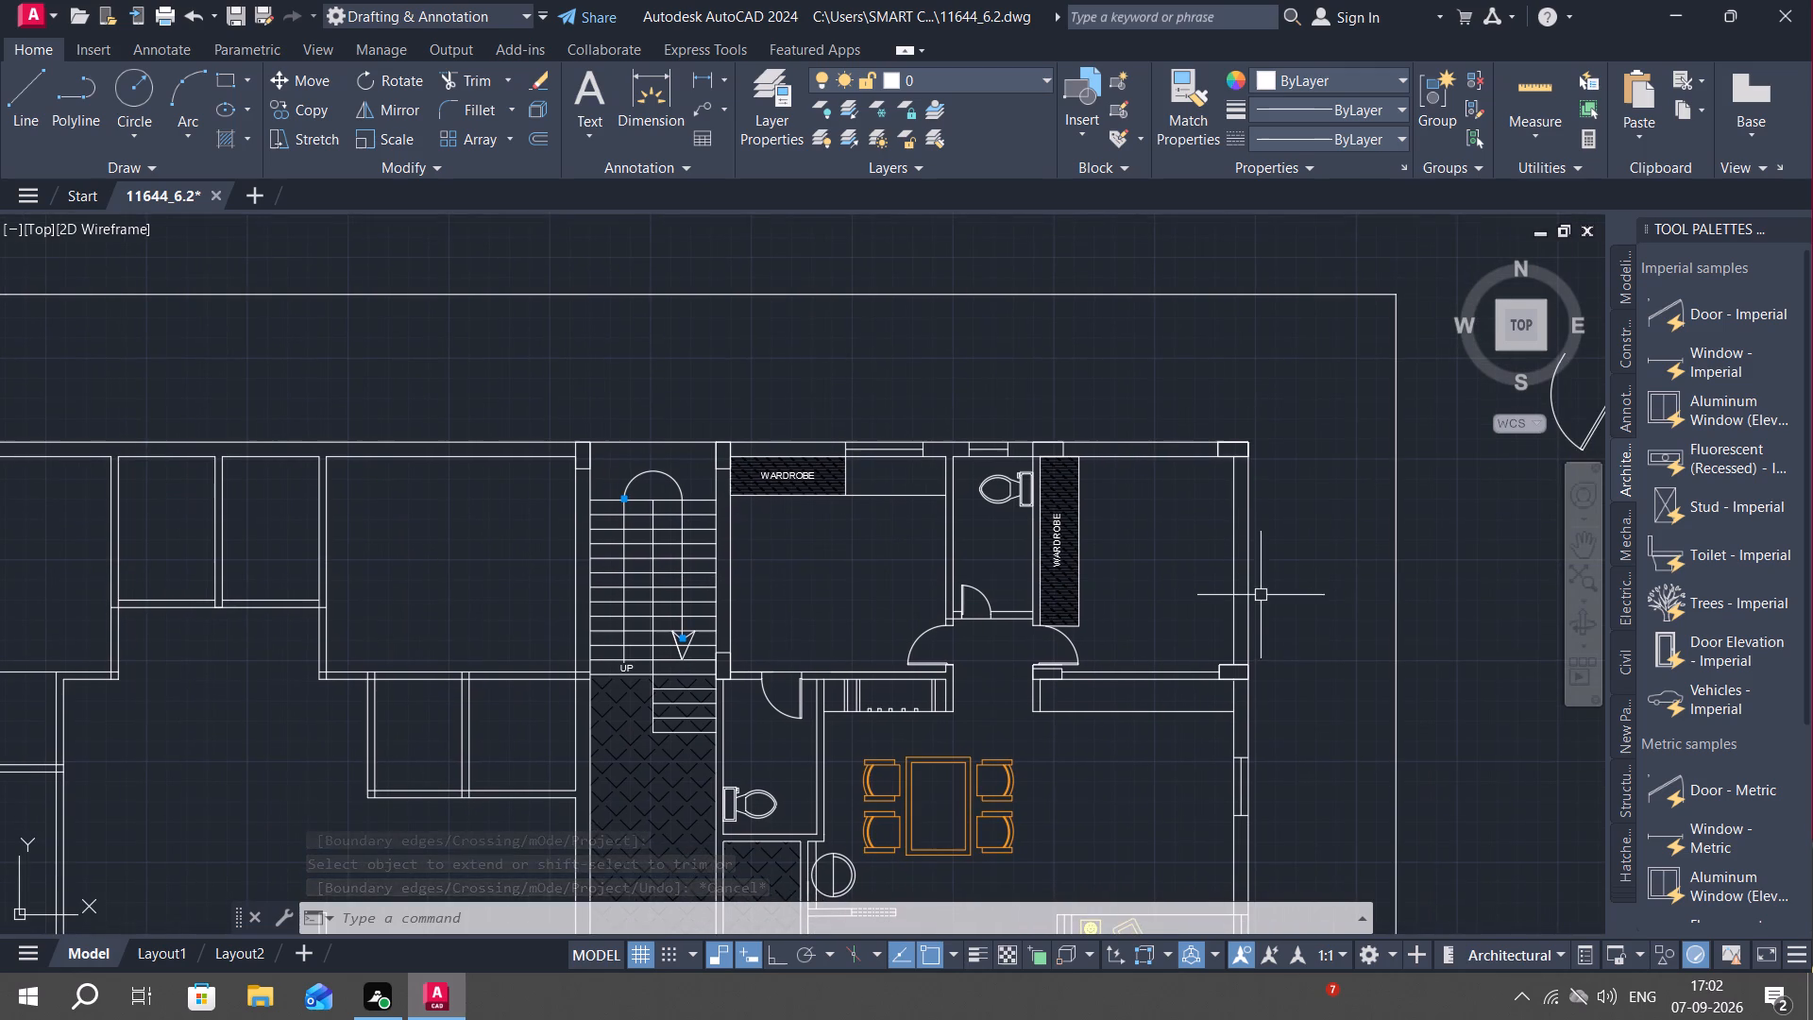
{"action": "middle_click_drag", "start_coordinate": [1281, 612], "coordinate": [1099, 510]}
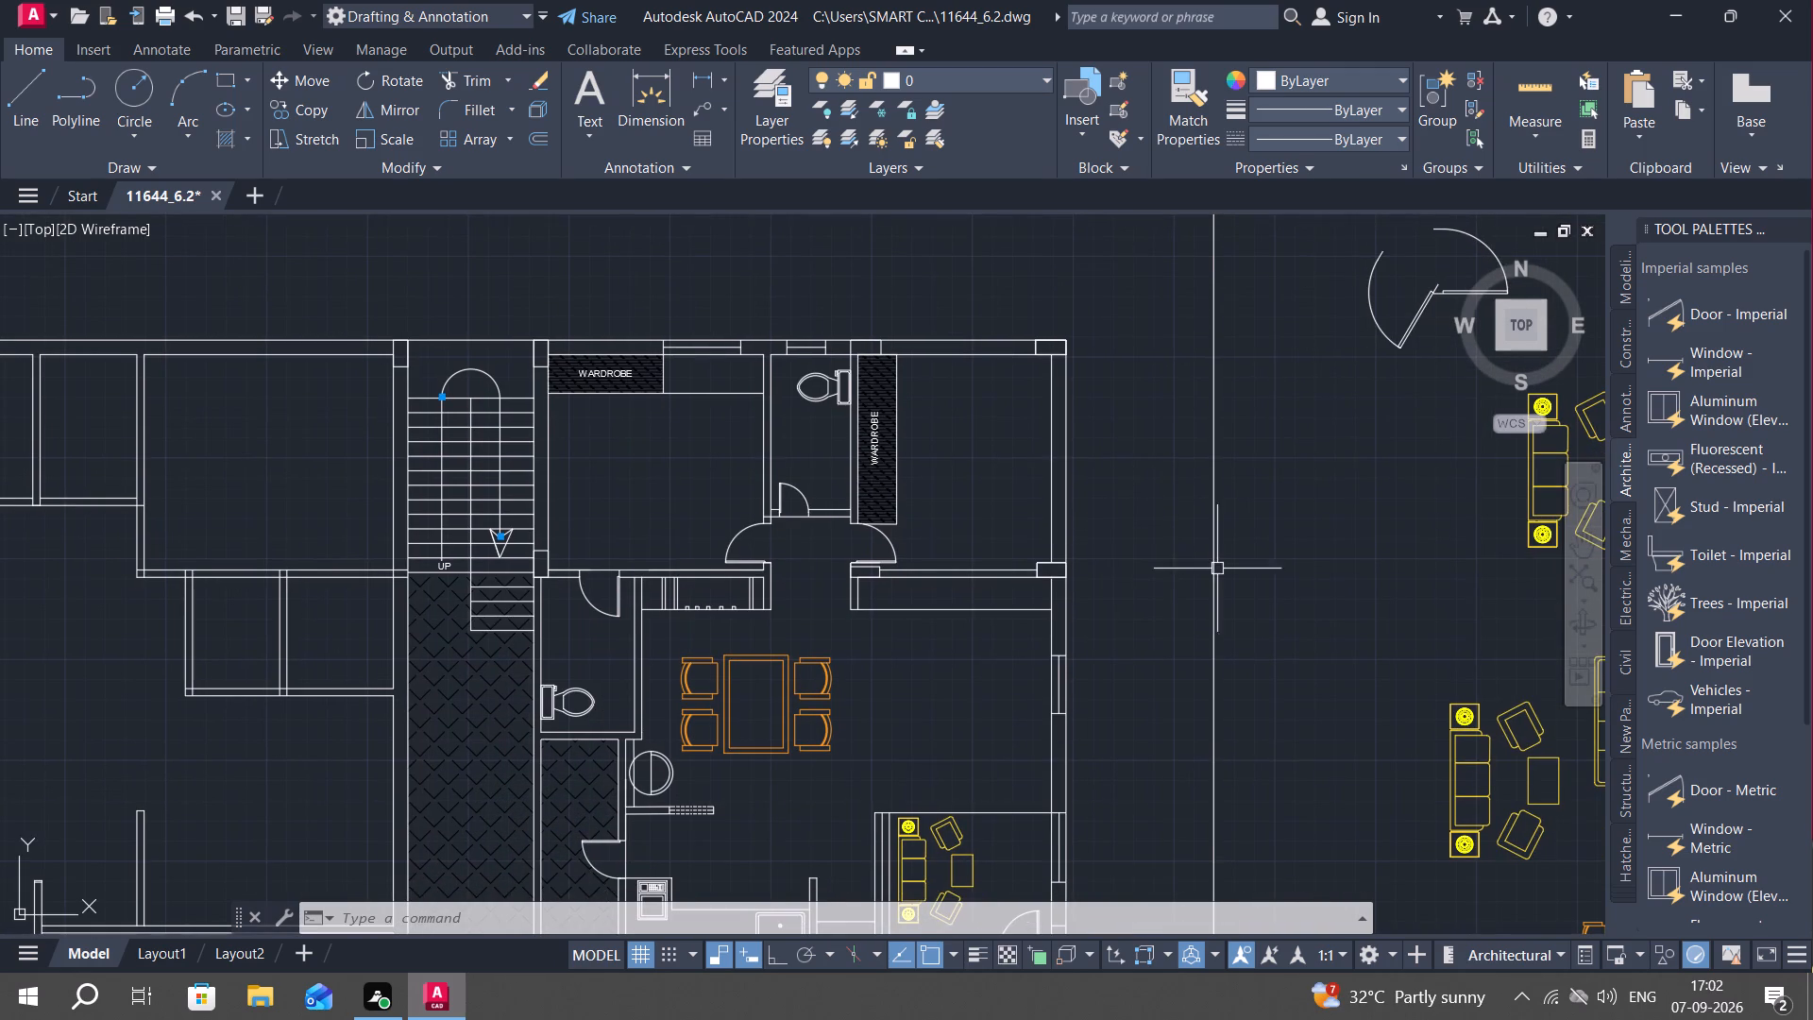
{"action": "middle_click_drag", "start_coordinate": [1255, 614], "coordinate": [1042, 496]}
{"action": "scroll", "coordinate": [1071, 508], "scroll_direction": "down", "scroll_amount": 1}
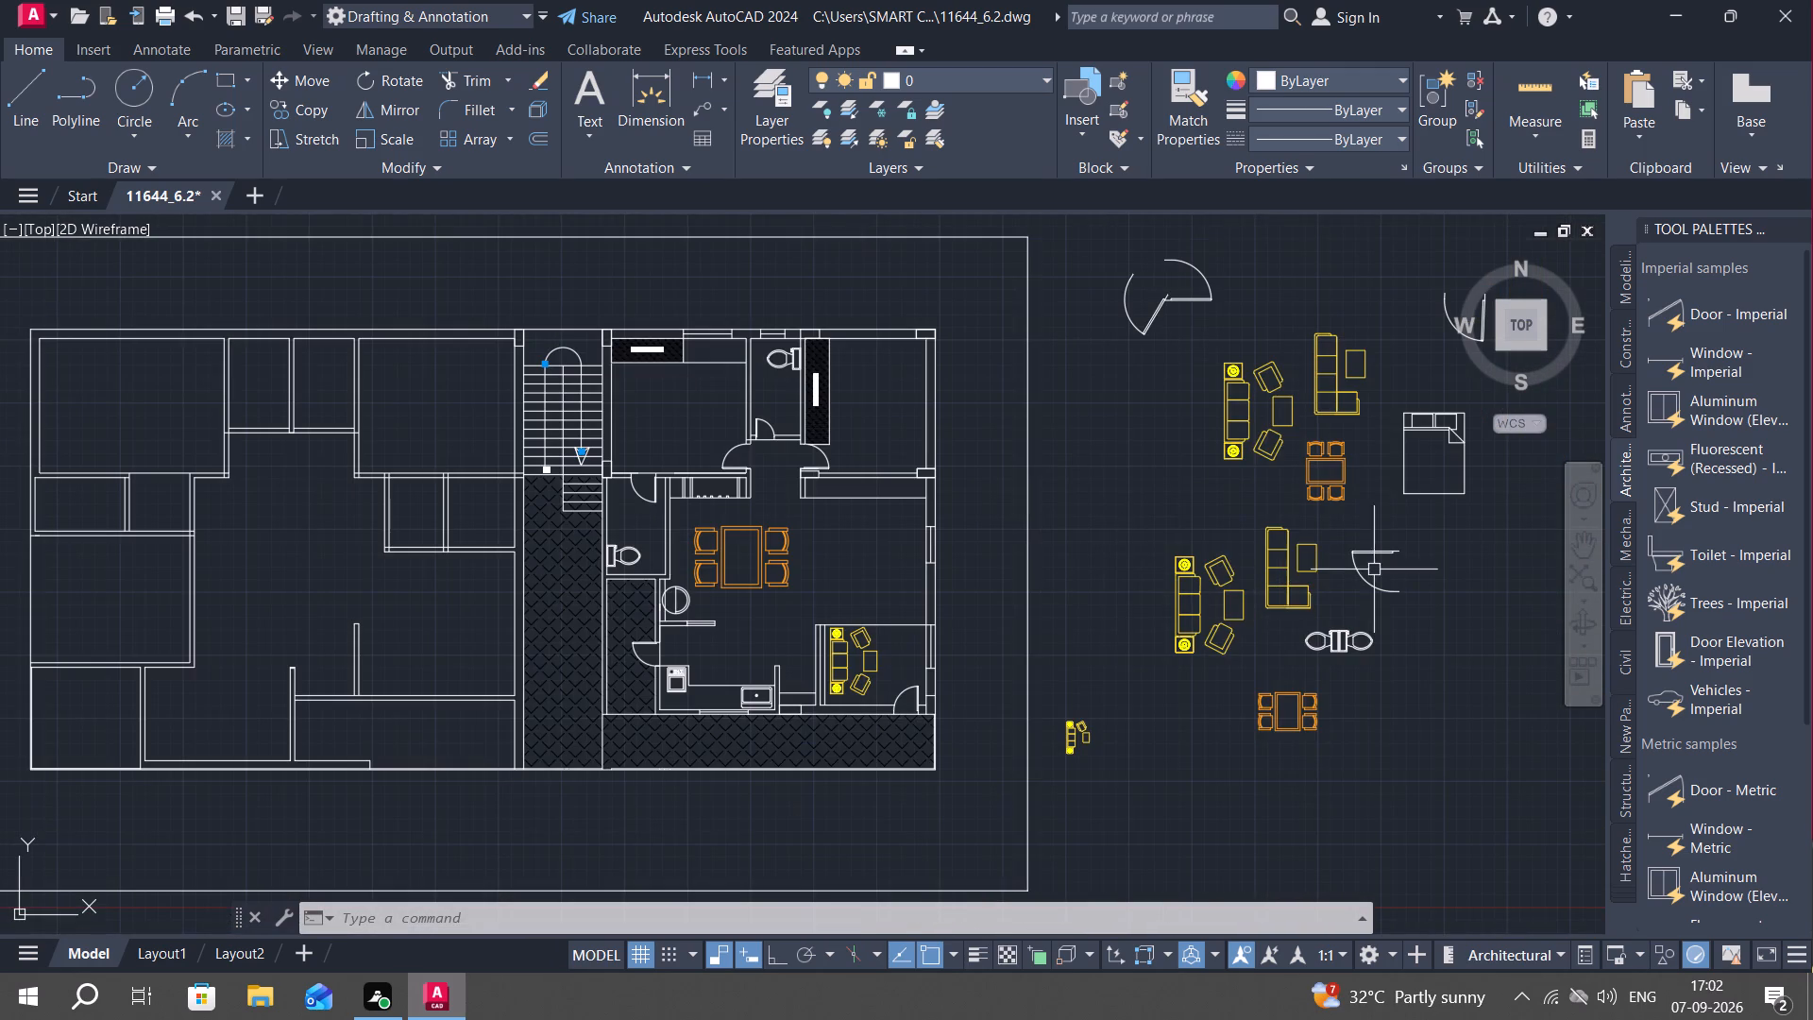
{"action": "middle_click_drag", "start_coordinate": [1378, 430], "coordinate": [1013, 550]}
{"action": "scroll", "coordinate": [1077, 538], "scroll_direction": "up", "scroll_amount": 2}
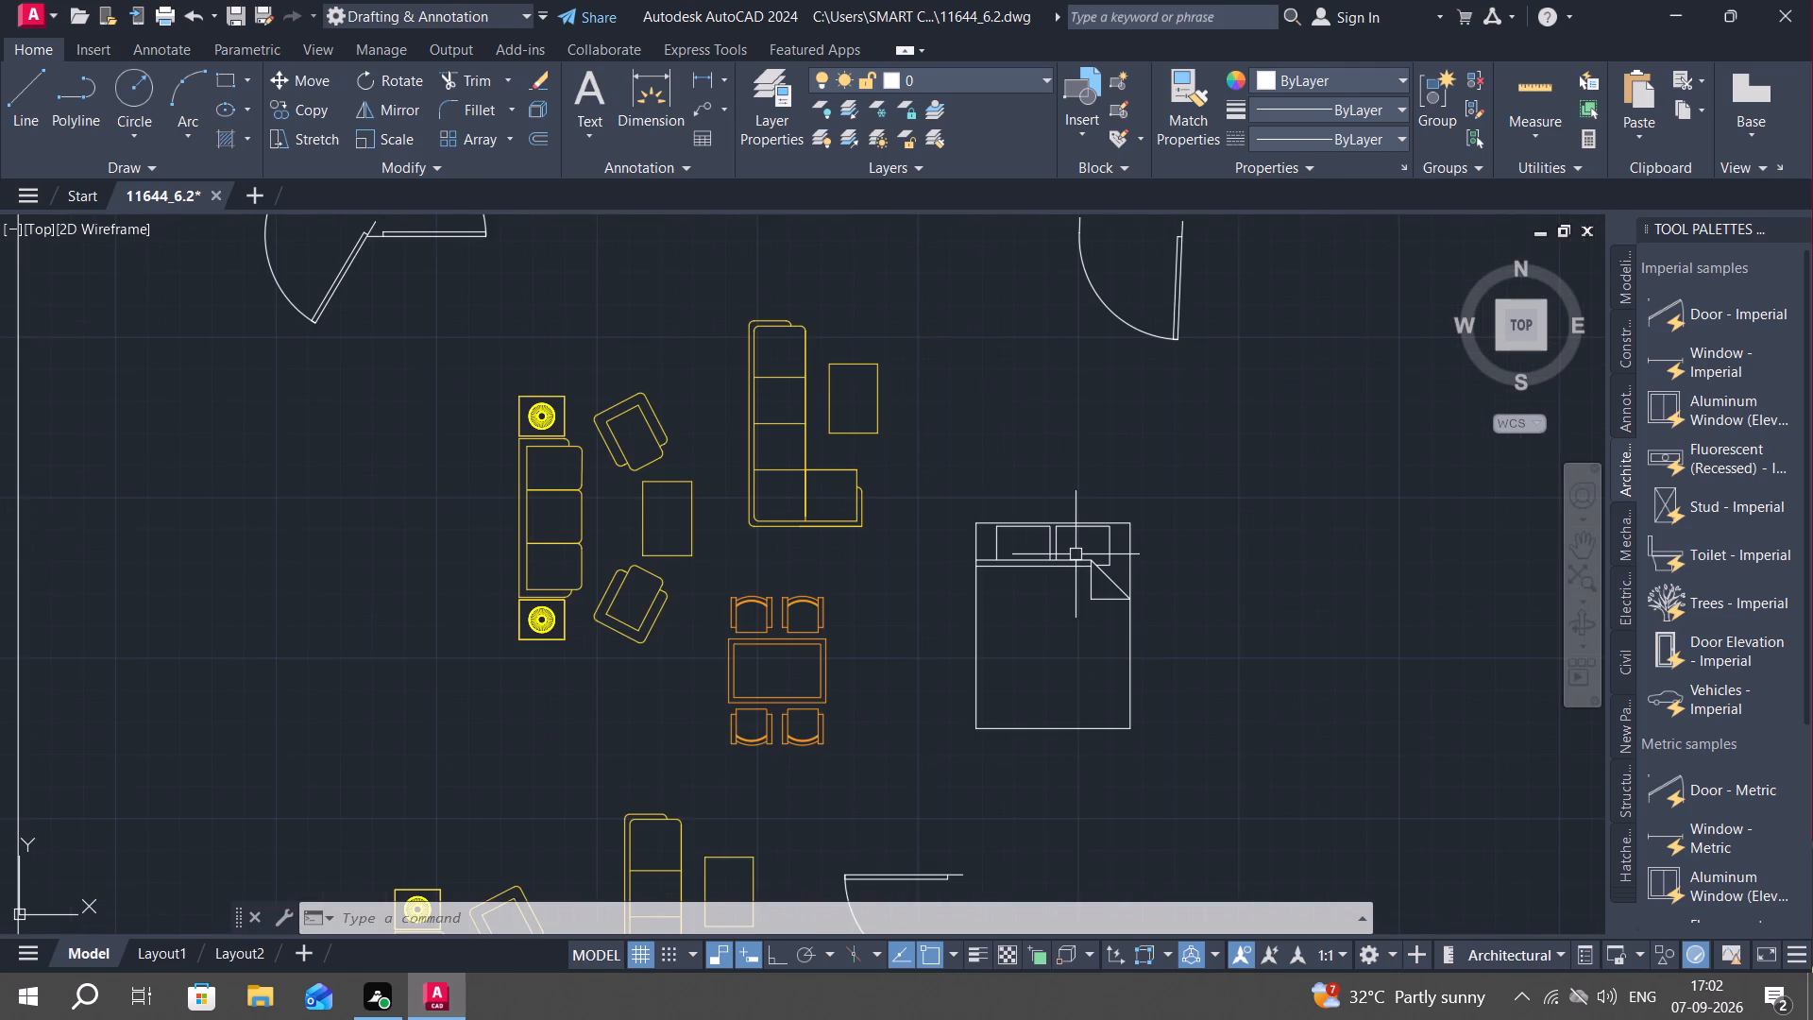
{"action": "type", "text": "RO"}
{"action": "key", "text": "space"}
{"action": "left_click", "coordinate": [1061, 523]}
{"action": "right_click", "coordinate": [1061, 523]}
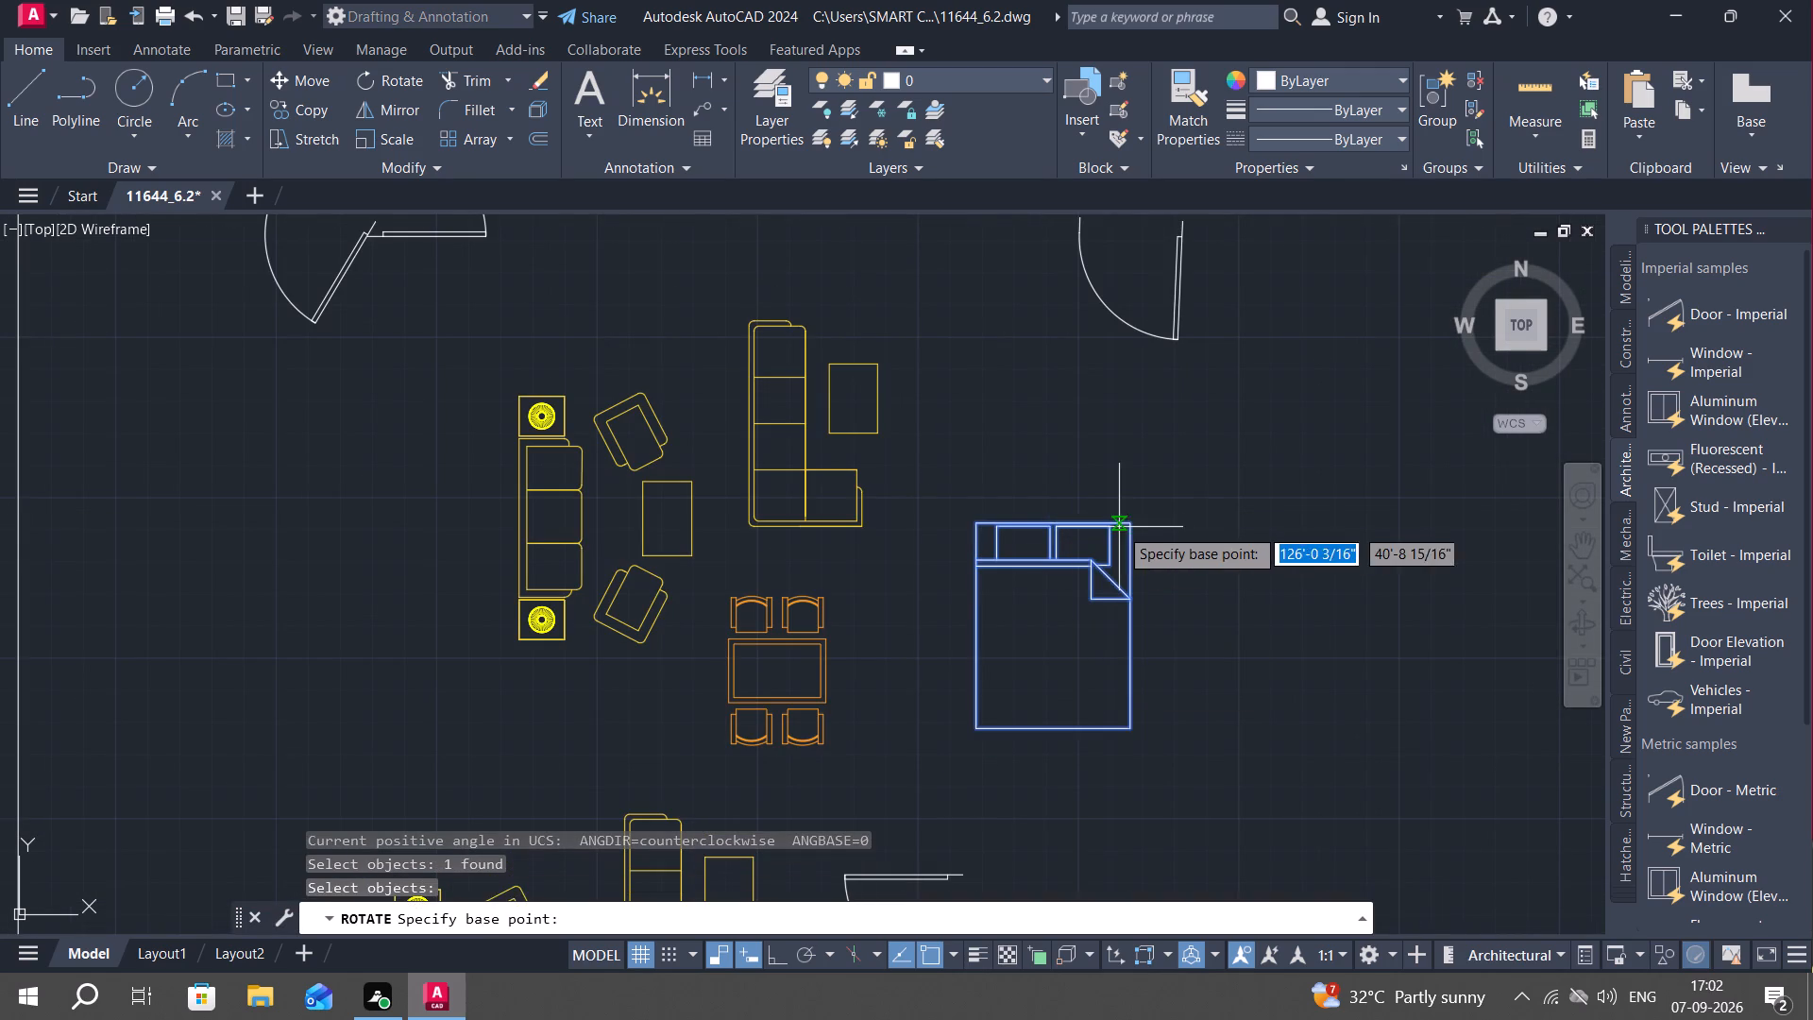
{"action": "key", "text": "F8"}
{"action": "left_click", "coordinate": [1131, 527]}
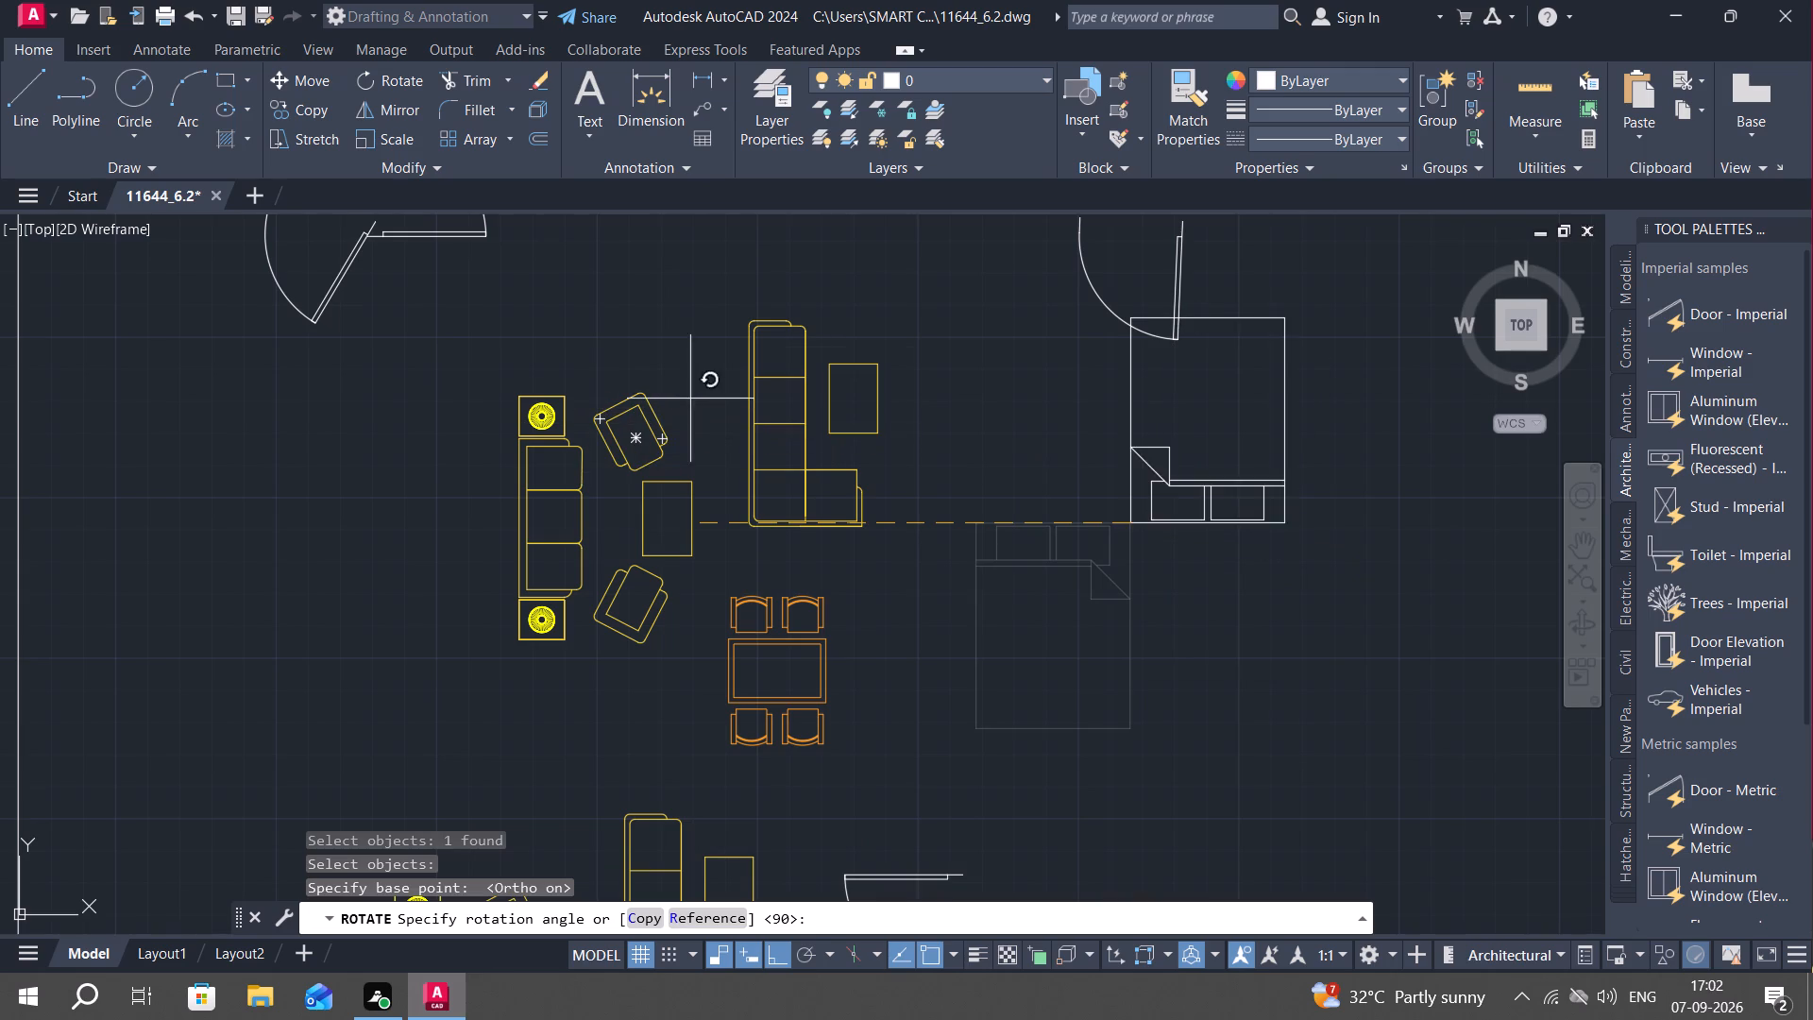
{"action": "left_click", "coordinate": [979, 320]}
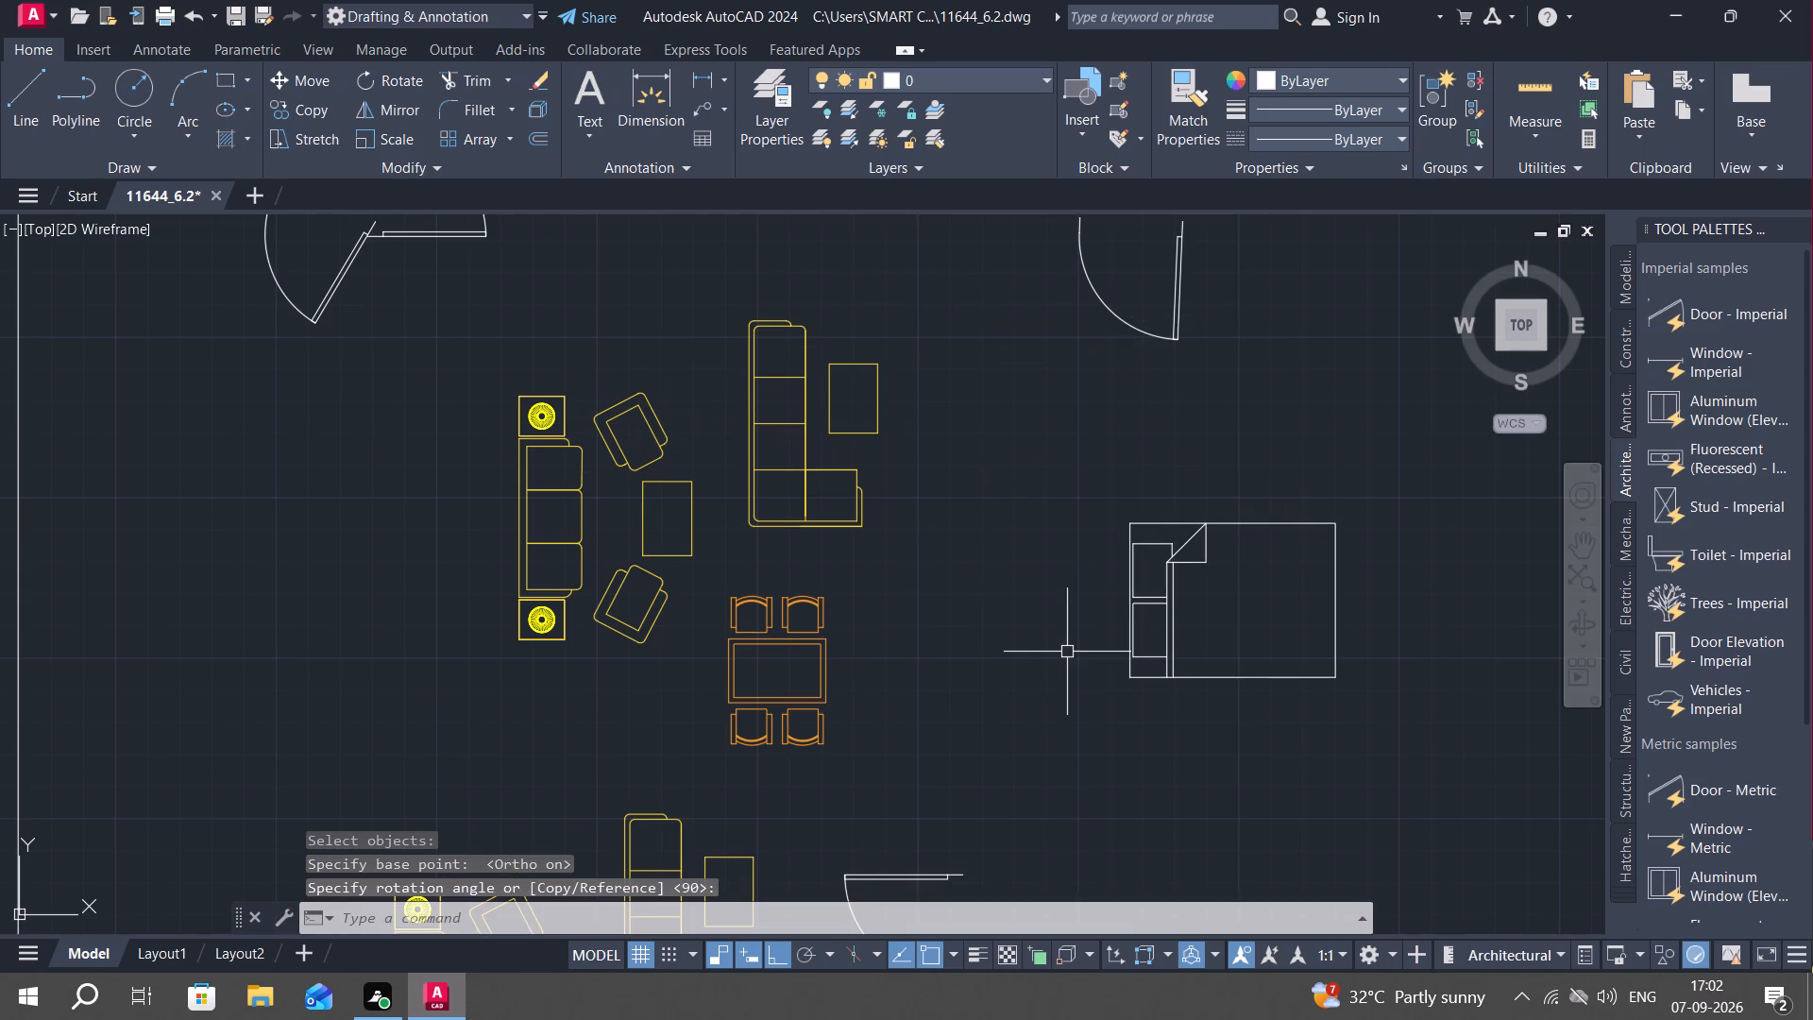
With Ortho off, copy the rotated bed by its southwest corner into the bedroom east of the staircase, headboard beside the west wall.
{"action": "type", "text": "CO"}
{"action": "key", "text": "space"}
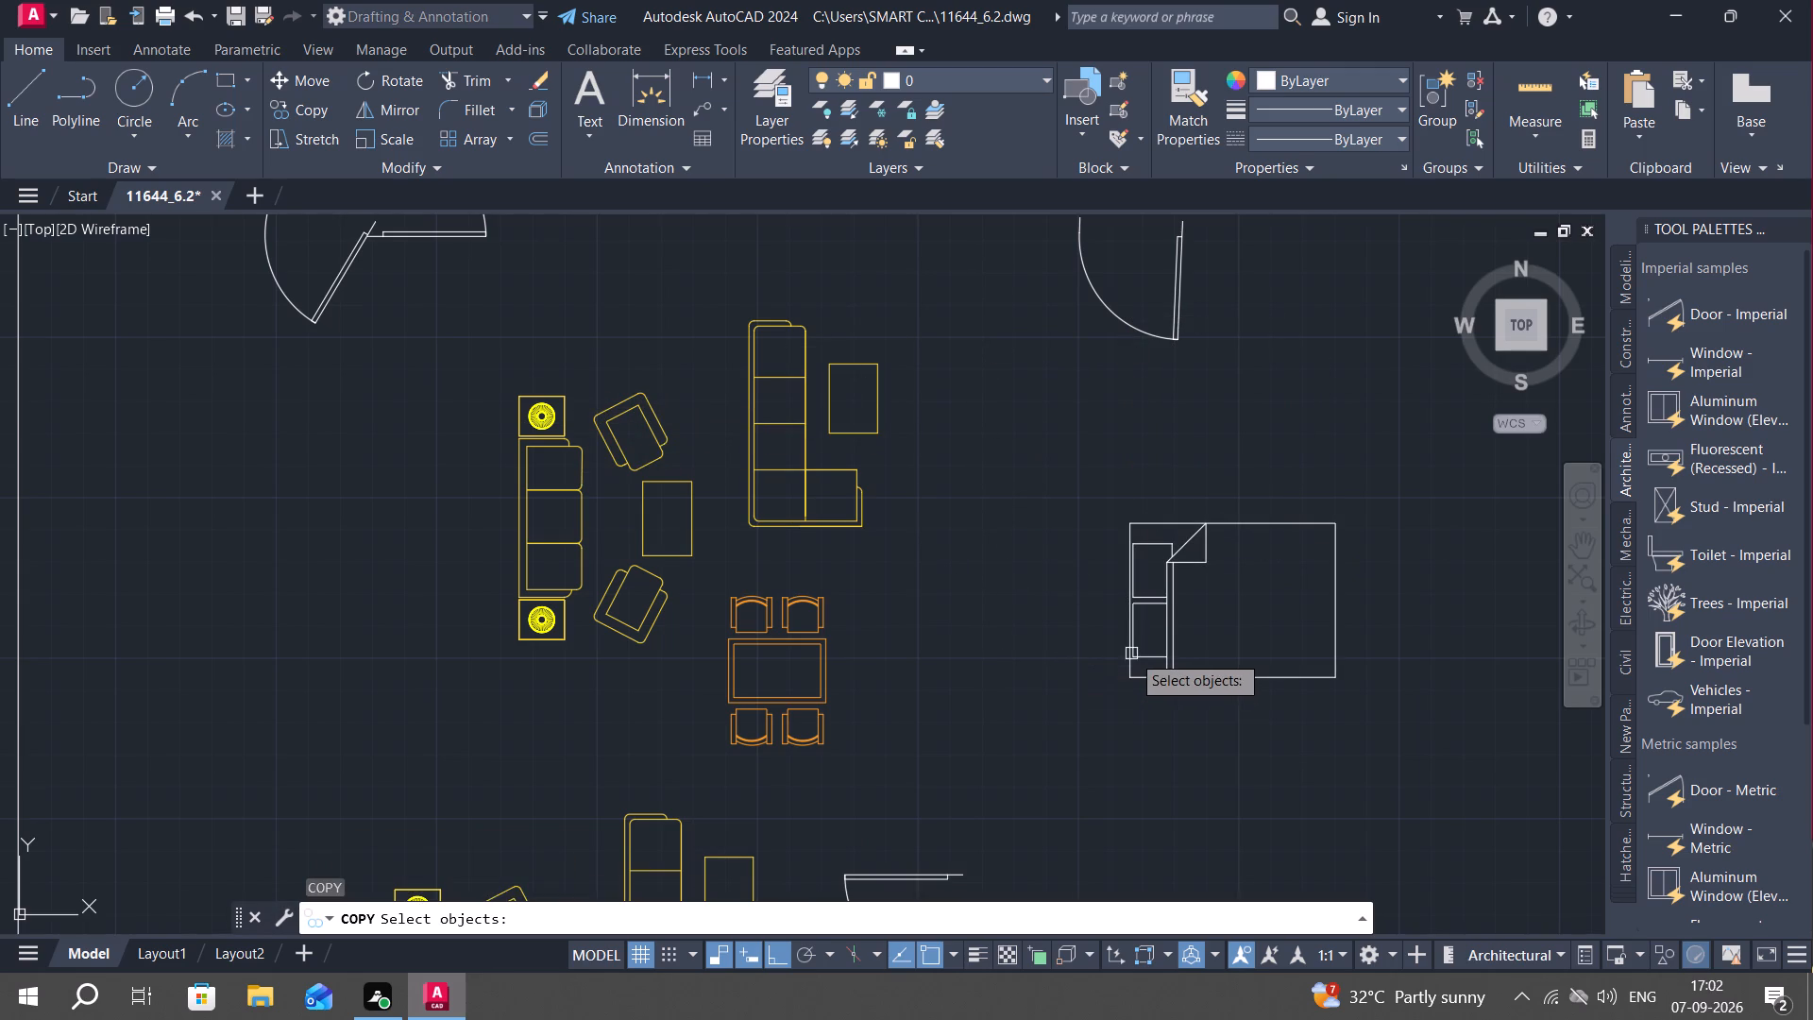
{"action": "left_click", "coordinate": [1134, 643]}
{"action": "right_click", "coordinate": [1132, 637]}
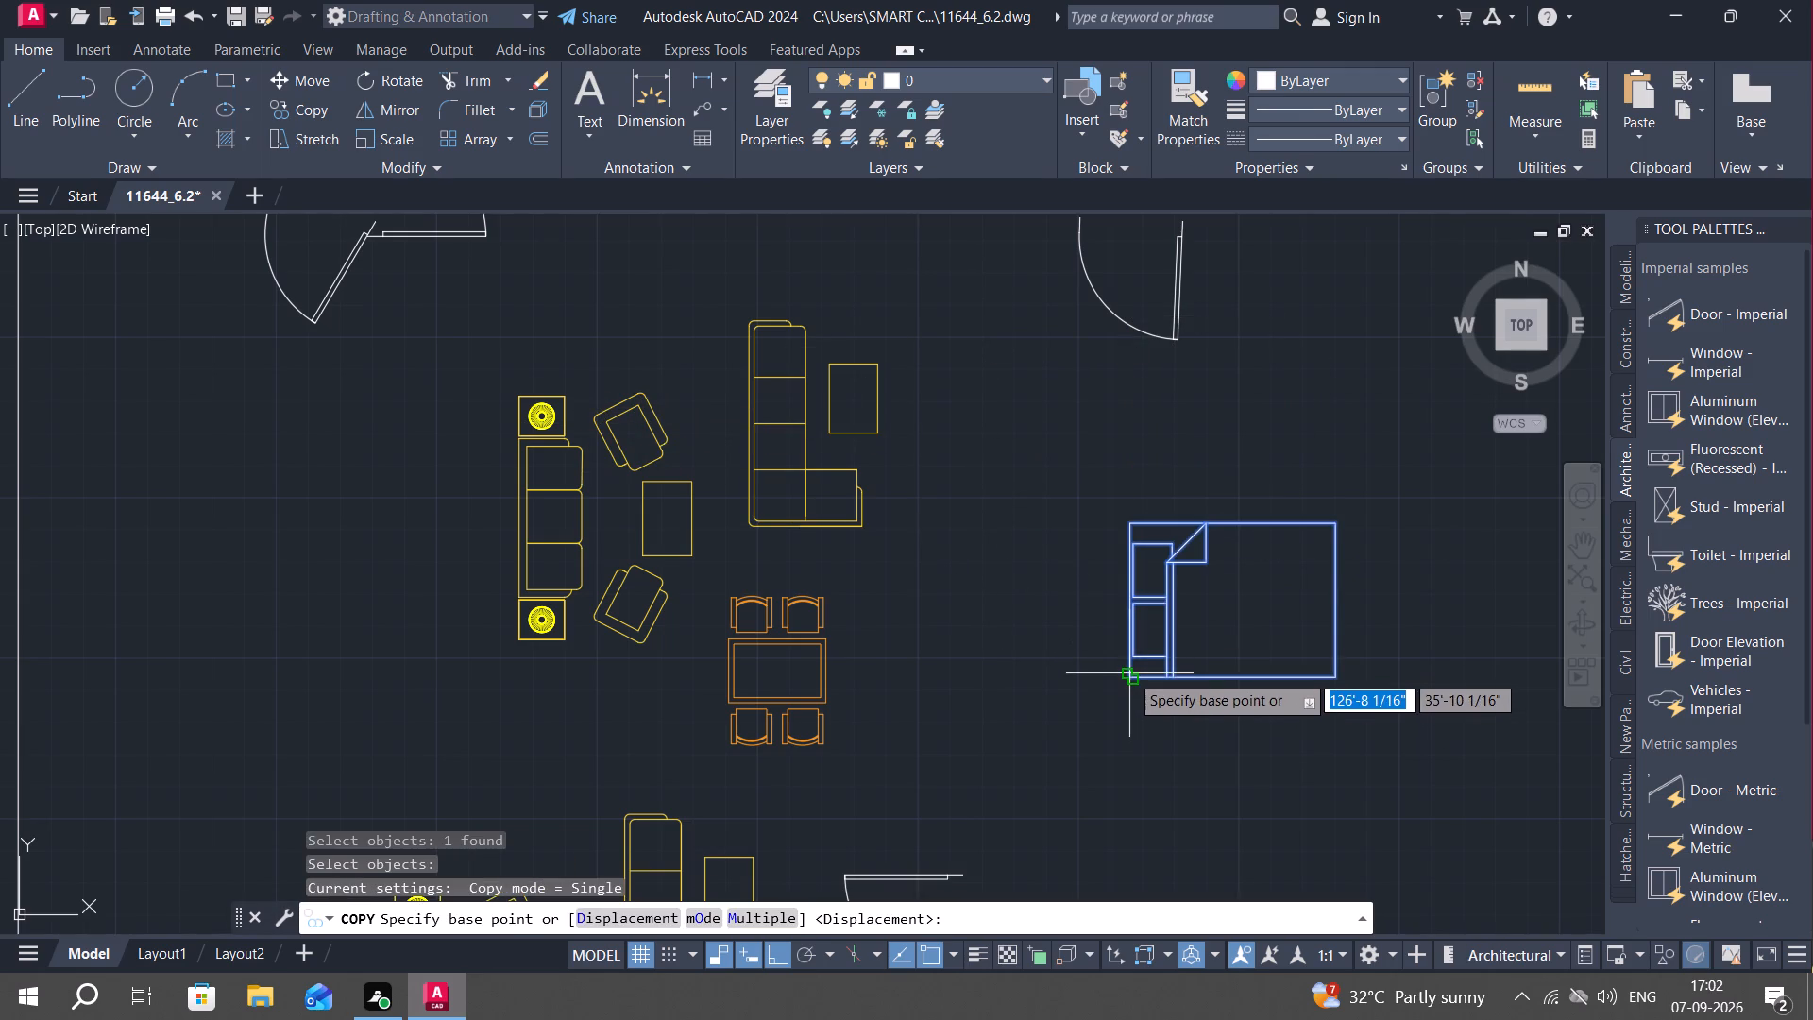
{"action": "left_click", "coordinate": [1129, 673]}
{"action": "key", "text": "F8"}
{"action": "scroll", "coordinate": [223, 535], "scroll_direction": "down", "scroll_amount": 2}
{"action": "middle_click_drag", "start_coordinate": [214, 560], "coordinate": [732, 650]}
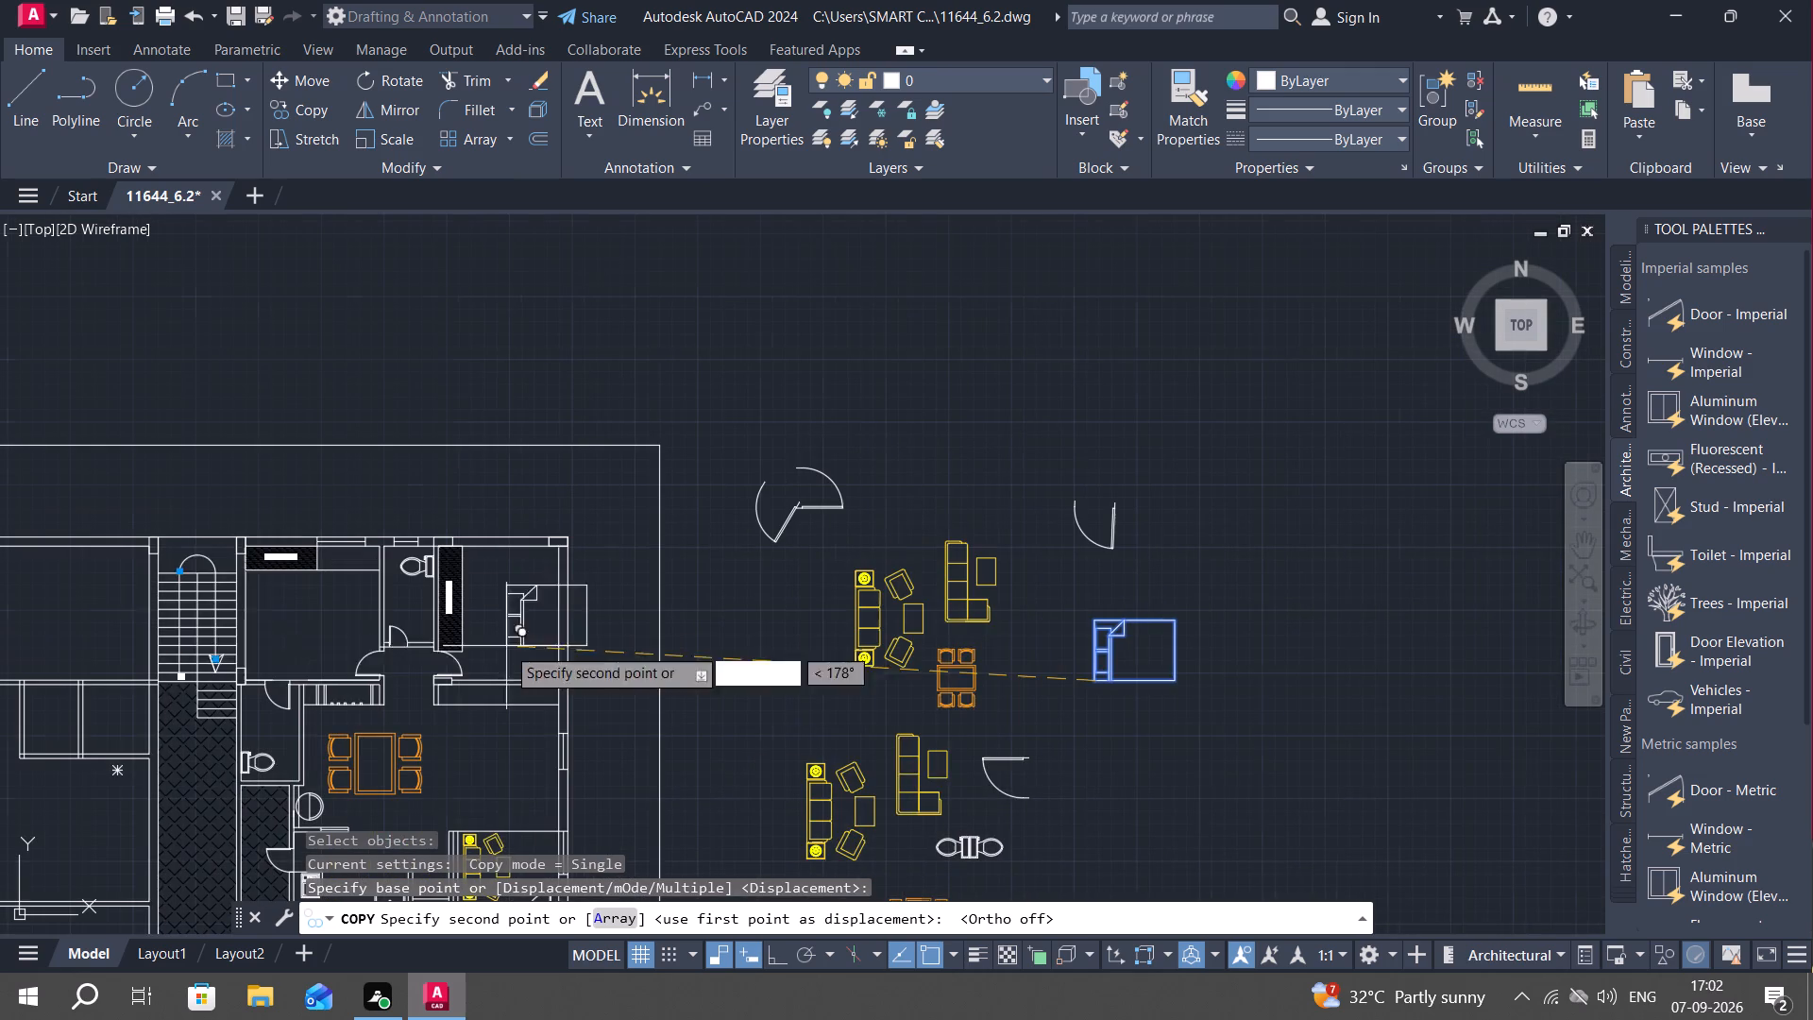
{"action": "scroll", "coordinate": [258, 643], "scroll_direction": "up", "scroll_amount": 4}
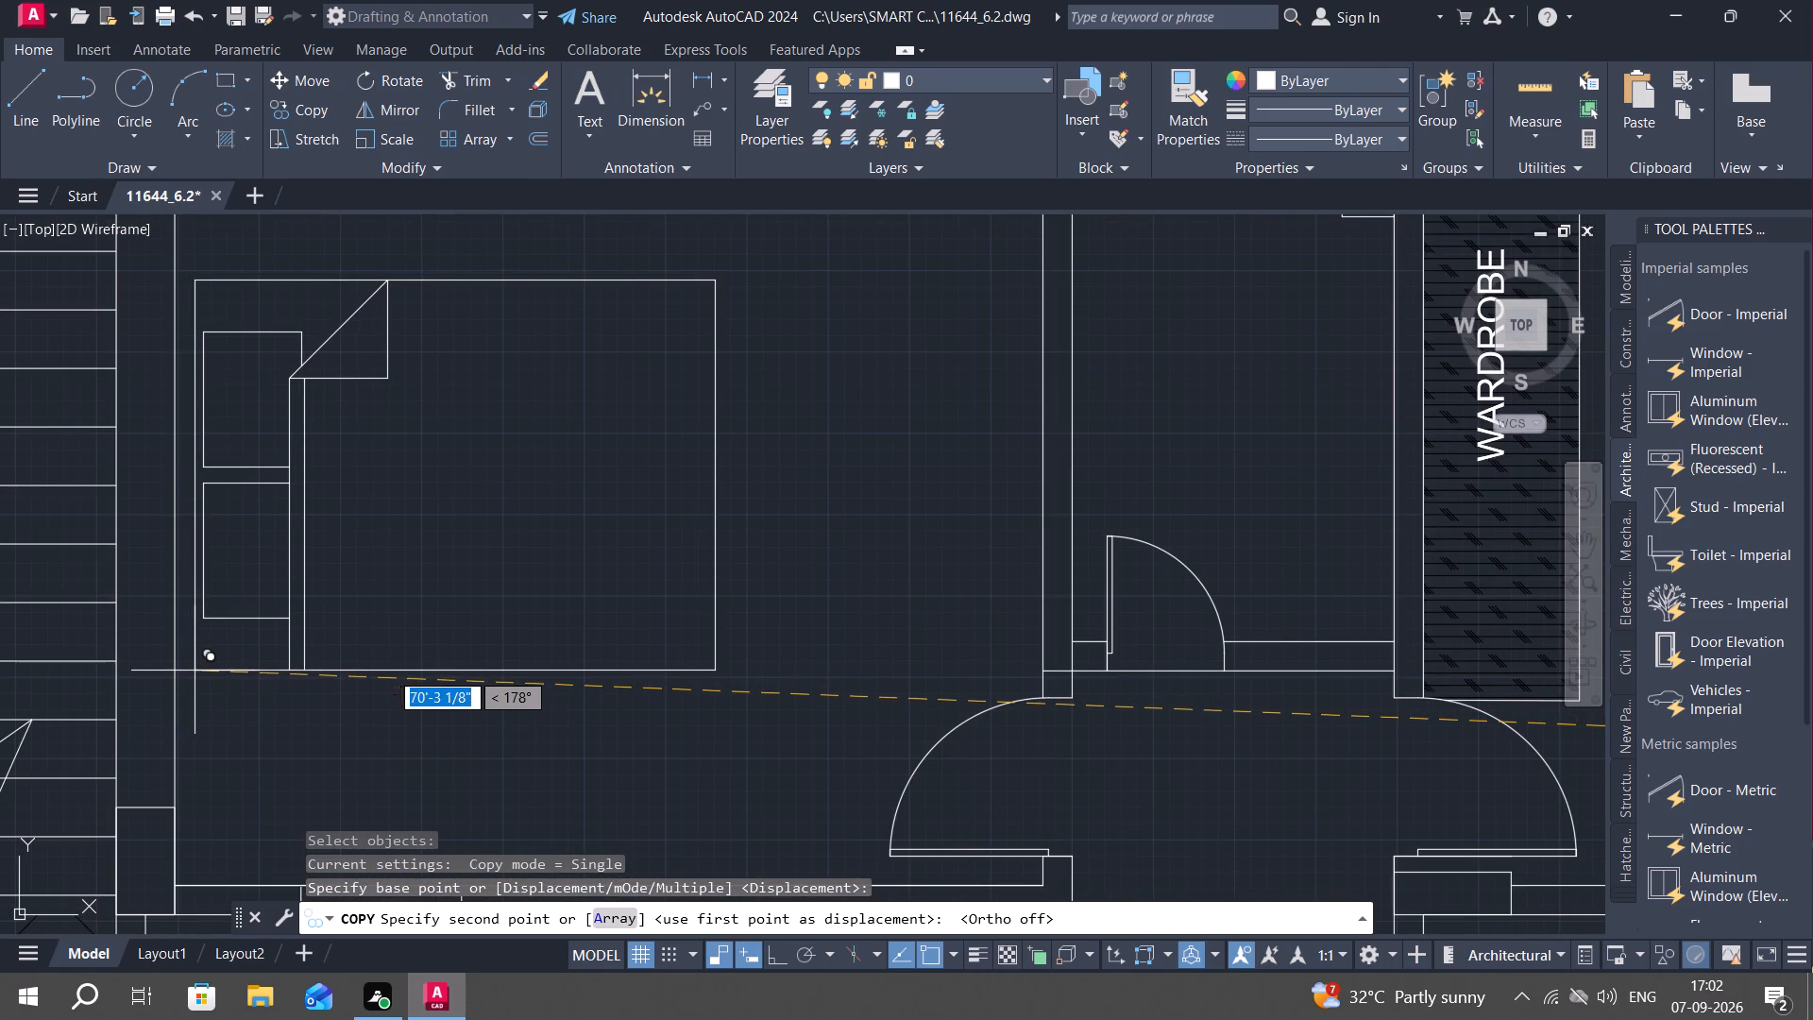
{"action": "left_click", "coordinate": [195, 671]}
With Ortho on, rotate the spare bed beside the plan 90° clockwise about its northwest corner, pillows facing north.
{"action": "scroll", "coordinate": [233, 681], "scroll_direction": "down", "scroll_amount": 2}
{"action": "scroll", "coordinate": [318, 708], "scroll_direction": "down", "scroll_amount": 2}
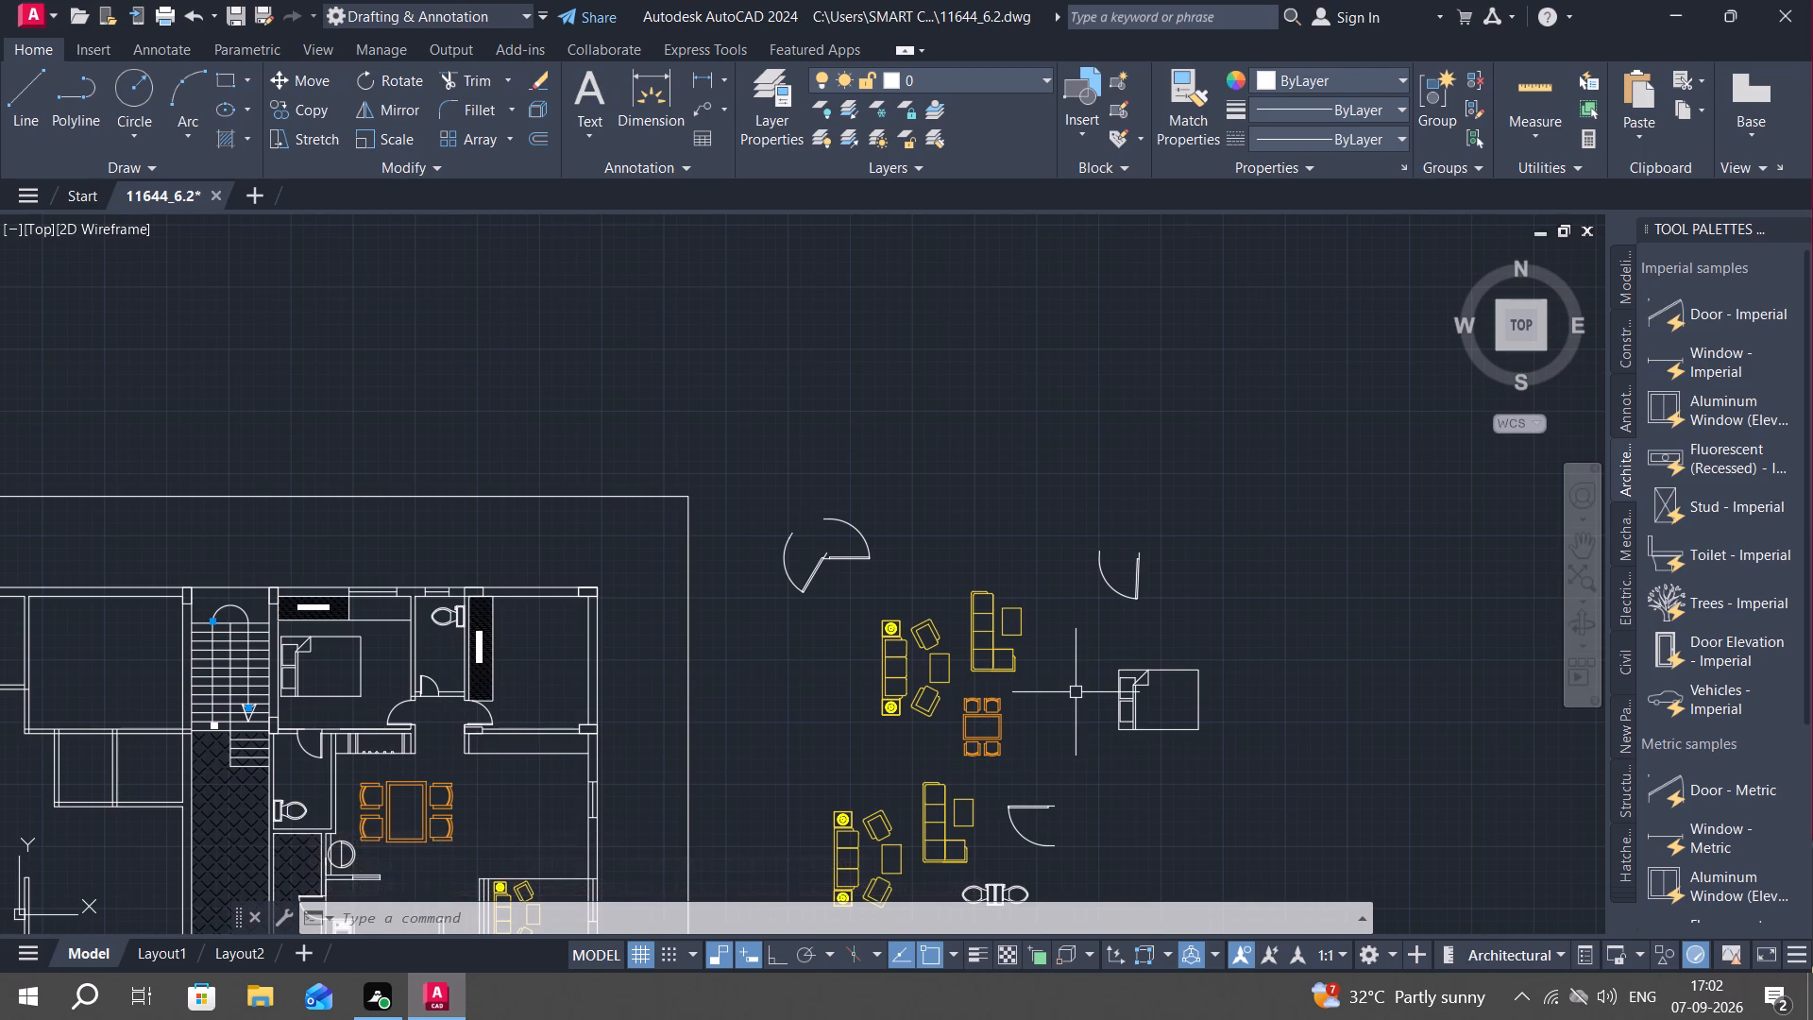
{"action": "key", "text": "r"}
{"action": "key", "text": "o"}
{"action": "key", "text": "space"}
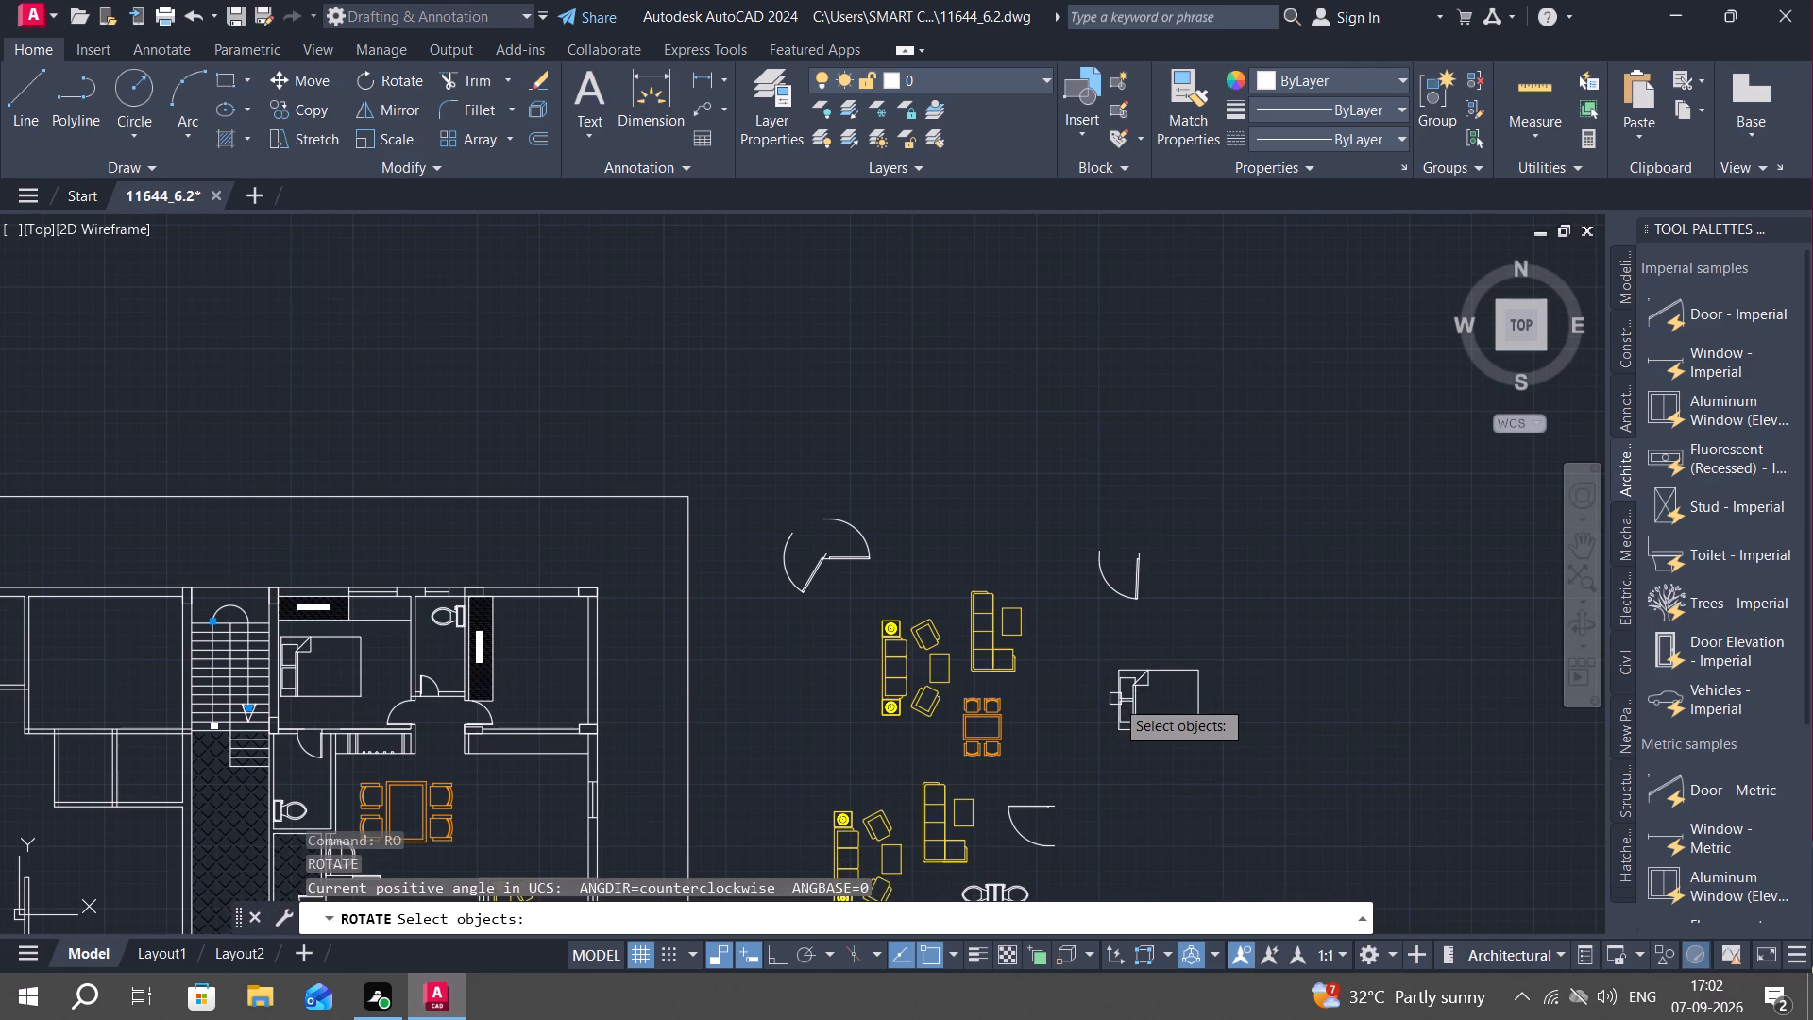
{"action": "left_click", "coordinate": [1115, 699]}
{"action": "right_click", "coordinate": [1115, 699]}
{"action": "key", "text": "F8"}
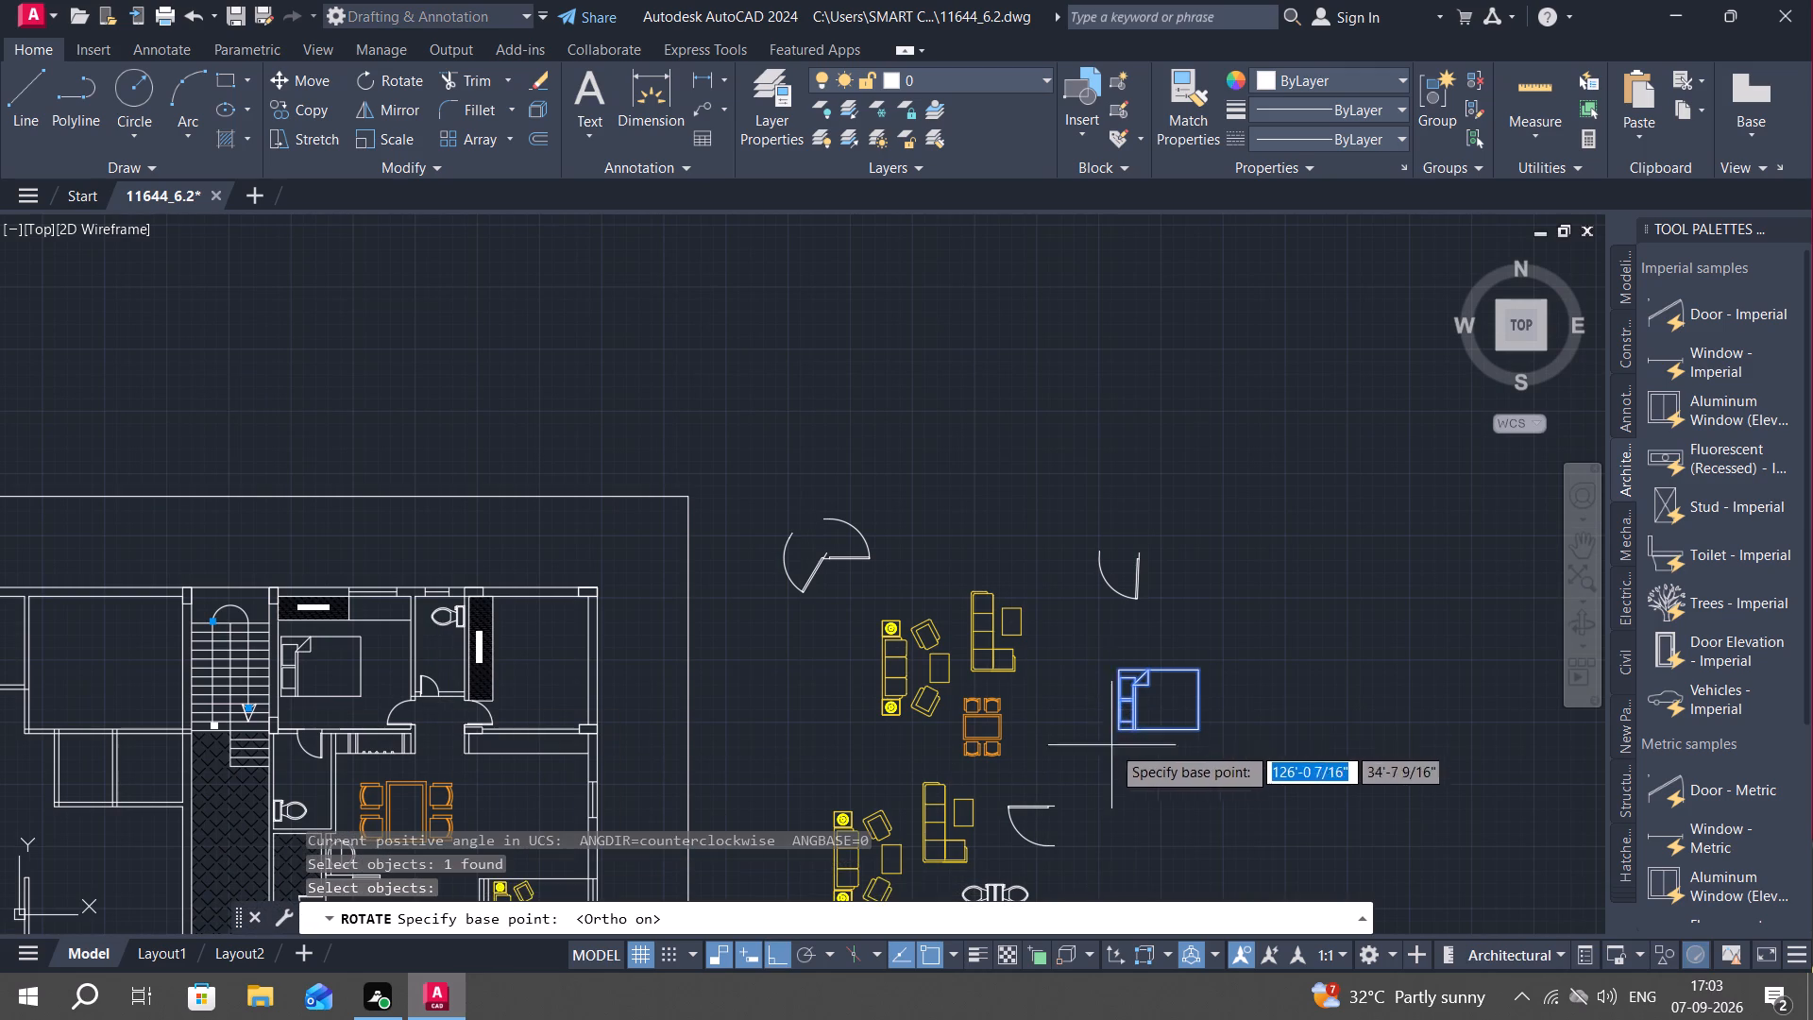
{"action": "left_click", "coordinate": [1117, 663]}
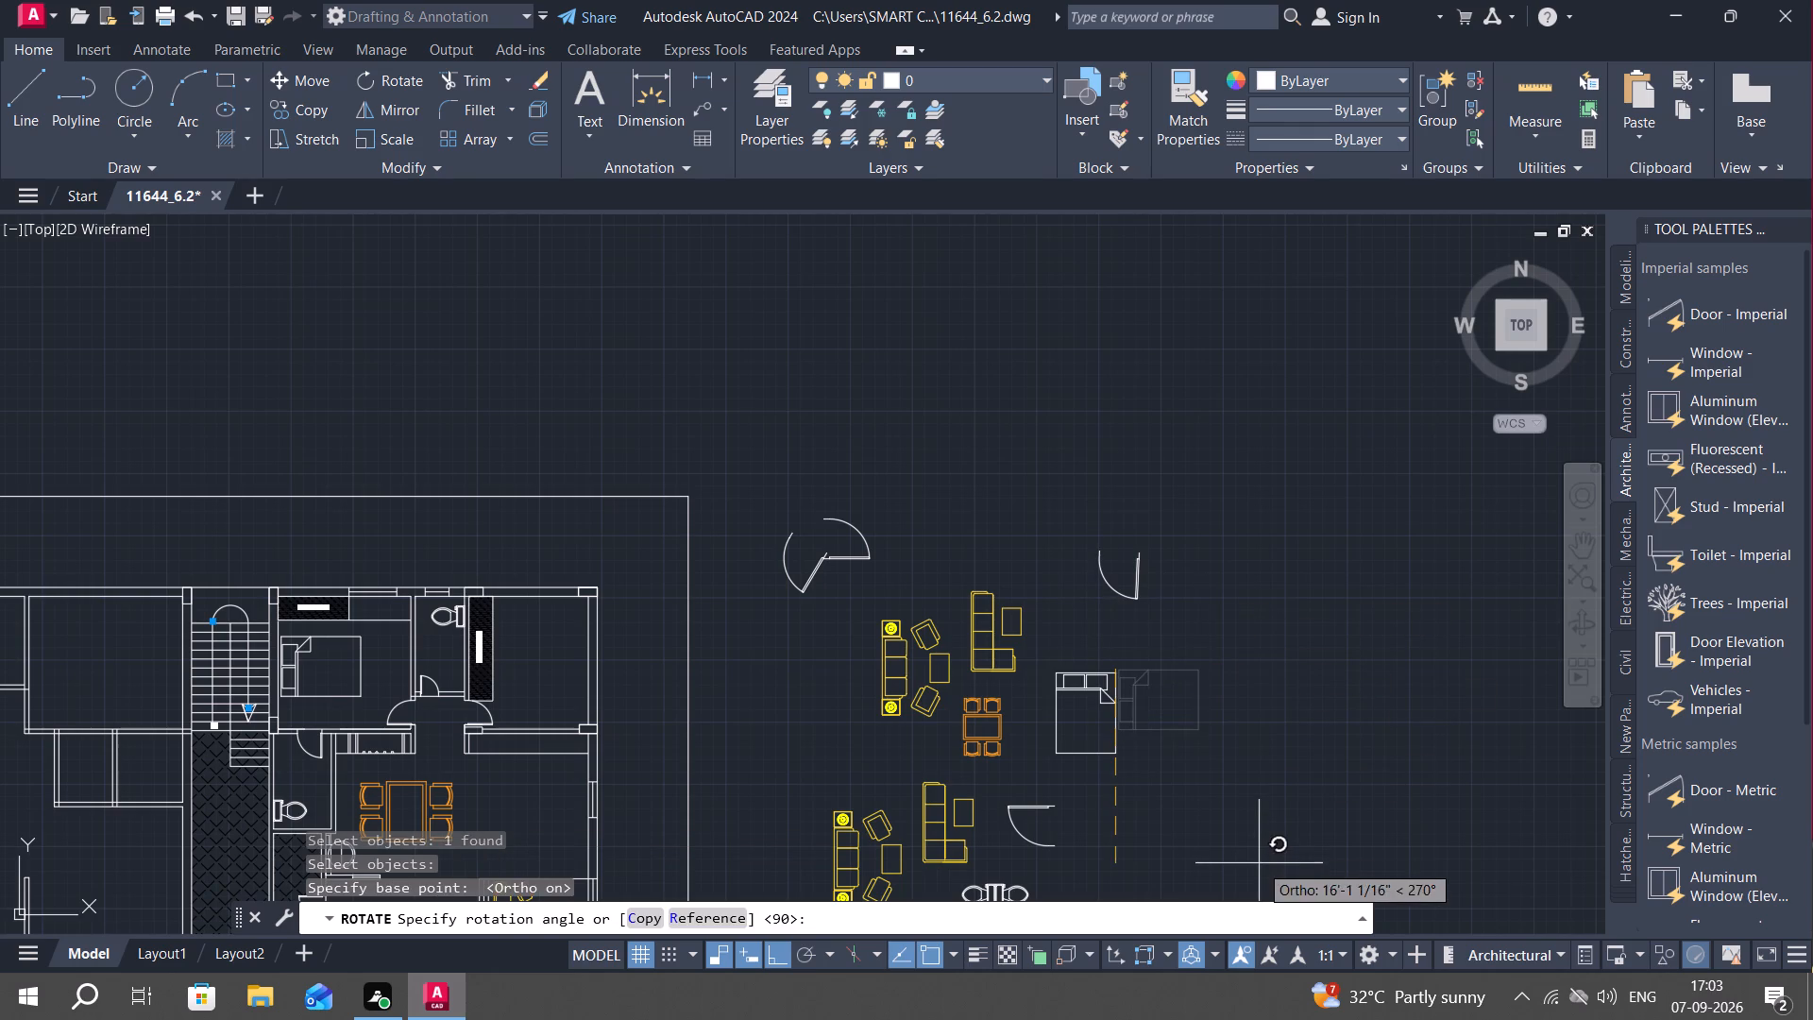
{"action": "left_click", "coordinate": [1240, 848]}
With Ortho off, copy the spare bed by its southwest corner into the northeast bedroom, headboard against the north wall, east of the wardrobe.
{"action": "type", "text": "CO"}
{"action": "key", "text": "space"}
{"action": "left_click", "coordinate": [1076, 751]}
{"action": "right_click", "coordinate": [1076, 749]}
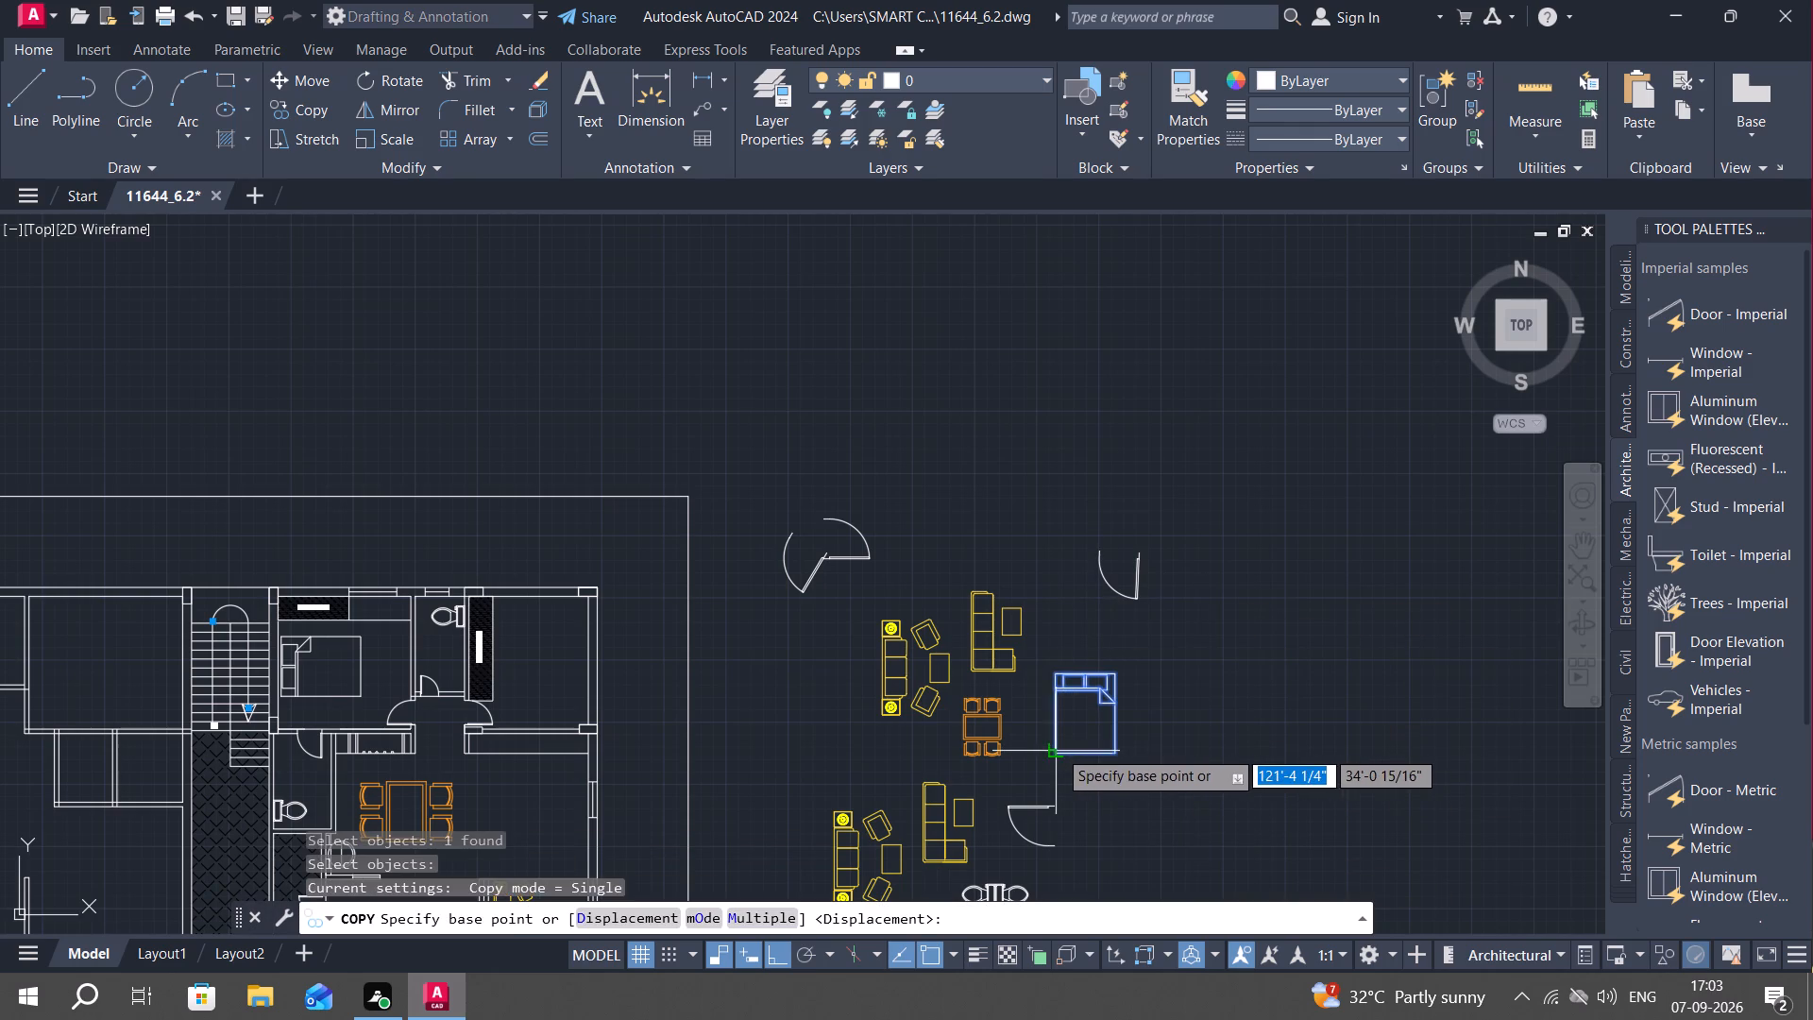
{"action": "left_click", "coordinate": [1058, 749]}
{"action": "key", "text": "F8"}
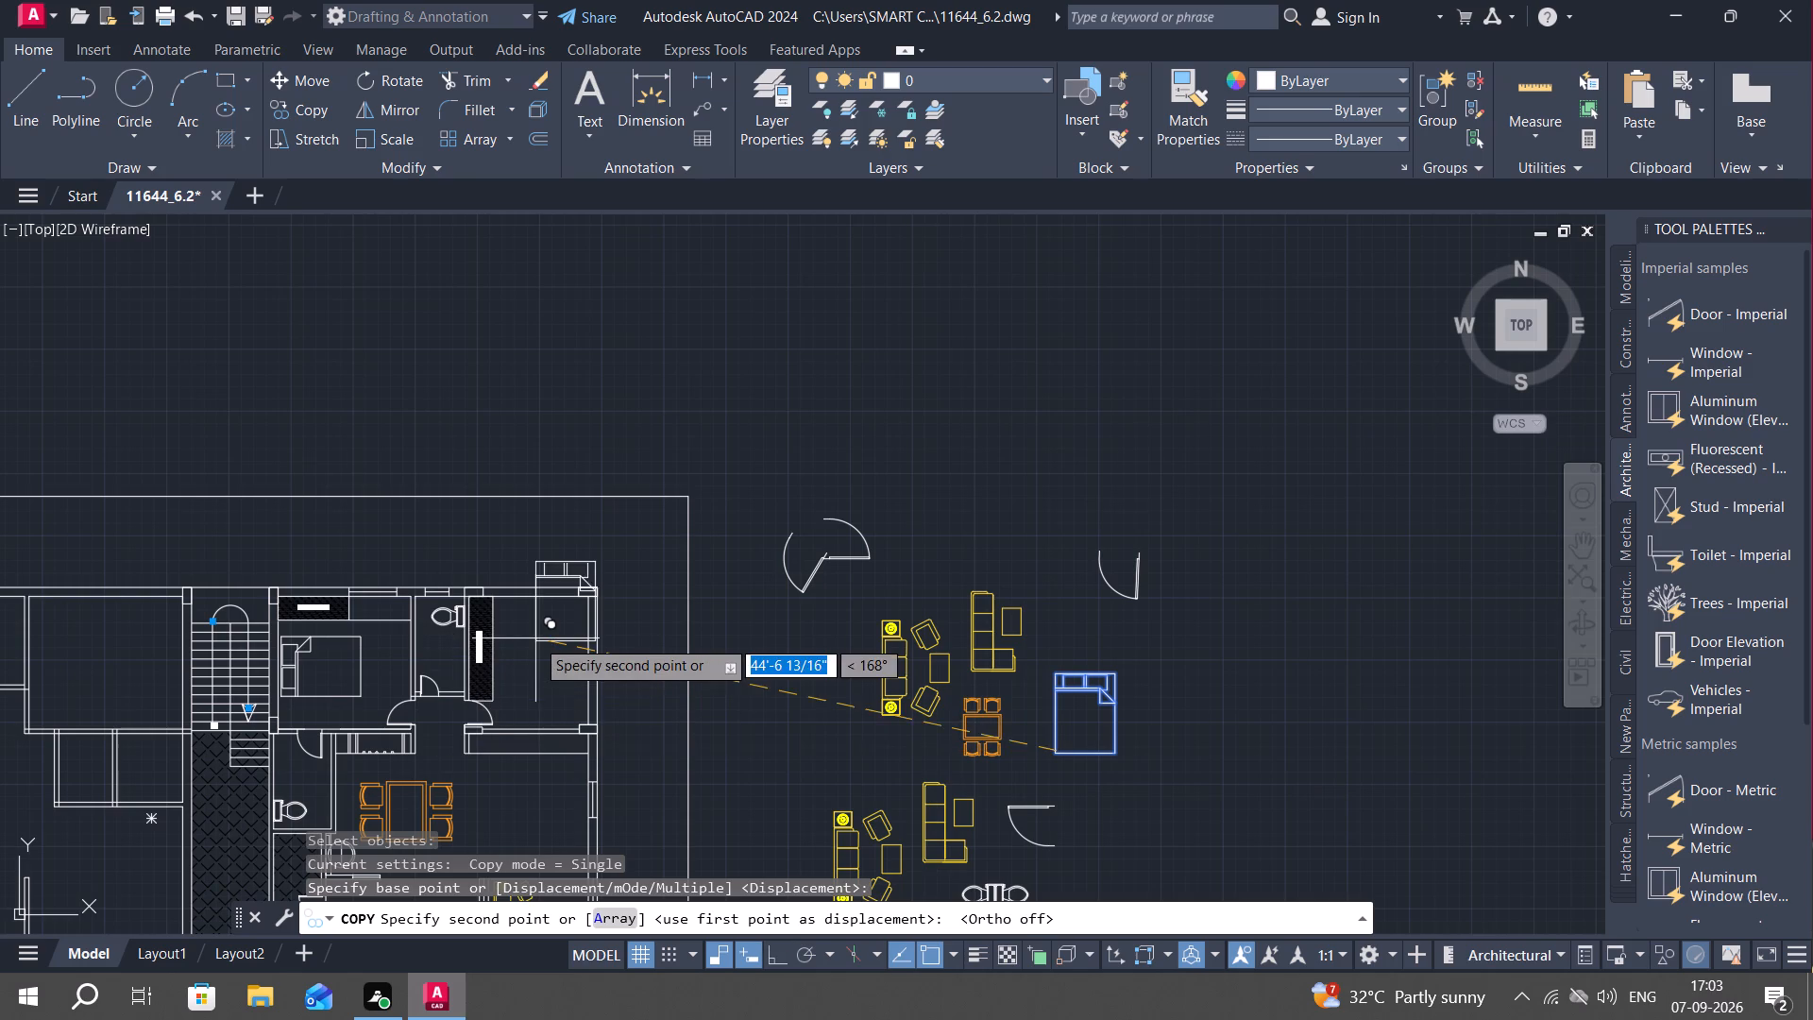
{"action": "scroll", "coordinate": [535, 638], "scroll_direction": "up", "scroll_amount": 5}
{"action": "scroll", "coordinate": [472, 716], "scroll_direction": "down", "scroll_amount": 2}
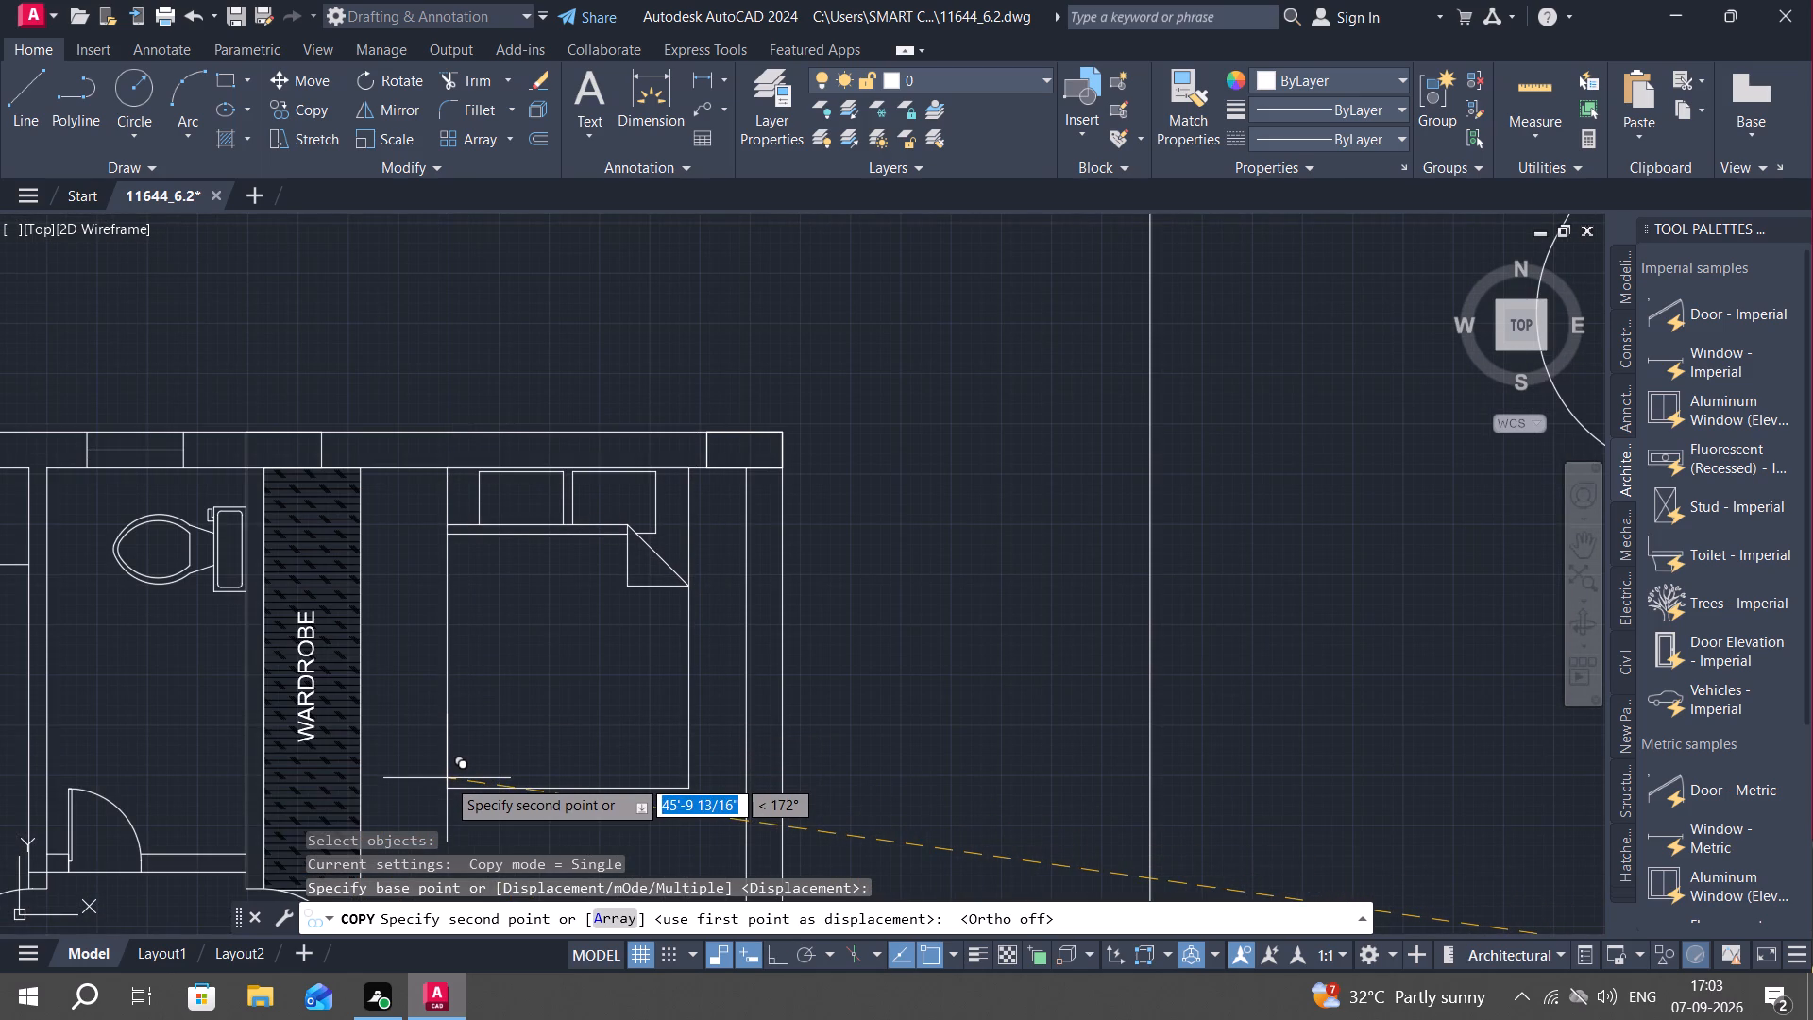
{"action": "scroll", "coordinate": [447, 779], "scroll_direction": "up", "scroll_amount": 2}
{"action": "middle_click_drag", "start_coordinate": [447, 779], "coordinate": [459, 833]}
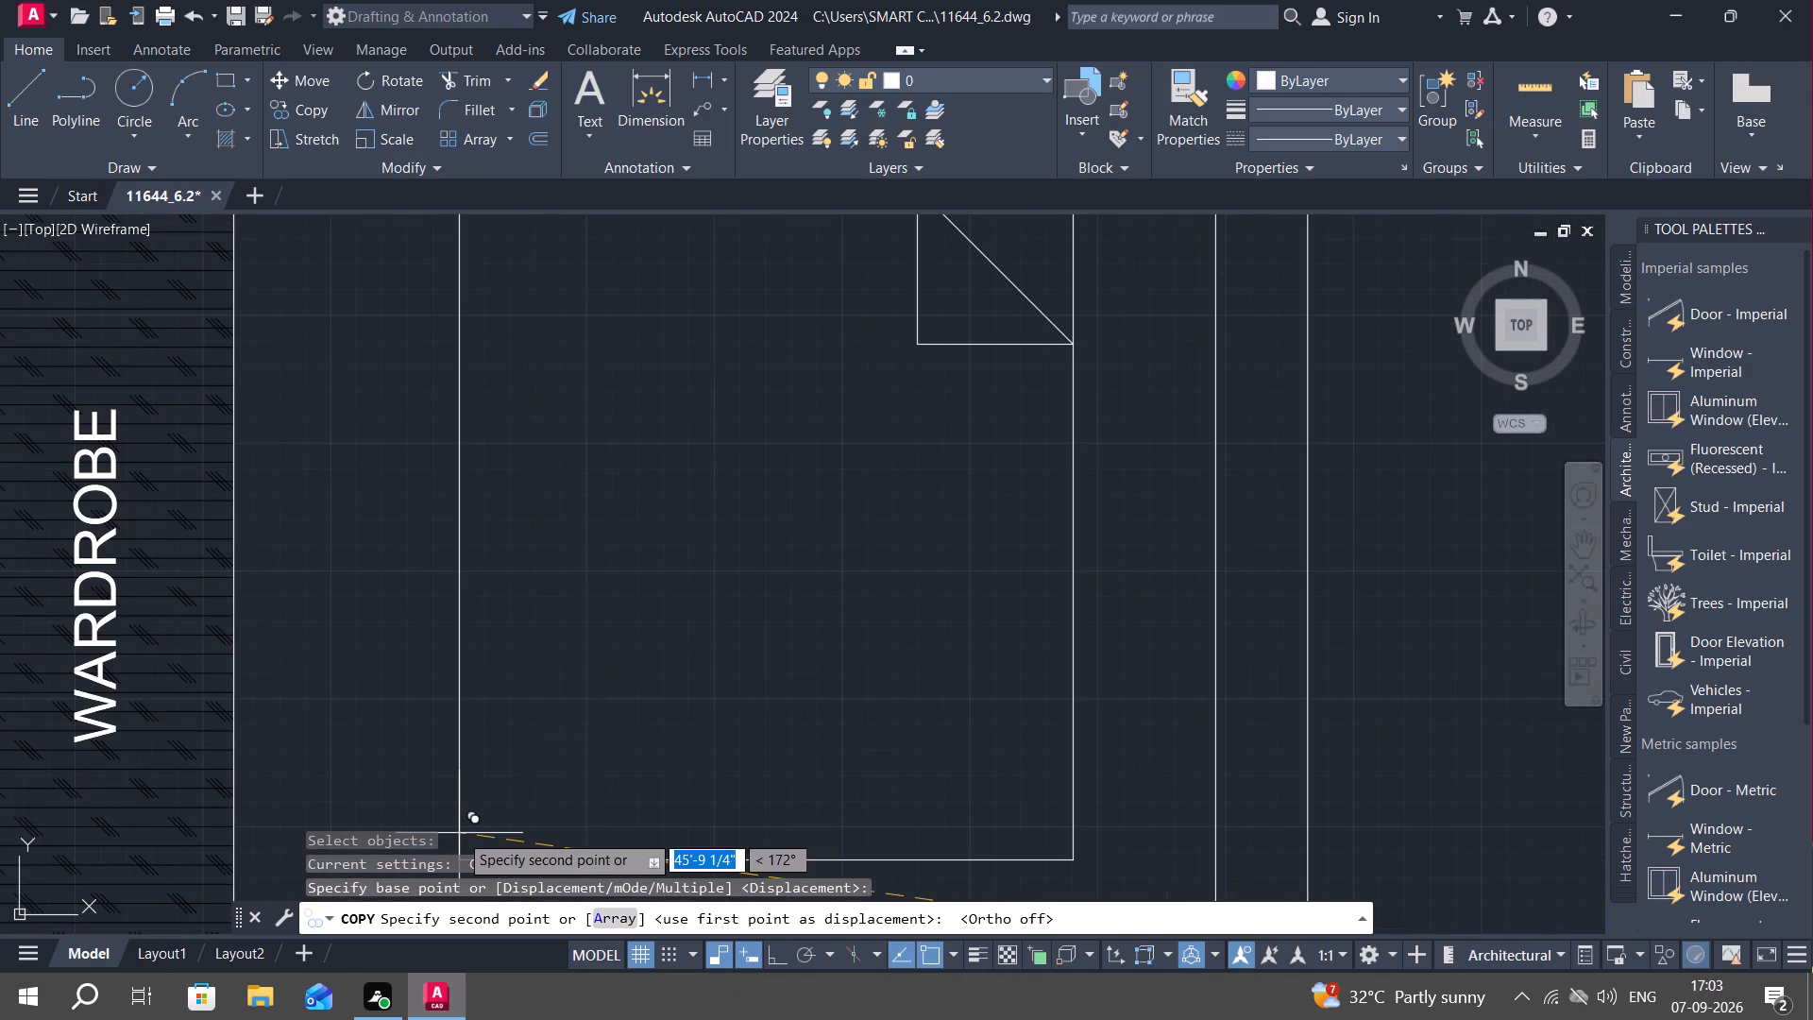
{"action": "scroll", "coordinate": [459, 833], "scroll_direction": "down", "scroll_amount": 1}
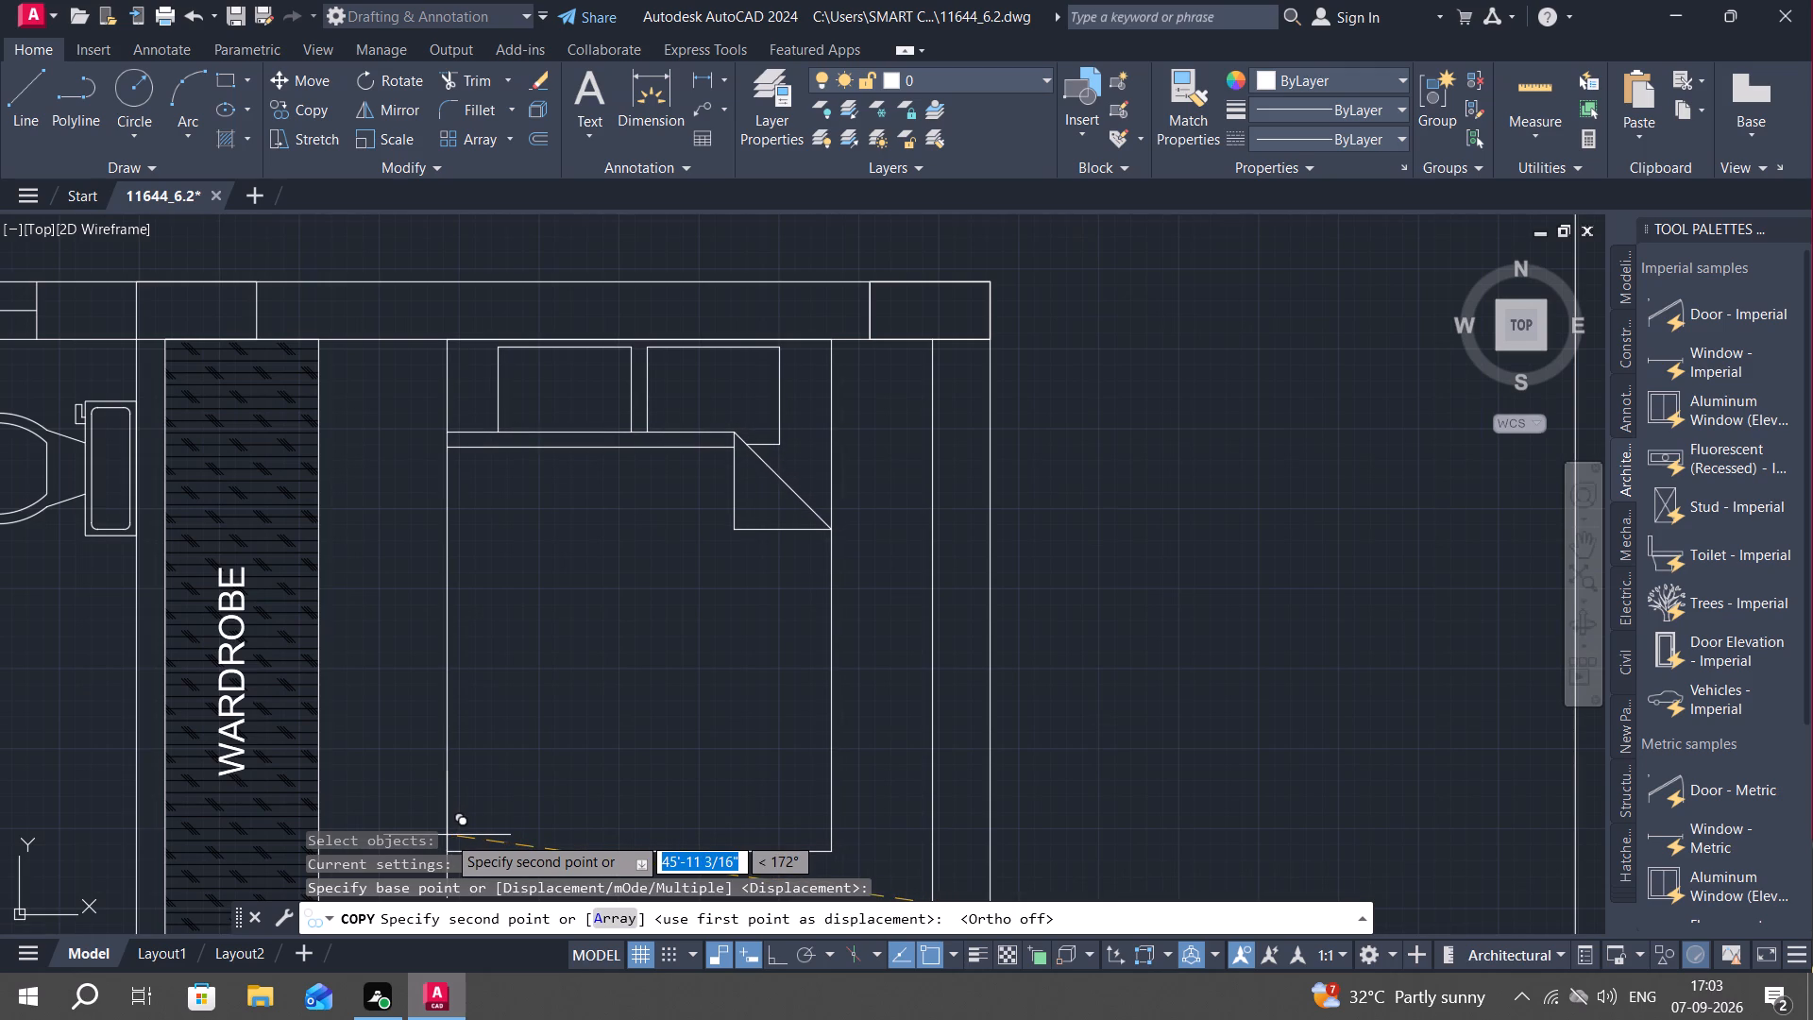
{"action": "left_click", "coordinate": [447, 835]}
Move the bed in the bedroom east of the staircase by its southwest corner, flush against the room's west wall.
{"action": "scroll", "coordinate": [499, 752], "scroll_direction": "down", "scroll_amount": 2}
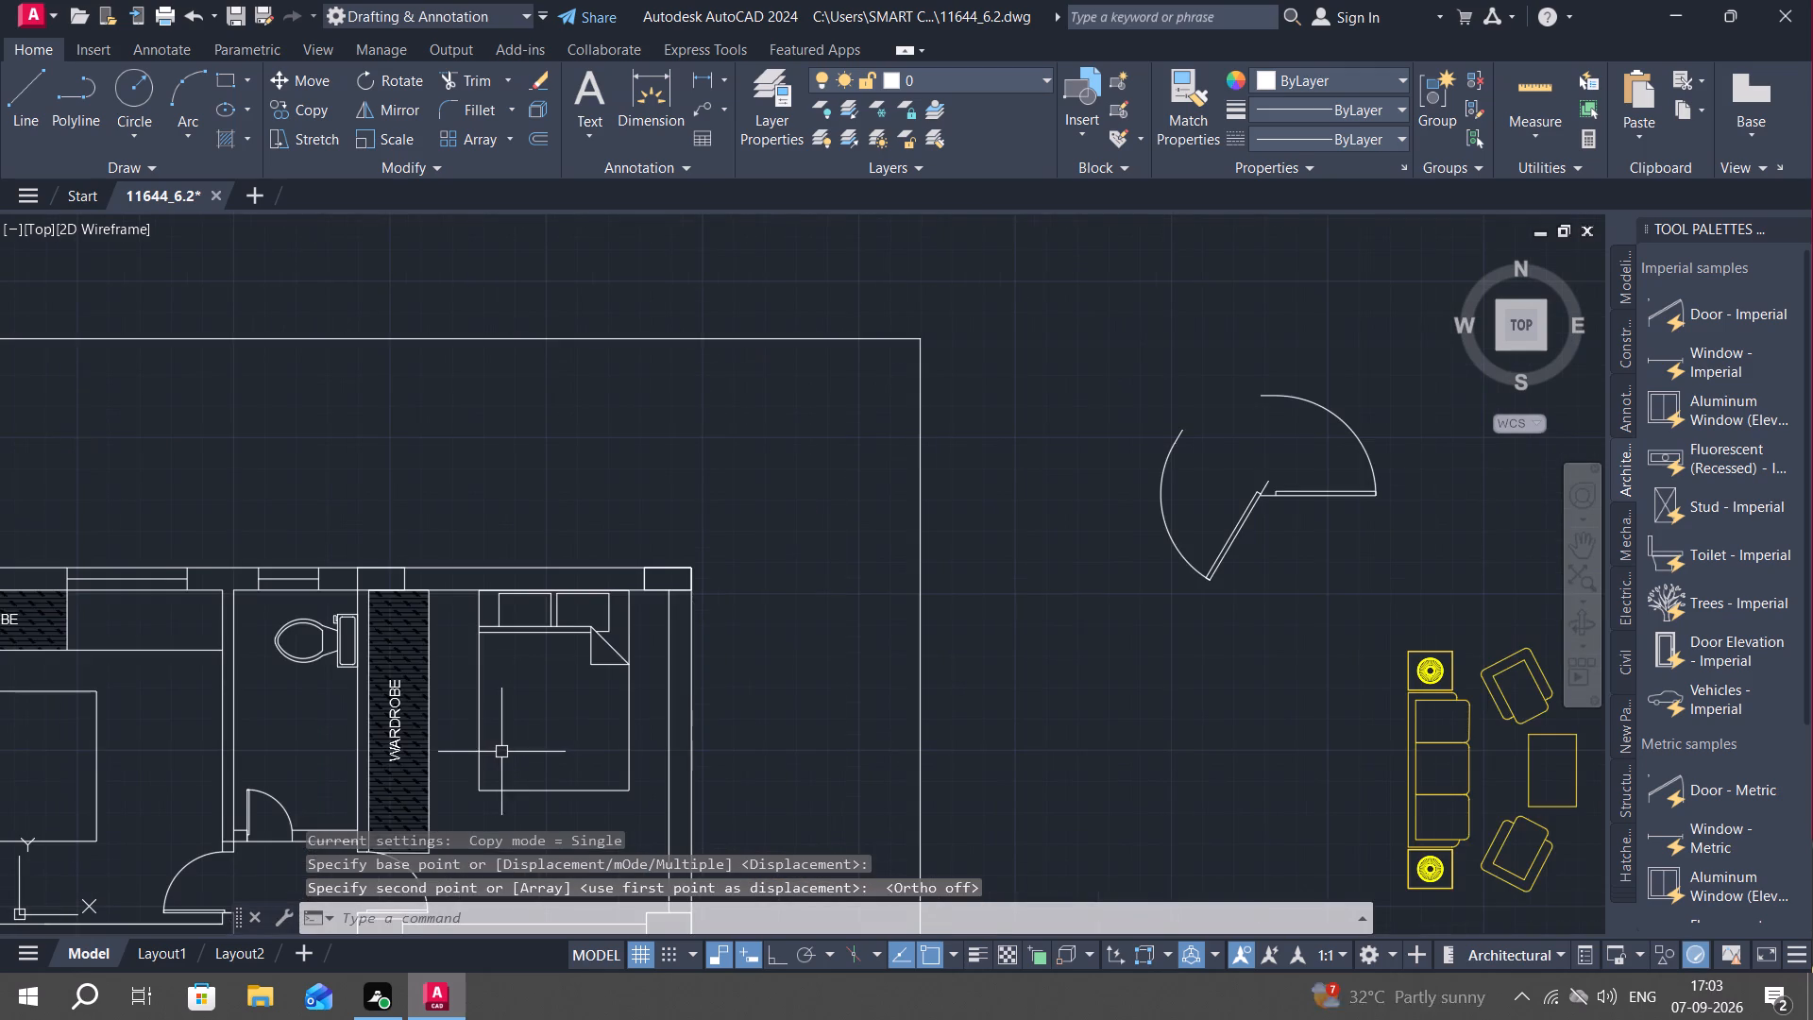
{"action": "middle_click_drag", "start_coordinate": [522, 721], "coordinate": [816, 735]}
{"action": "scroll", "coordinate": [855, 738], "scroll_direction": "down", "scroll_amount": 1}
{"action": "middle_click_drag", "start_coordinate": [451, 748], "coordinate": [522, 643]}
{"action": "scroll", "coordinate": [518, 699], "scroll_direction": "up", "scroll_amount": 3}
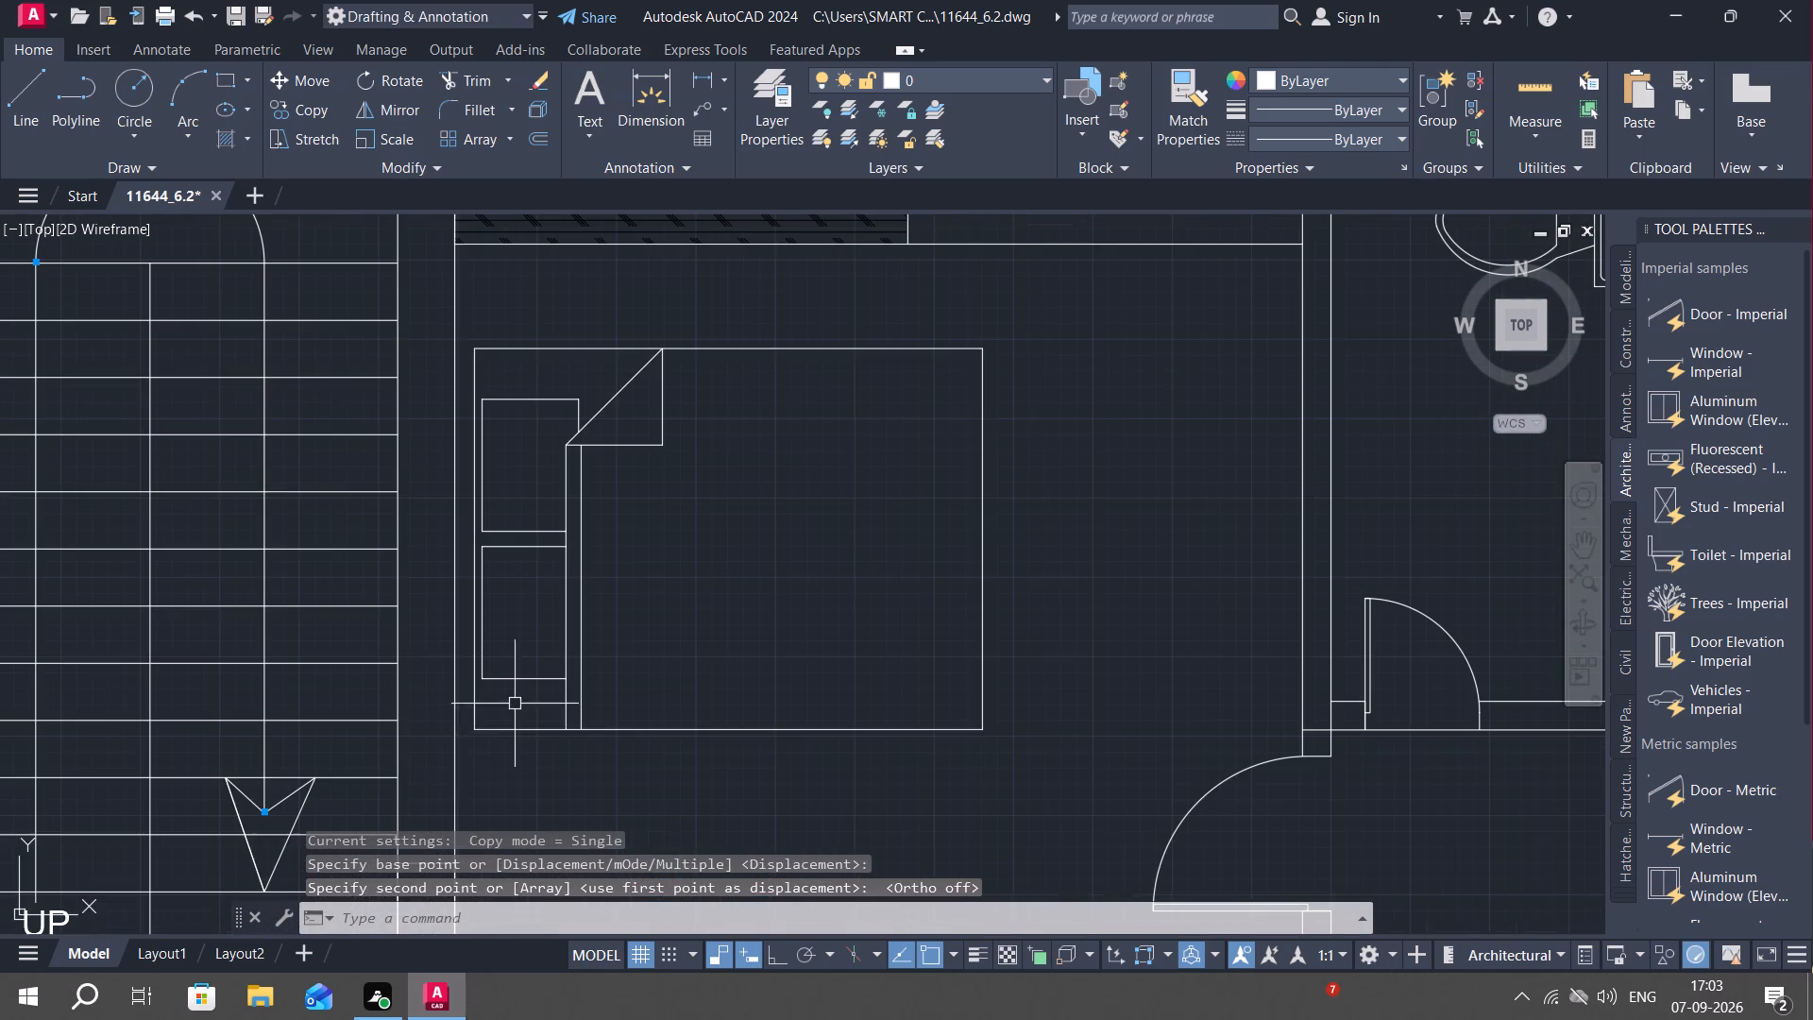
{"action": "key", "text": "m"}
{"action": "key", "text": "space"}
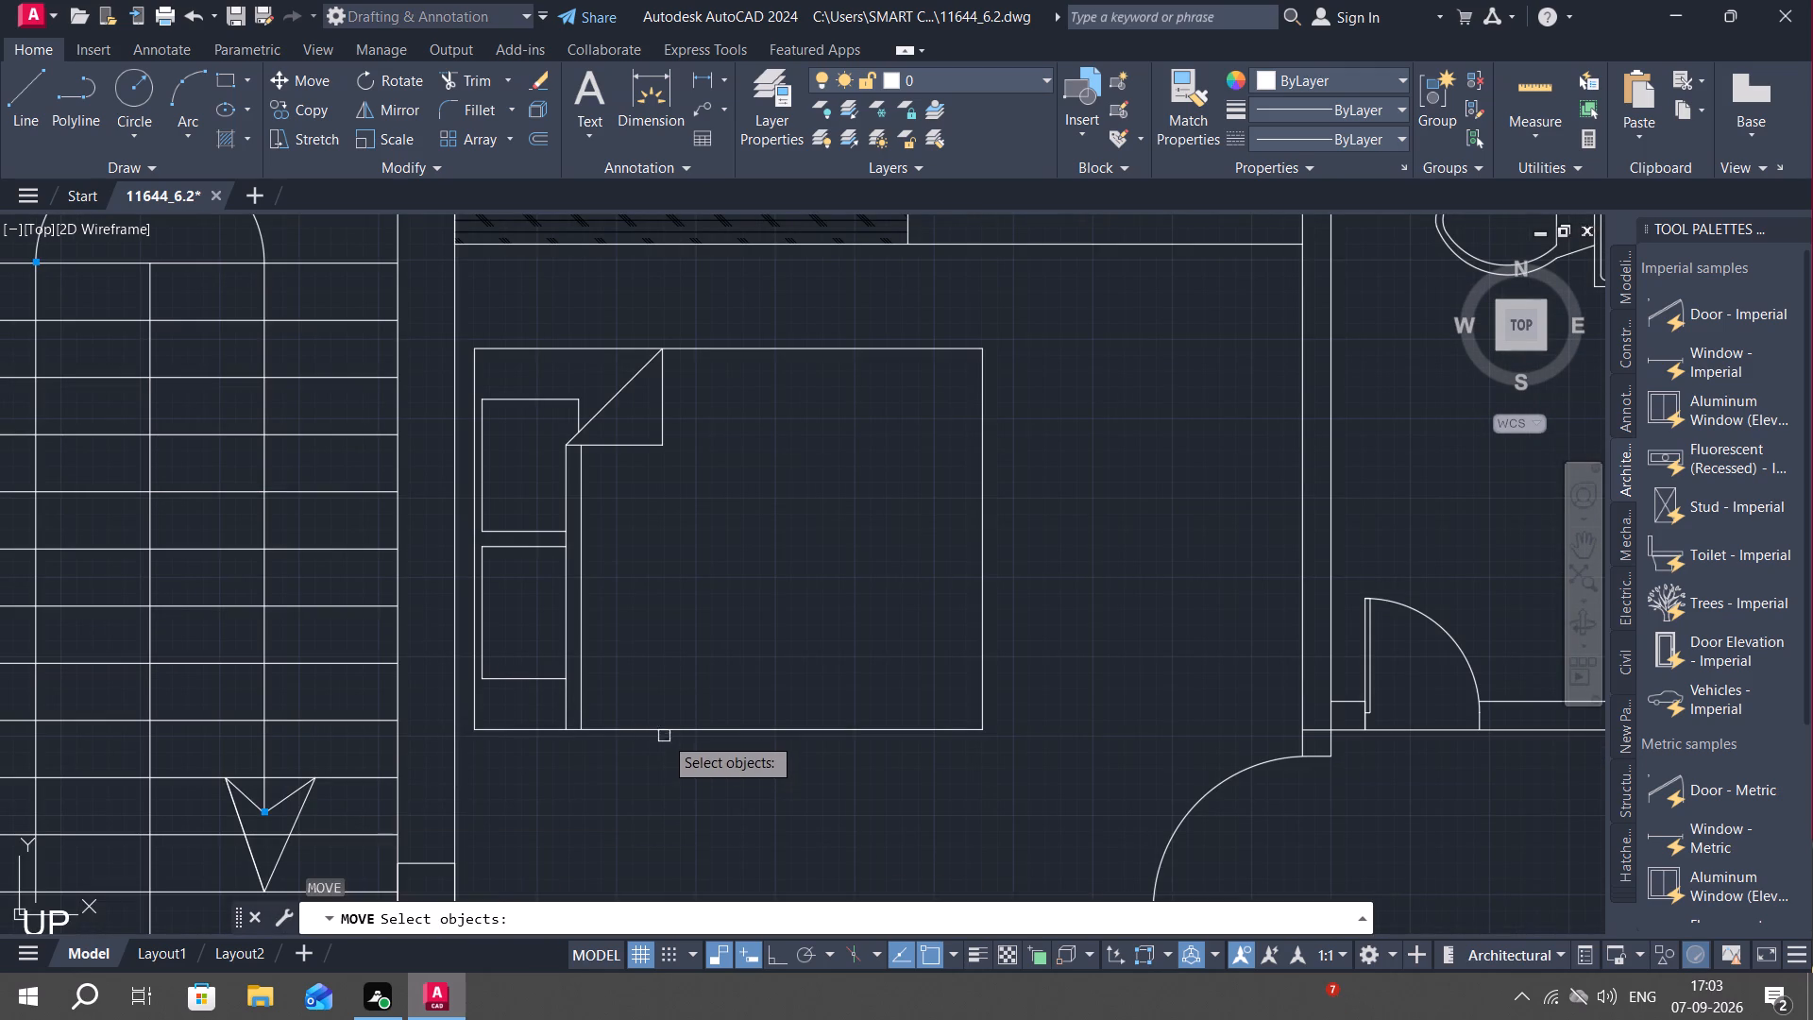
{"action": "left_click", "coordinate": [665, 726]}
{"action": "right_click", "coordinate": [665, 726]}
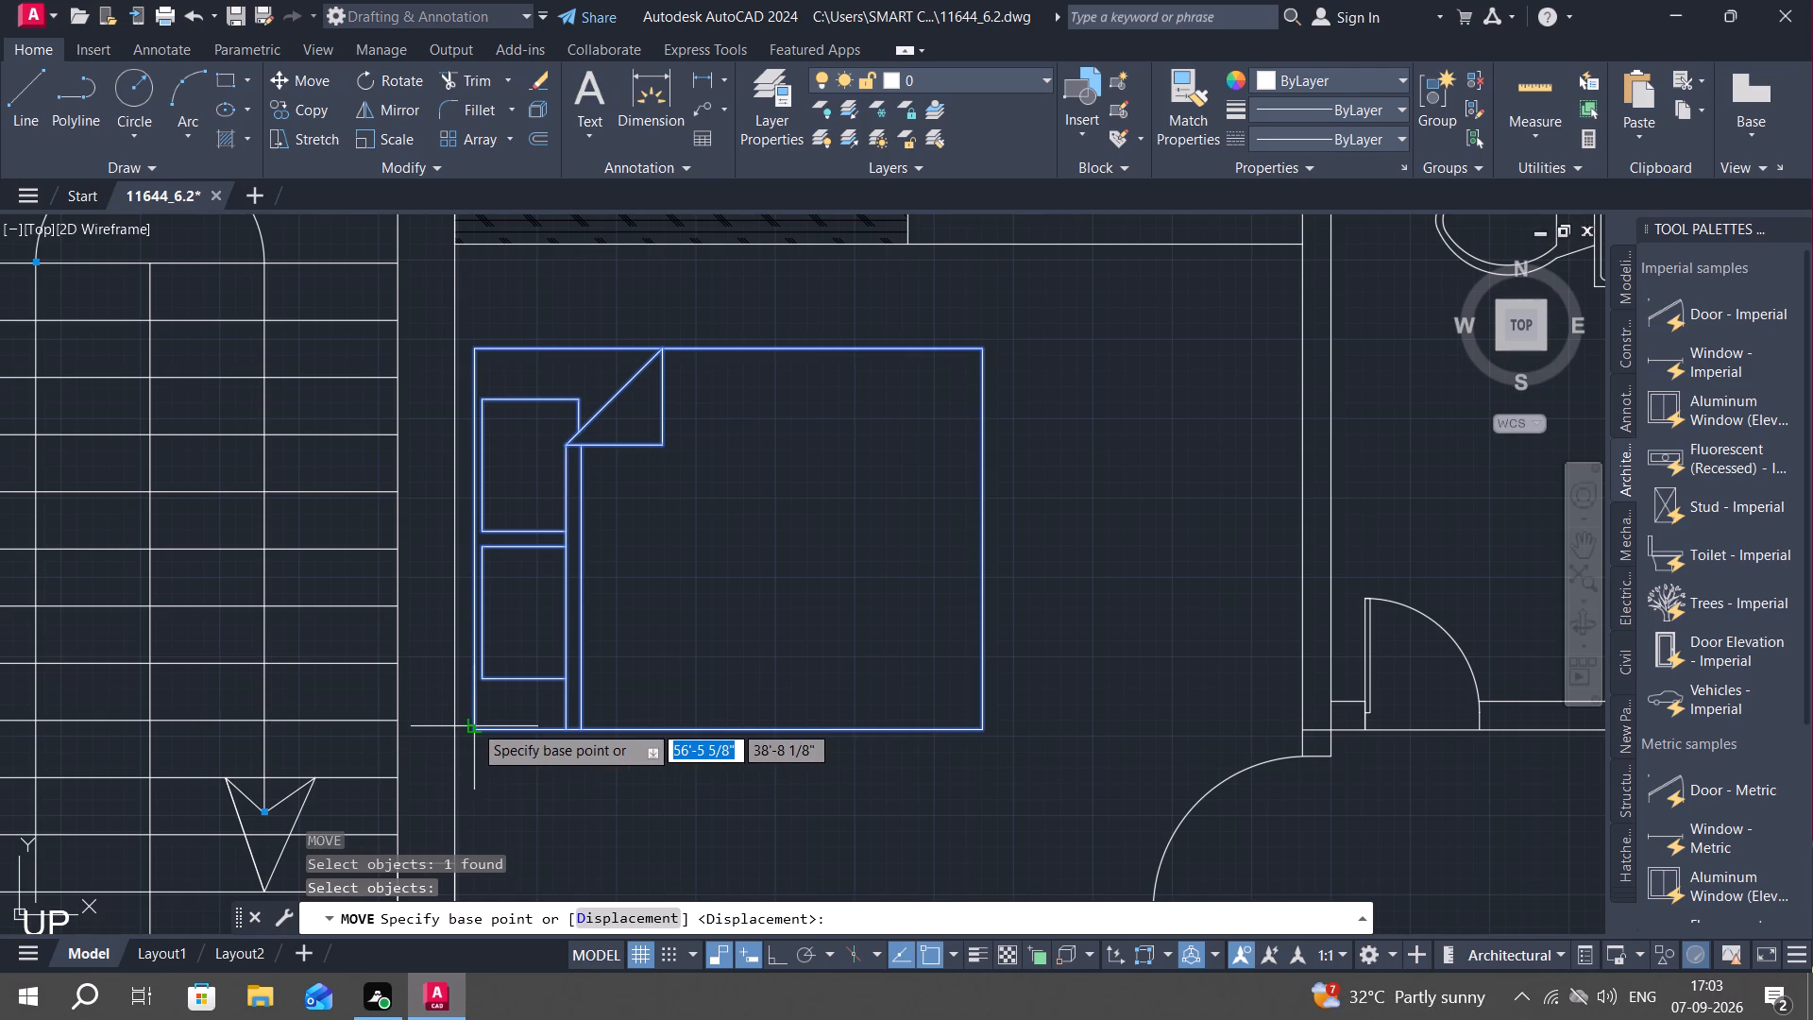
{"action": "left_click", "coordinate": [473, 723]}
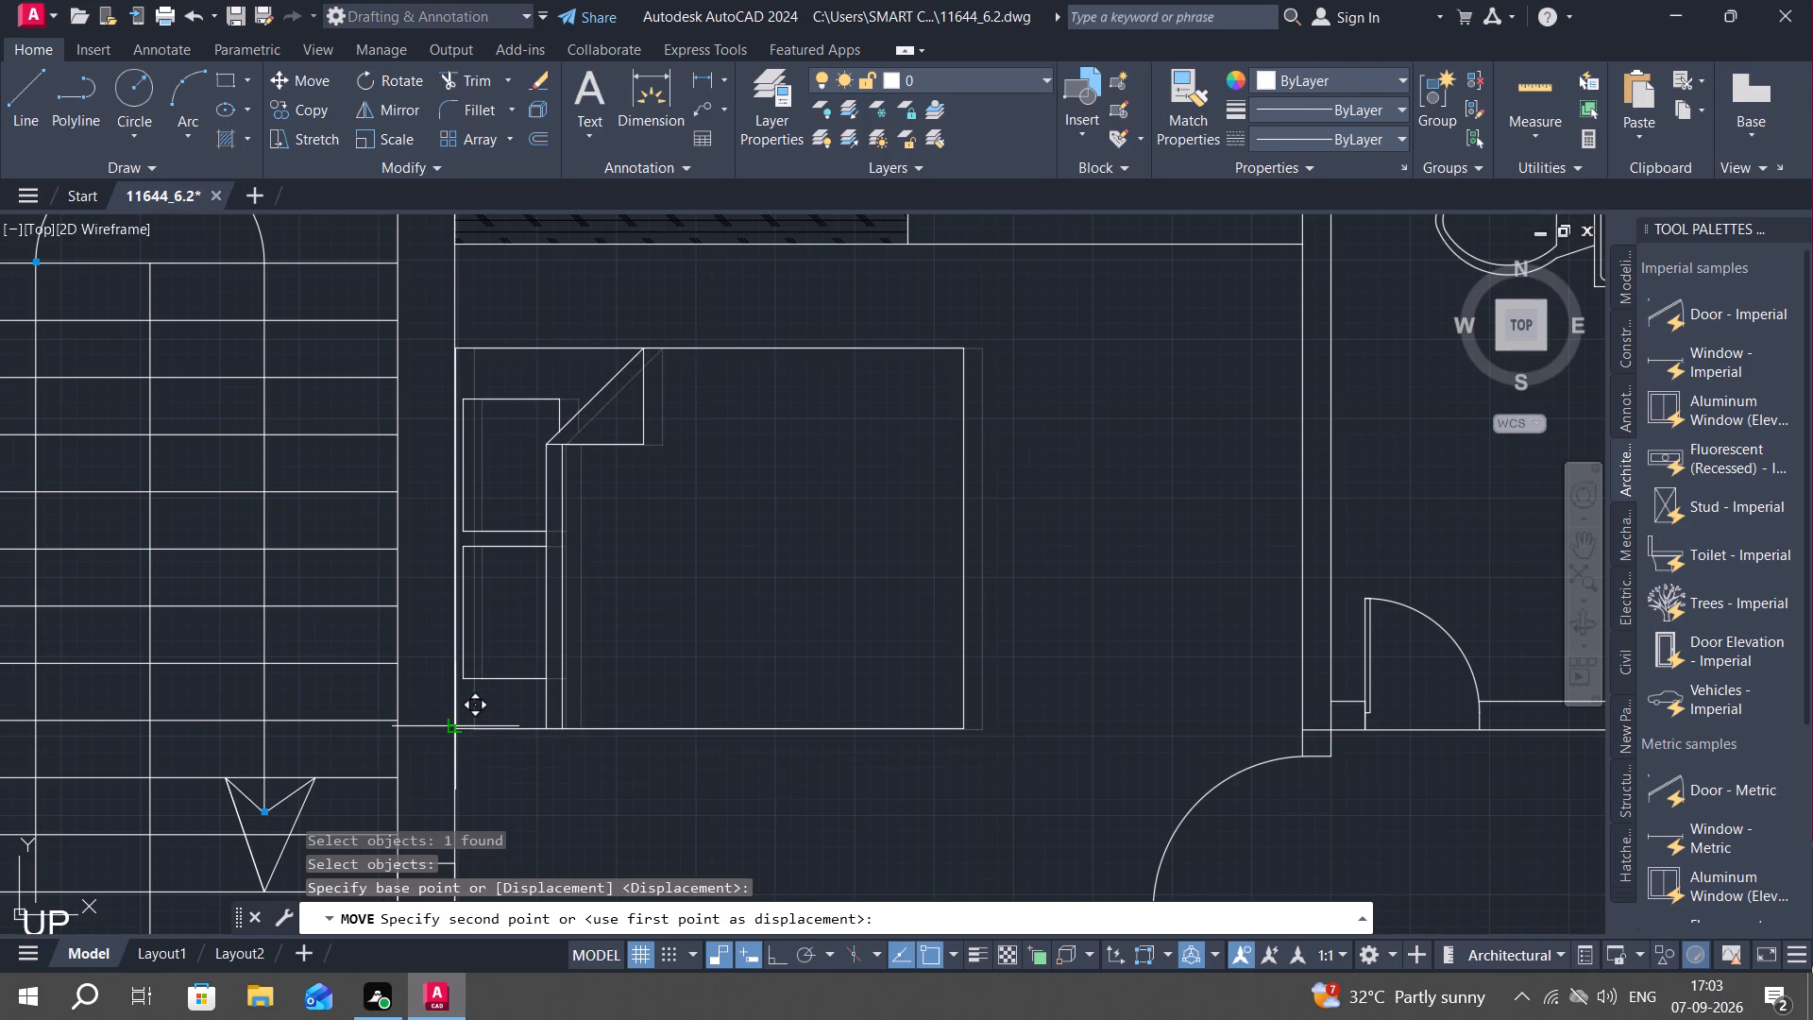
{"action": "left_click", "coordinate": [456, 723]}
Match the properties of the dashed partition near the round basin onto the line along the sitting area's north edge.
{"action": "scroll", "coordinate": [583, 683], "scroll_direction": "down", "scroll_amount": 2}
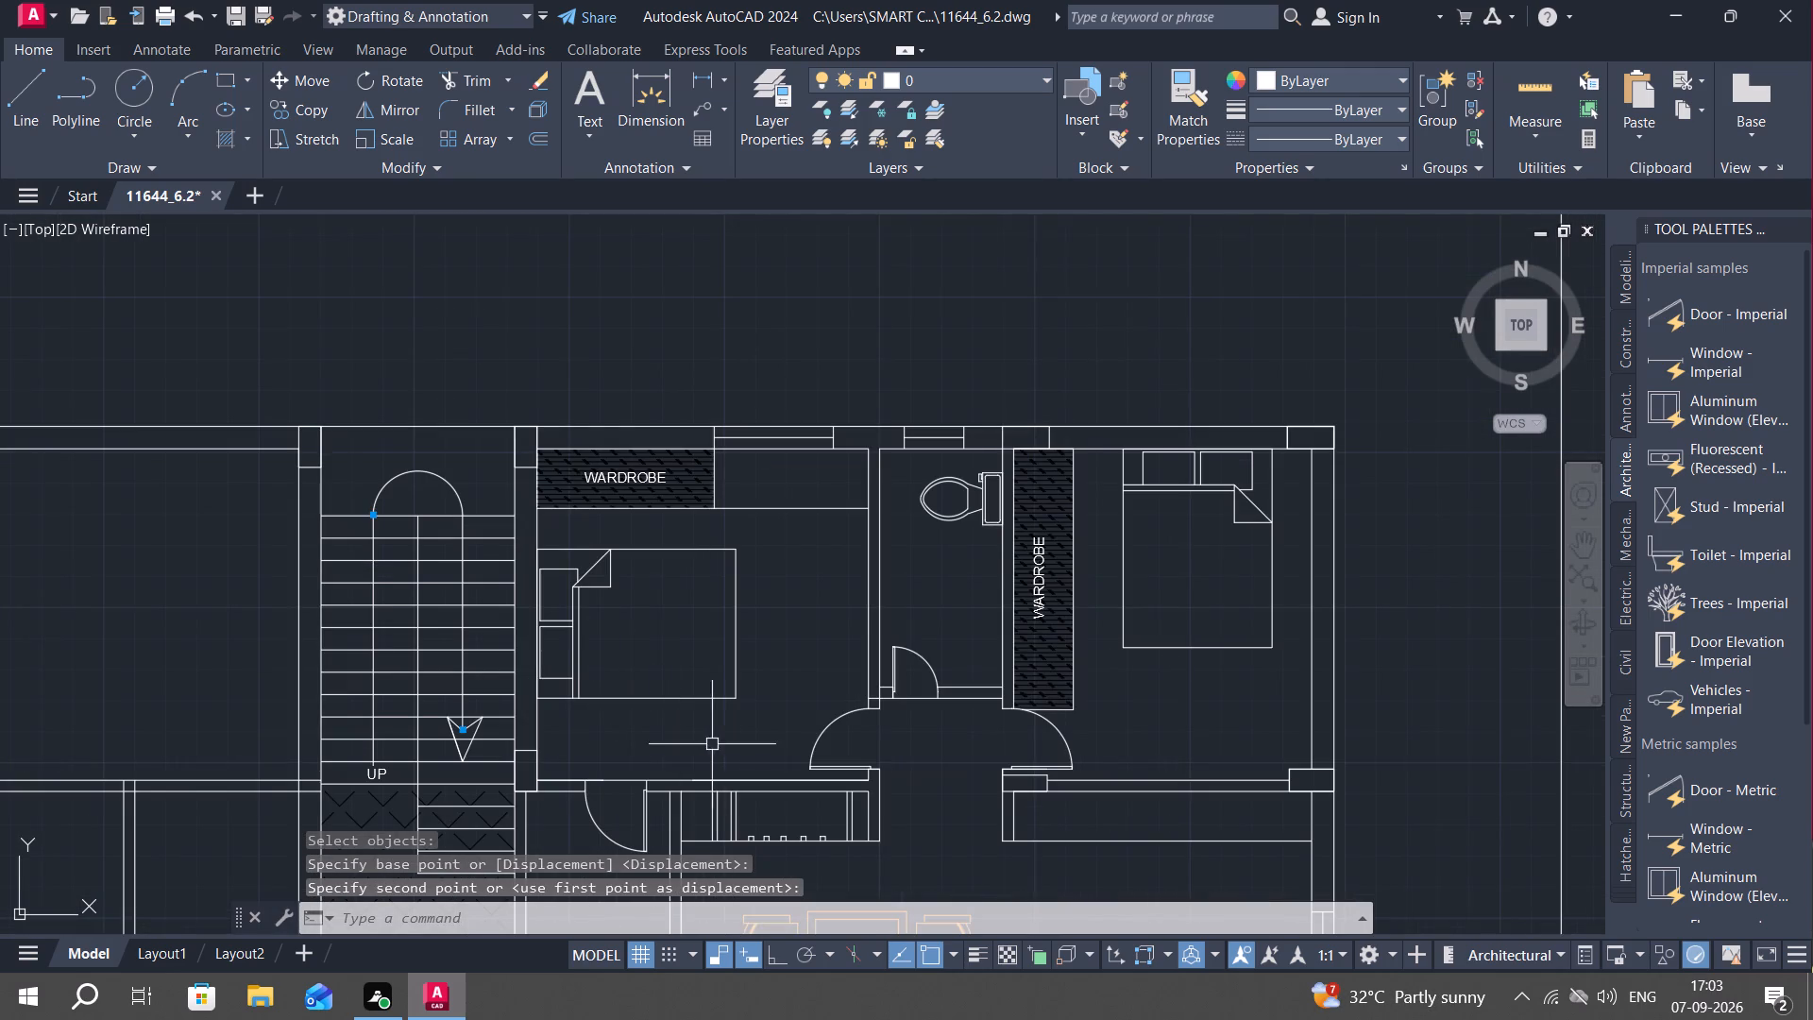
{"action": "middle_click_drag", "start_coordinate": [732, 743], "coordinate": [645, 713]}
{"action": "middle_click_drag", "start_coordinate": [1023, 745], "coordinate": [618, 326]}
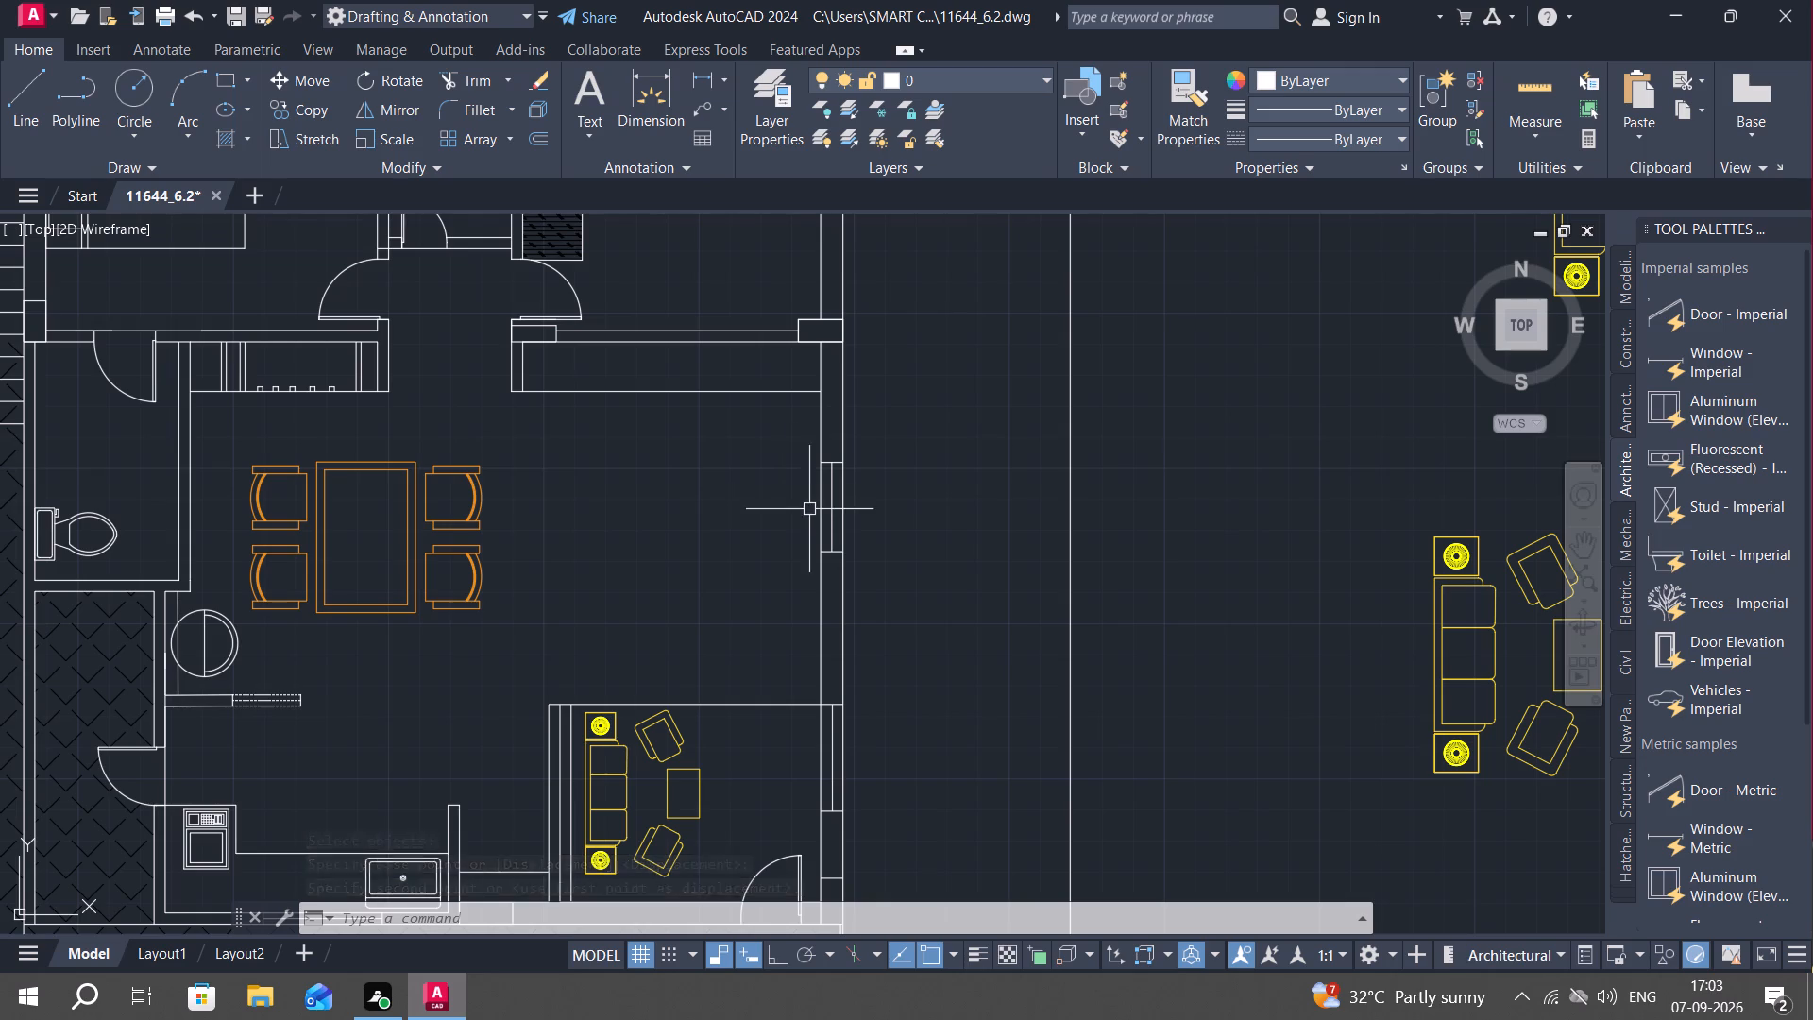
{"action": "scroll", "coordinate": [817, 535], "scroll_direction": "up", "scroll_amount": 3}
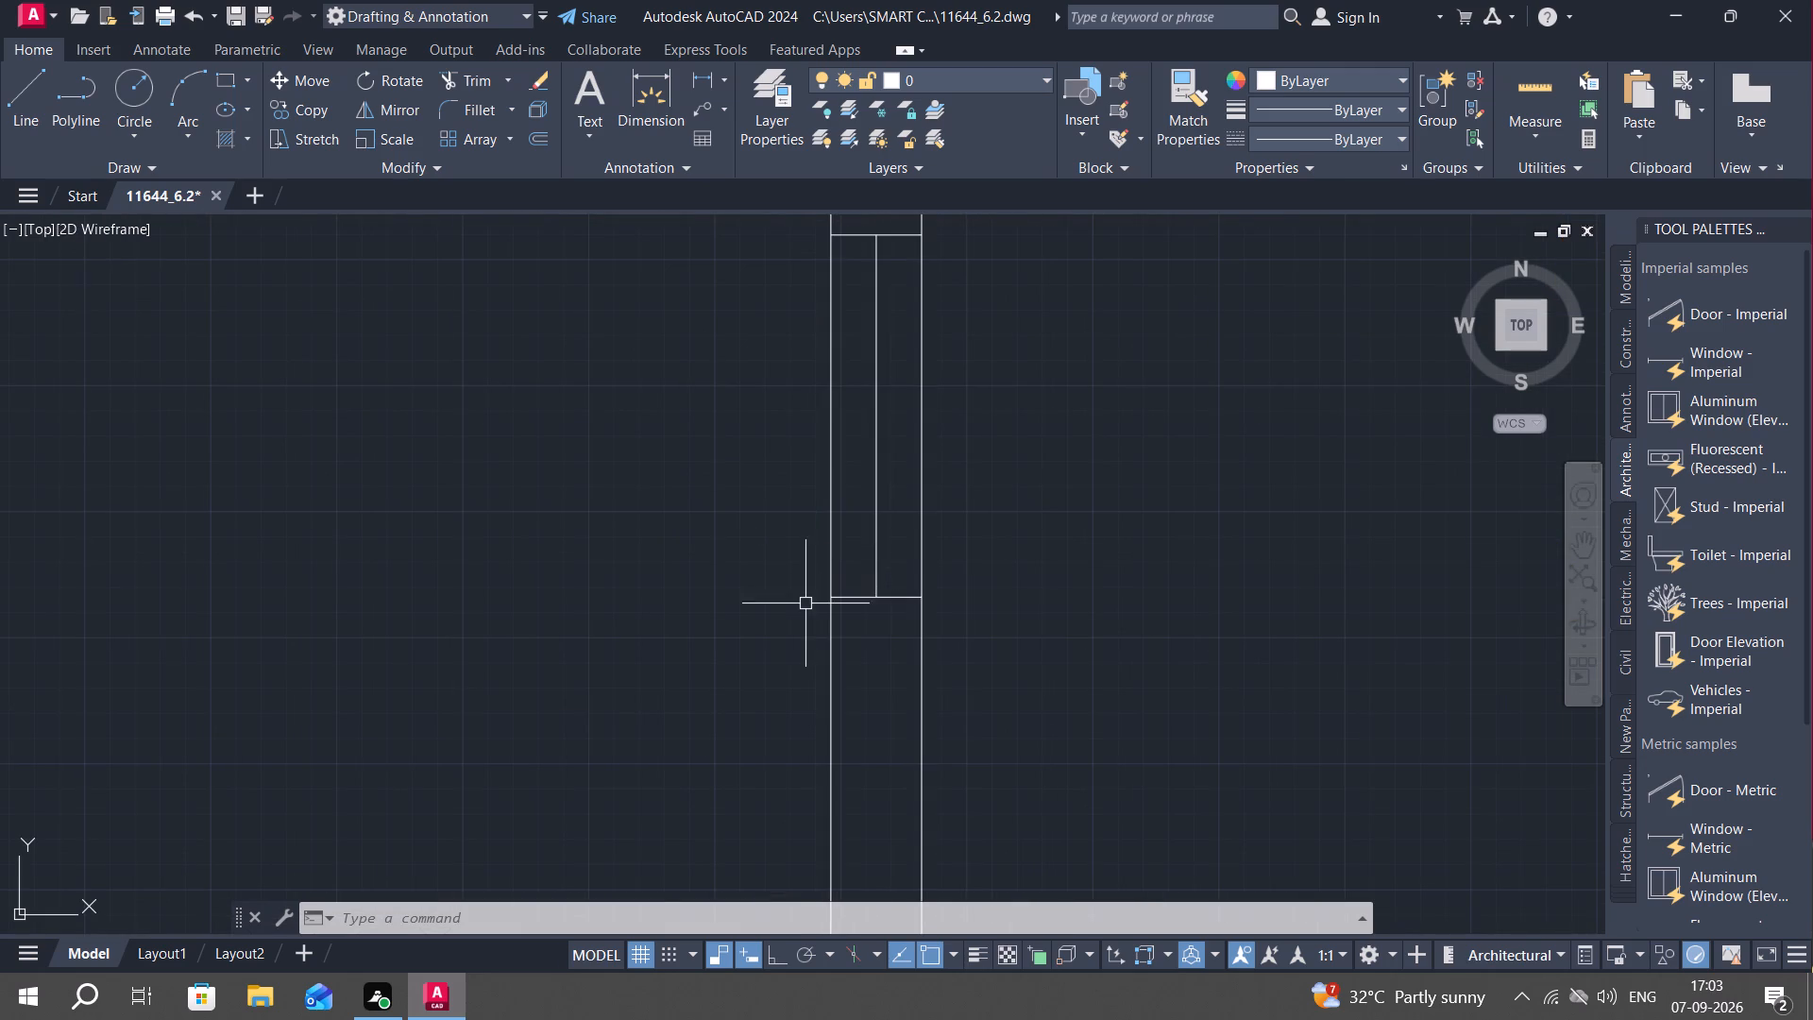
{"action": "middle_click_drag", "start_coordinate": [752, 688], "coordinate": [781, 442]}
{"action": "scroll", "coordinate": [785, 409], "scroll_direction": "down", "scroll_amount": 3}
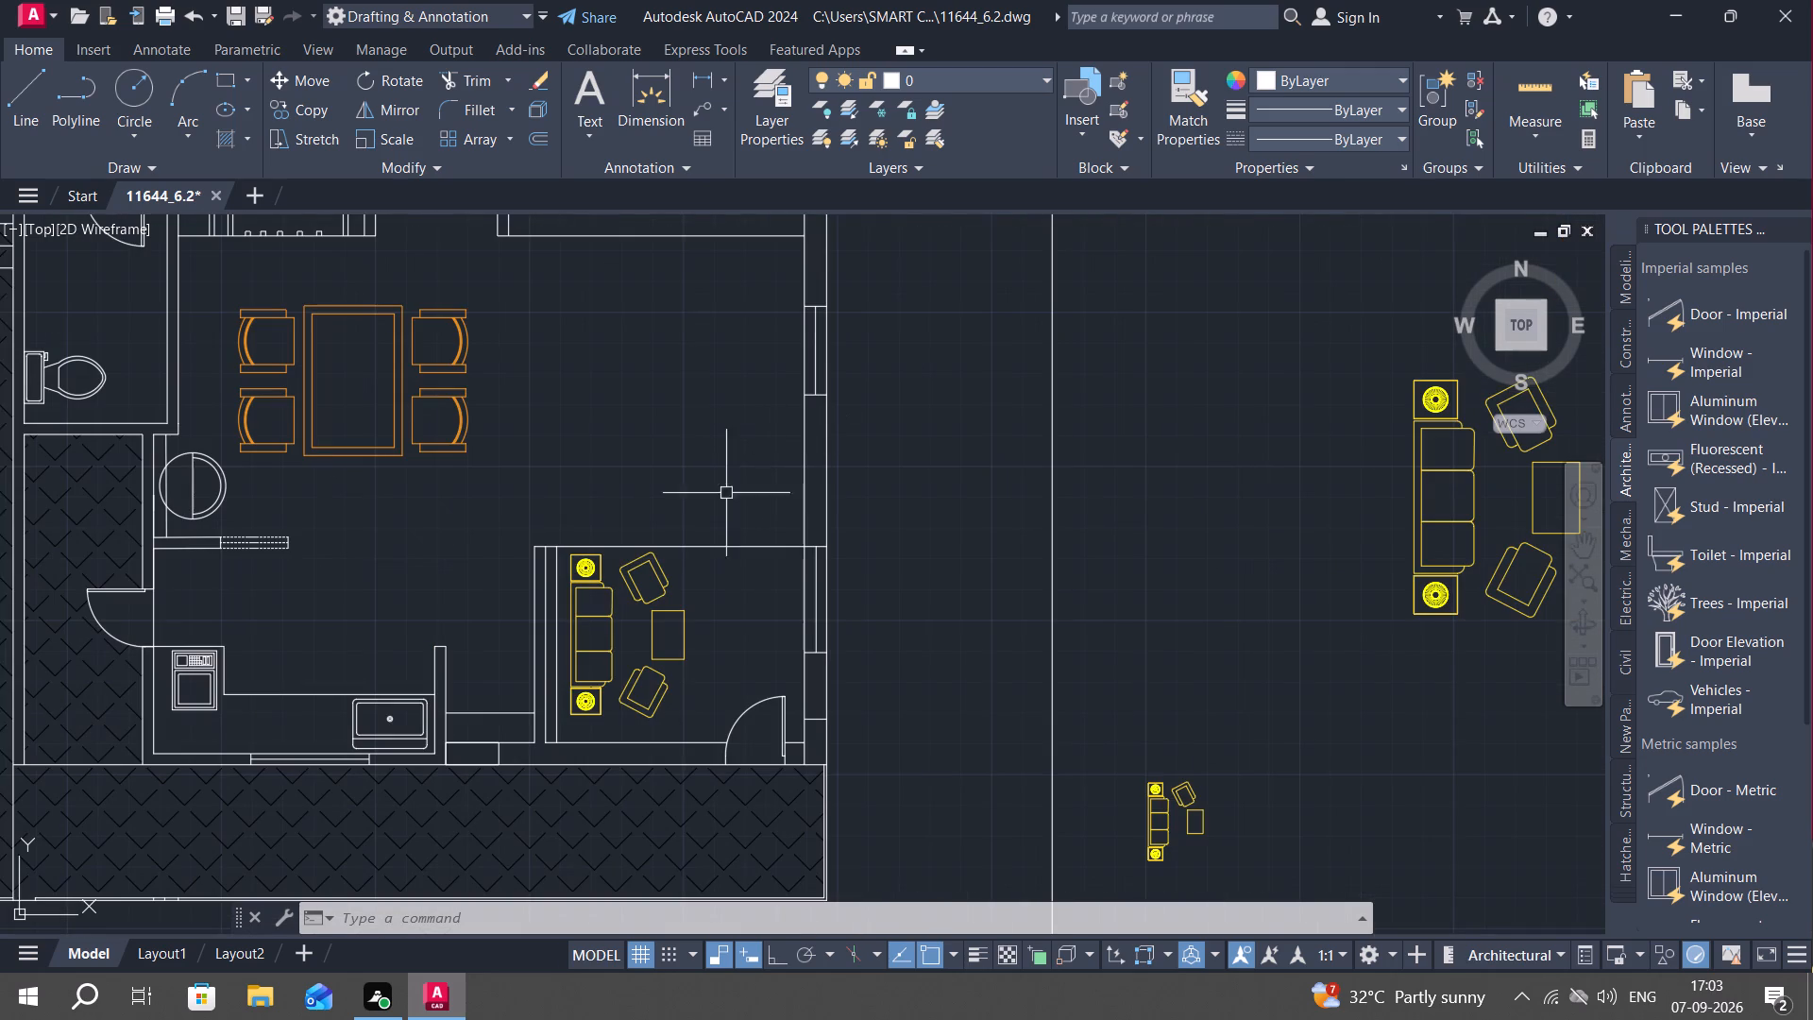
{"action": "left_click", "coordinate": [1183, 107]}
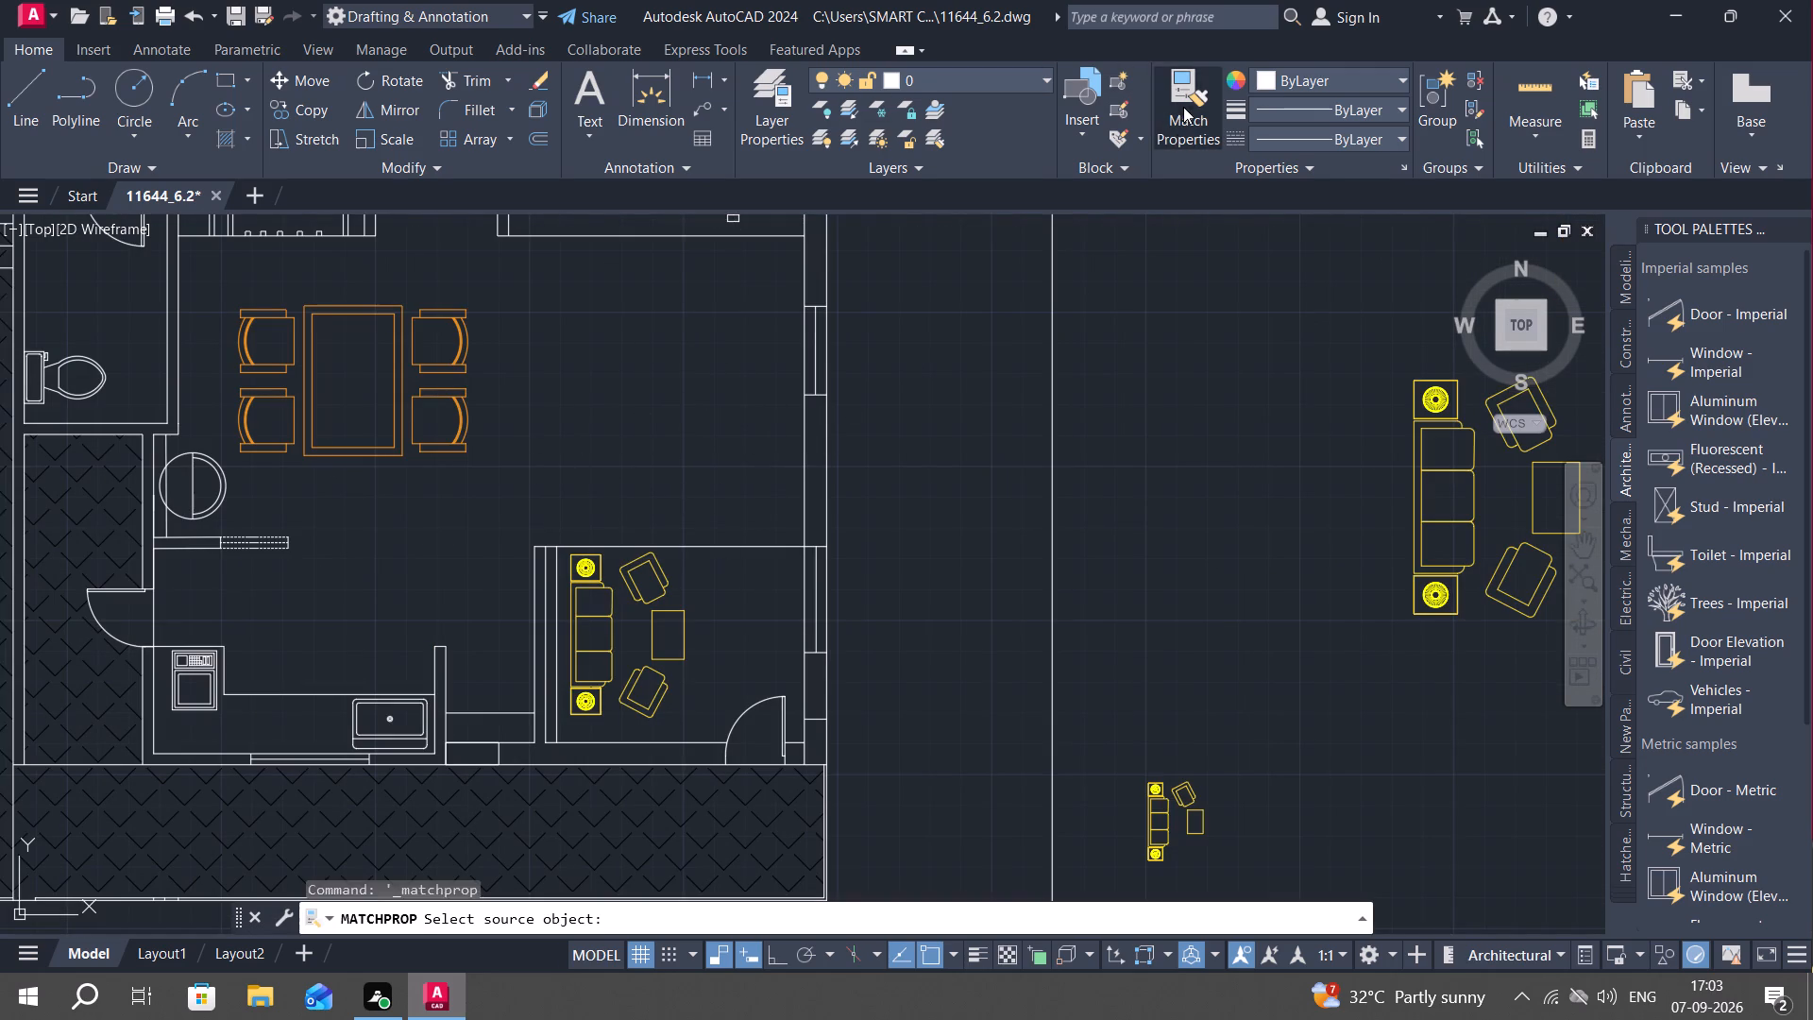
{"action": "middle_click_drag", "start_coordinate": [642, 476], "coordinate": [1051, 420]}
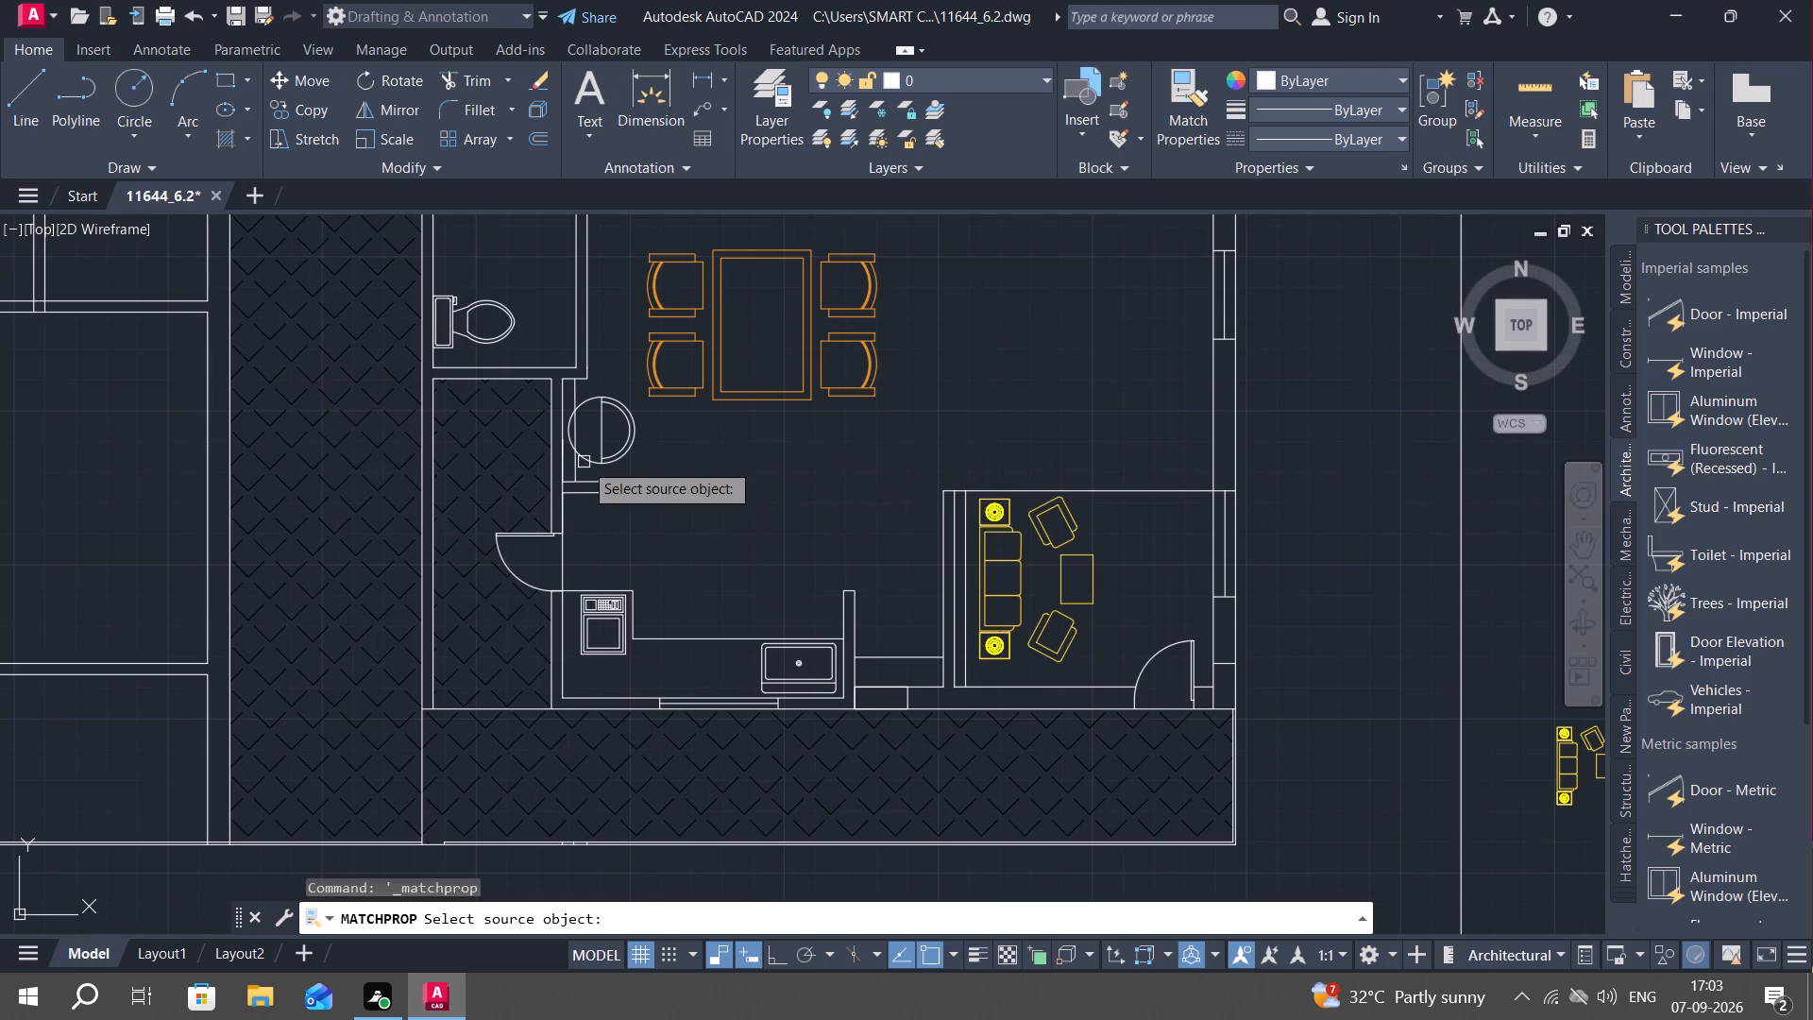
{"action": "left_click", "coordinate": [654, 483]}
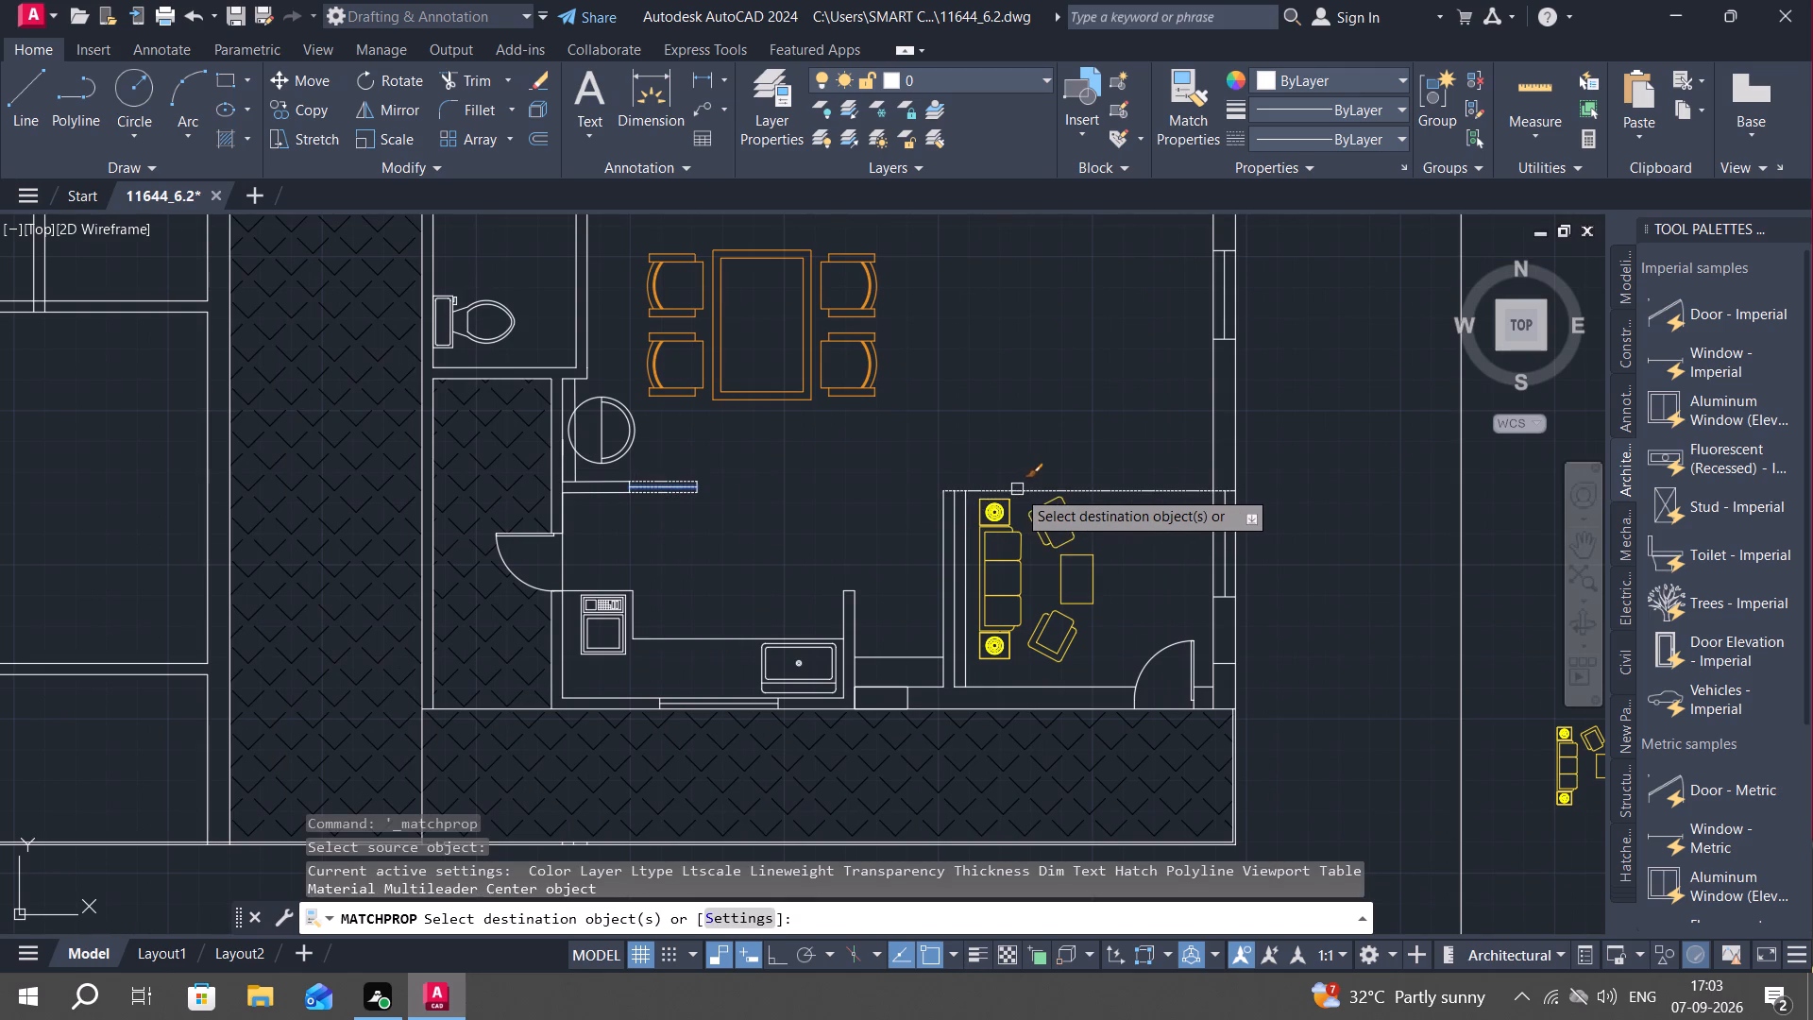
{"action": "left_click", "coordinate": [1017, 489]}
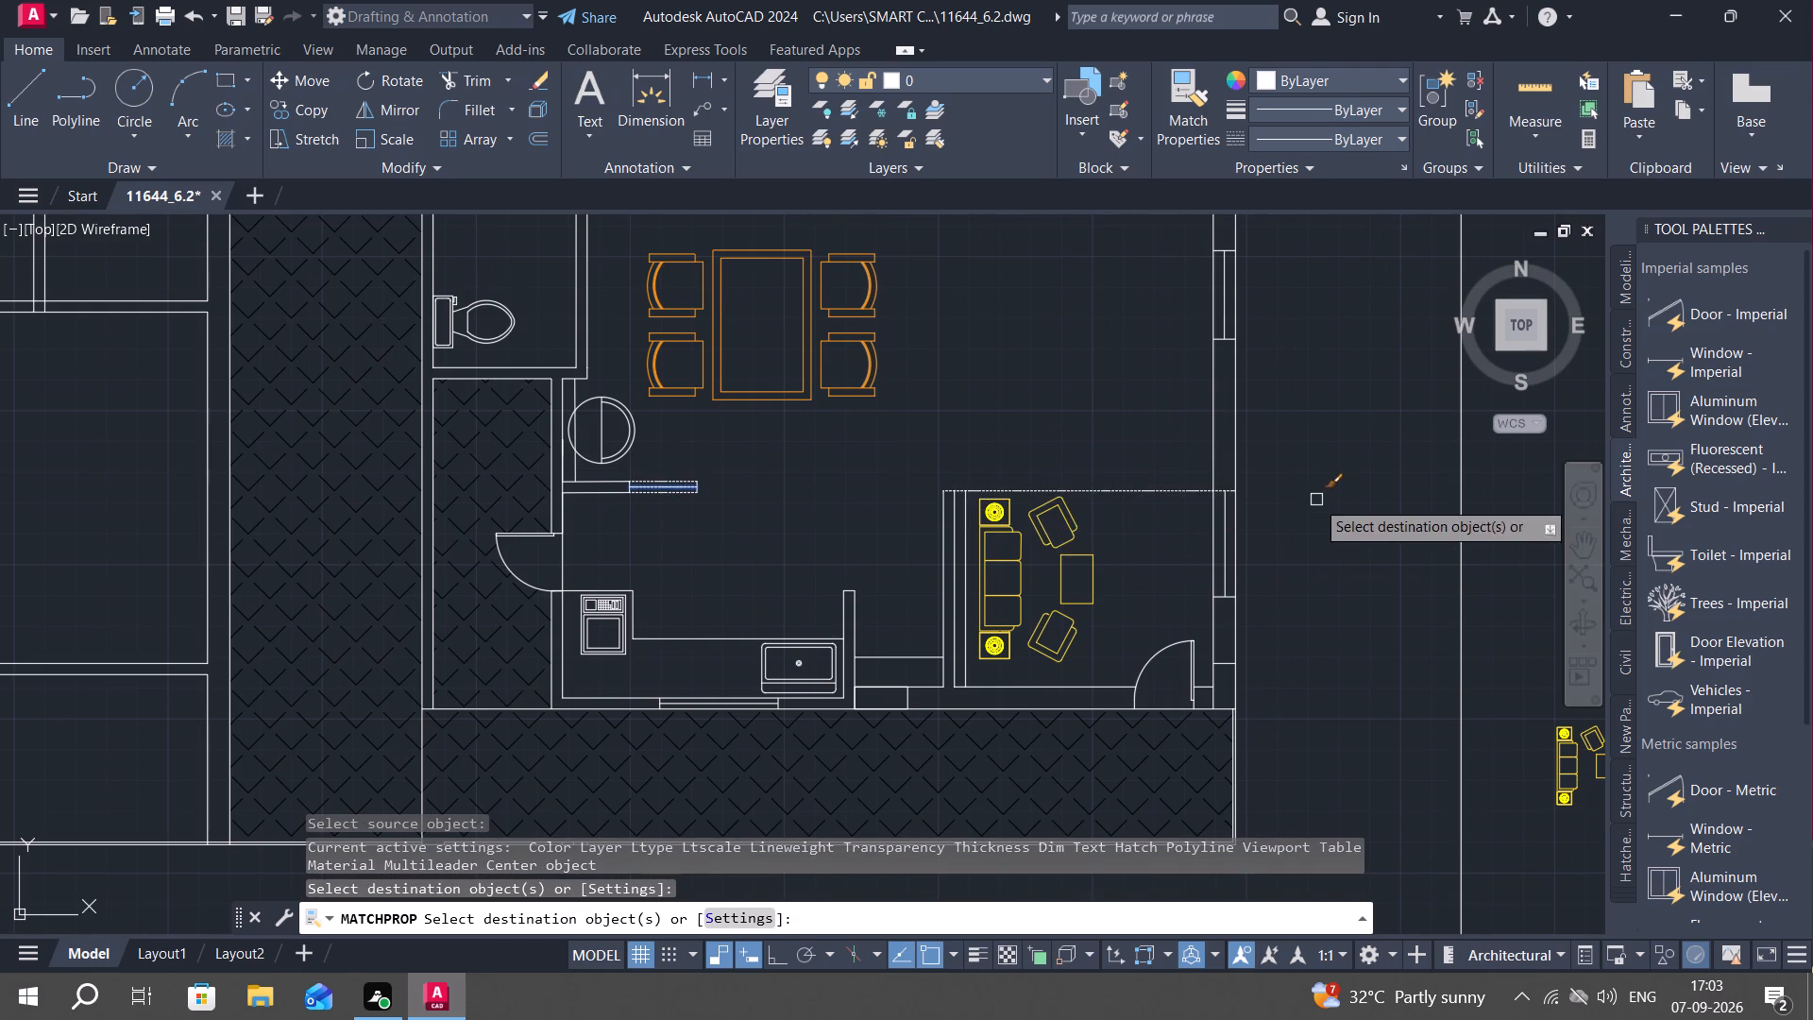
{"action": "scroll", "coordinate": [1234, 484], "scroll_direction": "up", "scroll_amount": 3}
{"action": "key", "text": "Escape"}
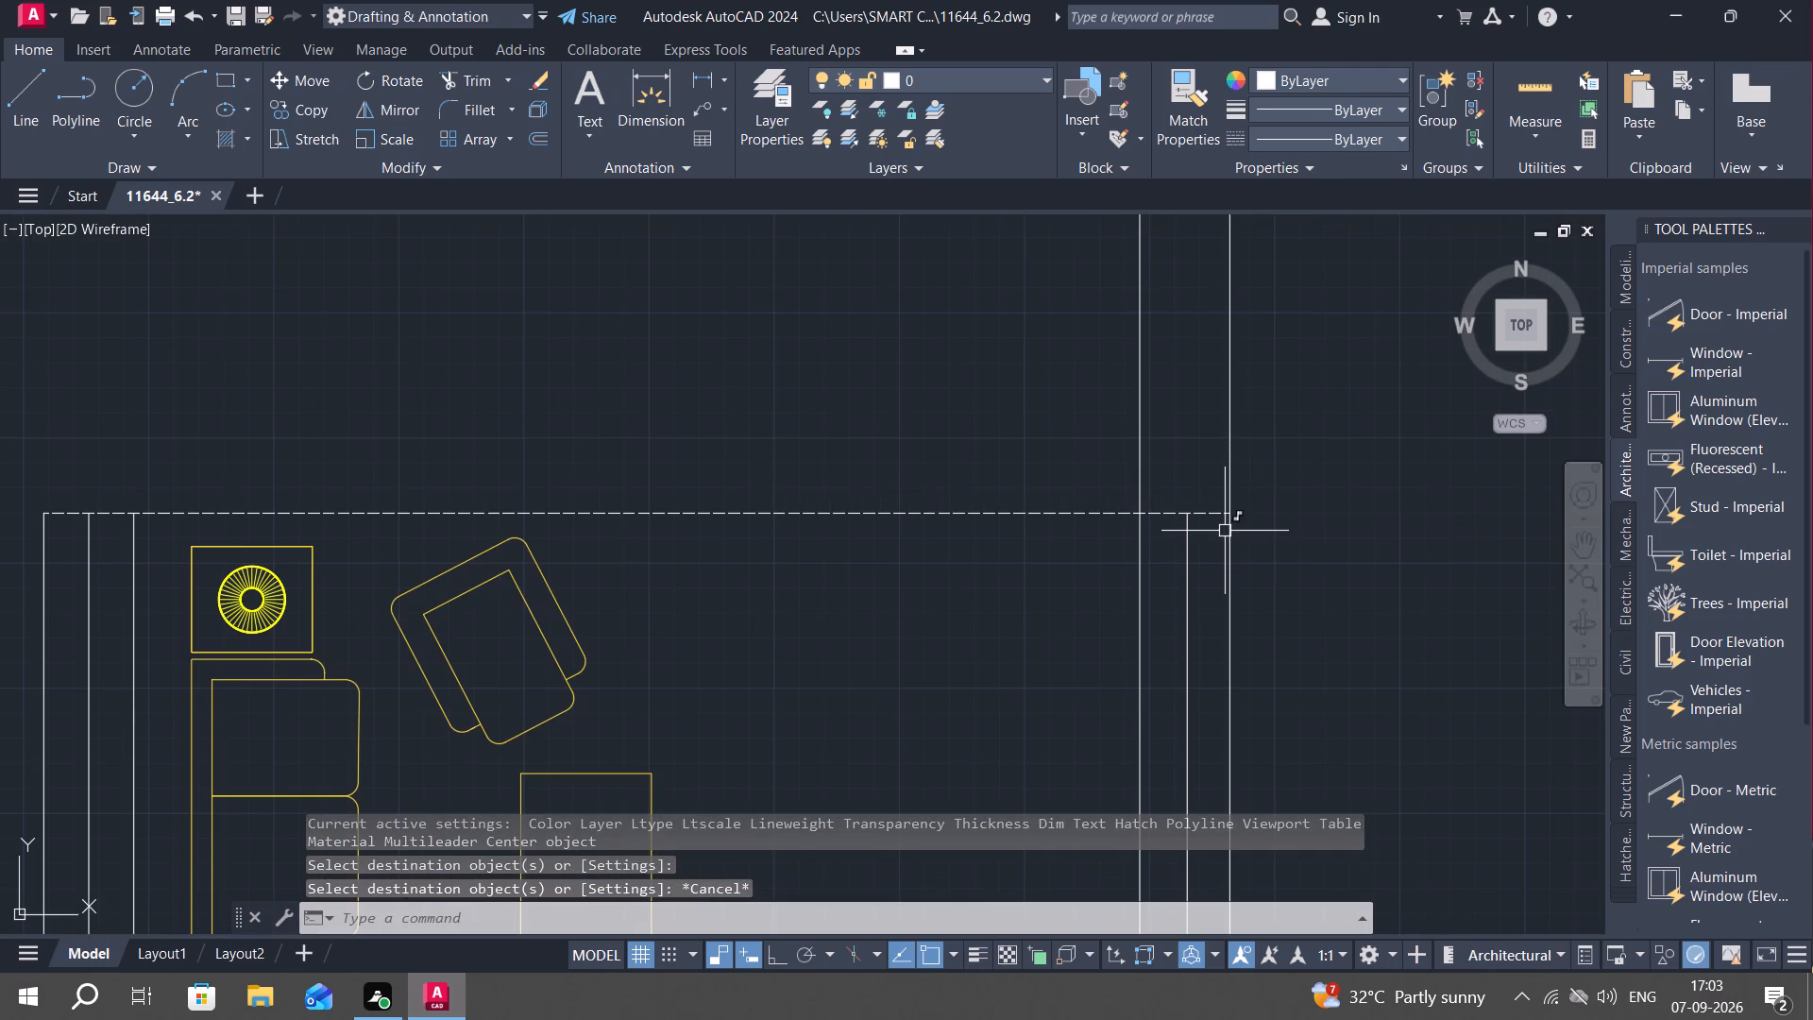
Trim the sitting area's dashed north line where it crosses the thickness of the east exterior wall.
{"action": "type", "text": "TR"}
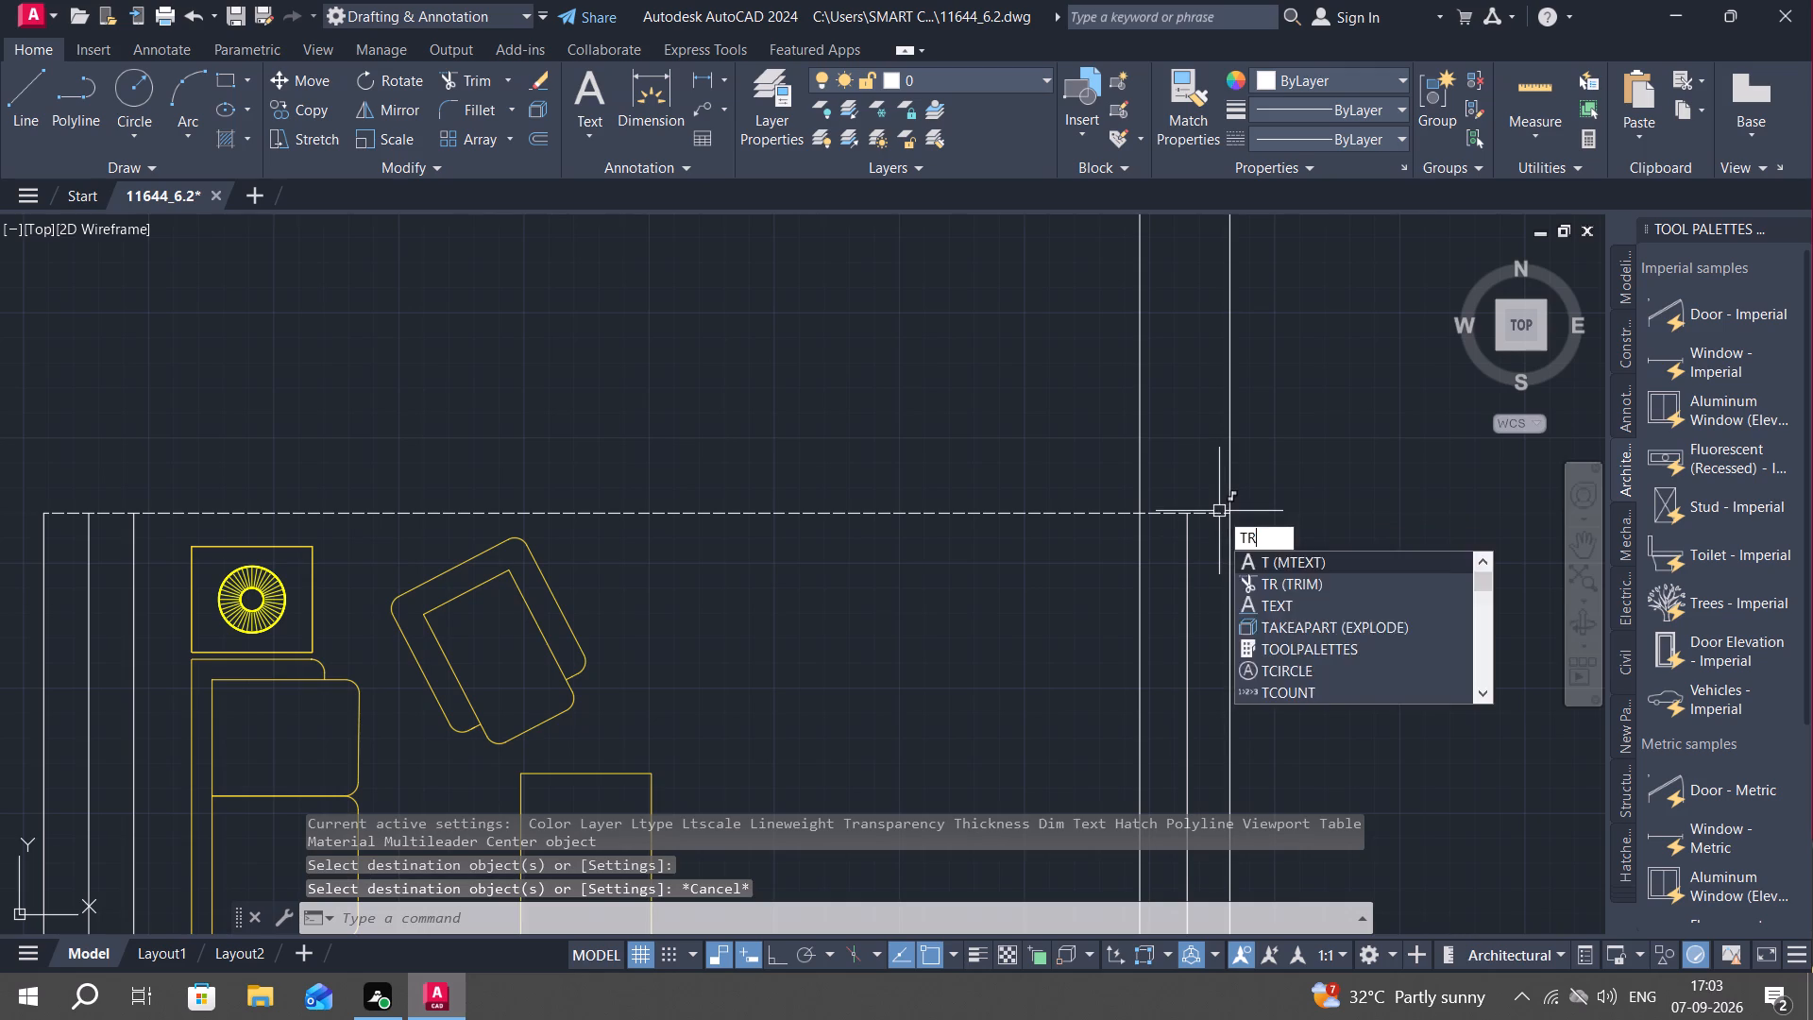
{"action": "key", "text": "space"}
{"action": "left_click", "coordinate": [1200, 512]}
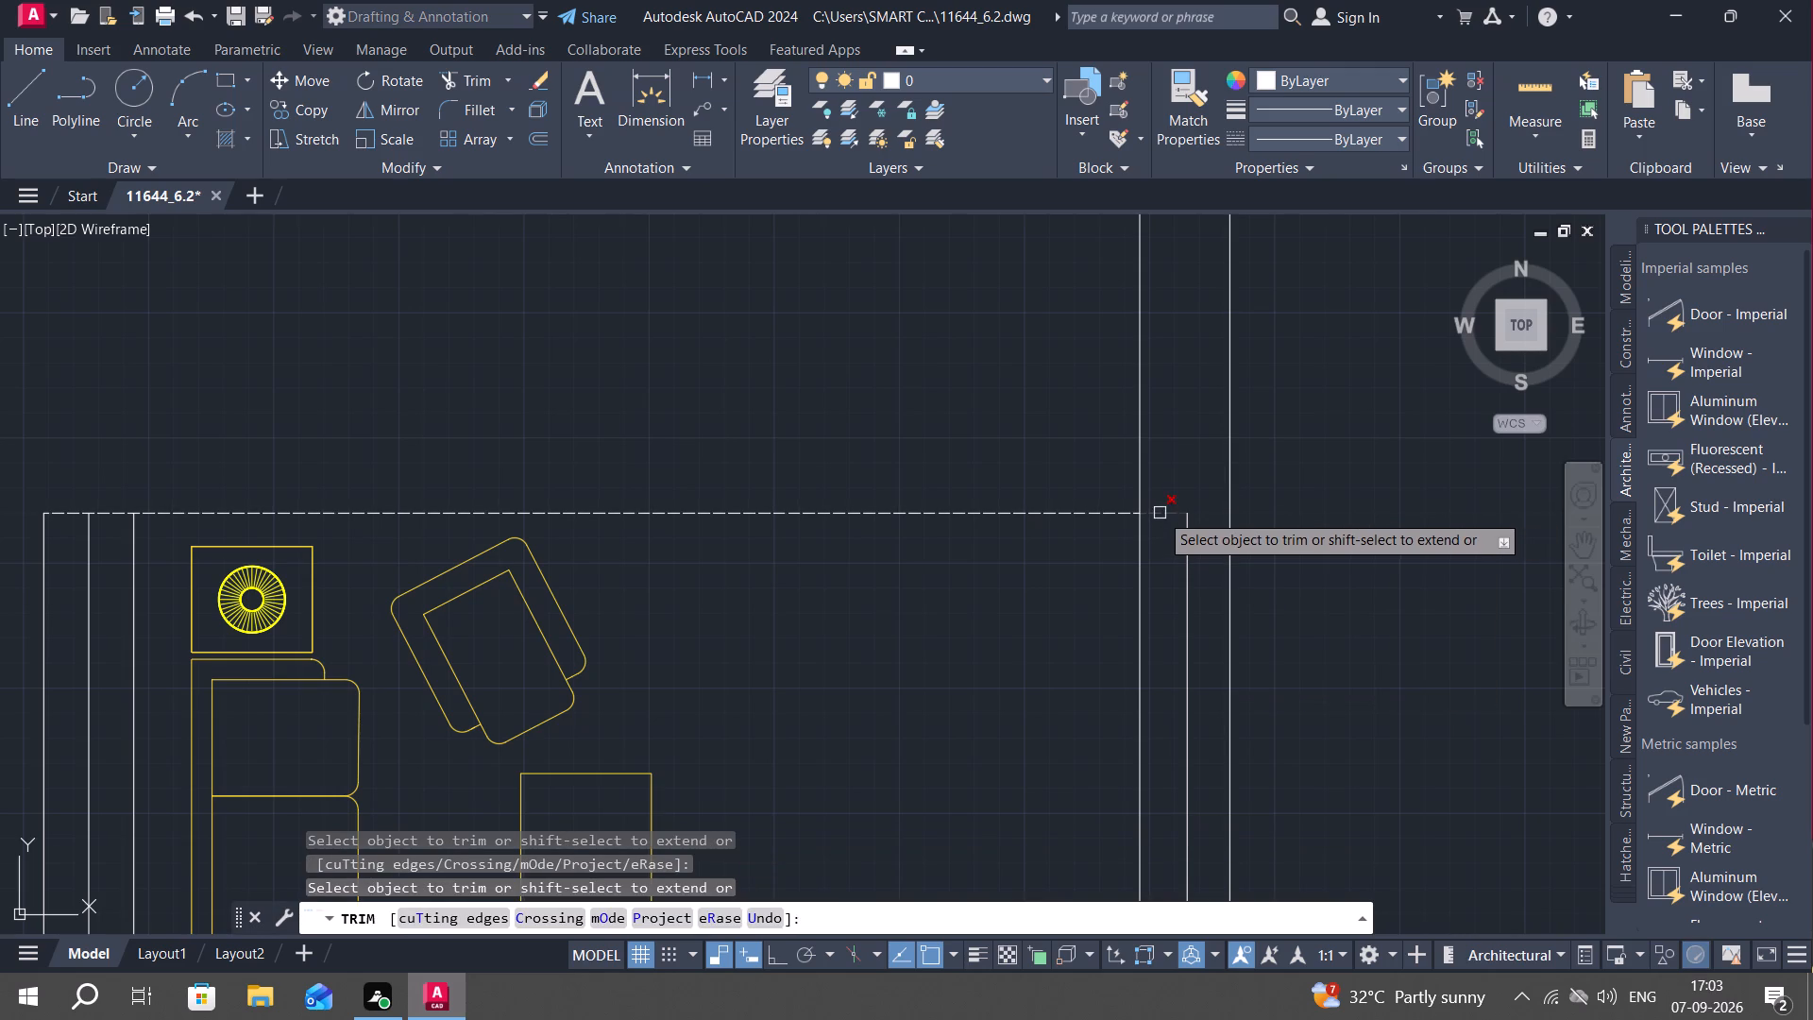
{"action": "left_click", "coordinate": [1160, 513]}
{"action": "key", "text": "Escape"}
Draw a solid line across the east exterior wall, from the dashed line's east end to the wall's outer face.
{"action": "key", "text": "l"}
{"action": "key", "text": "space"}
{"action": "left_click", "coordinate": [1134, 516]}
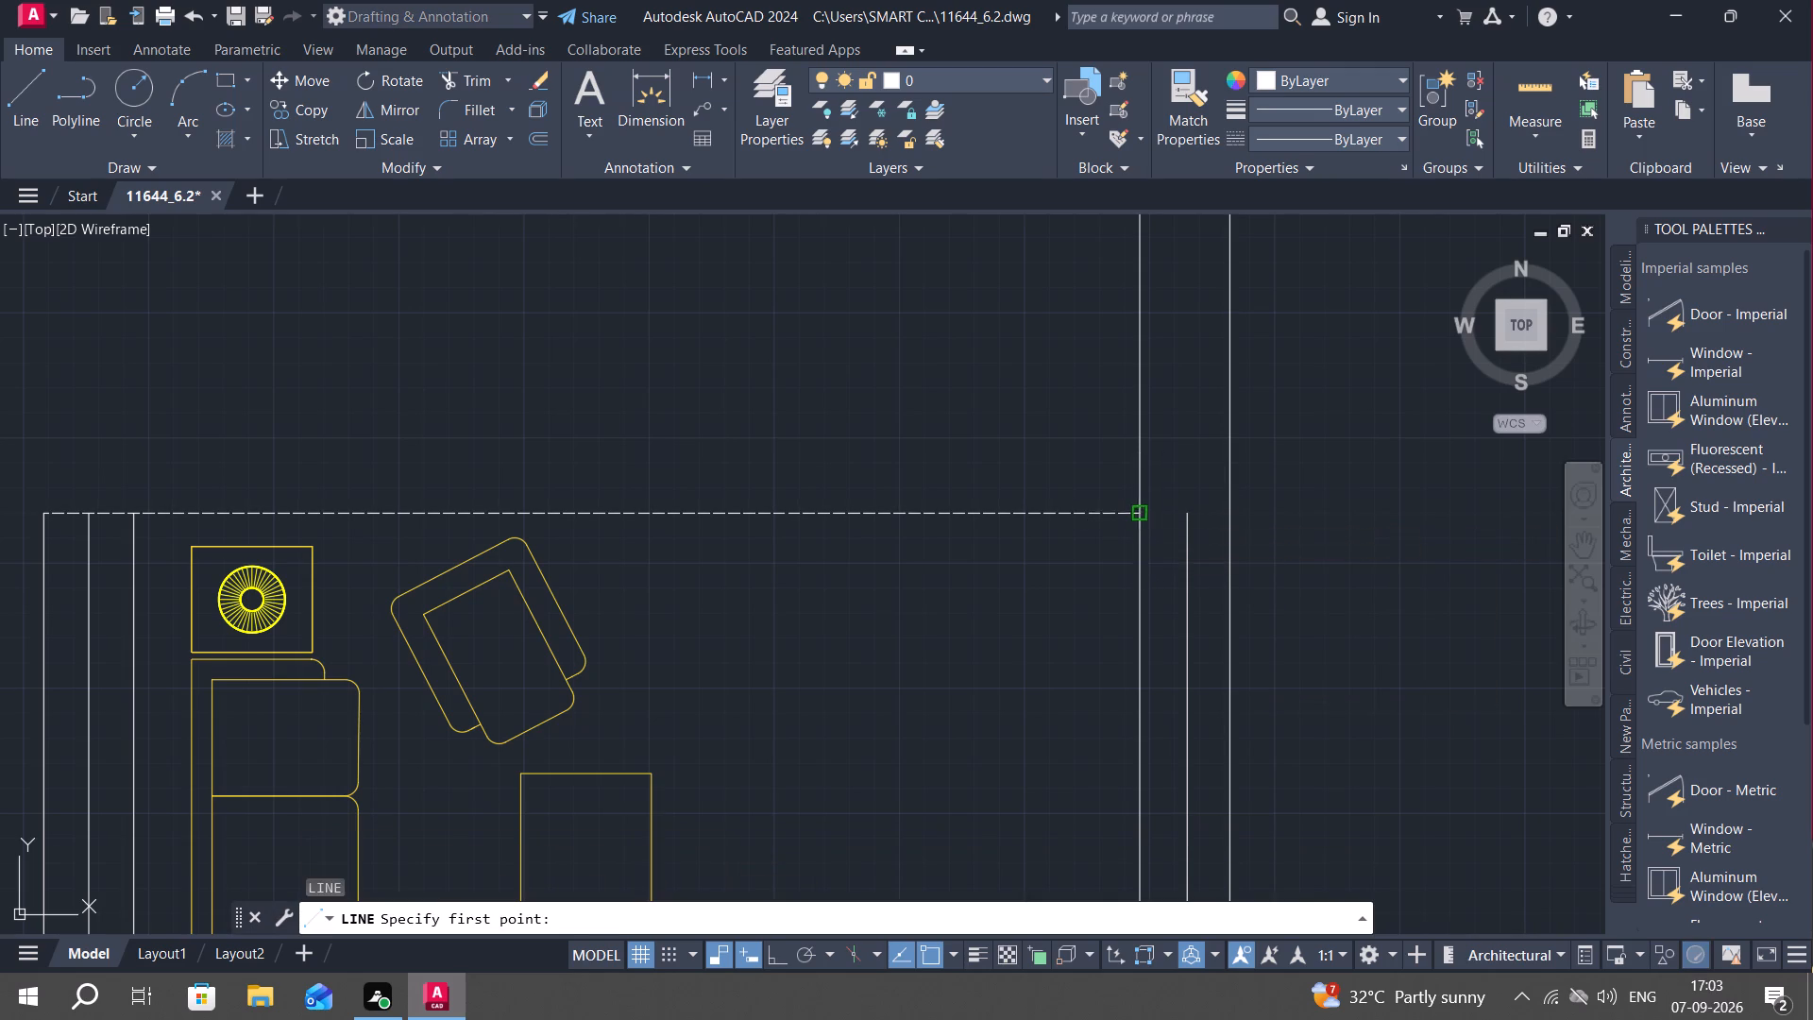
{"action": "left_click", "coordinate": [1236, 518]}
{"action": "key", "text": "Escape"}
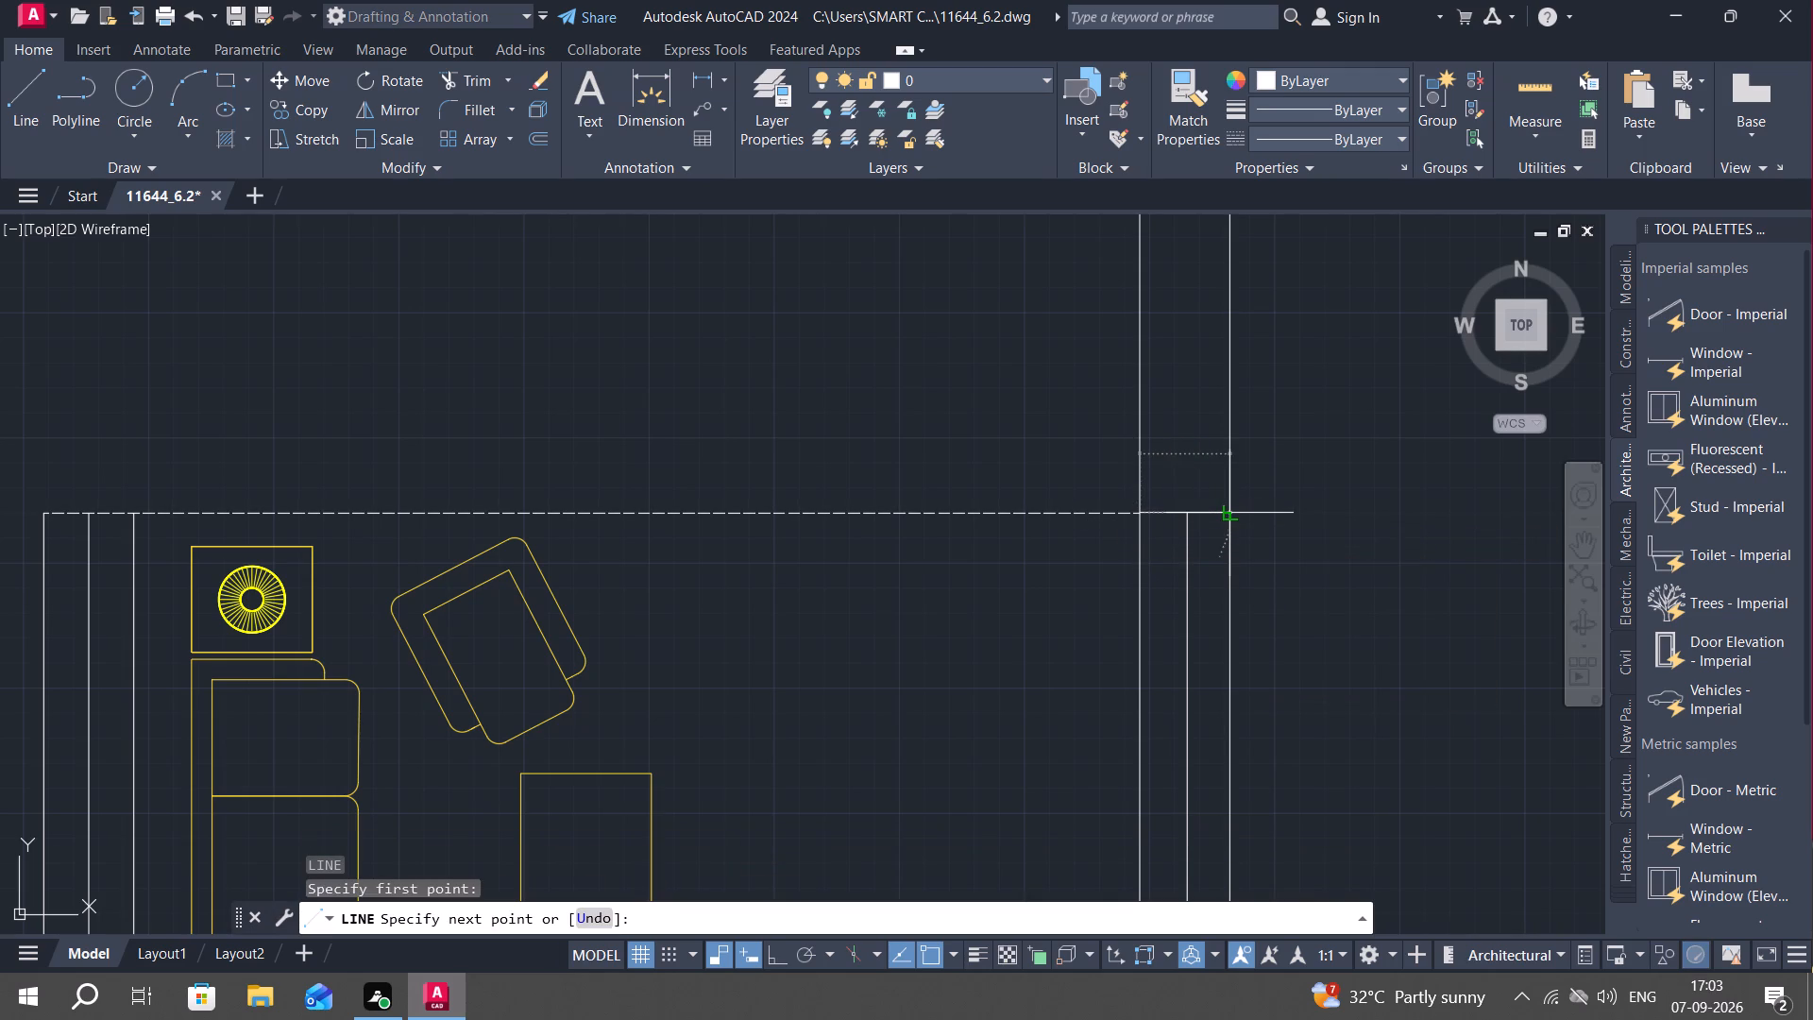
Trim the sitting area's dashed north line where it crosses the top of the wall west of the sofa.
{"action": "scroll", "coordinate": [1001, 569], "scroll_direction": "down", "scroll_amount": 2}
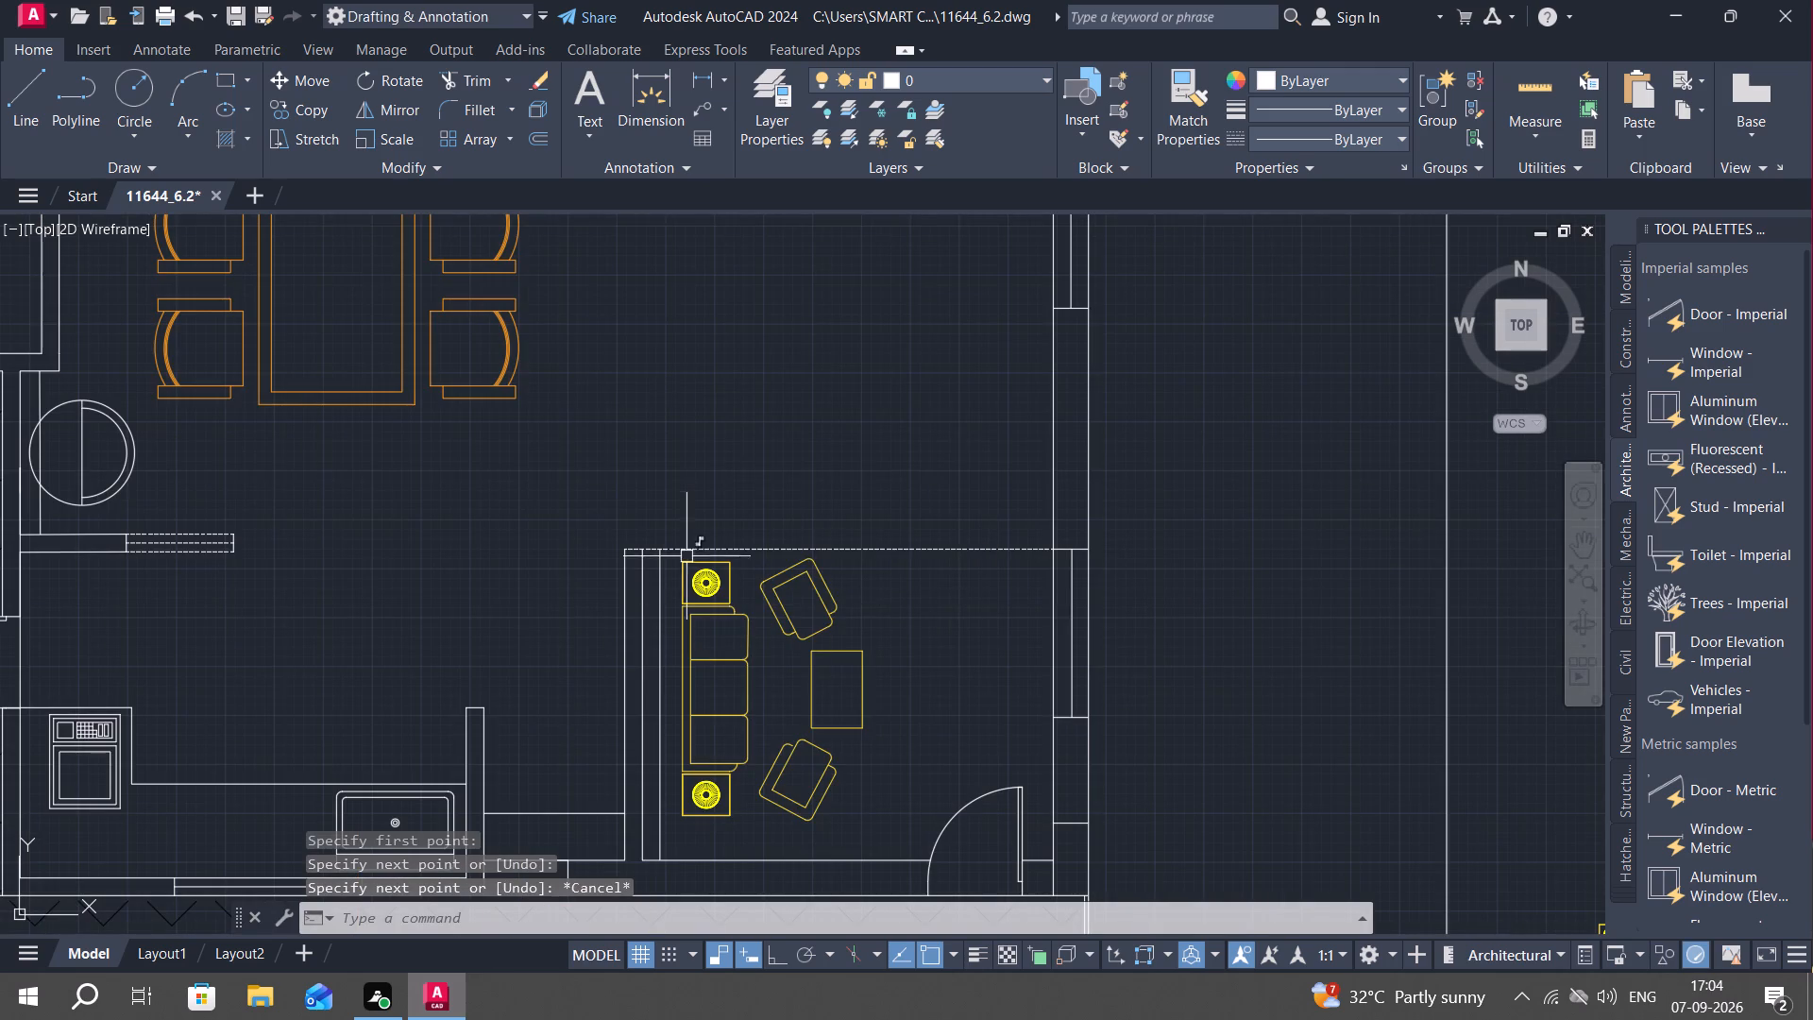
{"action": "scroll", "coordinate": [633, 565], "scroll_direction": "up", "scroll_amount": 4}
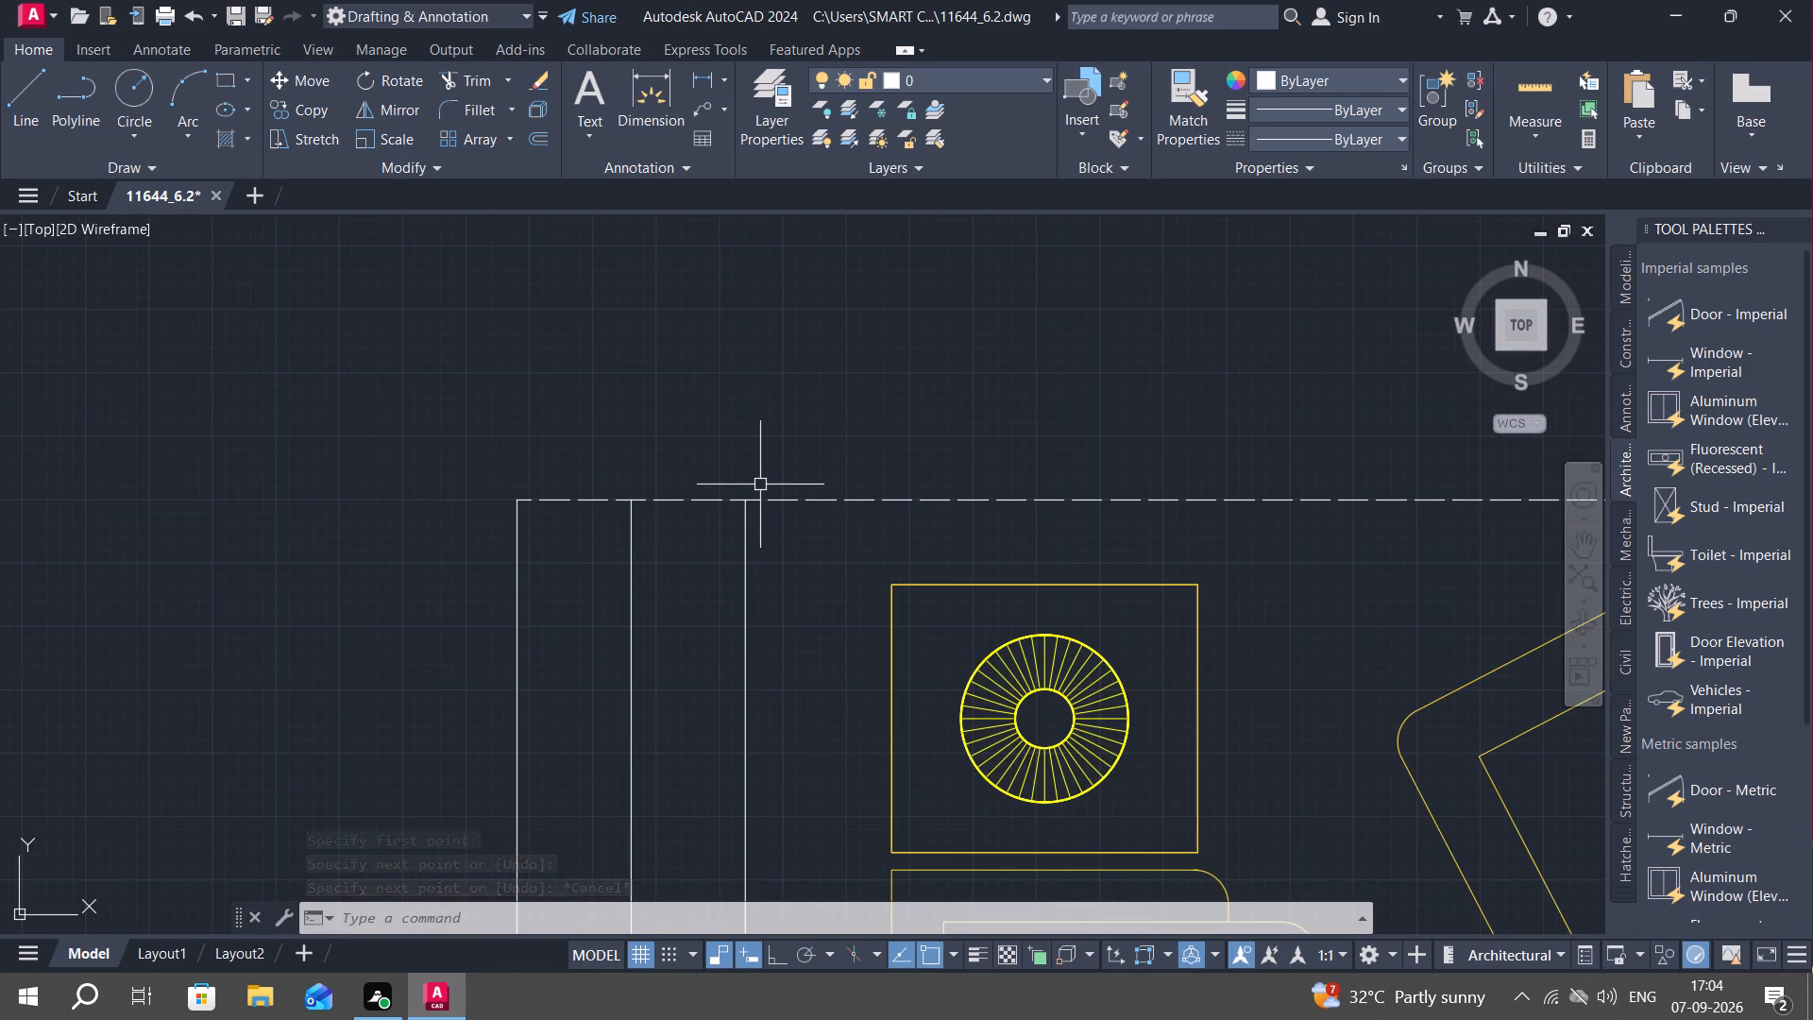
{"action": "type", "text": "TR"}
{"action": "key", "text": "space"}
{"action": "left_click", "coordinate": [714, 498]}
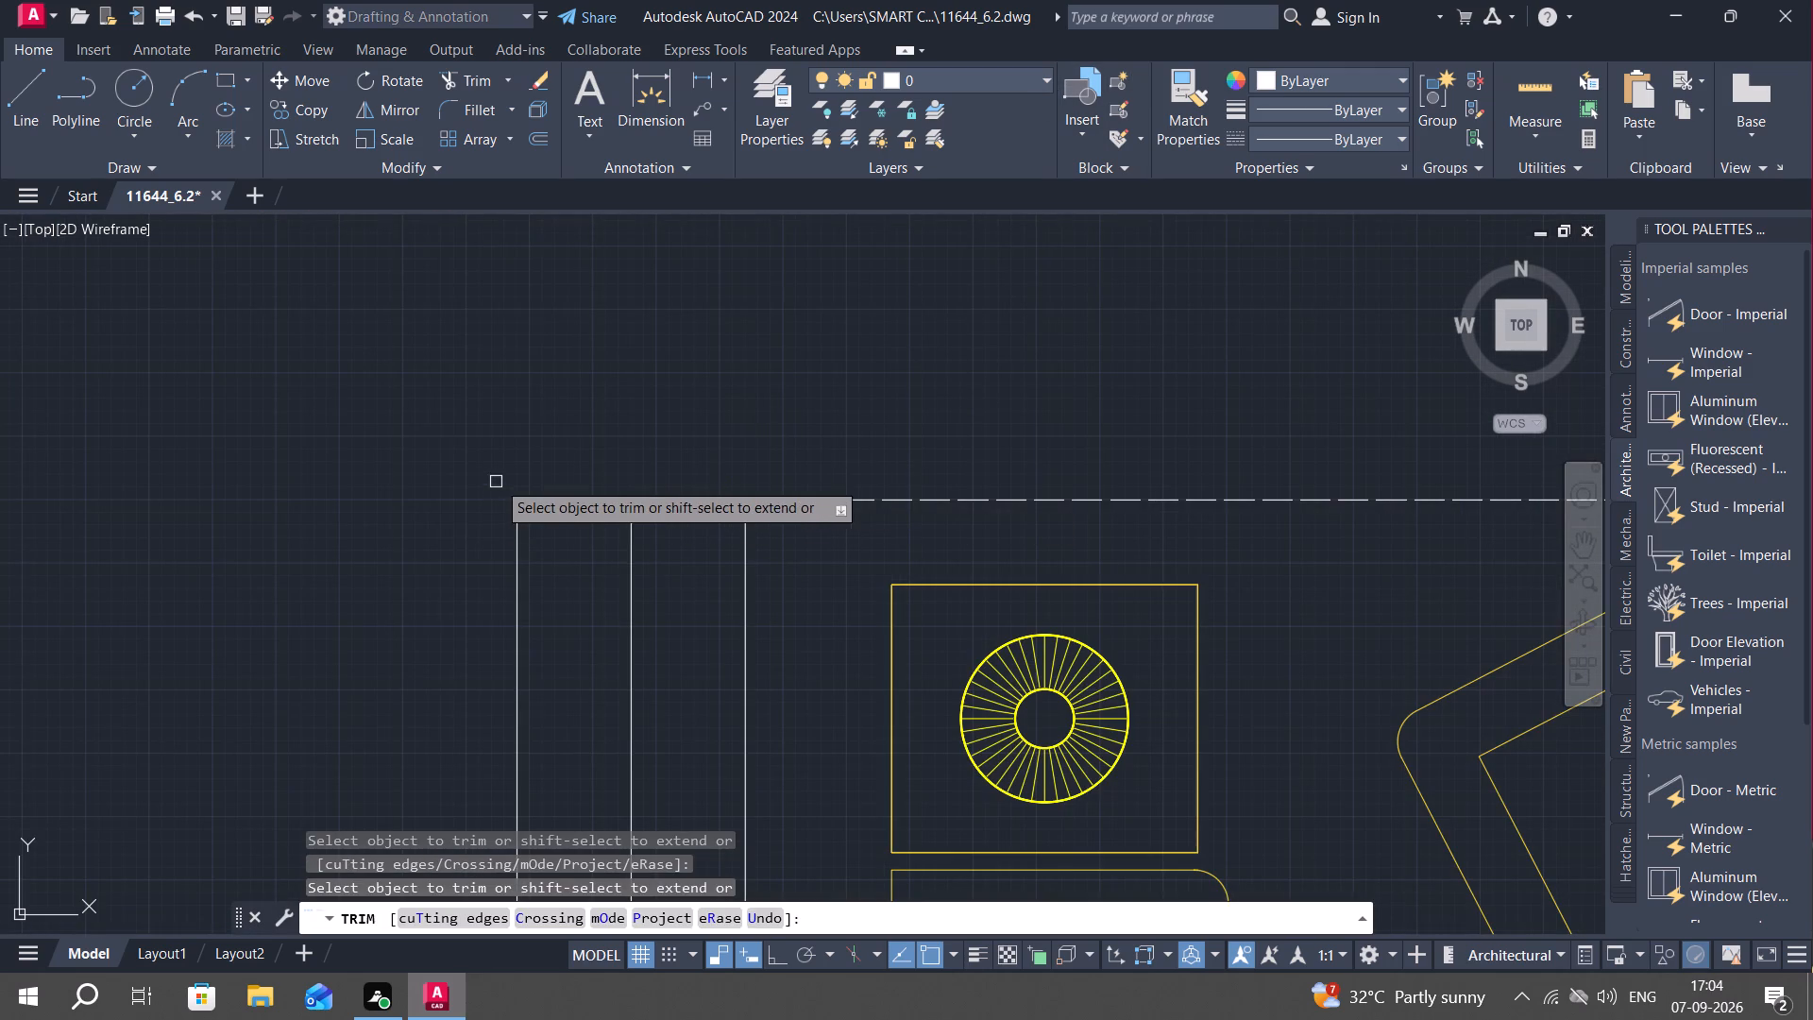
{"action": "left_click", "coordinate": [536, 496]}
{"action": "key", "text": "Escape"}
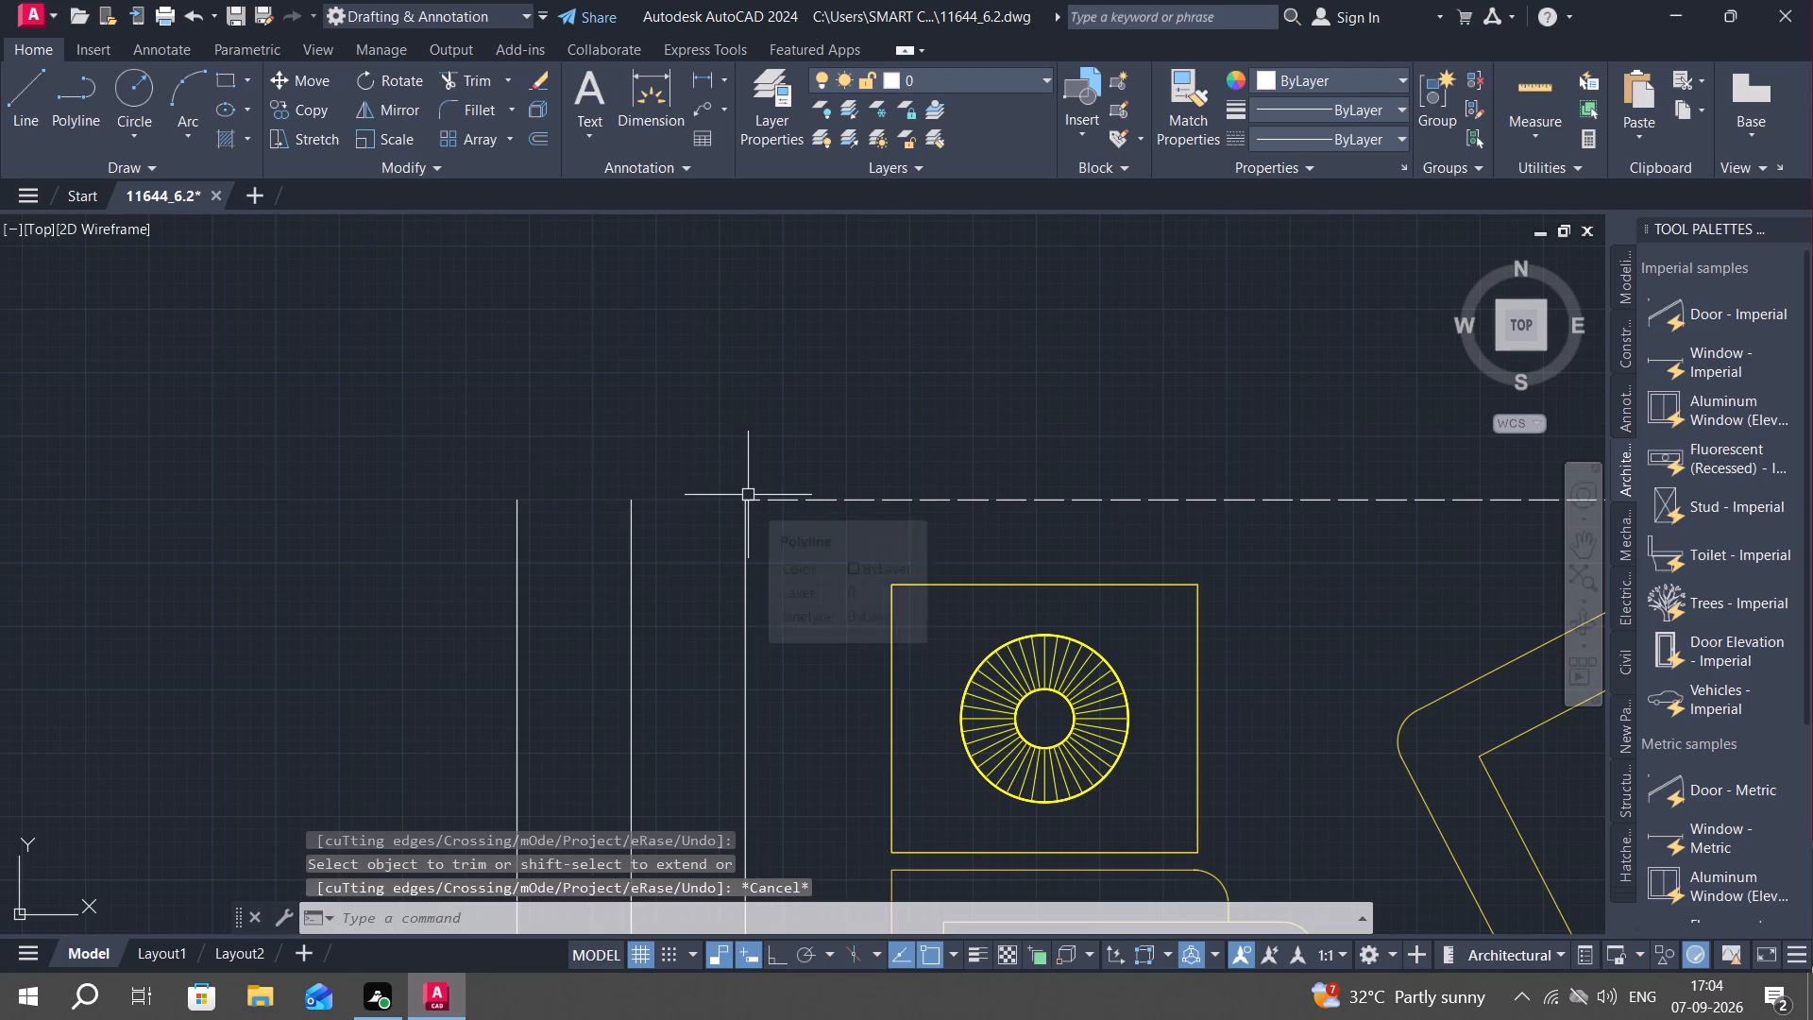
Draw a solid line closing the top of the wall west of the sofa, from the dashed line's west end to the westernmost wall line.
{"action": "type", "text": "L"}
{"action": "key", "text": "space"}
{"action": "left_click", "coordinate": [748, 495]}
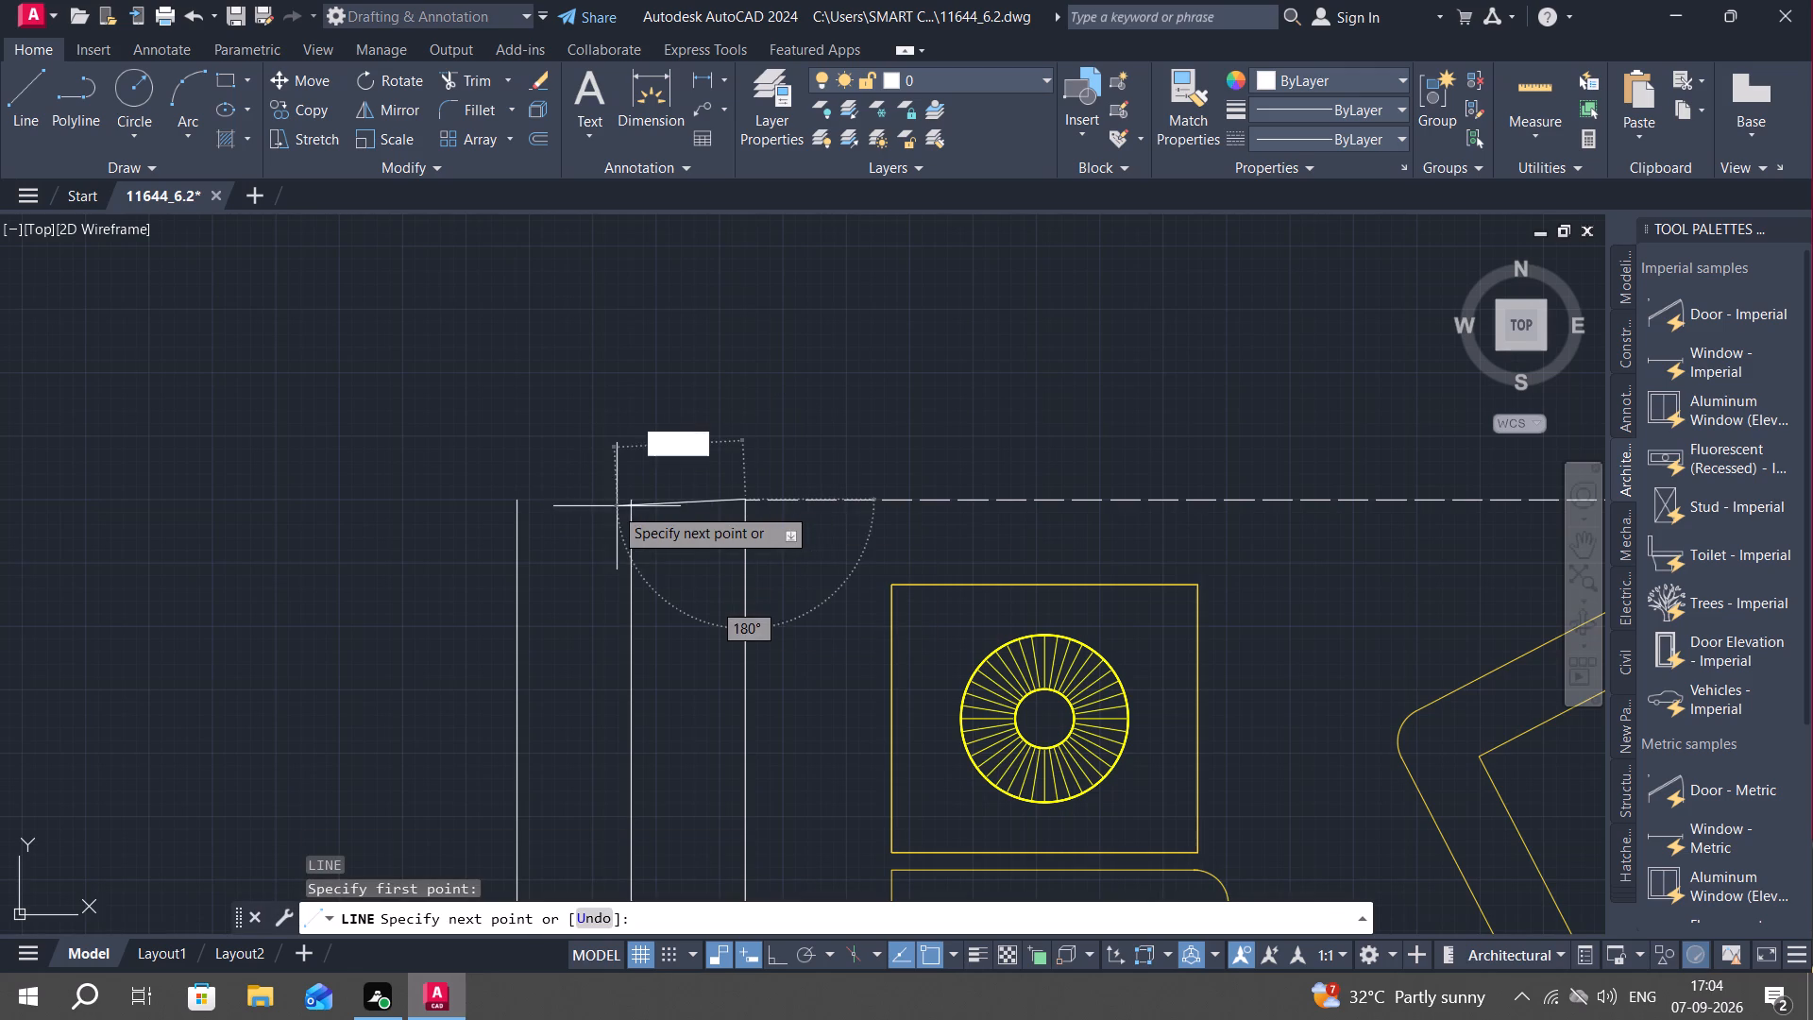
{"action": "left_click", "coordinate": [517, 501]}
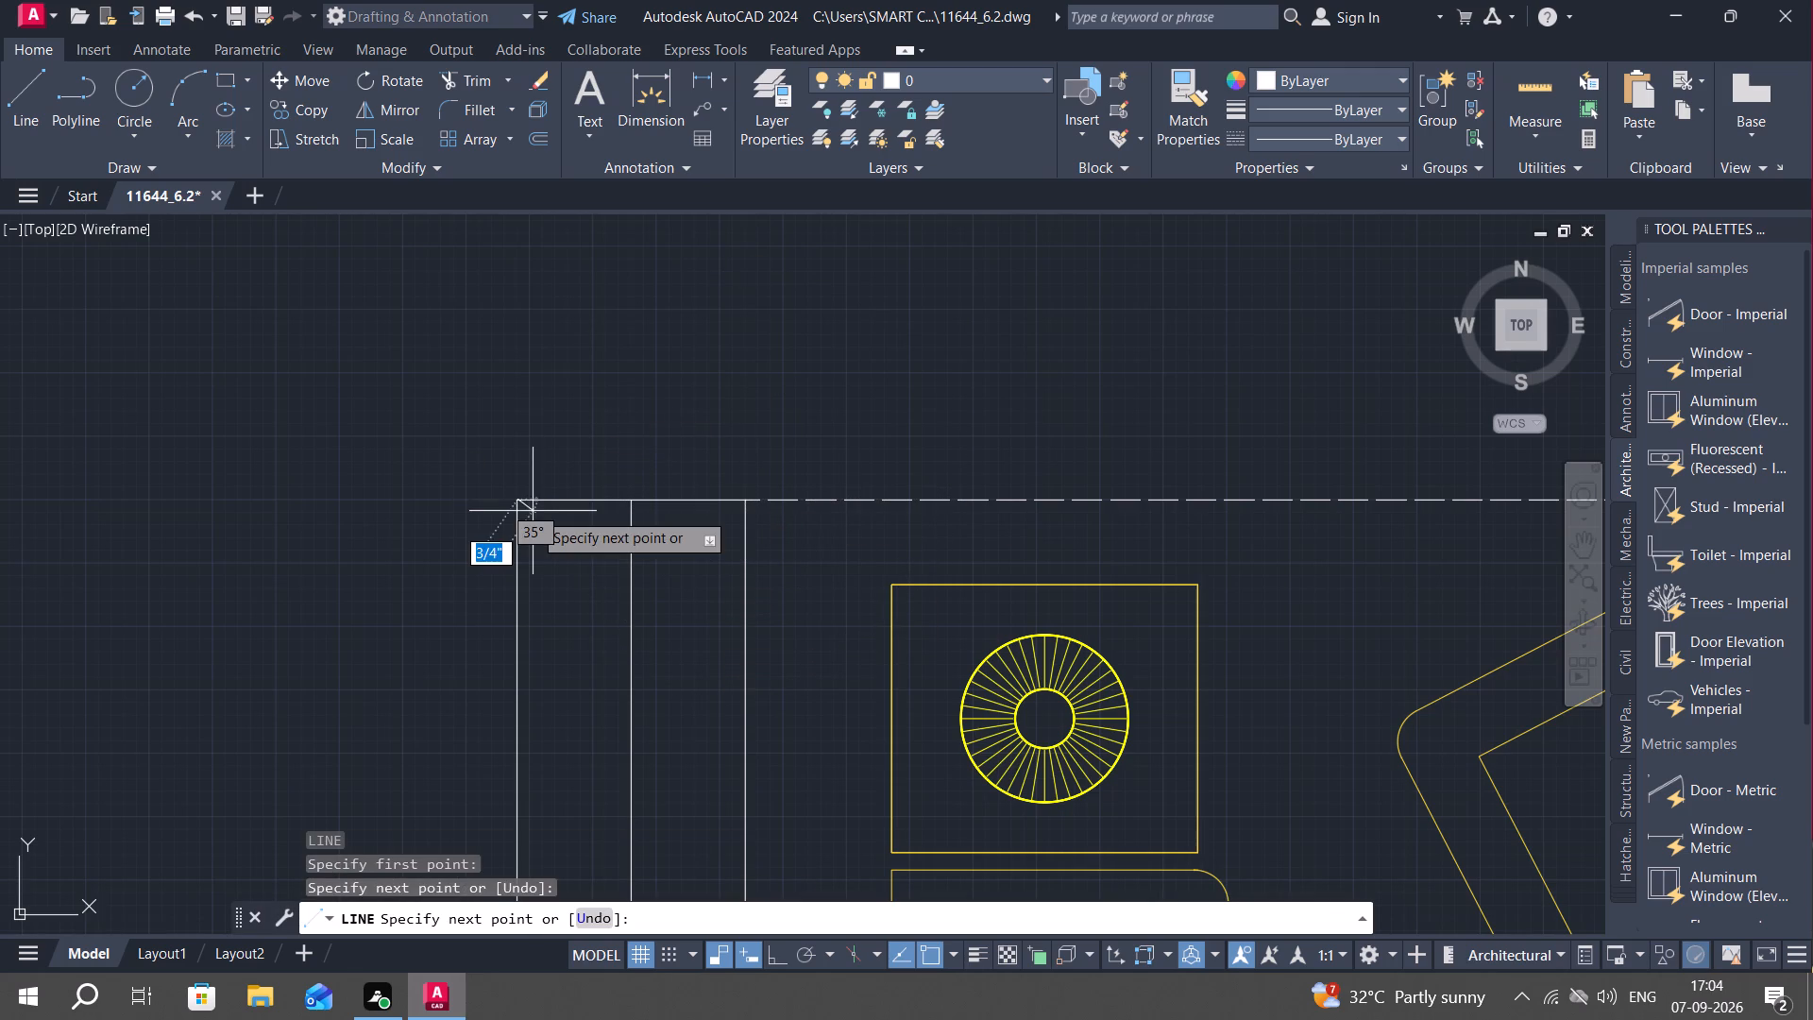
{"action": "key", "text": "Escape"}
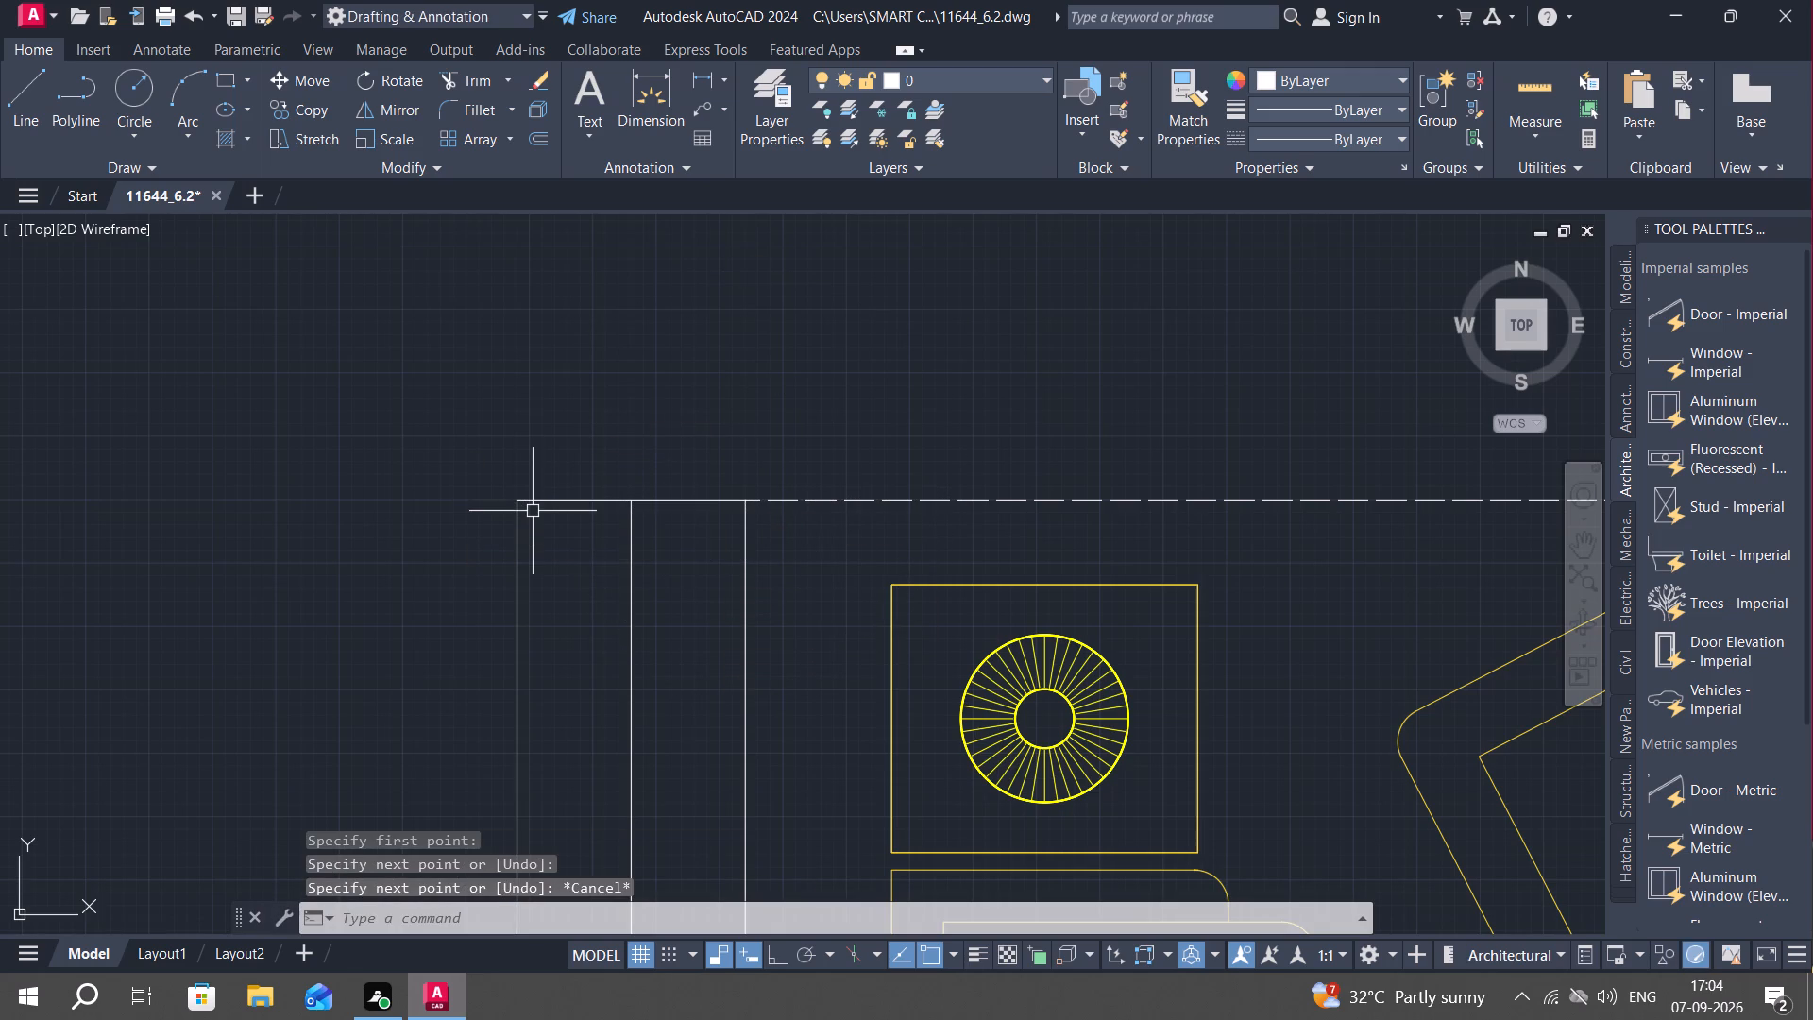
Examine the wall segments and column between the kitchen sink and the sitting area.
{"action": "scroll", "coordinate": [655, 423], "scroll_direction": "down", "scroll_amount": 5}
{"action": "middle_click_drag", "start_coordinate": [610, 514], "coordinate": [760, 533]}
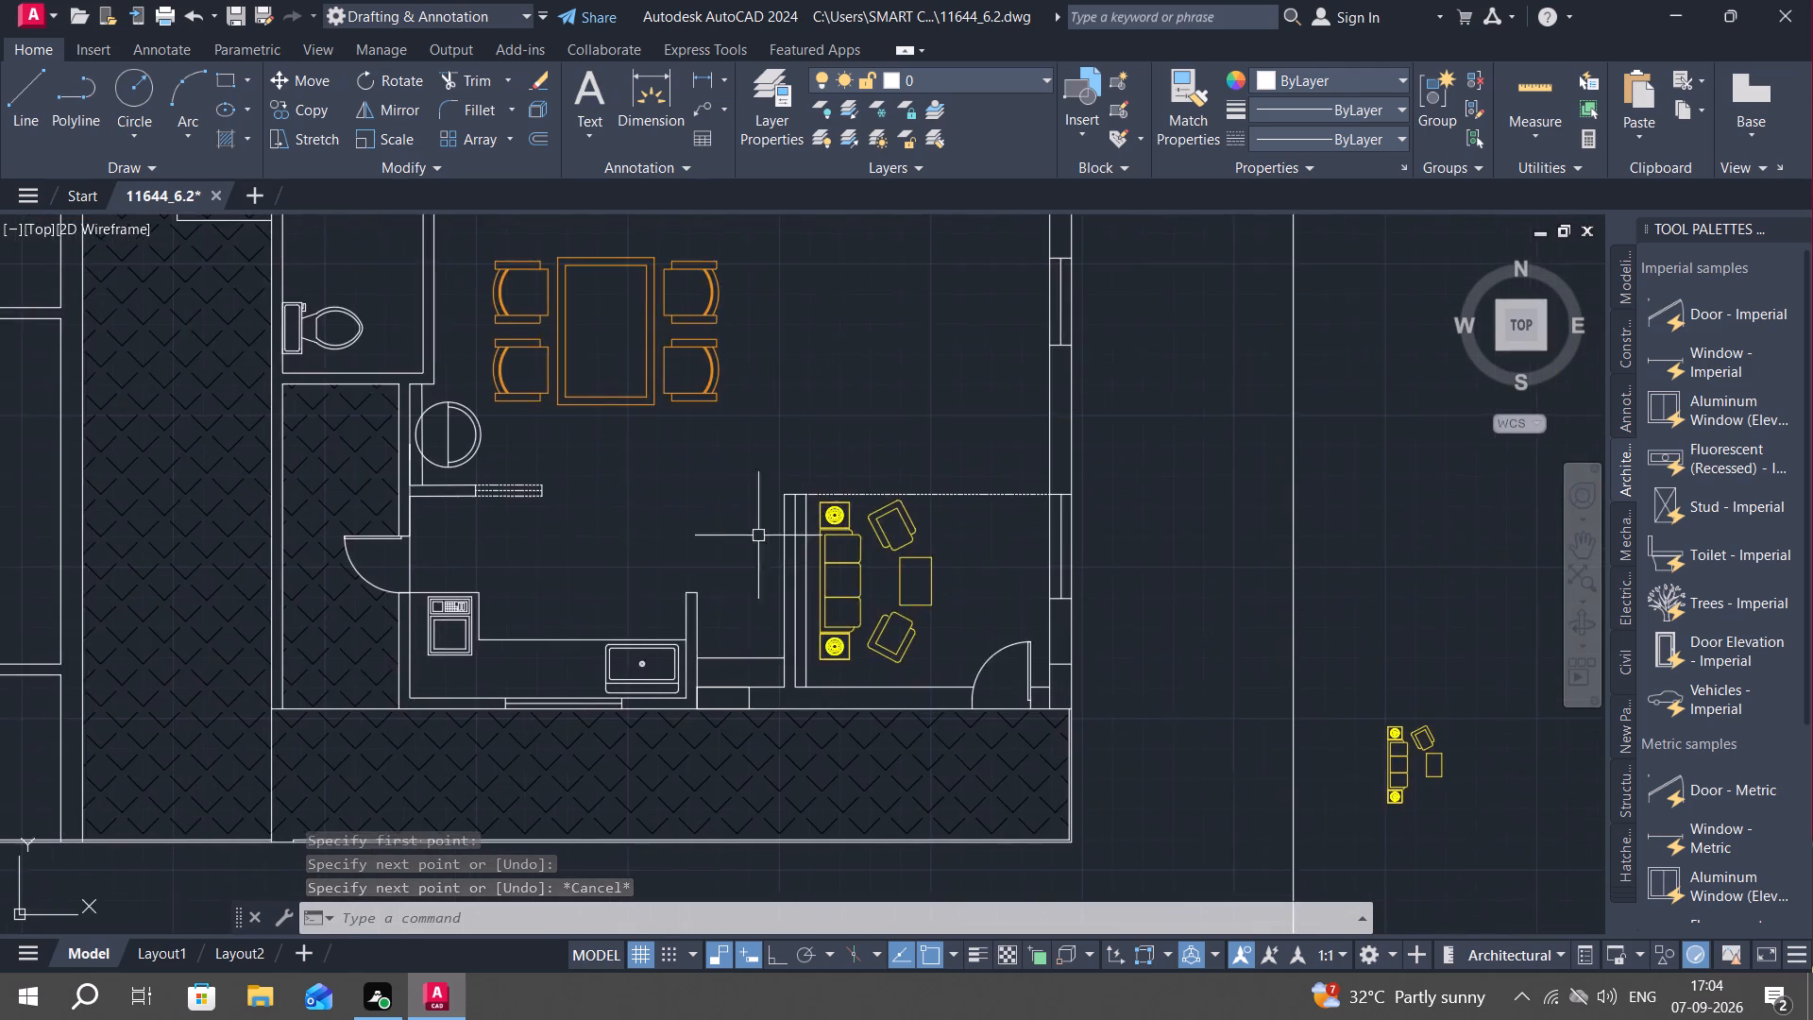
{"action": "scroll", "coordinate": [666, 533], "scroll_direction": "down", "scroll_amount": 2}
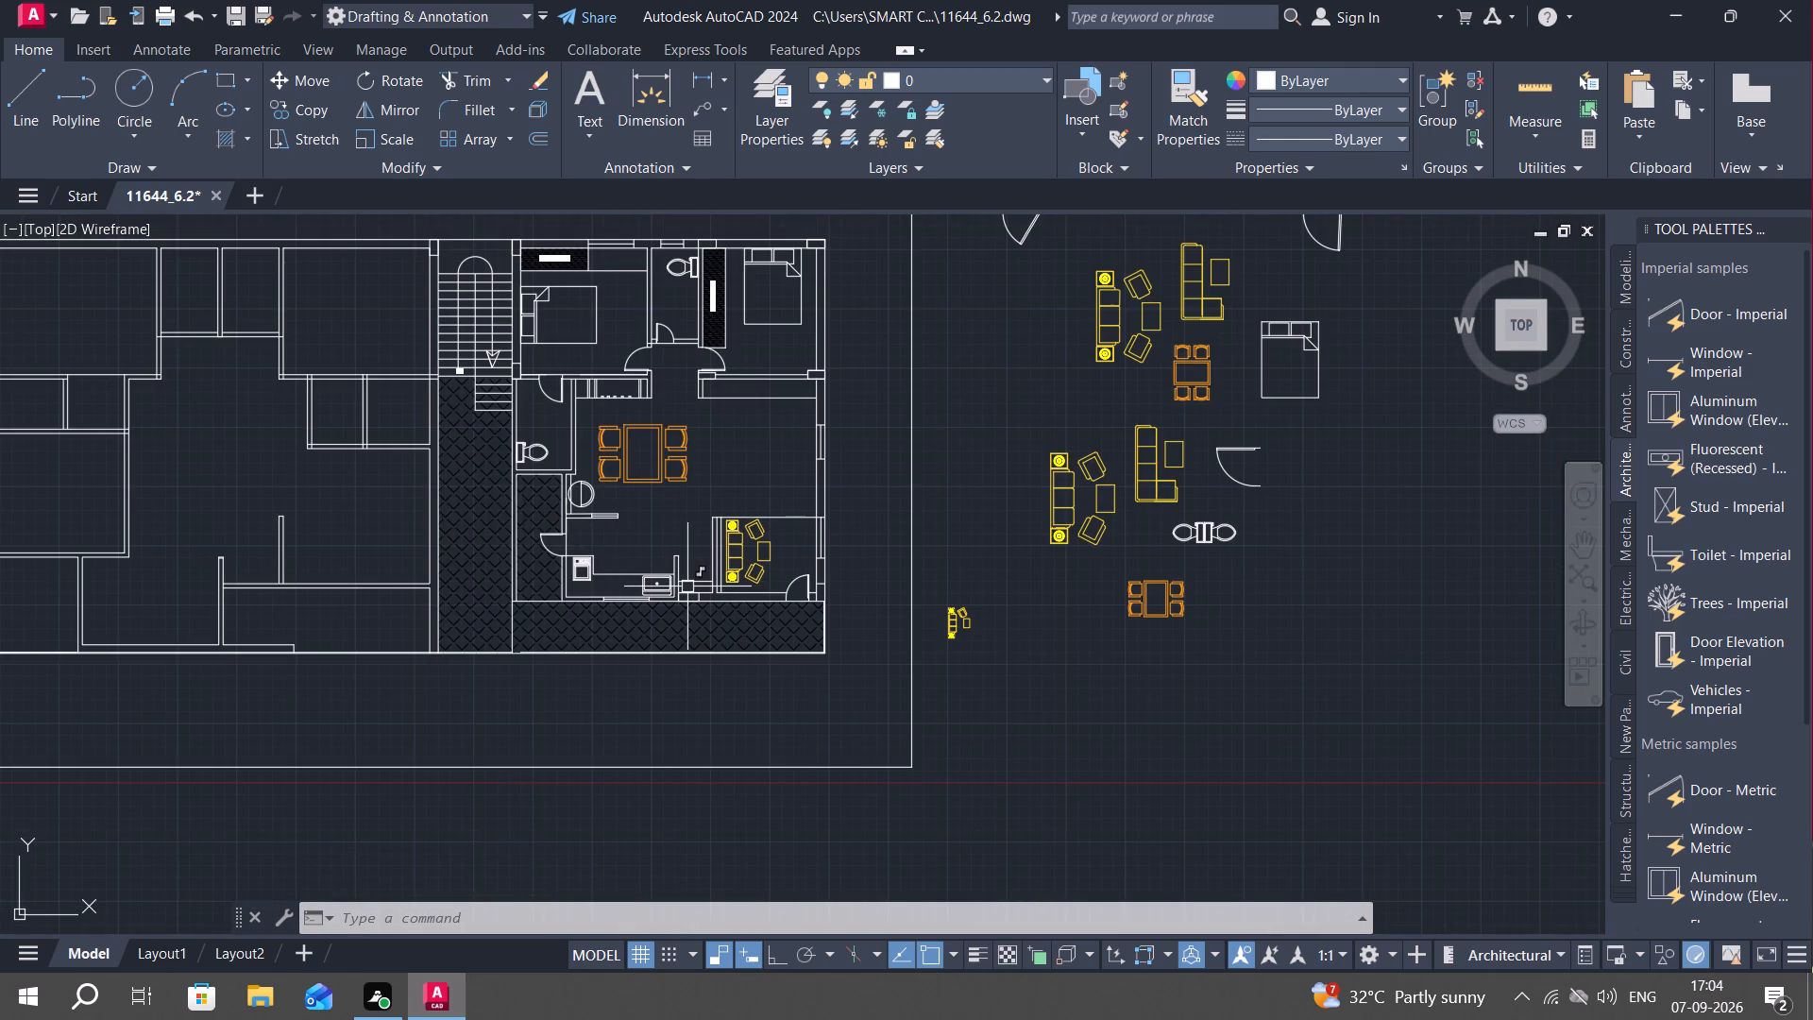
{"action": "scroll", "coordinate": [693, 593], "scroll_direction": "up", "scroll_amount": 3}
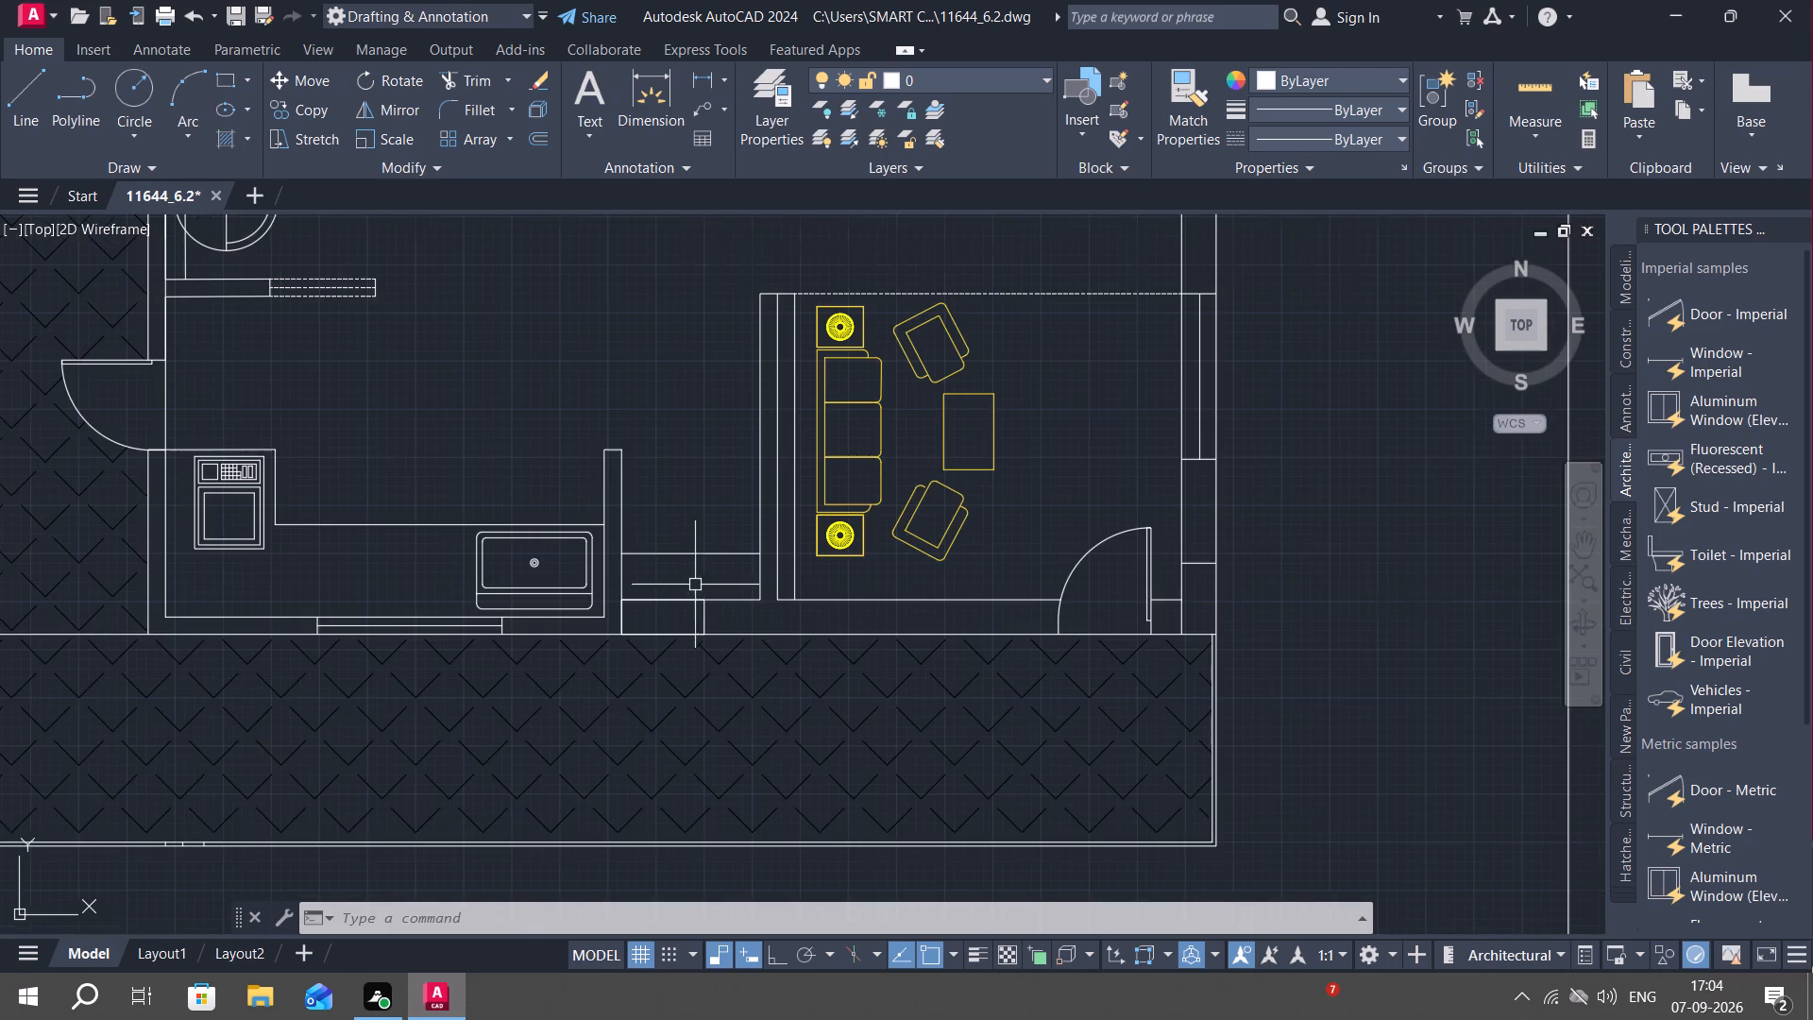
{"action": "scroll", "coordinate": [695, 585], "scroll_direction": "up", "scroll_amount": 1}
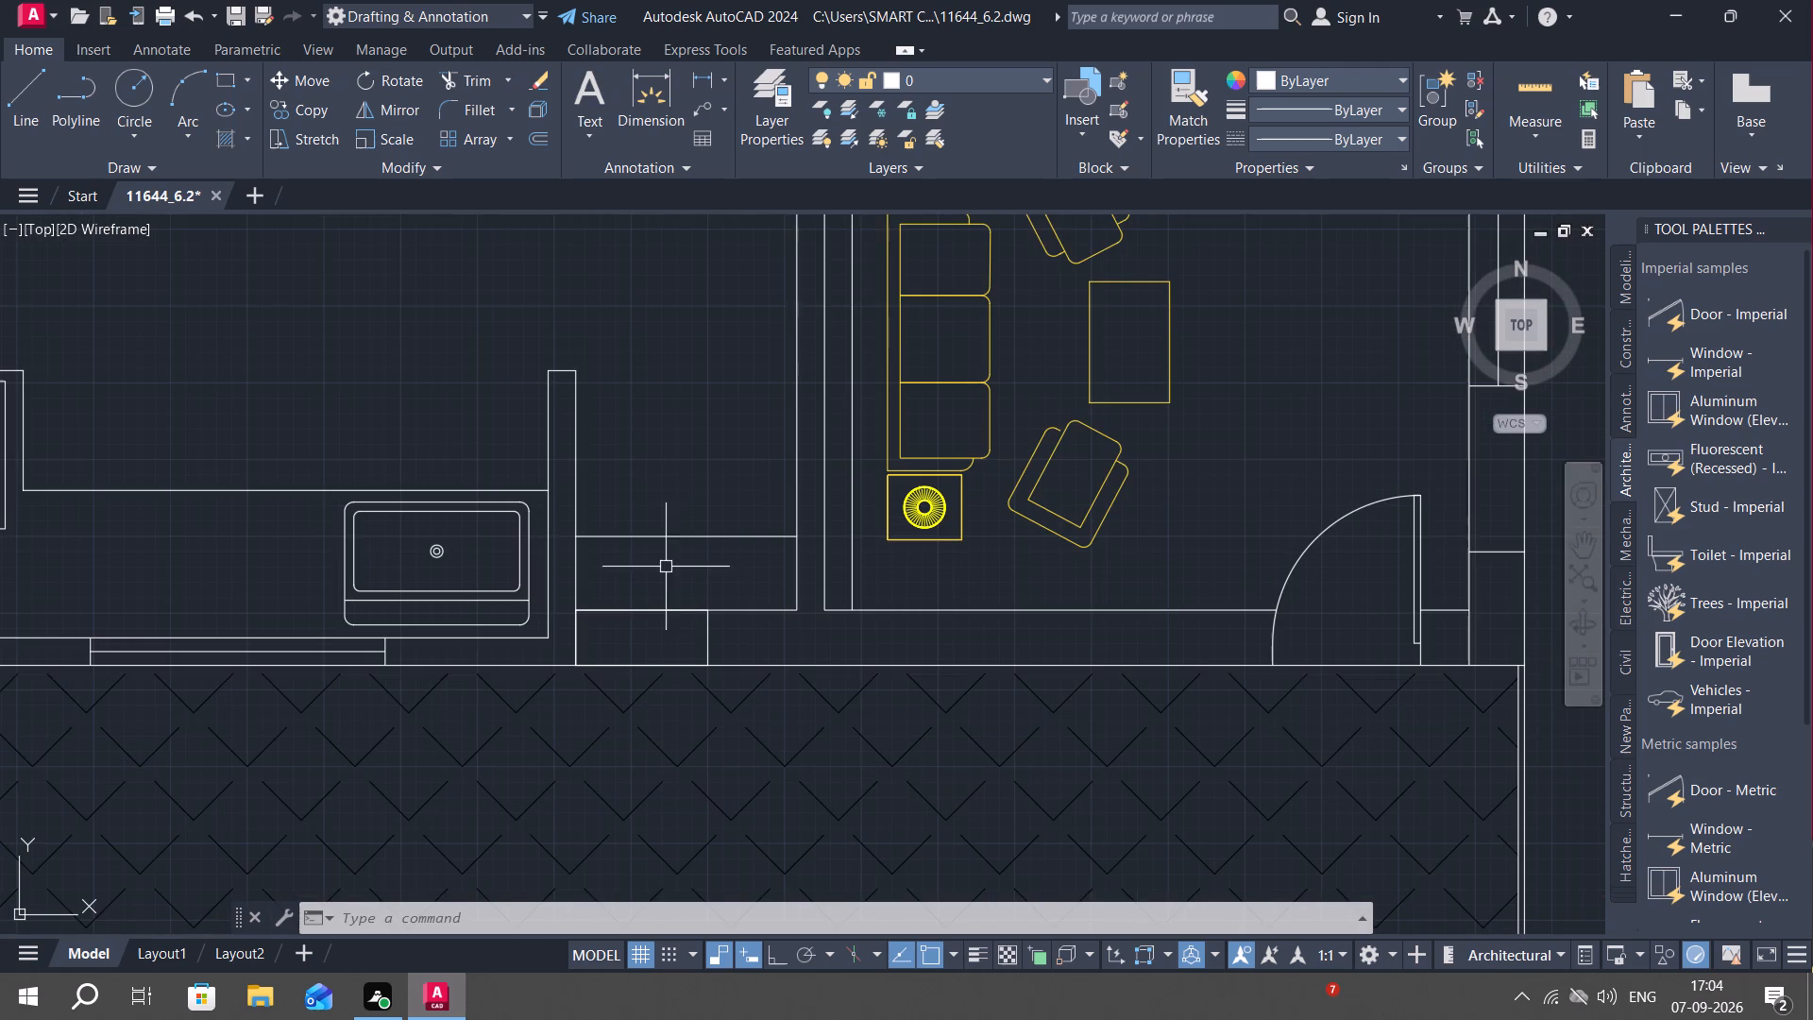
{"action": "scroll", "coordinate": [661, 518], "scroll_direction": "down", "scroll_amount": 1}
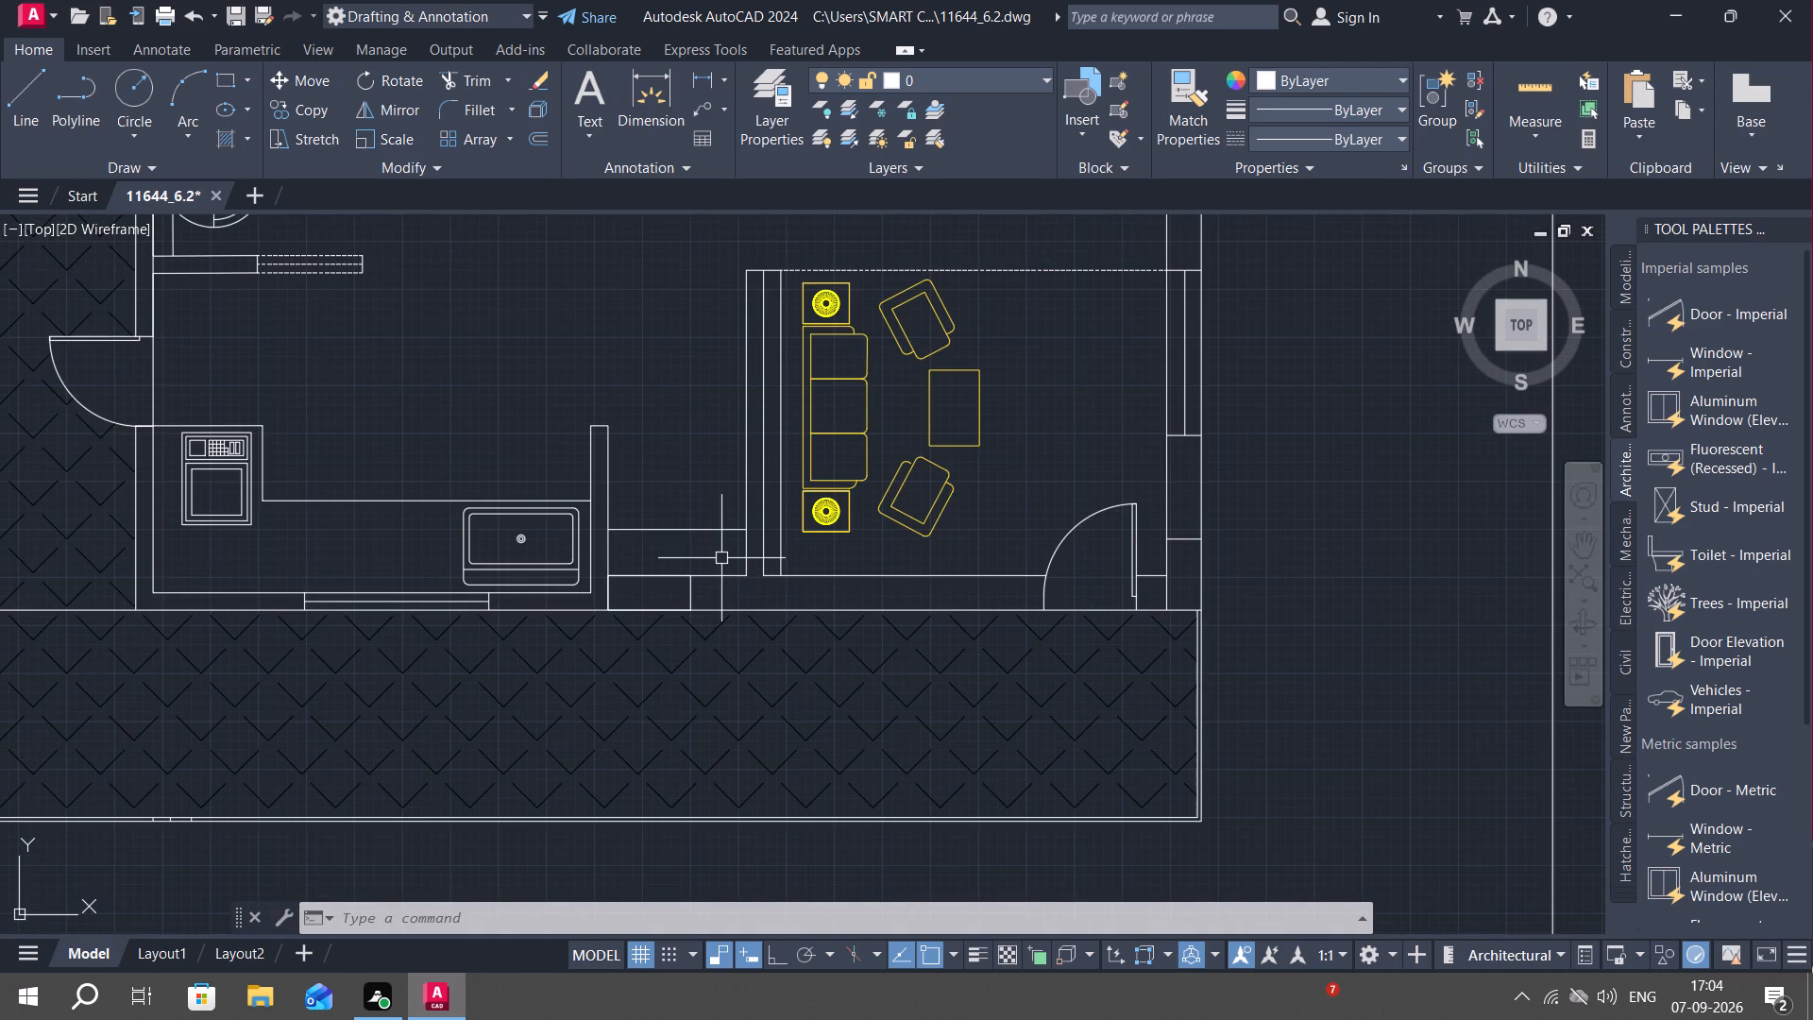
Draw a rectangle about 4'-2 5/8" by 2 1/2" against the south face of the east bedroom's south wall, between the two columns.
{"action": "scroll", "coordinate": [634, 526], "scroll_direction": "down", "scroll_amount": 3}
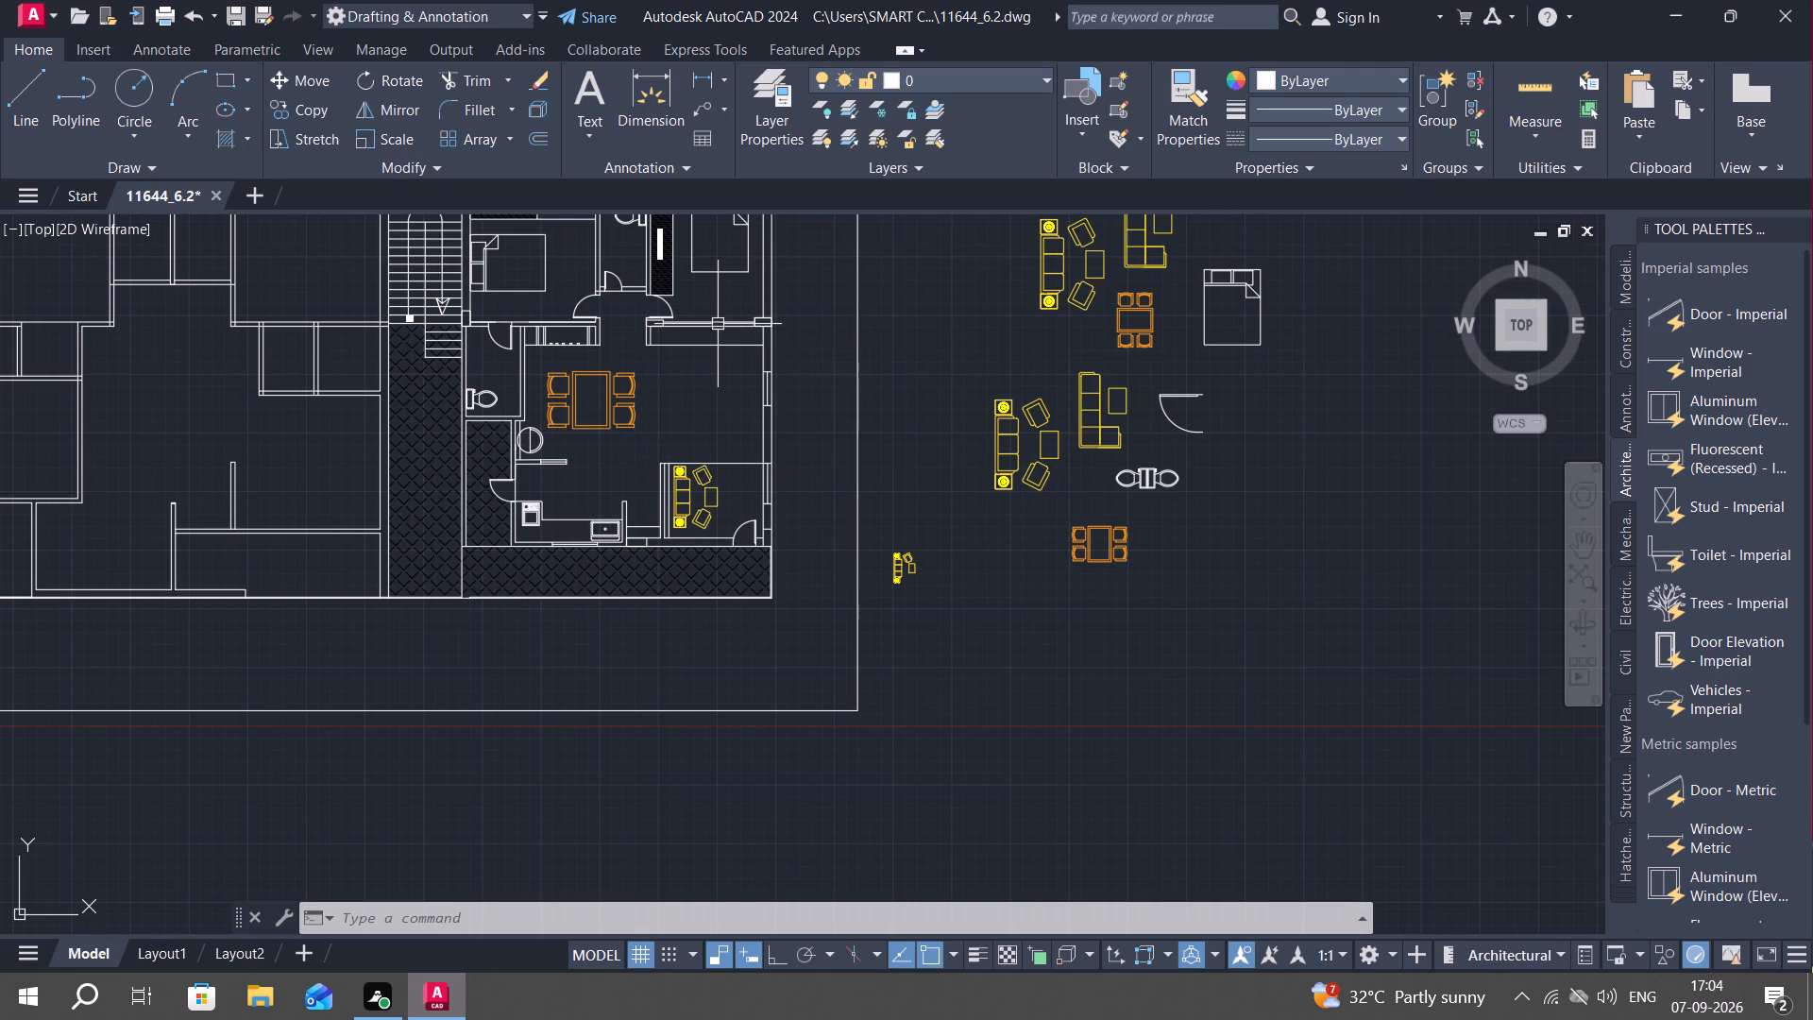
{"action": "scroll", "coordinate": [715, 316], "scroll_direction": "up", "scroll_amount": 1}
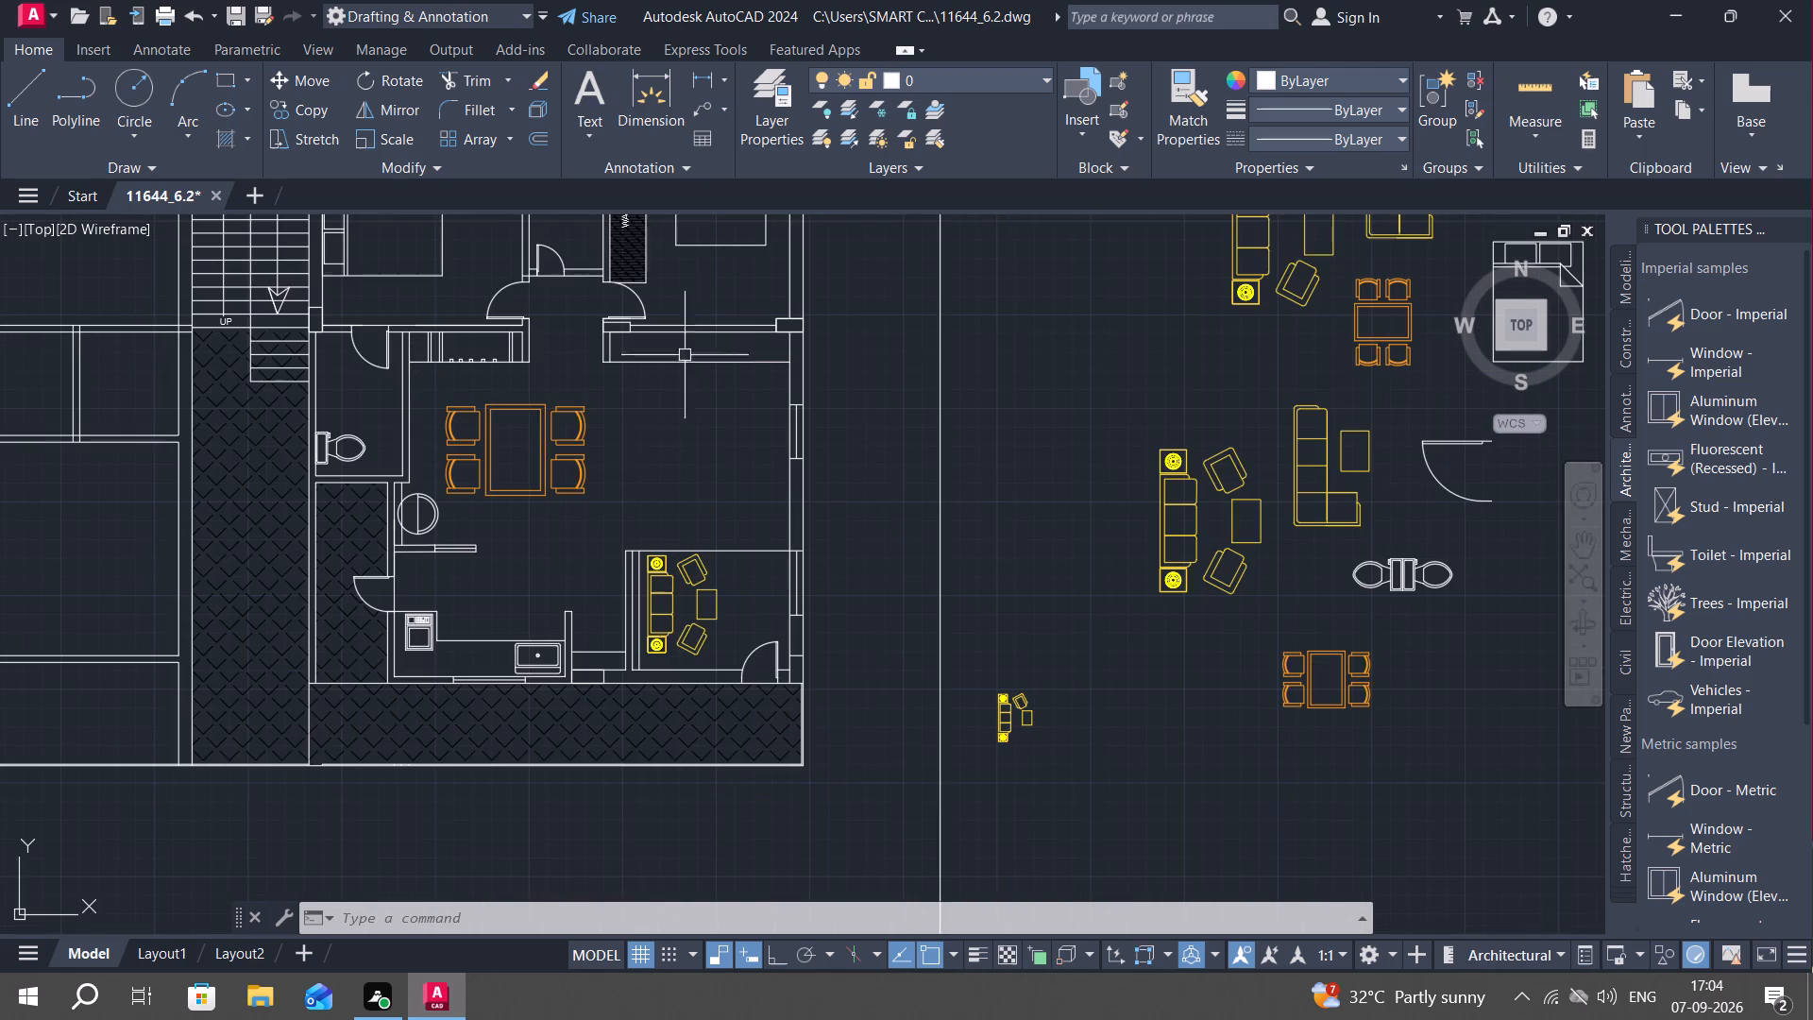
{"action": "scroll", "coordinate": [675, 330], "scroll_direction": "up", "scroll_amount": 5}
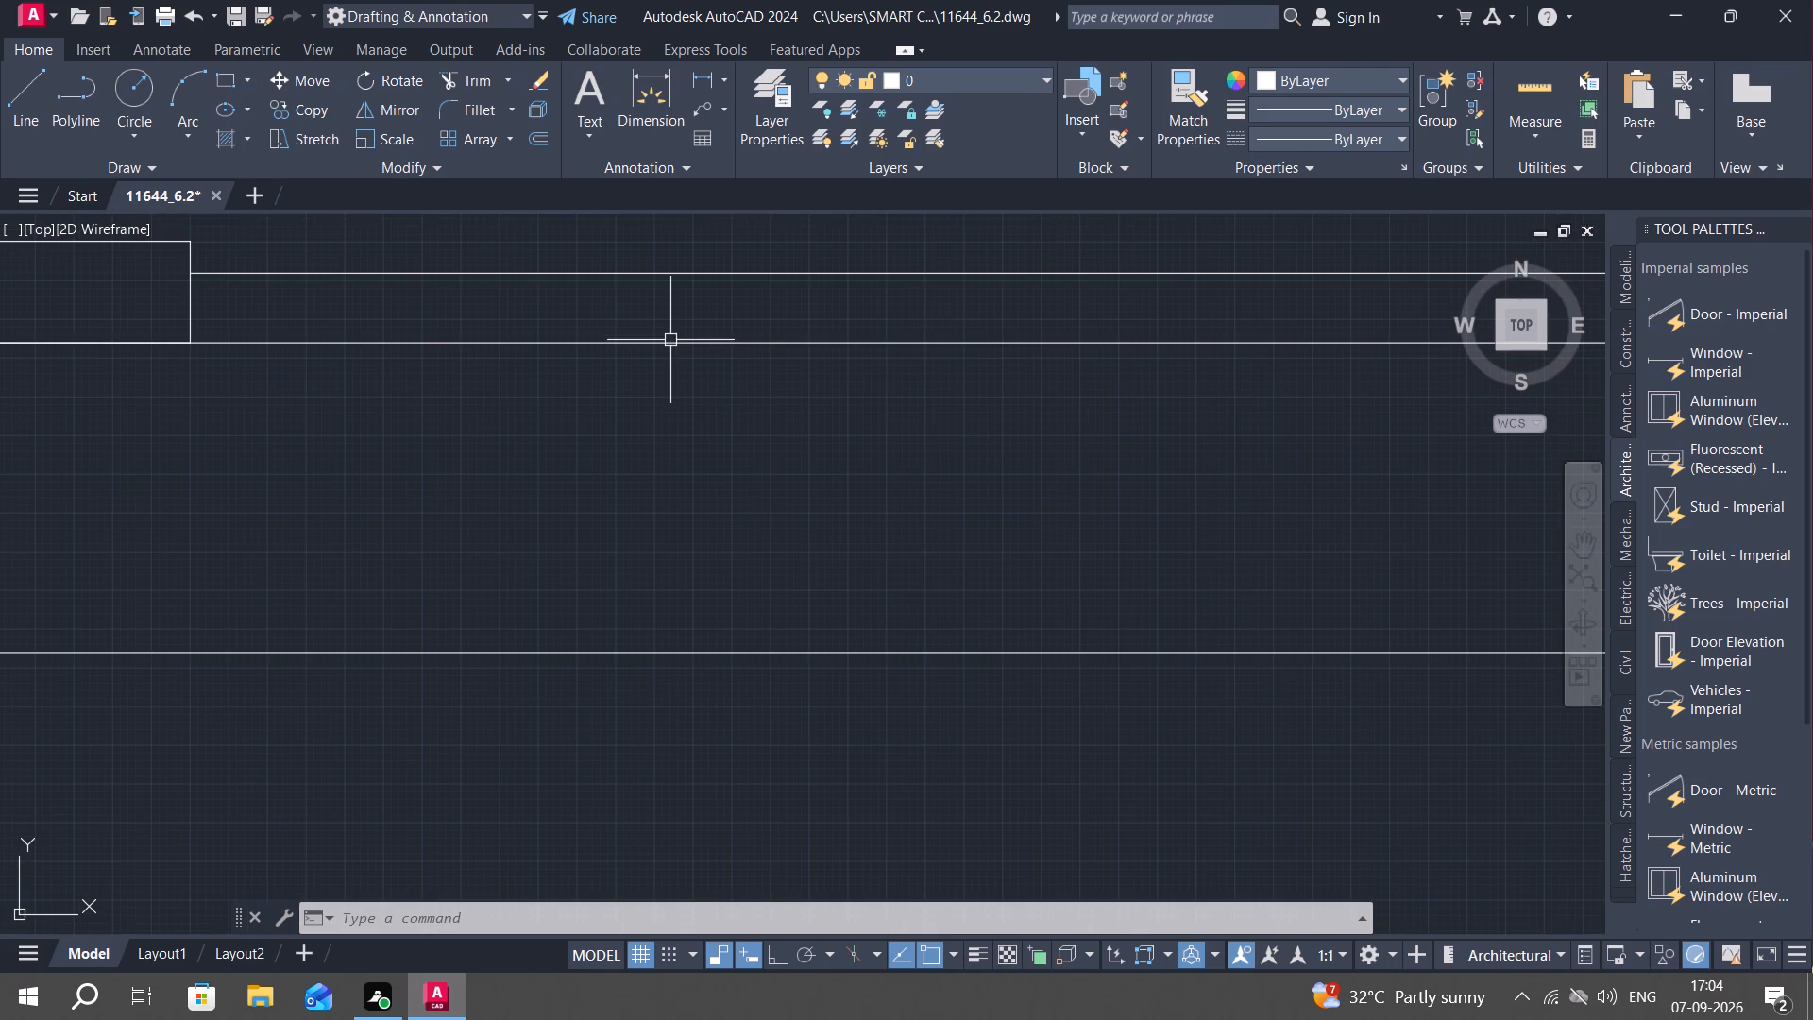
{"action": "type", "text": "REC"}
{"action": "key", "text": "space"}
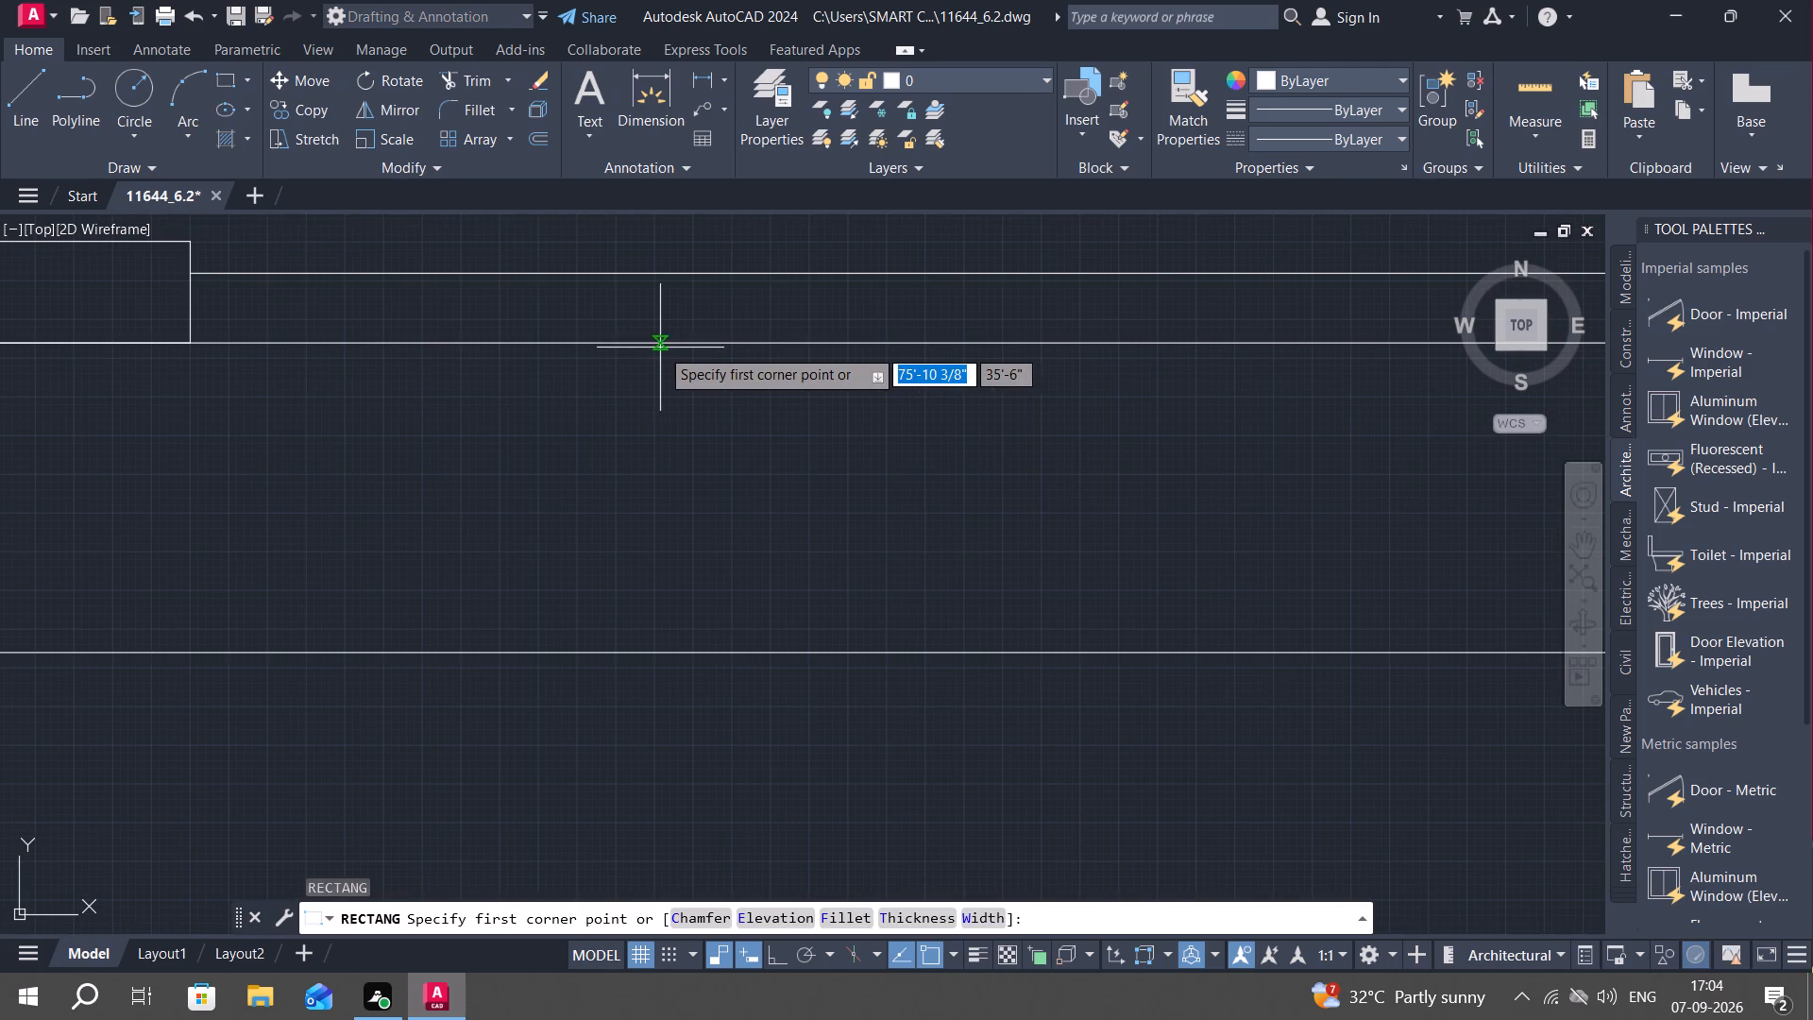
{"action": "left_click", "coordinate": [659, 344]}
{"action": "middle_click_drag", "start_coordinate": [1073, 416], "coordinate": [972, 463]}
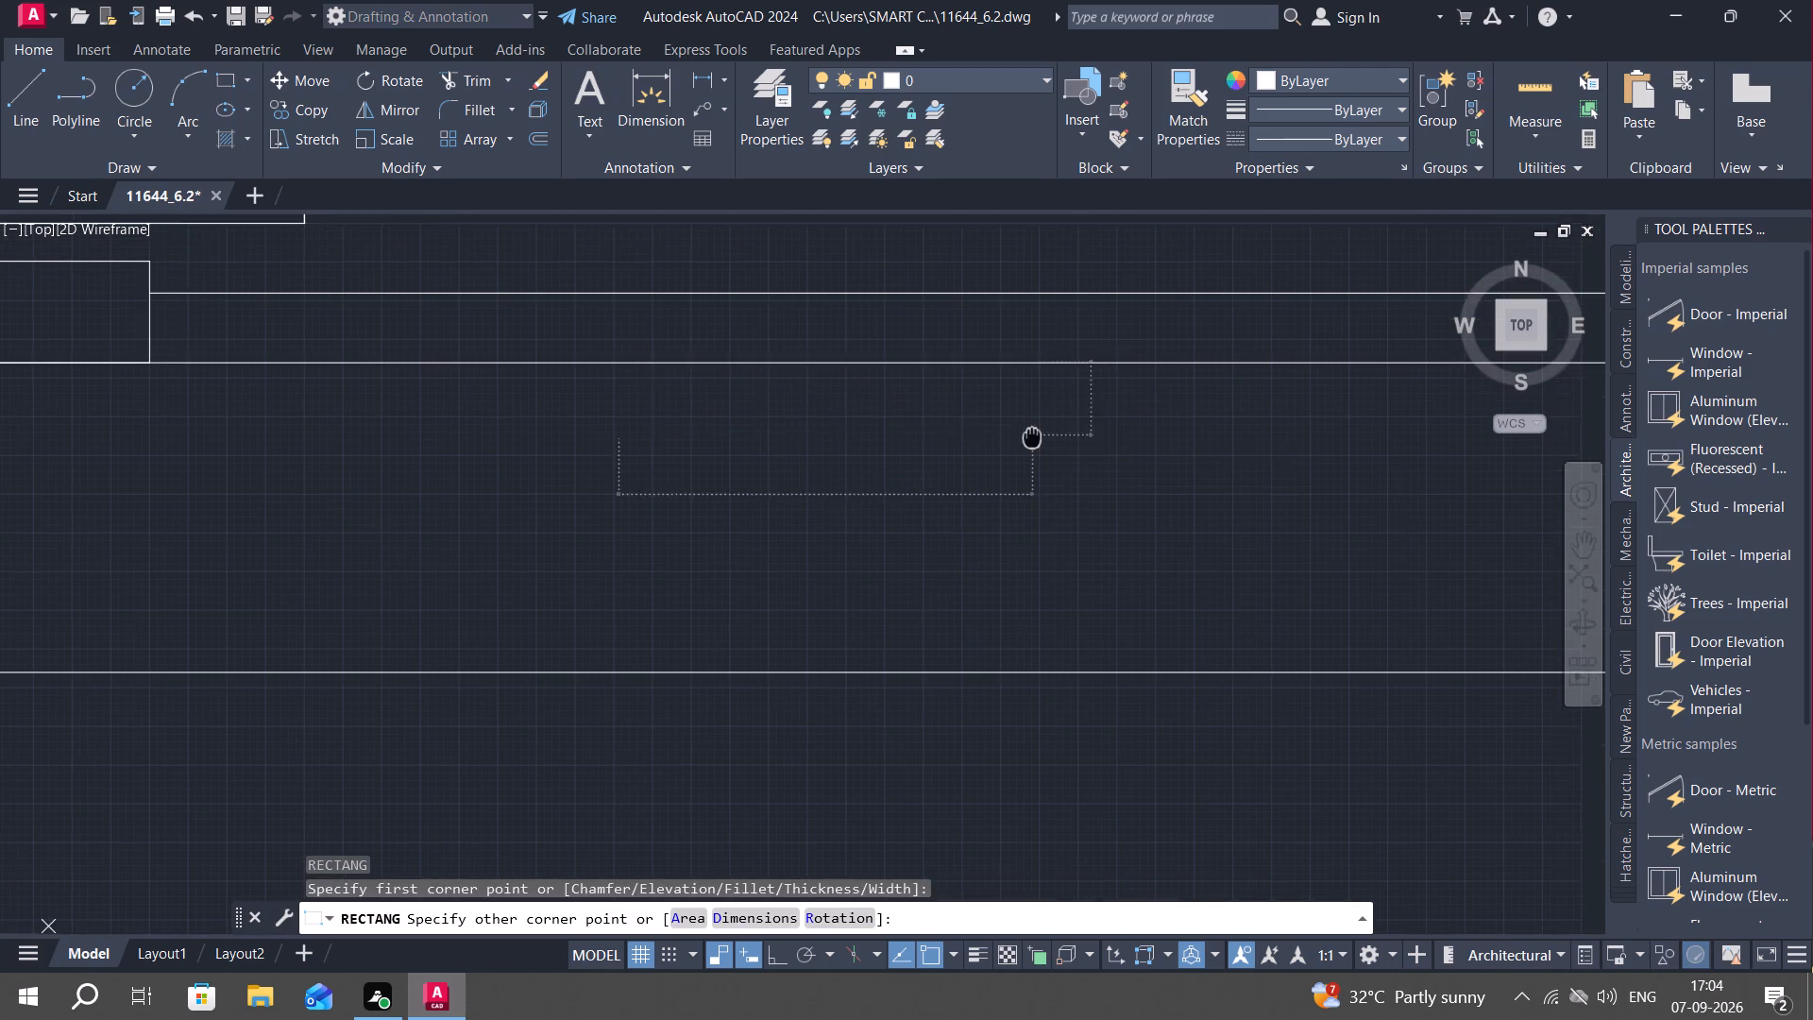
{"action": "scroll", "coordinate": [770, 527], "scroll_direction": "down", "scroll_amount": 2}
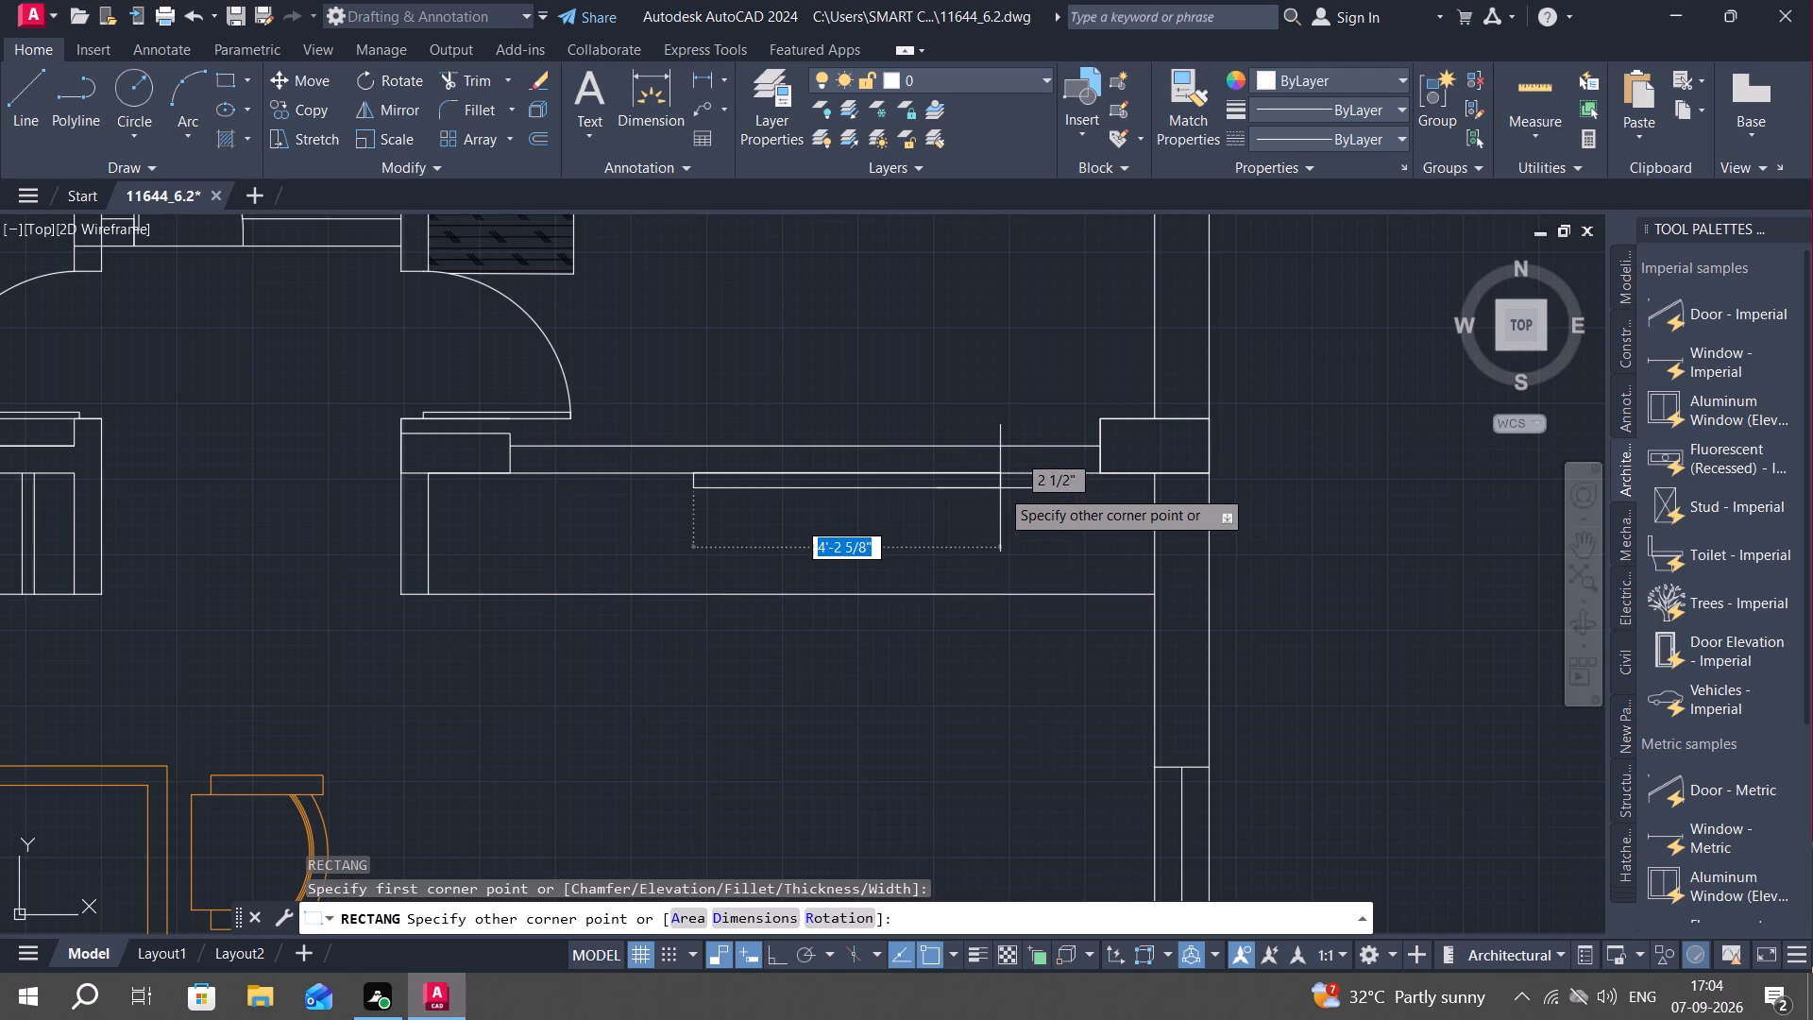
{"action": "left_click", "coordinate": [1000, 488]}
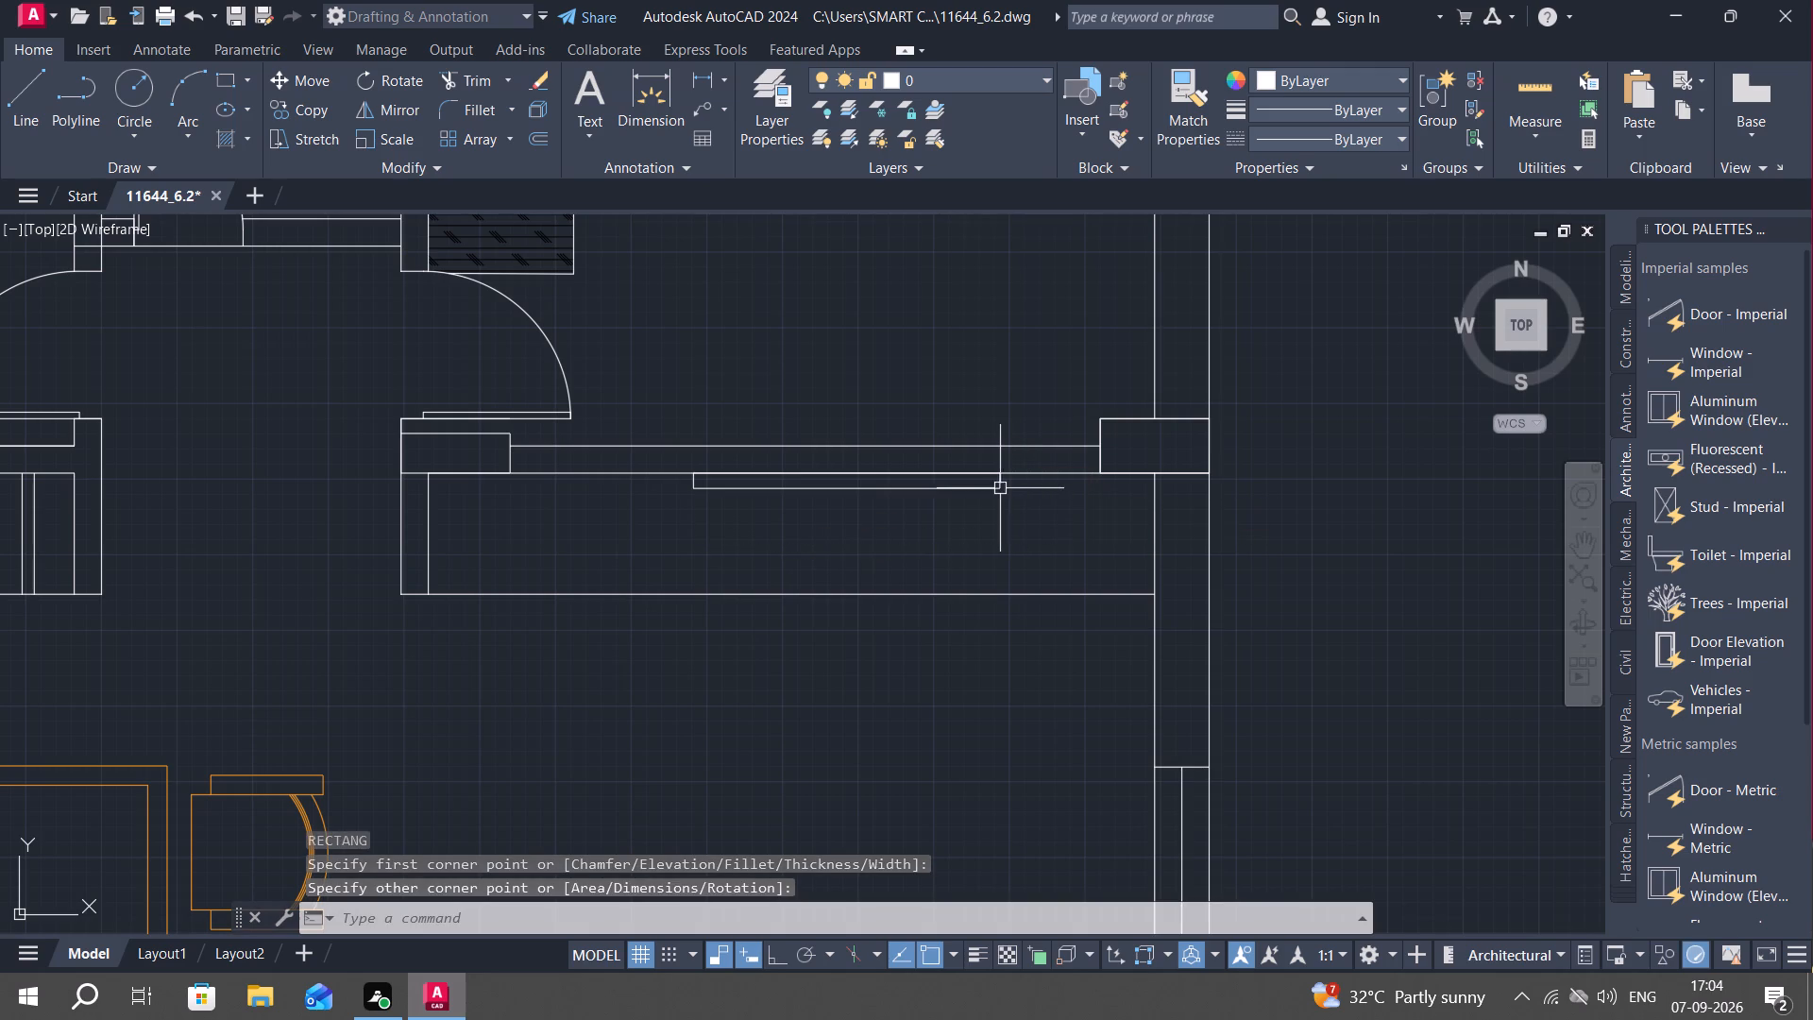
{"action": "key", "text": "Escape"}
Save the drawing to the Desktop as 11644_6.2 in AutoCAD 2018 format, replacing the existing file.
{"action": "scroll", "coordinate": [830, 528], "scroll_direction": "down", "scroll_amount": 4}
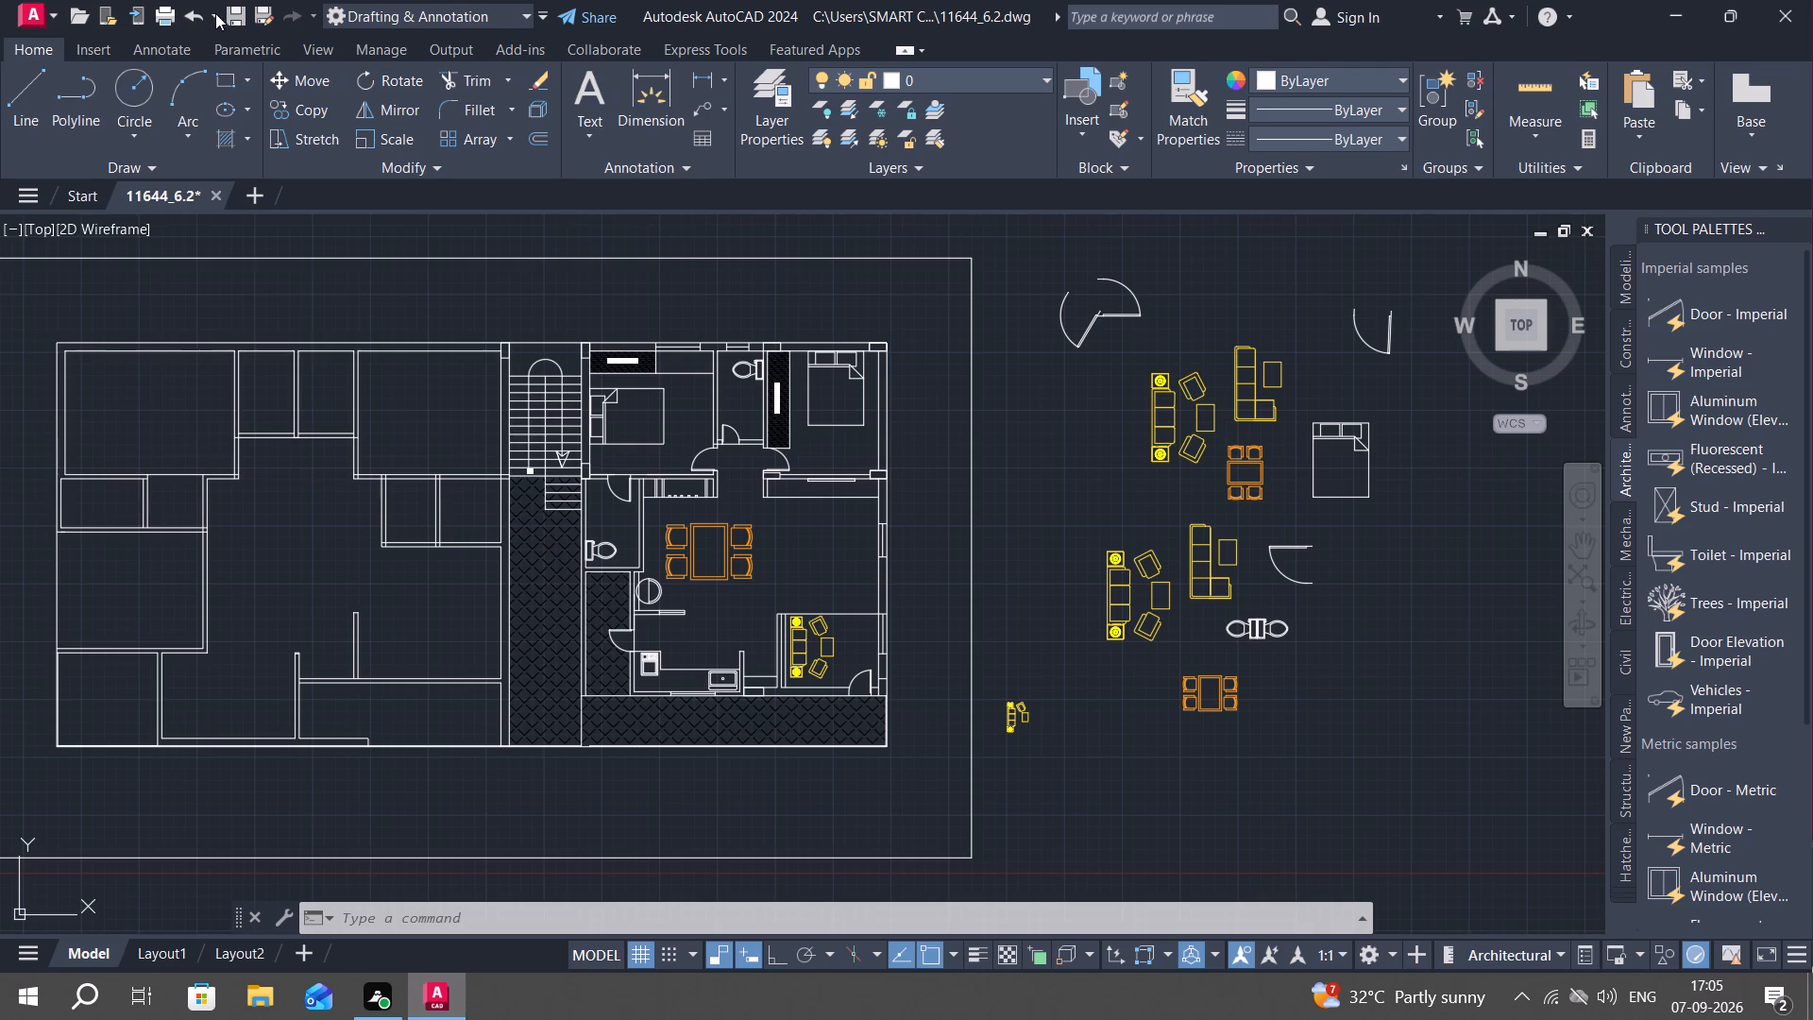
{"action": "left_click", "coordinate": [259, 15]}
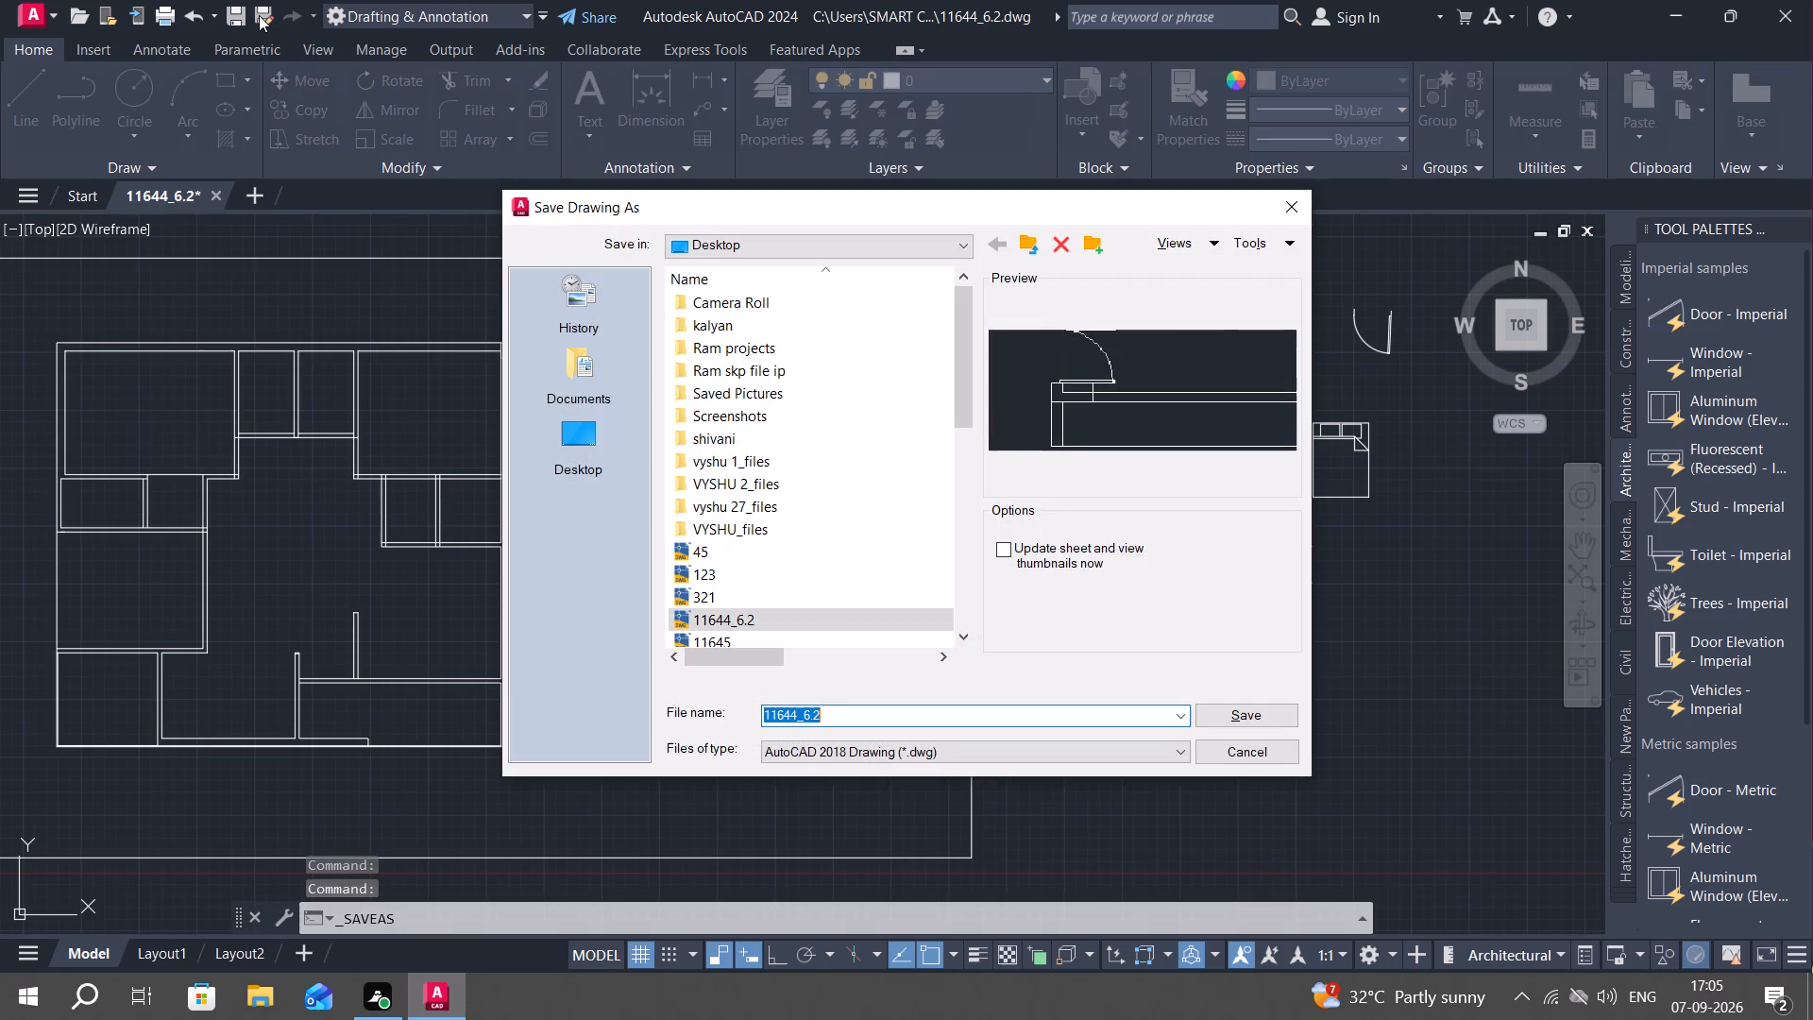
{"action": "left_click", "coordinate": [1263, 709]}
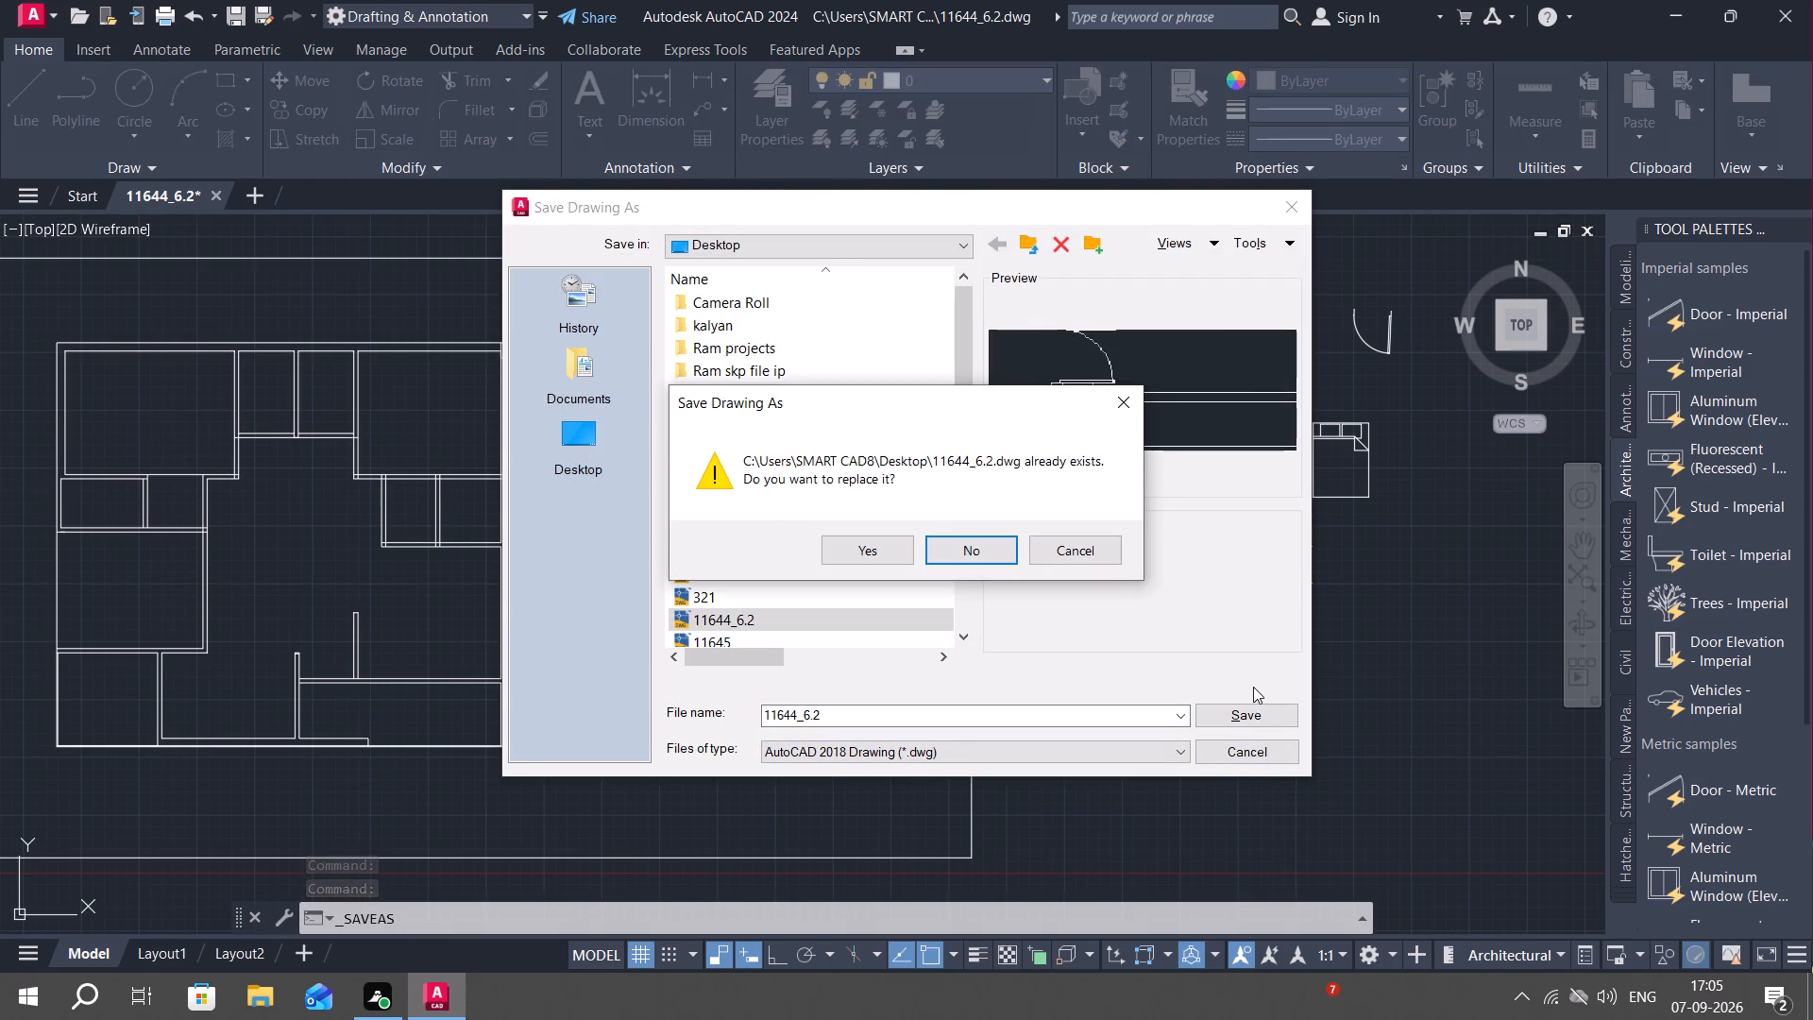
{"action": "left_click", "coordinate": [866, 553]}
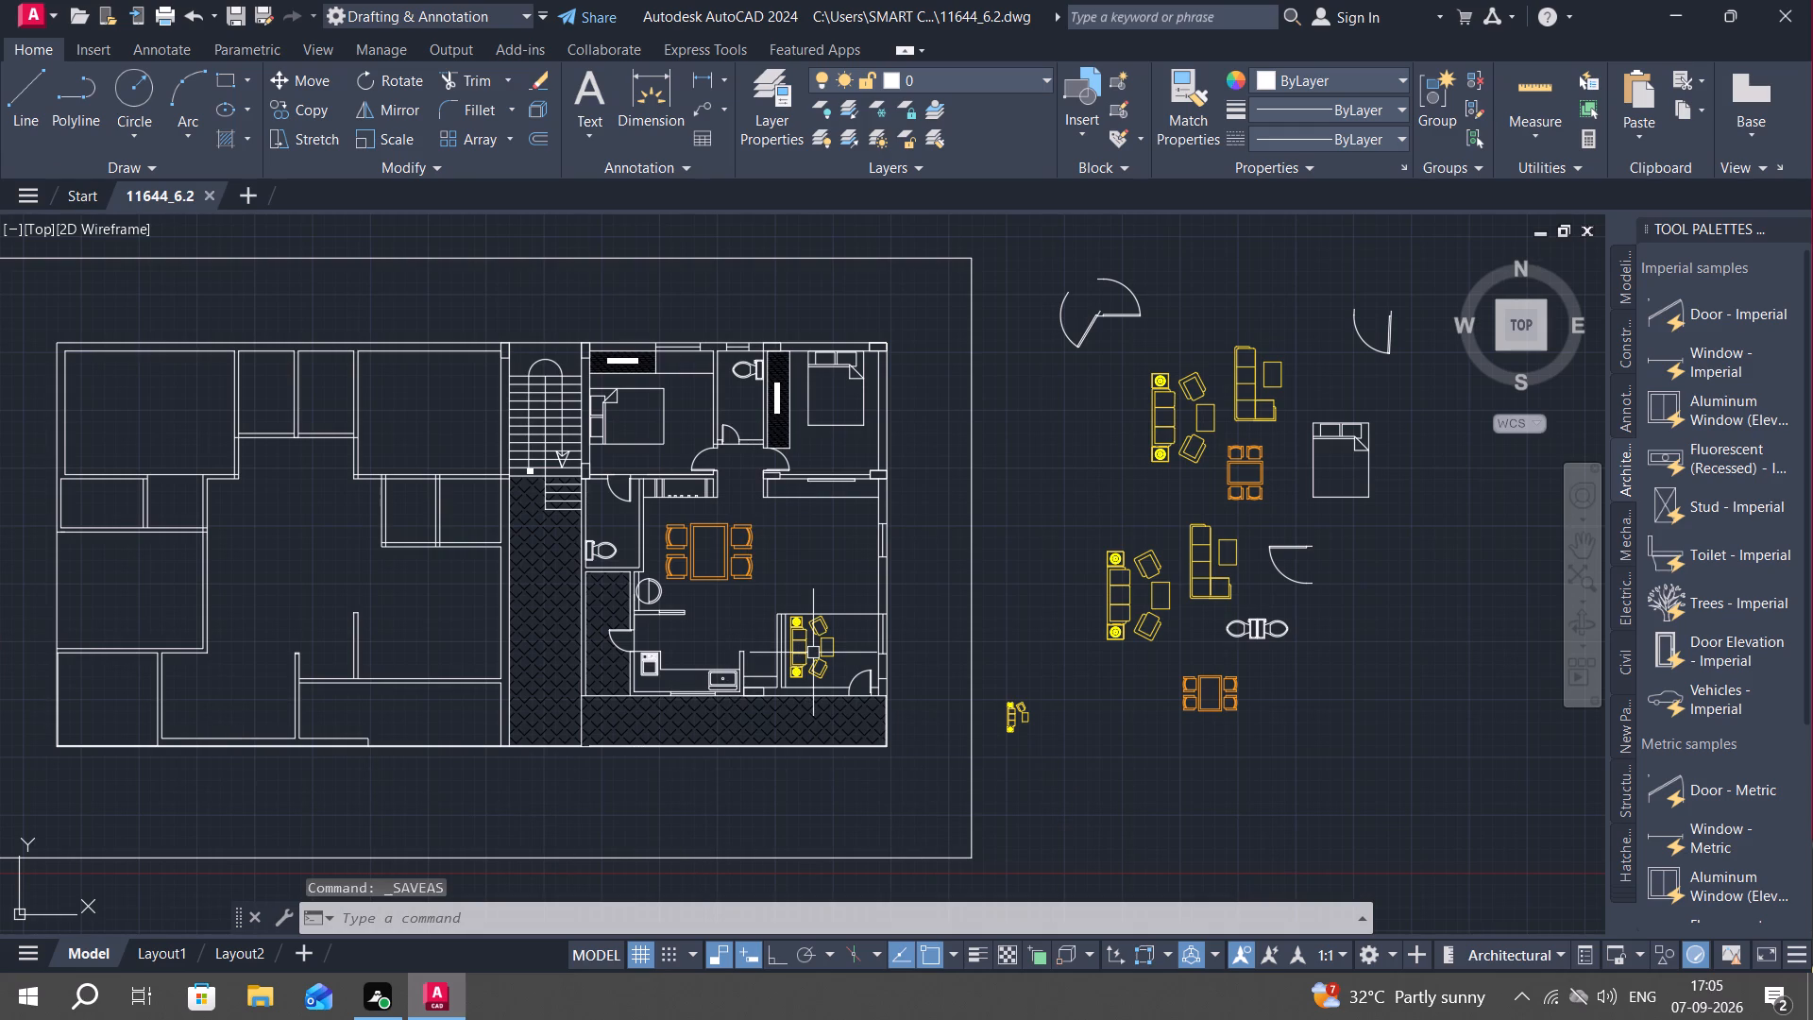
{"action": "key", "text": "Escape"}
{"action": "key", "text": "Escape"}
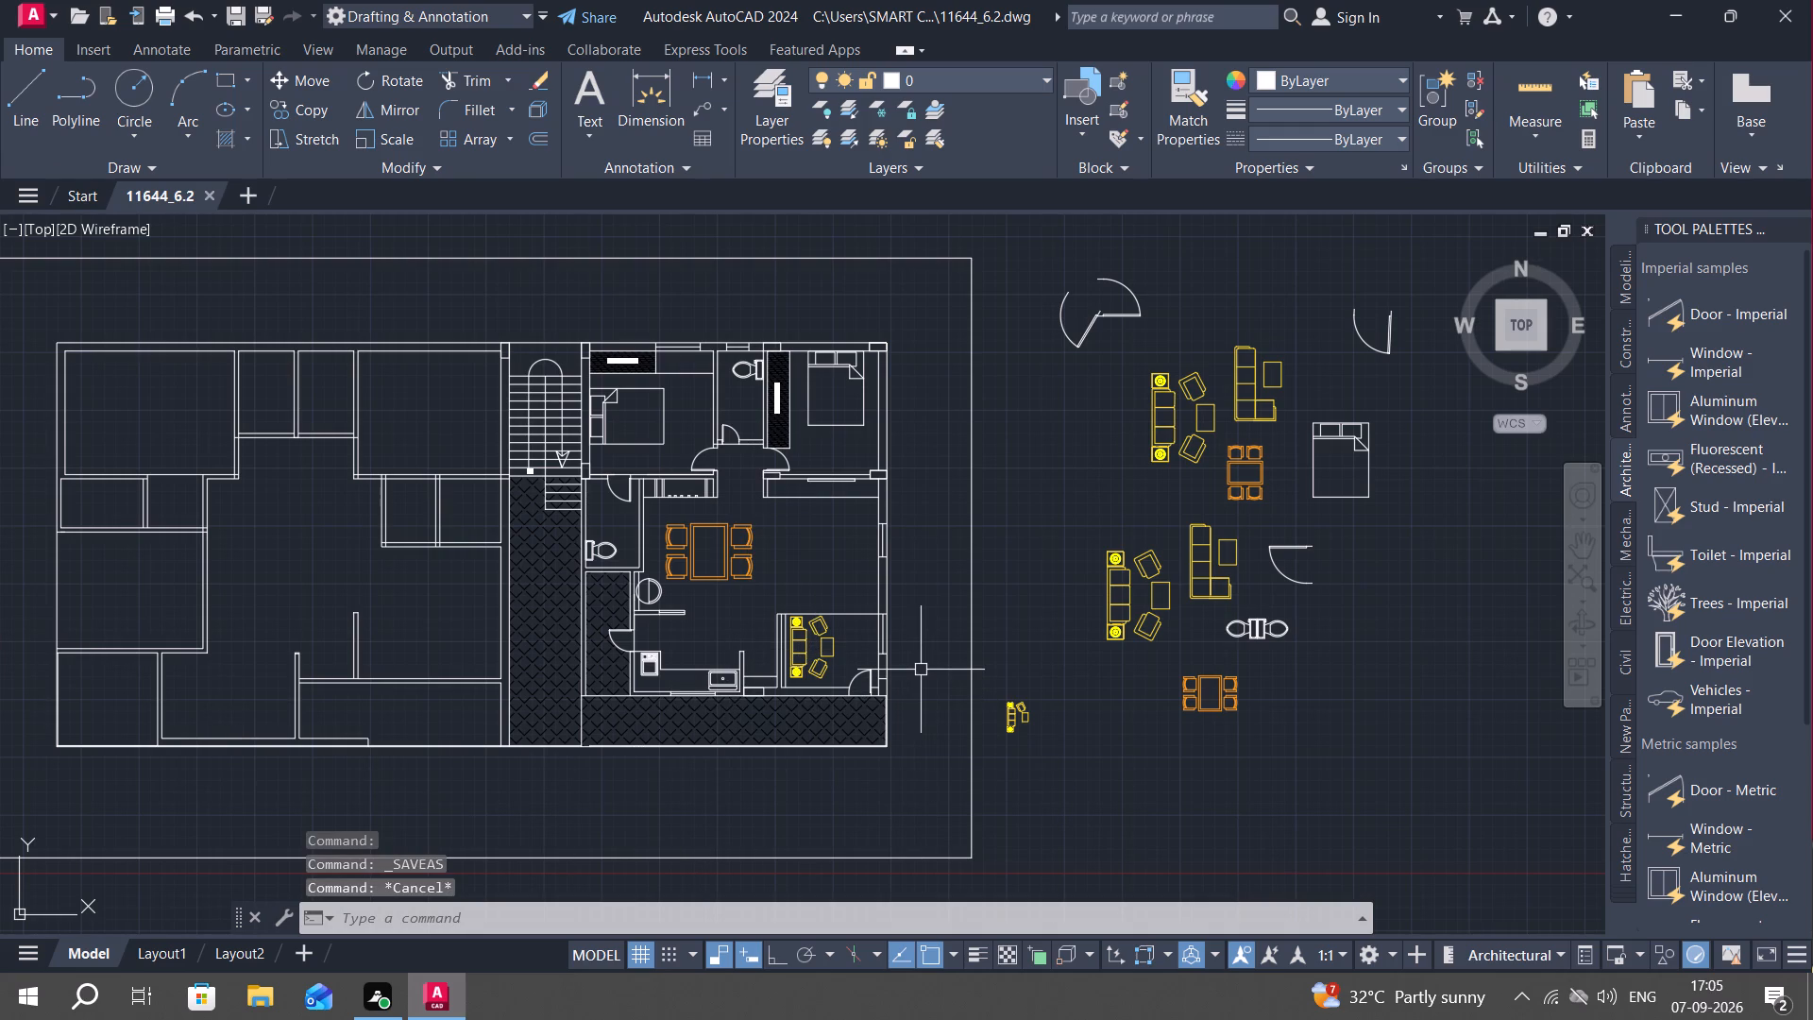
Start a new hatch on the floor plan.
{"action": "type", "text": "H"}
{"action": "key", "text": "space"}
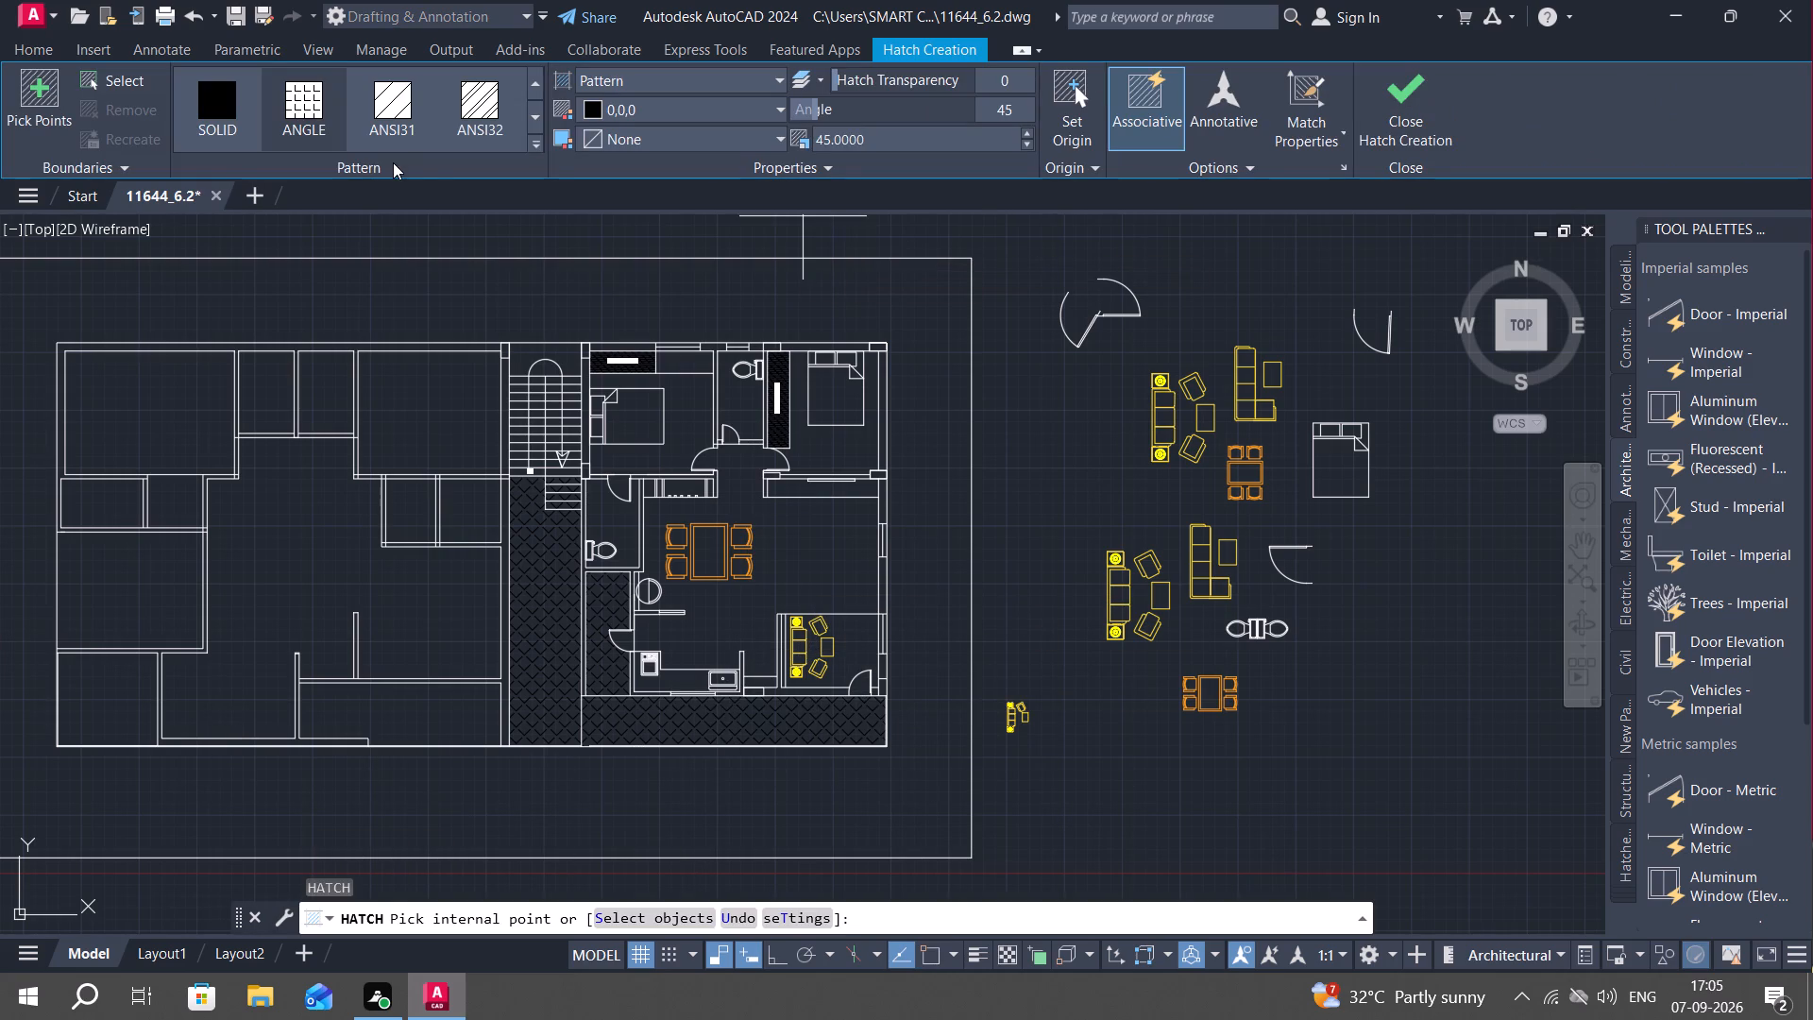
Fill the two columns on the sit-out wall and the two on the hall's upper wall with SOLID hatch.
{"action": "left_click", "coordinate": [223, 110]}
{"action": "scroll", "coordinate": [881, 691], "scroll_direction": "up", "scroll_amount": 2}
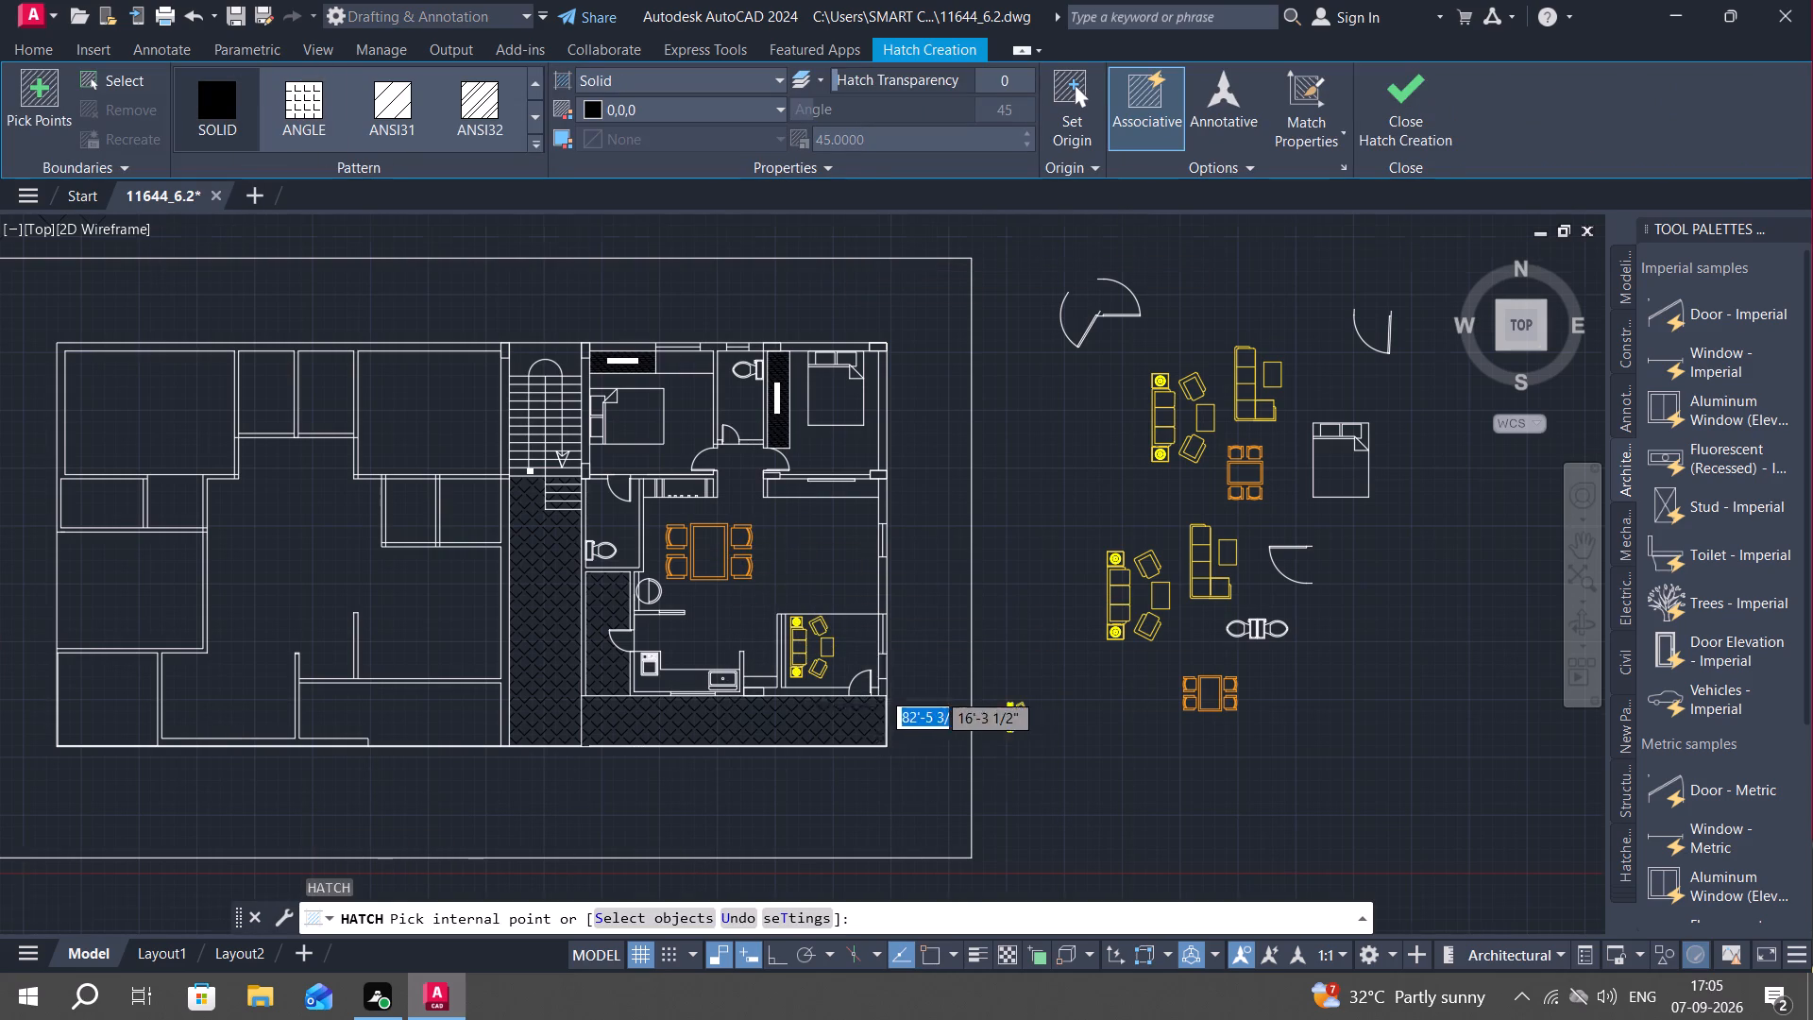
{"action": "left_click", "coordinate": [885, 681]}
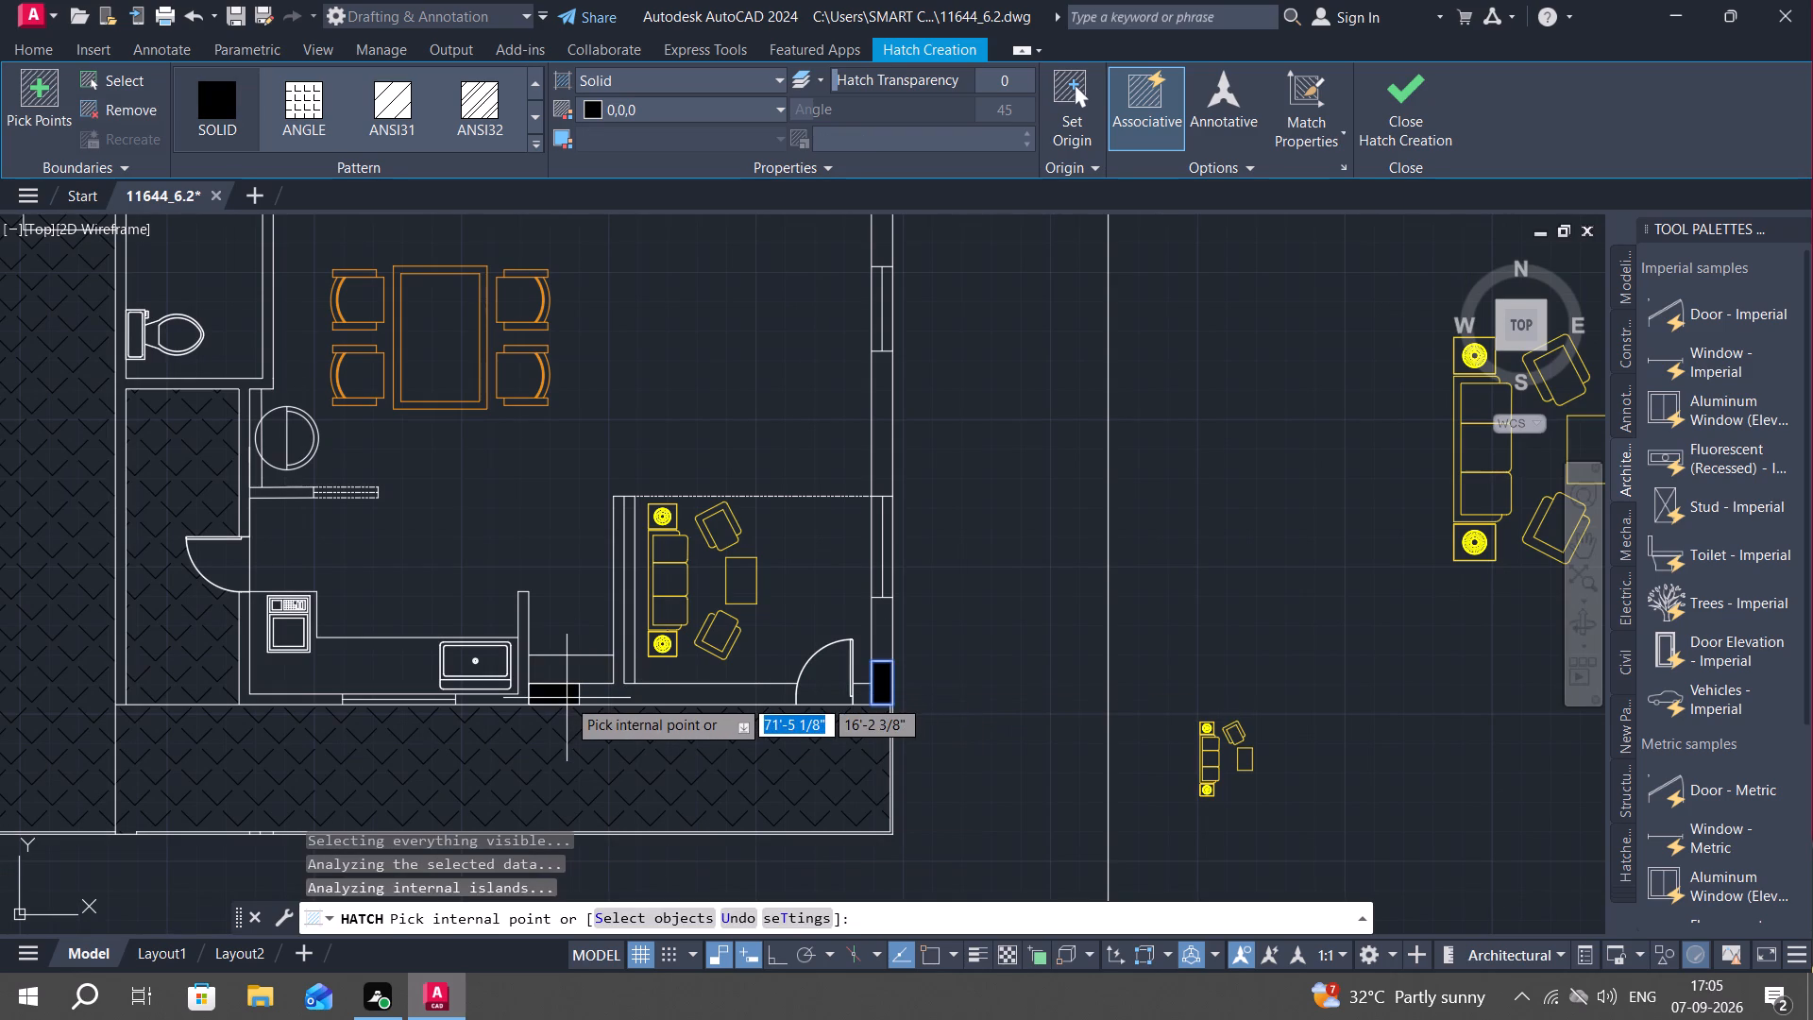
{"action": "left_click", "coordinate": [567, 698]}
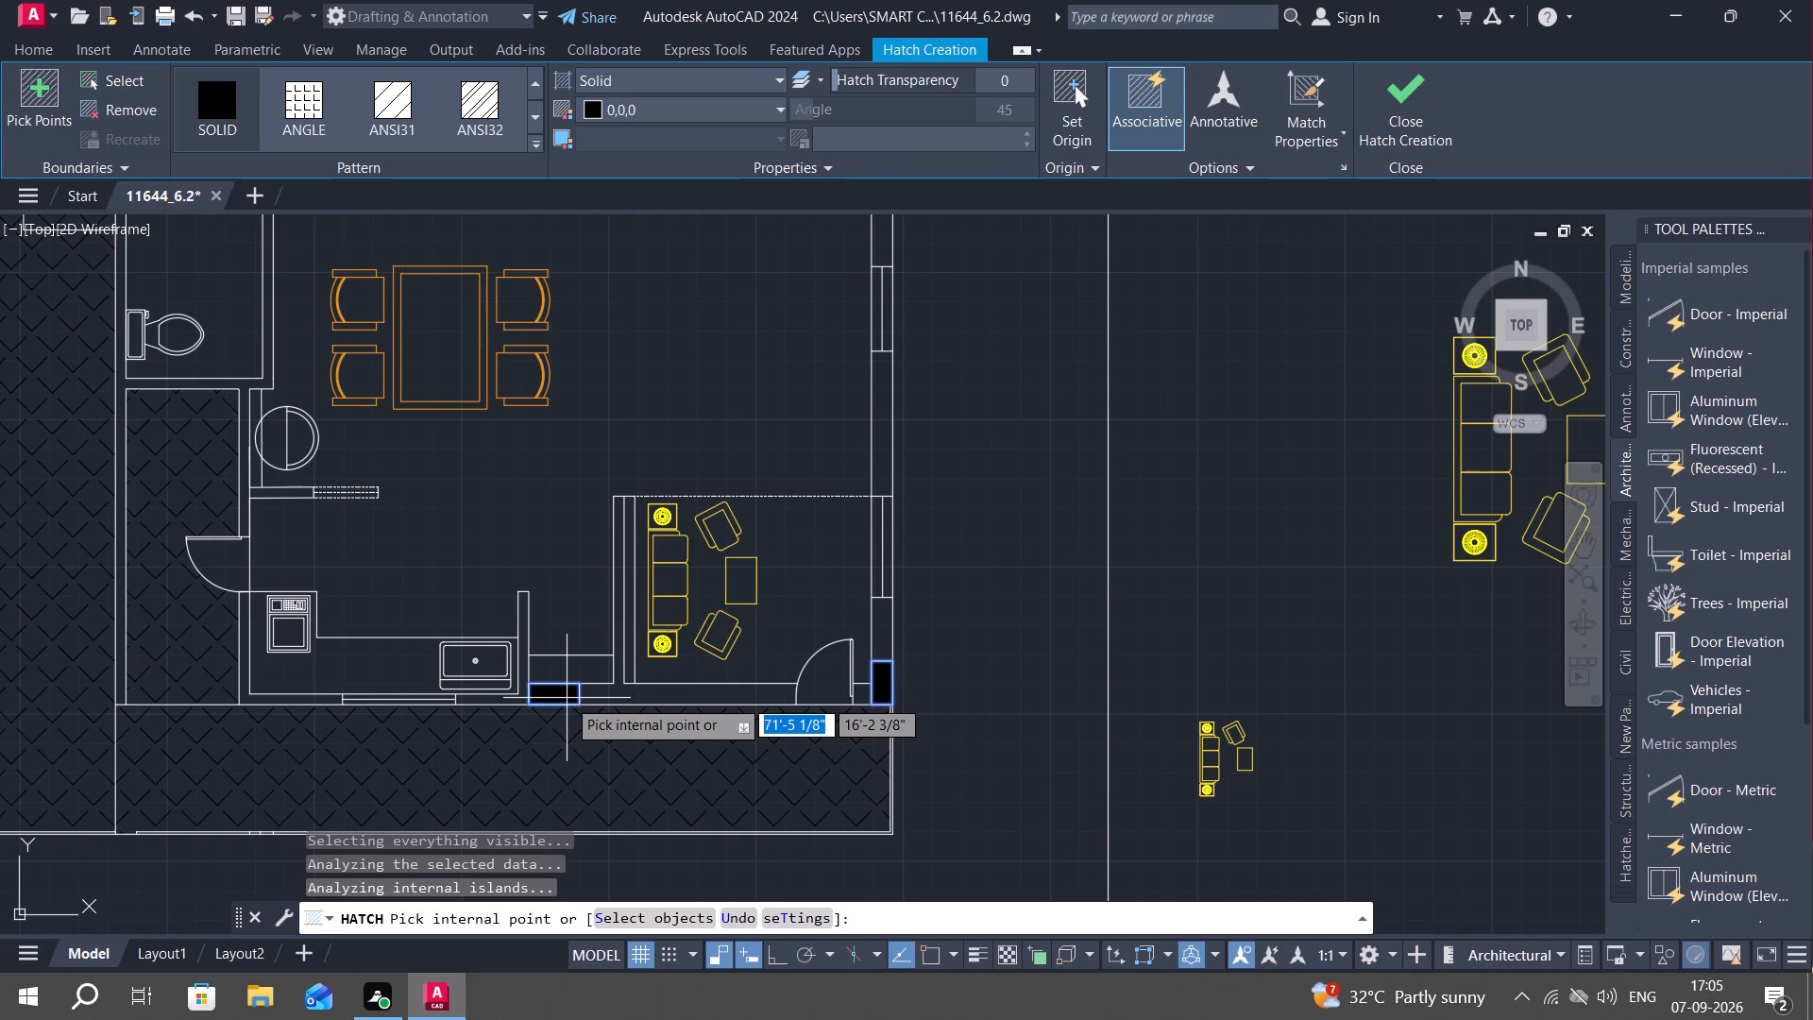
{"action": "middle_click_drag", "start_coordinate": [708, 406], "coordinate": [744, 685]}
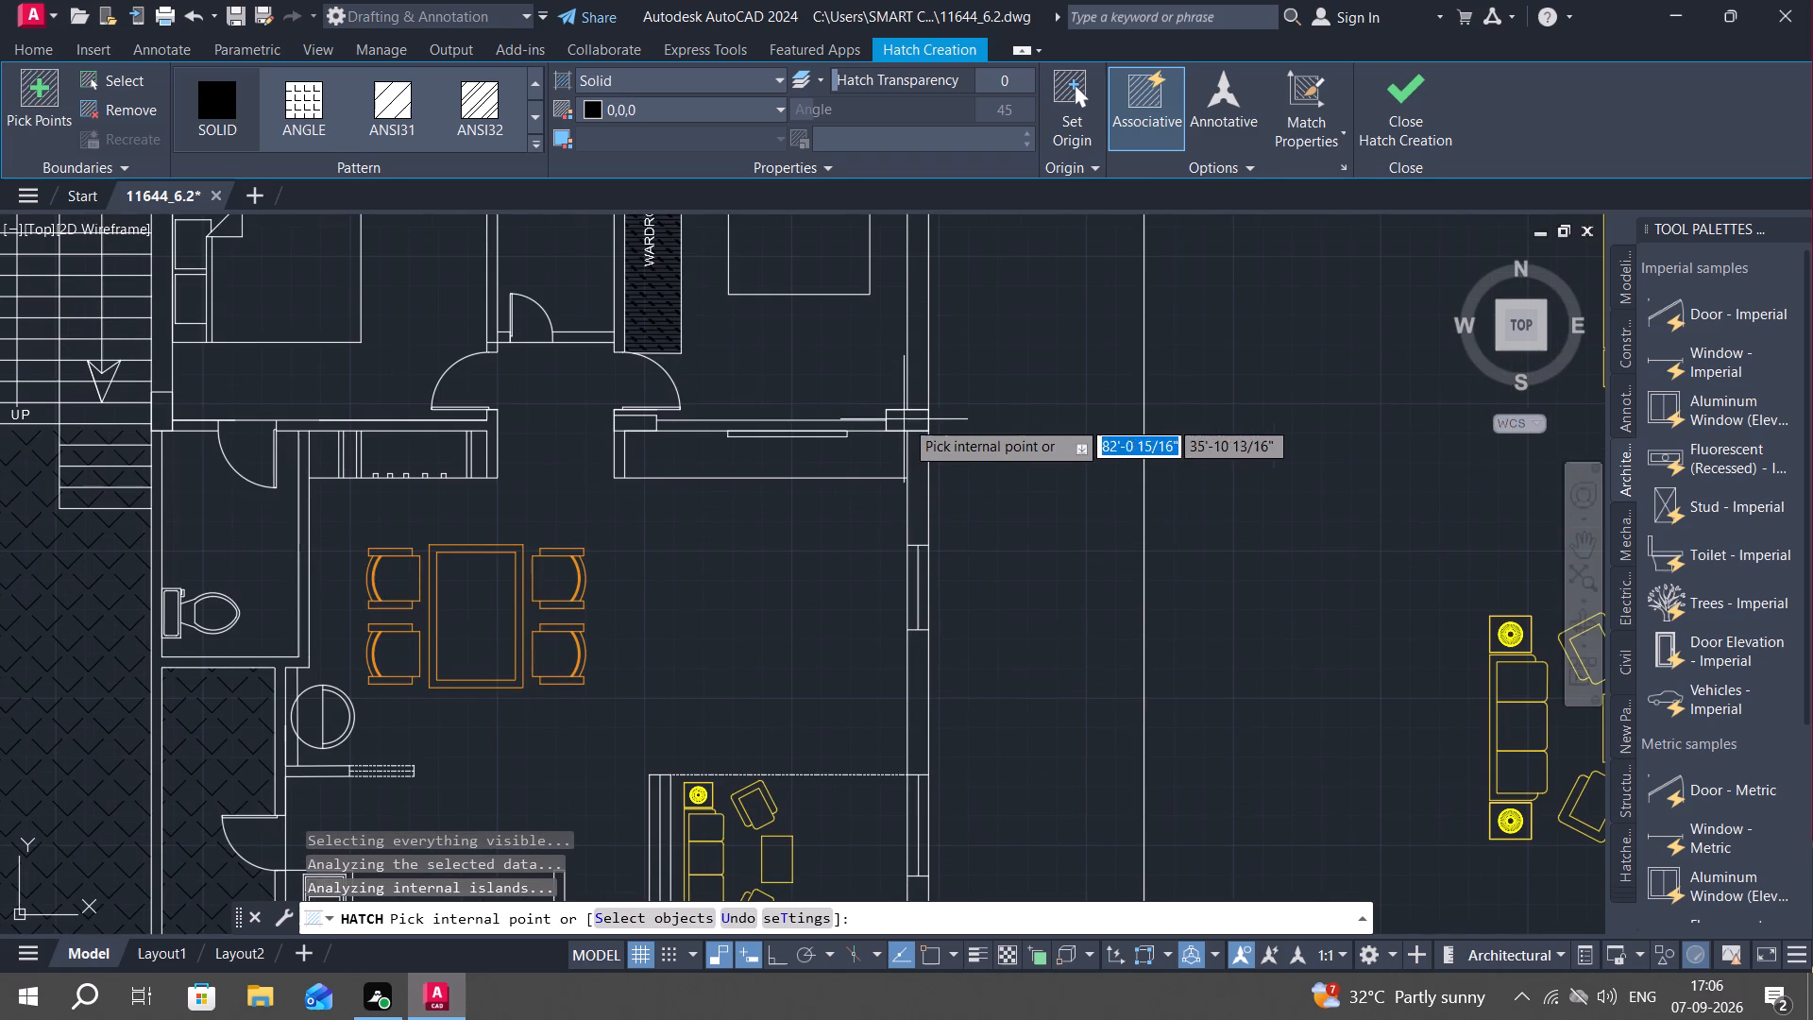
{"action": "left_click", "coordinate": [905, 426]}
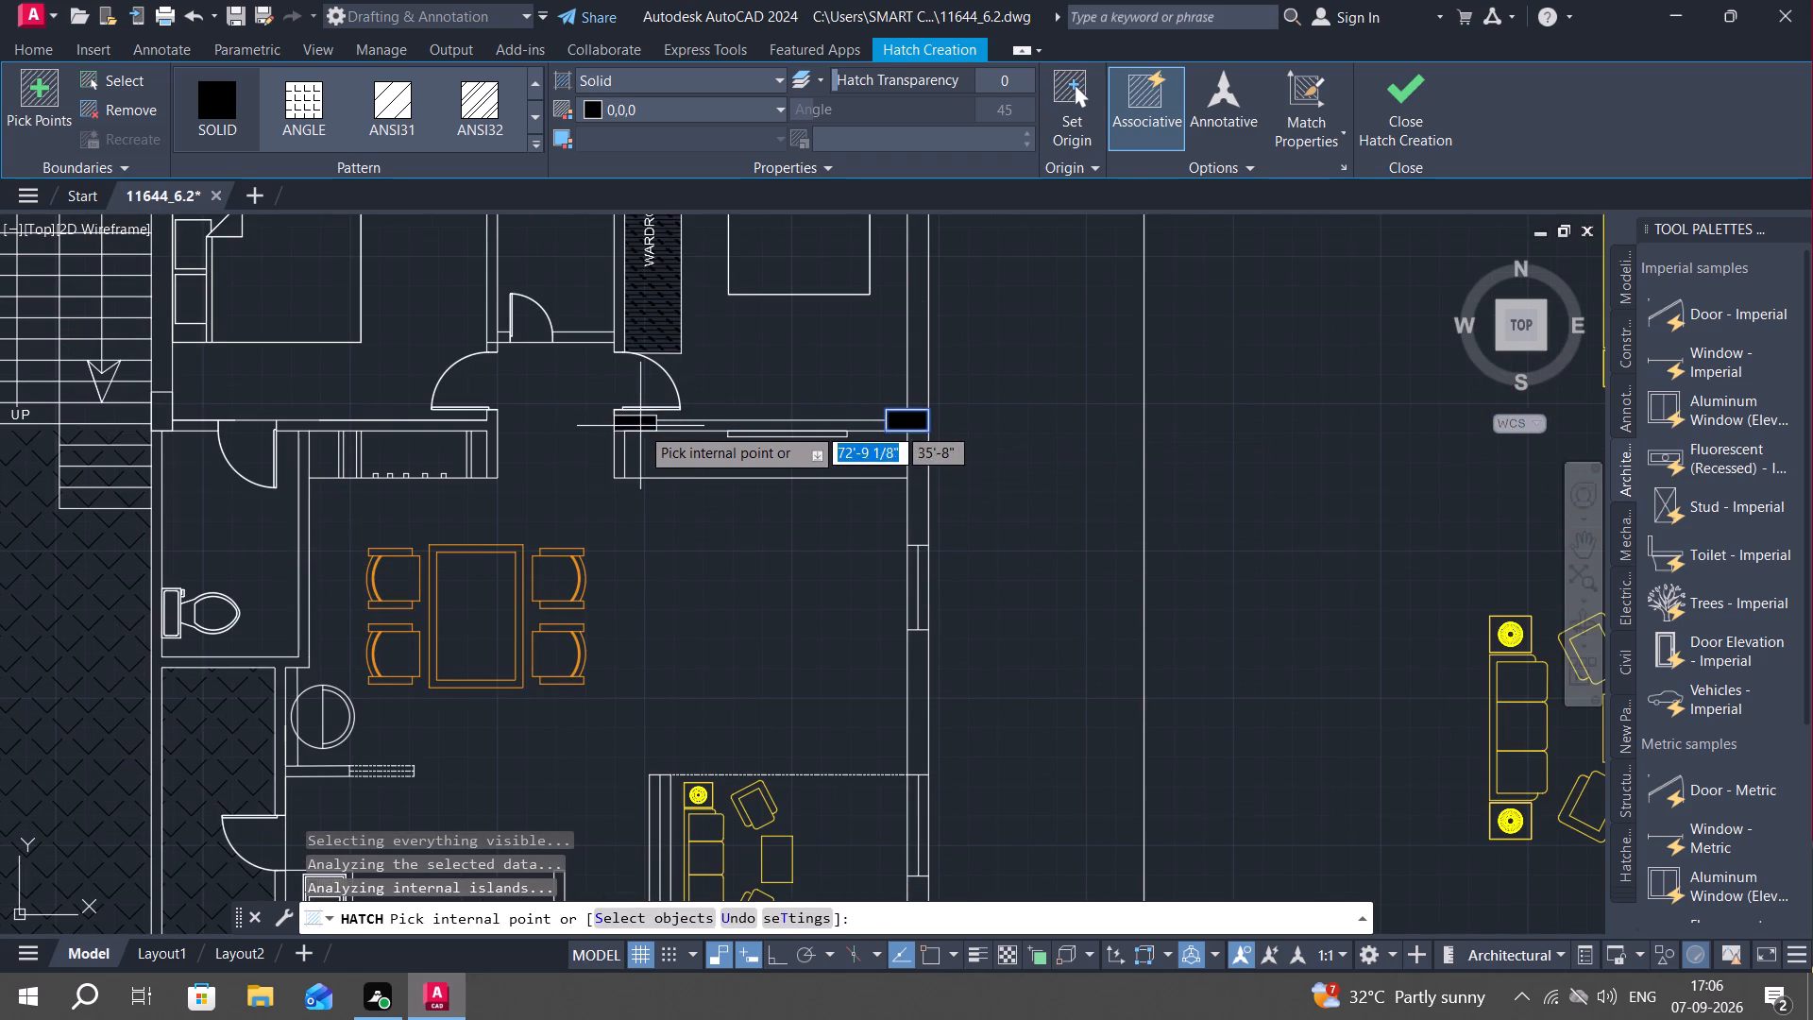
{"action": "left_click", "coordinate": [636, 424]}
Add SOLID hatch to the two columns on the right bedroom's top wall and the two beside the staircase.
{"action": "middle_click_drag", "start_coordinate": [718, 375], "coordinate": [768, 654]}
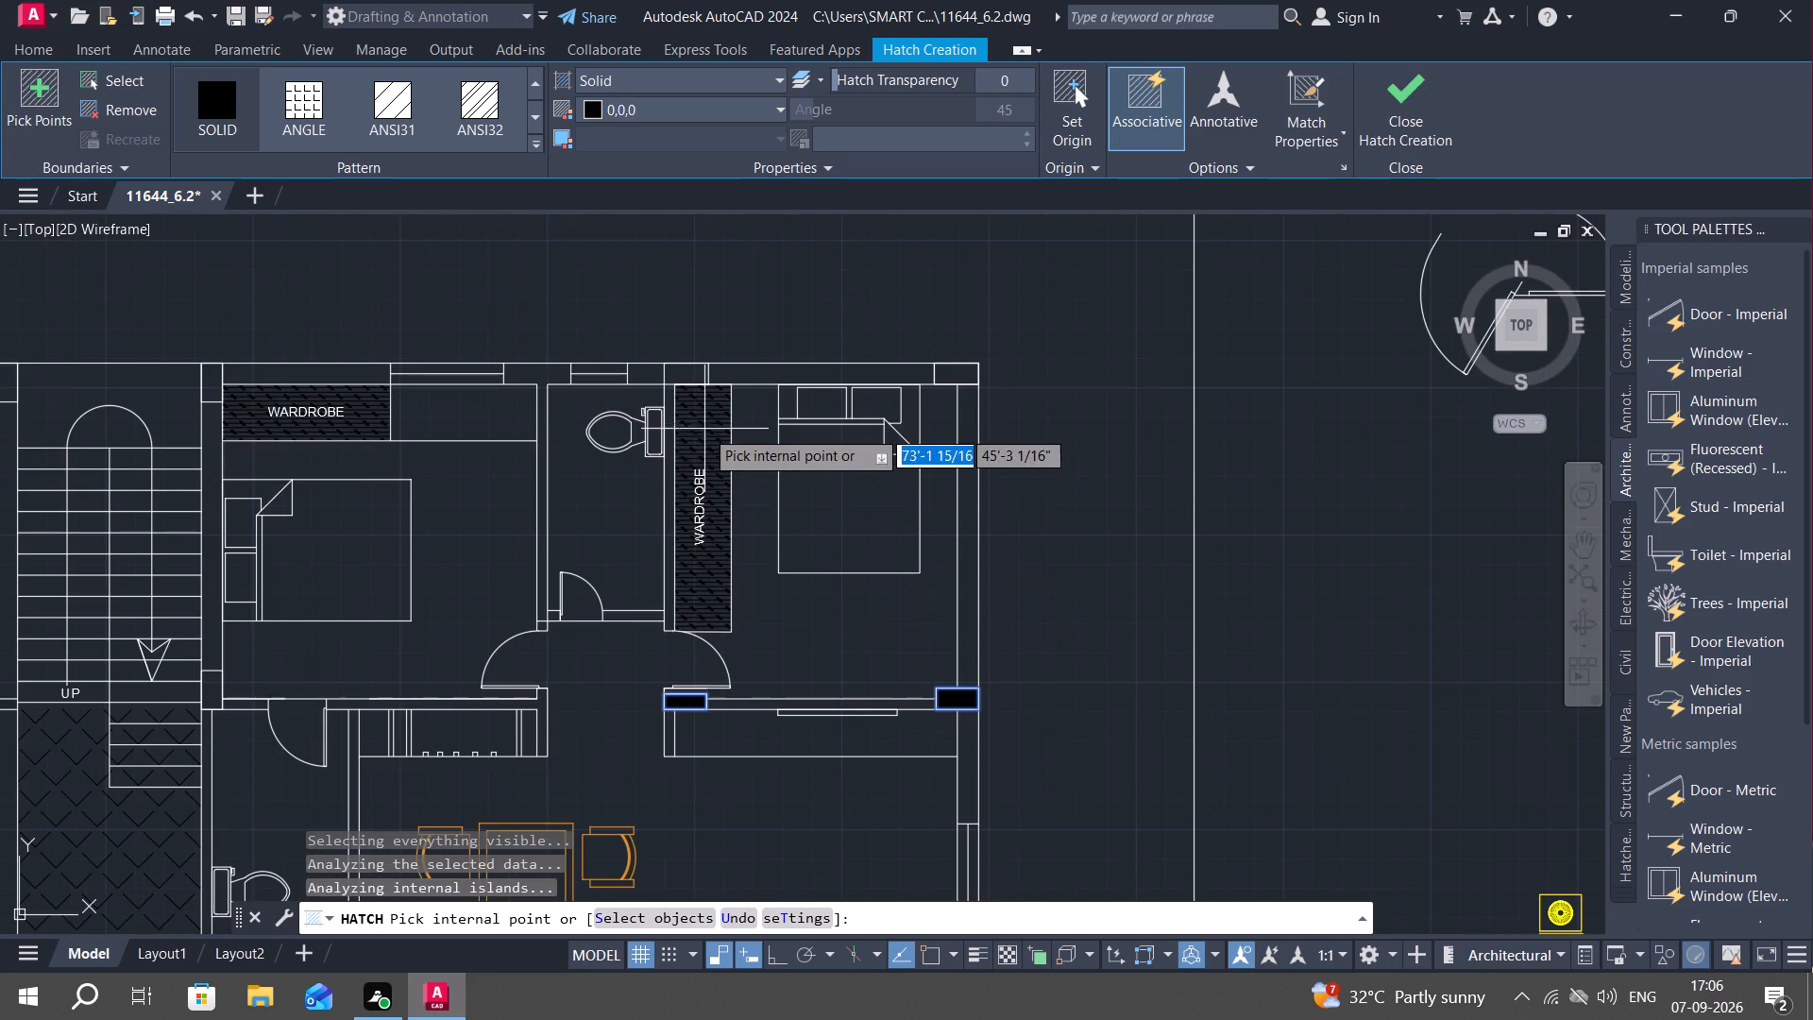
{"action": "left_click", "coordinate": [690, 374]}
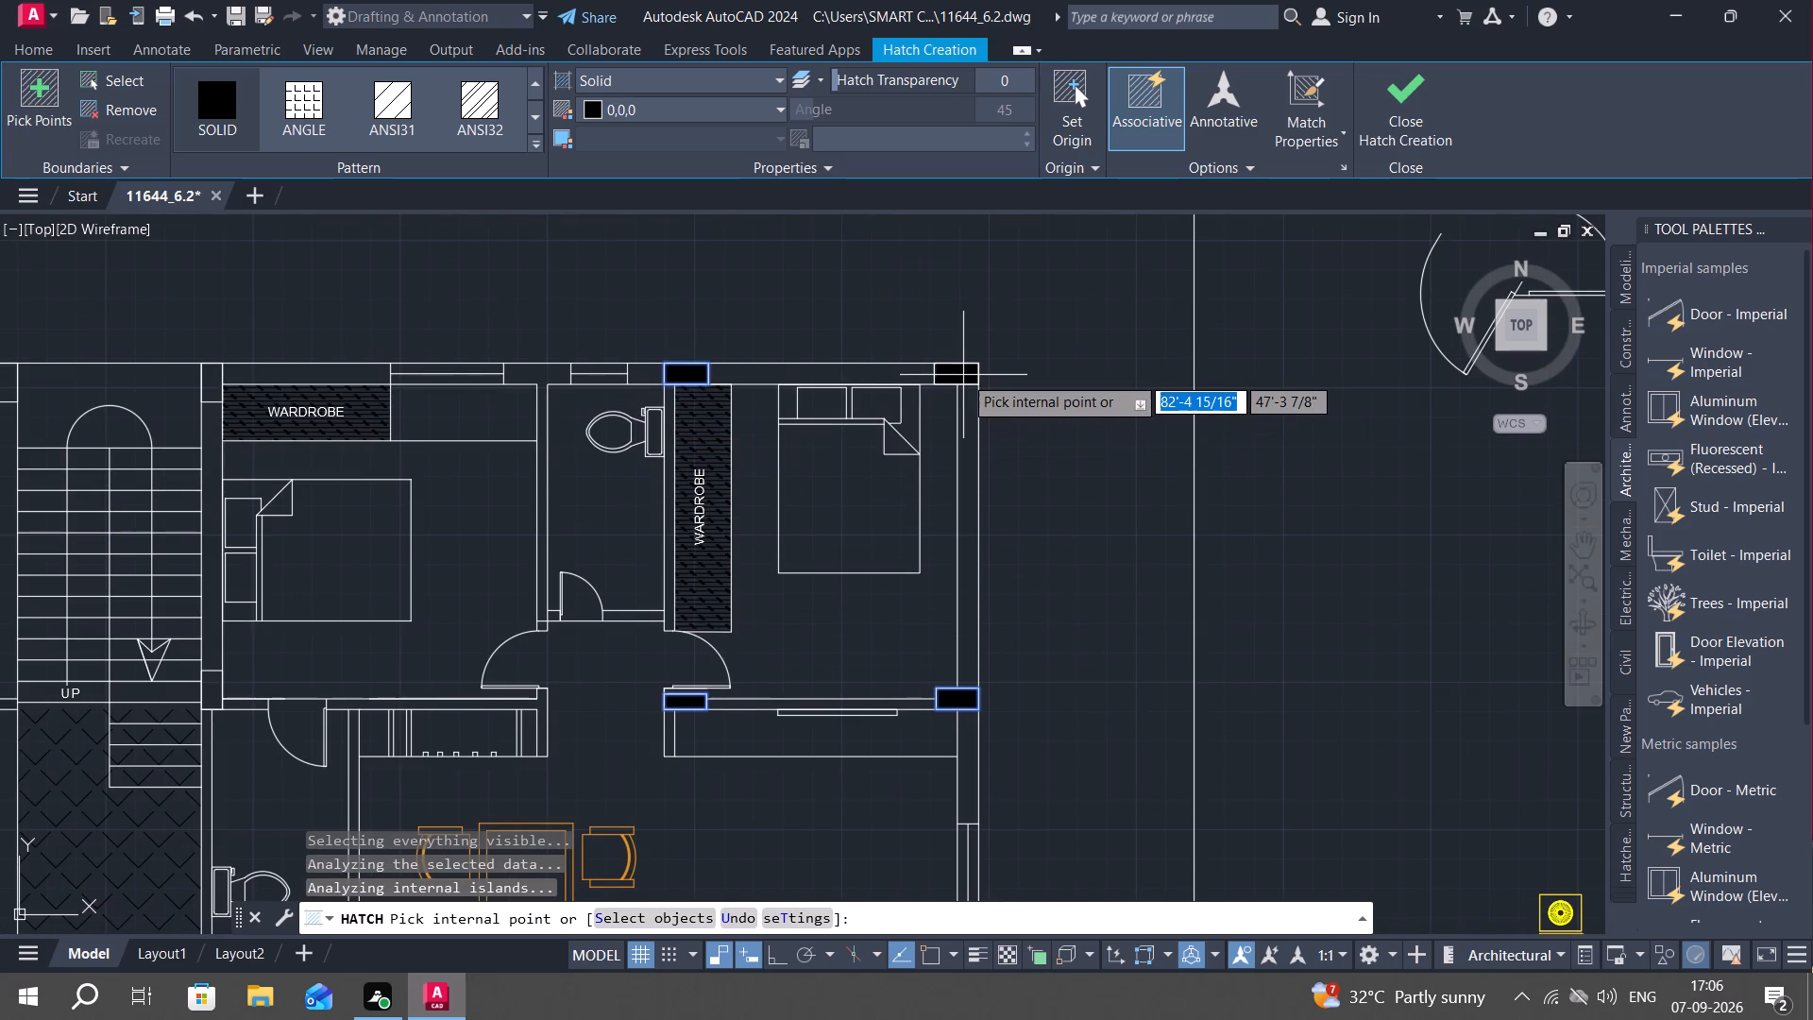
{"action": "left_click", "coordinate": [964, 374]}
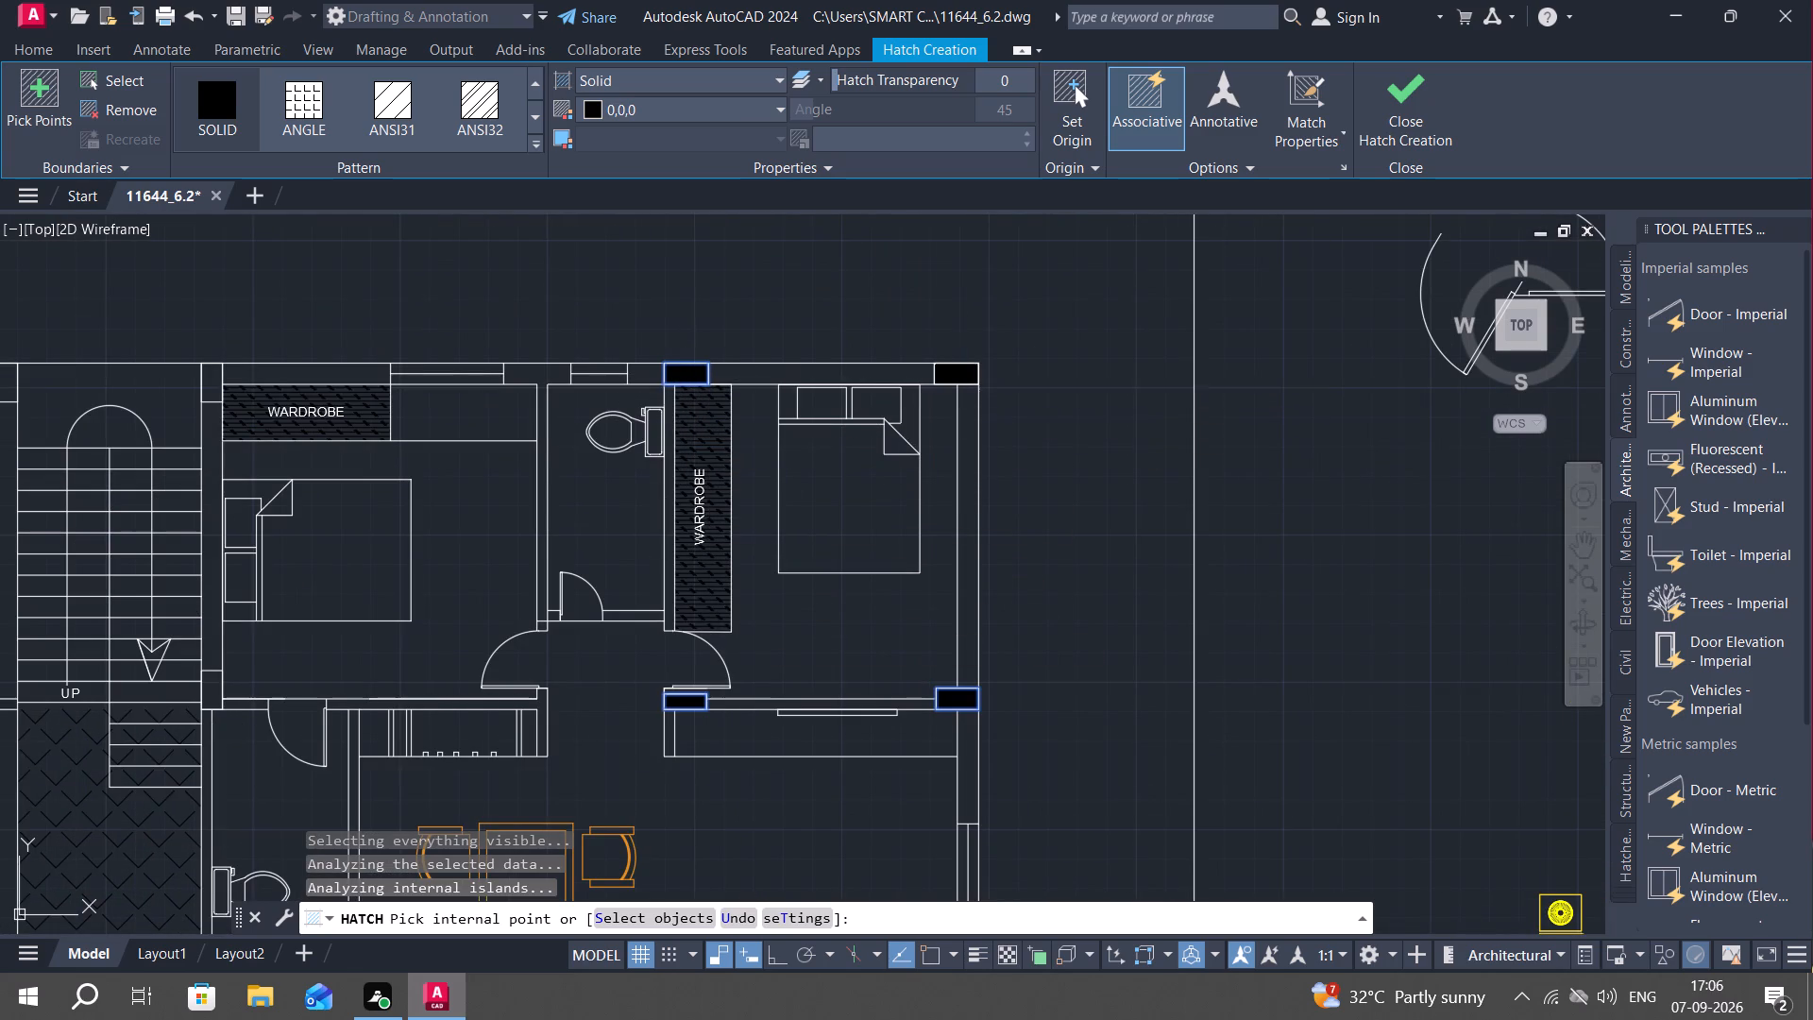
{"action": "middle_click_drag", "start_coordinate": [584, 467], "coordinate": [928, 387]}
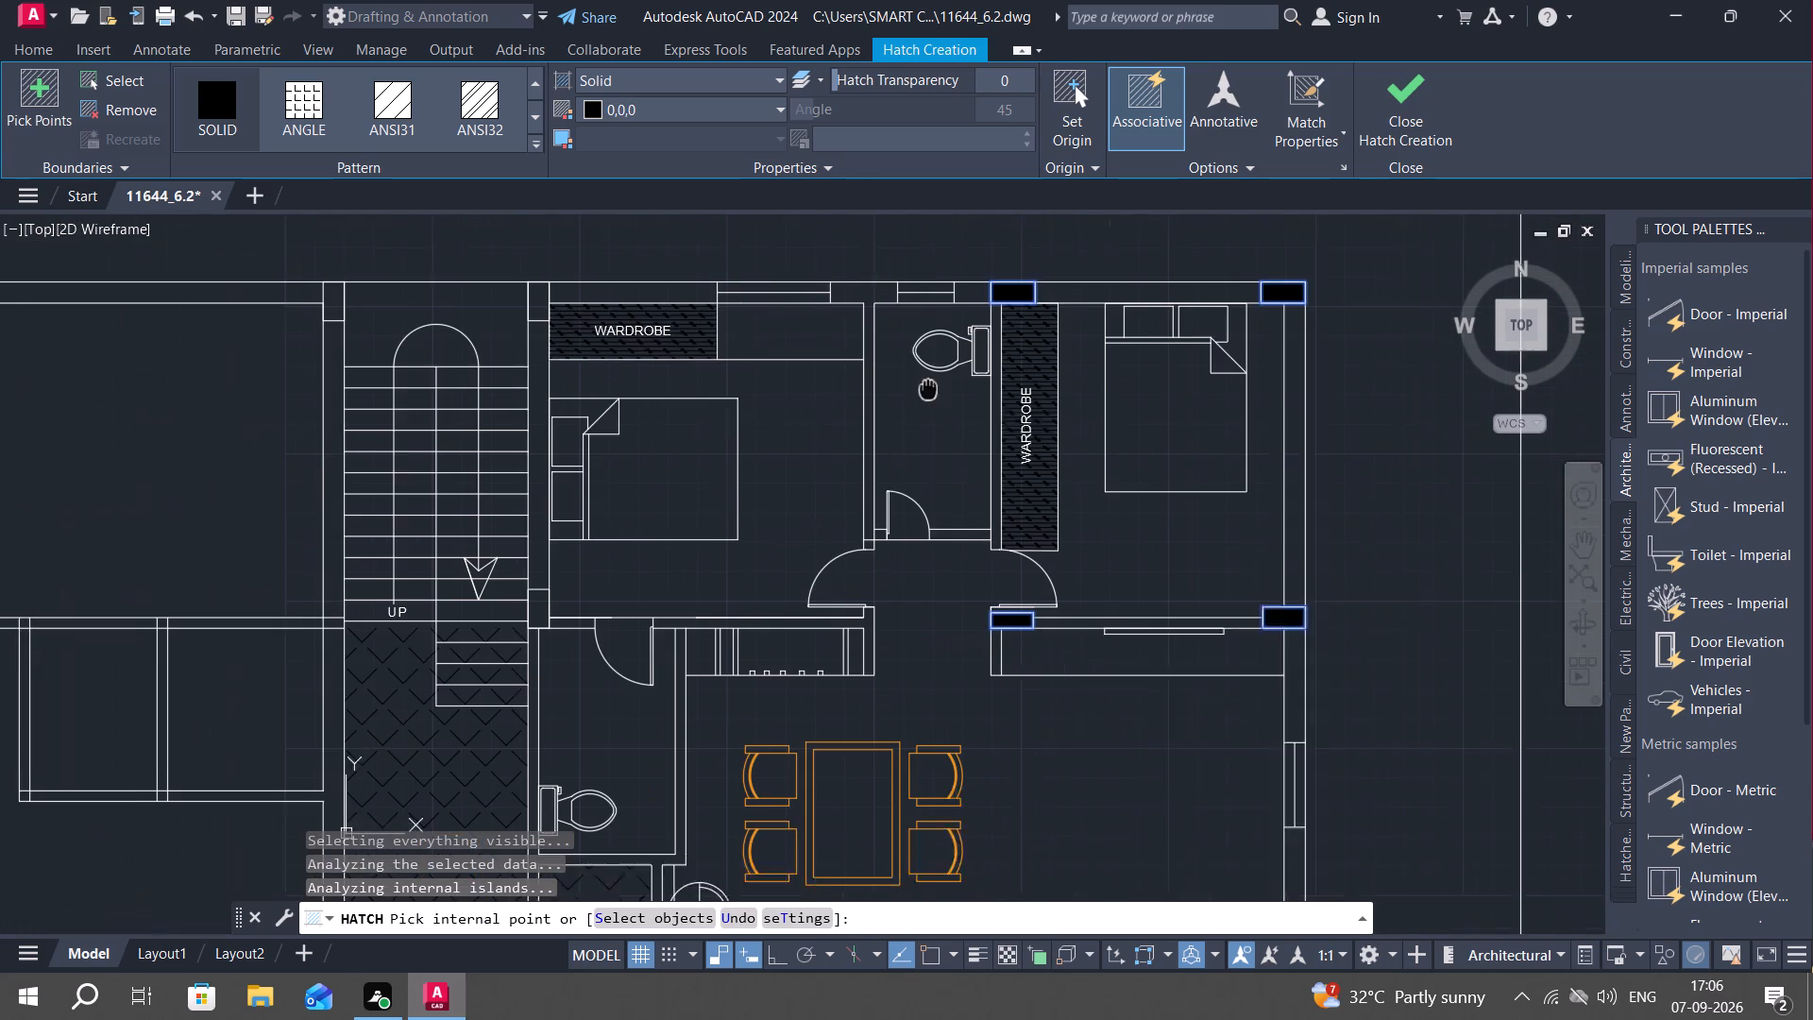
{"action": "left_click", "coordinate": [559, 306]}
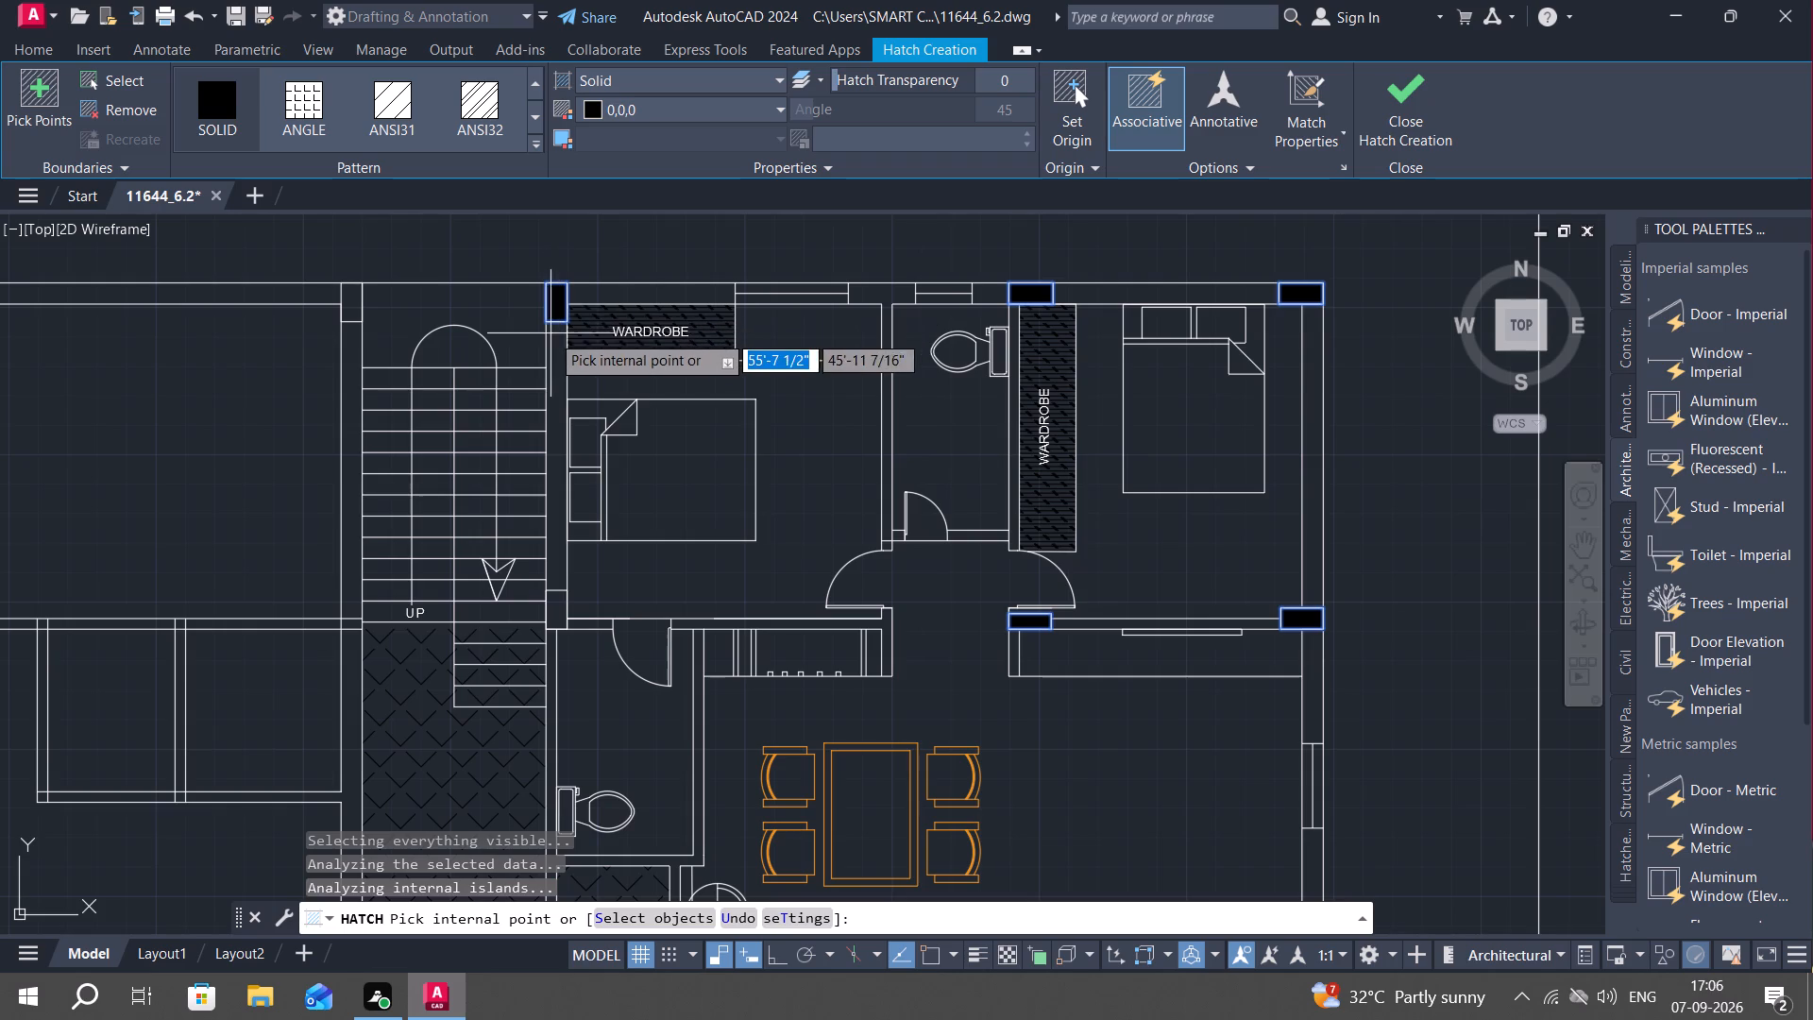
{"action": "left_click", "coordinate": [557, 601]}
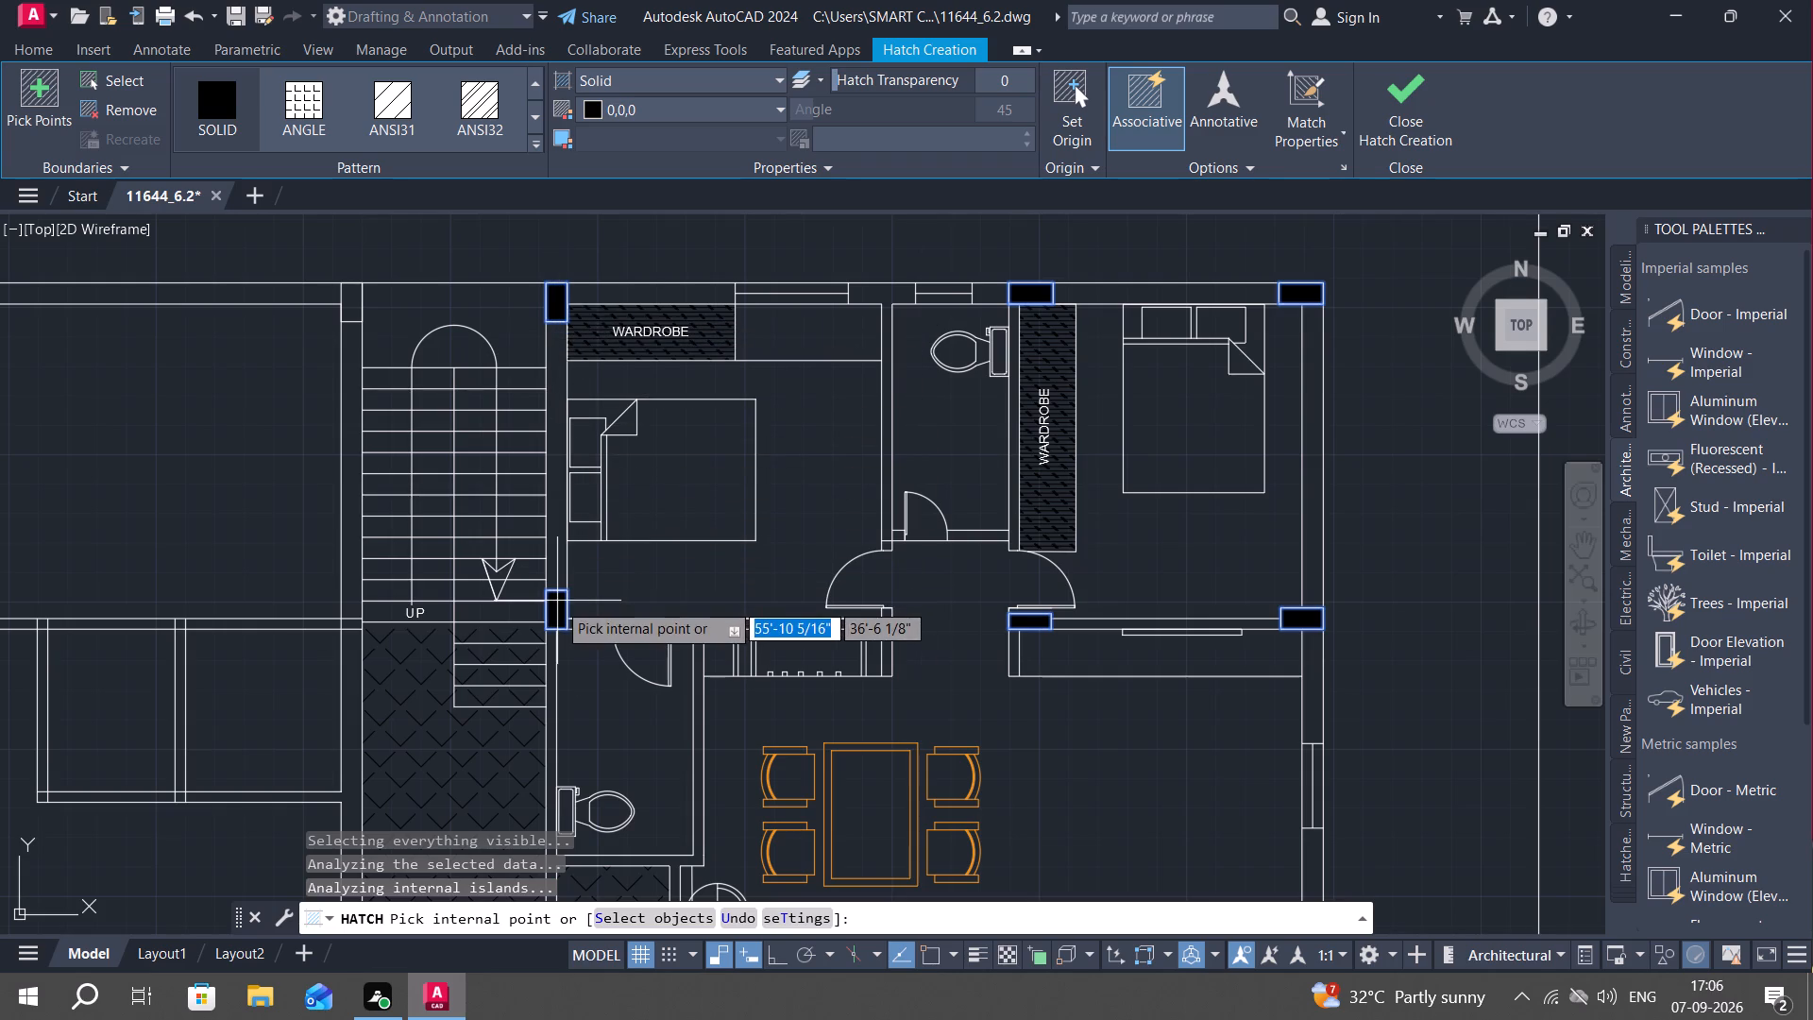
{"action": "middle_click_drag", "start_coordinate": [607, 619], "coordinate": [616, 450]}
{"action": "key", "text": "Escape"}
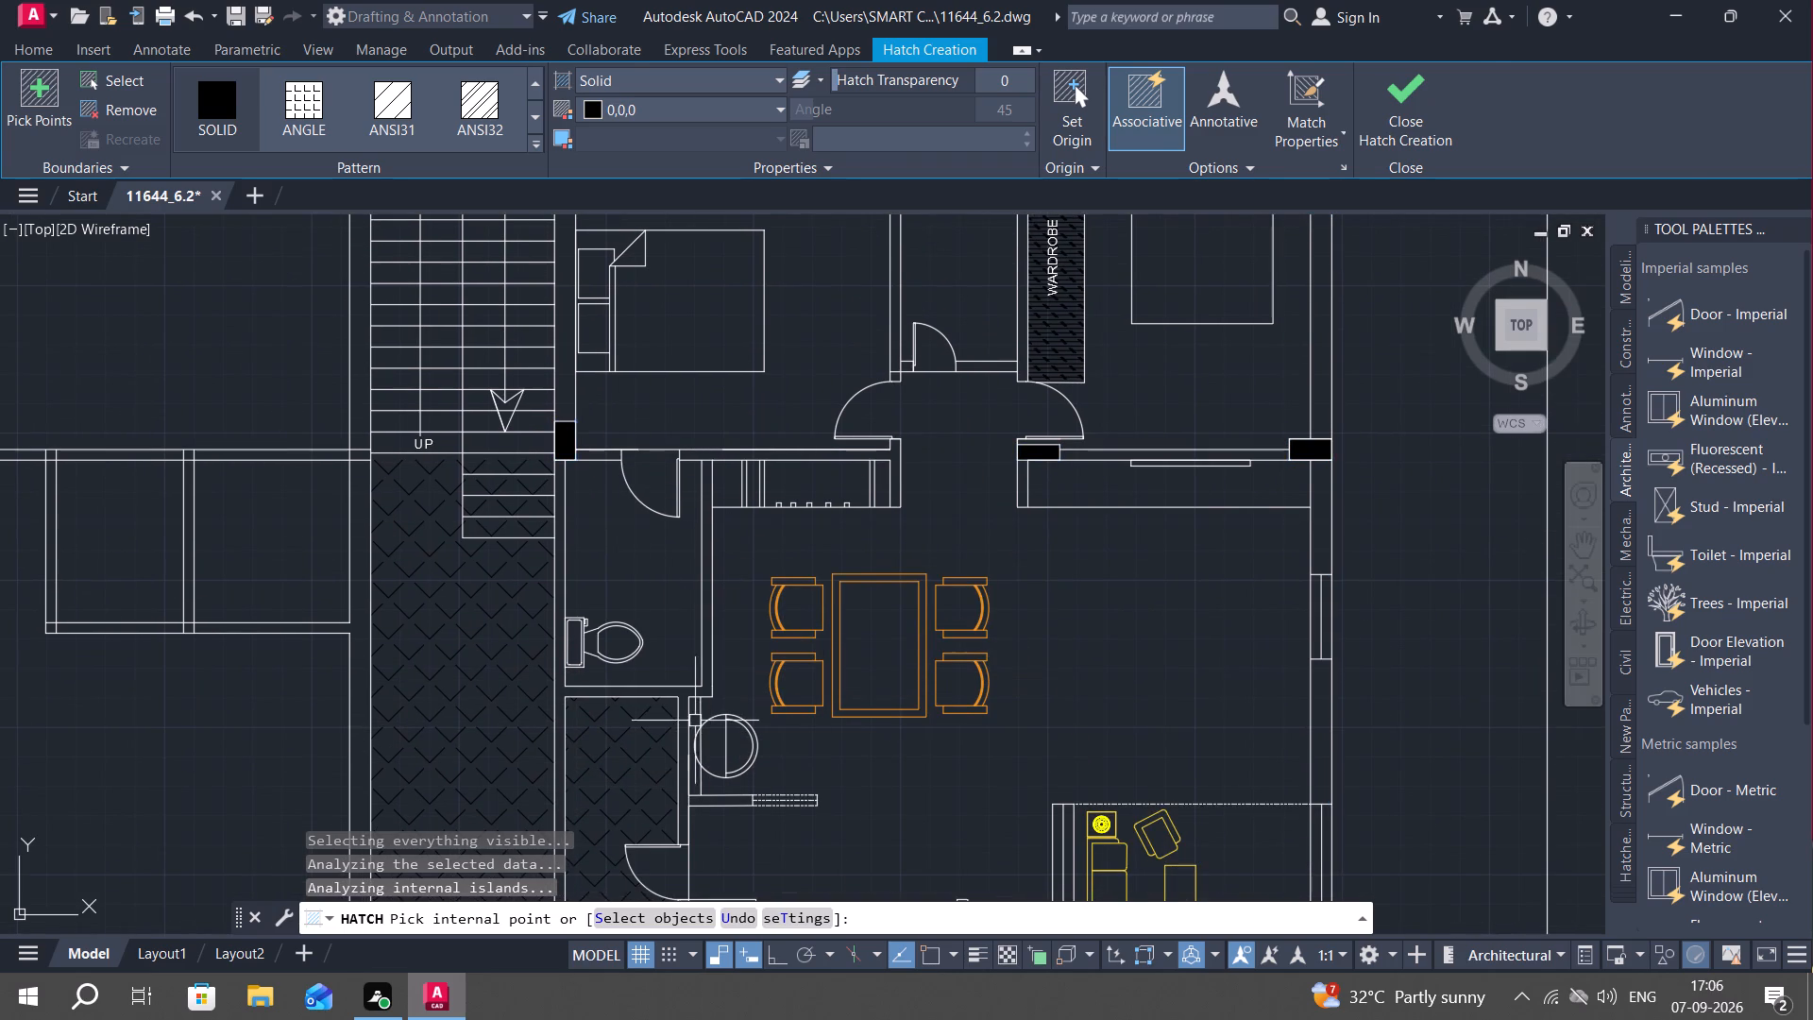
Draw two short lines across the 4 1/2" wall below the toilet as the ends of a ventilator opening.
{"action": "key", "text": "l"}
{"action": "key", "text": "space"}
{"action": "scroll", "coordinate": [619, 721], "scroll_direction": "up", "scroll_amount": 3}
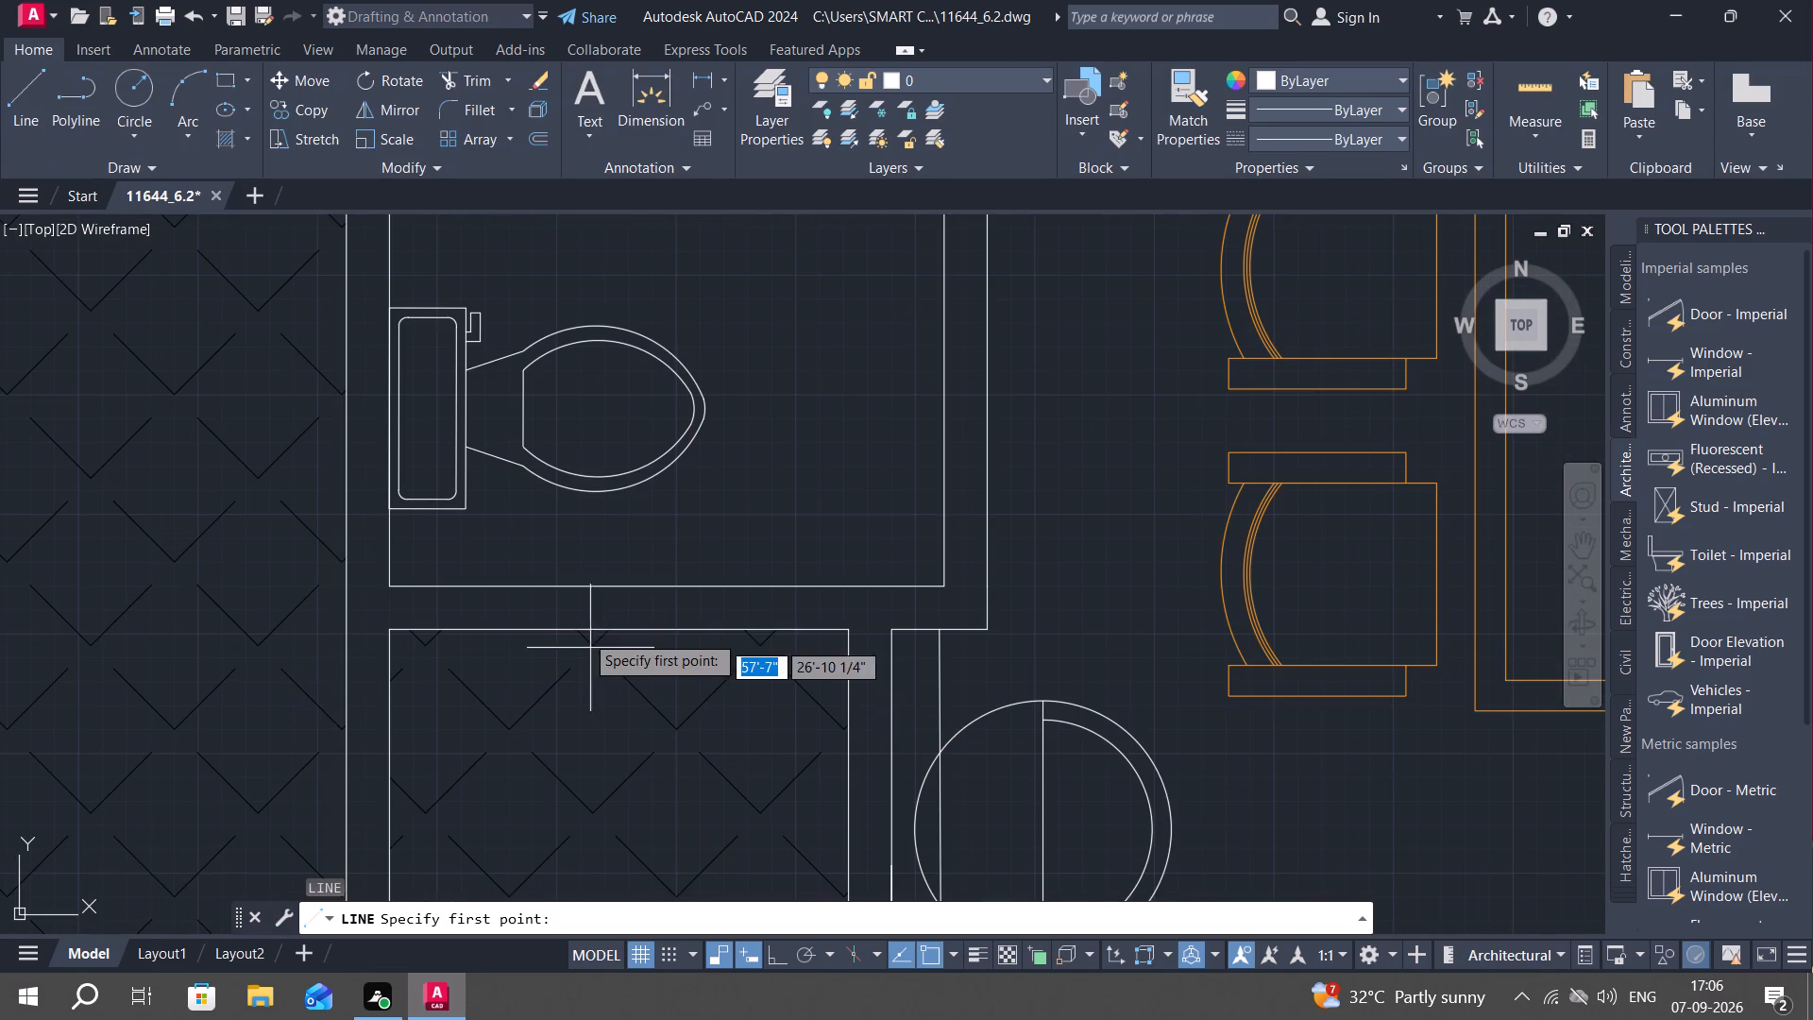
{"action": "left_click", "coordinate": [555, 586]}
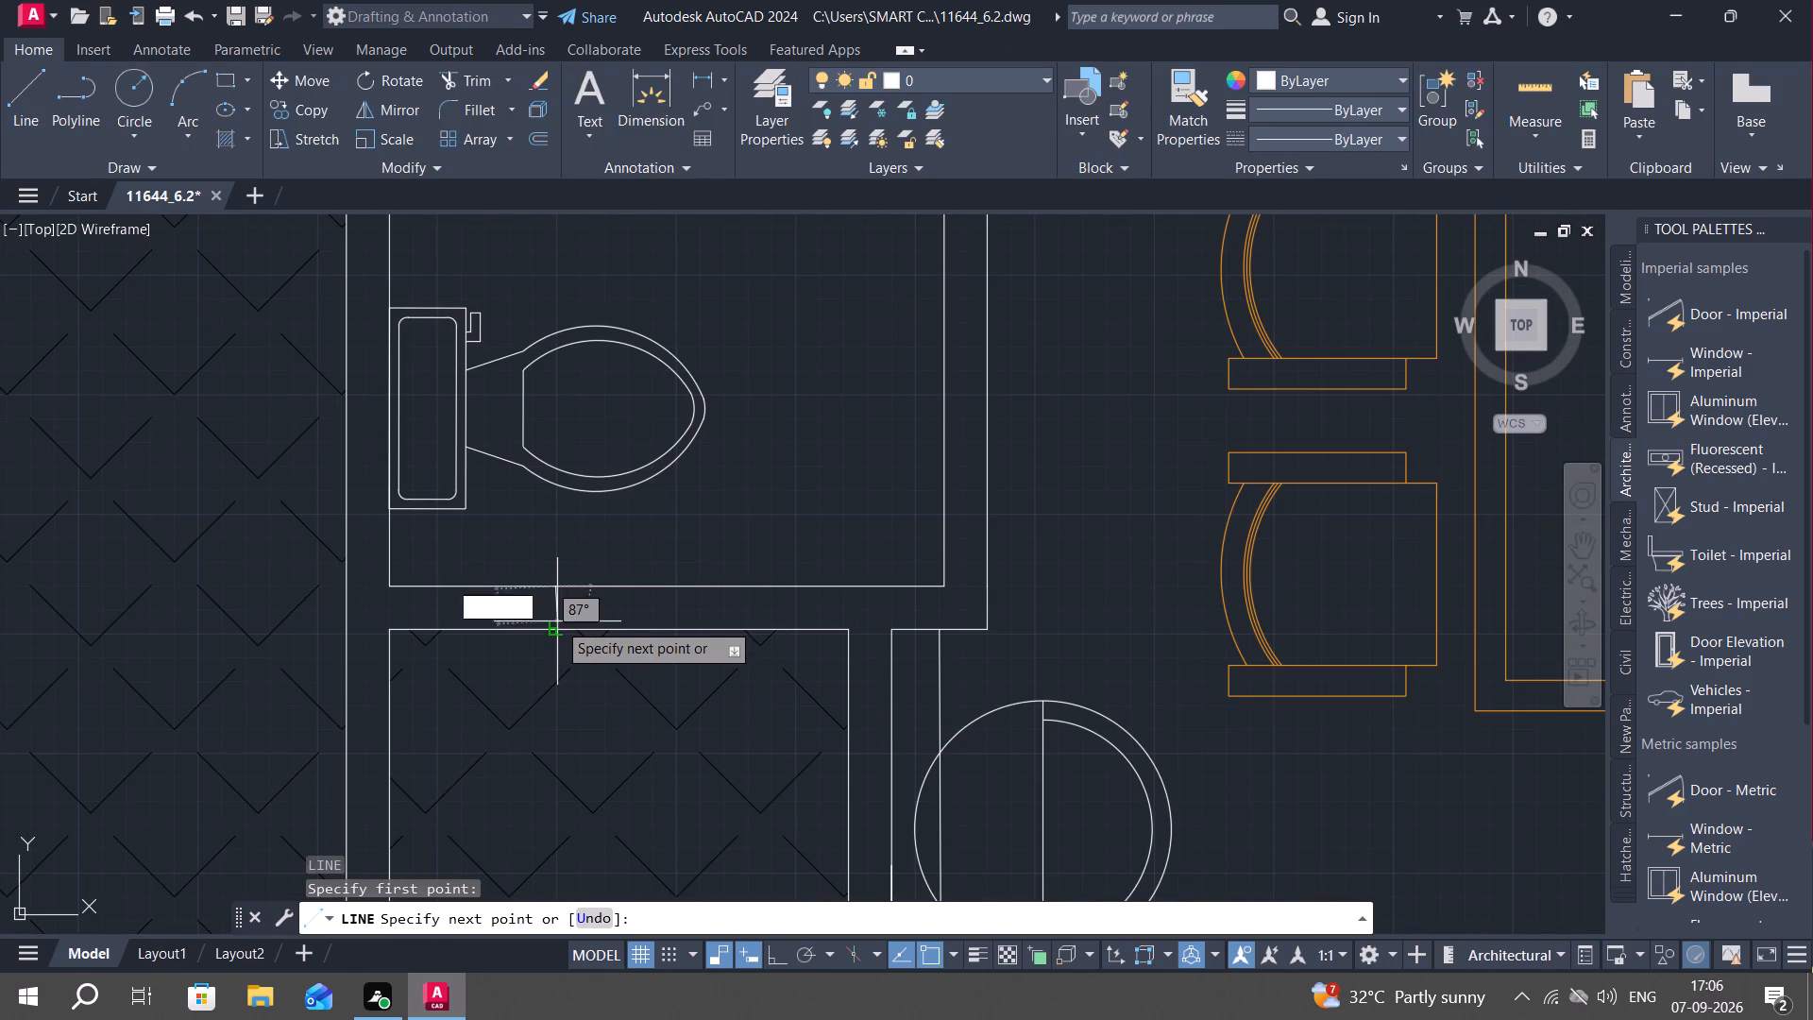
{"action": "left_click", "coordinate": [553, 622]}
{"action": "key", "text": "Escape"}
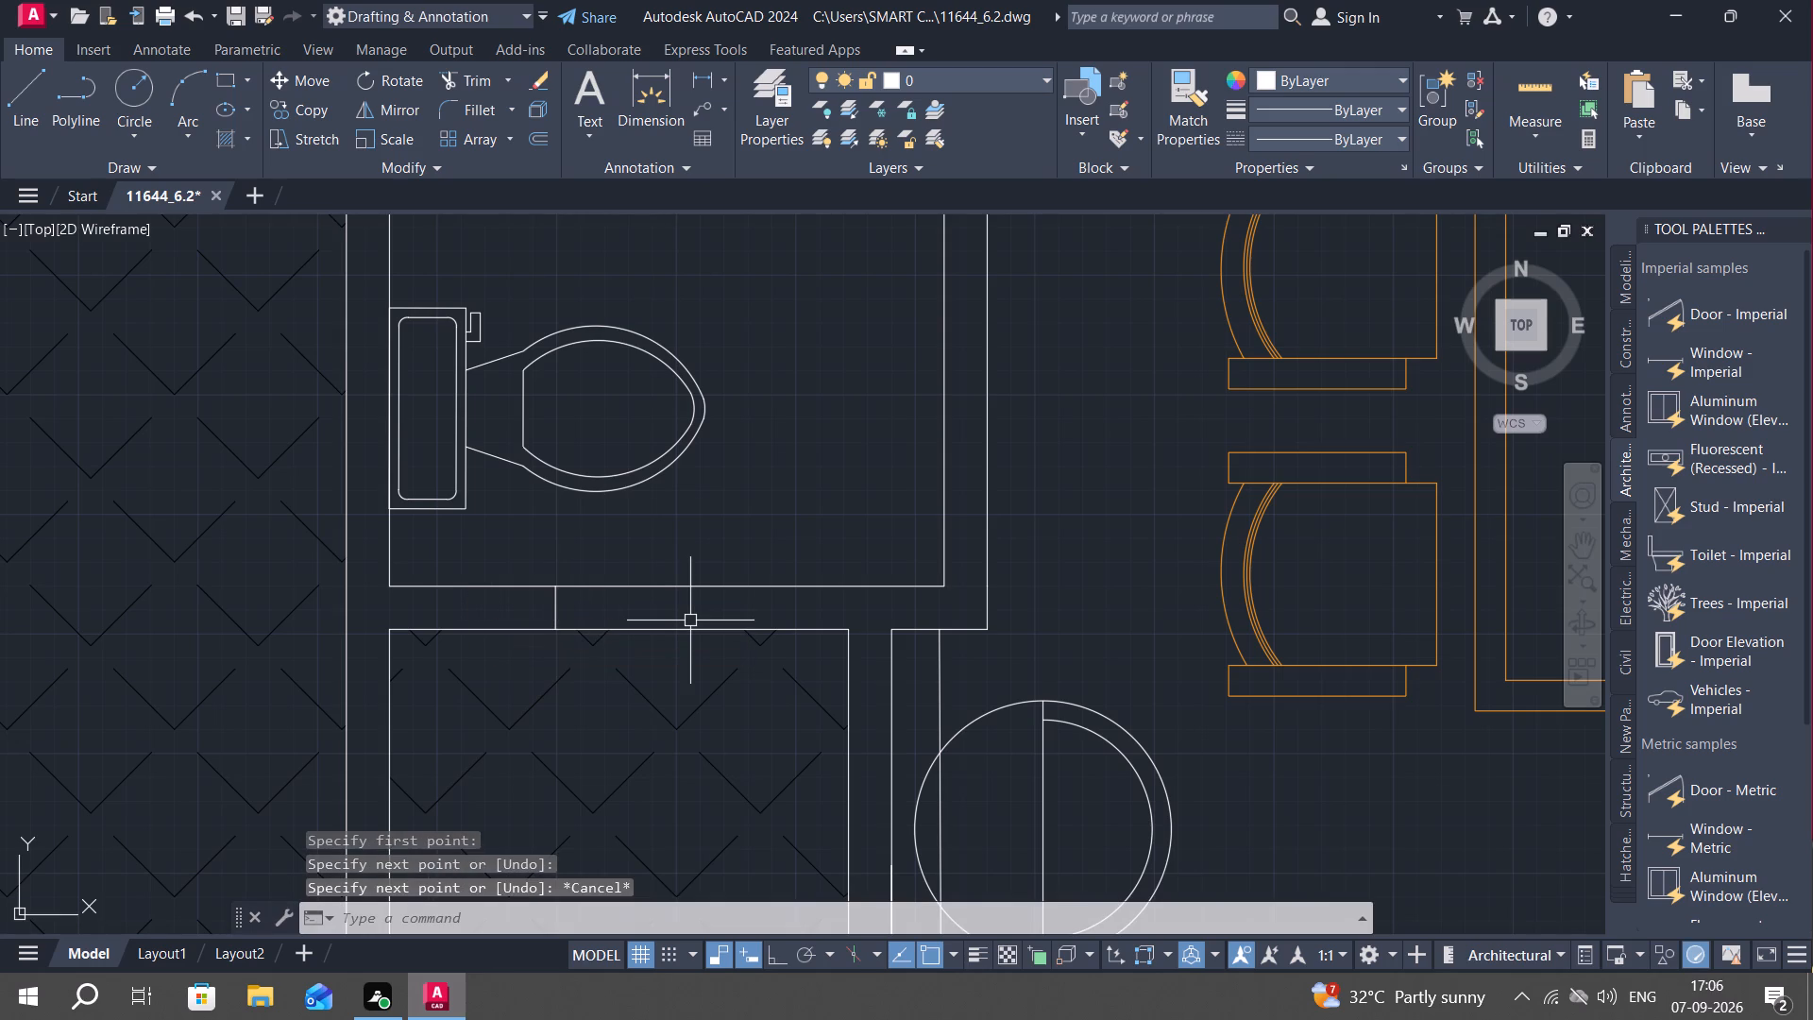
{"action": "type", "text": "L"}
{"action": "key", "text": "space"}
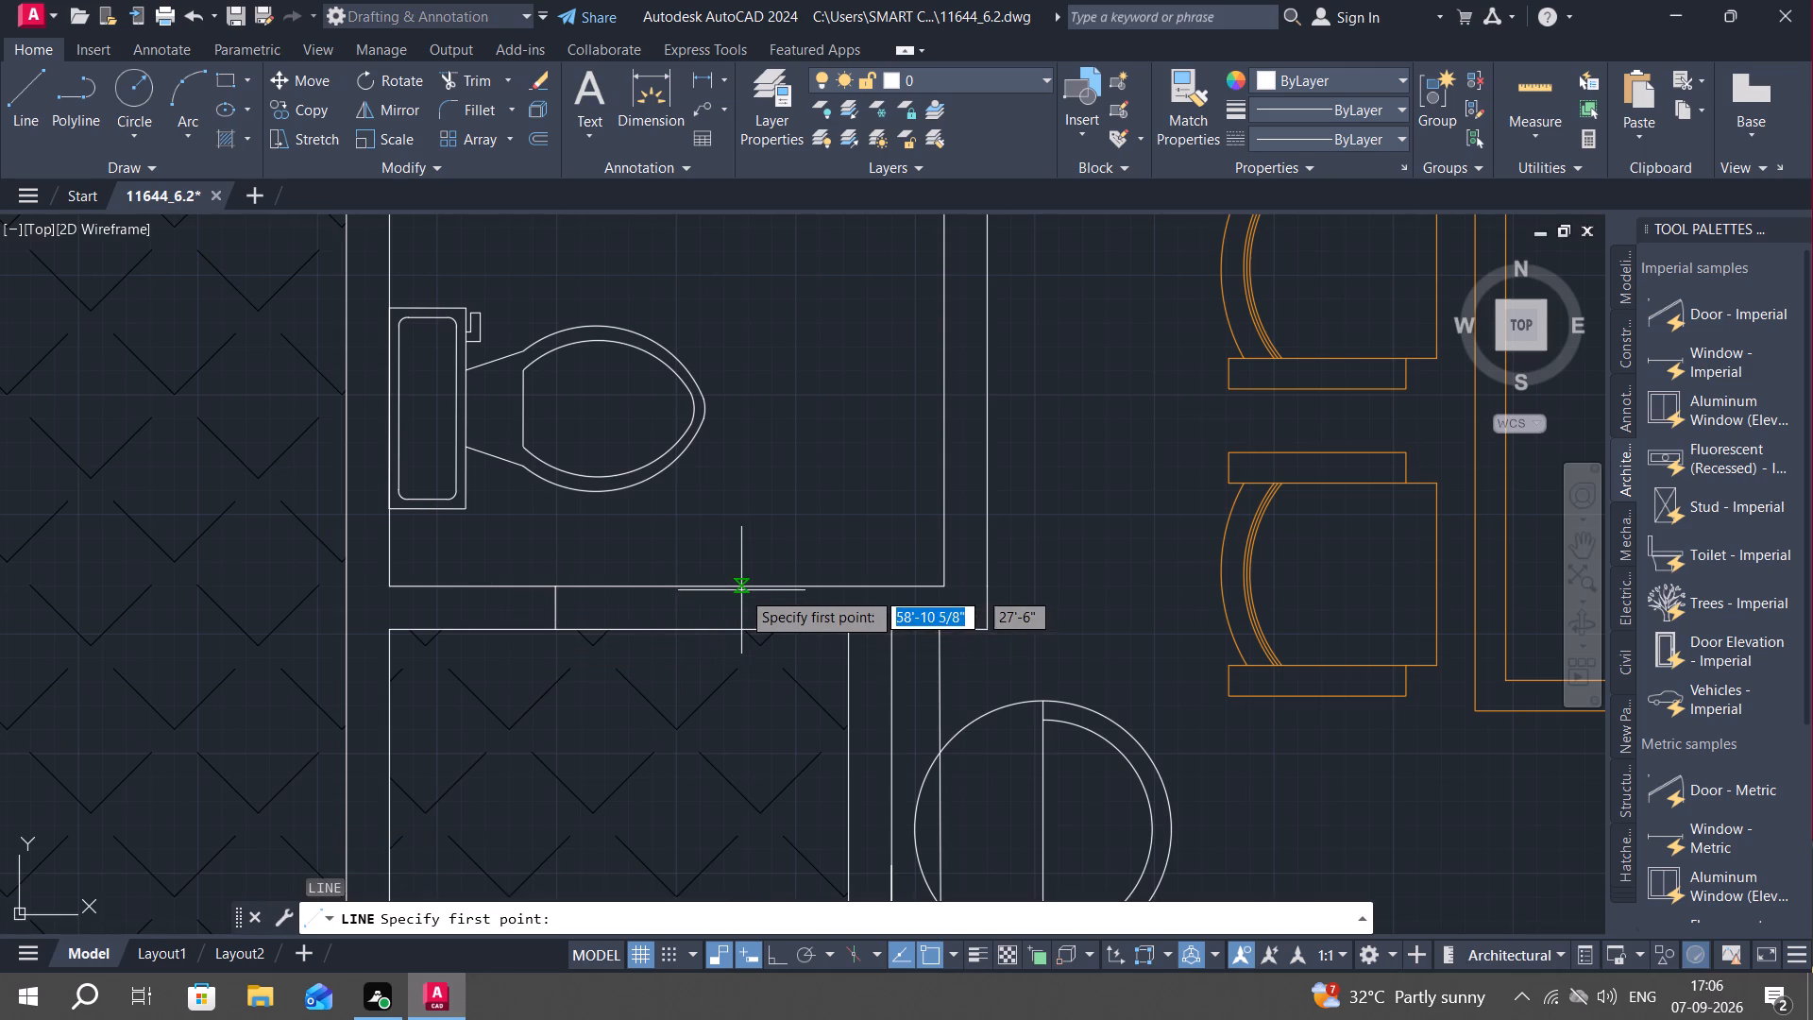
{"action": "left_click", "coordinate": [753, 586]}
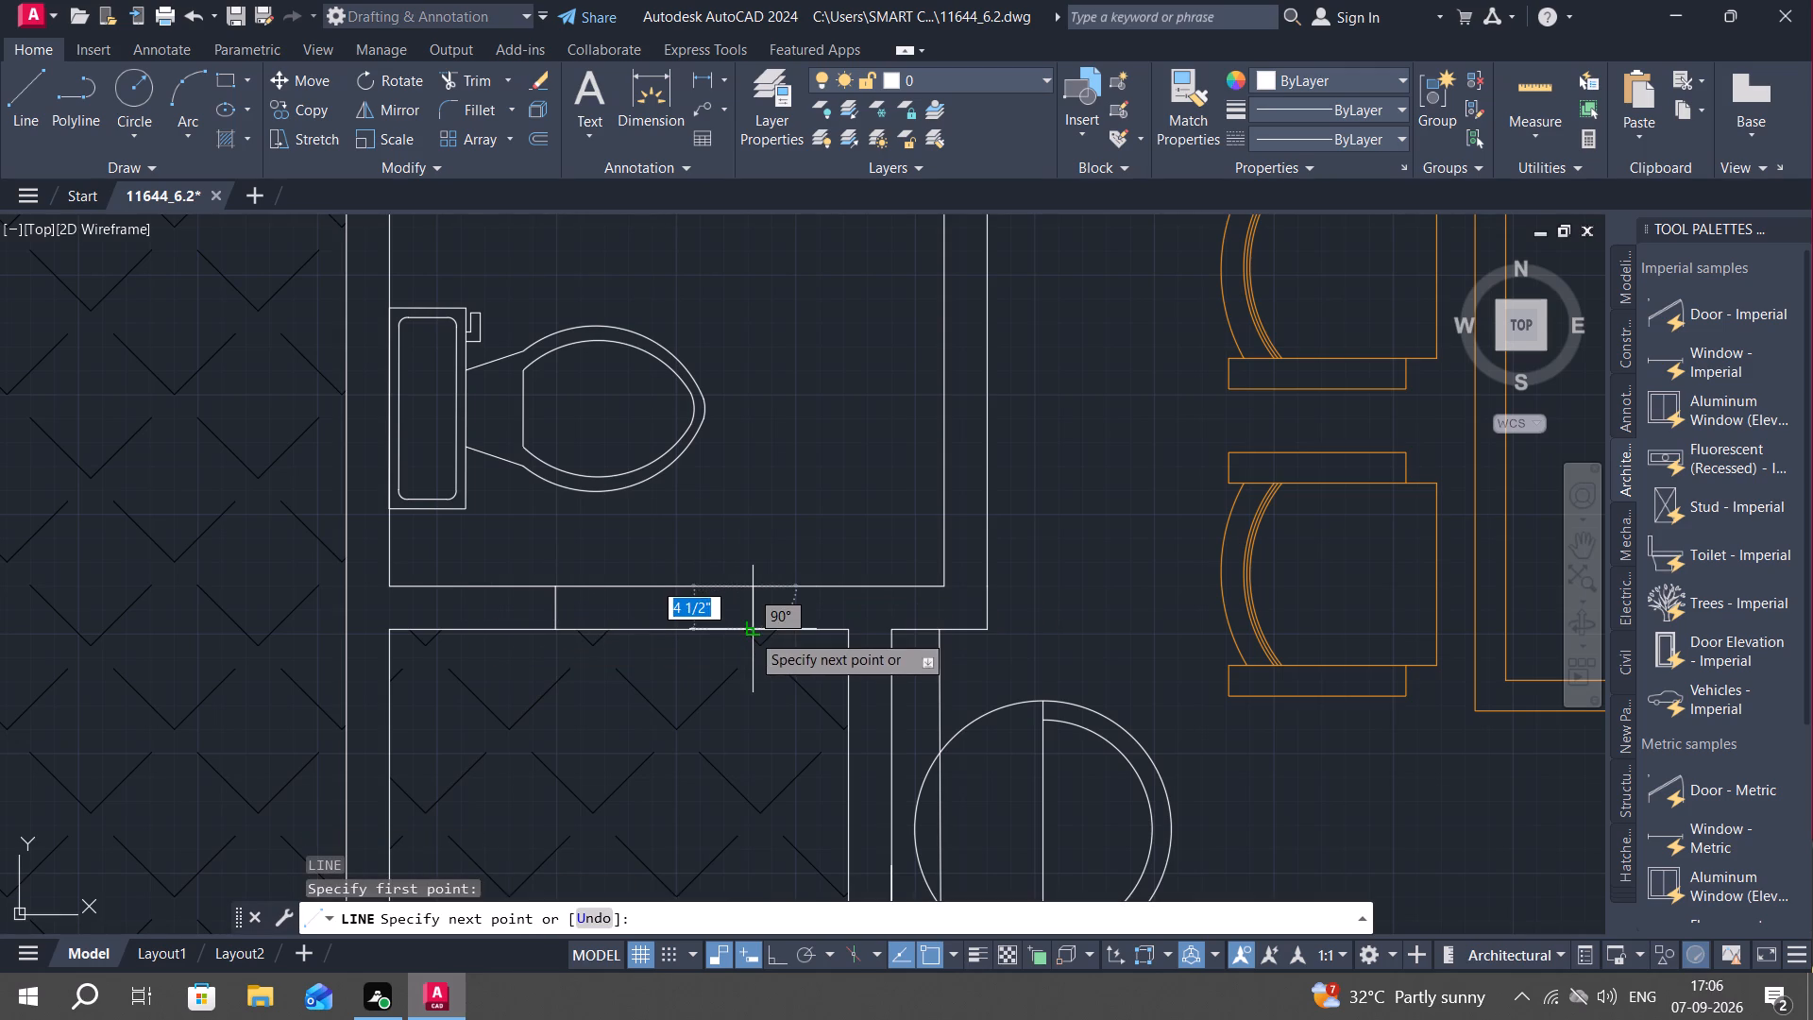
{"action": "left_click", "coordinate": [751, 633]}
{"action": "key", "text": "Escape"}
Draw a horizontal centre line joining the midpoints of the opening's two end lines in the toilet wall.
{"action": "type", "text": "L"}
{"action": "key", "text": "space"}
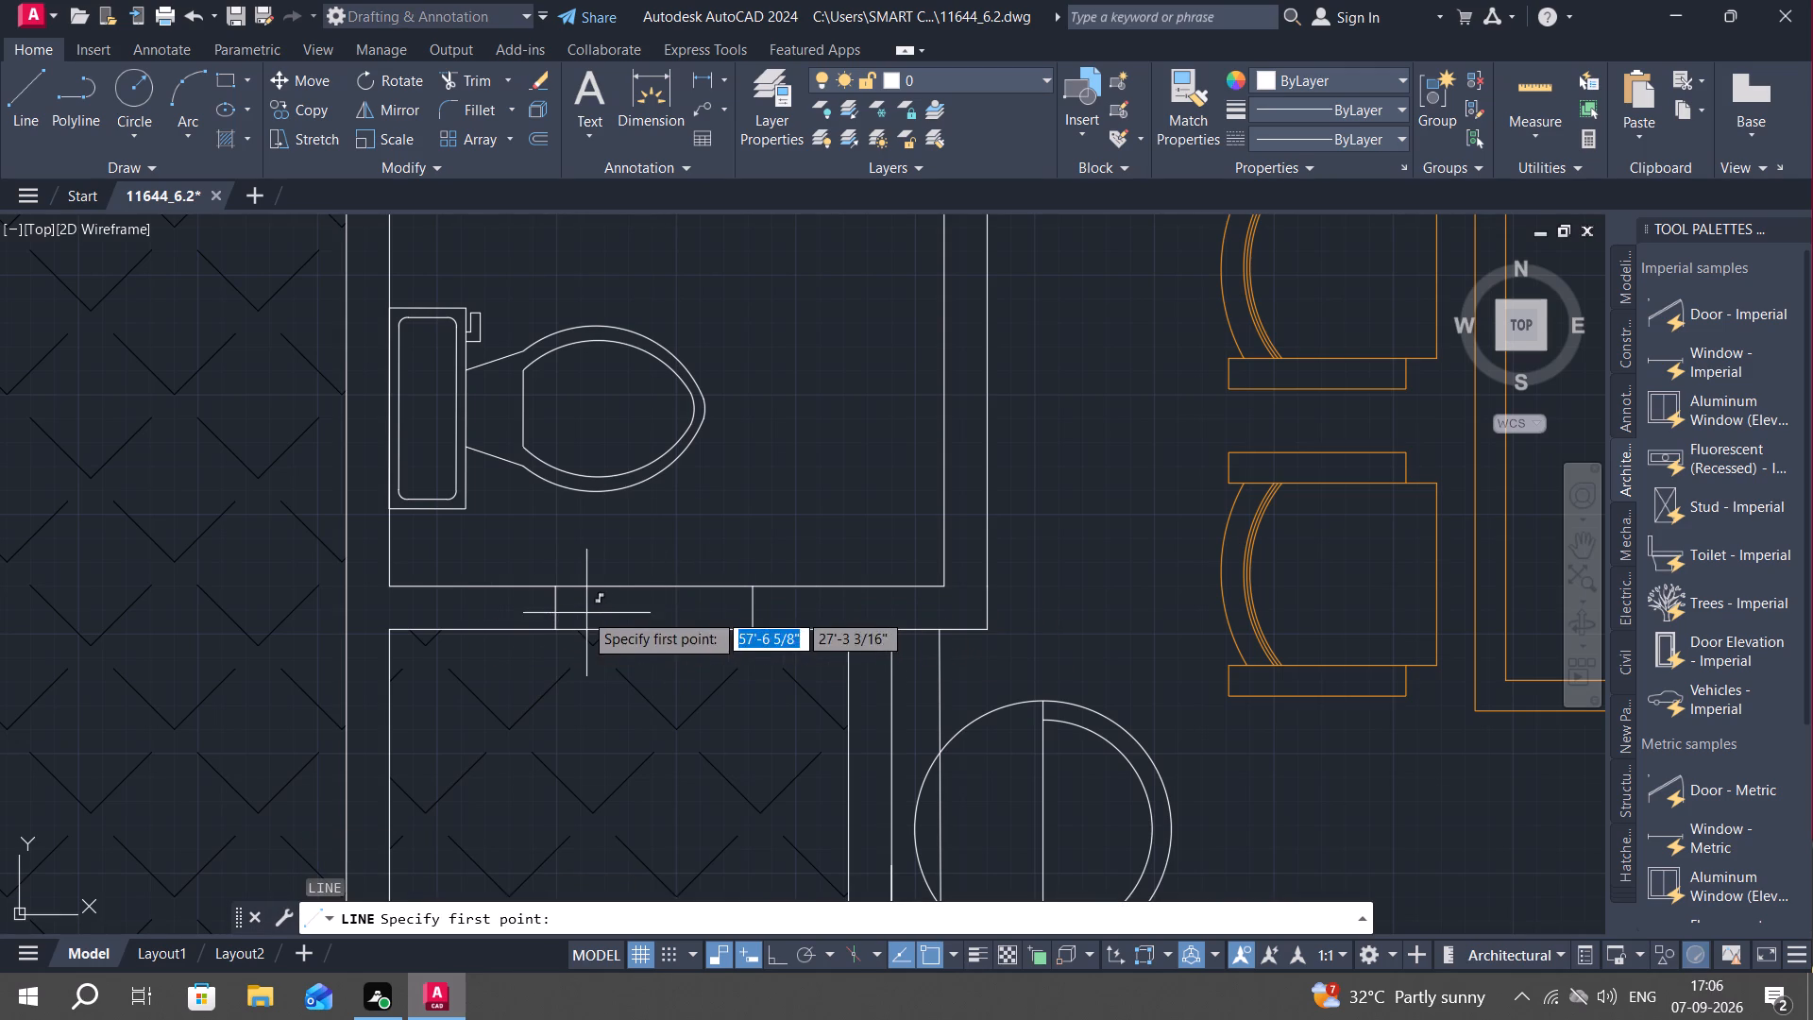
{"action": "left_click", "coordinate": [556, 608]}
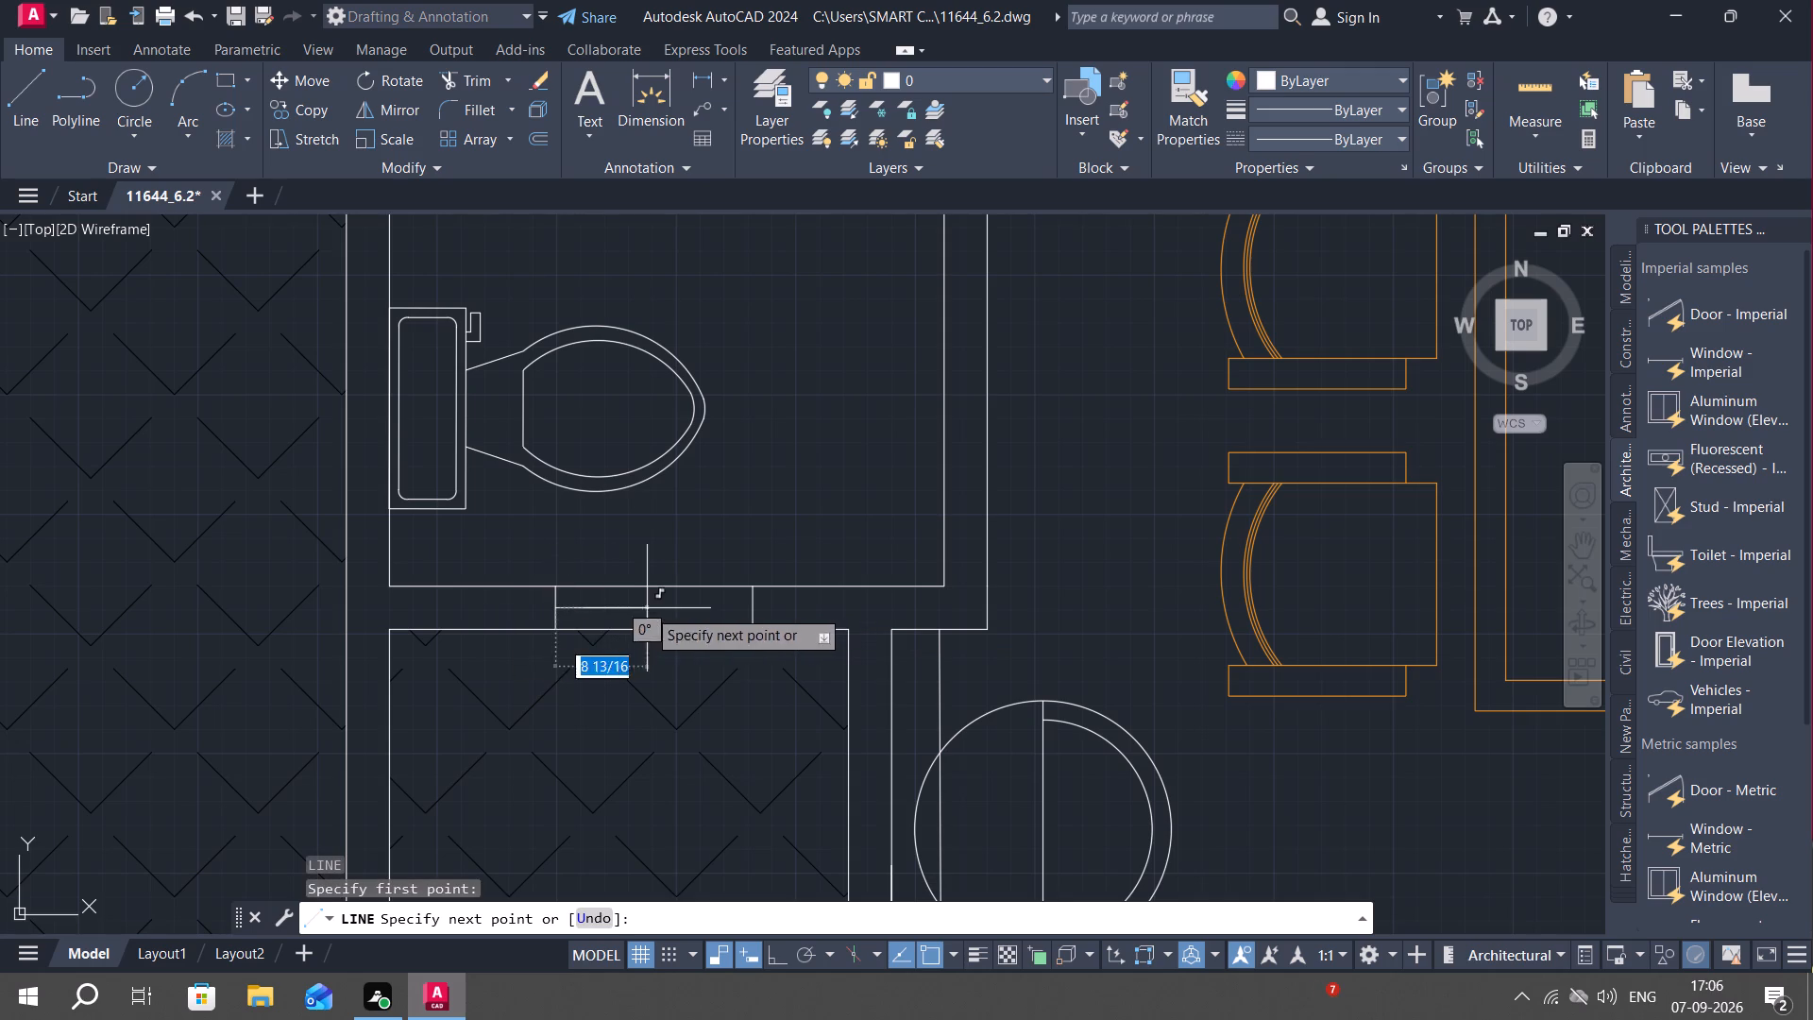
{"action": "left_click", "coordinate": [759, 610]}
{"action": "key", "text": "Escape"}
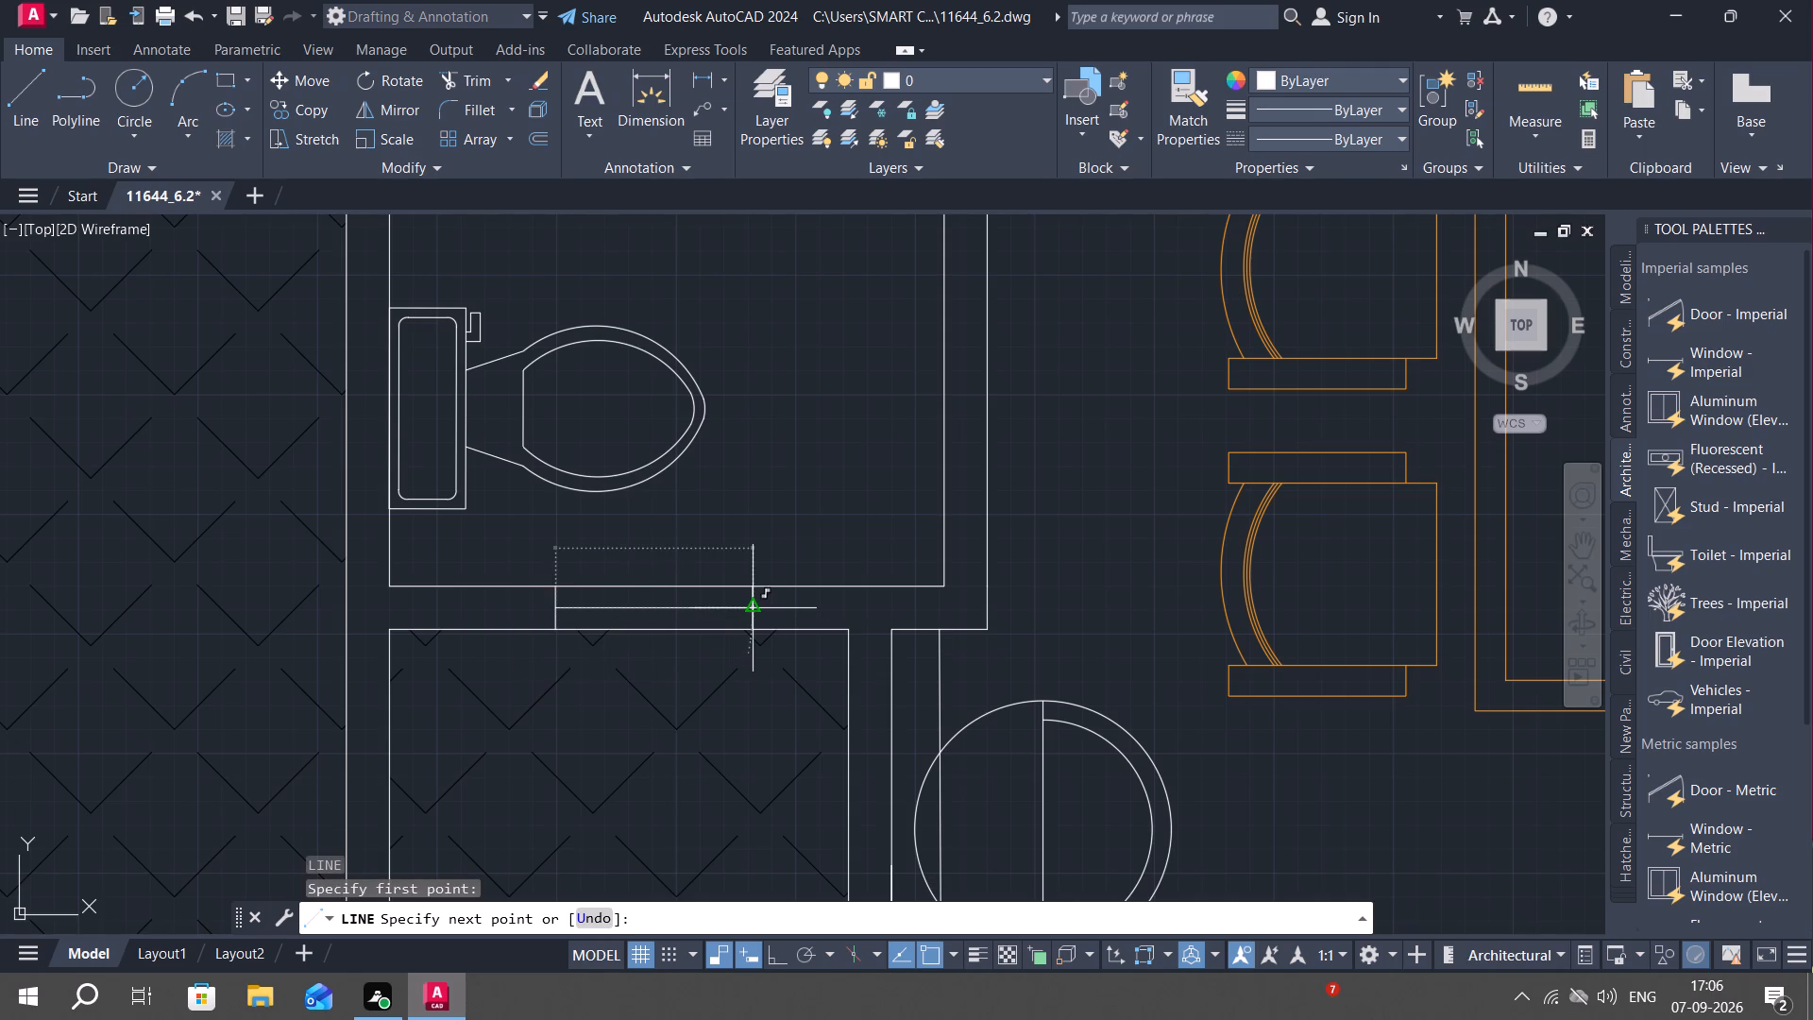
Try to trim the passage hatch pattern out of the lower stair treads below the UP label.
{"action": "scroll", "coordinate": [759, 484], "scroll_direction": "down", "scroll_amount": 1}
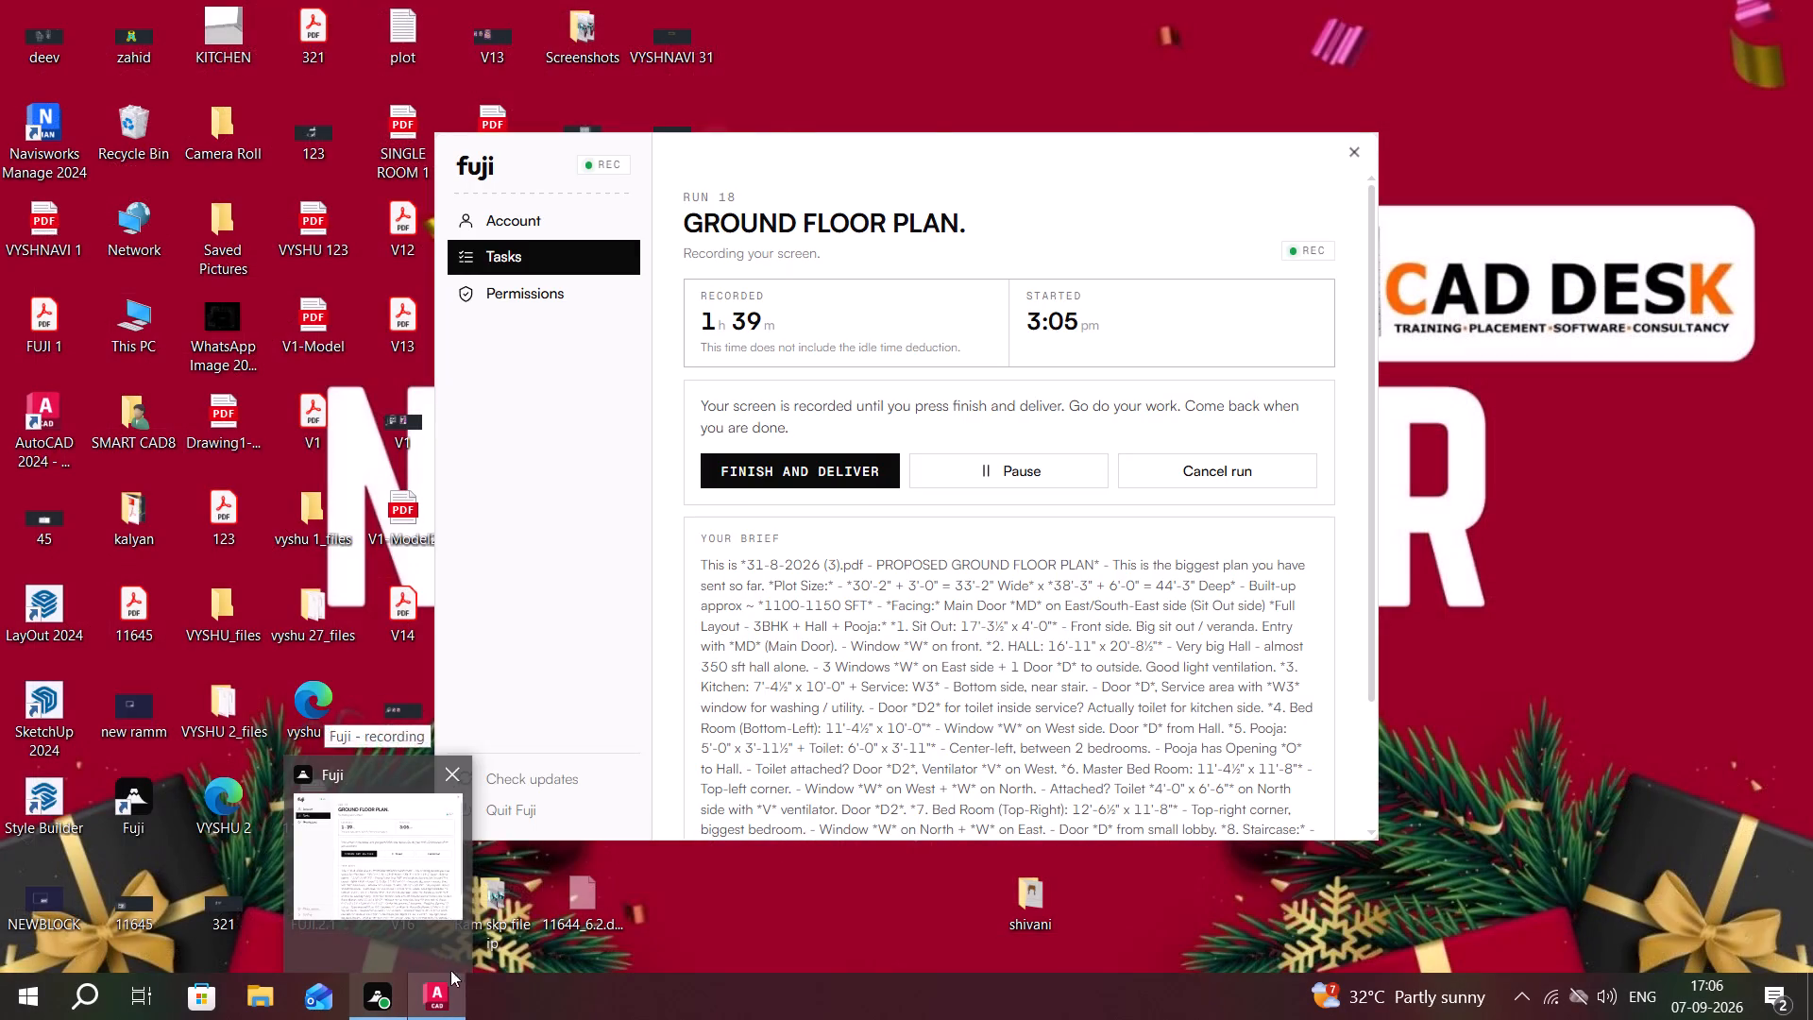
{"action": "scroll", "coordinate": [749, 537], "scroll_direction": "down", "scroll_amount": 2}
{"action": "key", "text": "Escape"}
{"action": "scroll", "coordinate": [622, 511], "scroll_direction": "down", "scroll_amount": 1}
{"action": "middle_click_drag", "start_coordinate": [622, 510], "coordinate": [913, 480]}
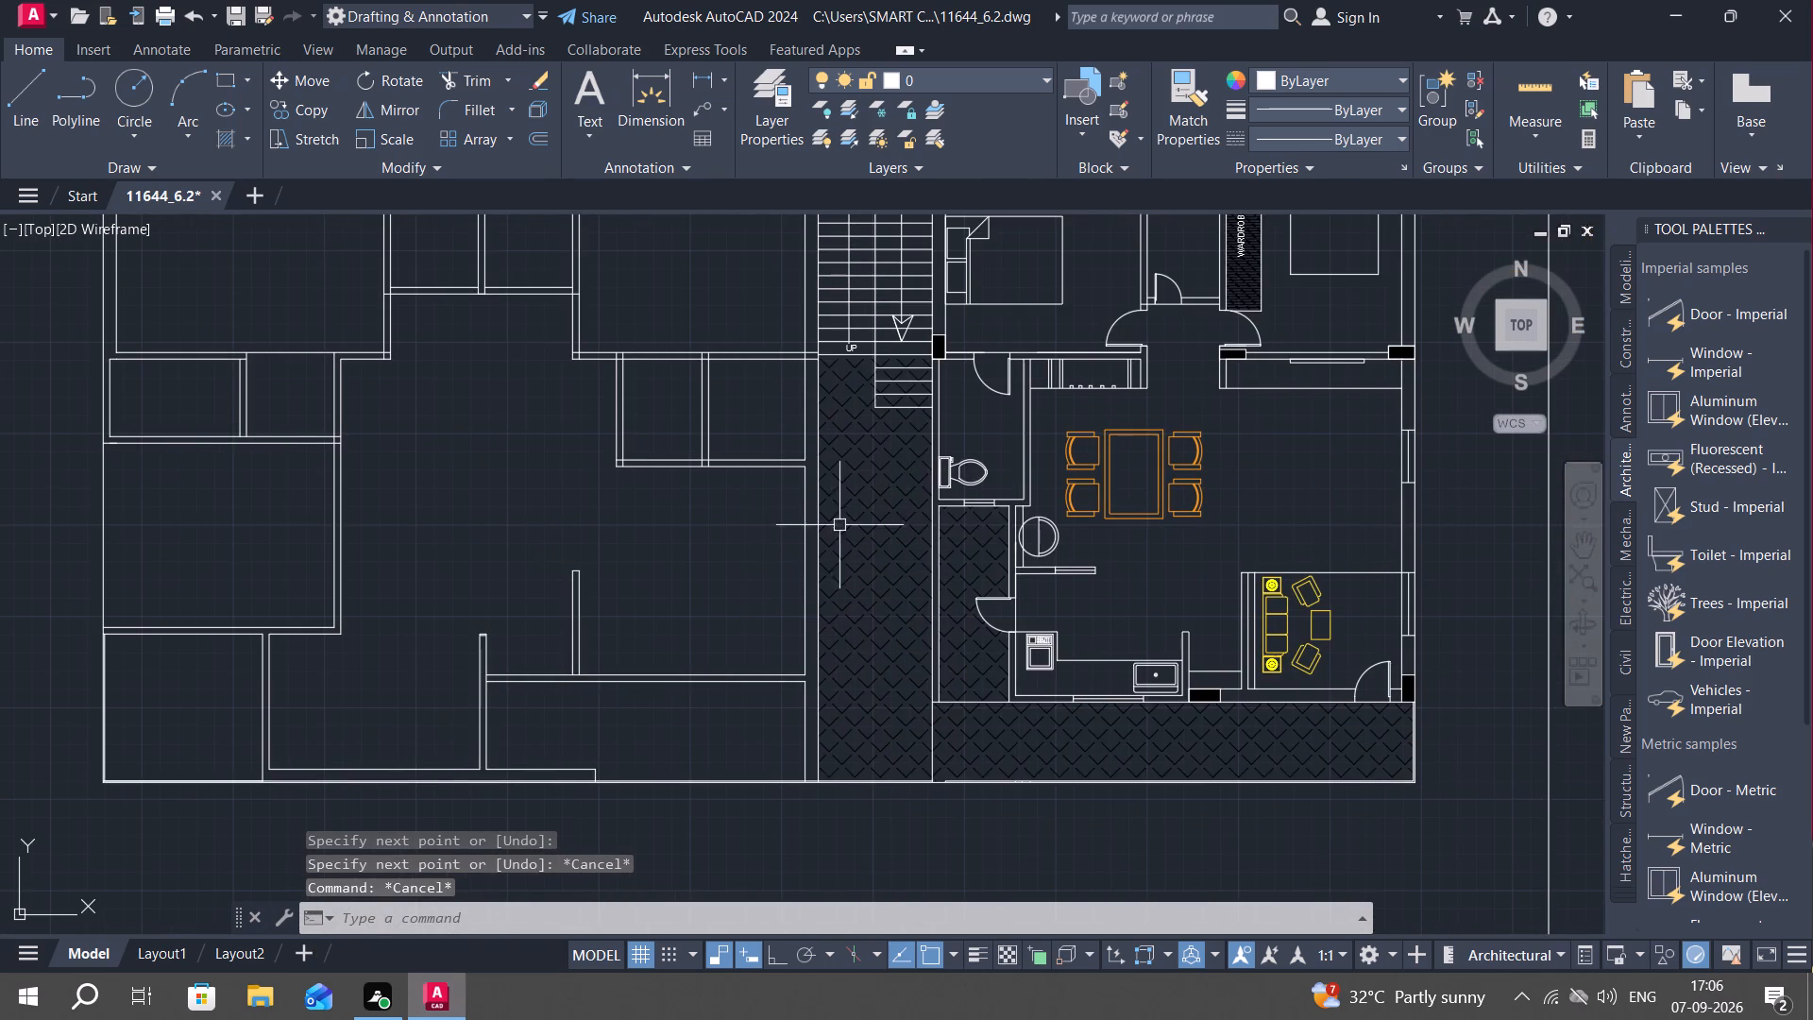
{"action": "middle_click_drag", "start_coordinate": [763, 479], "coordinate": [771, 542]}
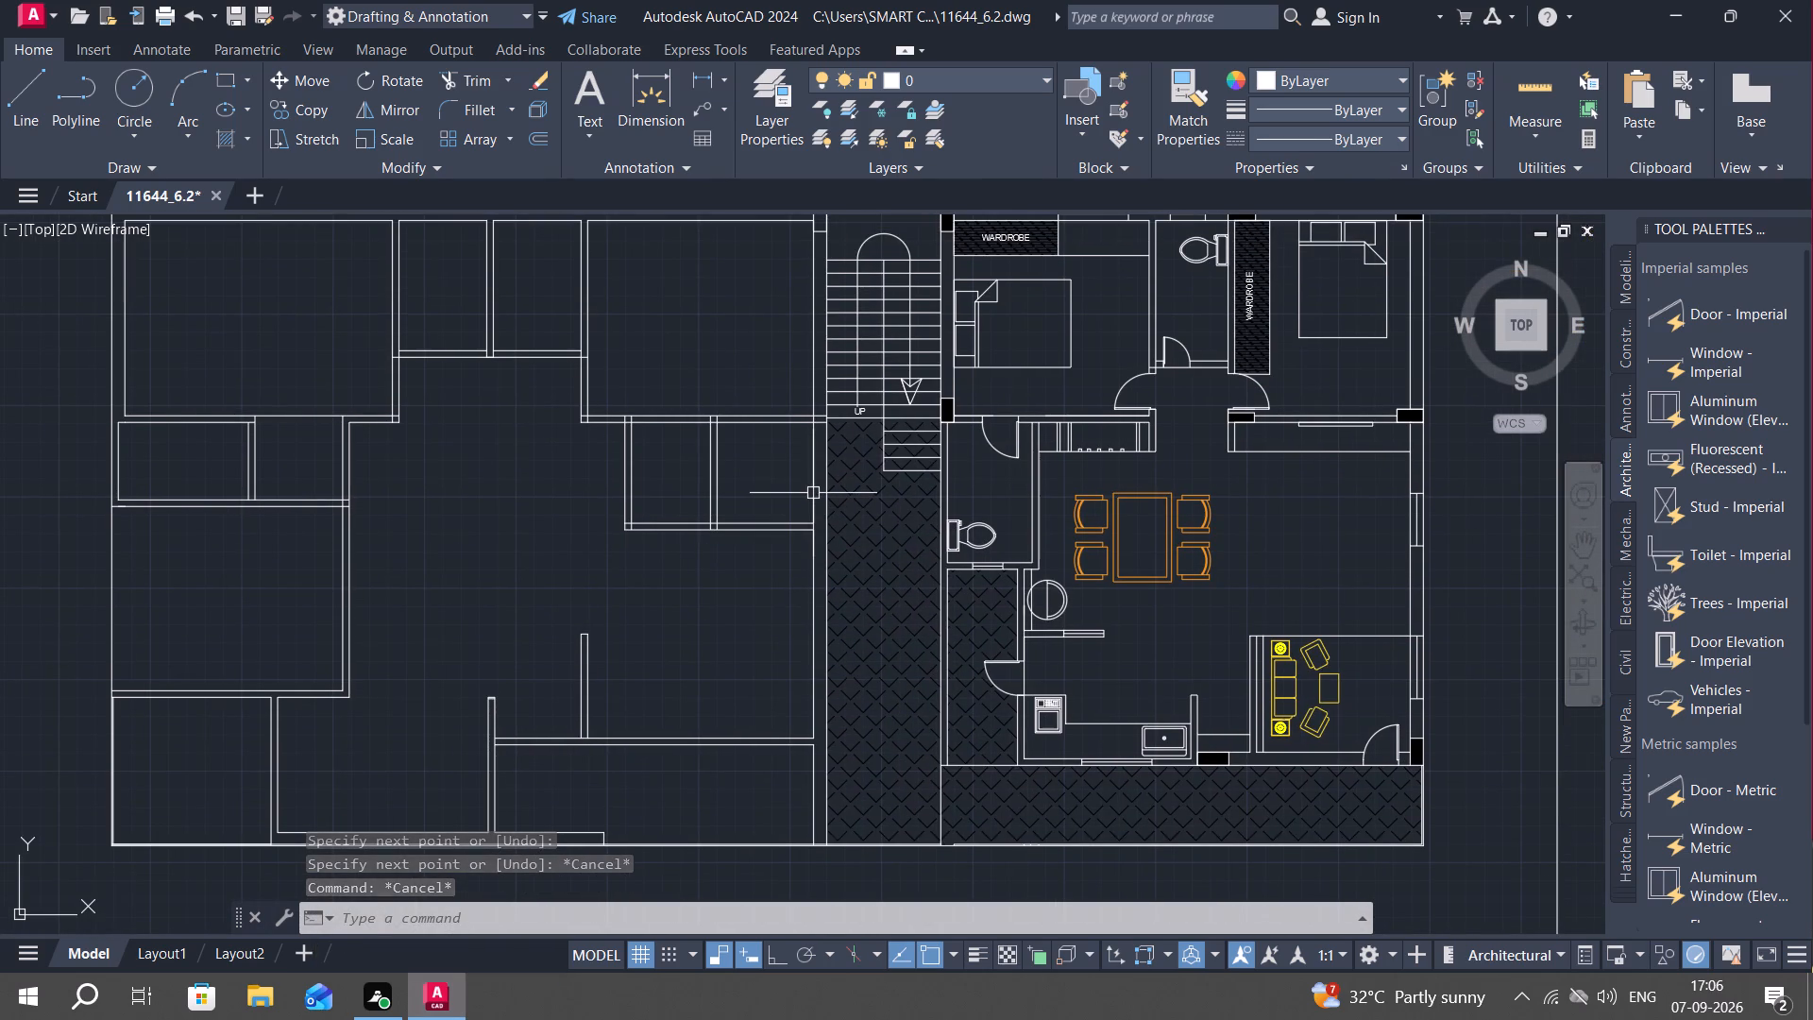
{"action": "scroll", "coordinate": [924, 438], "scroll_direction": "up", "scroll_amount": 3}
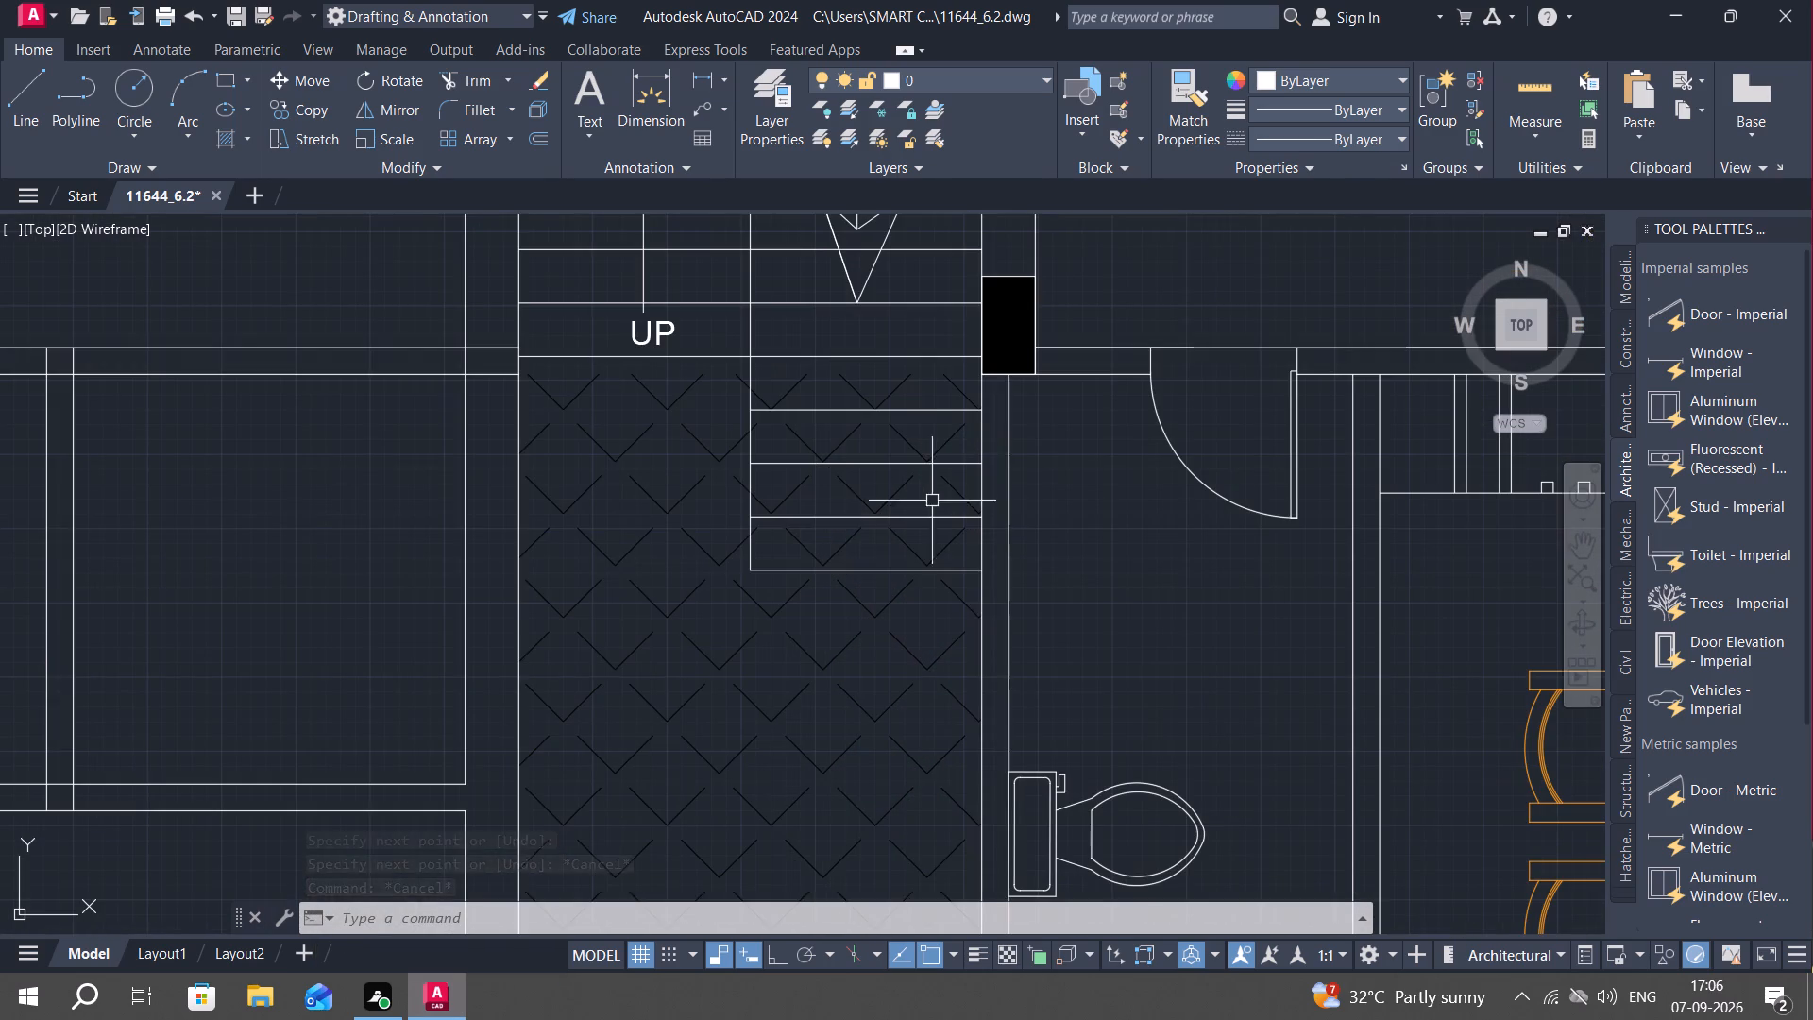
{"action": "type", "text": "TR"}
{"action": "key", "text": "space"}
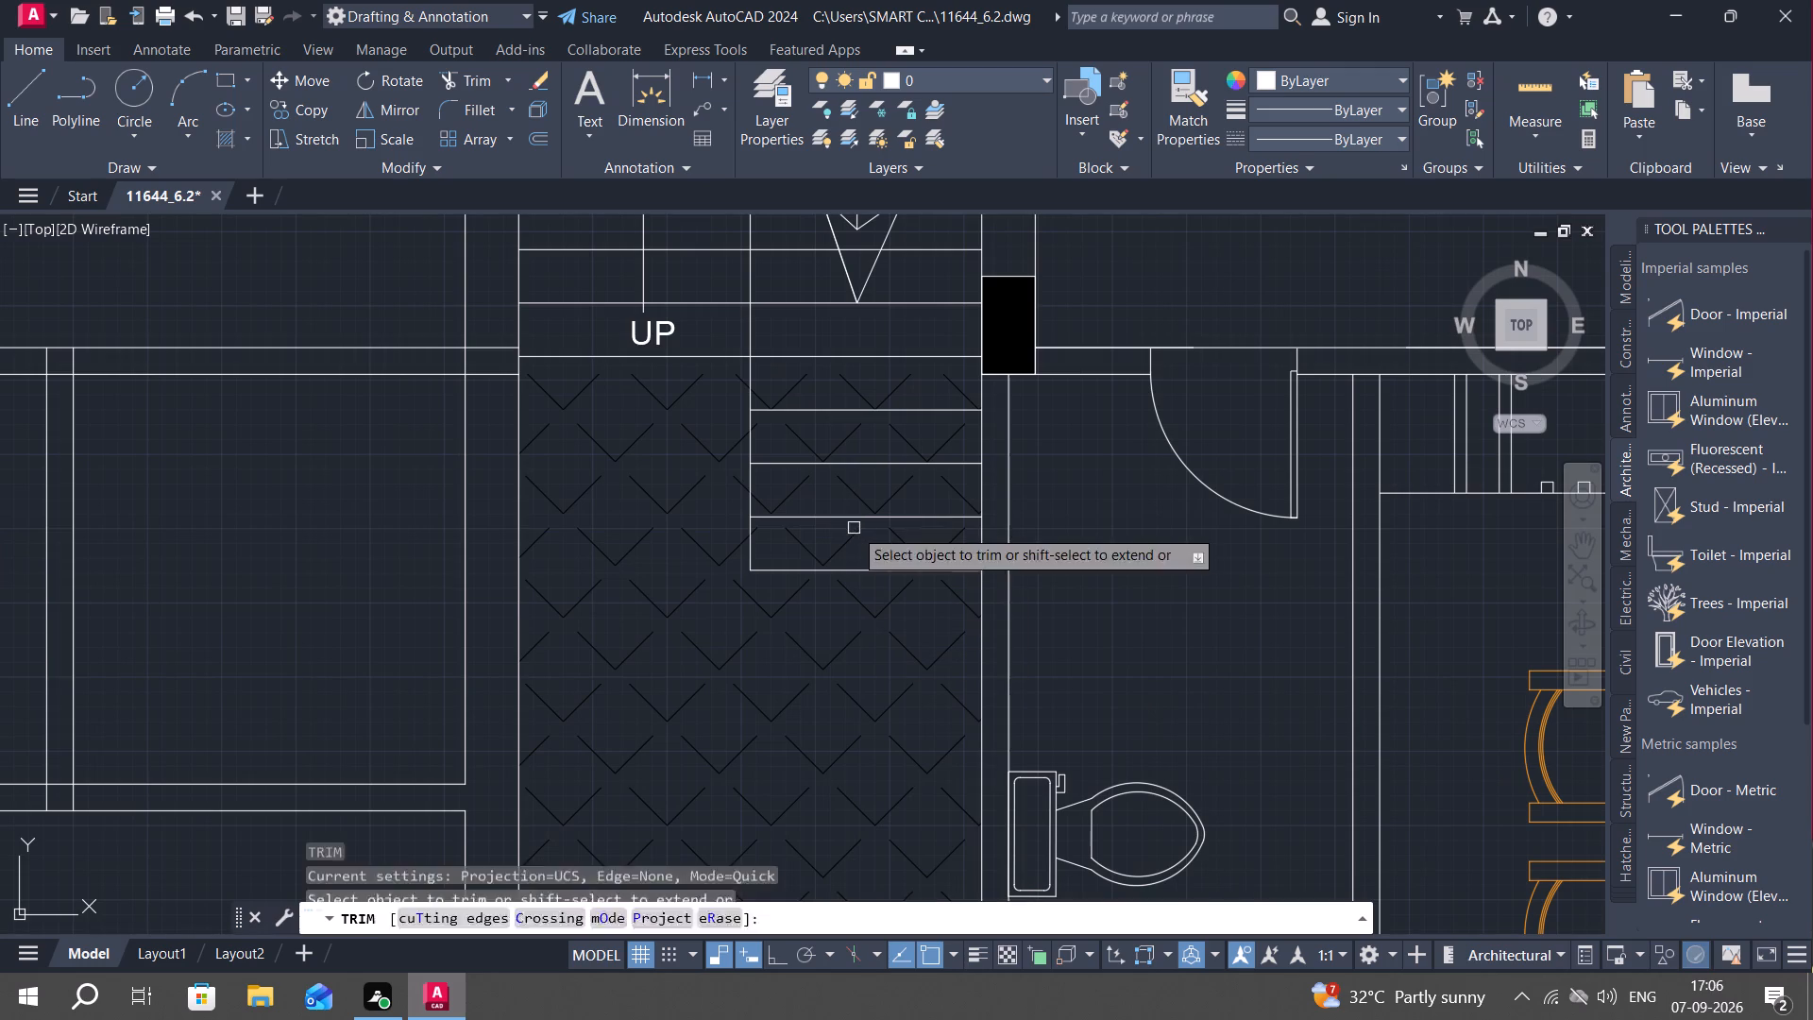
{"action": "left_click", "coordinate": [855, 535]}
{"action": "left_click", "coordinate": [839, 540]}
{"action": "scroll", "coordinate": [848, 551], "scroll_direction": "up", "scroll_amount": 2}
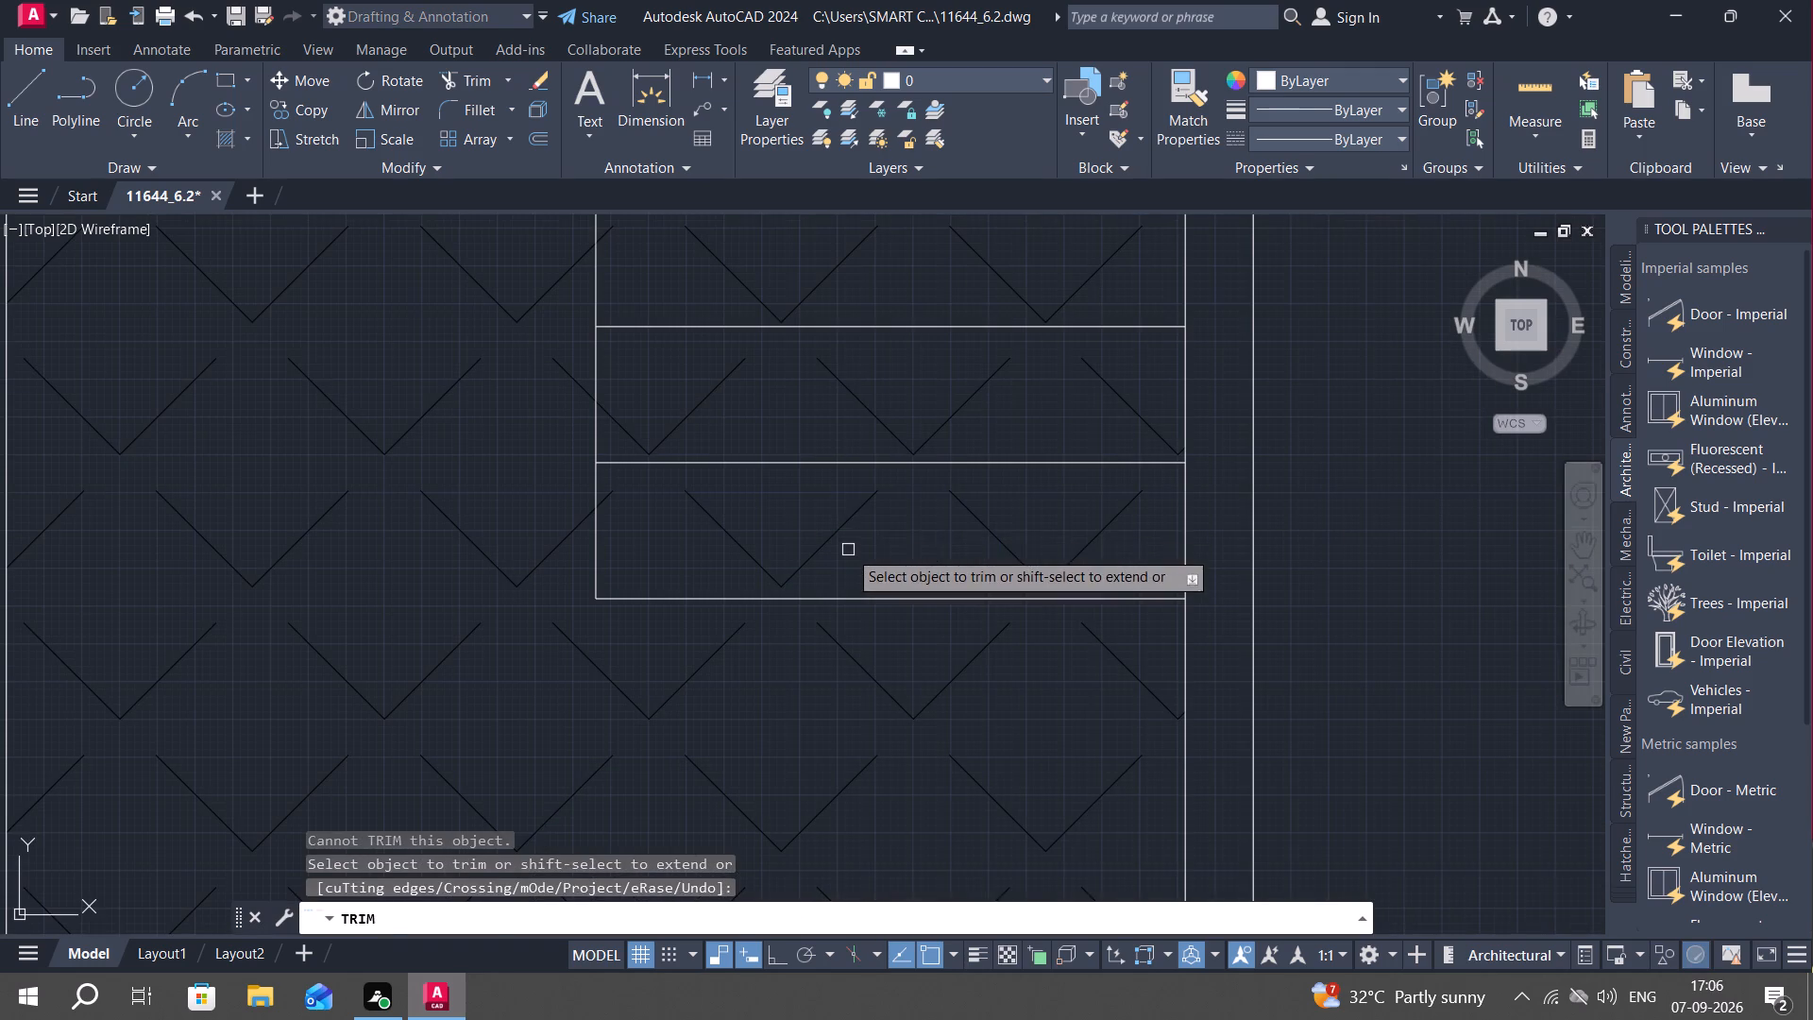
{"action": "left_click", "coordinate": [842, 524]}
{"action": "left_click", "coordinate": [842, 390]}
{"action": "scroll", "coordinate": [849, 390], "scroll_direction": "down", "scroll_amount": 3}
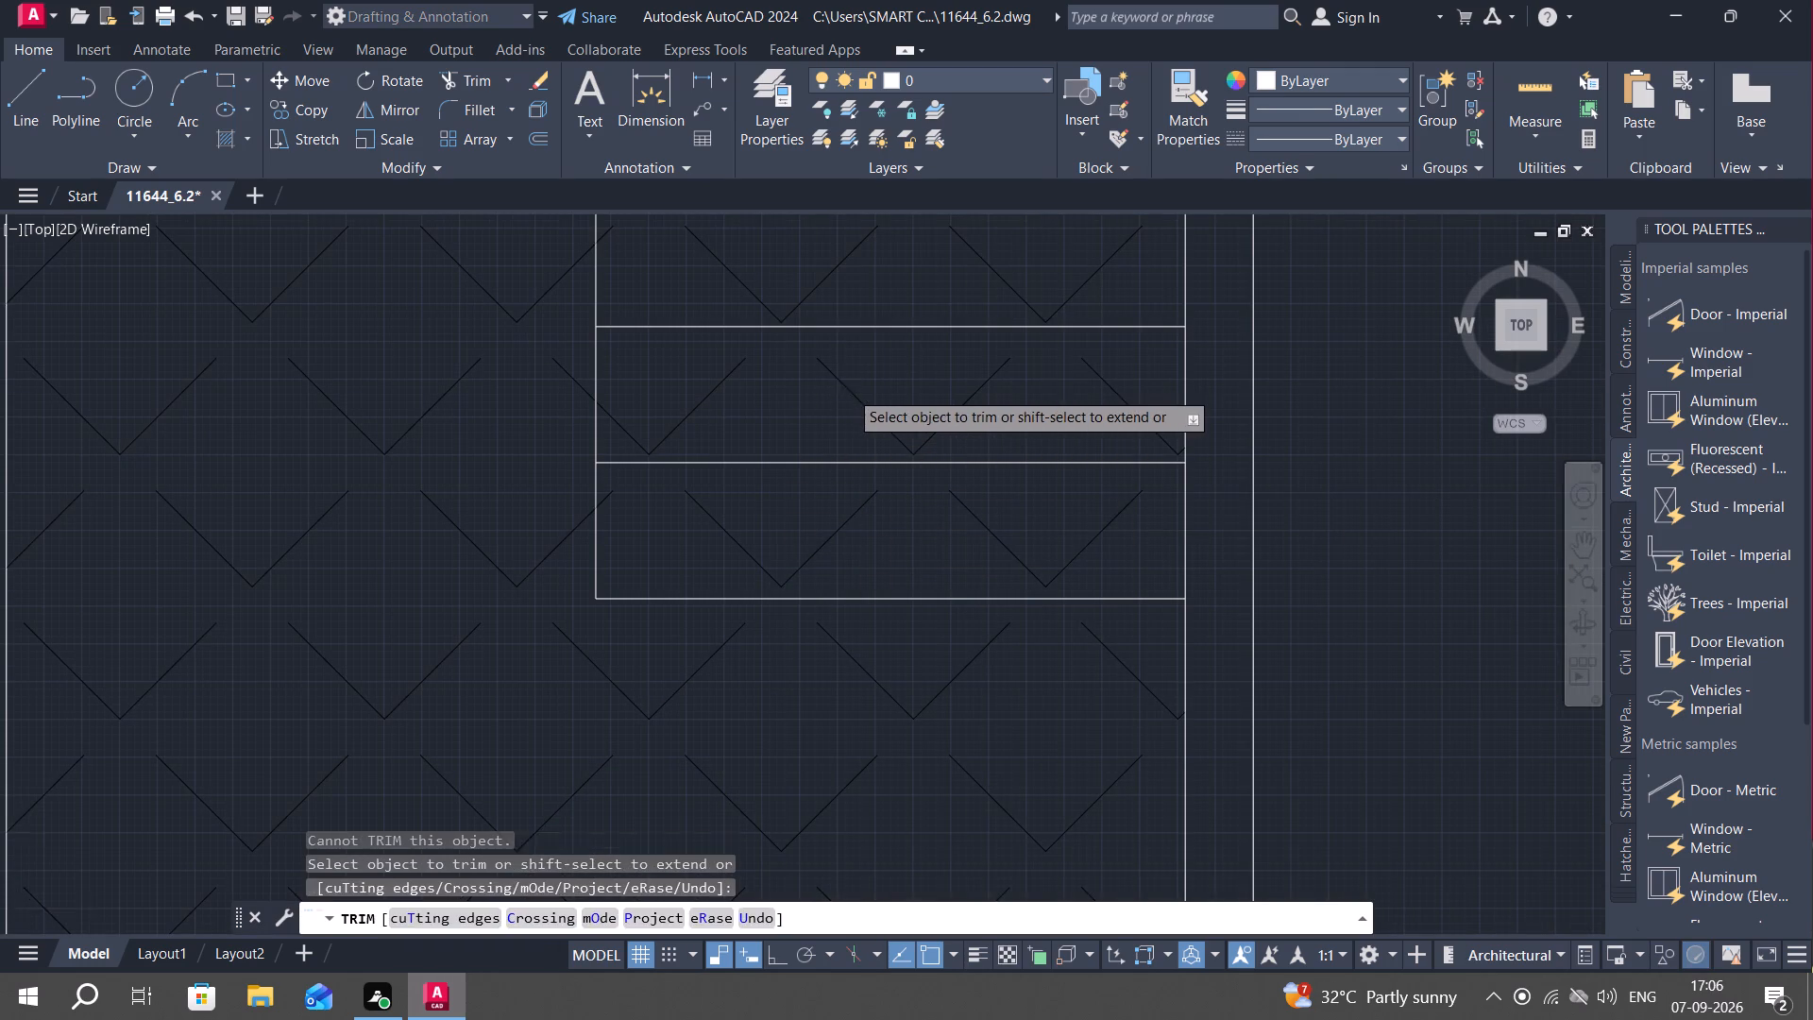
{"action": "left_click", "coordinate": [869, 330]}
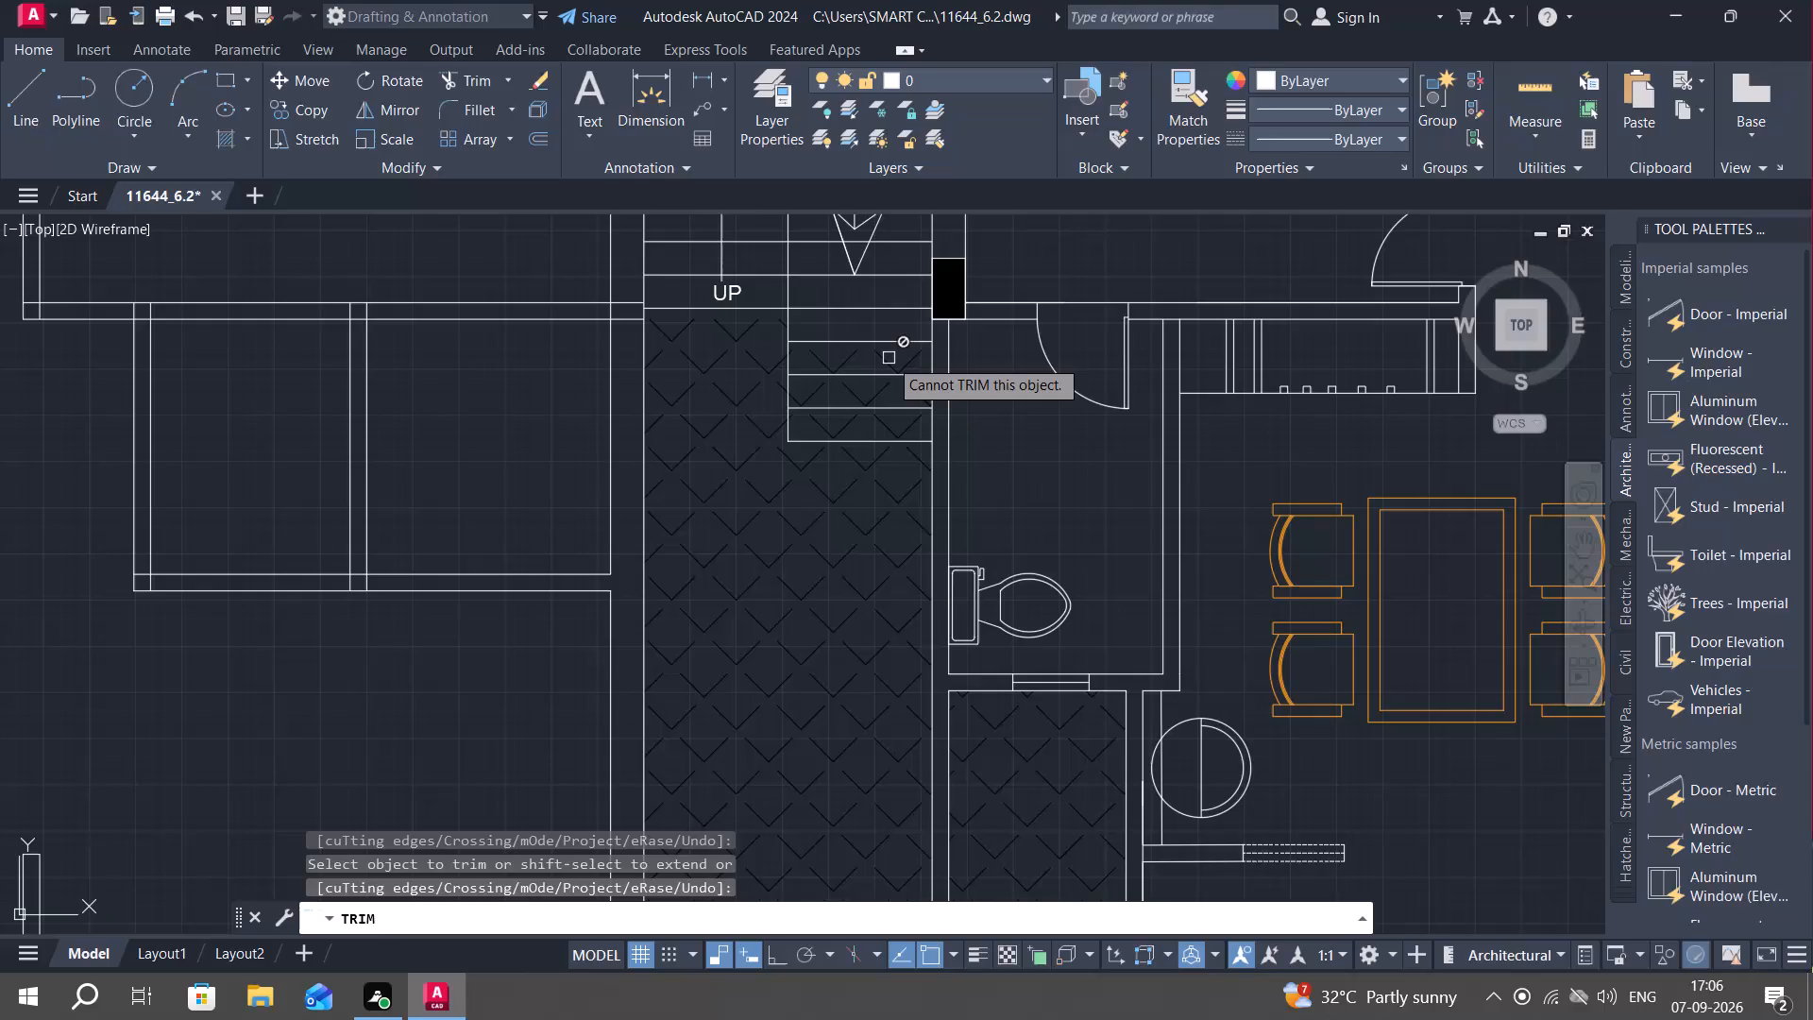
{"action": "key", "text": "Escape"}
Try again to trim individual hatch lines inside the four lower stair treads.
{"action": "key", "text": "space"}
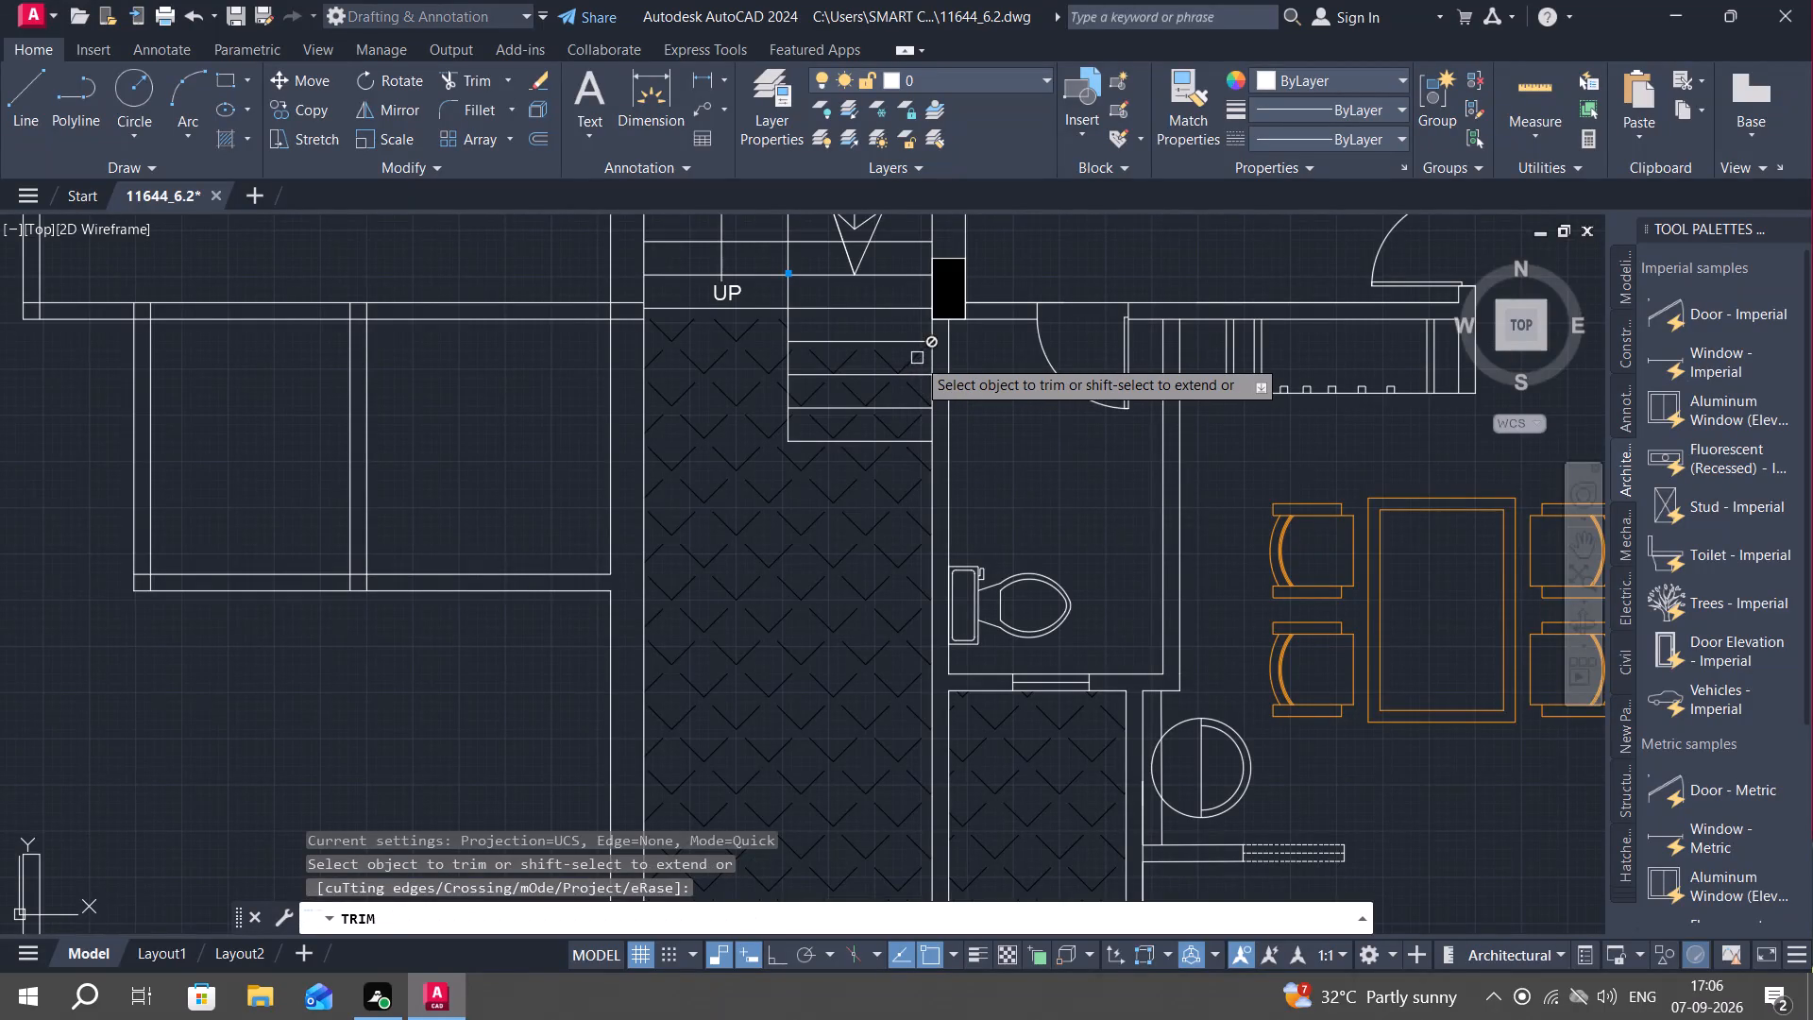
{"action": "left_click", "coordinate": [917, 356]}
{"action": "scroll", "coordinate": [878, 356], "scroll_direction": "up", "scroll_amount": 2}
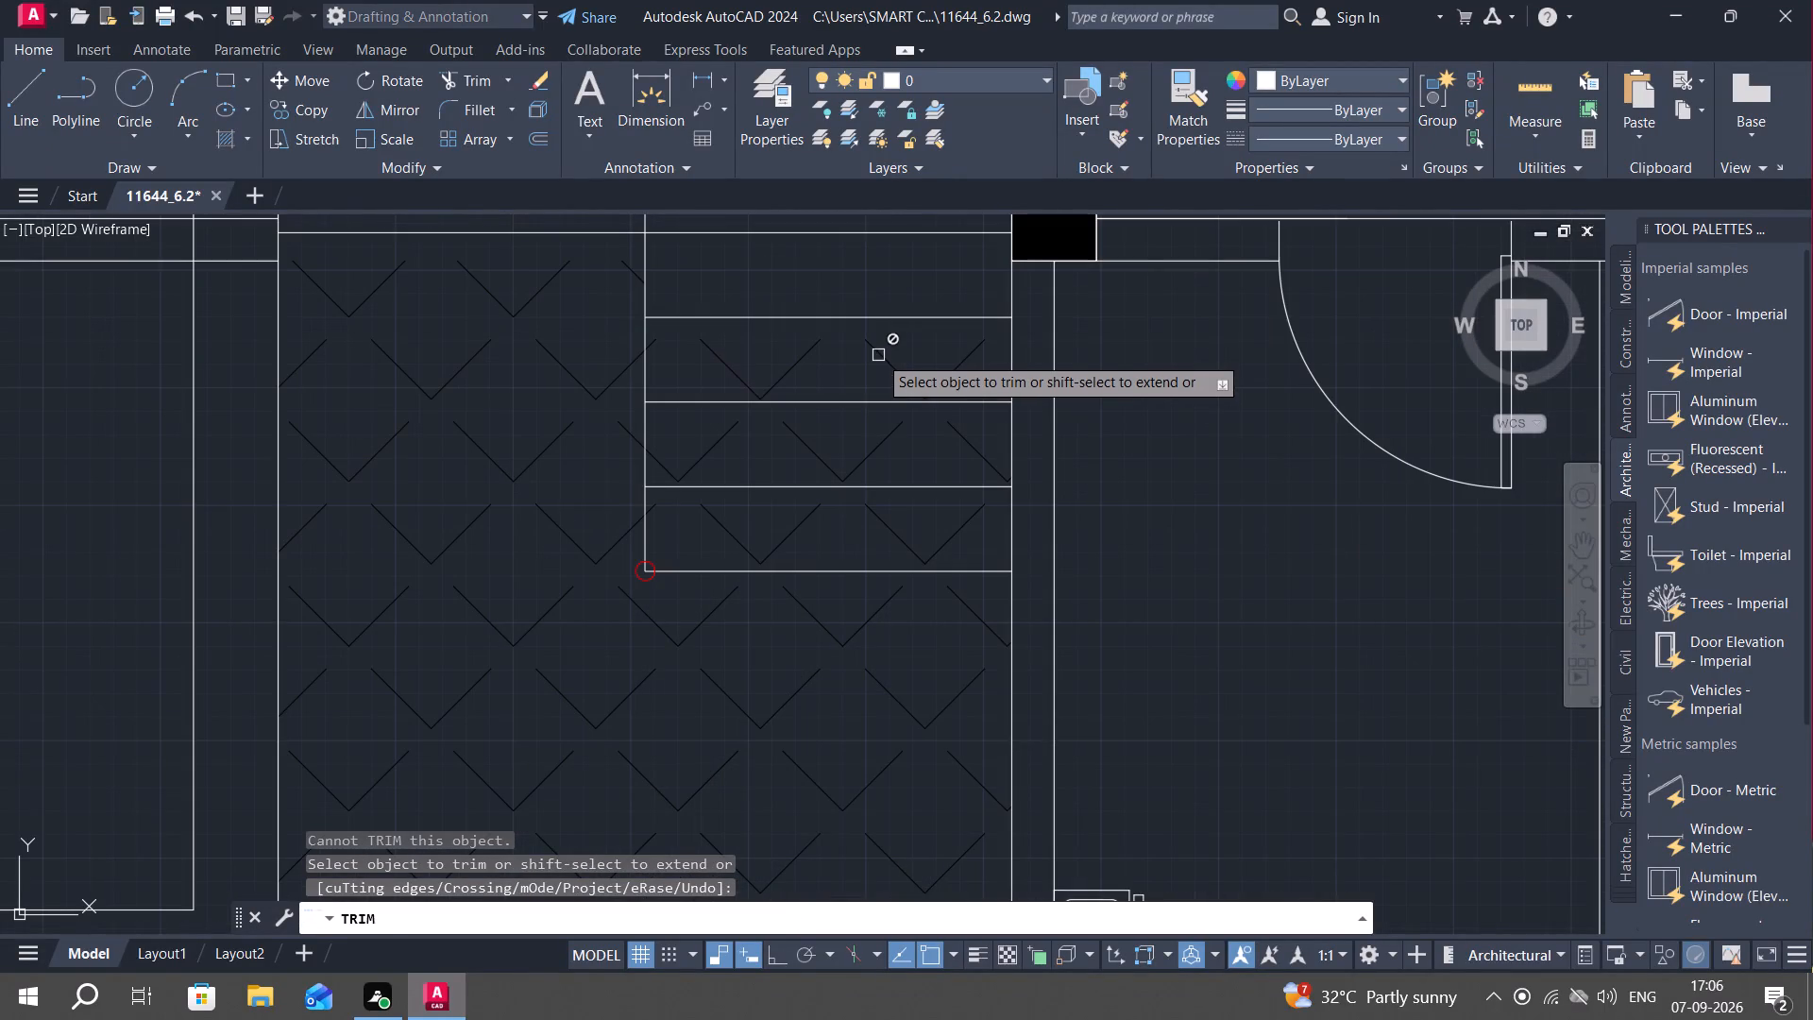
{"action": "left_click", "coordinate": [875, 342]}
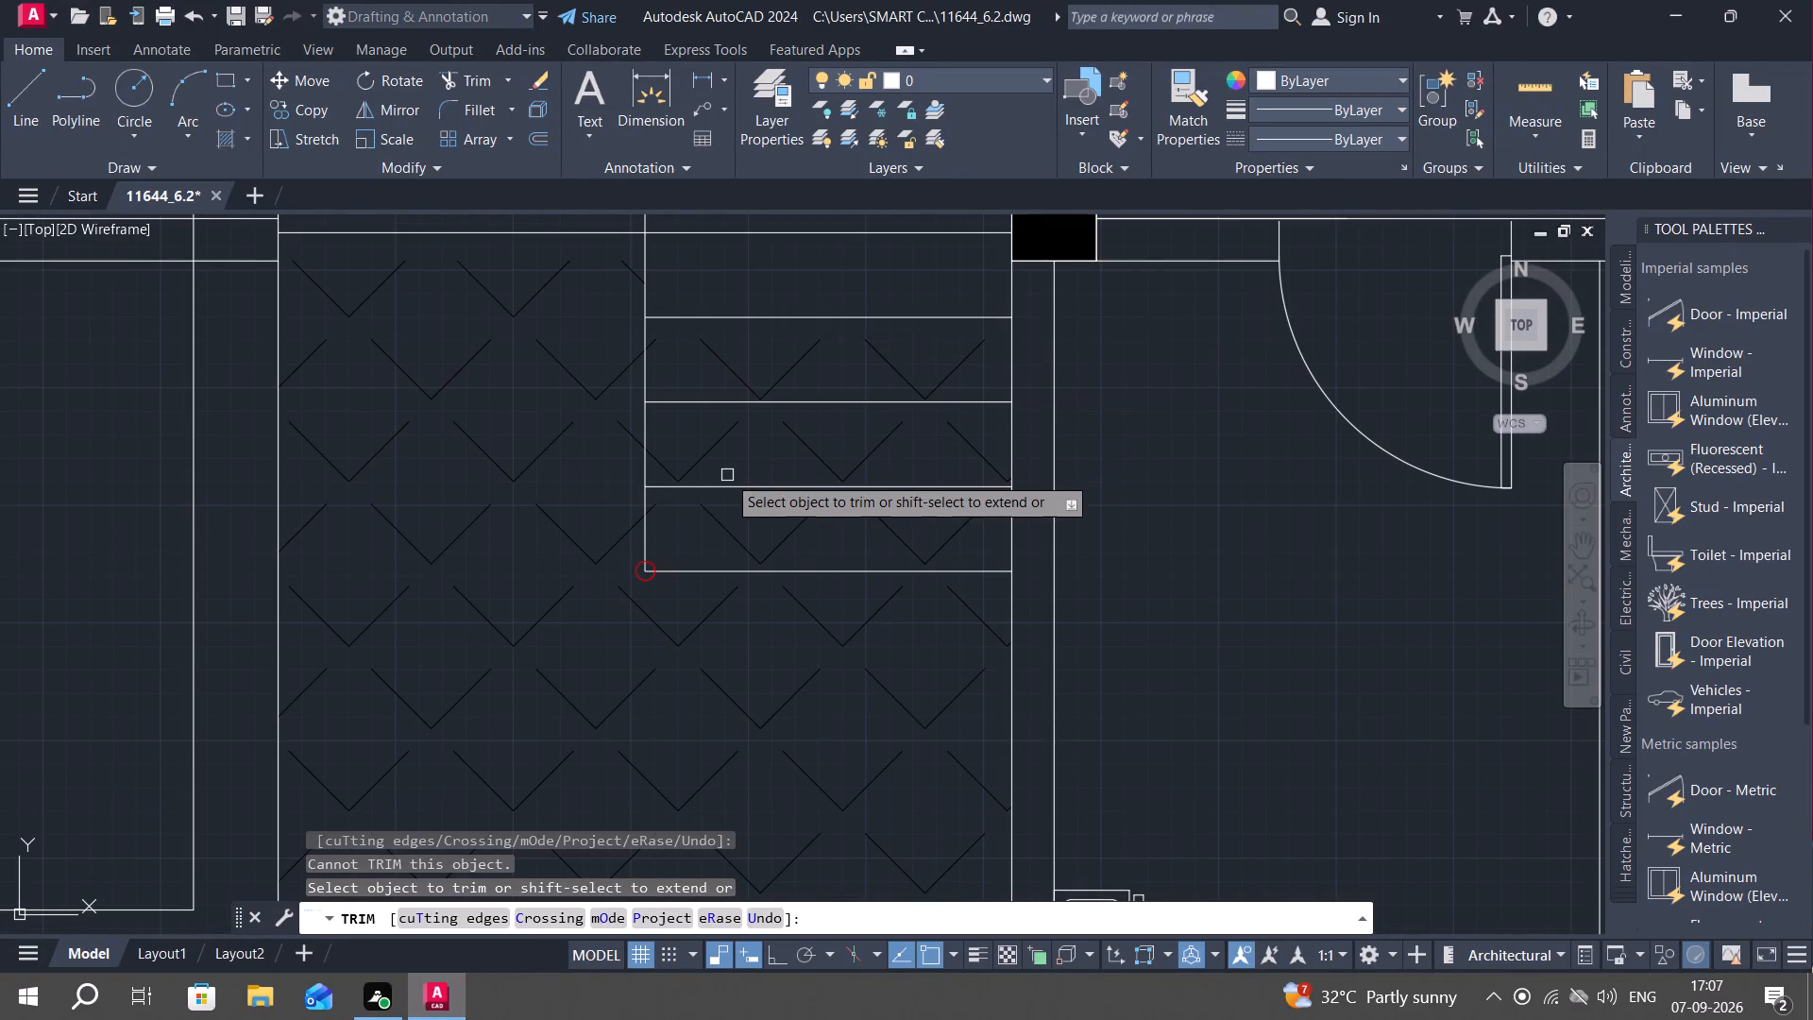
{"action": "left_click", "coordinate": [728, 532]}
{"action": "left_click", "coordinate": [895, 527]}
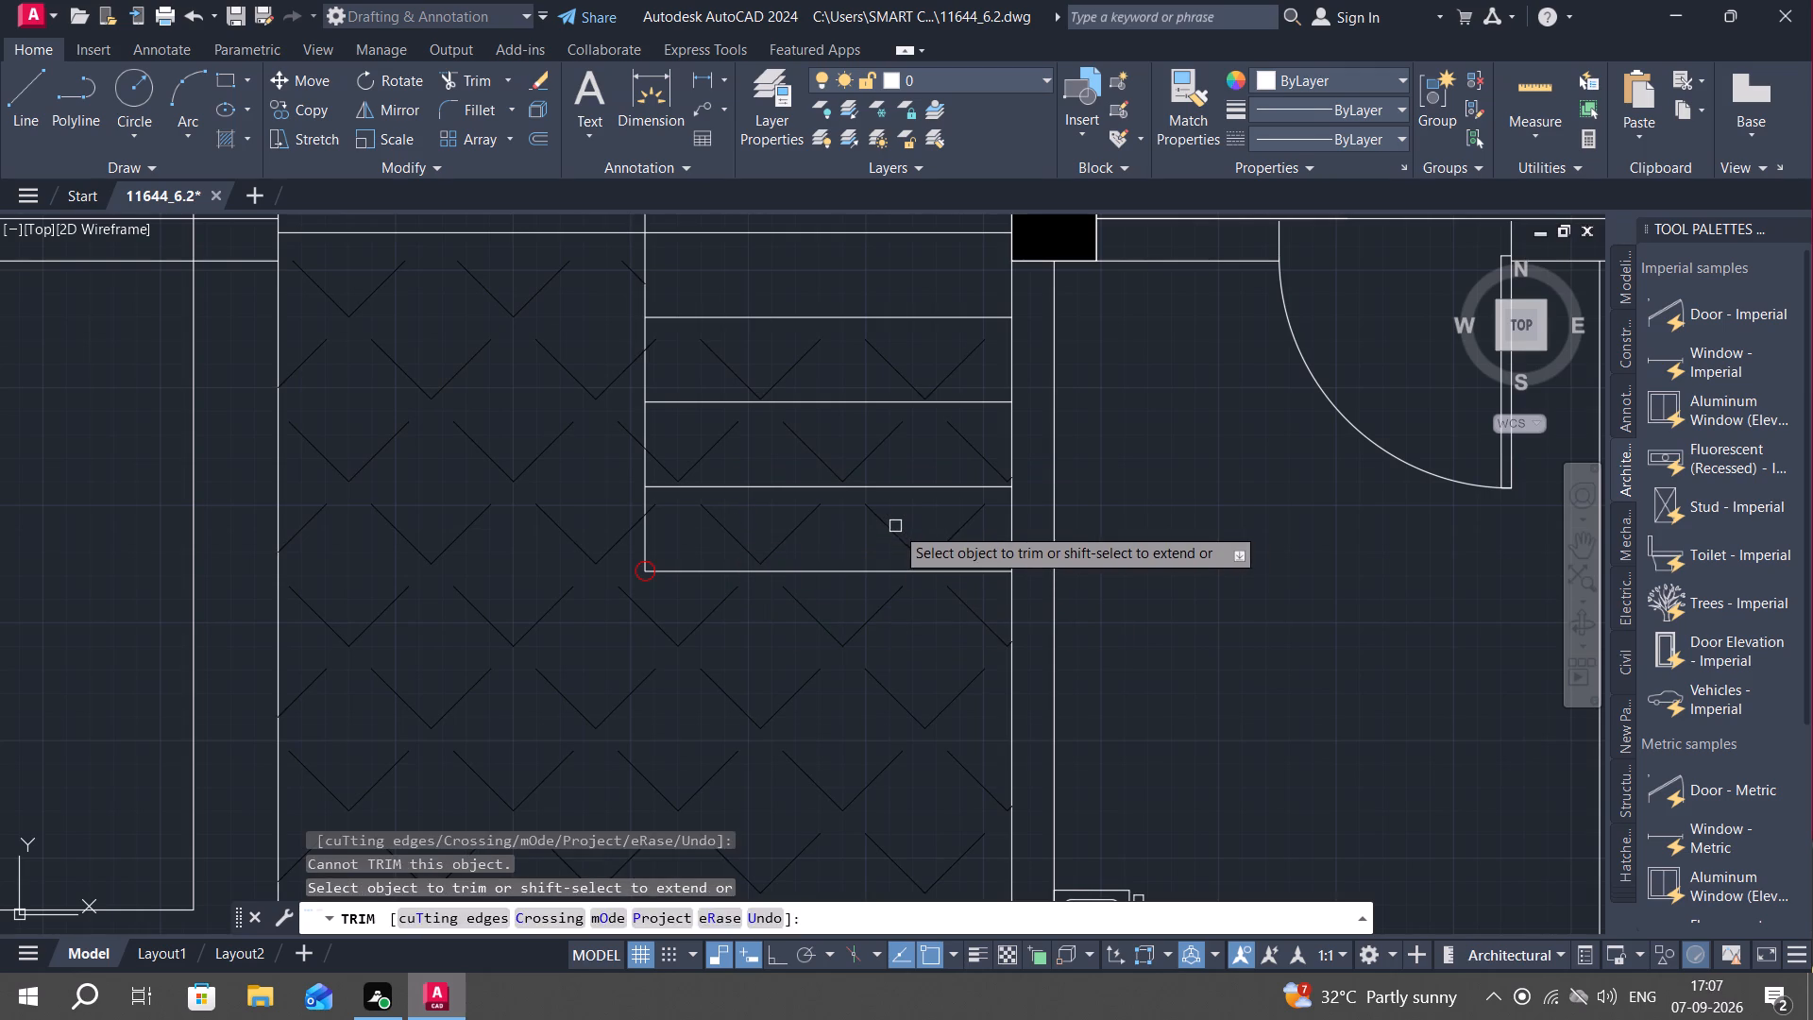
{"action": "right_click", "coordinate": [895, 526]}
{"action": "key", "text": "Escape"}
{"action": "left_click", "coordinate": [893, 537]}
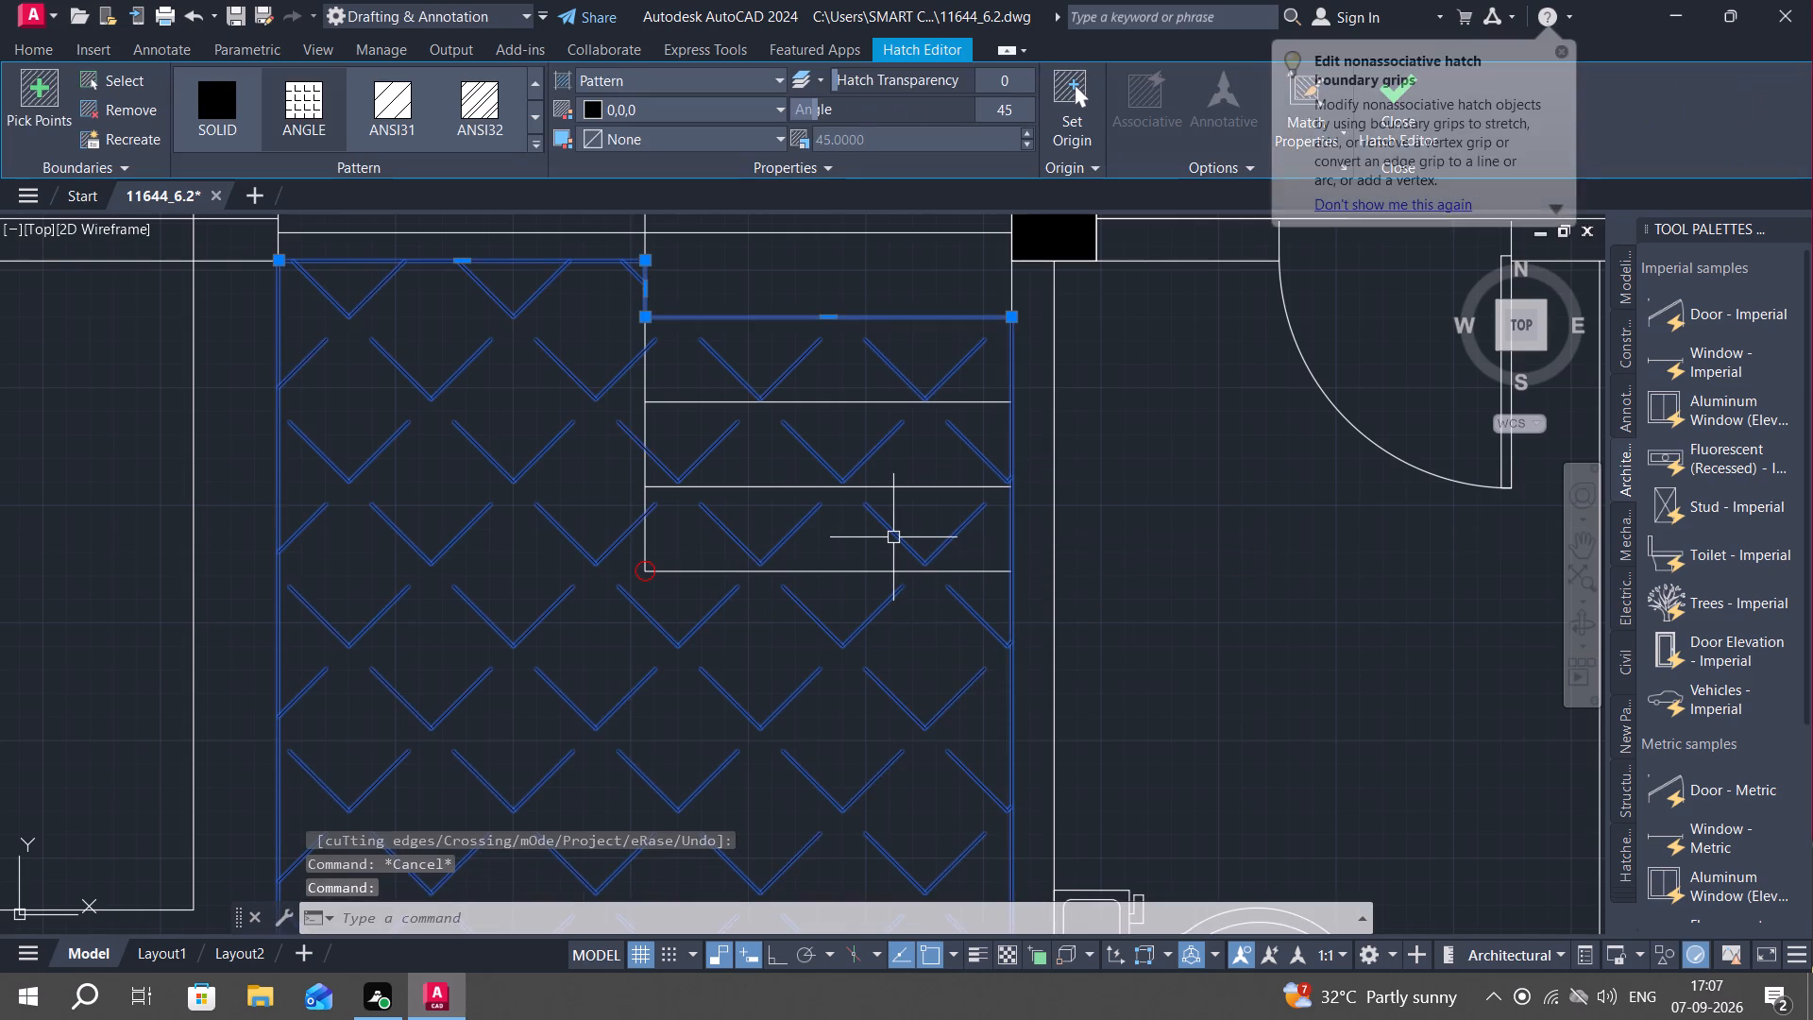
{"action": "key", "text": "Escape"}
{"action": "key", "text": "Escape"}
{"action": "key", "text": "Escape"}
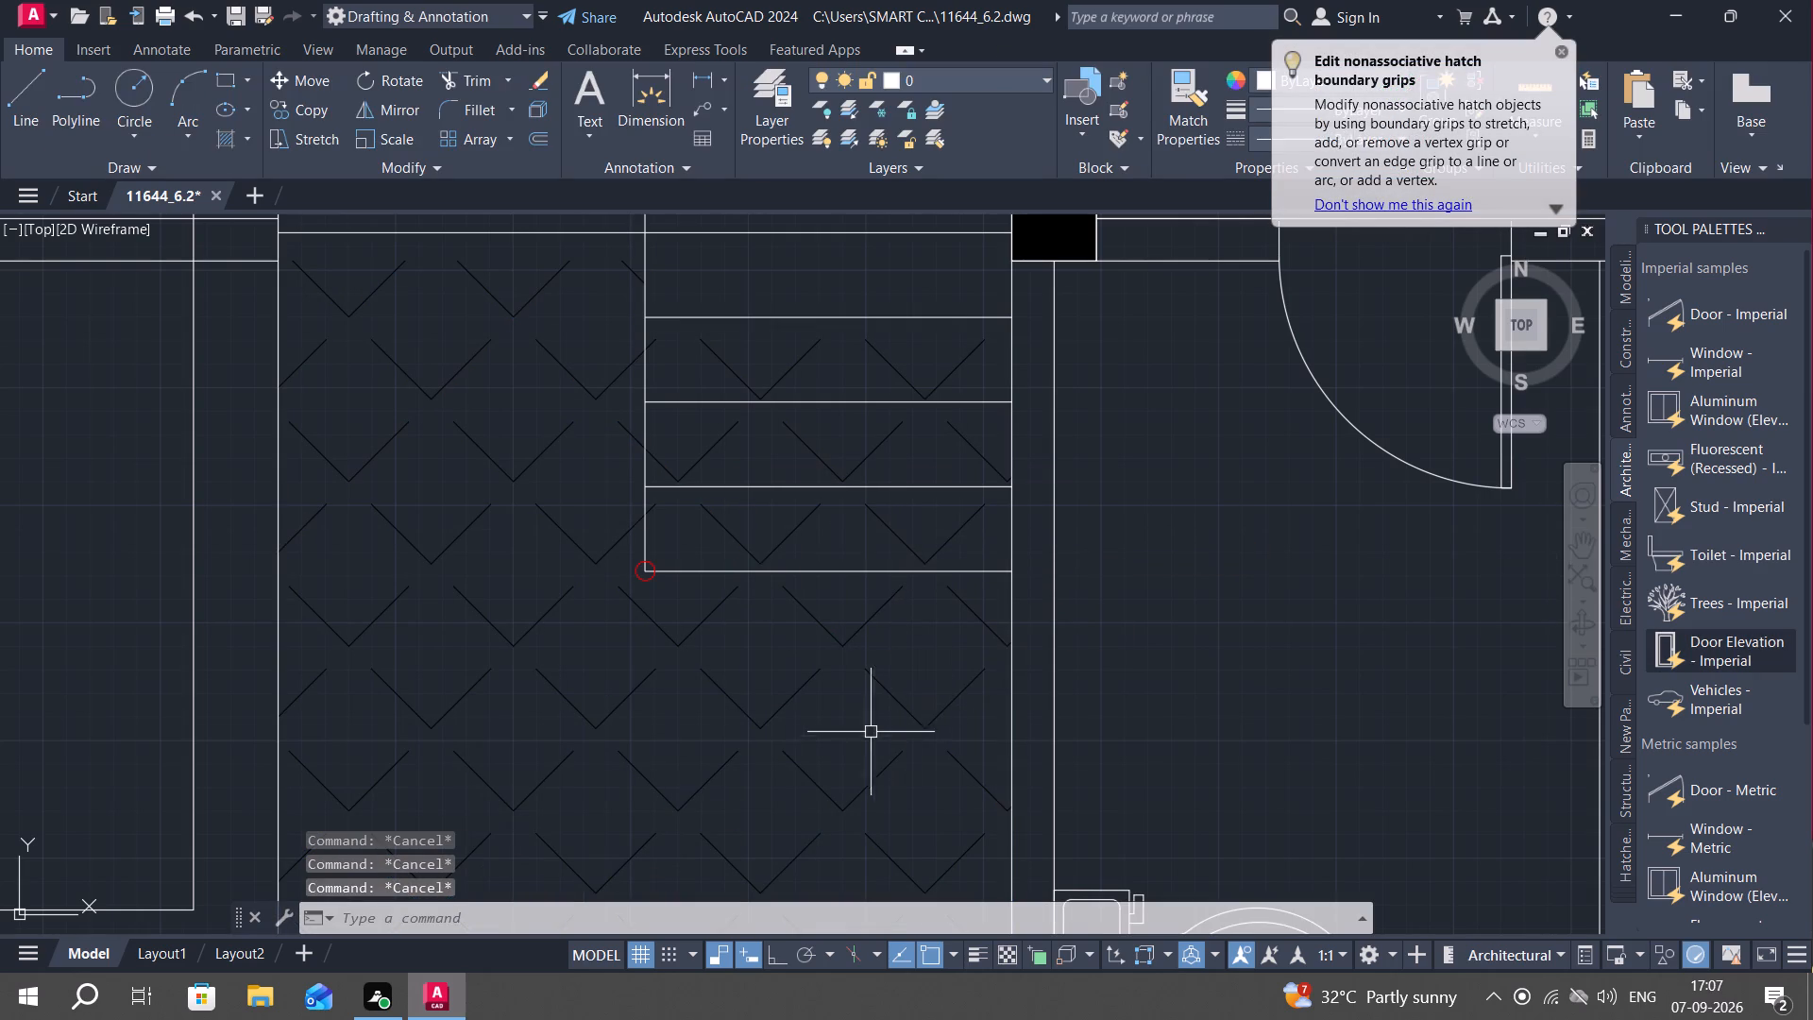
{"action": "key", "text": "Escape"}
Trim the passage hatch pattern out of the lower stair treads beside the toilet wall.
{"action": "key", "text": "space"}
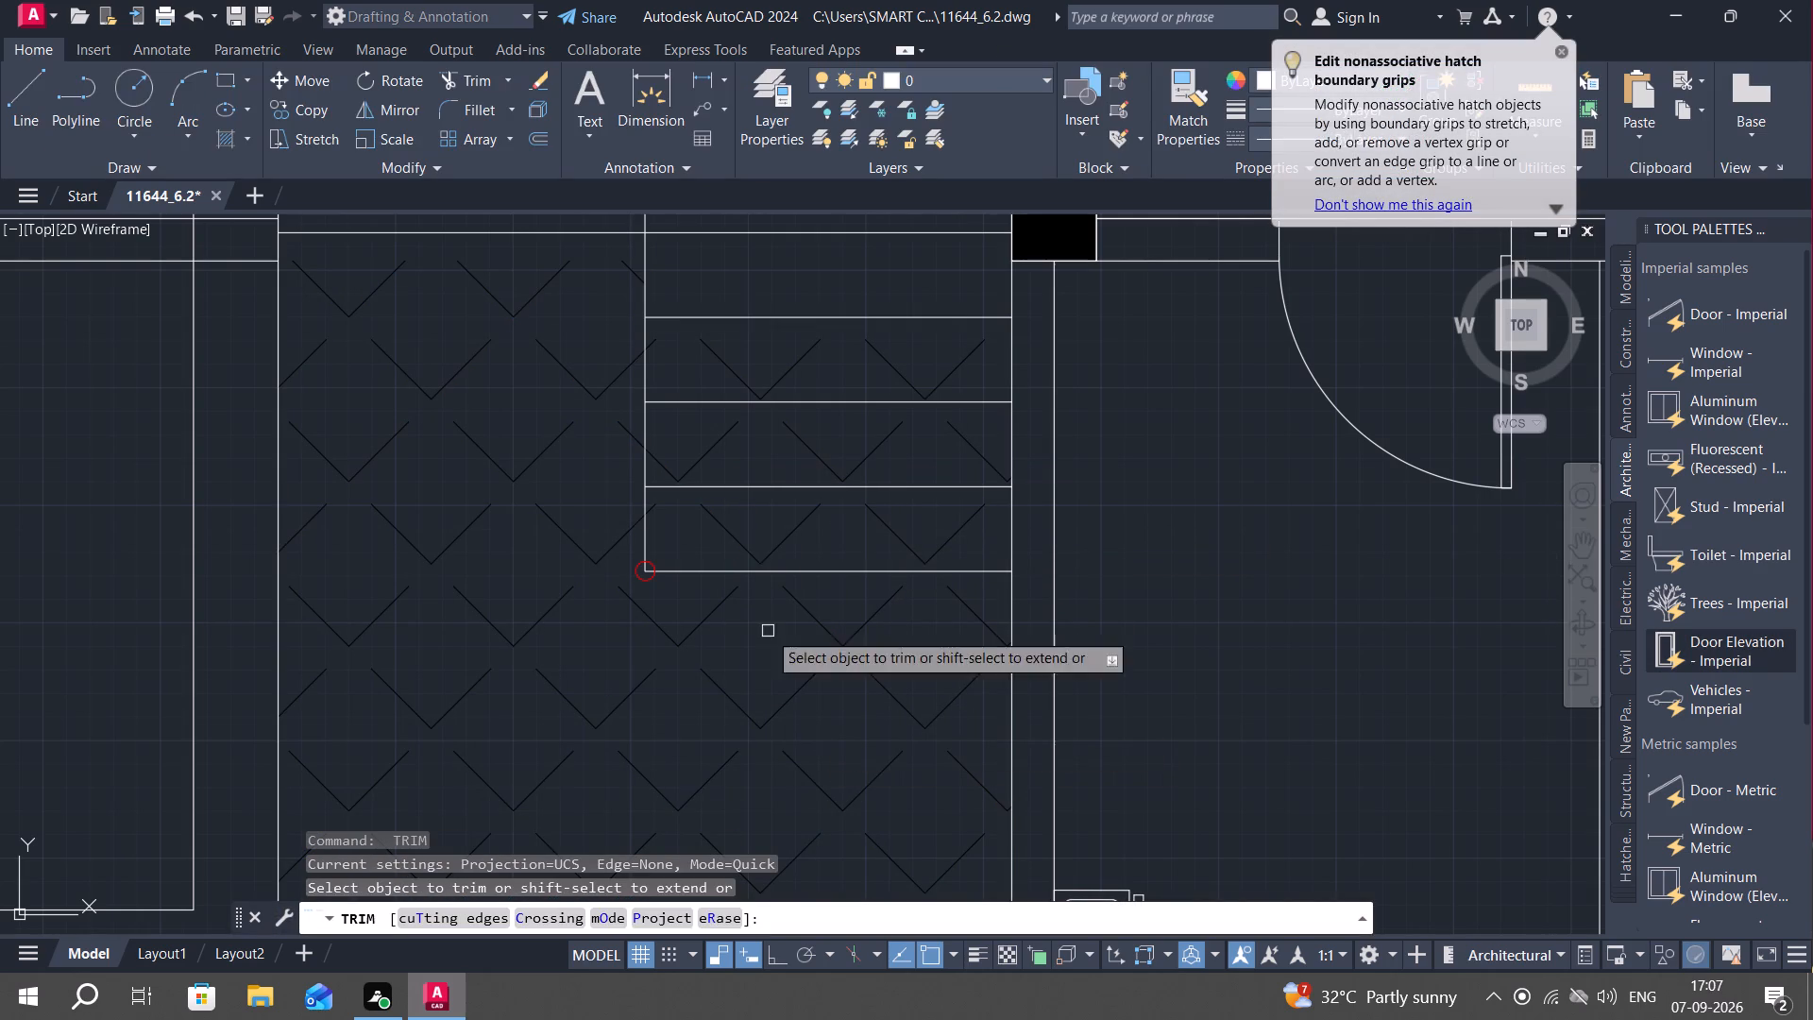
{"action": "scroll", "coordinate": [747, 432], "scroll_direction": "down", "scroll_amount": 3}
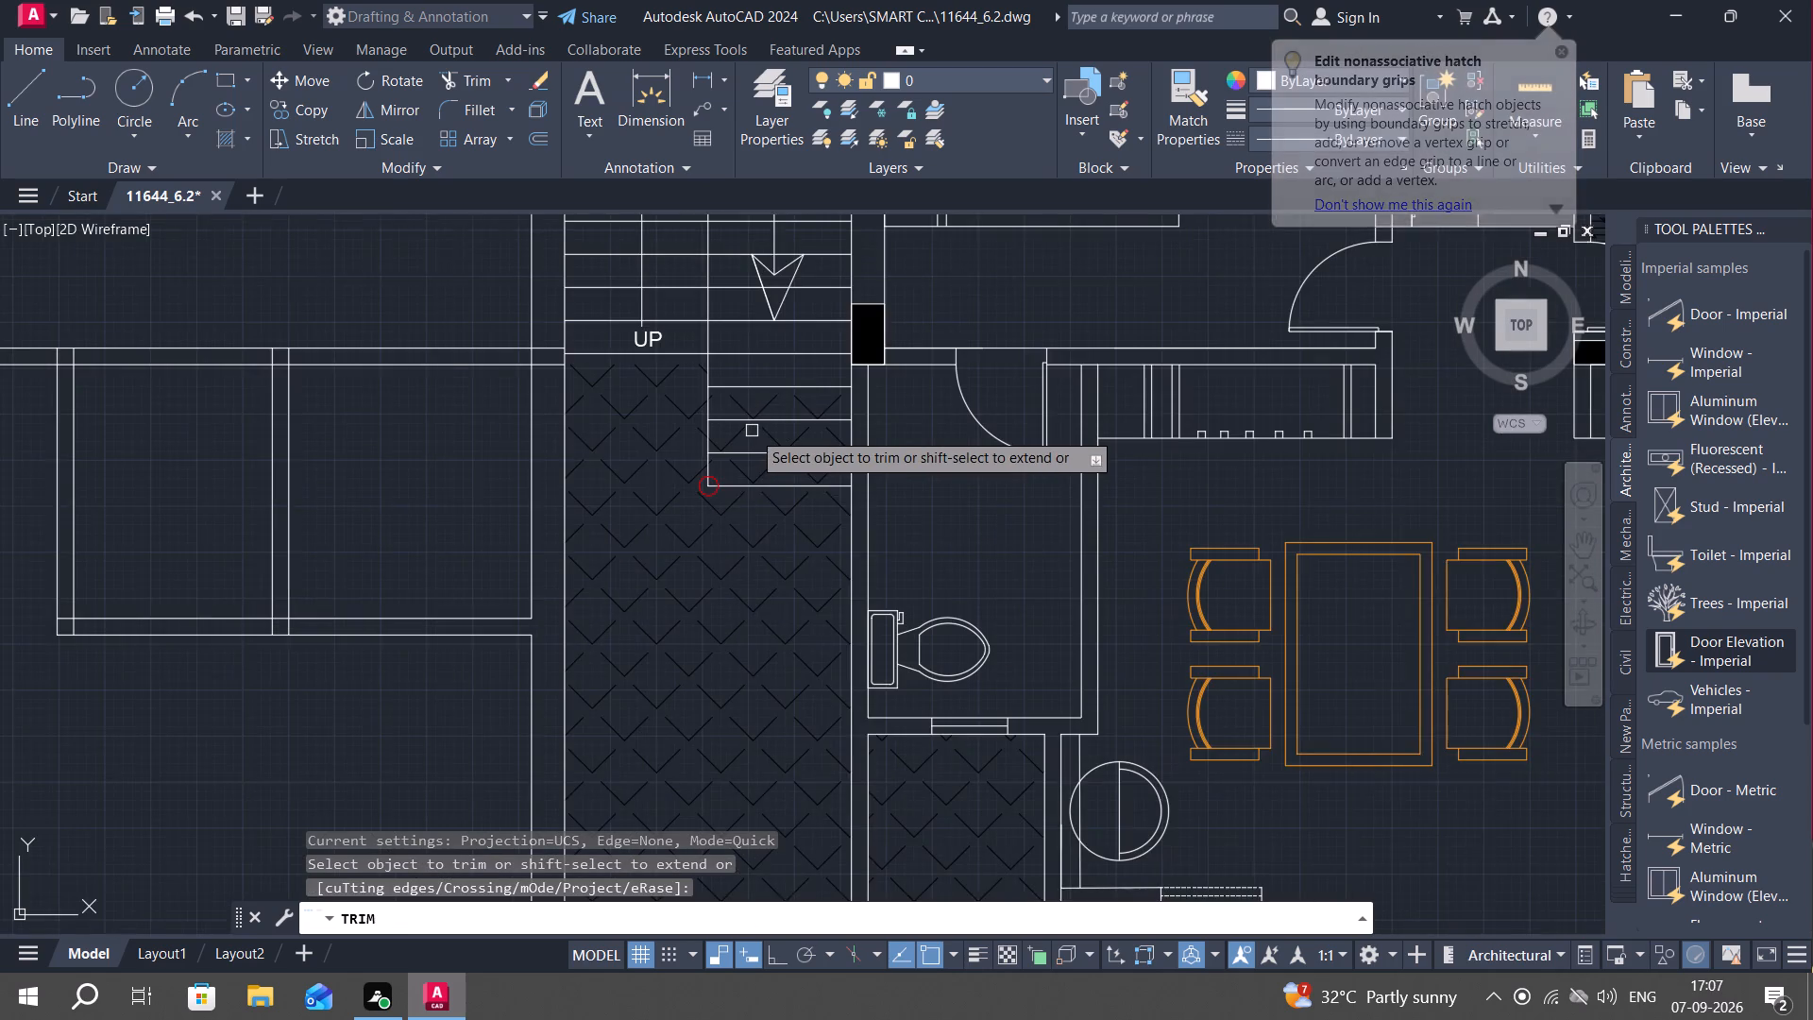
{"action": "scroll", "coordinate": [743, 430], "scroll_direction": "down", "scroll_amount": 2}
{"action": "scroll", "coordinate": [750, 437], "scroll_direction": "up", "scroll_amount": 2}
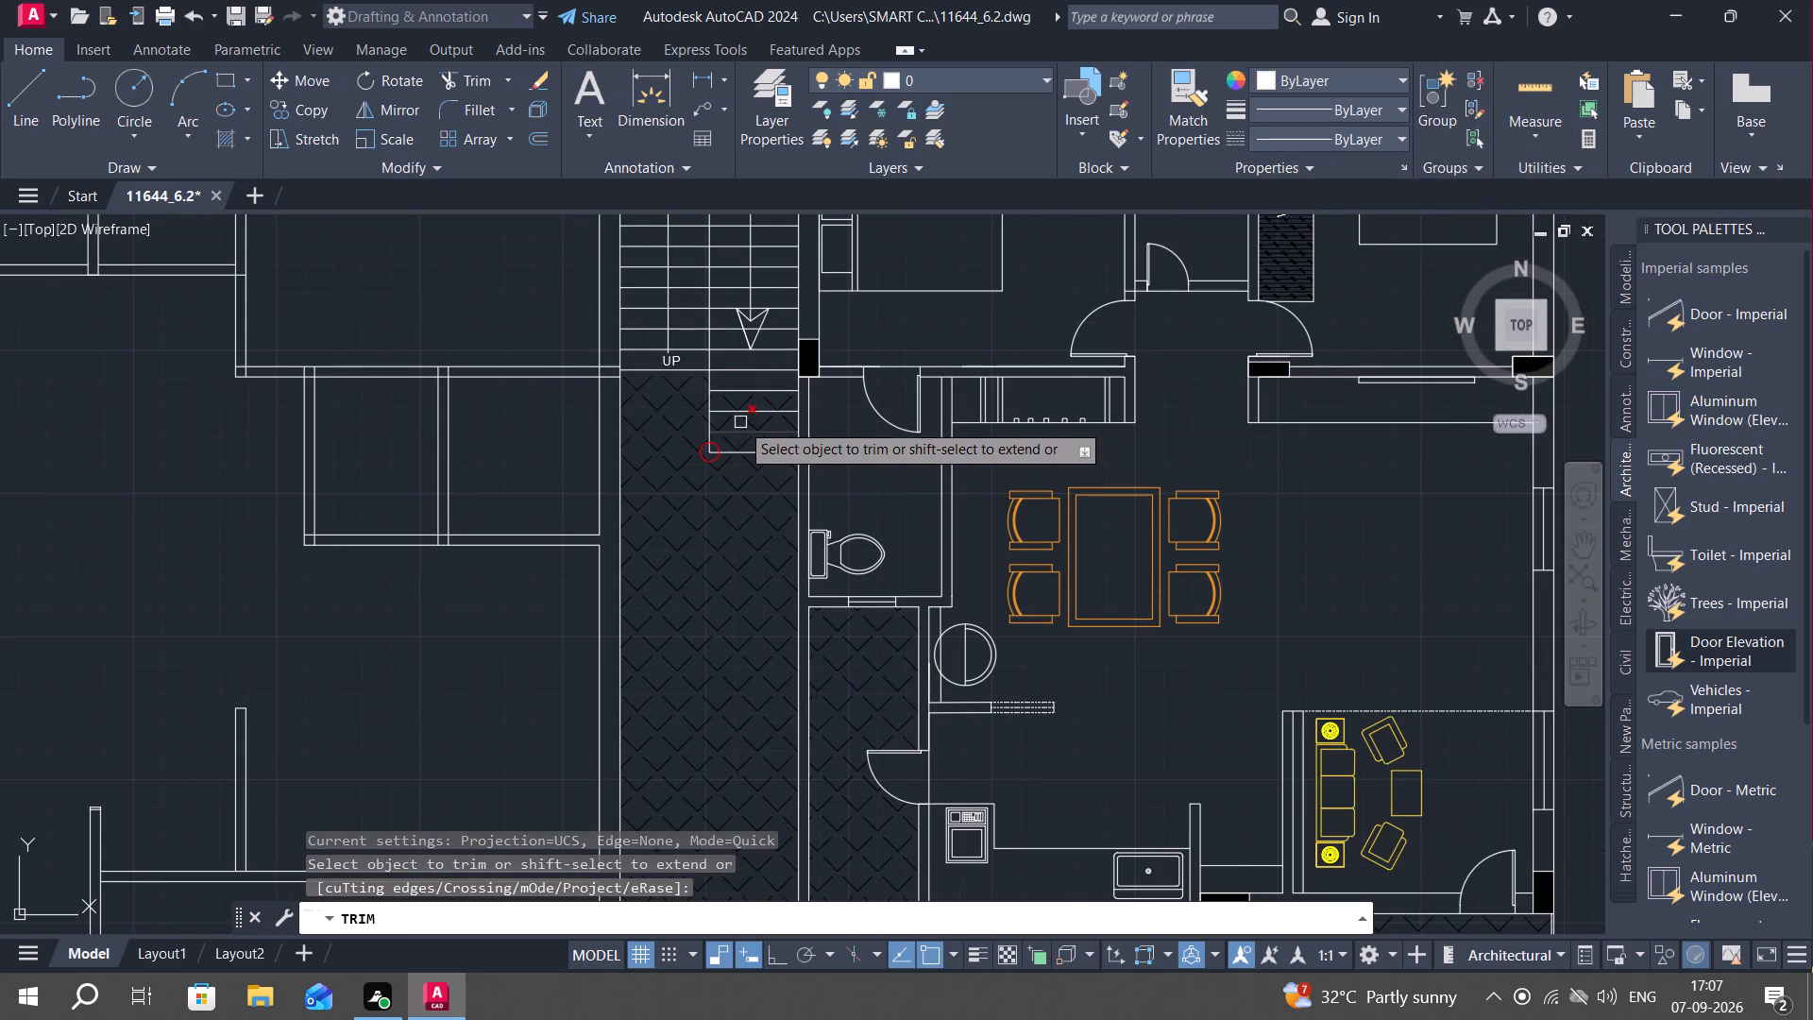
{"action": "left_click", "coordinate": [745, 422]}
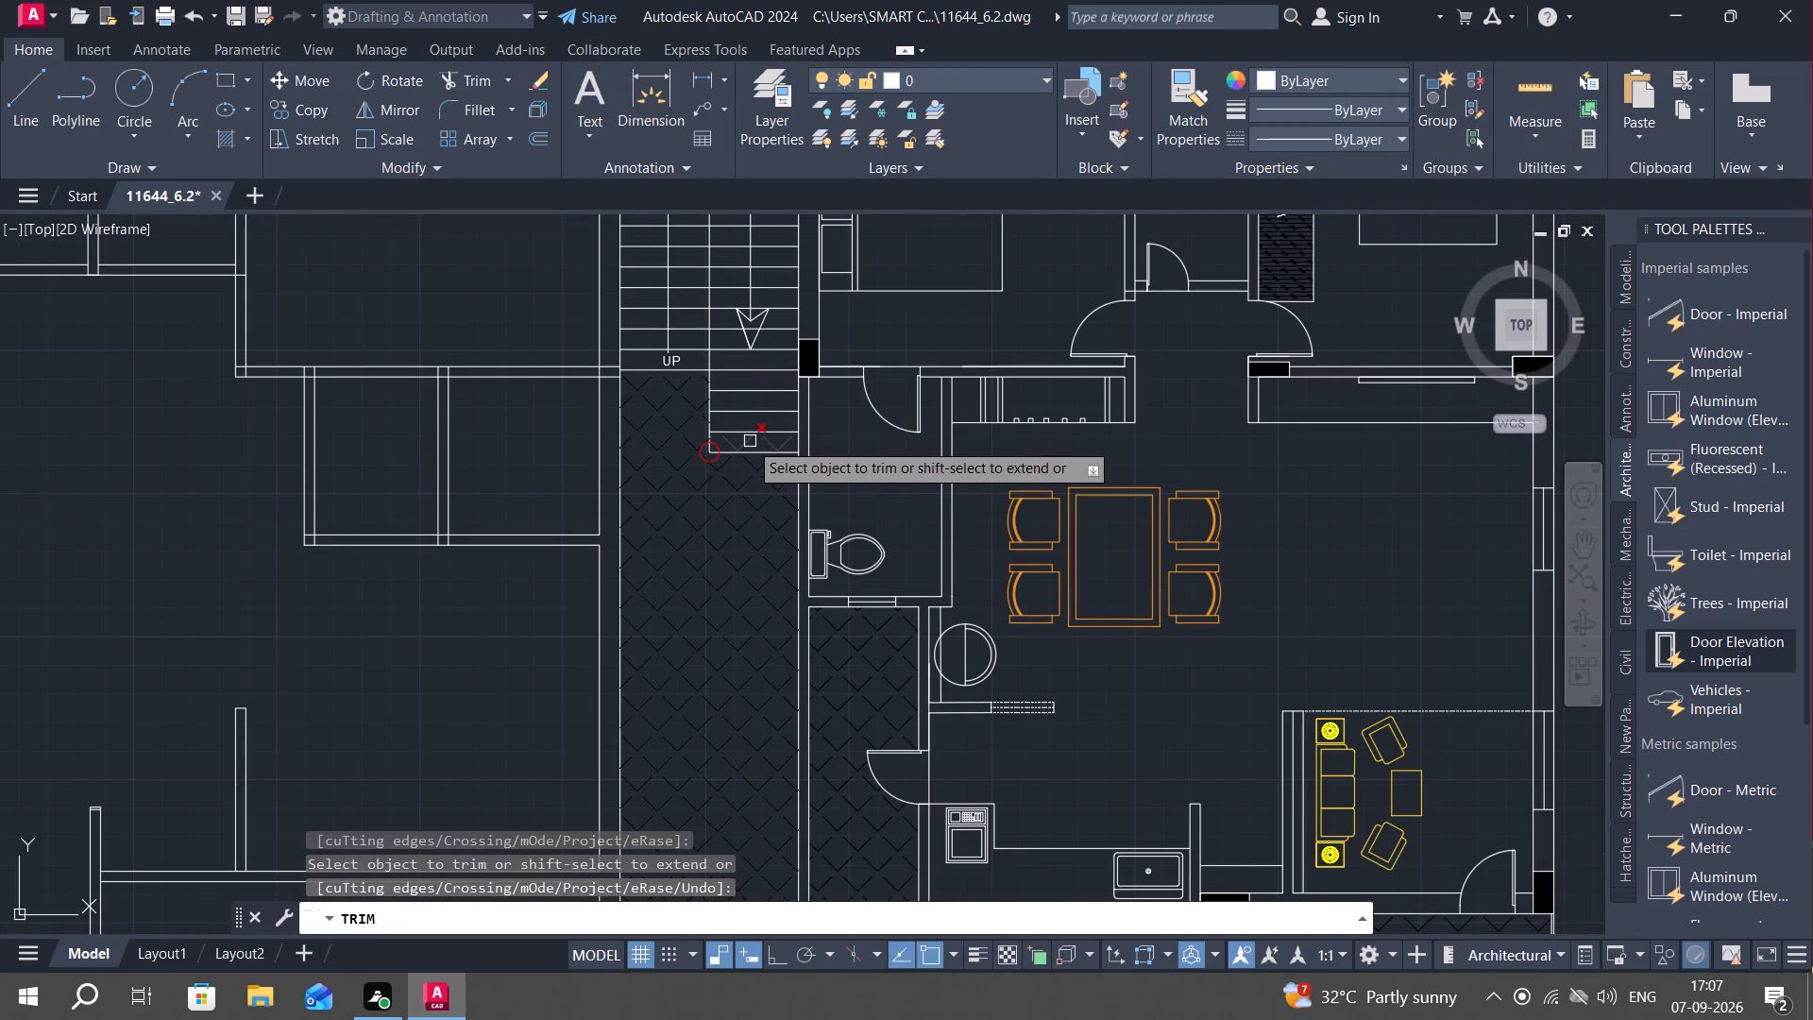
{"action": "left_click", "coordinate": [747, 442]}
{"action": "key", "text": "Escape"}
Trim the overlapping inner wall lines at the lower-right corner of the upper-left room in the unfurnished unit.
{"action": "scroll", "coordinate": [754, 563], "scroll_direction": "down", "scroll_amount": 2}
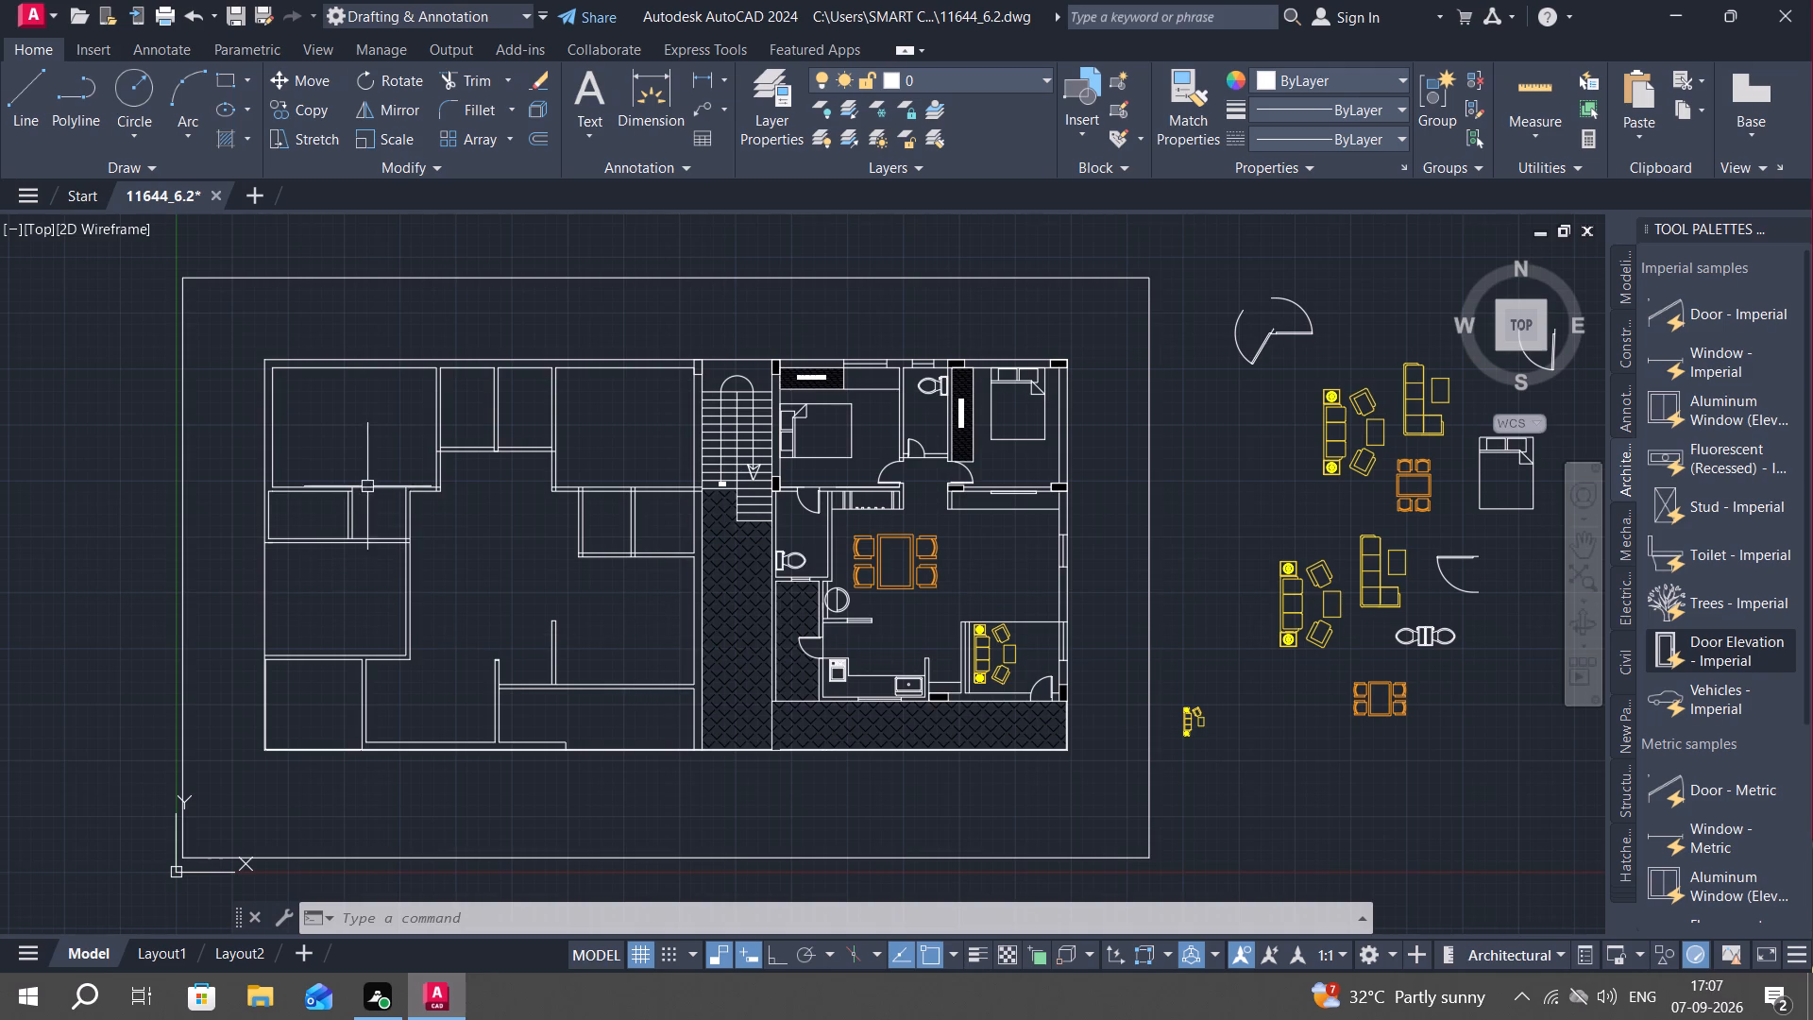
{"action": "scroll", "coordinate": [442, 455], "scroll_direction": "up", "scroll_amount": 1}
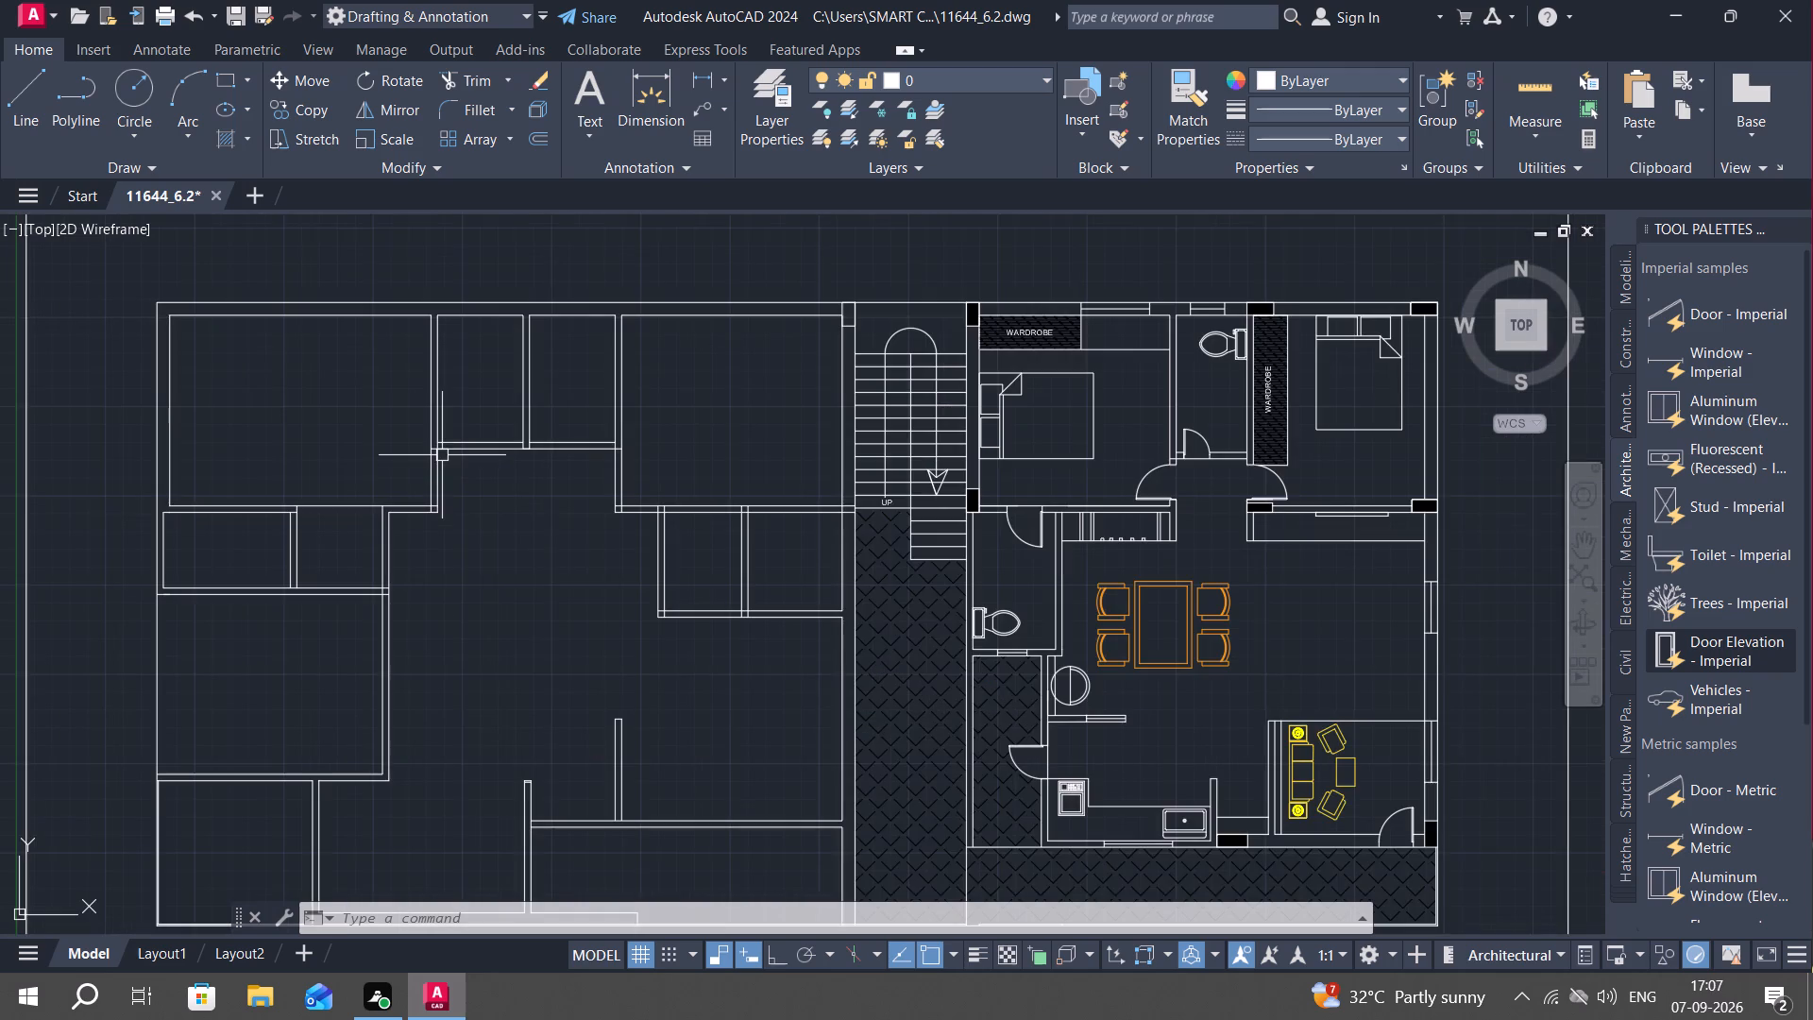
{"action": "scroll", "coordinate": [438, 472], "scroll_direction": "up", "scroll_amount": 3}
{"action": "type", "text": "TR"}
{"action": "key", "text": "space"}
{"action": "scroll", "coordinate": [432, 620], "scroll_direction": "up", "scroll_amount": 2}
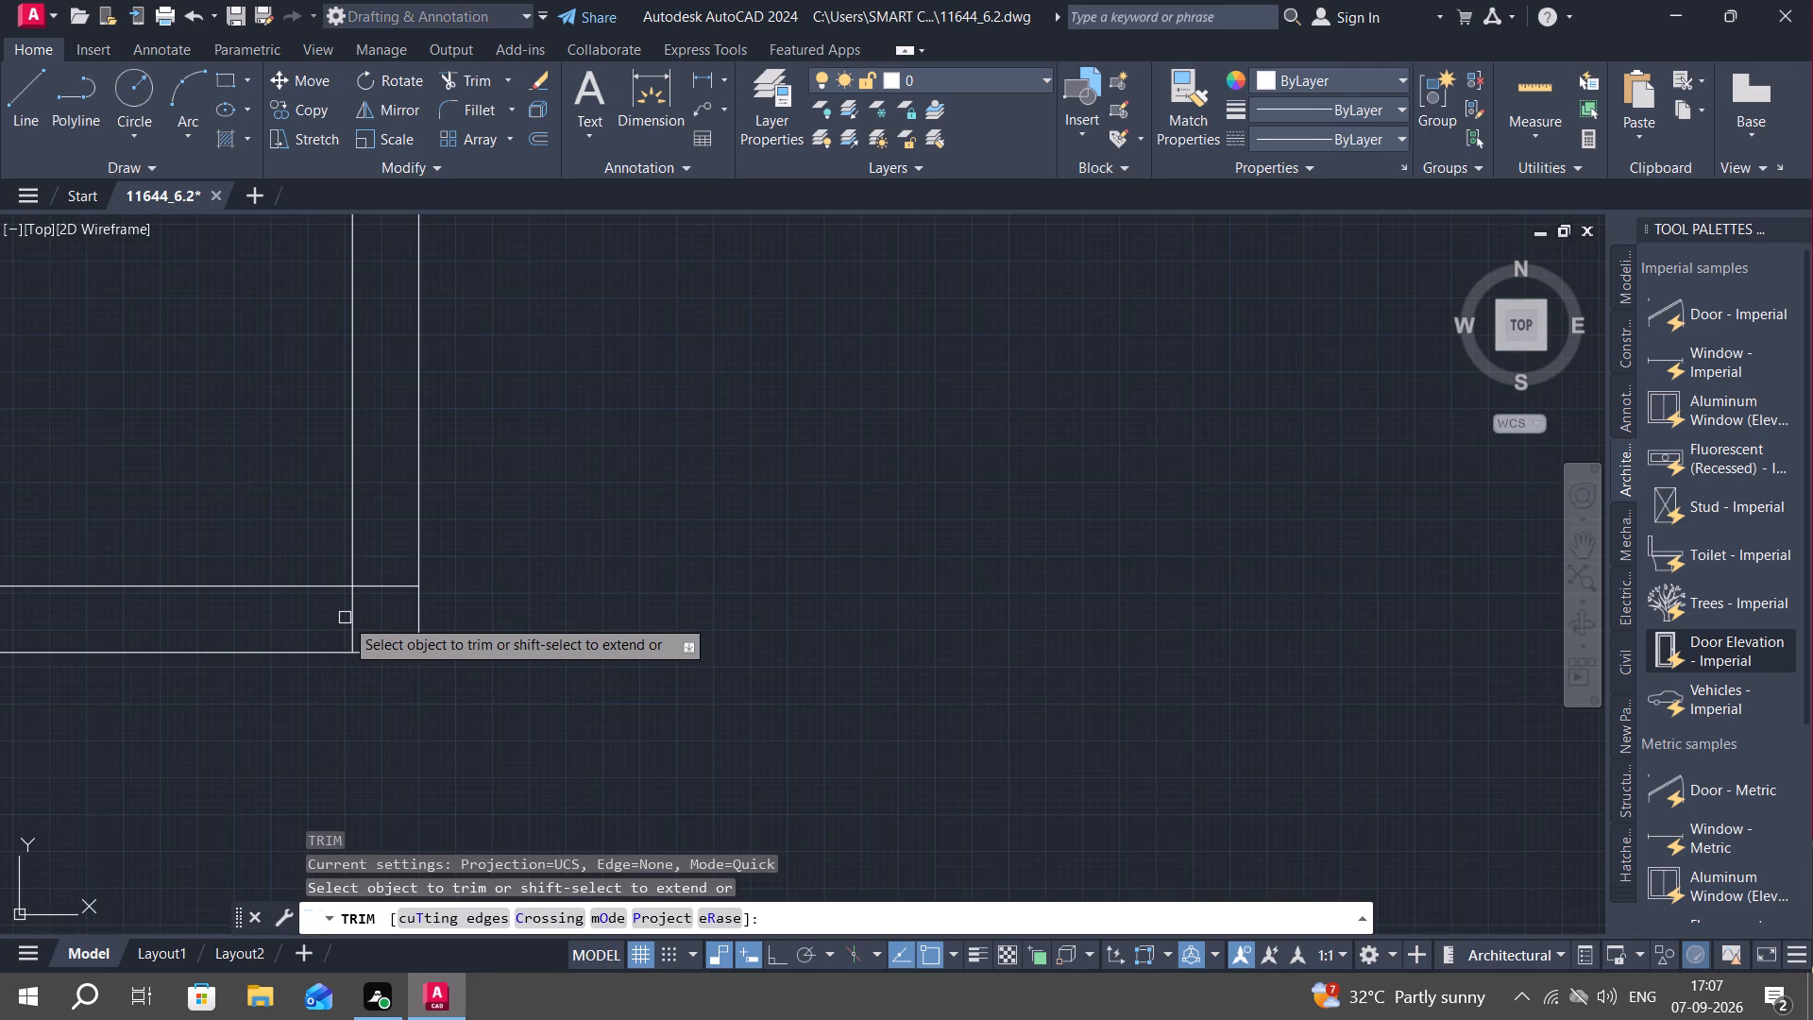
{"action": "left_click", "coordinate": [354, 619]}
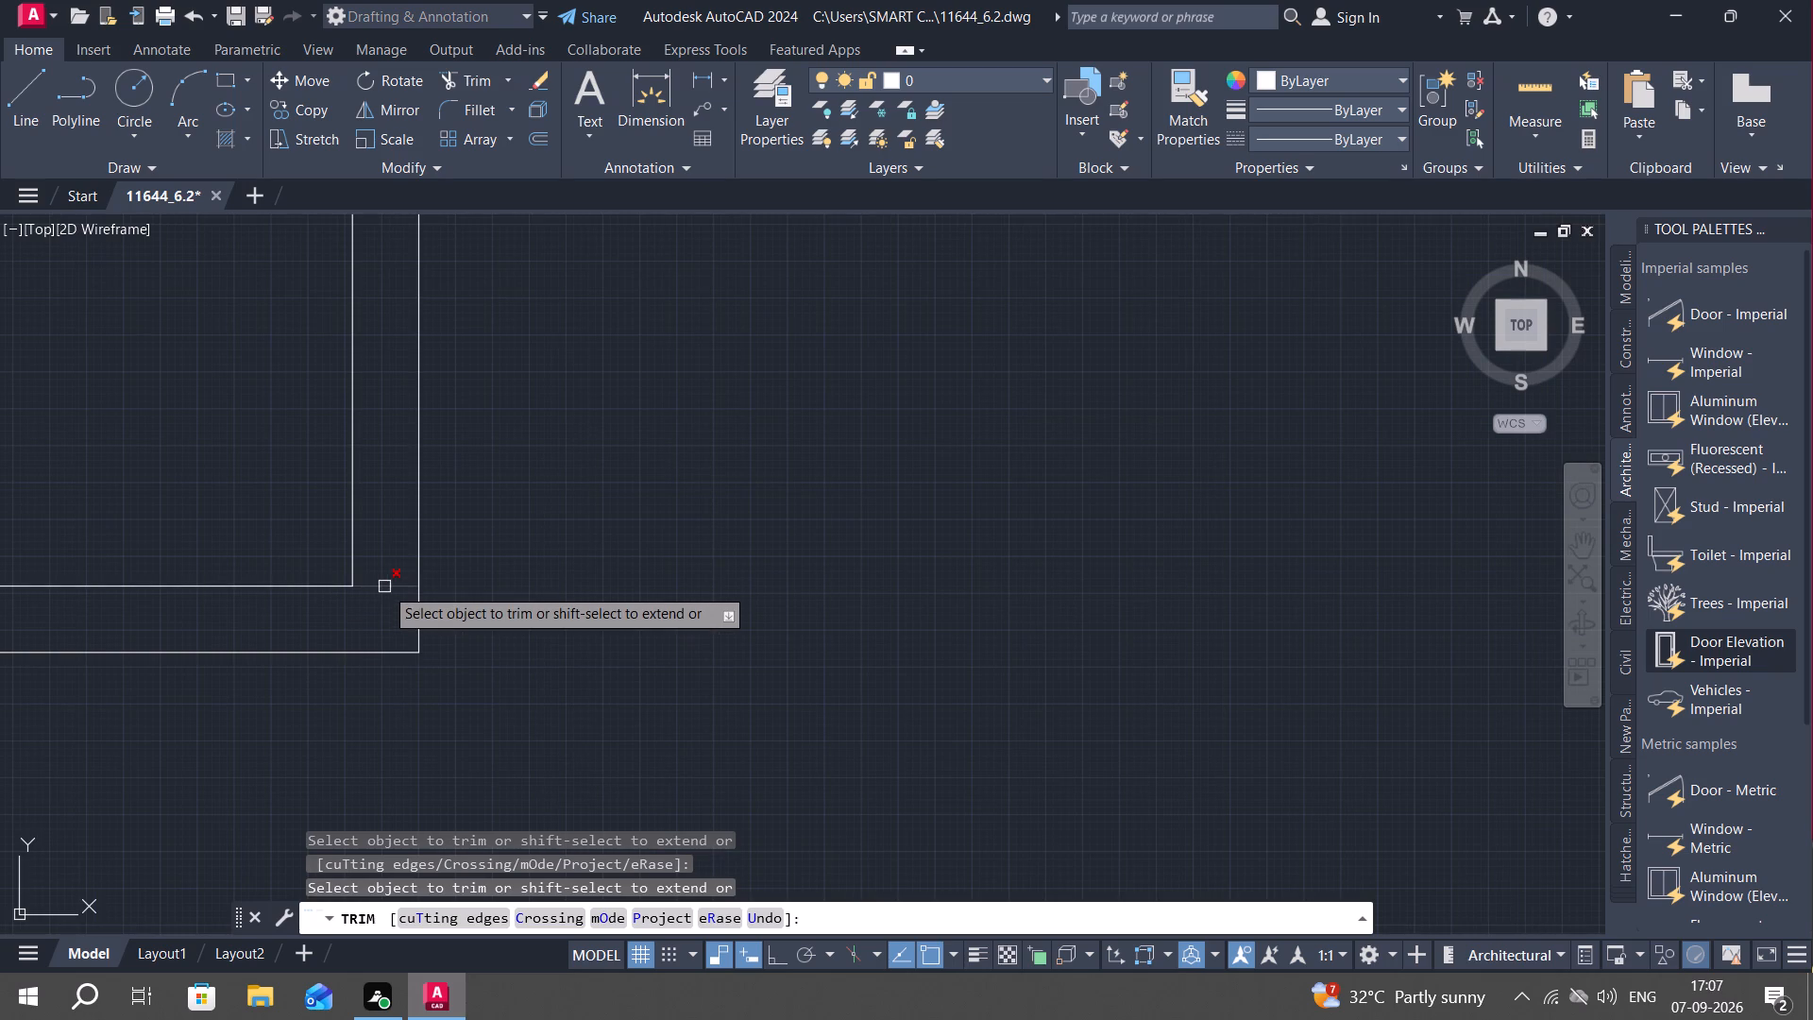
{"action": "left_click", "coordinate": [384, 586]}
{"action": "key", "text": "Escape"}
Trim the wall line crossing the top of the partition between the two small rooms below the upper-left room.
{"action": "scroll", "coordinate": [486, 500], "scroll_direction": "down", "scroll_amount": 2}
{"action": "scroll", "coordinate": [602, 543], "scroll_direction": "down", "scroll_amount": 3}
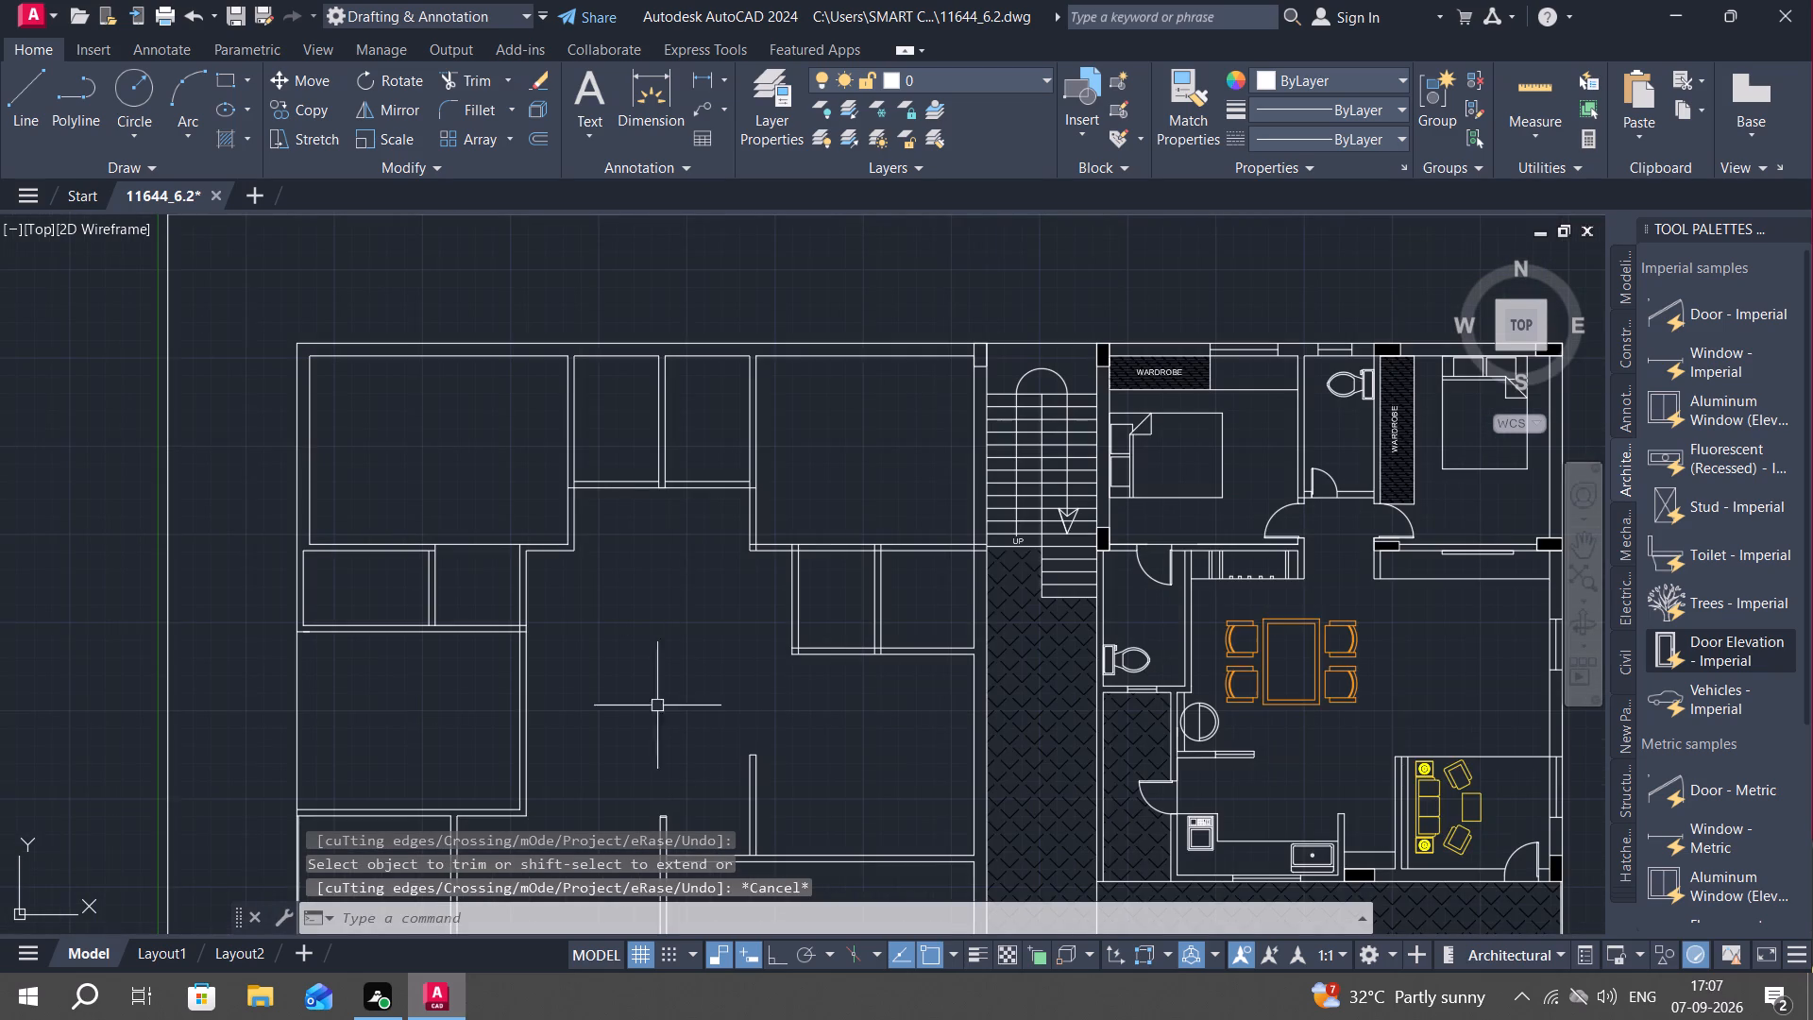
{"action": "scroll", "coordinate": [321, 489], "scroll_direction": "up", "scroll_amount": 2}
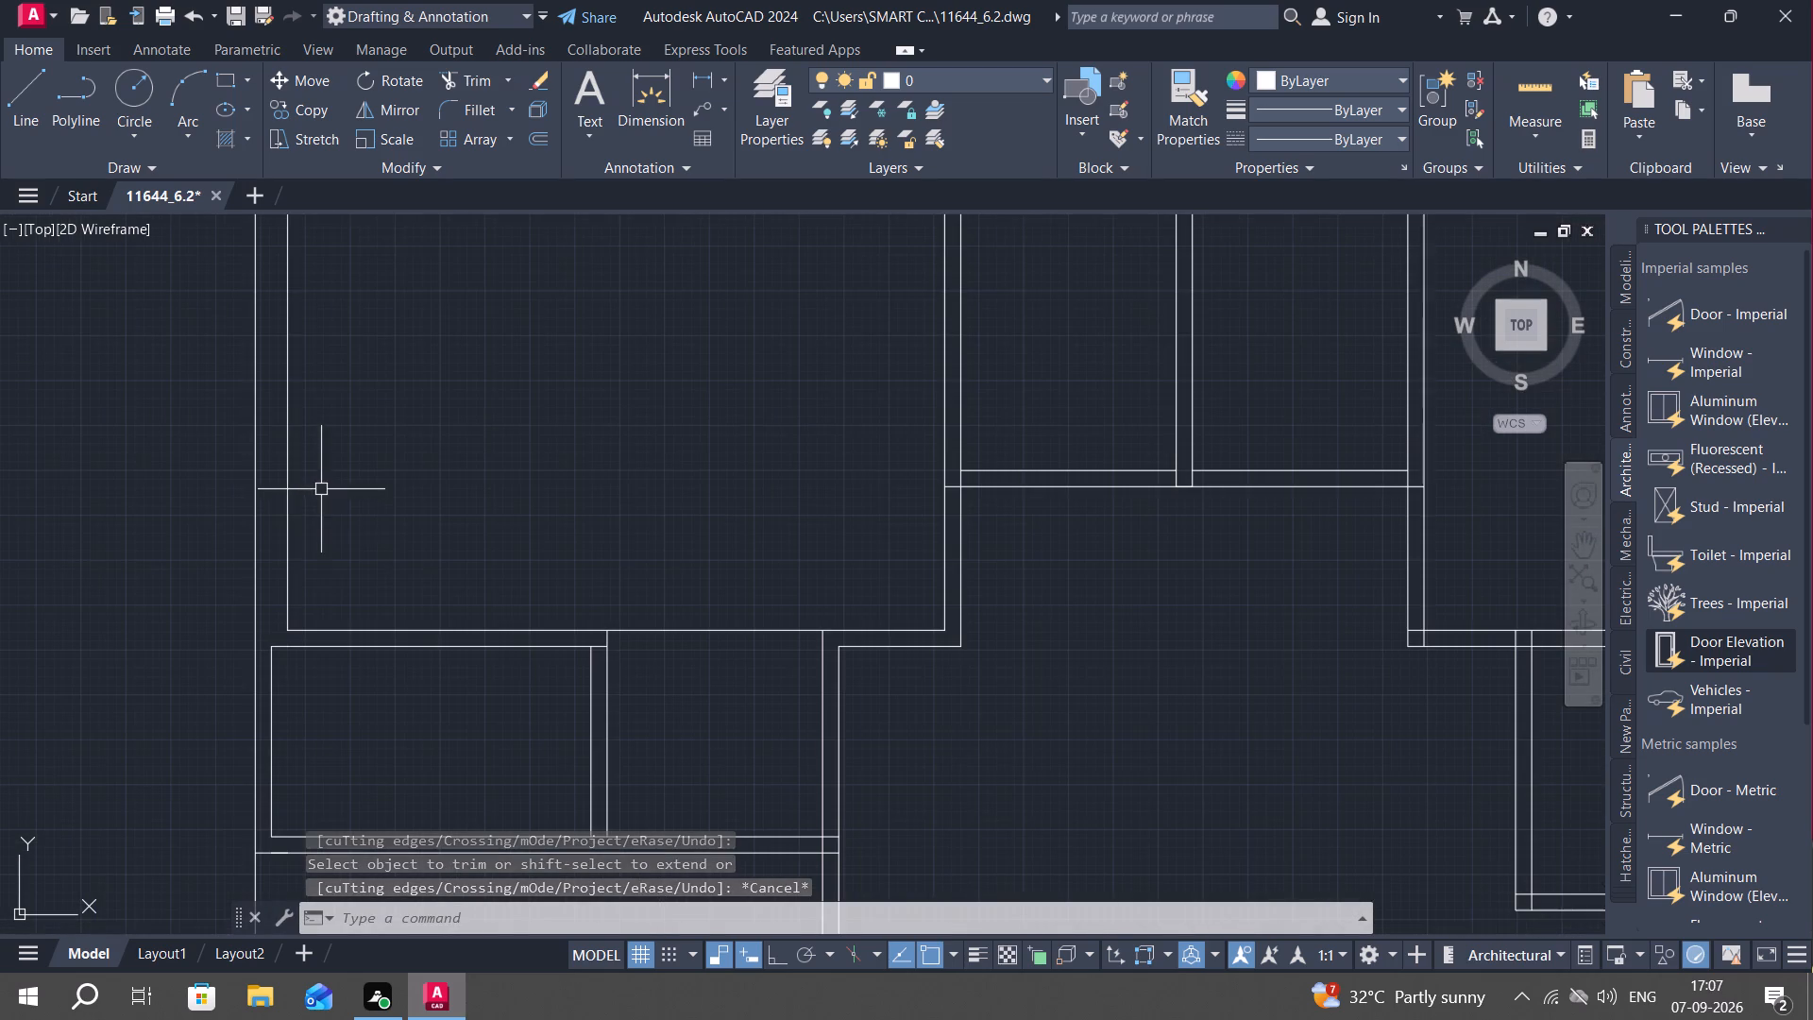
{"action": "middle_click_drag", "start_coordinate": [321, 525], "coordinate": [322, 517]}
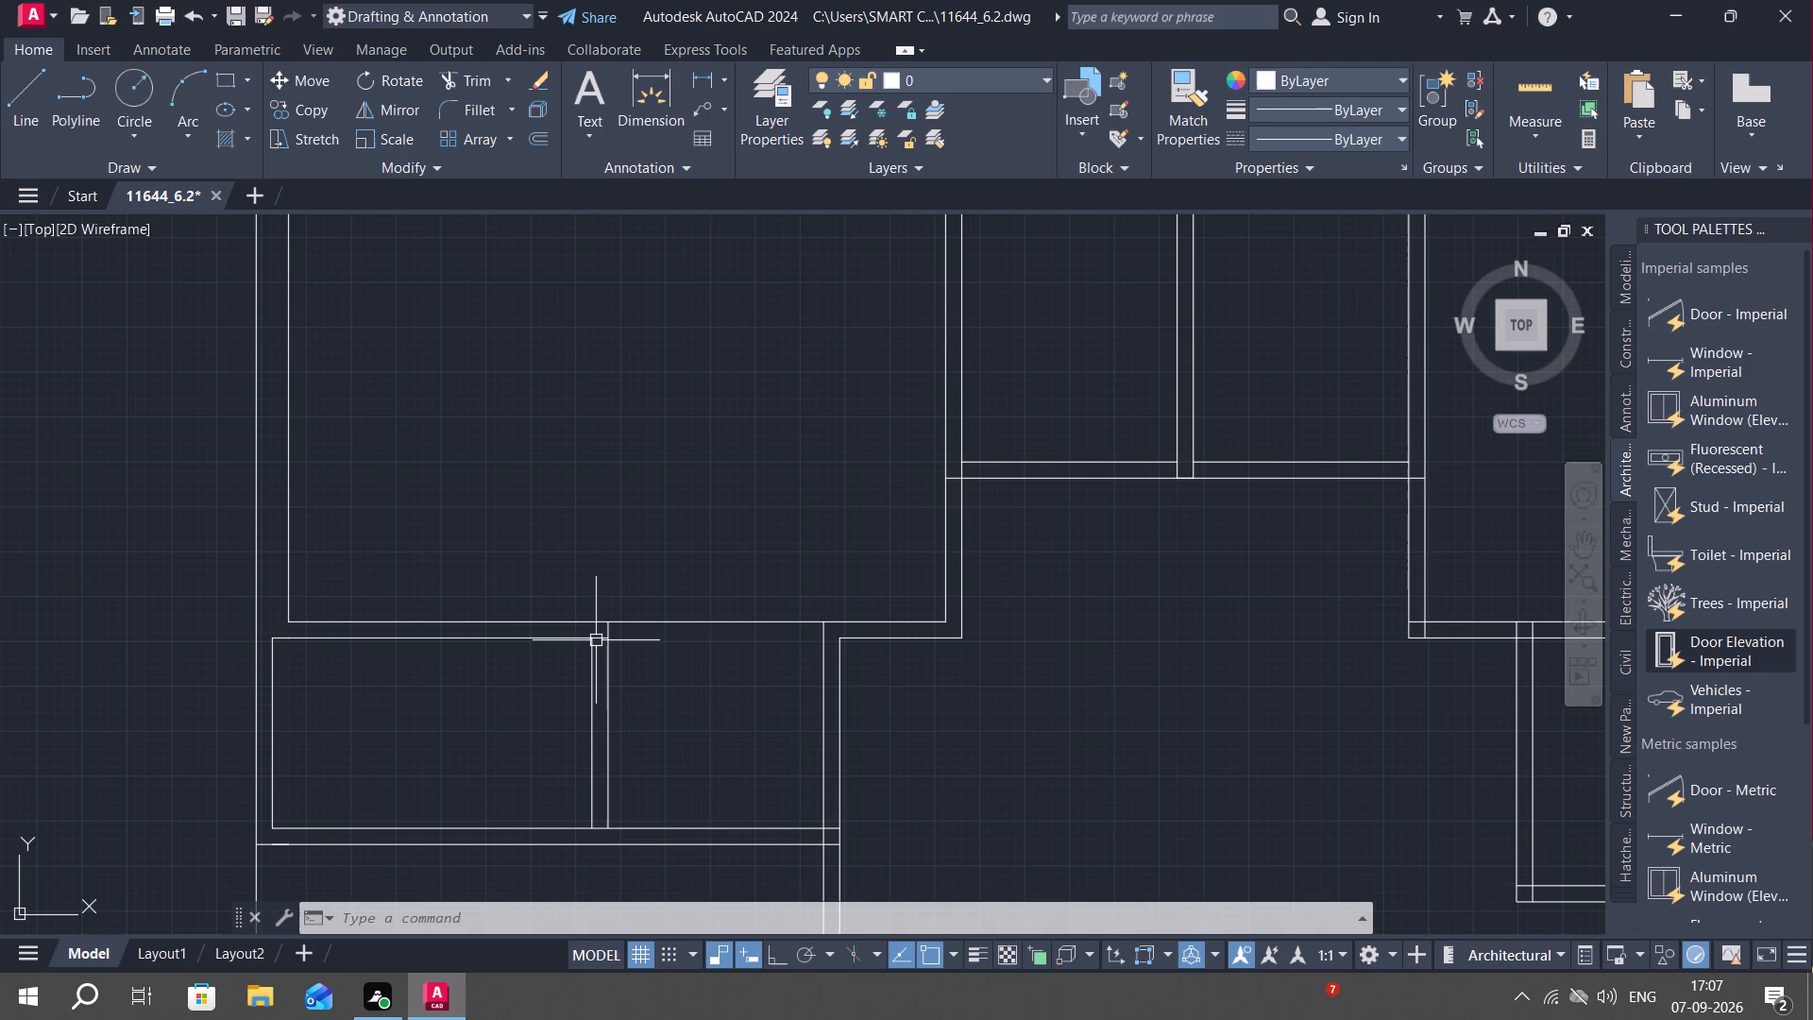
{"action": "type", "text": "TR"}
{"action": "key", "text": "space"}
{"action": "scroll", "coordinate": [603, 642], "scroll_direction": "up", "scroll_amount": 2}
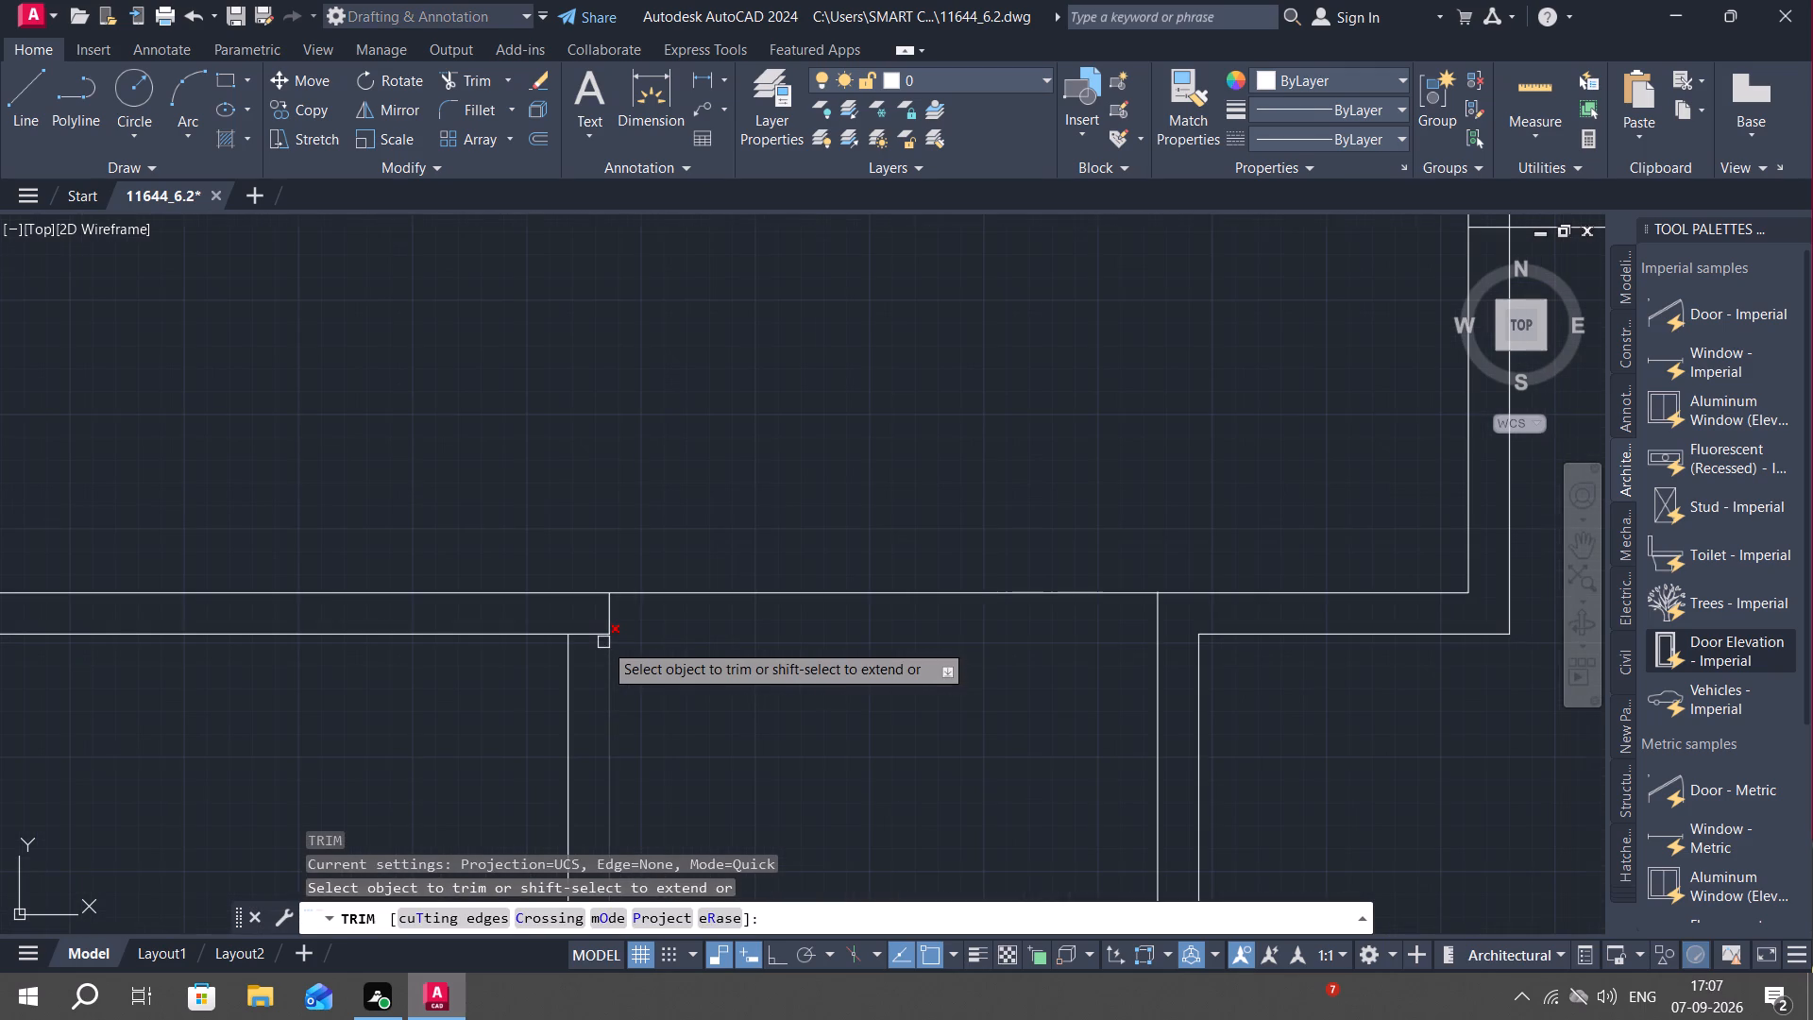
{"action": "left_click", "coordinate": [585, 635]}
{"action": "key", "text": "Escape"}
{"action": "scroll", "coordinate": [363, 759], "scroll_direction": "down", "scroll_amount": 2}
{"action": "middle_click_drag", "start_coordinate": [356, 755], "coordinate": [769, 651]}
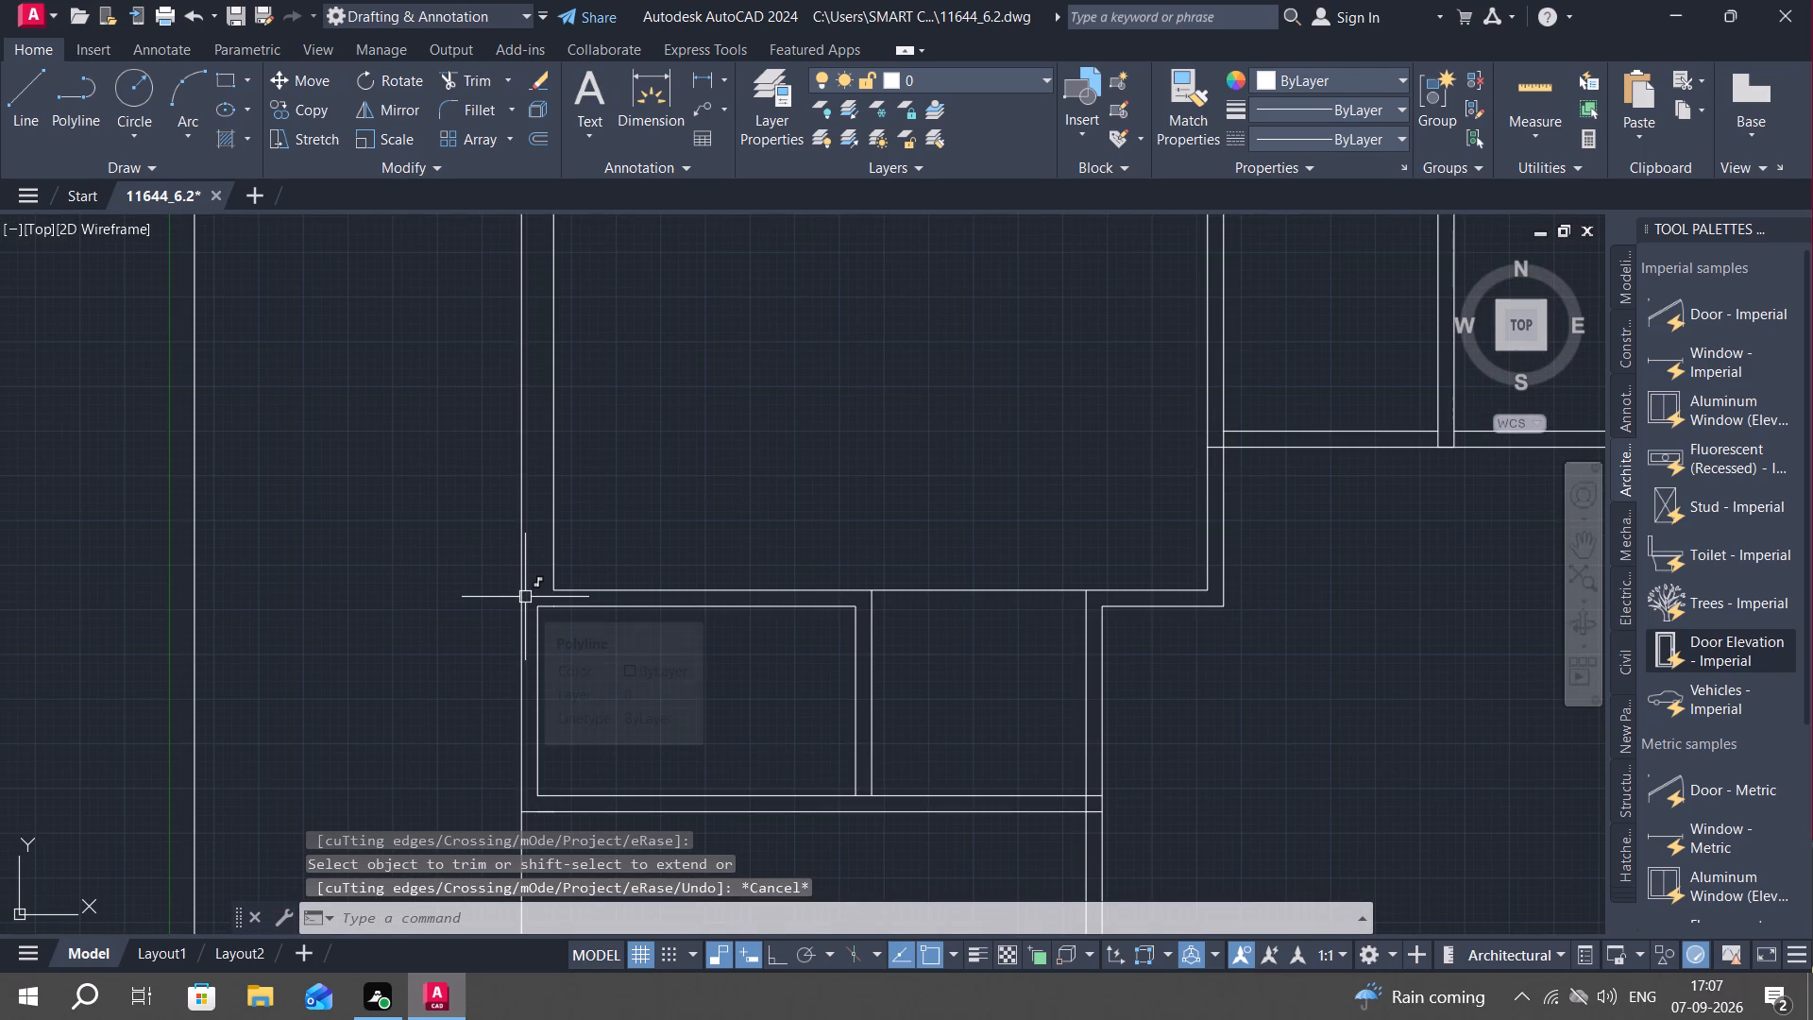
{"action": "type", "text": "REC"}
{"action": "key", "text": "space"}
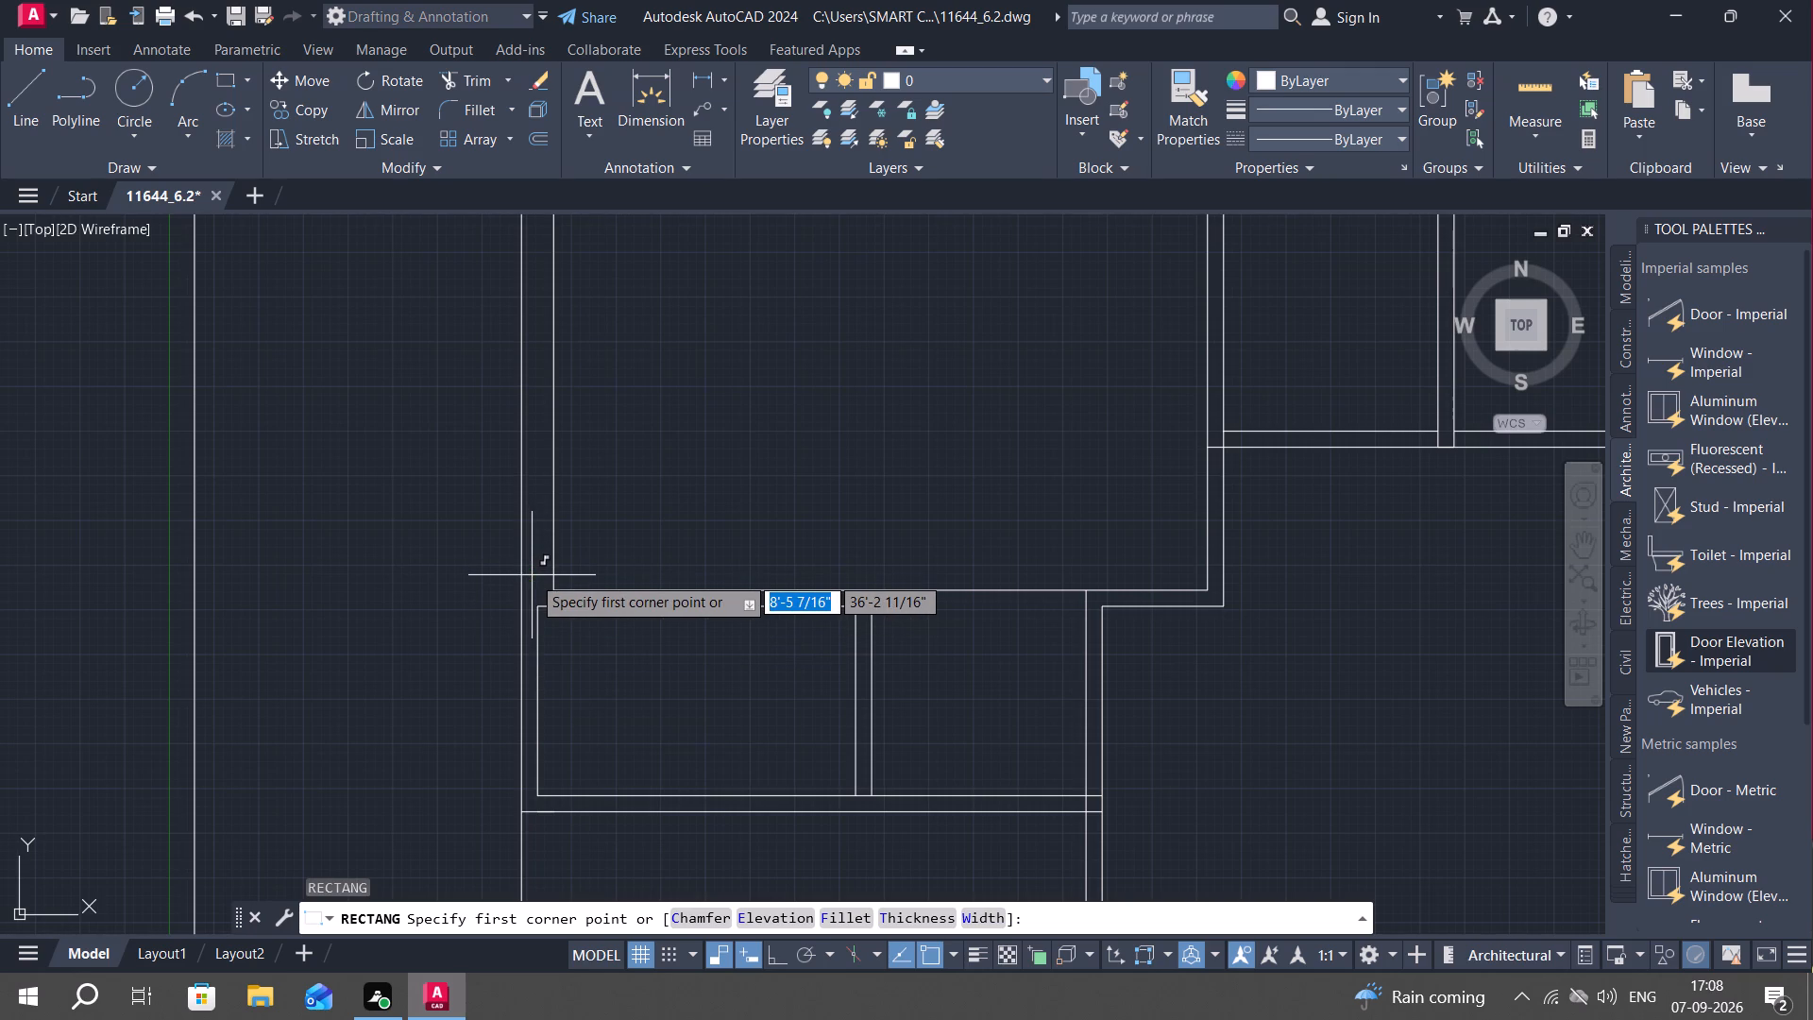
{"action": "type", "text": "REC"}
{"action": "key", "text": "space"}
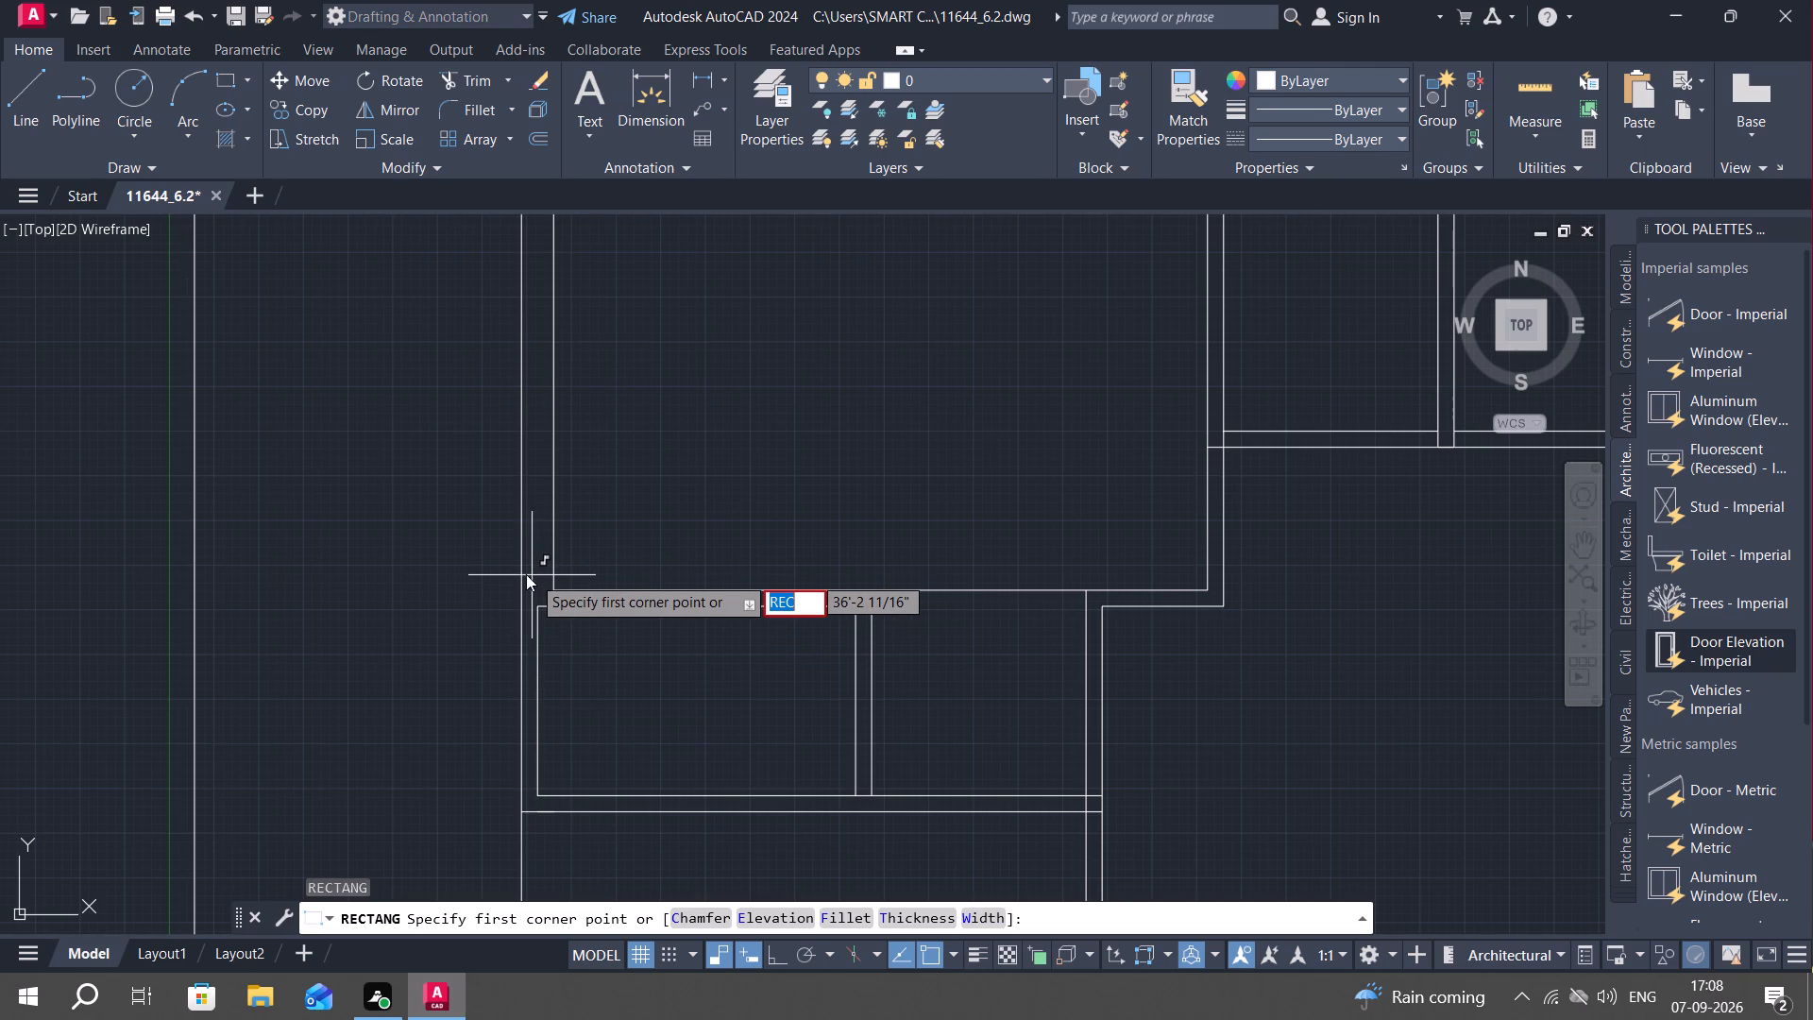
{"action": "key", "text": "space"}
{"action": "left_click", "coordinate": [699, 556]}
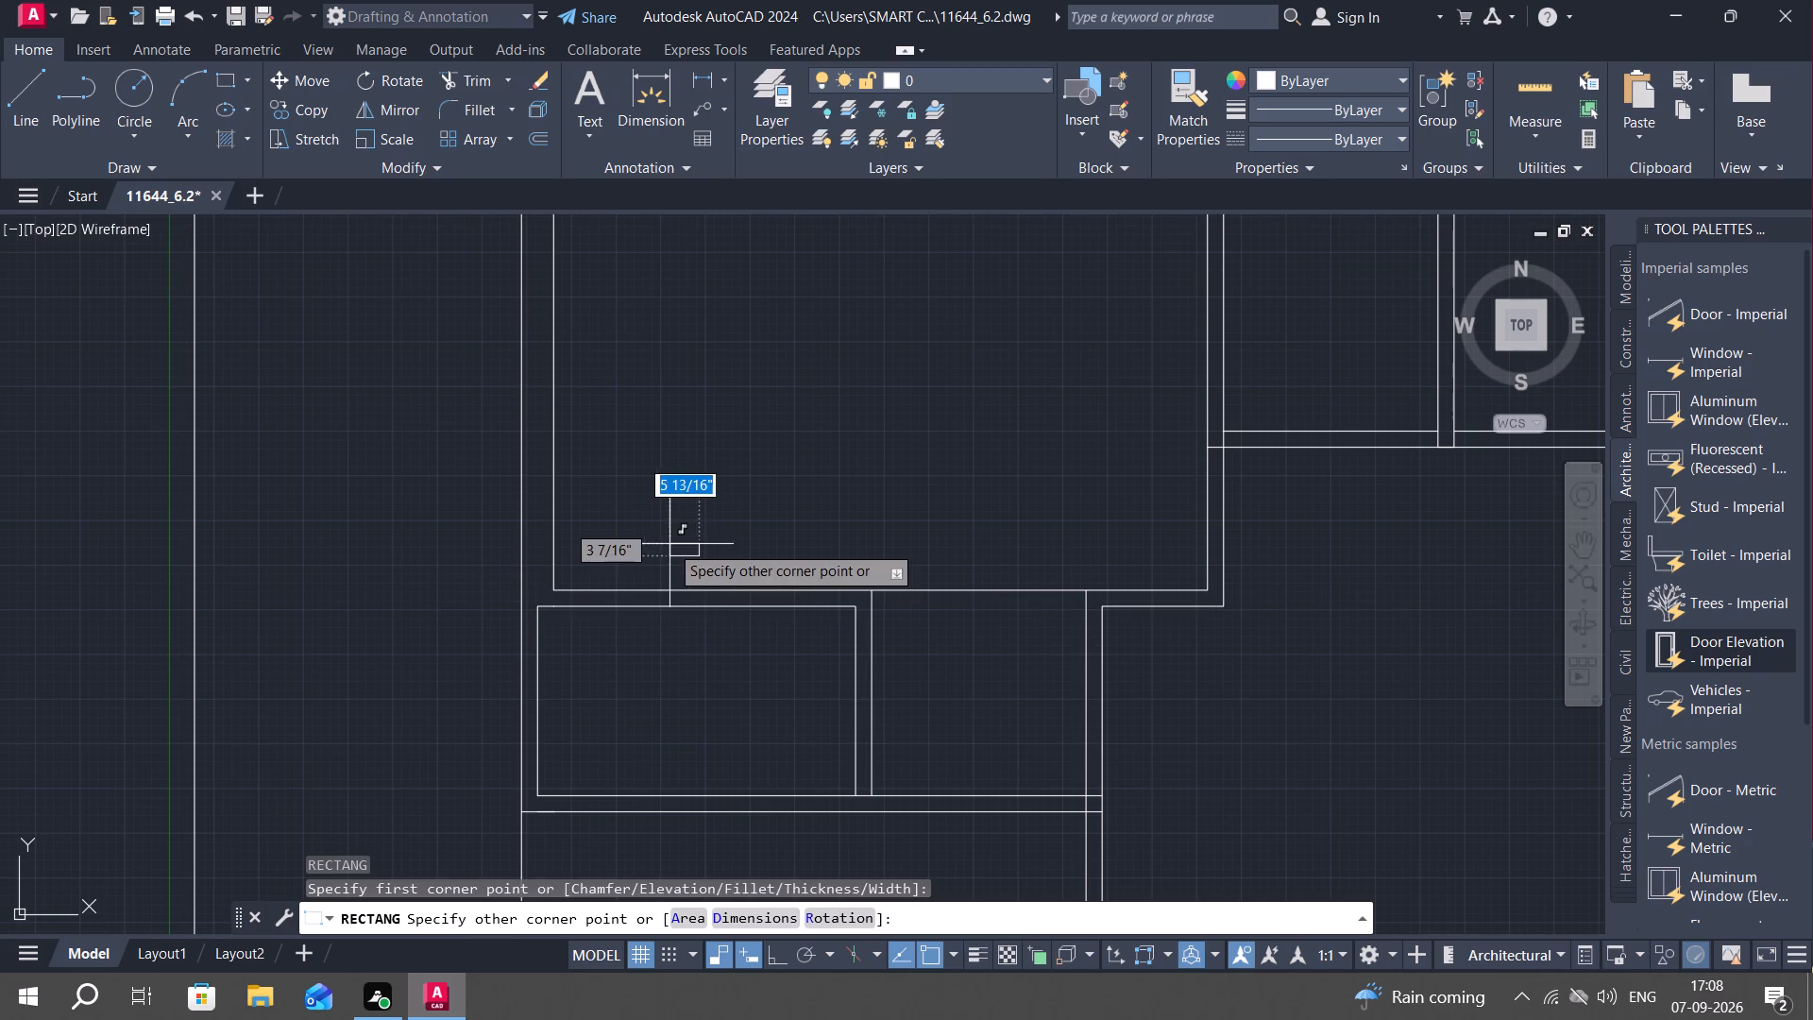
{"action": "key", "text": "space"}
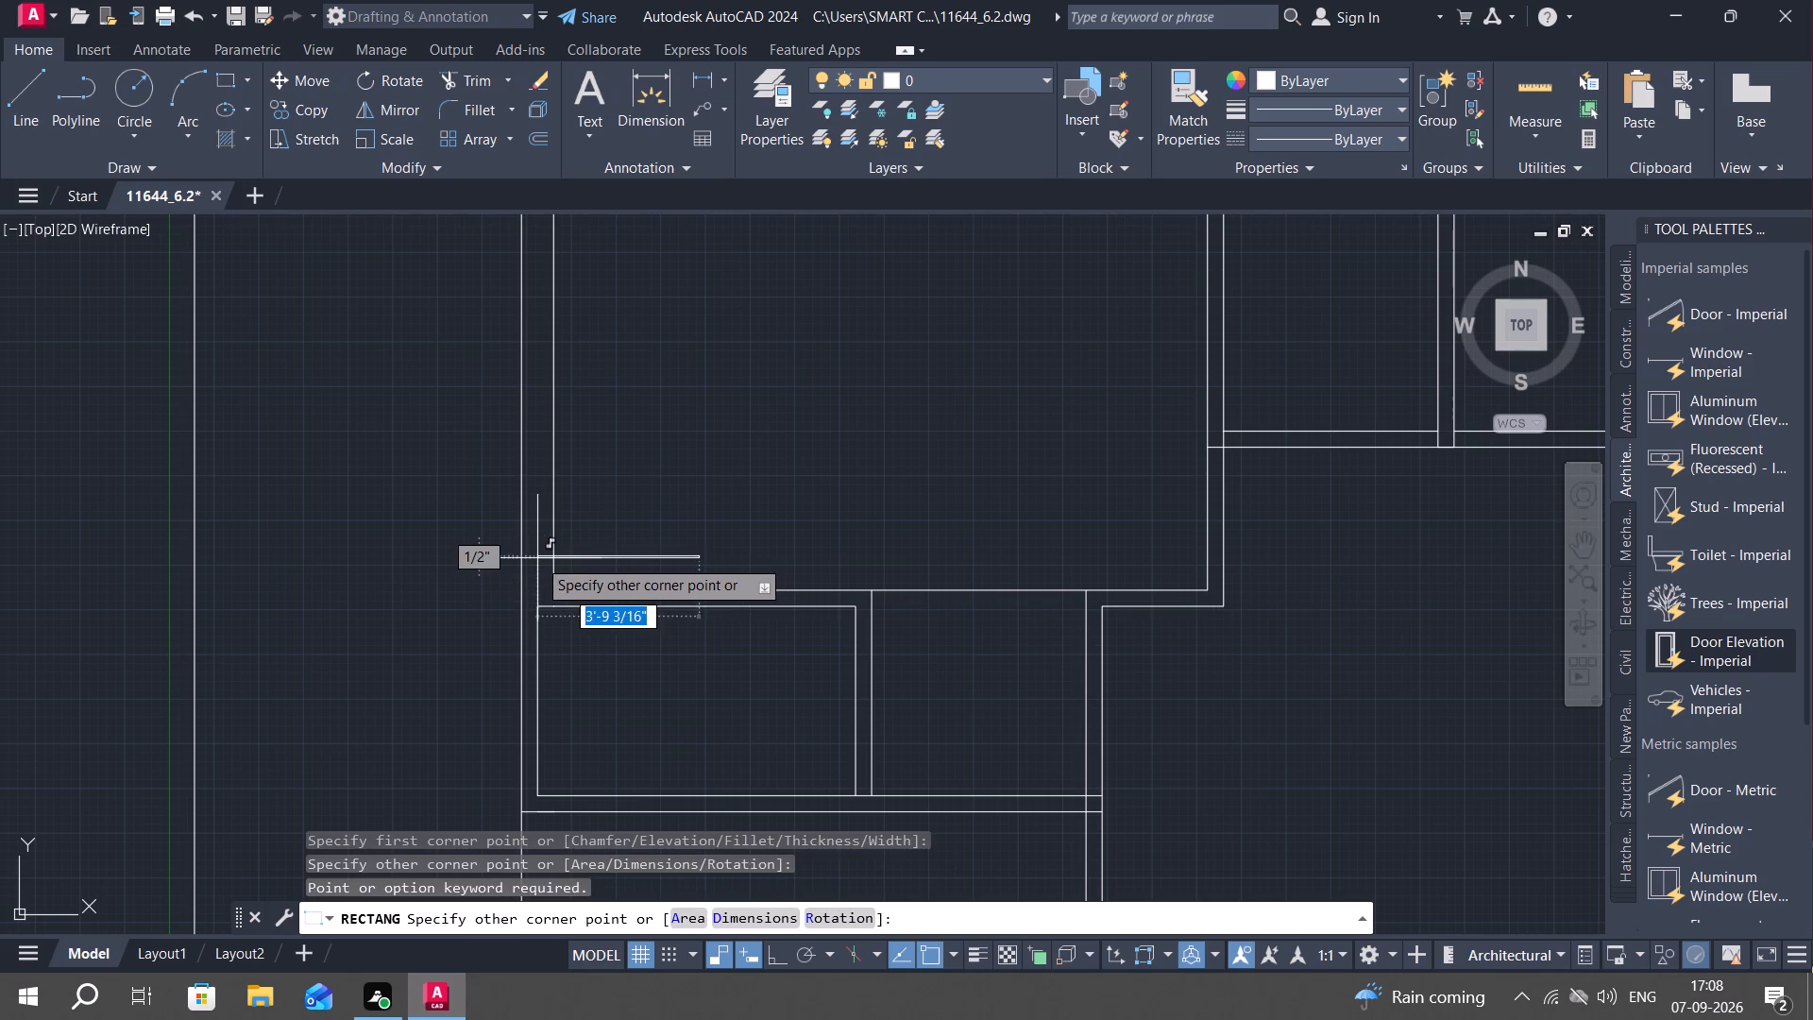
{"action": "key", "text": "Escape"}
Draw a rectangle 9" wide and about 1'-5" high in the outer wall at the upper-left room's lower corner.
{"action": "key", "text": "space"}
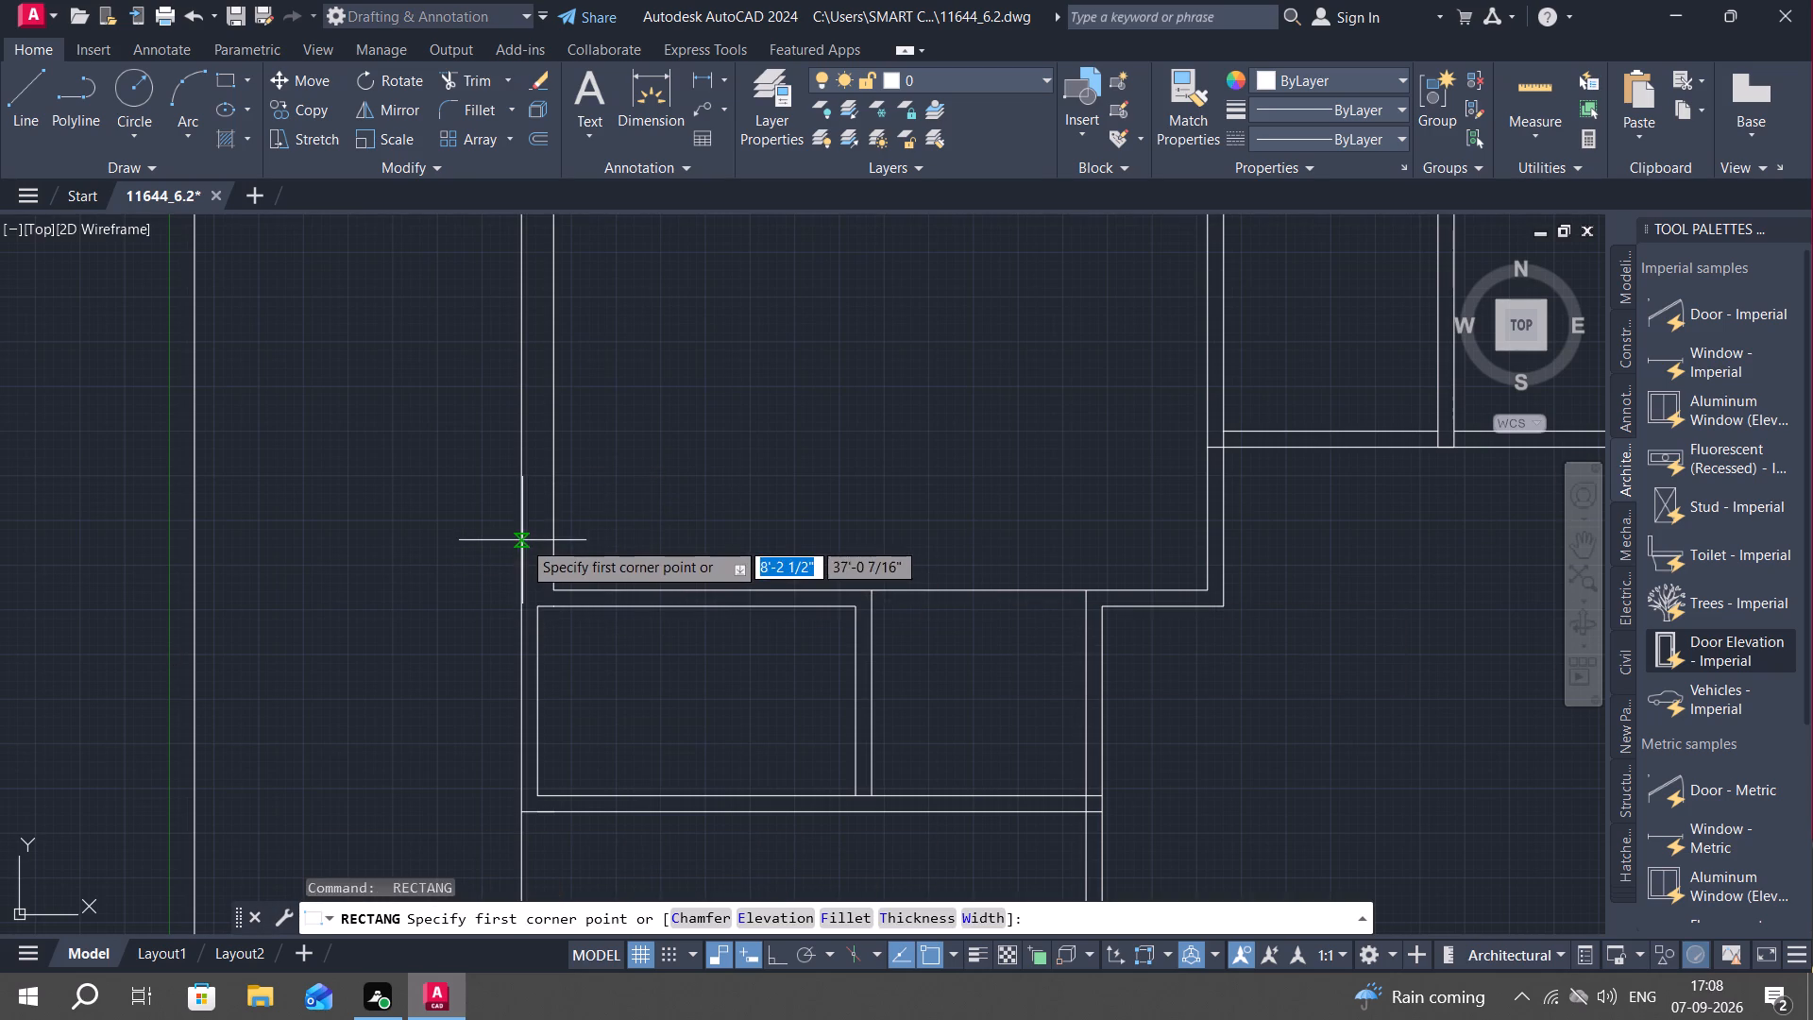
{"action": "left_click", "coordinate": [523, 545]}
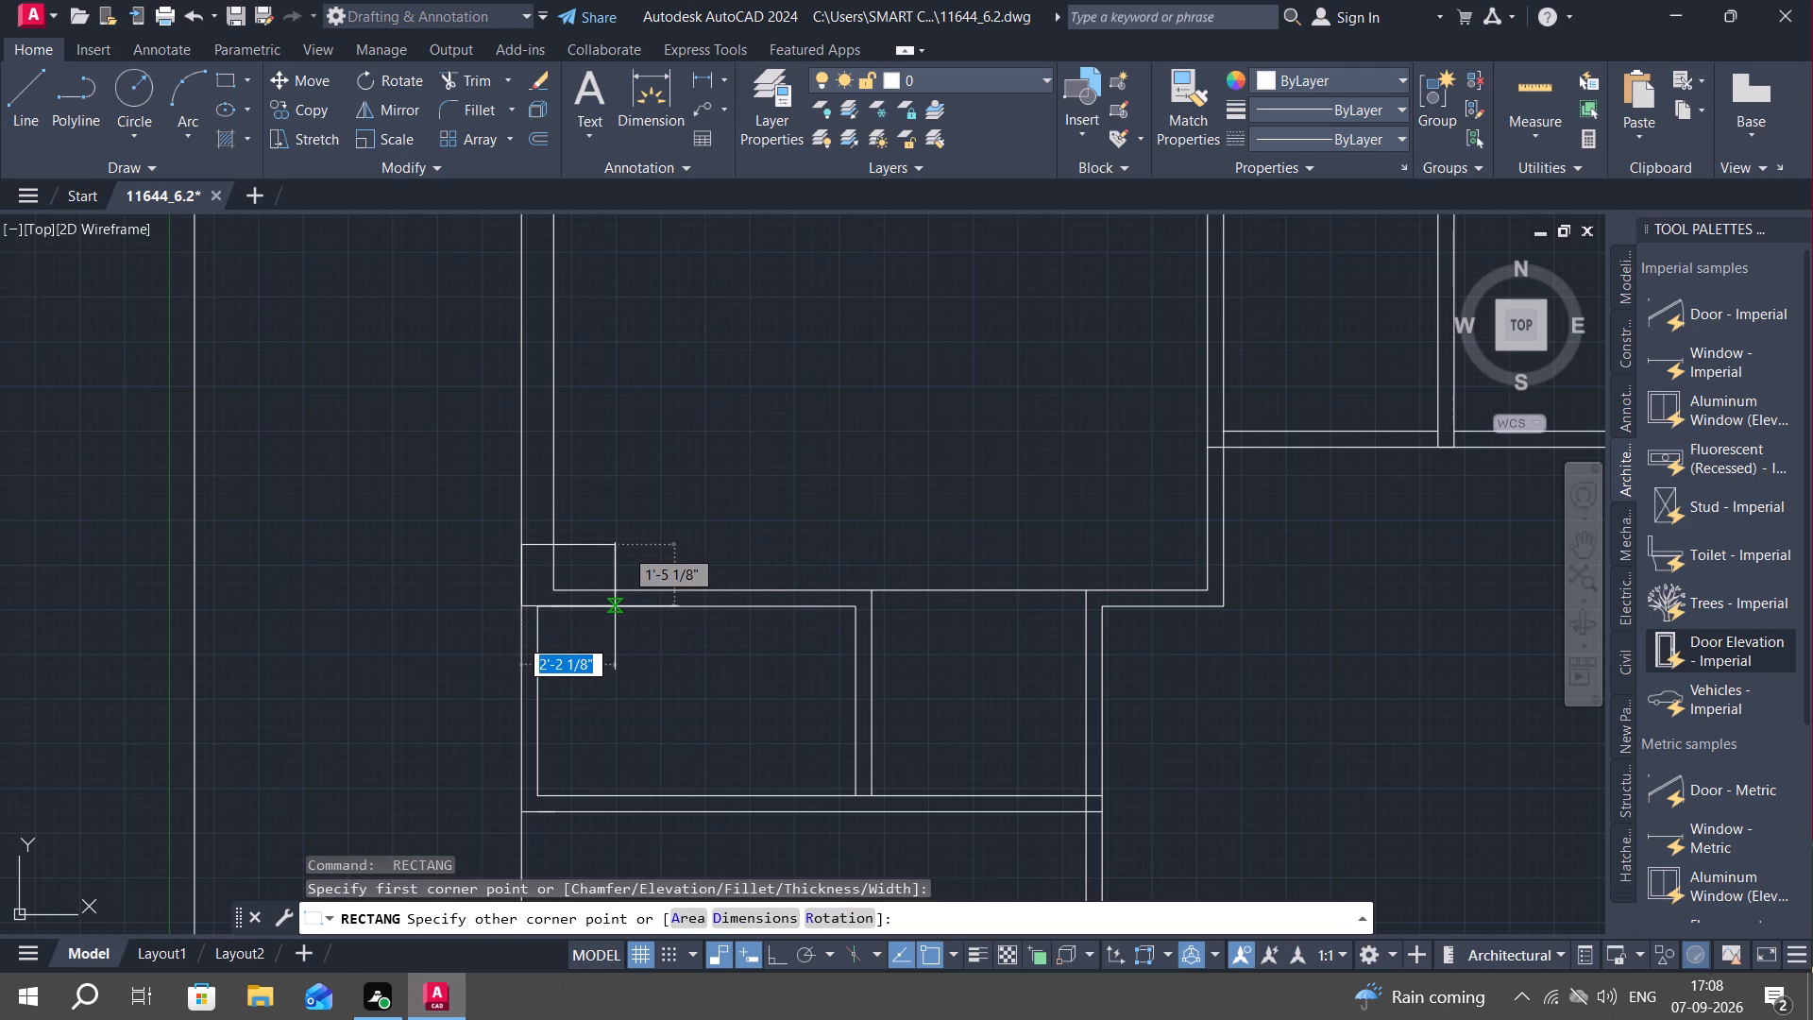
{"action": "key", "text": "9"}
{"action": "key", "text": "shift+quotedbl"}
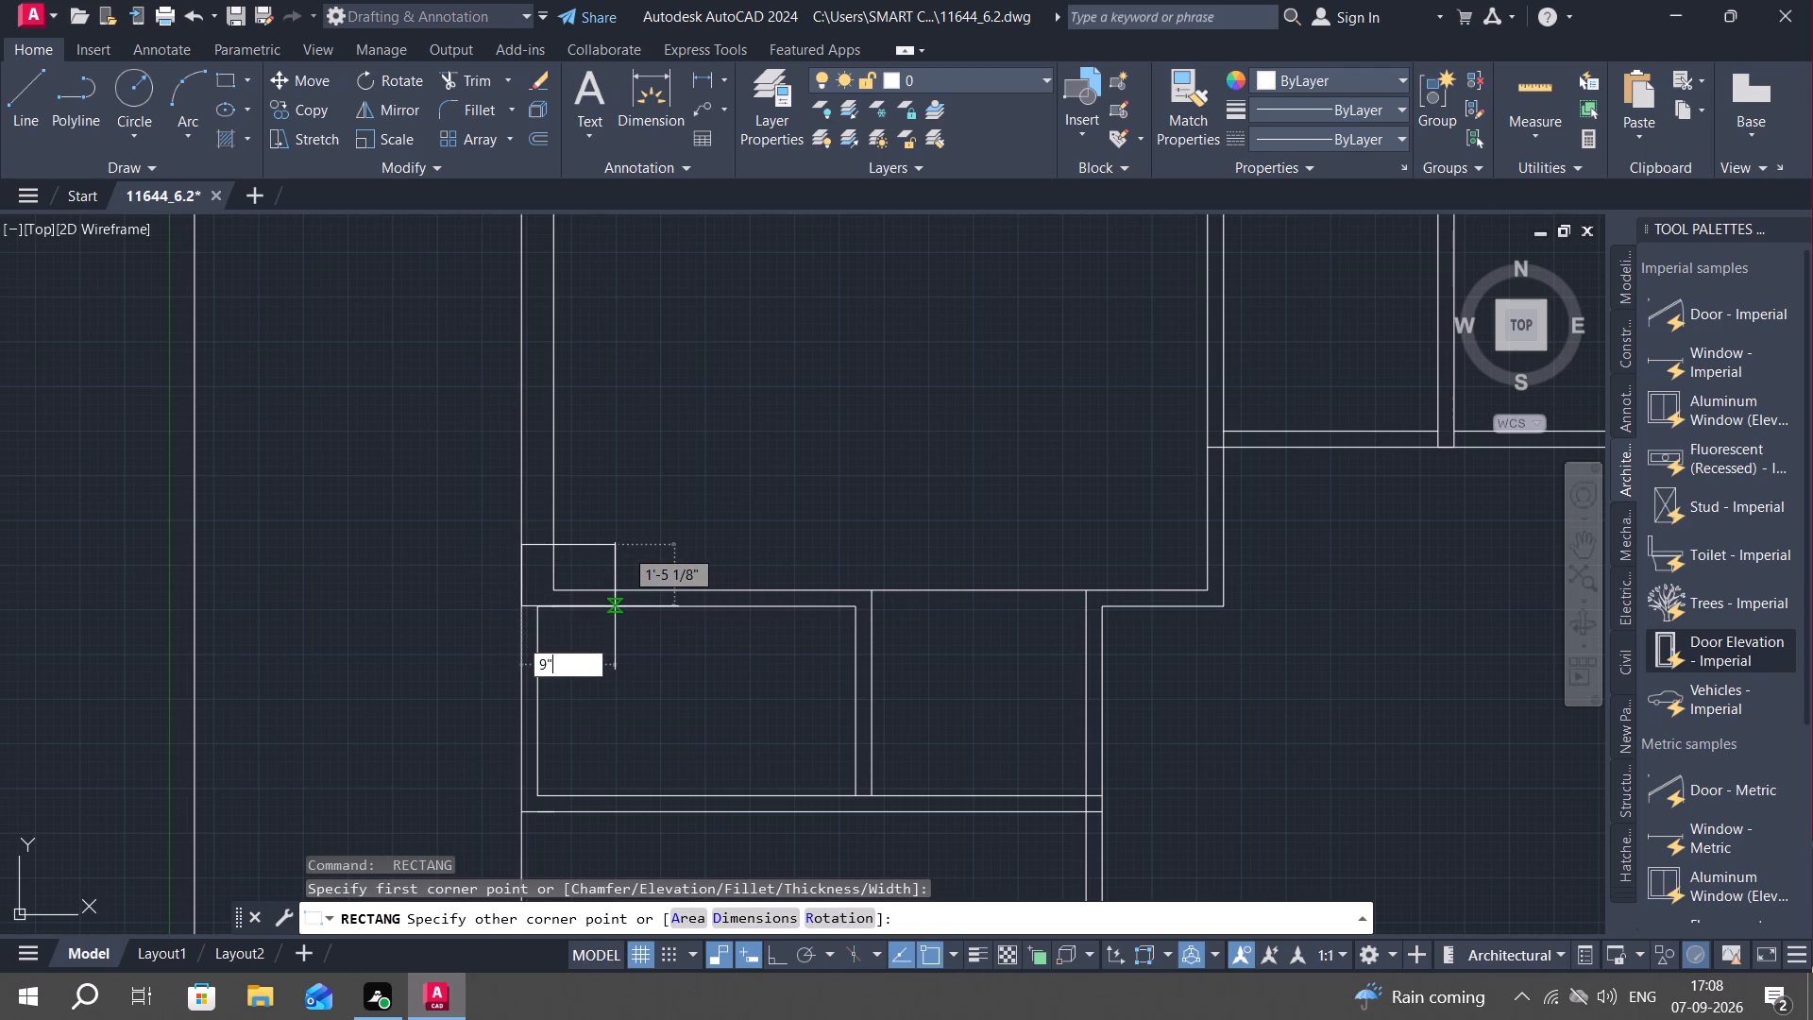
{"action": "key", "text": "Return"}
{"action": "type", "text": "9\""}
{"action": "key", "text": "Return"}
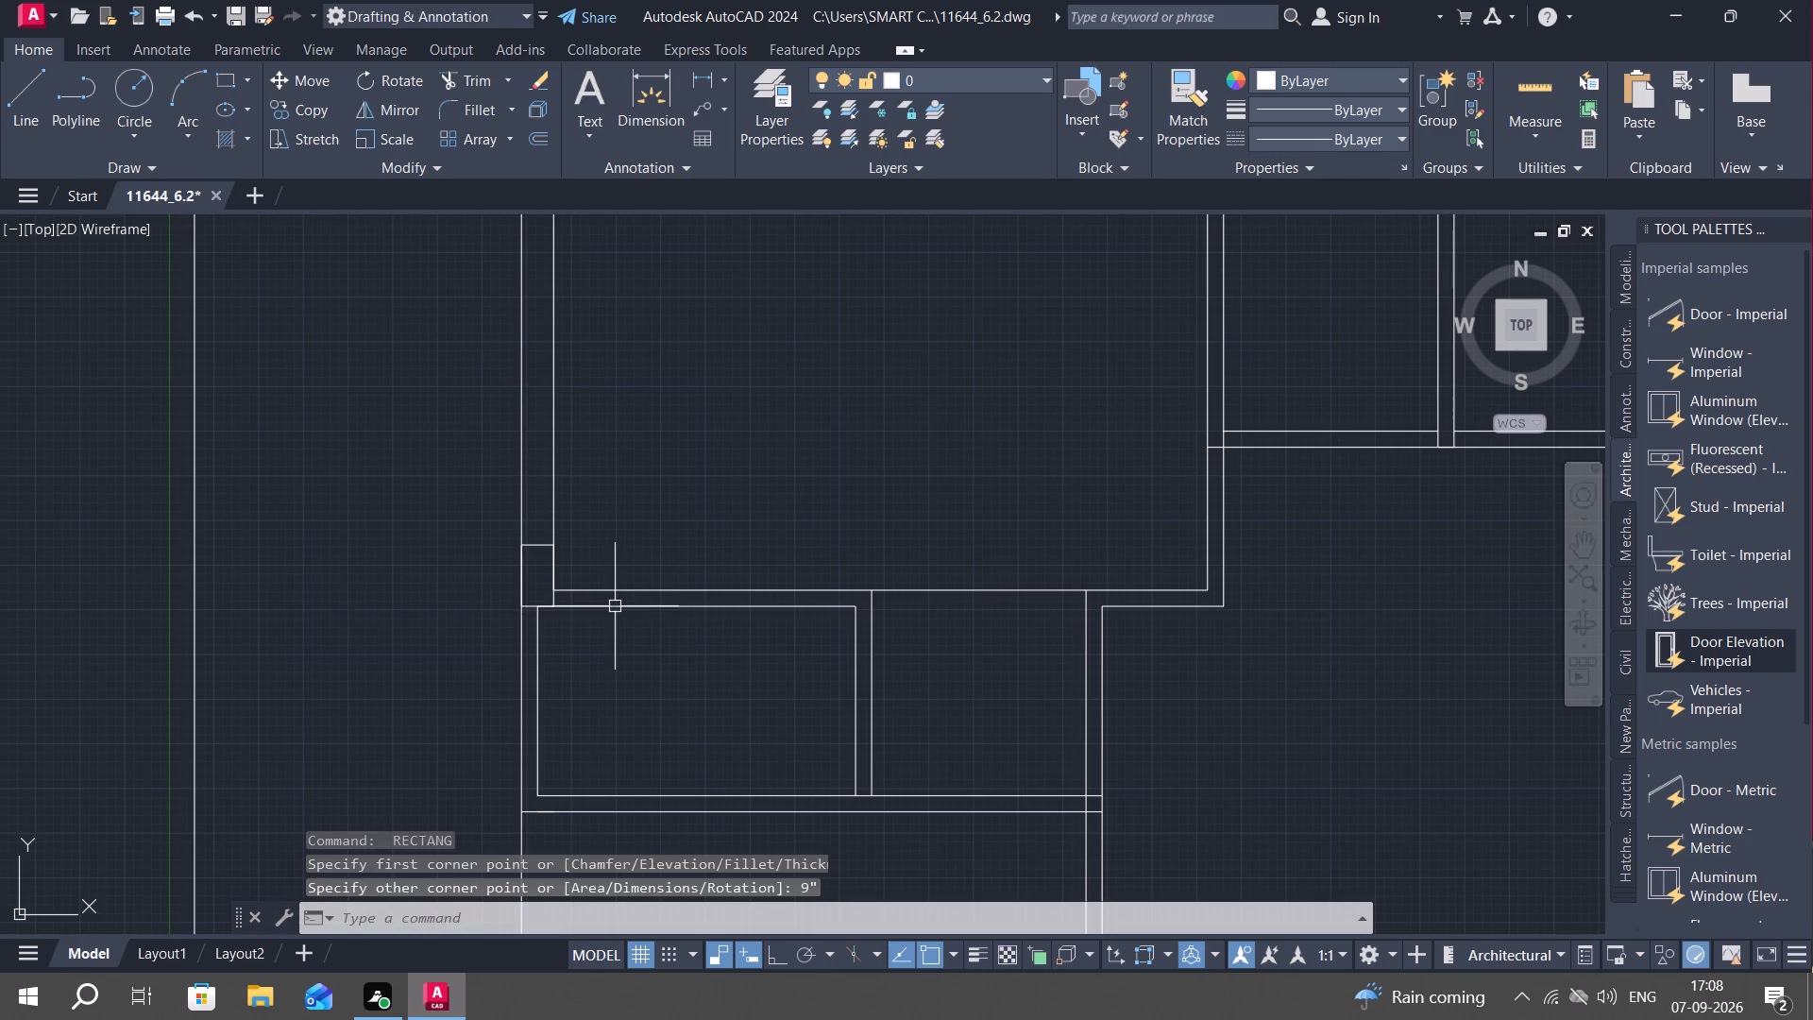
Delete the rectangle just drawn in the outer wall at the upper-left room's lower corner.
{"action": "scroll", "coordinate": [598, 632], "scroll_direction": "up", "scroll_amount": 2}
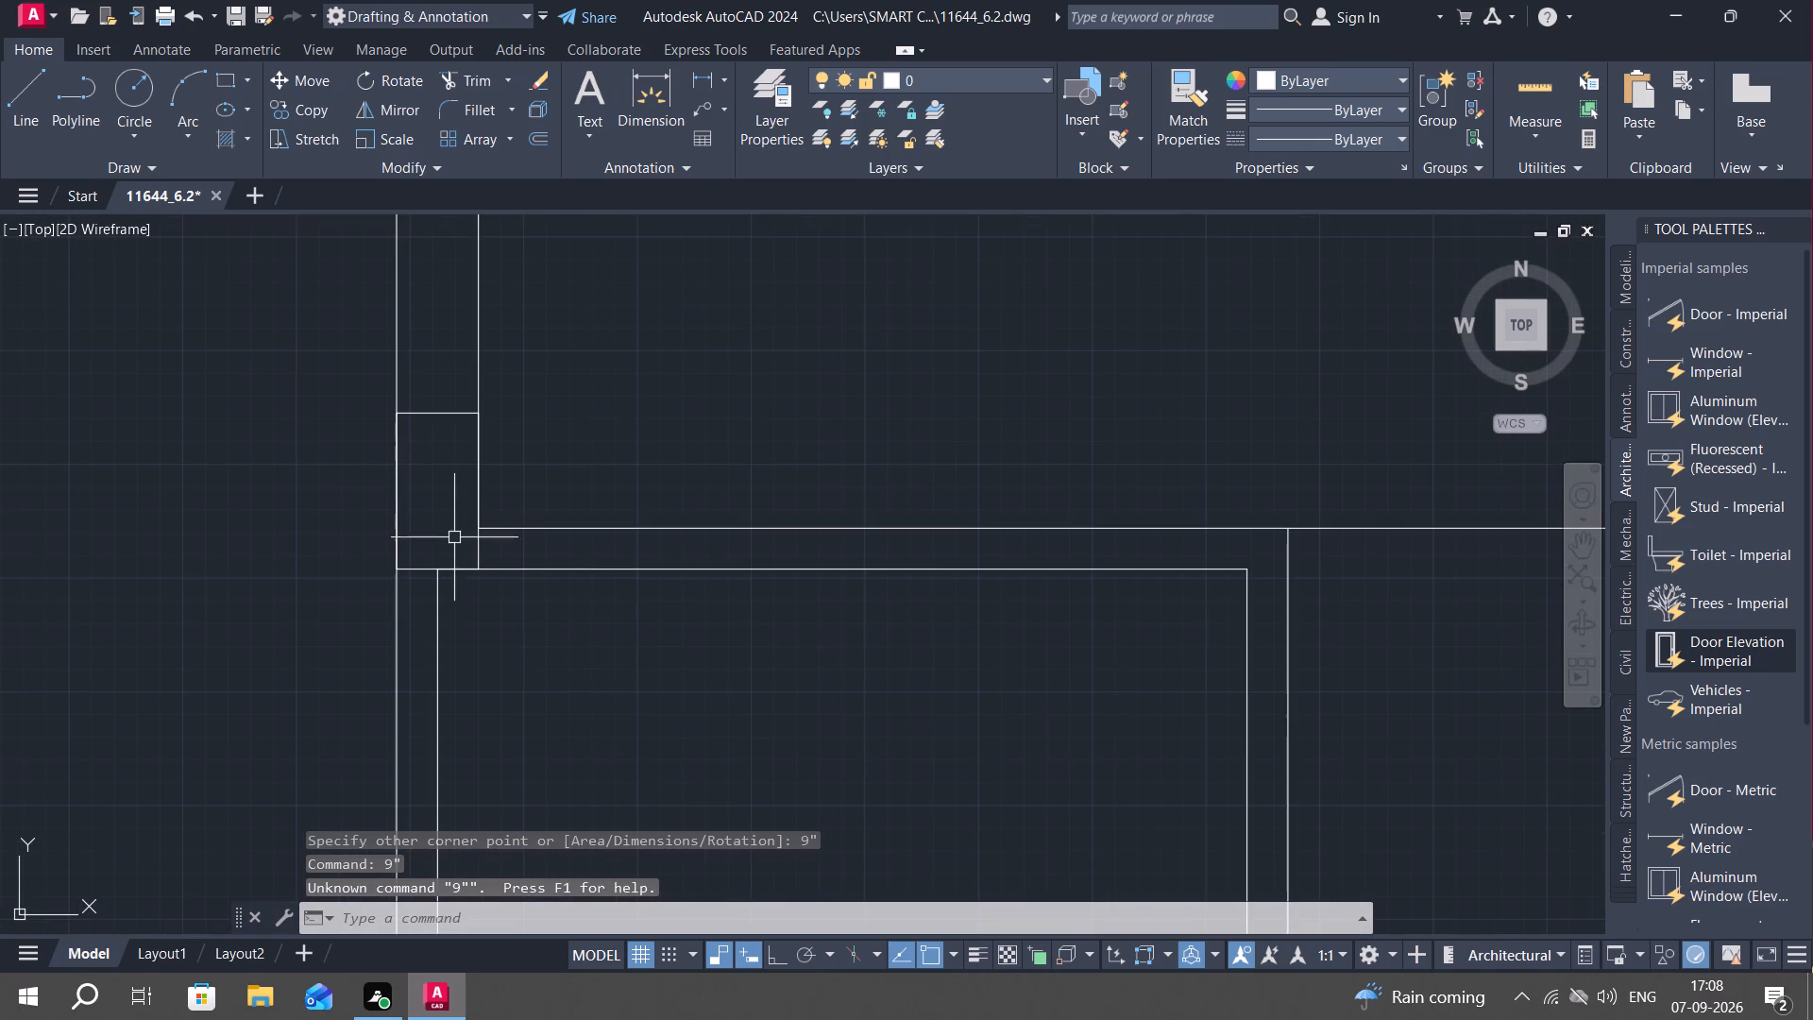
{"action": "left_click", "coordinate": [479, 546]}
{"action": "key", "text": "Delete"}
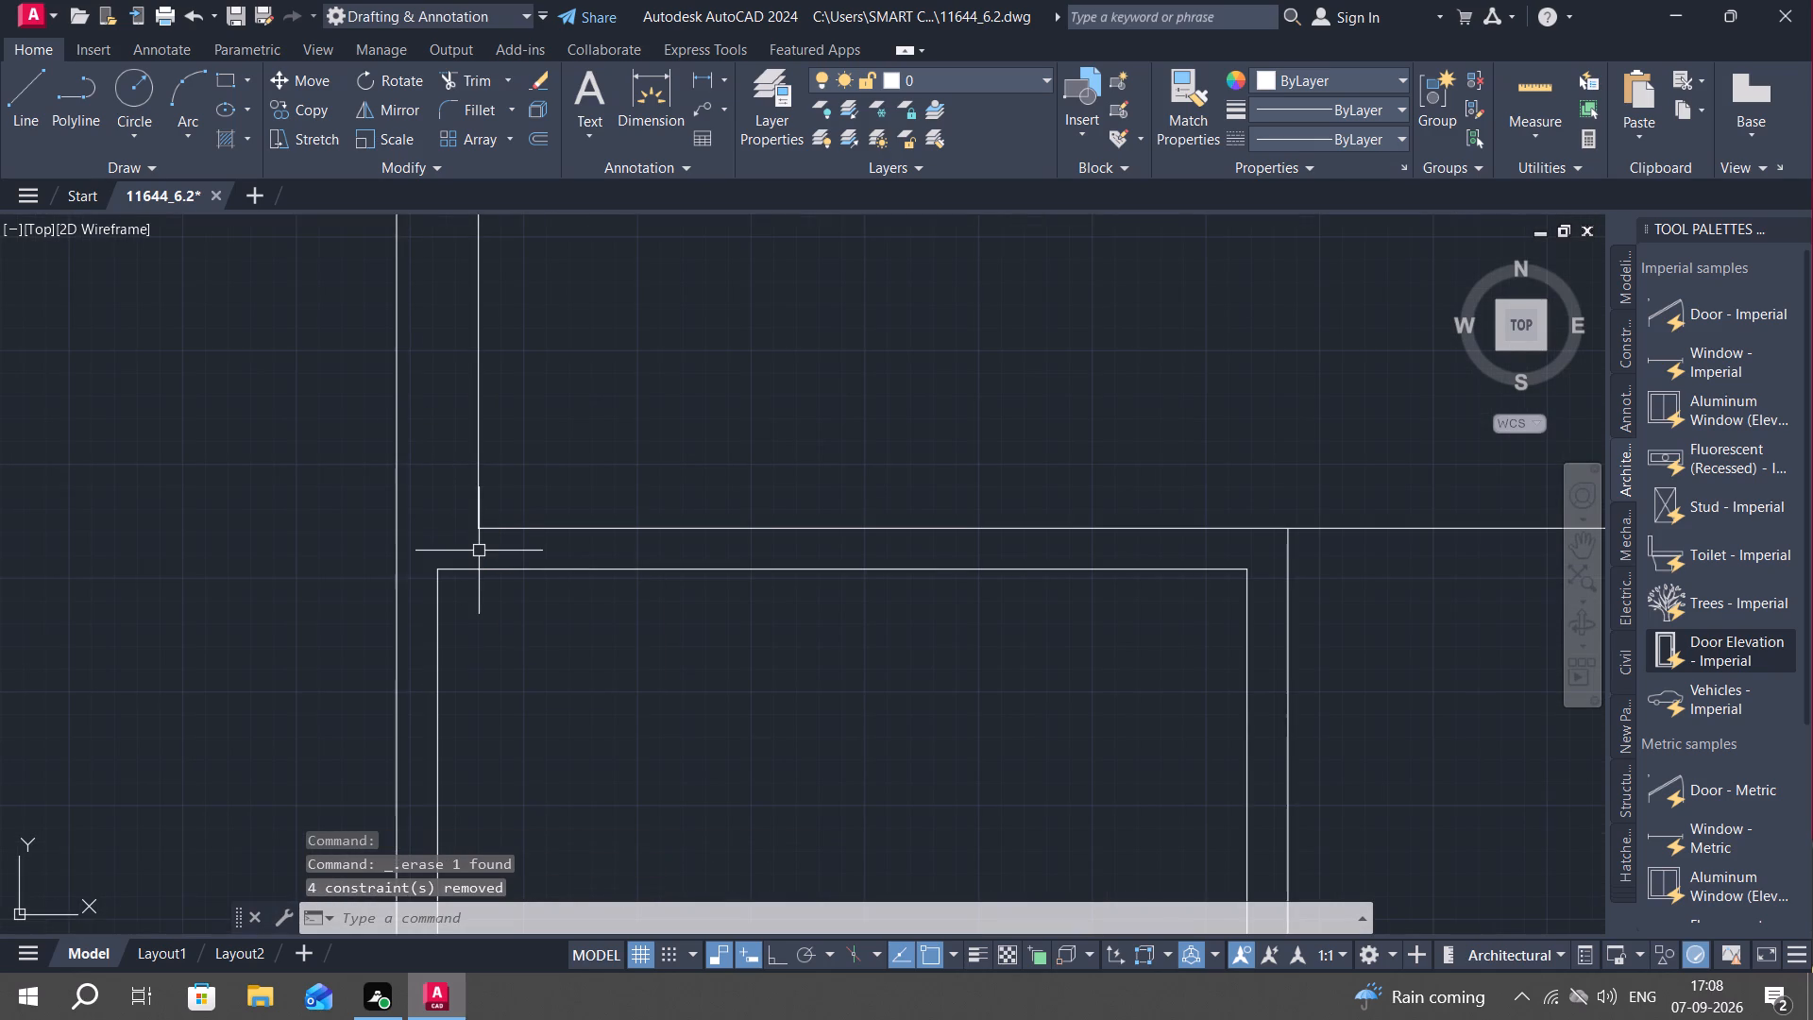
Draw a 9" by 9" column rectangle, using the Dimensions option, in the outer wall at the upper-left room's lower corner.
{"action": "scroll", "coordinate": [500, 556], "scroll_direction": "up", "scroll_amount": 1}
{"action": "scroll", "coordinate": [529, 570], "scroll_direction": "down", "scroll_amount": 1}
{"action": "type", "text": "RE"}
{"action": "key", "text": "c"}
{"action": "key", "text": "space"}
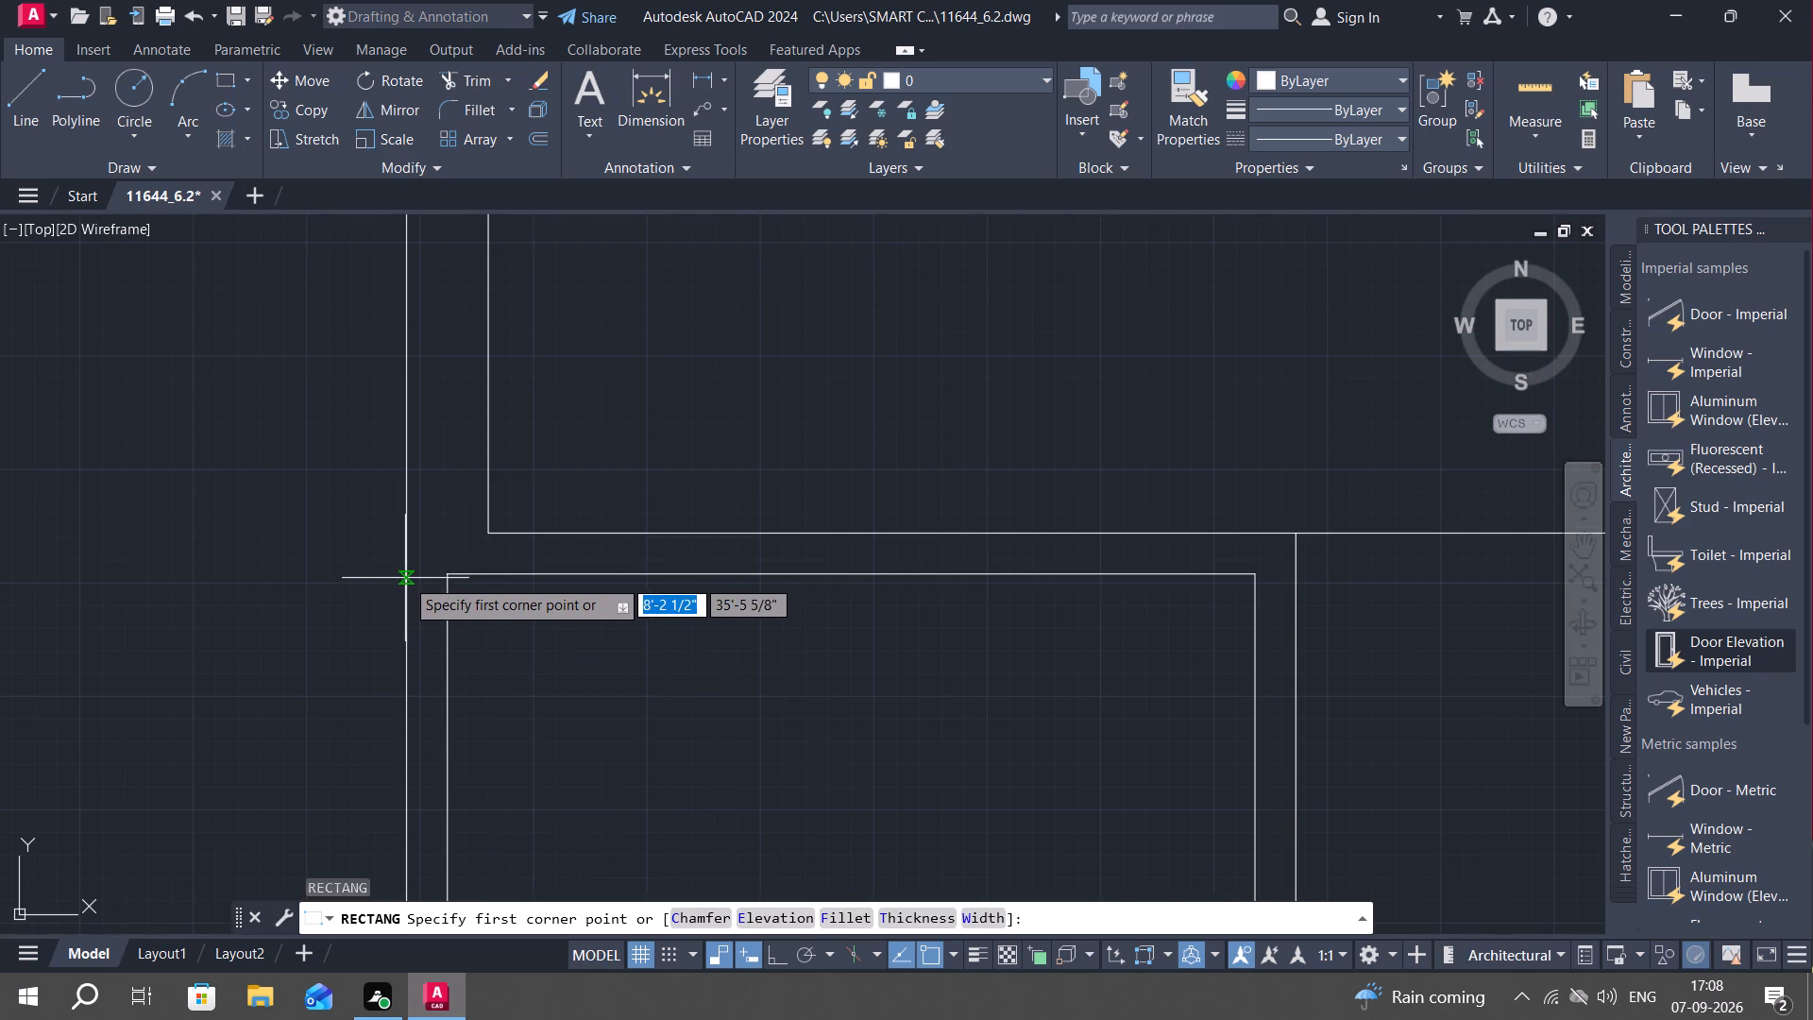
{"action": "left_click", "coordinate": [405, 578]}
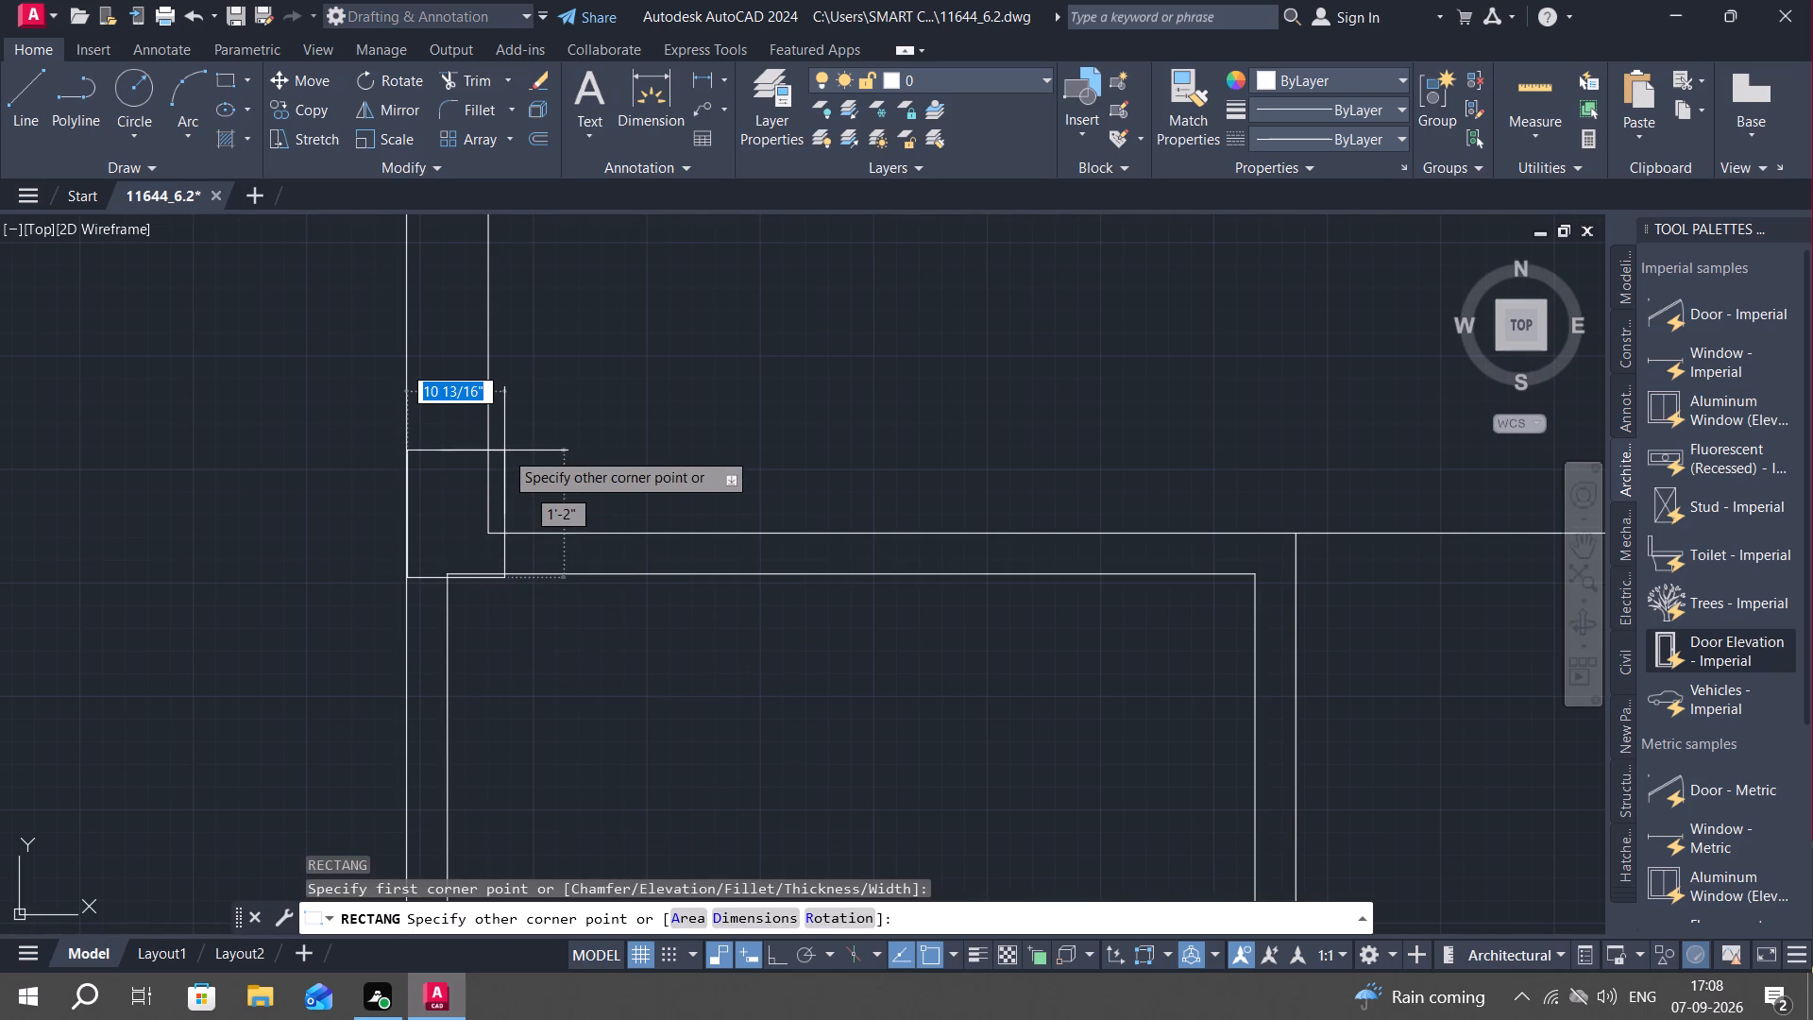
{"action": "key", "text": "9"}
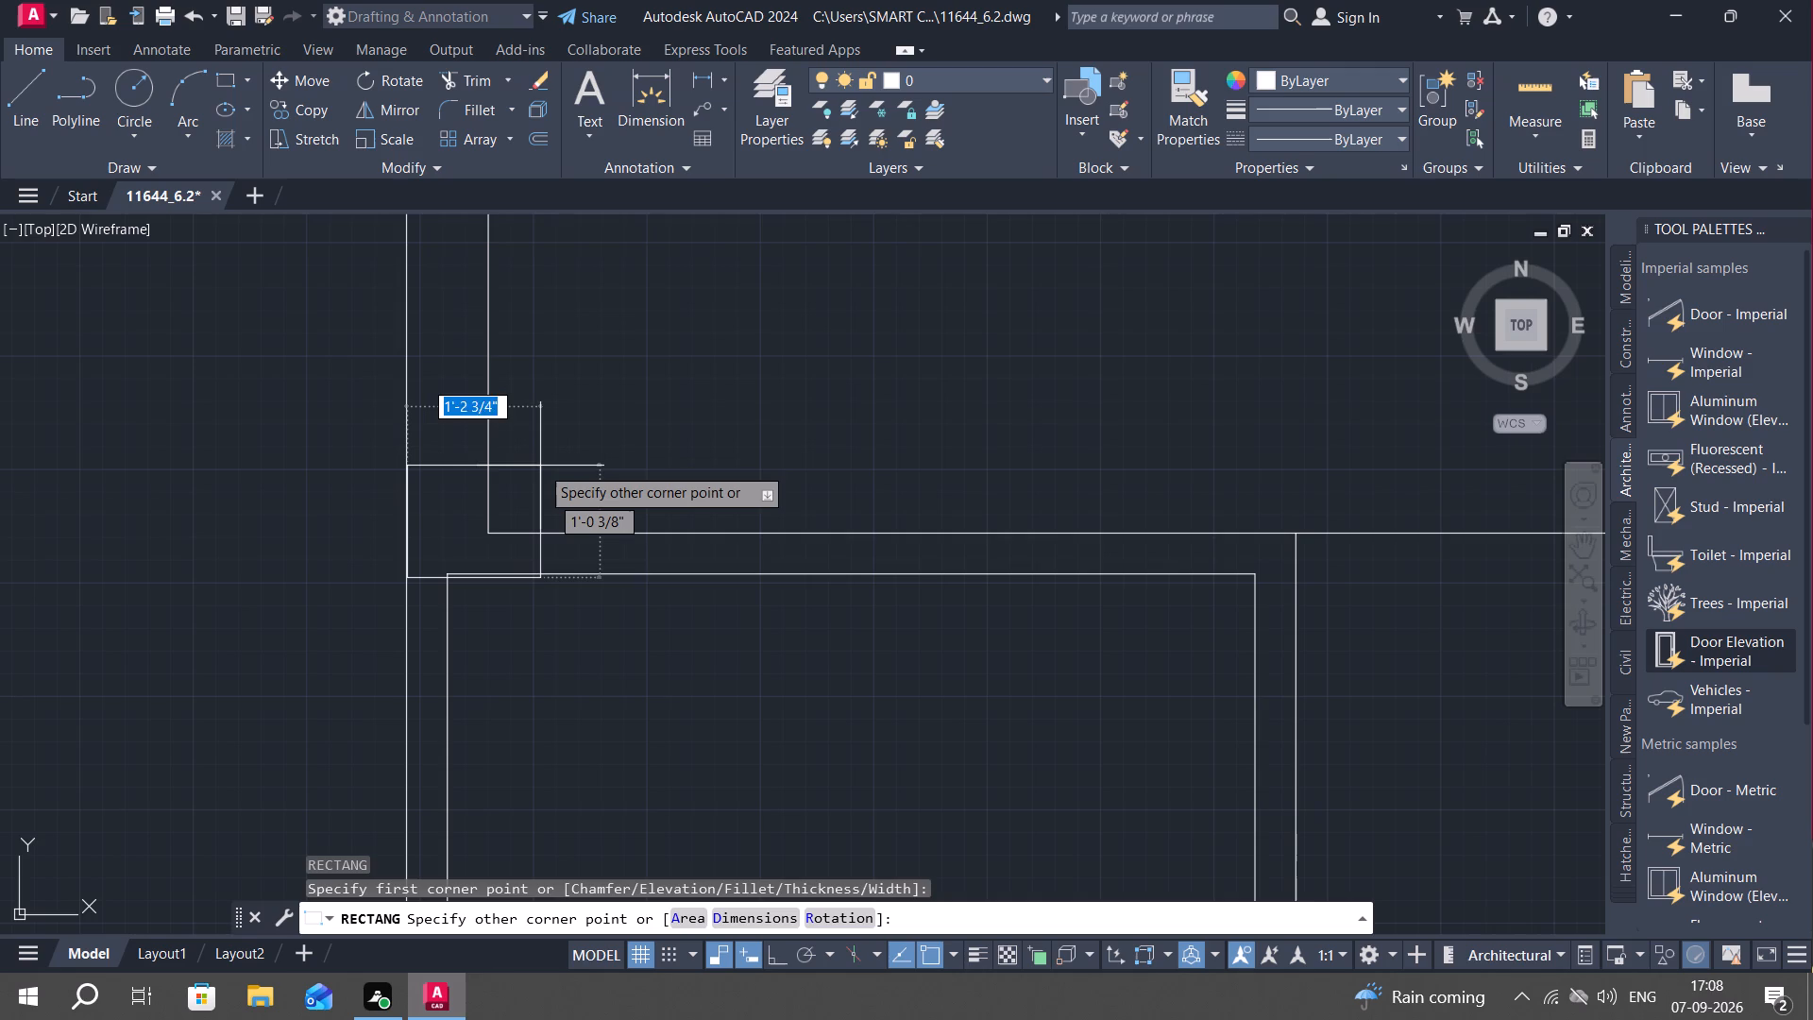
{"action": "key", "text": "shift+quotedbl"}
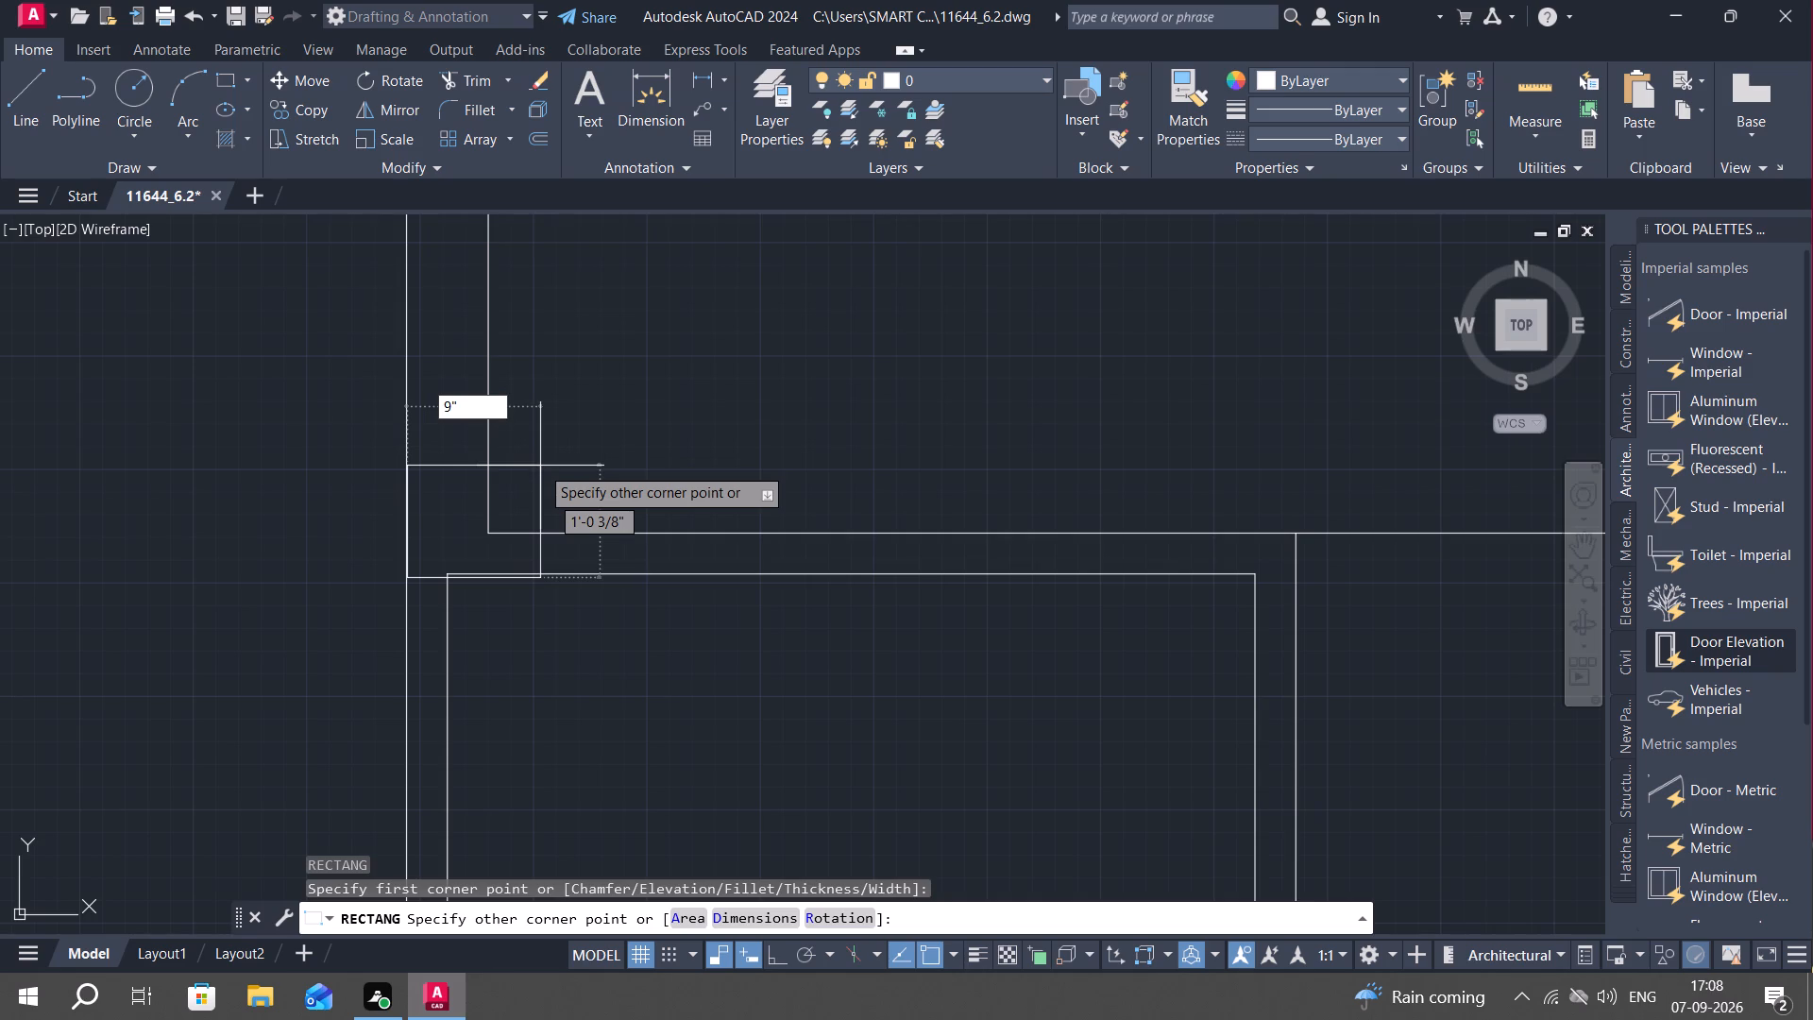
{"action": "key", "text": "BackSpace"}
{"action": "key", "text": "BackSpace"}
{"action": "type", "text": "D"}
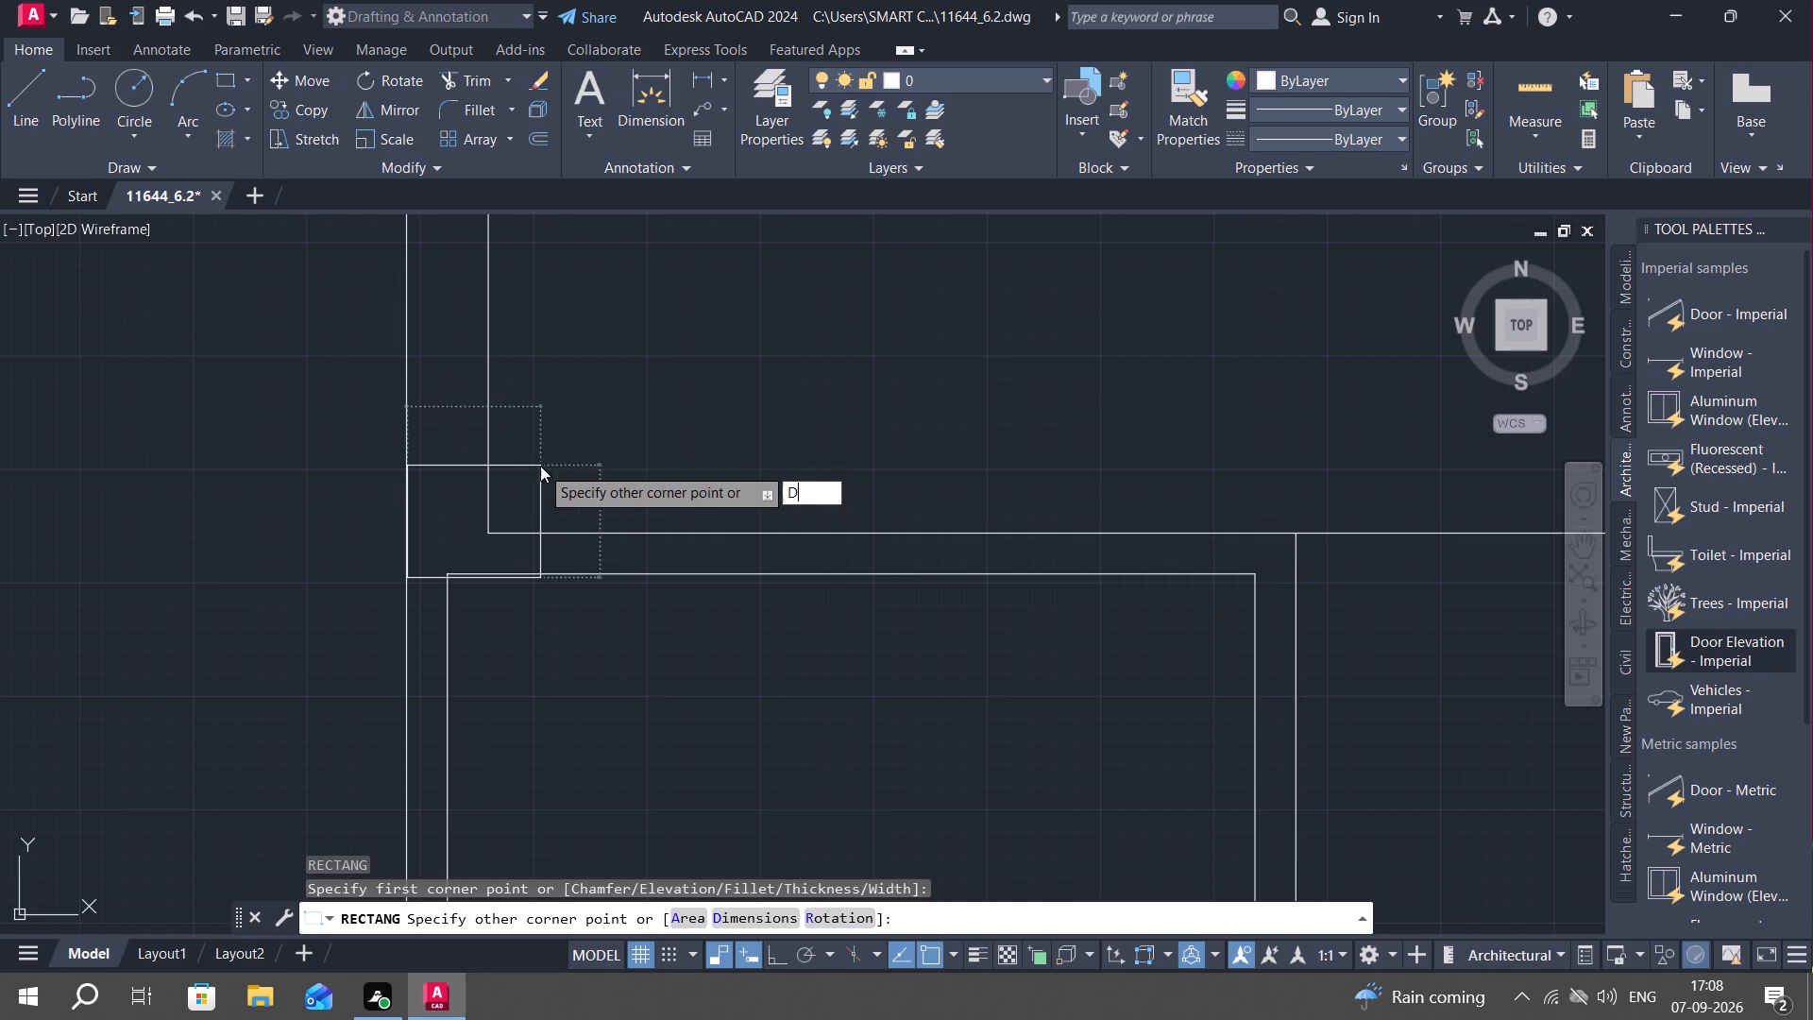
{"action": "key", "text": "space"}
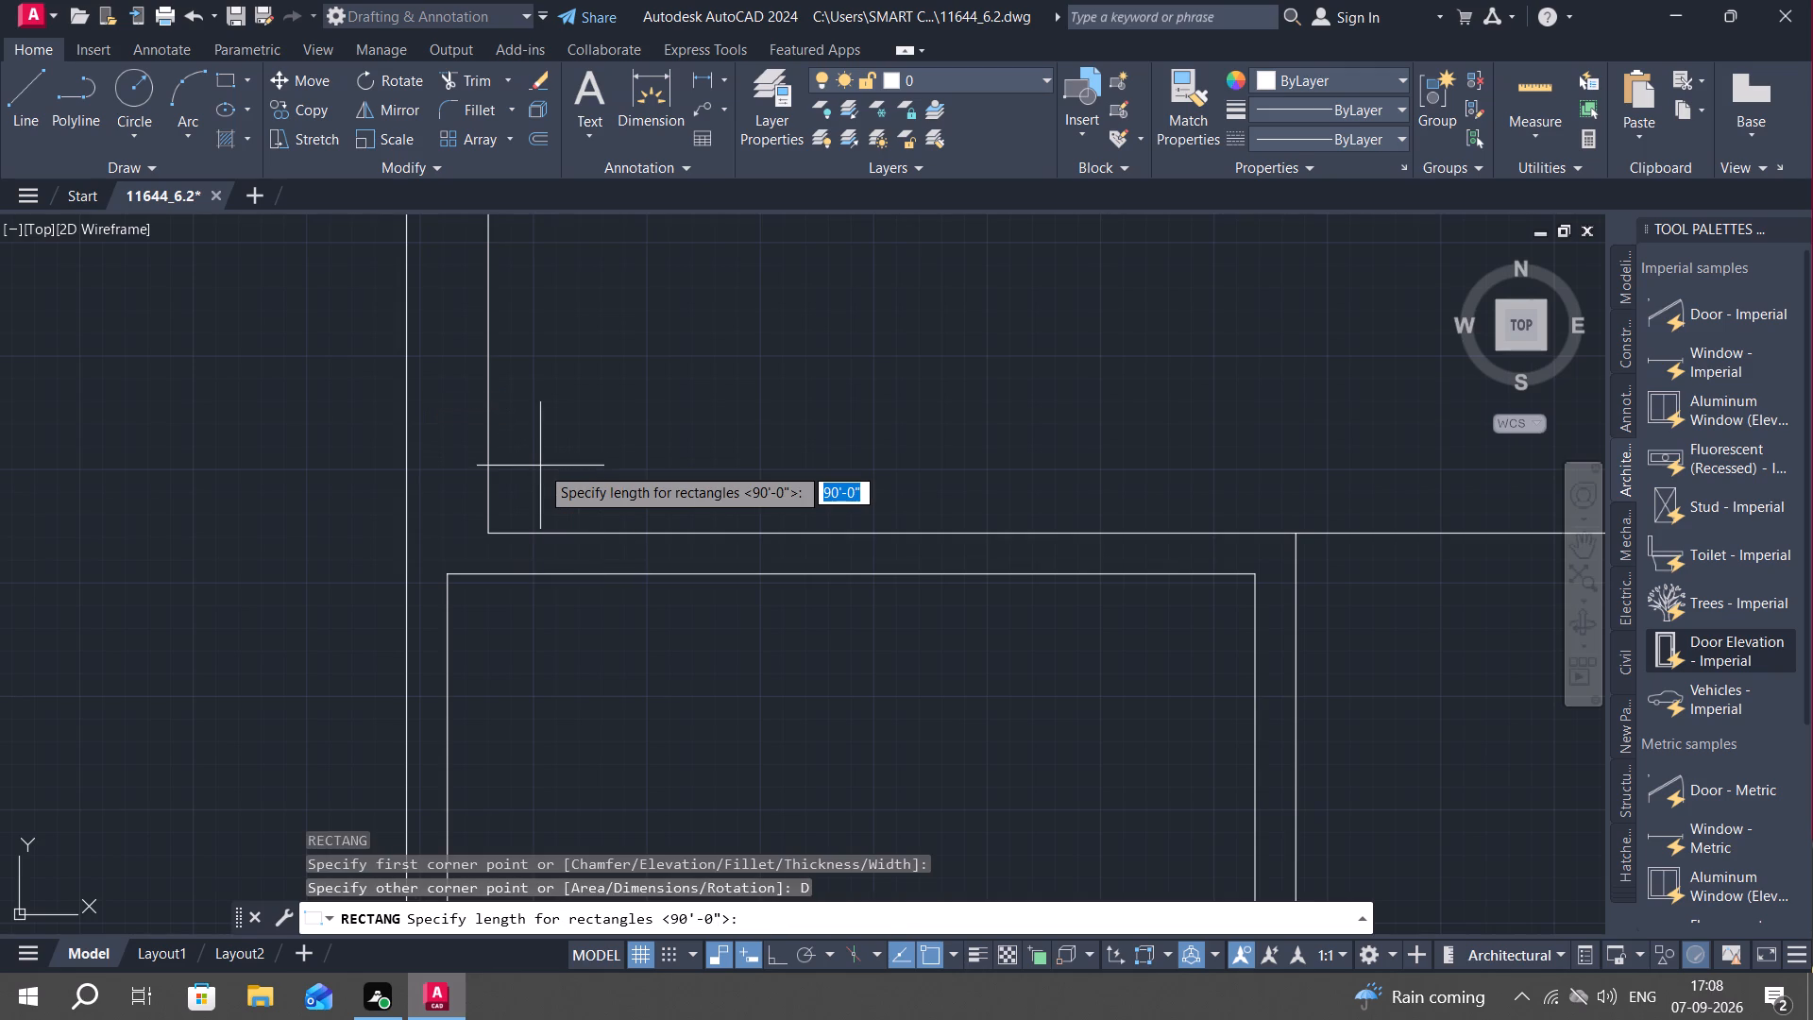
{"action": "key", "text": "9"}
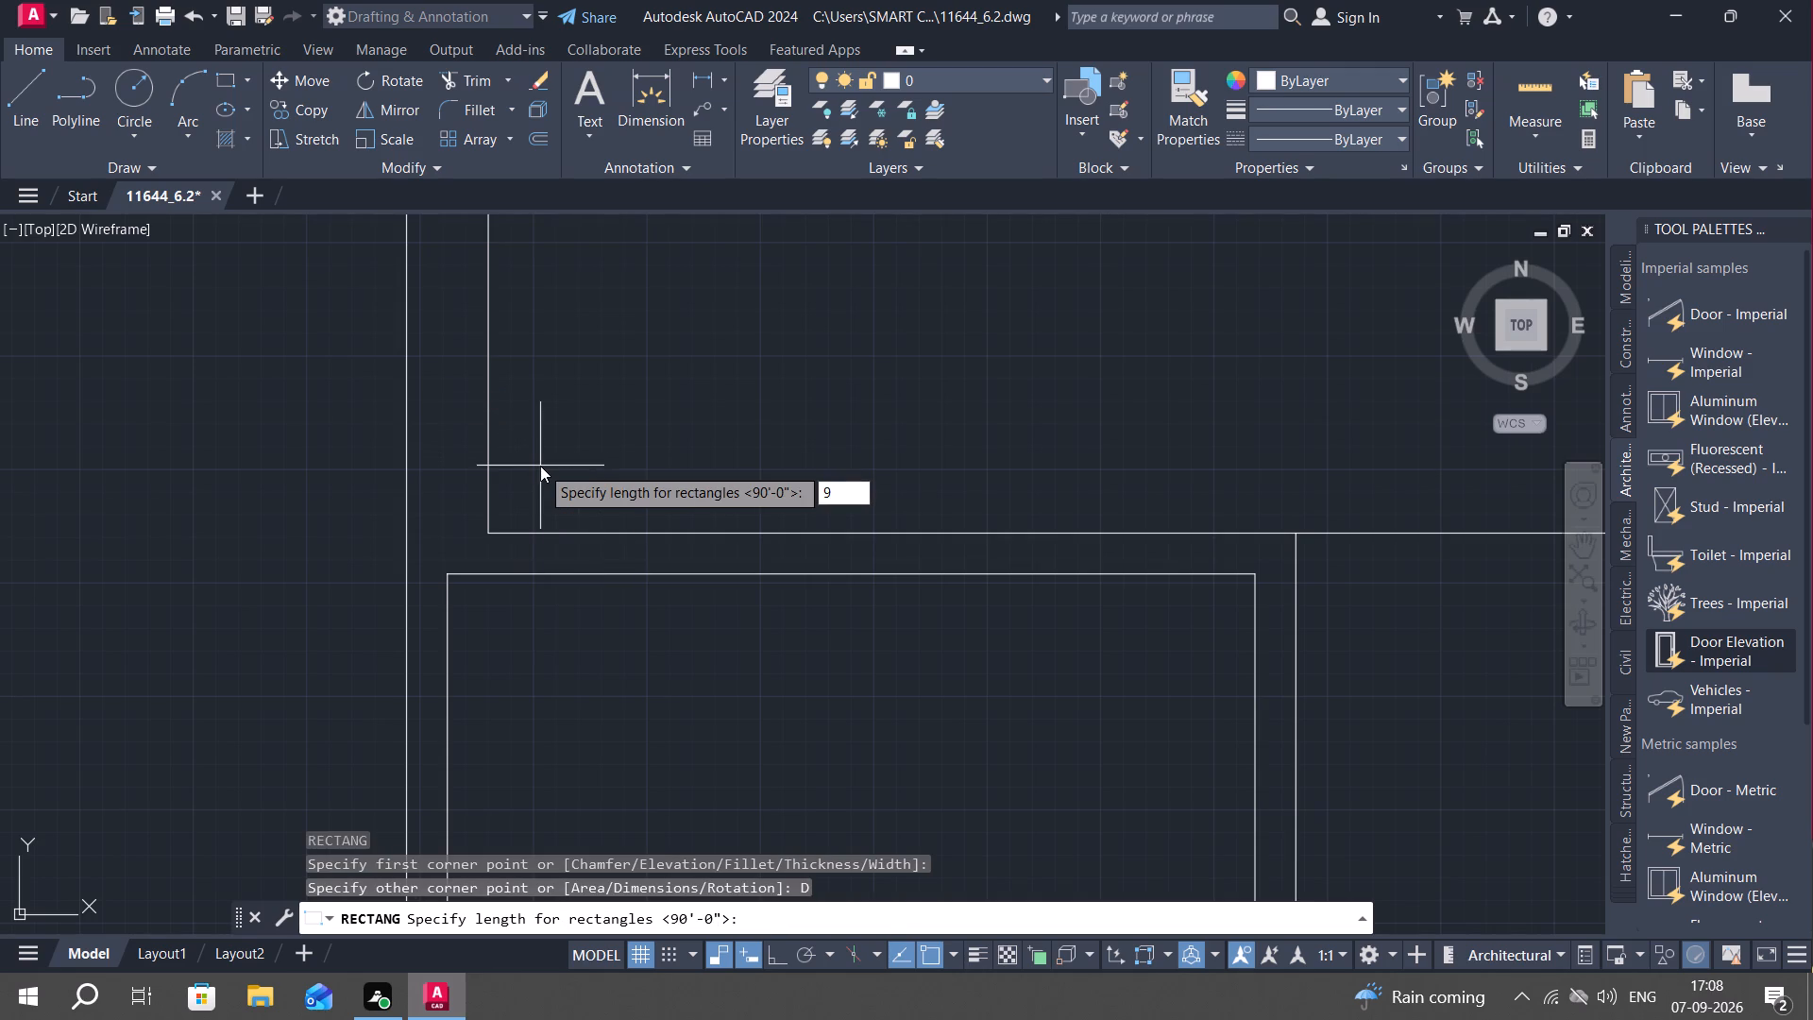
{"action": "key", "text": "shift+quotedbl"}
{"action": "key", "text": "Return"}
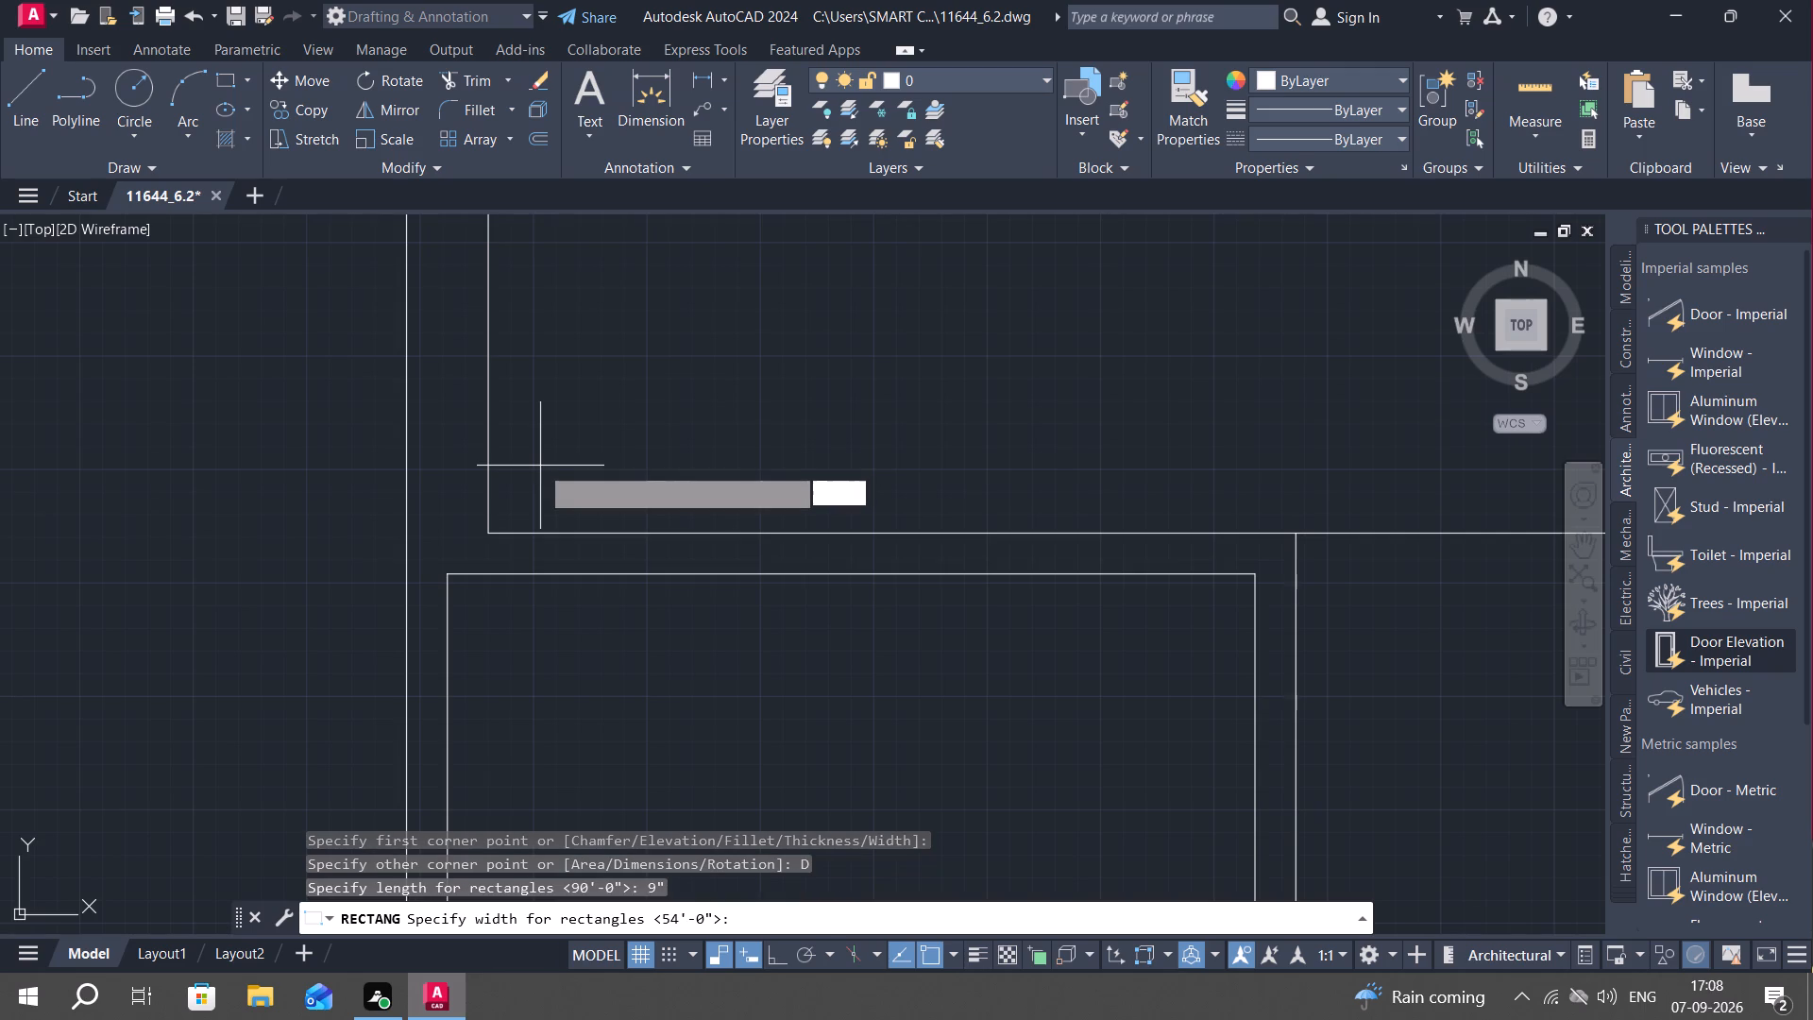
{"action": "key", "text": "9"}
{"action": "key", "text": "shift+quotedbl"}
{"action": "key", "text": "Return"}
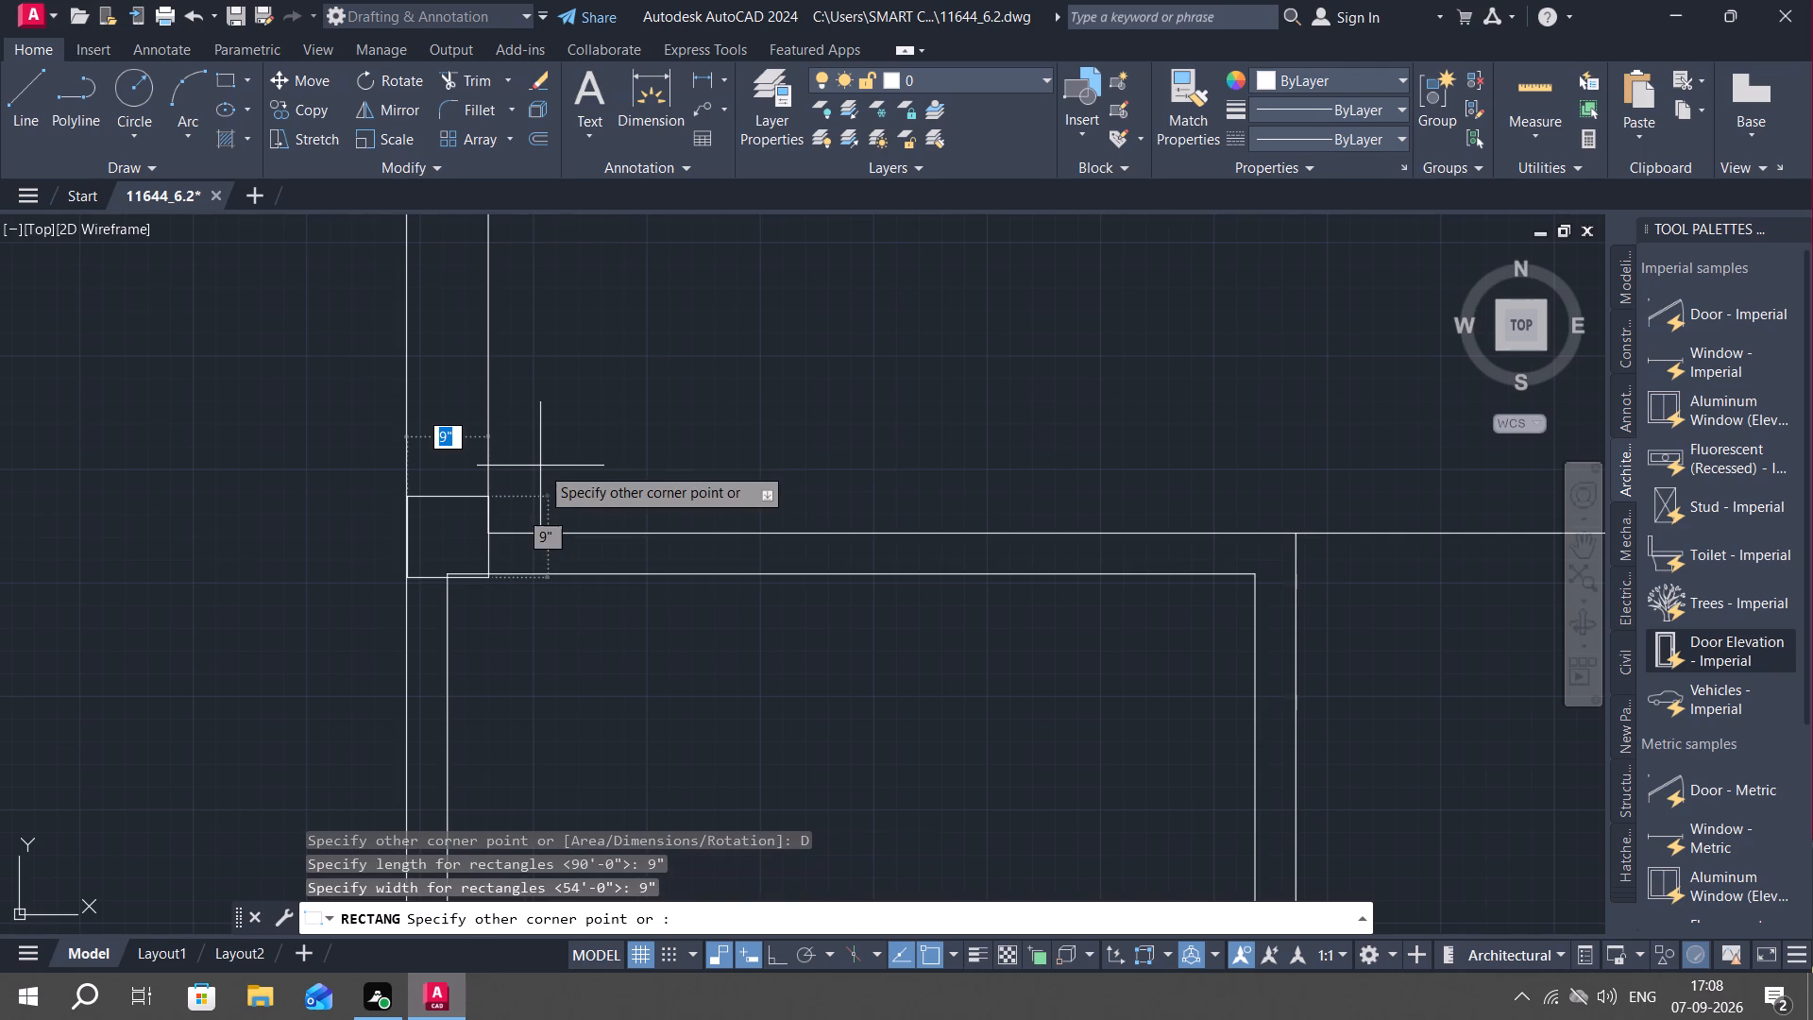
{"action": "left_click", "coordinate": [536, 450]}
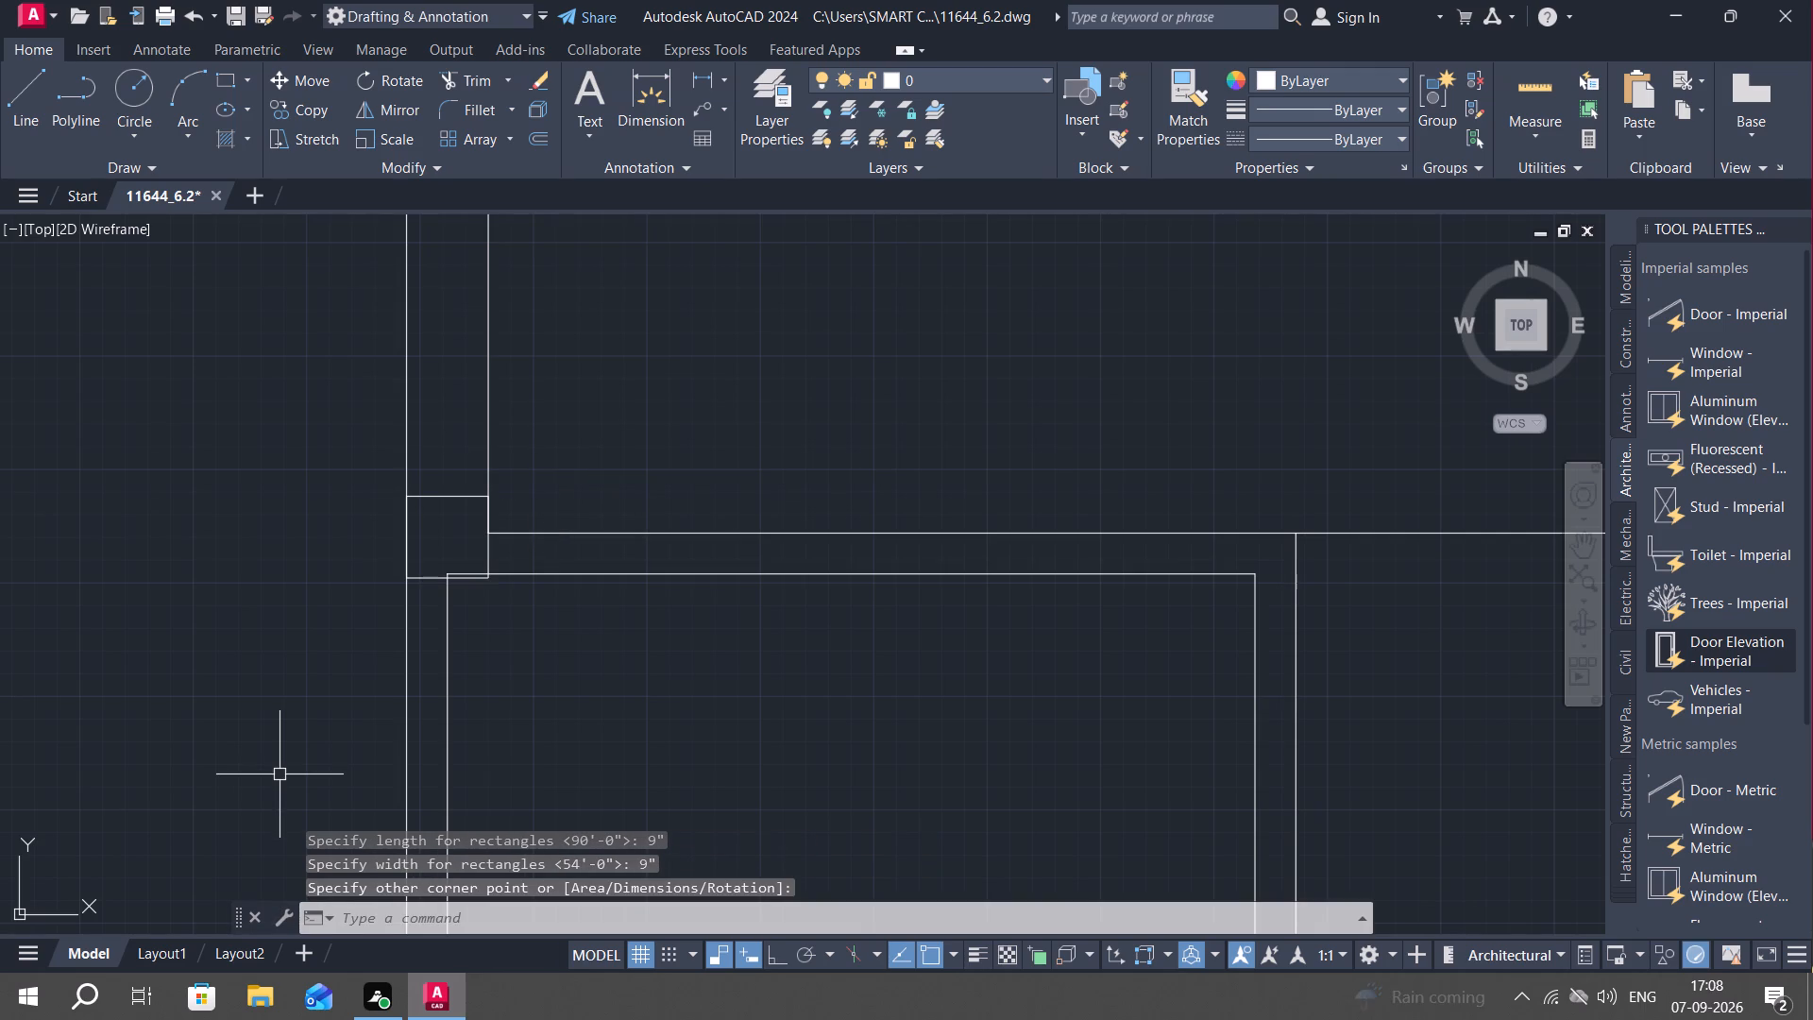
{"action": "scroll", "coordinate": [497, 550], "scroll_direction": "up", "scroll_amount": 2}
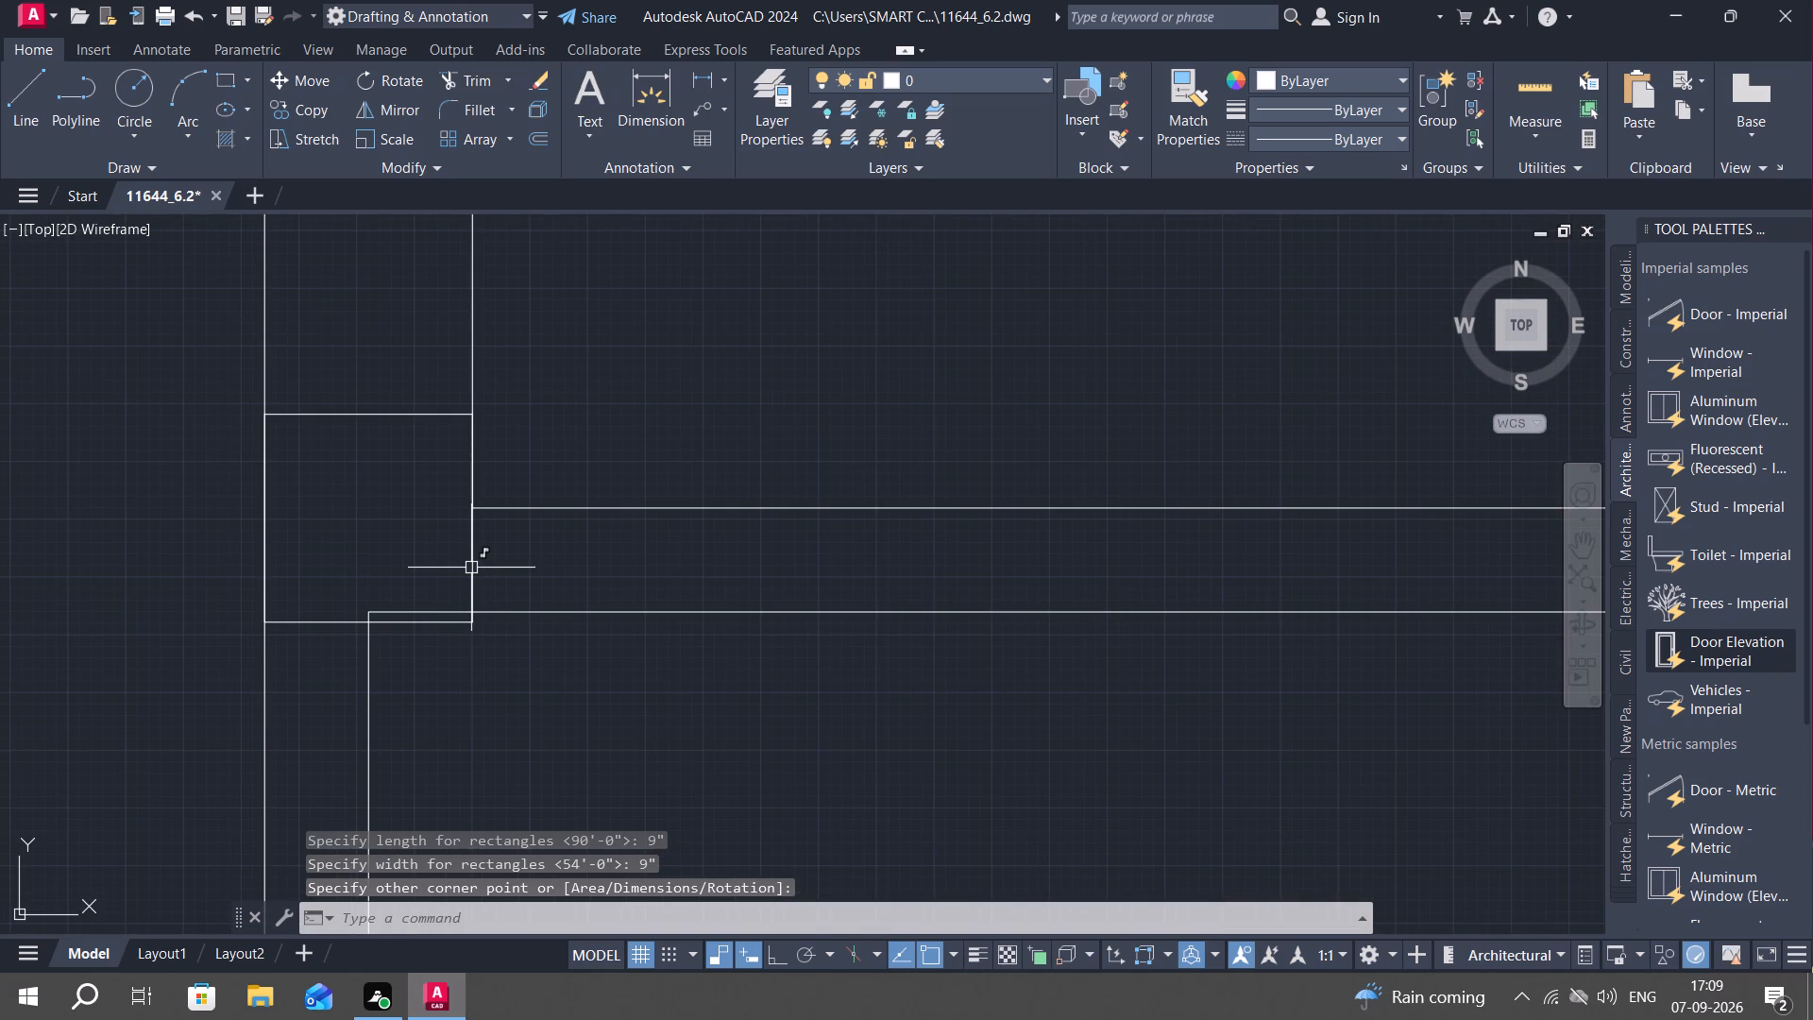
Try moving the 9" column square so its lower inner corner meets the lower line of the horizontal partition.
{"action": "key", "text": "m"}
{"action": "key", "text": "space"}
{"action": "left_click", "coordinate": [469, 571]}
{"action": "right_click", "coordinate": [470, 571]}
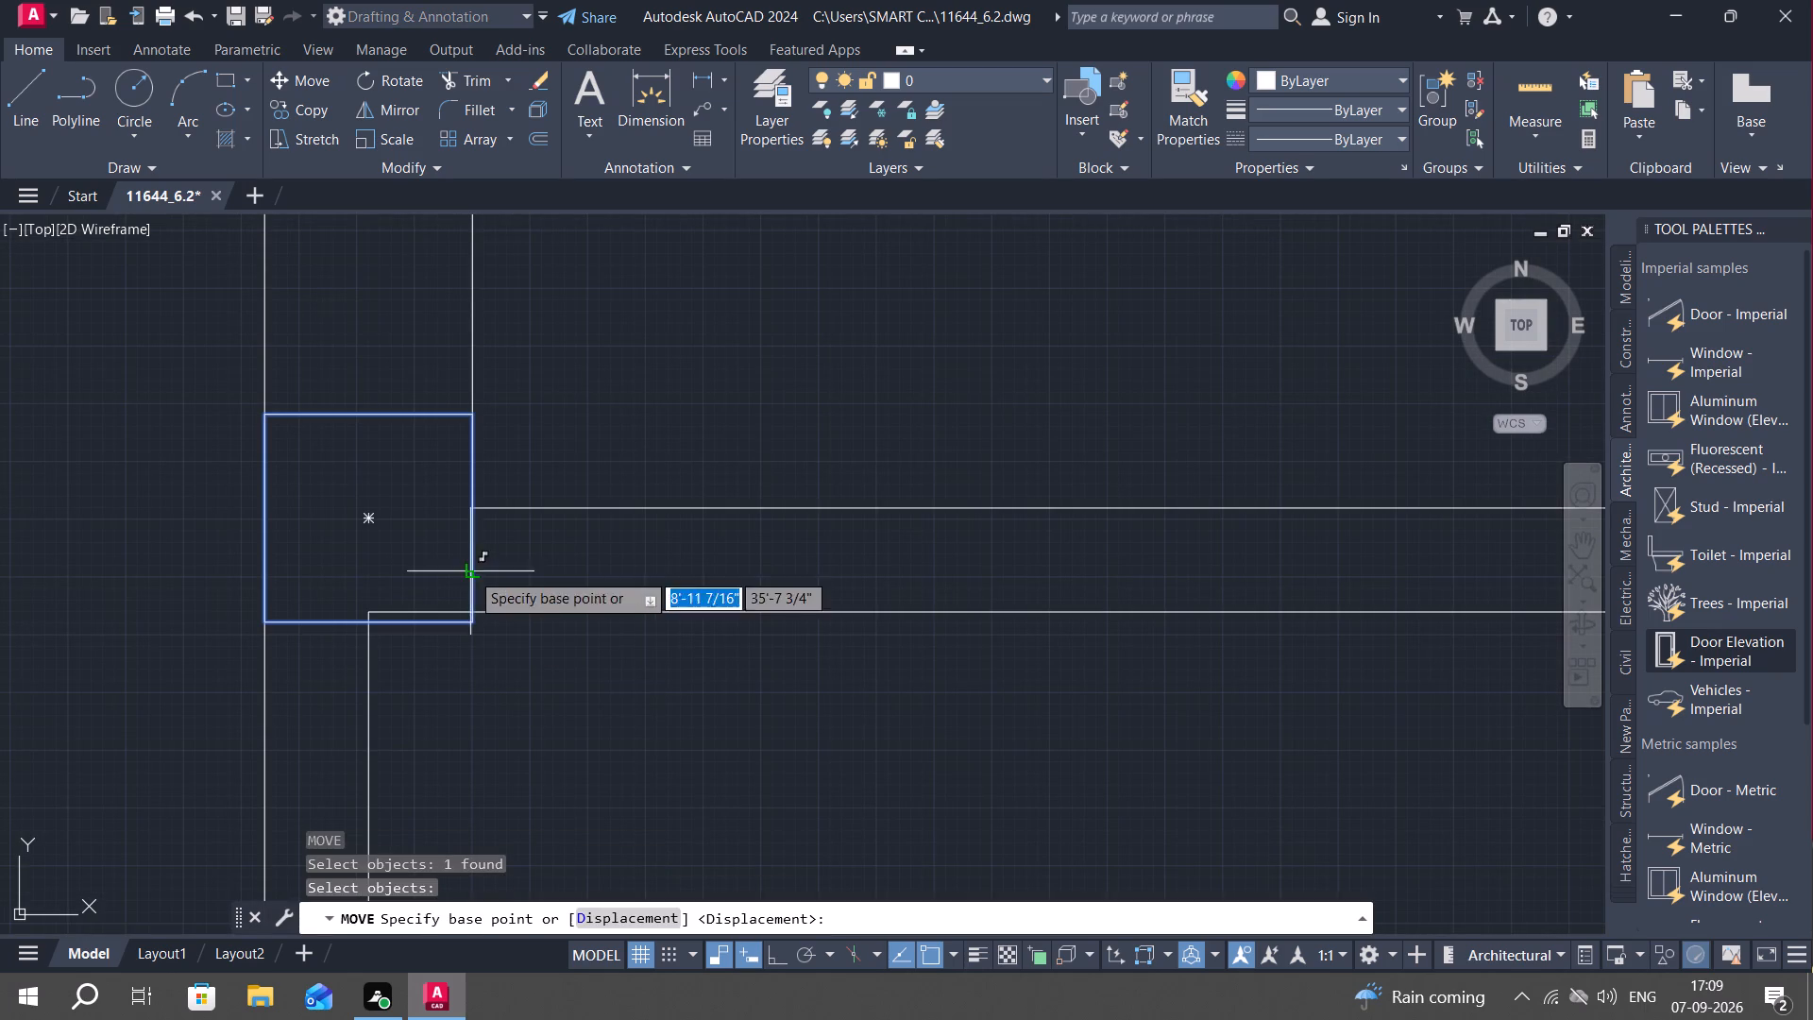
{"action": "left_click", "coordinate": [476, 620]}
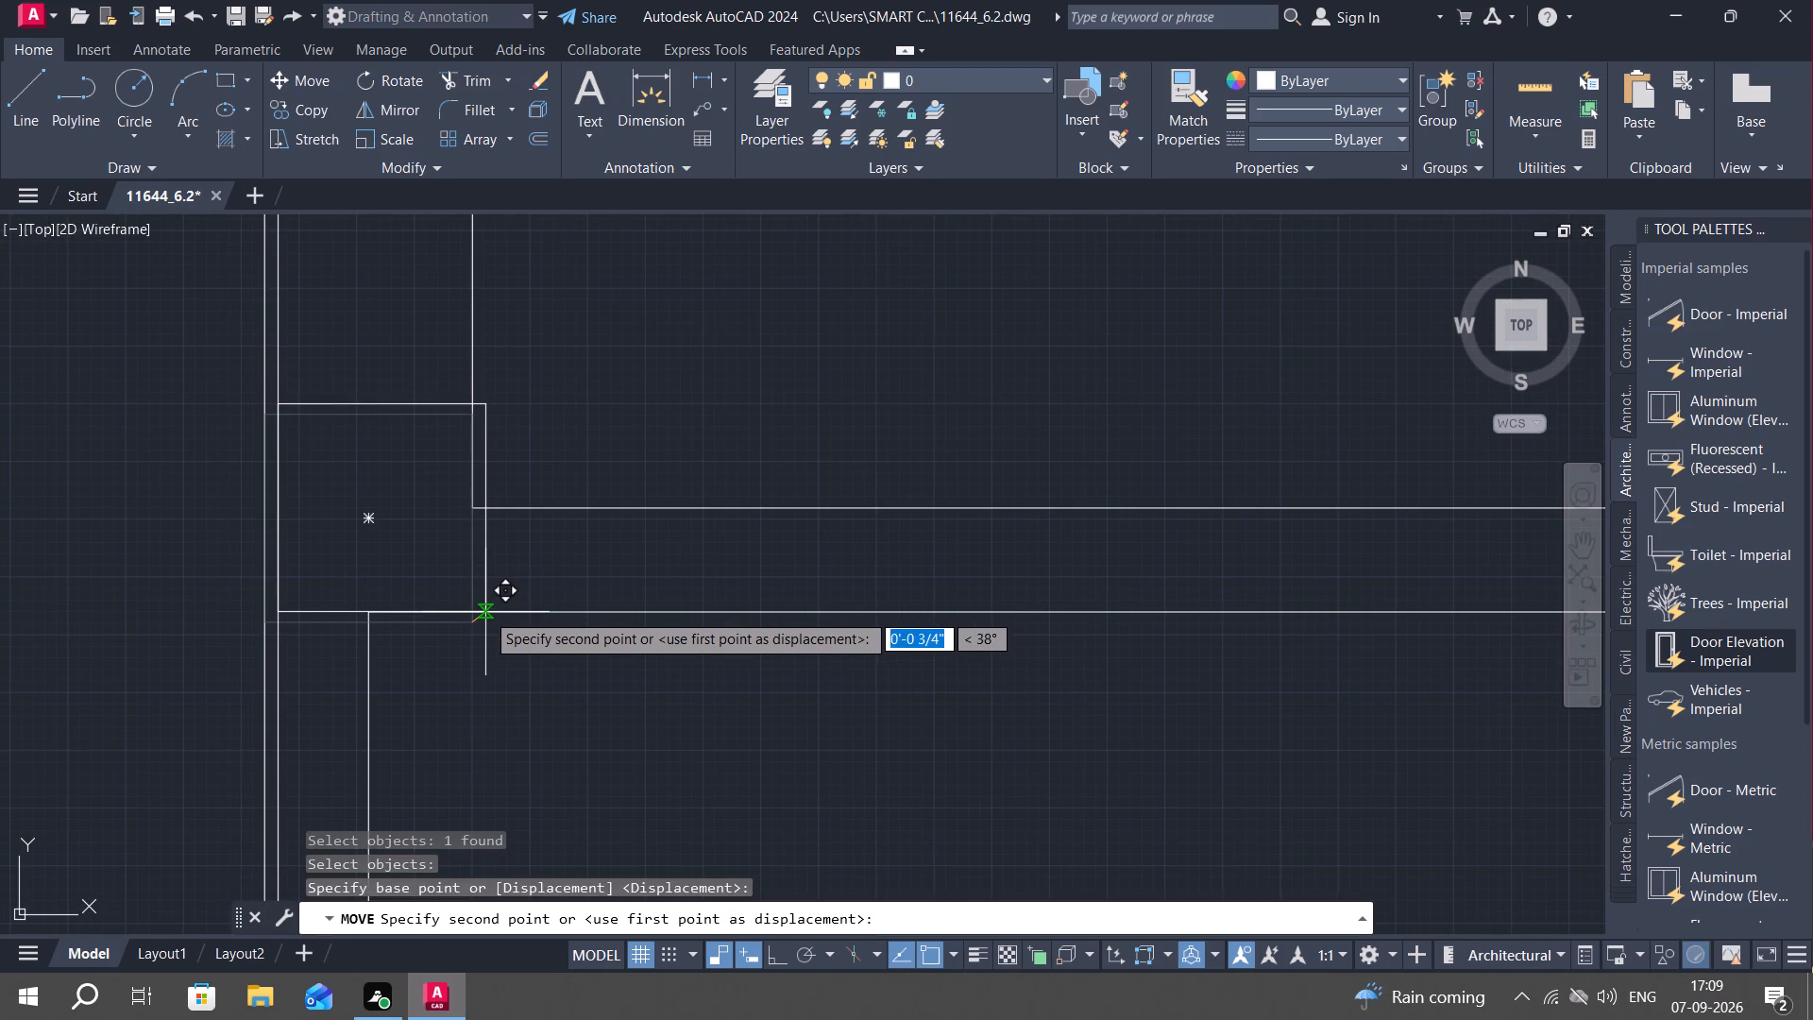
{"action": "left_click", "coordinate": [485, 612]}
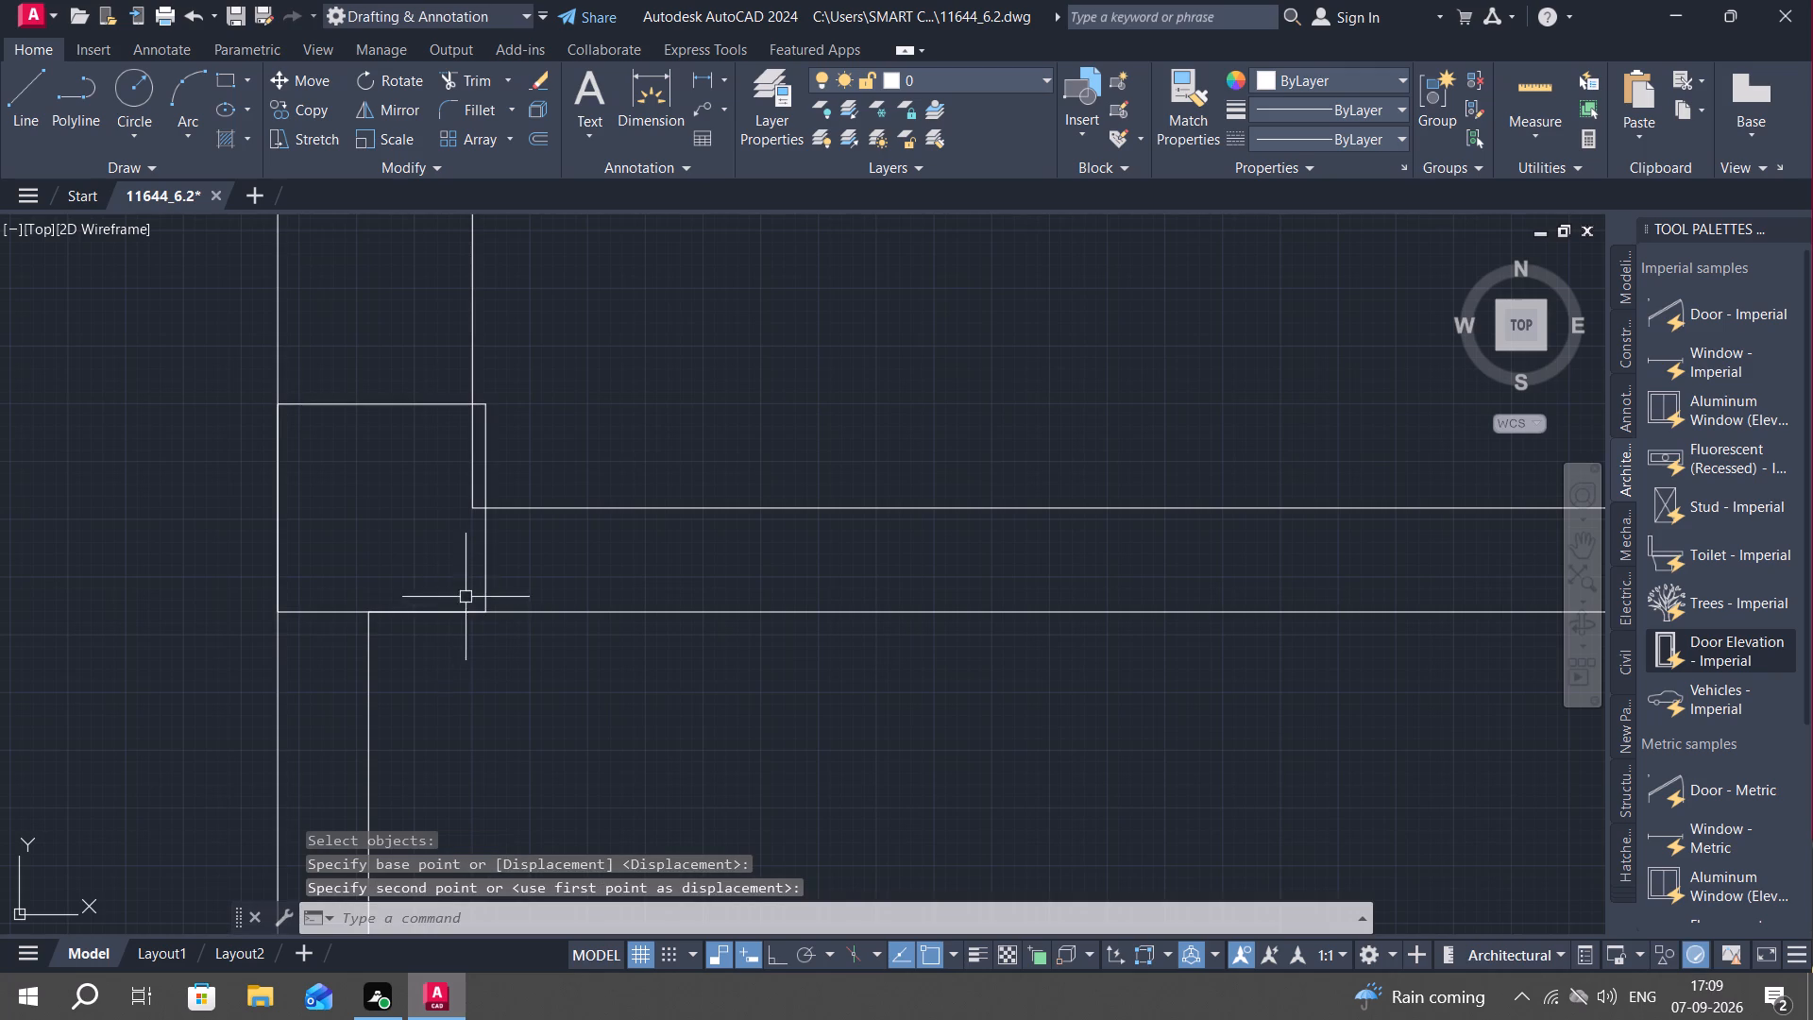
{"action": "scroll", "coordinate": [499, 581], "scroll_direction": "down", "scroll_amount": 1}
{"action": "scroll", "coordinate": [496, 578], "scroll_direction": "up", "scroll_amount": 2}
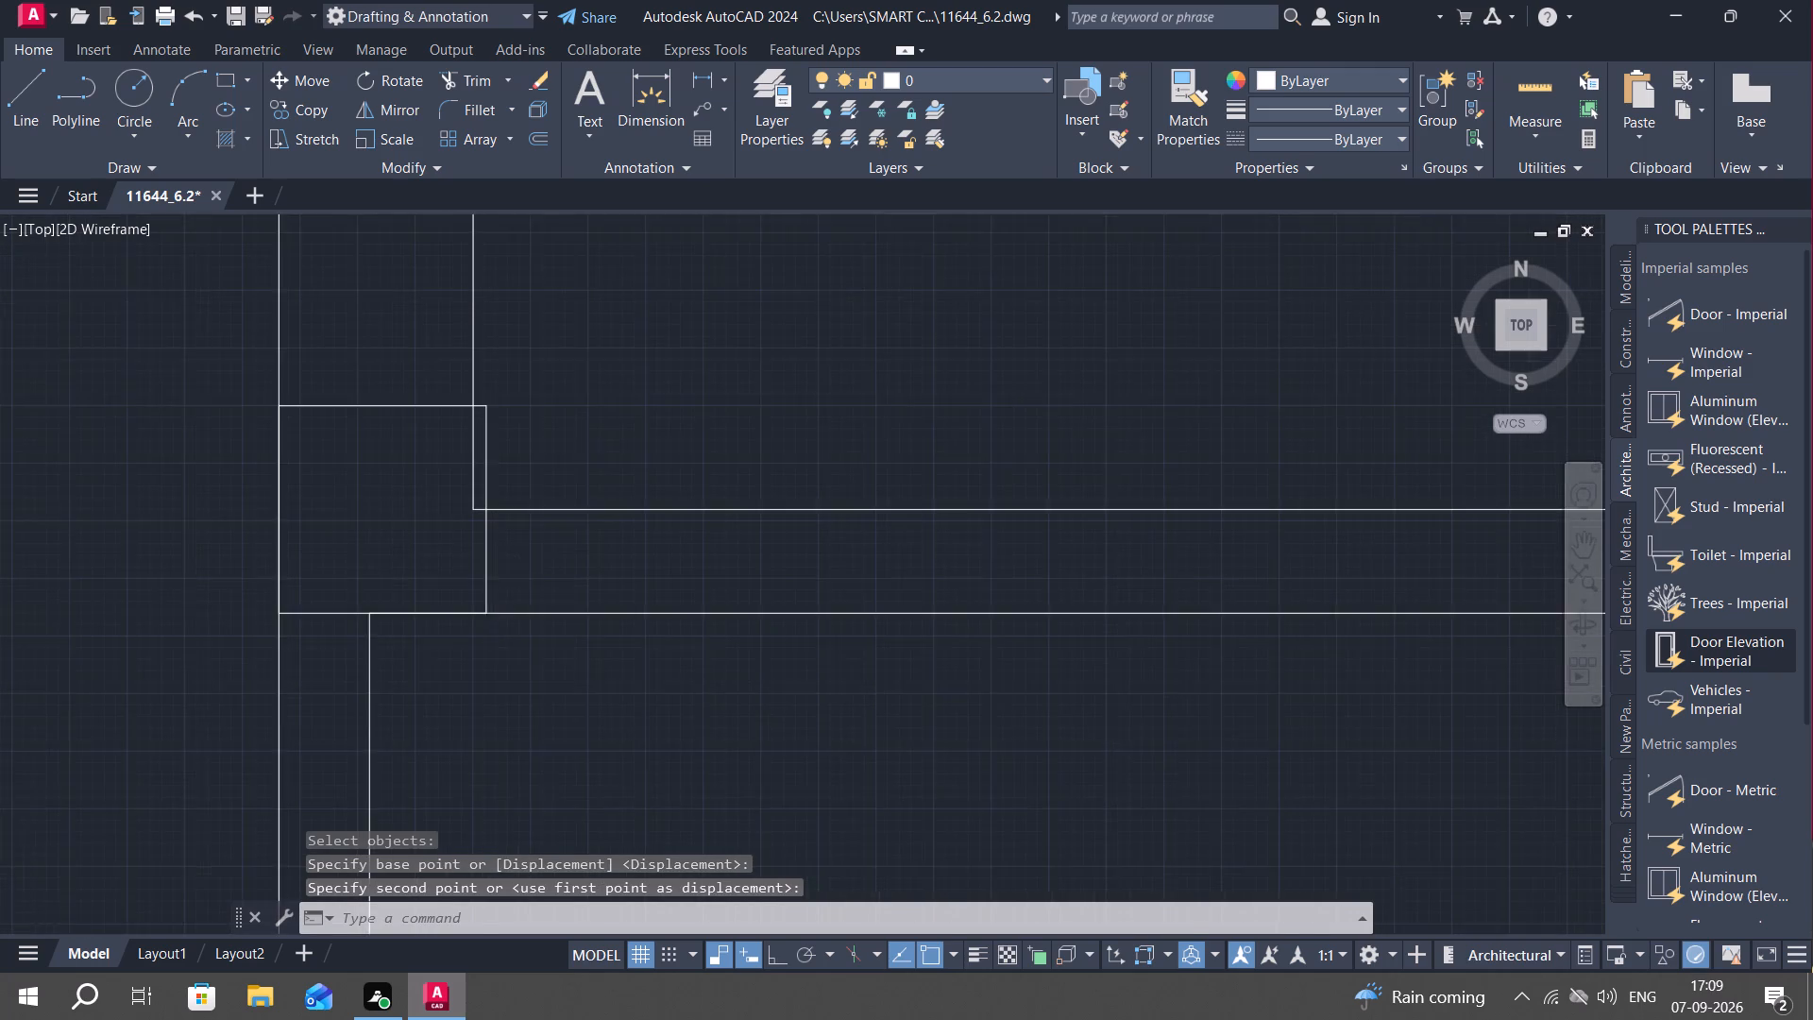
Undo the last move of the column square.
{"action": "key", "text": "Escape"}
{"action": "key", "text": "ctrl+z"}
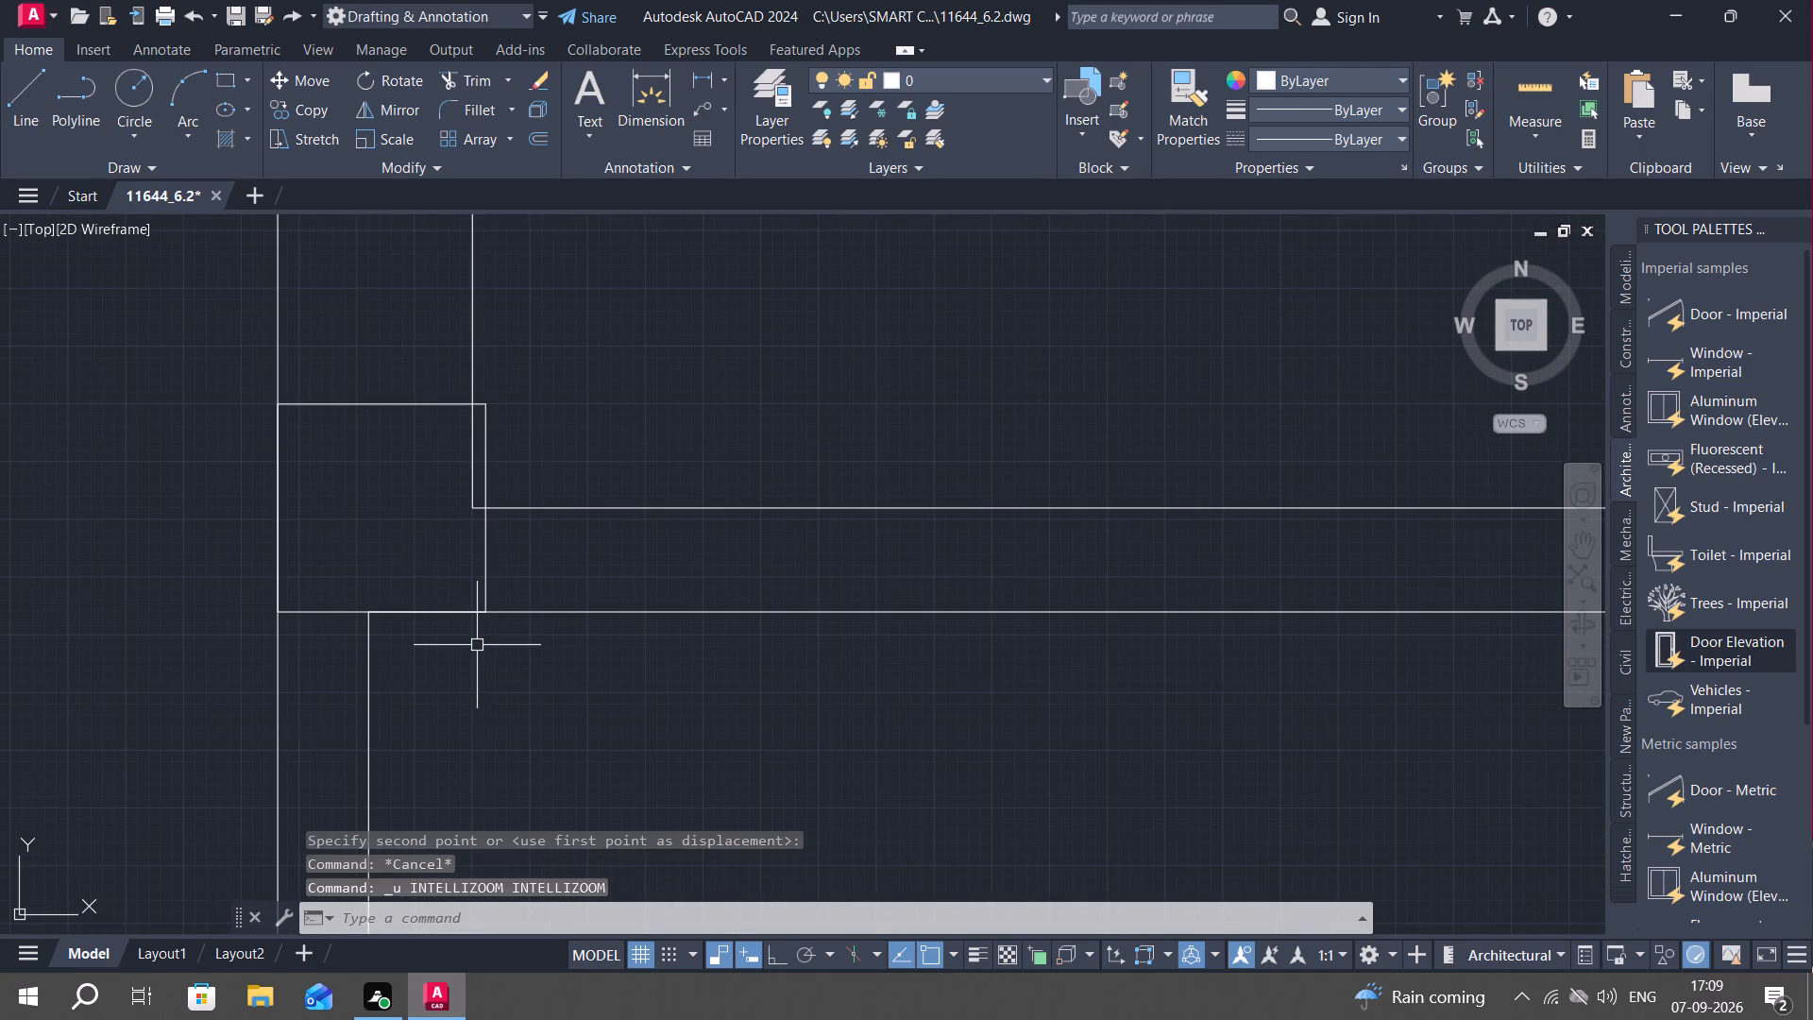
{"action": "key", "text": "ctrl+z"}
Copy the column square straight up from its lower inner corner to the lower line of the horizontal partition.
{"action": "scroll", "coordinate": [464, 620], "scroll_direction": "up", "scroll_amount": 2}
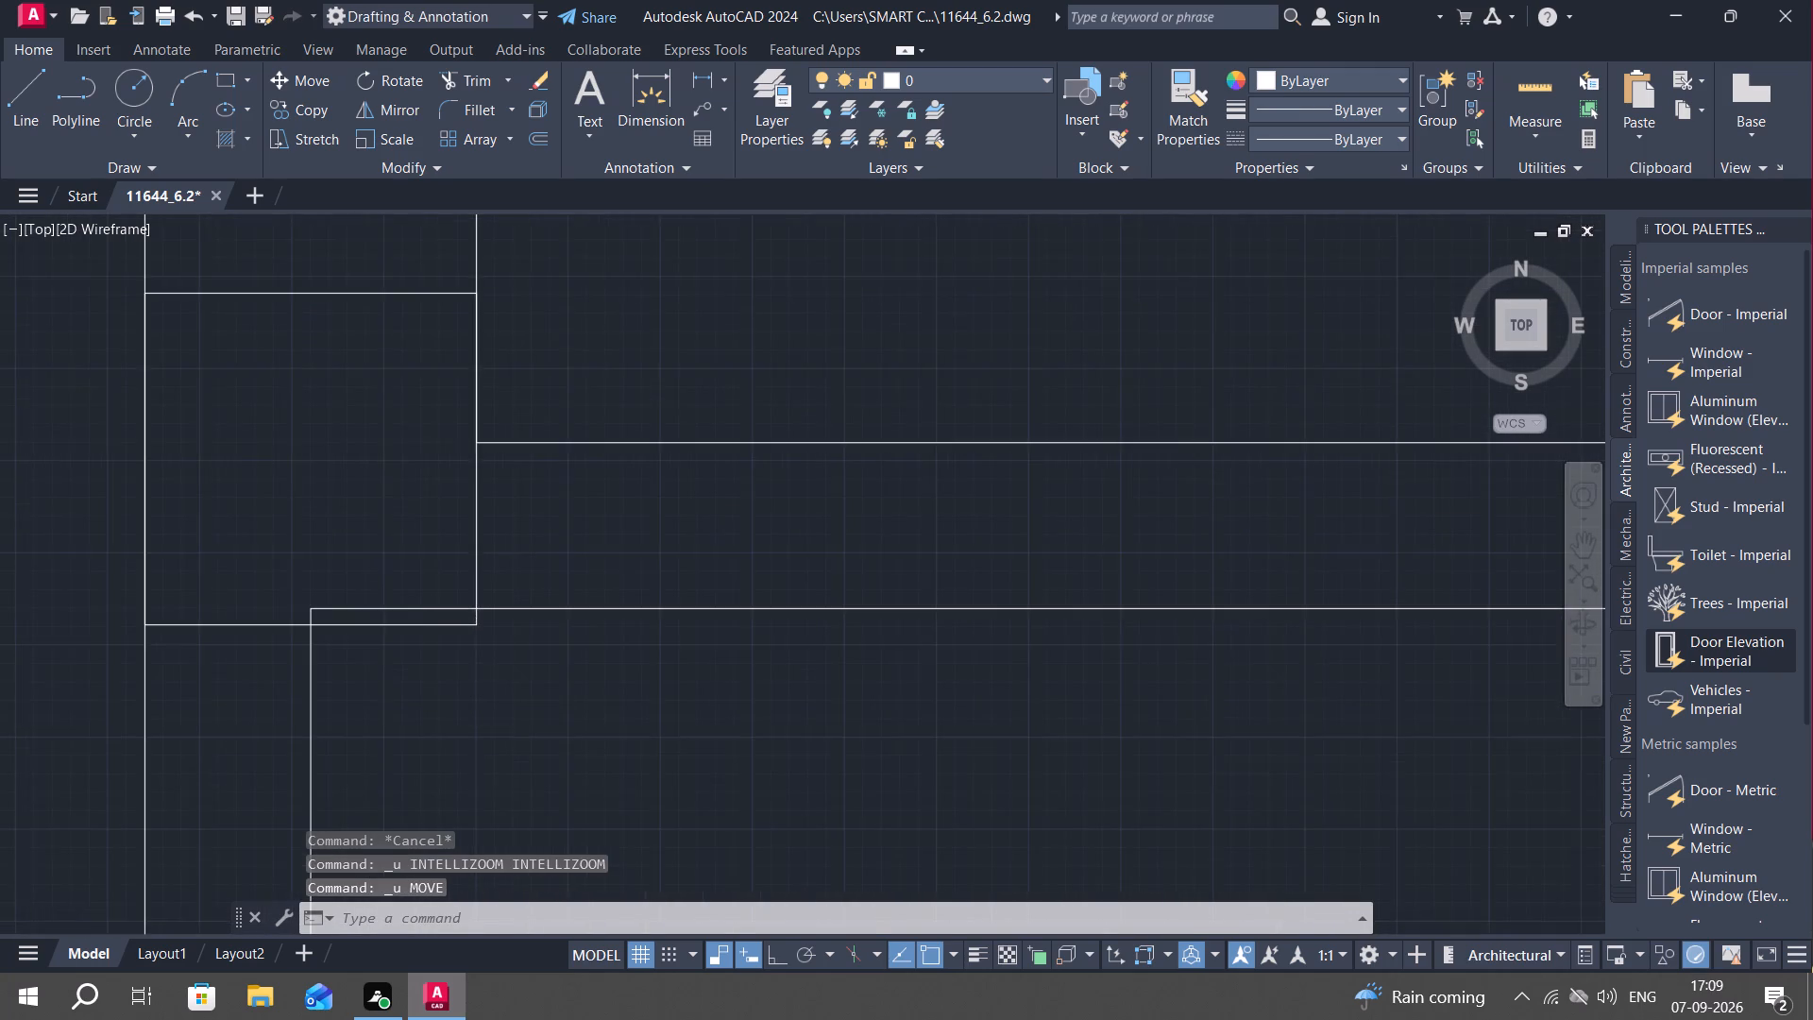
{"action": "left_click", "coordinate": [469, 629]}
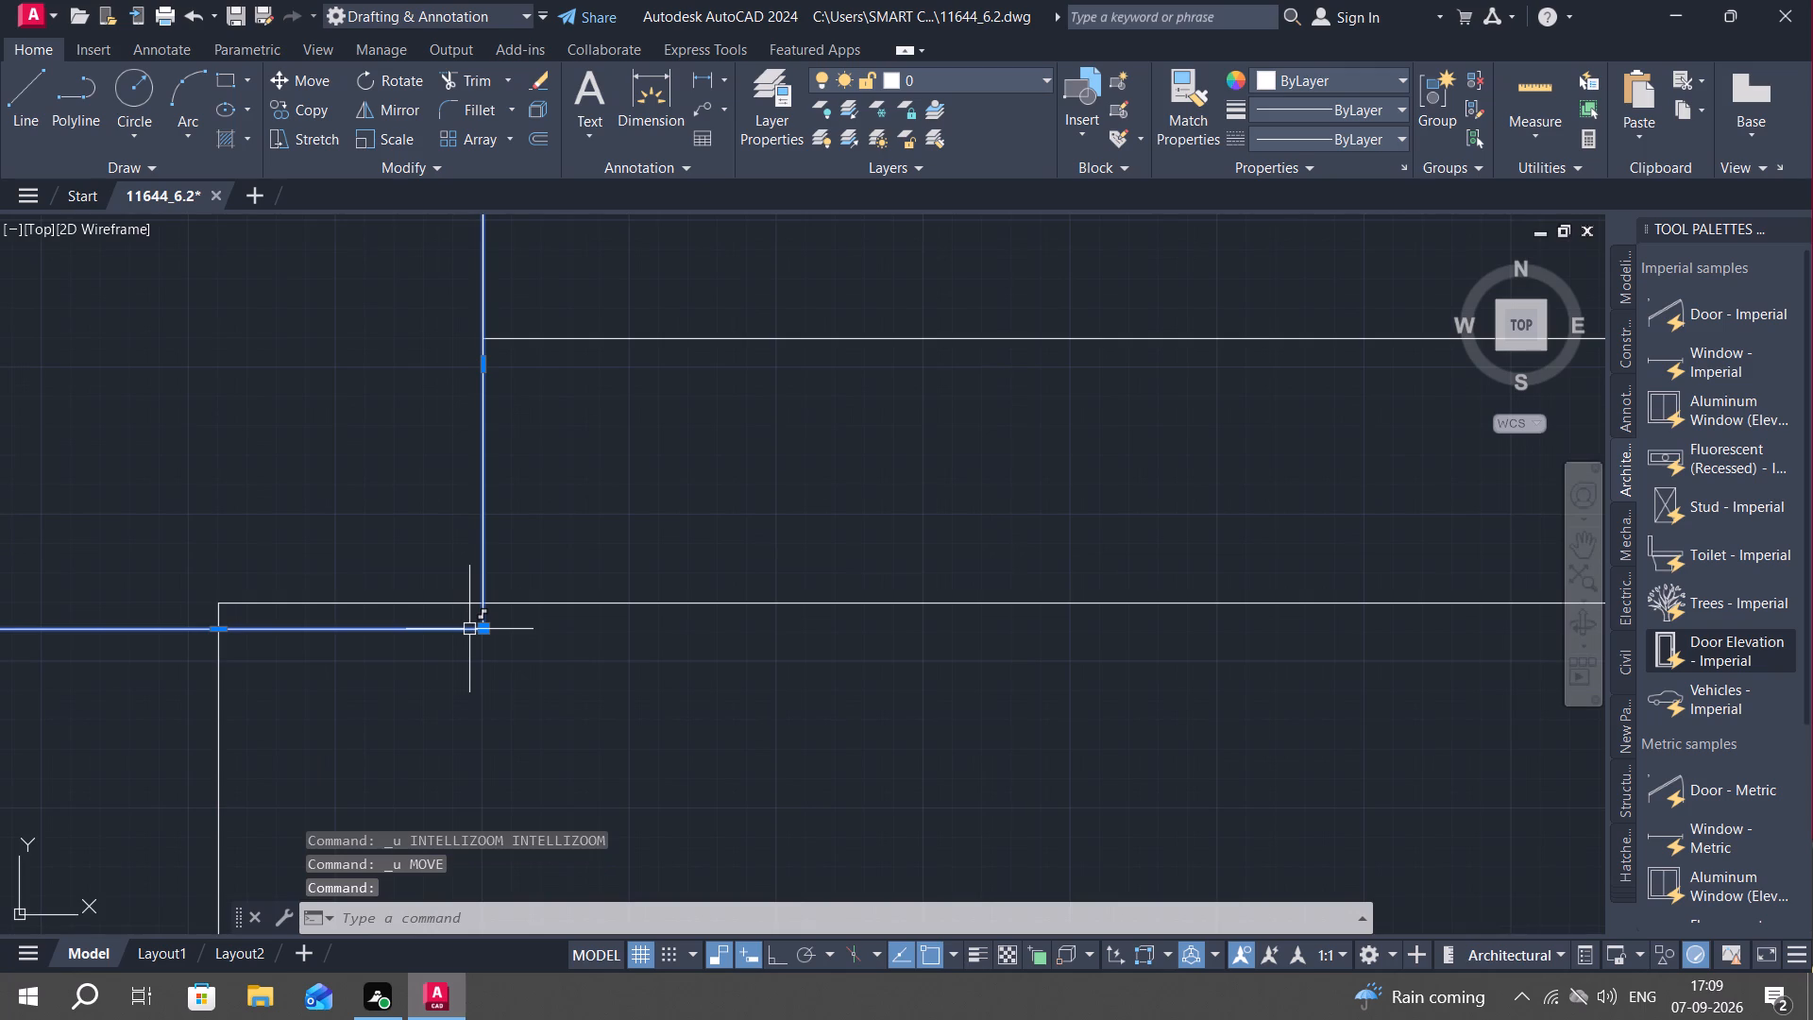
{"action": "key", "text": "c"}
{"action": "type", "text": "O"}
{"action": "key", "text": "space"}
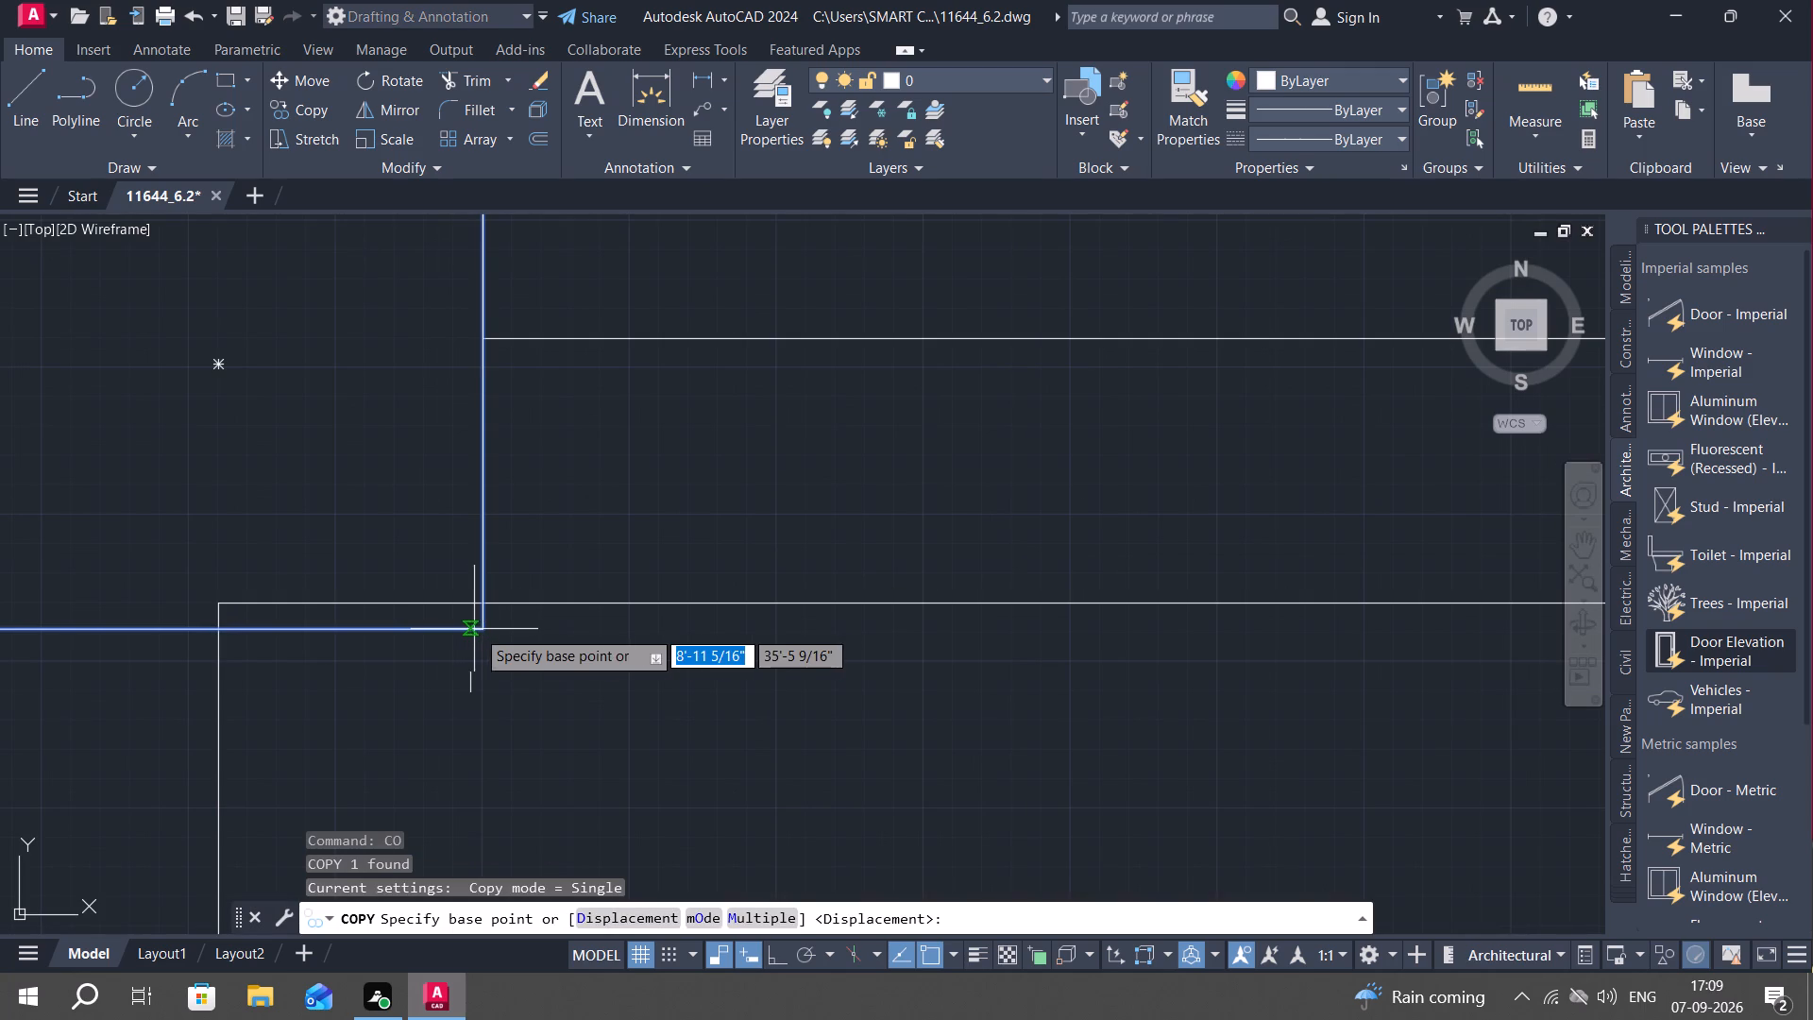
{"action": "left_click", "coordinate": [487, 625]}
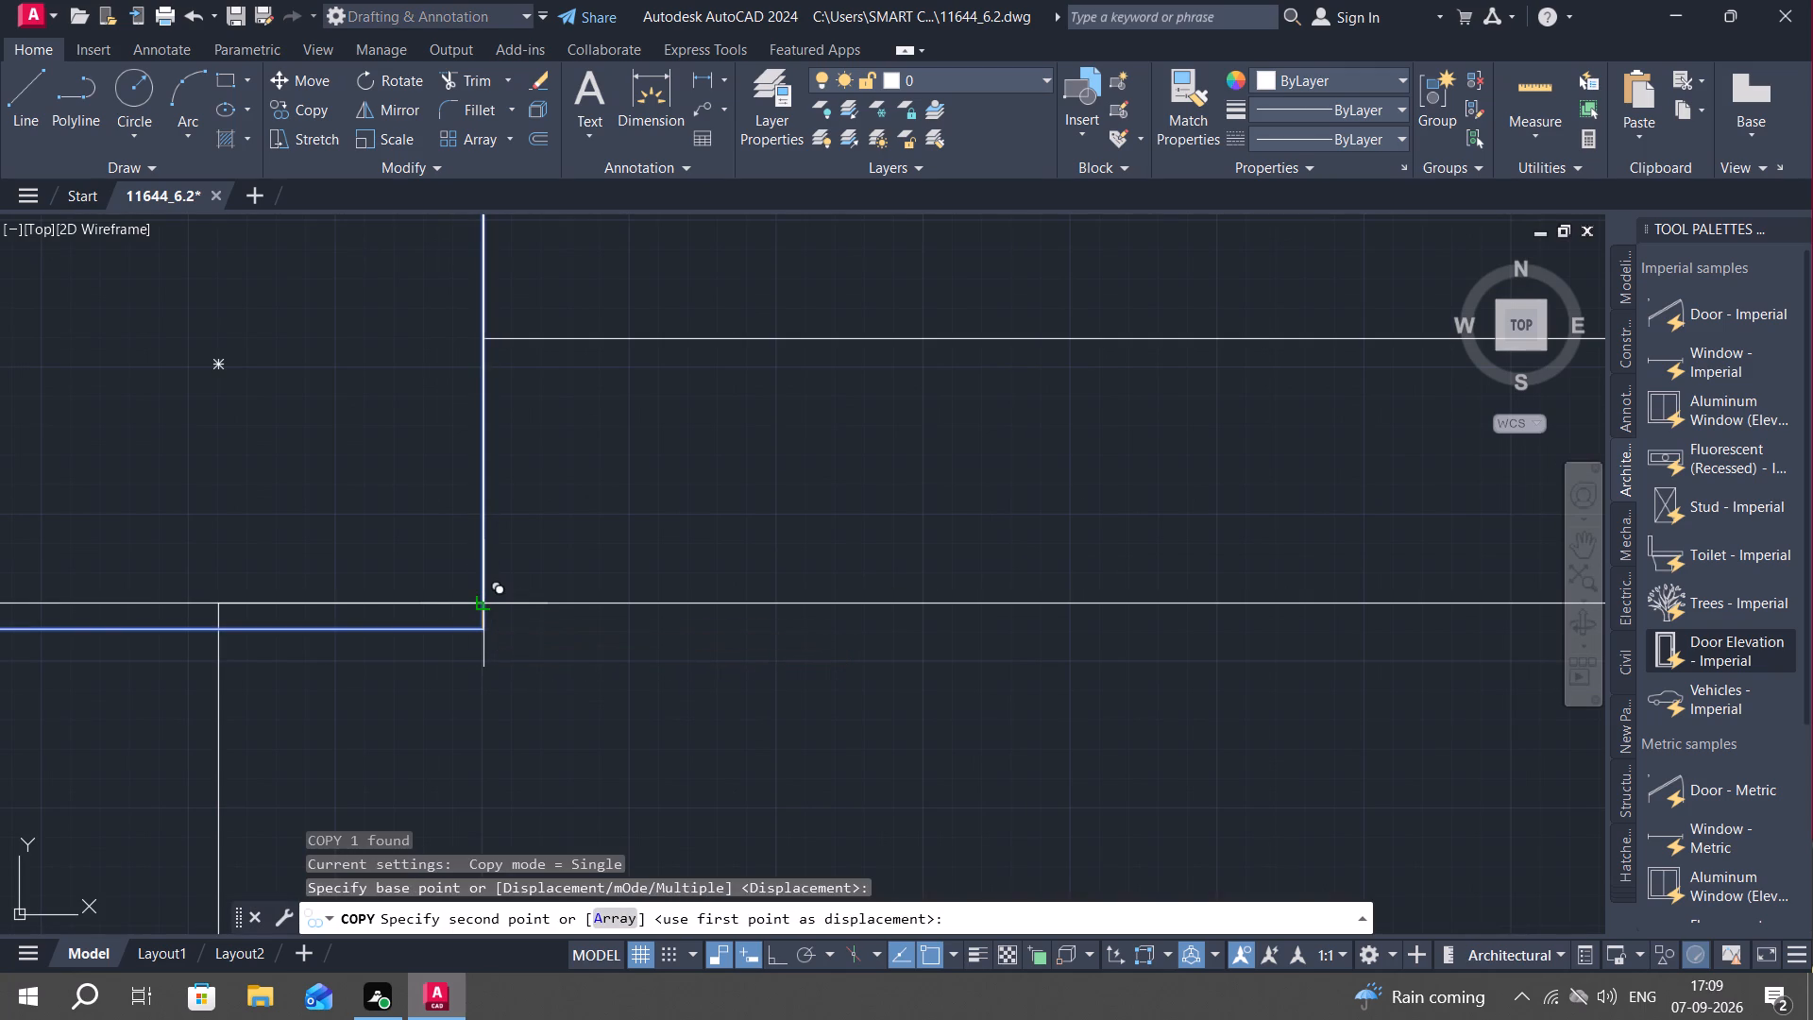
{"action": "left_click", "coordinate": [481, 609]}
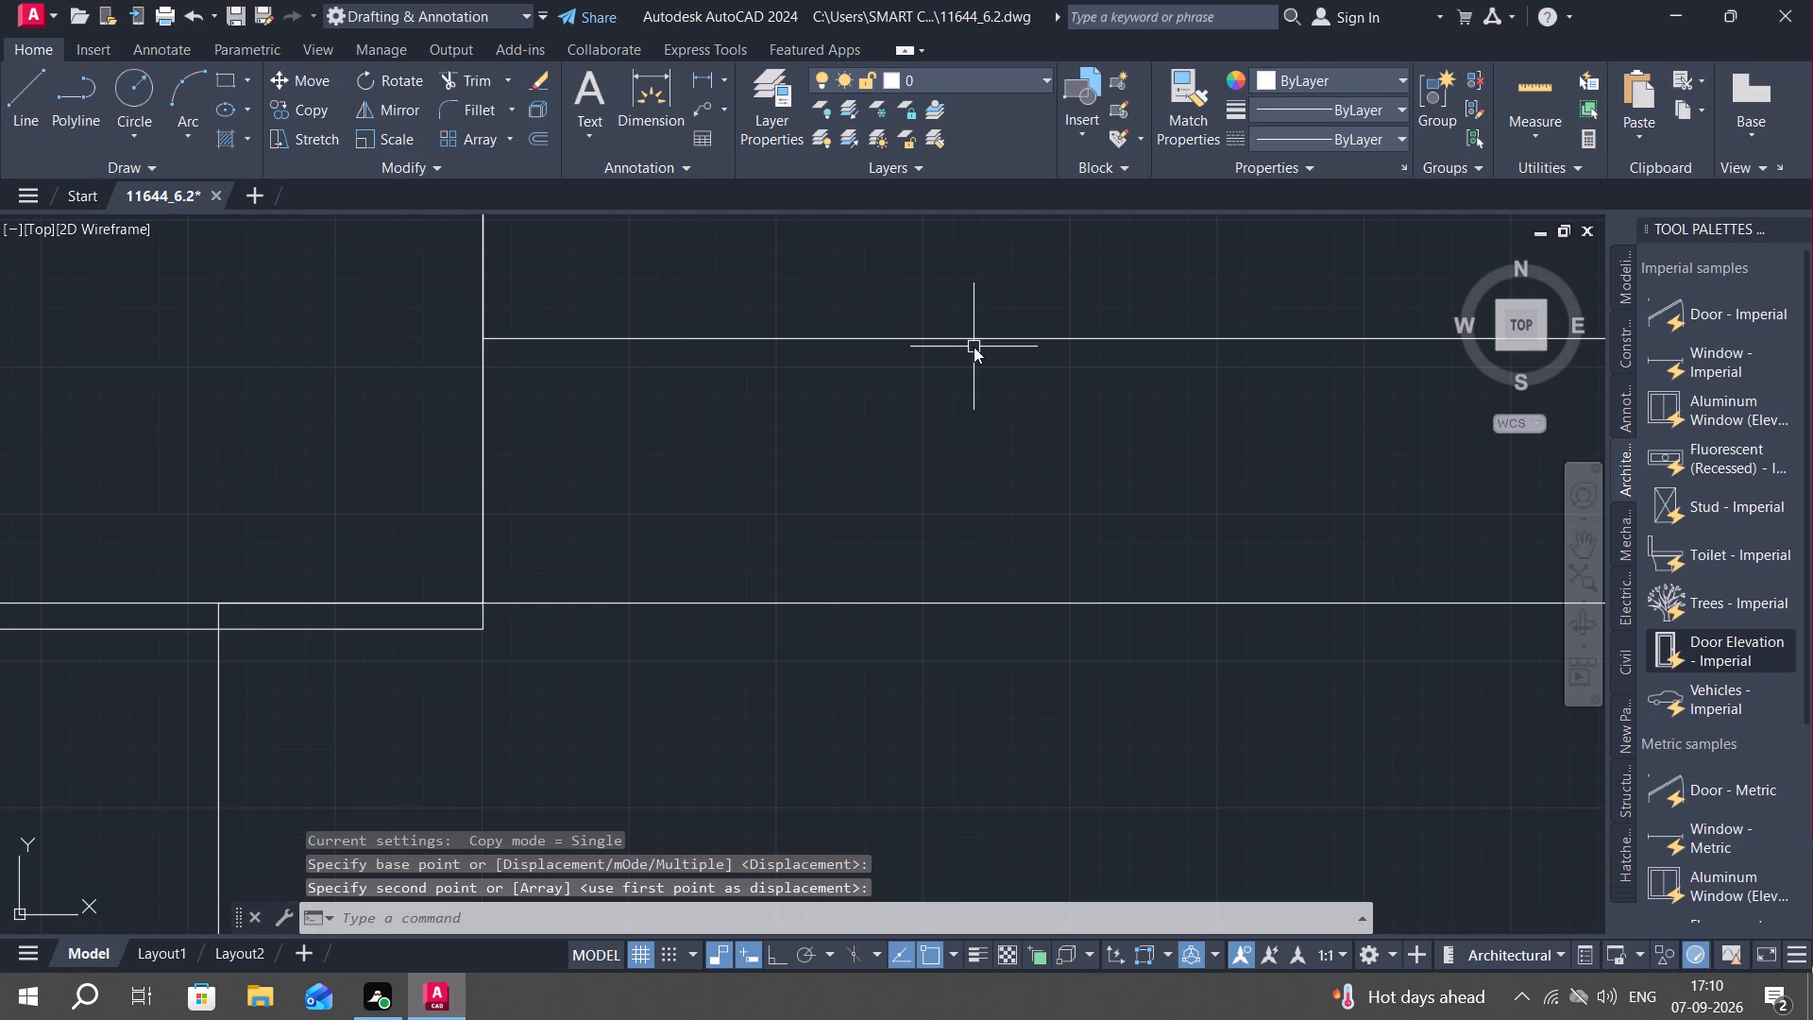
Delete the original column square that projects below the partition line, keeping the aligned copy.
{"action": "scroll", "coordinate": [686, 589], "scroll_direction": "down", "scroll_amount": 2}
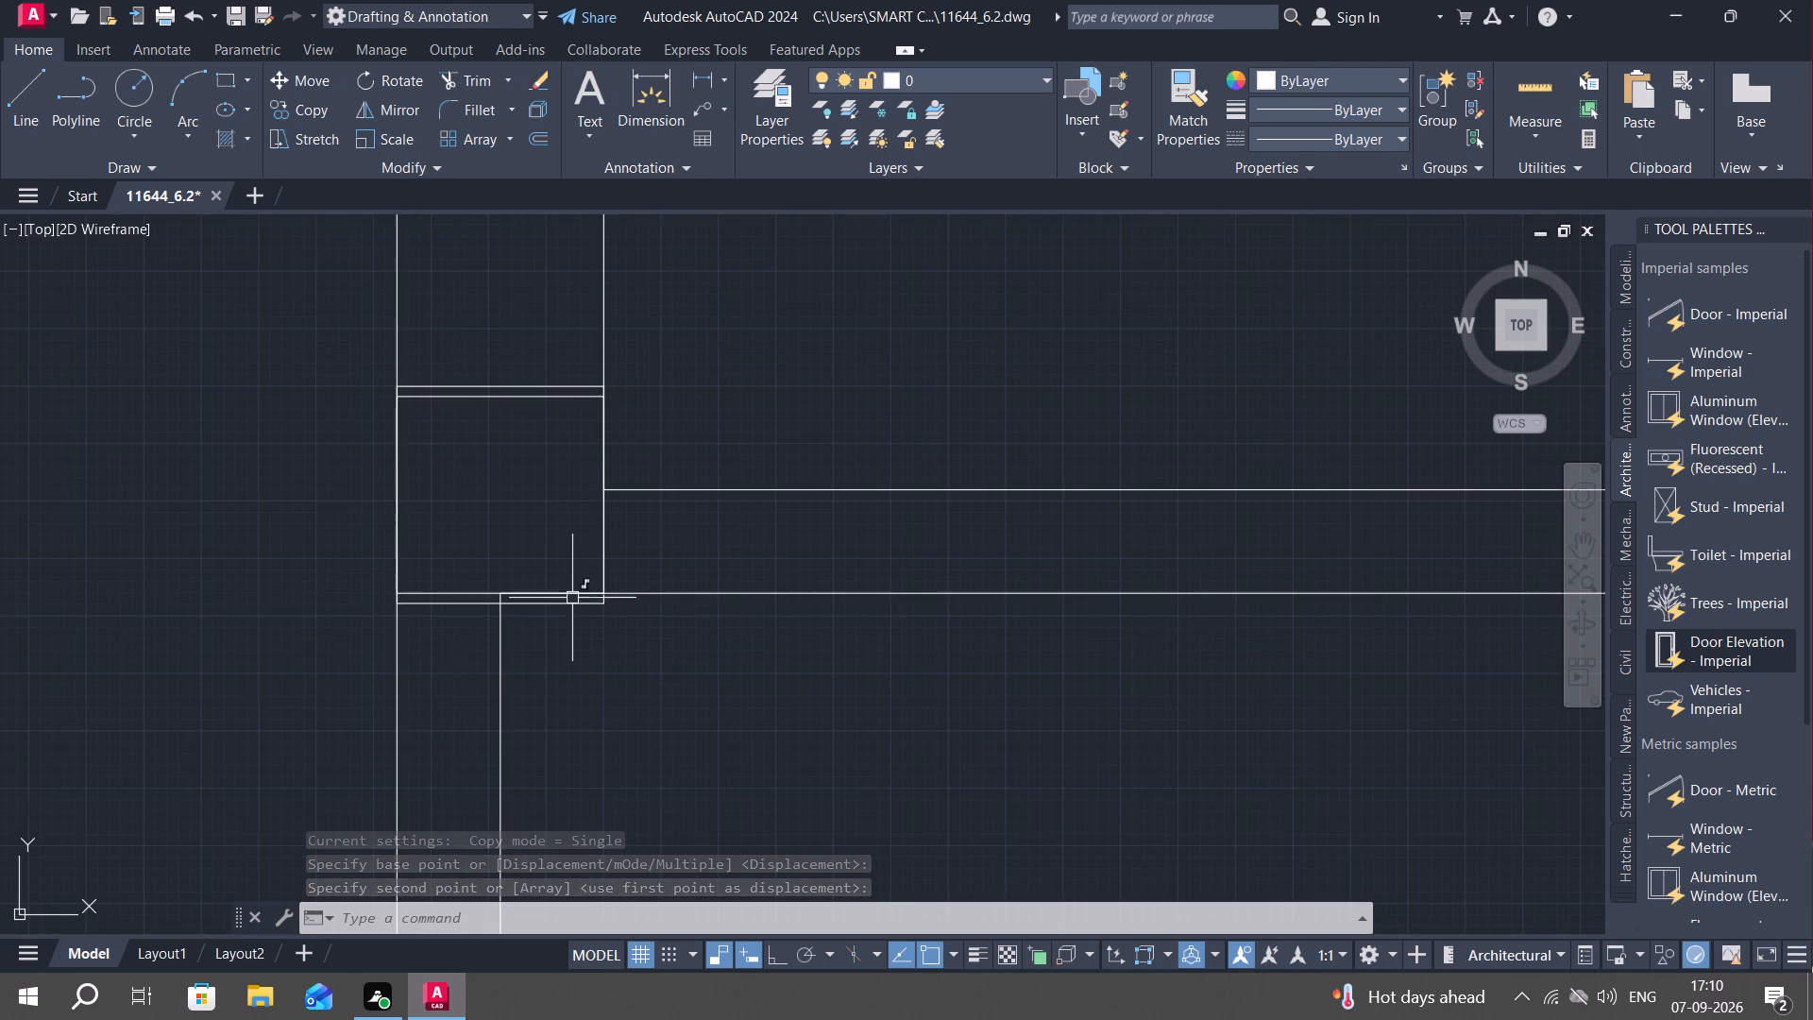
{"action": "scroll", "coordinate": [572, 596], "scroll_direction": "up", "scroll_amount": 2}
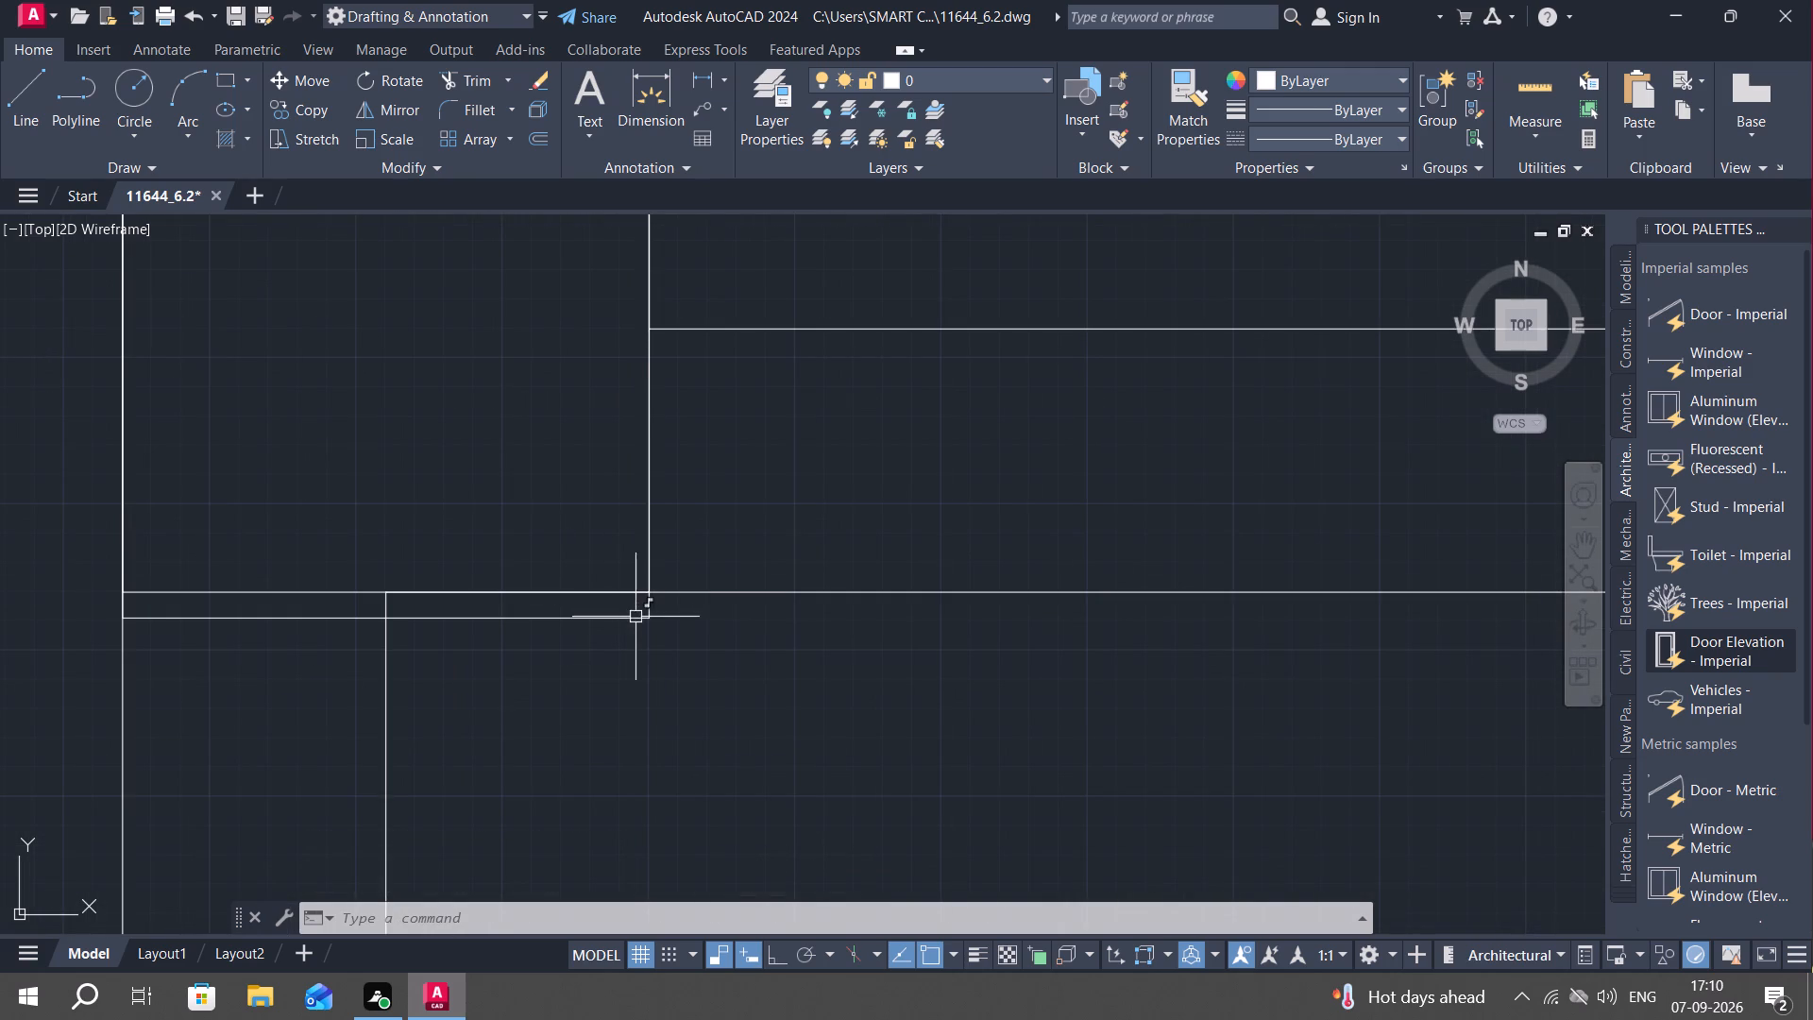
{"action": "left_click", "coordinate": [636, 618]}
{"action": "key", "text": "Delete"}
Offset the remaining column square 9" outward.
{"action": "scroll", "coordinate": [640, 556], "scroll_direction": "down", "scroll_amount": 2}
{"action": "middle_click_drag", "start_coordinate": [619, 520], "coordinate": [624, 632]}
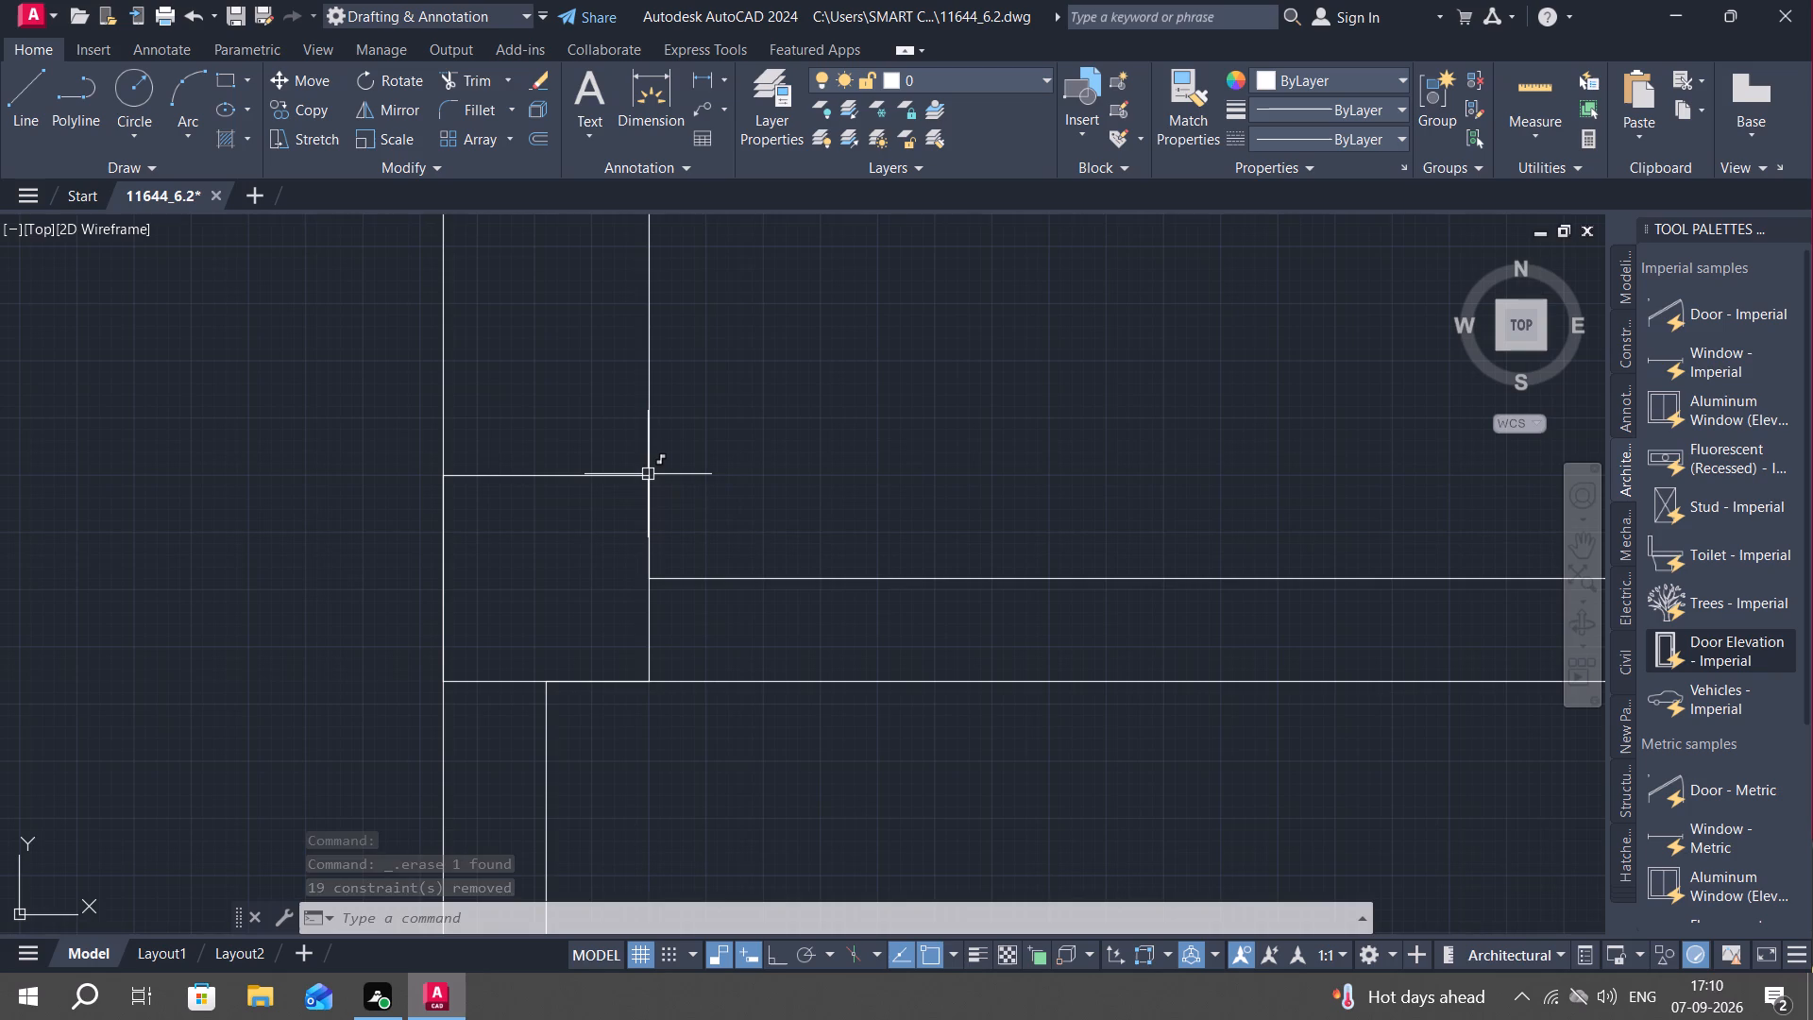
{"action": "scroll", "coordinate": [673, 490], "scroll_direction": "down", "scroll_amount": 1}
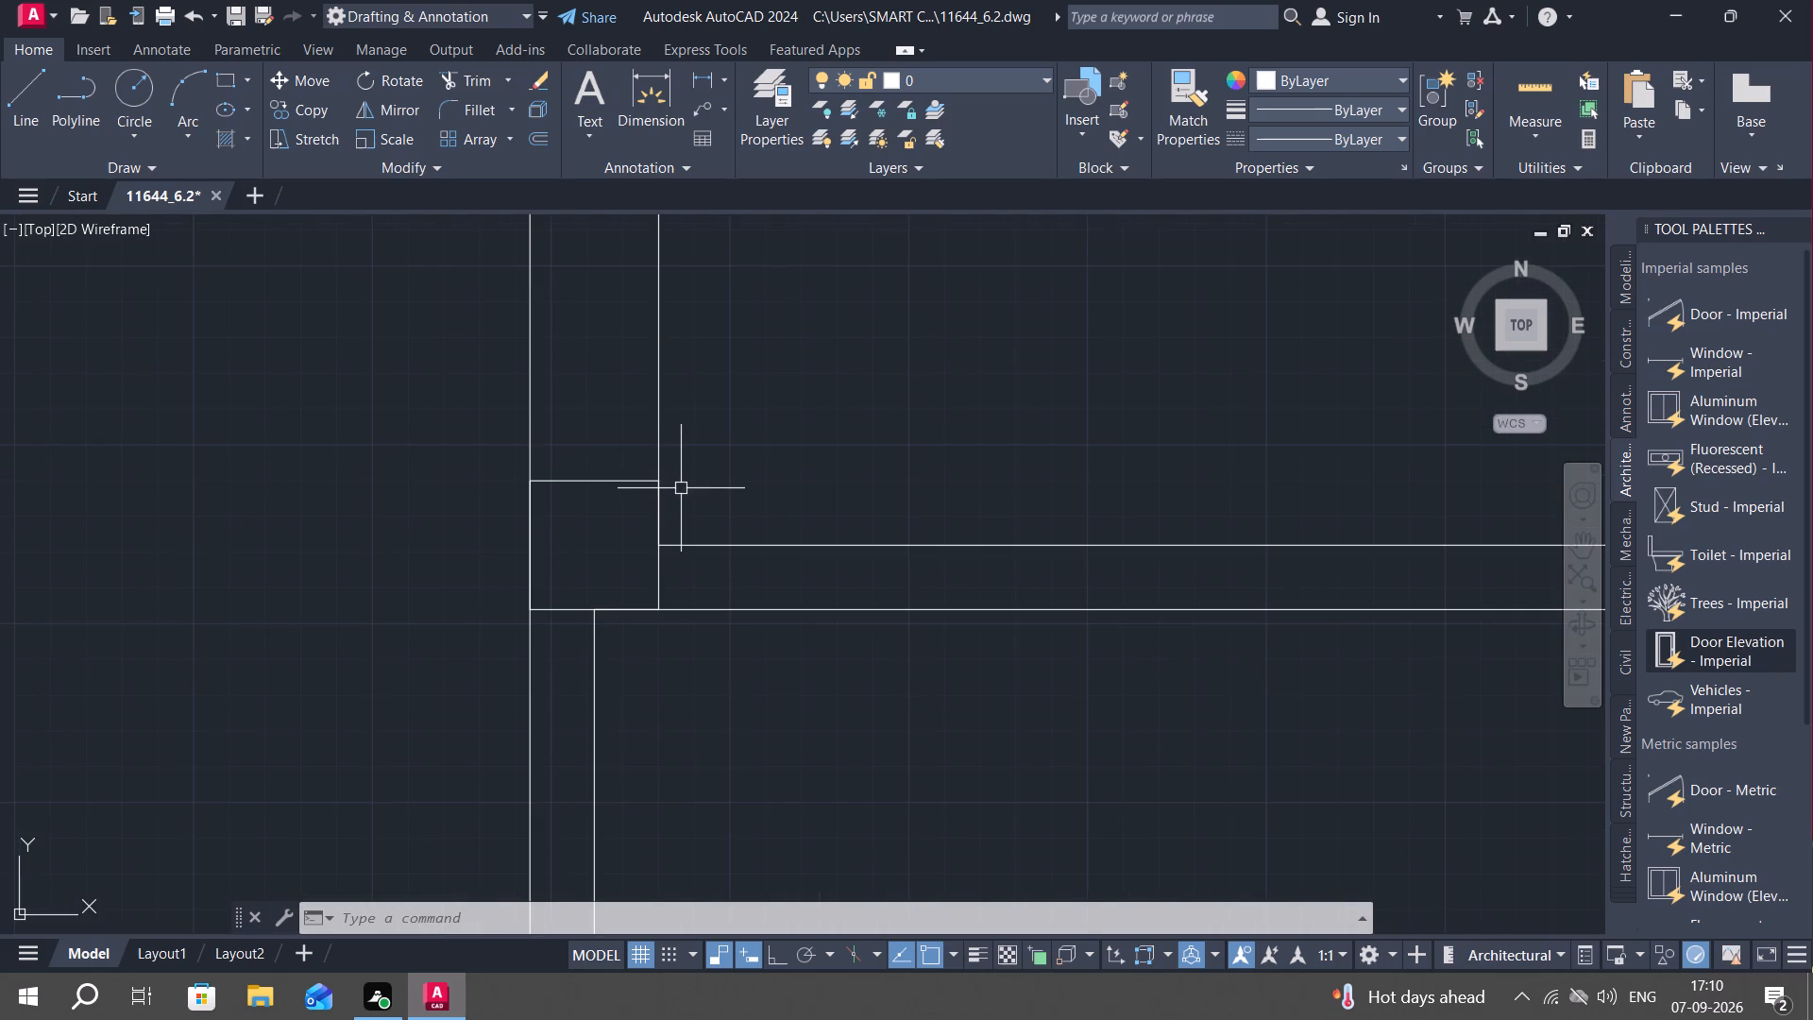
{"action": "scroll", "coordinate": [683, 487], "scroll_direction": "down", "scroll_amount": 2}
{"action": "middle_click_drag", "start_coordinate": [788, 444], "coordinate": [794, 506]}
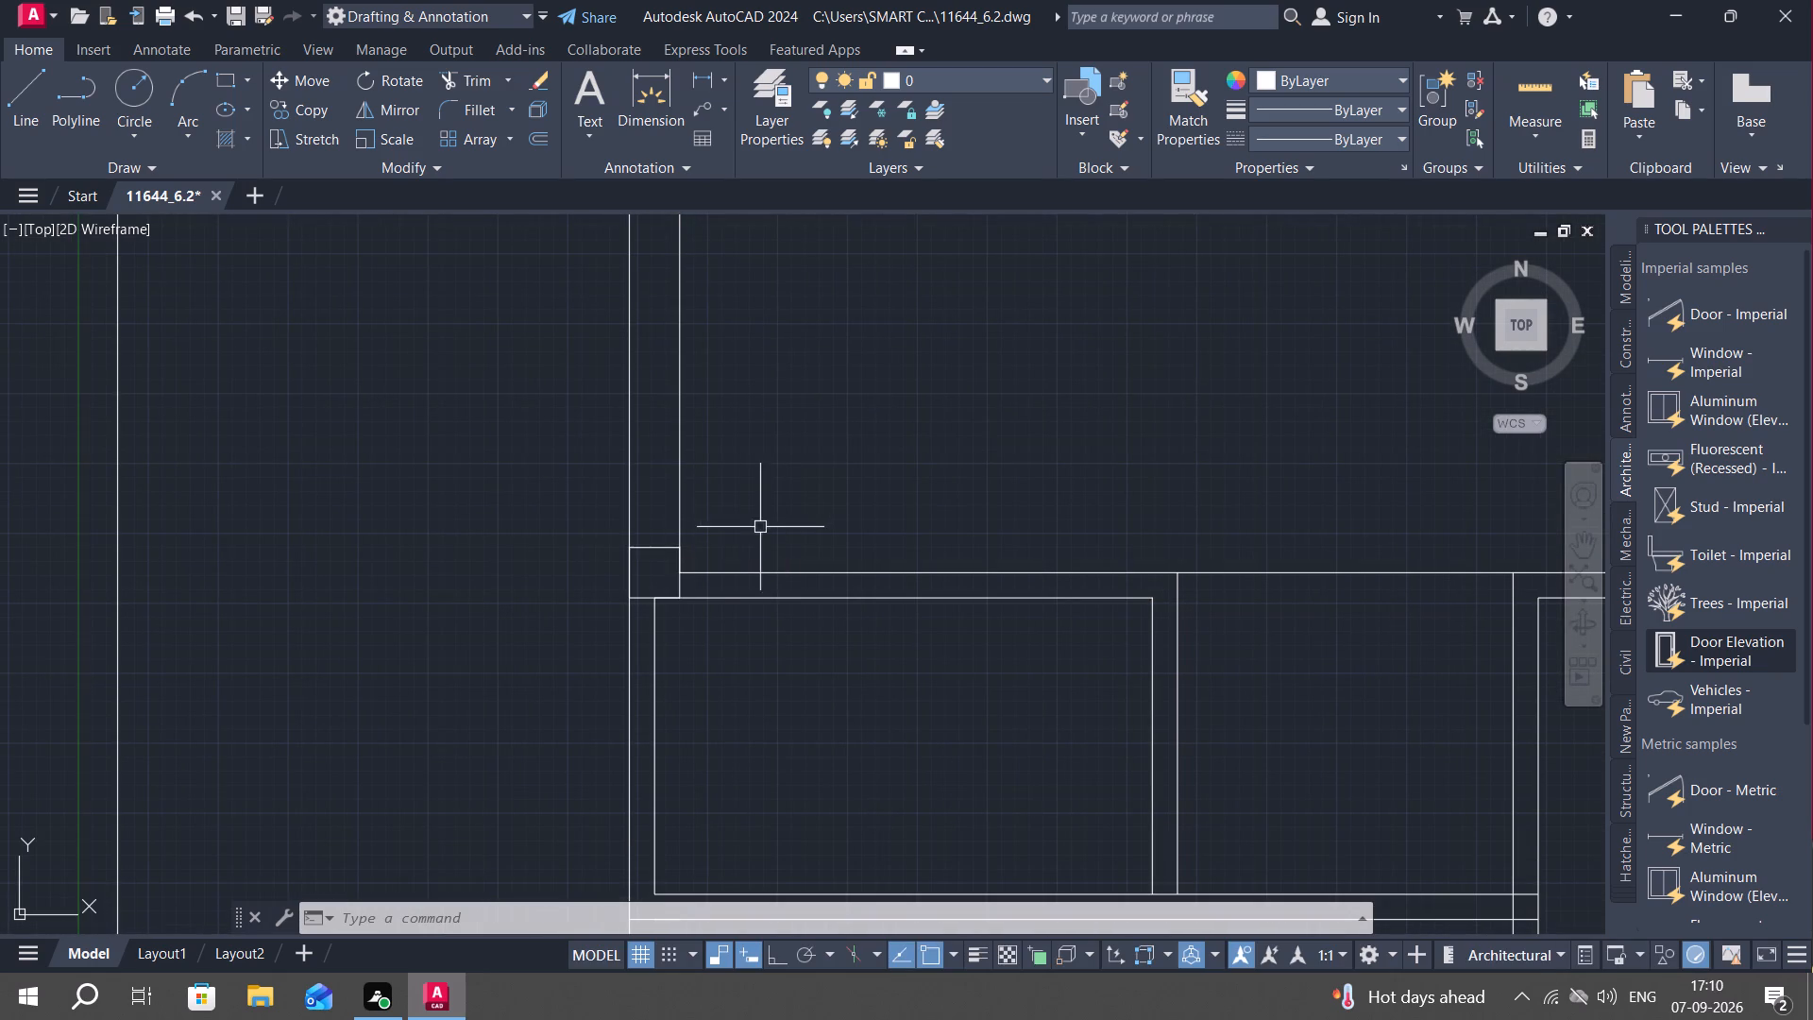
{"action": "scroll", "coordinate": [676, 552], "scroll_direction": "up", "scroll_amount": 2}
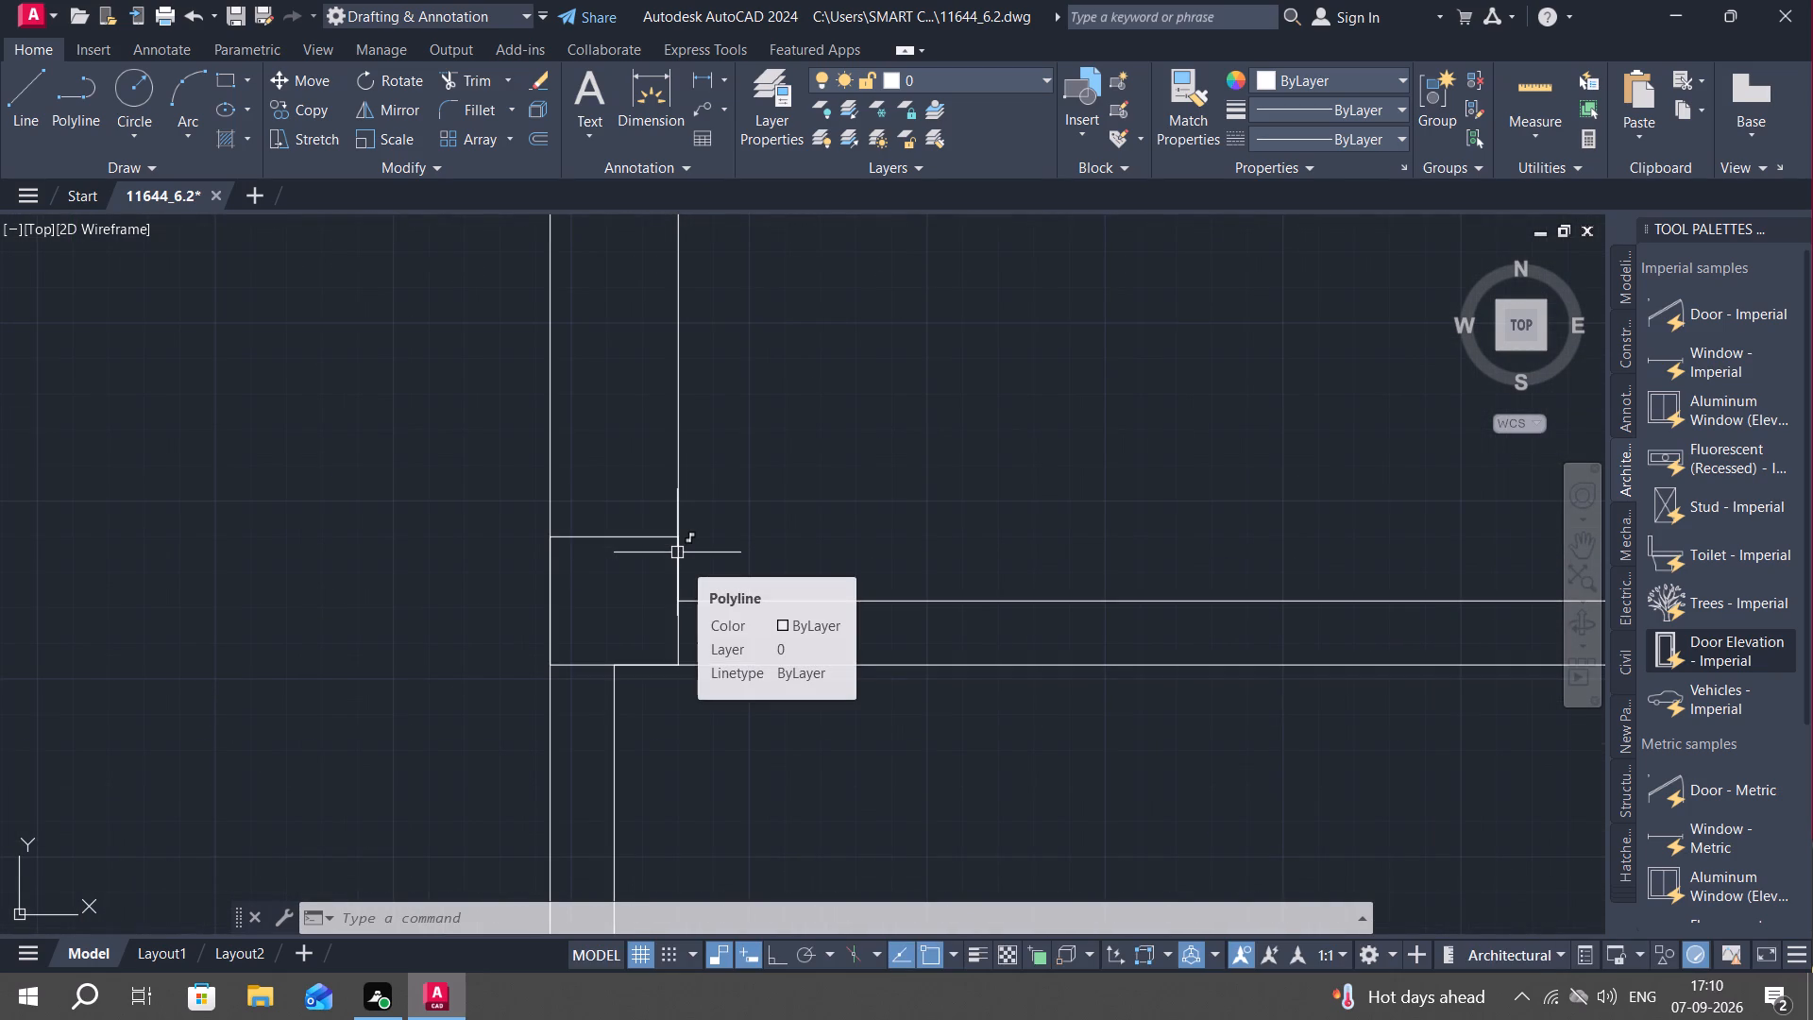
{"action": "key", "text": "o"}
{"action": "key", "text": "space"}
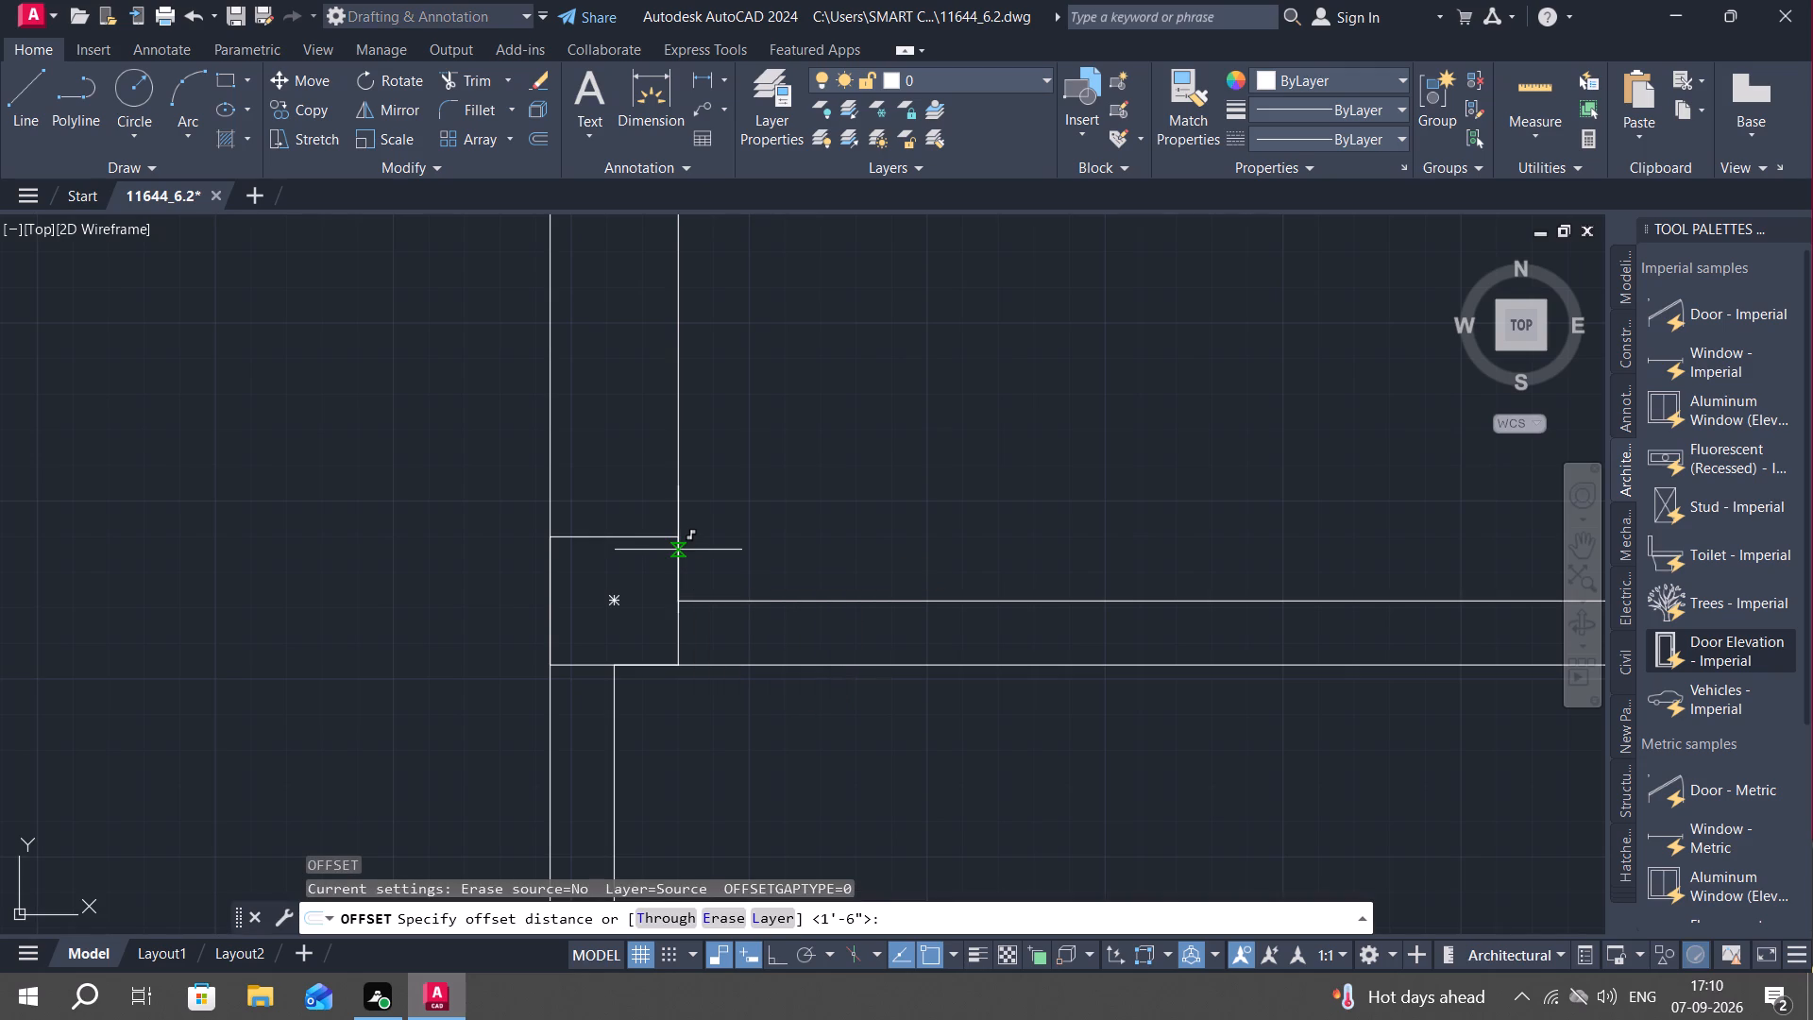
{"action": "key", "text": "9"}
{"action": "key", "text": "shift+quotedbl"}
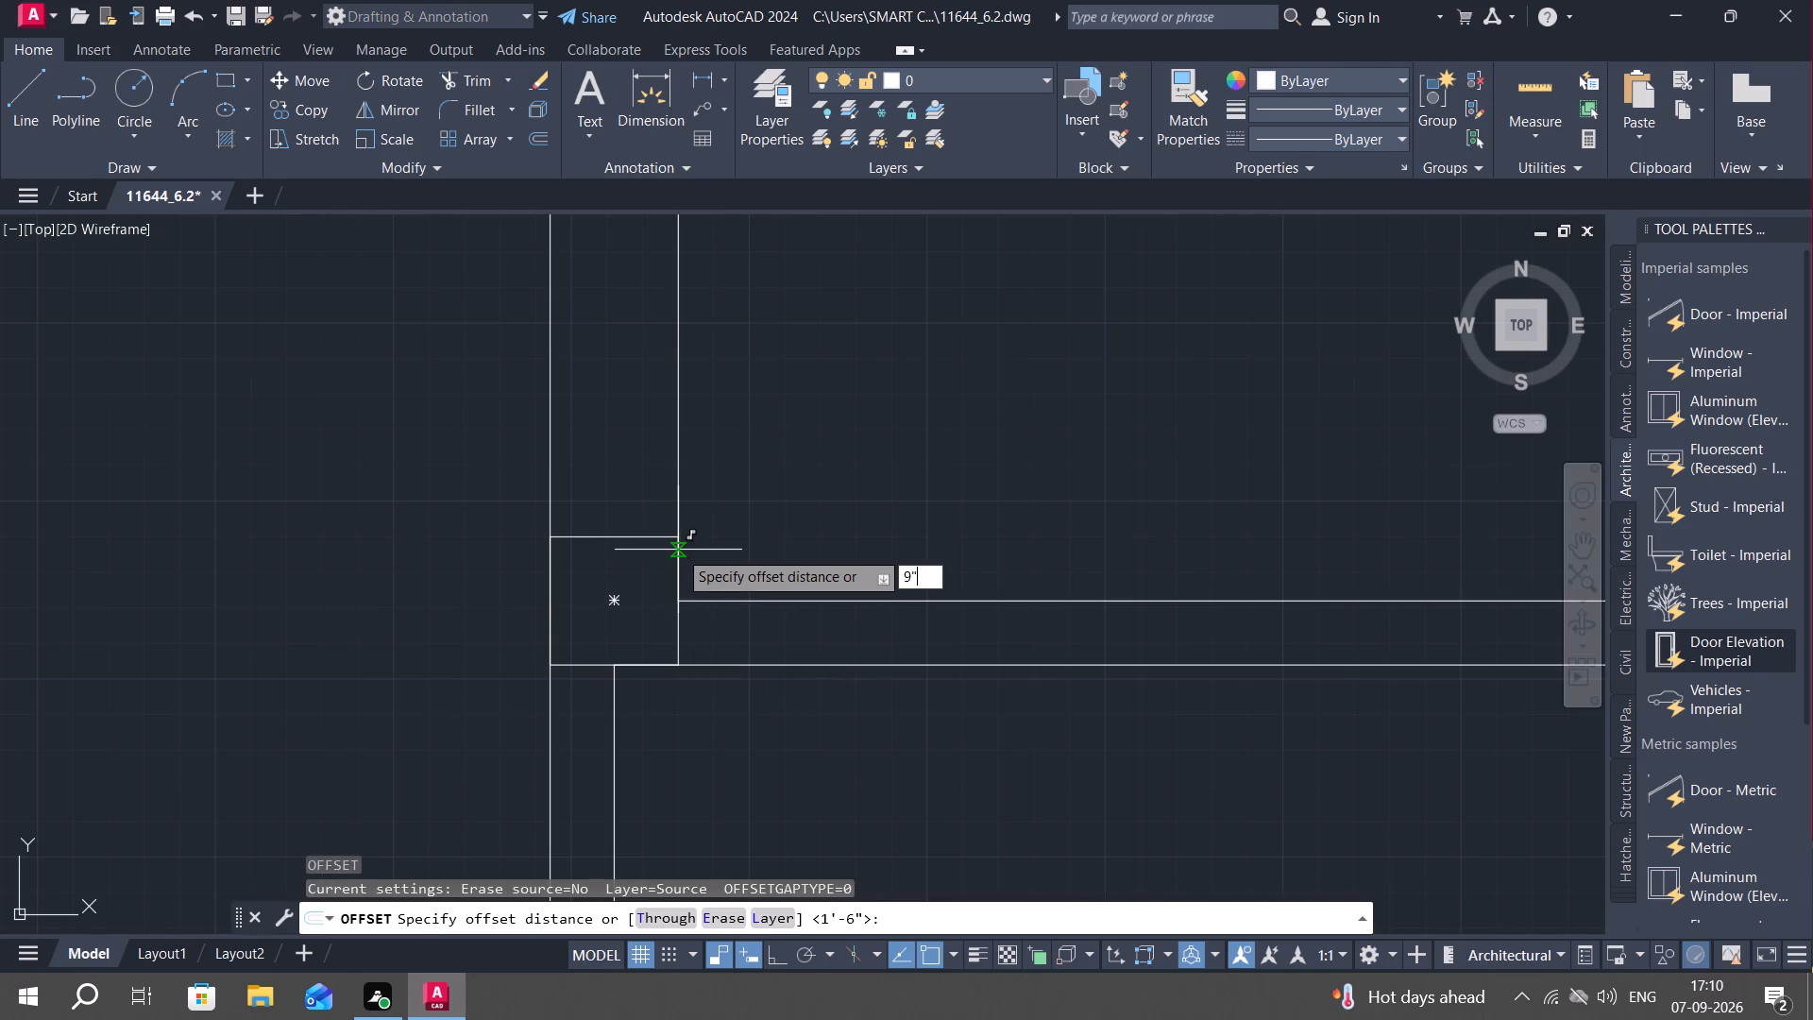
{"action": "key", "text": "space"}
{"action": "left_click", "coordinate": [678, 550]}
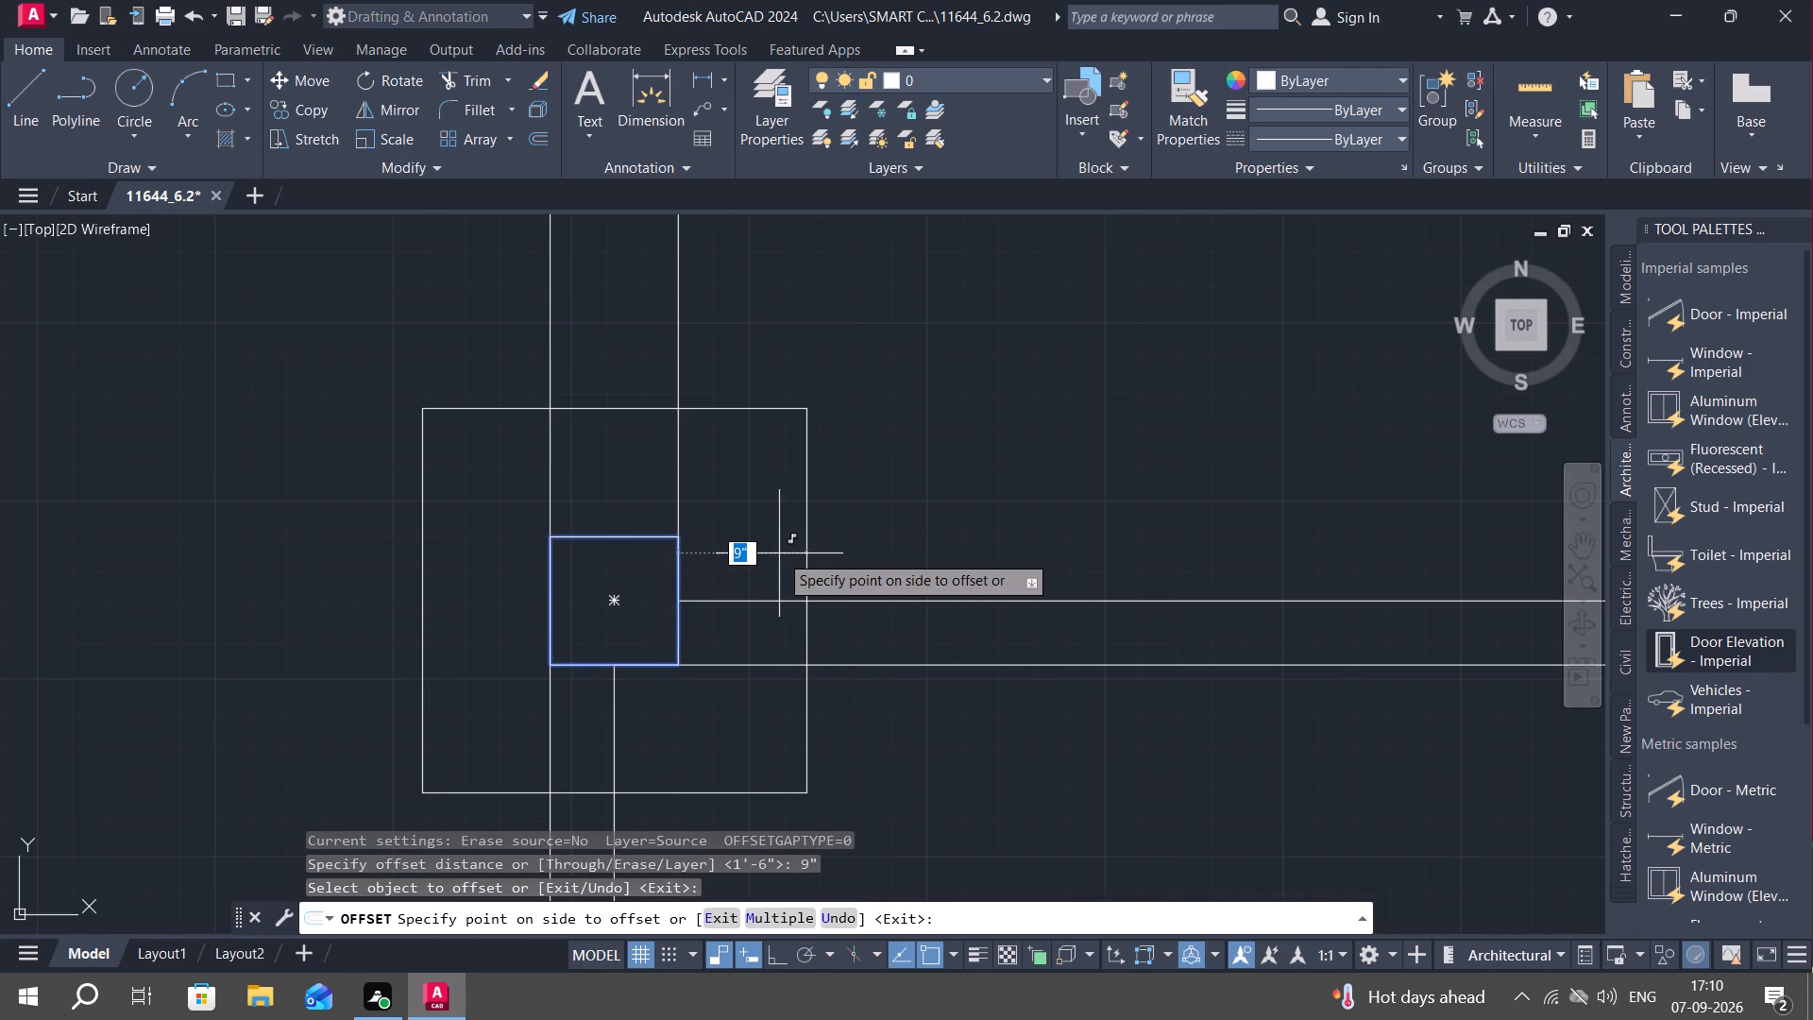
{"action": "left_click", "coordinate": [779, 553]}
{"action": "key", "text": "Escape"}
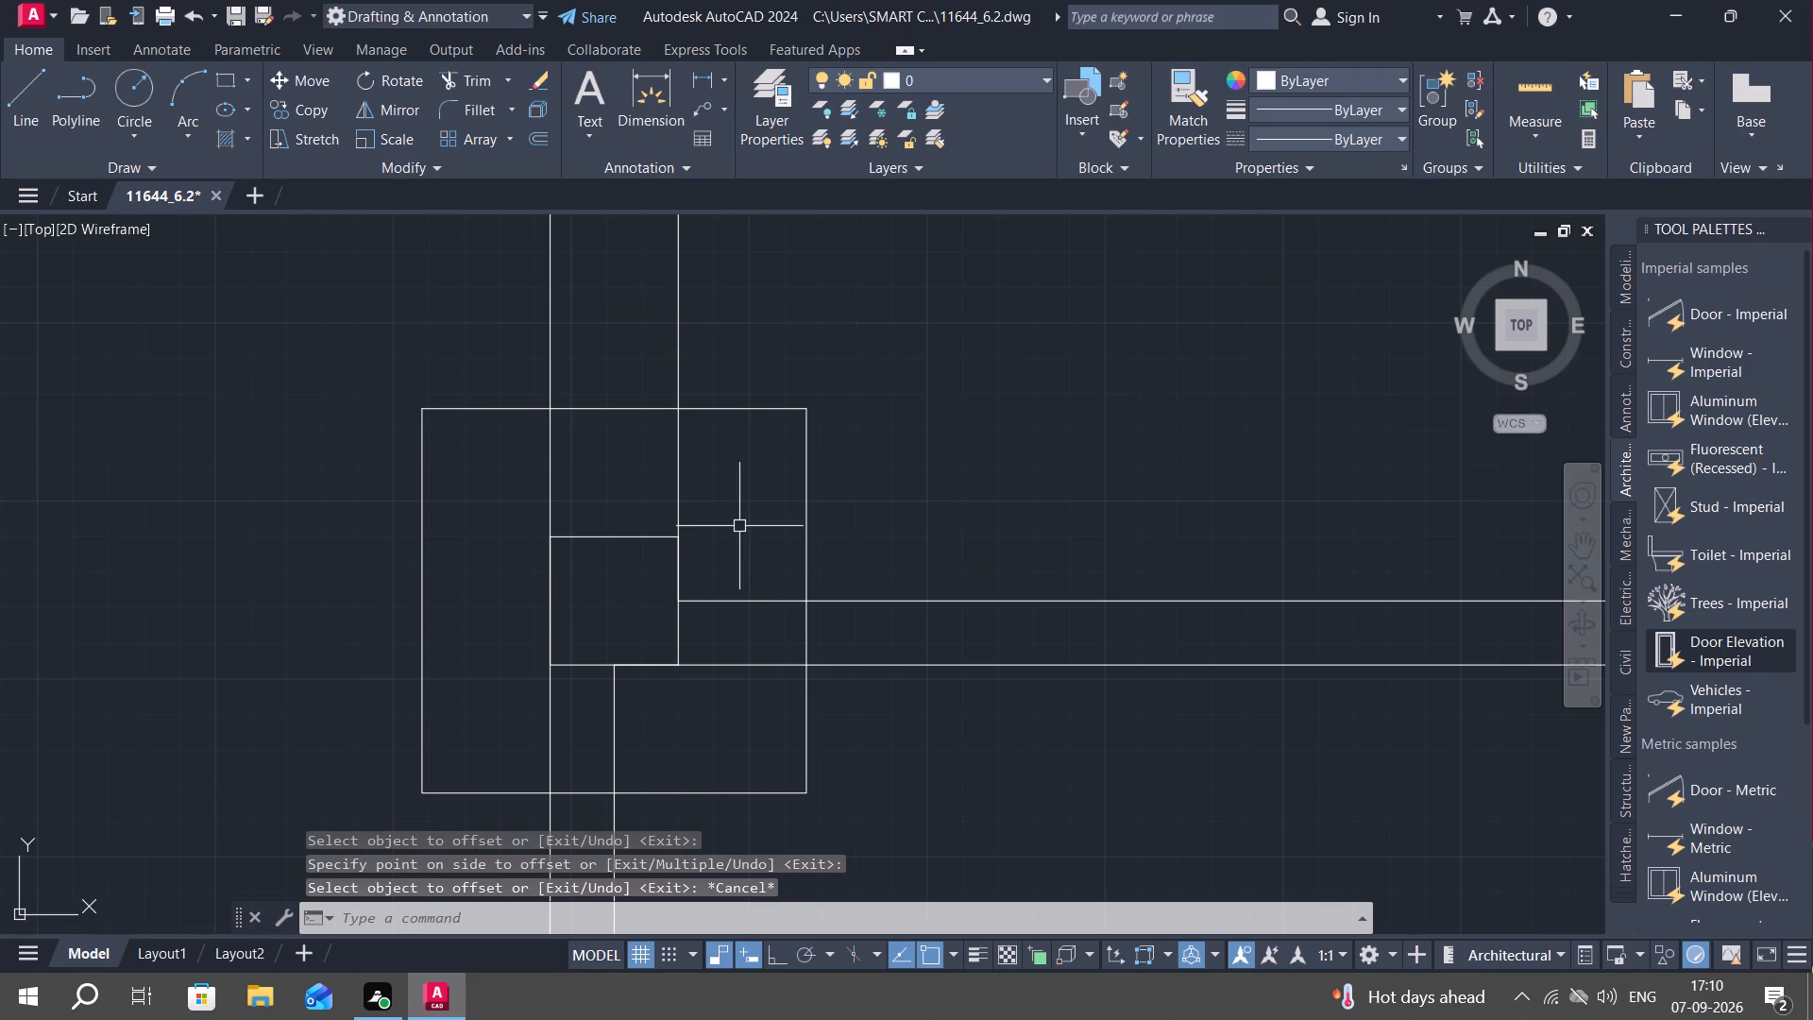
Trim the offset square down to its inner vertical side, ending that side at the partition's lower line.
{"action": "type", "text": "TR"}
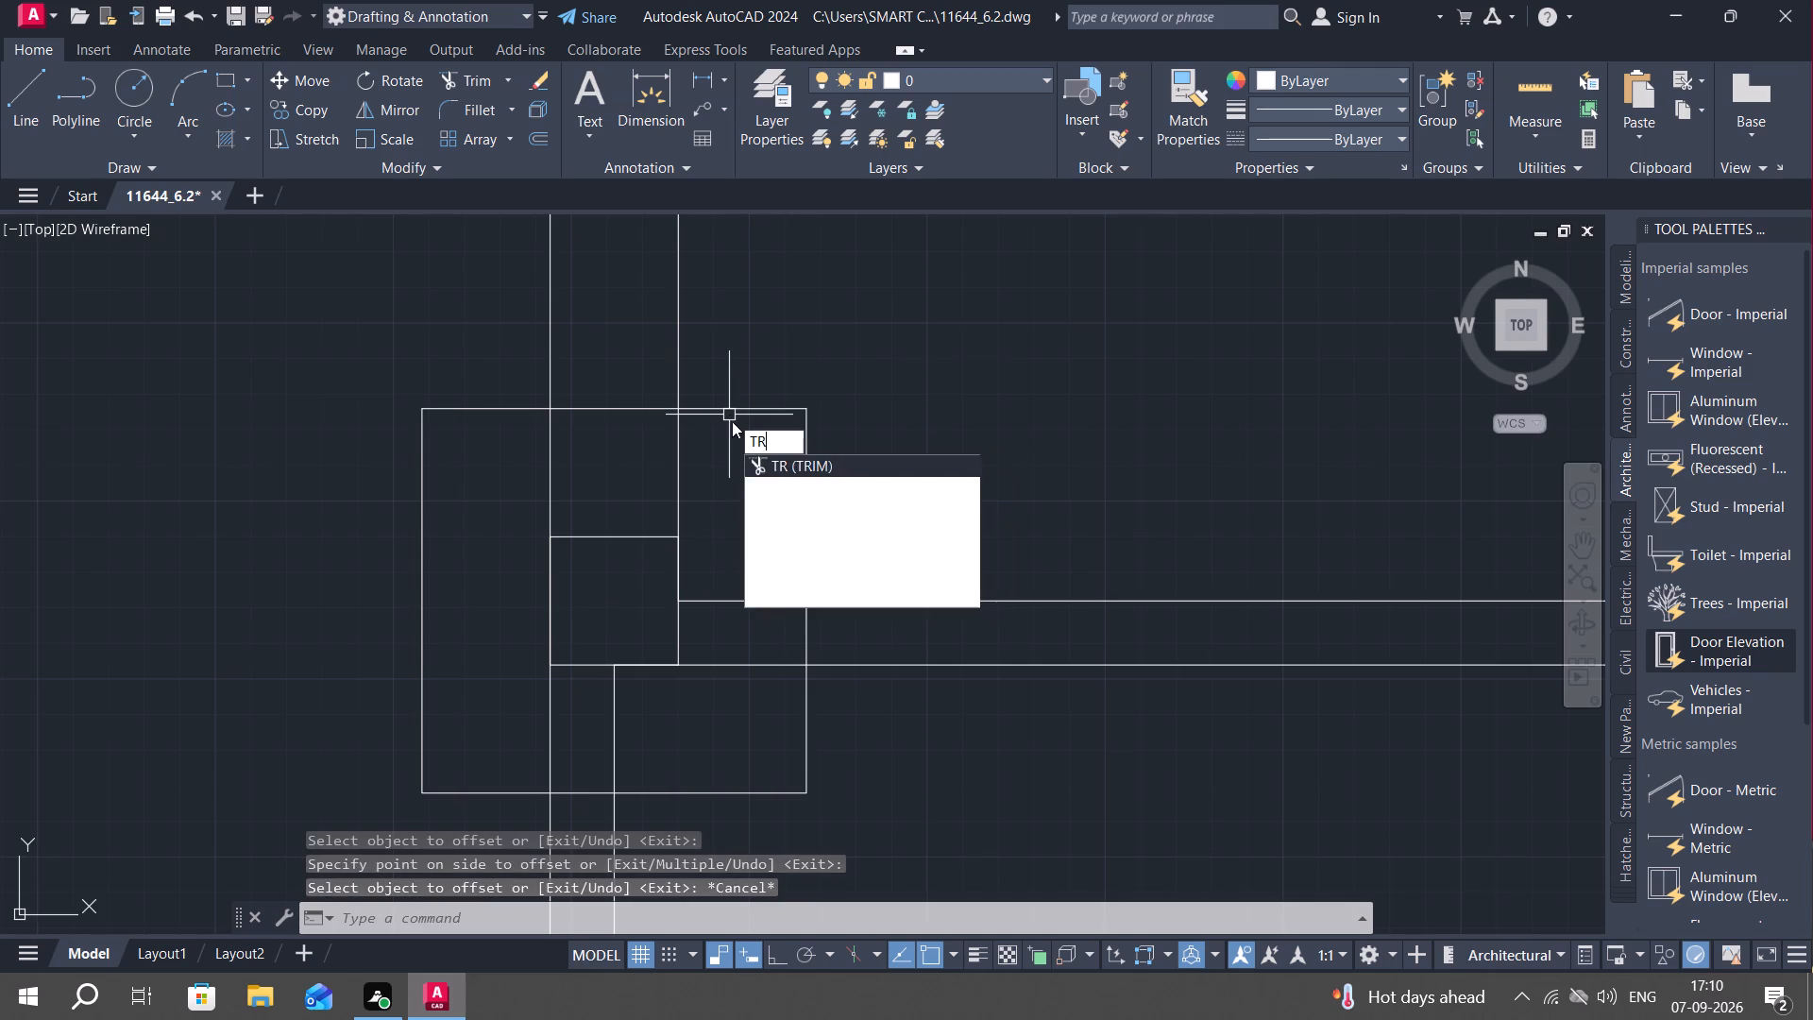
{"action": "key", "text": "space"}
{"action": "left_click", "coordinate": [737, 409]}
{"action": "left_click", "coordinate": [635, 410]}
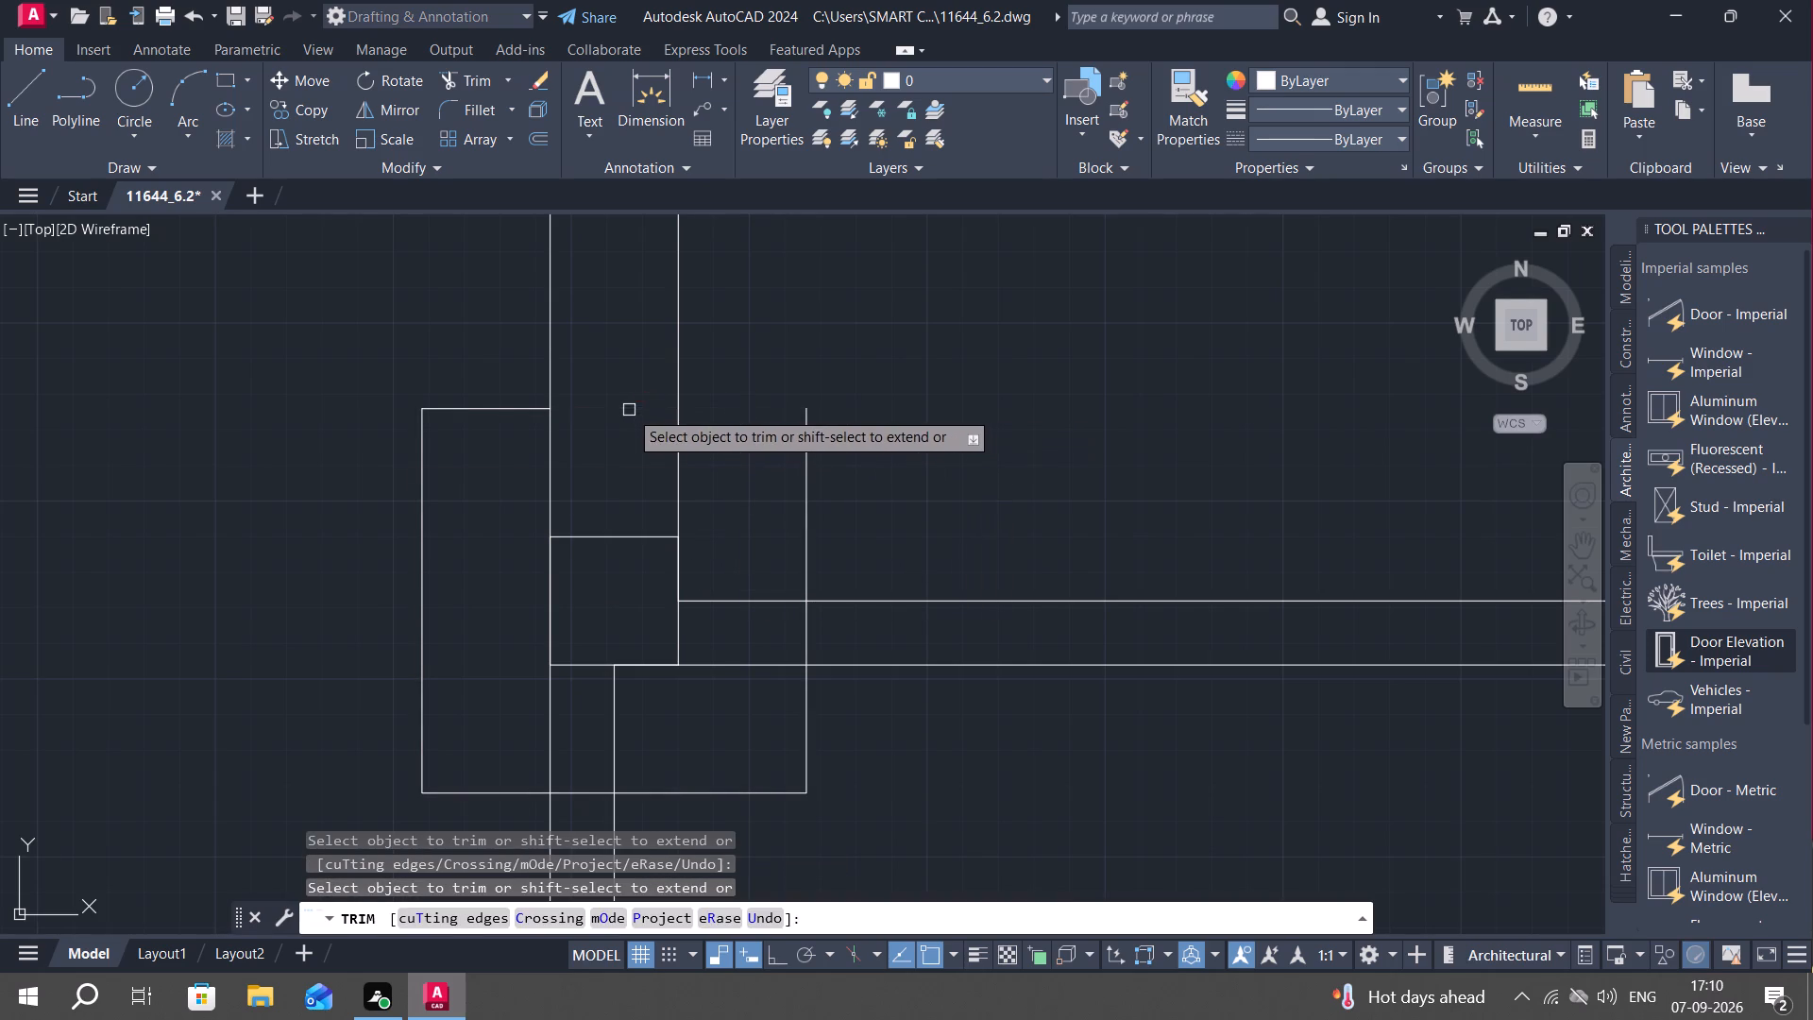
{"action": "left_click", "coordinate": [489, 408]}
{"action": "left_click", "coordinate": [421, 478]}
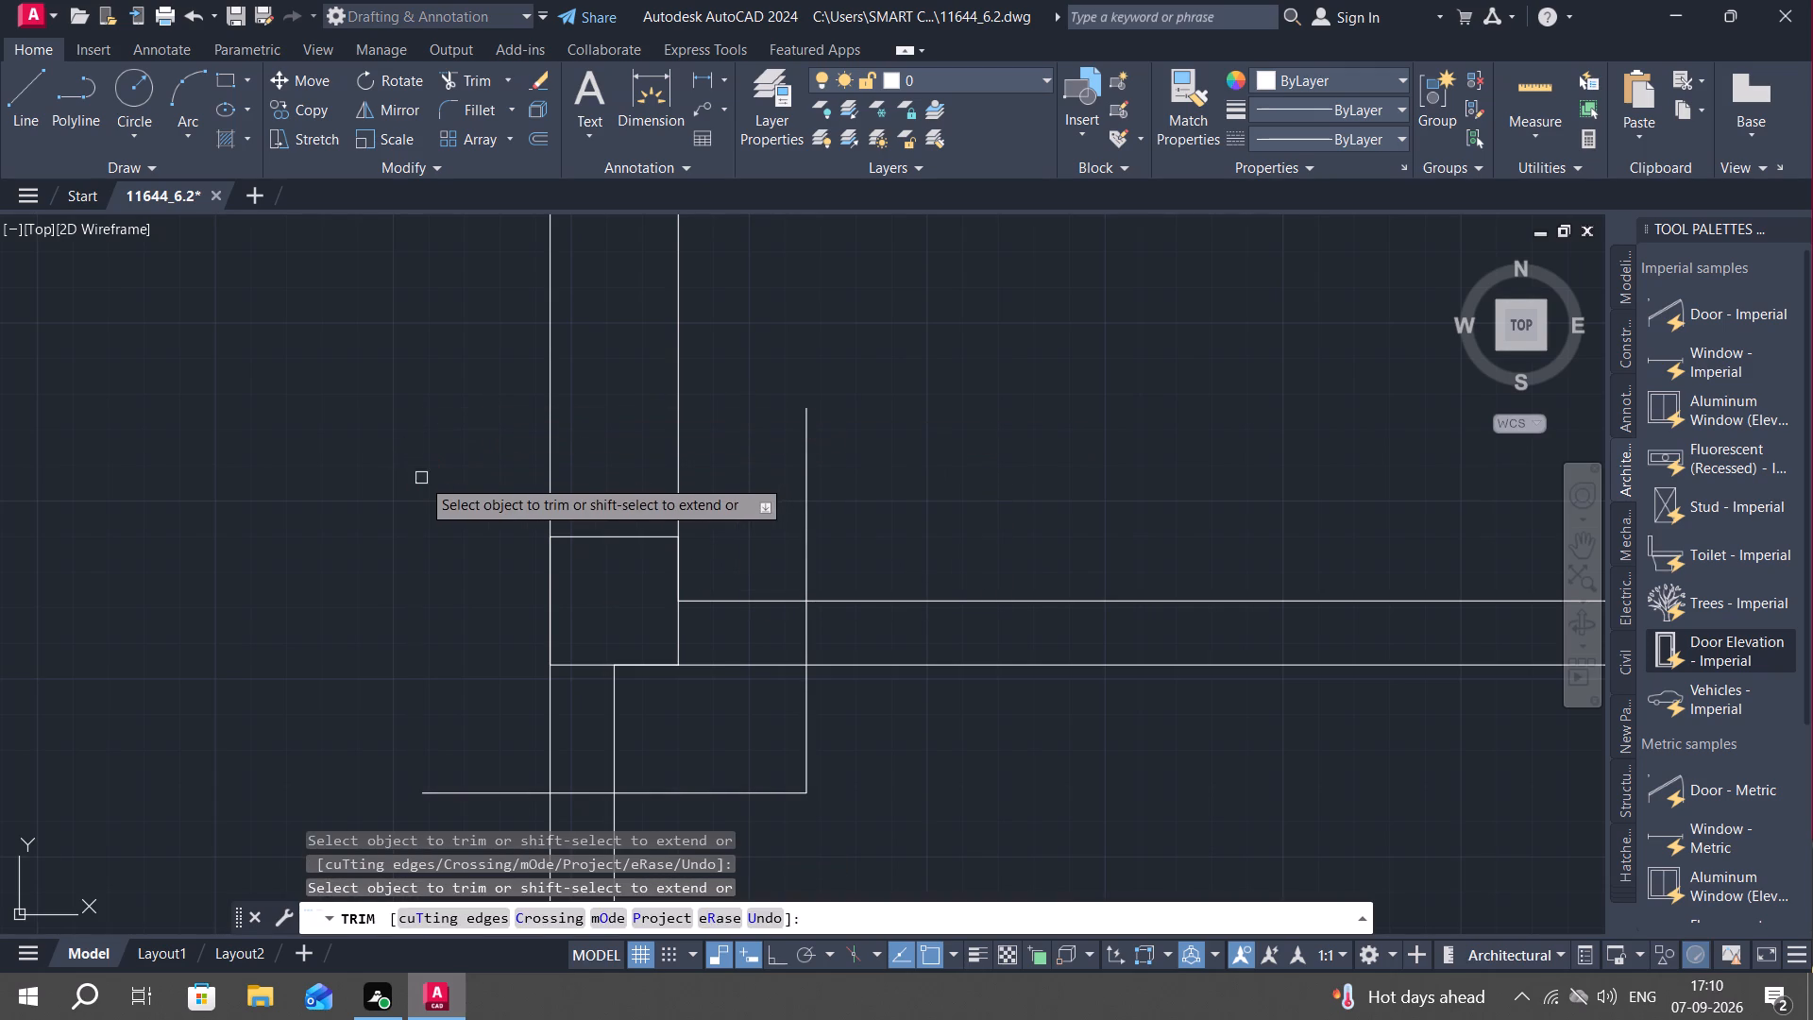
{"action": "left_click", "coordinate": [528, 787]}
{"action": "left_click", "coordinate": [523, 808]}
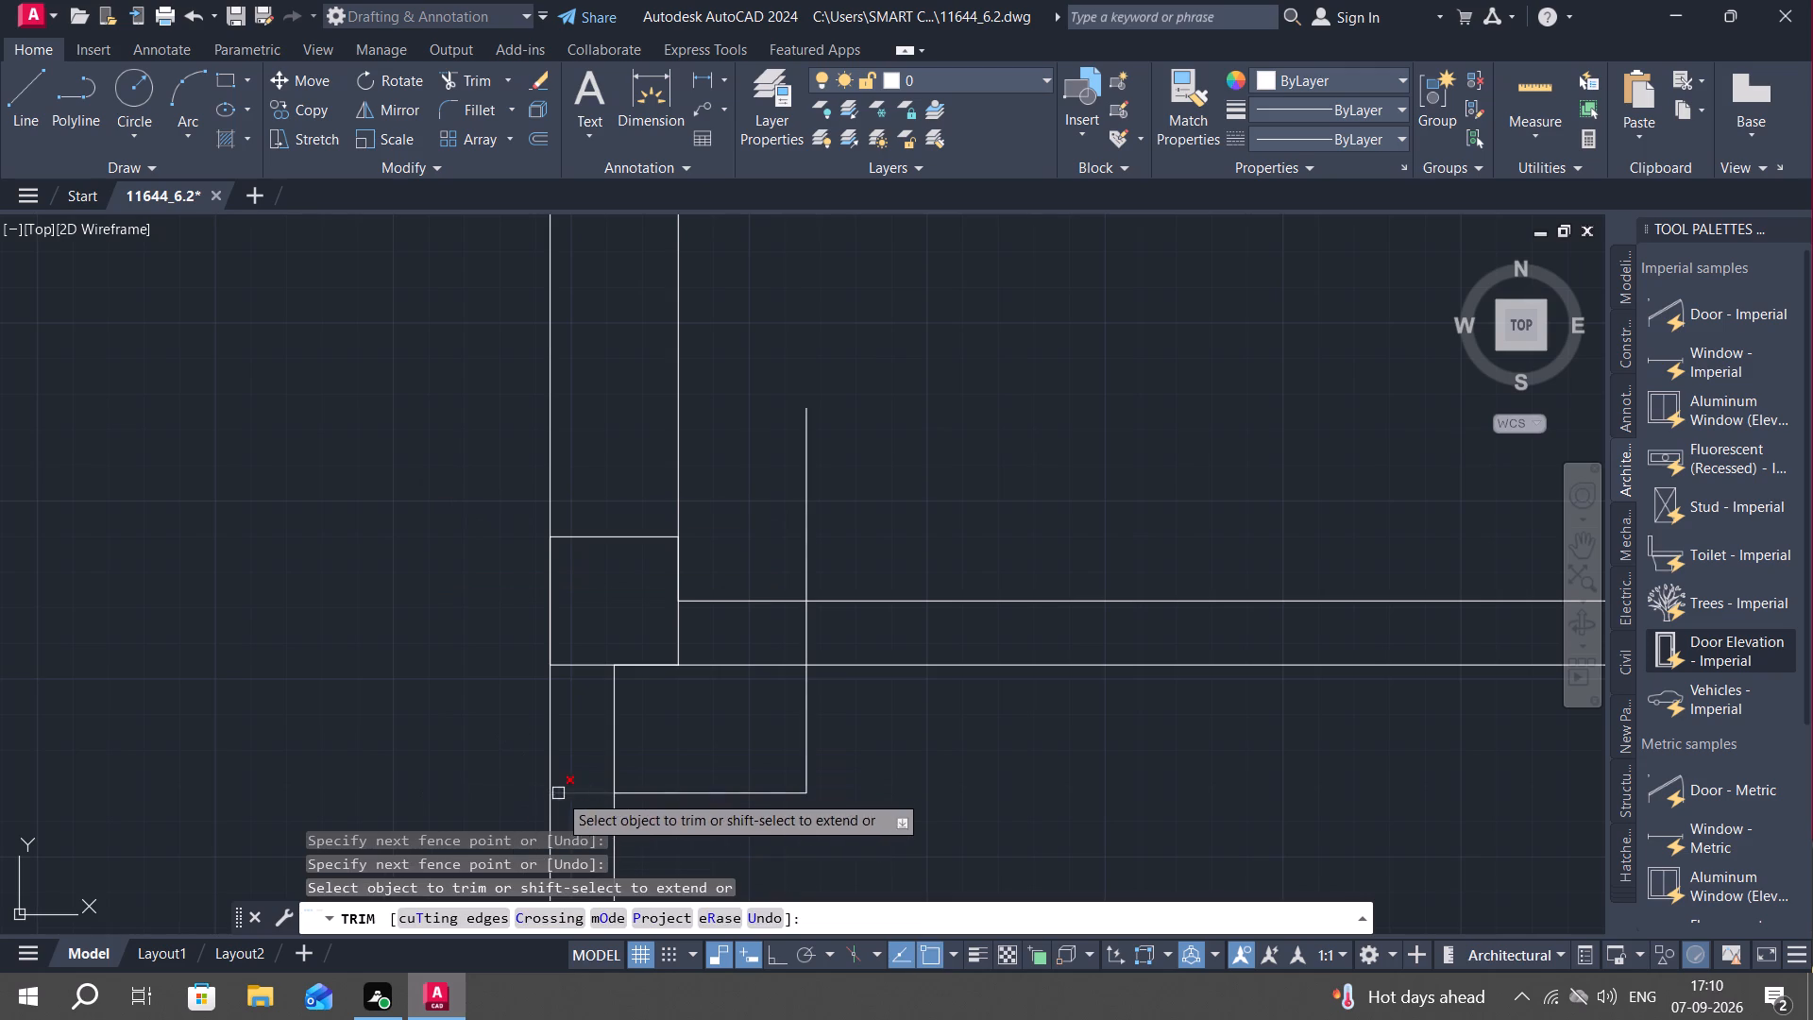
{"action": "left_click", "coordinate": [570, 791]}
{"action": "left_click", "coordinate": [688, 797]}
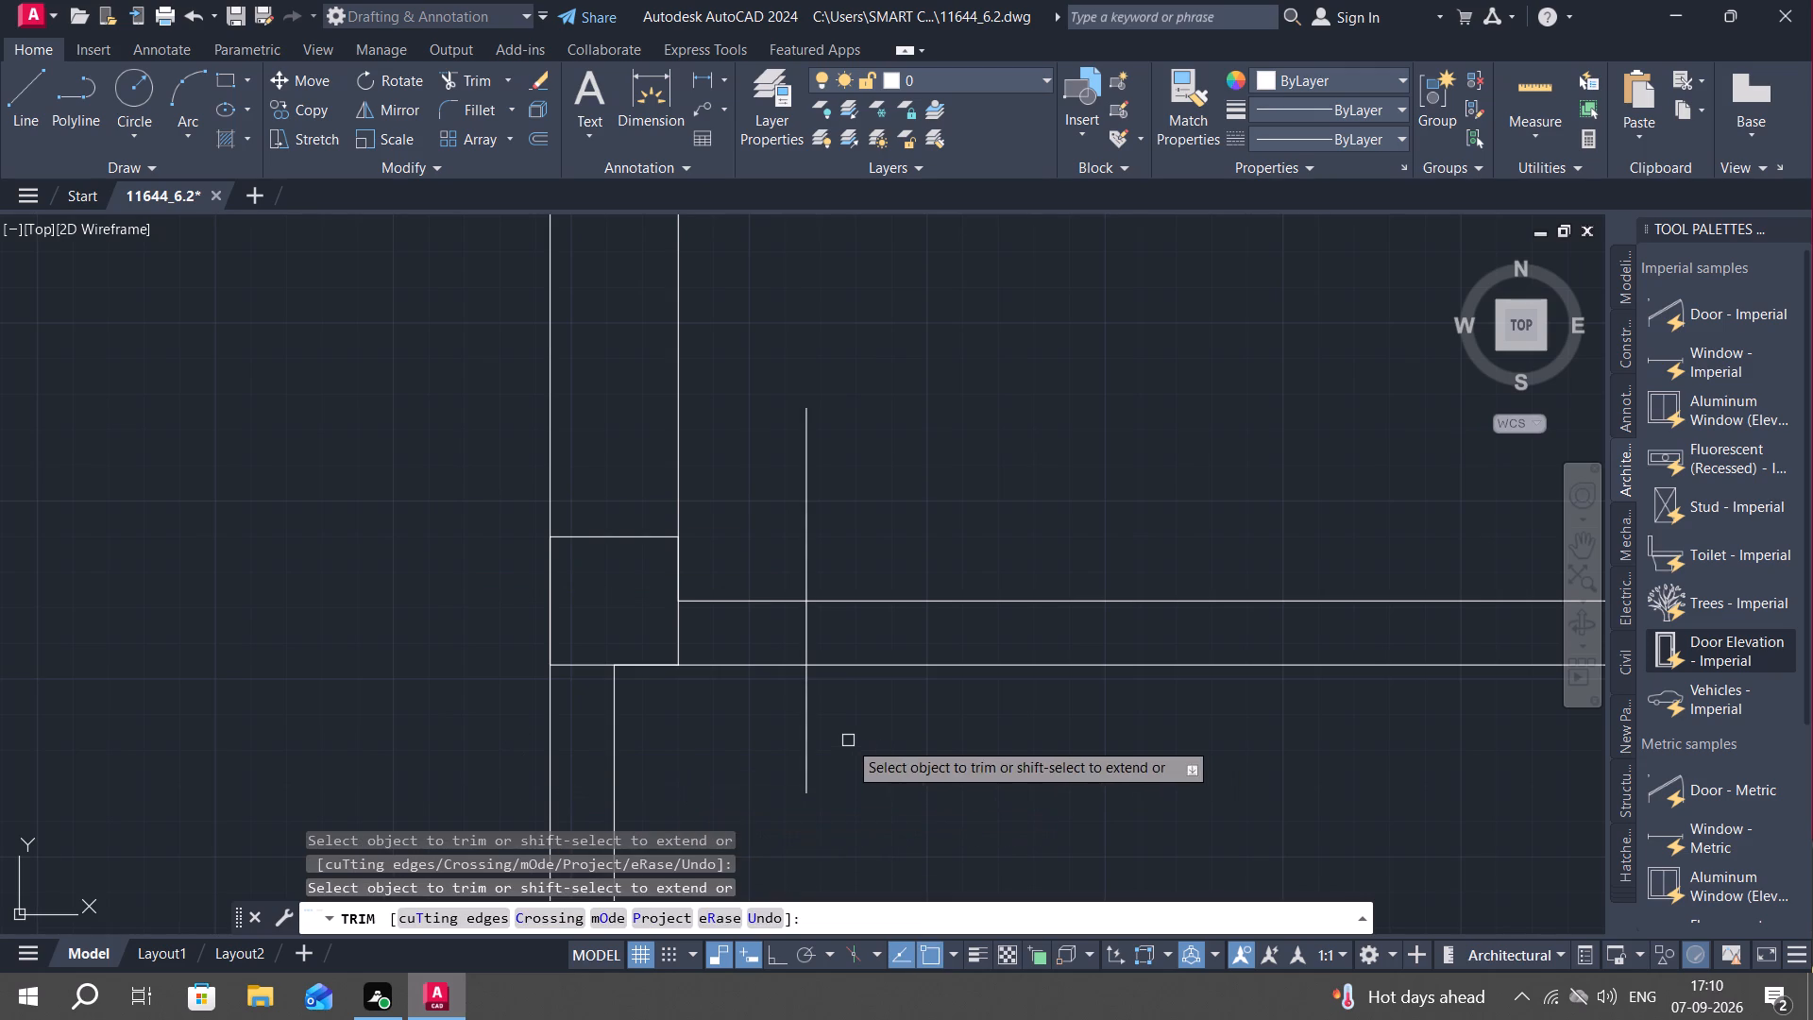
{"action": "left_click", "coordinate": [811, 690]}
{"action": "key", "text": "Escape"}
Draw a horizontal line from the column's upper inner corner to the remaining offset line.
{"action": "type", "text": "L"}
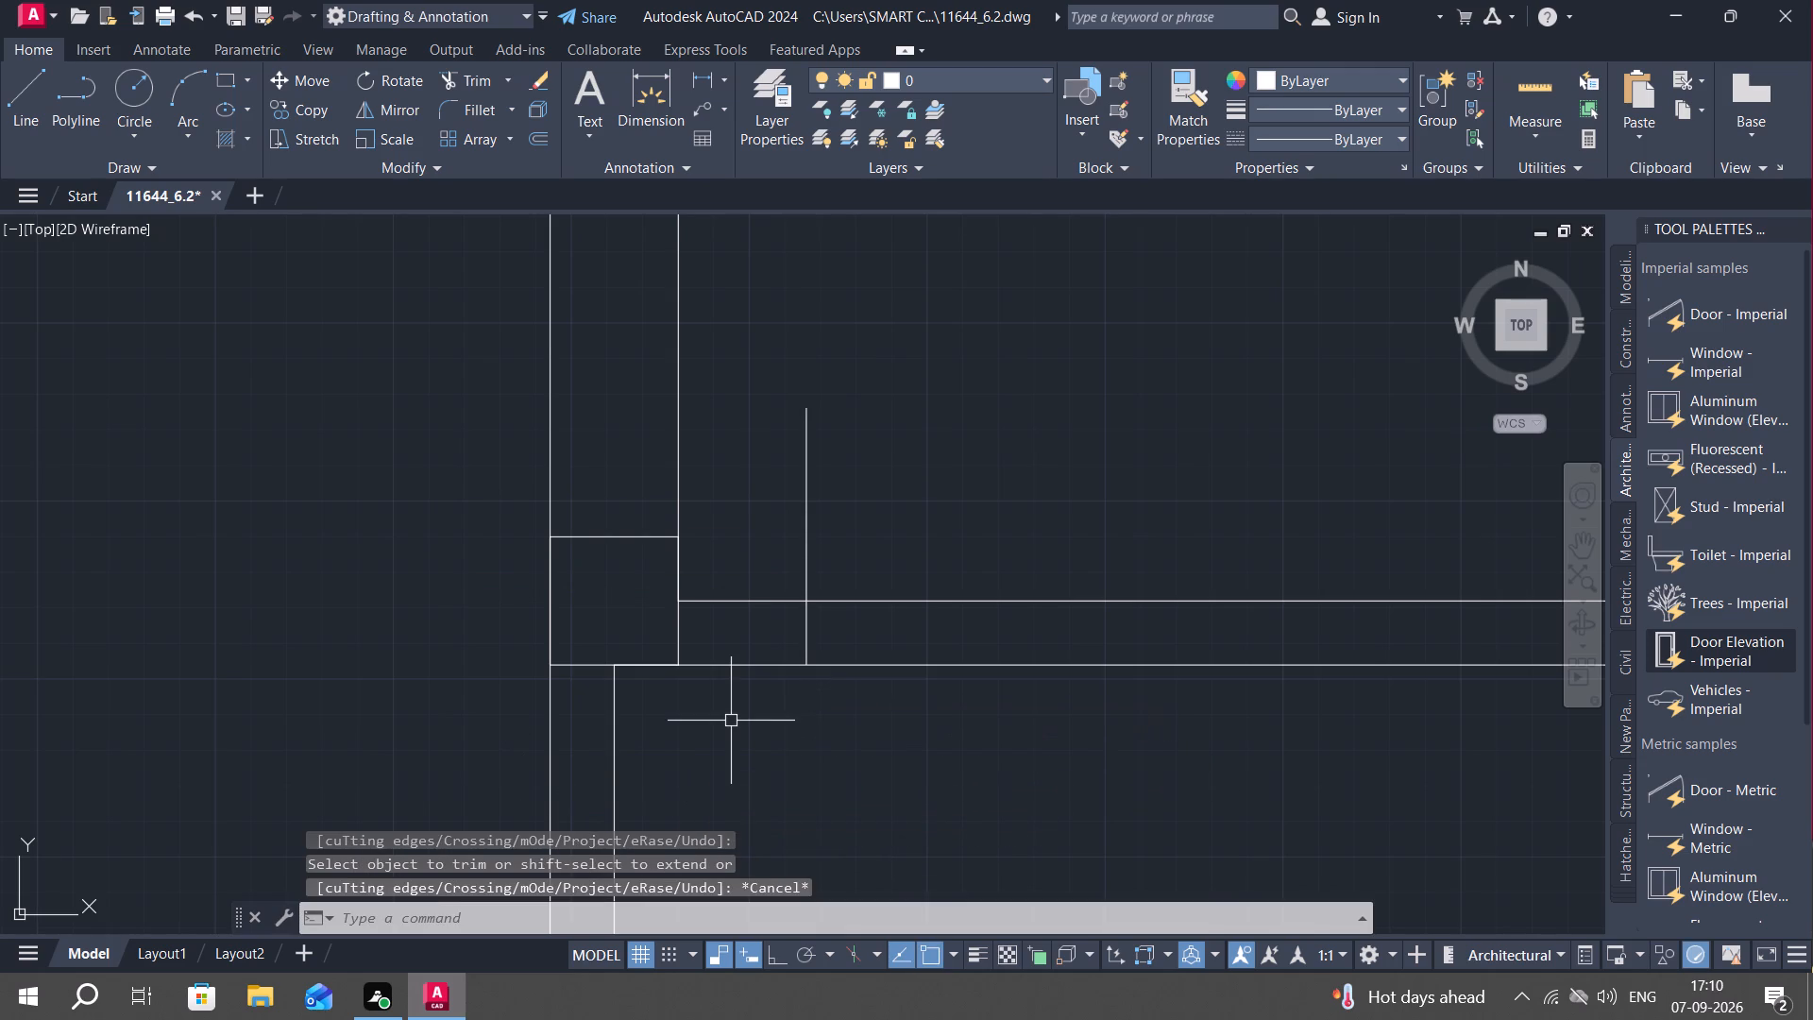
{"action": "key", "text": "space"}
{"action": "left_click", "coordinate": [678, 540]}
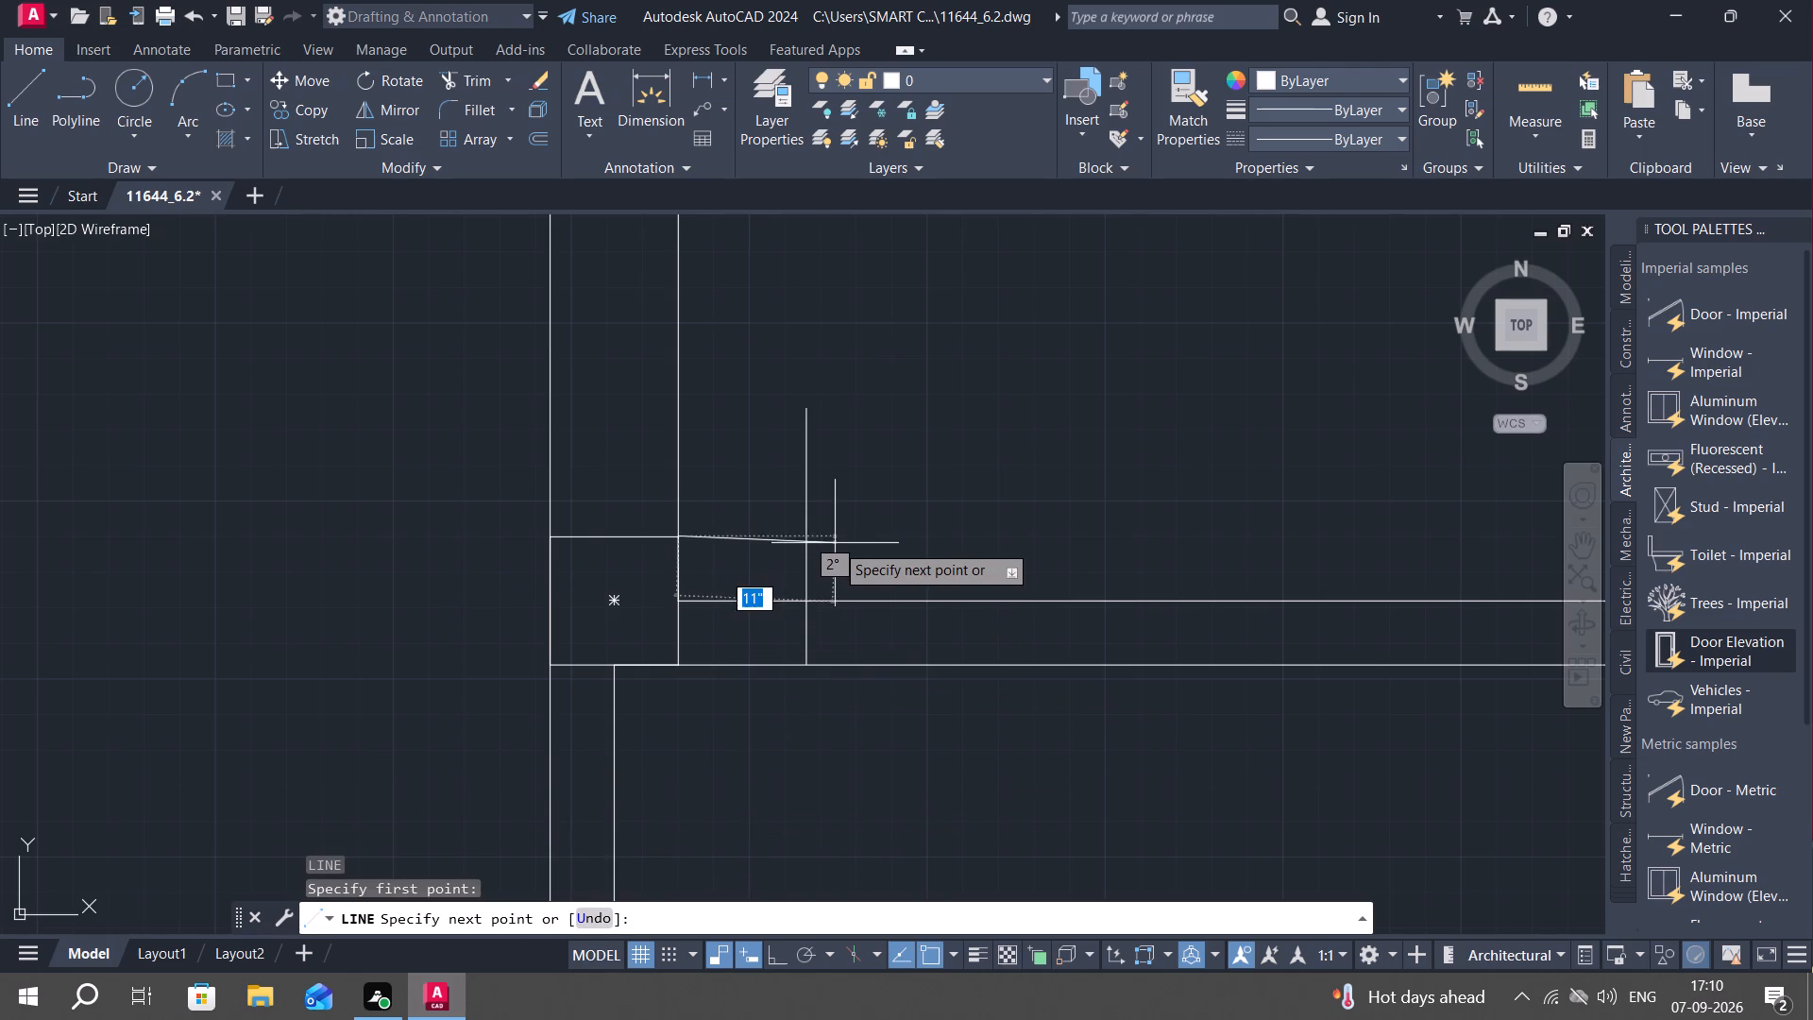
{"action": "left_click", "coordinate": [809, 536]}
{"action": "key", "text": "Escape"}
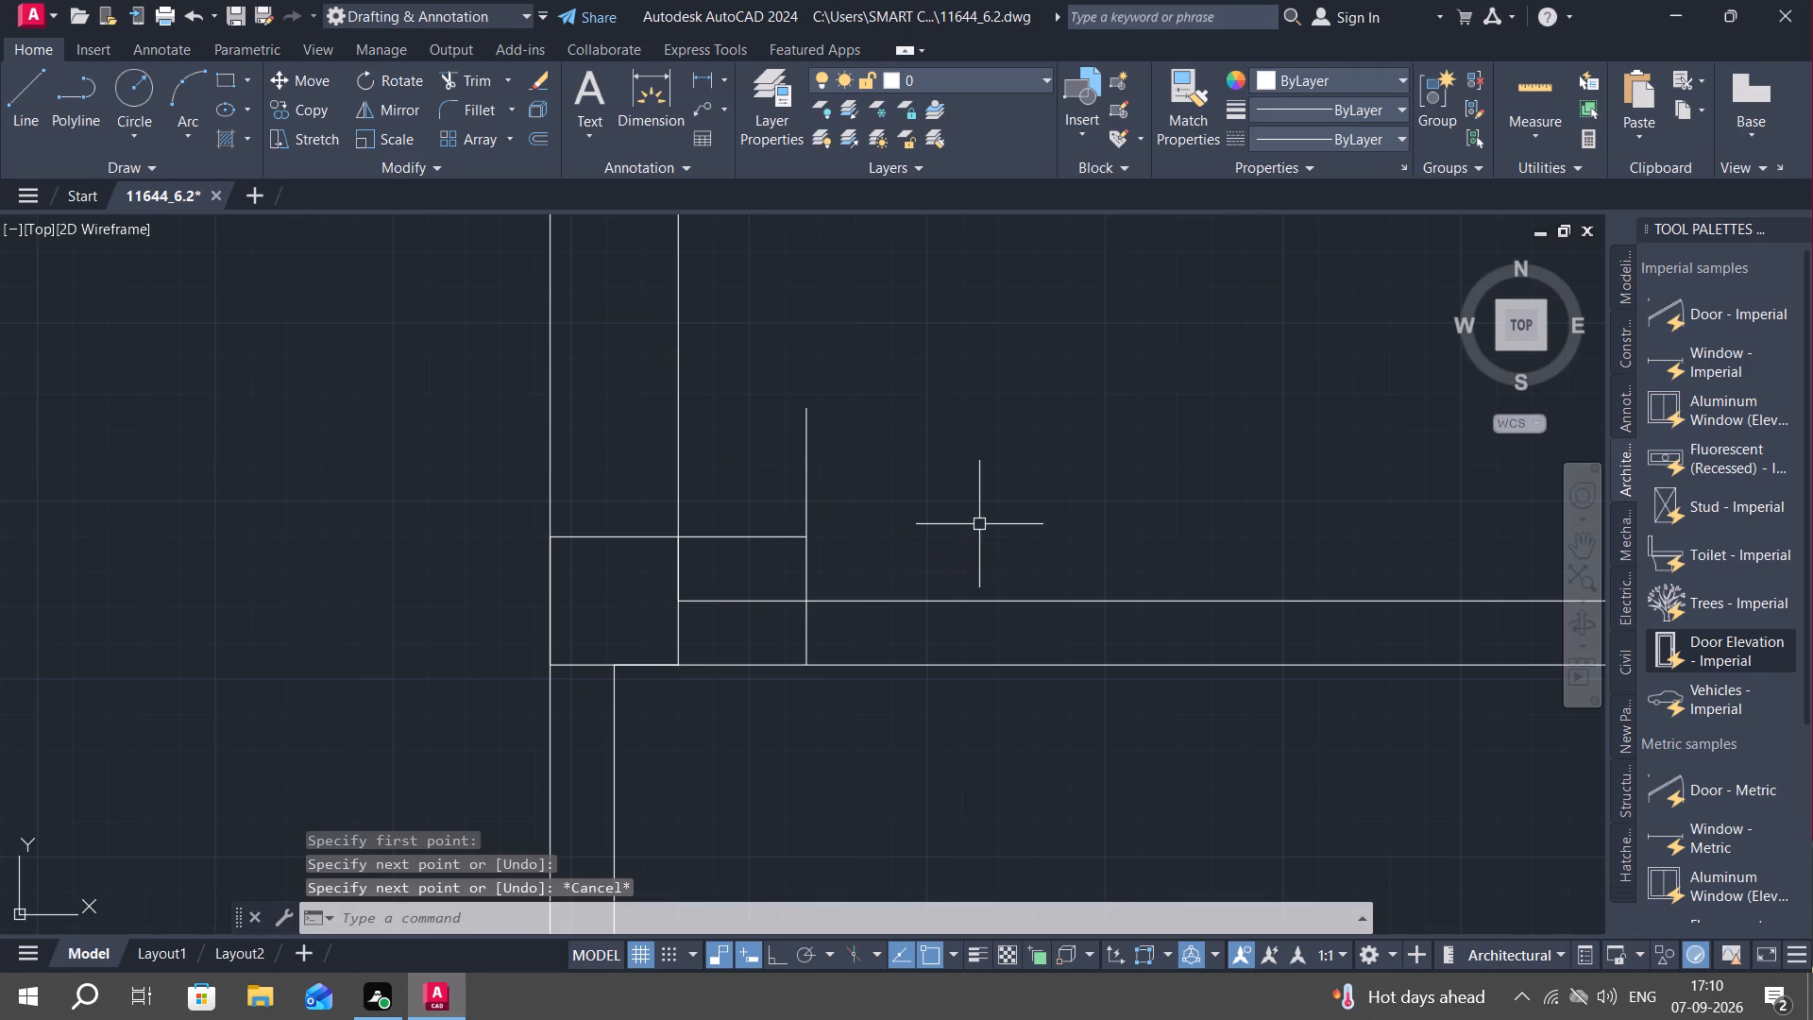
Trim the offset line above the new horizontal line, plus the old column edge and wall lines inside the widened column.
{"action": "type", "text": "TR"}
{"action": "key", "text": "space"}
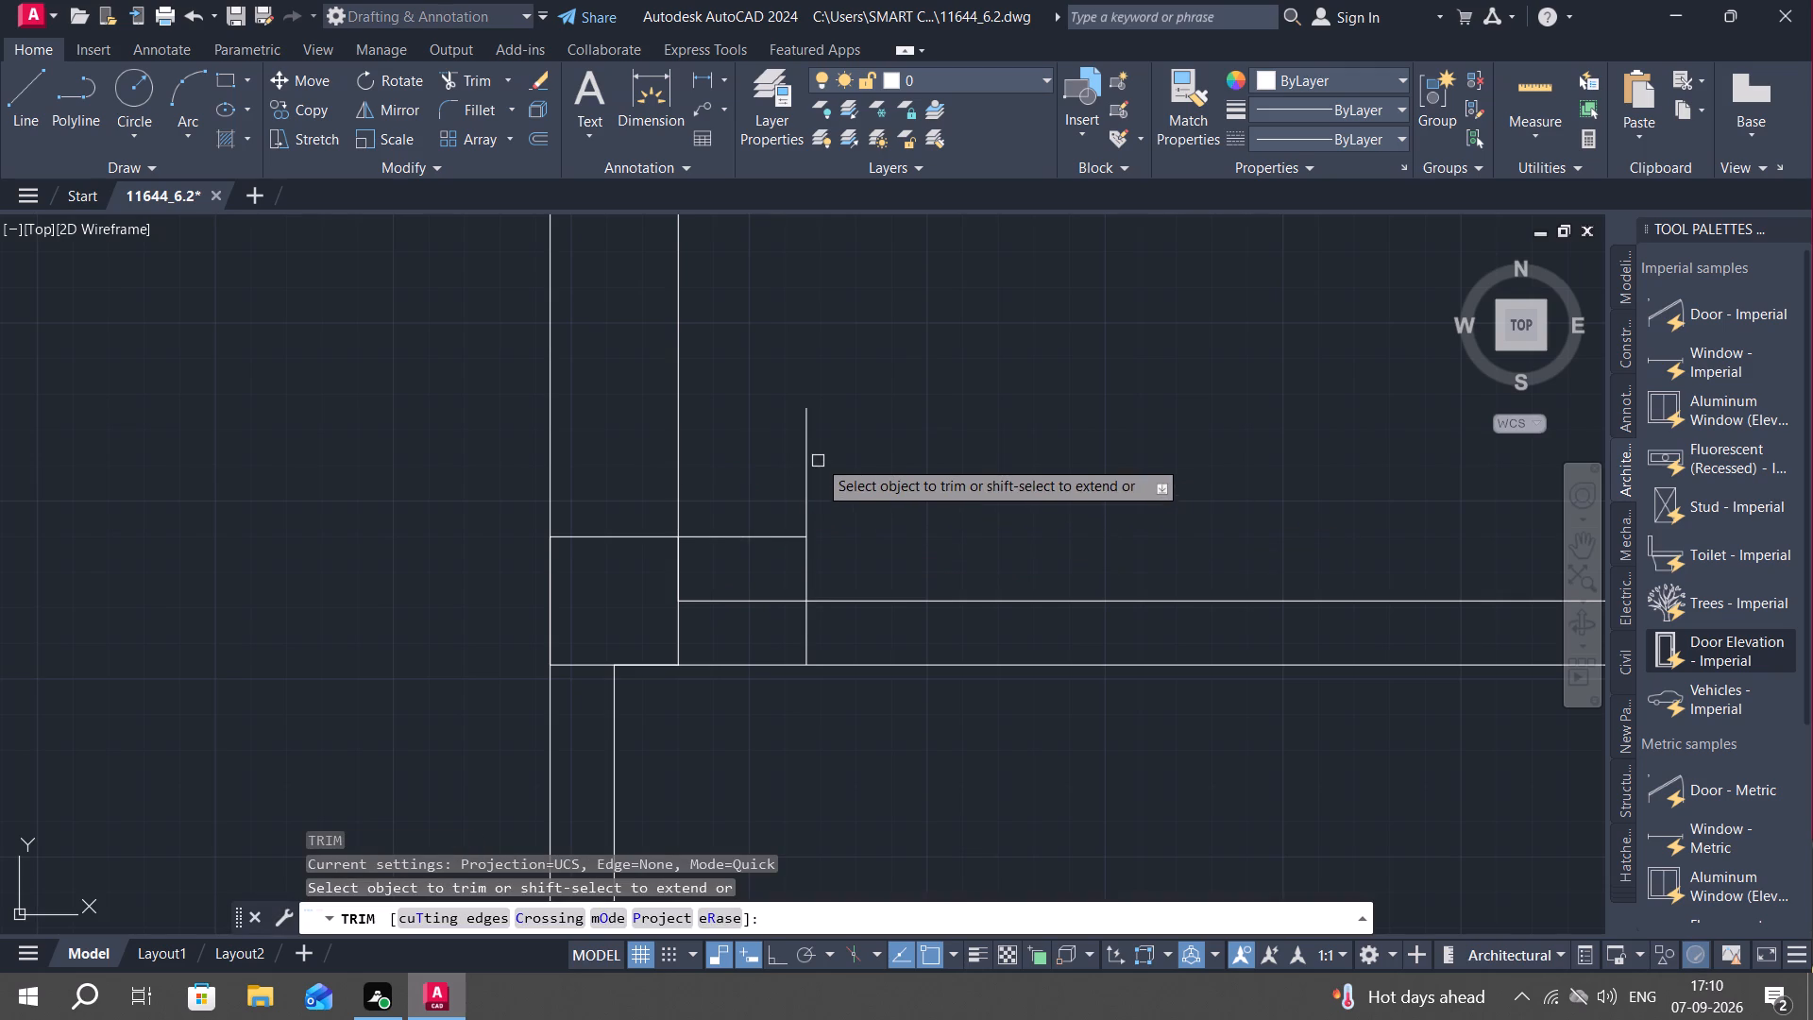
{"action": "left_click", "coordinate": [810, 447]}
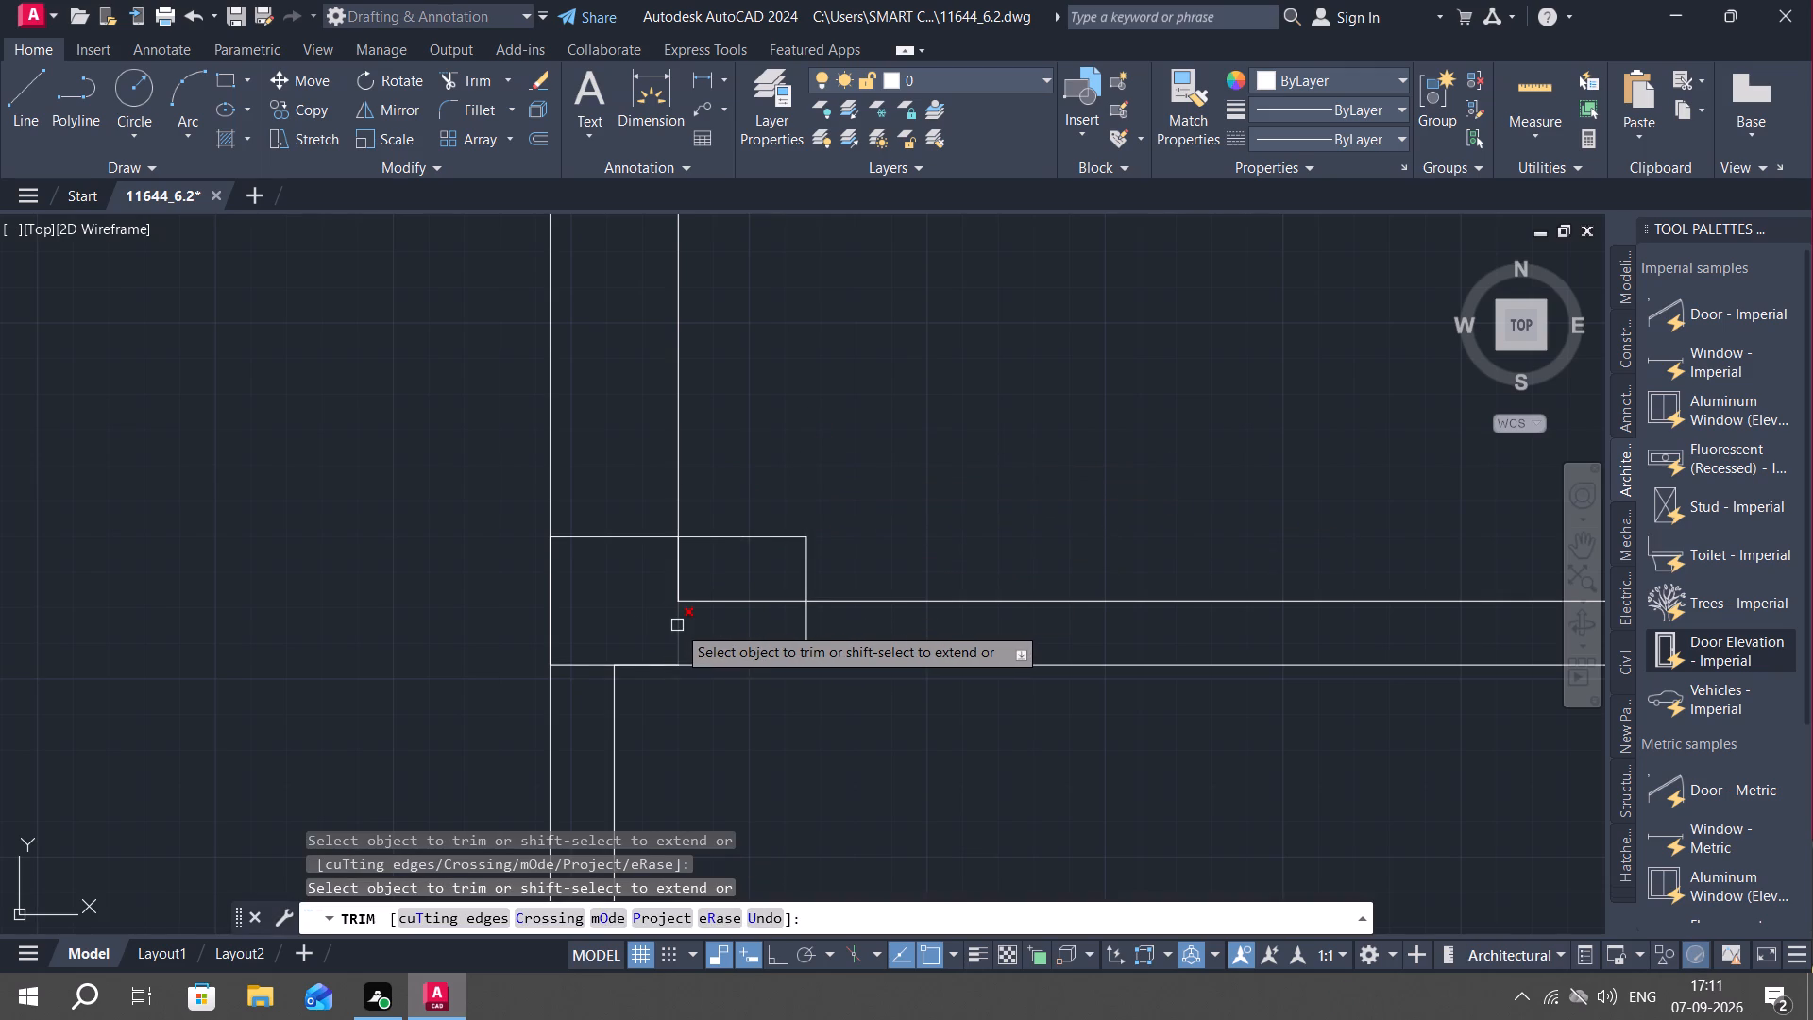
{"action": "left_click", "coordinate": [677, 626]}
{"action": "left_click", "coordinate": [684, 568]}
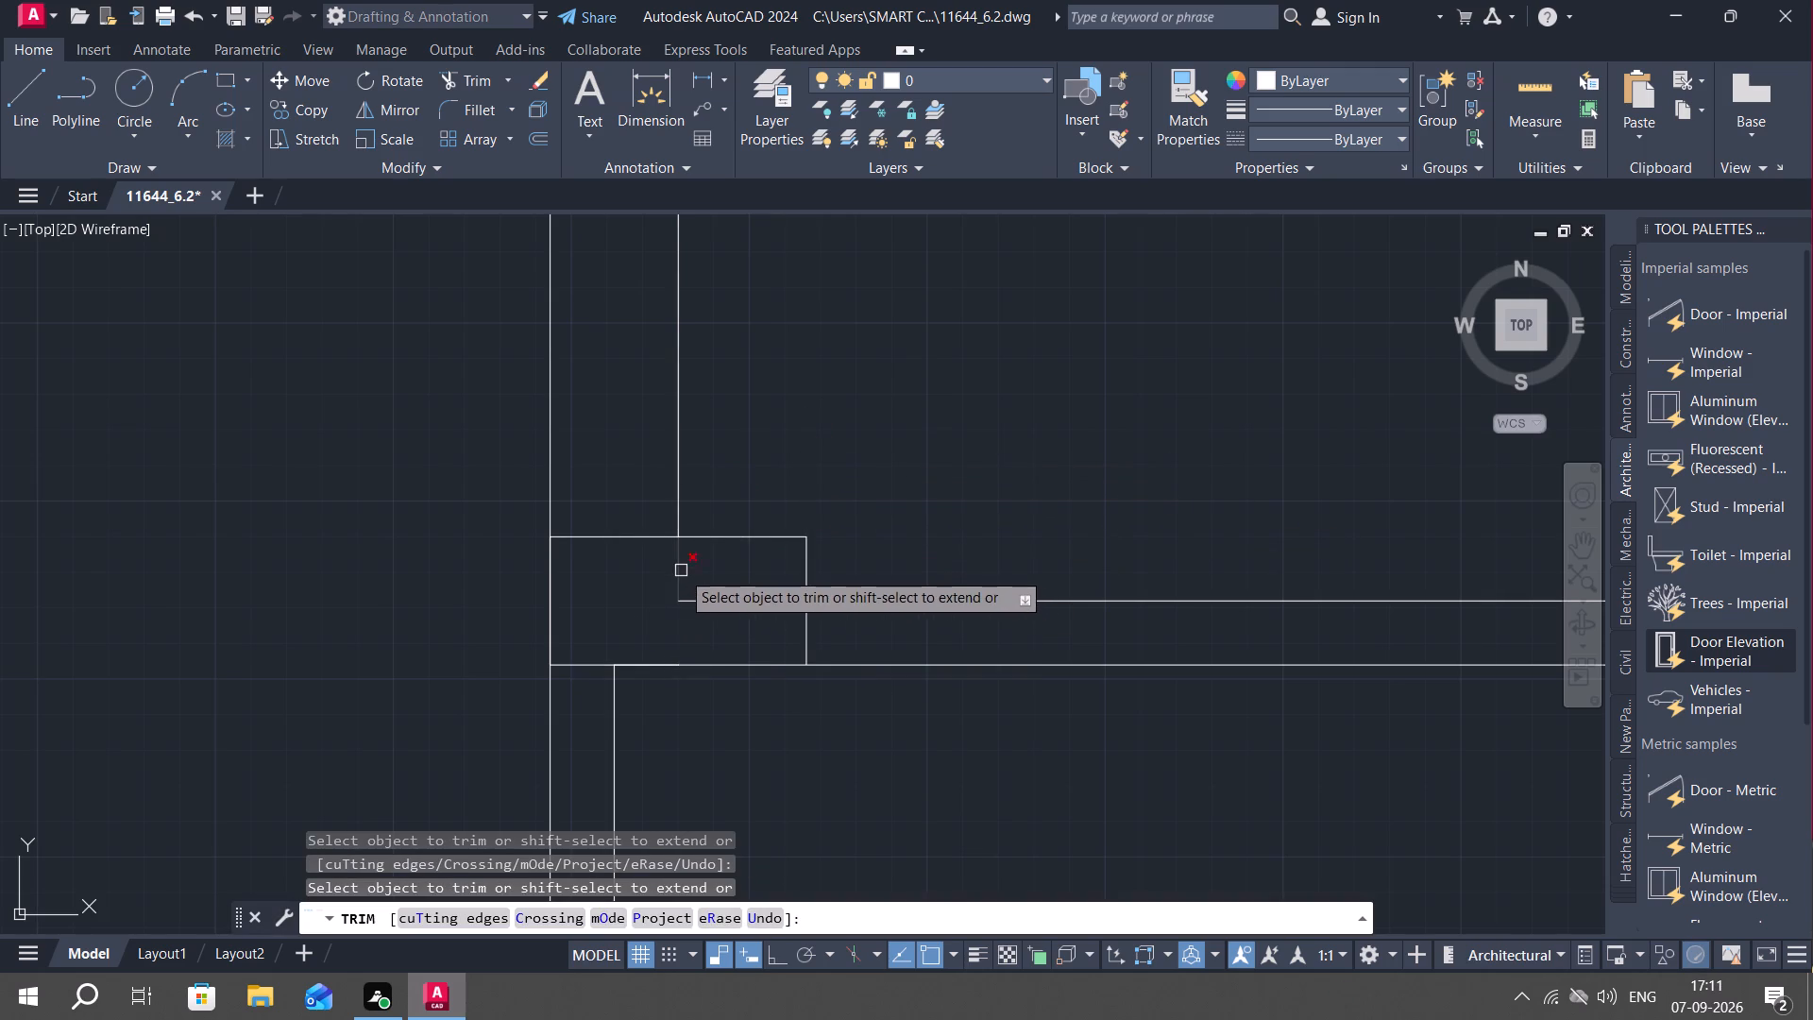
{"action": "left_click_drag", "start_coordinate": [664, 568], "coordinate": [729, 609]}
{"action": "key", "text": "Escape"}
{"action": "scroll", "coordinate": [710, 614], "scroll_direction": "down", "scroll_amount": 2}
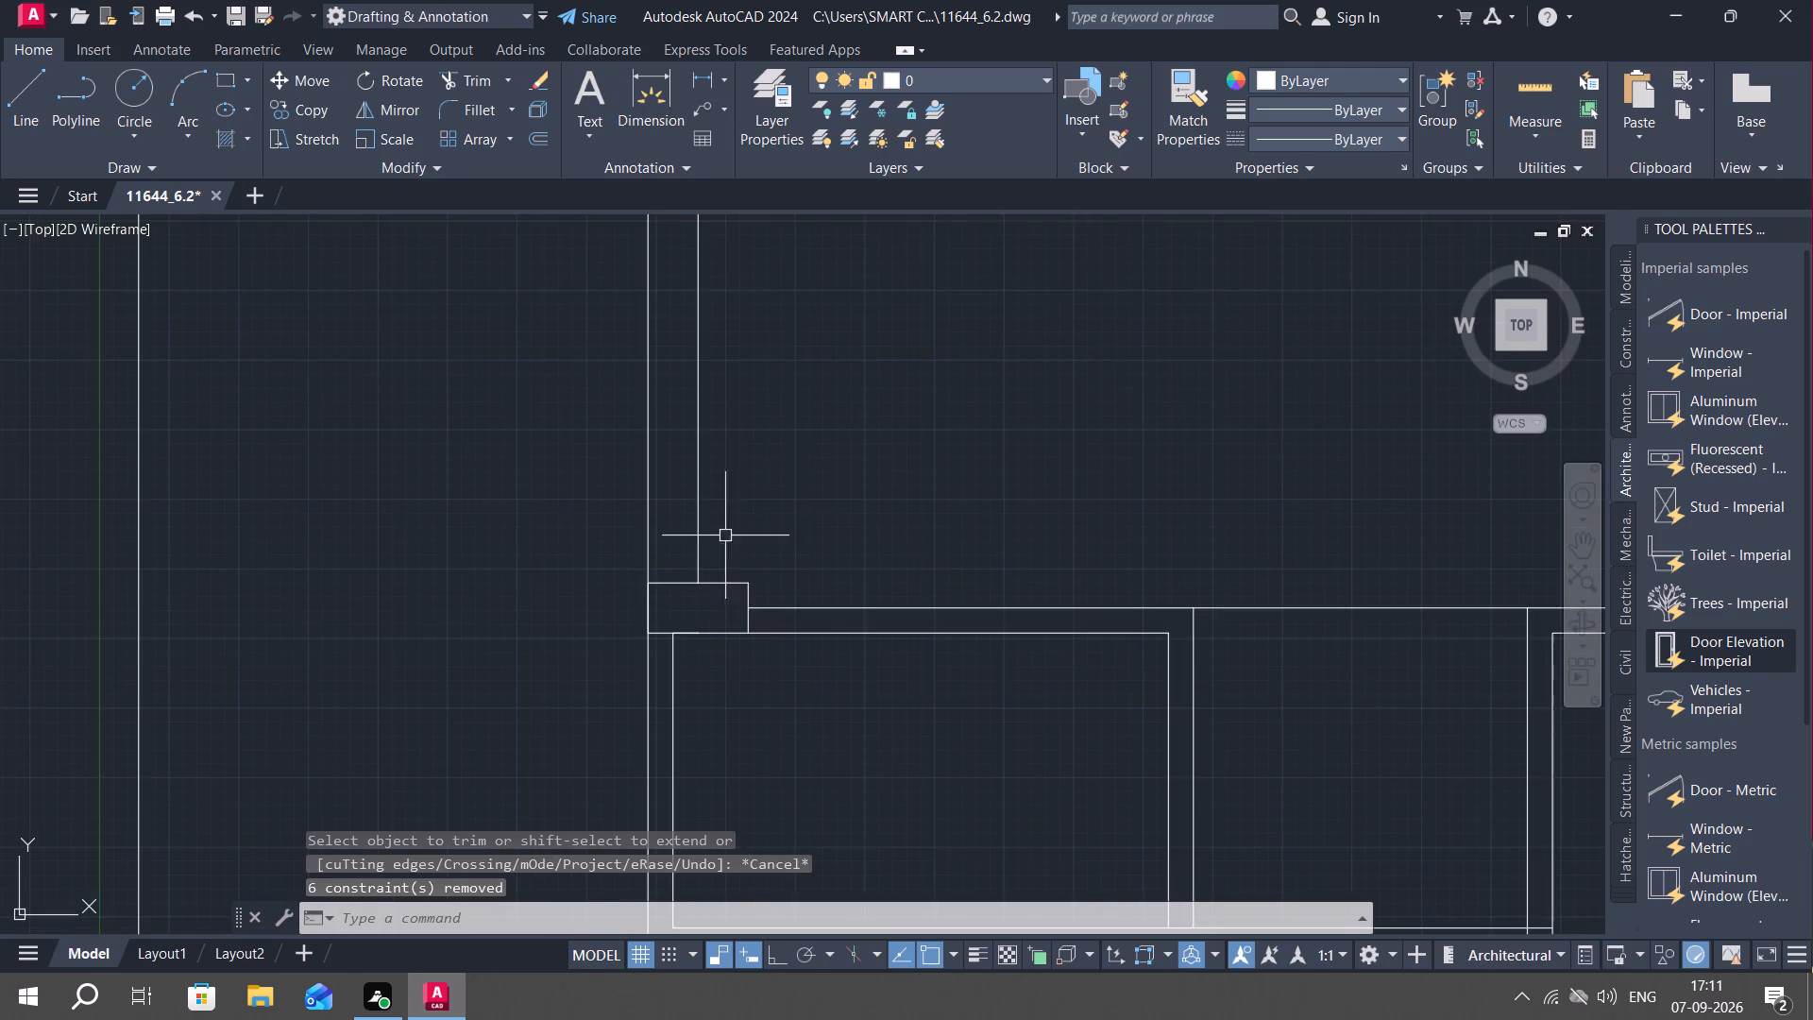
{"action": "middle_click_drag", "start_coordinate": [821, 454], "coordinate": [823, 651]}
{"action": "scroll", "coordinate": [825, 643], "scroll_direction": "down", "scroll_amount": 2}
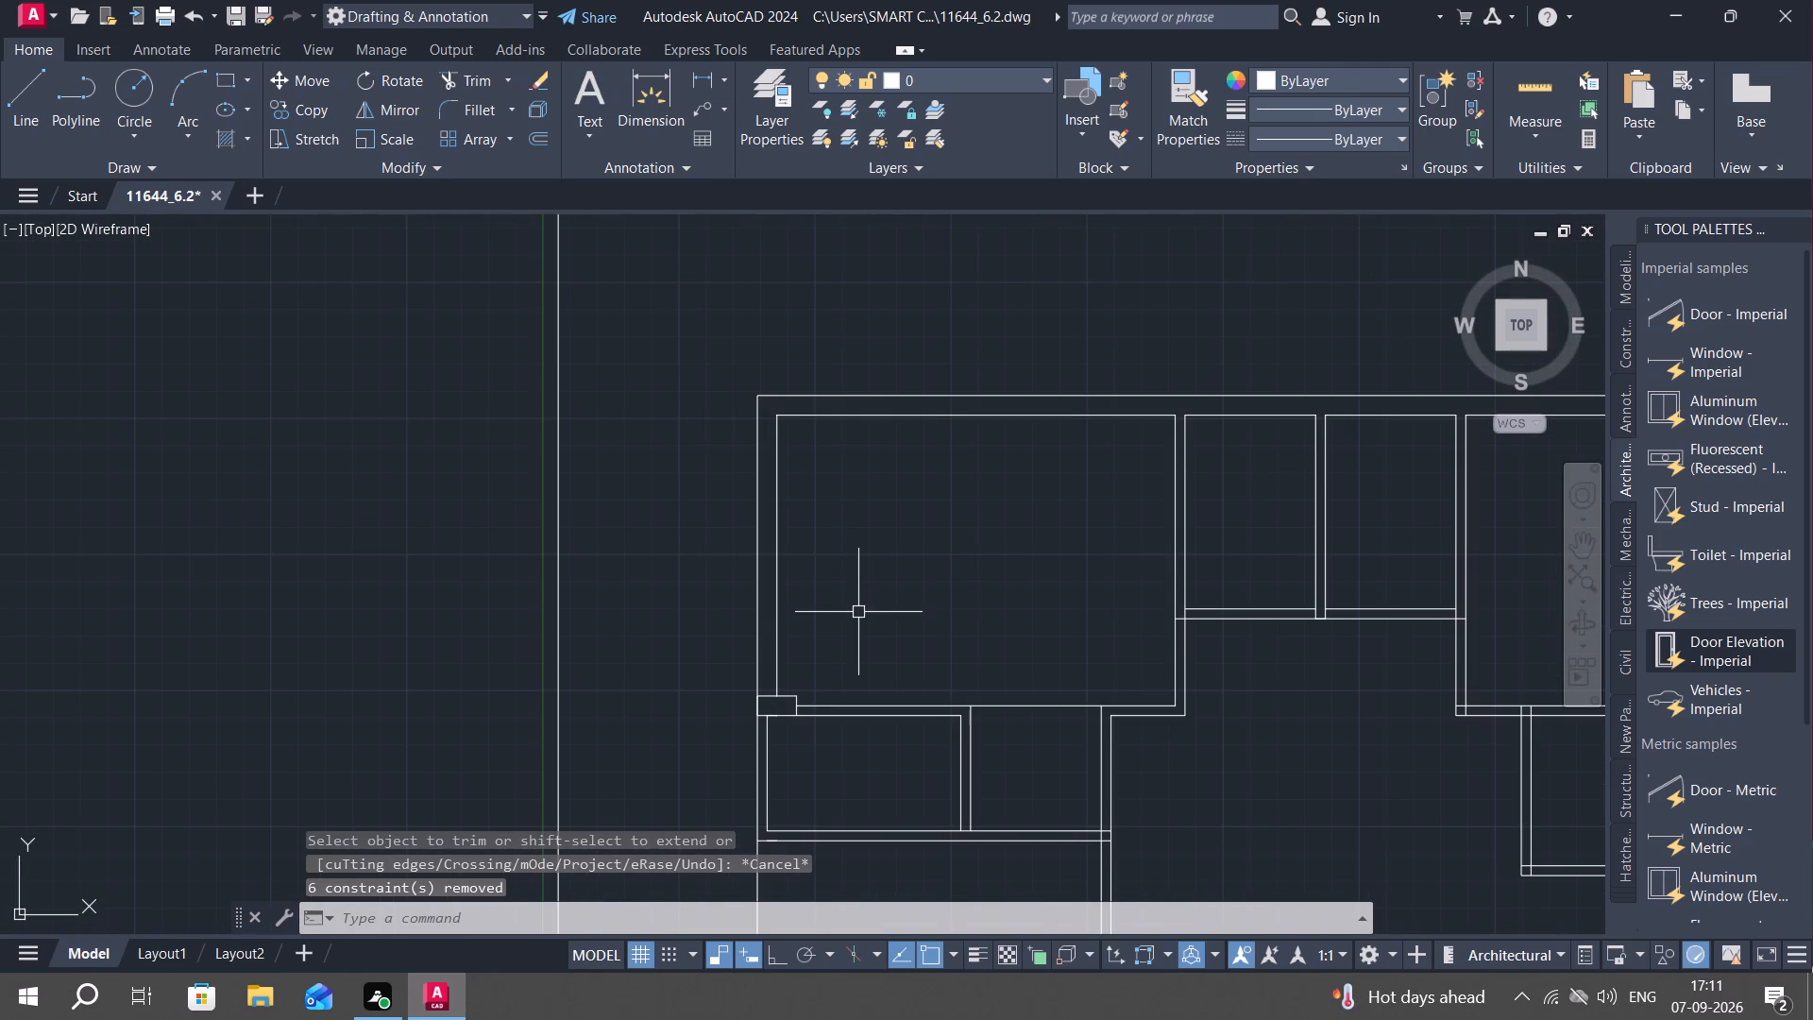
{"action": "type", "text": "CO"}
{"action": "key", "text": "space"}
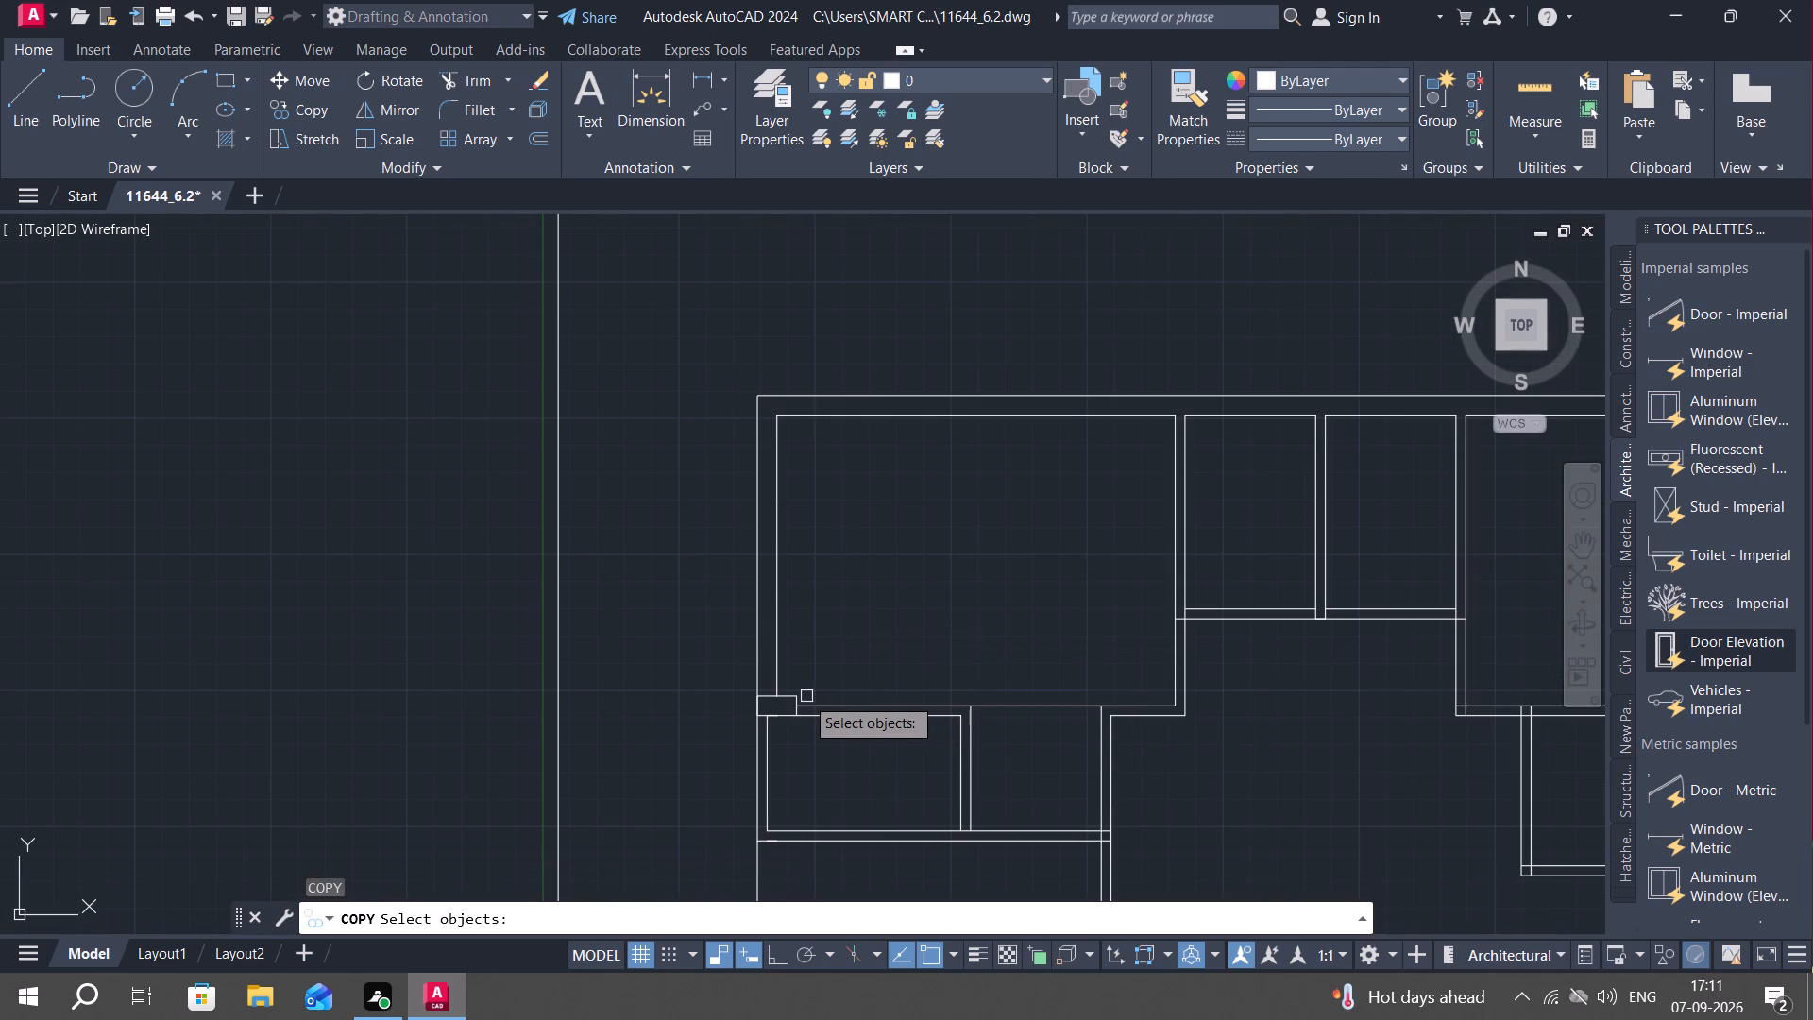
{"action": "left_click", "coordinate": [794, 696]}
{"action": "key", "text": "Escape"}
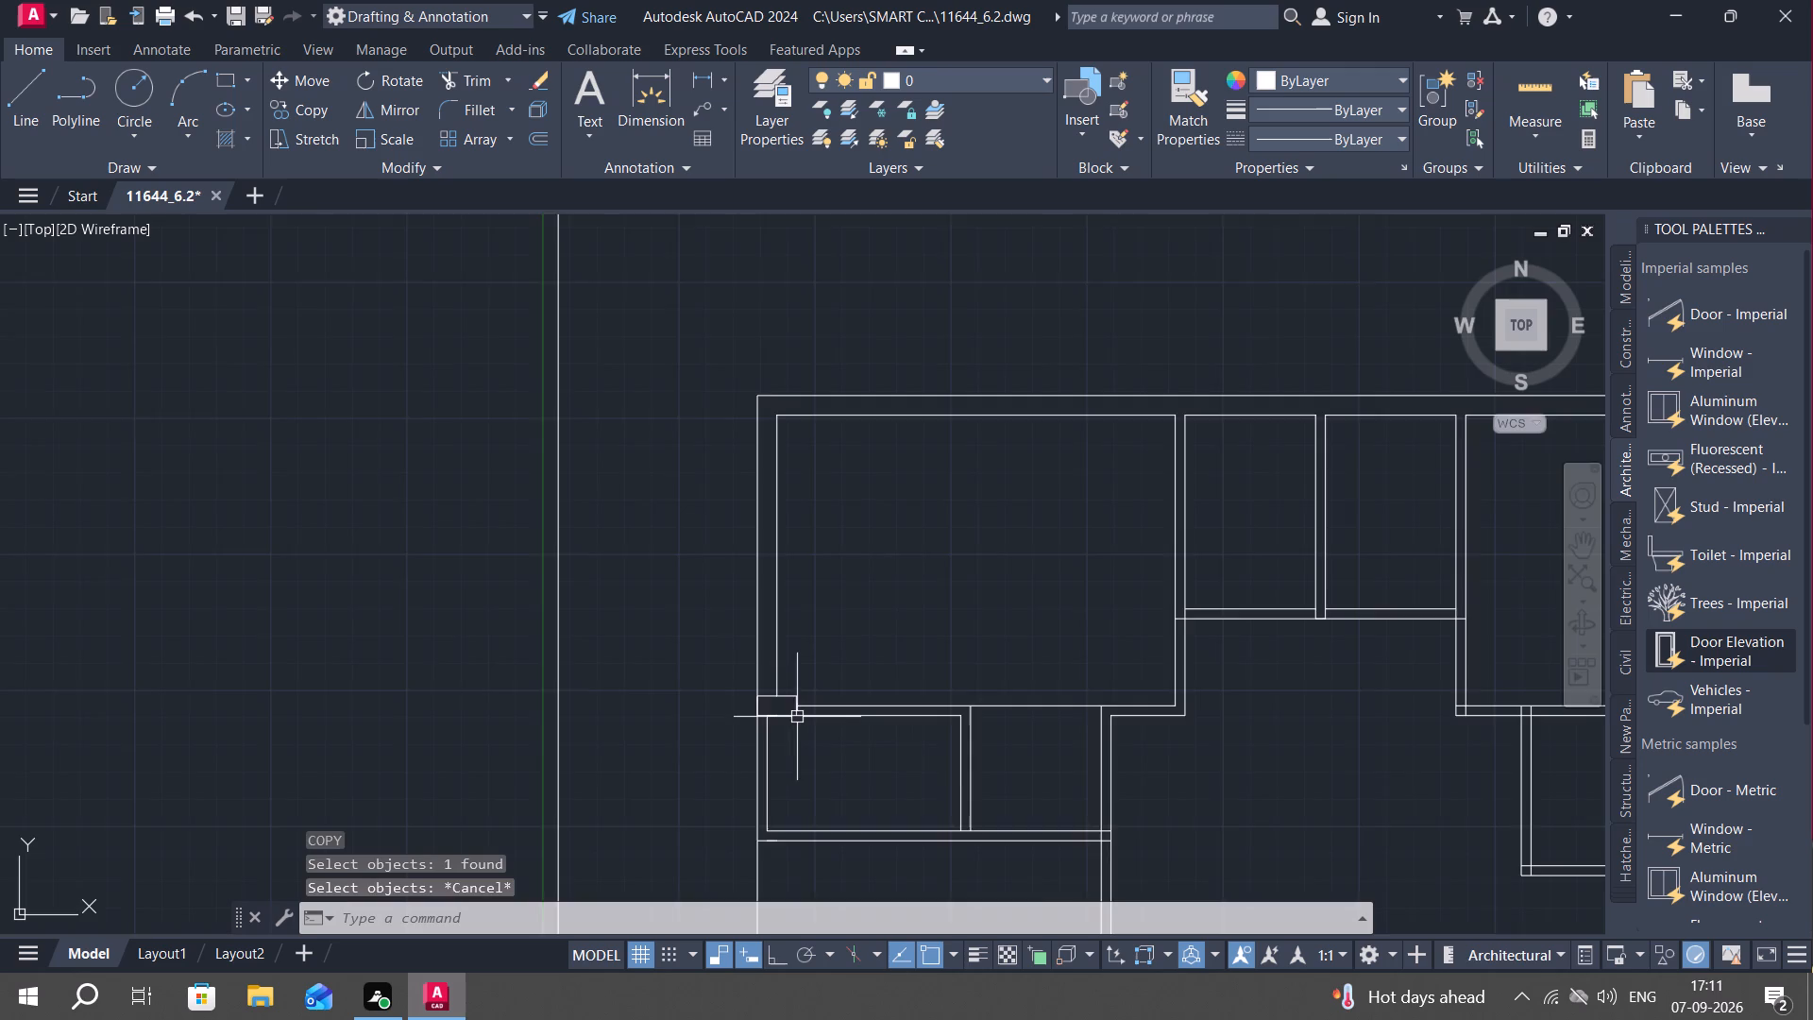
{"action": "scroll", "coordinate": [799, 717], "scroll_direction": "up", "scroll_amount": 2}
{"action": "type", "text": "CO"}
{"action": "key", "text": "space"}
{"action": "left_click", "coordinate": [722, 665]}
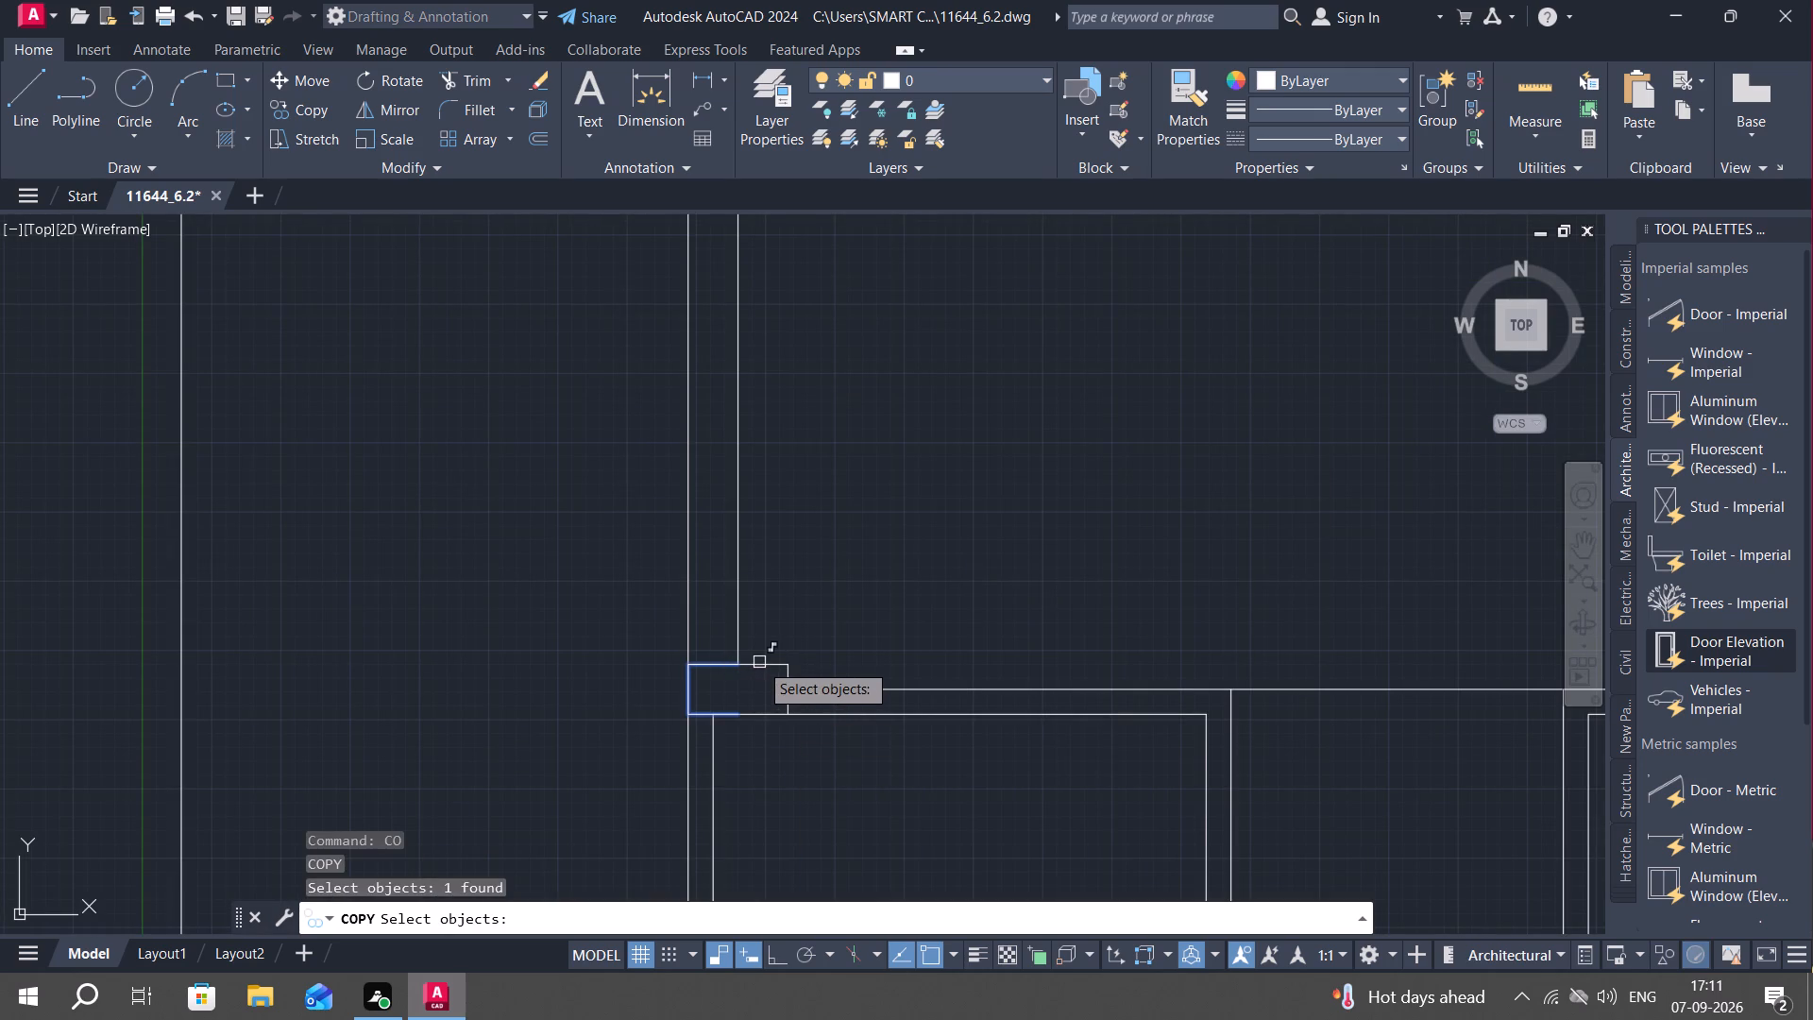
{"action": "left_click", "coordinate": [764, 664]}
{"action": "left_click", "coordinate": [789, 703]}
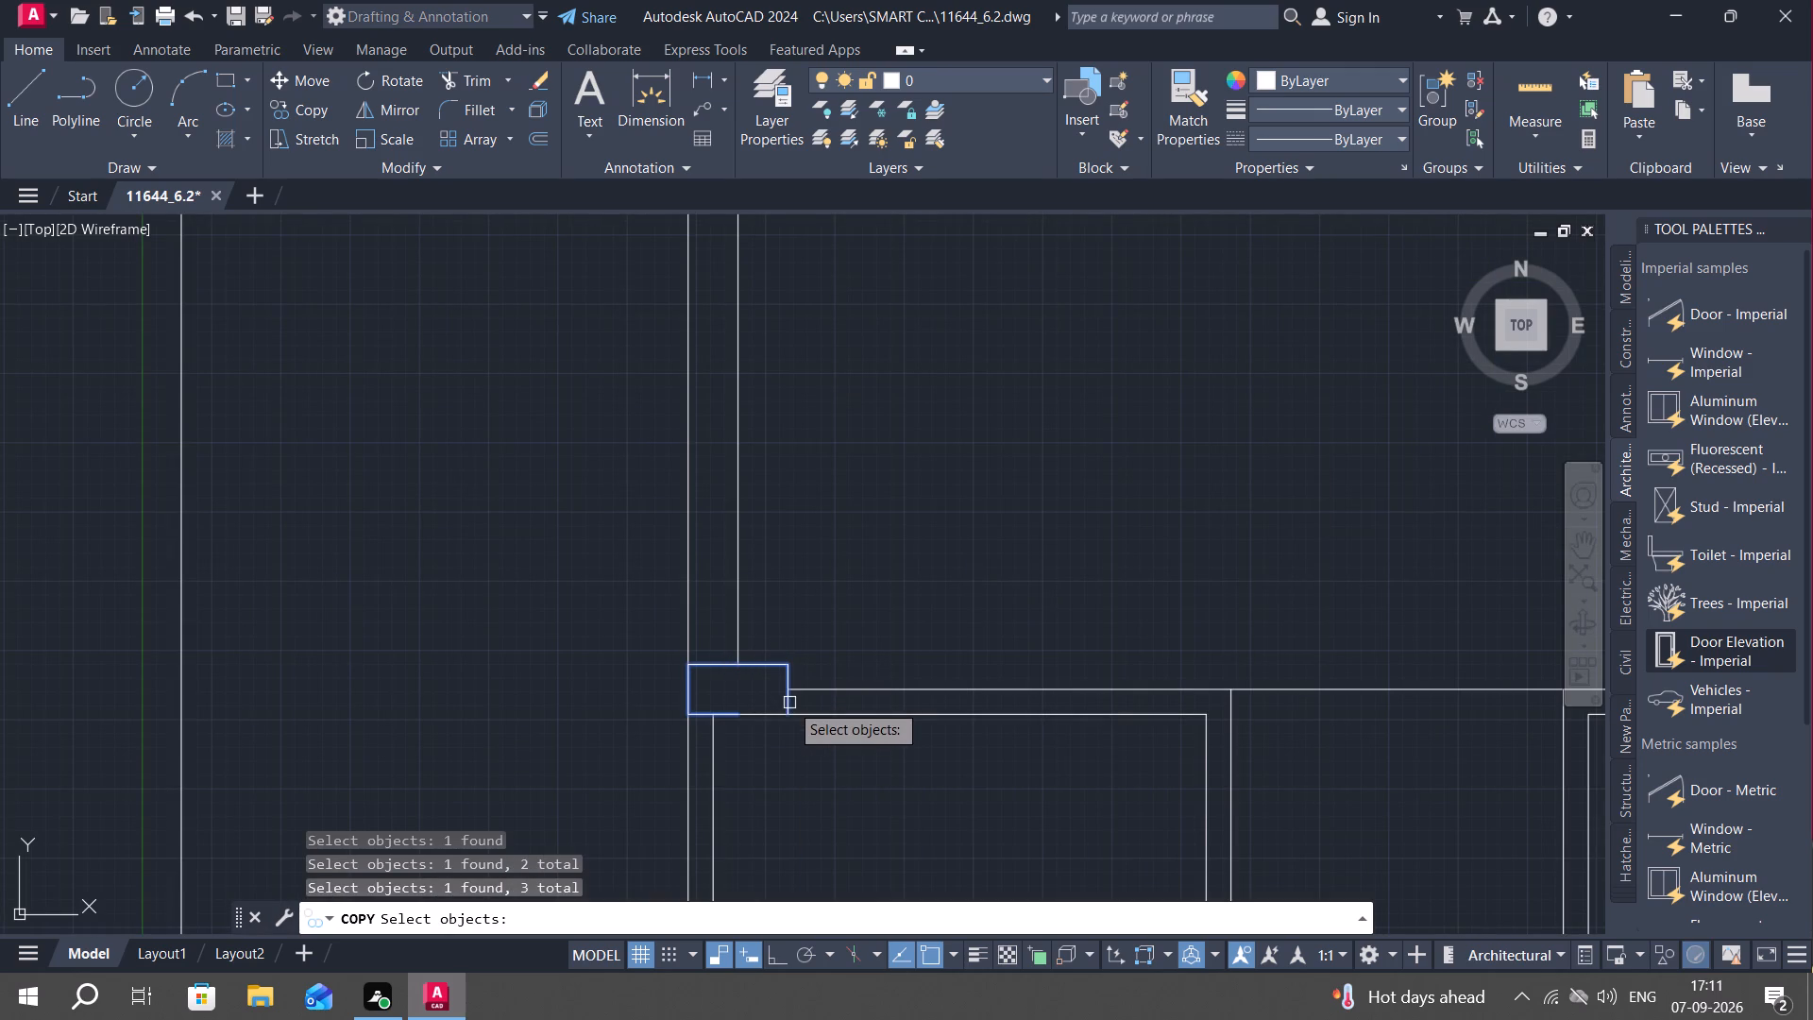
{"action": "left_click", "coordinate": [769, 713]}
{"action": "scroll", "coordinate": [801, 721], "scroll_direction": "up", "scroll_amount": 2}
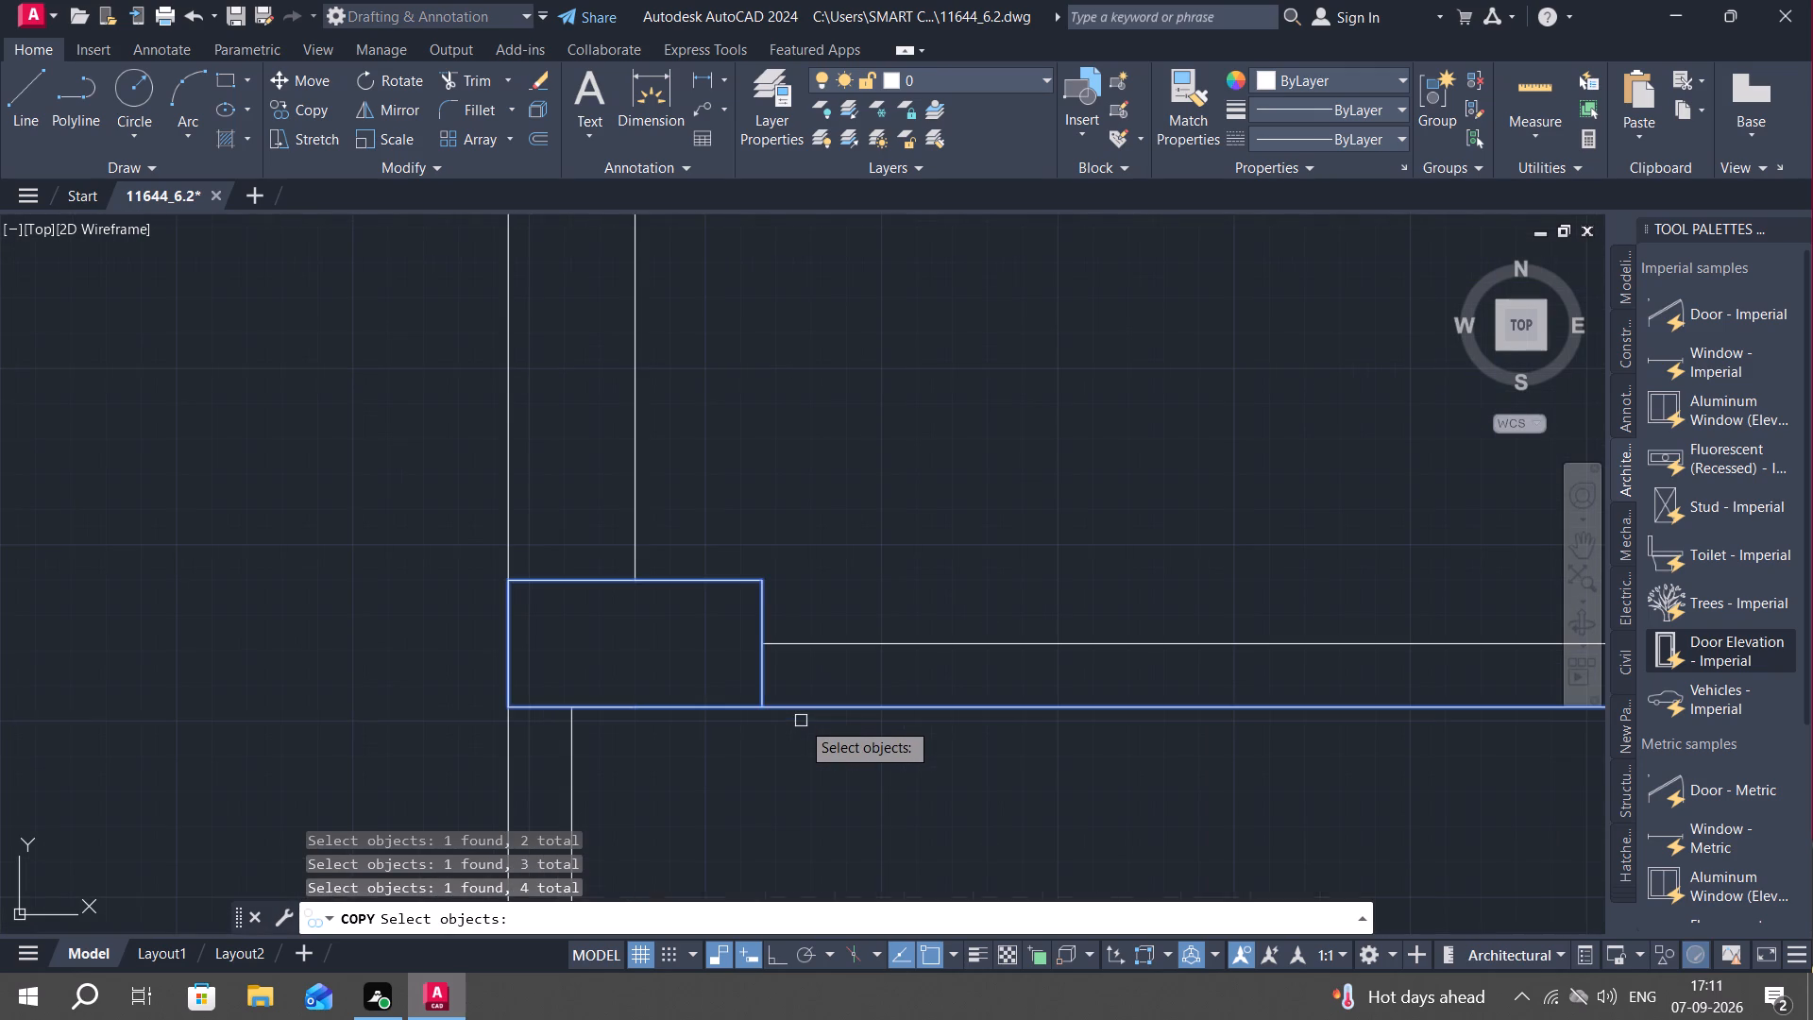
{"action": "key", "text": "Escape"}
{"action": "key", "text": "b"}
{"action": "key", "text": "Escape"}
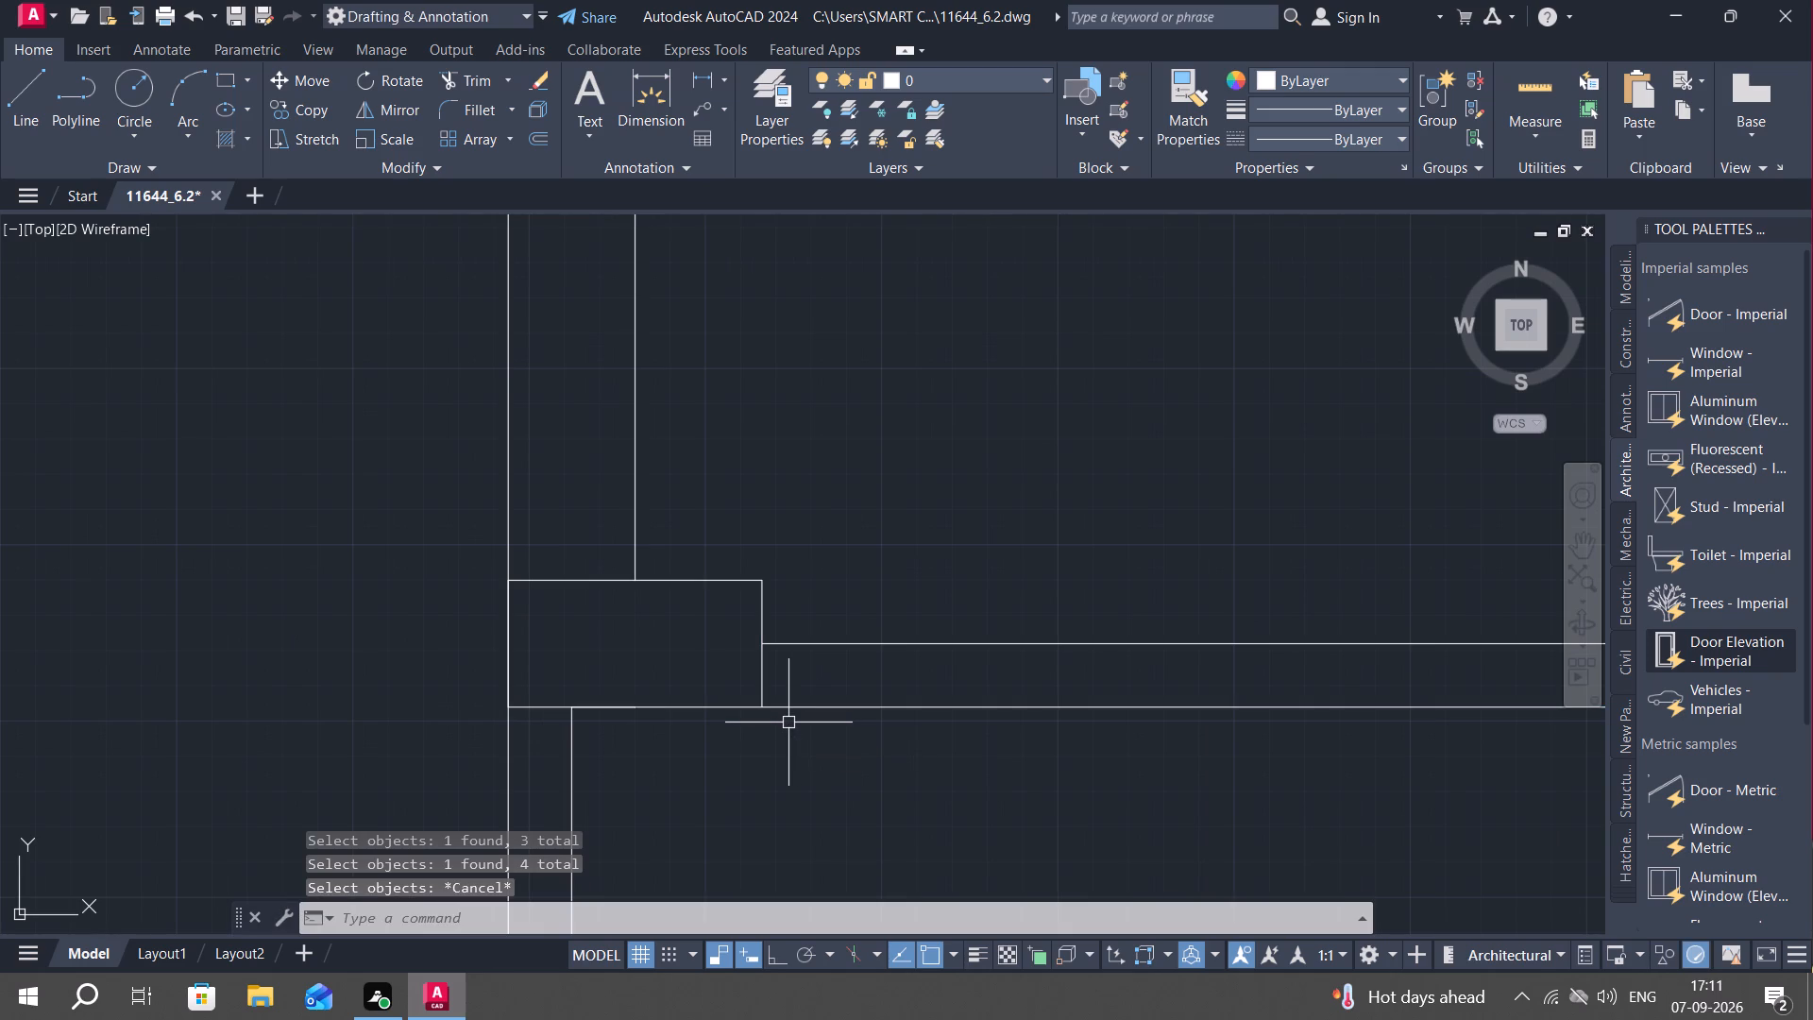
Draw a closed rectangle over the widened column's outline, from its upper outer corner to its lower inner corner.
{"action": "type", "text": "REC"}
{"action": "key", "text": "space"}
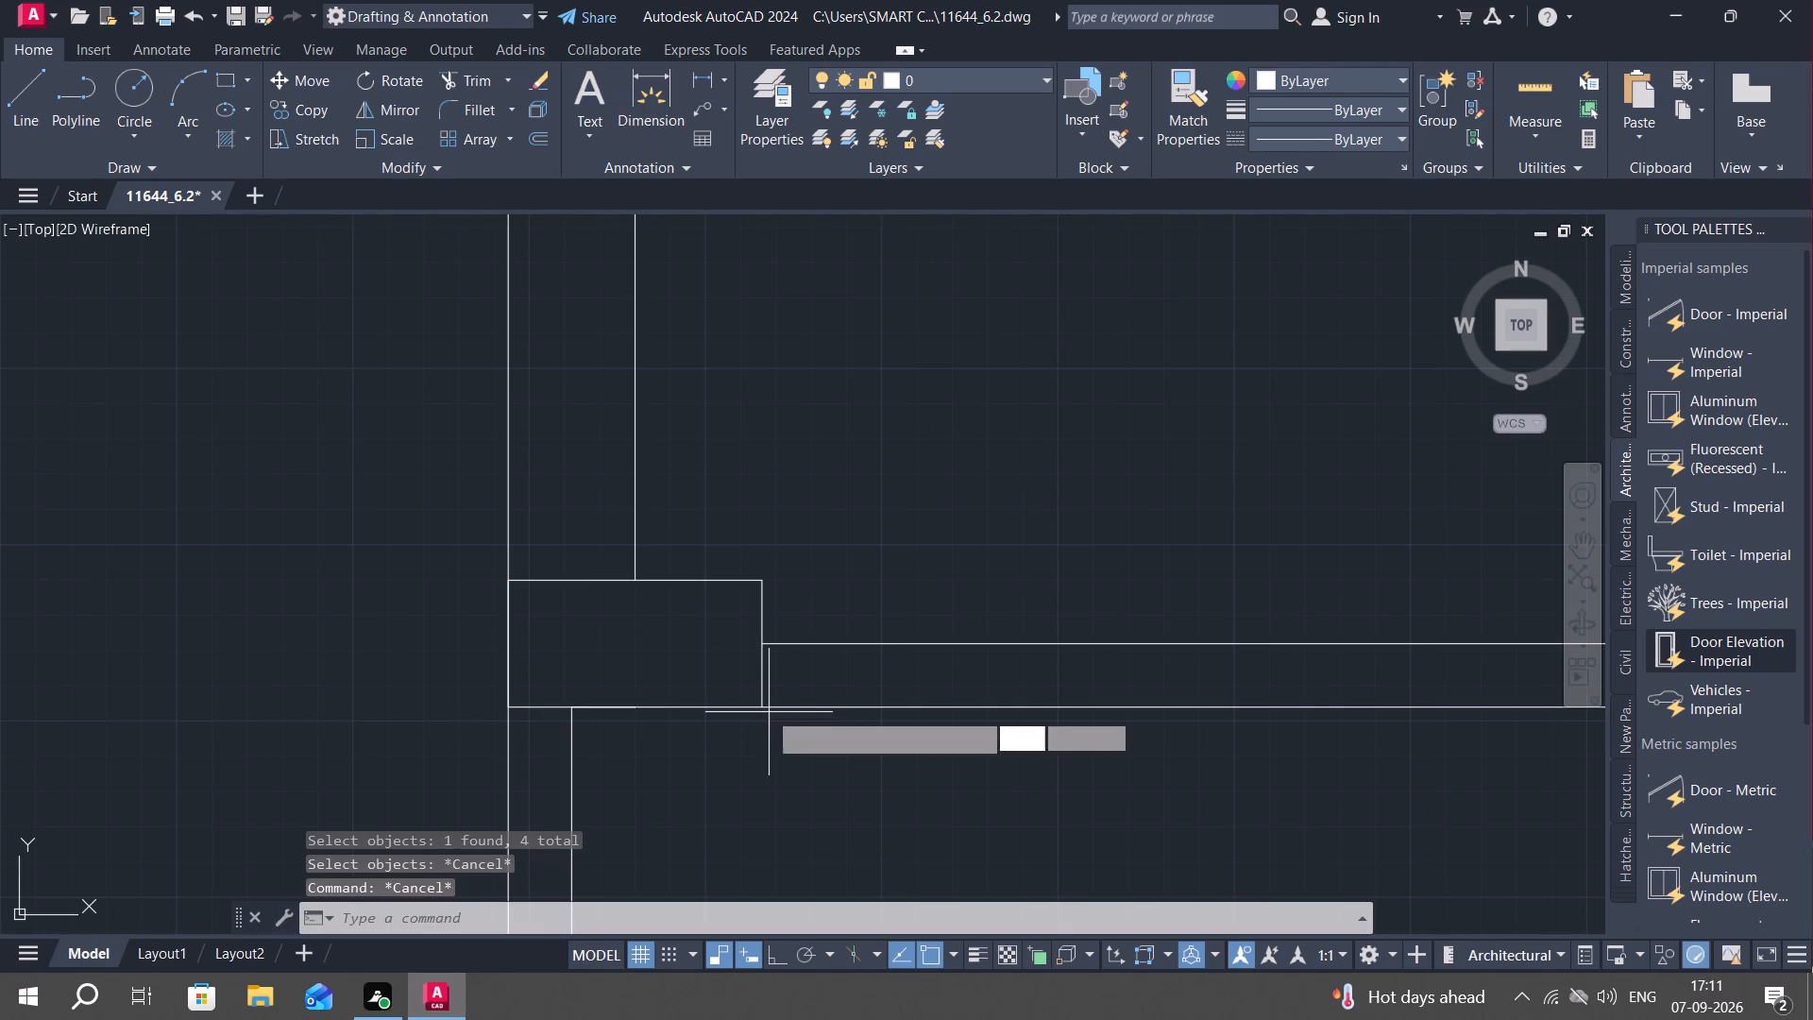
{"action": "left_click", "coordinate": [511, 575]}
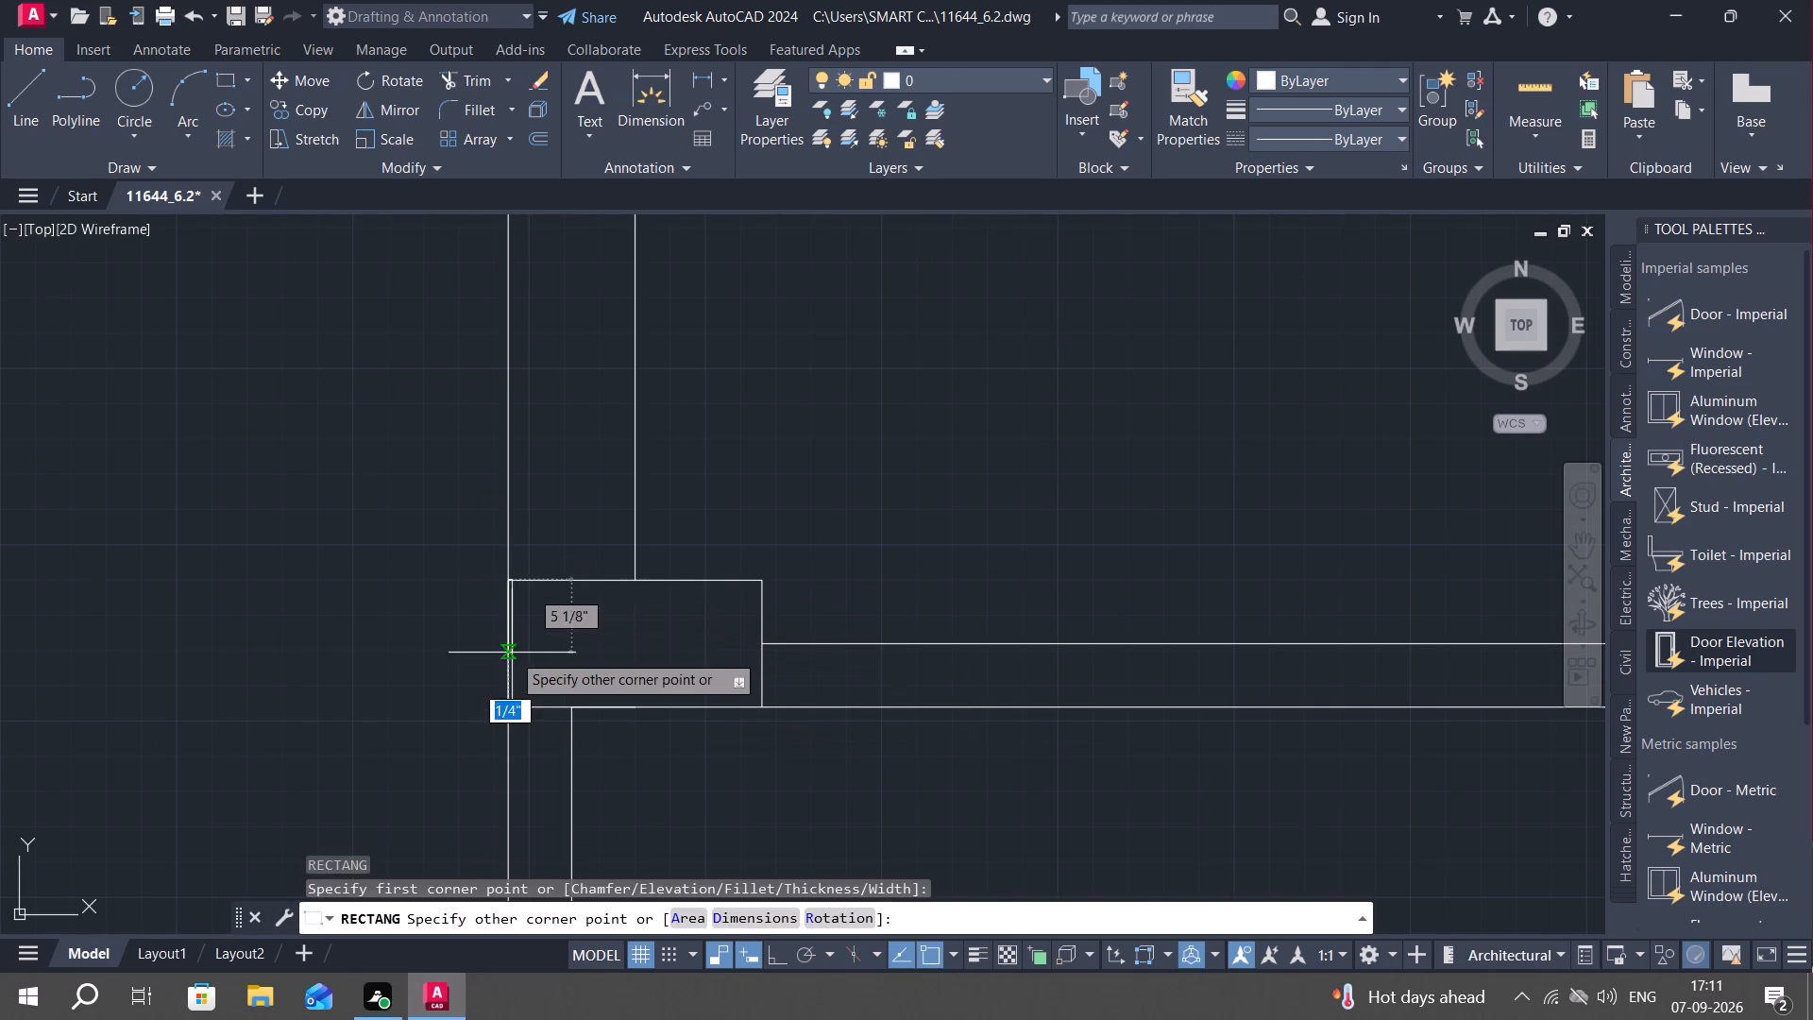
{"action": "left_click", "coordinate": [763, 703]}
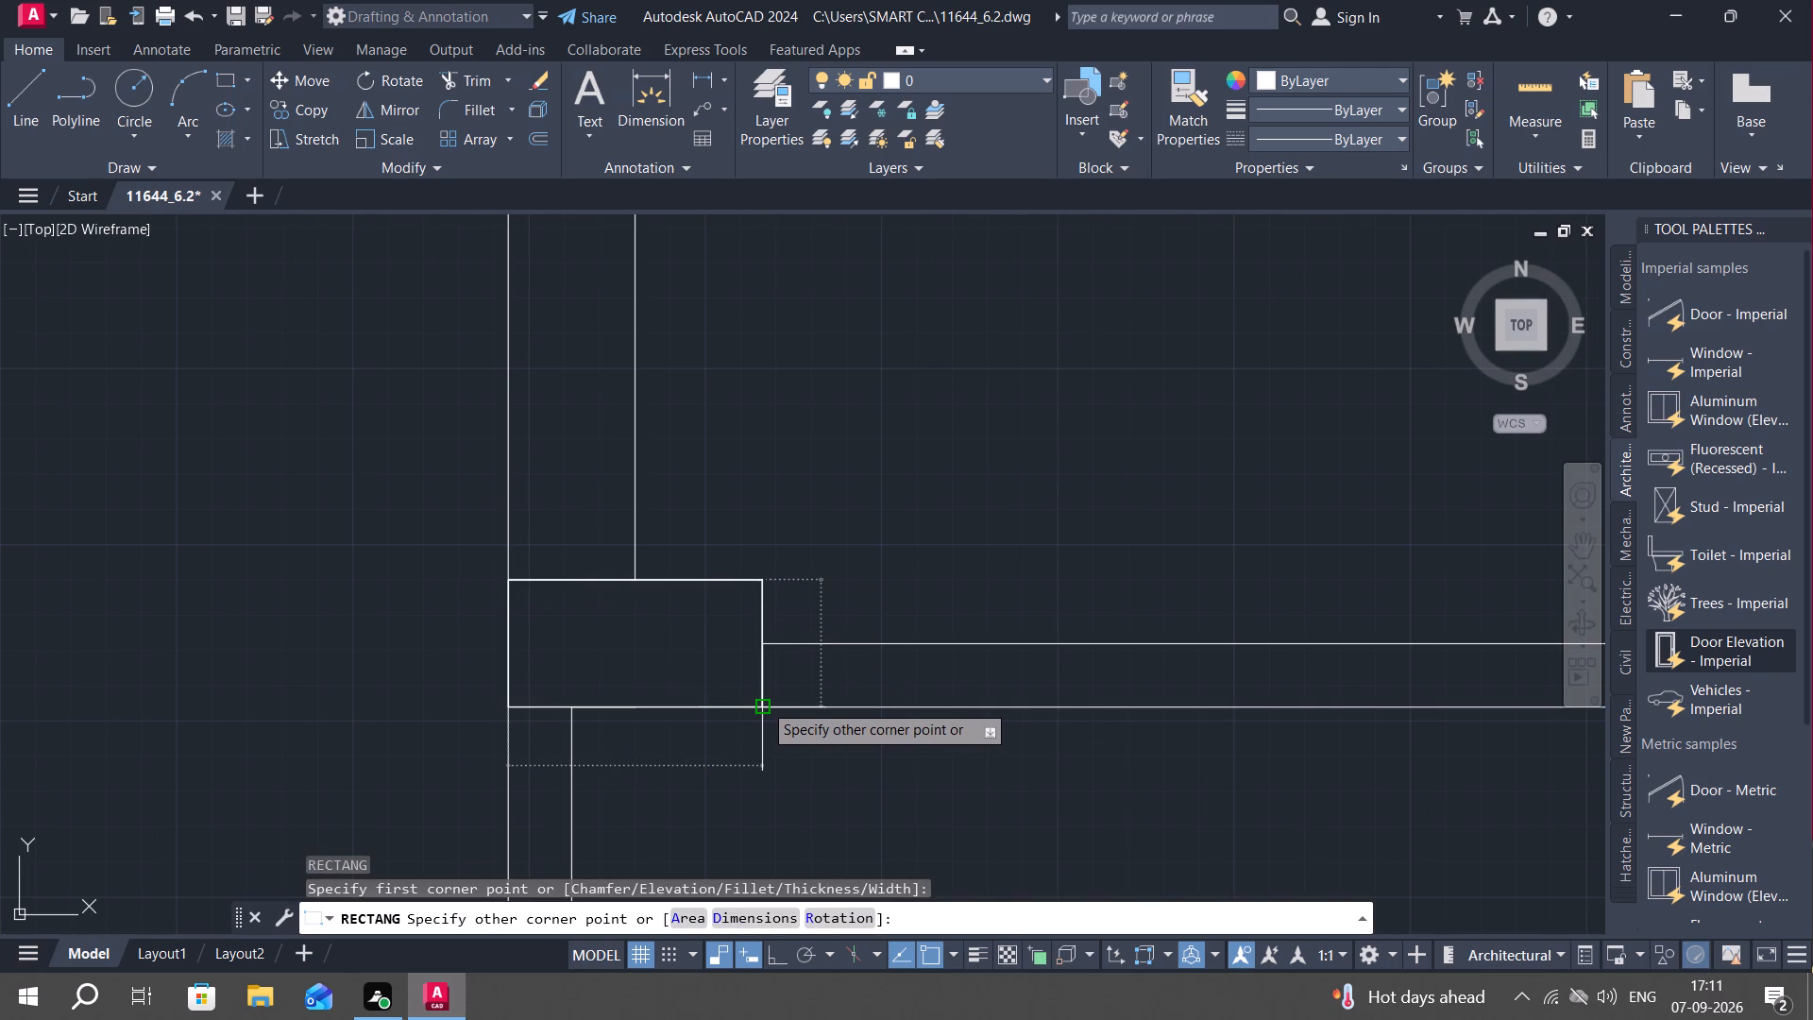
{"action": "key", "text": "Escape"}
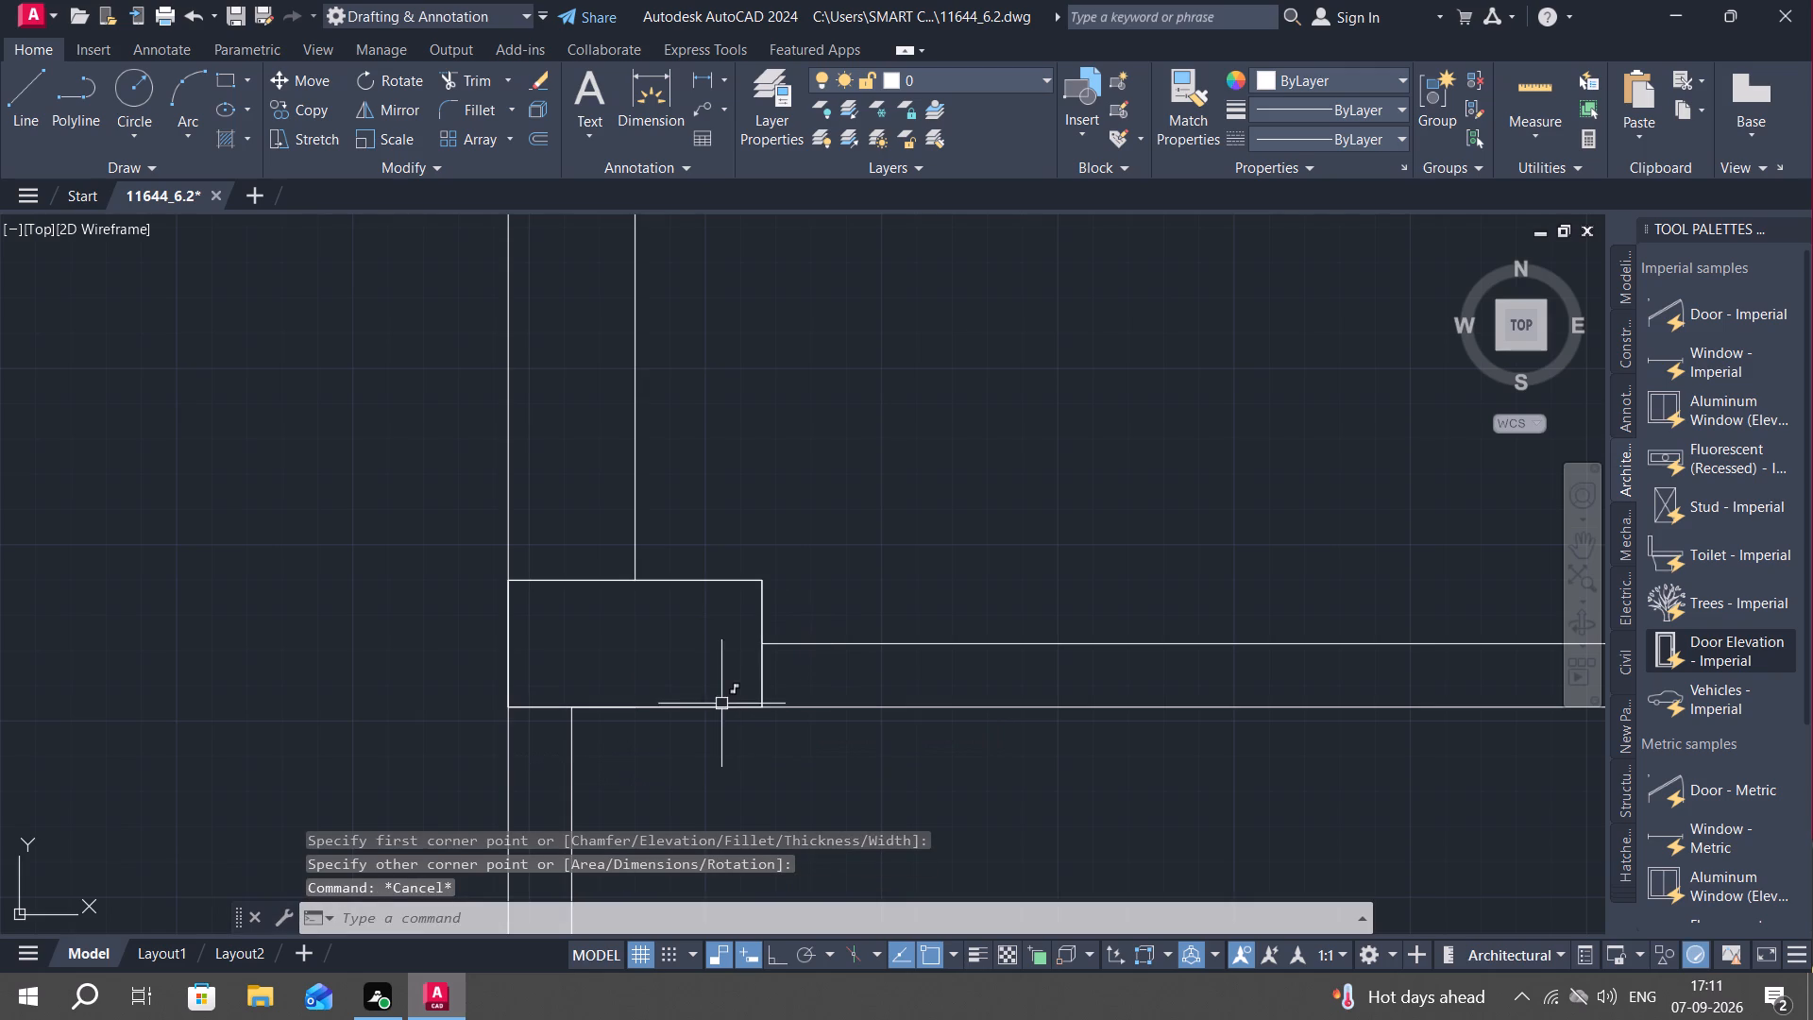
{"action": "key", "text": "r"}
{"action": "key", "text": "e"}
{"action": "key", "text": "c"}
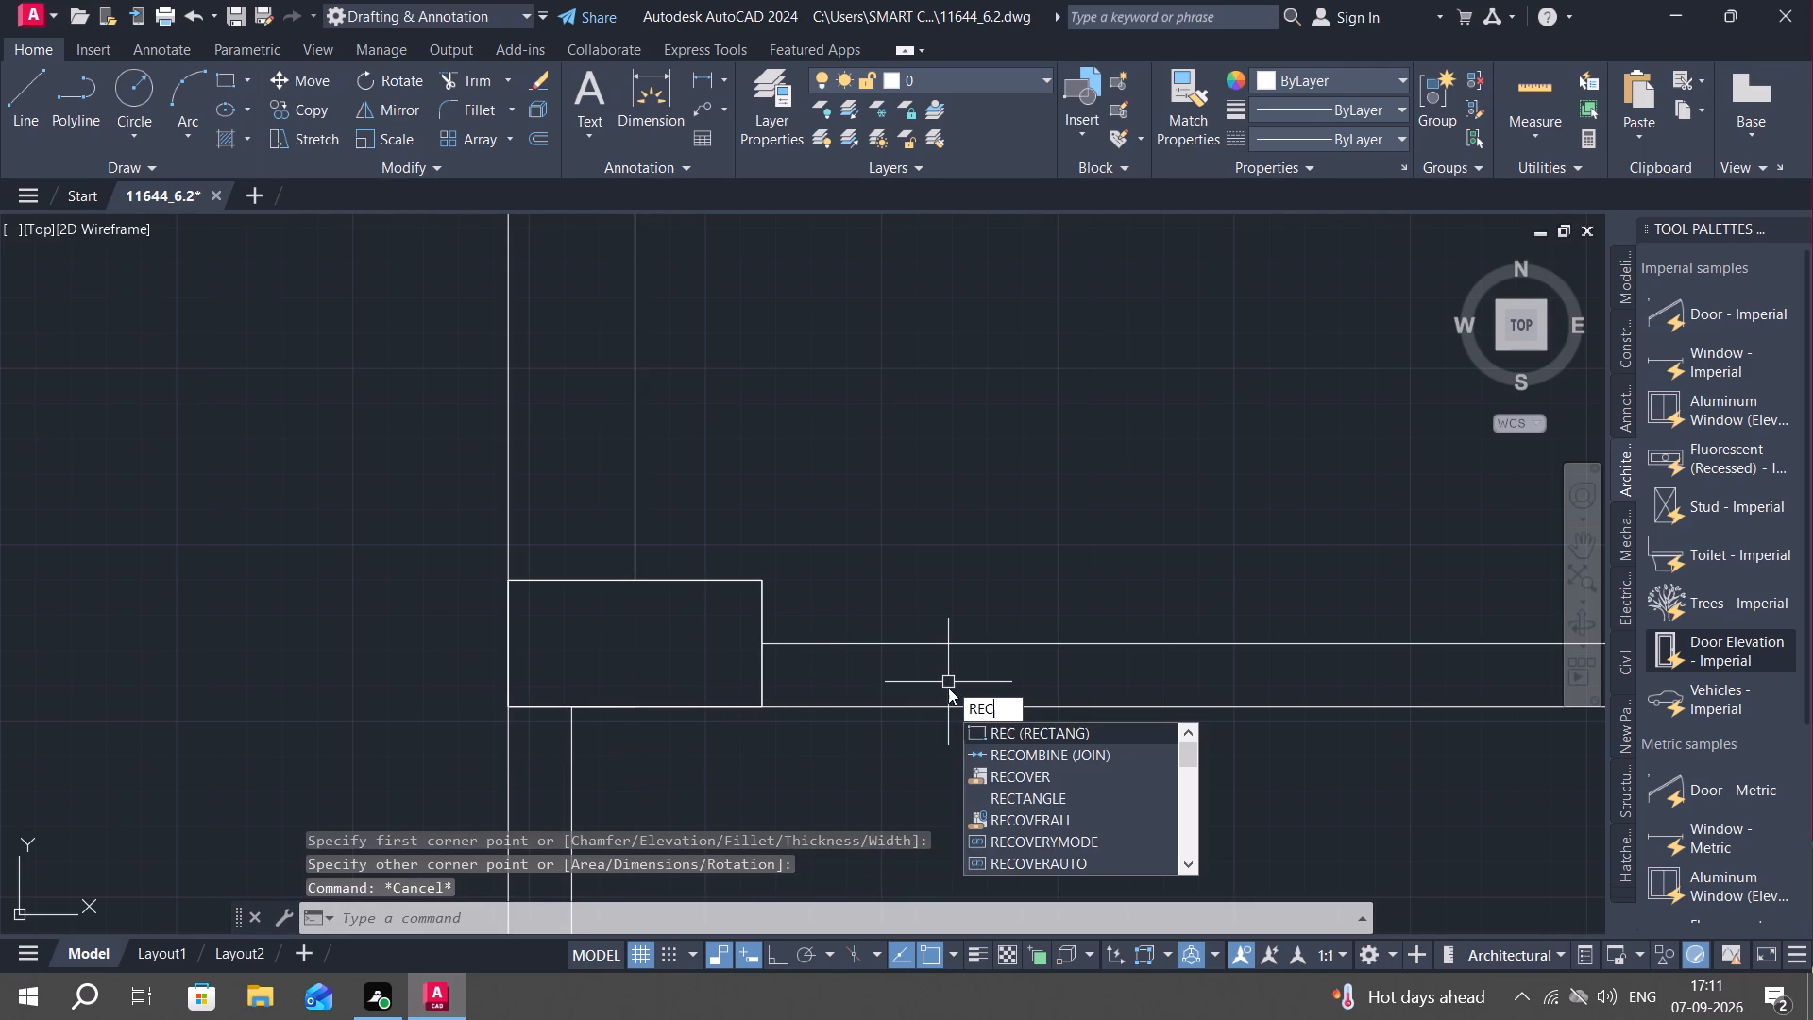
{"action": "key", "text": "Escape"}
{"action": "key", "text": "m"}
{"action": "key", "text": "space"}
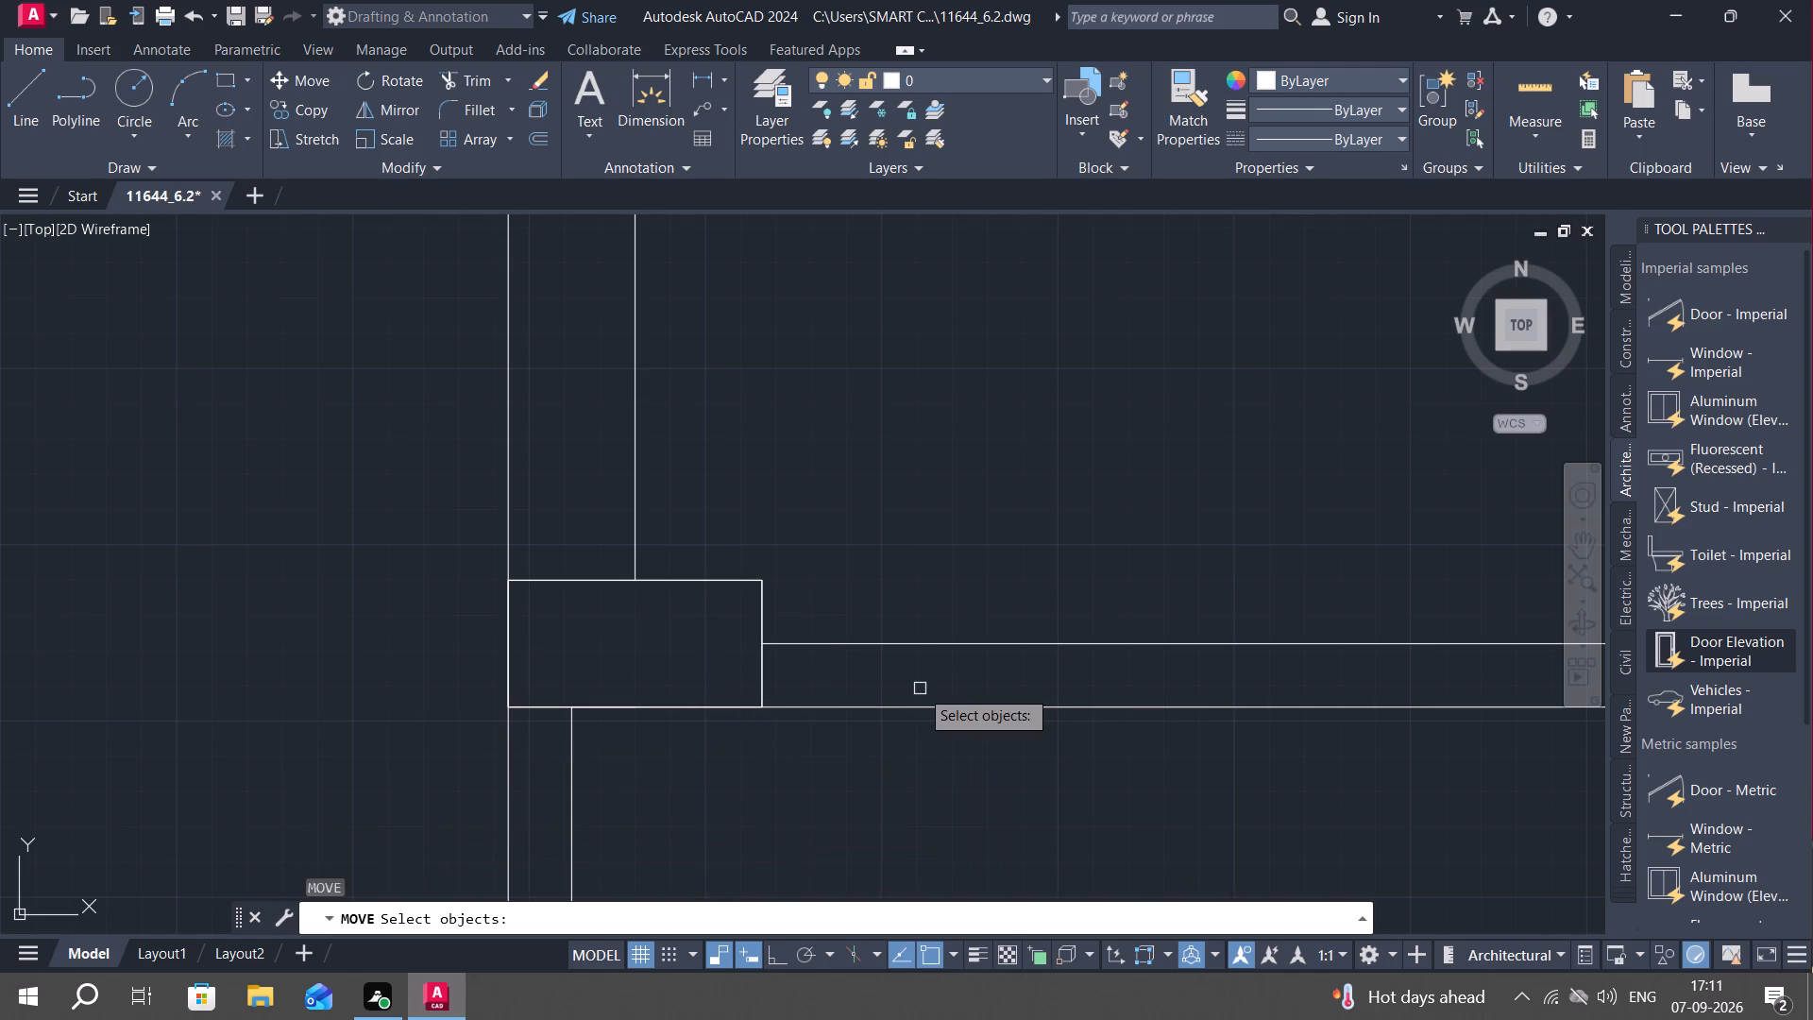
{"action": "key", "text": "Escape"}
Copy the column rectangle from its upper outer corner to the outer corner where the unit's left and top walls meet.
{"action": "key", "text": "c"}
{"action": "key", "text": "o"}
{"action": "key", "text": "space"}
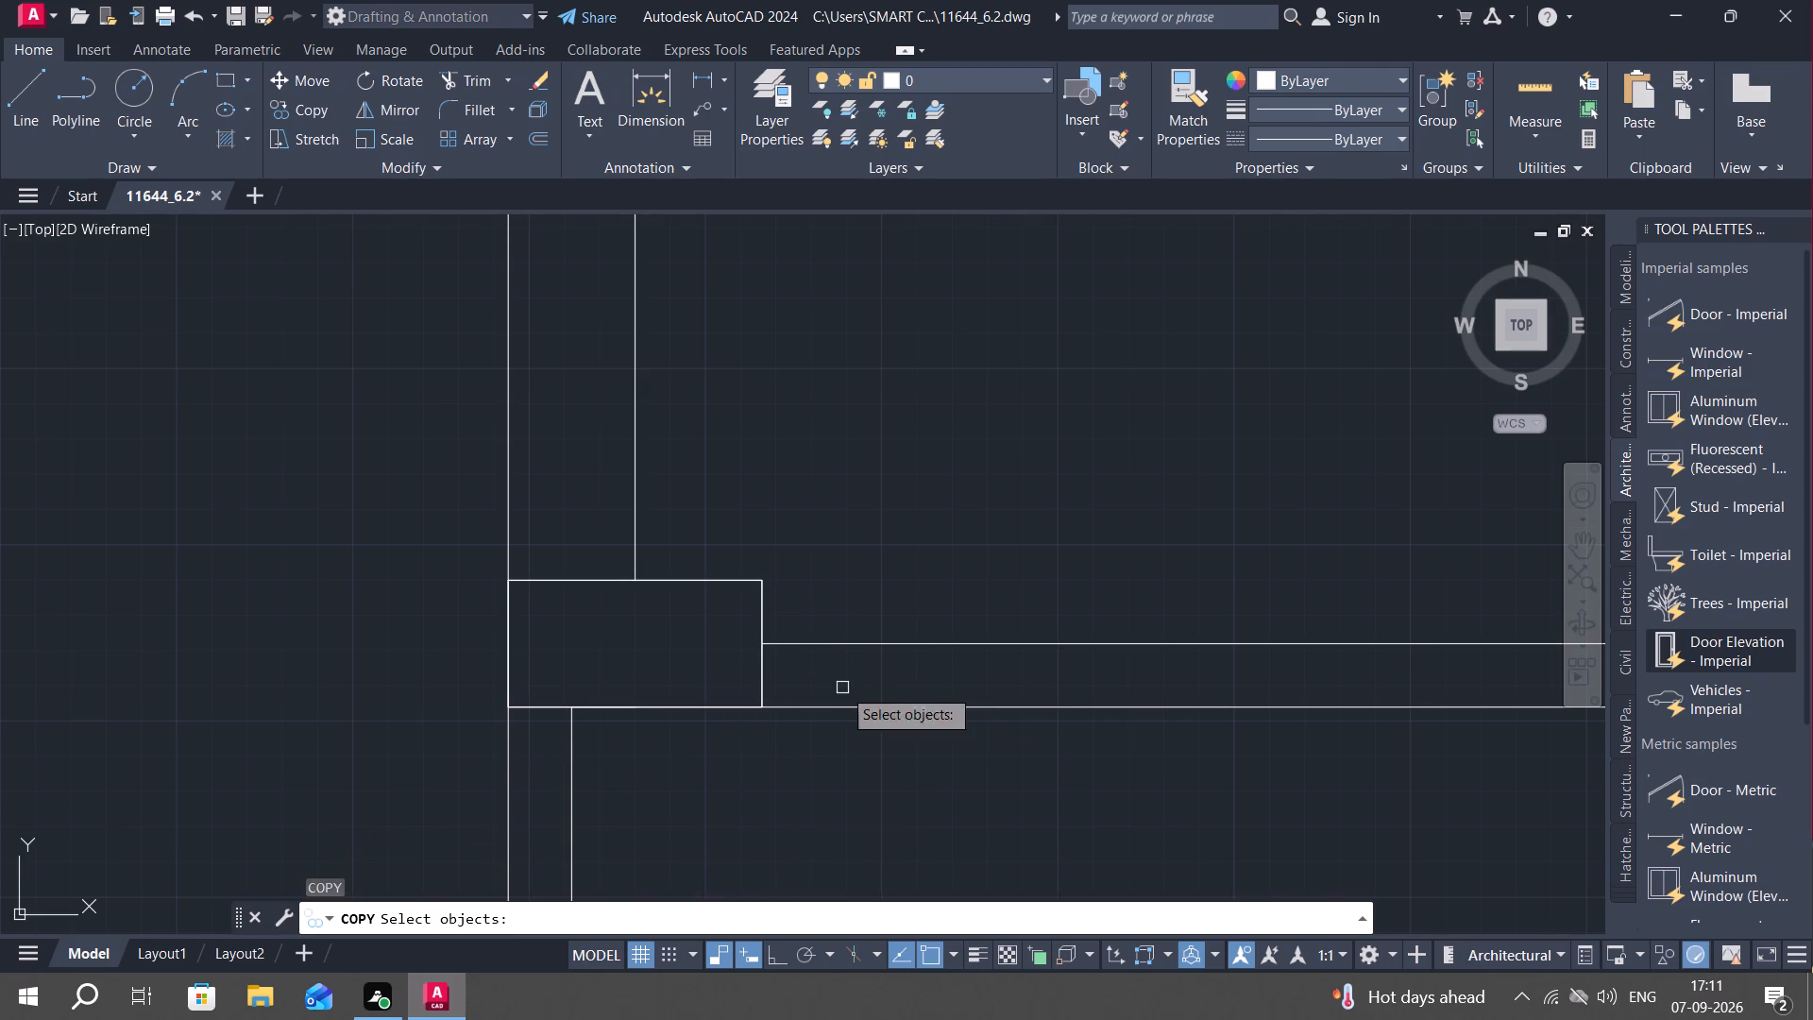
{"action": "left_click", "coordinate": [762, 660]}
{"action": "right_click", "coordinate": [755, 660]}
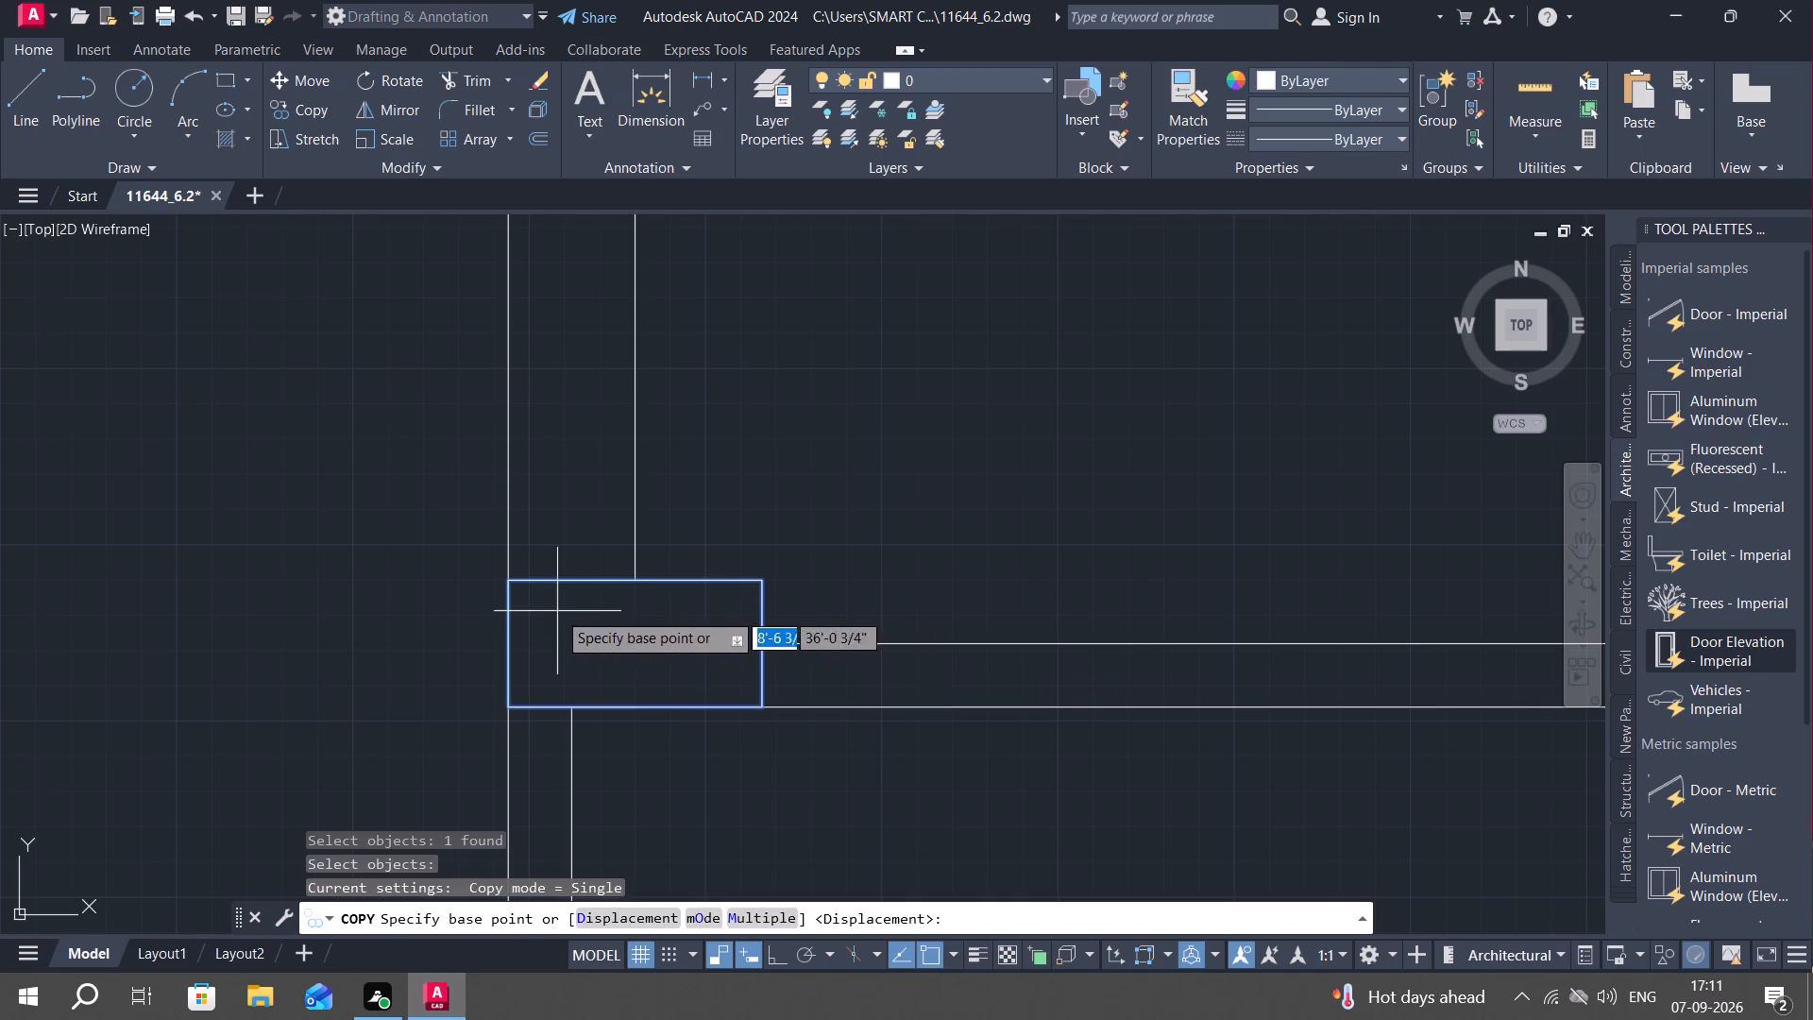
{"action": "left_click", "coordinate": [503, 577]}
{"action": "middle_click_drag", "start_coordinate": [508, 443], "coordinate": [533, 760]}
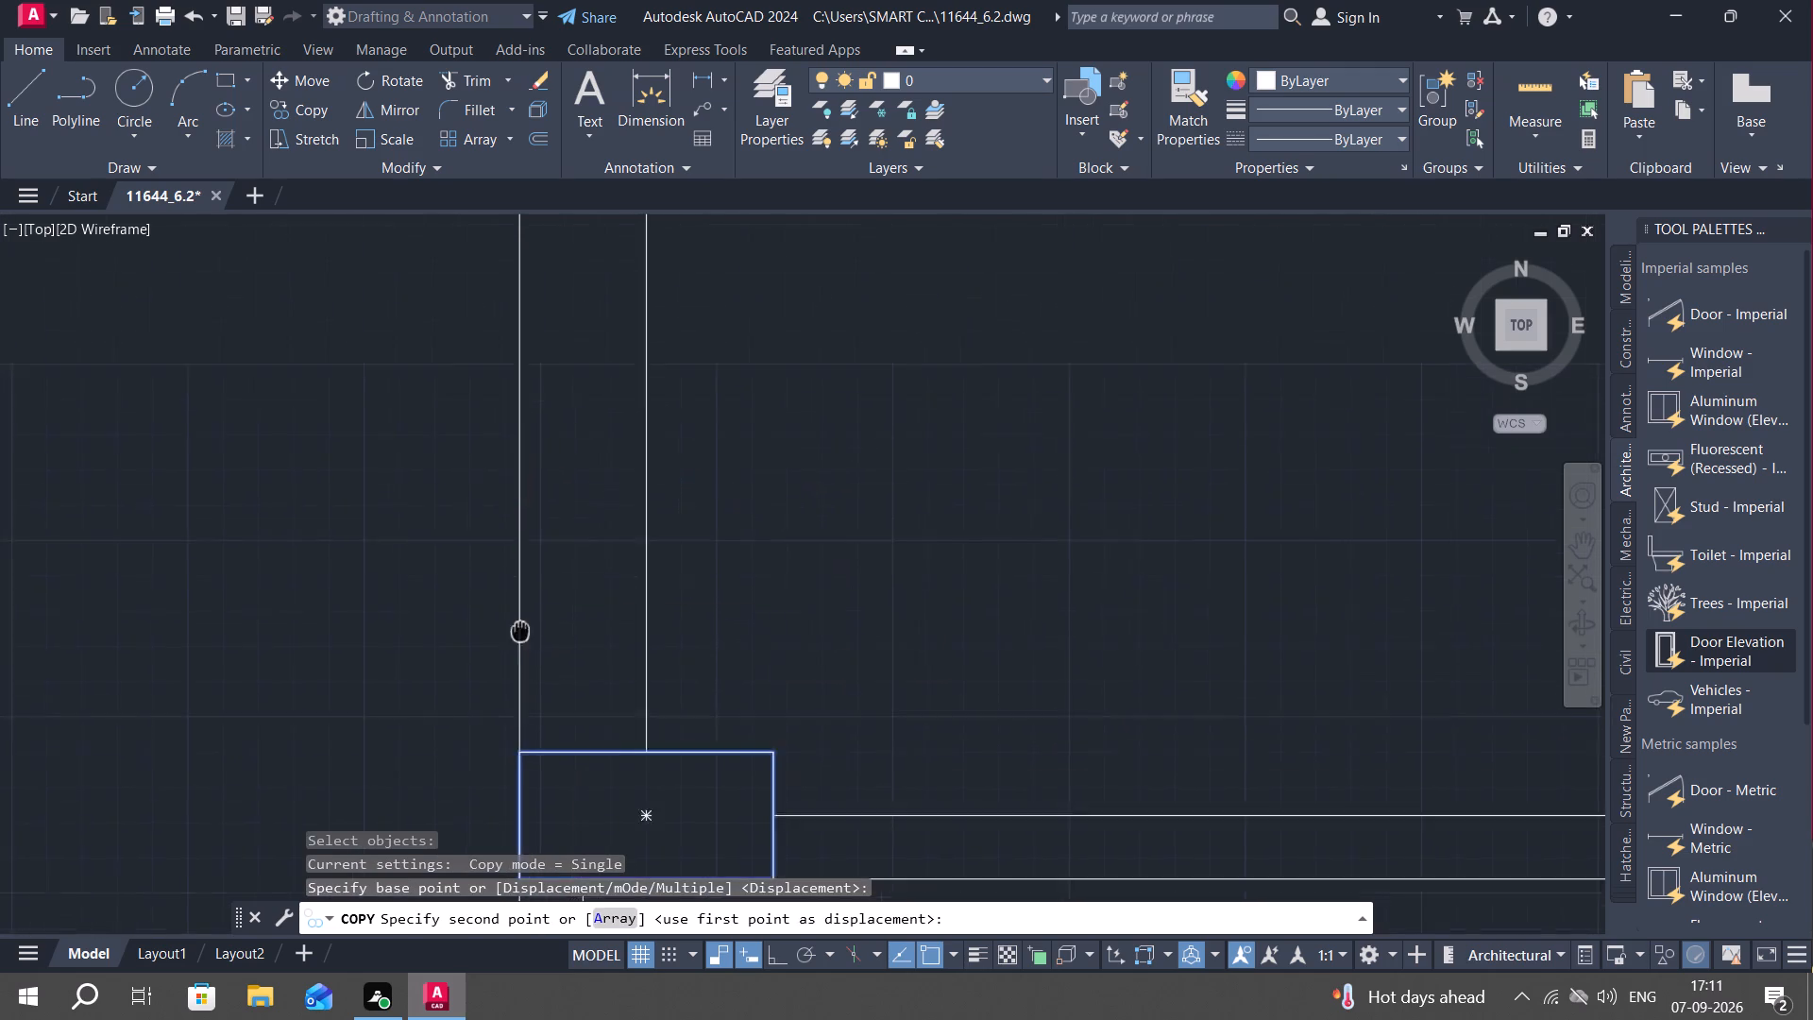
{"action": "middle_click_drag", "start_coordinate": [533, 760], "coordinate": [539, 839]}
{"action": "scroll", "coordinate": [563, 682], "scroll_direction": "down", "scroll_amount": 2}
{"action": "scroll", "coordinate": [560, 558], "scroll_direction": "down", "scroll_amount": 2}
{"action": "scroll", "coordinate": [559, 346], "scroll_direction": "up", "scroll_amount": 3}
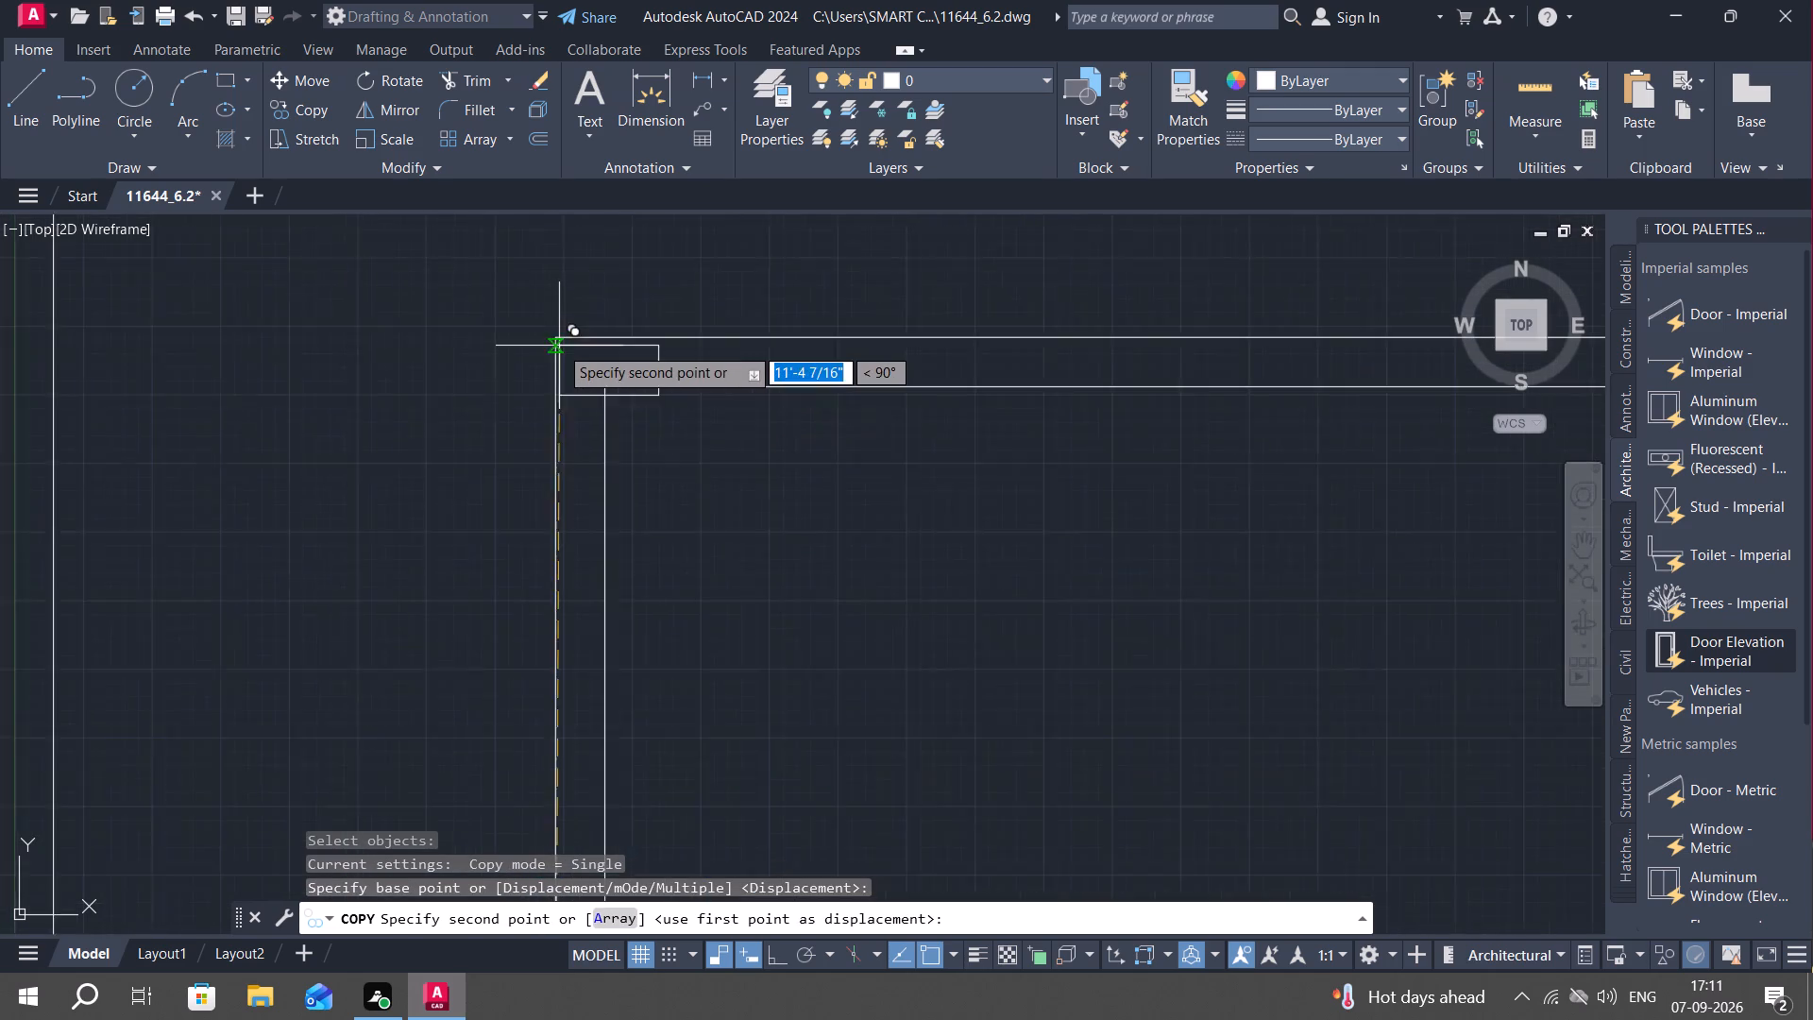
{"action": "left_click", "coordinate": [551, 335]}
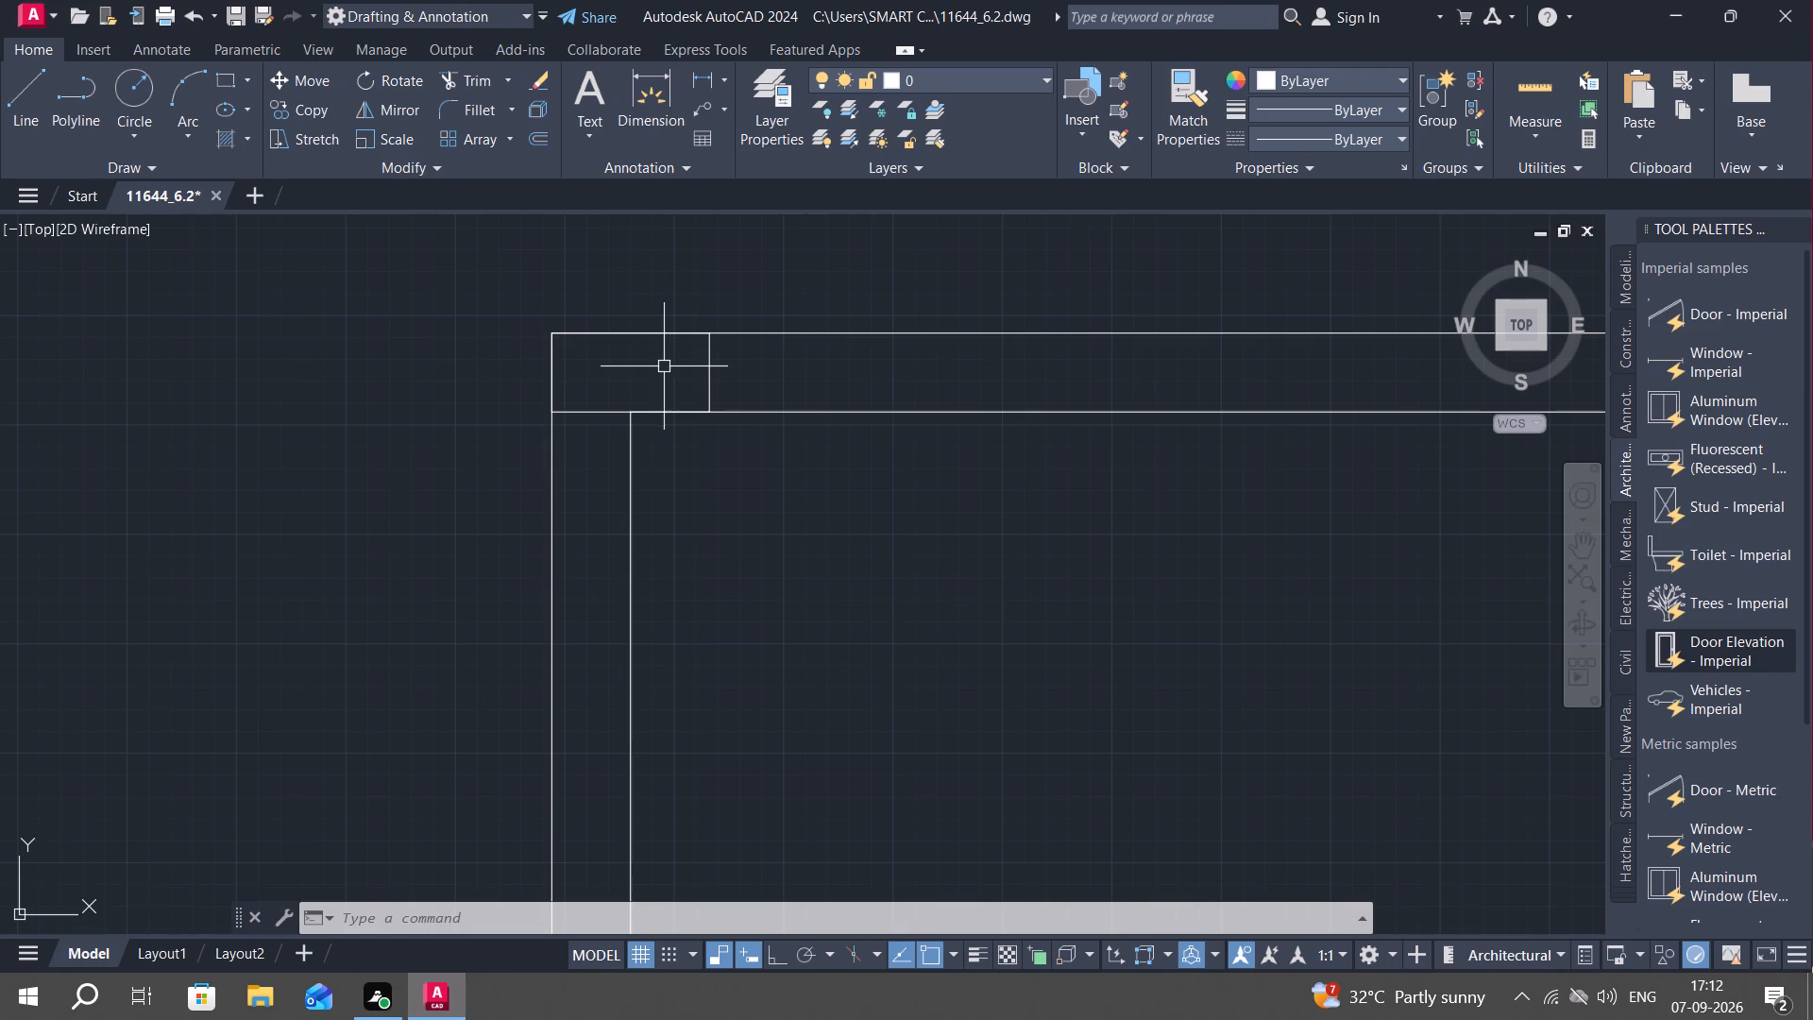
Copy the corner column horizontally along the top wall with Ortho on, placing it just short of the upper-left room's right partition.
{"action": "type", "text": "CO"}
{"action": "key", "text": "space"}
{"action": "left_click", "coordinate": [709, 382]}
{"action": "right_click", "coordinate": [709, 382]}
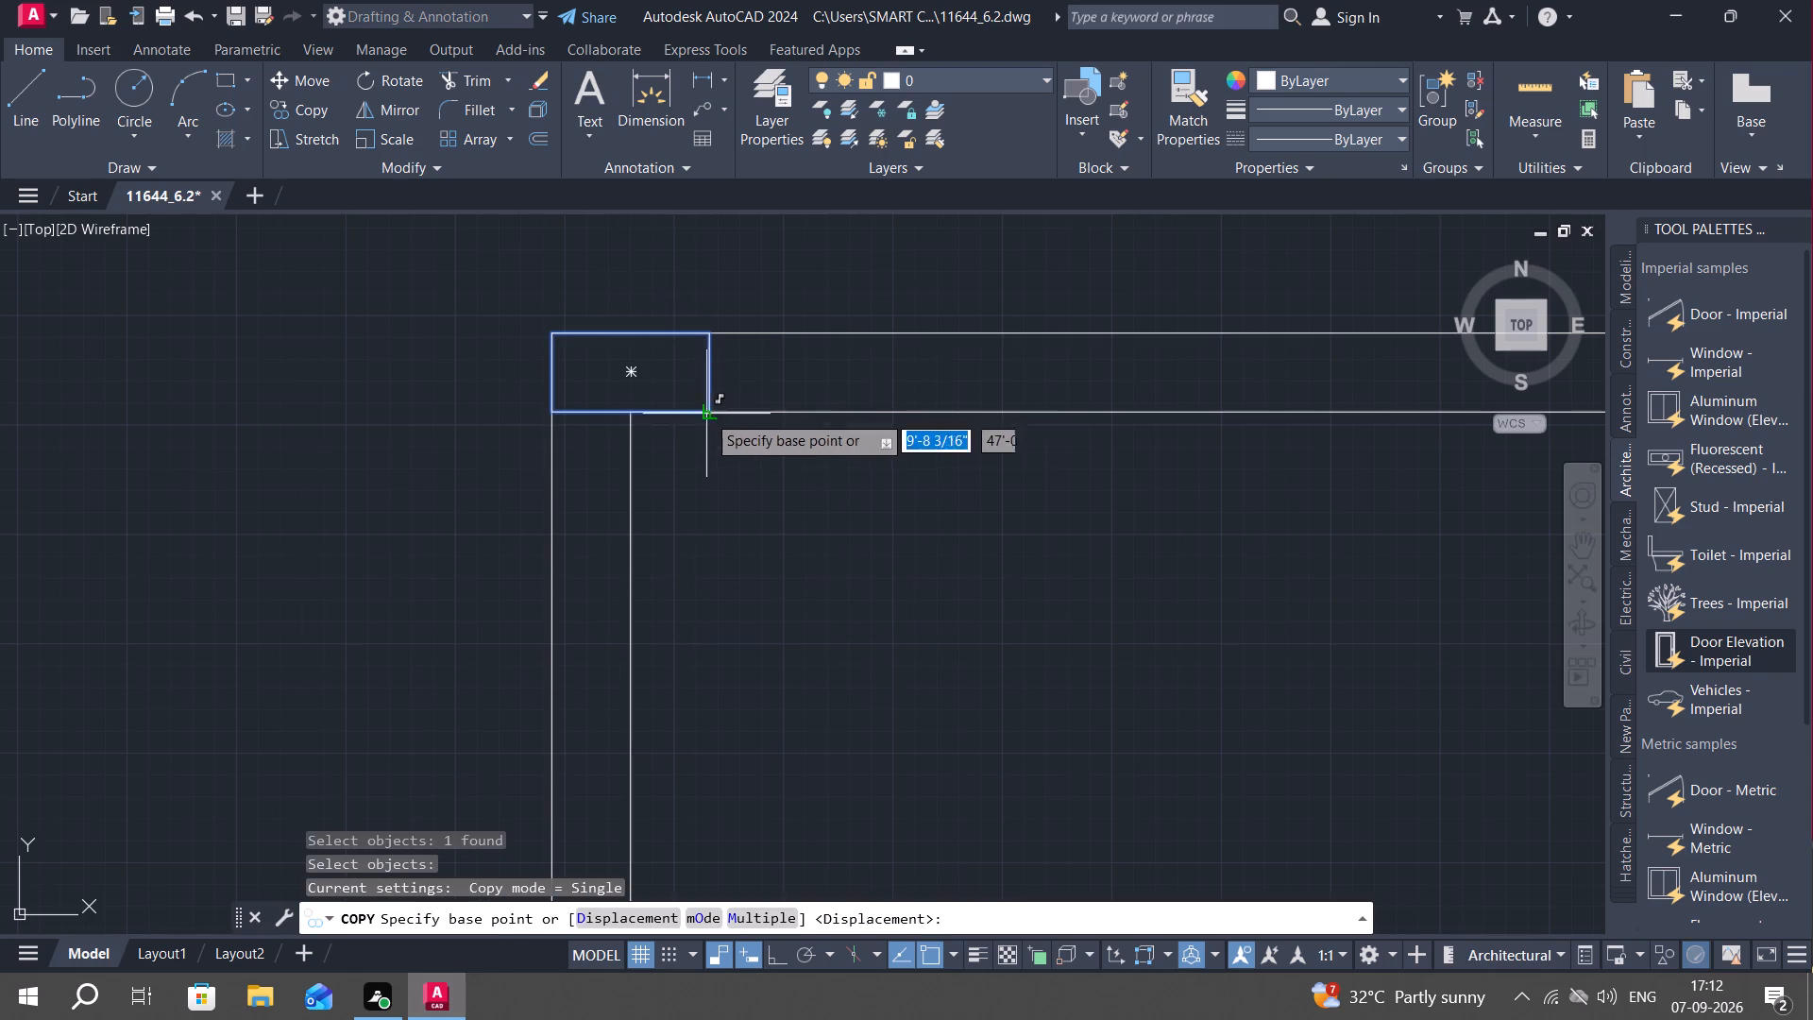
{"action": "left_click", "coordinate": [709, 416]}
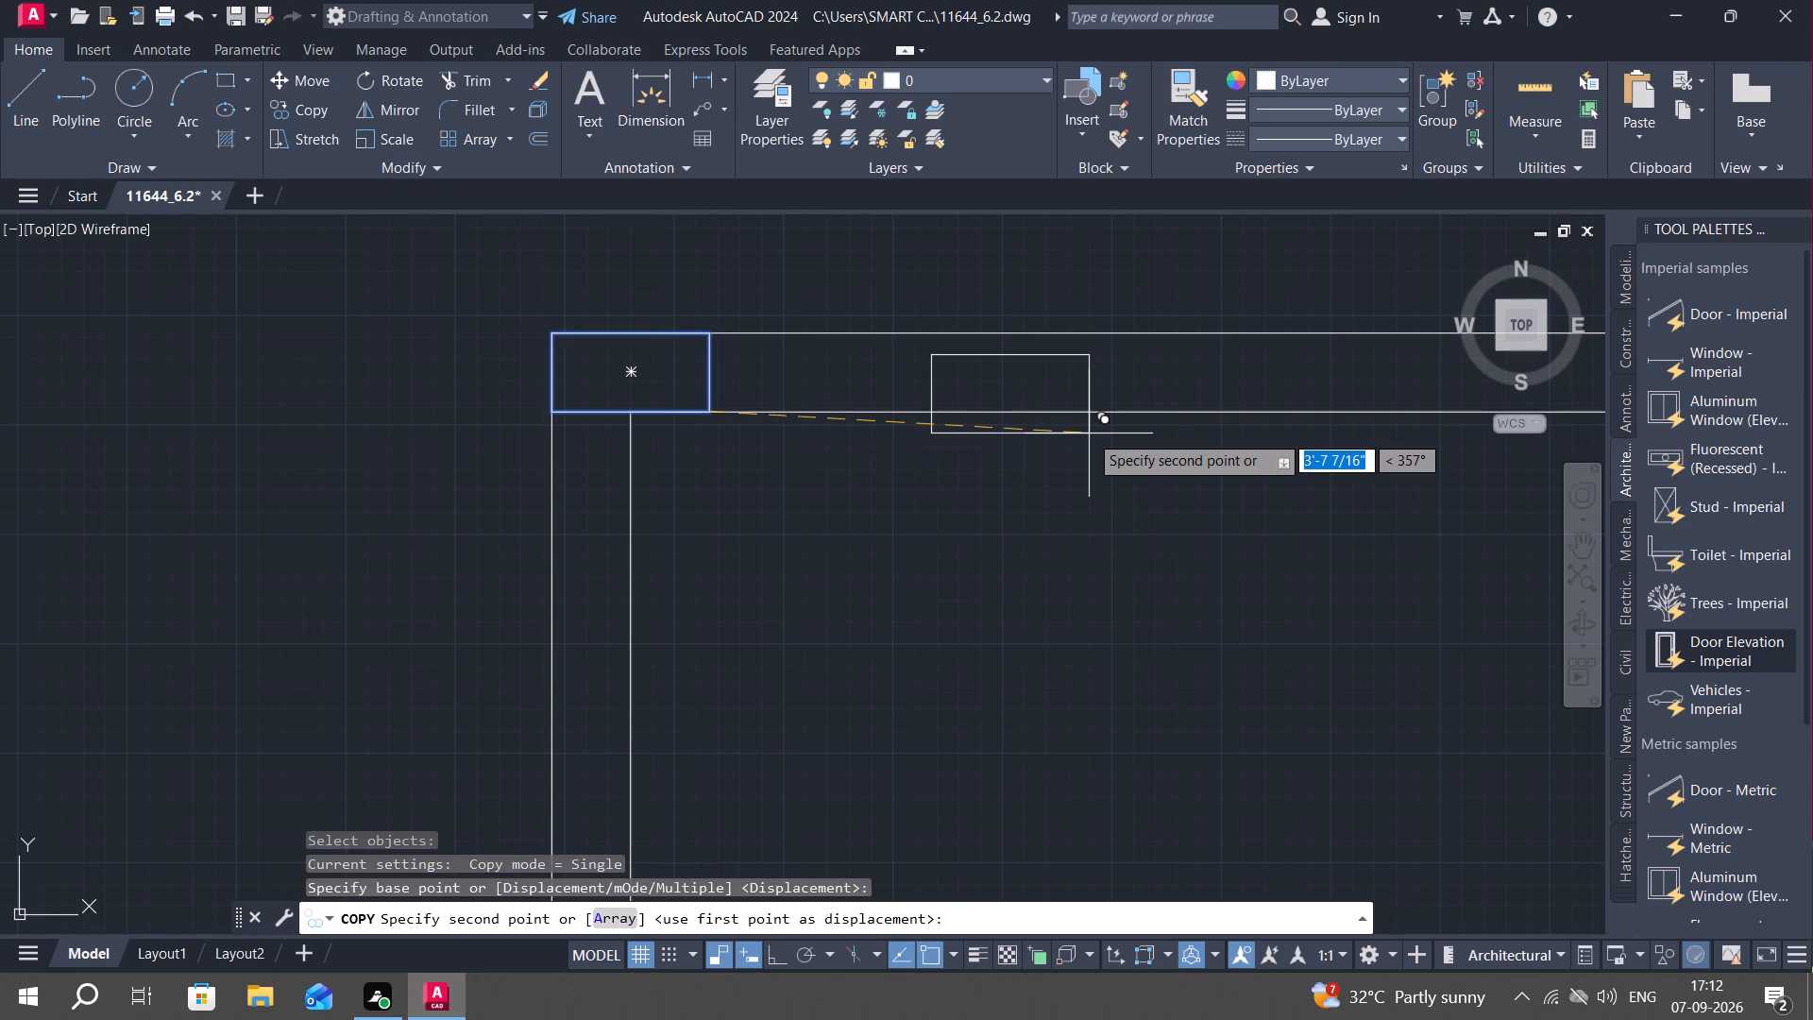
{"action": "key", "text": "F8"}
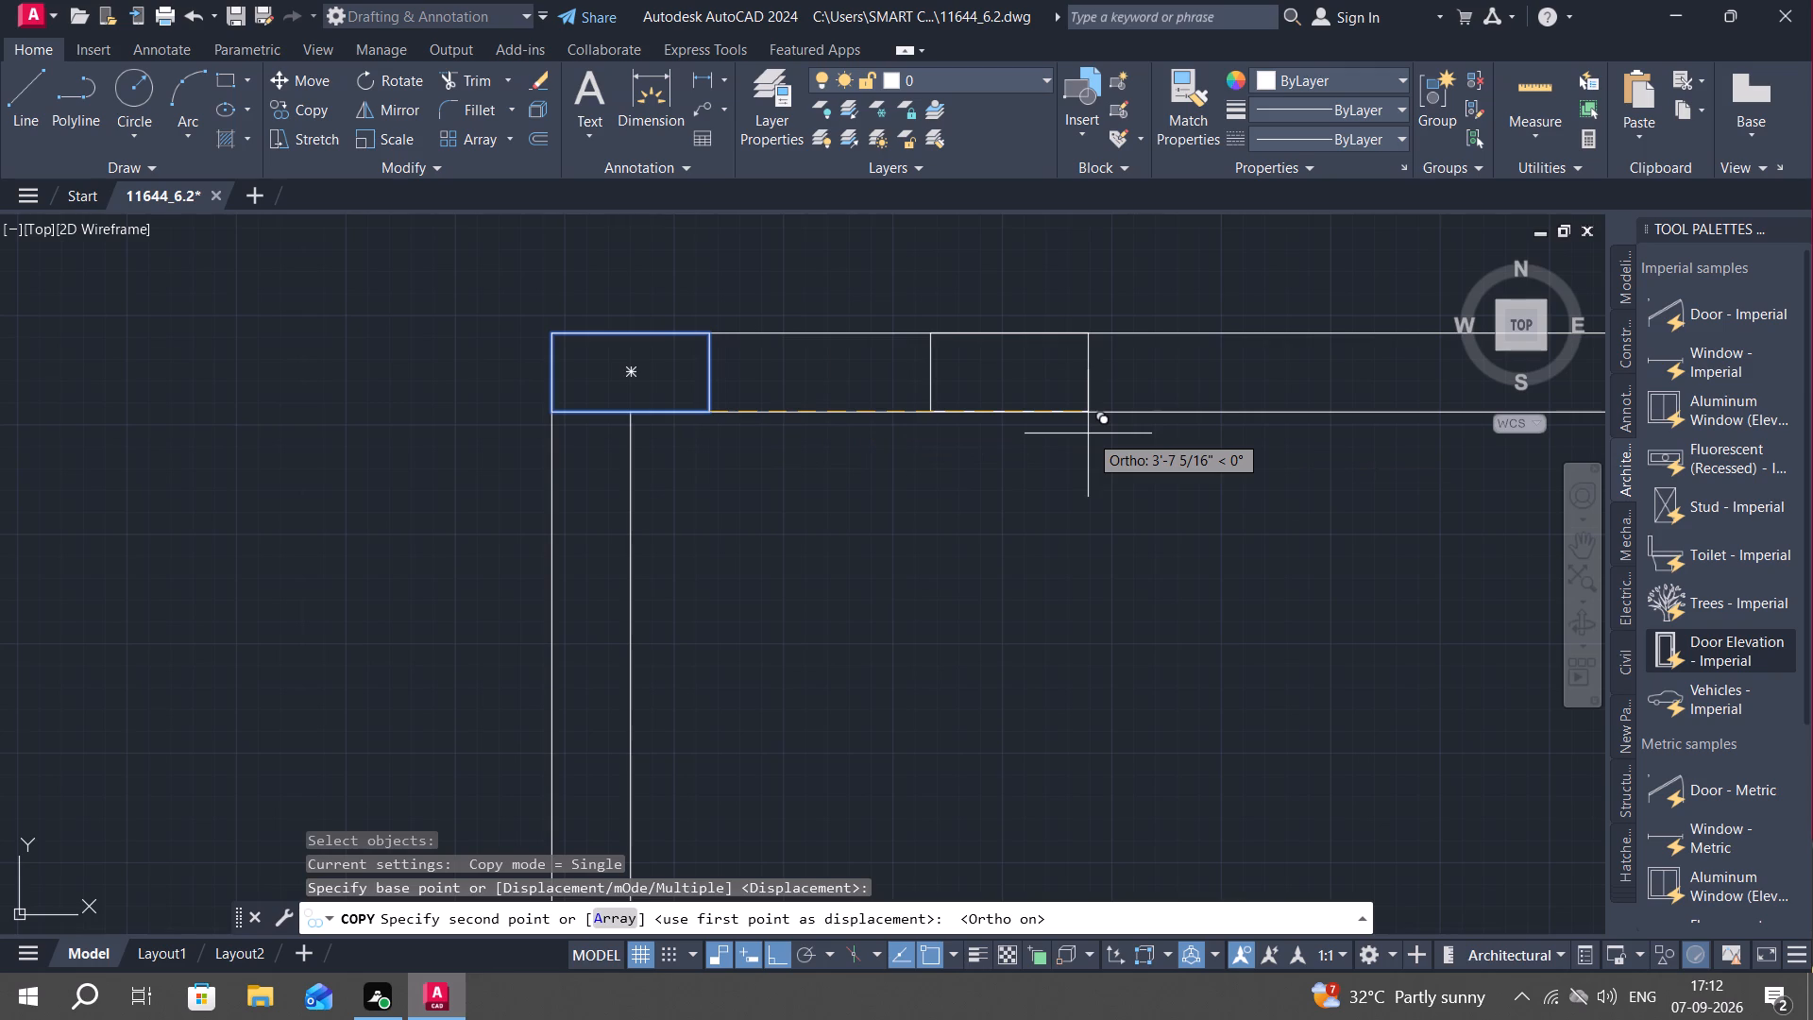
{"action": "middle_click_drag", "start_coordinate": [1046, 450], "coordinate": [790, 507]}
{"action": "scroll", "coordinate": [783, 514], "scroll_direction": "down", "scroll_amount": 3}
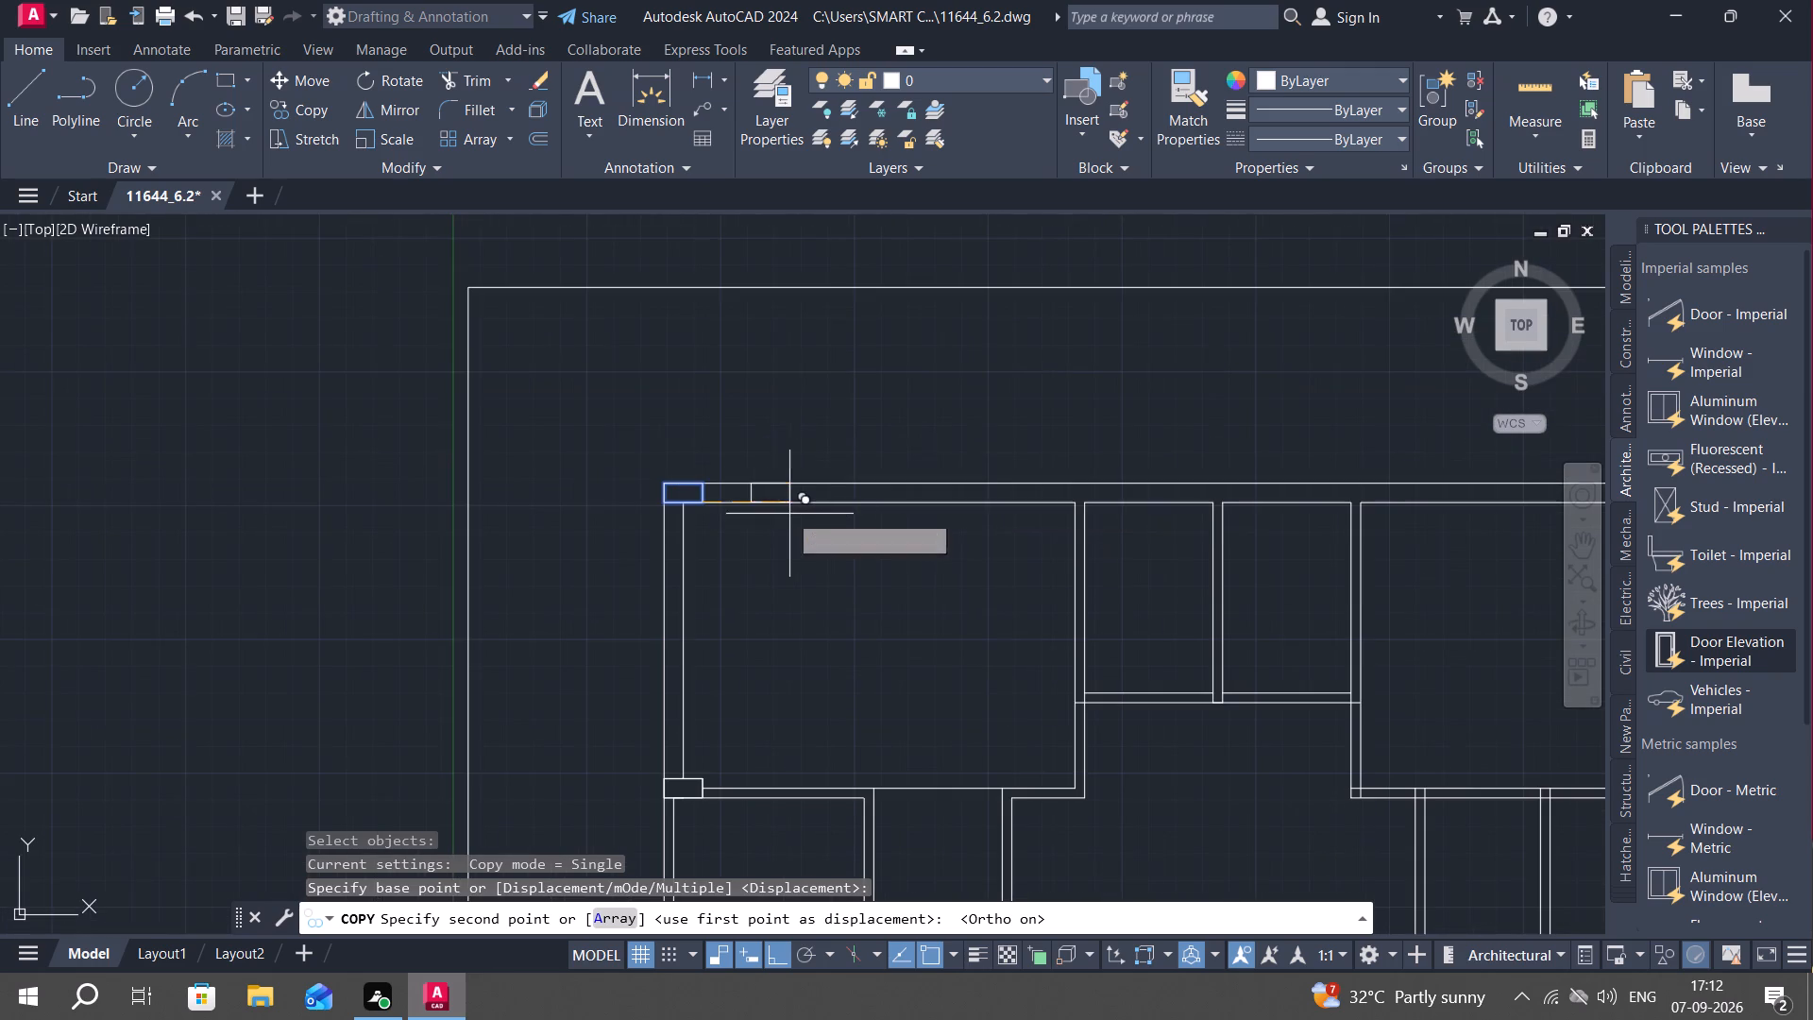
{"action": "scroll", "coordinate": [1076, 512], "scroll_direction": "up", "scroll_amount": 2}
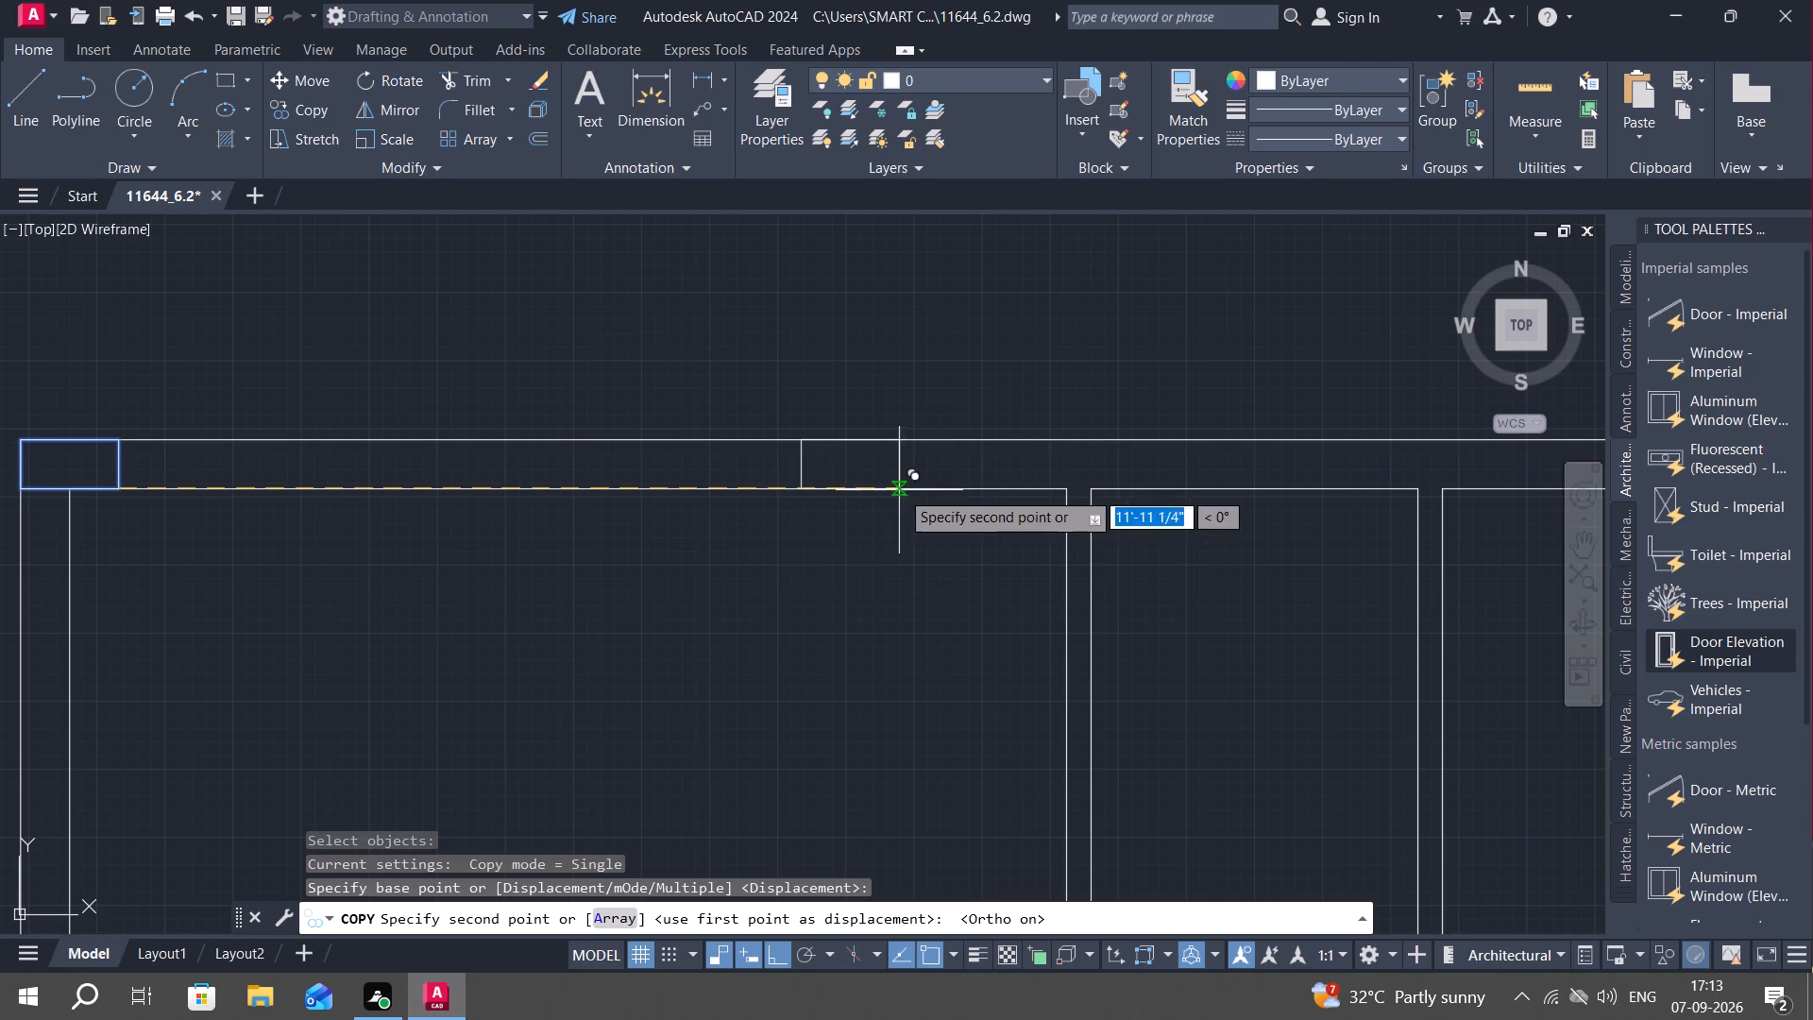
{"action": "scroll", "coordinate": [924, 490], "scroll_direction": "up", "scroll_amount": 2}
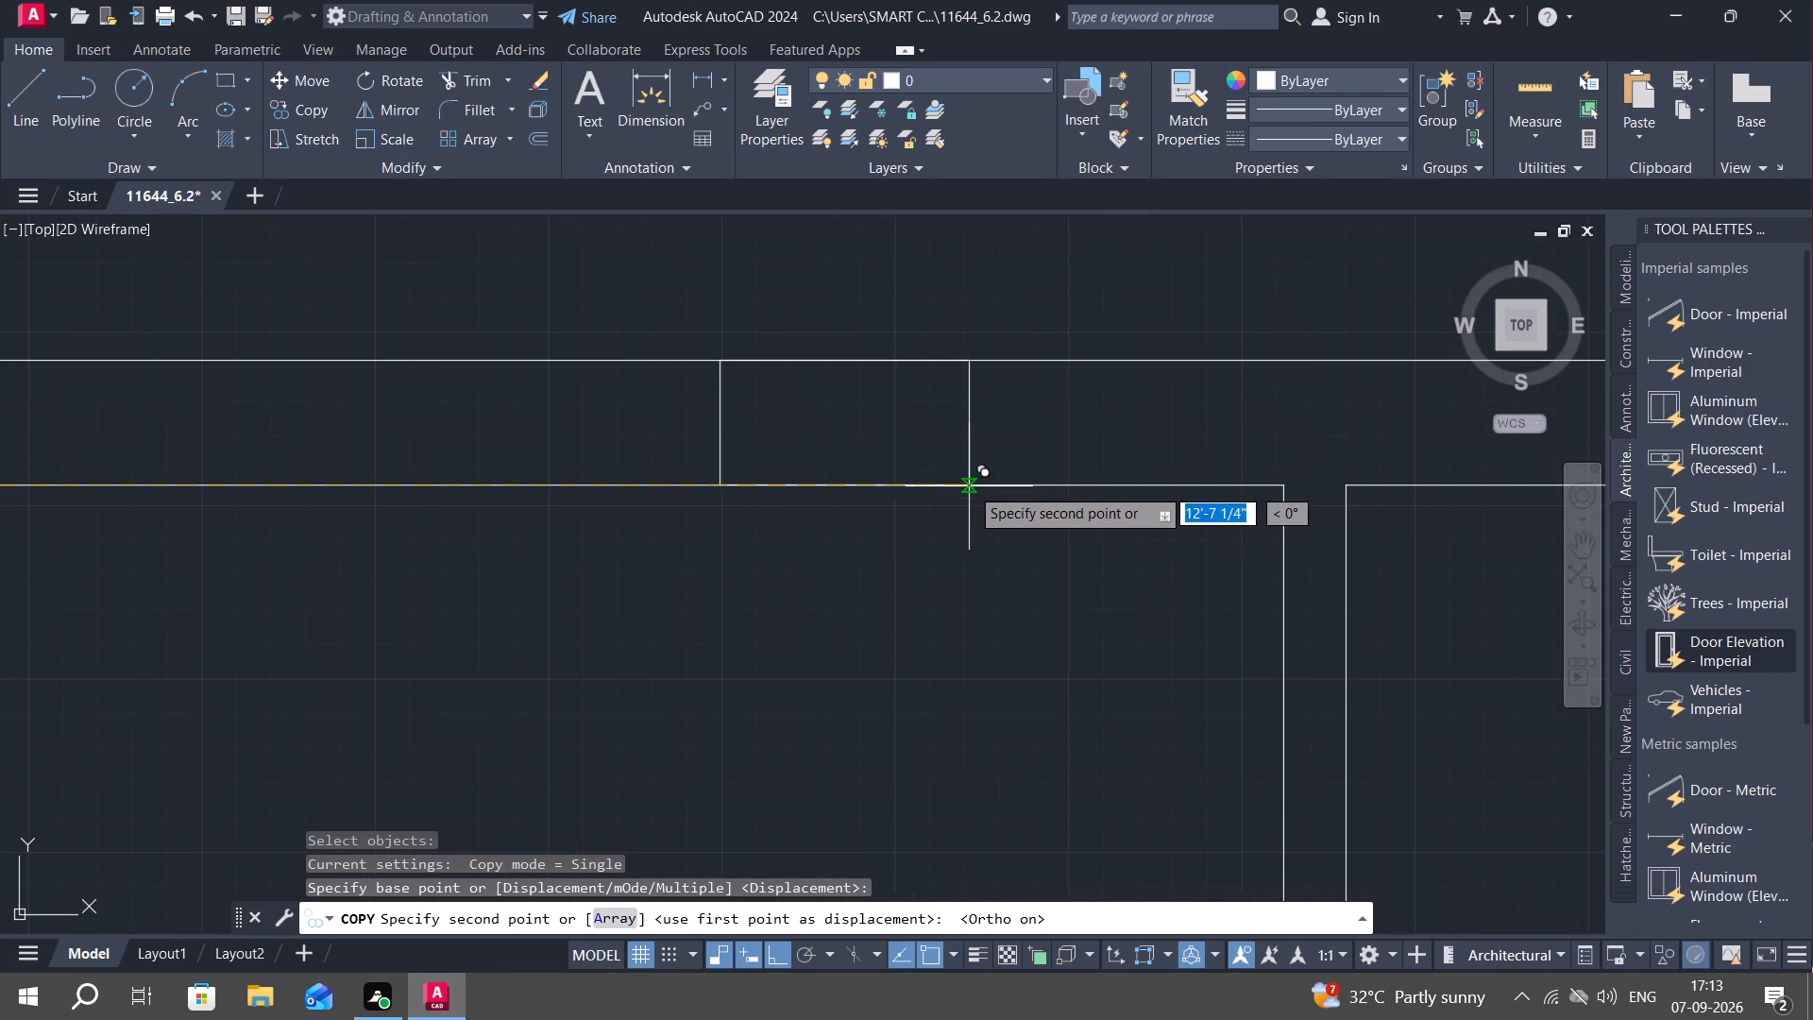
{"action": "left_click", "coordinate": [994, 486]}
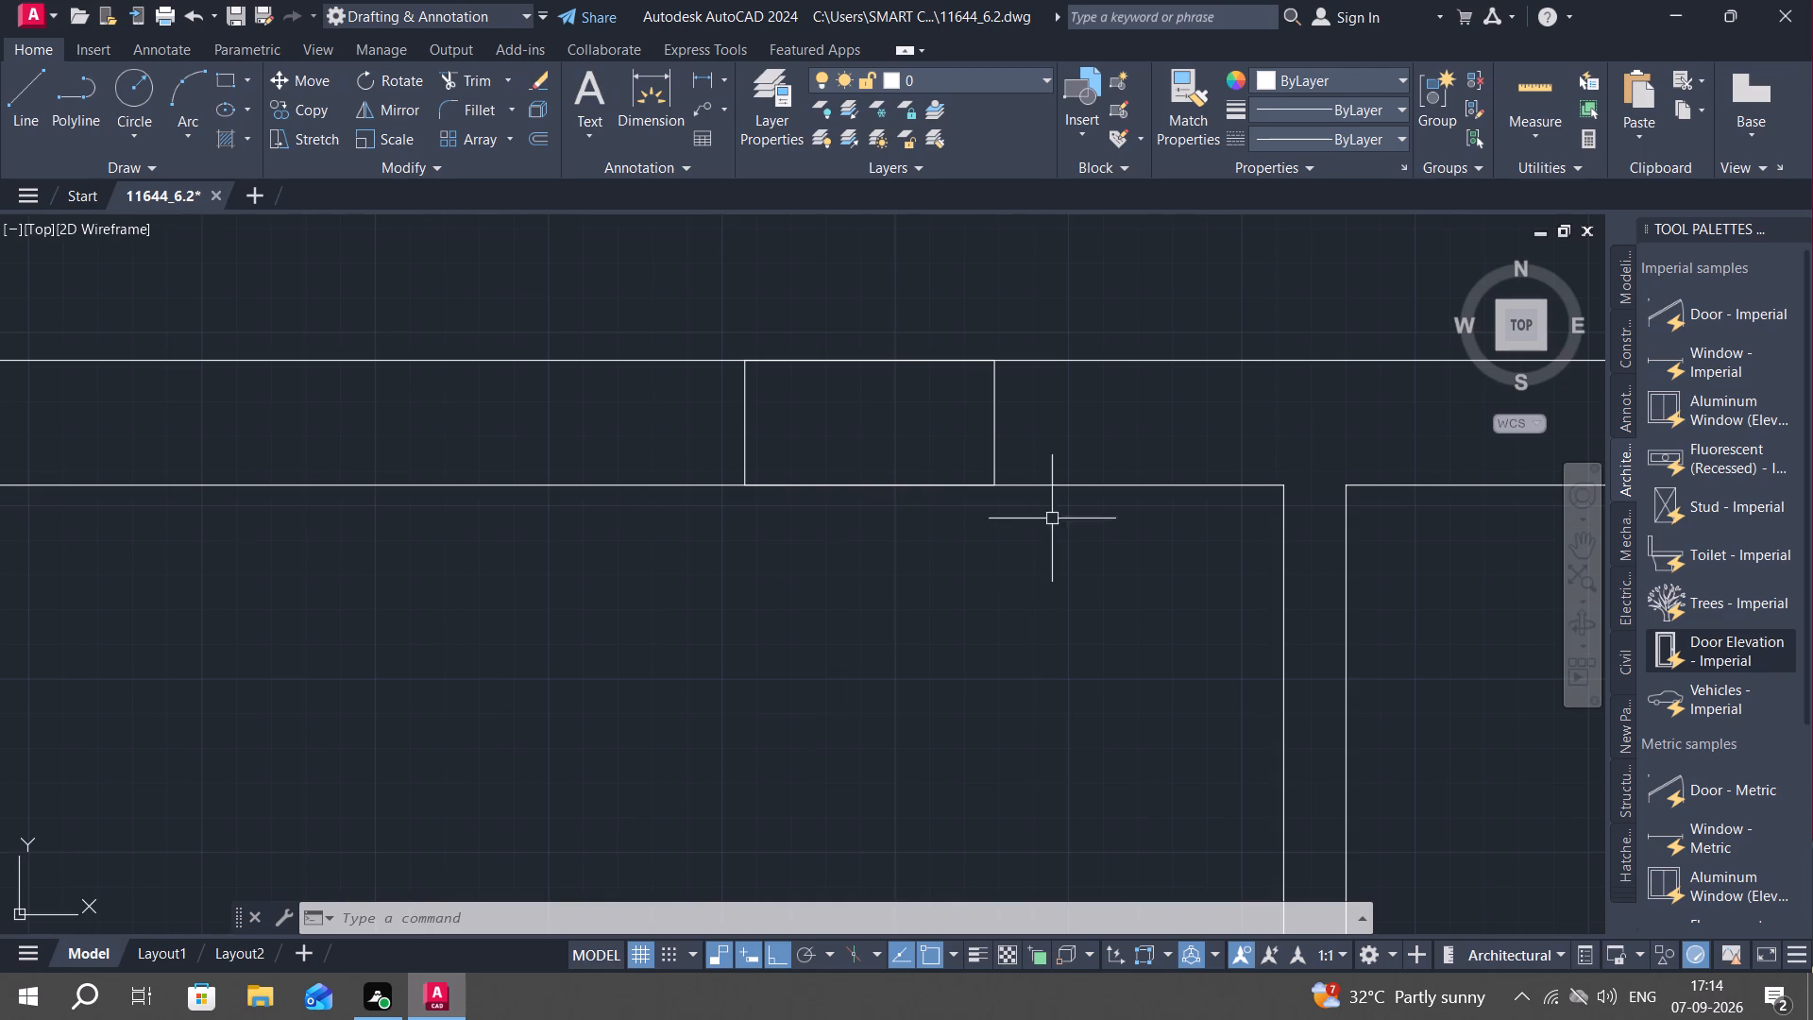
Copy that top-wall column horizontally to the head of the partition between the two small rooms.
{"action": "type", "text": "CO"}
{"action": "key", "text": "space"}
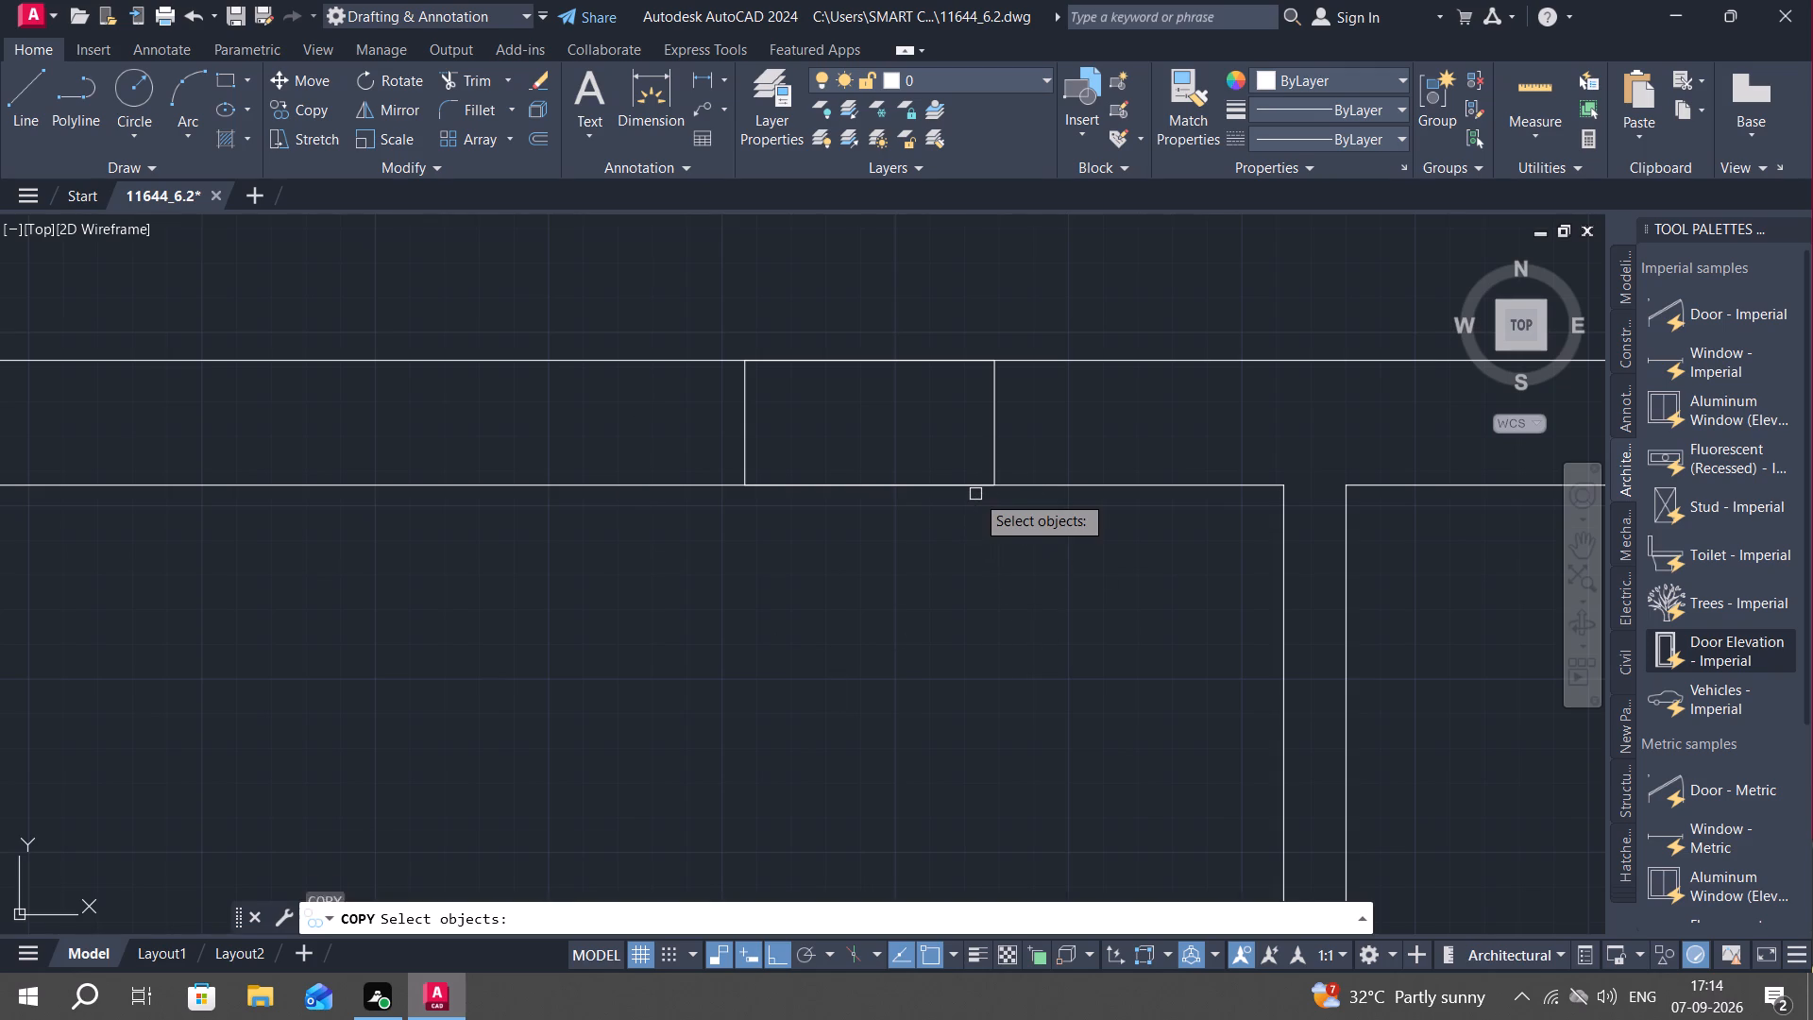
{"action": "left_click", "coordinate": [997, 446]}
{"action": "right_click", "coordinate": [997, 443]}
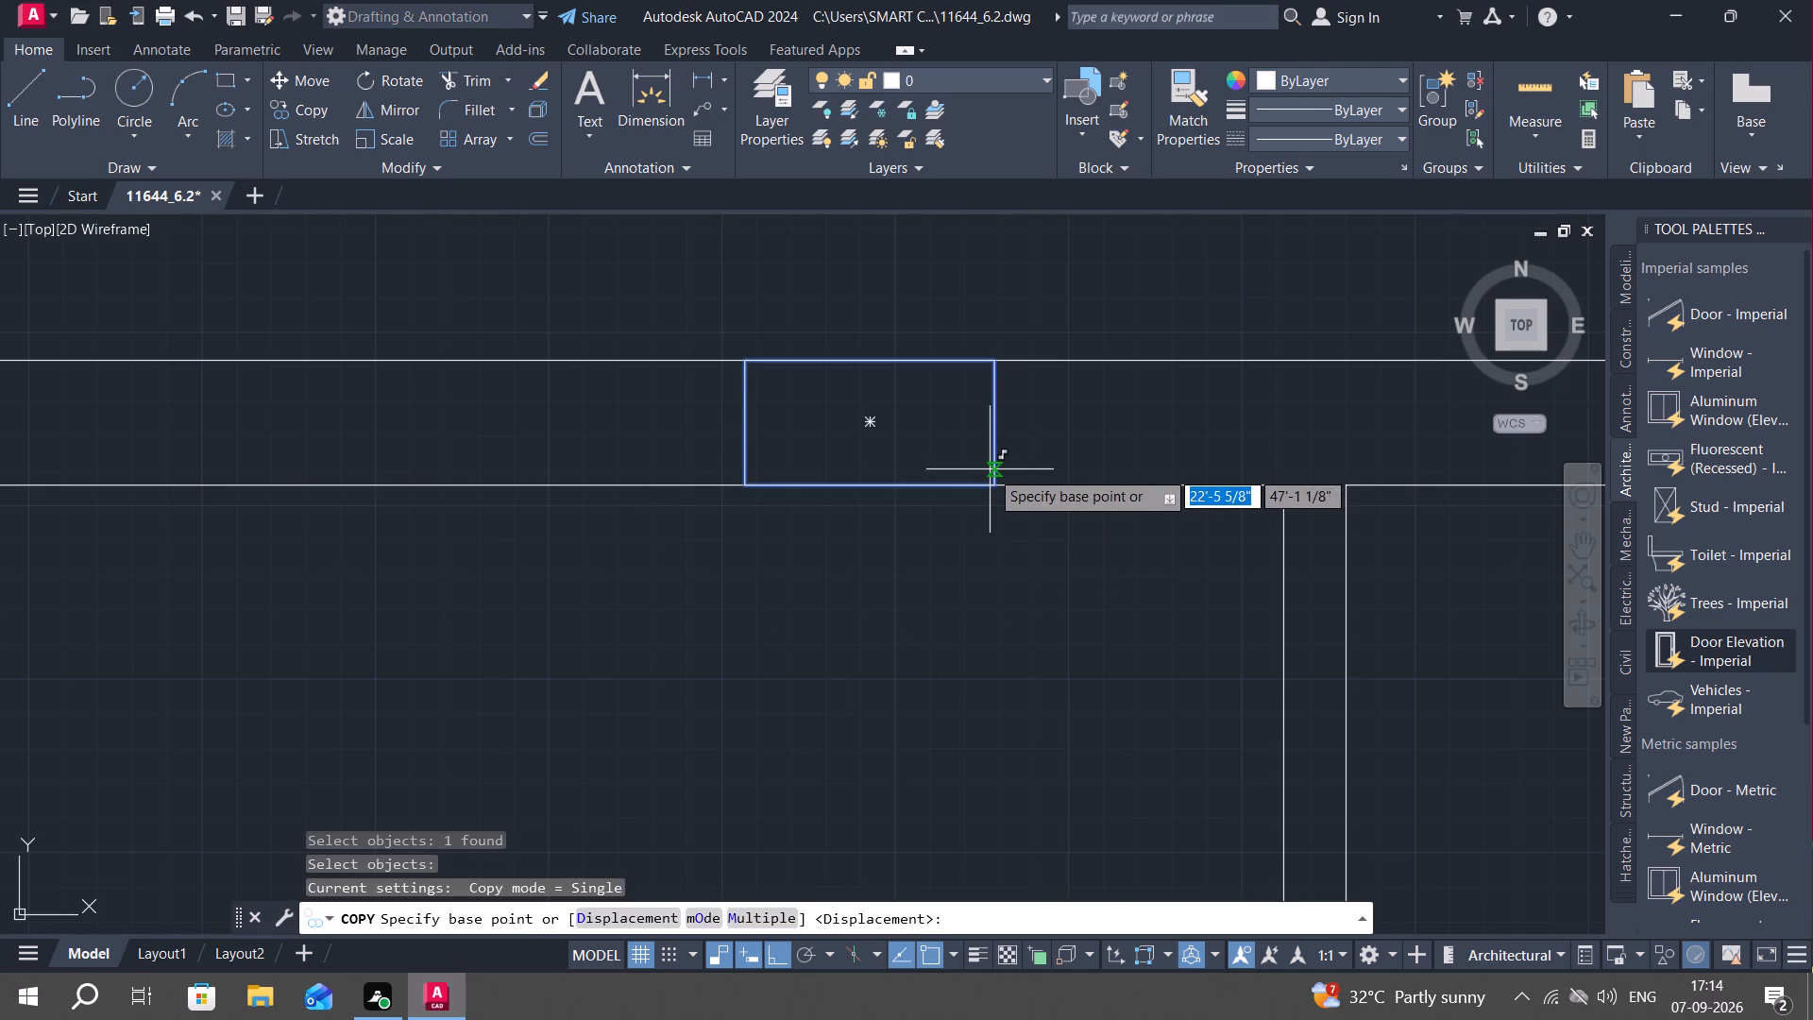
{"action": "left_click", "coordinate": [991, 485]}
{"action": "scroll", "coordinate": [1084, 490], "scroll_direction": "down", "scroll_amount": 2}
{"action": "middle_click_drag", "start_coordinate": [1084, 490], "coordinate": [982, 537]}
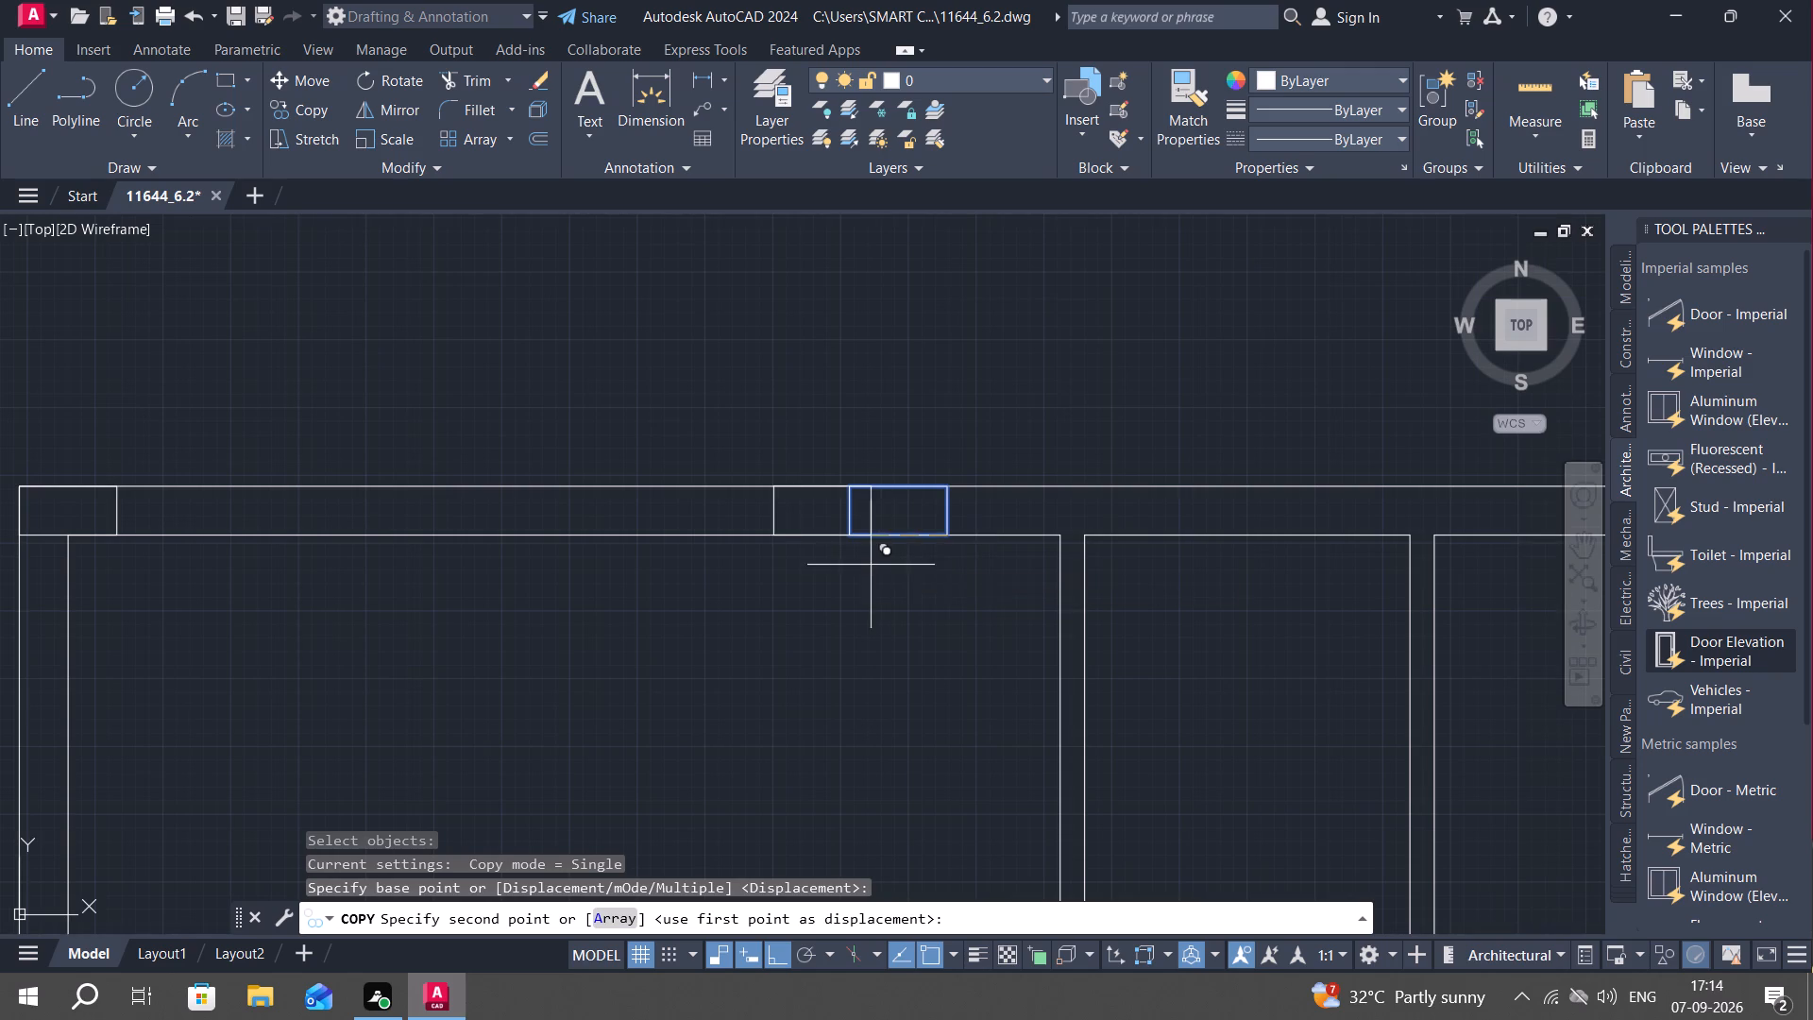
{"action": "left_click", "coordinate": [1517, 555]}
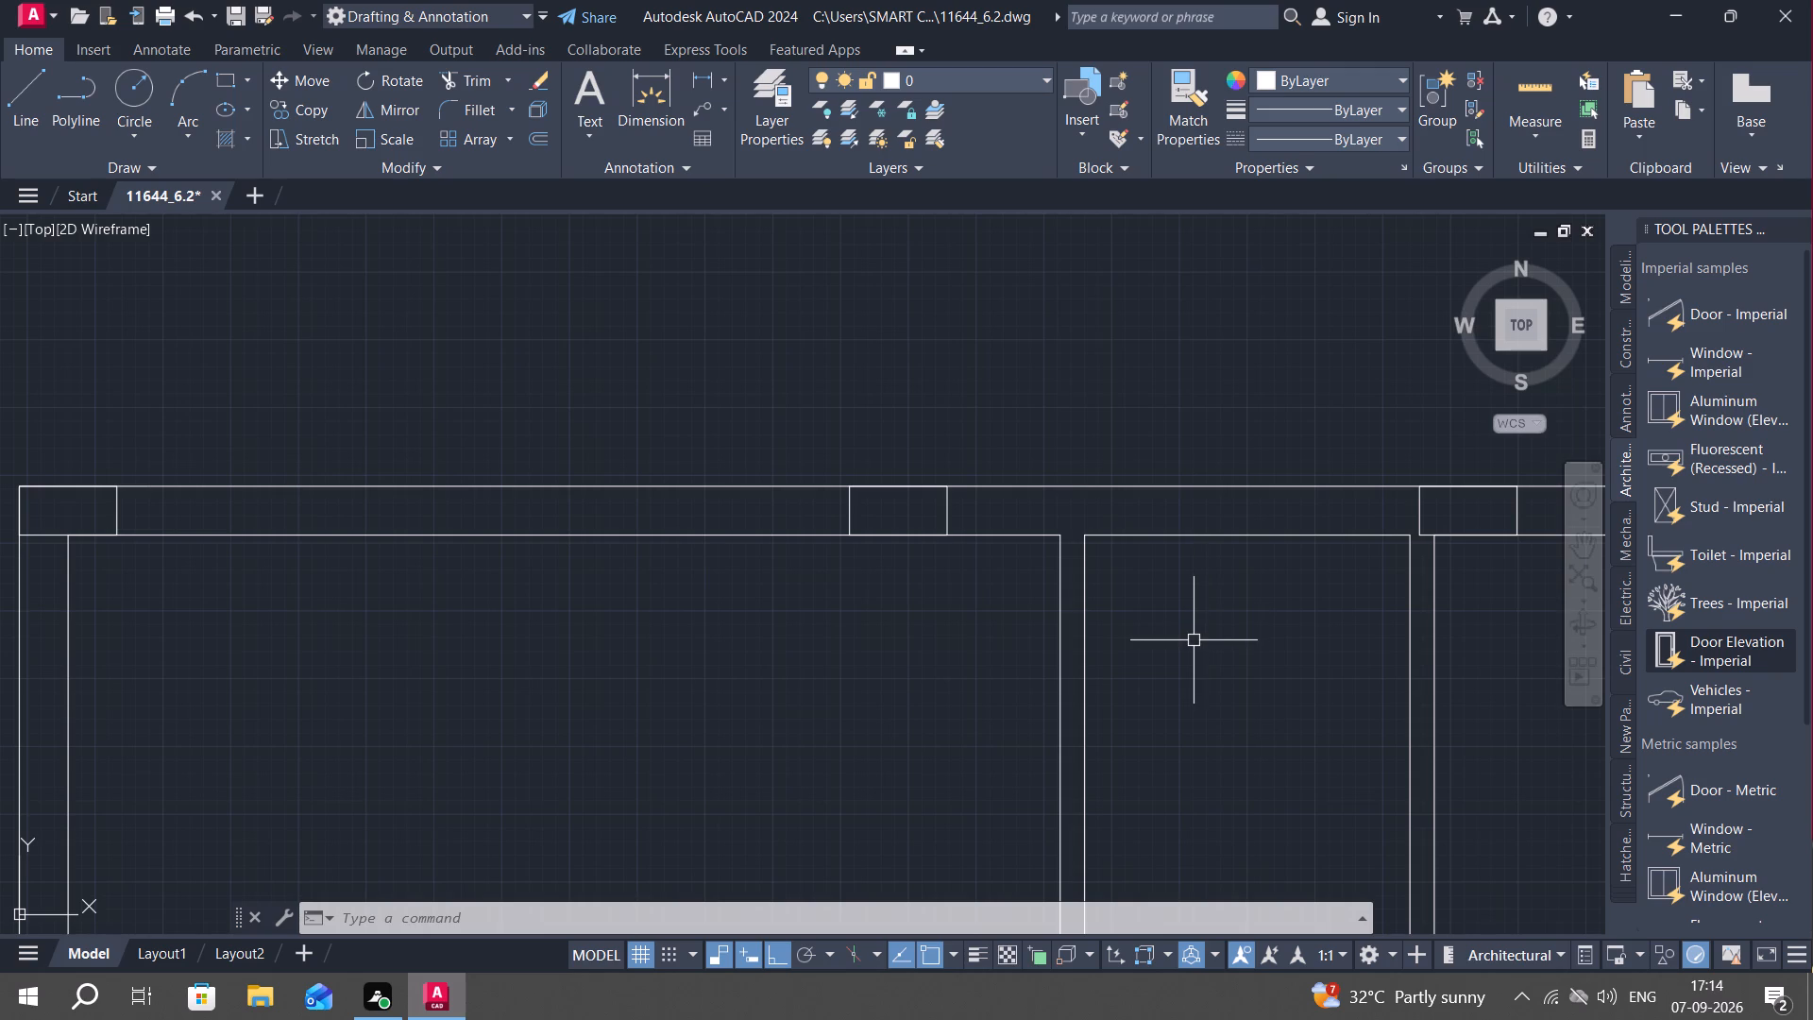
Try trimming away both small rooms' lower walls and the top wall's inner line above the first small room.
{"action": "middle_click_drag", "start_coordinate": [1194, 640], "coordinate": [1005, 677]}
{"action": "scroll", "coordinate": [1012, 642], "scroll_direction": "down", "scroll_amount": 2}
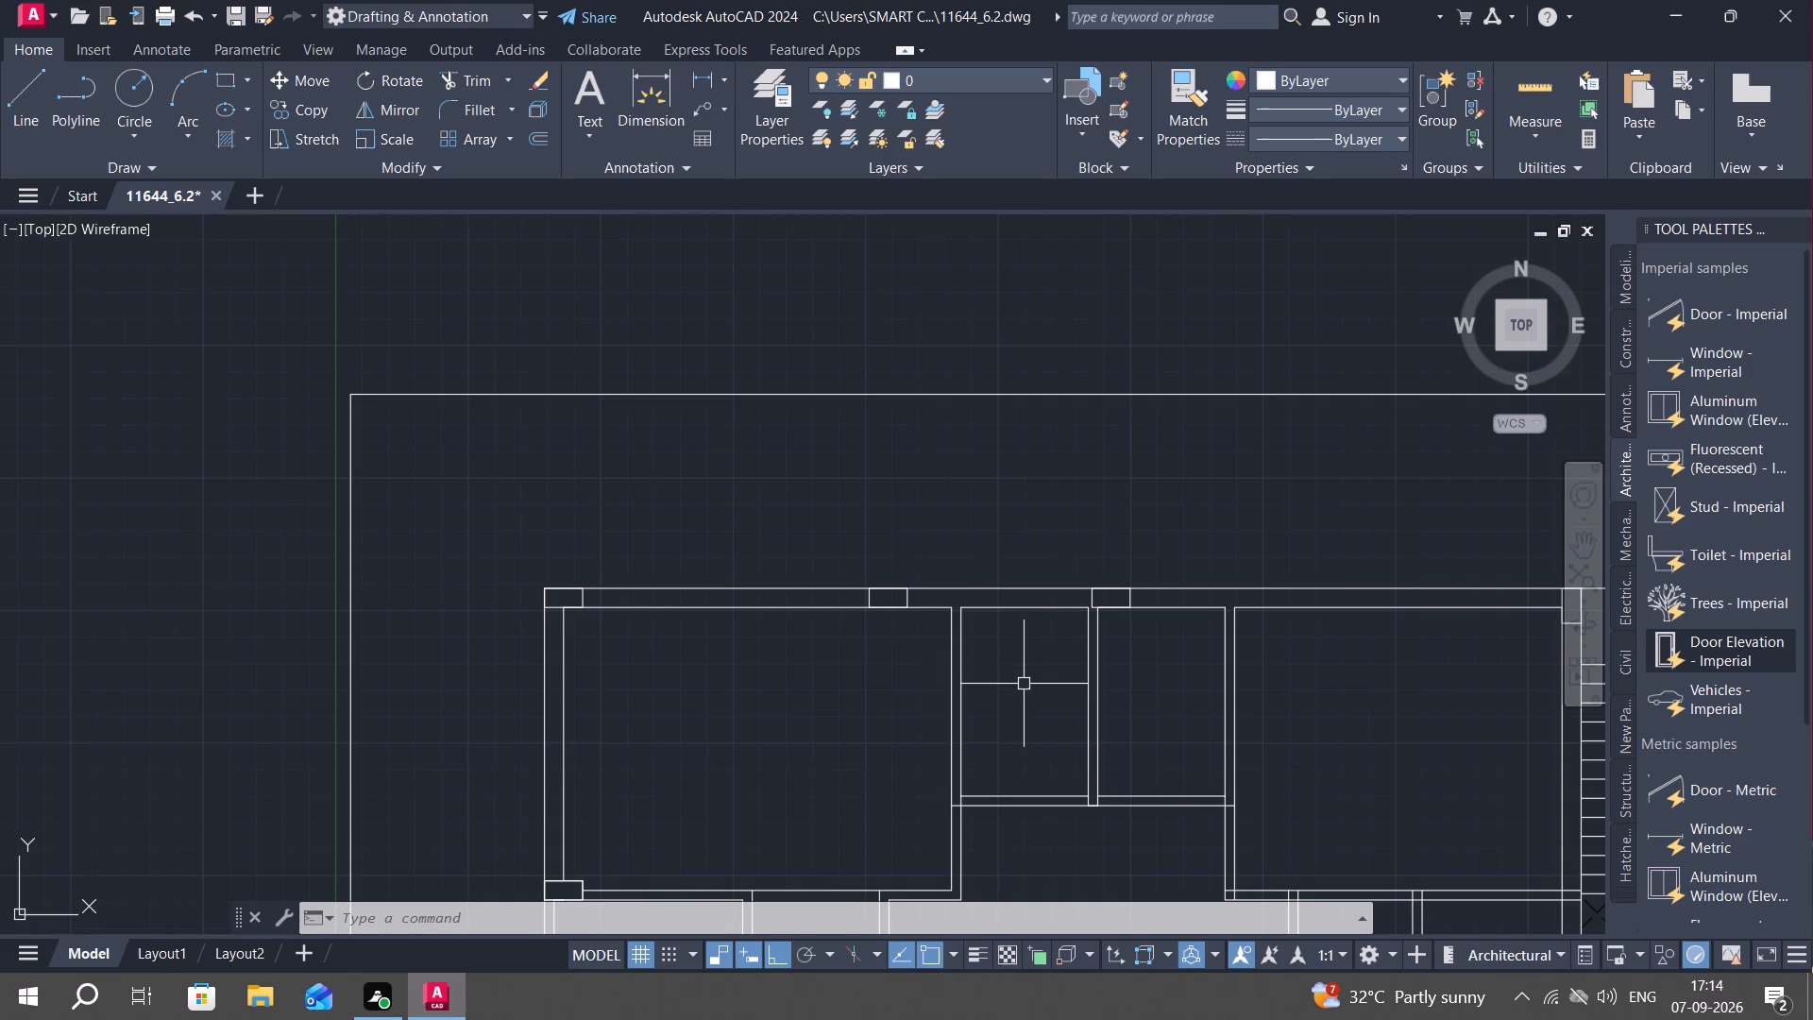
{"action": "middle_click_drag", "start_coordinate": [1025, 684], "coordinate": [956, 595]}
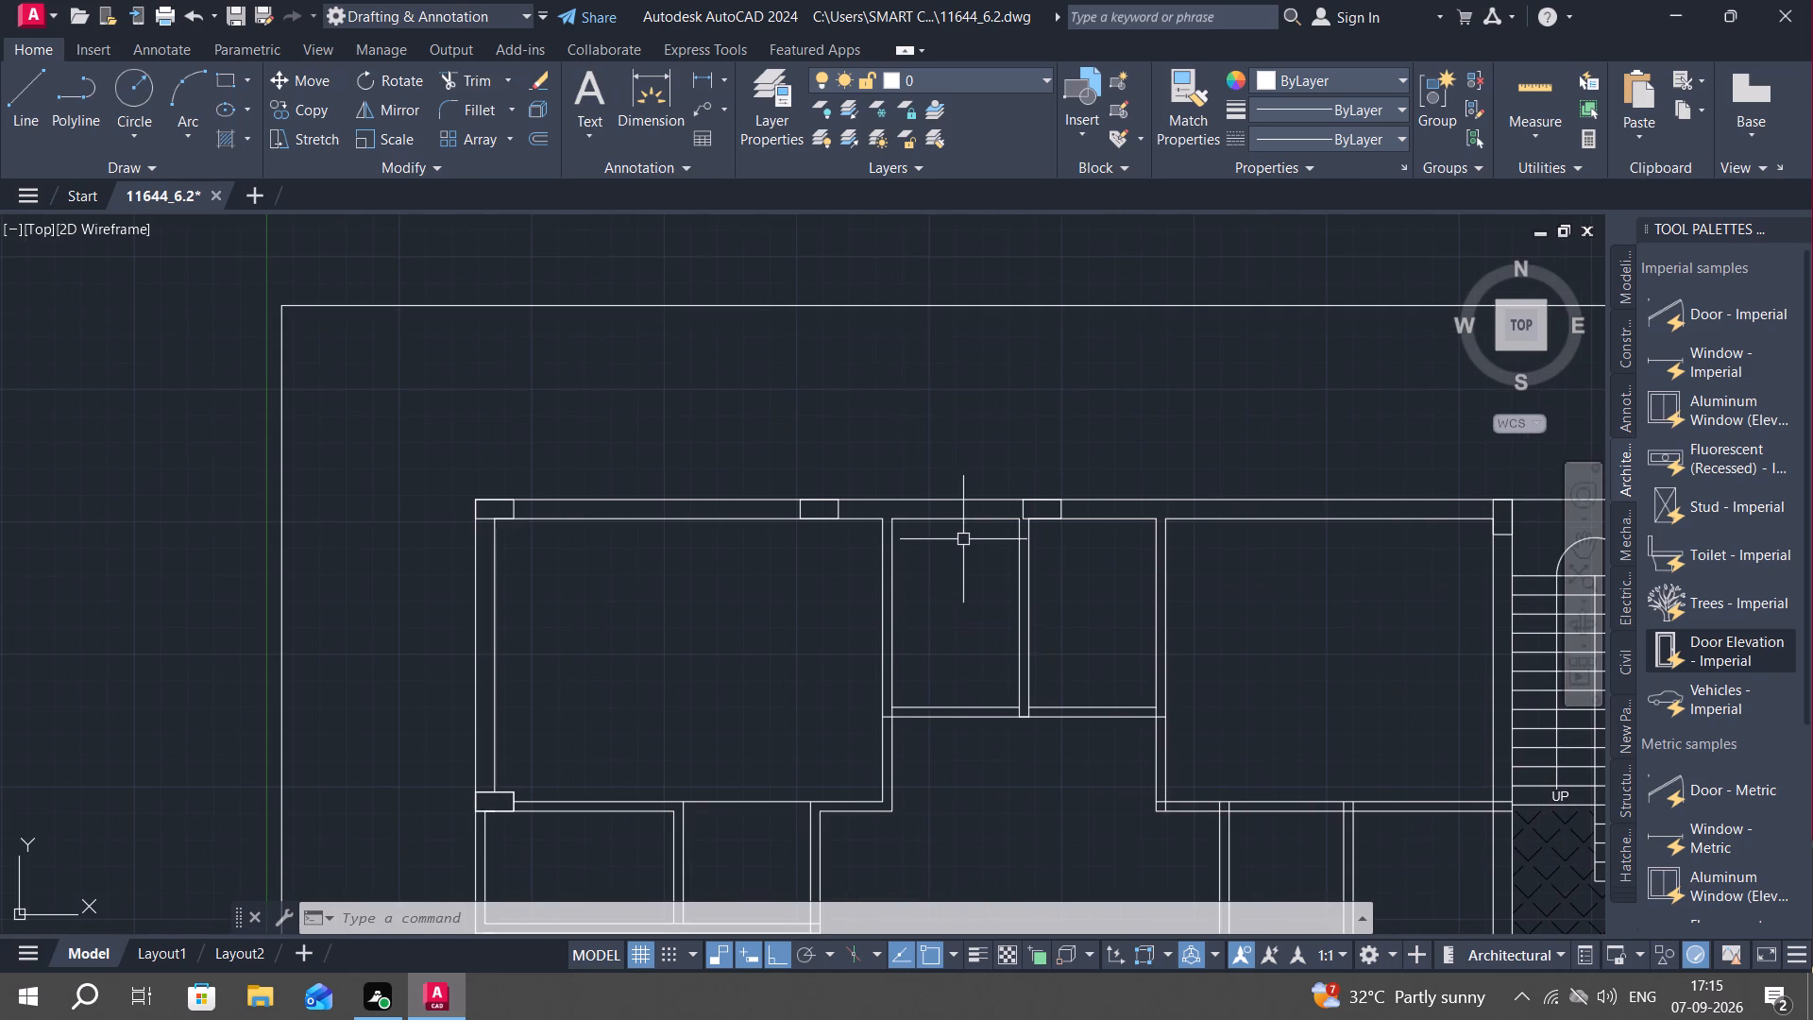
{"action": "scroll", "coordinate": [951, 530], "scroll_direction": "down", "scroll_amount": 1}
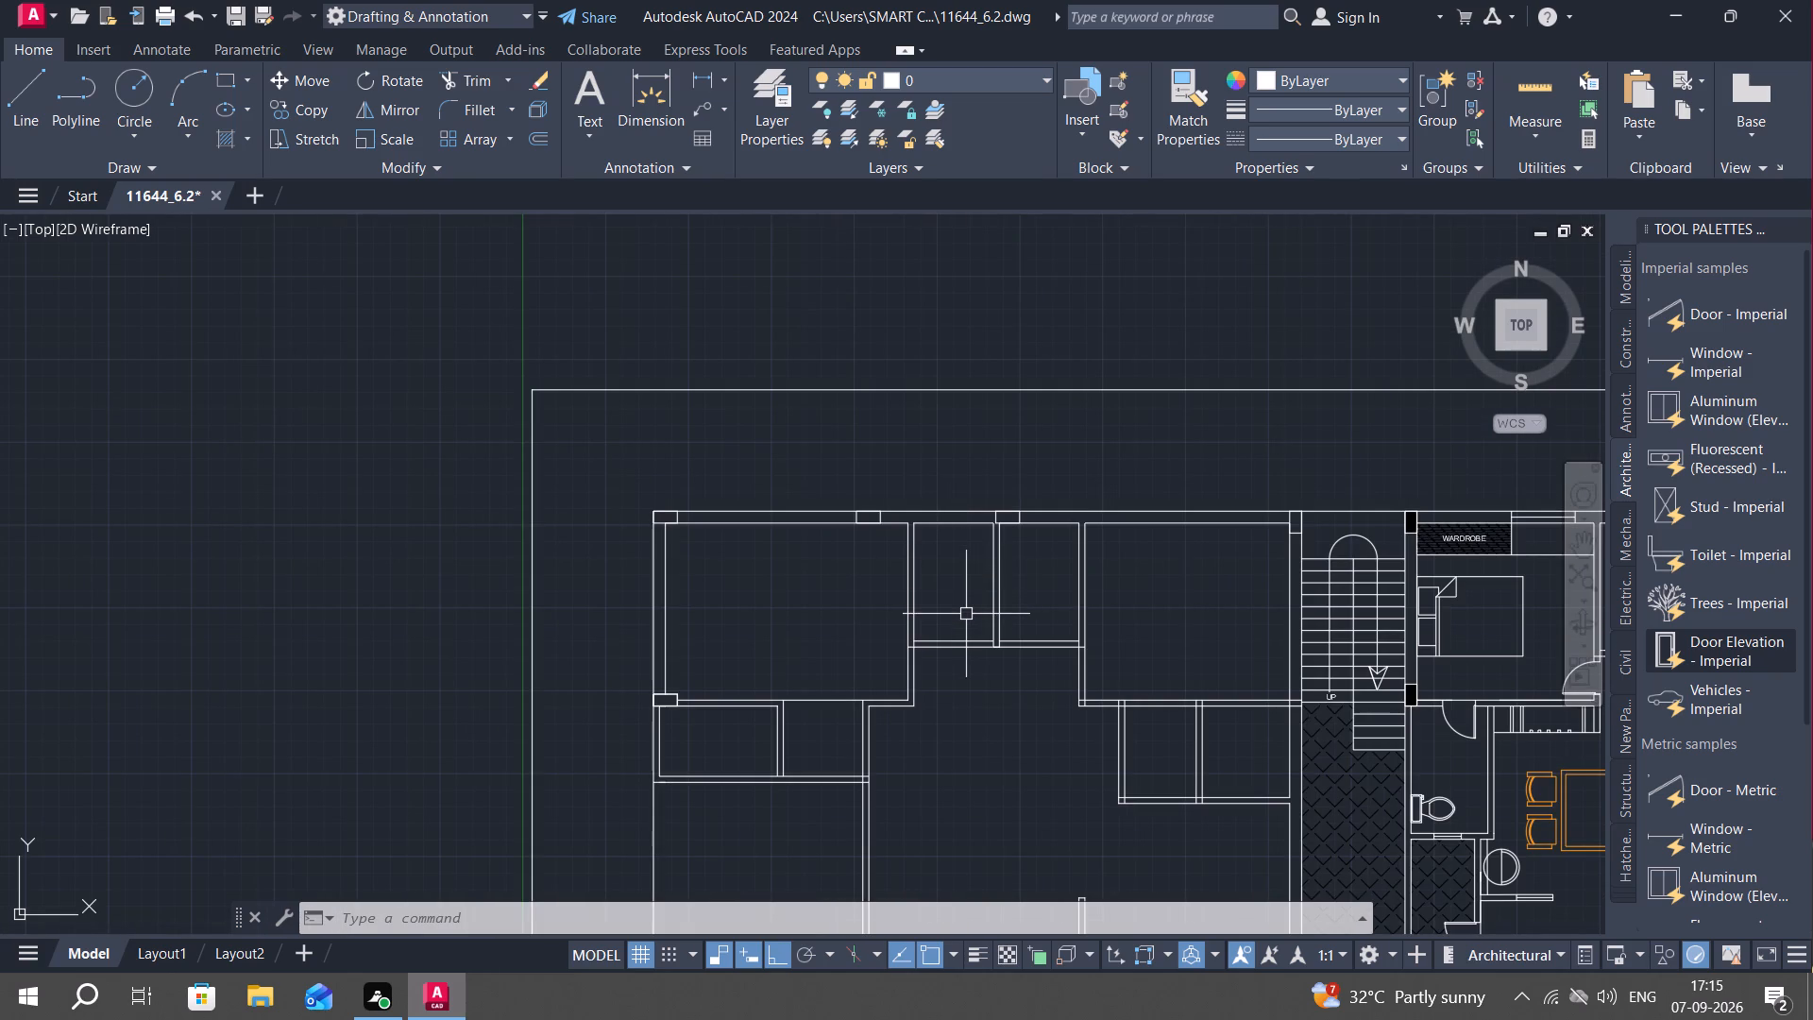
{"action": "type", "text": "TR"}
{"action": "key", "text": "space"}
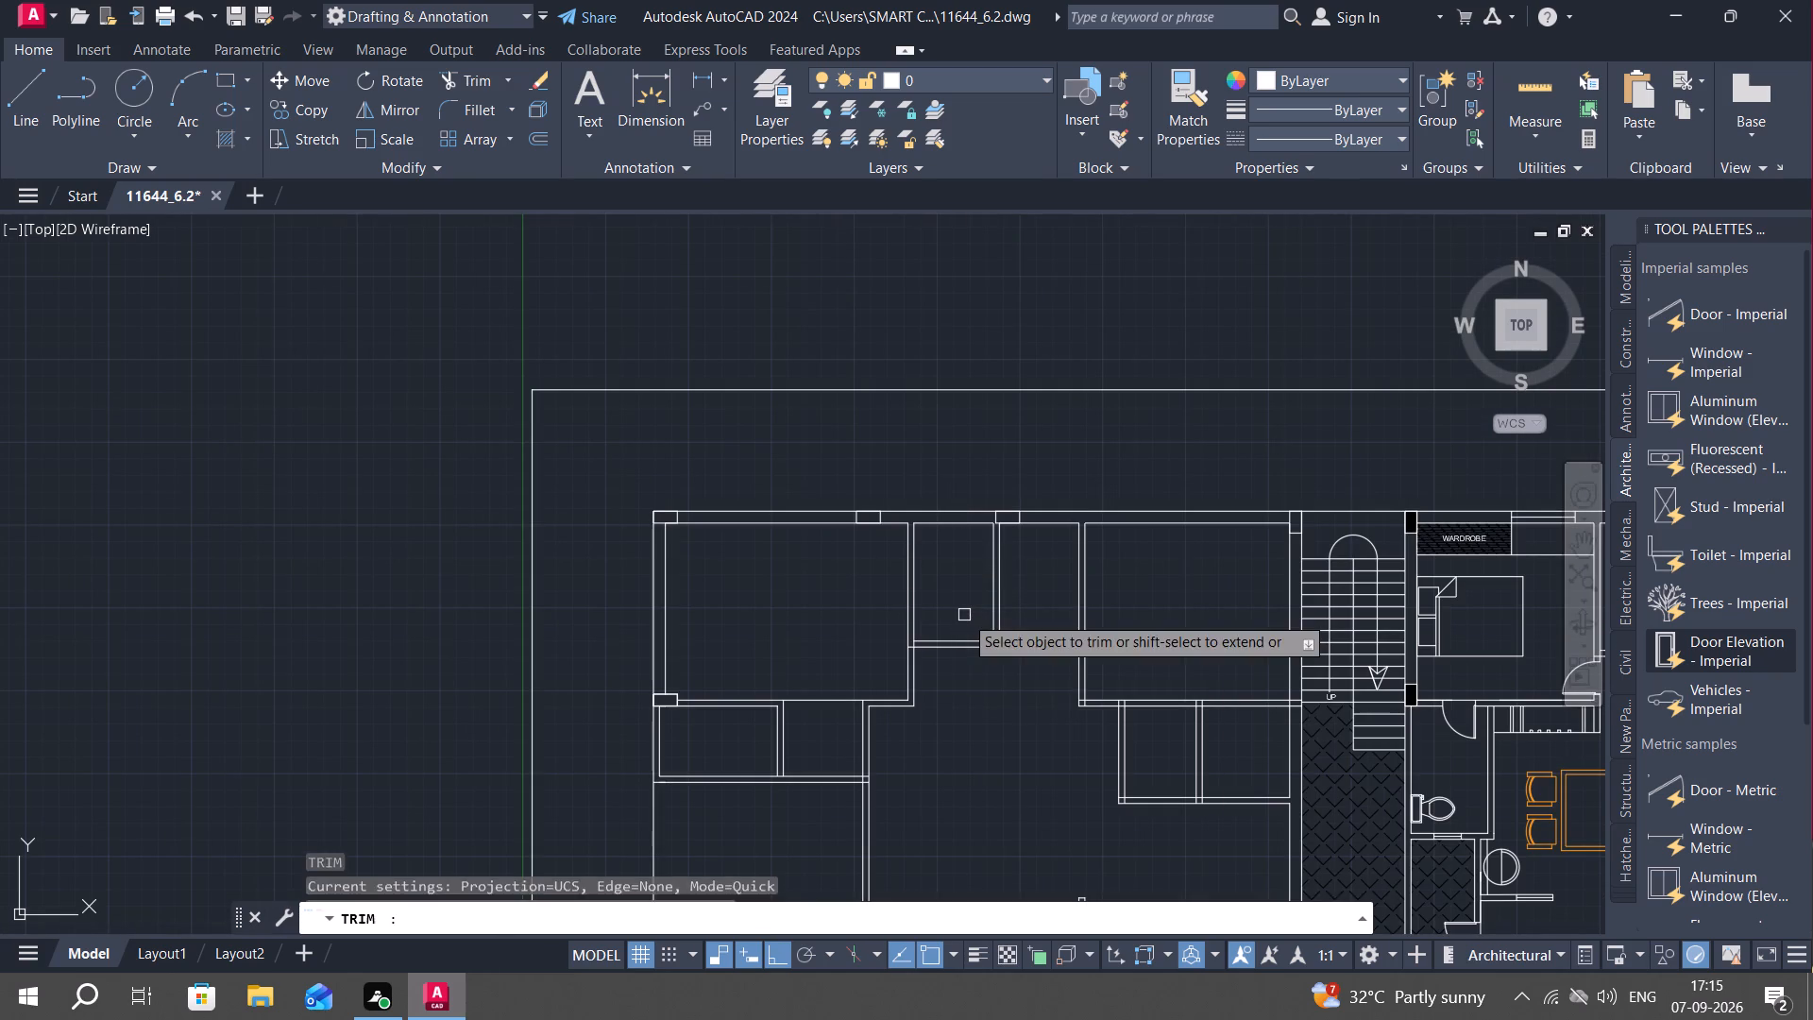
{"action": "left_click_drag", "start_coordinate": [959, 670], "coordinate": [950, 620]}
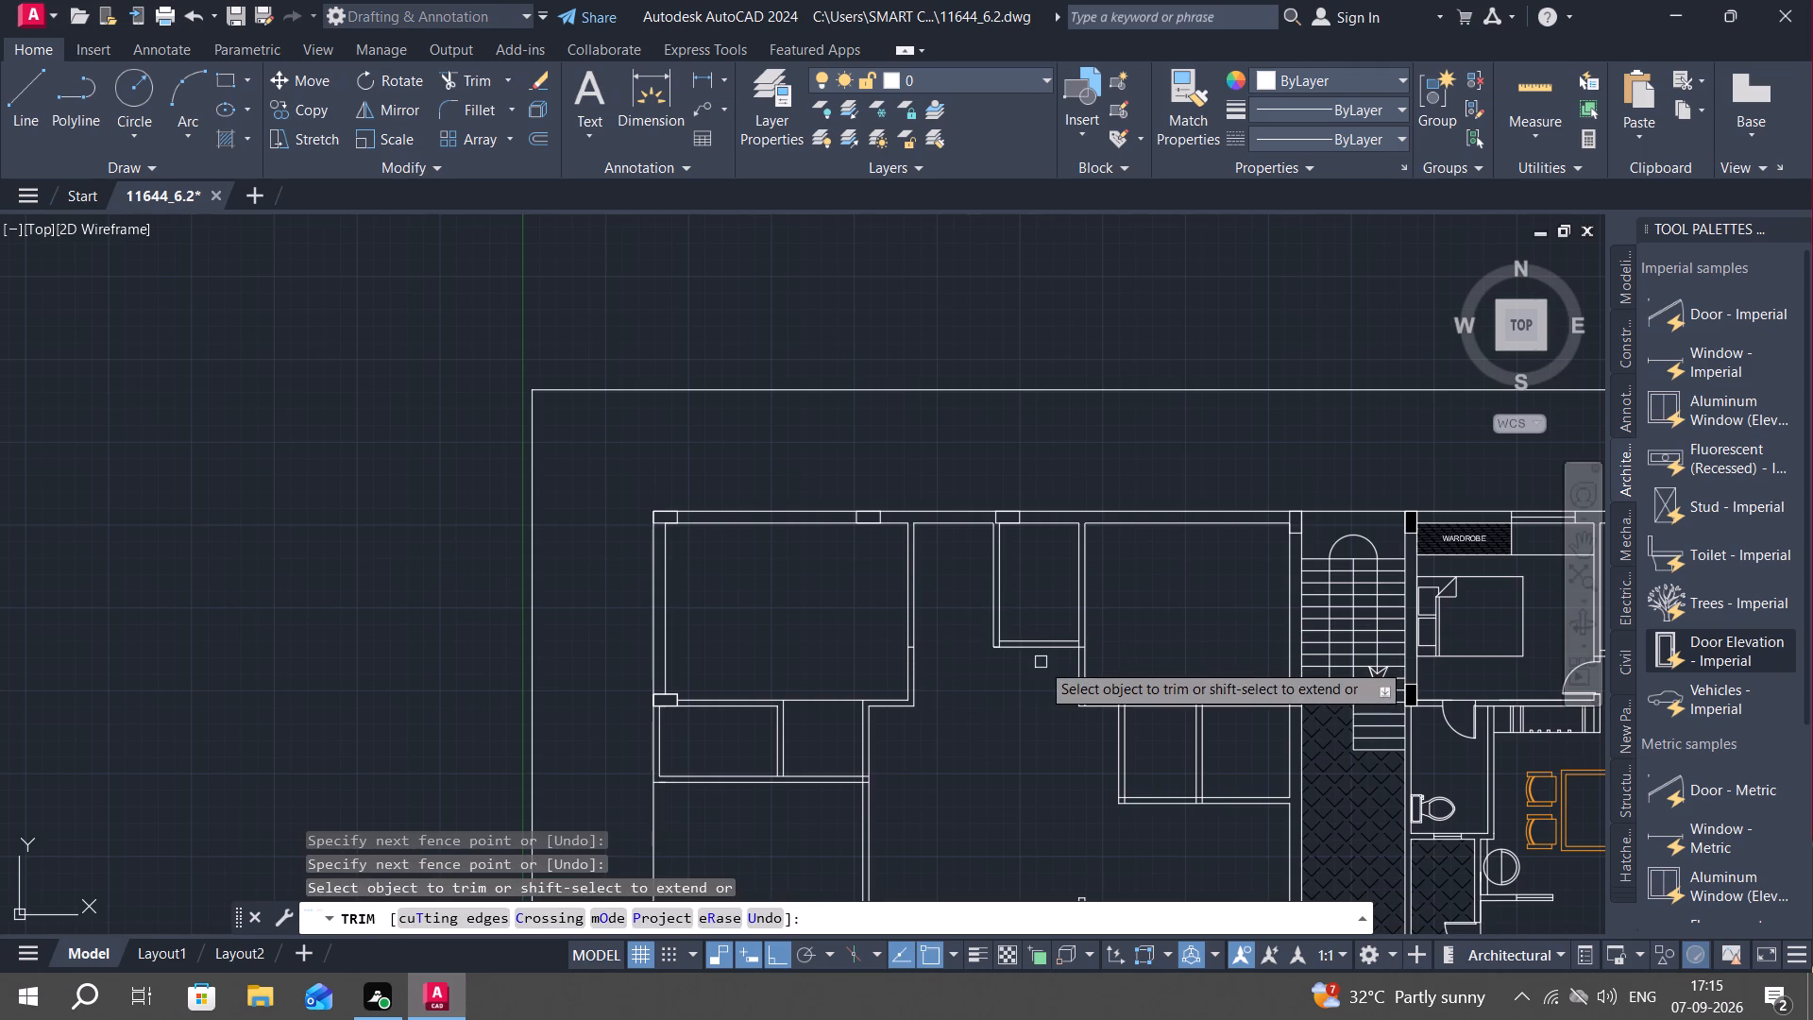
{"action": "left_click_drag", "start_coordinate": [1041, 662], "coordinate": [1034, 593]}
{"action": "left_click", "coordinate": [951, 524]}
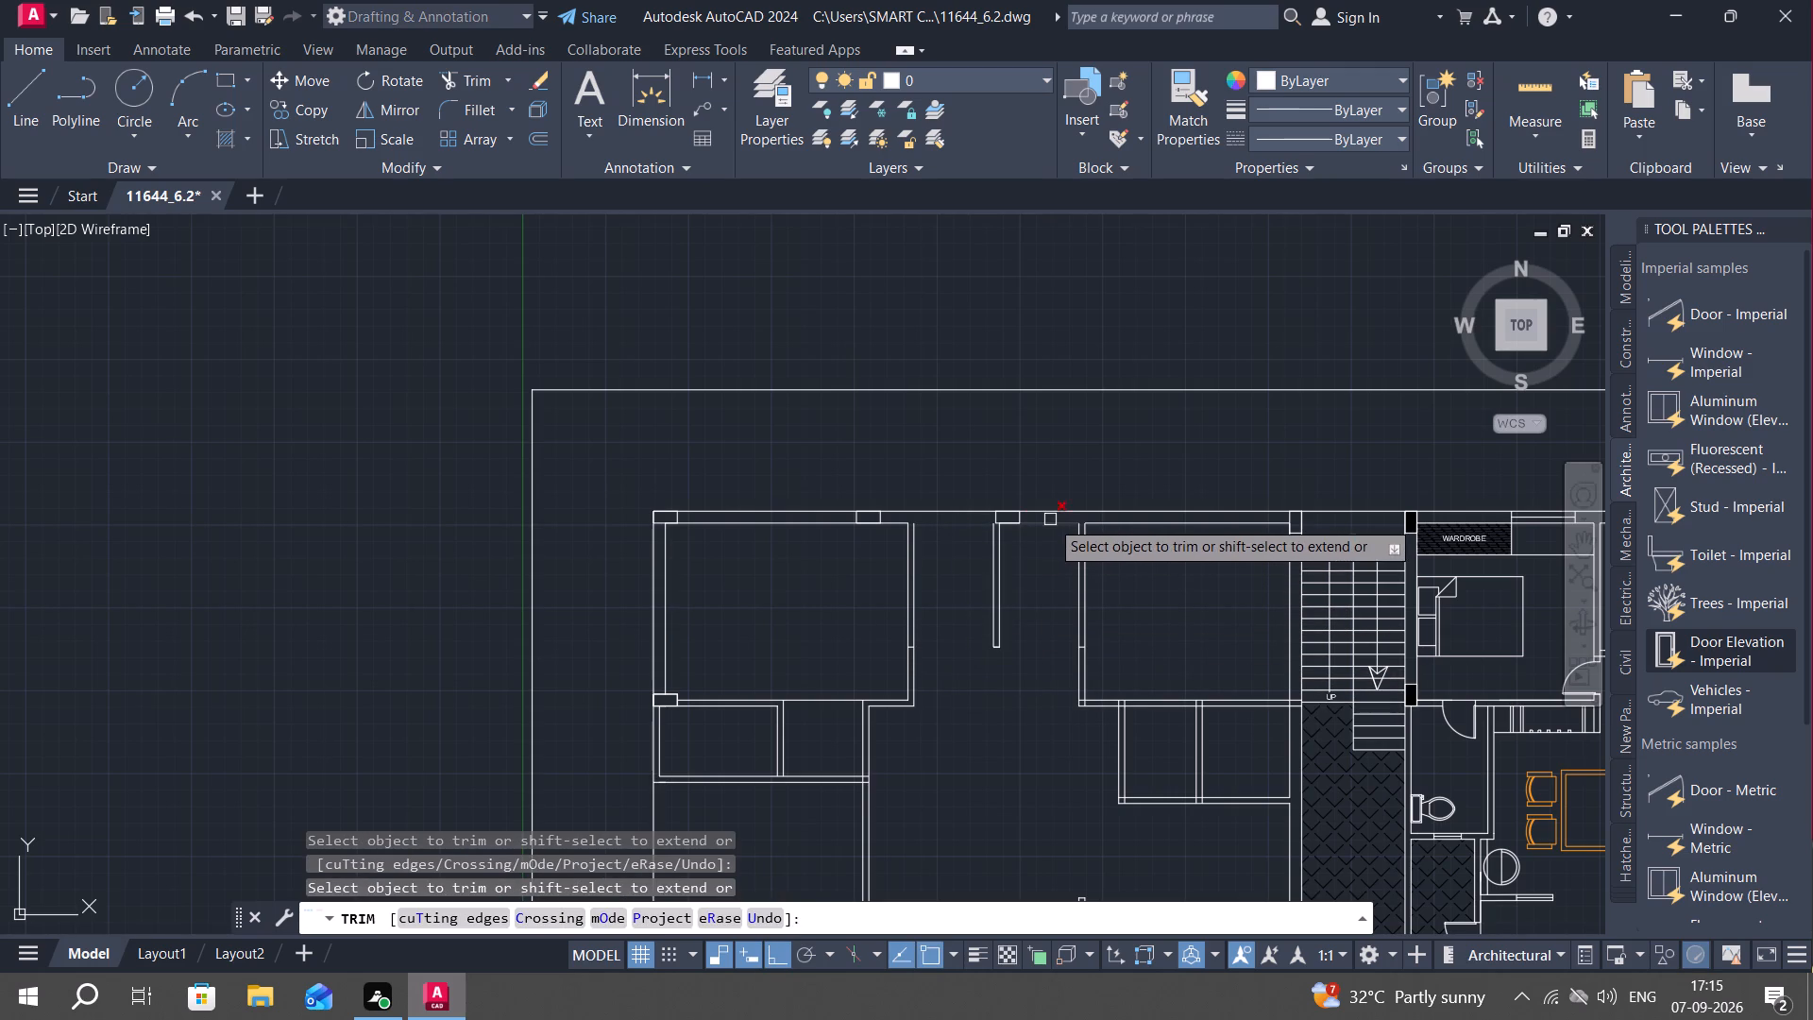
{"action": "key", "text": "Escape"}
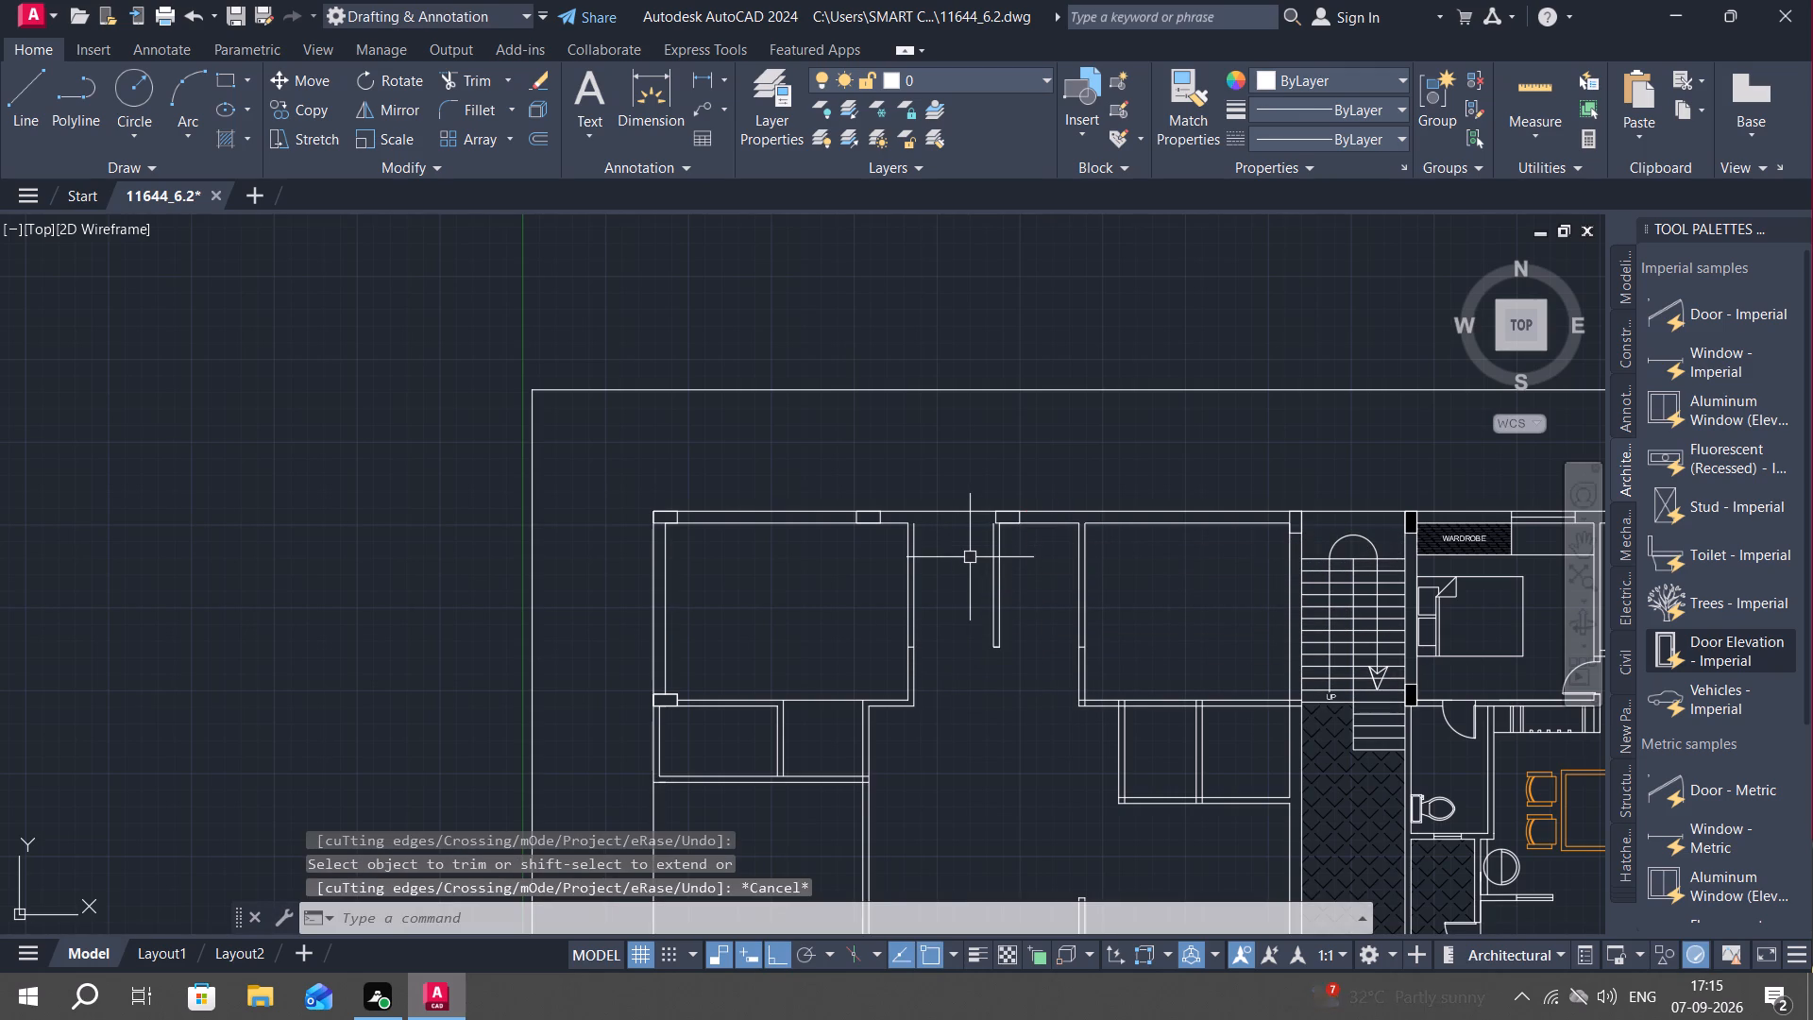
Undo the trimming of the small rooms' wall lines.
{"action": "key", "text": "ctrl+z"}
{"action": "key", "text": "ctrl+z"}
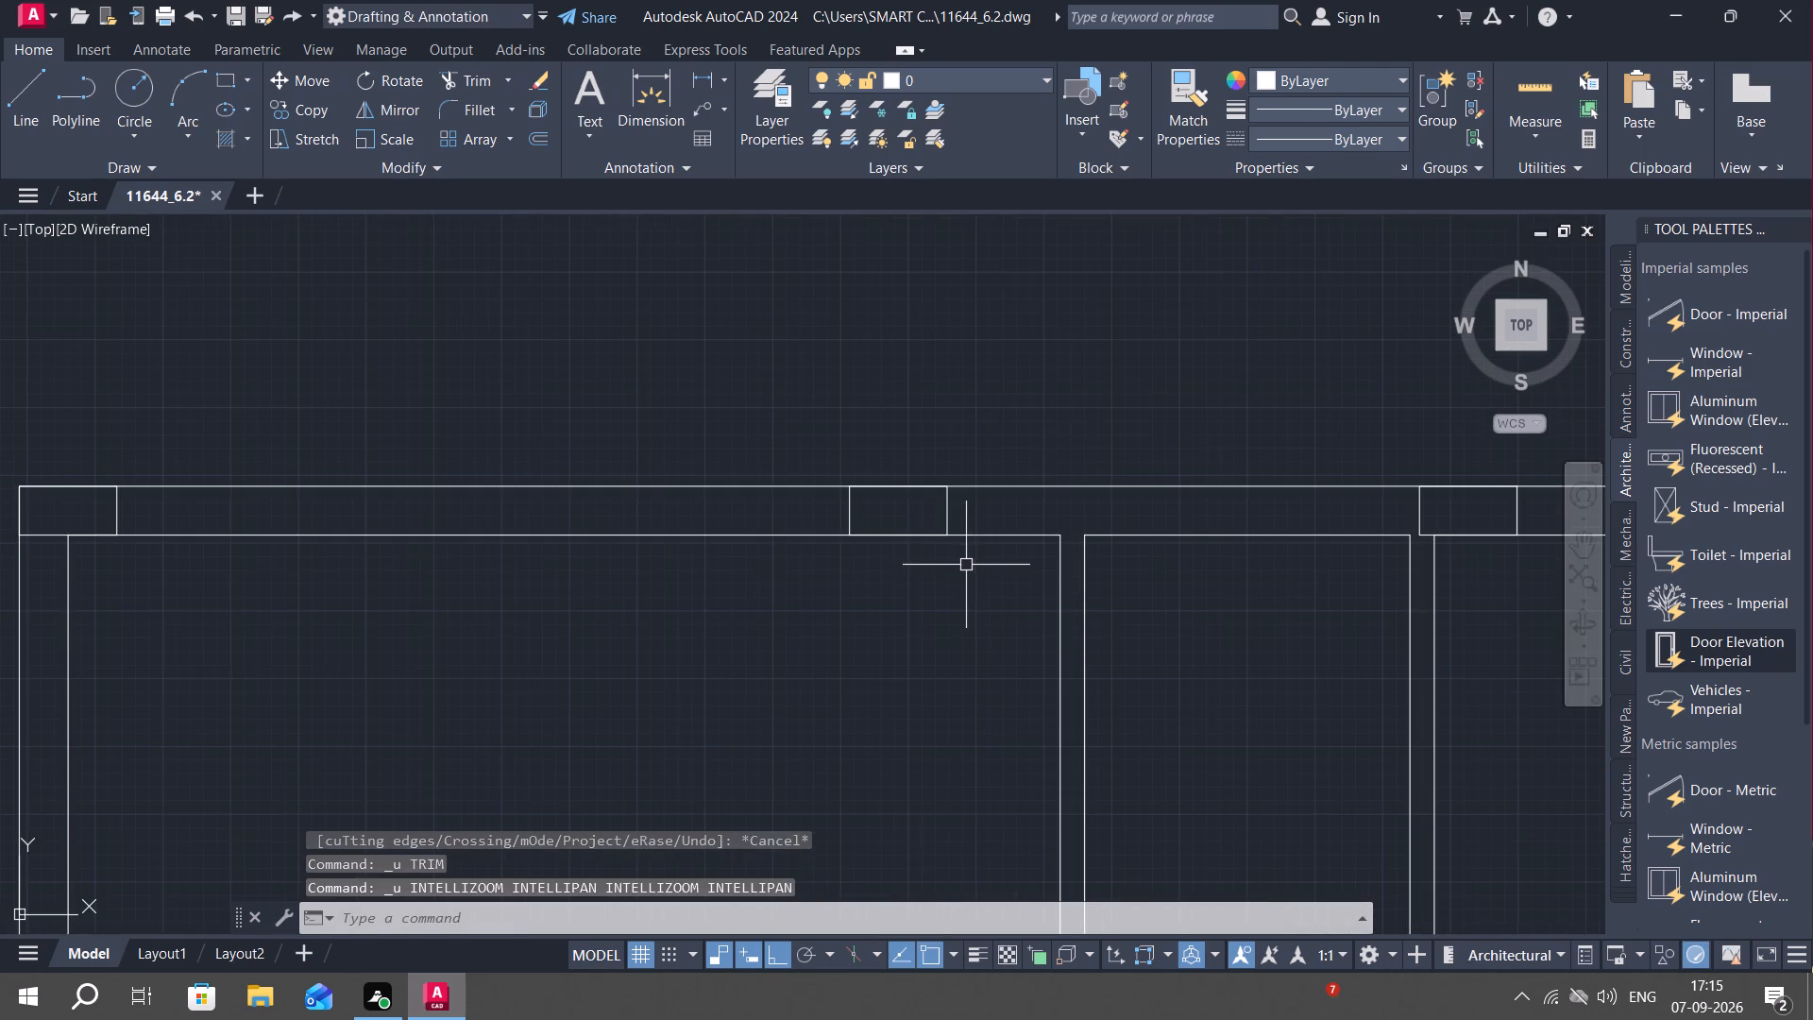
Offset the top wall's inner lines above both small rooms by 4.5" towards the outer wall line.
{"action": "scroll", "coordinate": [929, 595], "scroll_direction": "down", "scroll_amount": 3}
{"action": "middle_click_drag", "start_coordinate": [1087, 582], "coordinate": [1018, 566]}
{"action": "key", "text": "Escape"}
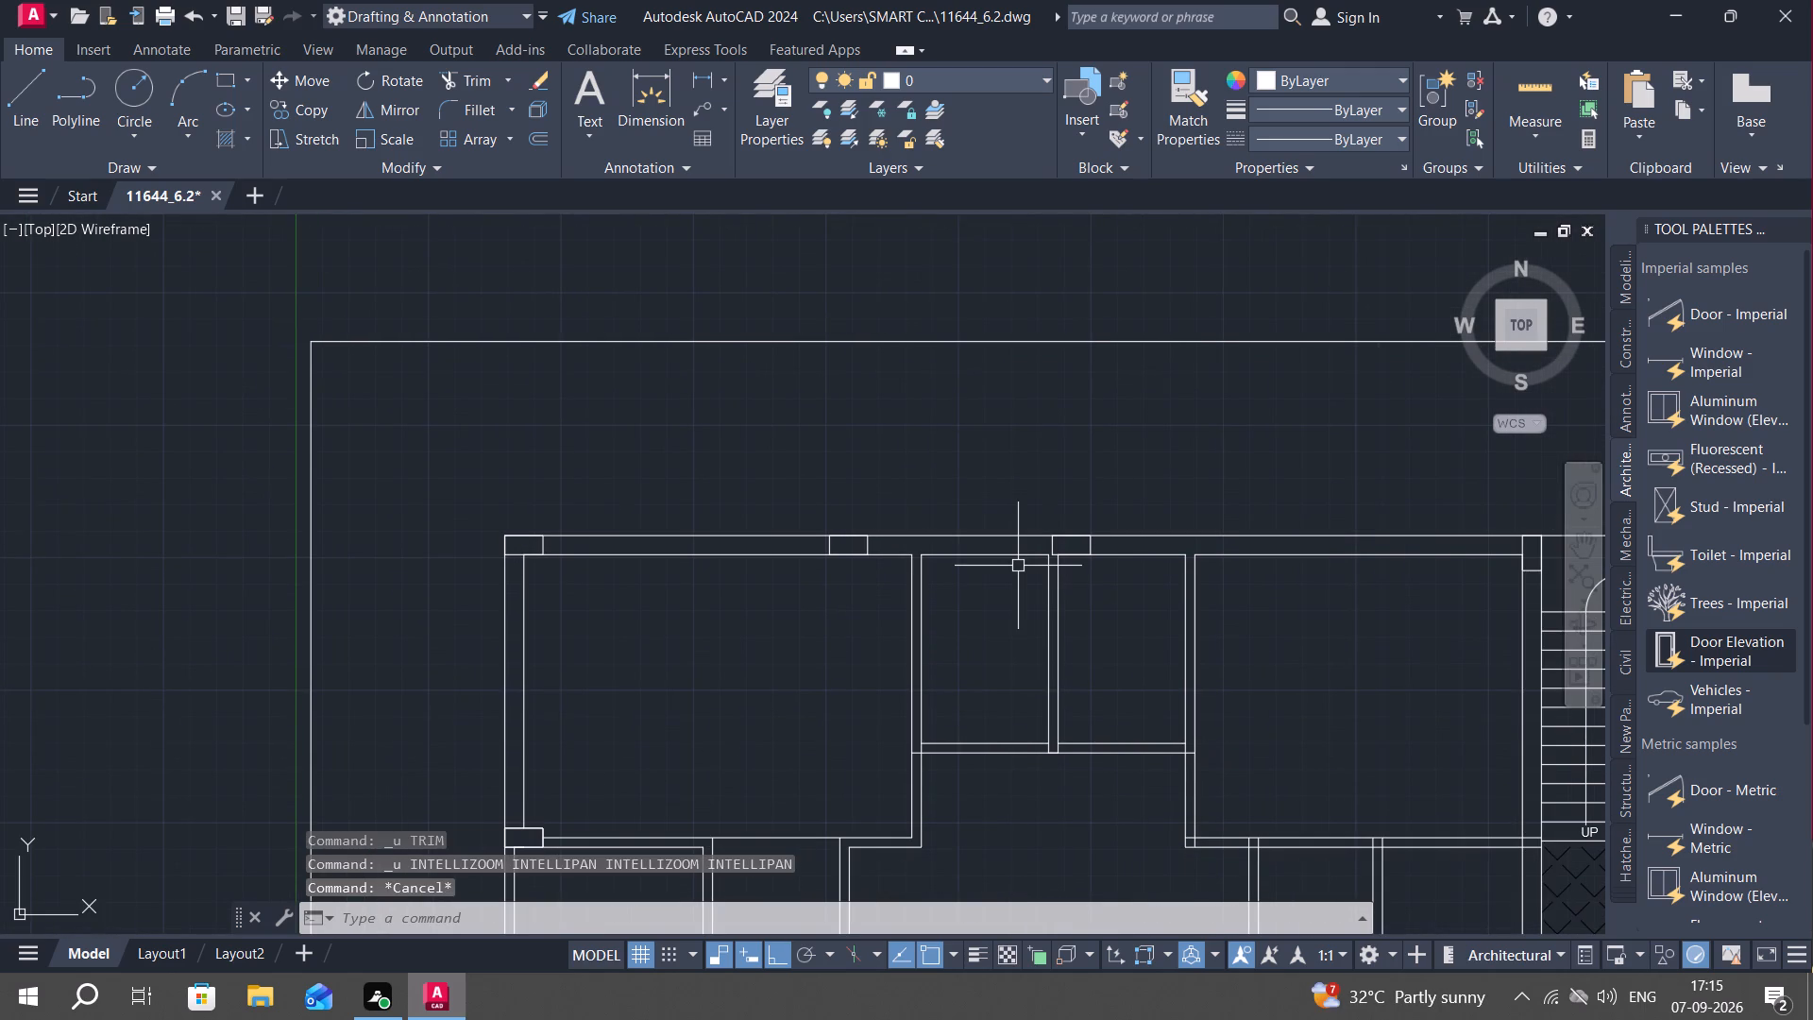
{"action": "type", "text": "O"}
{"action": "key", "text": "space"}
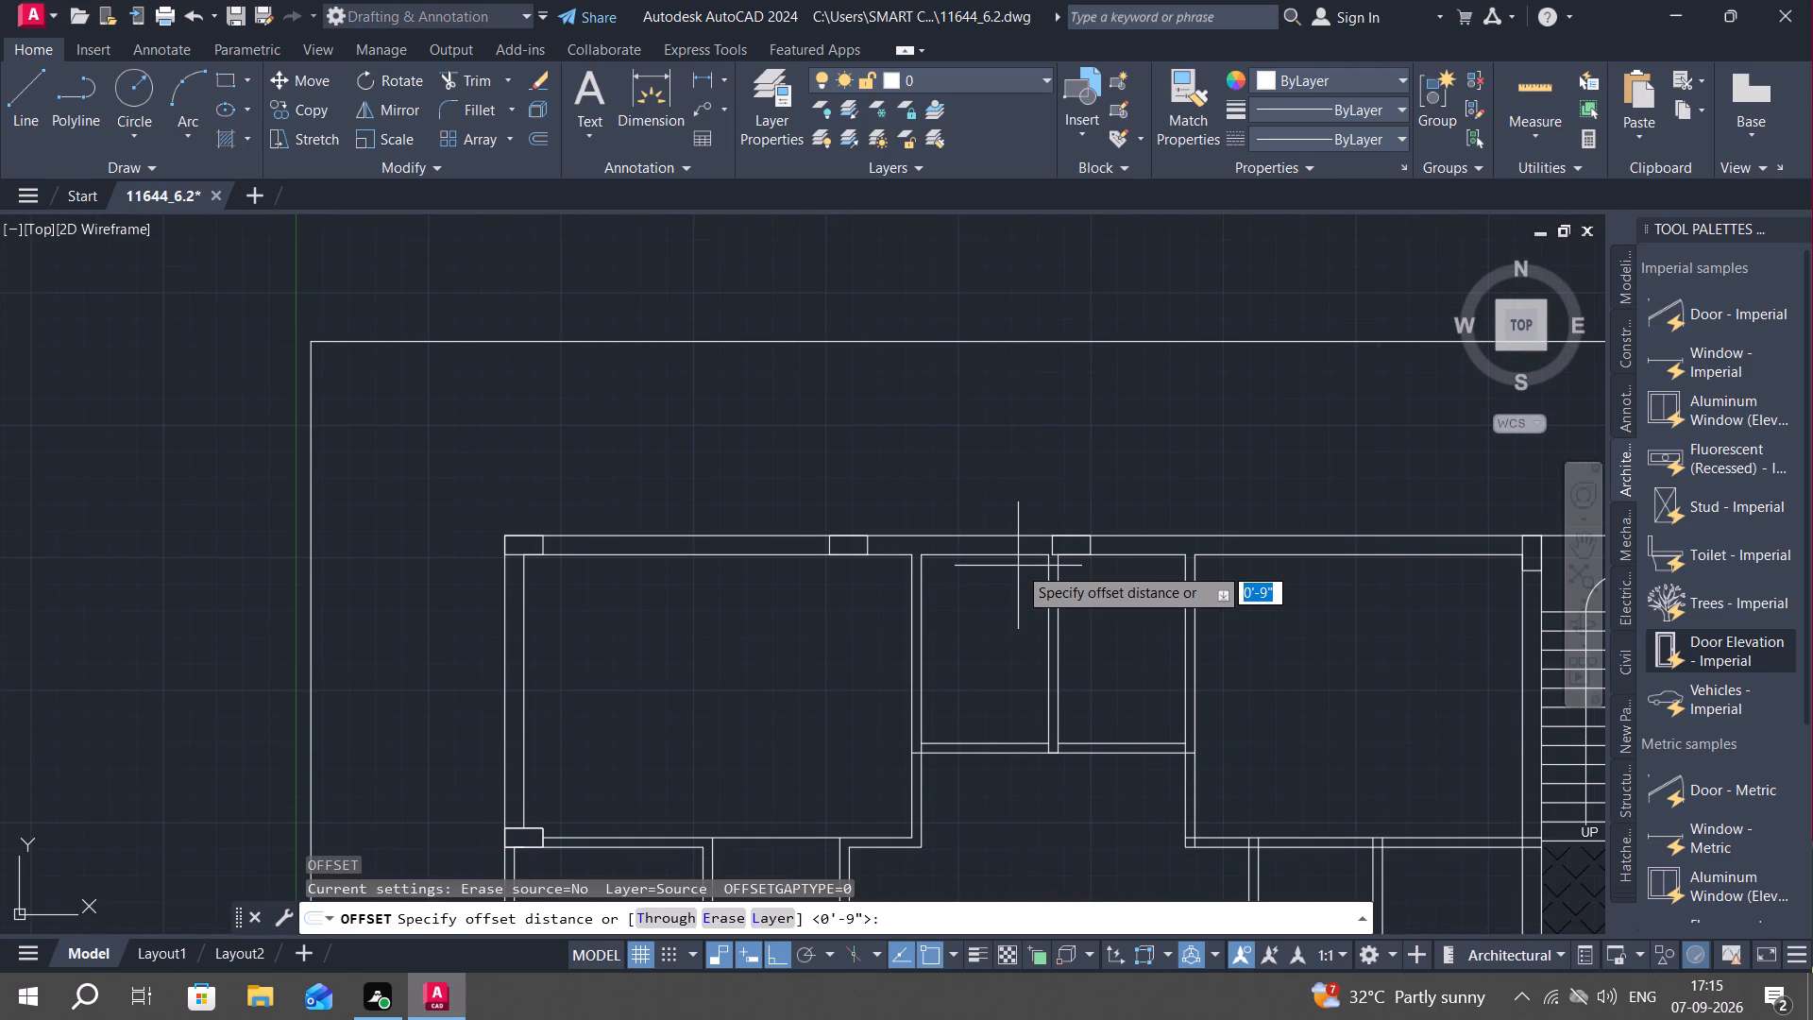
{"action": "key", "text": "4"}
{"action": "type", "text": ".5\""}
{"action": "key", "text": "space"}
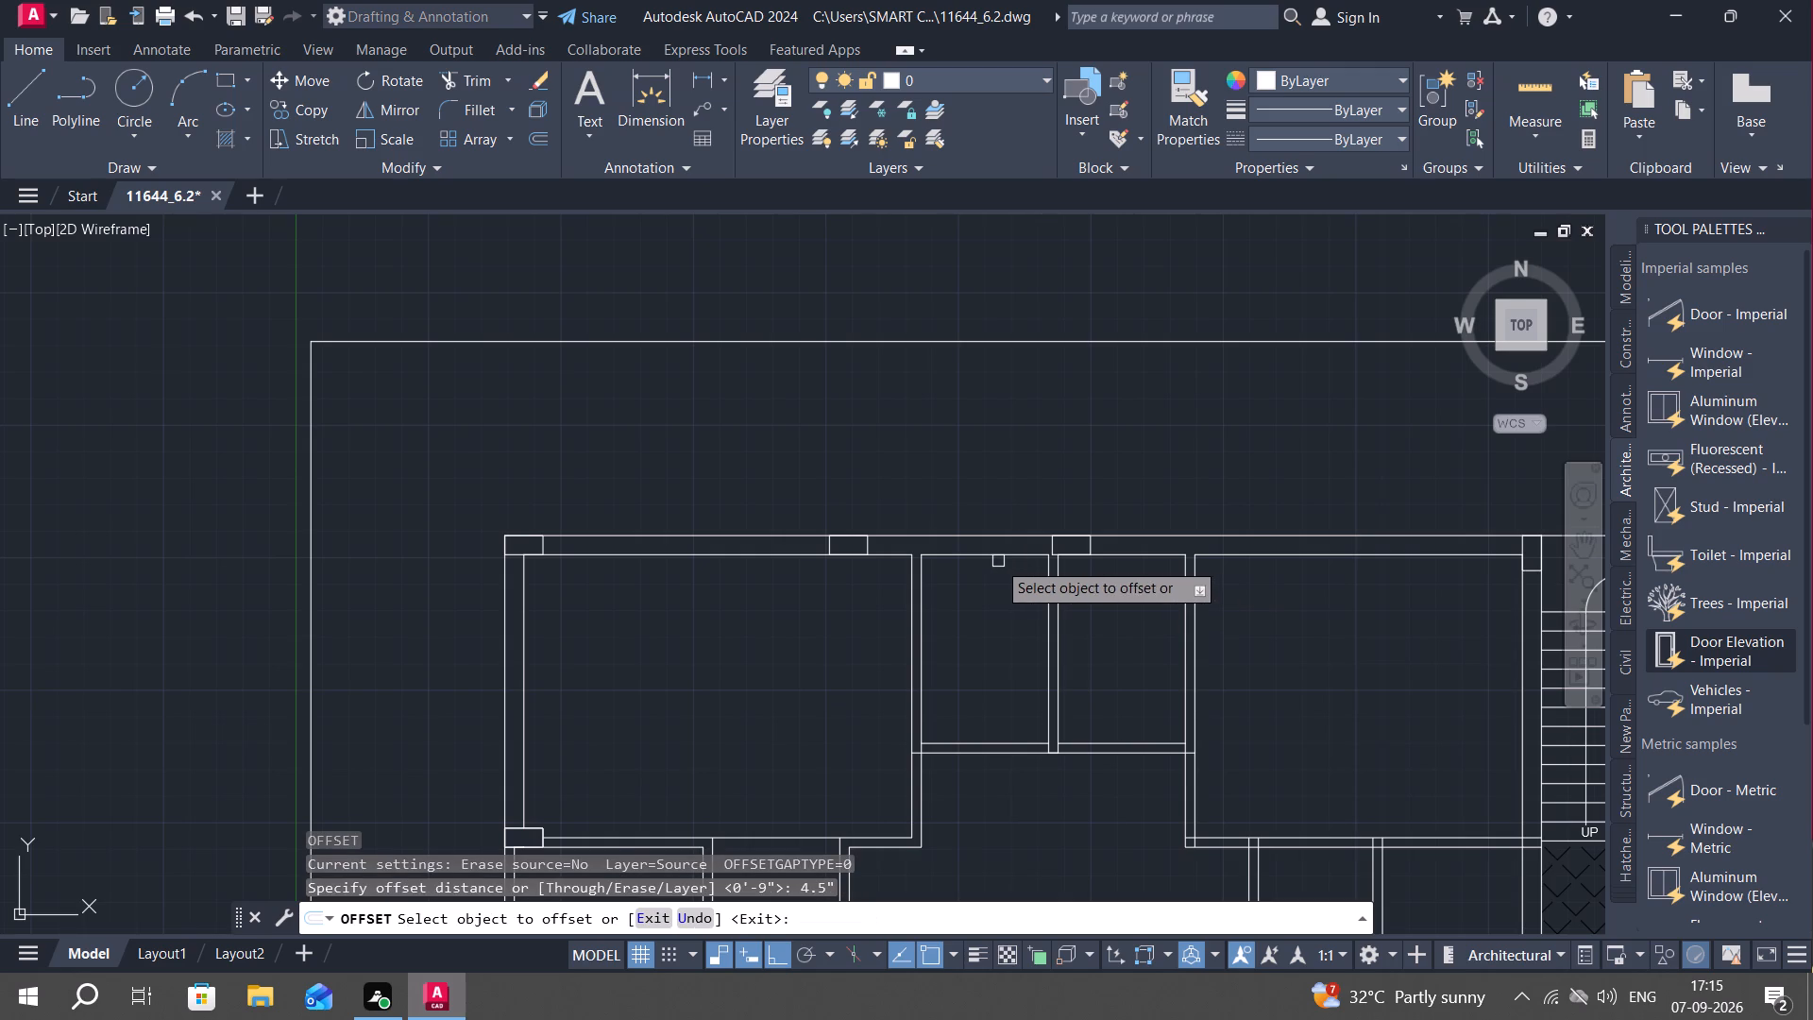
{"action": "left_click", "coordinate": [997, 557]}
{"action": "left_click", "coordinate": [998, 545]}
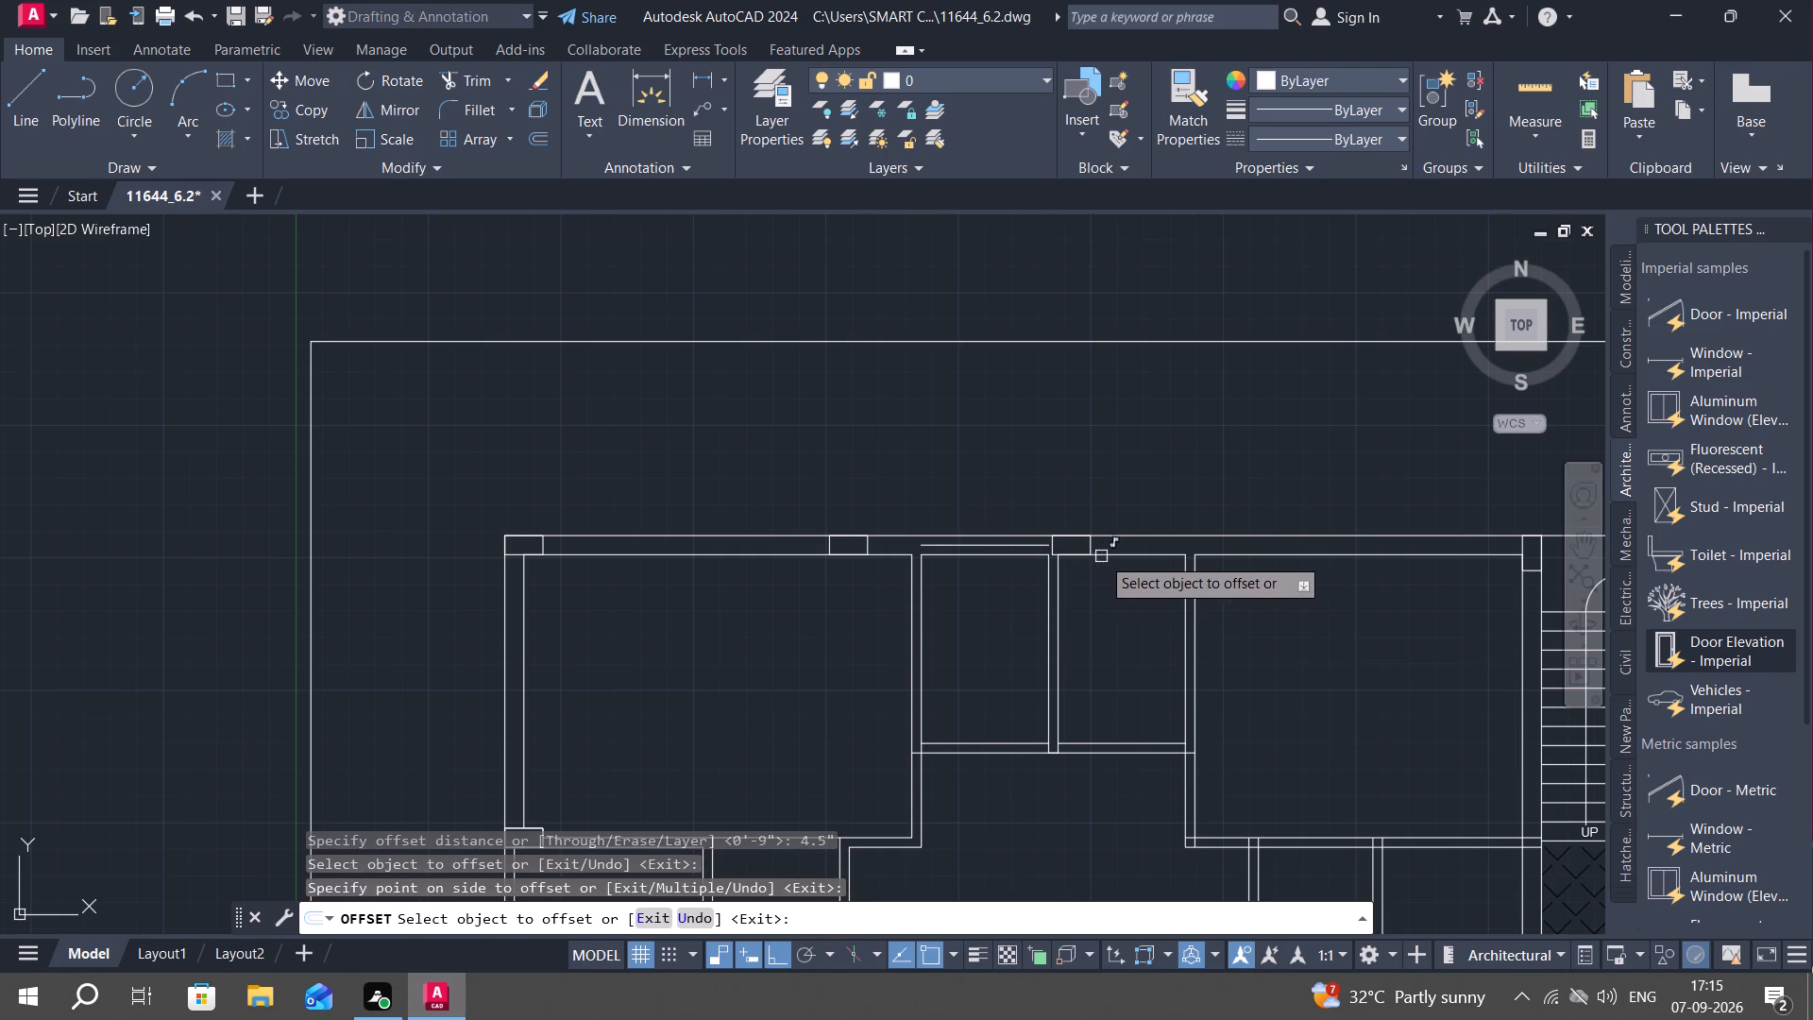
{"action": "left_click", "coordinate": [1101, 556]}
{"action": "left_click", "coordinate": [1105, 543]}
{"action": "key", "text": "Escape"}
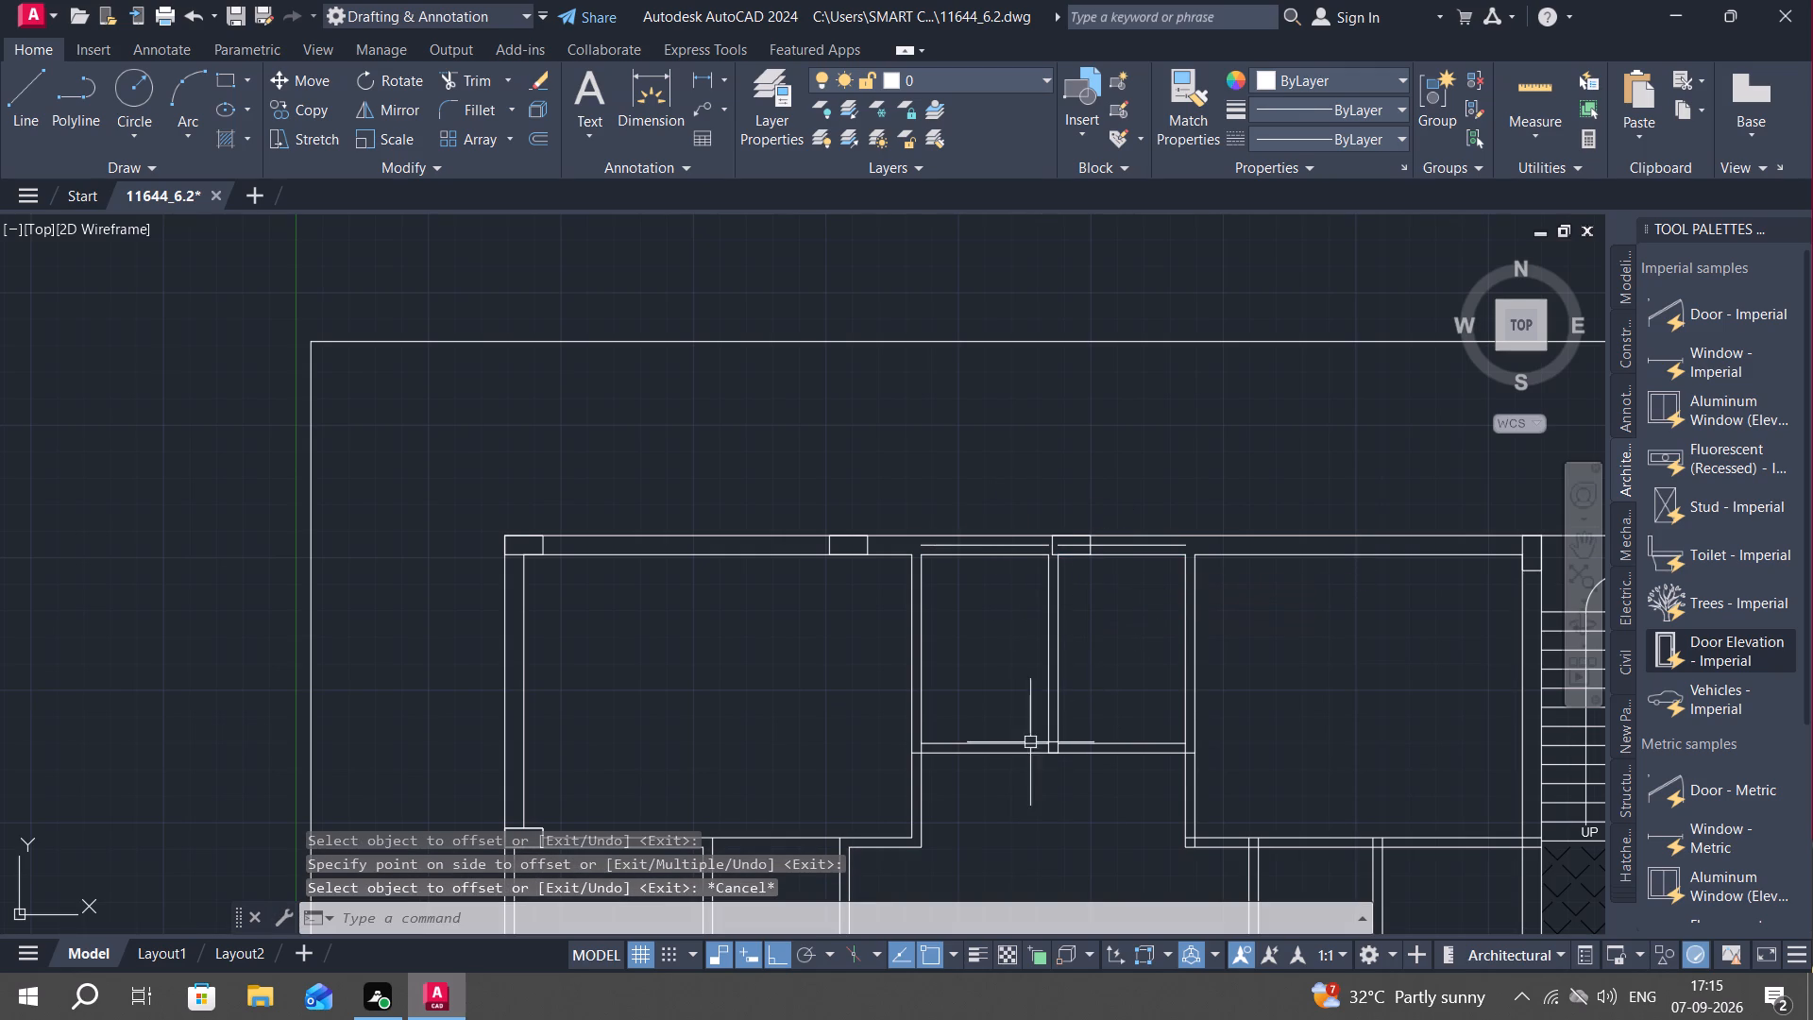
Offset the inner lines of both small rooms' lower walls by 4.5" up into the rooms.
{"action": "key", "text": "space"}
{"action": "key", "text": "space"}
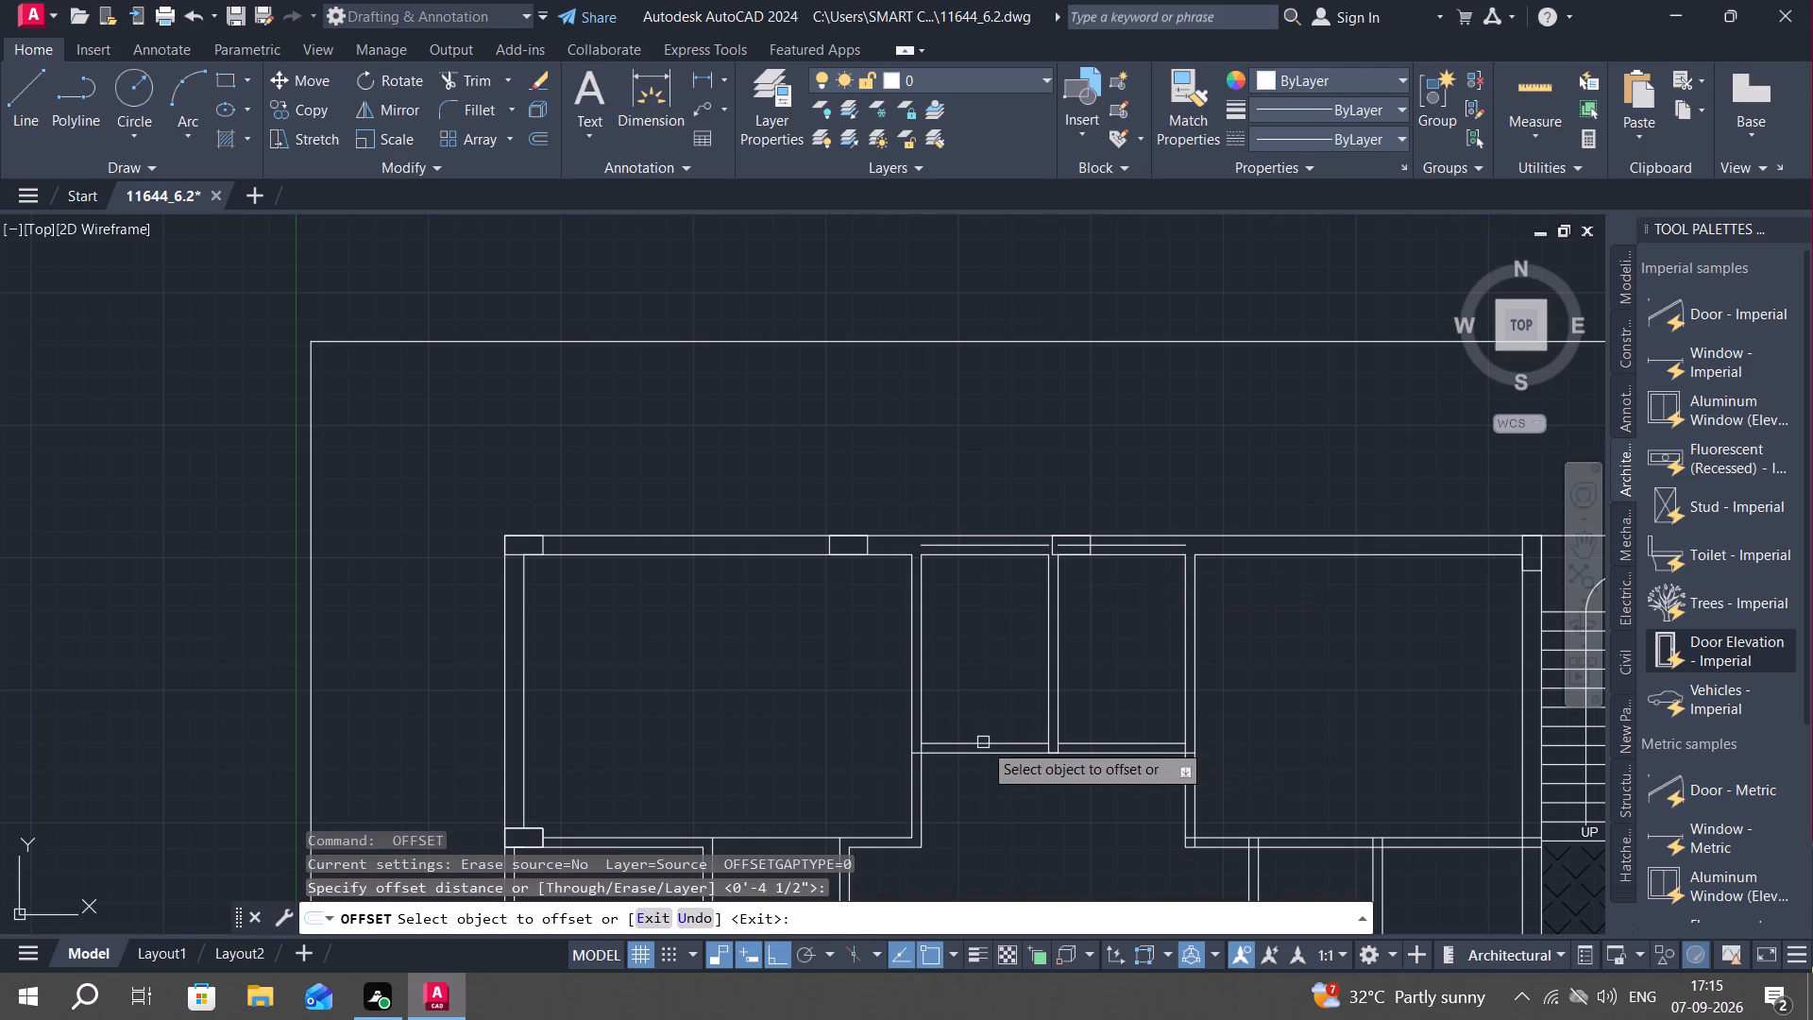
{"action": "left_click", "coordinate": [983, 742]}
{"action": "left_click", "coordinate": [980, 724]}
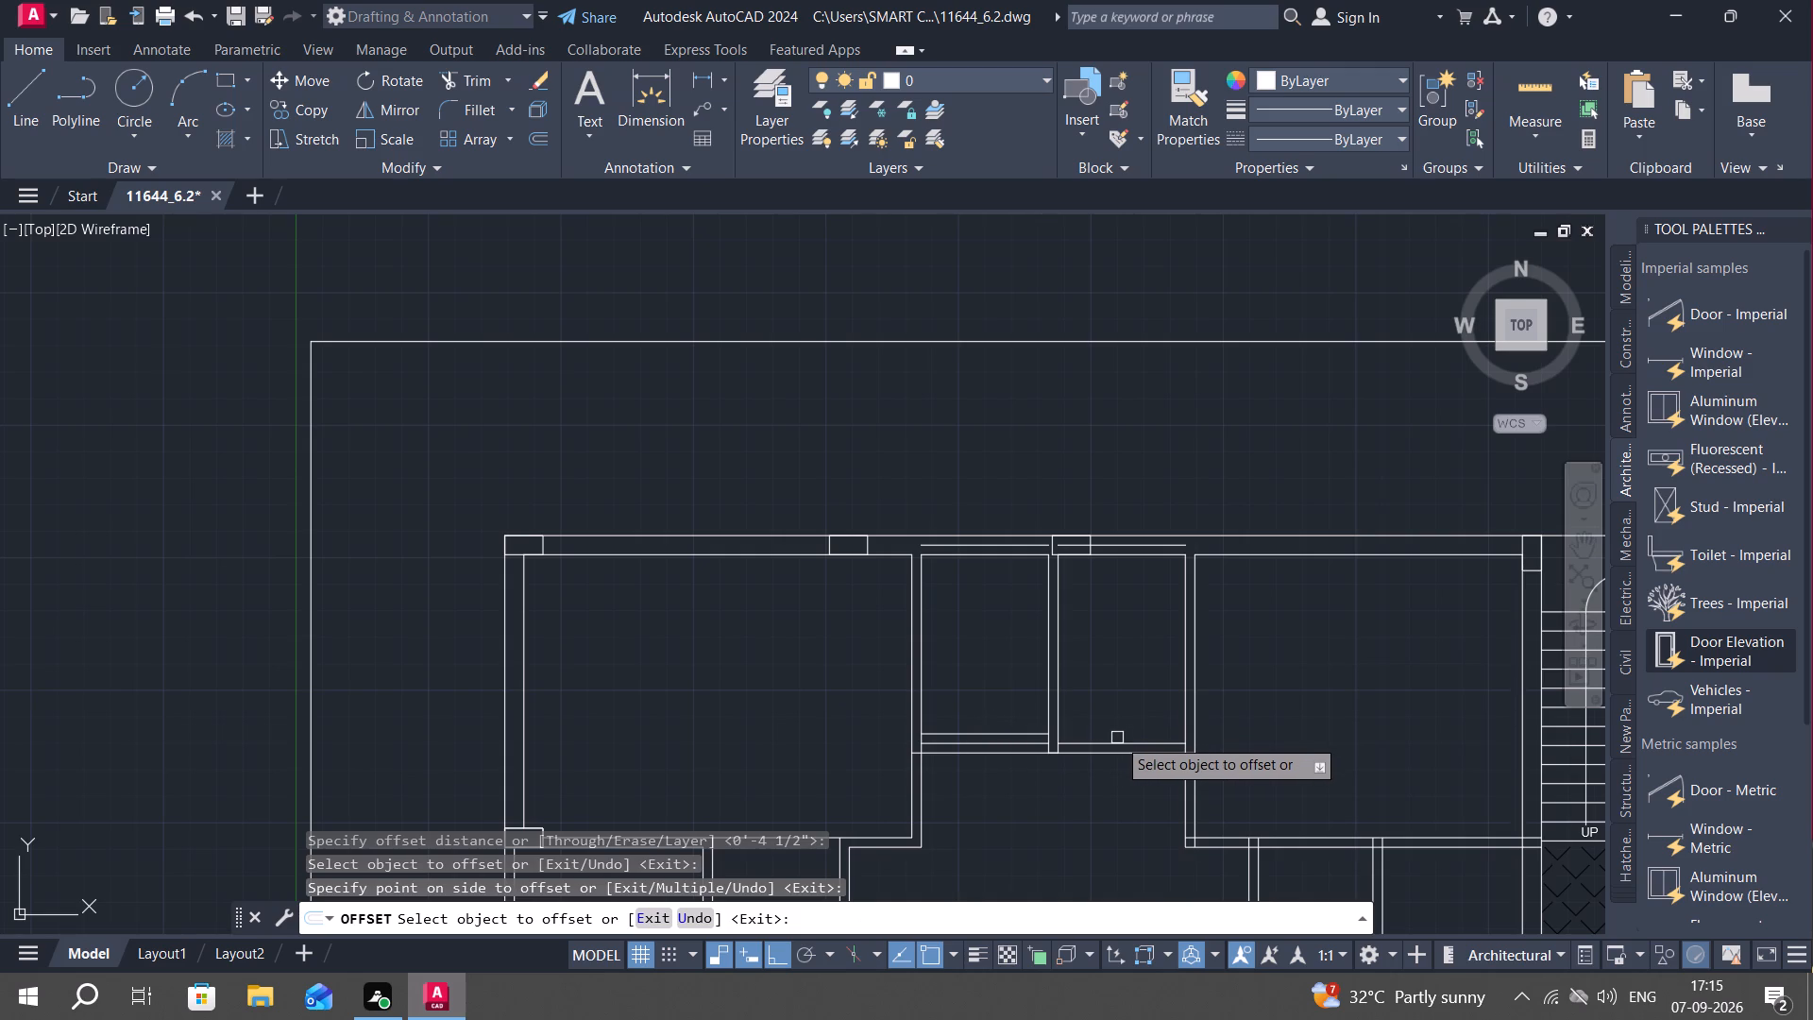
{"action": "left_click", "coordinate": [1122, 740]}
{"action": "left_click", "coordinate": [1092, 684]}
{"action": "key", "text": "Escape"}
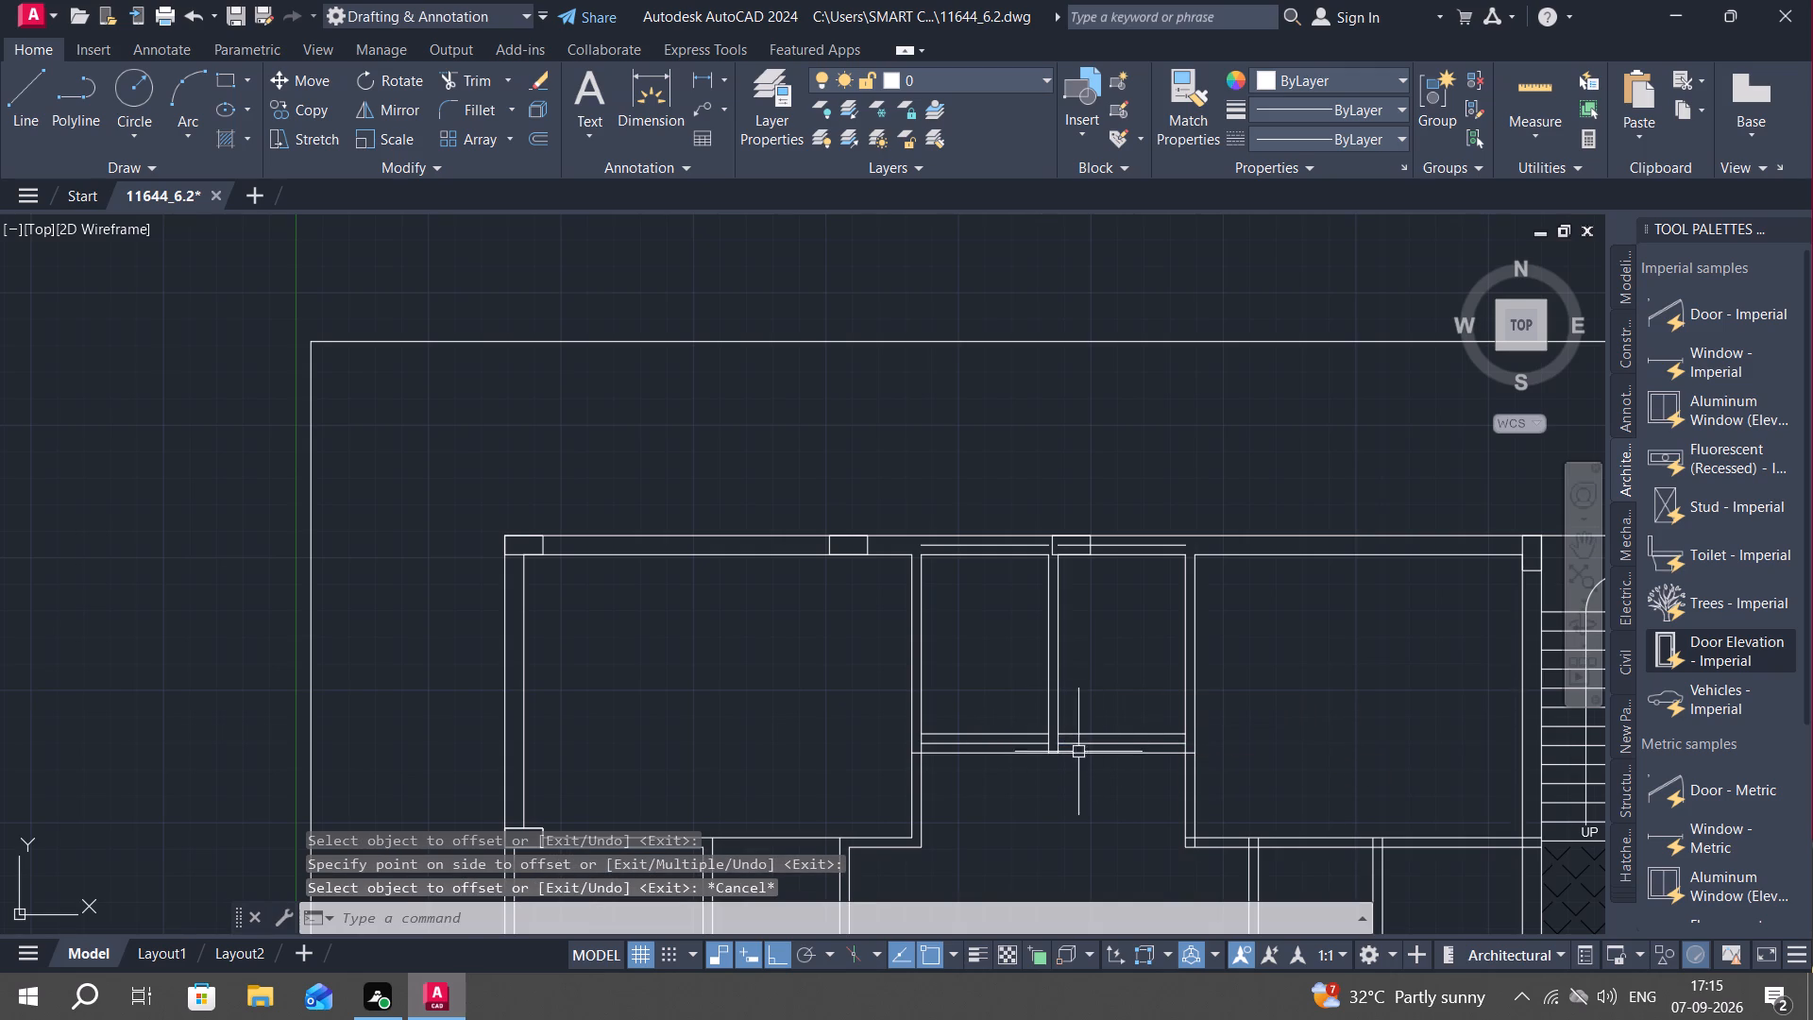
Delete the old outer lines of both small rooms' lower walls.
{"action": "left_click", "coordinate": [1061, 753]}
{"action": "scroll", "coordinate": [1091, 754], "scroll_direction": "up", "scroll_amount": 2}
{"action": "key", "text": "Escape"}
{"action": "left_click", "coordinate": [1096, 756]}
{"action": "key", "text": "Delete"}
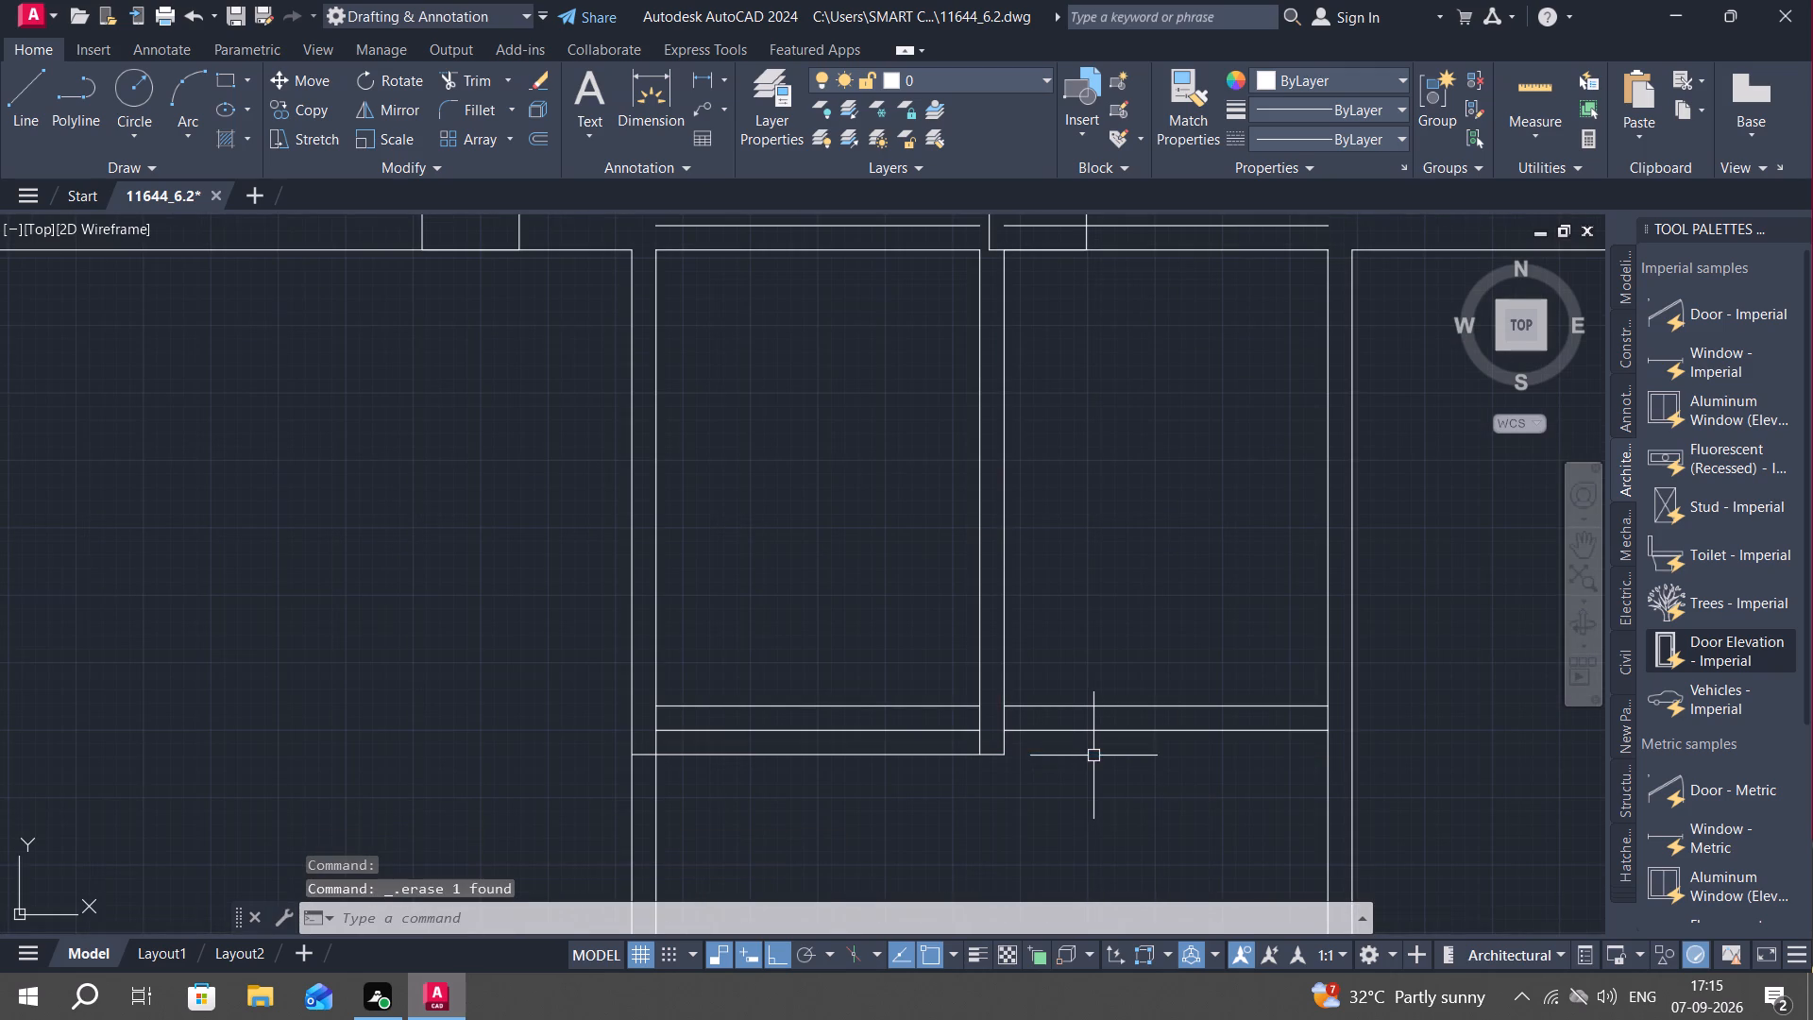
{"action": "scroll", "coordinate": [1018, 766], "scroll_direction": "down", "scroll_amount": 1}
{"action": "left_click", "coordinate": [879, 760]}
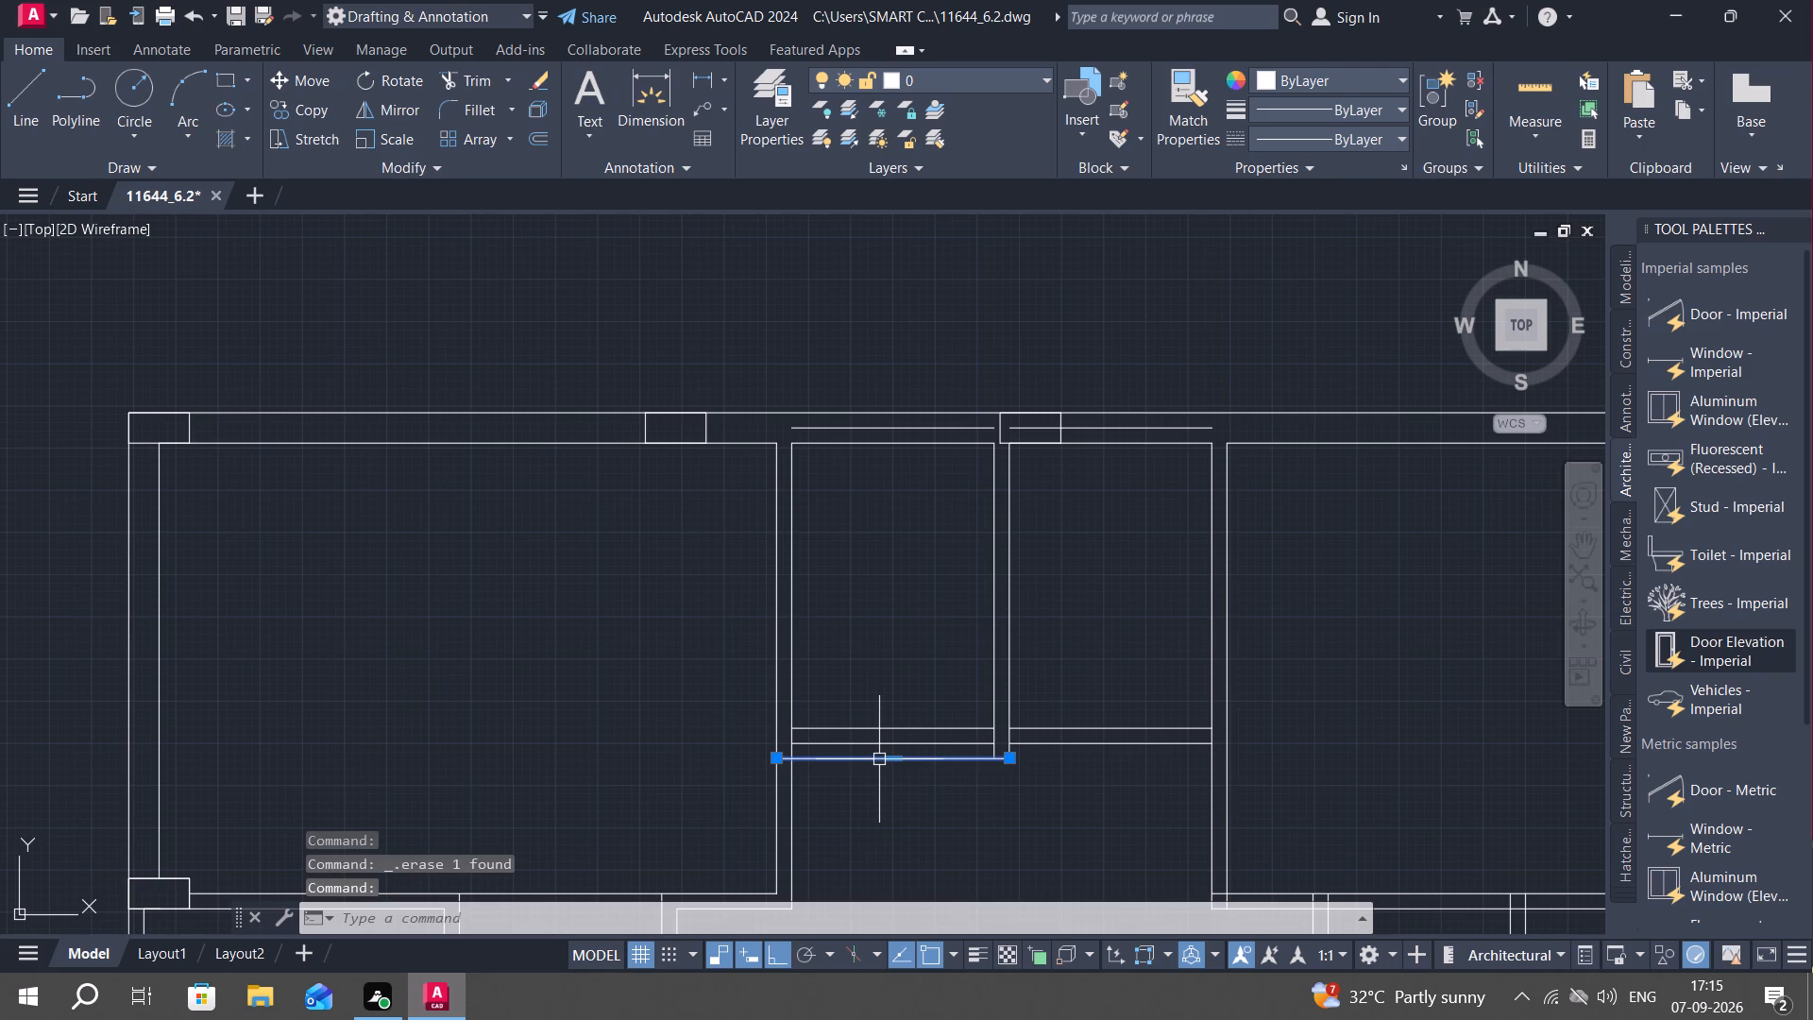
{"action": "key", "text": "Delete"}
Trim the two partition line ends projecting below the small rooms' lower wall.
{"action": "type", "text": "TR"}
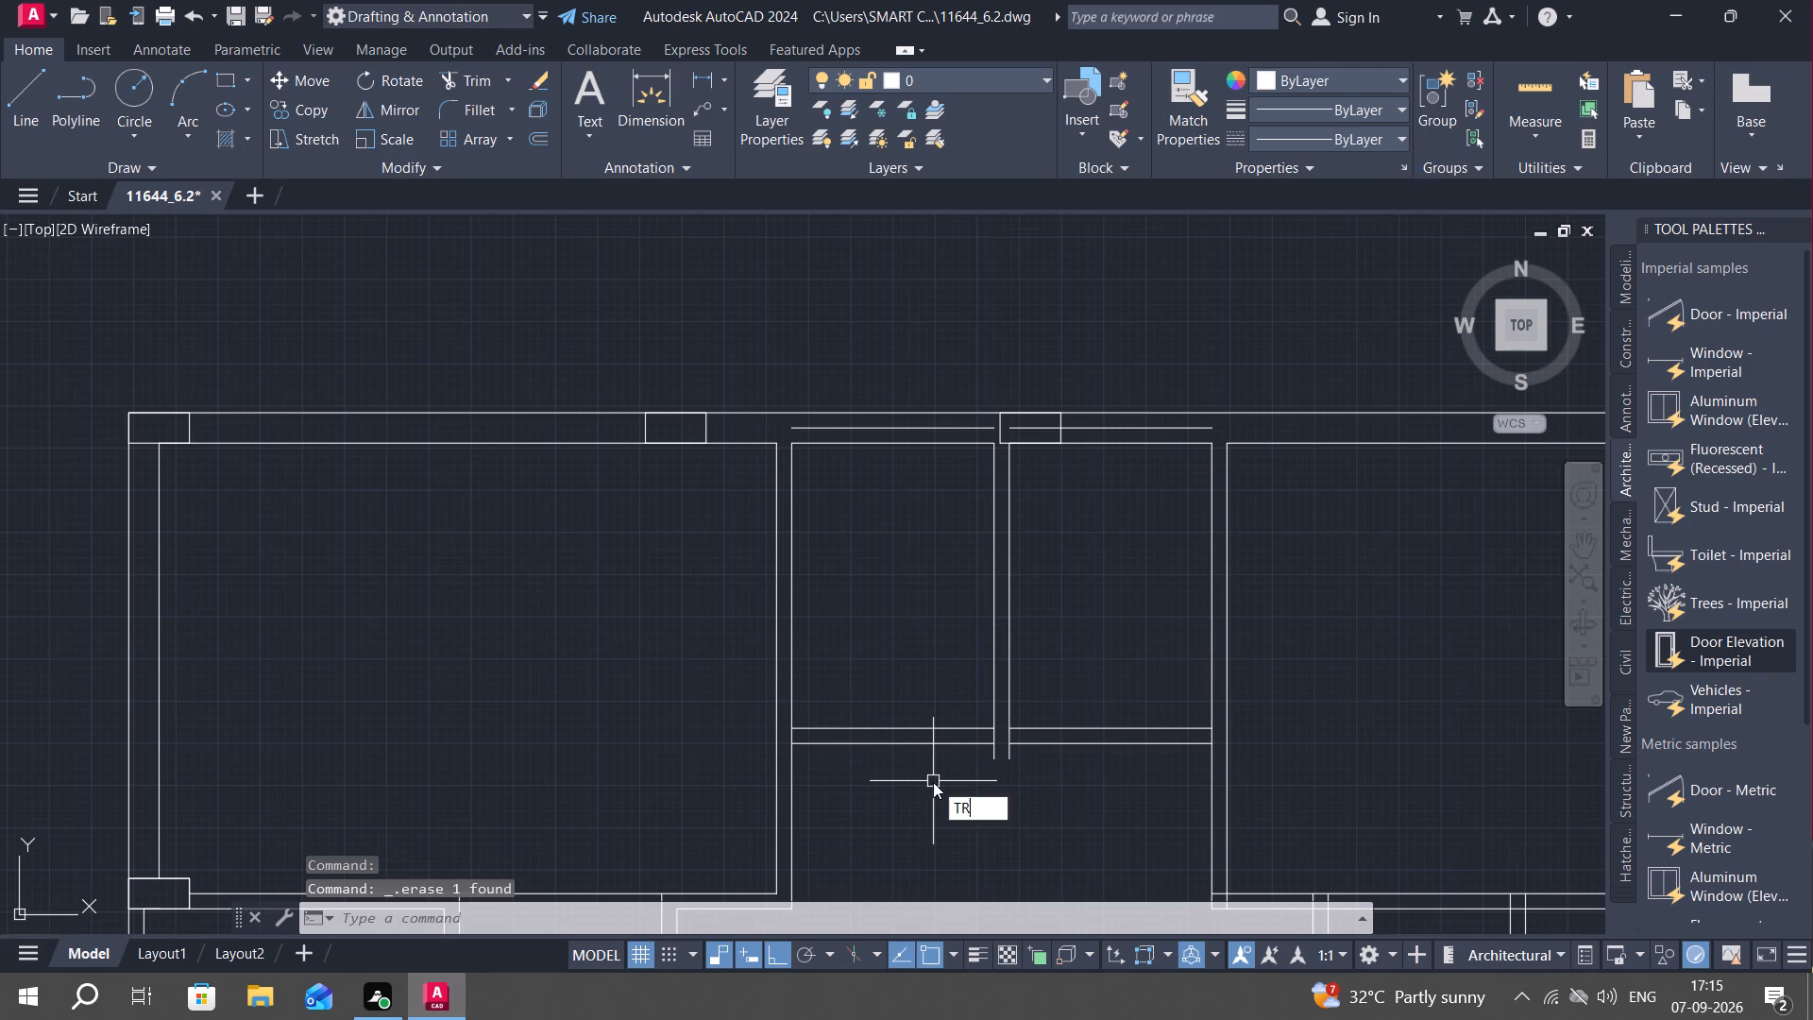
{"action": "key", "text": "space"}
{"action": "left_click", "coordinate": [991, 757]}
{"action": "left_click", "coordinate": [1008, 760]}
{"action": "key", "text": "Escape"}
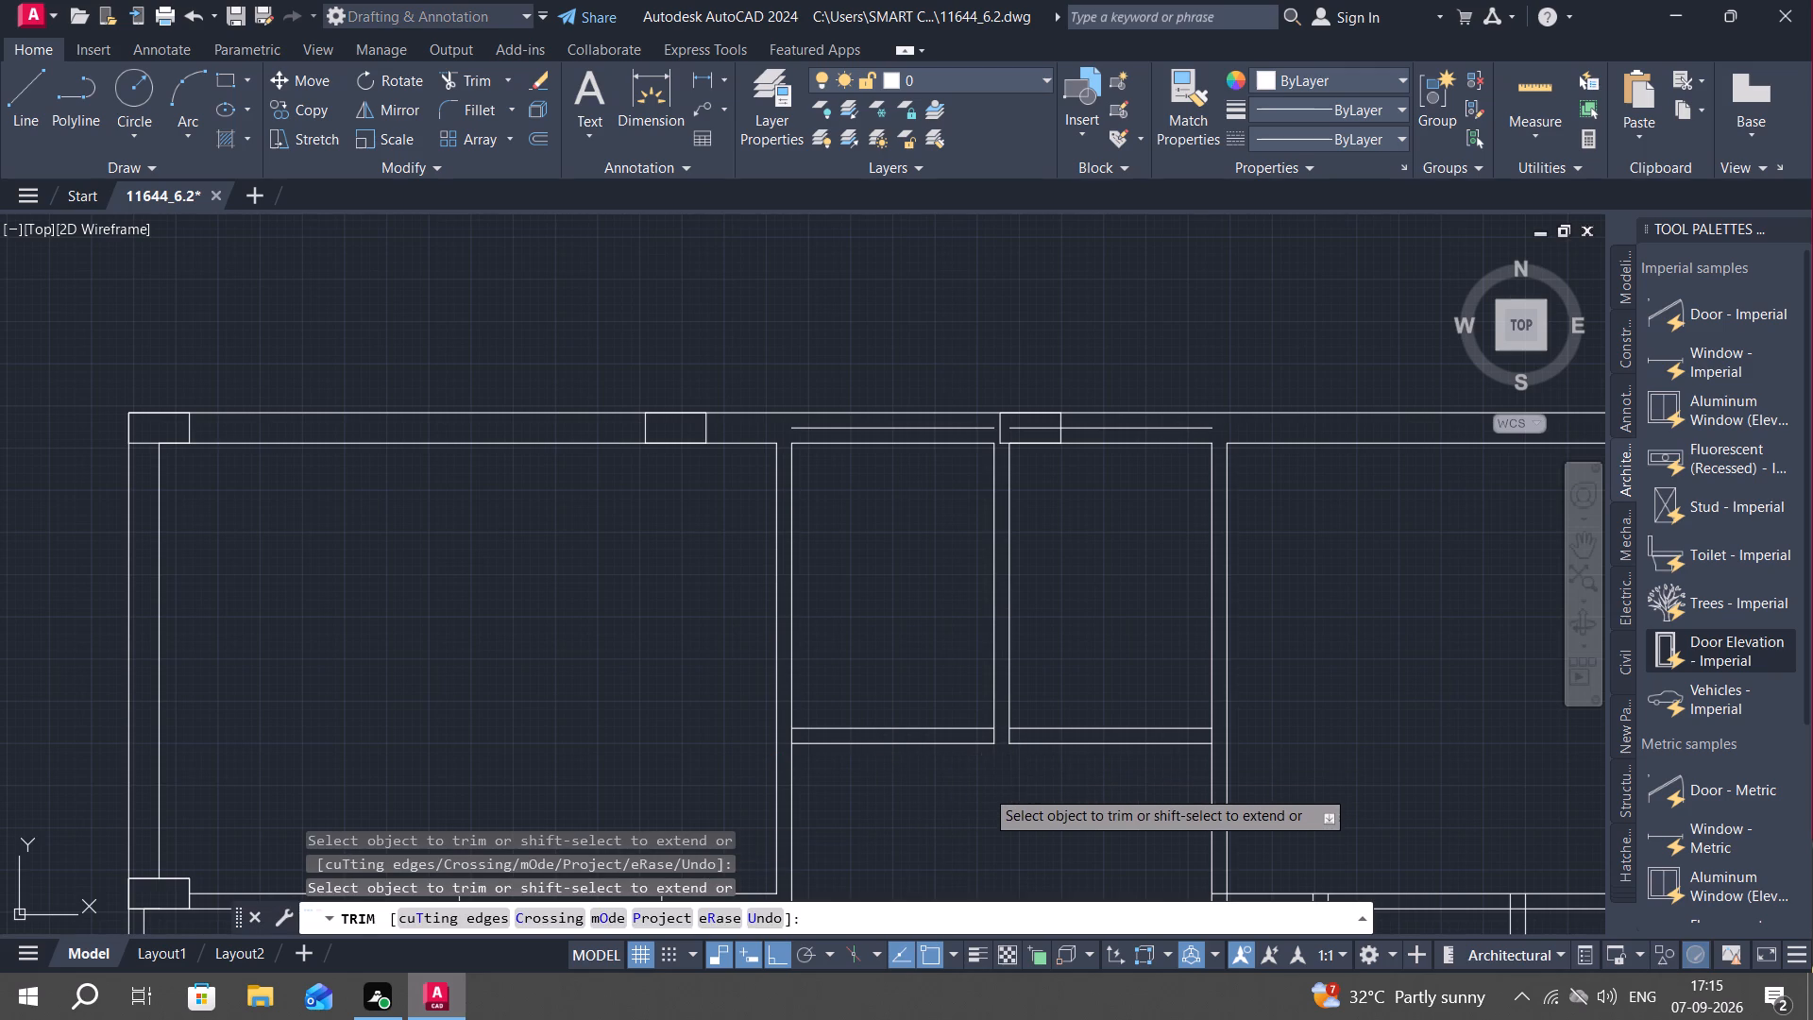
Extend the first small room's lower wall outer line across the bottom end of the partition.
{"action": "type", "text": "EX"}
{"action": "key", "text": "space"}
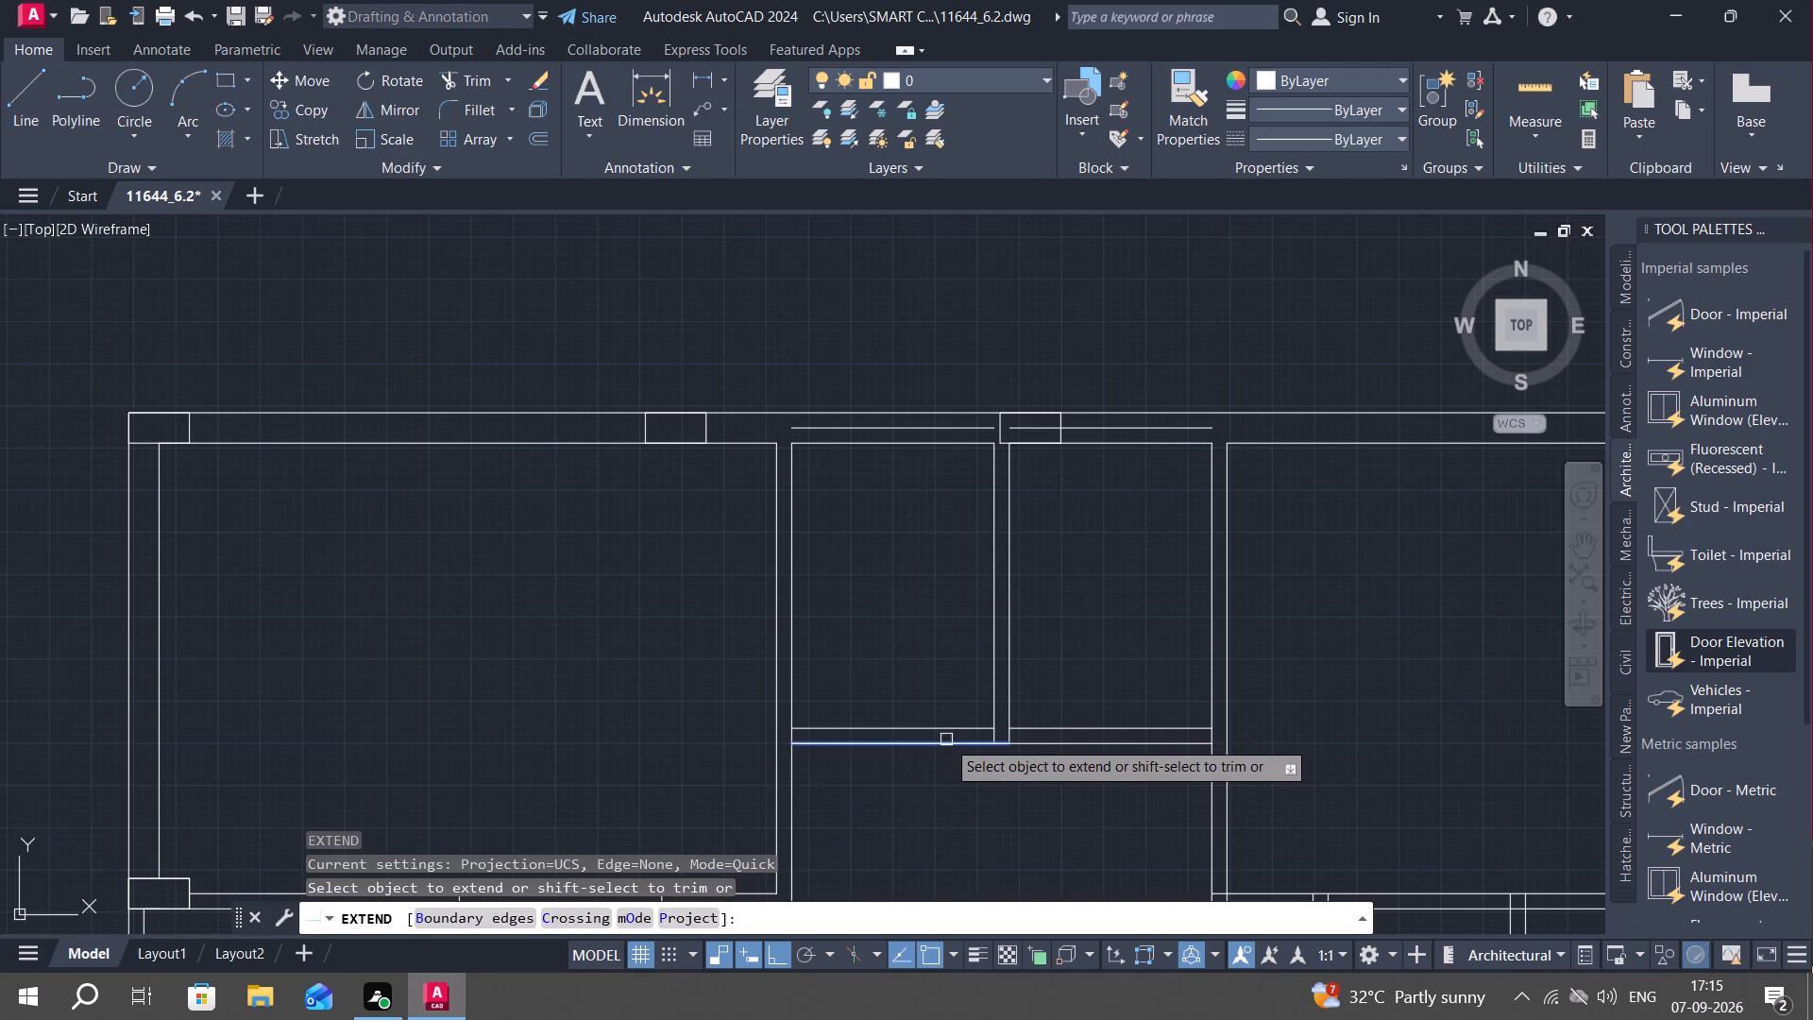
{"action": "left_click", "coordinate": [950, 741]}
{"action": "key", "text": "Escape"}
{"action": "middle_click_drag", "start_coordinate": [908, 672], "coordinate": [839, 730]}
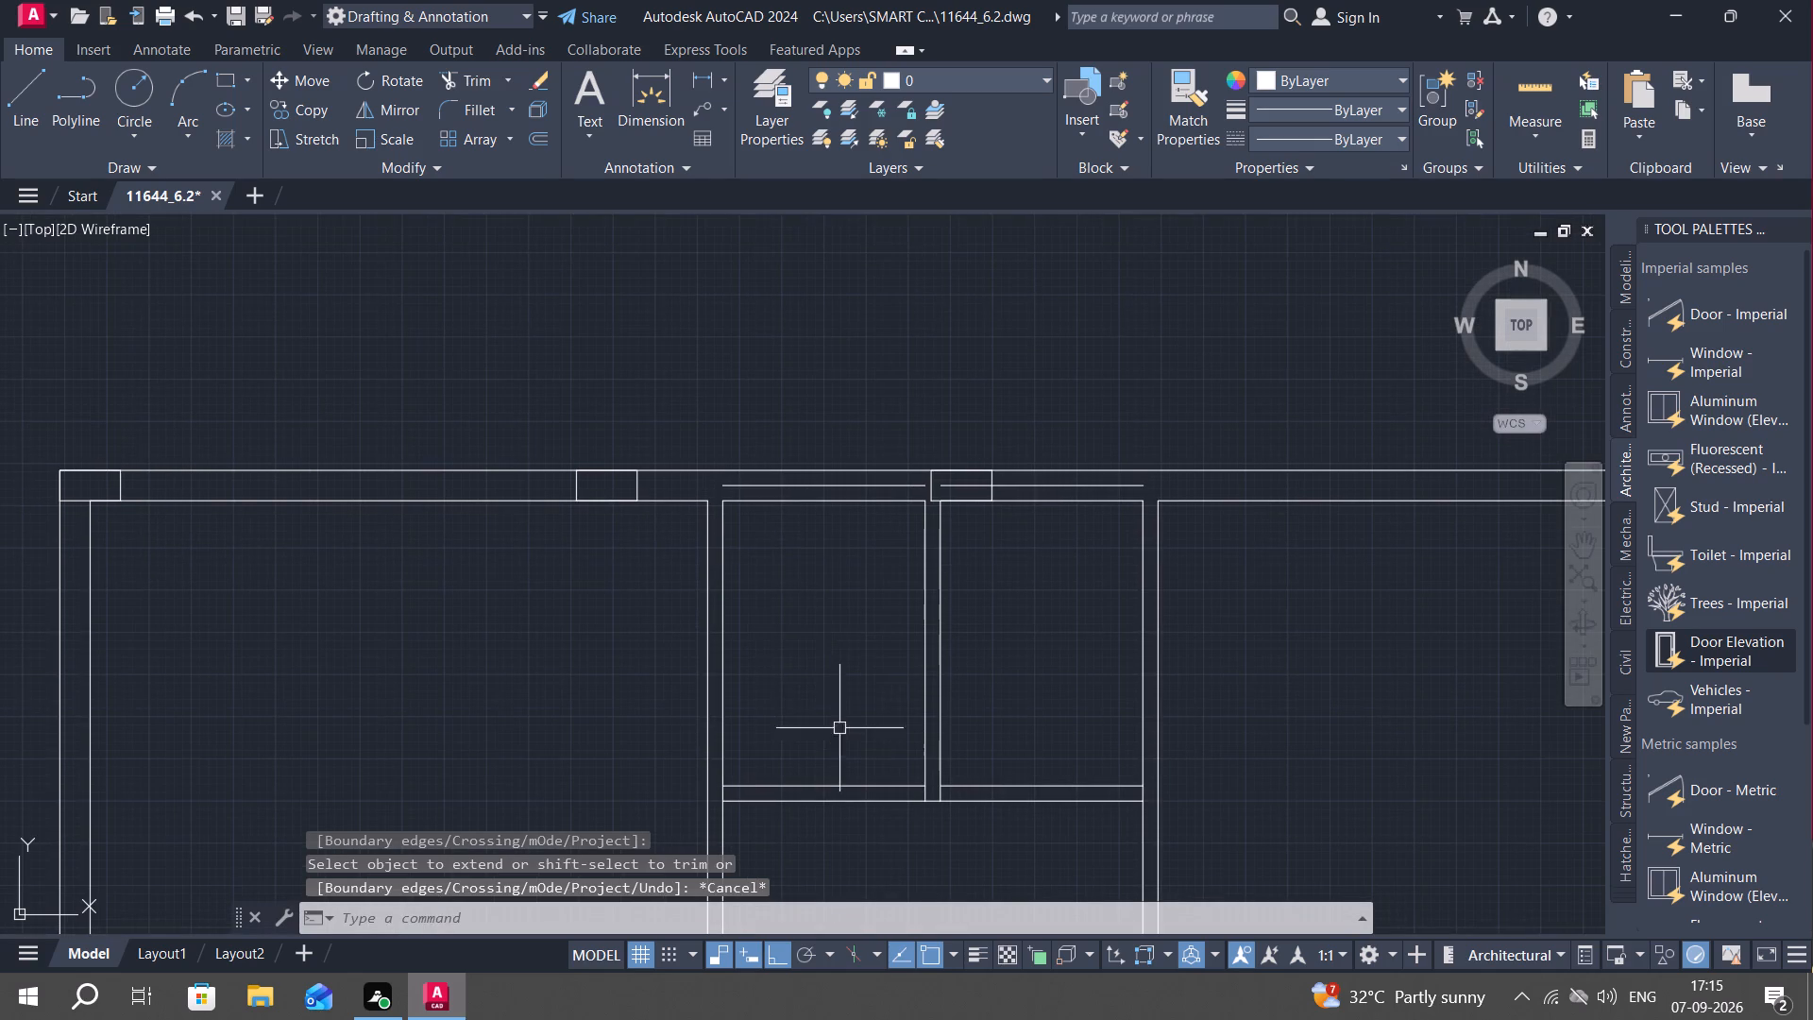
{"action": "key", "text": "Escape"}
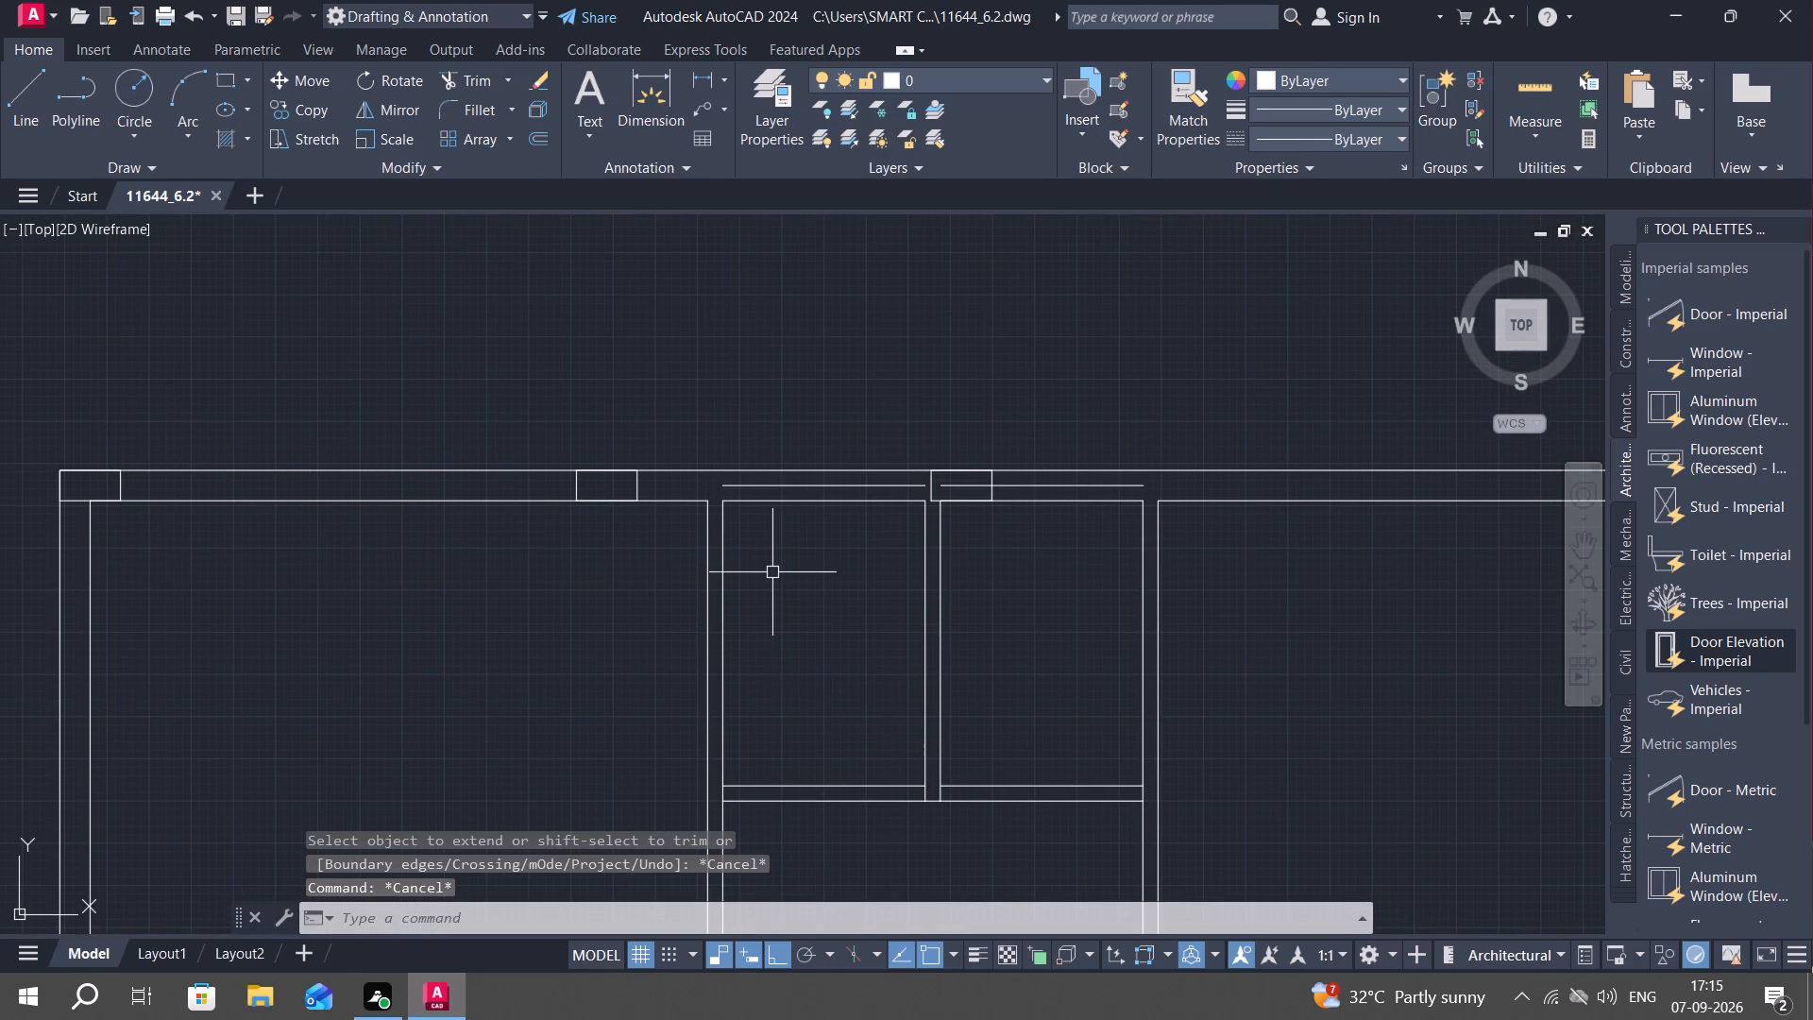
Extend the small rooms' outermost side wall lines up to the top wall's outer line.
{"action": "type", "text": "EX"}
{"action": "key", "text": "space"}
{"action": "left_click", "coordinate": [725, 518]}
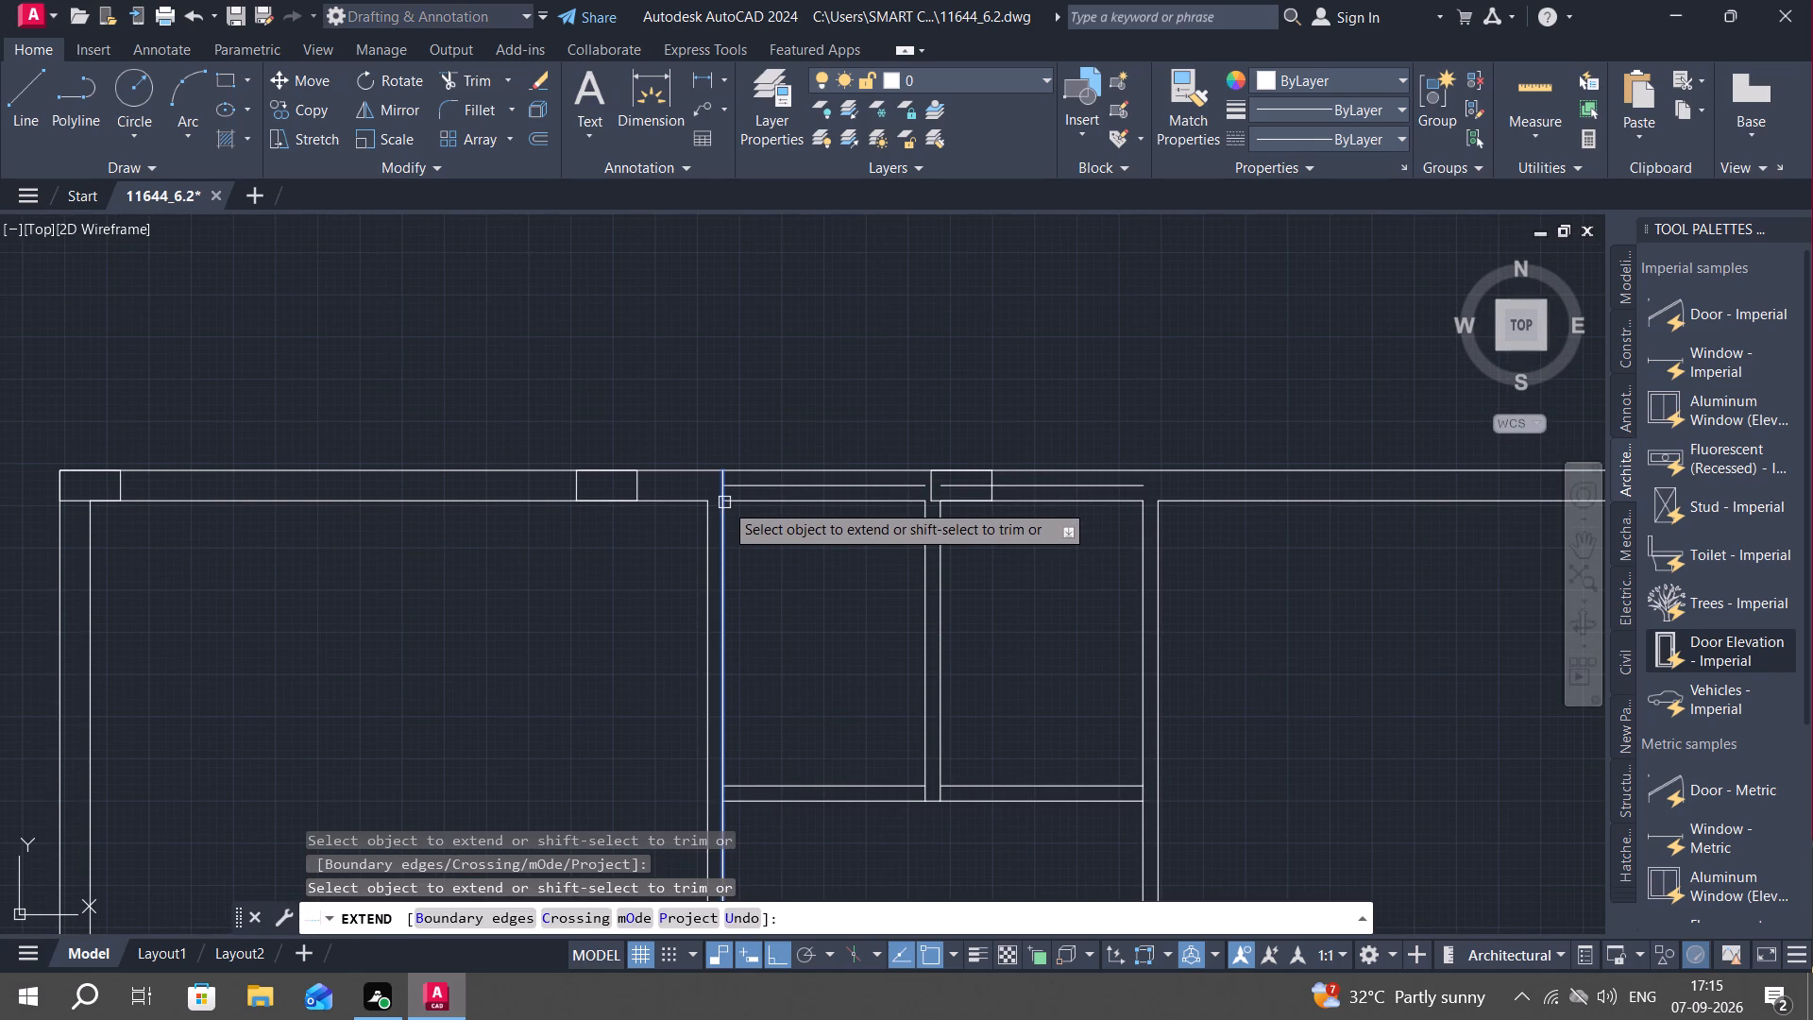
{"action": "left_click", "coordinate": [725, 515]}
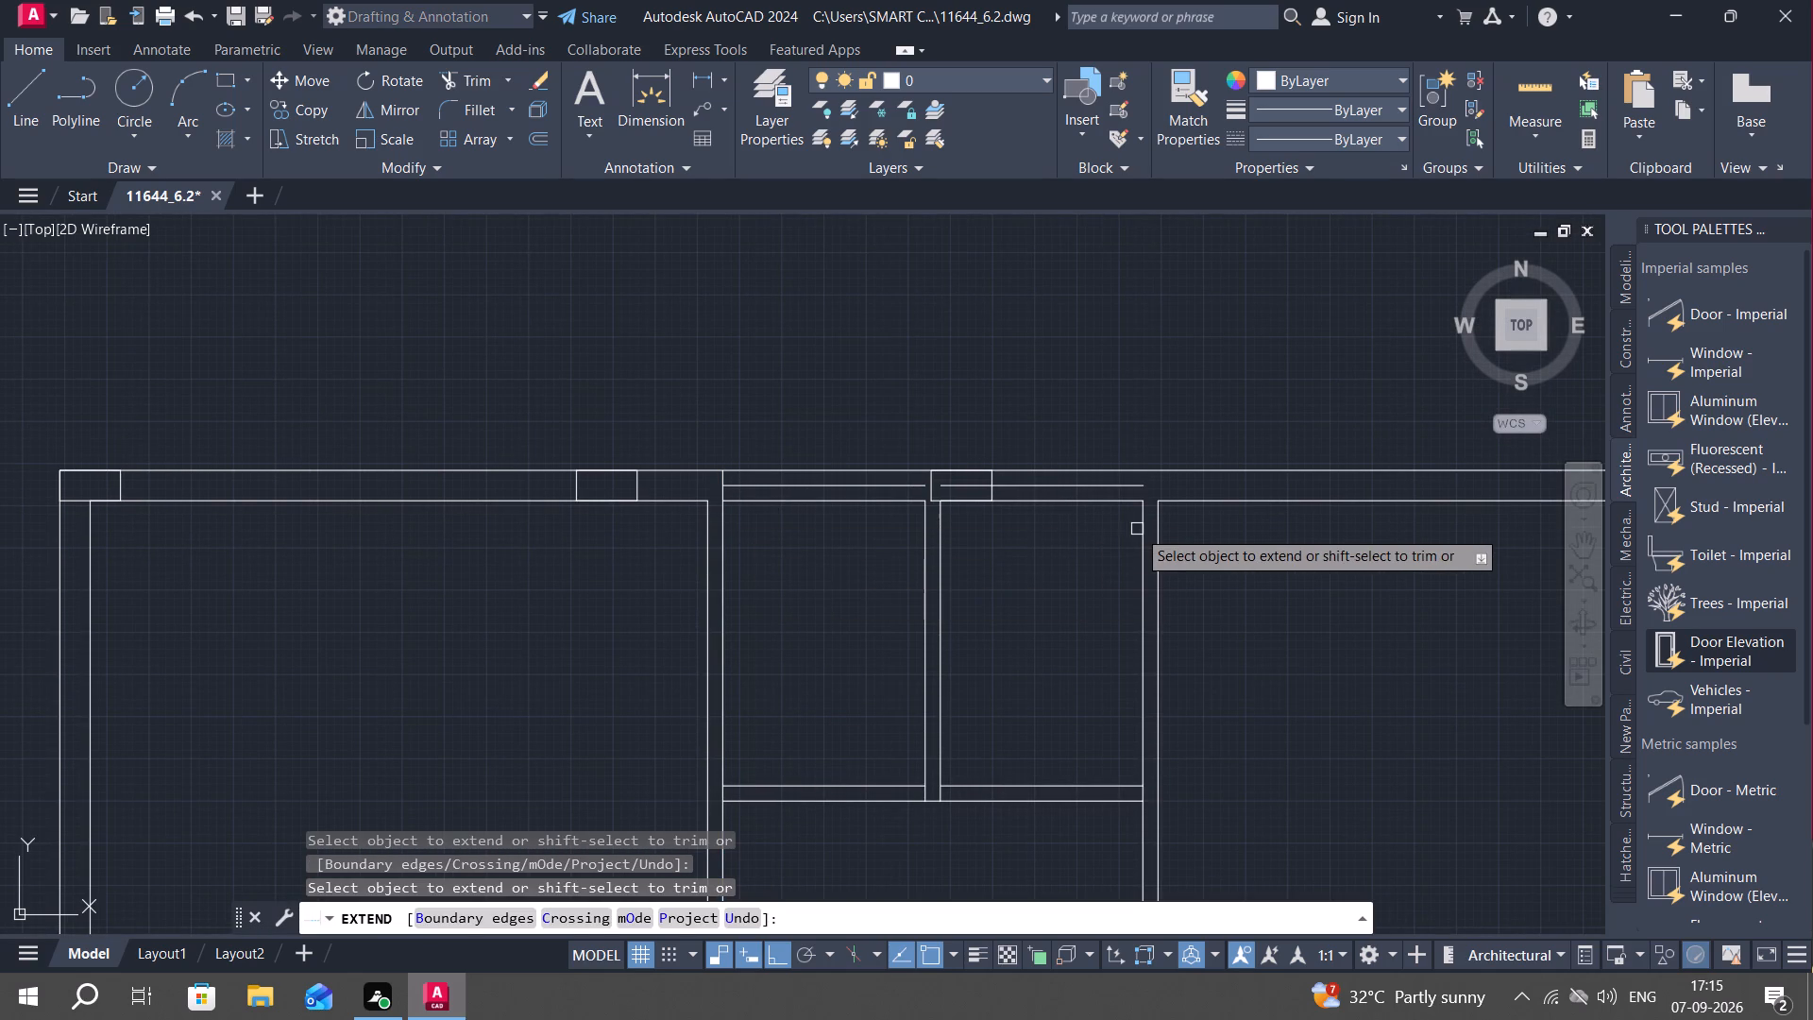
{"action": "left_click", "coordinate": [1141, 524]}
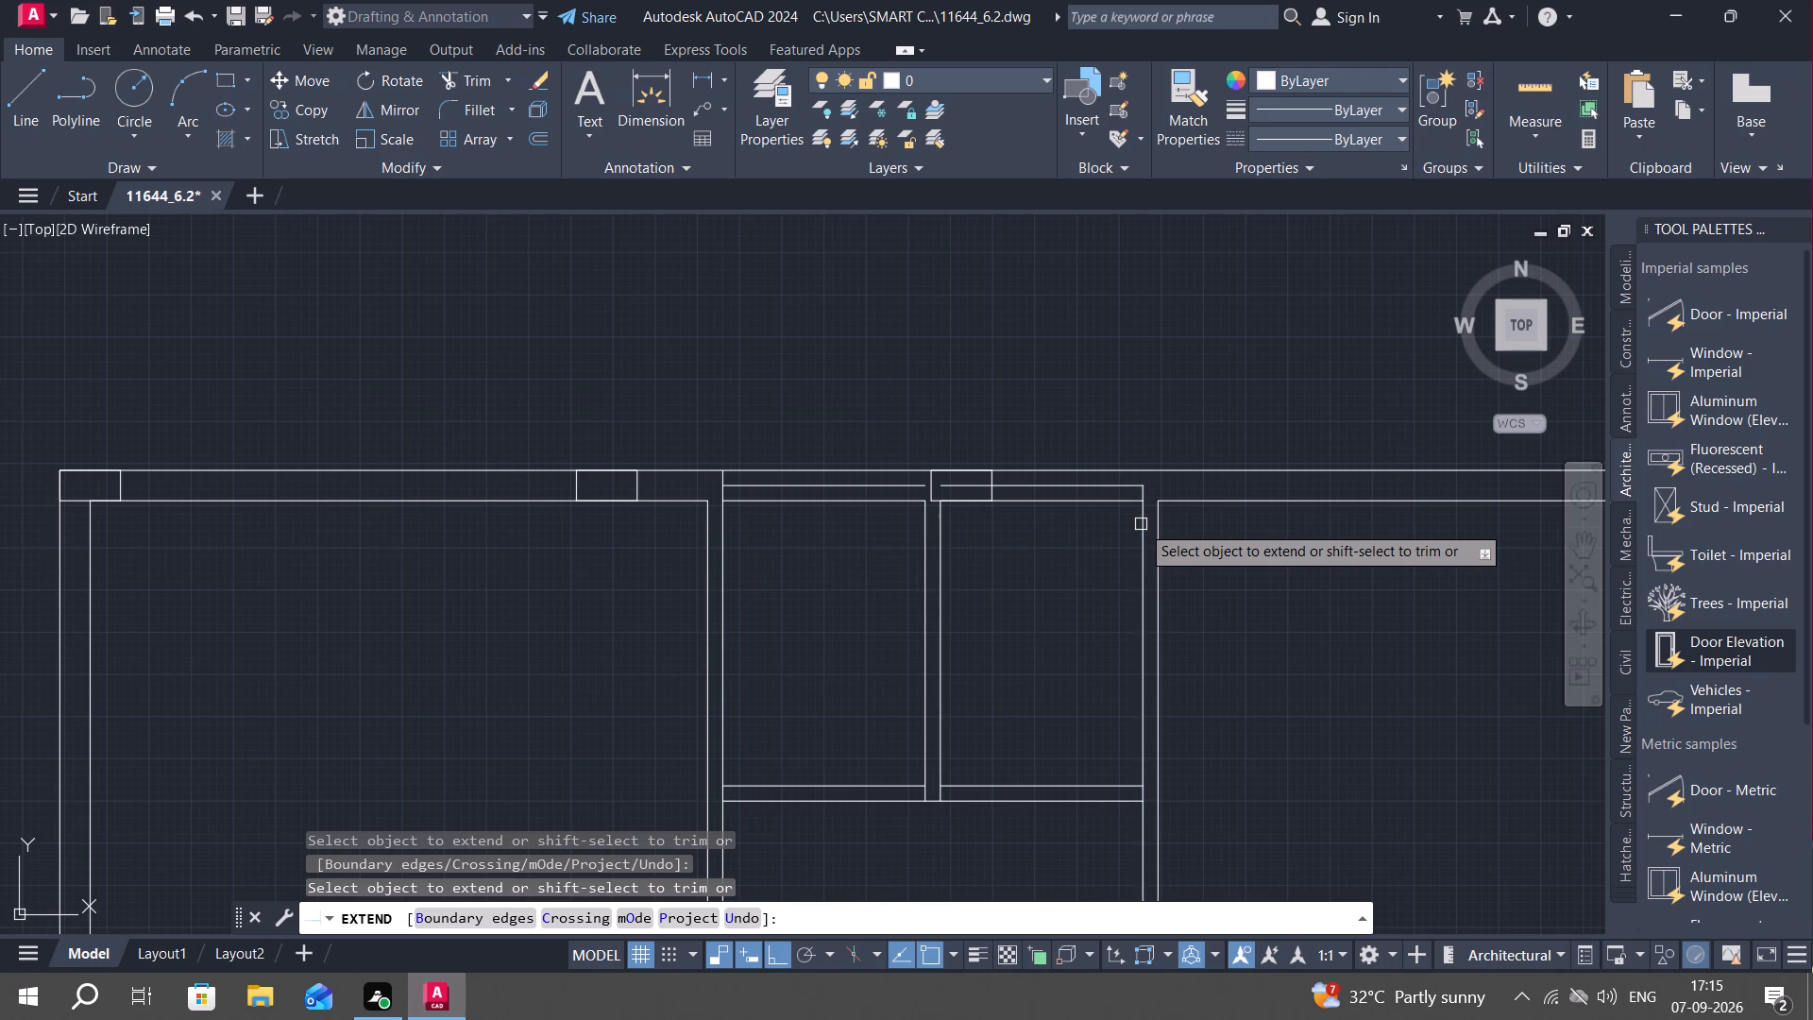
{"action": "left_click", "coordinate": [1141, 515]}
{"action": "key", "text": "Escape"}
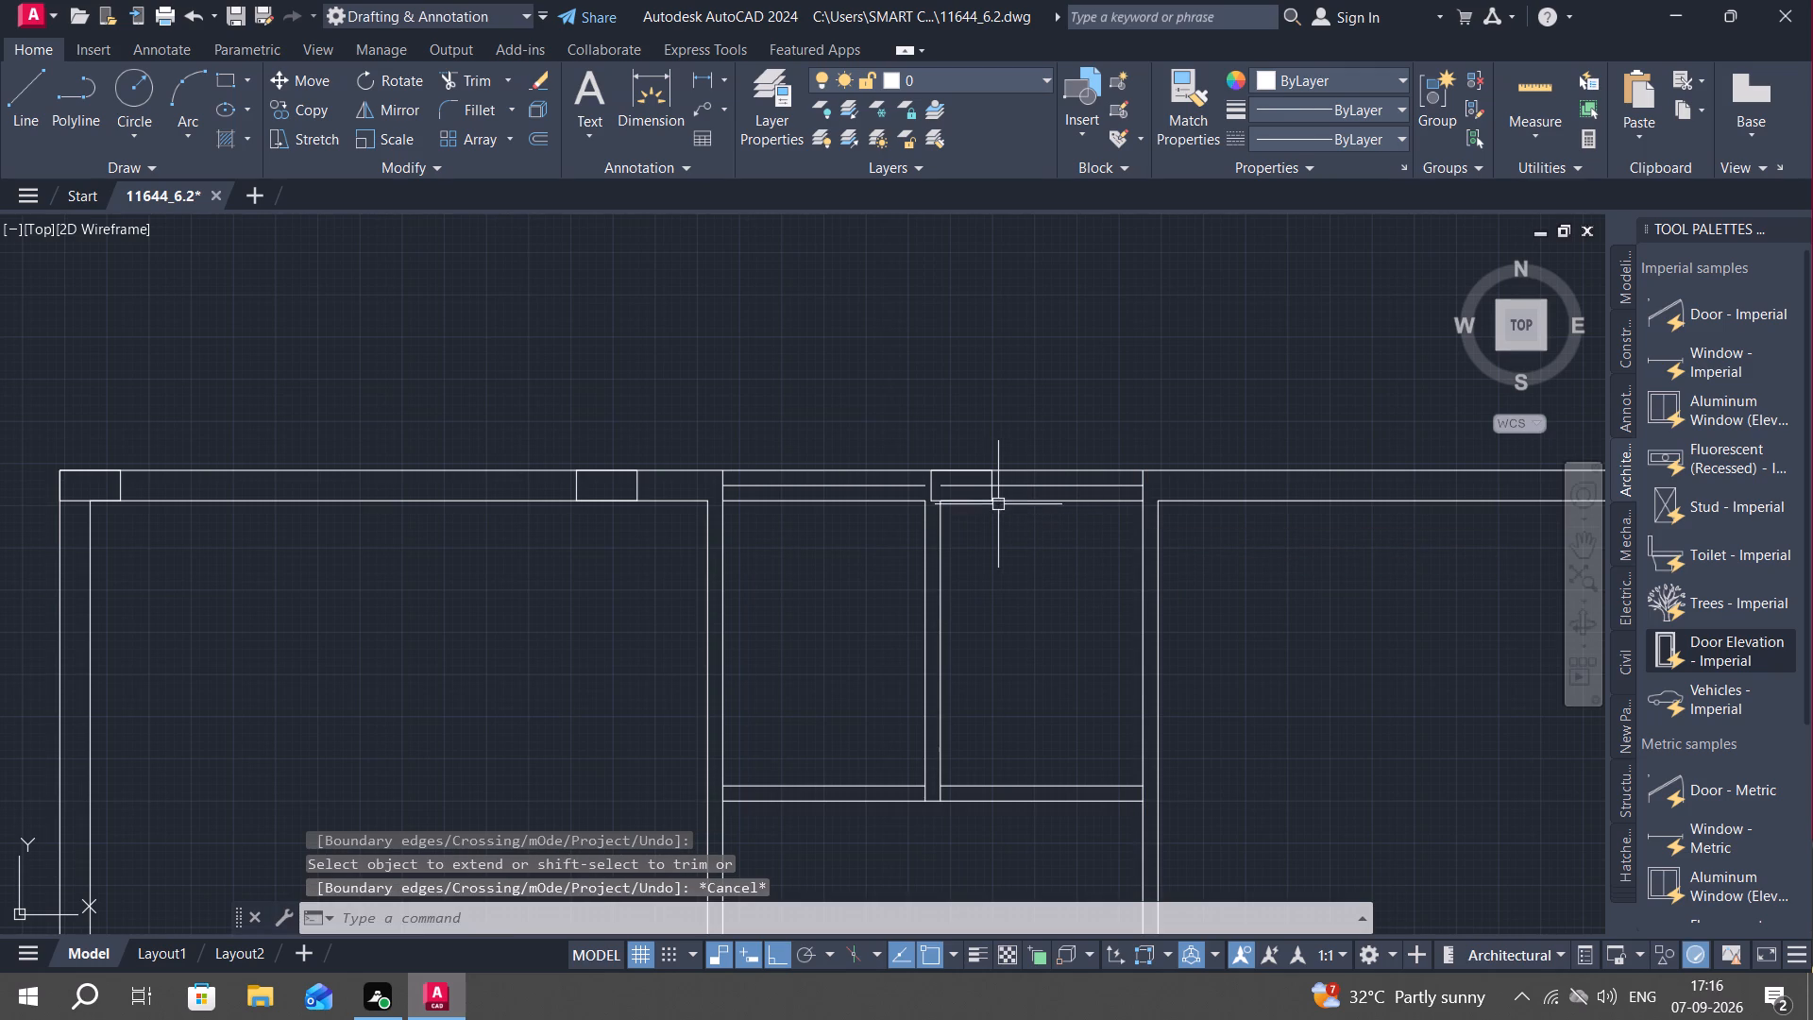
Delete the old inner lines of the top wall above both small rooms.
{"action": "left_click", "coordinate": [998, 504]}
{"action": "left_click", "coordinate": [878, 502]}
{"action": "key", "text": "Delete"}
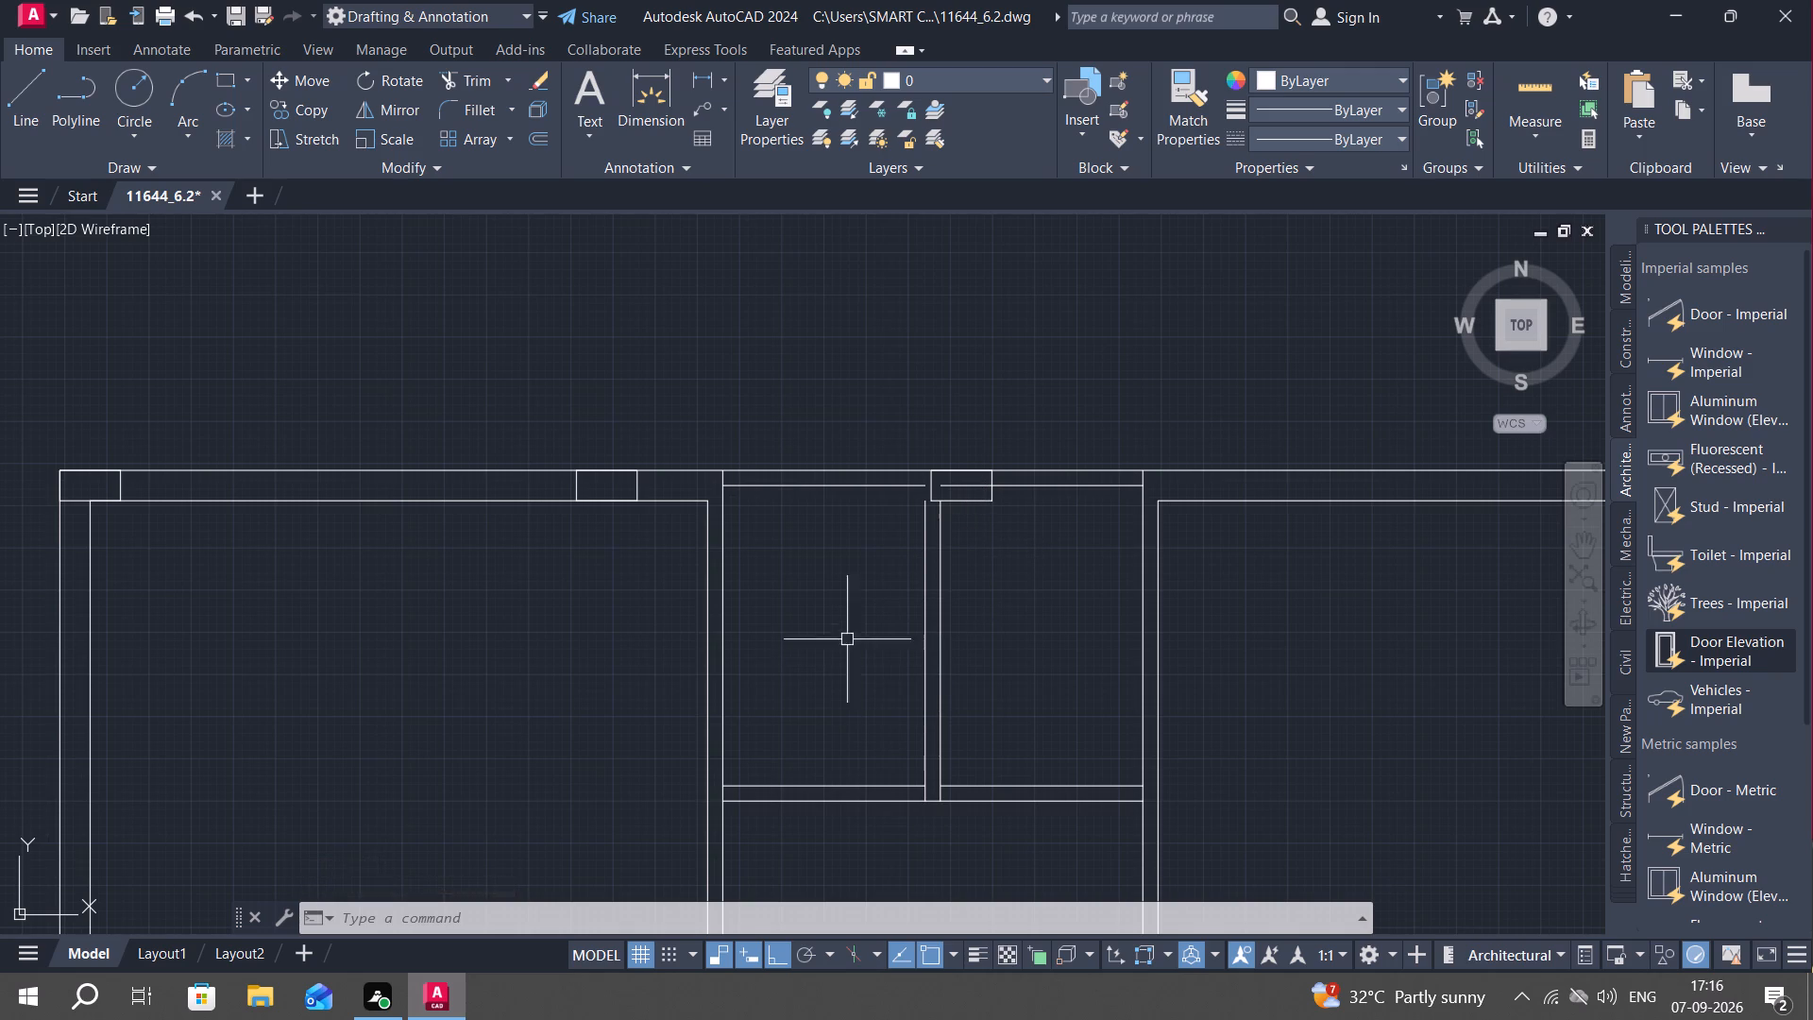
Move the column at the partition's head horizontally, aligning its left edge with the second small room's right wall line.
{"action": "type", "text": "M"}
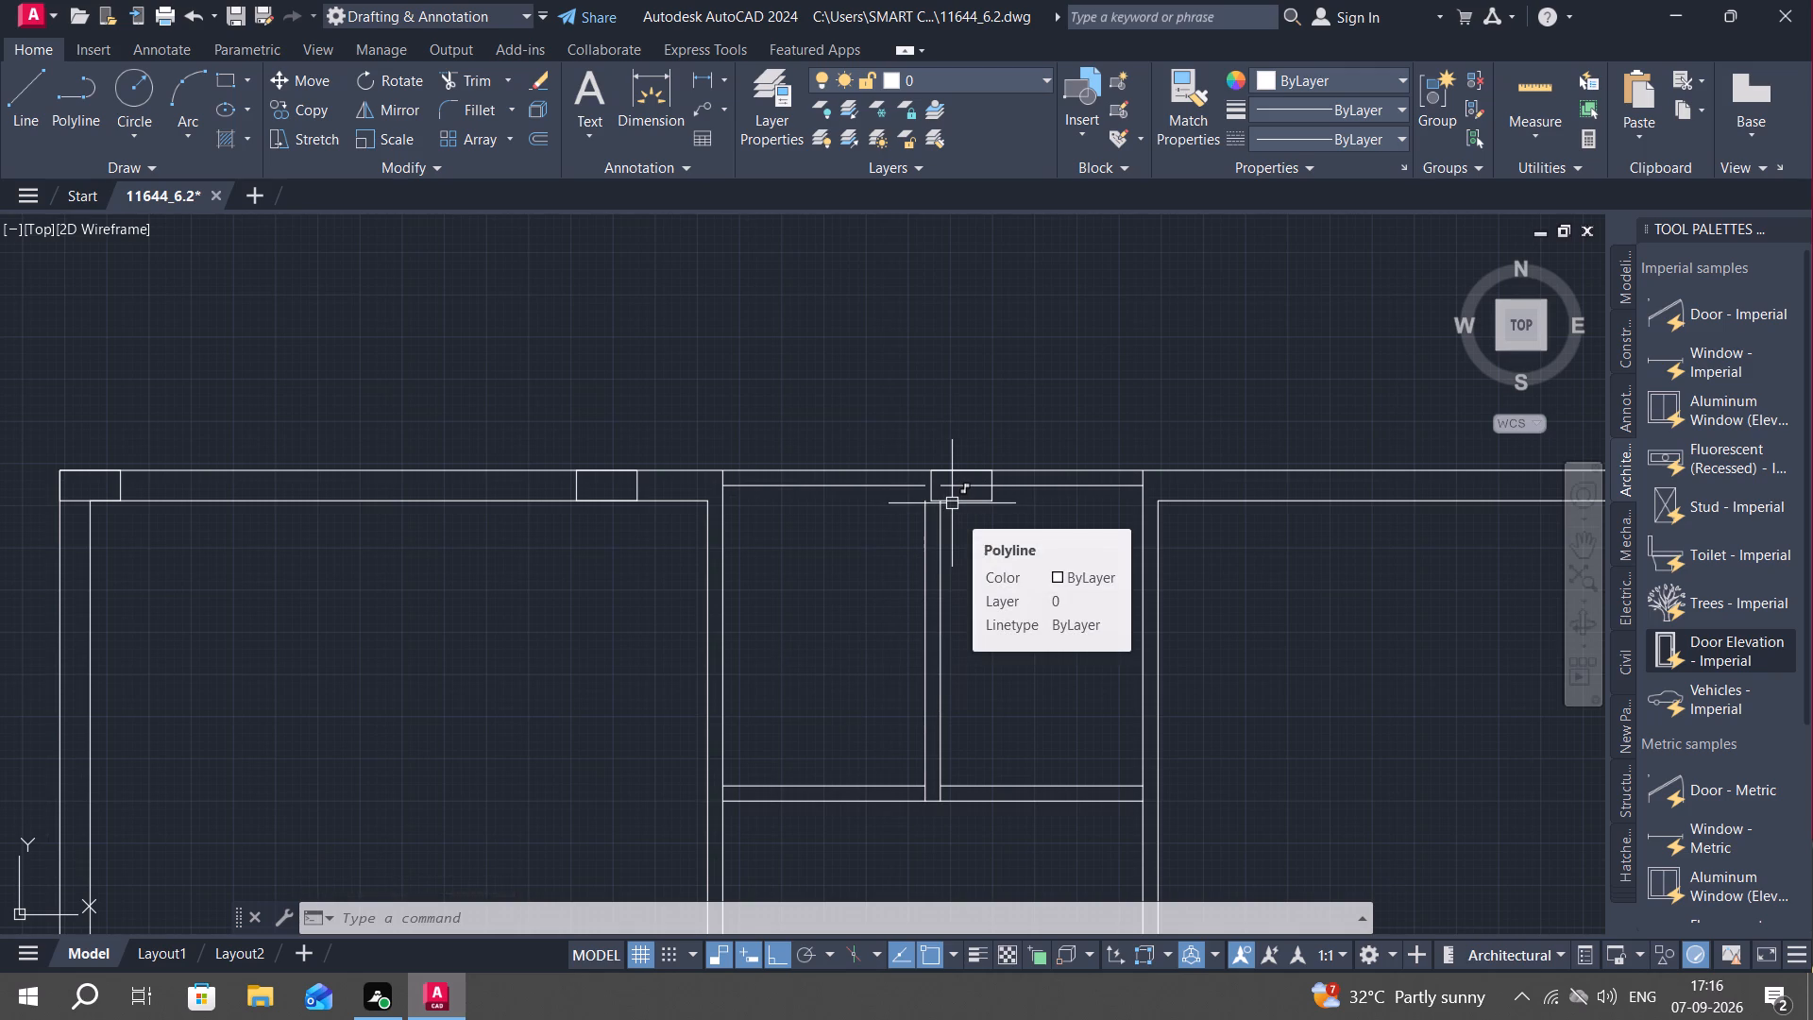
{"action": "key", "text": "space"}
{"action": "left_click", "coordinate": [970, 505]}
{"action": "right_click", "coordinate": [968, 503]}
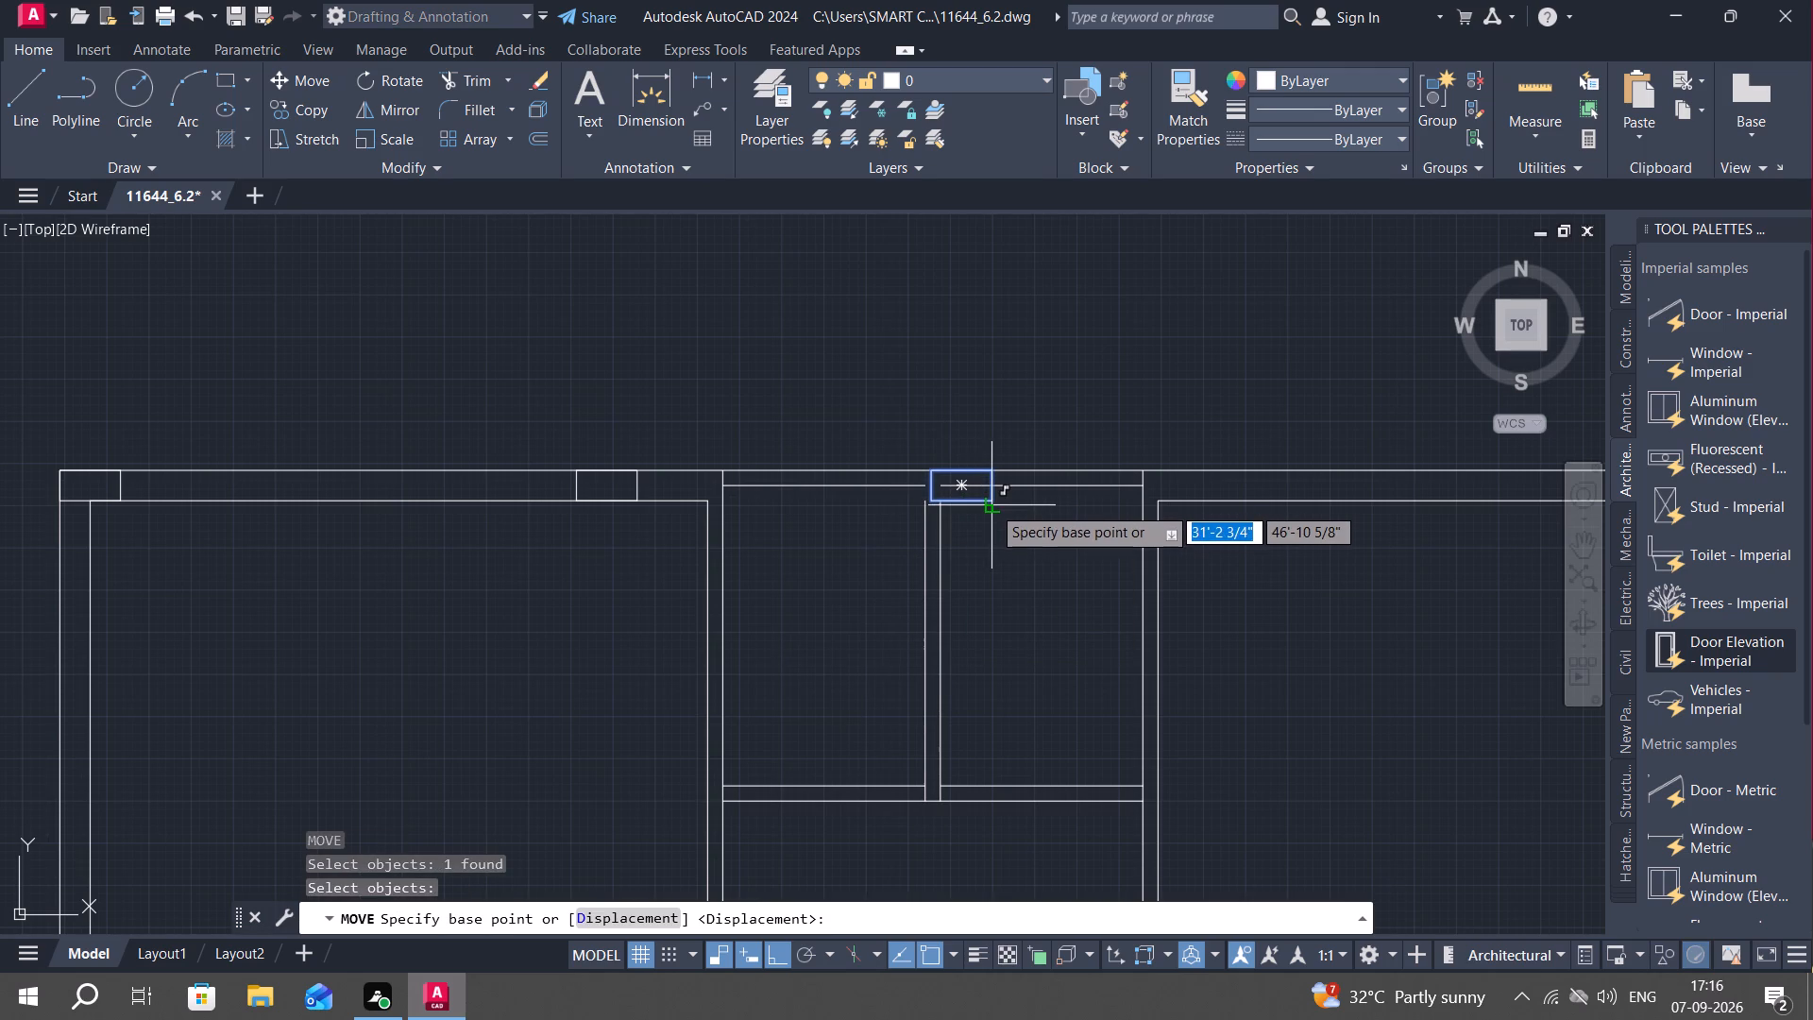
{"action": "left_click", "coordinate": [936, 504]}
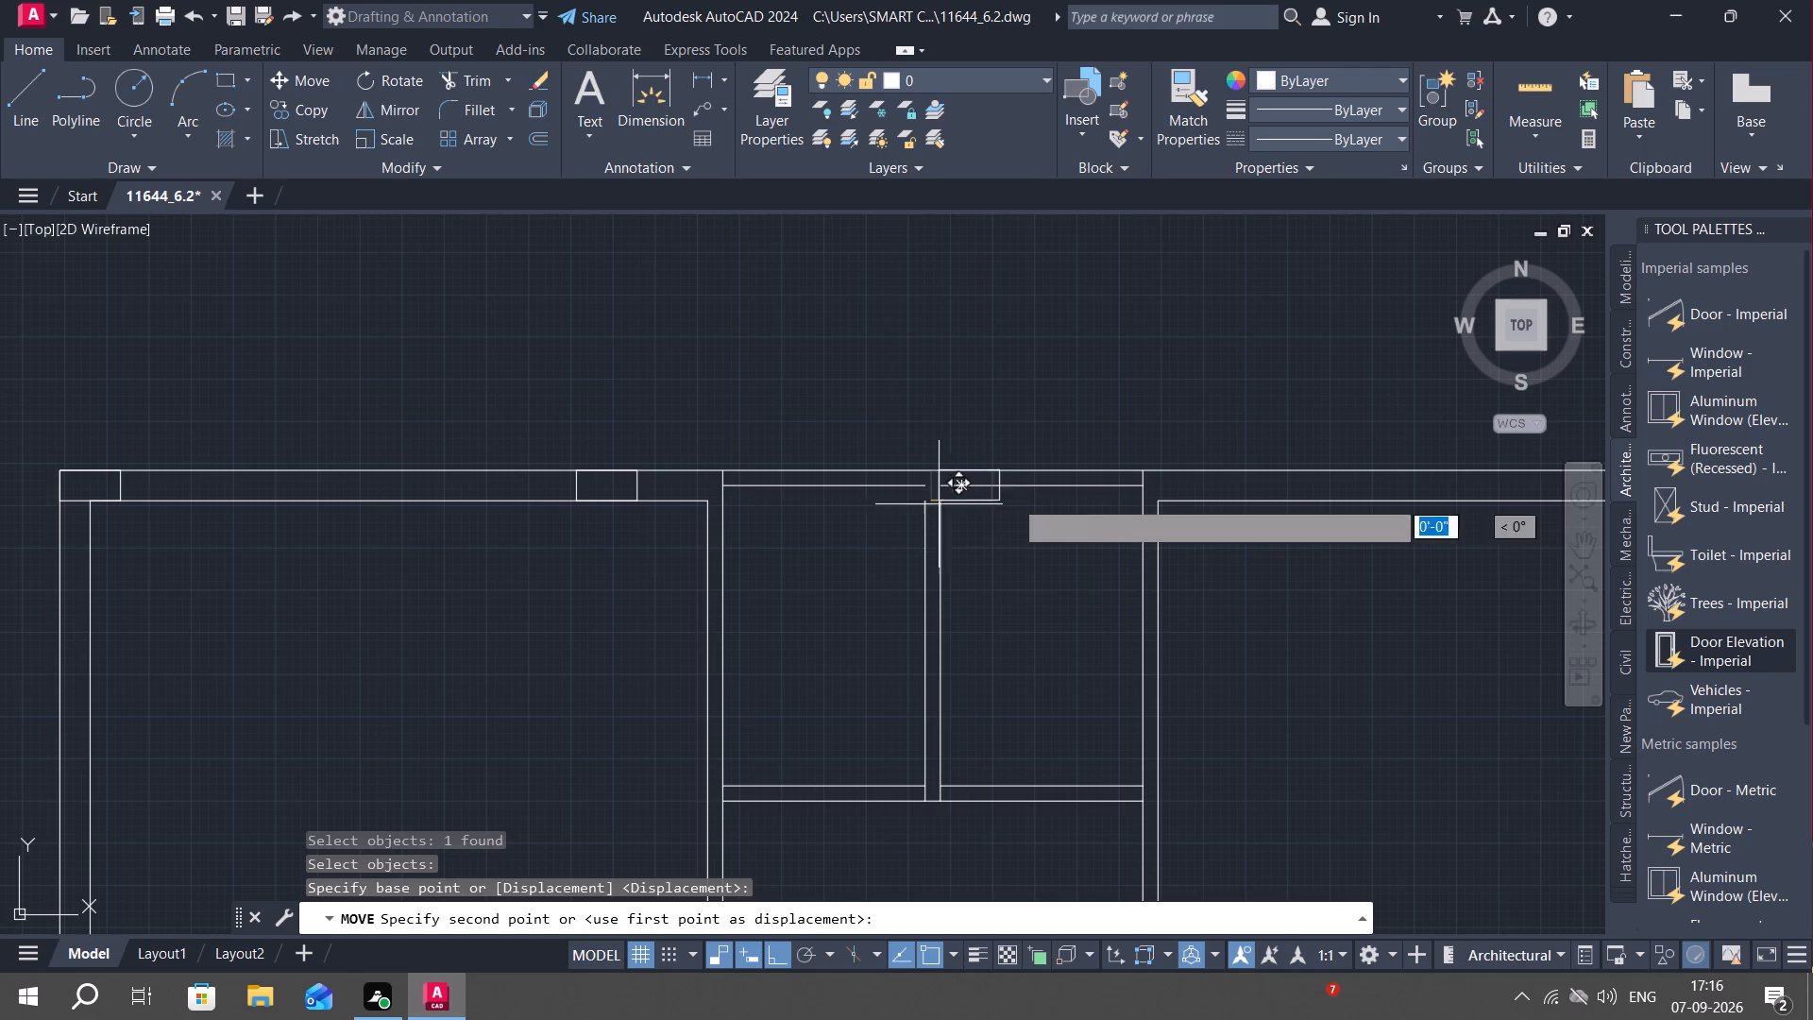
{"action": "left_click", "coordinate": [1147, 498]}
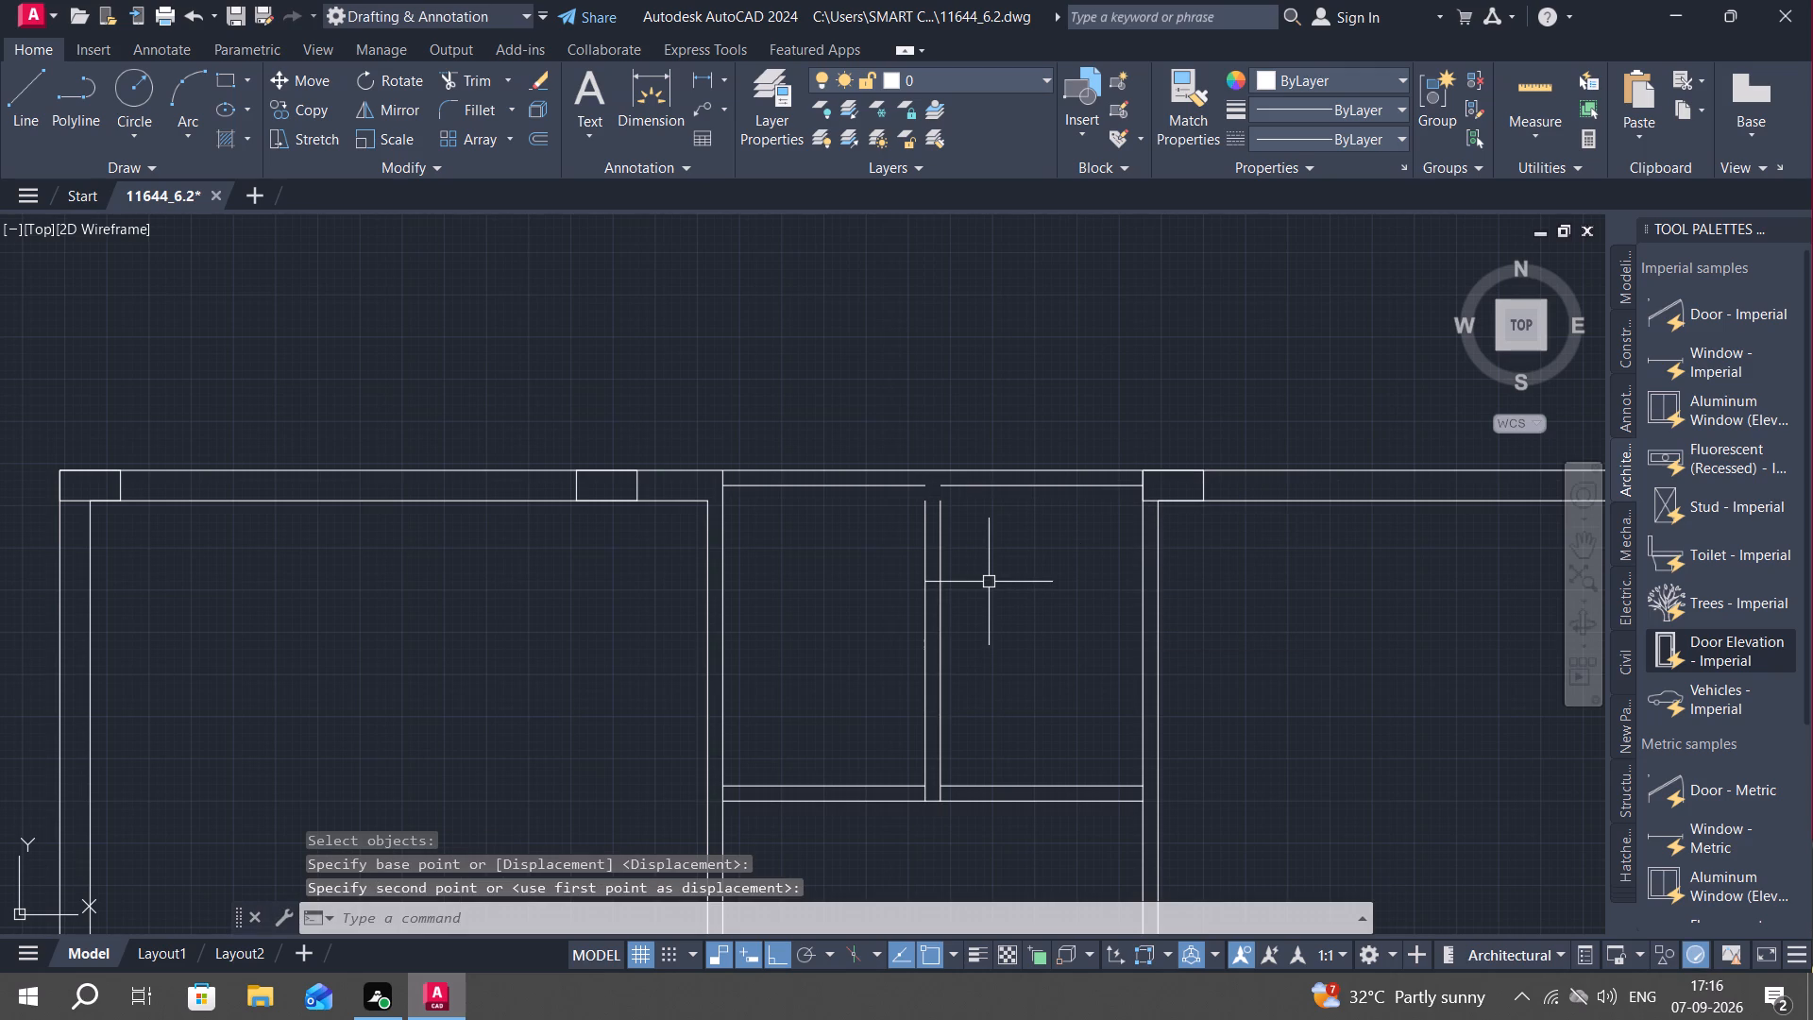
Extend the top wall's new inner line across the partition gap and both partition lines up to it.
{"action": "key", "text": "r"}
{"action": "key", "text": "Escape"}
{"action": "type", "text": "EX"}
{"action": "key", "text": "space"}
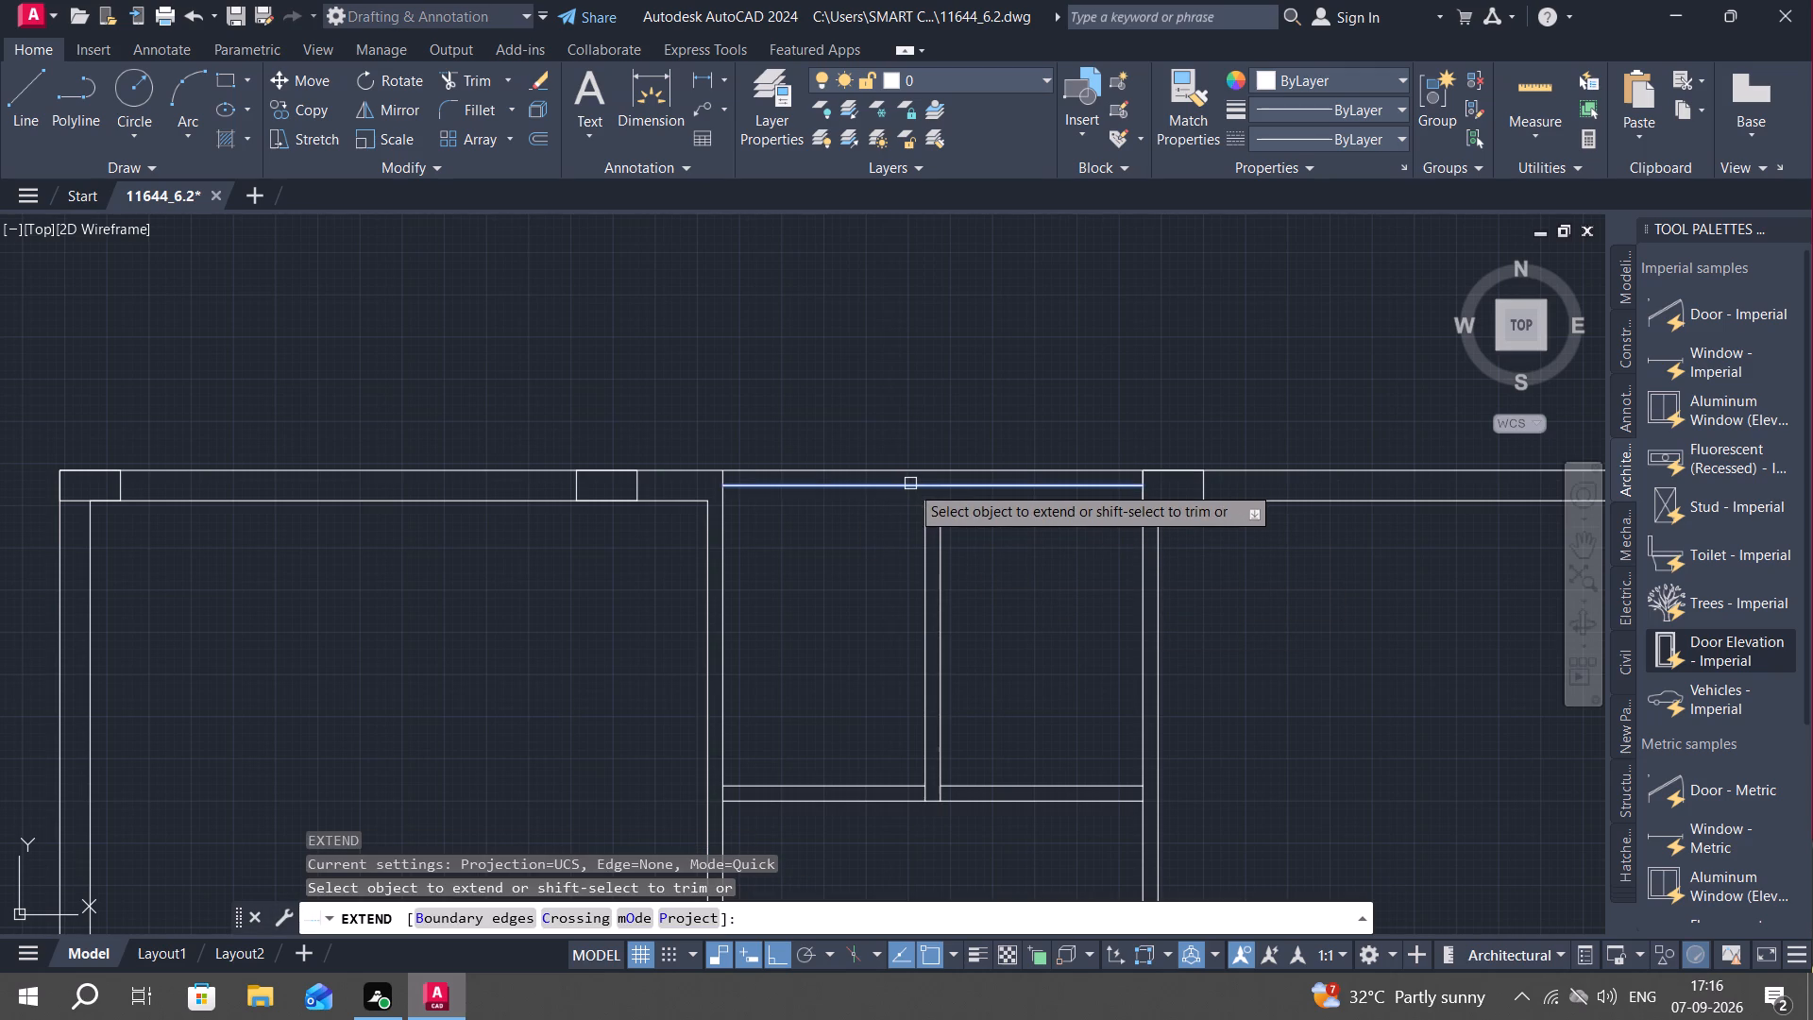
{"action": "left_click", "coordinate": [910, 485]}
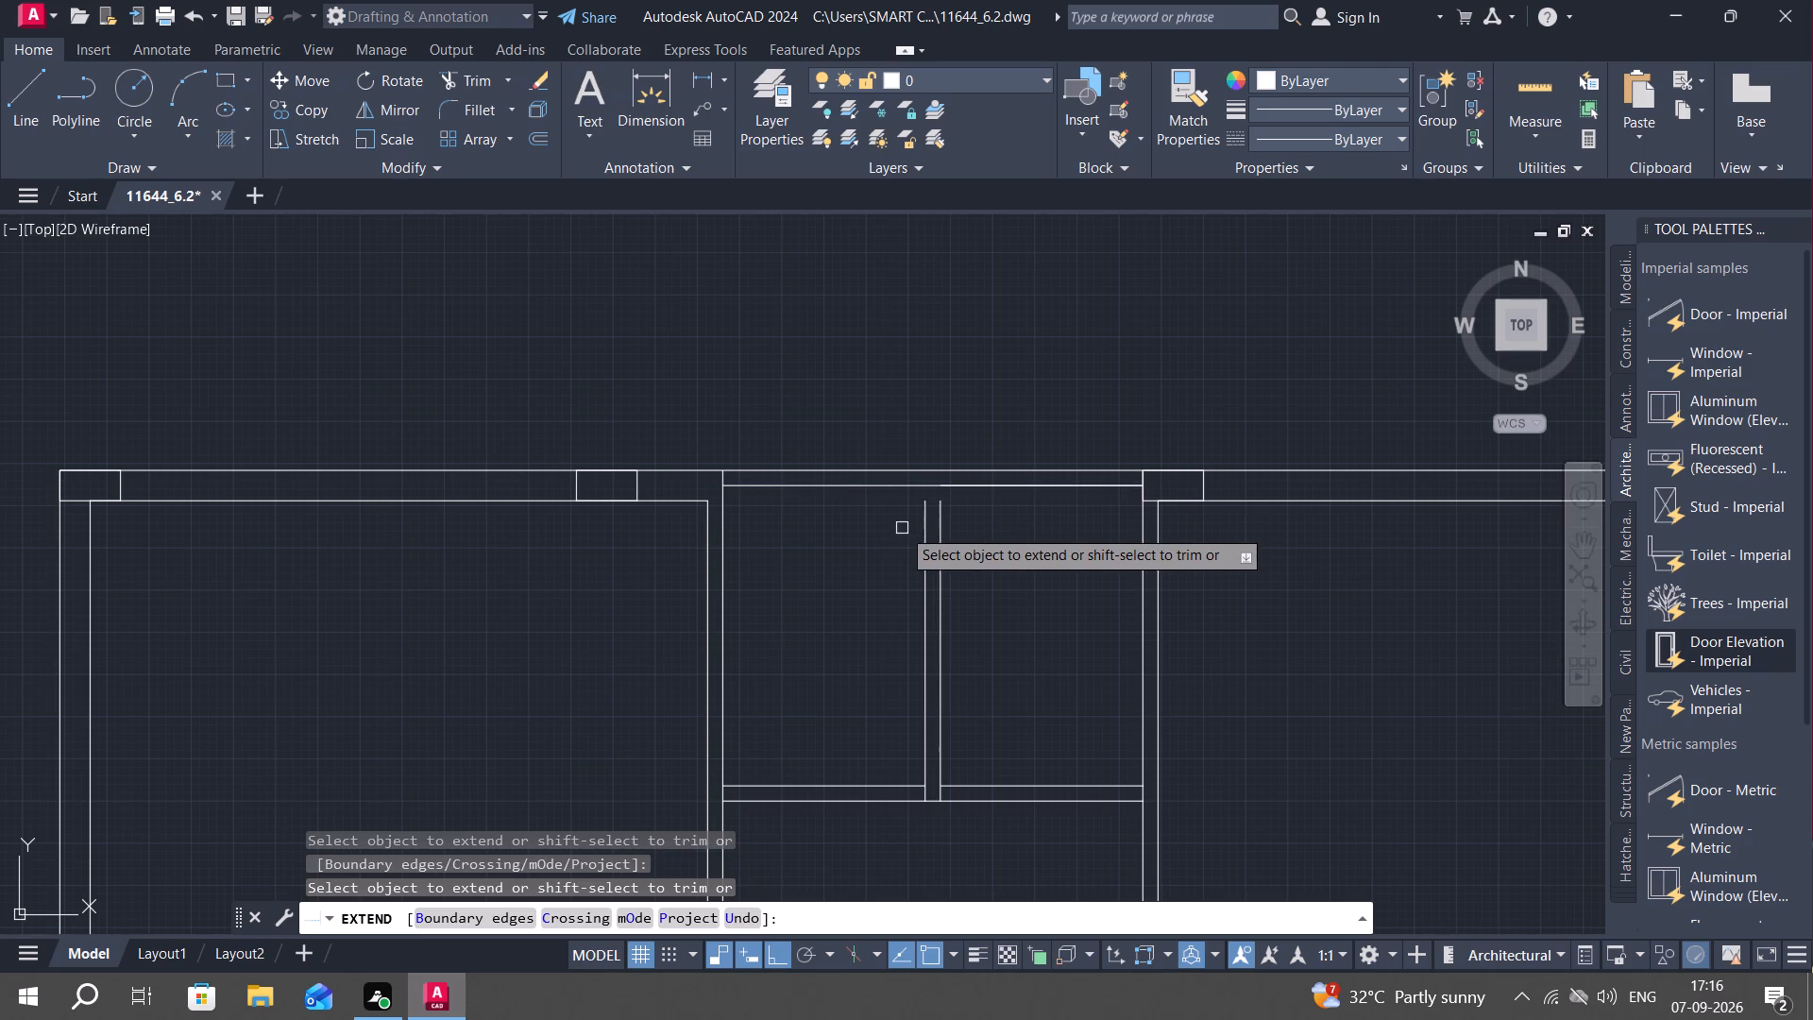
{"action": "left_click", "coordinate": [924, 539]}
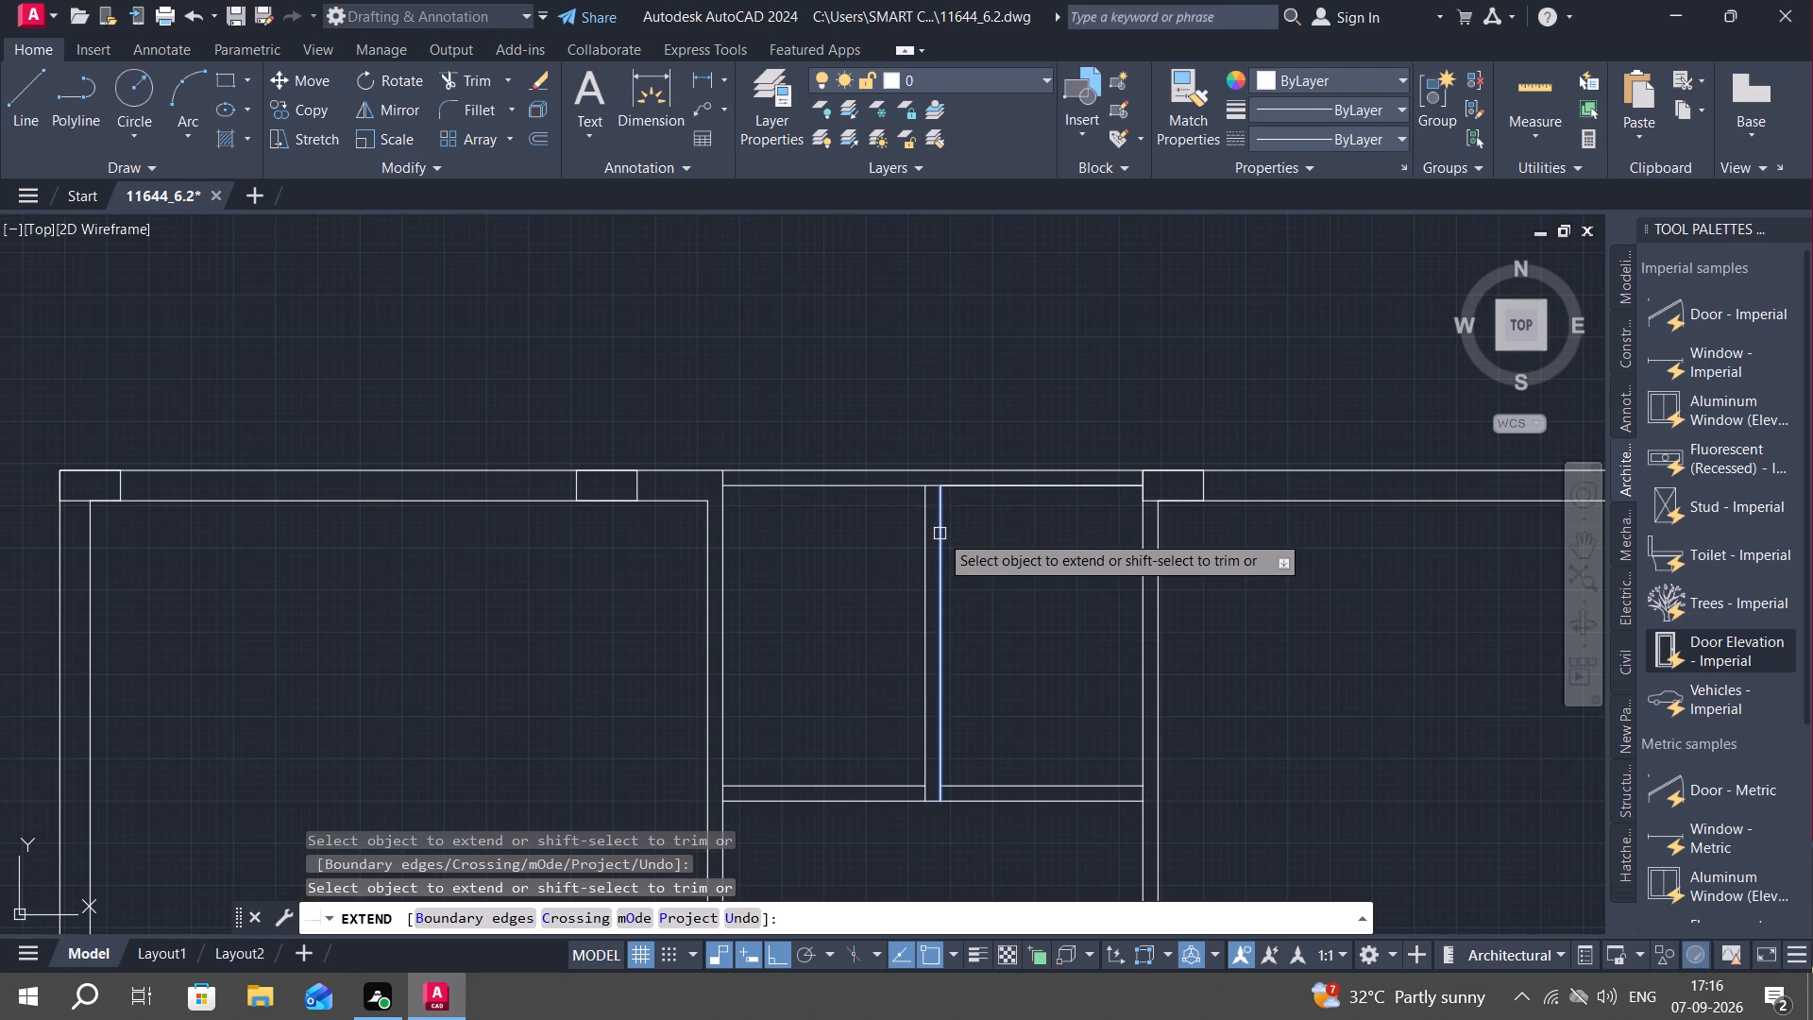
{"action": "left_click", "coordinate": [940, 534]}
{"action": "key", "text": "Escape"}
Trim the top wall's inner line between the two partition lines.
{"action": "type", "text": "TR"}
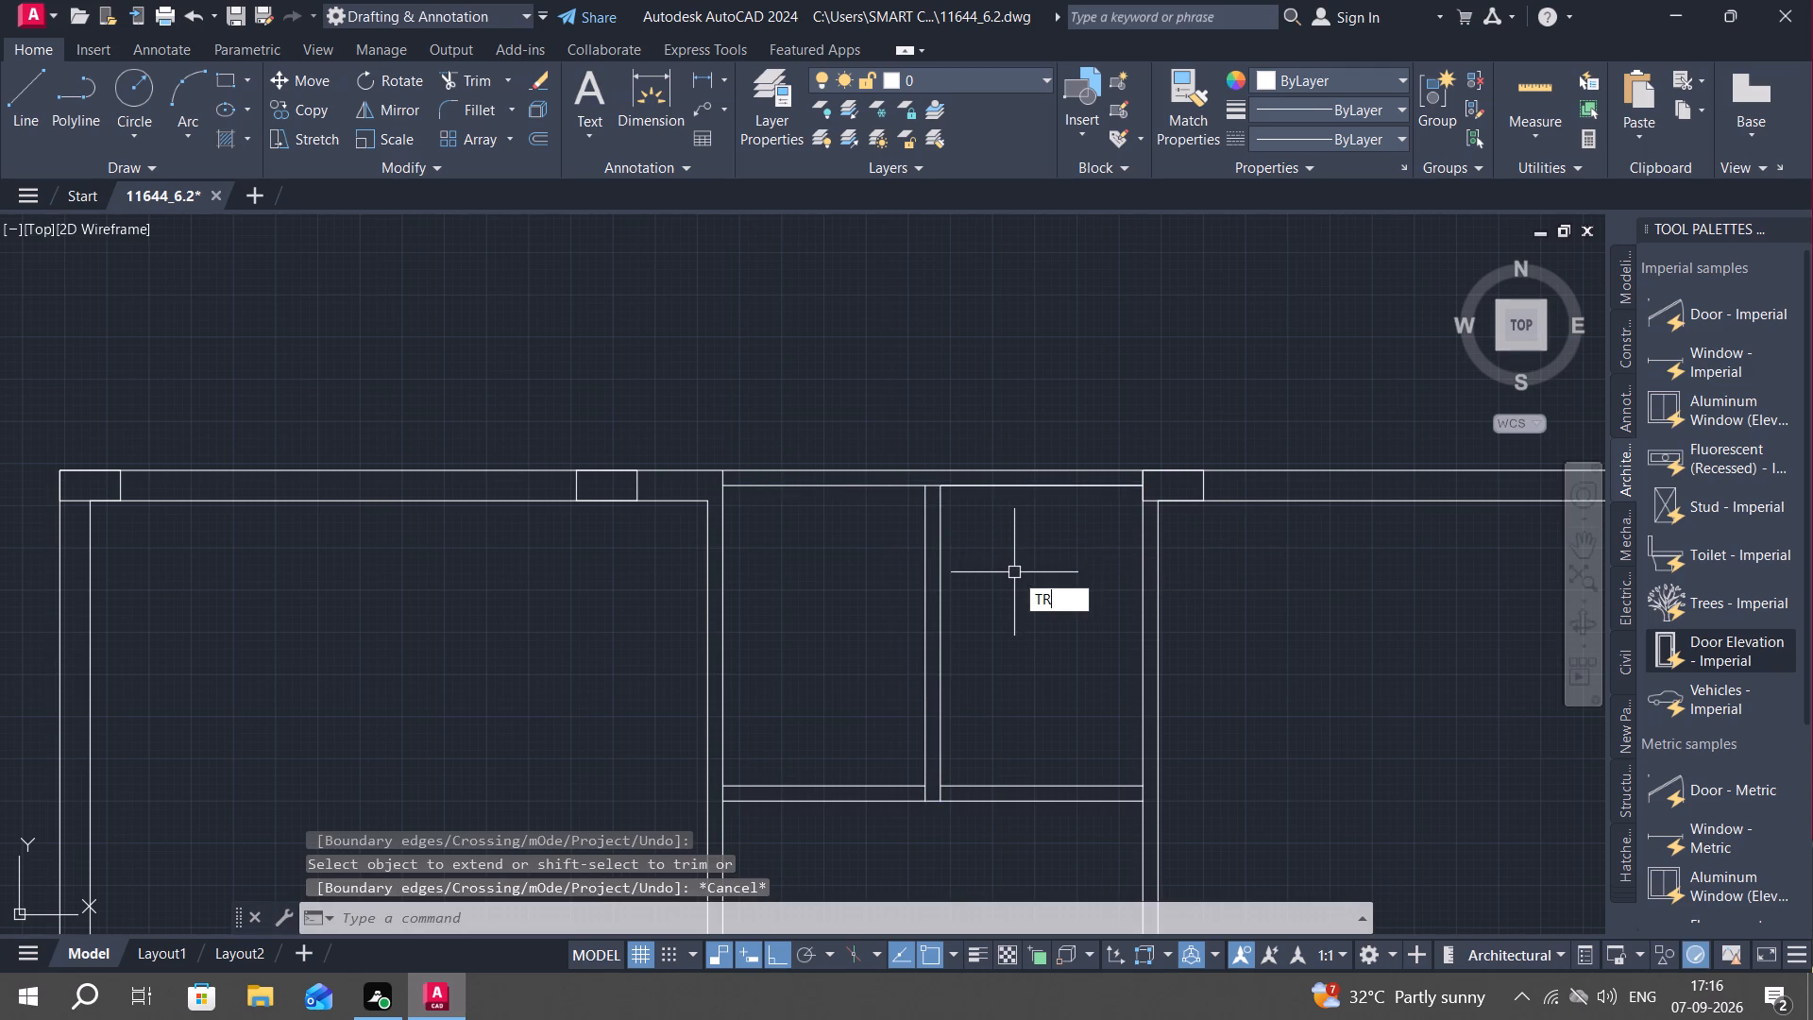
{"action": "key", "text": "space"}
{"action": "scroll", "coordinate": [929, 513], "scroll_direction": "up", "scroll_amount": 2}
{"action": "left_click", "coordinate": [934, 441]}
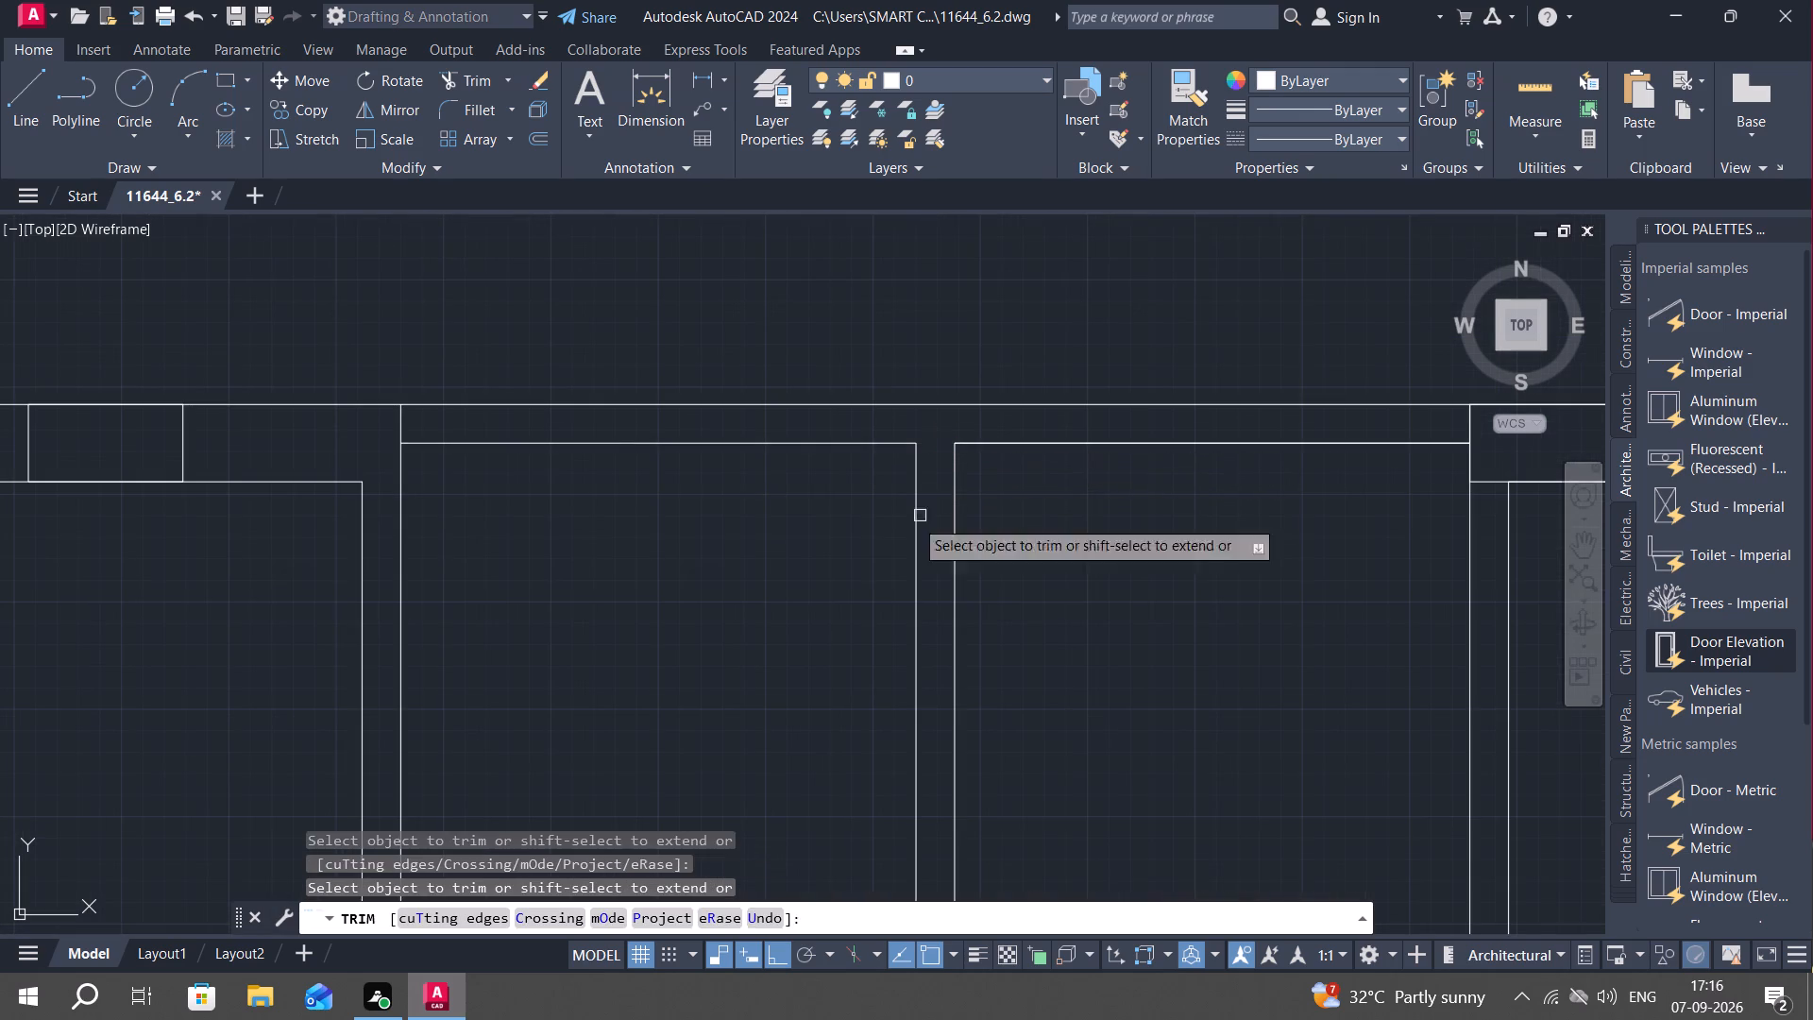
{"action": "key", "text": "Escape"}
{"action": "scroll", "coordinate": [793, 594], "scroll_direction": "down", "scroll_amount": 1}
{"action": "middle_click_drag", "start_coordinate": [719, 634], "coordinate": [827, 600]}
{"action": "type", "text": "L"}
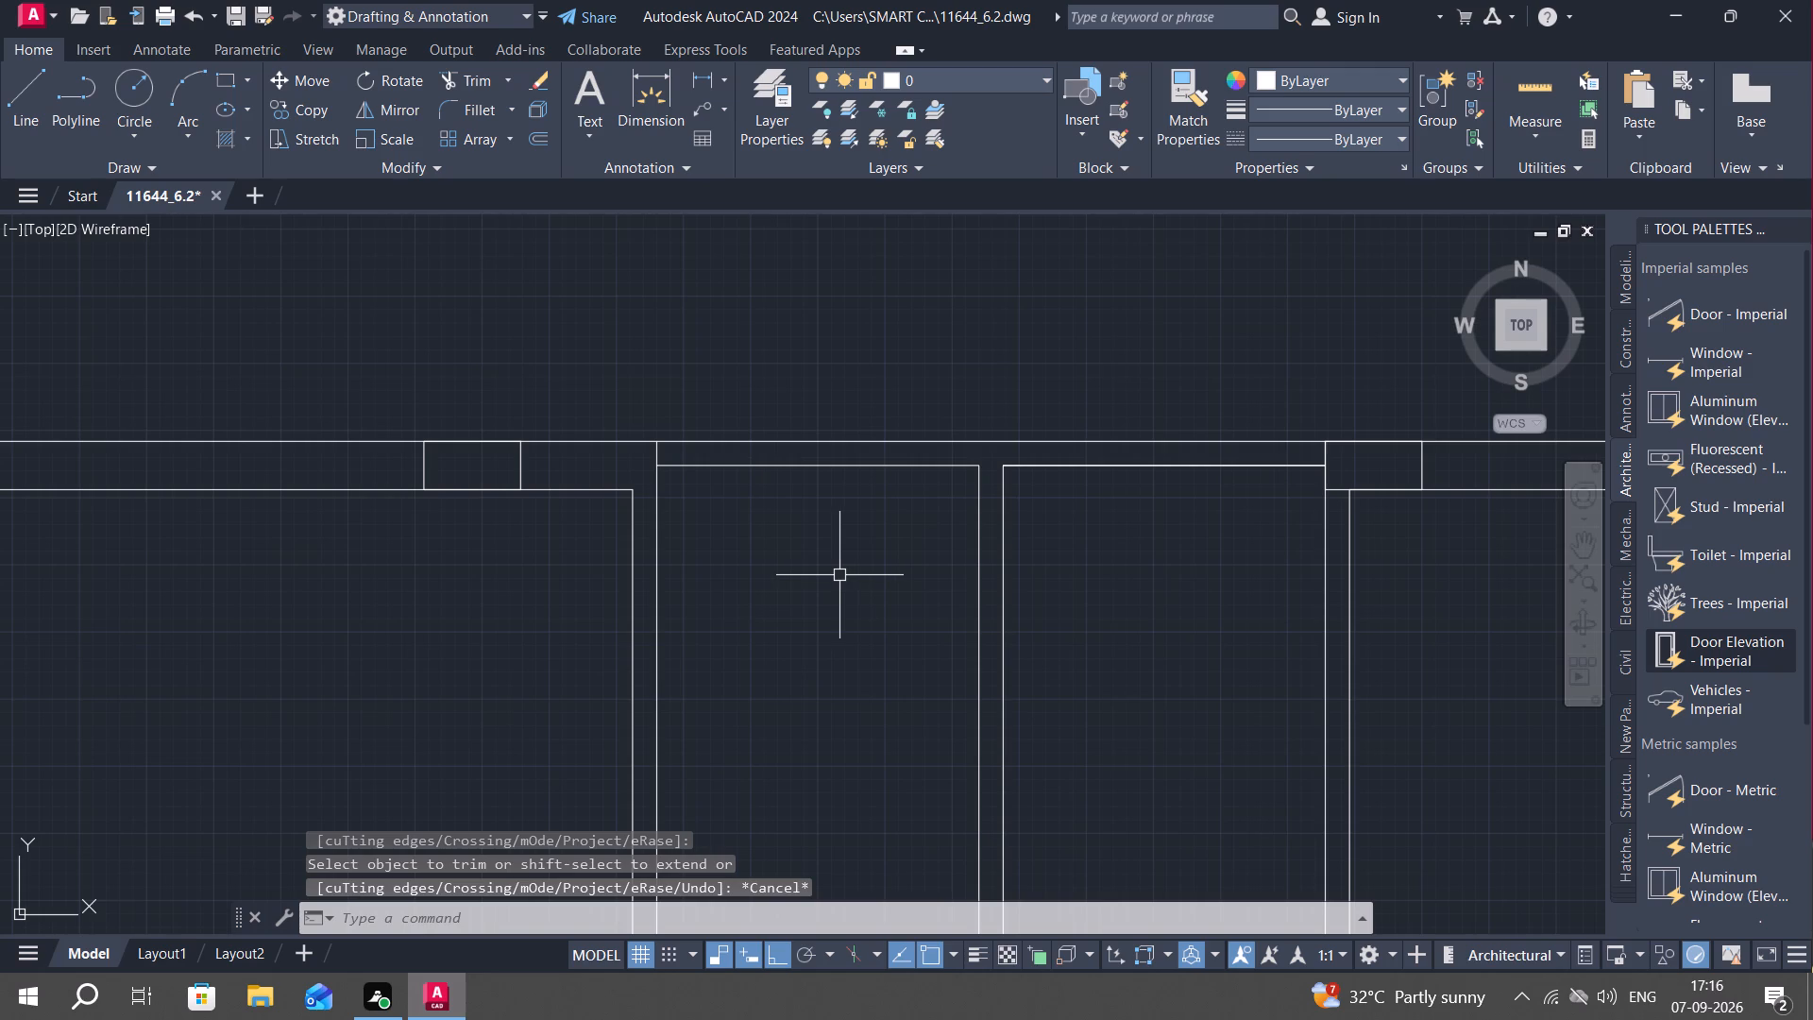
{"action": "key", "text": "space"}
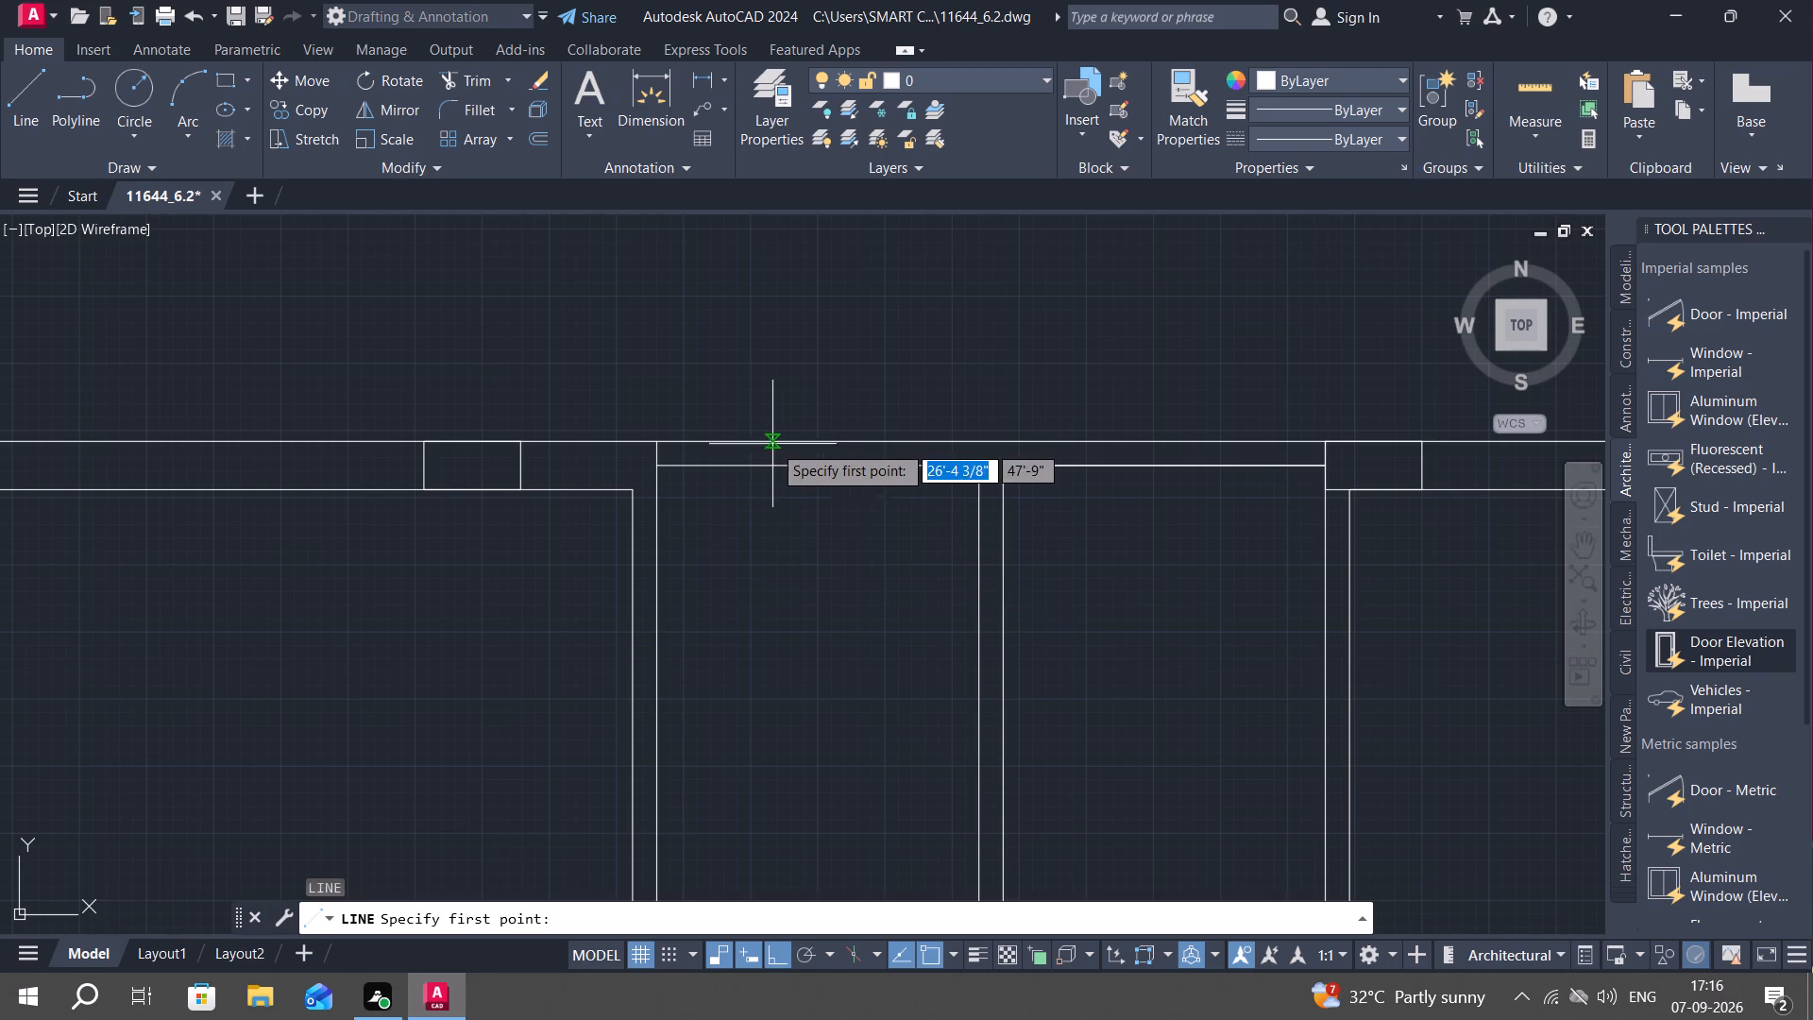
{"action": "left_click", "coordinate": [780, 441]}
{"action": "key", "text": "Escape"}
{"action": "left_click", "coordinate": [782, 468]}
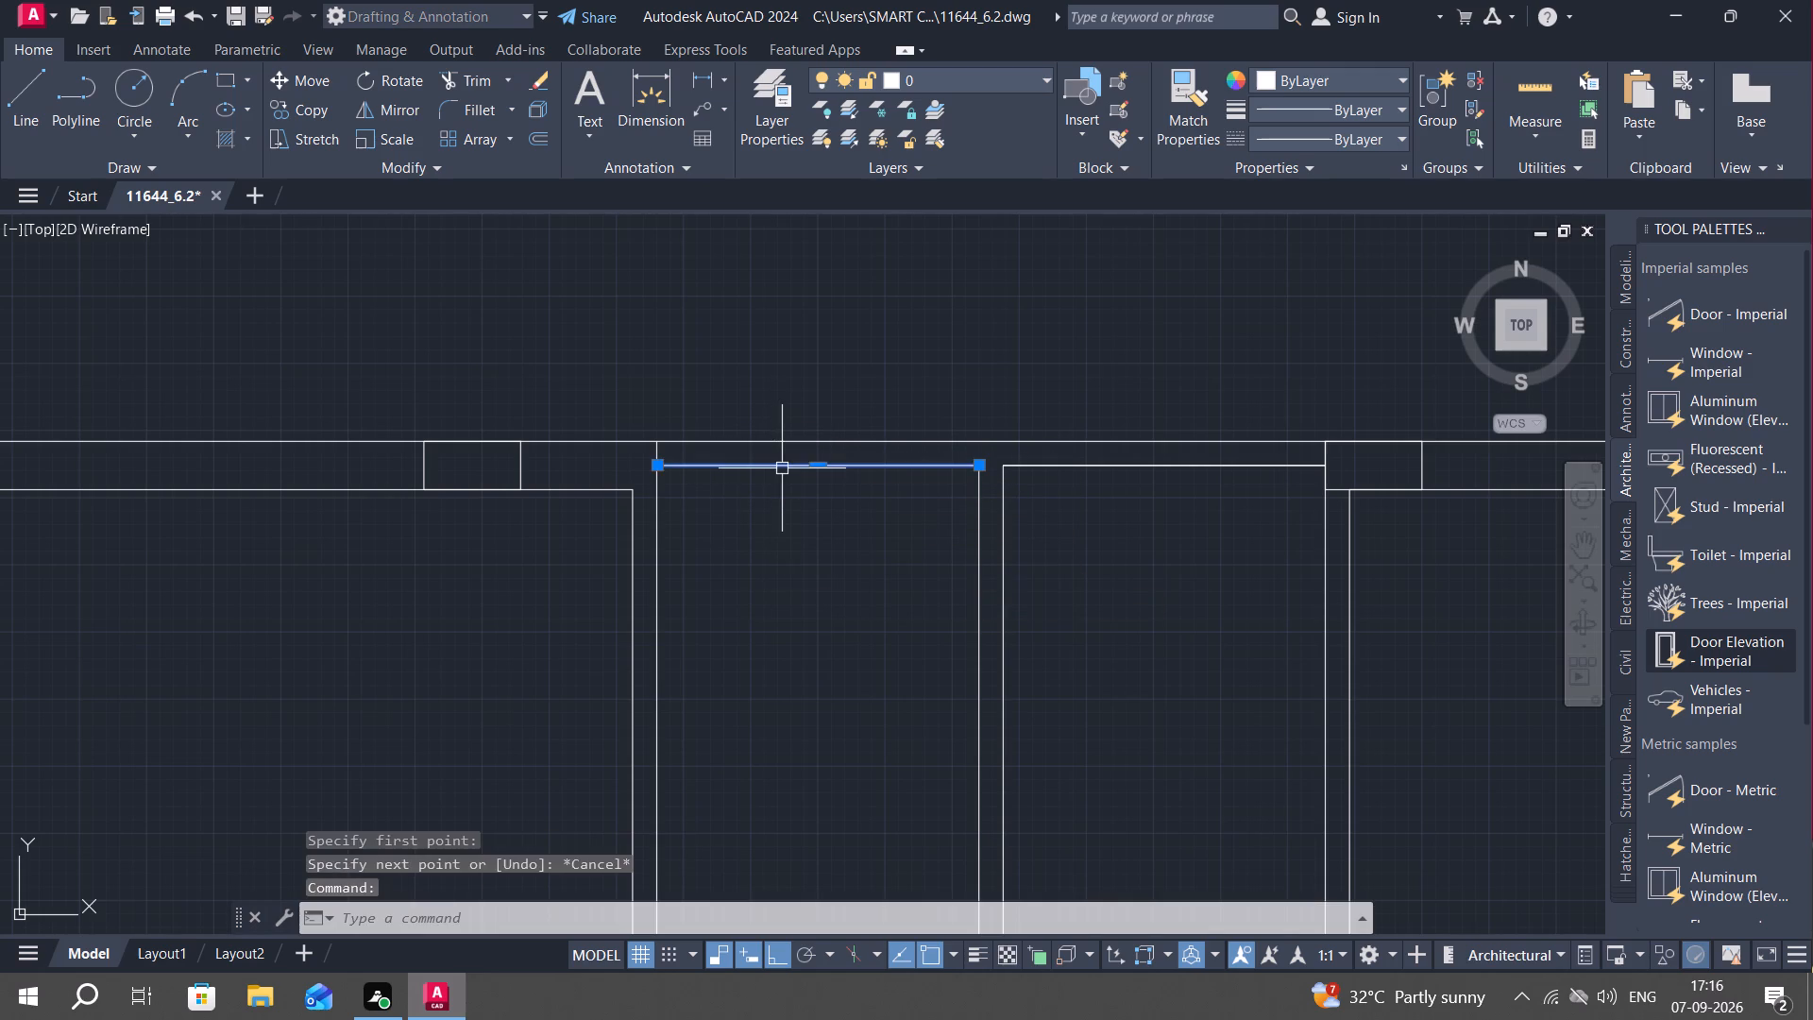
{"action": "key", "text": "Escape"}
Draw a vertical 4 1/2" window jamb line across the top wall above each of the two small rooms.
{"action": "key", "text": "l"}
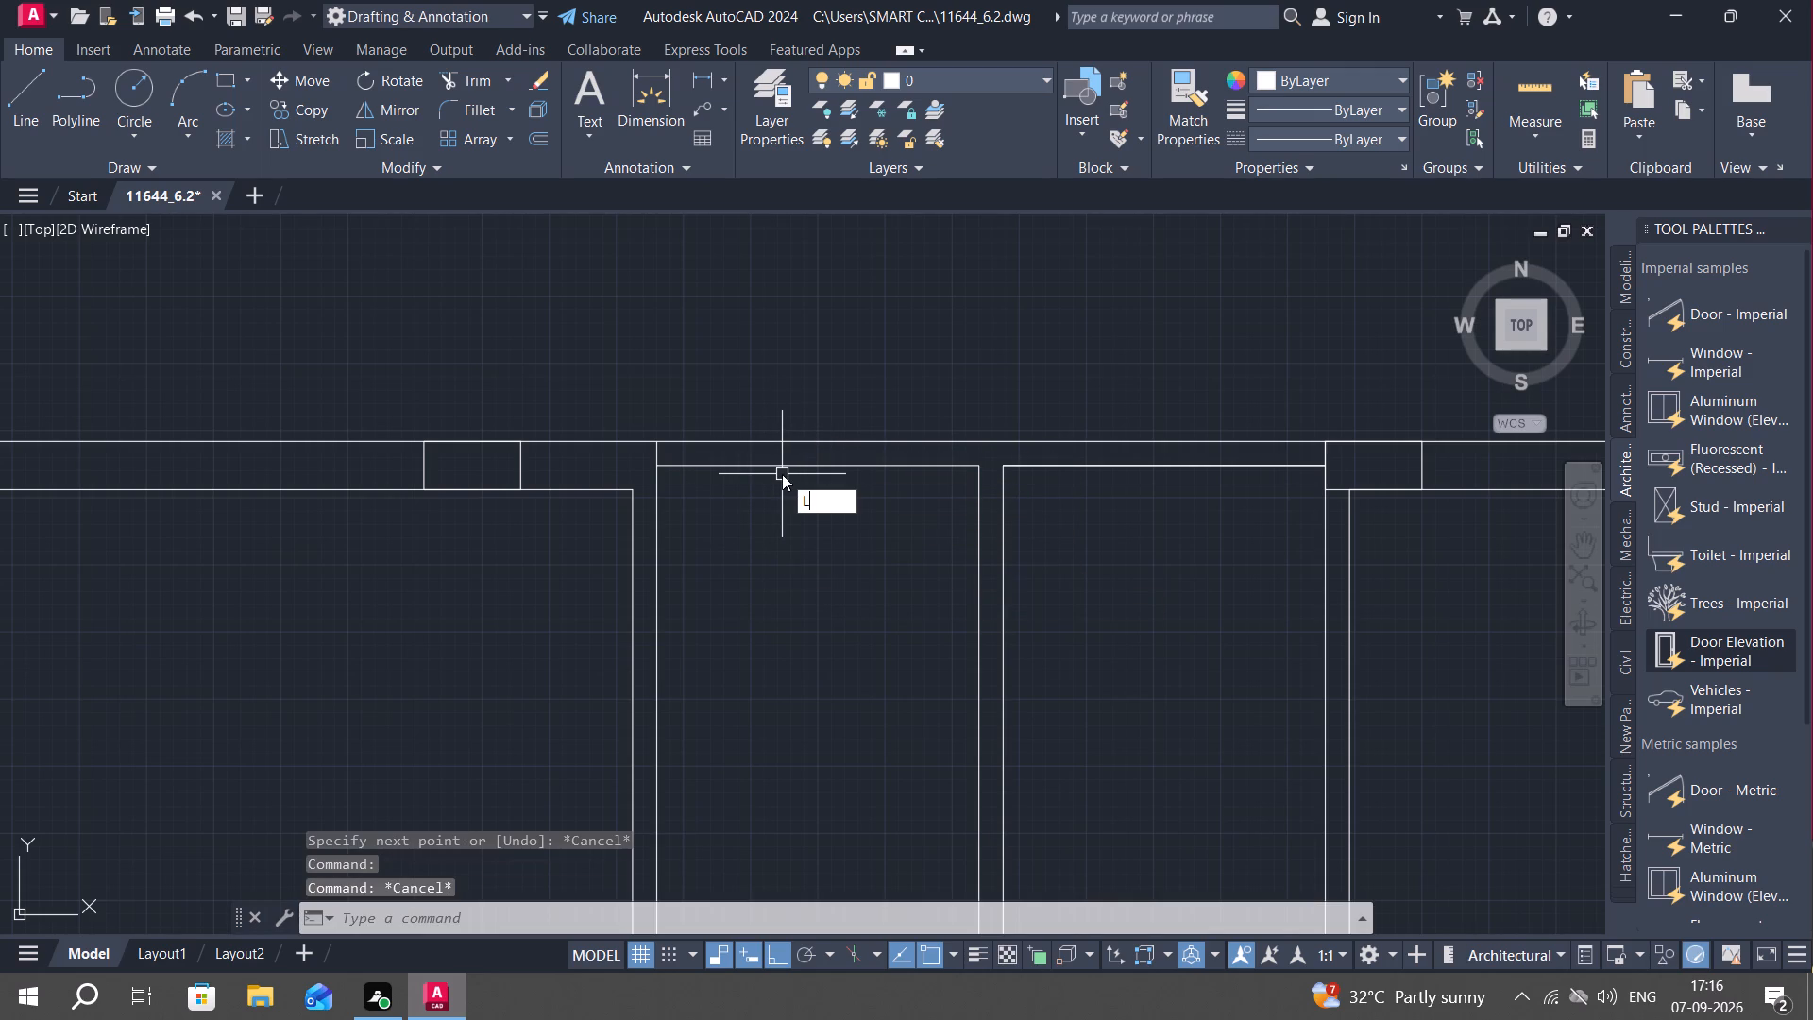
{"action": "key", "text": "space"}
{"action": "left_click", "coordinate": [777, 467]}
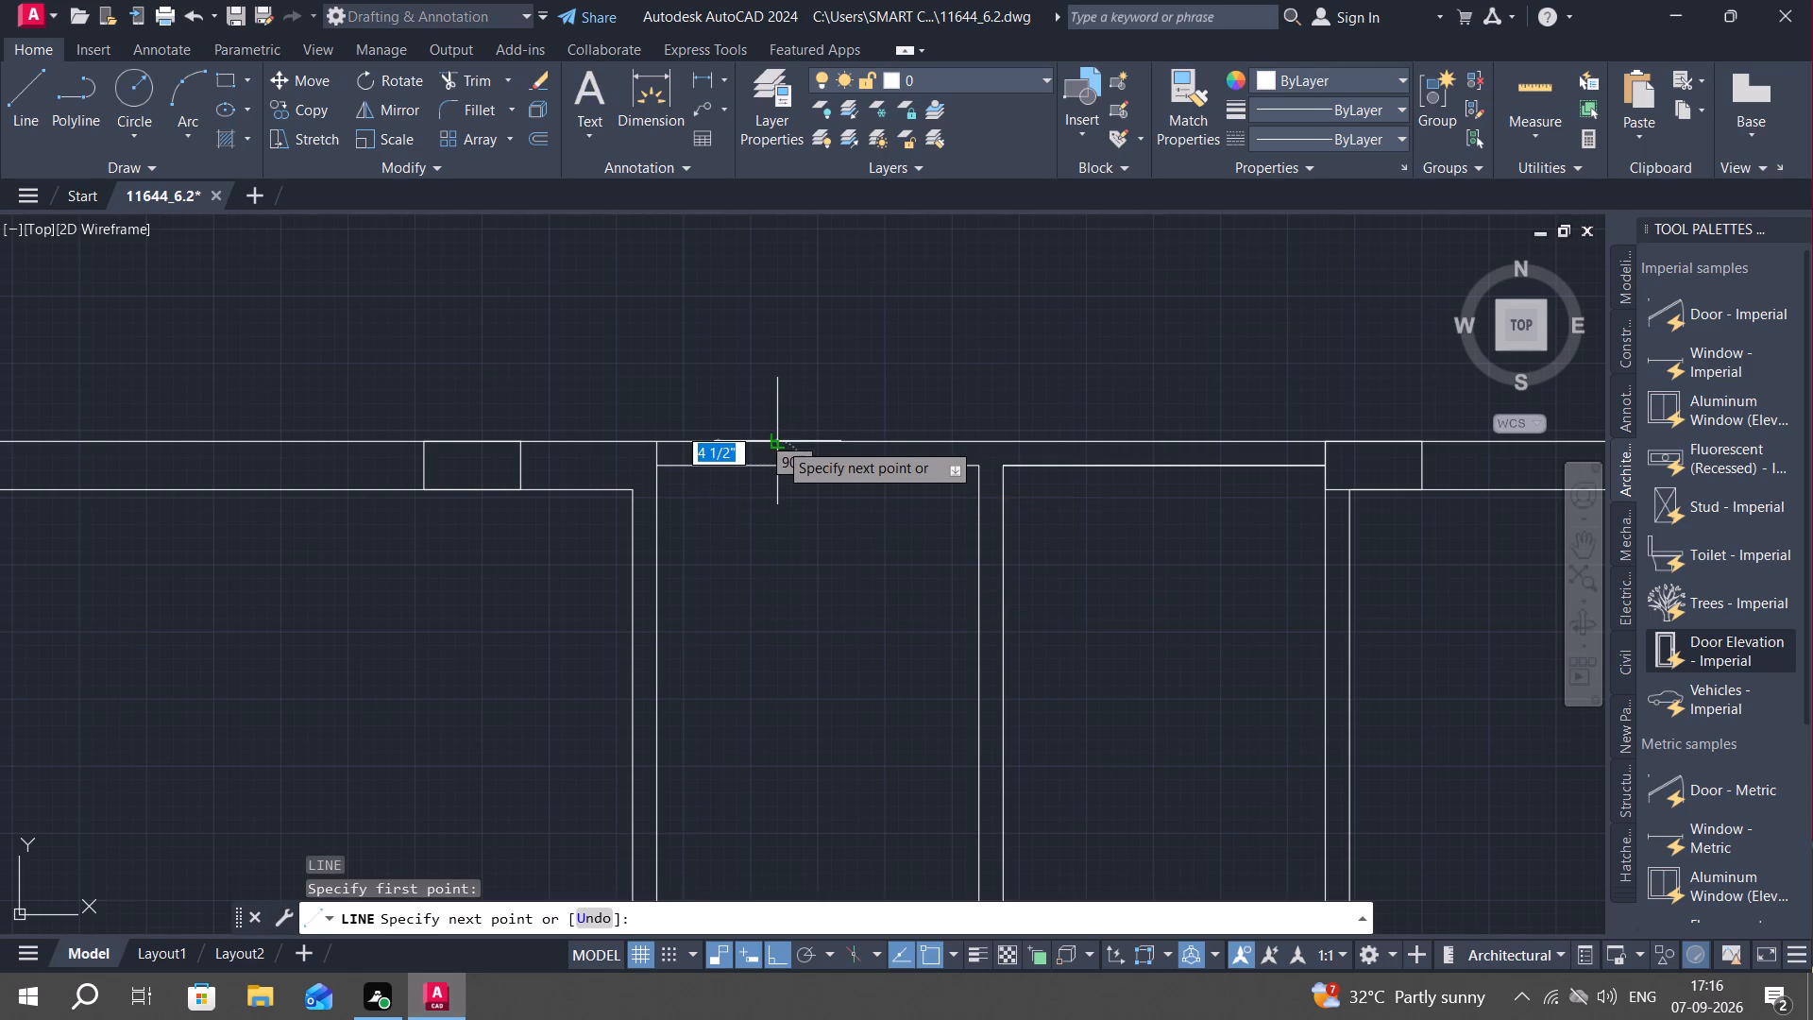
{"action": "left_click", "coordinate": [778, 441]}
{"action": "key", "text": "Escape"}
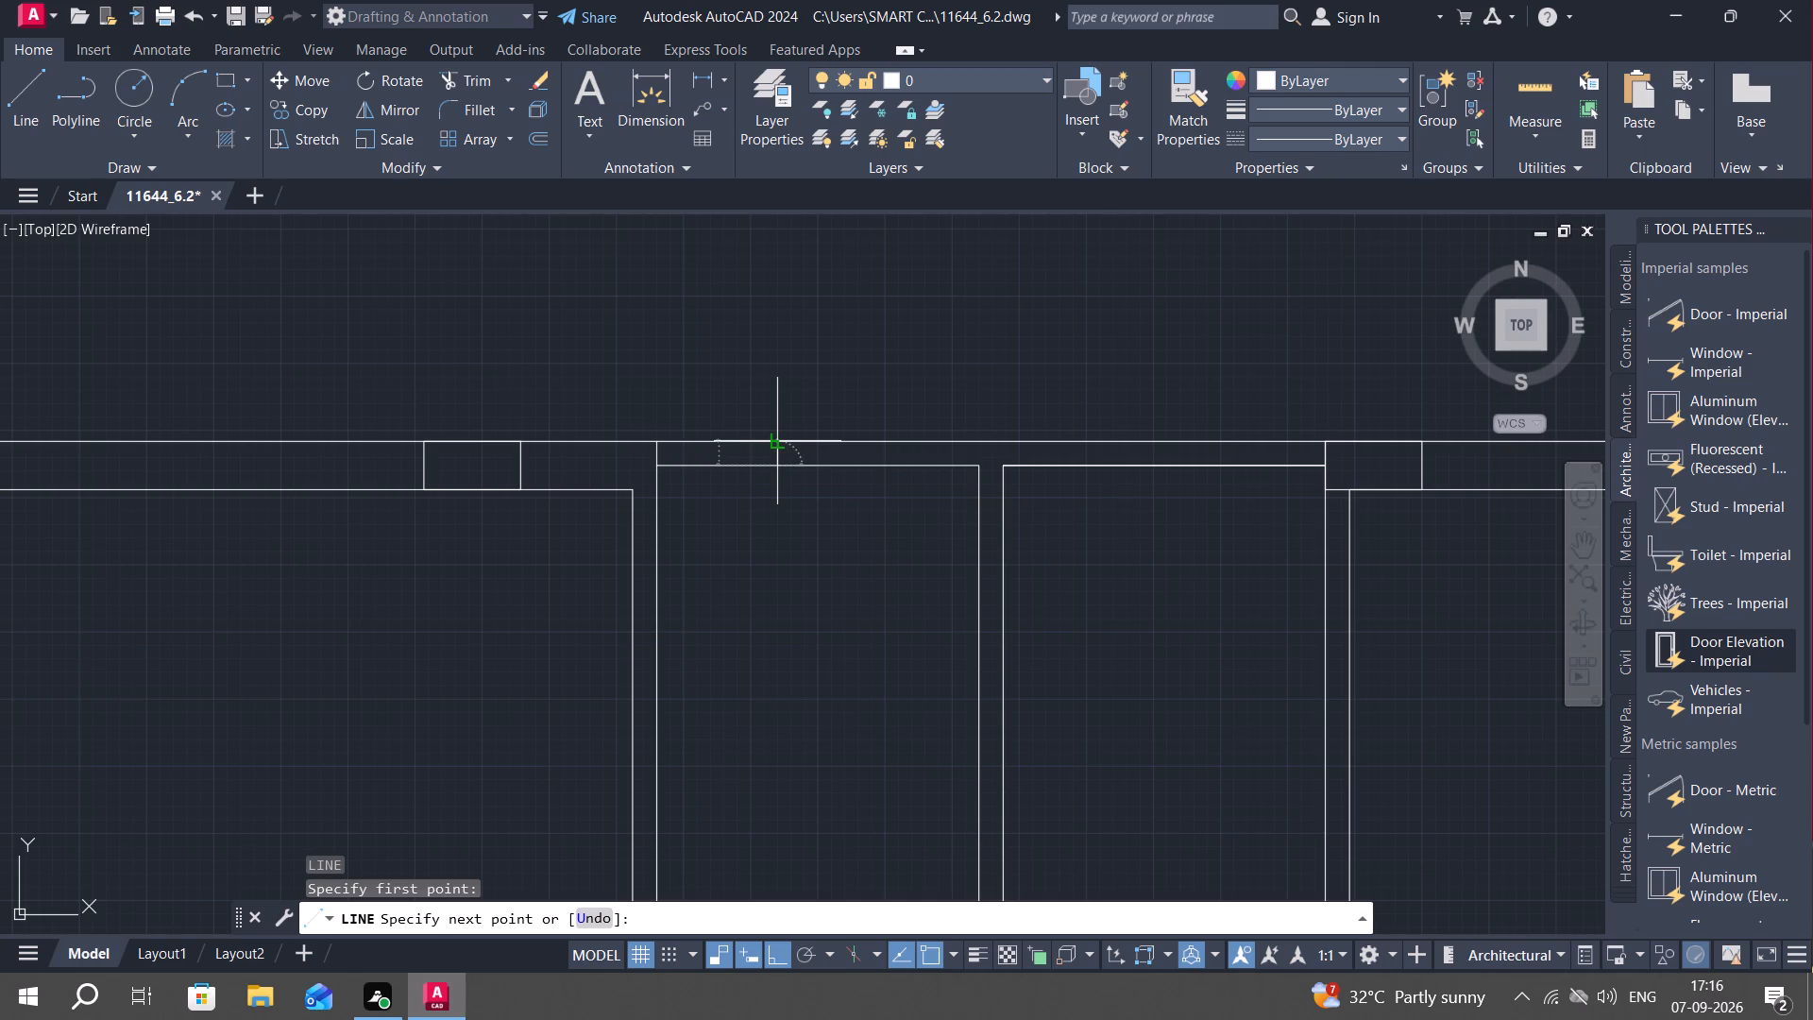
{"action": "key", "text": "space"}
{"action": "left_click", "coordinate": [1087, 465]}
{"action": "left_click", "coordinate": [1090, 443]}
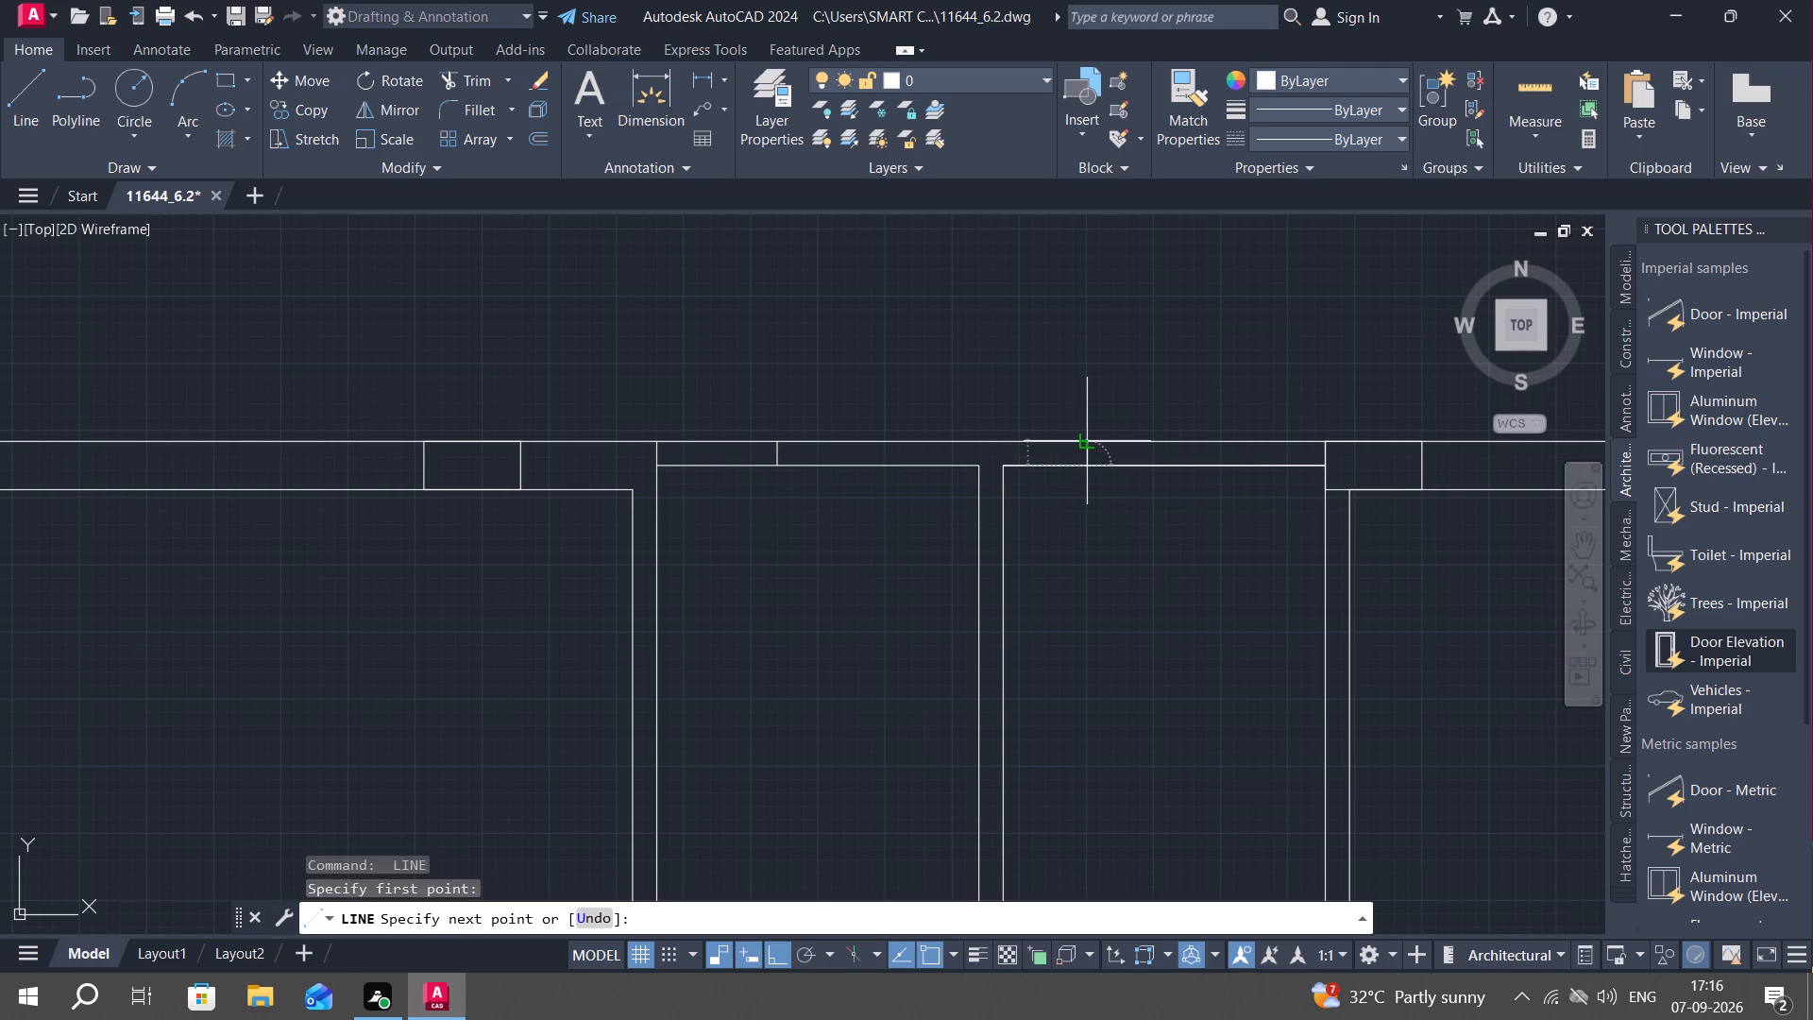
{"action": "key", "text": "Escape"}
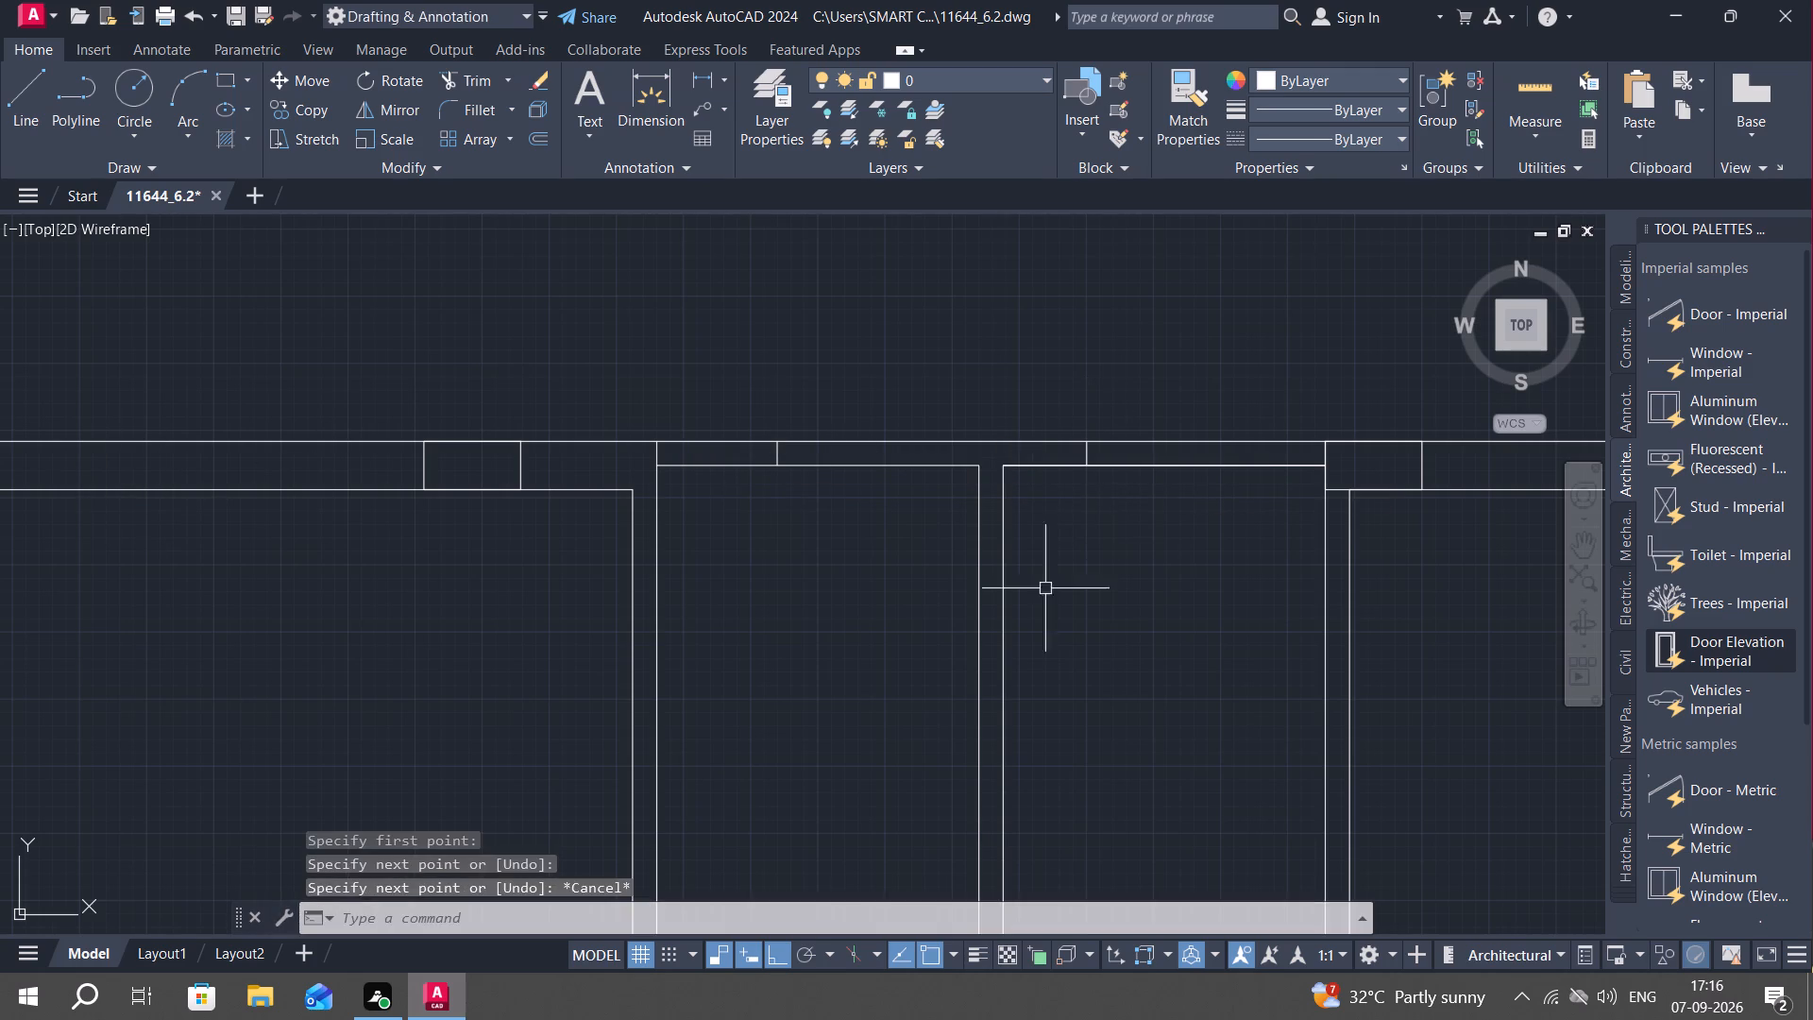
Offset the jamb line above each small room 2' to the right to form the opposite window jambs.
{"action": "type", "text": "O"}
{"action": "key", "text": "space"}
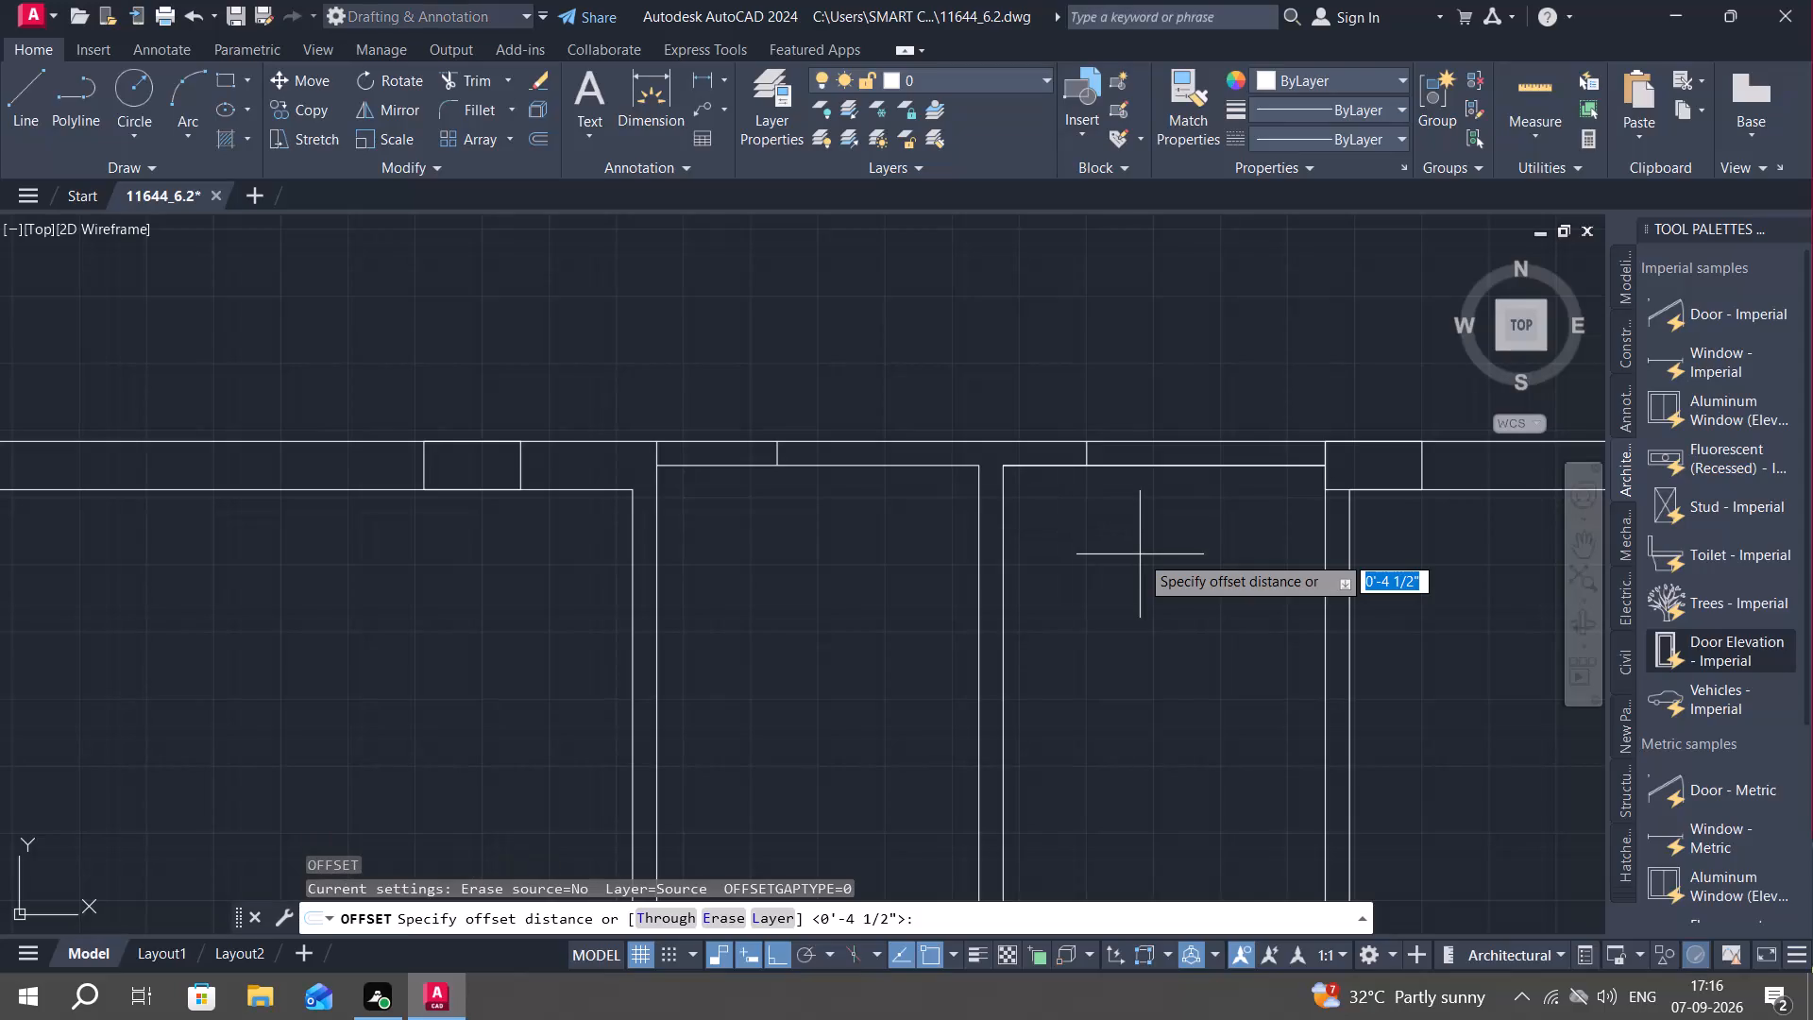
{"action": "key", "text": "3"}
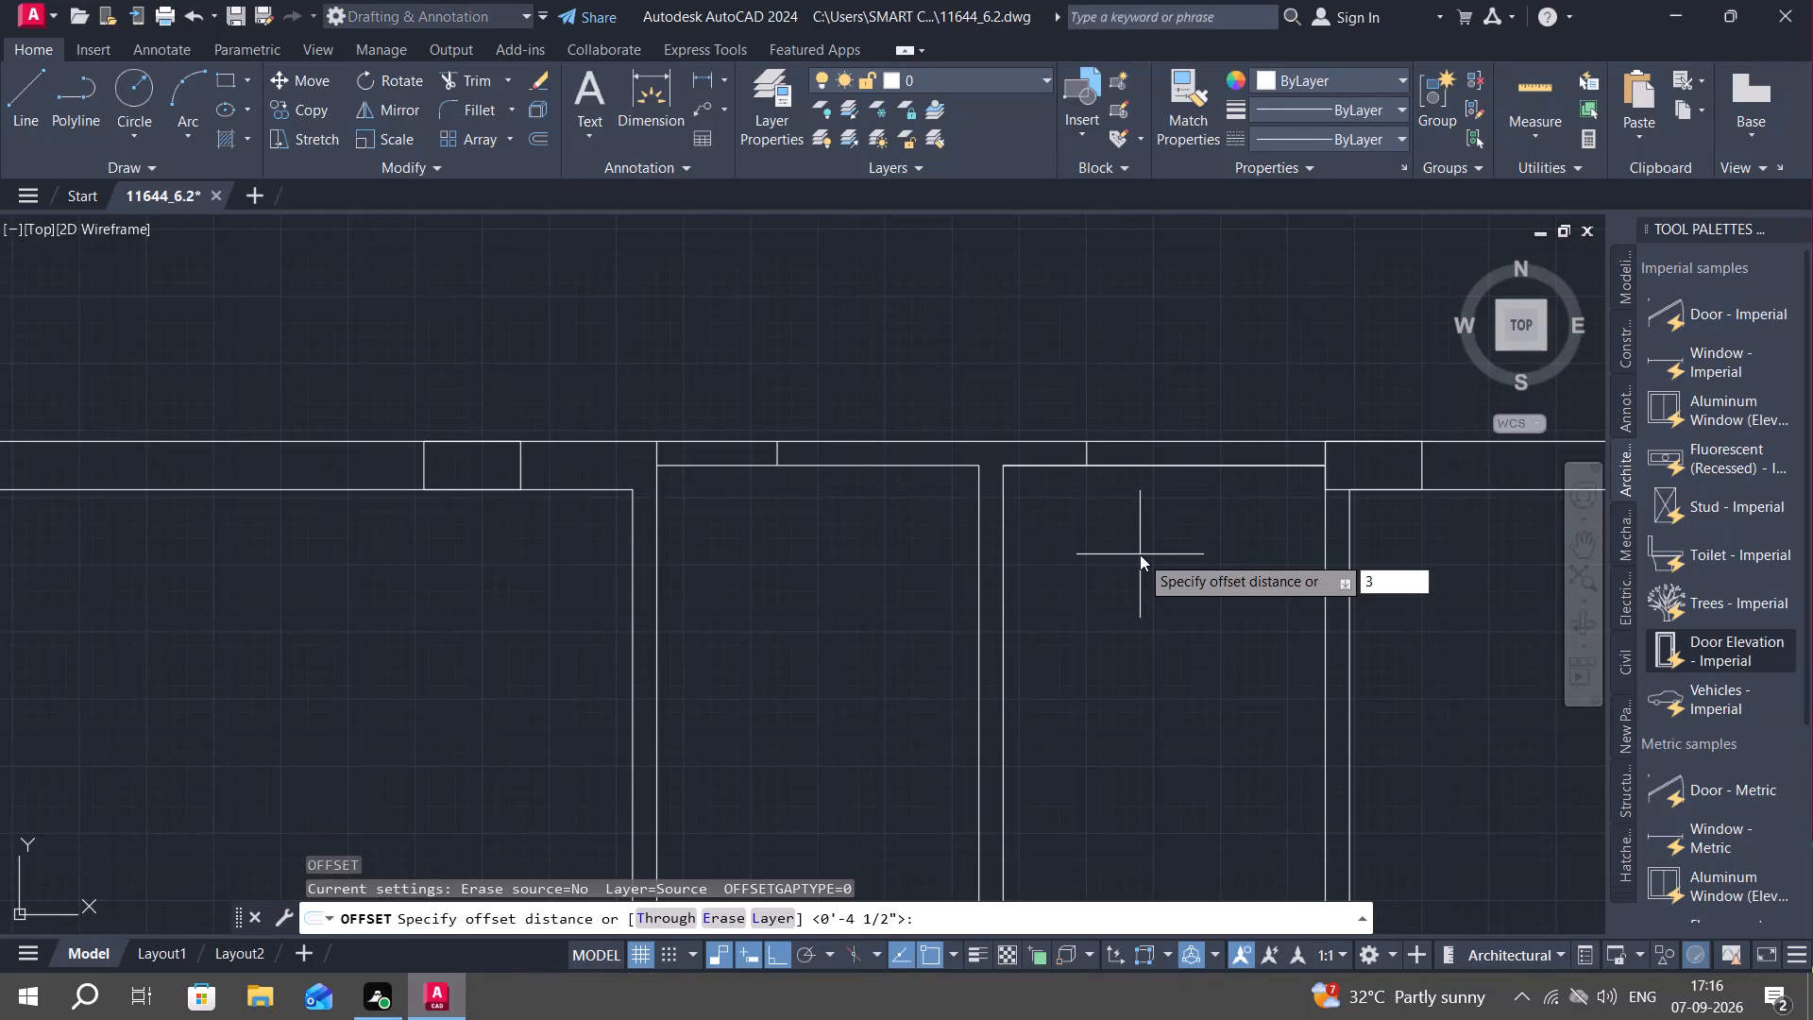
{"action": "key", "text": "shift+quotedbl"}
{"action": "key", "text": "BackSpace"}
{"action": "key", "text": "BackSpace"}
{"action": "type", "text": "2'"}
{"action": "key", "text": "Return"}
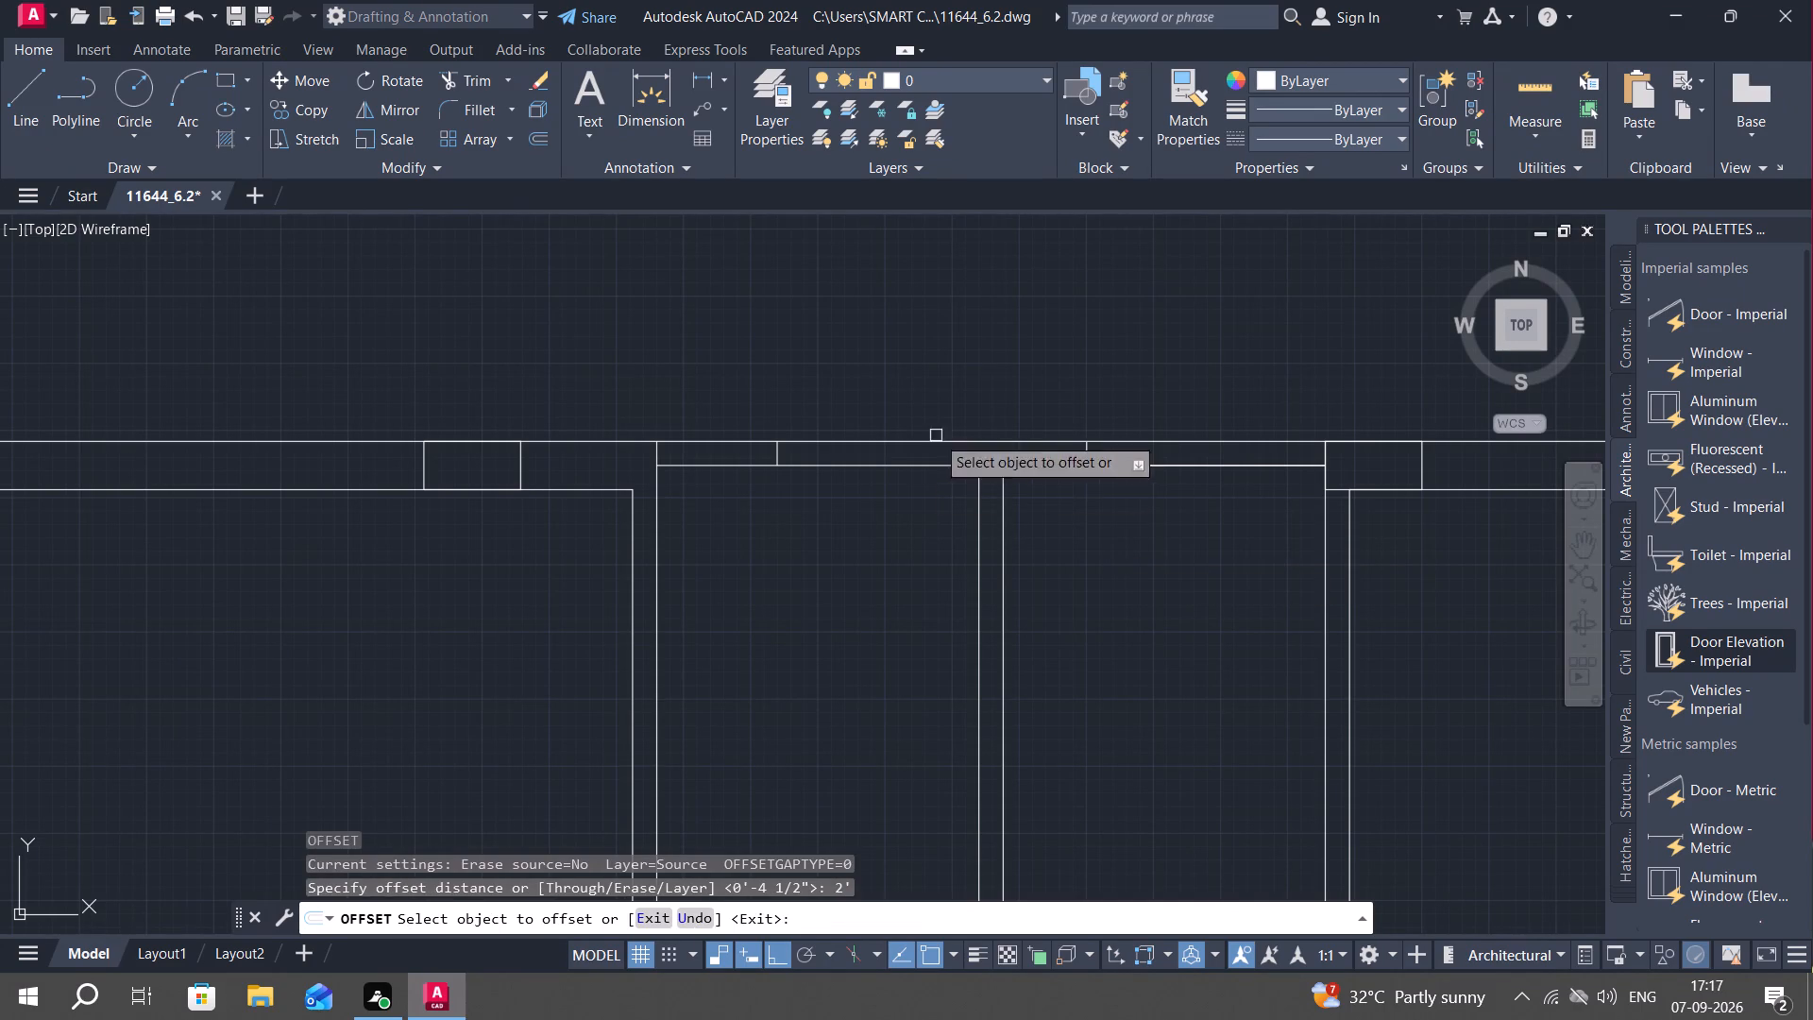
{"action": "left_click", "coordinate": [1087, 448]}
{"action": "left_click", "coordinate": [1246, 438]}
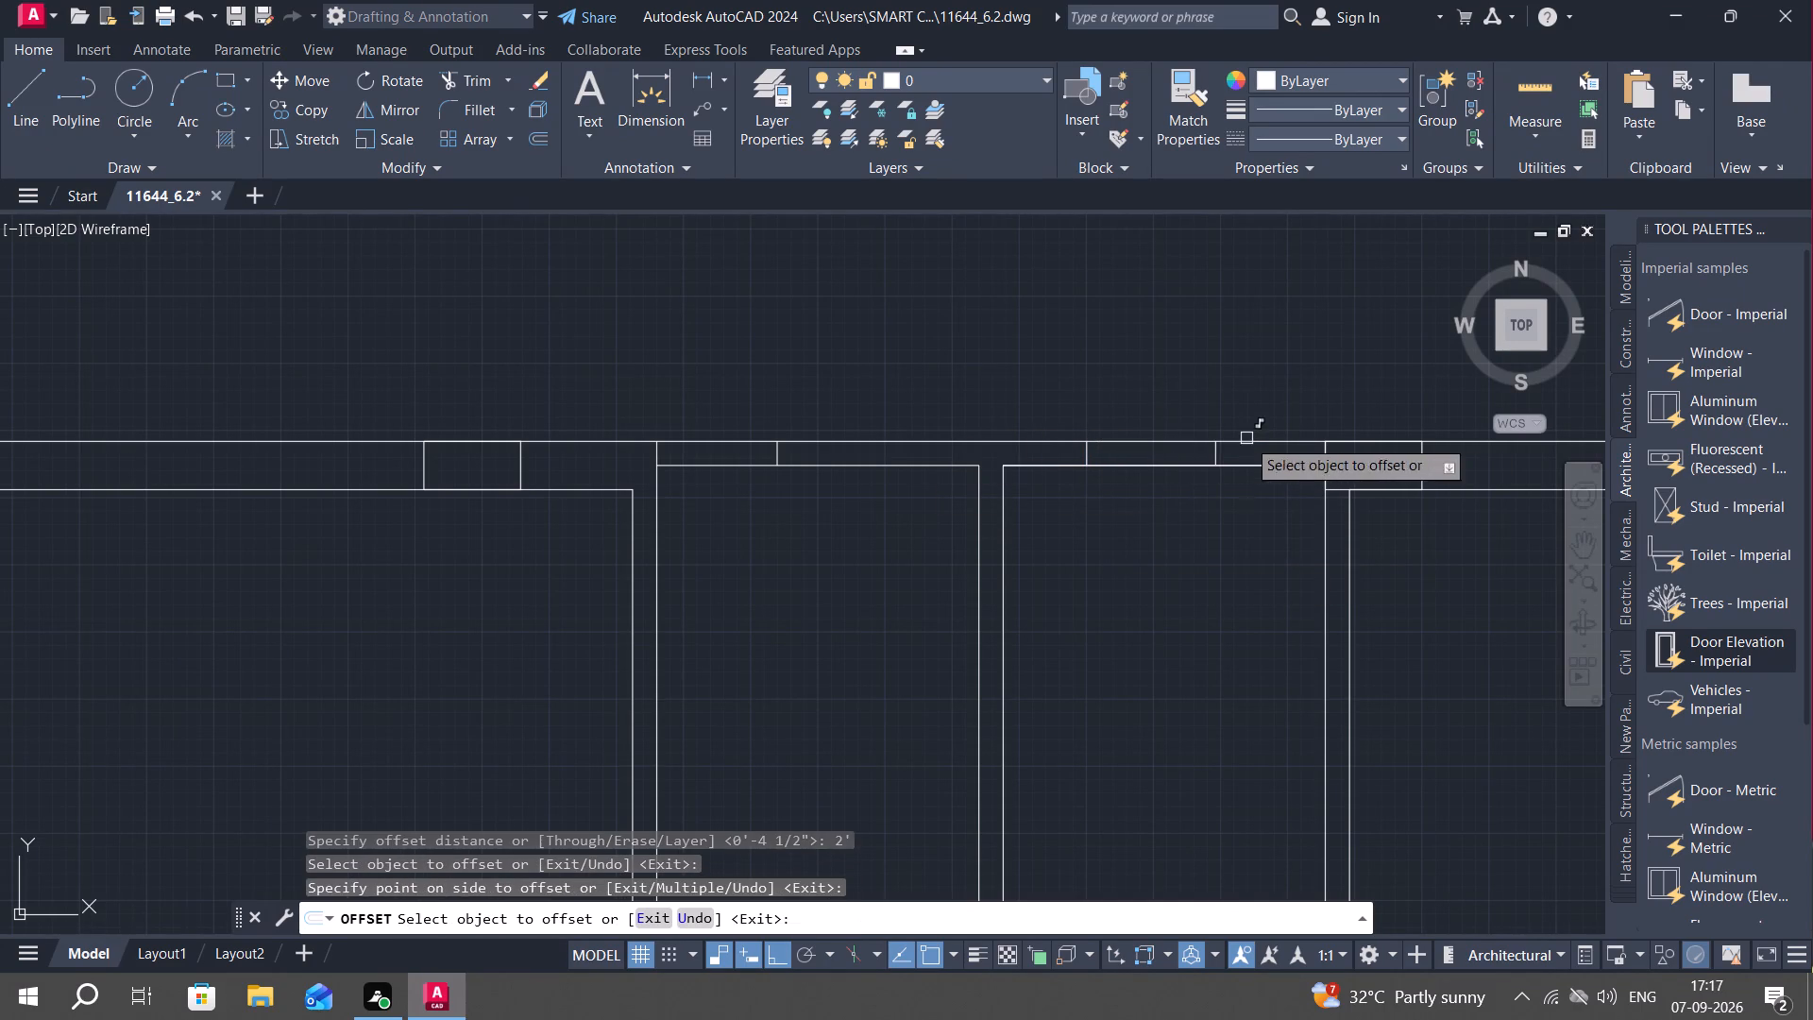
{"action": "left_click", "coordinate": [773, 455]}
{"action": "left_click", "coordinate": [906, 450]}
{"action": "key", "text": "Escape"}
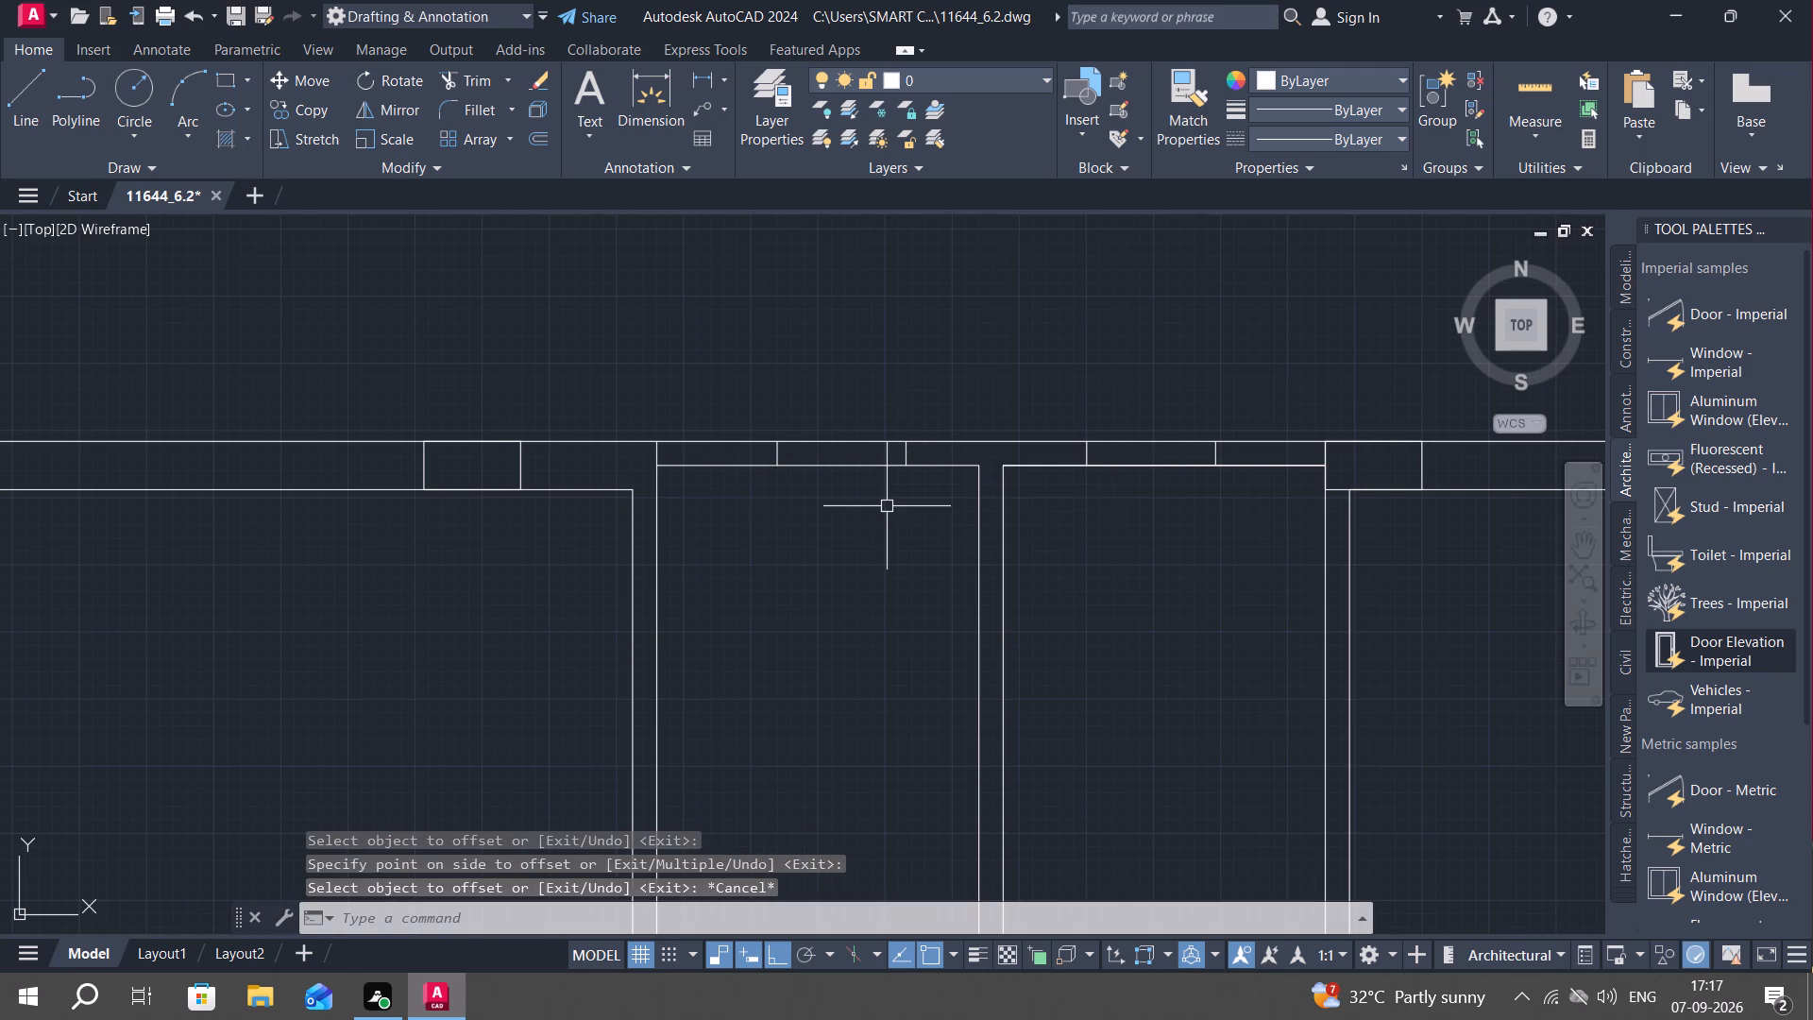
Draw a horizontal 2' glass line between the jamb midpoints of both small rooms' windows.
{"action": "type", "text": "L"}
{"action": "key", "text": "space"}
{"action": "left_click", "coordinate": [783, 451]}
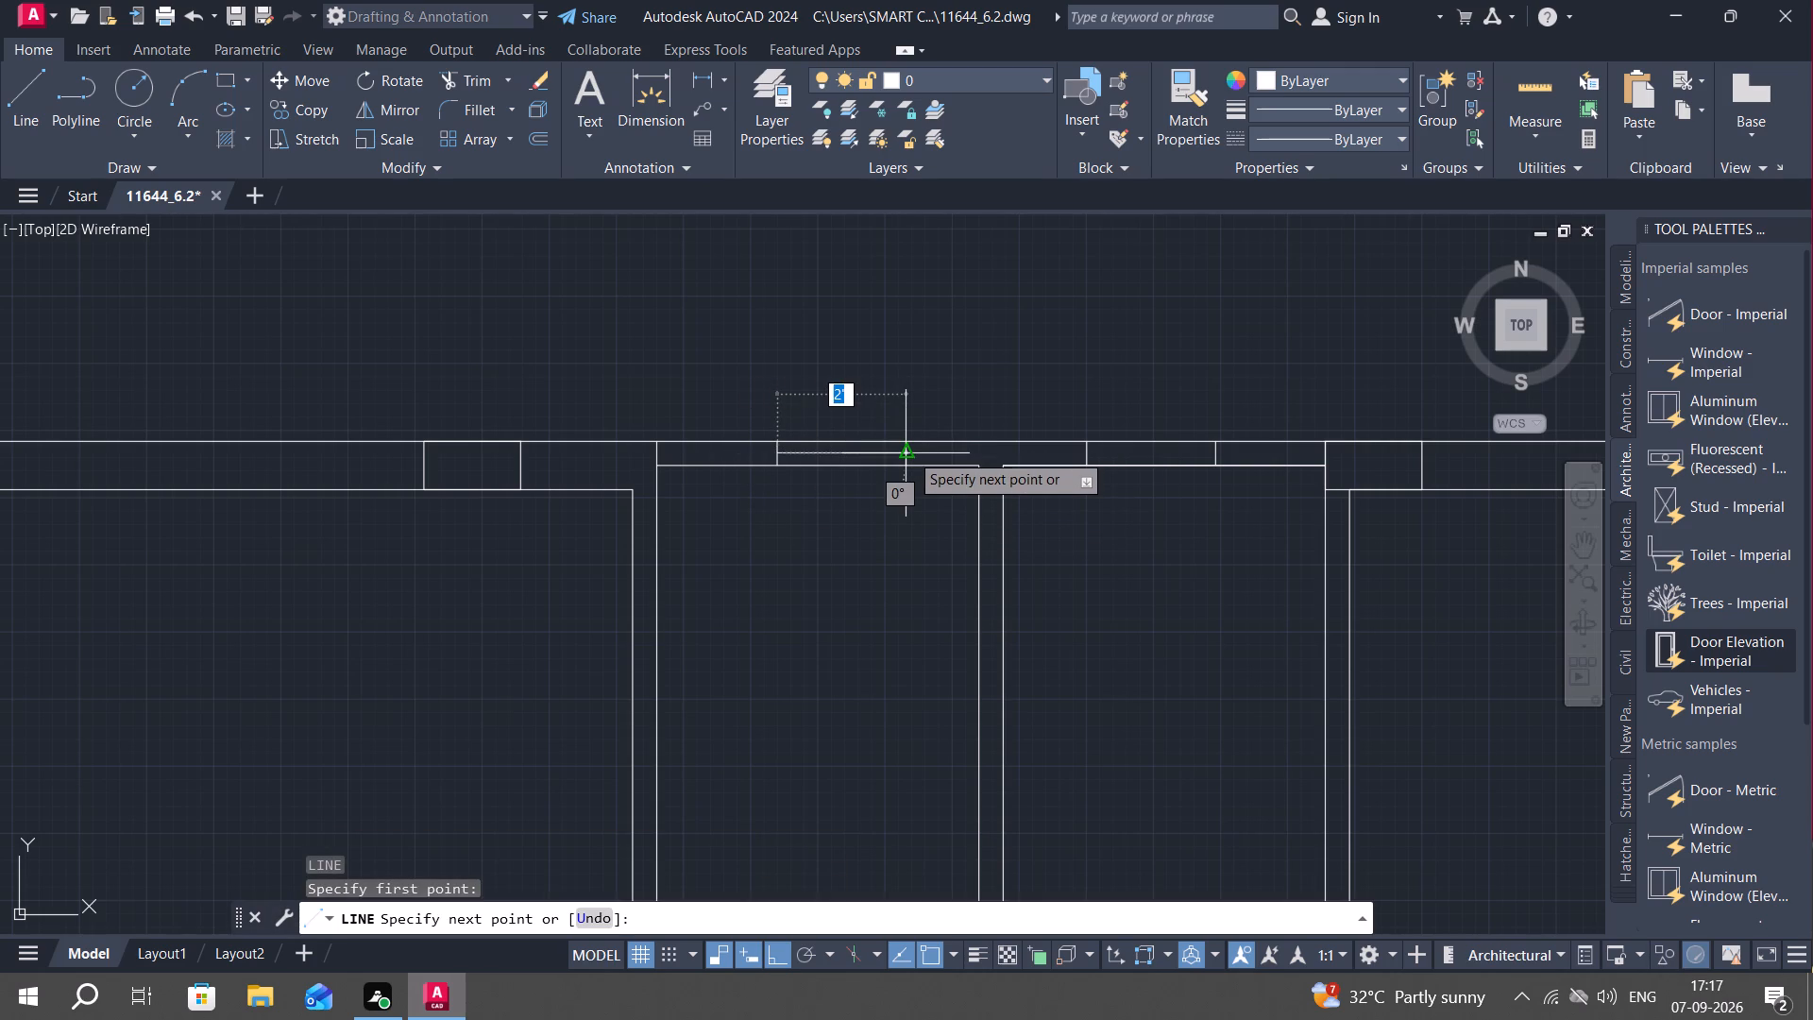
{"action": "left_click", "coordinate": [909, 452]}
{"action": "key", "text": "Escape"}
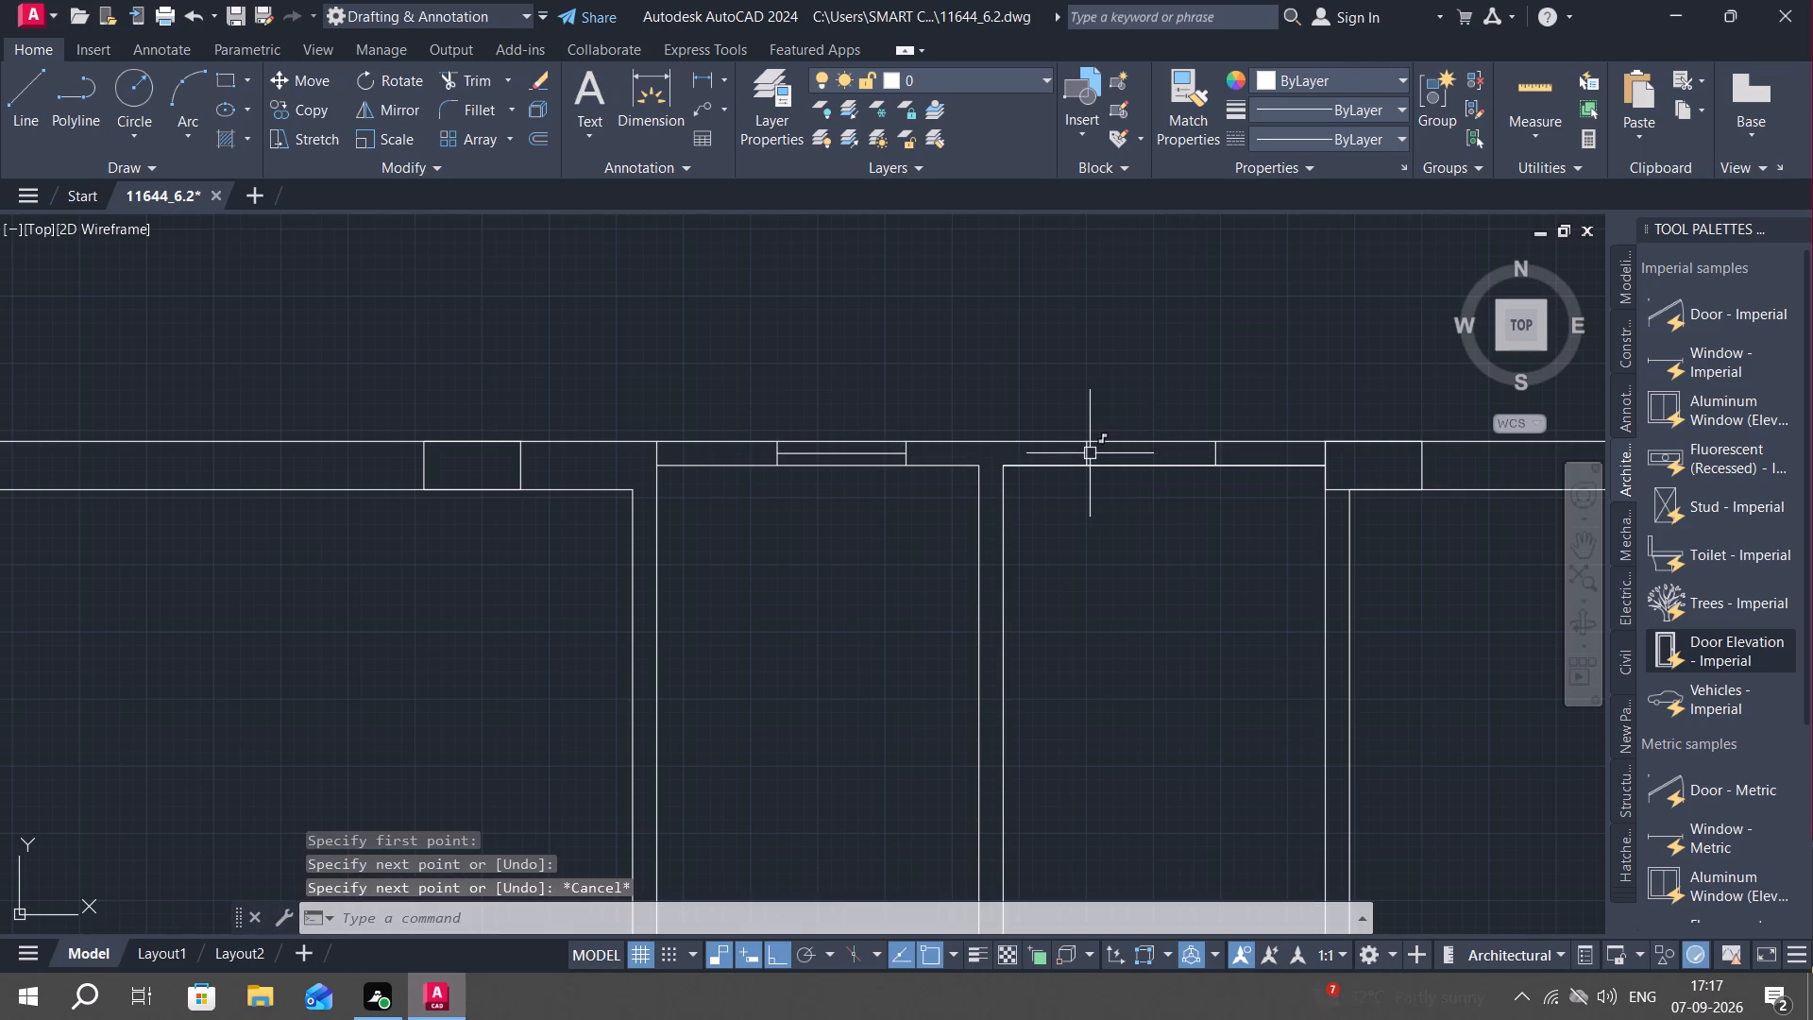
{"action": "key", "text": "space"}
{"action": "left_click", "coordinate": [1089, 453]}
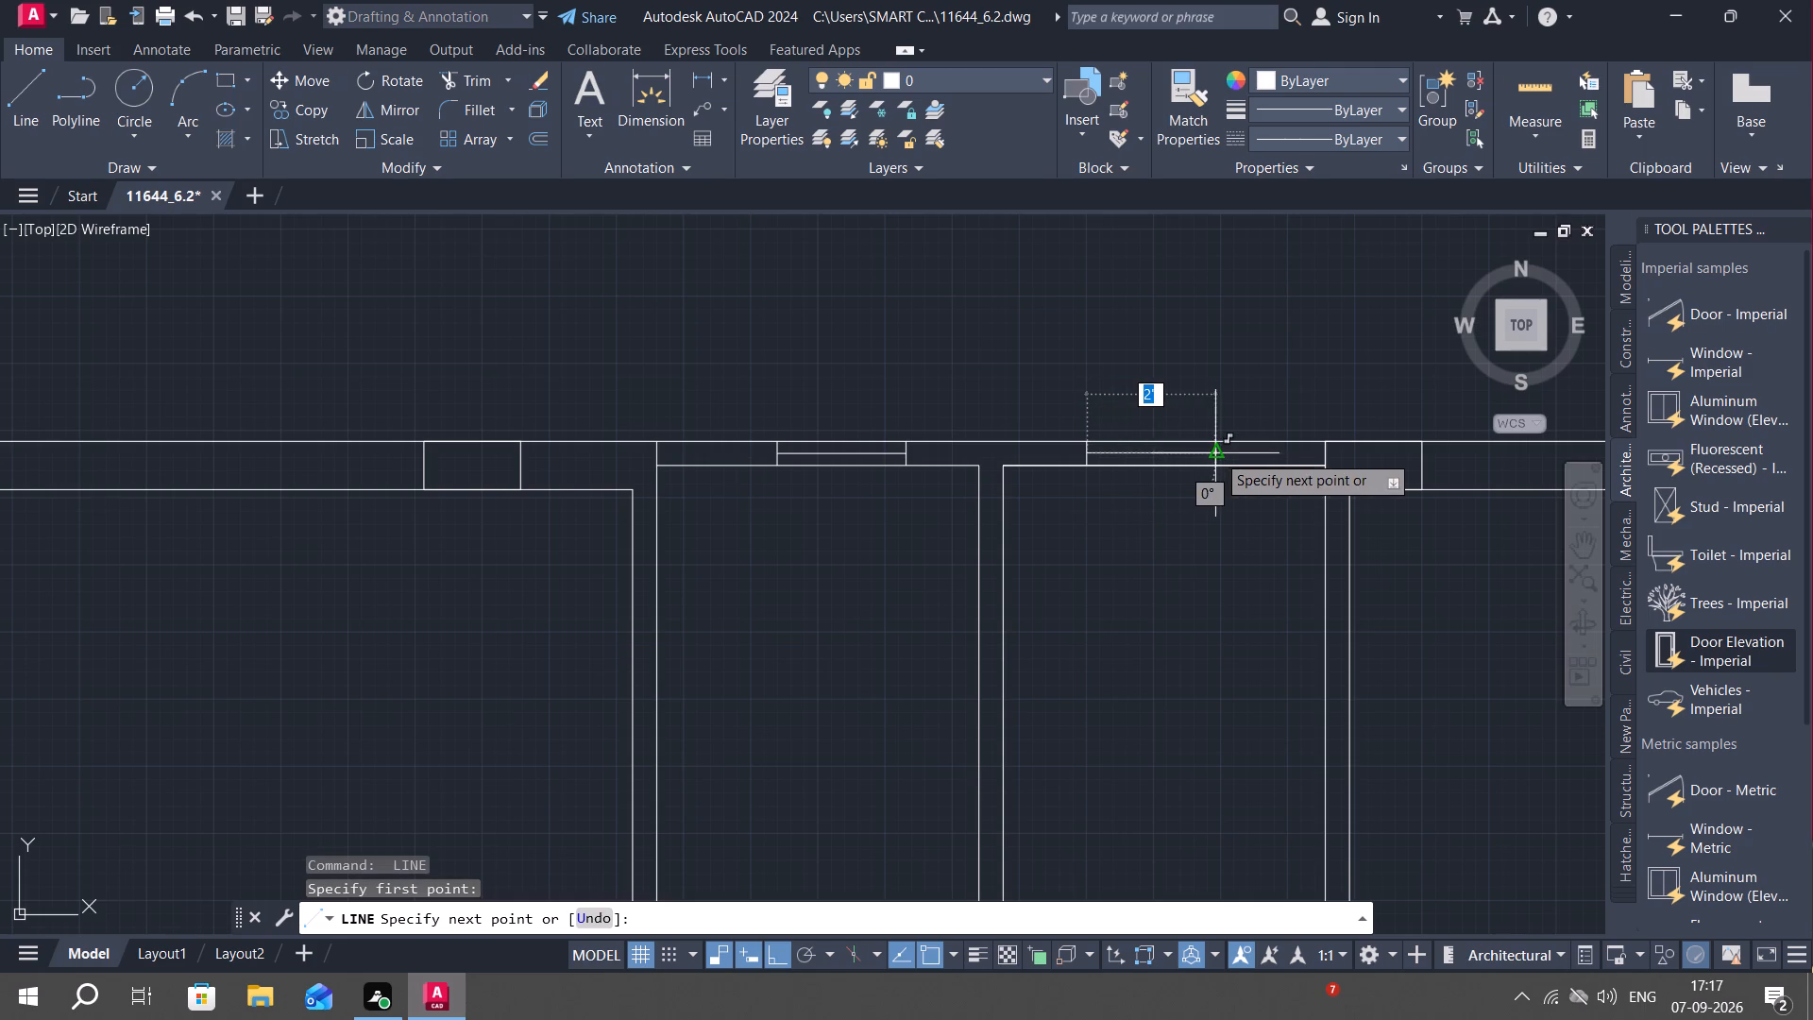
{"action": "left_click", "coordinate": [1219, 455]}
{"action": "key", "text": "Escape"}
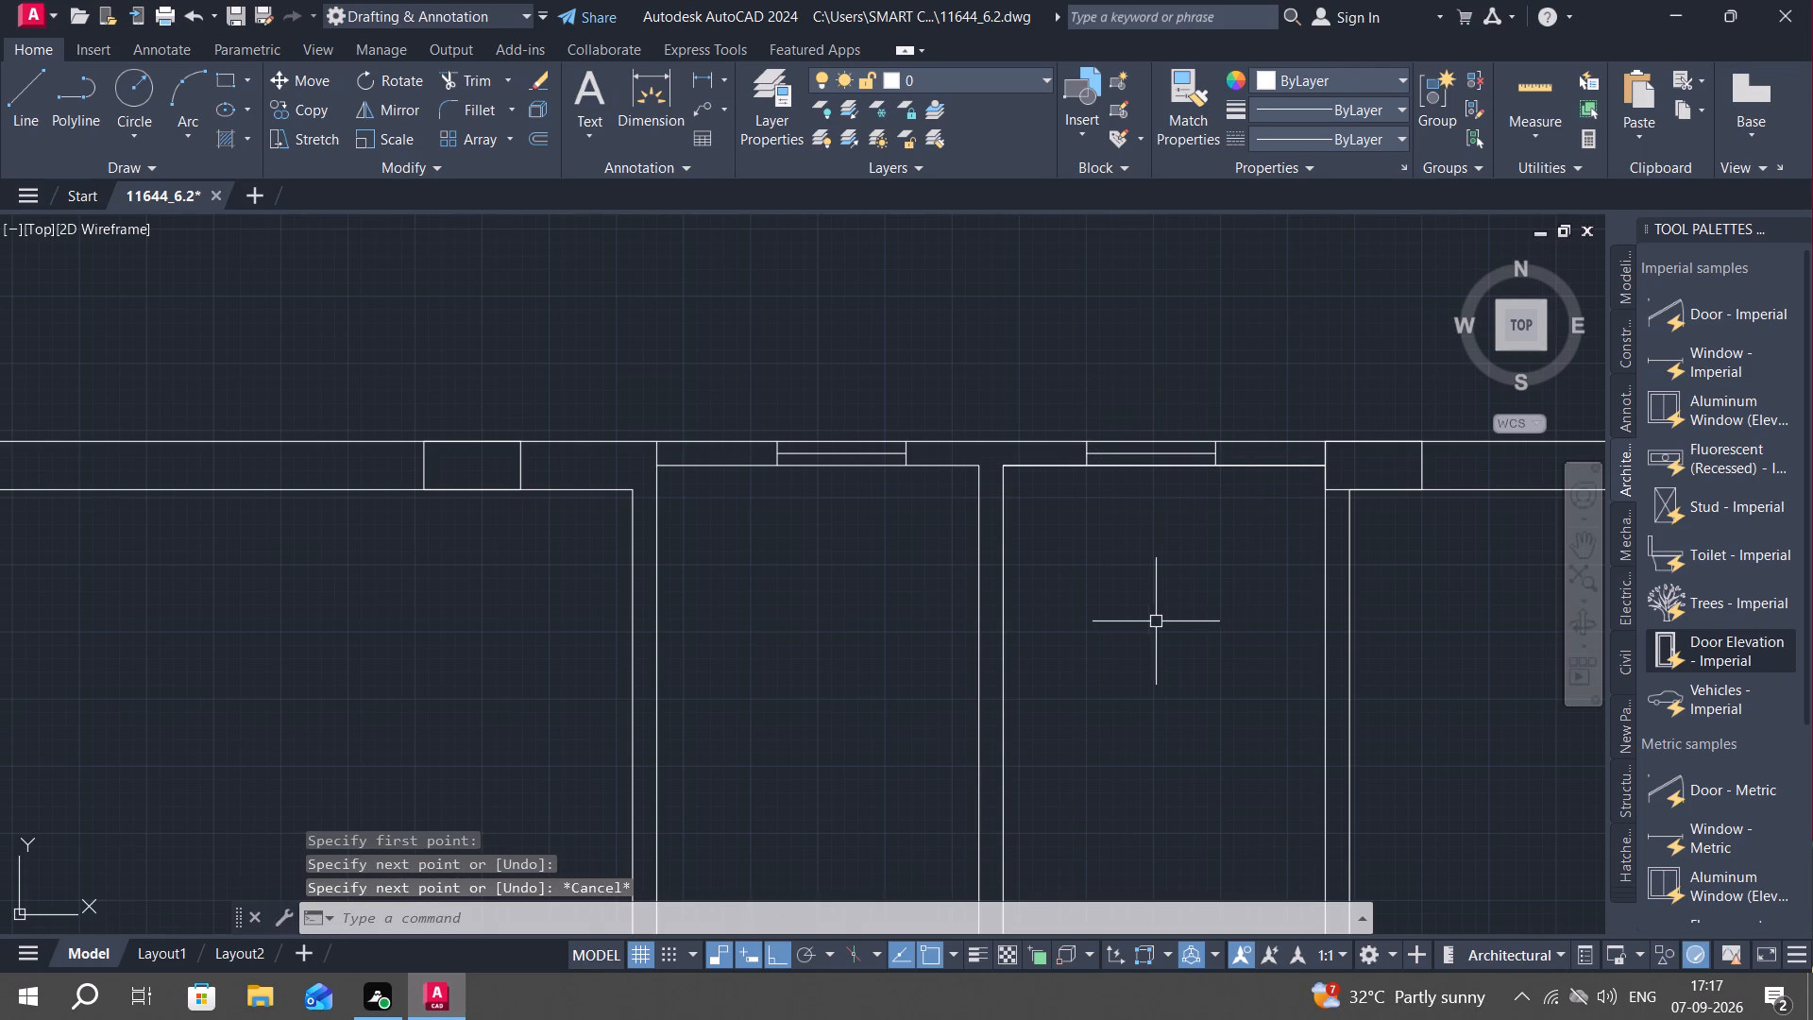
Trim the partition lines and both outer side wall lines where they cross the small rooms' bottom wall.
{"action": "middle_click_drag", "start_coordinate": [1150, 620], "coordinate": [978, 564]}
{"action": "scroll", "coordinate": [940, 529], "scroll_direction": "down", "scroll_amount": 1}
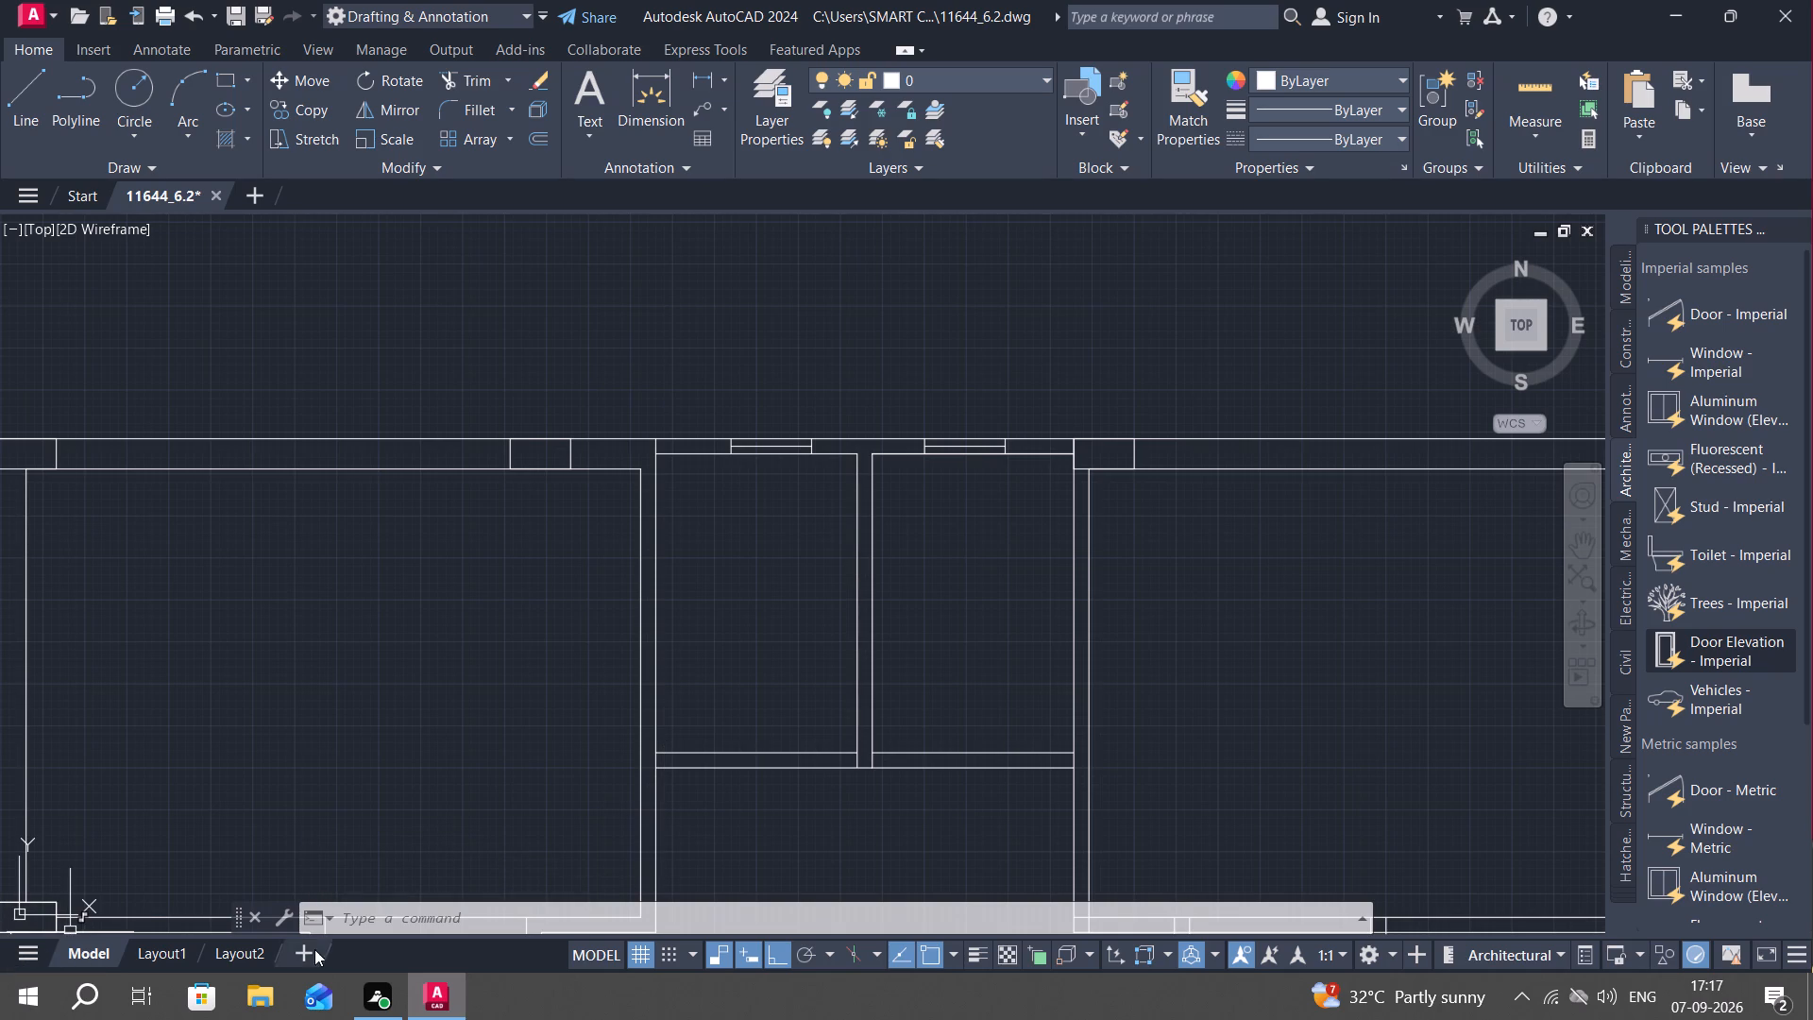
{"action": "middle_click_drag", "start_coordinate": [857, 675], "coordinate": [807, 528]}
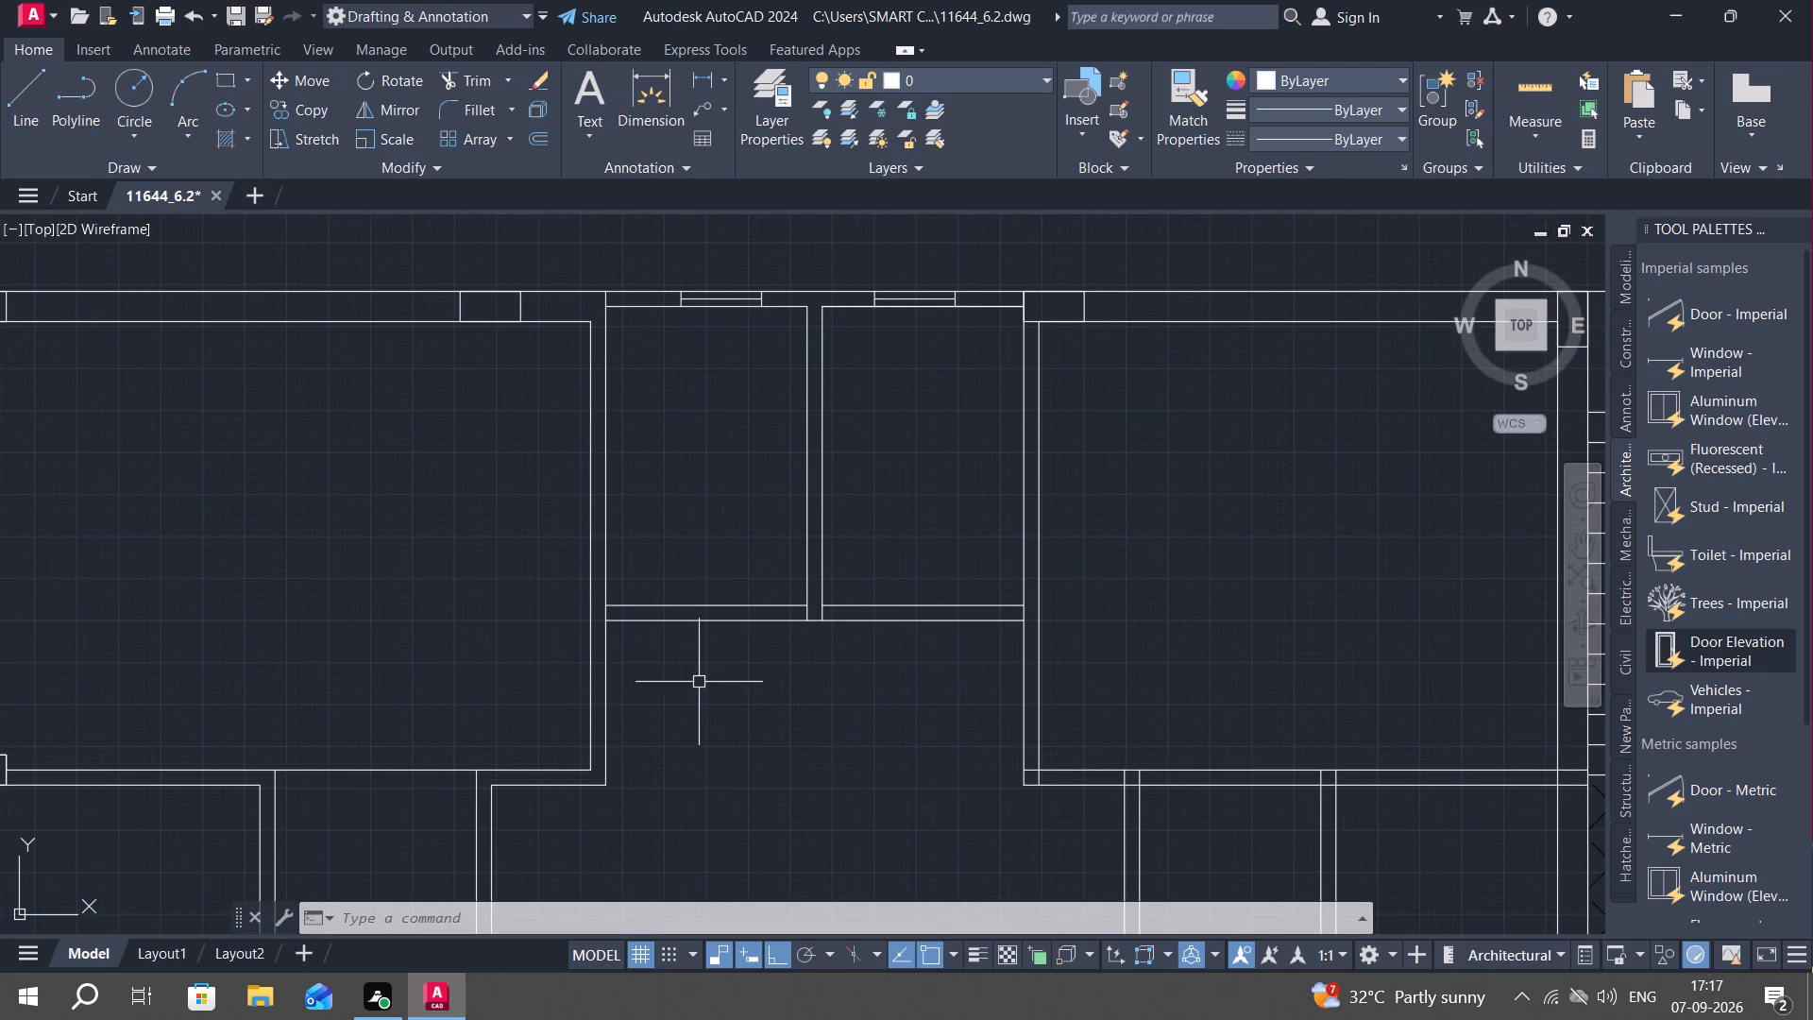
{"action": "key", "text": "Escape"}
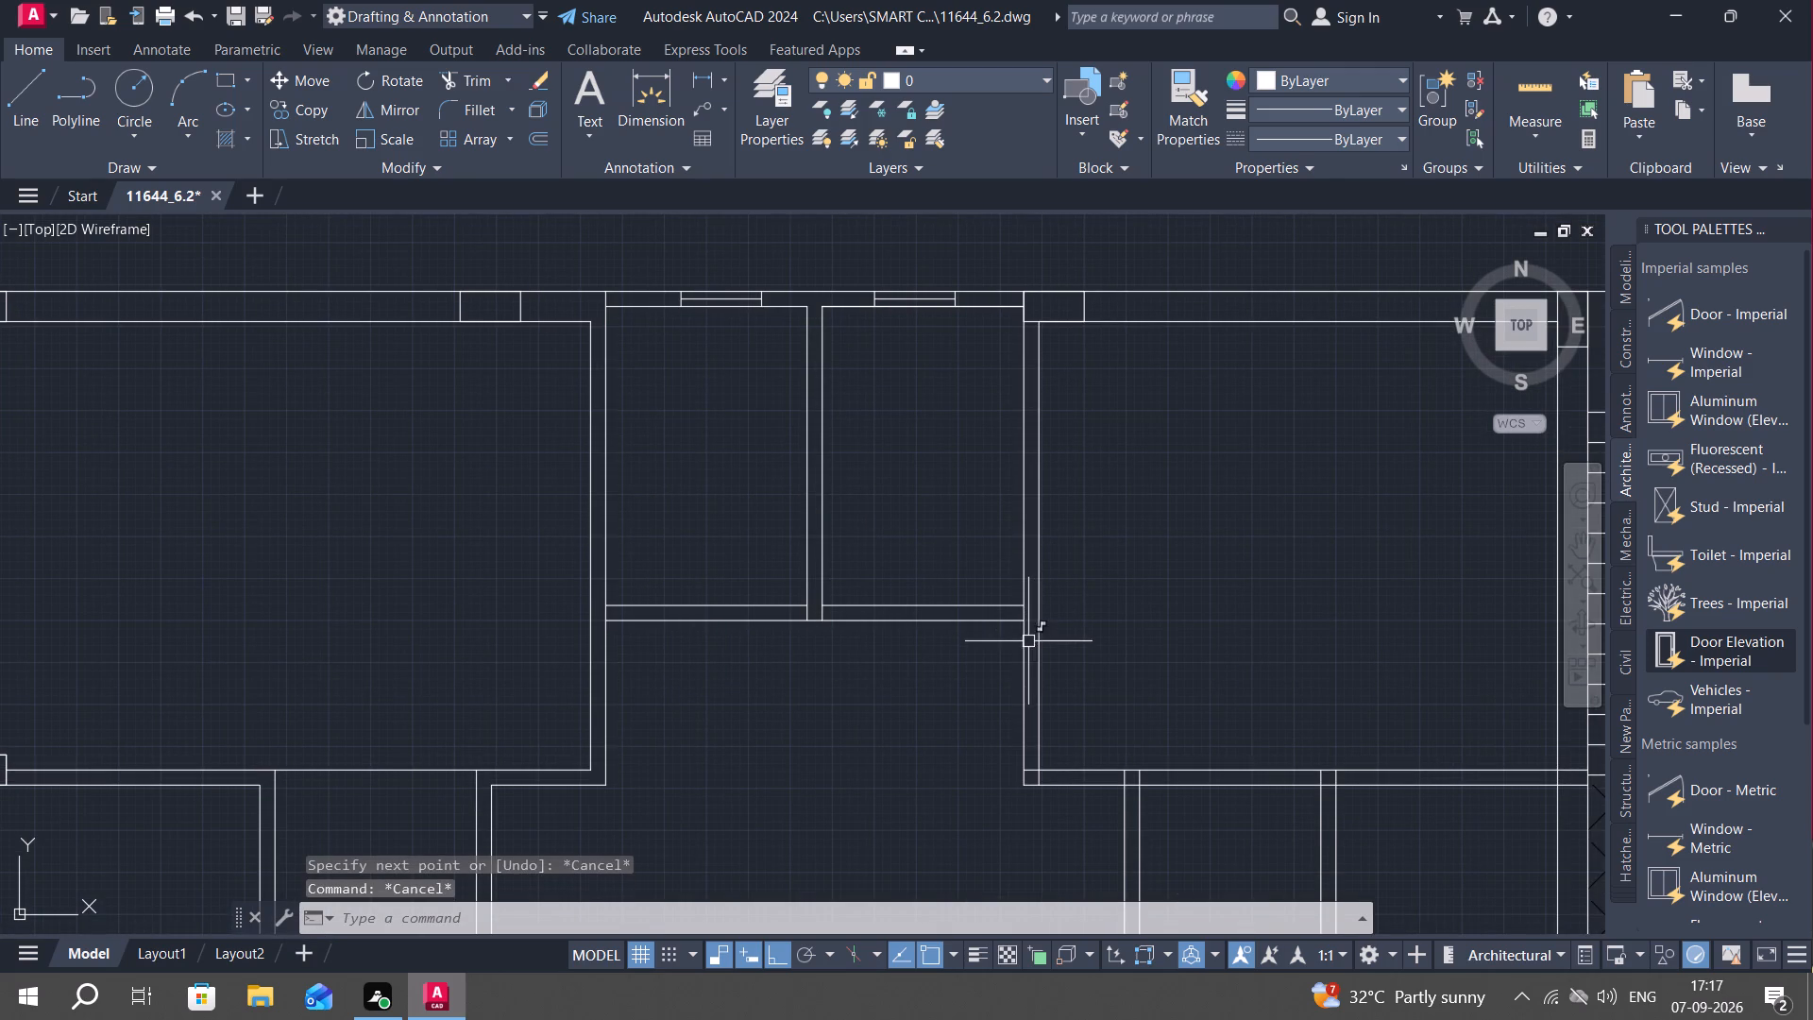
{"action": "type", "text": "TR"}
{"action": "key", "text": "space"}
{"action": "scroll", "coordinate": [866, 614], "scroll_direction": "up", "scroll_amount": 2}
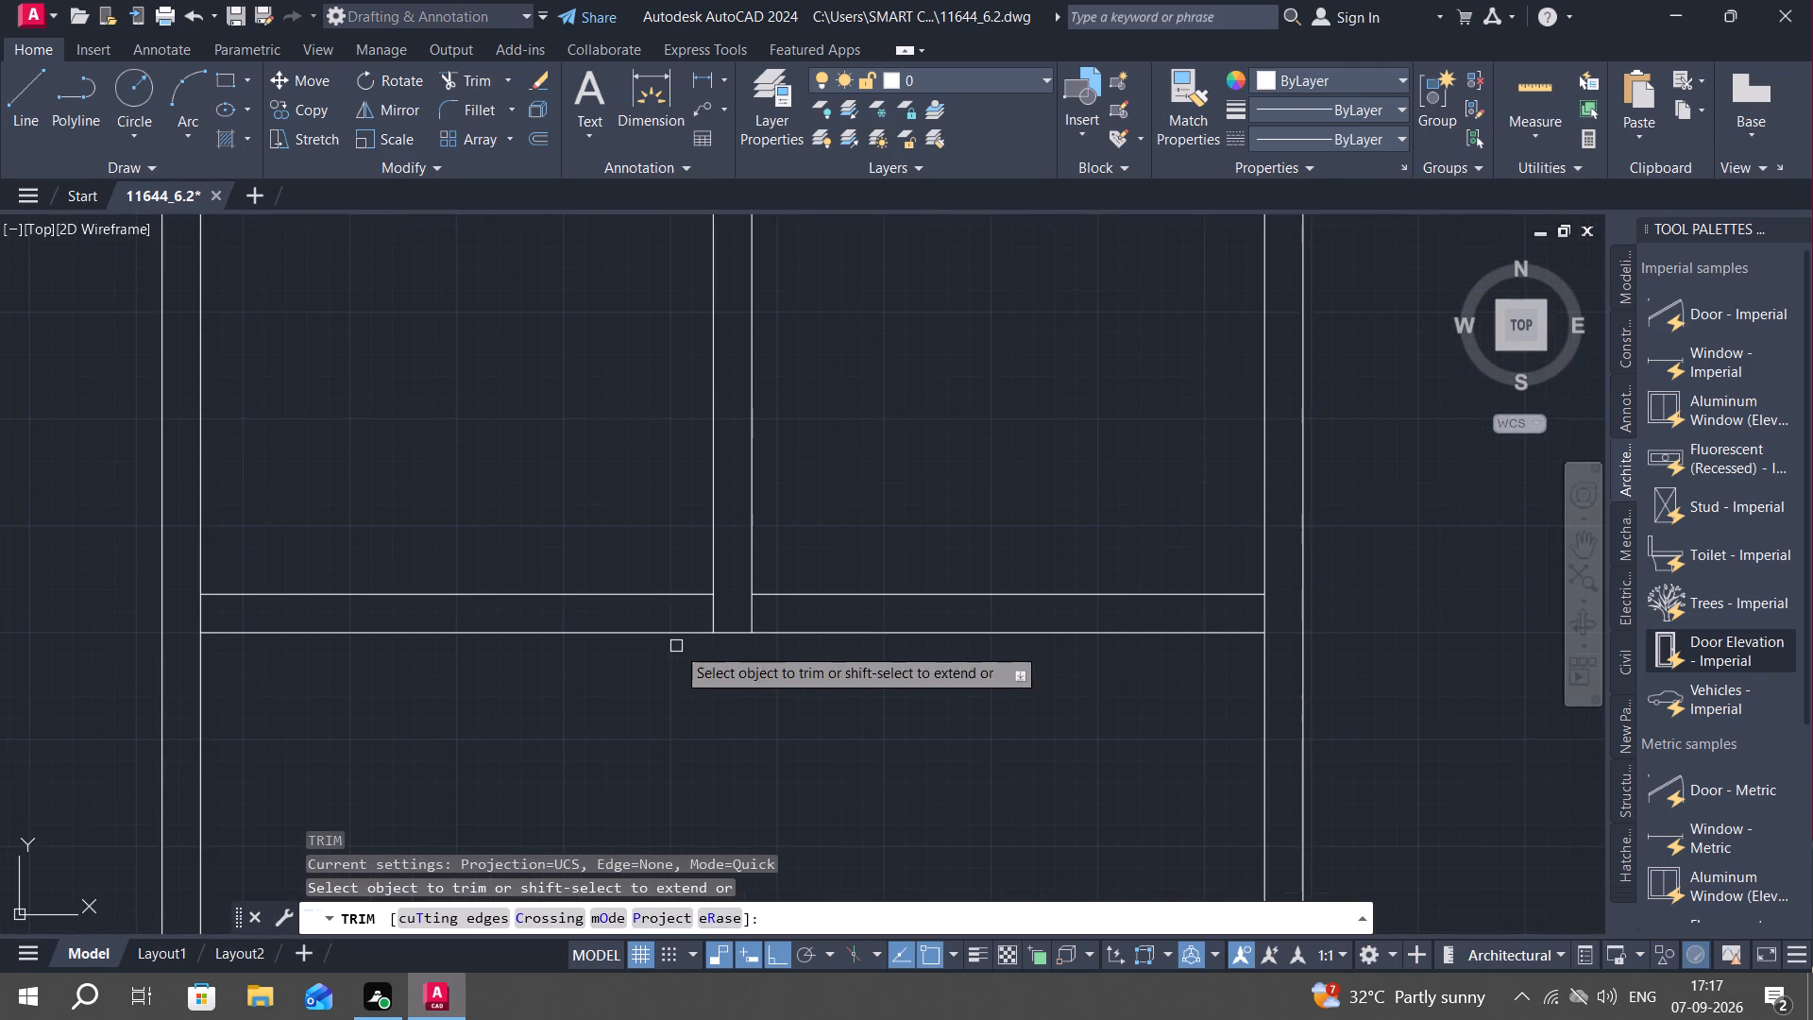
{"action": "left_click", "coordinate": [711, 618]}
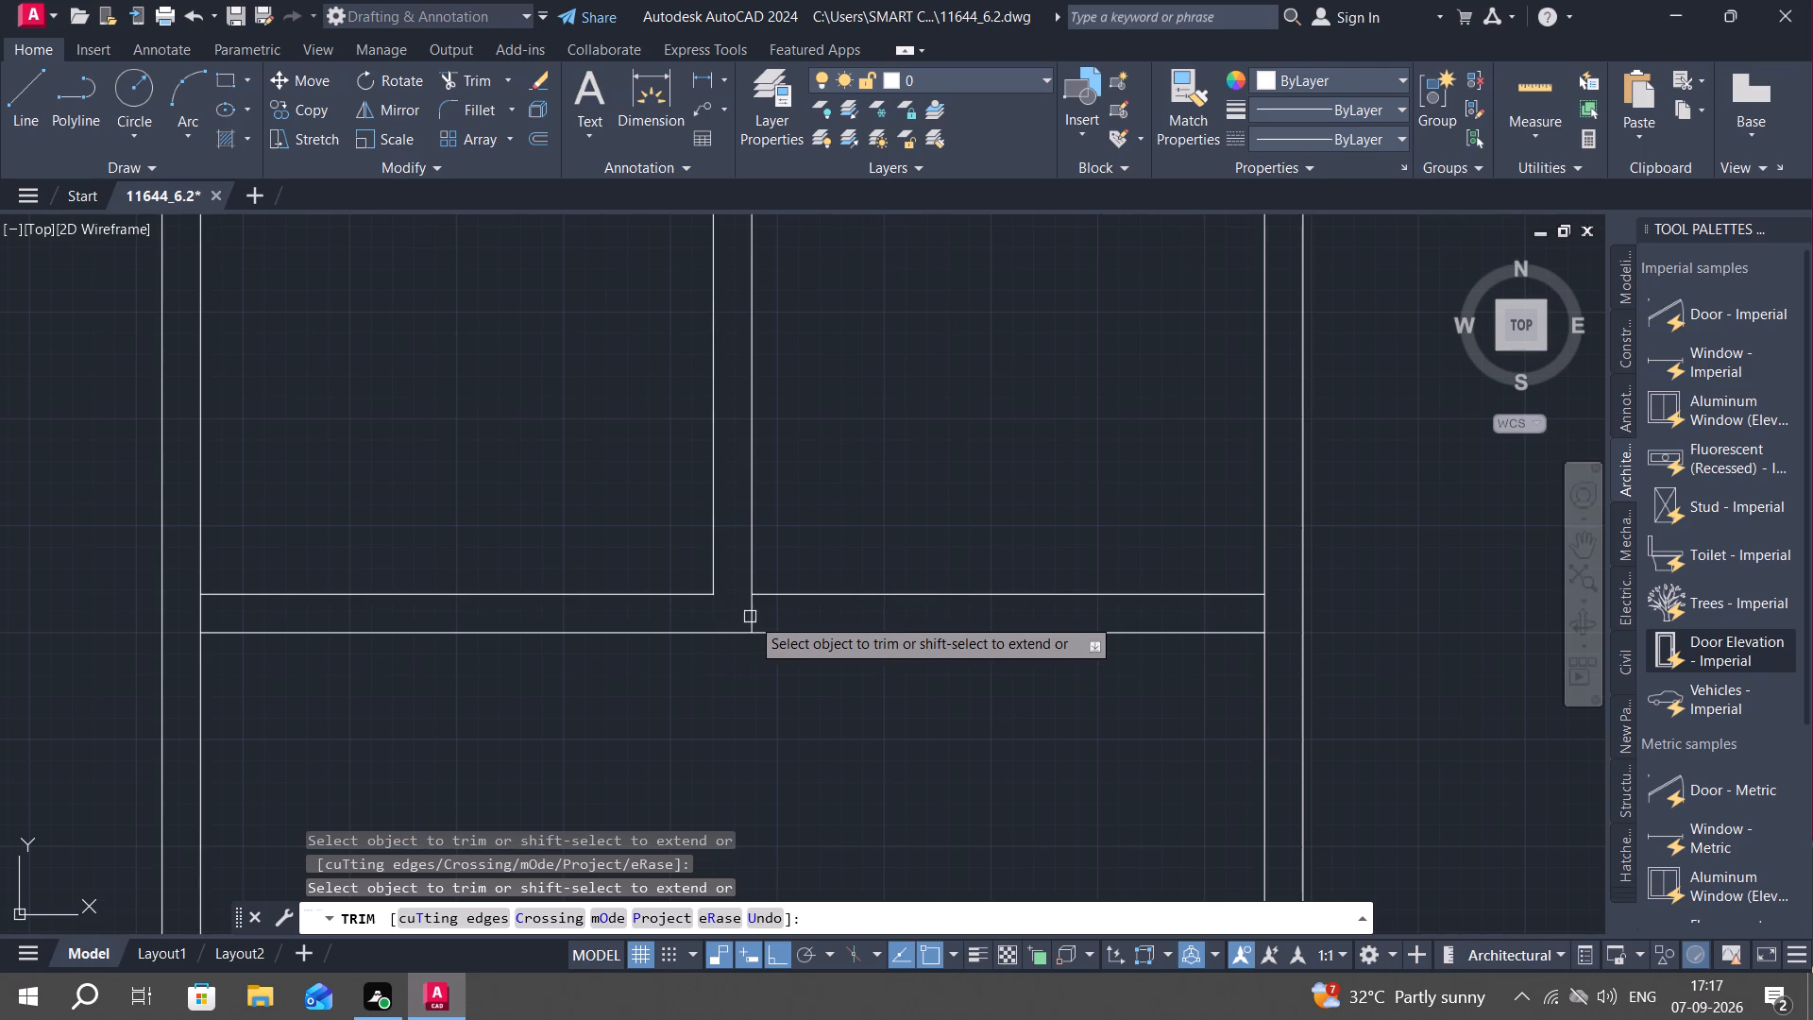
{"action": "left_click", "coordinate": [751, 617]}
{"action": "left_click", "coordinate": [1268, 613]}
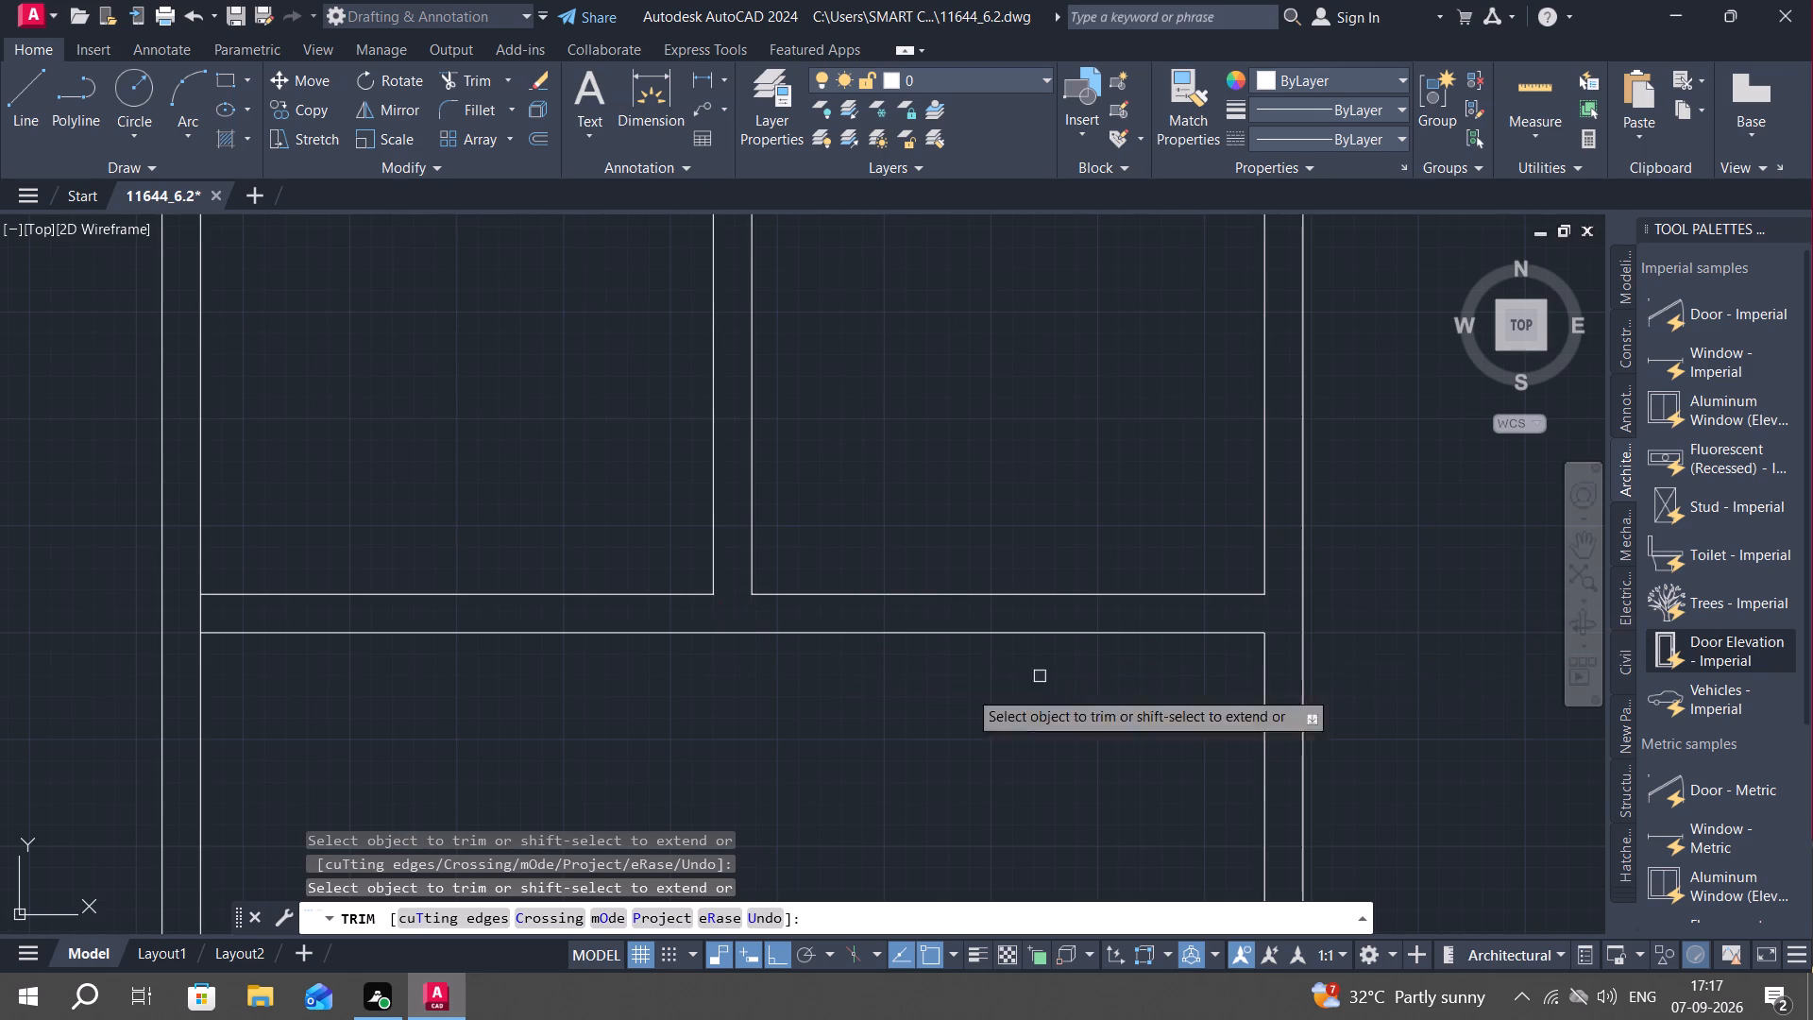
{"action": "middle_click_drag", "start_coordinate": [723, 724], "coordinate": [1176, 642]}
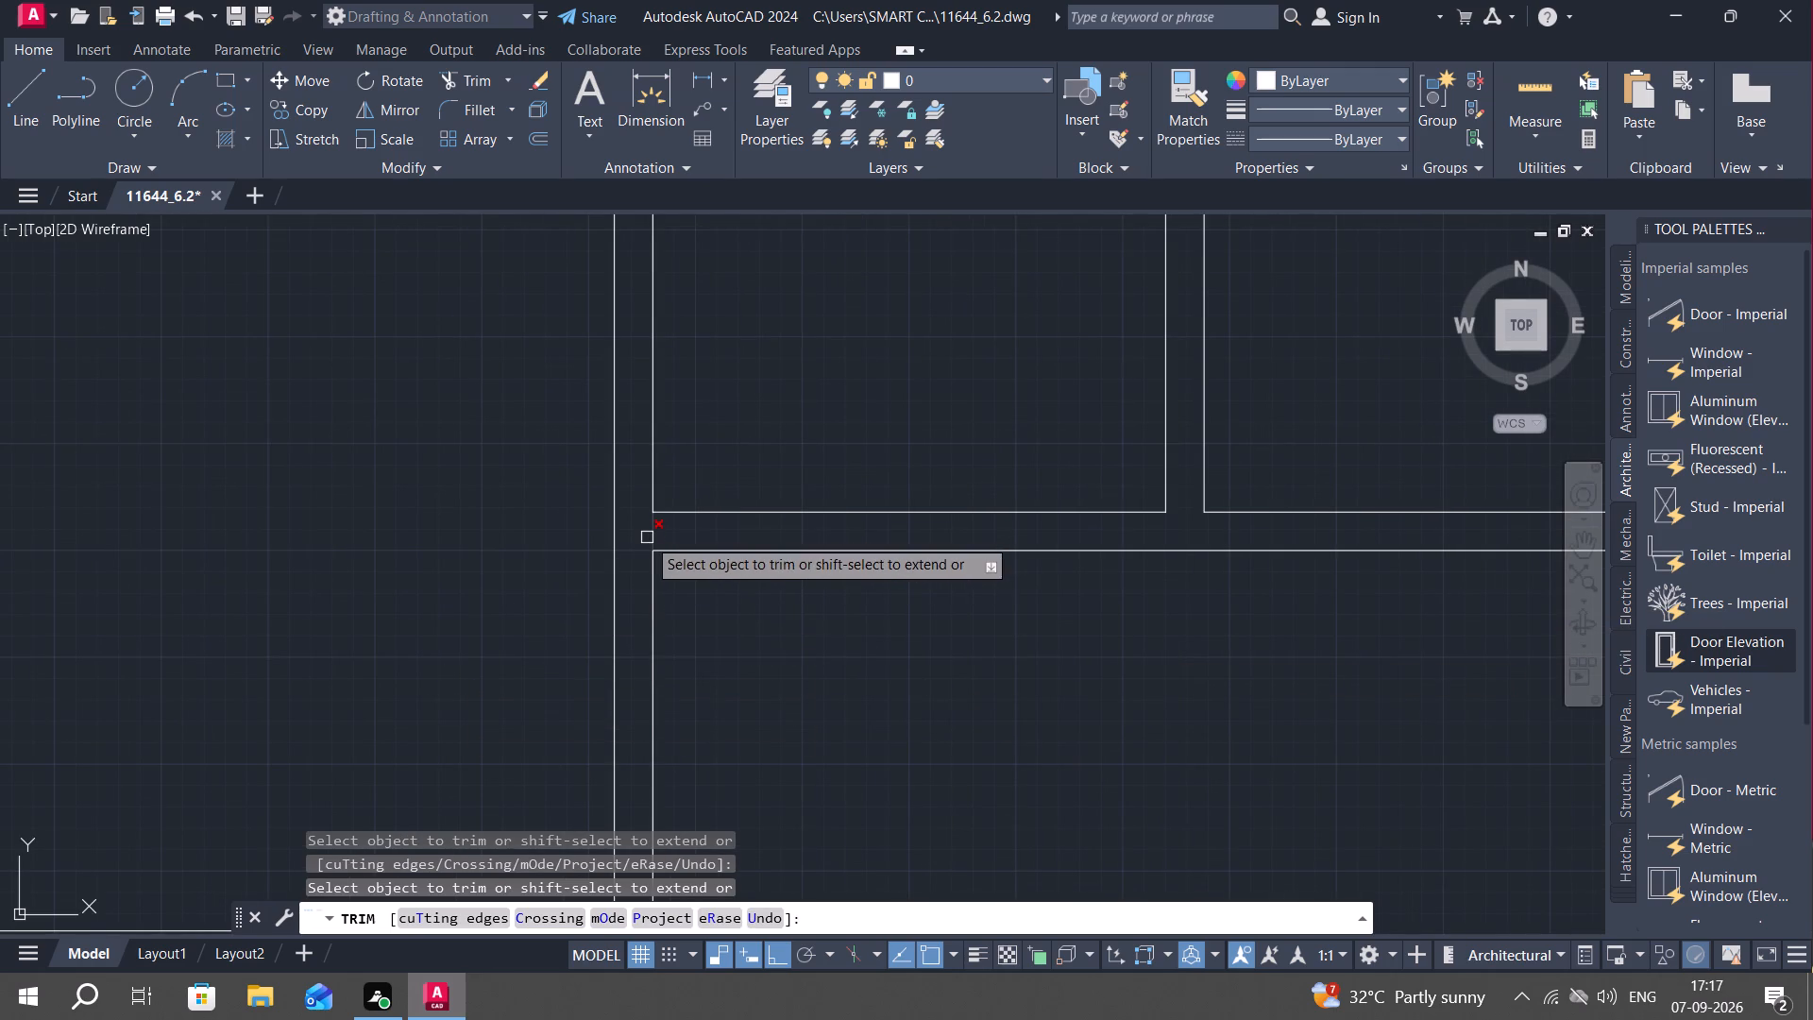
{"action": "left_click", "coordinate": [647, 534]}
{"action": "key", "text": "Escape"}
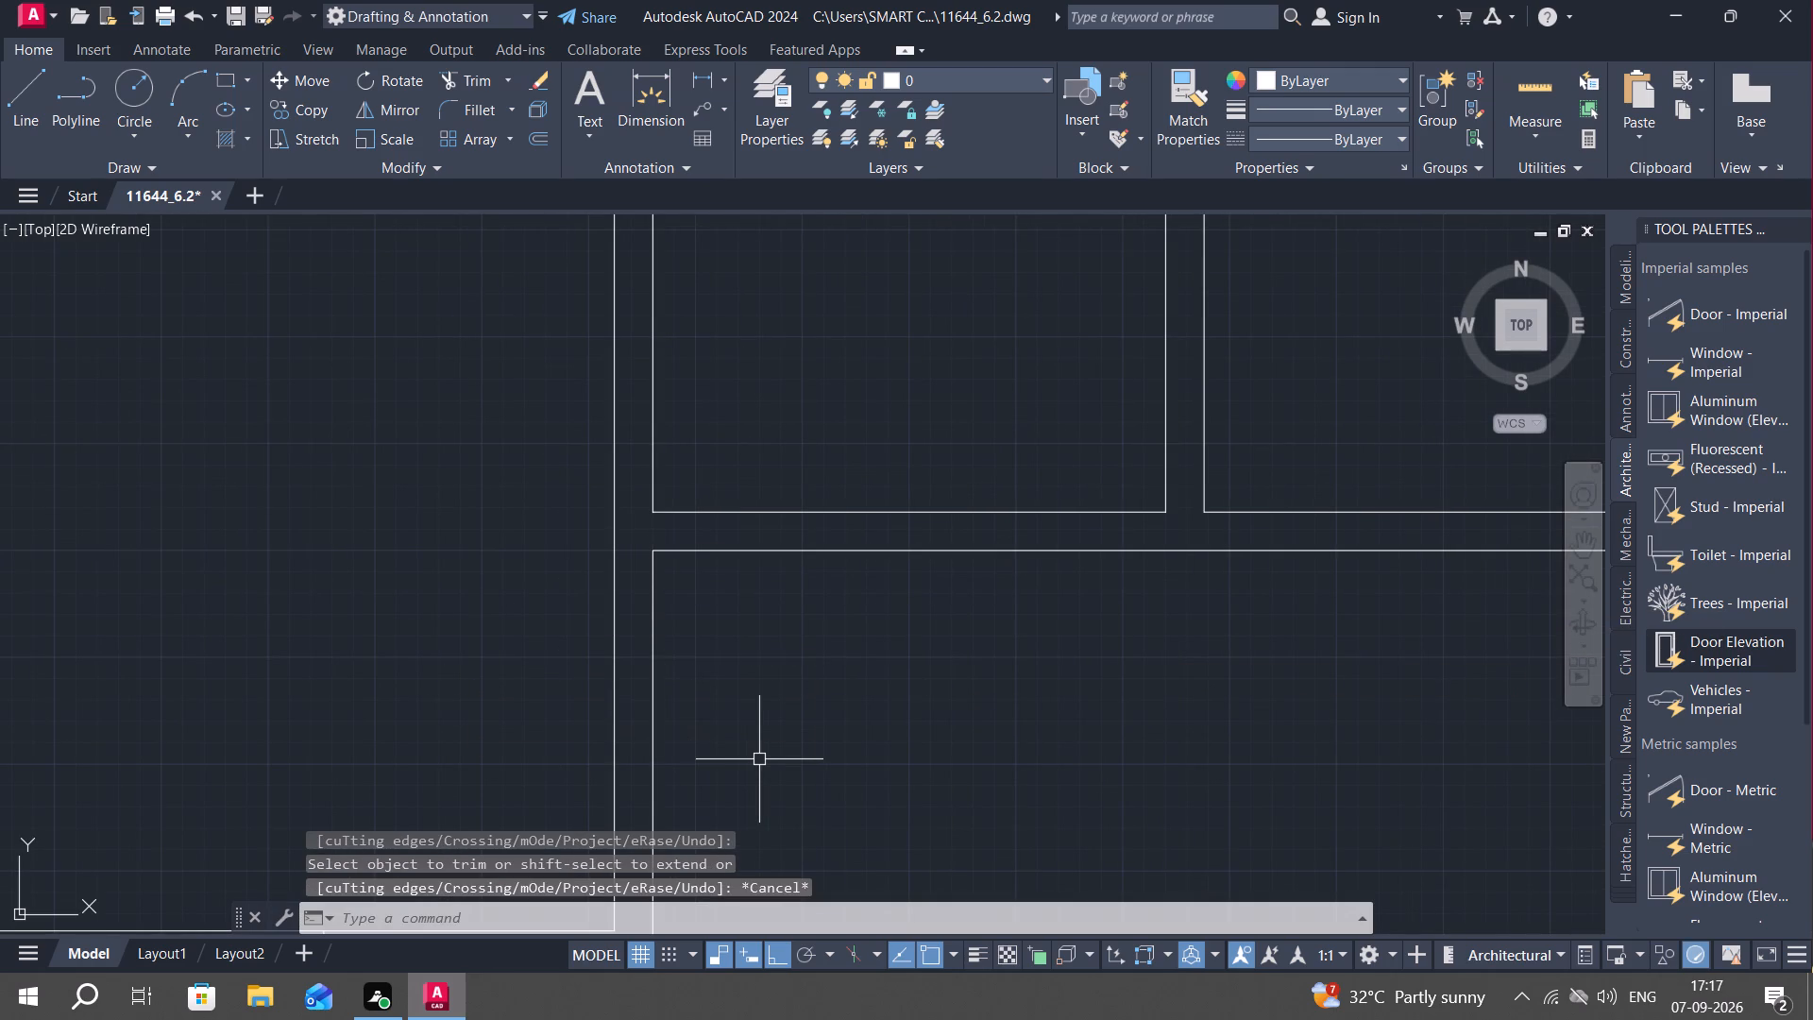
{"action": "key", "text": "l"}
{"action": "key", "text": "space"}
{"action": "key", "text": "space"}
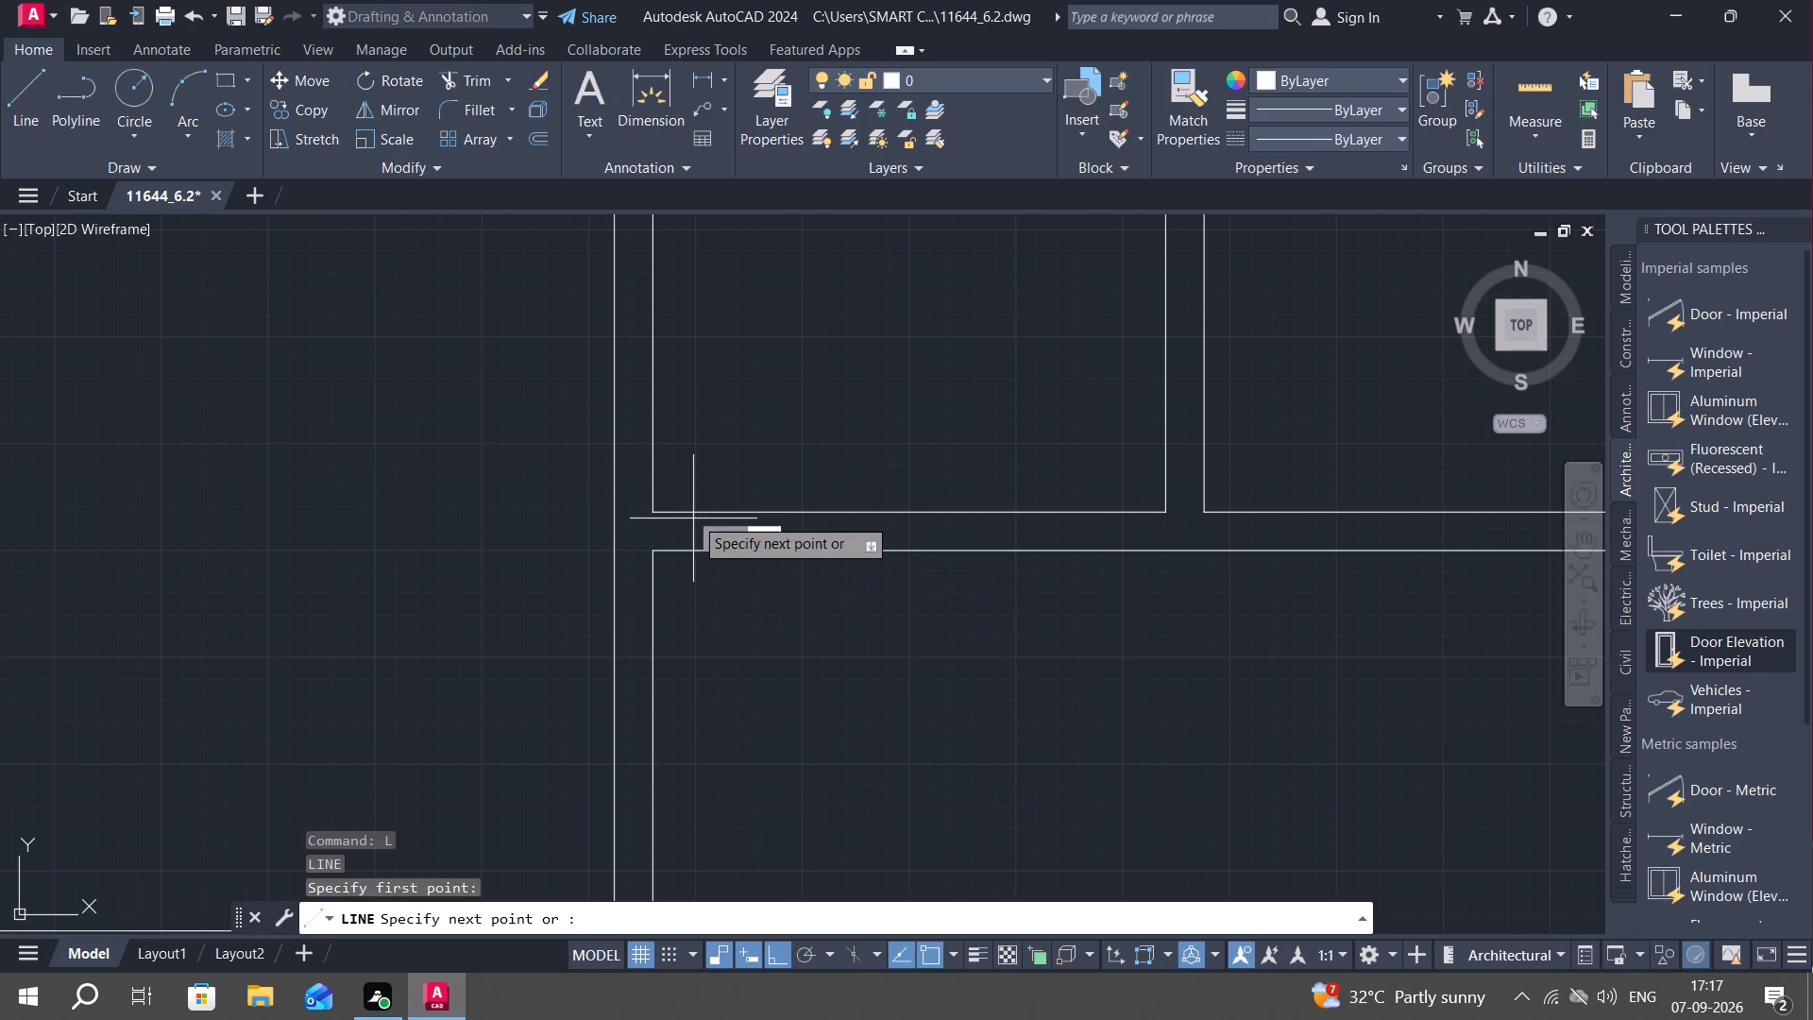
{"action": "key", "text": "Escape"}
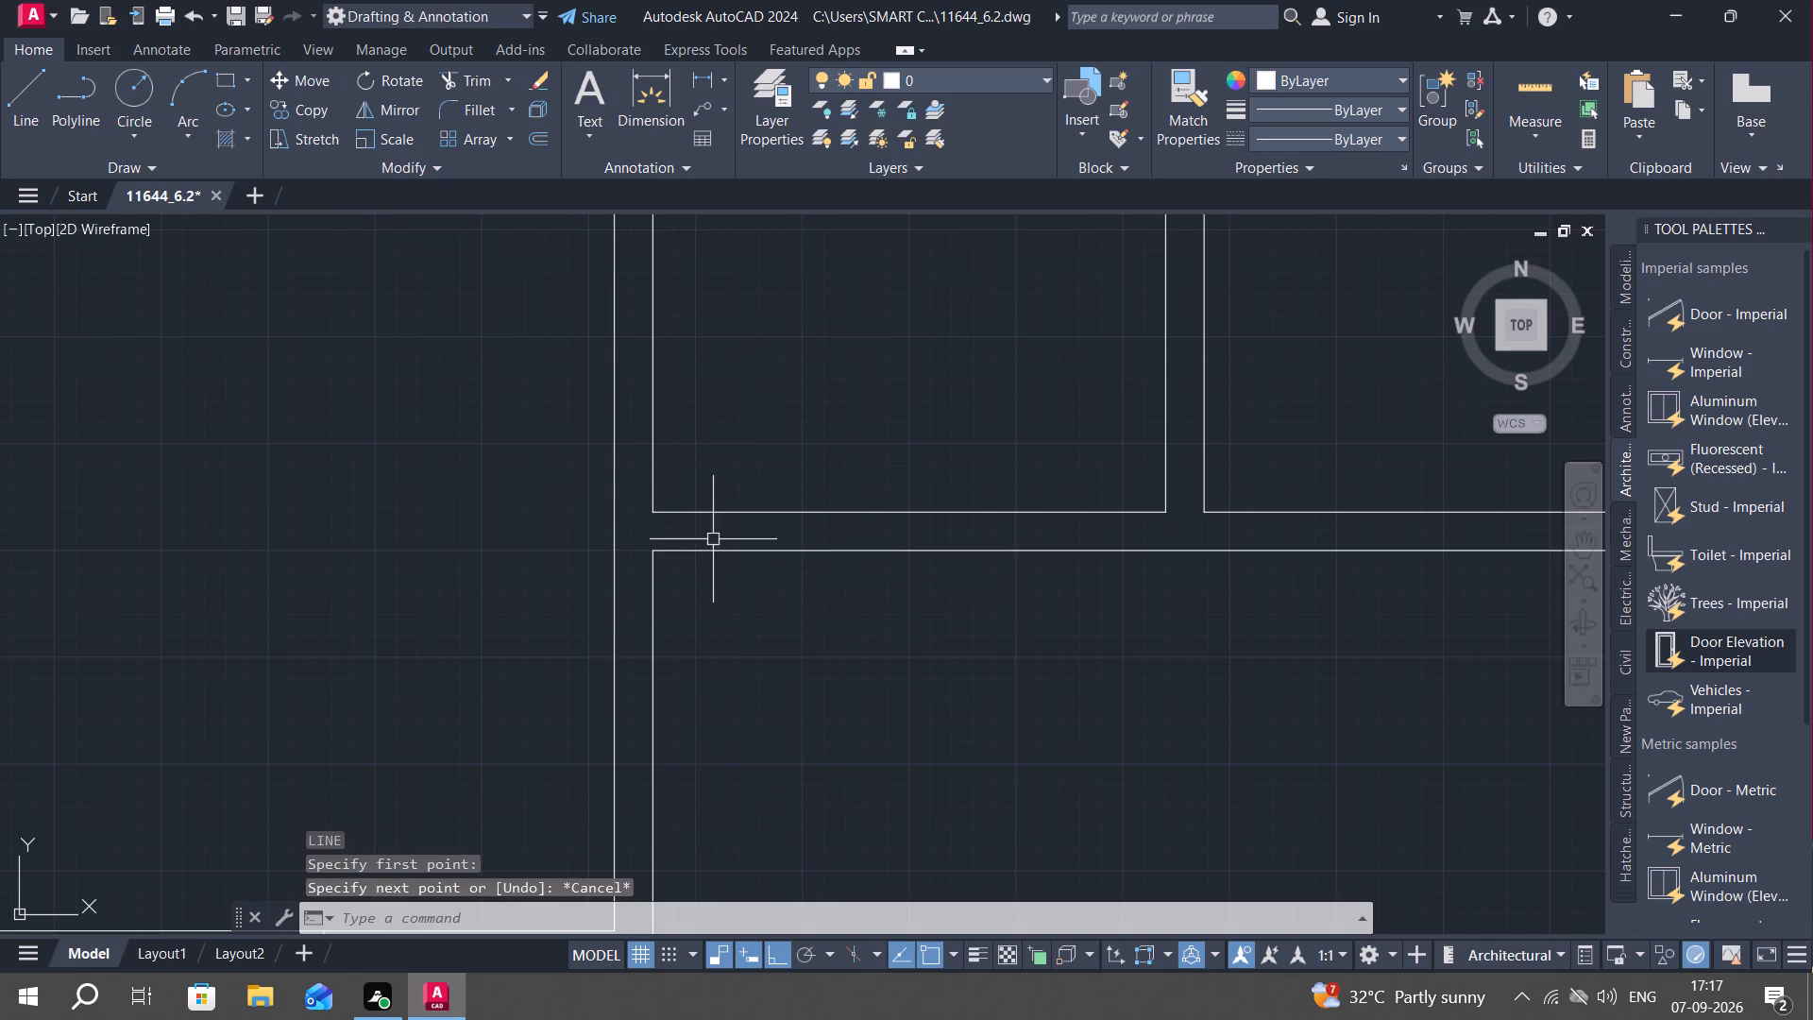
Draw a vertical door jamb line across the bottom wall near the first small room's left corner.
{"action": "type", "text": "L"}
{"action": "key", "text": "space"}
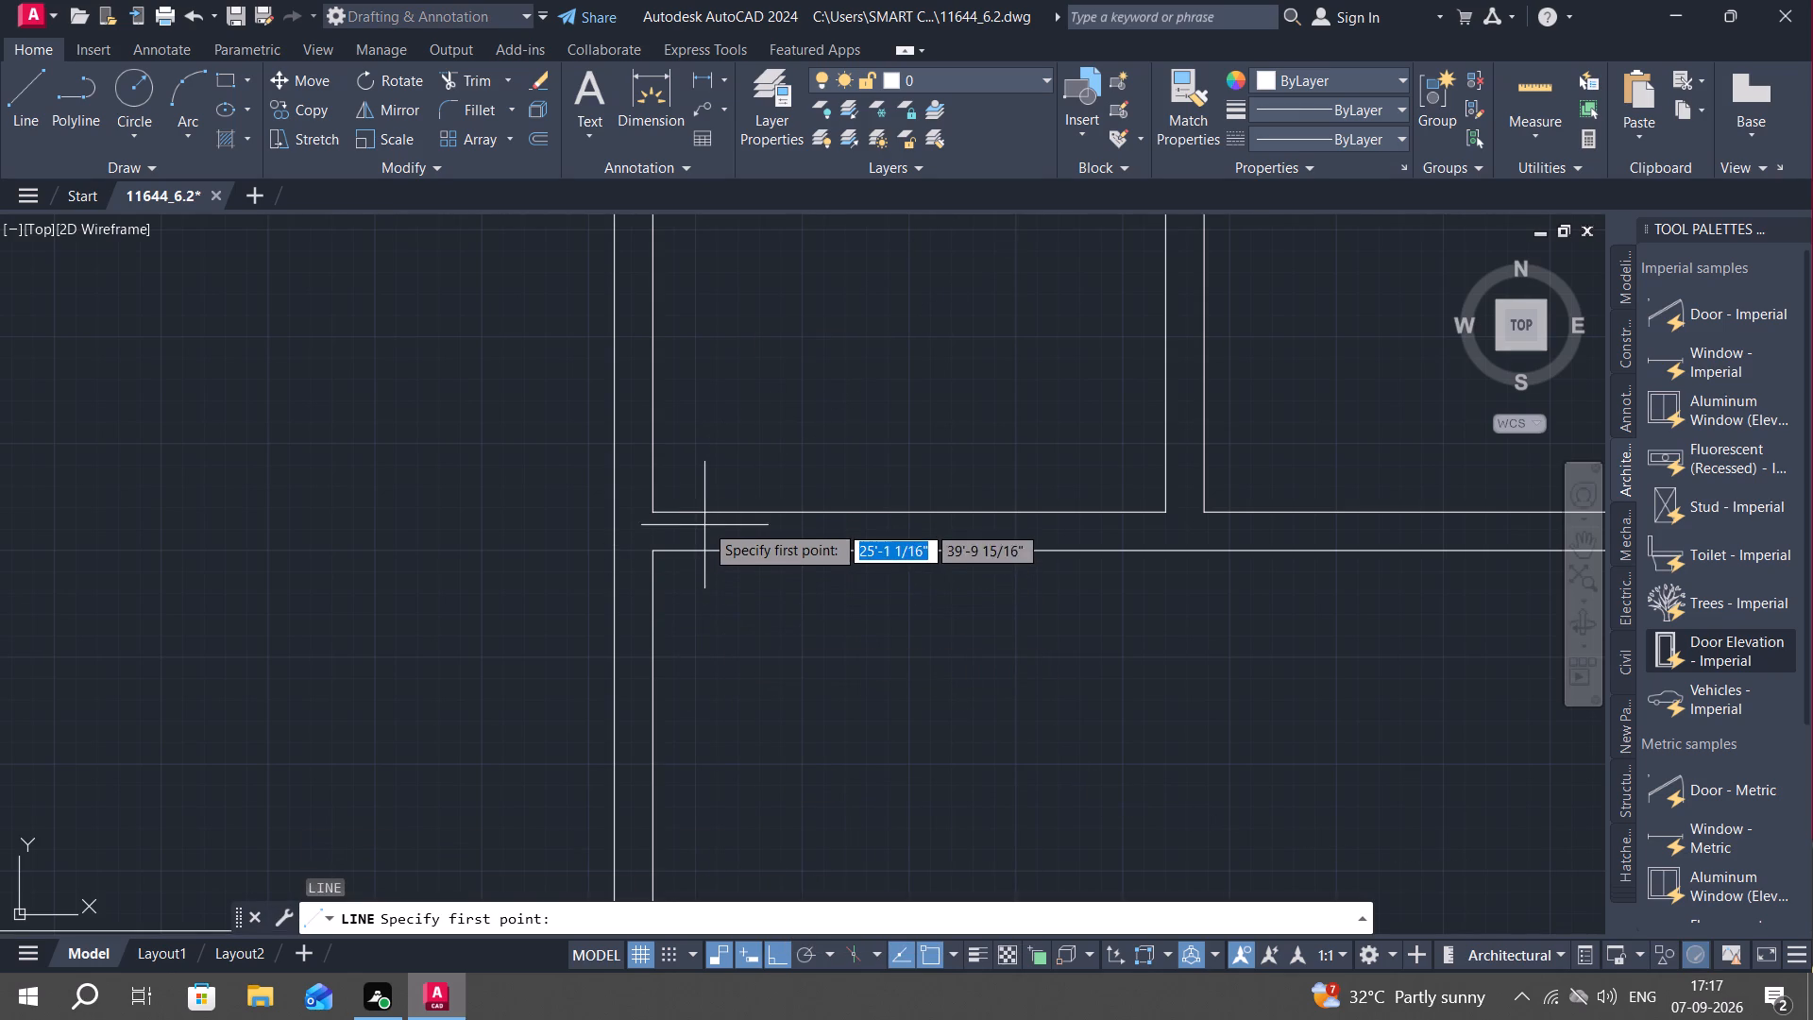
{"action": "left_click", "coordinate": [737, 511]}
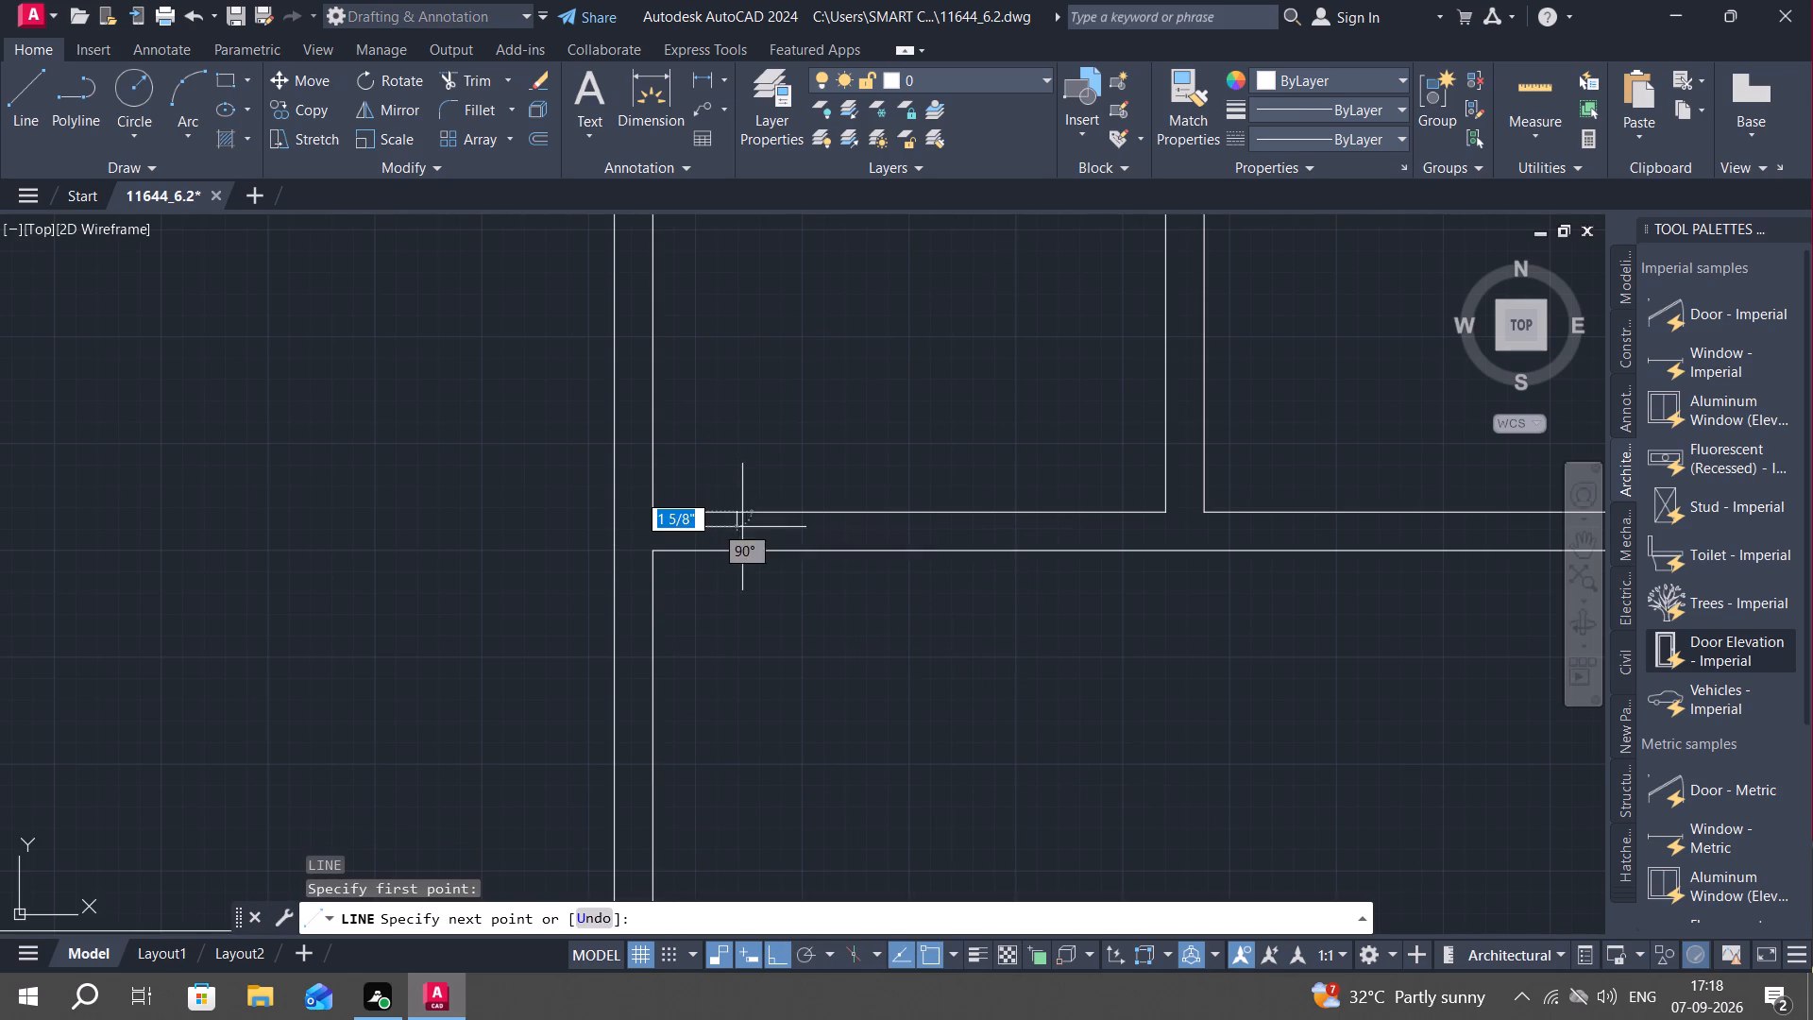
{"action": "left_click", "coordinate": [737, 553]}
{"action": "key", "text": "Escape"}
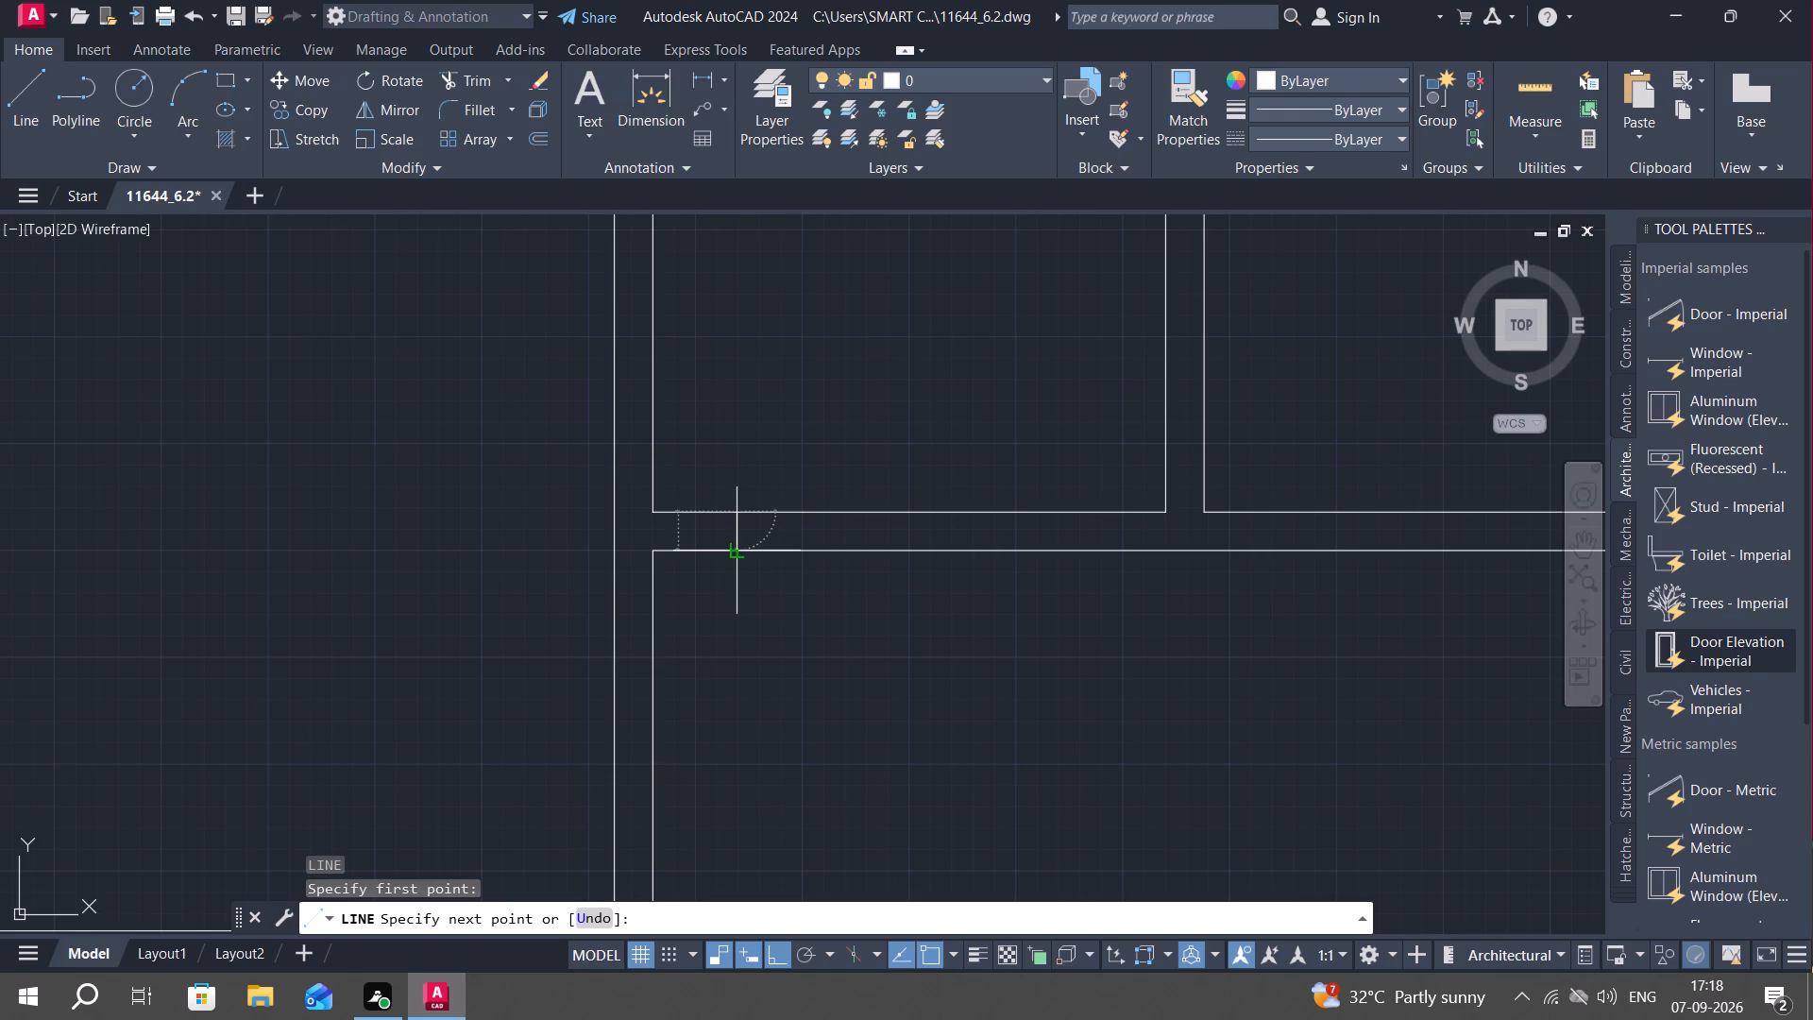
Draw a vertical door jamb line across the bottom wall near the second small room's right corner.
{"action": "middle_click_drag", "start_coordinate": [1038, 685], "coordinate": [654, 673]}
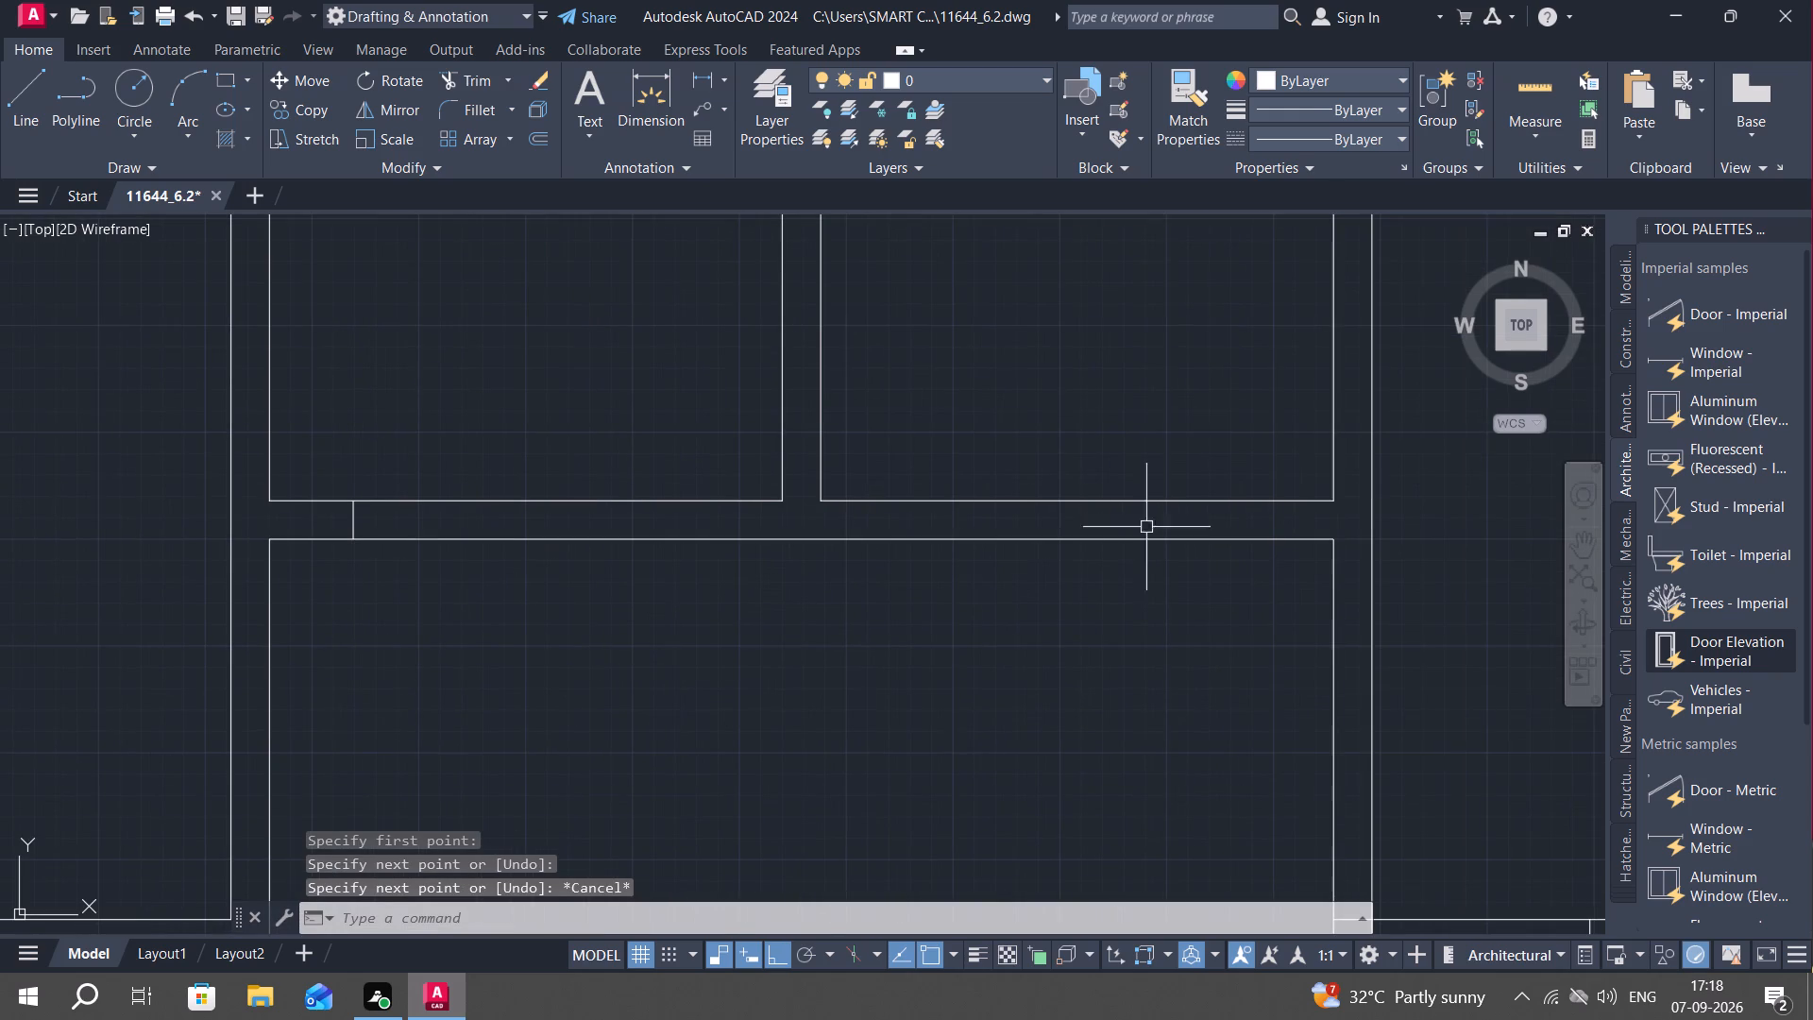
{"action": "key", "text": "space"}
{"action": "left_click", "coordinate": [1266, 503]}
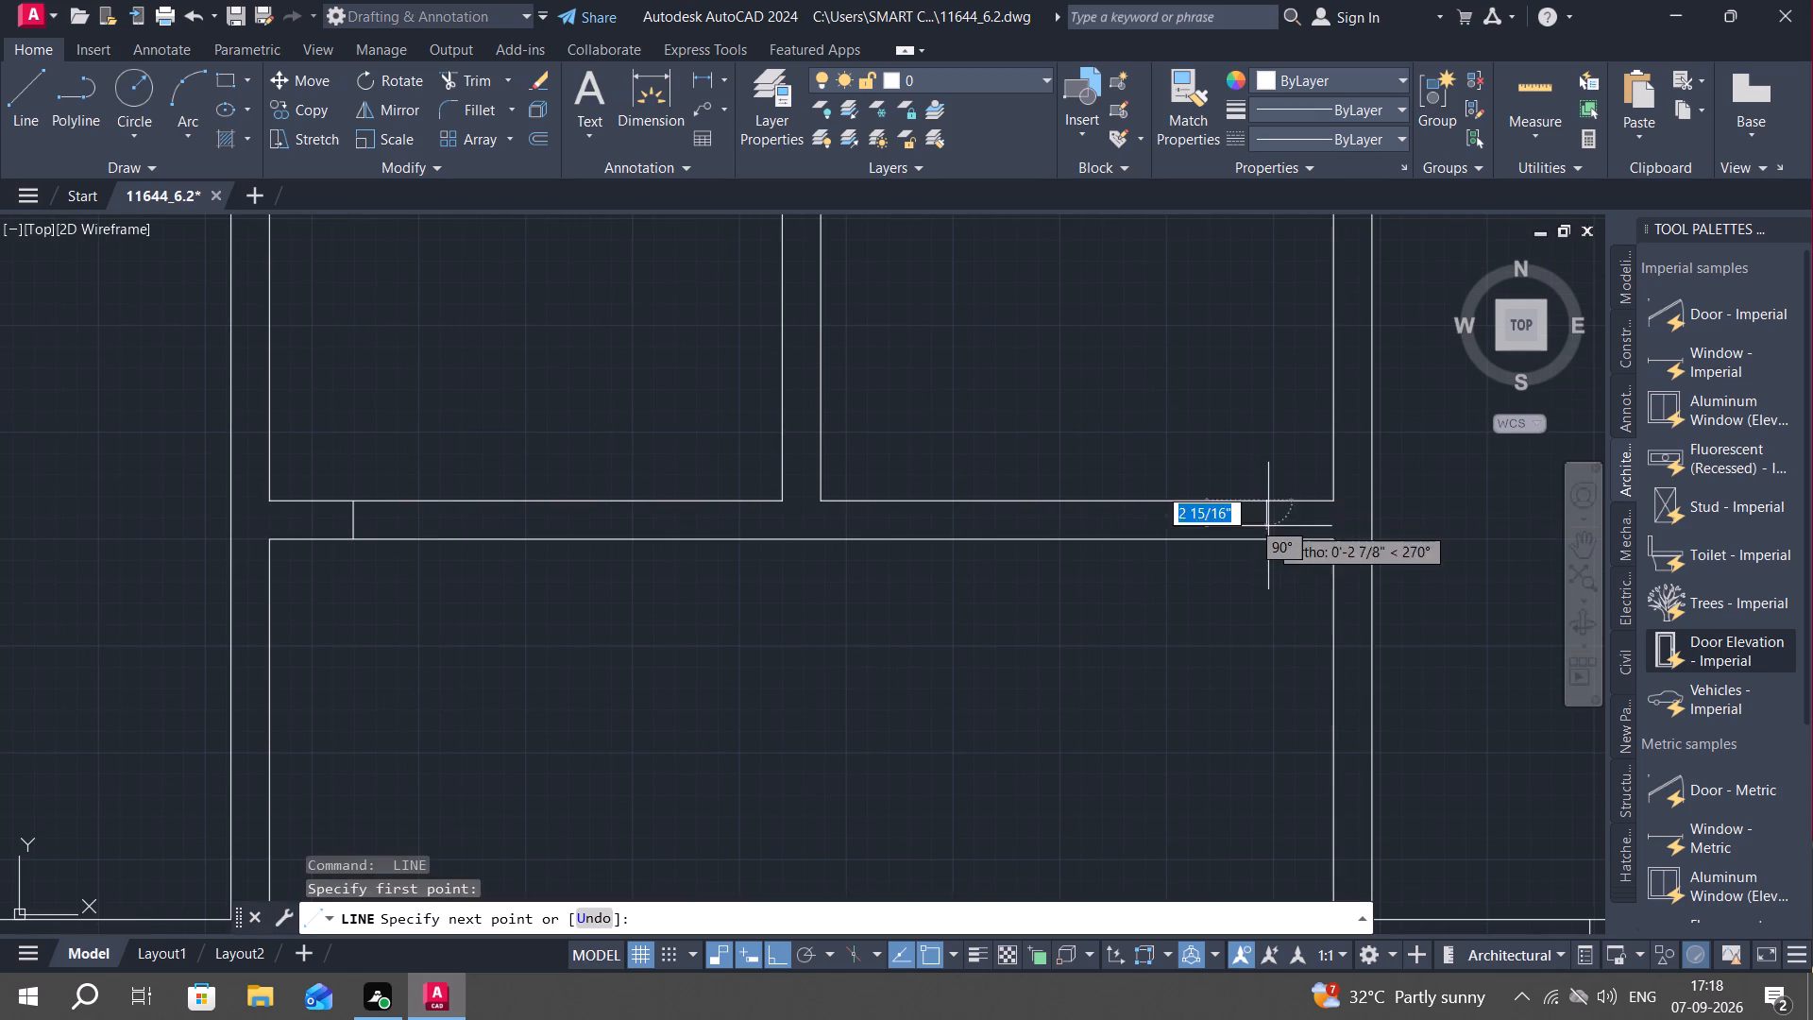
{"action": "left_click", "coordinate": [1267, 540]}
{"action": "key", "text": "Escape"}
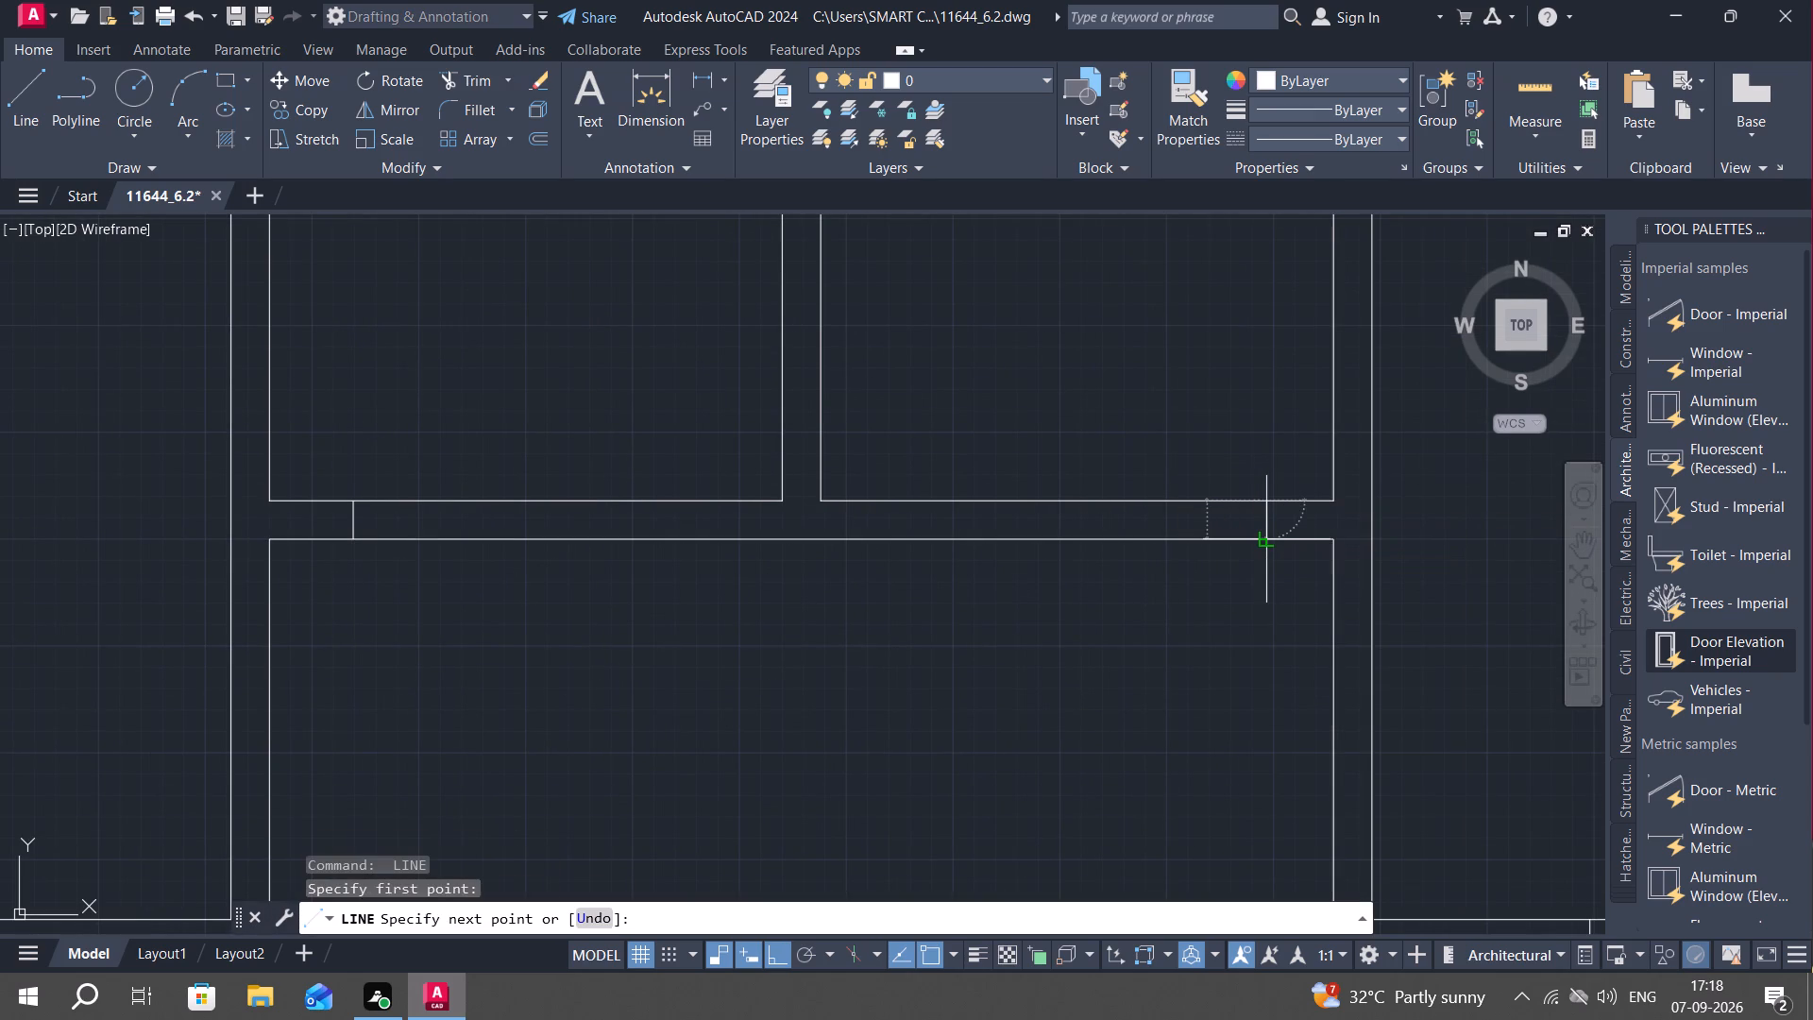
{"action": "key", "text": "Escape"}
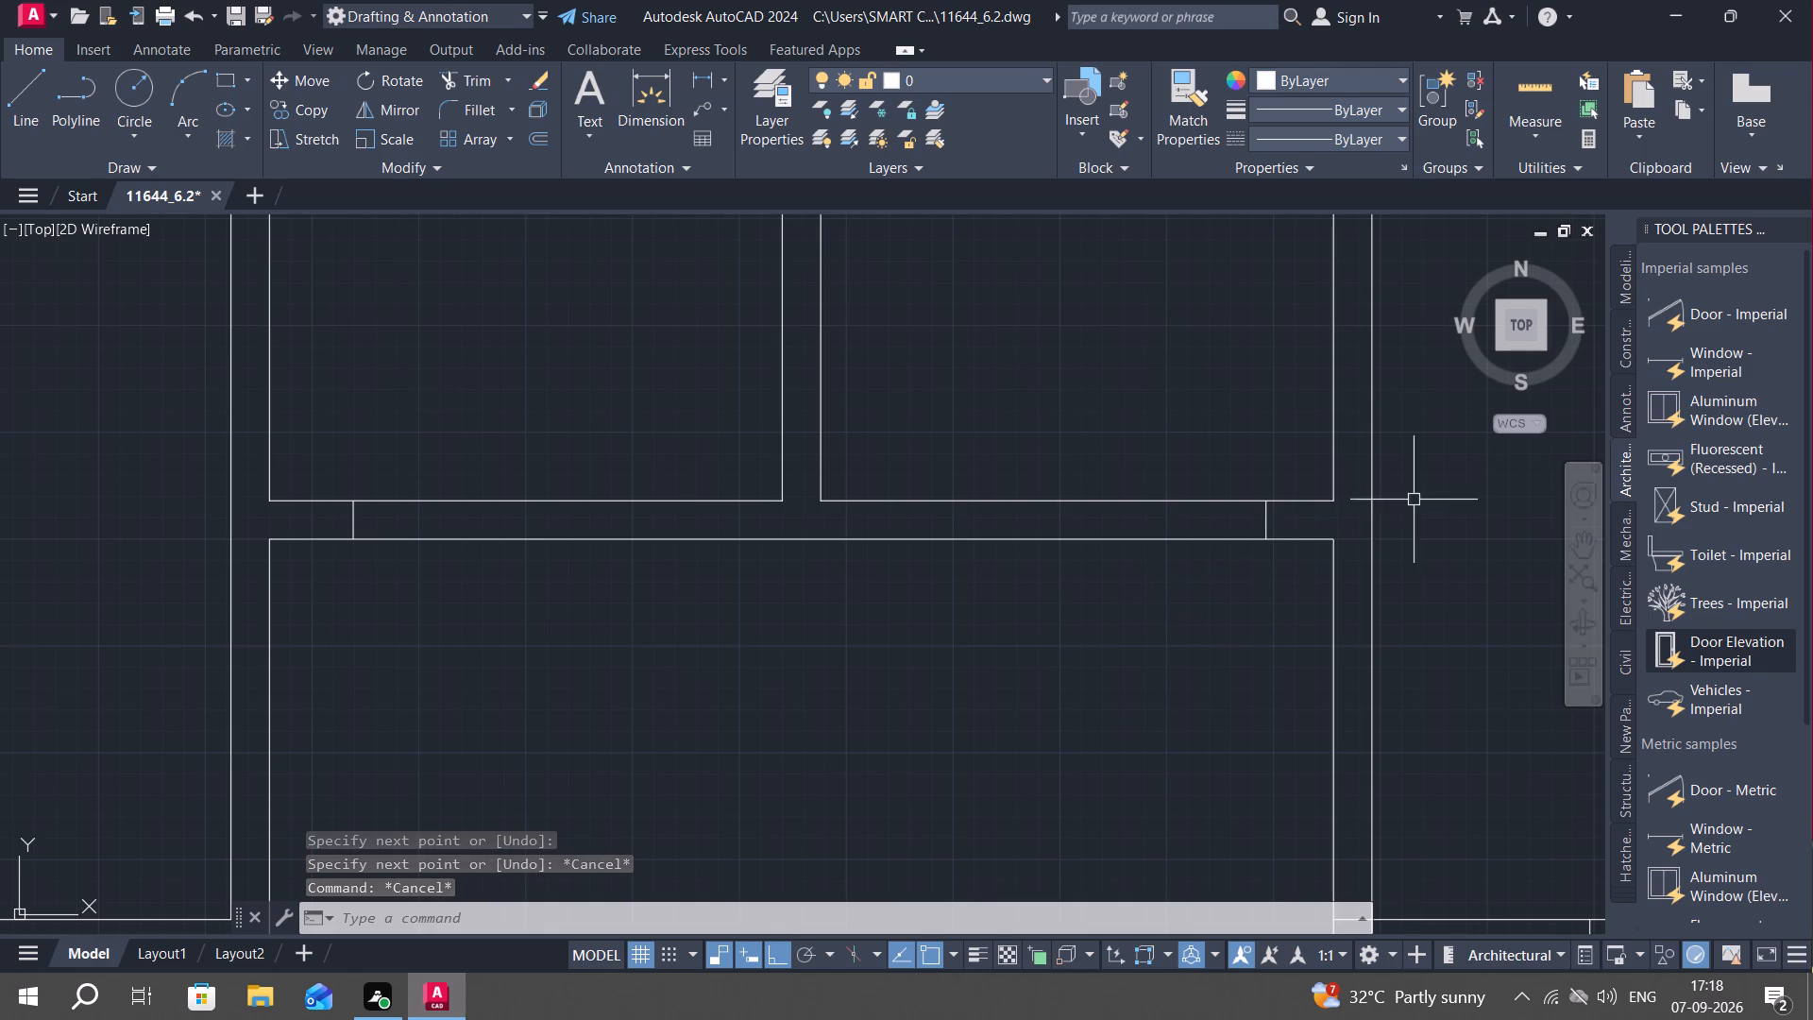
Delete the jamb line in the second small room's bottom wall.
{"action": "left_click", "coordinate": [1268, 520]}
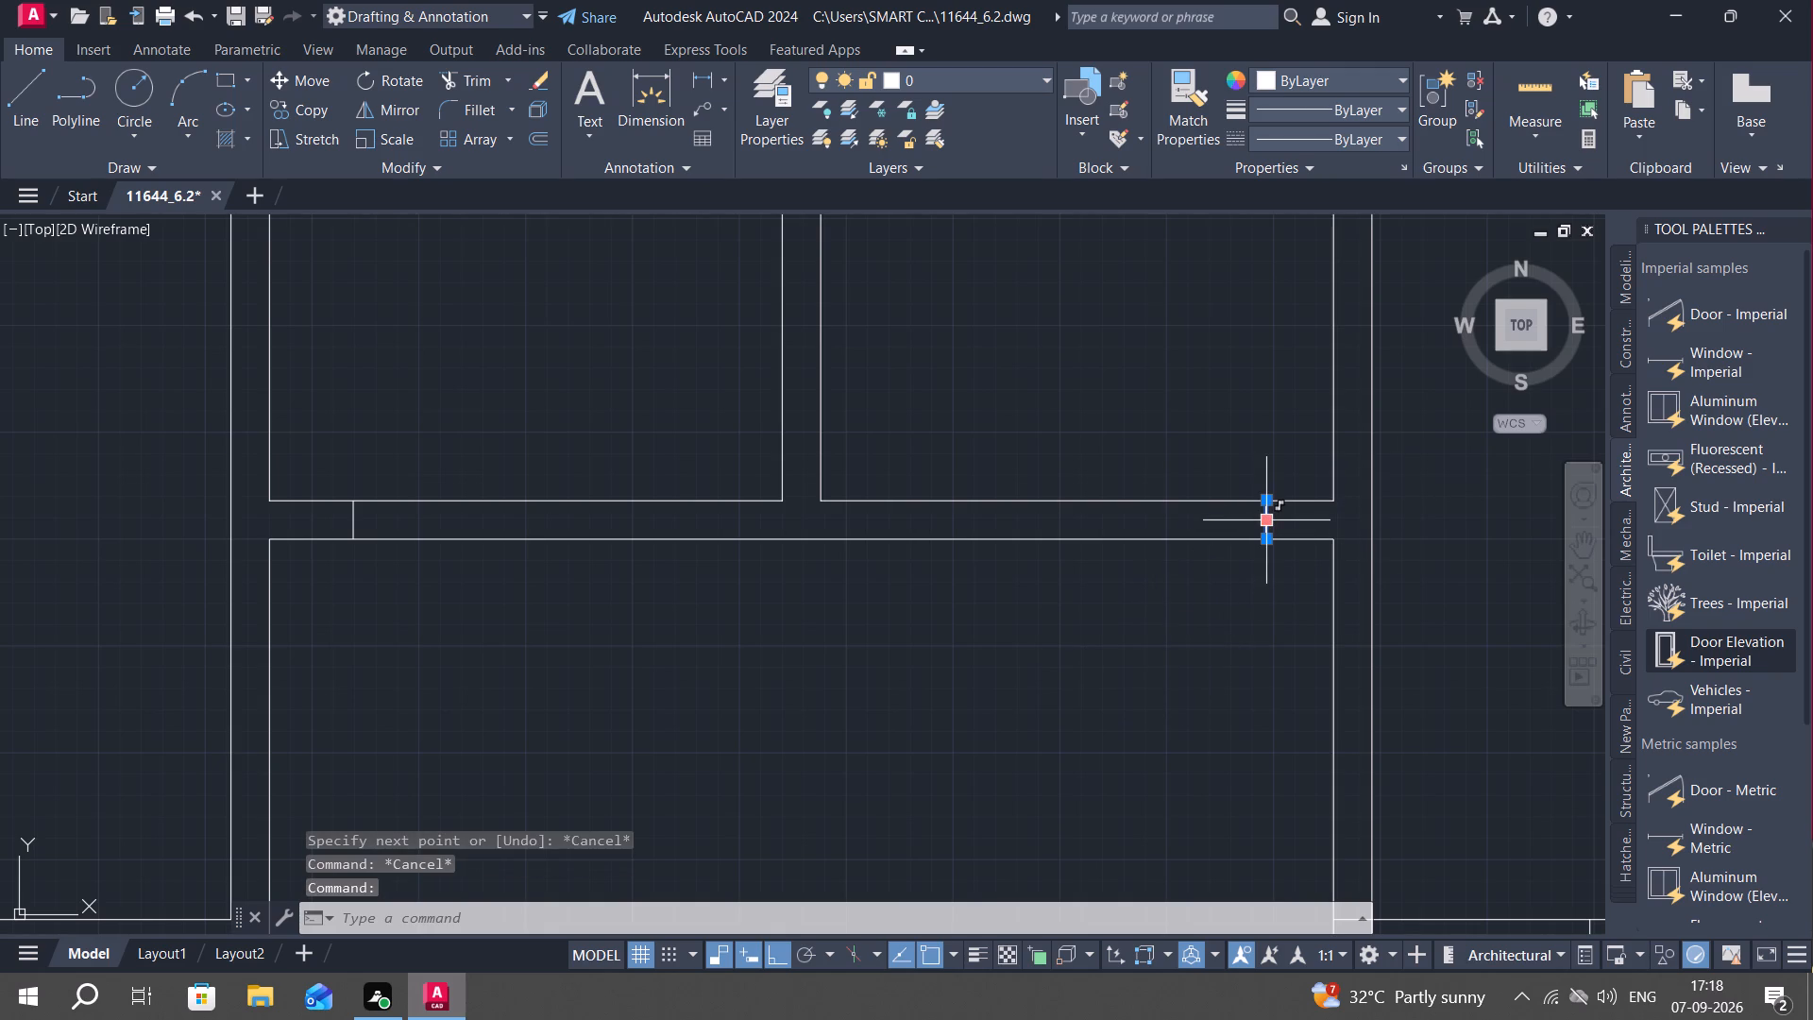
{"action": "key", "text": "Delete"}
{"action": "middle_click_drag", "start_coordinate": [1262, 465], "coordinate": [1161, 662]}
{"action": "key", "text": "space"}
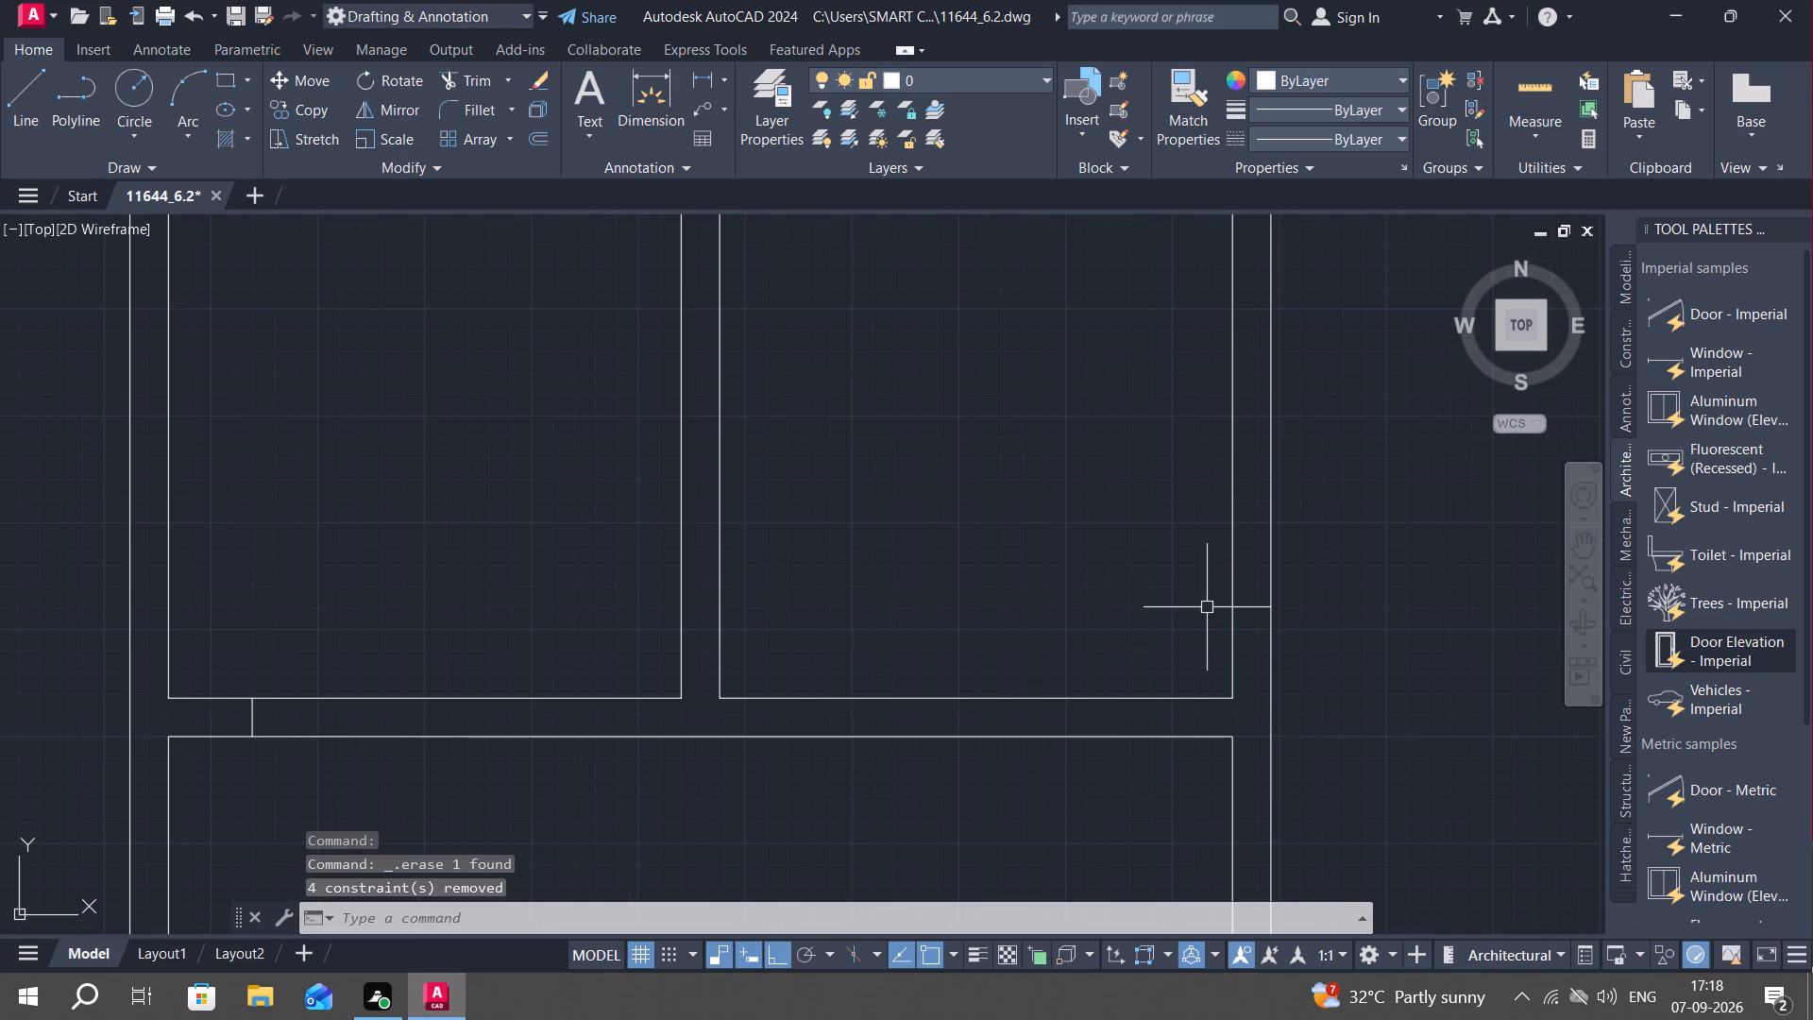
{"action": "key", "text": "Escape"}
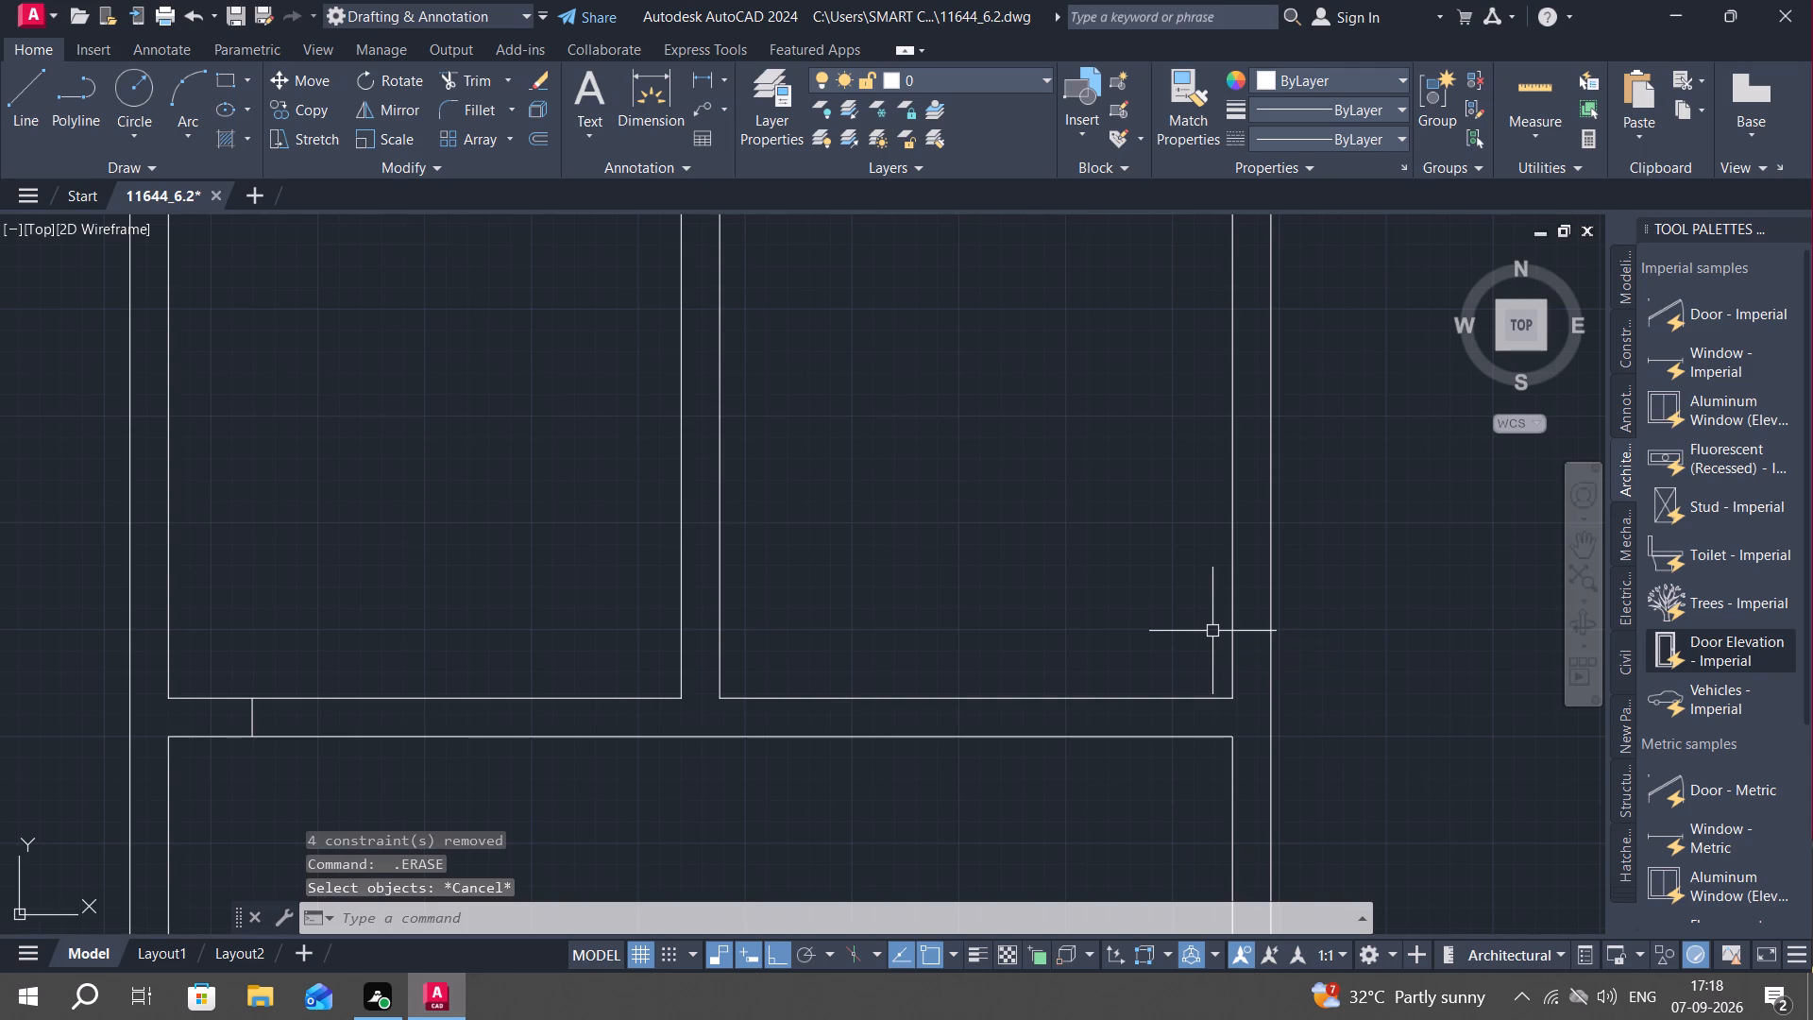
Draw a horizontal door jamb line across the second small room's outer side wall, slightly above its bottom corner.
{"action": "key", "text": "l"}
{"action": "key", "text": "space"}
{"action": "left_click", "coordinate": [1229, 631]}
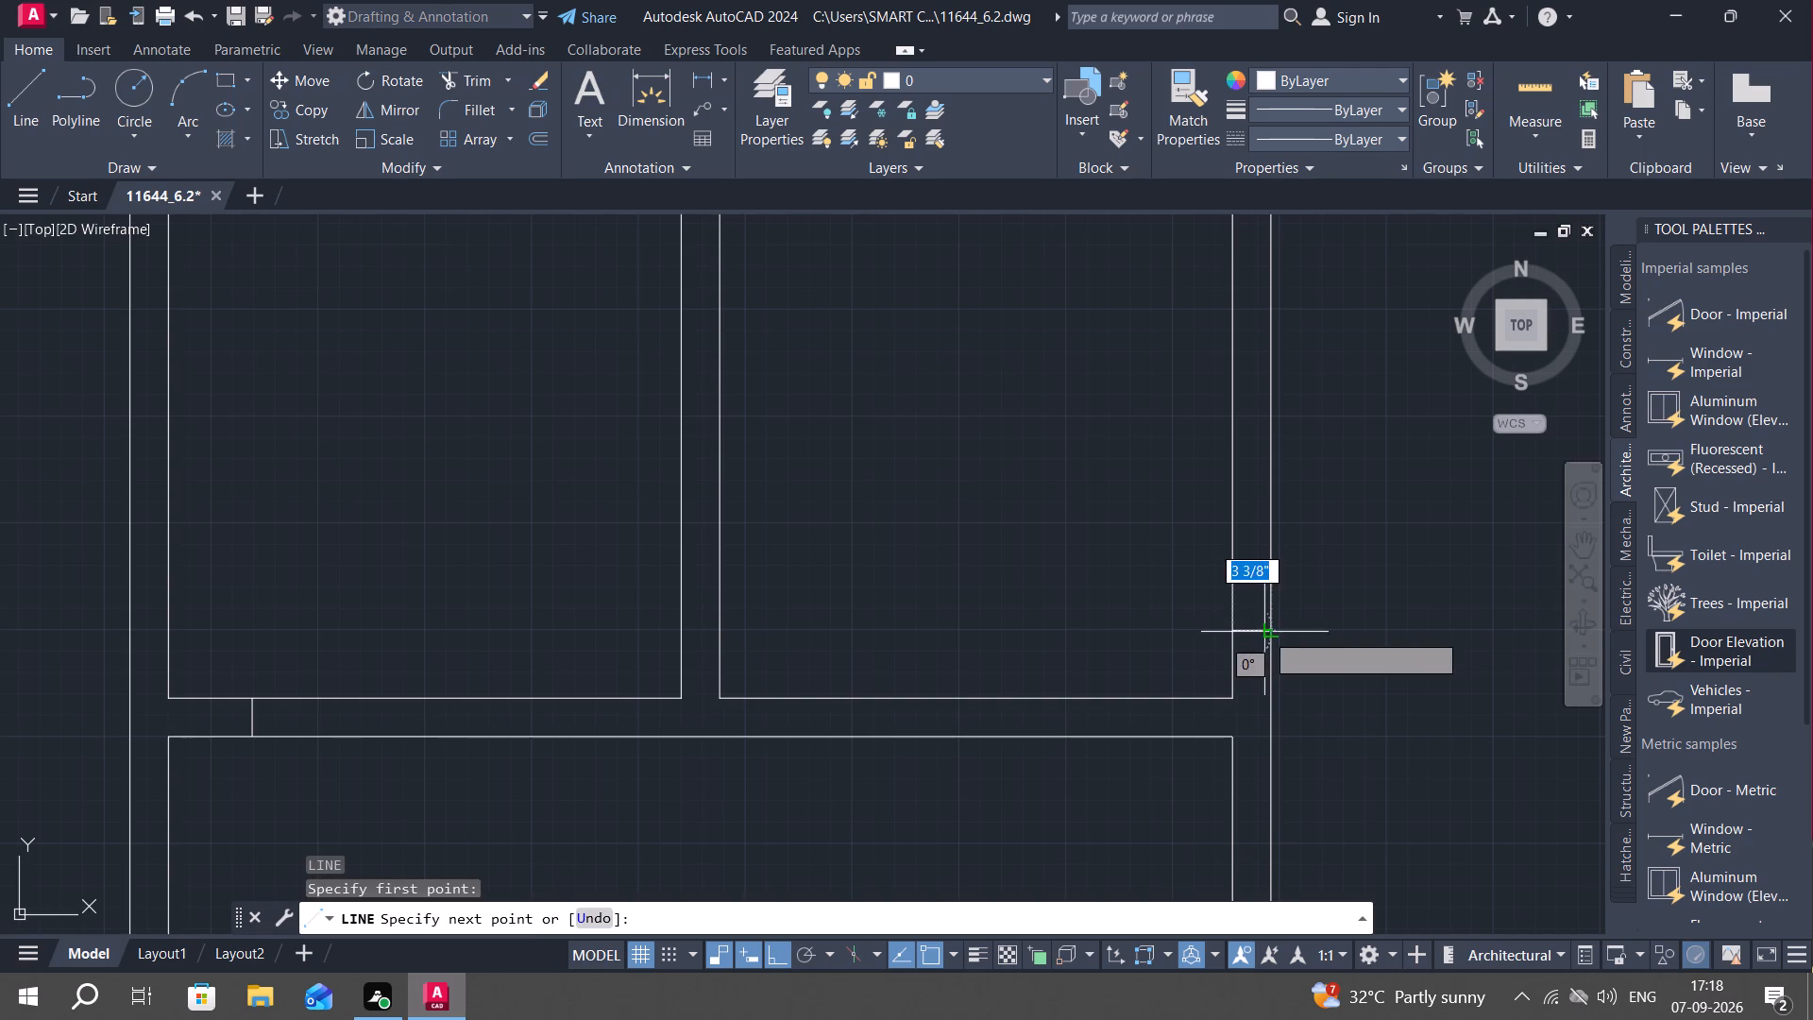
{"action": "left_click", "coordinate": [1269, 631]}
{"action": "key", "text": "Escape"}
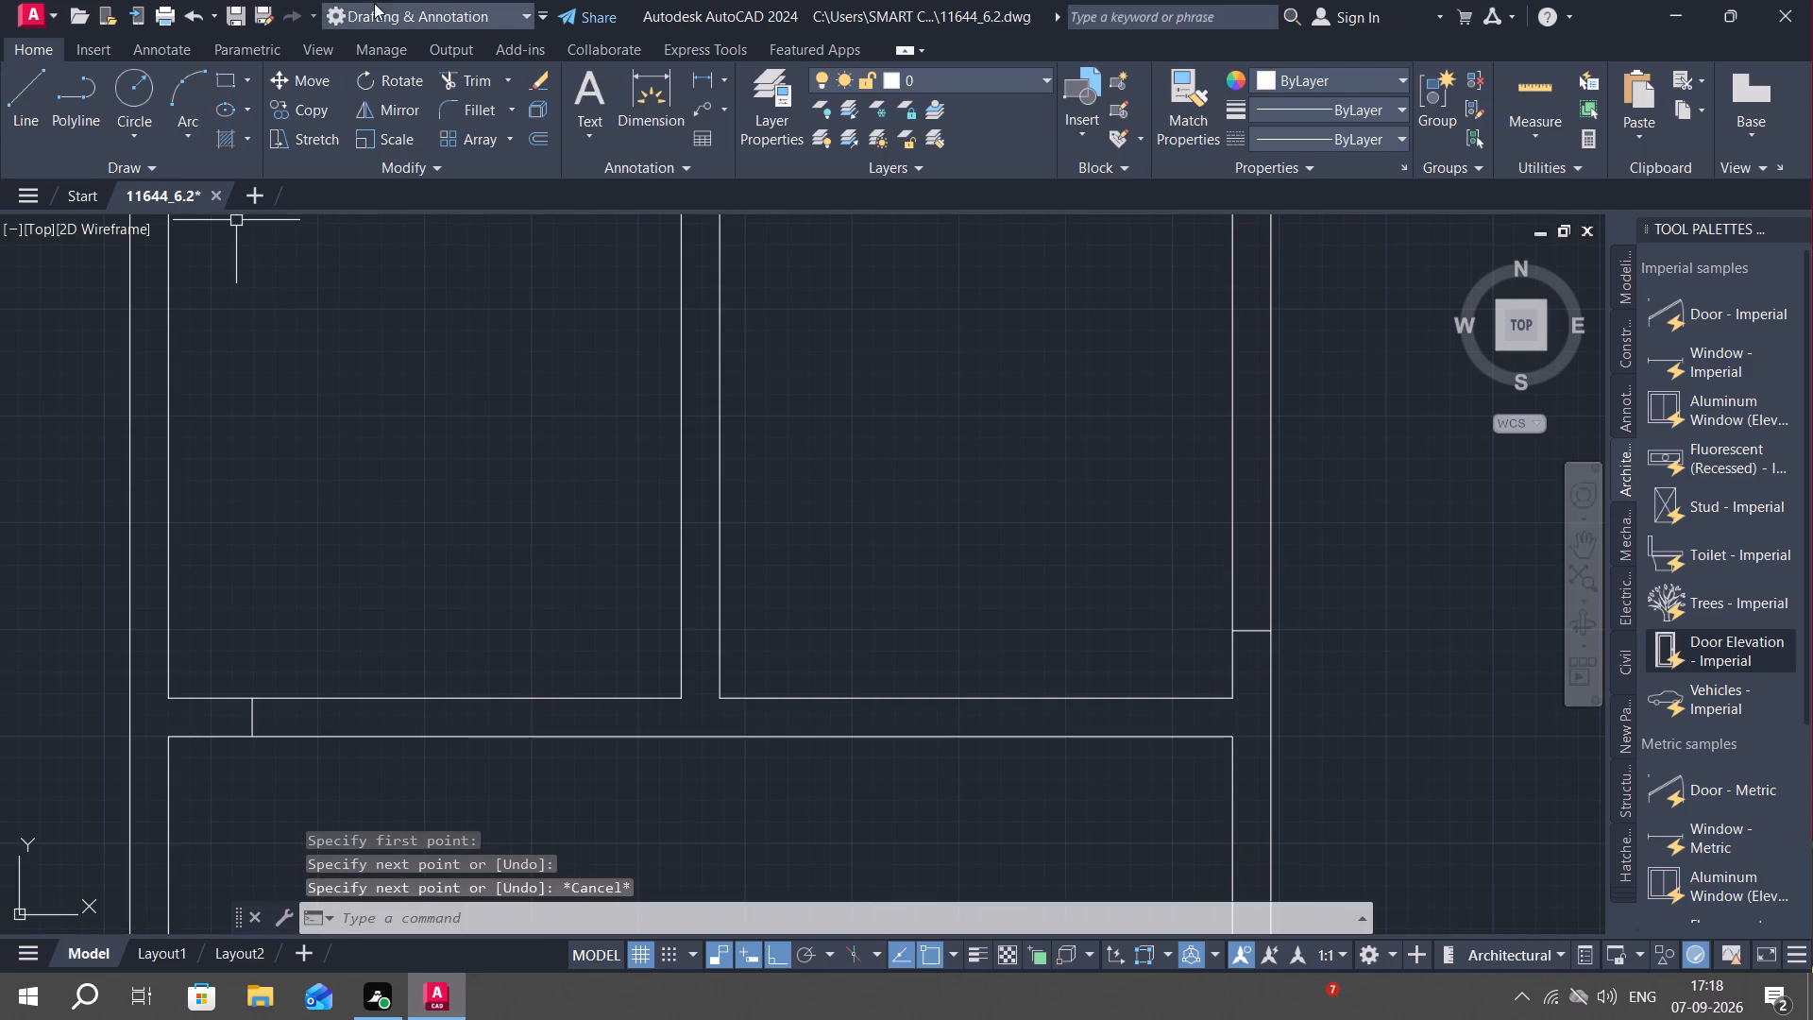
Save the drawing as 11644_6.2 on the Desktop, replacing the existing file.
{"action": "left_click", "coordinate": [253, 16]}
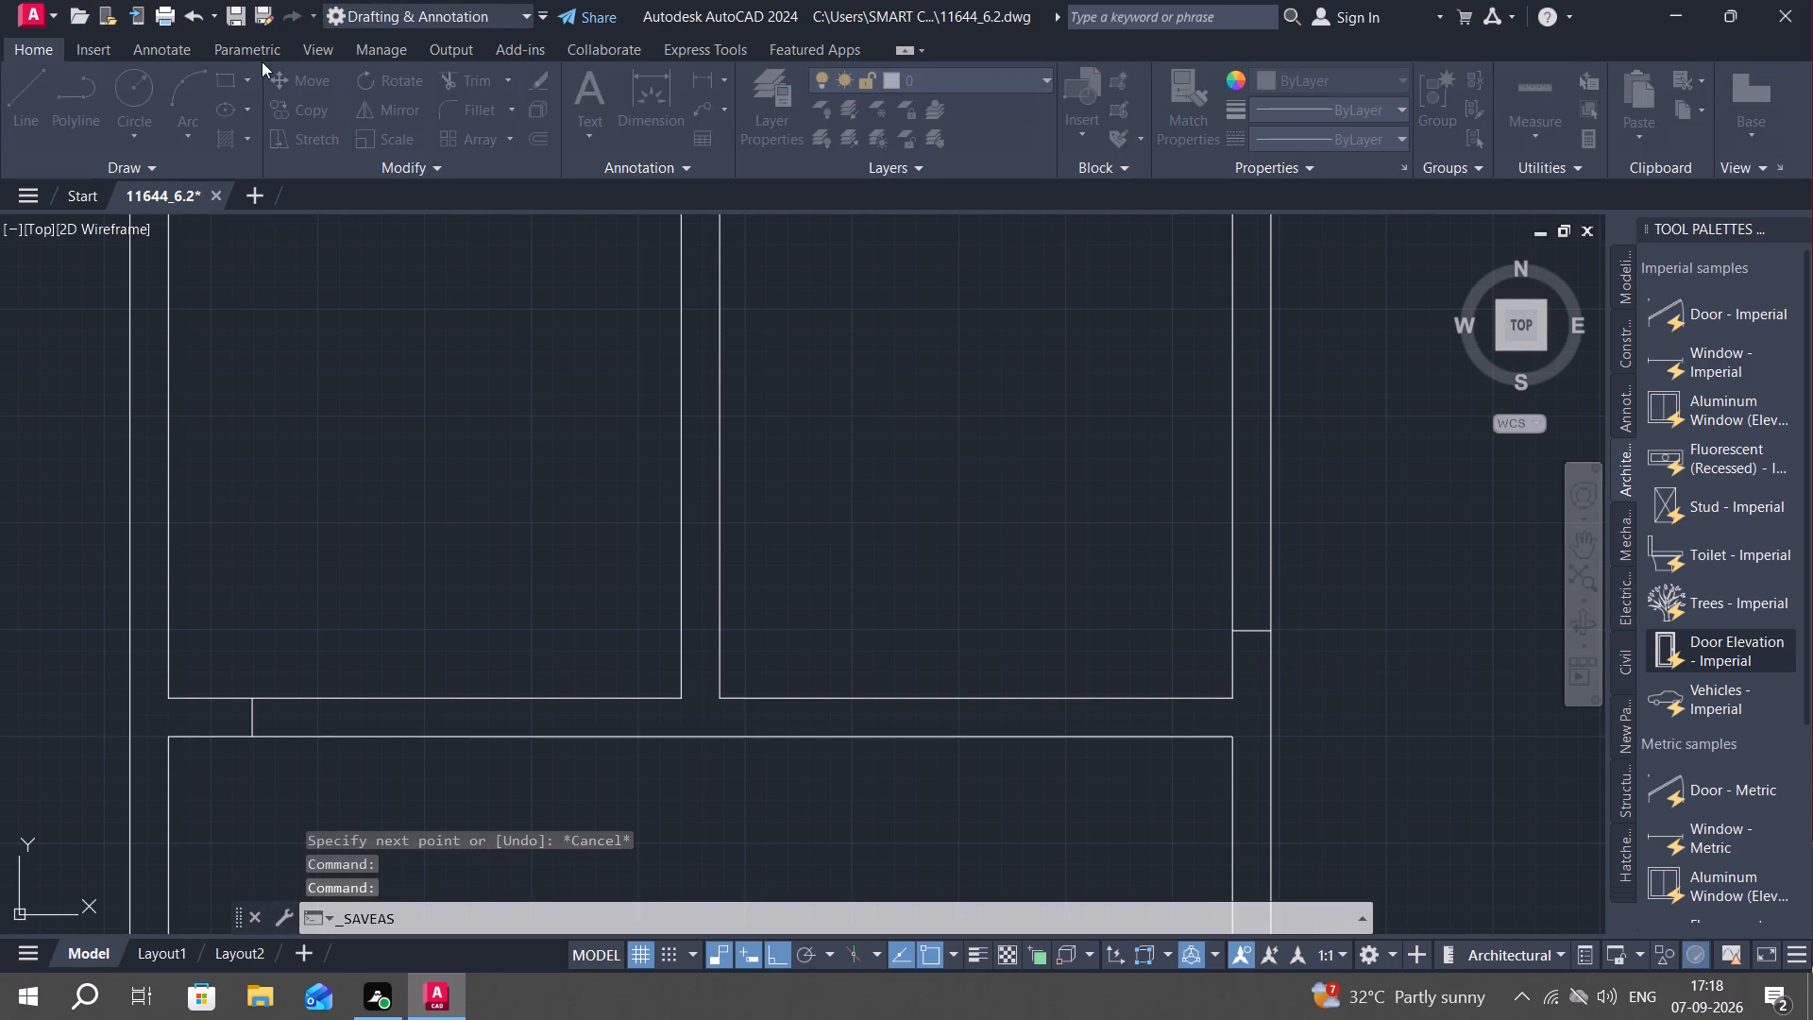
{"action": "left_click", "coordinate": [1233, 708]}
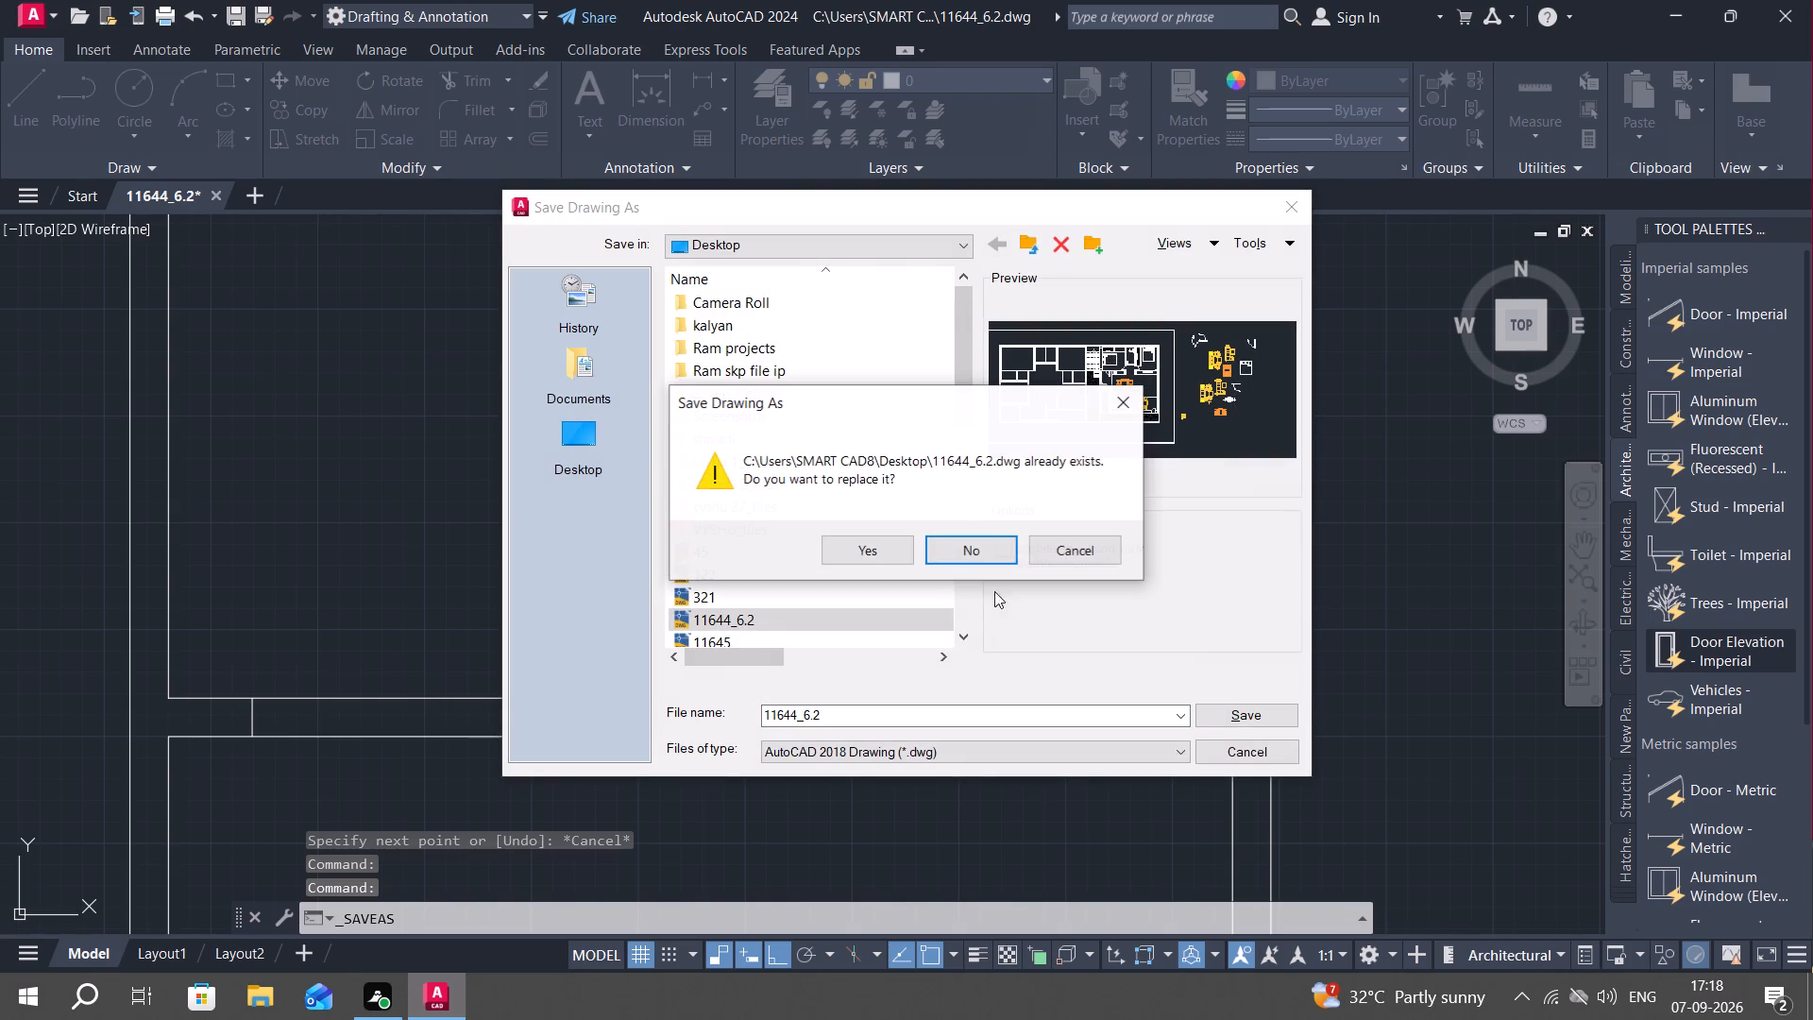
{"action": "left_click", "coordinate": [876, 545]}
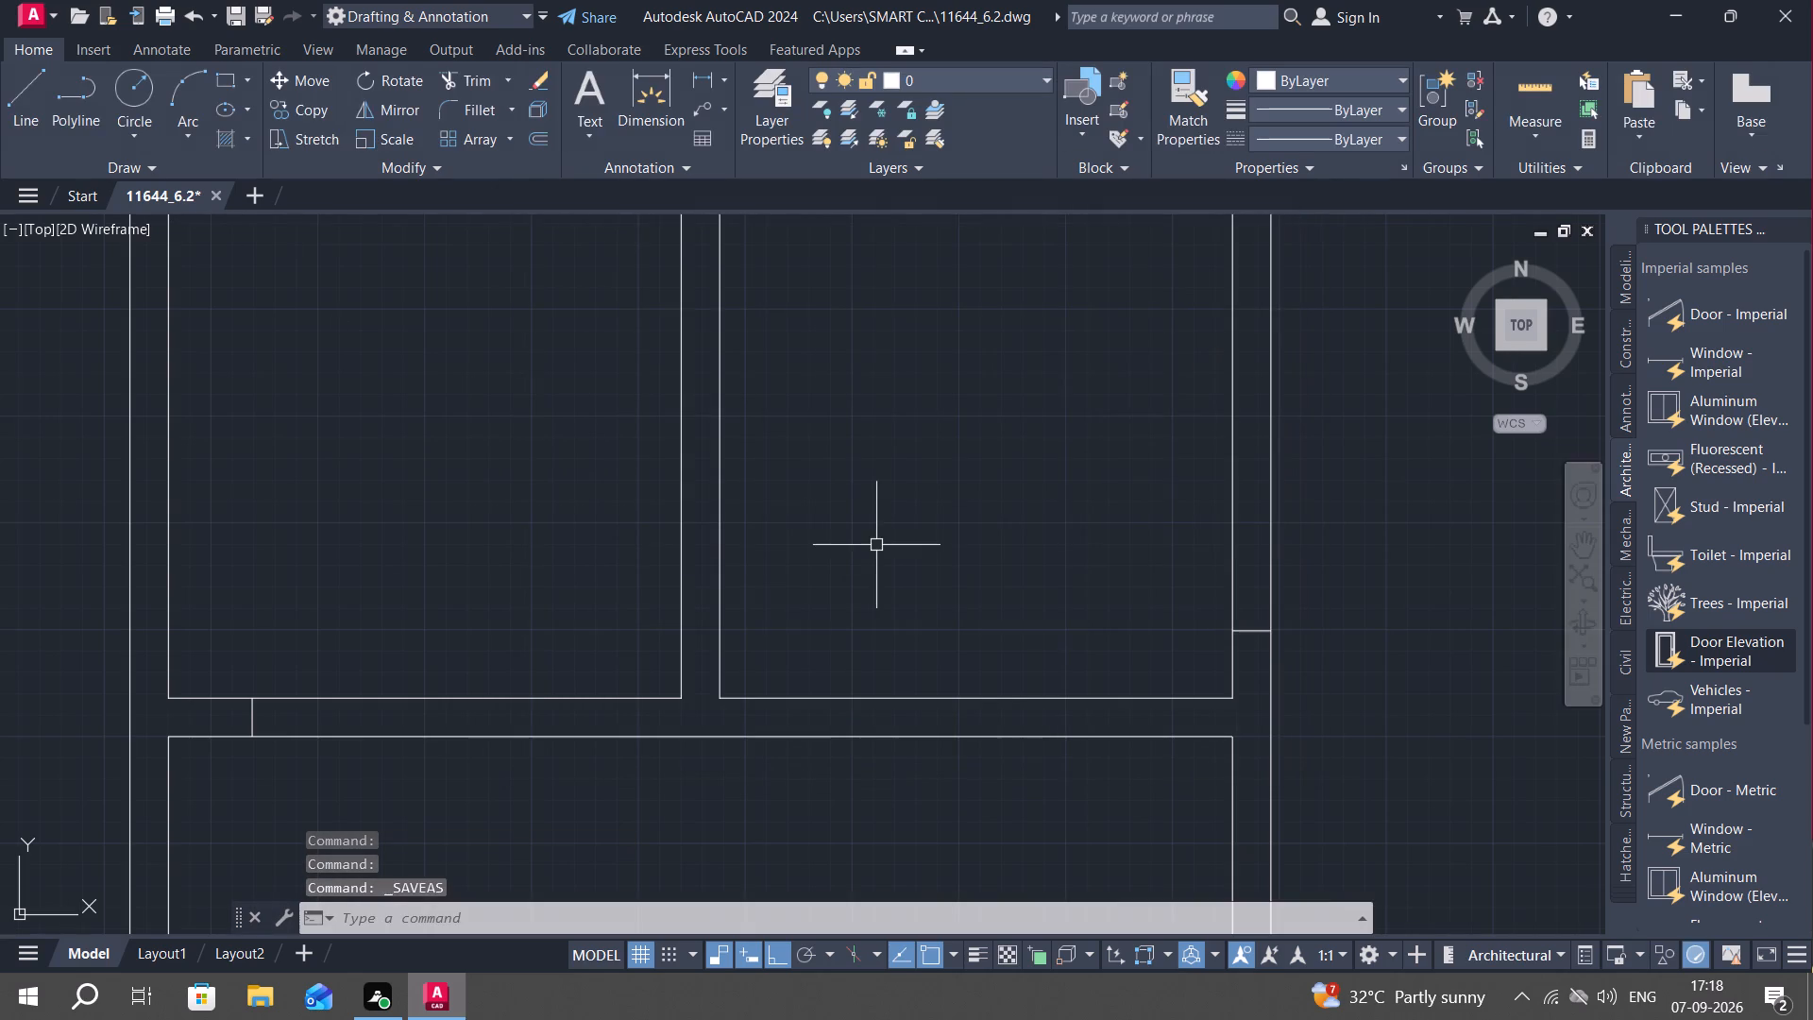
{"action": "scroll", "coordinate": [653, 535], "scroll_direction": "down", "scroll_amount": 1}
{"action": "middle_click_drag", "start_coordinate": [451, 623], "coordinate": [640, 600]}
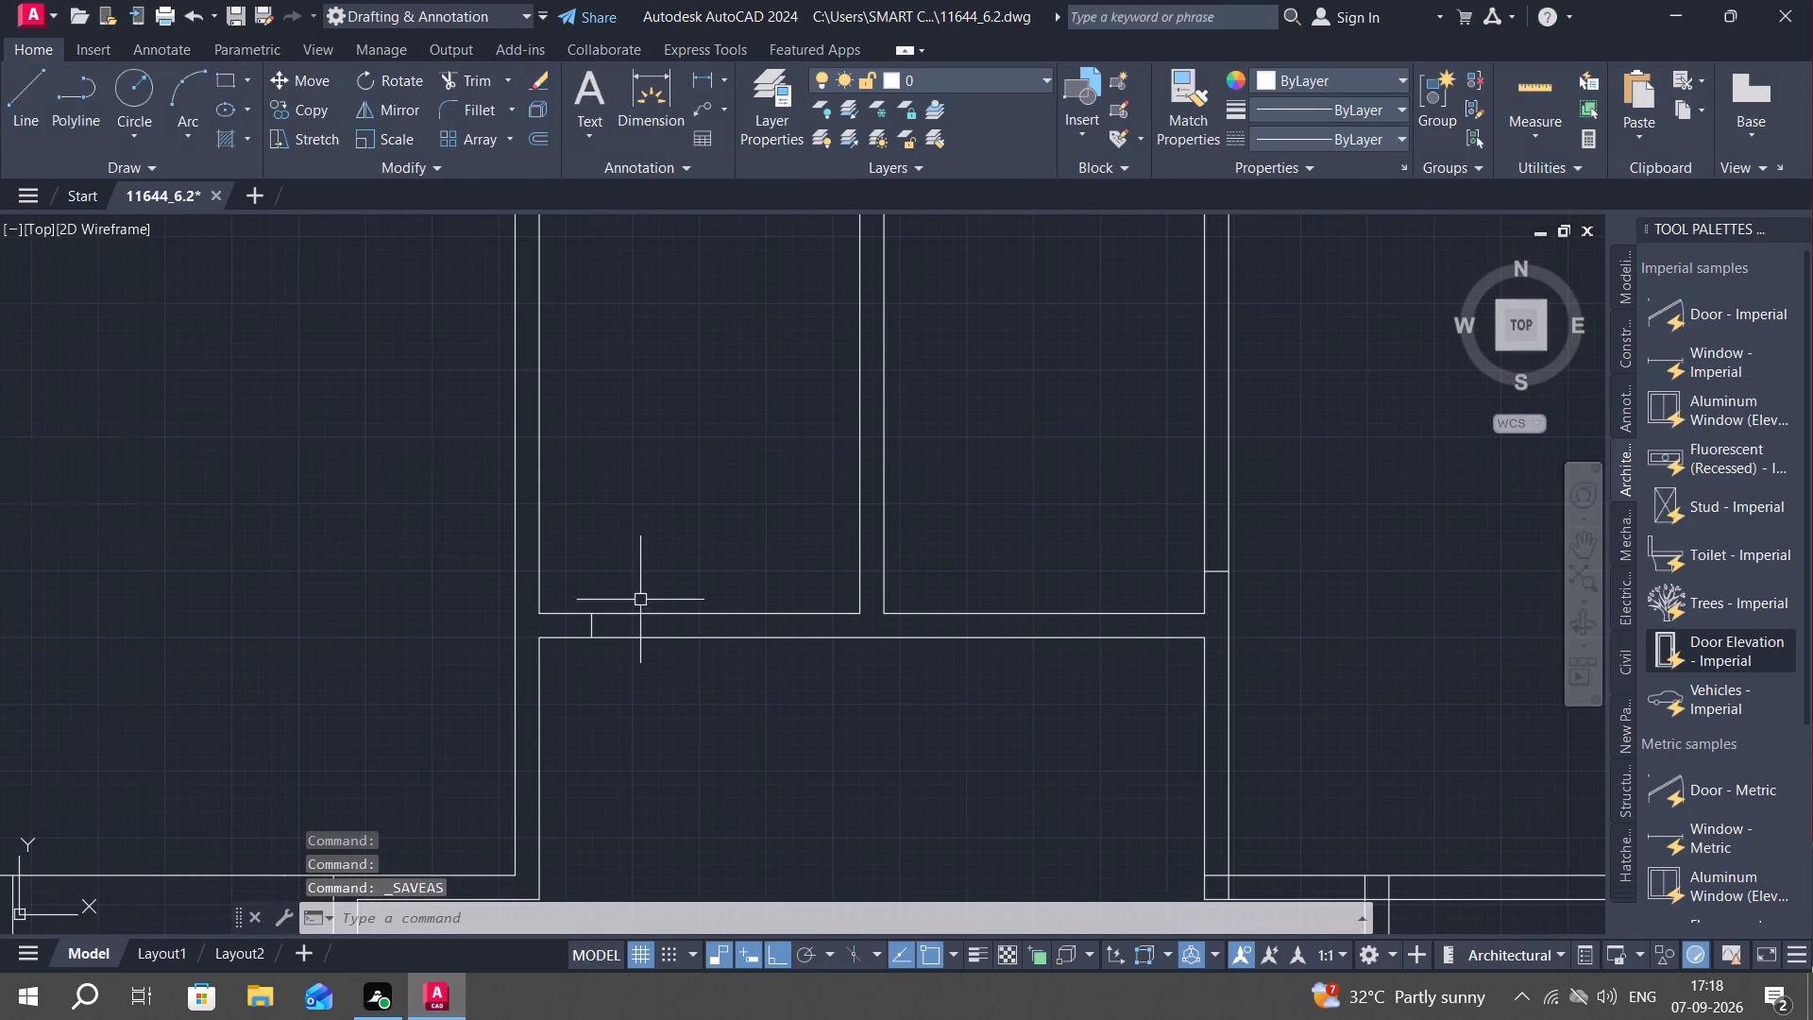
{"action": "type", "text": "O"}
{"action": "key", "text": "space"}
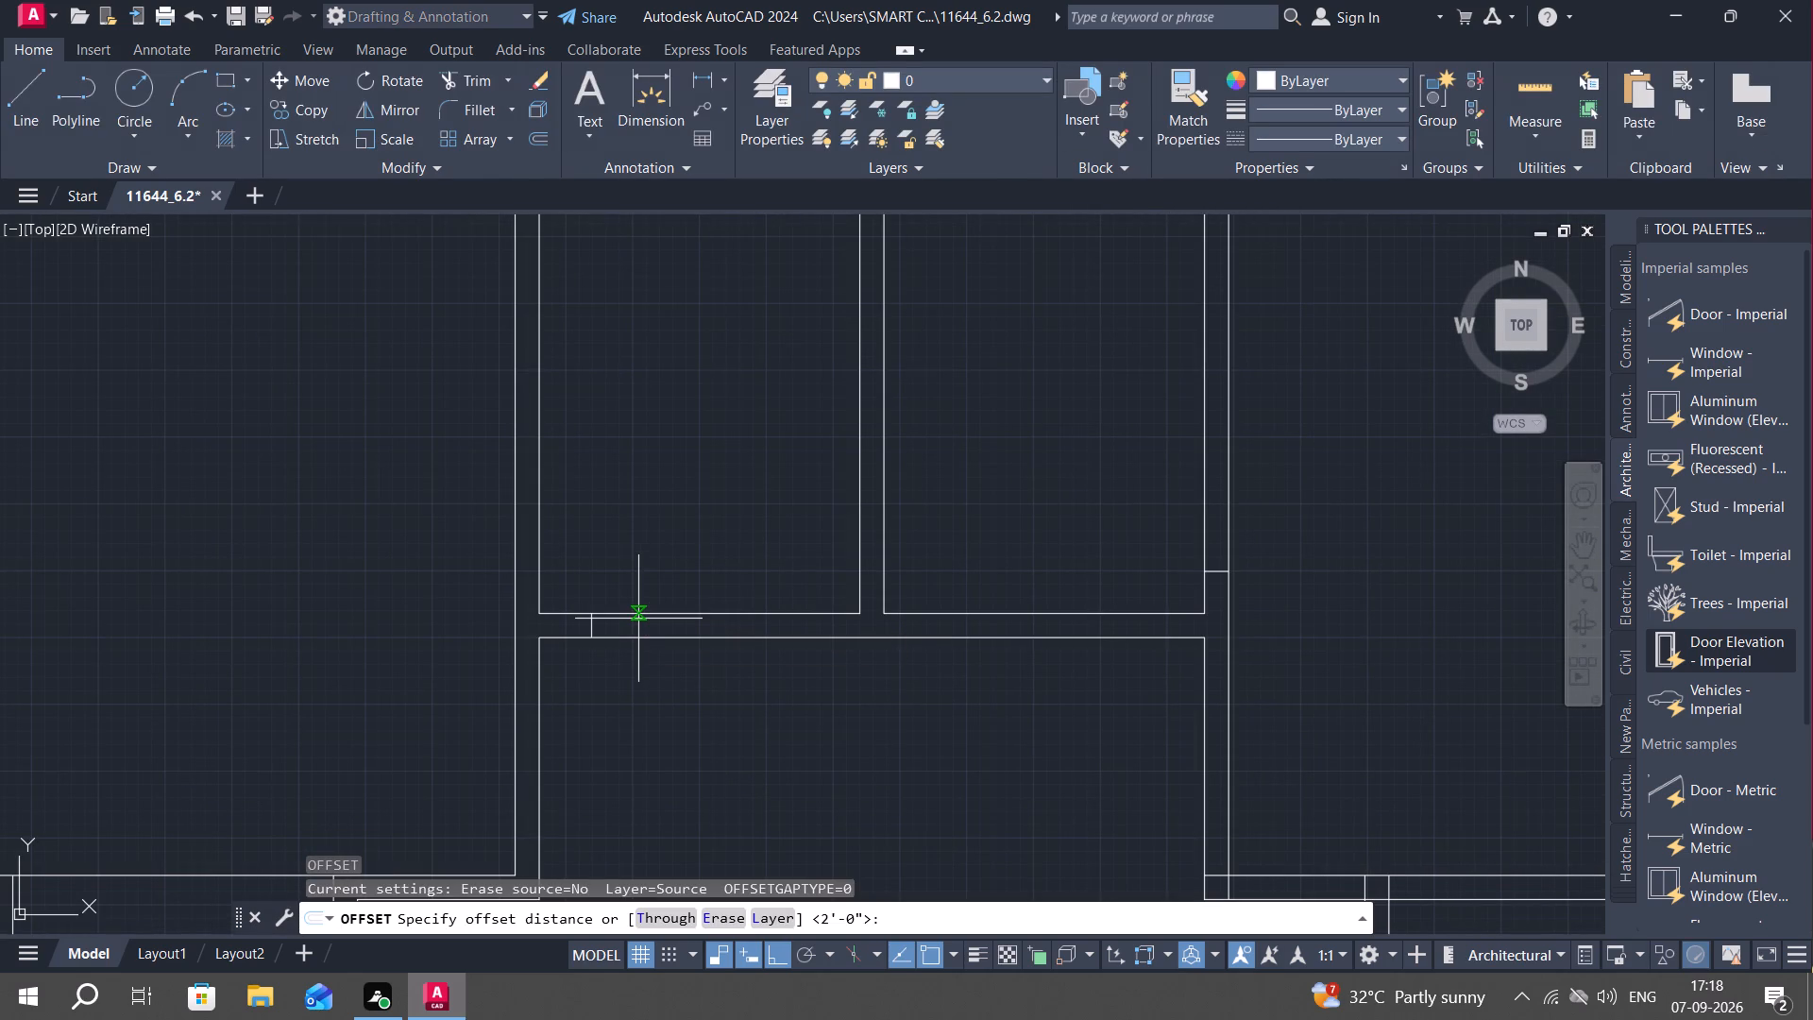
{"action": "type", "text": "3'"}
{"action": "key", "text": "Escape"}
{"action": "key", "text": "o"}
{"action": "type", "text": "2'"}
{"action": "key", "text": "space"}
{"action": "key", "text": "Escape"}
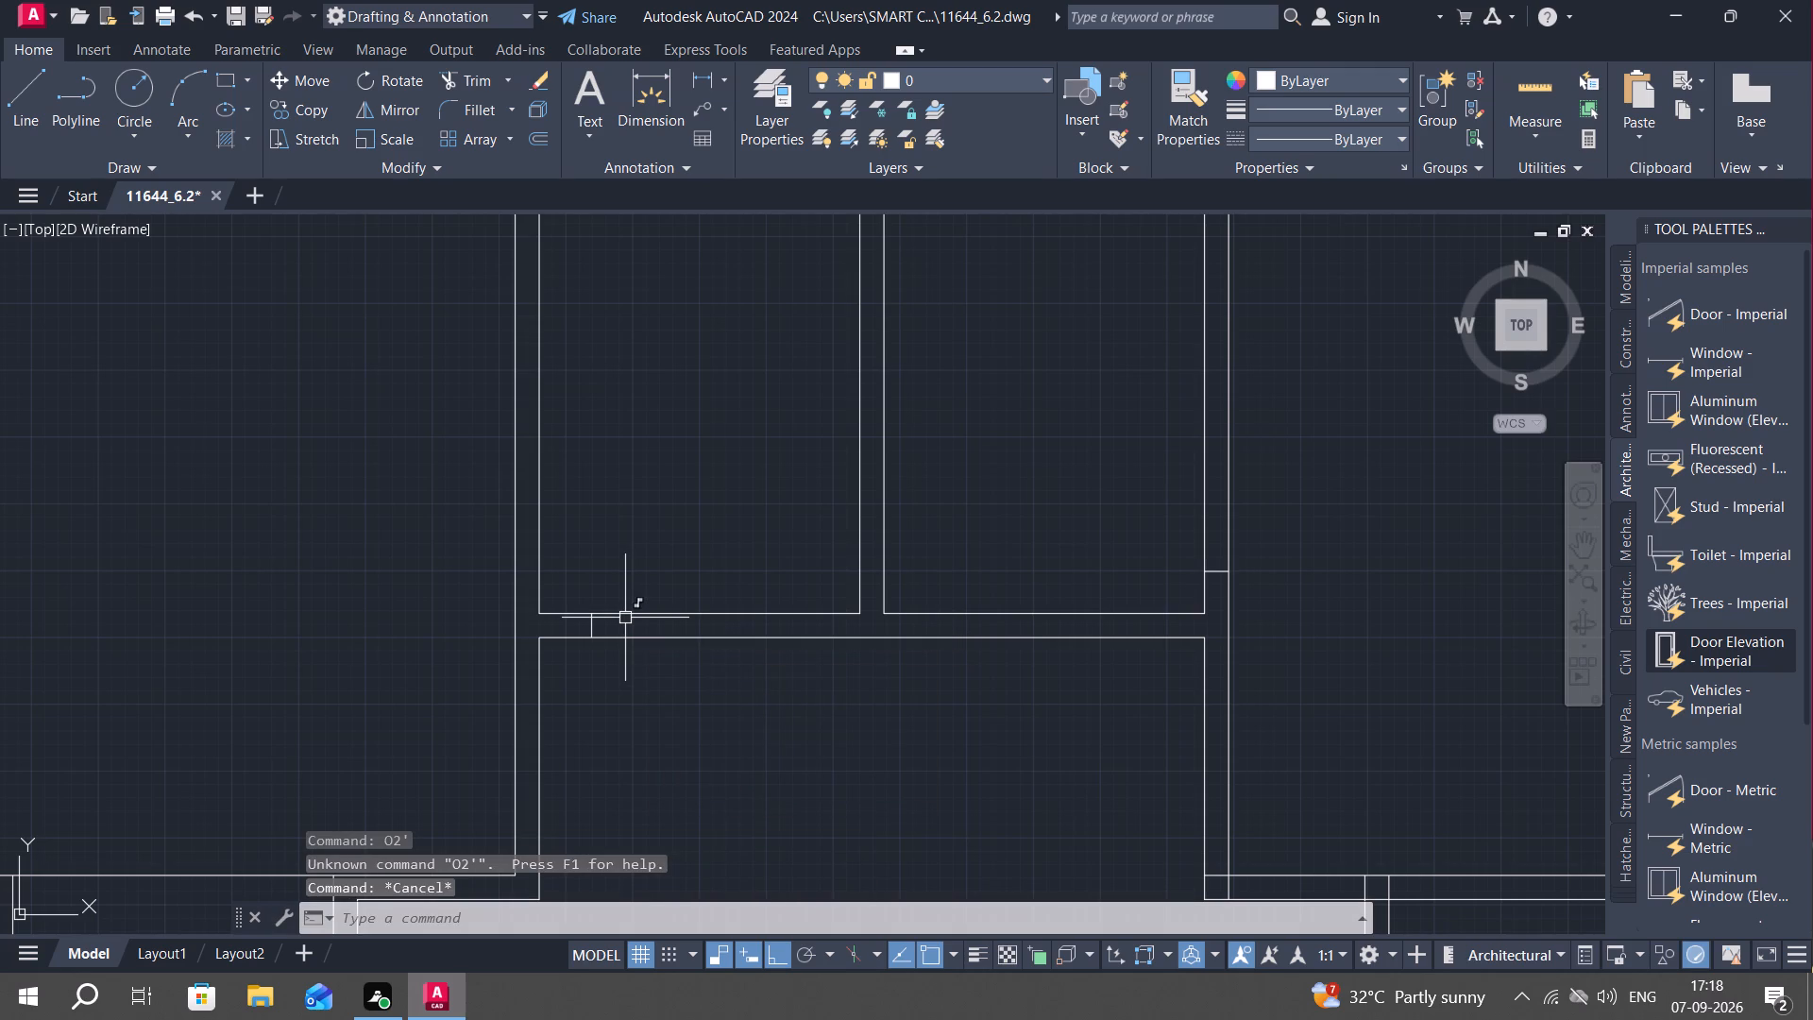
Offset the bottom-wall jamb line and the second small room's side-wall jamb line by 2' along their walls.
{"action": "type", "text": "O"}
{"action": "key", "text": "space"}
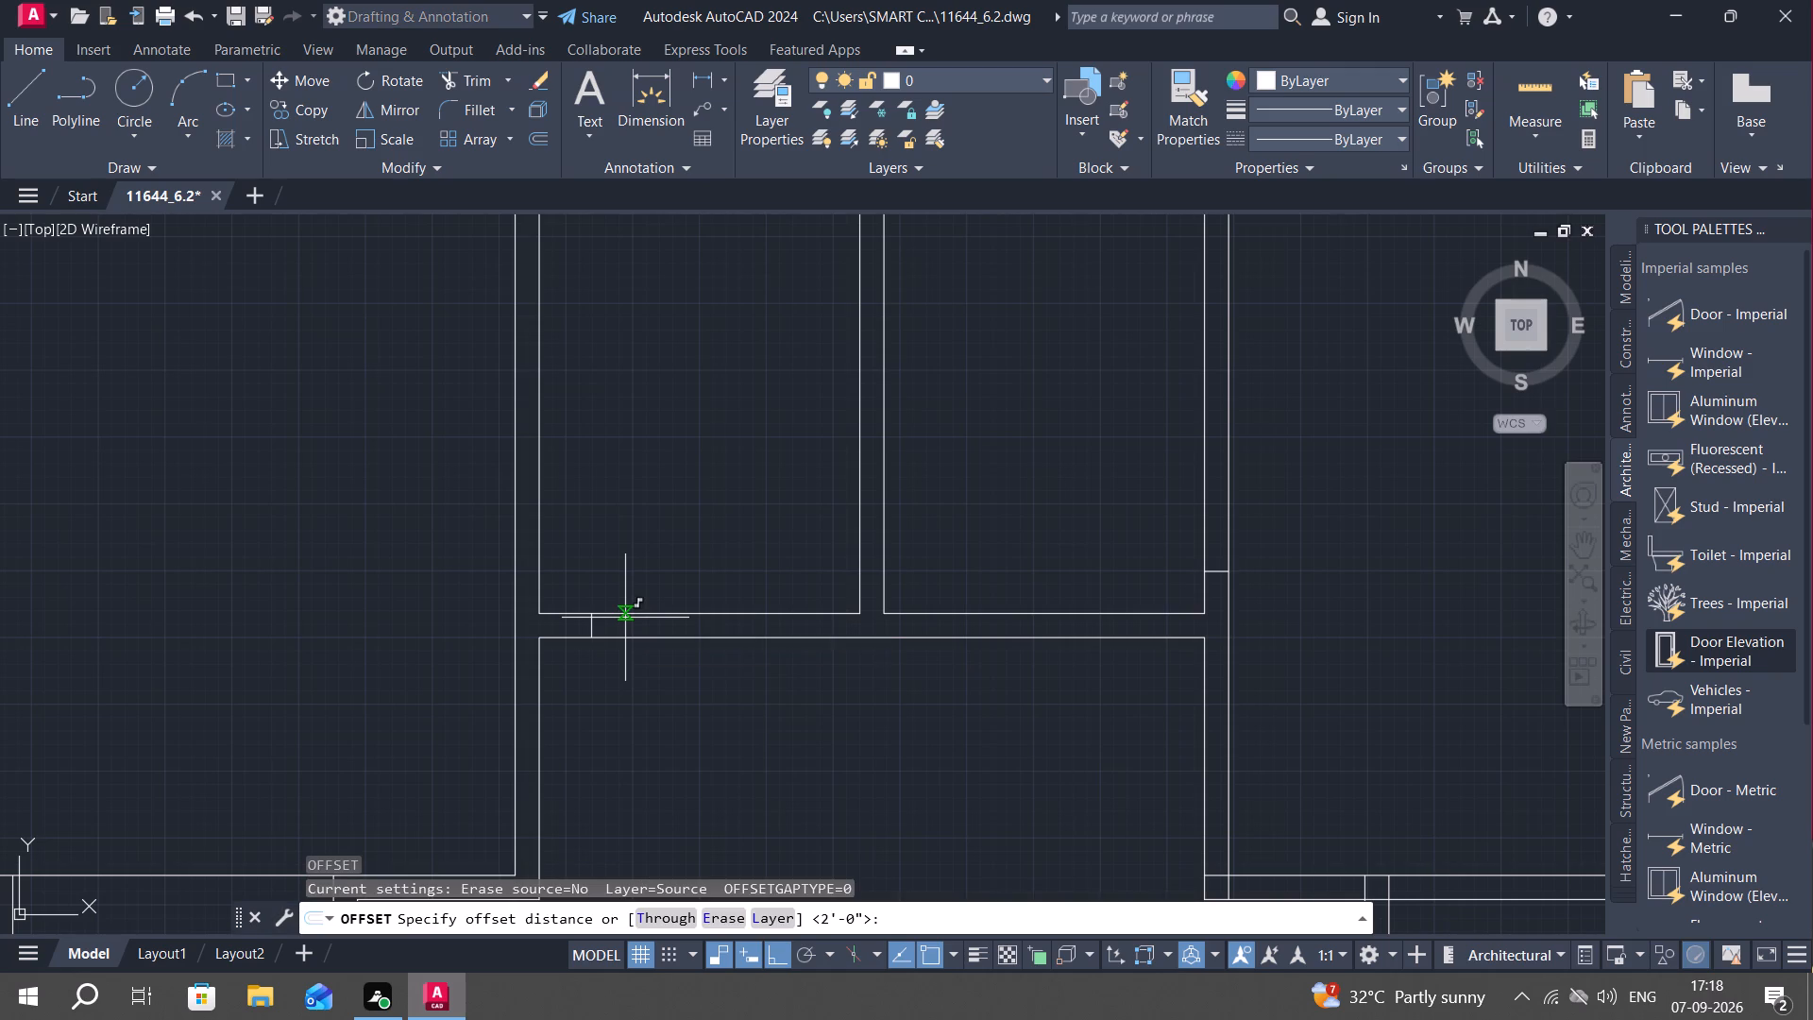
{"action": "key", "text": "space"}
{"action": "left_click", "coordinate": [593, 624]}
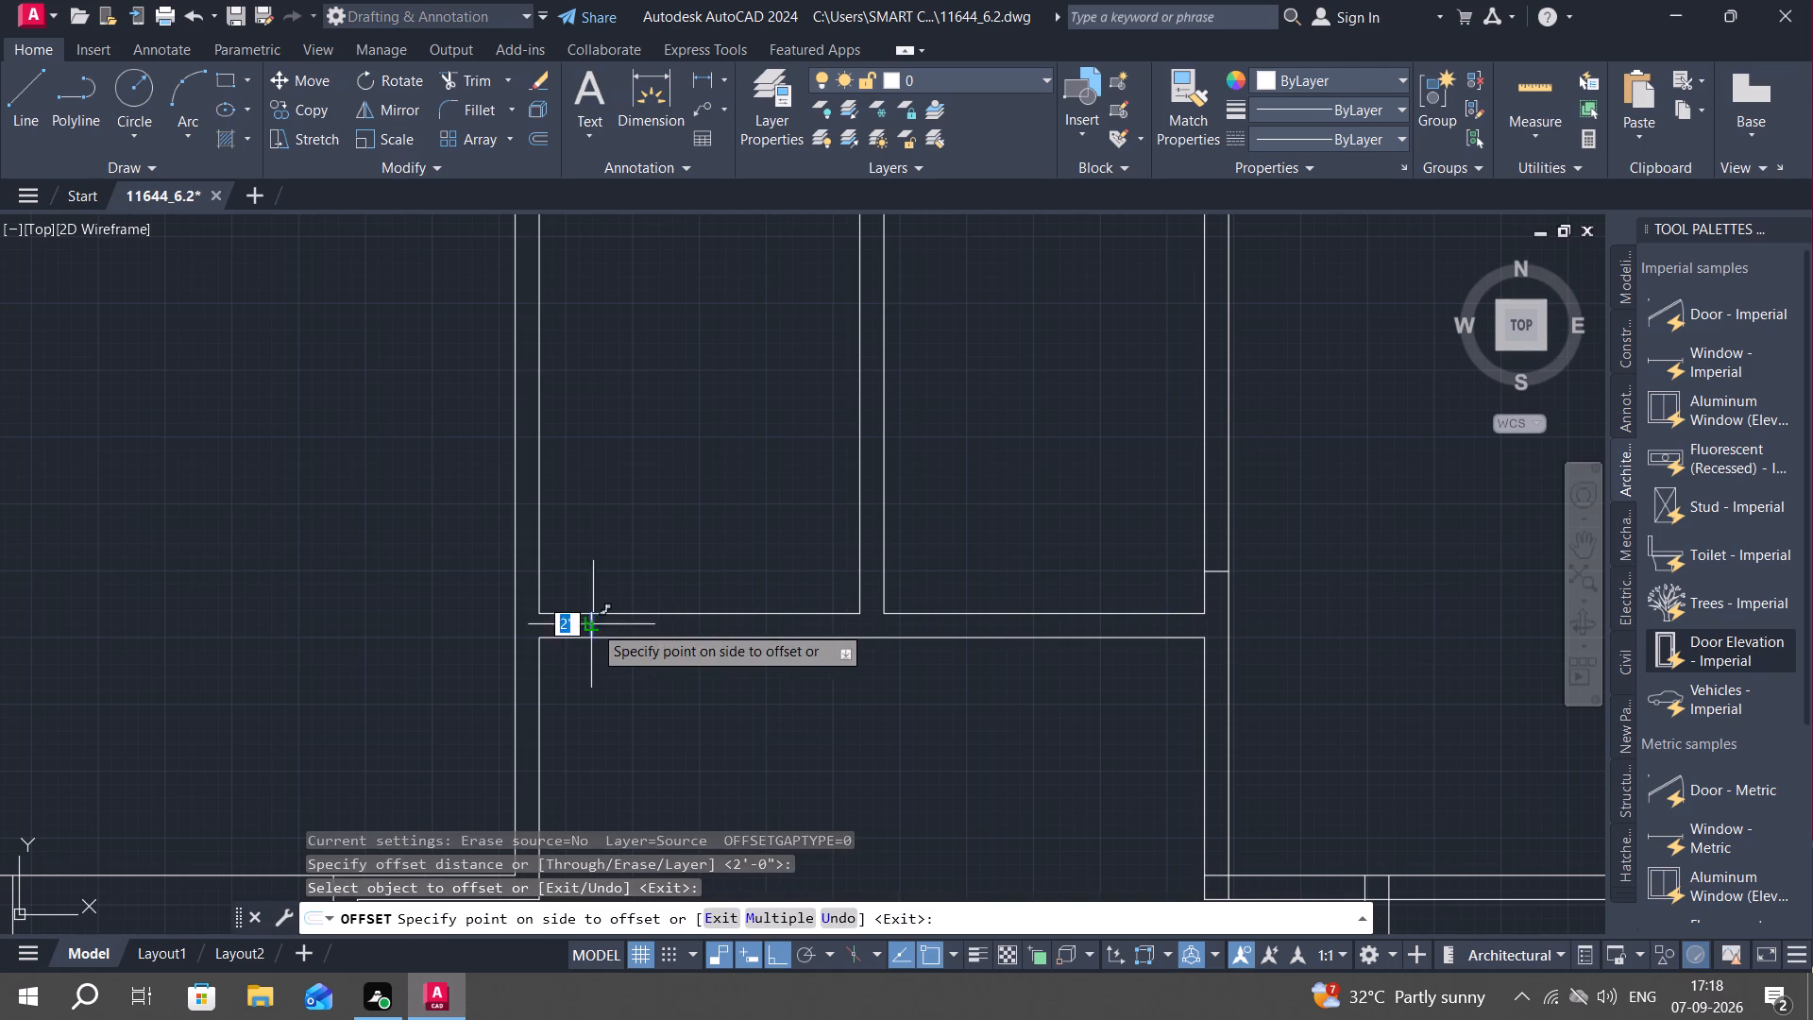
{"action": "left_click", "coordinate": [686, 631]}
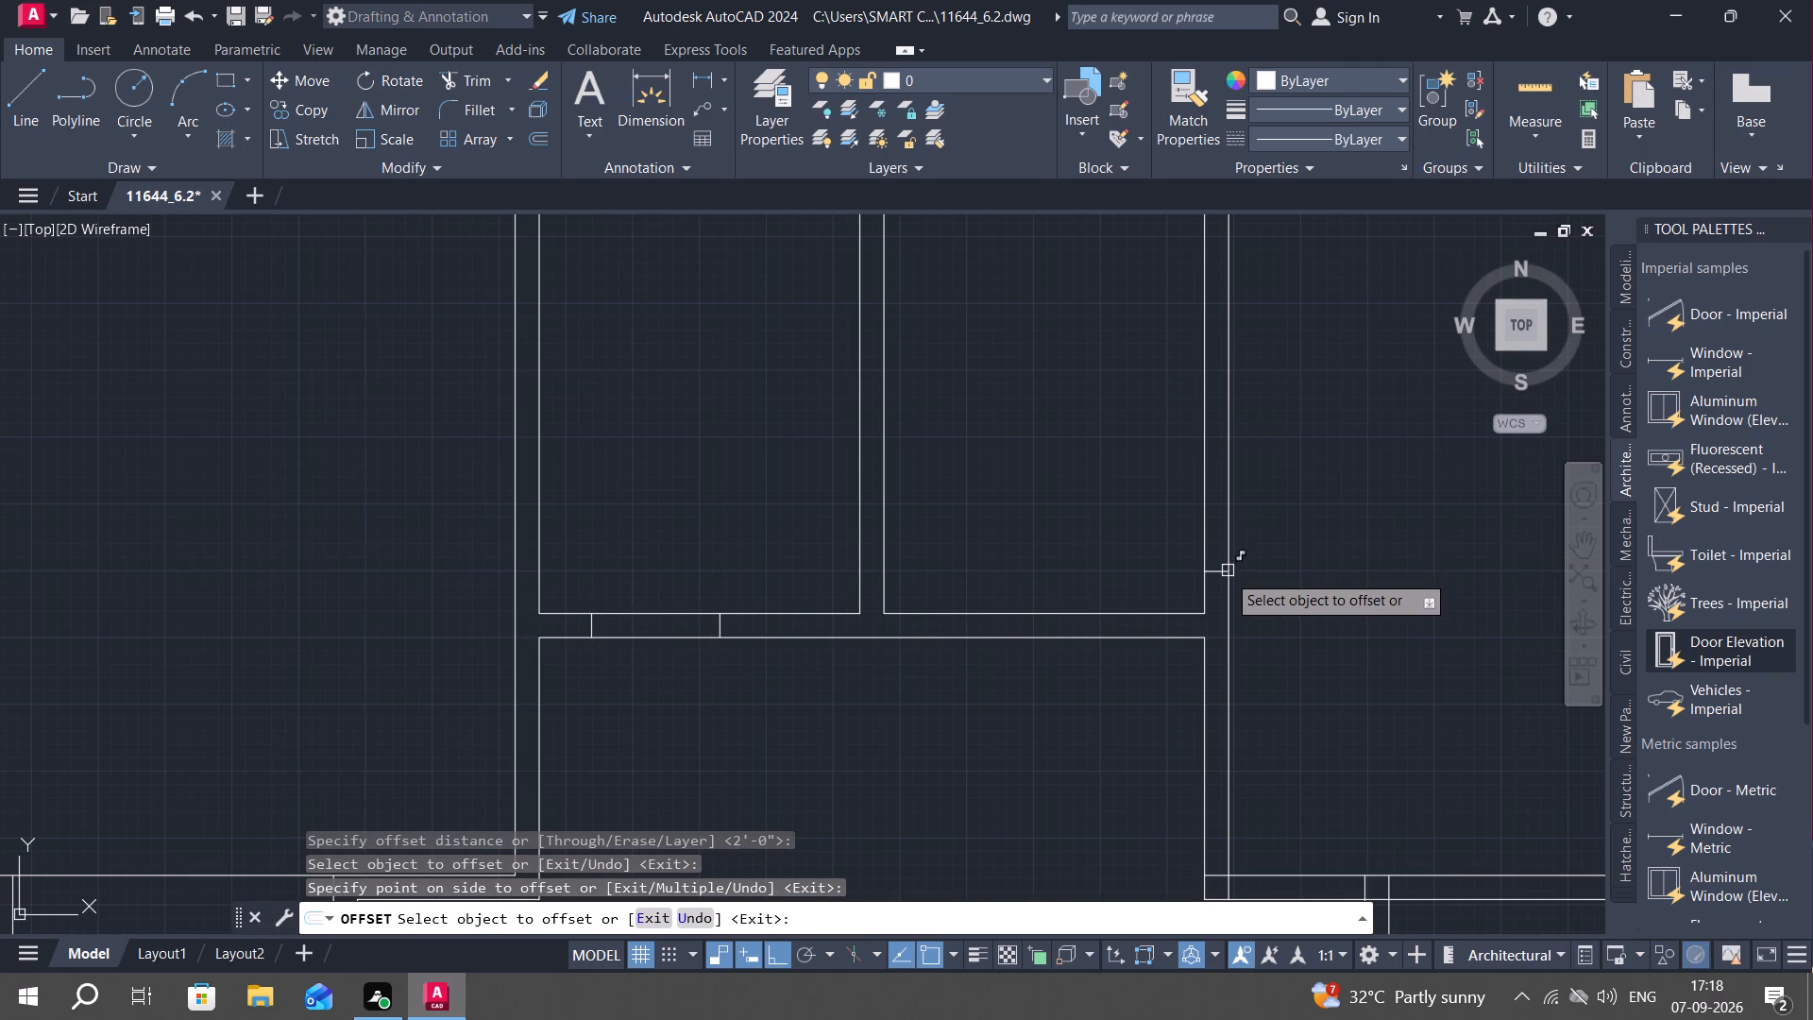
{"action": "left_click", "coordinate": [1227, 573]}
{"action": "left_click", "coordinate": [1229, 446]}
{"action": "key", "text": "Escape"}
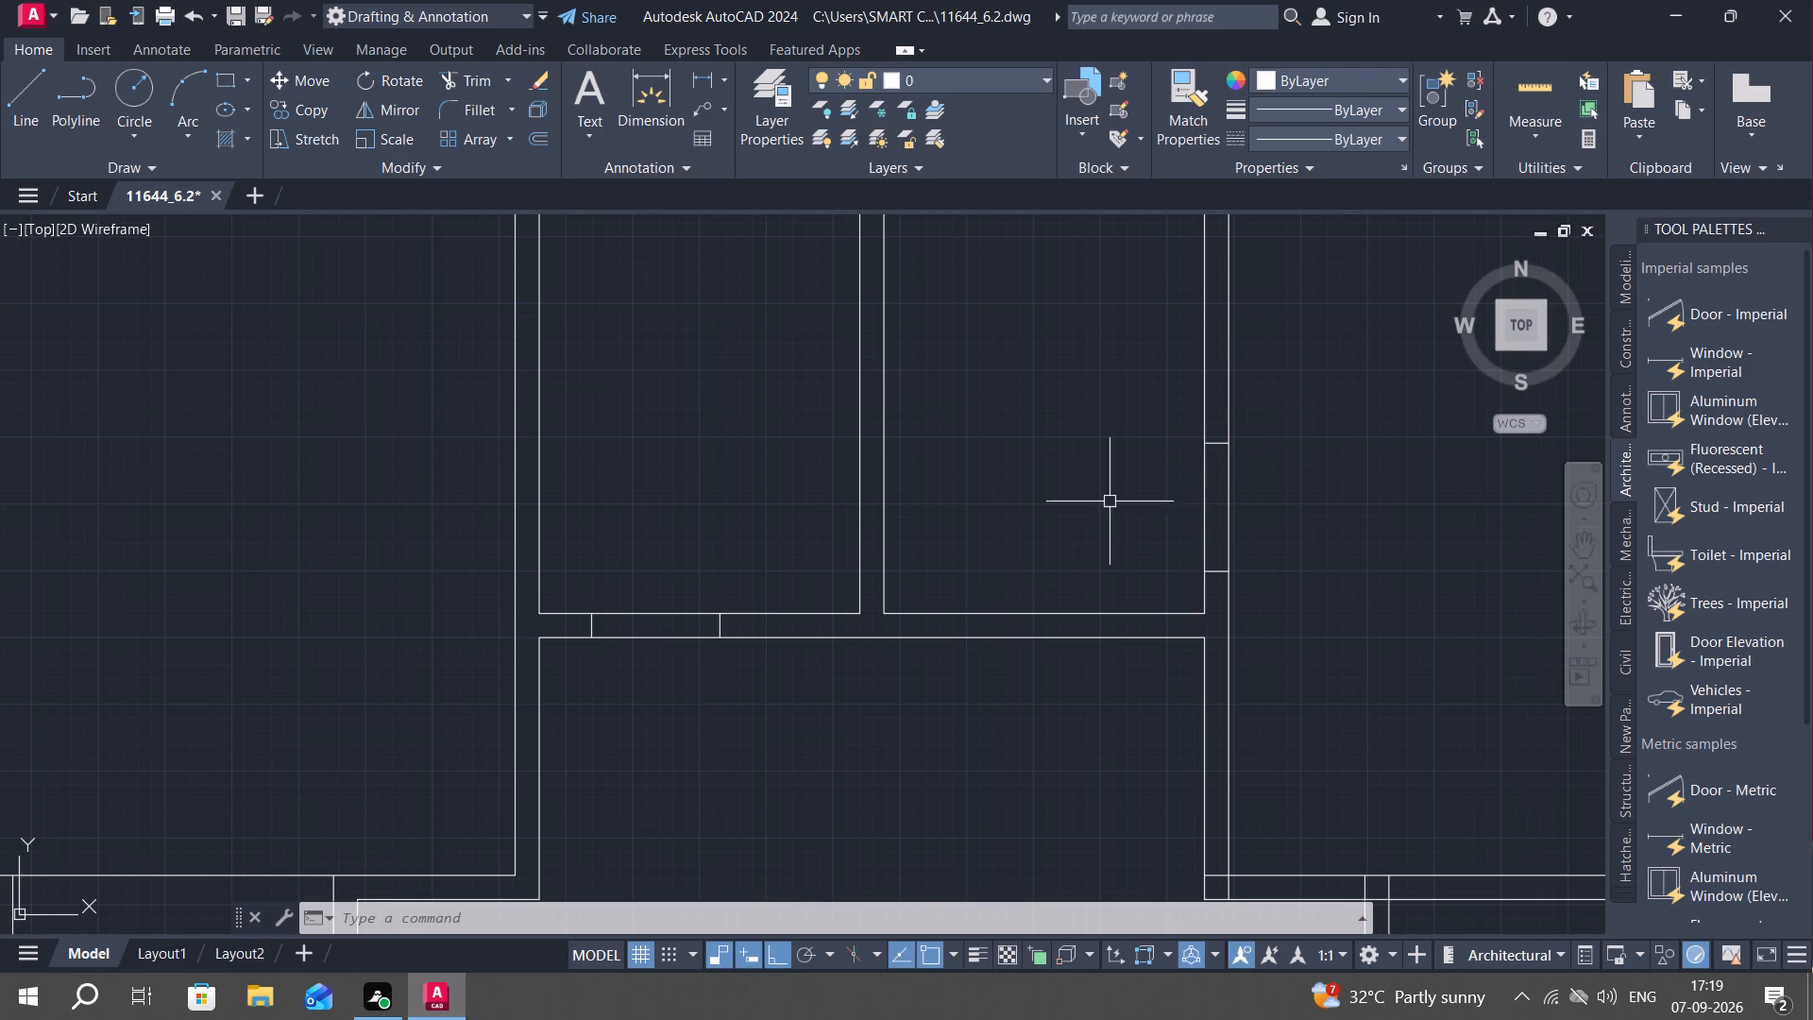
Copy the toilet door from the finished unit onto the foot of the jamb line in the first small room's bottom wall.
{"action": "scroll", "coordinate": [1111, 499], "scroll_direction": "down", "scroll_amount": 3}
{"action": "middle_click_drag", "start_coordinate": [1236, 502], "coordinate": [830, 533]}
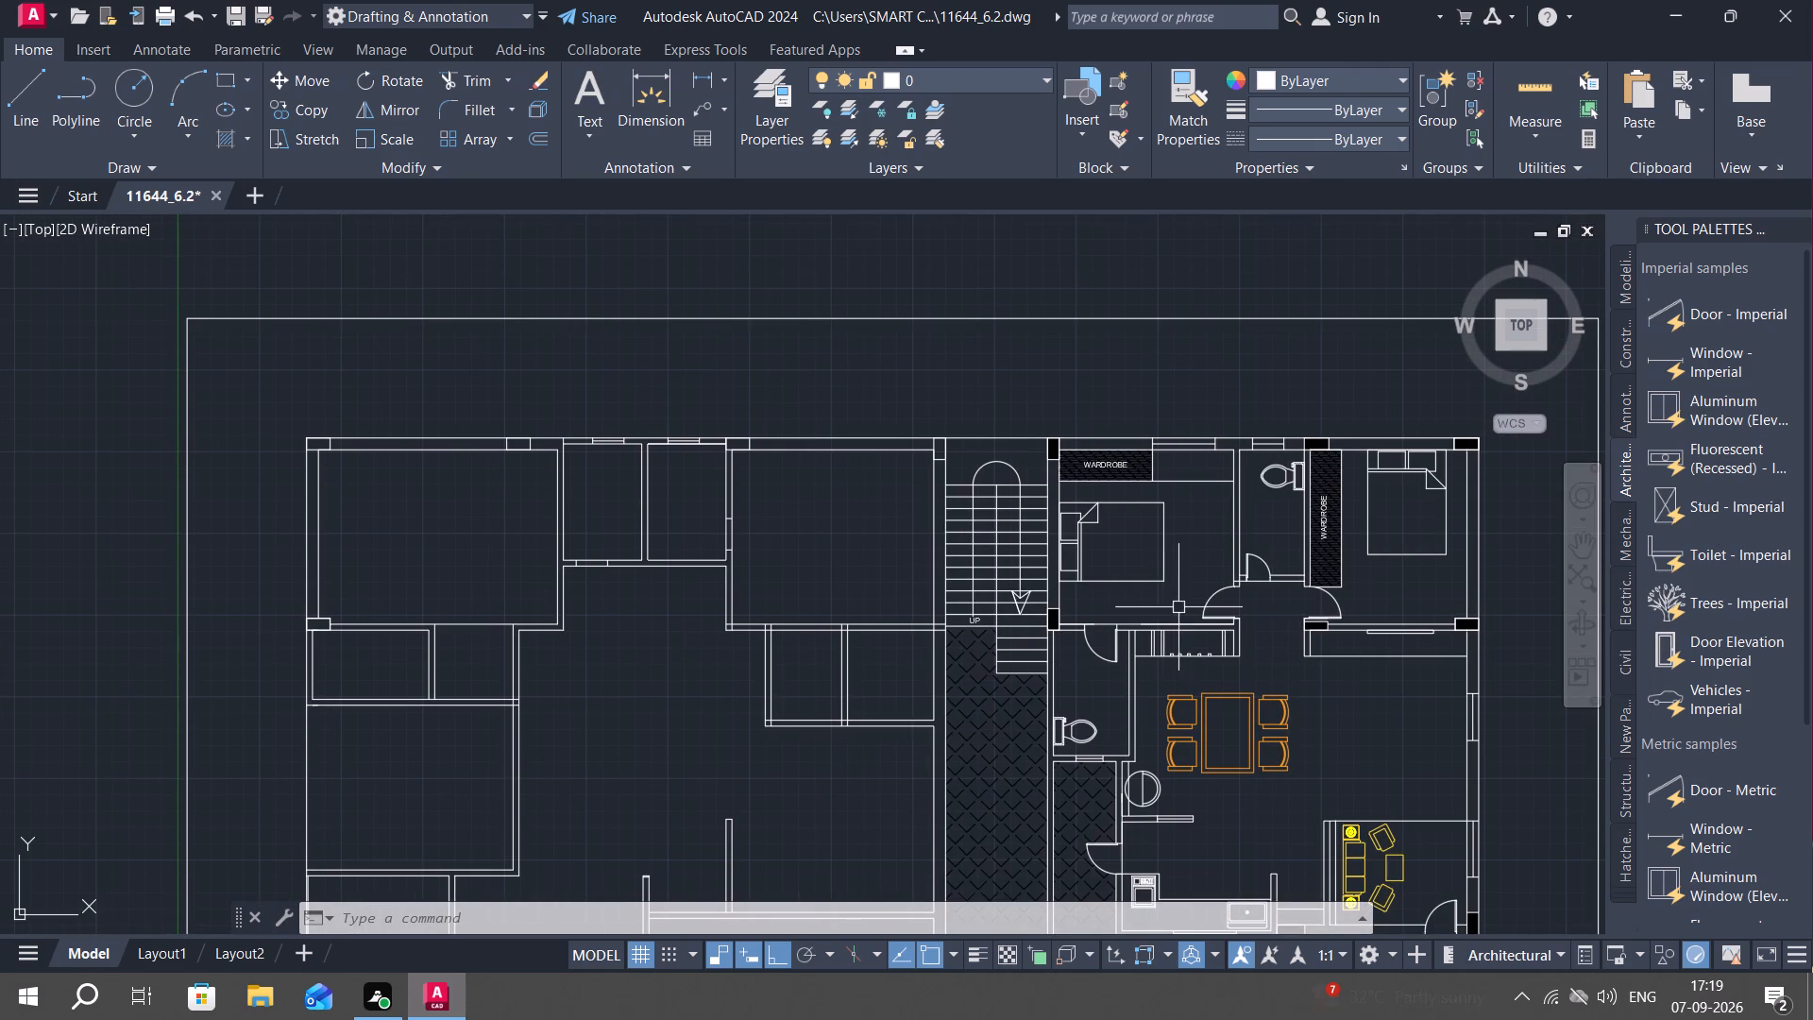
{"action": "key", "text": "c"}
{"action": "key", "text": "o"}
{"action": "key", "text": "space"}
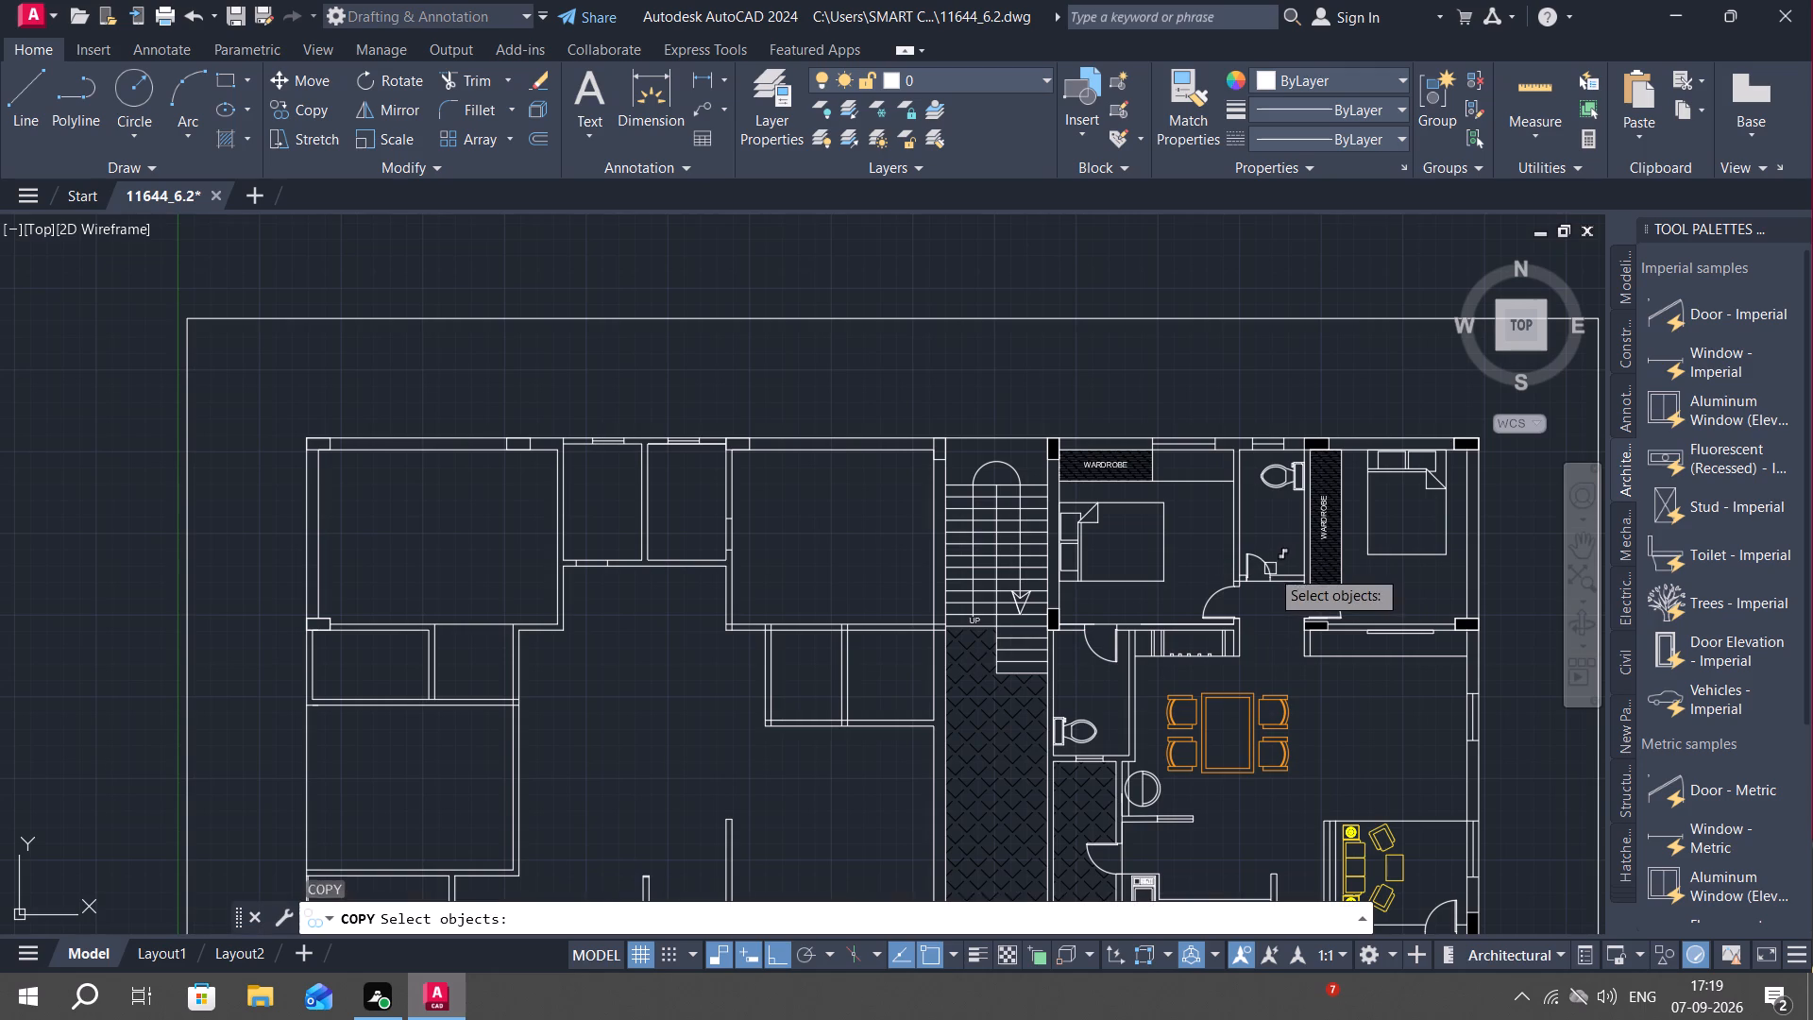
{"action": "left_click", "coordinate": [1267, 567]}
{"action": "scroll", "coordinate": [1267, 567], "scroll_direction": "up", "scroll_amount": 2}
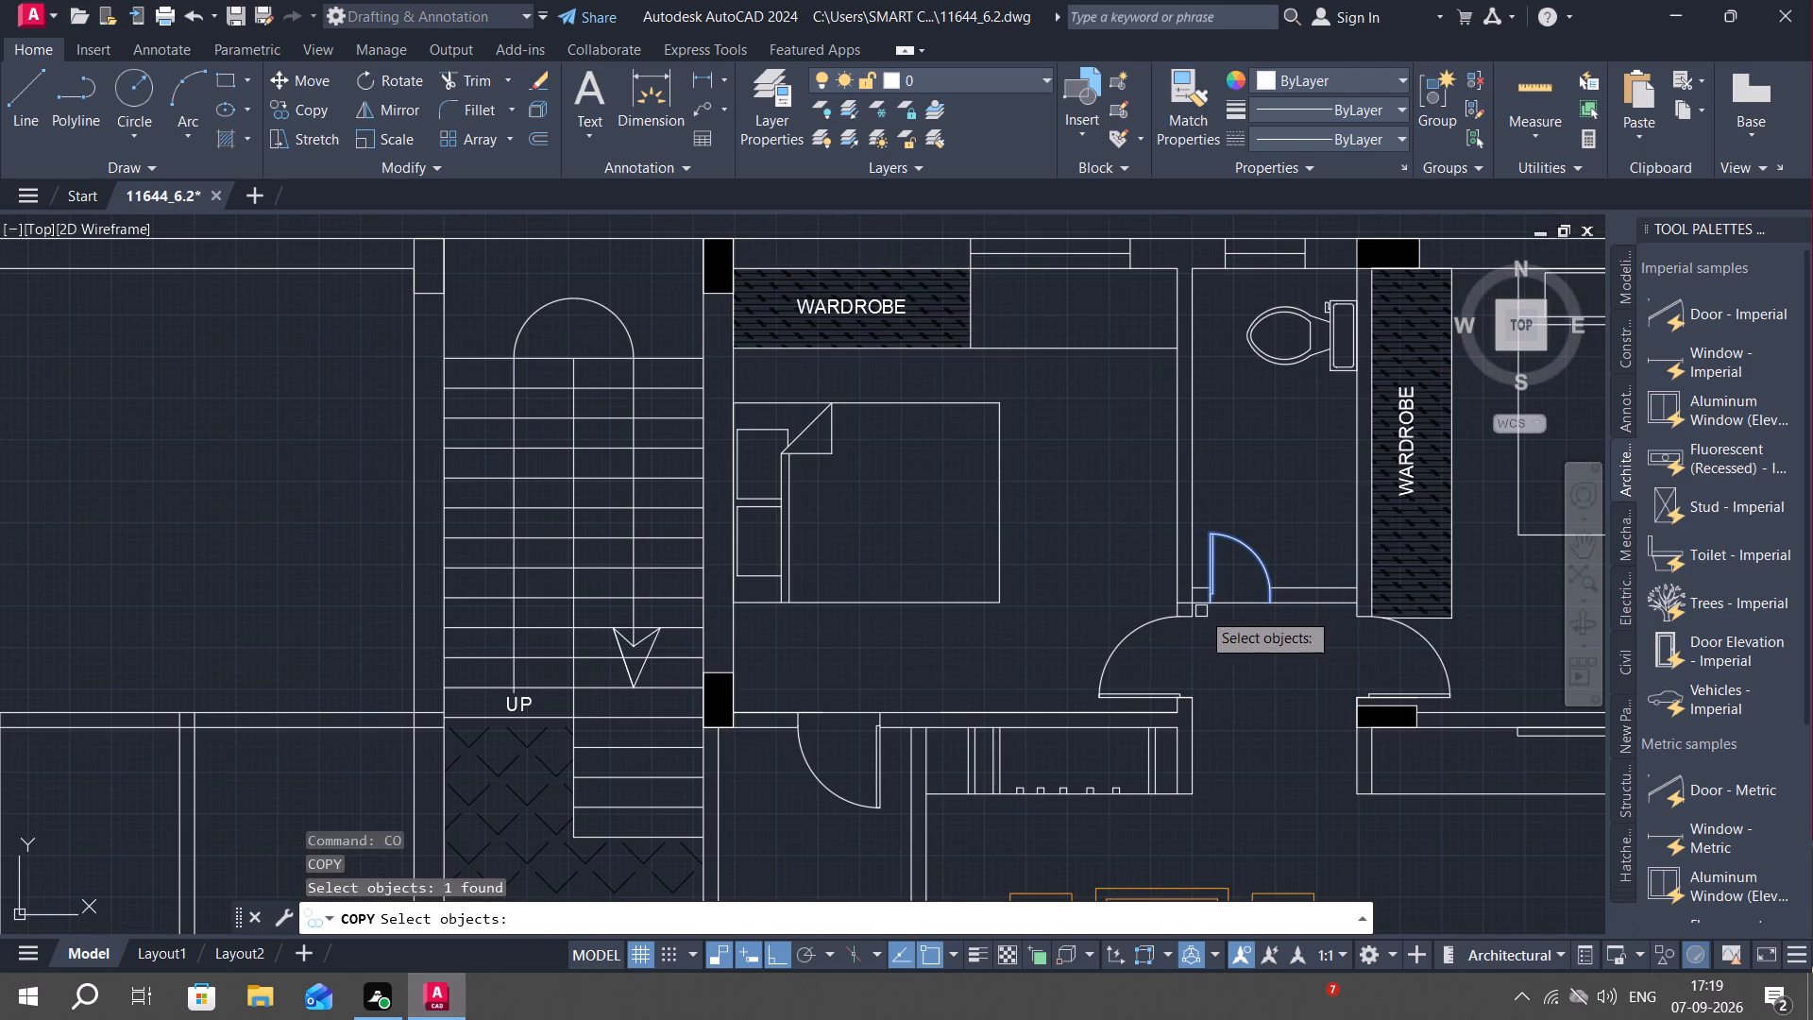
{"action": "right_click", "coordinate": [1201, 611]}
{"action": "left_click", "coordinate": [1211, 604]}
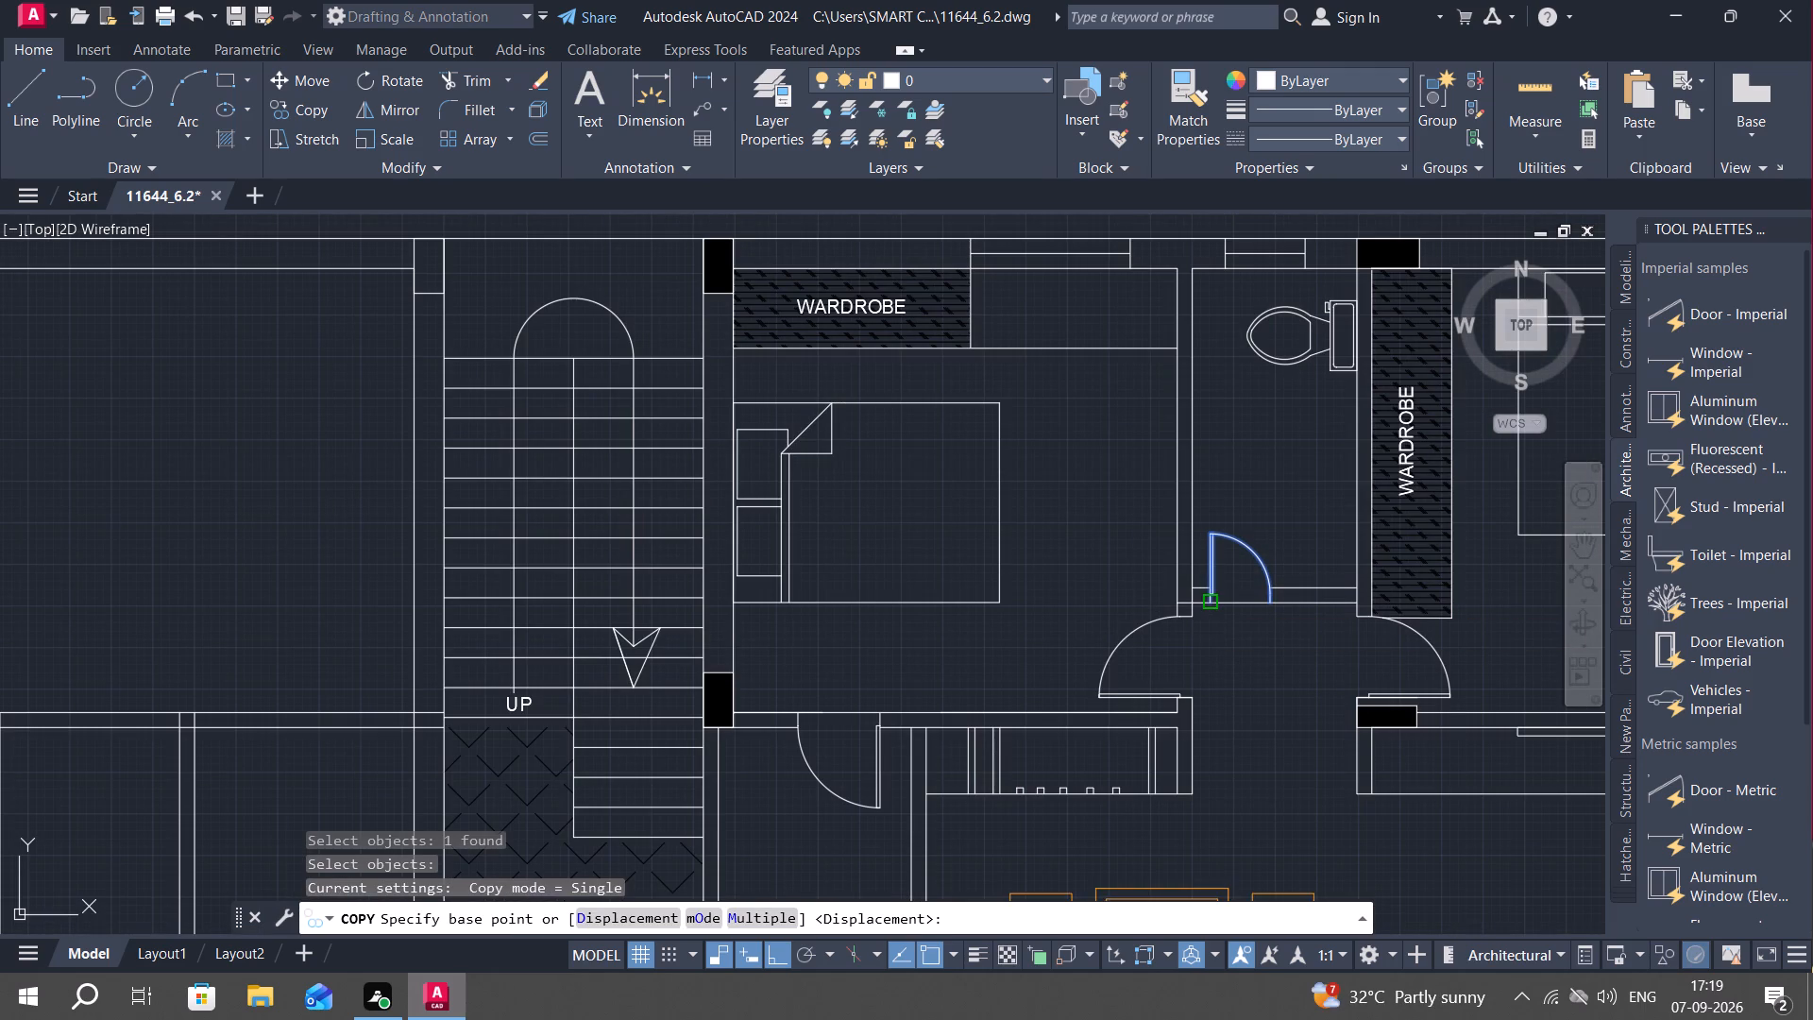
{"action": "key", "text": "F8"}
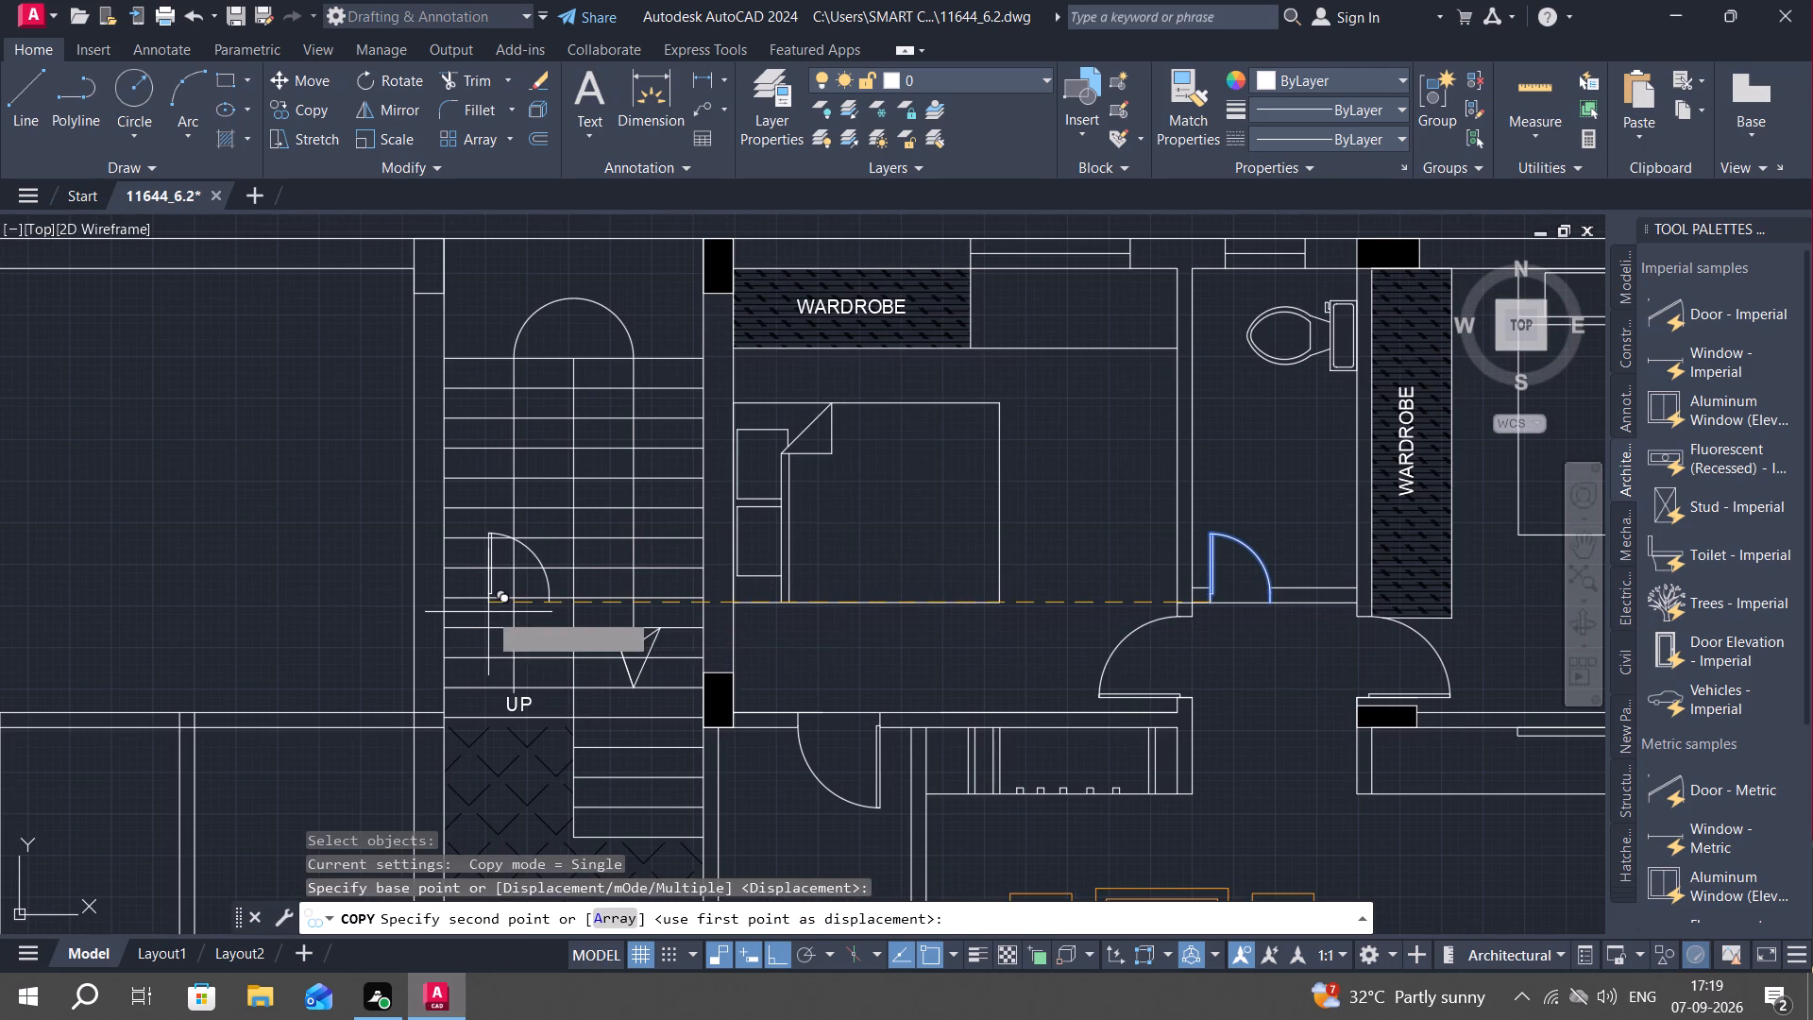
{"action": "middle_click_drag", "start_coordinate": [481, 604], "coordinate": [1326, 572]}
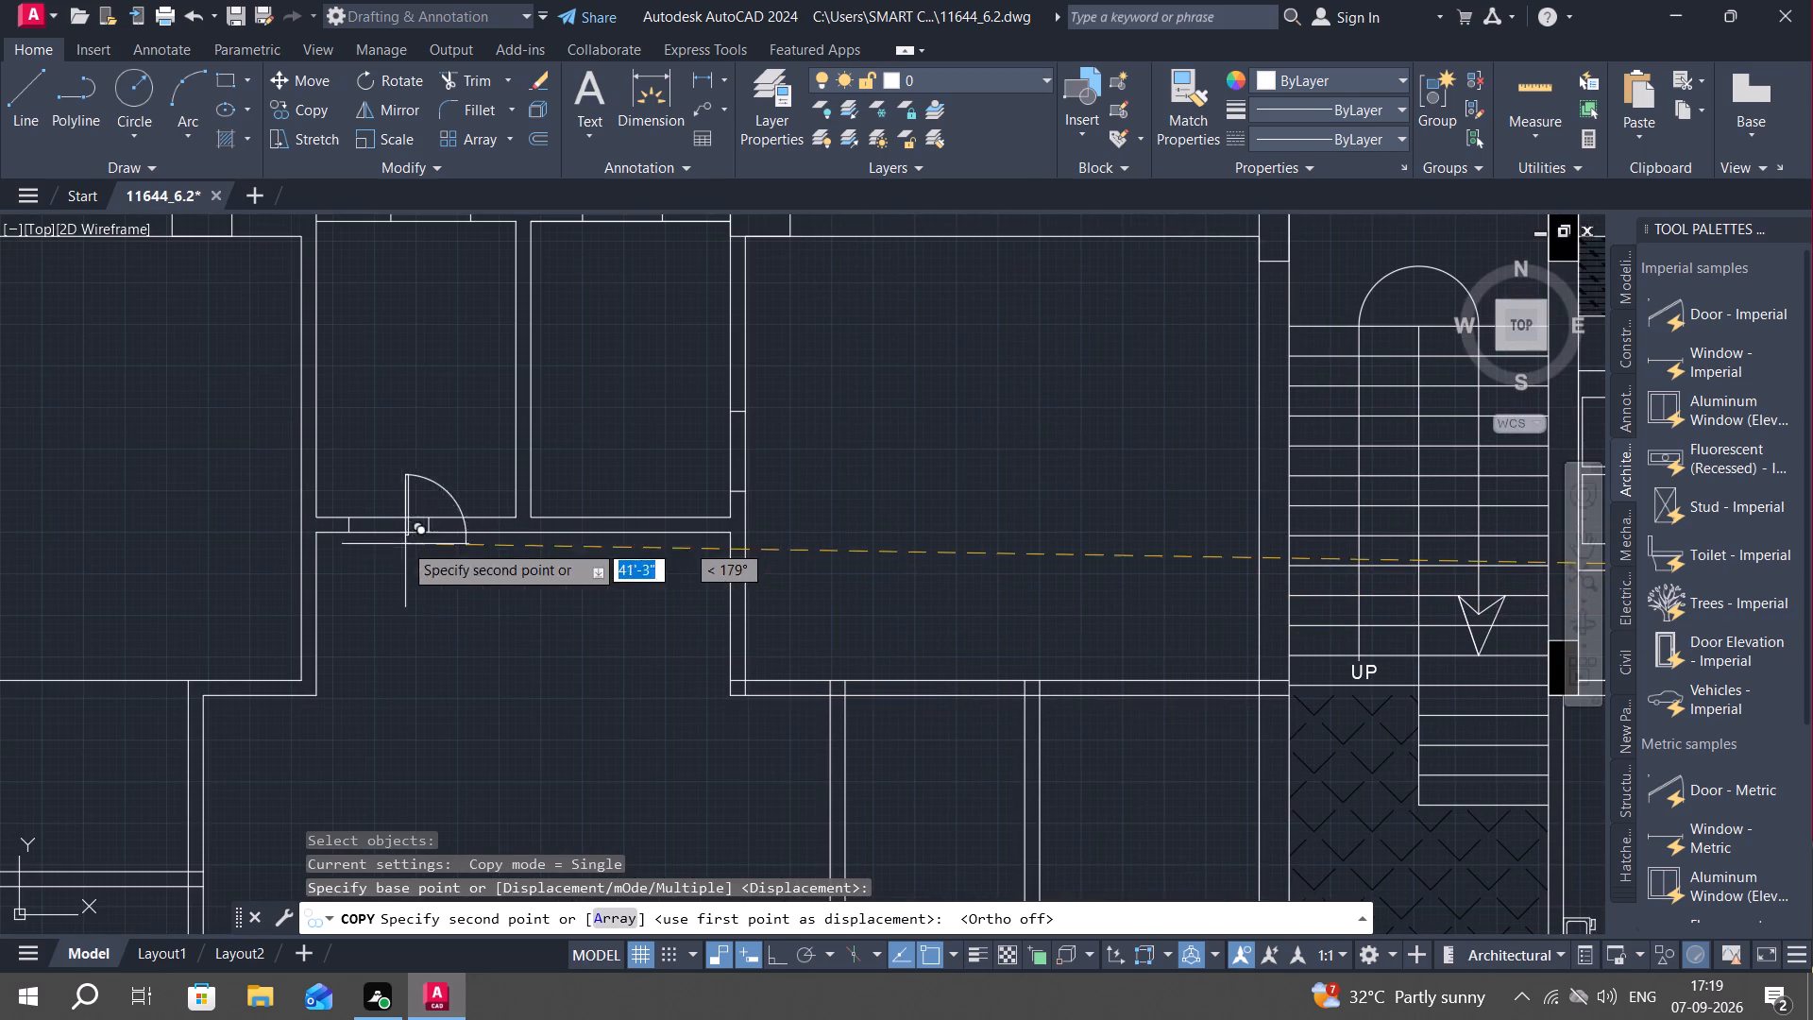
{"action": "scroll", "coordinate": [350, 538], "scroll_direction": "up", "scroll_amount": 2}
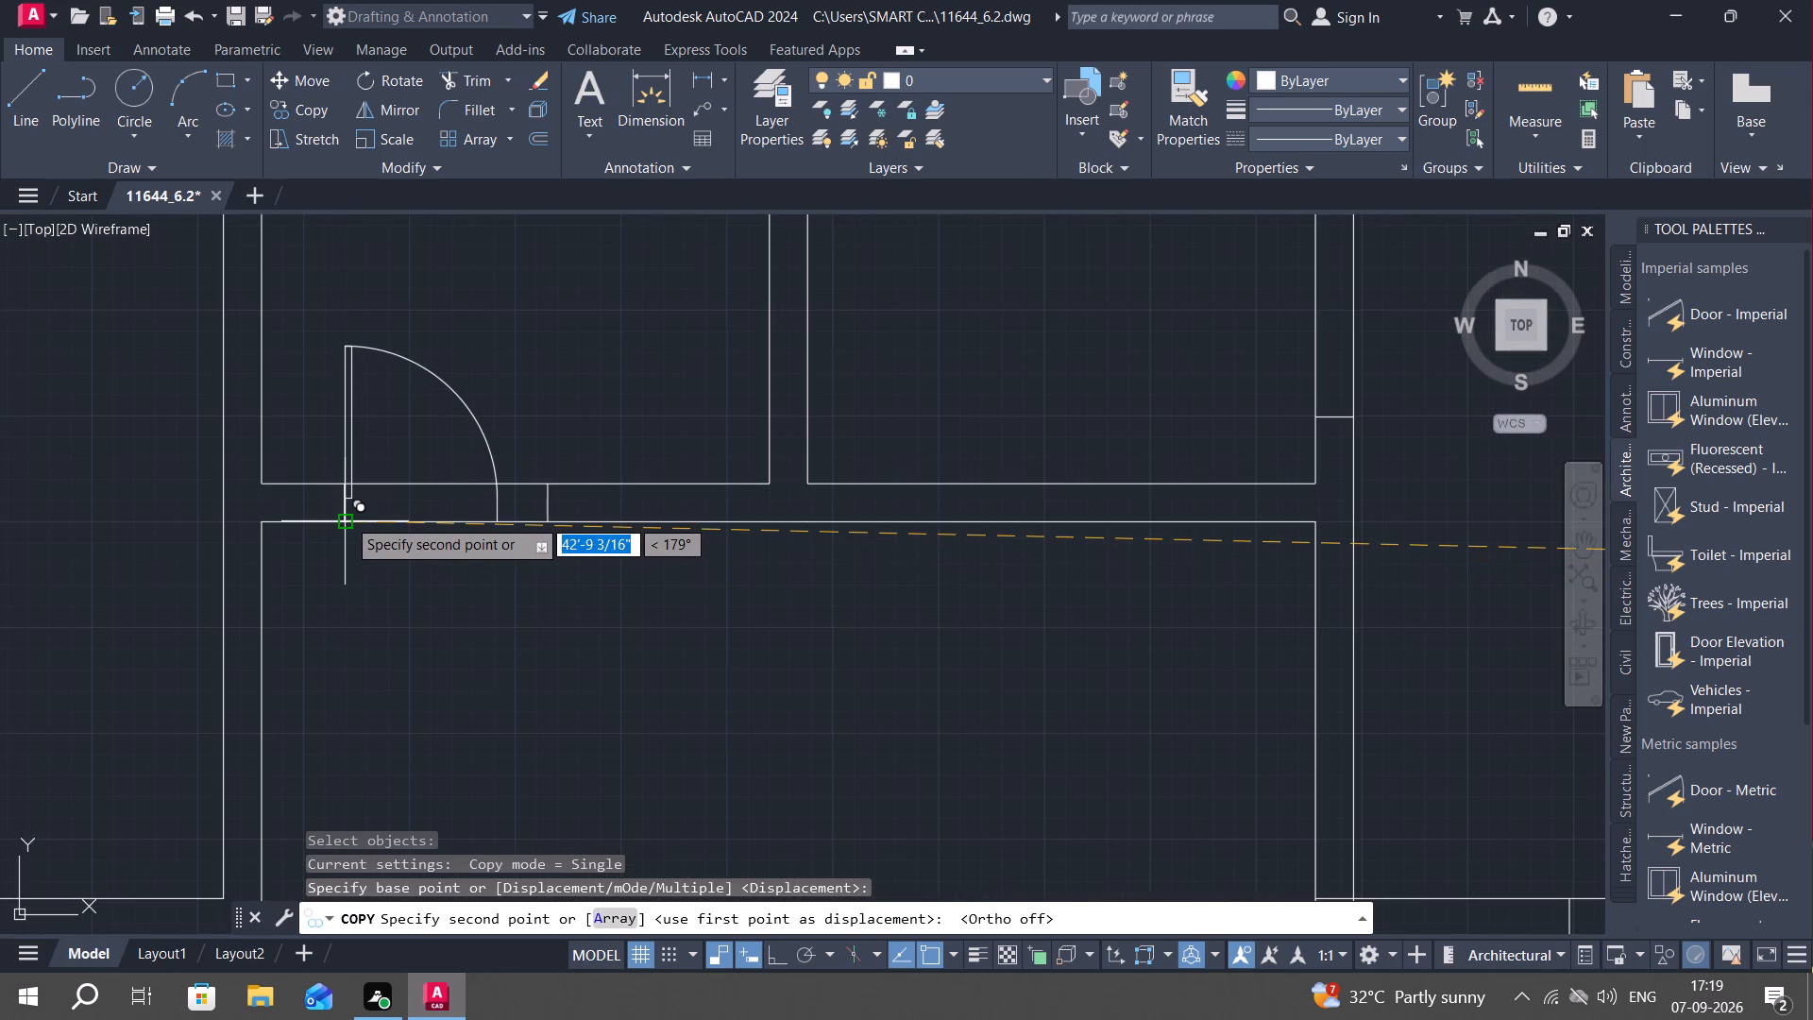
{"action": "left_click", "coordinate": [343, 516]}
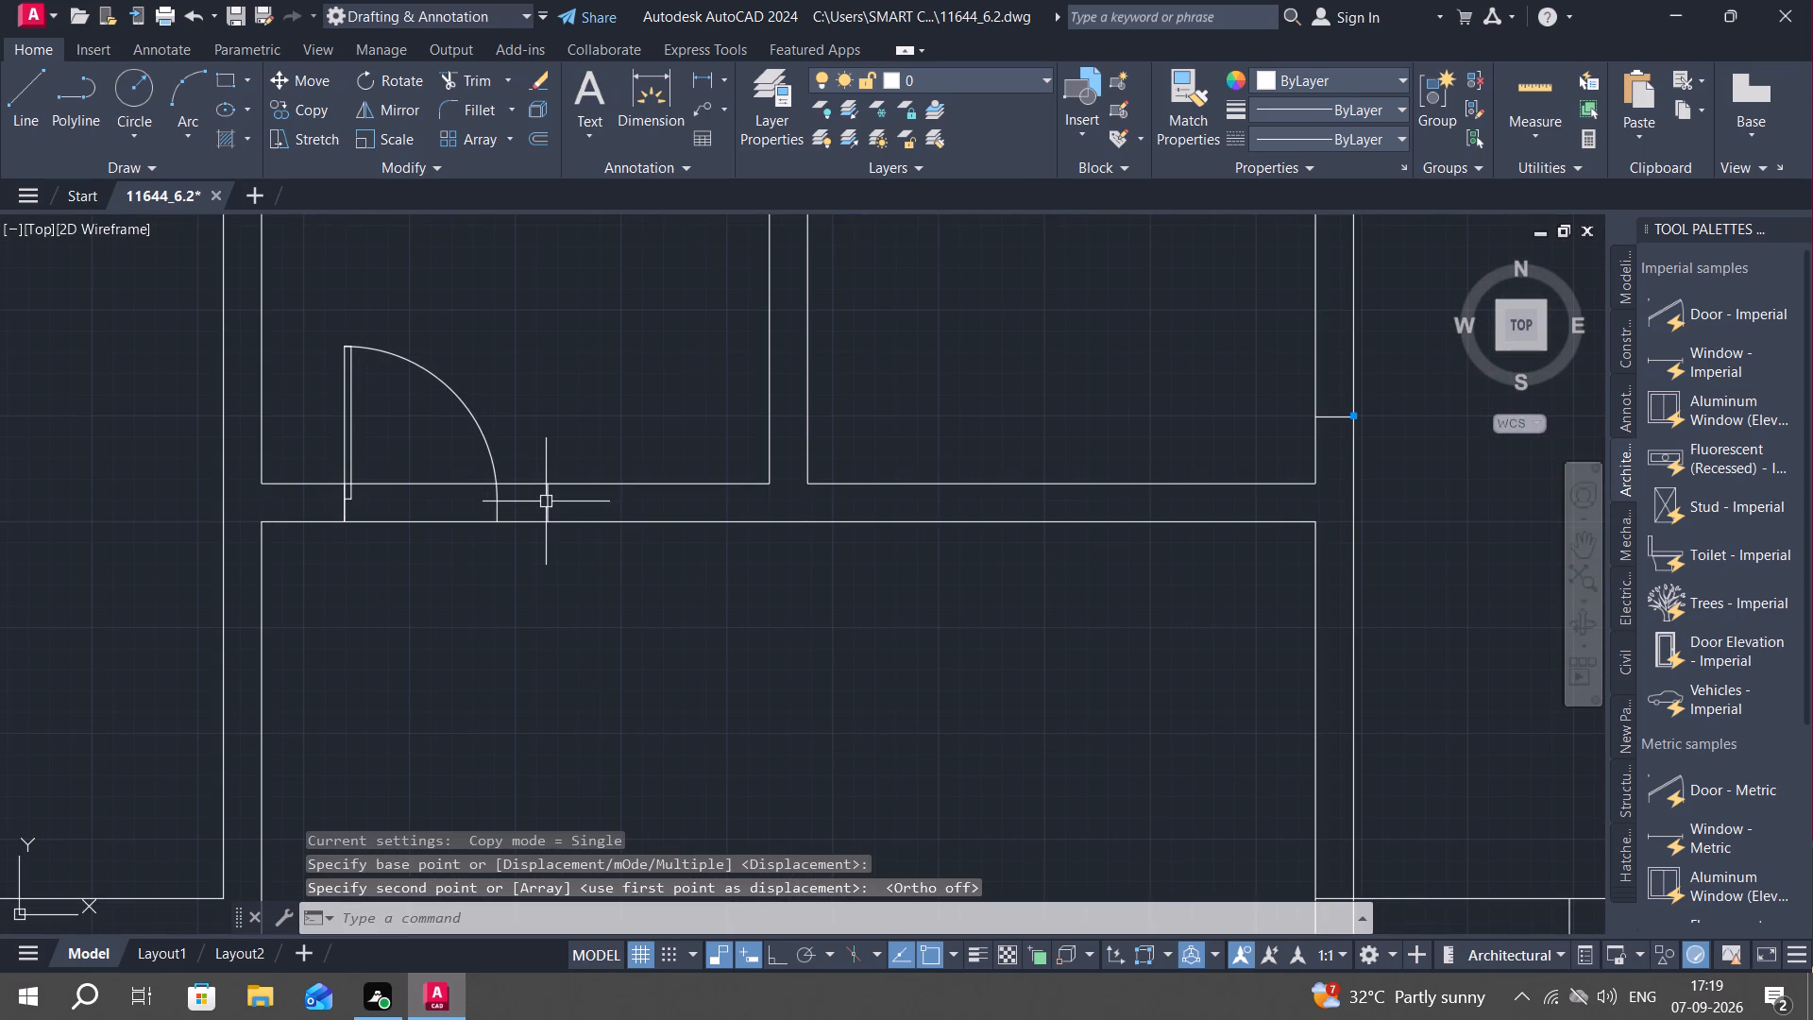
Delete the offset jamb line beyond the door swing in the first small room's bottom wall.
{"action": "left_click", "coordinate": [546, 501]}
{"action": "key", "text": "Delete"}
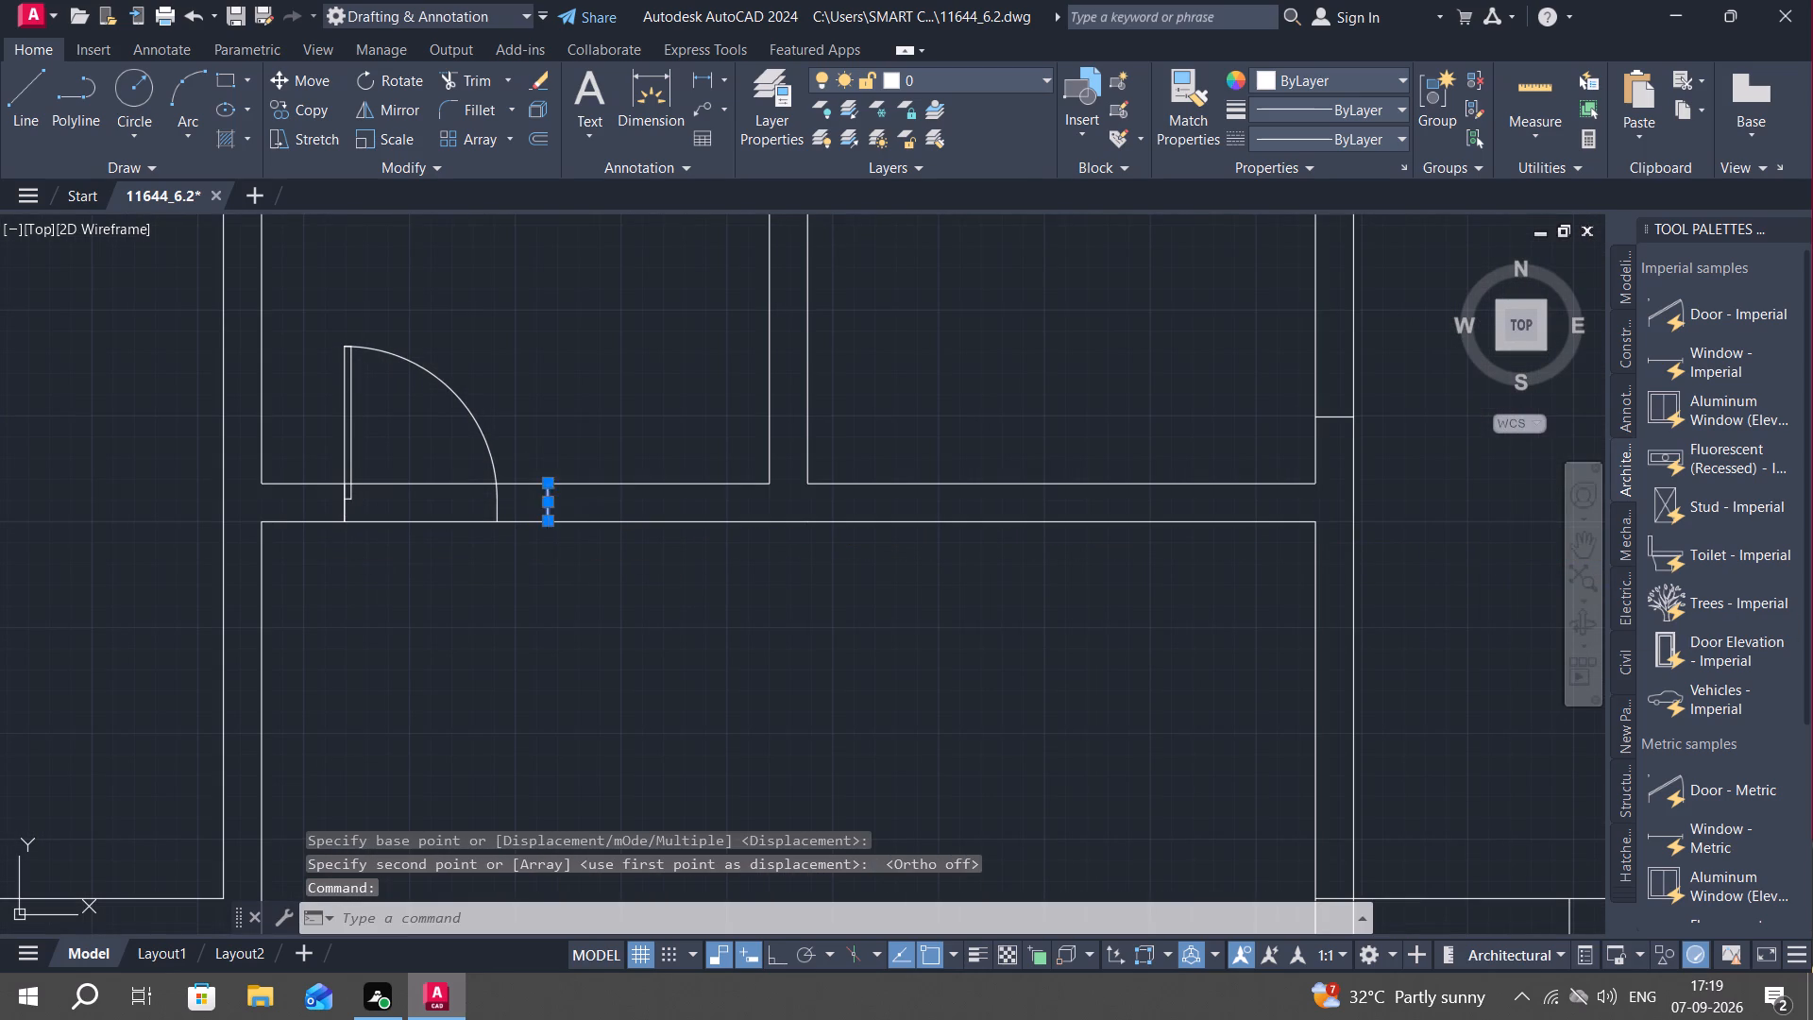
Trim the upper line of the first small room's bottom wall across the door opening.
{"action": "type", "text": "TR"}
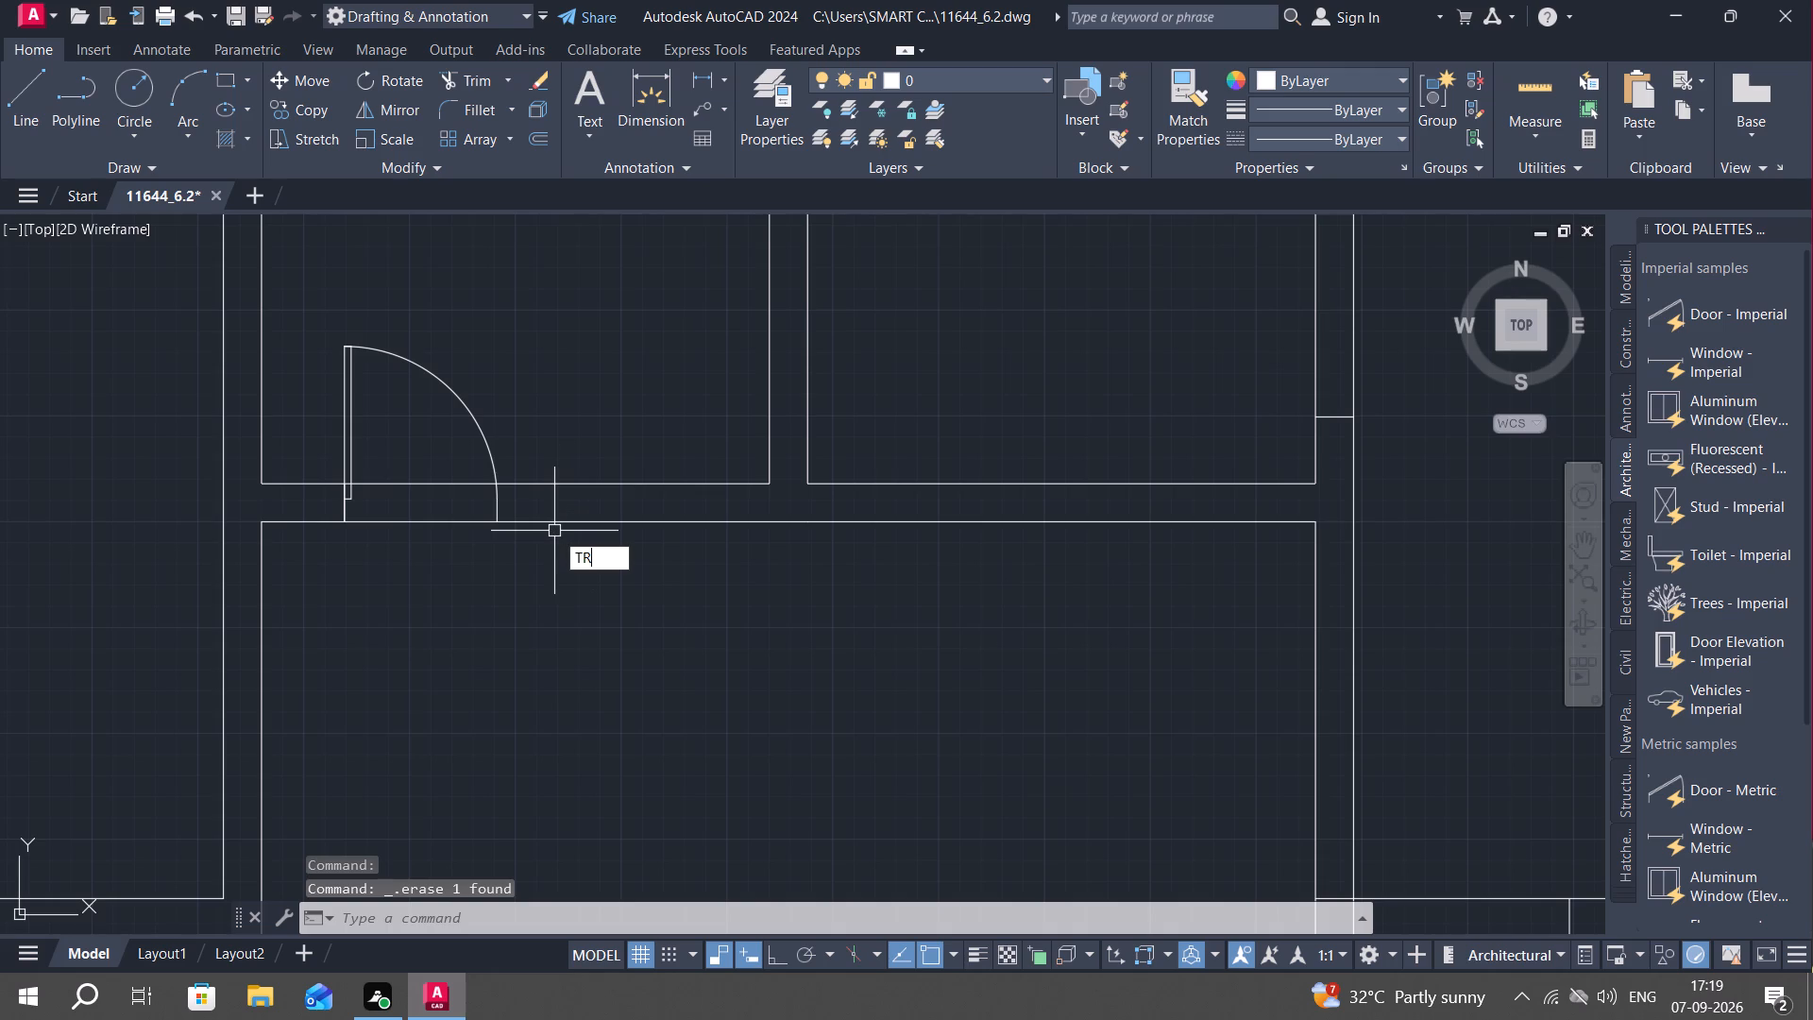
{"action": "key", "text": "space"}
{"action": "left_click", "coordinate": [456, 481]}
{"action": "scroll", "coordinate": [414, 478], "scroll_direction": "up", "scroll_amount": 4}
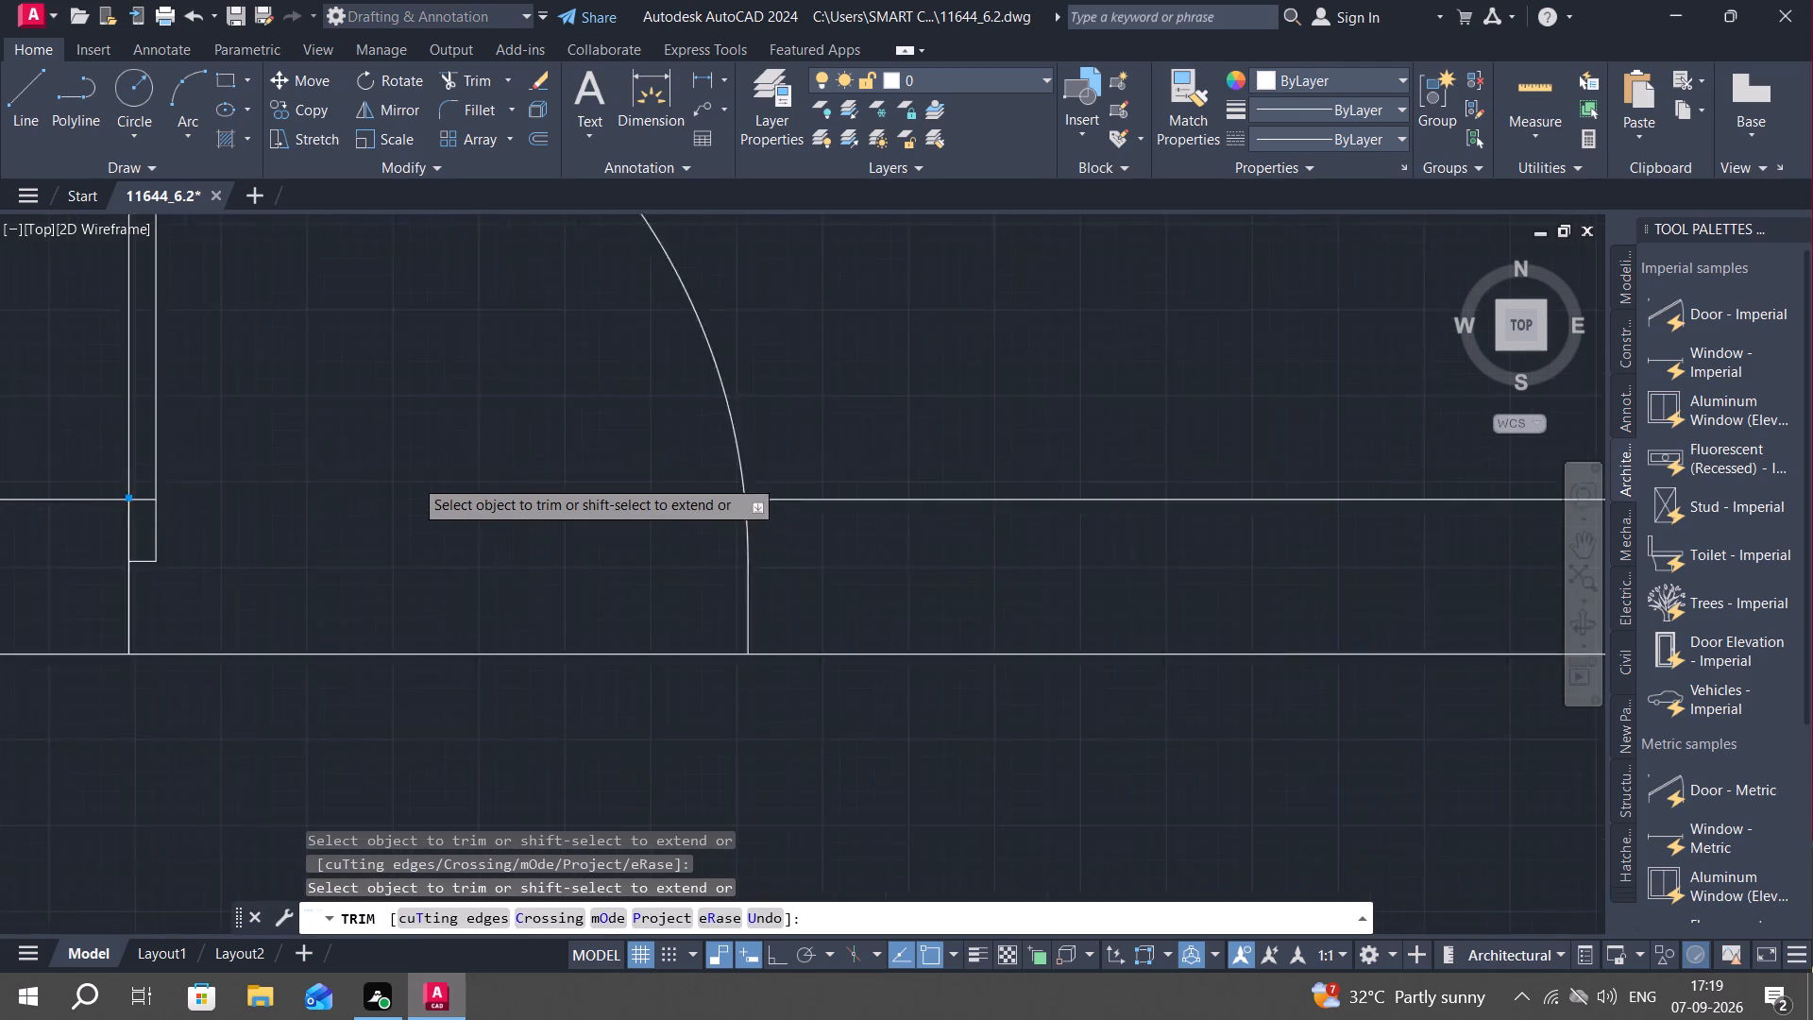
{"action": "middle_click_drag", "start_coordinate": [92, 498], "coordinate": [722, 422]}
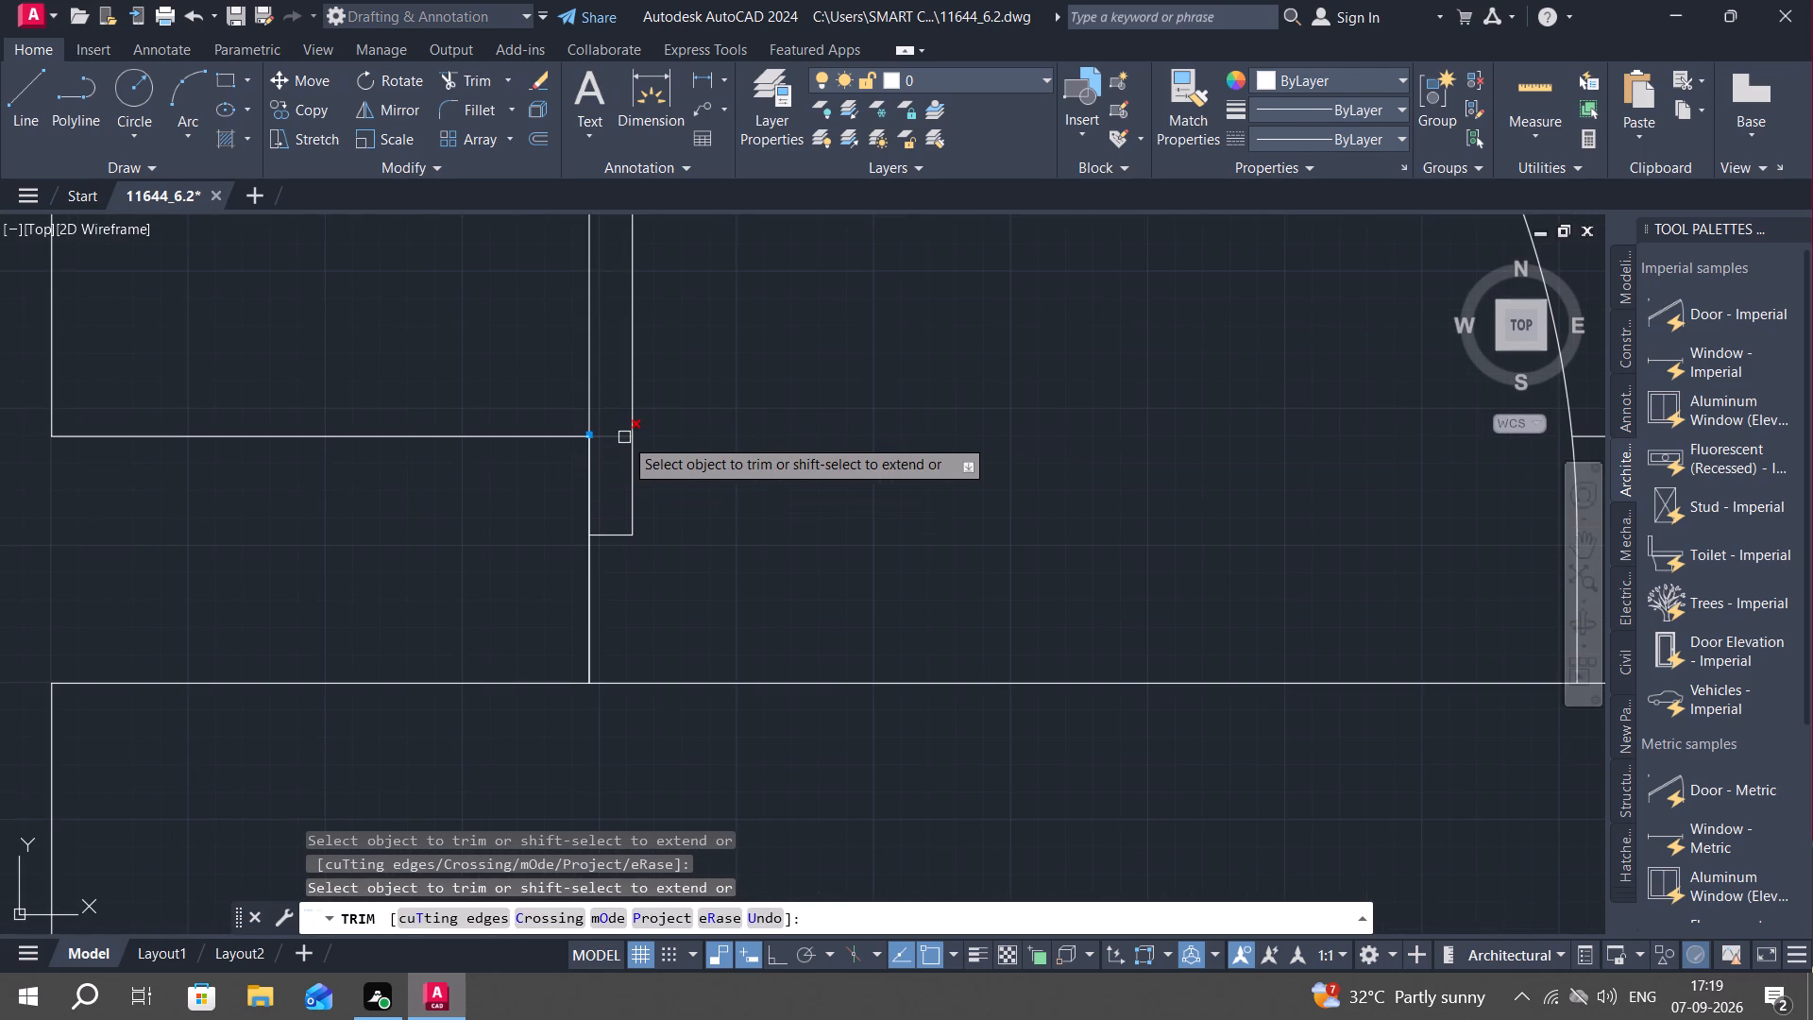
{"action": "left_click", "coordinate": [618, 437]}
{"action": "scroll", "coordinate": [626, 594], "scroll_direction": "up", "scroll_amount": 2}
{"action": "scroll", "coordinate": [626, 594], "scroll_direction": "down", "scroll_amount": 1}
{"action": "scroll", "coordinate": [626, 594], "scroll_direction": "up", "scroll_amount": 1}
{"action": "left_click", "coordinate": [526, 569]}
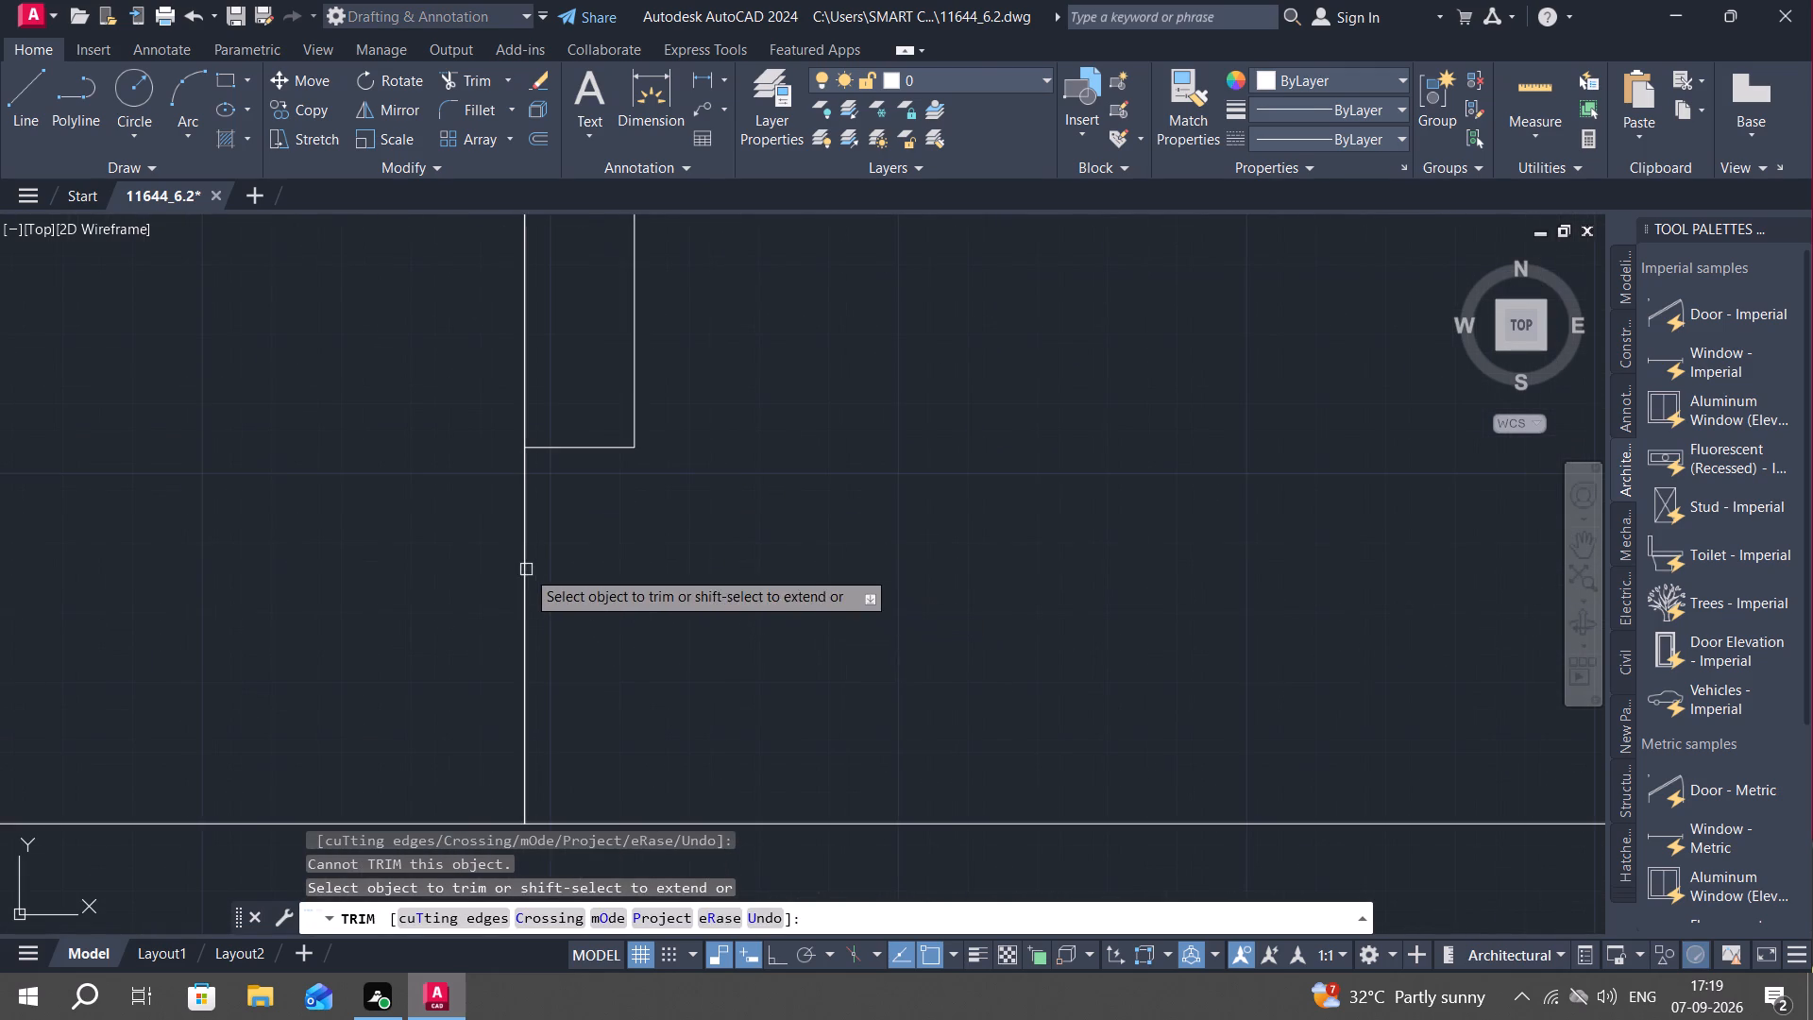
{"action": "scroll", "coordinate": [527, 566], "scroll_direction": "down", "scroll_amount": 3}
{"action": "key", "text": "Escape"}
{"action": "left_click", "coordinate": [526, 557]}
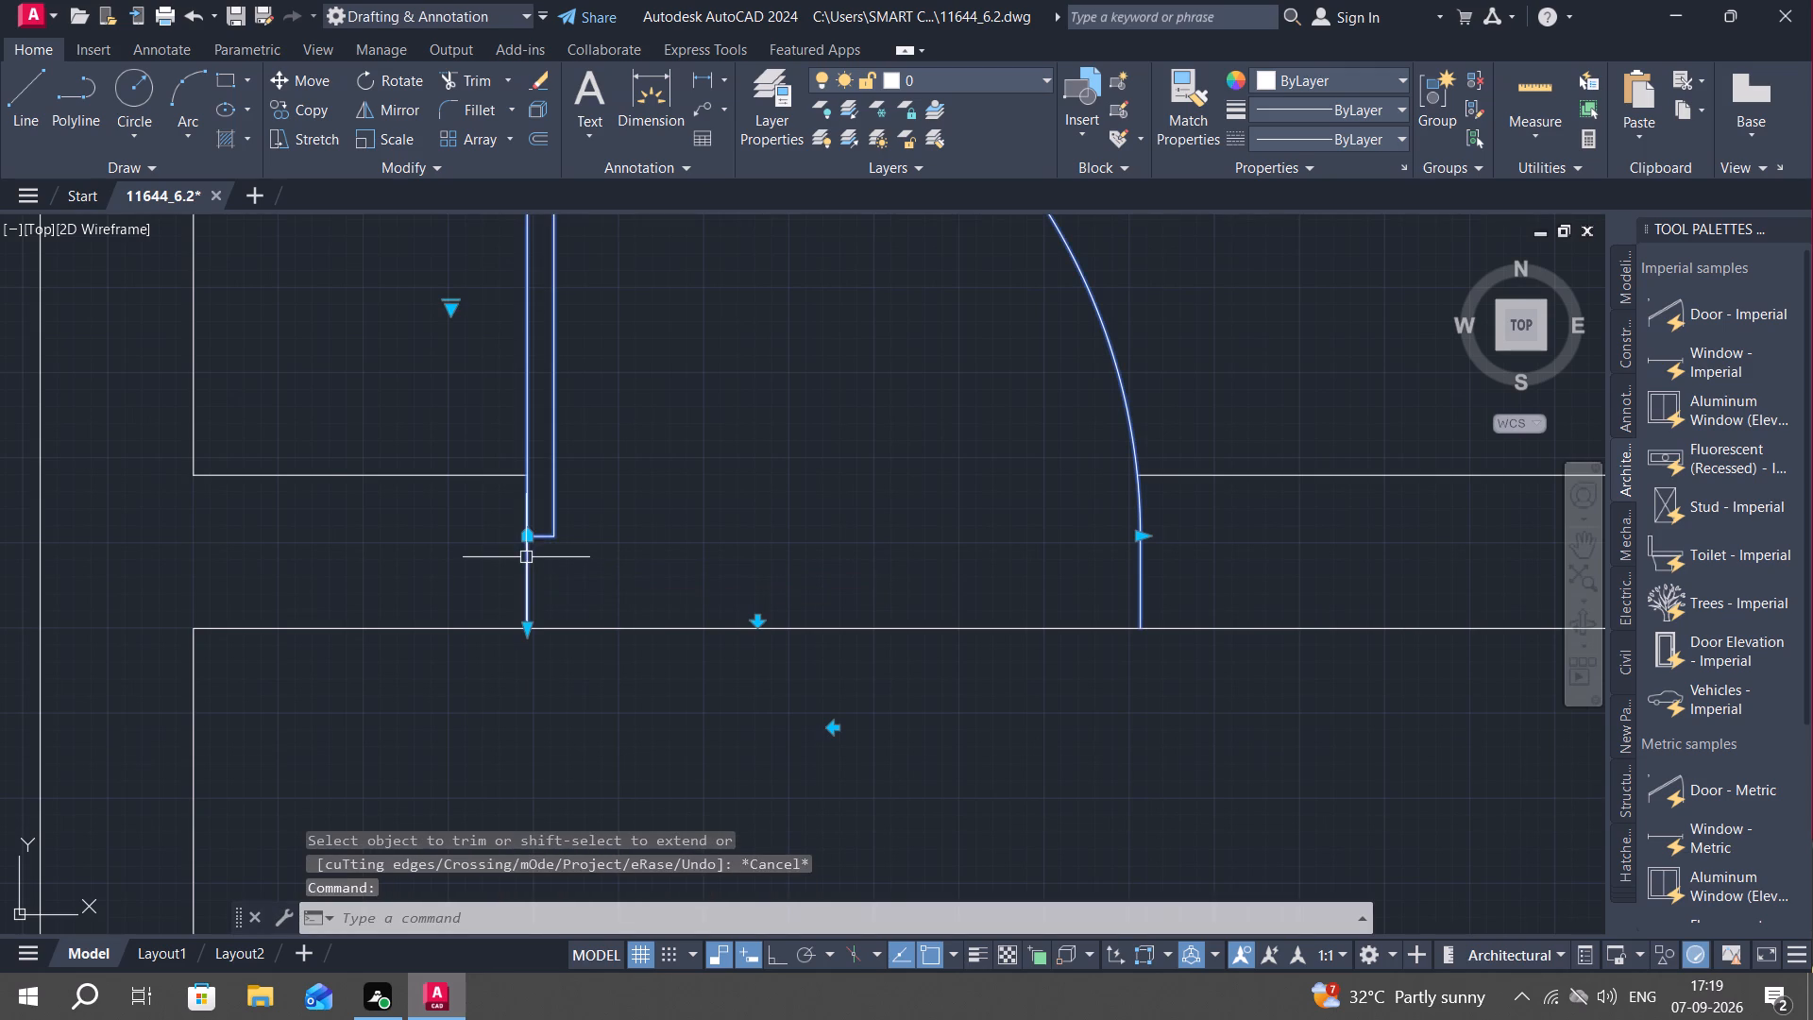
{"action": "key", "text": "Escape"}
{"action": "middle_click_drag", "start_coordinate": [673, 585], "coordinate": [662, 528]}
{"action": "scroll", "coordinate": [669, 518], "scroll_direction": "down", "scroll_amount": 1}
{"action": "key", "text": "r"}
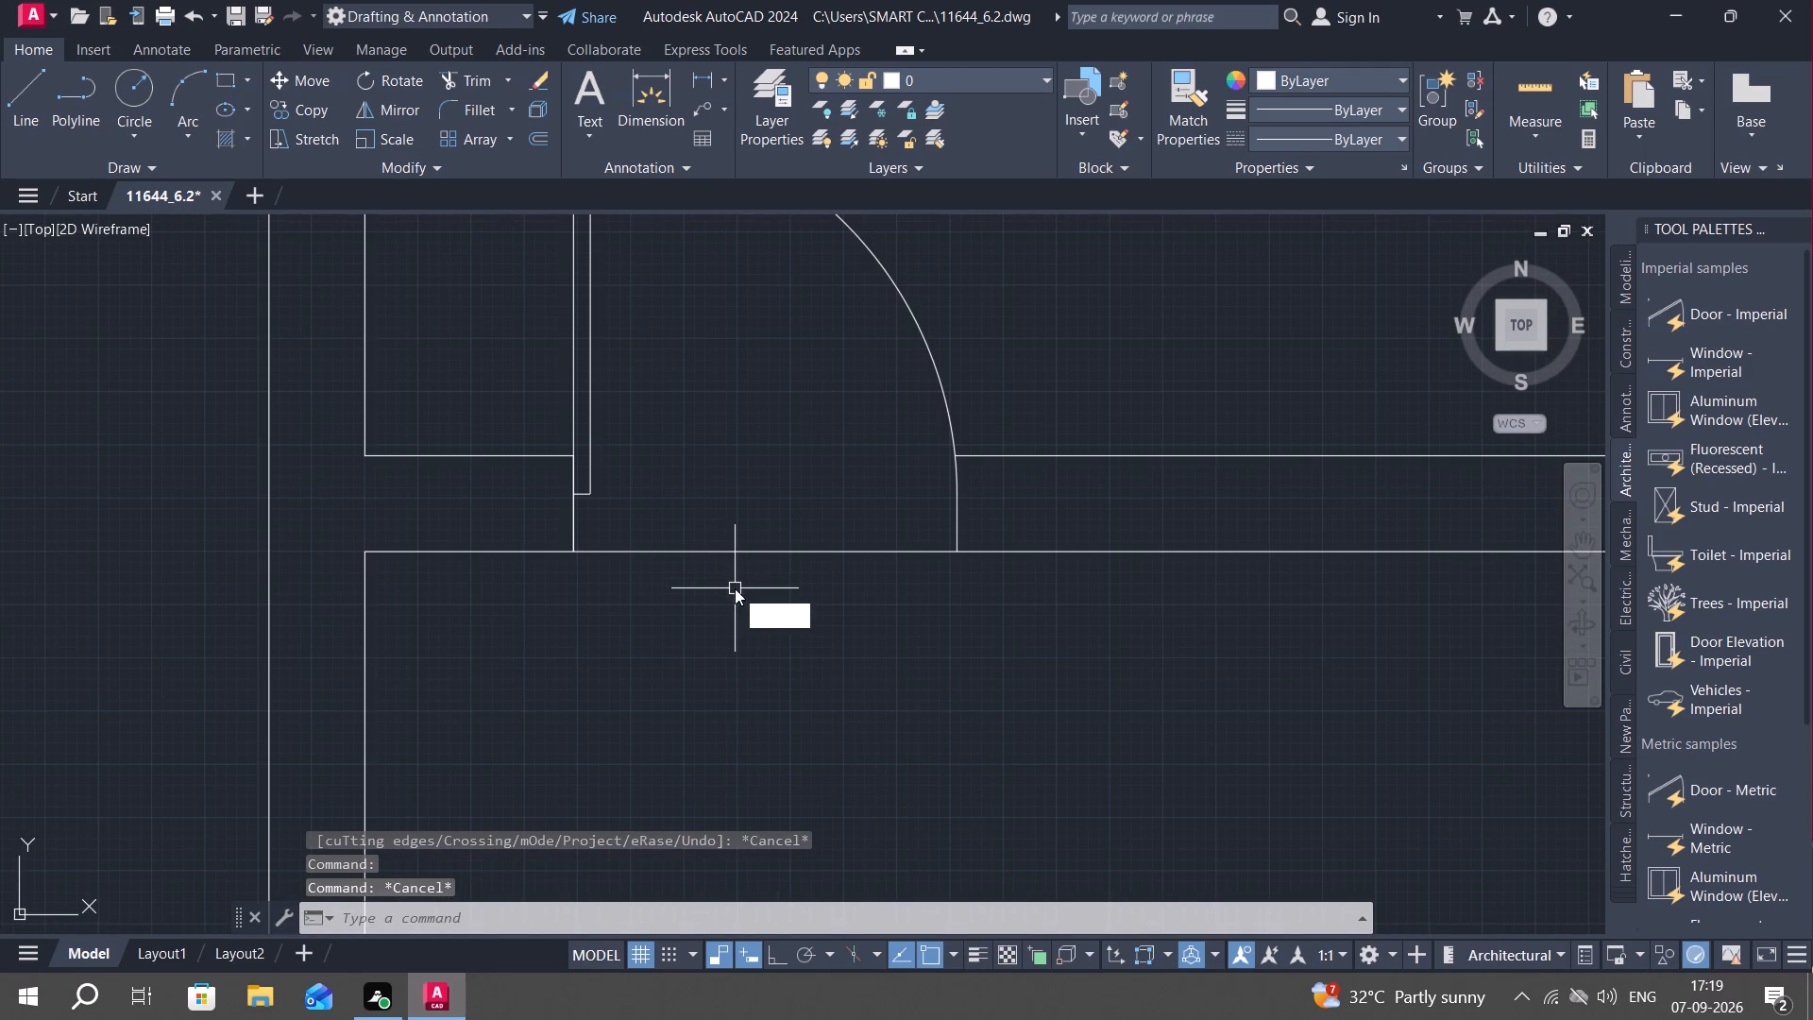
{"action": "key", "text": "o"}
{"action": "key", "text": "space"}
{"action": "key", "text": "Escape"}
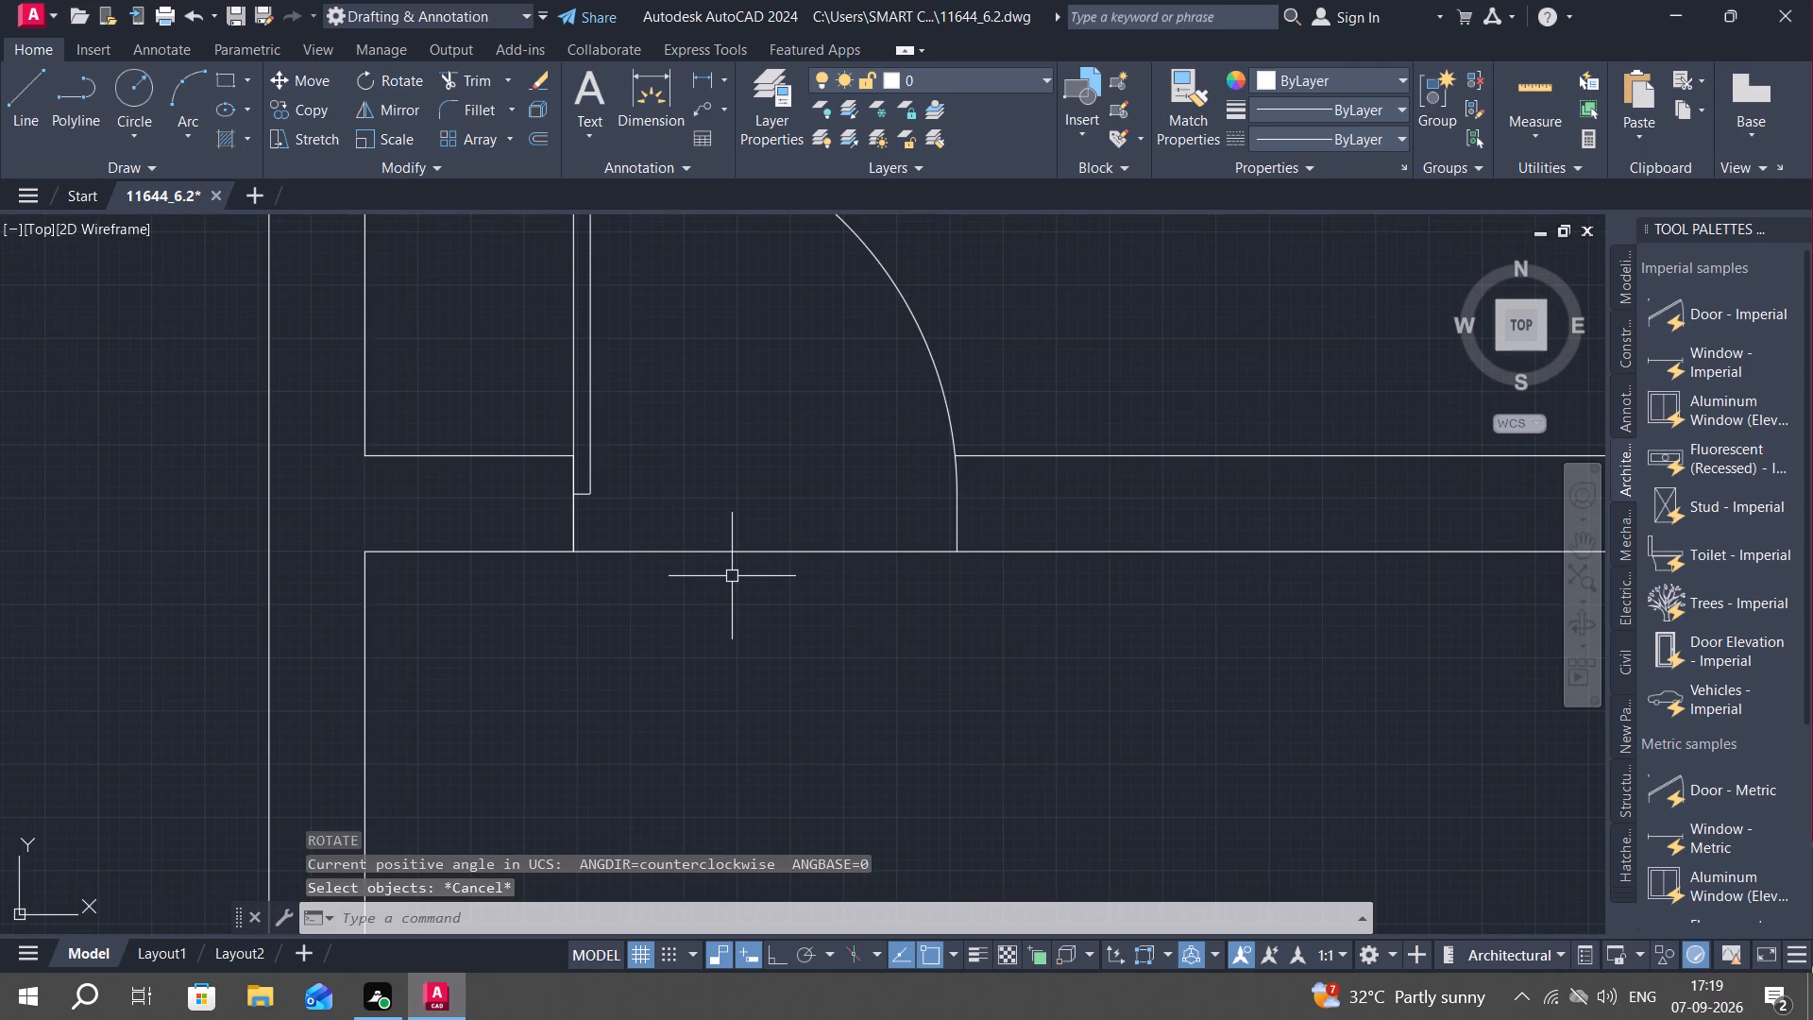
Mirror the first small room's door about the lower line of the bottom wall, keeping the original door.
{"action": "type", "text": "MI"}
{"action": "key", "text": "space"}
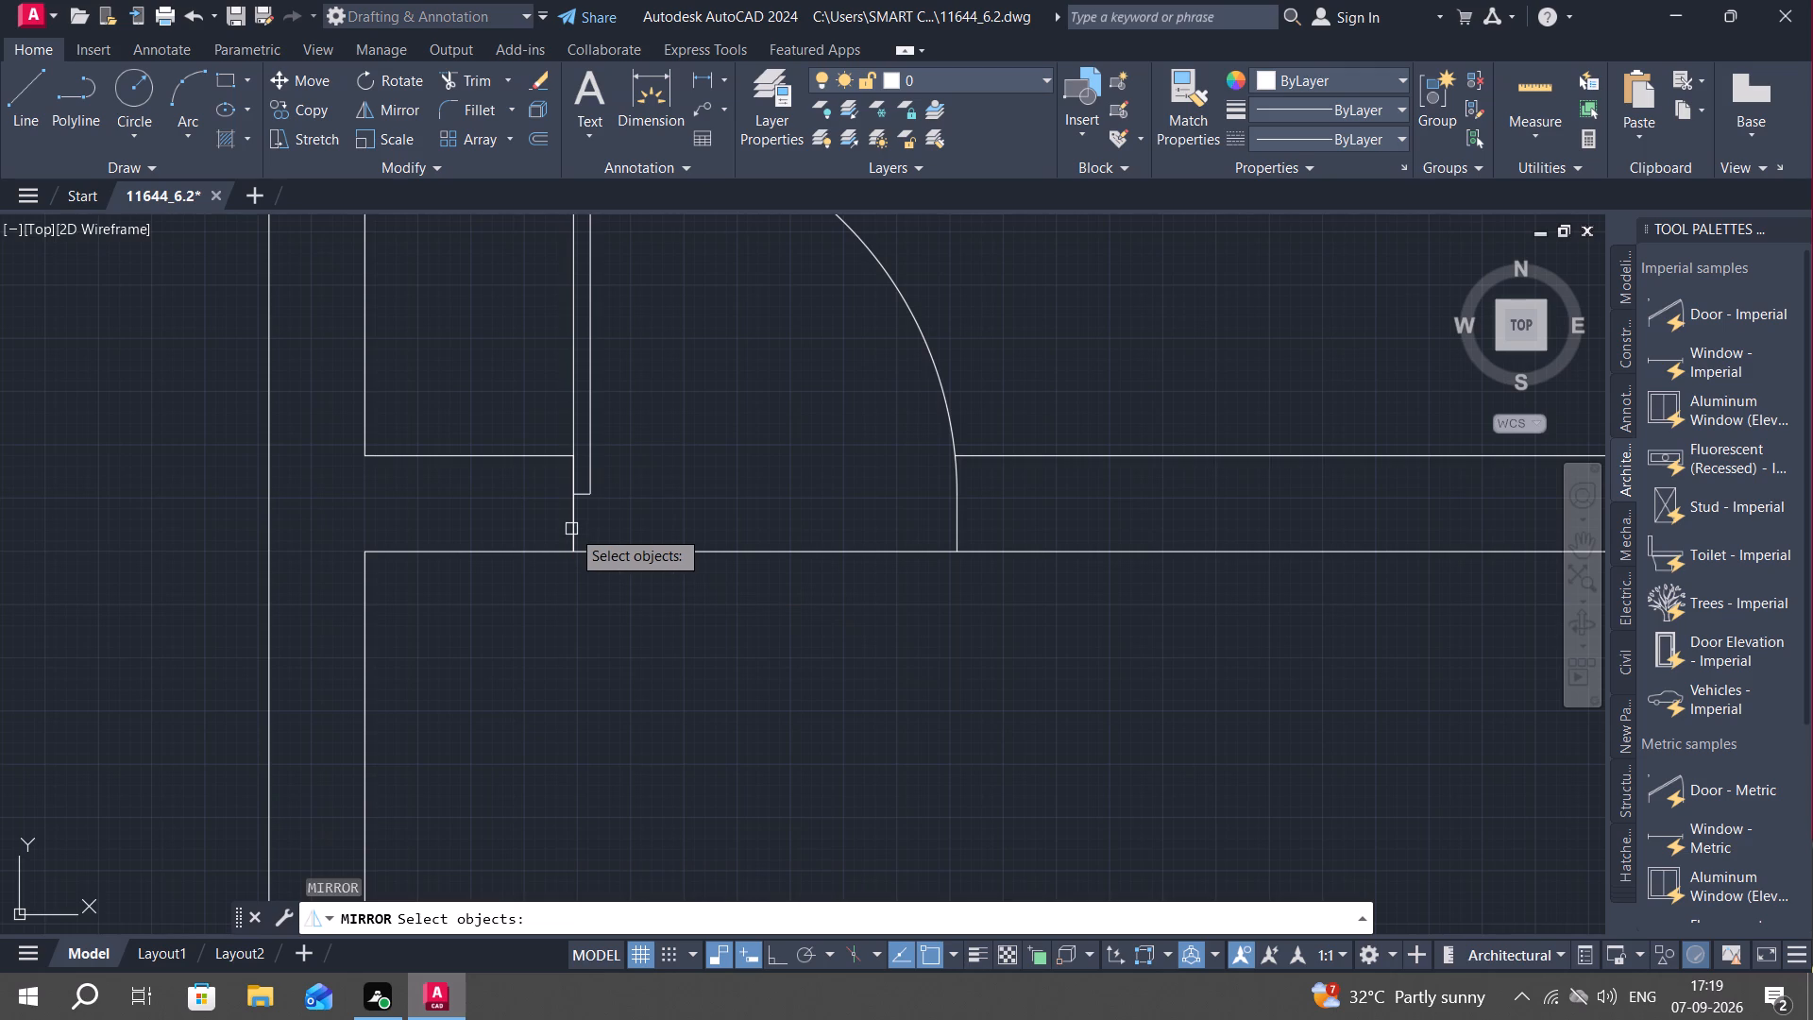
{"action": "left_click", "coordinate": [571, 529]}
{"action": "right_click", "coordinate": [571, 529]}
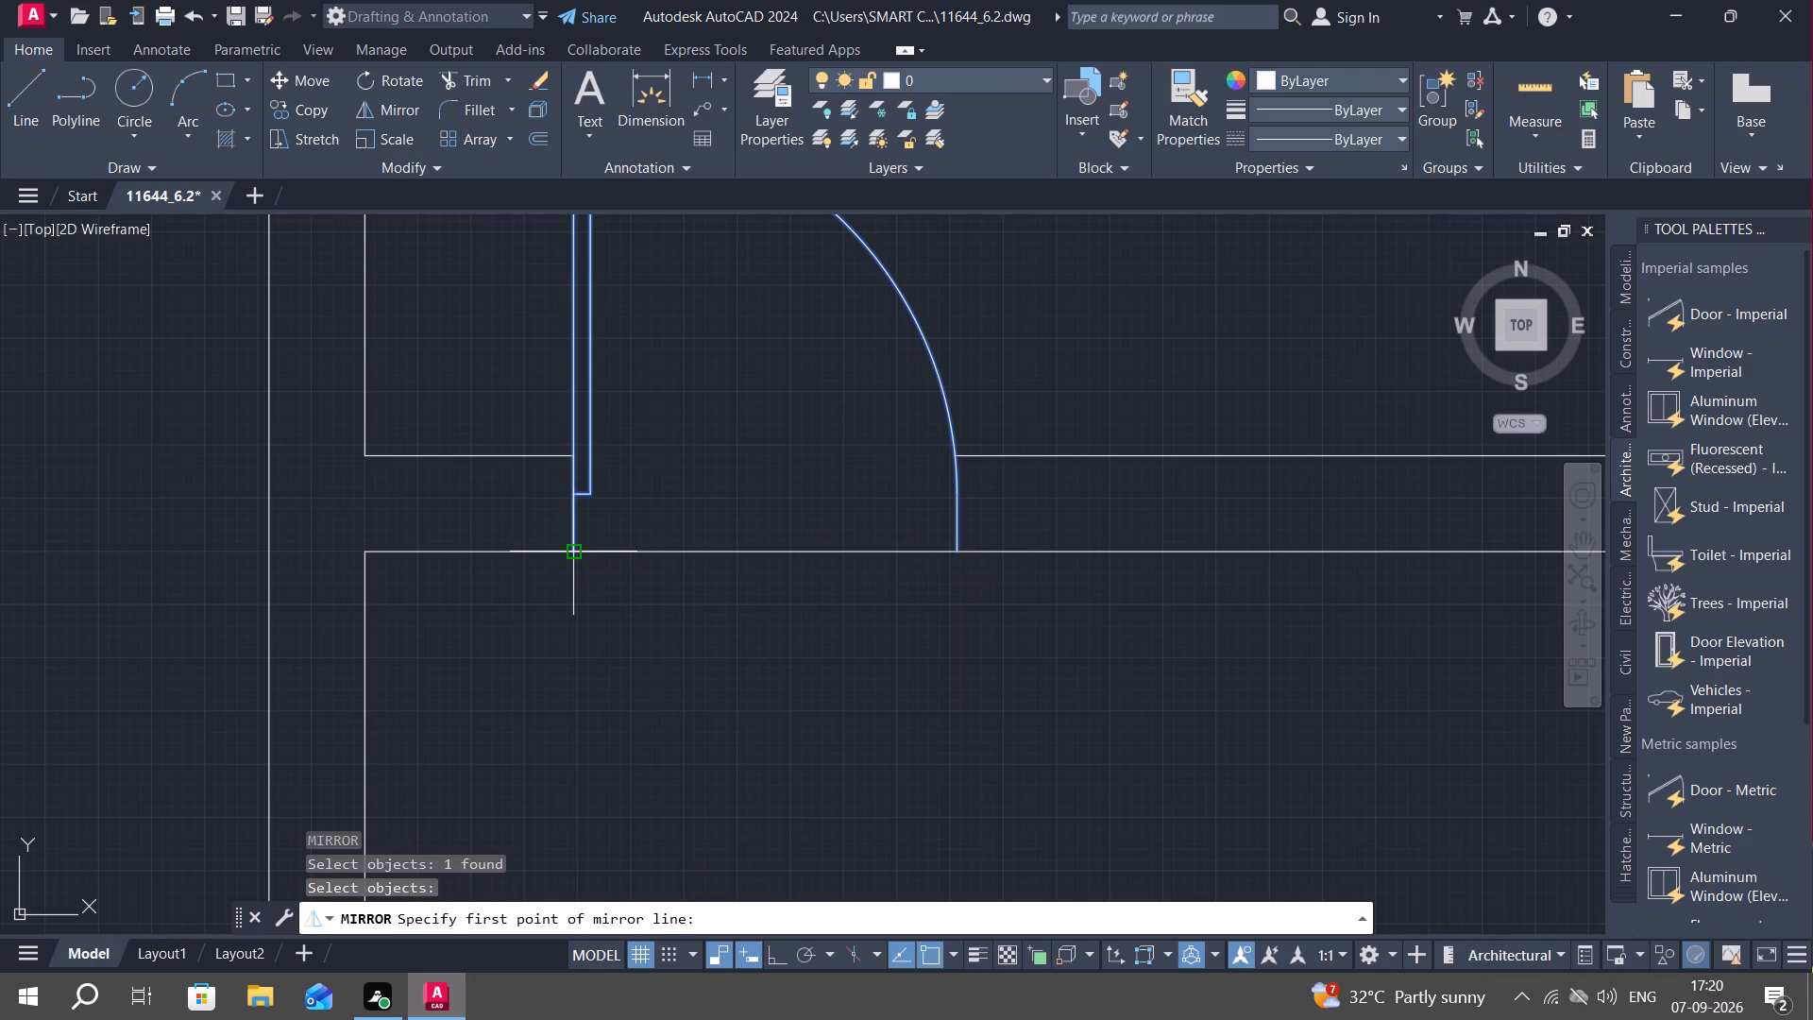
{"action": "left_click", "coordinate": [575, 553]}
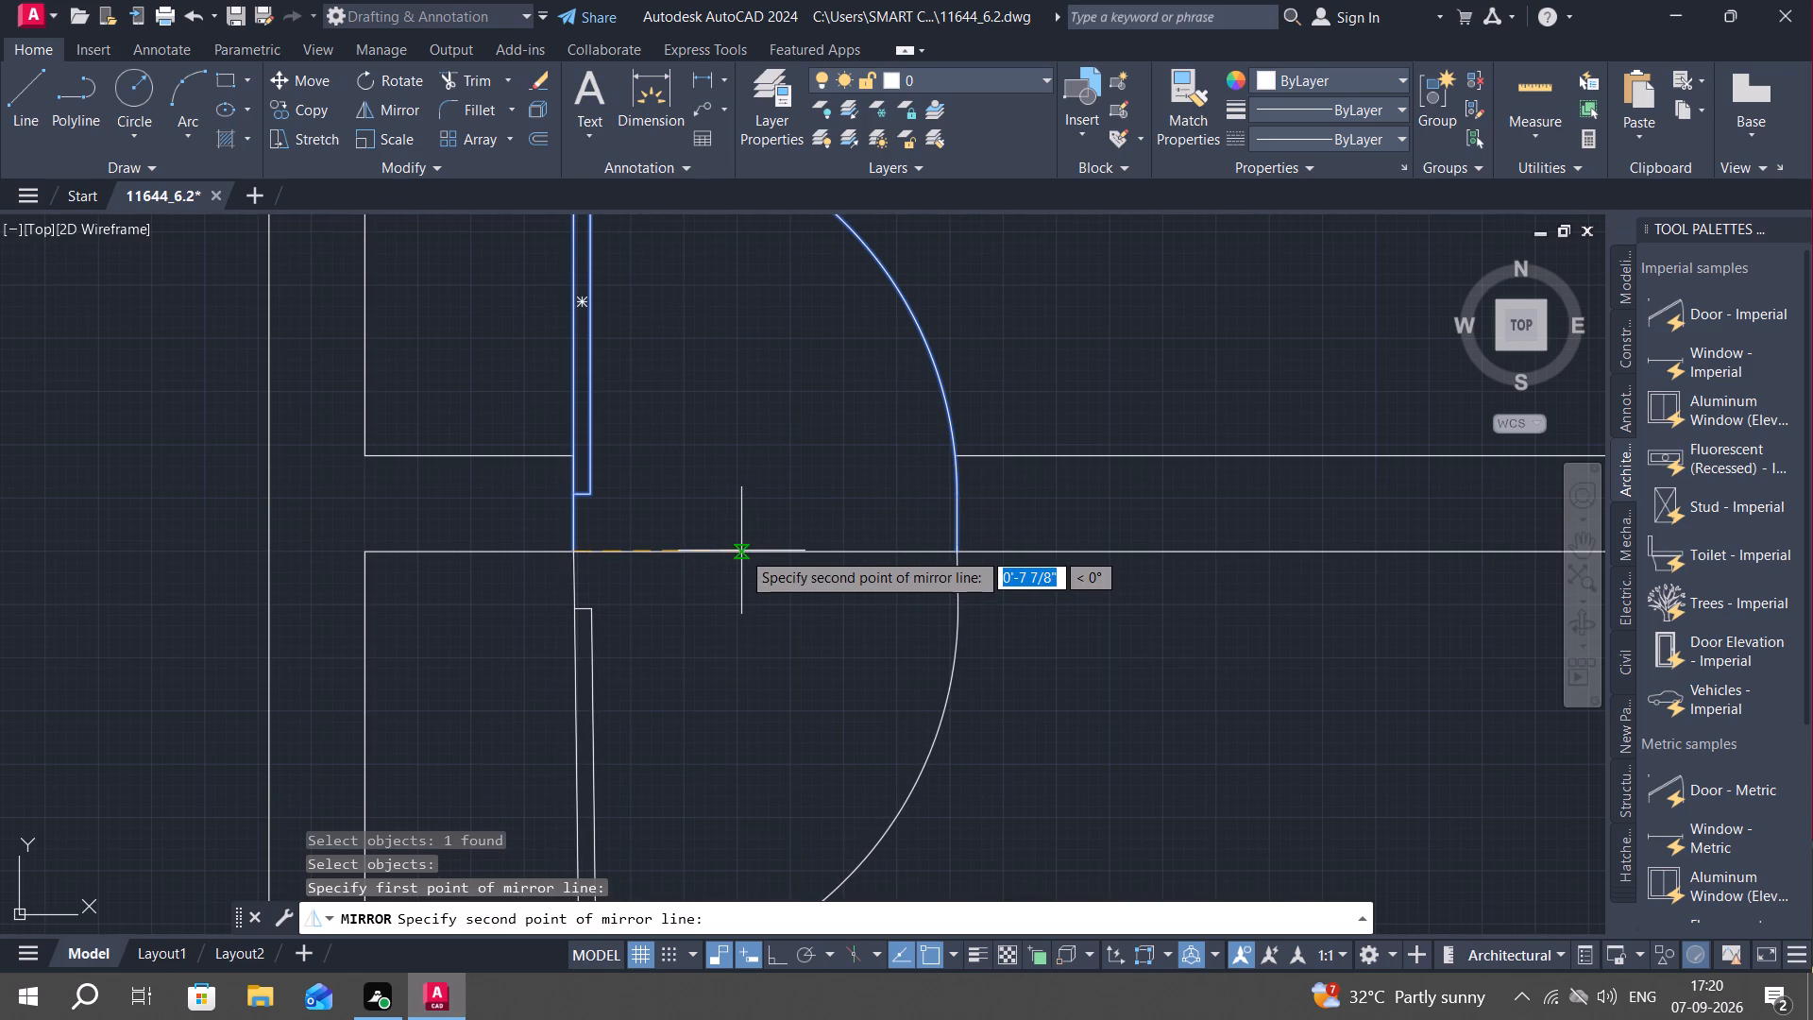
{"action": "key", "text": "F8"}
{"action": "left_click", "coordinate": [741, 551]}
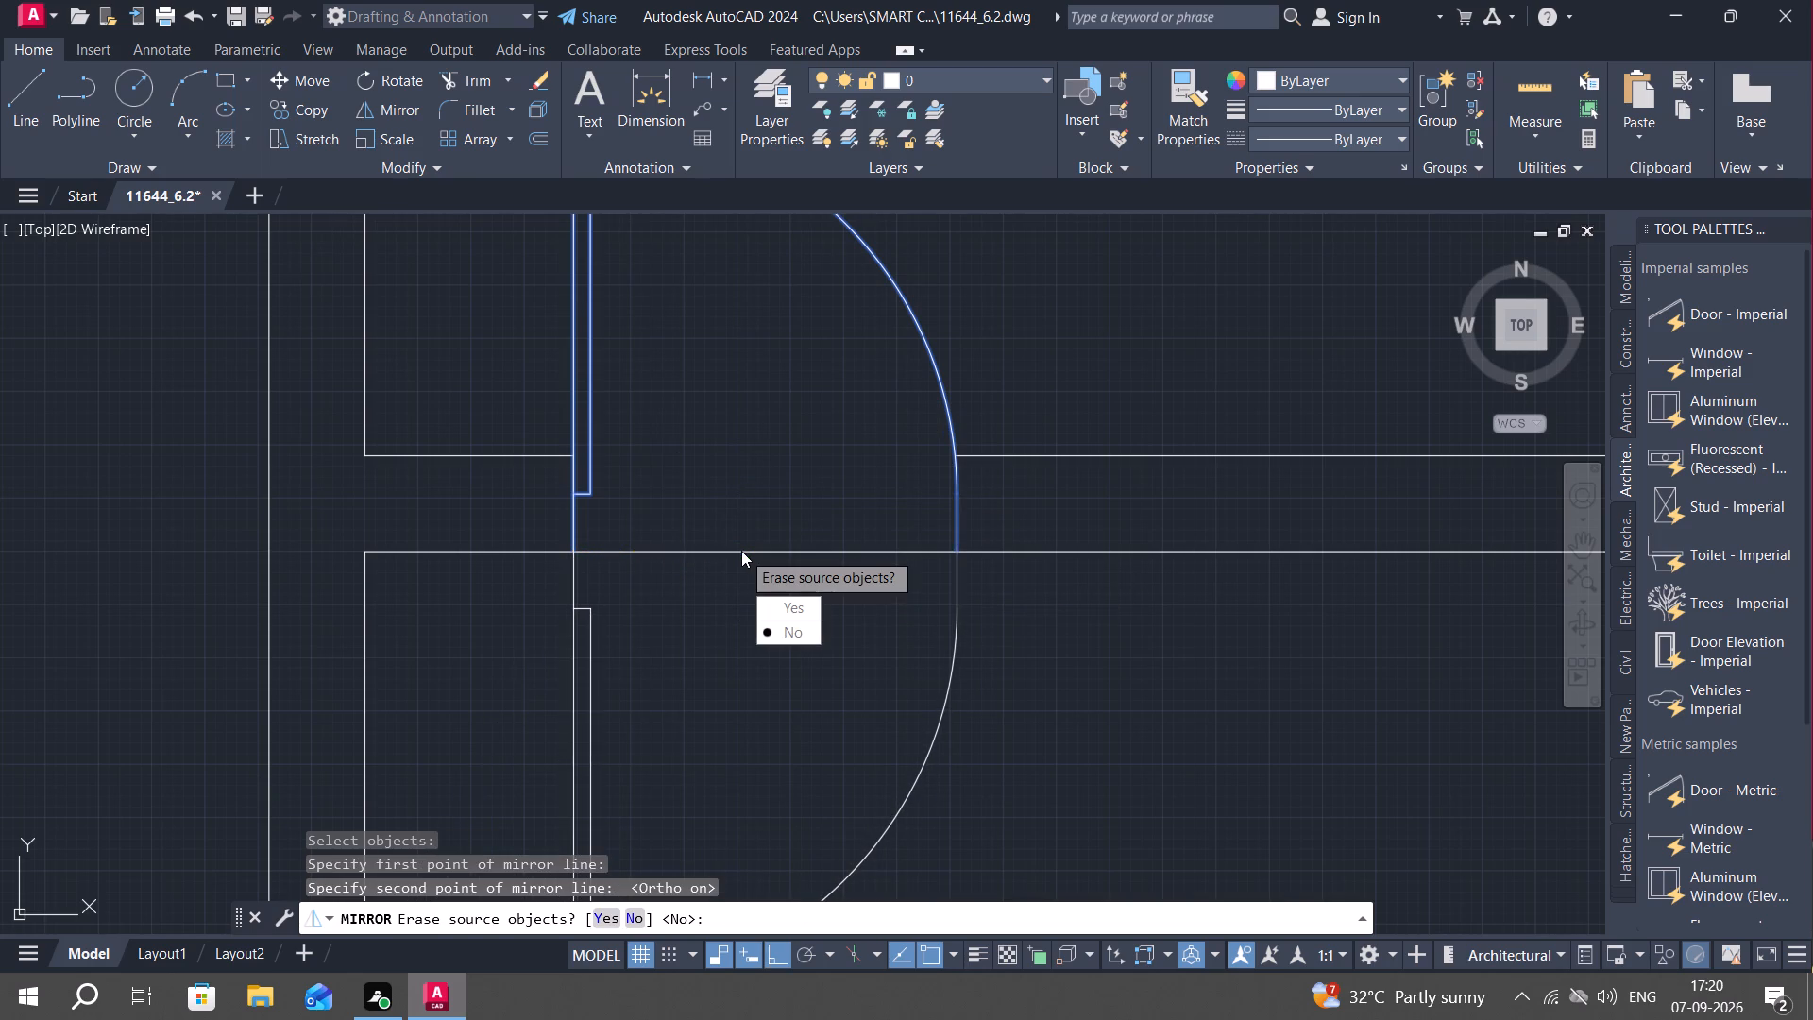
{"action": "left_click_drag", "start_coordinate": [762, 628], "coordinate": [741, 551]}
Copy the mirrored lower door into the open space below the first small room's bottom wall.
{"action": "middle_click_drag", "start_coordinate": [737, 569], "coordinate": [763, 442]}
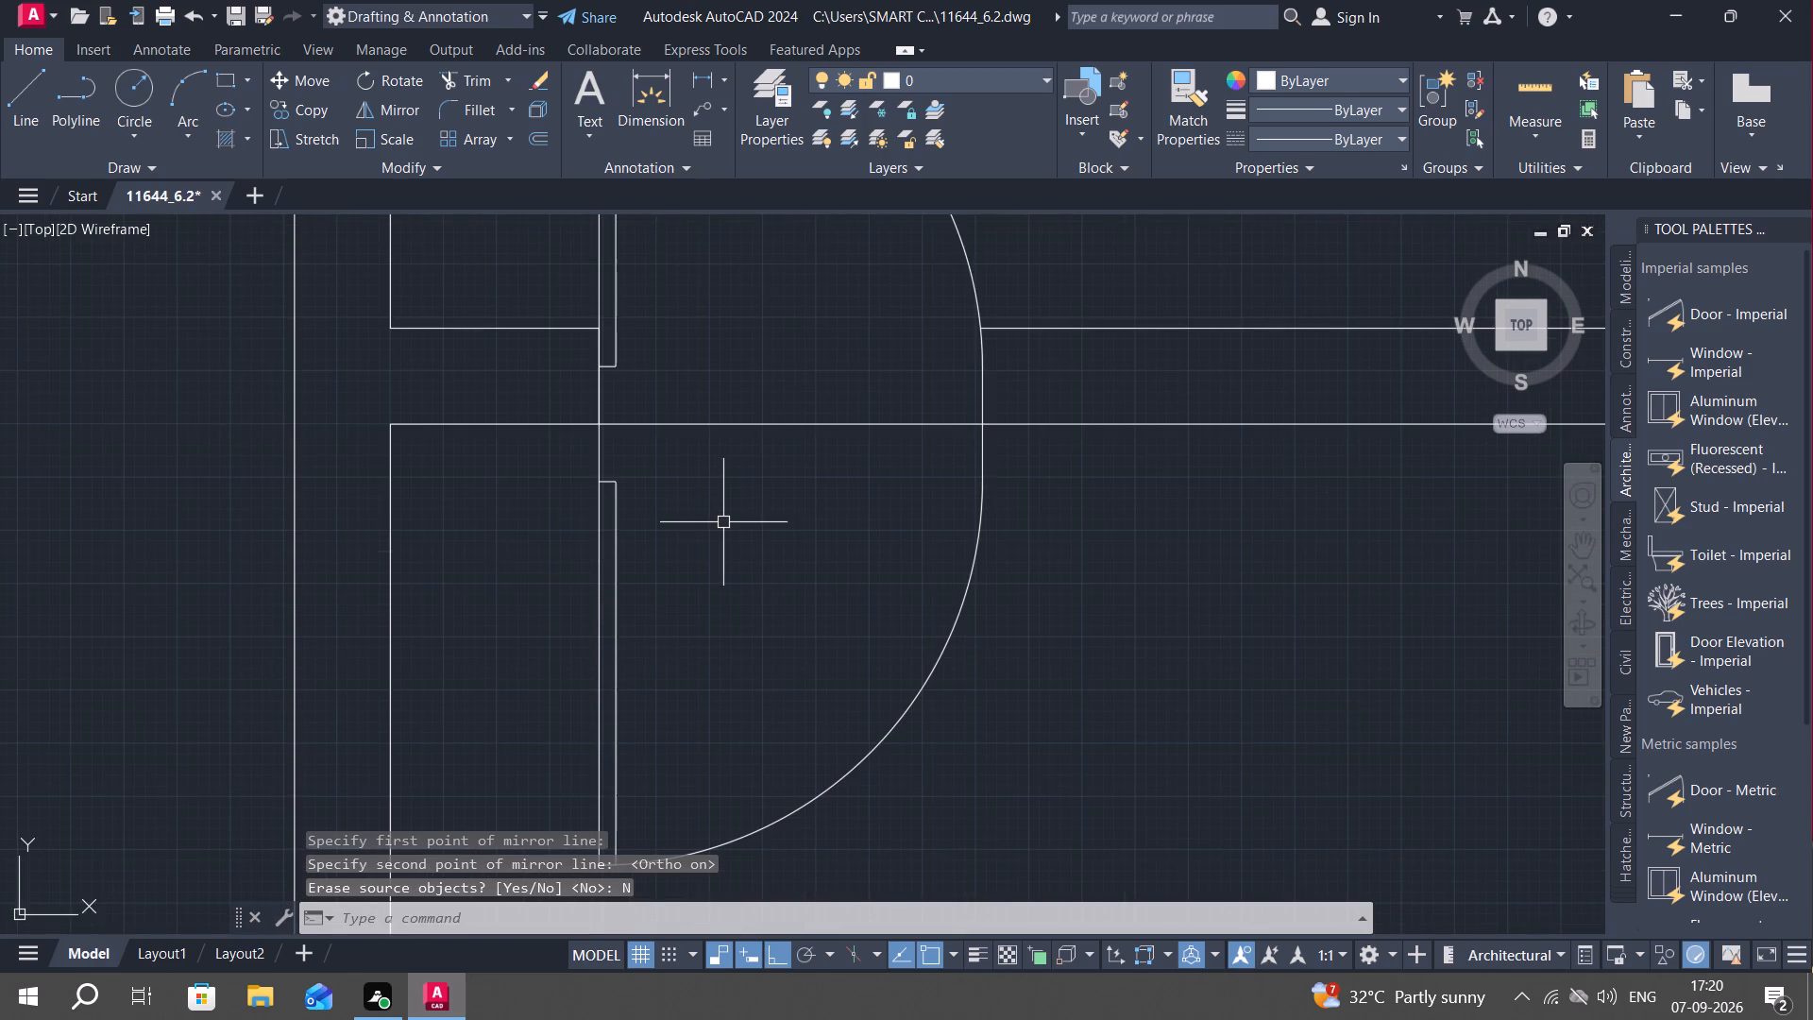
{"action": "scroll", "coordinate": [723, 526], "scroll_direction": "down", "scroll_amount": 1}
{"action": "key", "text": "r"}
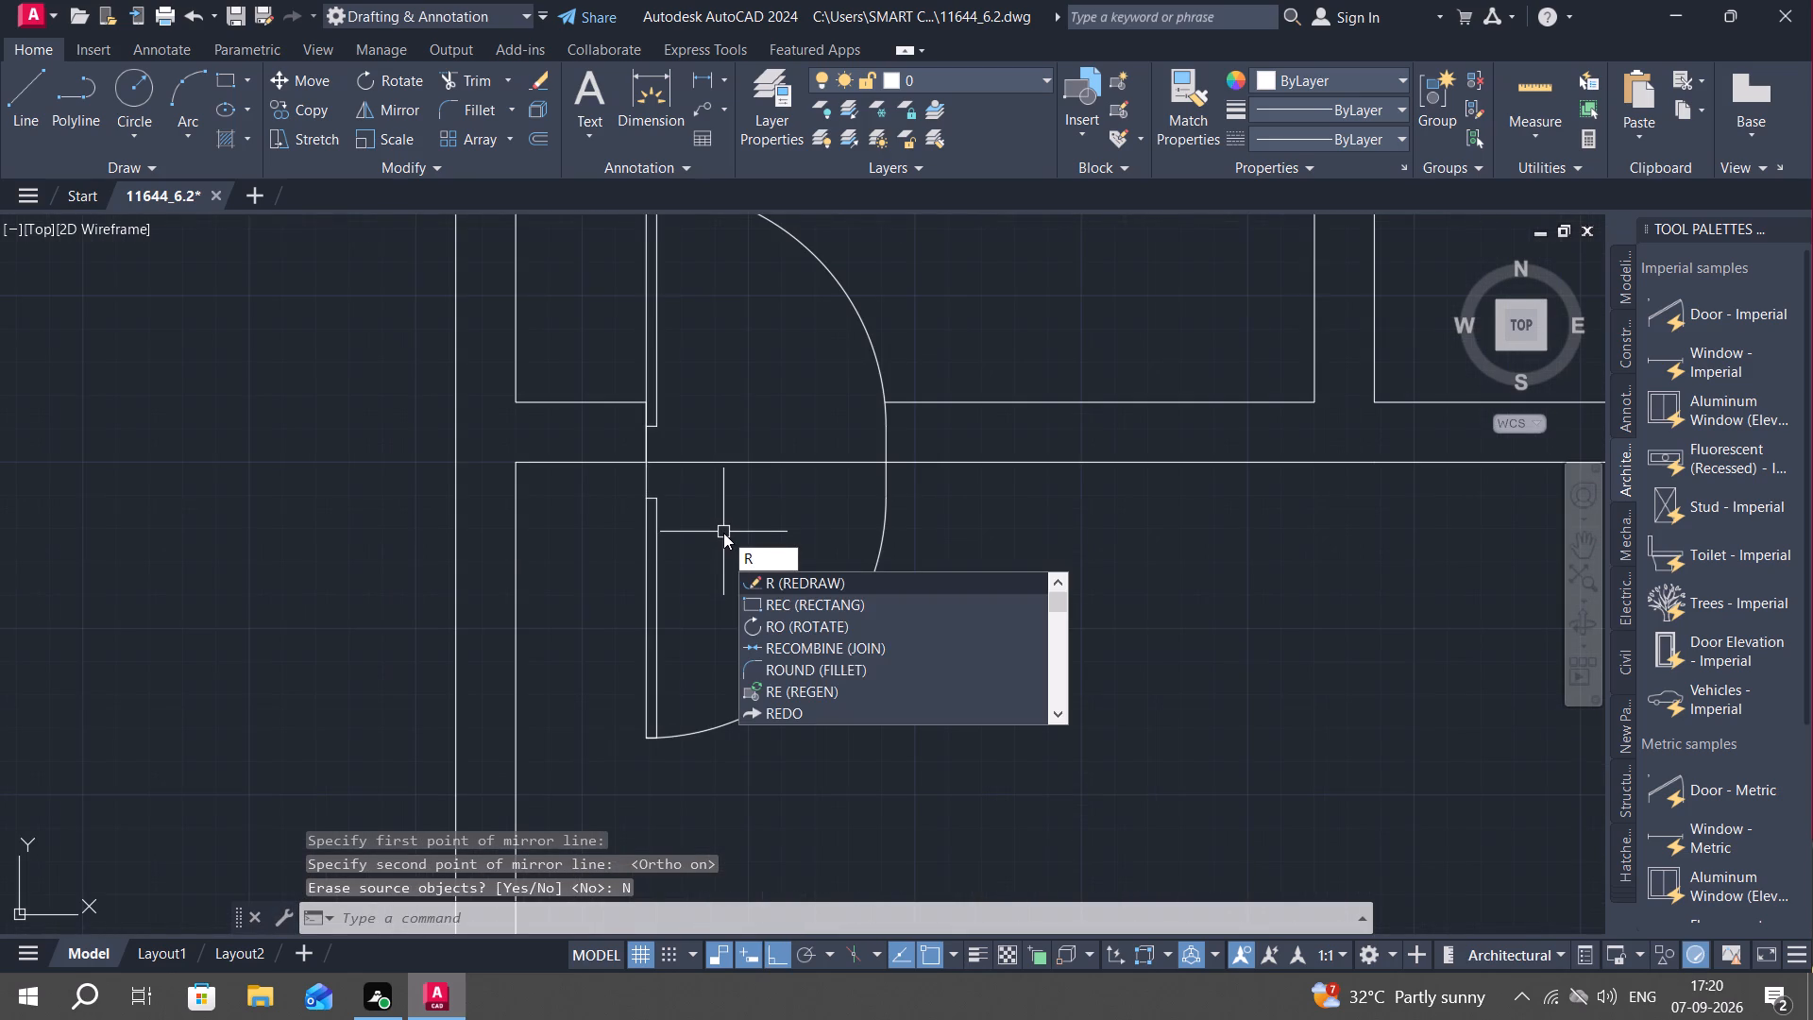
{"action": "key", "text": "Escape"}
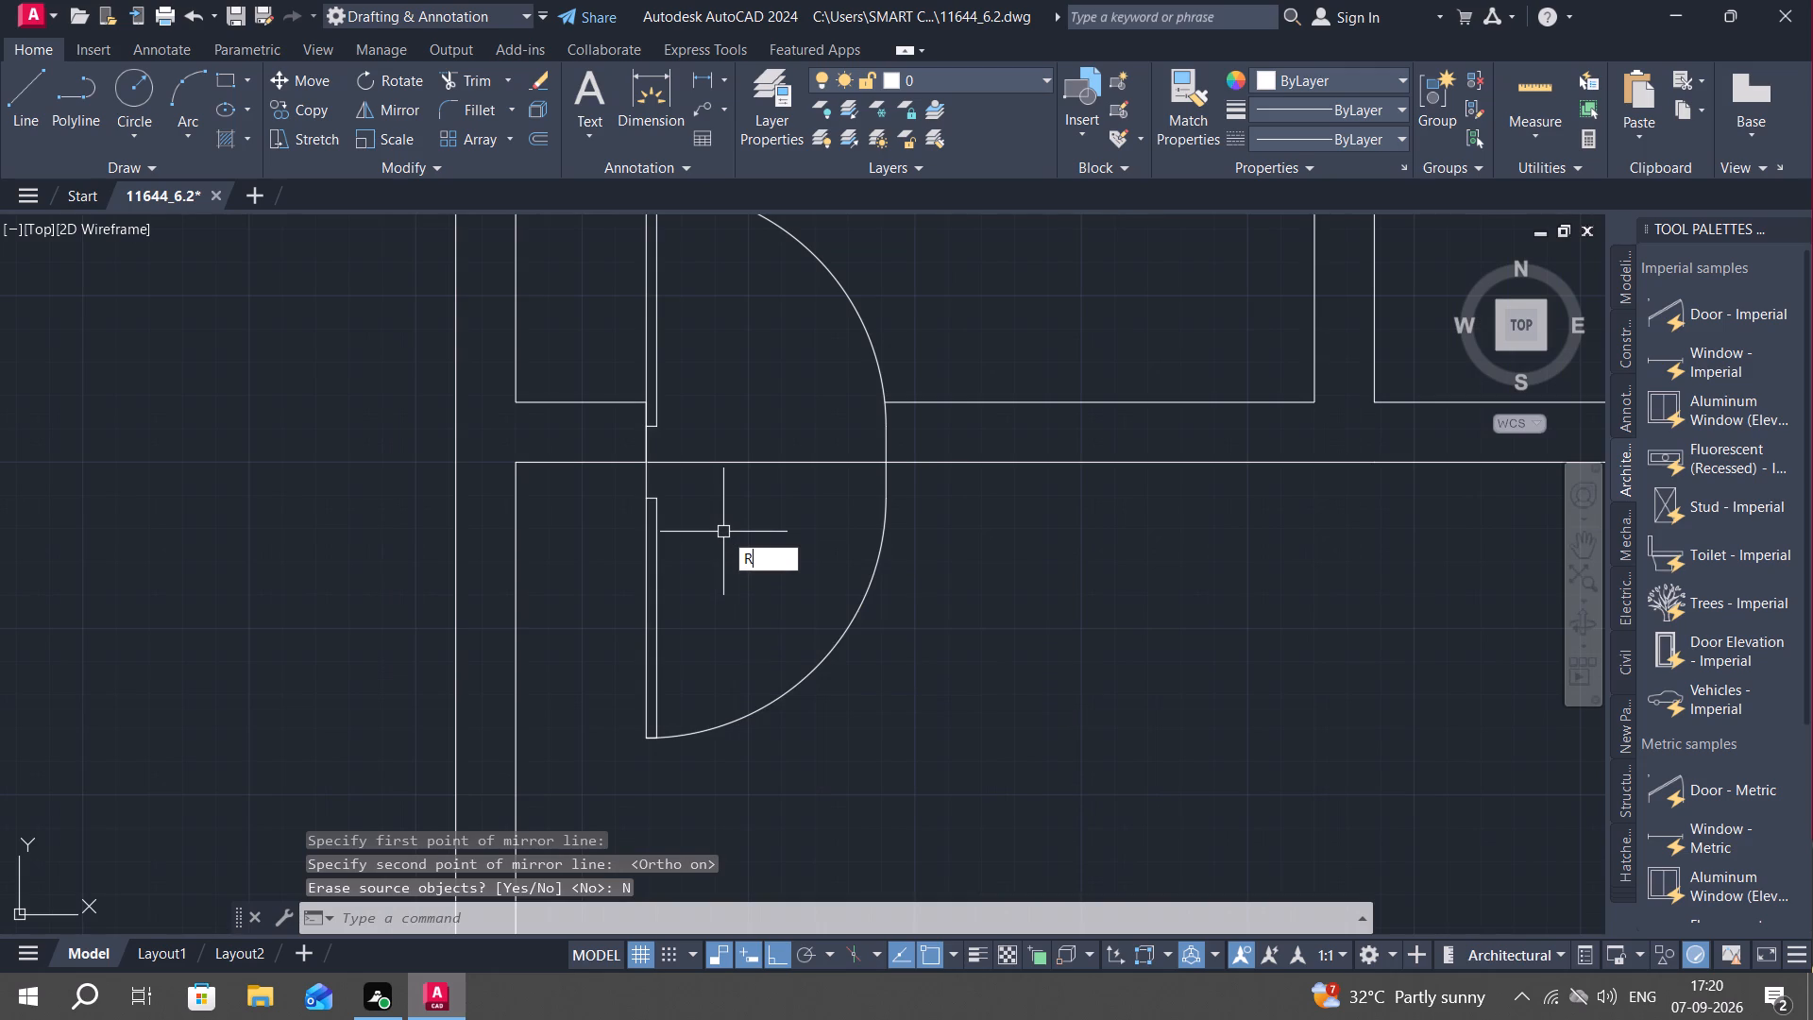
{"action": "key", "text": "c"}
{"action": "type", "text": "O"}
{"action": "key", "text": "space"}
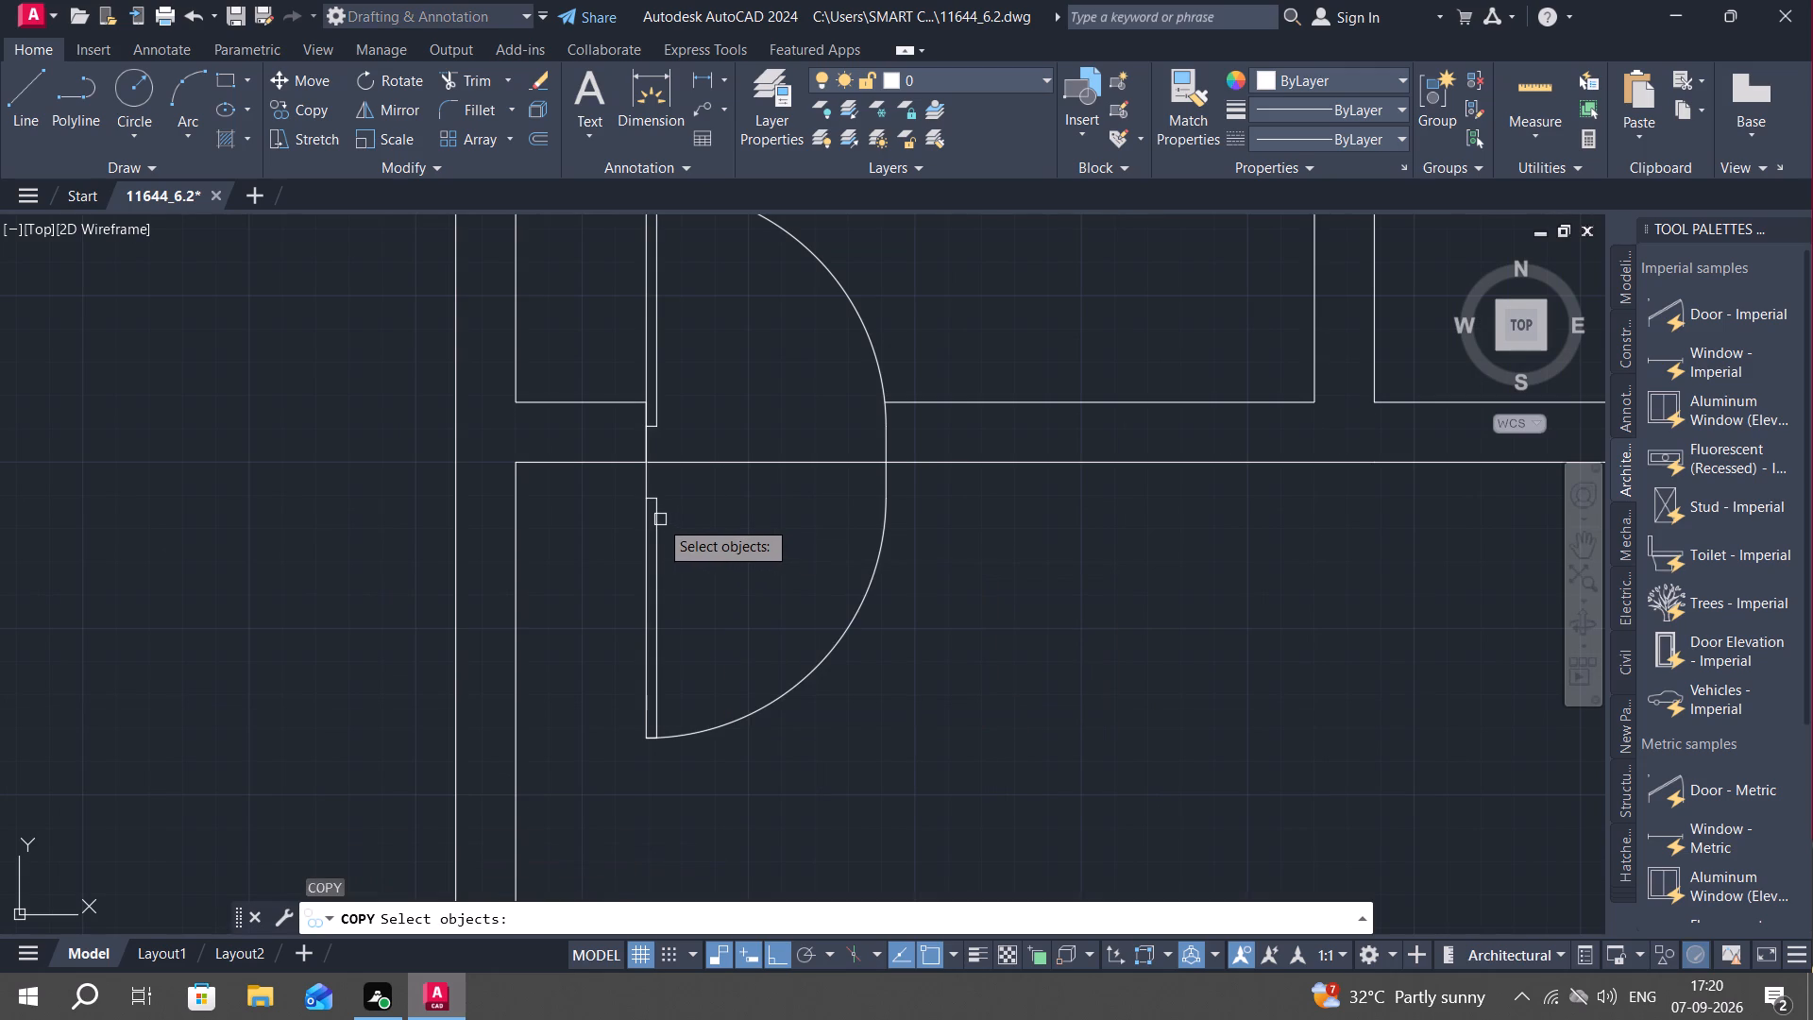
{"action": "left_click", "coordinate": [659, 520]}
{"action": "right_click", "coordinate": [659, 520]}
{"action": "left_click", "coordinate": [658, 520]}
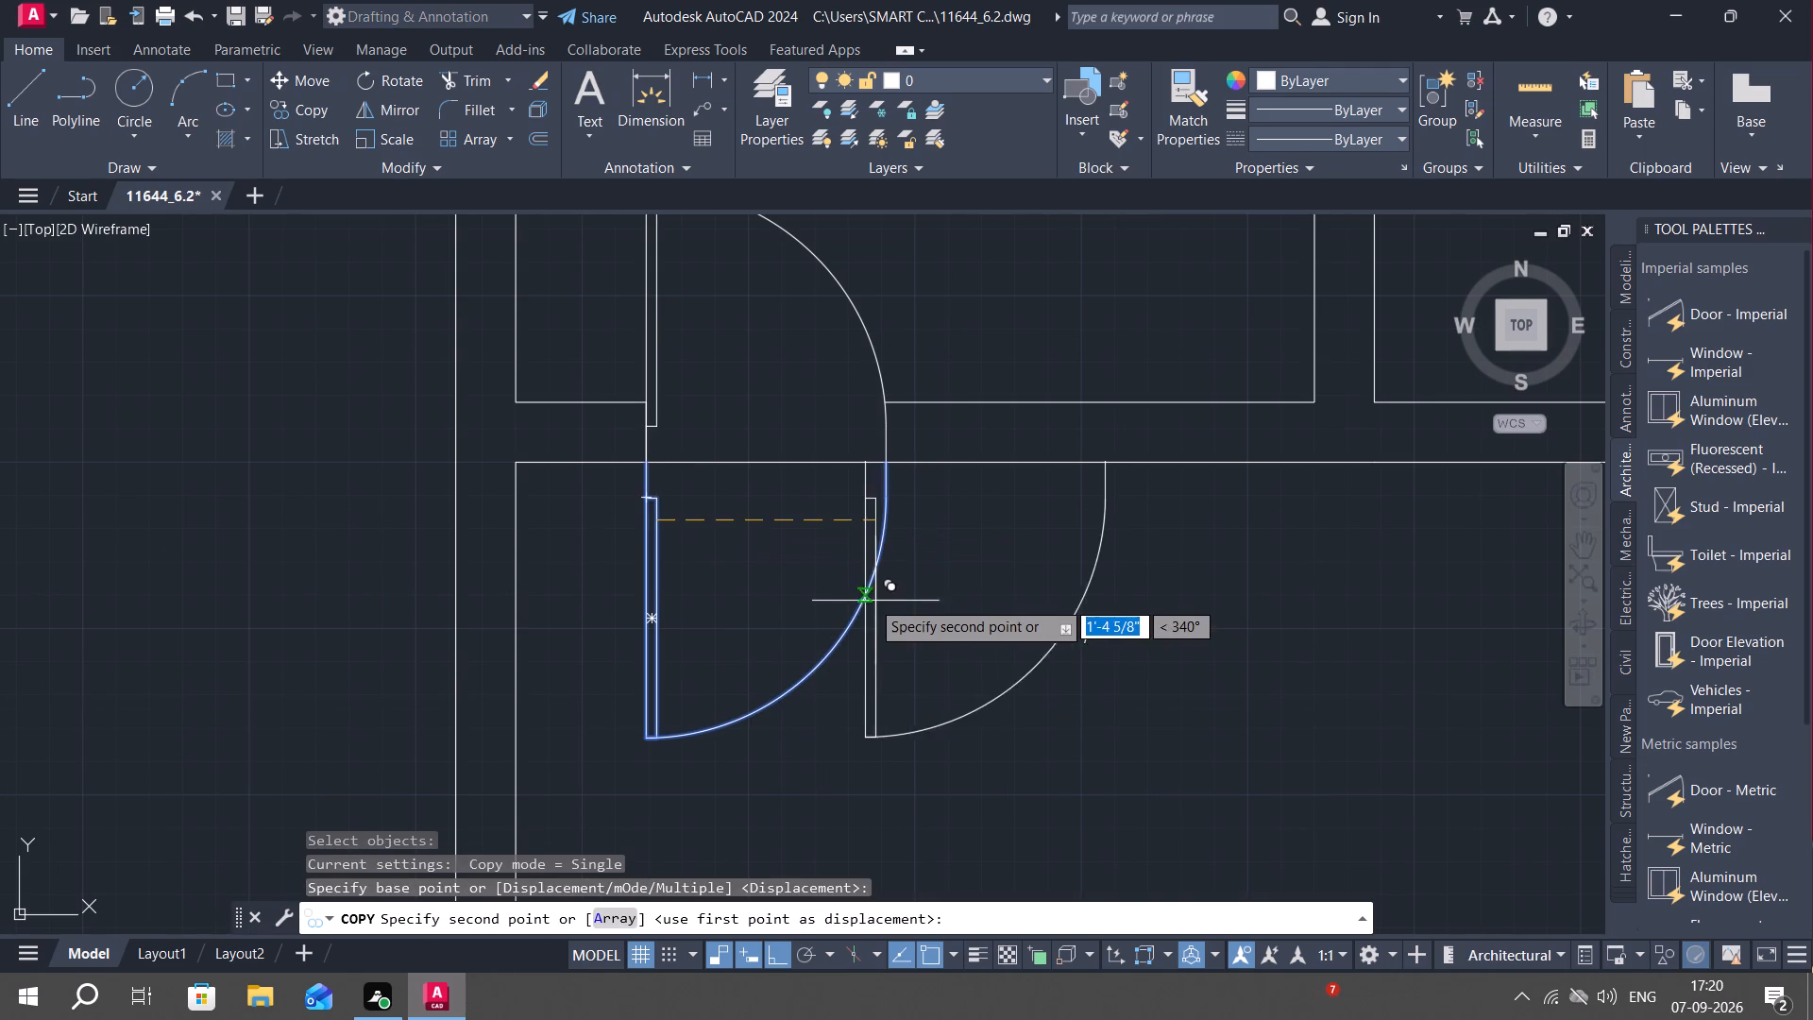
{"action": "middle_click_drag", "start_coordinate": [947, 641], "coordinate": [823, 473]}
{"action": "key", "text": "F8"}
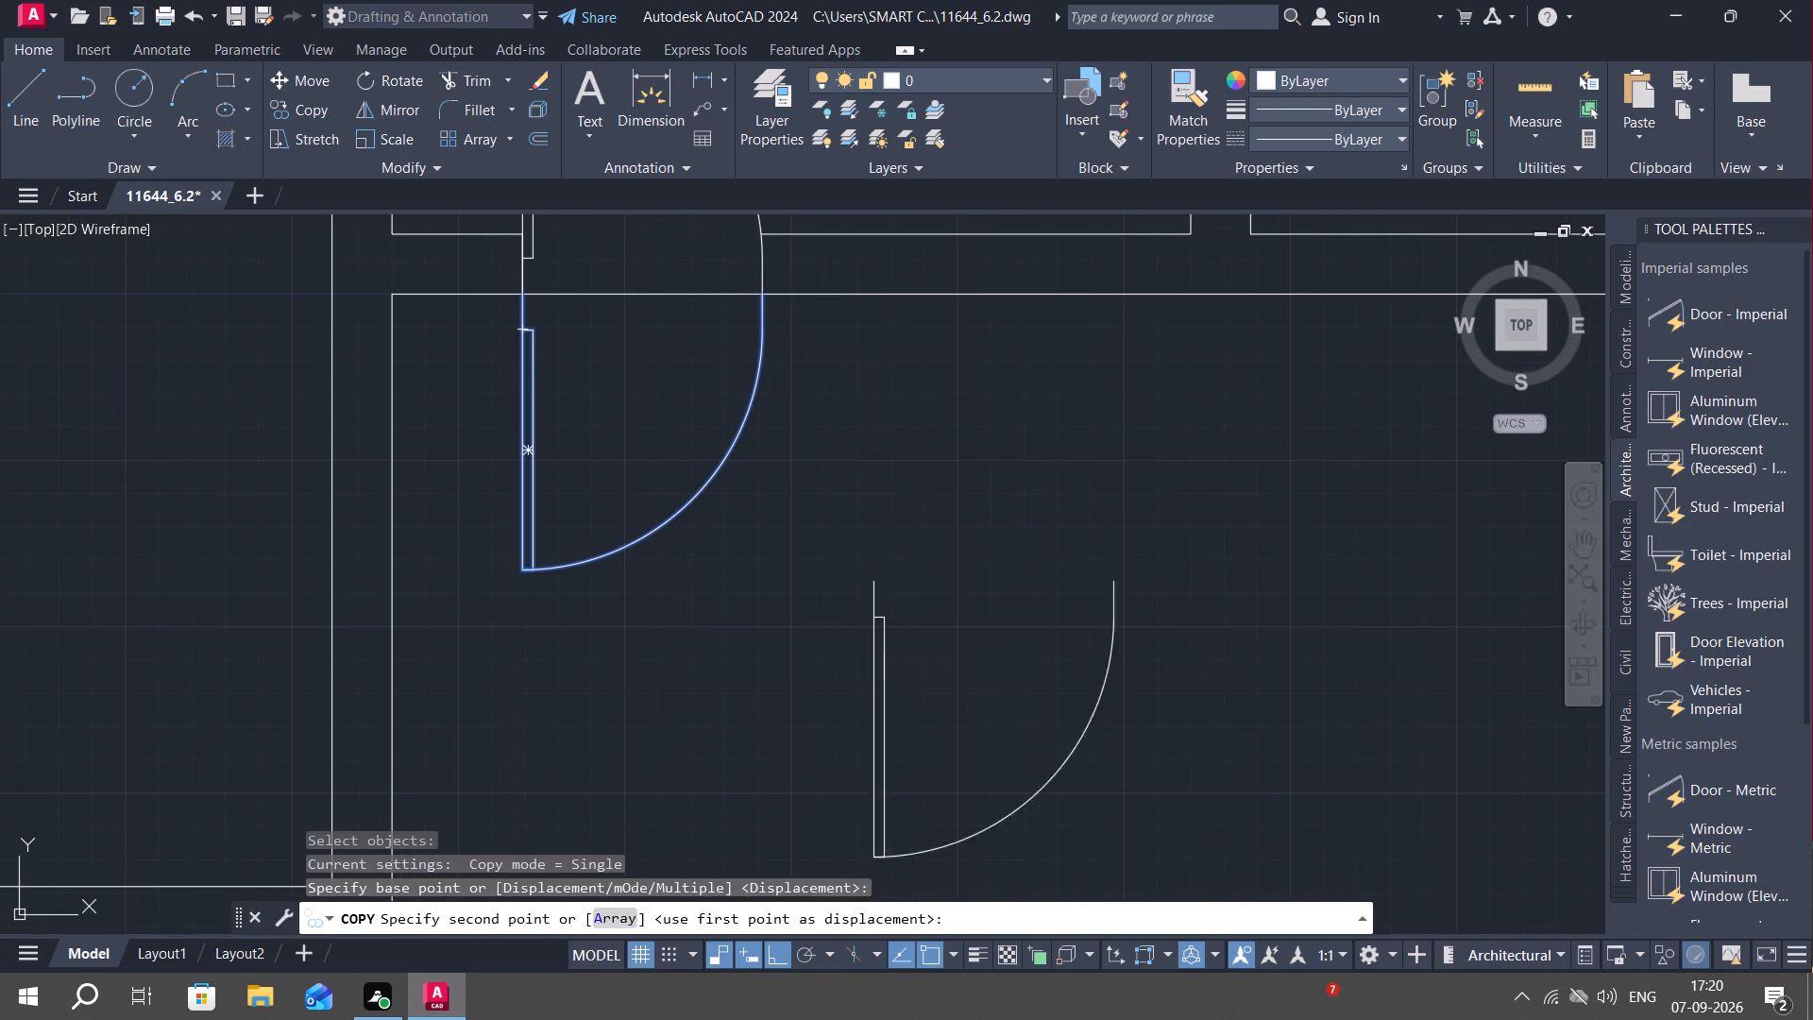
{"action": "left_click", "coordinate": [953, 649]}
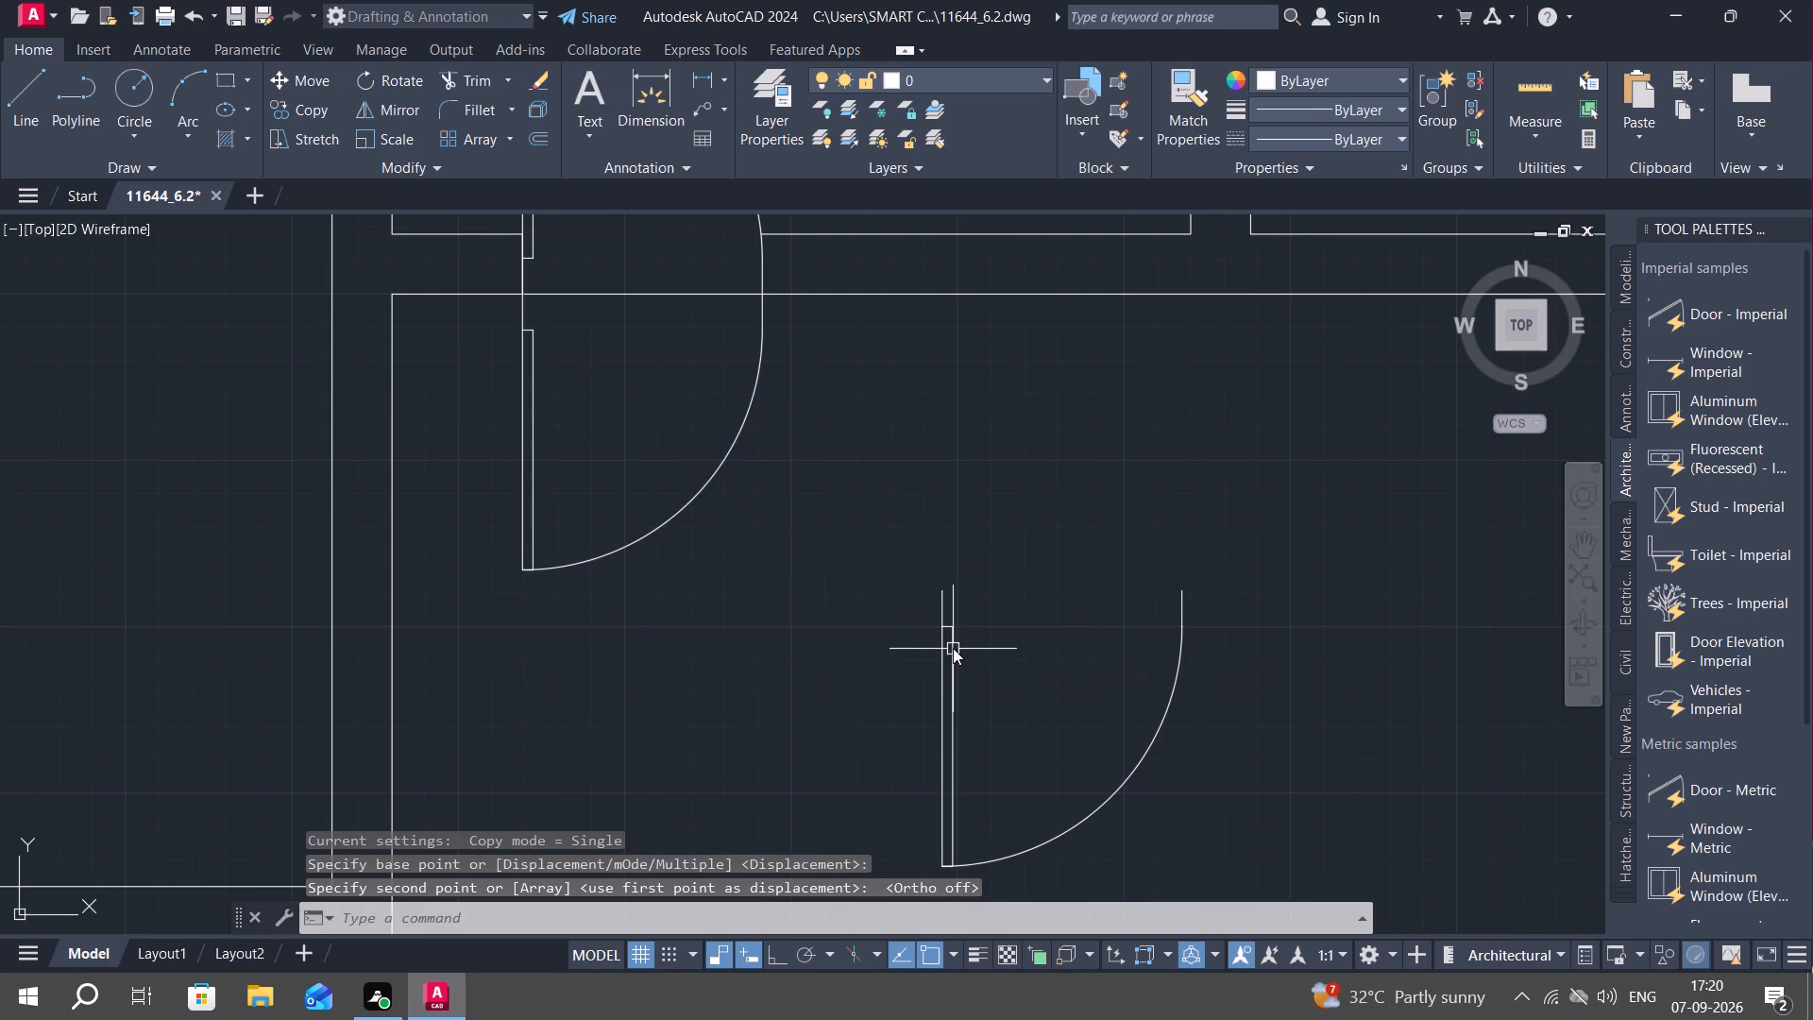
Rotate the copied door 270° about the free end of its hinge-side jamb line.
{"action": "key", "text": "Escape"}
{"action": "type", "text": "RO"}
{"action": "key", "text": "space"}
{"action": "left_click", "coordinate": [955, 629]}
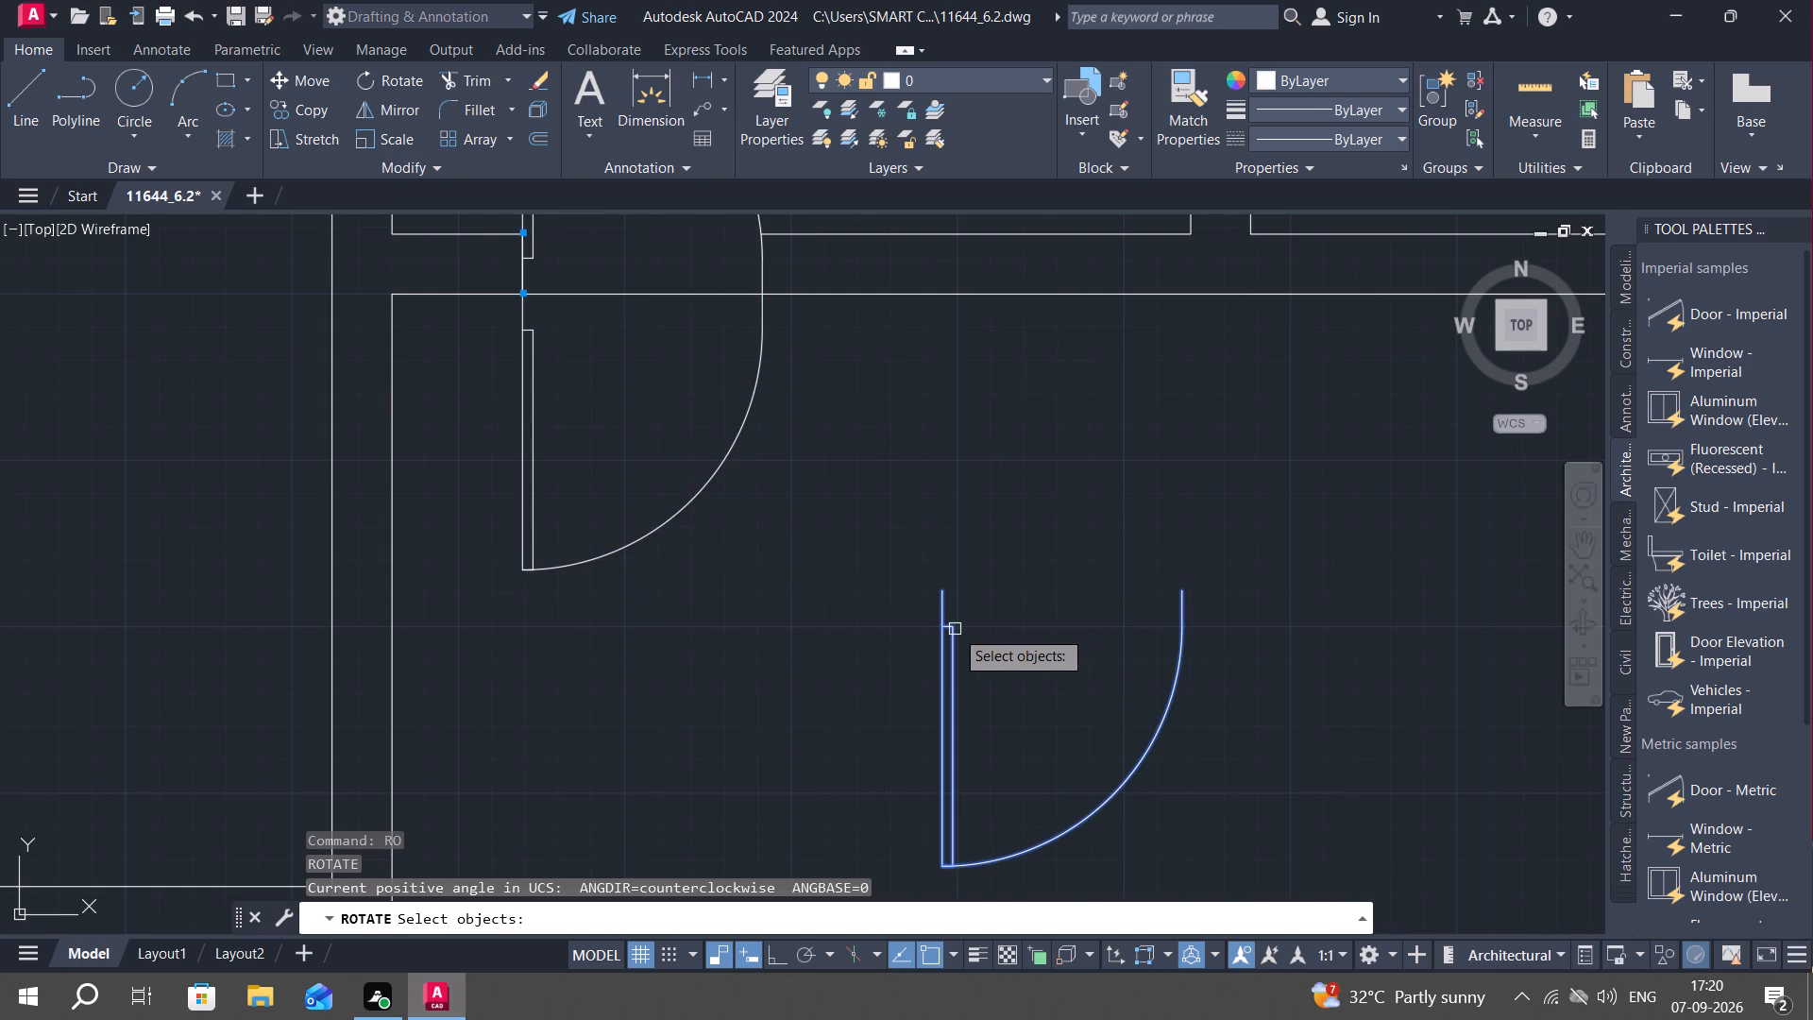
{"action": "right_click", "coordinate": [955, 629]}
{"action": "left_click", "coordinate": [942, 594]}
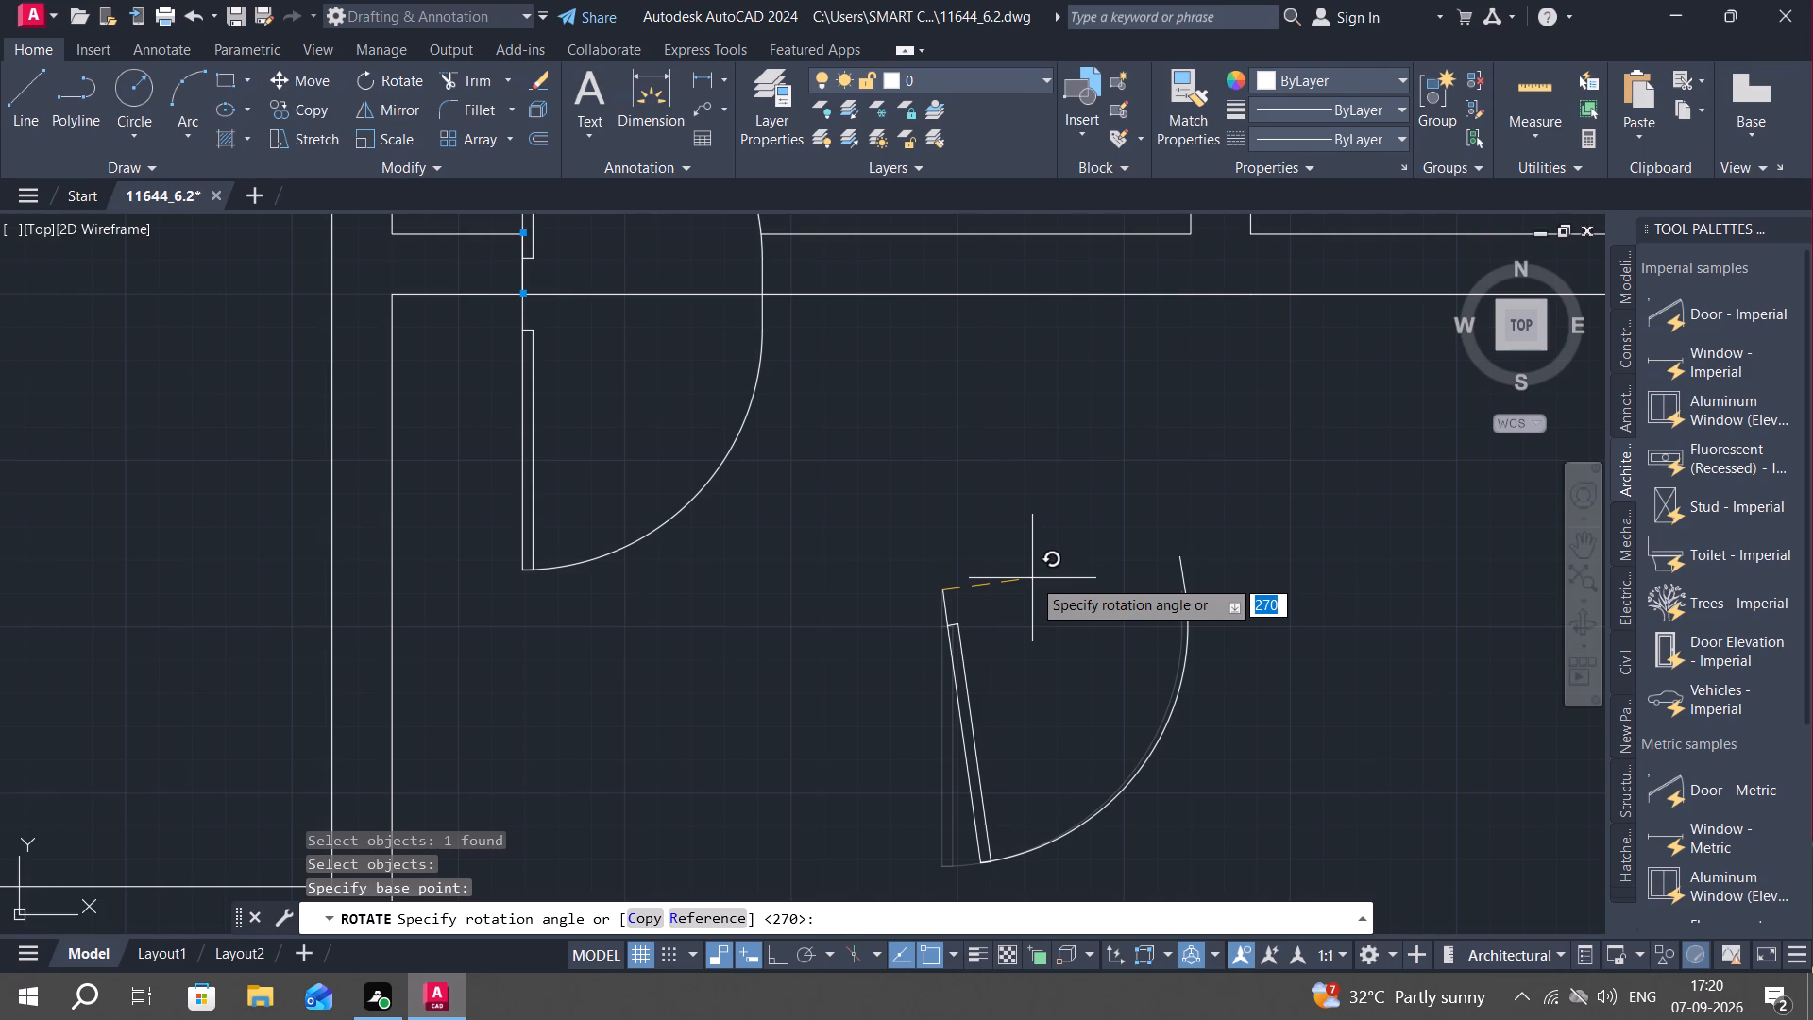
{"action": "key", "text": "F8"}
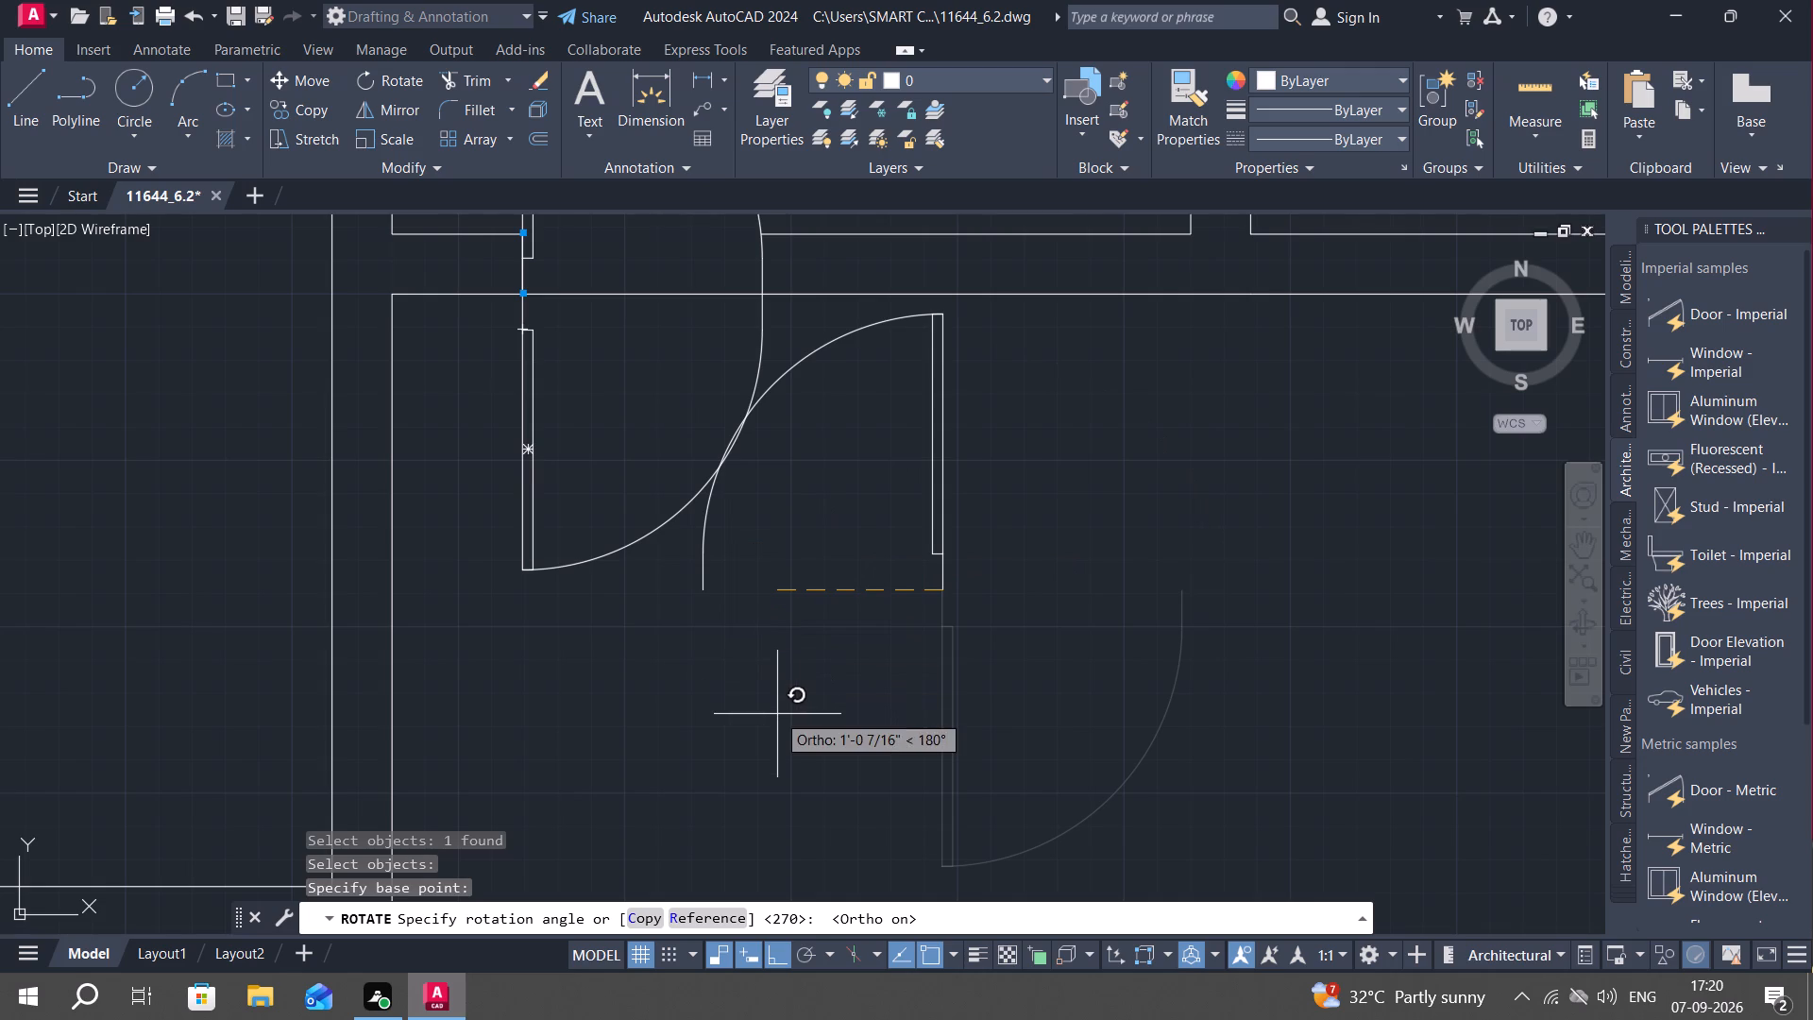
{"action": "middle_click_drag", "start_coordinate": [781, 707], "coordinate": [802, 653]}
{"action": "scroll", "coordinate": [802, 653], "scroll_direction": "down", "scroll_amount": 1}
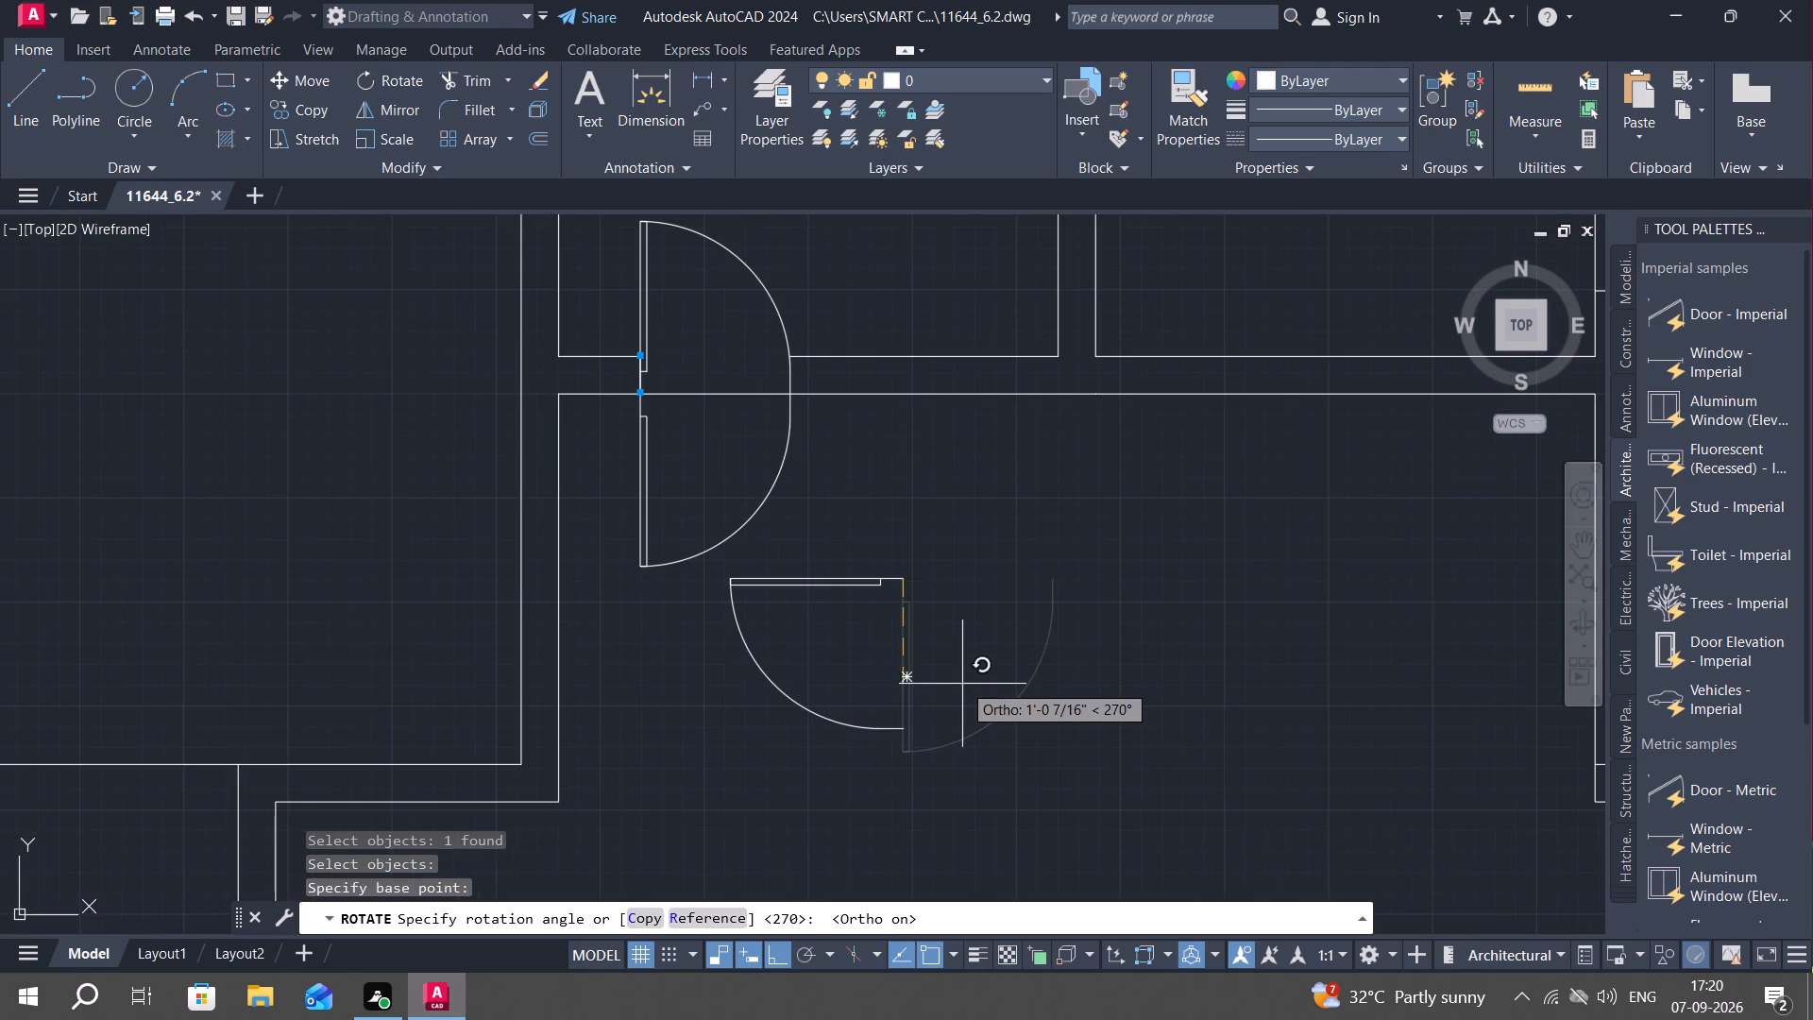
{"action": "left_click", "coordinate": [945, 678]}
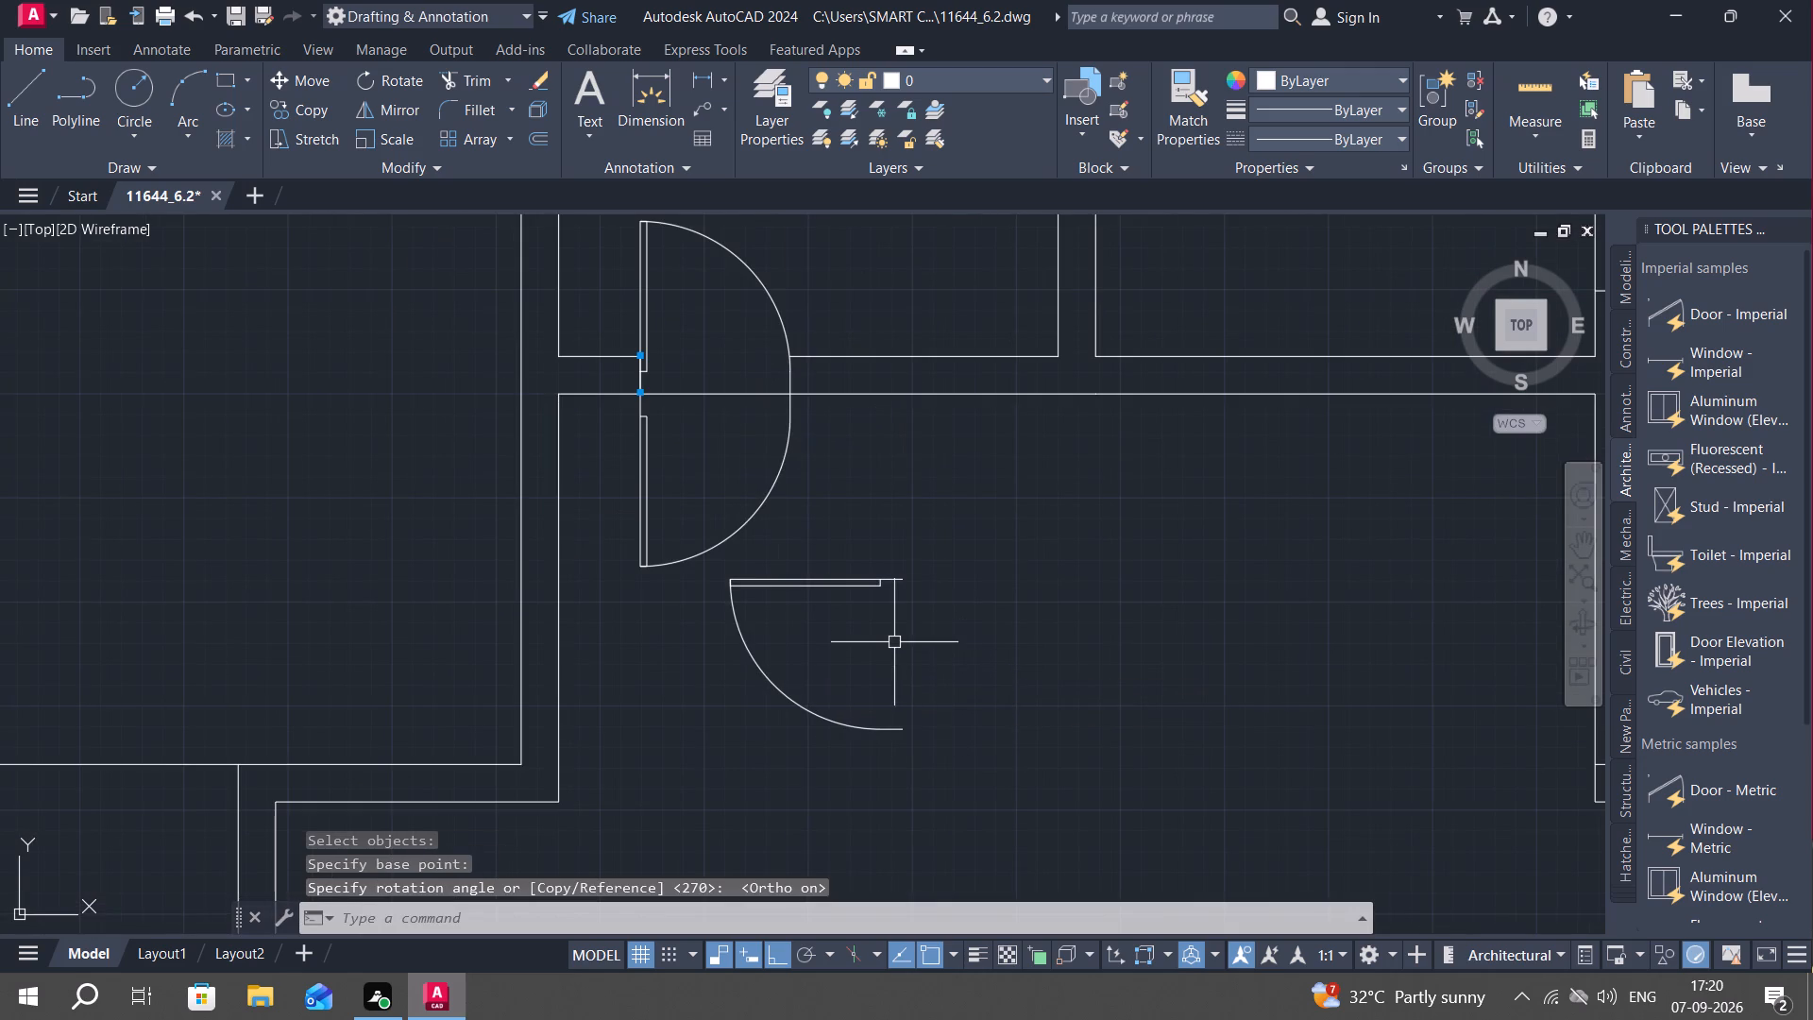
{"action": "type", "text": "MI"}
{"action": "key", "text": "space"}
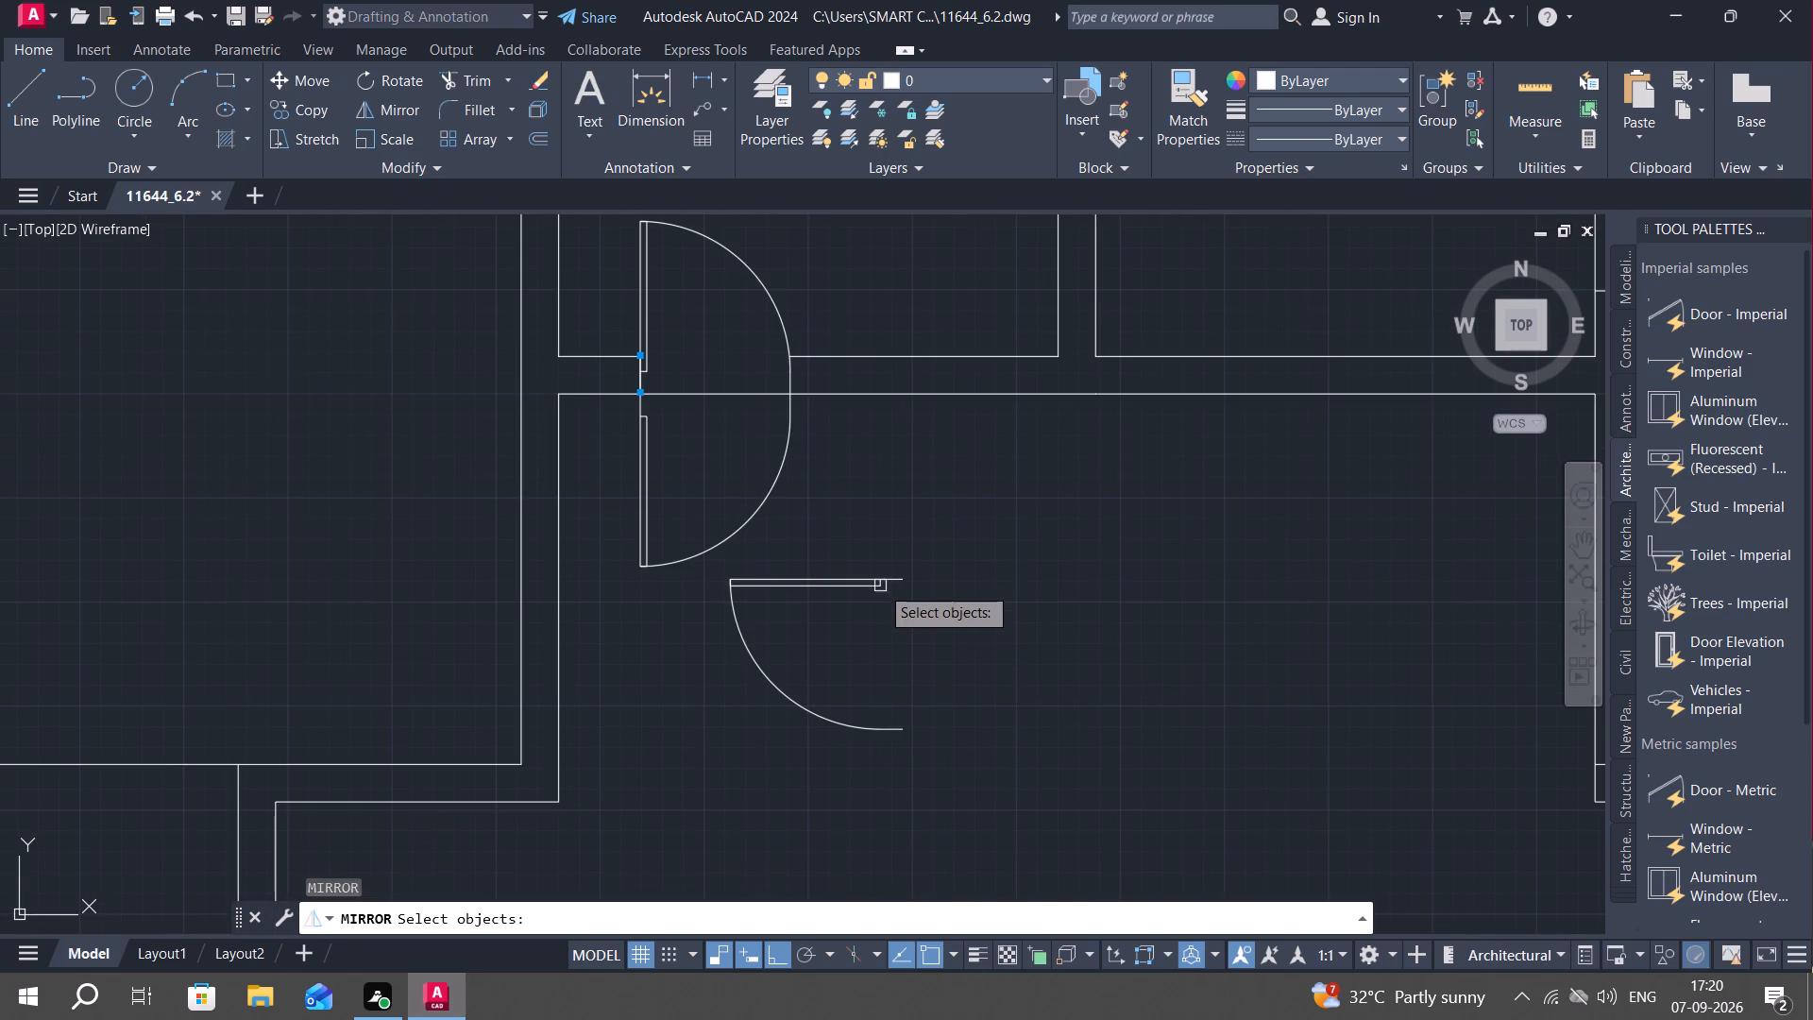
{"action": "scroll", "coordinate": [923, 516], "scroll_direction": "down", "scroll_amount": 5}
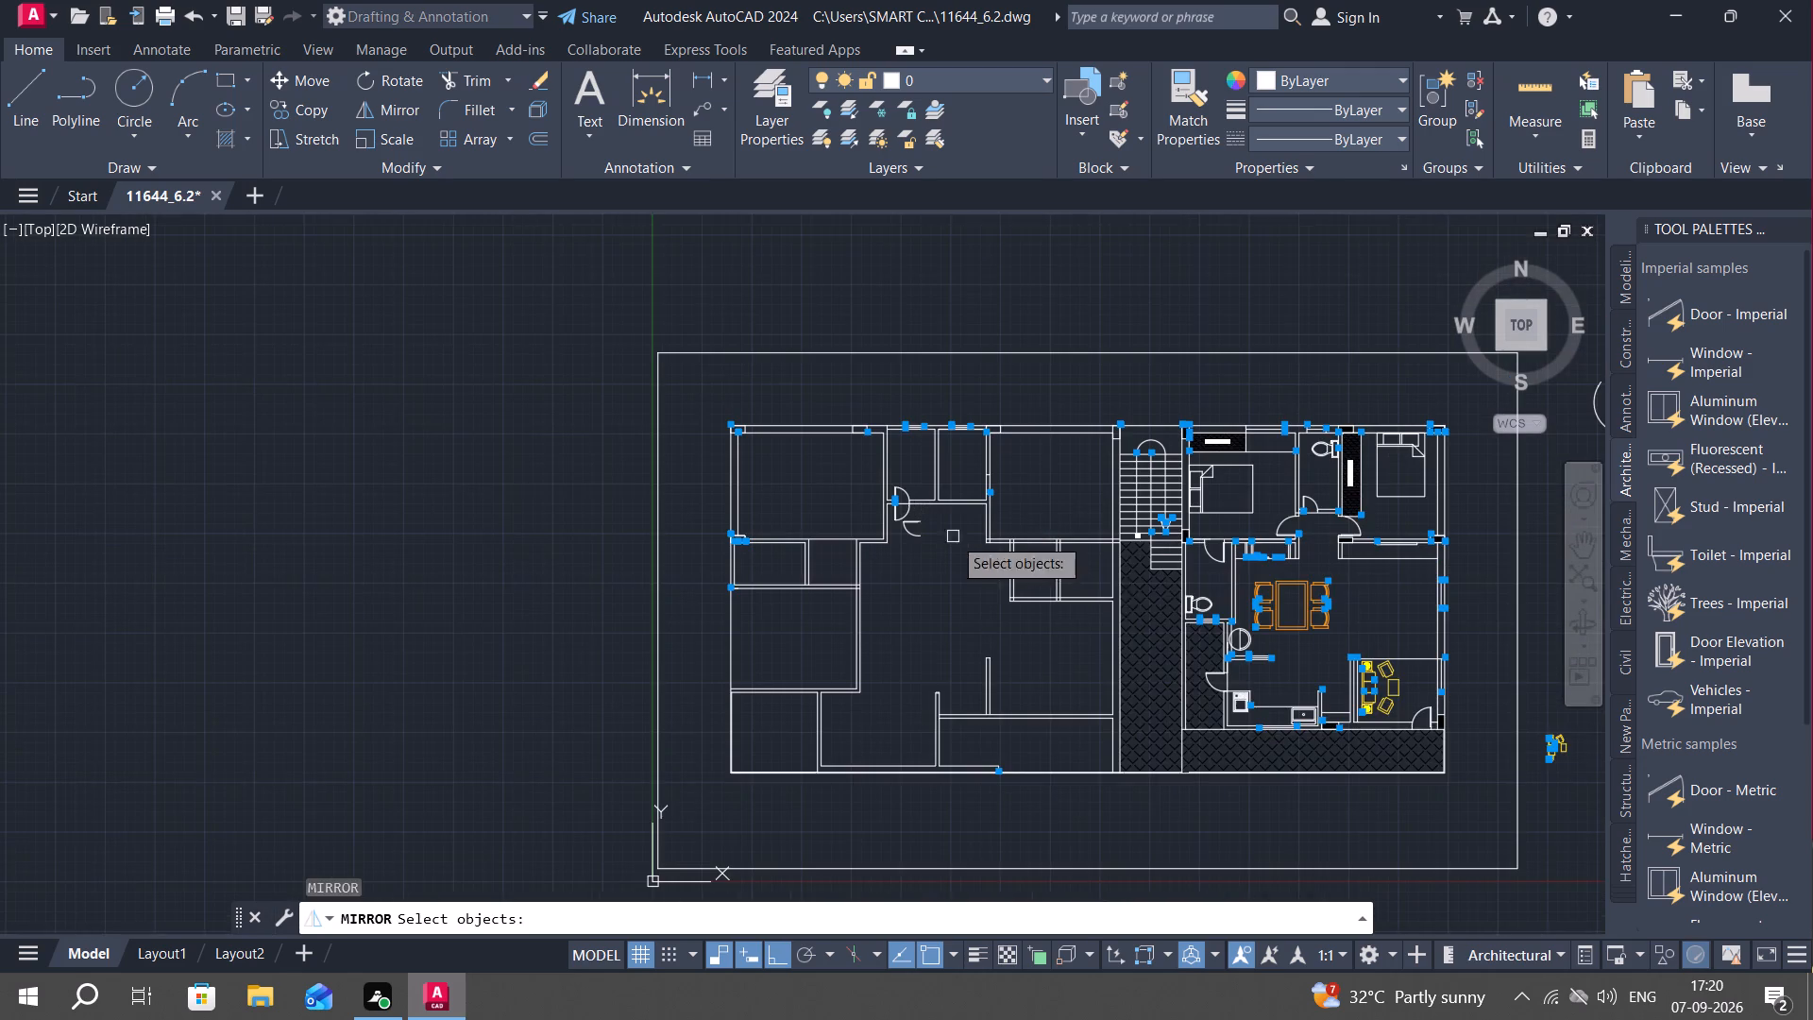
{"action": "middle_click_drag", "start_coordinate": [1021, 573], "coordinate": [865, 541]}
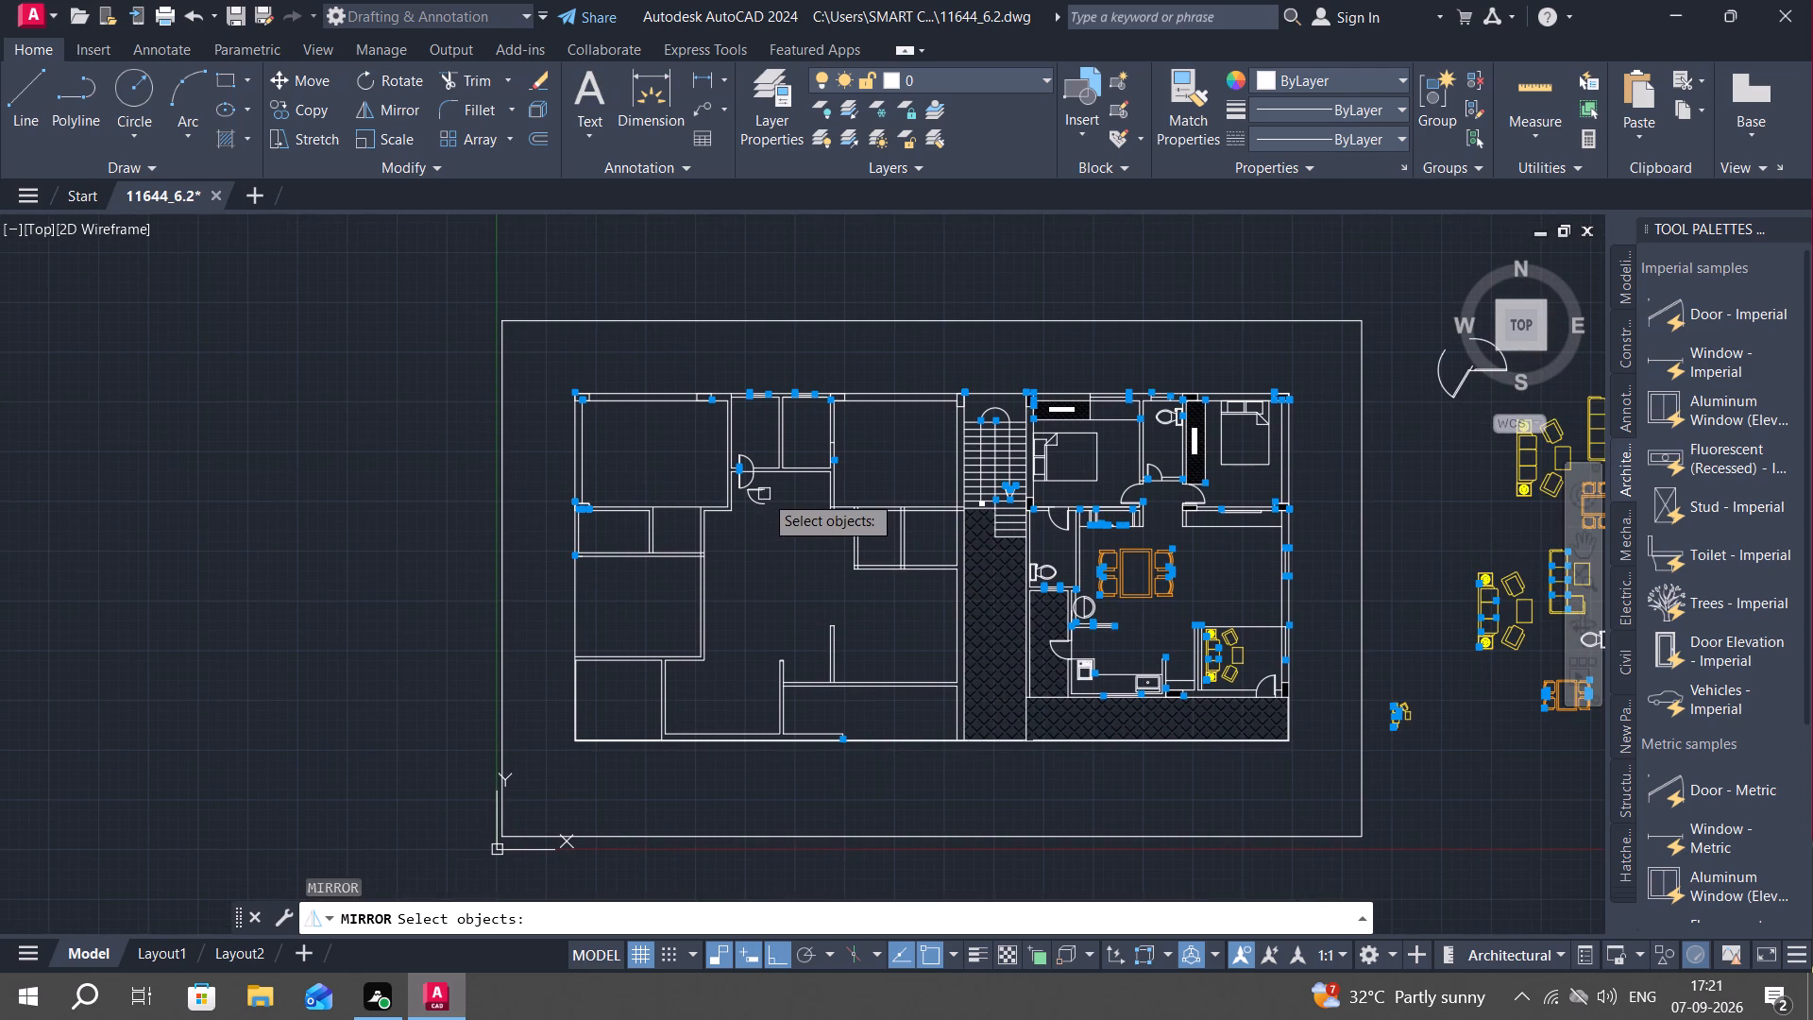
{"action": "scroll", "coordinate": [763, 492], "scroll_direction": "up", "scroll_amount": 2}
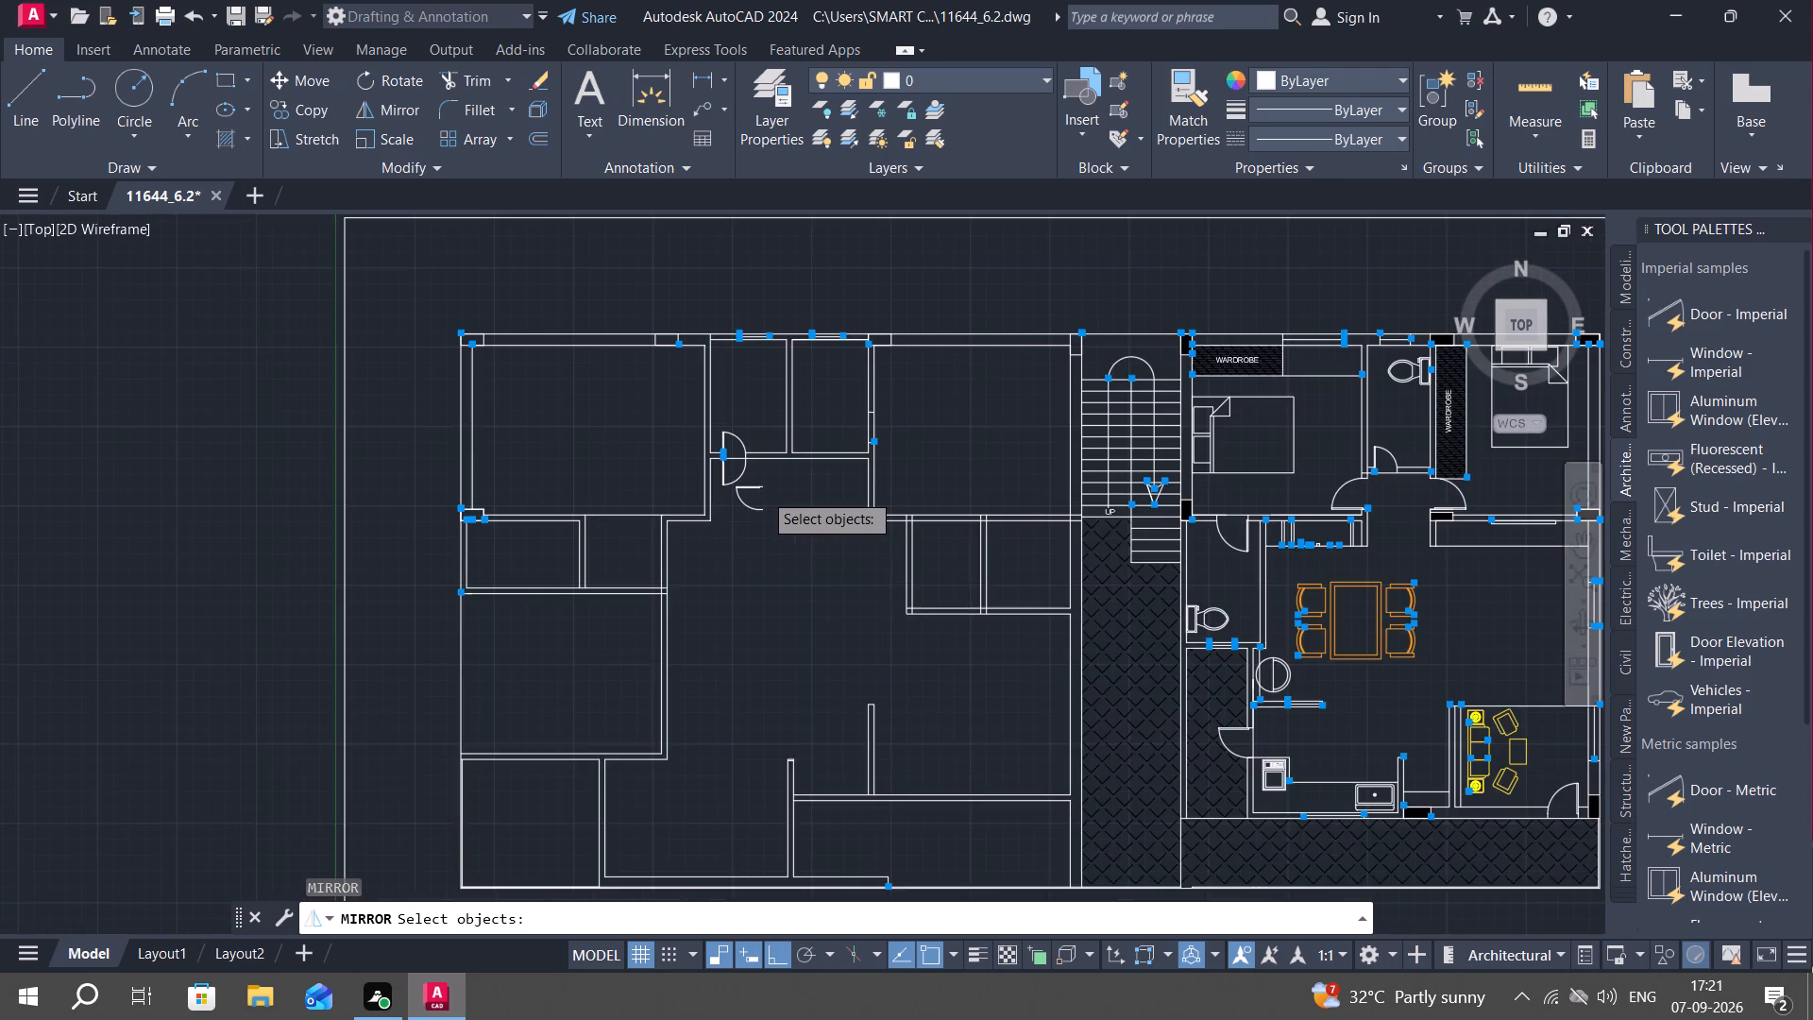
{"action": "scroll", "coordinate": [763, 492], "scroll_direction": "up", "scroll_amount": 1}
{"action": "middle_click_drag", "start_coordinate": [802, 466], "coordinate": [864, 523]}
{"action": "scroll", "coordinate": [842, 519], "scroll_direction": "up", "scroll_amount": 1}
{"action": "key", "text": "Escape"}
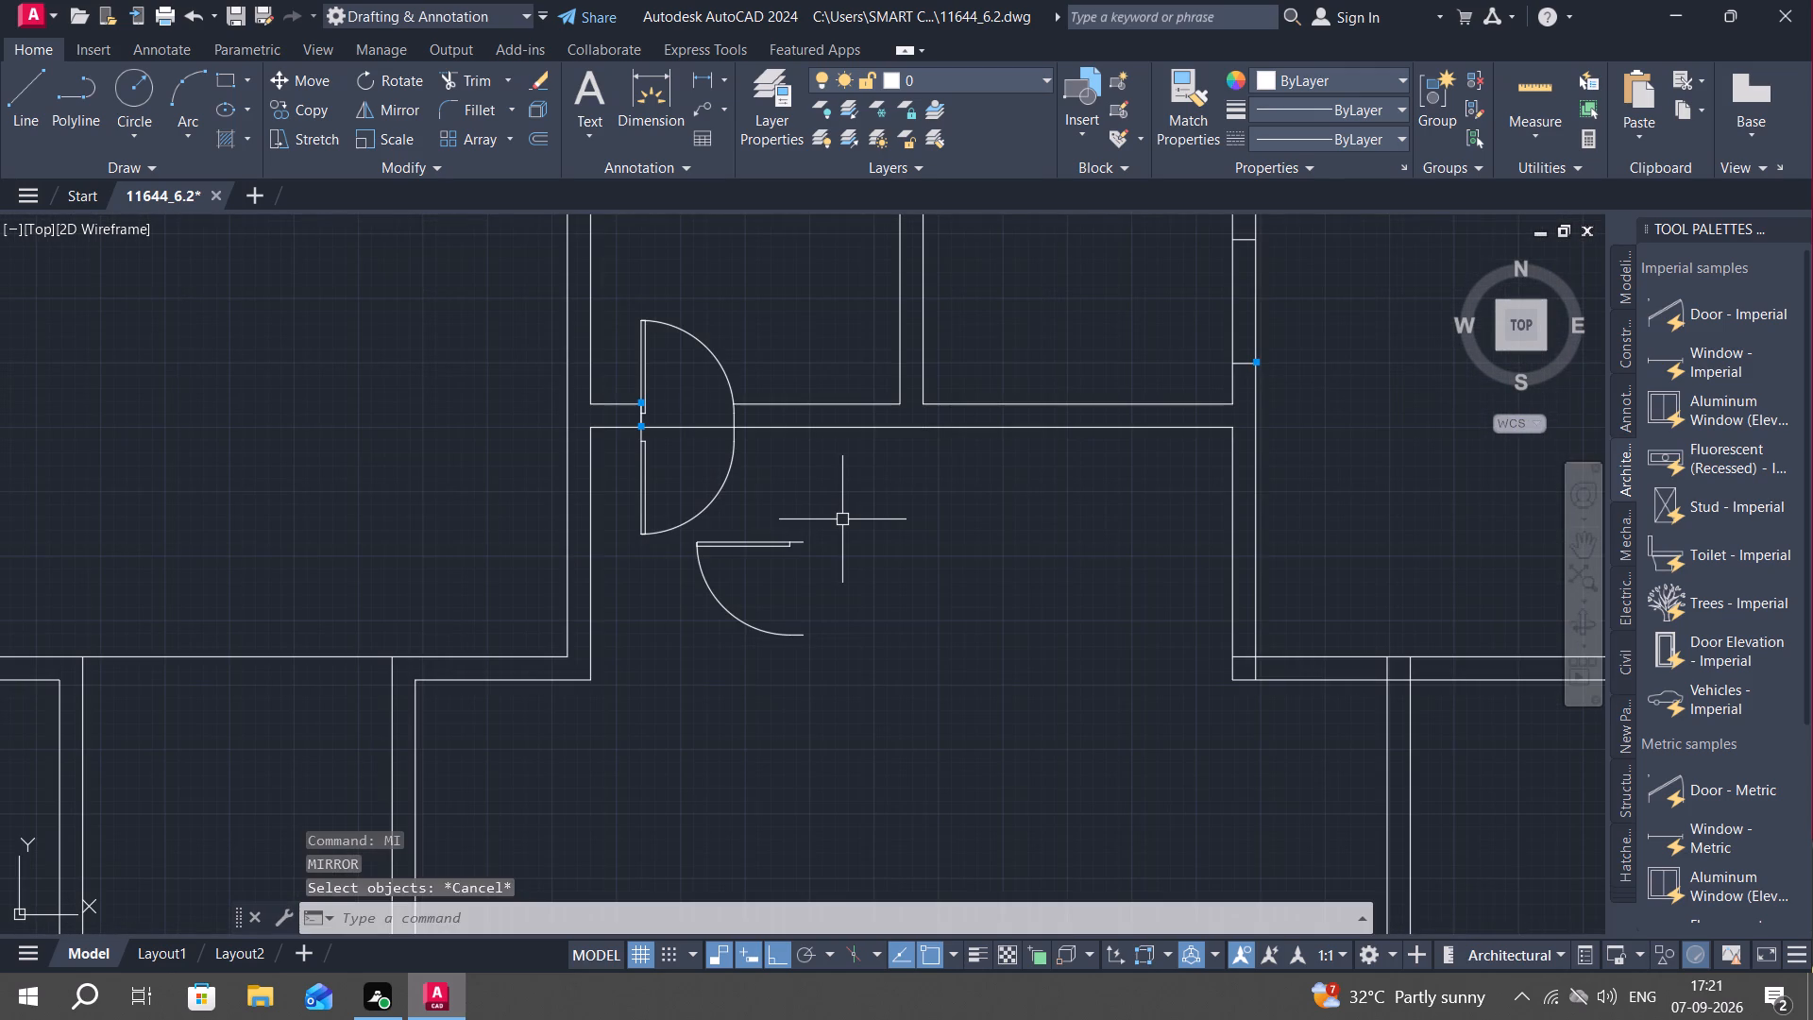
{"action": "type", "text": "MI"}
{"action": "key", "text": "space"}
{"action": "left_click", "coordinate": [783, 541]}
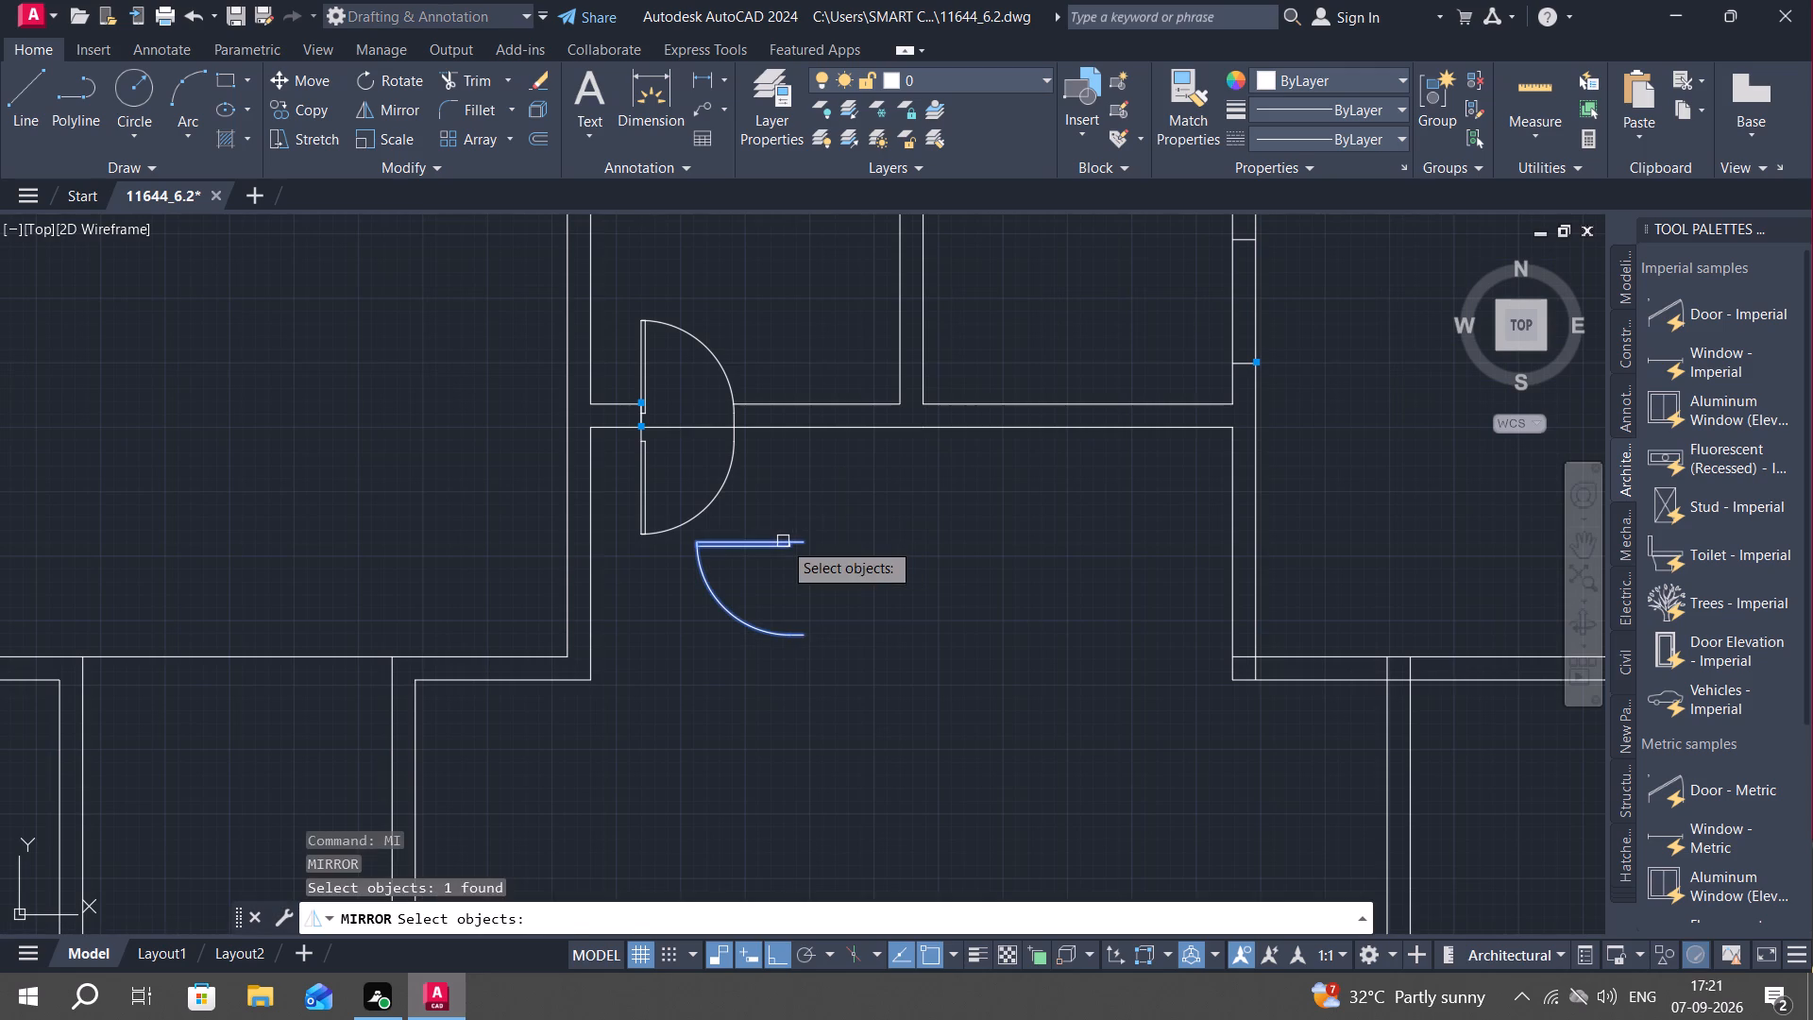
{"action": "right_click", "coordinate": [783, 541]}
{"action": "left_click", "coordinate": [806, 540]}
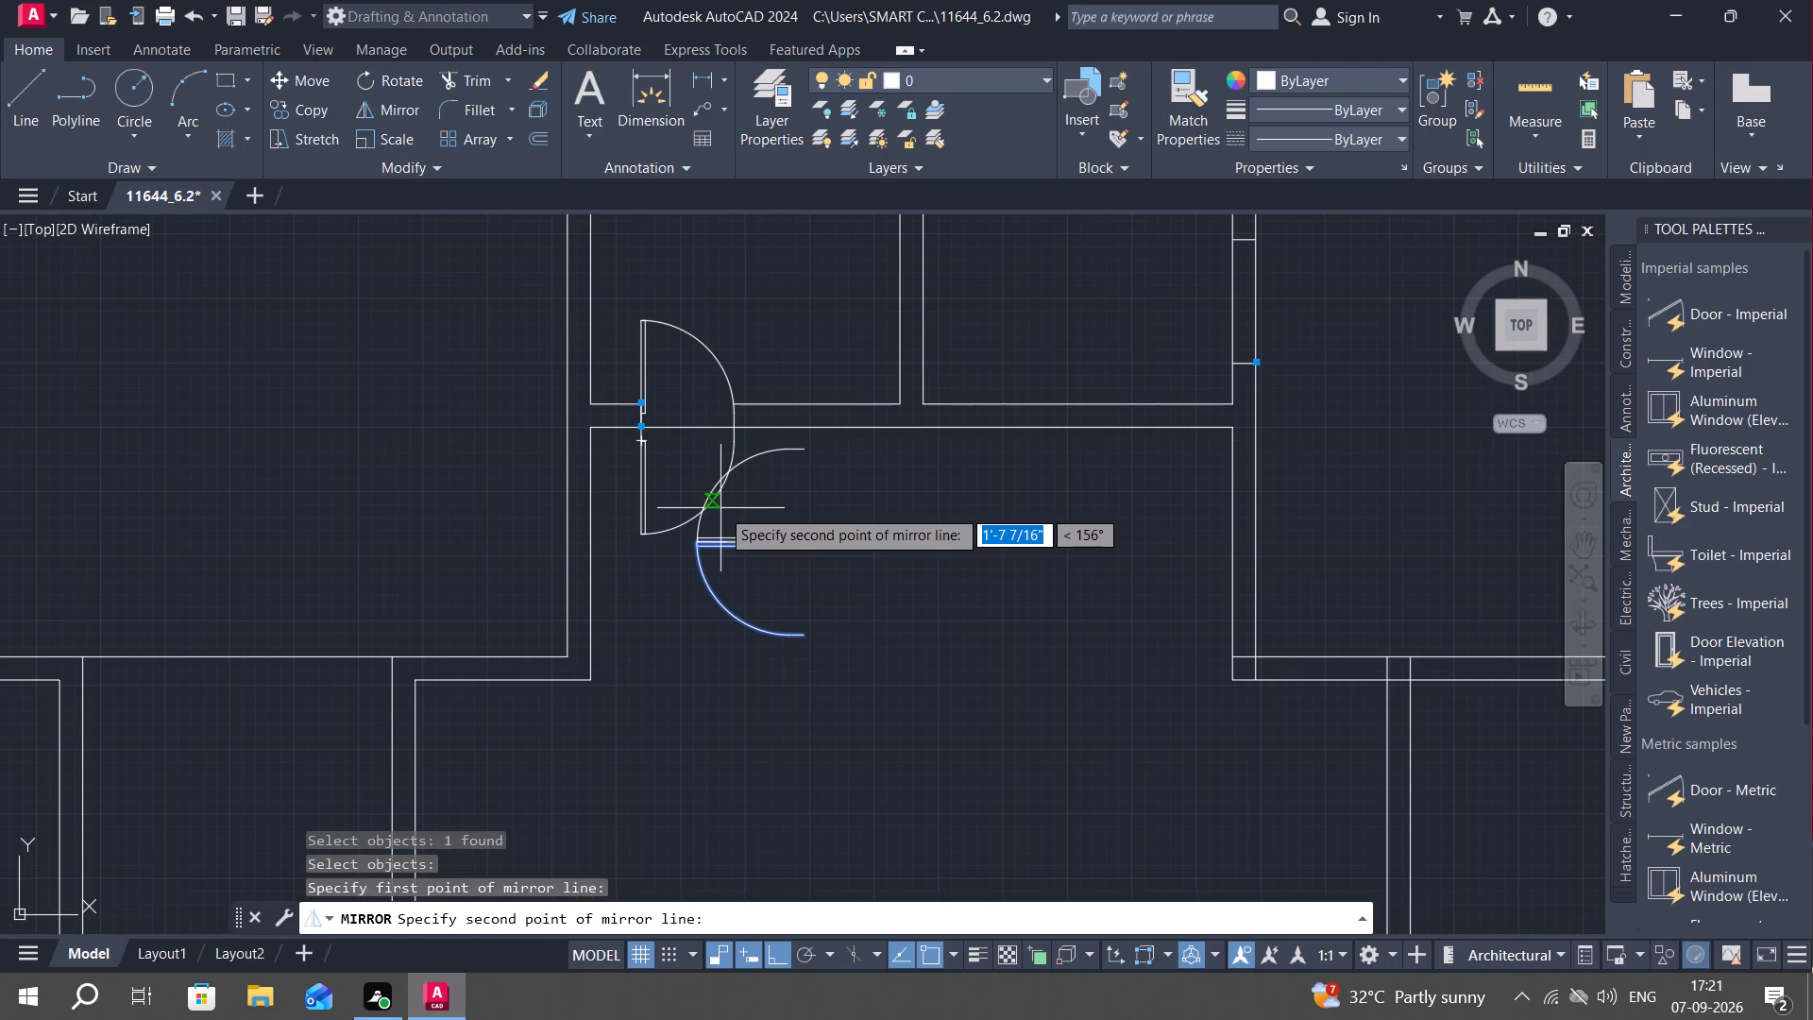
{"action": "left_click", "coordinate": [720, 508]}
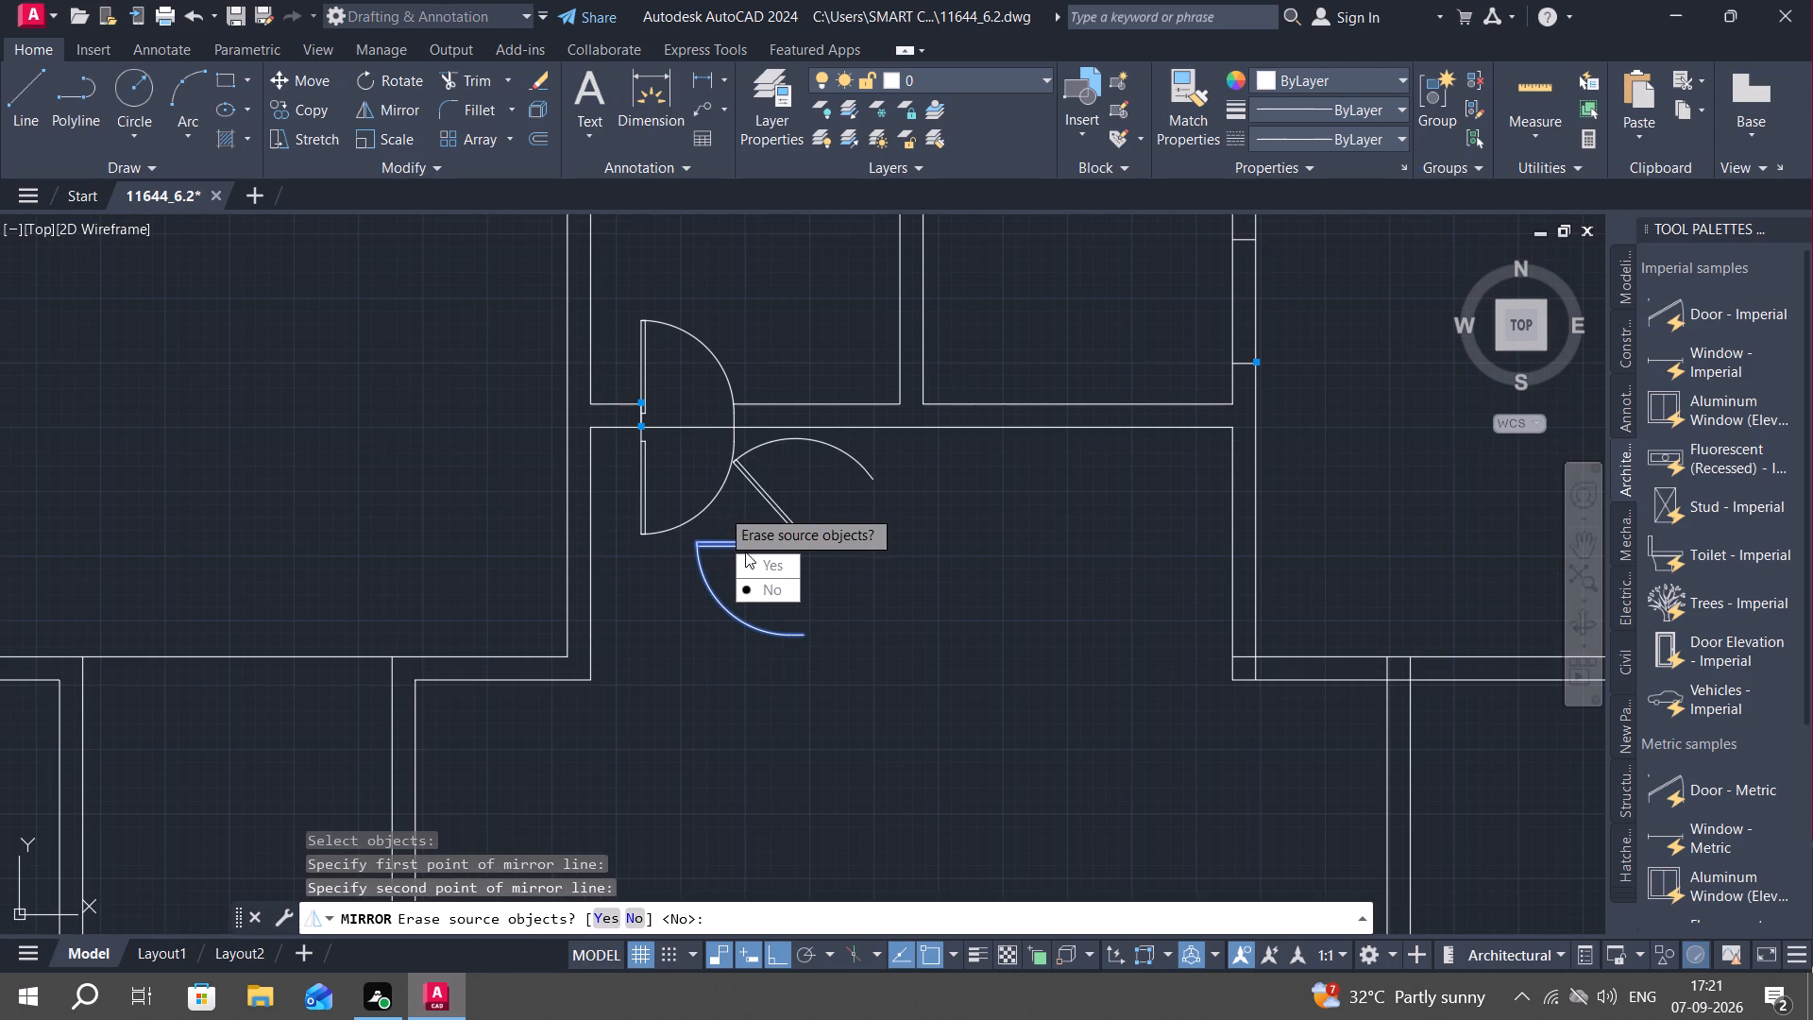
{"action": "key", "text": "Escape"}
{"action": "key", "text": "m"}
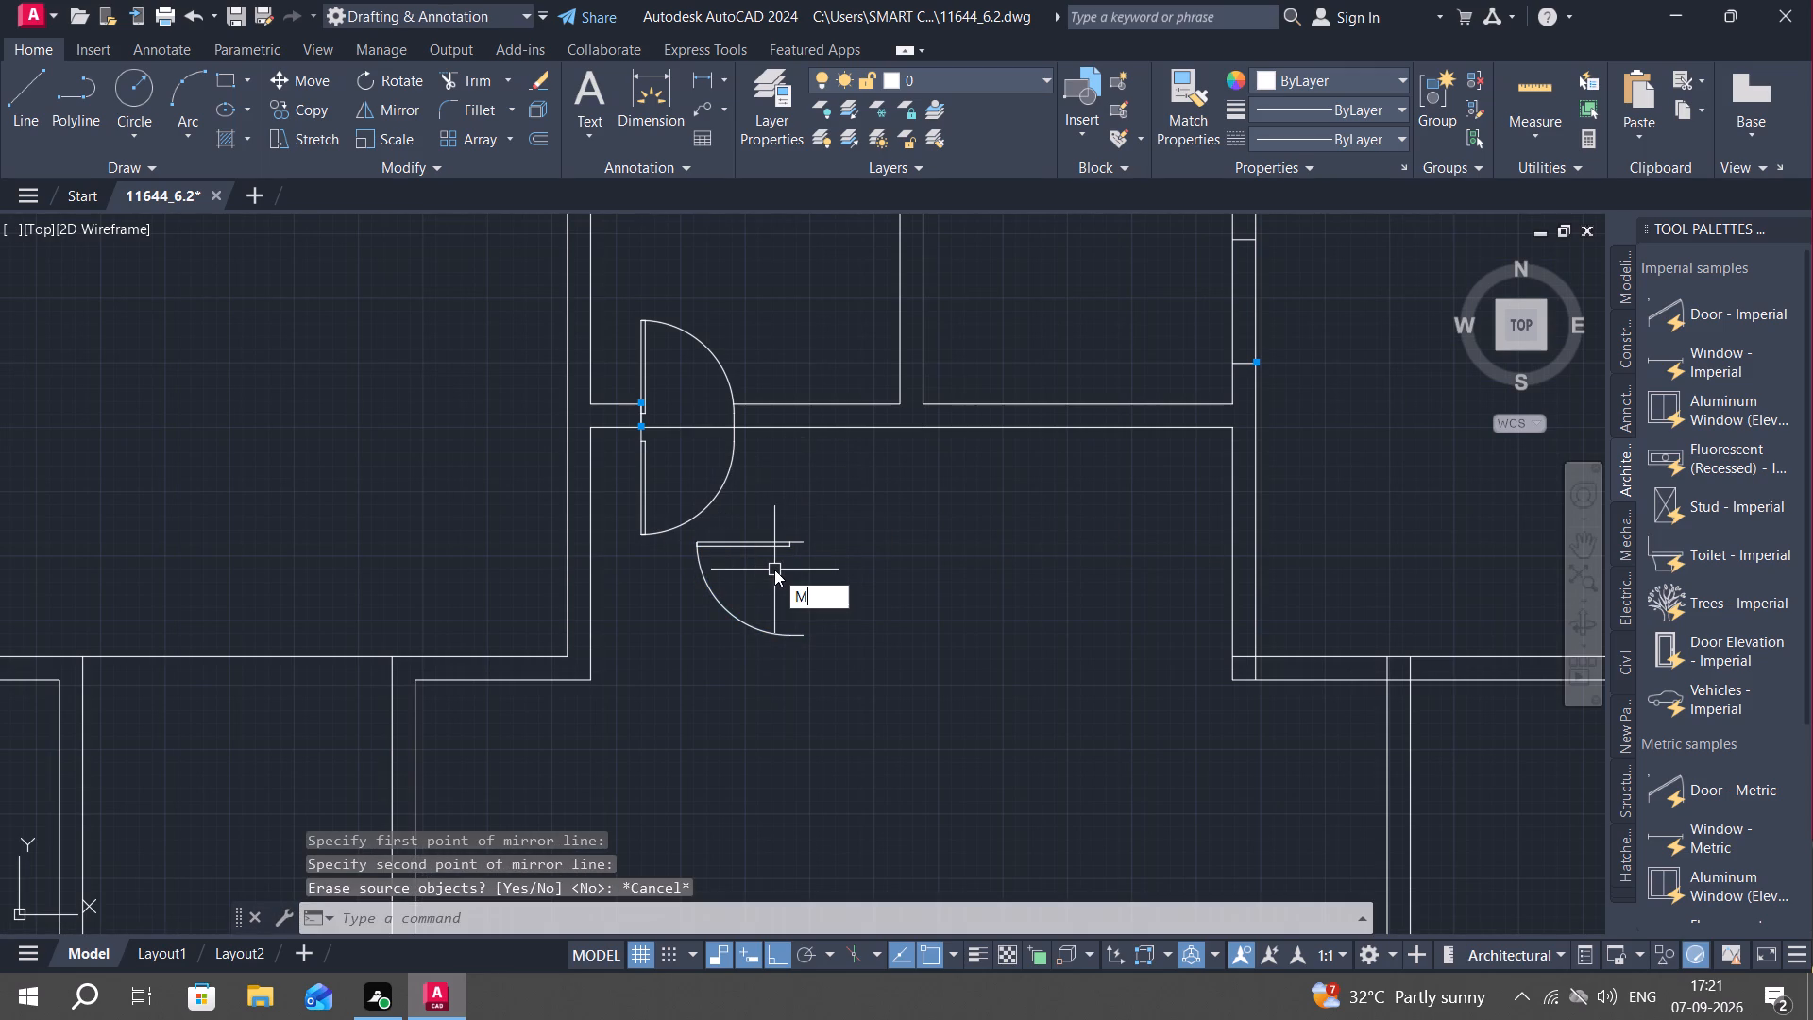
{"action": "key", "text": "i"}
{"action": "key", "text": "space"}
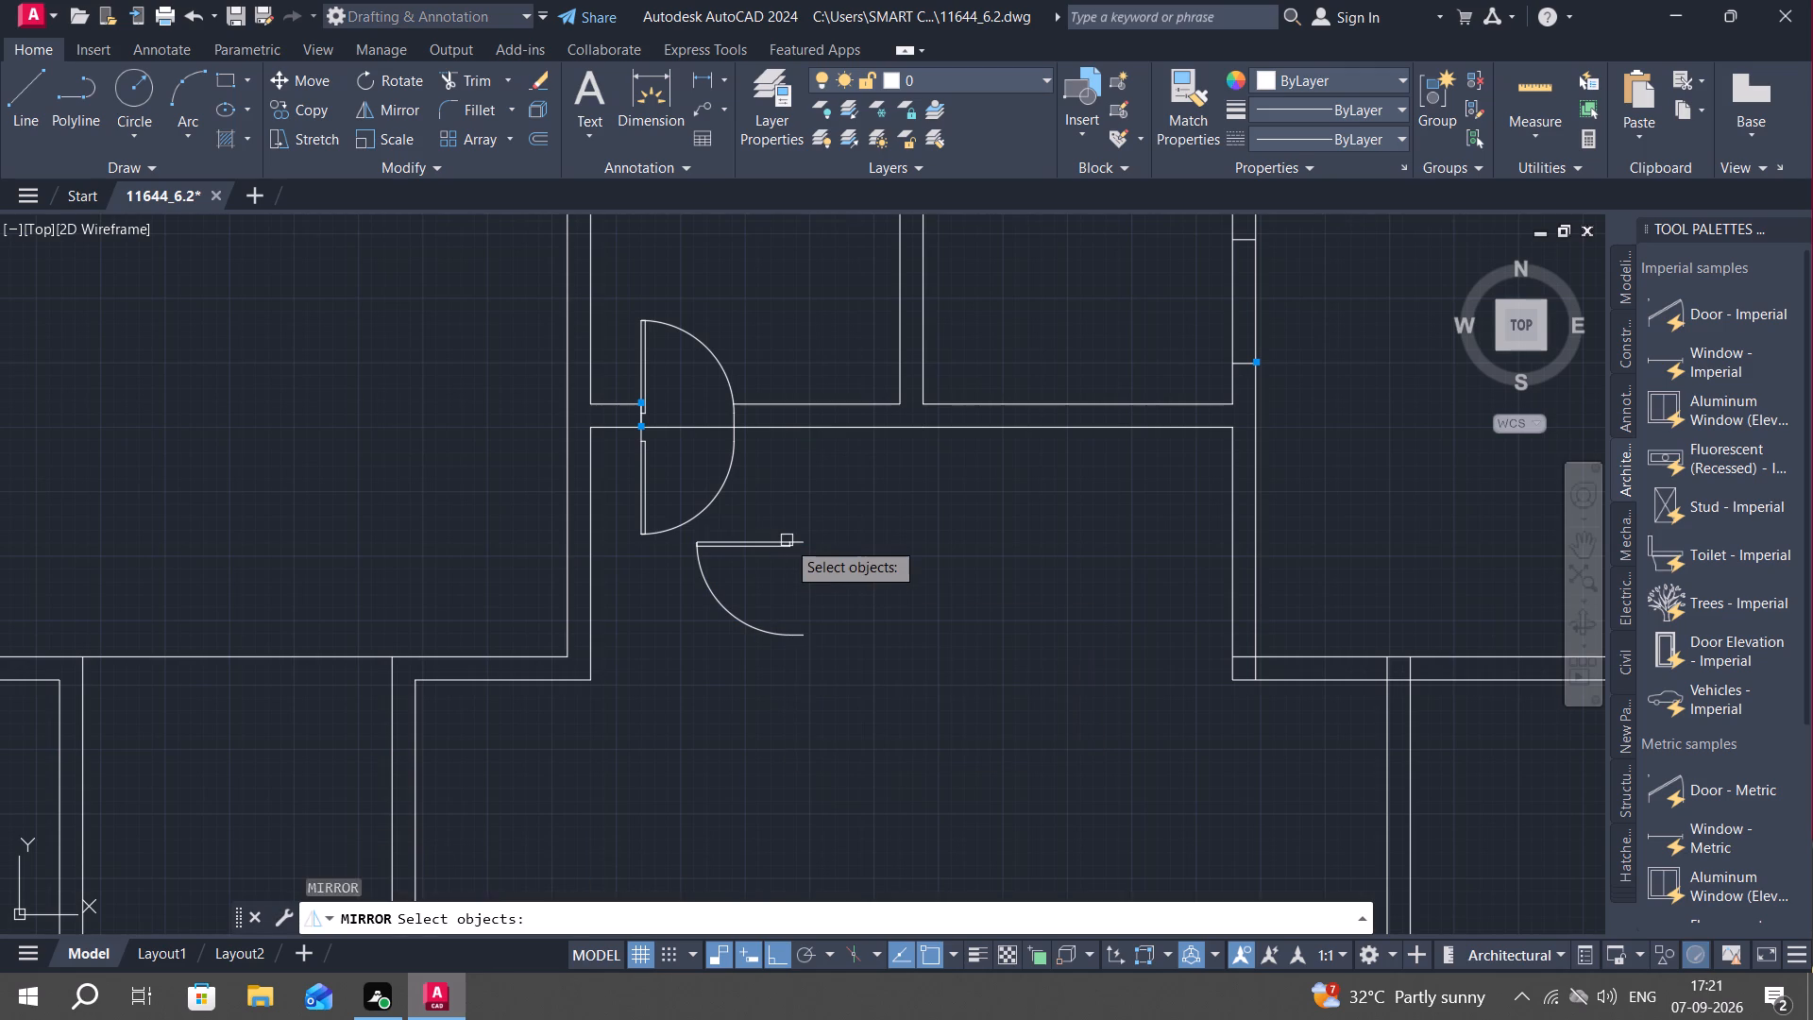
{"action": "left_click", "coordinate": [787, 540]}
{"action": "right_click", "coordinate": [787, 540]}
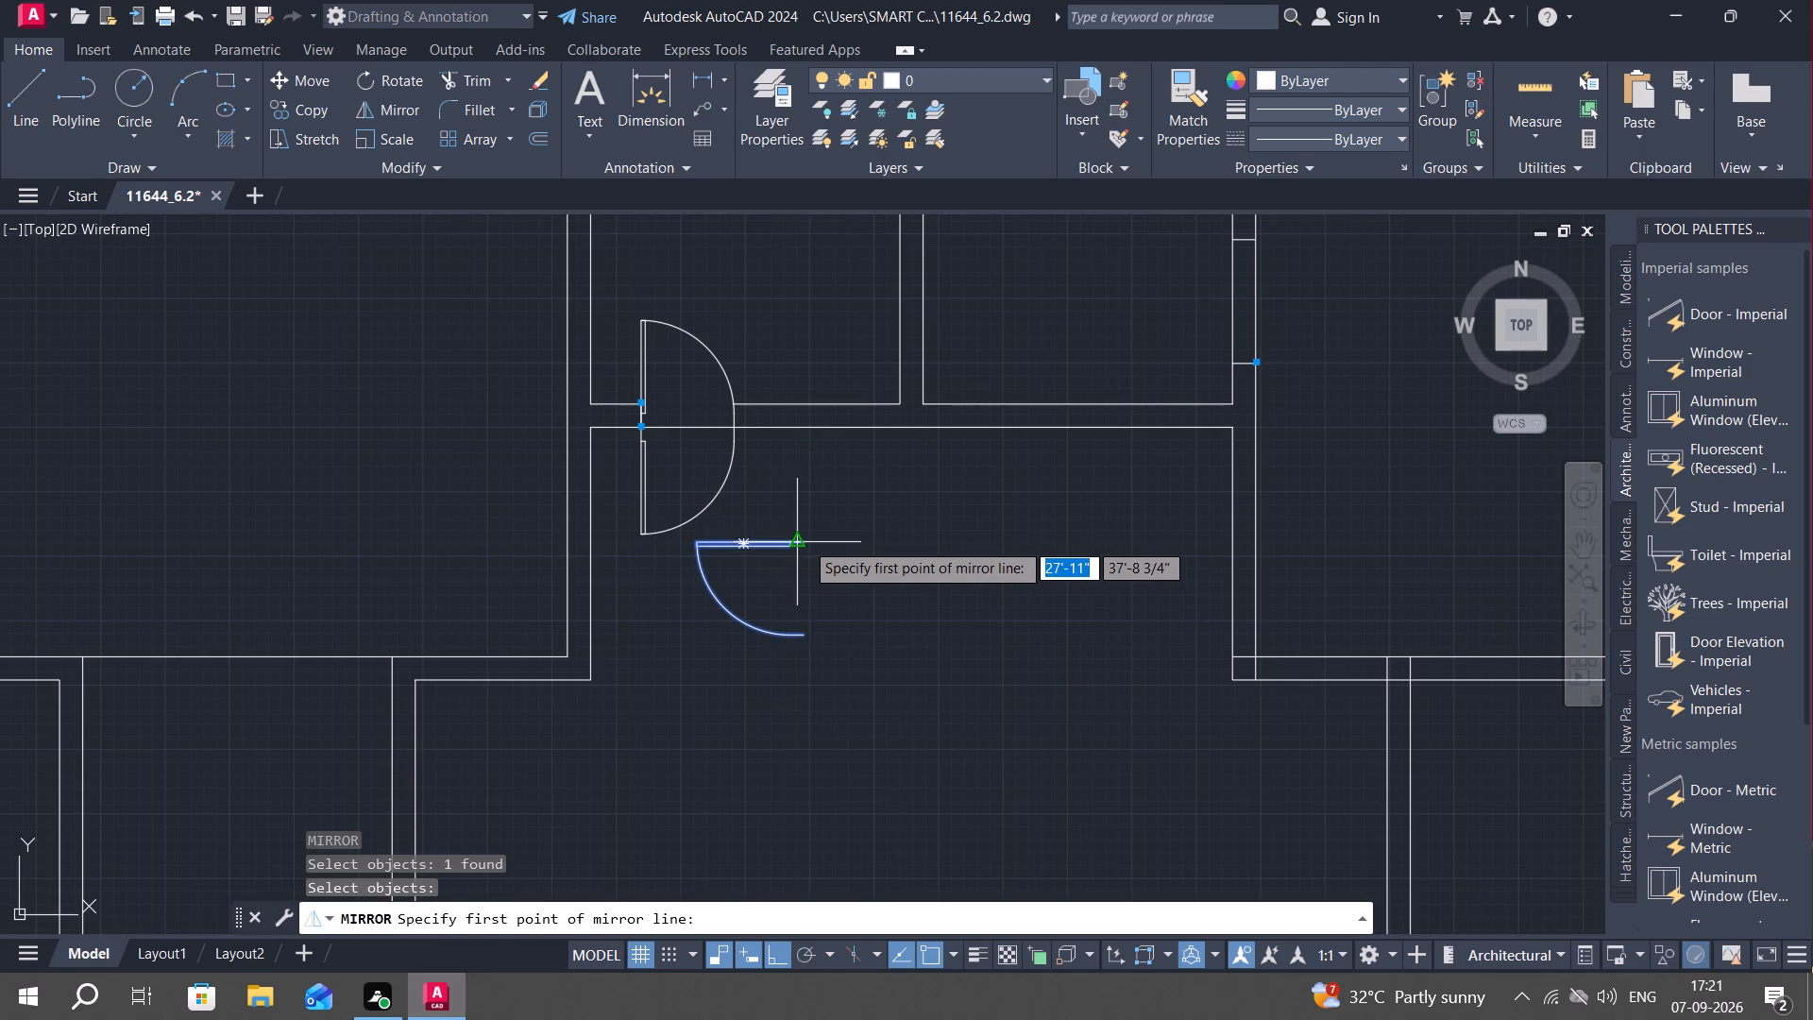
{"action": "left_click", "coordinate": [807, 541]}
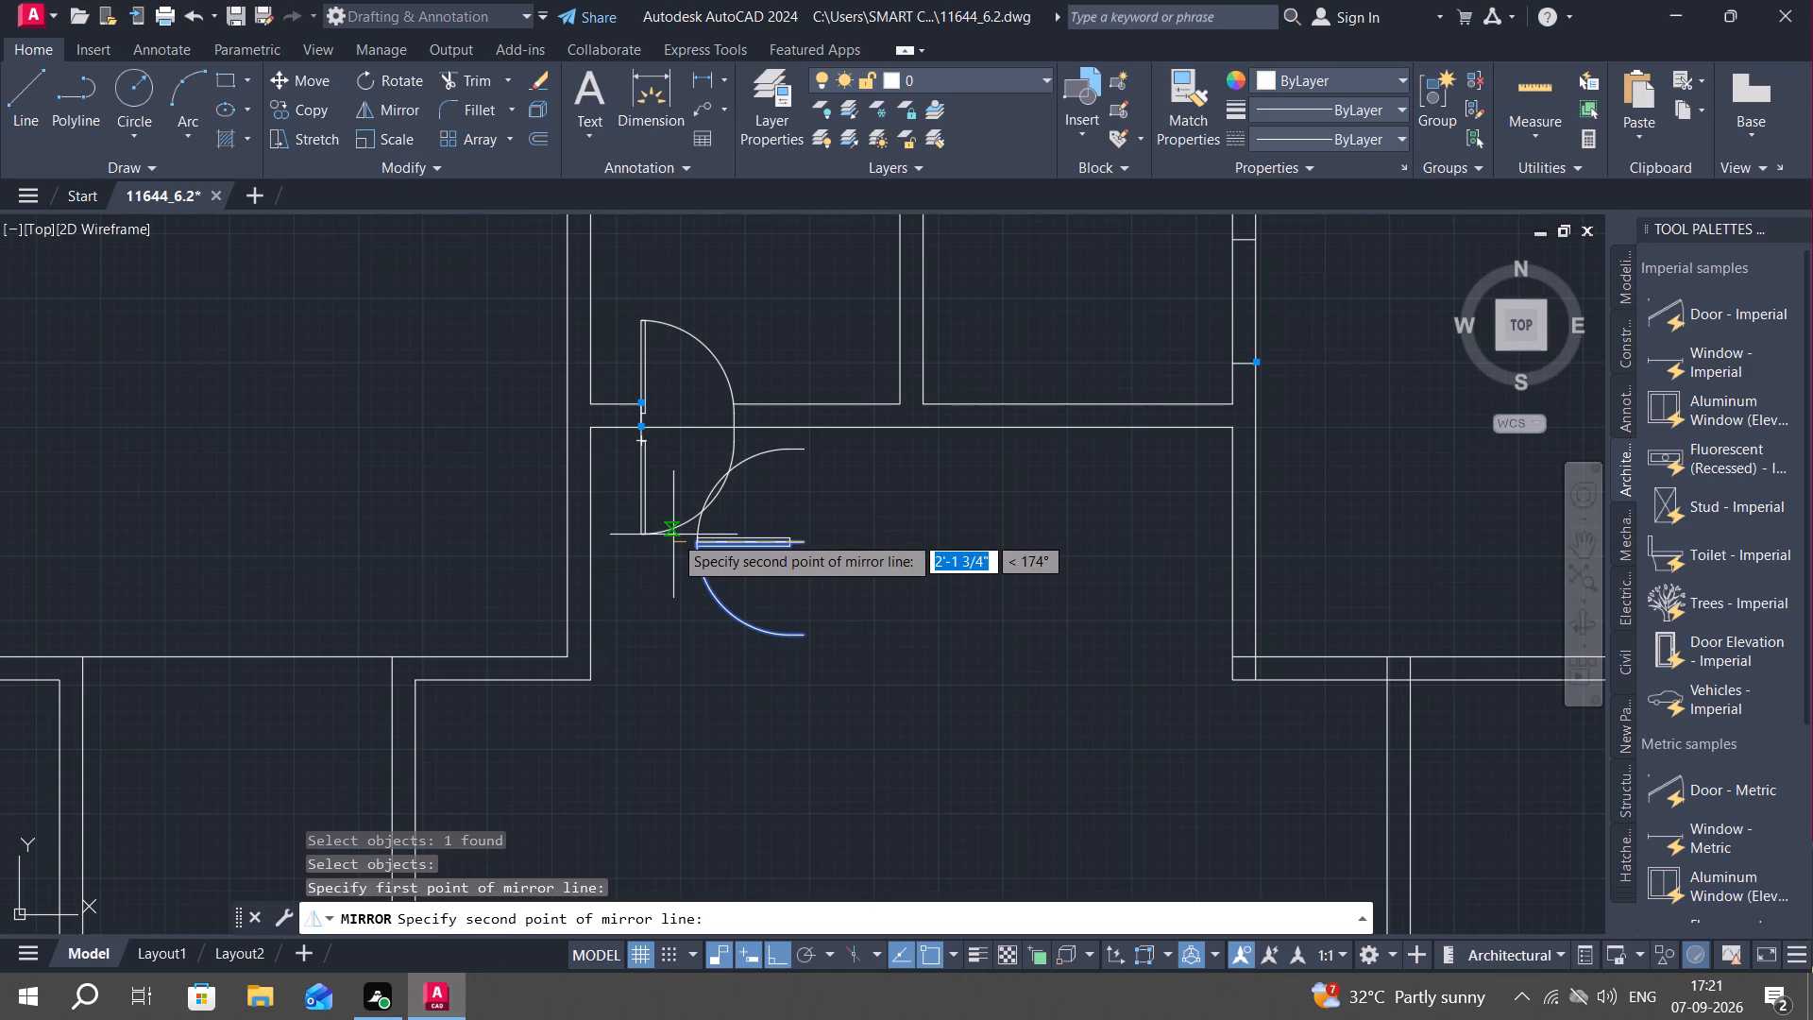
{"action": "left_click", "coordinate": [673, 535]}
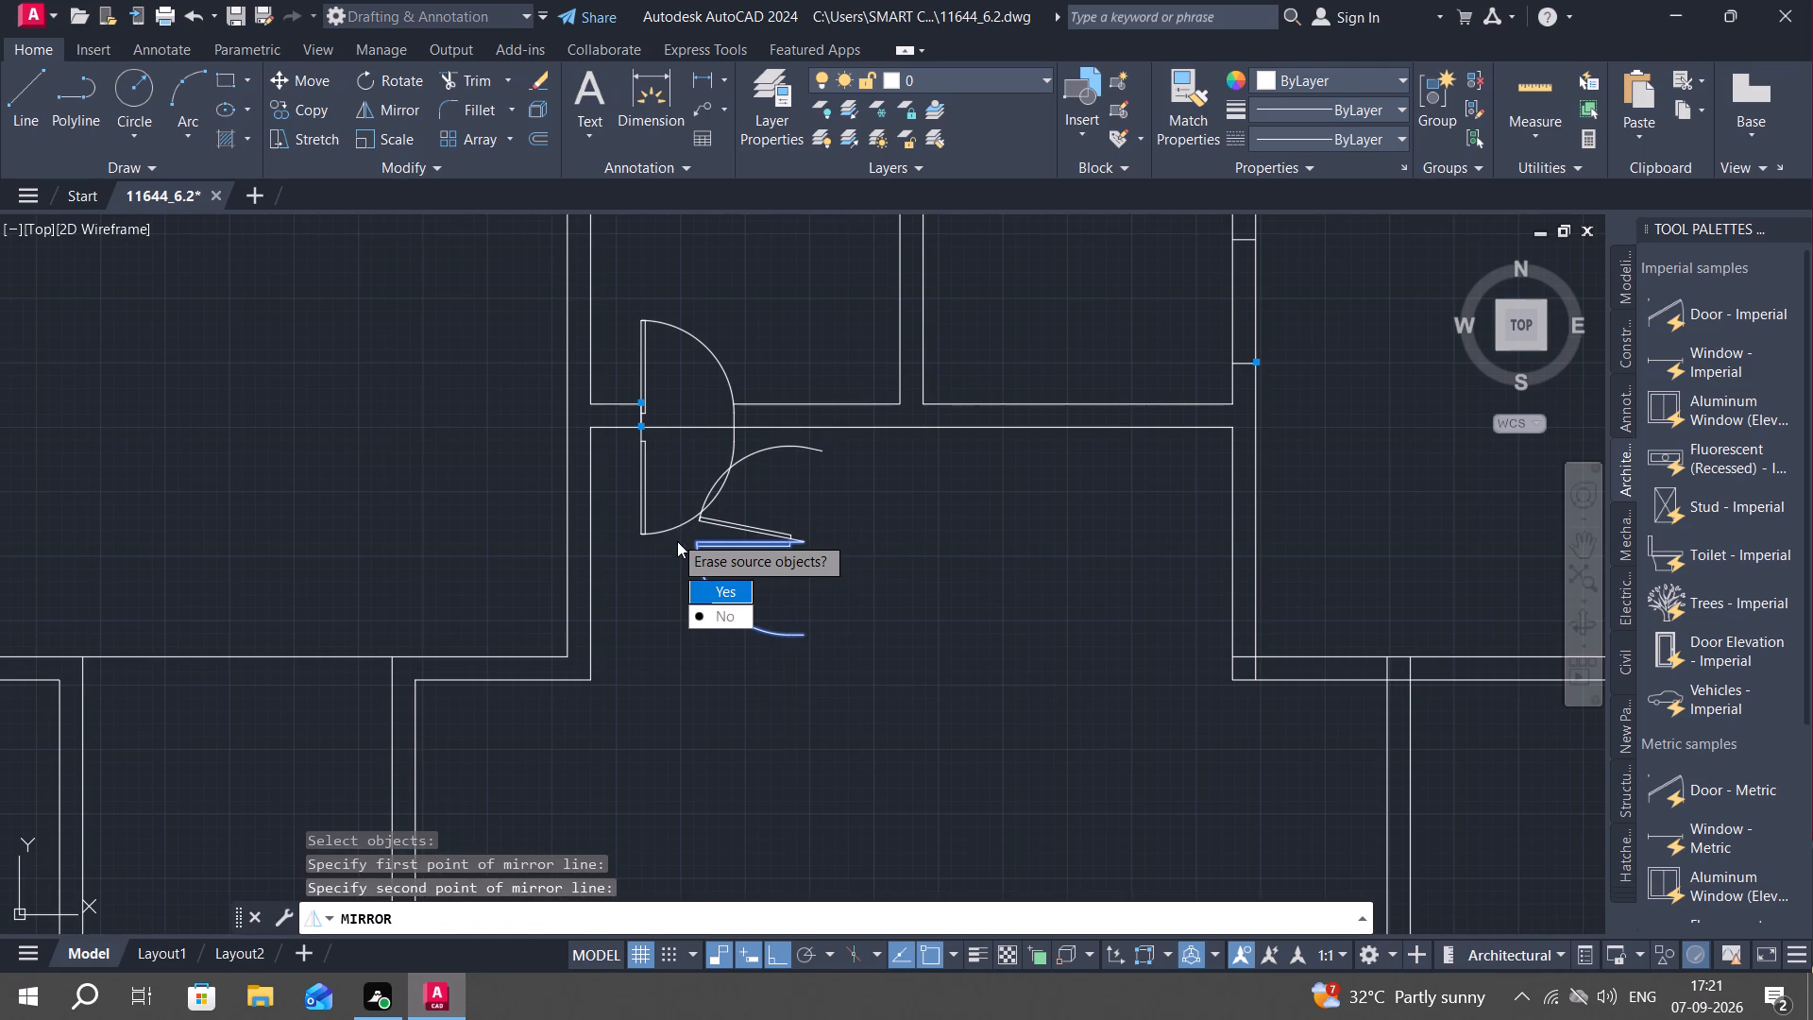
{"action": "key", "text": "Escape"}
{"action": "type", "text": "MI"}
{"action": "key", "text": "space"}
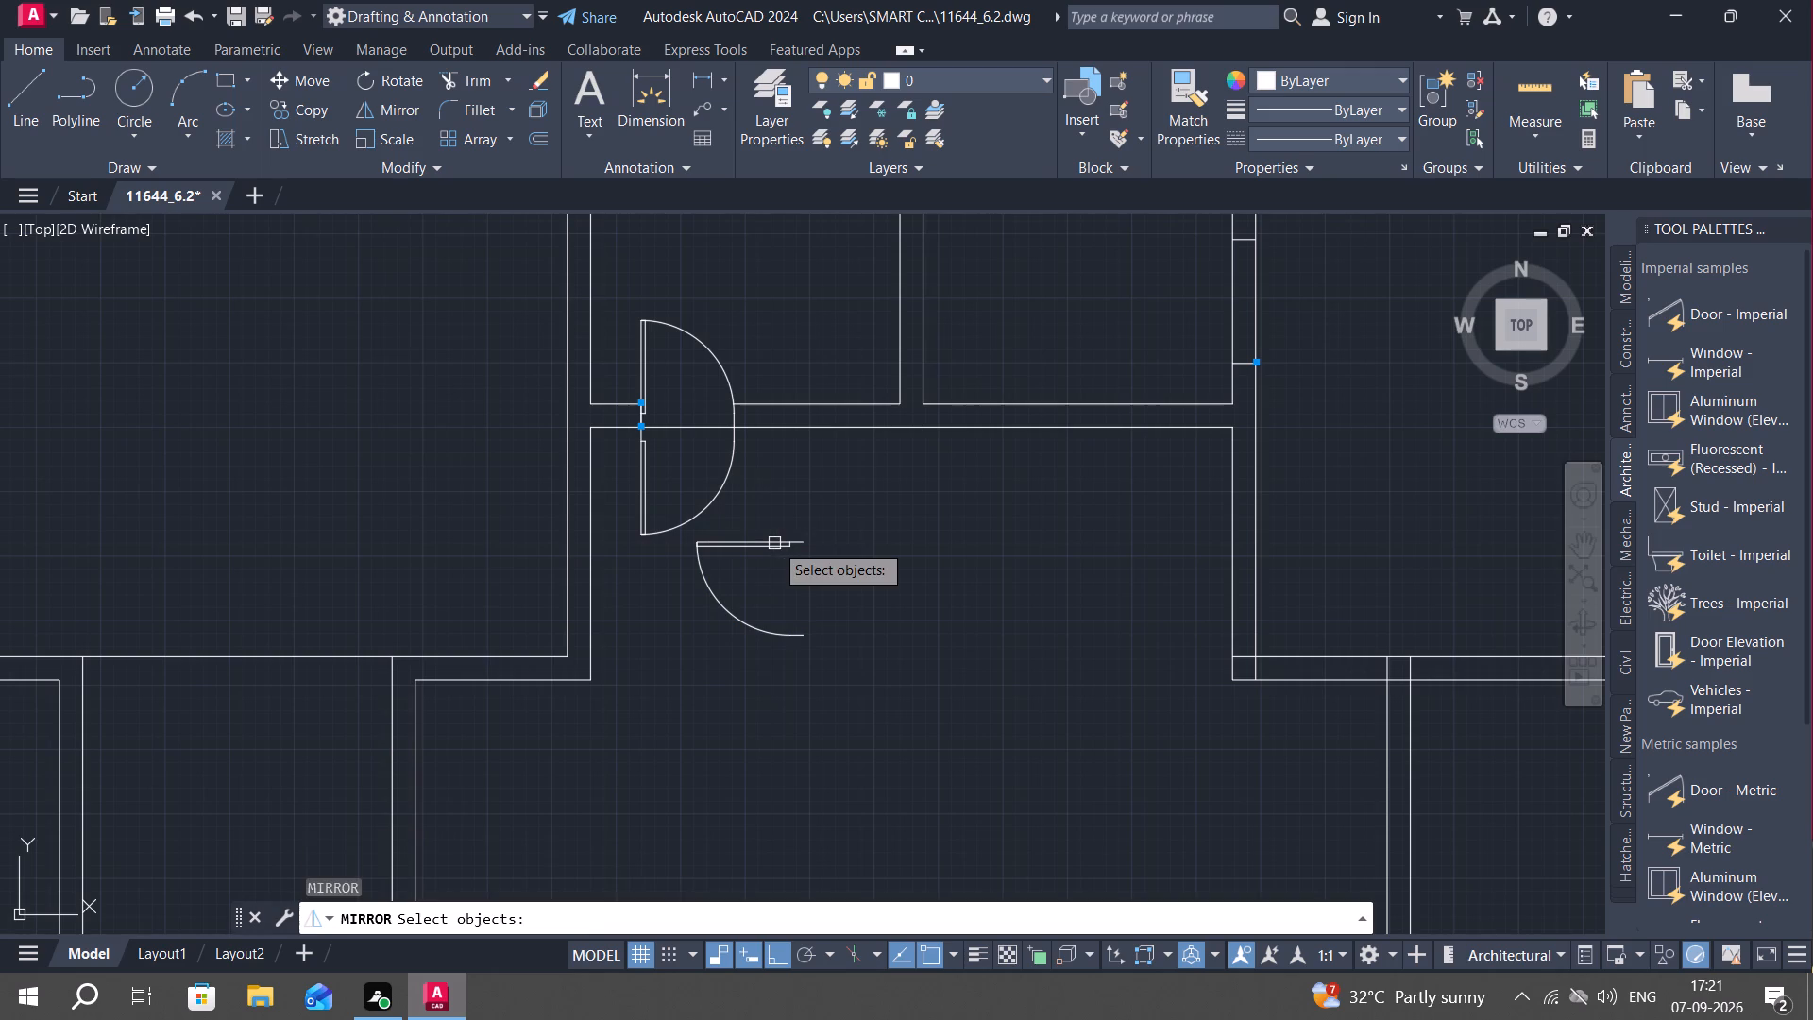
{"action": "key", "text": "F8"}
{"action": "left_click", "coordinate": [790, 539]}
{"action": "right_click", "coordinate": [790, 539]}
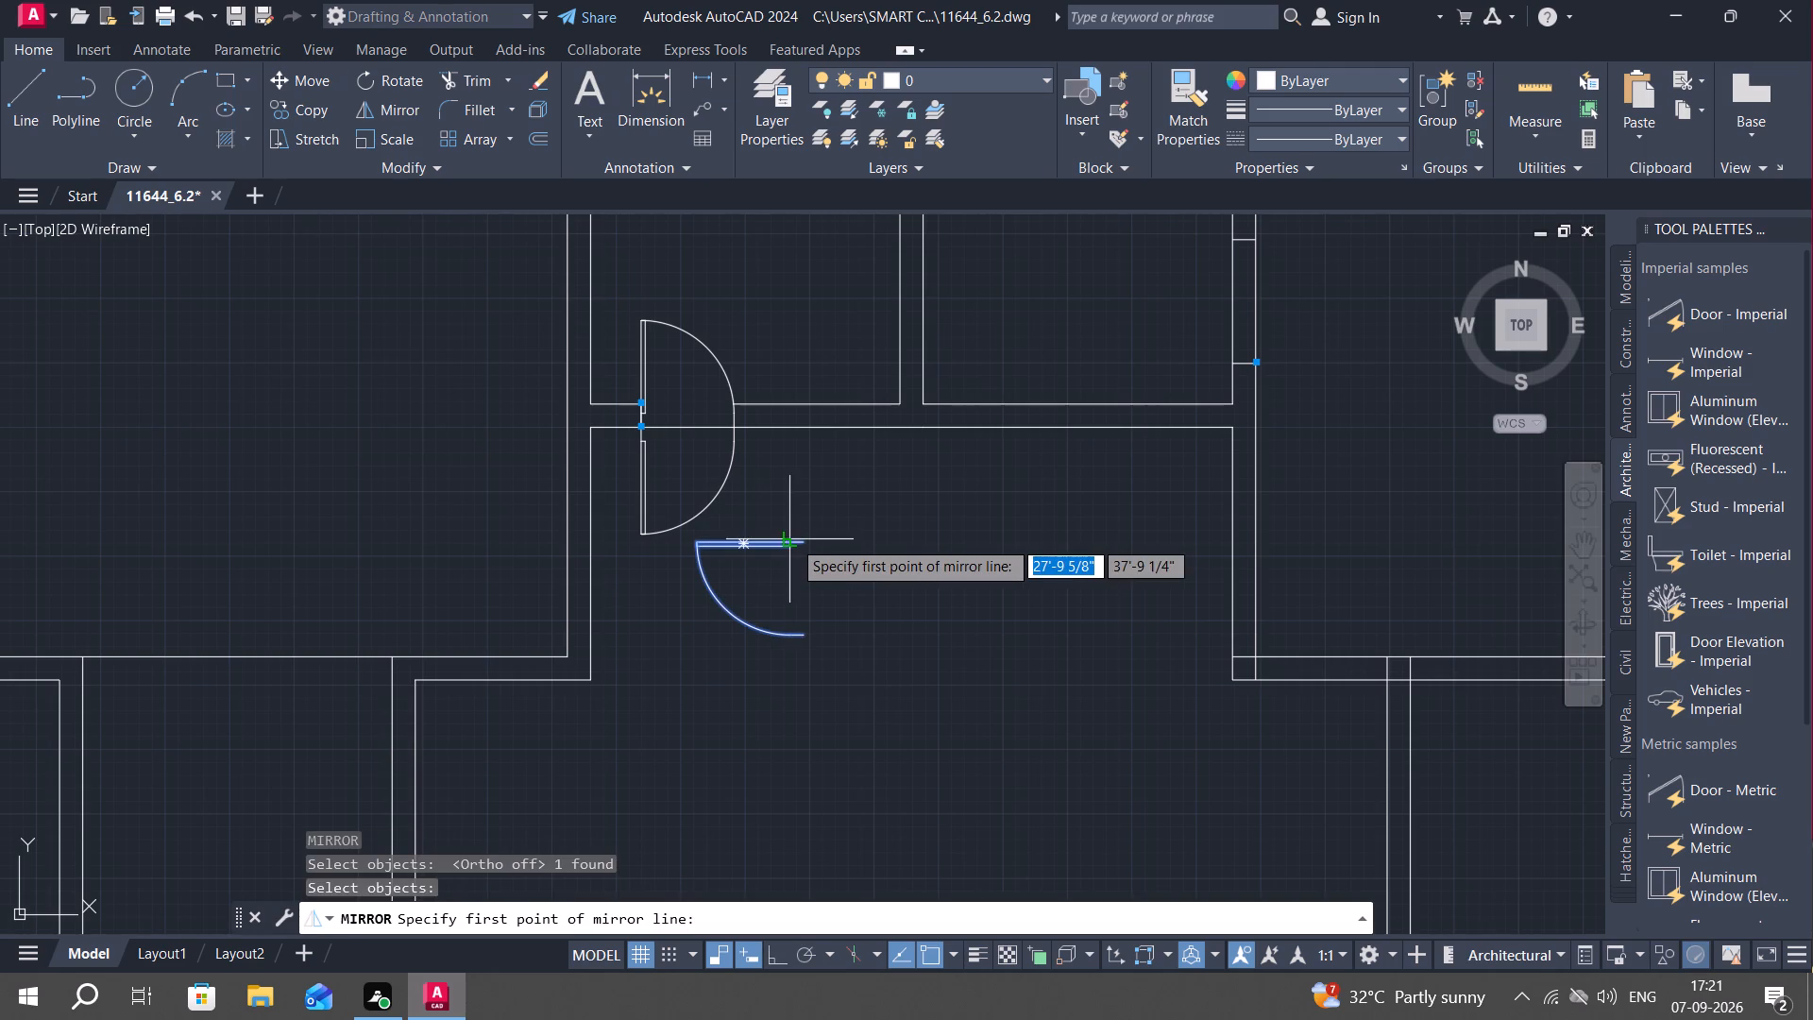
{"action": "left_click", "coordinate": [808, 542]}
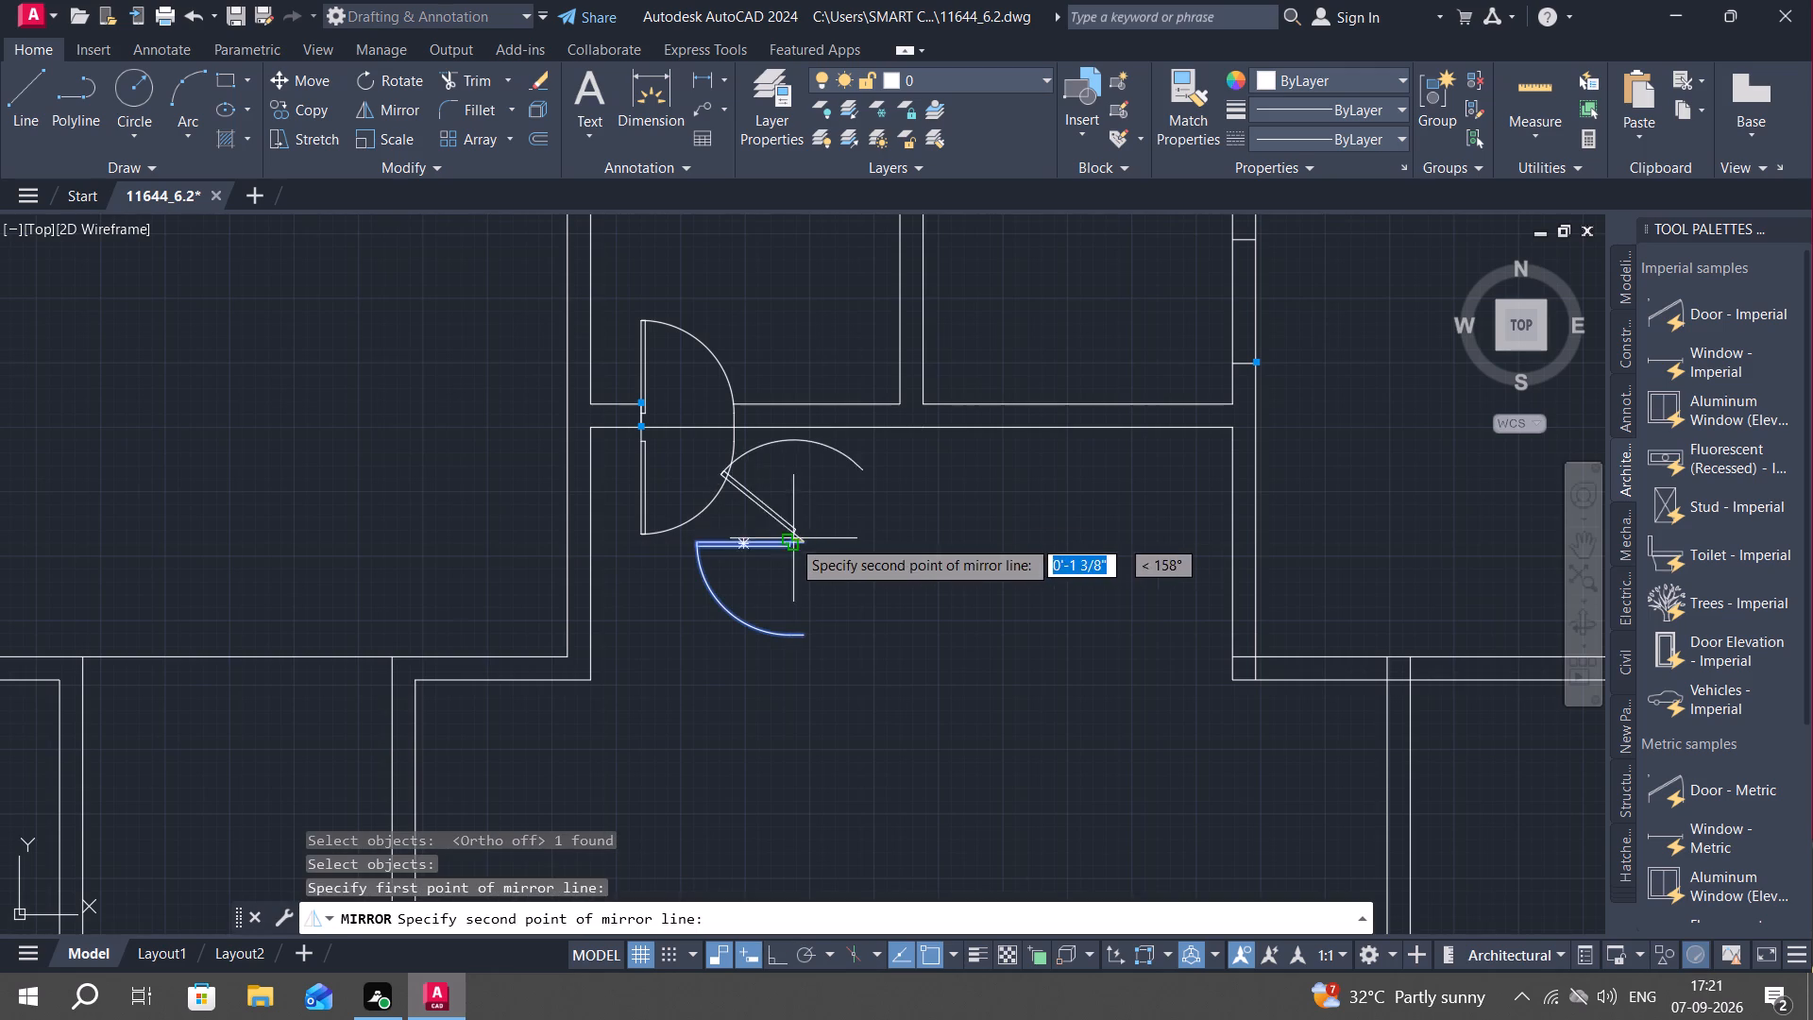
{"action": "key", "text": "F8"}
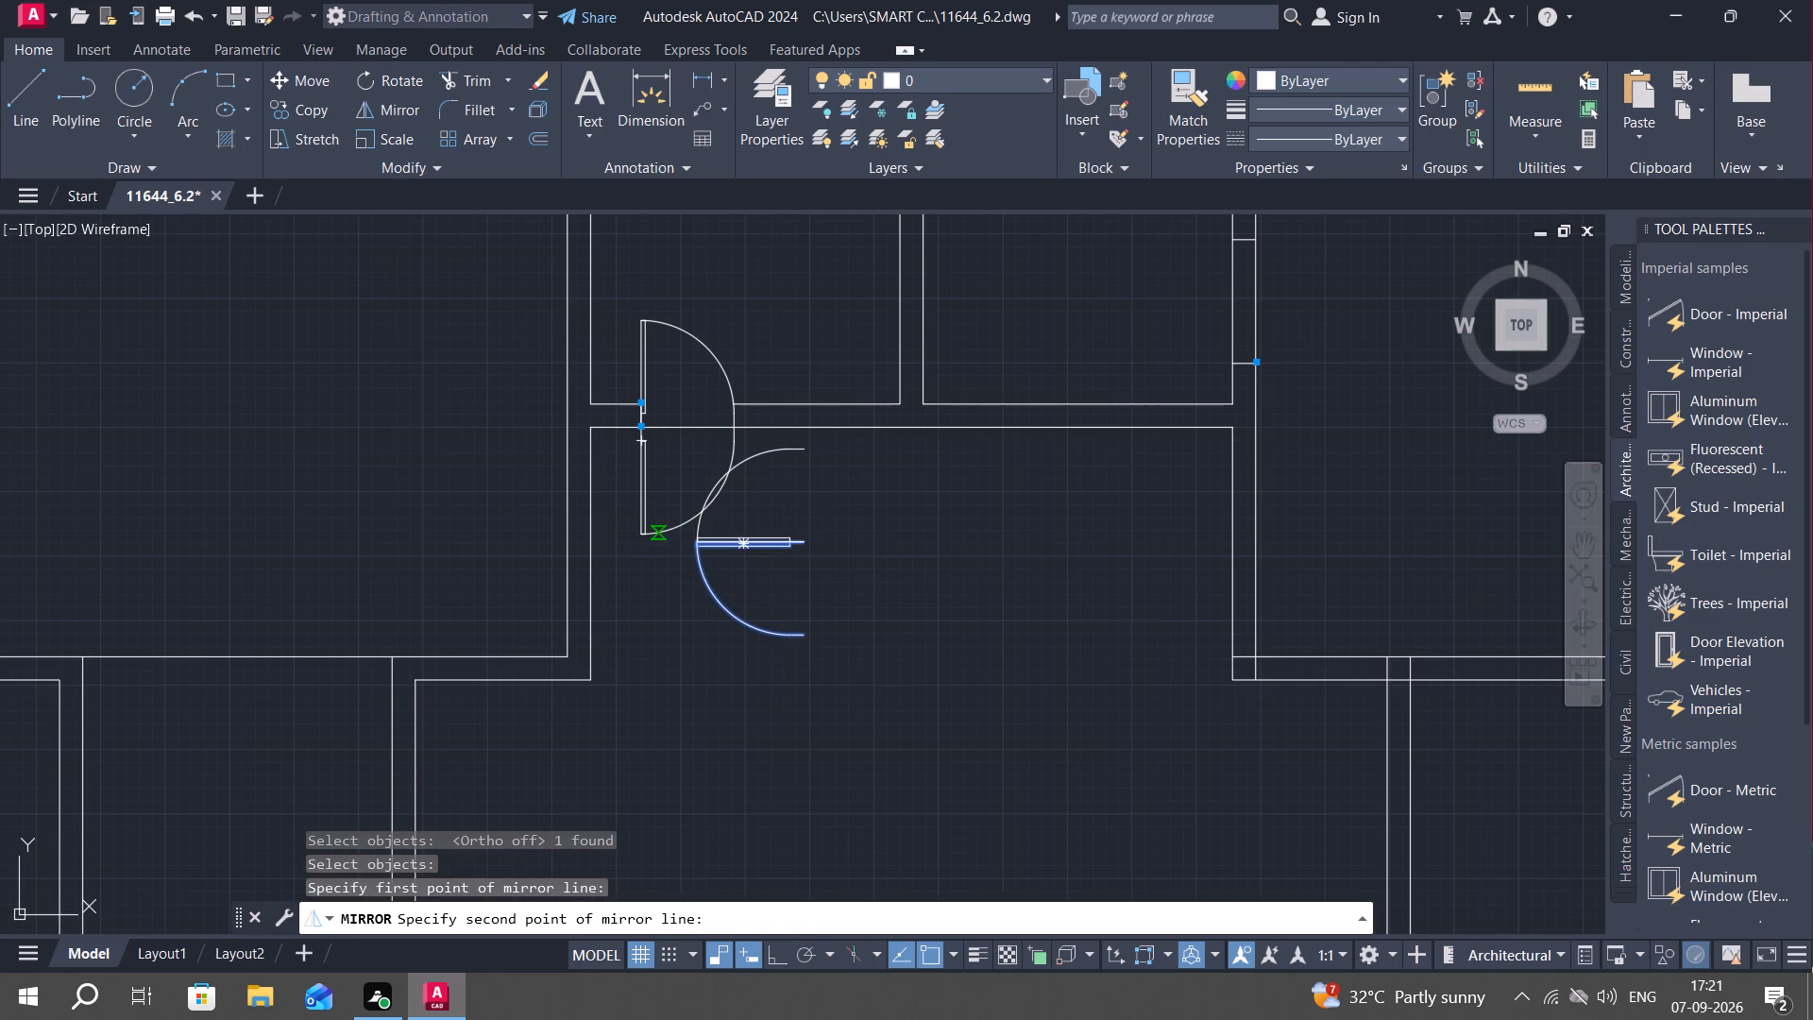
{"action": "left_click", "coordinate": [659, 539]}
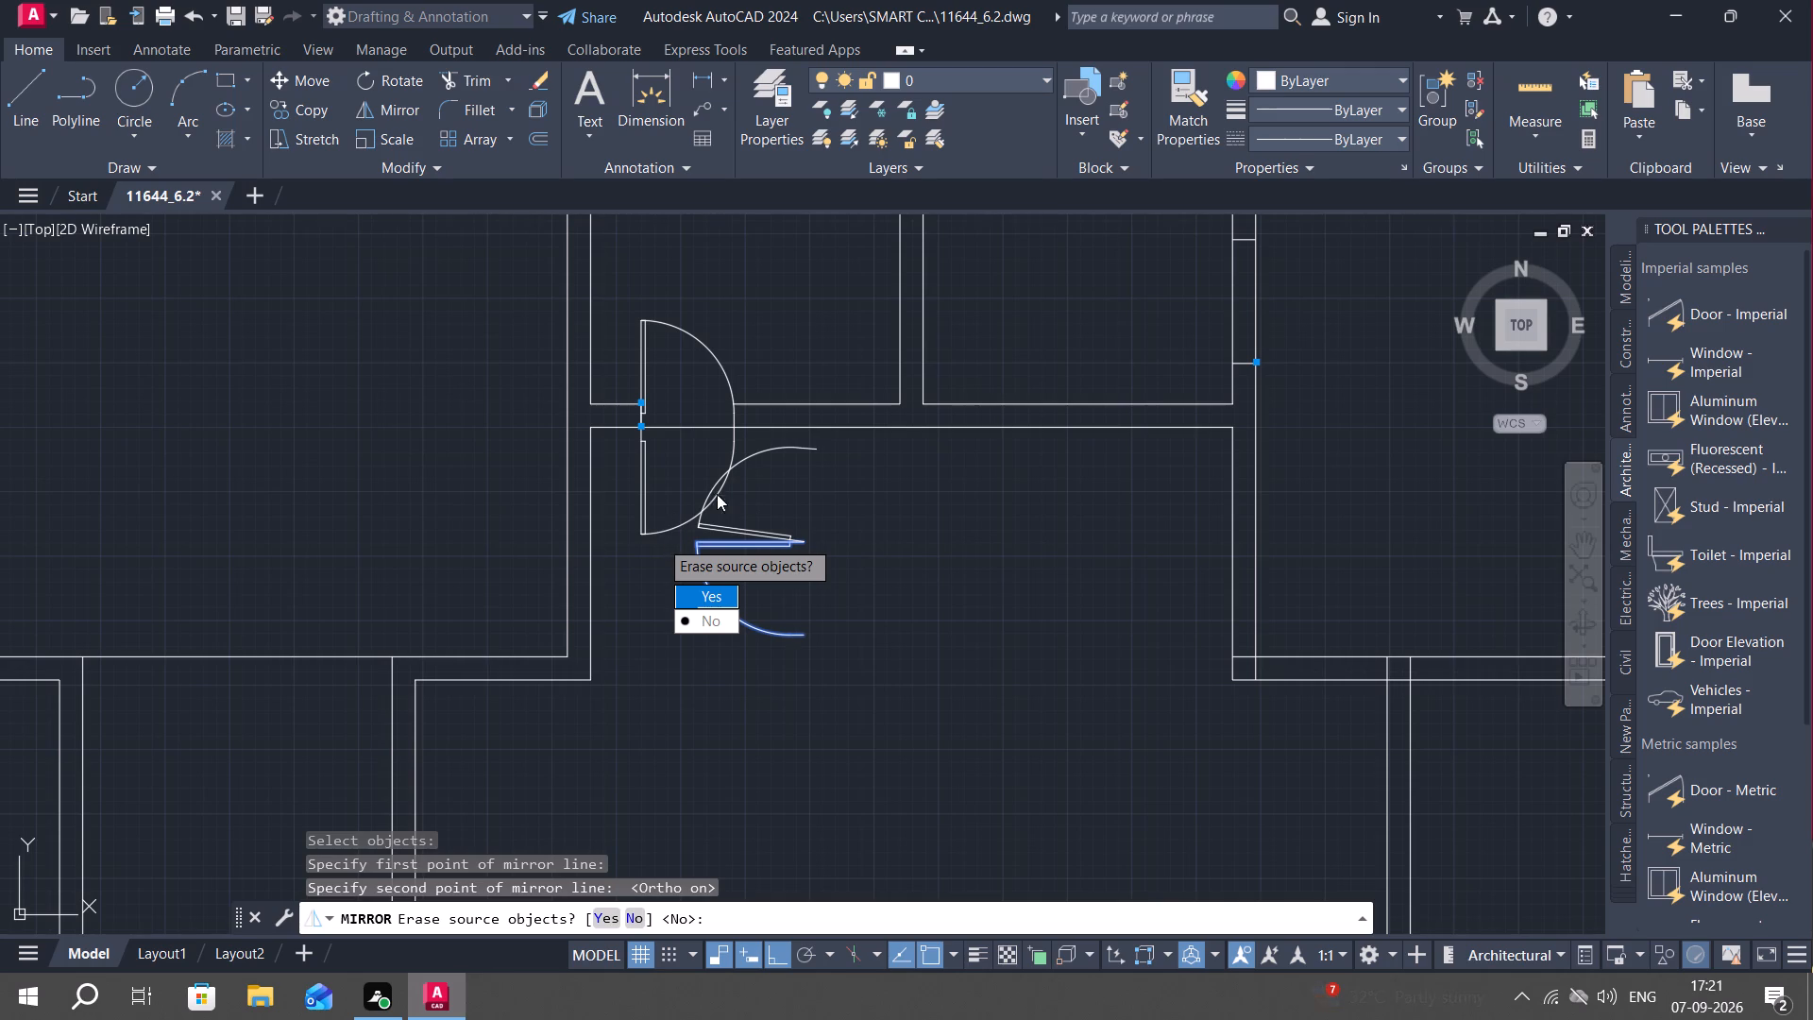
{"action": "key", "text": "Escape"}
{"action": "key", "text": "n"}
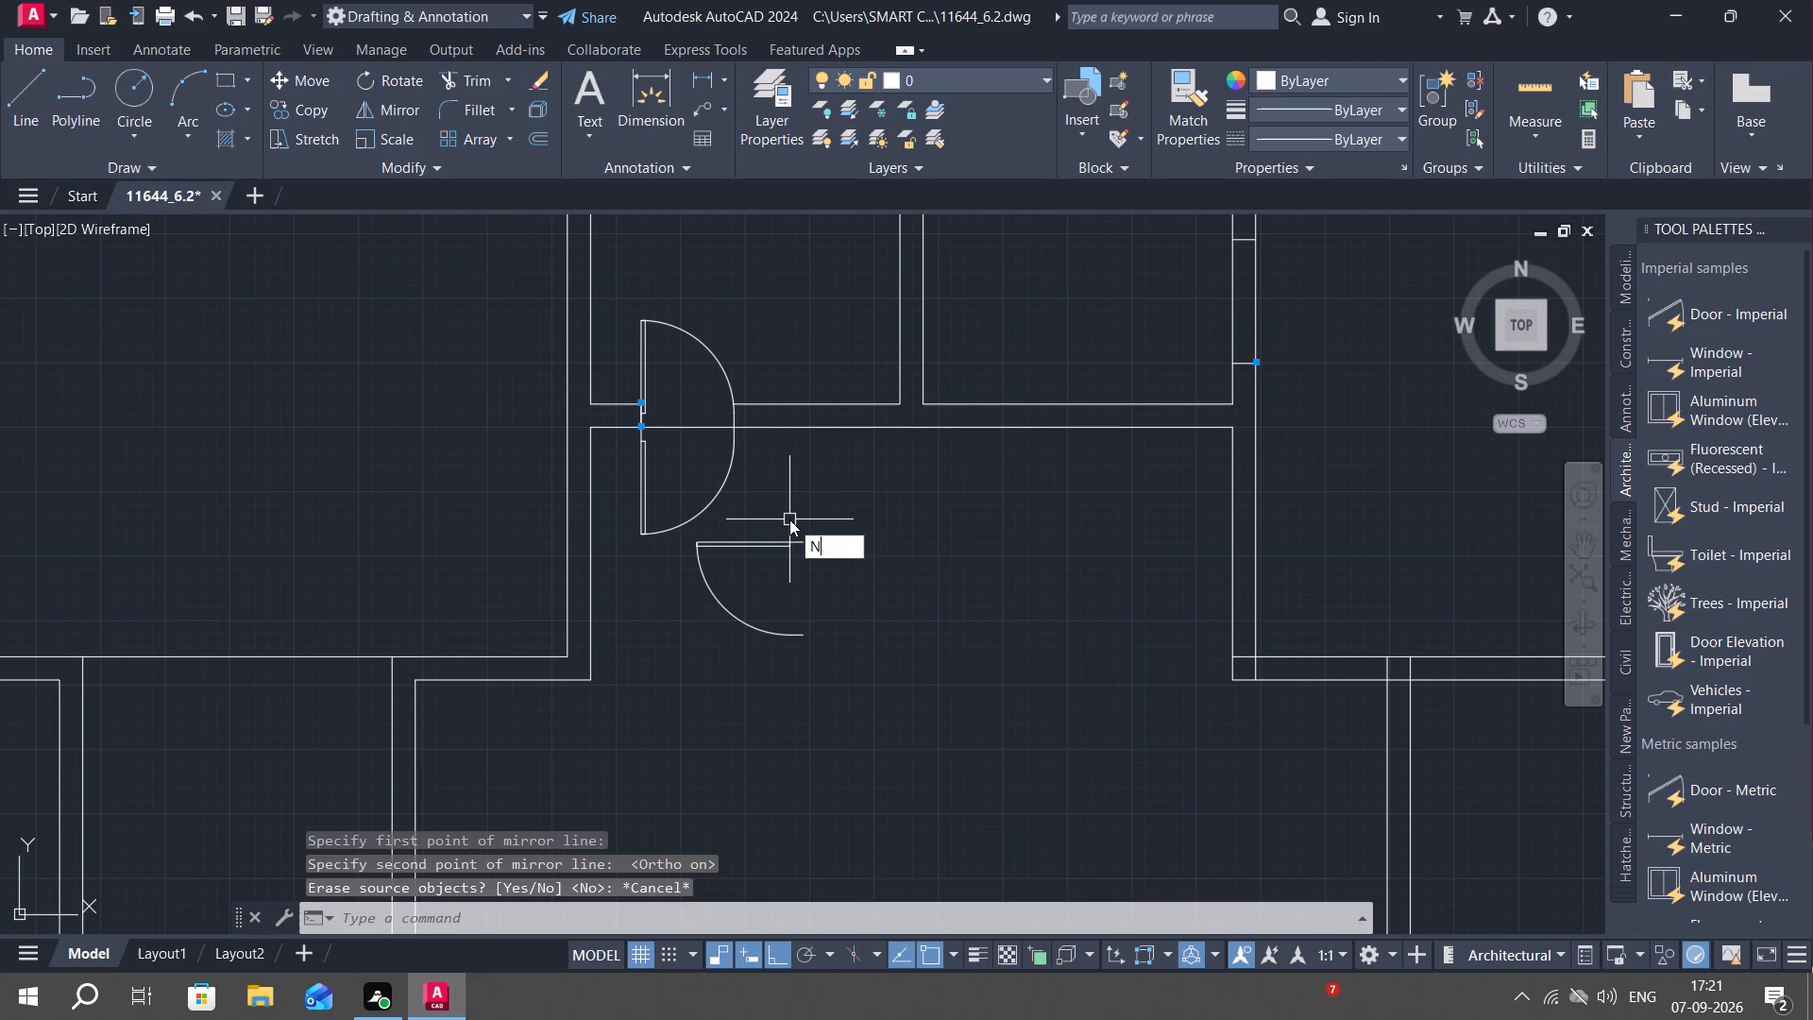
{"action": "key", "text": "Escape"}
Mirror the rotated door below the small rooms about a horizontal line through its hinge-side jamb end, keeping the original.
{"action": "type", "text": "MI"}
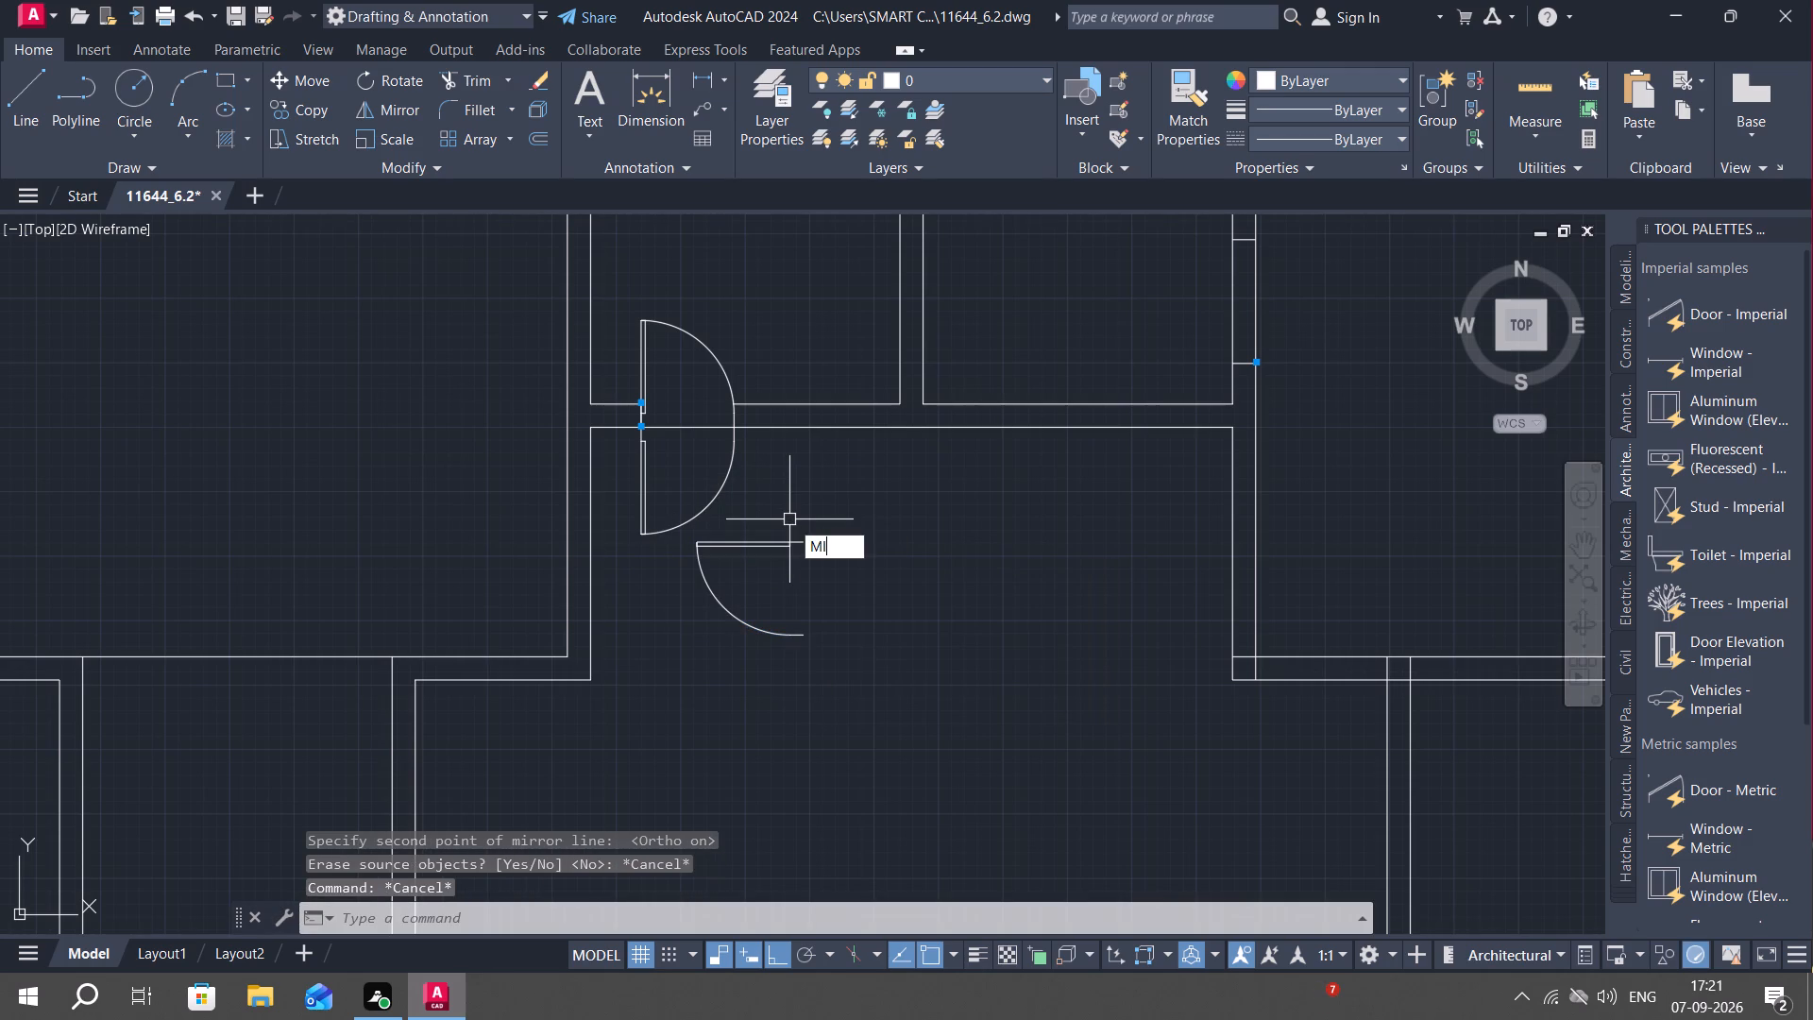
{"action": "key", "text": "space"}
{"action": "left_click", "coordinate": [775, 539]}
{"action": "right_click", "coordinate": [775, 539]}
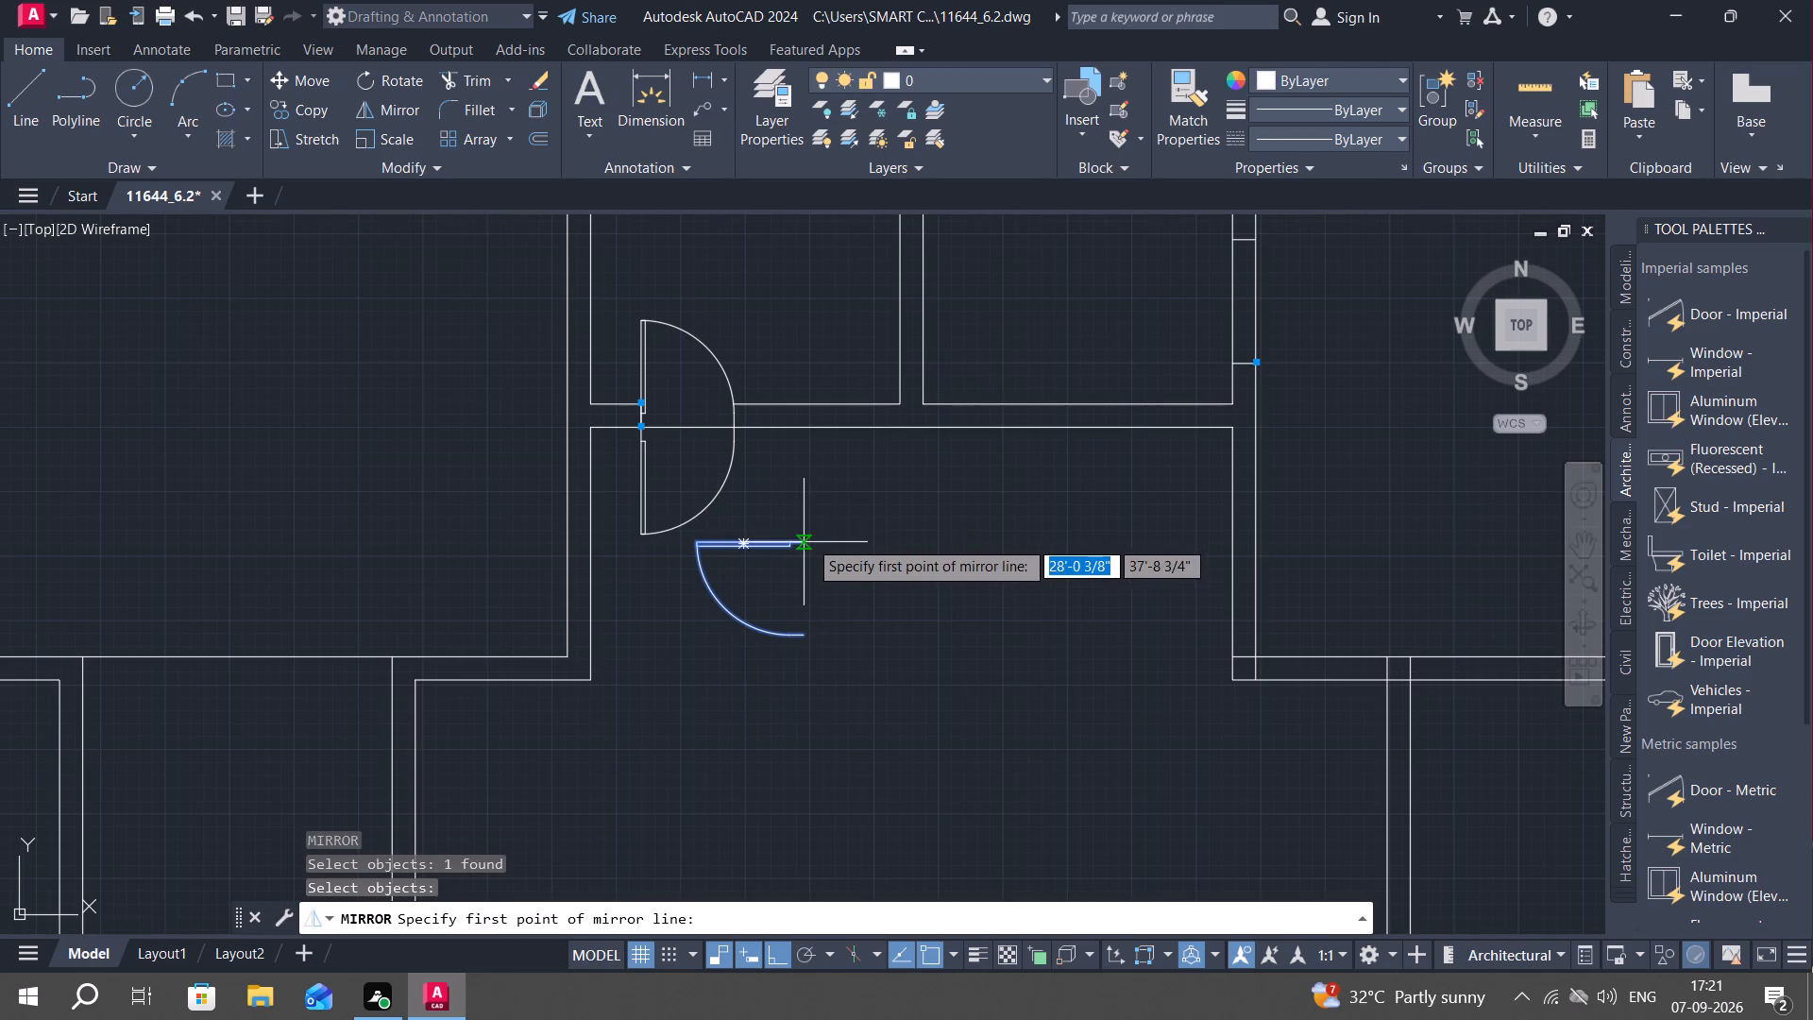
{"action": "left_click", "coordinate": [808, 540]}
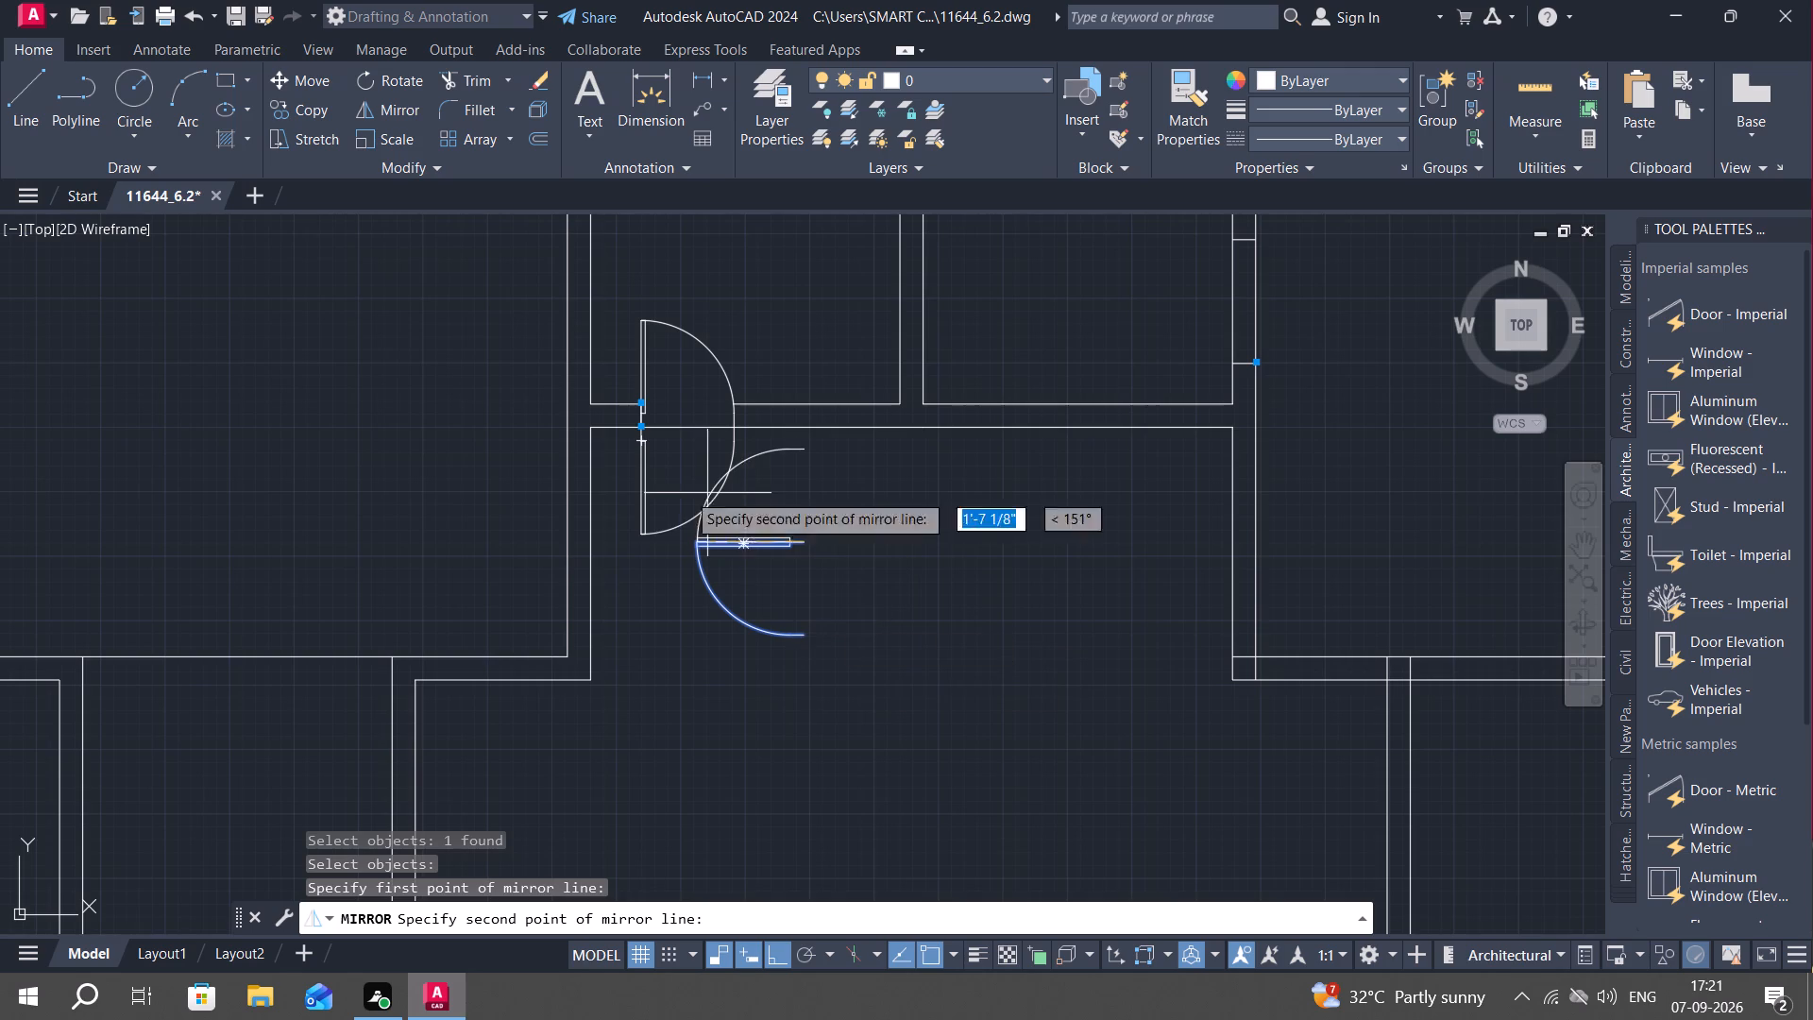
{"action": "left_click", "coordinate": [432, 509]}
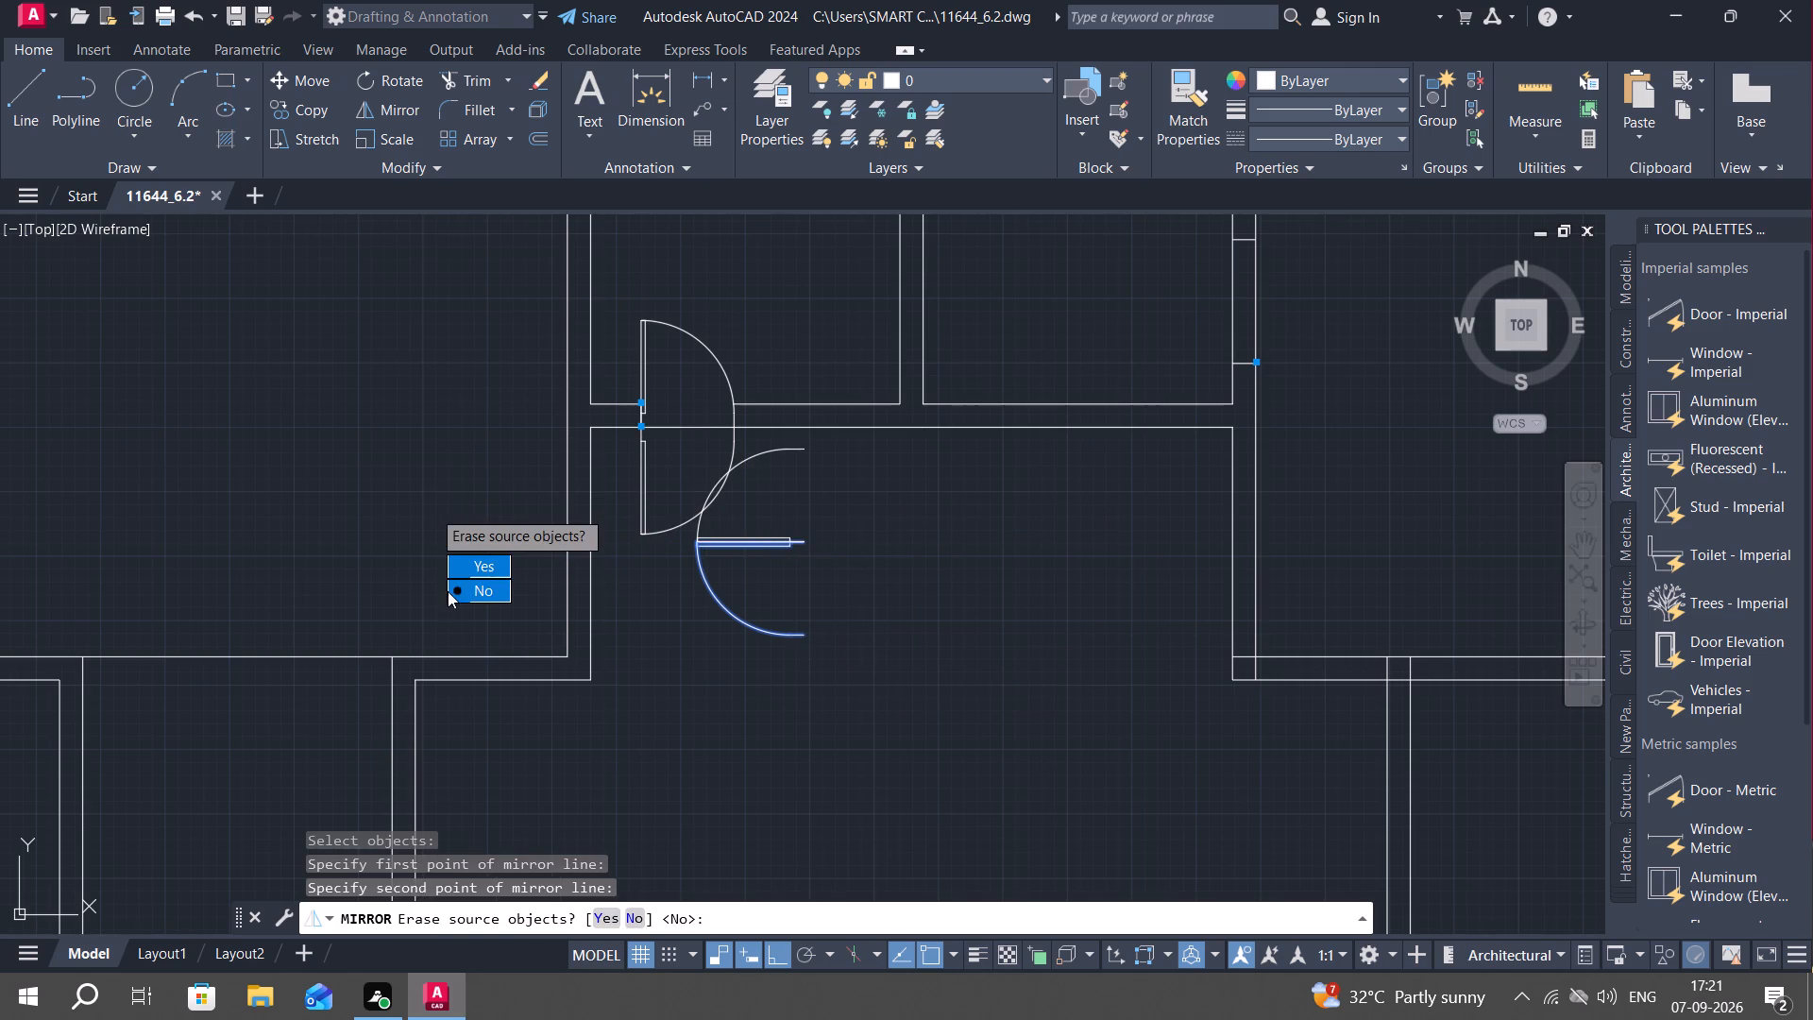
{"action": "left_click_drag", "start_coordinate": [451, 593], "coordinate": [432, 509]}
Copy the new mirrored door by its jamb end to the outer end of the lower jamb line in the second small room's right wall, with Ortho off.
{"action": "type", "text": "CO"}
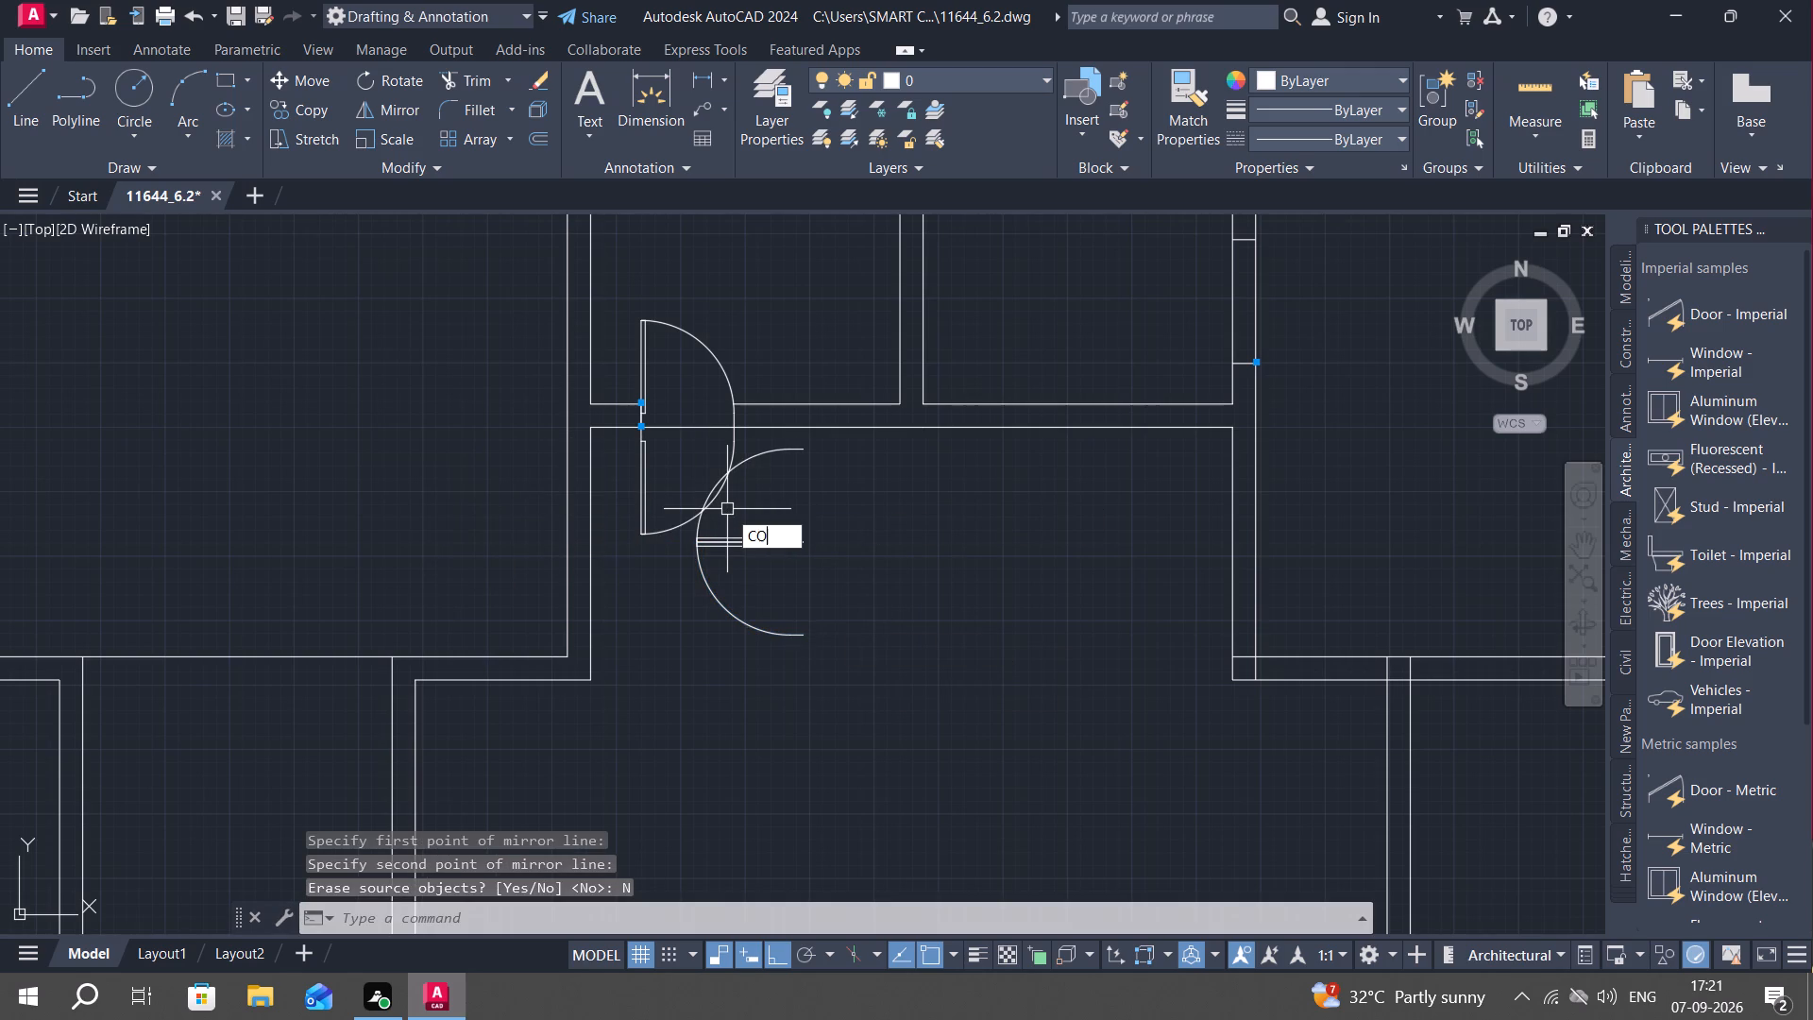
{"action": "key", "text": "space"}
{"action": "left_click", "coordinate": [747, 464]}
{"action": "right_click", "coordinate": [747, 463]}
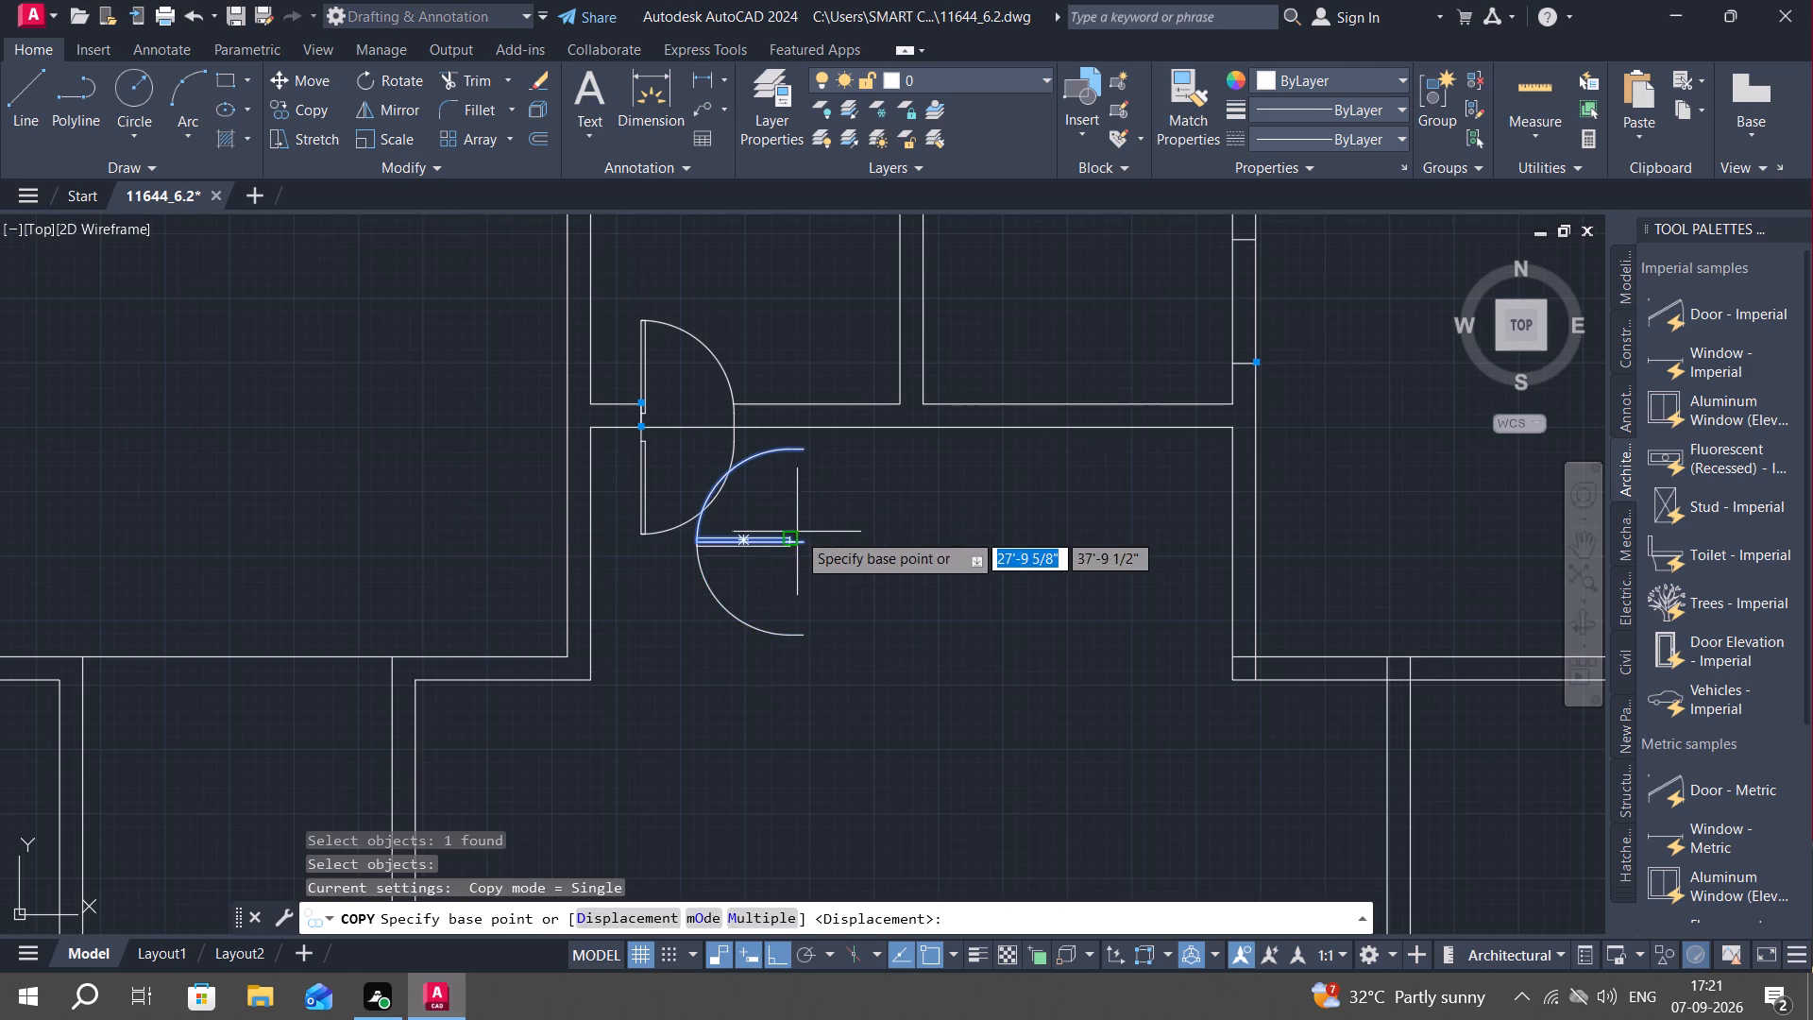
{"action": "left_click", "coordinate": [806, 536]}
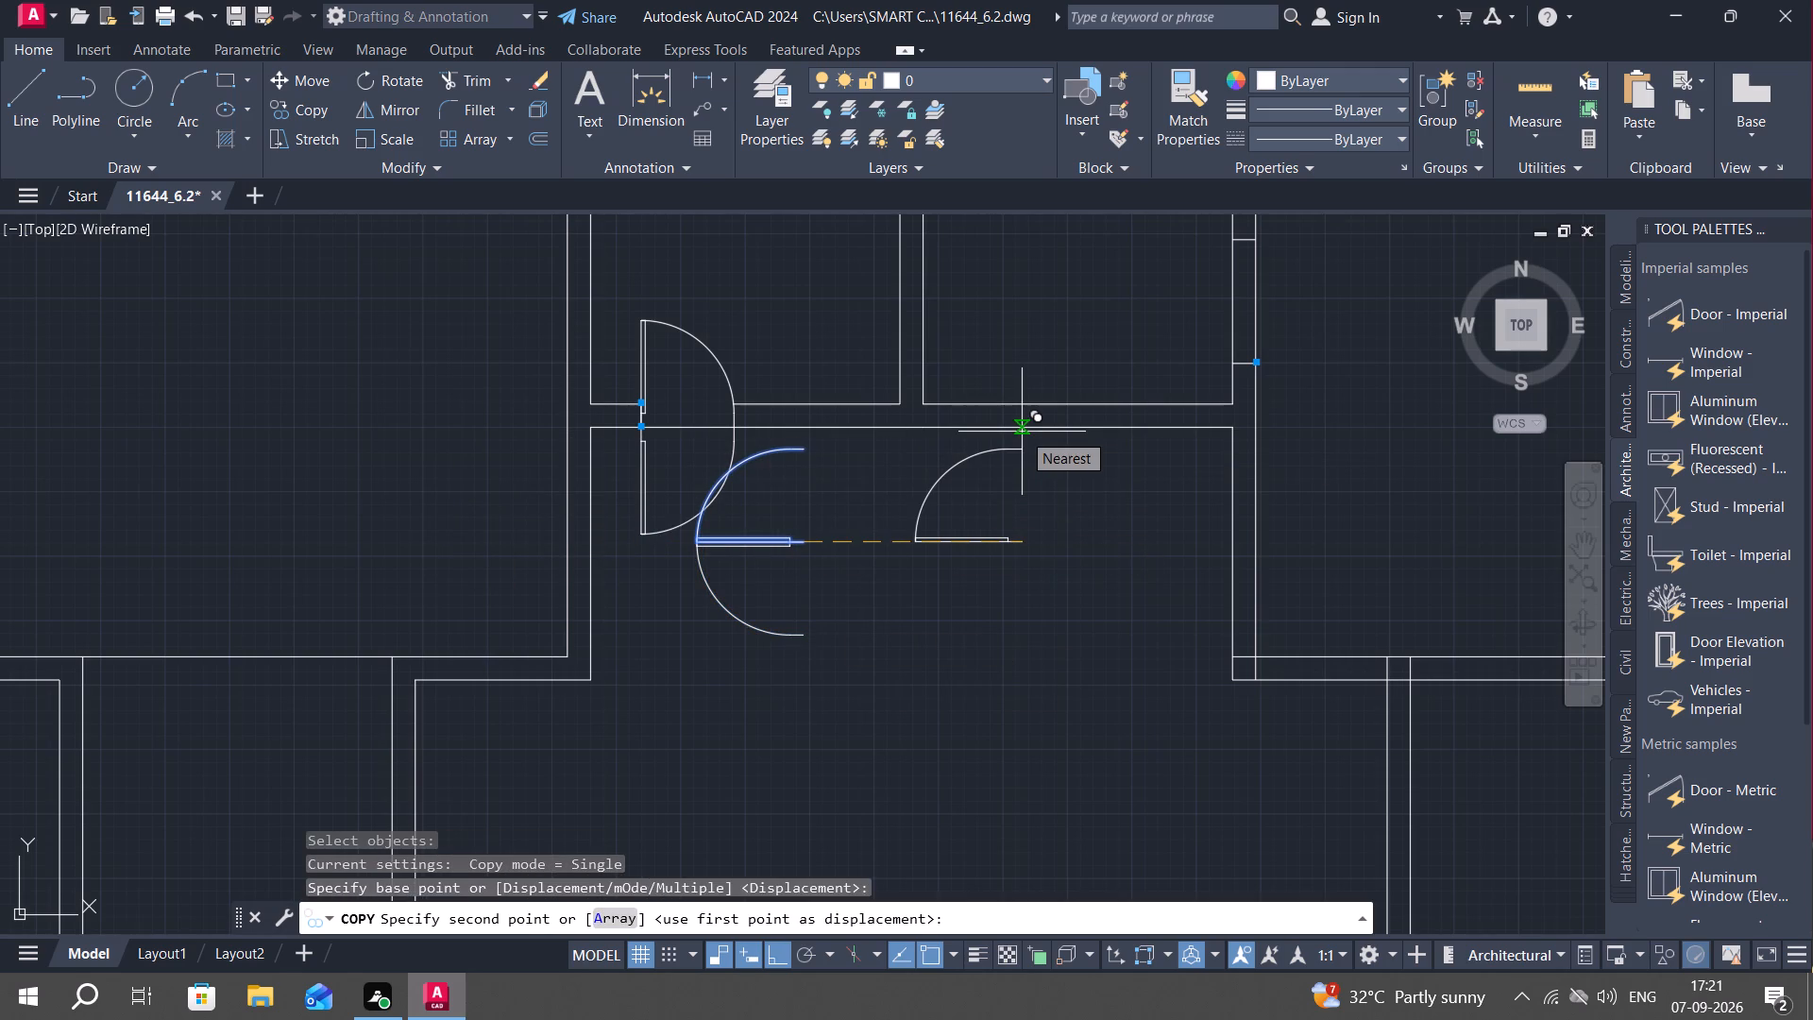
{"action": "key", "text": "o"}
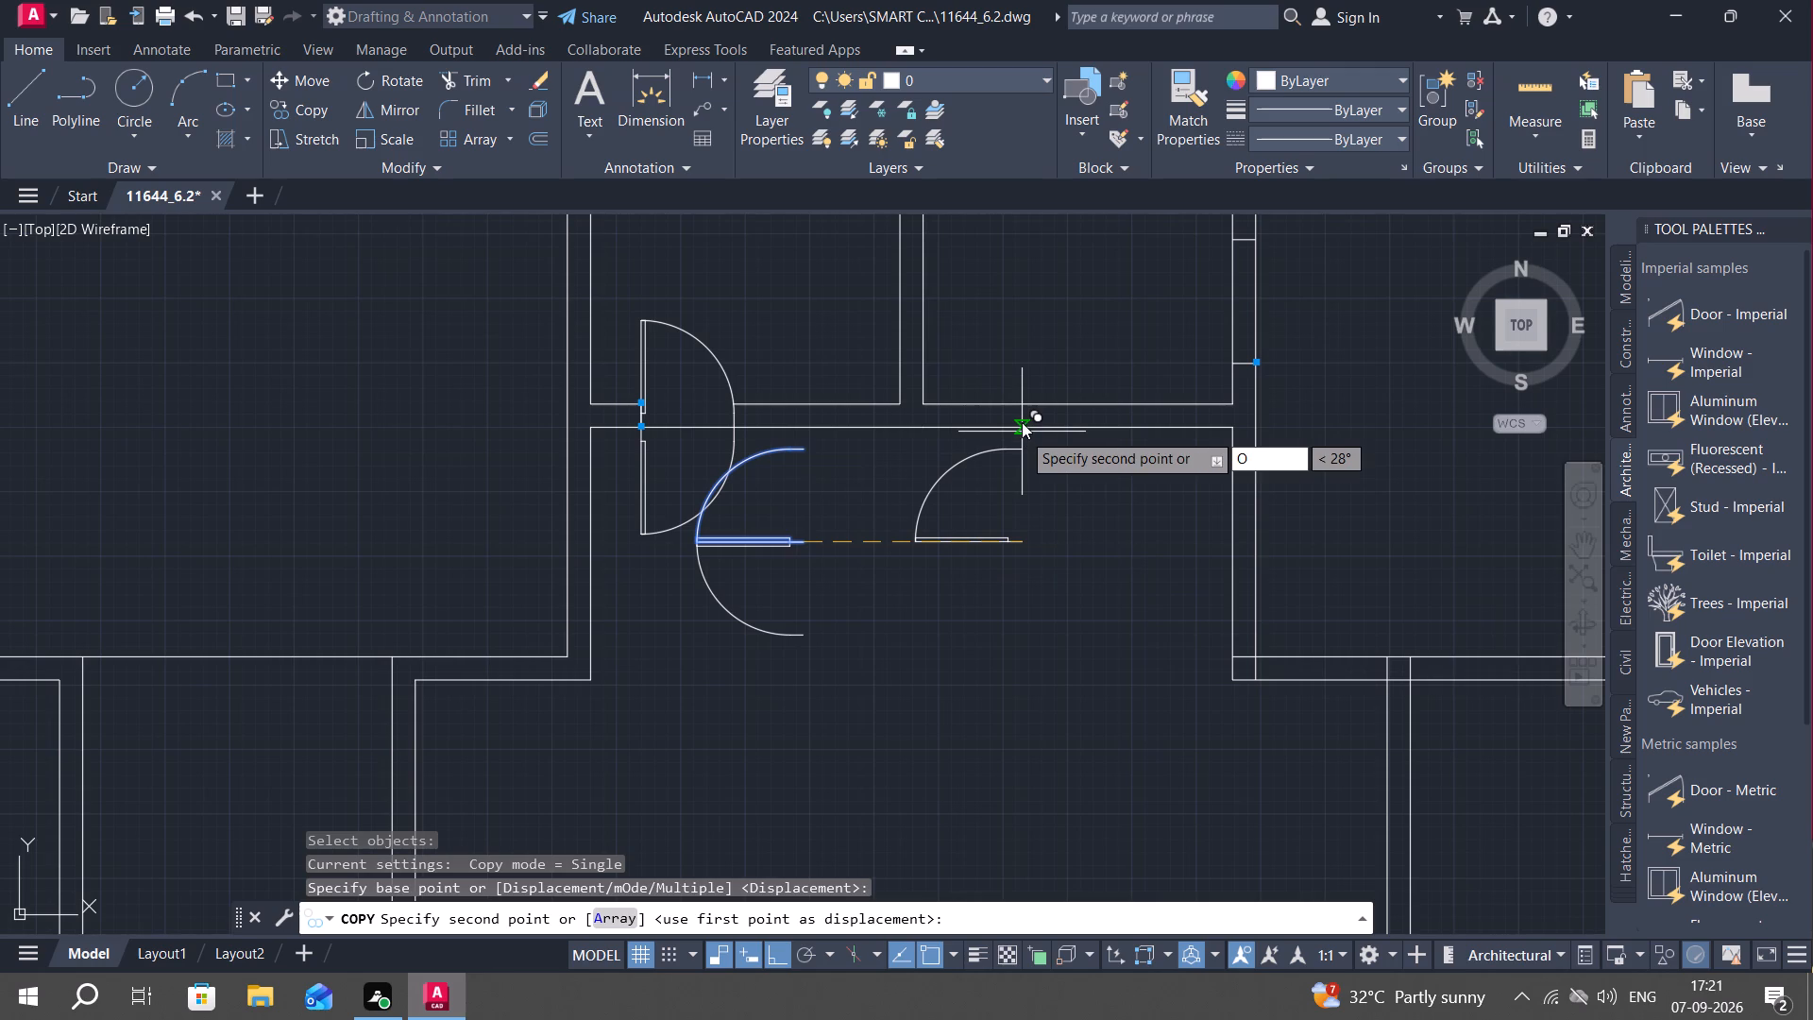
{"action": "key", "text": "space"}
{"action": "key", "text": "F8"}
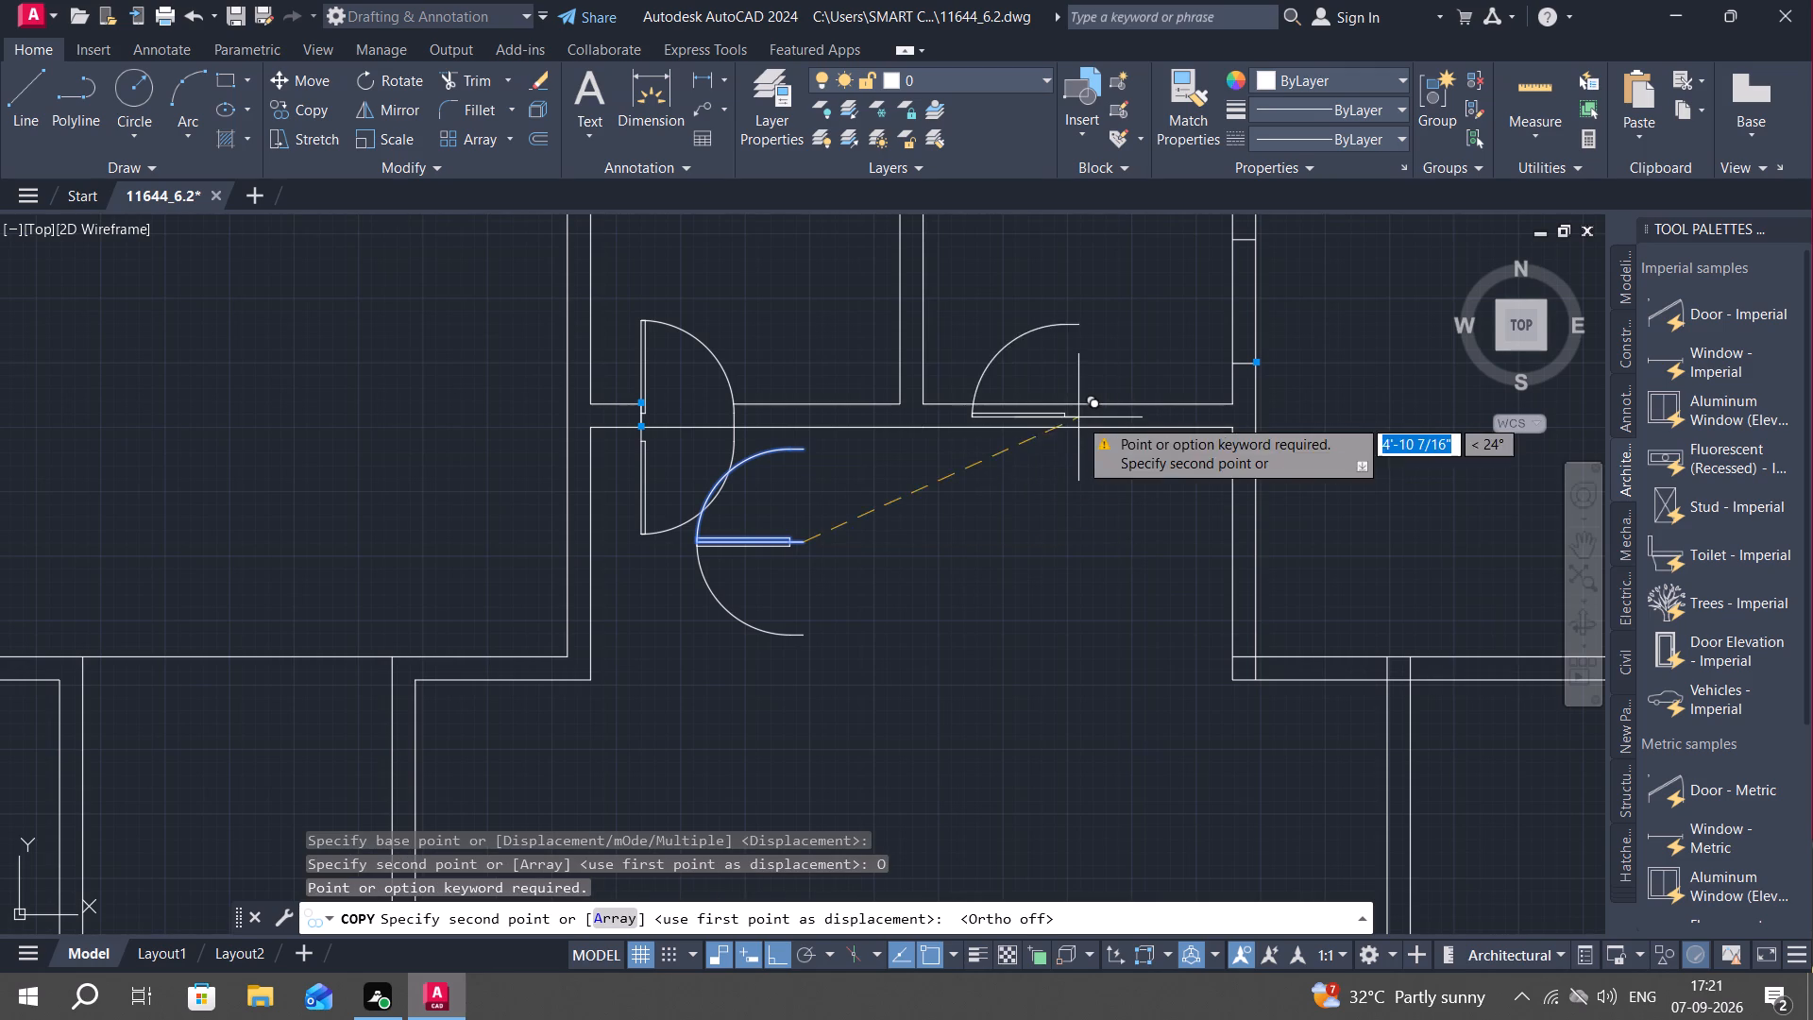
{"action": "scroll", "coordinate": [1228, 356], "scroll_direction": "up", "scroll_amount": 2}
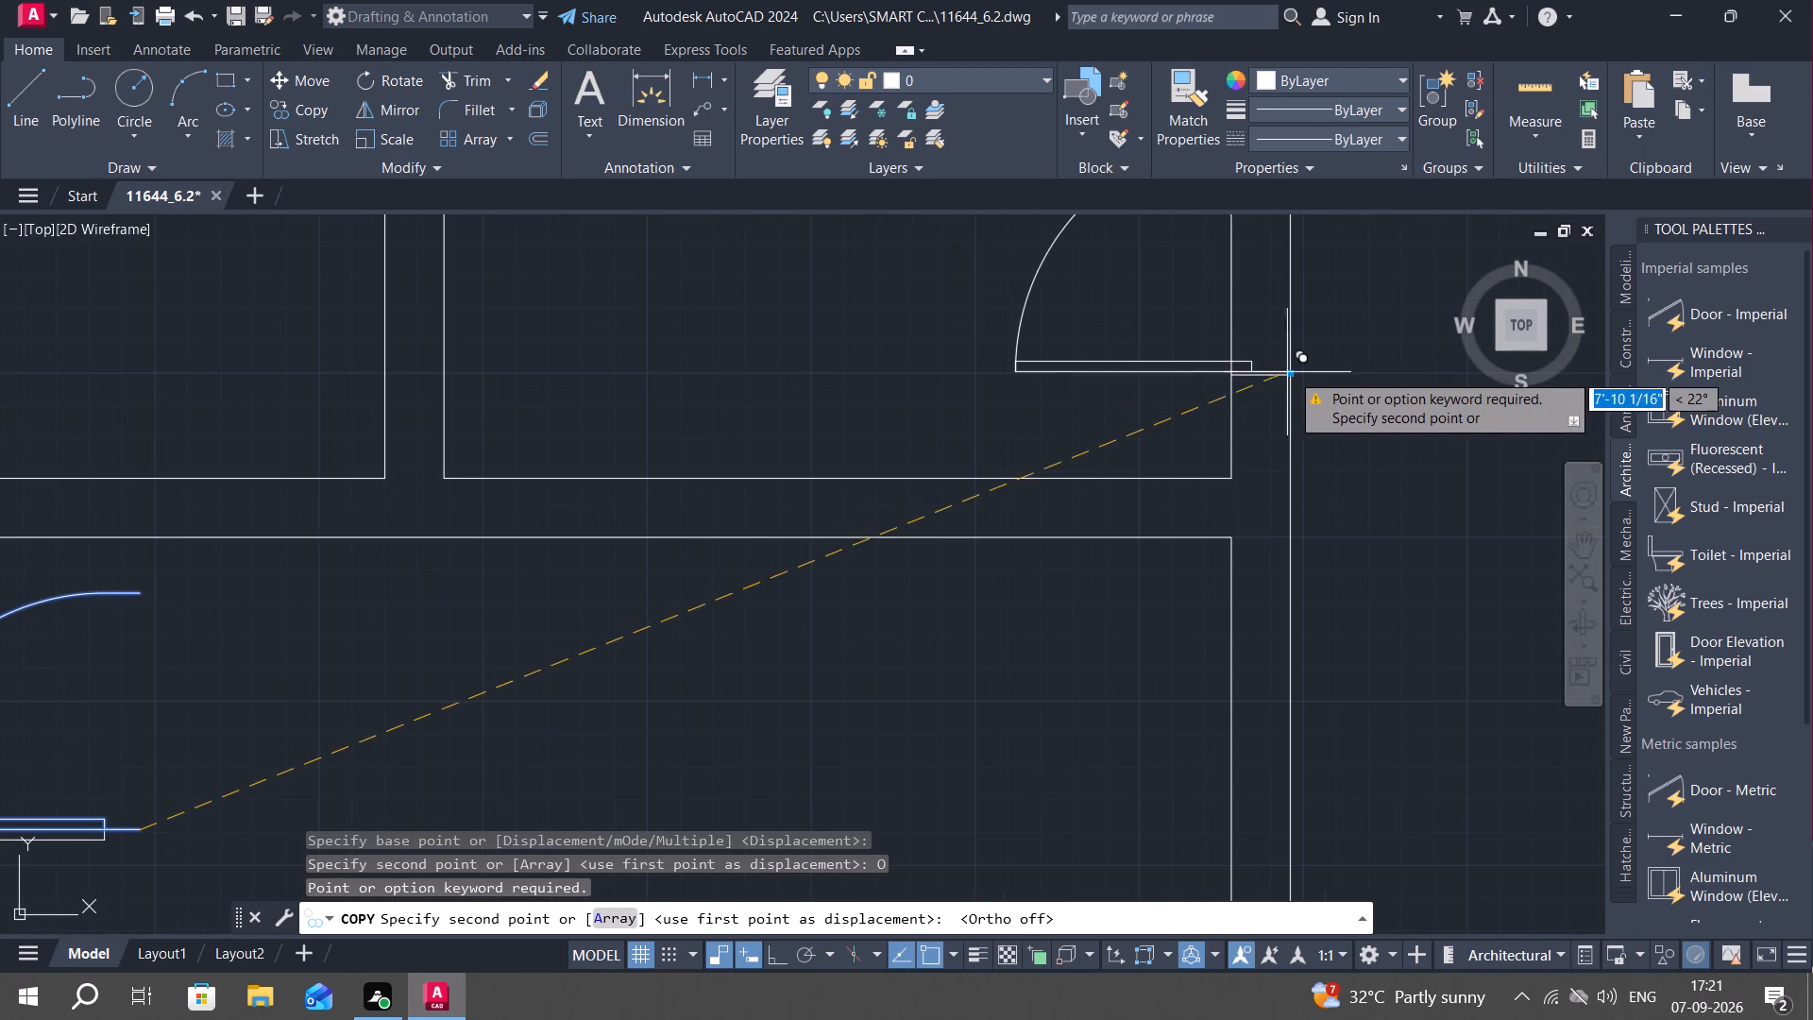
{"action": "left_click", "coordinate": [1290, 372]}
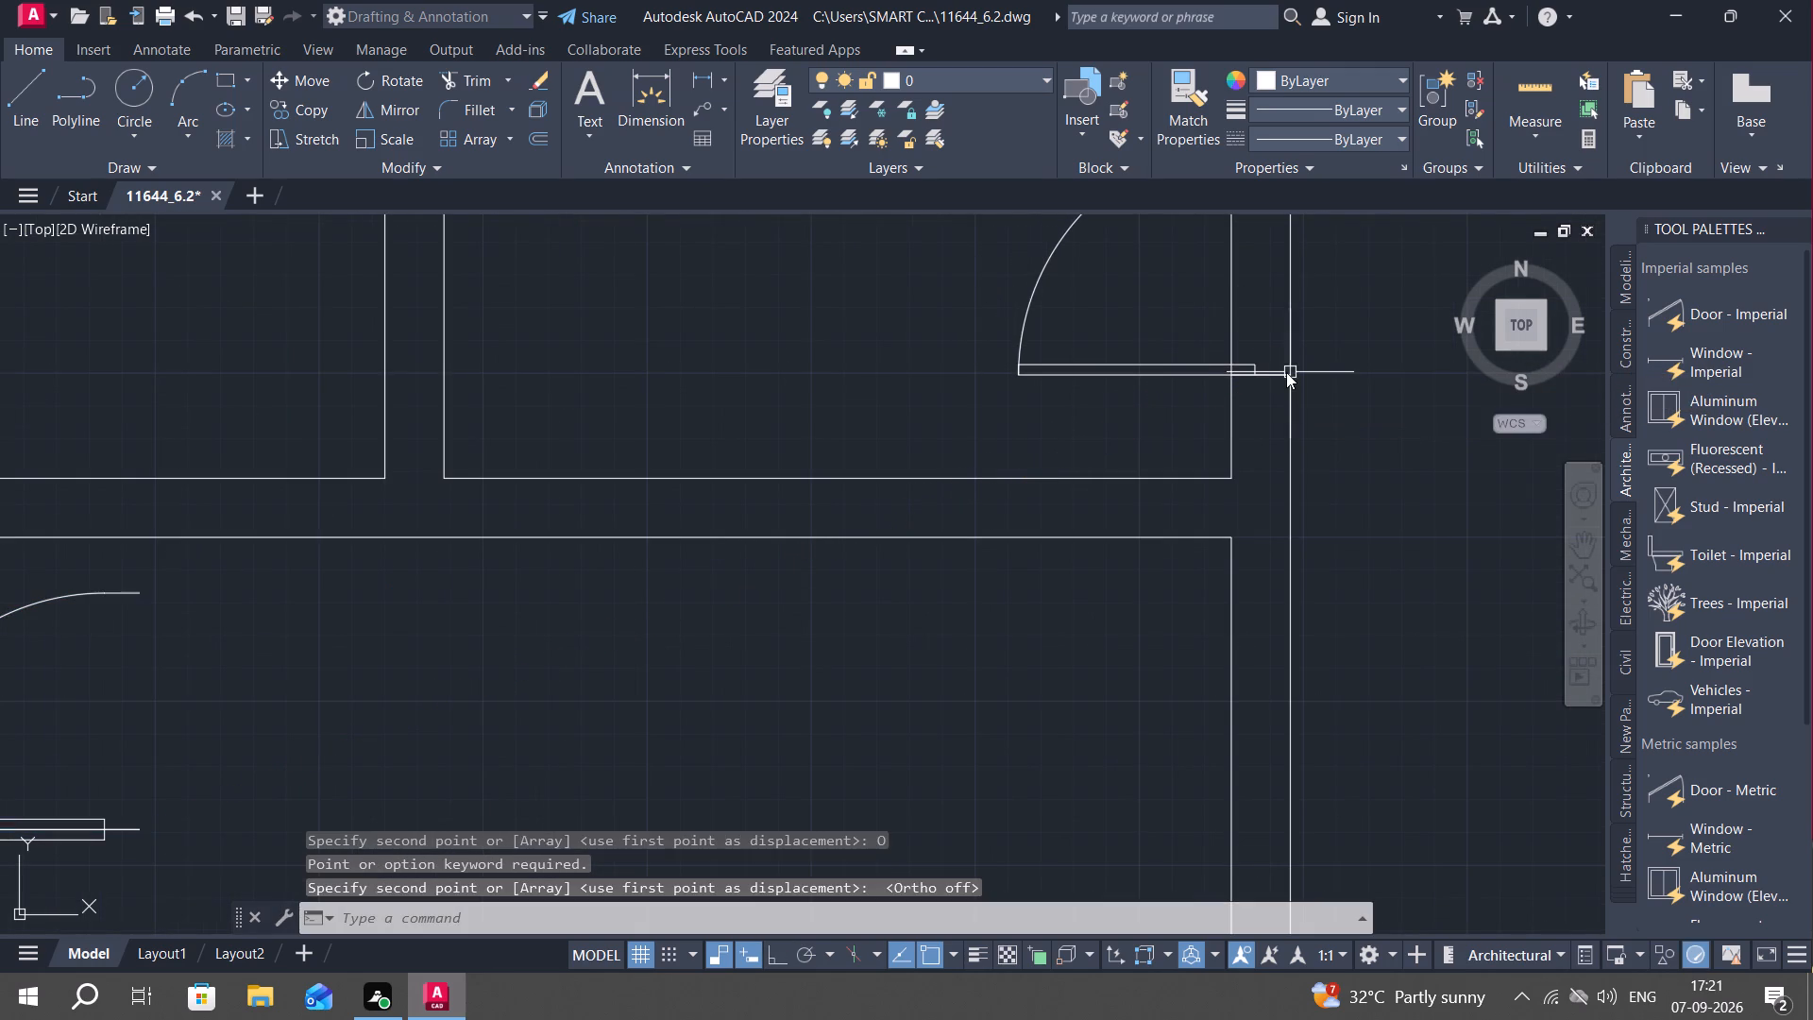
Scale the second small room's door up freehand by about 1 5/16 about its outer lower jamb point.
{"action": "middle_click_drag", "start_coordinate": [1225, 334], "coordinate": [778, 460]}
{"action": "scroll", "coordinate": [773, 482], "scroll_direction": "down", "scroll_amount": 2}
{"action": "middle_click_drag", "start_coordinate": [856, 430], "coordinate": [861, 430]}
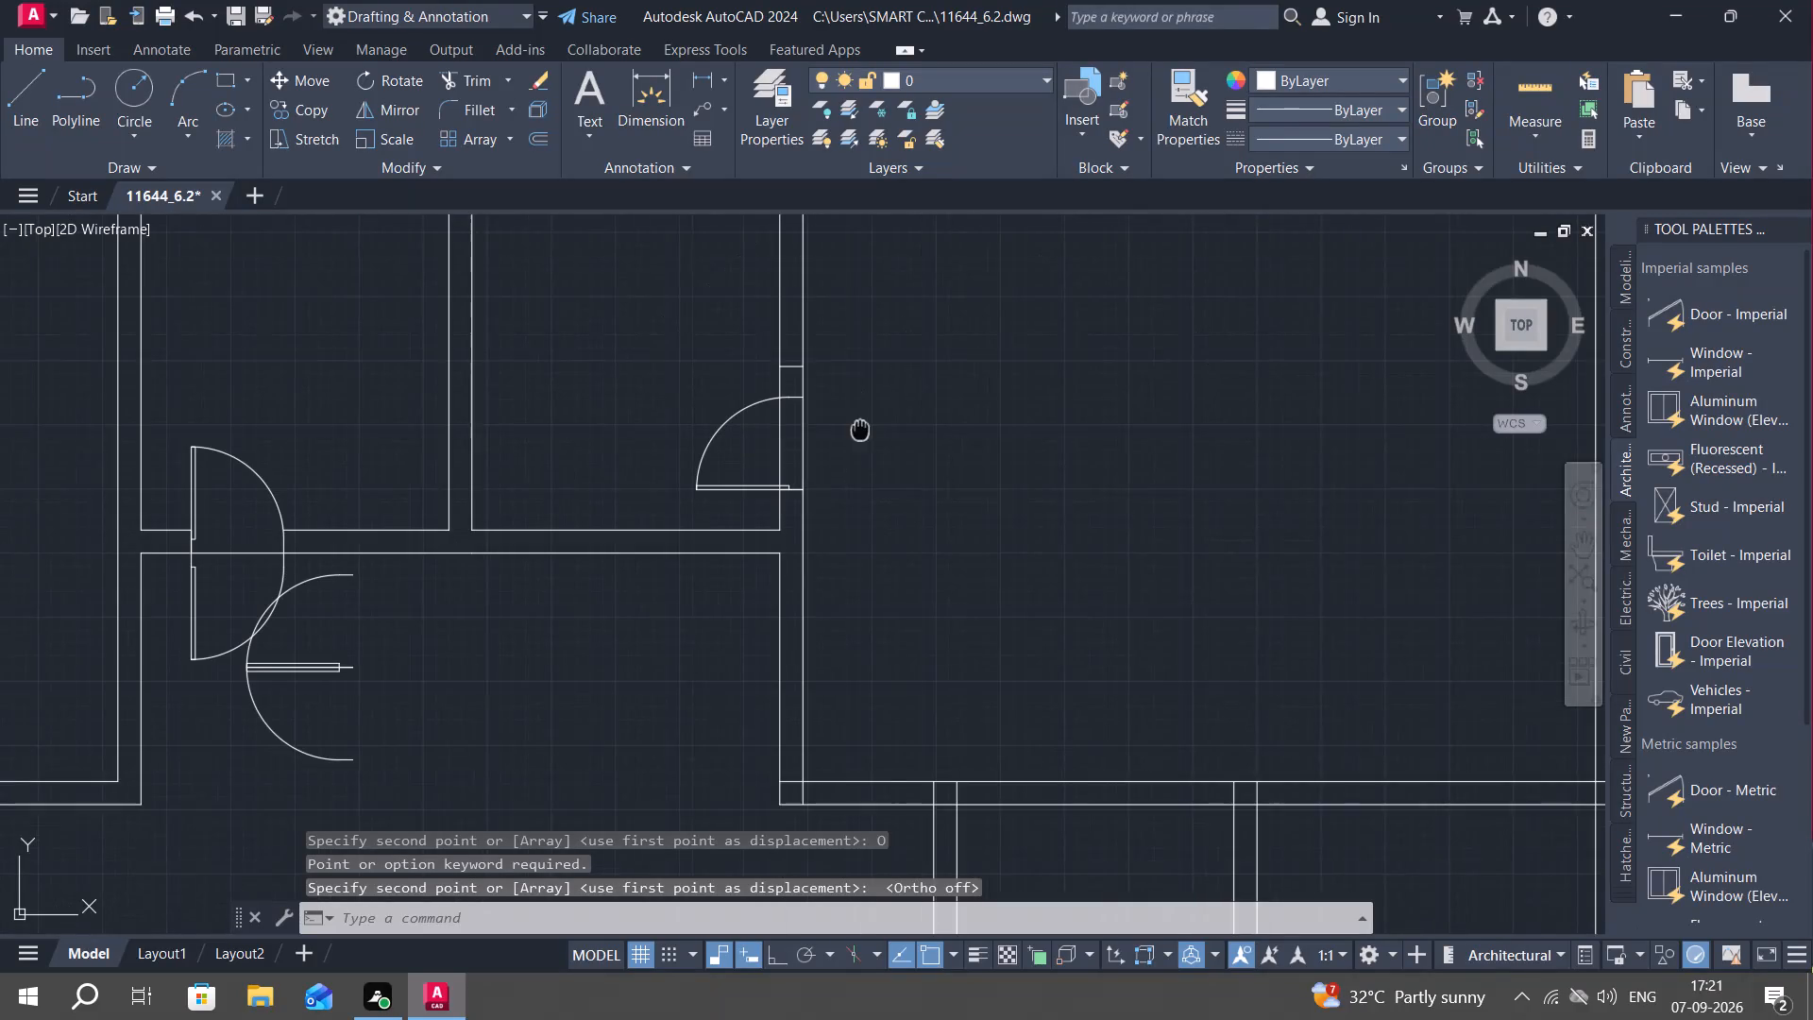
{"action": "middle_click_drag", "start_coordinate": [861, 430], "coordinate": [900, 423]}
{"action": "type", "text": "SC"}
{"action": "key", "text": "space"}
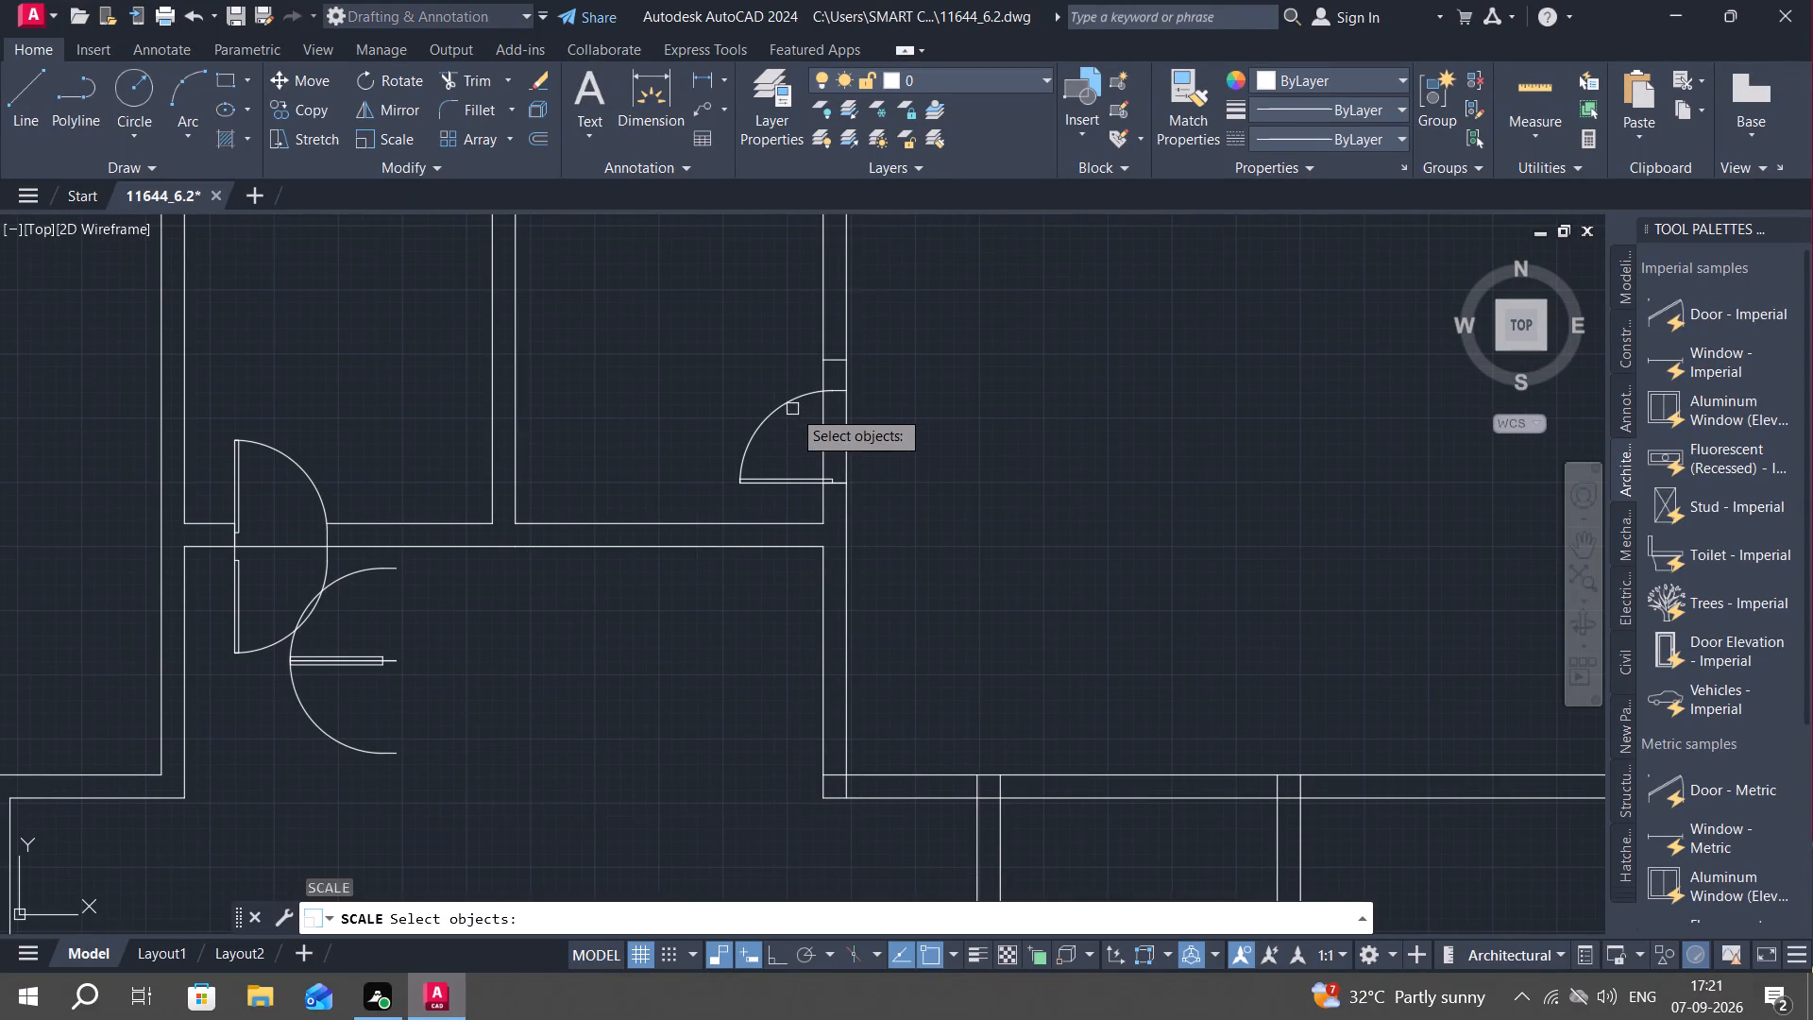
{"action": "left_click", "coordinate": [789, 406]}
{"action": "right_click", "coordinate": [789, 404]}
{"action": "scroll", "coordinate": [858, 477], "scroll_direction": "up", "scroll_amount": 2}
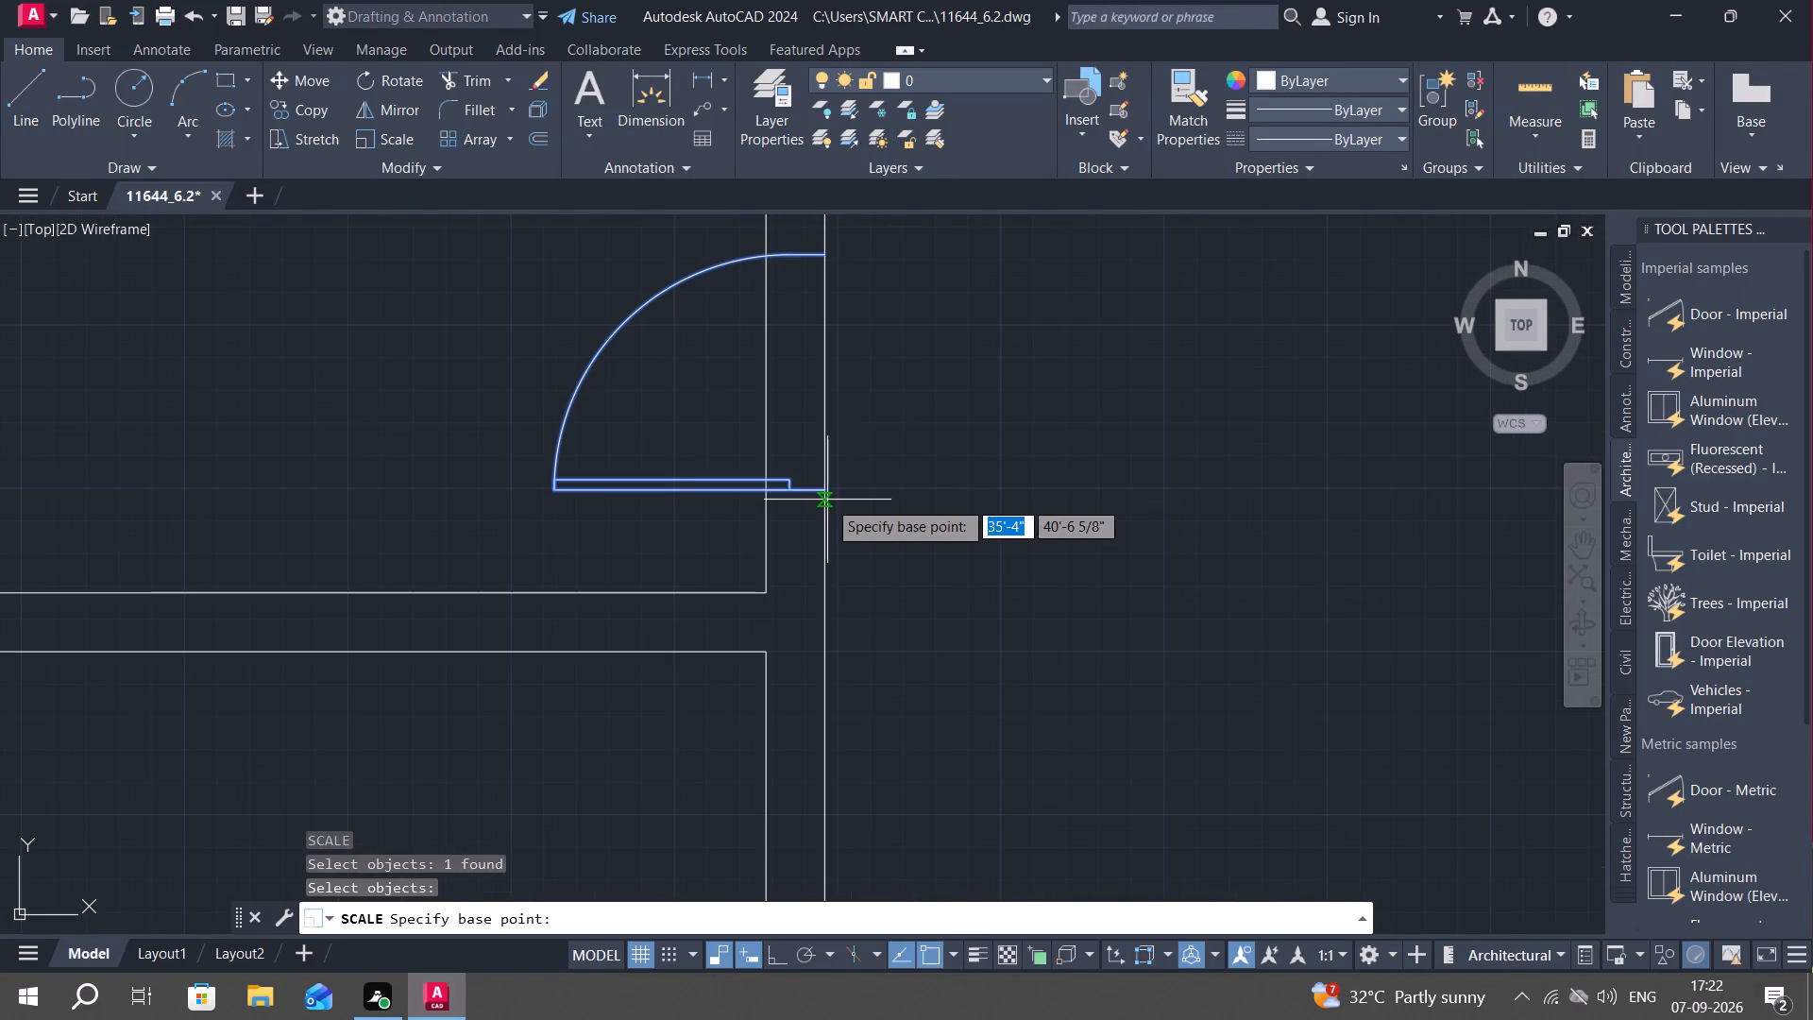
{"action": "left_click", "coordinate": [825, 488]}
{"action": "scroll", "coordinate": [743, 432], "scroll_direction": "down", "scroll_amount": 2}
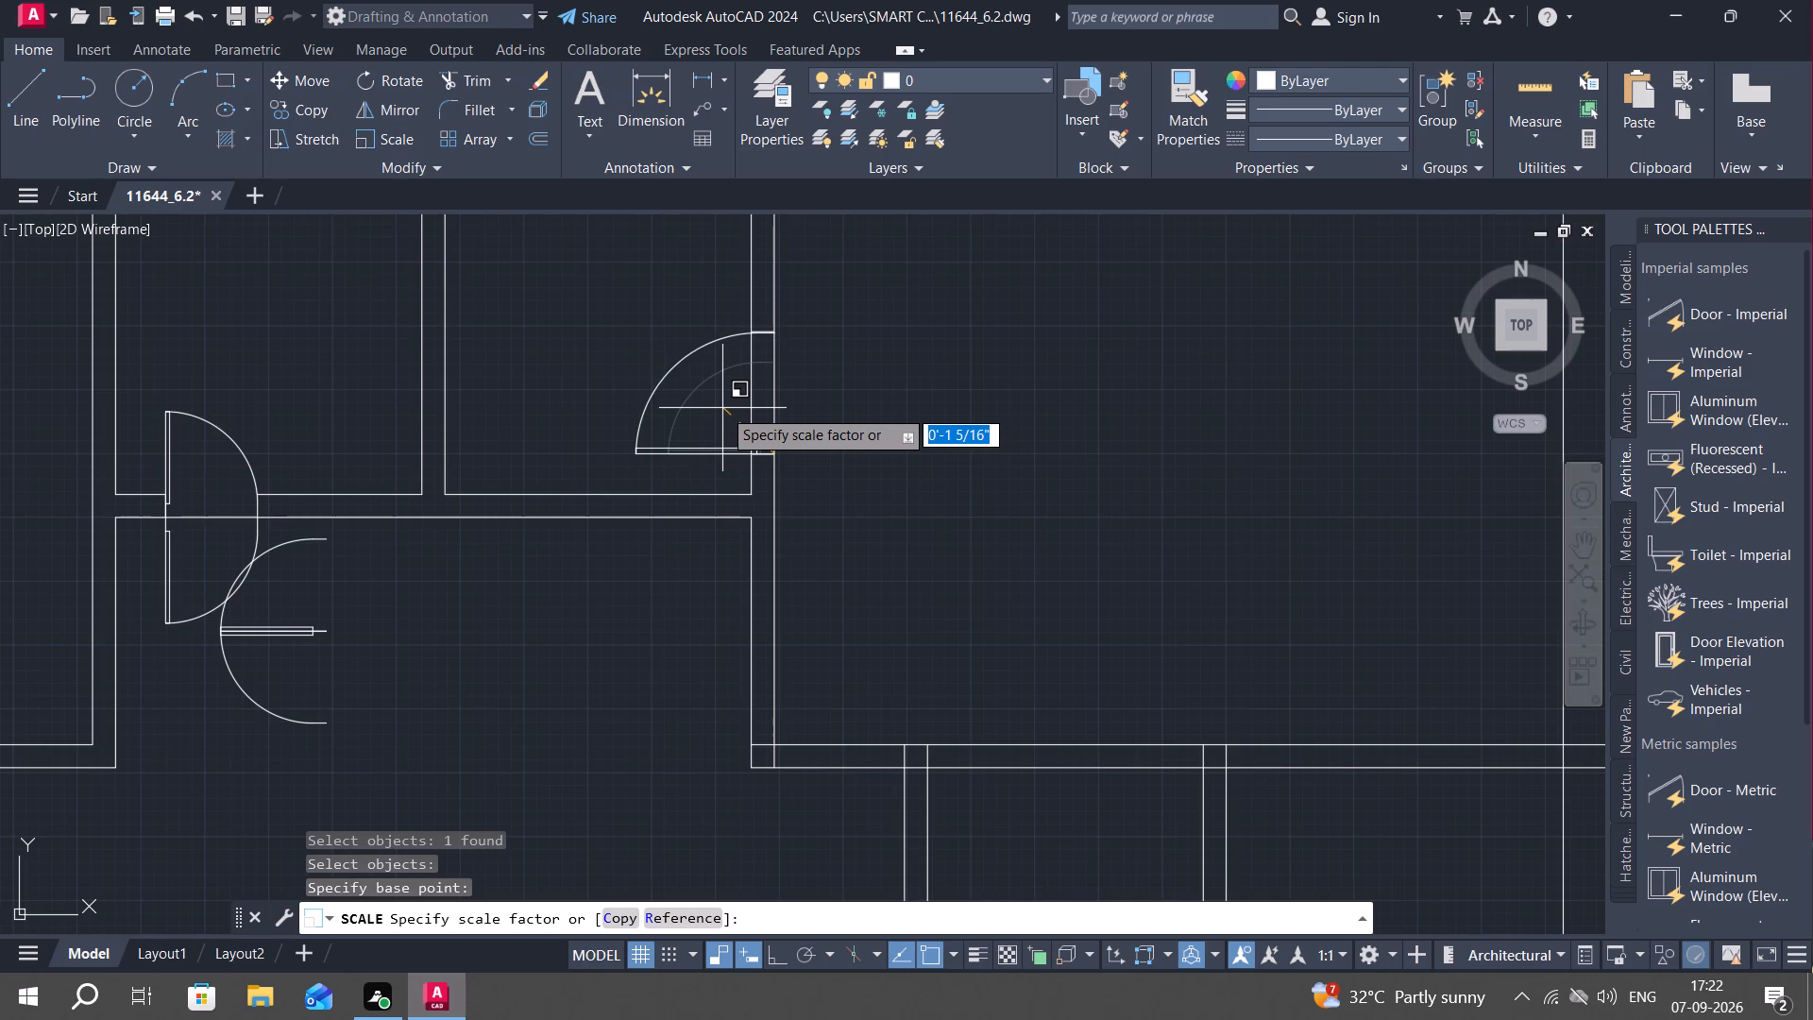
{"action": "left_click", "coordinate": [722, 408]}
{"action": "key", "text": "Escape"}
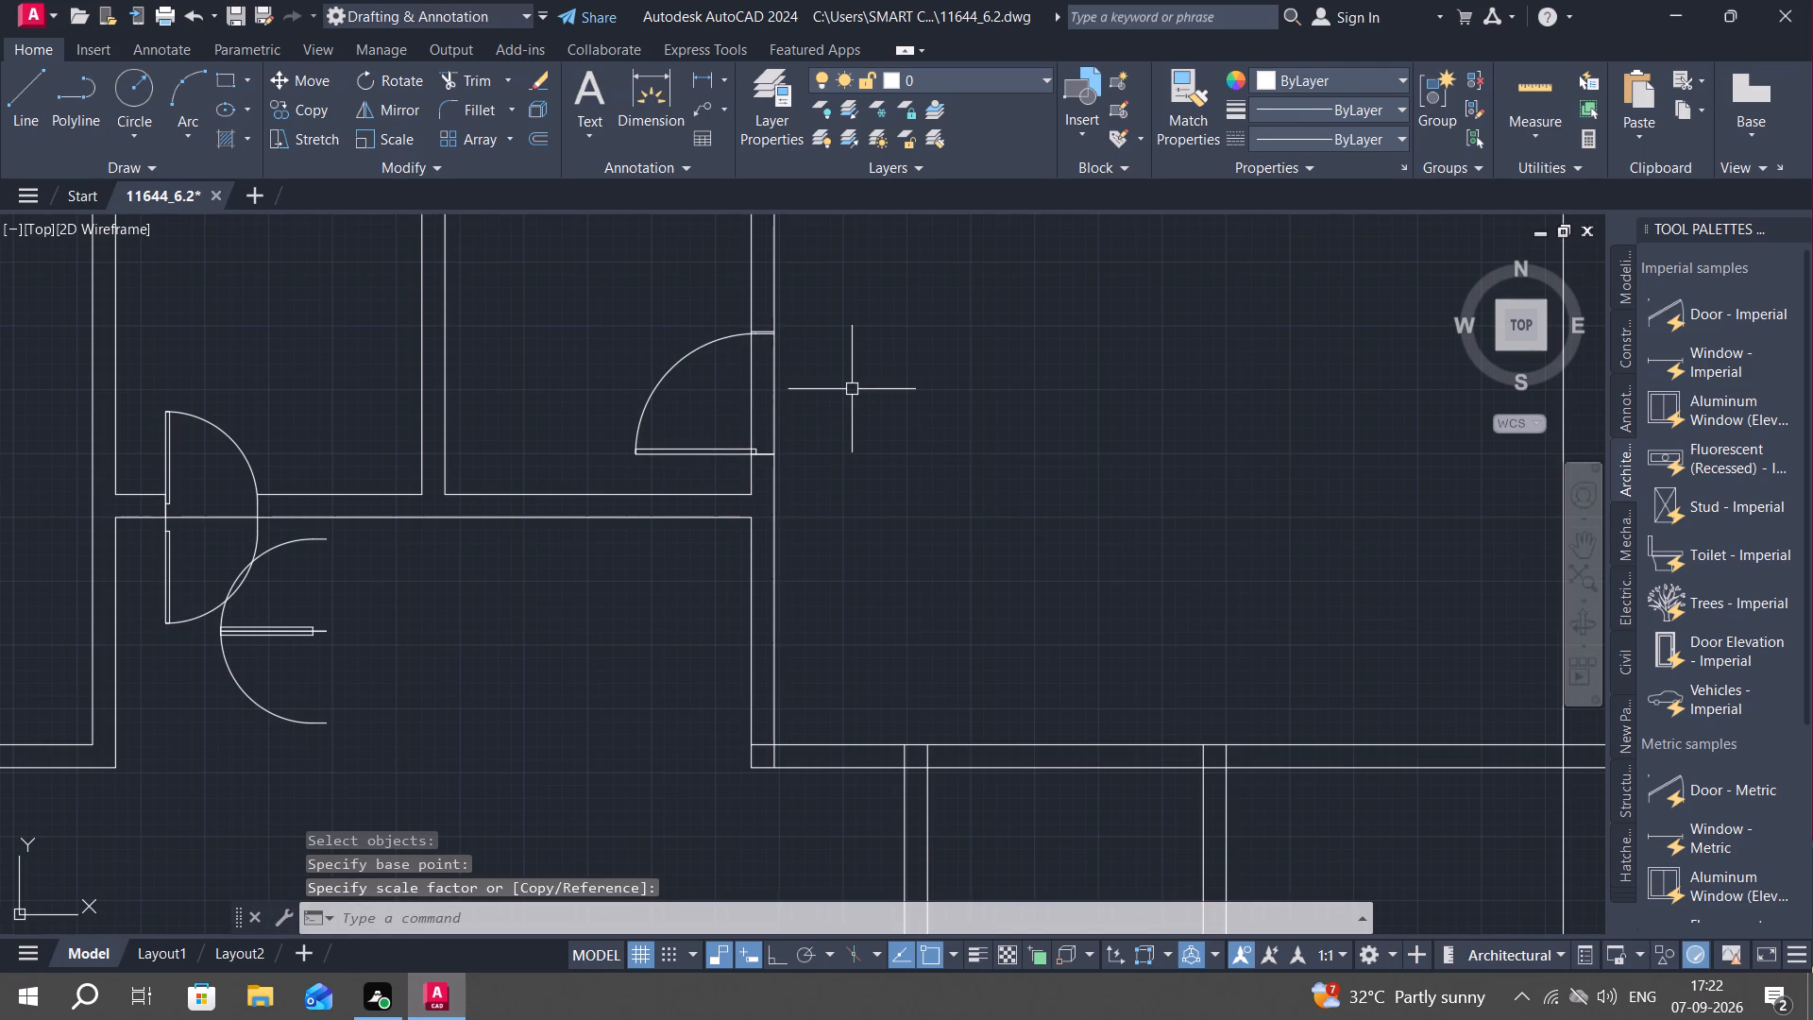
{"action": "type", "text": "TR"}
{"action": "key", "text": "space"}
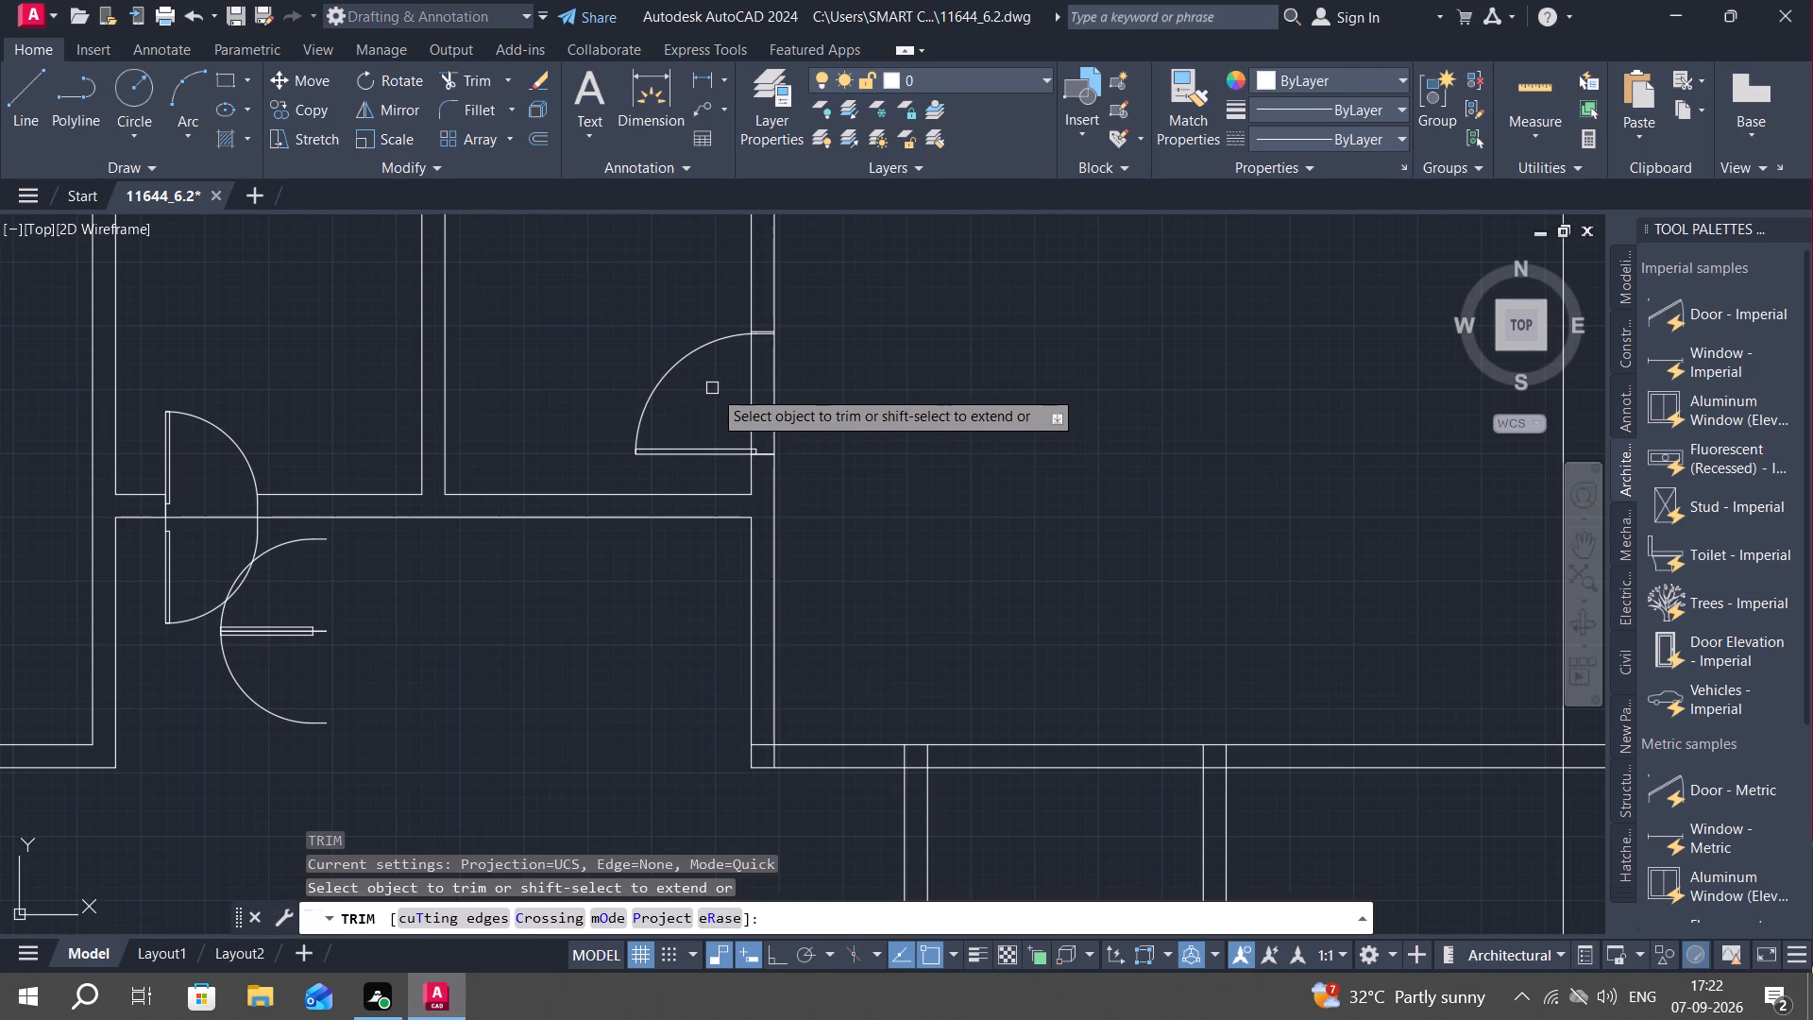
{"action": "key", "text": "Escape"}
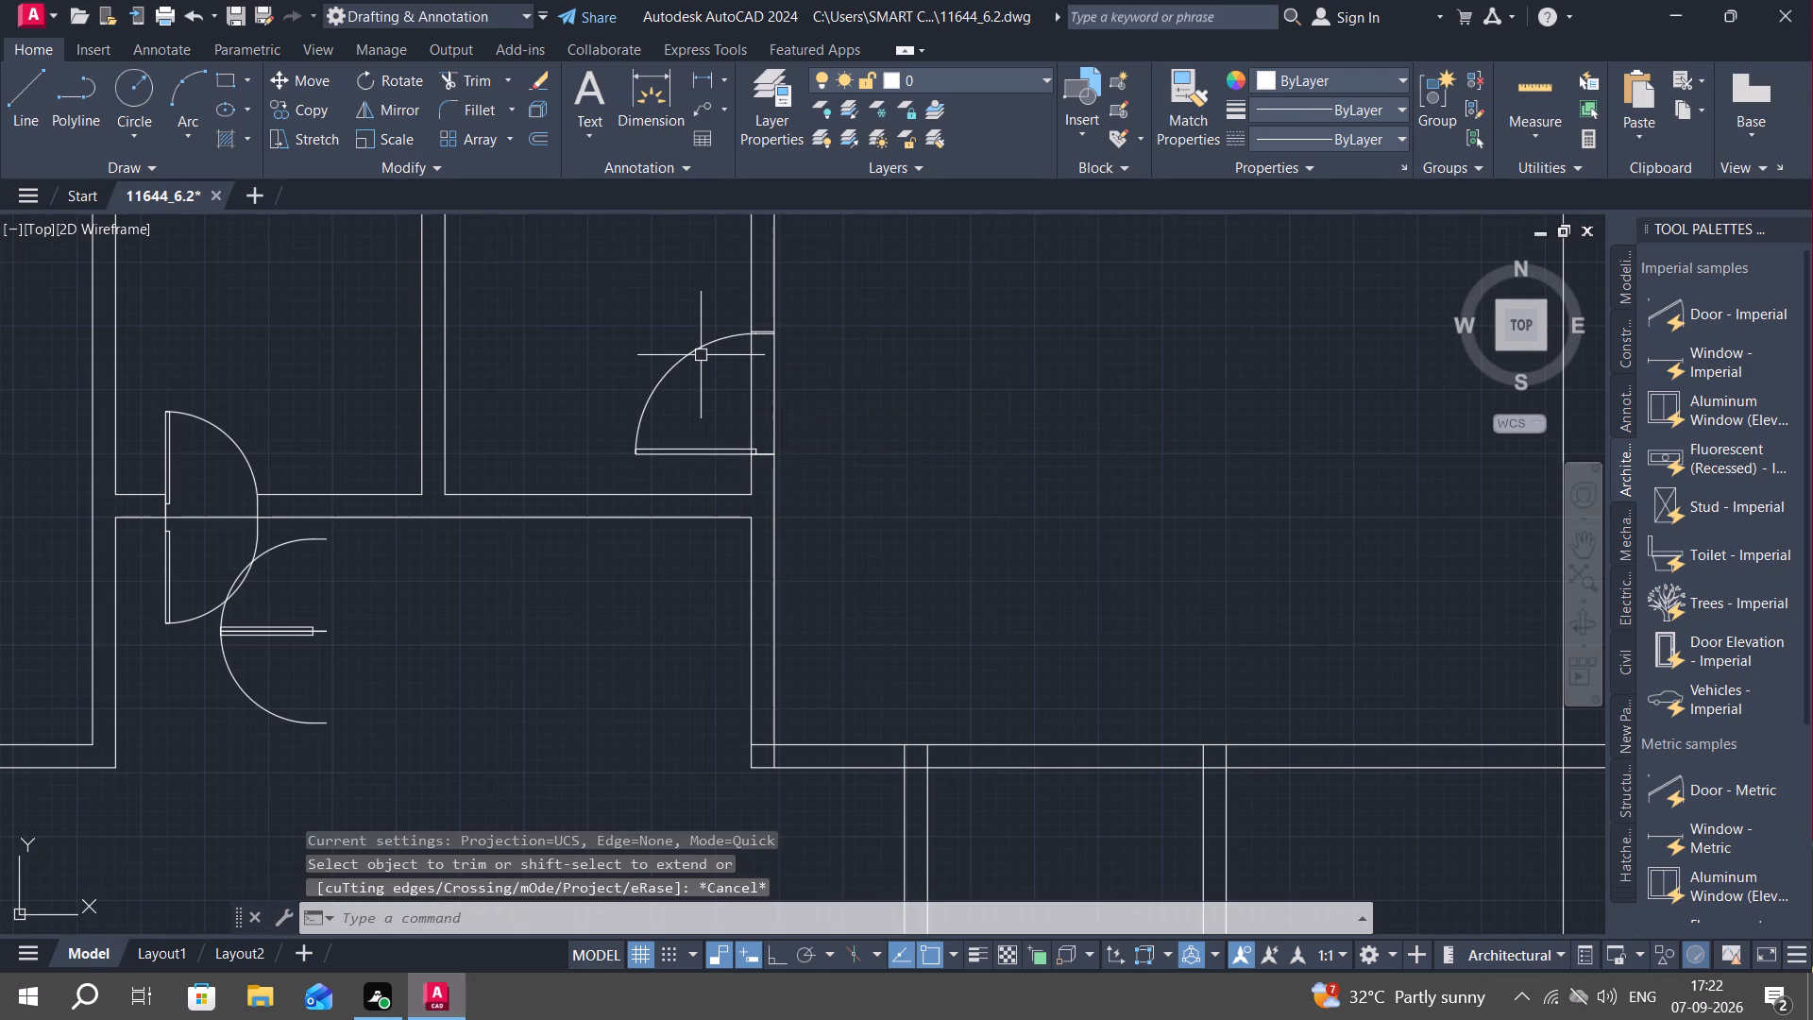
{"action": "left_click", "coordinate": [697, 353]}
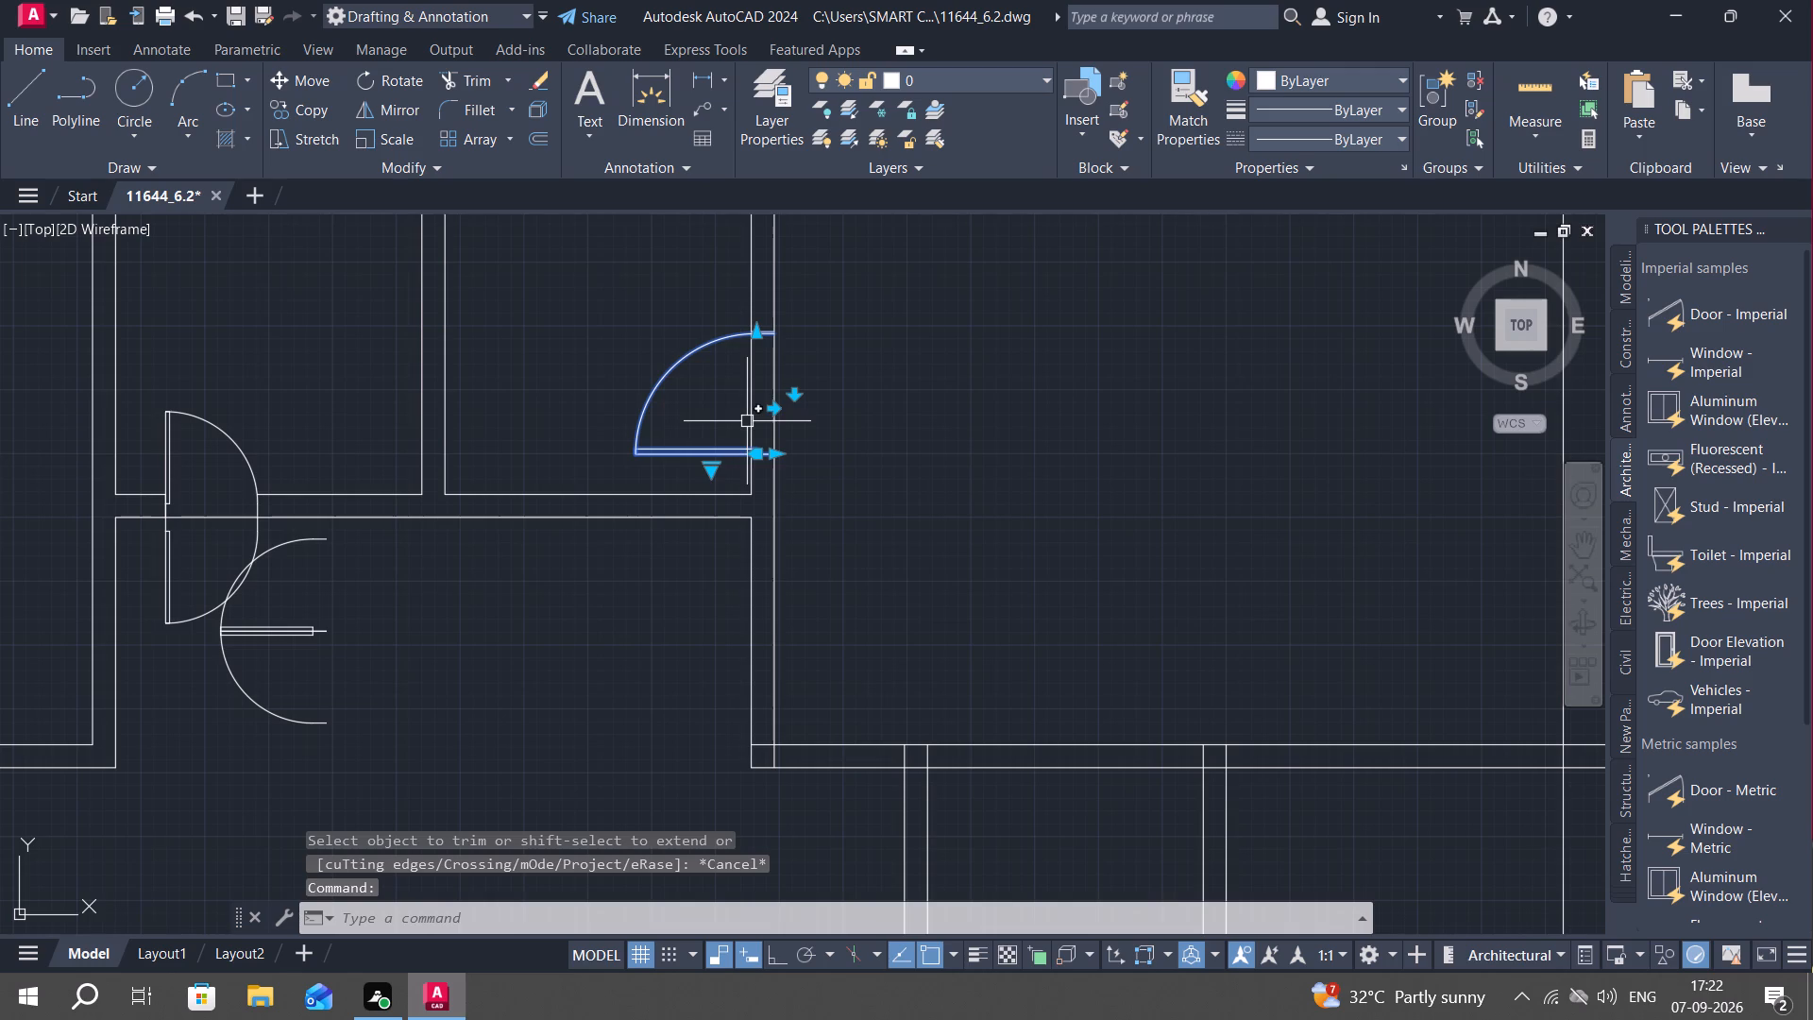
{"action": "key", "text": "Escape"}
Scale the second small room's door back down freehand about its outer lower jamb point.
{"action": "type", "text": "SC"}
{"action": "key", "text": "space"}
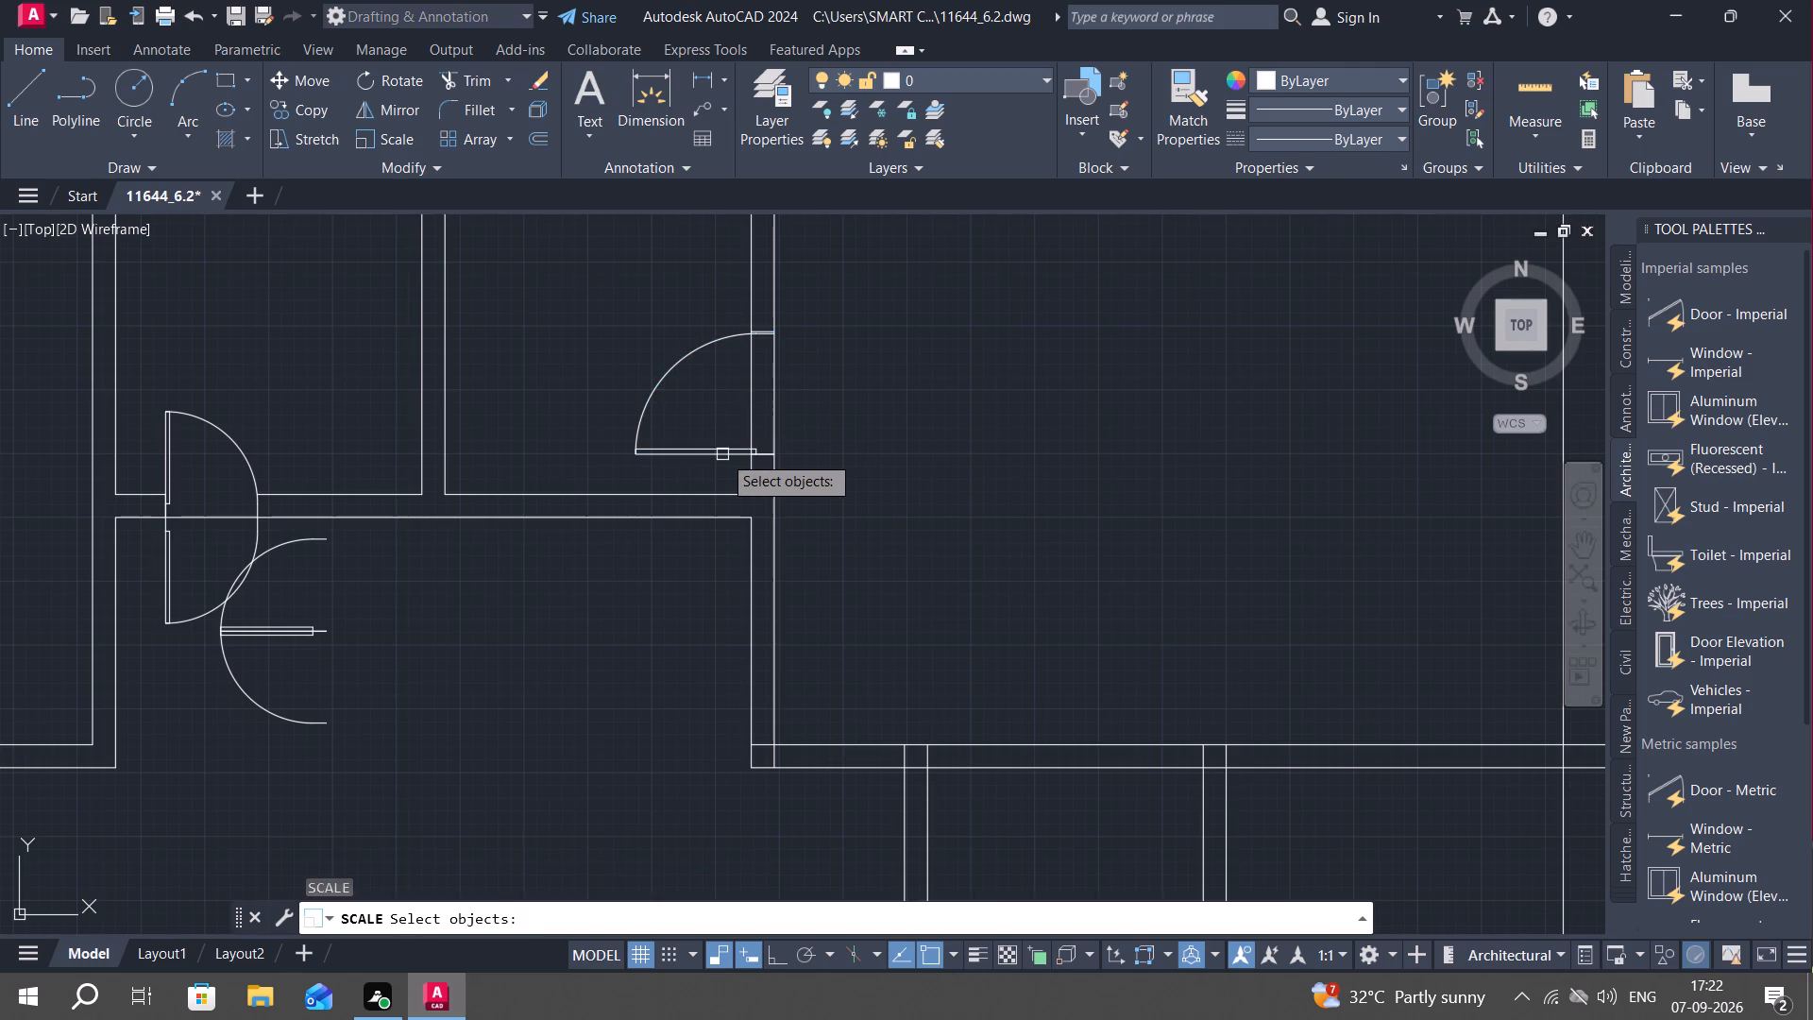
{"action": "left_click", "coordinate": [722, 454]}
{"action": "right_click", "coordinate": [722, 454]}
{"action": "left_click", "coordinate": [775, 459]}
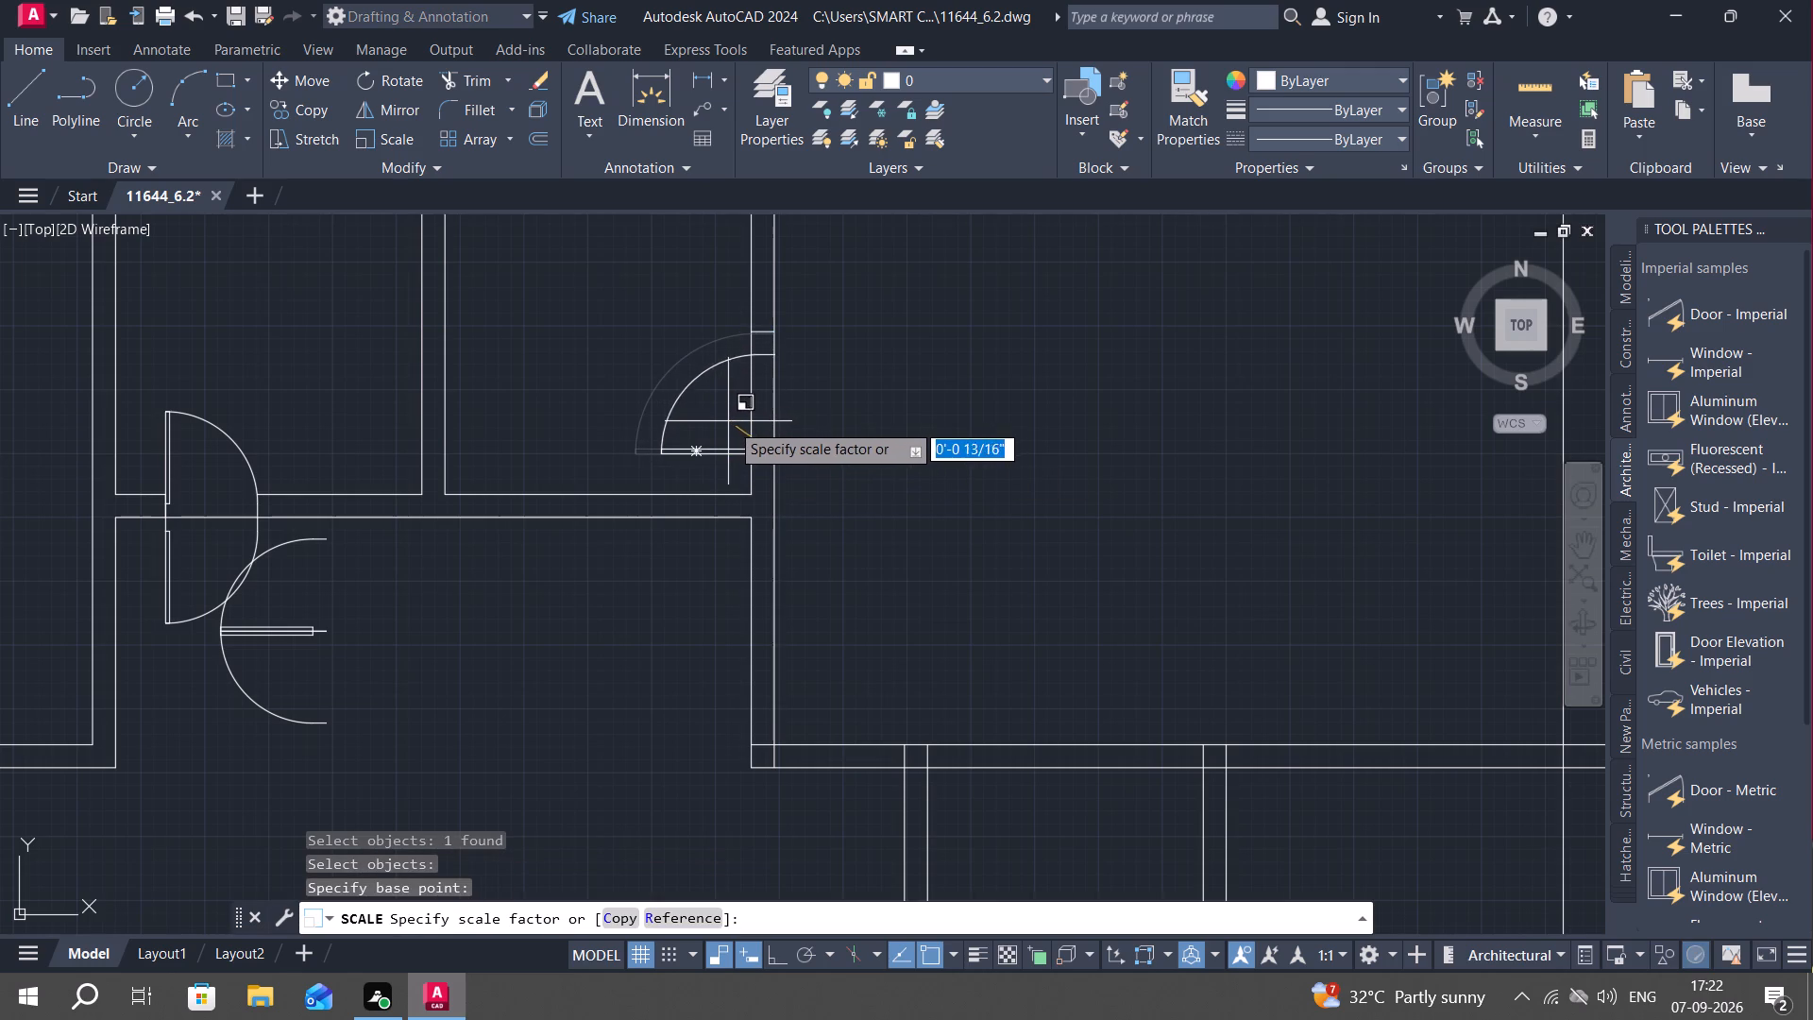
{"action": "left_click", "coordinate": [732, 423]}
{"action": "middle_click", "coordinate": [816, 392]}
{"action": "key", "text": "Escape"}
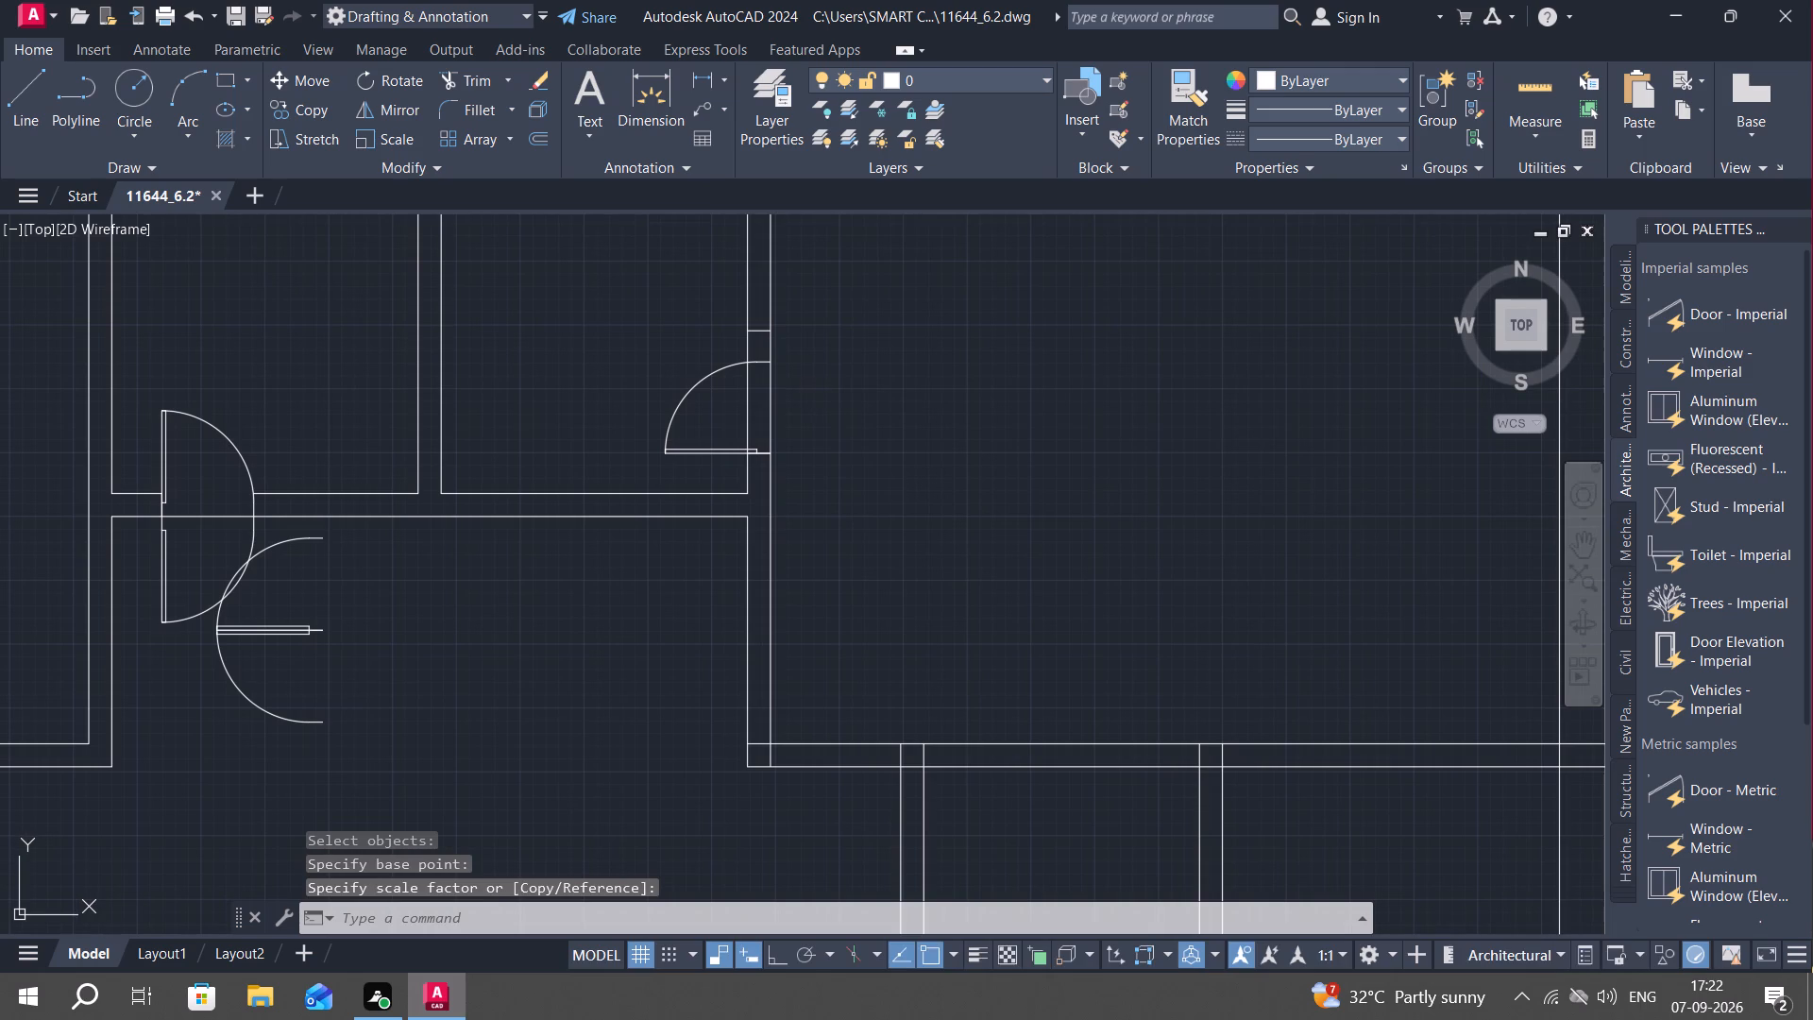
Trim both lines of the second small room's right wall across the door opening, and remove the leftover jamb line above the door.
{"action": "type", "text": "RTR"}
{"action": "key", "text": "Escape"}
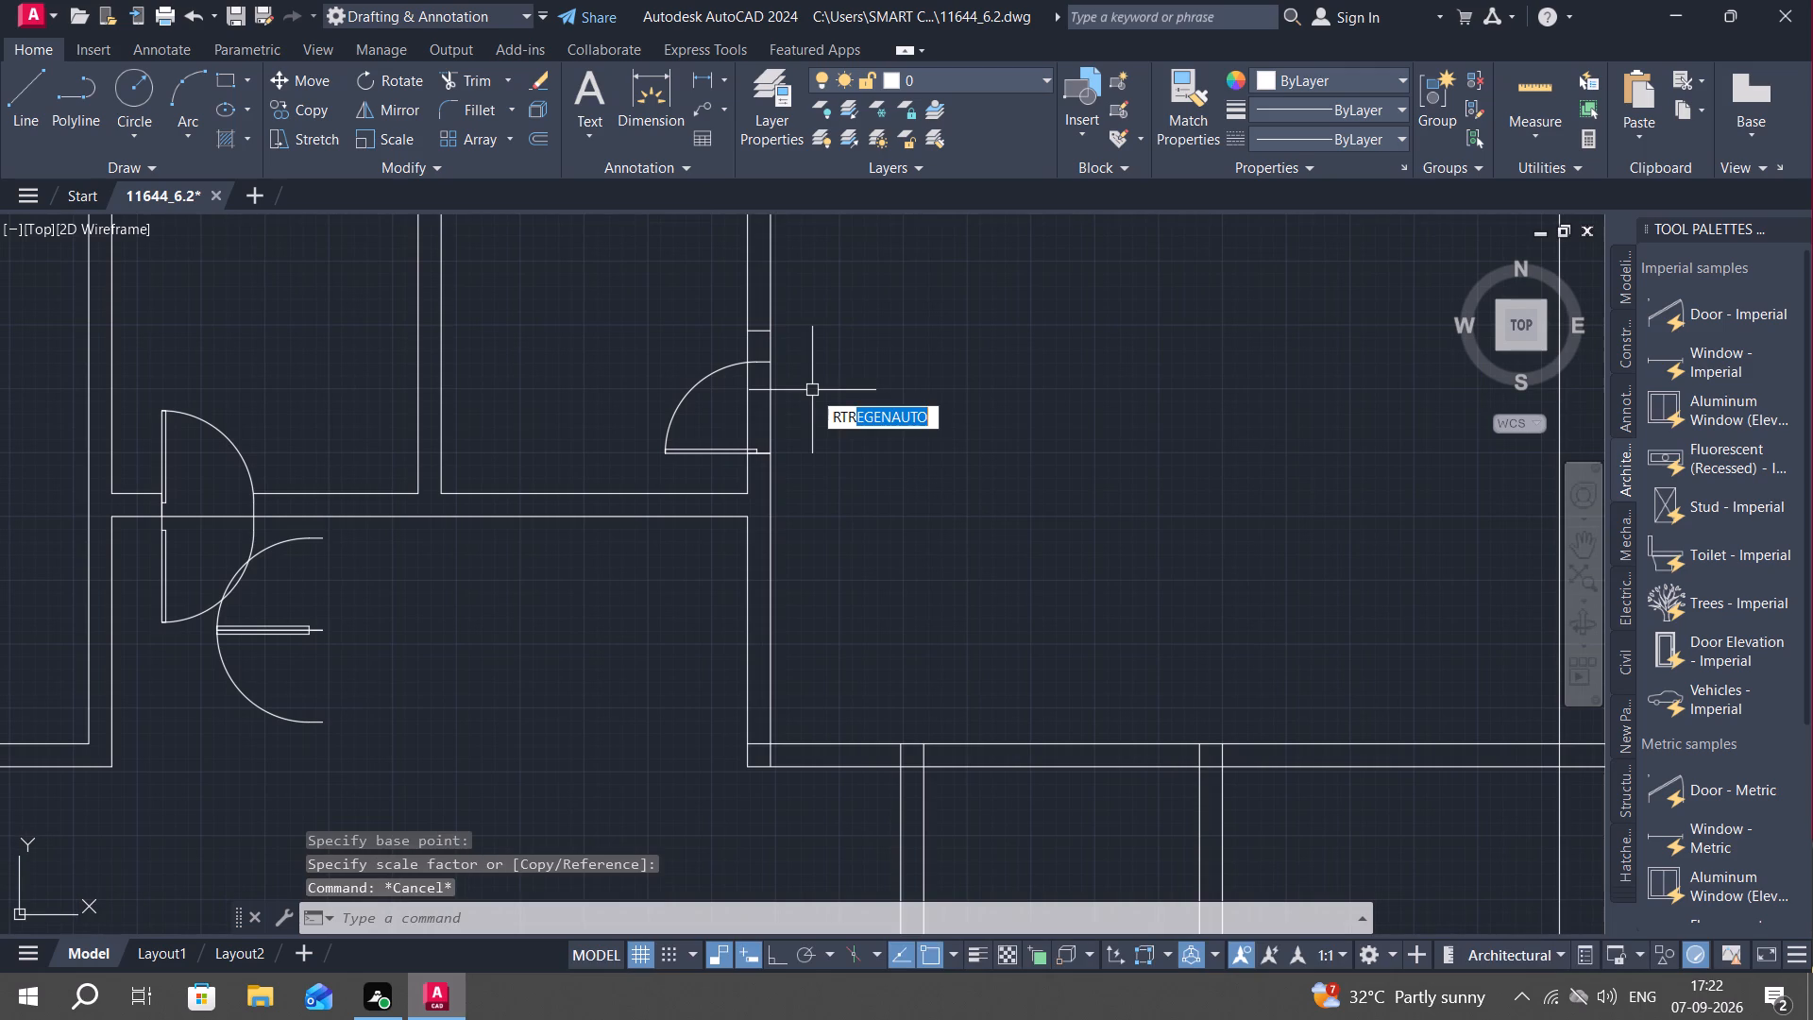
{"action": "type", "text": "TR"}
{"action": "key", "text": "space"}
{"action": "scroll", "coordinate": [757, 441], "scroll_direction": "up", "scroll_amount": 3}
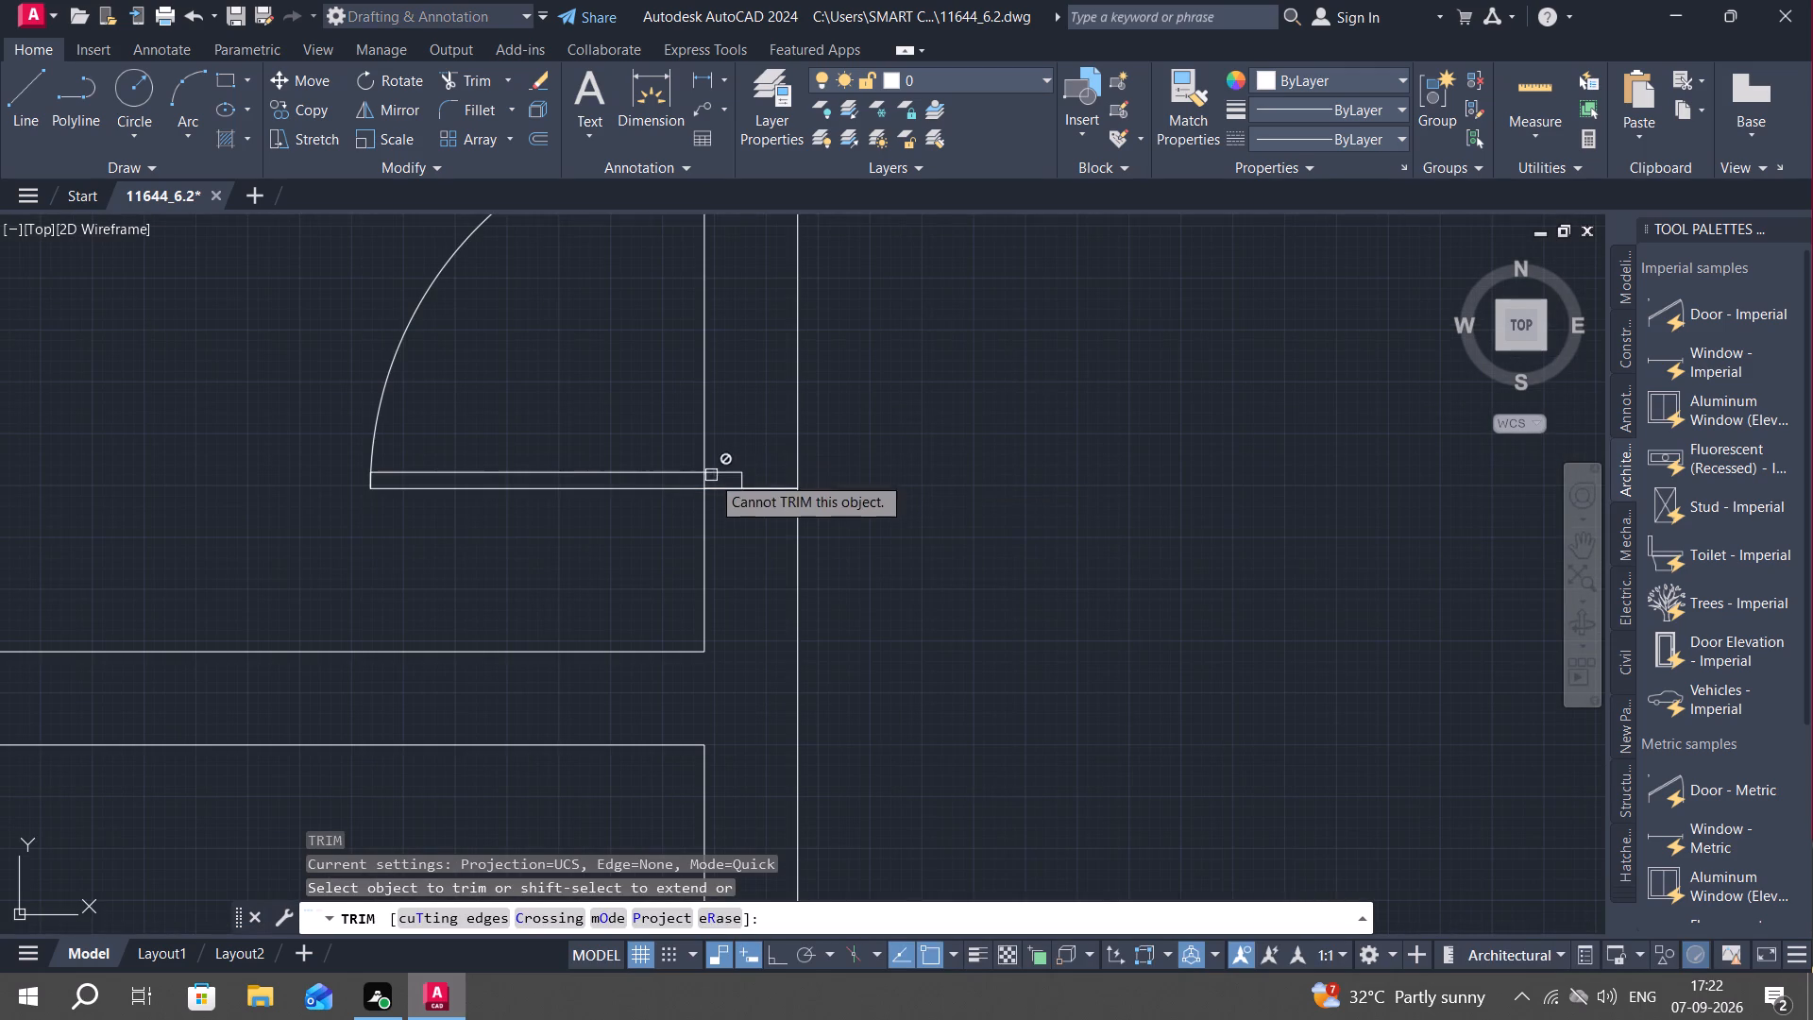
{"action": "left_click", "coordinate": [708, 480]}
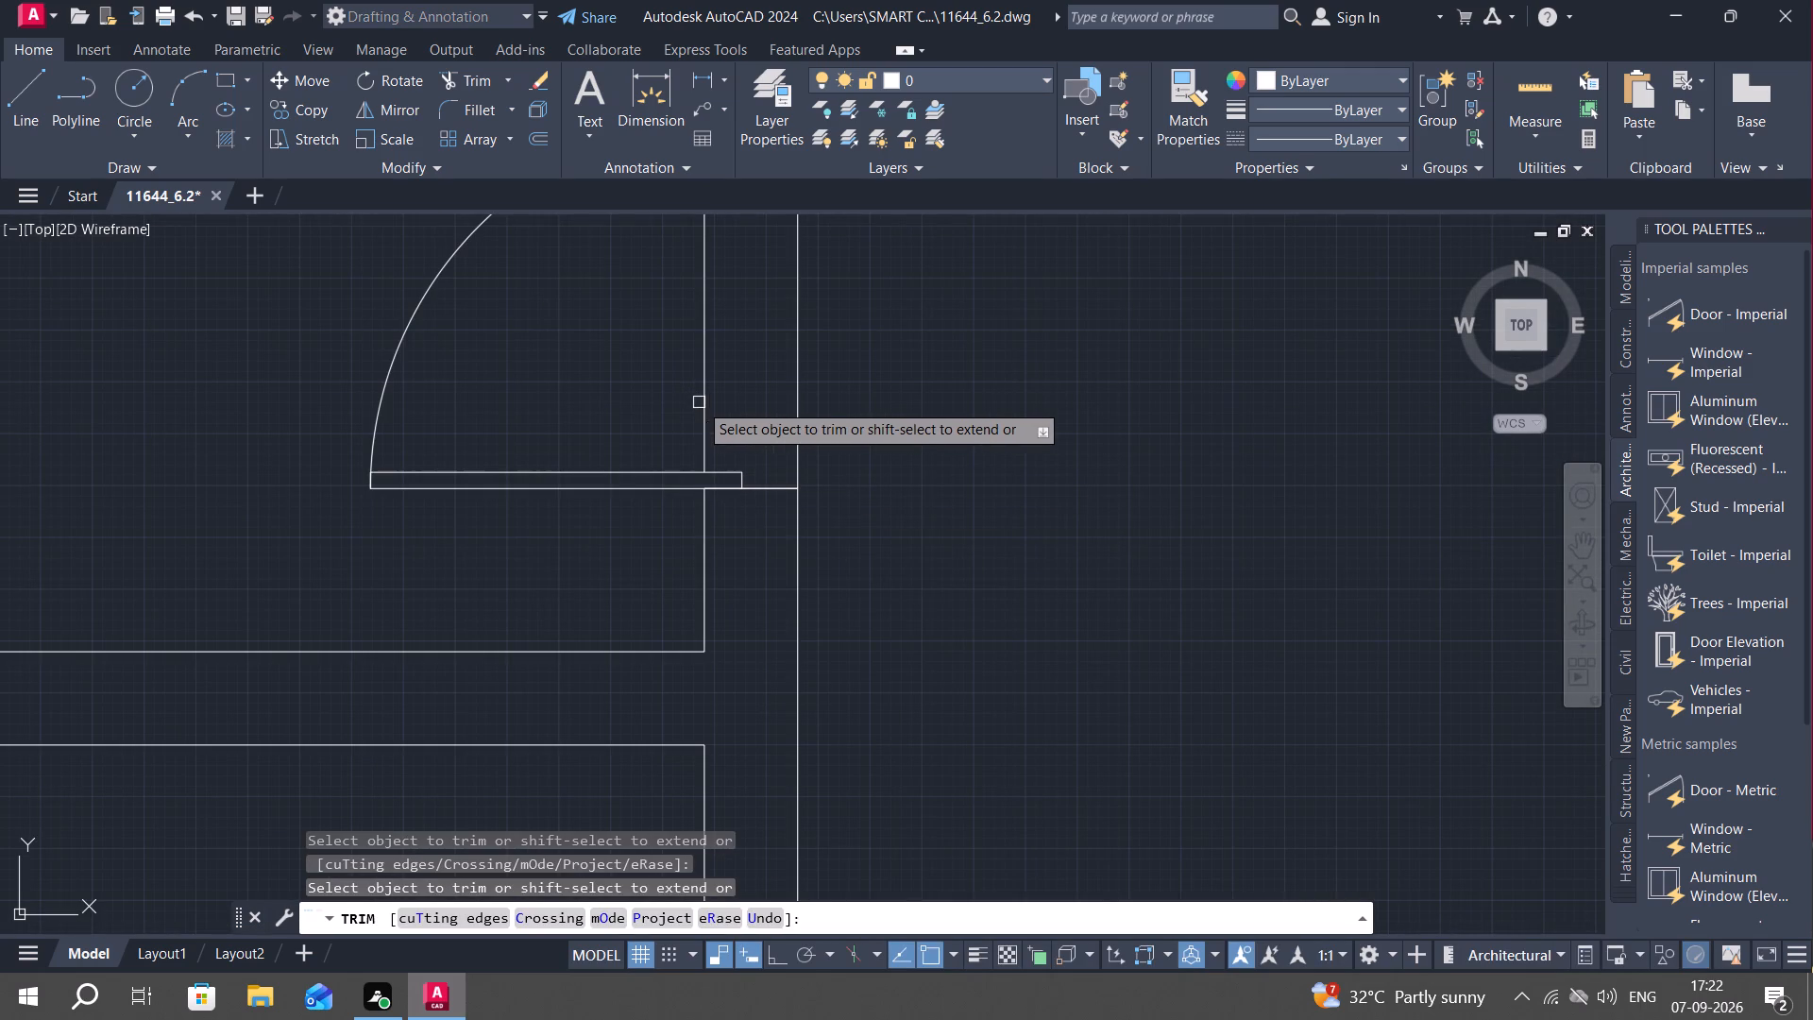
{"action": "scroll", "coordinate": [699, 402], "scroll_direction": "down", "scroll_amount": 2}
{"action": "left_click", "coordinate": [699, 402]}
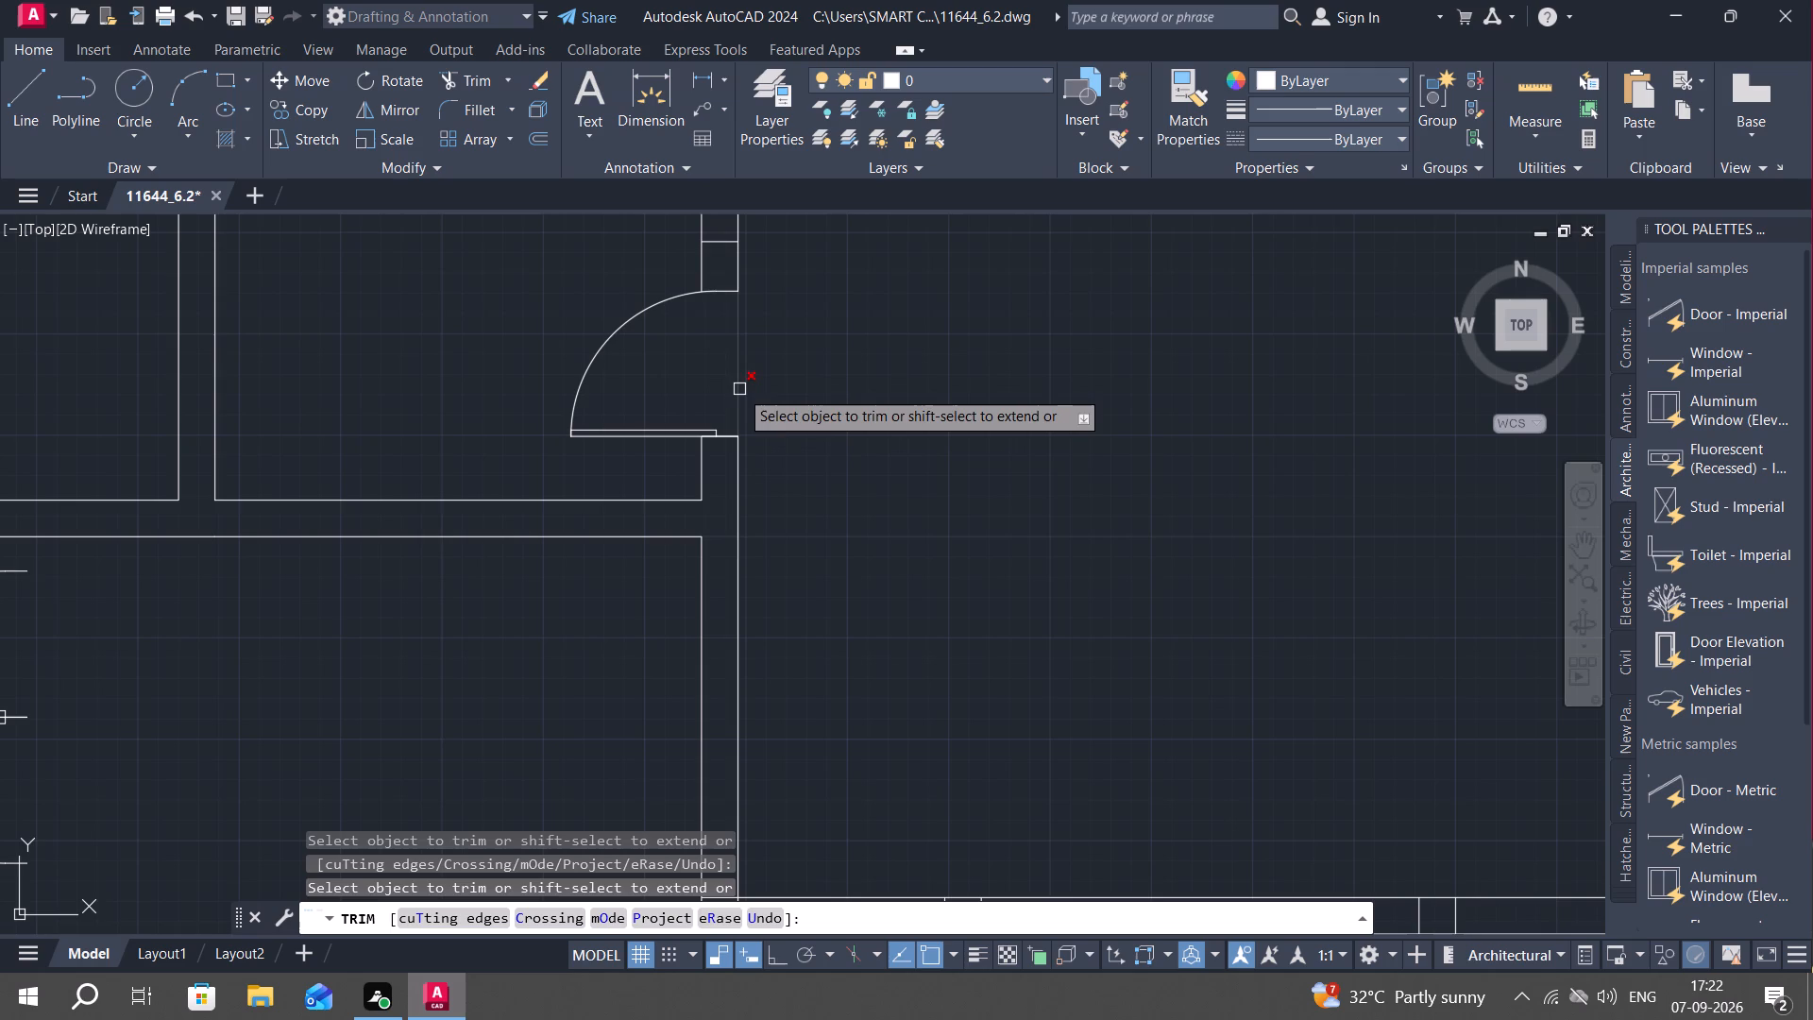
{"action": "left_click", "coordinate": [737, 389]}
{"action": "middle_click_drag", "start_coordinate": [714, 362], "coordinate": [721, 454]}
{"action": "left_click", "coordinate": [723, 336]}
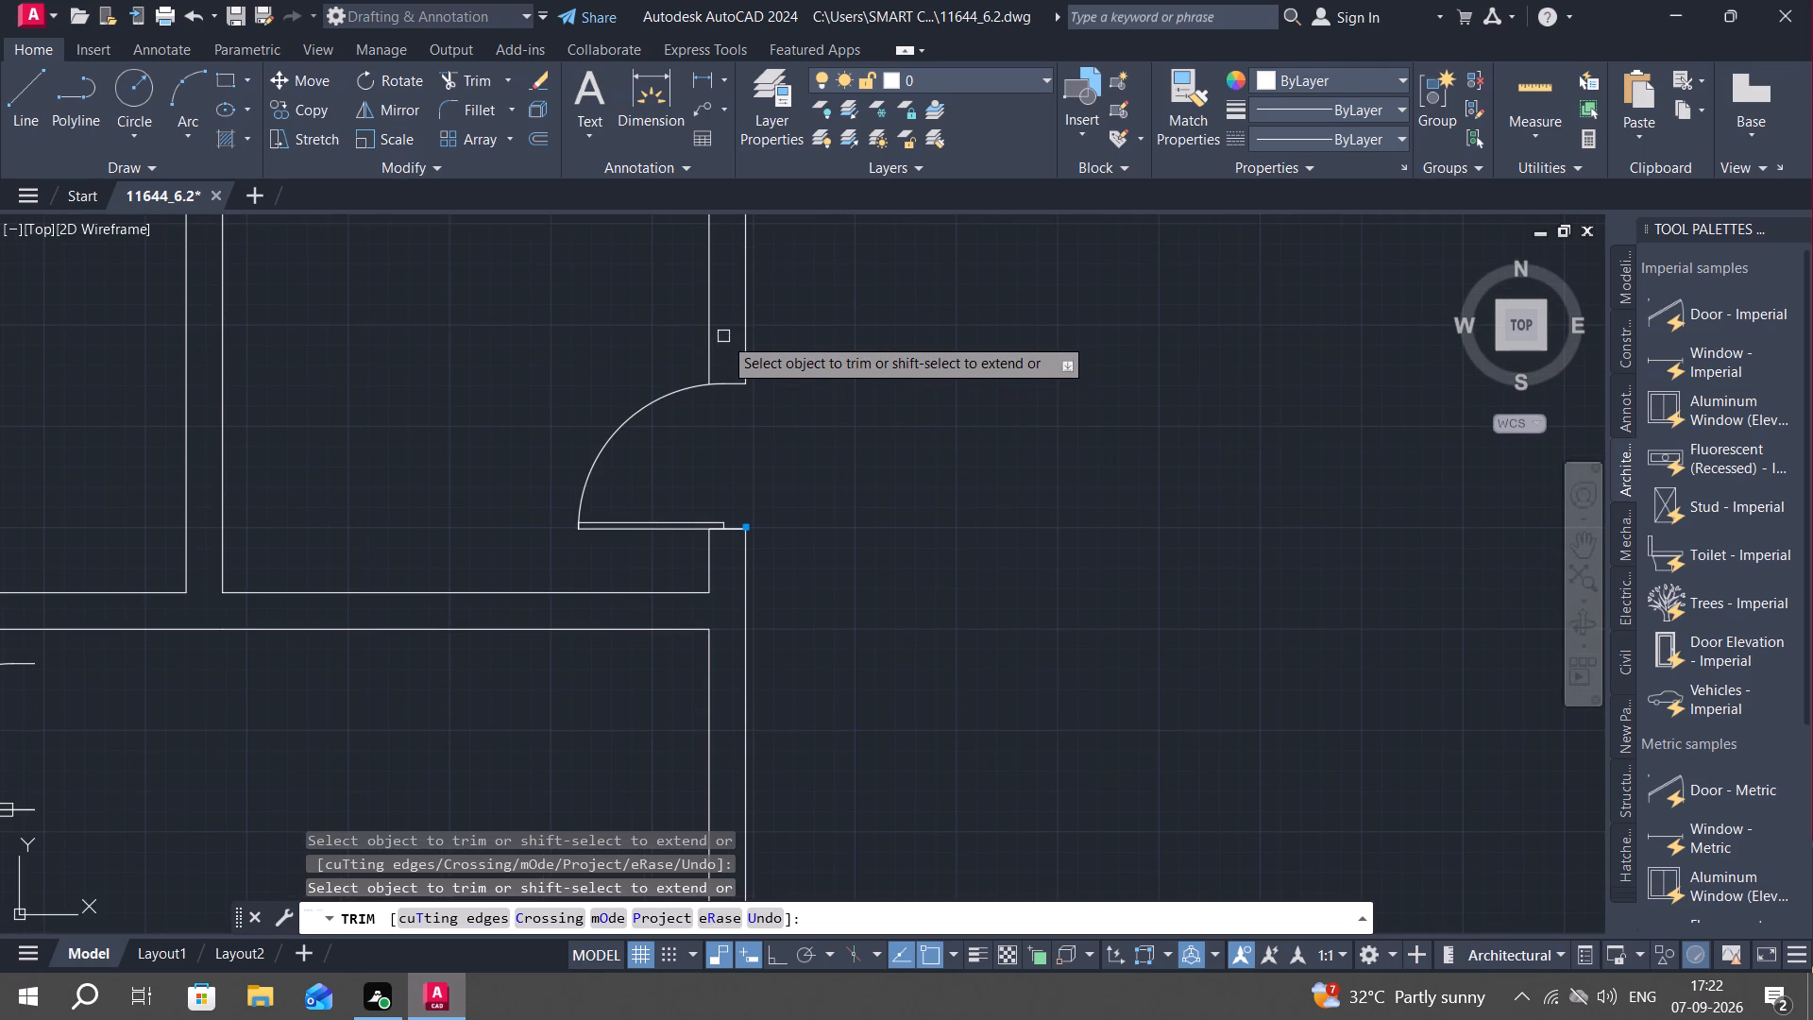
{"action": "key", "text": "Escape"}
Delete the three spare doors below the first small room's bottom wall, keeping the door inside the room.
{"action": "scroll", "coordinate": [772, 461], "scroll_direction": "down", "scroll_amount": 3}
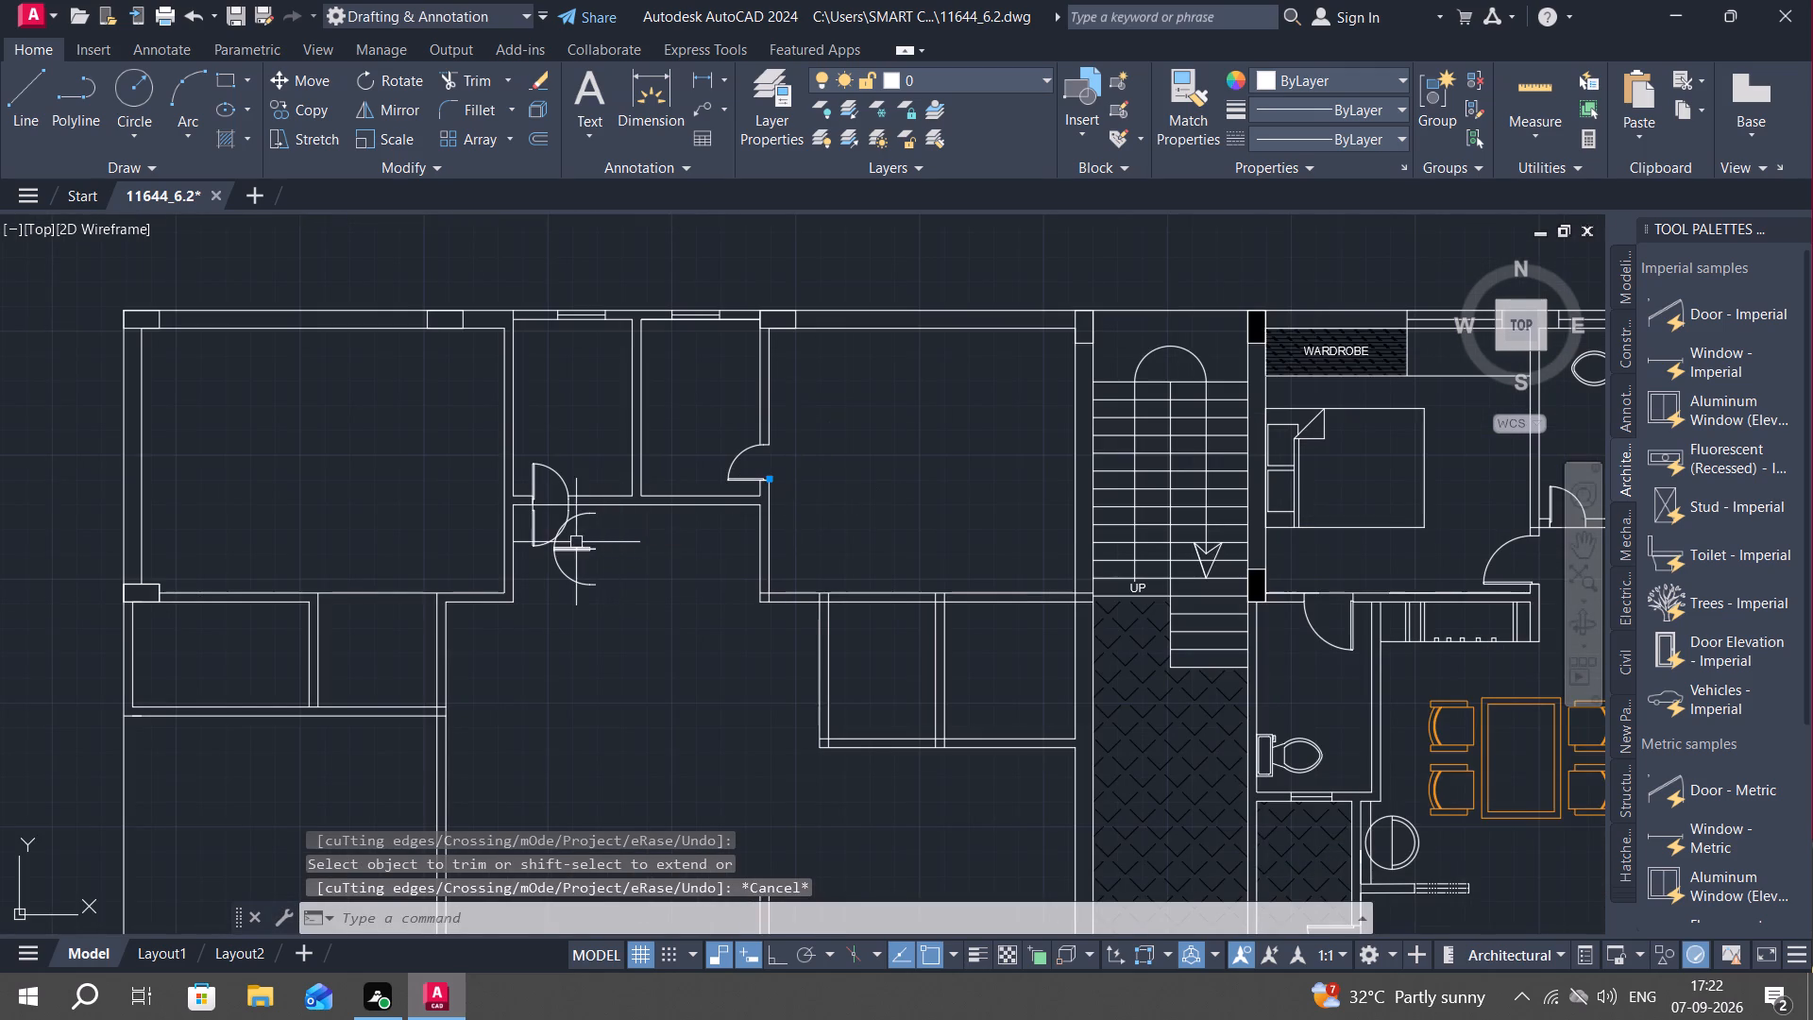
{"action": "scroll", "coordinate": [571, 540], "scroll_direction": "up", "scroll_amount": 2}
{"action": "left_click", "coordinate": [556, 475]}
{"action": "left_click", "coordinate": [578, 474]}
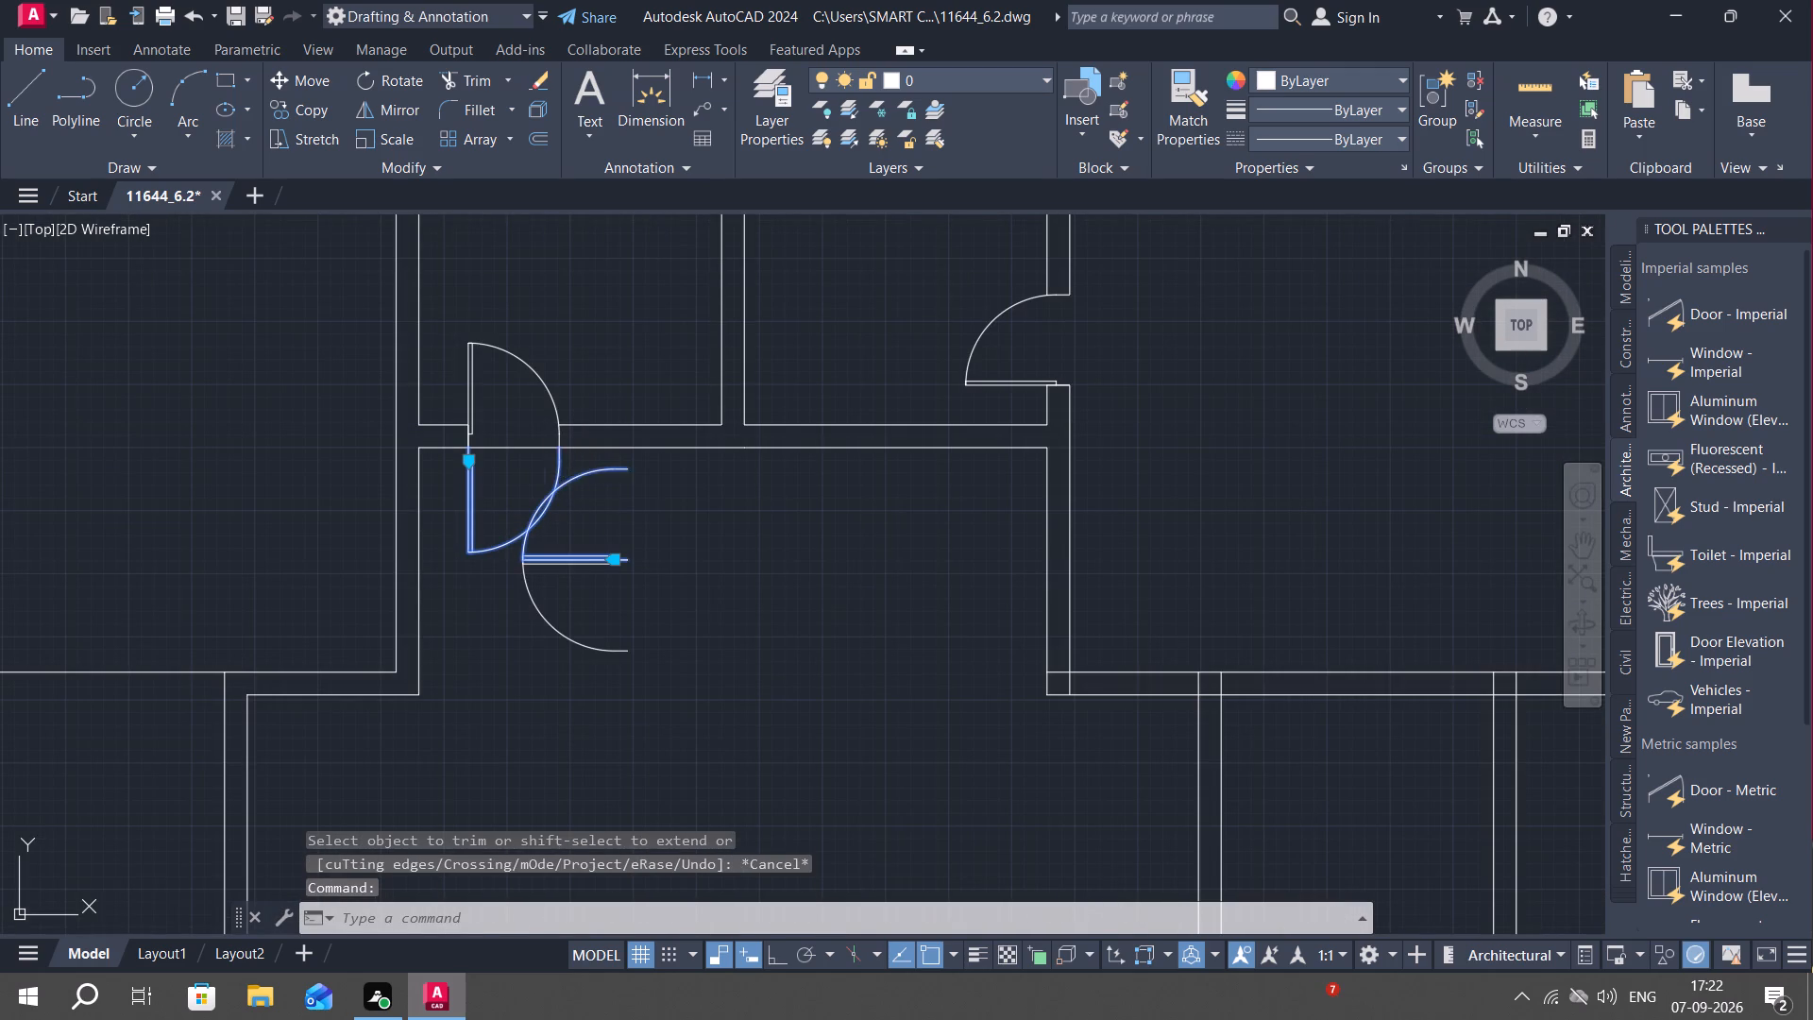
{"action": "left_click", "coordinate": [547, 620]}
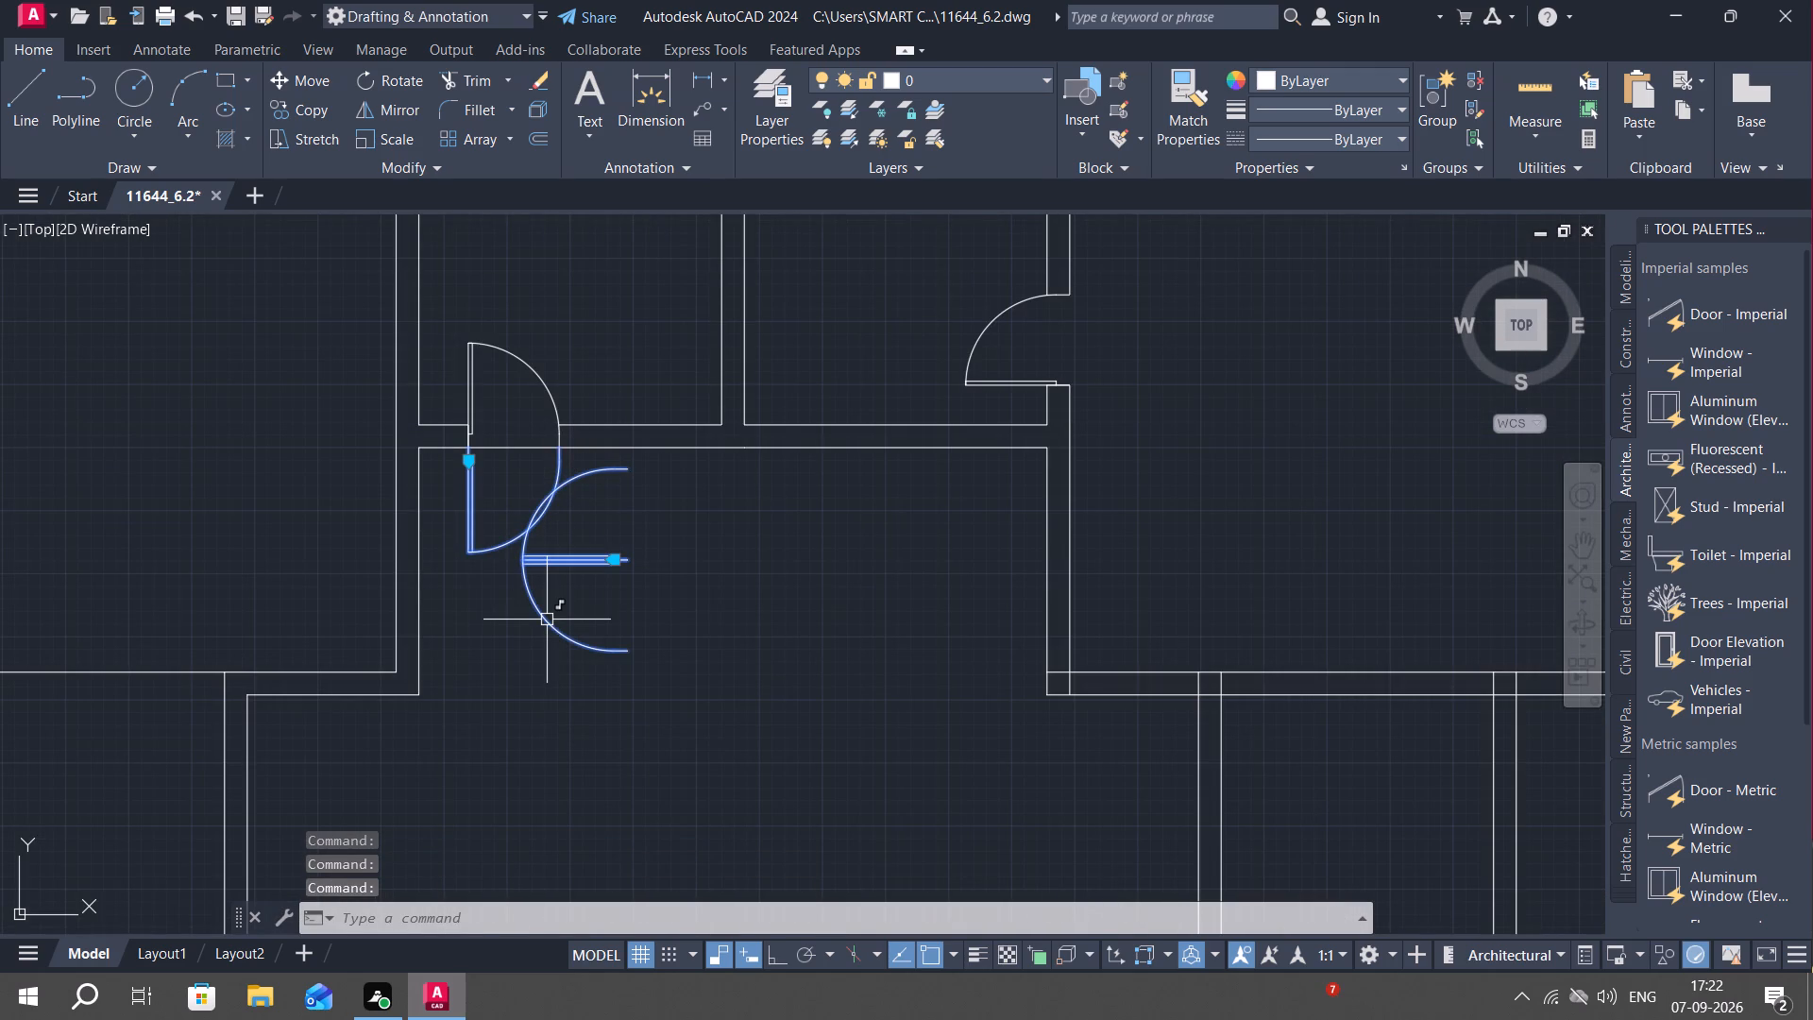
{"action": "key", "text": "Delete"}
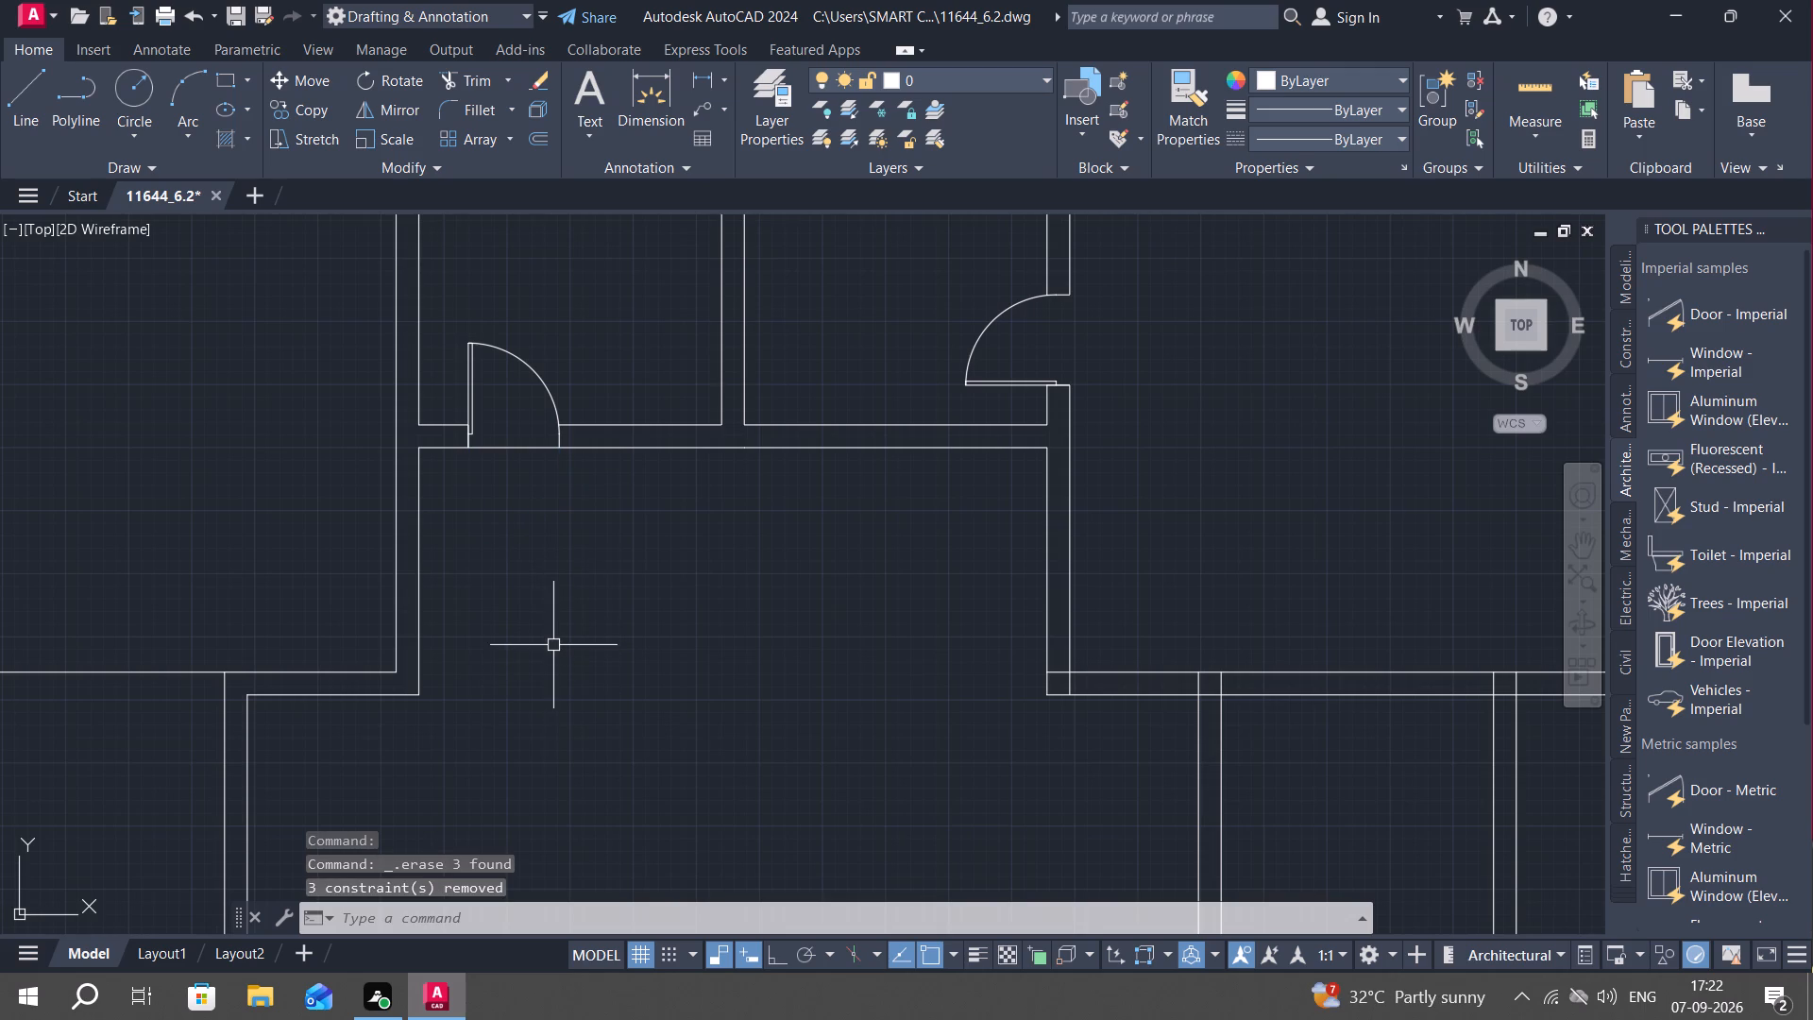
Match the dashed opening line beside the right unit's wash basin onto the upper line of the left unit's upper-left room bottom wall.
{"action": "middle_click_drag", "start_coordinate": [607, 614], "coordinate": [624, 569]}
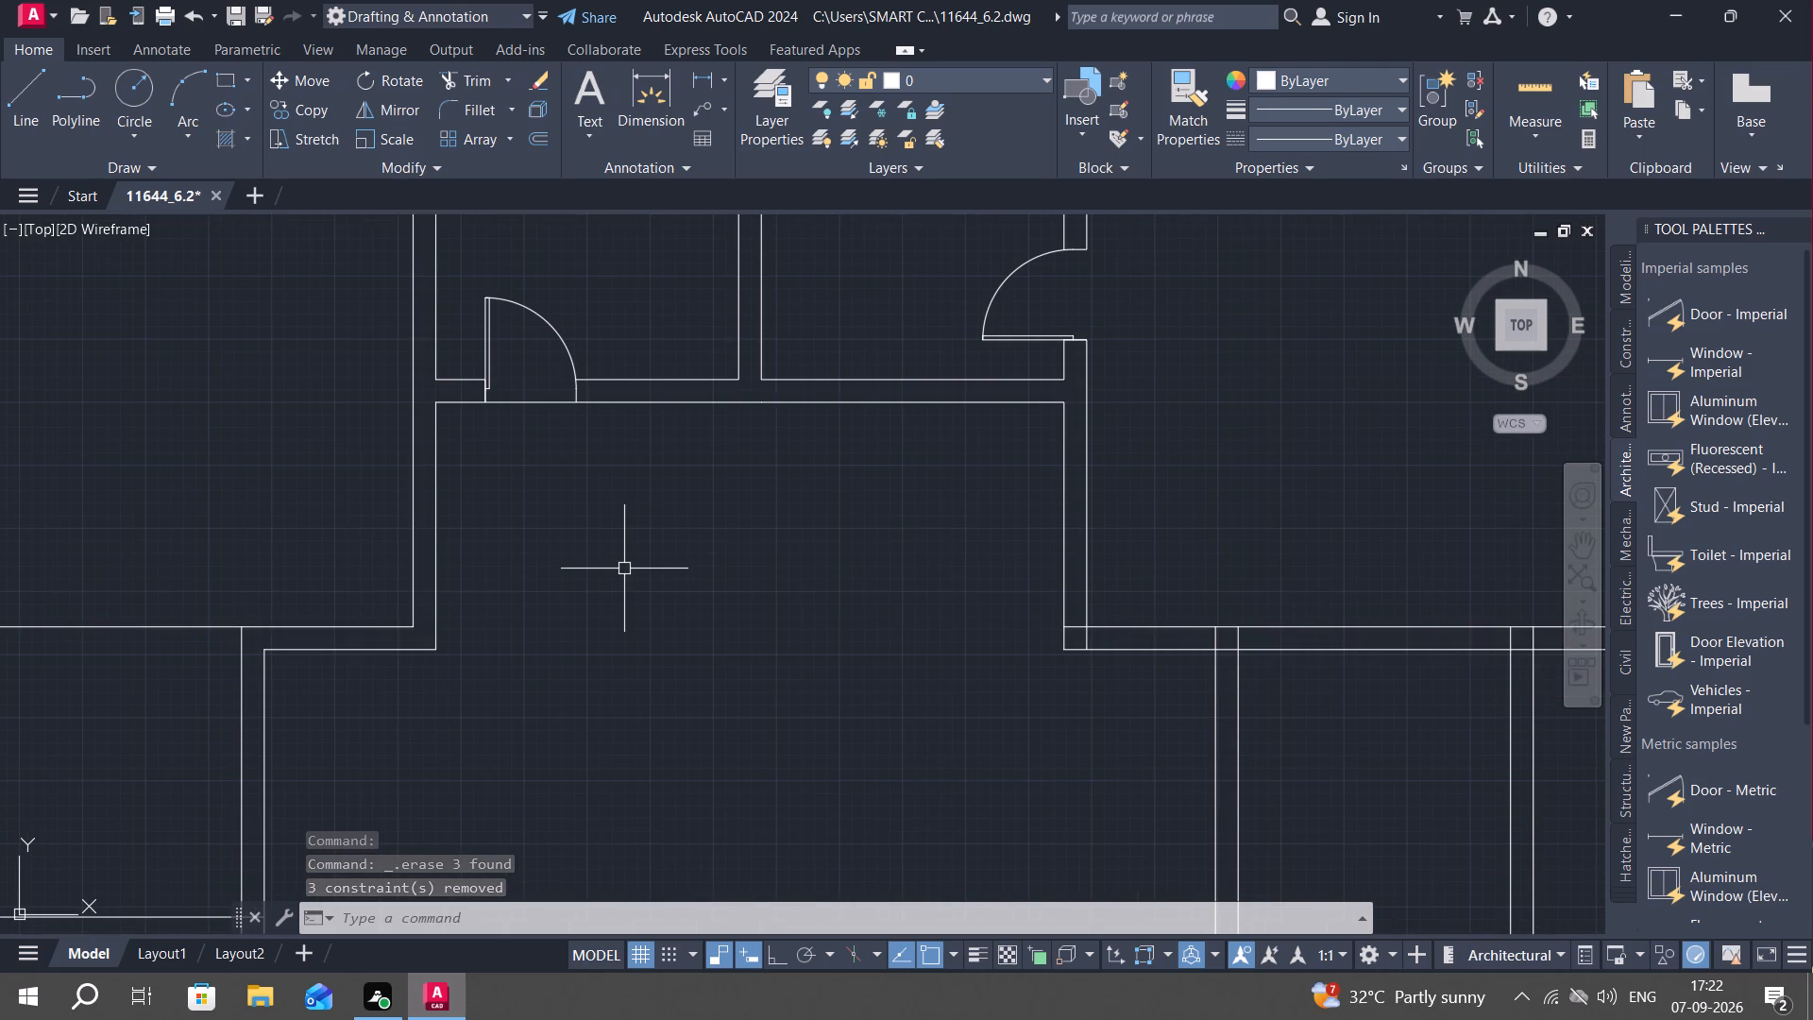
{"action": "middle_click_drag", "start_coordinate": [622, 573], "coordinate": [659, 541]}
{"action": "scroll", "coordinate": [668, 538], "scroll_direction": "down", "scroll_amount": 2}
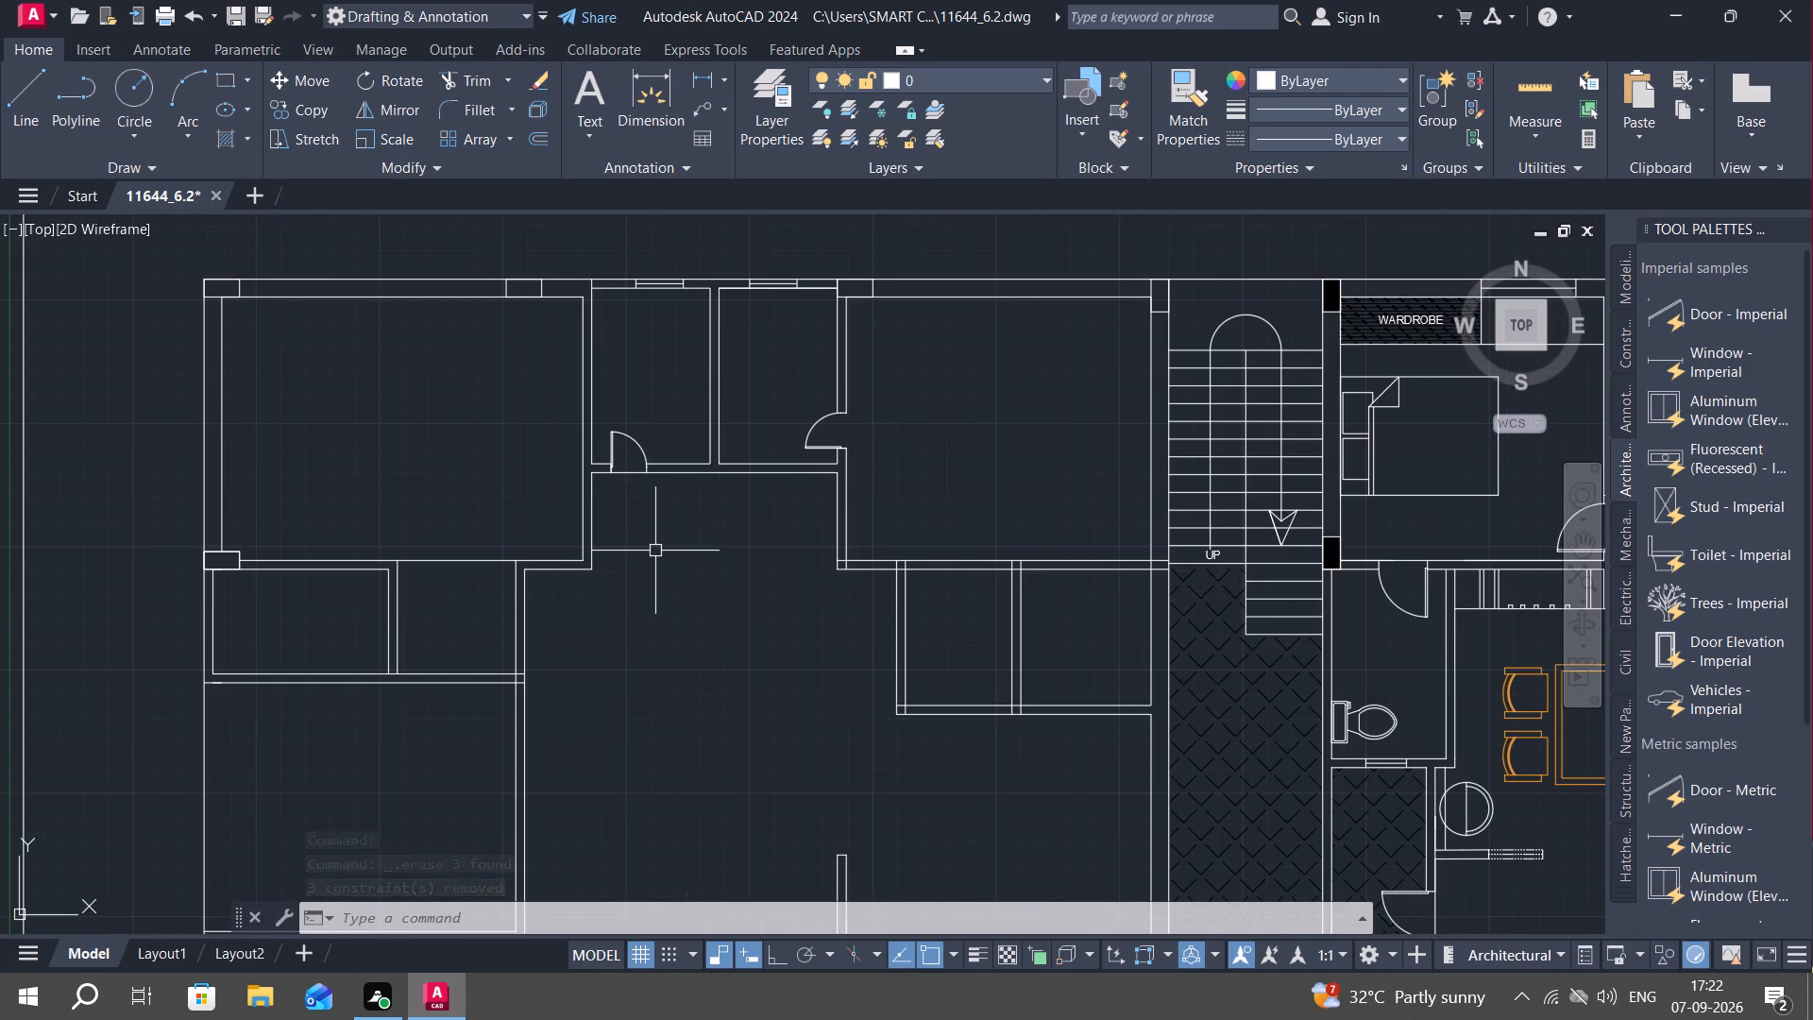
{"action": "scroll", "coordinate": [1076, 451], "scroll_direction": "down", "scroll_amount": 1}
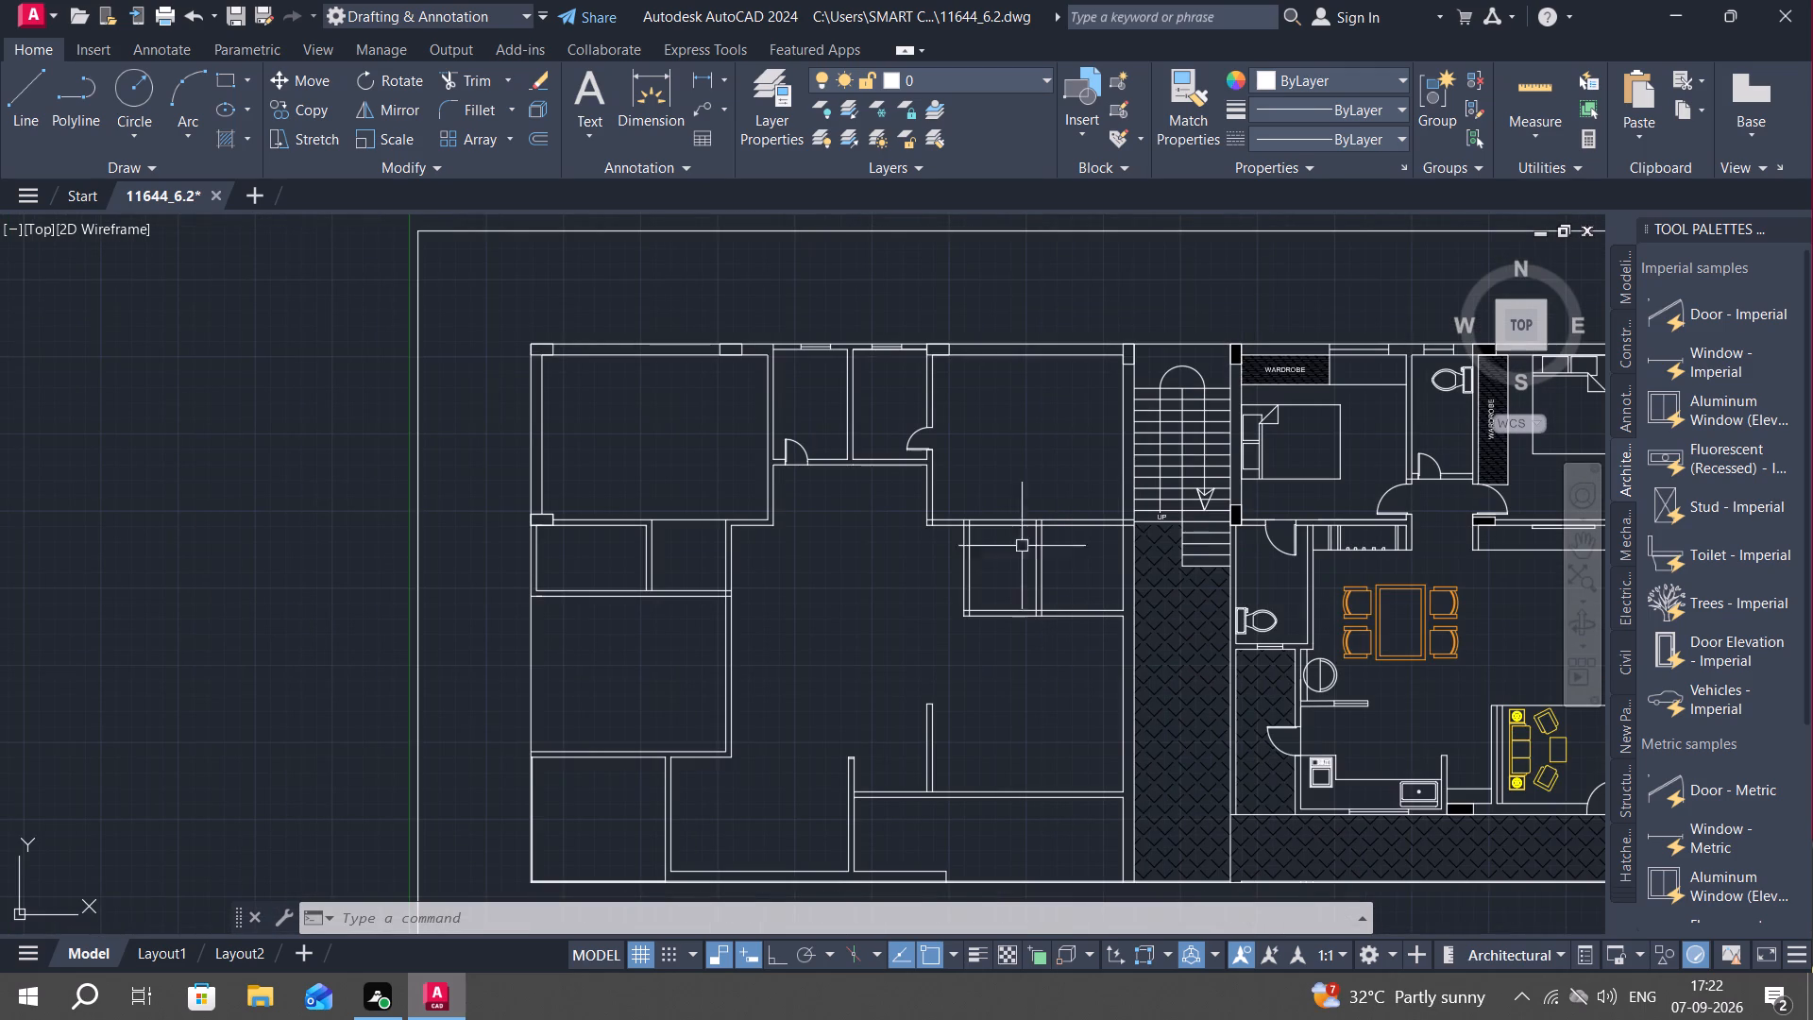
{"action": "left_click", "coordinate": [1178, 87]}
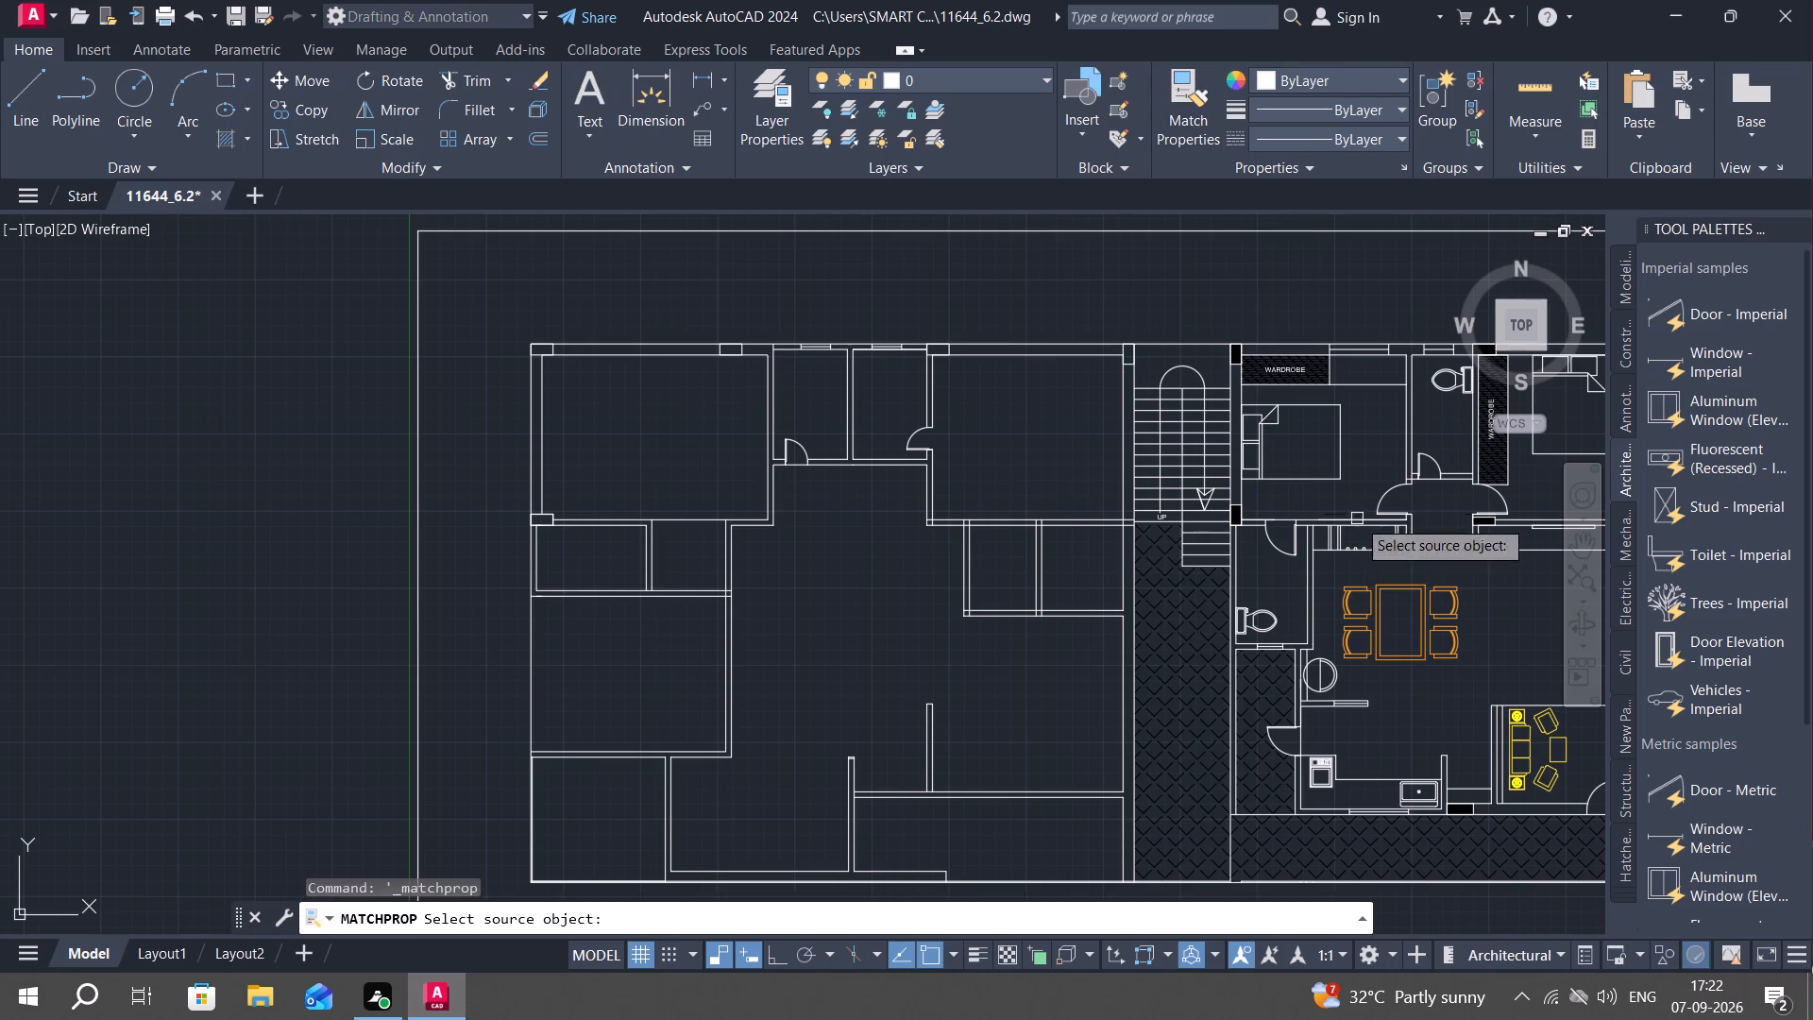
{"action": "scroll", "coordinate": [1342, 697], "scroll_direction": "up", "scroll_amount": 3}
{"action": "left_click", "coordinate": [1356, 713]}
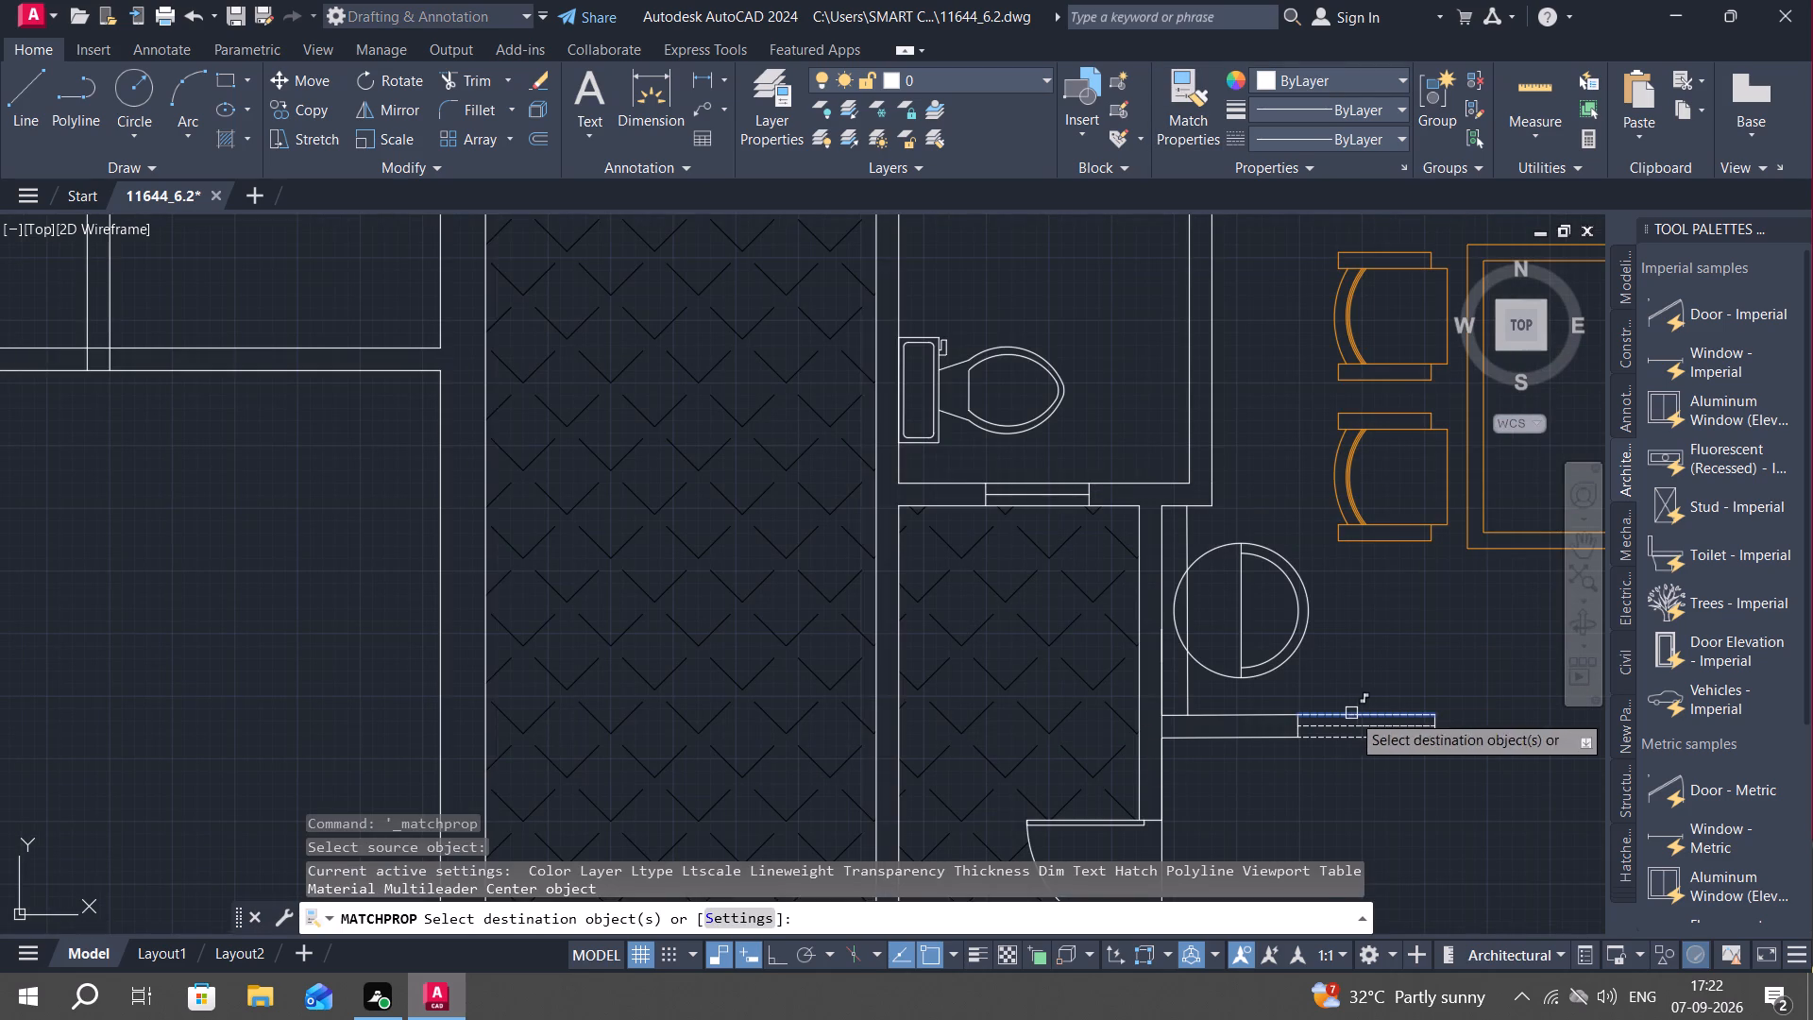
{"action": "scroll", "coordinate": [652, 657], "scroll_direction": "down", "scroll_amount": 1}
{"action": "scroll", "coordinate": [369, 575], "scroll_direction": "down", "scroll_amount": 1}
{"action": "middle_click_drag", "start_coordinate": [345, 566], "coordinate": [759, 470]}
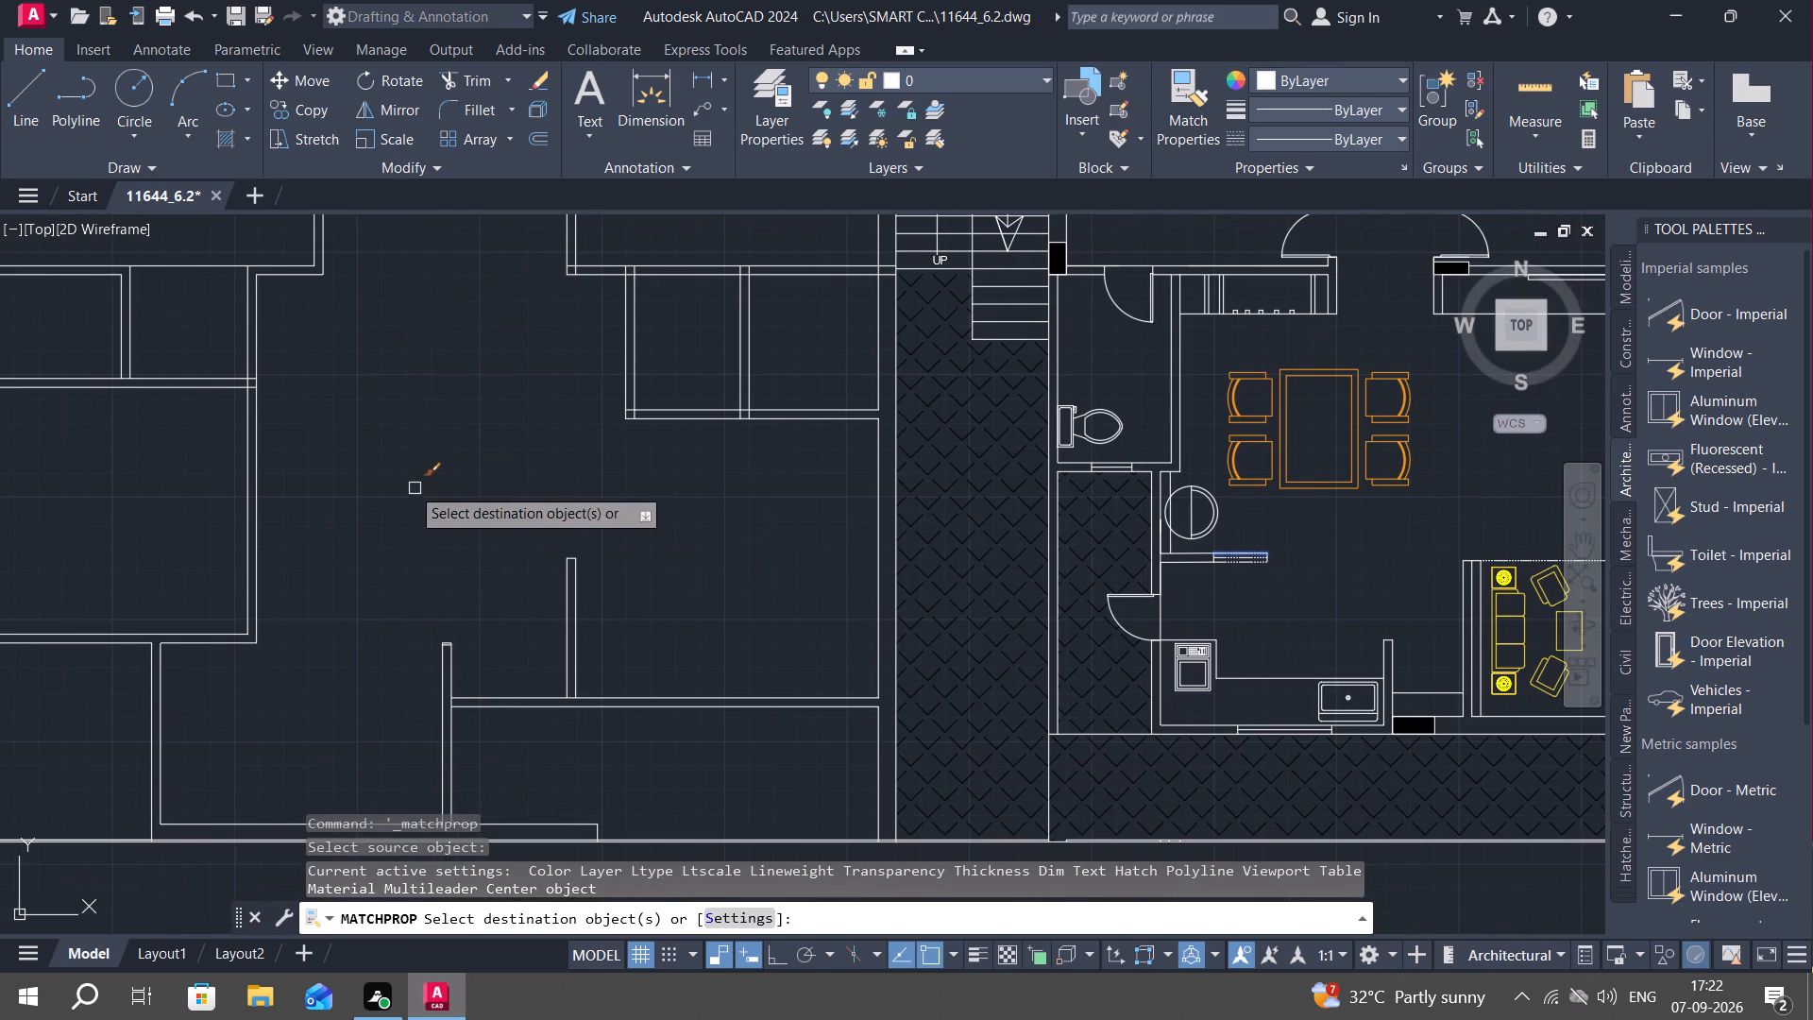
{"action": "middle_click_drag", "start_coordinate": [324, 435], "coordinate": [659, 456]}
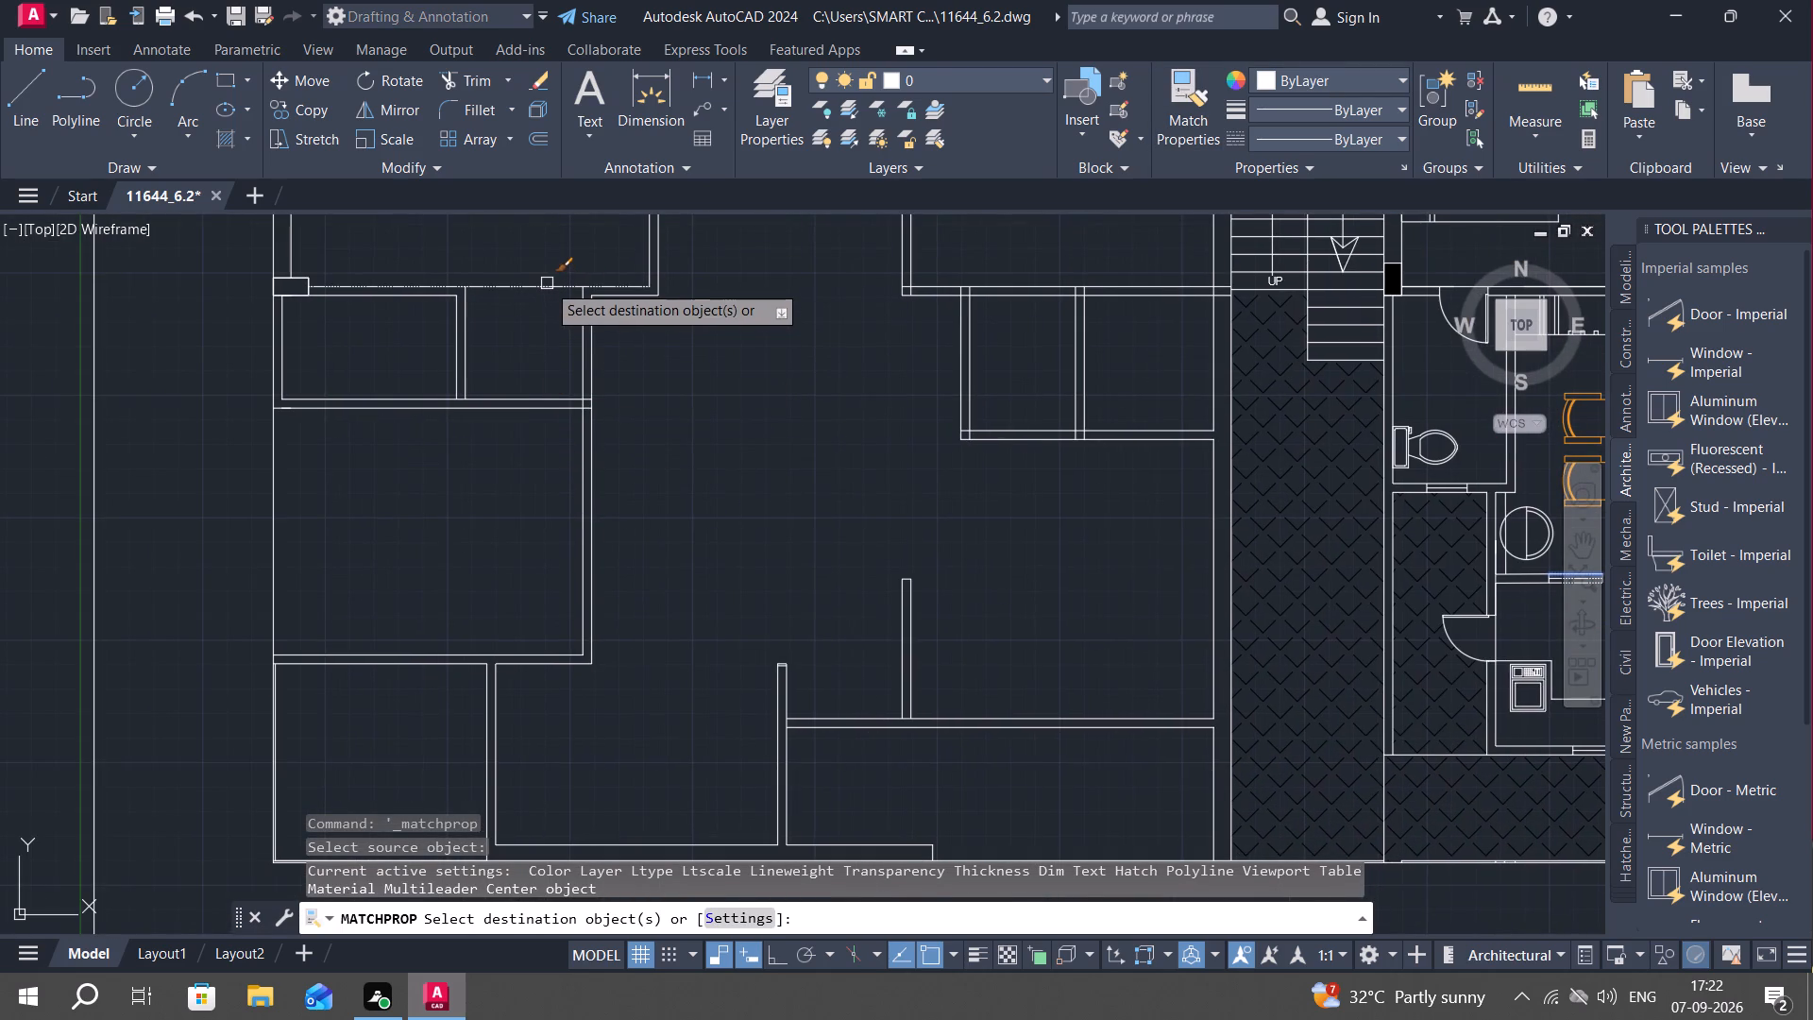
{"action": "left_click", "coordinate": [545, 283]}
{"action": "scroll", "coordinate": [537, 307], "scroll_direction": "up", "scroll_amount": 2}
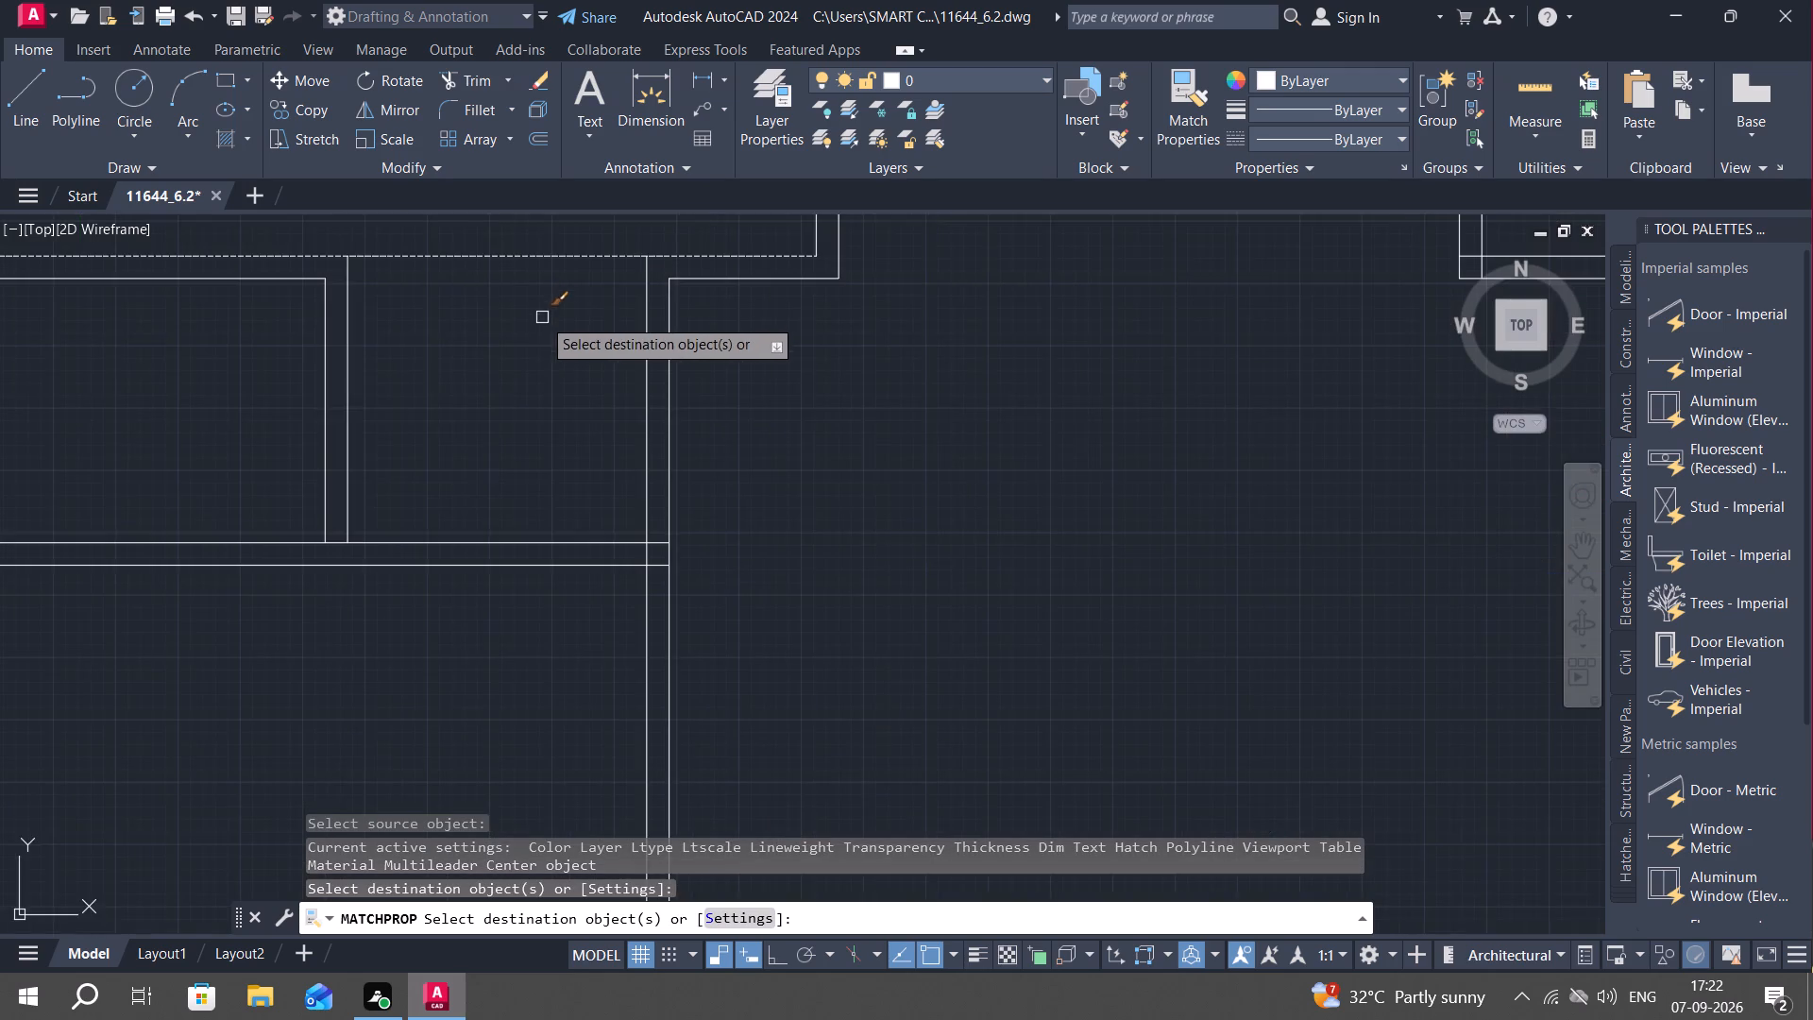
{"action": "middle_click_drag", "start_coordinate": [551, 322], "coordinate": [643, 476]}
{"action": "scroll", "coordinate": [643, 476], "scroll_direction": "up", "scroll_amount": 1}
{"action": "key", "text": "Escape"}
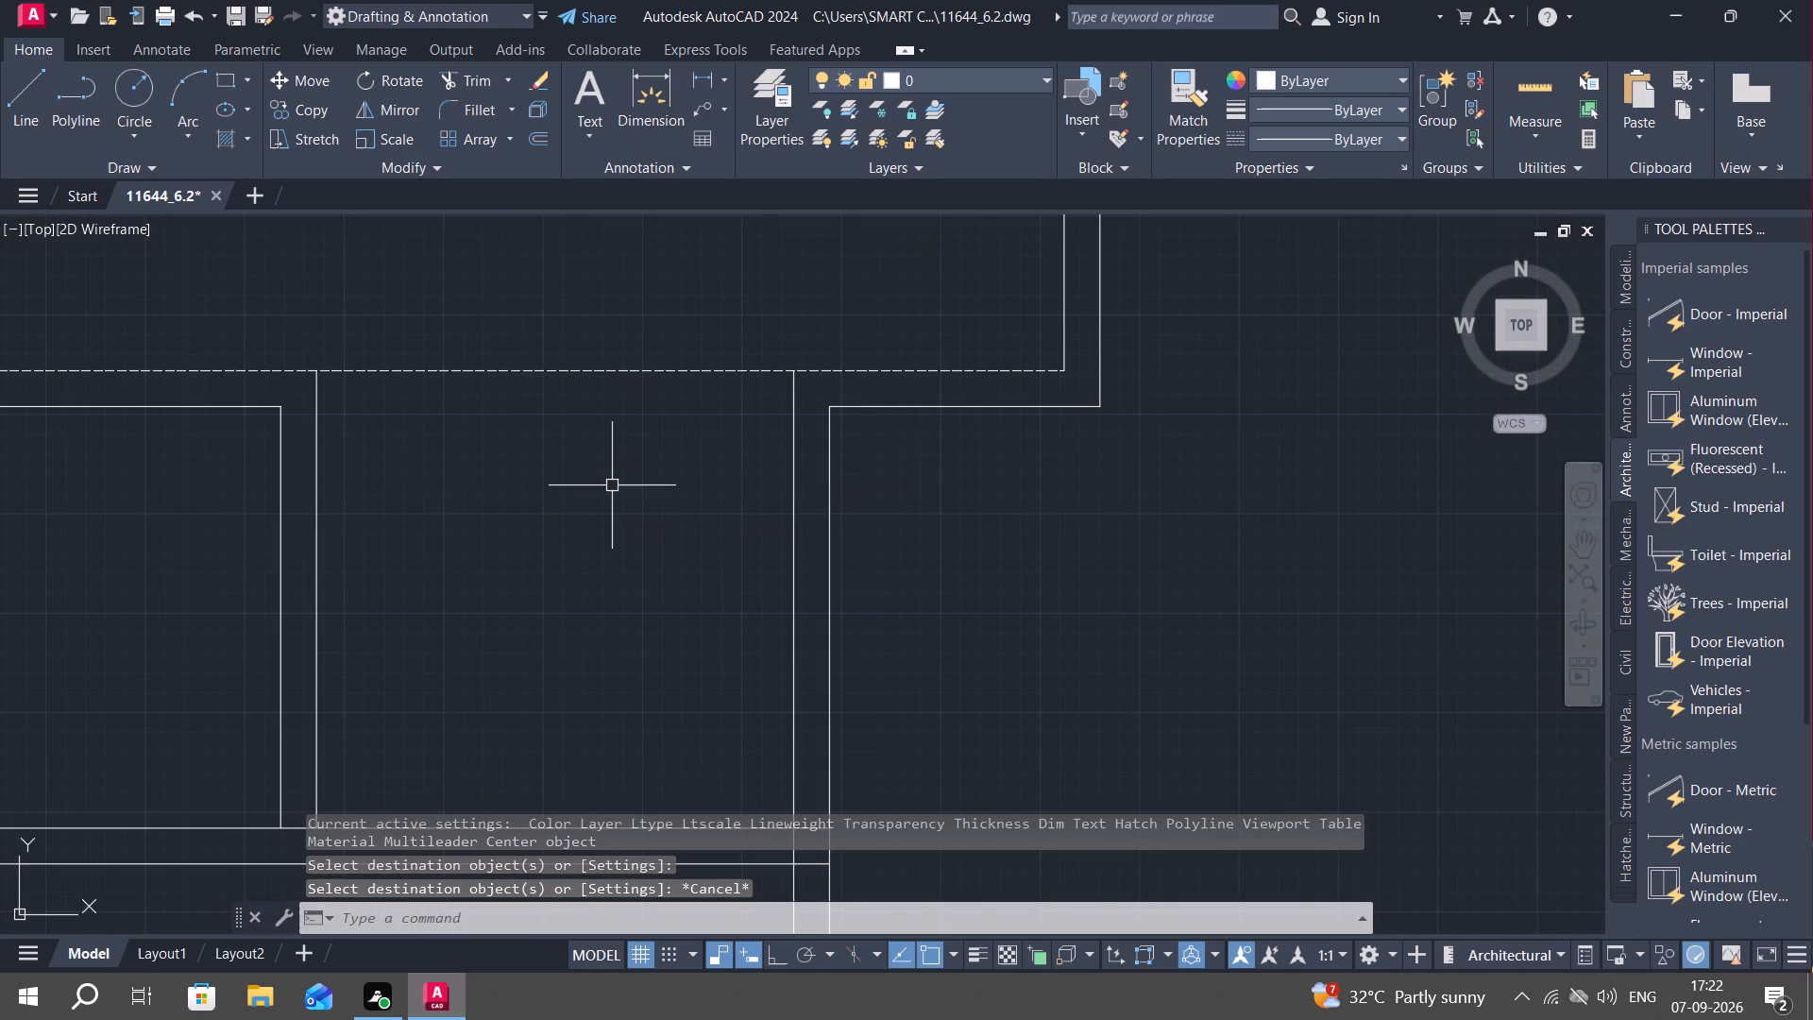
Trim the dashed line on both sides, keeping only the segment spanning the passage between the small room and the corridor-side wall.
{"action": "type", "text": "TR"}
{"action": "key", "text": "space"}
{"action": "left_click", "coordinate": [257, 369]}
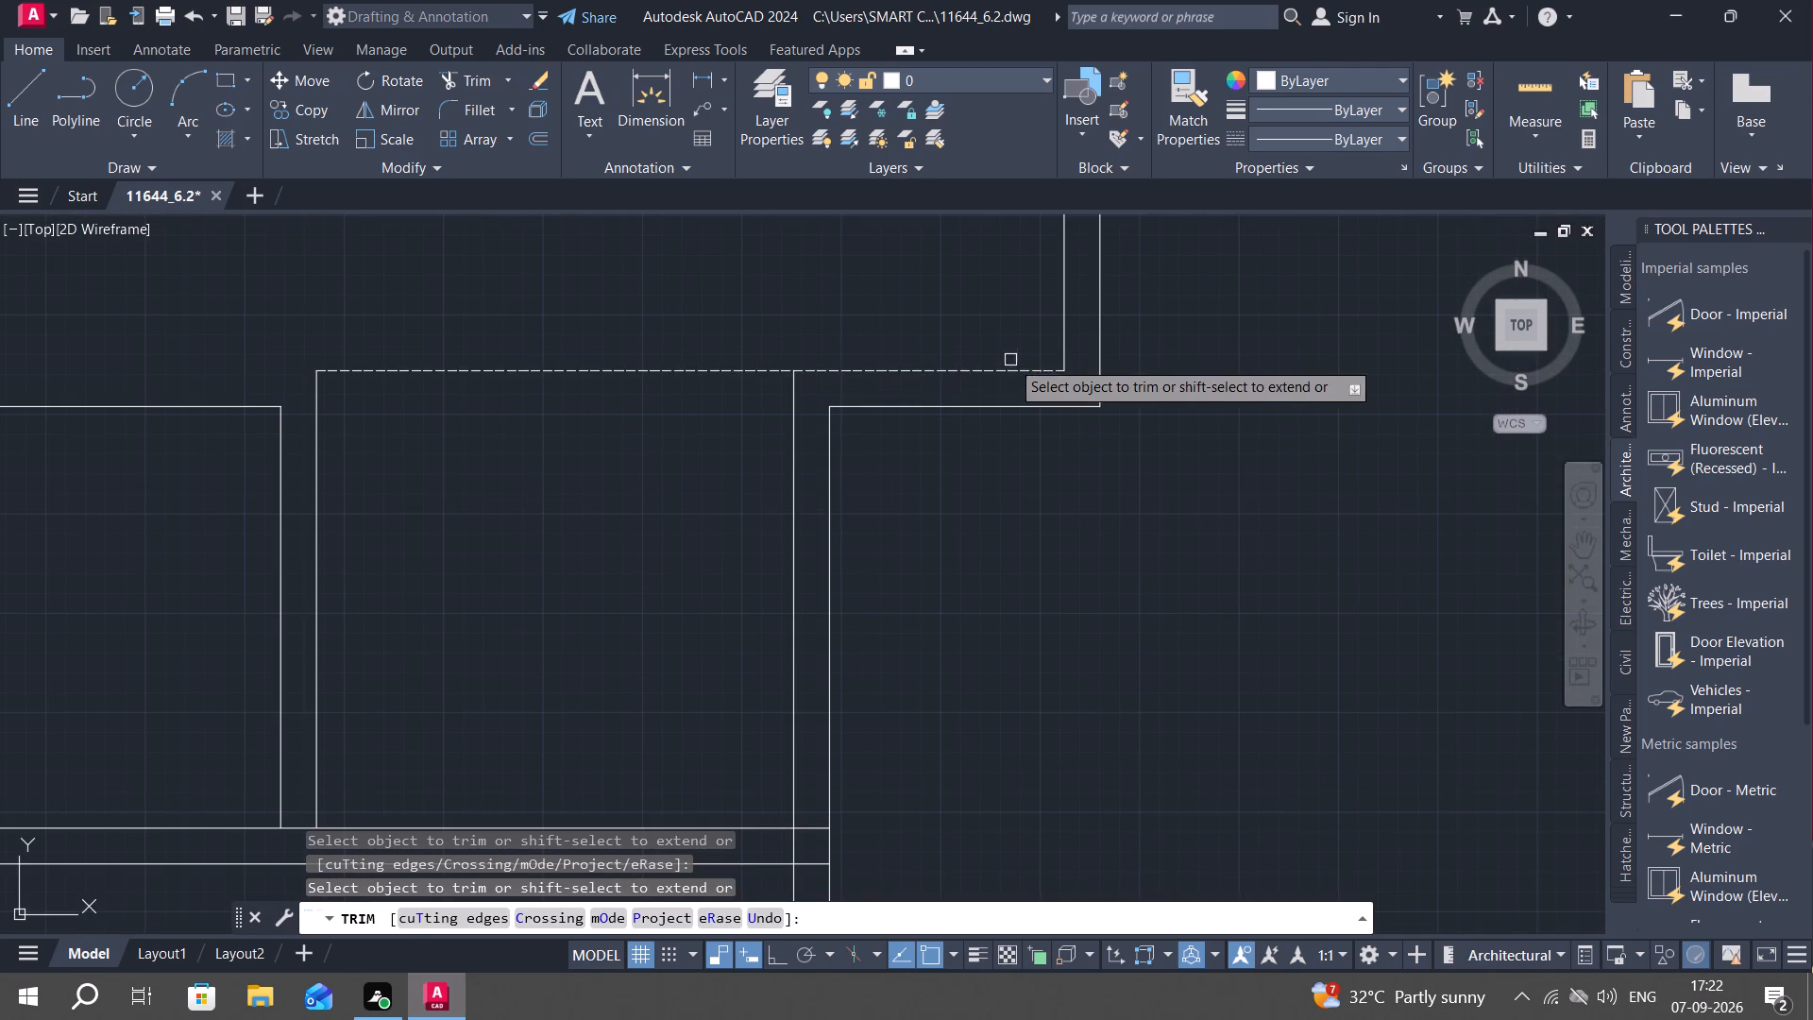
{"action": "left_click", "coordinate": [1004, 371]}
{"action": "scroll", "coordinate": [949, 321], "scroll_direction": "down", "scroll_amount": 3}
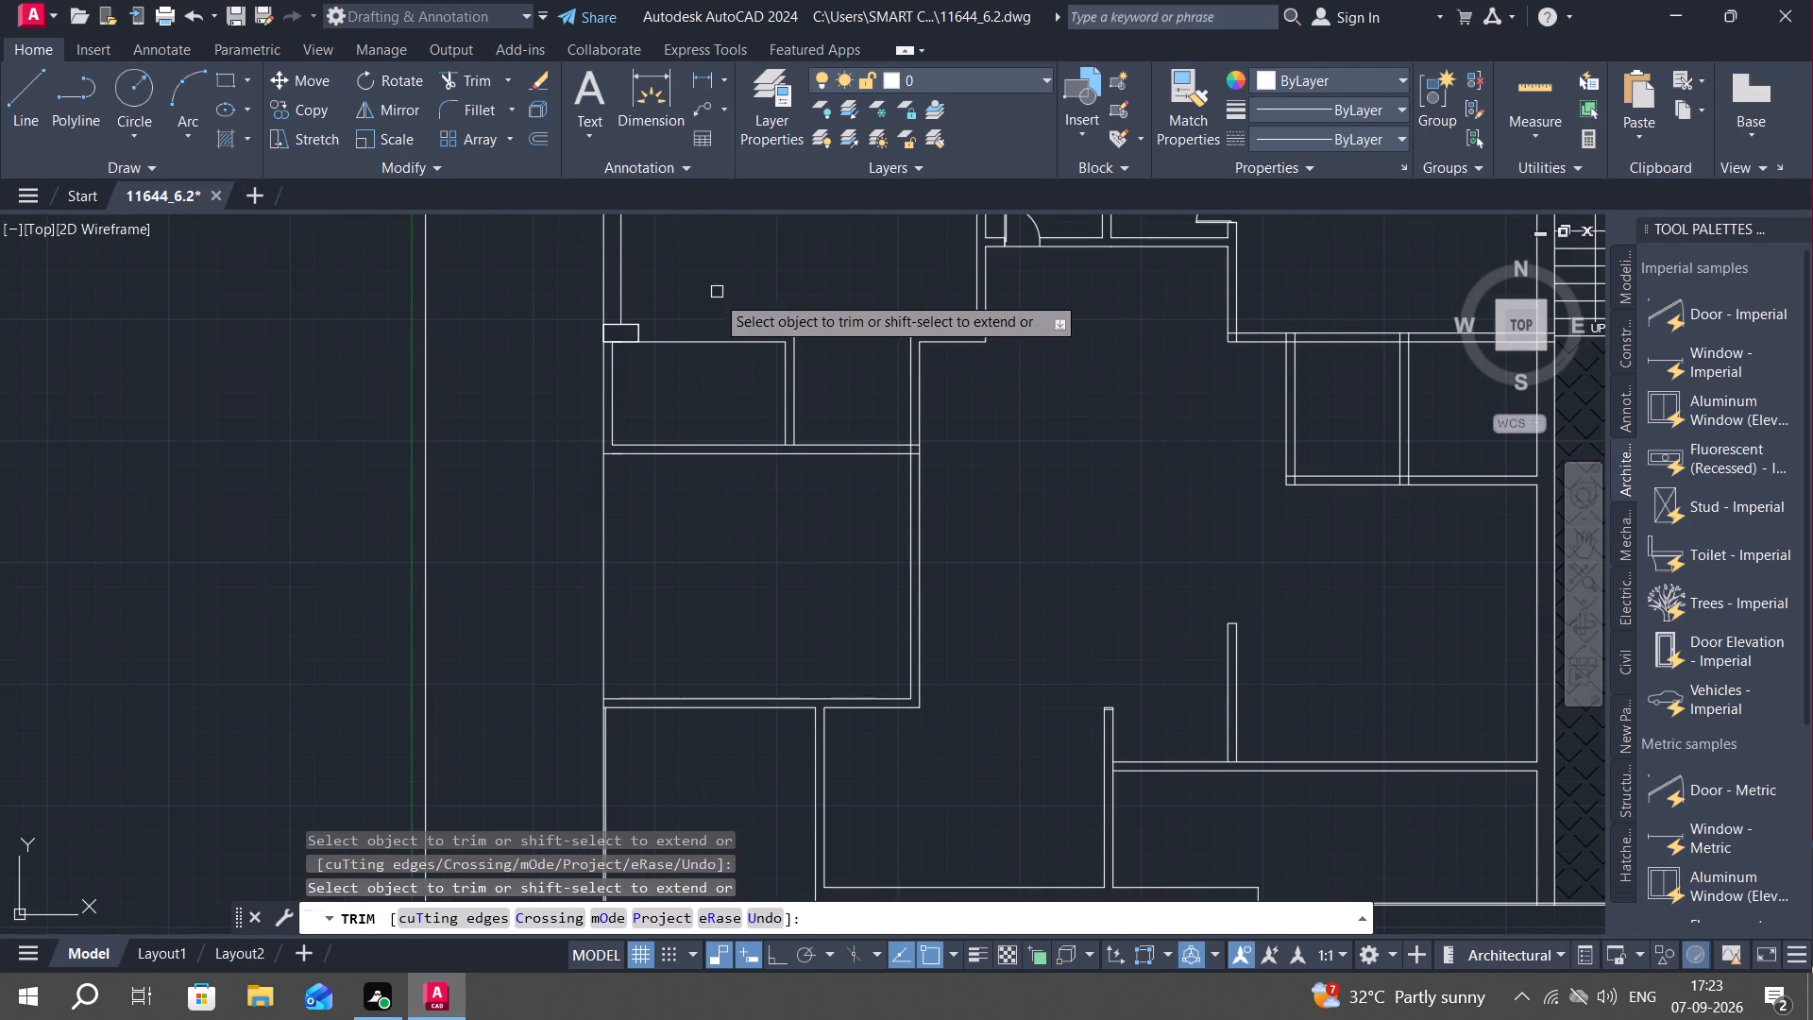
{"action": "scroll", "coordinate": [703, 306], "scroll_direction": "up", "scroll_amount": 2}
{"action": "key", "text": "Escape"}
With Ortho on, draw solid wall lines from the dashed segment's ends: 6'-8" to the column, and across to the upper room's side wall.
{"action": "key", "text": "l"}
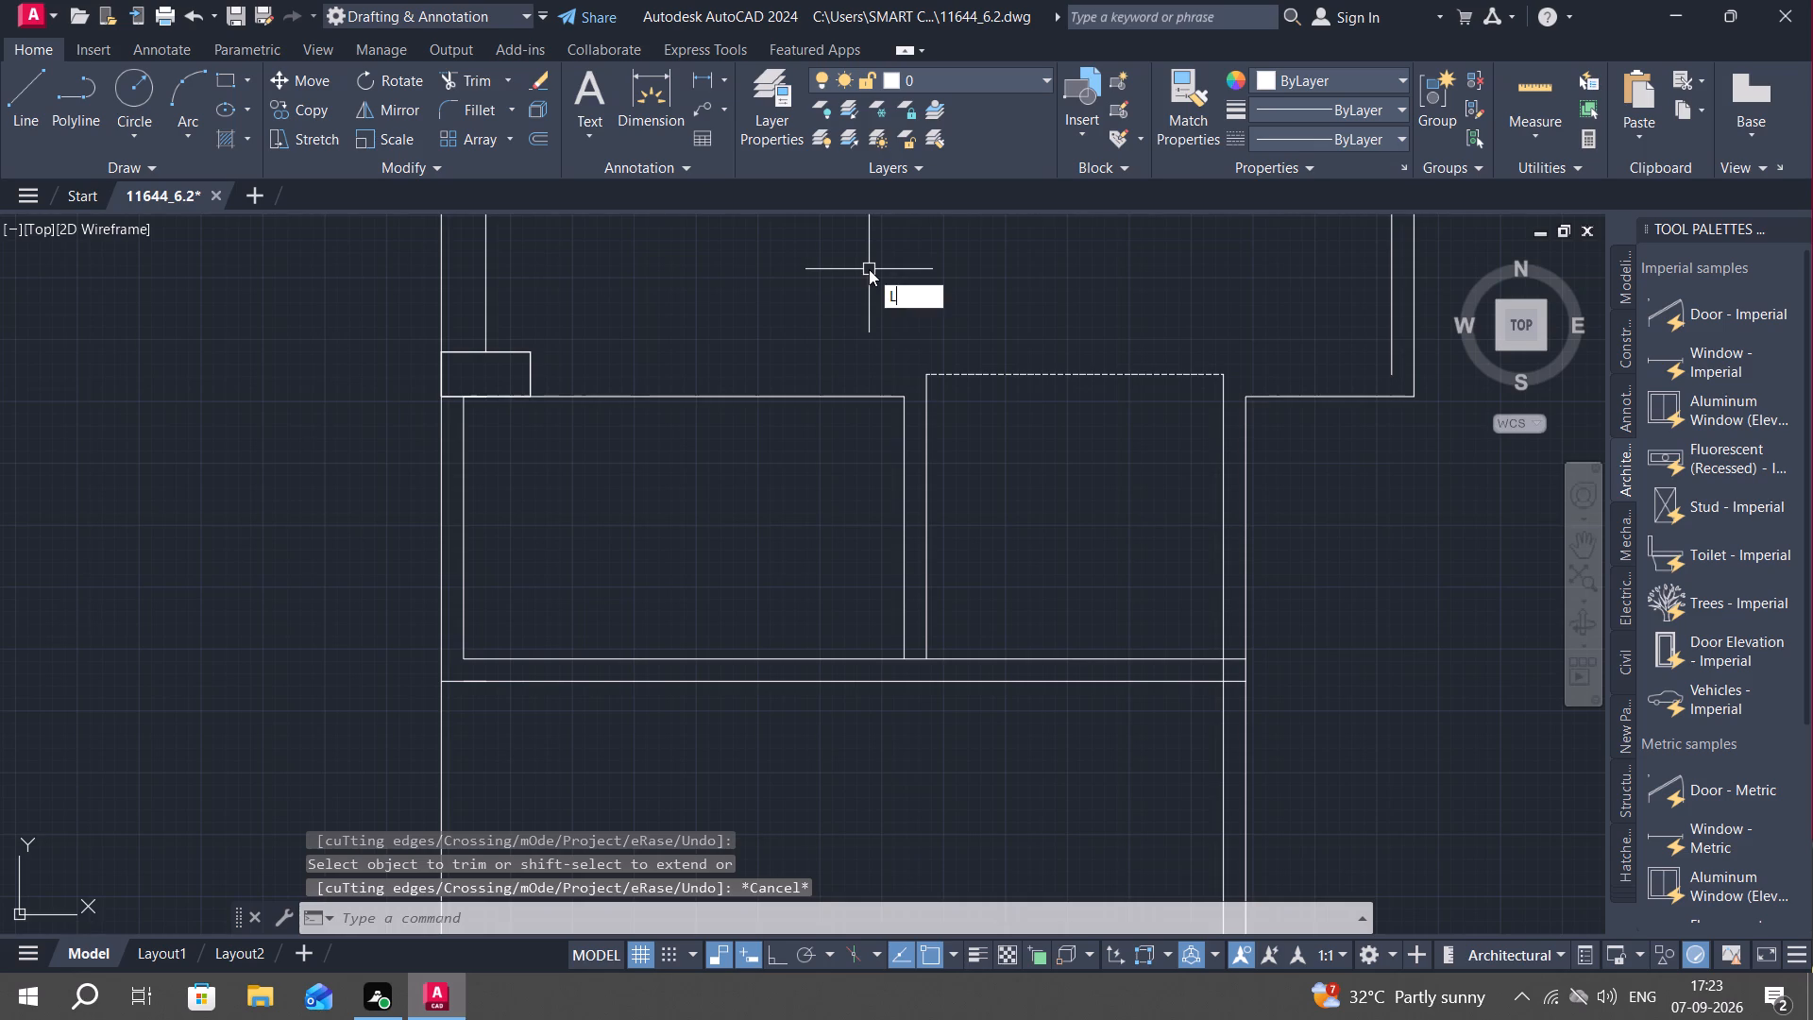
{"action": "key", "text": "space"}
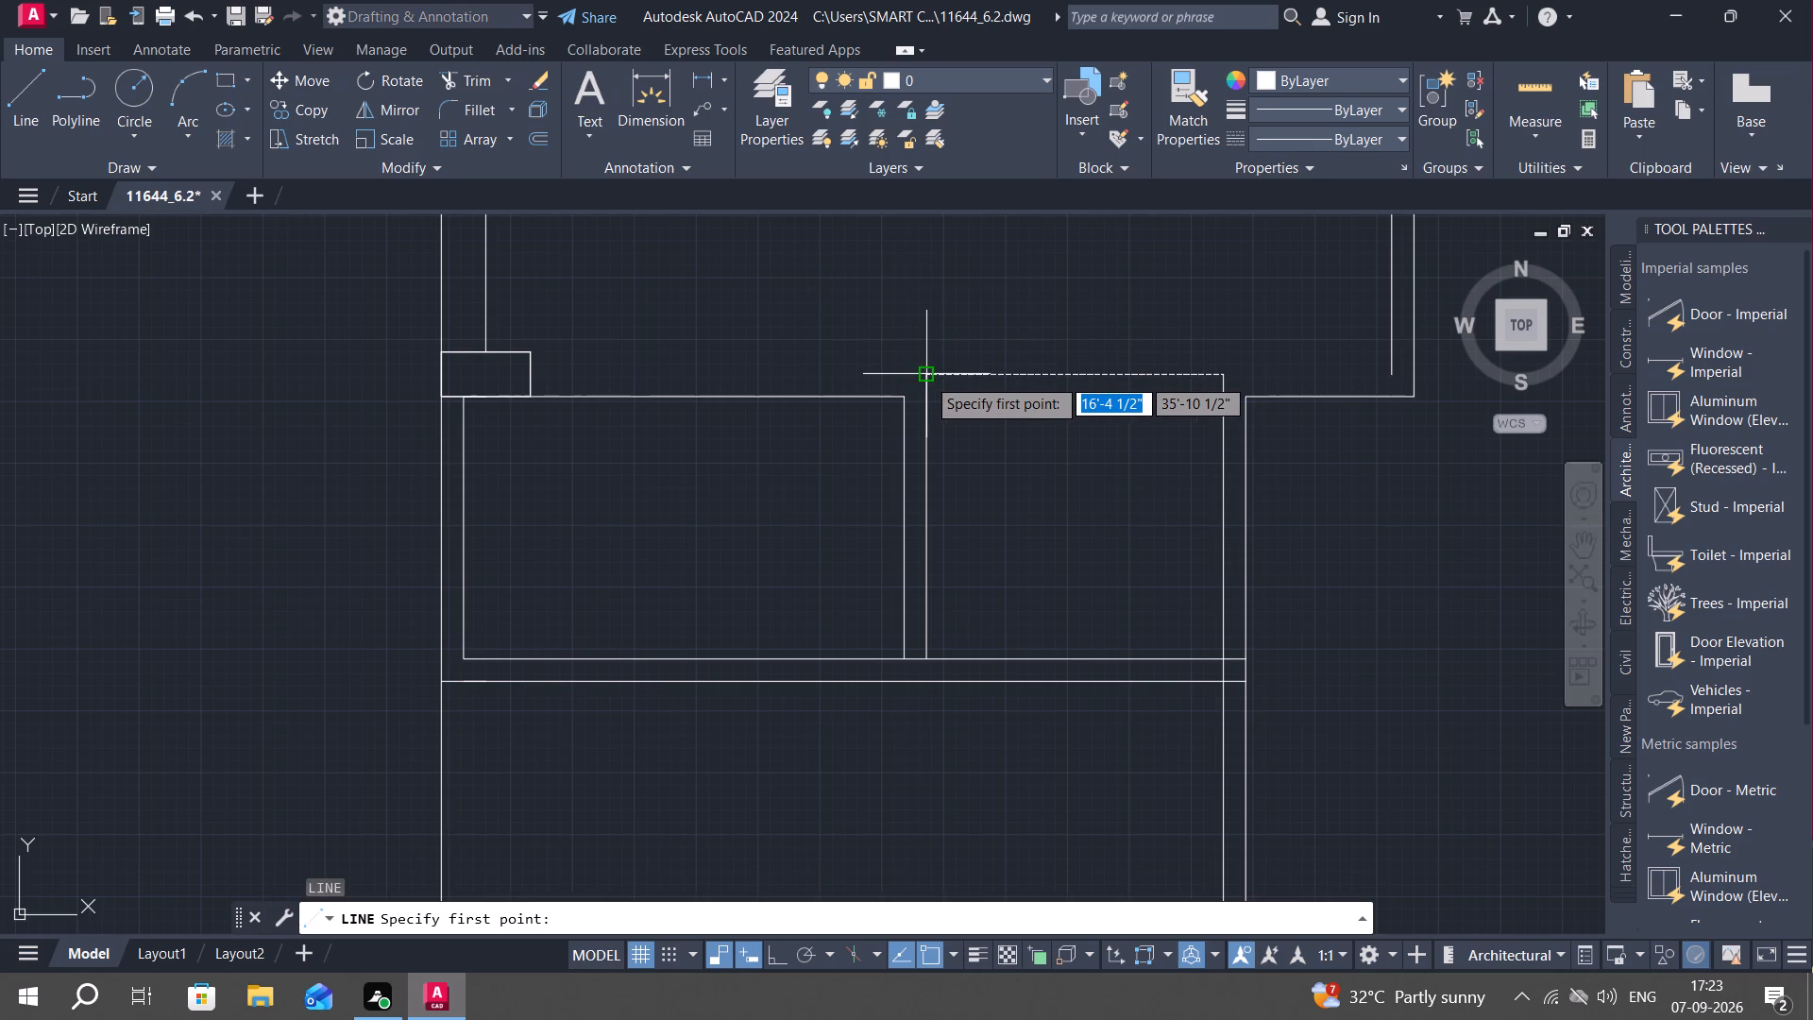
{"action": "left_click", "coordinate": [930, 377]}
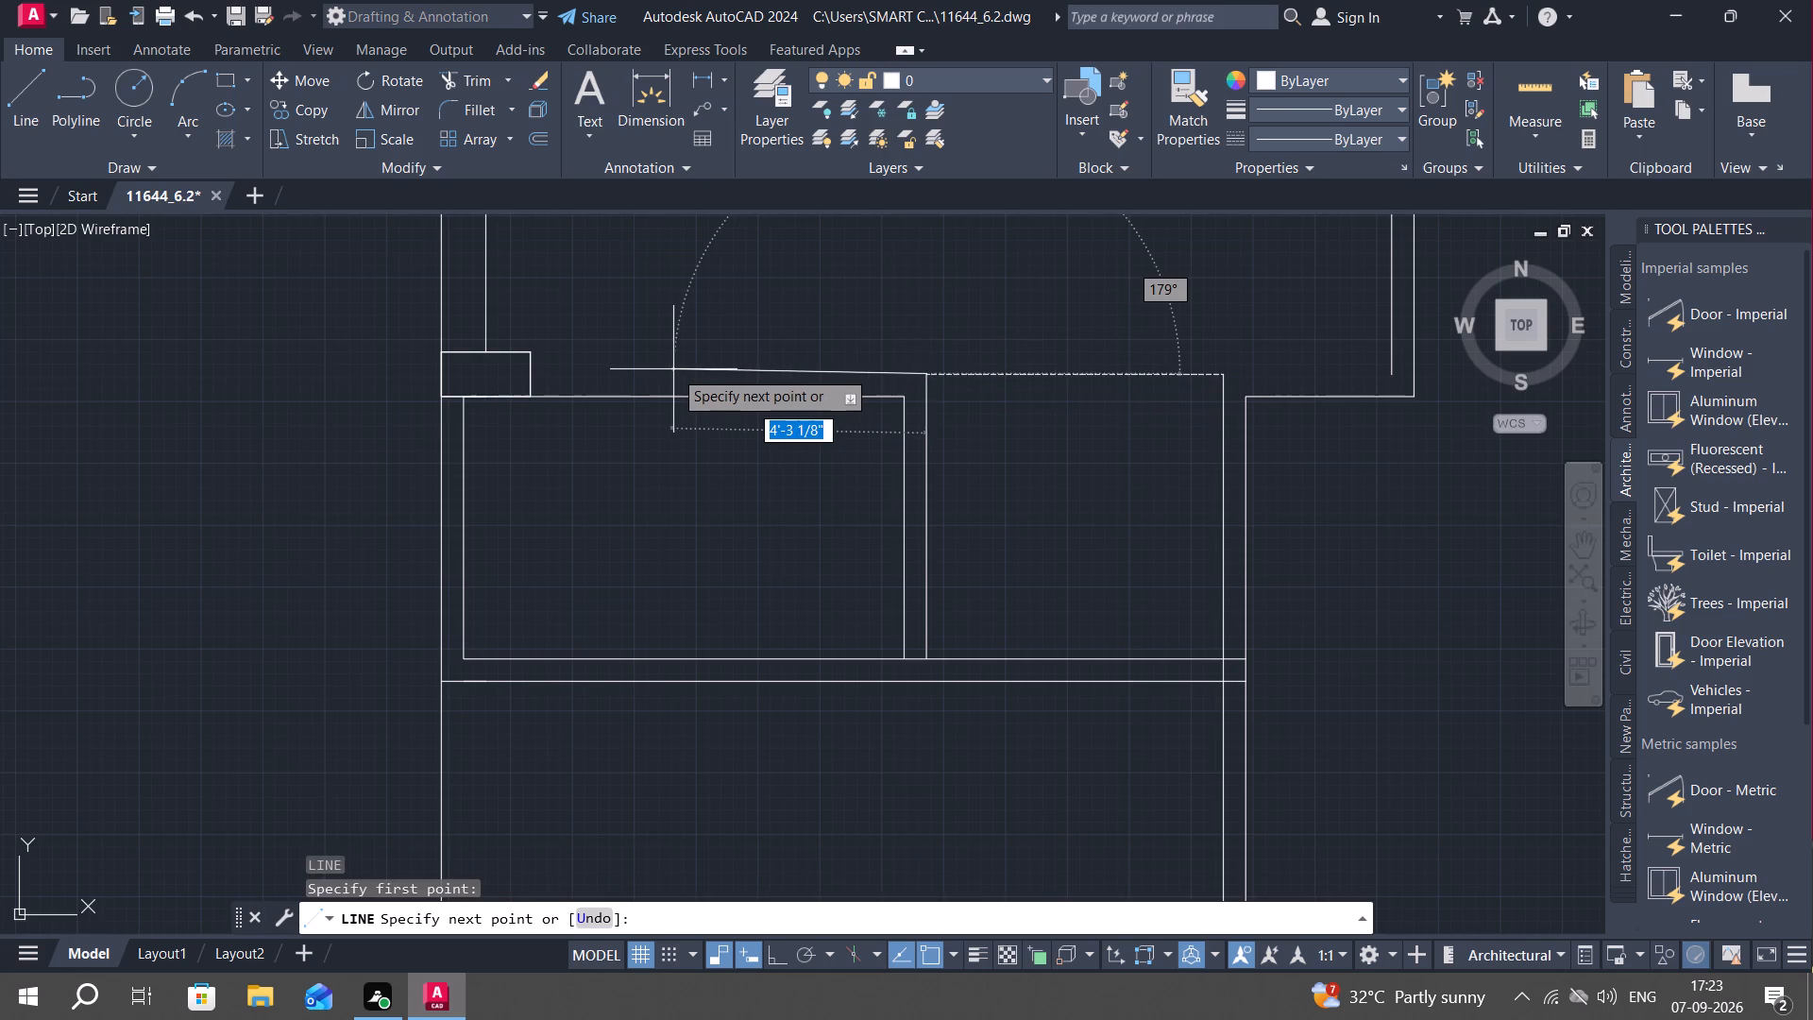
{"action": "key", "text": "F8"}
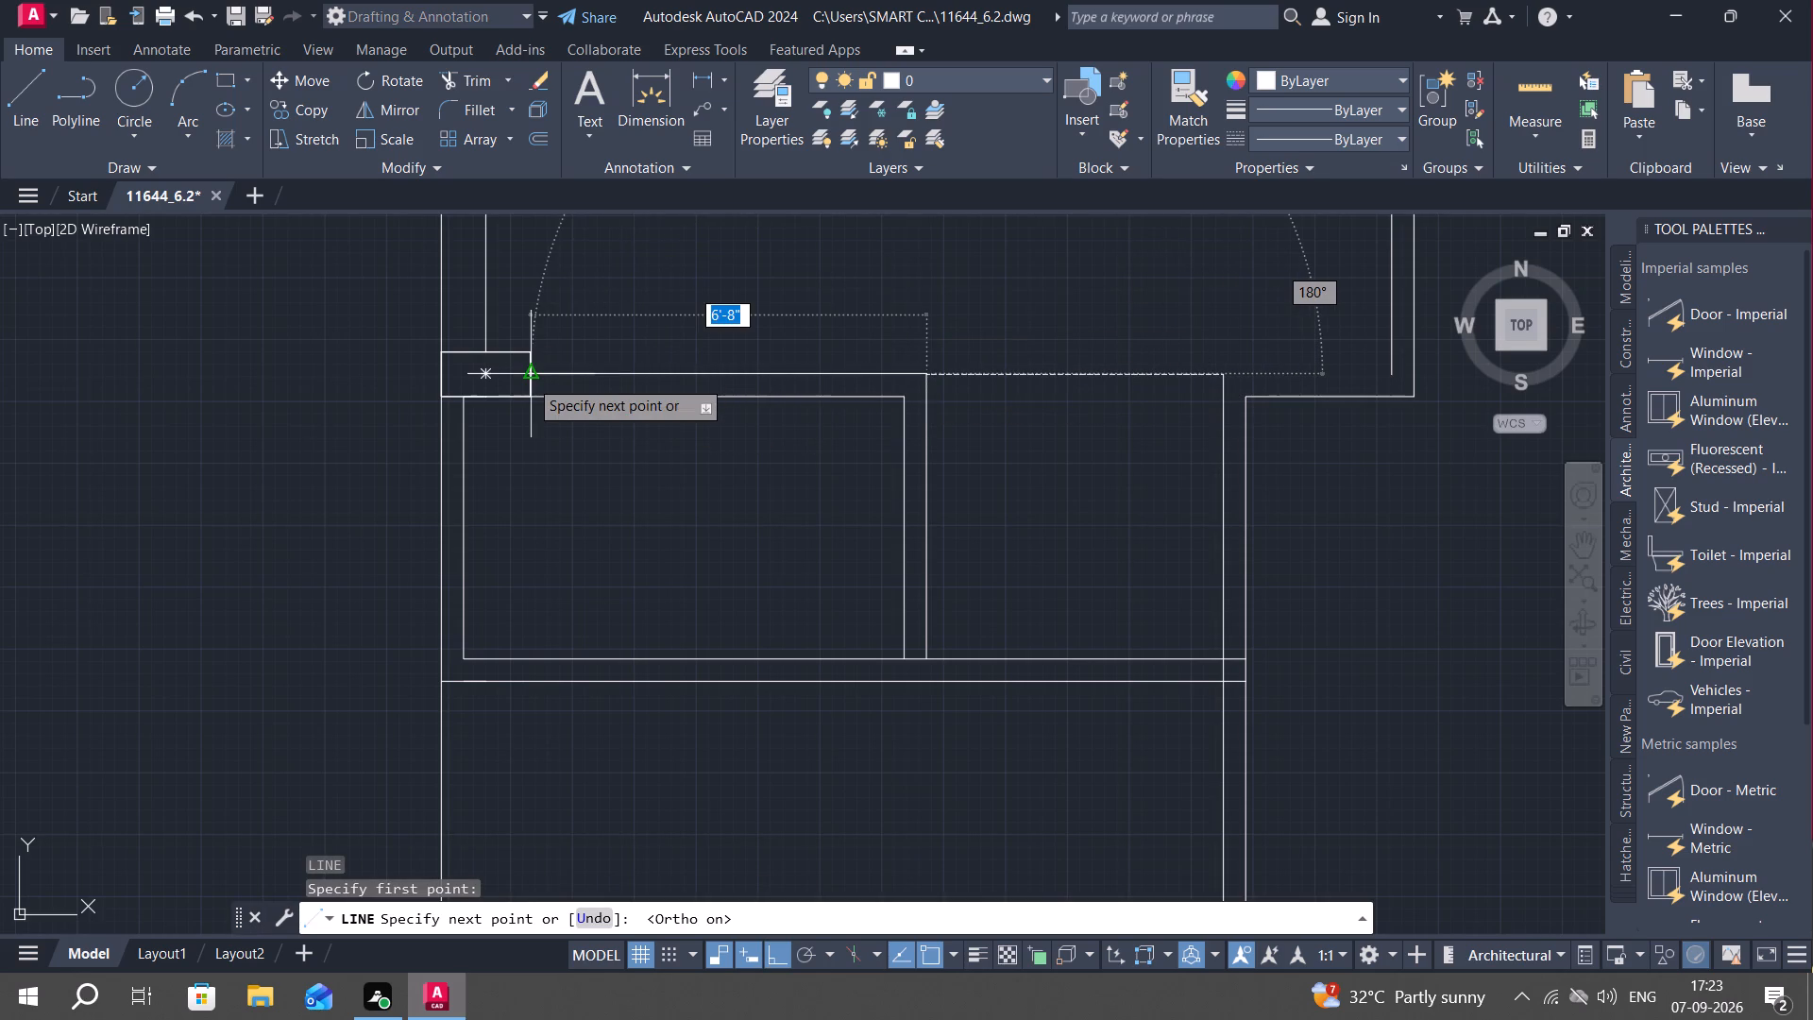
{"action": "left_click", "coordinate": [529, 379]}
{"action": "key", "text": "Escape"}
{"action": "key", "text": "Escape"}
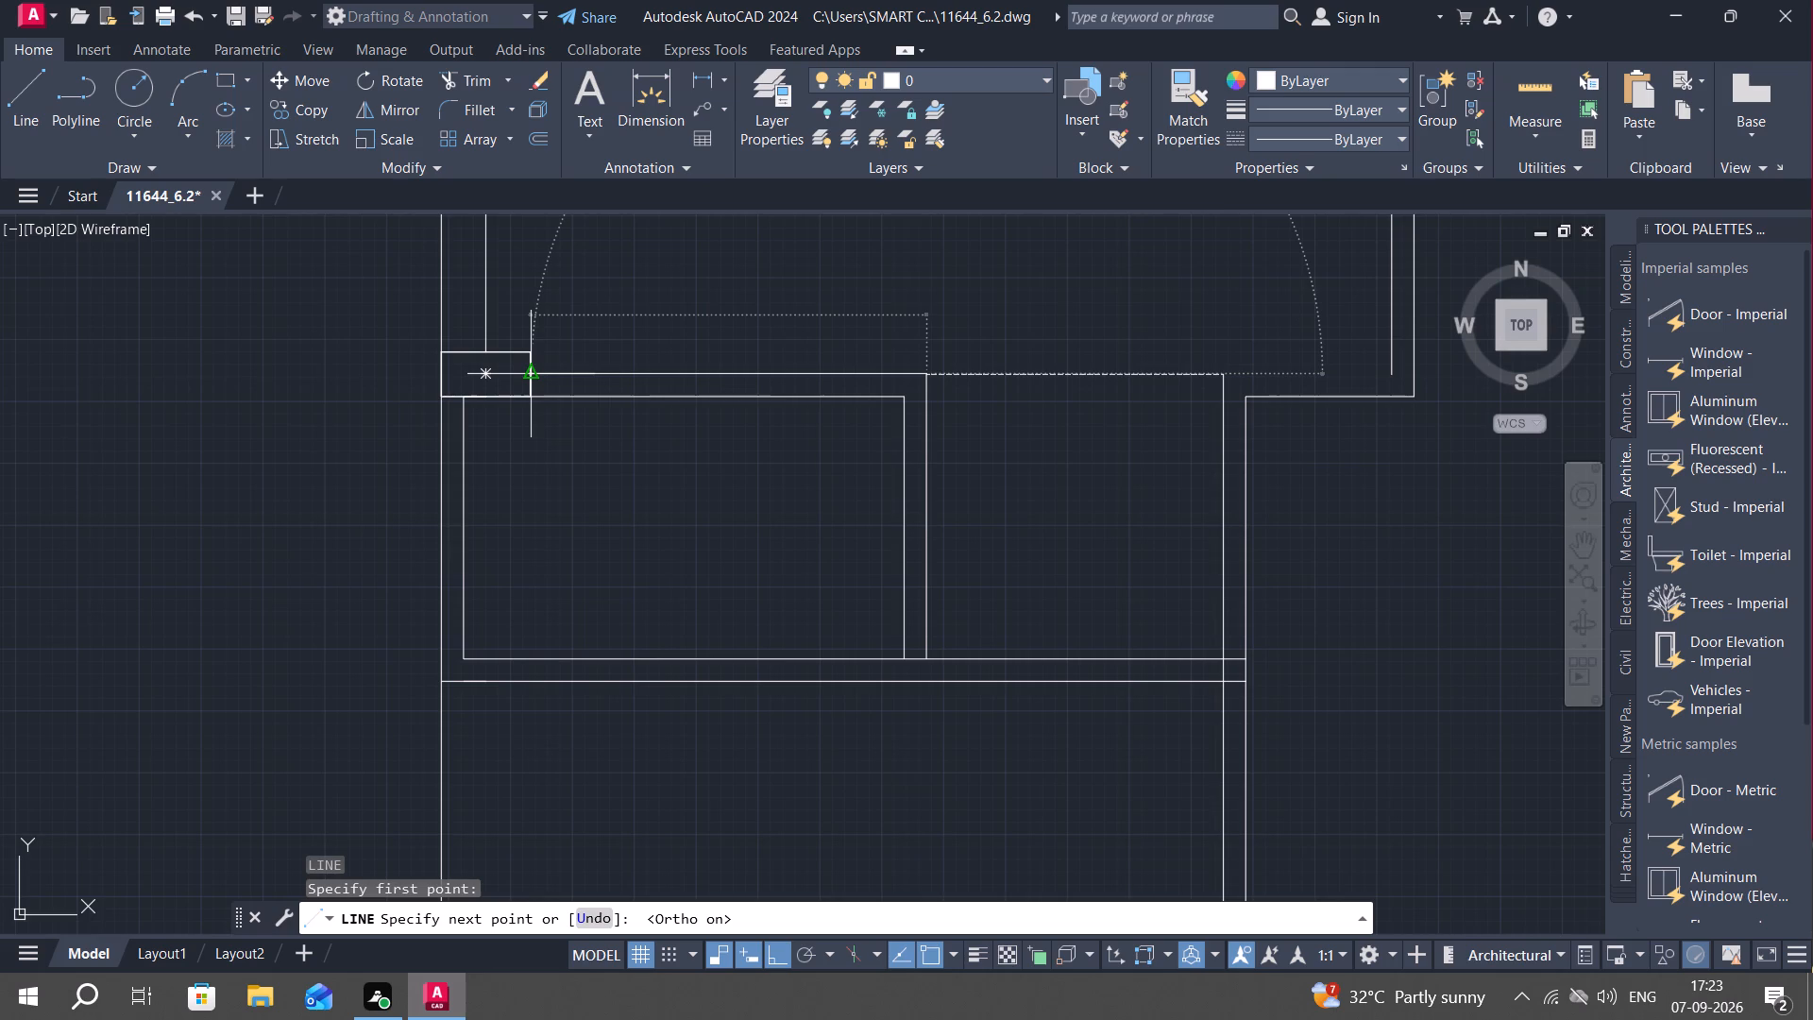
{"action": "key", "text": "Escape"}
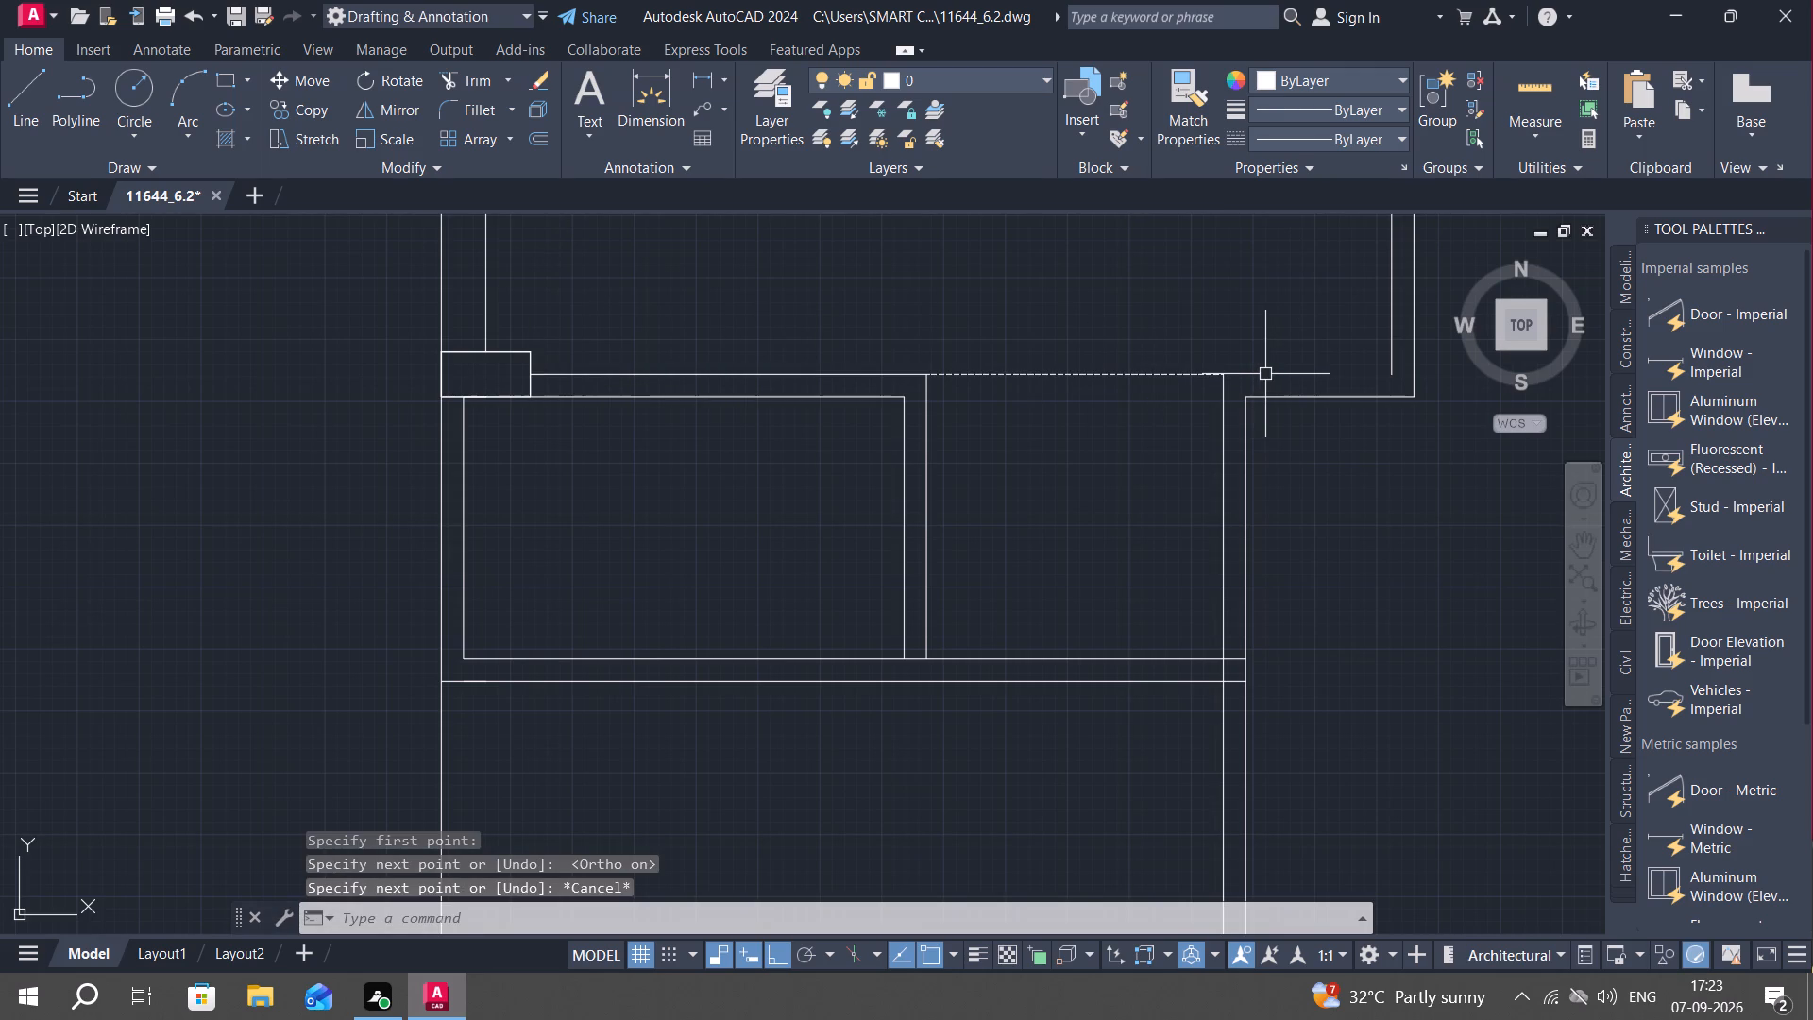
{"action": "key", "text": "space"}
{"action": "left_click", "coordinate": [1219, 370]}
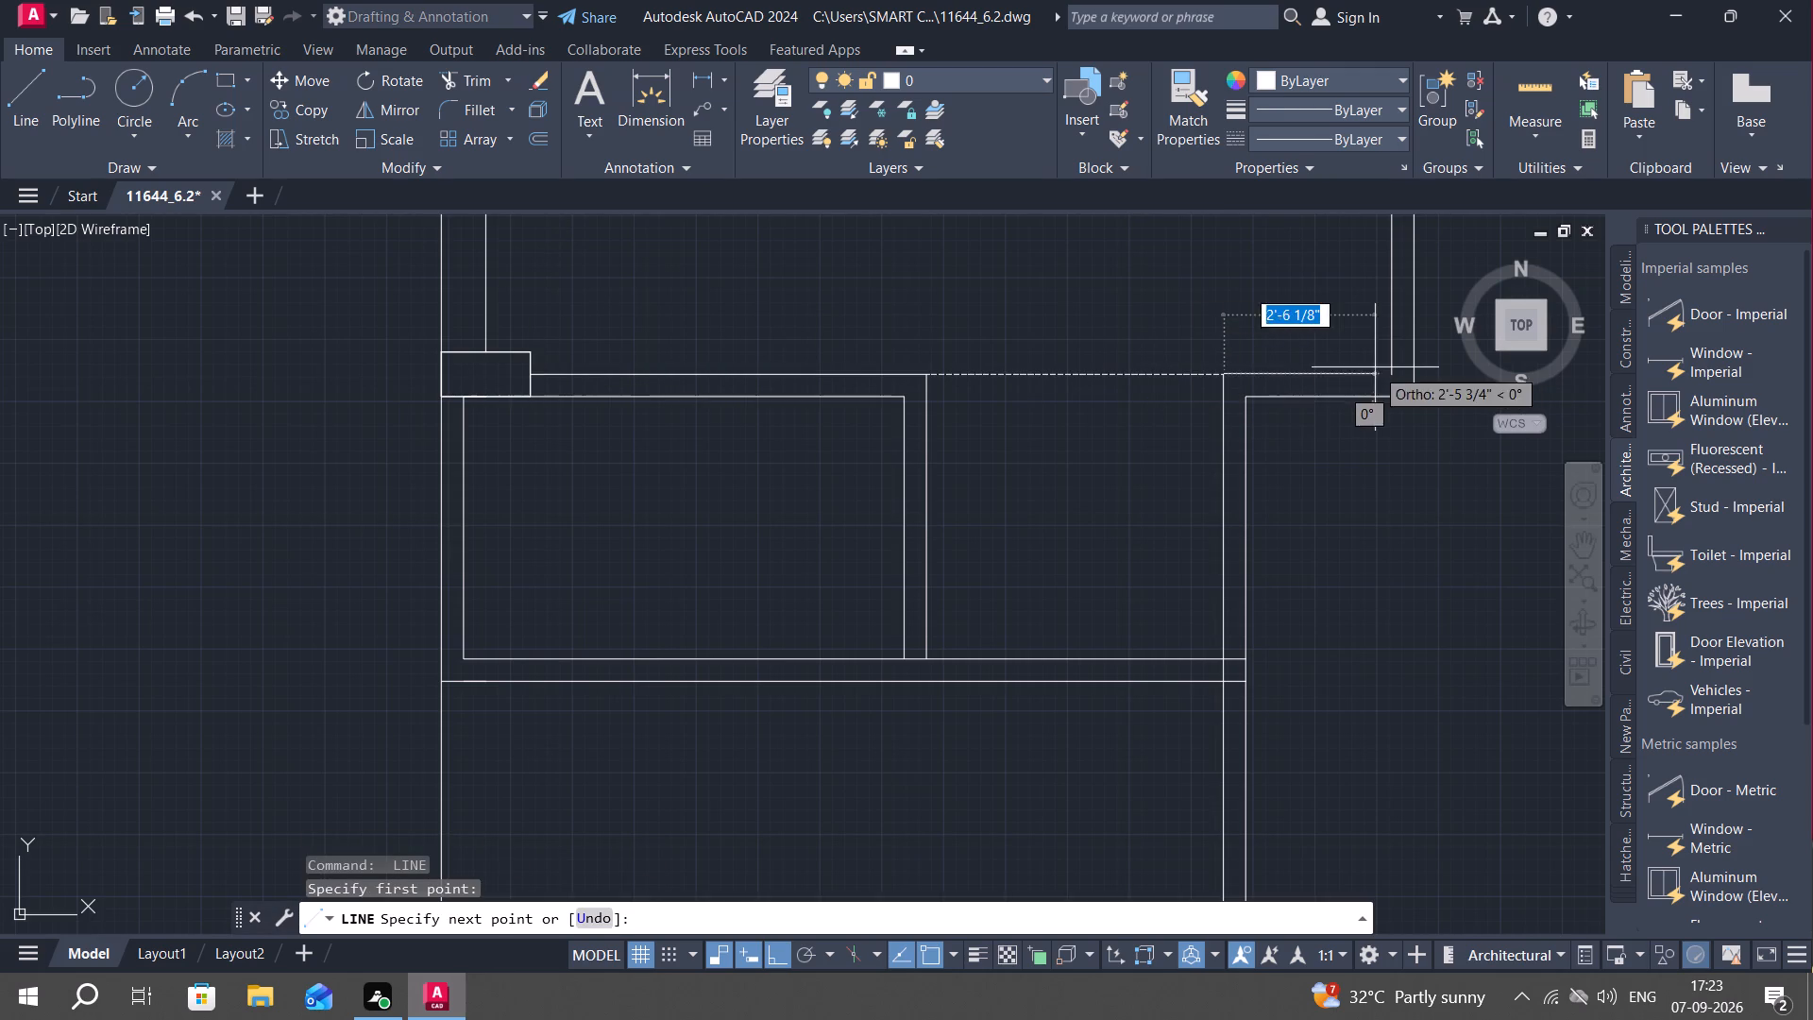
{"action": "left_click", "coordinate": [1389, 368]}
{"action": "key", "text": "Escape"}
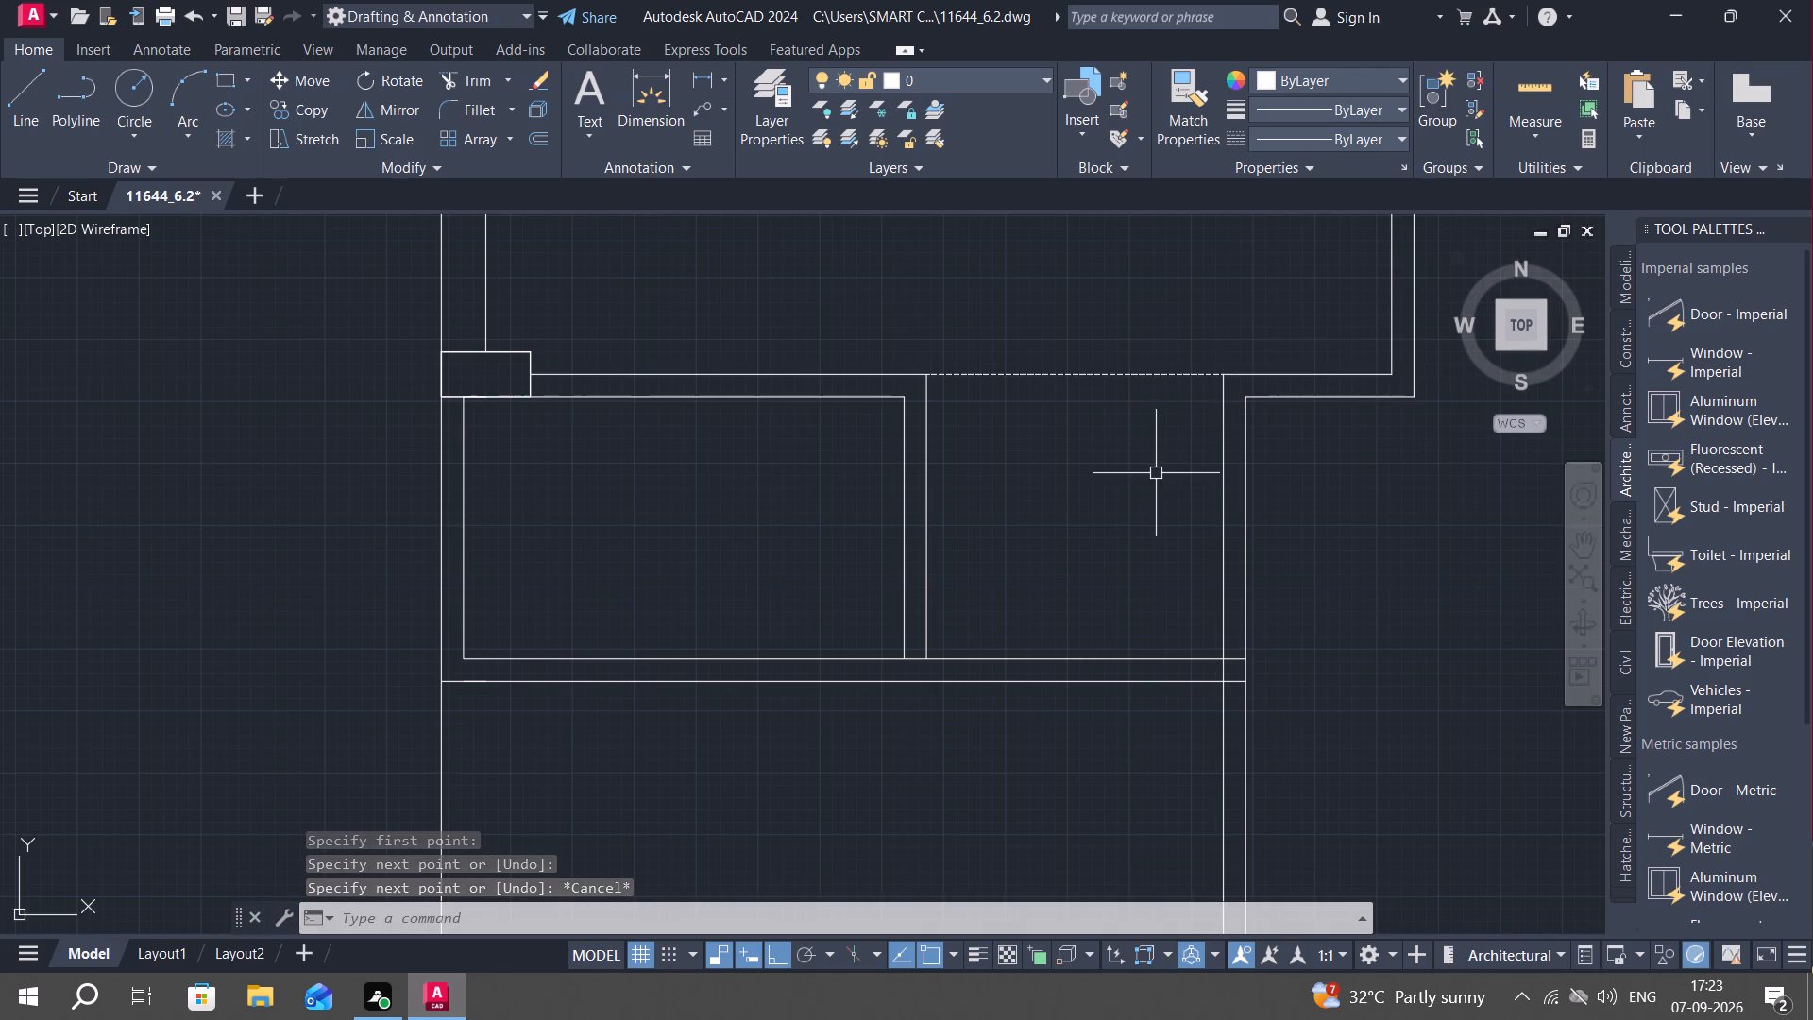
Copy the outer-wall column straight down to the small room's lower outer corner, aligned with the bottom wall's lower line.
{"action": "middle_click_drag", "start_coordinate": [1152, 473], "coordinate": [1146, 420]}
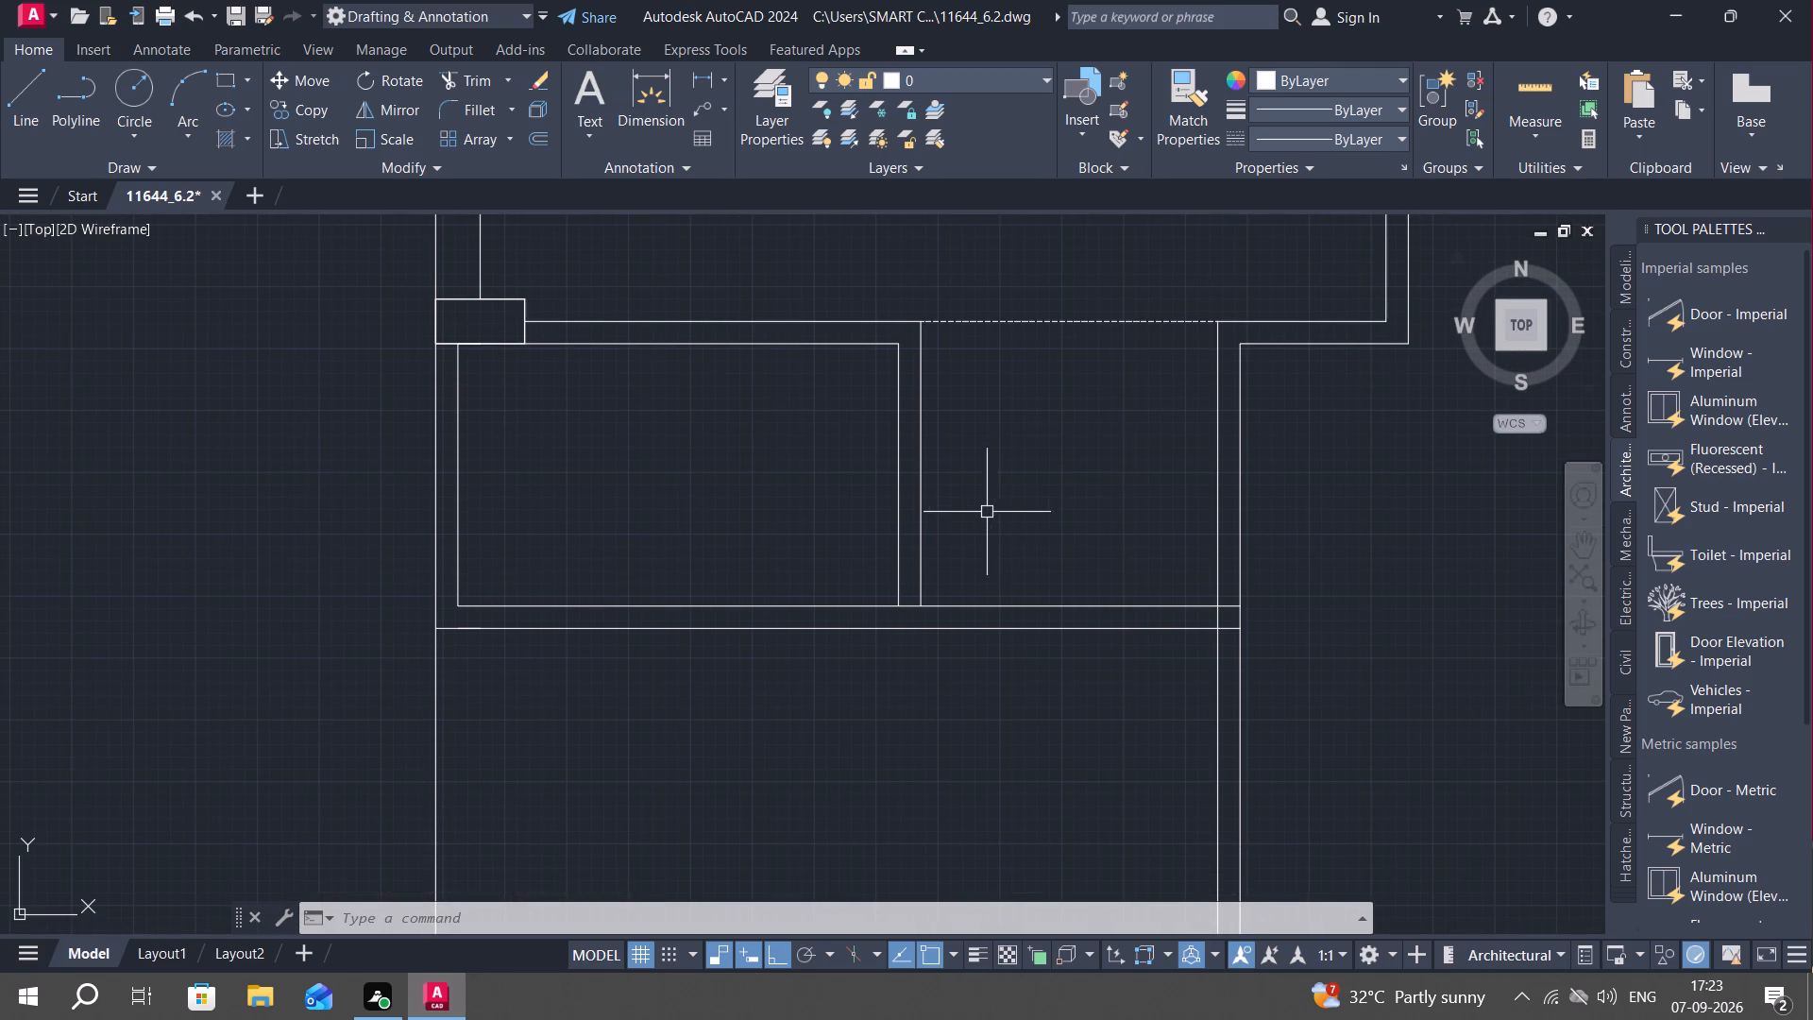
{"action": "scroll", "coordinate": [774, 479], "scroll_direction": "down", "scroll_amount": 1}
{"action": "middle_click_drag", "start_coordinate": [702, 472], "coordinate": [723, 494]}
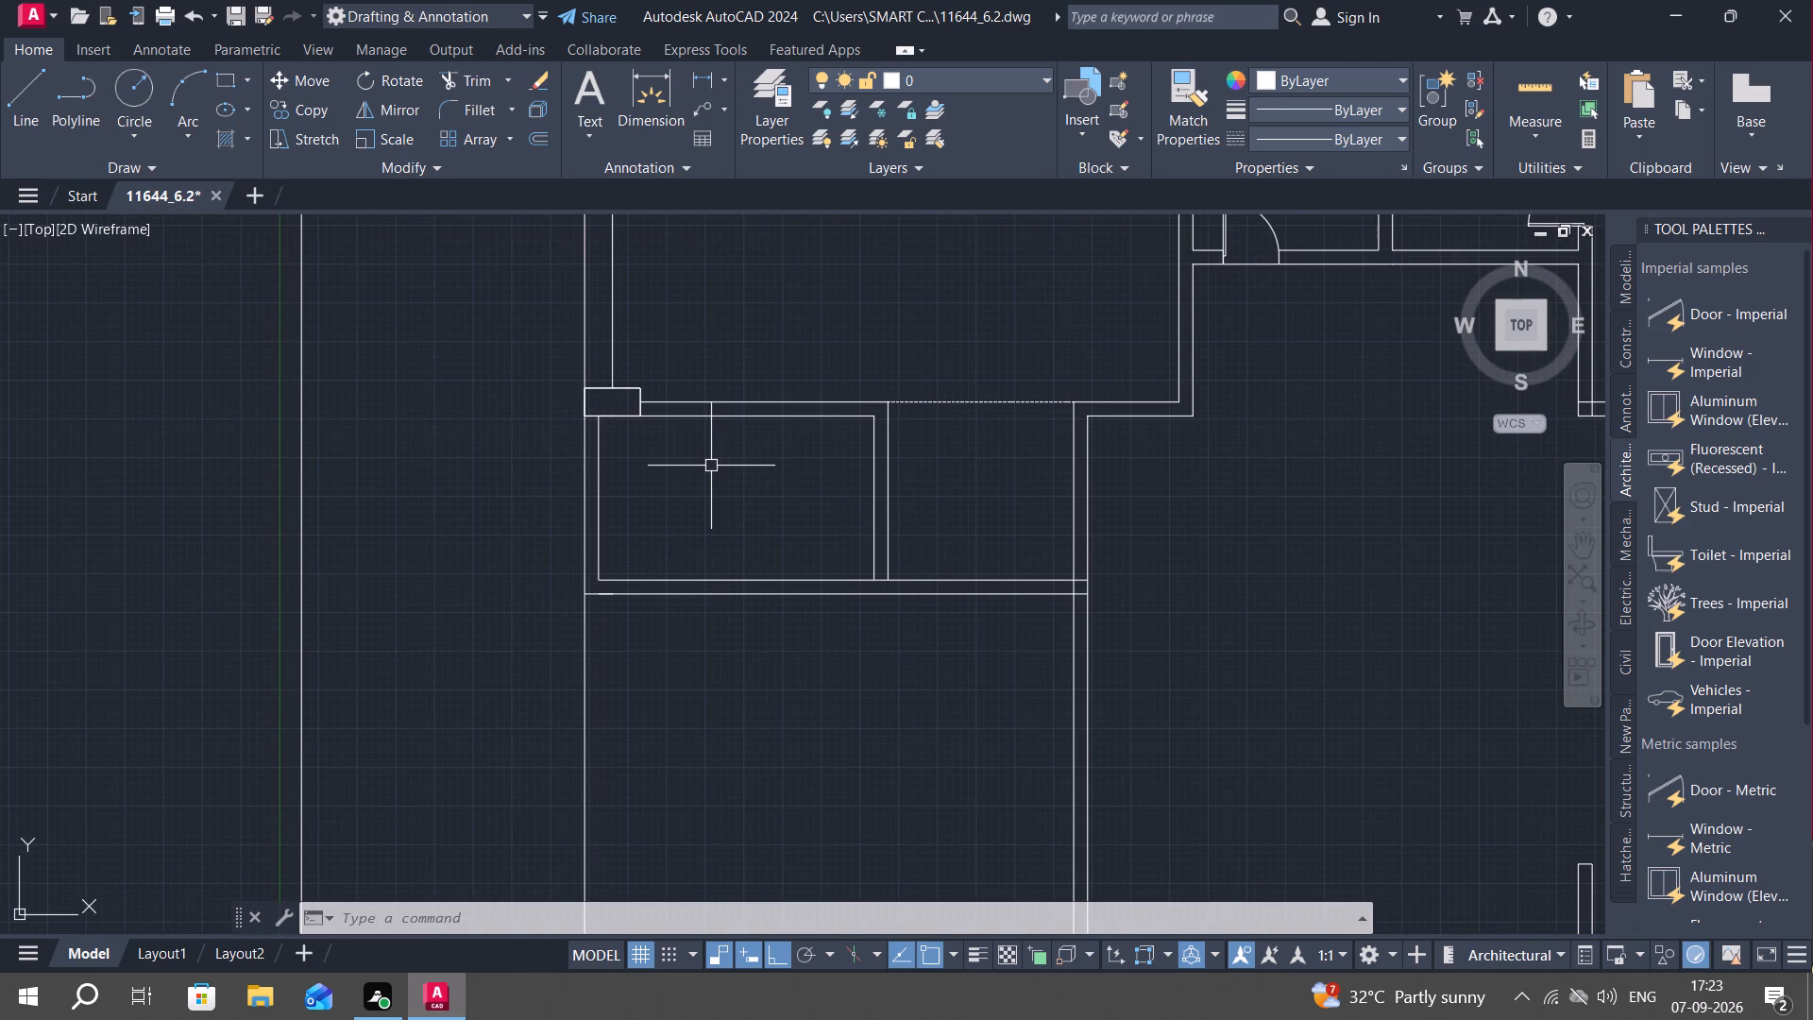
{"action": "key", "text": "m"}
{"action": "key", "text": "Escape"}
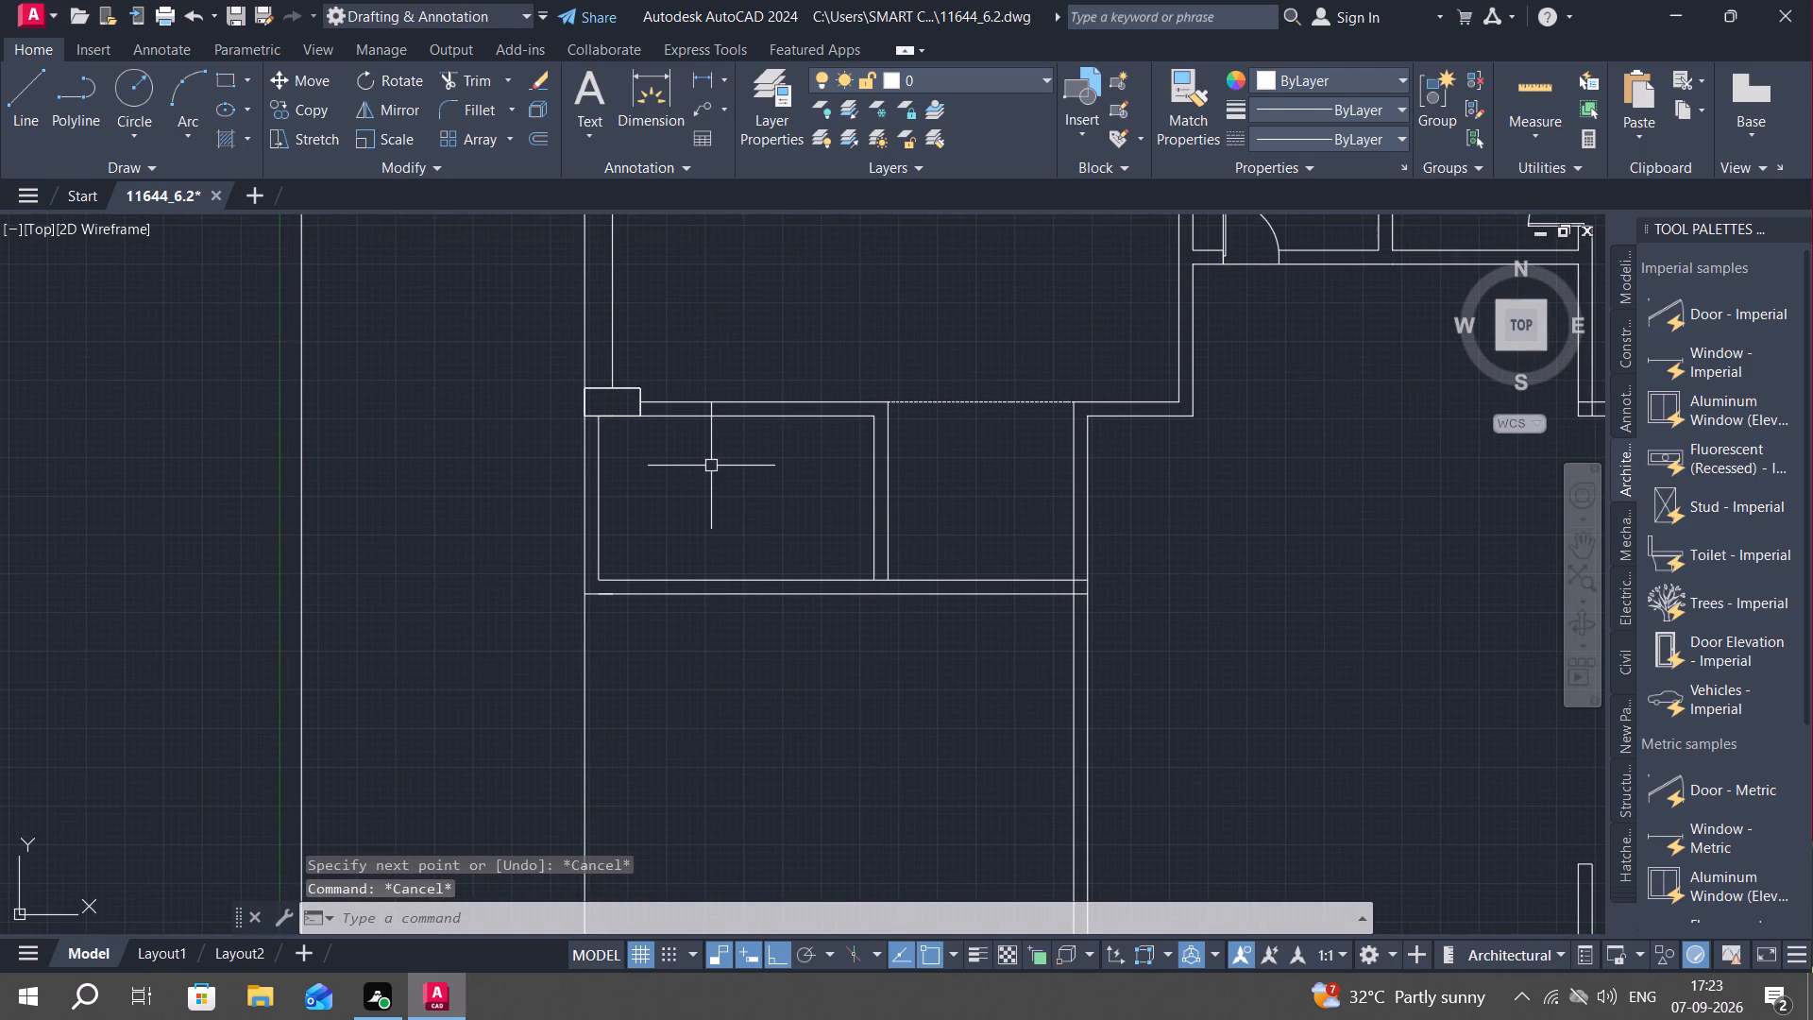
{"action": "type", "text": "CO"}
{"action": "key", "text": "space"}
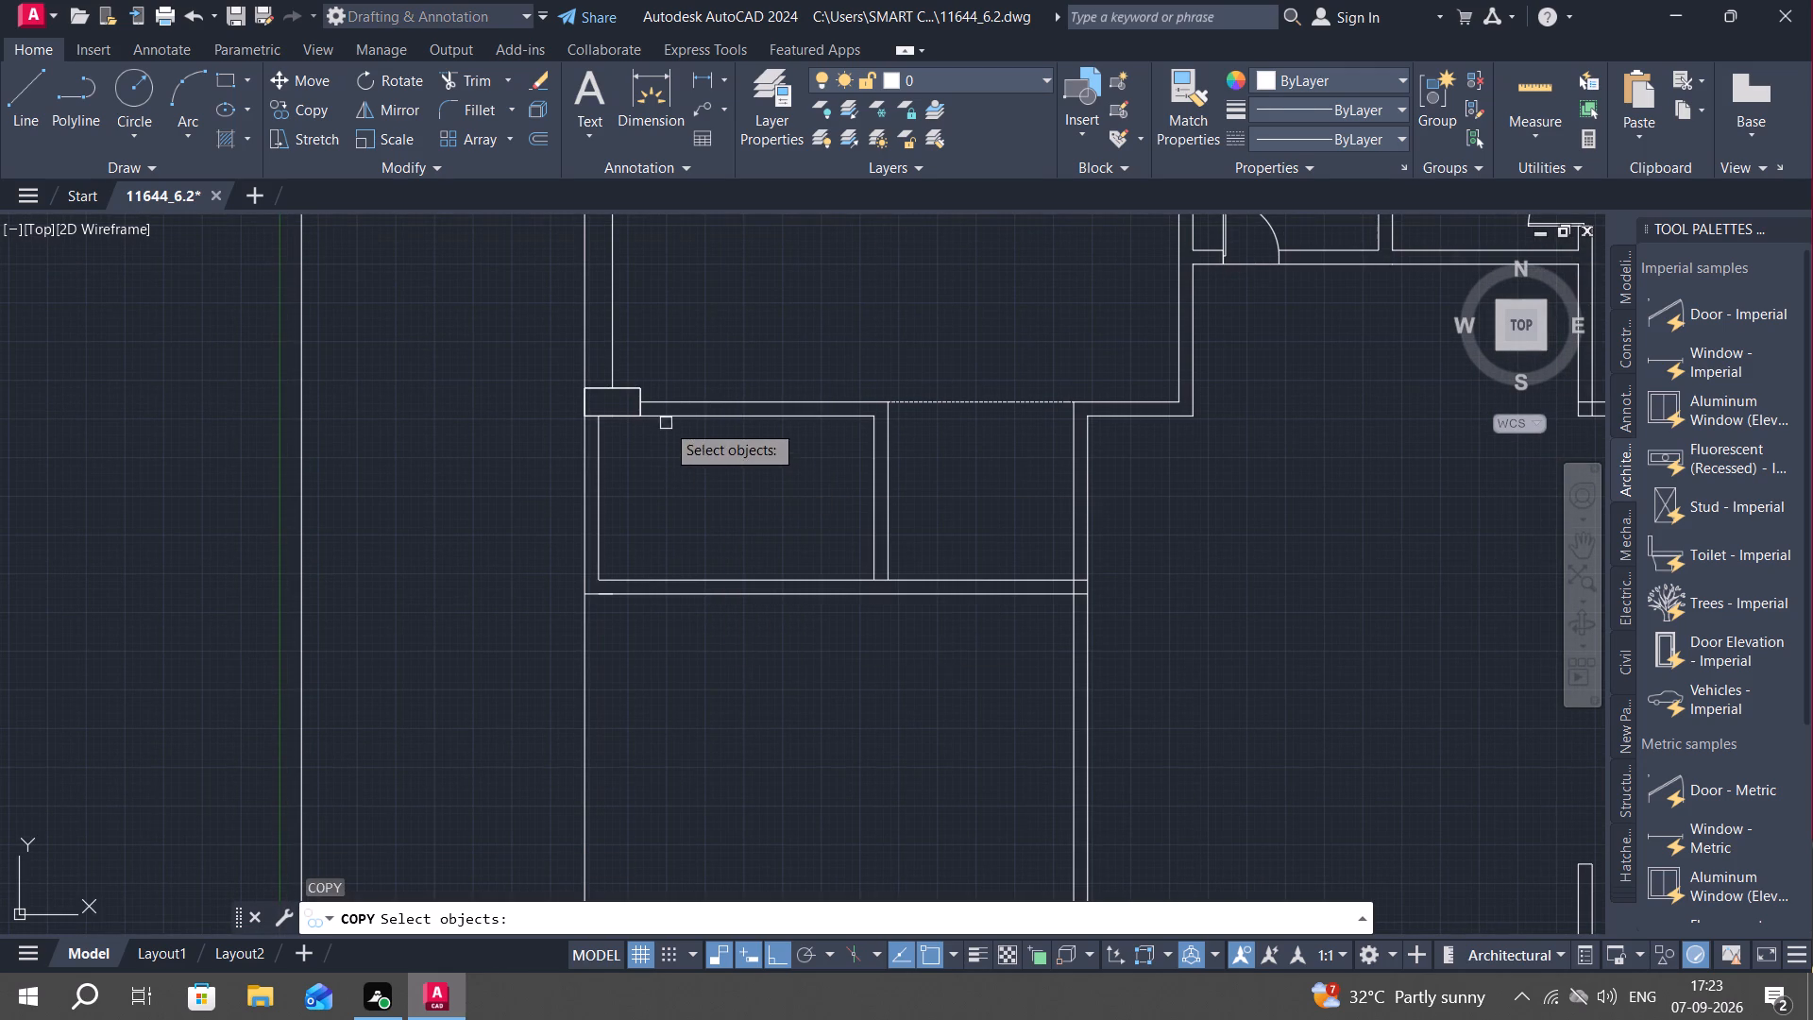
{"action": "left_click", "coordinate": [635, 392]}
{"action": "right_click", "coordinate": [633, 393]}
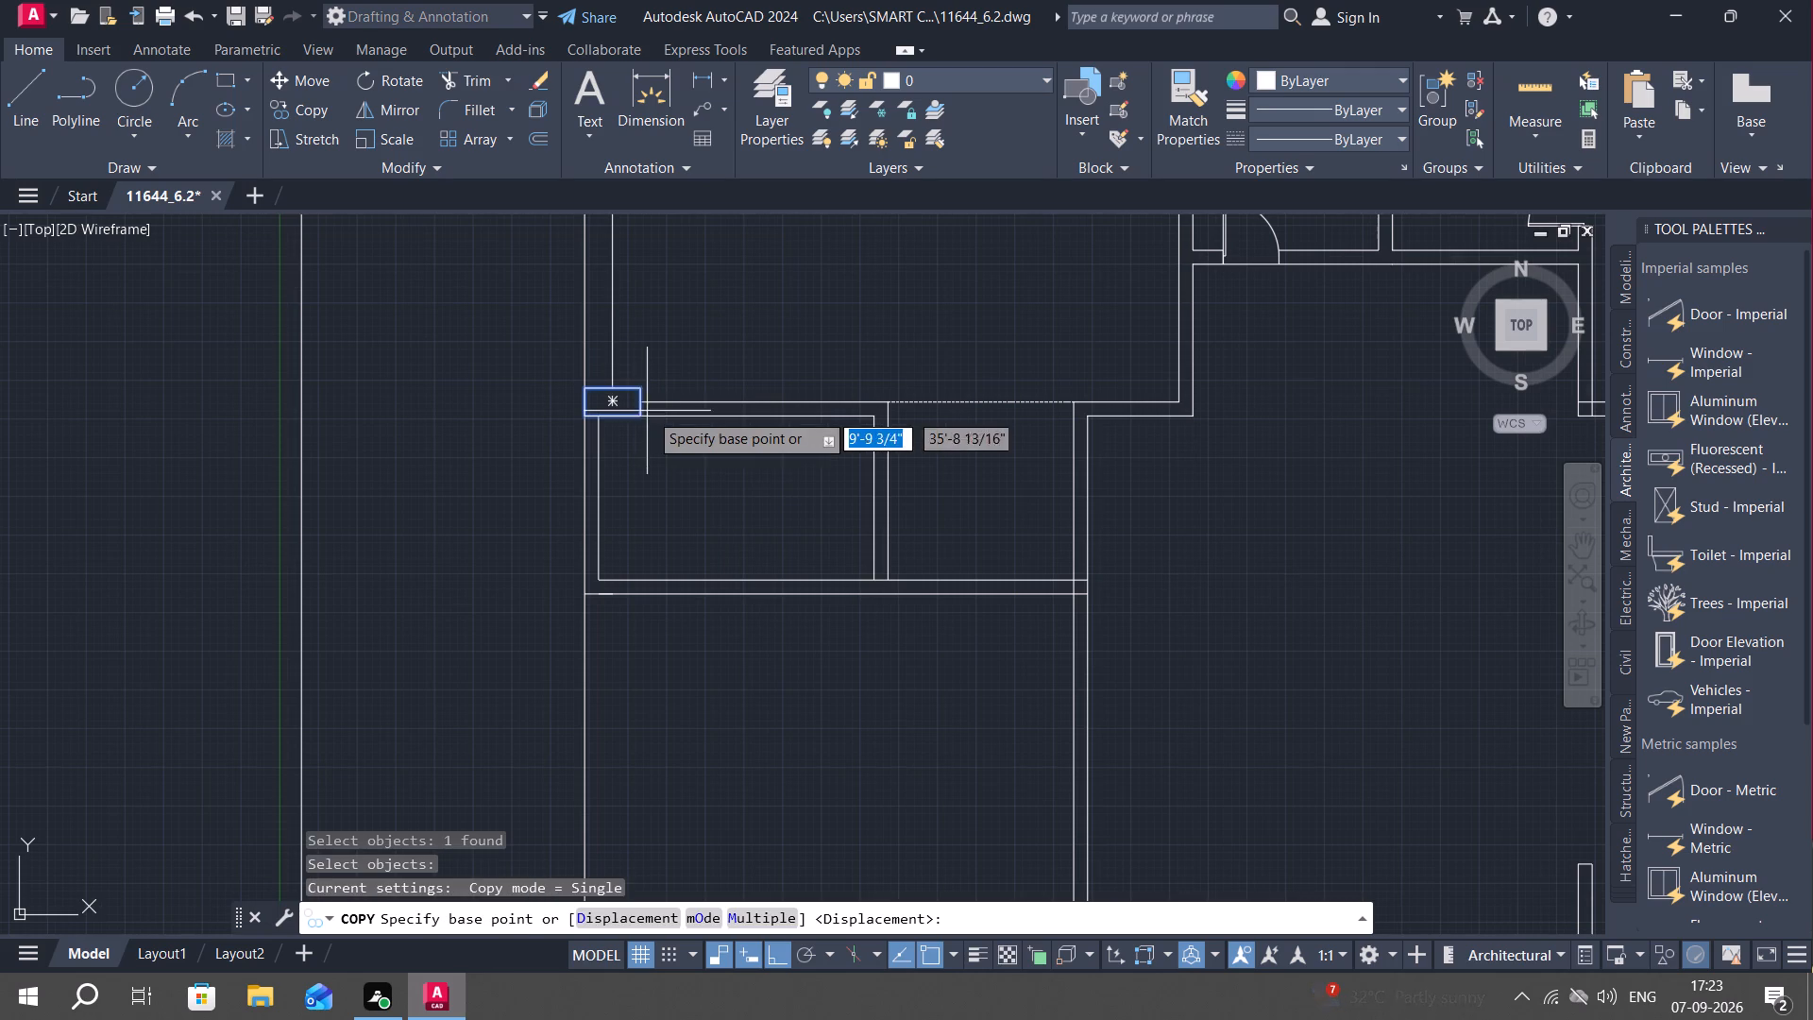
{"action": "left_click", "coordinate": [639, 415]}
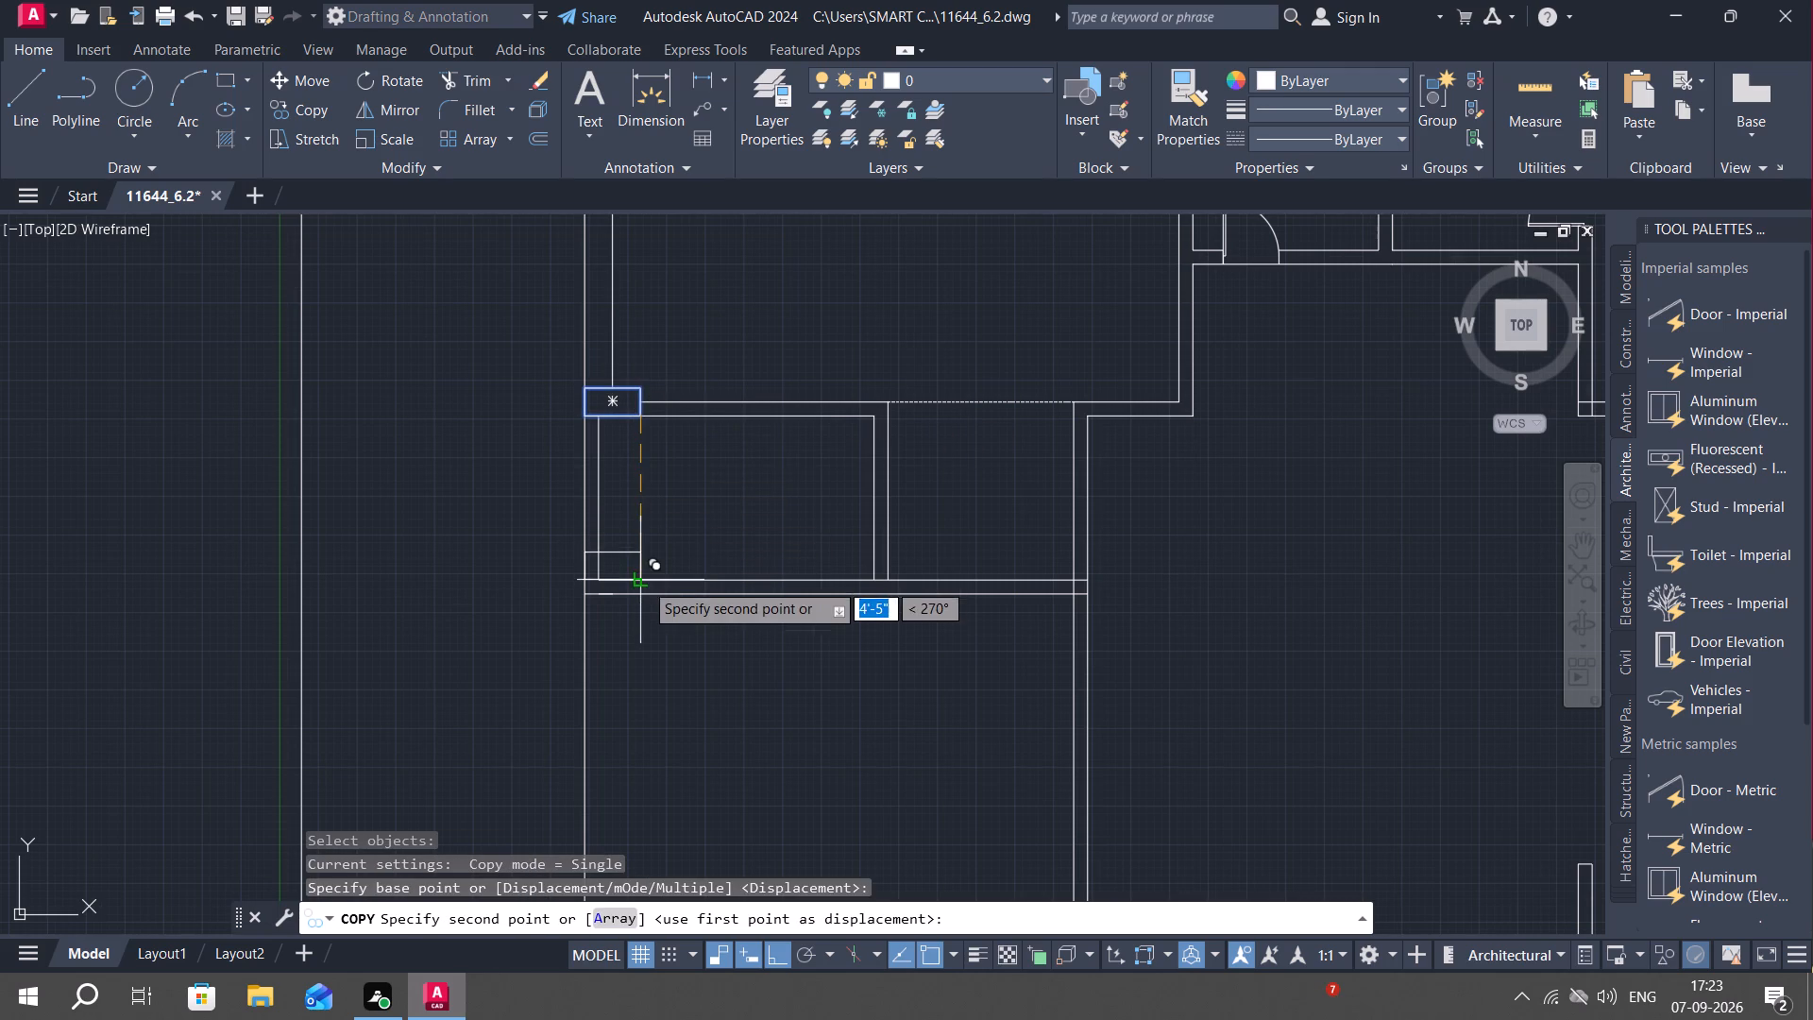
{"action": "left_click", "coordinate": [644, 594]}
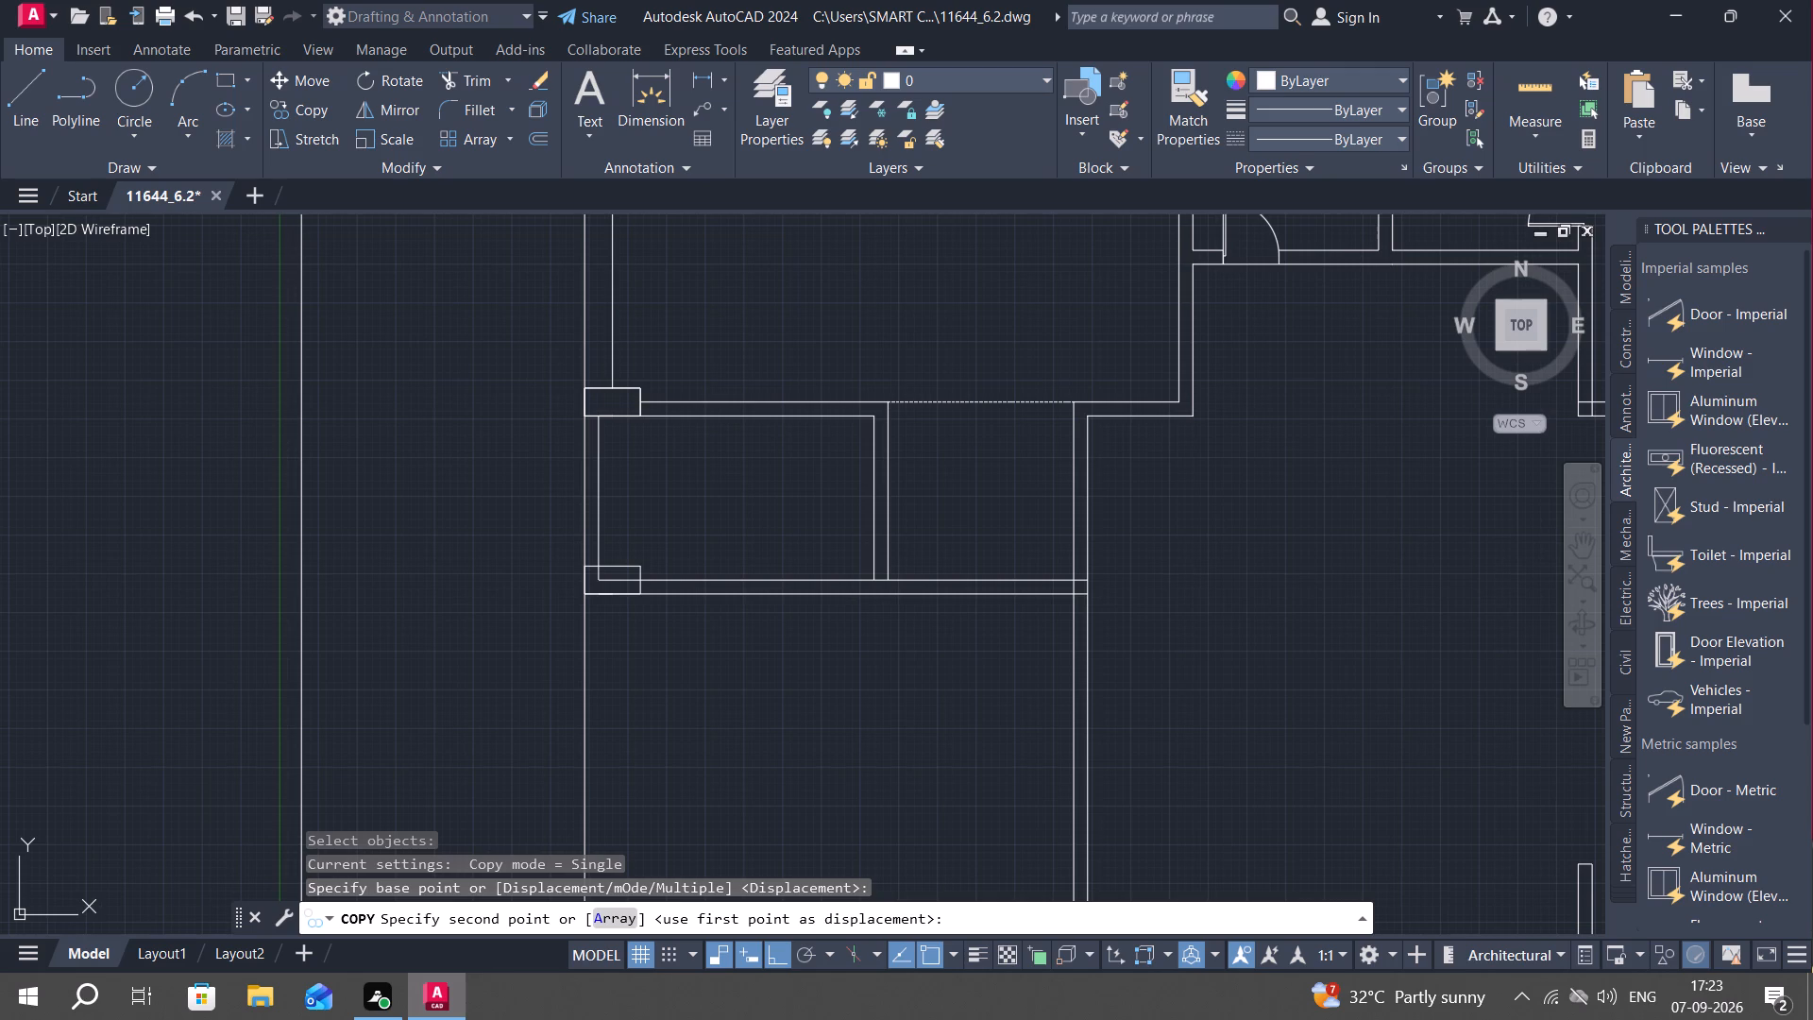
{"action": "key", "text": "Escape"}
{"action": "key", "text": "Escape"}
{"action": "key", "text": "Escape"}
Save the drawing.
{"action": "key", "text": "ctrl+s"}
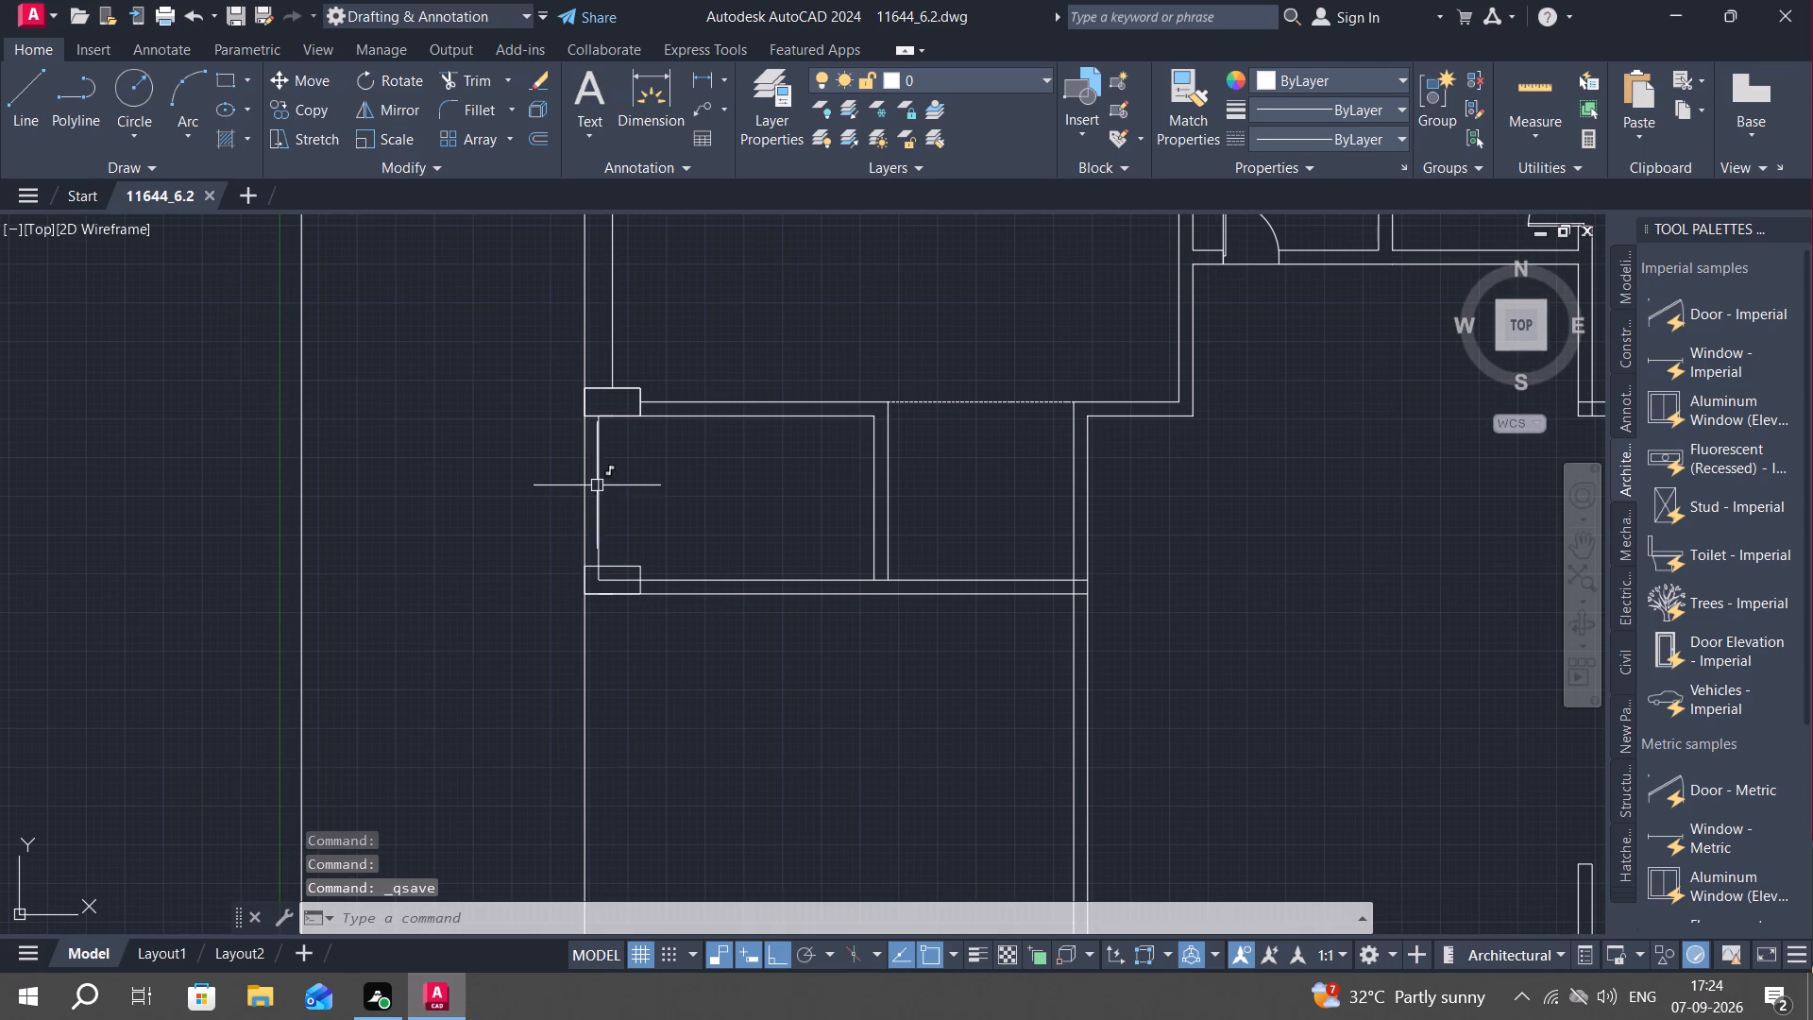
Copy the lower outer-corner column horizontally along the bottom wall to the wall's opposite outer corner below the passage.
{"action": "type", "text": "CO"}
{"action": "key", "text": "space"}
{"action": "left_click", "coordinate": [641, 568]}
{"action": "right_click", "coordinate": [641, 566]}
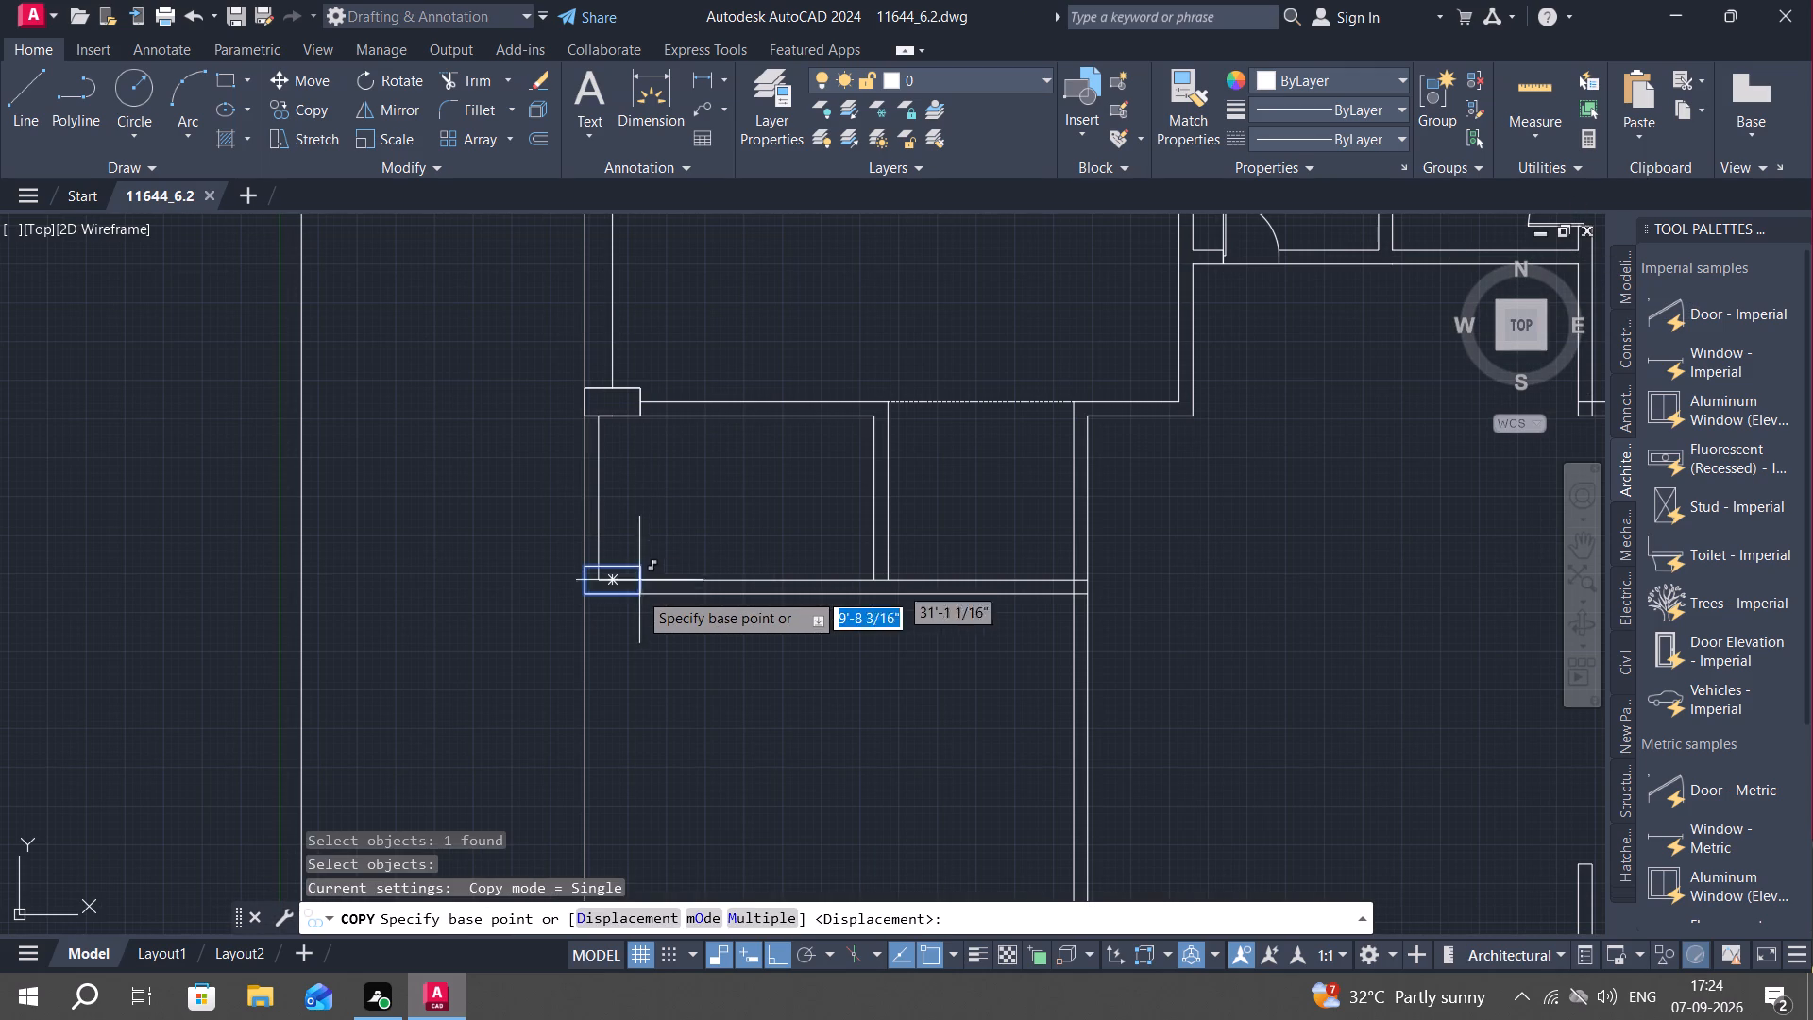
{"action": "left_click", "coordinate": [636, 597]}
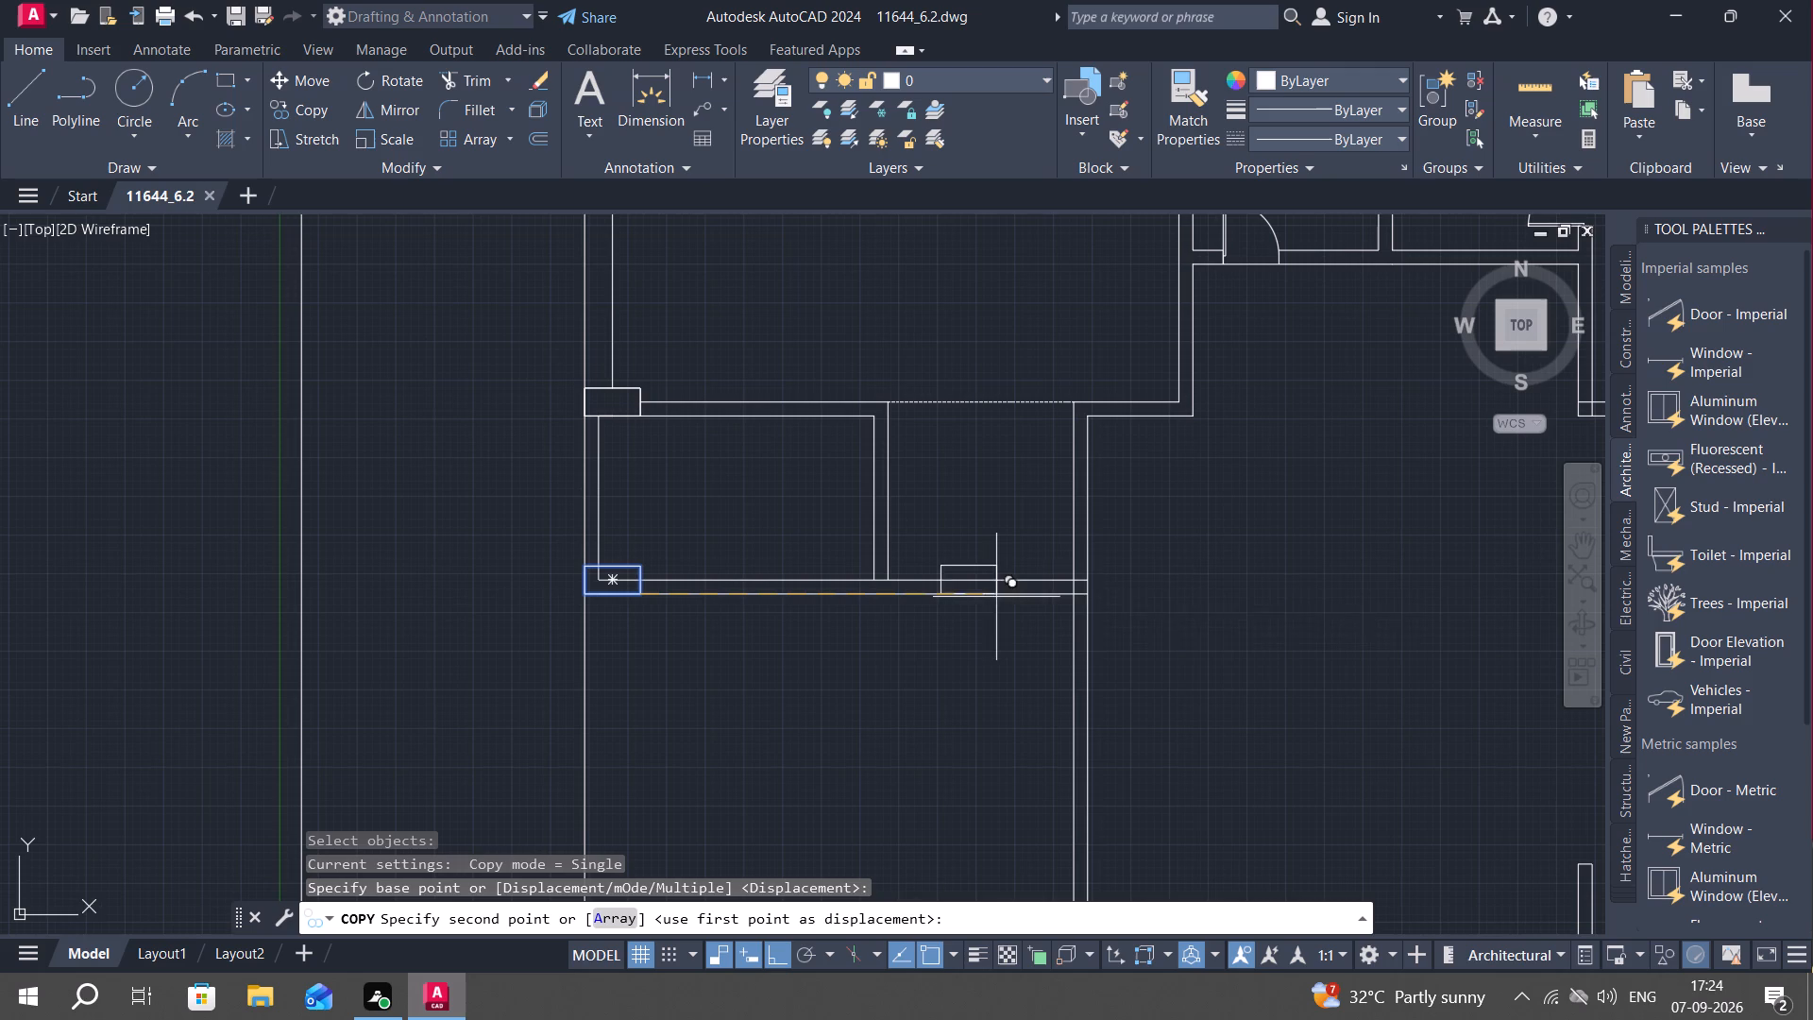
{"action": "left_click", "coordinate": [1088, 596]}
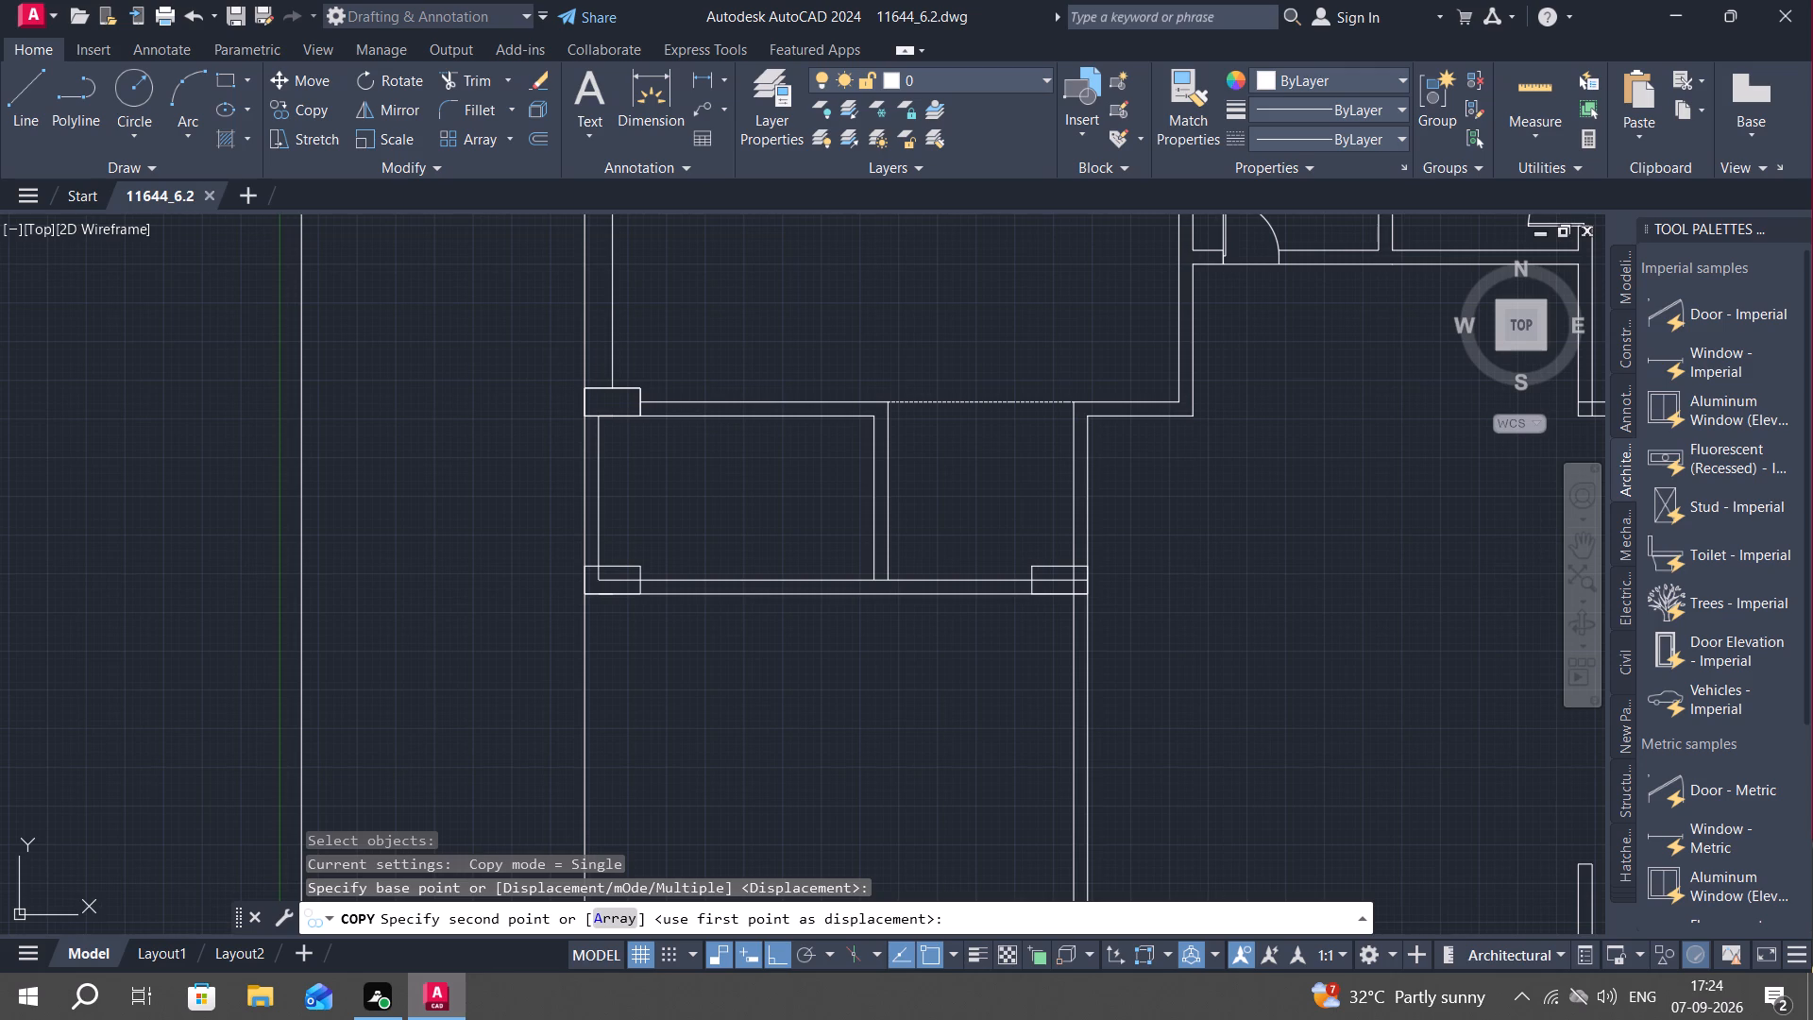
{"action": "key", "text": "Escape"}
{"action": "key", "text": "Escape"}
{"action": "key", "text": "Escape"}
{"action": "key", "text": "Escape"}
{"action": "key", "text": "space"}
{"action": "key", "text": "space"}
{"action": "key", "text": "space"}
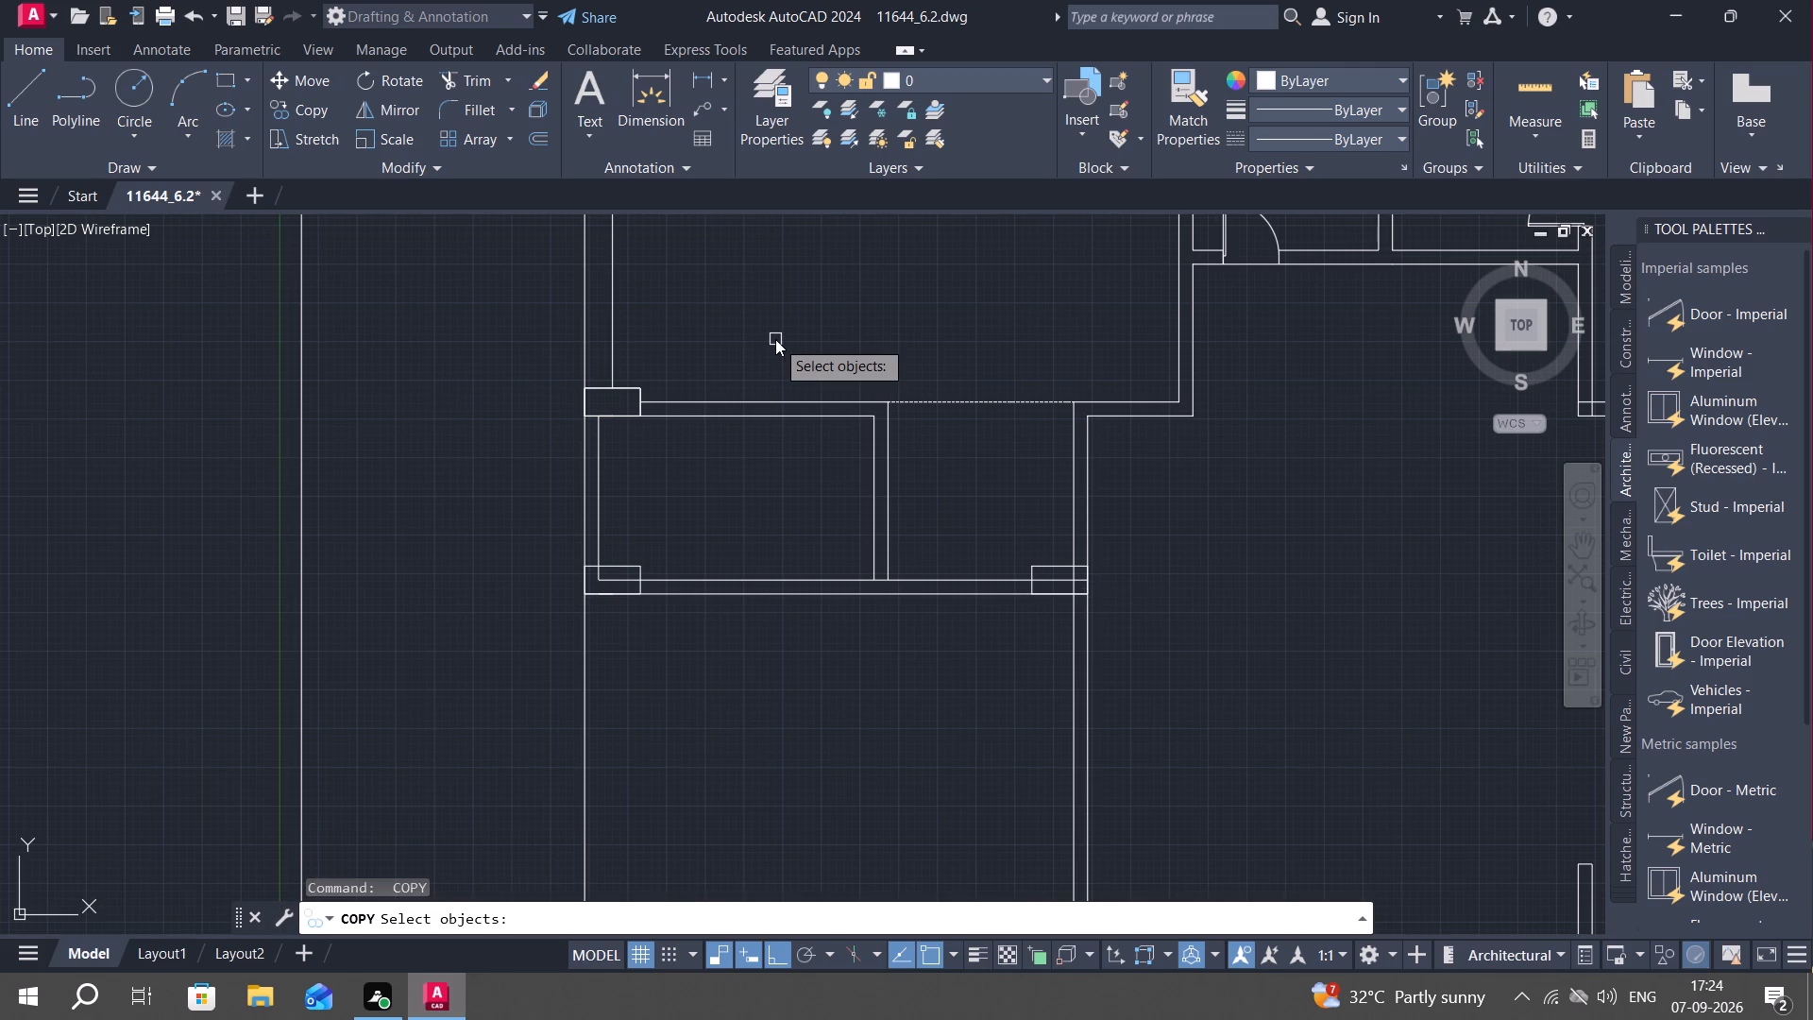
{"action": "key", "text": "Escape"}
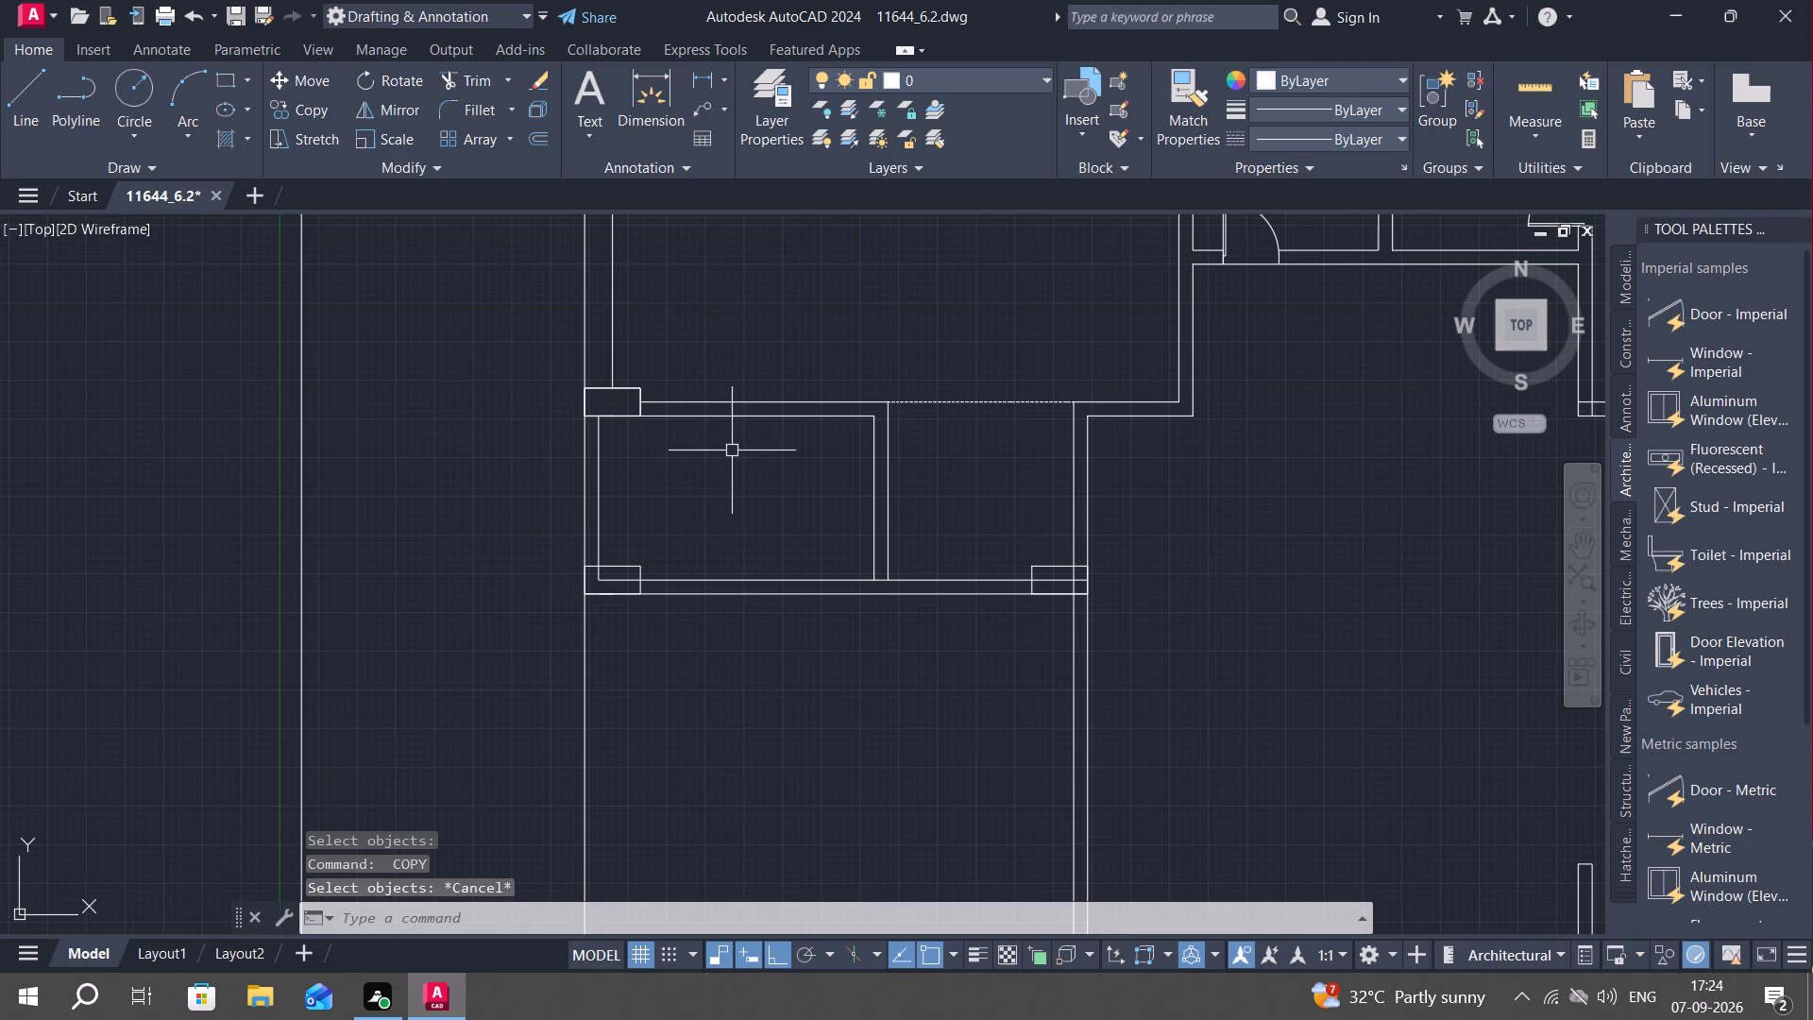
Trim the wall lines inside the small room's two lower corner columns and the bottom wall's inner line across the partition's end.
{"action": "type", "text": "TR"}
{"action": "key", "text": "space"}
{"action": "scroll", "coordinate": [627, 593], "scroll_direction": "up", "scroll_amount": 4}
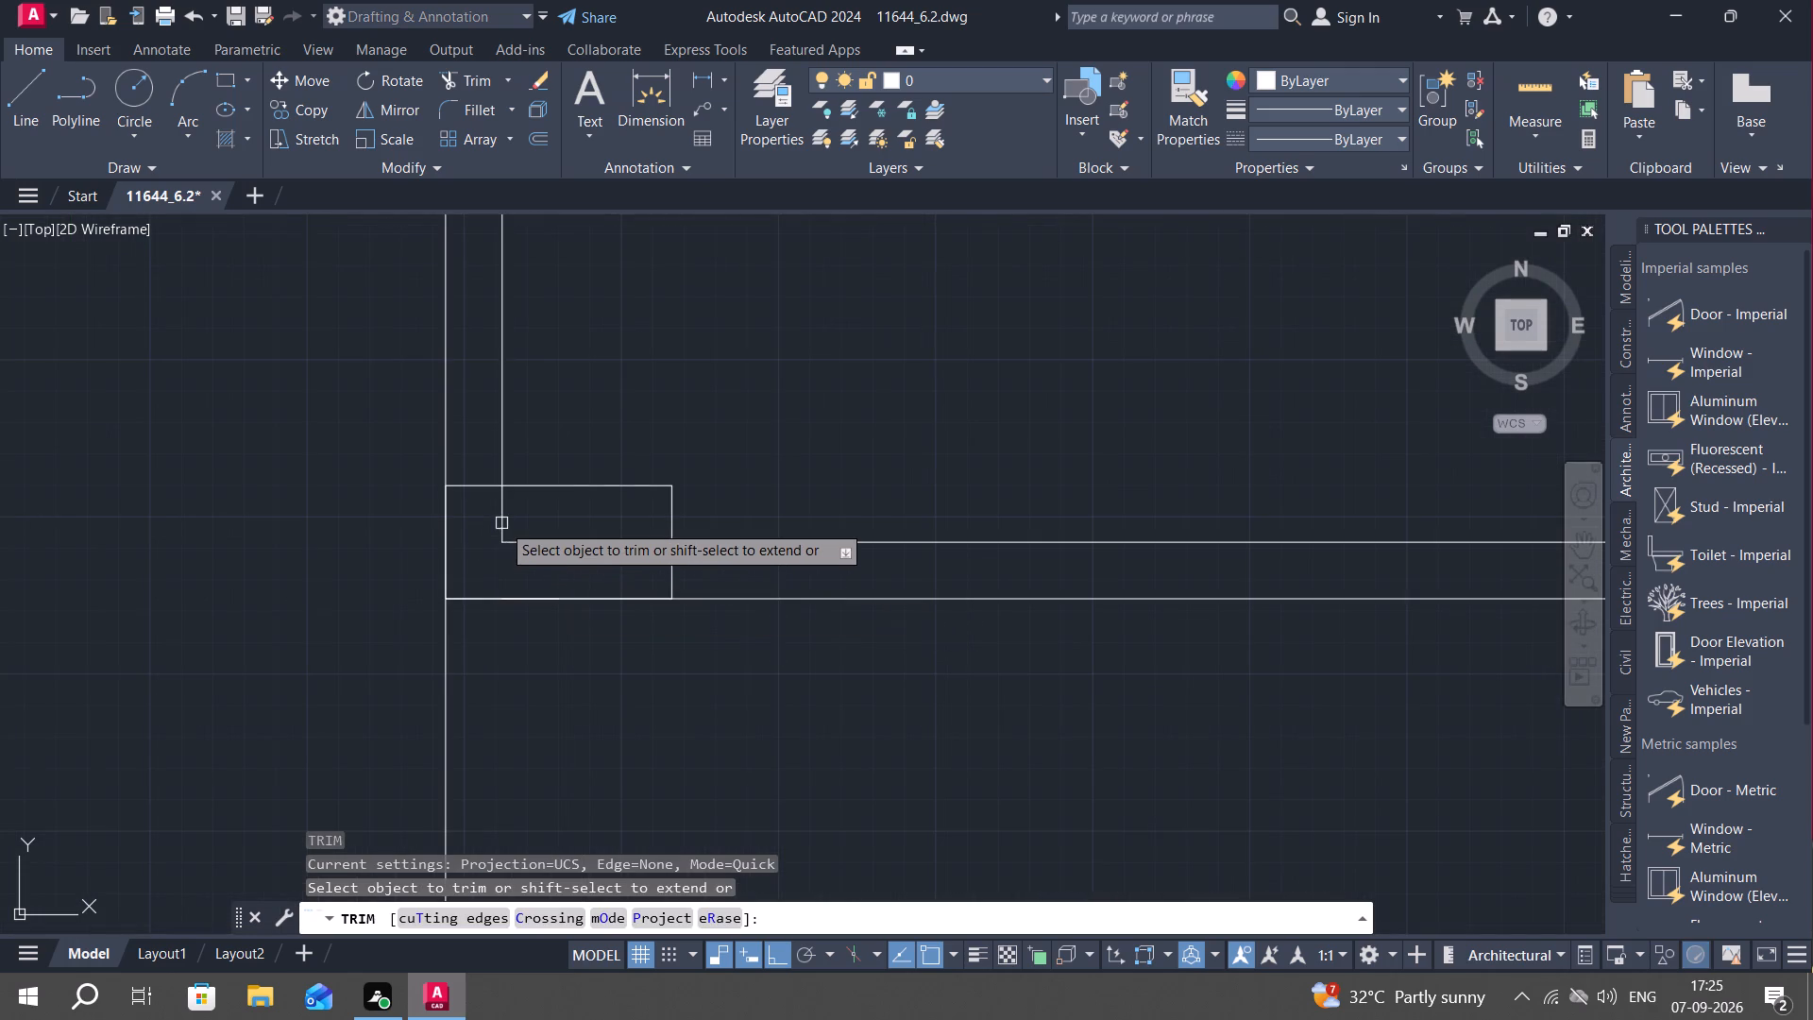
{"action": "left_click", "coordinate": [501, 523]}
{"action": "left_click", "coordinate": [539, 537]}
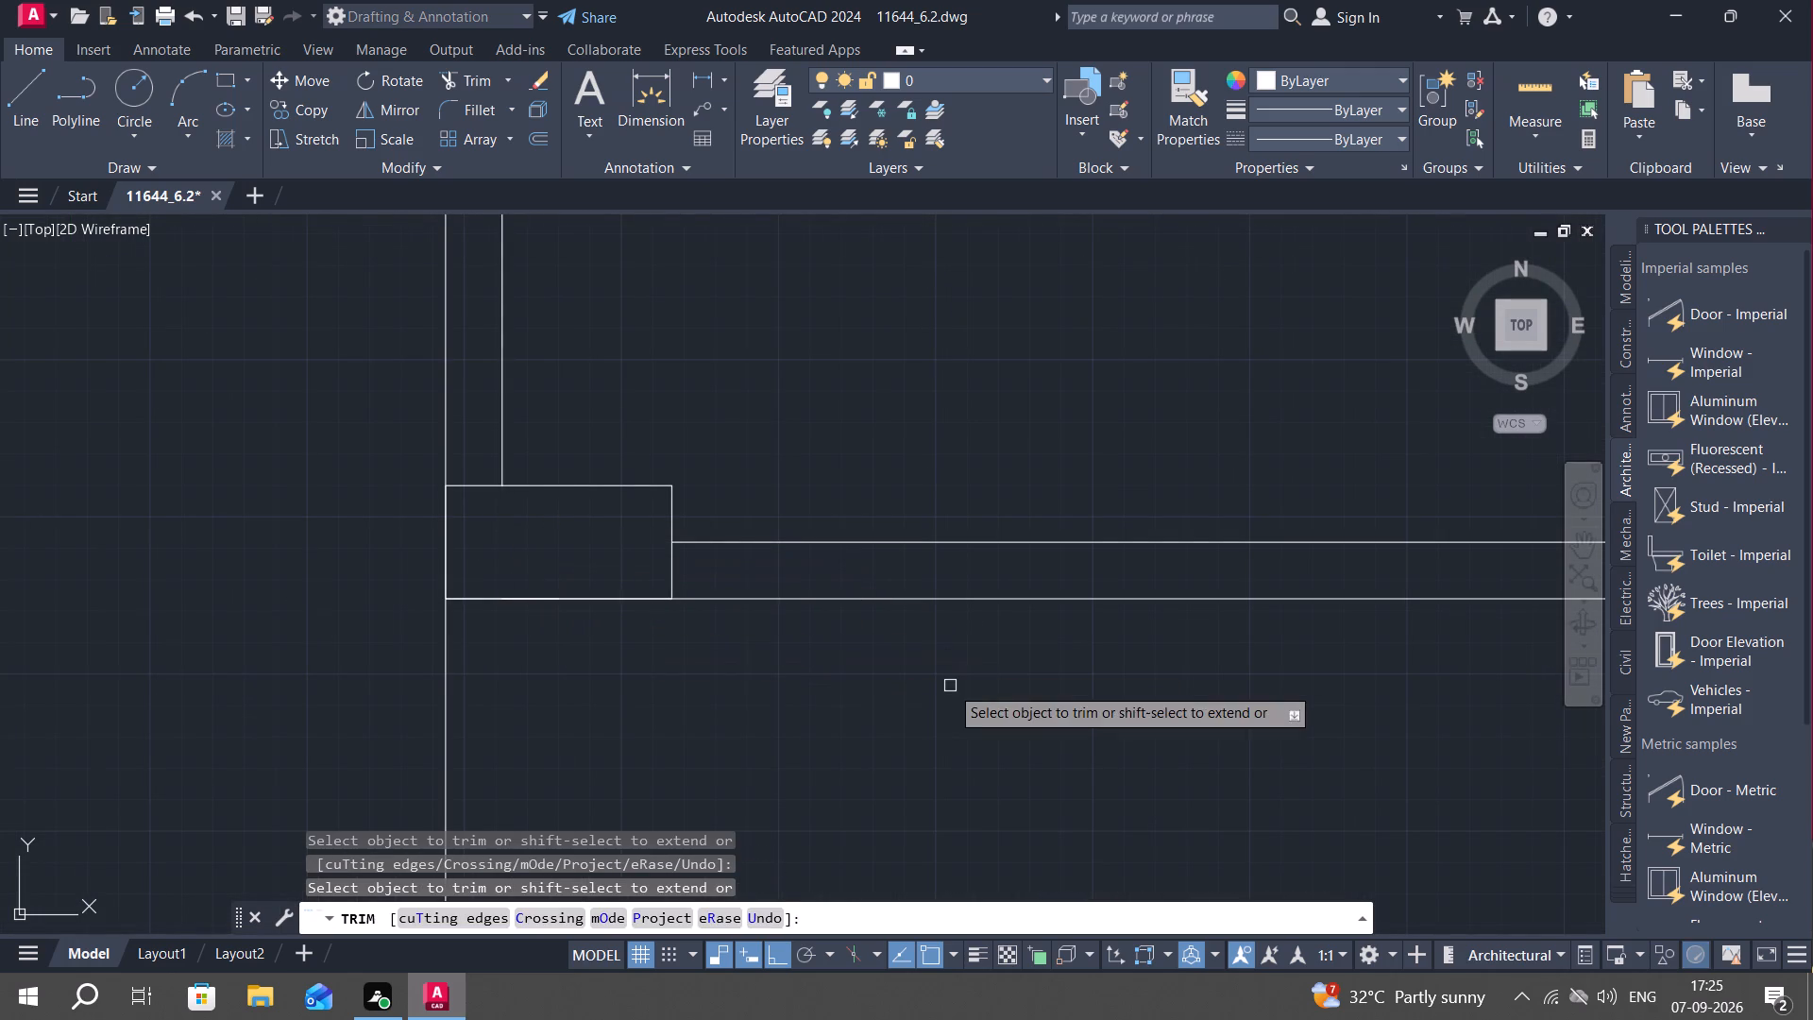
{"action": "scroll", "coordinate": [950, 686], "scroll_direction": "down", "scroll_amount": 1}
{"action": "left_click", "coordinate": [1394, 594]}
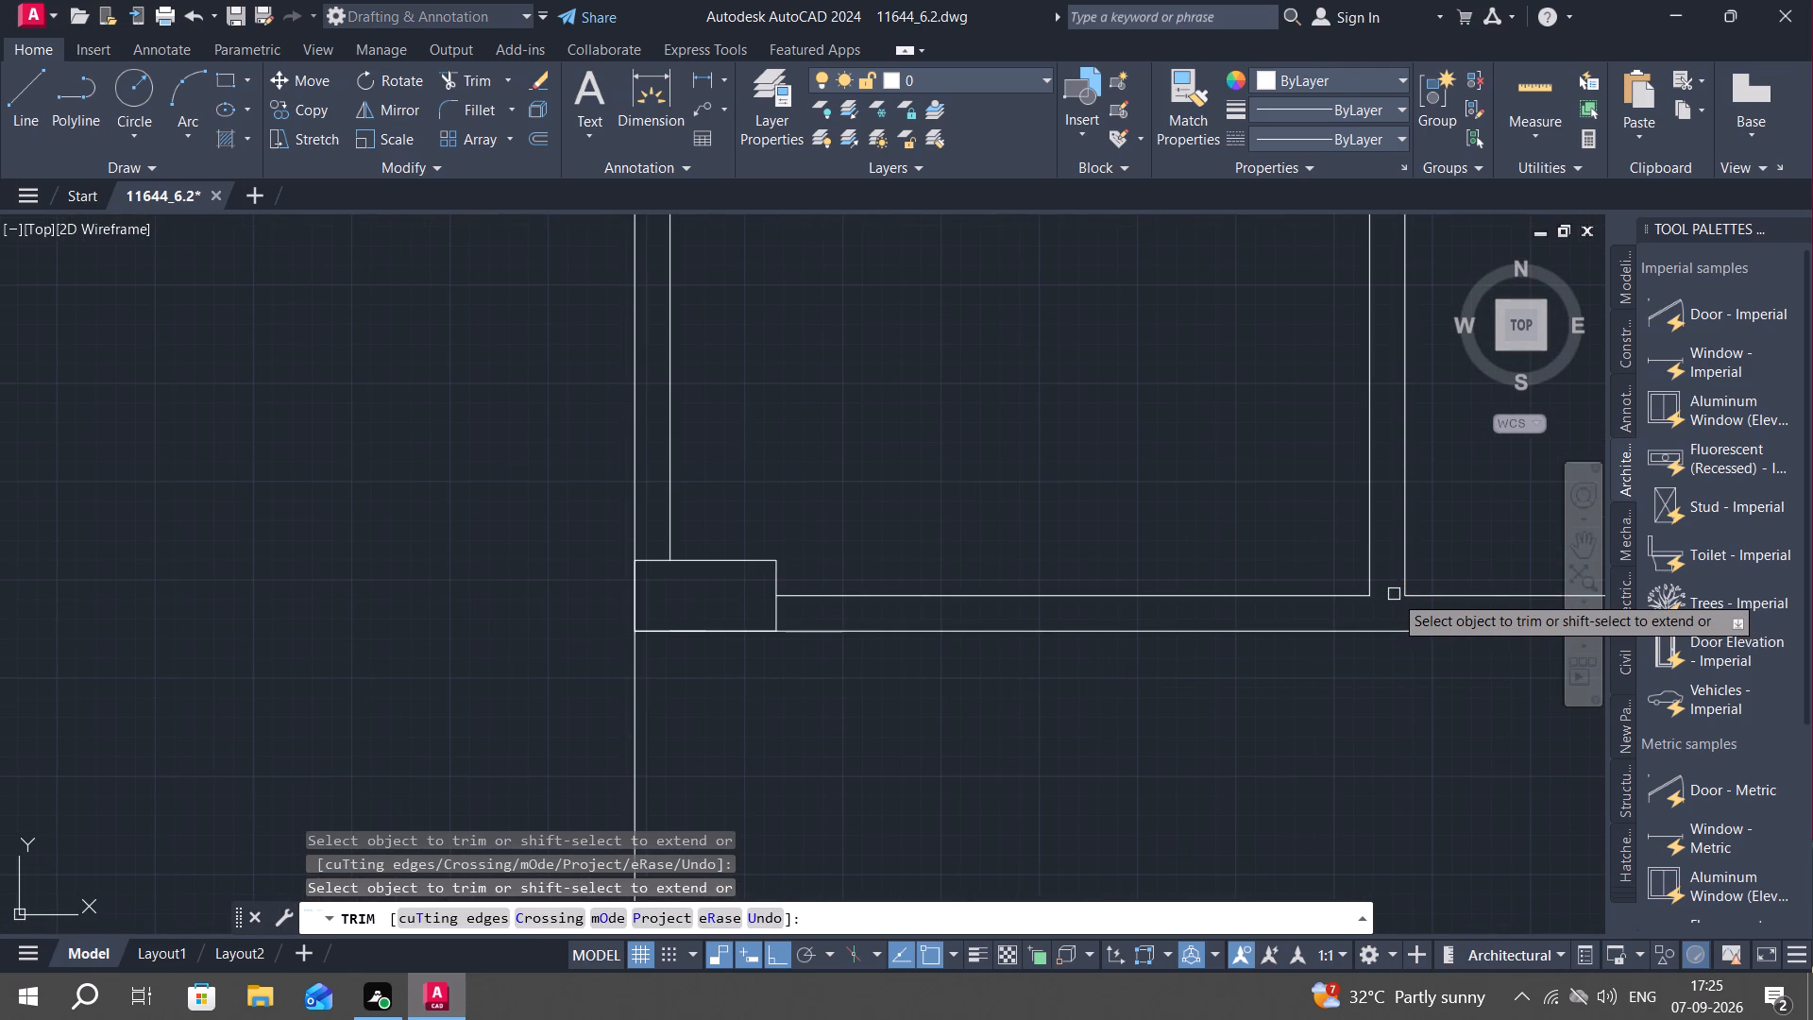
{"action": "scroll", "coordinate": [1269, 747], "scroll_direction": "down", "scroll_amount": 2}
{"action": "middle_click_drag", "start_coordinate": [1269, 747], "coordinate": [835, 733]}
{"action": "scroll", "coordinate": [1039, 667], "scroll_direction": "up", "scroll_amount": 3}
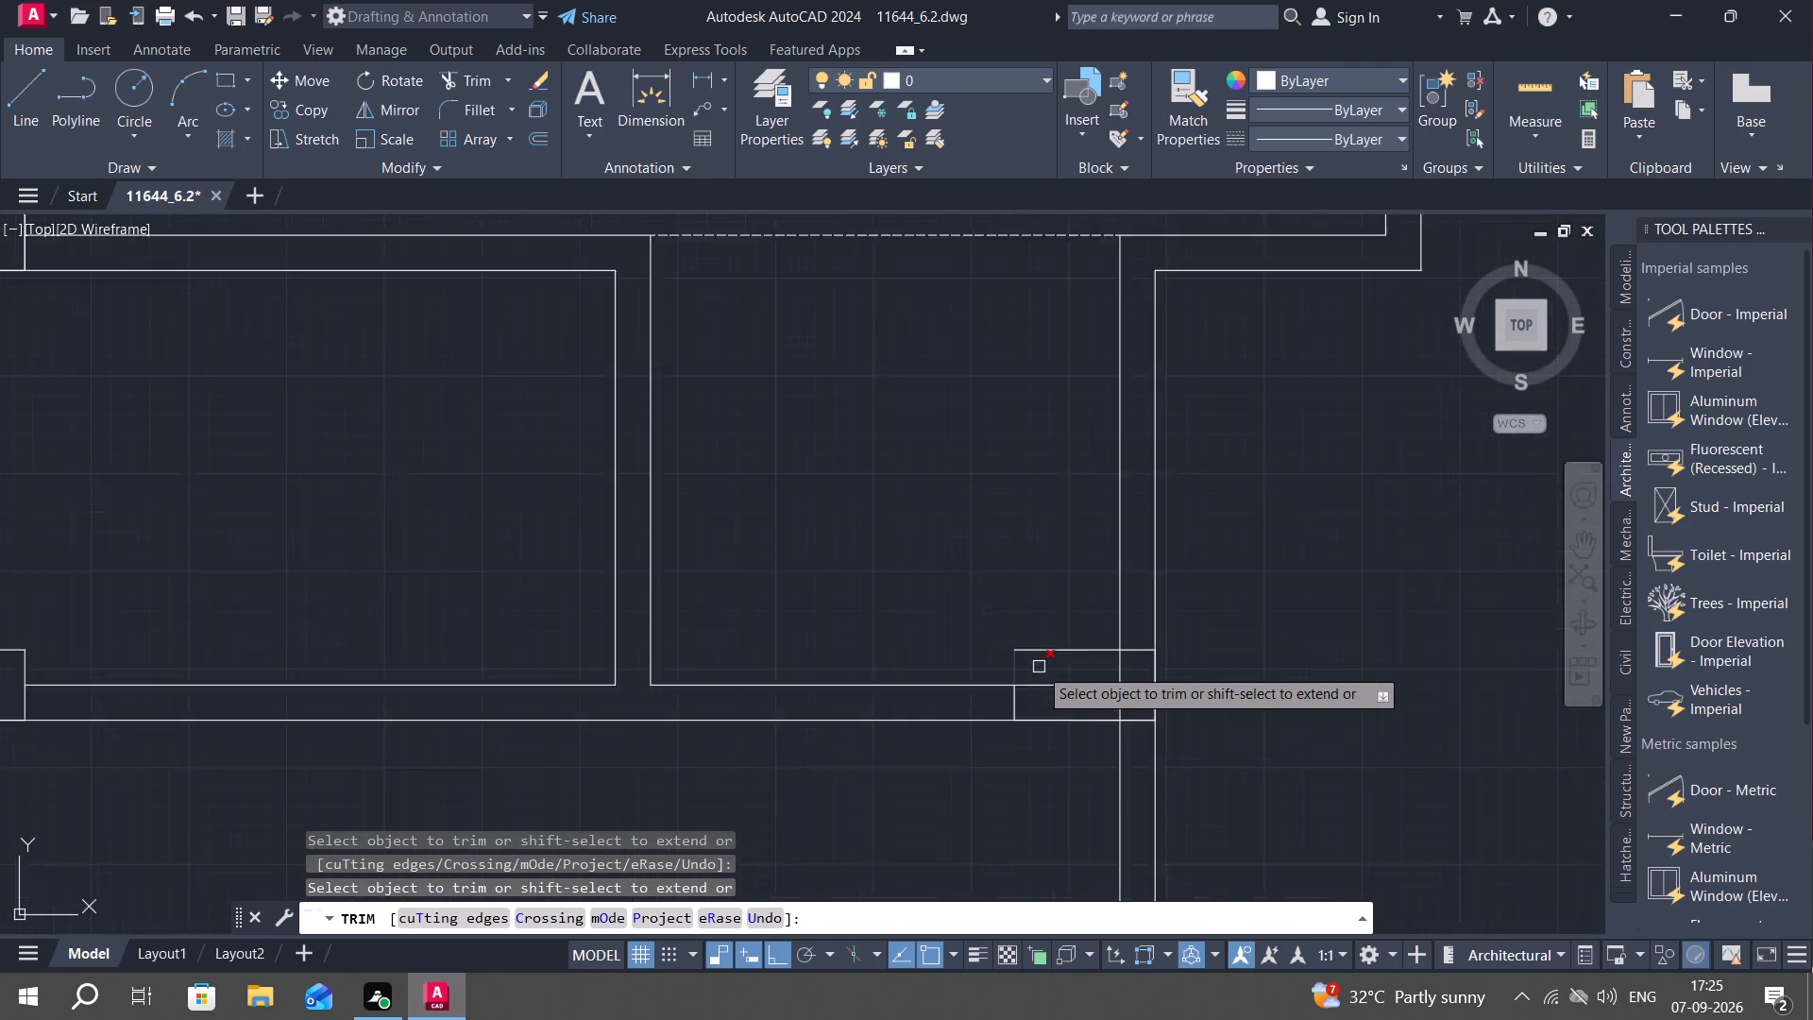
{"action": "left_click", "coordinate": [1058, 694]}
{"action": "left_click", "coordinate": [1195, 694]}
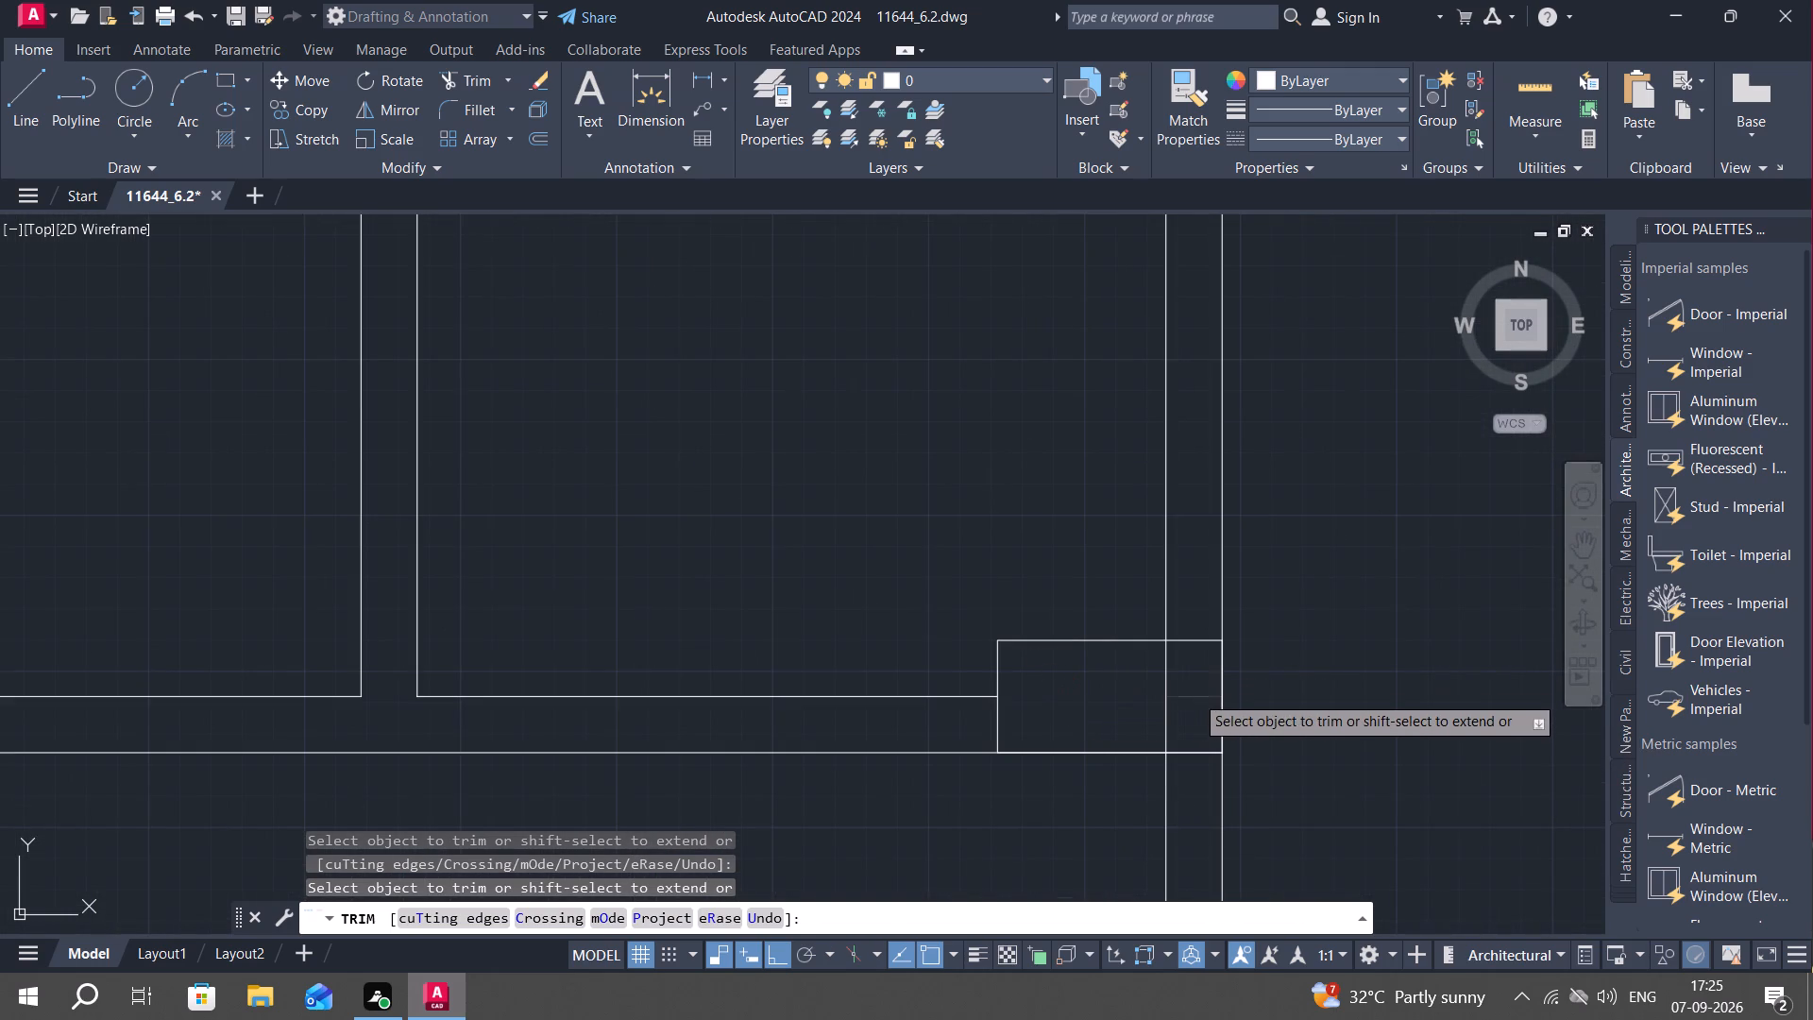
{"action": "left_click", "coordinate": [1166, 697]}
{"action": "scroll", "coordinate": [1095, 724], "scroll_direction": "down", "scroll_amount": 2}
{"action": "middle_click_drag", "start_coordinate": [1050, 809], "coordinate": [1099, 686]}
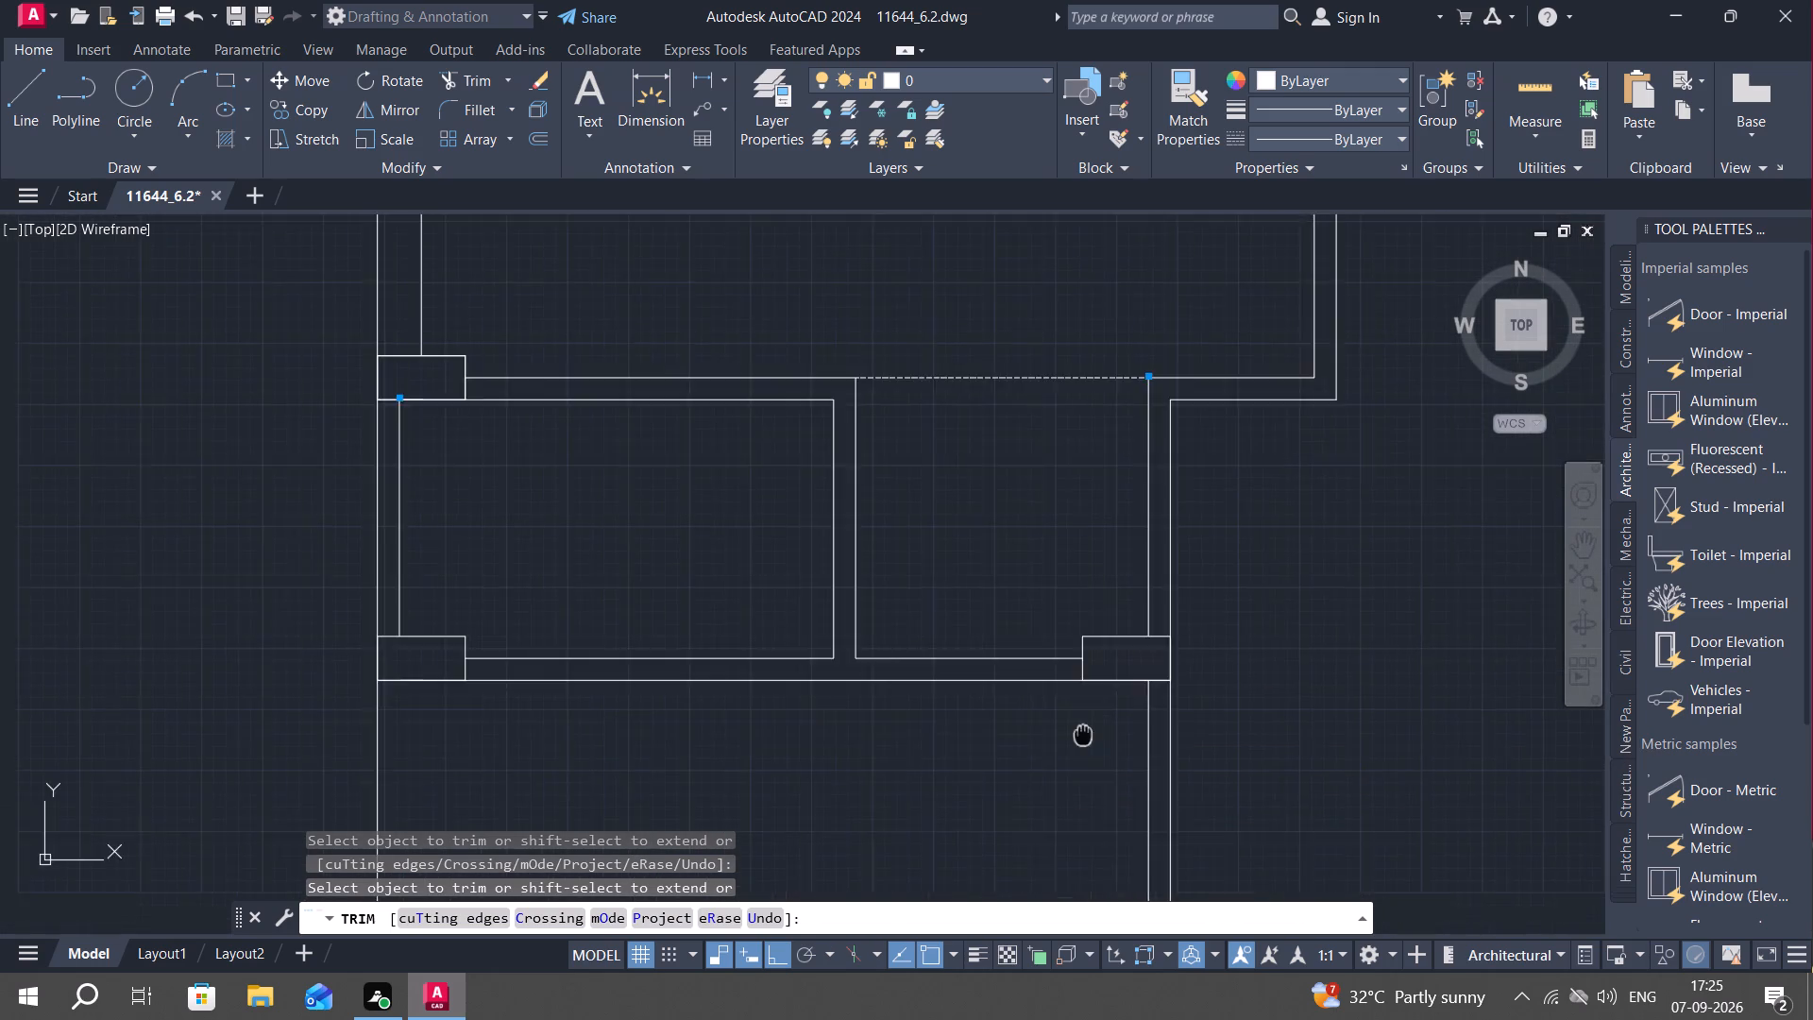
{"action": "middle_click_drag", "start_coordinate": [1099, 686], "coordinate": [1112, 644]}
{"action": "key", "text": "Escape"}
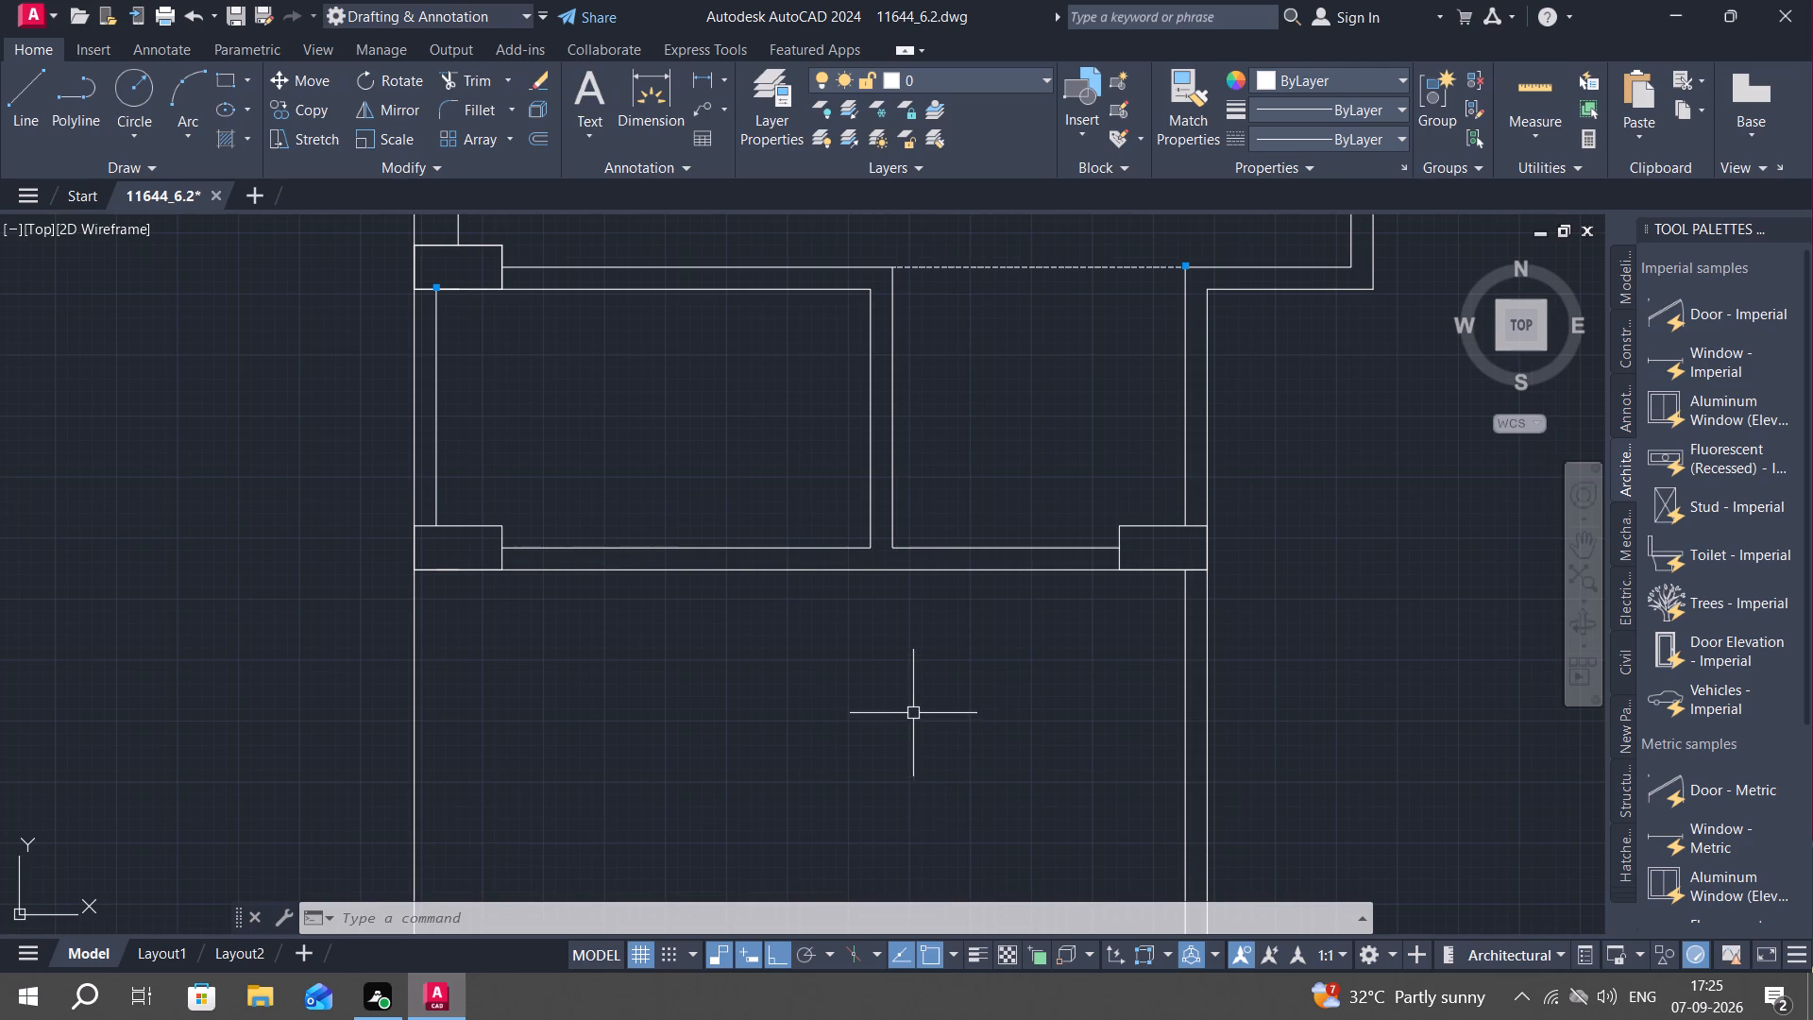
With Ortho off, copy the bathroom-side door onto the large upper room's passage wall, about 11'-7" away, just above that wall's lower corner.
{"action": "scroll", "coordinate": [847, 688], "scroll_direction": "down", "scroll_amount": 2}
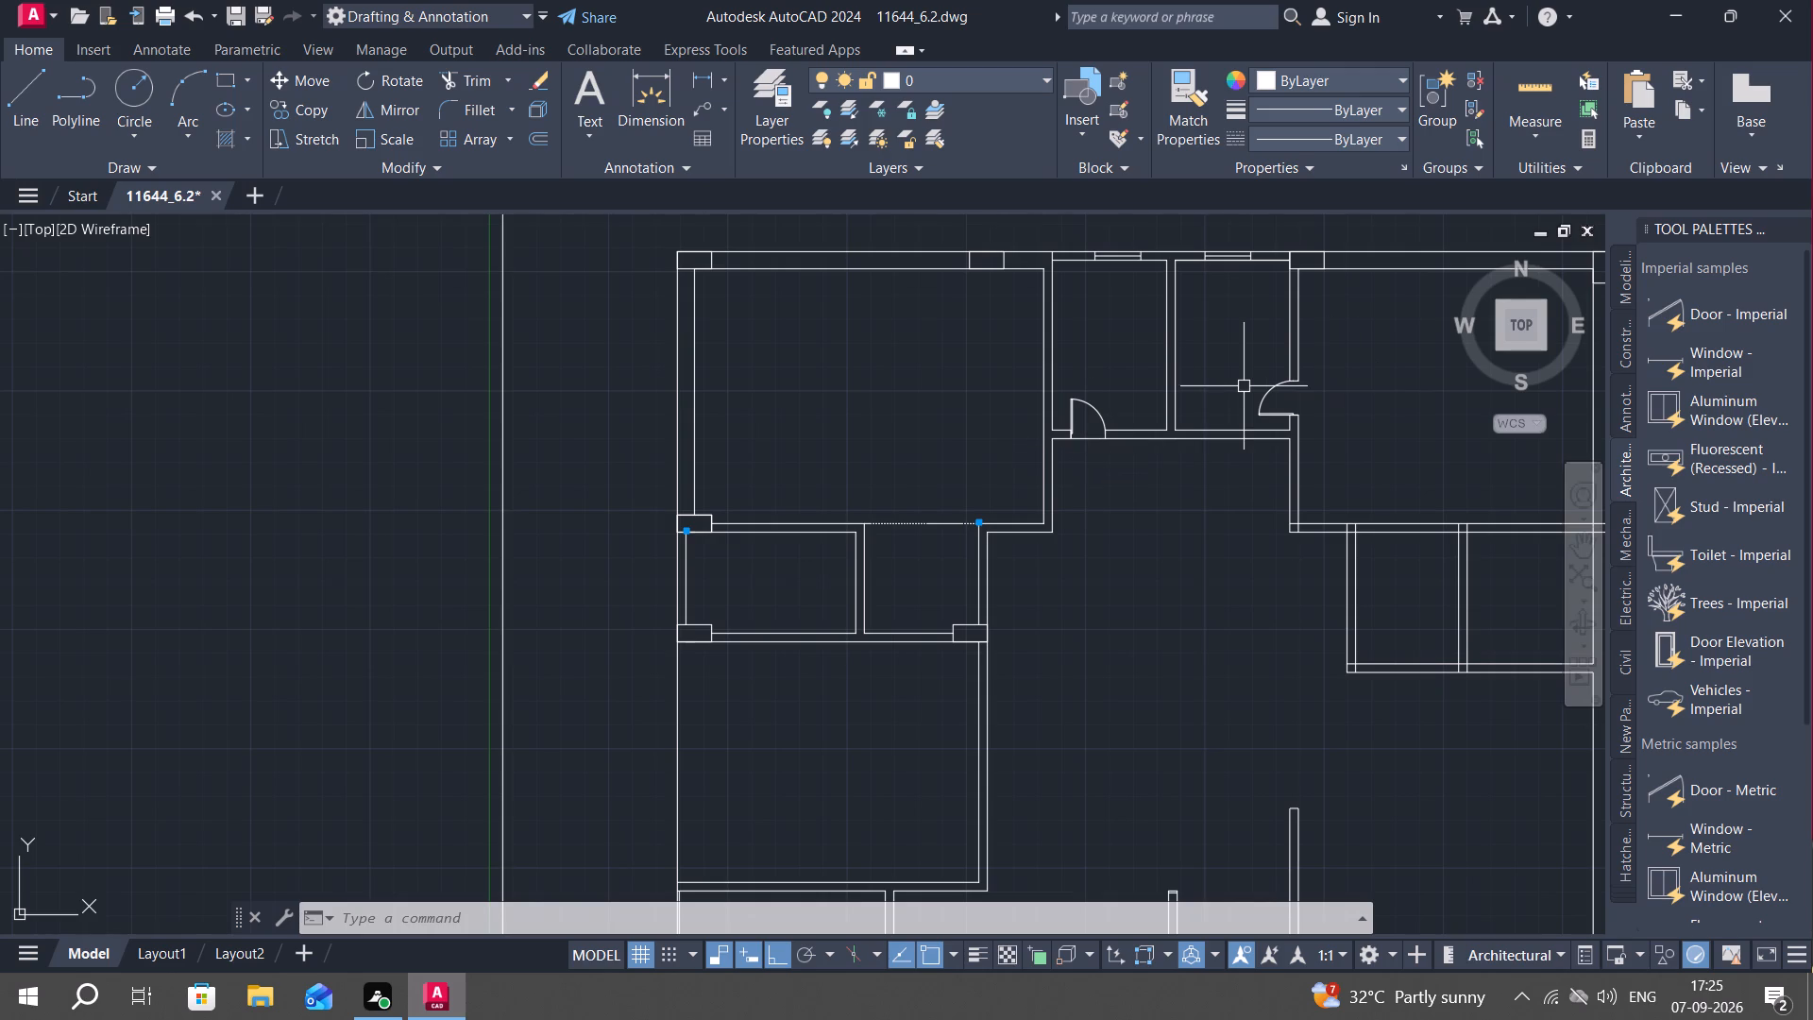
{"action": "type", "text": "CO"}
{"action": "key", "text": "space"}
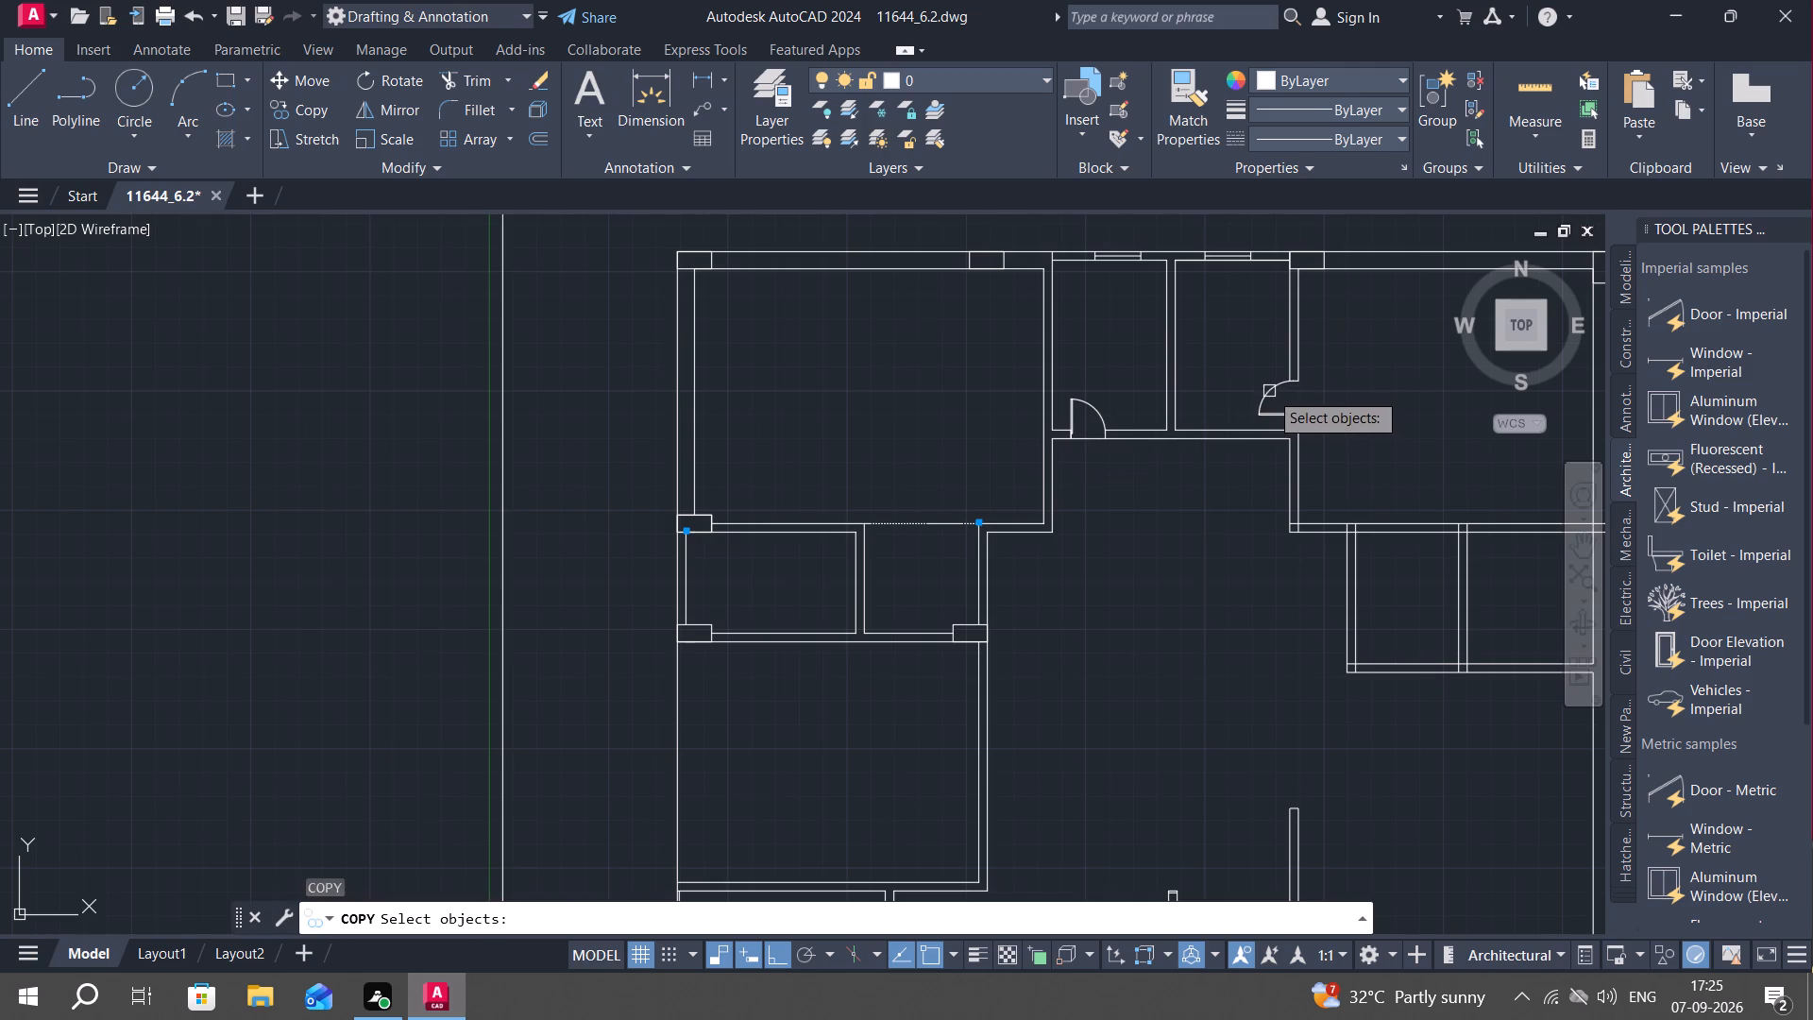
{"action": "left_click", "coordinate": [1272, 390]}
{"action": "right_click", "coordinate": [1270, 387]}
{"action": "scroll", "coordinate": [1292, 412], "scroll_direction": "up", "scroll_amount": 3}
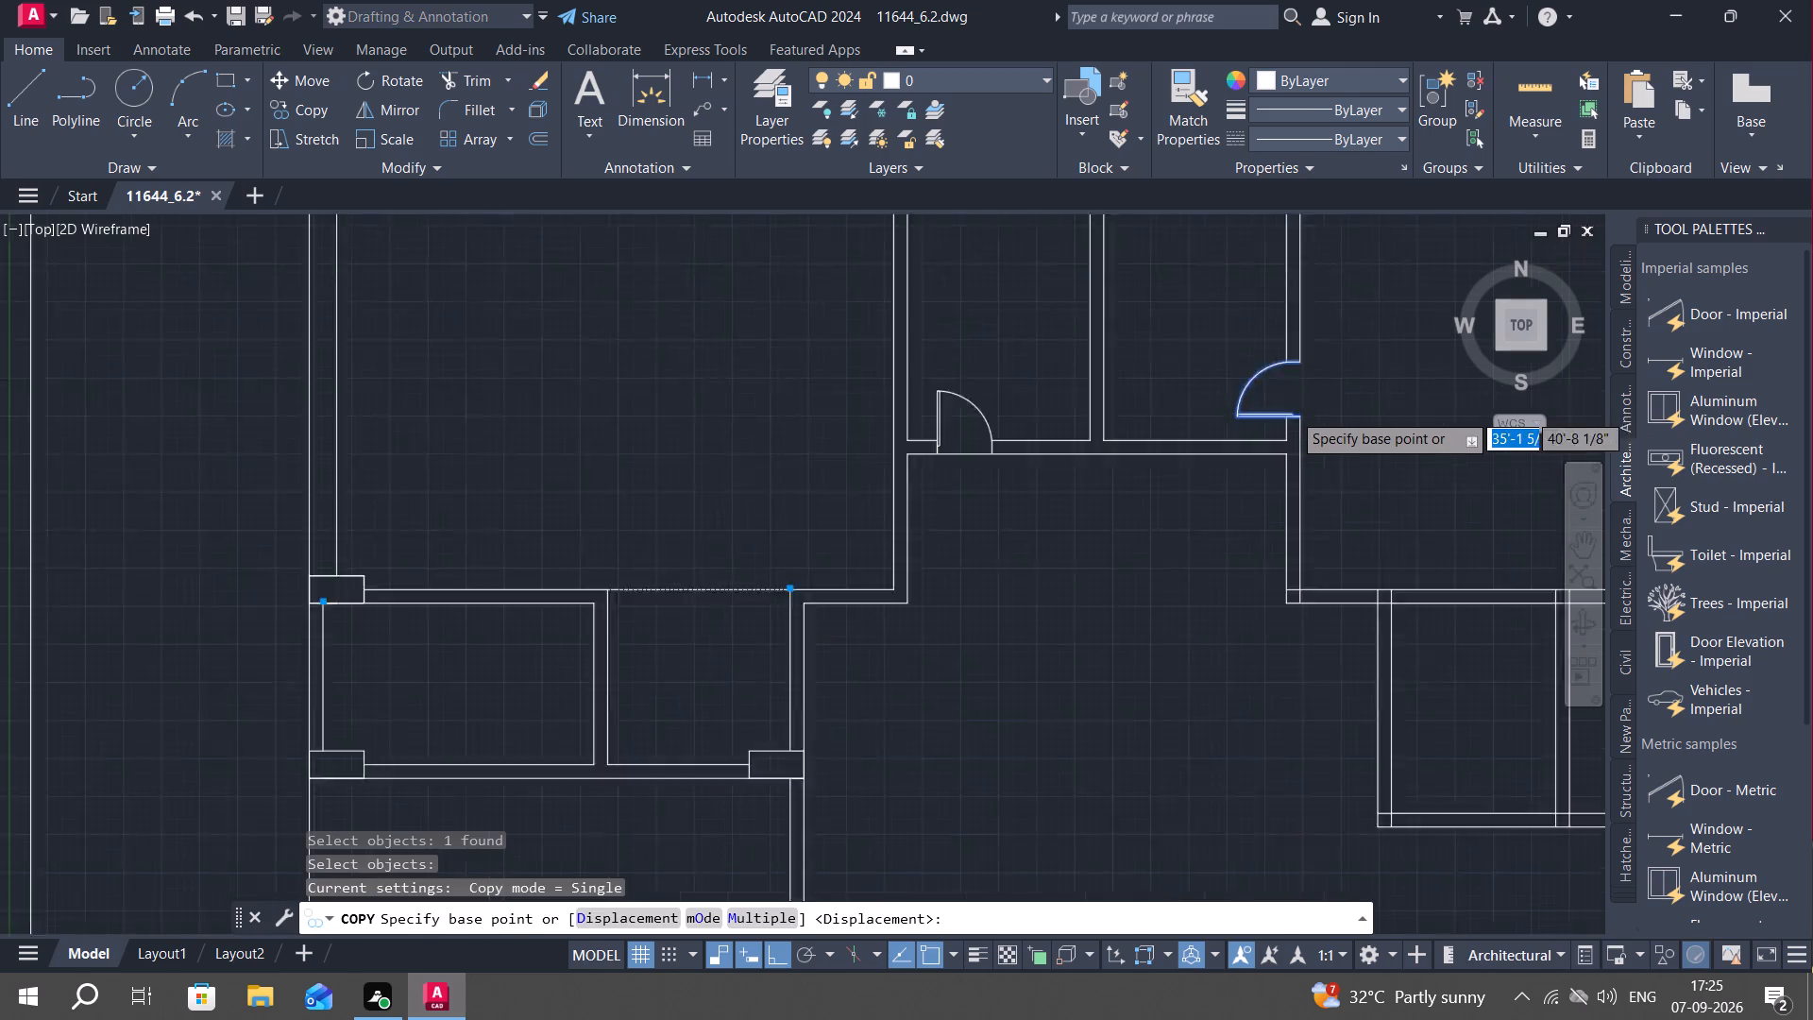
{"action": "left_click", "coordinate": [1309, 419]}
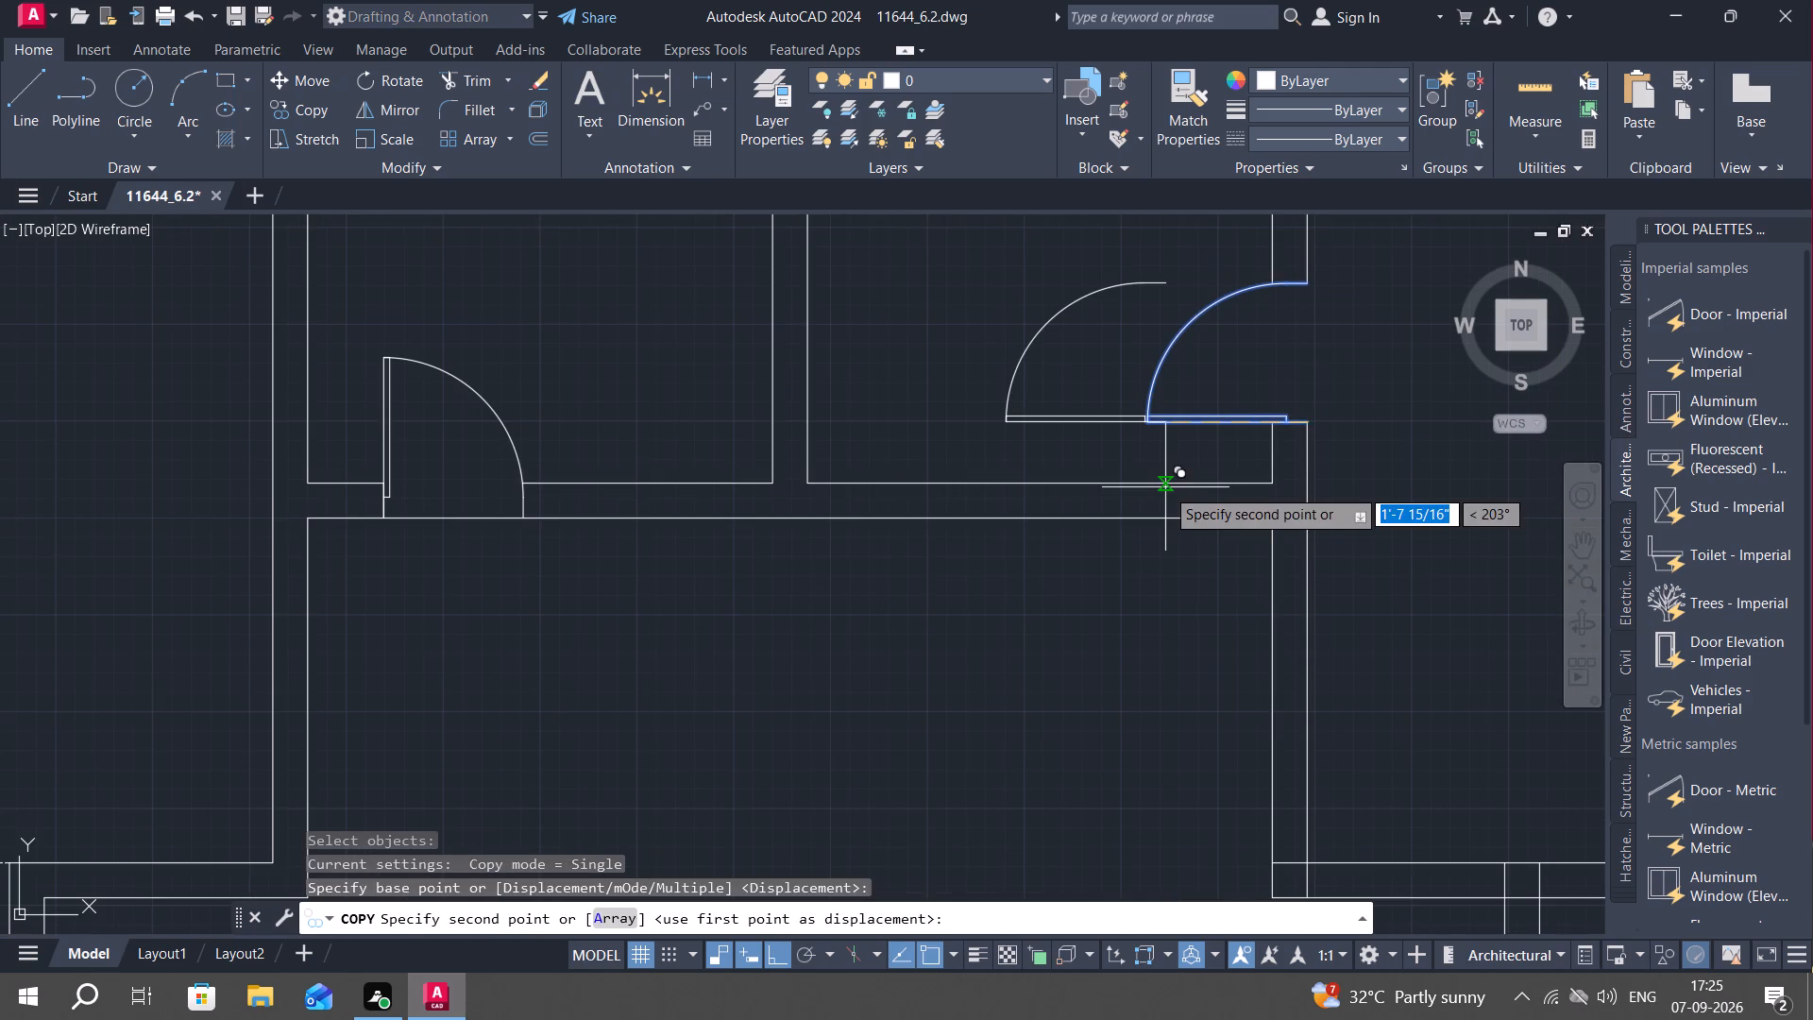
{"action": "key", "text": "F8"}
{"action": "scroll", "coordinate": [946, 593], "scroll_direction": "down", "scroll_amount": 2}
{"action": "middle_click_drag", "start_coordinate": [874, 671], "coordinate": [878, 667]}
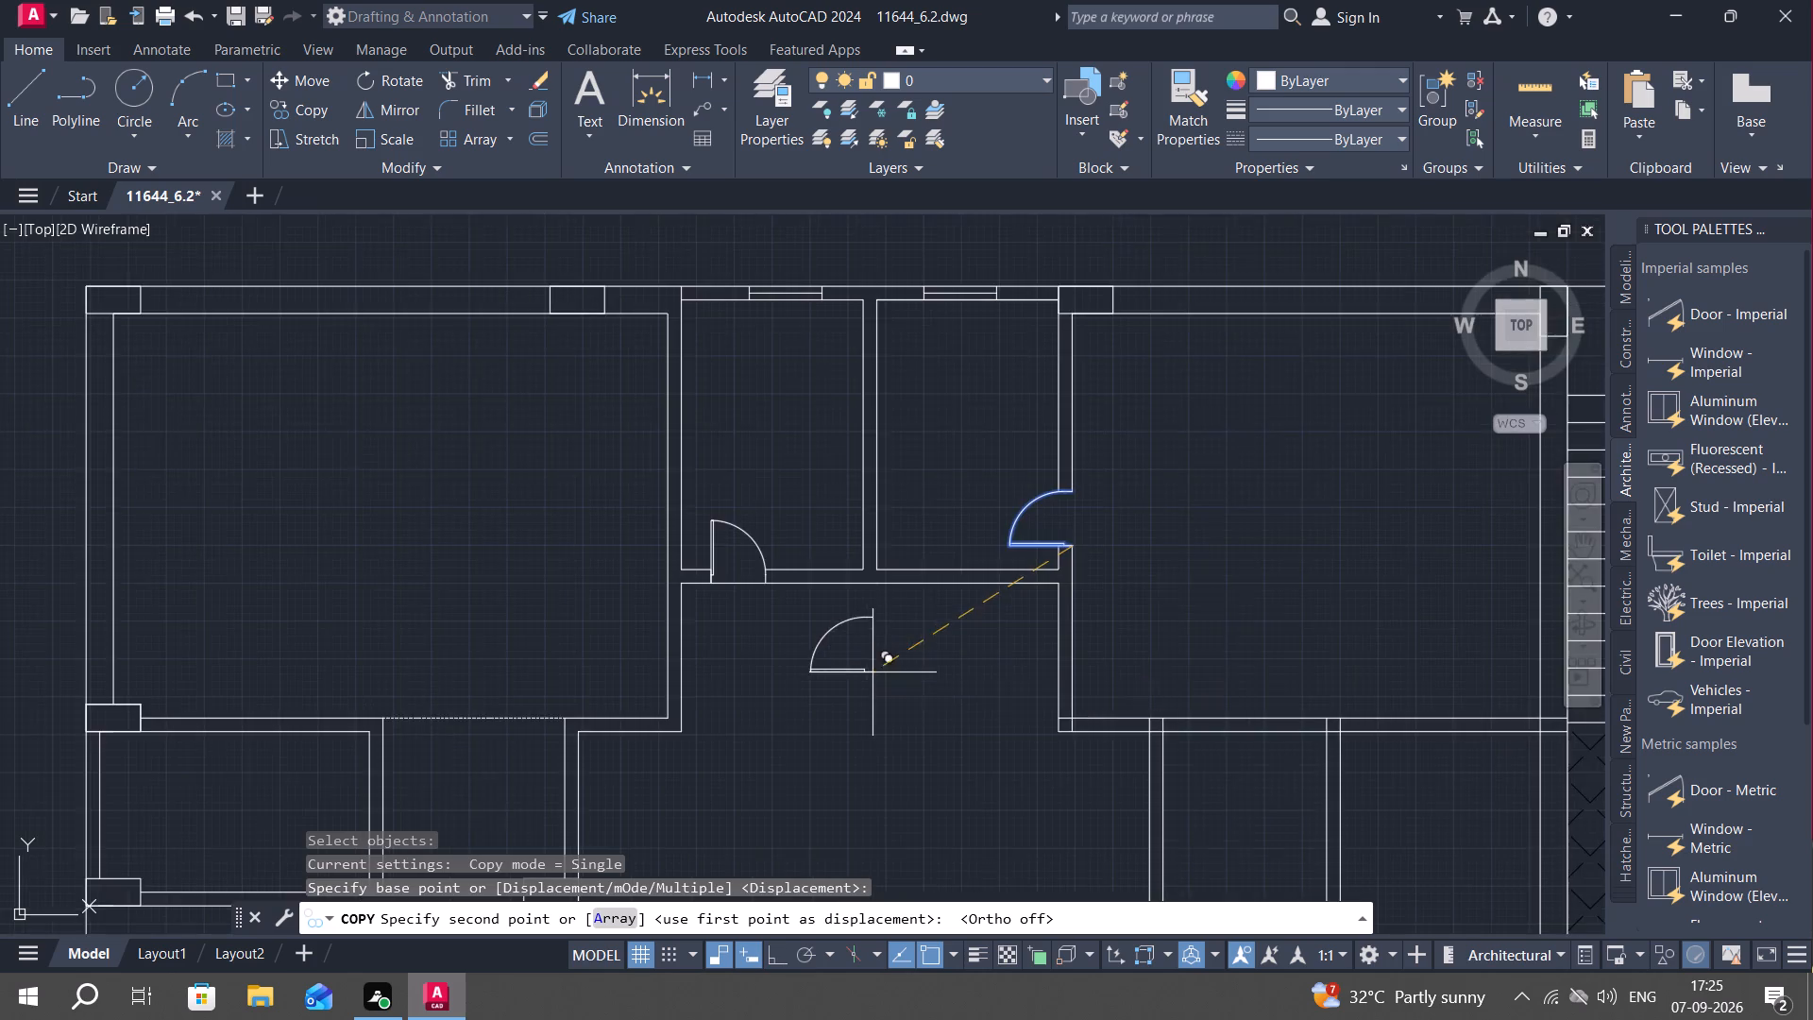
{"action": "middle_click_drag", "start_coordinate": [878, 667], "coordinate": [1074, 484]}
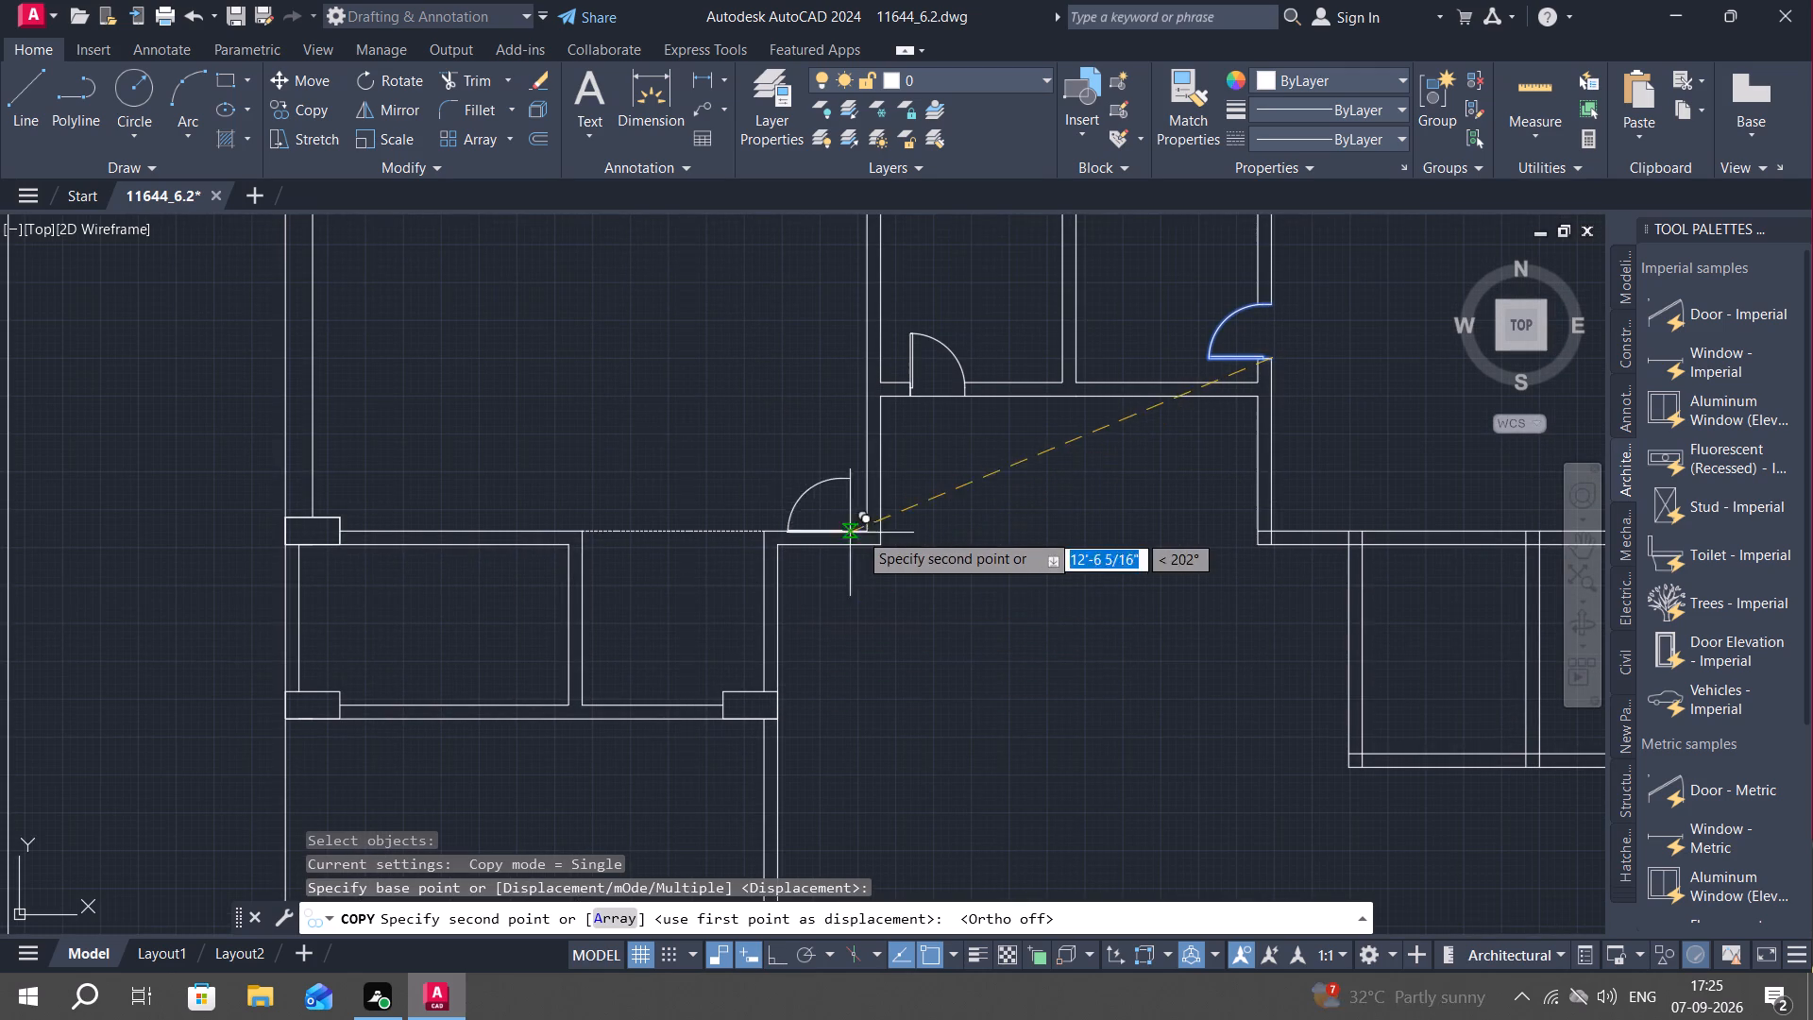
{"action": "scroll", "coordinate": [875, 514], "scroll_direction": "up", "scroll_amount": 2}
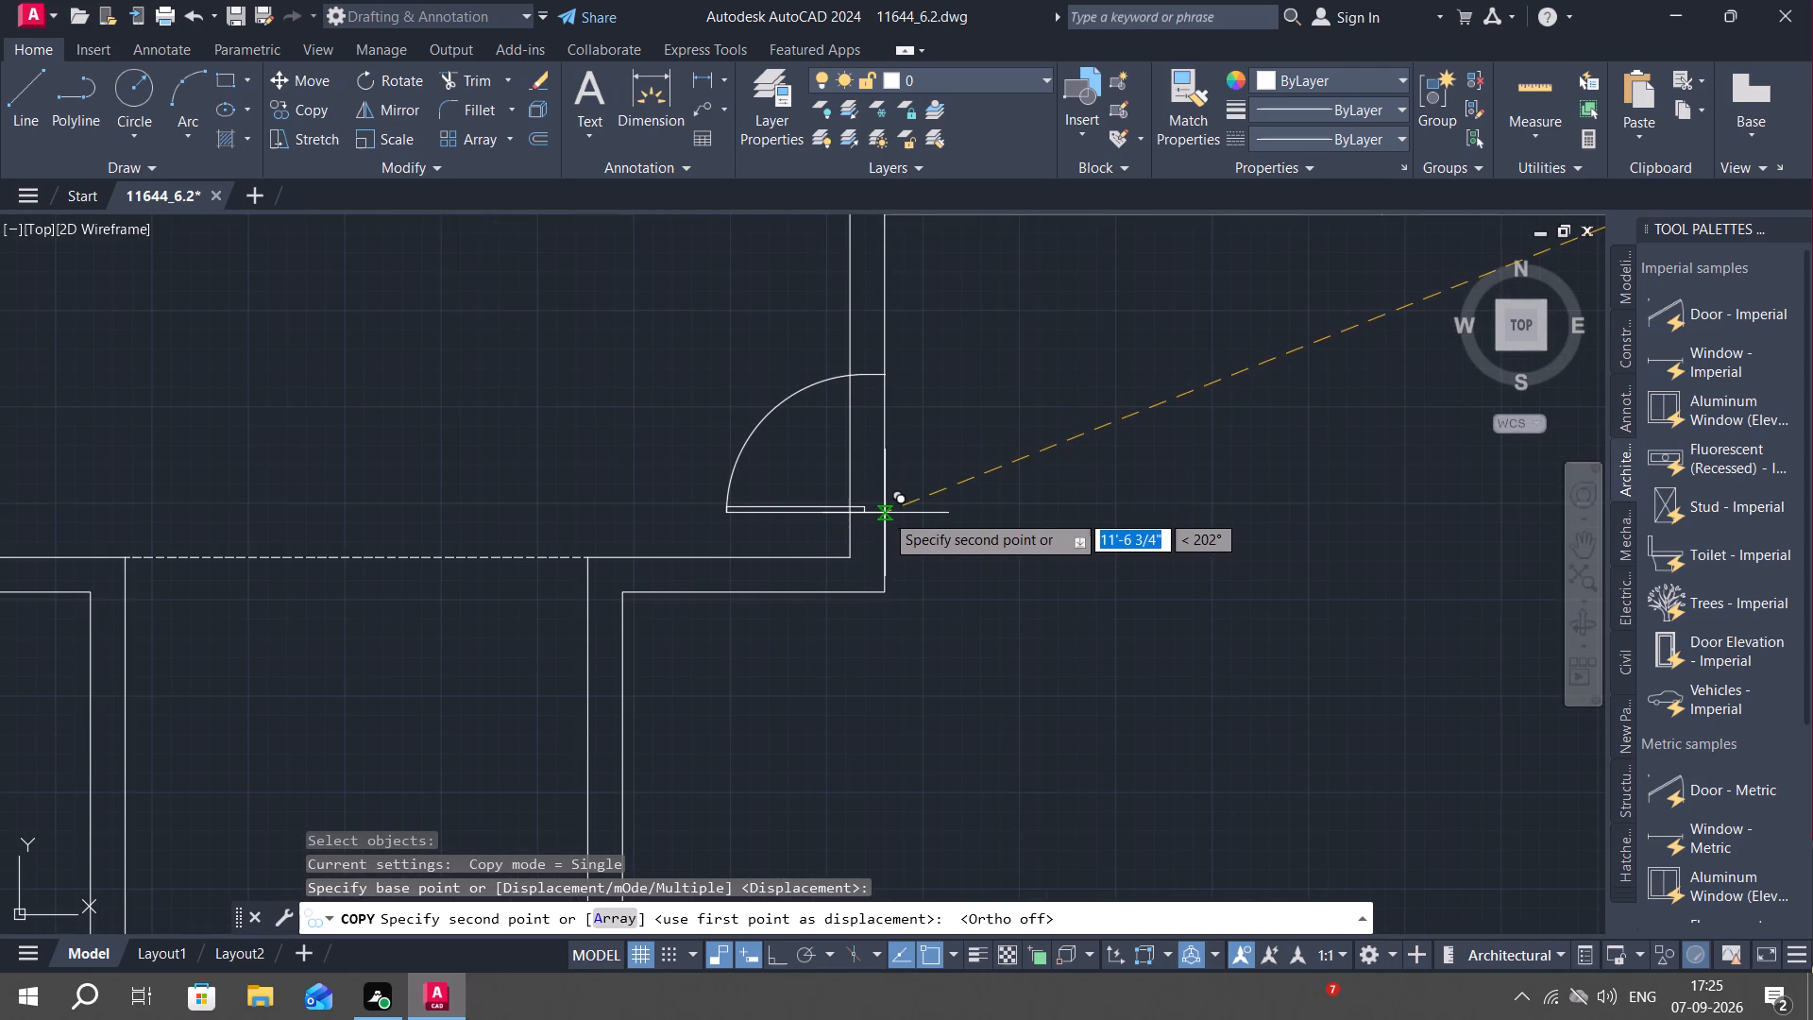
{"action": "scroll", "coordinate": [879, 513], "scroll_direction": "up", "scroll_amount": 2}
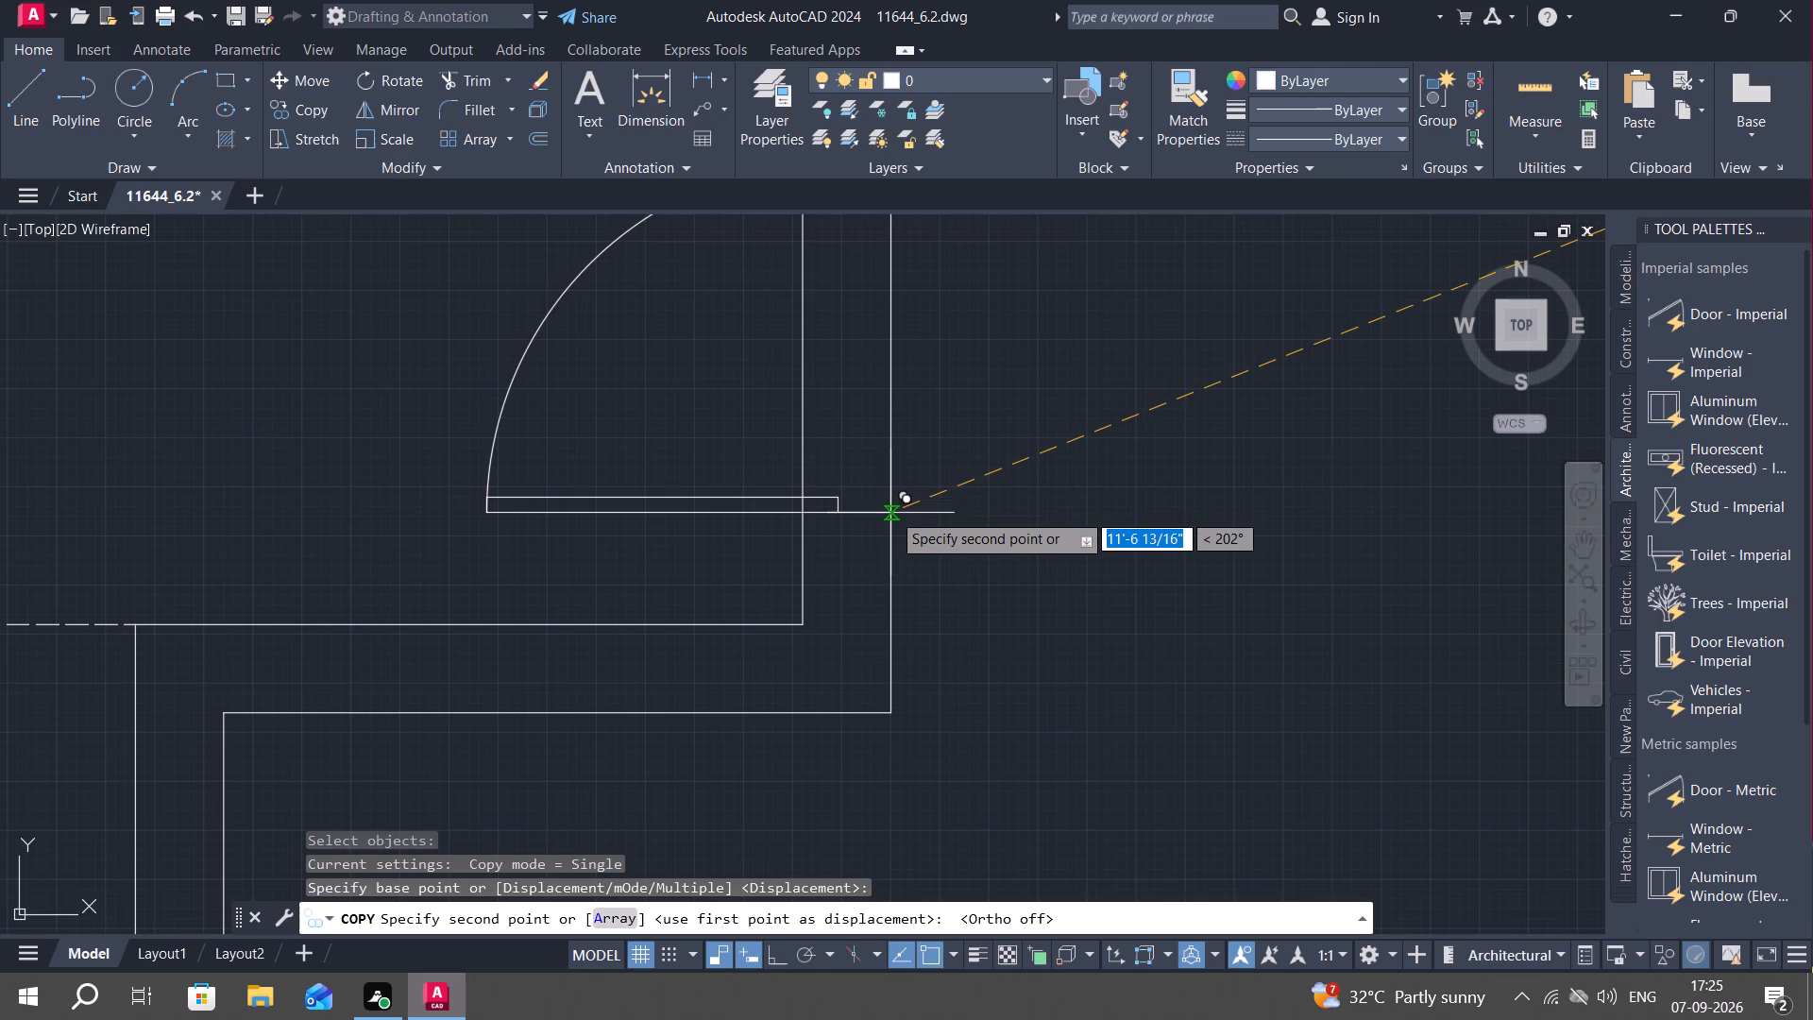
{"action": "left_click", "coordinate": [891, 512]}
{"action": "scroll", "coordinate": [843, 533], "scroll_direction": "down", "scroll_amount": 2}
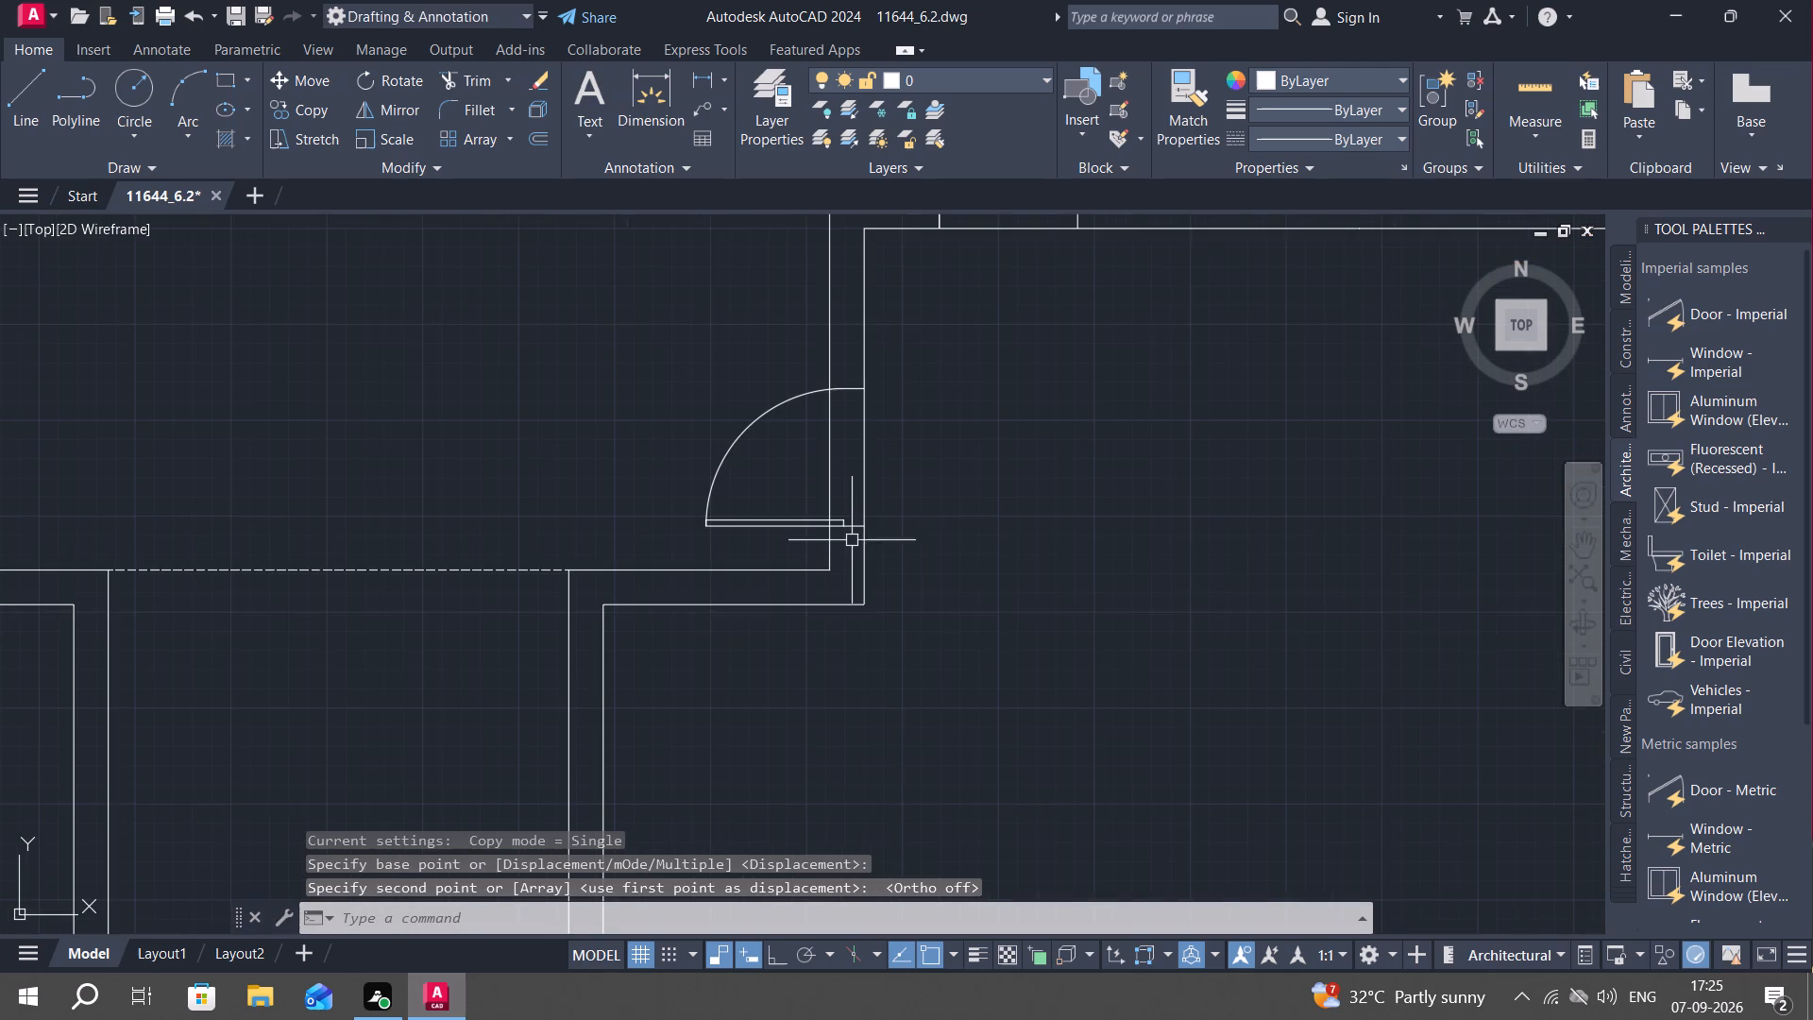
{"action": "middle_click_drag", "start_coordinate": [1073, 498], "coordinate": [1012, 584]}
{"action": "scroll", "coordinate": [1012, 585], "scroll_direction": "down", "scroll_amount": 1}
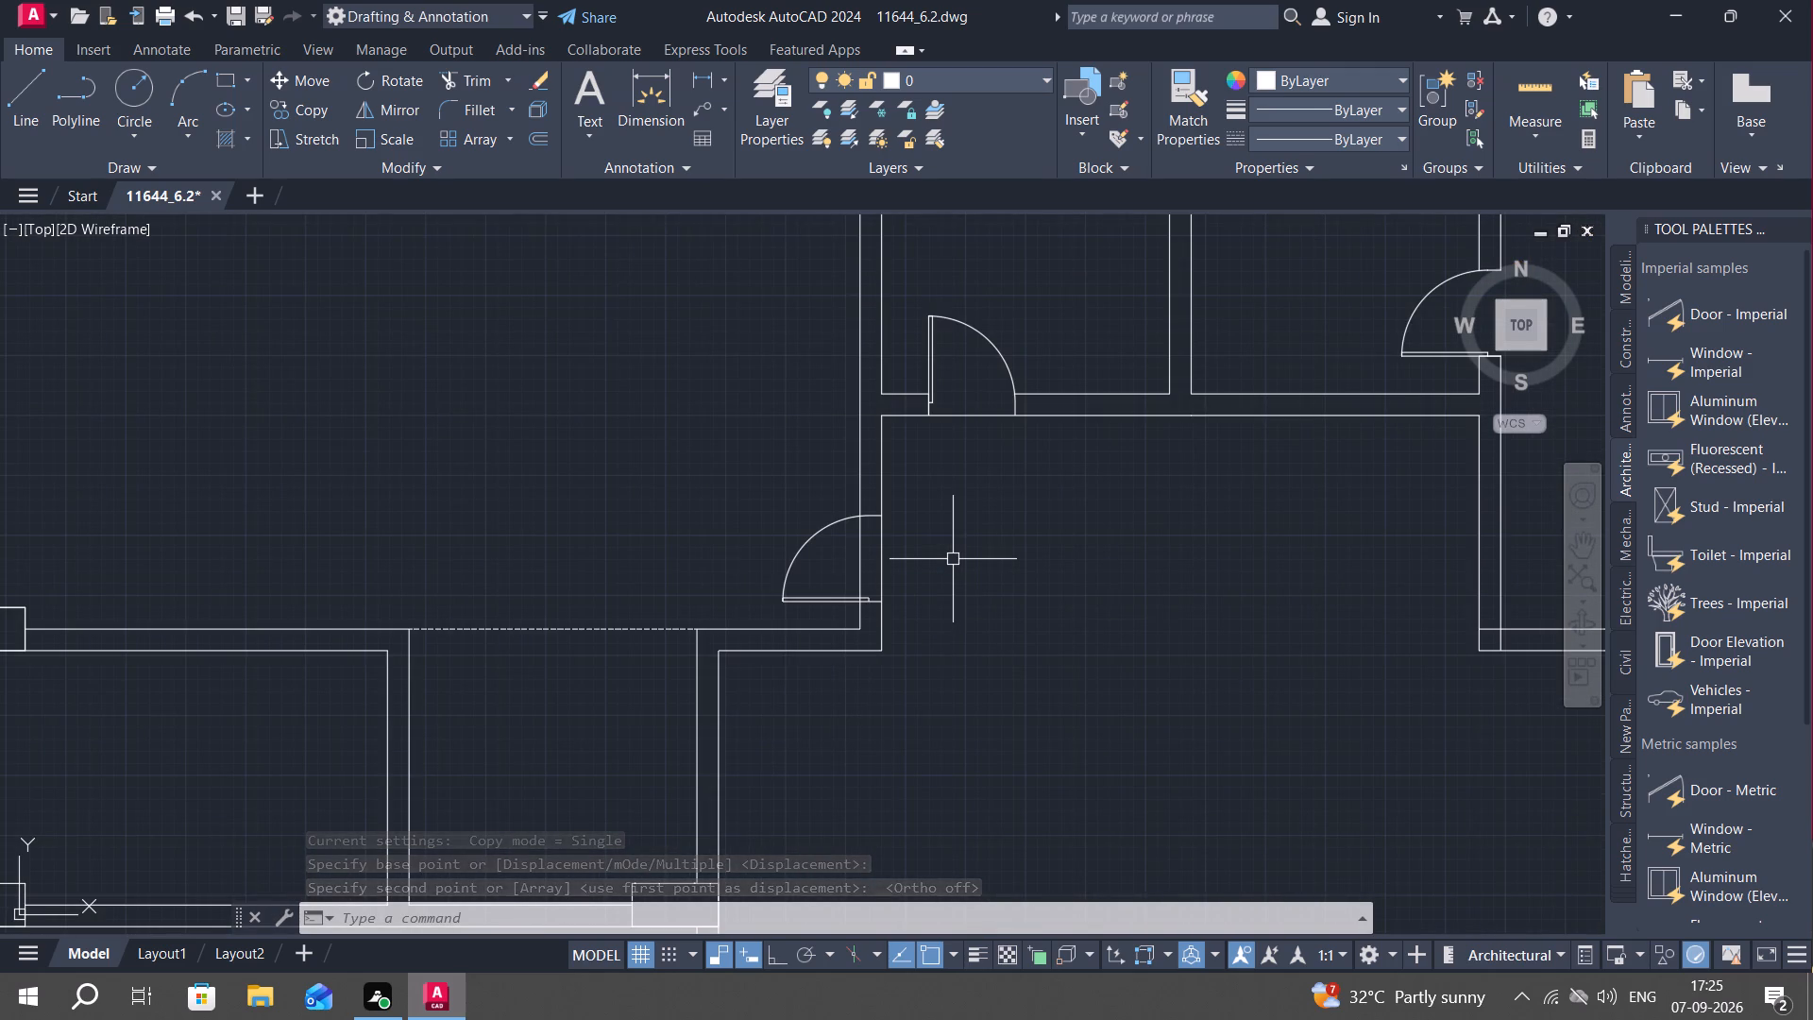
Scale up the copied door about its lower outer jamb point, picking the arc's inner endpoint to set the factor.
{"action": "type", "text": "SC"}
{"action": "key", "text": "space"}
{"action": "left_click", "coordinate": [848, 518]}
{"action": "right_click", "coordinate": [847, 518]}
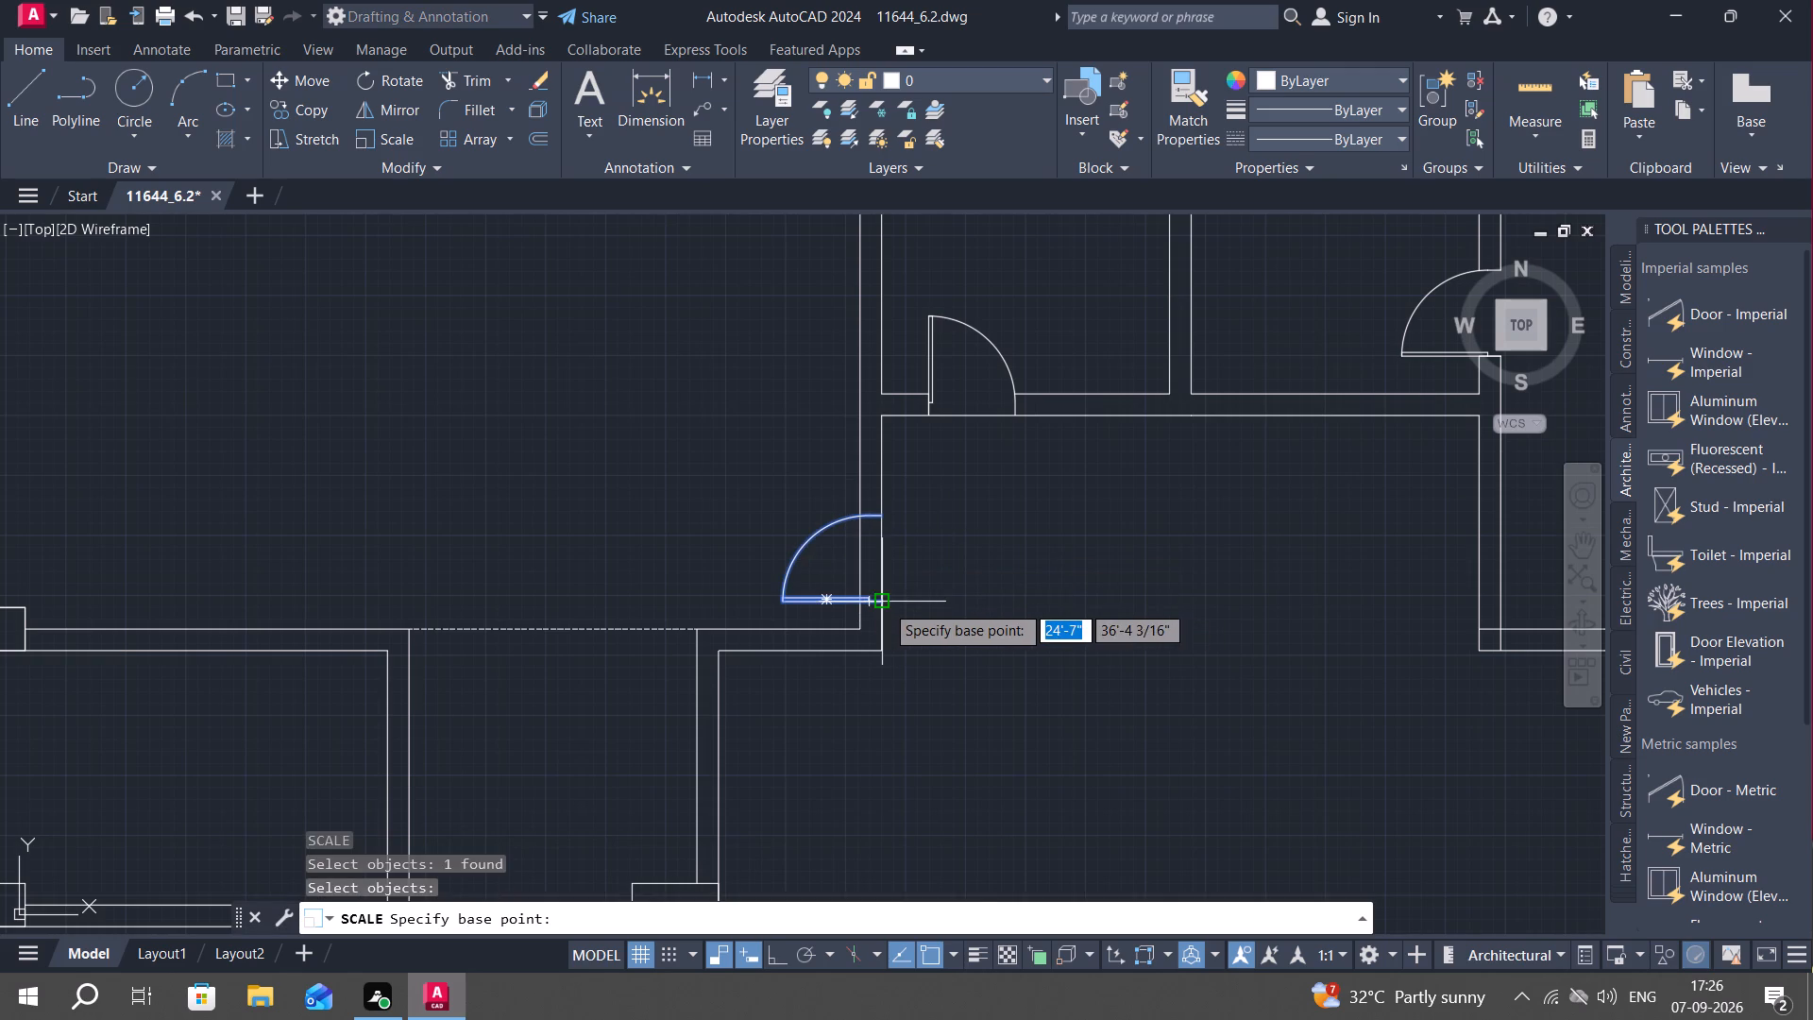
{"action": "left_click", "coordinate": [881, 603]}
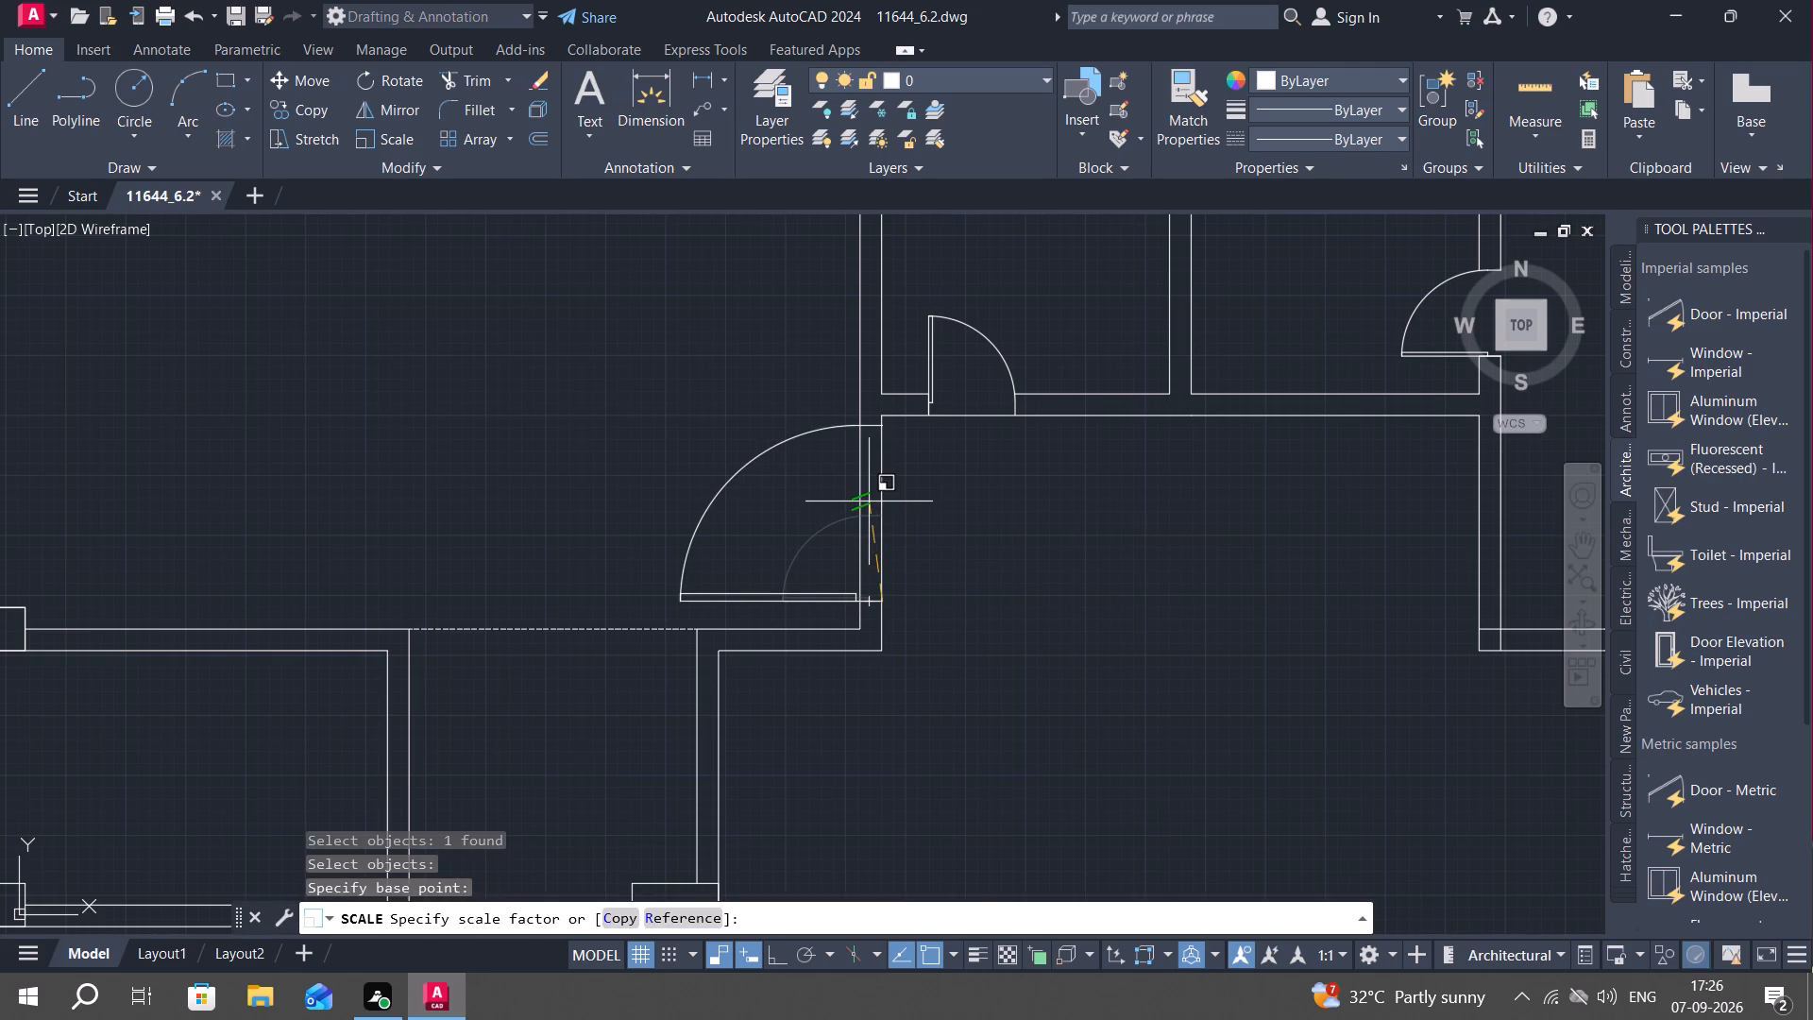
{"action": "left_click", "coordinate": [872, 511]}
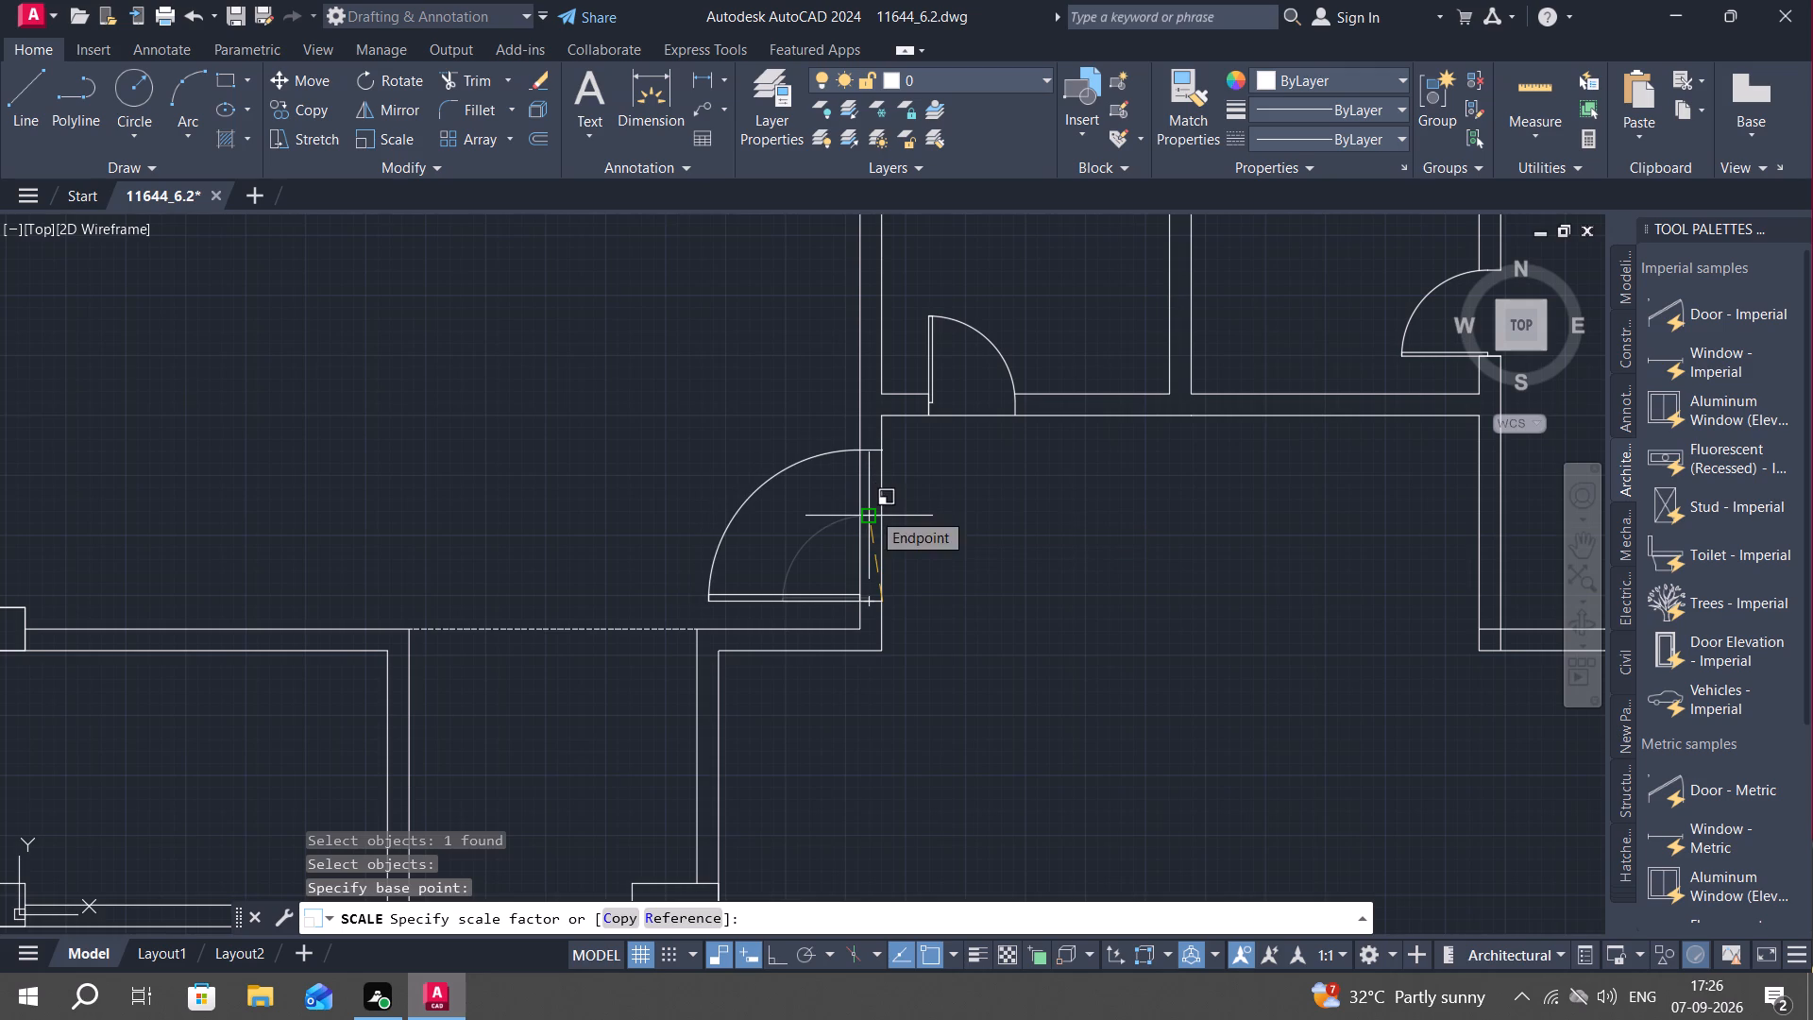
Trim both wall lines across the enlarged door's opening in the upper room's side wall.
{"action": "type", "text": "TR"}
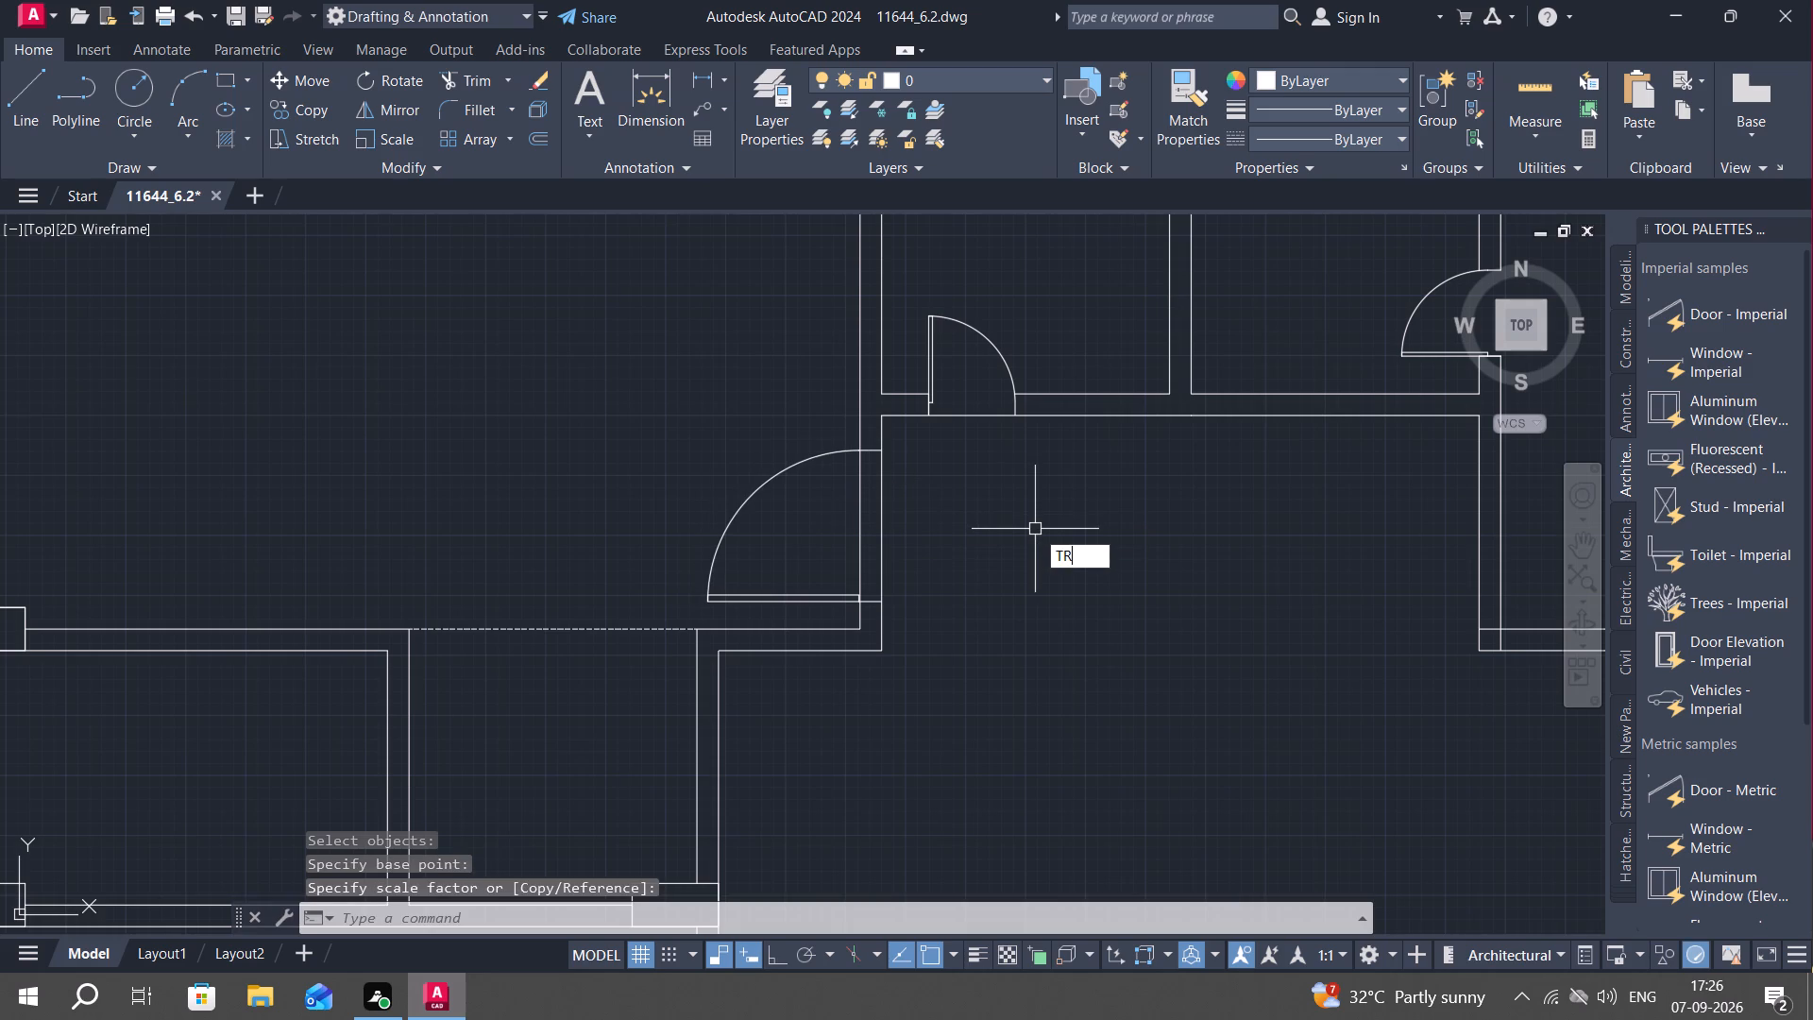
{"action": "key", "text": "space"}
{"action": "left_click_drag", "start_coordinate": [838, 534], "coordinate": [903, 546]}
{"action": "scroll", "coordinate": [861, 578], "scroll_direction": "up", "scroll_amount": 4}
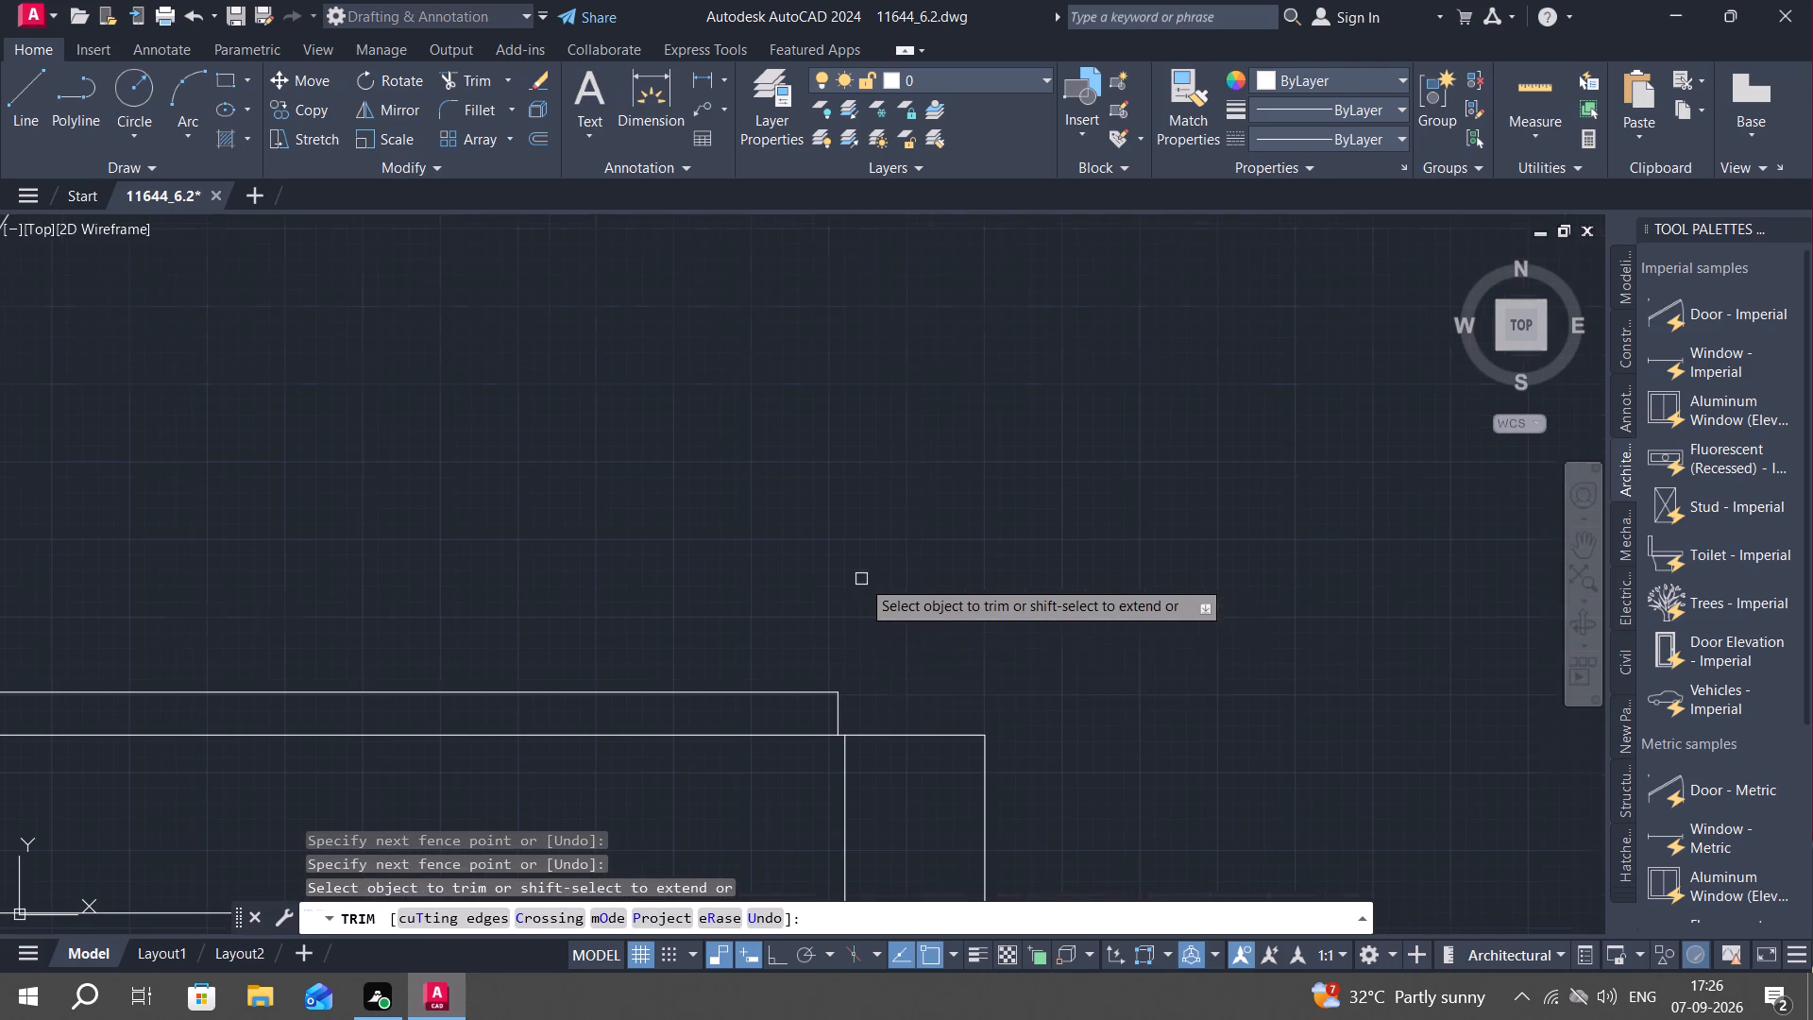
{"action": "scroll", "coordinate": [895, 637], "scroll_direction": "down", "scroll_amount": 3}
{"action": "scroll", "coordinate": [976, 595], "scroll_direction": "down", "scroll_amount": 2}
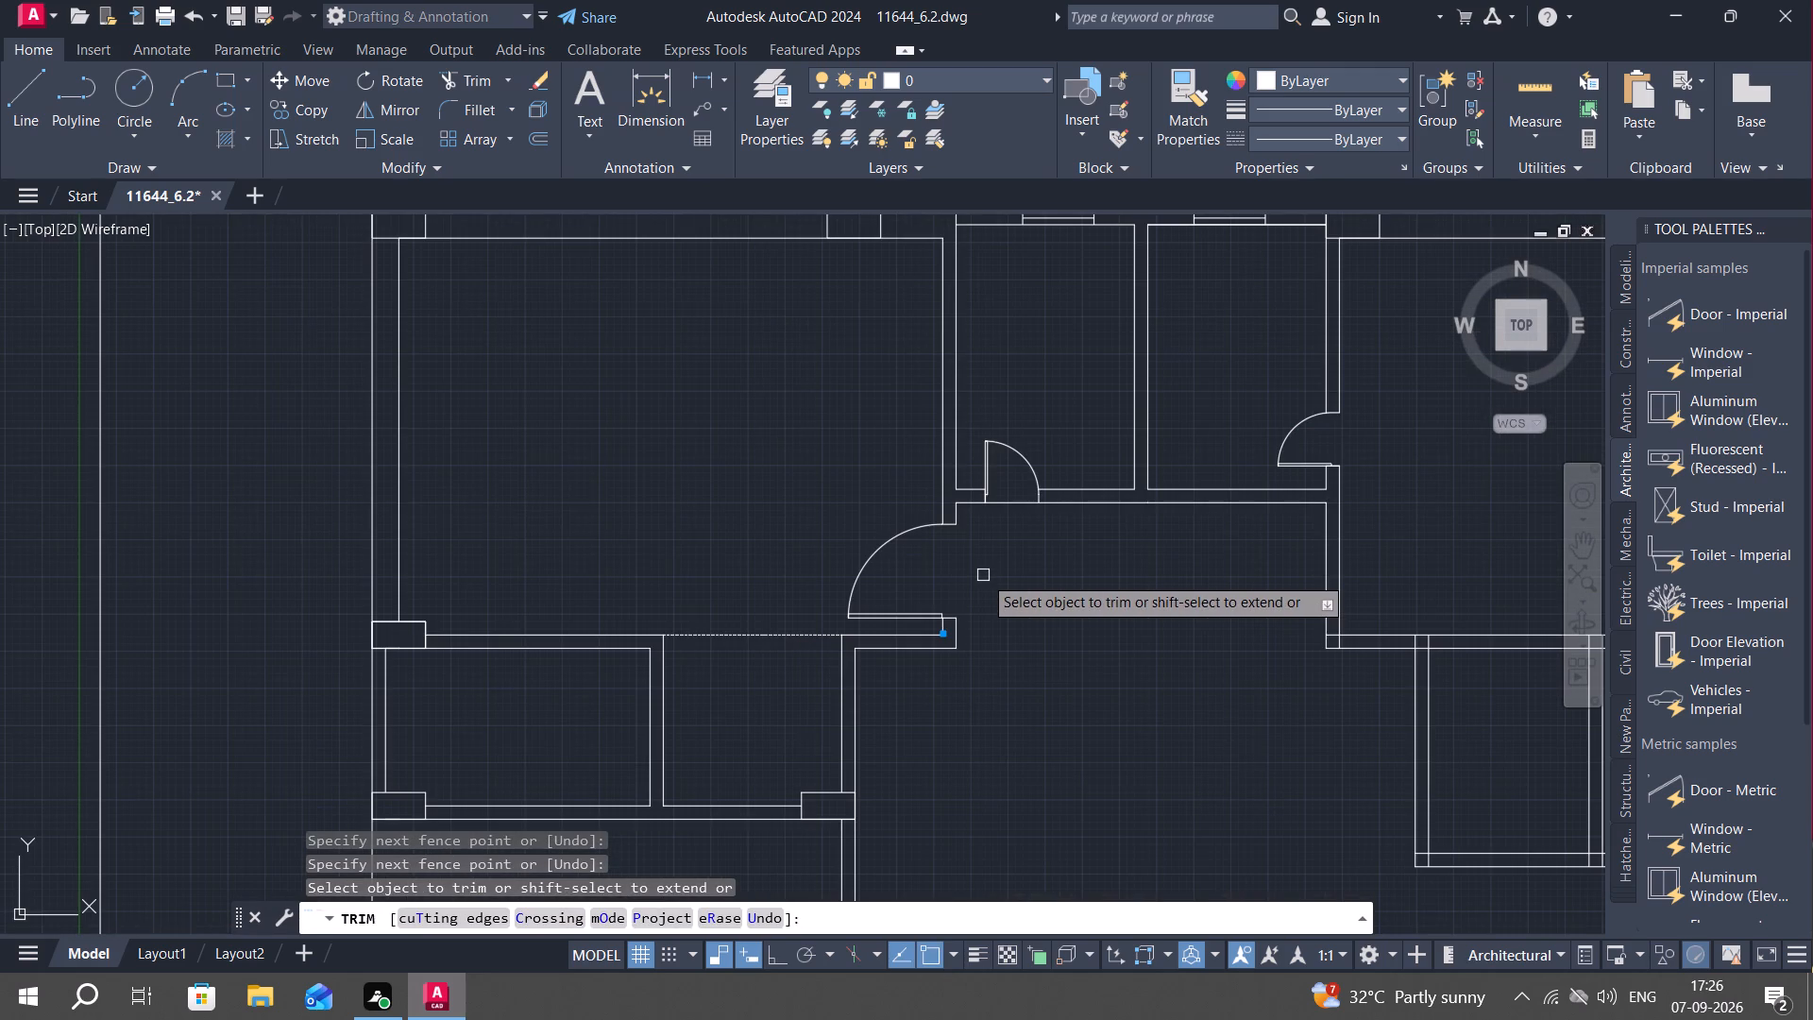
{"action": "key", "text": "Escape"}
Copy the enlarged door onto the side wall of the room below the columns, just above the room's lower corner.
{"action": "middle_click_drag", "start_coordinate": [935, 732], "coordinate": [973, 642]}
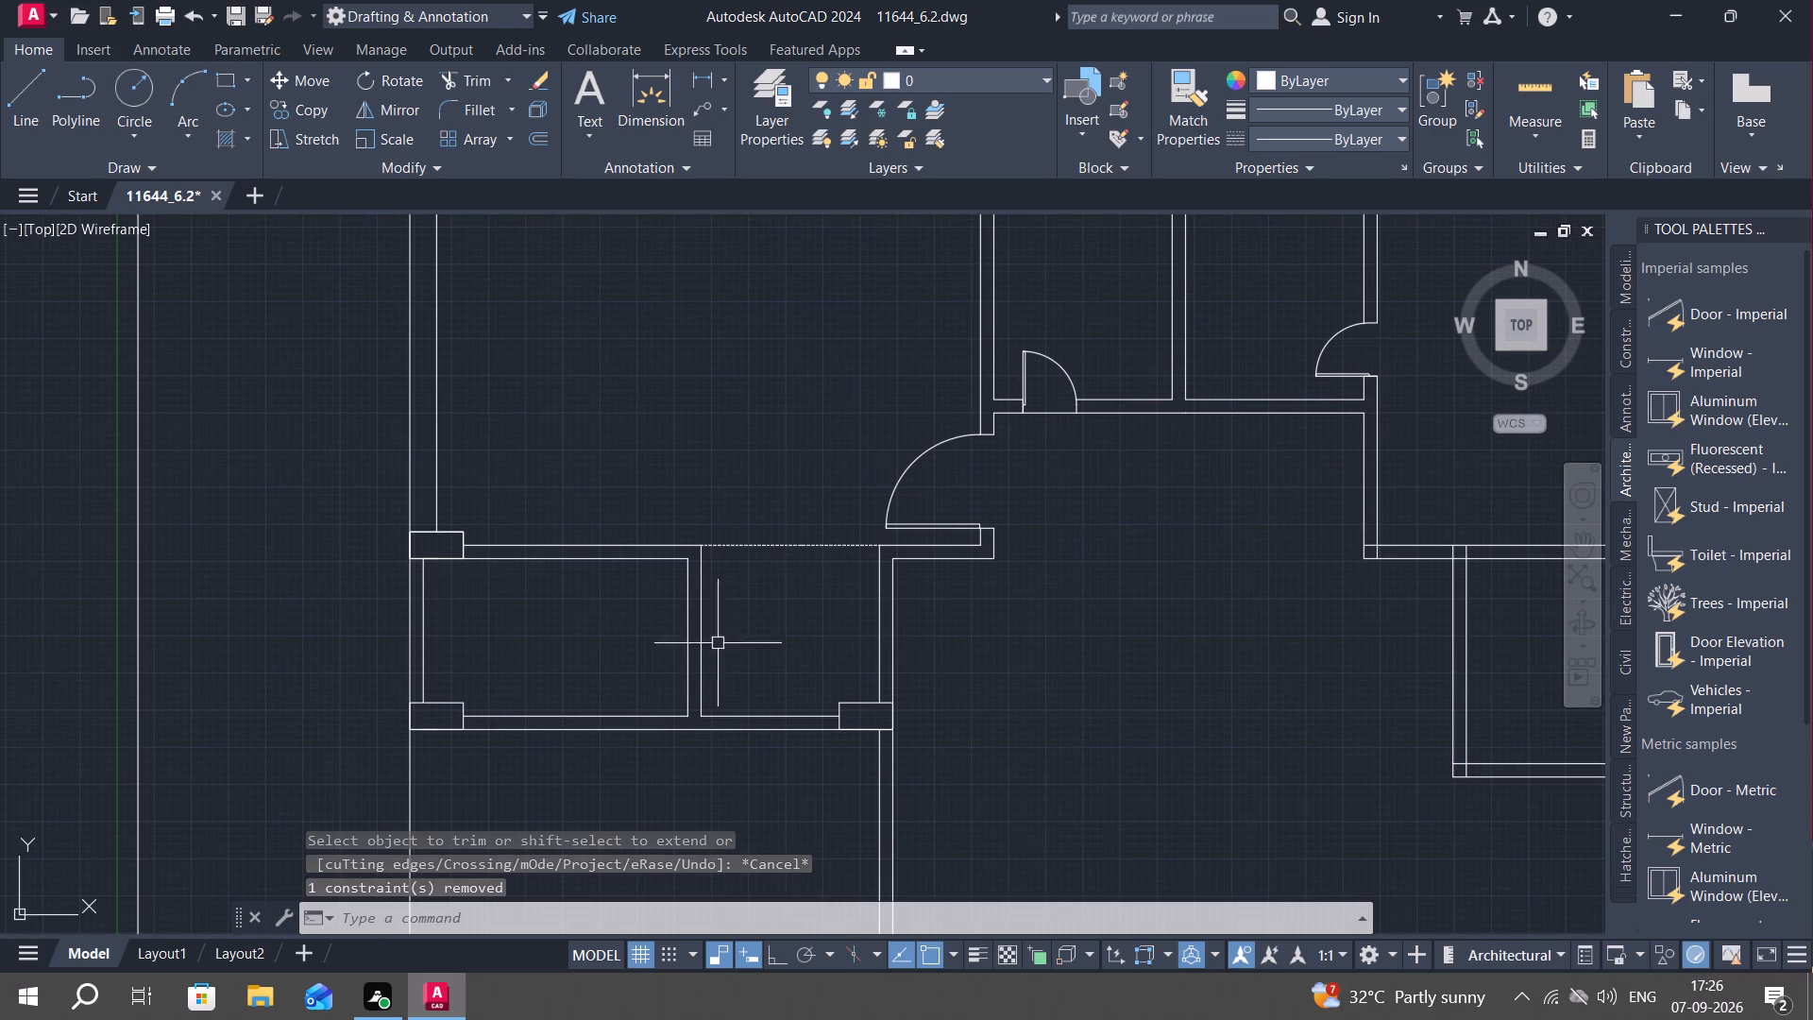
{"action": "middle_click_drag", "start_coordinate": [789, 787], "coordinate": [809, 688]}
{"action": "middle_click_drag", "start_coordinate": [695, 782], "coordinate": [729, 718]}
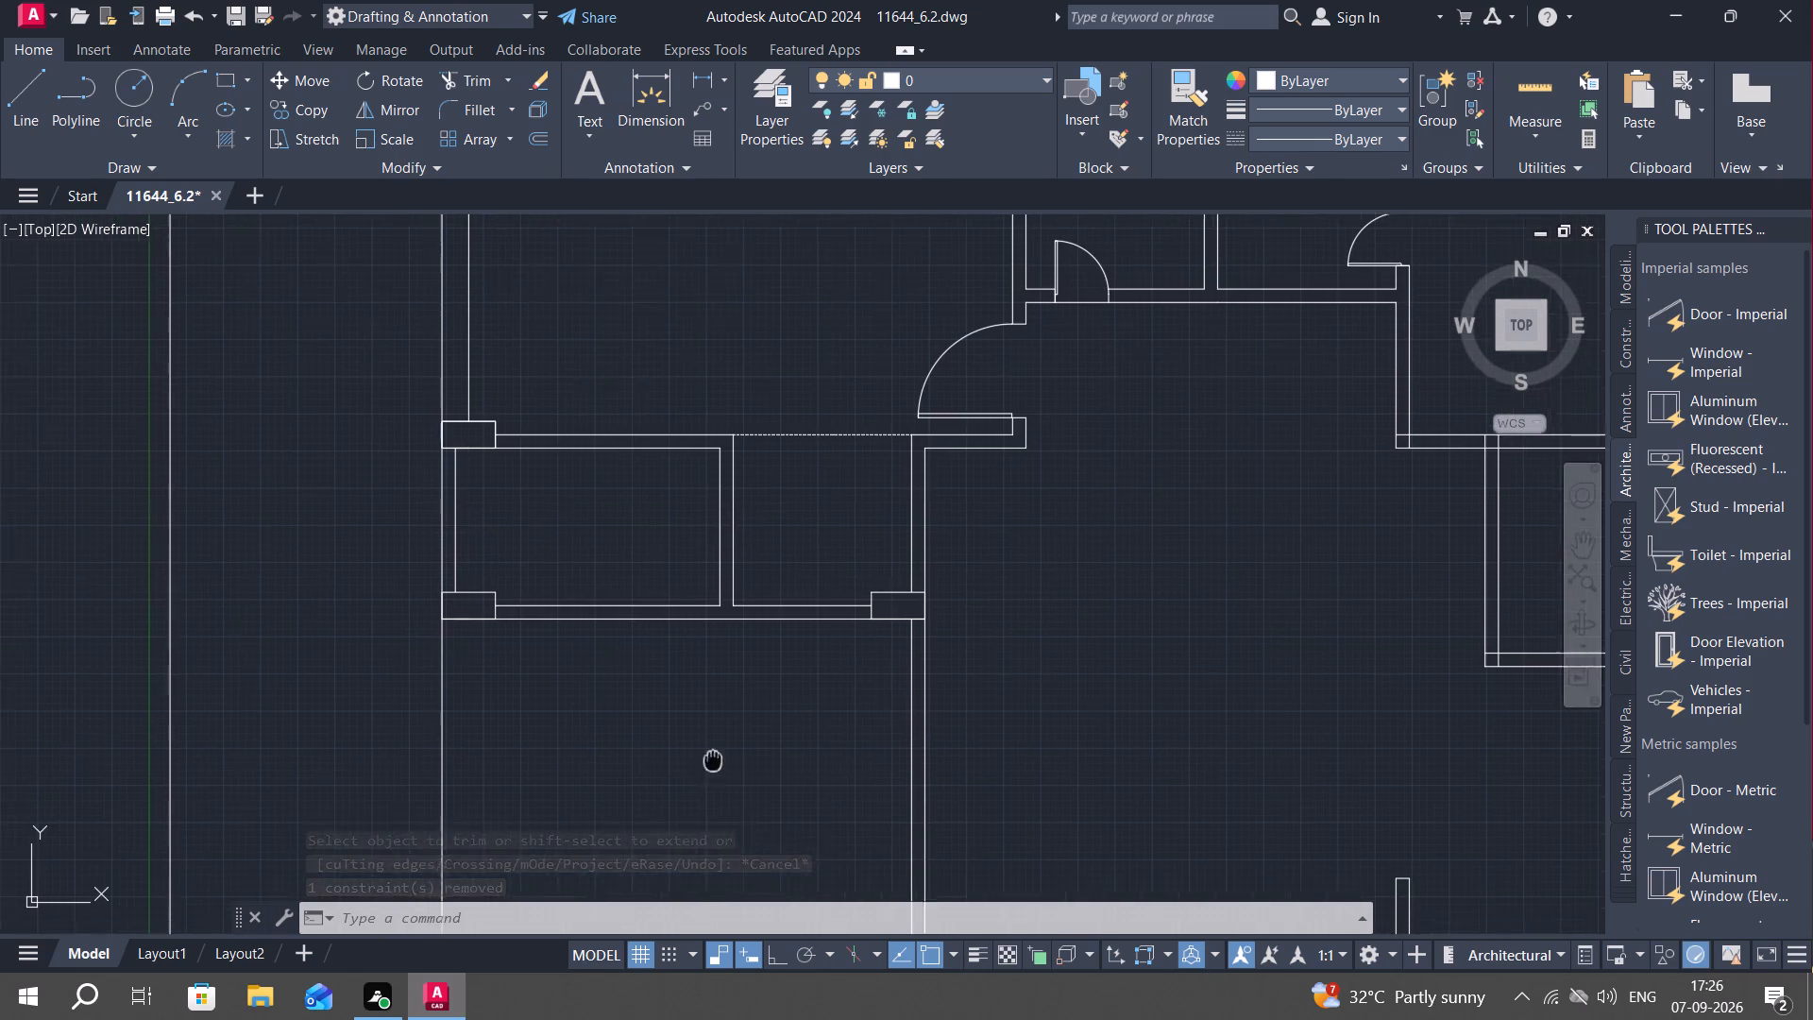
{"action": "middle_click_drag", "start_coordinate": [729, 718], "coordinate": [767, 613]}
{"action": "scroll", "coordinate": [792, 678], "scroll_direction": "down", "scroll_amount": 1}
{"action": "middle_click_drag", "start_coordinate": [864, 738], "coordinate": [849, 719]}
{"action": "type", "text": "CO"}
{"action": "key", "text": "space"}
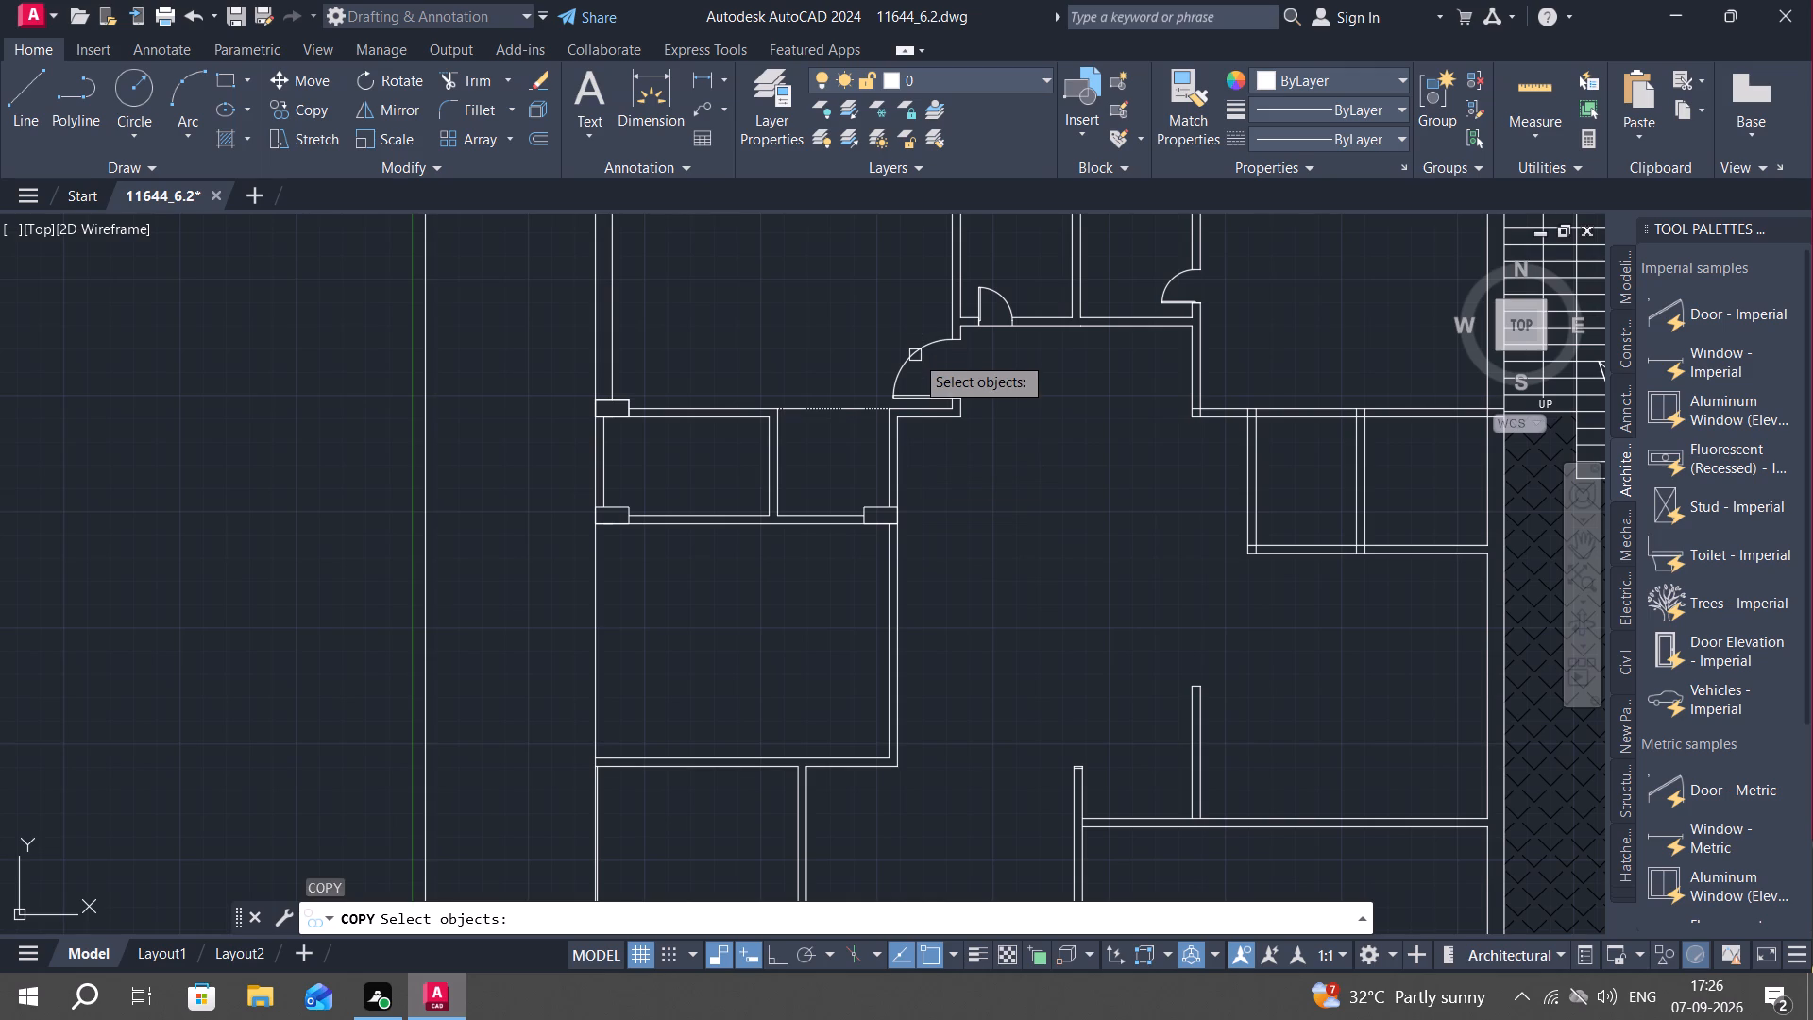
{"action": "left_click", "coordinate": [915, 355]}
{"action": "right_click", "coordinate": [915, 355]}
{"action": "left_click", "coordinate": [957, 400]}
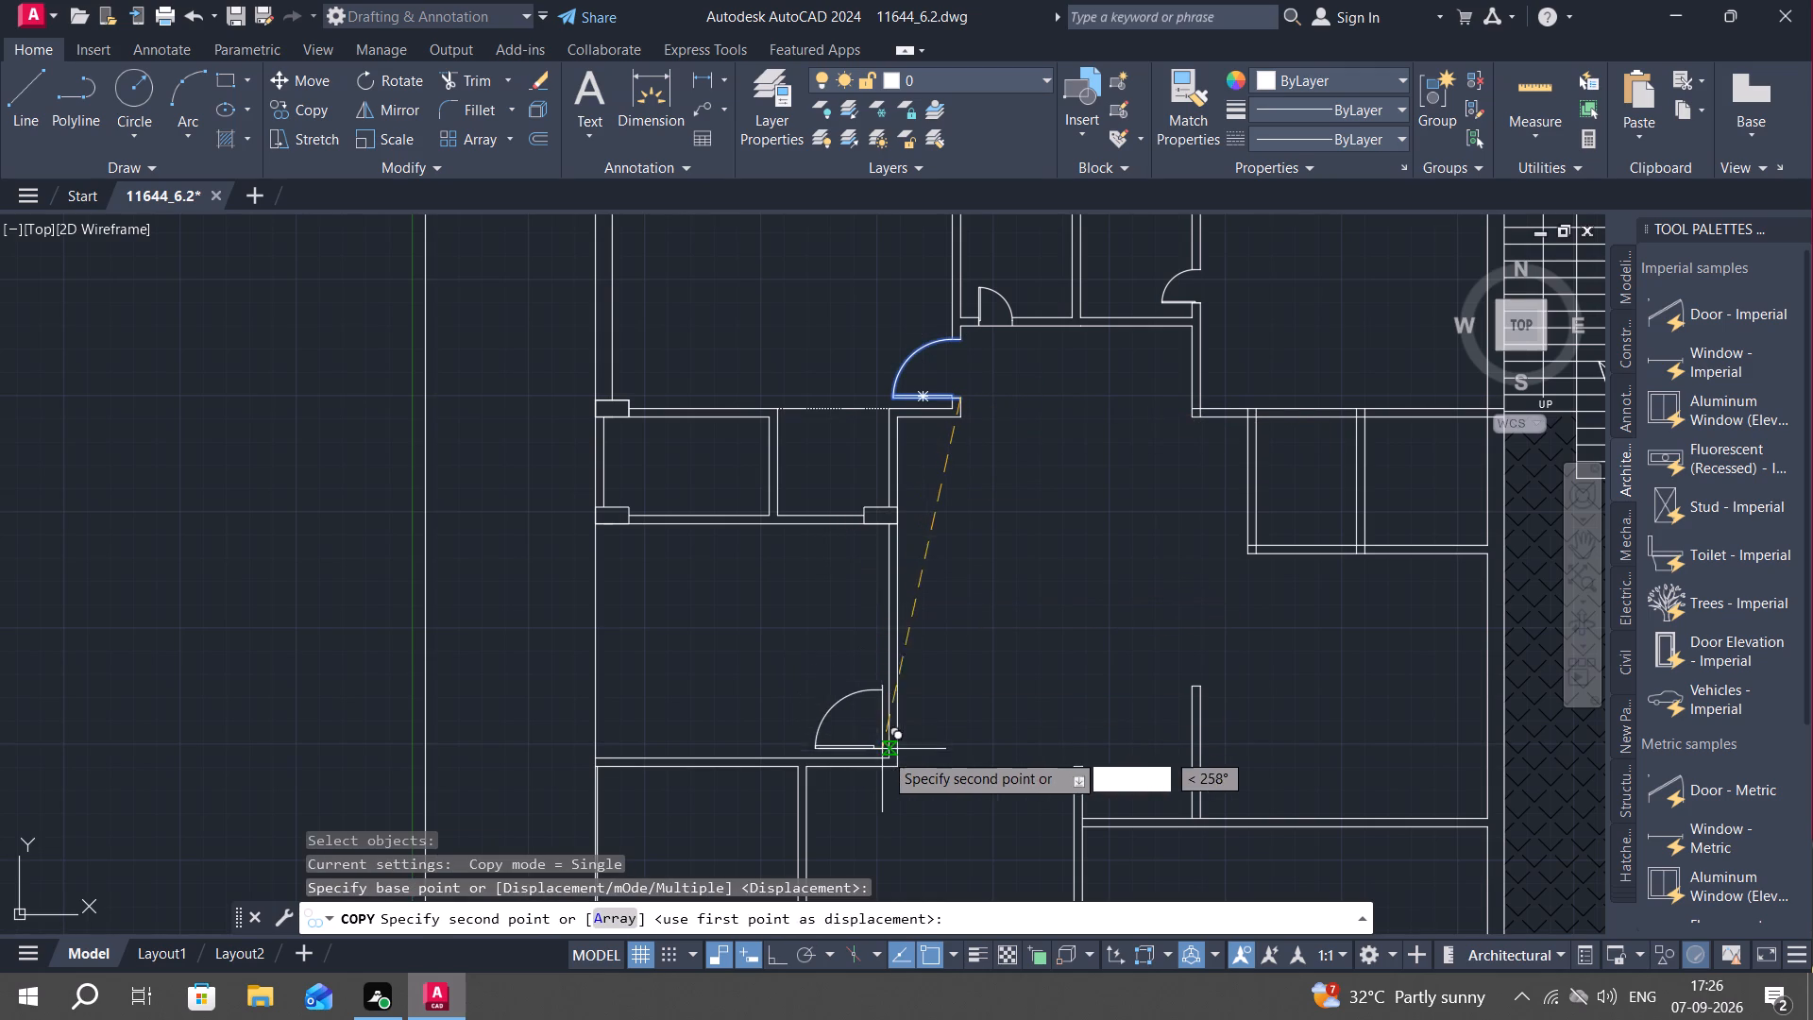
{"action": "scroll", "coordinate": [892, 750], "scroll_direction": "up", "scroll_amount": 2}
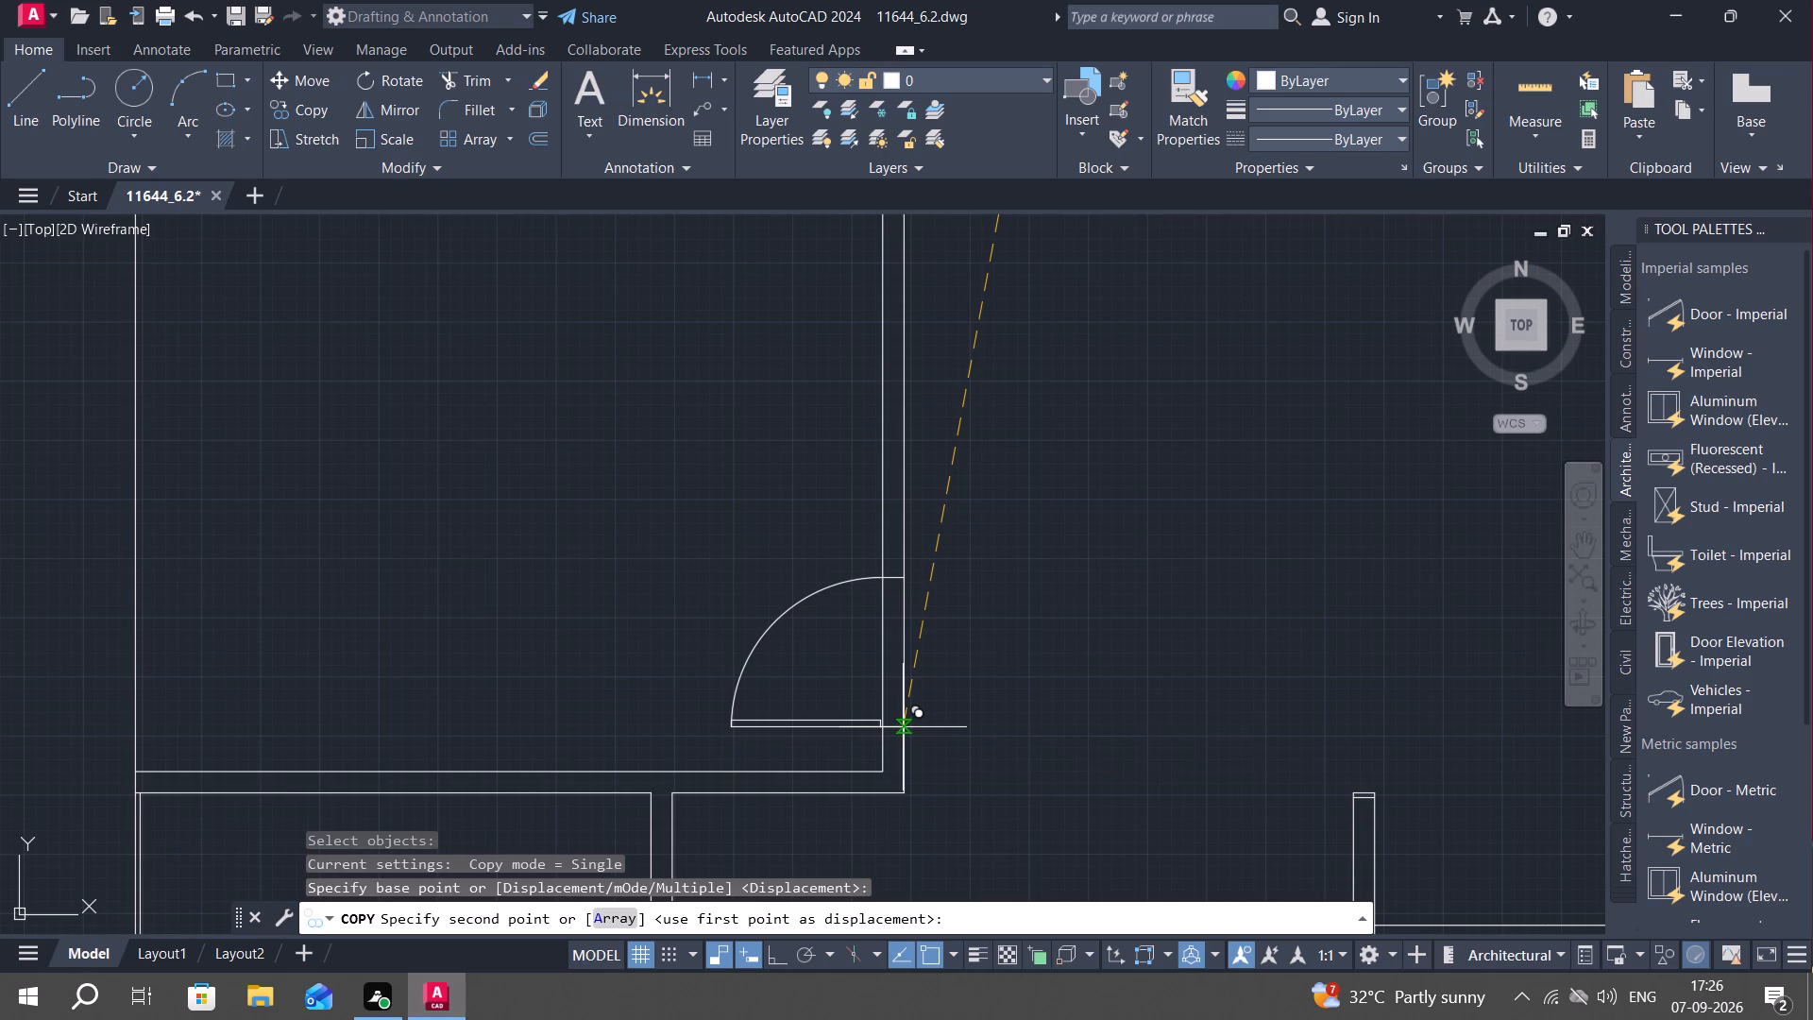
{"action": "left_click", "coordinate": [906, 723]}
{"action": "key", "text": "Escape"}
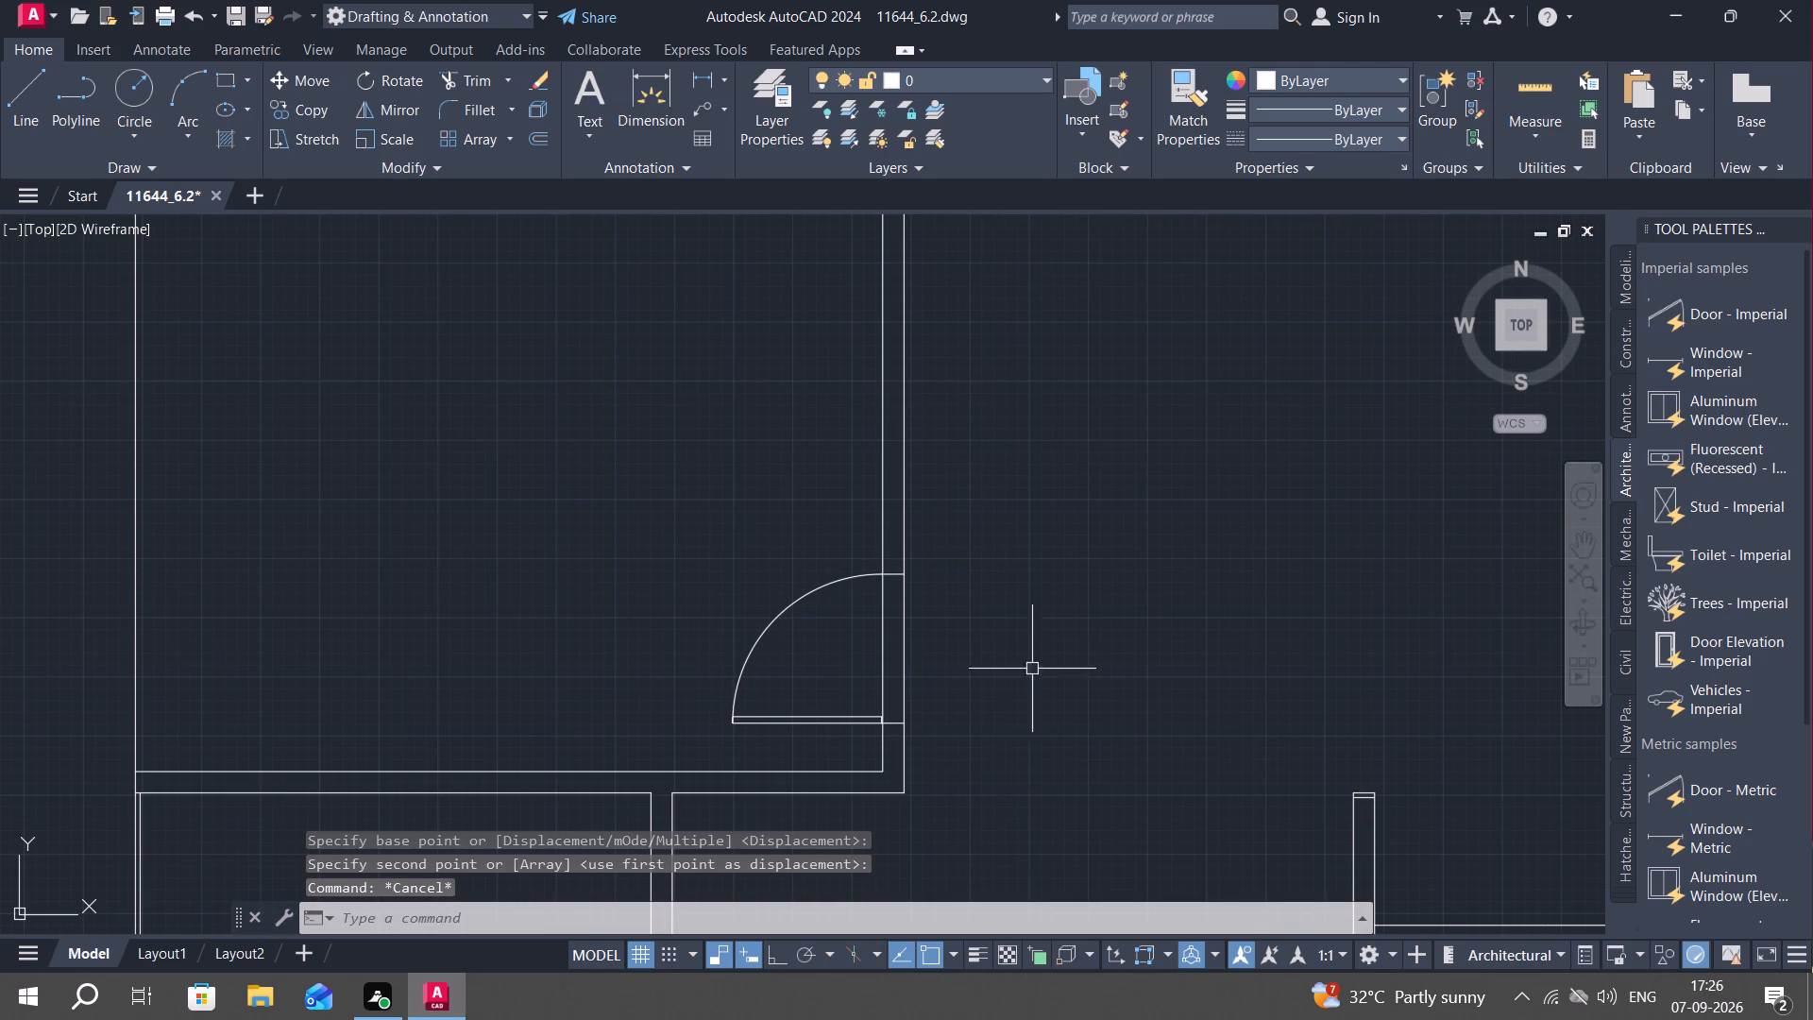
Trim both wall lines across the copied door's opening in the lower room's side wall.
{"action": "type", "text": "TR"}
{"action": "key", "text": "space"}
{"action": "left_click_drag", "start_coordinate": [862, 653], "coordinate": [925, 663]}
{"action": "key", "text": "Escape"}
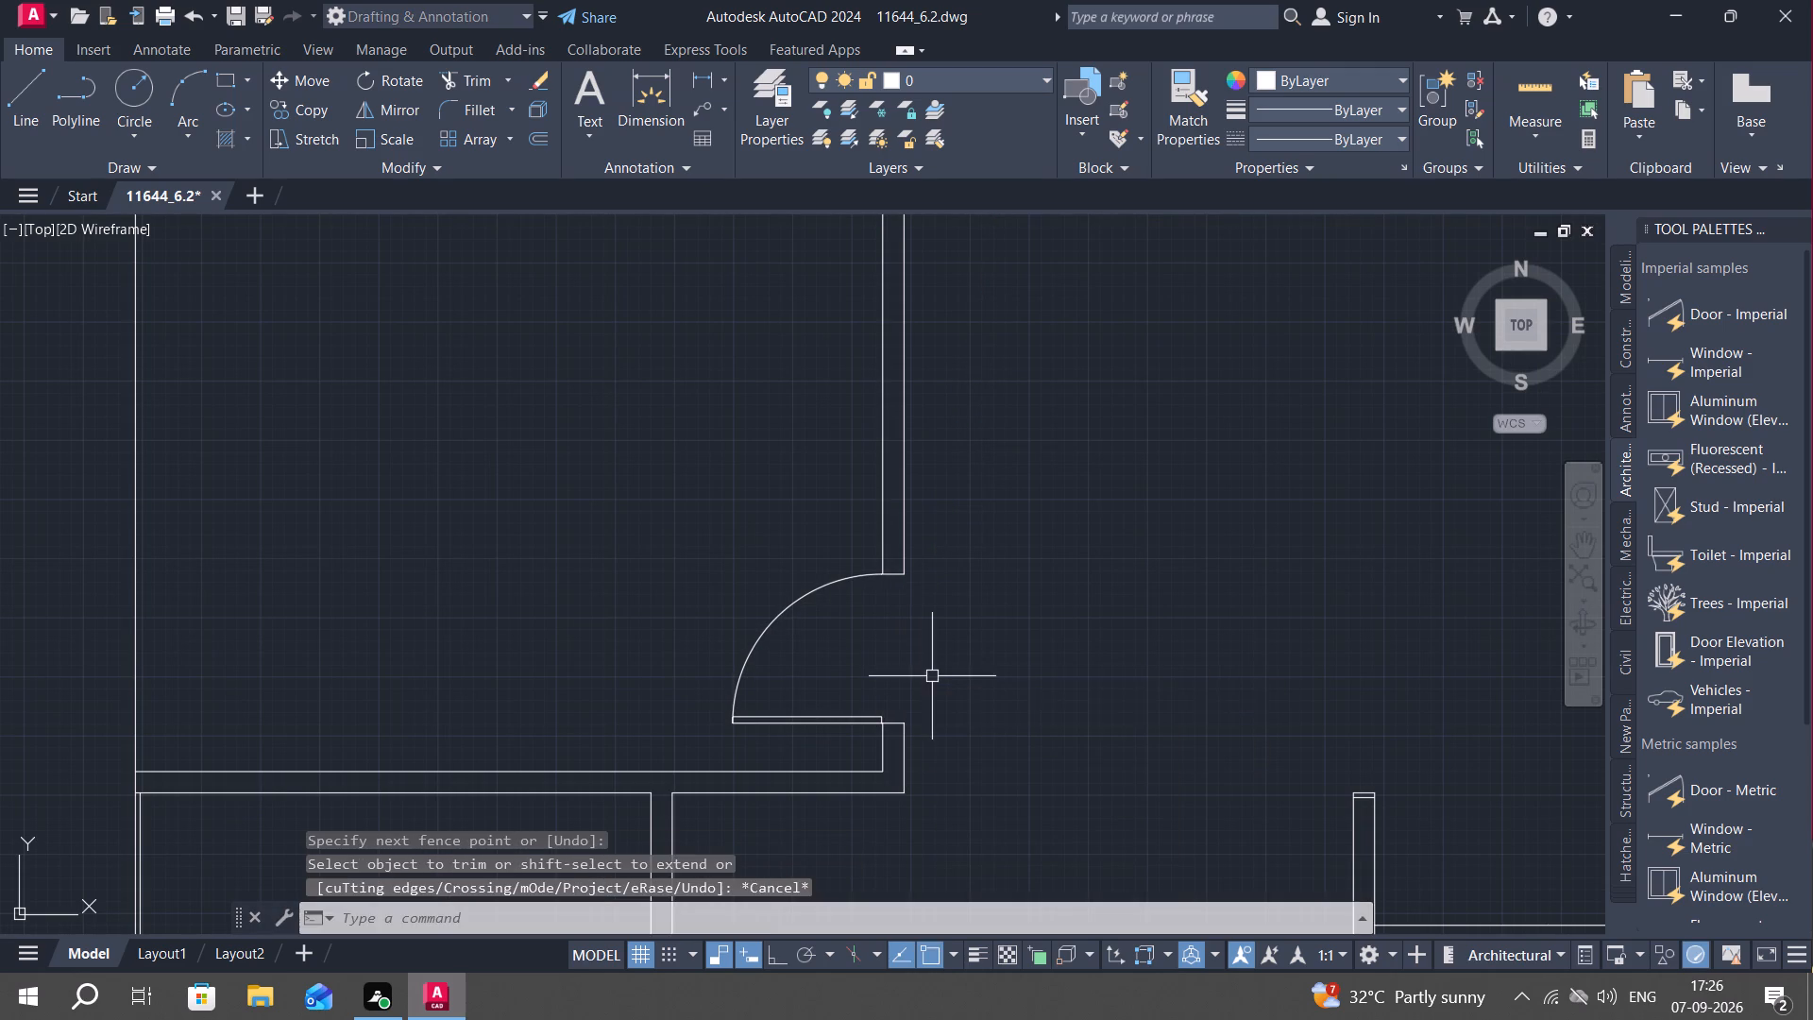
Measure the inside dimensions of the room below the columns.
{"action": "scroll", "coordinate": [932, 676], "scroll_direction": "down", "scroll_amount": 3}
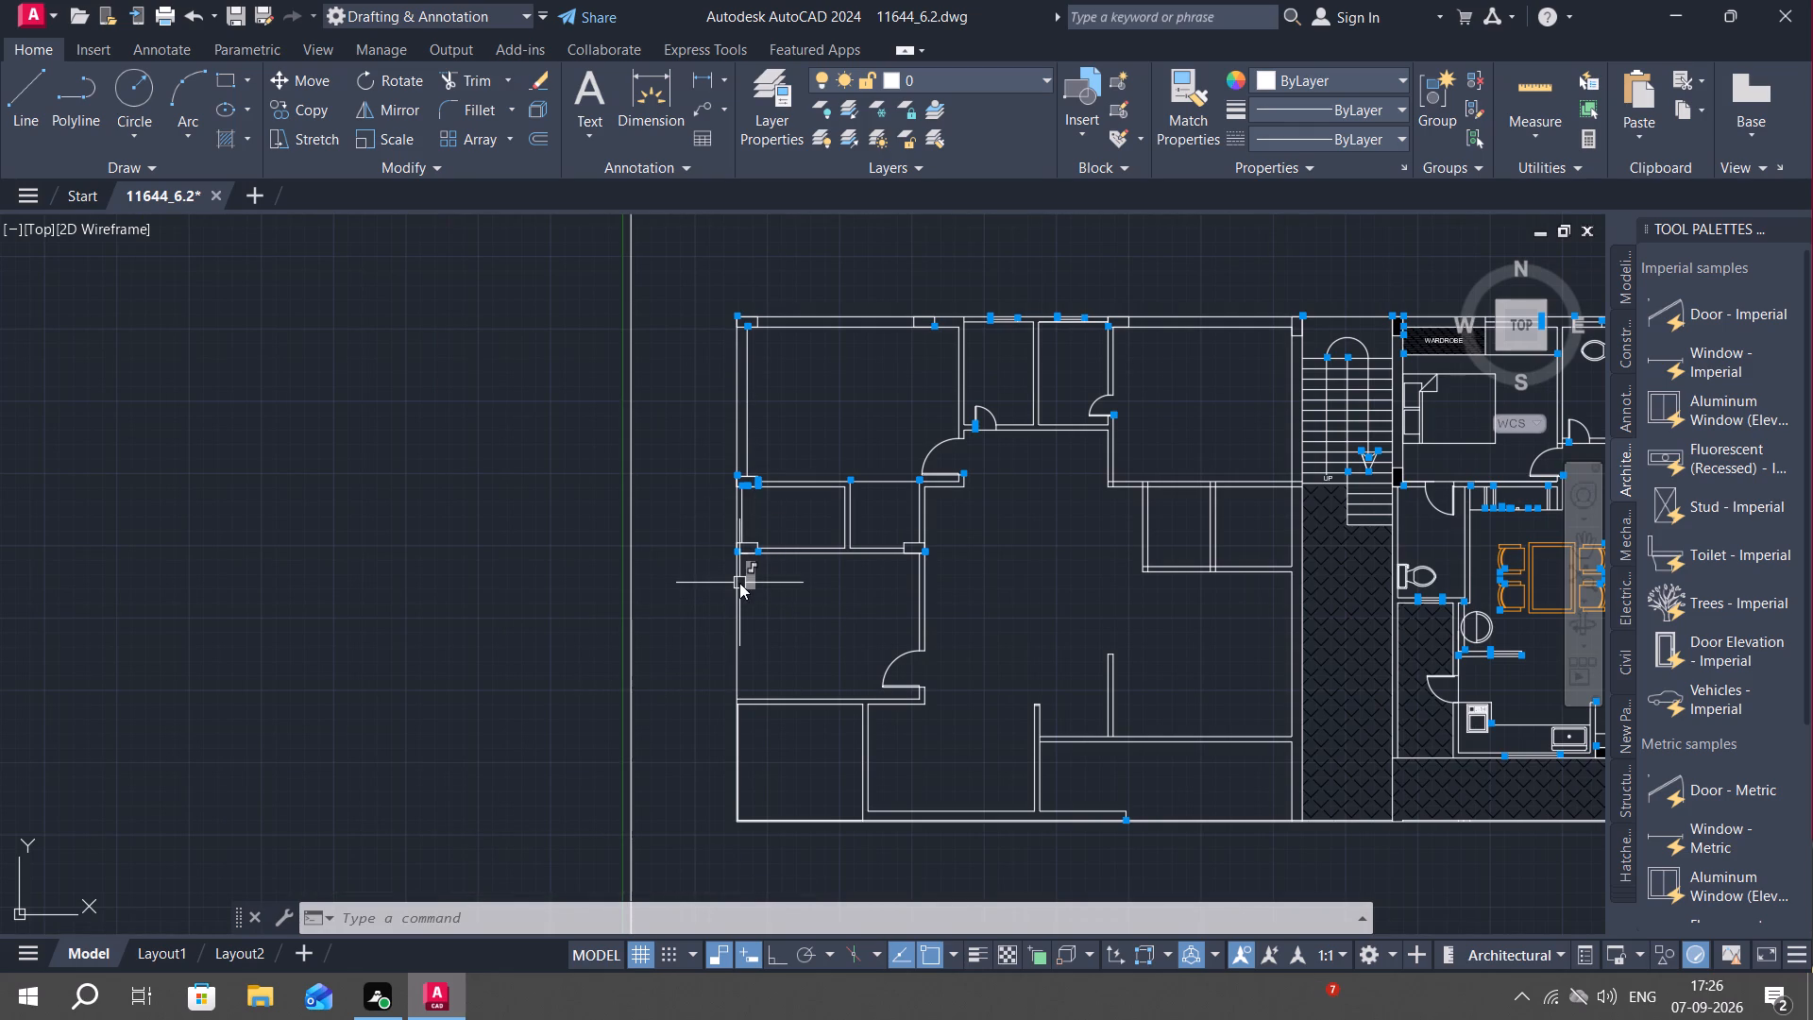
{"action": "left_click", "coordinate": [1544, 97]}
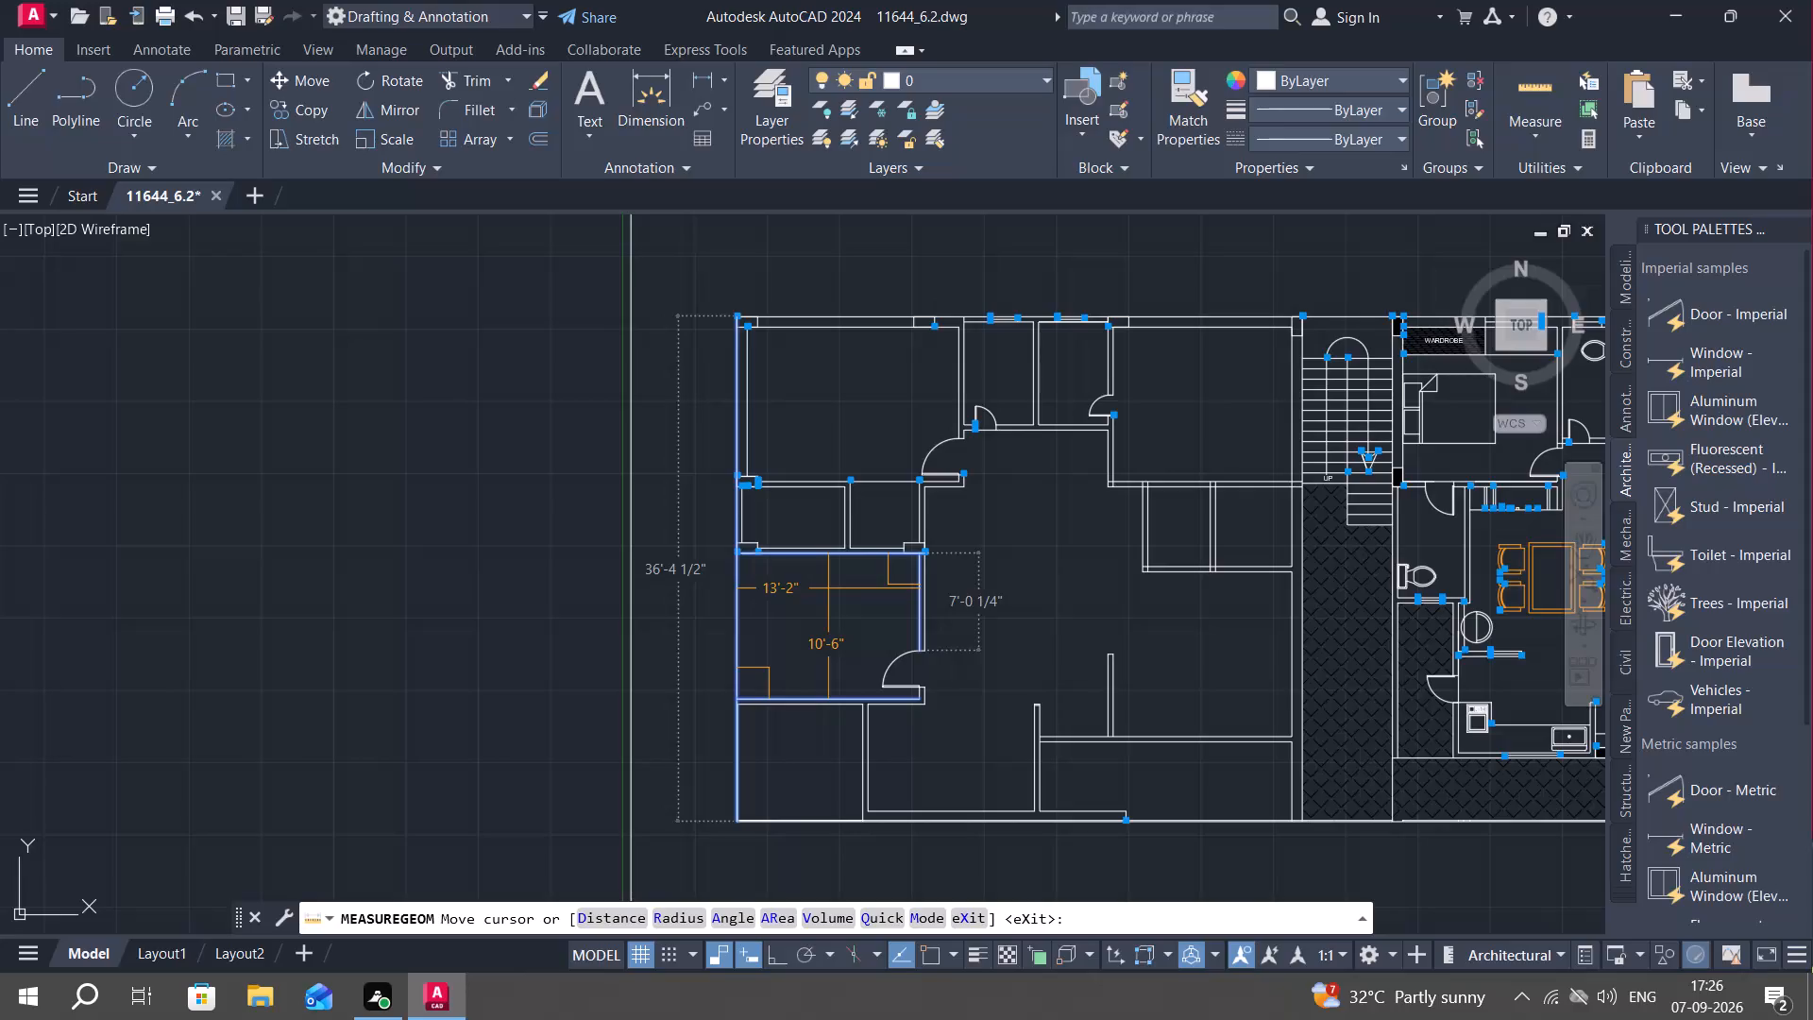
{"action": "key", "text": "Escape"}
Offset the outer side wall line 9" inward along the room below the columns.
{"action": "type", "text": "O 9\""}
{"action": "key", "text": "space"}
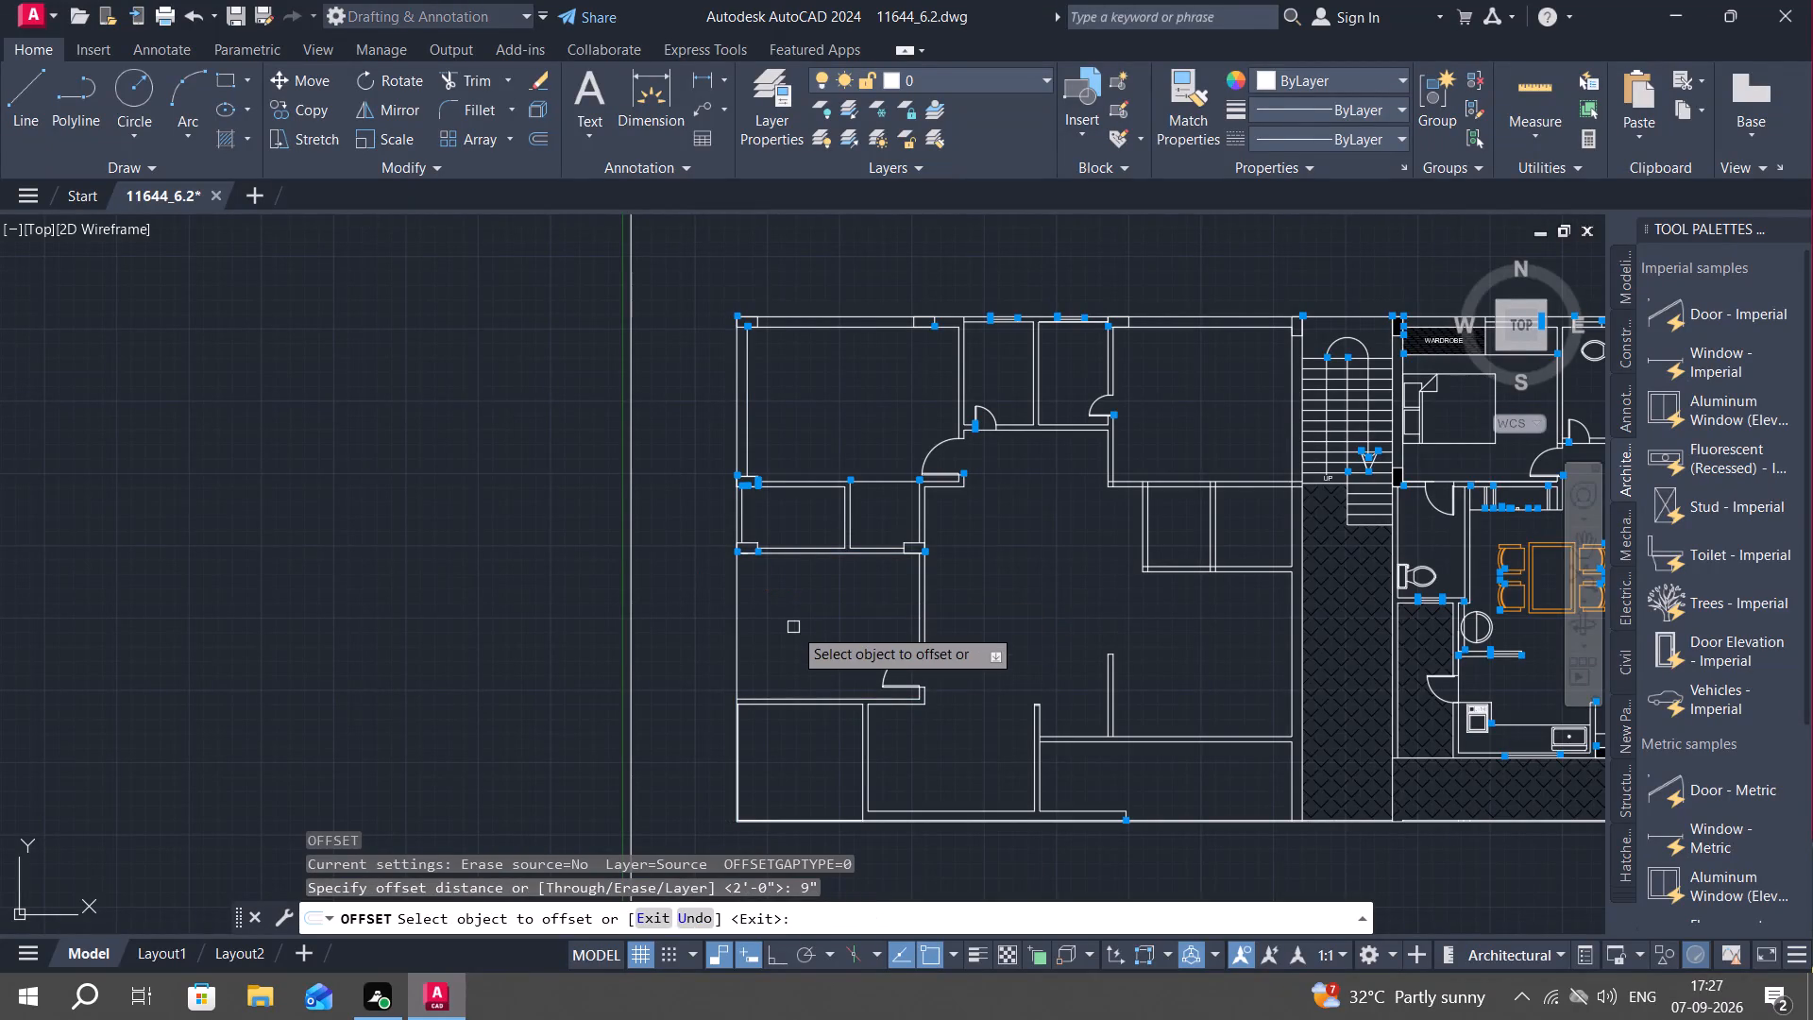
{"action": "left_click", "coordinate": [741, 585]}
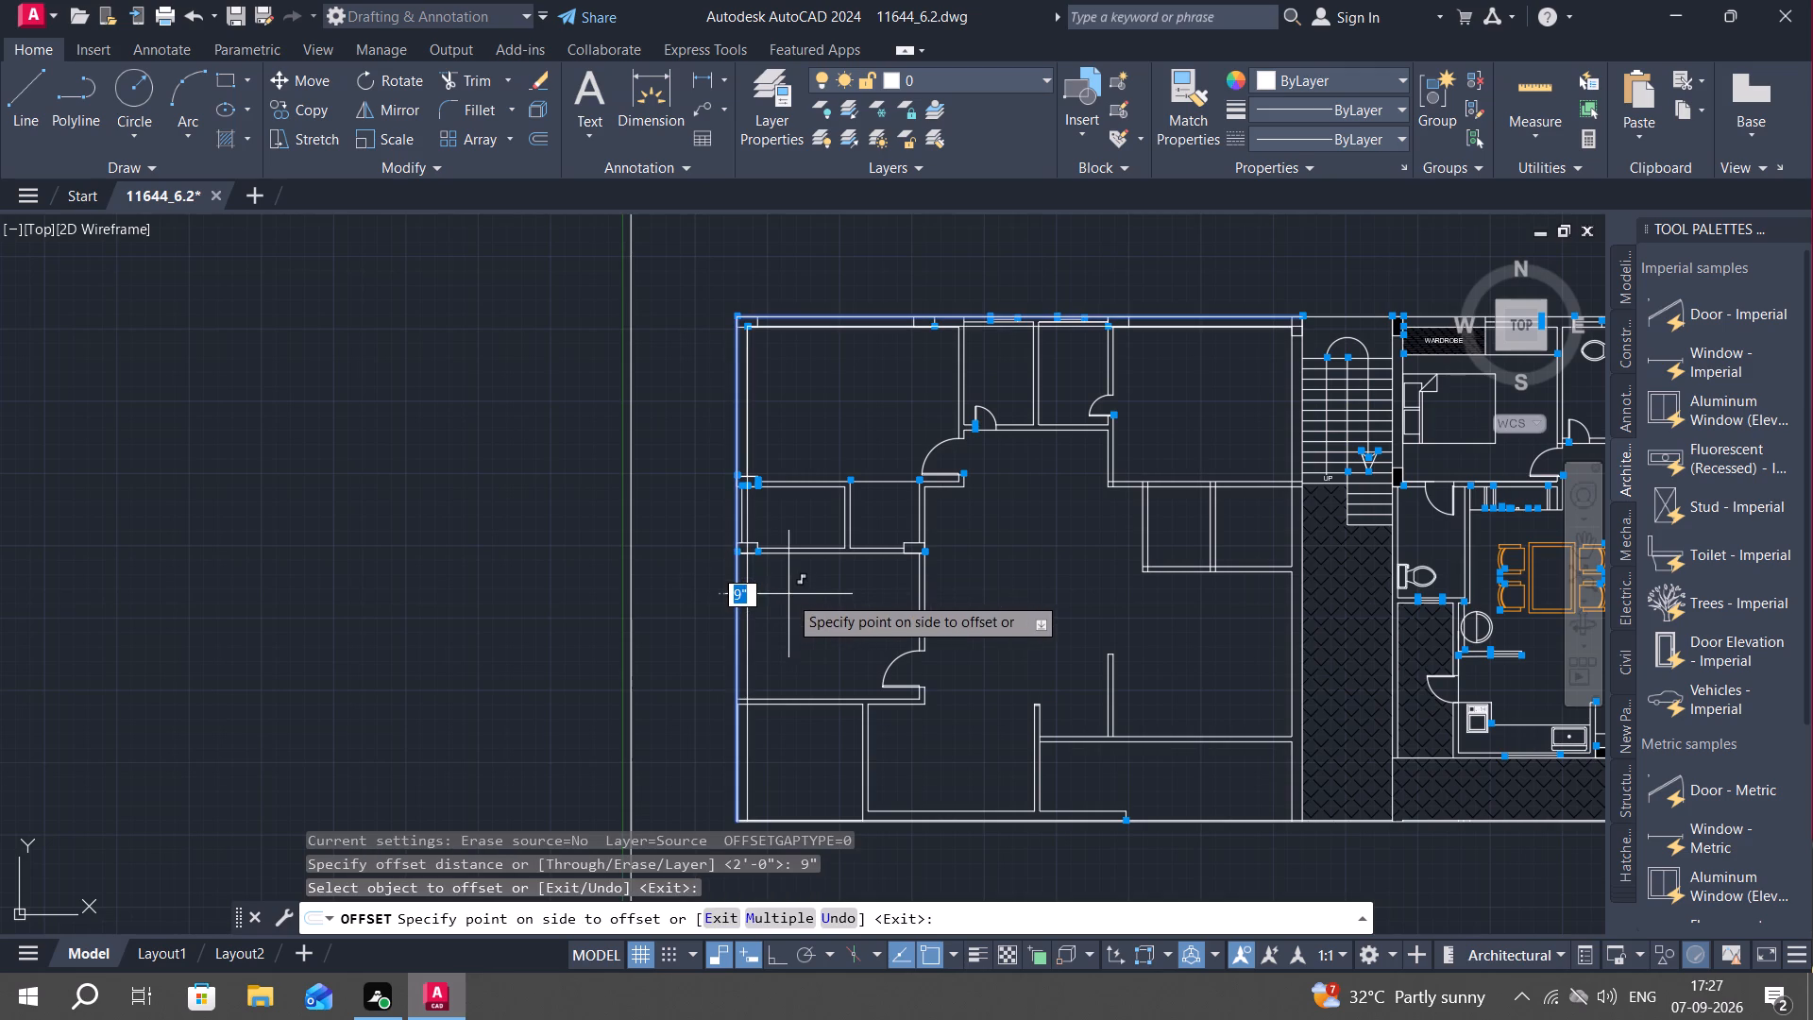
{"action": "left_click", "coordinate": [788, 595]}
{"action": "key", "text": "Escape"}
Trim the new inner wall line out of the small room and the two columns along the outer side wall.
{"action": "type", "text": "TR"}
{"action": "key", "text": "space"}
{"action": "scroll", "coordinate": [753, 515], "scroll_direction": "up", "scroll_amount": 1}
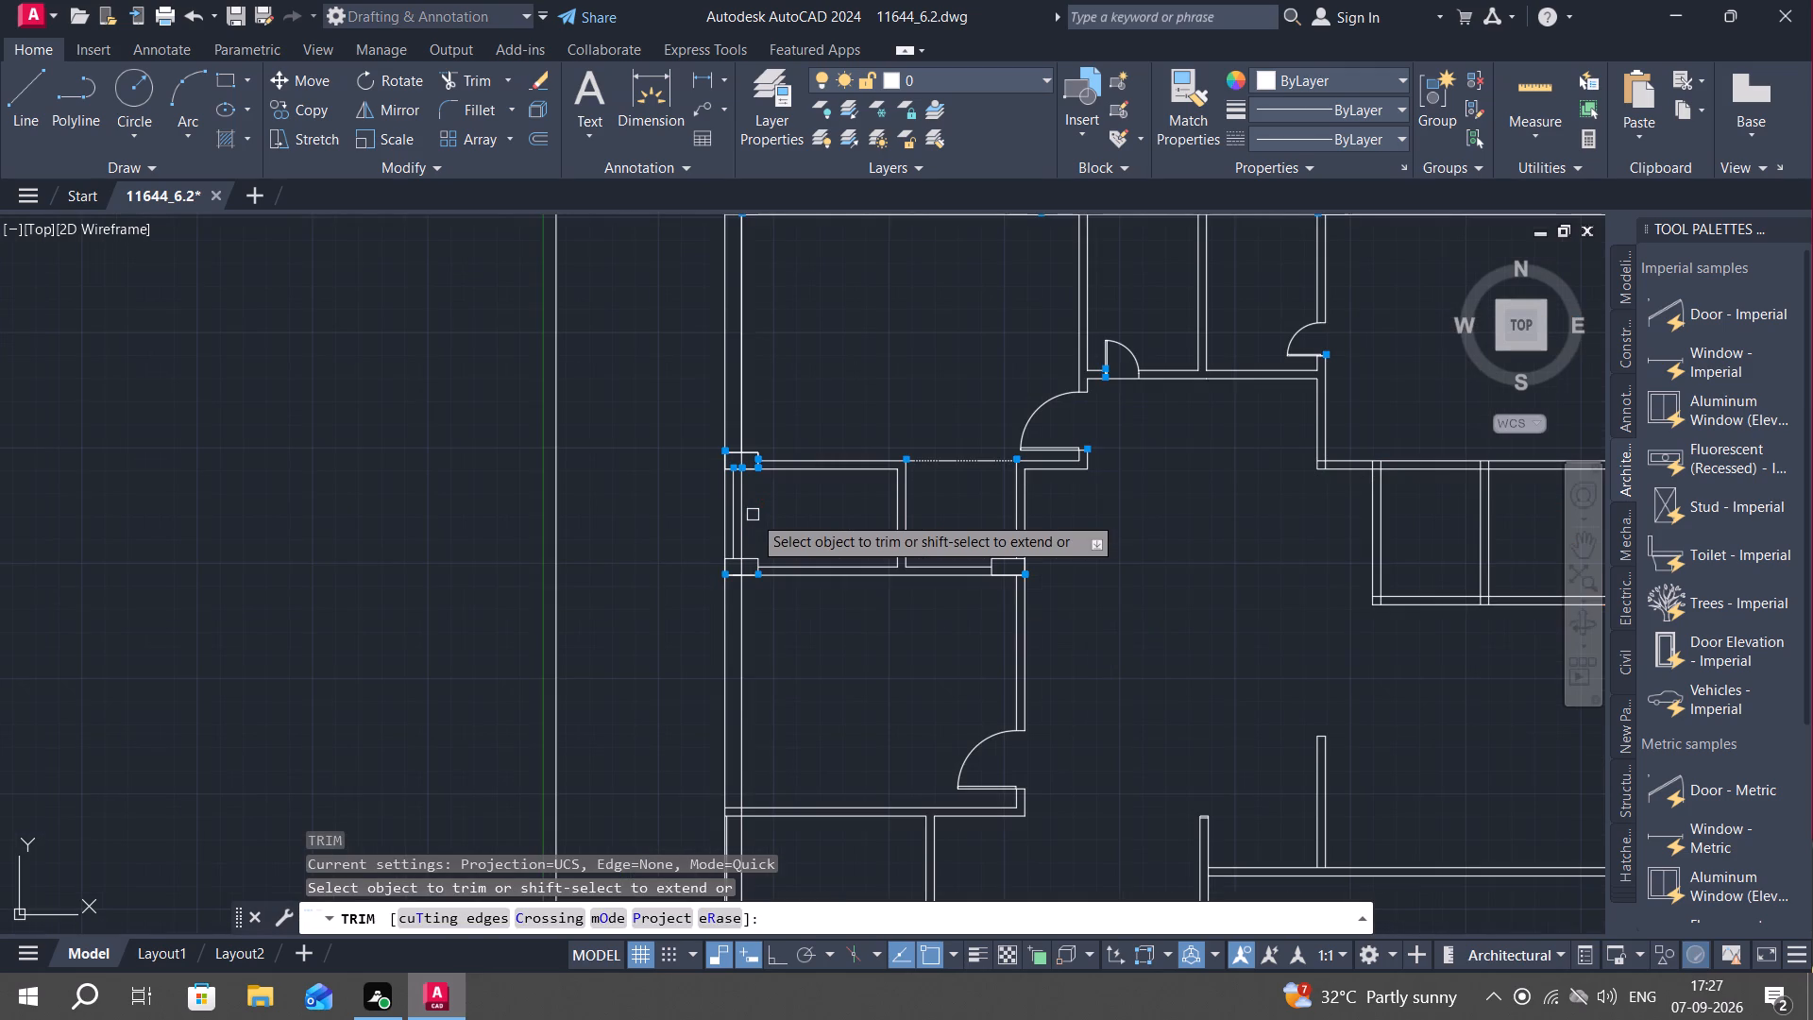
{"action": "left_click", "coordinate": [744, 497]}
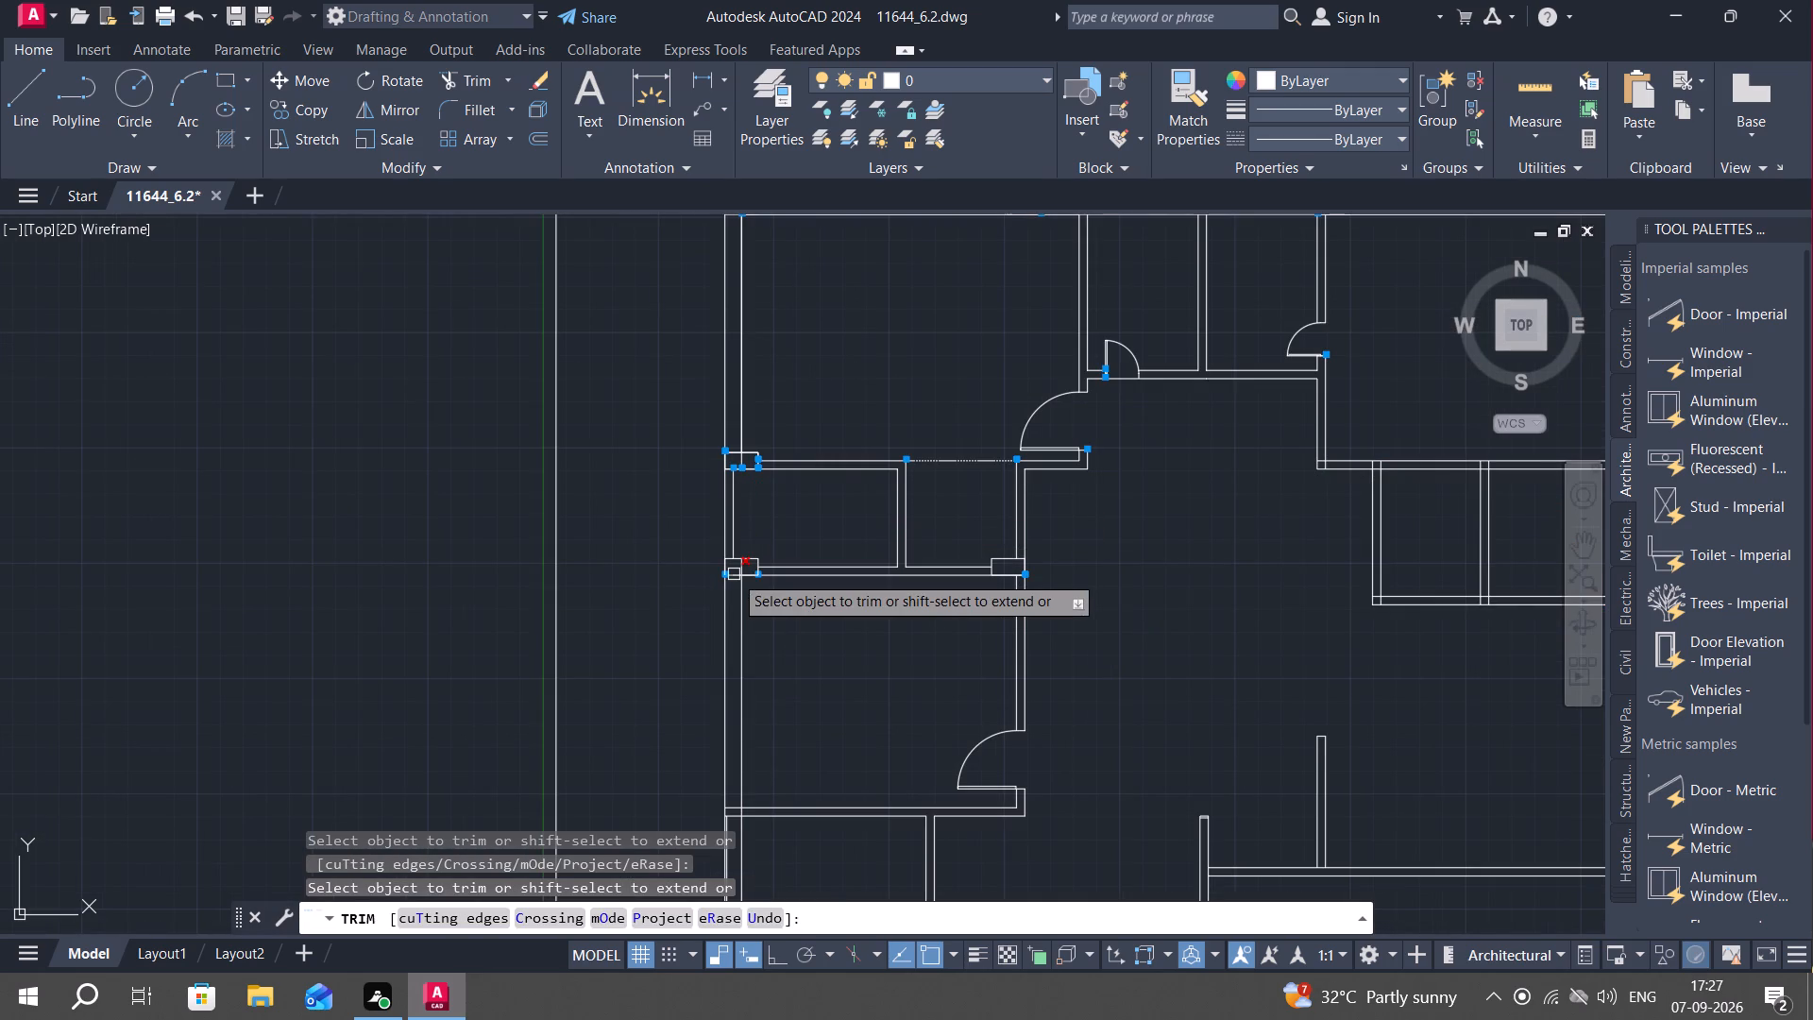
{"action": "left_click", "coordinate": [739, 567]}
{"action": "scroll", "coordinate": [752, 471], "scroll_direction": "up", "scroll_amount": 3}
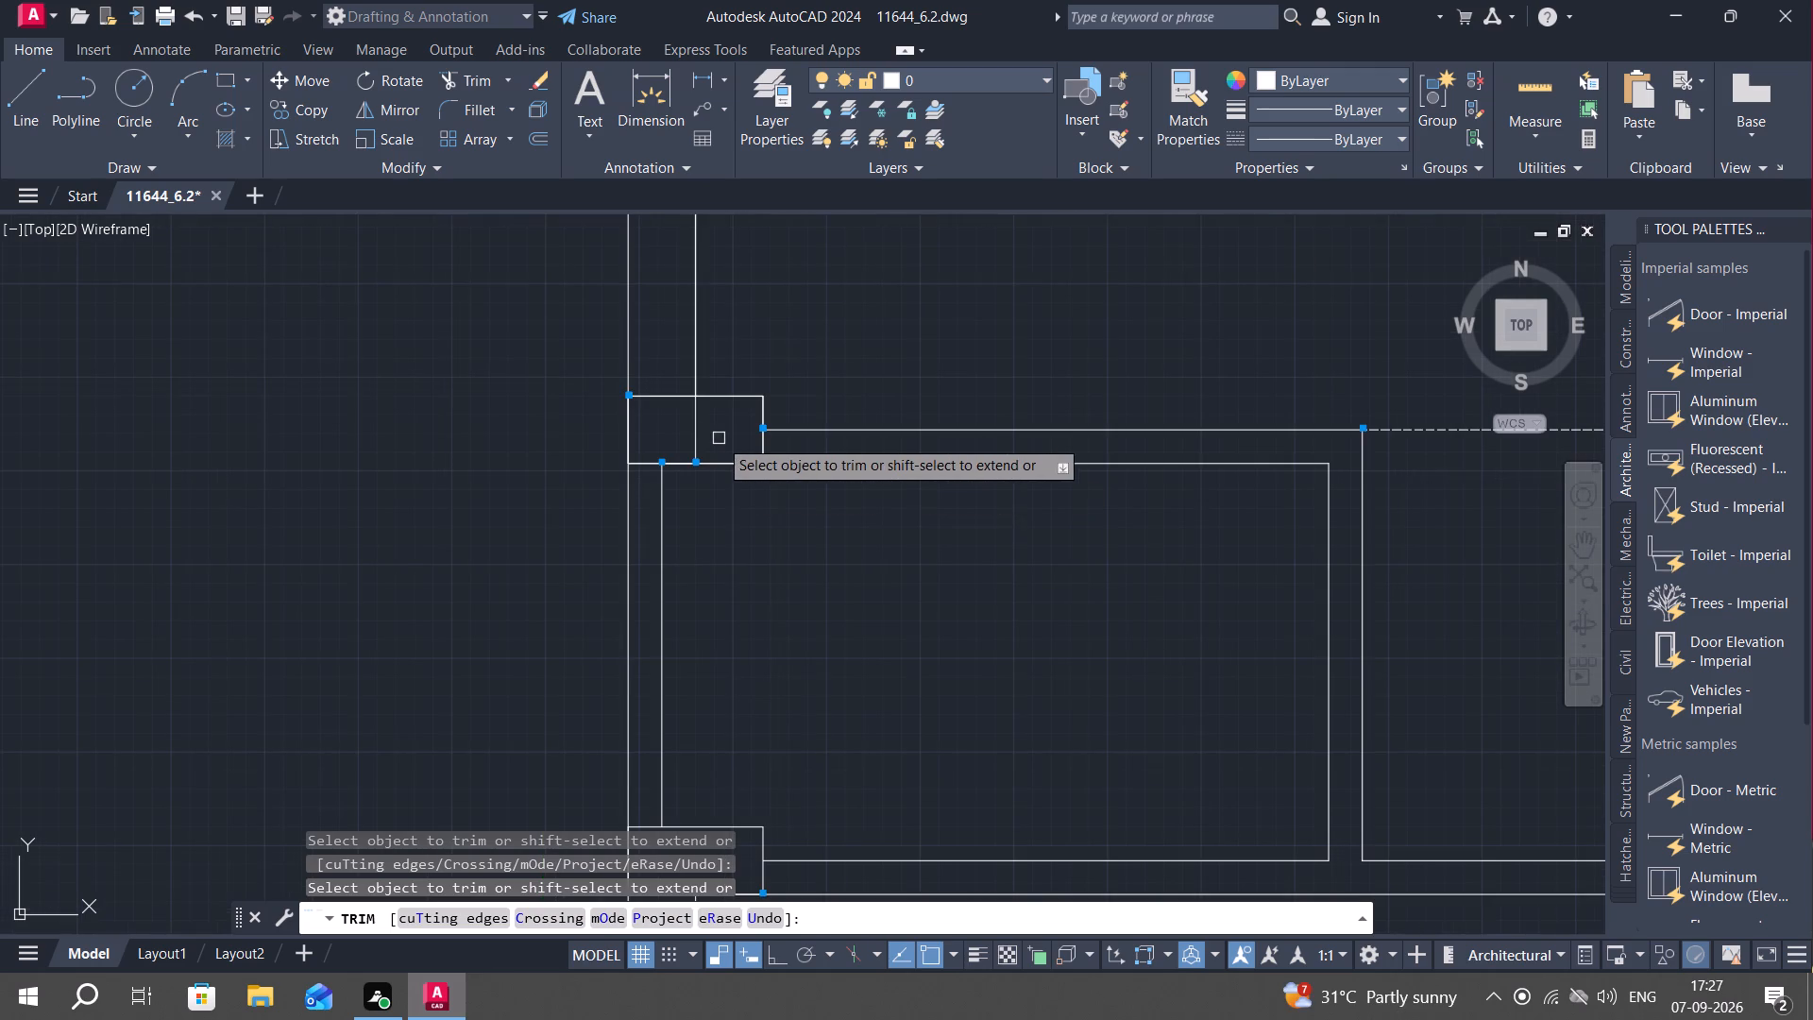
{"action": "left_click", "coordinate": [698, 430]}
{"action": "scroll", "coordinate": [759, 613], "scroll_direction": "down", "scroll_amount": 2}
{"action": "scroll", "coordinate": [856, 683], "scroll_direction": "down", "scroll_amount": 1}
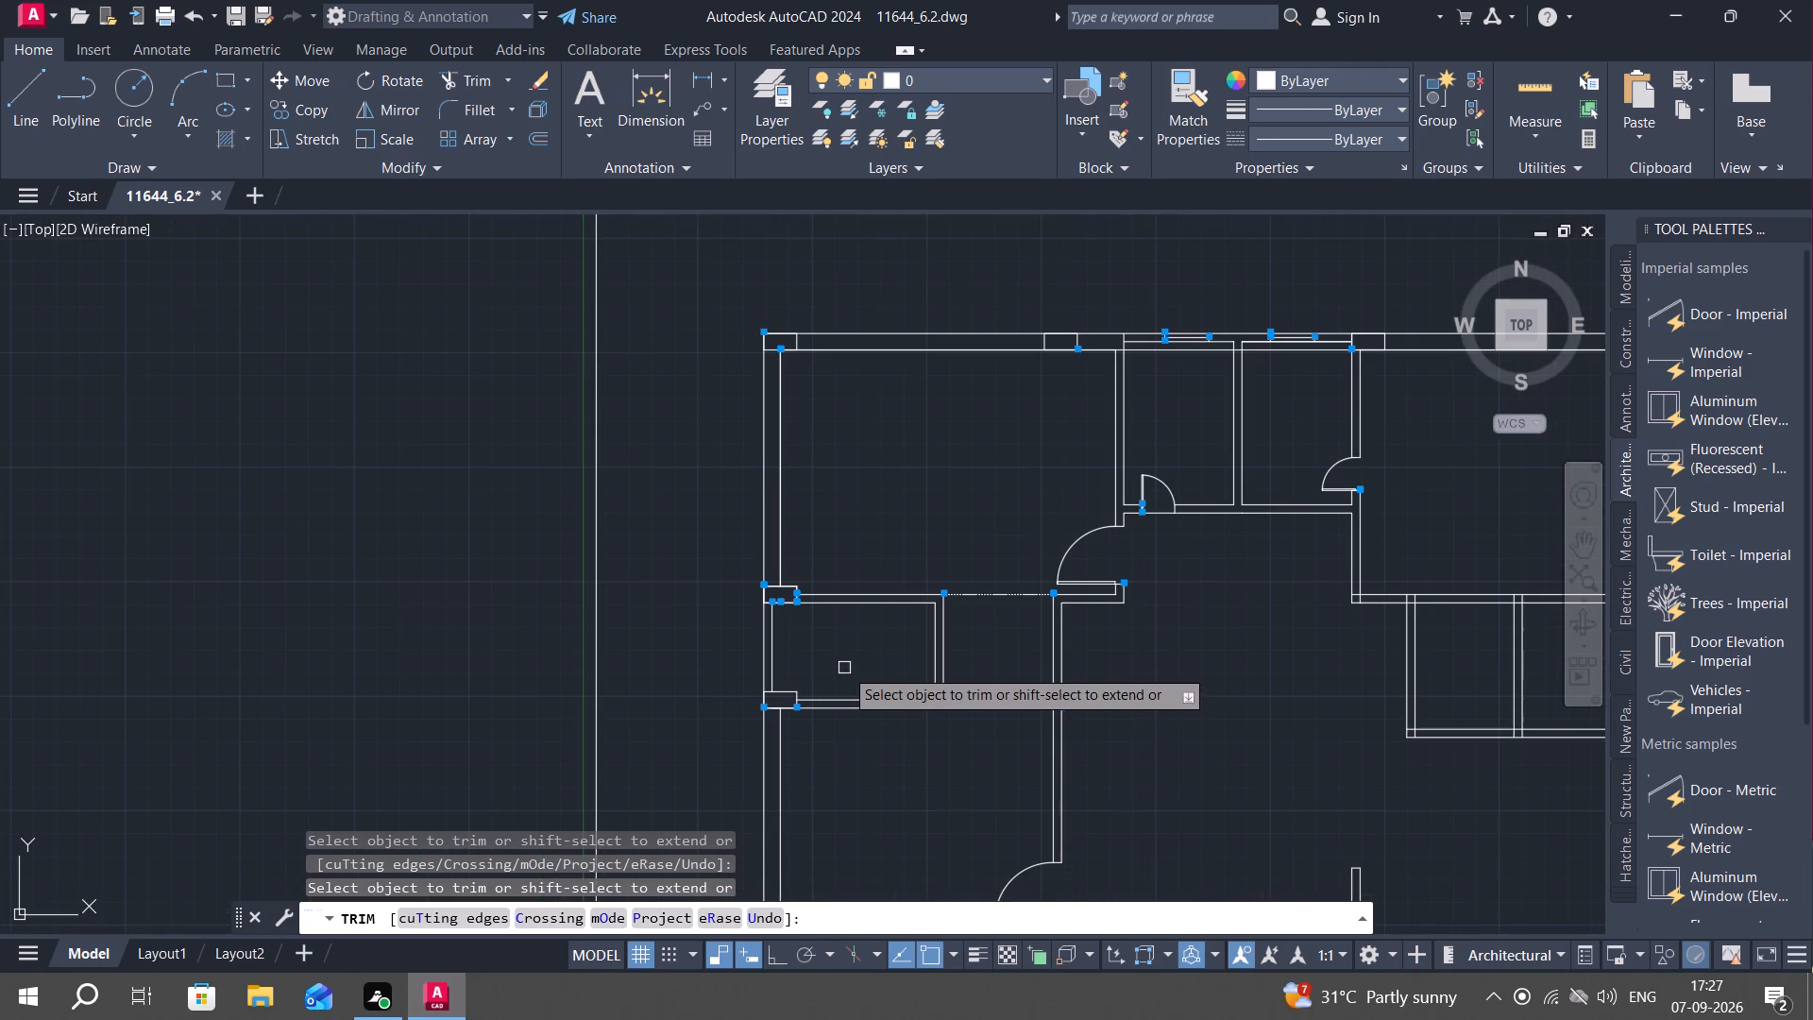
Trim away the column outline at the upper room's lower corner on the outer side wall.
{"action": "scroll", "coordinate": [776, 586], "scroll_direction": "up", "scroll_amount": 2}
{"action": "left_click", "coordinate": [764, 591]}
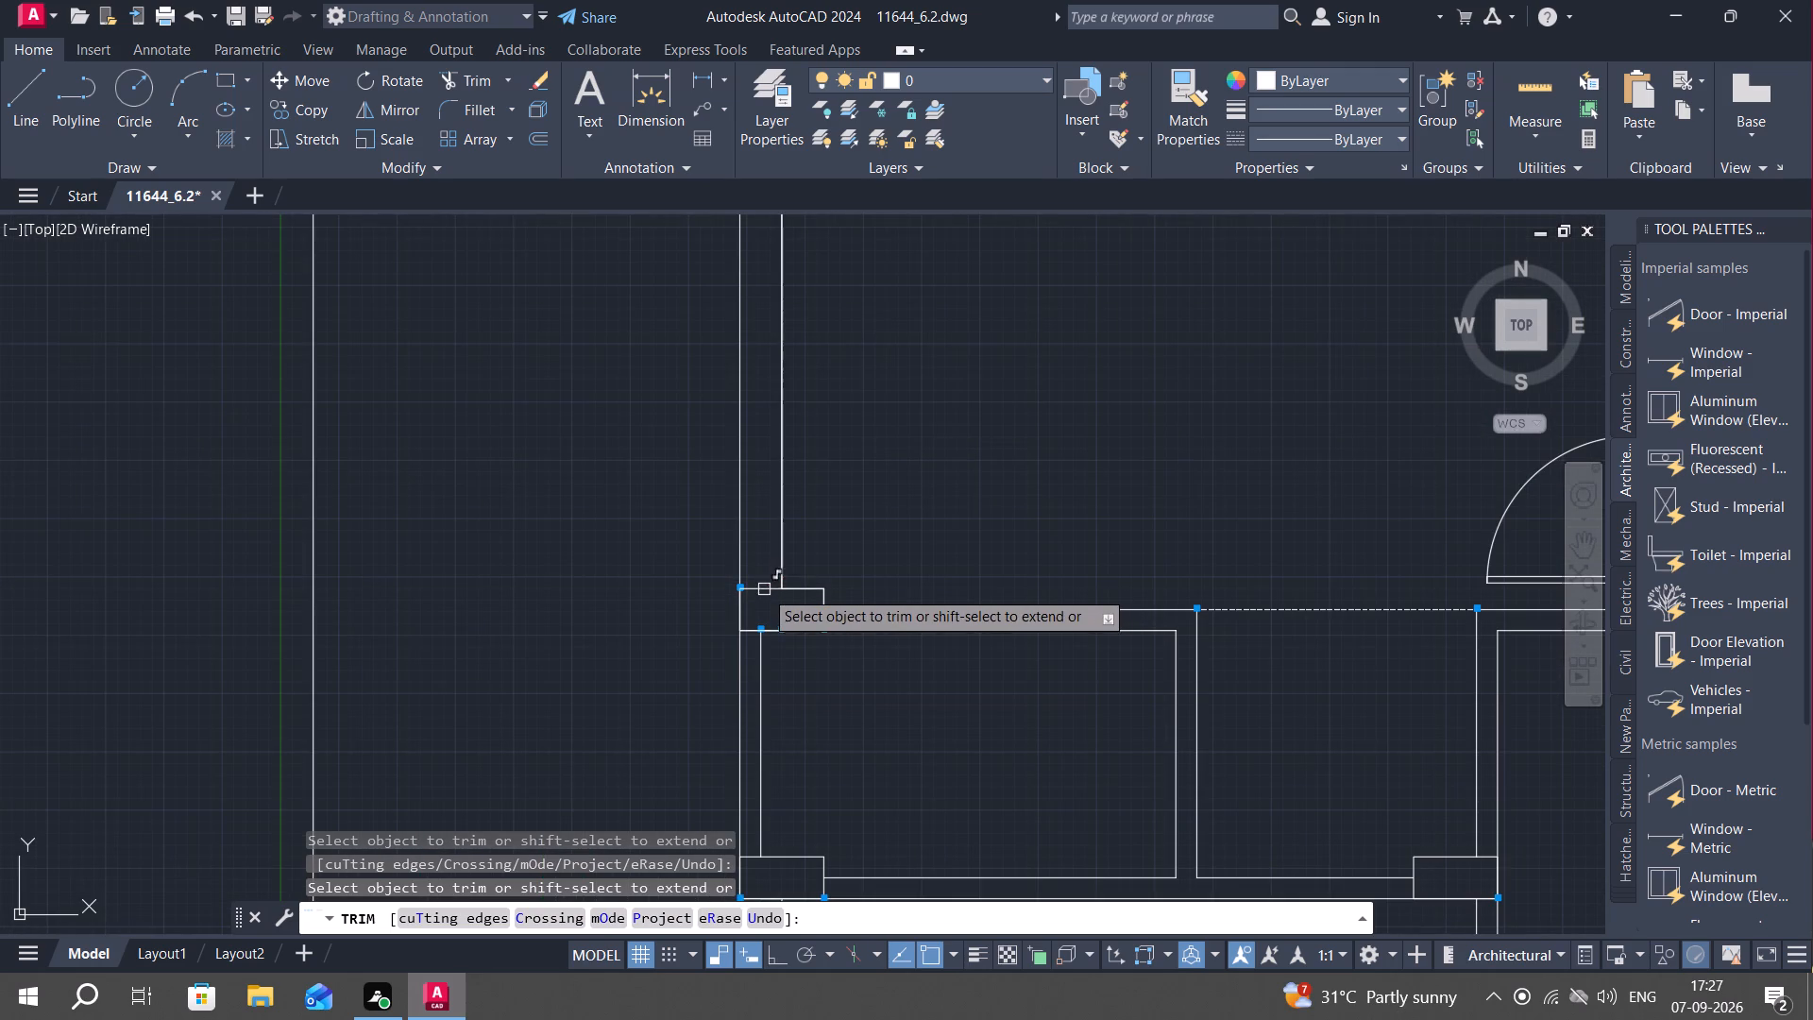
{"action": "left_click", "coordinate": [803, 586]}
{"action": "left_click", "coordinate": [816, 586]}
{"action": "left_click", "coordinate": [824, 591]}
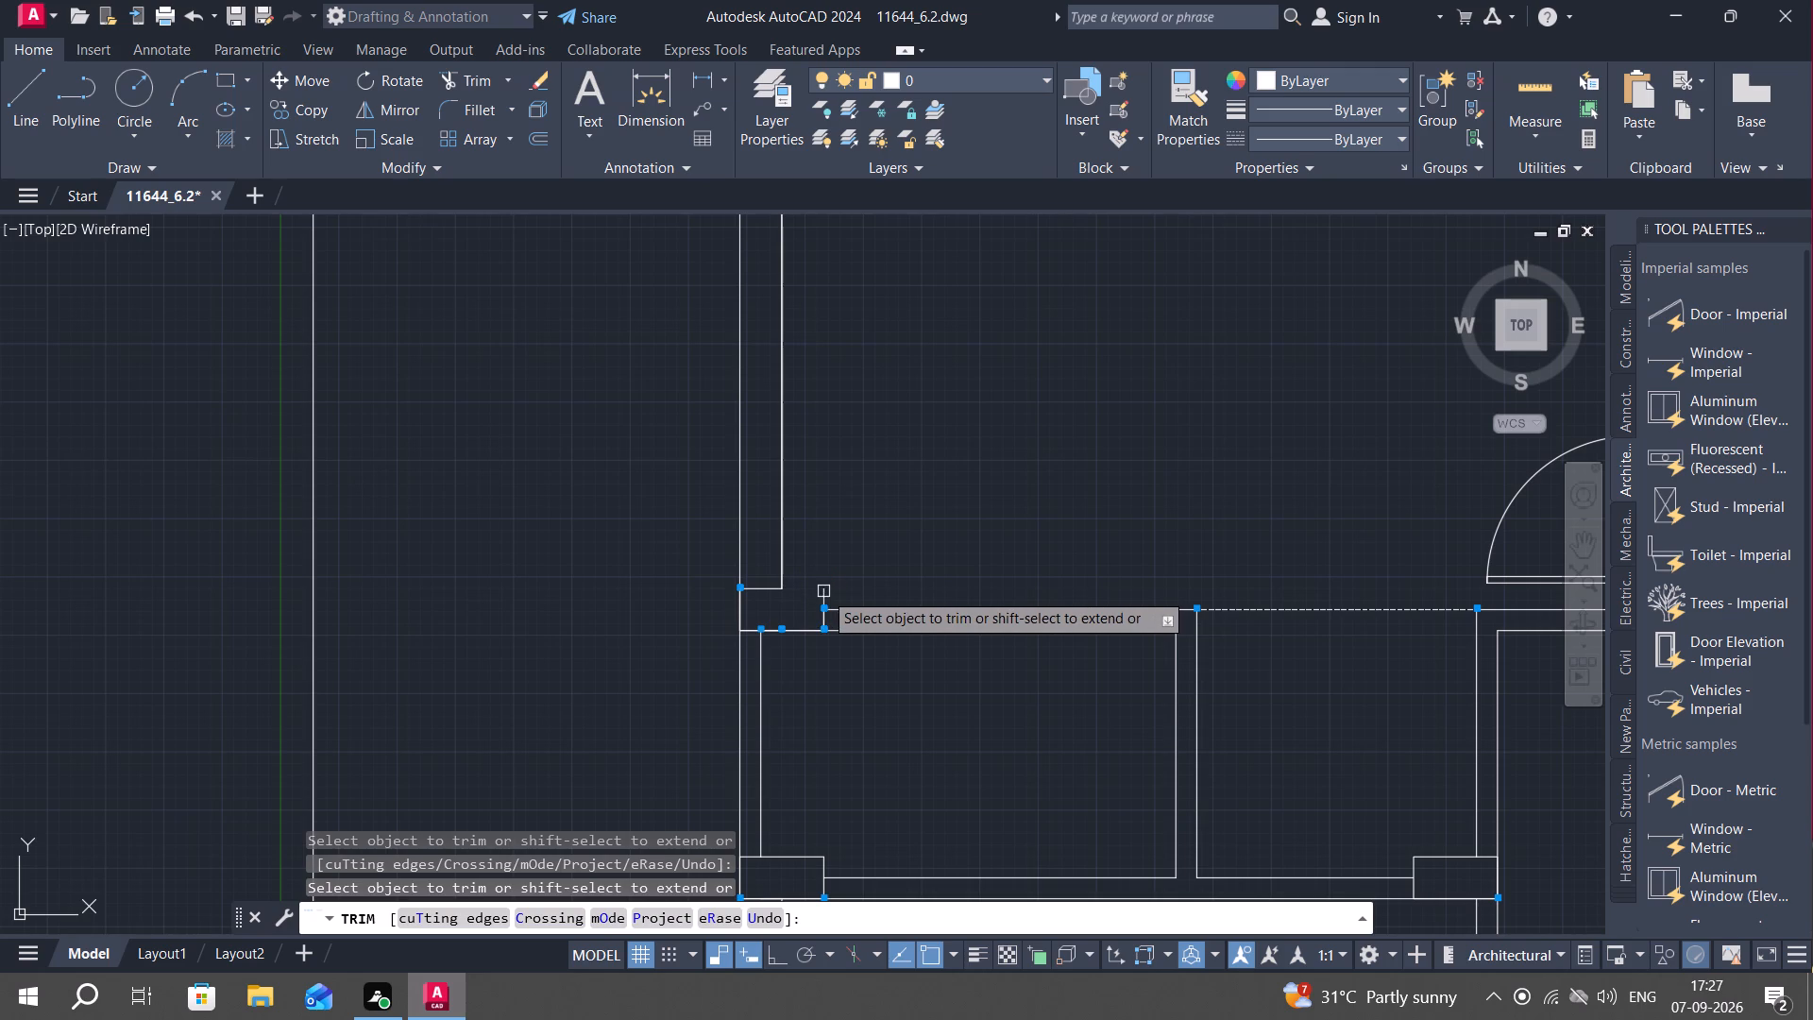
{"action": "scroll", "coordinate": [823, 614], "scroll_direction": "up", "scroll_amount": 3}
{"action": "left_click", "coordinate": [821, 614]}
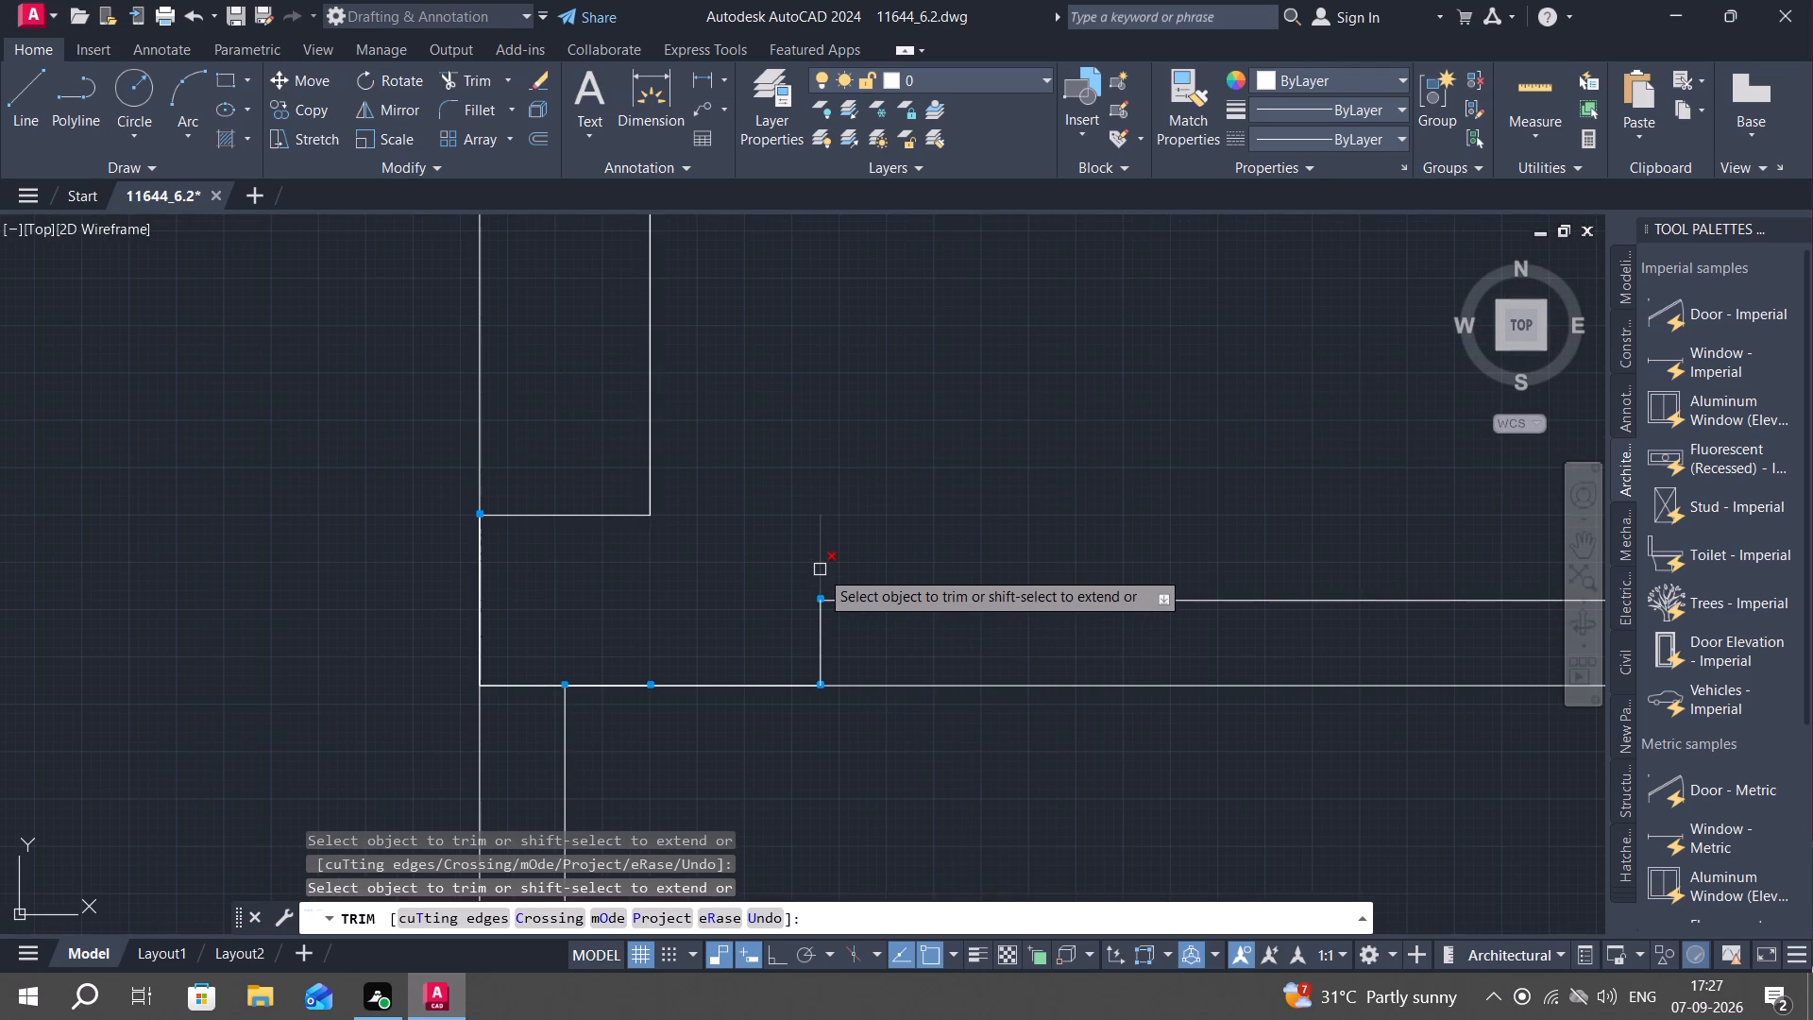
{"action": "left_click", "coordinate": [820, 569]}
{"action": "left_click", "coordinate": [825, 647]}
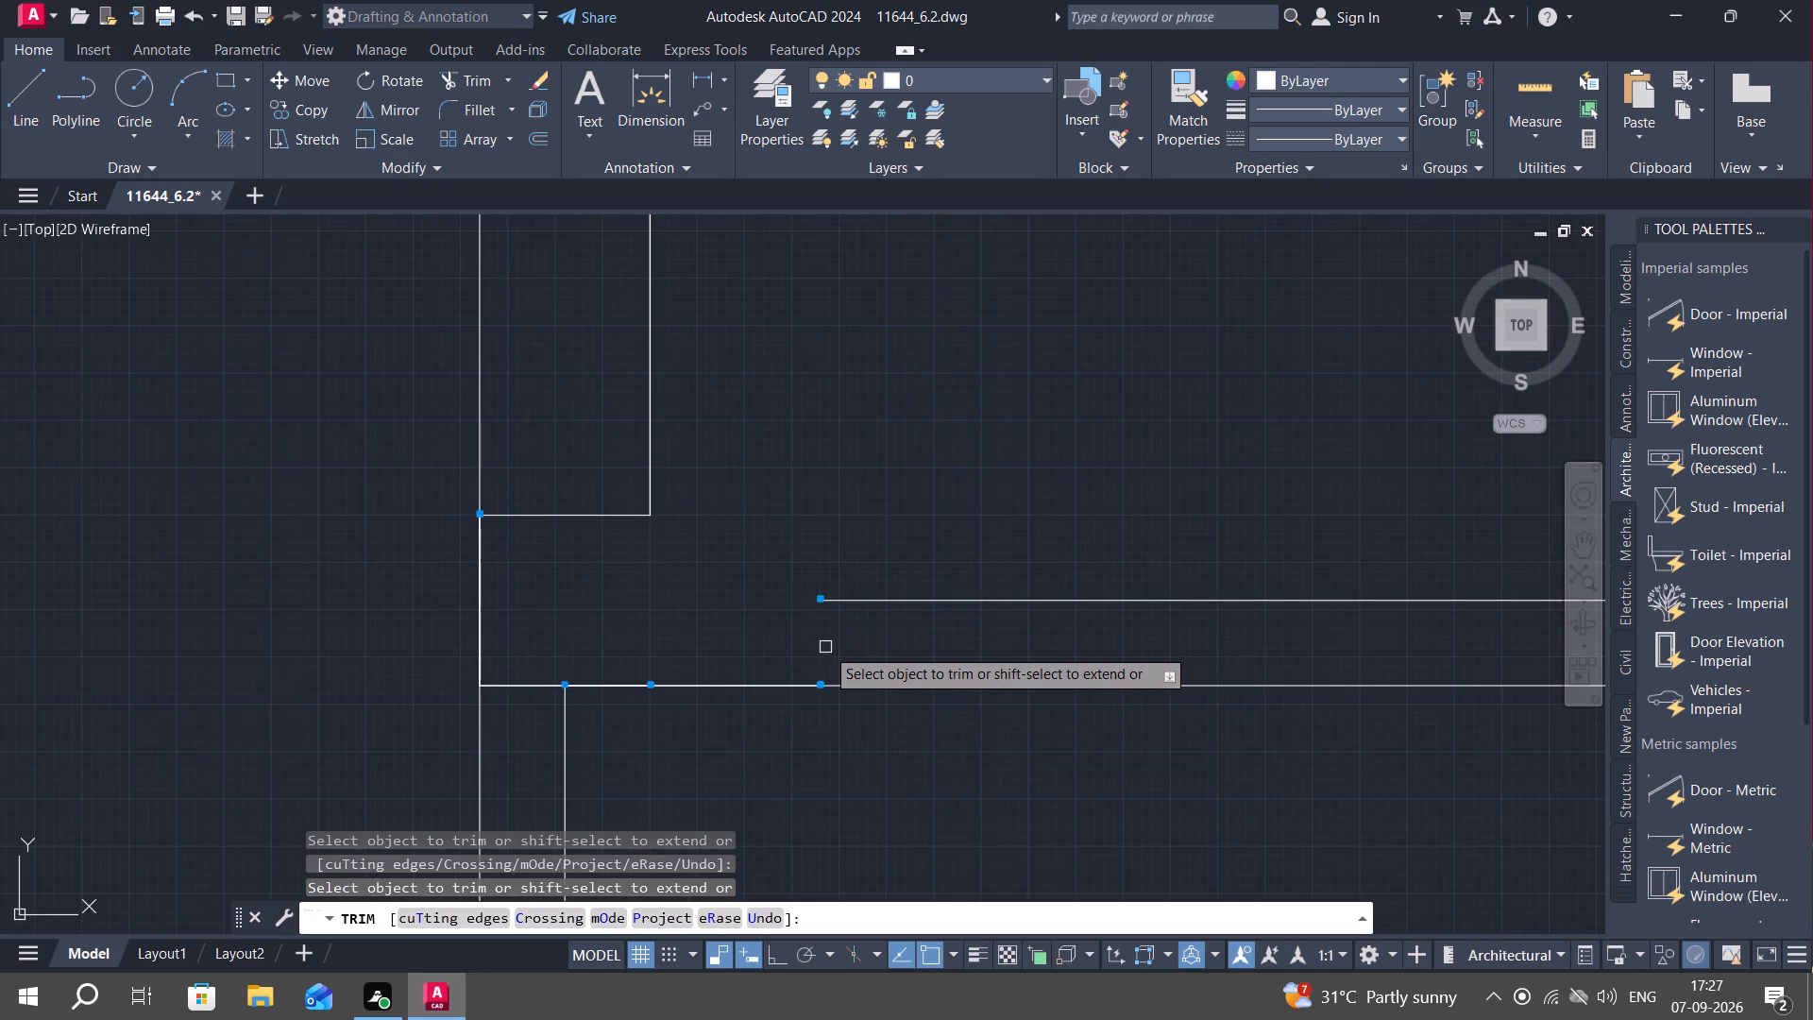
{"action": "left_click", "coordinate": [480, 567]}
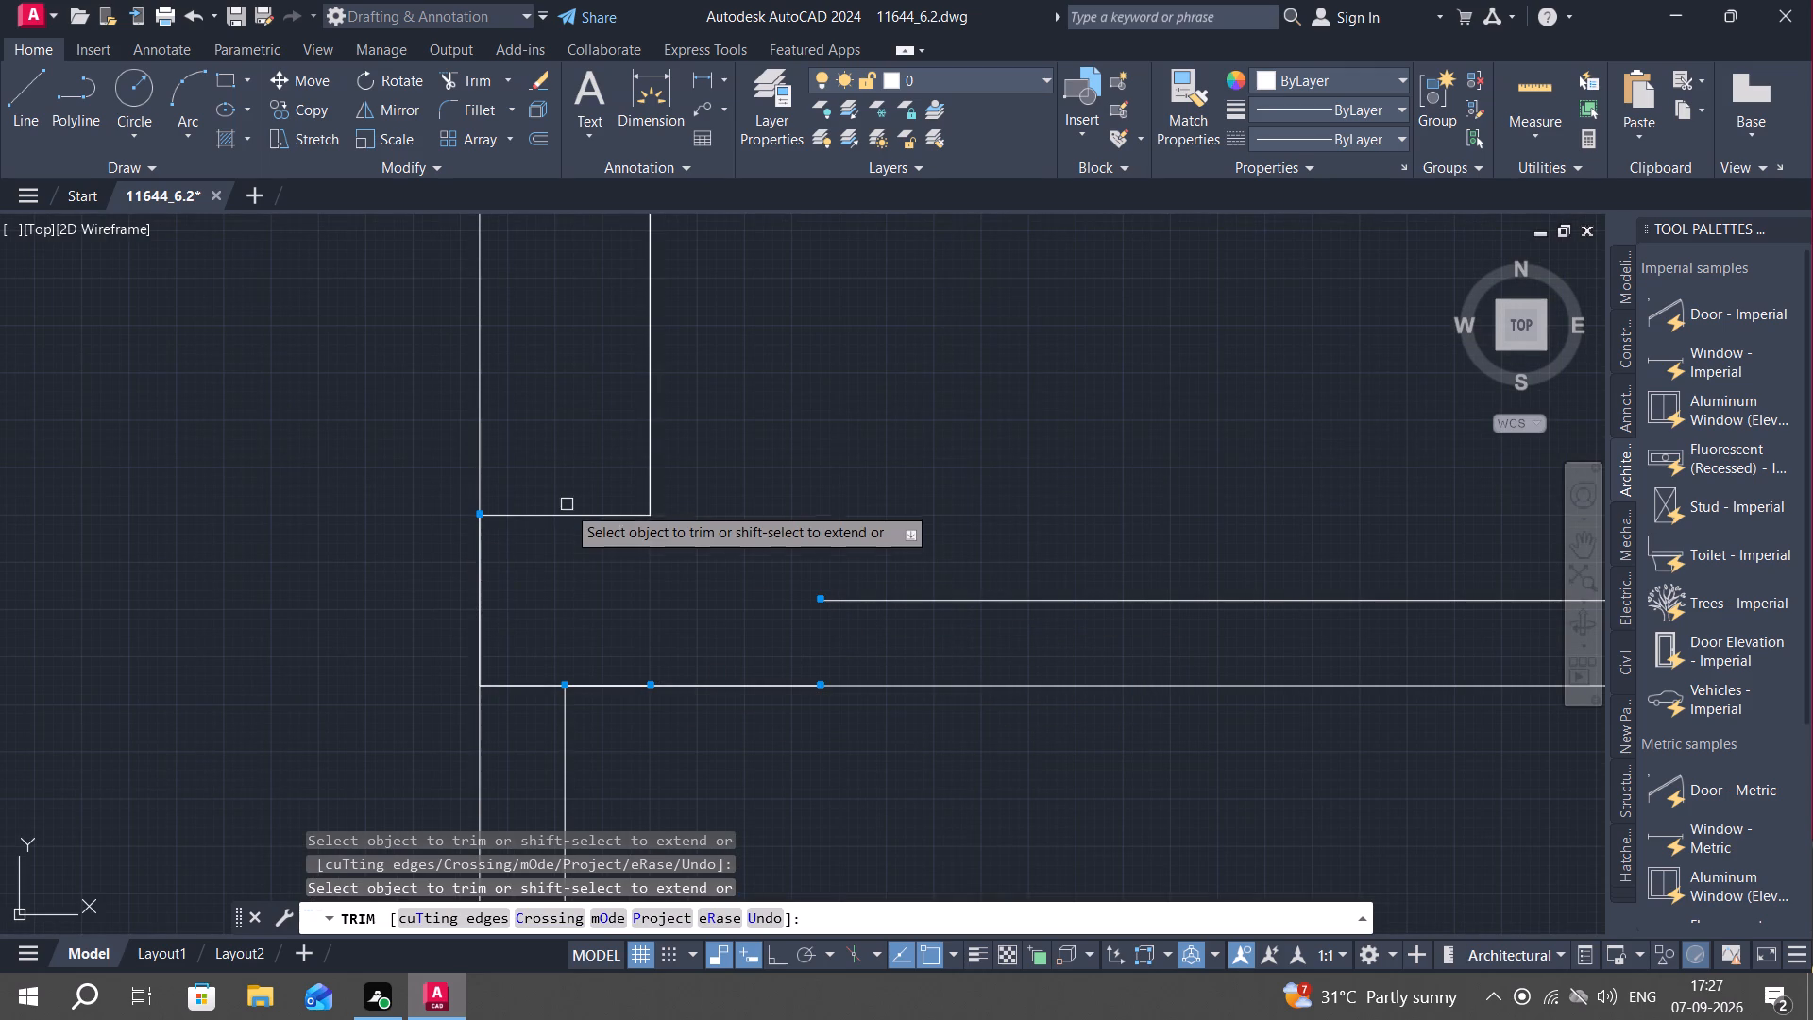
{"action": "left_click", "coordinate": [567, 514]}
{"action": "left_click", "coordinate": [480, 547]}
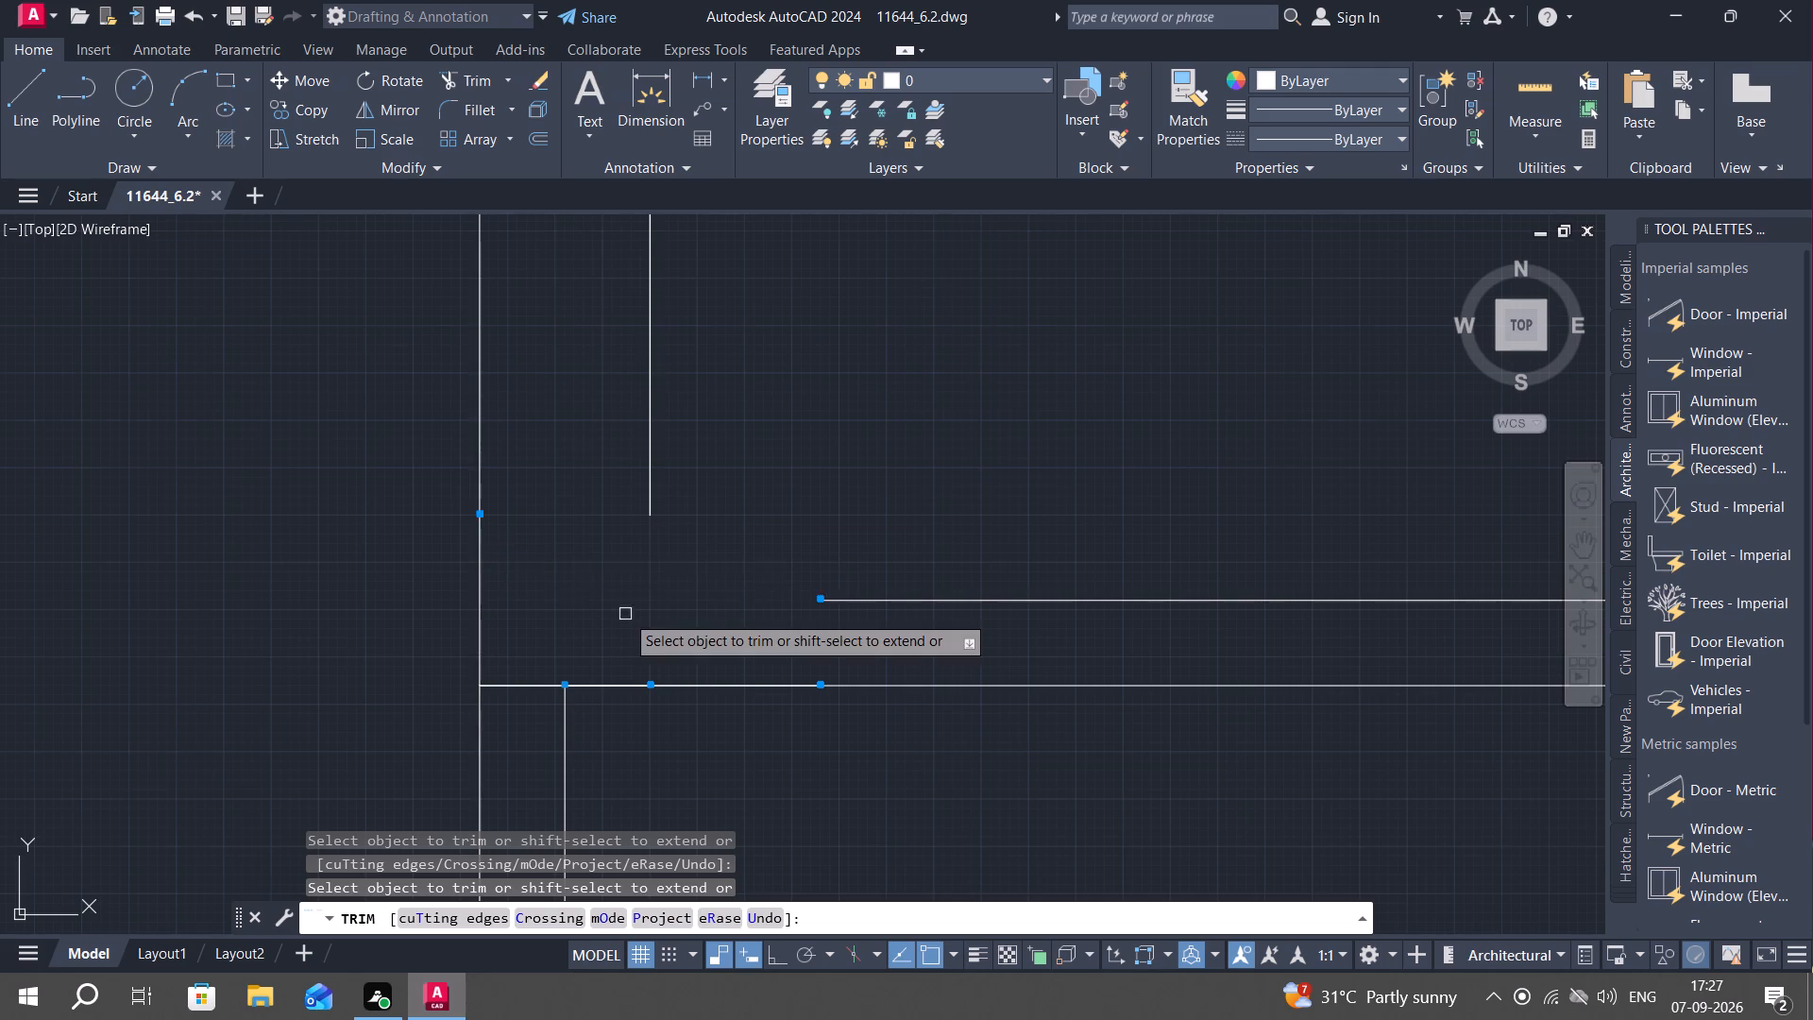
{"action": "scroll", "coordinate": [625, 615], "scroll_direction": "down", "scroll_amount": 2}
{"action": "left_click", "coordinate": [585, 644]}
{"action": "left_click", "coordinate": [600, 644]}
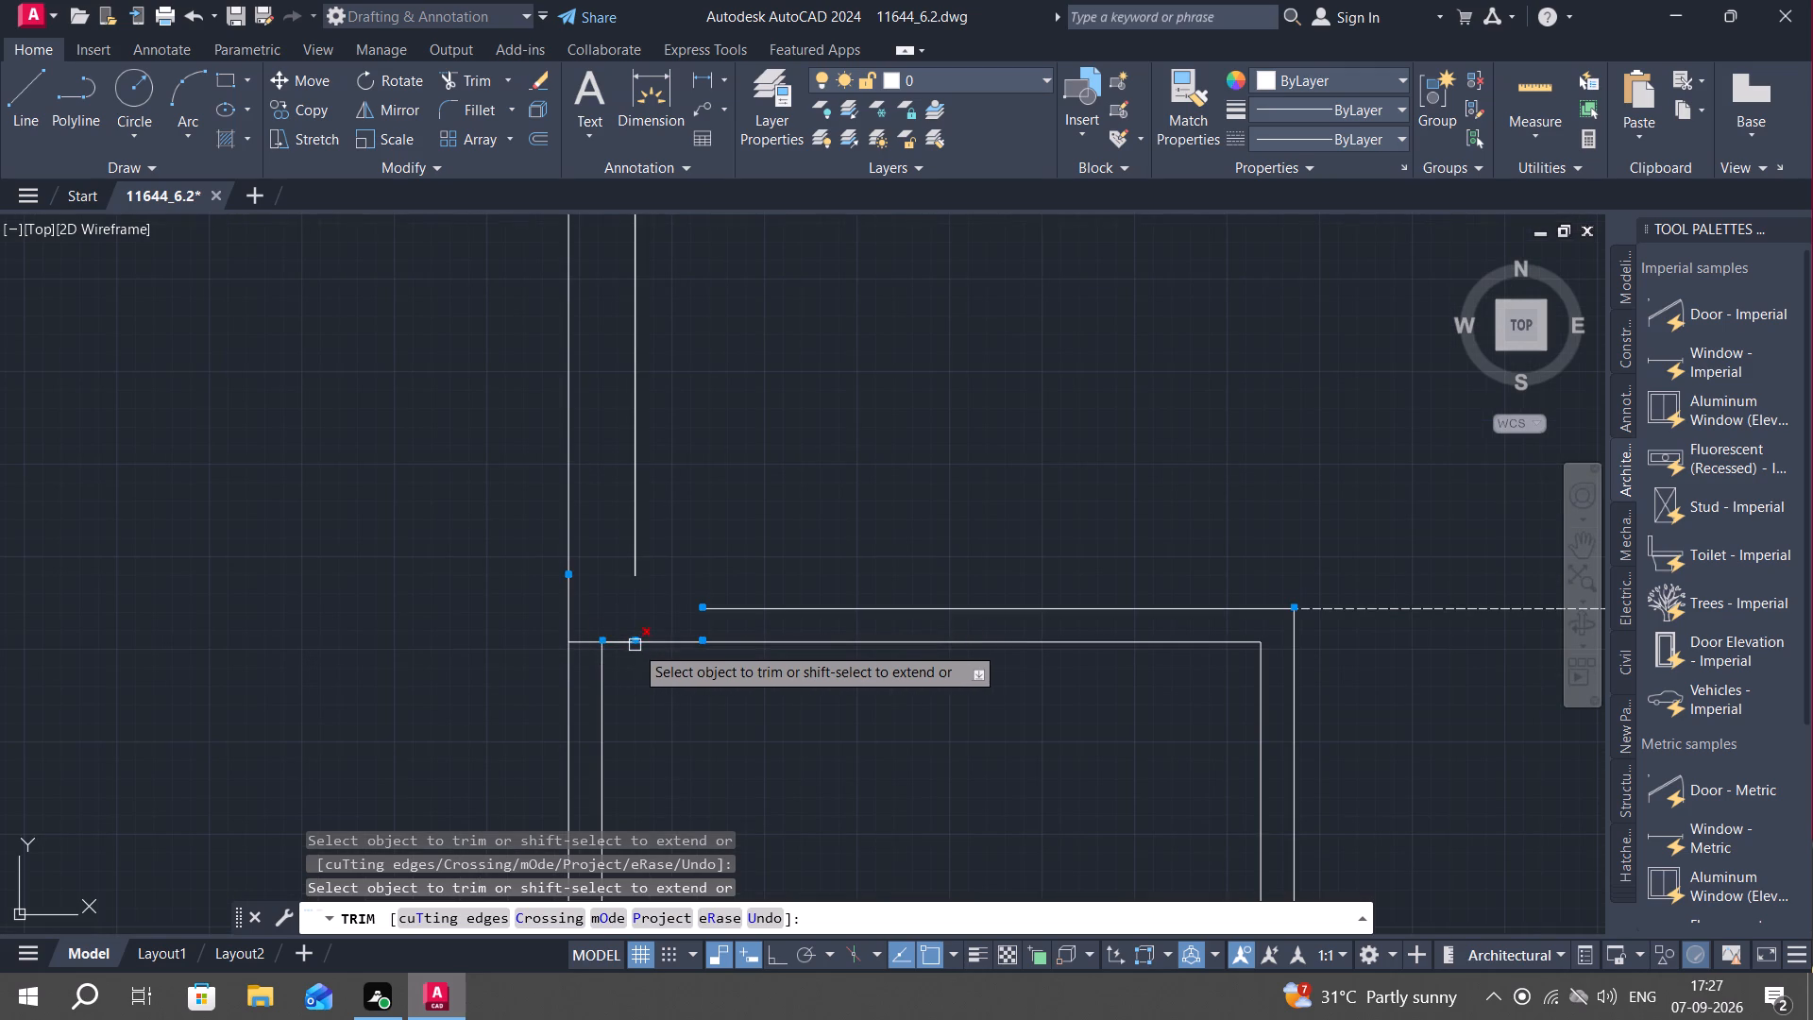
{"action": "left_click", "coordinate": [636, 645]}
{"action": "left_click", "coordinate": [617, 642]}
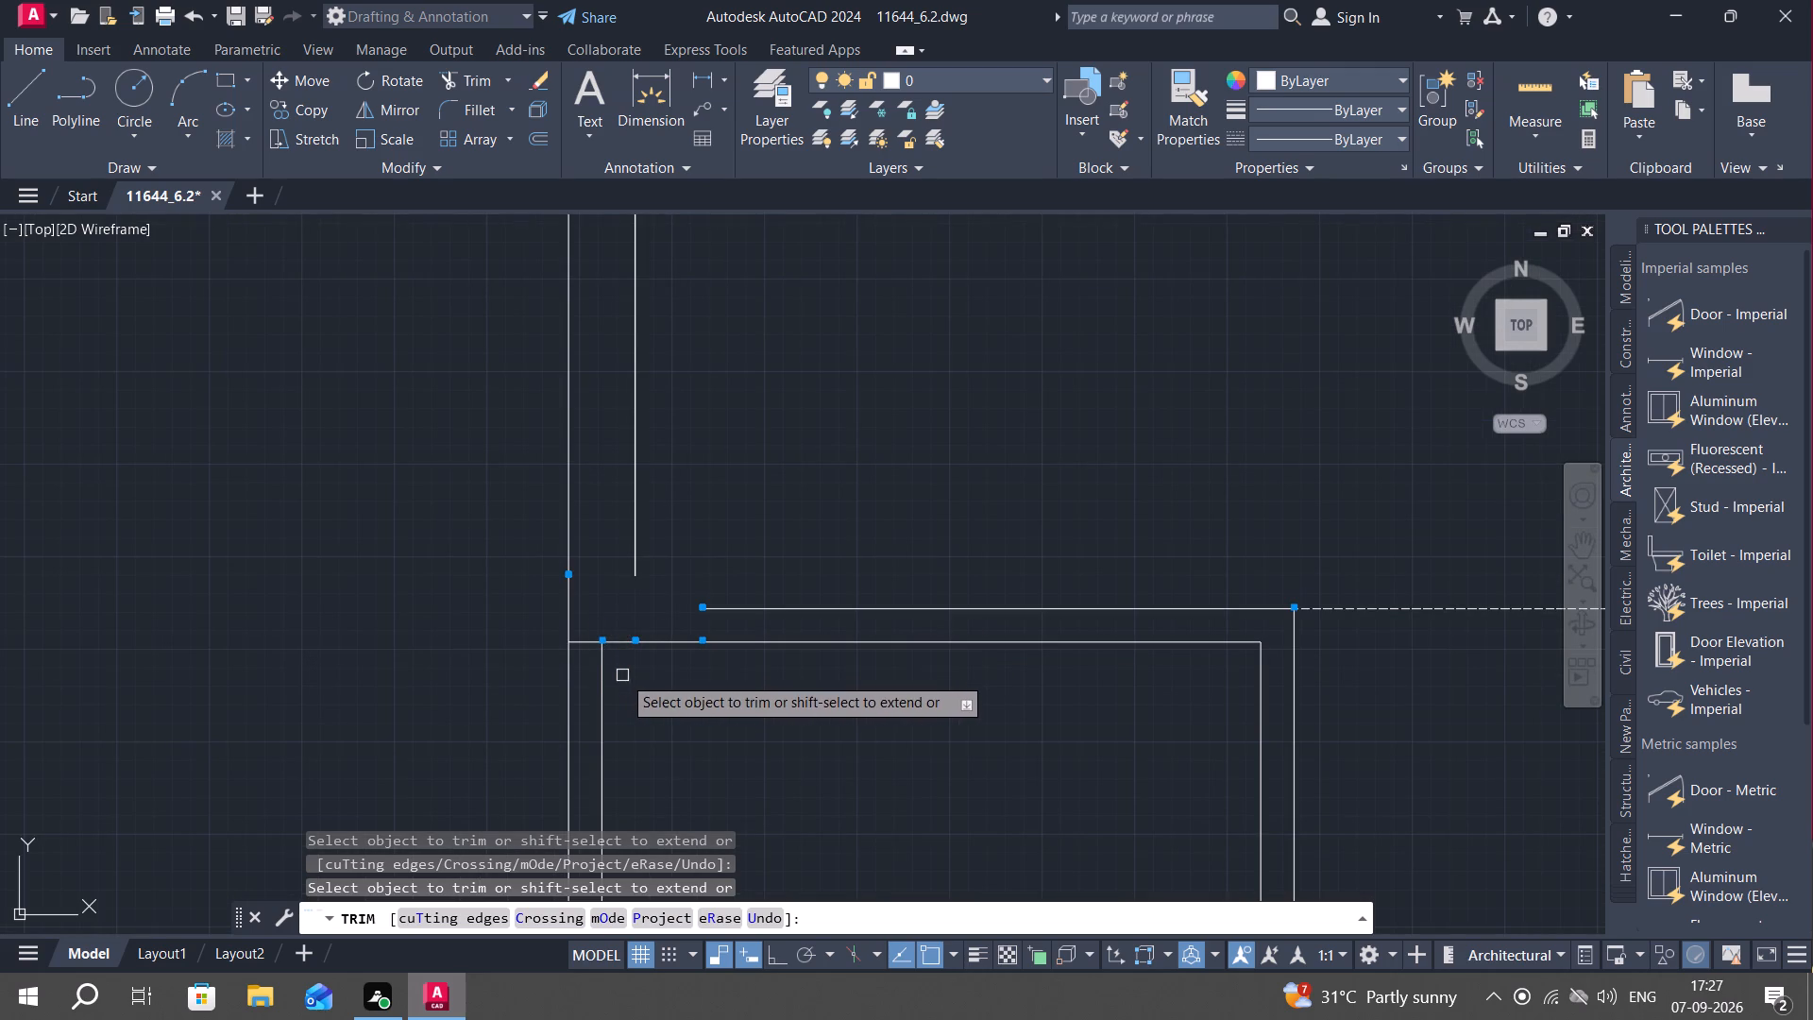
Extend the upper room's inner side and lower wall lines to meet, and trim the overhang to close the corner.
{"action": "key", "text": "Escape"}
{"action": "type", "text": "EX"}
{"action": "key", "text": "space"}
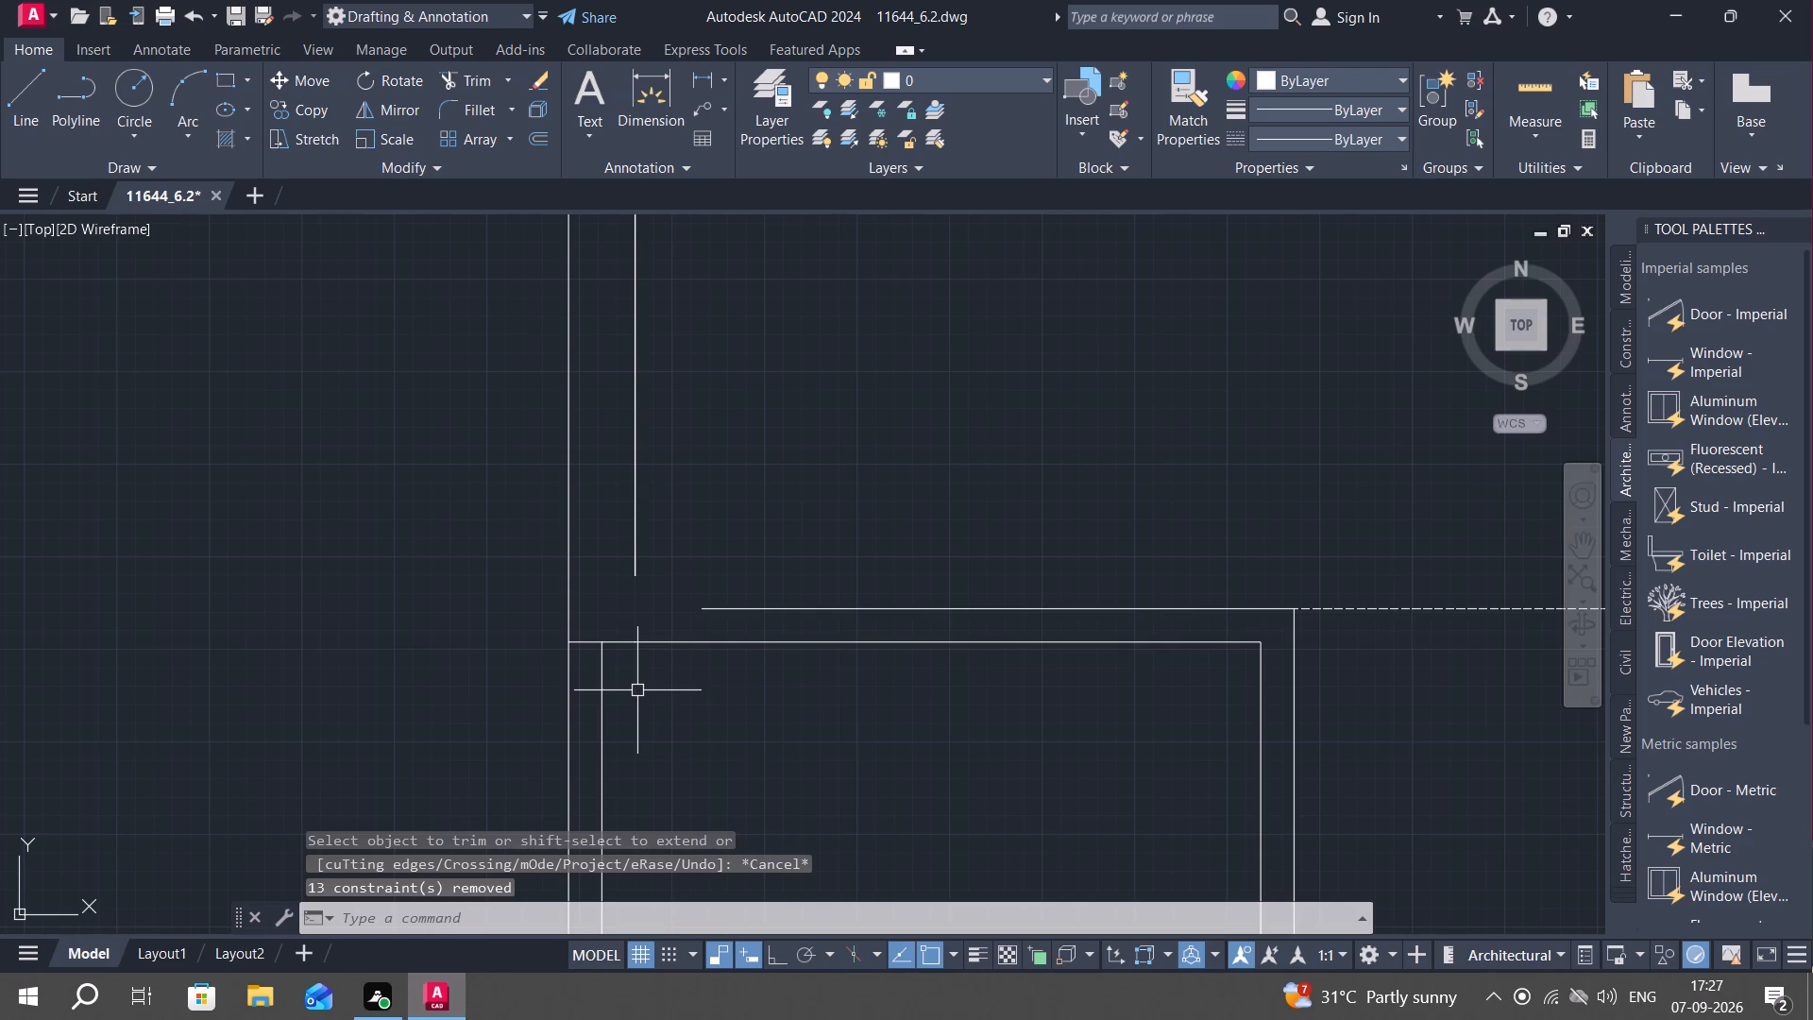
{"action": "left_click", "coordinate": [637, 552]}
{"action": "left_click", "coordinate": [723, 606]}
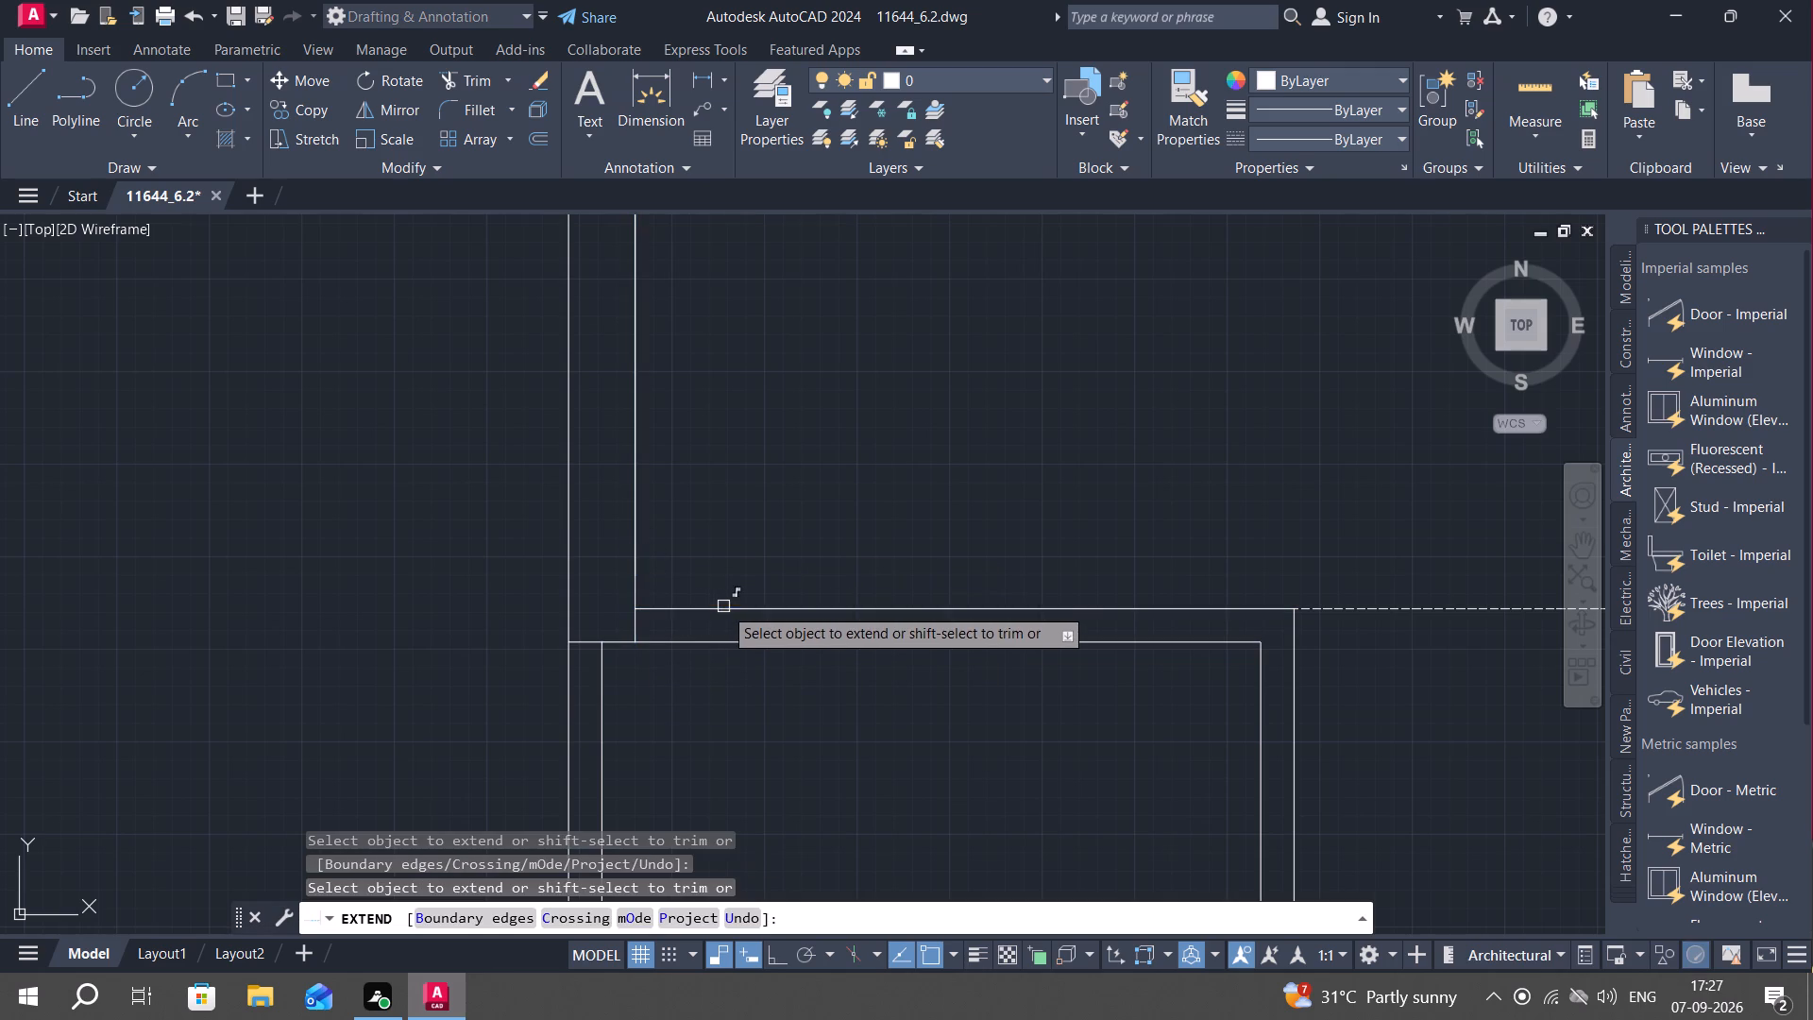
{"action": "key", "text": "Escape"}
{"action": "type", "text": "TR"}
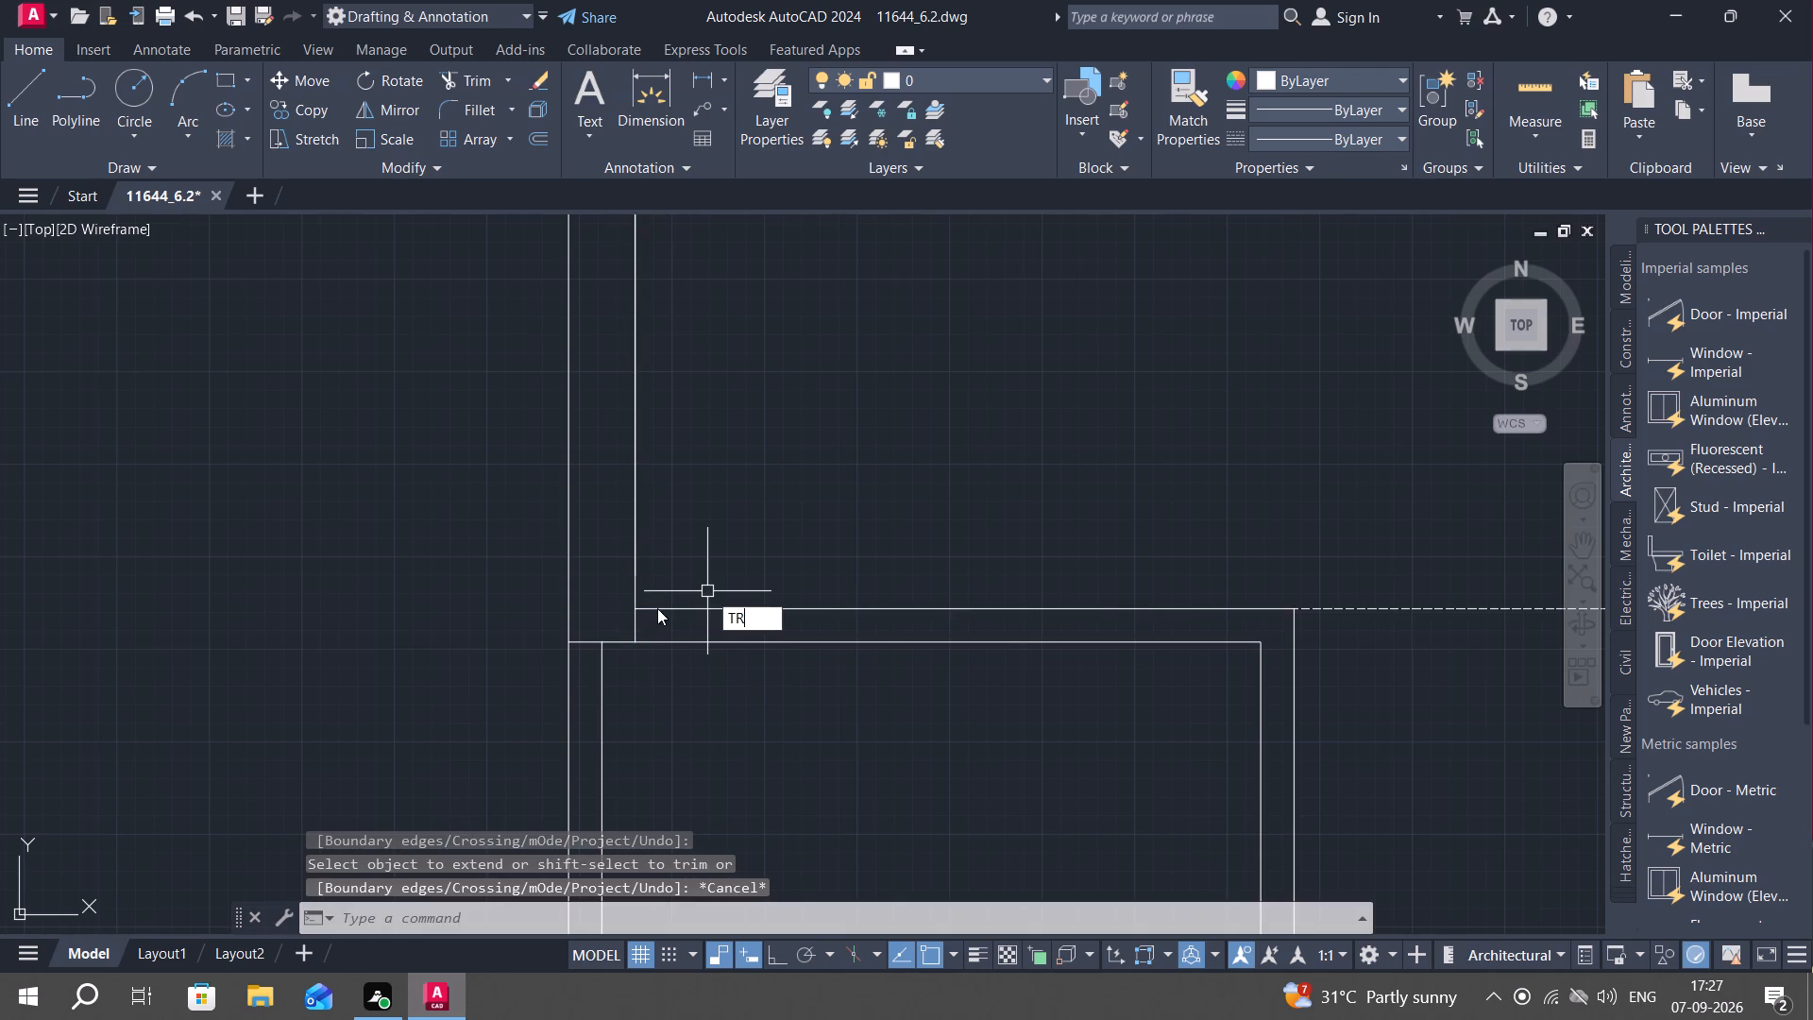
{"action": "key", "text": "space"}
{"action": "left_click", "coordinate": [635, 621]}
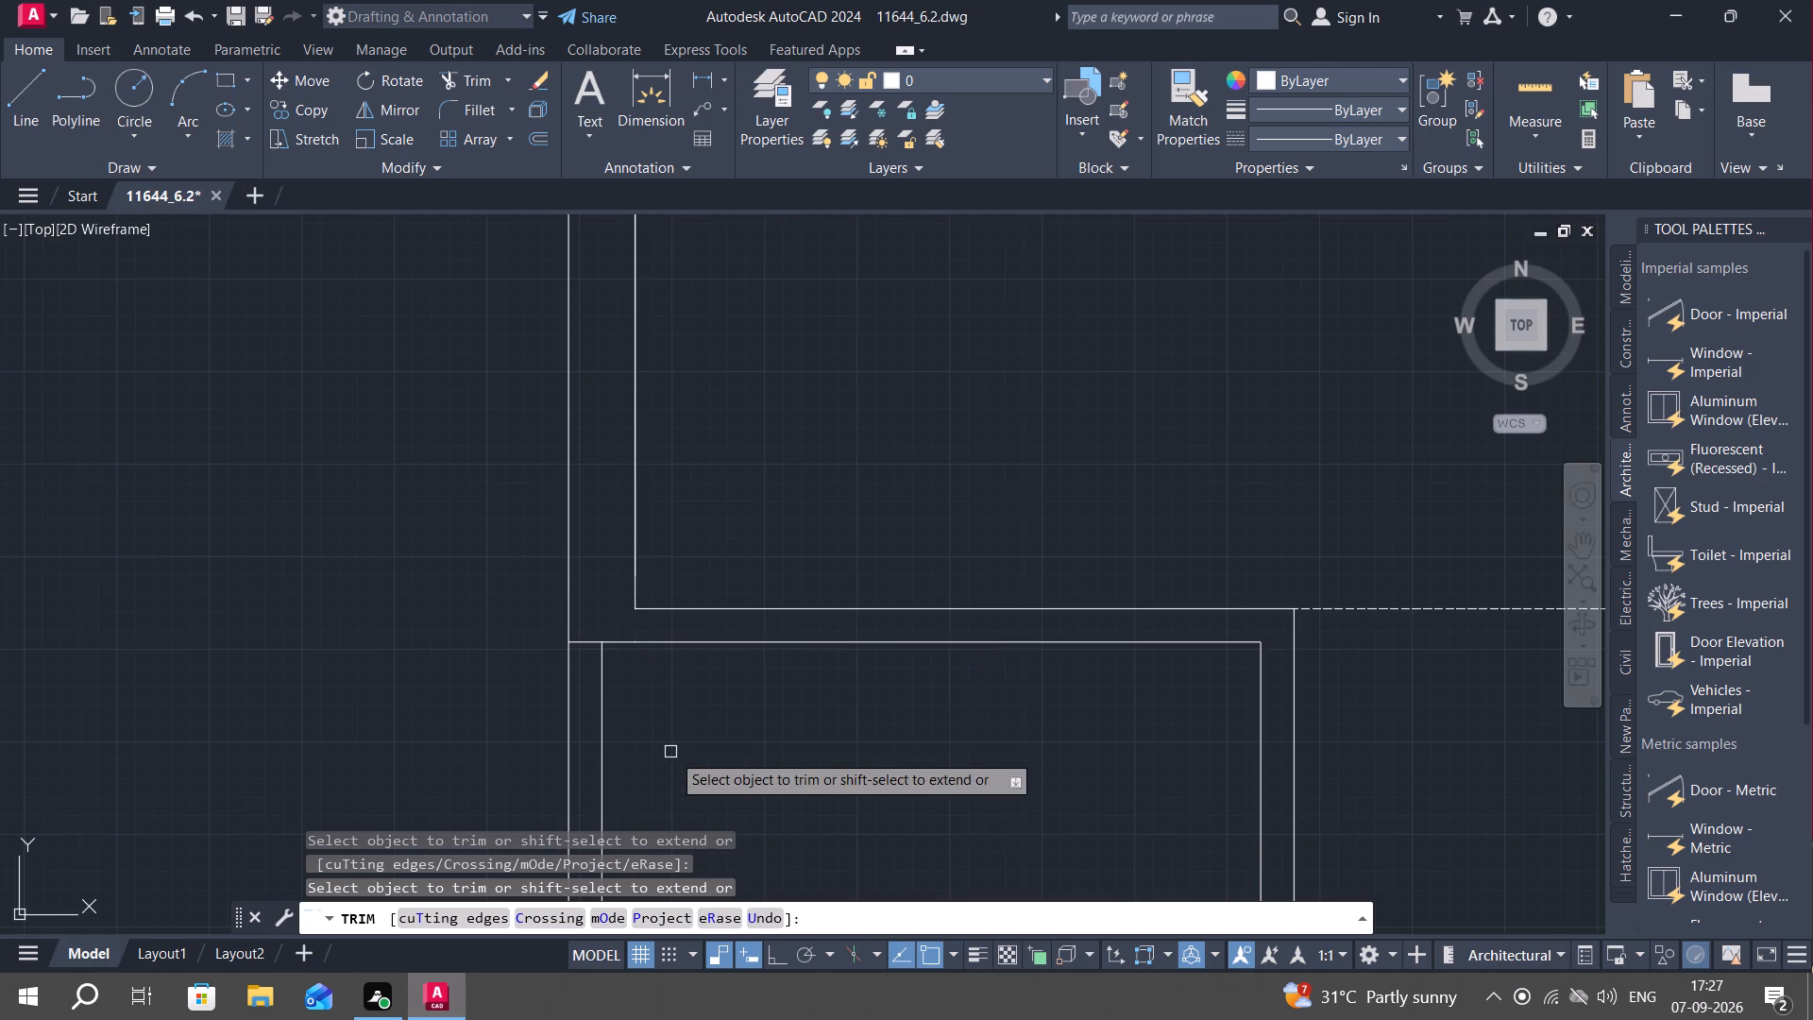
{"action": "scroll", "coordinate": [677, 762], "scroll_direction": "down", "scroll_amount": 2}
{"action": "middle_click_drag", "start_coordinate": [717, 786], "coordinate": [707, 580]}
{"action": "middle_click_drag", "start_coordinate": [723, 791], "coordinate": [754, 676]}
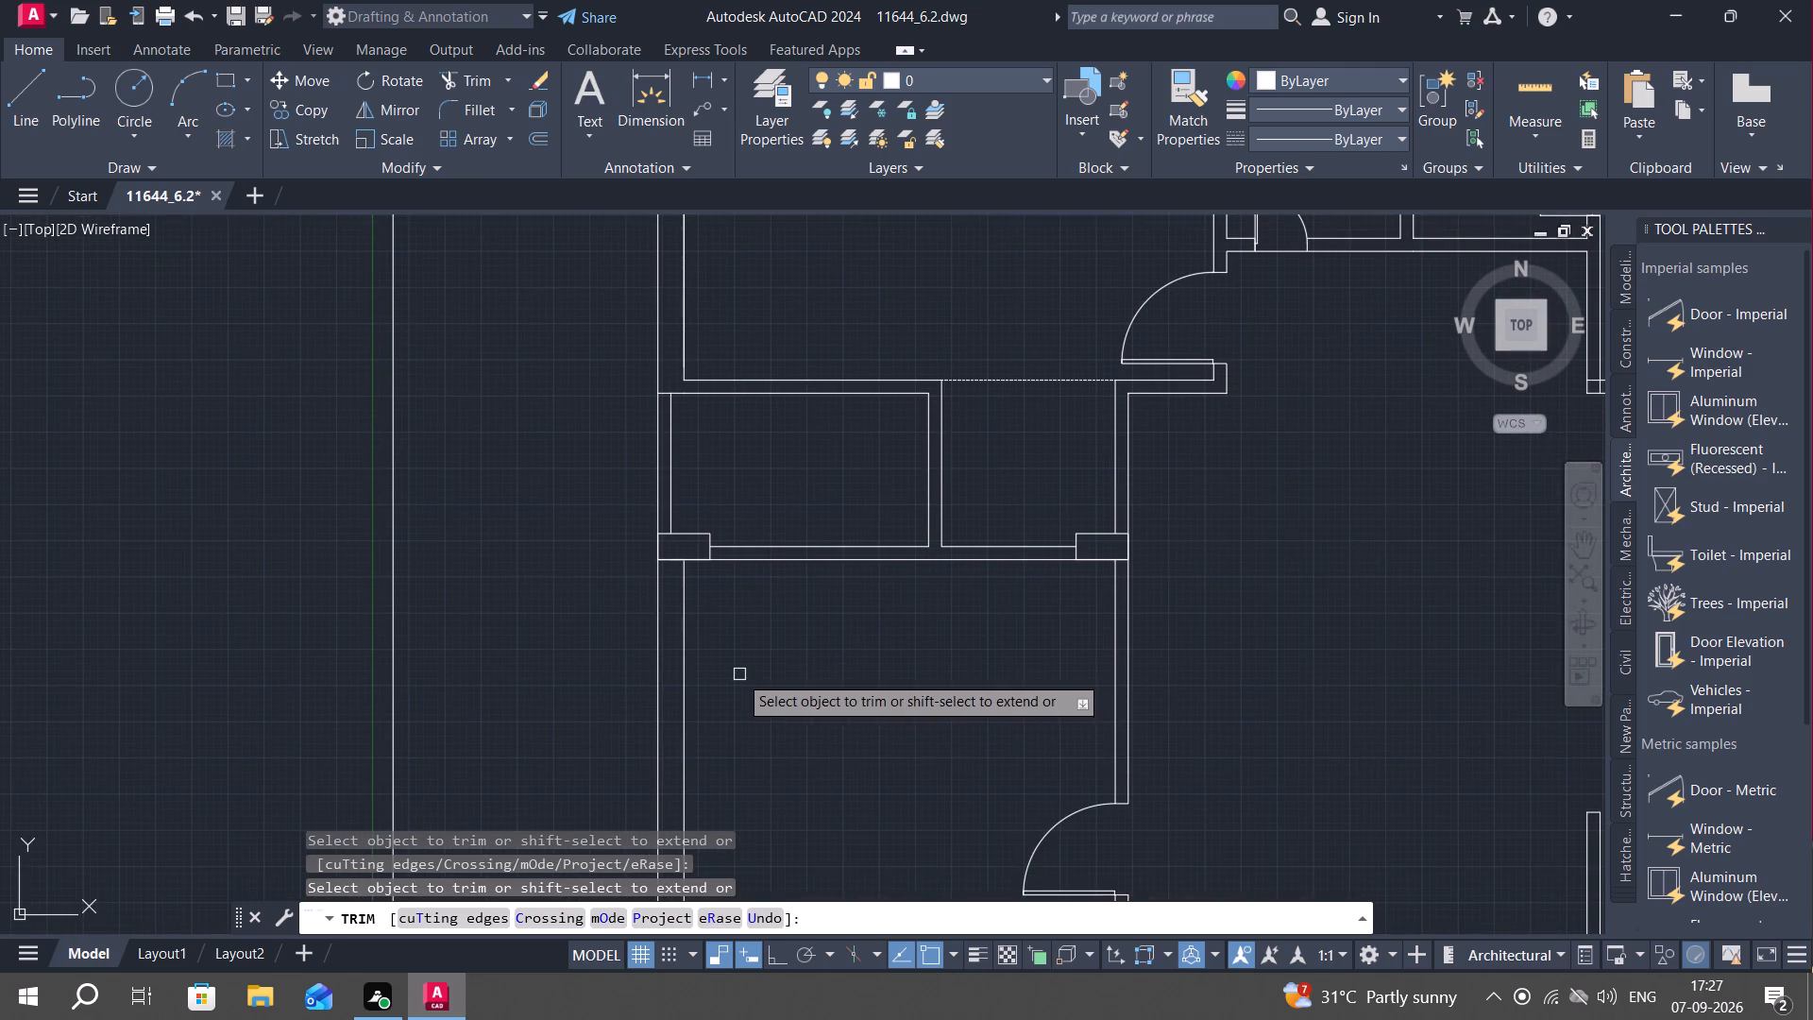
{"action": "middle_click_drag", "start_coordinate": [737, 674], "coordinate": [793, 492]}
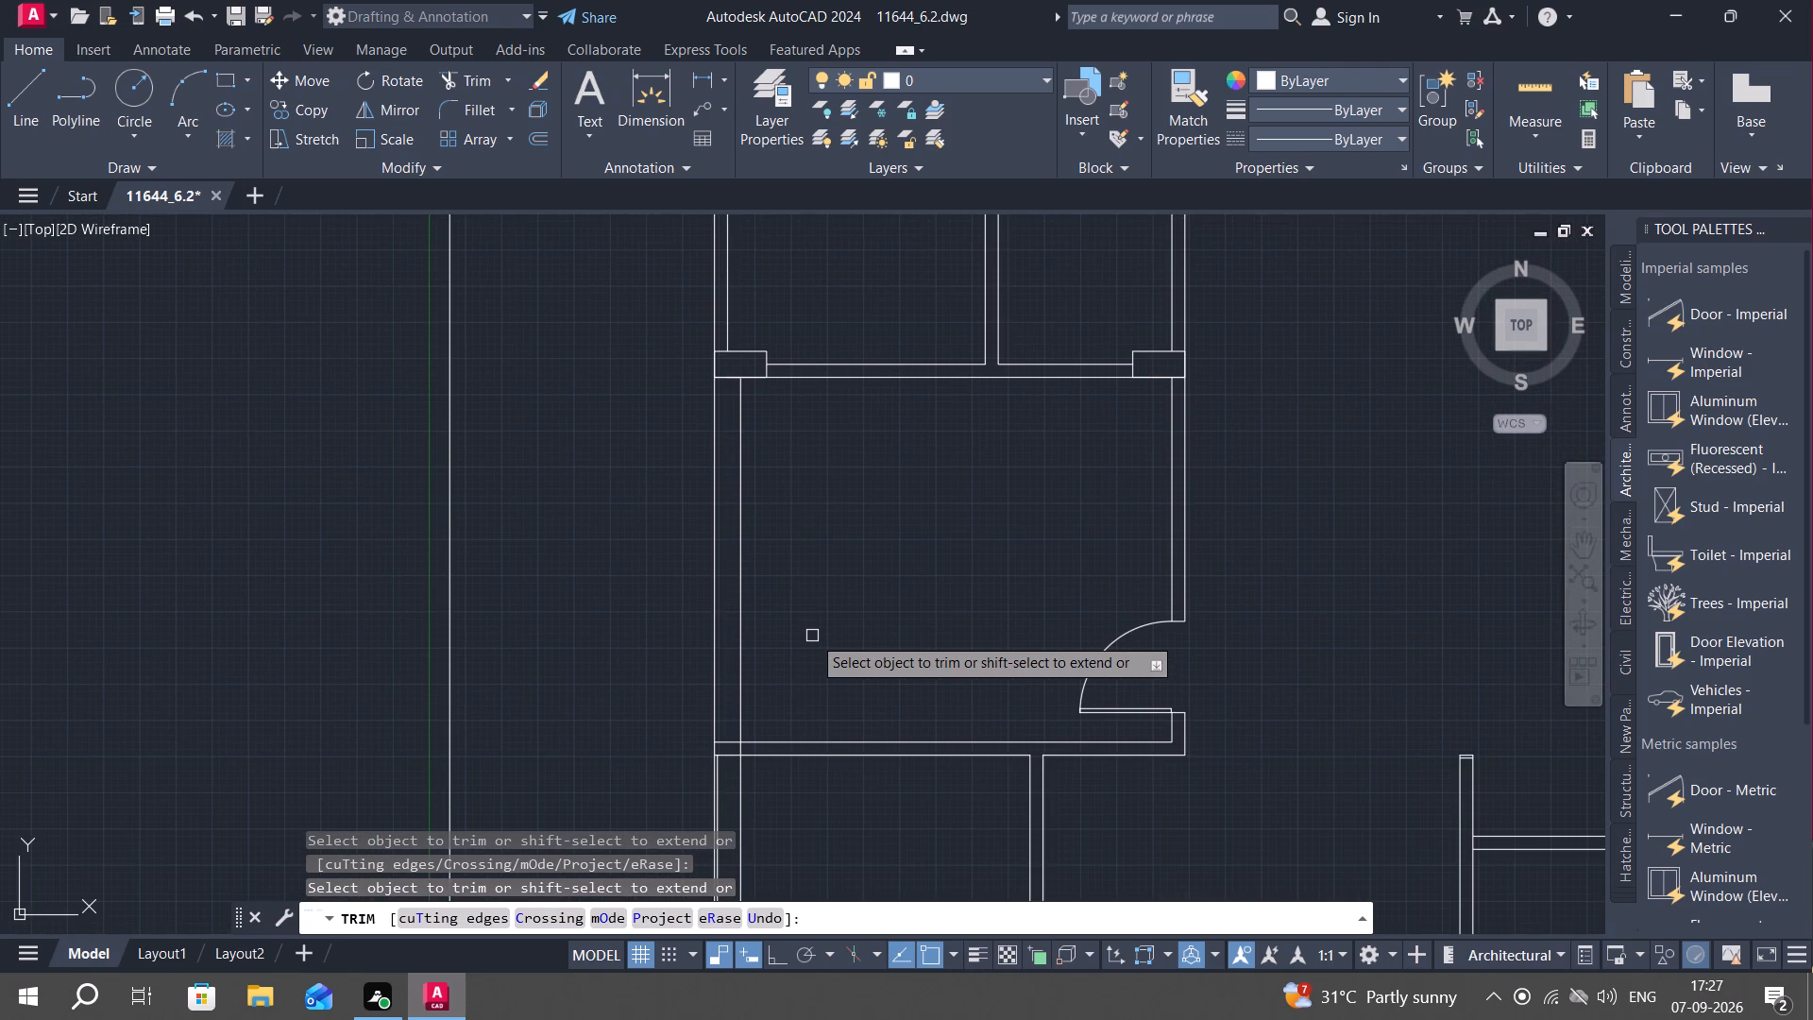
{"action": "key", "text": "Escape"}
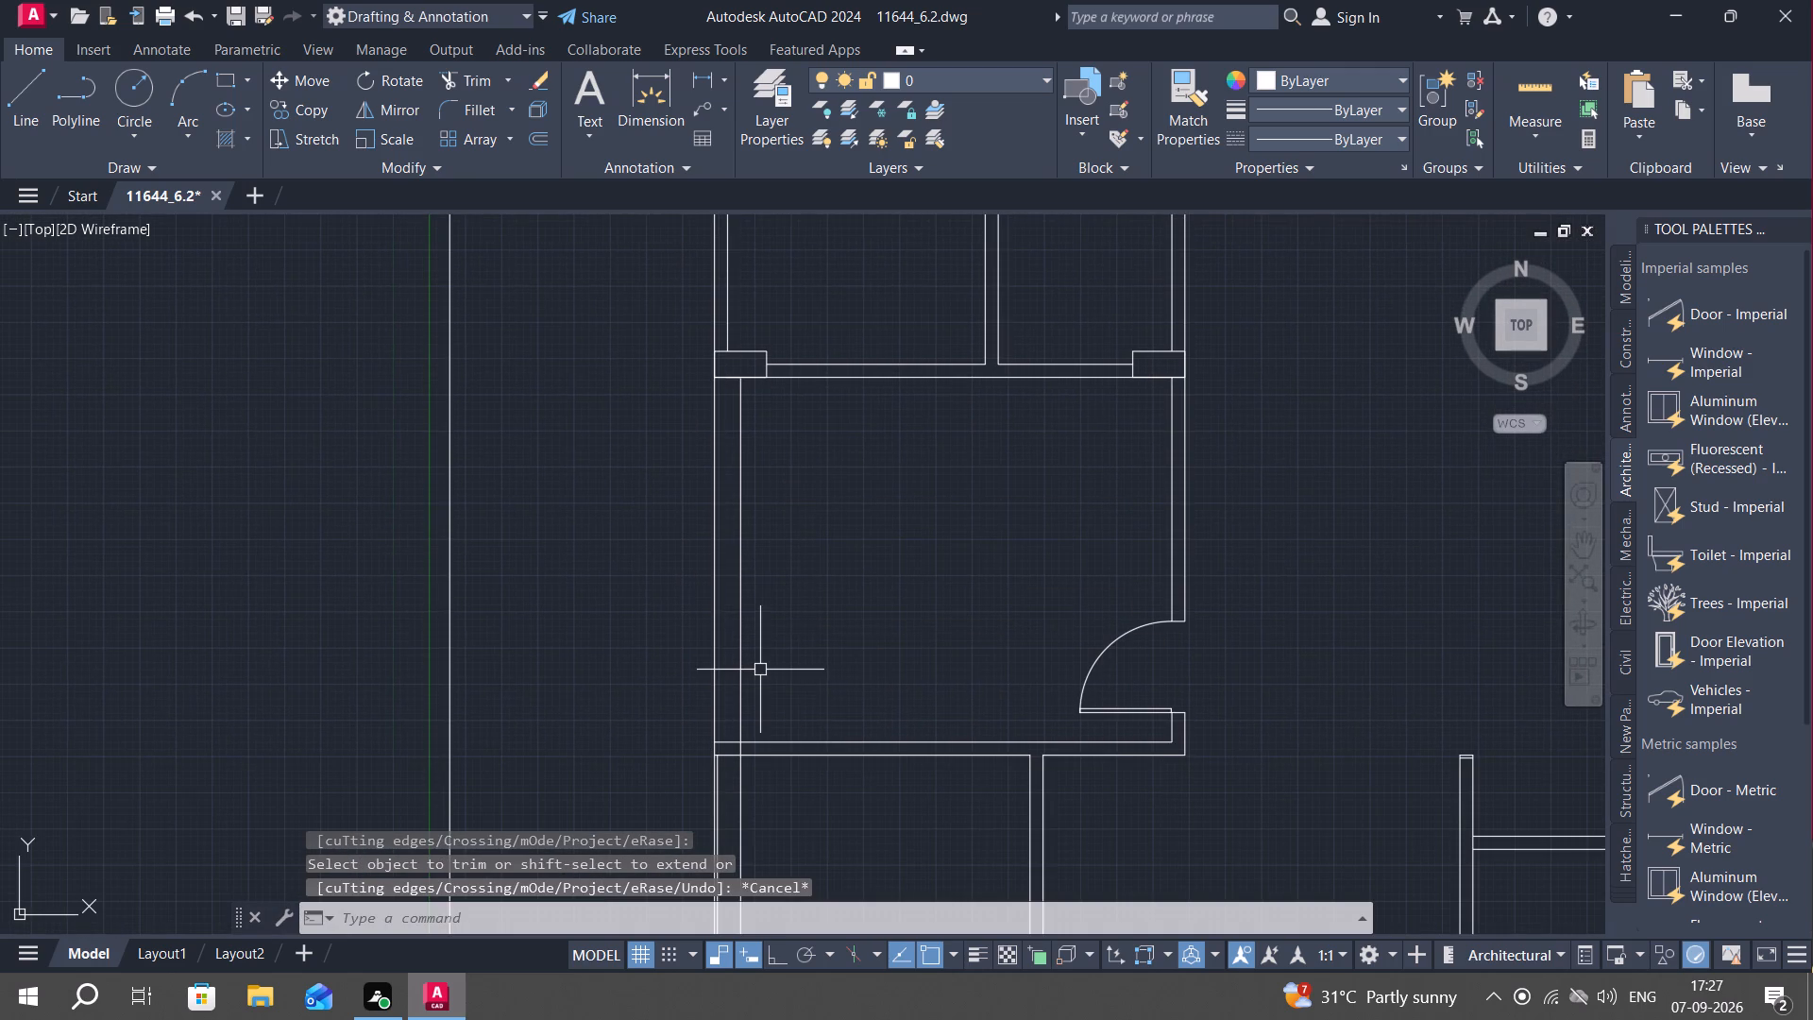
Draw a short line across the outer side wall's thickness, just above the lower corner of the room below the columns.
{"action": "key", "text": "l"}
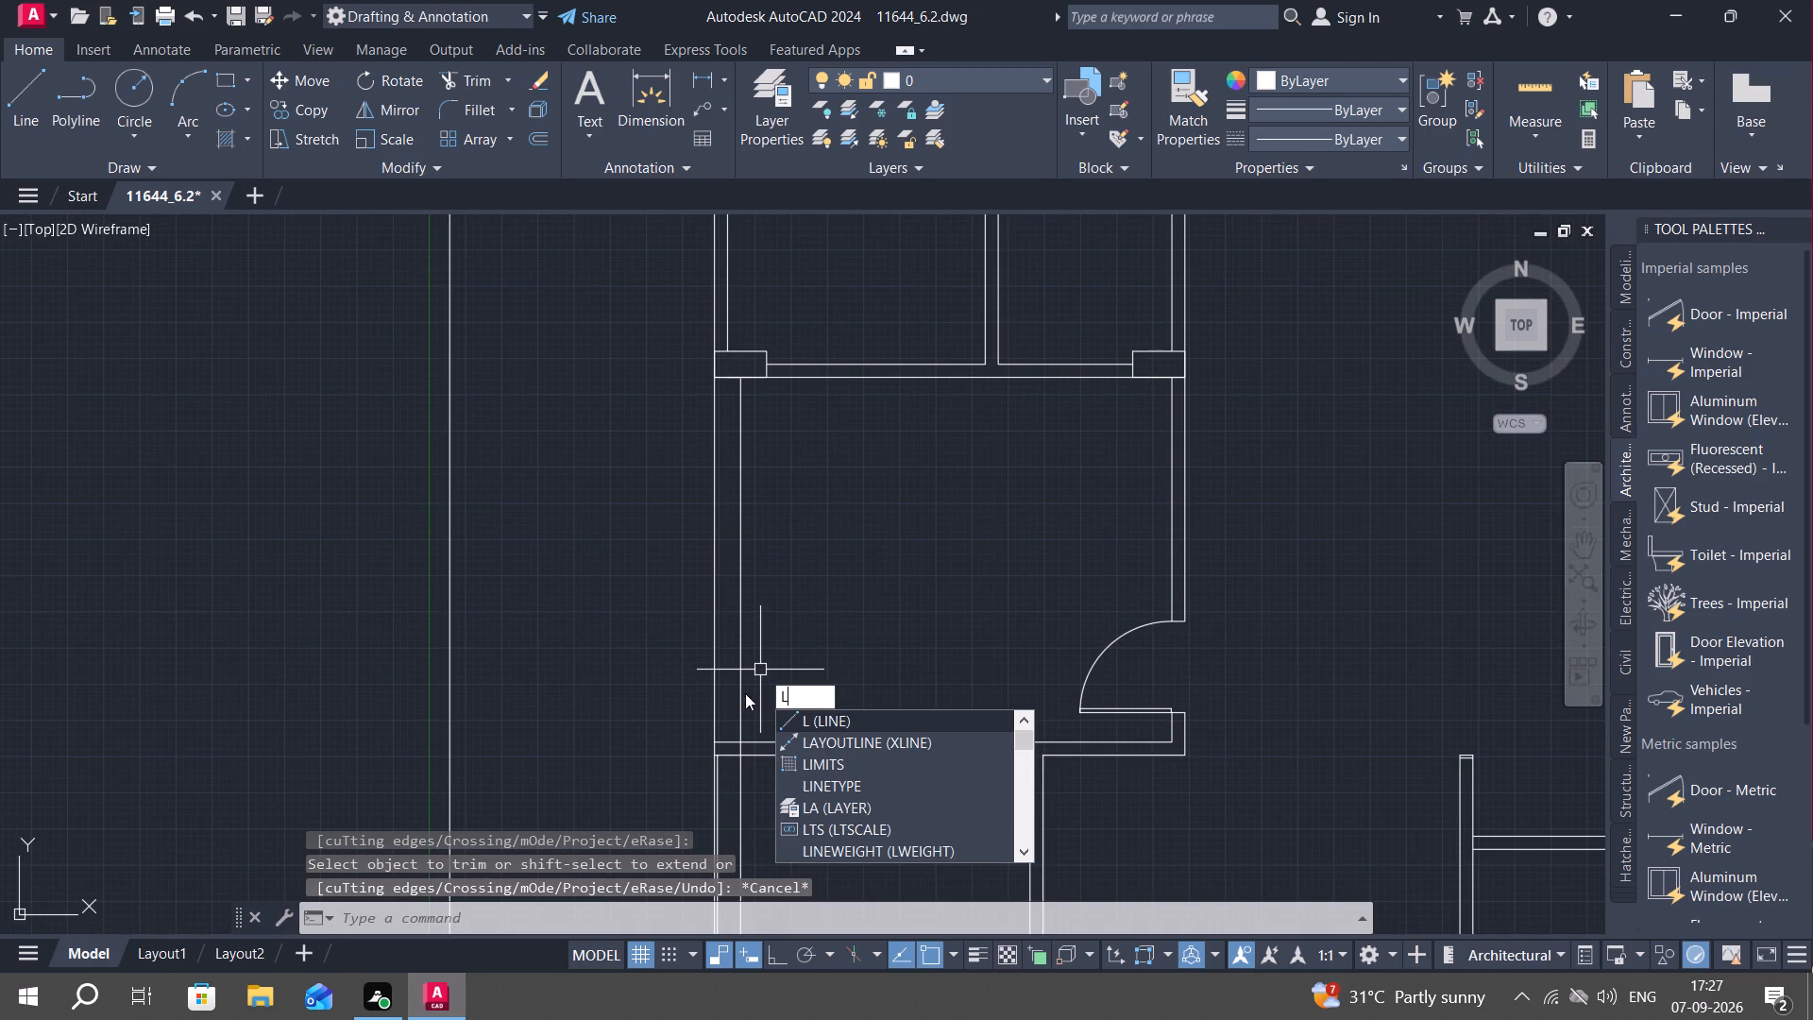
{"action": "key", "text": "space"}
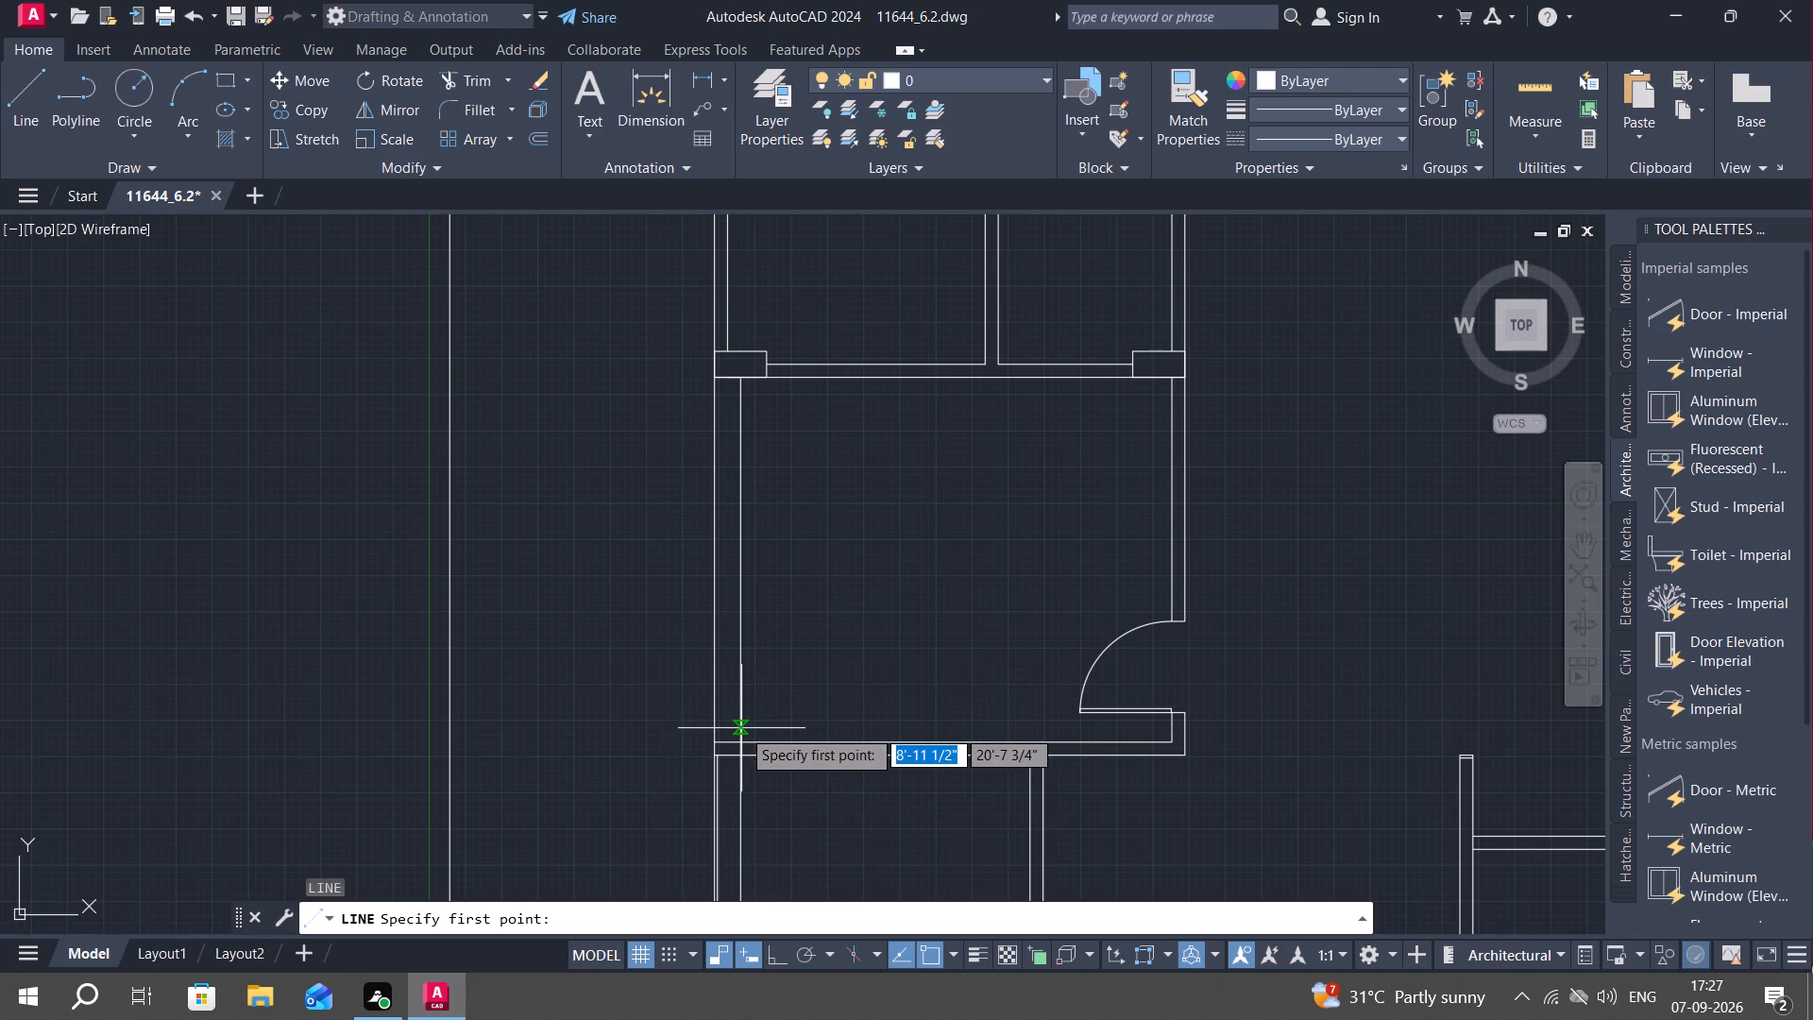
{"action": "scroll", "coordinate": [741, 728], "scroll_direction": "up", "scroll_amount": 1}
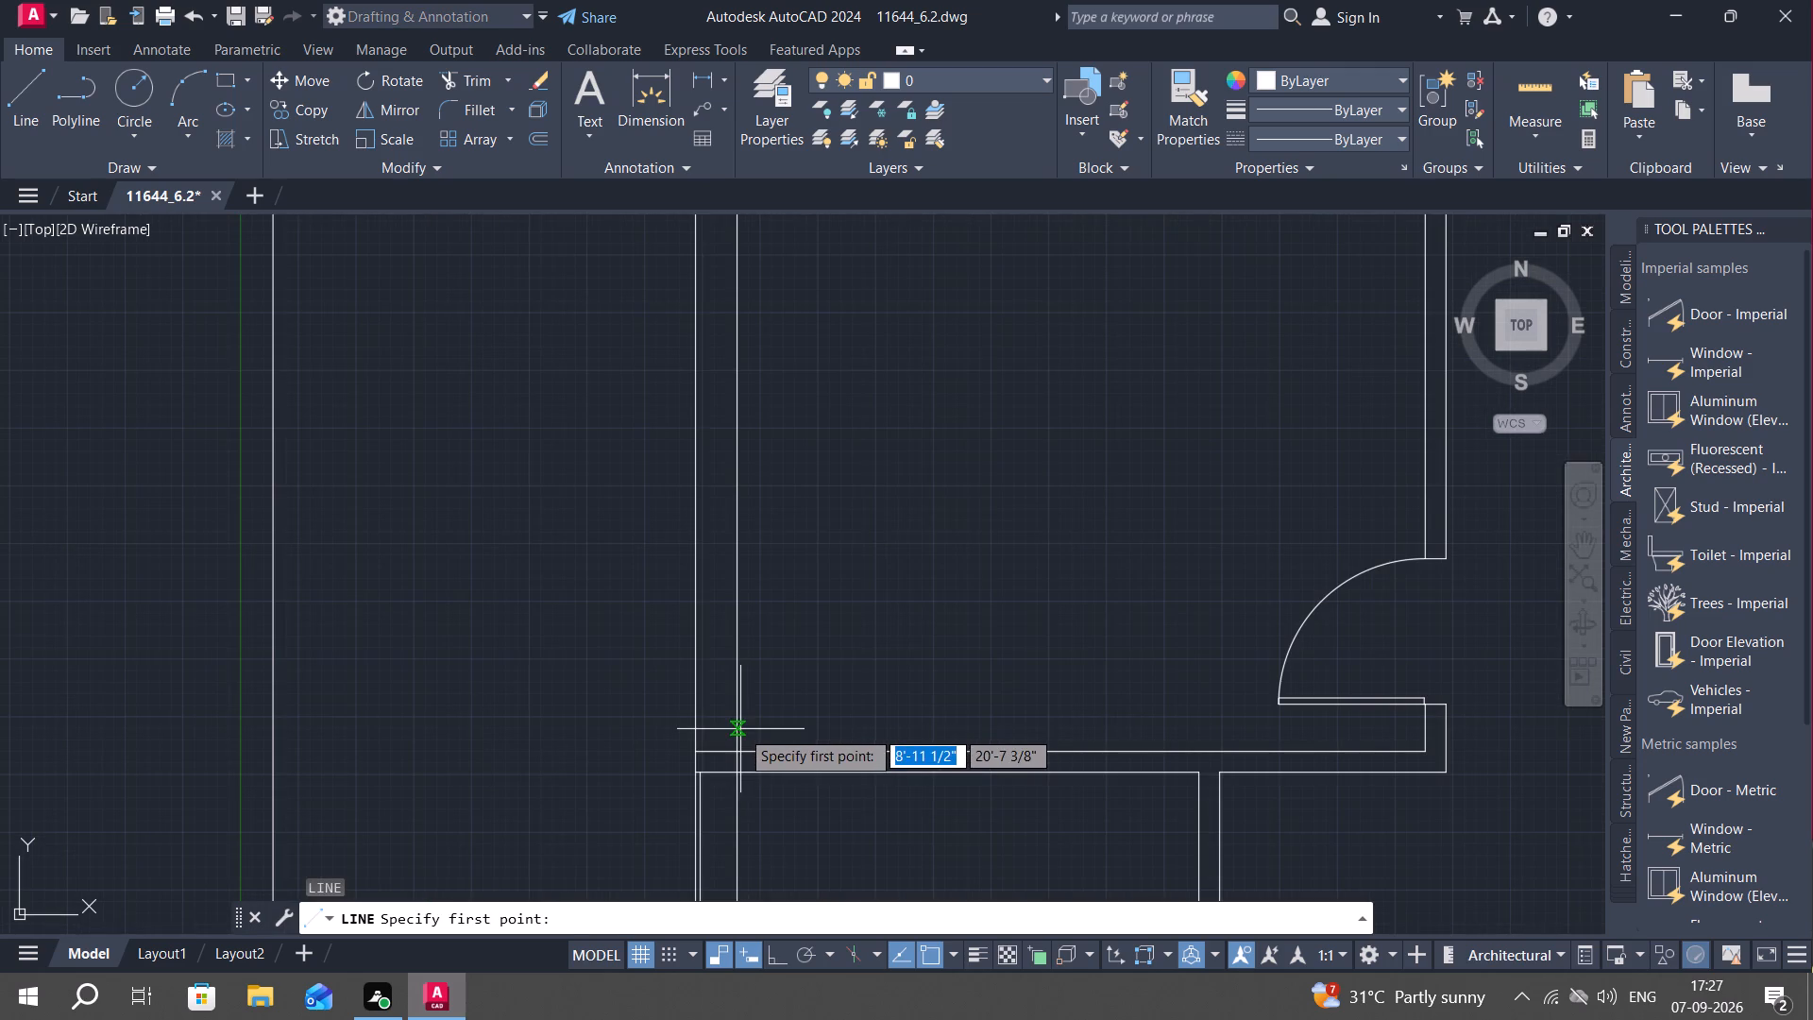
{"action": "left_click", "coordinate": [740, 729]}
{"action": "left_click", "coordinate": [700, 732]}
{"action": "key", "text": "Escape"}
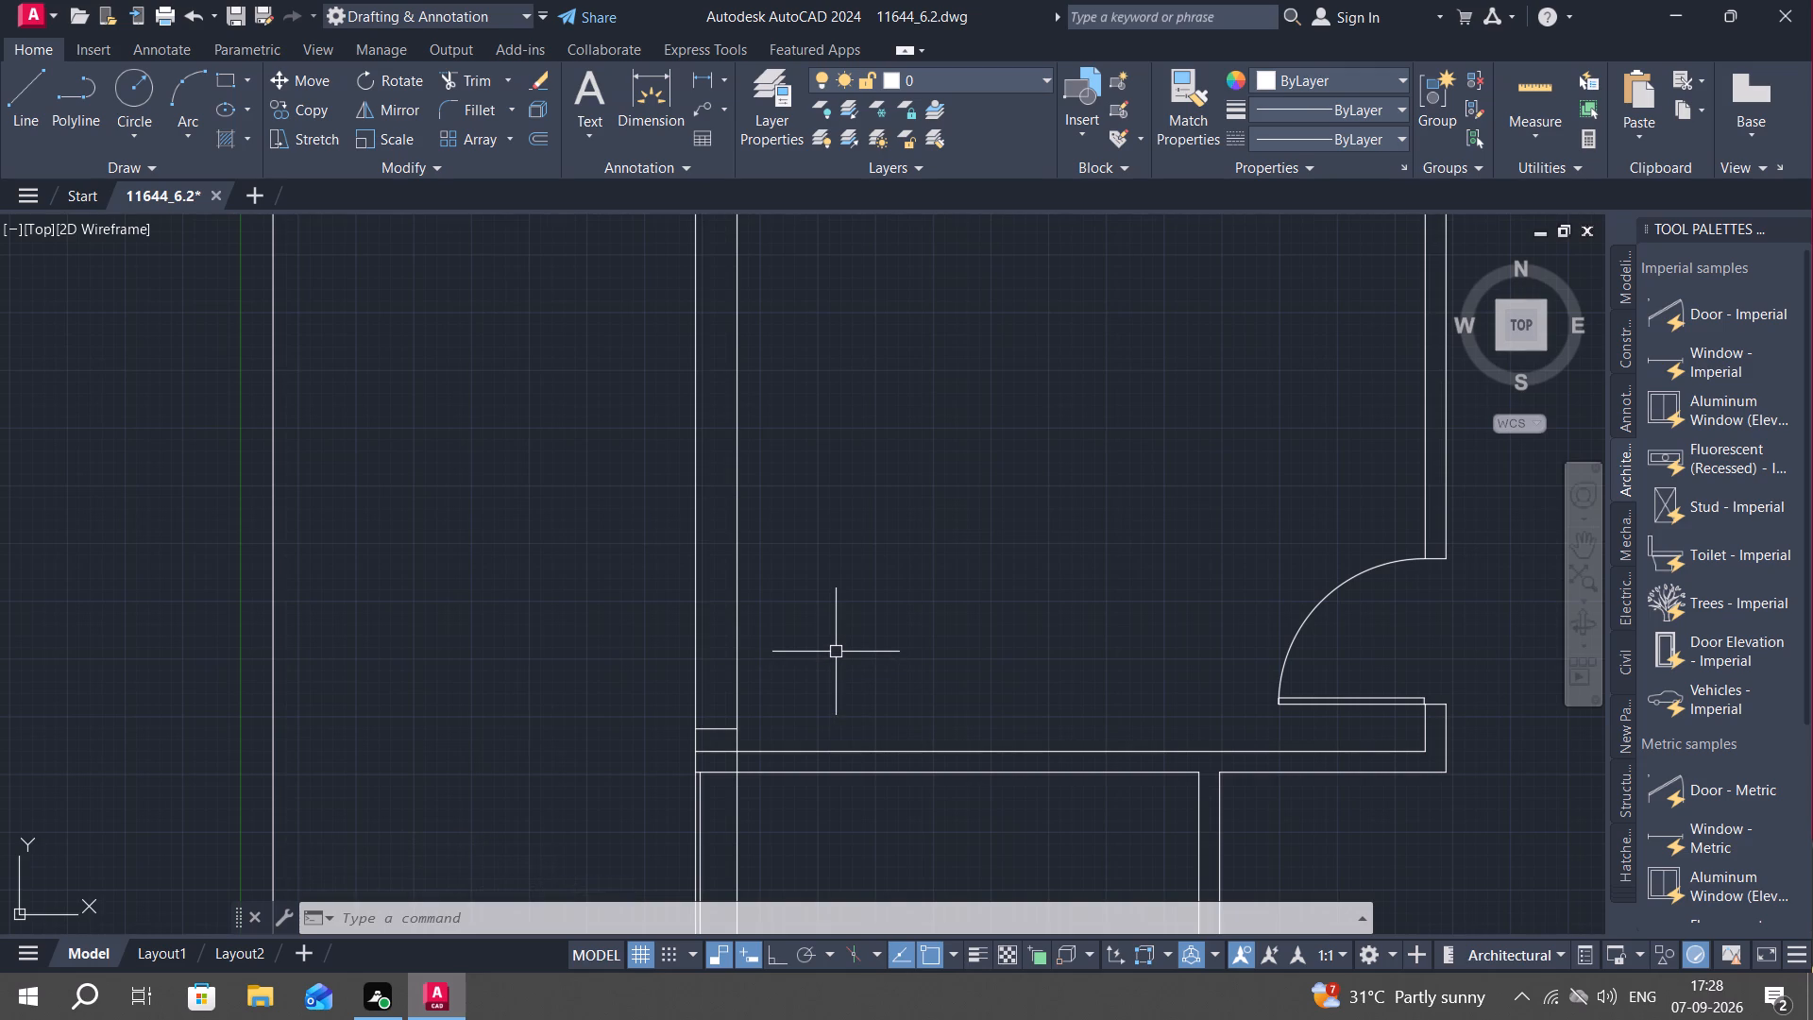
Offset the short line across the side wall 4' upward to mark the other end of the opening.
{"action": "key", "text": "Escape"}
{"action": "type", "text": "O"}
{"action": "key", "text": "space"}
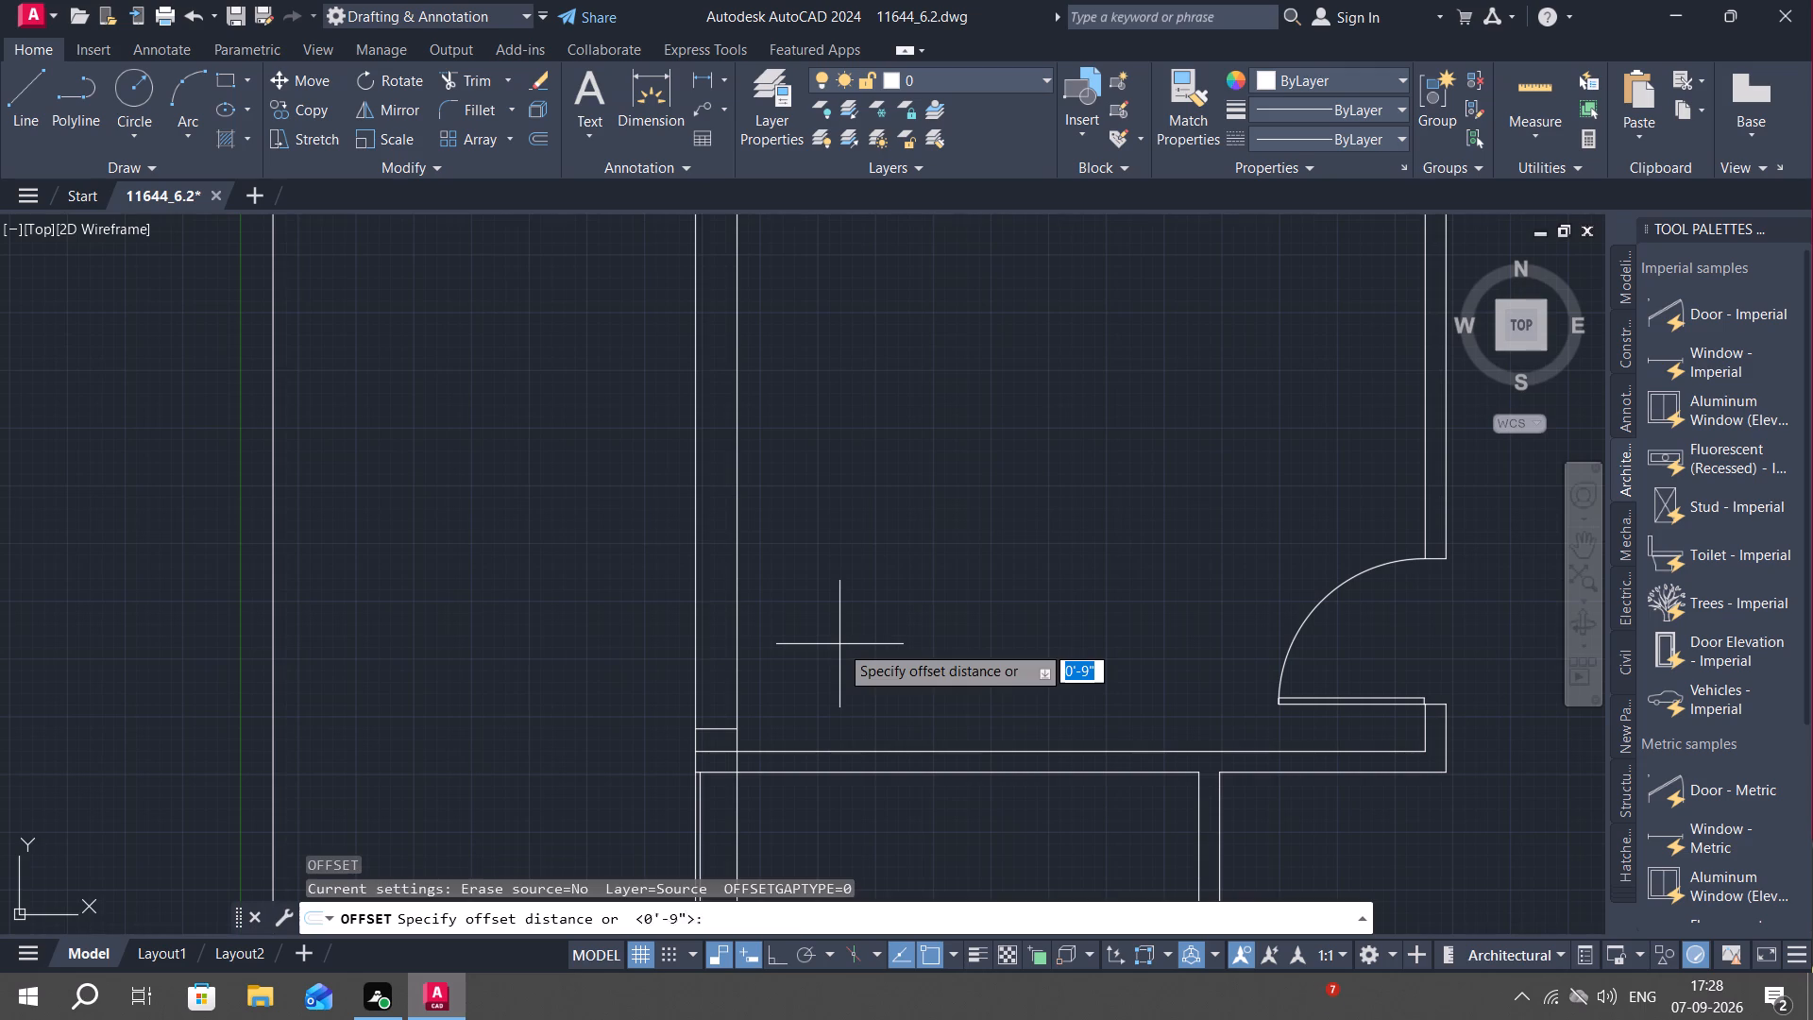
{"action": "type", "text": "4'"}
{"action": "key", "text": "Return"}
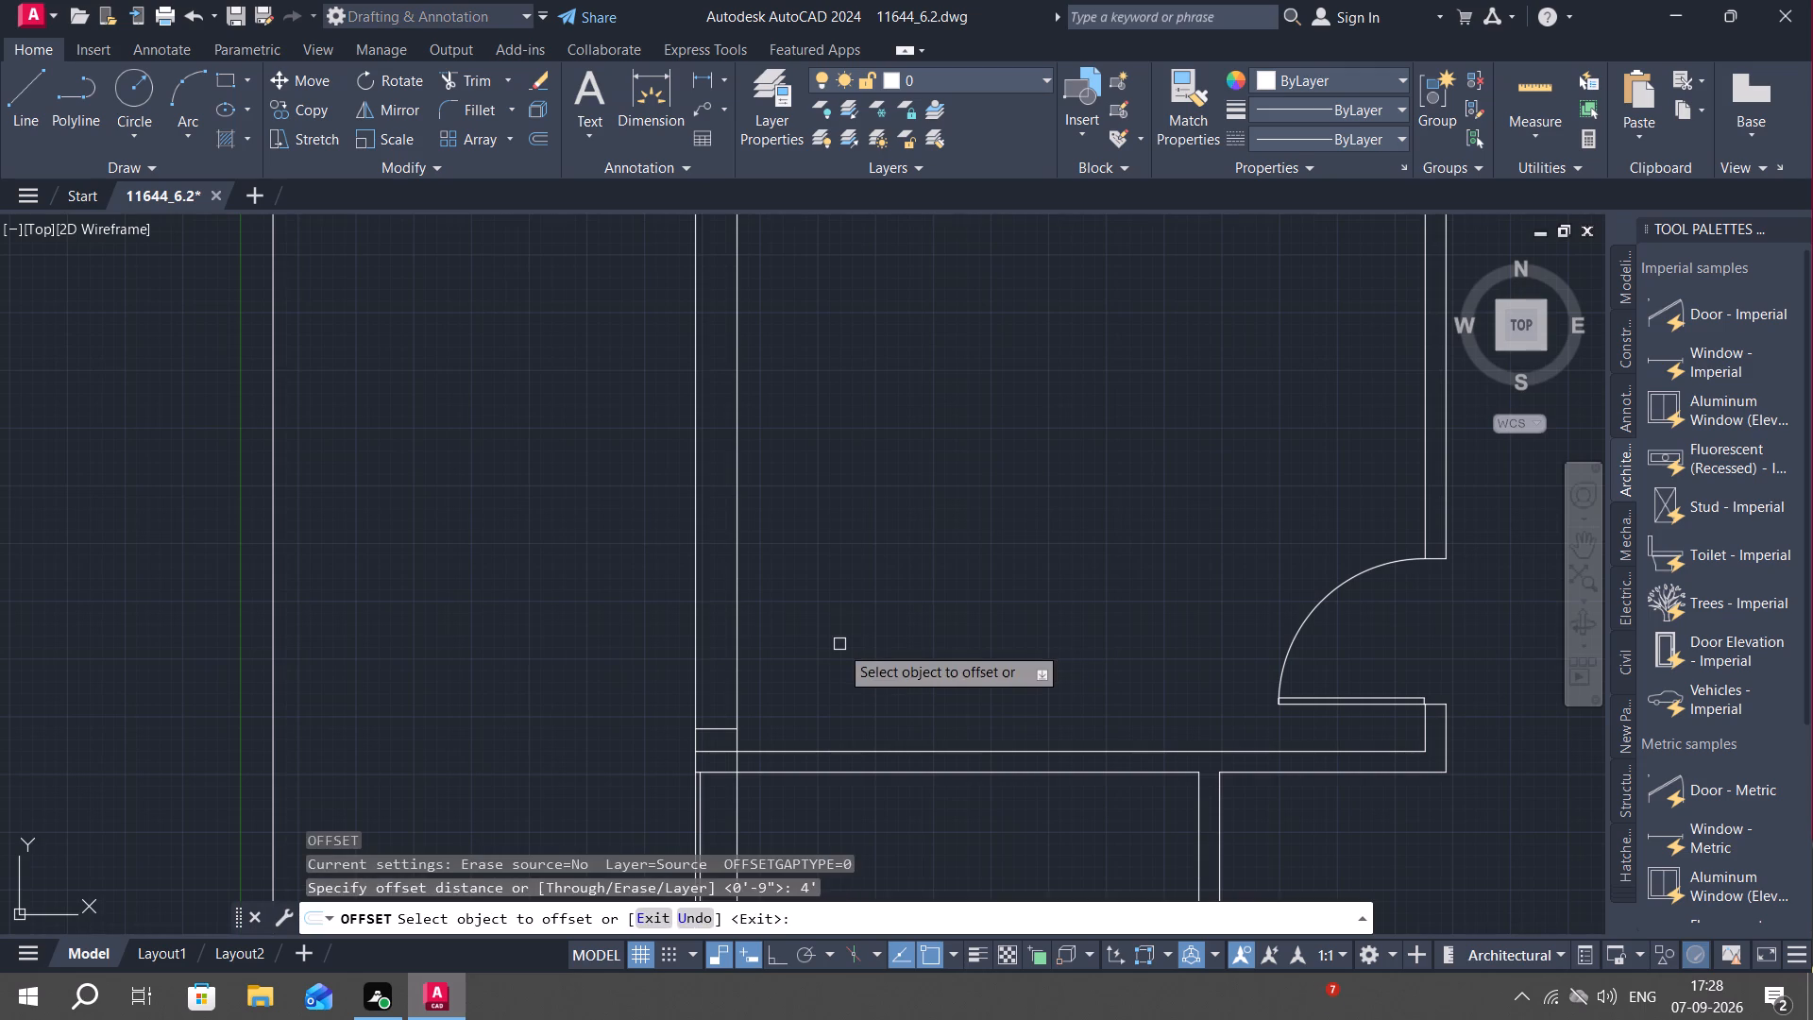
{"action": "key", "text": "space"}
{"action": "key", "text": "space"}
{"action": "key", "text": "space"}
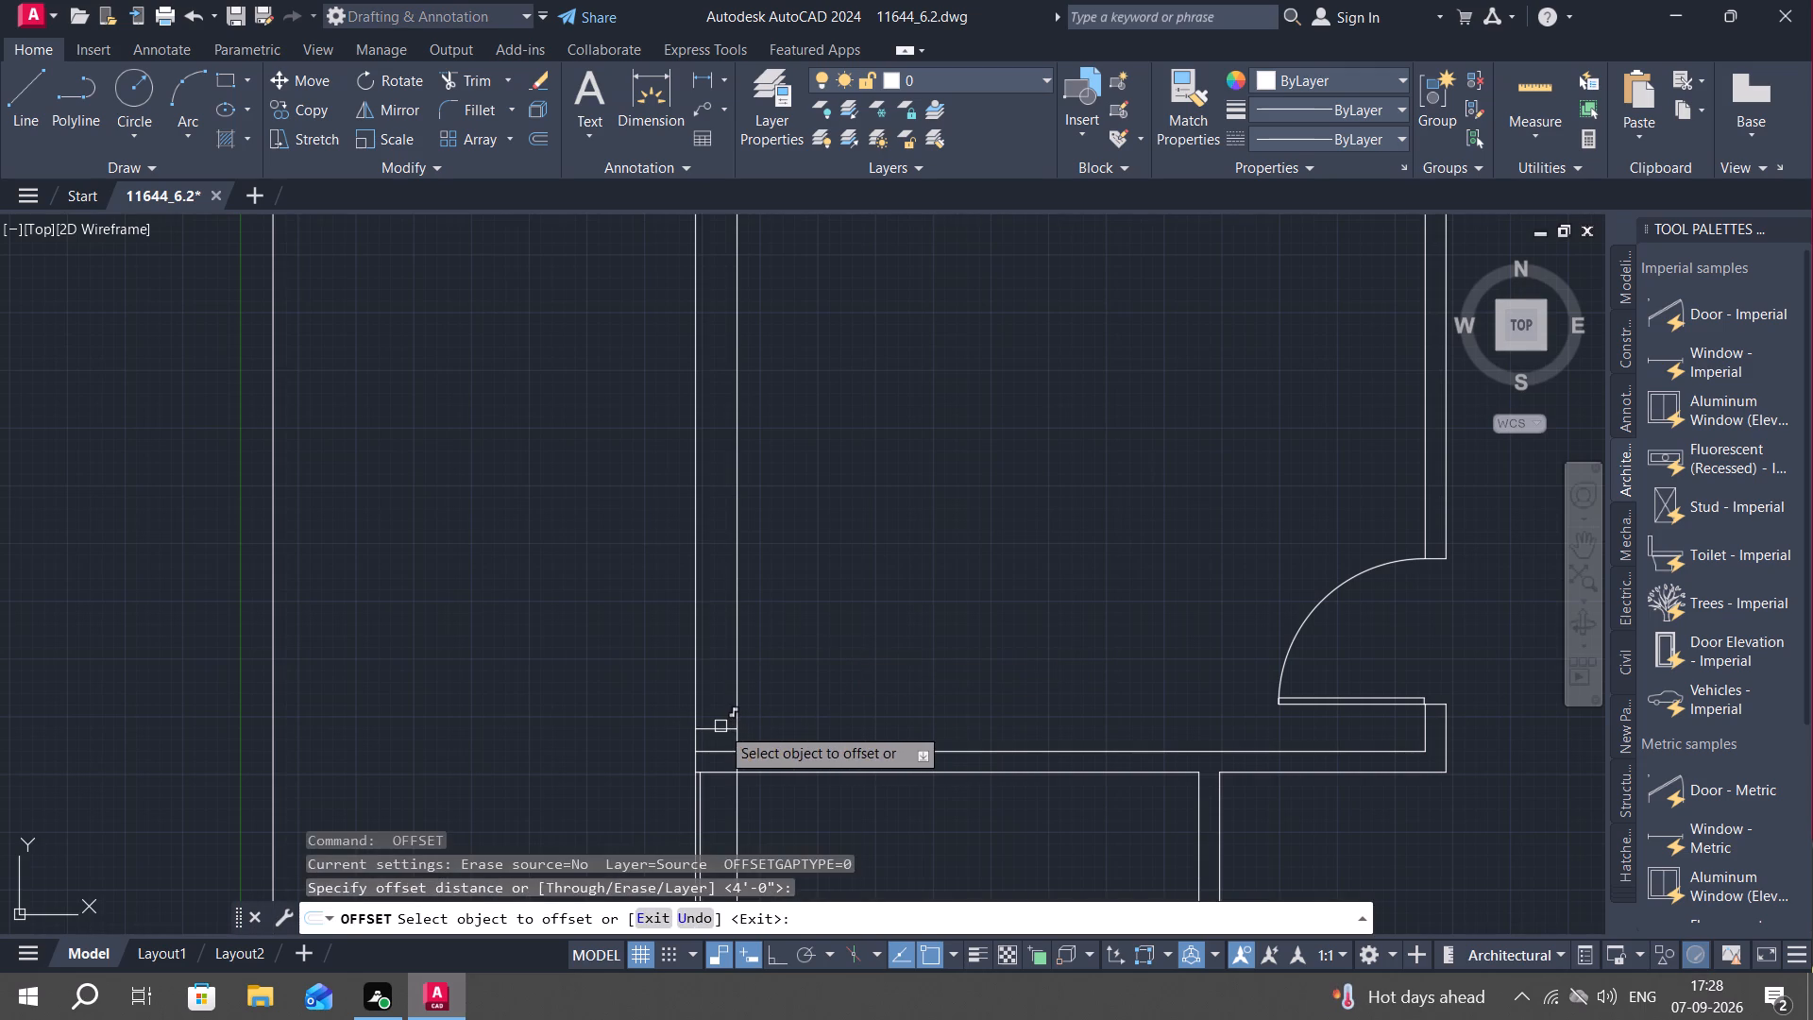
{"action": "left_click", "coordinate": [720, 726]}
{"action": "left_click", "coordinate": [718, 584]}
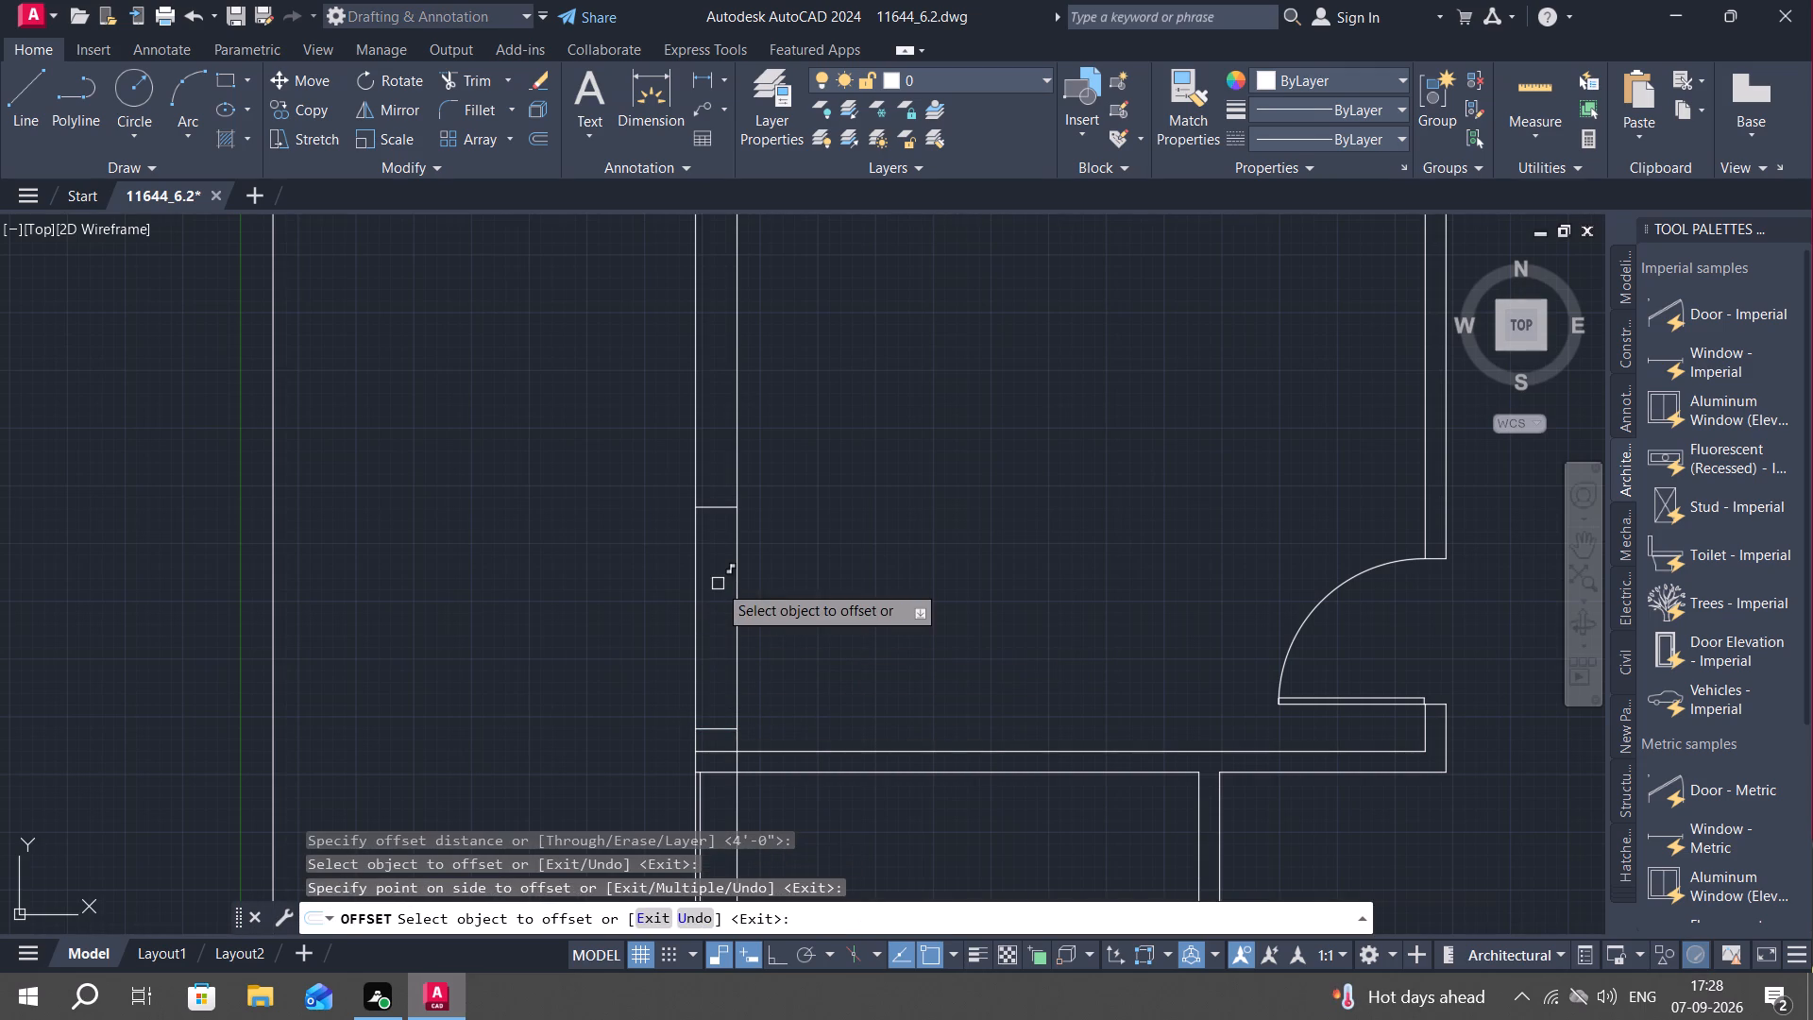
{"action": "scroll", "coordinate": [766, 513], "scroll_direction": "down", "scroll_amount": 1}
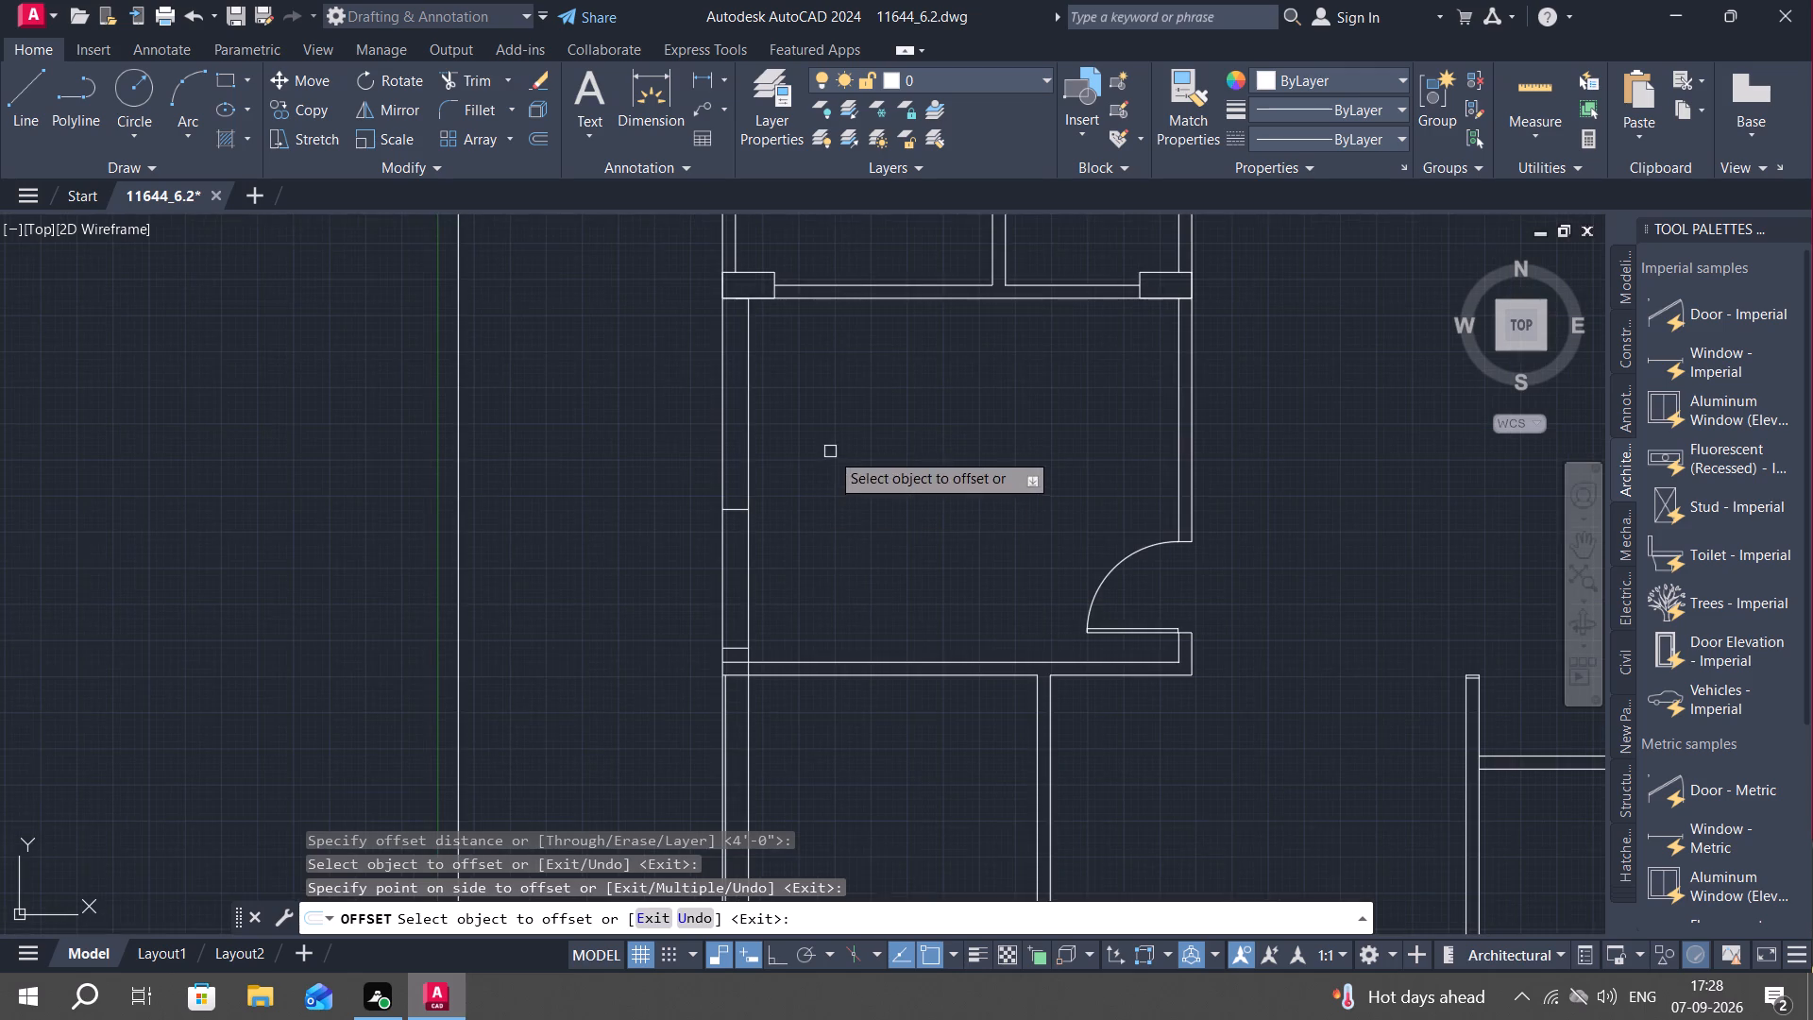
{"action": "middle_click_drag", "start_coordinate": [830, 451], "coordinate": [844, 574]}
{"action": "key", "text": "Escape"}
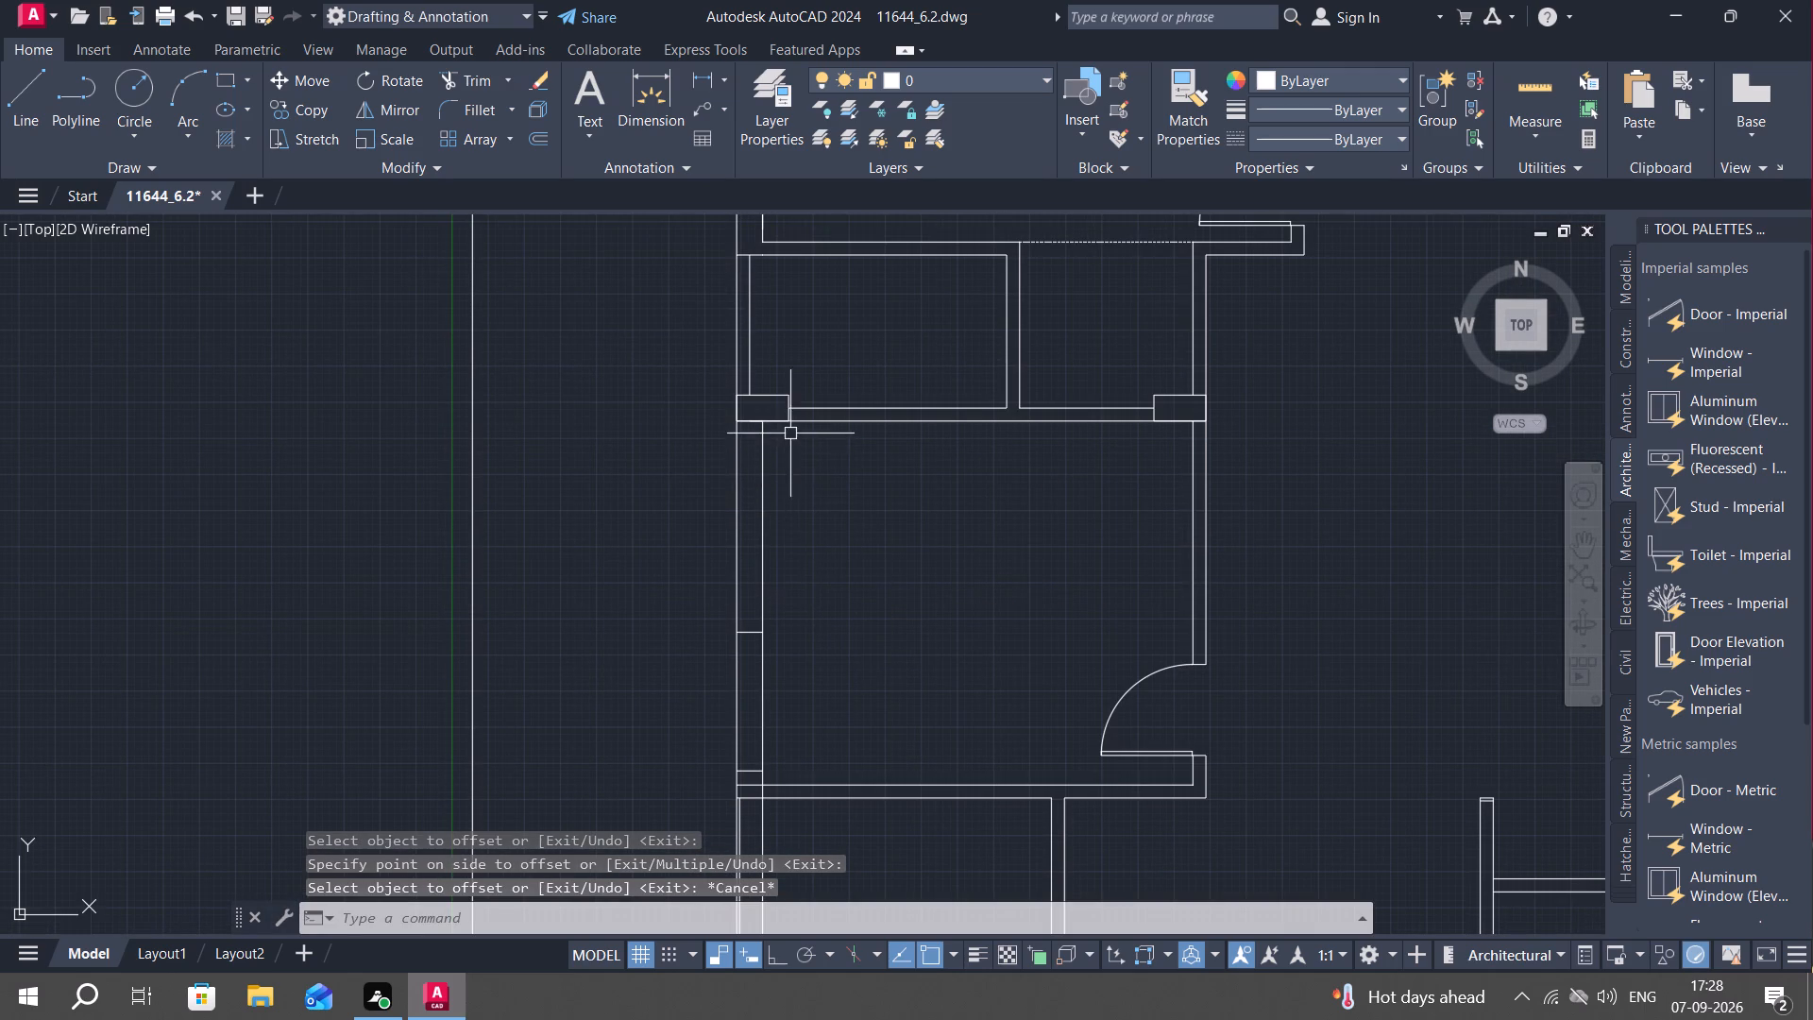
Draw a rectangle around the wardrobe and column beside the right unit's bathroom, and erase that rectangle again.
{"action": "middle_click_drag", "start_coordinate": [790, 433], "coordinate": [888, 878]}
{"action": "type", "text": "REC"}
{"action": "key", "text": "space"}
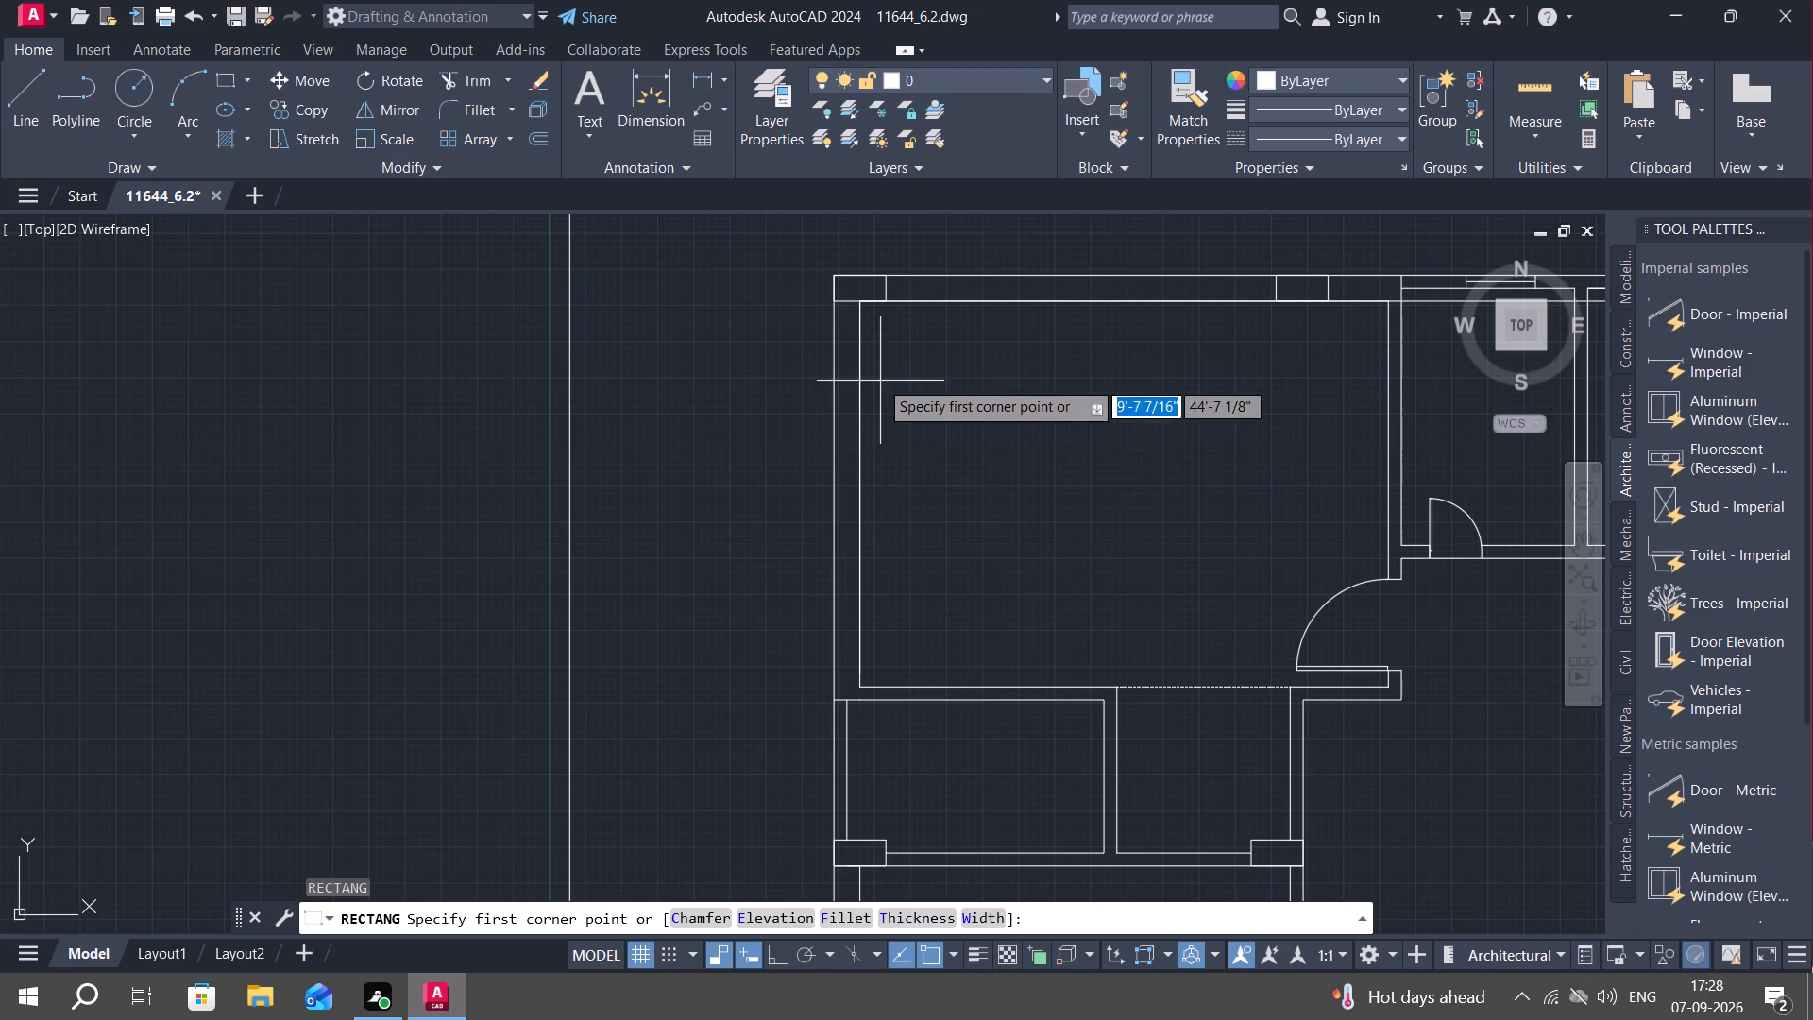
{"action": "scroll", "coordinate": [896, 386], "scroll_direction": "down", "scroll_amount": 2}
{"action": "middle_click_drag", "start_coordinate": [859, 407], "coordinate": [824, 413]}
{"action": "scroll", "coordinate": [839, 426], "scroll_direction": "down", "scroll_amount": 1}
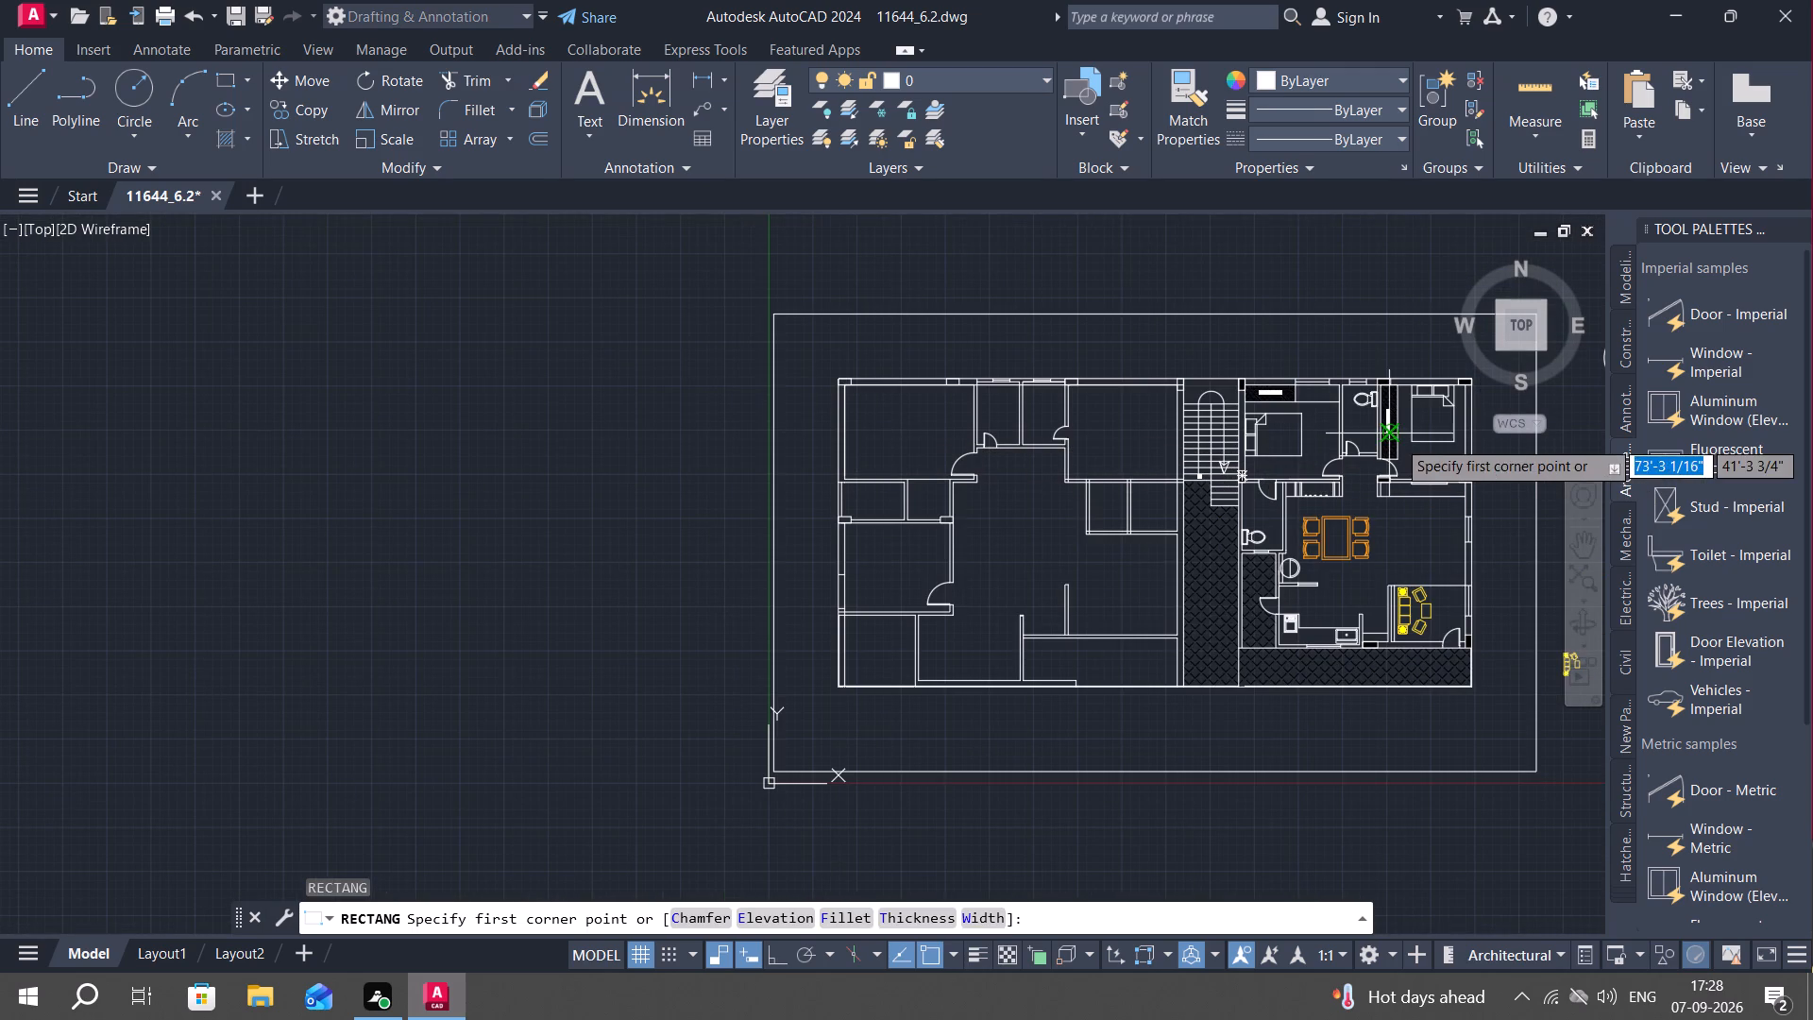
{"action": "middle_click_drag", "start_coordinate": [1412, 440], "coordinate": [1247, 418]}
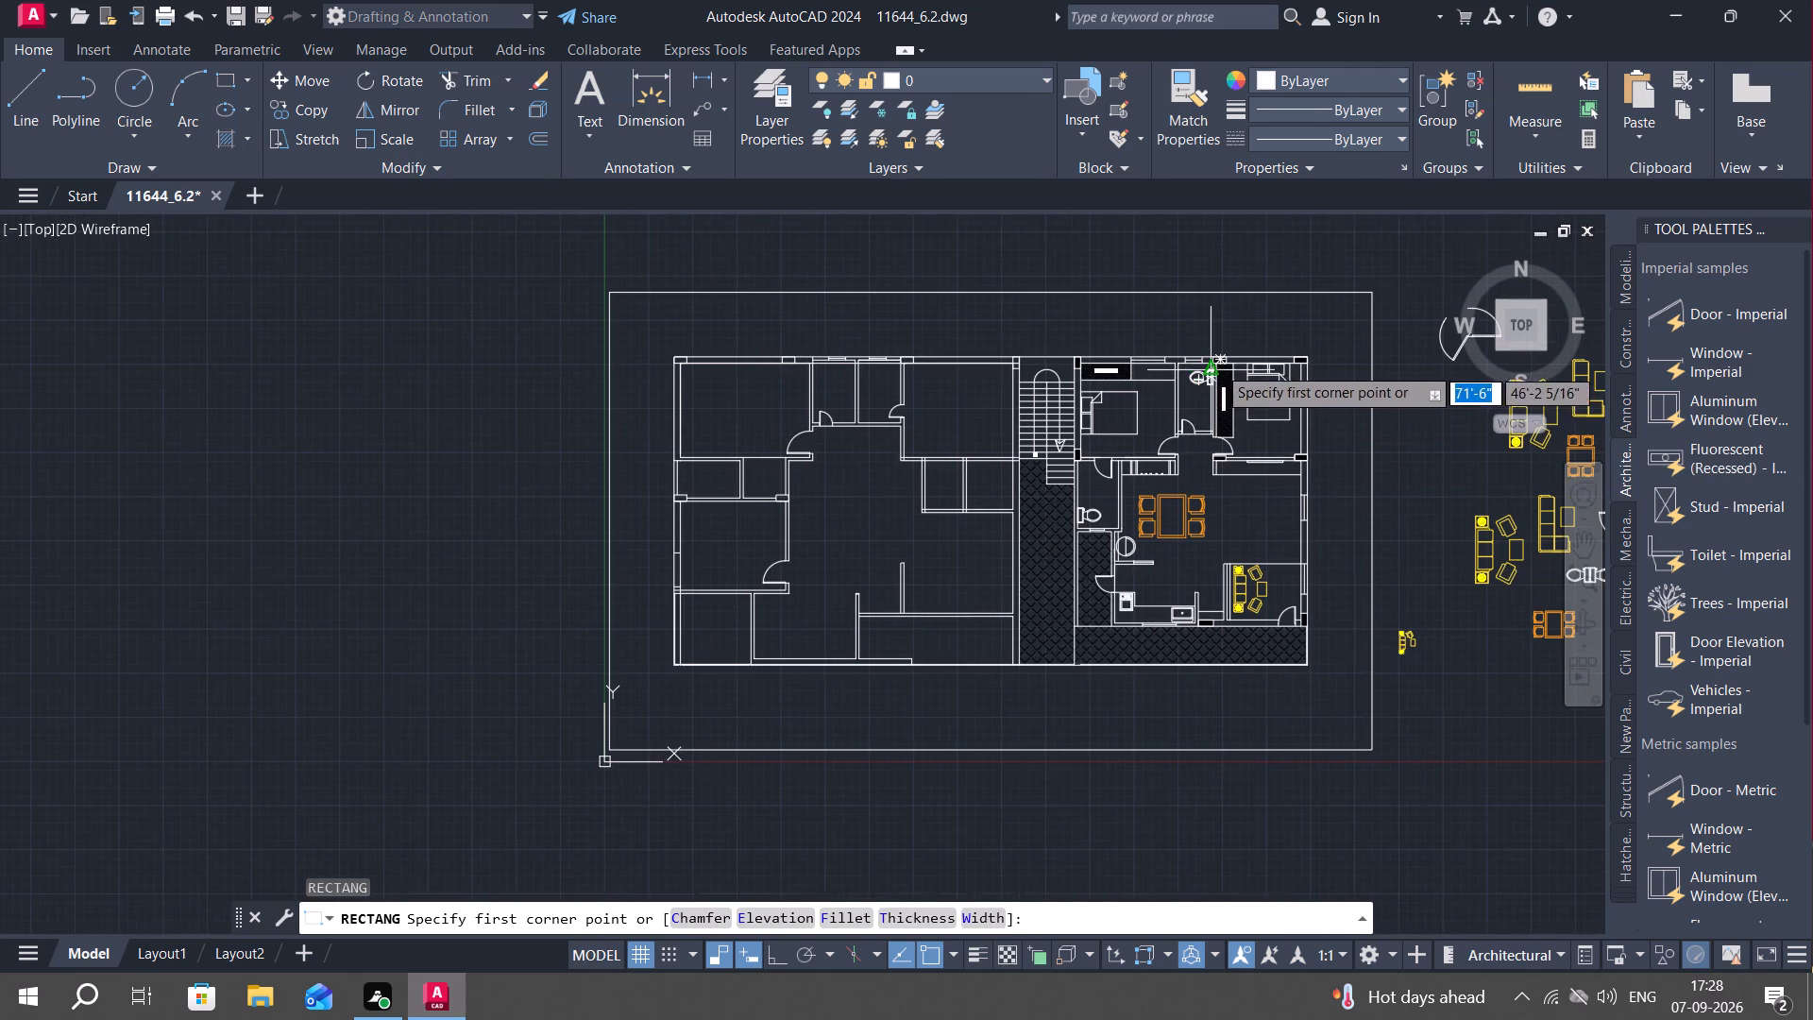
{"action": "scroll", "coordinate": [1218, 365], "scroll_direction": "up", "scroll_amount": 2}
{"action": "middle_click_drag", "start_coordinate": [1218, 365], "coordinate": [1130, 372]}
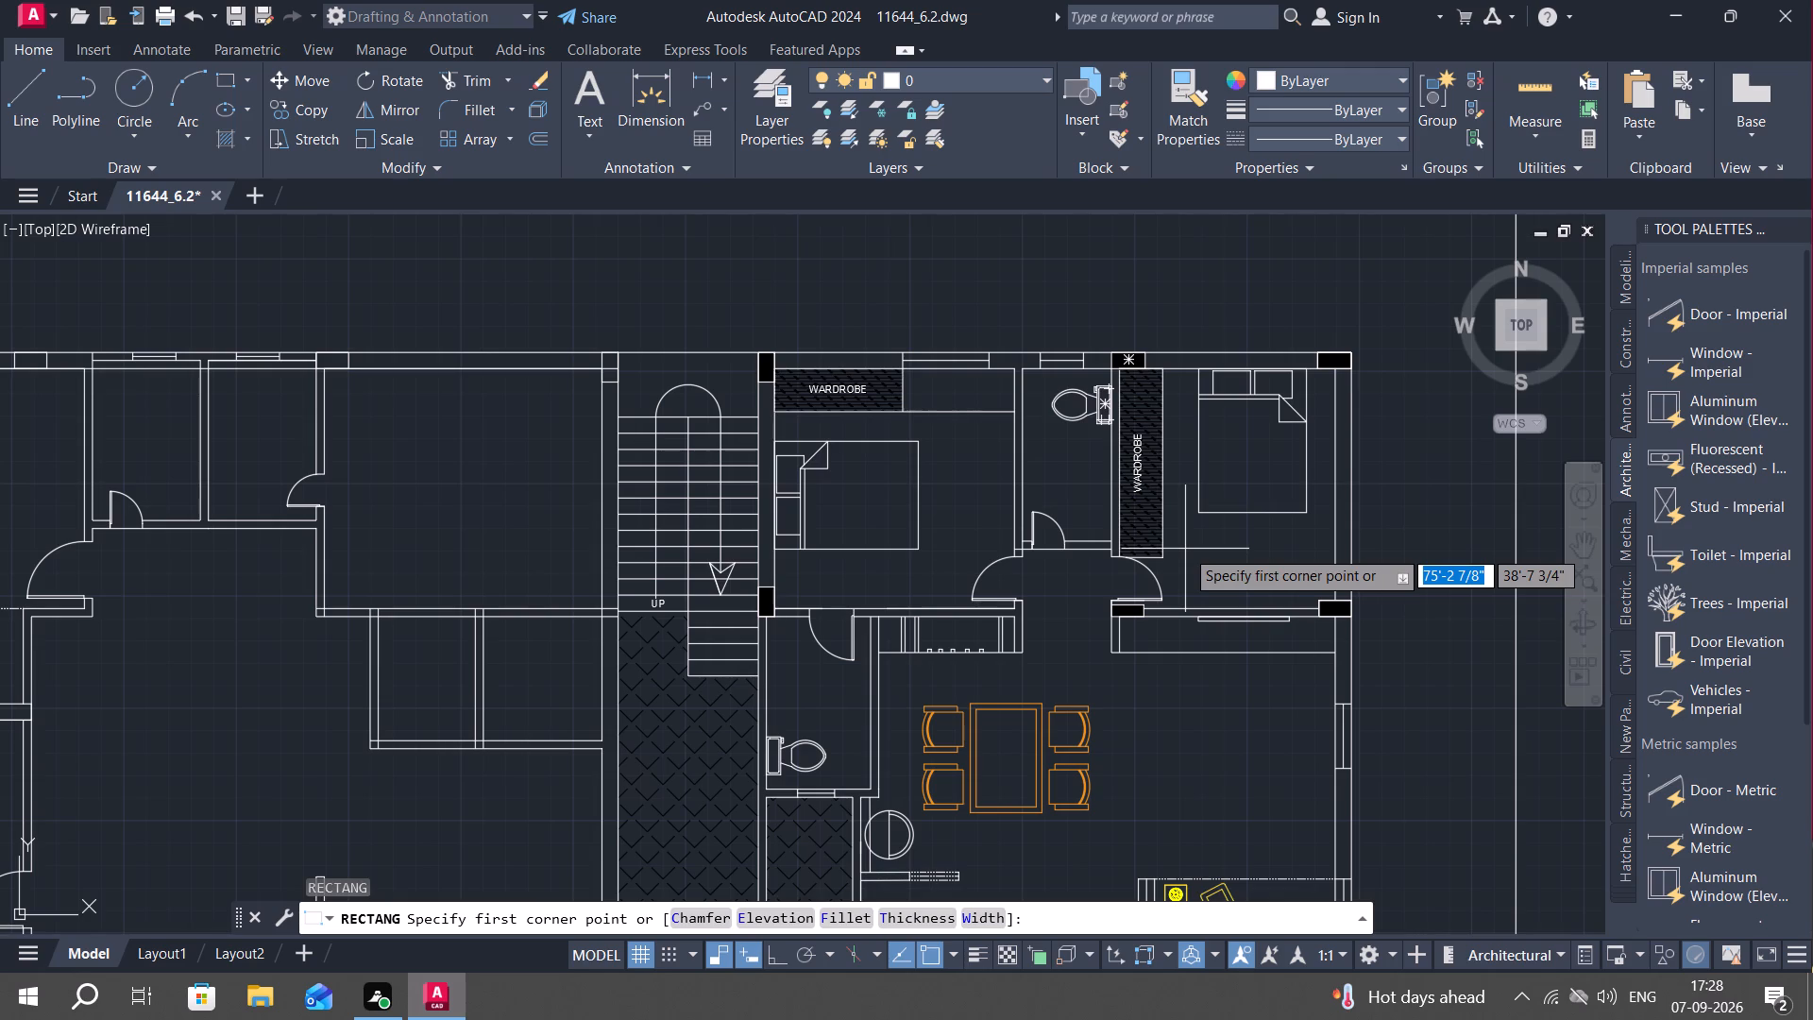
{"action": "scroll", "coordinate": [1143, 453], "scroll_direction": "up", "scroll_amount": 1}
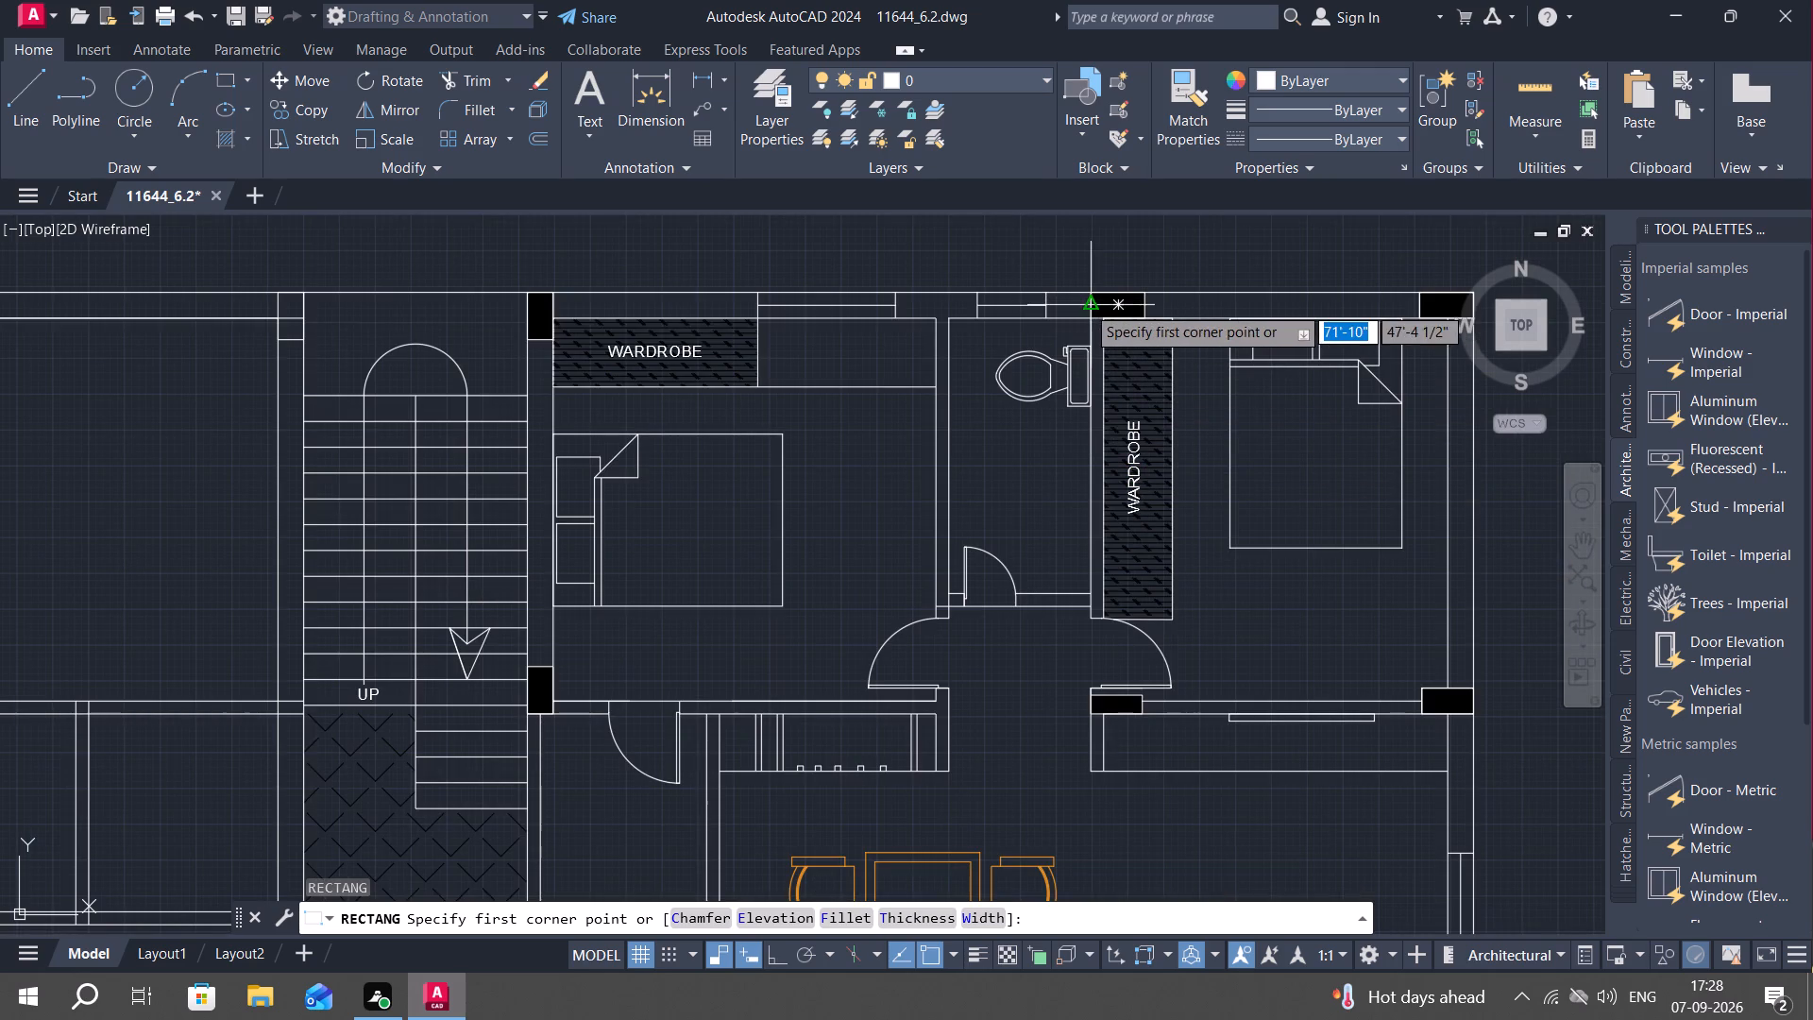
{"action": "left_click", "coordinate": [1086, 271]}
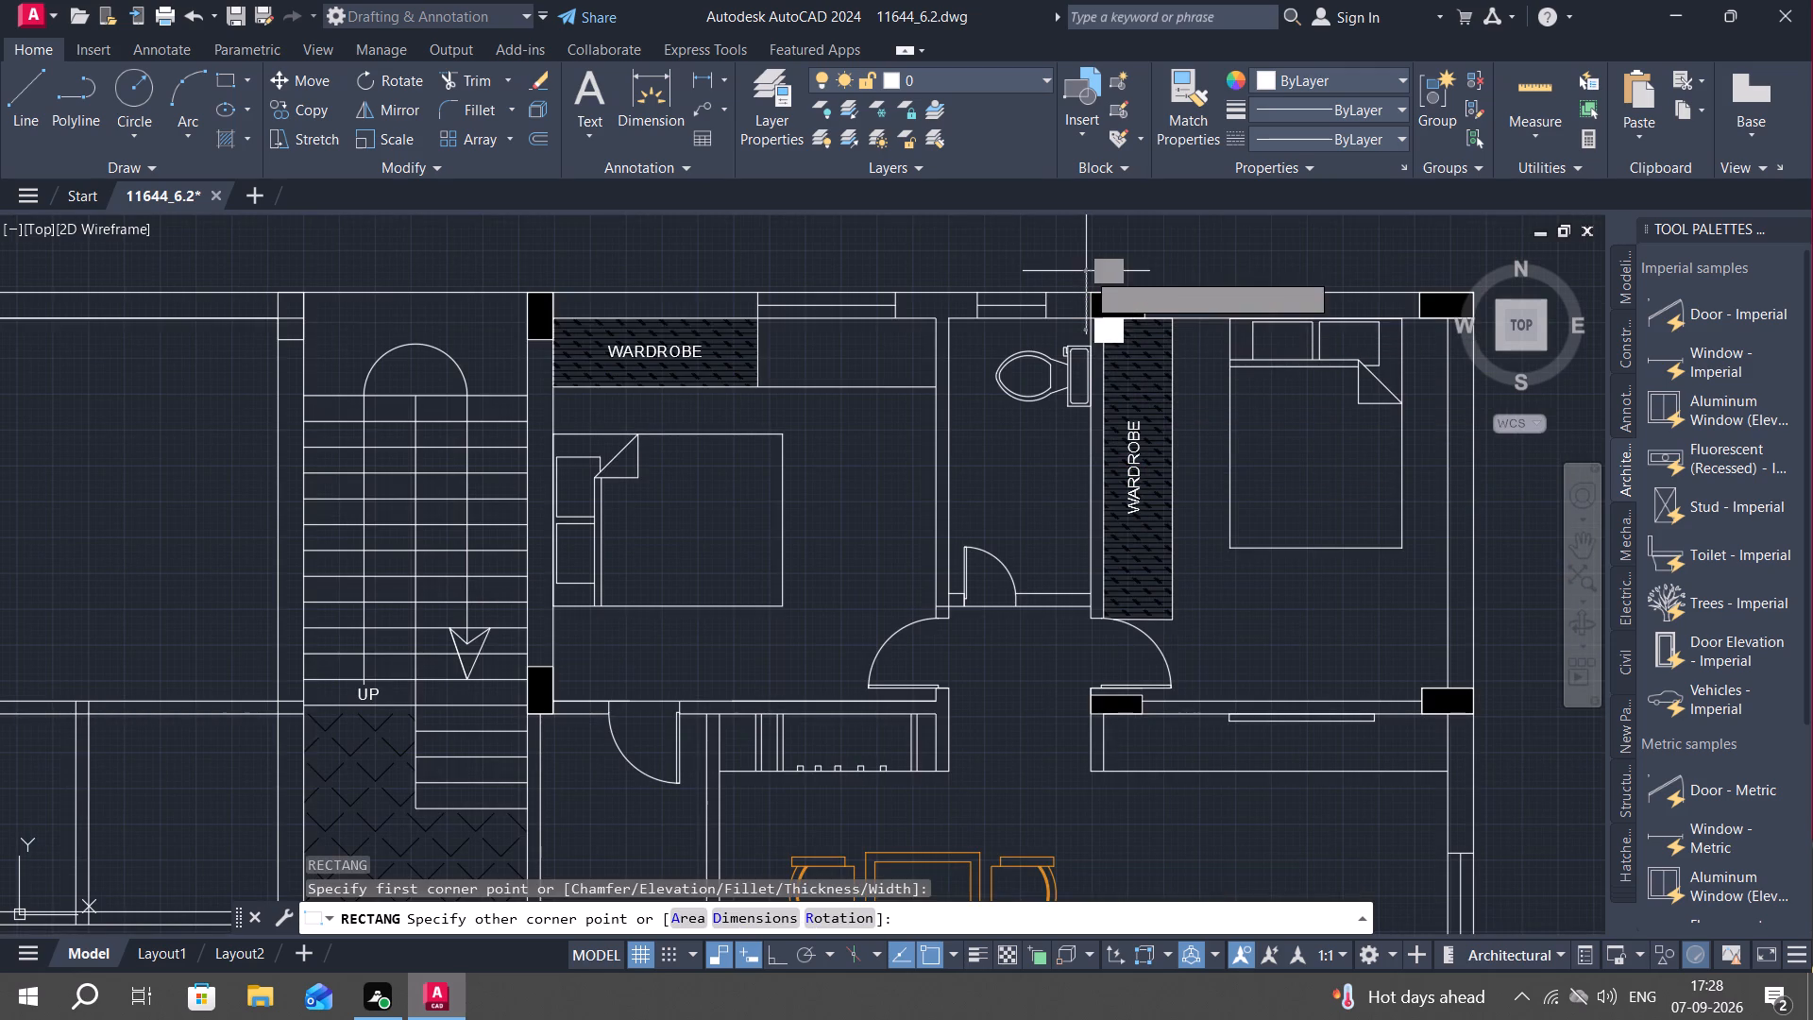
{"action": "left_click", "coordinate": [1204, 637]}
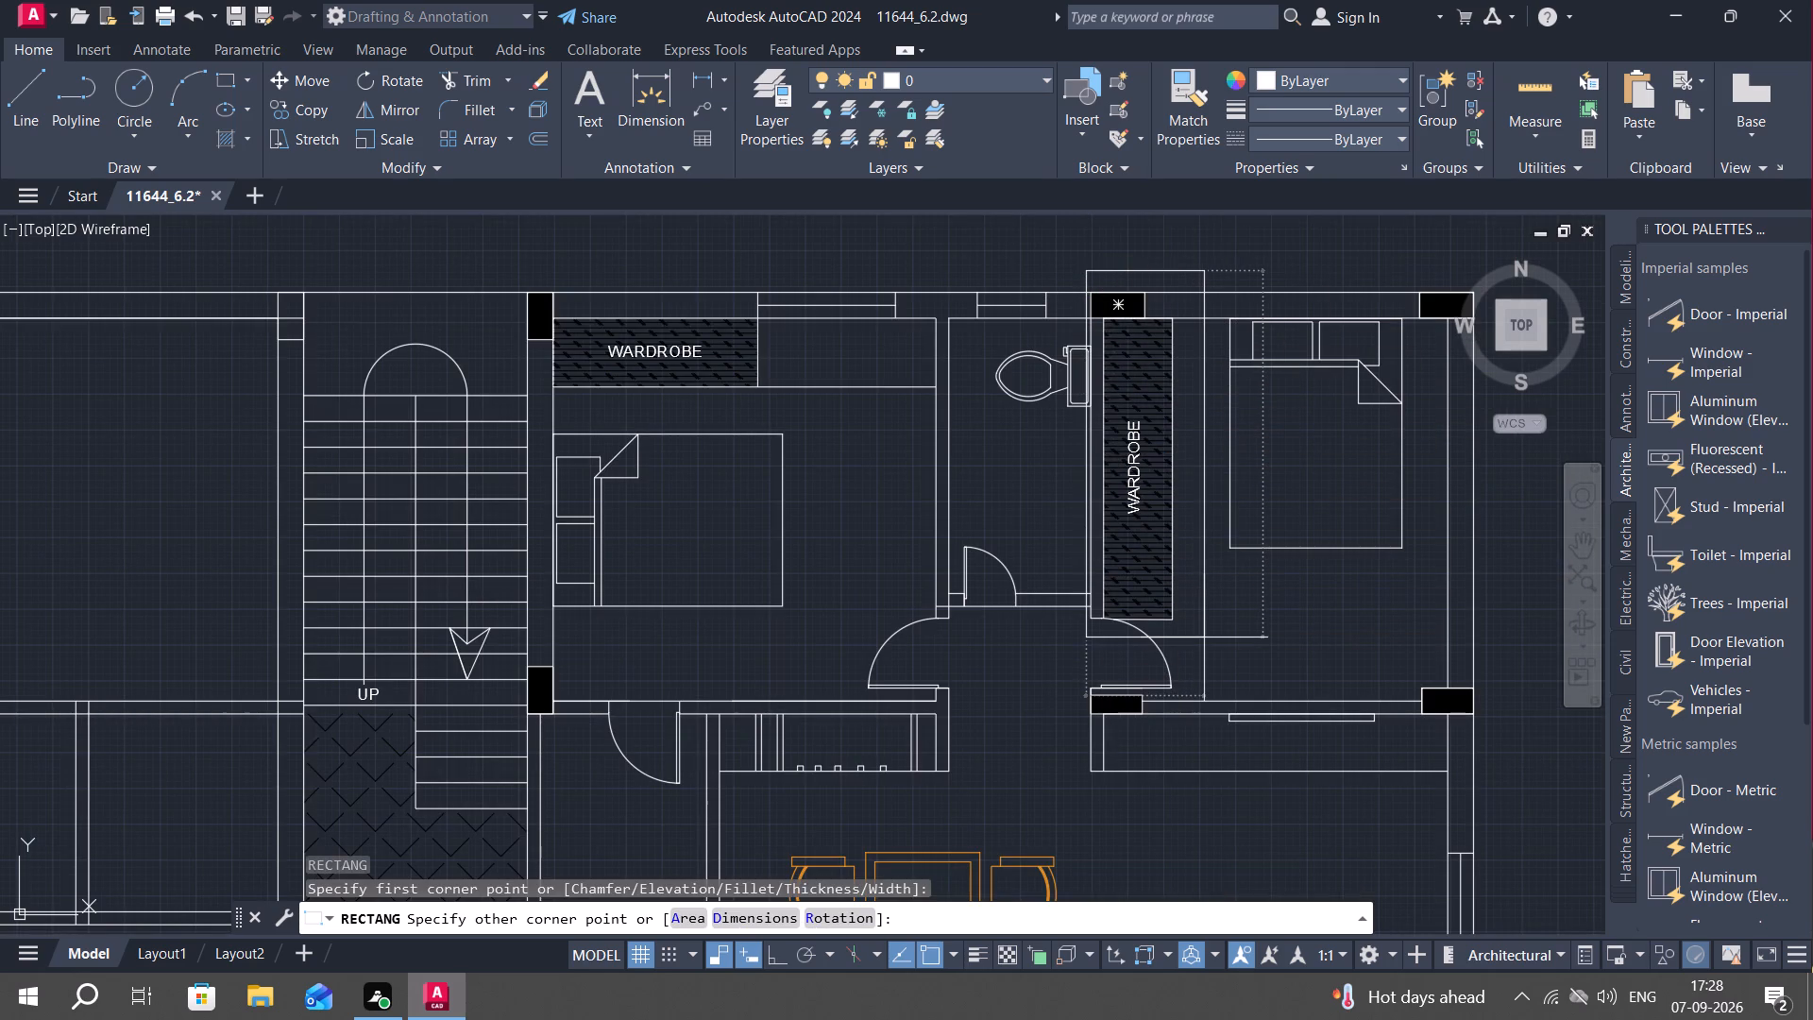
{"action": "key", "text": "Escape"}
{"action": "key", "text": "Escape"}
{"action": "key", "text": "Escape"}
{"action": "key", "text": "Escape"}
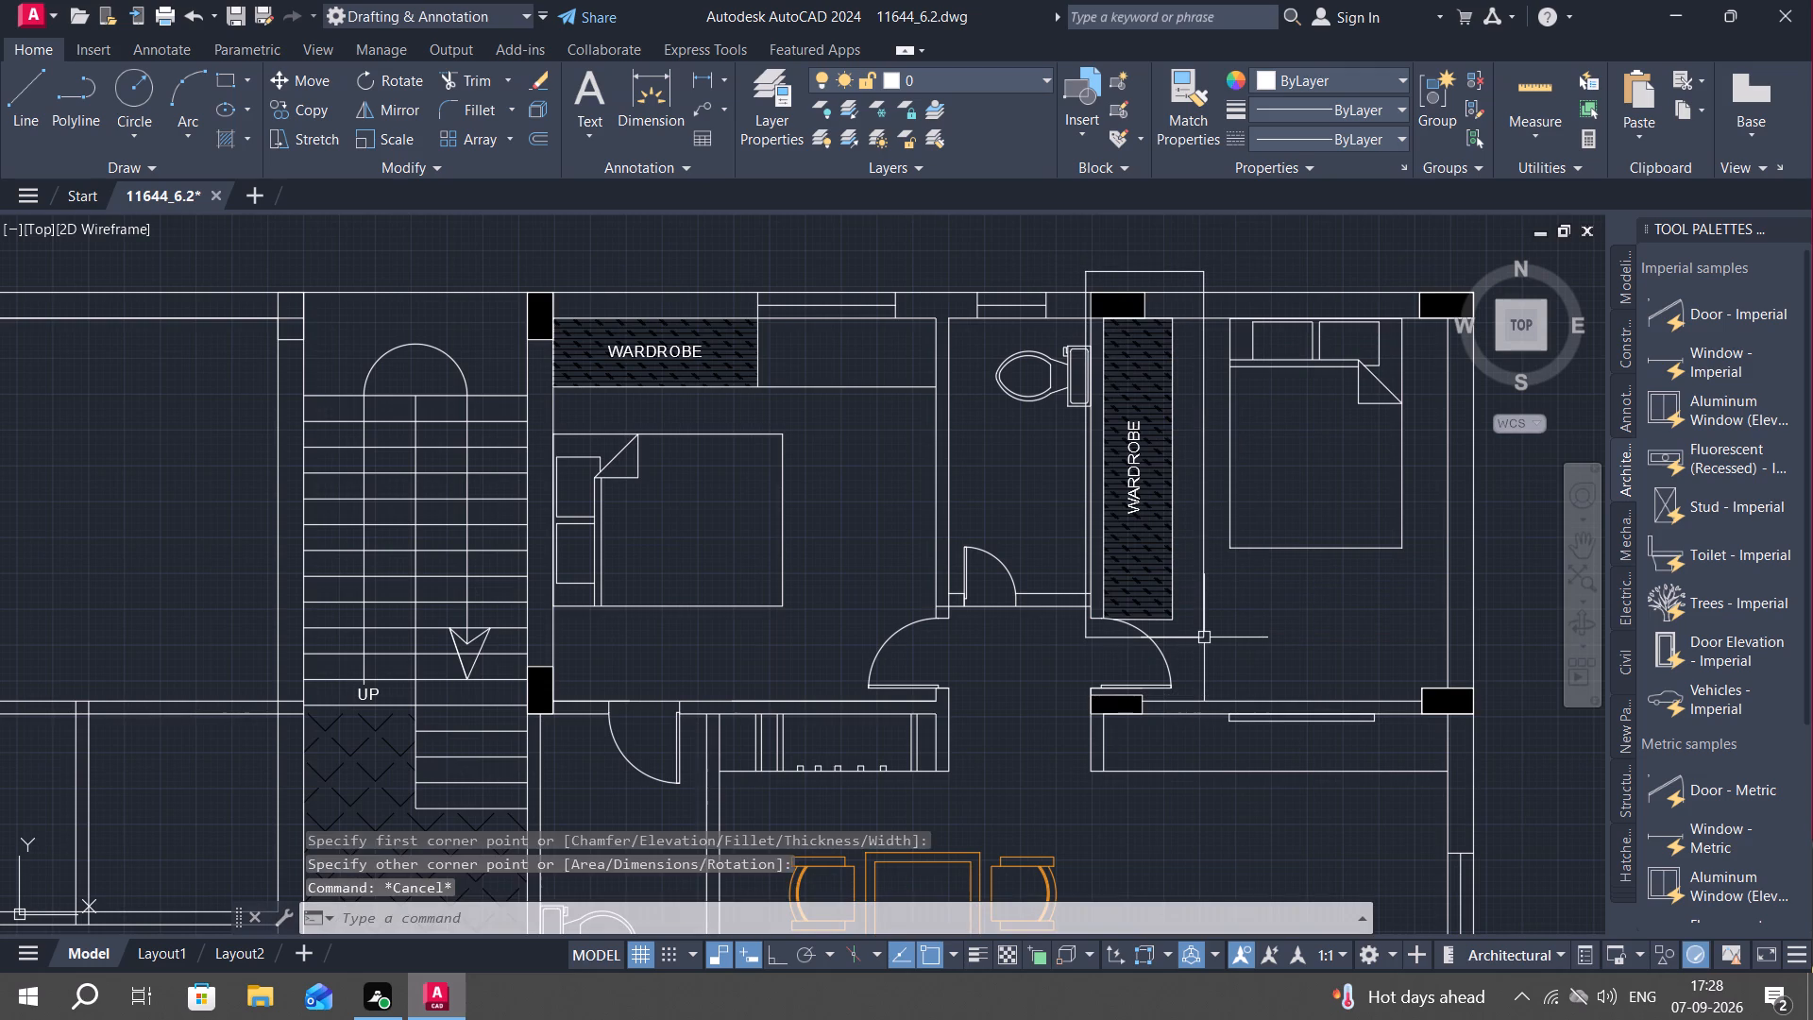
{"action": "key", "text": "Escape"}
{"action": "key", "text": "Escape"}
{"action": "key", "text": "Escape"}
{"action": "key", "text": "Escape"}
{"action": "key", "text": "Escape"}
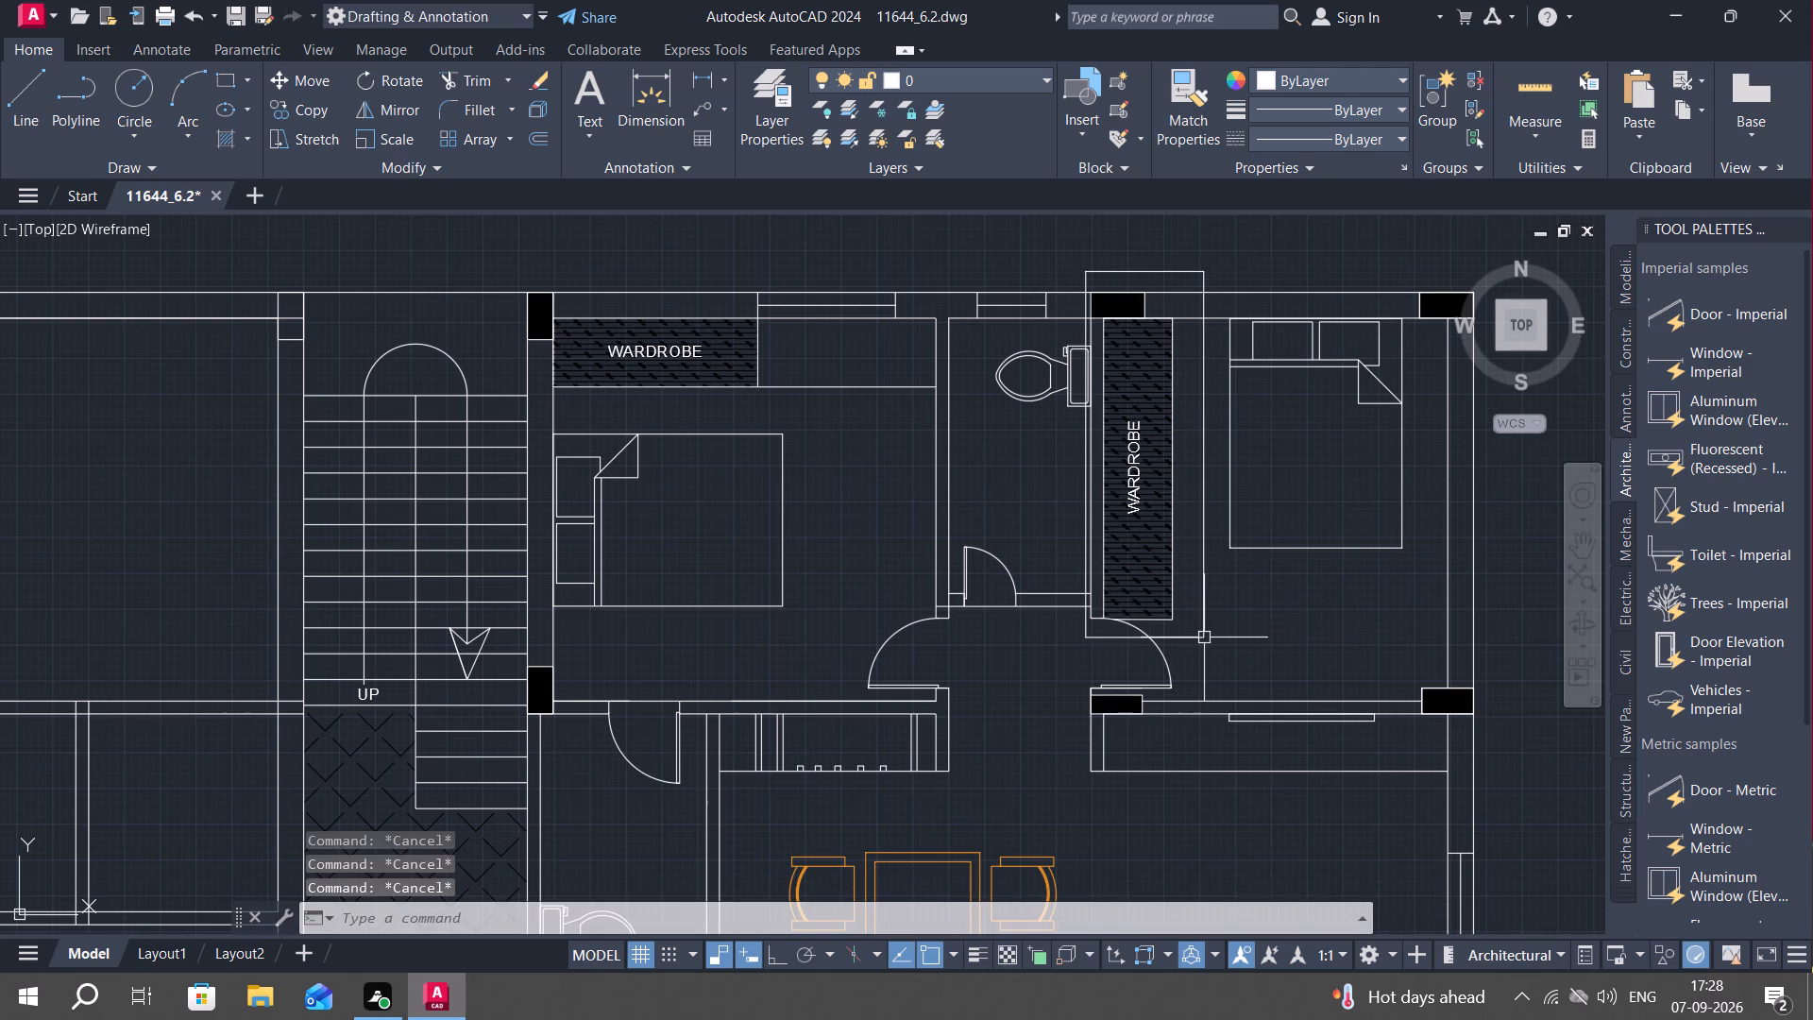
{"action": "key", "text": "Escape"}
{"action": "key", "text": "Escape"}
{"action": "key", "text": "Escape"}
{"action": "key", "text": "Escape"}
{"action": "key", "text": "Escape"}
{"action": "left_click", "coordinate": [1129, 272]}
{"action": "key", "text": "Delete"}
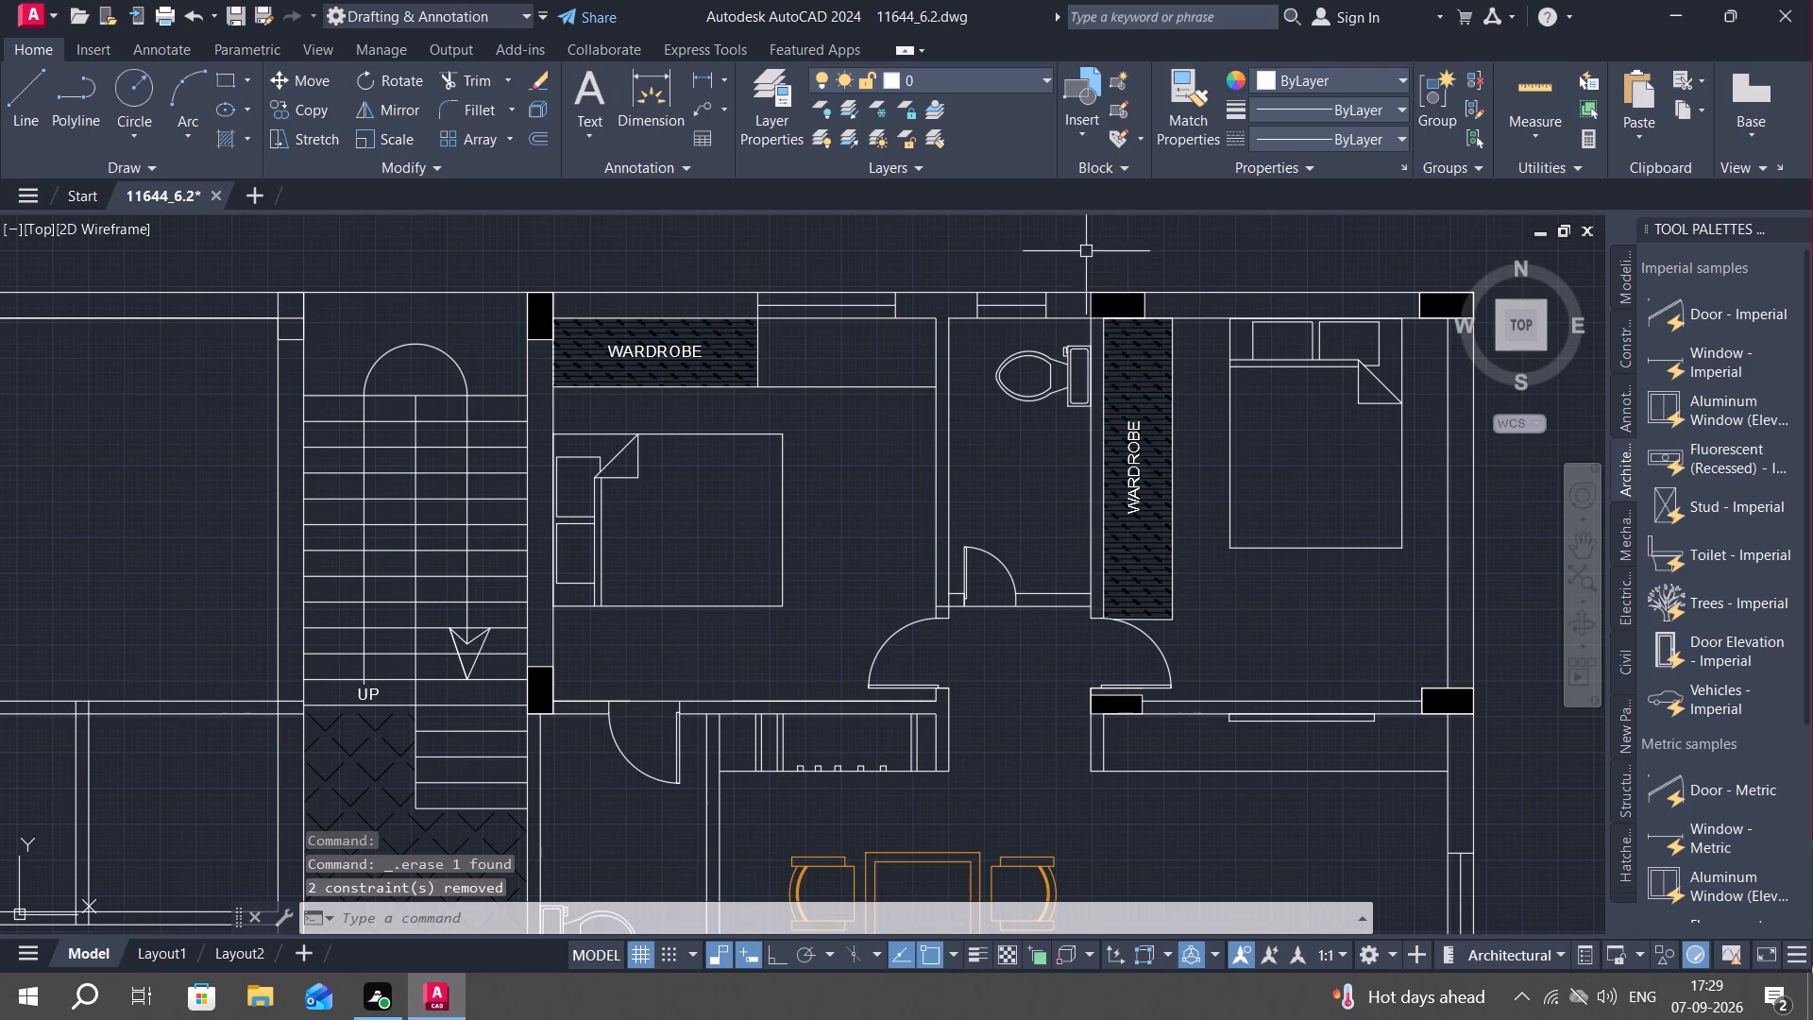
Copy the right unit's wardrobe beside the bathroom, with its hatch, label and column, into the left unit's upper corner room against the outer side wall.
{"action": "left_click", "coordinate": [1074, 245]}
{"action": "left_click", "coordinate": [1198, 654]}
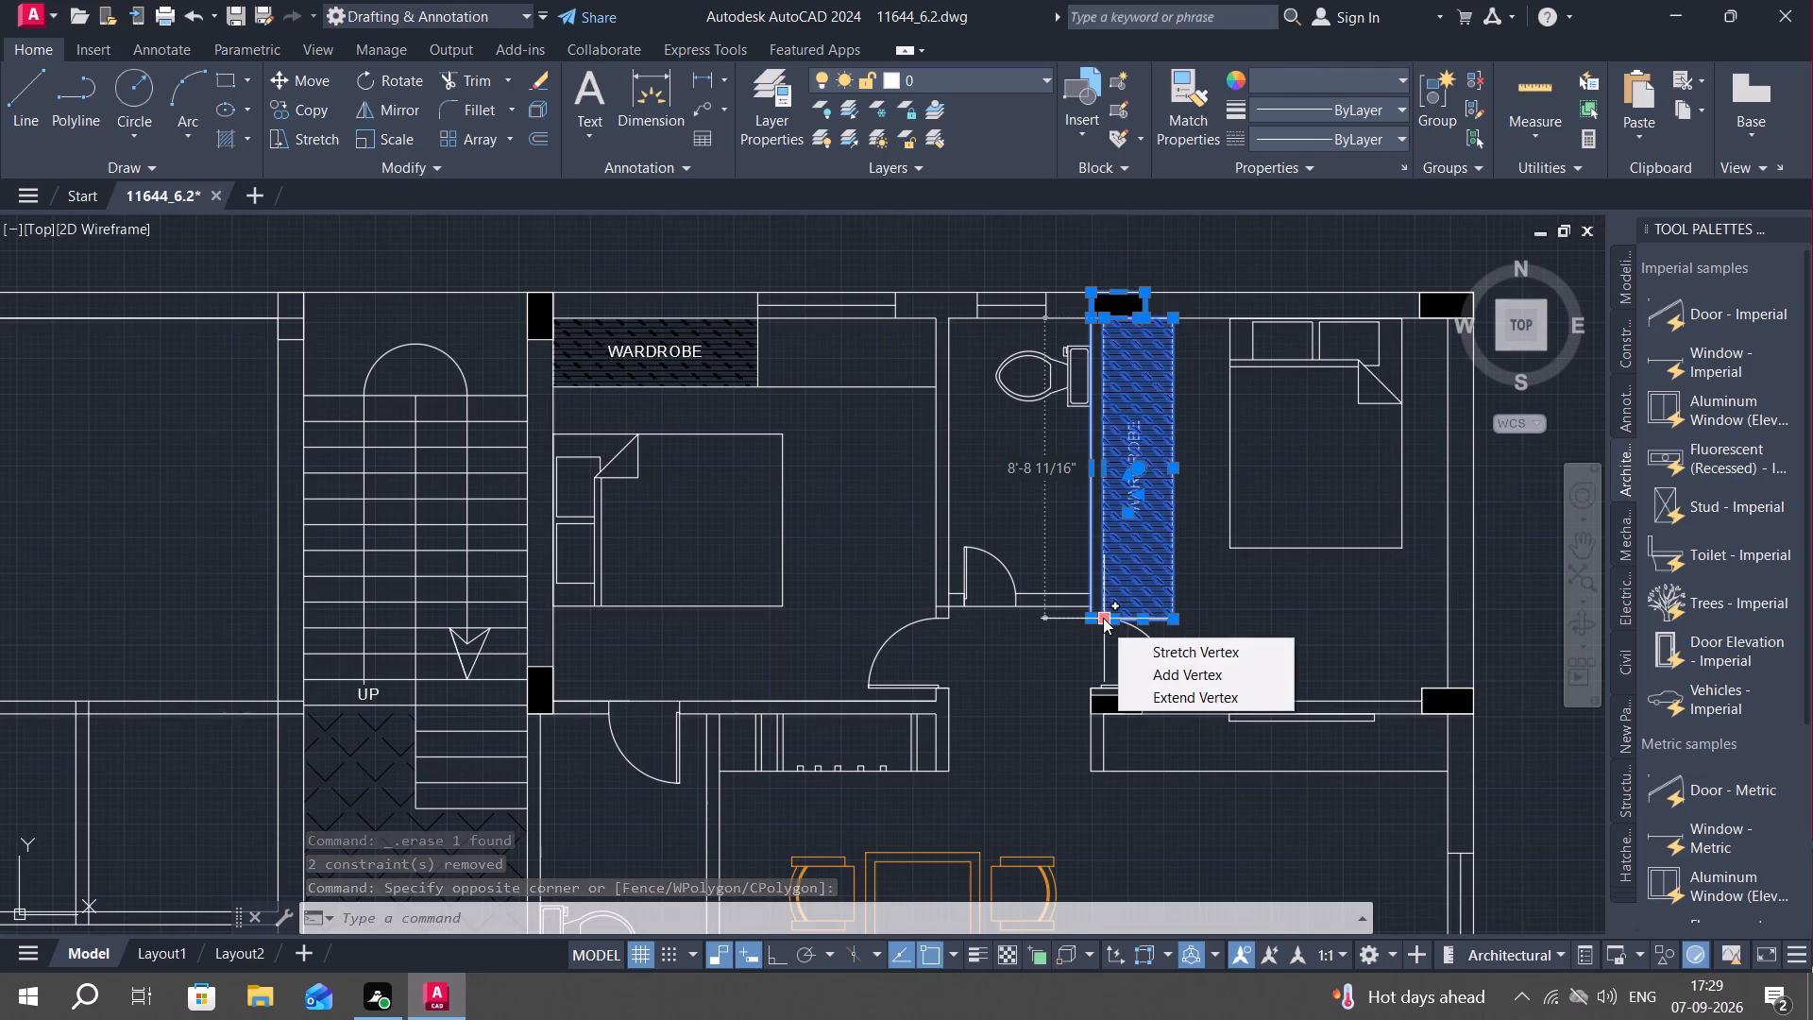
{"action": "key", "text": "c"}
{"action": "type", "text": "O"}
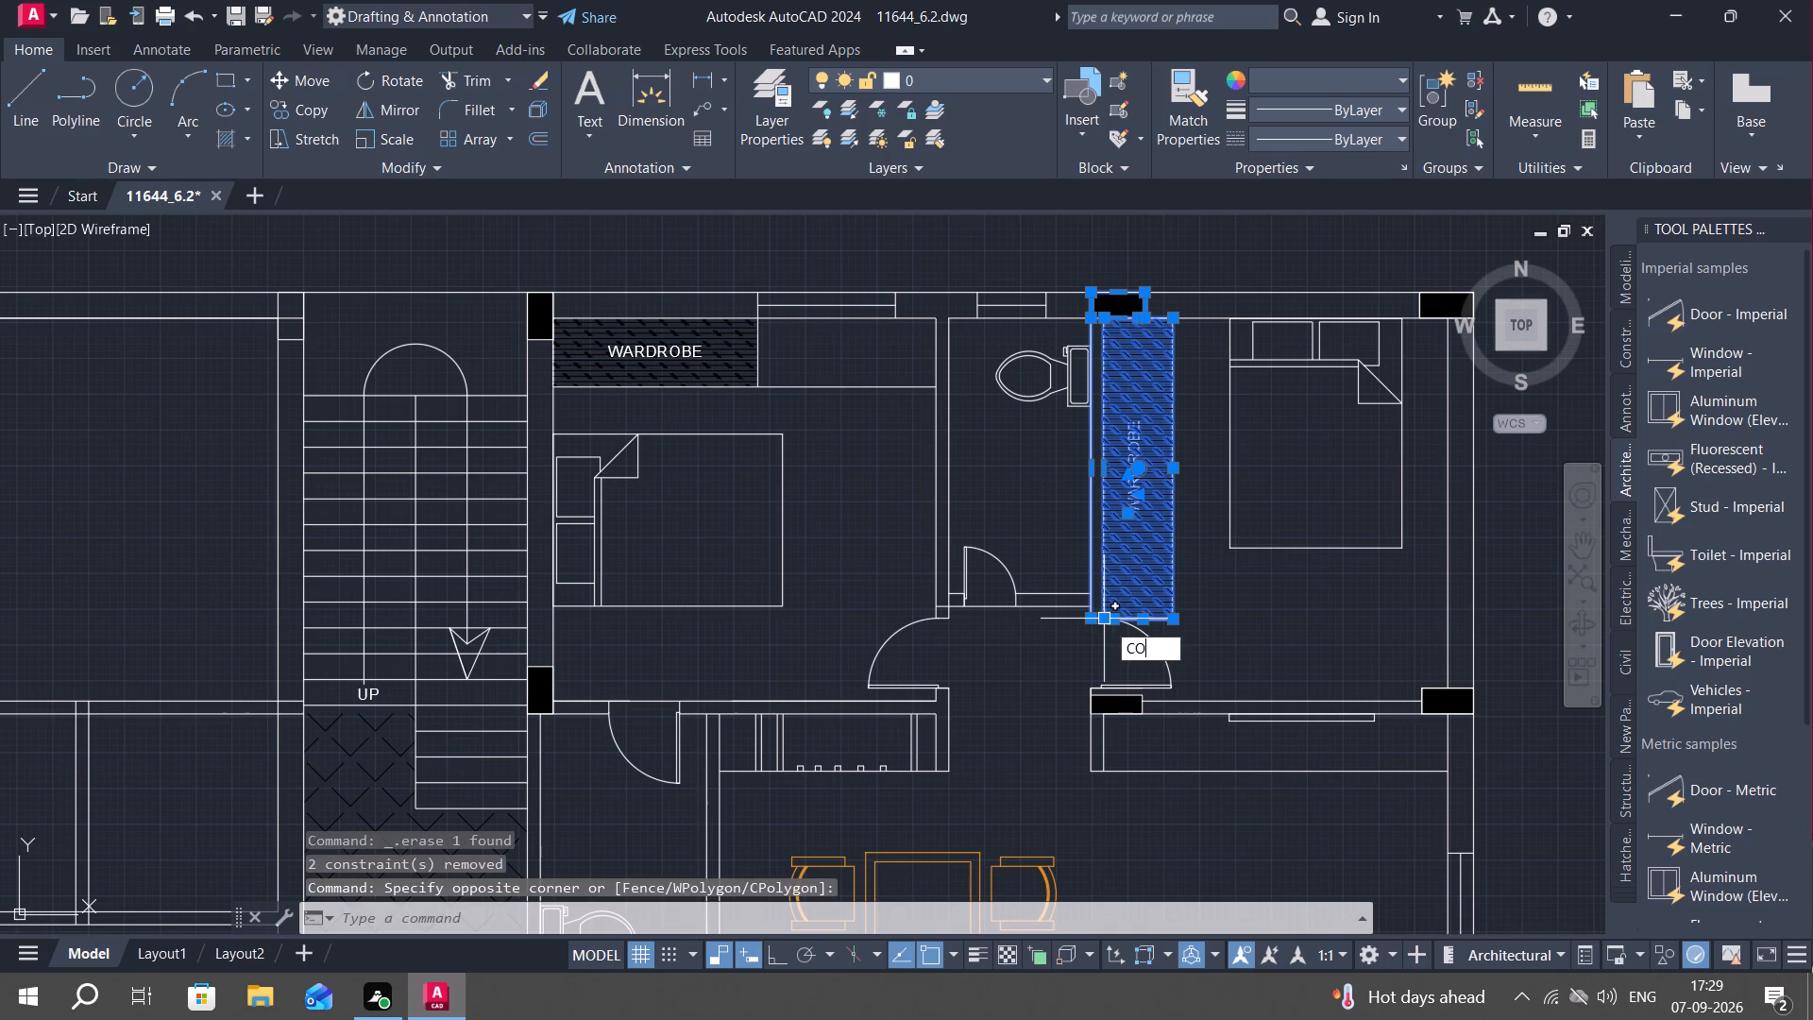
{"action": "key", "text": "space"}
{"action": "left_click", "coordinate": [1105, 624]}
{"action": "scroll", "coordinate": [729, 621], "scroll_direction": "down", "scroll_amount": 1}
{"action": "middle_click_drag", "start_coordinate": [599, 632], "coordinate": [886, 600]}
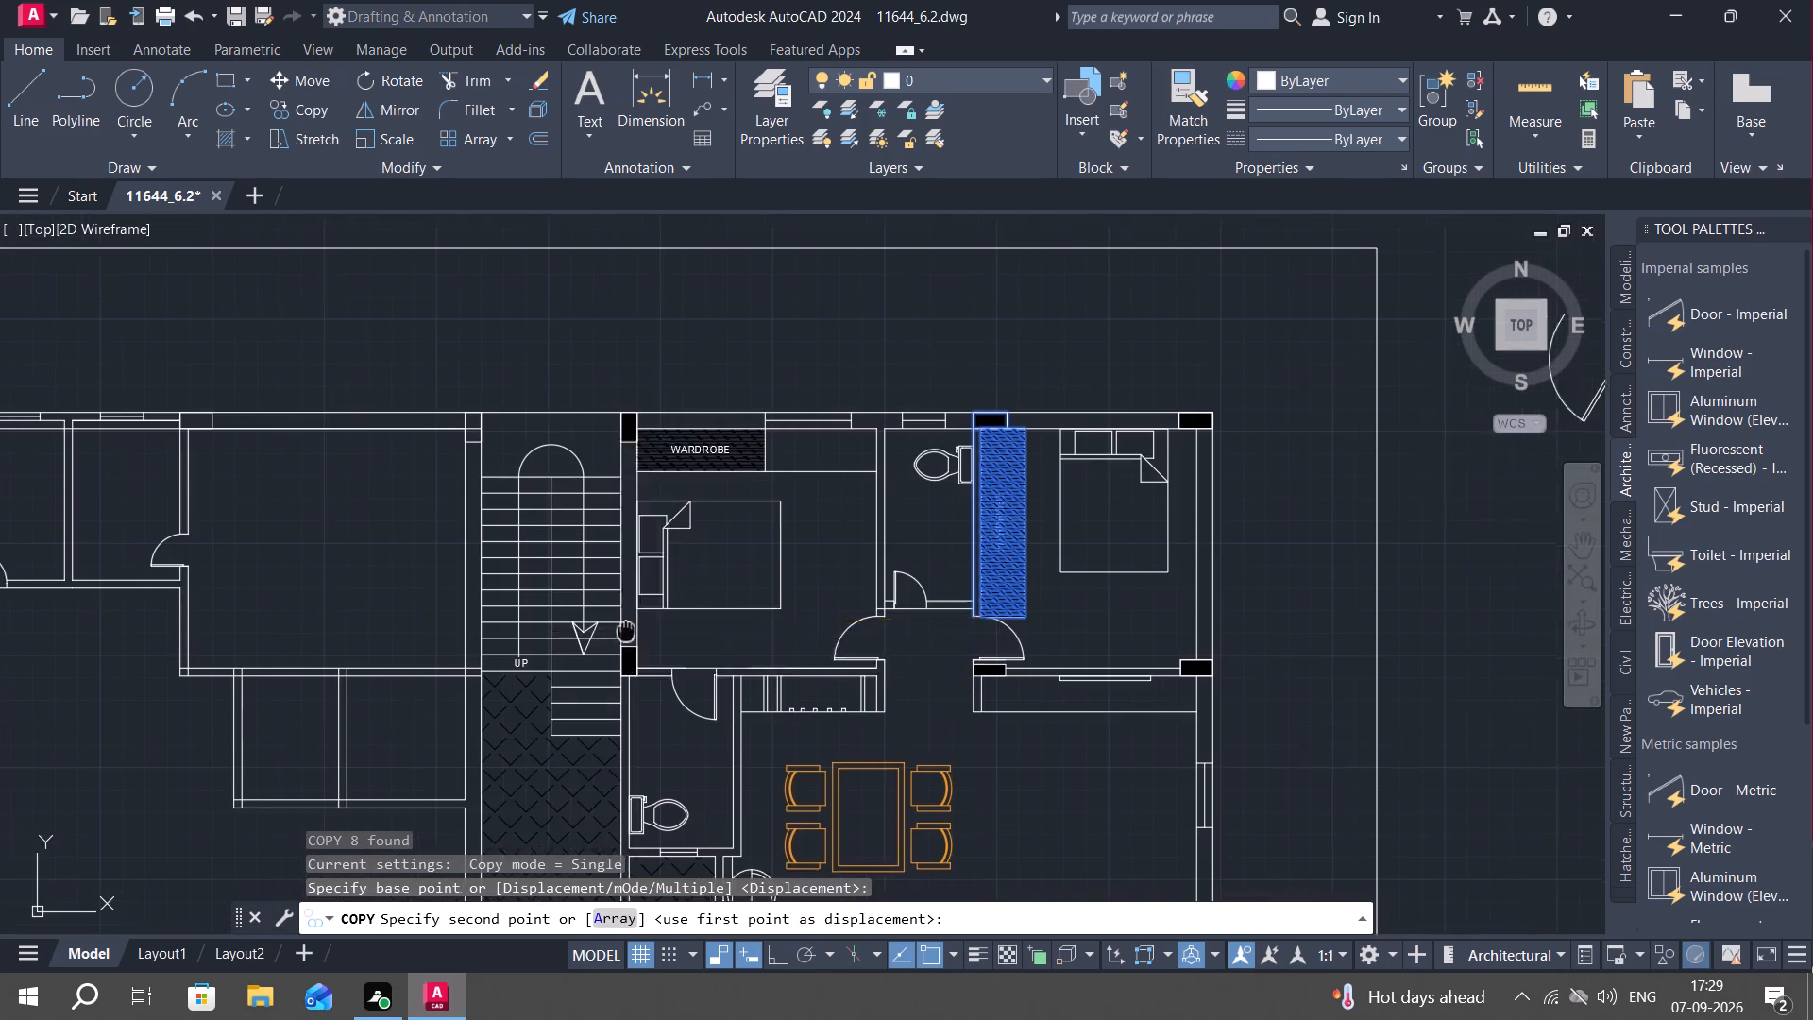
{"action": "middle_click_drag", "start_coordinate": [886, 600], "coordinate": [1272, 582]}
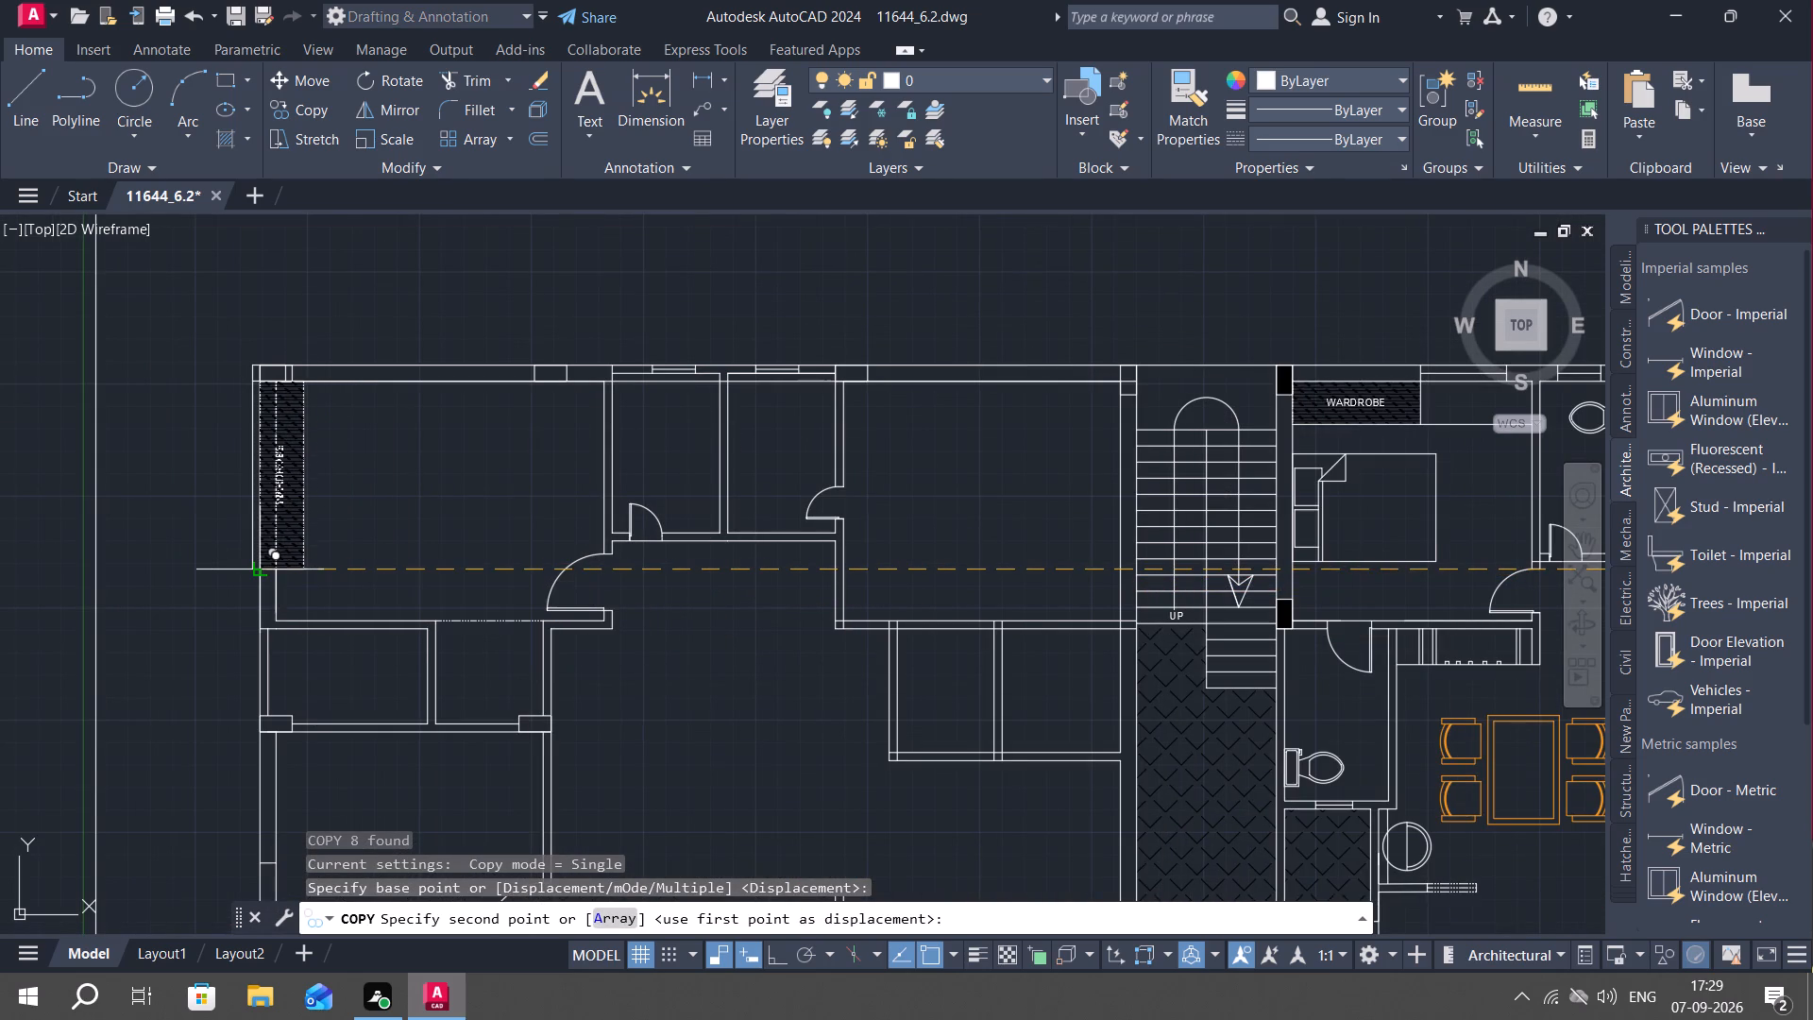
{"action": "middle_click_drag", "start_coordinate": [278, 566], "coordinate": [596, 646]}
{"action": "scroll", "coordinate": [597, 648], "scroll_direction": "up", "scroll_amount": 3}
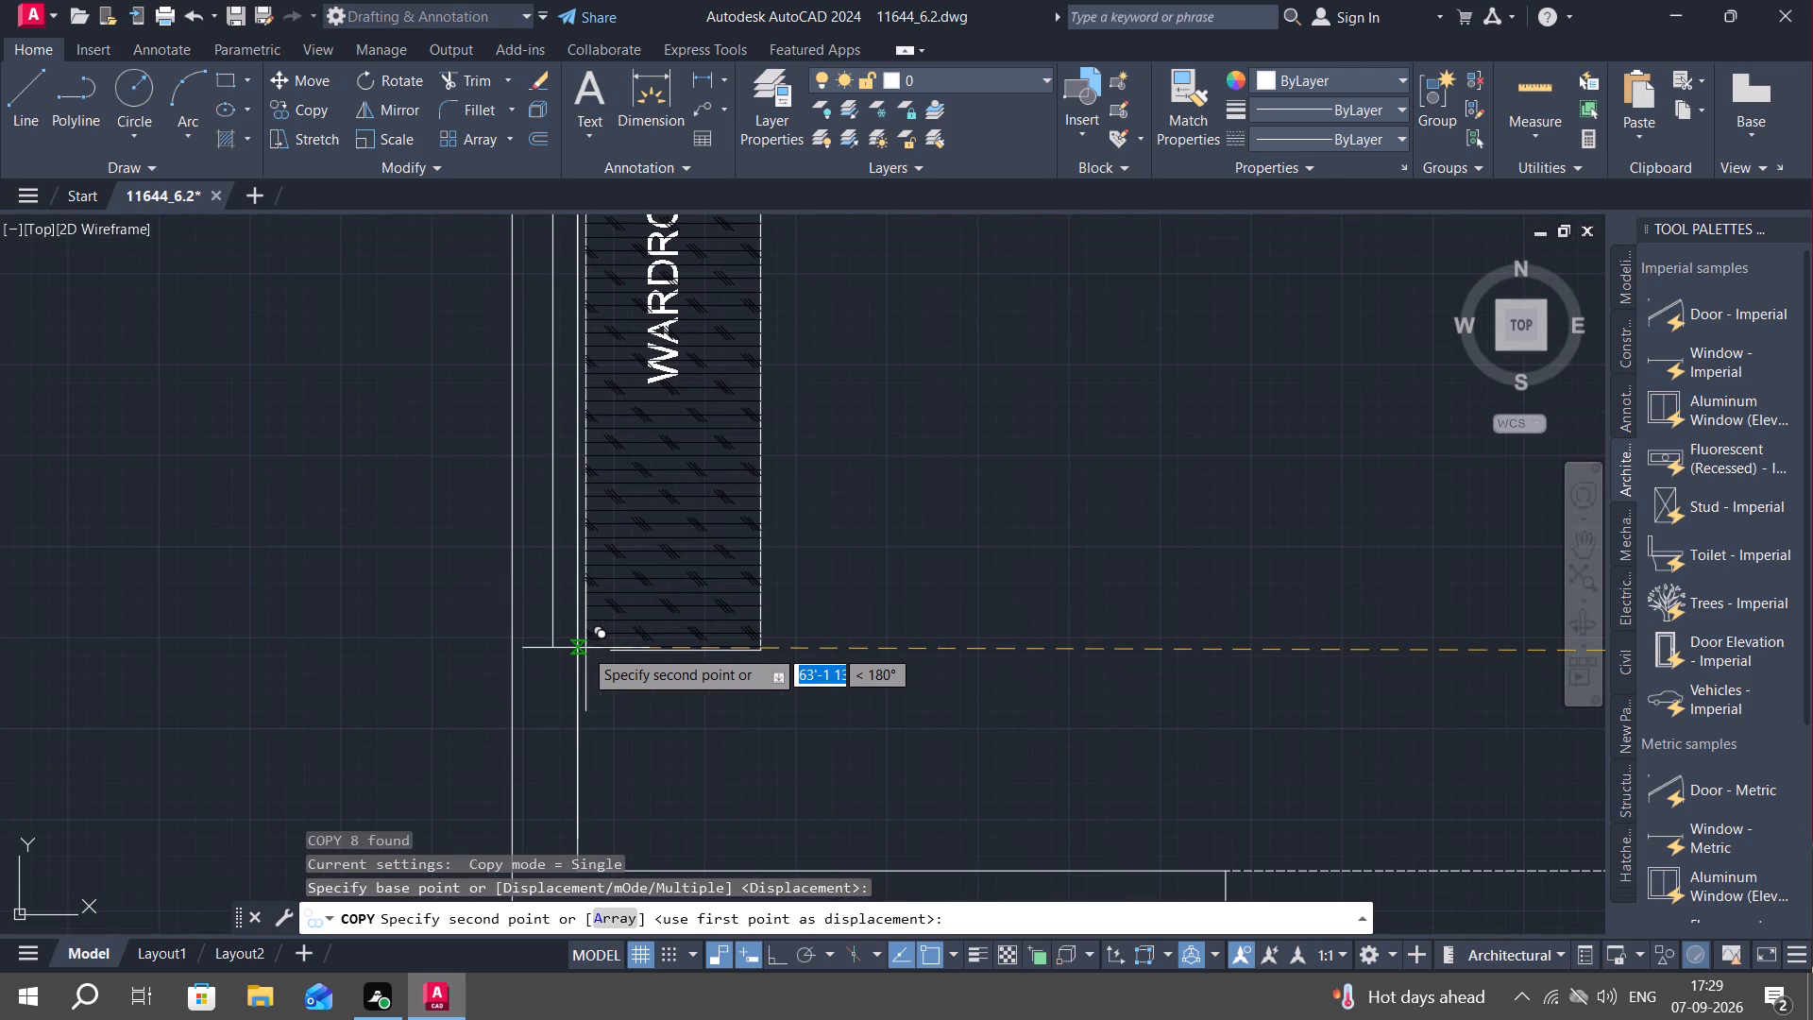
{"action": "scroll", "coordinate": [576, 648], "scroll_direction": "up", "scroll_amount": 3}
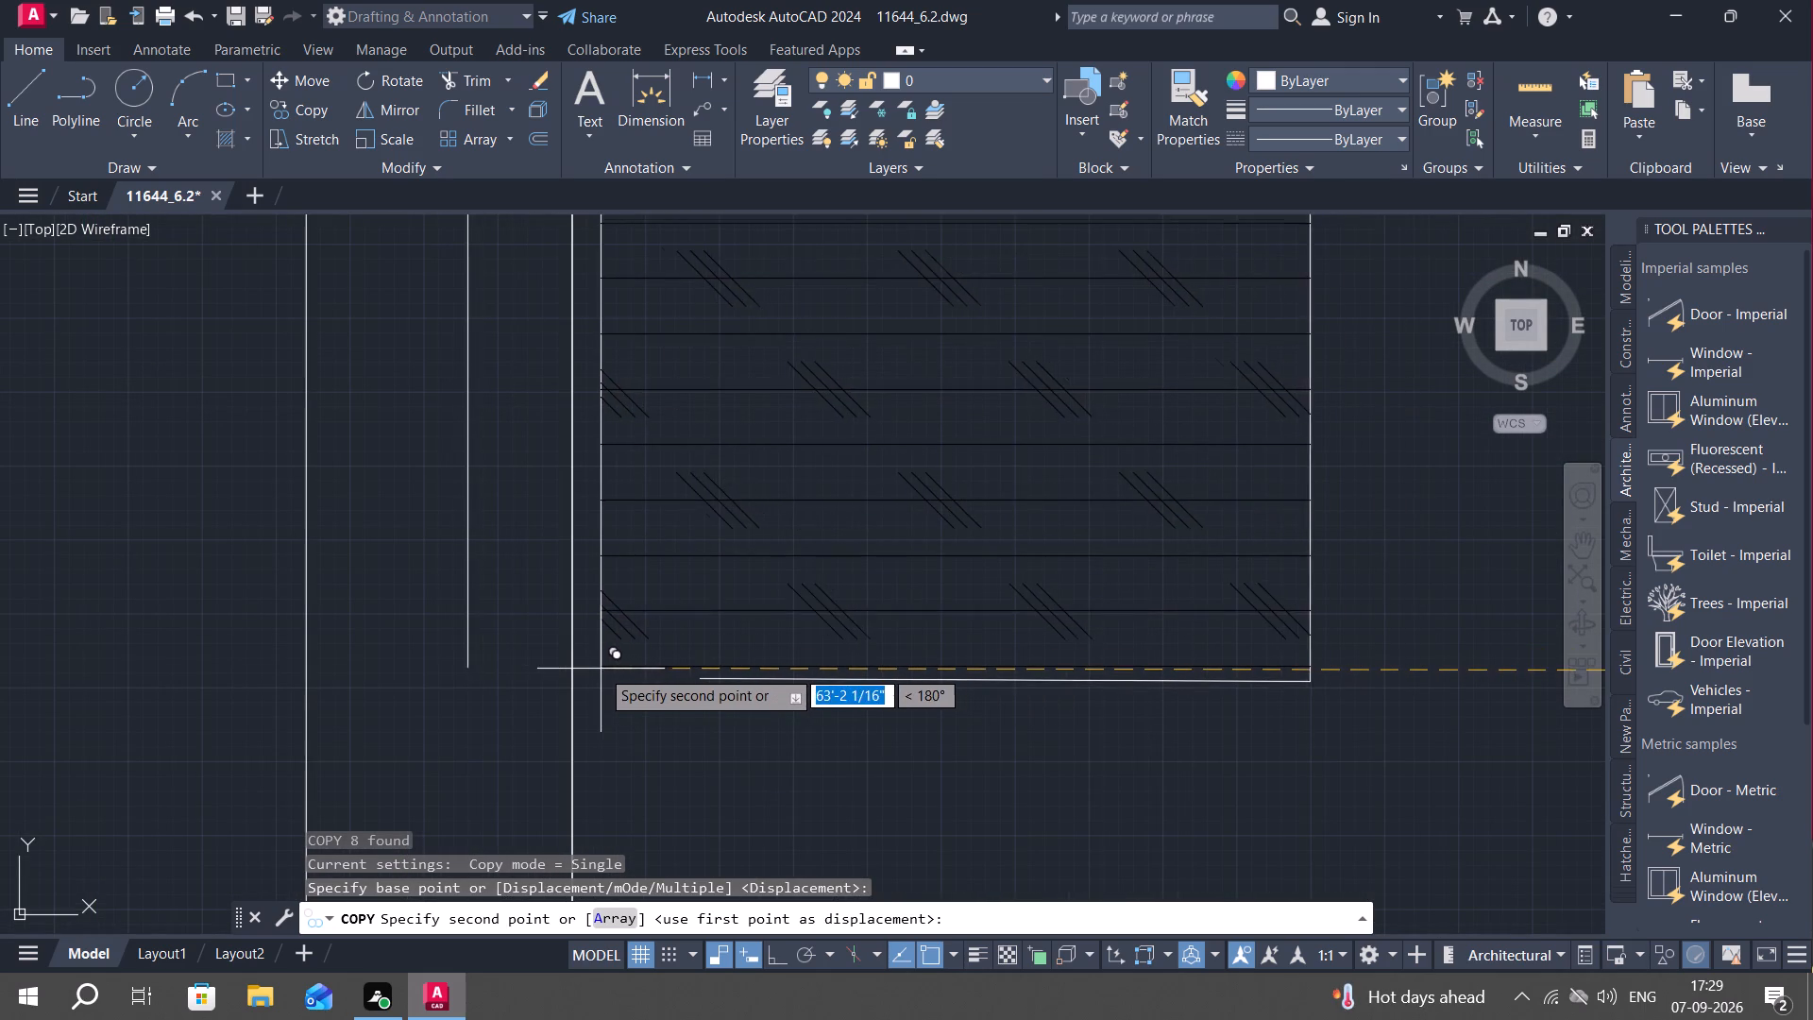
{"action": "scroll", "coordinate": [570, 661], "scroll_direction": "down", "scroll_amount": 4}
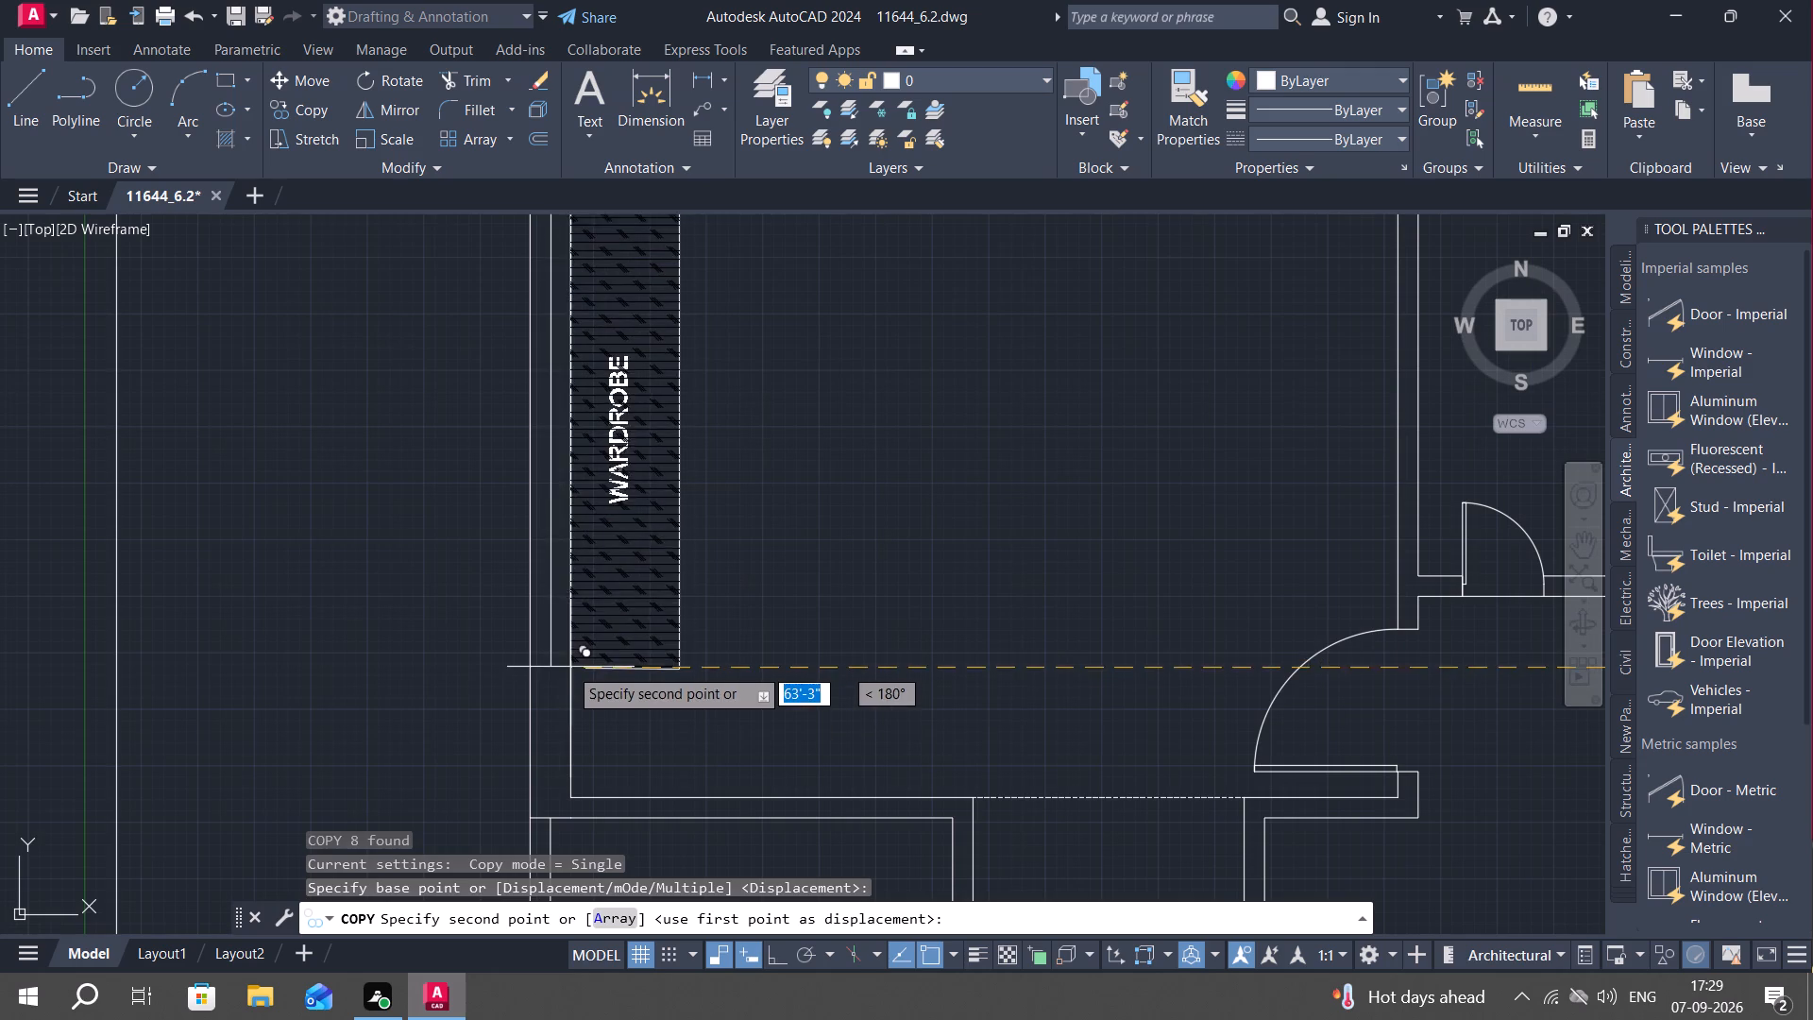
{"action": "middle_click_drag", "start_coordinate": [568, 700], "coordinate": [596, 960]}
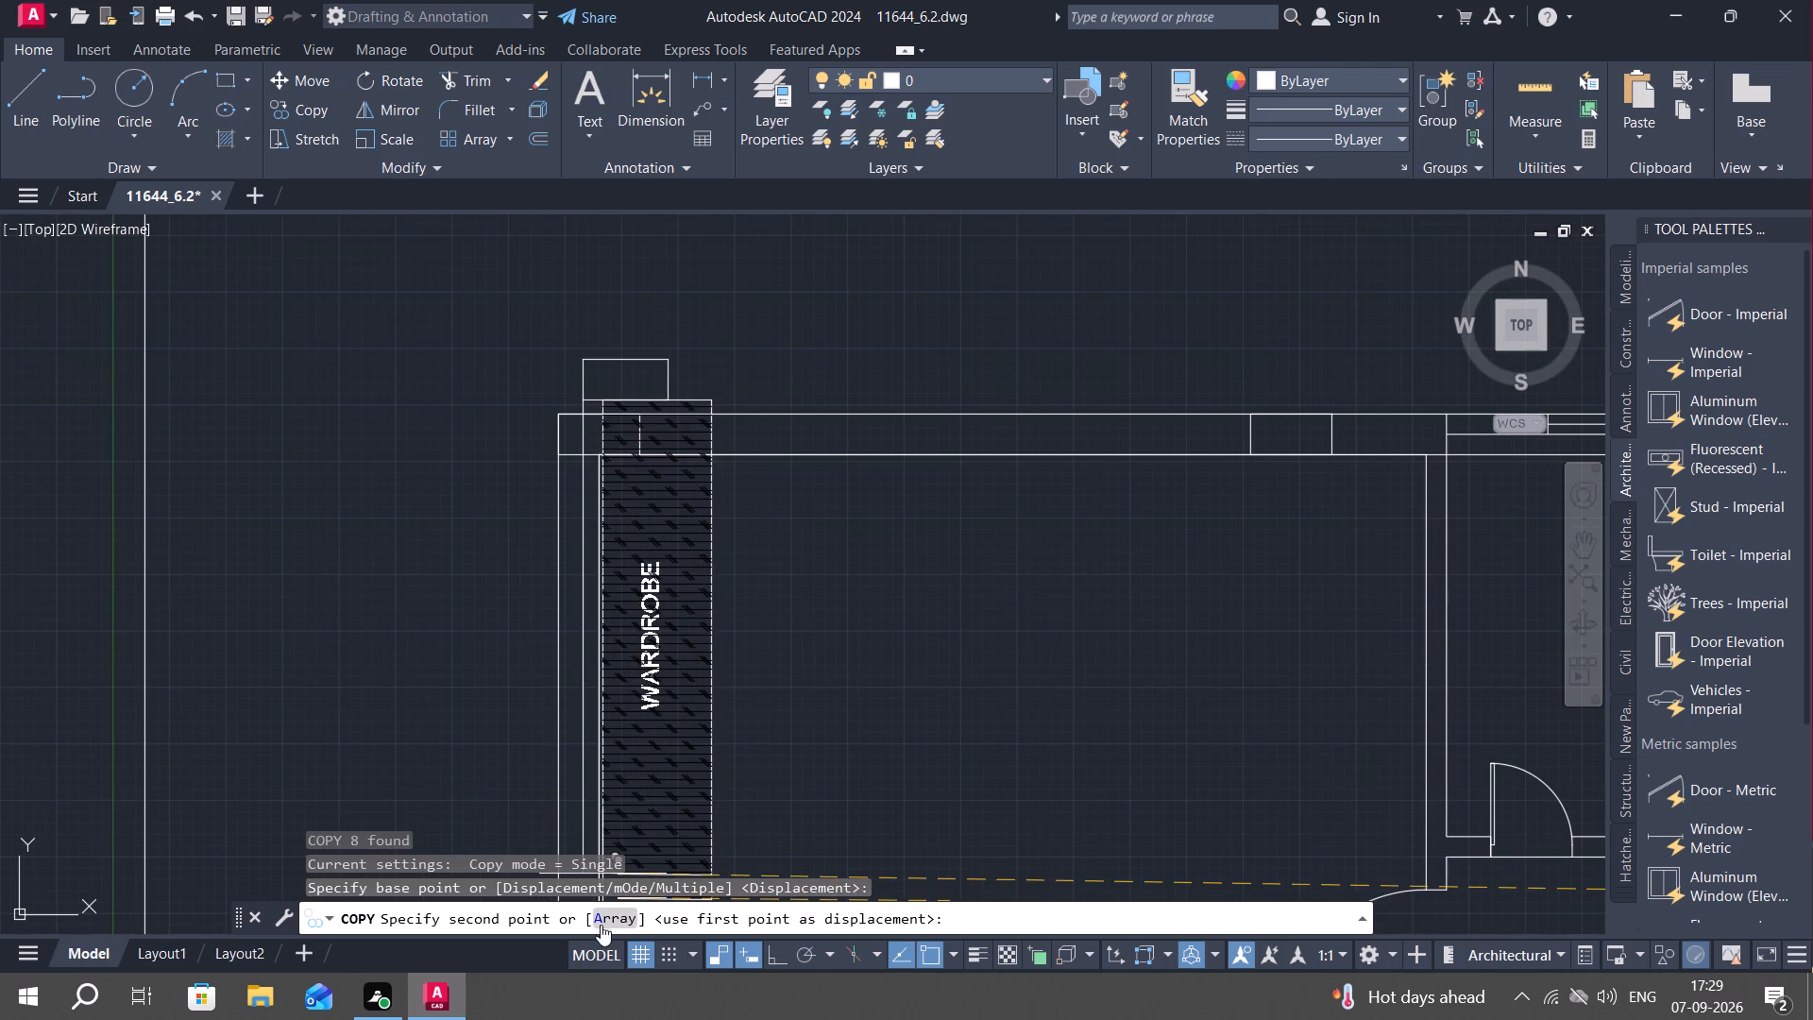
{"action": "middle_click_drag", "start_coordinate": [596, 936], "coordinate": [626, 809]}
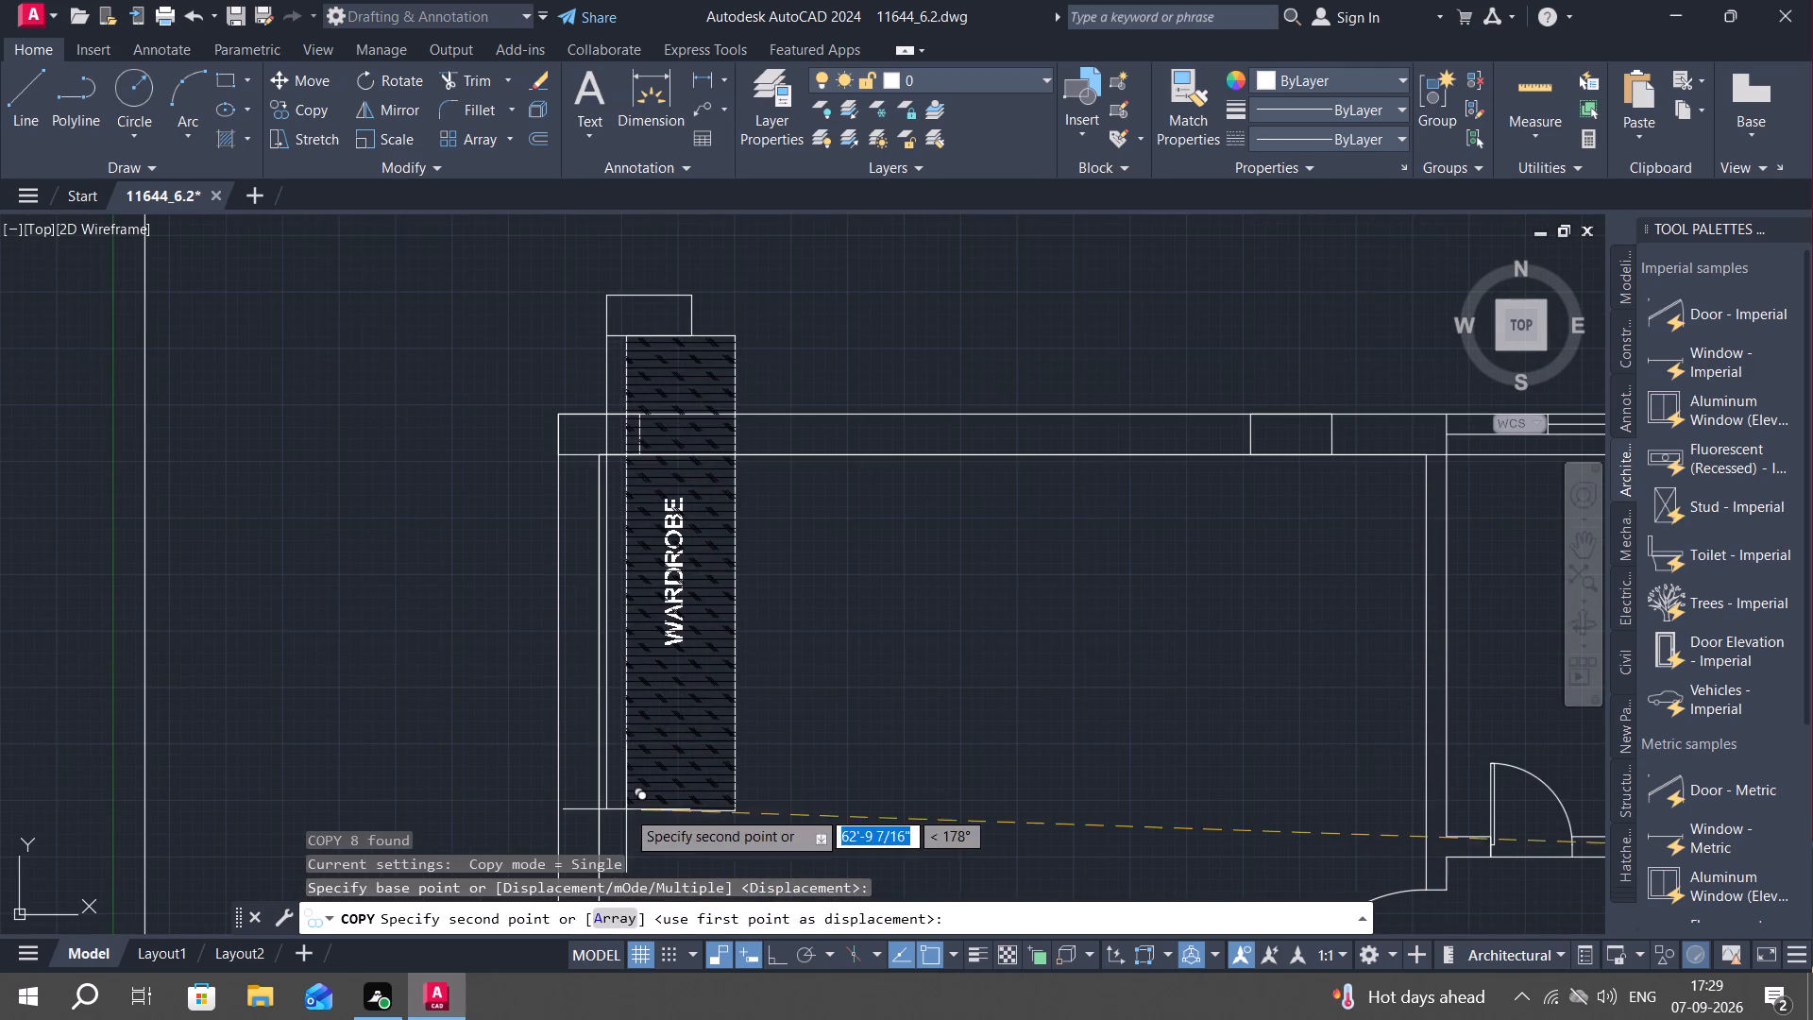
{"action": "middle_click_drag", "start_coordinate": [626, 809], "coordinate": [626, 645]}
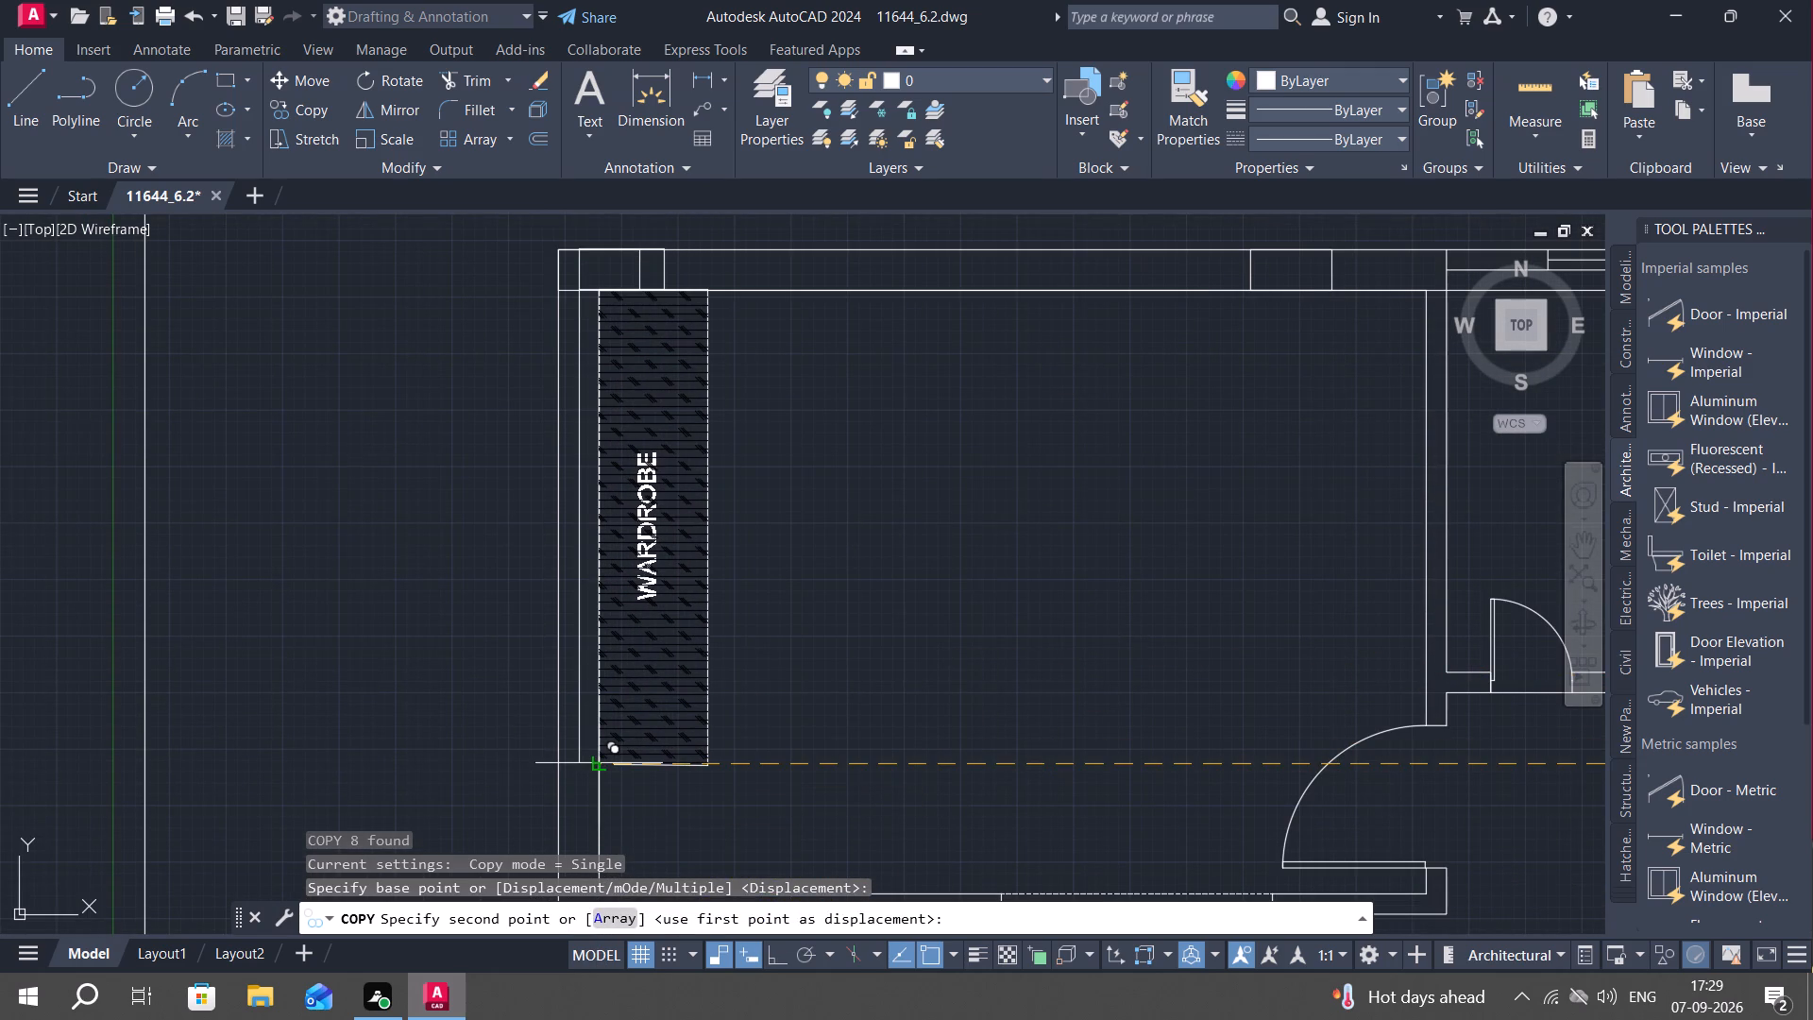
{"action": "left_click", "coordinate": [597, 763]}
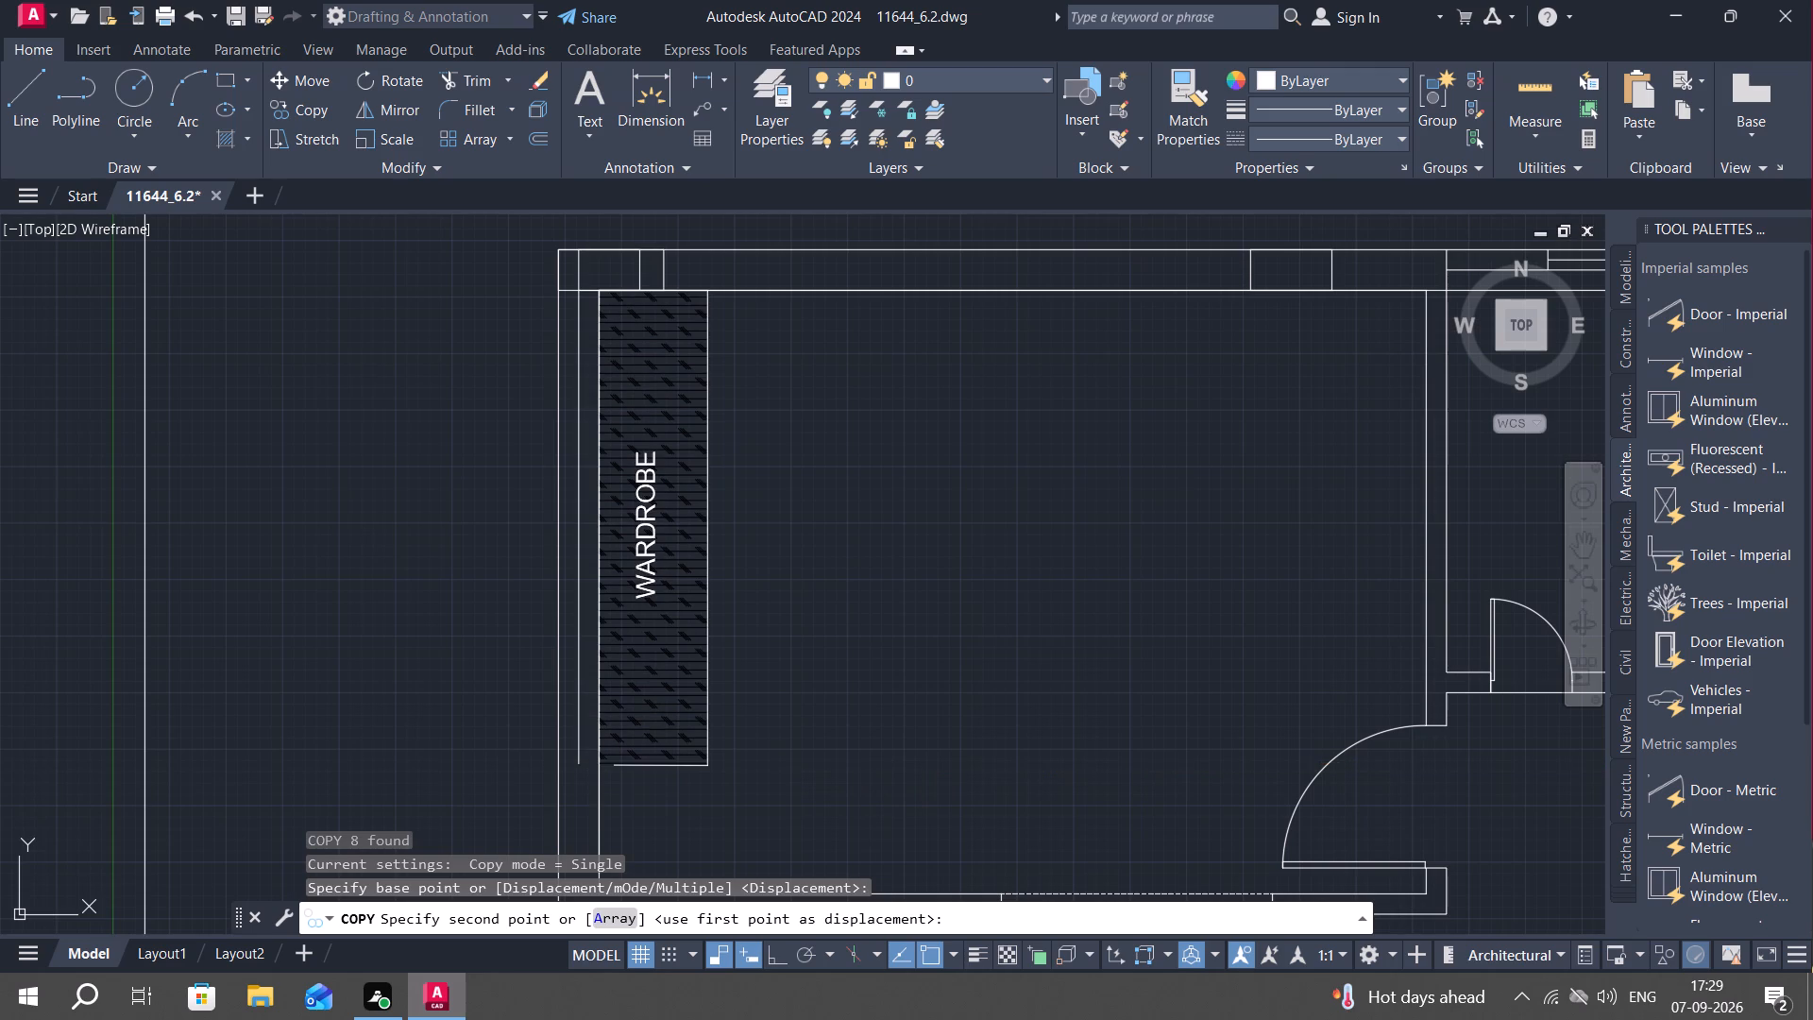
{"action": "key", "text": "Escape"}
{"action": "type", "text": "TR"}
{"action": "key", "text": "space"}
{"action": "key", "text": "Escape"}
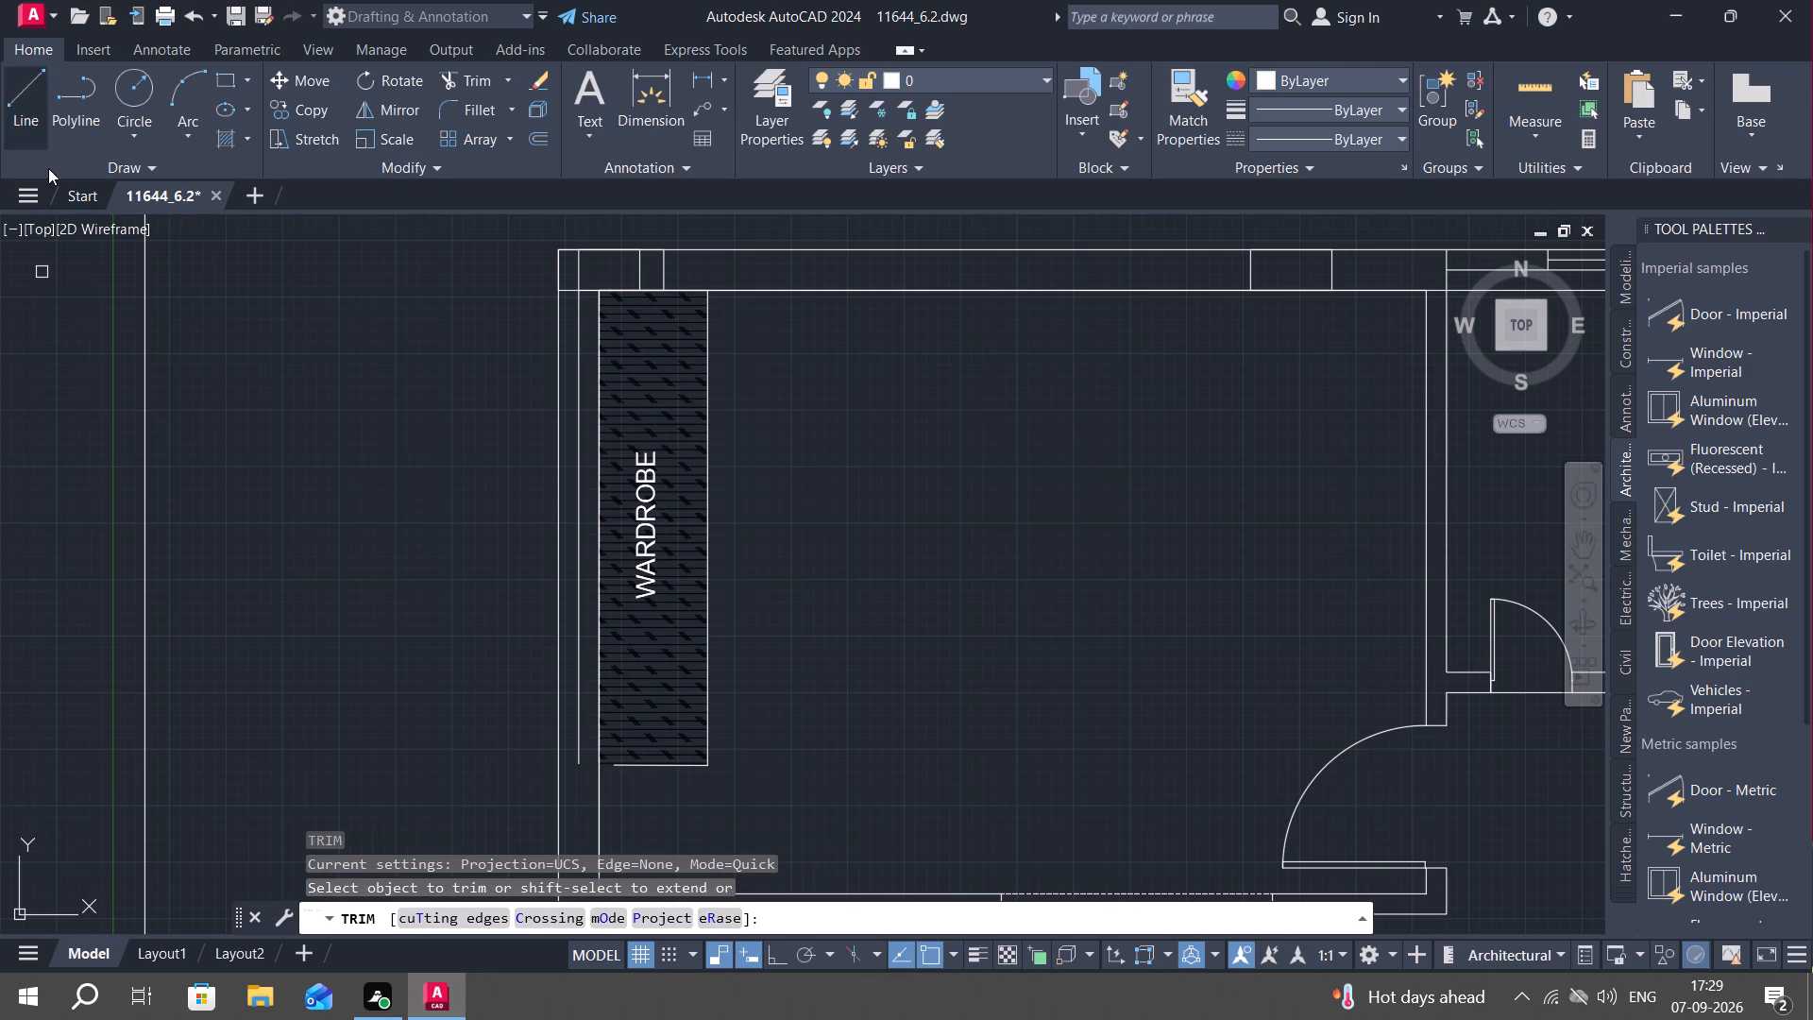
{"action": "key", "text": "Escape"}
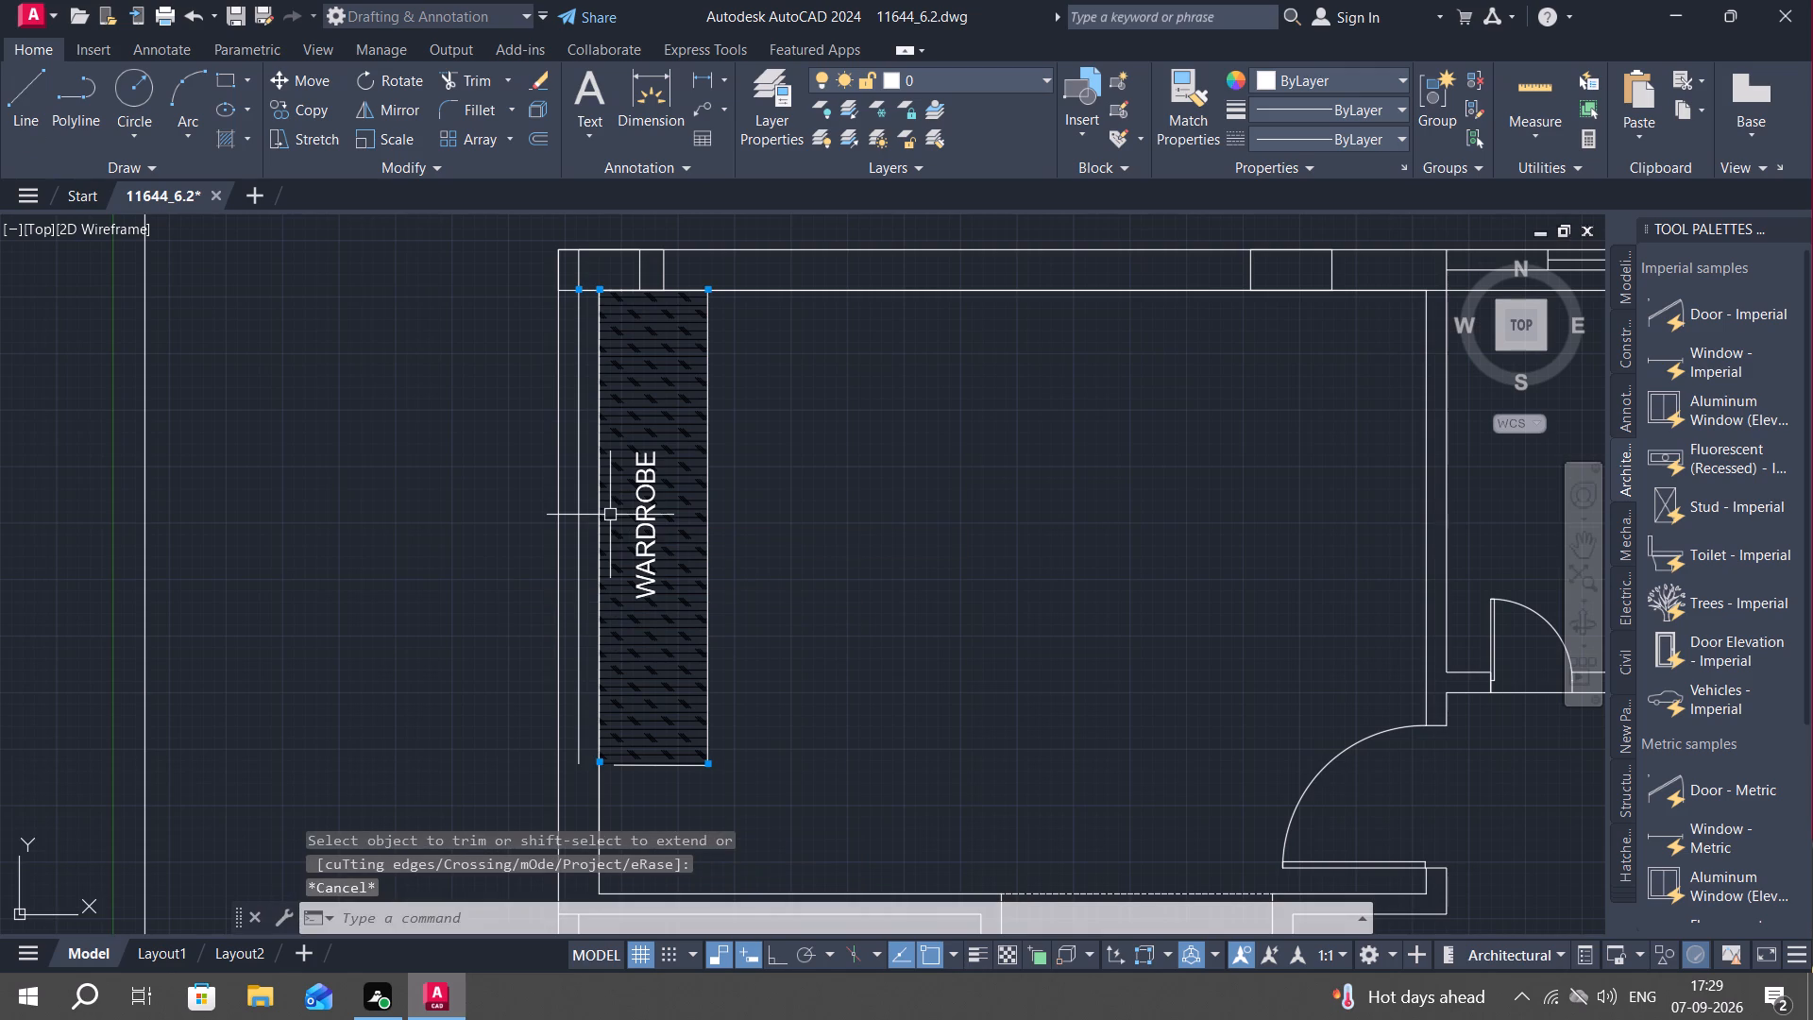
Trim away the extra copied wall line beside the wardrobe and the overlapping inner column edges at the room's upper outer corner.
{"action": "type", "text": "TR"}
{"action": "key", "text": "space"}
{"action": "left_click", "coordinate": [577, 518]}
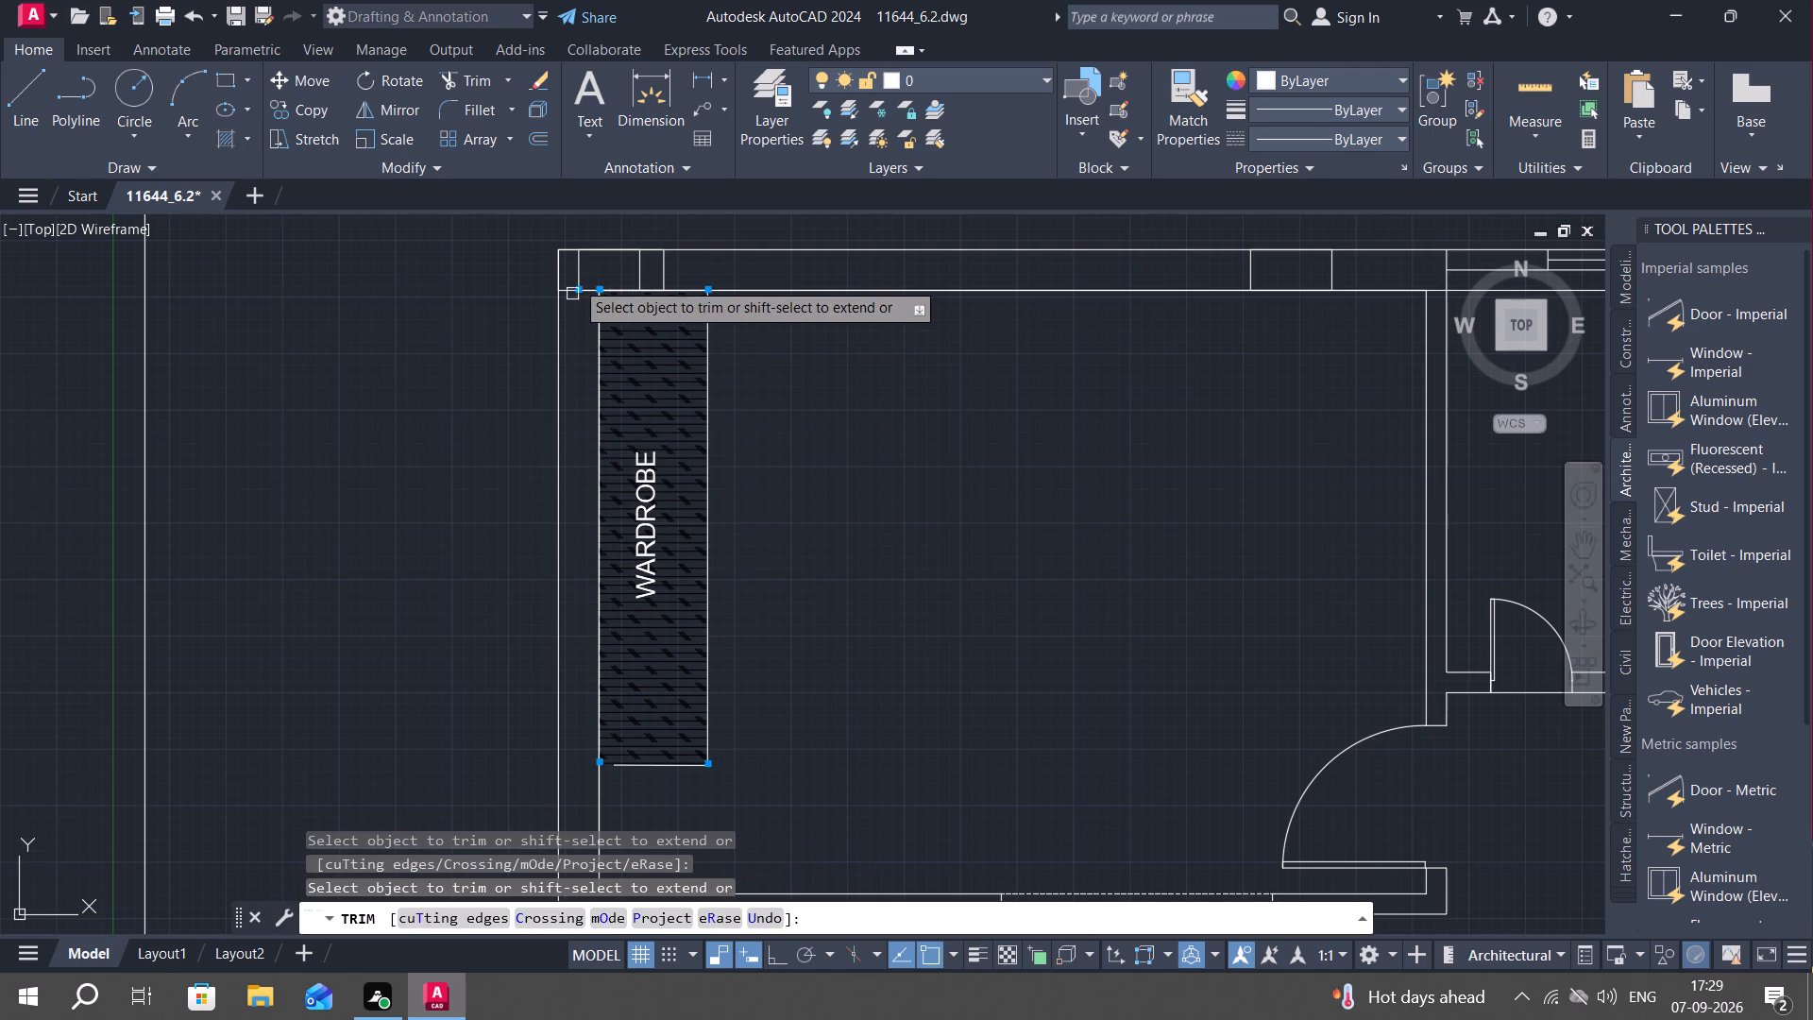
{"action": "left_click", "coordinate": [578, 262]}
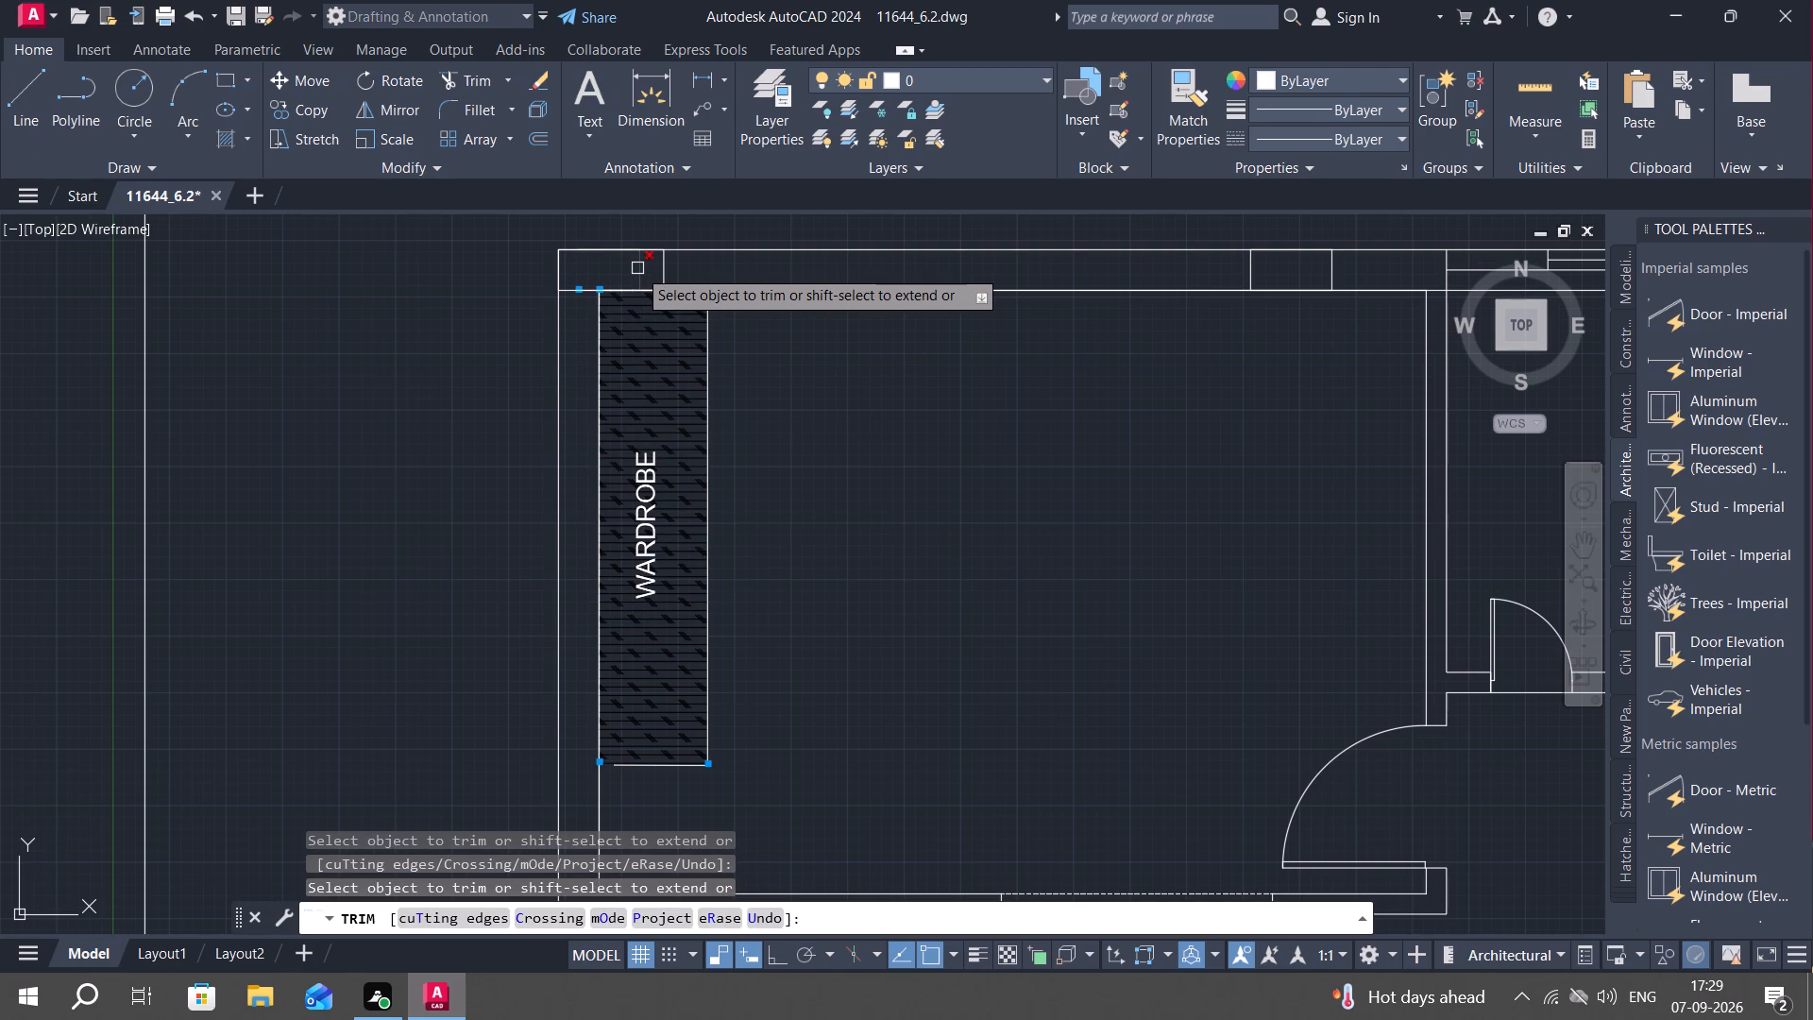
{"action": "left_click", "coordinate": [637, 268]}
{"action": "key", "text": "Escape"}
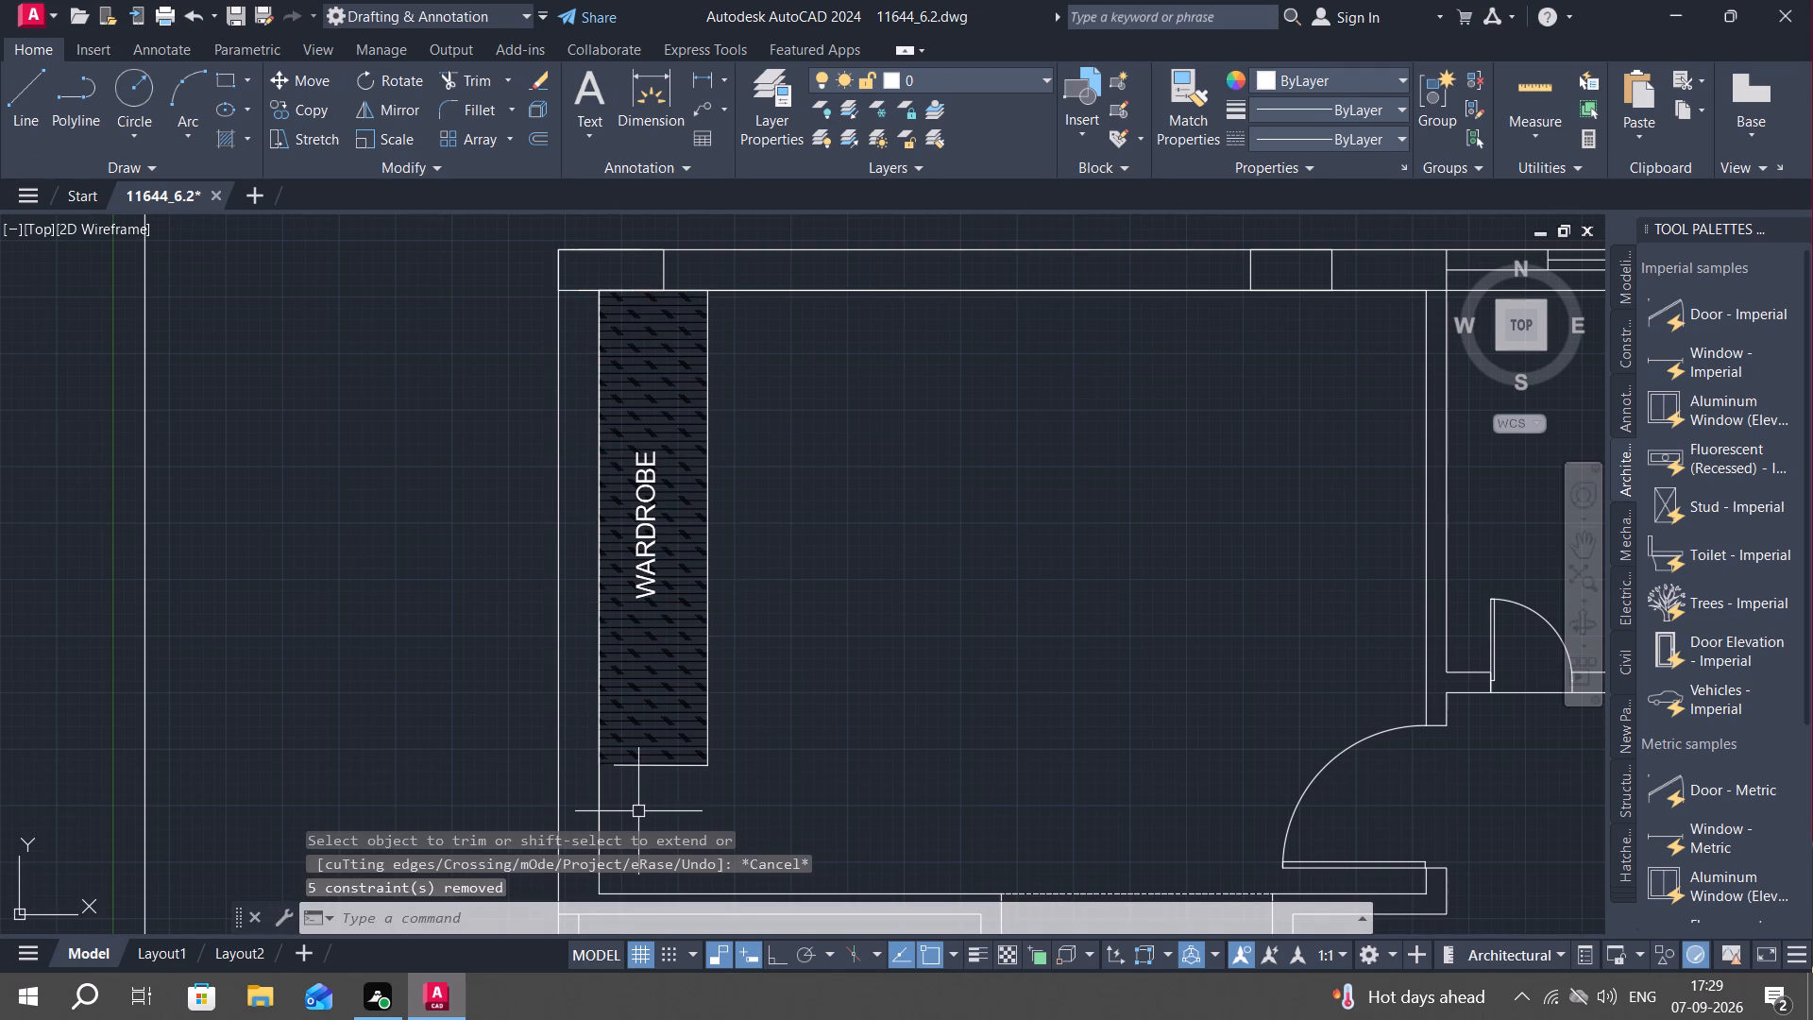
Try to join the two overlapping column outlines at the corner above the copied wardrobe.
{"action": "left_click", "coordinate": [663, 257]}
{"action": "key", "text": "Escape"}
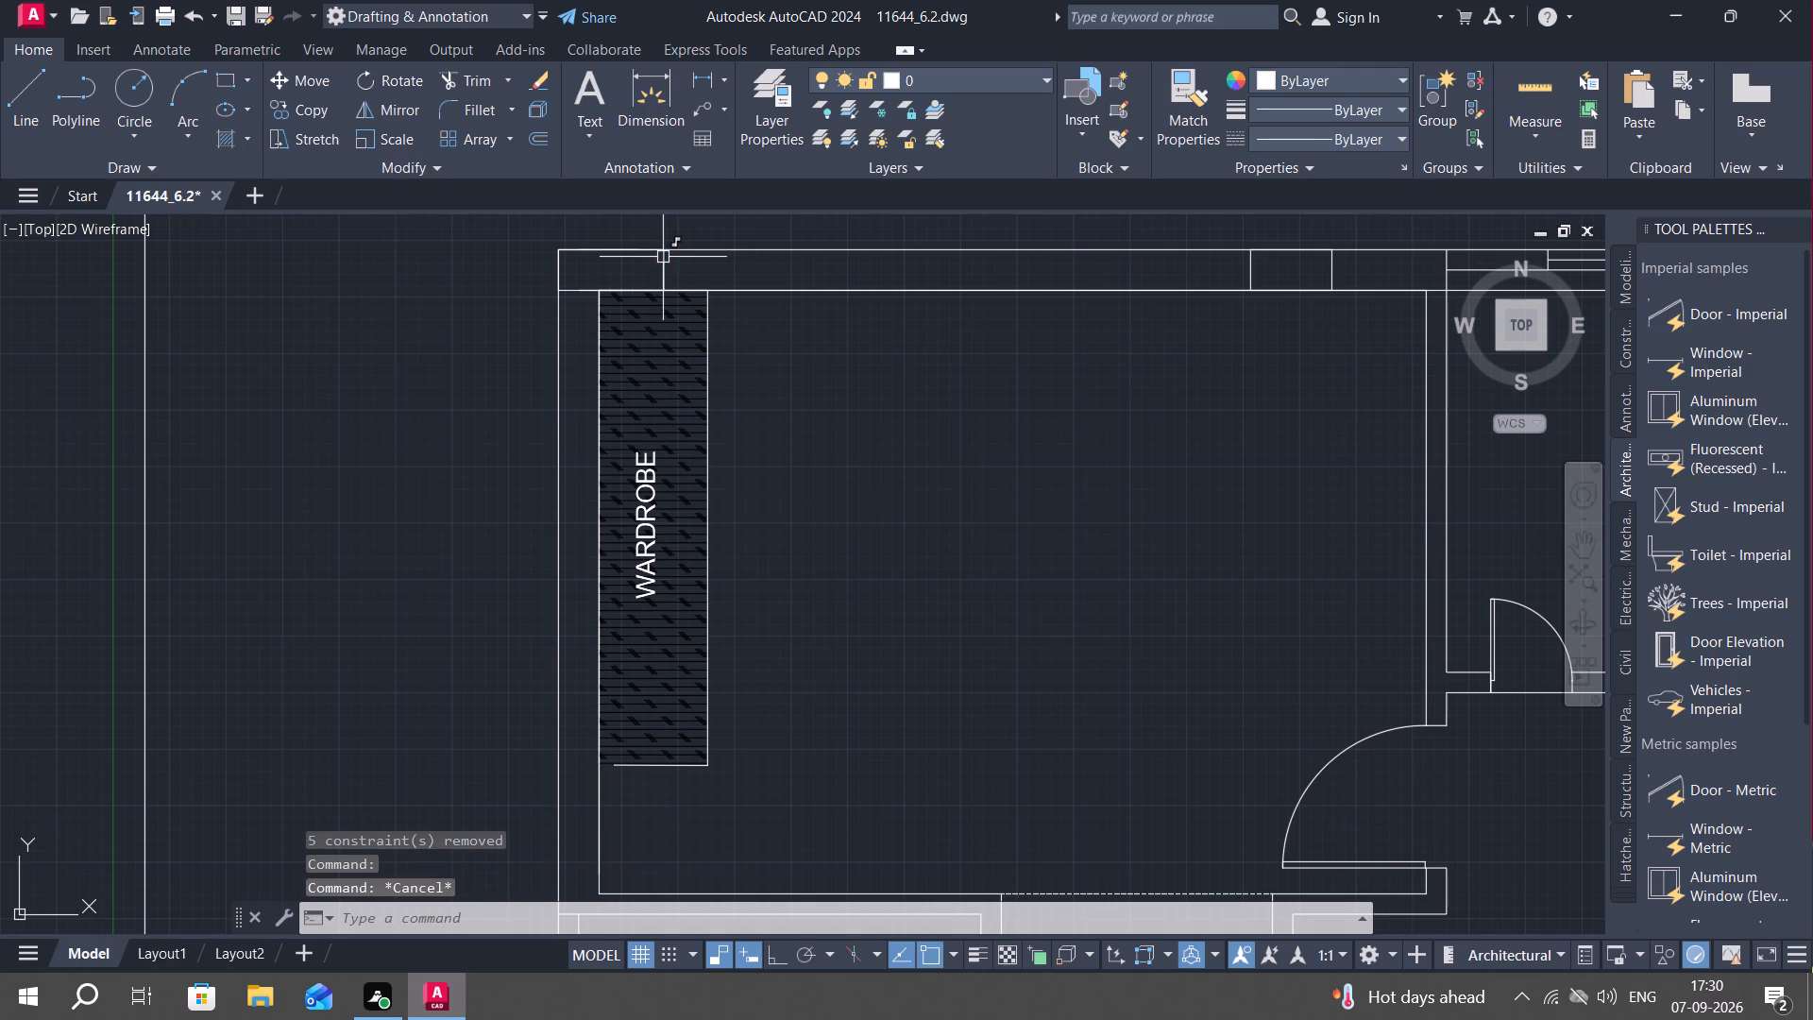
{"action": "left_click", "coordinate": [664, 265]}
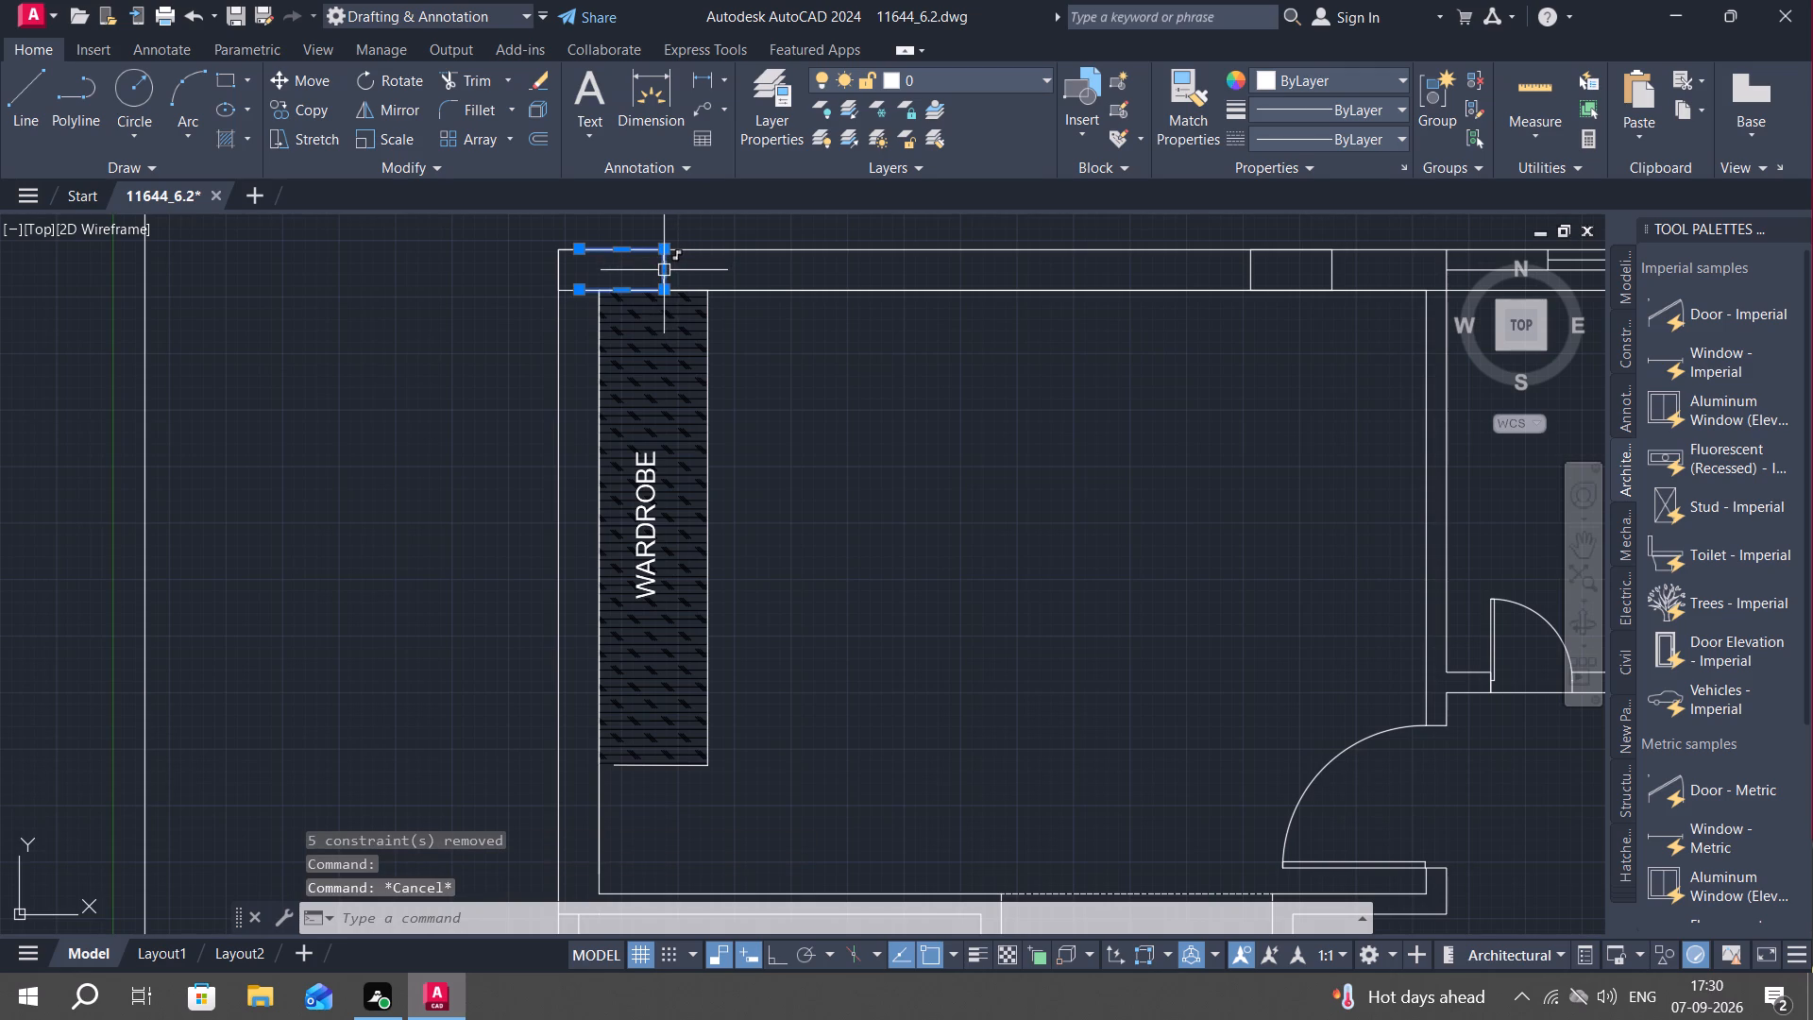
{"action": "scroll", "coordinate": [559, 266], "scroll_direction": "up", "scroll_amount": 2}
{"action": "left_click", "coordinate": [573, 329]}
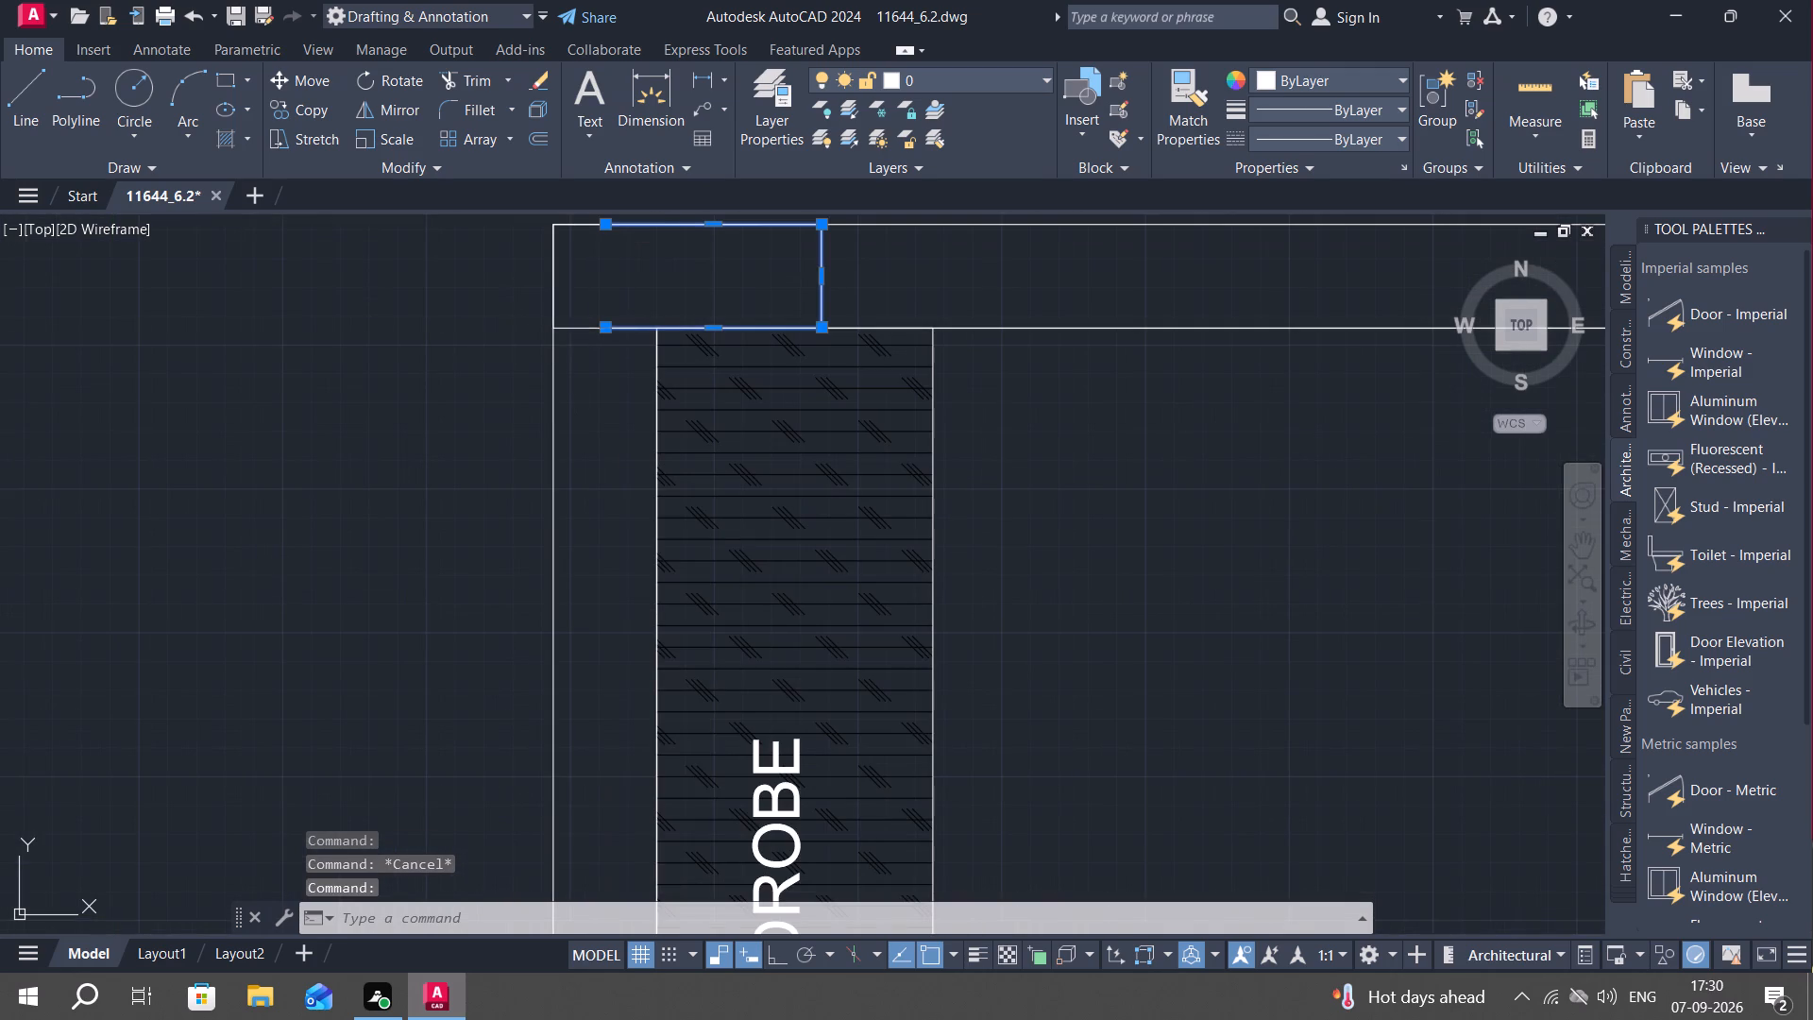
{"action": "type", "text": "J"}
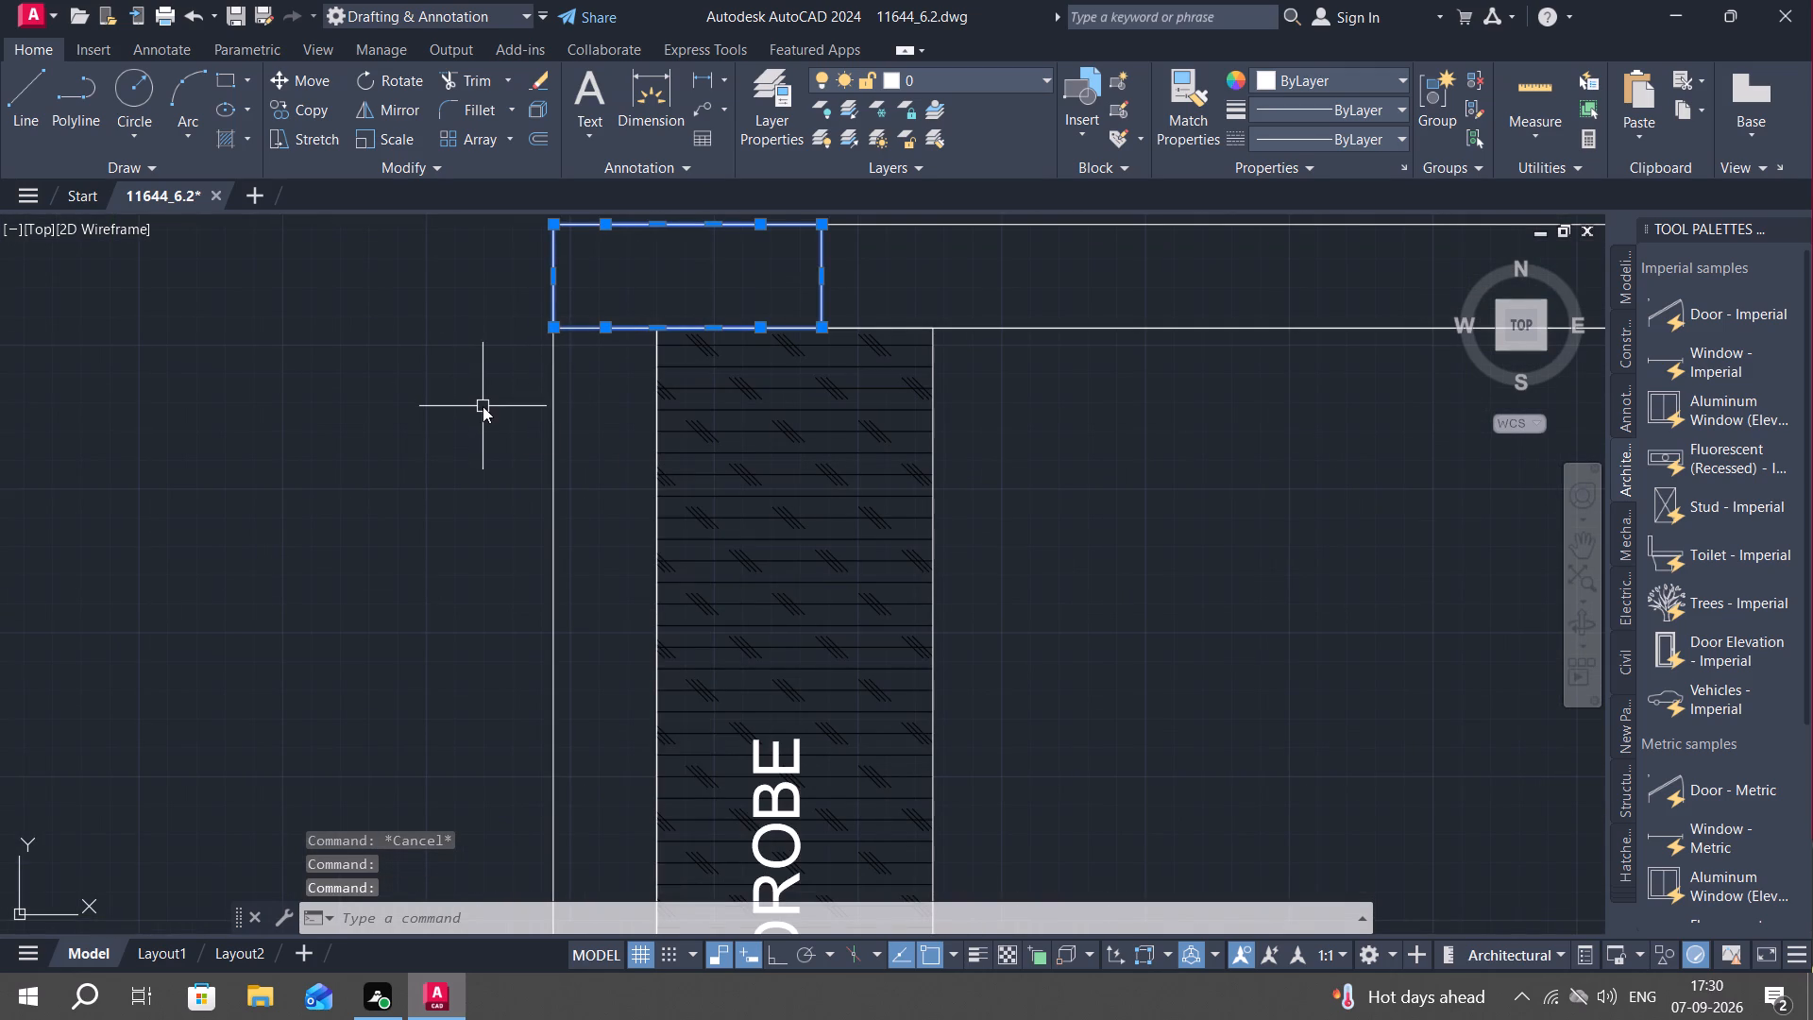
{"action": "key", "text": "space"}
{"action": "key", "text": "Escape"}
Extend the copied wardrobe's lower edge line to meet the inner face of the outer side wall.
{"action": "middle_click_drag", "start_coordinate": [483, 407], "coordinate": [405, 261]}
{"action": "scroll", "coordinate": [400, 252], "scroll_direction": "down", "scroll_amount": 2}
{"action": "key", "text": "e"}
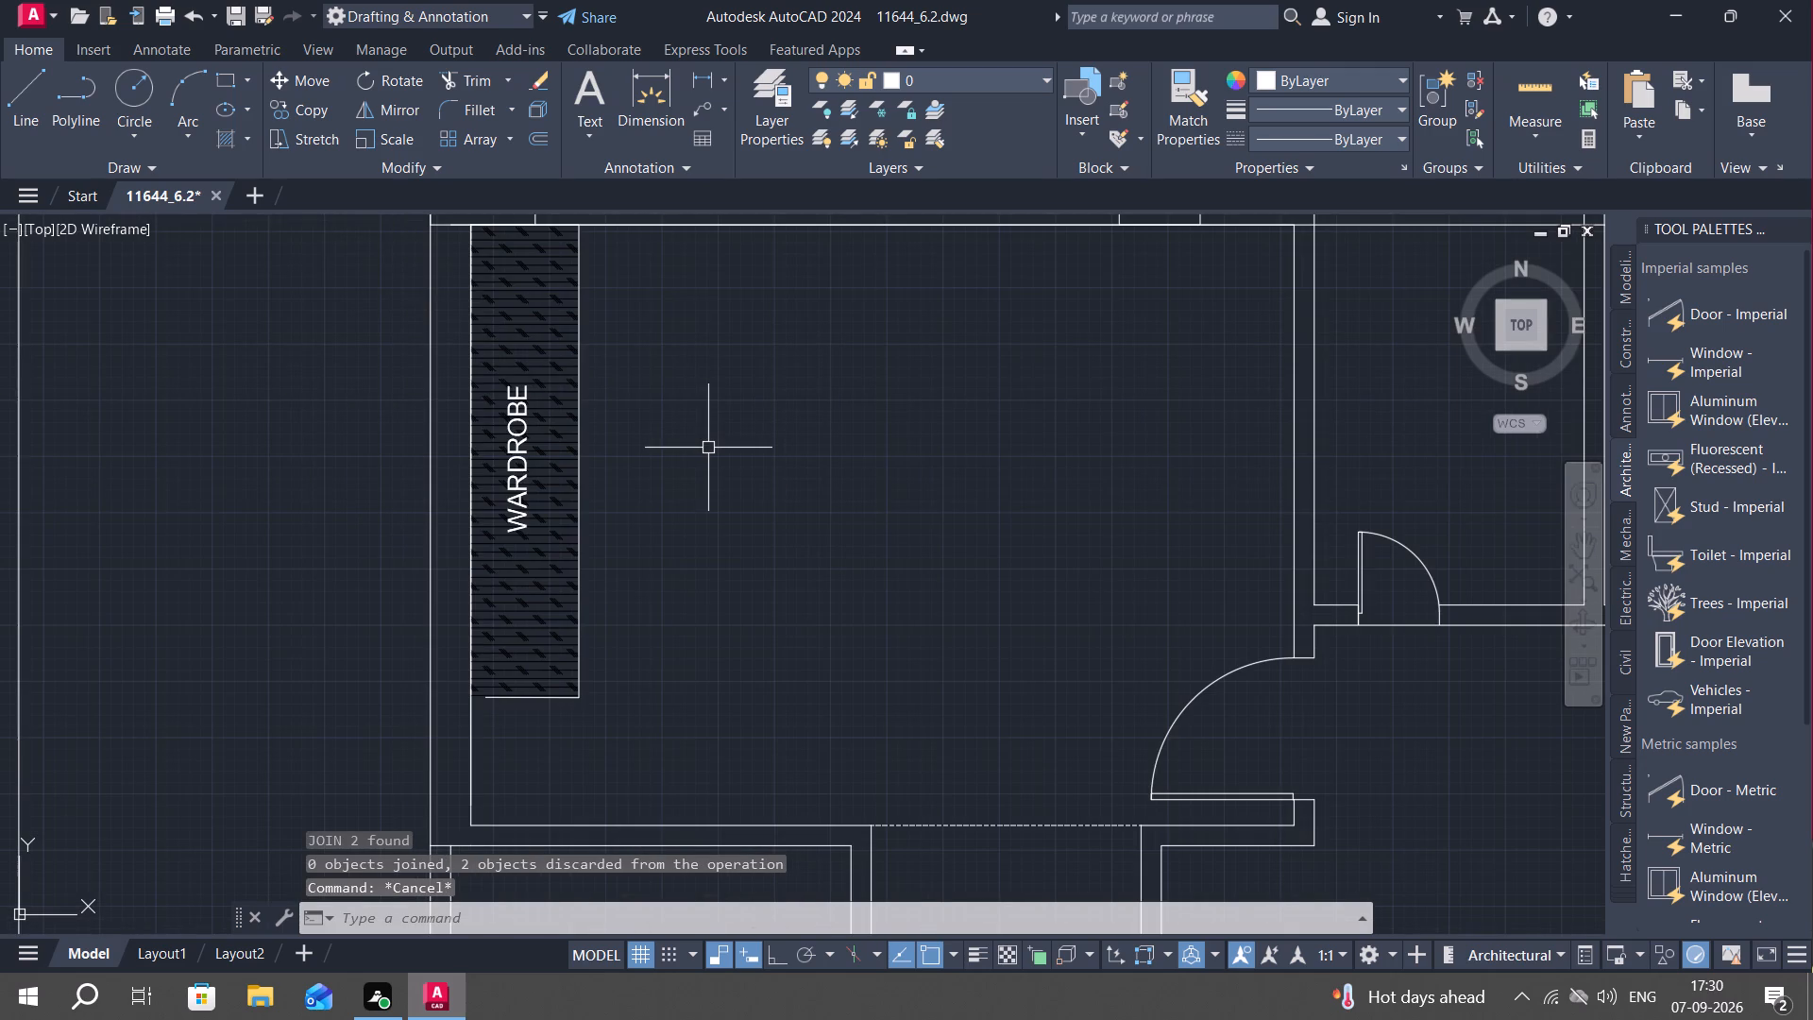
{"action": "key", "text": "x"}
{"action": "key", "text": "space"}
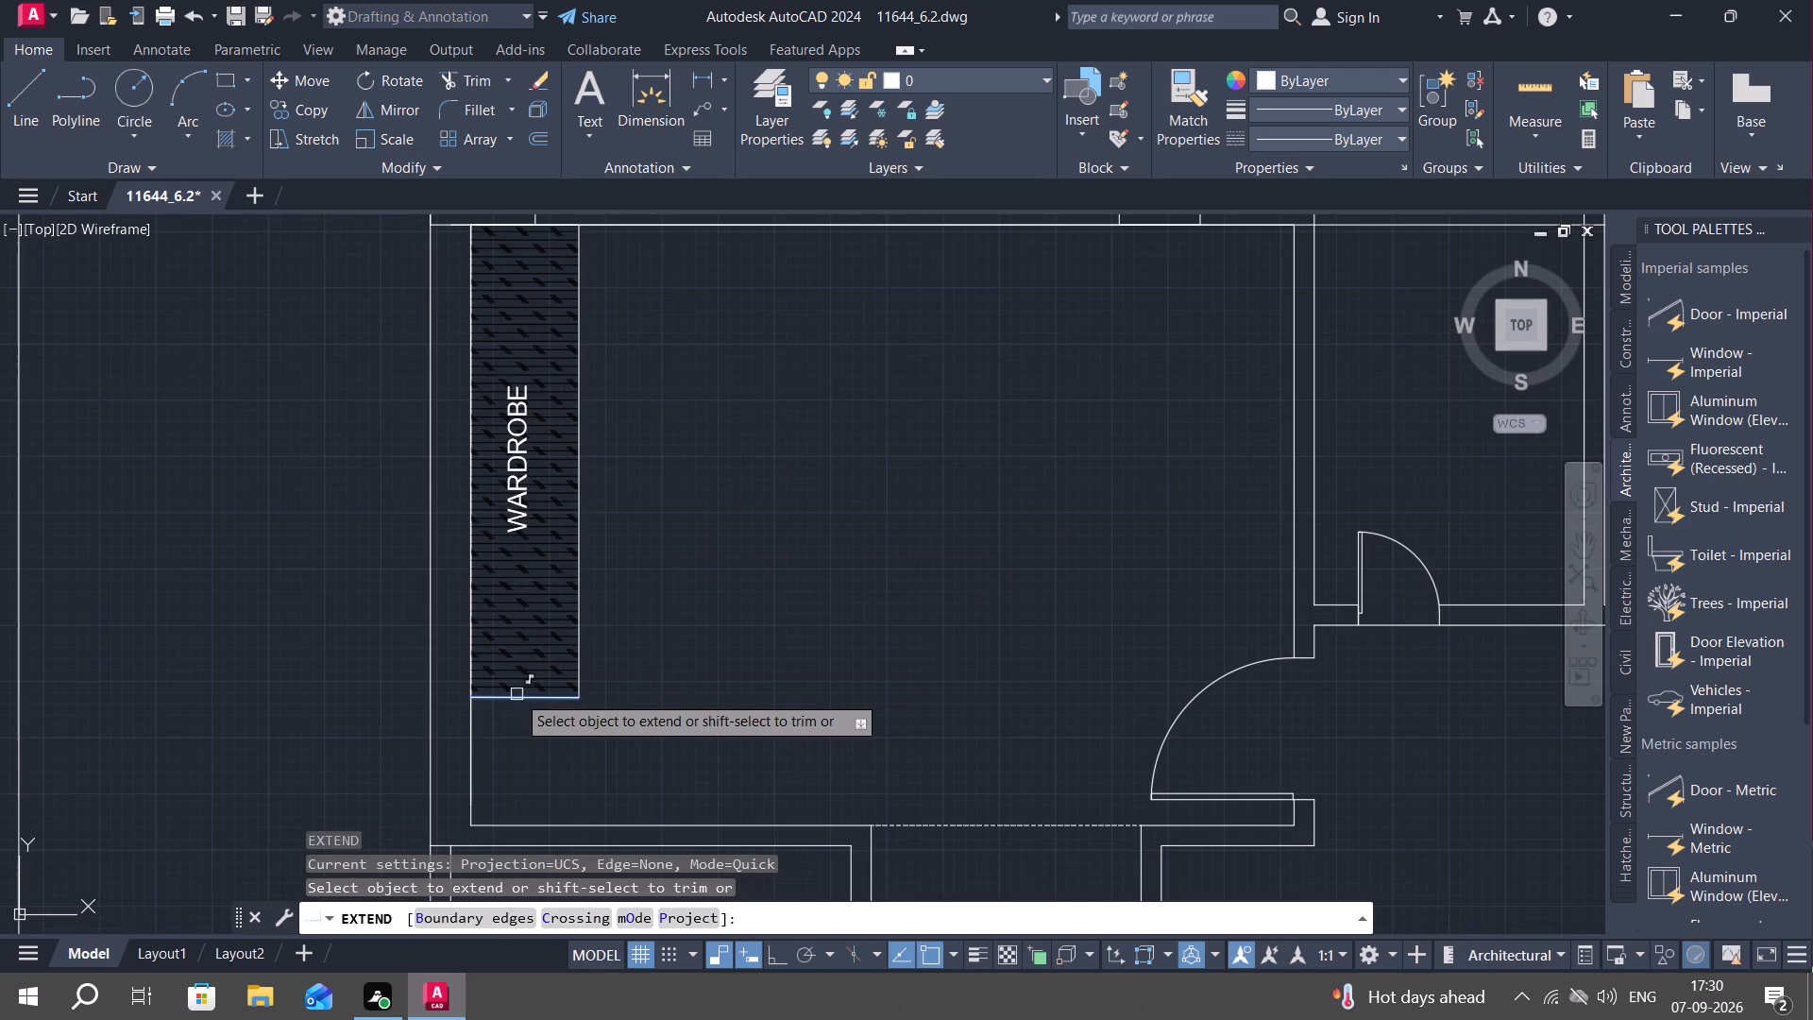
{"action": "left_click", "coordinate": [517, 694]}
{"action": "key", "text": "Escape"}
{"action": "scroll", "coordinate": [602, 671], "scroll_direction": "down", "scroll_amount": 1}
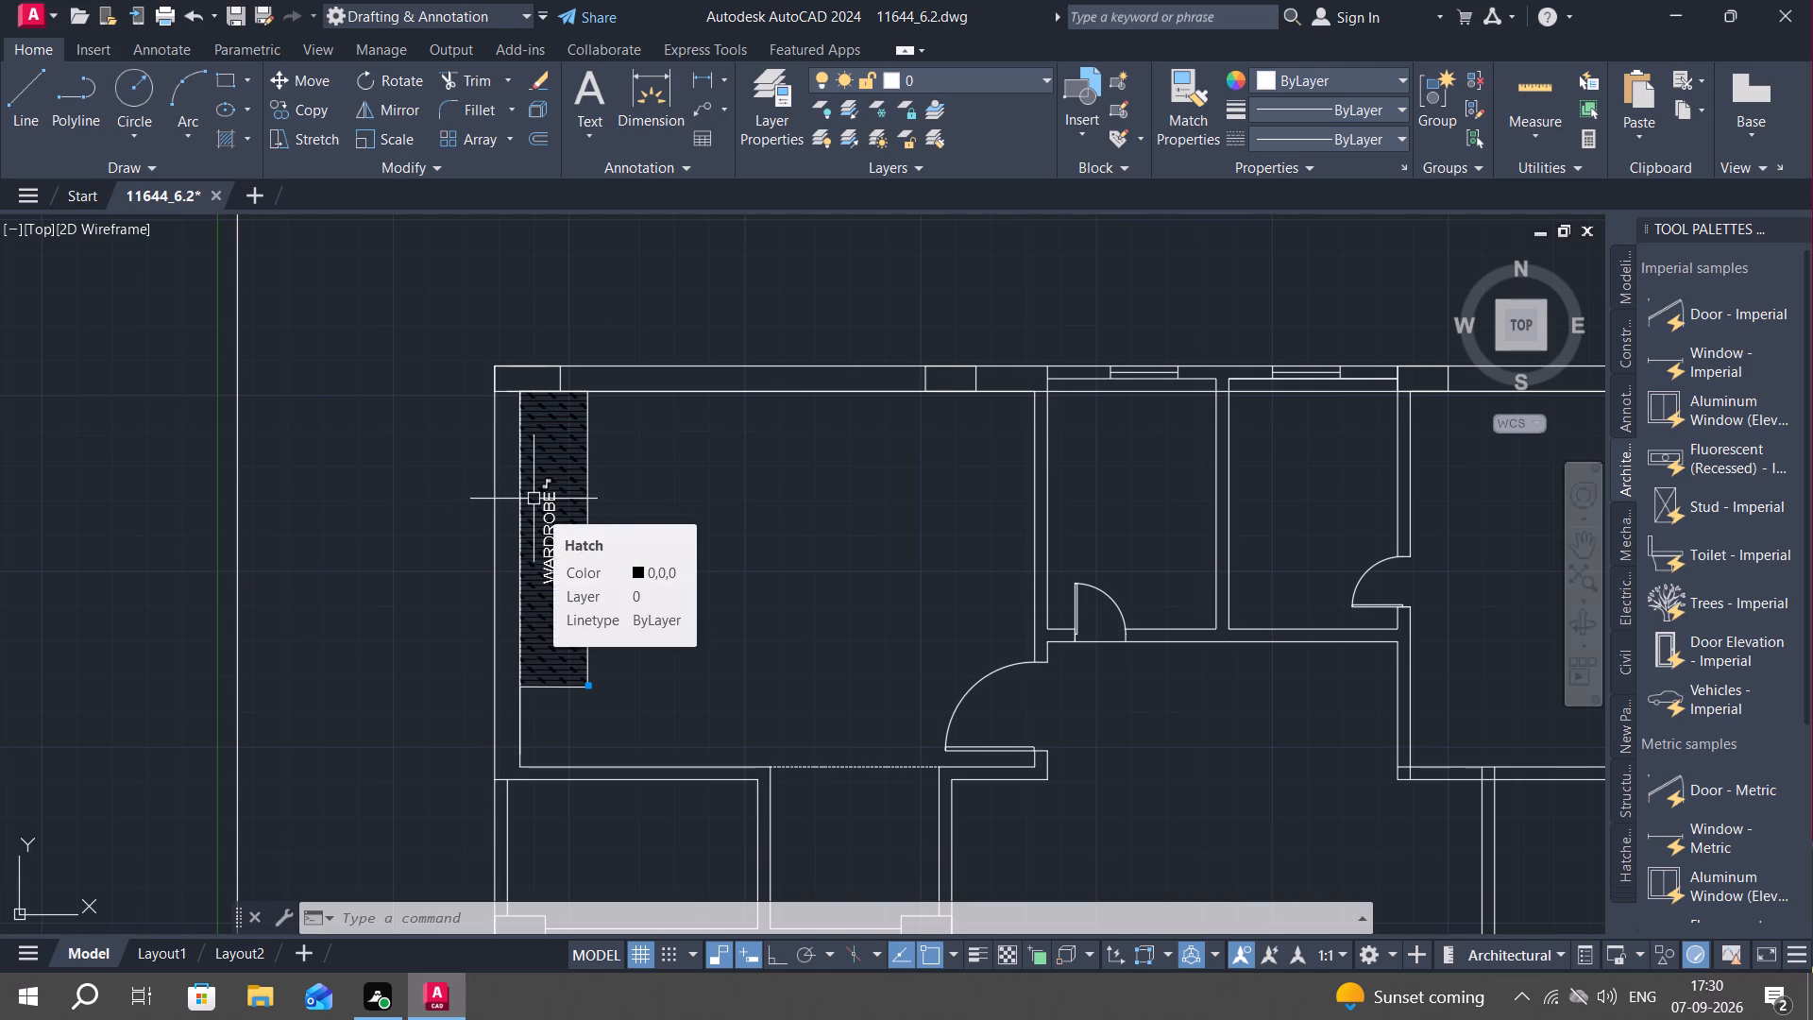
Draw a vertical line from the copied wardrobe's free lower corner down to the inner face of the room's lower wall.
{"action": "scroll", "coordinate": [567, 507], "scroll_direction": "up", "scroll_amount": 1}
{"action": "middle_click_drag", "start_coordinate": [577, 512], "coordinate": [764, 463]}
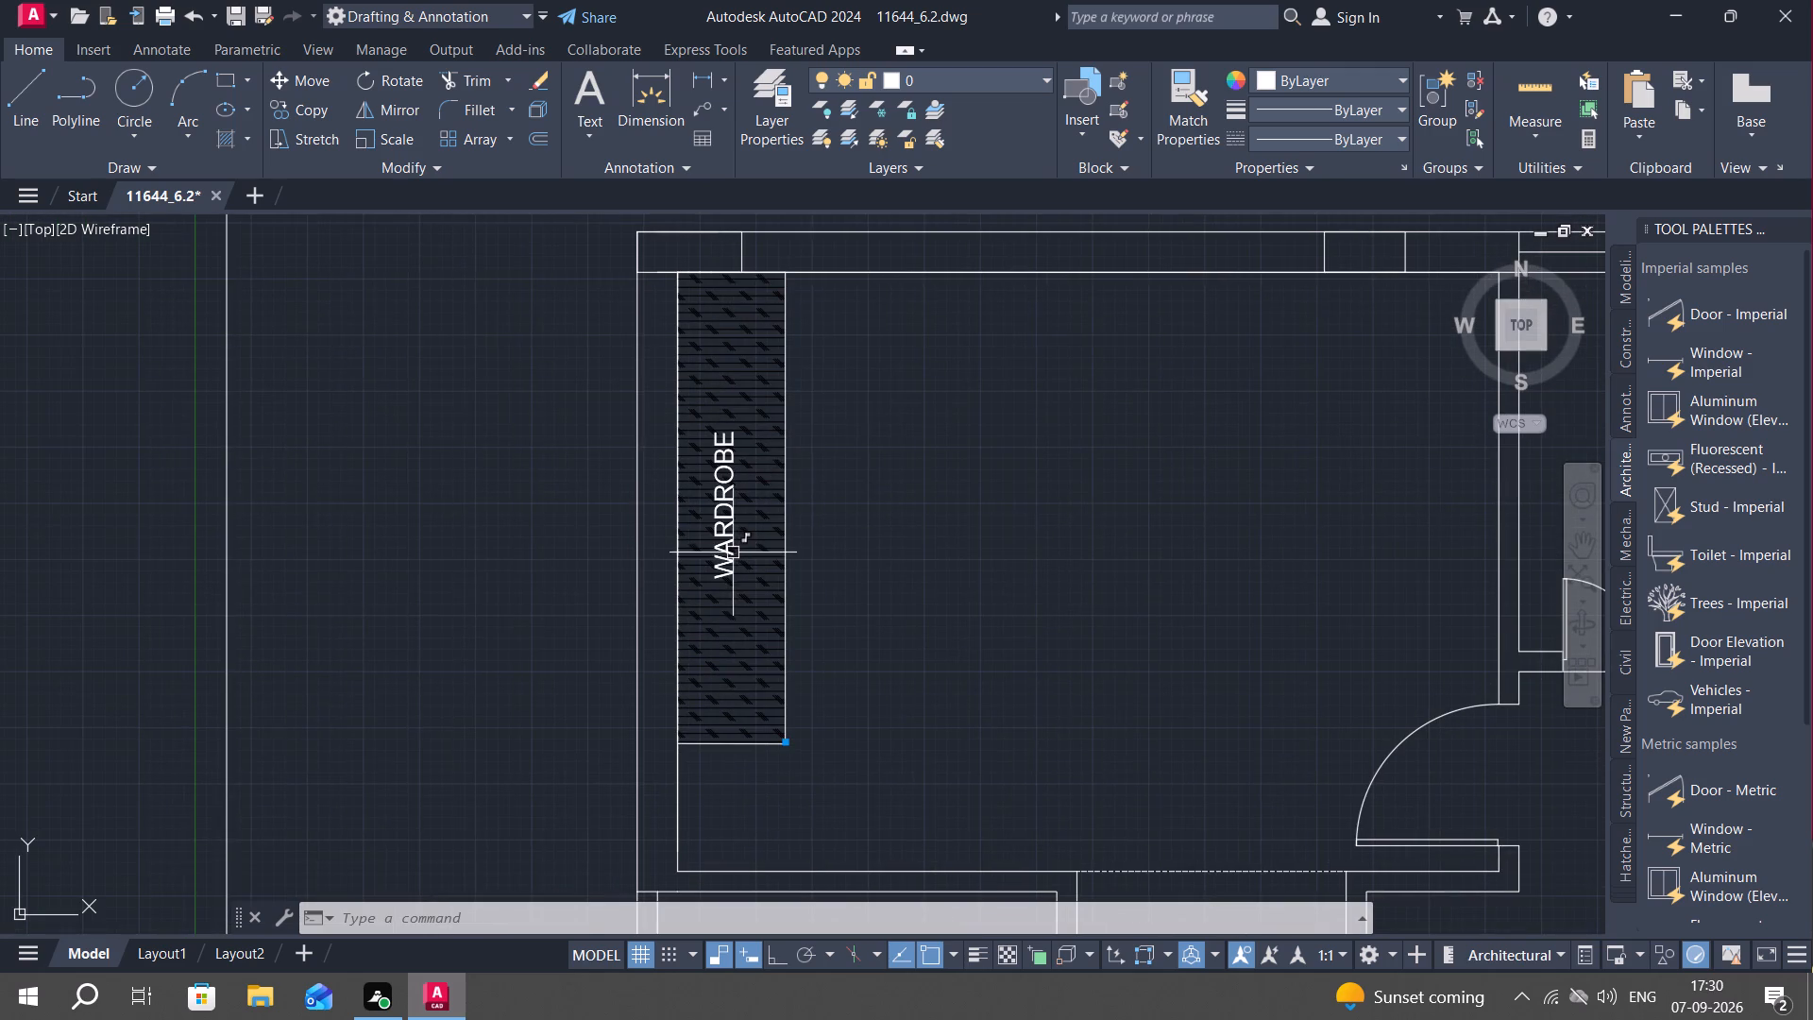
{"action": "middle_click_drag", "start_coordinate": [803, 663], "coordinate": [766, 621]}
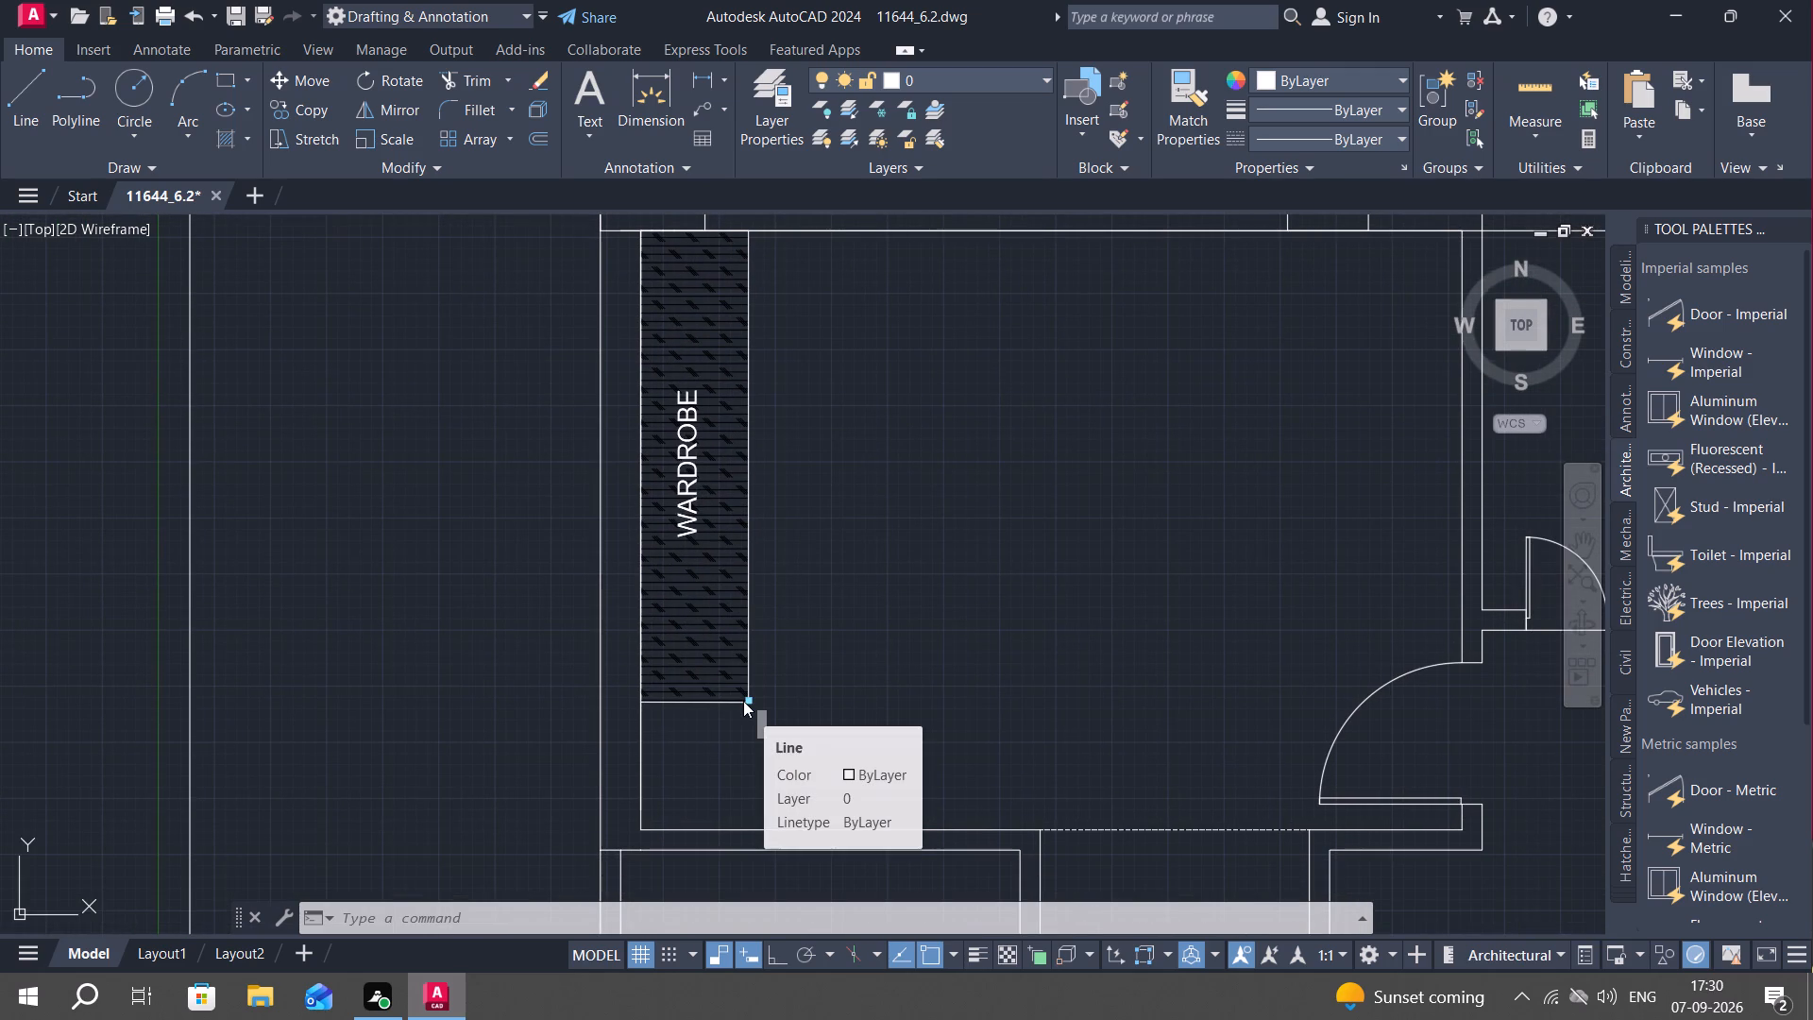
{"action": "key", "text": "l"}
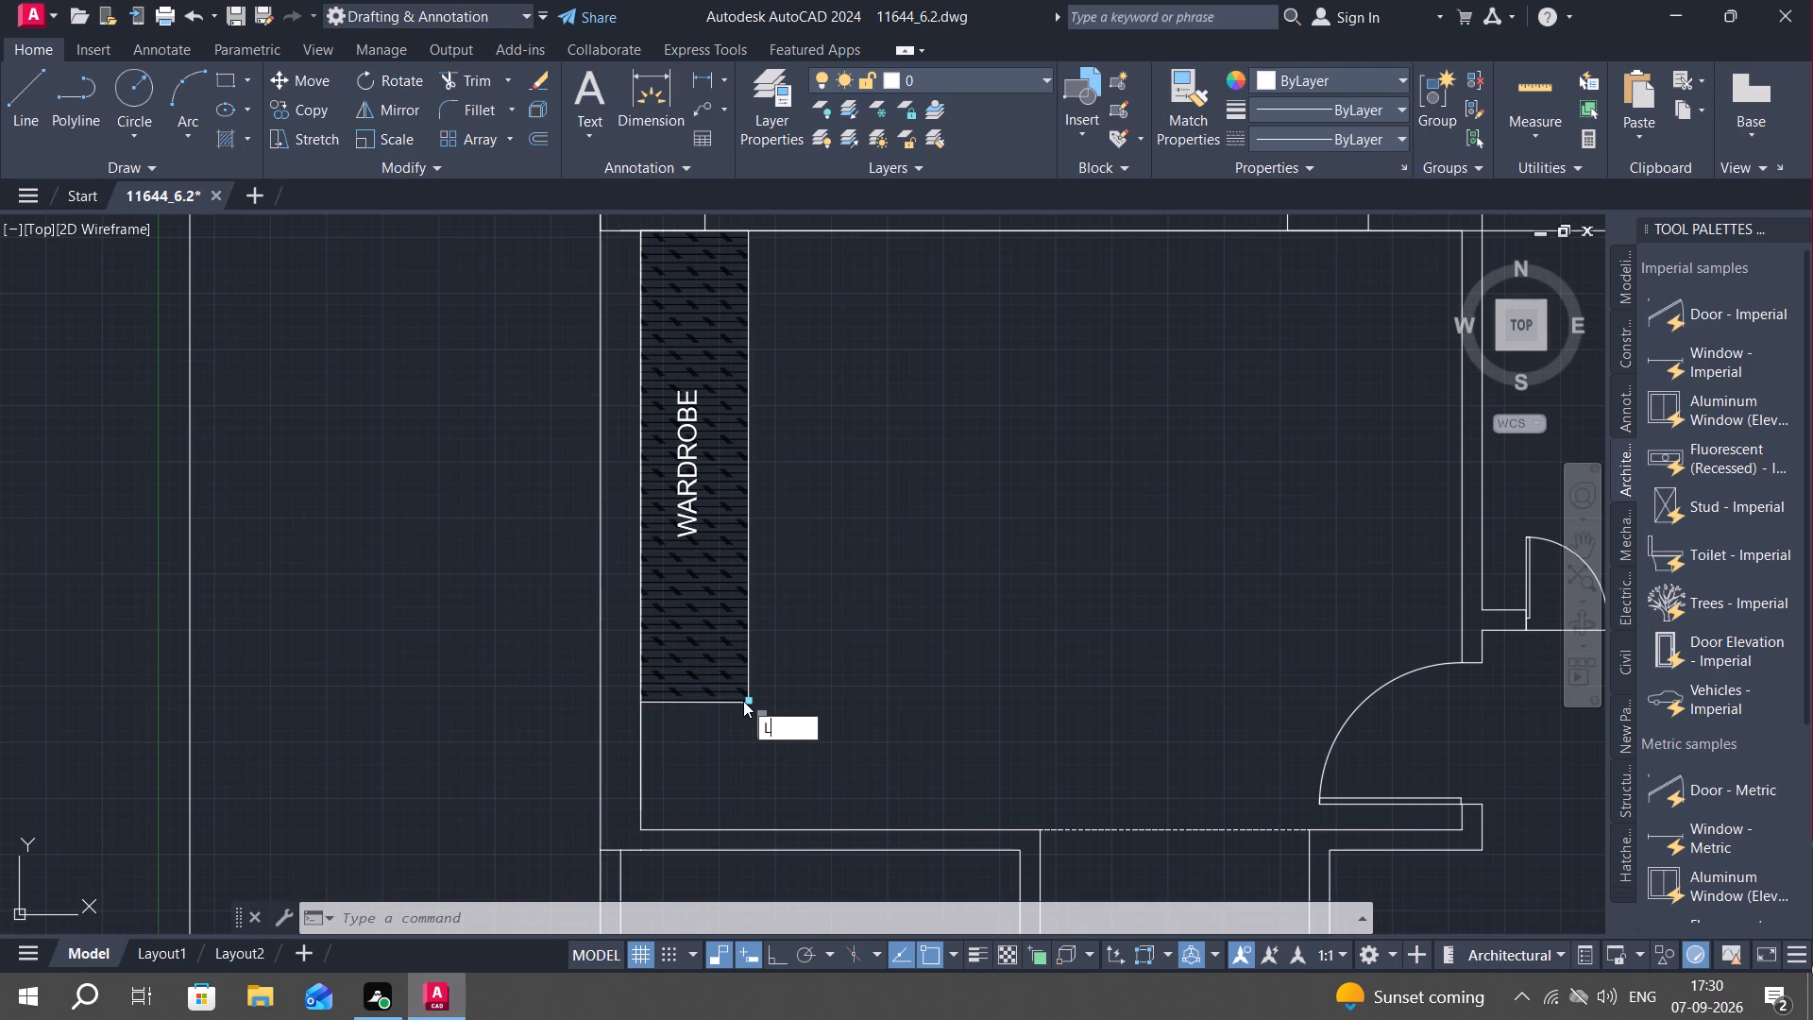
{"action": "key", "text": "space"}
{"action": "scroll", "coordinate": [743, 701], "scroll_direction": "up", "scroll_amount": 3}
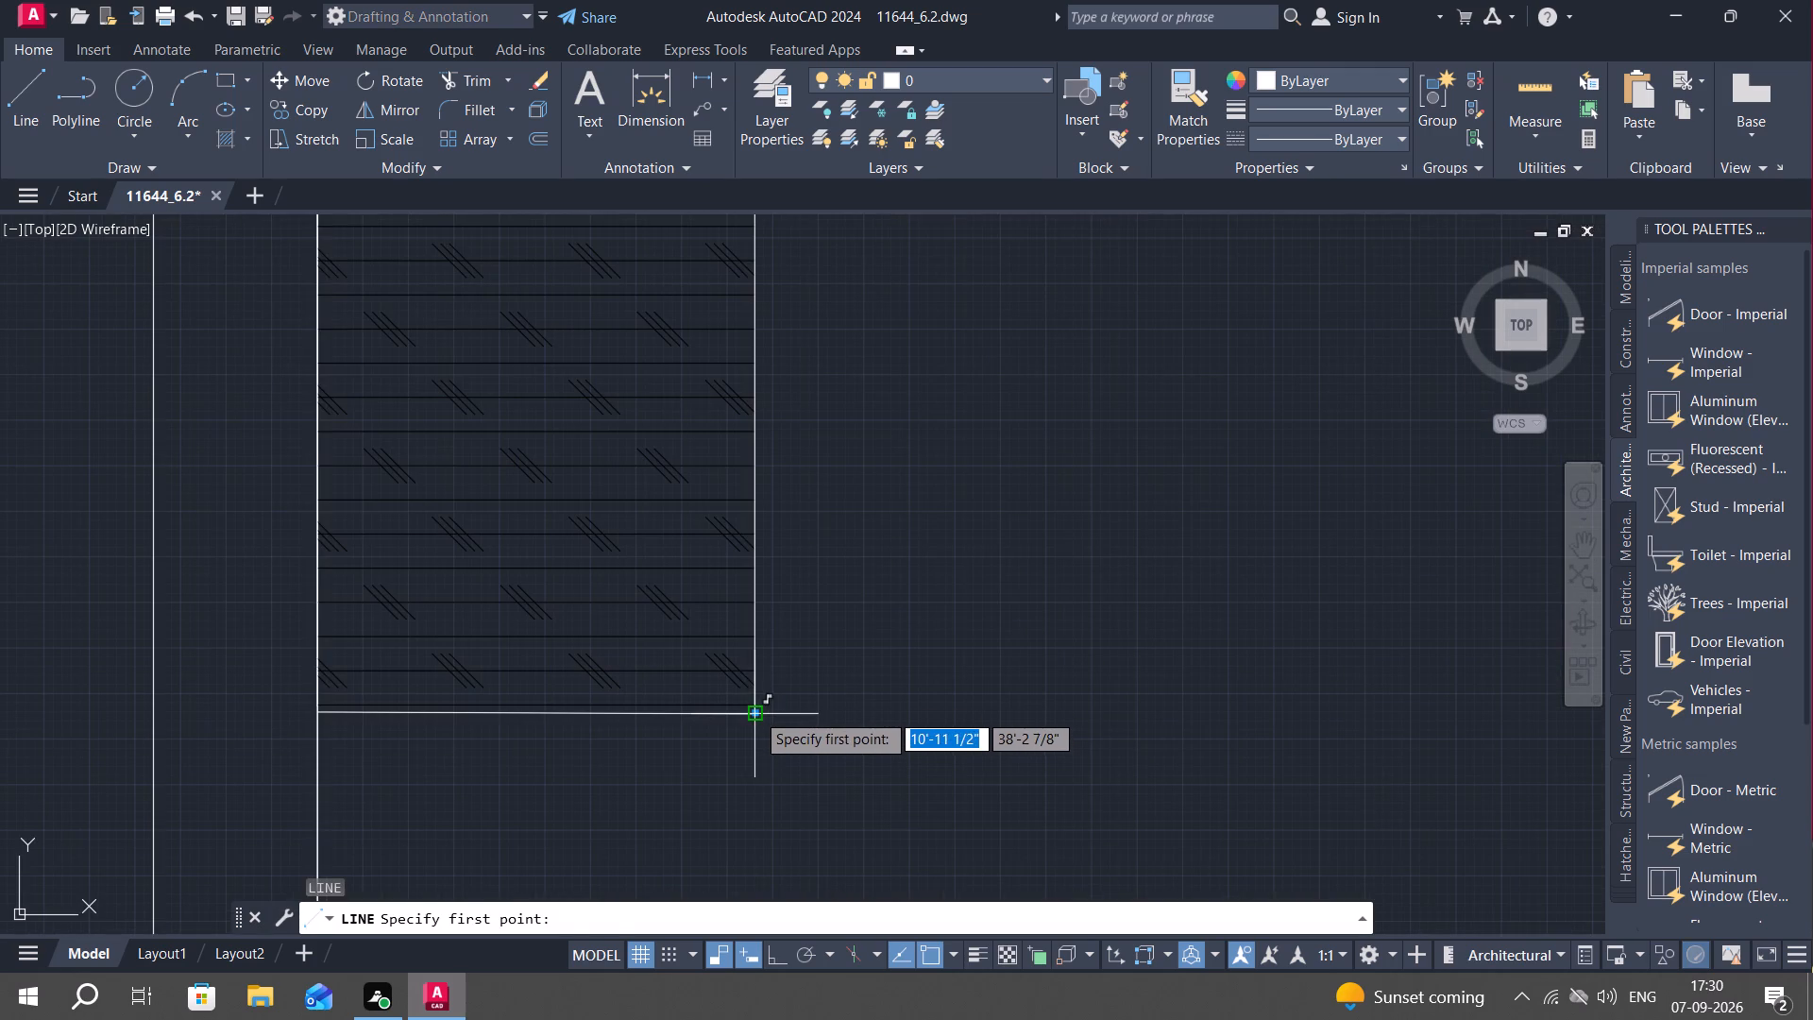
{"action": "left_click", "coordinate": [755, 712]}
{"action": "middle_click_drag", "start_coordinate": [742, 765], "coordinate": [756, 545]}
{"action": "key", "text": "F8"}
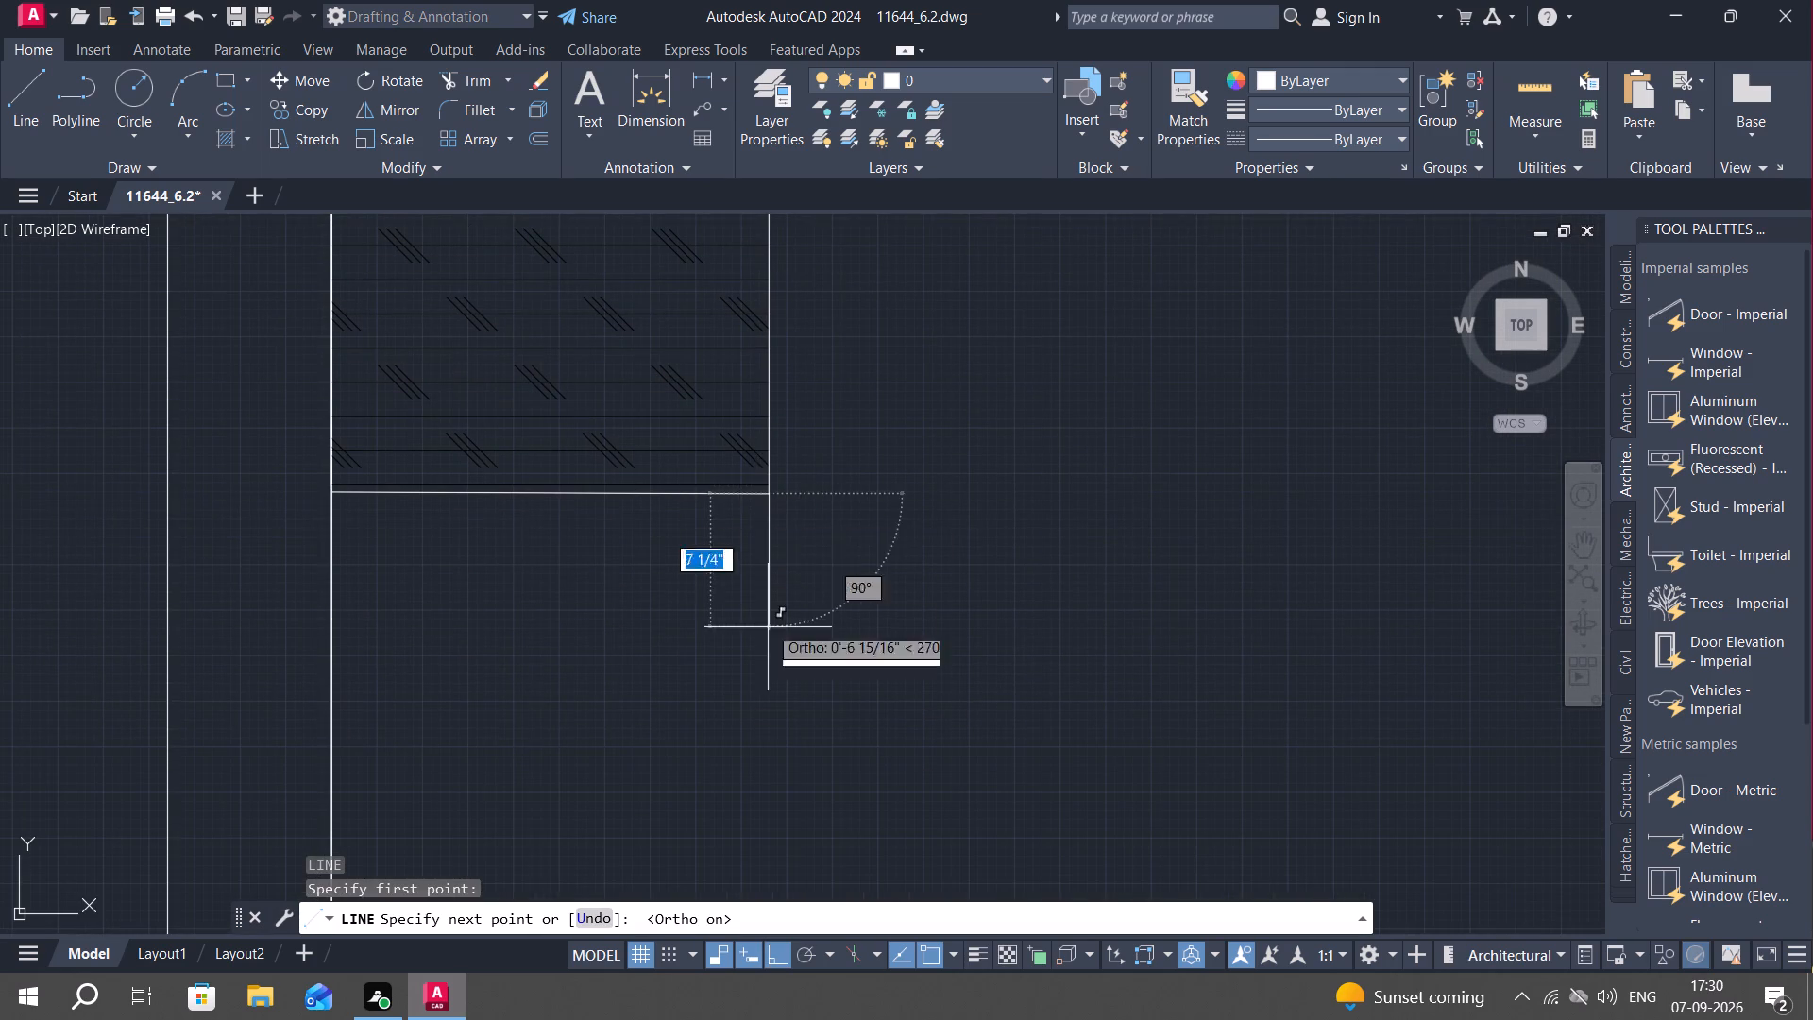
{"action": "middle_click_drag", "start_coordinate": [769, 627], "coordinate": [803, 363]}
{"action": "scroll", "coordinate": [796, 382], "scroll_direction": "down", "scroll_amount": 2}
{"action": "left_click", "coordinate": [800, 542]}
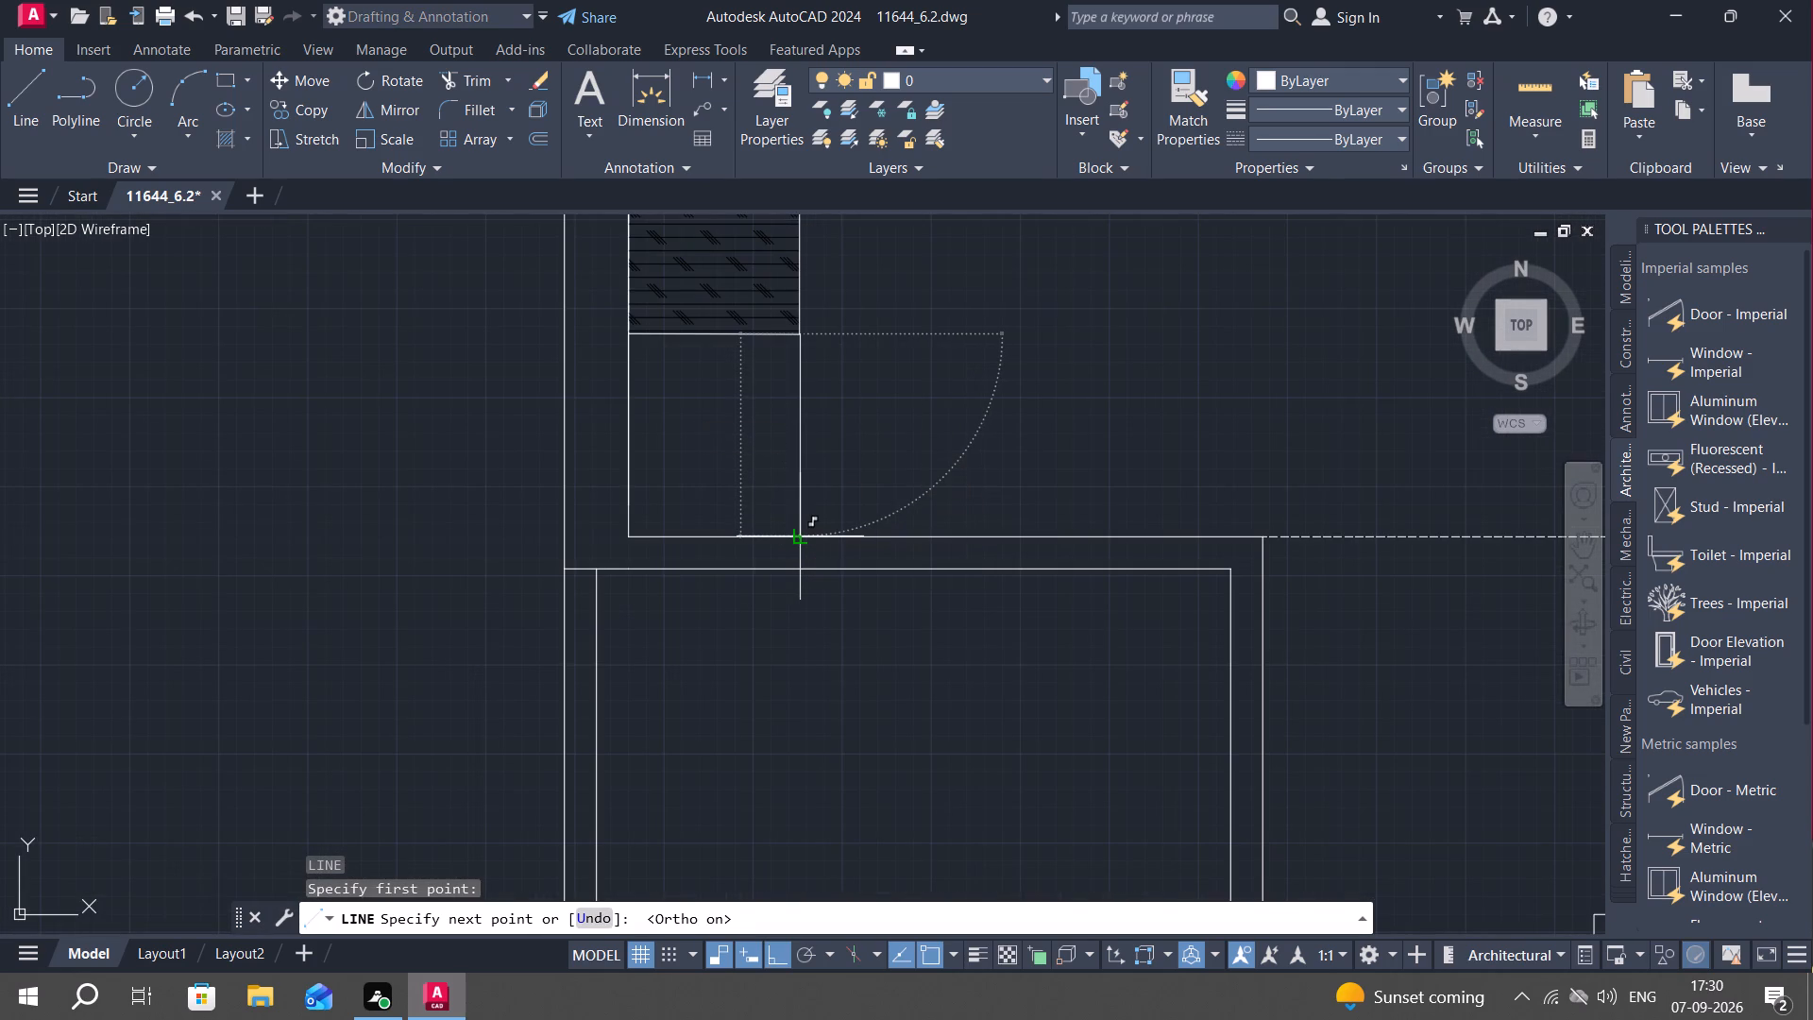
{"action": "key", "text": "Escape"}
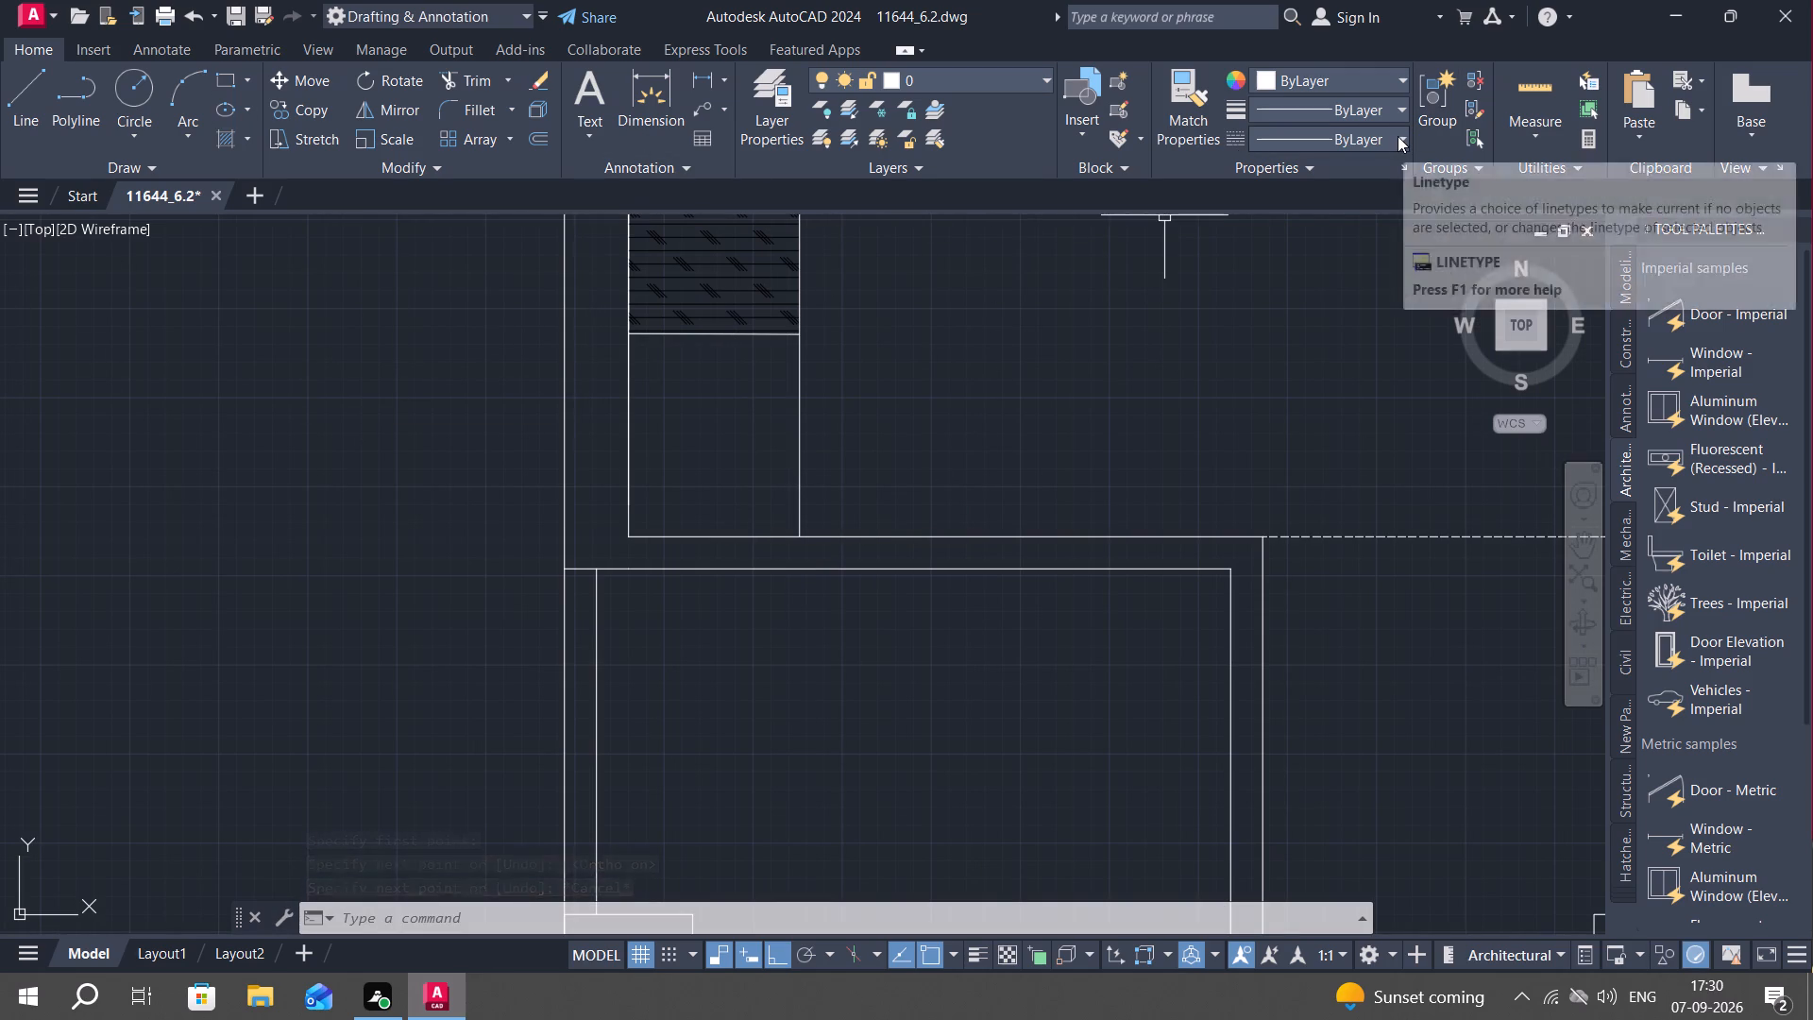
Match the properties of the dashed opening line in the lower wall onto the new line below the wardrobe.
{"action": "left_click", "coordinate": [1183, 84]}
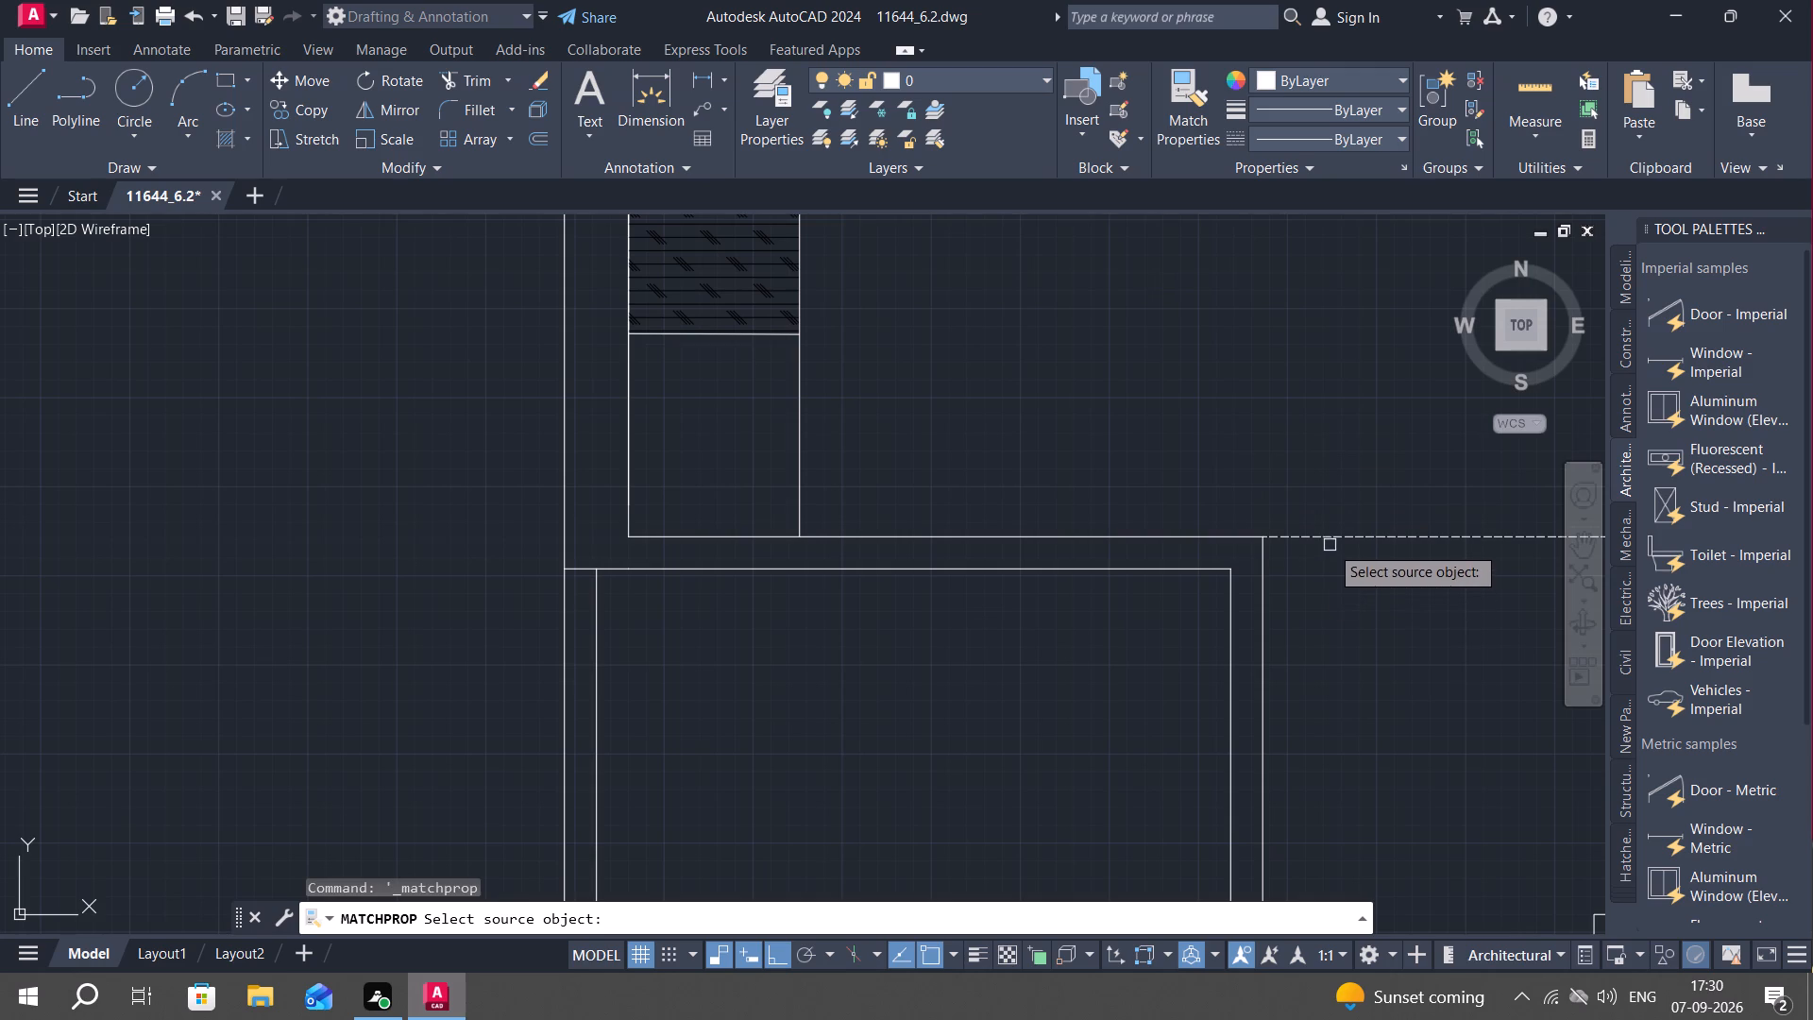
{"action": "left_click", "coordinate": [1330, 538]}
{"action": "left_click", "coordinate": [797, 422]}
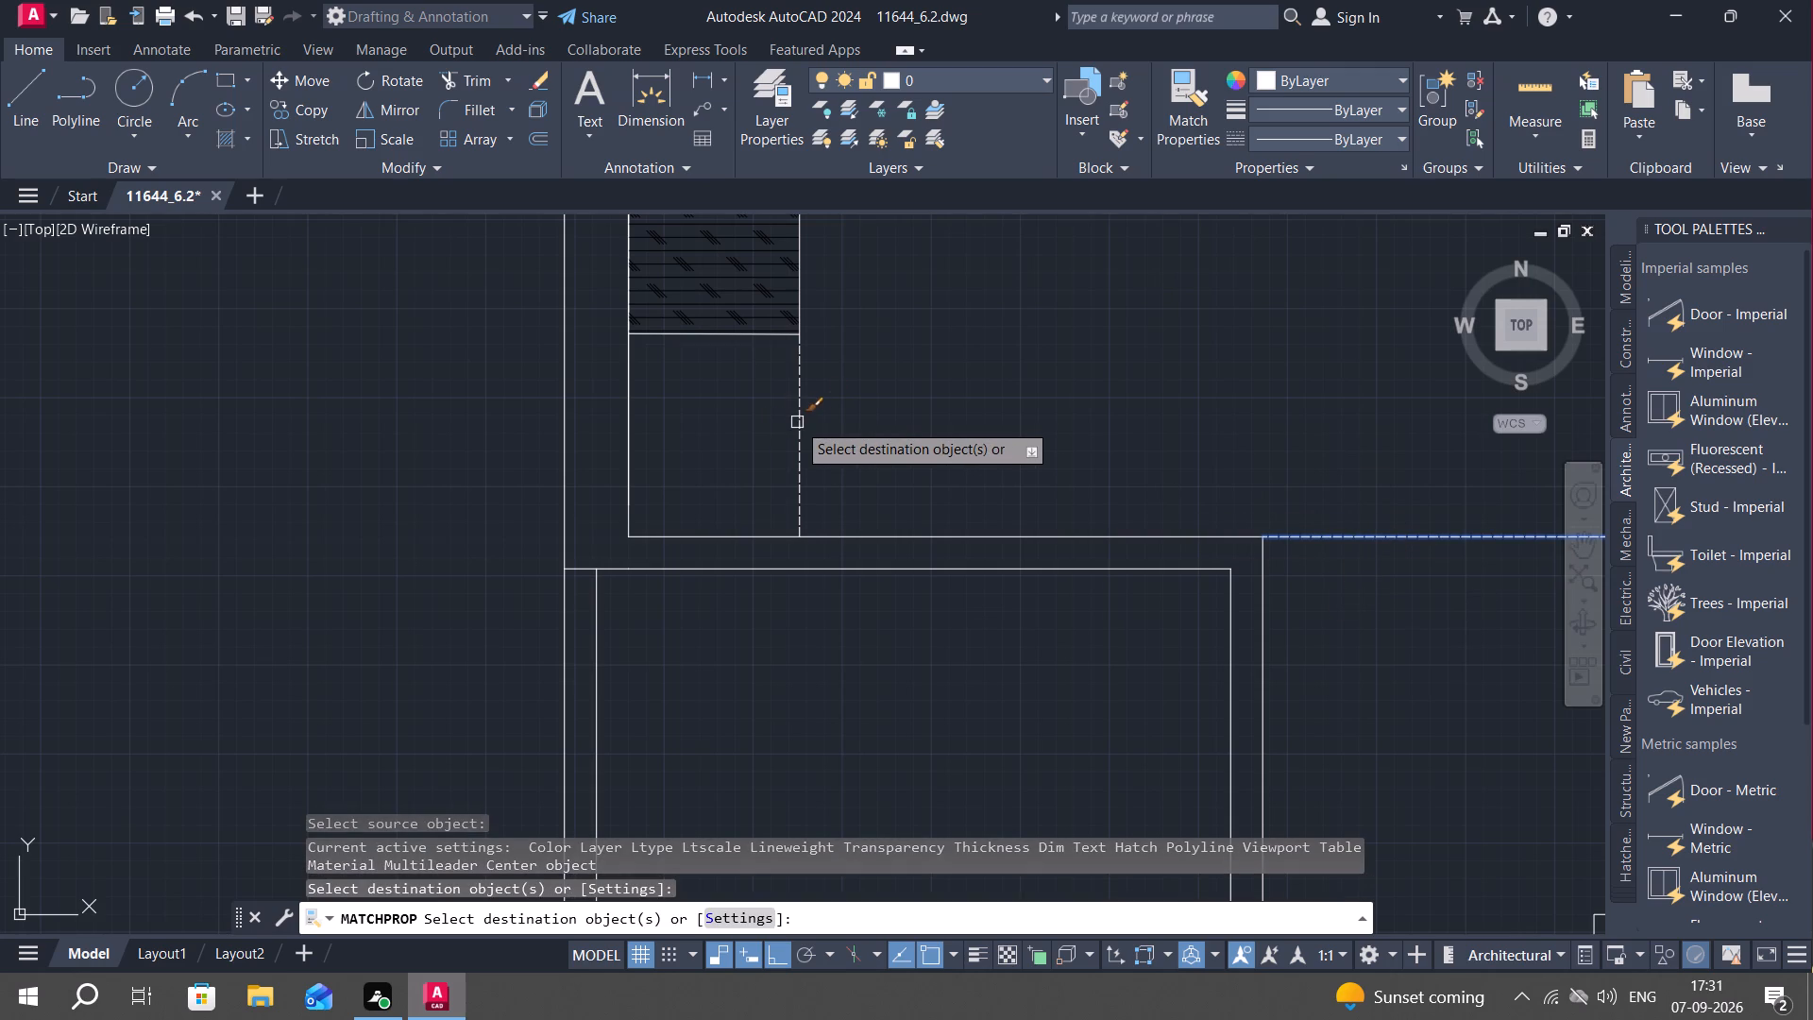
{"action": "key", "text": "Escape"}
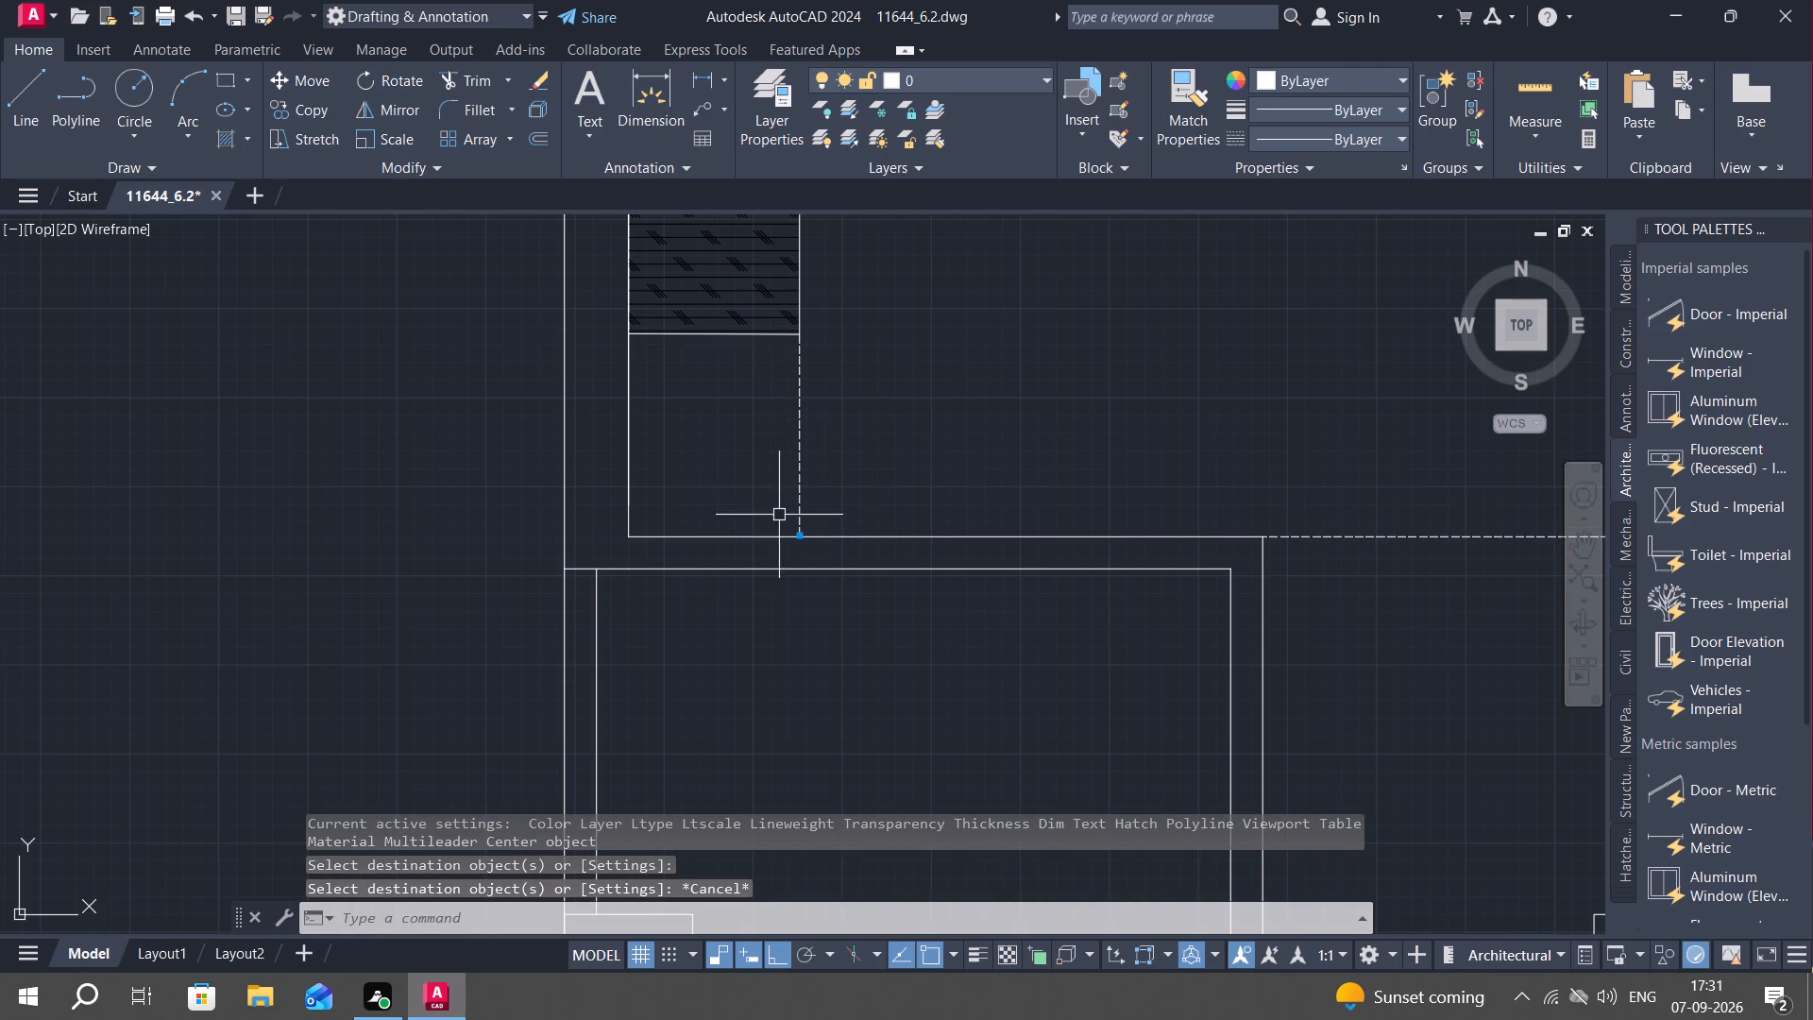
Draw two short lines across the outer side wall of the small room below the wardrobe room as window jambs.
{"action": "middle_click_drag", "start_coordinate": [788, 628], "coordinate": [749, 599]}
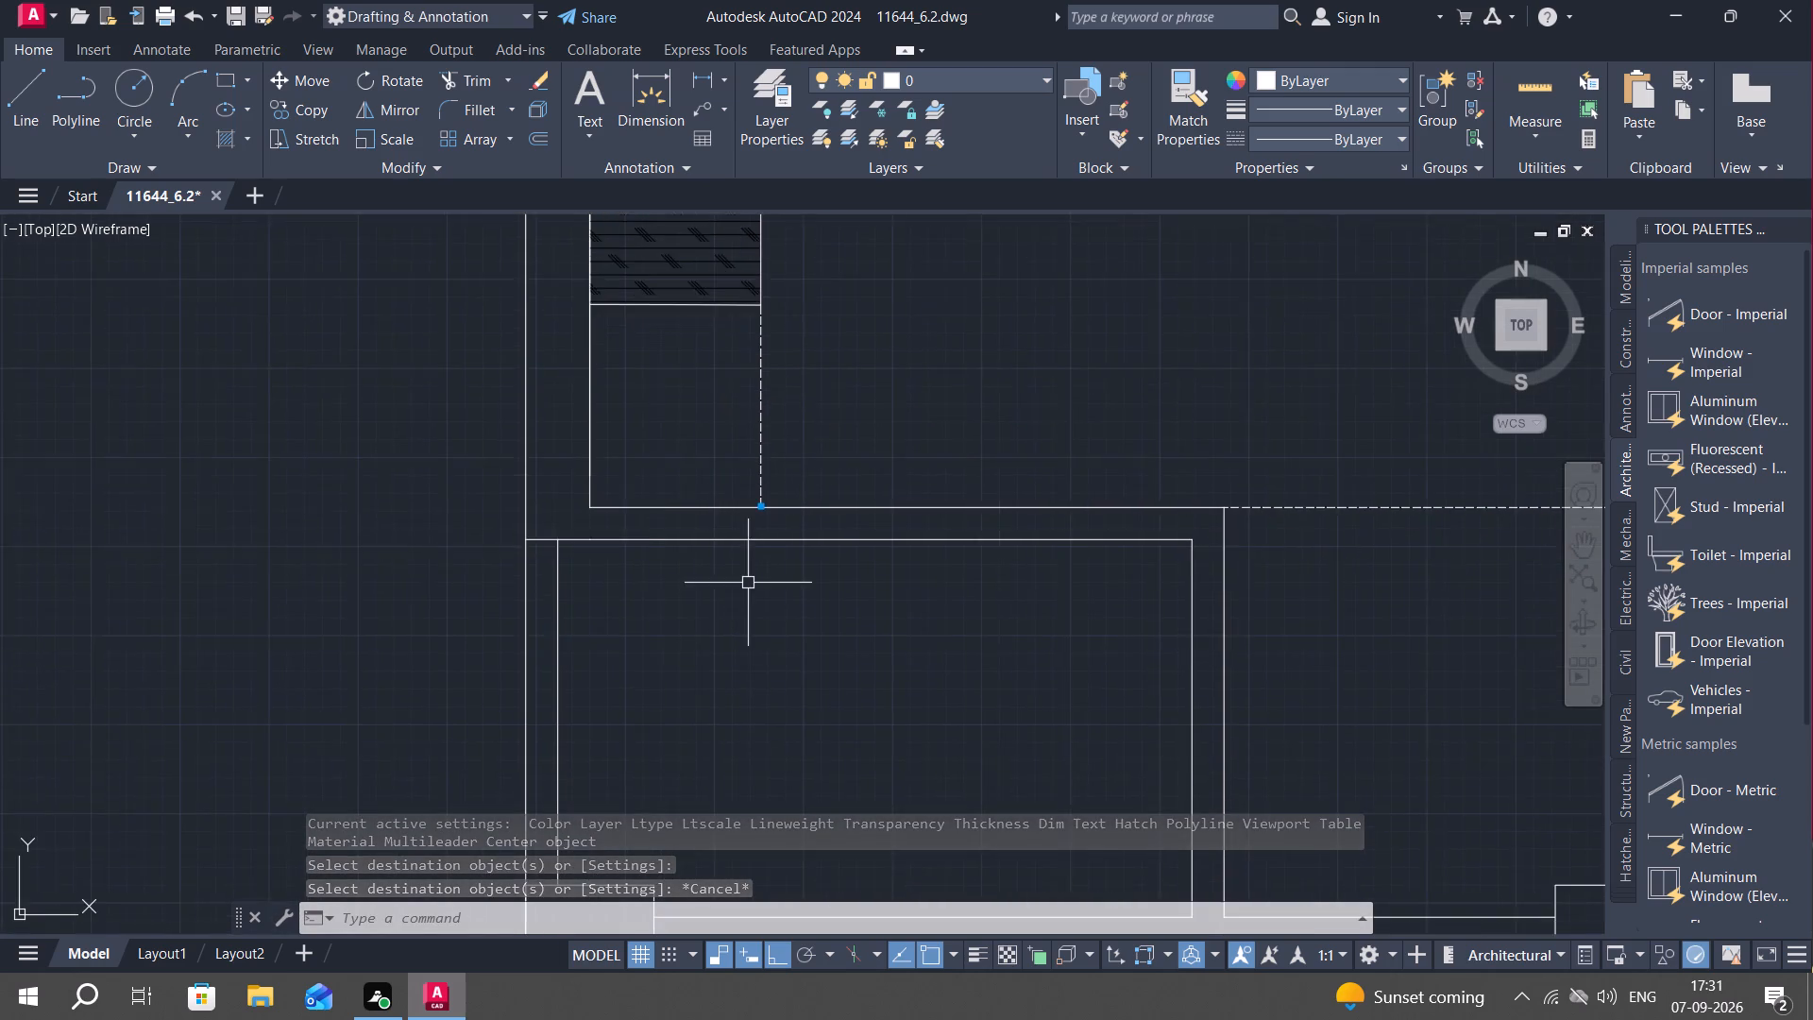
{"action": "scroll", "coordinate": [748, 583], "scroll_direction": "down", "scroll_amount": 1}
{"action": "middle_click_drag", "start_coordinate": [767, 606], "coordinate": [744, 510]}
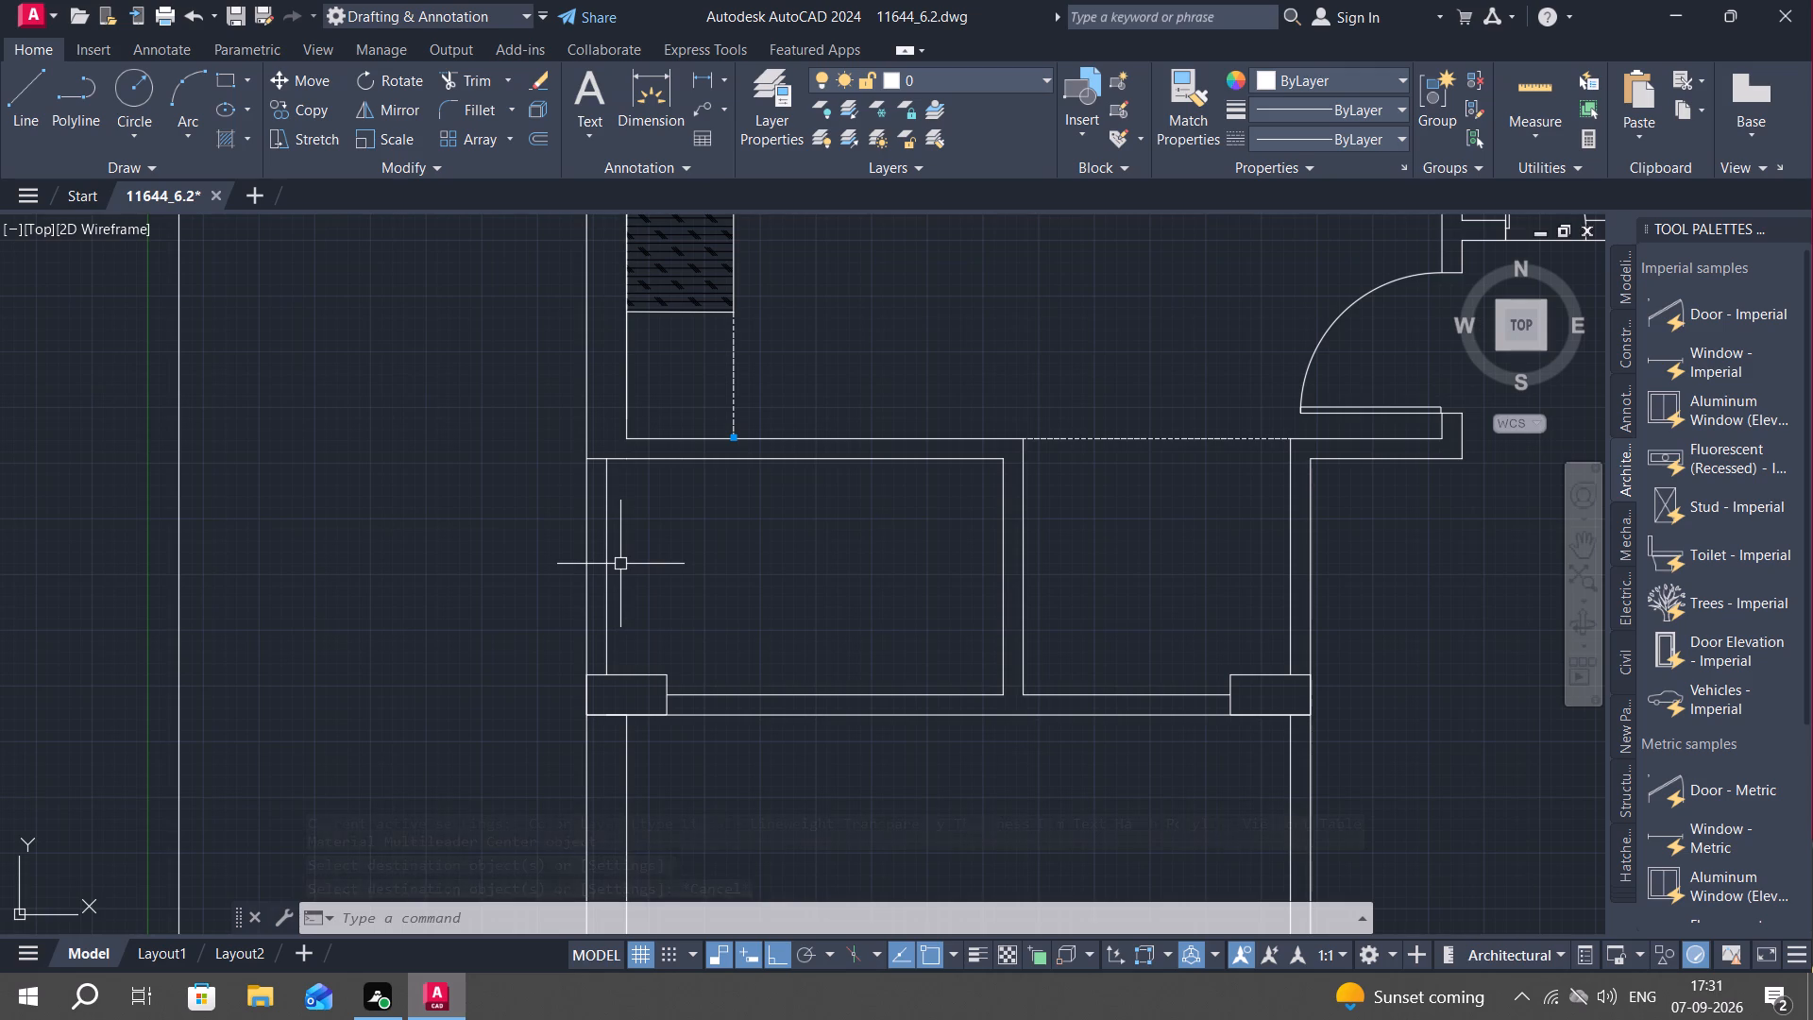
{"action": "key", "text": "Escape"}
{"action": "type", "text": "L"}
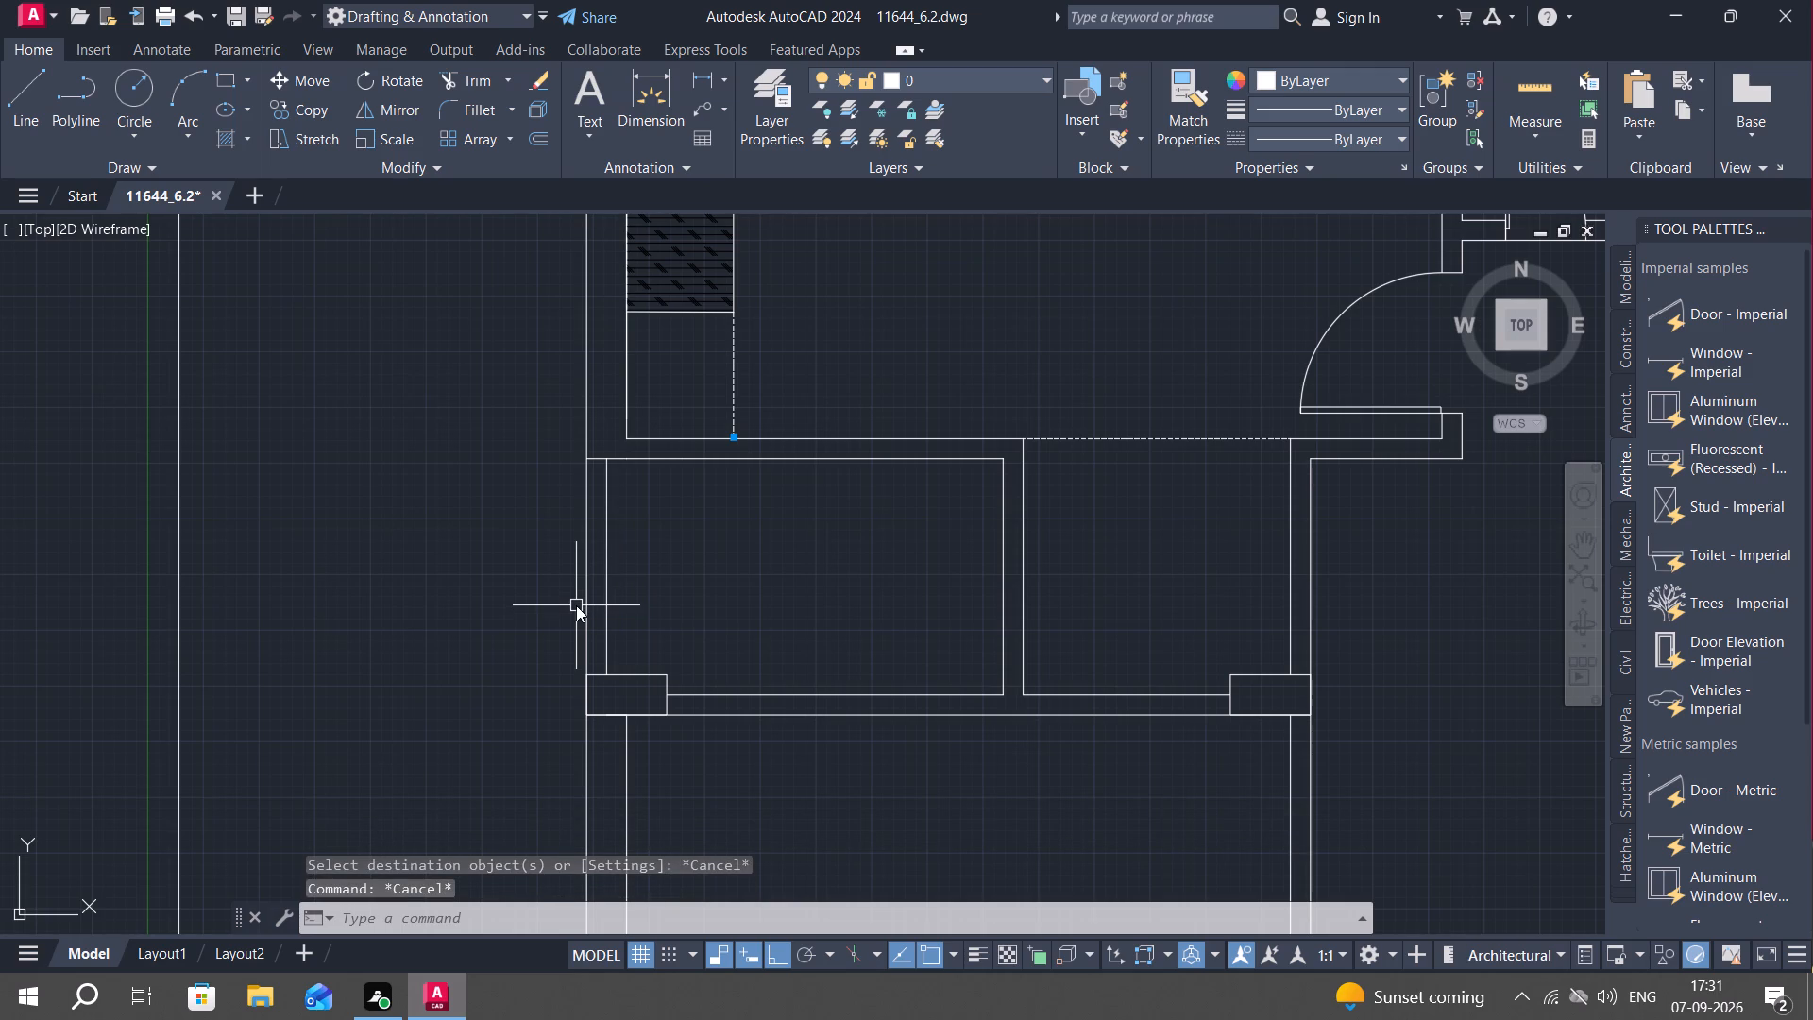
{"action": "key", "text": "space"}
{"action": "scroll", "coordinate": [568, 619], "scroll_direction": "up", "scroll_amount": 1}
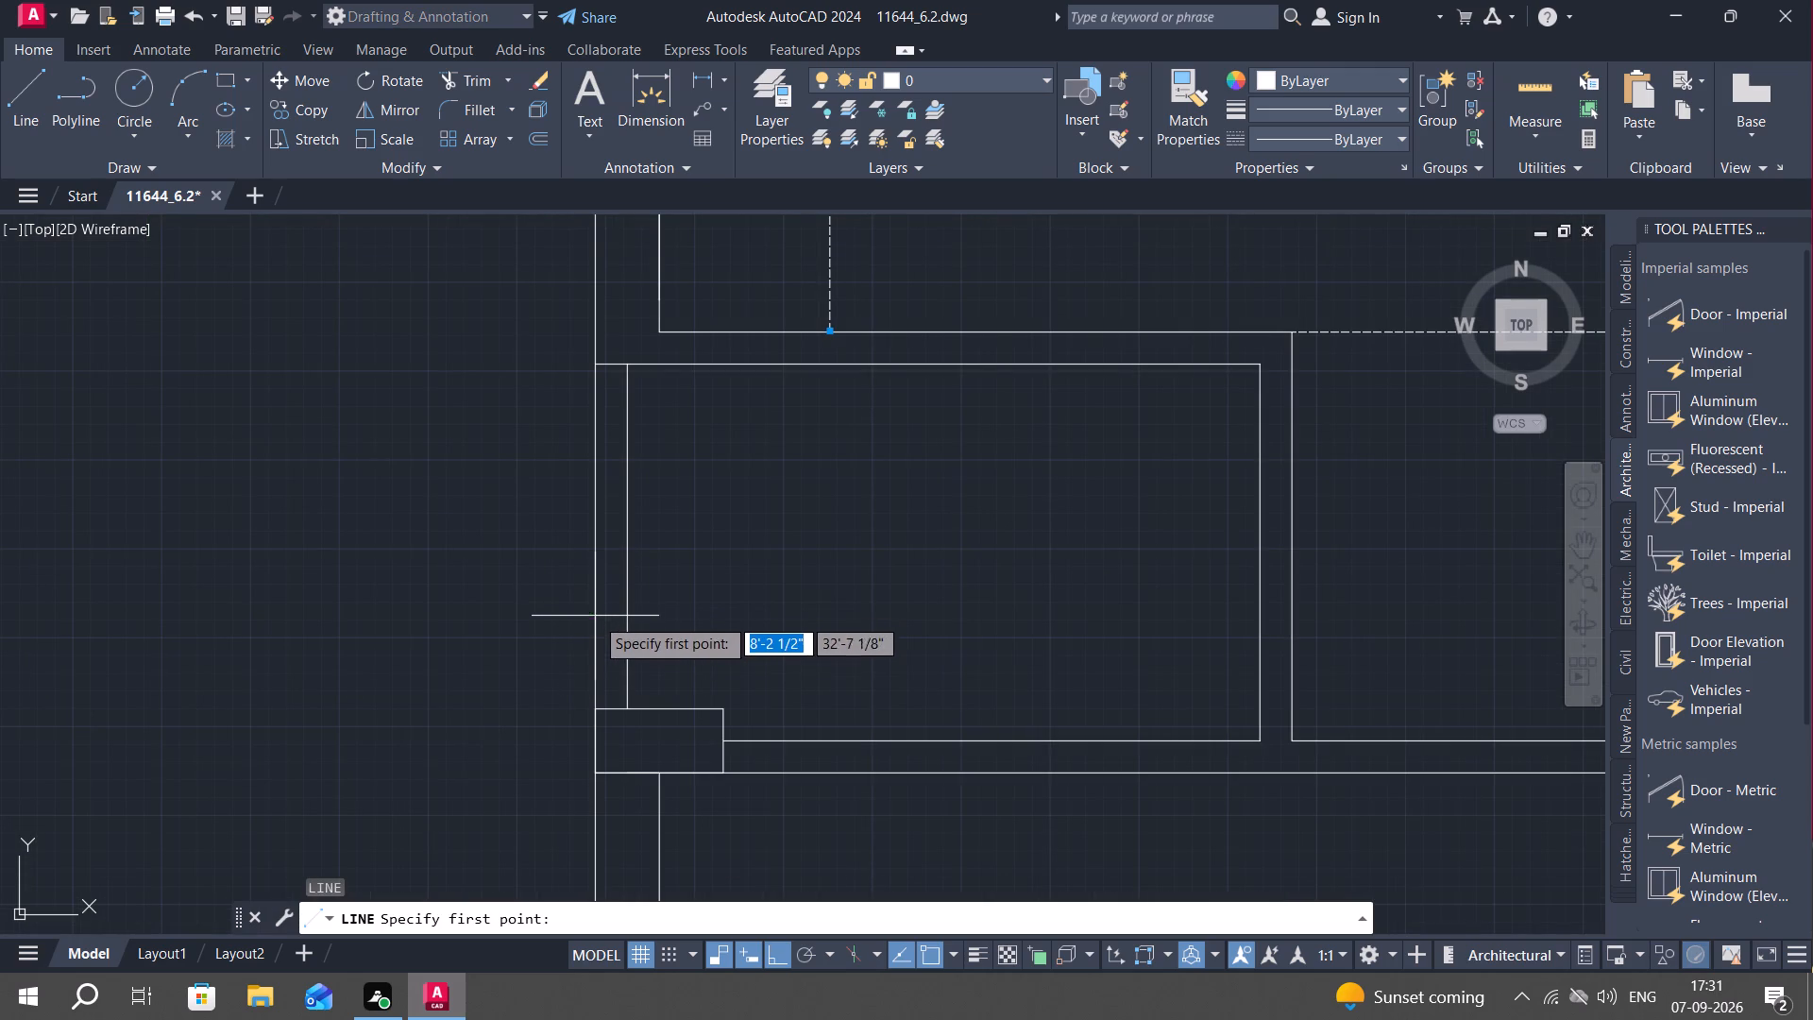
{"action": "left_click", "coordinate": [595, 635]}
{"action": "left_click", "coordinate": [624, 637]}
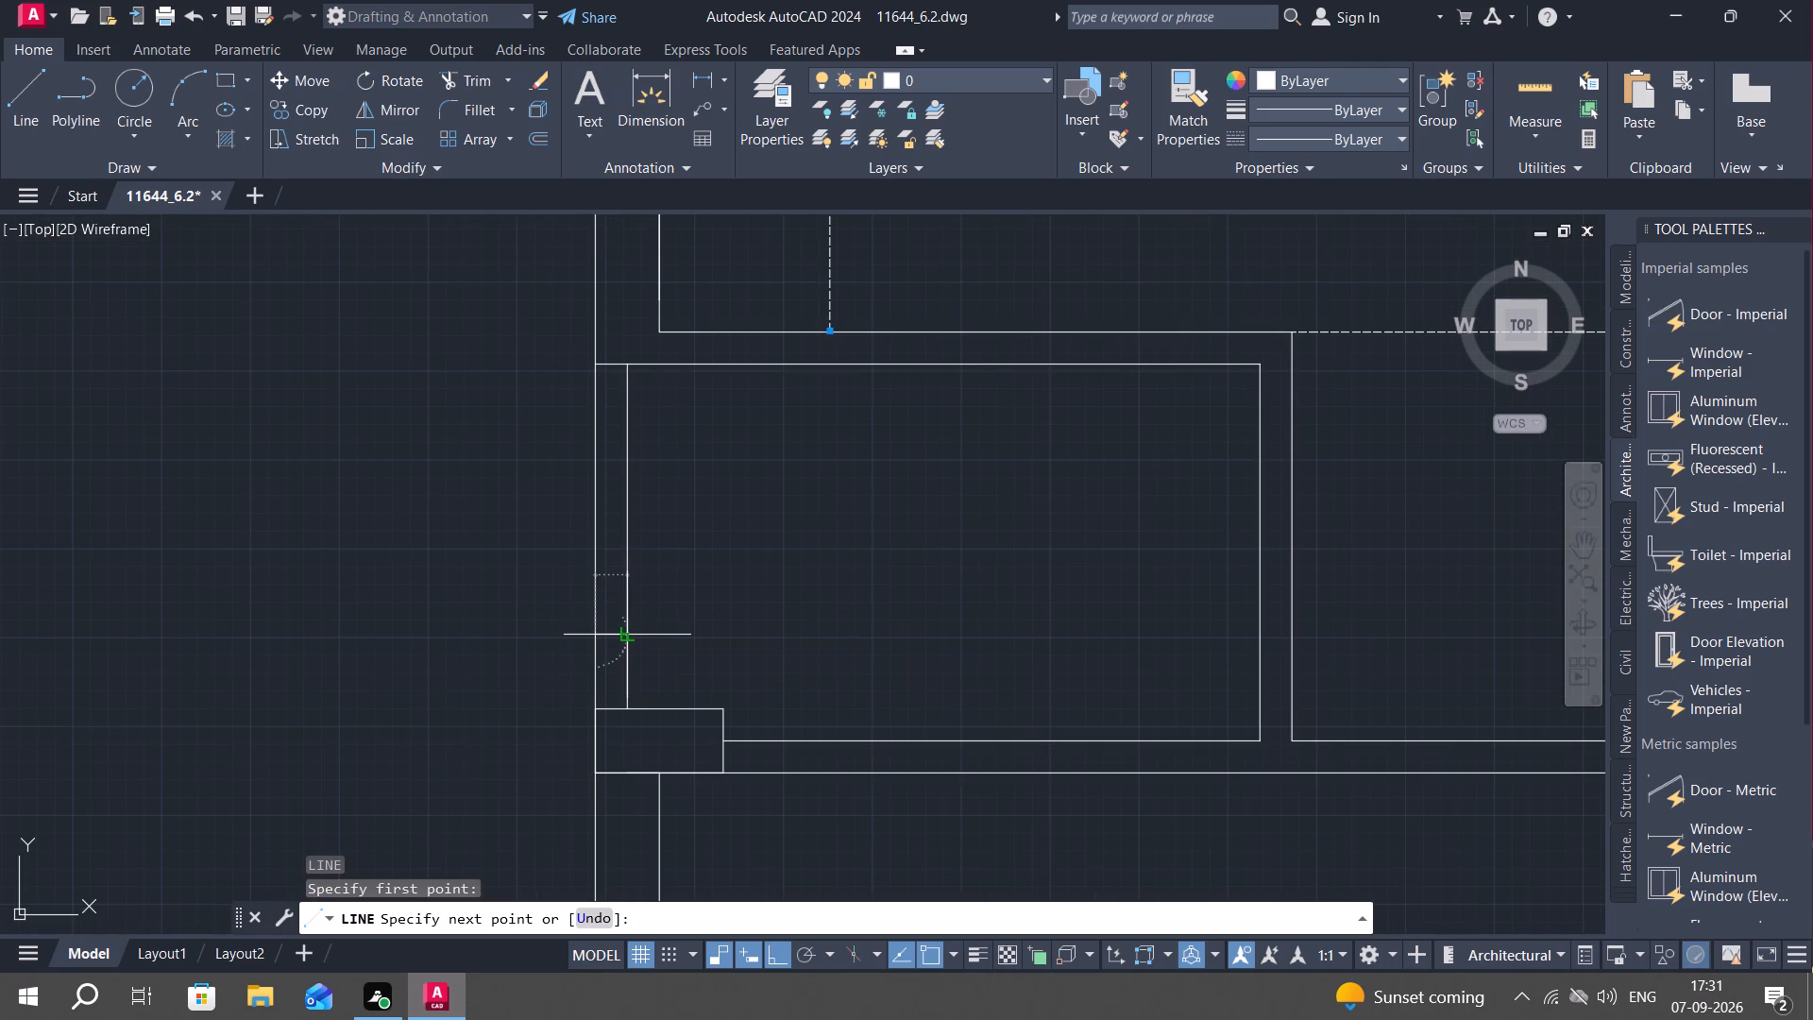
{"action": "key", "text": "space"}
{"action": "key", "text": "Escape"}
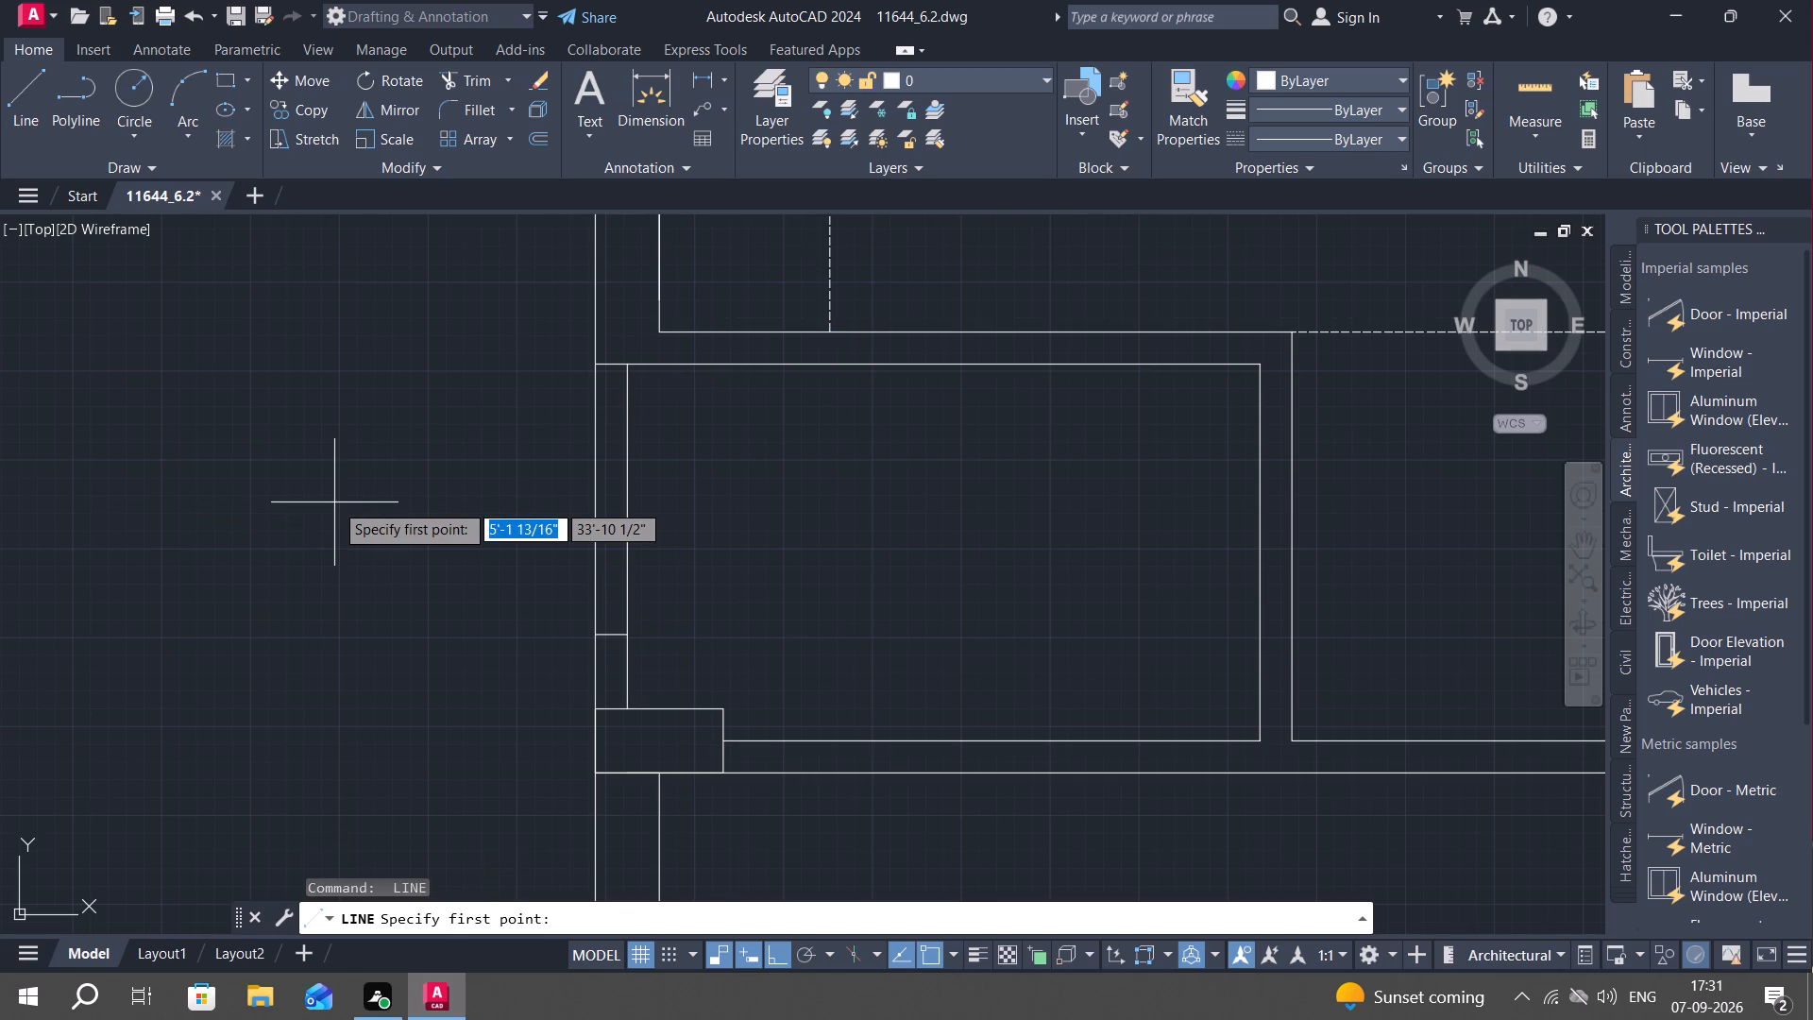
{"action": "key", "text": "l"}
{"action": "key", "text": "space"}
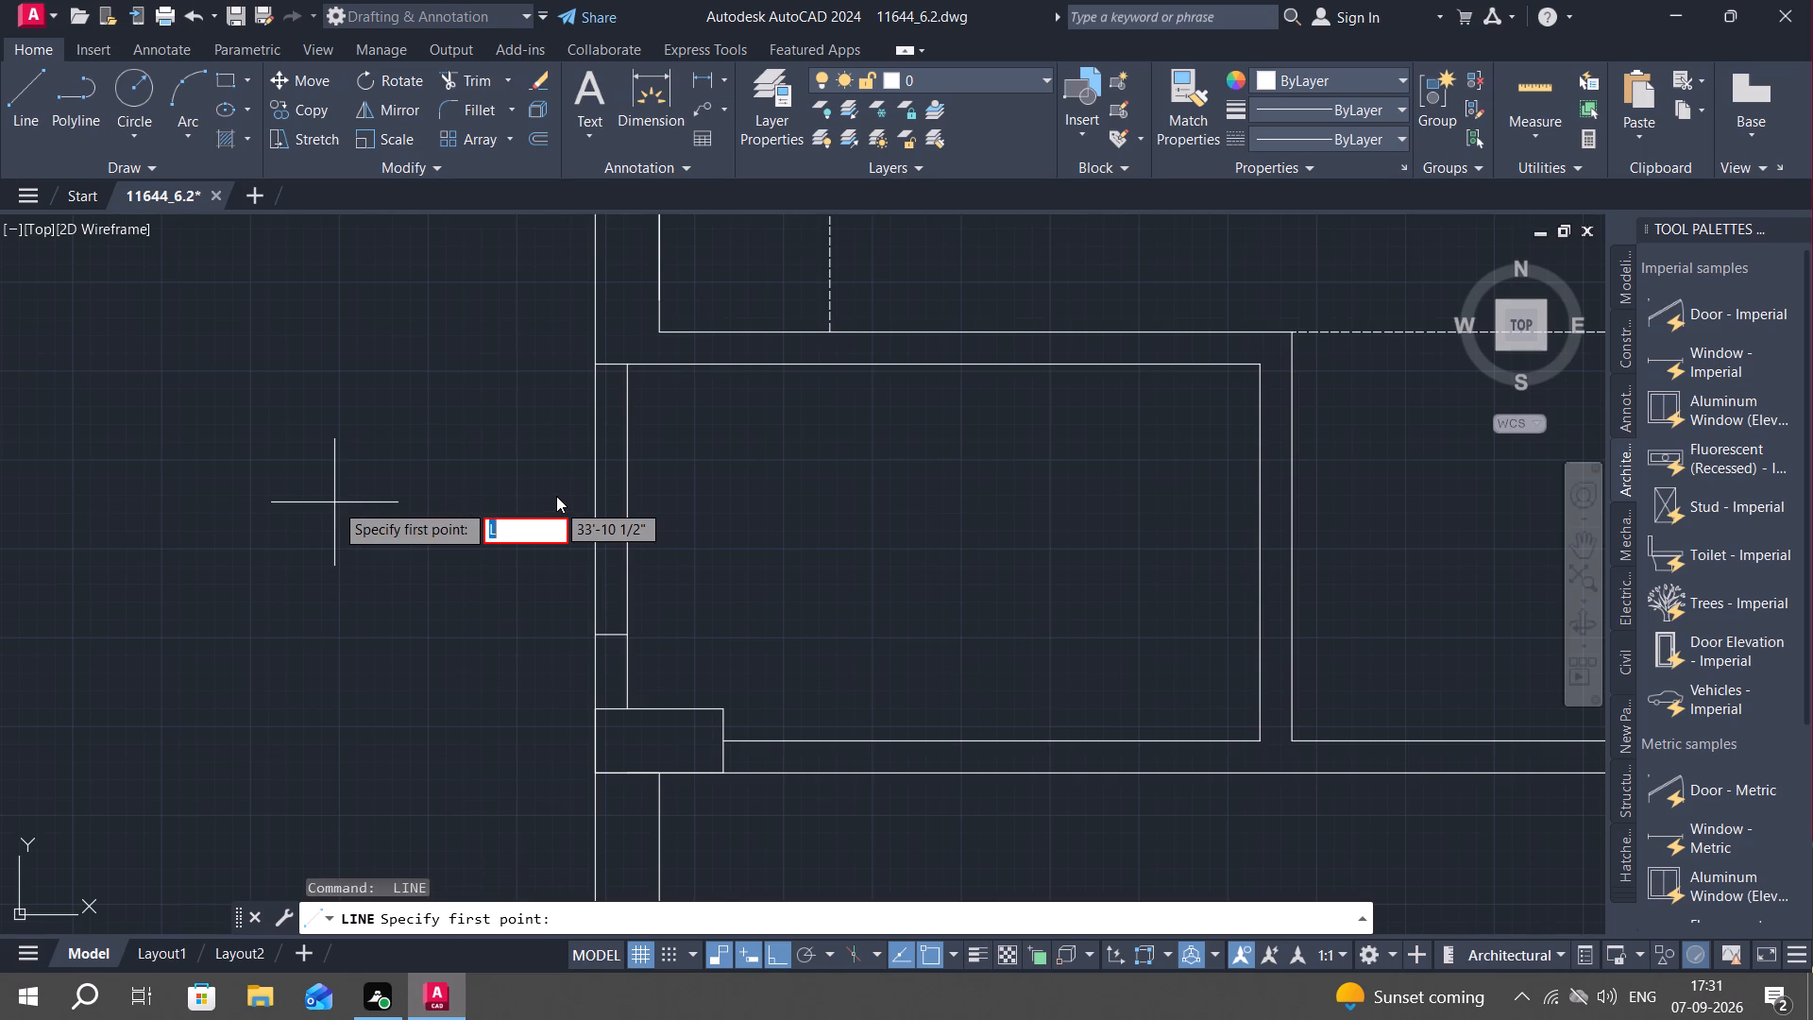
{"action": "key", "text": "Escape"}
{"action": "type", "text": "L"}
{"action": "key", "text": "space"}
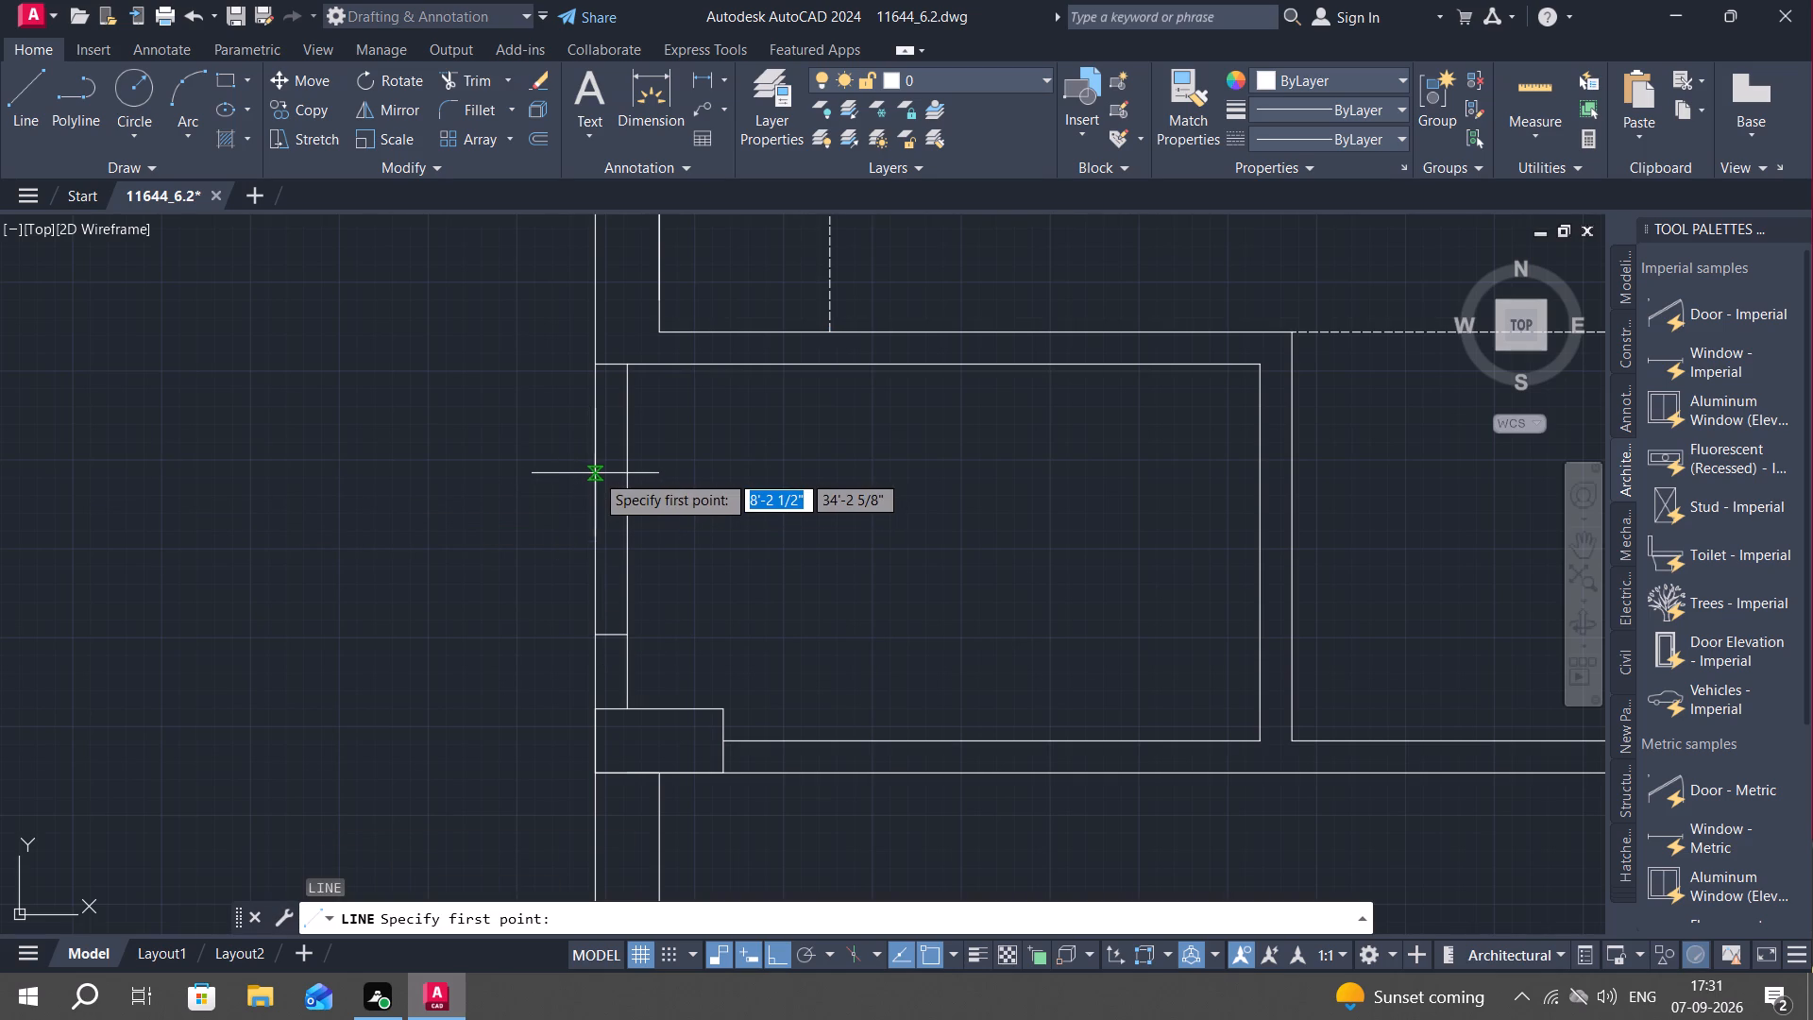
{"action": "left_click", "coordinate": [597, 484]}
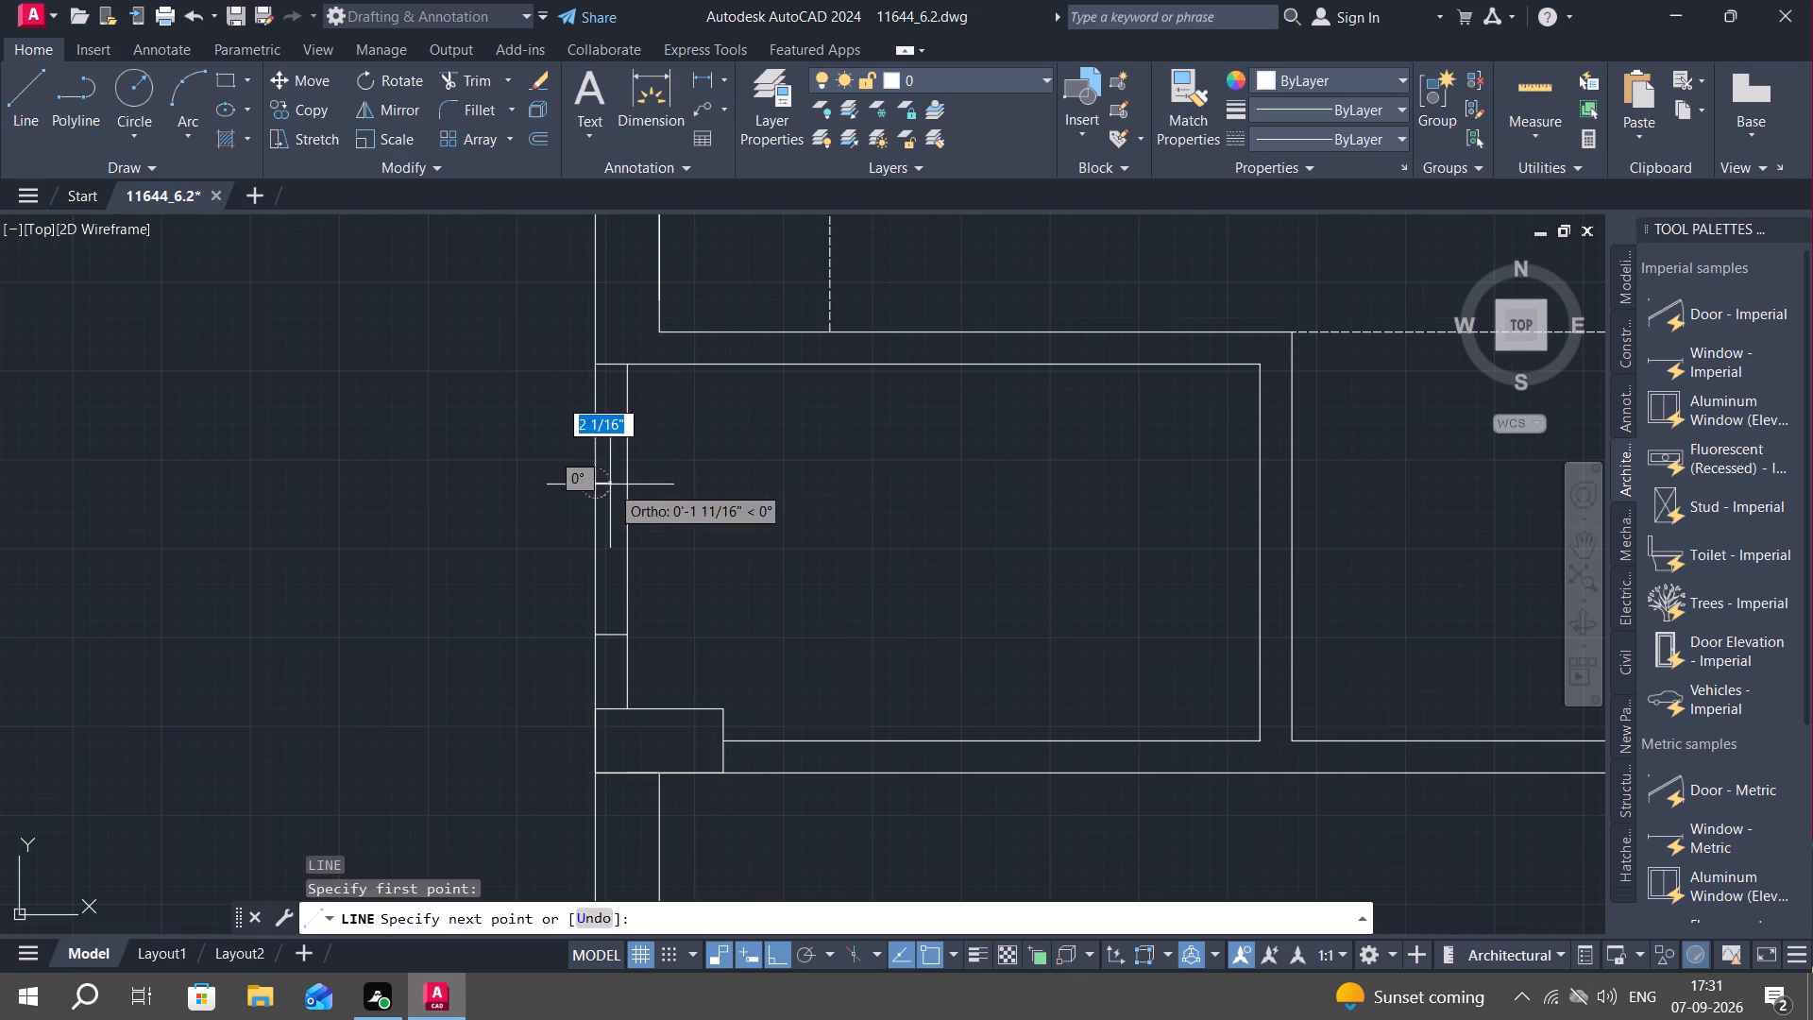
{"action": "left_click", "coordinate": [623, 486]}
{"action": "key", "text": "Escape"}
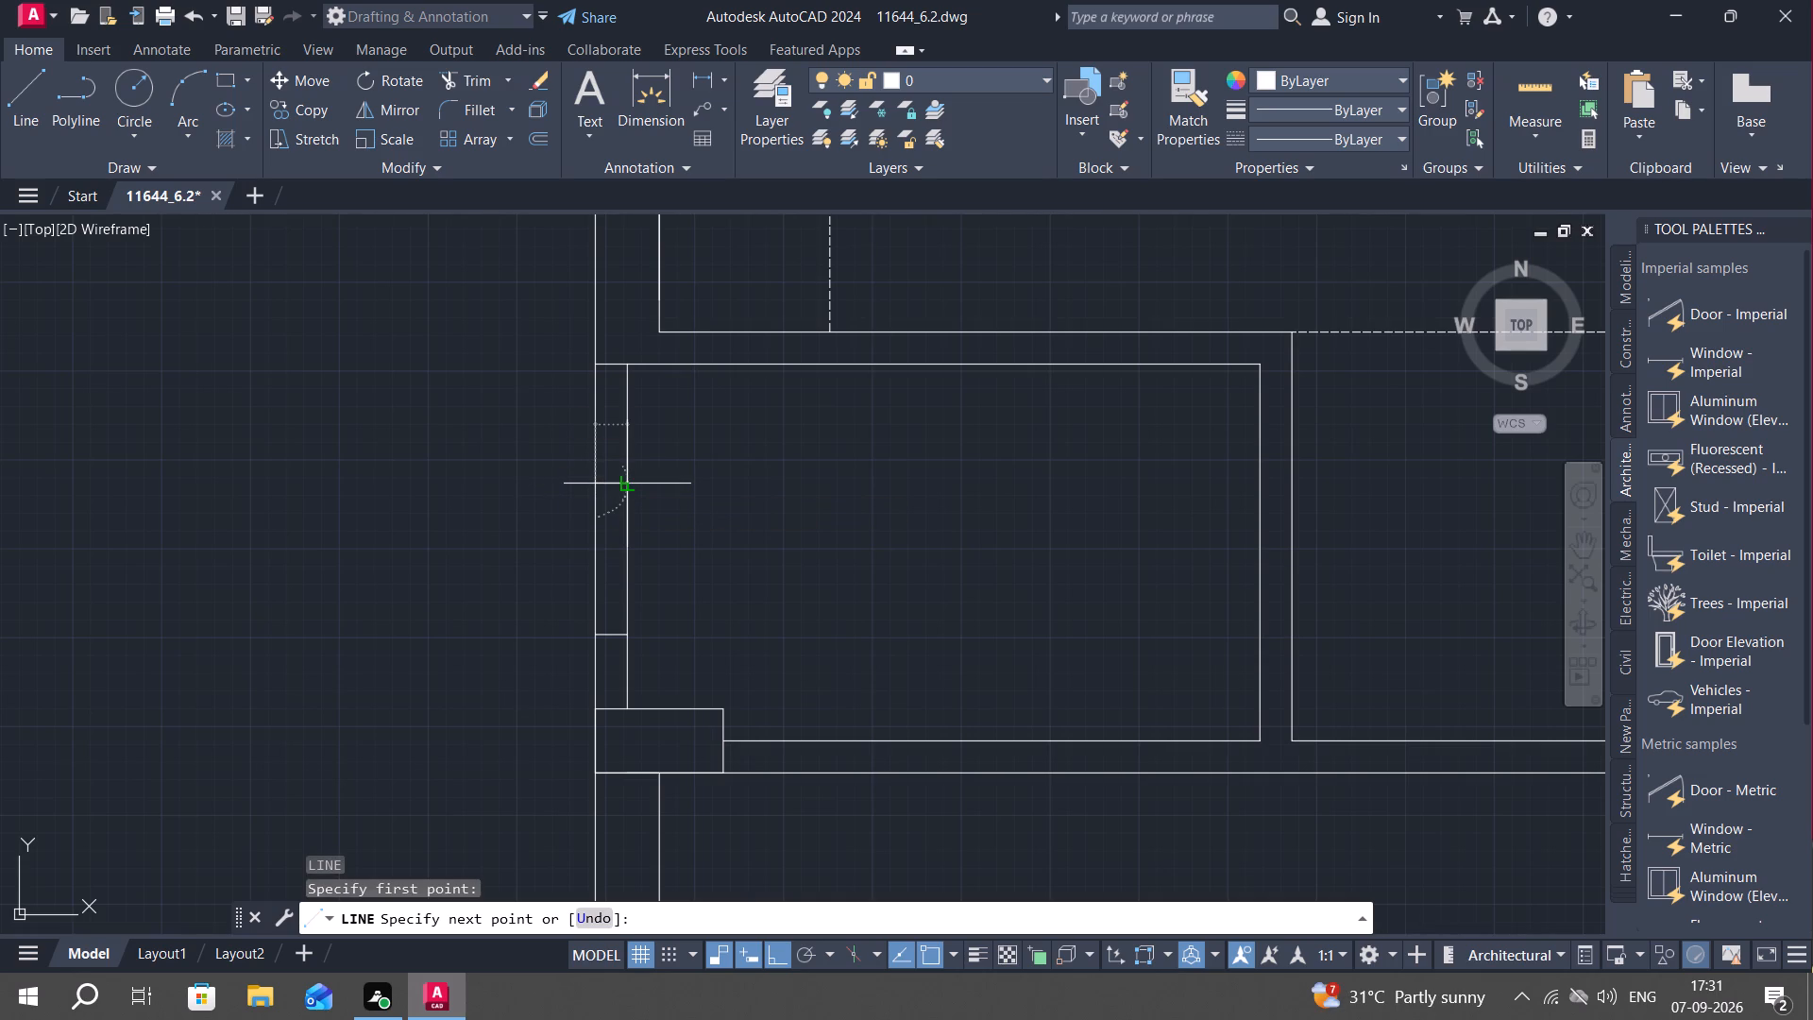
Draw the window's centre line between the midpoints of the two jamb lines in the outer side wall.
{"action": "type", "text": "L"}
{"action": "key", "text": "space"}
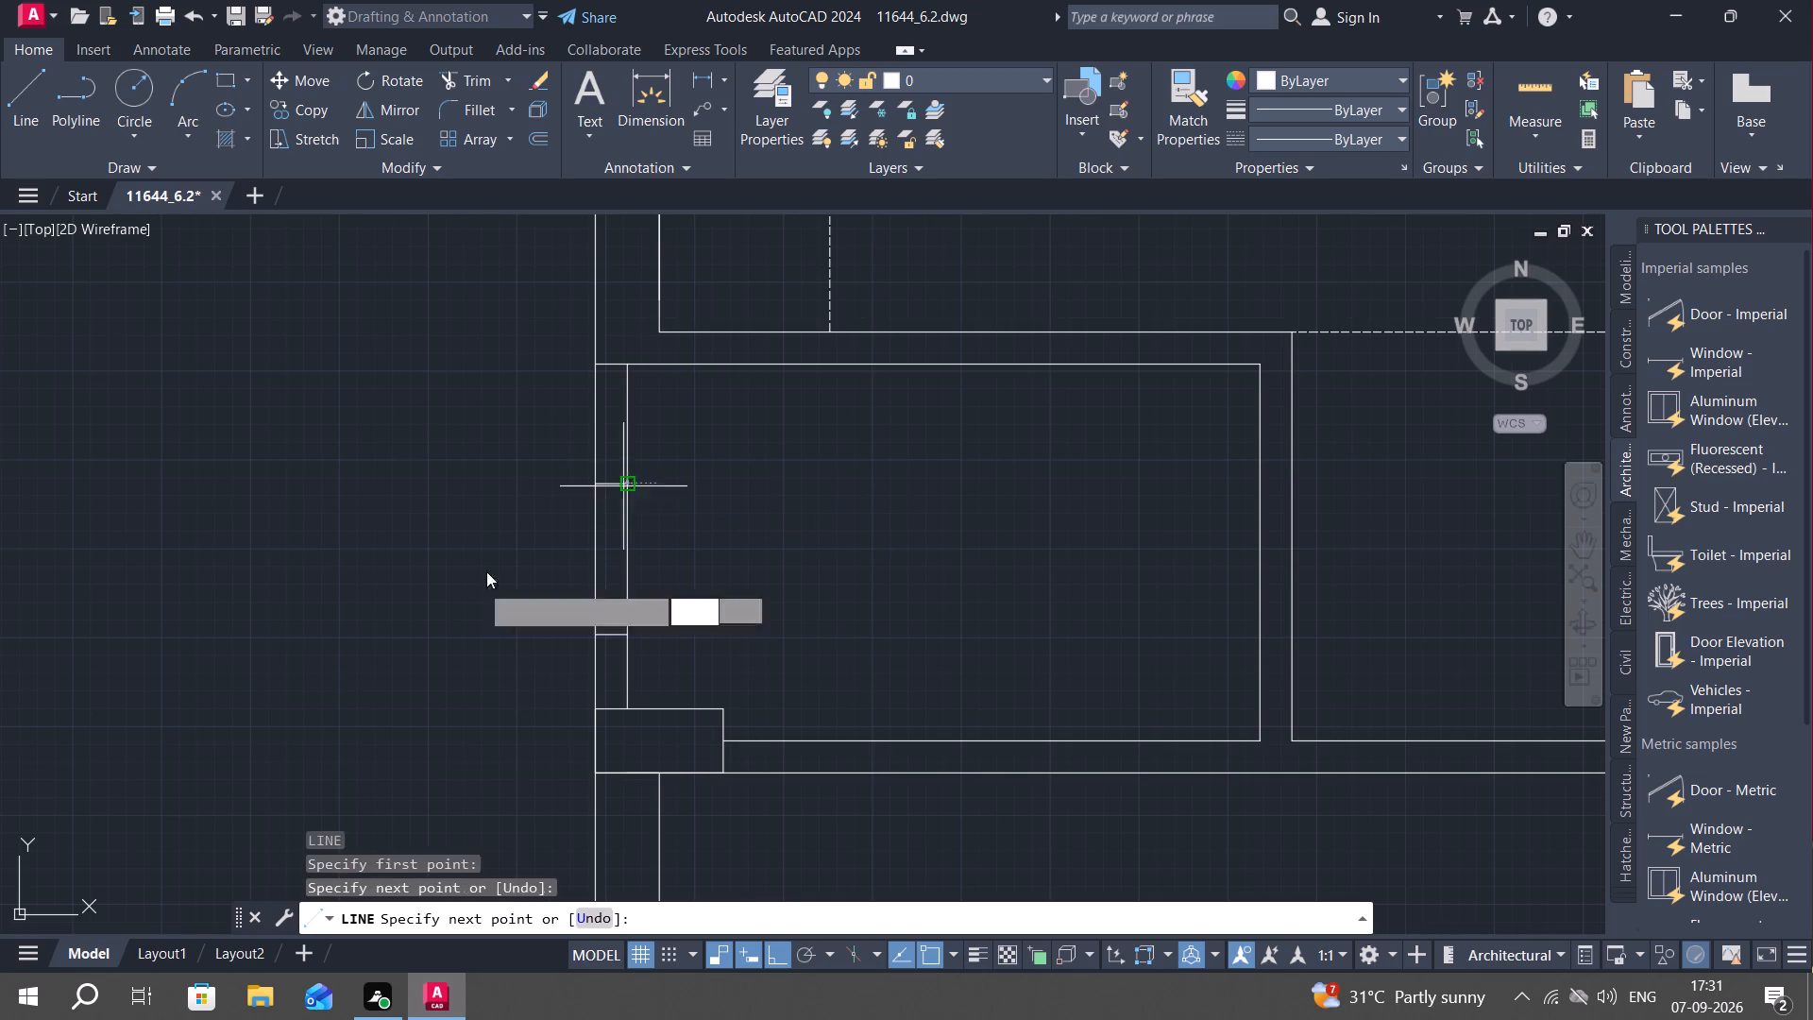
{"action": "type", "text": "L"}
{"action": "key", "text": "space"}
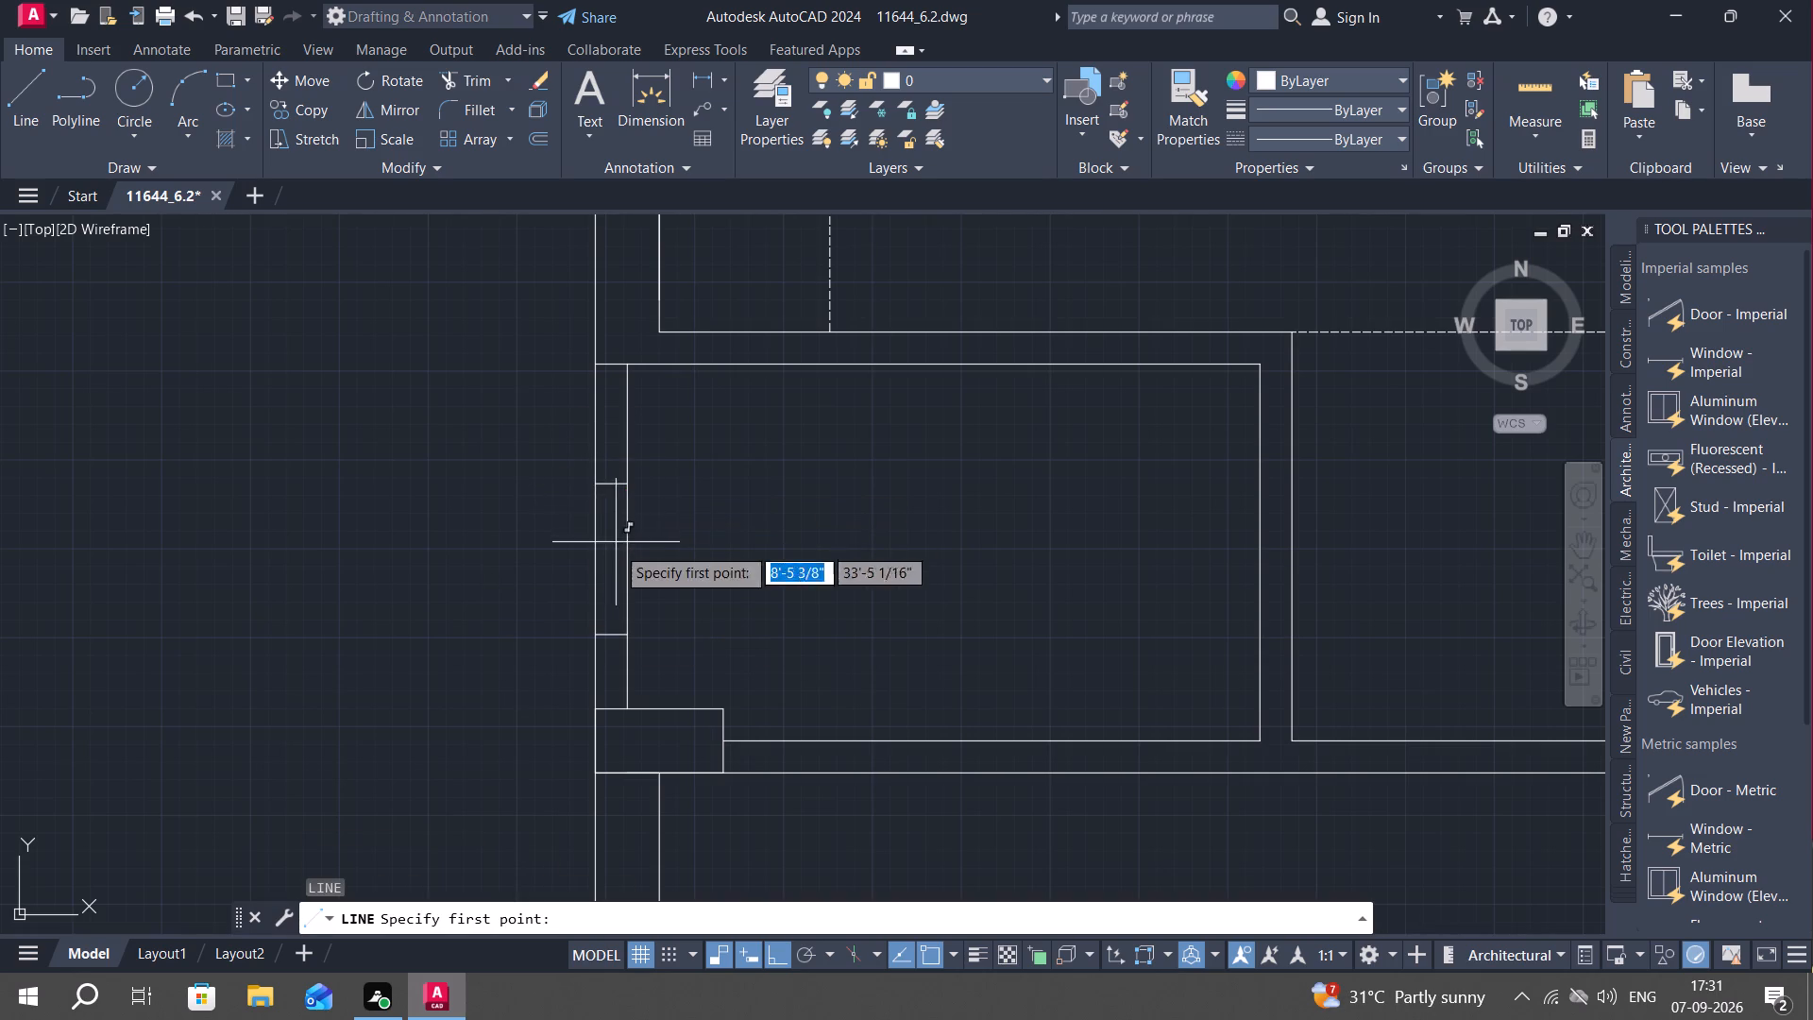
{"action": "left_click", "coordinate": [614, 632]}
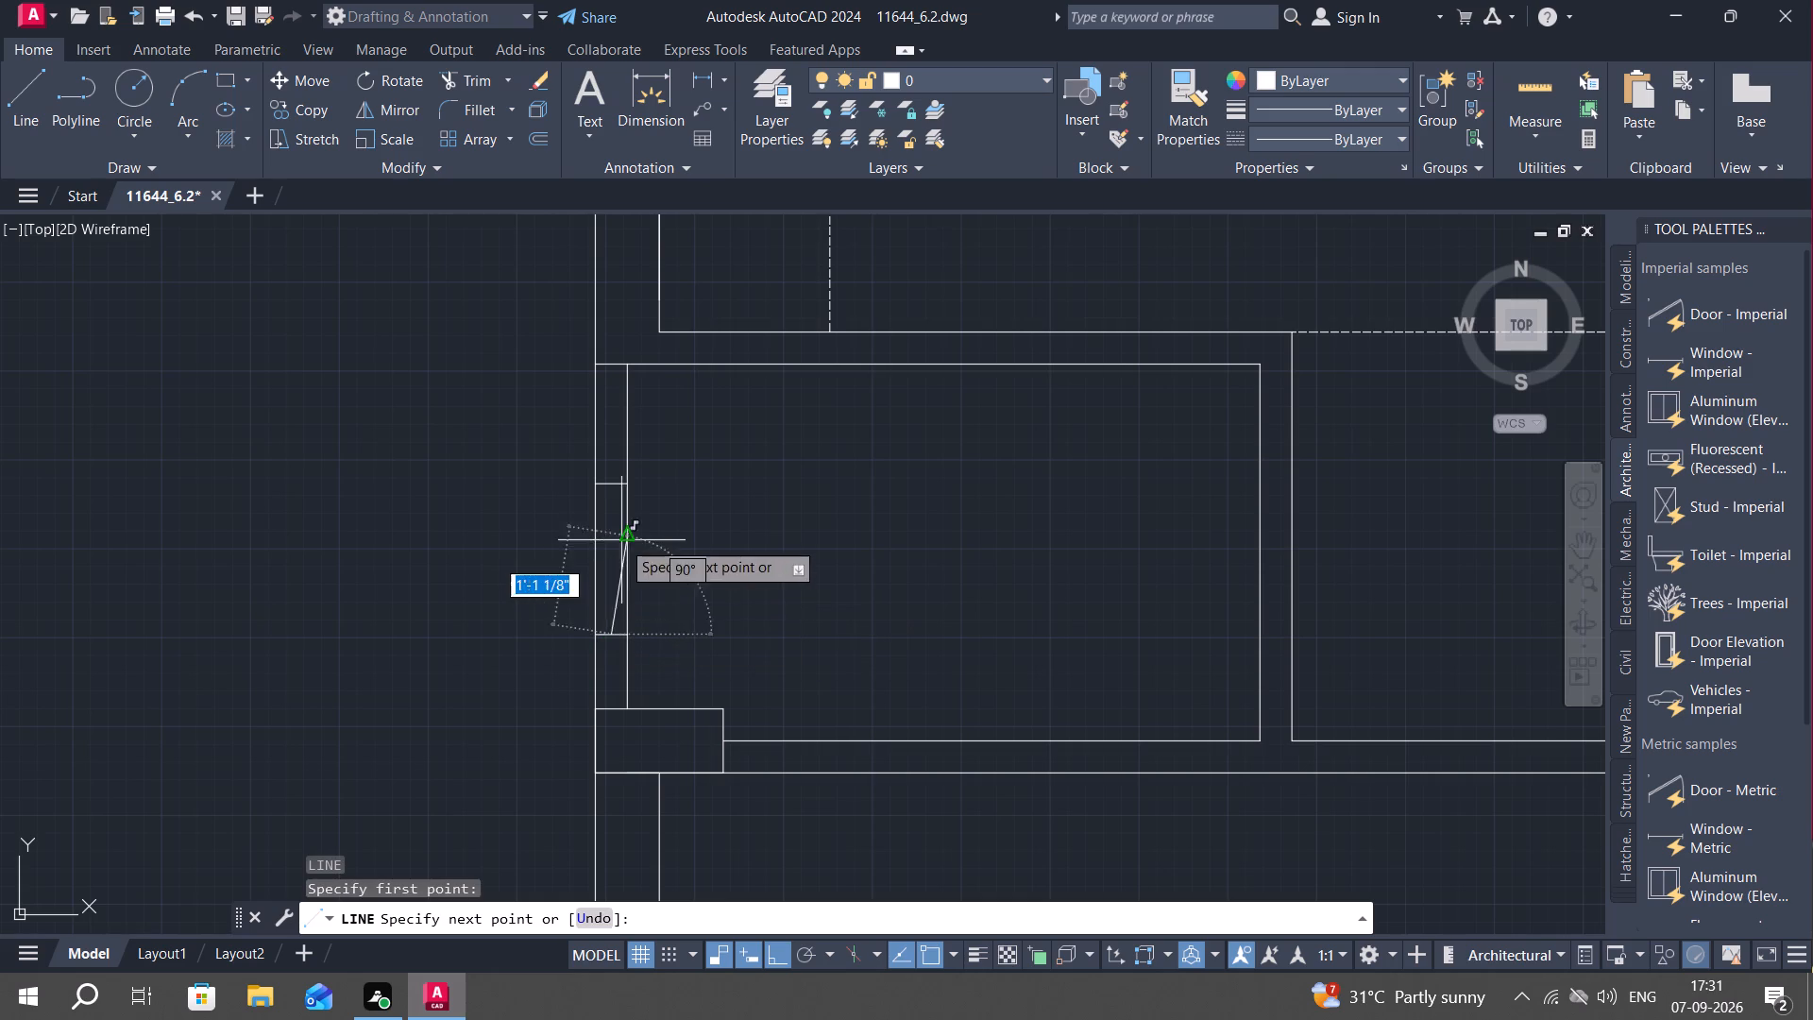
{"action": "left_click", "coordinate": [612, 487]}
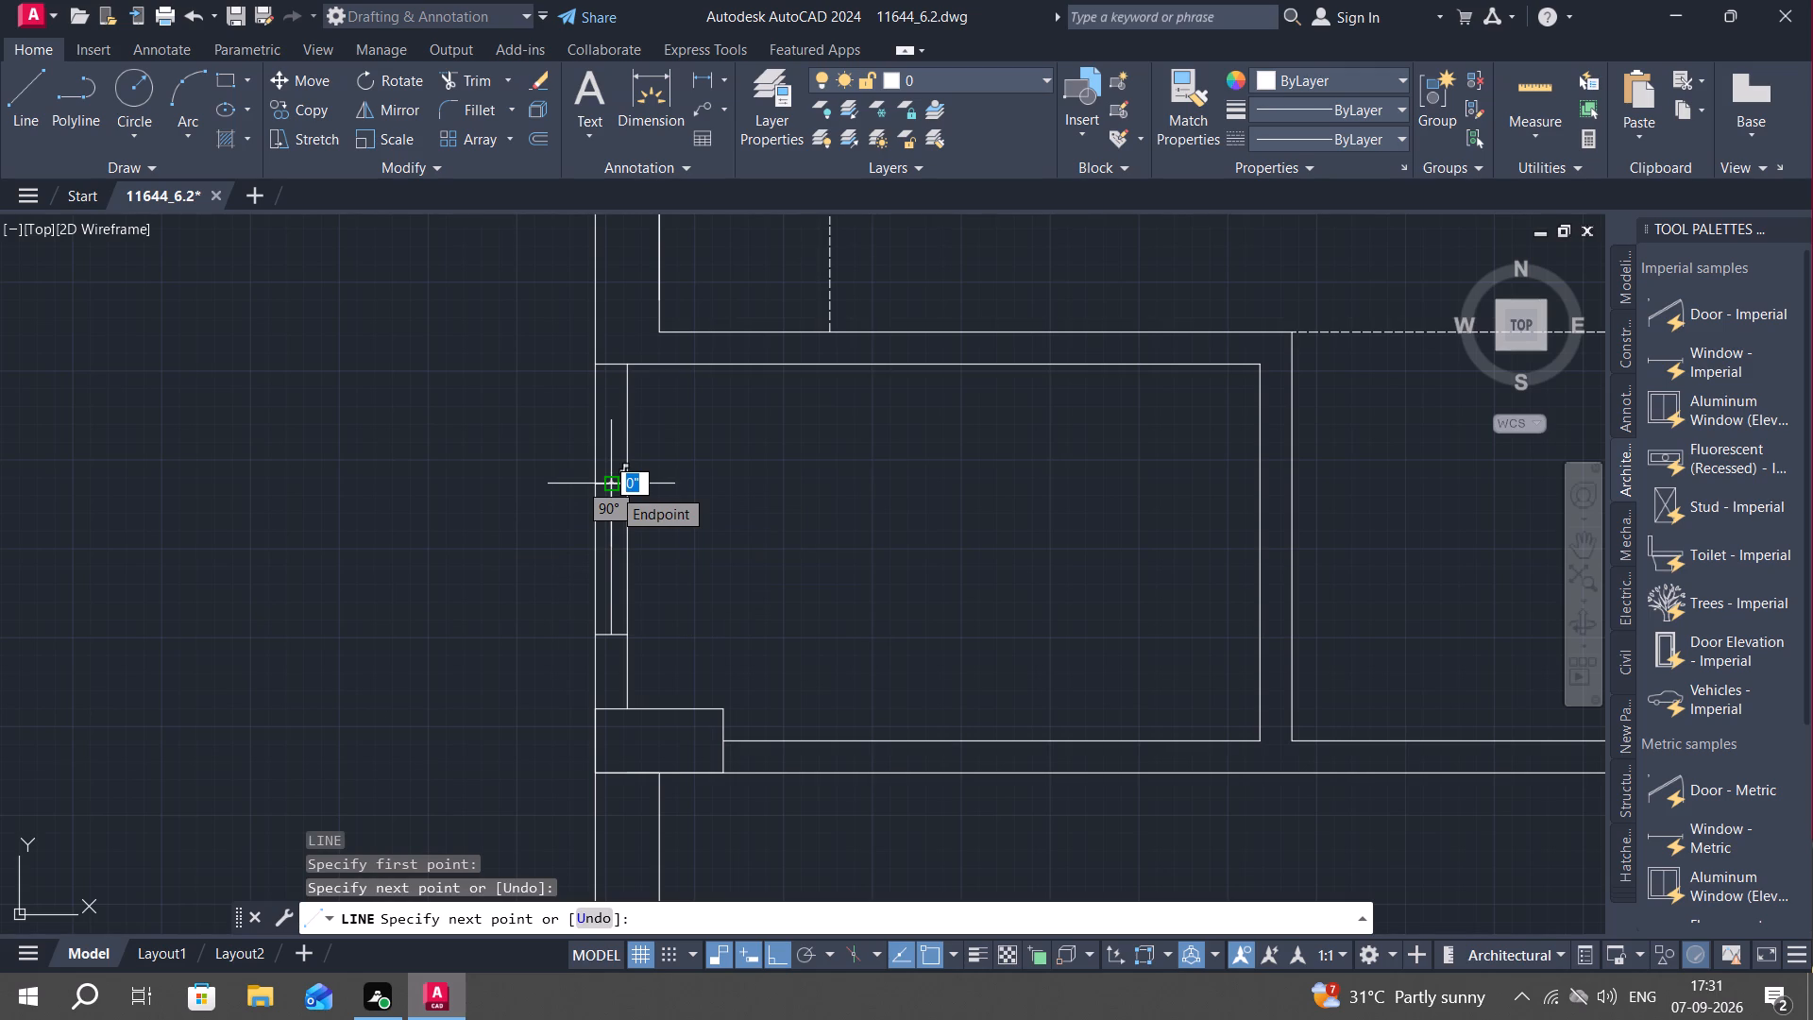
{"action": "key", "text": "Escape"}
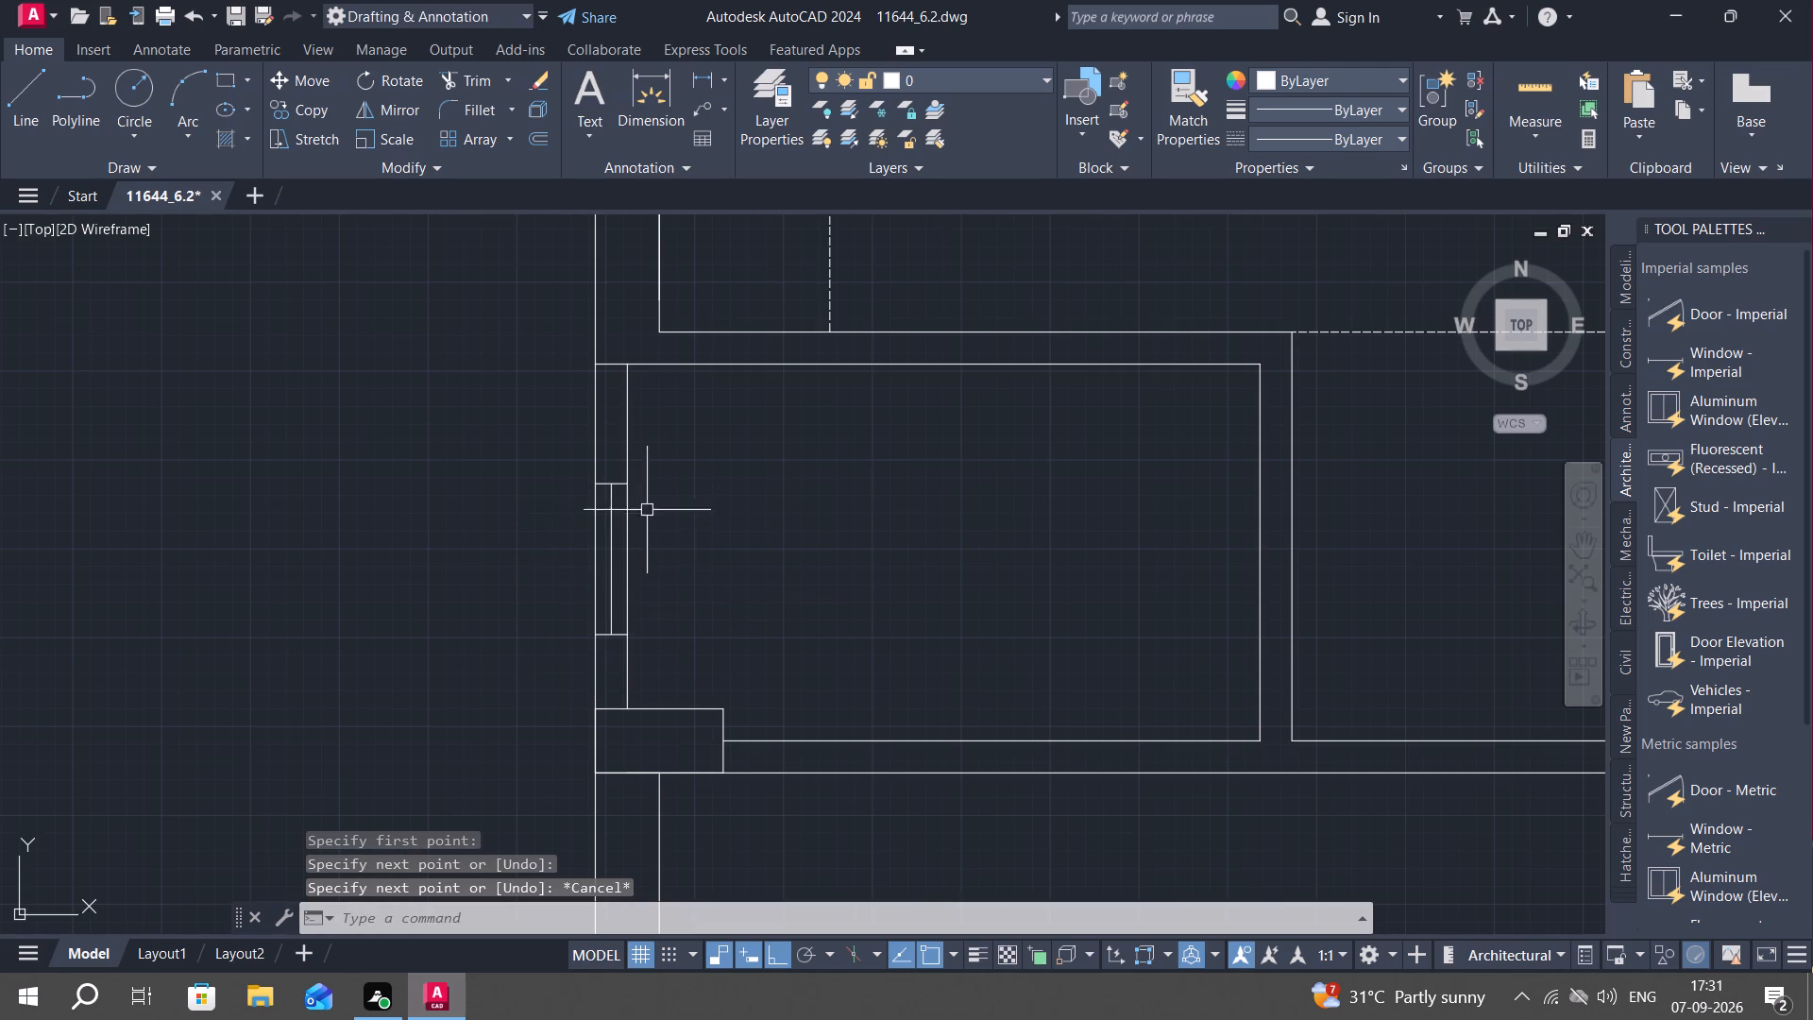
Copy the toilet beside the stair passage into the small room below the wardrobe room, its tank against the outer wall at the window.
{"action": "middle_click", "coordinate": [676, 506]}
{"action": "scroll", "coordinate": [676, 516], "scroll_direction": "down", "scroll_amount": 1}
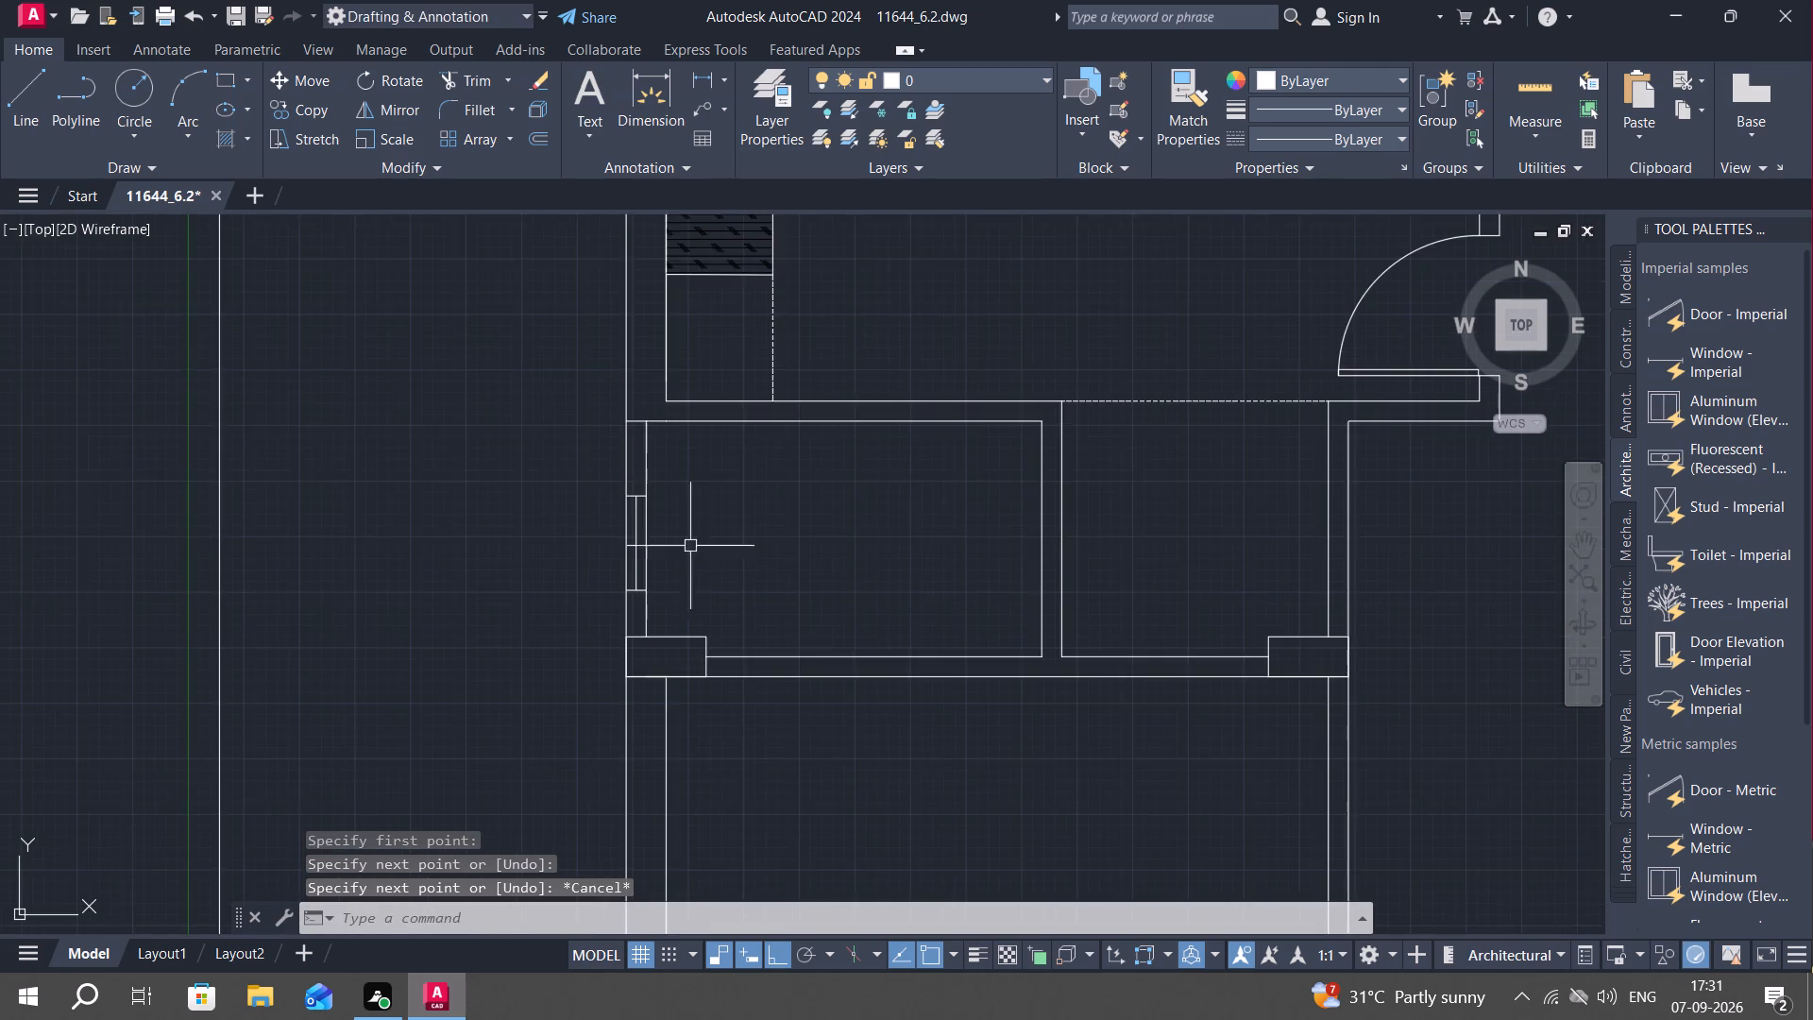
{"action": "scroll", "coordinate": [719, 538], "scroll_direction": "down", "scroll_amount": 2}
{"action": "middle_click_drag", "start_coordinate": [1061, 597], "coordinate": [753, 573]}
{"action": "scroll", "coordinate": [667, 573], "scroll_direction": "down", "scroll_amount": 2}
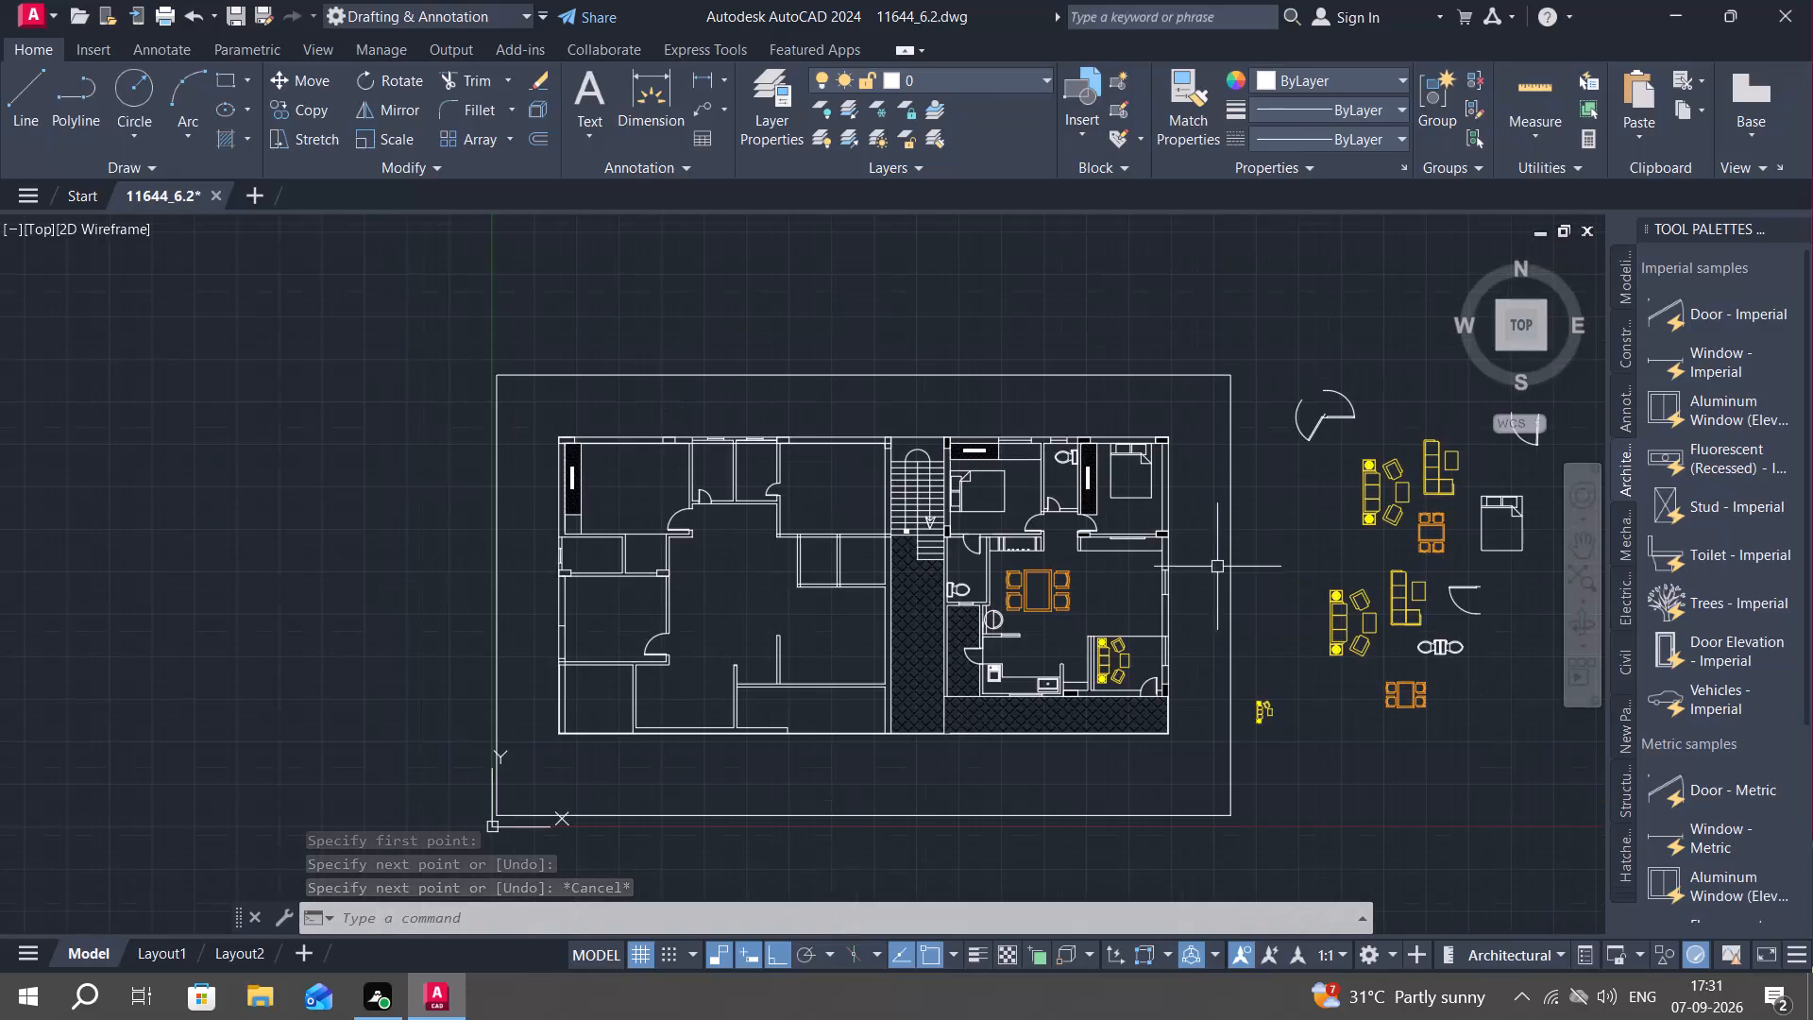
{"action": "scroll", "coordinate": [949, 609], "scroll_direction": "up", "scroll_amount": 2}
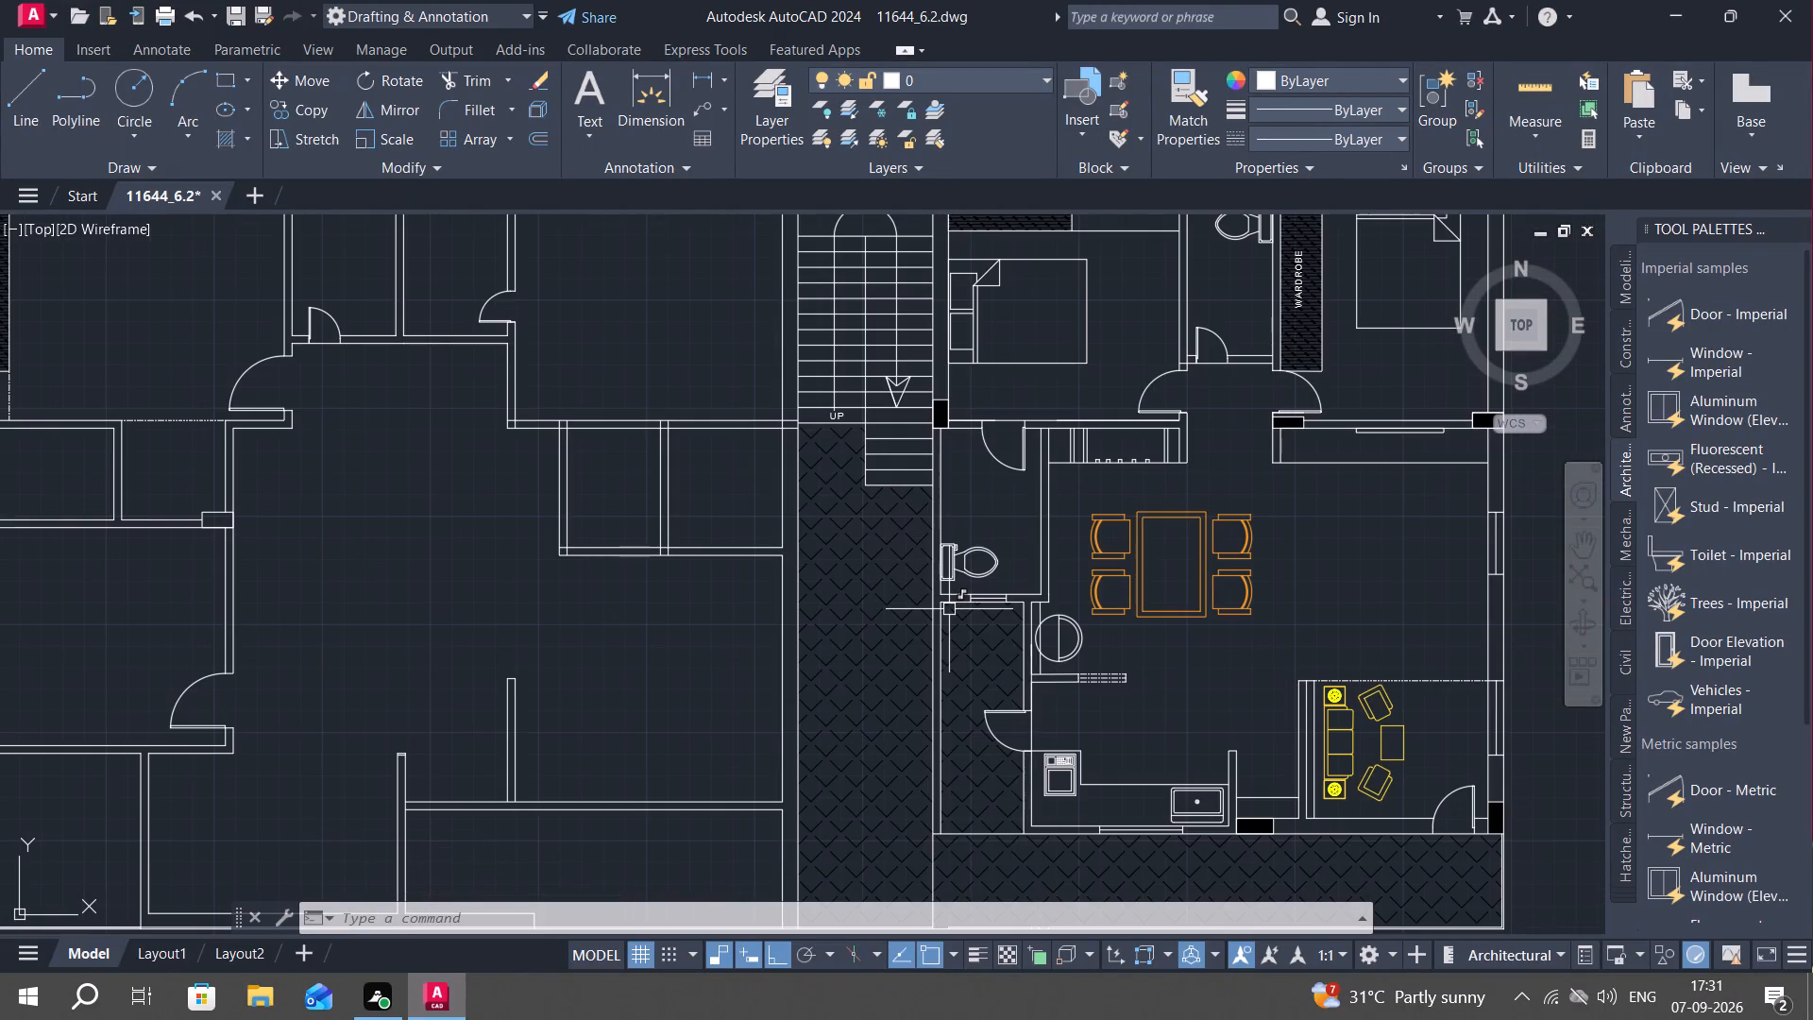
{"action": "type", "text": "CO"}
{"action": "key", "text": "space"}
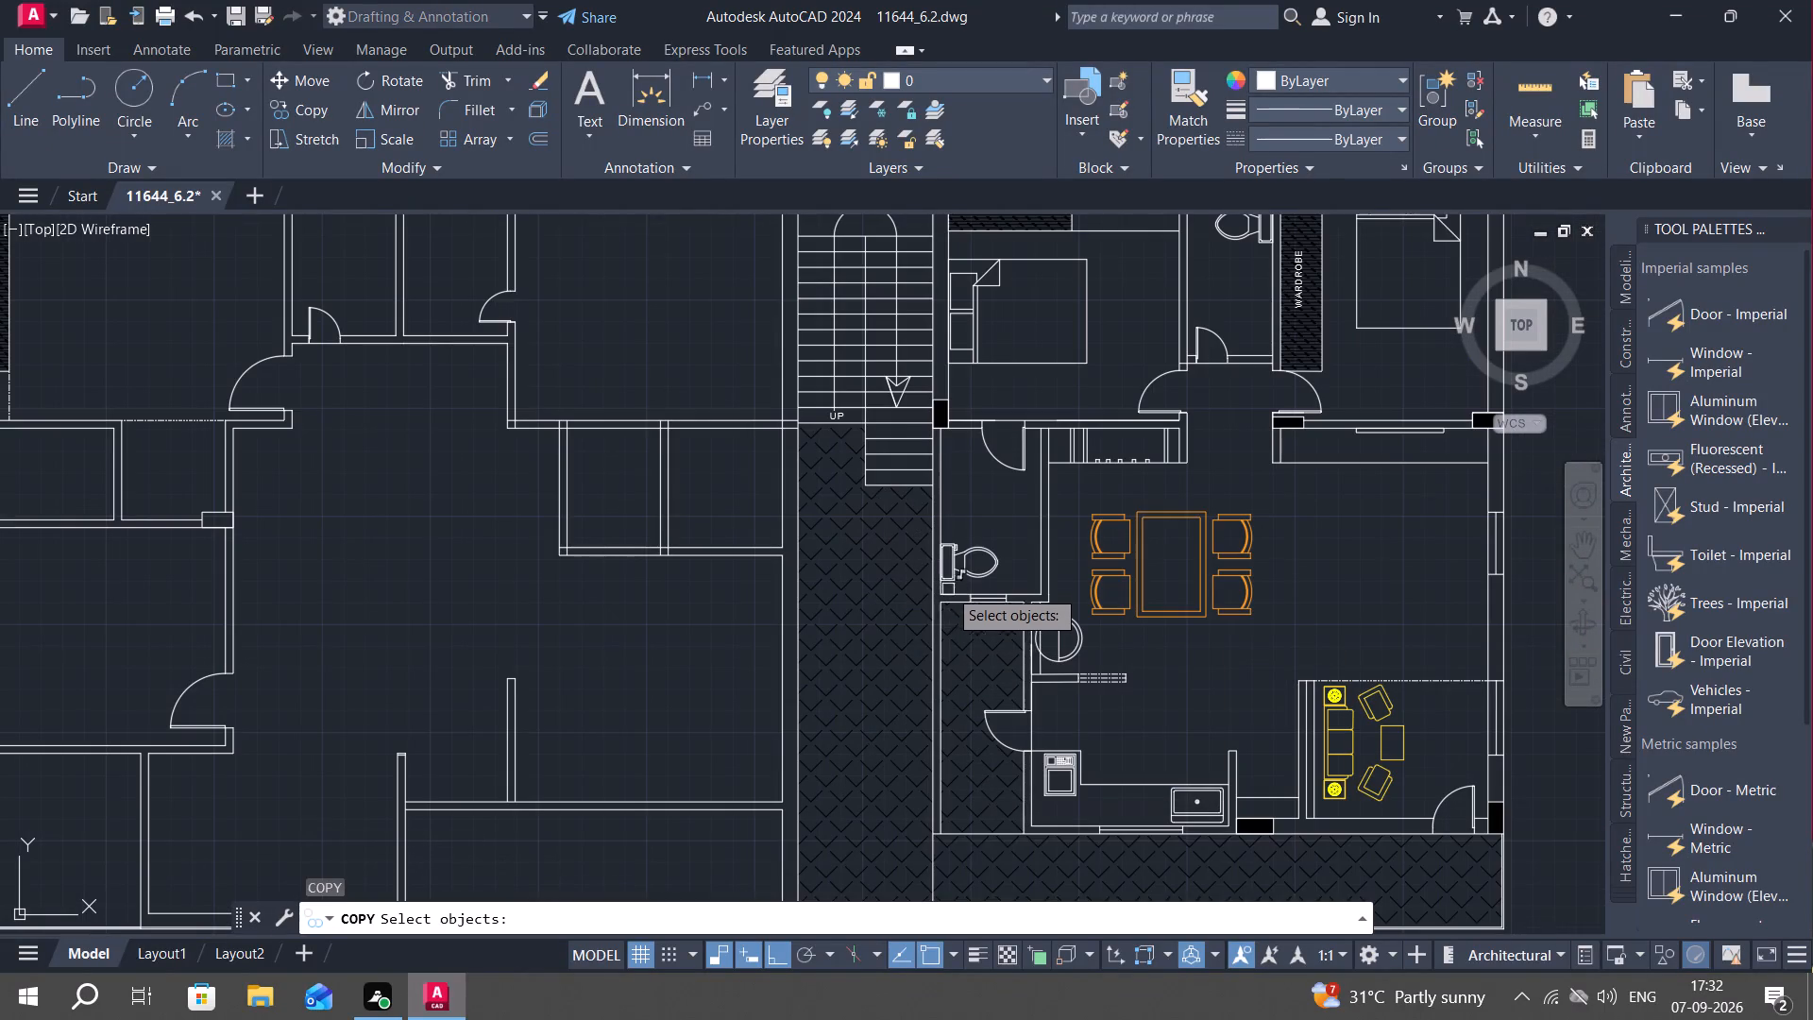
{"action": "left_click", "coordinate": [957, 566]}
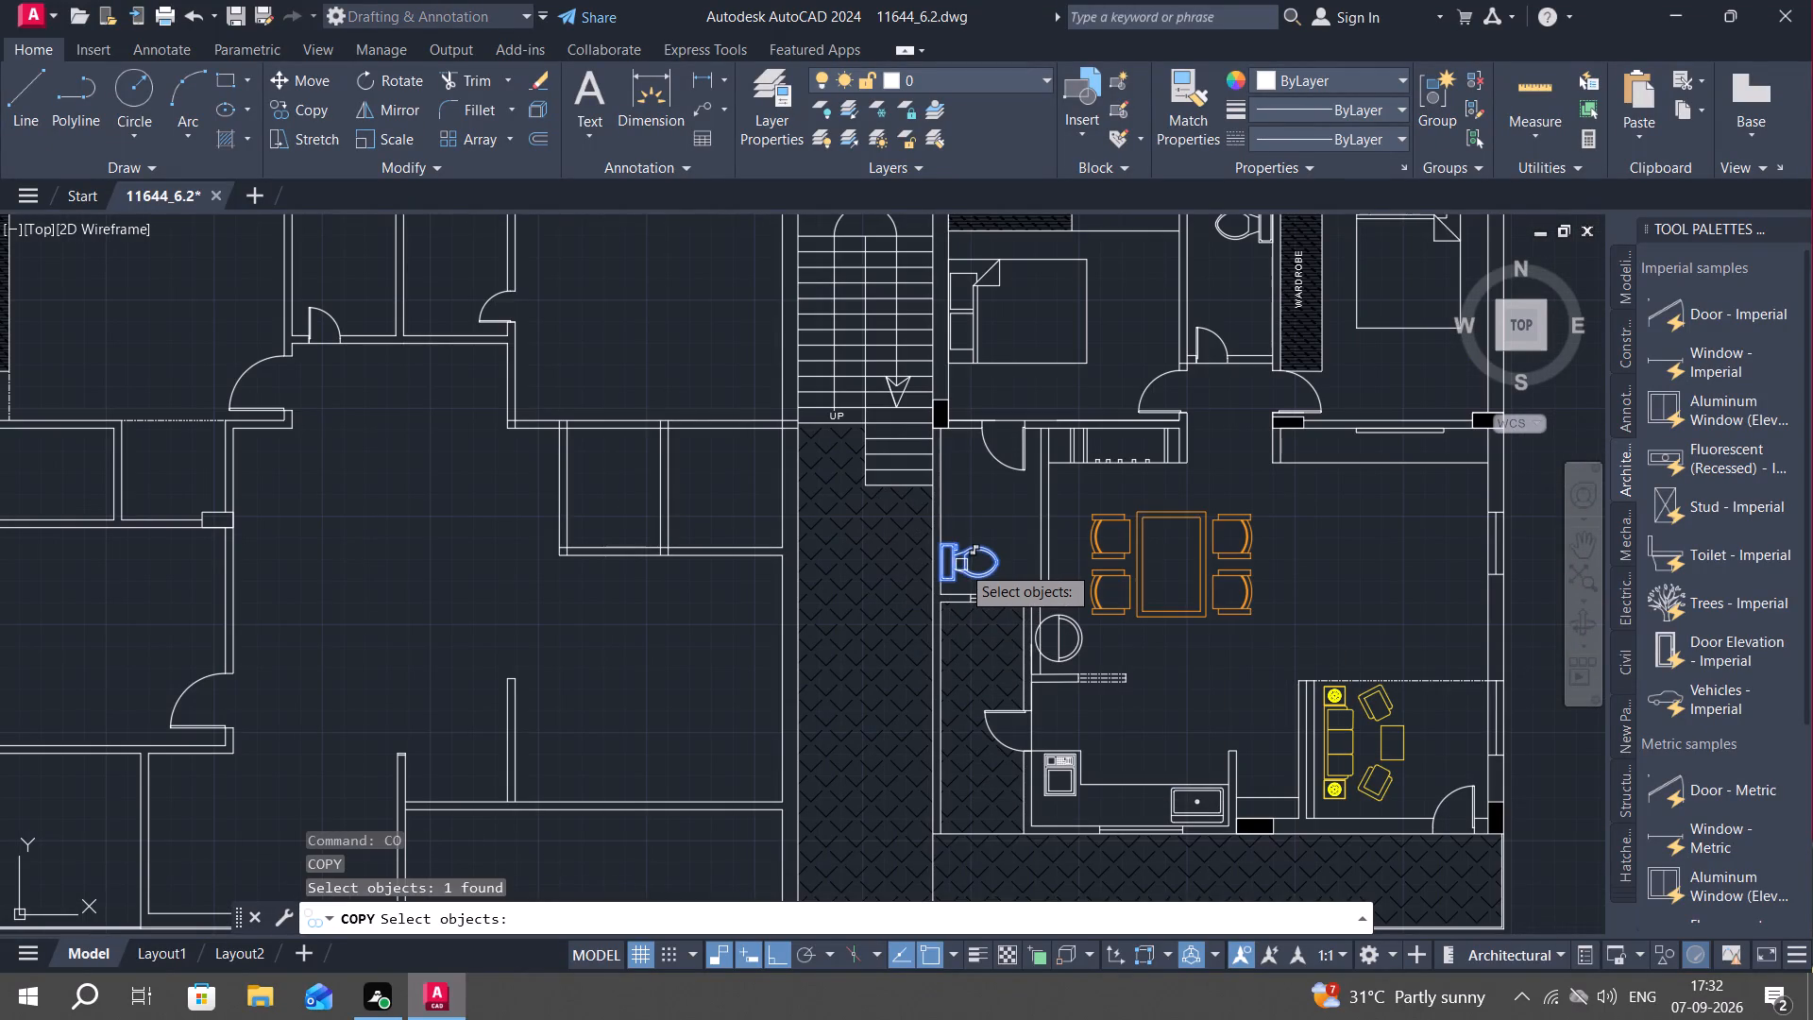
{"action": "scroll", "coordinate": [961, 551], "scroll_direction": "up", "scroll_amount": 4}
{"action": "right_click", "coordinate": [957, 551]}
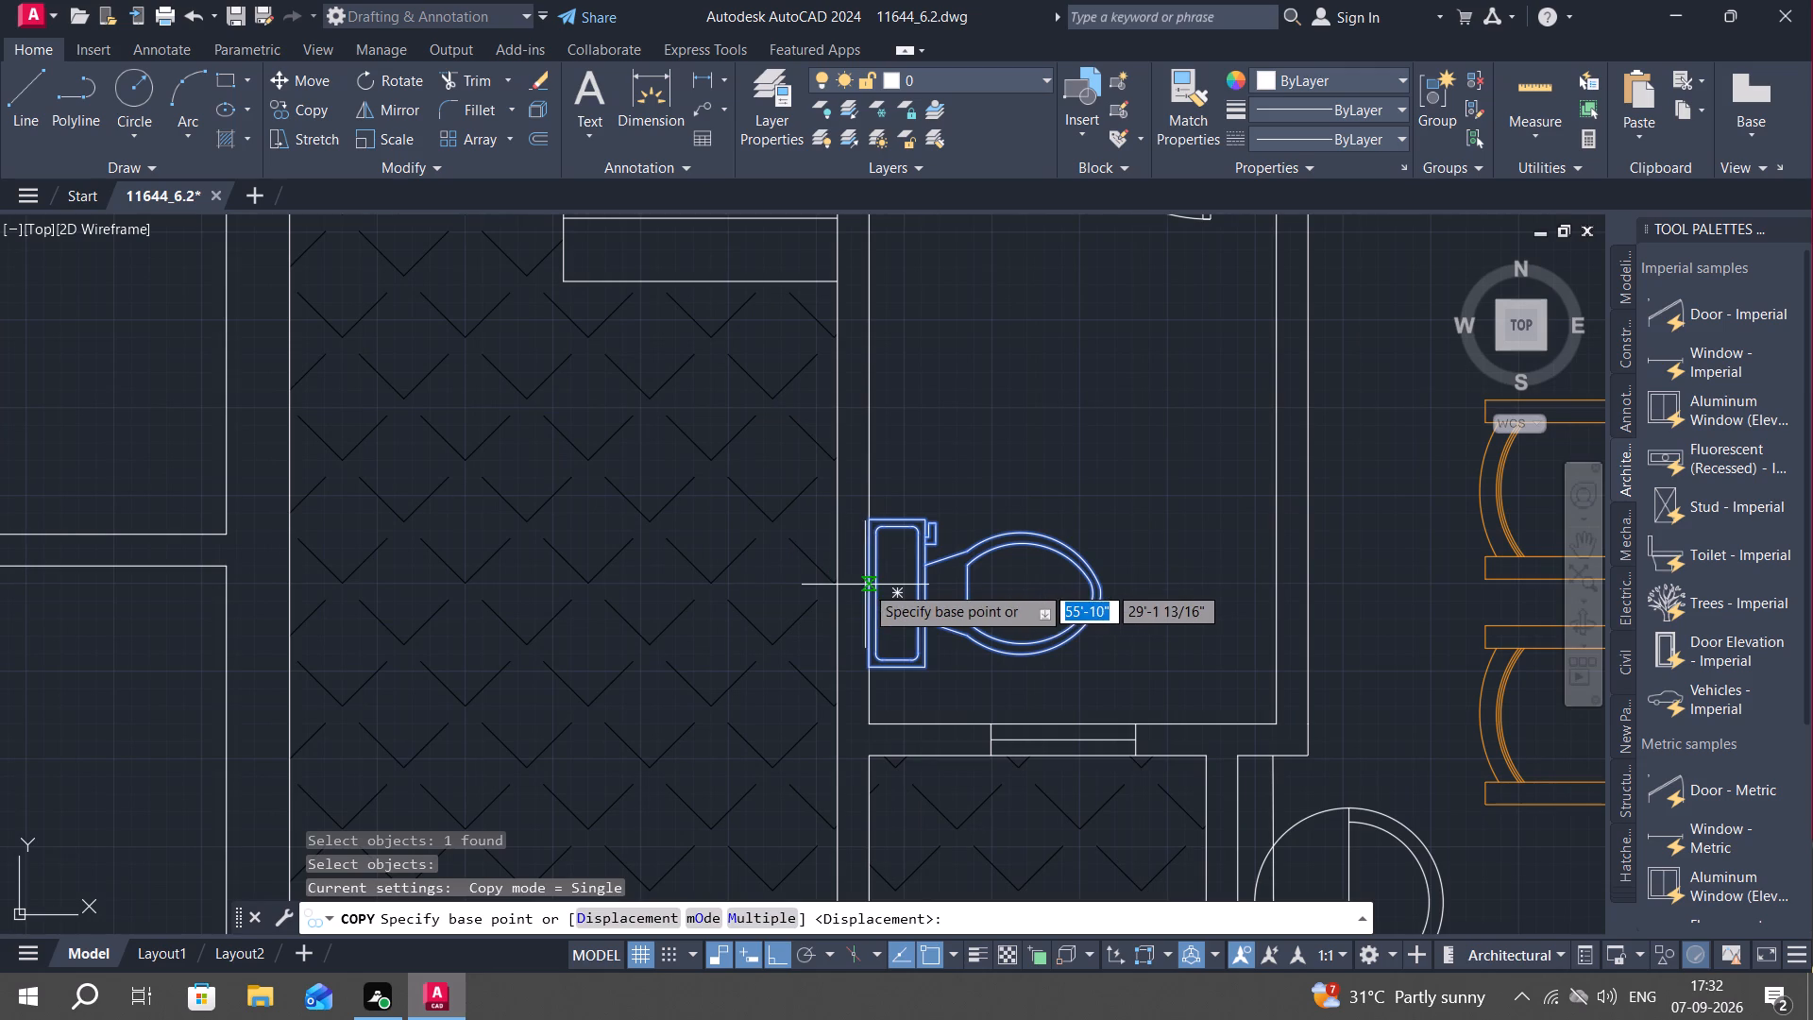
{"action": "left_click", "coordinate": [871, 520]}
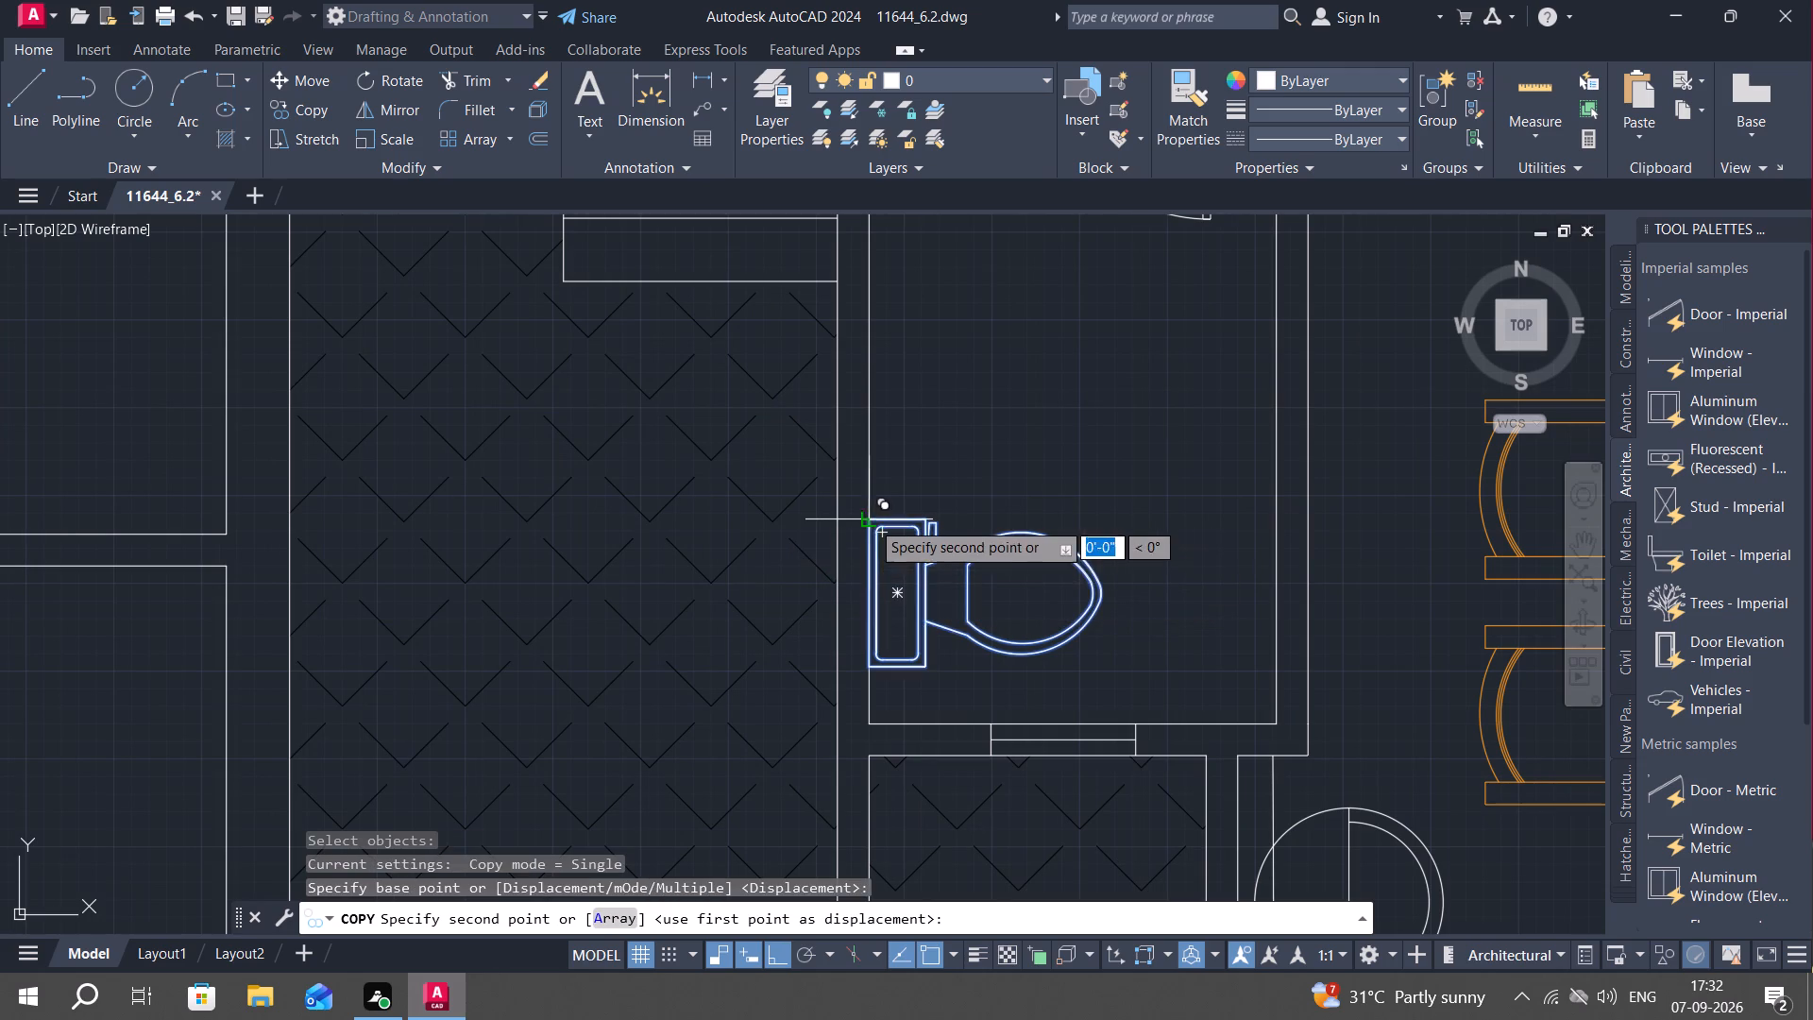
{"action": "scroll", "coordinate": [713, 552], "scroll_direction": "down", "scroll_amount": 3}
{"action": "scroll", "coordinate": [474, 581], "scroll_direction": "down", "scroll_amount": 1}
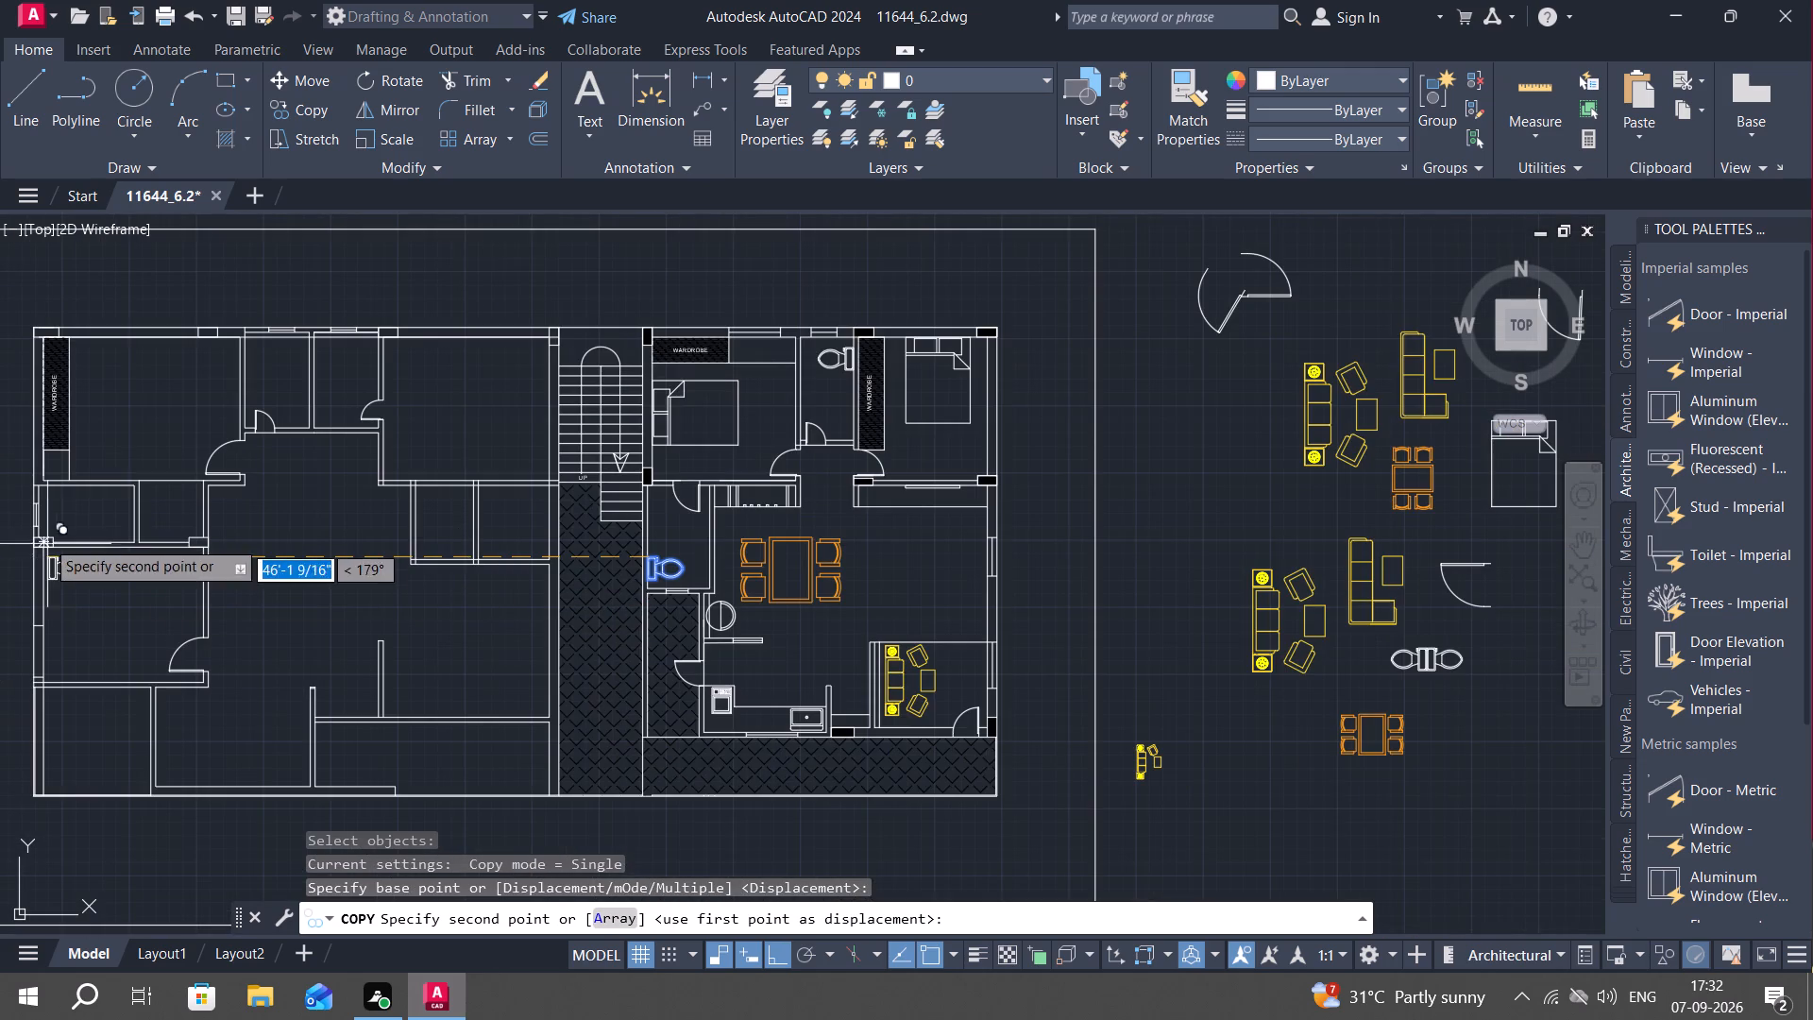
{"action": "key", "text": "F8"}
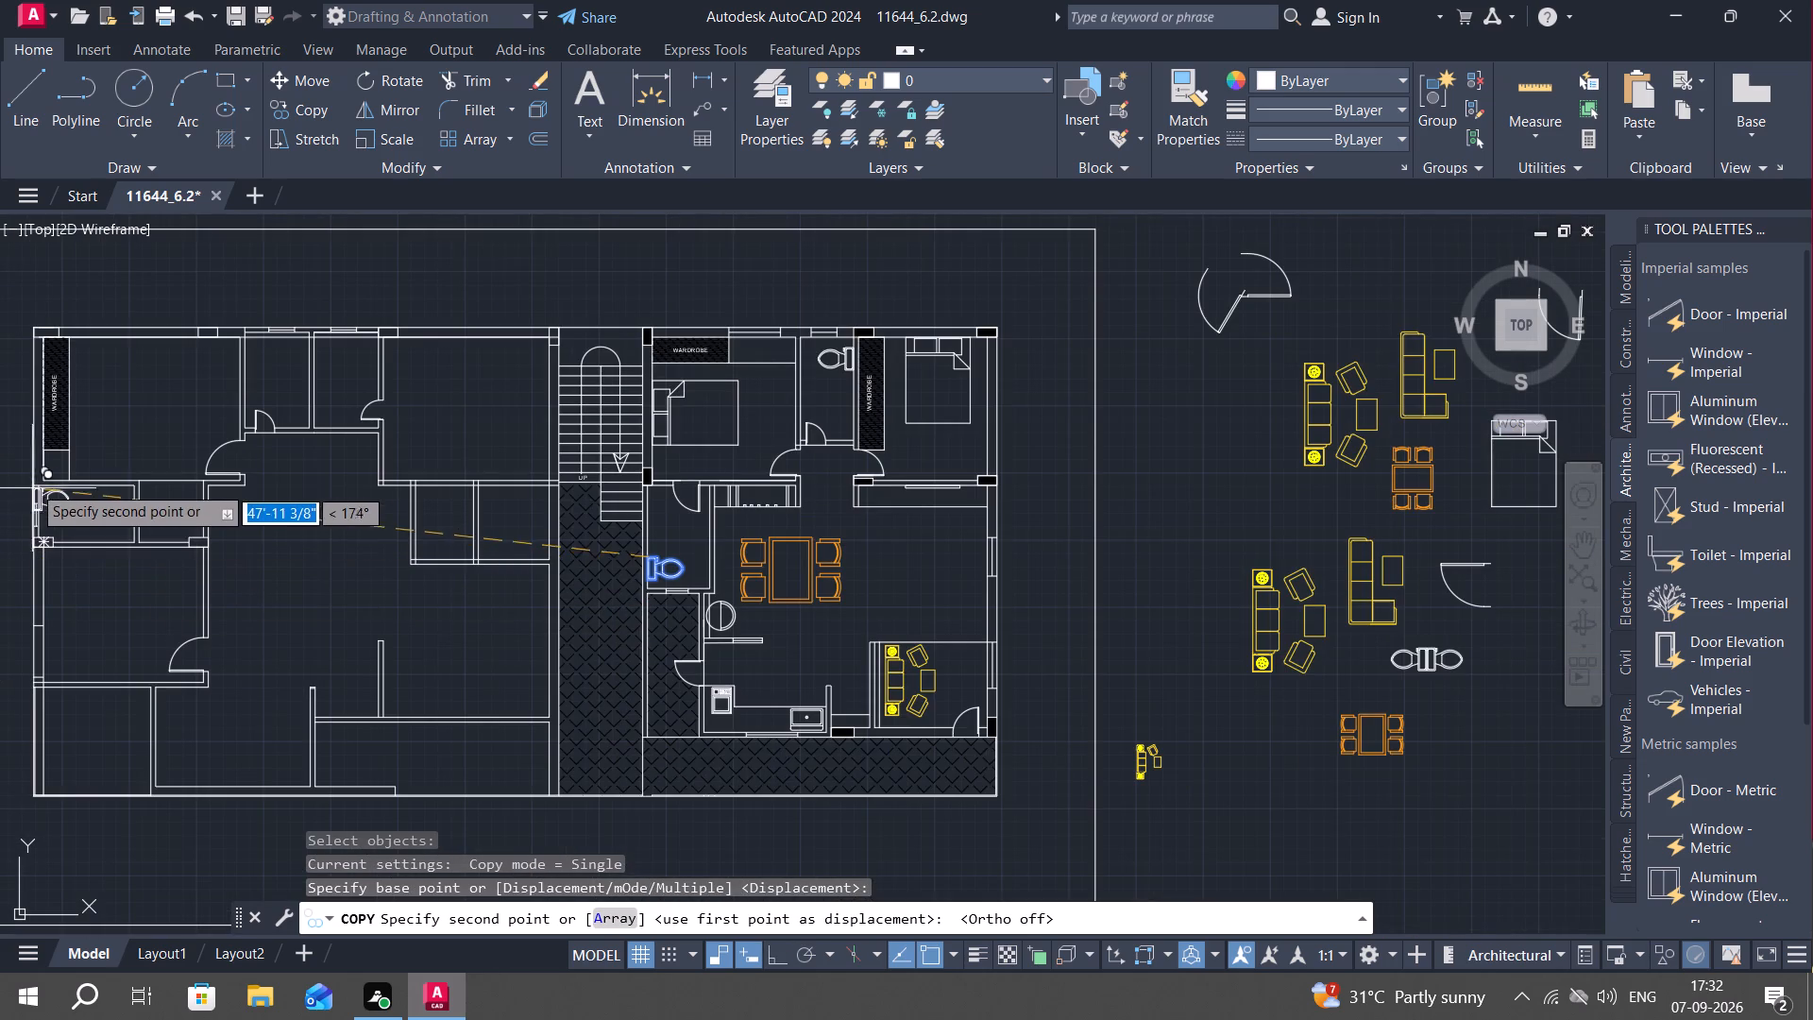
{"action": "middle_click_drag", "start_coordinate": [34, 481], "coordinate": [106, 527]}
{"action": "scroll", "coordinate": [110, 554], "scroll_direction": "up", "scroll_amount": 5}
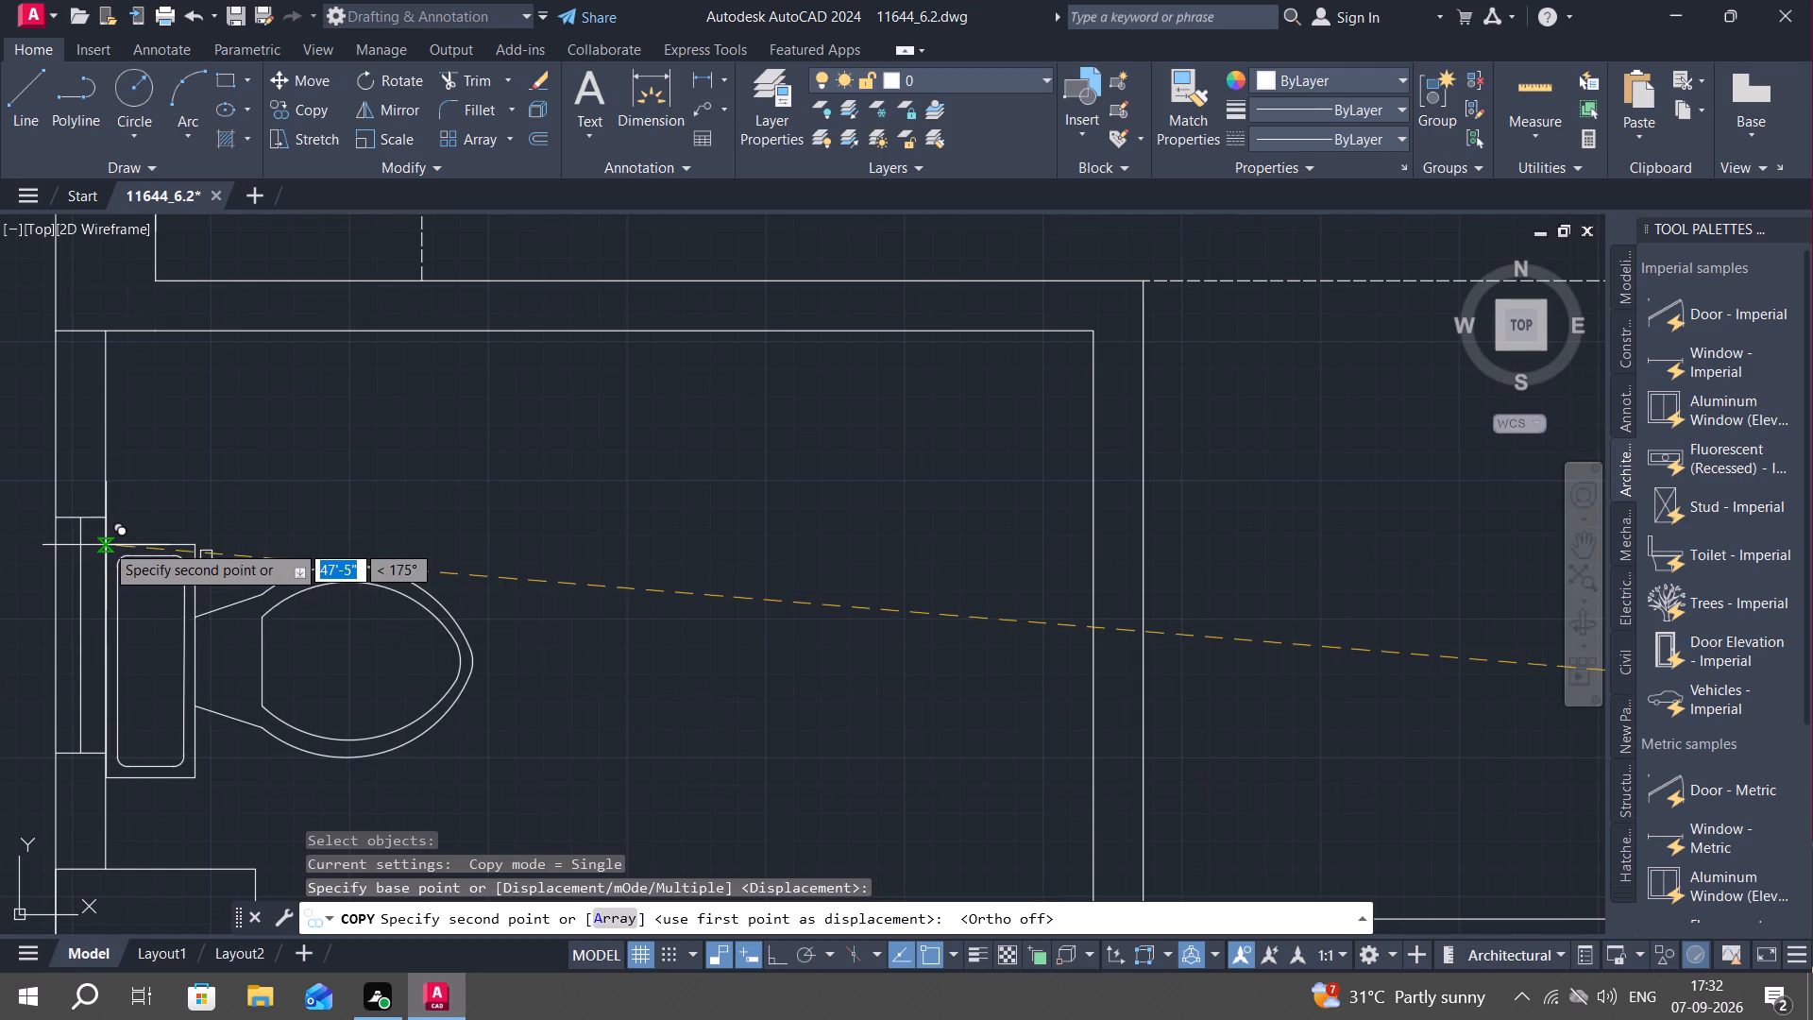
{"action": "scroll", "coordinate": [106, 511], "scroll_direction": "up", "scroll_amount": 2}
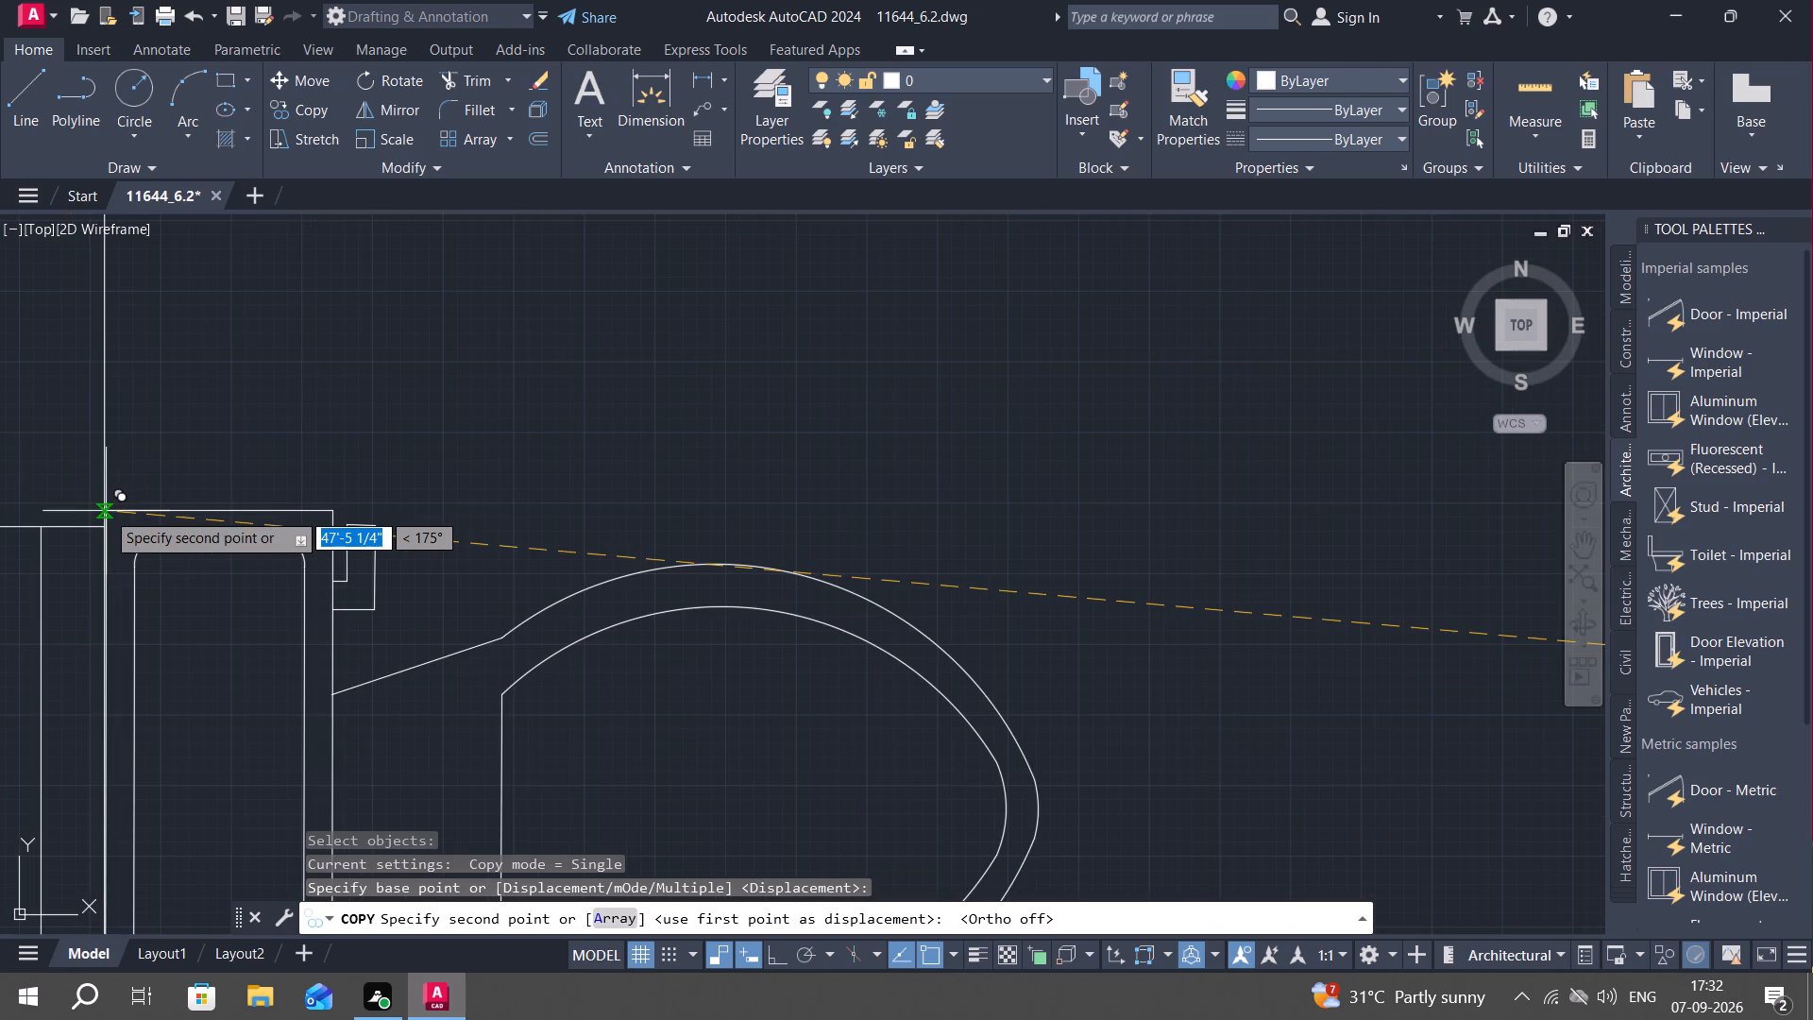
{"action": "left_click", "coordinate": [102, 525]}
Erase the window's lower jamb line in the outer wall and draw a replacement across the wall slightly further down.
{"action": "scroll", "coordinate": [126, 543], "scroll_direction": "down", "scroll_amount": 2}
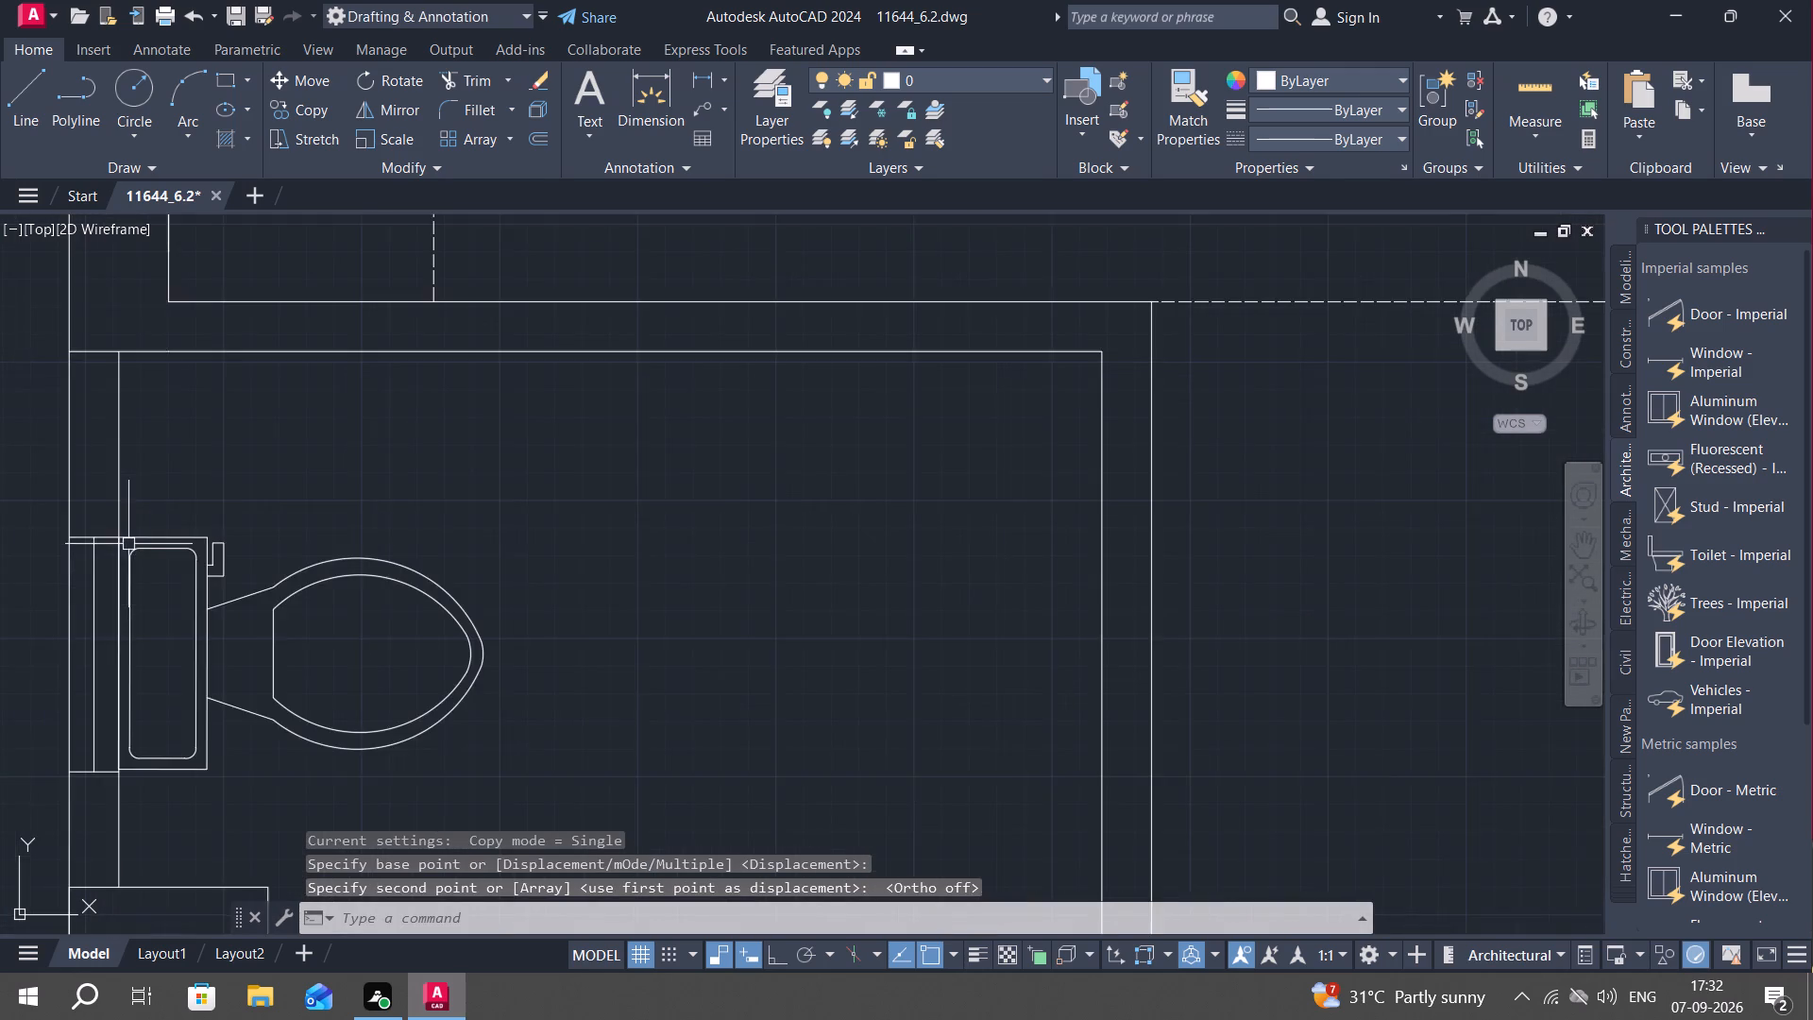
{"action": "middle_click_drag", "start_coordinate": [144, 544], "coordinate": [425, 471]}
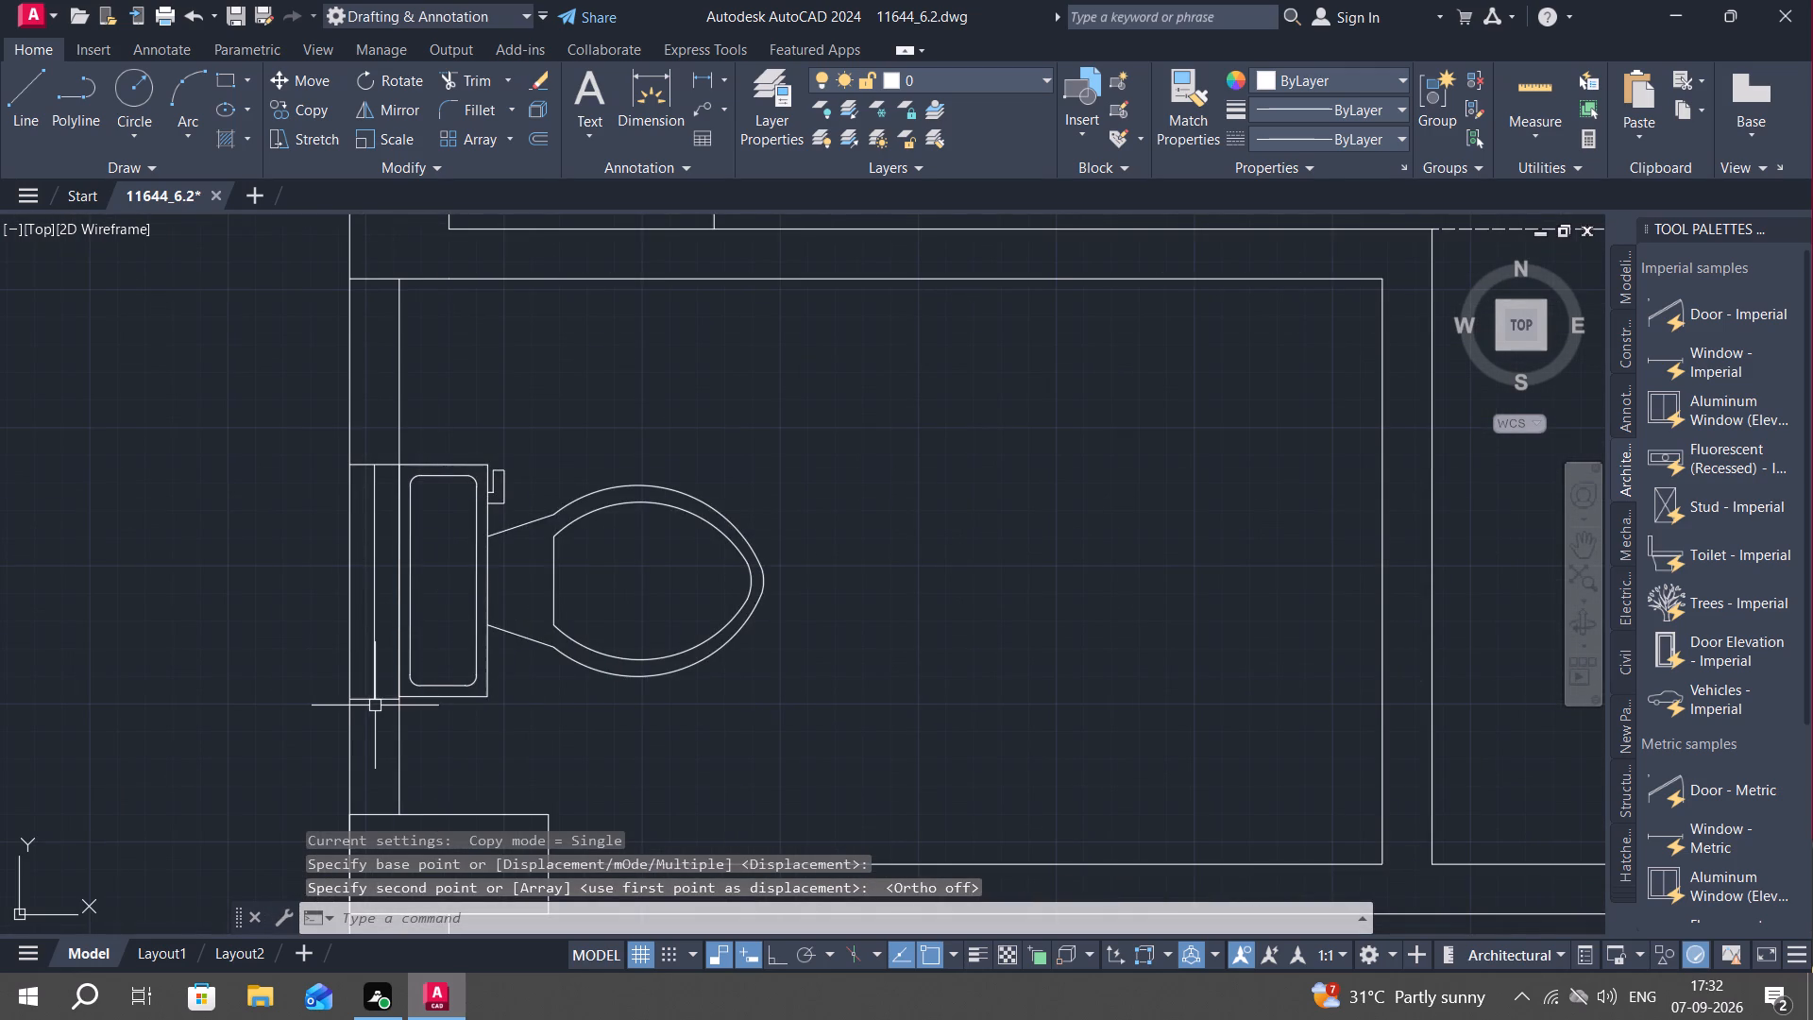
{"action": "scroll", "coordinate": [376, 705], "scroll_direction": "up", "scroll_amount": 3}
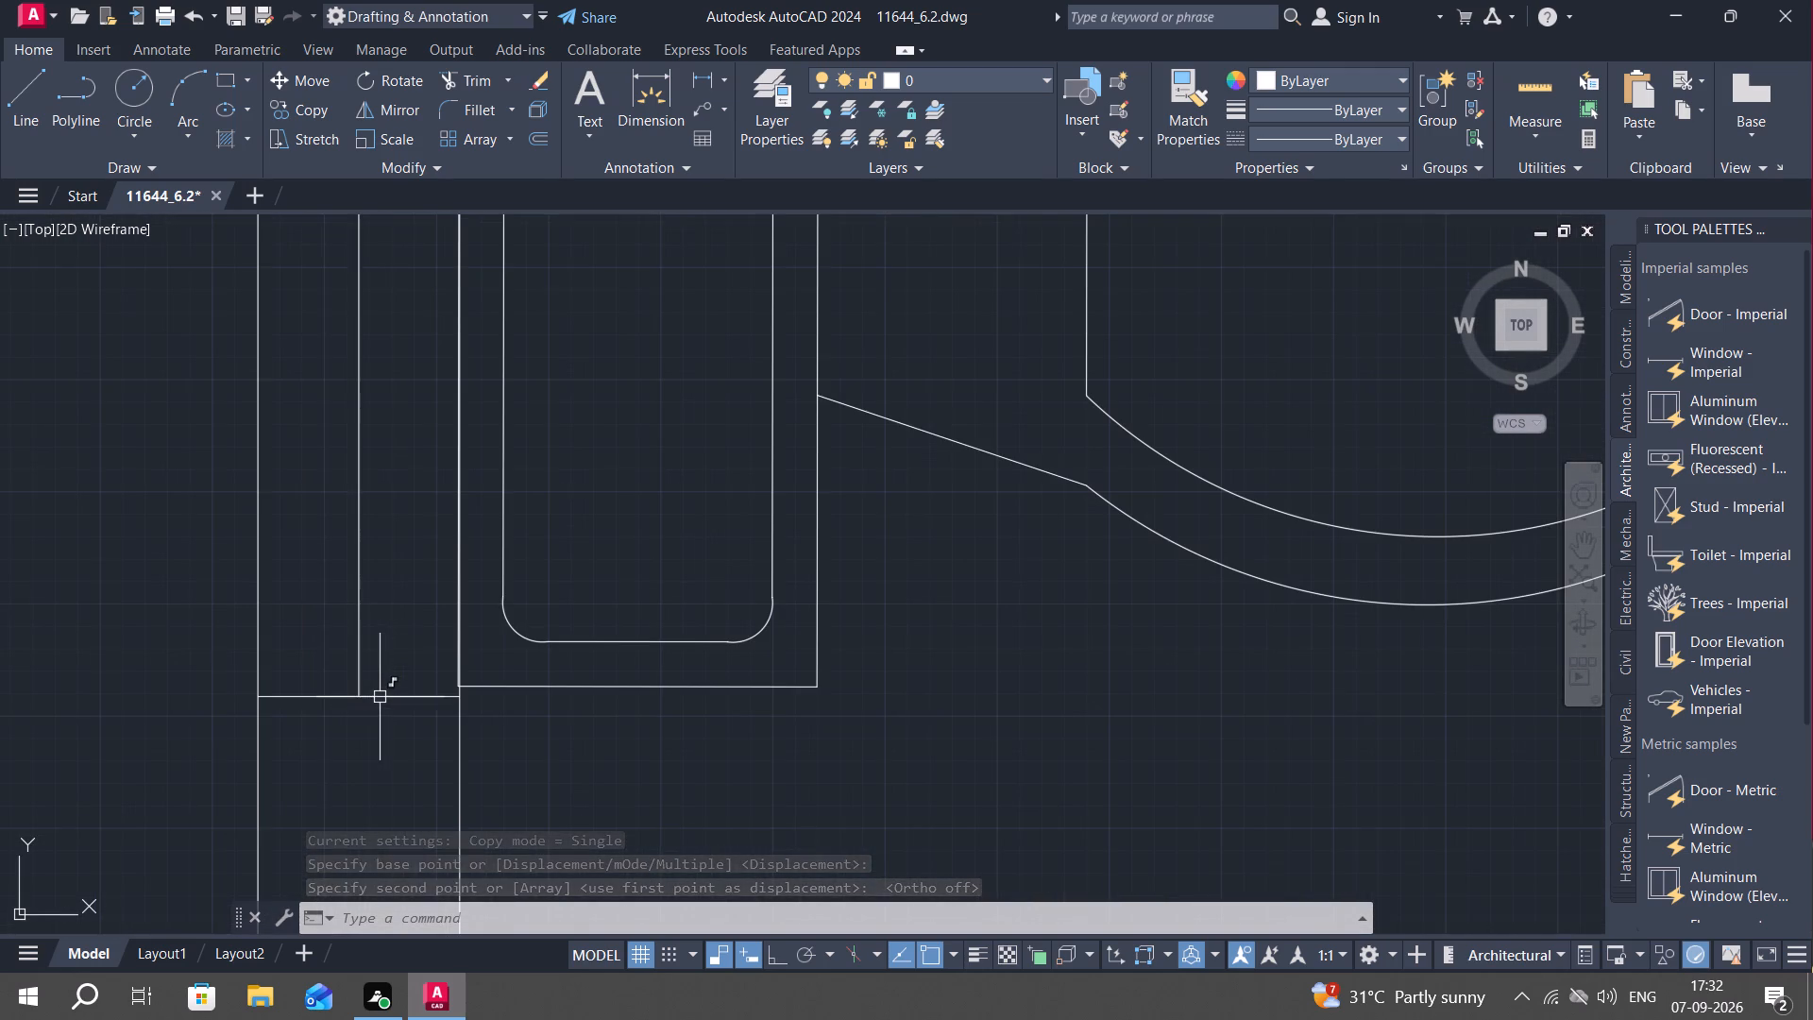
{"action": "left_click", "coordinate": [387, 697]}
{"action": "key", "text": "Delete"}
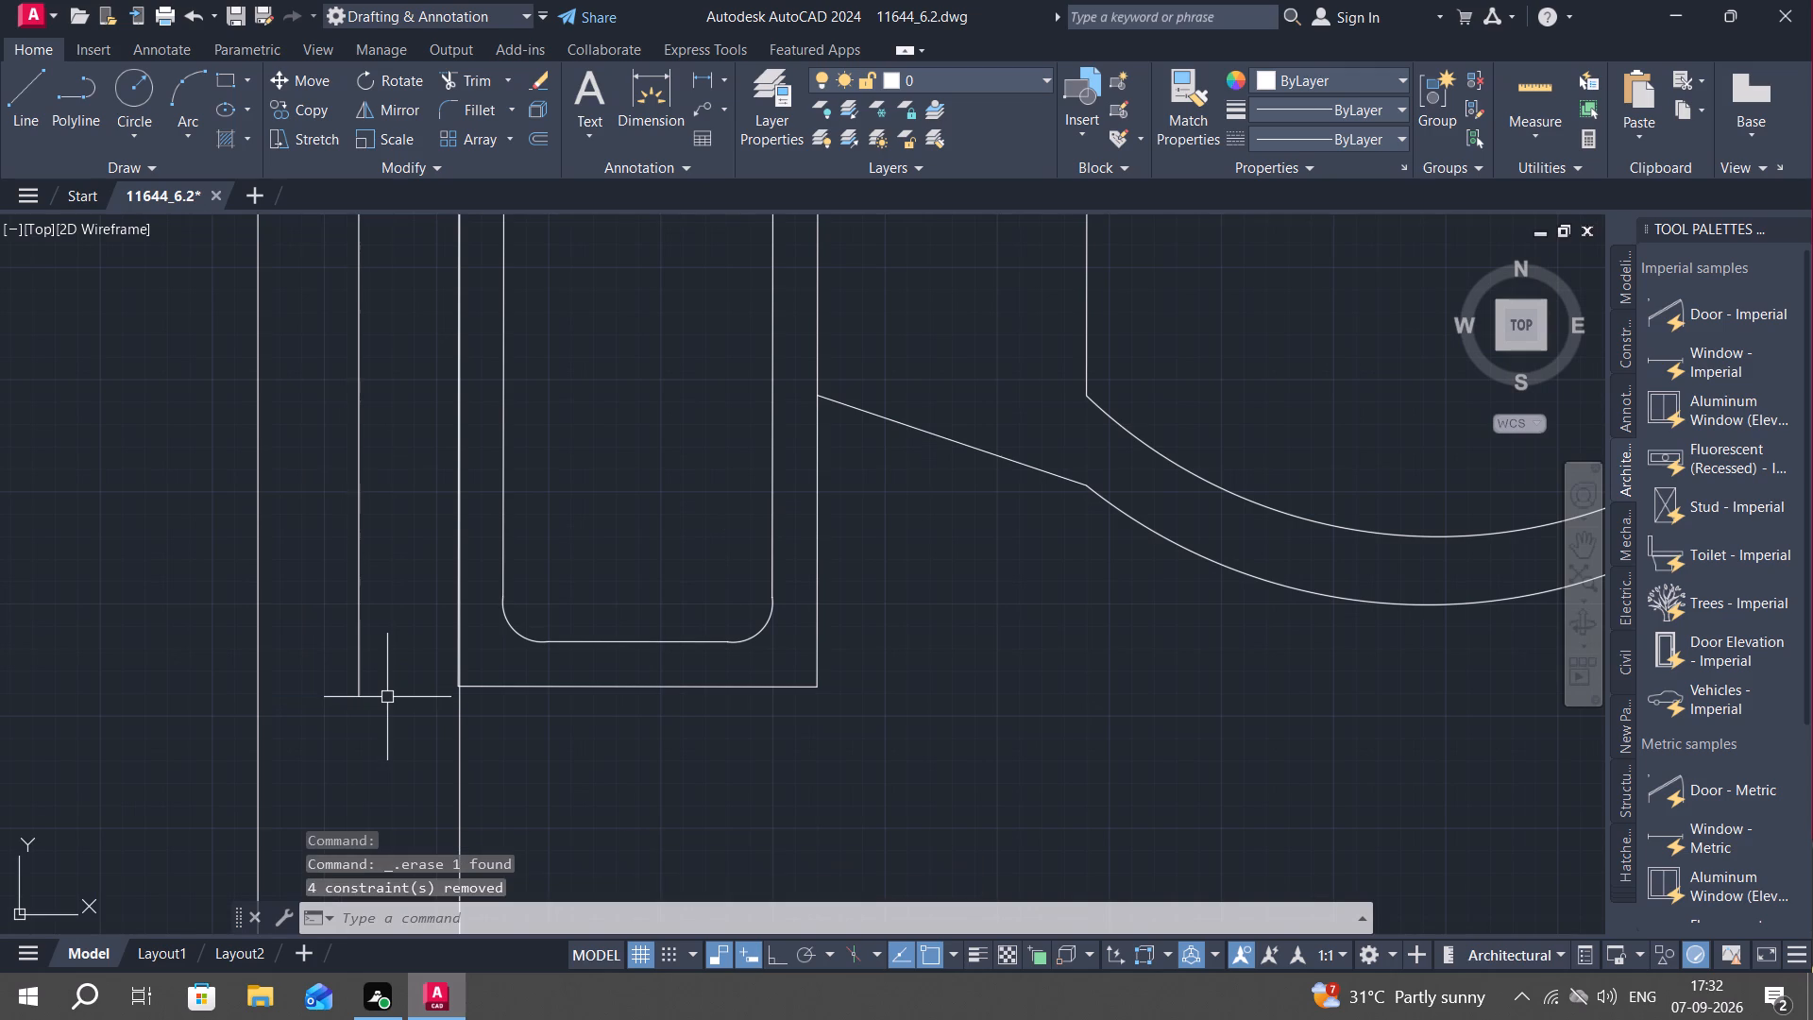
{"action": "key", "text": "l"}
{"action": "key", "text": "space"}
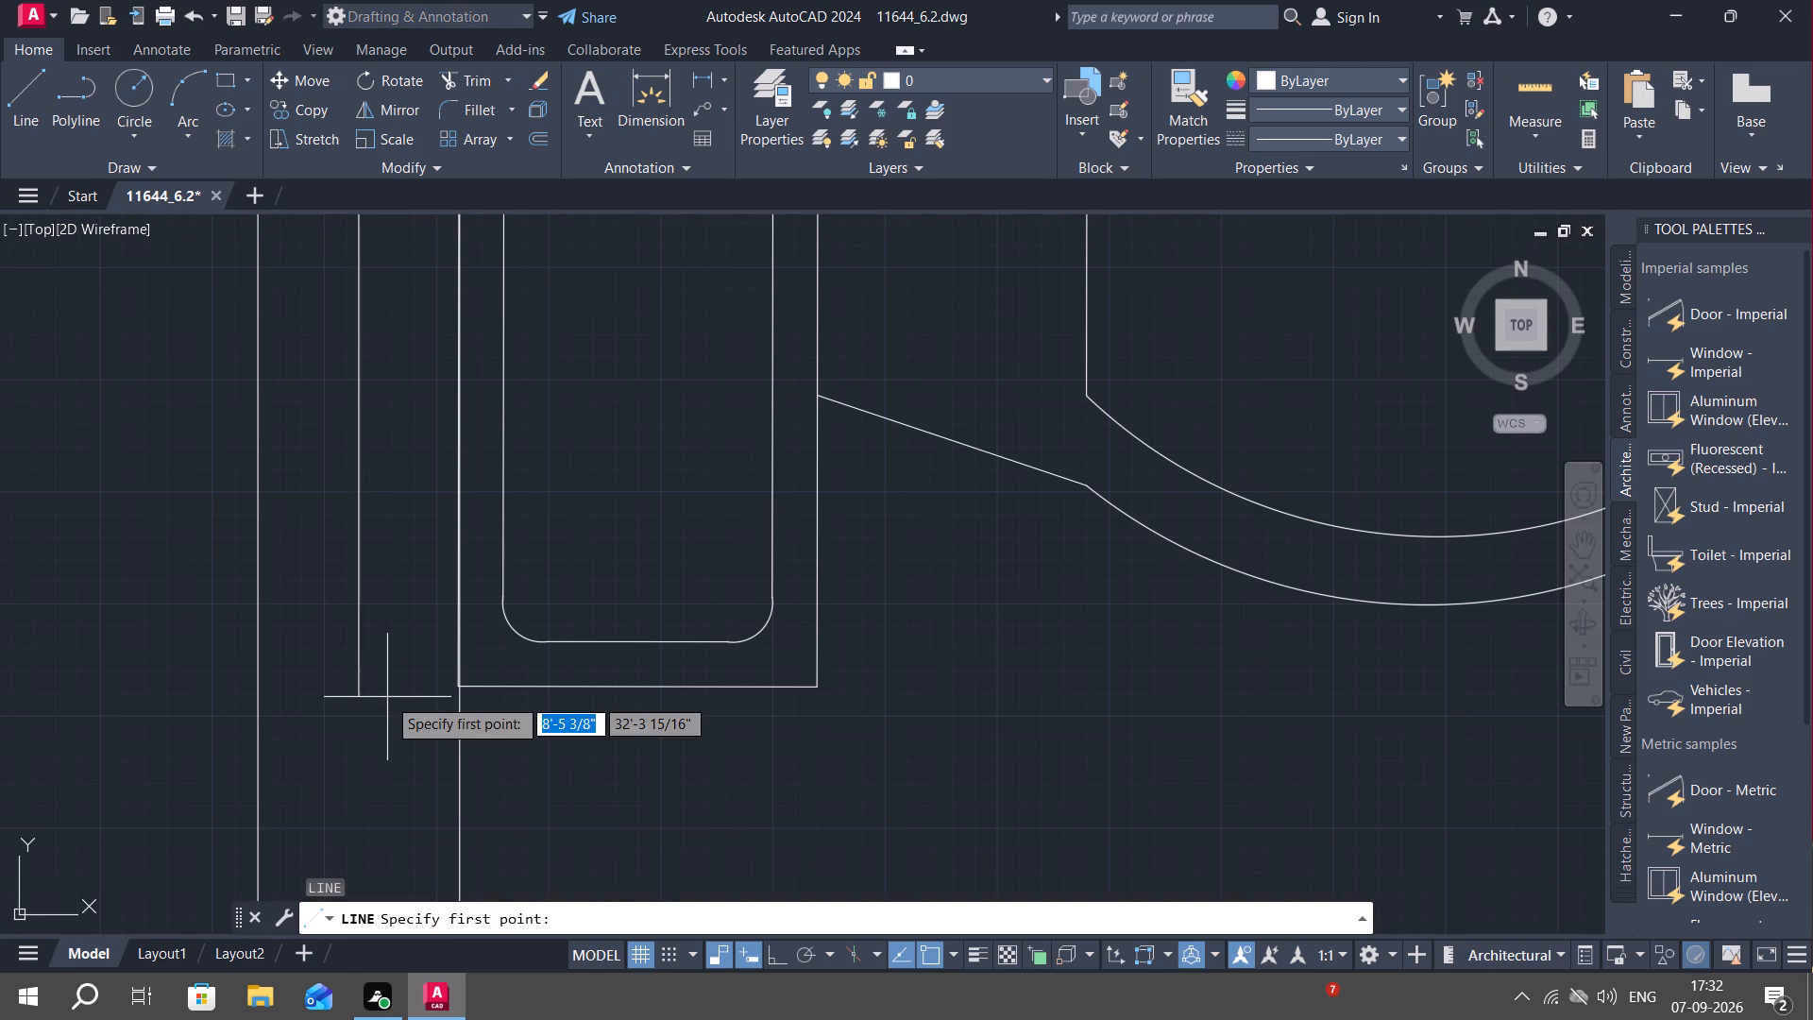
{"action": "scroll", "coordinate": [375, 730], "scroll_direction": "up", "scroll_amount": 2}
{"action": "middle_click_drag", "start_coordinate": [381, 758], "coordinate": [437, 554]}
{"action": "scroll", "coordinate": [437, 548], "scroll_direction": "down", "scroll_amount": 3}
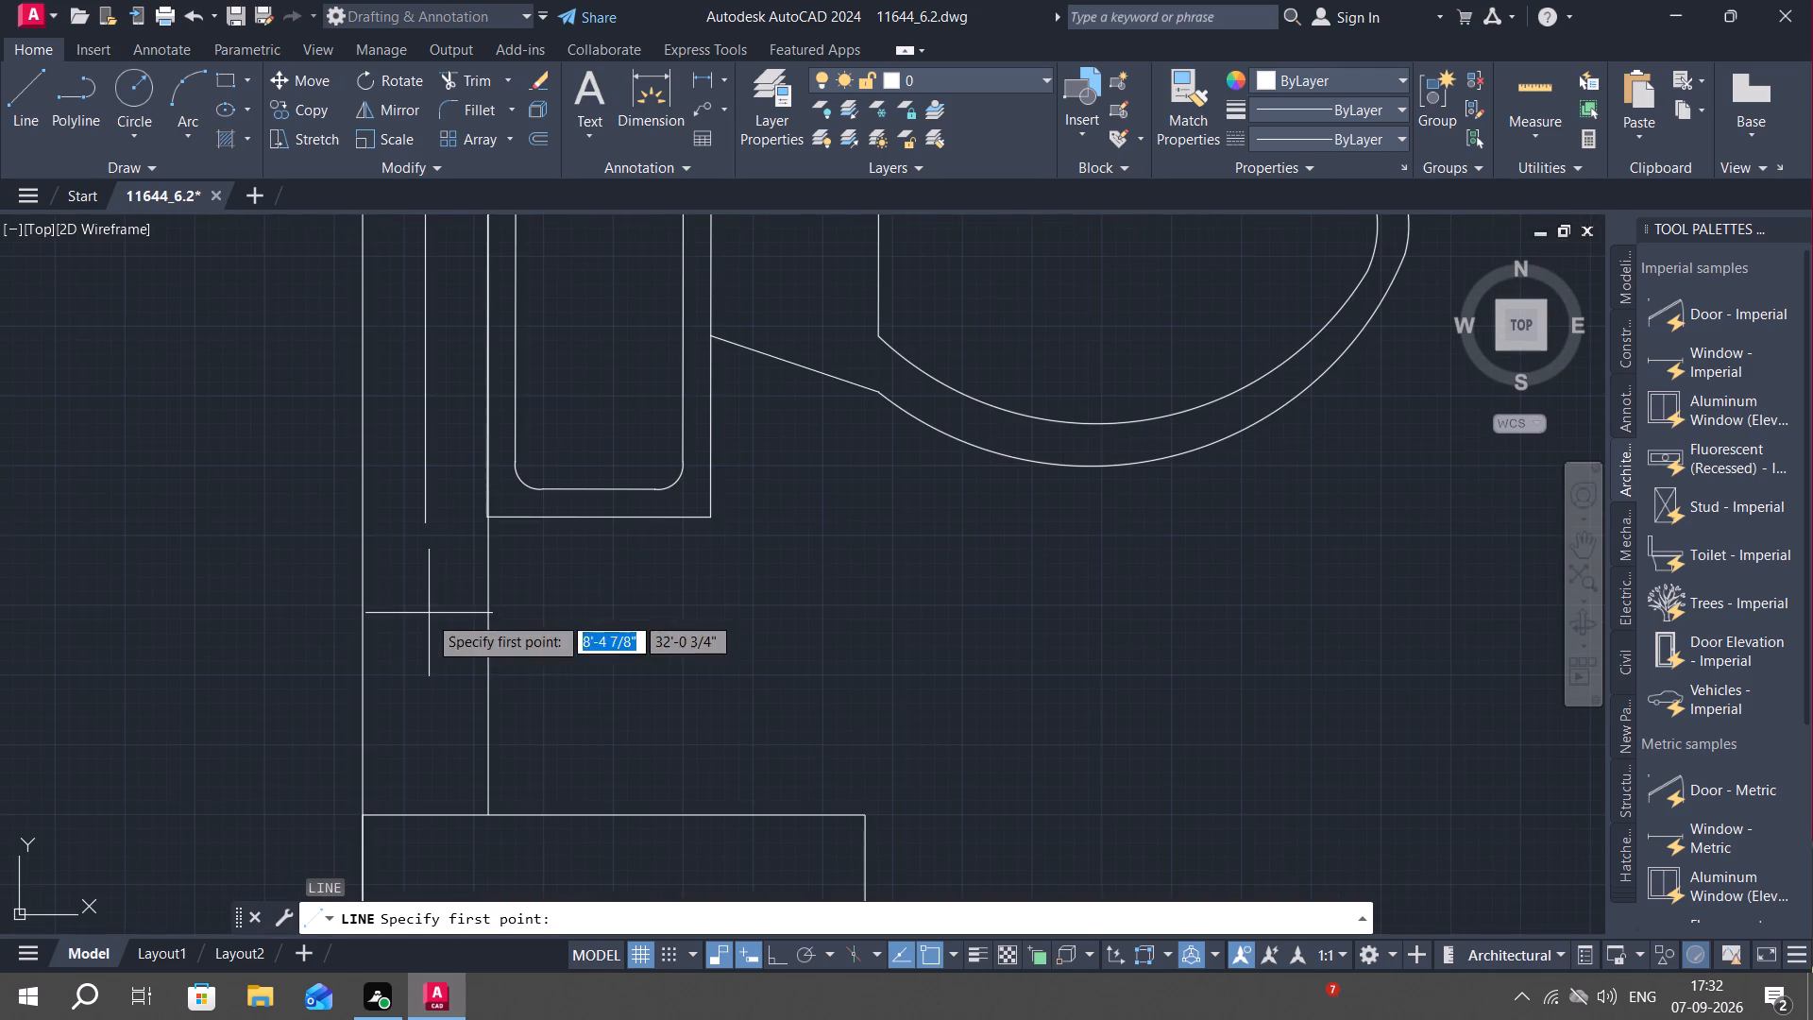
{"action": "left_click", "coordinate": [361, 563]}
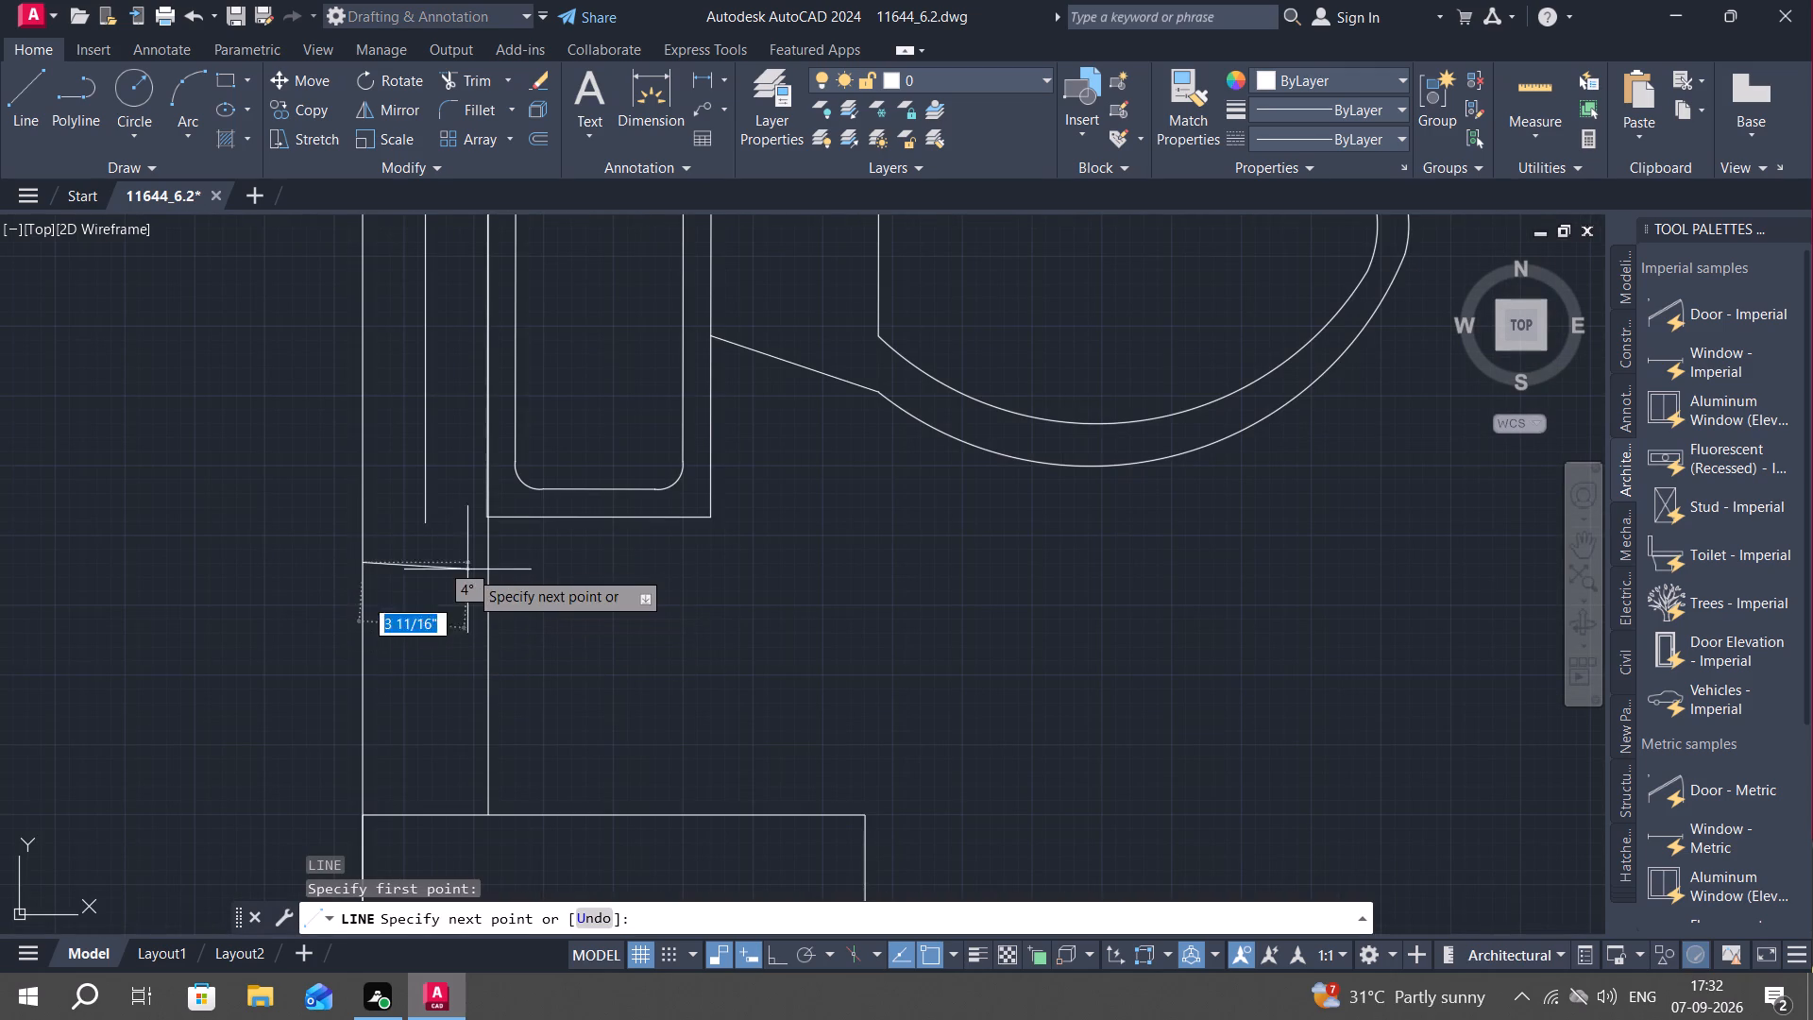
{"action": "left_click", "coordinate": [494, 562]}
{"action": "key", "text": "Escape"}
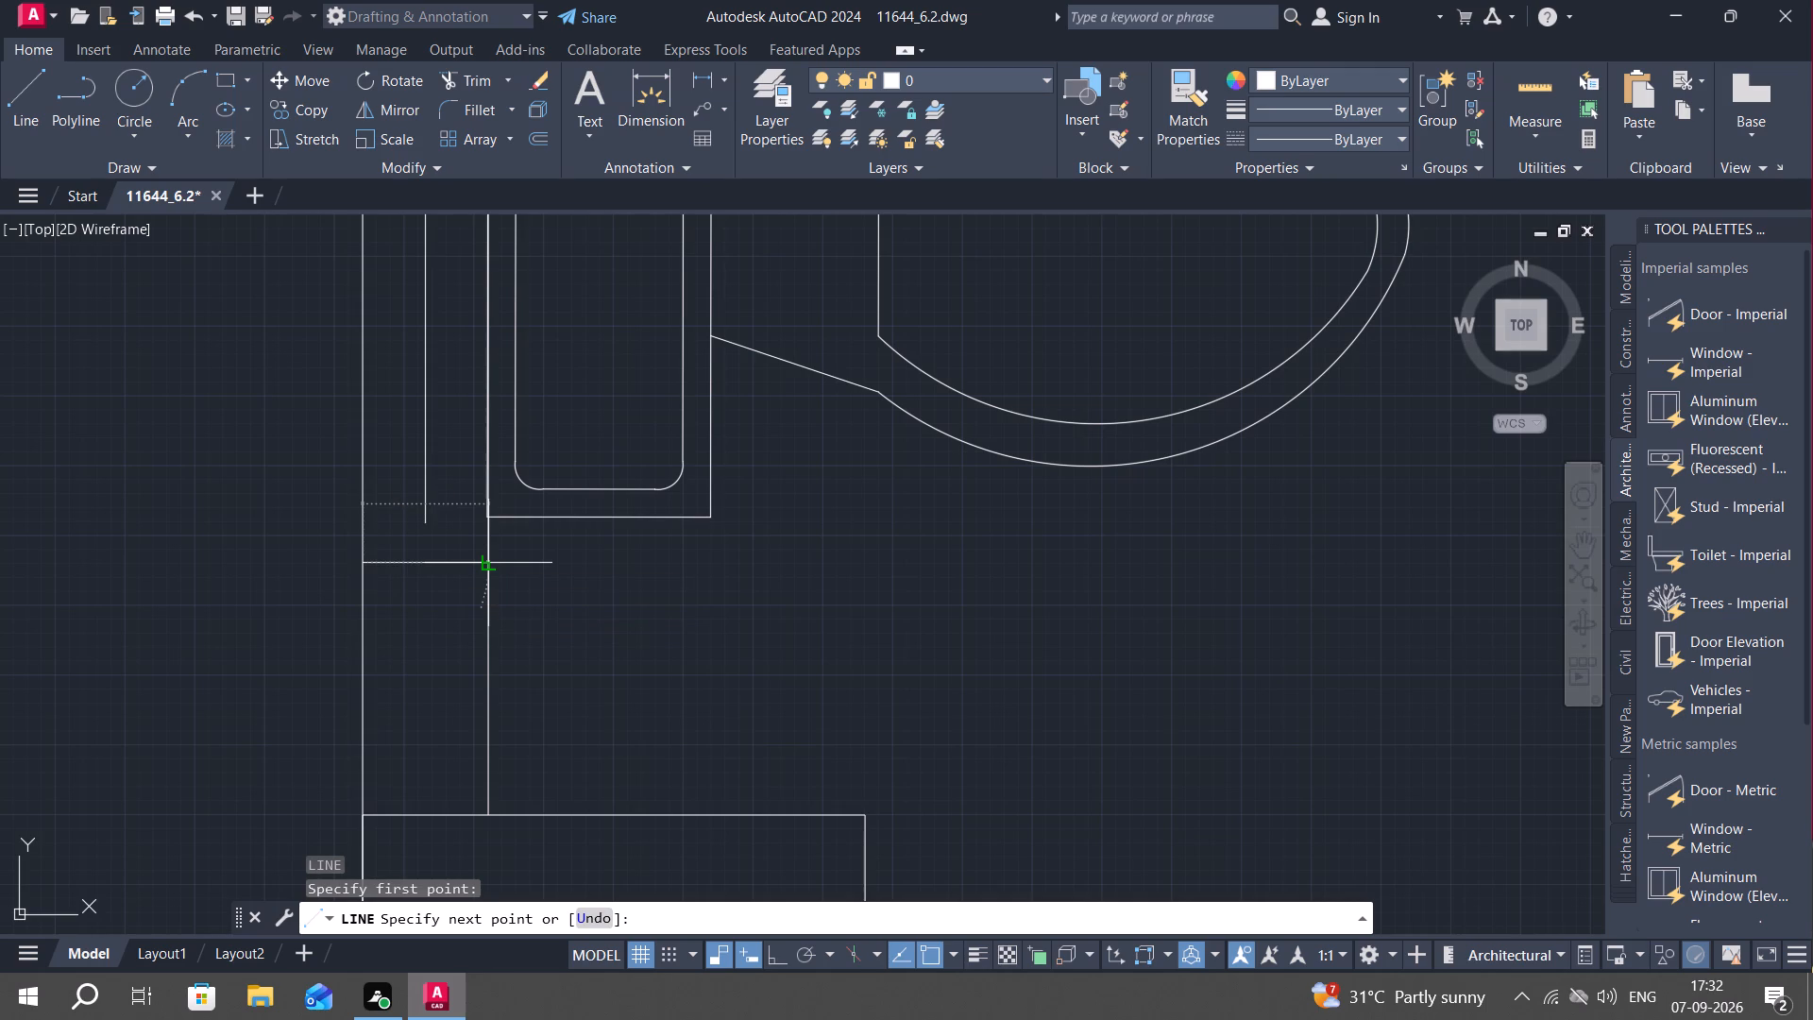
Erase the window's upper jamb line beside the toilet tank and draw a replacement across the wall further up.
{"action": "middle_click_drag", "start_coordinate": [391, 500], "coordinate": [429, 740]}
{"action": "scroll", "coordinate": [426, 687], "scroll_direction": "down", "scroll_amount": 2}
{"action": "middle_click_drag", "start_coordinate": [436, 540], "coordinate": [499, 659]}
{"action": "left_click", "coordinate": [512, 598]}
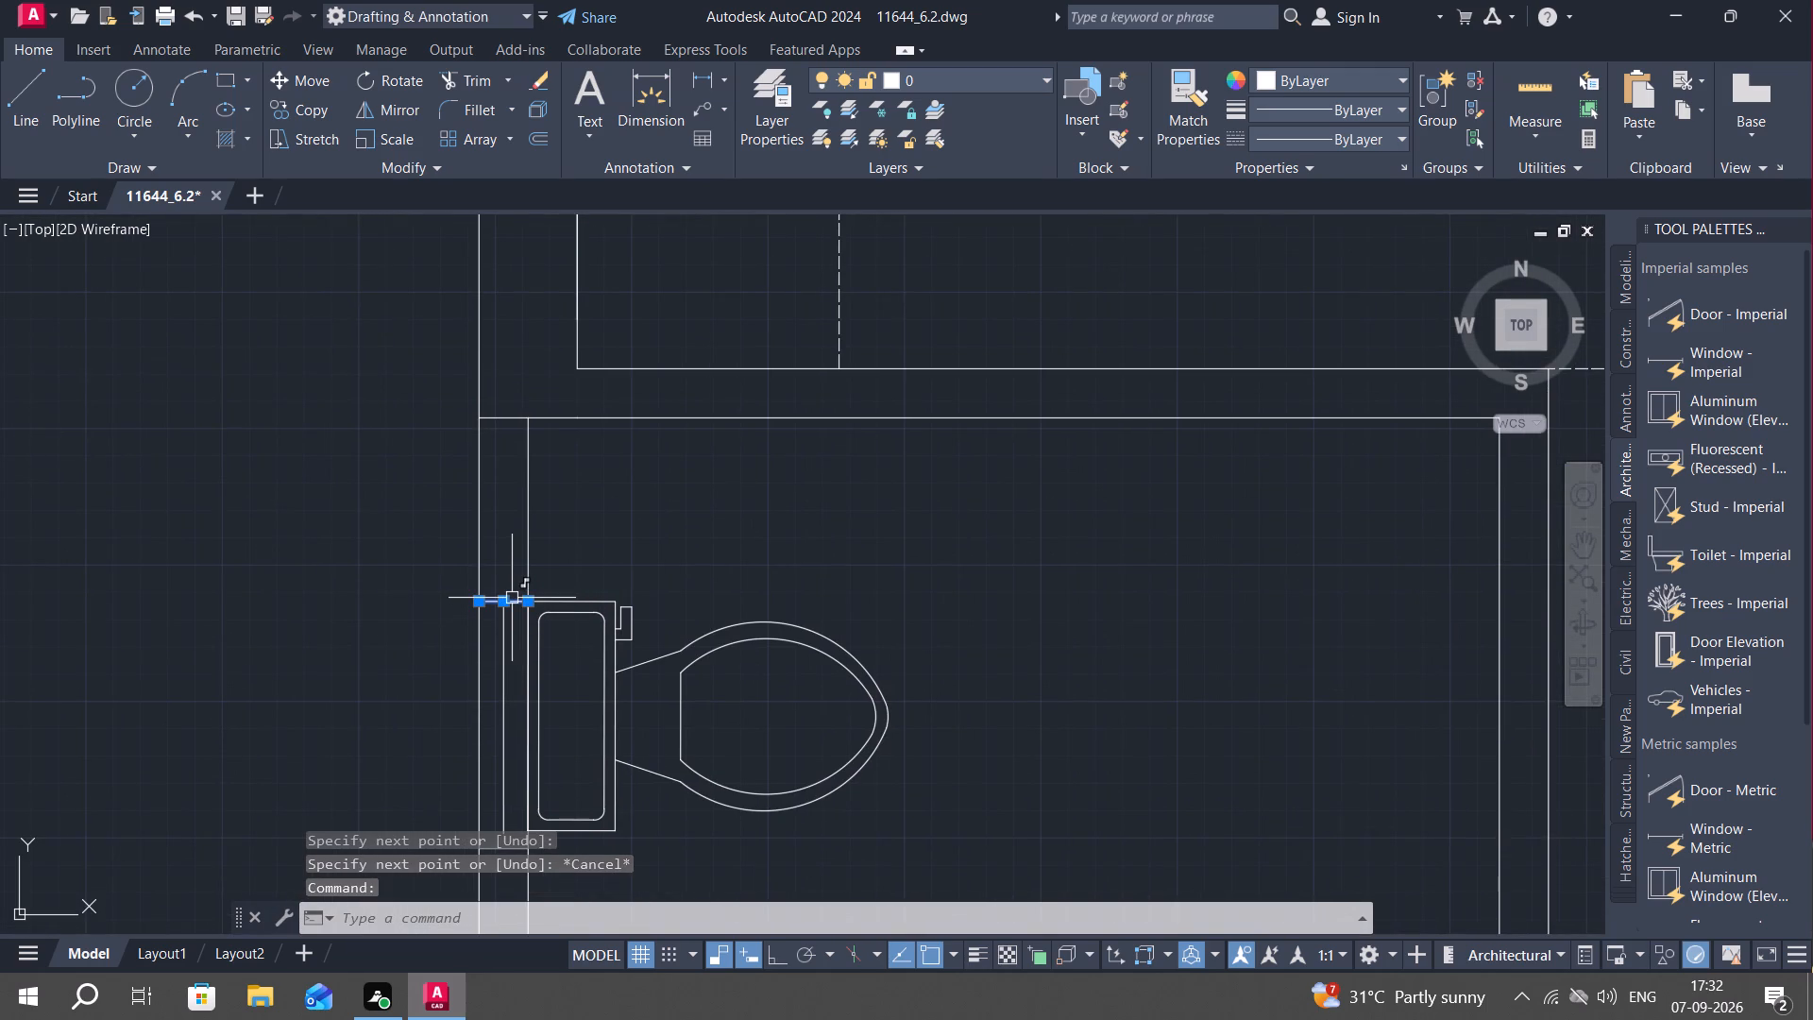
{"action": "key", "text": "Delete"}
{"action": "type", "text": "L"}
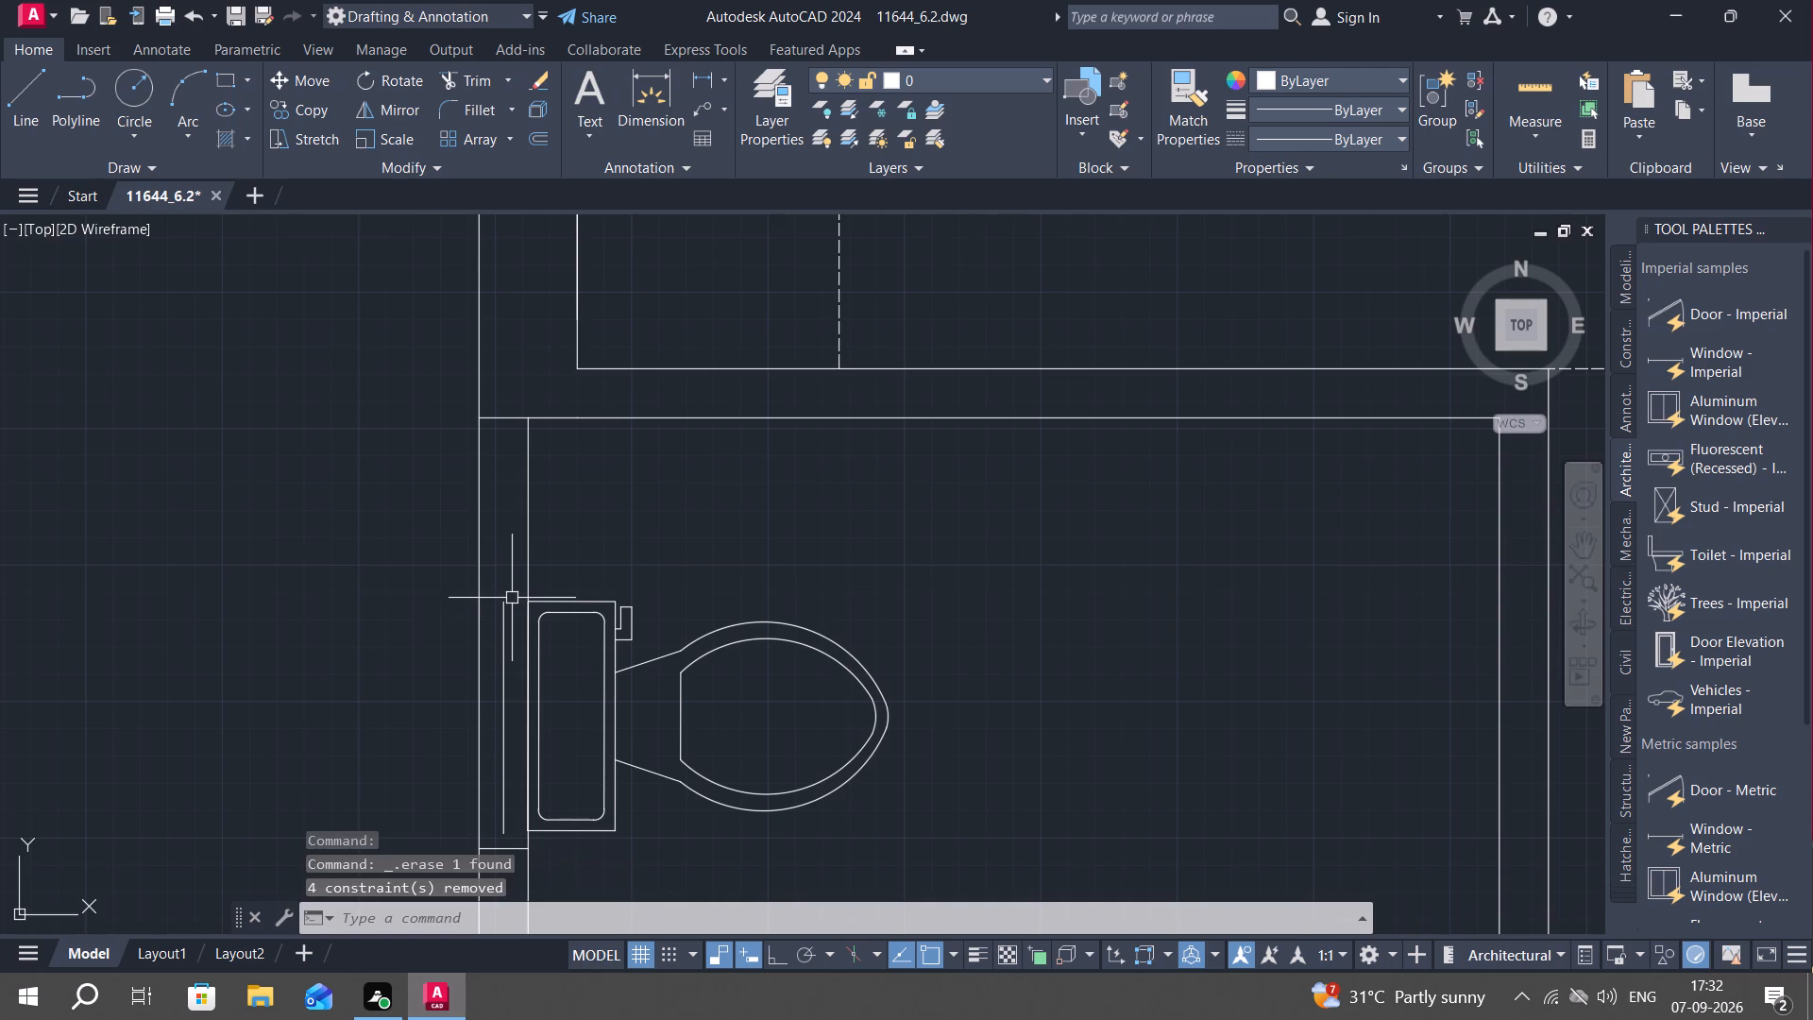
{"action": "key", "text": "space"}
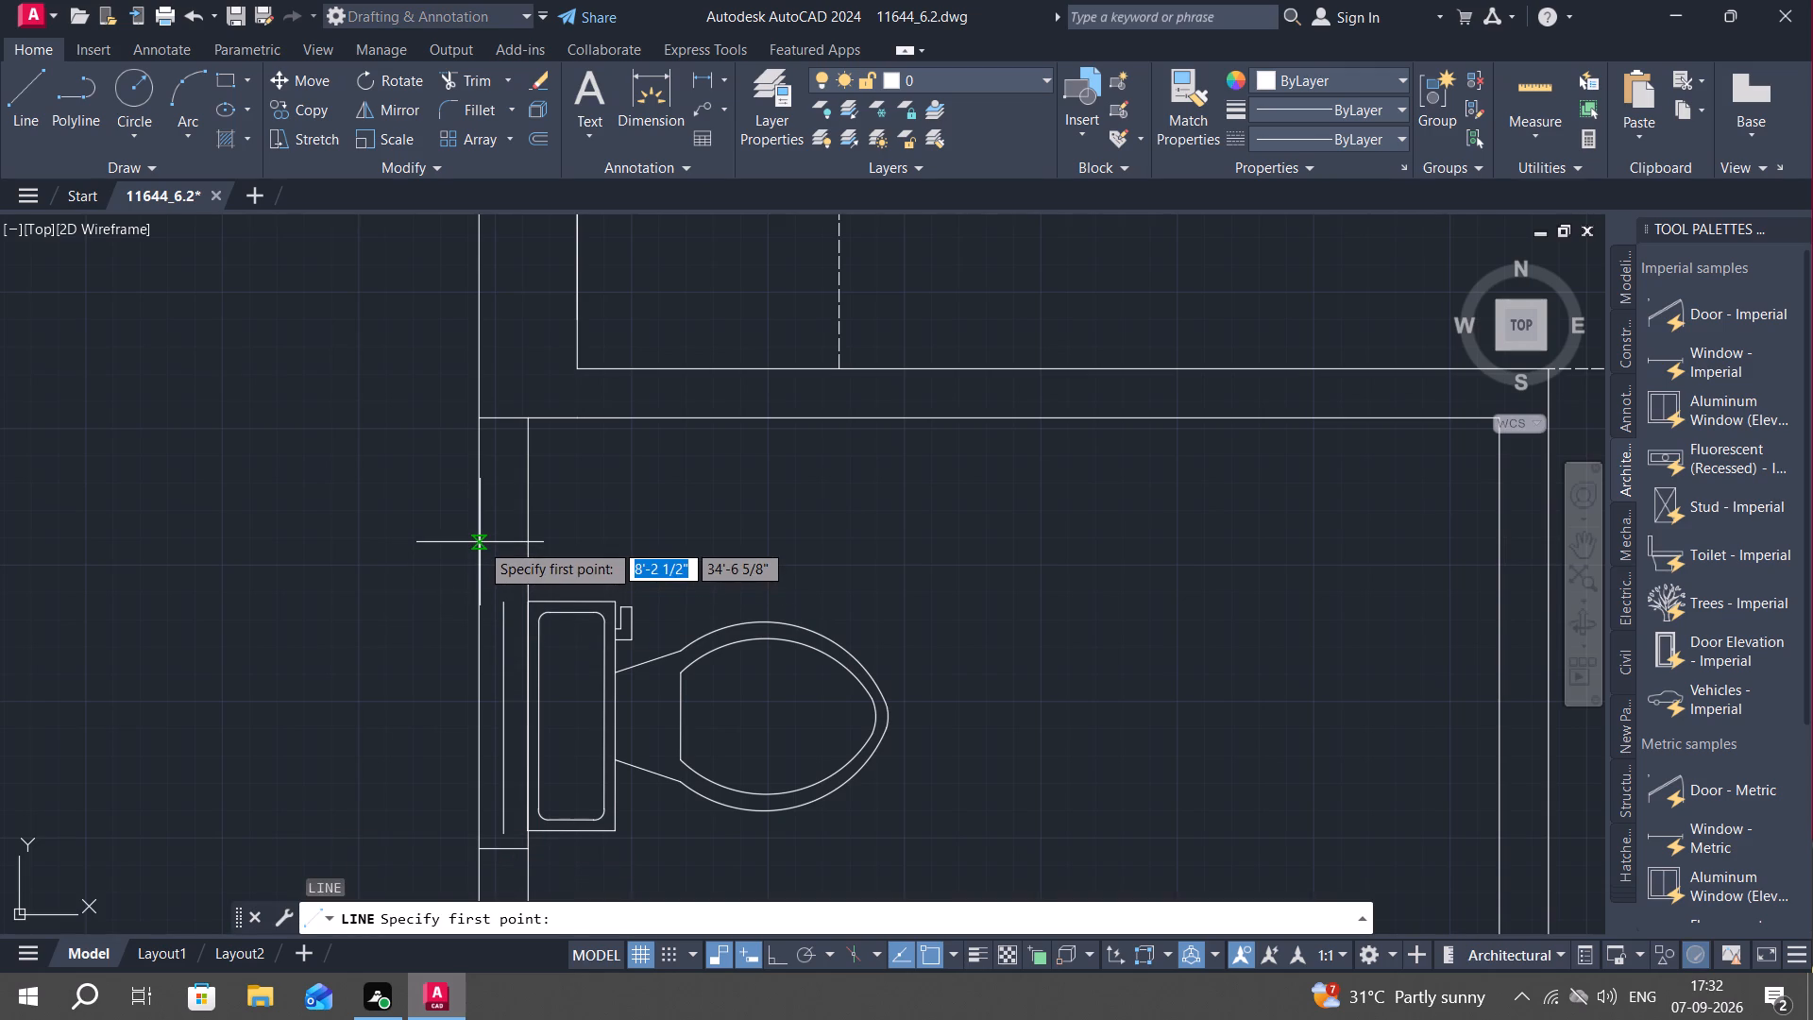
{"action": "left_click", "coordinate": [480, 542]}
{"action": "left_click", "coordinate": [530, 539]}
{"action": "key", "text": "Escape"}
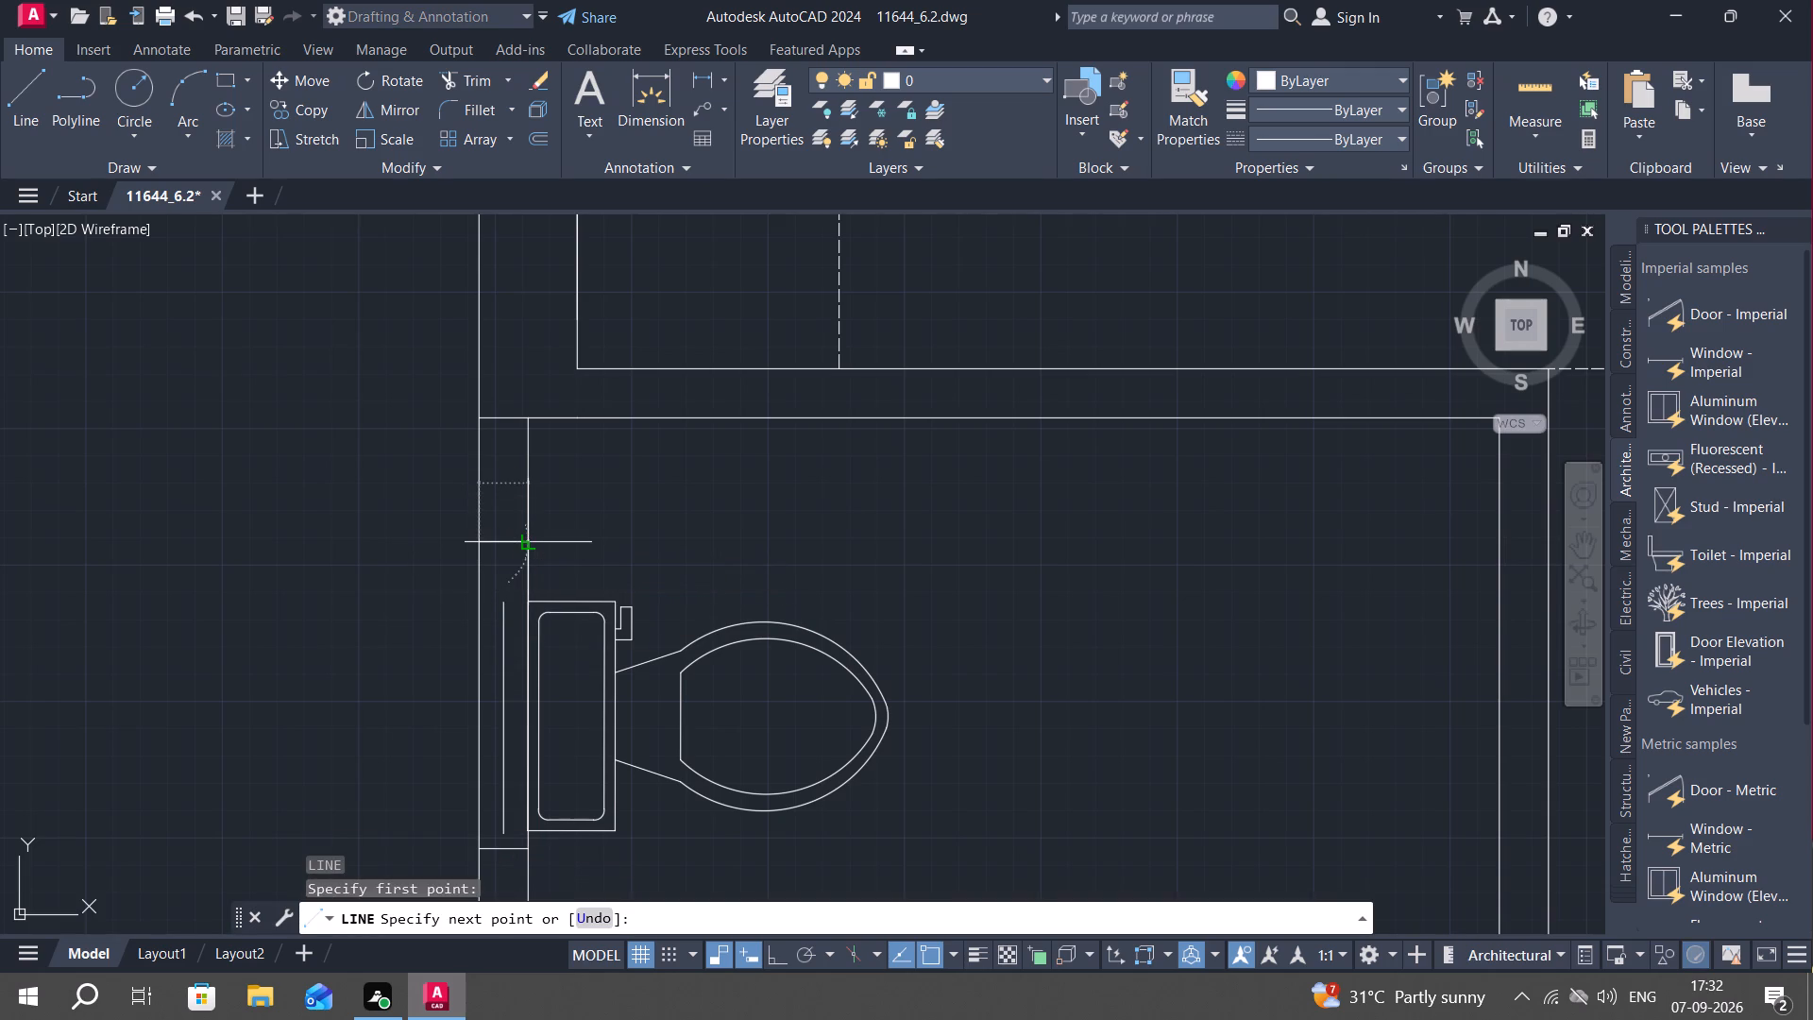
{"action": "type", "text": "EX"}
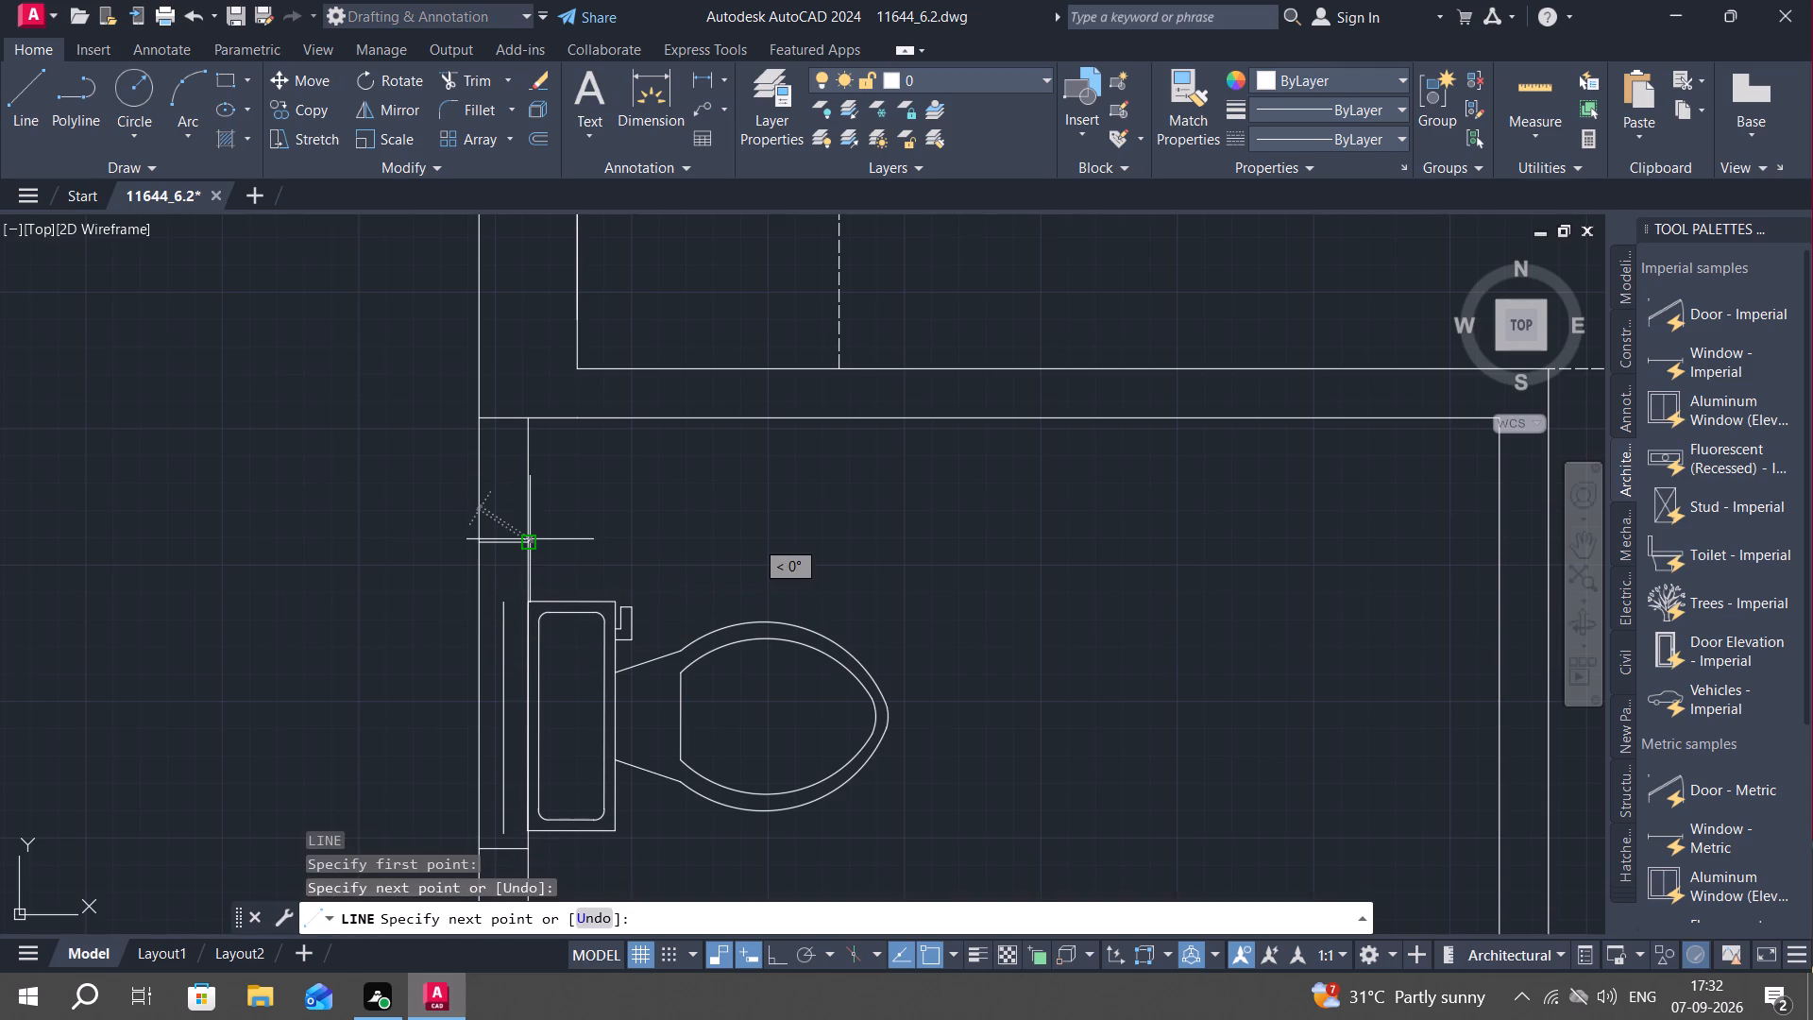
{"action": "key", "text": "Escape"}
Extend the window's centre line at both ends to the new upper and lower jamb lines.
{"action": "type", "text": "EX"}
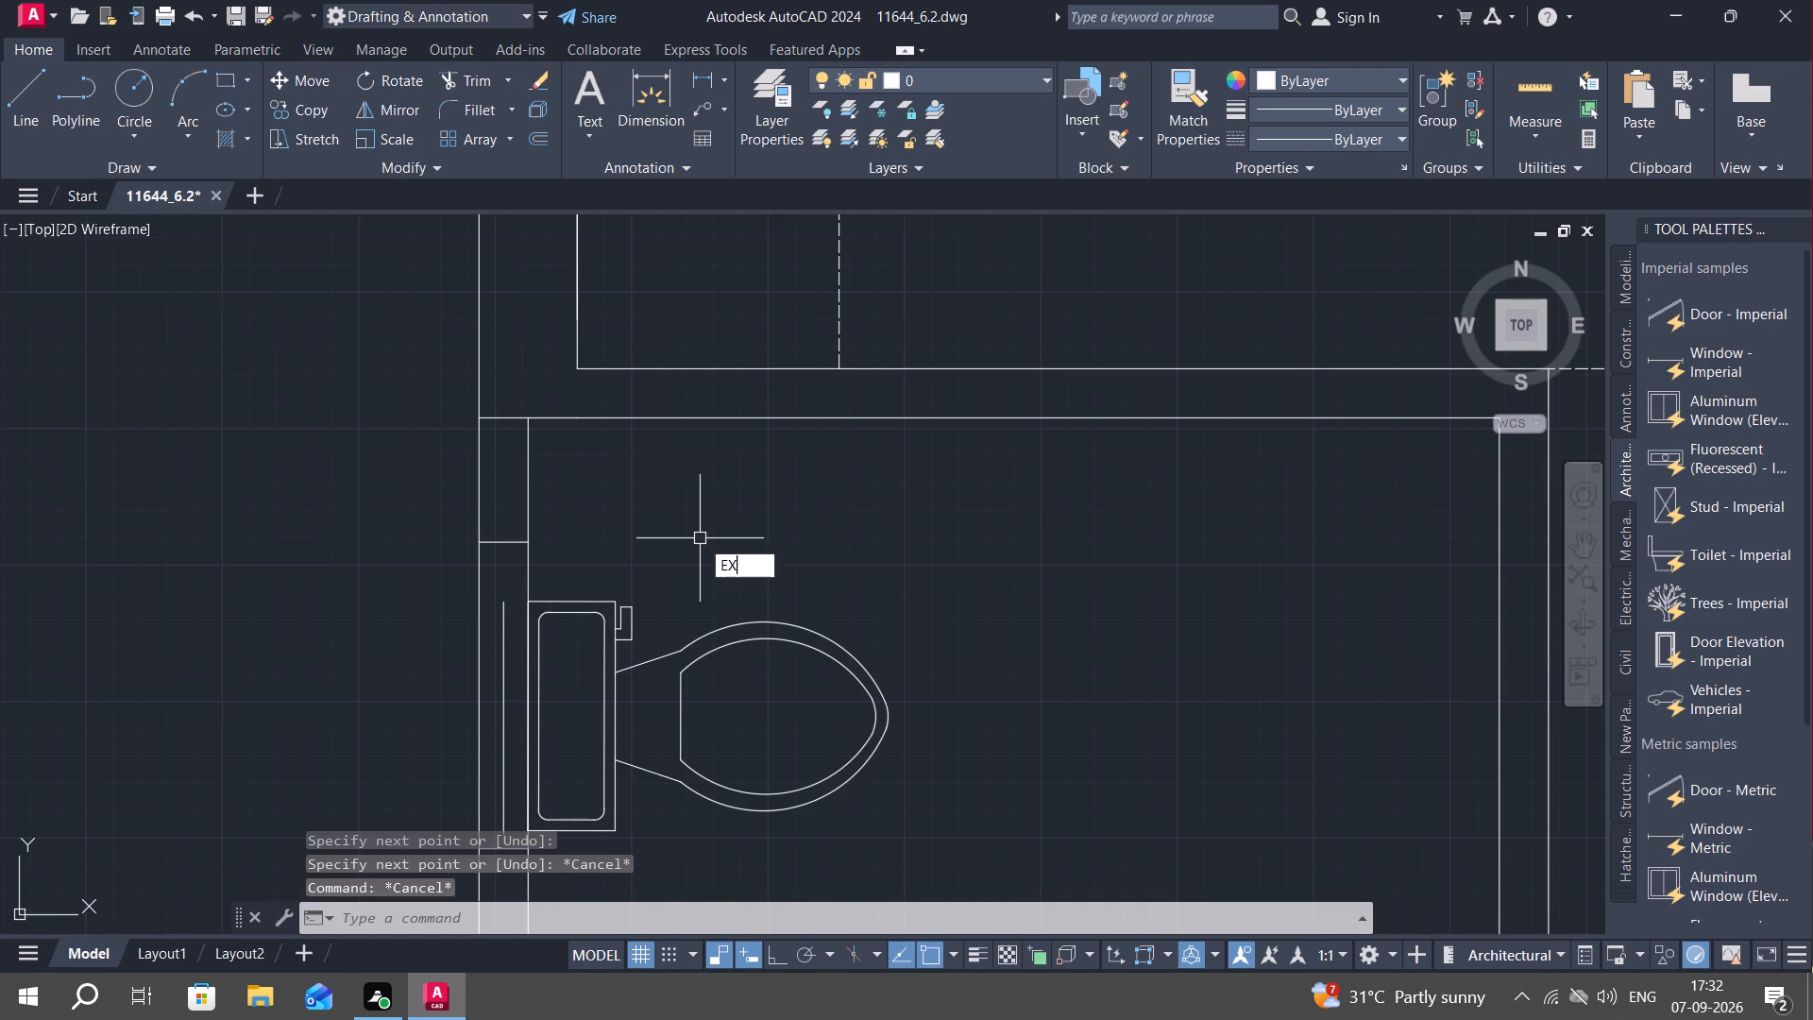
{"action": "key", "text": "space"}
{"action": "left_click", "coordinate": [502, 633]}
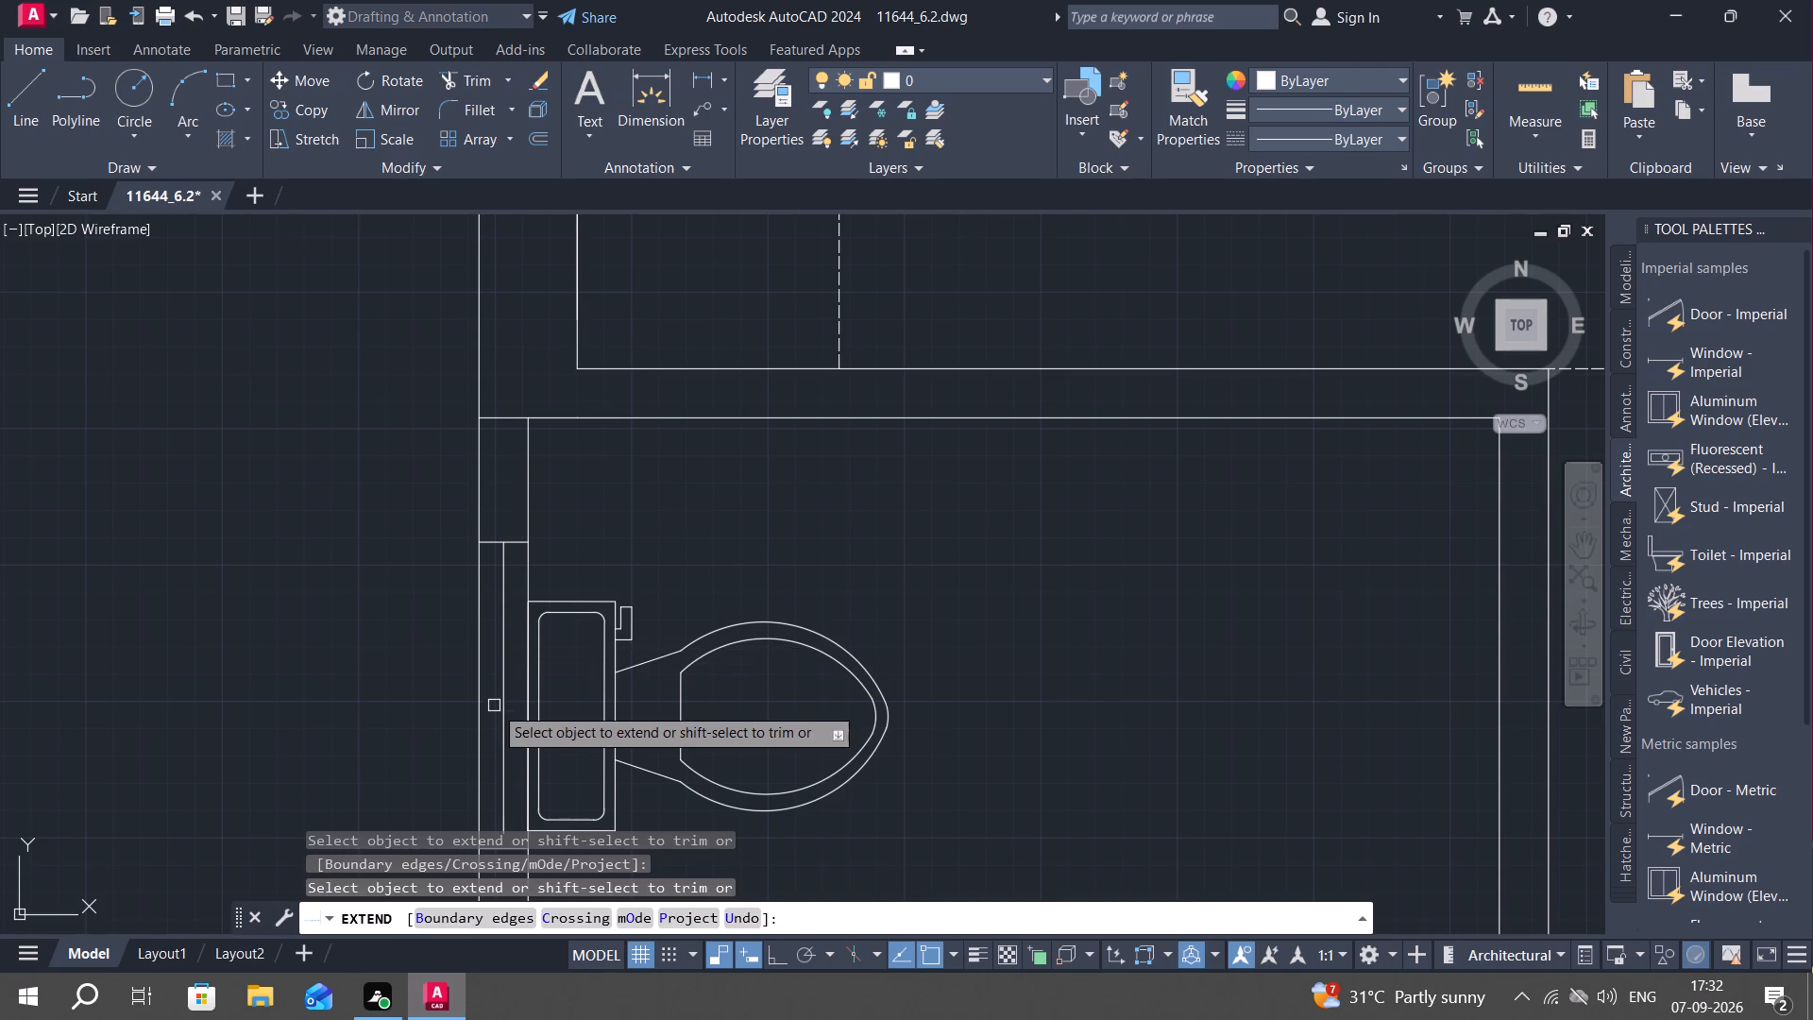
{"action": "scroll", "coordinate": [503, 752], "scroll_direction": "down", "scroll_amount": 1}
{"action": "middle_click_drag", "start_coordinate": [503, 752], "coordinate": [502, 740]}
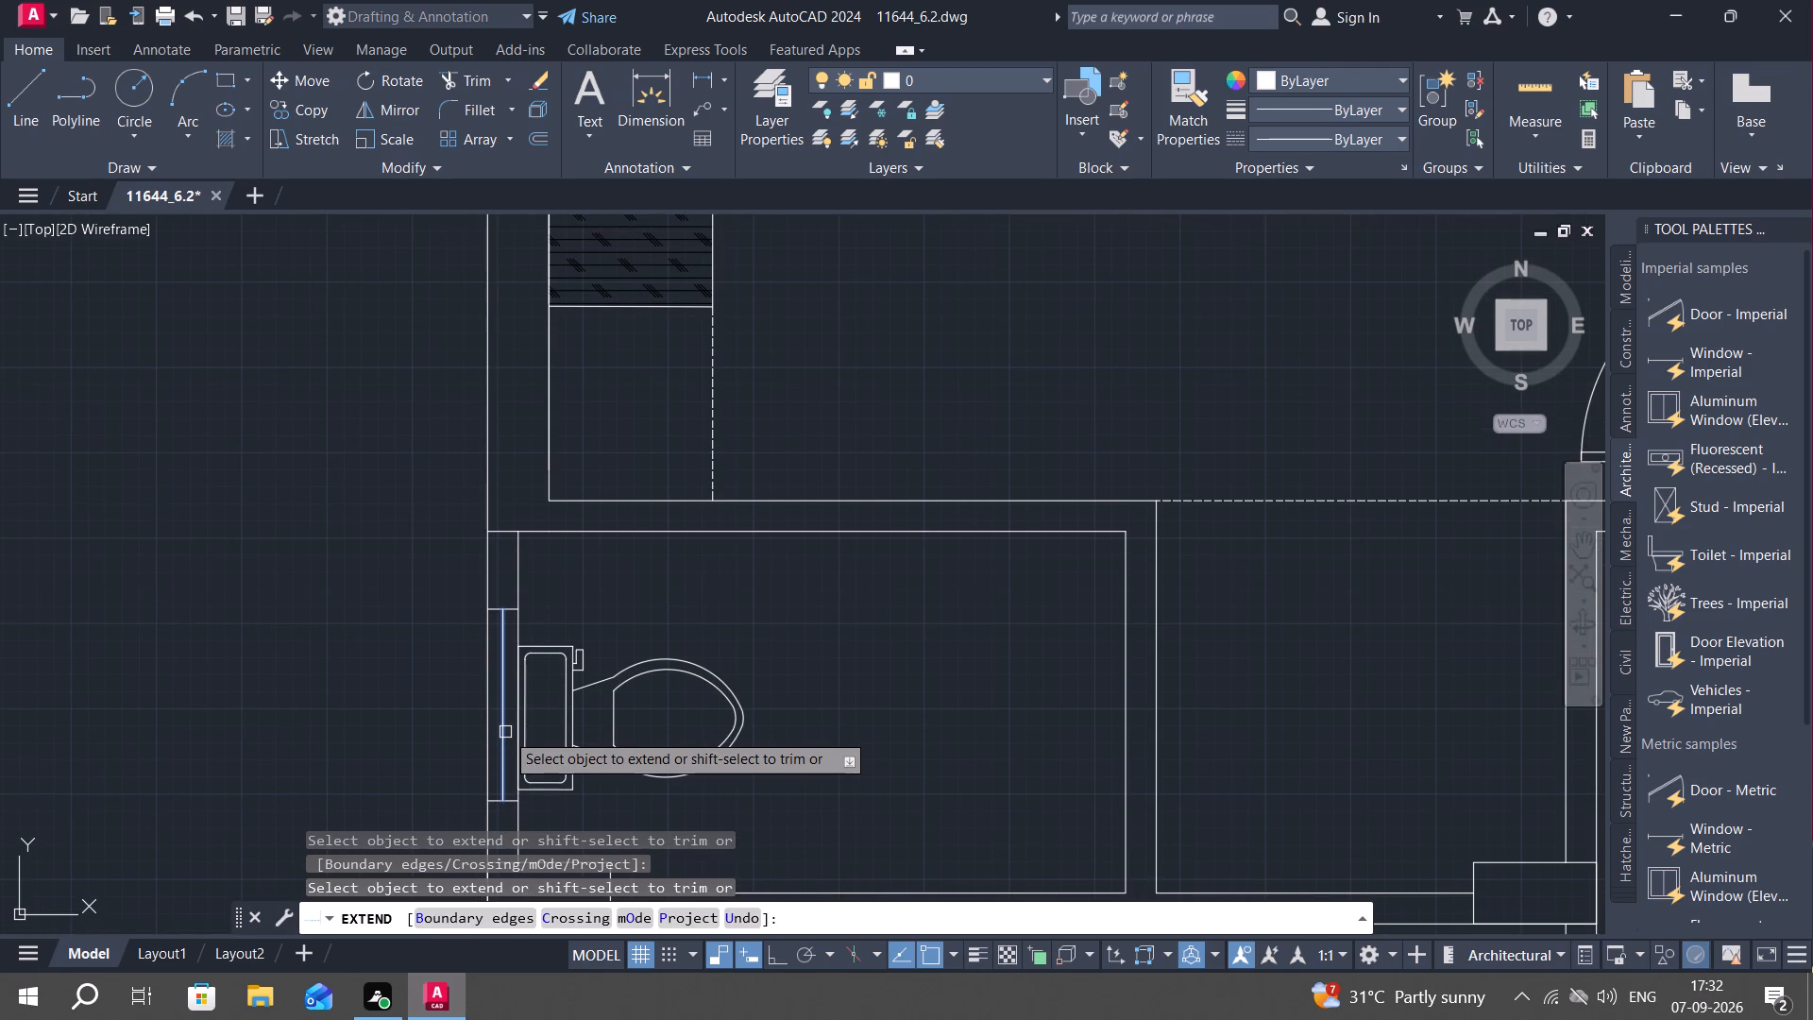
{"action": "left_click", "coordinate": [505, 732]}
{"action": "key", "text": "Escape"}
Draw a 4 1/2" jamb line across the outer wall, between the window's upper jamb and the top of the toilet tank.
{"action": "middle_click_drag", "start_coordinate": [617, 763], "coordinate": [652, 671]}
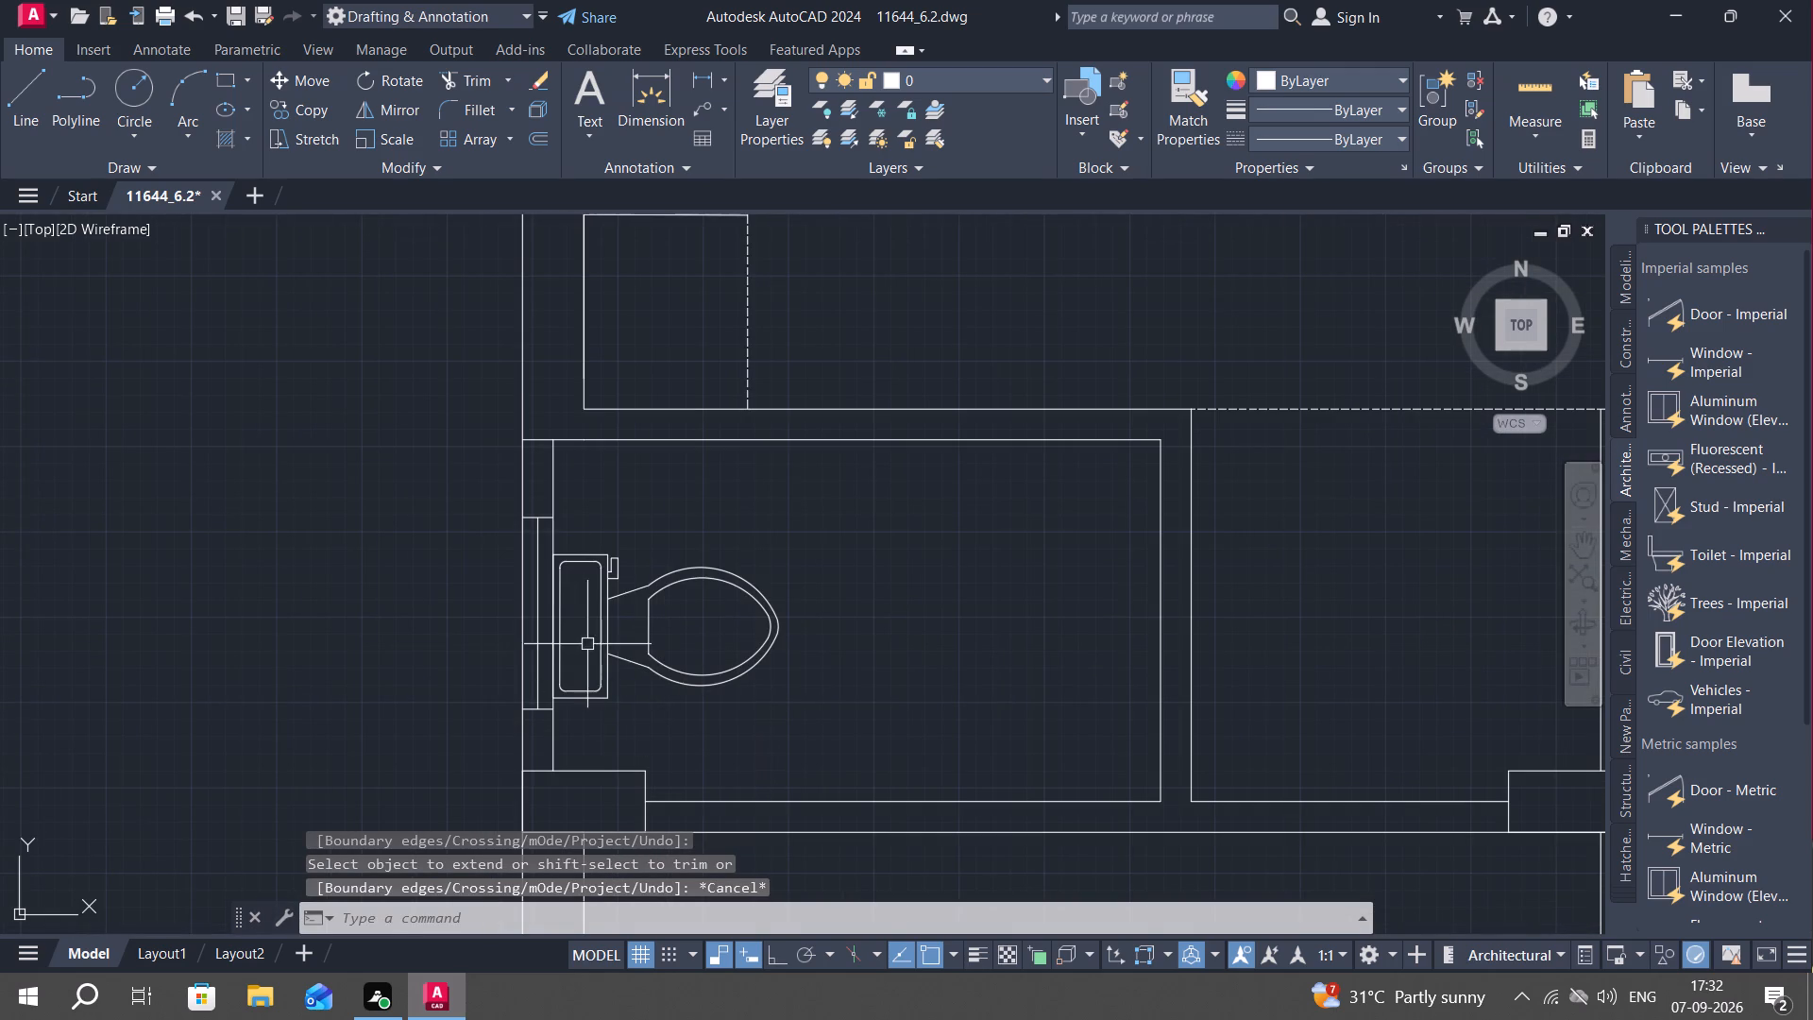
{"action": "scroll", "coordinate": [565, 559], "scroll_direction": "up", "scroll_amount": 2}
{"action": "type", "text": "L"}
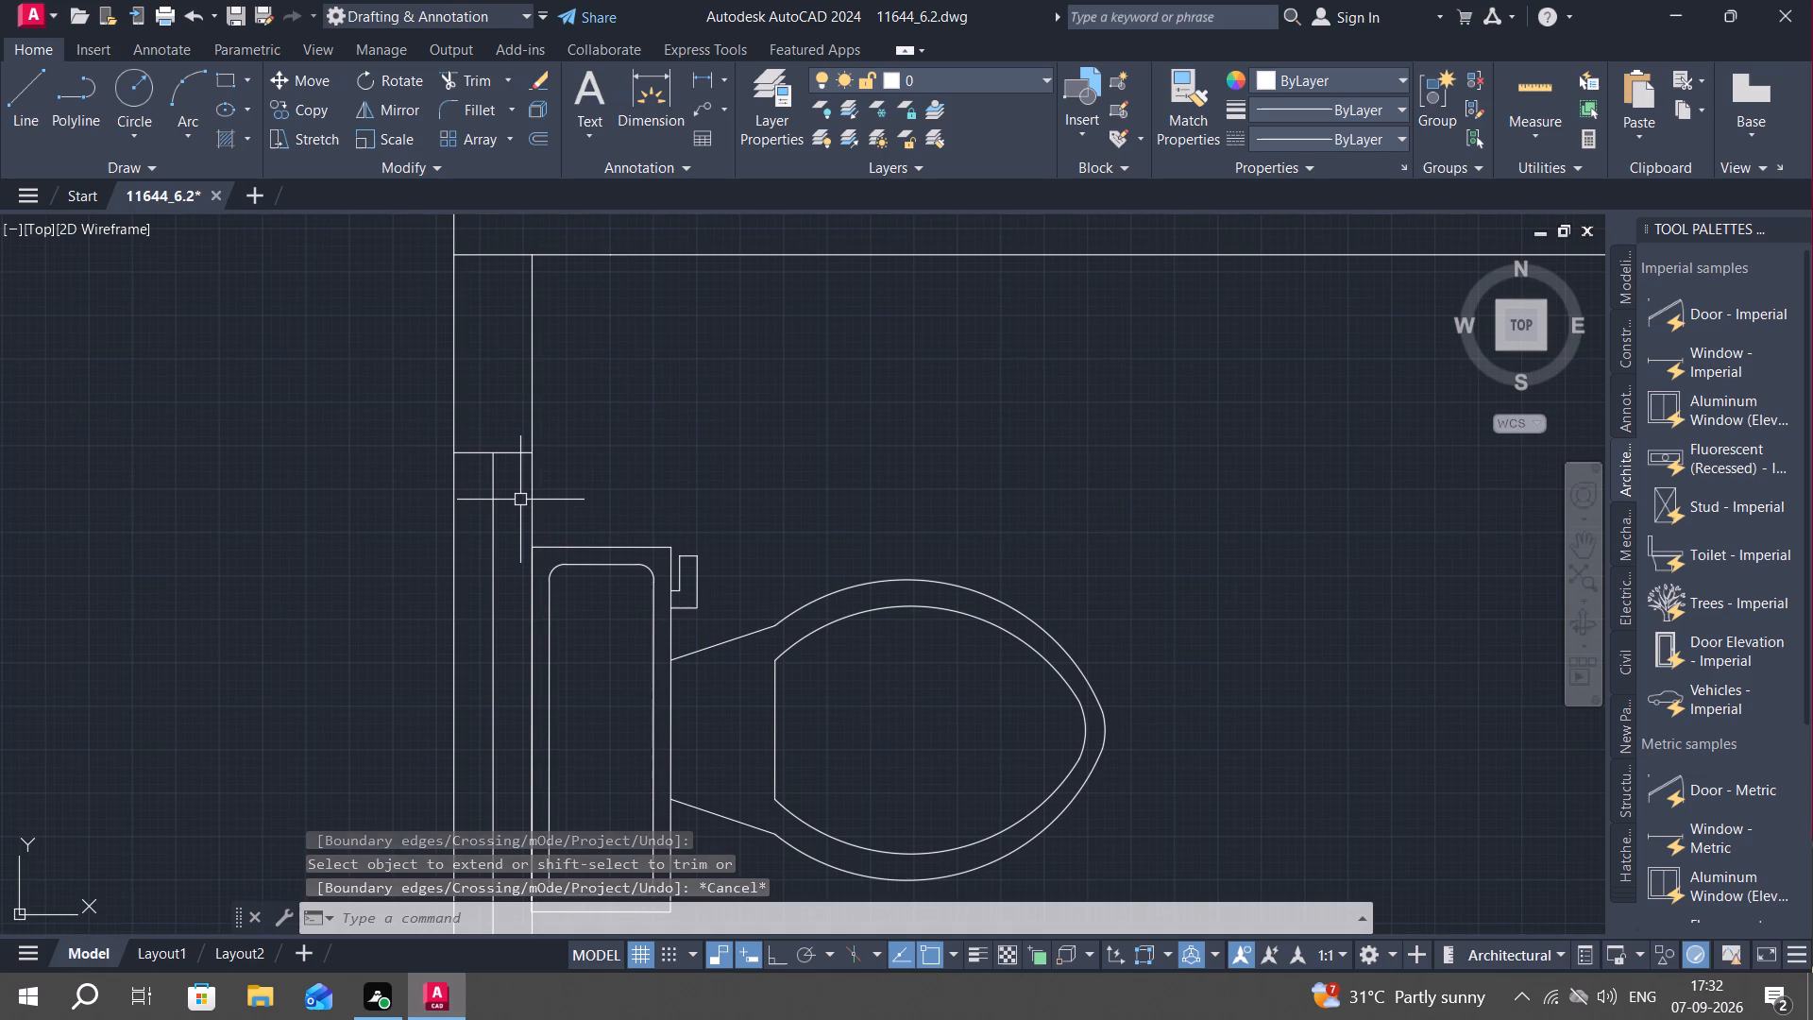
{"action": "key", "text": "space"}
{"action": "left_click", "coordinate": [531, 500]}
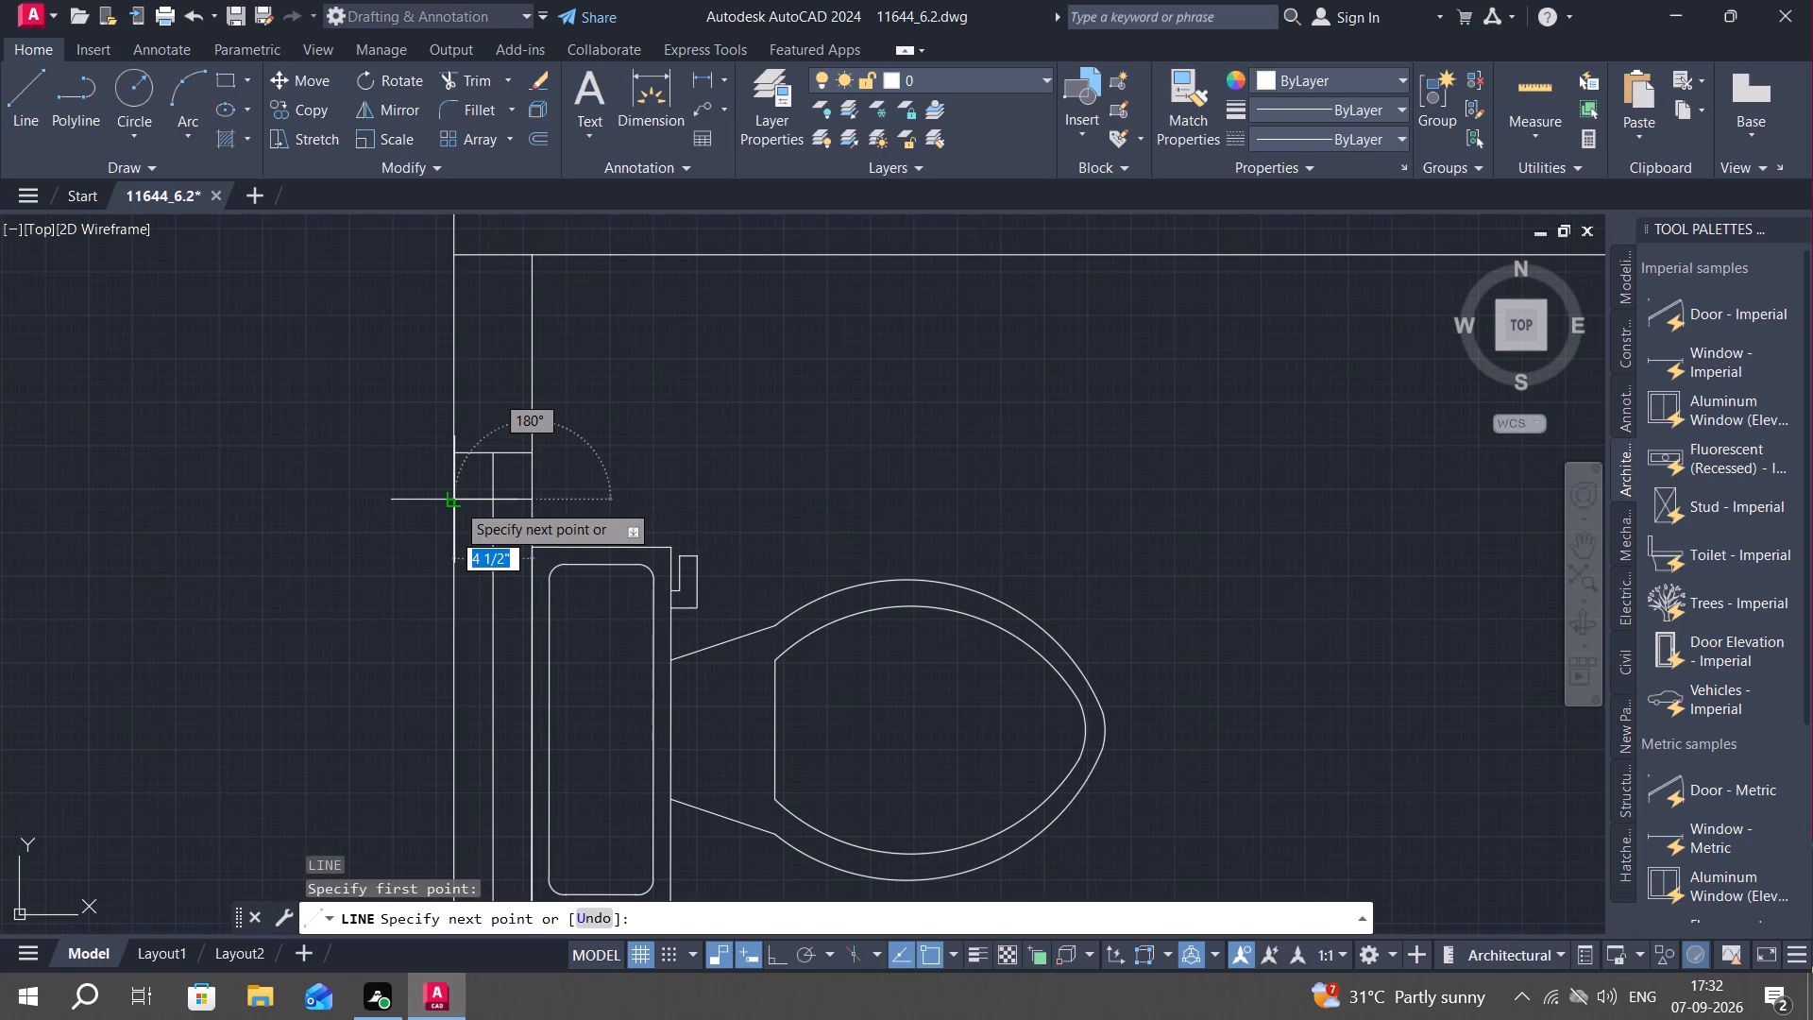
{"action": "left_click", "coordinate": [456, 502]}
{"action": "key", "text": "Escape"}
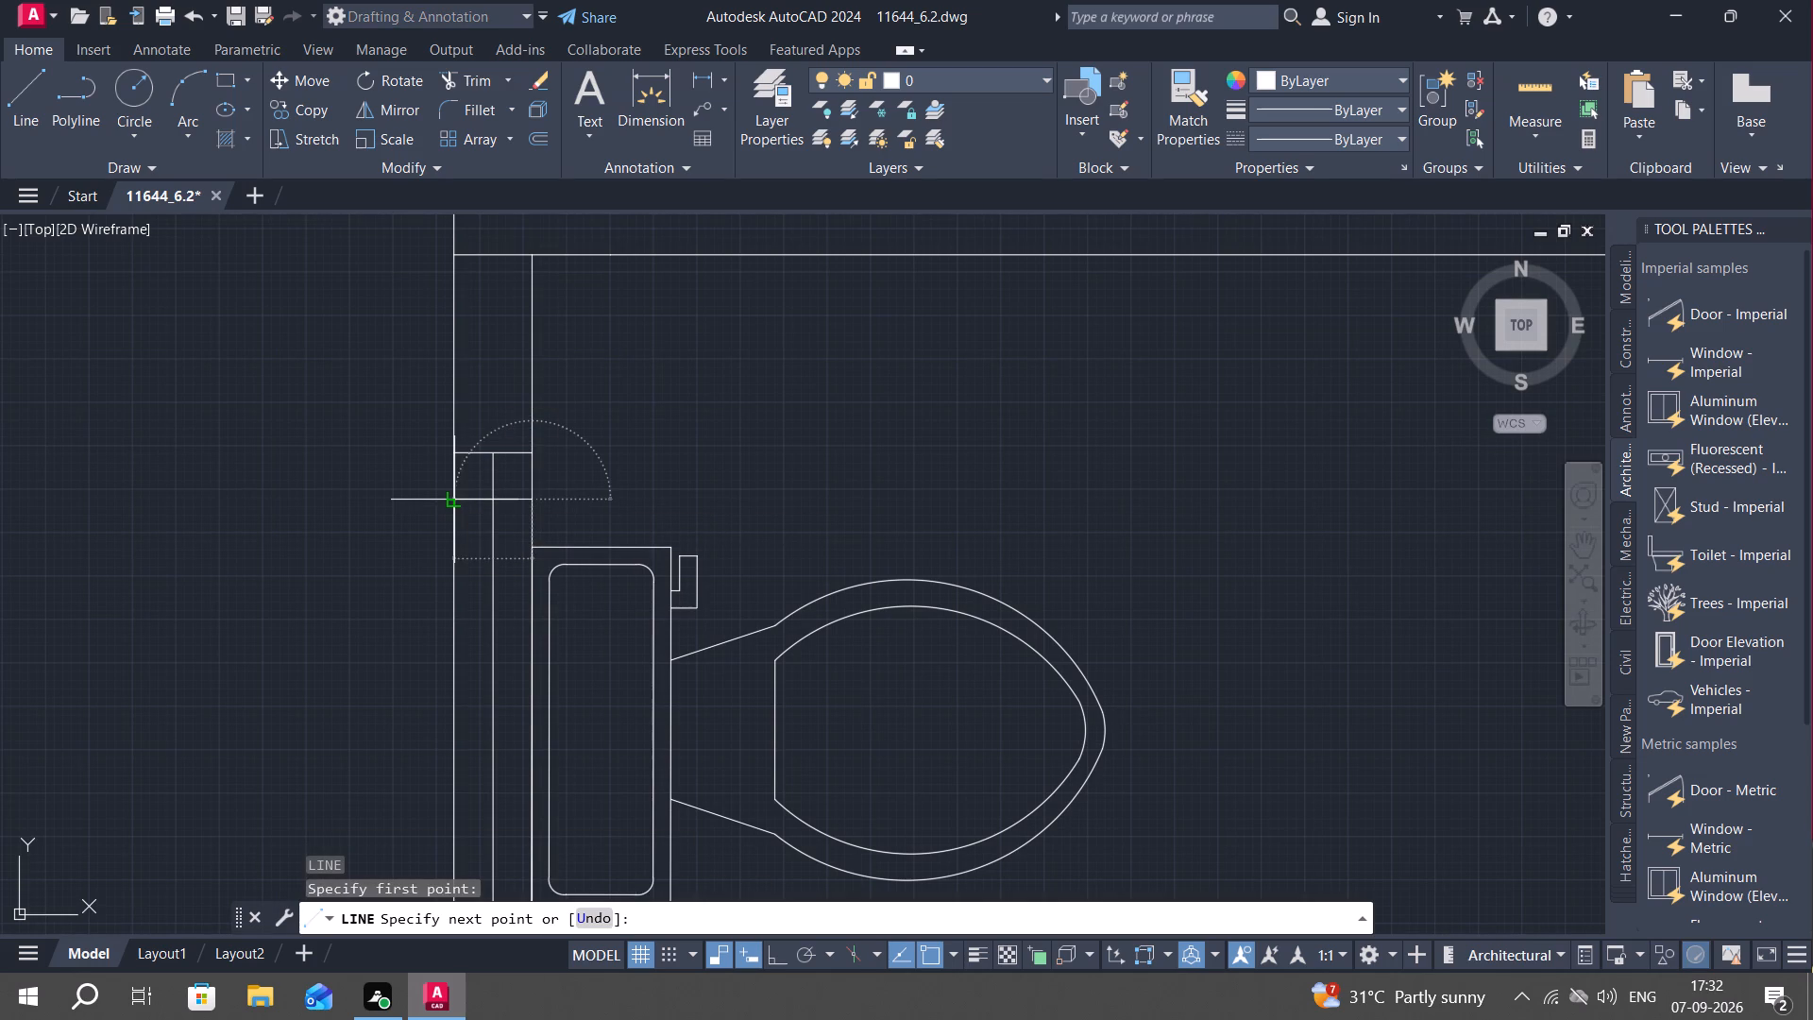
Trim the window's centre line above the new jamb line and remove the previous upper jamb line.
{"action": "type", "text": "TR"}
{"action": "key", "text": "space"}
{"action": "left_click", "coordinate": [490, 470]}
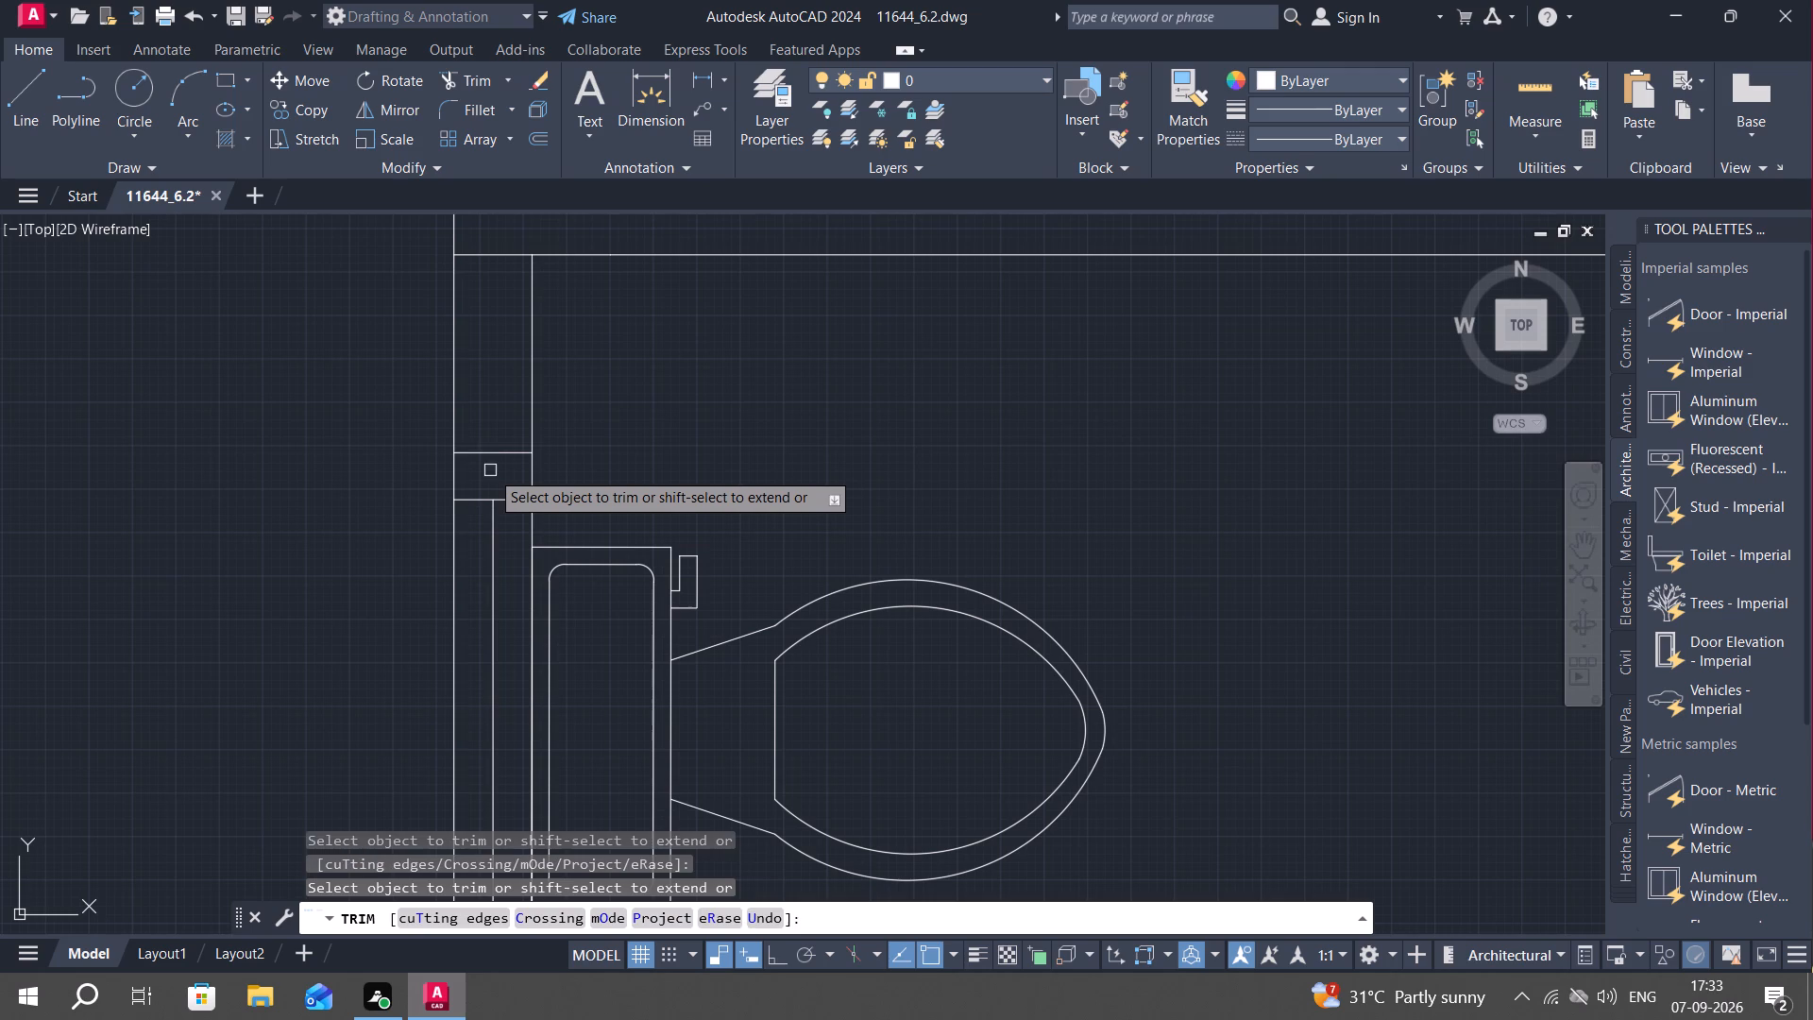
{"action": "left_click", "coordinate": [499, 456]}
{"action": "key", "text": "Escape"}
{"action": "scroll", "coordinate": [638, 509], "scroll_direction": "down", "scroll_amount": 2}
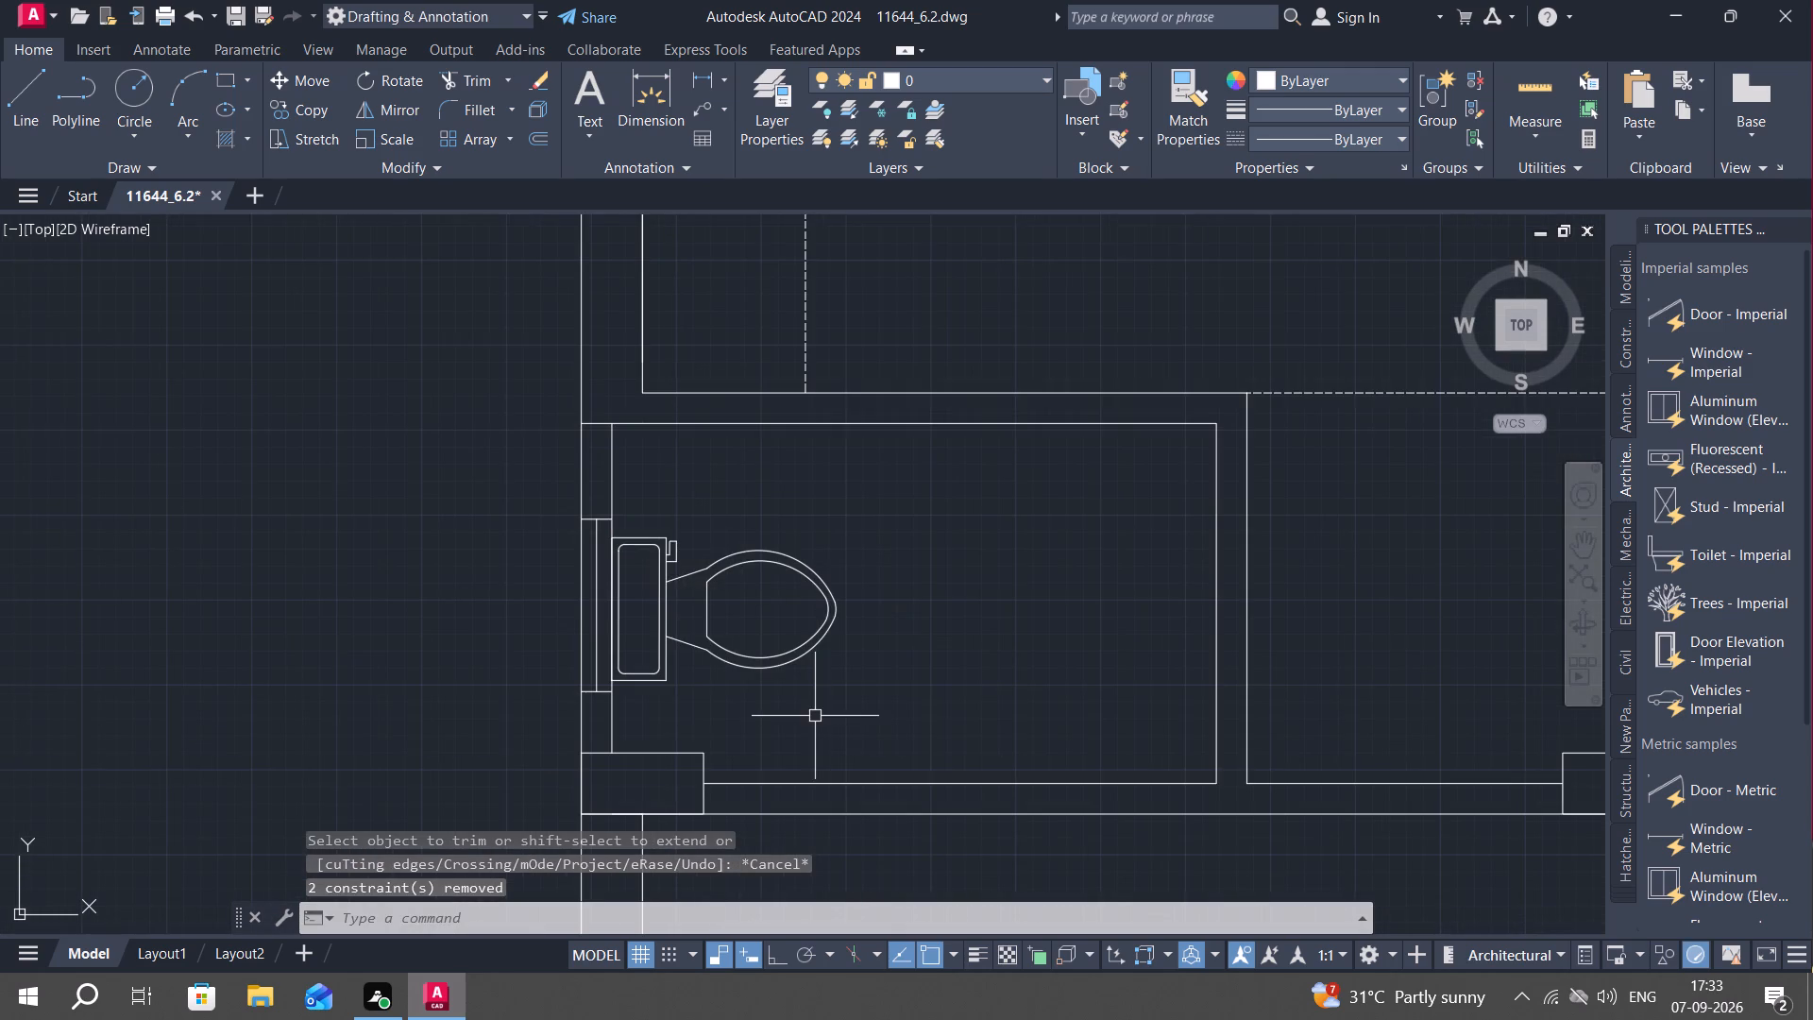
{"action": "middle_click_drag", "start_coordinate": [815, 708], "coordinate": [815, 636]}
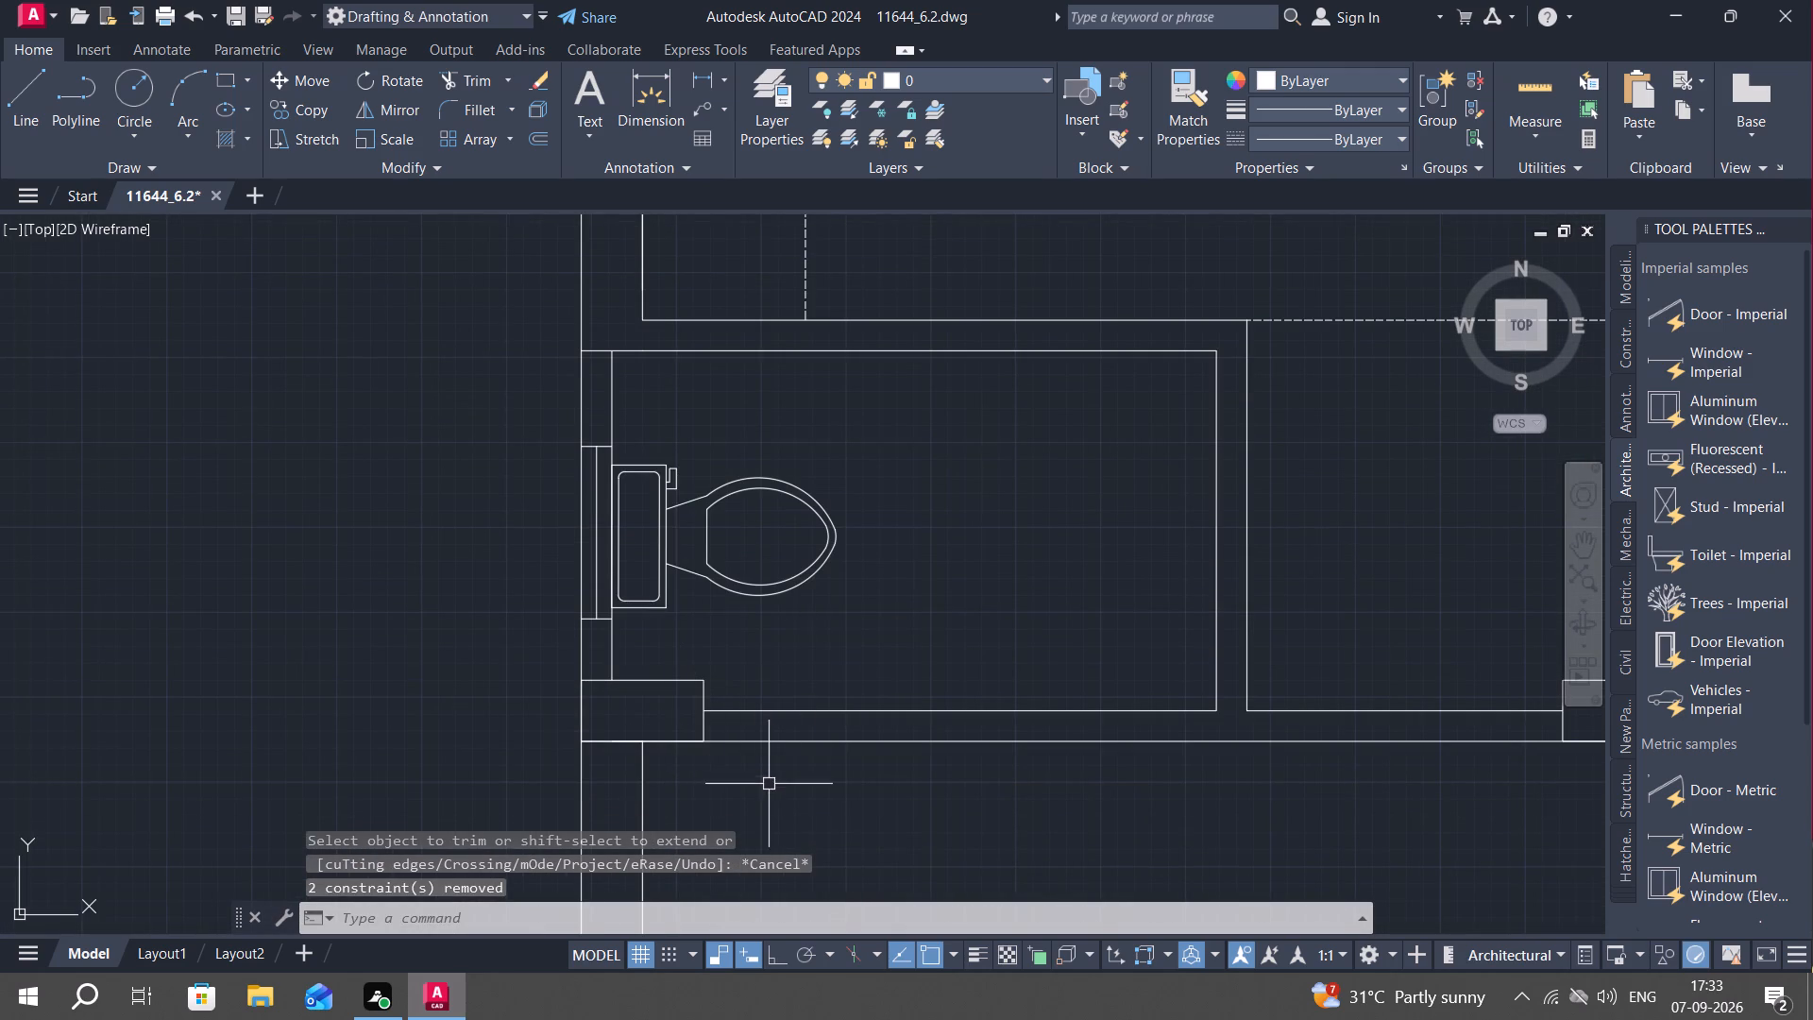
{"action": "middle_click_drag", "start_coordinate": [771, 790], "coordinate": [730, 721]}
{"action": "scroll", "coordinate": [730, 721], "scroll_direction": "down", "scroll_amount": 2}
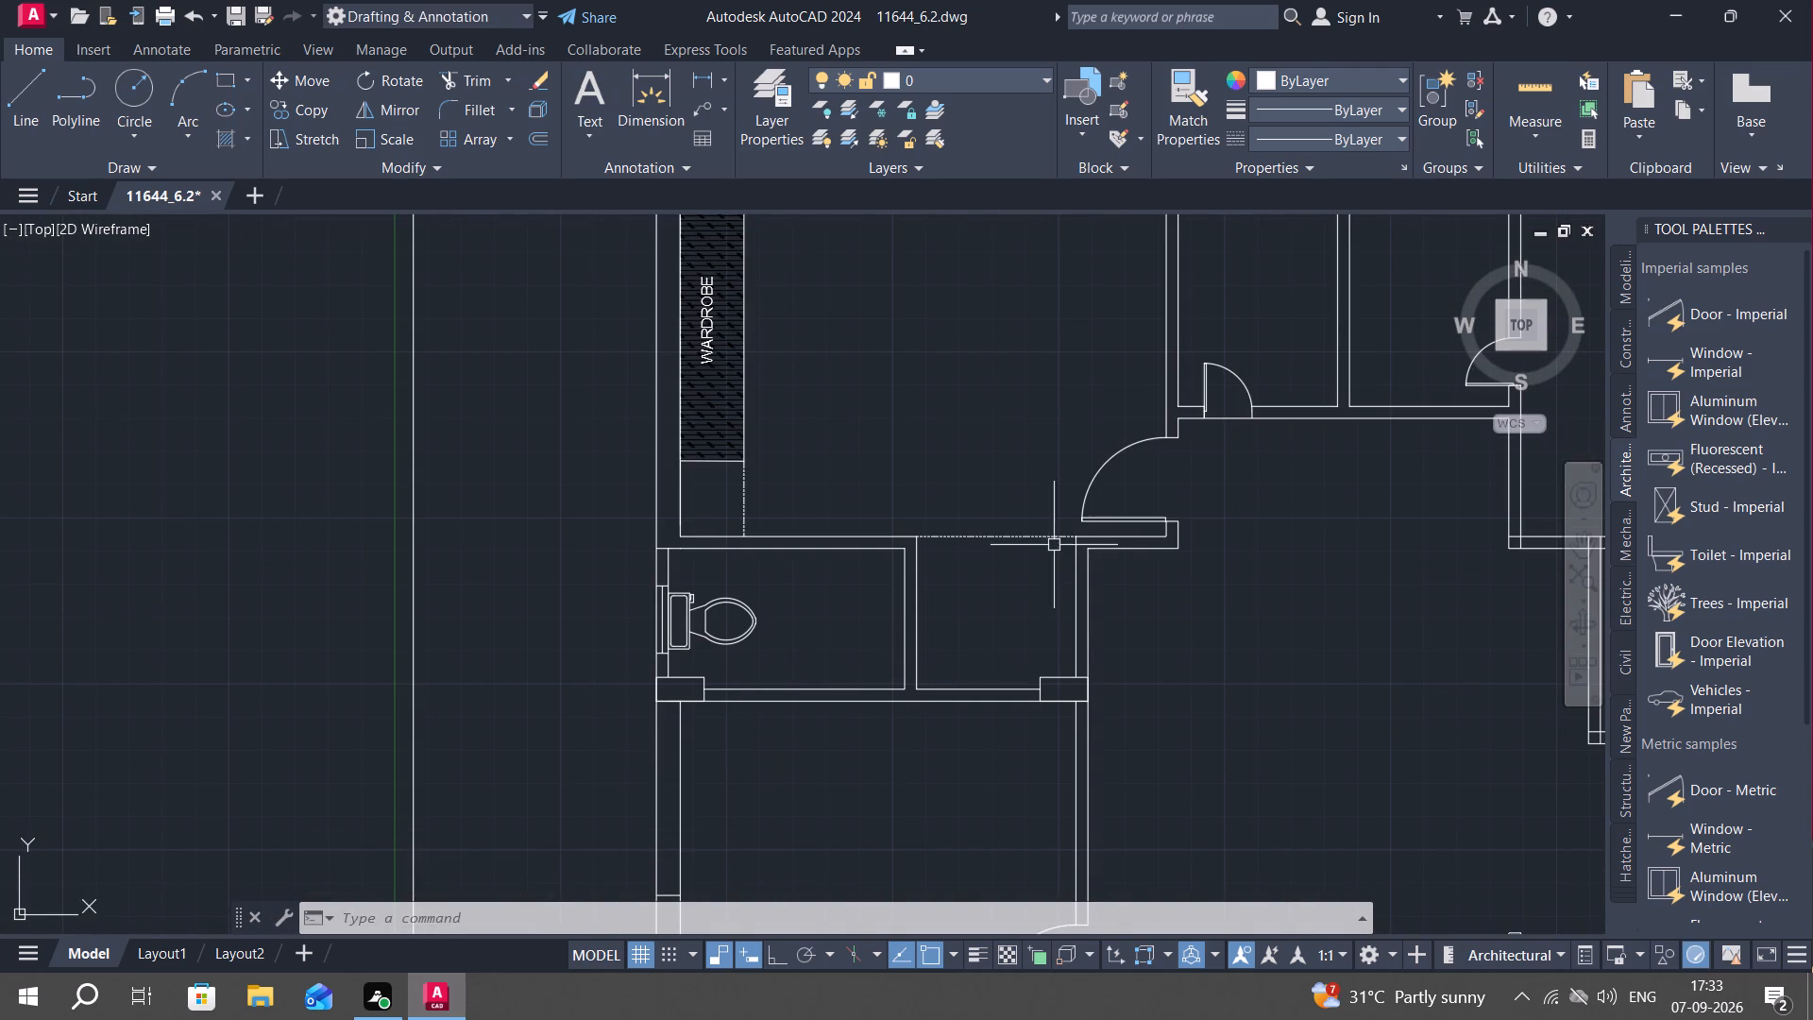
Copy the bedroom door beside the dashed opening into the partition wall between the toilet and the adjoining space.
{"action": "type", "text": "CO"}
{"action": "key", "text": "space"}
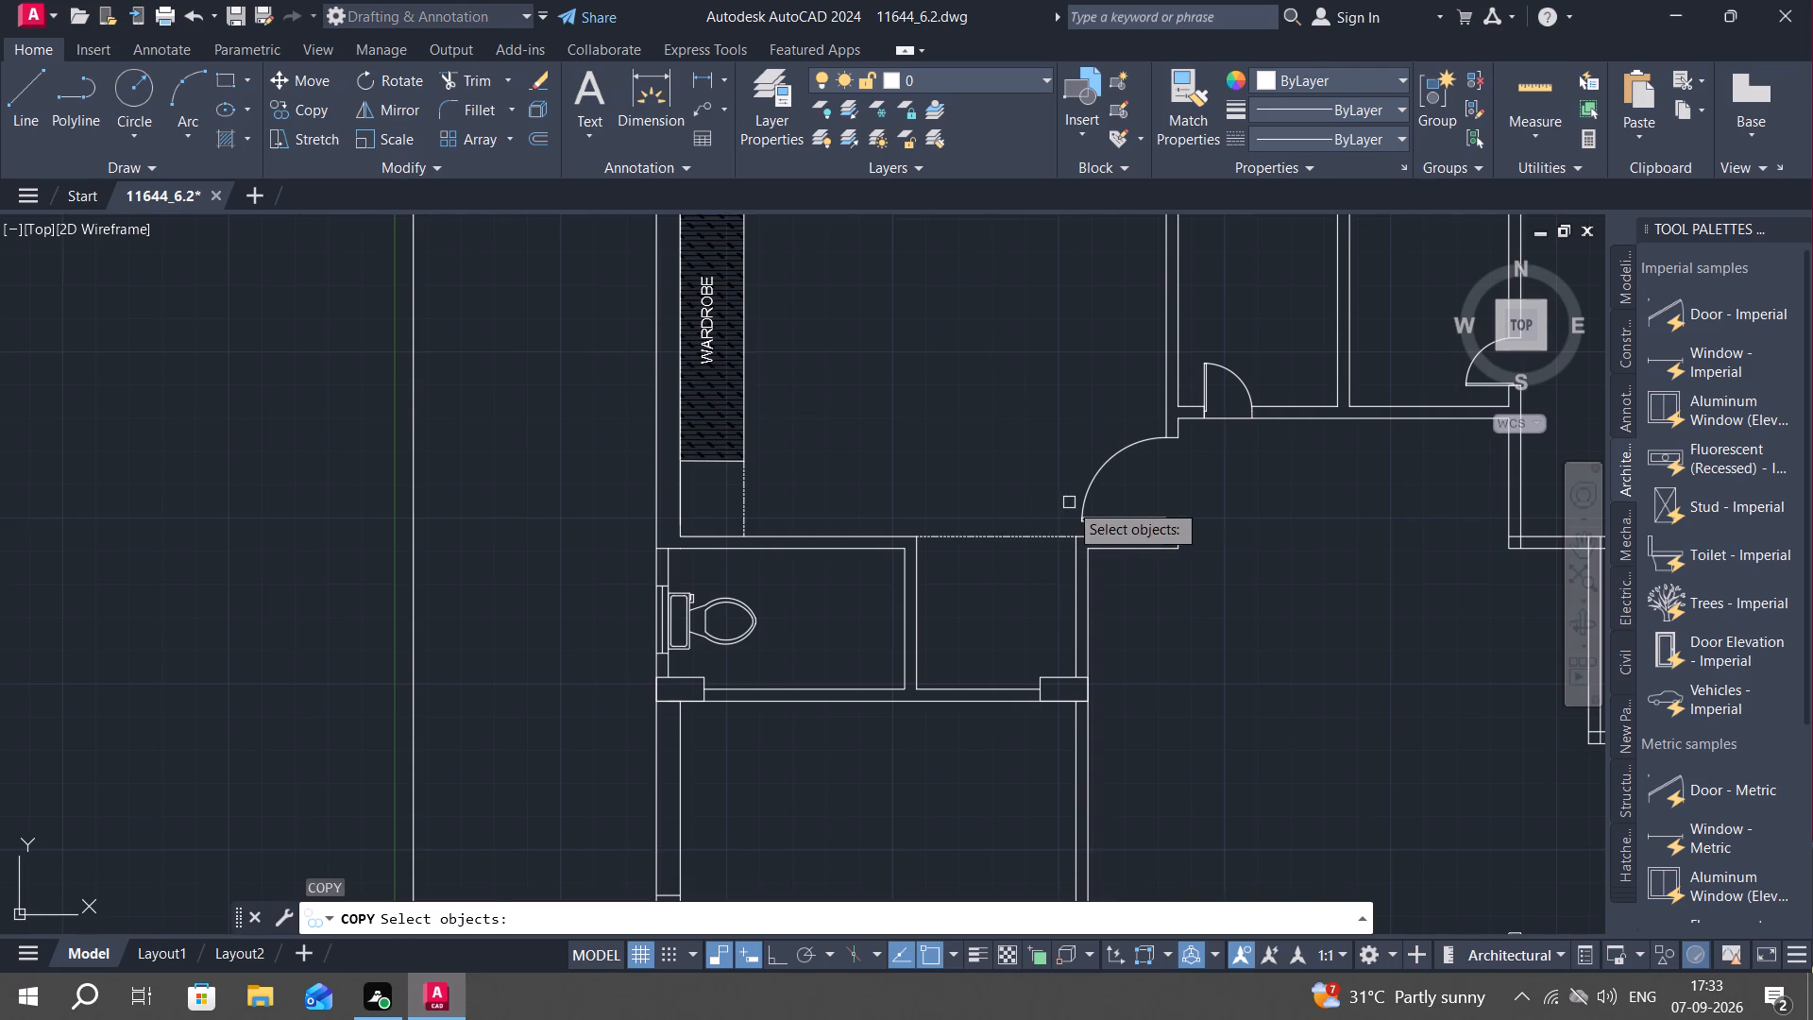
{"action": "left_click", "coordinate": [1089, 494]}
{"action": "right_click", "coordinate": [1089, 494]}
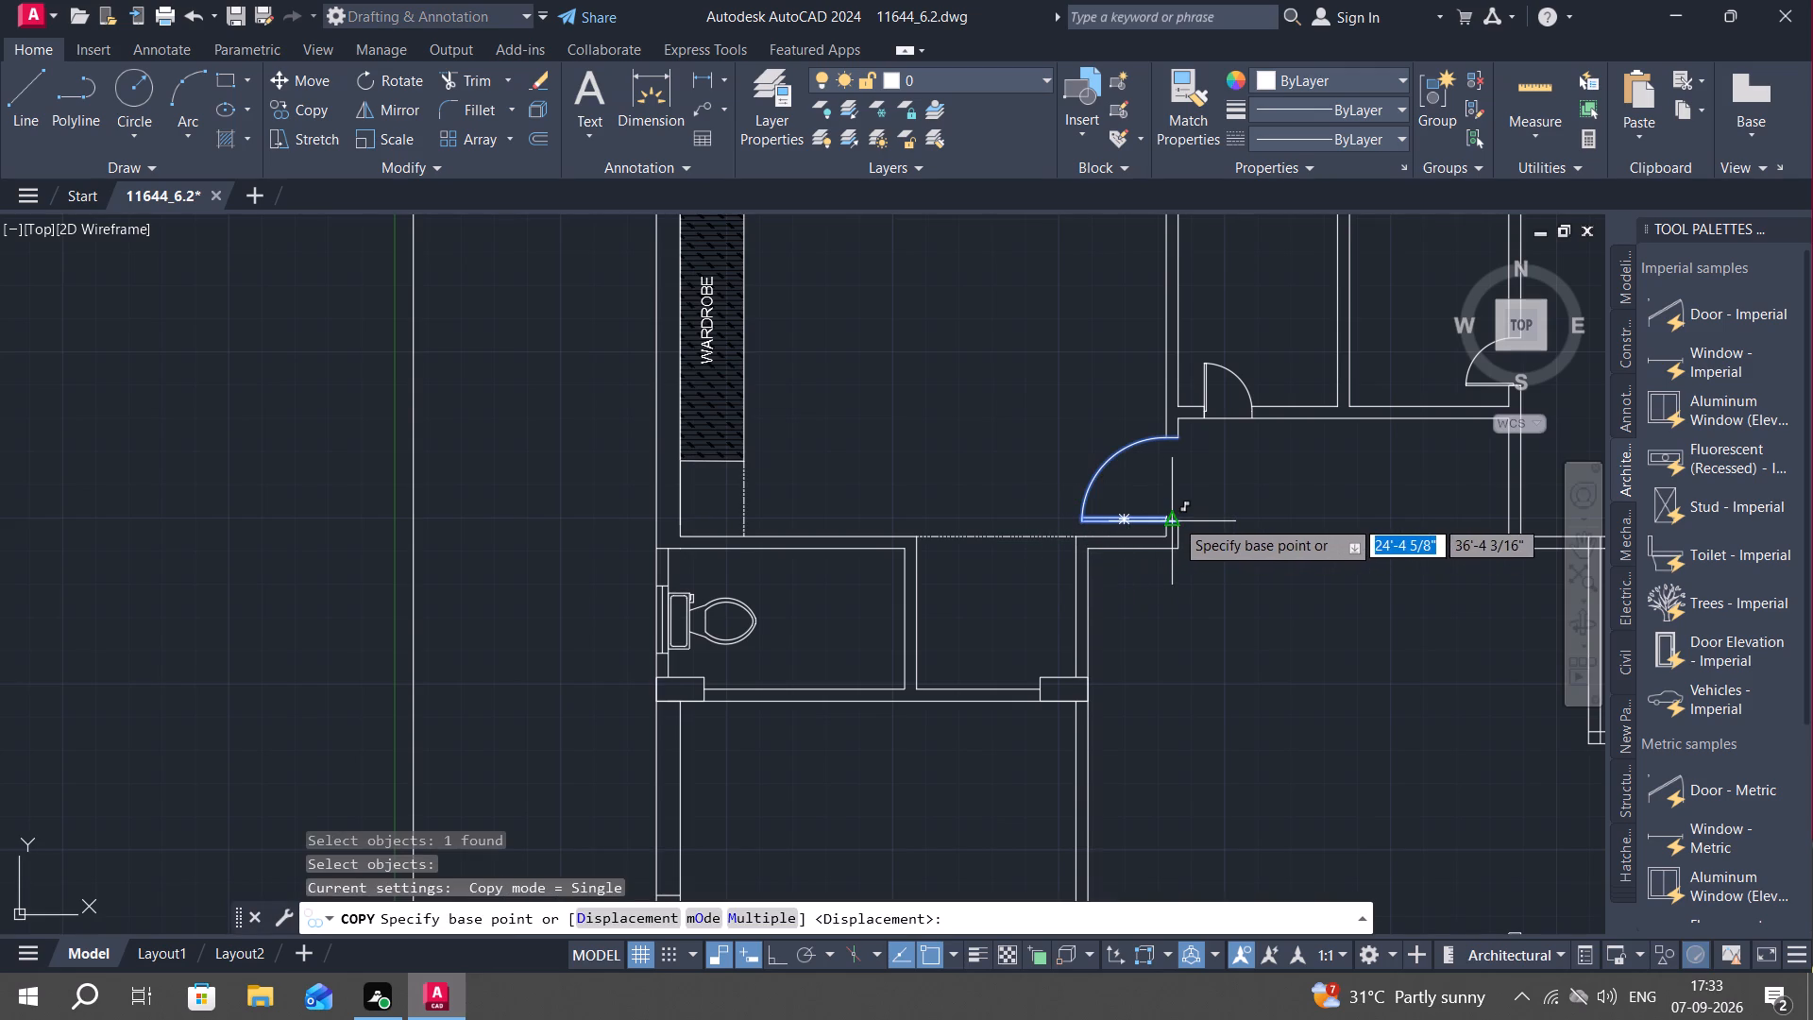
{"action": "left_click", "coordinate": [1180, 517]}
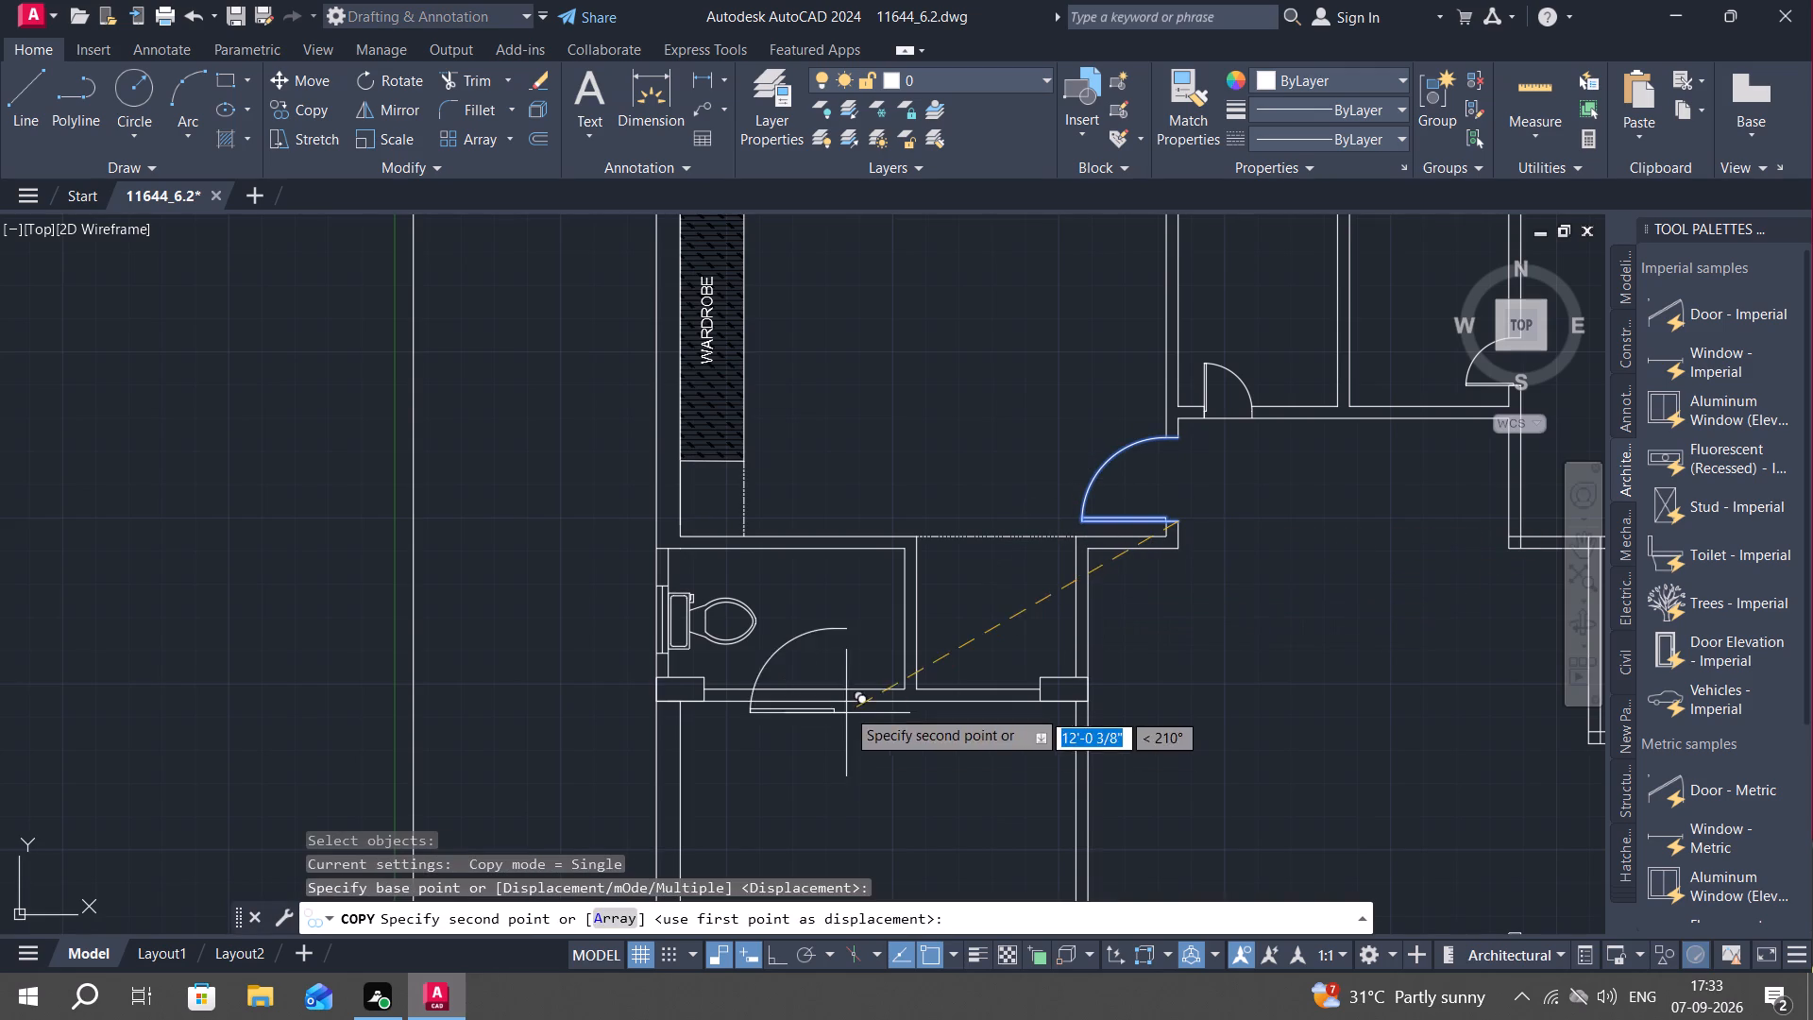
{"action": "scroll", "coordinate": [916, 671], "scroll_direction": "up", "scroll_amount": 2}
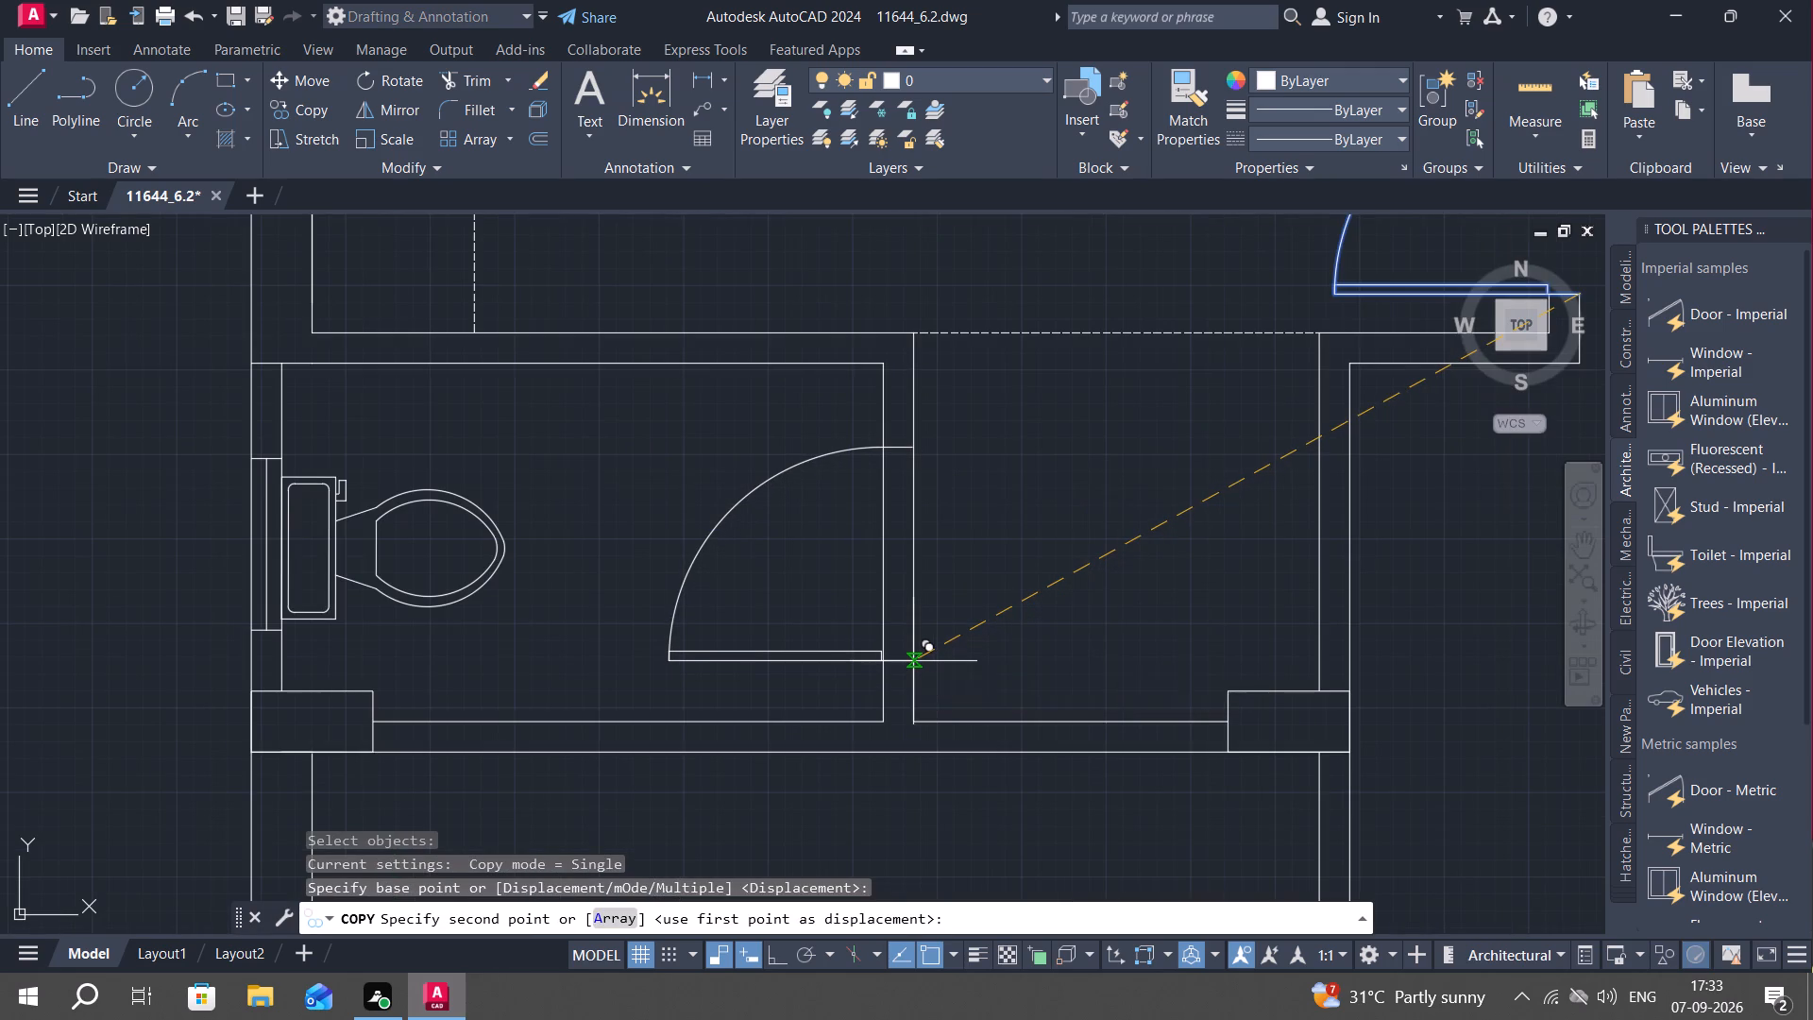
{"action": "scroll", "coordinate": [907, 662], "scroll_direction": "up", "scroll_amount": 2}
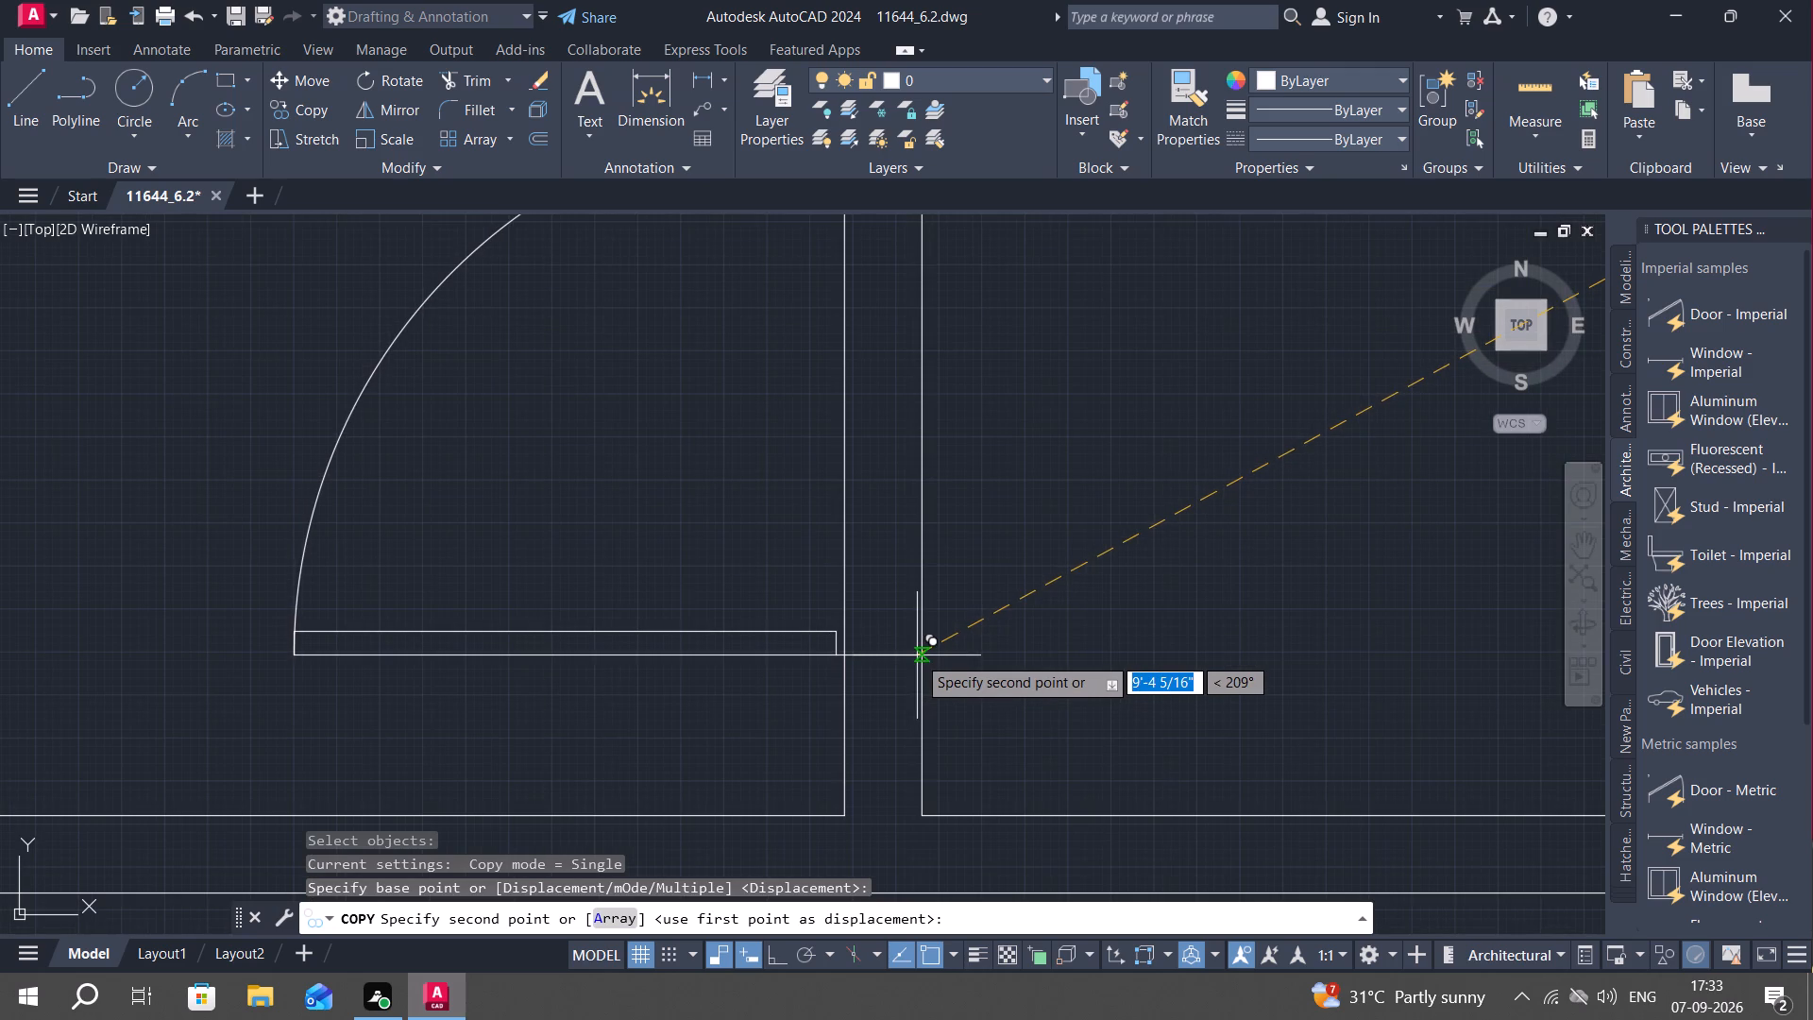
{"action": "left_click", "coordinate": [858, 654]}
{"action": "scroll", "coordinate": [899, 628], "scroll_direction": "down", "scroll_amount": 3}
{"action": "scroll", "coordinate": [850, 536], "scroll_direction": "down", "scroll_amount": 2}
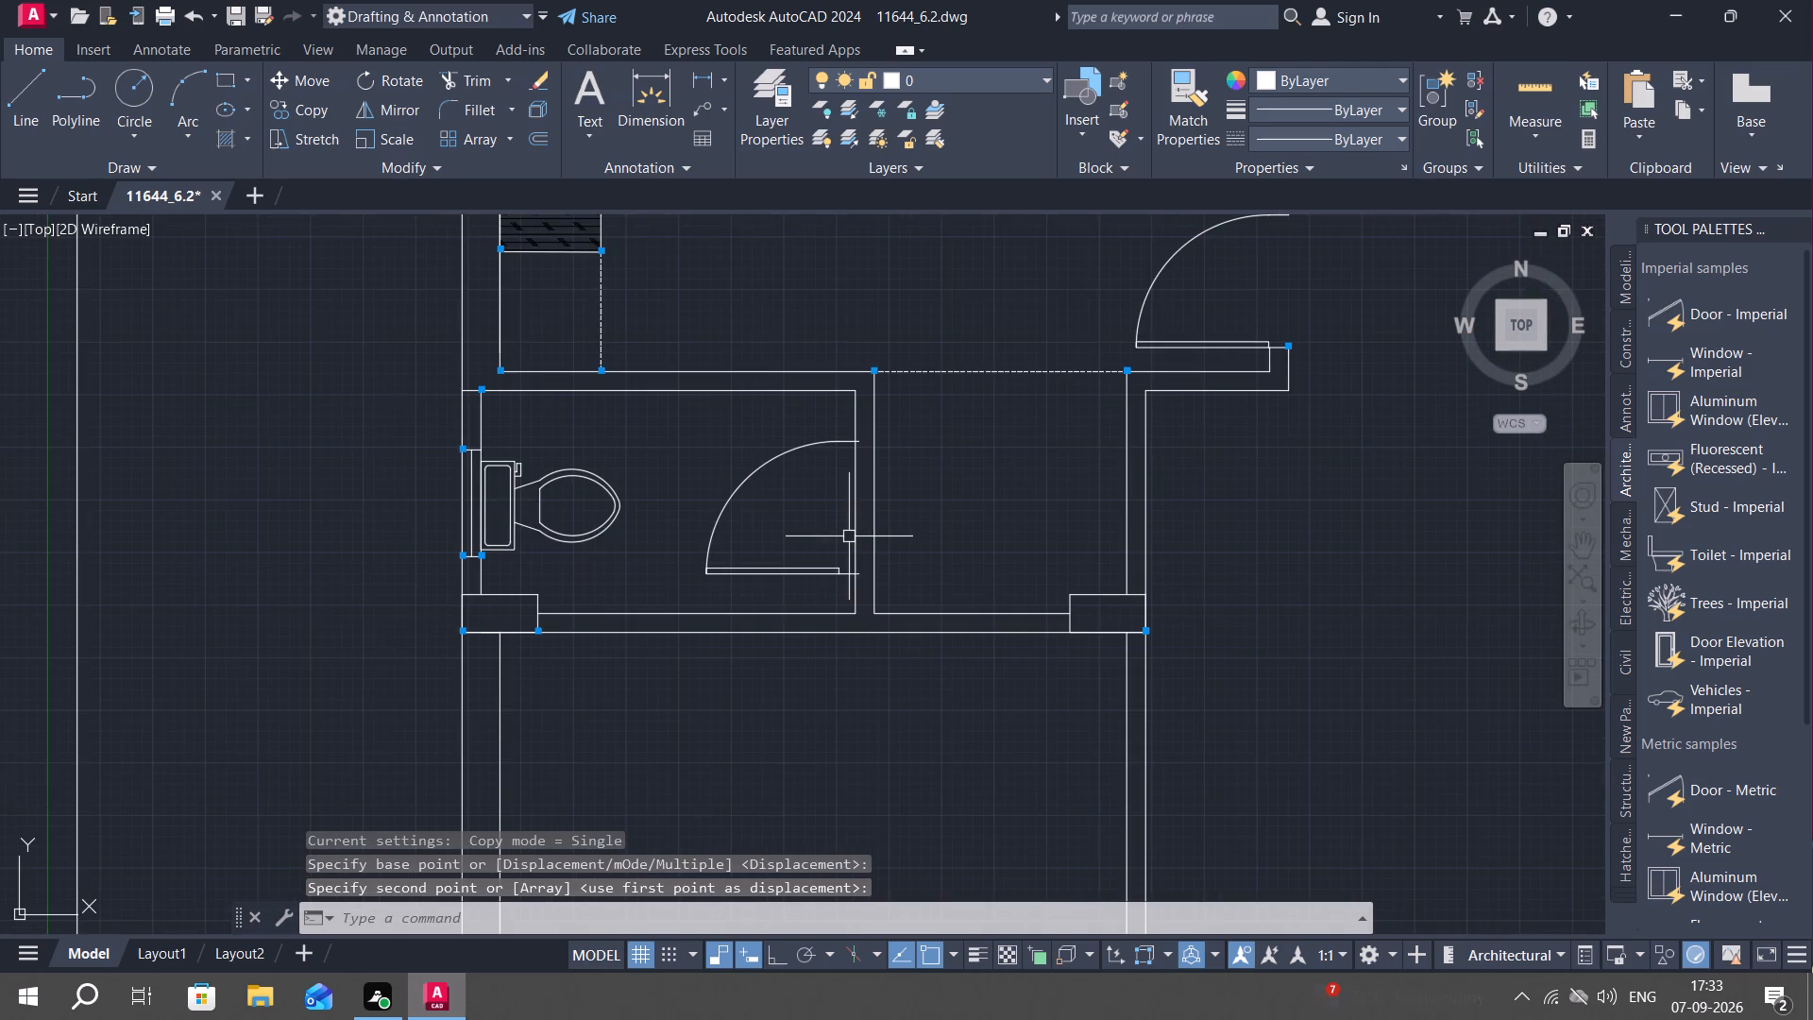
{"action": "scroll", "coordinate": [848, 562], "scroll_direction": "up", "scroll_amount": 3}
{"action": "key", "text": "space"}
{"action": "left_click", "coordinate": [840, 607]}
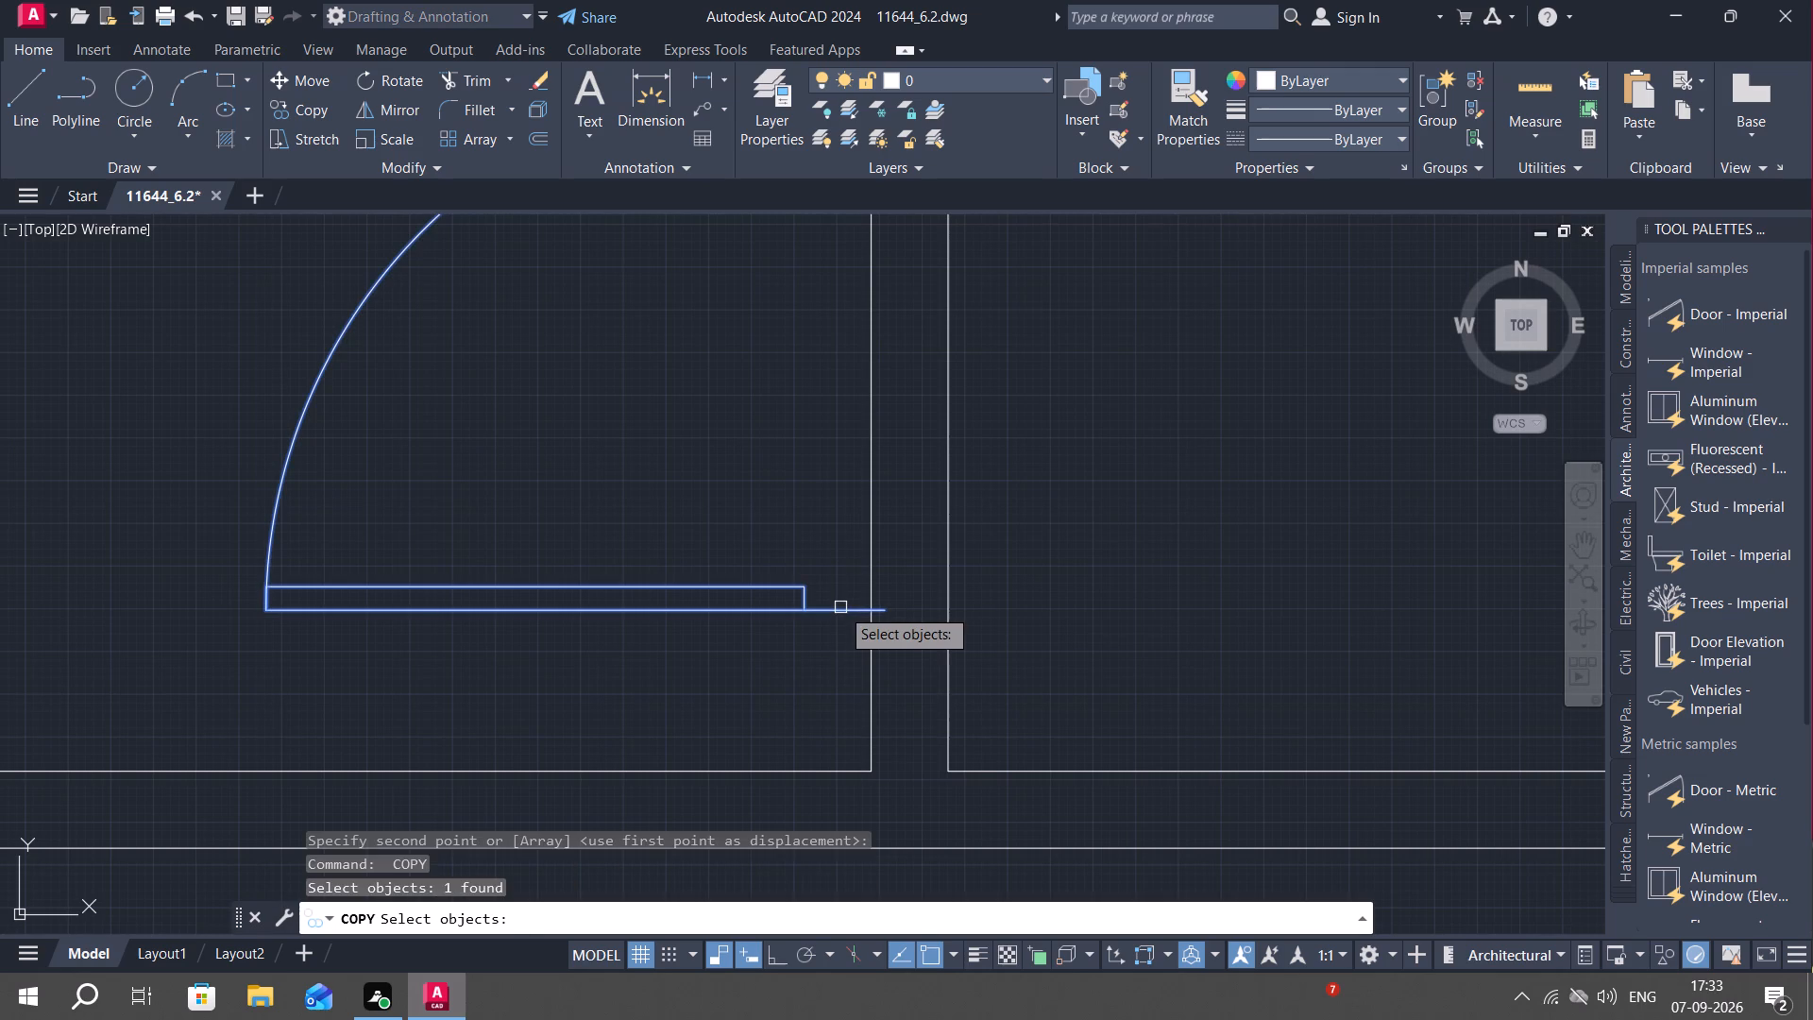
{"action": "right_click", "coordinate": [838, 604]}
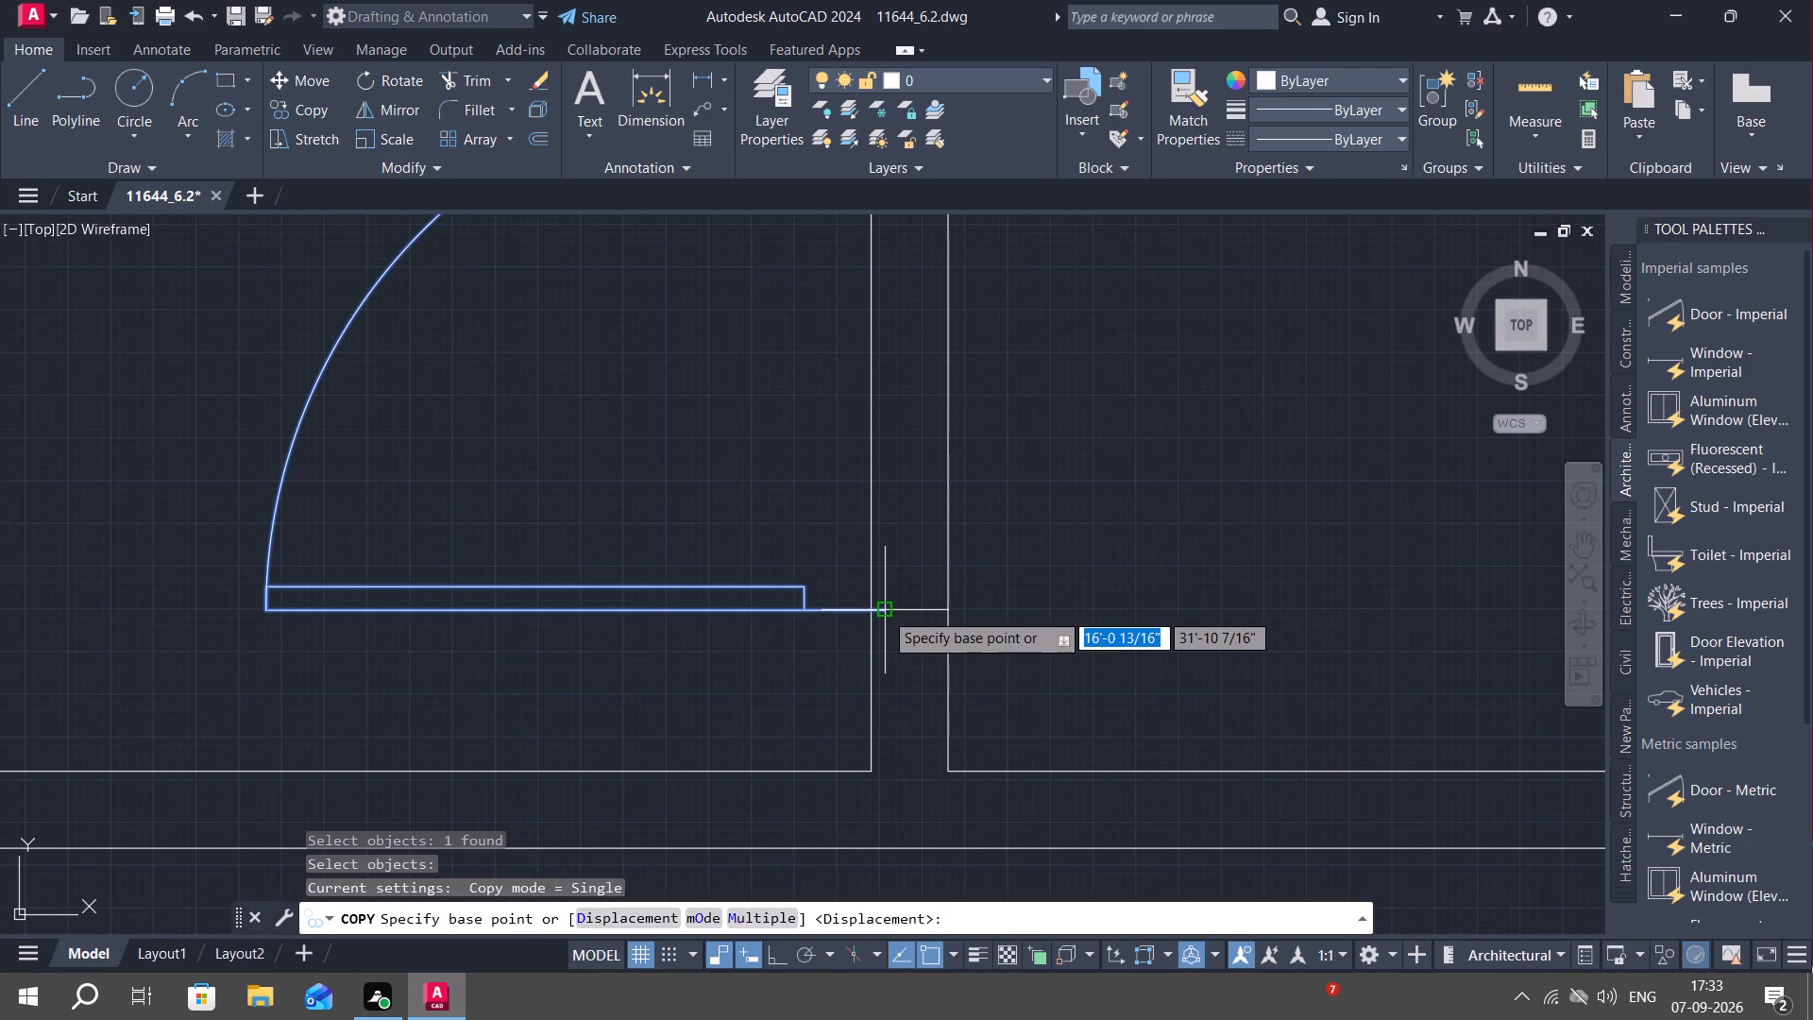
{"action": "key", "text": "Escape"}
Move the copied toilet door so its lower hinge-side corner sits on the partition wall's outer face.
{"action": "key", "text": "m"}
{"action": "key", "text": "space"}
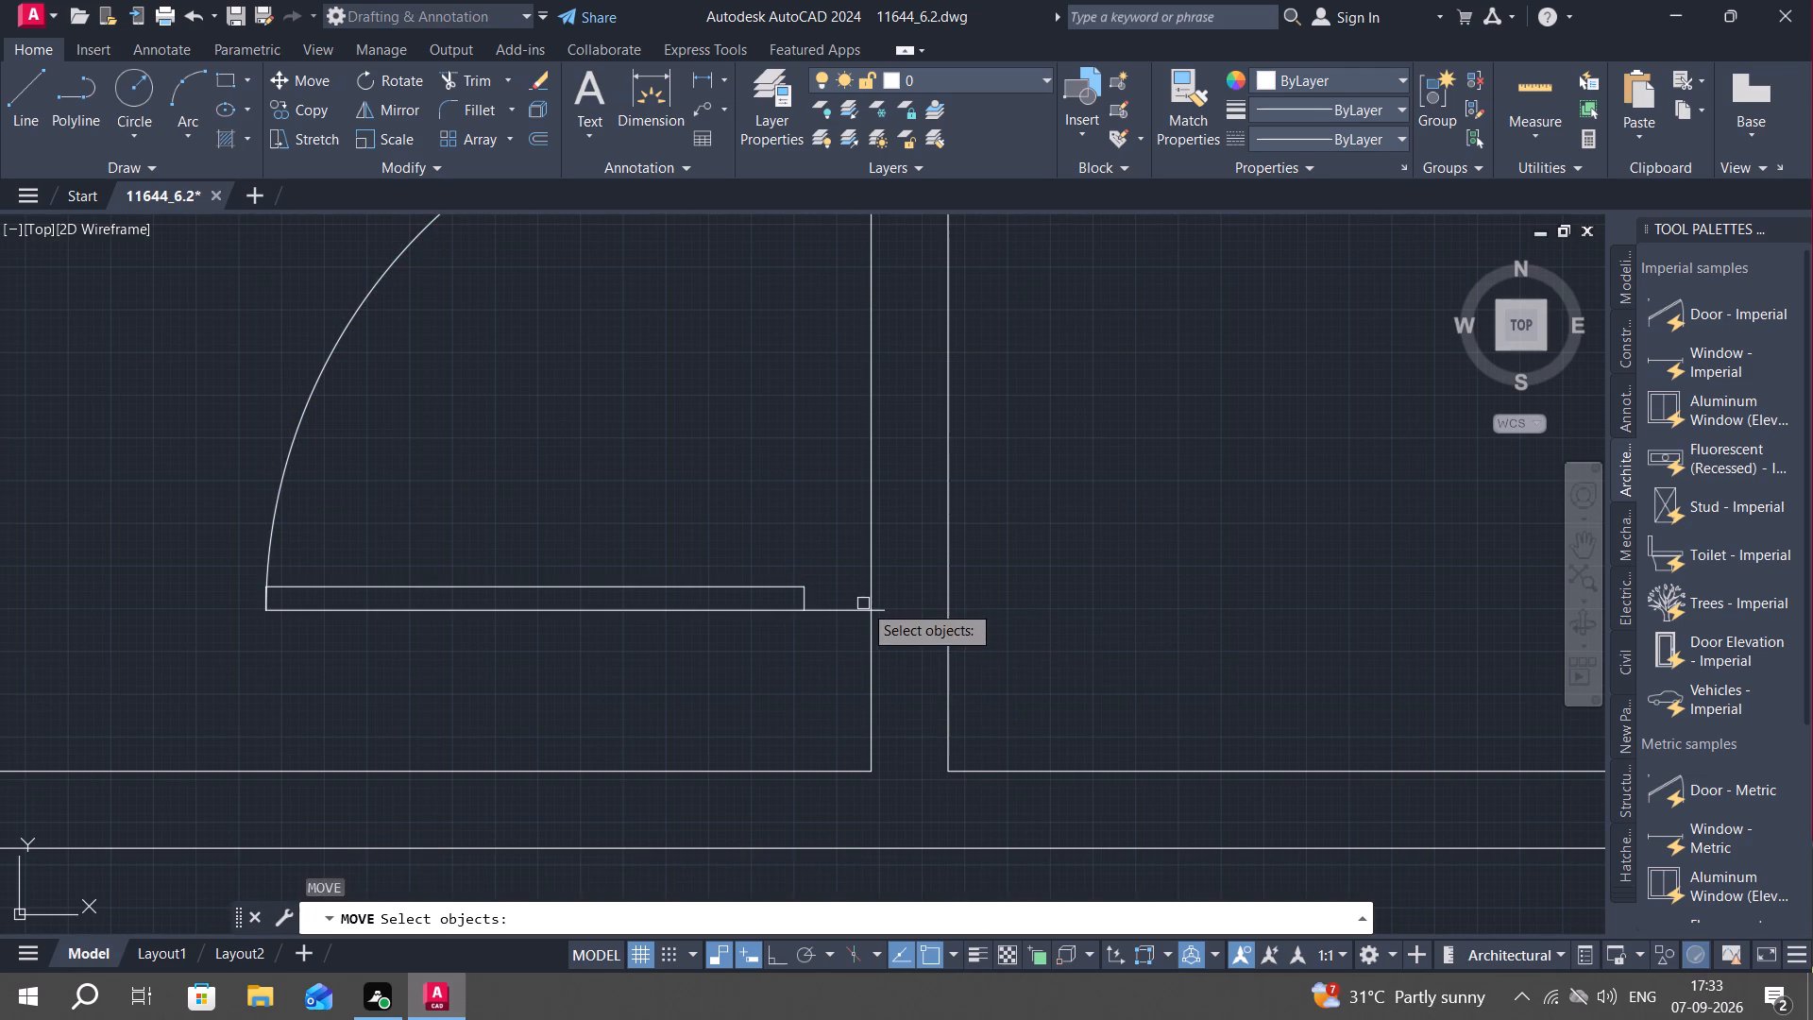
{"action": "left_click", "coordinate": [856, 606]}
{"action": "right_click", "coordinate": [856, 606]}
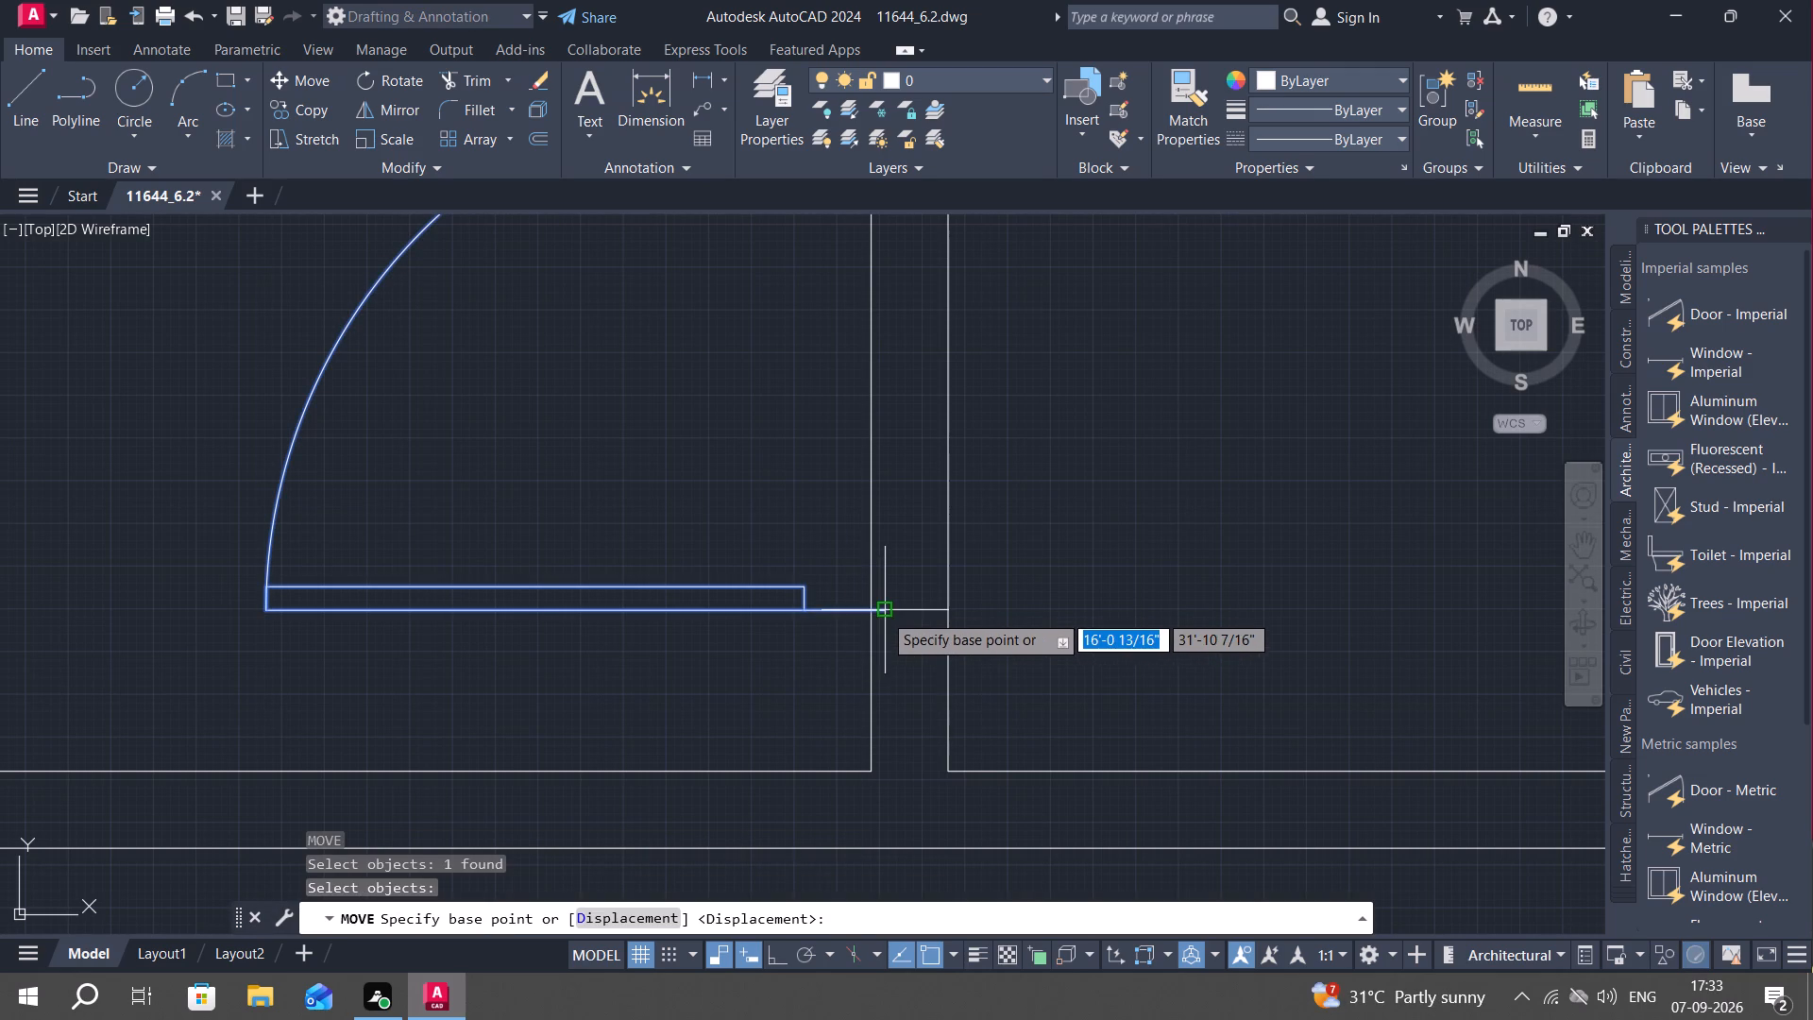
{"action": "left_click", "coordinate": [883, 613]}
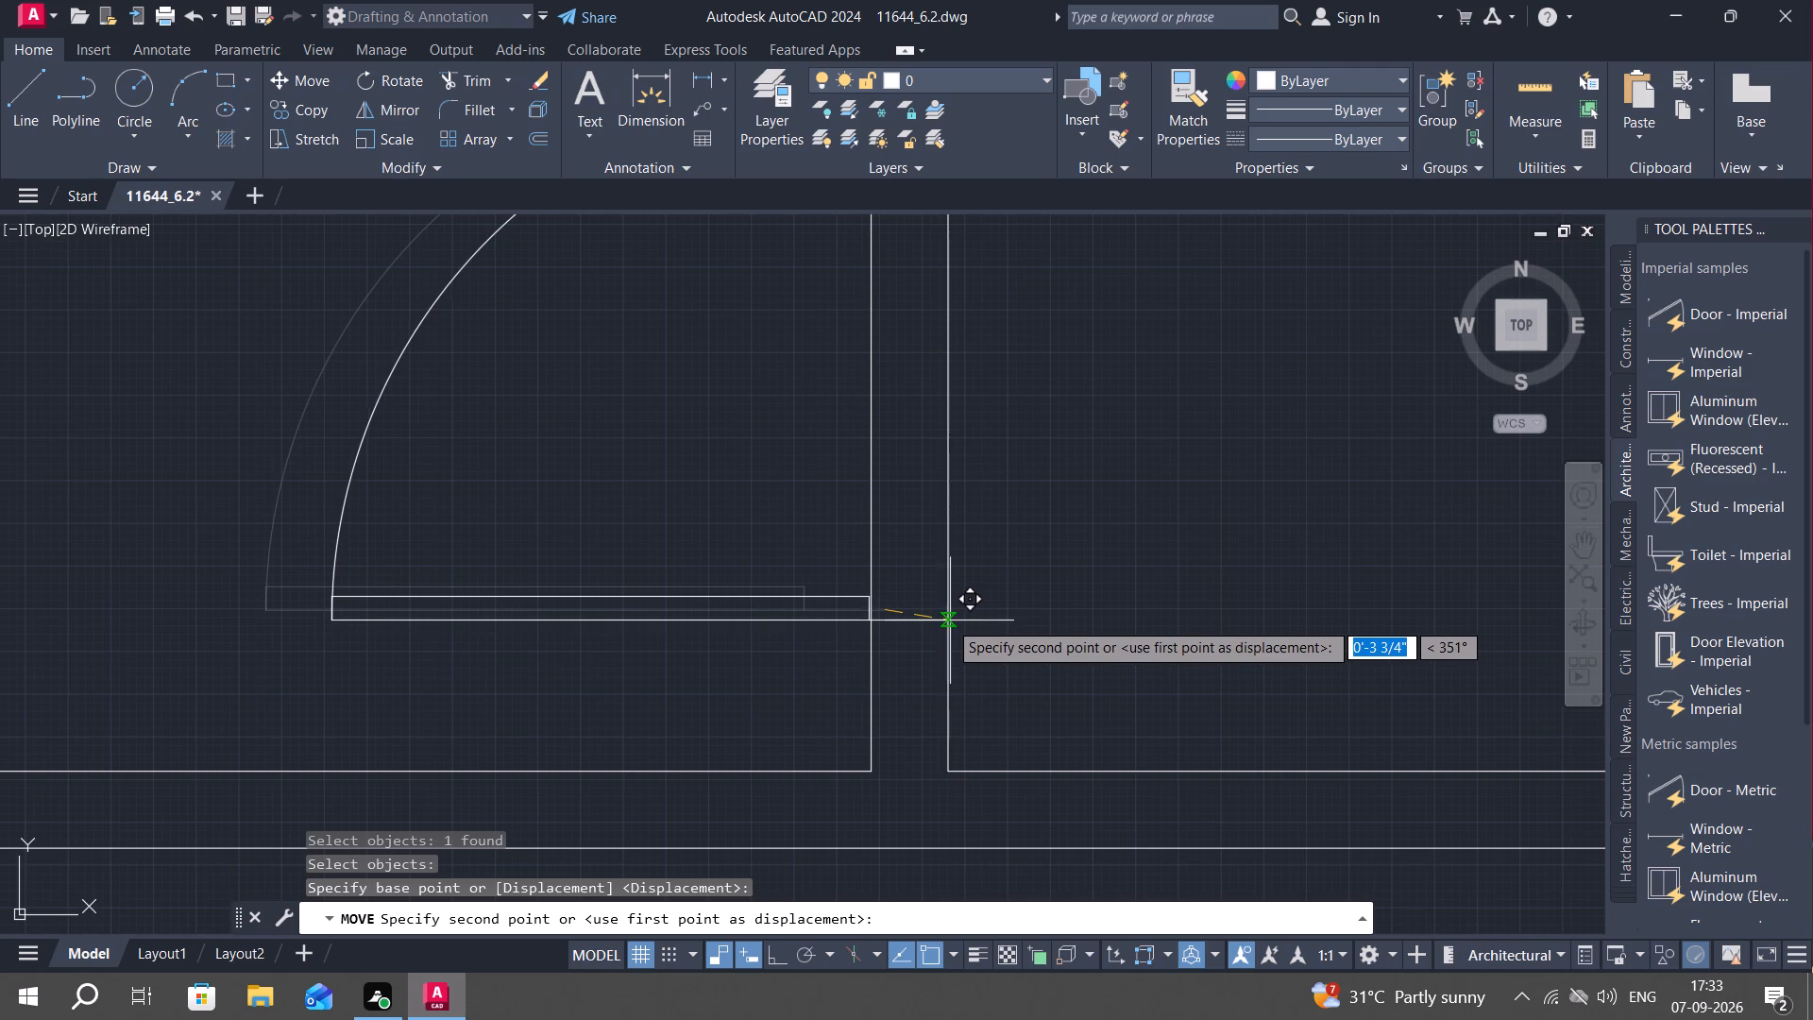
{"action": "left_click", "coordinate": [946, 620]}
Scale the toilet door down to about 0.8 from its lower corner on the partition wall's outer face.
{"action": "scroll", "coordinate": [888, 609], "scroll_direction": "down", "scroll_amount": 2}
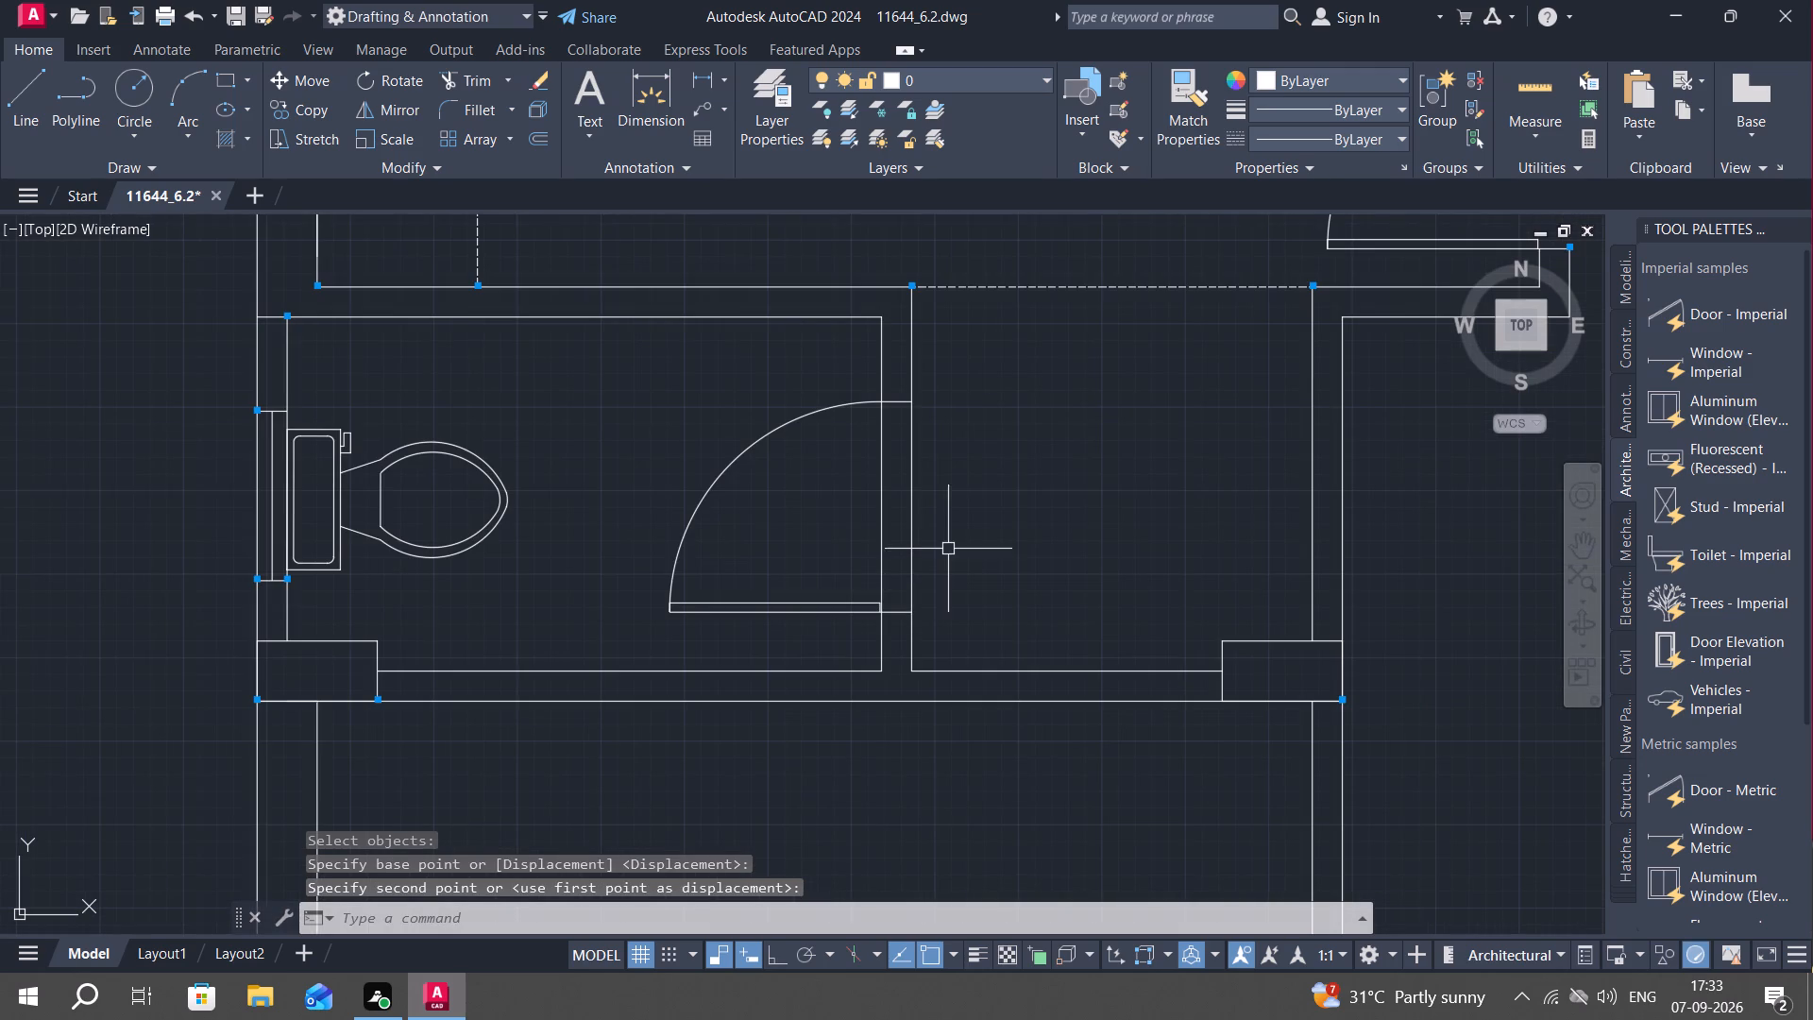
{"action": "middle_click_drag", "start_coordinate": [952, 555], "coordinate": [945, 595]}
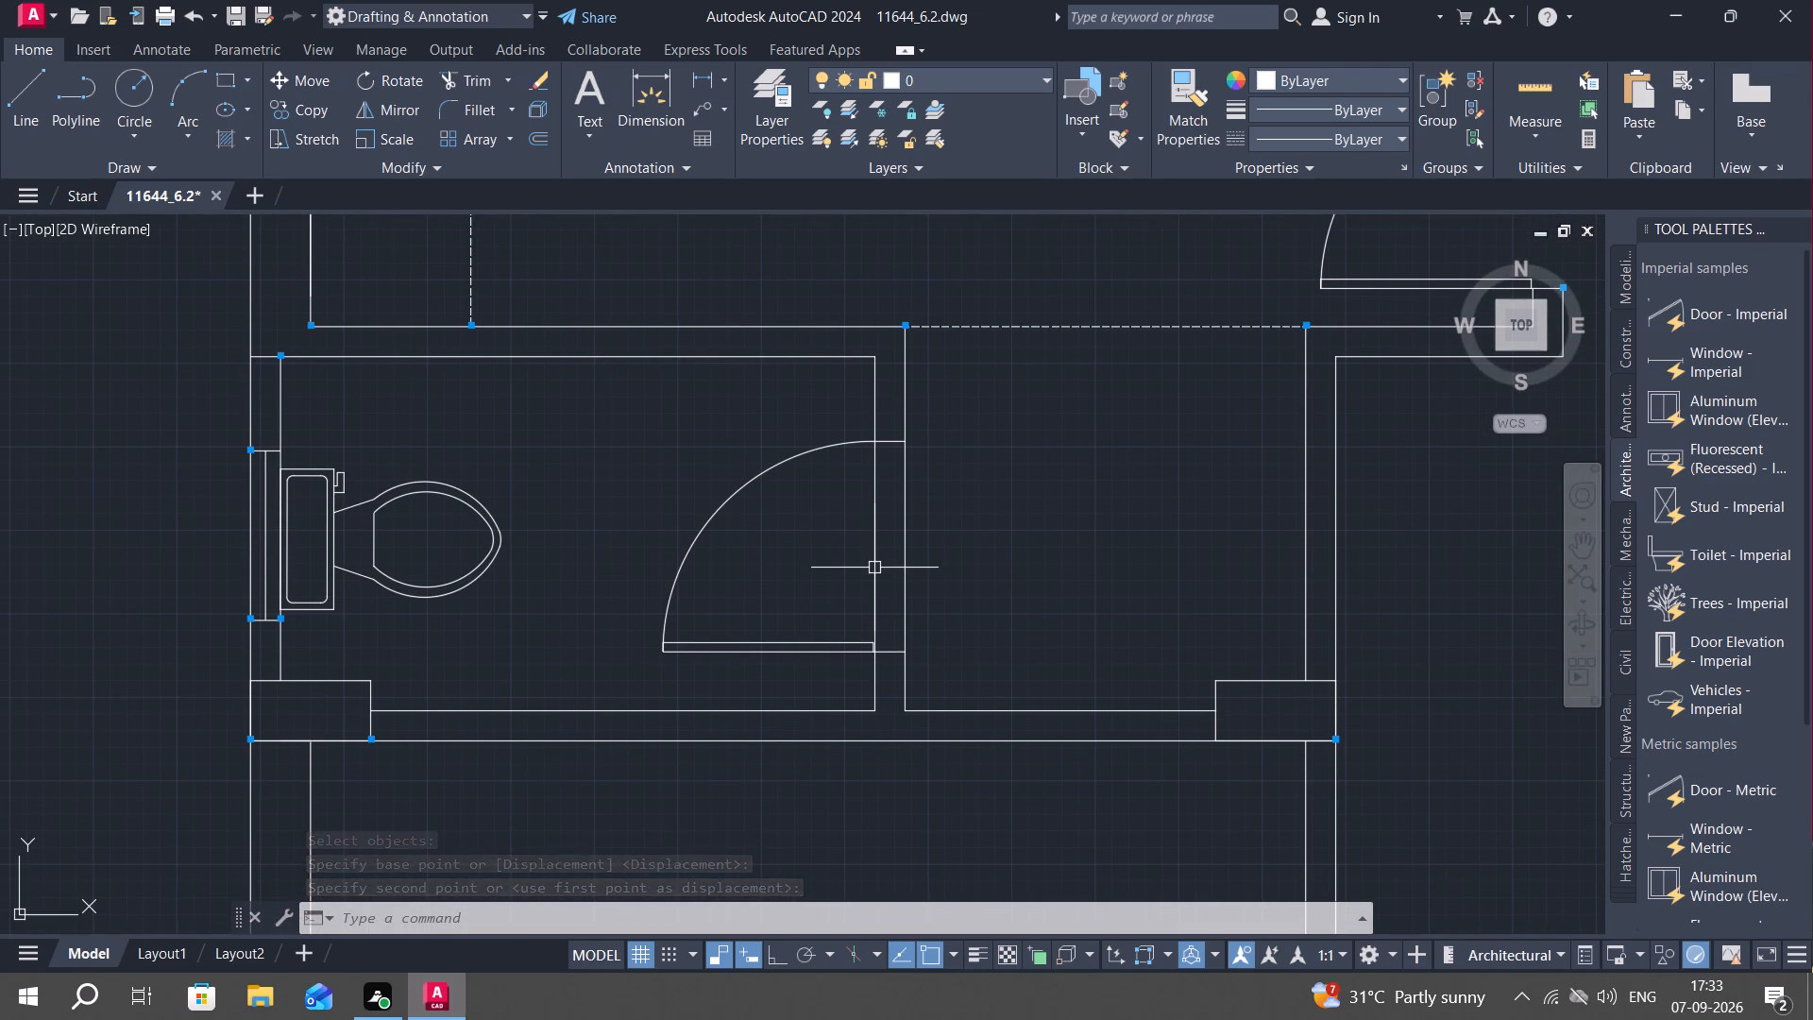
{"action": "type", "text": "SC"}
{"action": "key", "text": "space"}
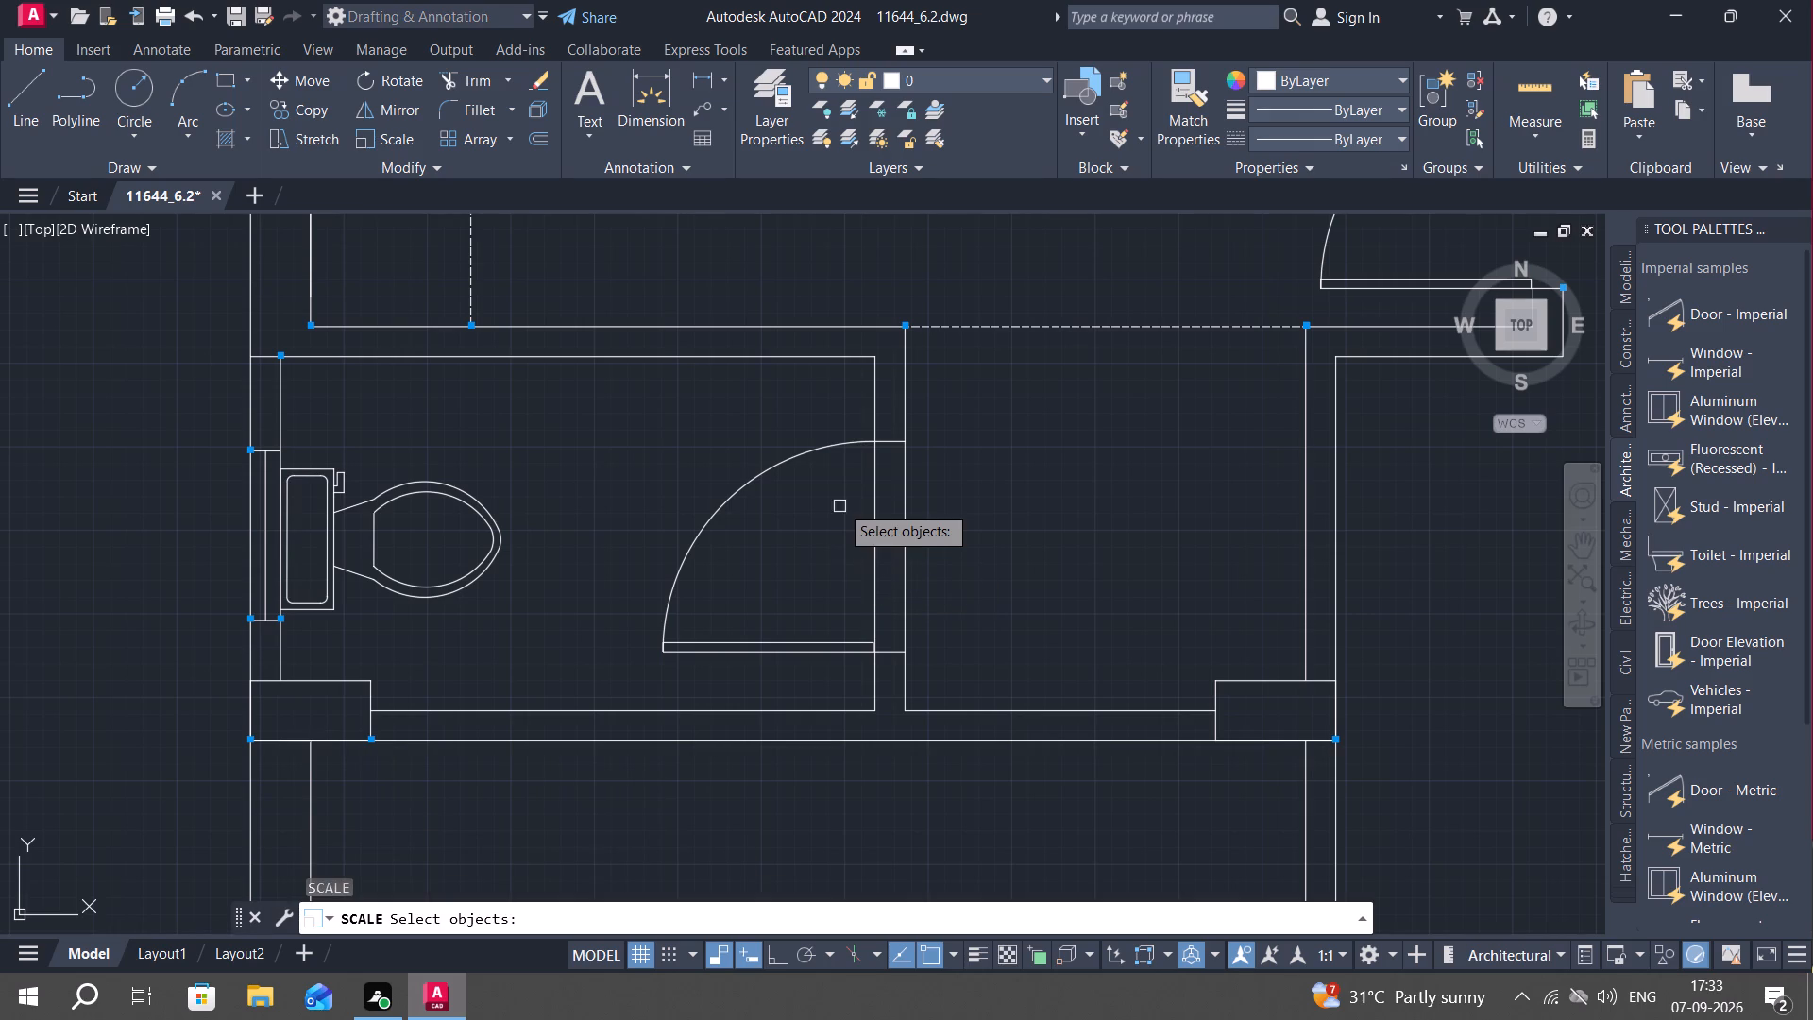
{"action": "left_click", "coordinate": [833, 444]}
{"action": "right_click", "coordinate": [832, 434]}
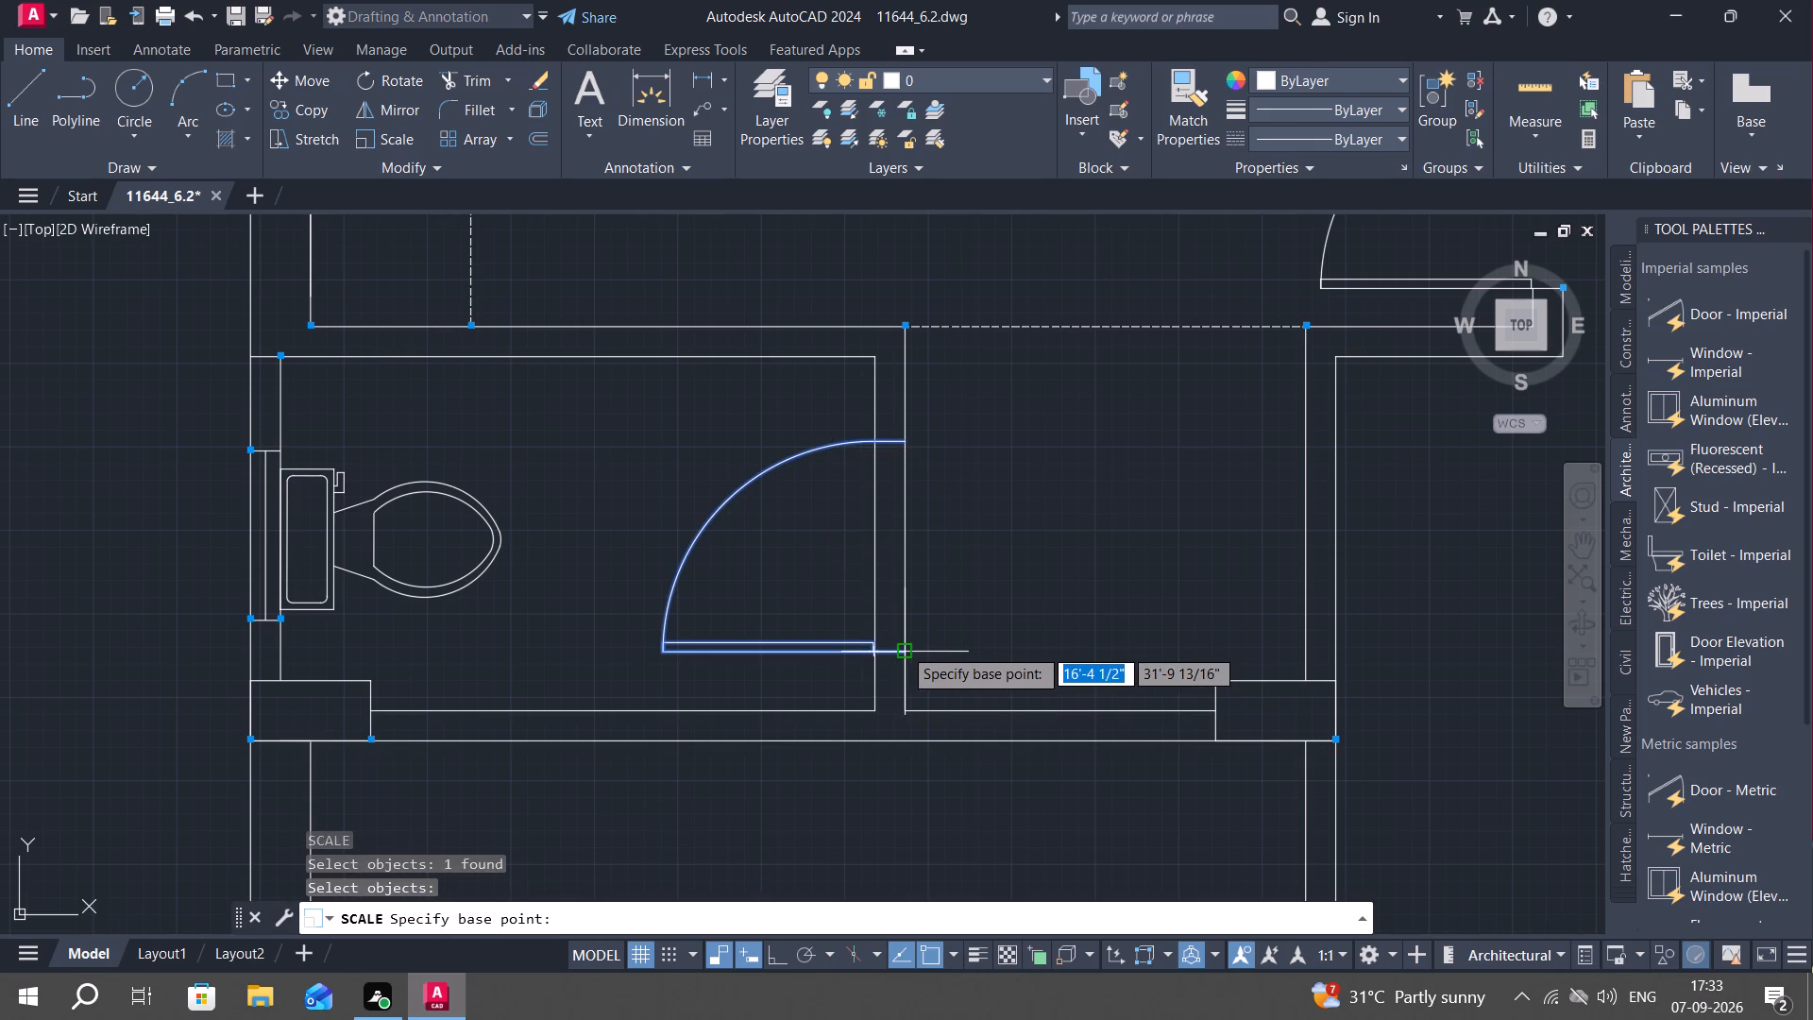
{"action": "left_click", "coordinate": [903, 647]}
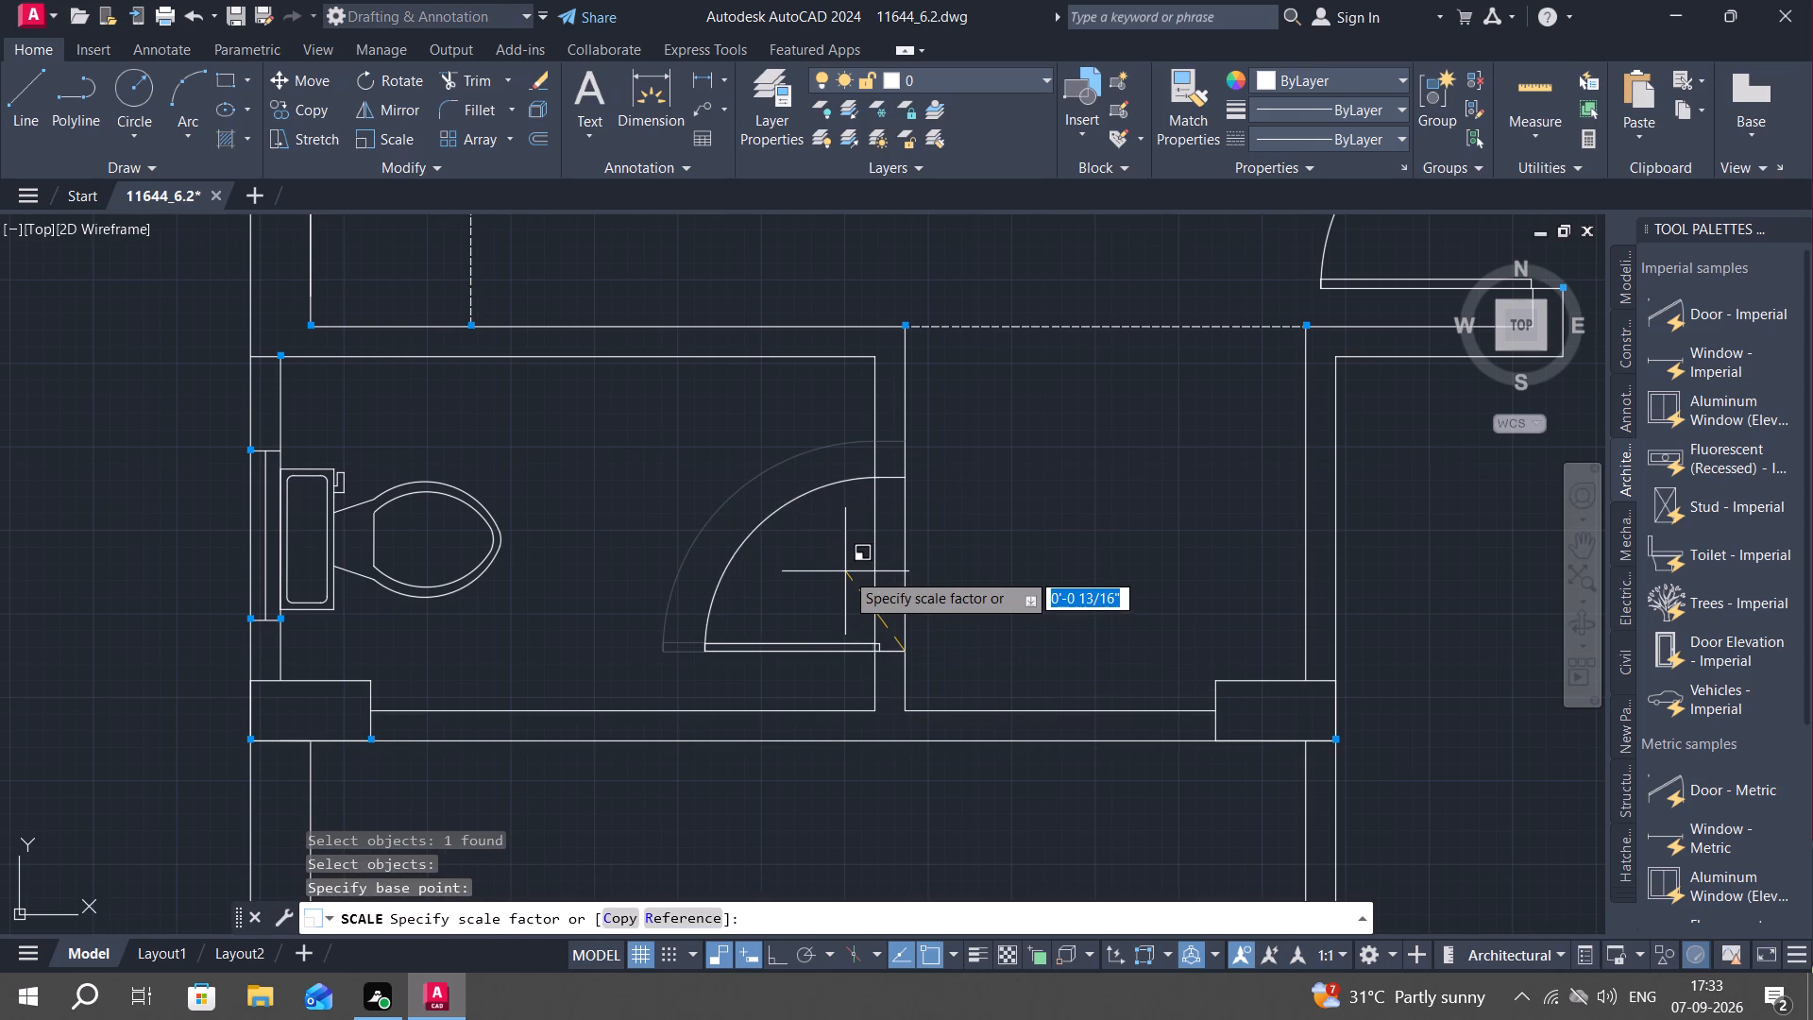
{"action": "left_click", "coordinate": [843, 576]}
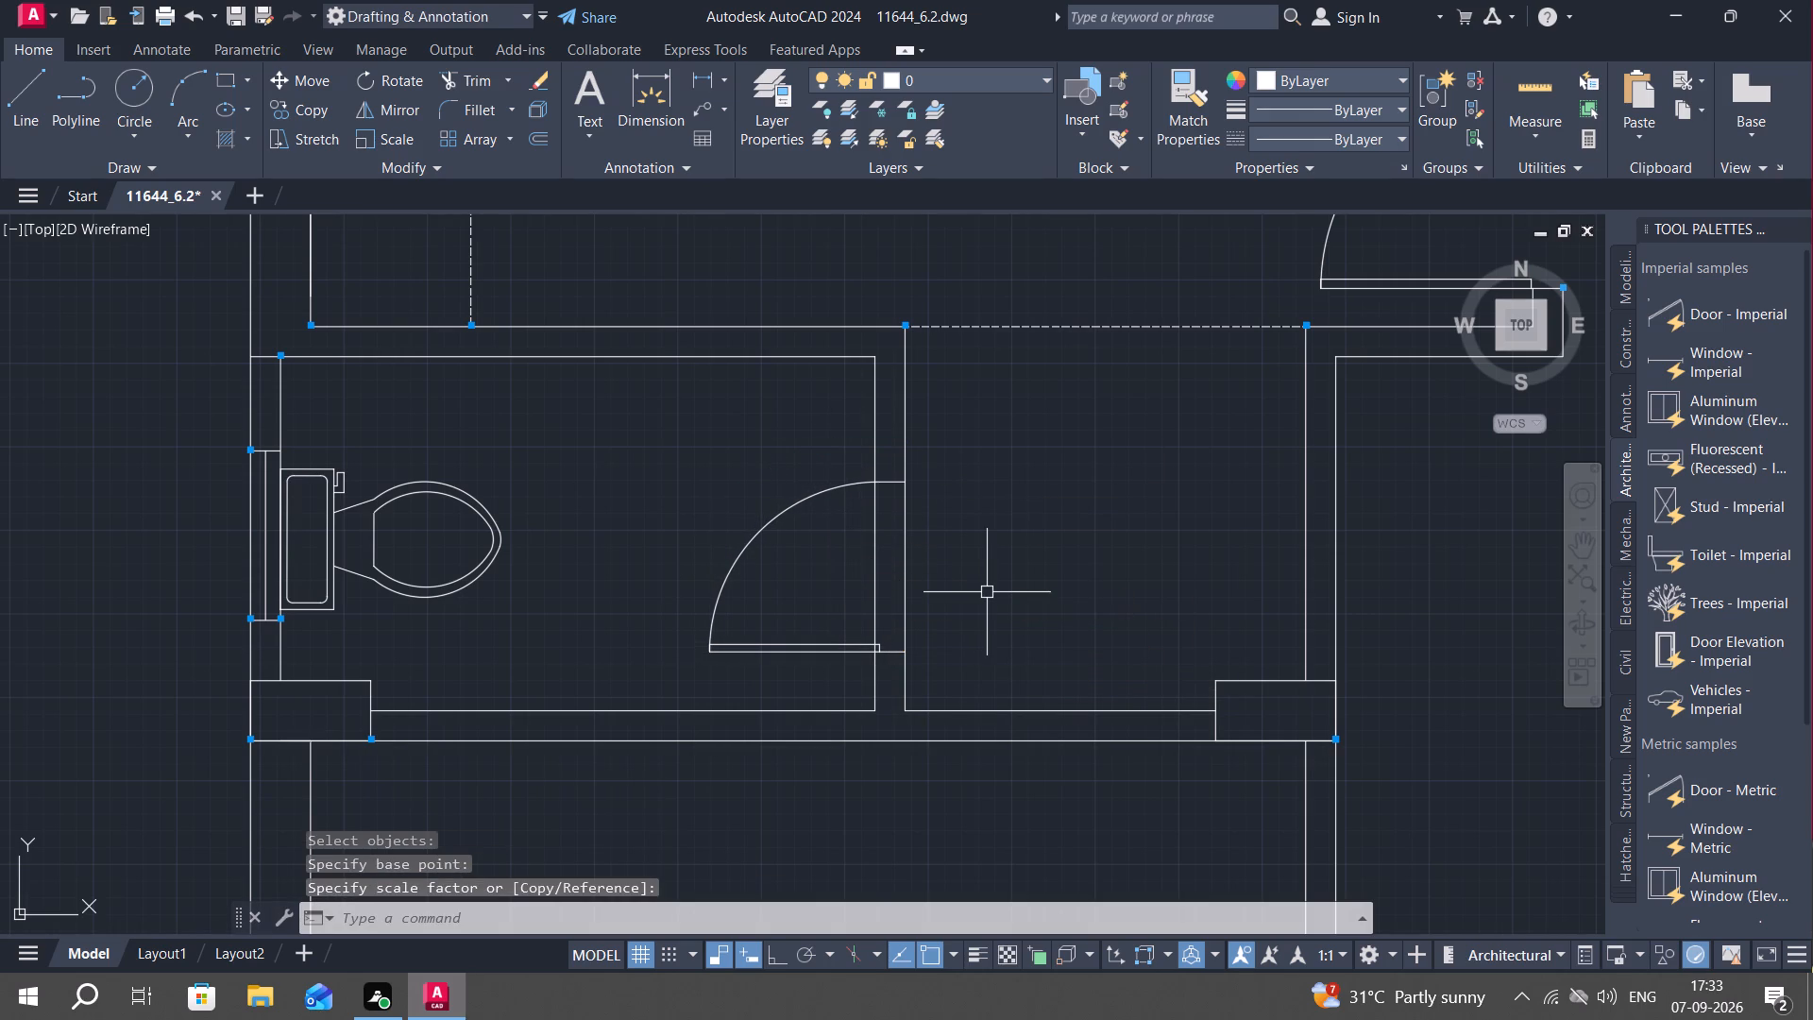
Trim both partition wall lines across the toilet door opening, including the short remainder at the door leaf.
{"action": "type", "text": "TR"}
{"action": "key", "text": "space"}
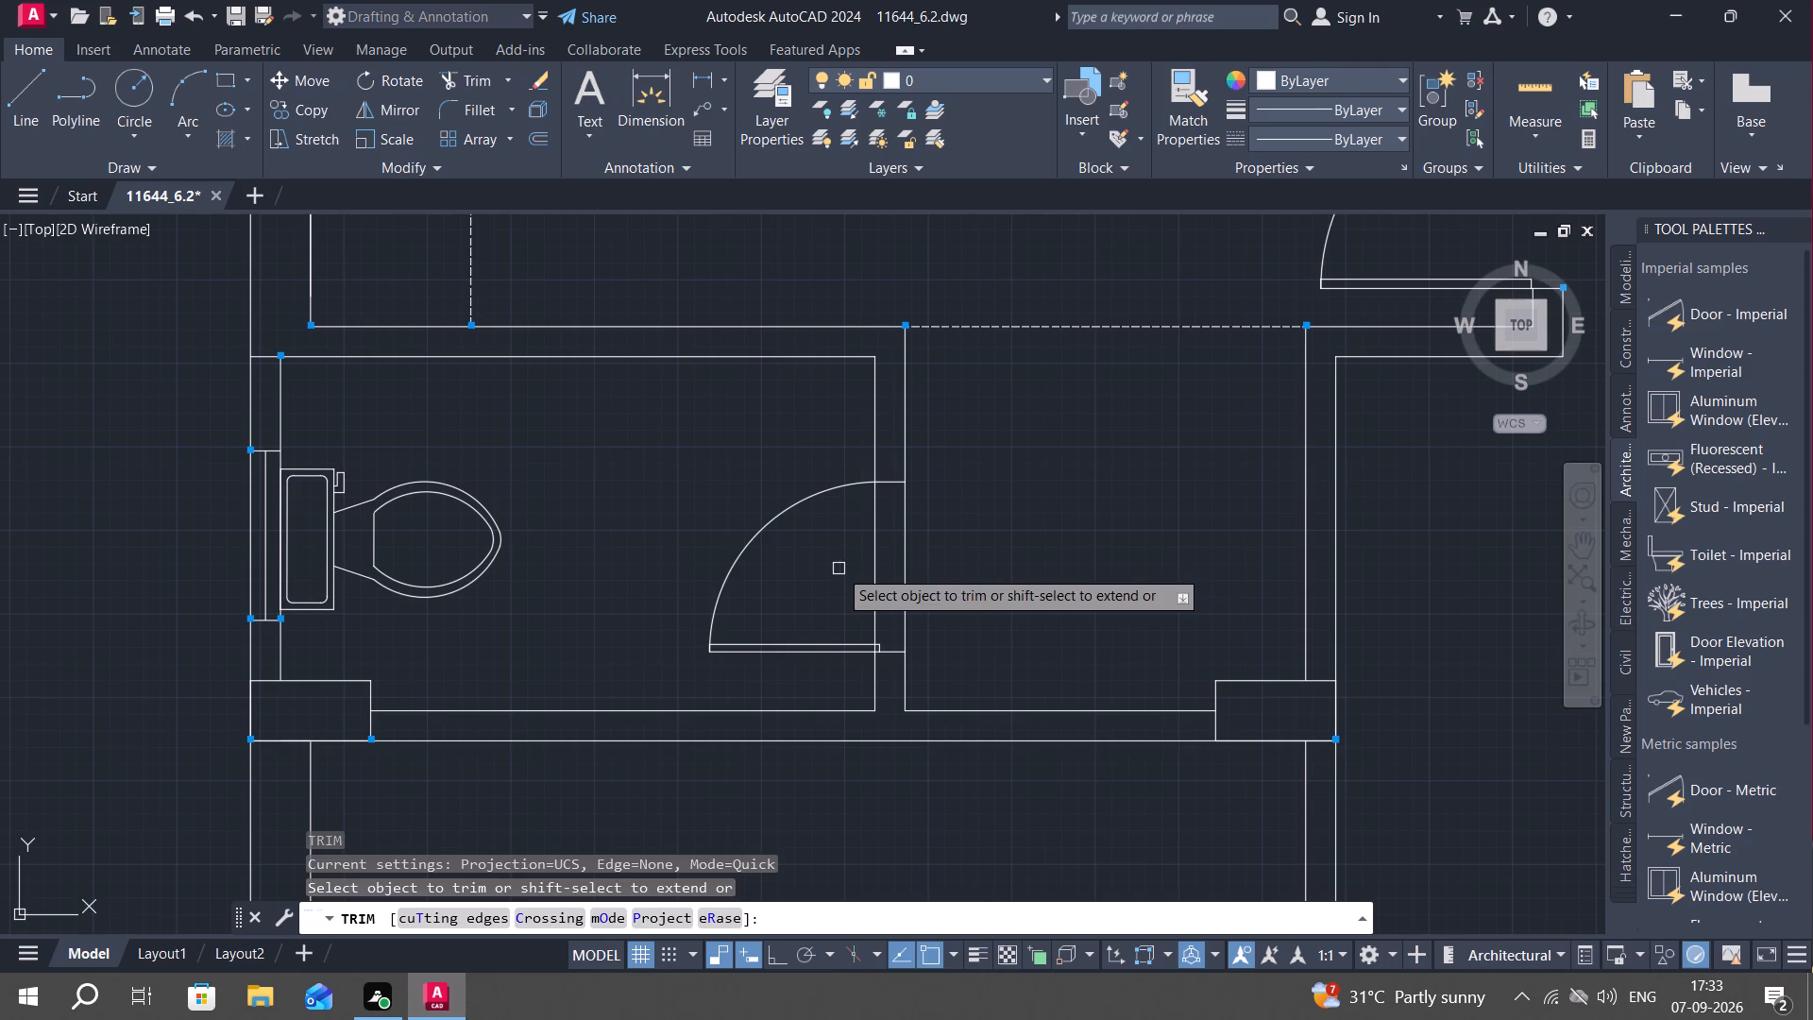
{"action": "left_click_drag", "start_coordinate": [845, 566], "coordinate": [922, 581]}
{"action": "scroll", "coordinate": [887, 639], "scroll_direction": "up", "scroll_amount": 3}
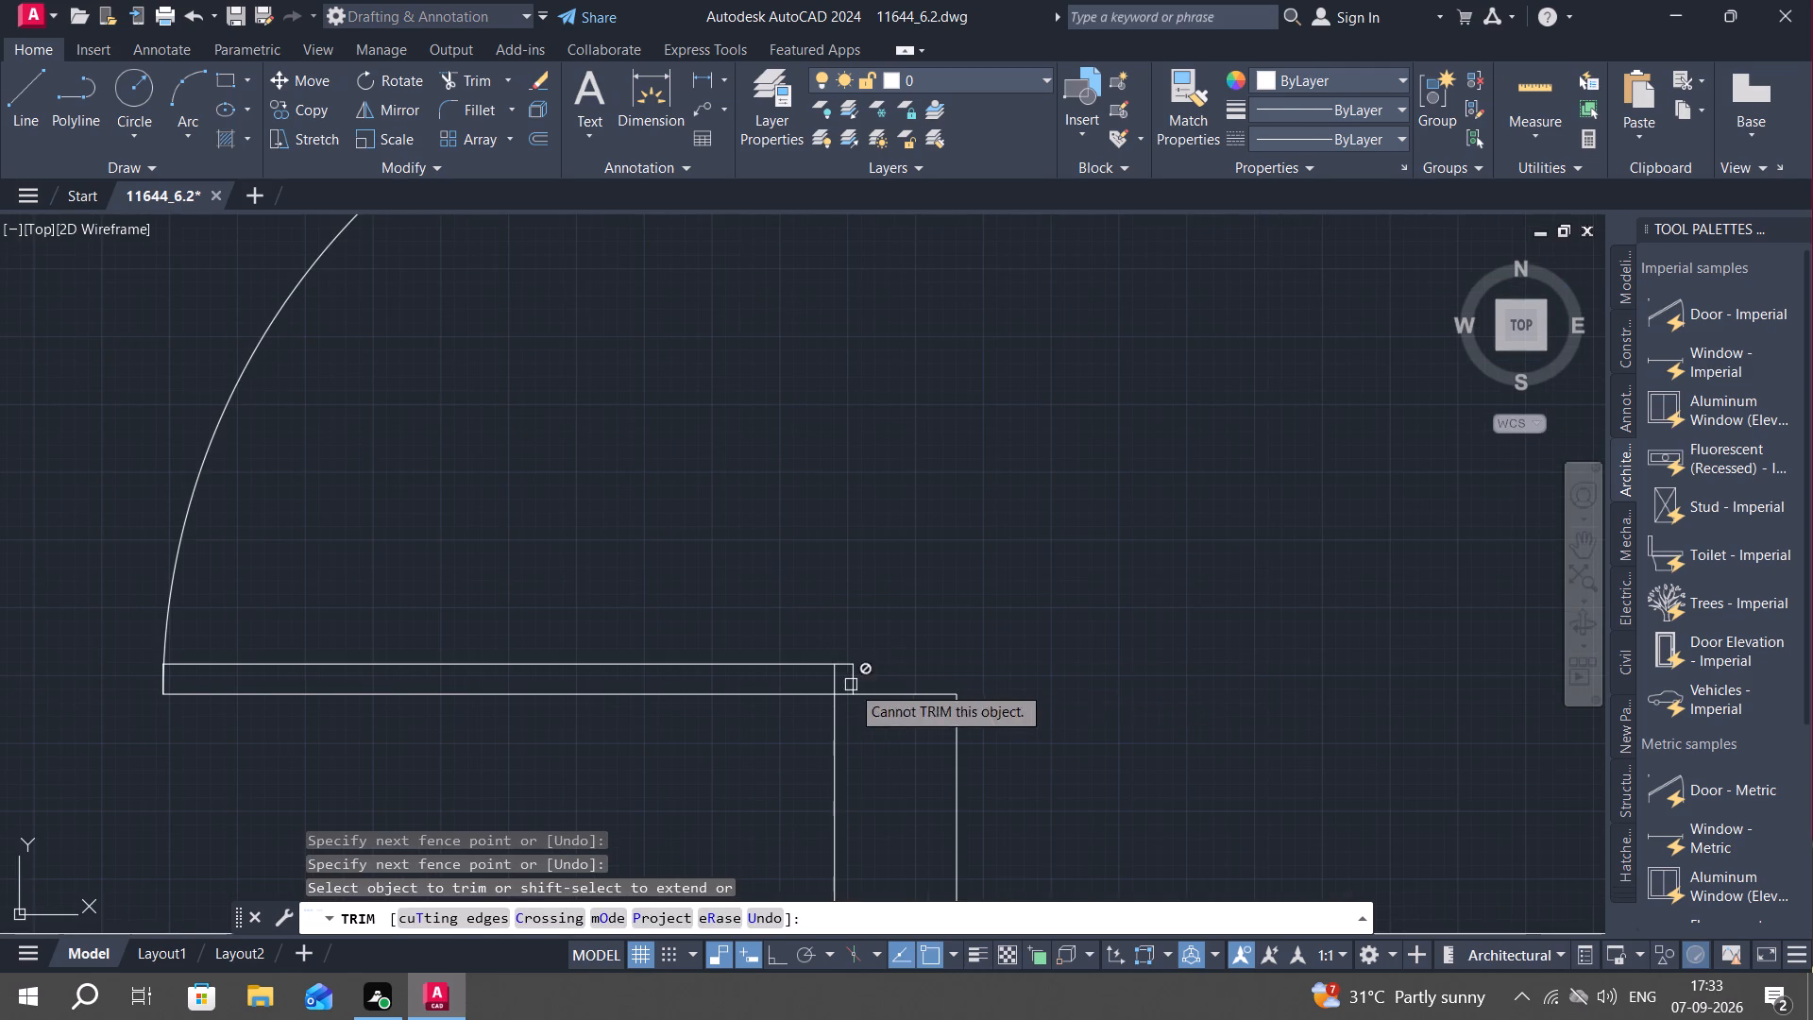
{"action": "left_click", "coordinate": [837, 680]}
{"action": "scroll", "coordinate": [982, 637], "scroll_direction": "down", "scroll_amount": 3}
{"action": "scroll", "coordinate": [1108, 633], "scroll_direction": "down", "scroll_amount": 1}
{"action": "key", "text": "Escape"}
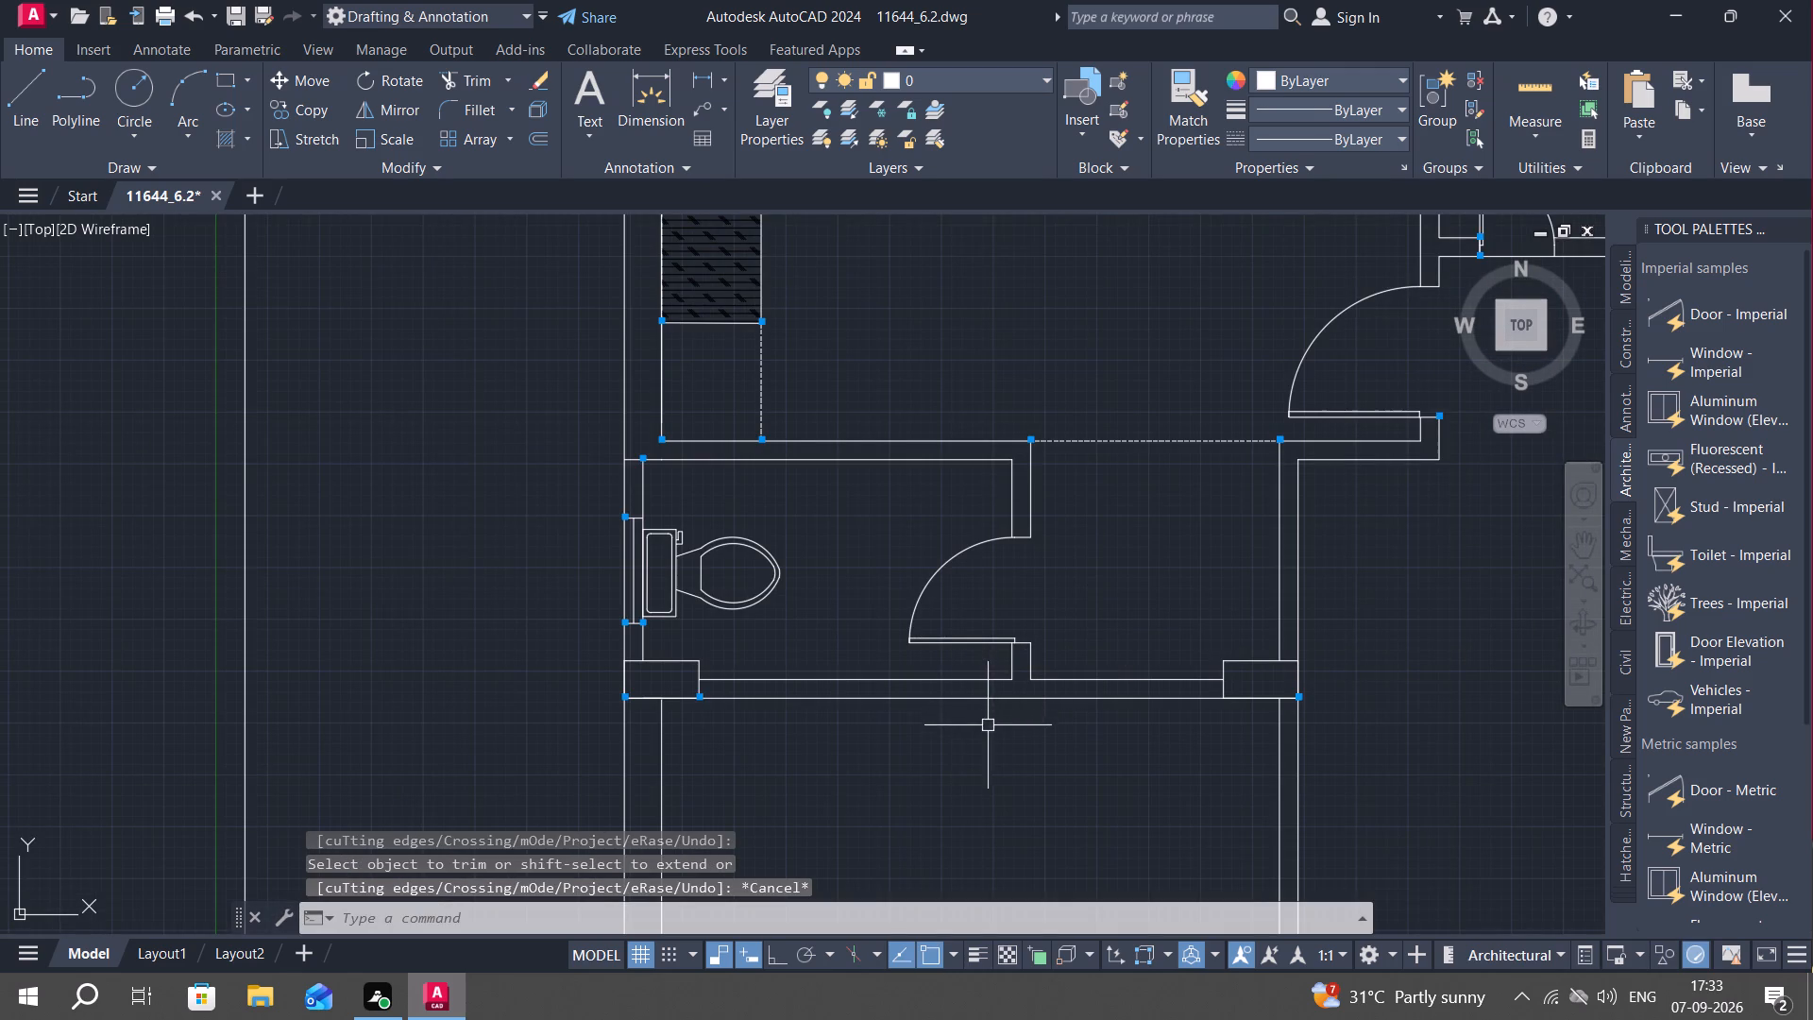
Draw a wardrobe rectangle about 2'-5" by 6'-1" in the room below the toilet, from the column along the outer wall's inner face.
{"action": "middle_click_drag", "start_coordinate": [977, 744], "coordinate": [977, 634]}
{"action": "scroll", "coordinate": [960, 626], "scroll_direction": "down", "scroll_amount": 2}
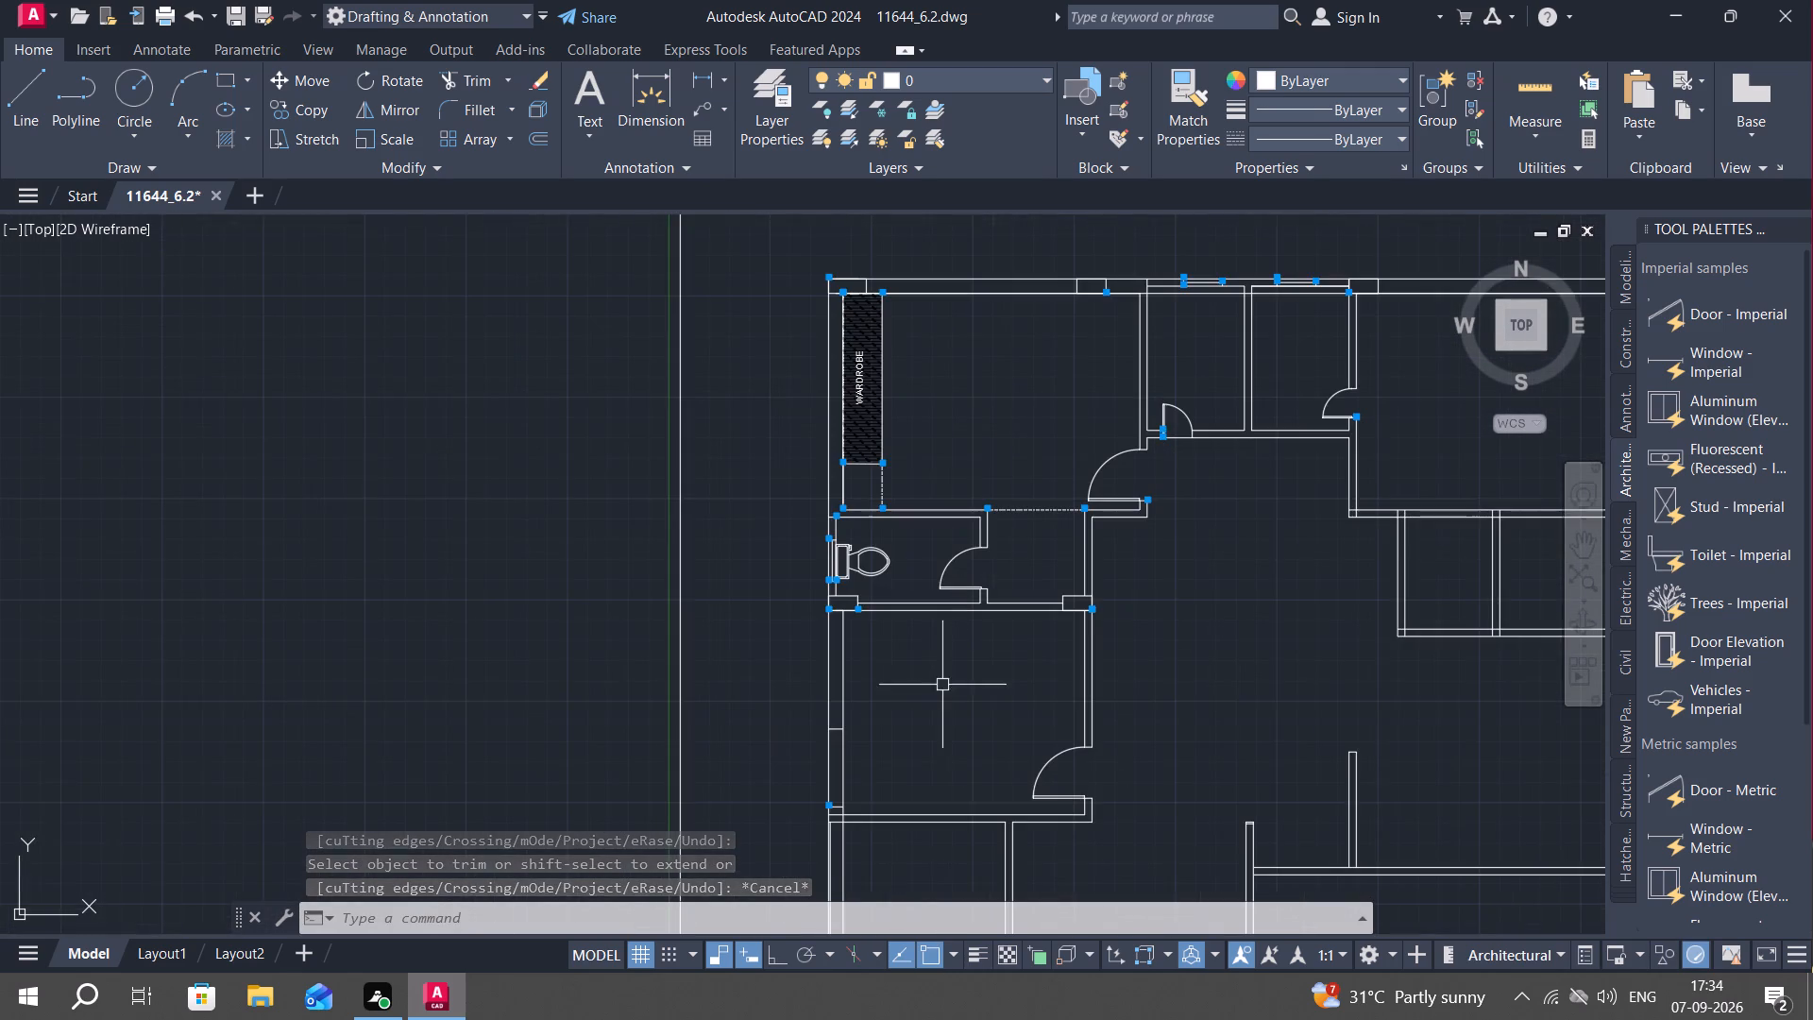
{"action": "middle_click_drag", "start_coordinate": [937, 702], "coordinate": [952, 618]}
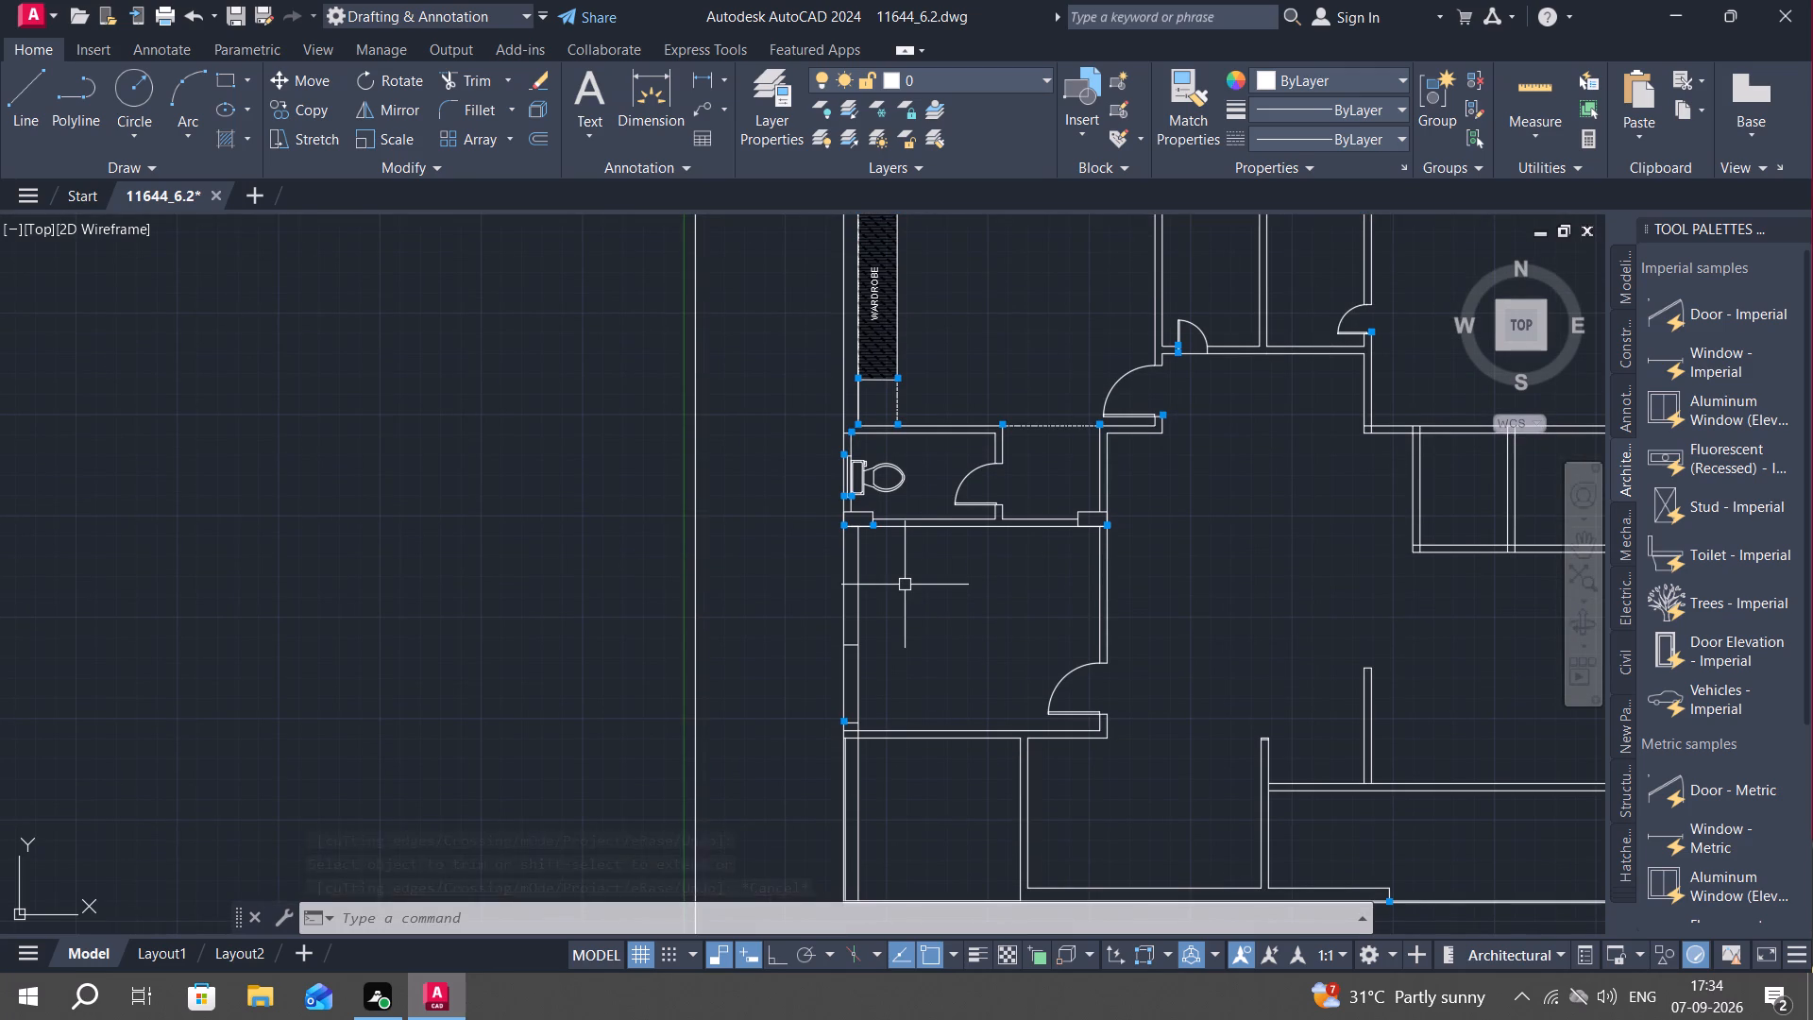
{"action": "type", "text": "REC"}
{"action": "key", "text": "space"}
{"action": "scroll", "coordinate": [858, 535], "scroll_direction": "up", "scroll_amount": 3}
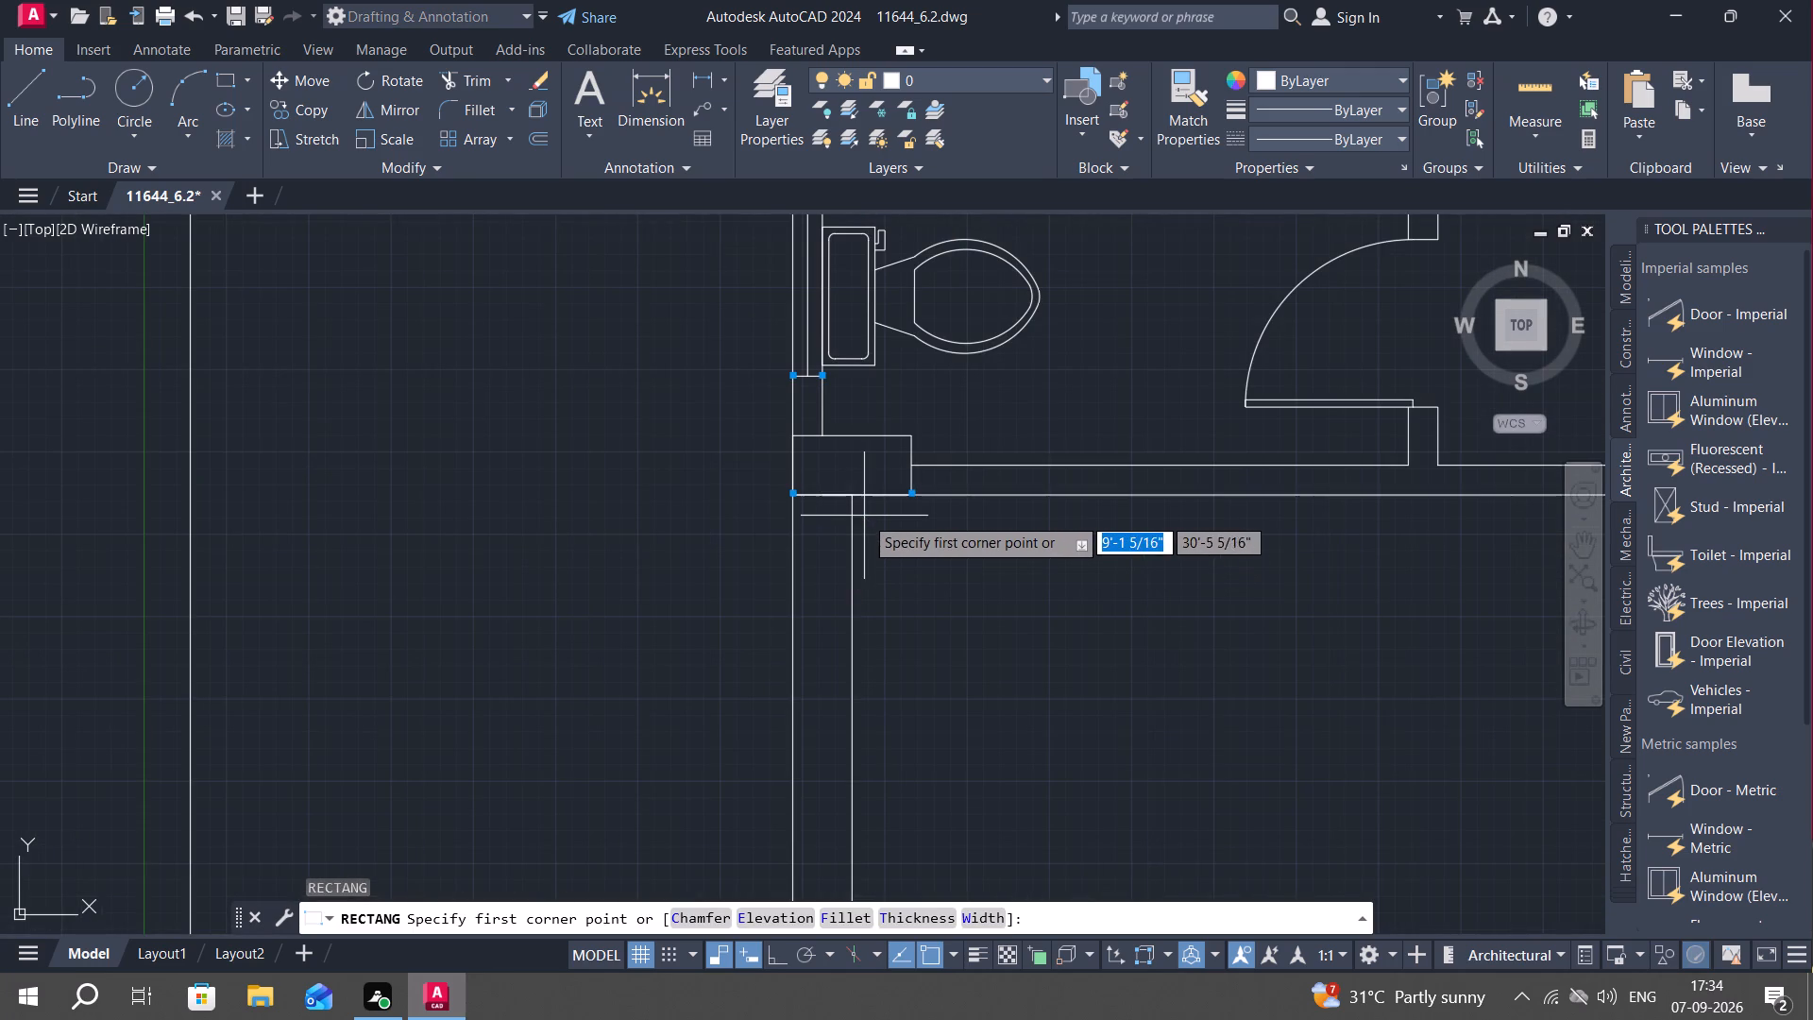
{"action": "left_click", "coordinate": [856, 501]}
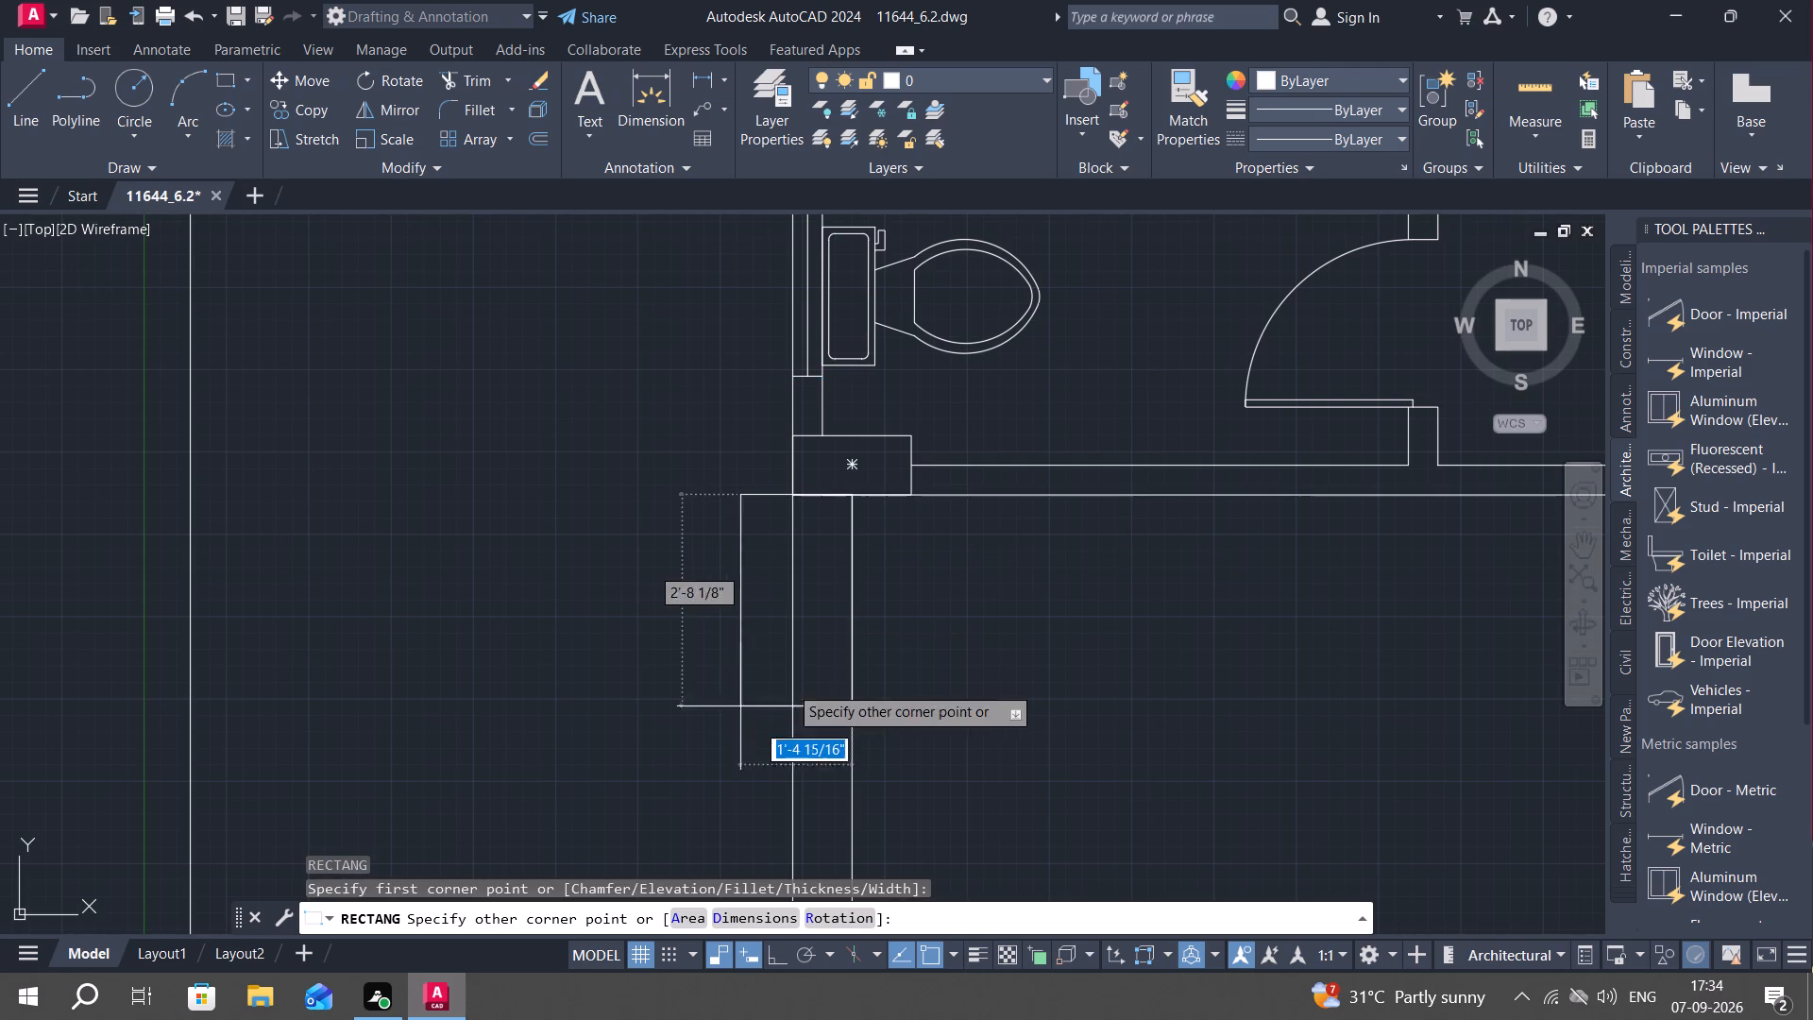
{"action": "middle_click_drag", "start_coordinate": [997, 803], "coordinate": [946, 589]}
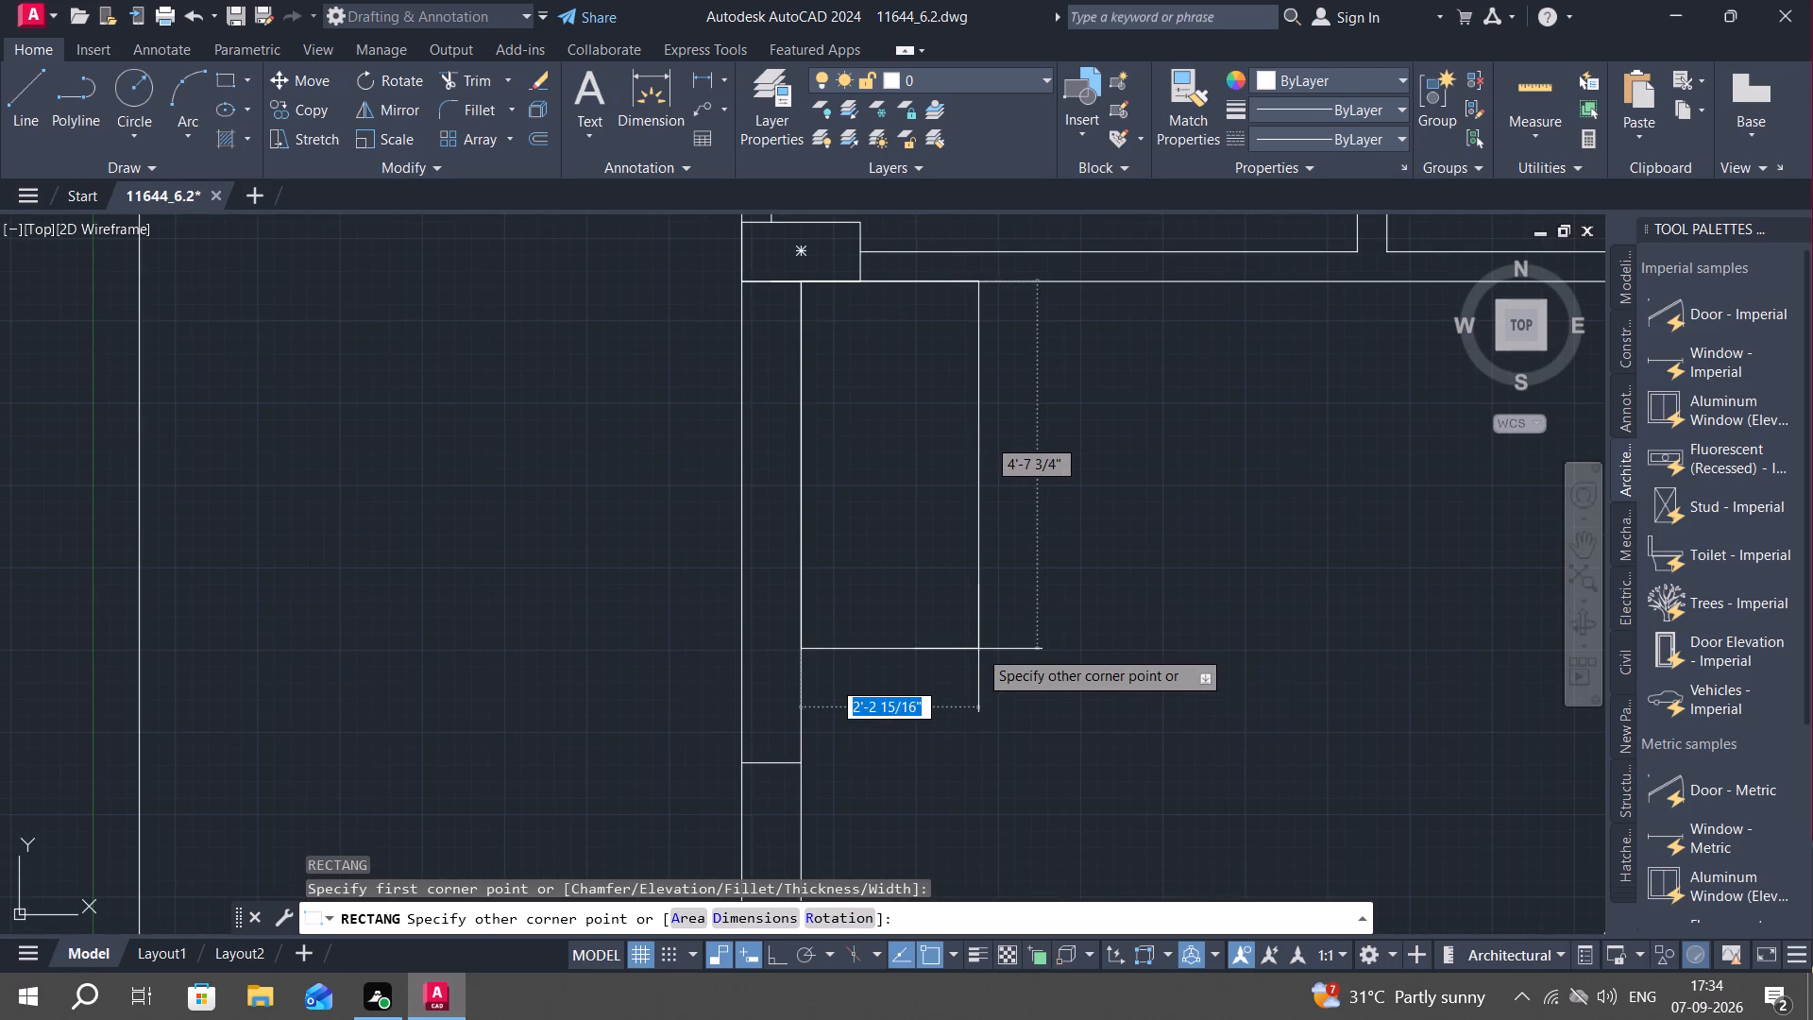
{"action": "left_click", "coordinate": [994, 764]}
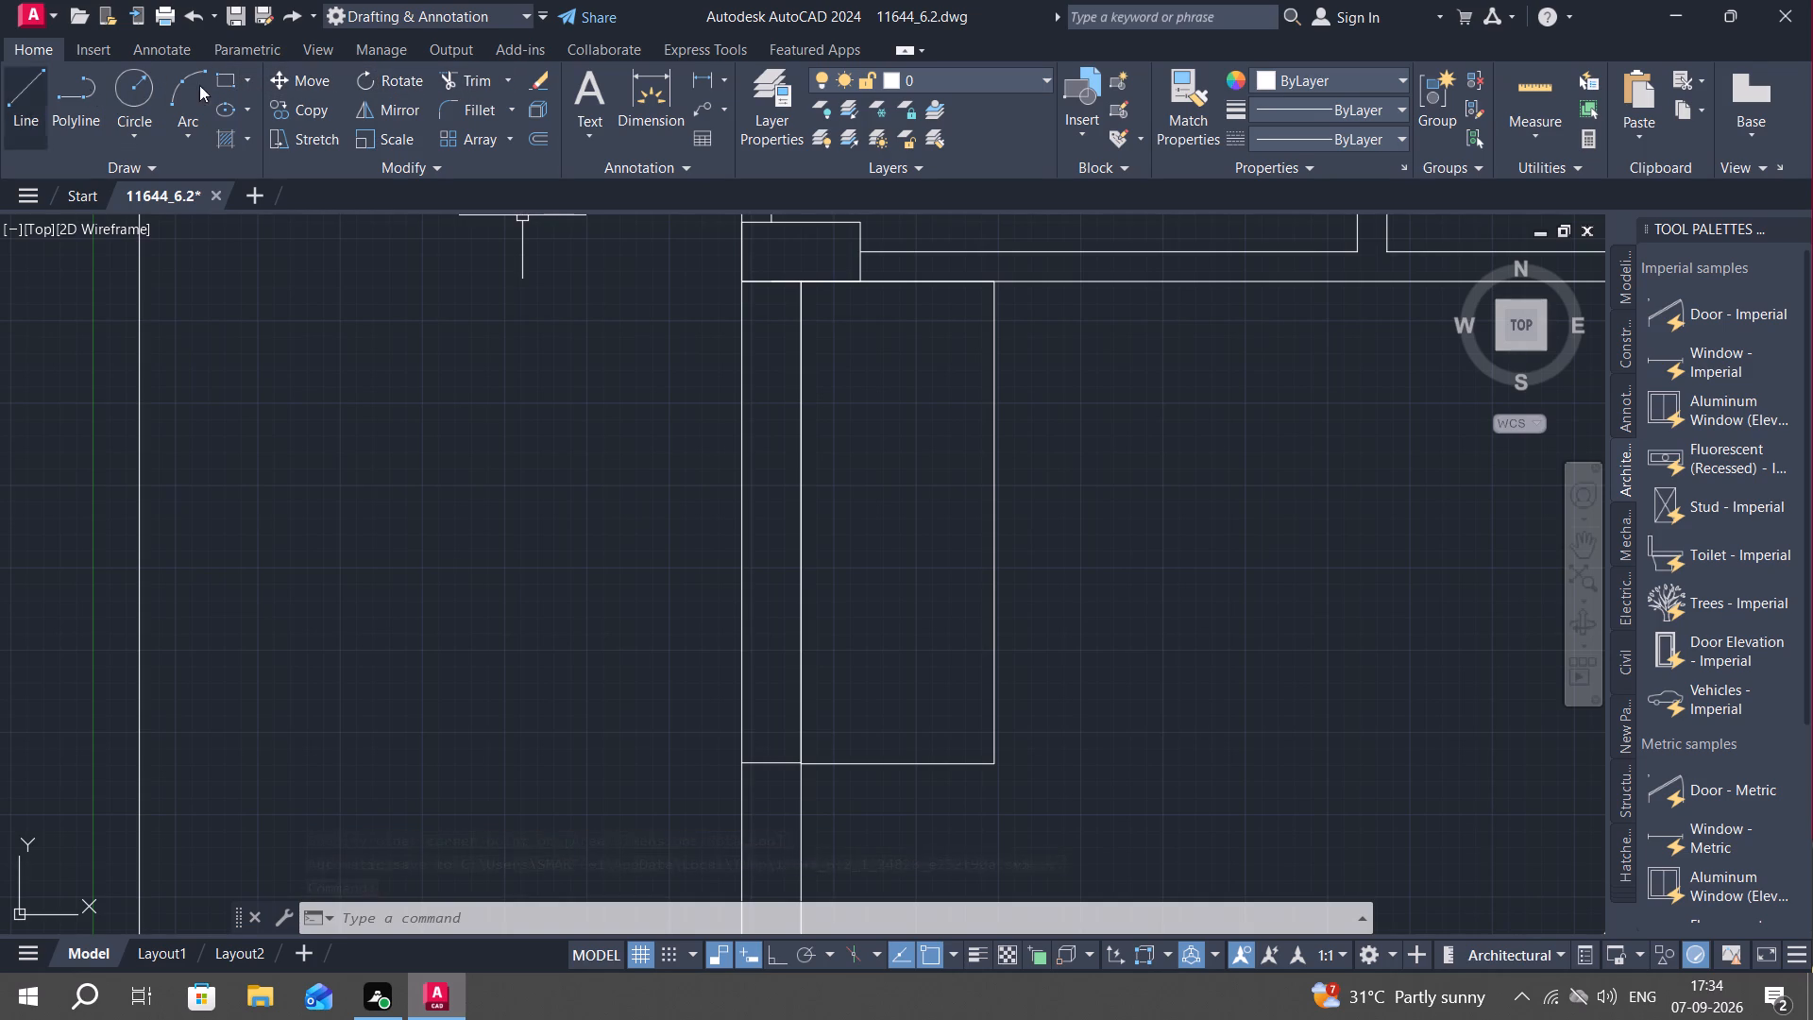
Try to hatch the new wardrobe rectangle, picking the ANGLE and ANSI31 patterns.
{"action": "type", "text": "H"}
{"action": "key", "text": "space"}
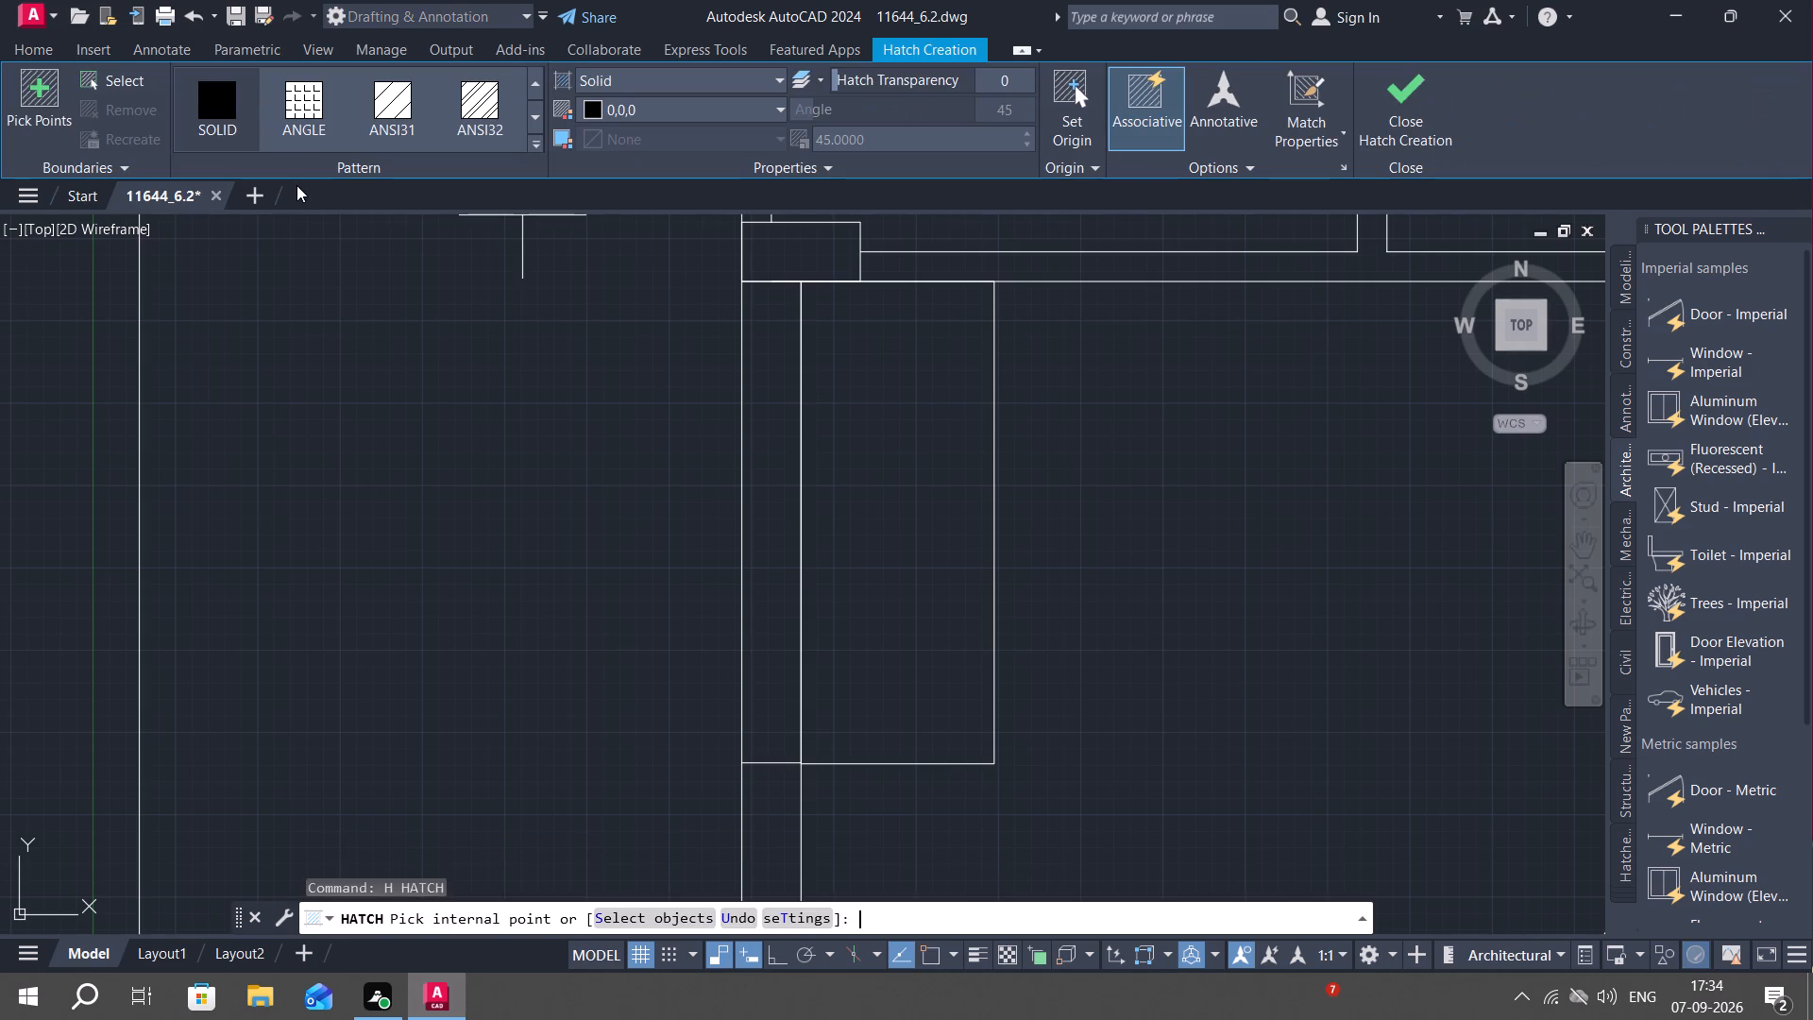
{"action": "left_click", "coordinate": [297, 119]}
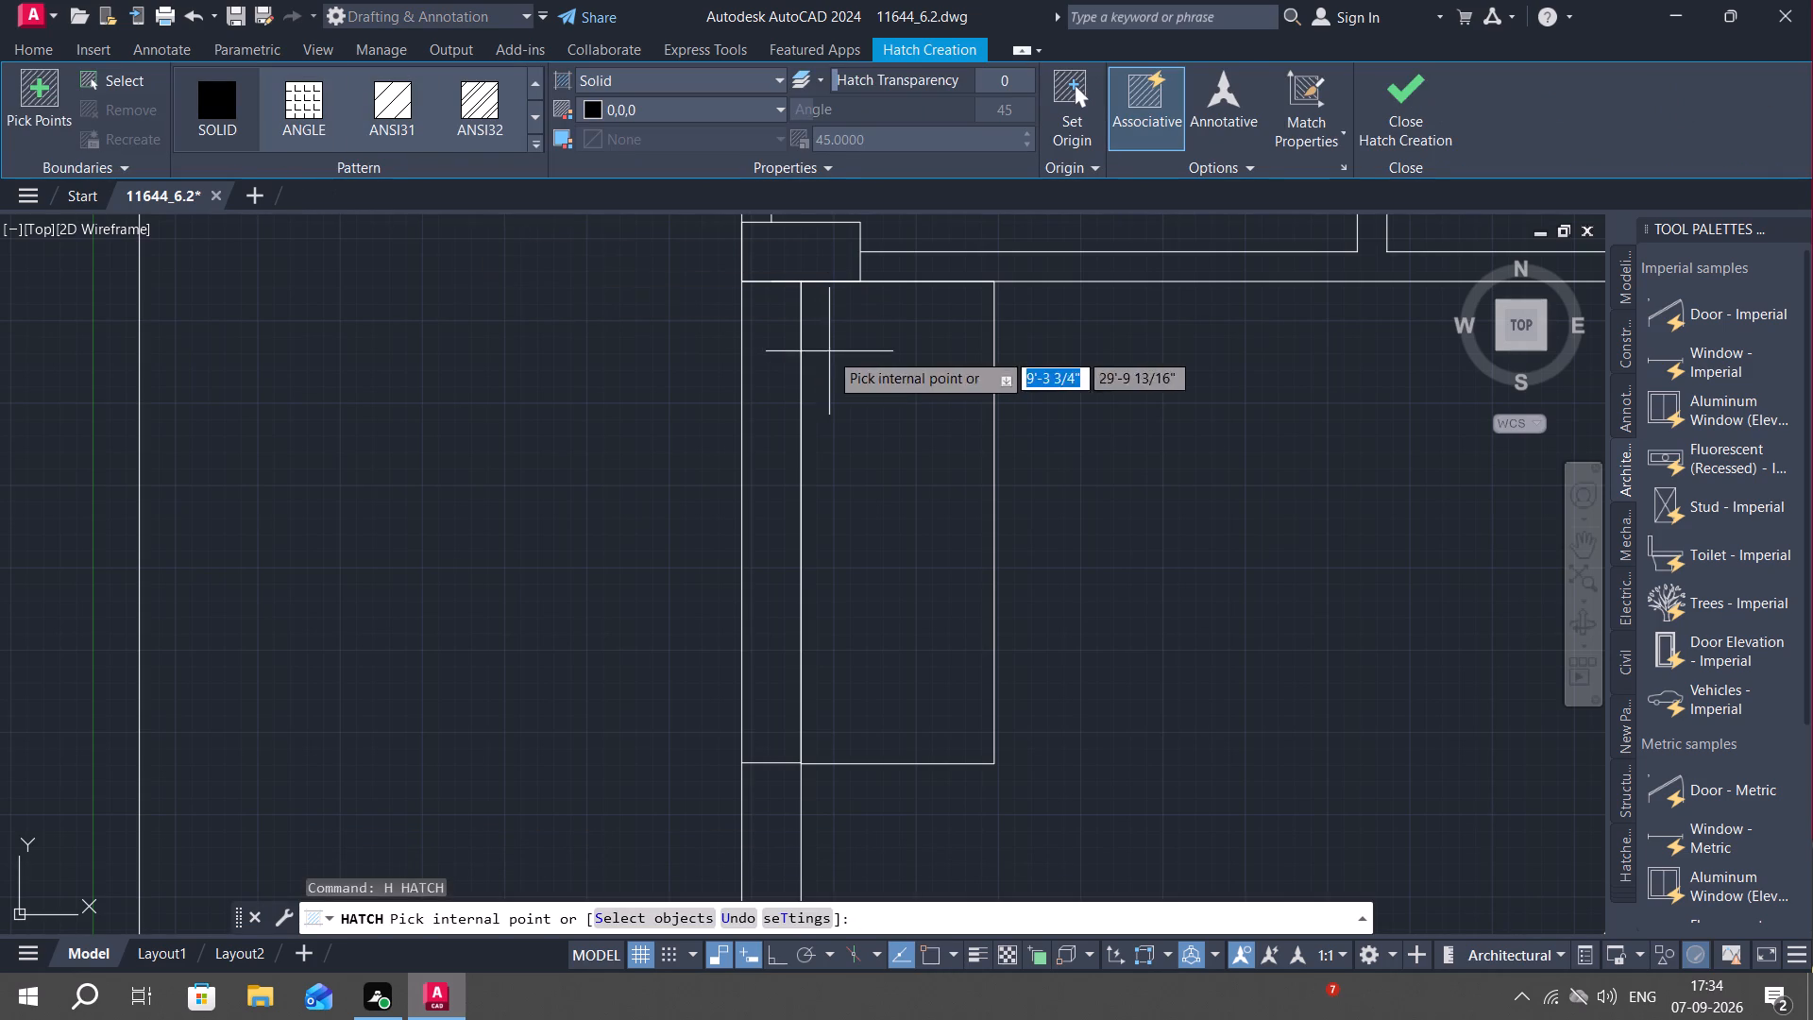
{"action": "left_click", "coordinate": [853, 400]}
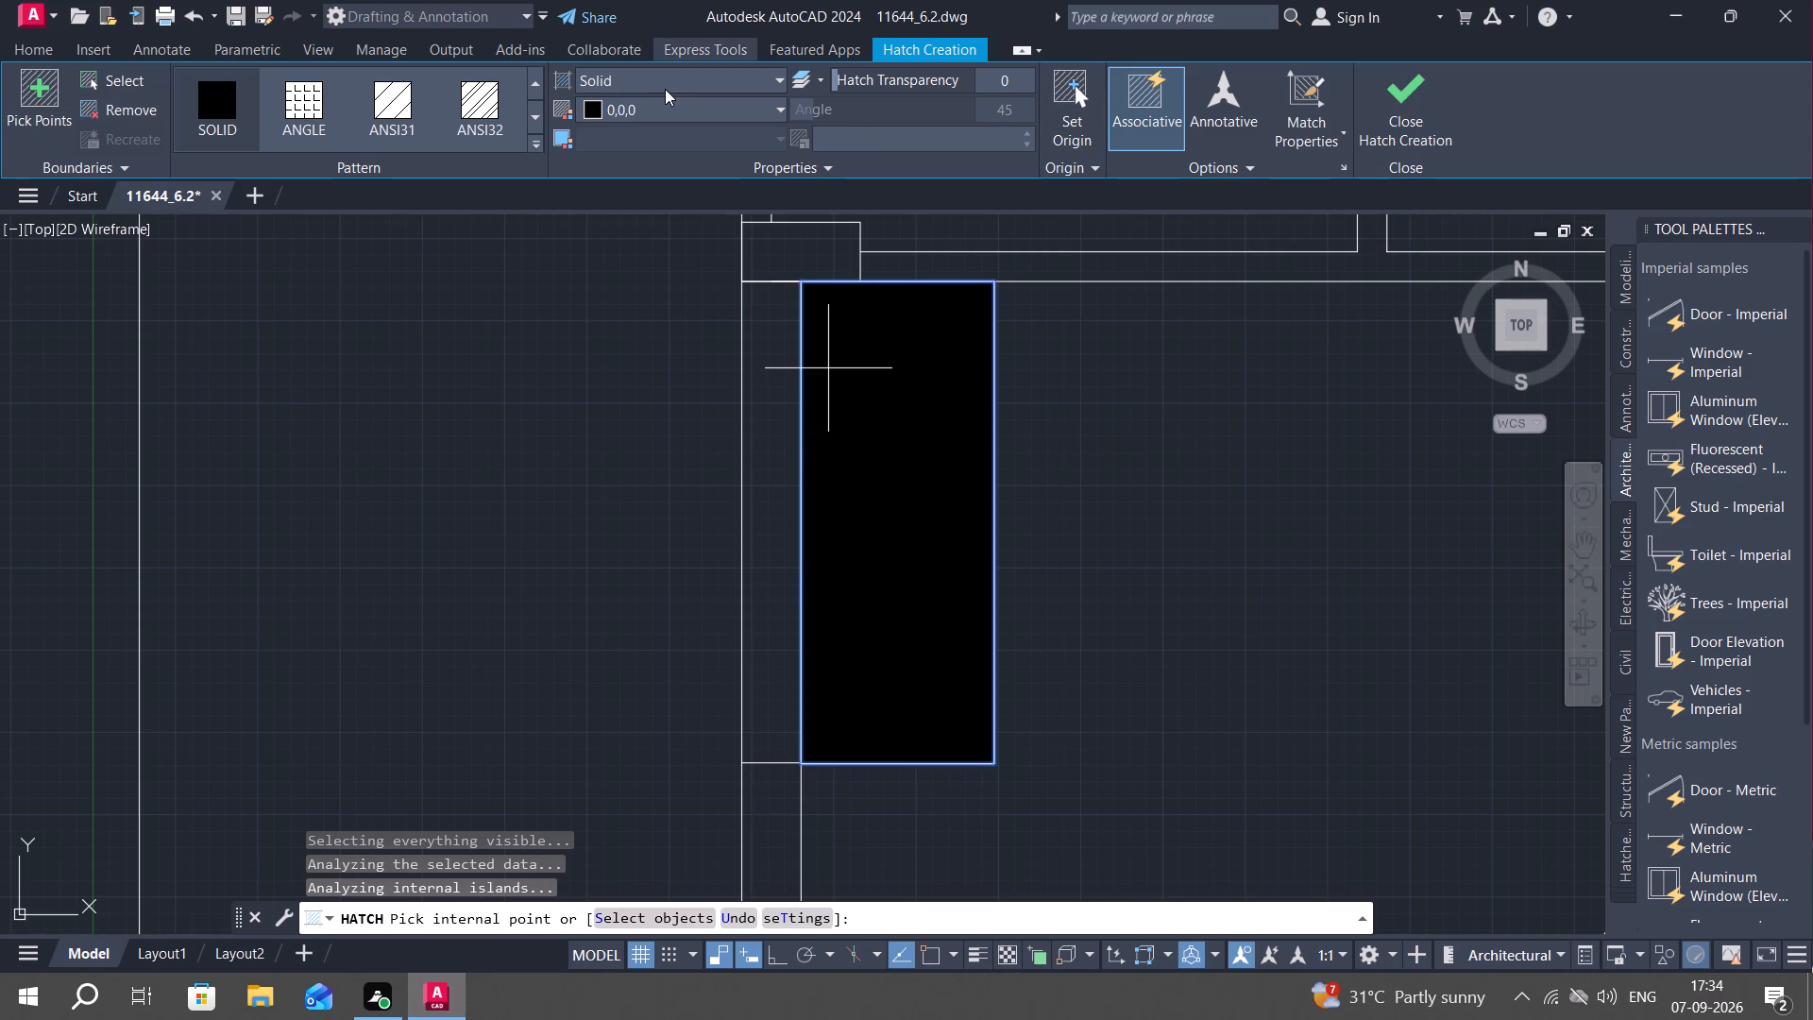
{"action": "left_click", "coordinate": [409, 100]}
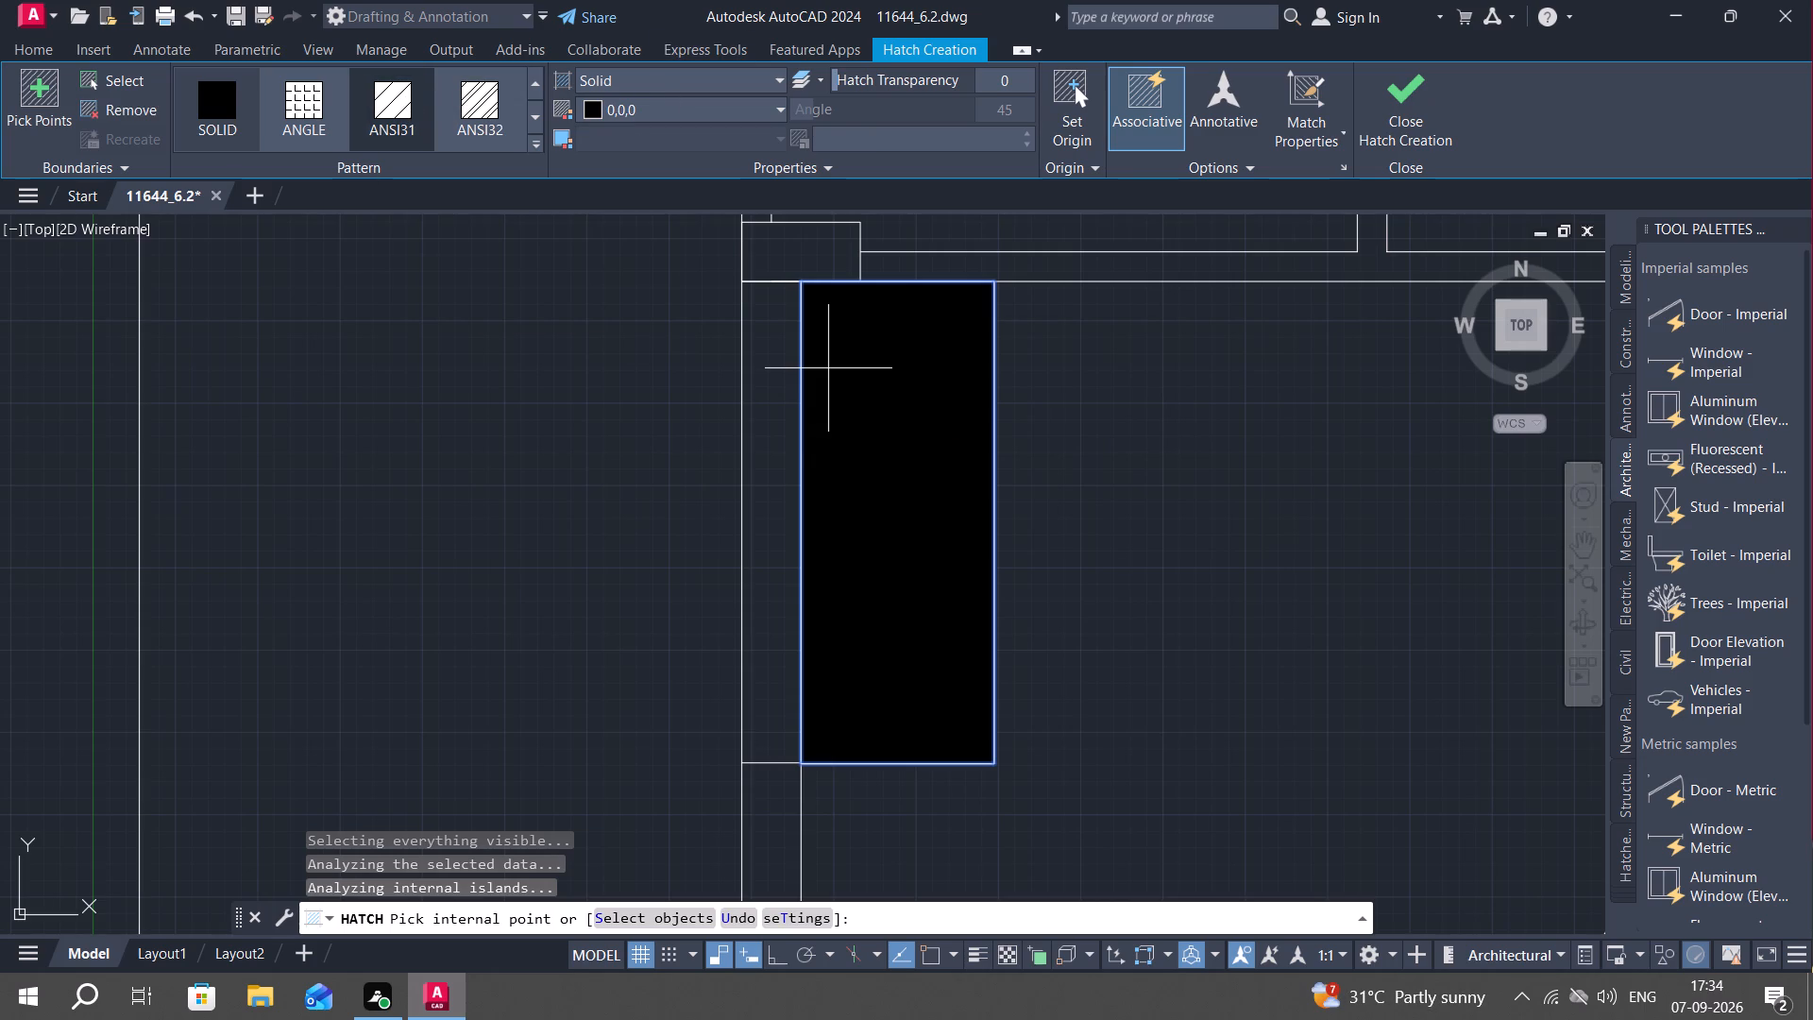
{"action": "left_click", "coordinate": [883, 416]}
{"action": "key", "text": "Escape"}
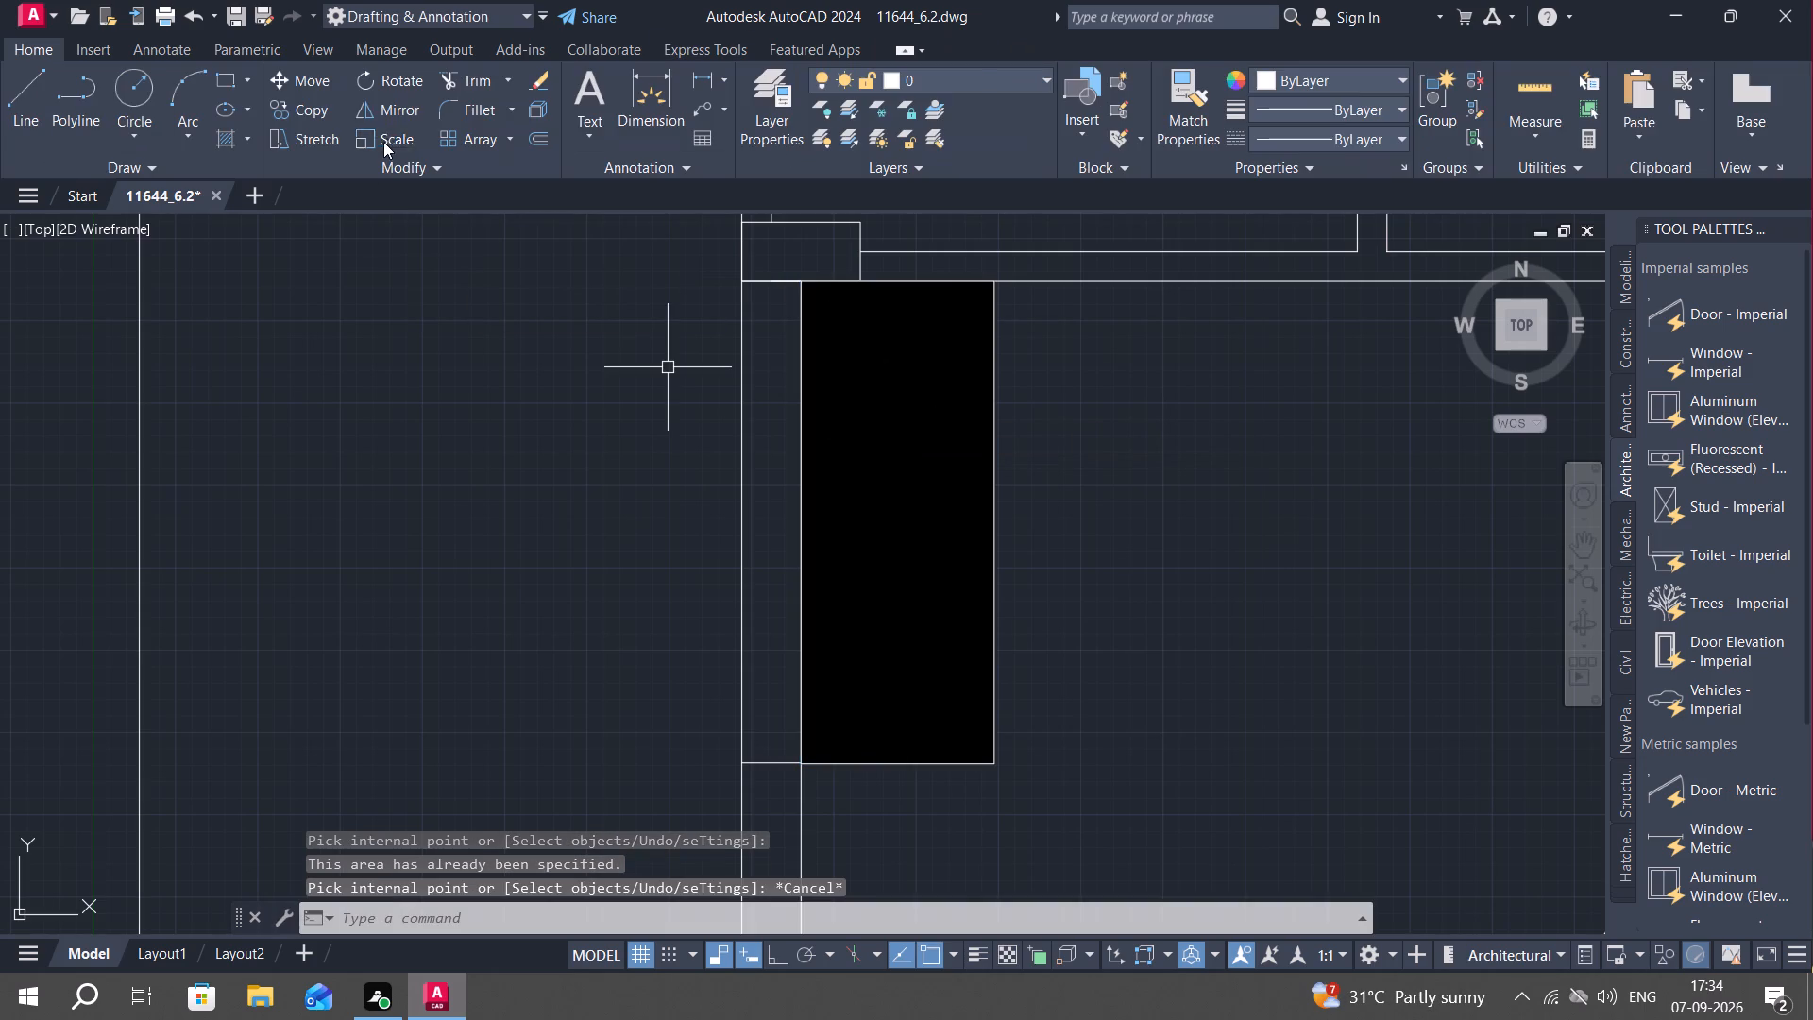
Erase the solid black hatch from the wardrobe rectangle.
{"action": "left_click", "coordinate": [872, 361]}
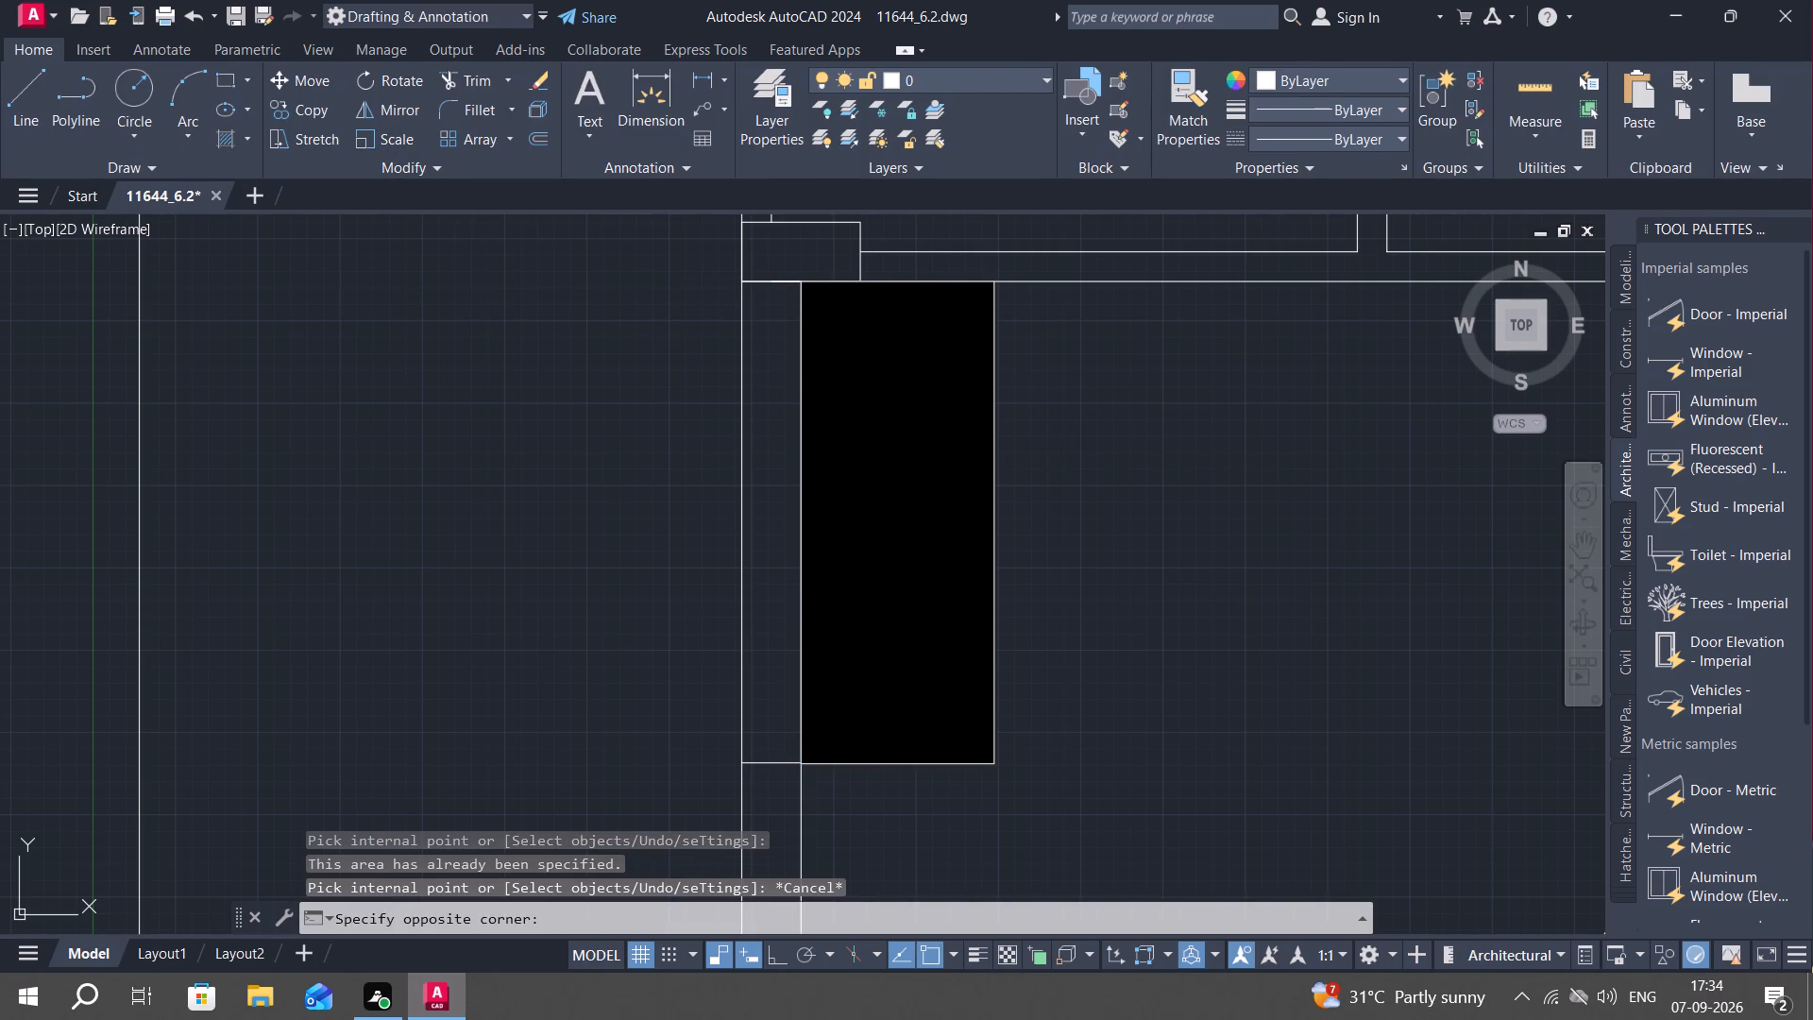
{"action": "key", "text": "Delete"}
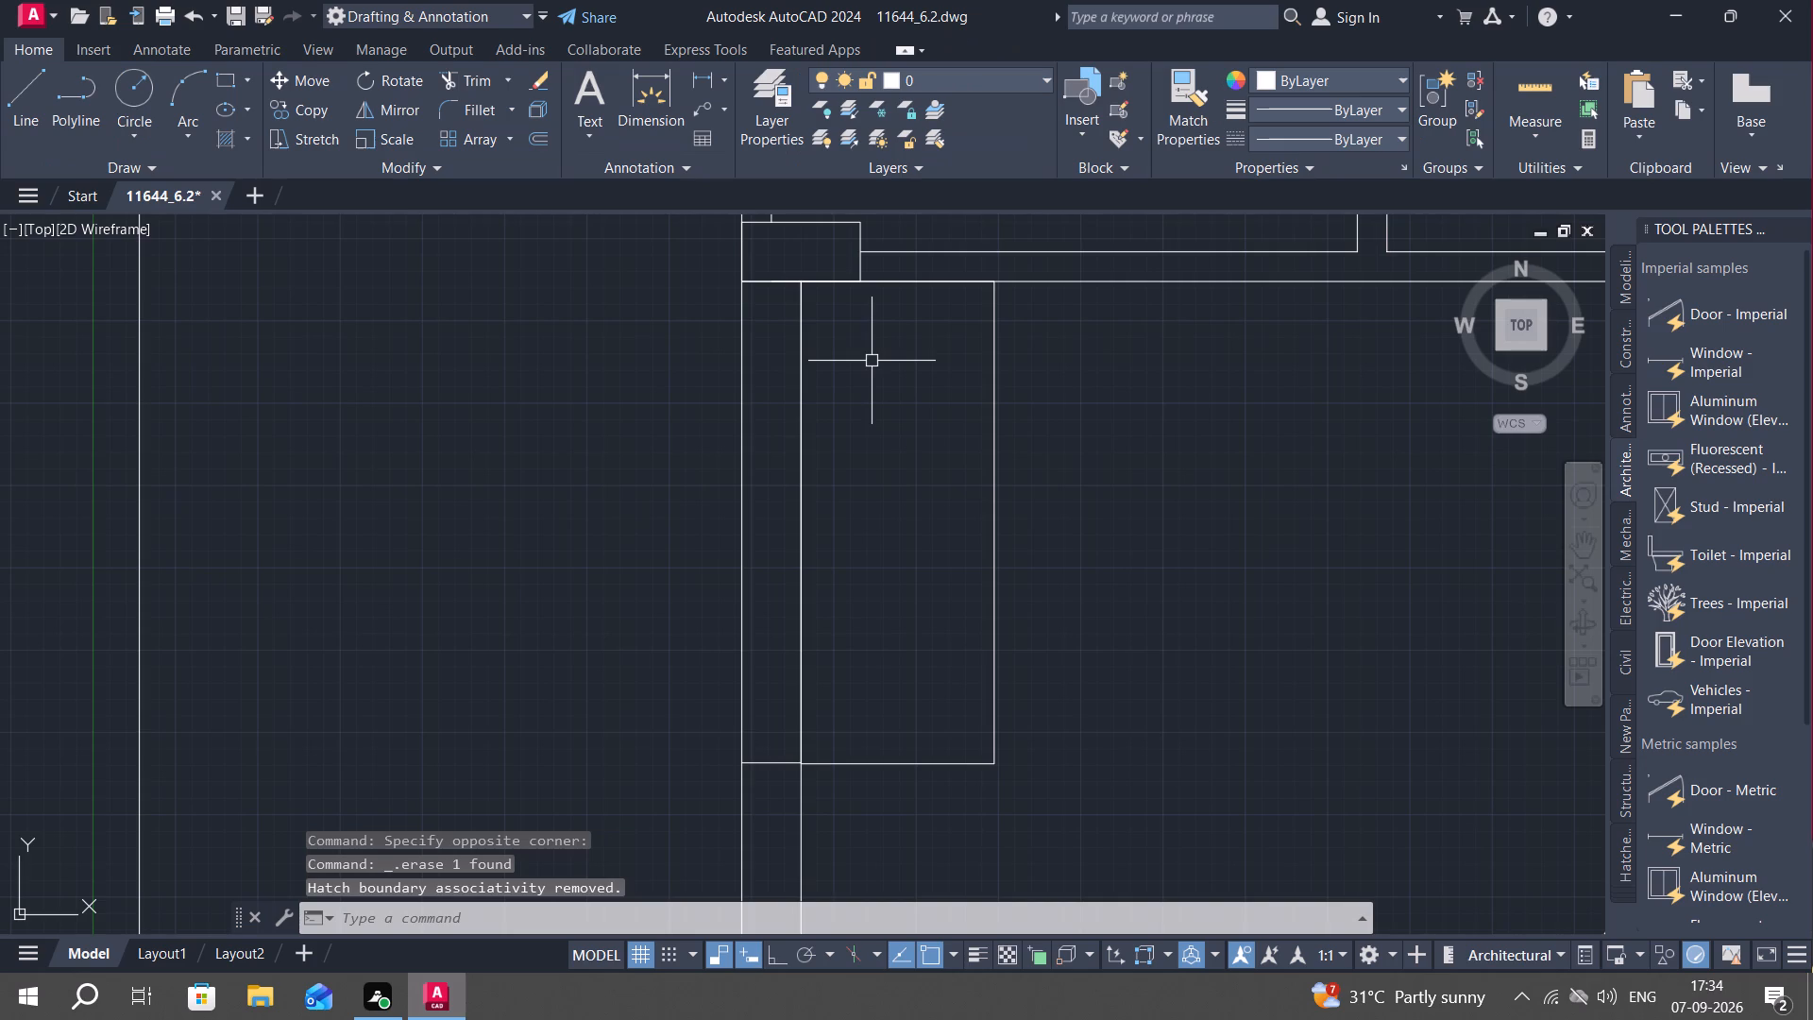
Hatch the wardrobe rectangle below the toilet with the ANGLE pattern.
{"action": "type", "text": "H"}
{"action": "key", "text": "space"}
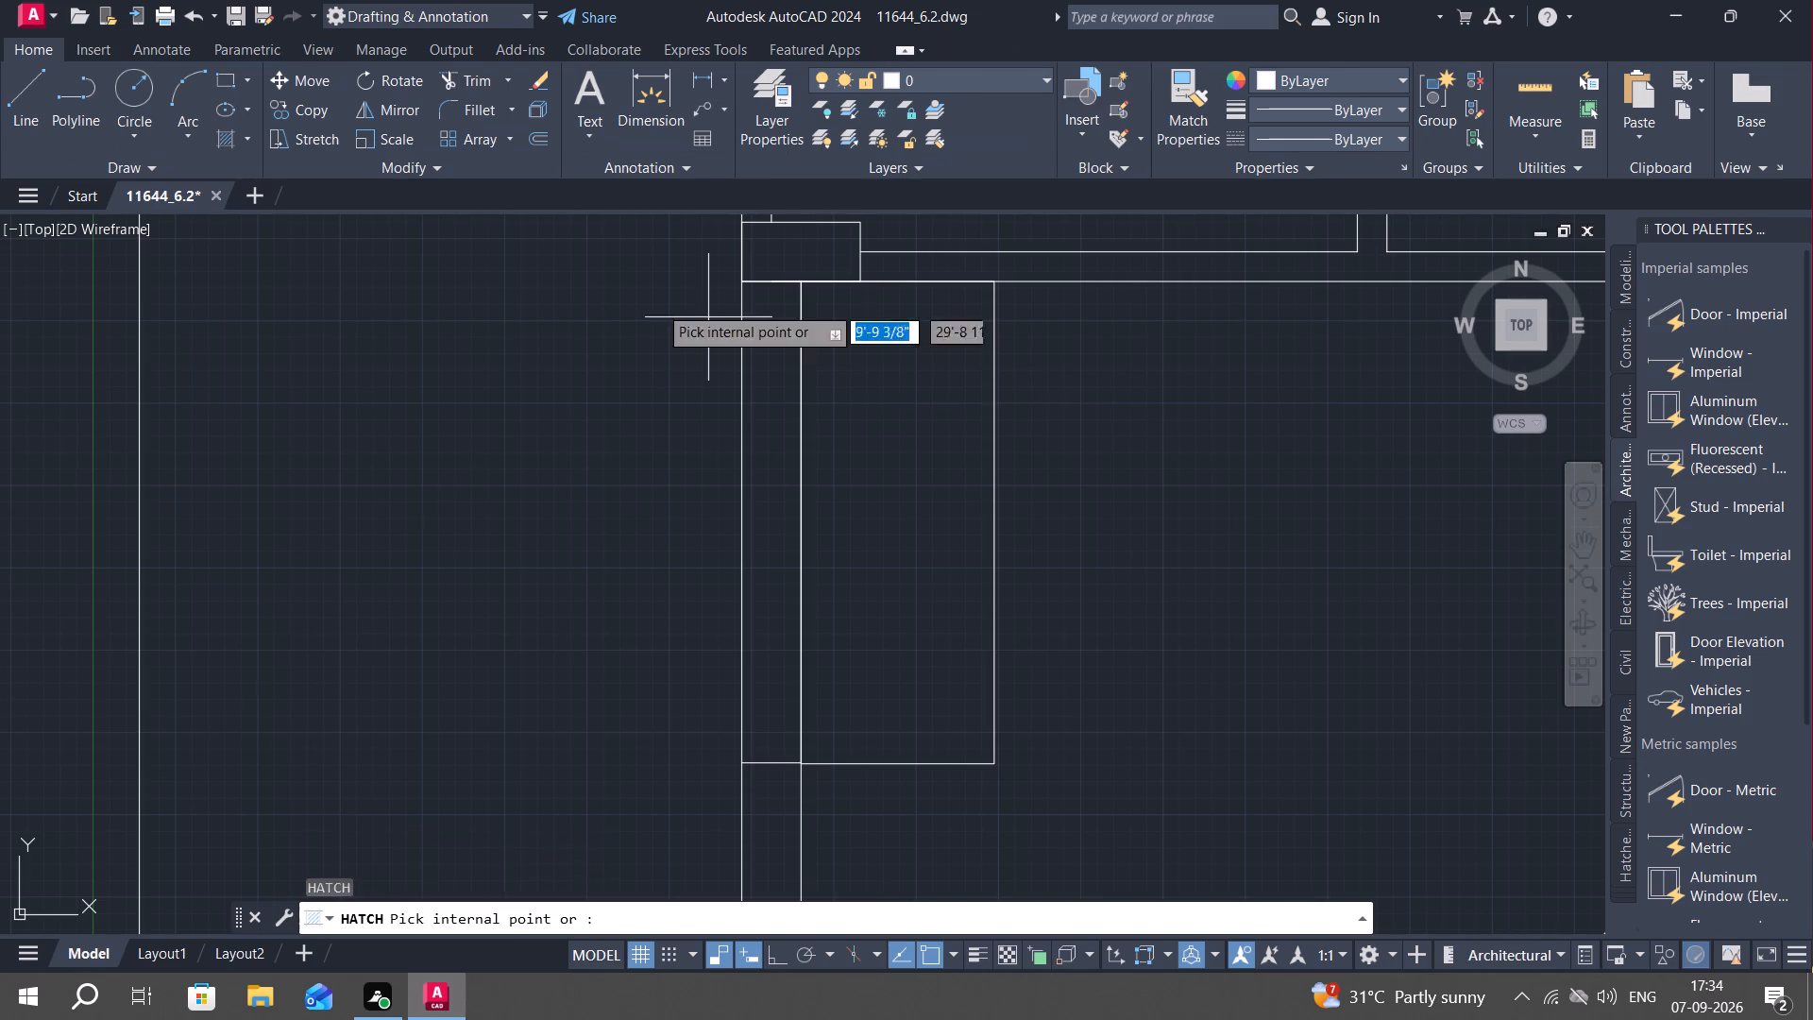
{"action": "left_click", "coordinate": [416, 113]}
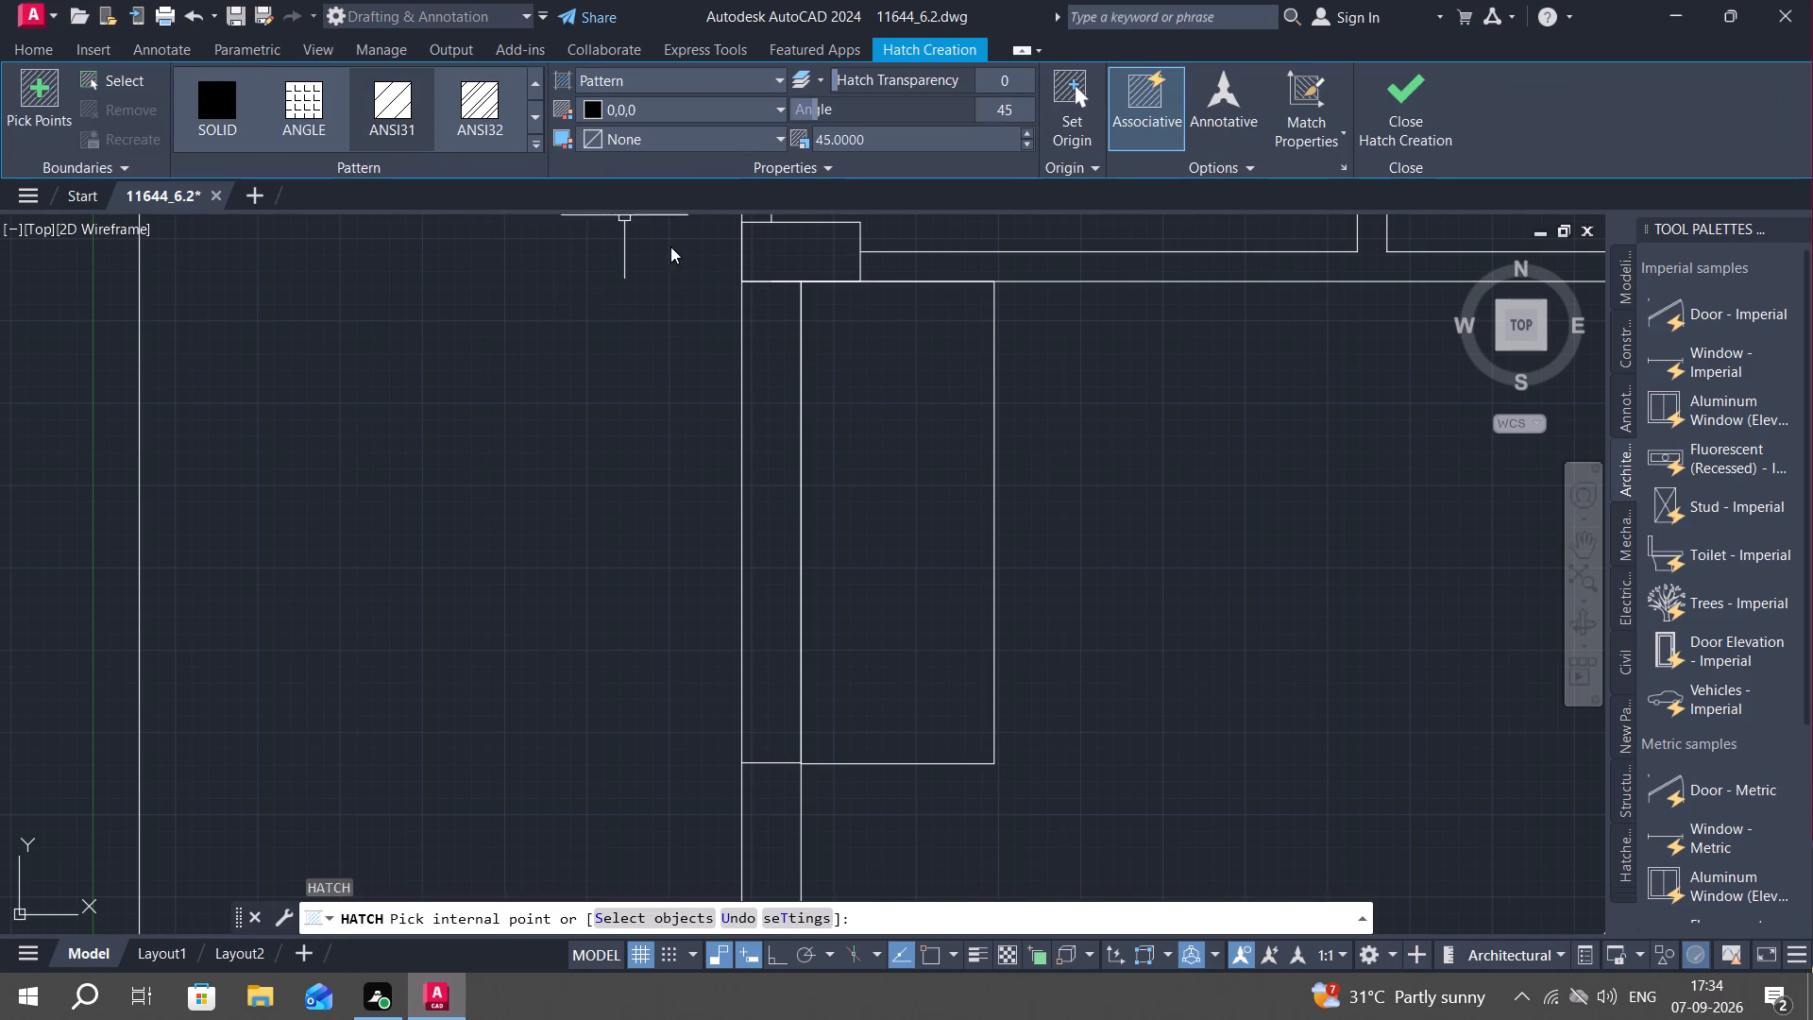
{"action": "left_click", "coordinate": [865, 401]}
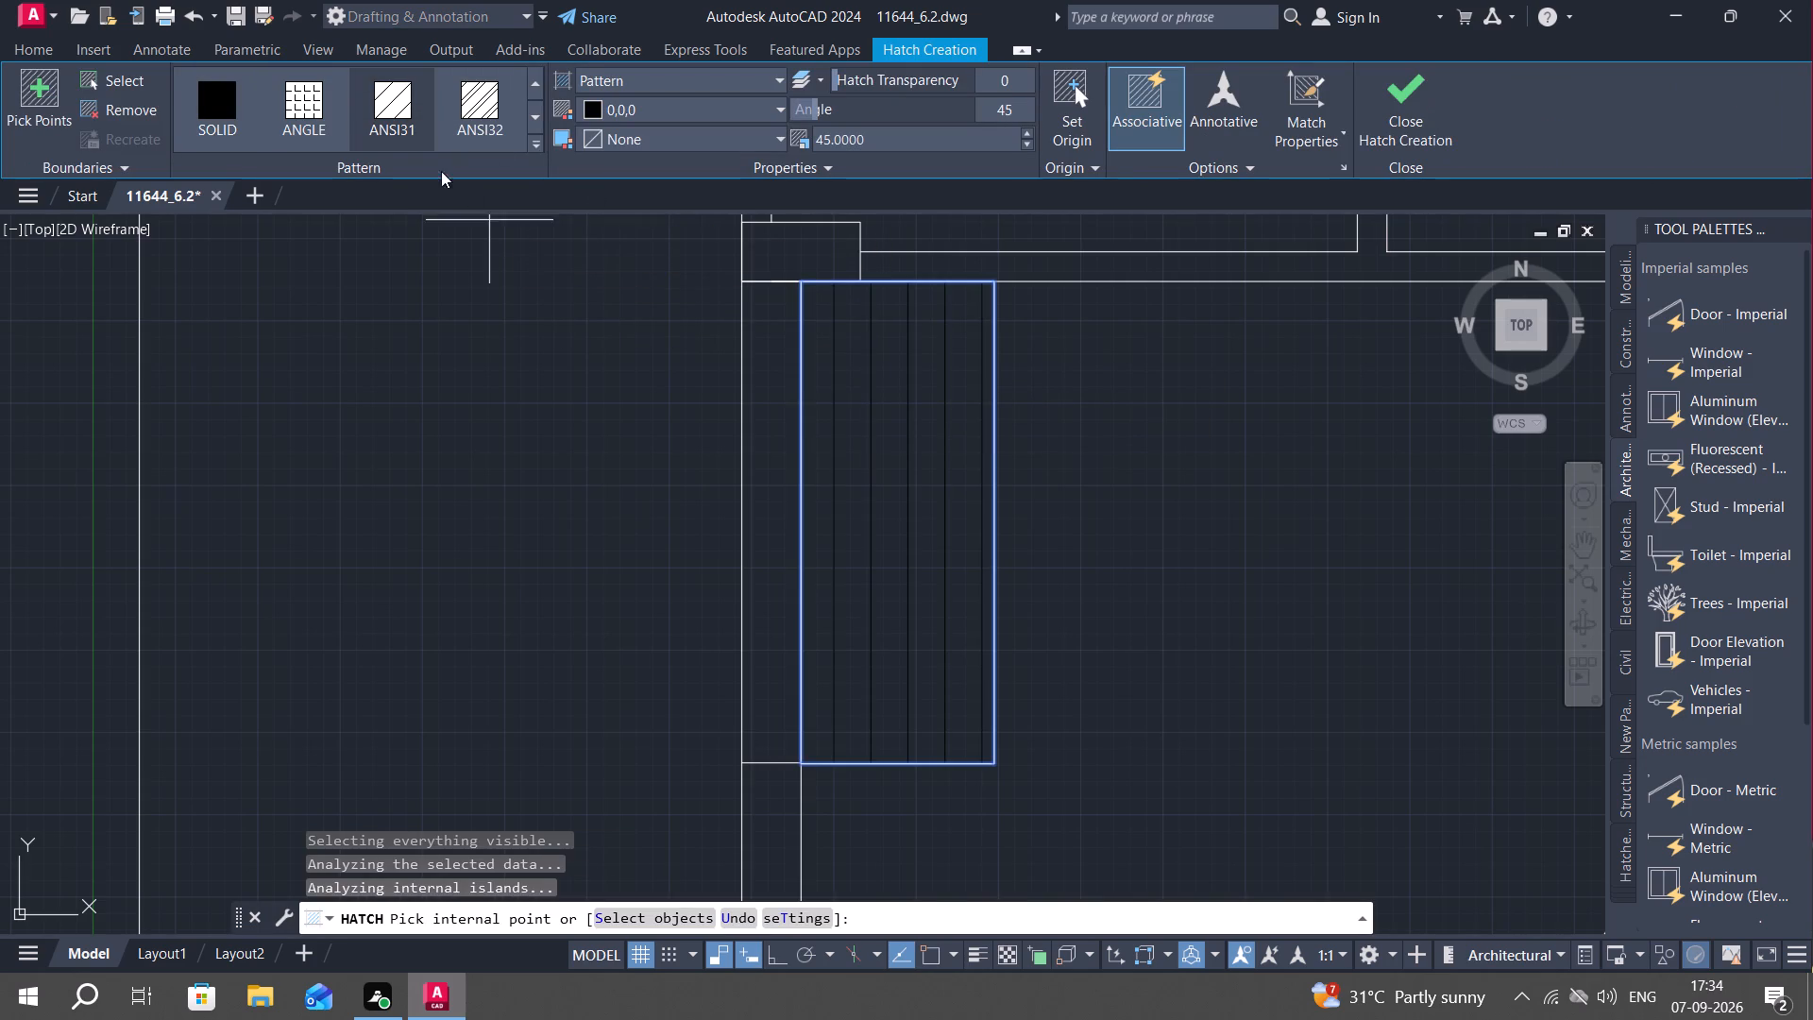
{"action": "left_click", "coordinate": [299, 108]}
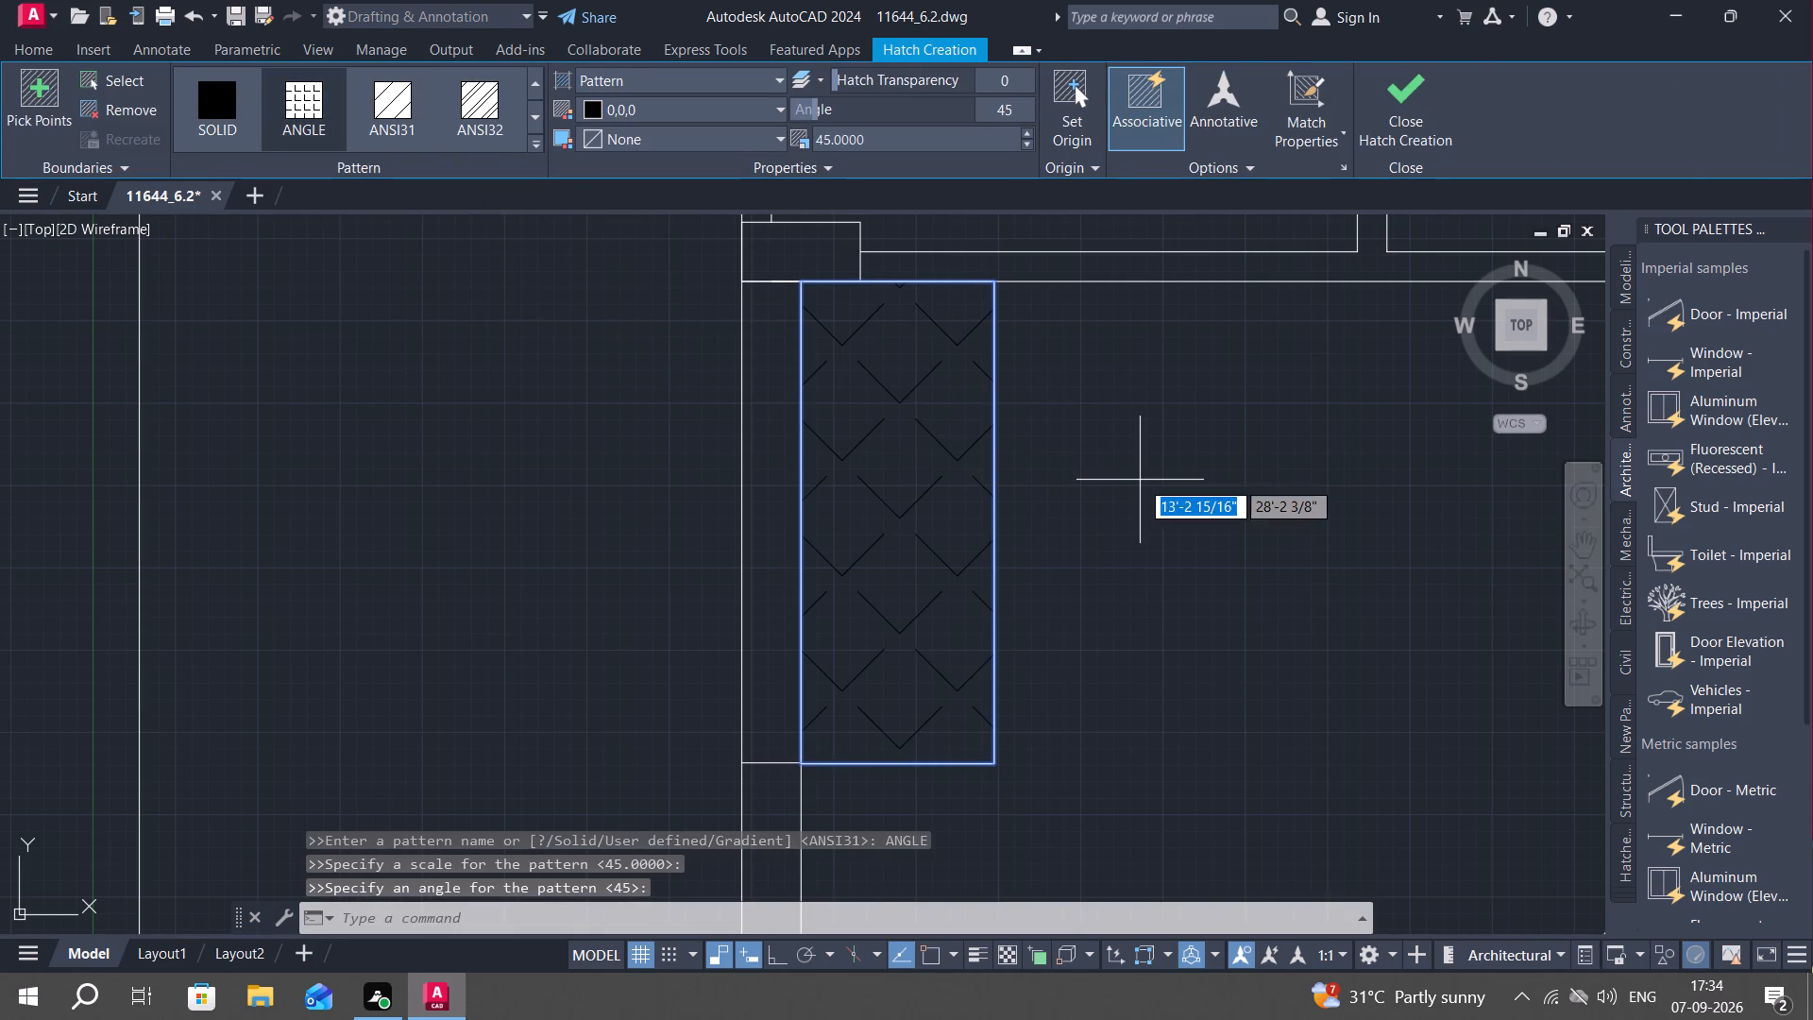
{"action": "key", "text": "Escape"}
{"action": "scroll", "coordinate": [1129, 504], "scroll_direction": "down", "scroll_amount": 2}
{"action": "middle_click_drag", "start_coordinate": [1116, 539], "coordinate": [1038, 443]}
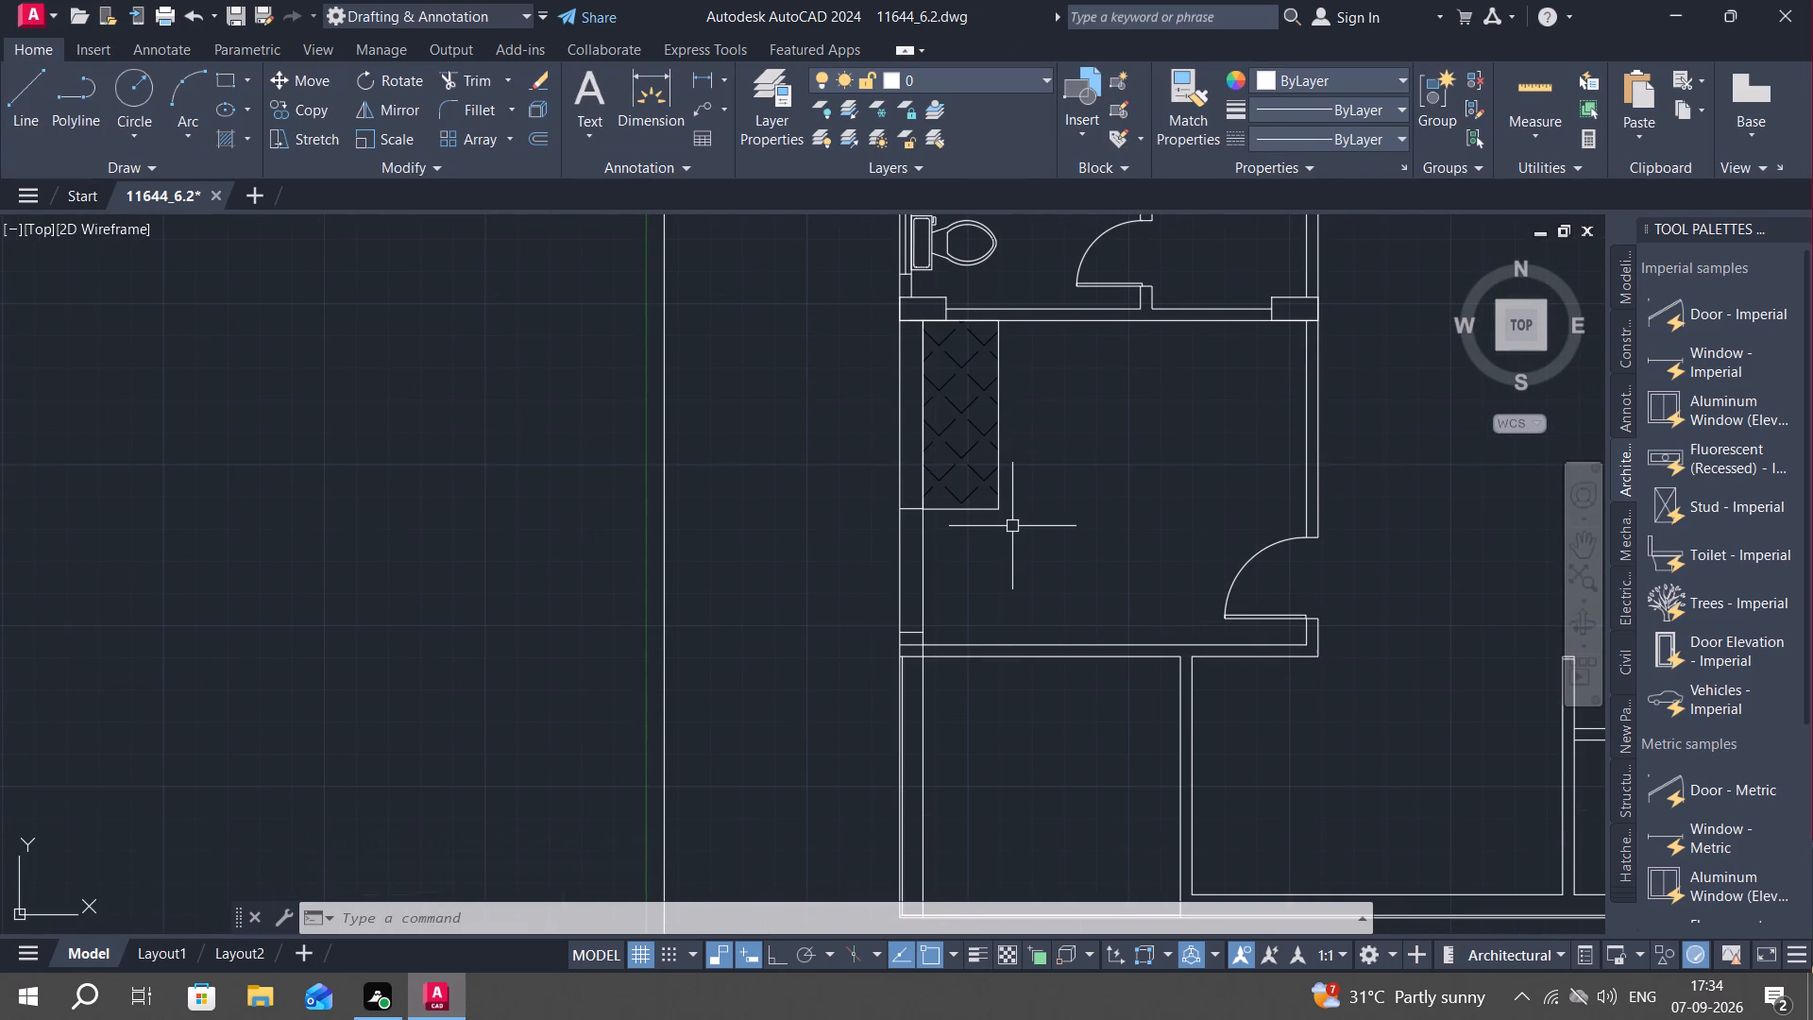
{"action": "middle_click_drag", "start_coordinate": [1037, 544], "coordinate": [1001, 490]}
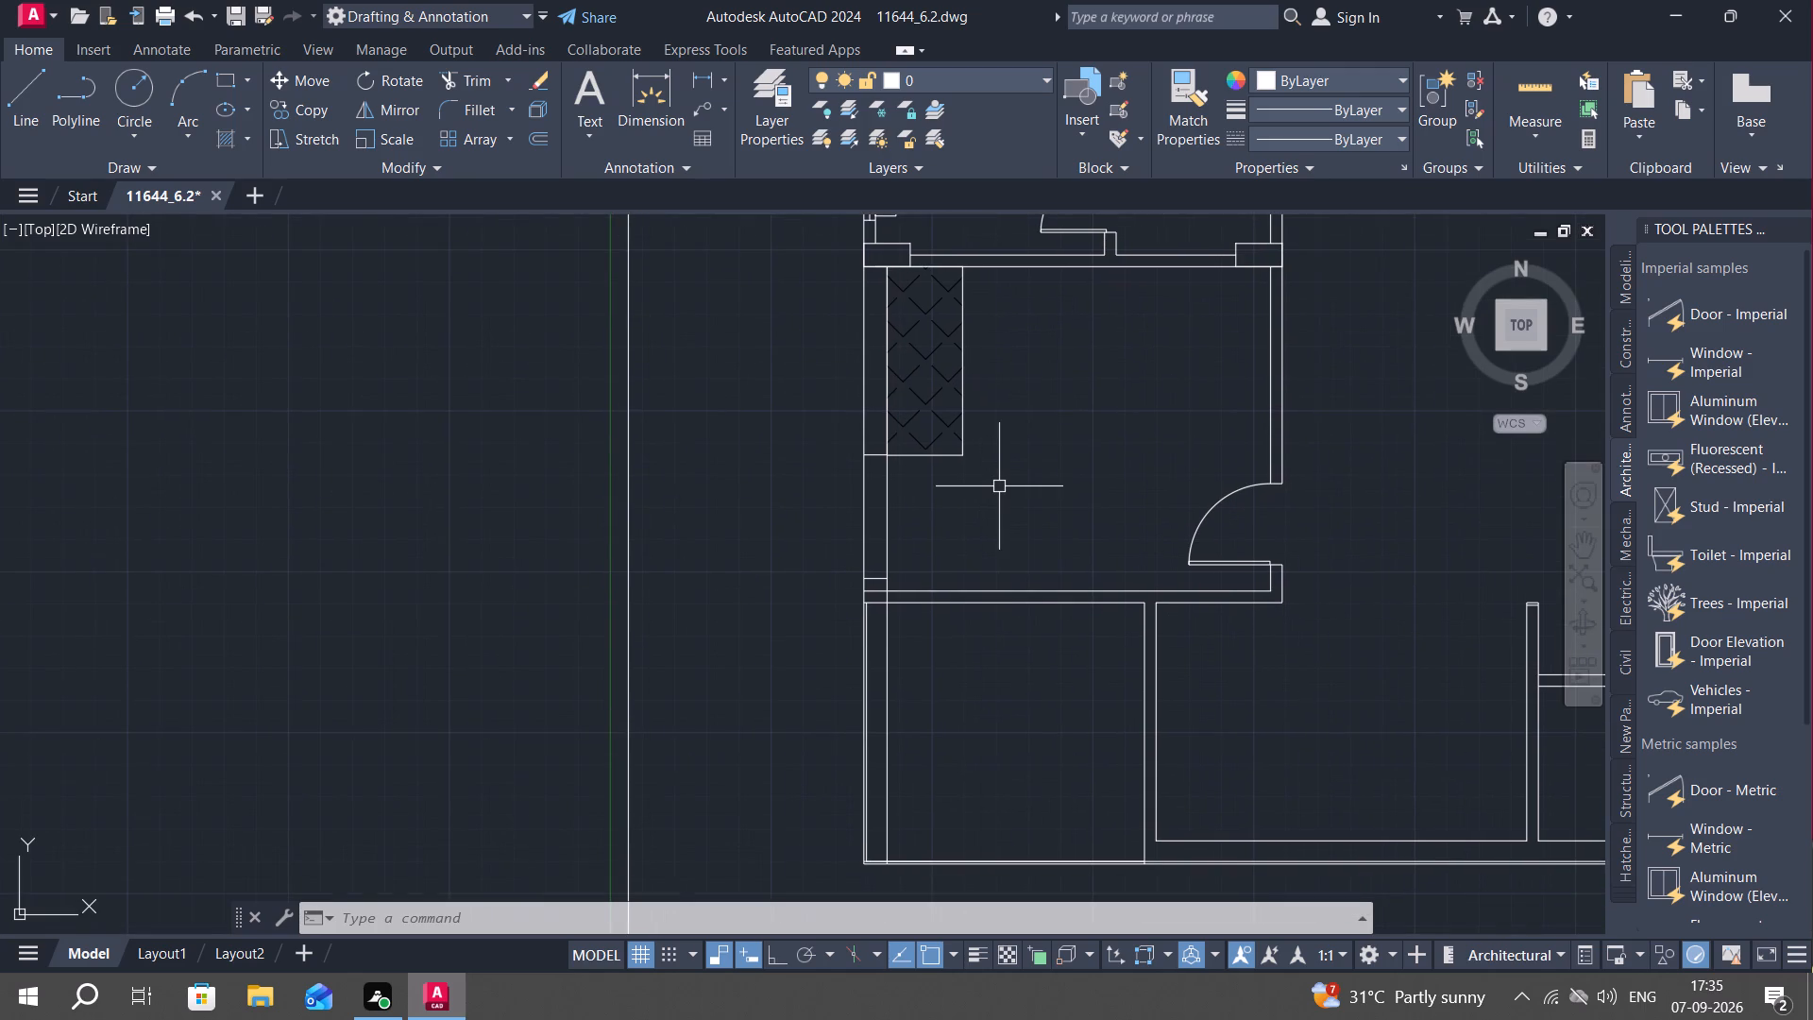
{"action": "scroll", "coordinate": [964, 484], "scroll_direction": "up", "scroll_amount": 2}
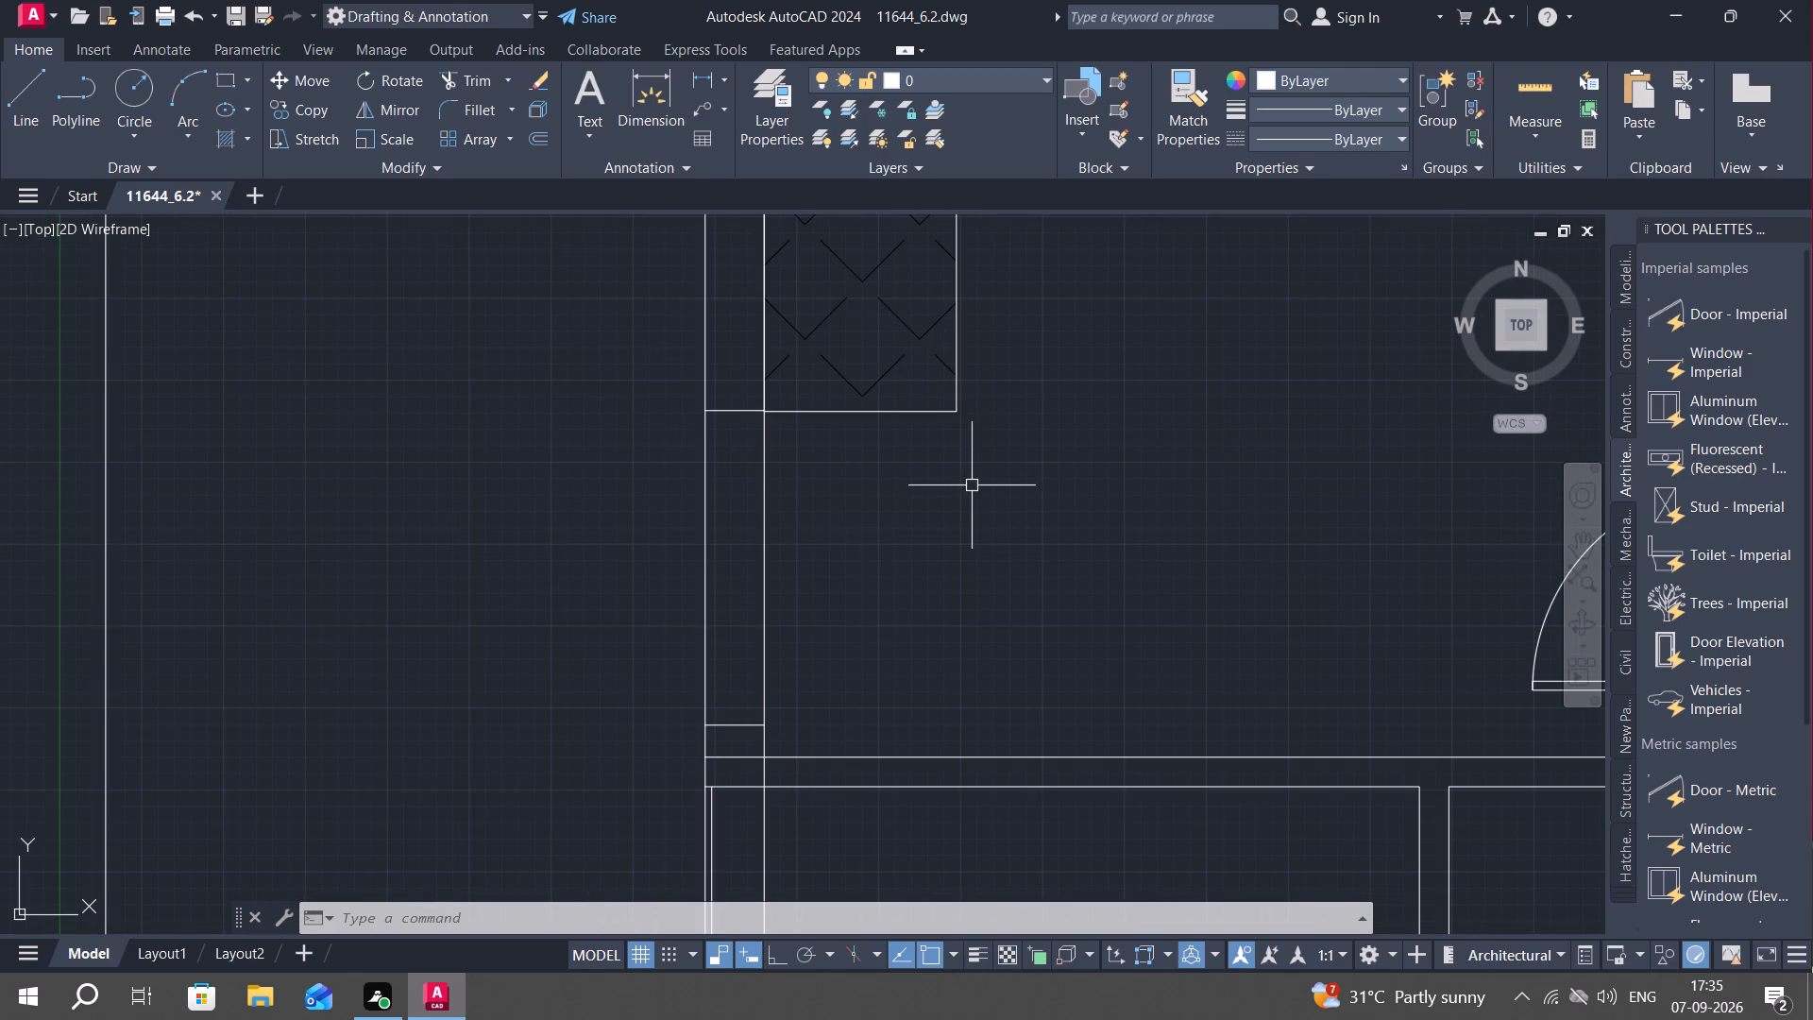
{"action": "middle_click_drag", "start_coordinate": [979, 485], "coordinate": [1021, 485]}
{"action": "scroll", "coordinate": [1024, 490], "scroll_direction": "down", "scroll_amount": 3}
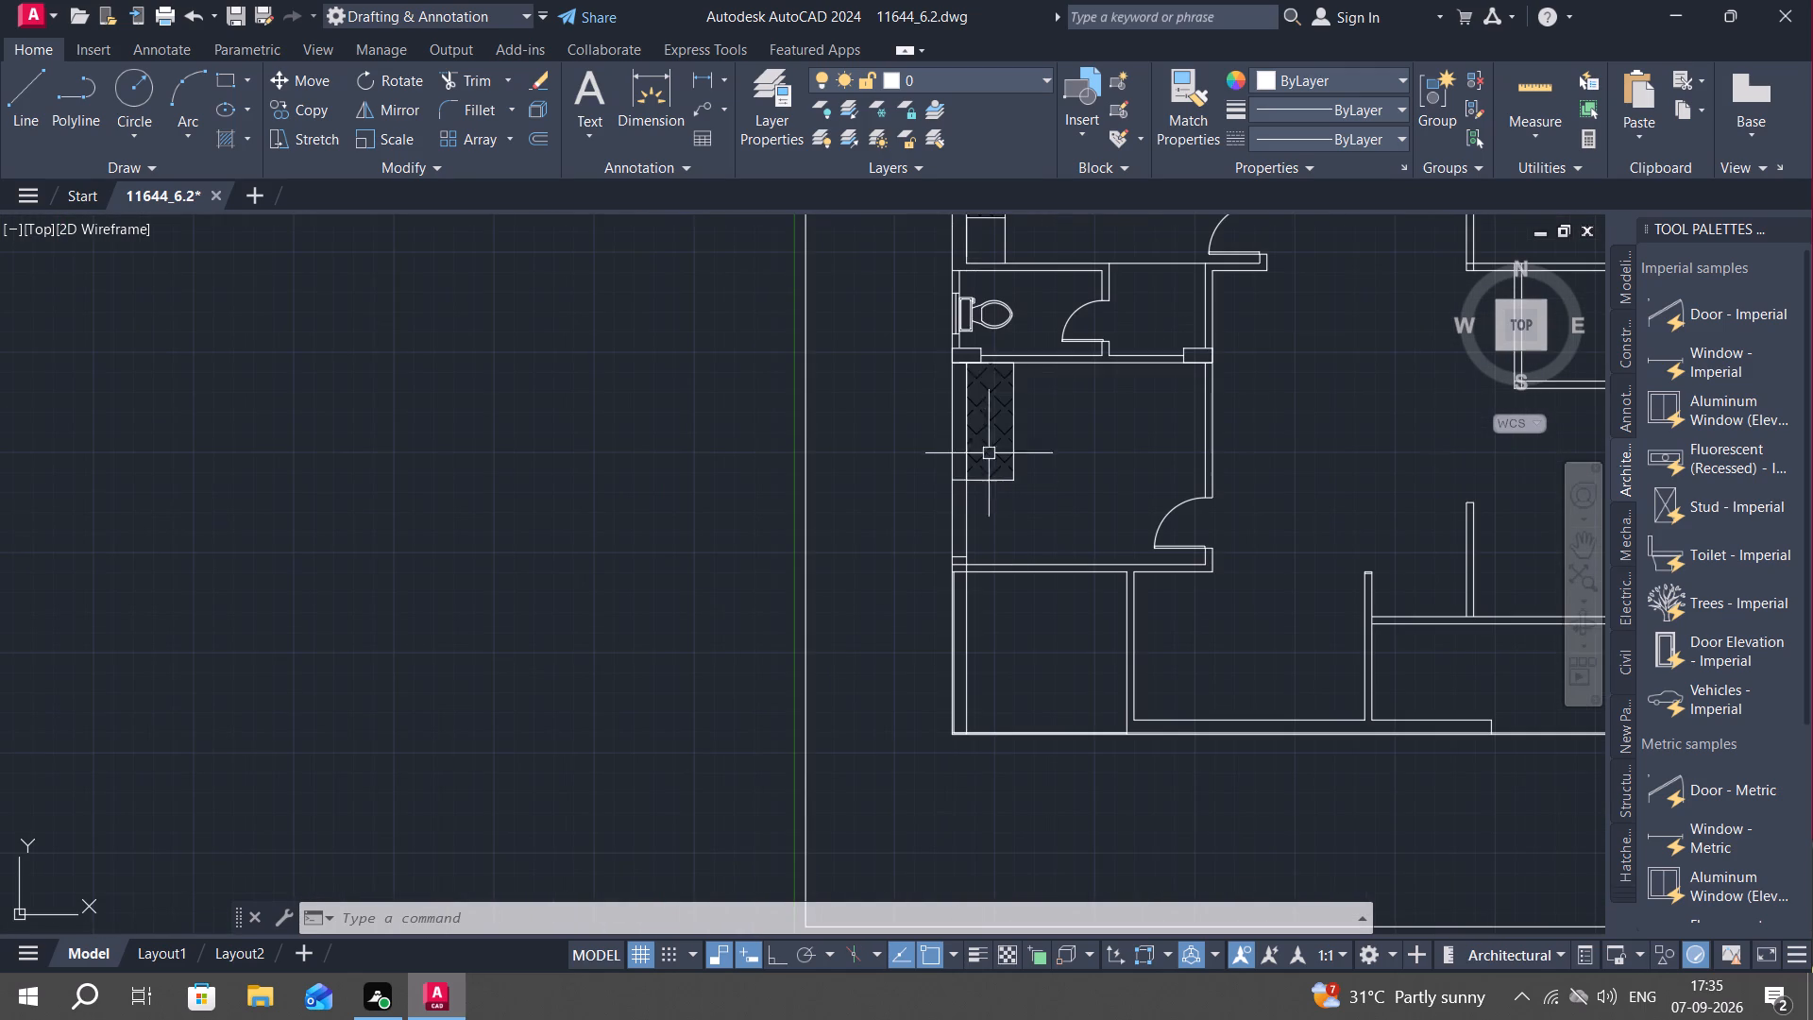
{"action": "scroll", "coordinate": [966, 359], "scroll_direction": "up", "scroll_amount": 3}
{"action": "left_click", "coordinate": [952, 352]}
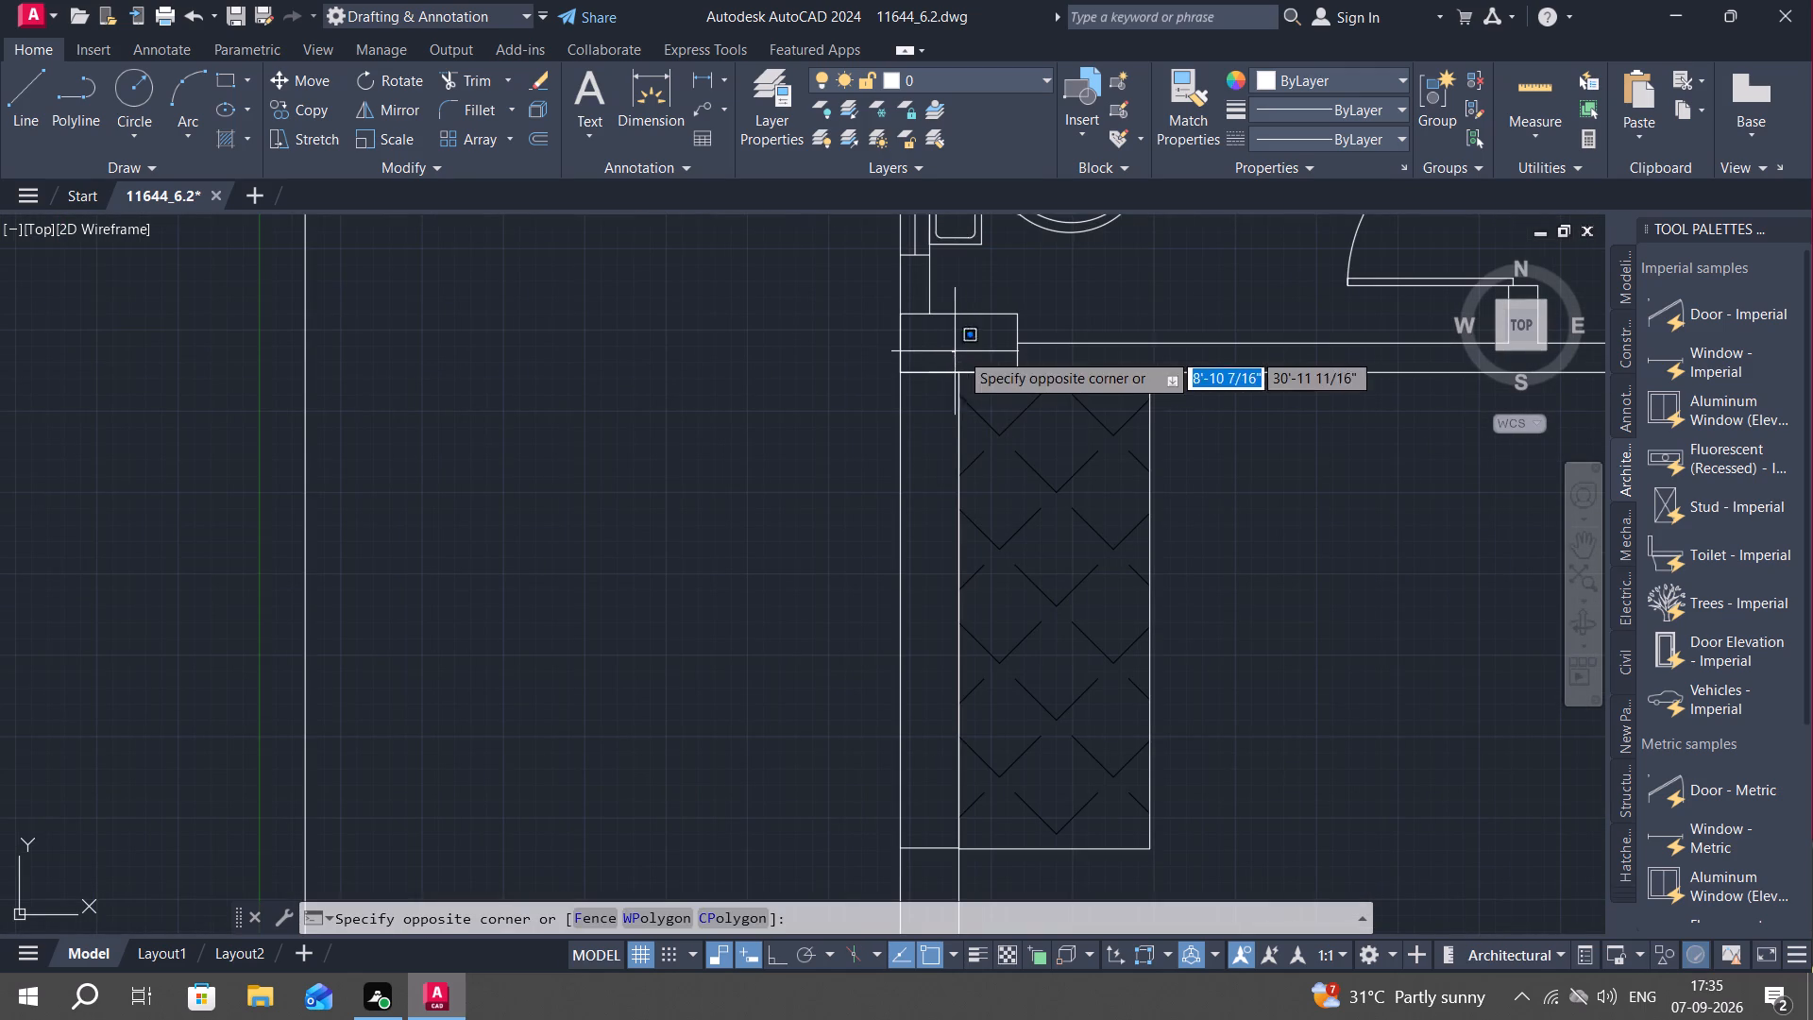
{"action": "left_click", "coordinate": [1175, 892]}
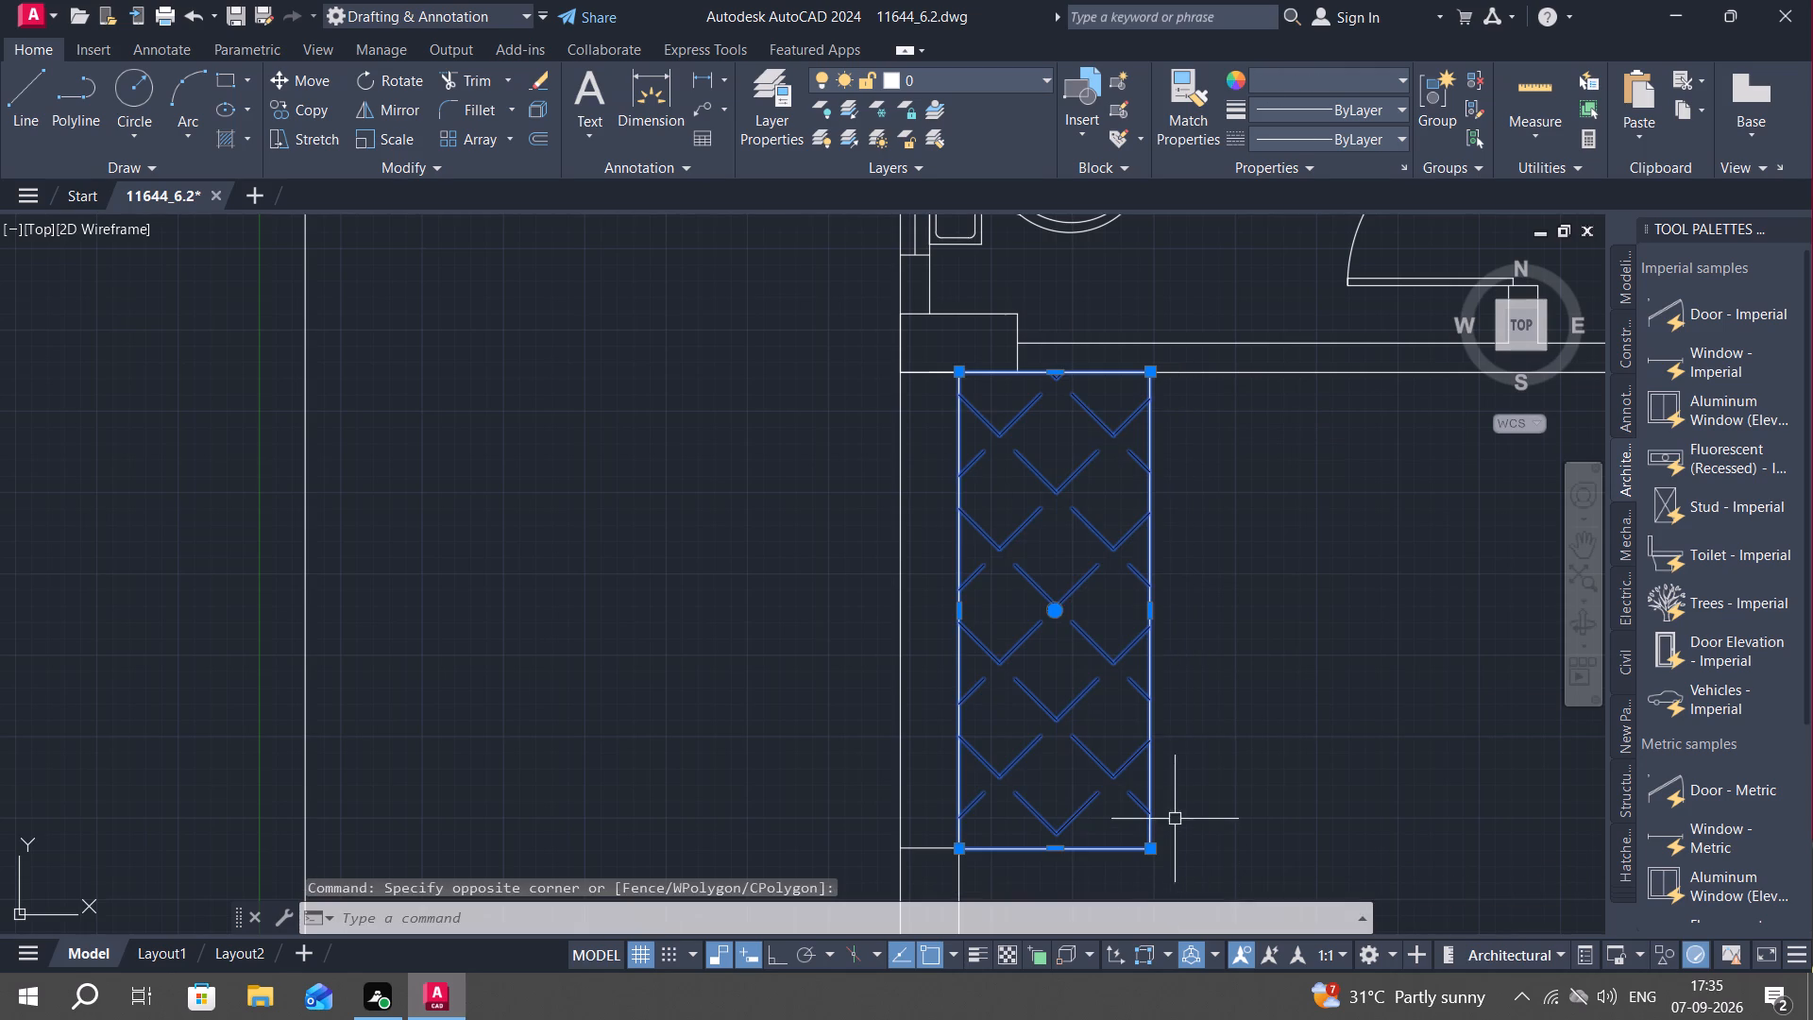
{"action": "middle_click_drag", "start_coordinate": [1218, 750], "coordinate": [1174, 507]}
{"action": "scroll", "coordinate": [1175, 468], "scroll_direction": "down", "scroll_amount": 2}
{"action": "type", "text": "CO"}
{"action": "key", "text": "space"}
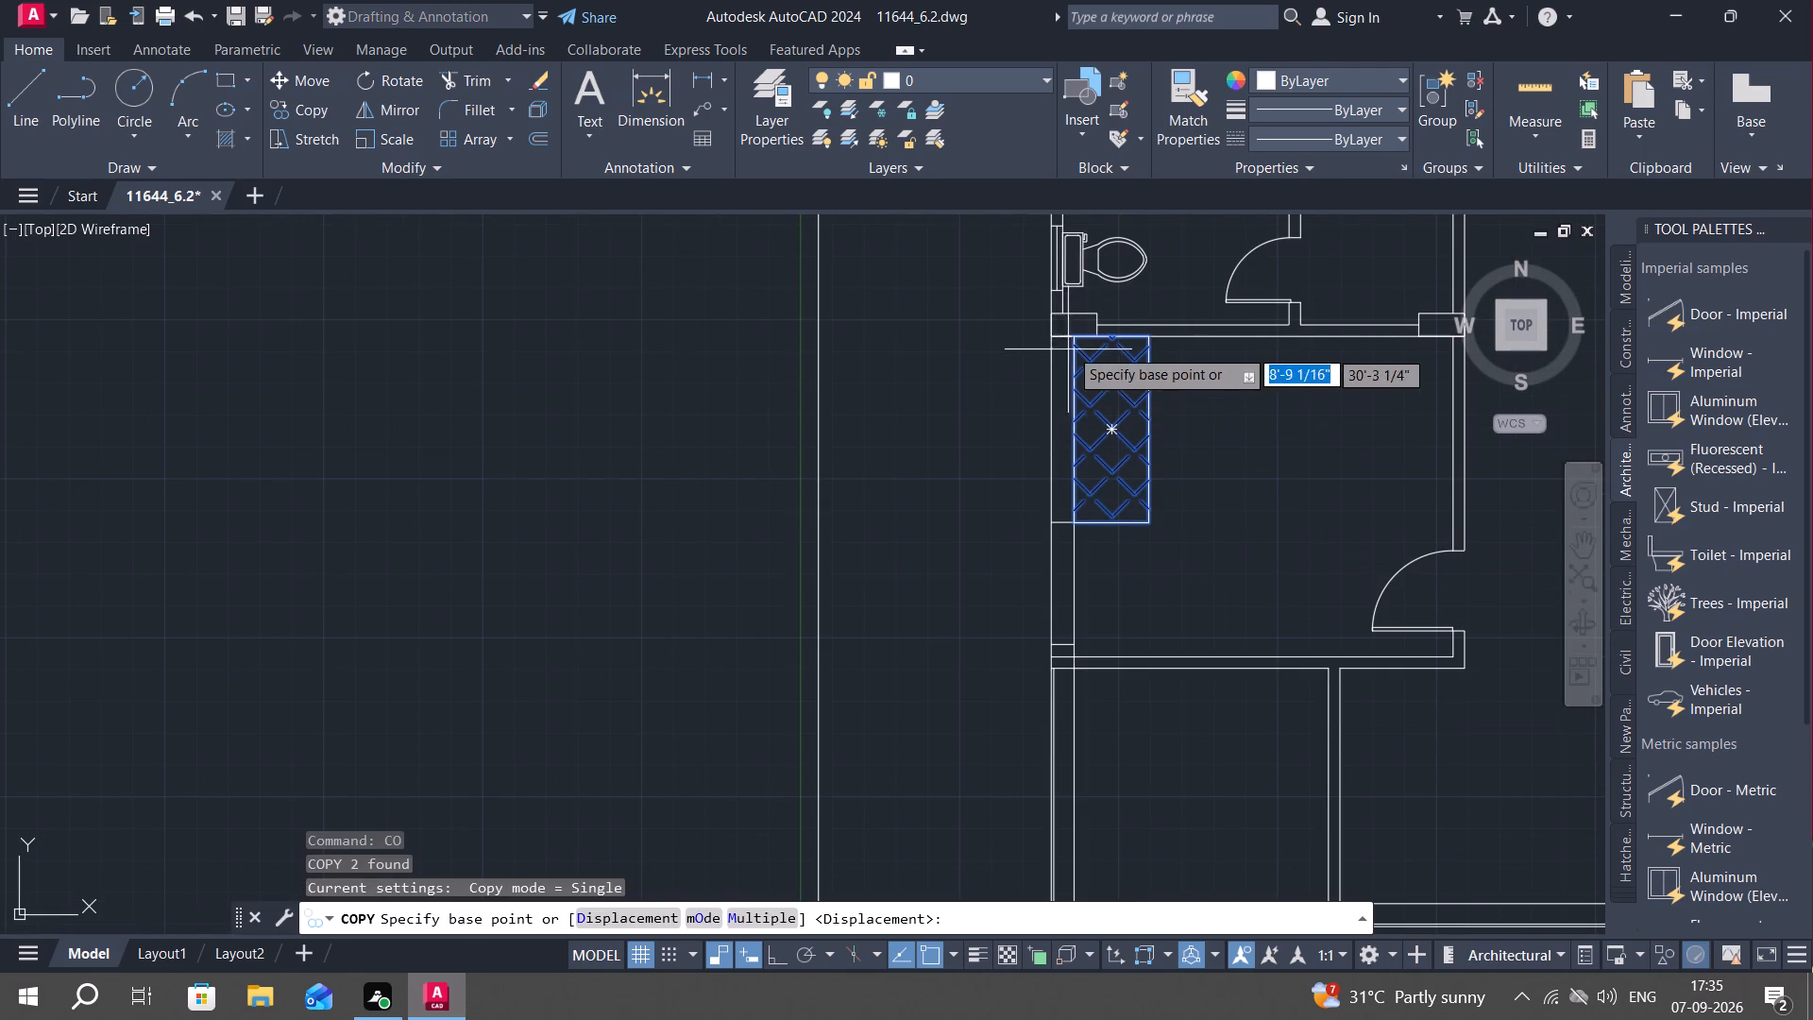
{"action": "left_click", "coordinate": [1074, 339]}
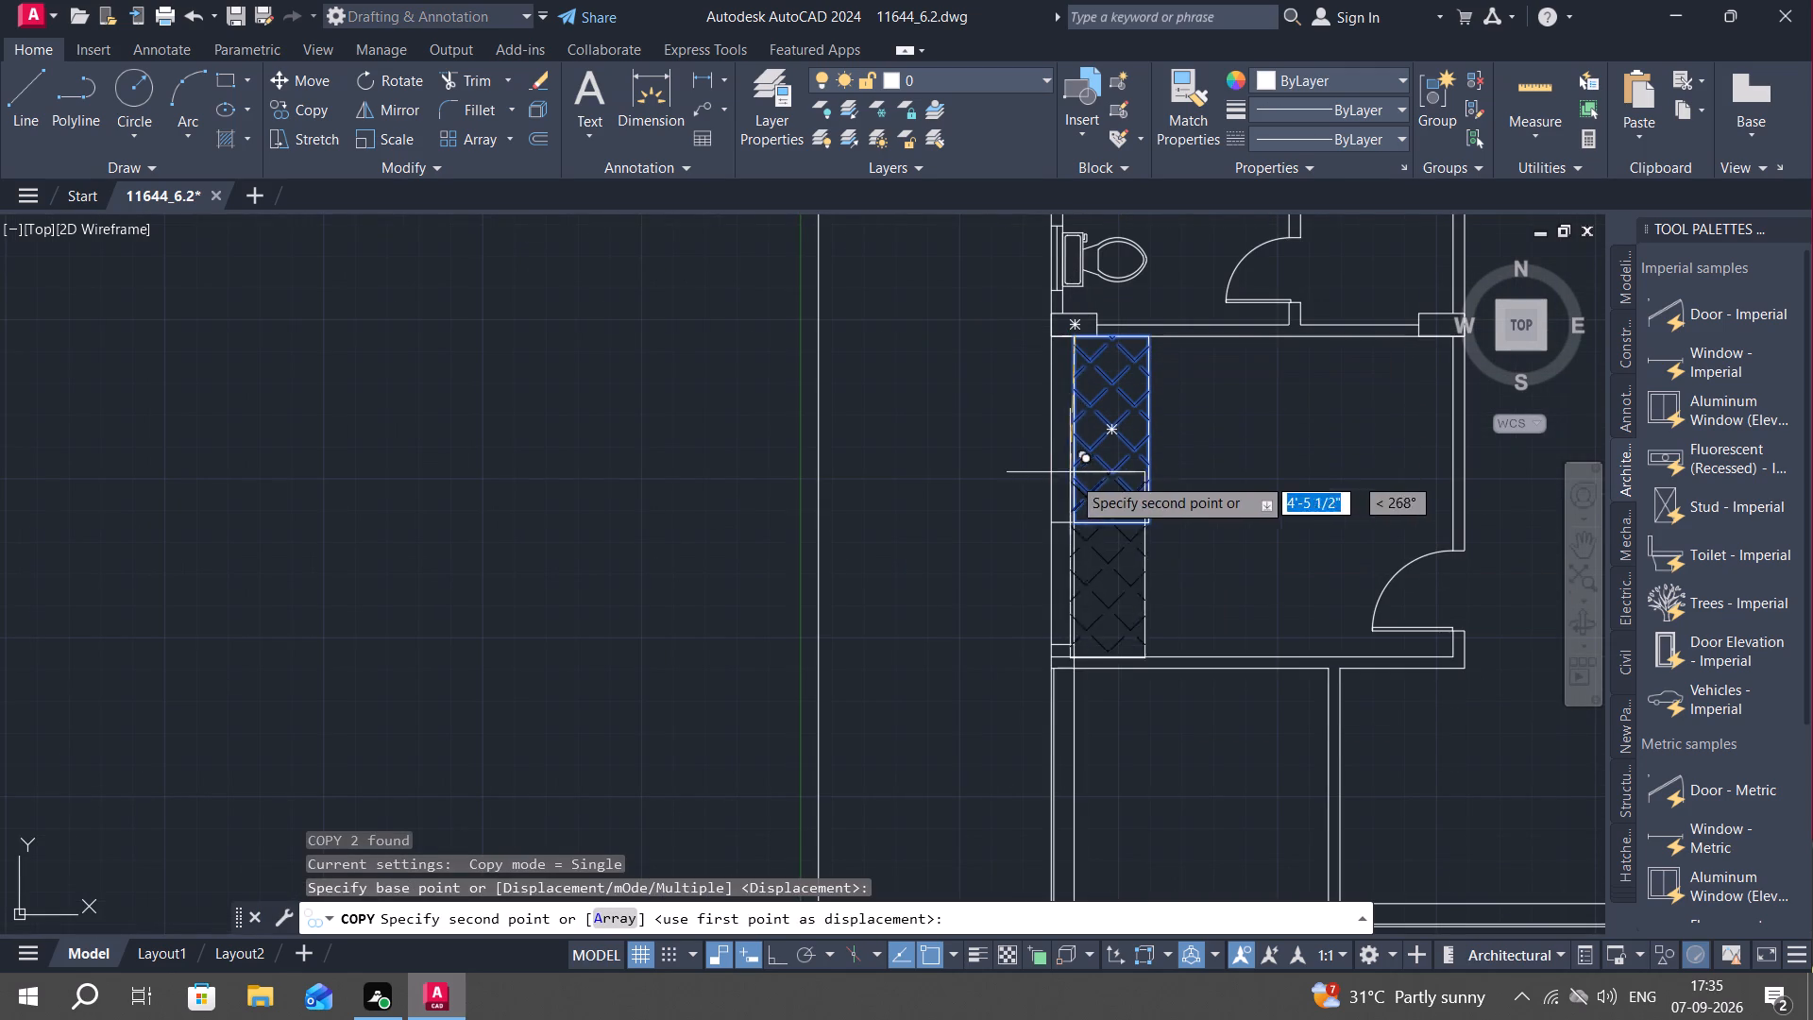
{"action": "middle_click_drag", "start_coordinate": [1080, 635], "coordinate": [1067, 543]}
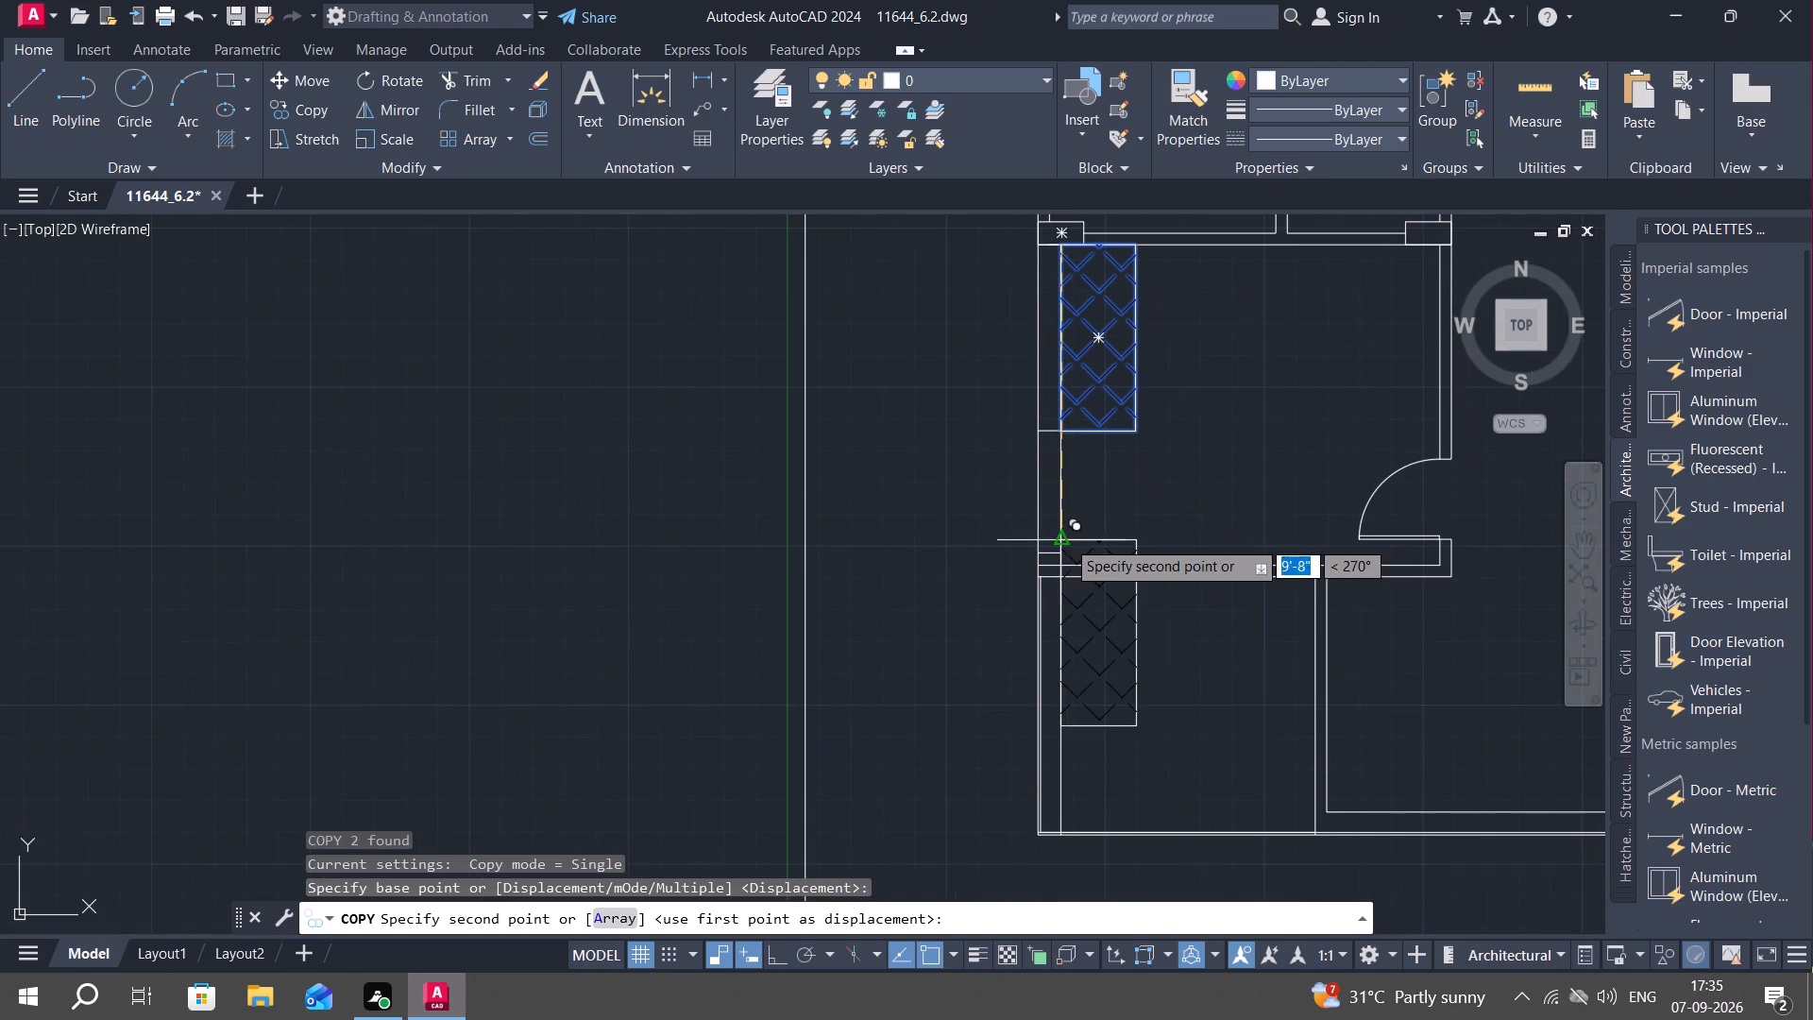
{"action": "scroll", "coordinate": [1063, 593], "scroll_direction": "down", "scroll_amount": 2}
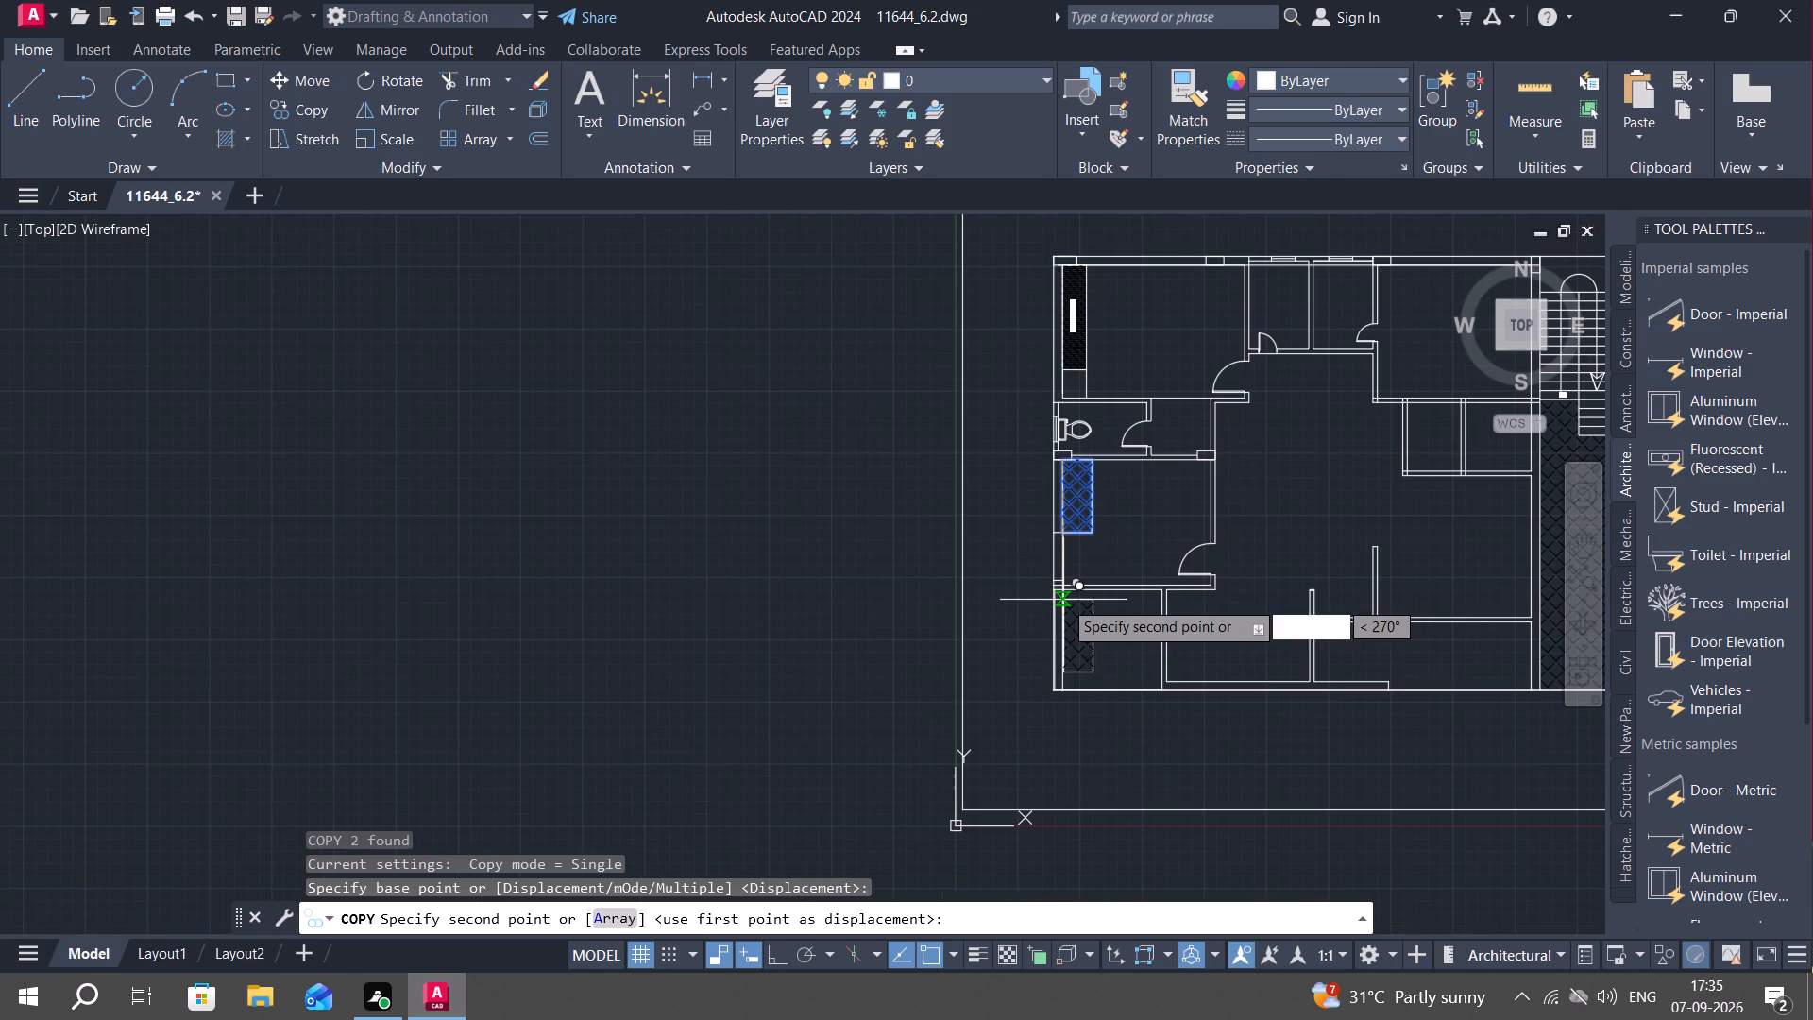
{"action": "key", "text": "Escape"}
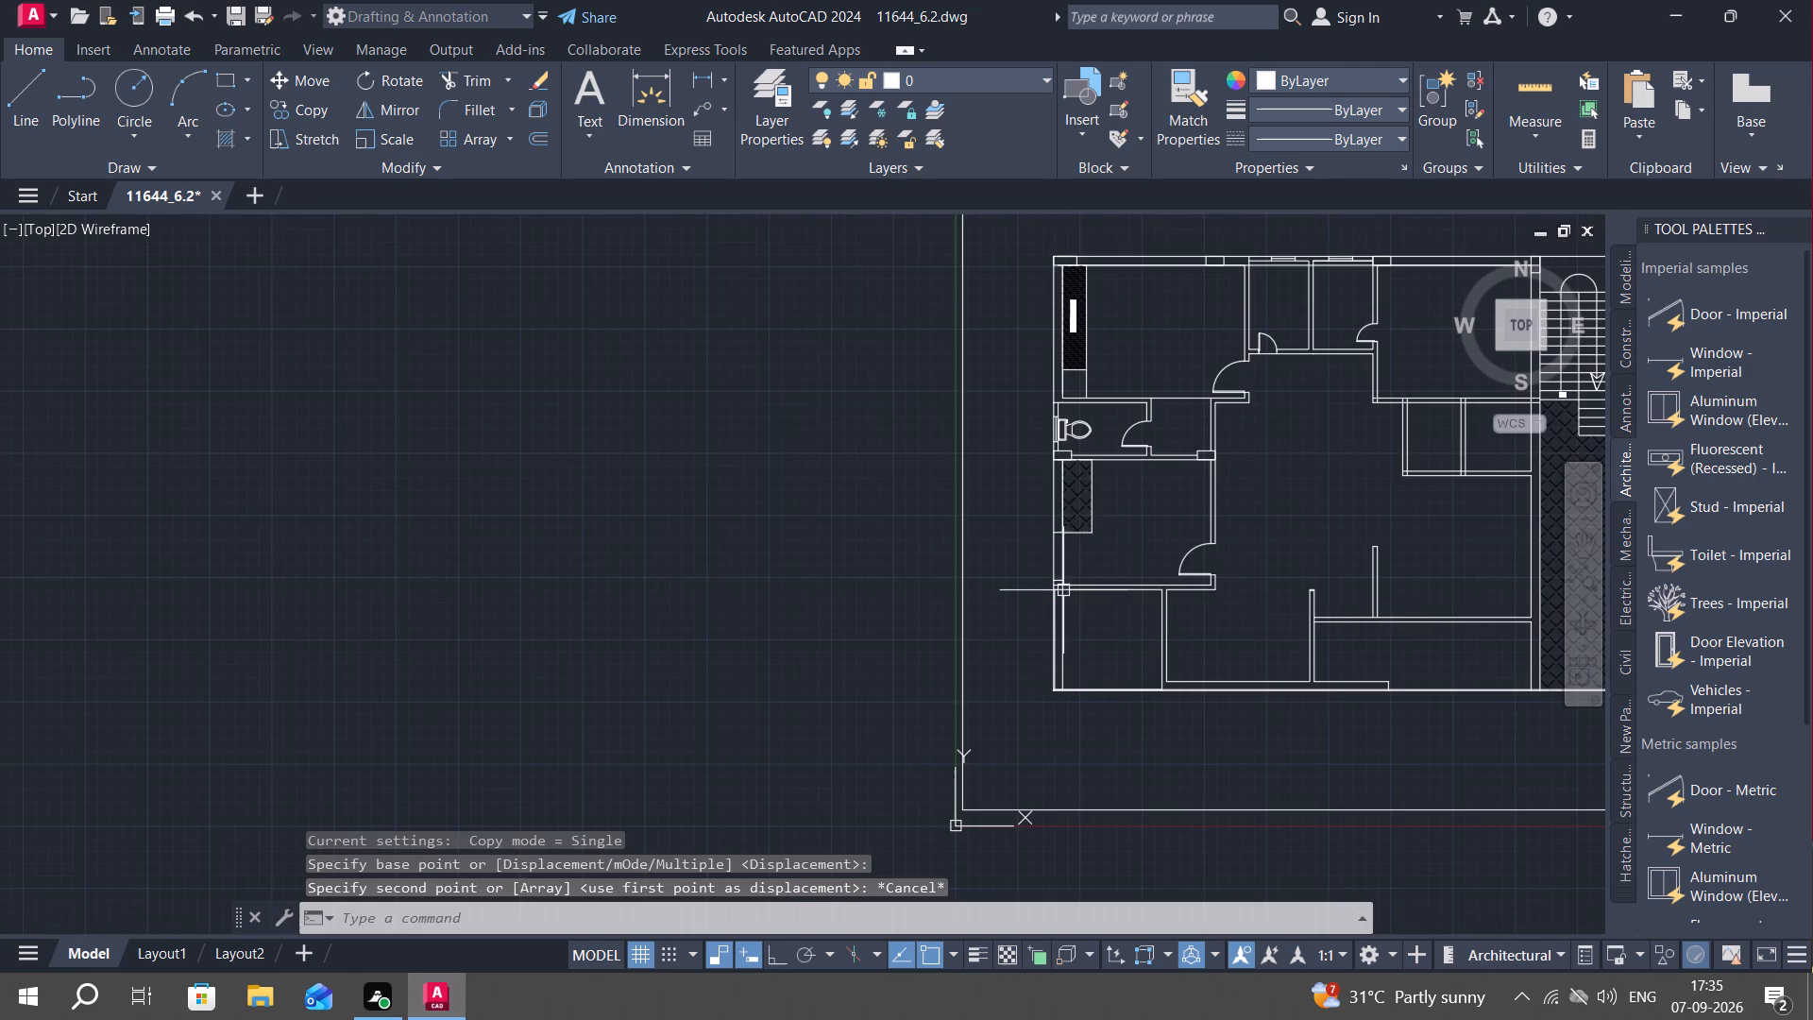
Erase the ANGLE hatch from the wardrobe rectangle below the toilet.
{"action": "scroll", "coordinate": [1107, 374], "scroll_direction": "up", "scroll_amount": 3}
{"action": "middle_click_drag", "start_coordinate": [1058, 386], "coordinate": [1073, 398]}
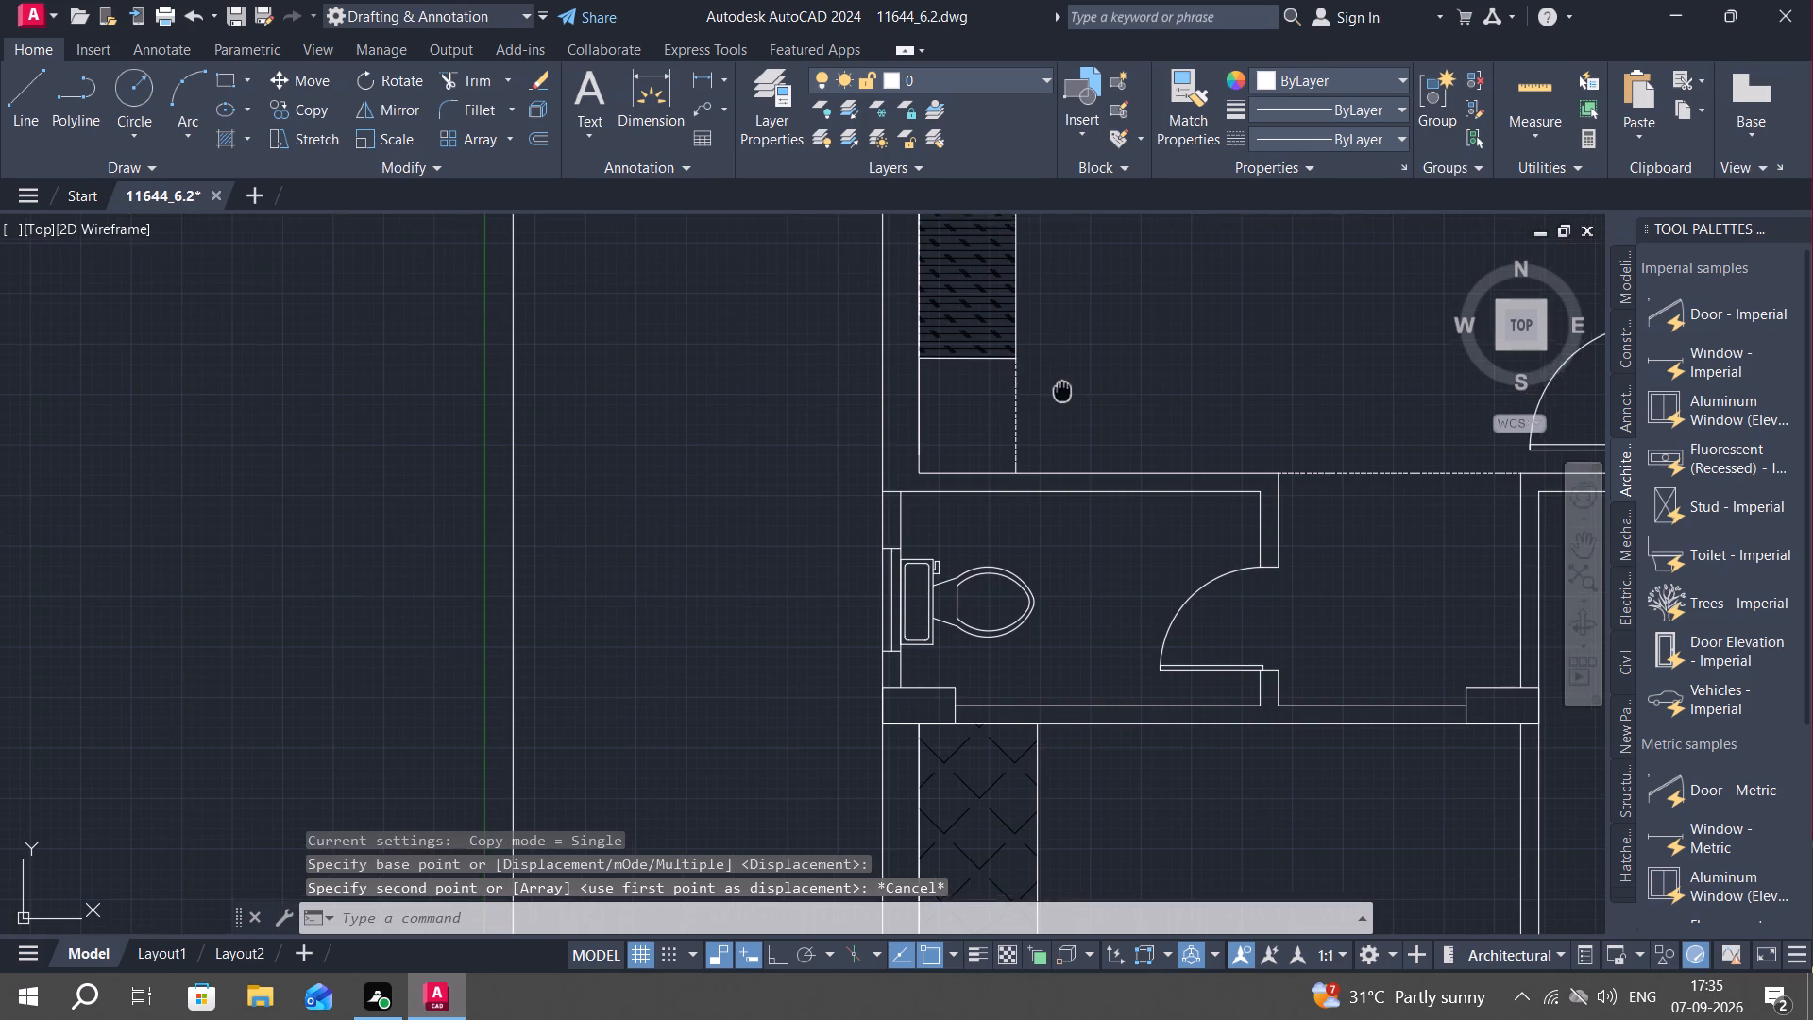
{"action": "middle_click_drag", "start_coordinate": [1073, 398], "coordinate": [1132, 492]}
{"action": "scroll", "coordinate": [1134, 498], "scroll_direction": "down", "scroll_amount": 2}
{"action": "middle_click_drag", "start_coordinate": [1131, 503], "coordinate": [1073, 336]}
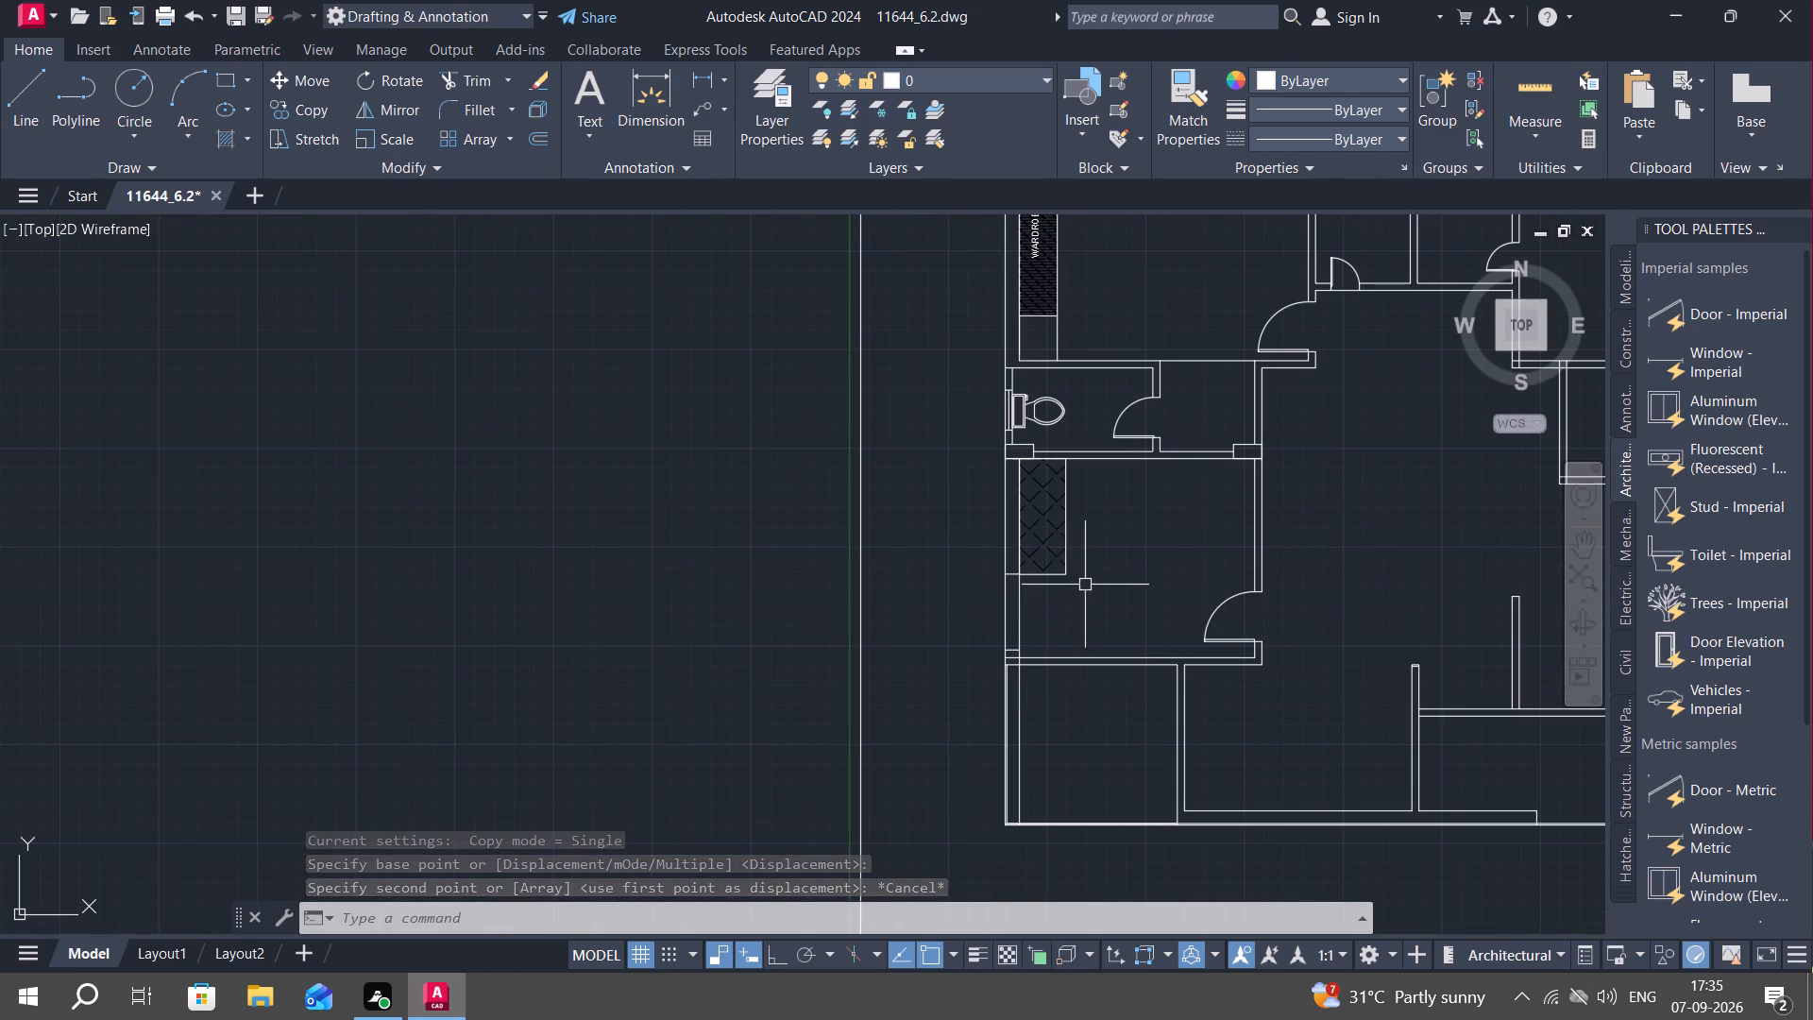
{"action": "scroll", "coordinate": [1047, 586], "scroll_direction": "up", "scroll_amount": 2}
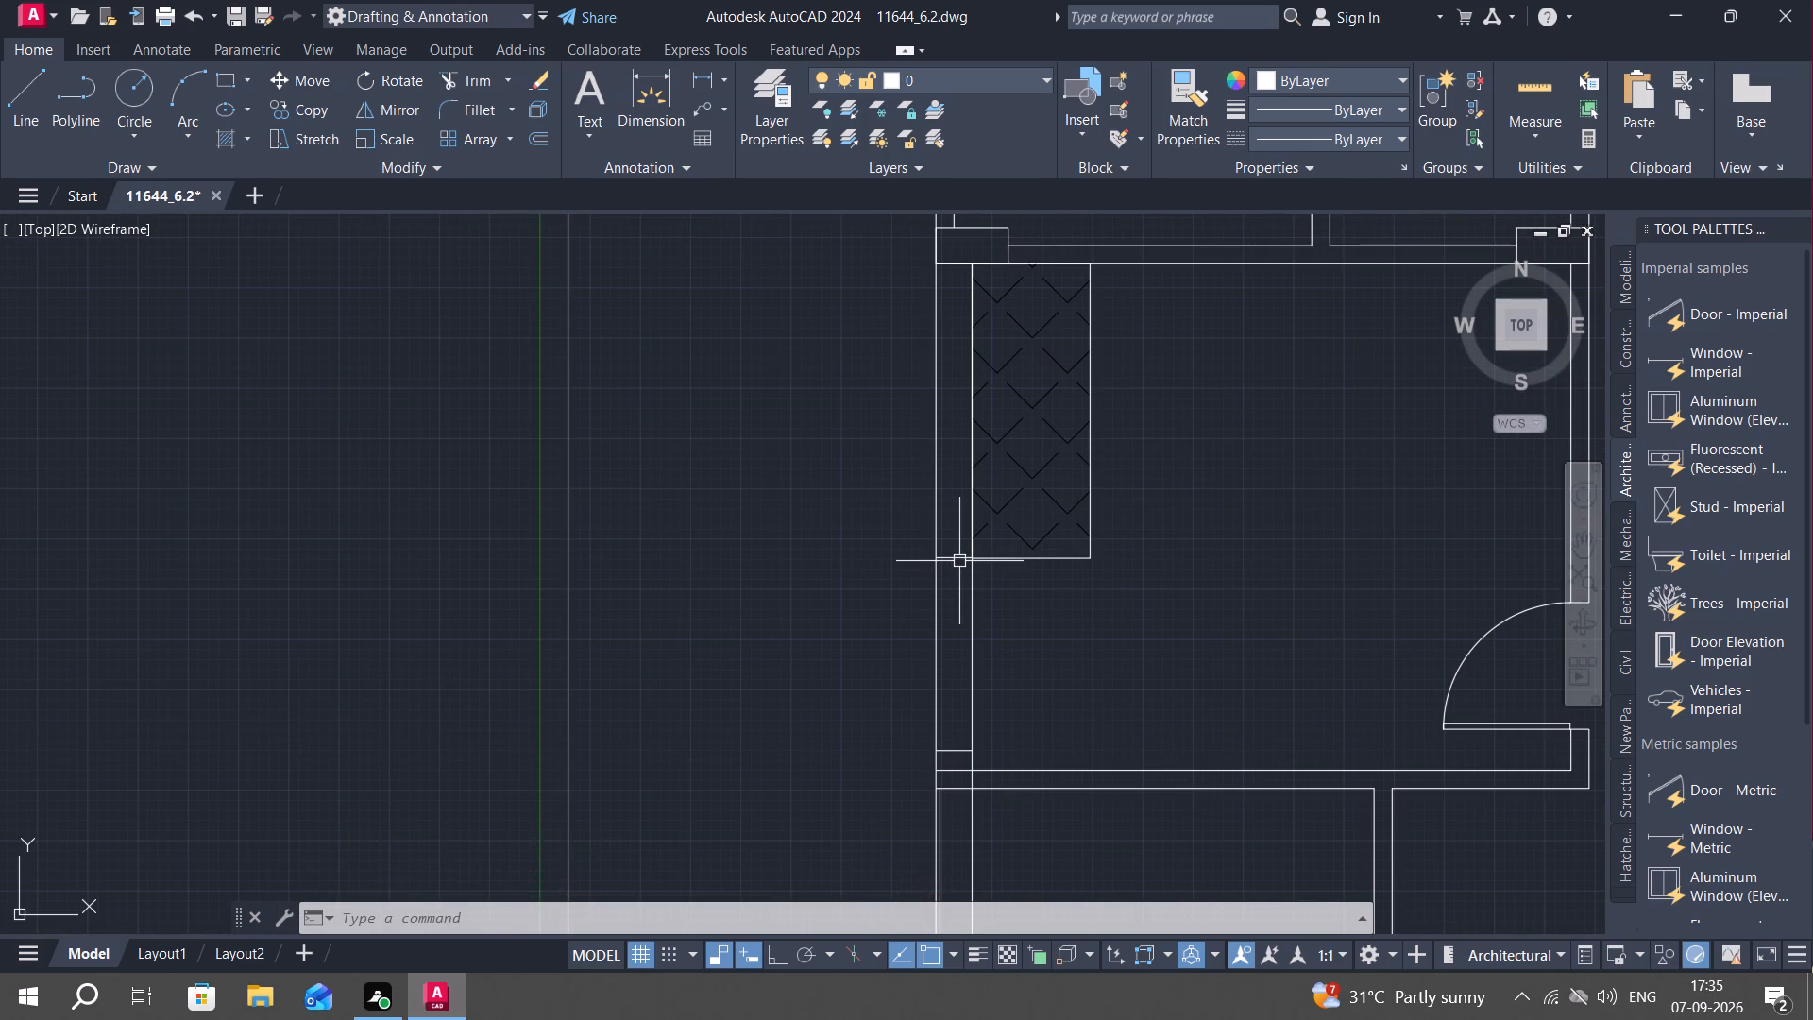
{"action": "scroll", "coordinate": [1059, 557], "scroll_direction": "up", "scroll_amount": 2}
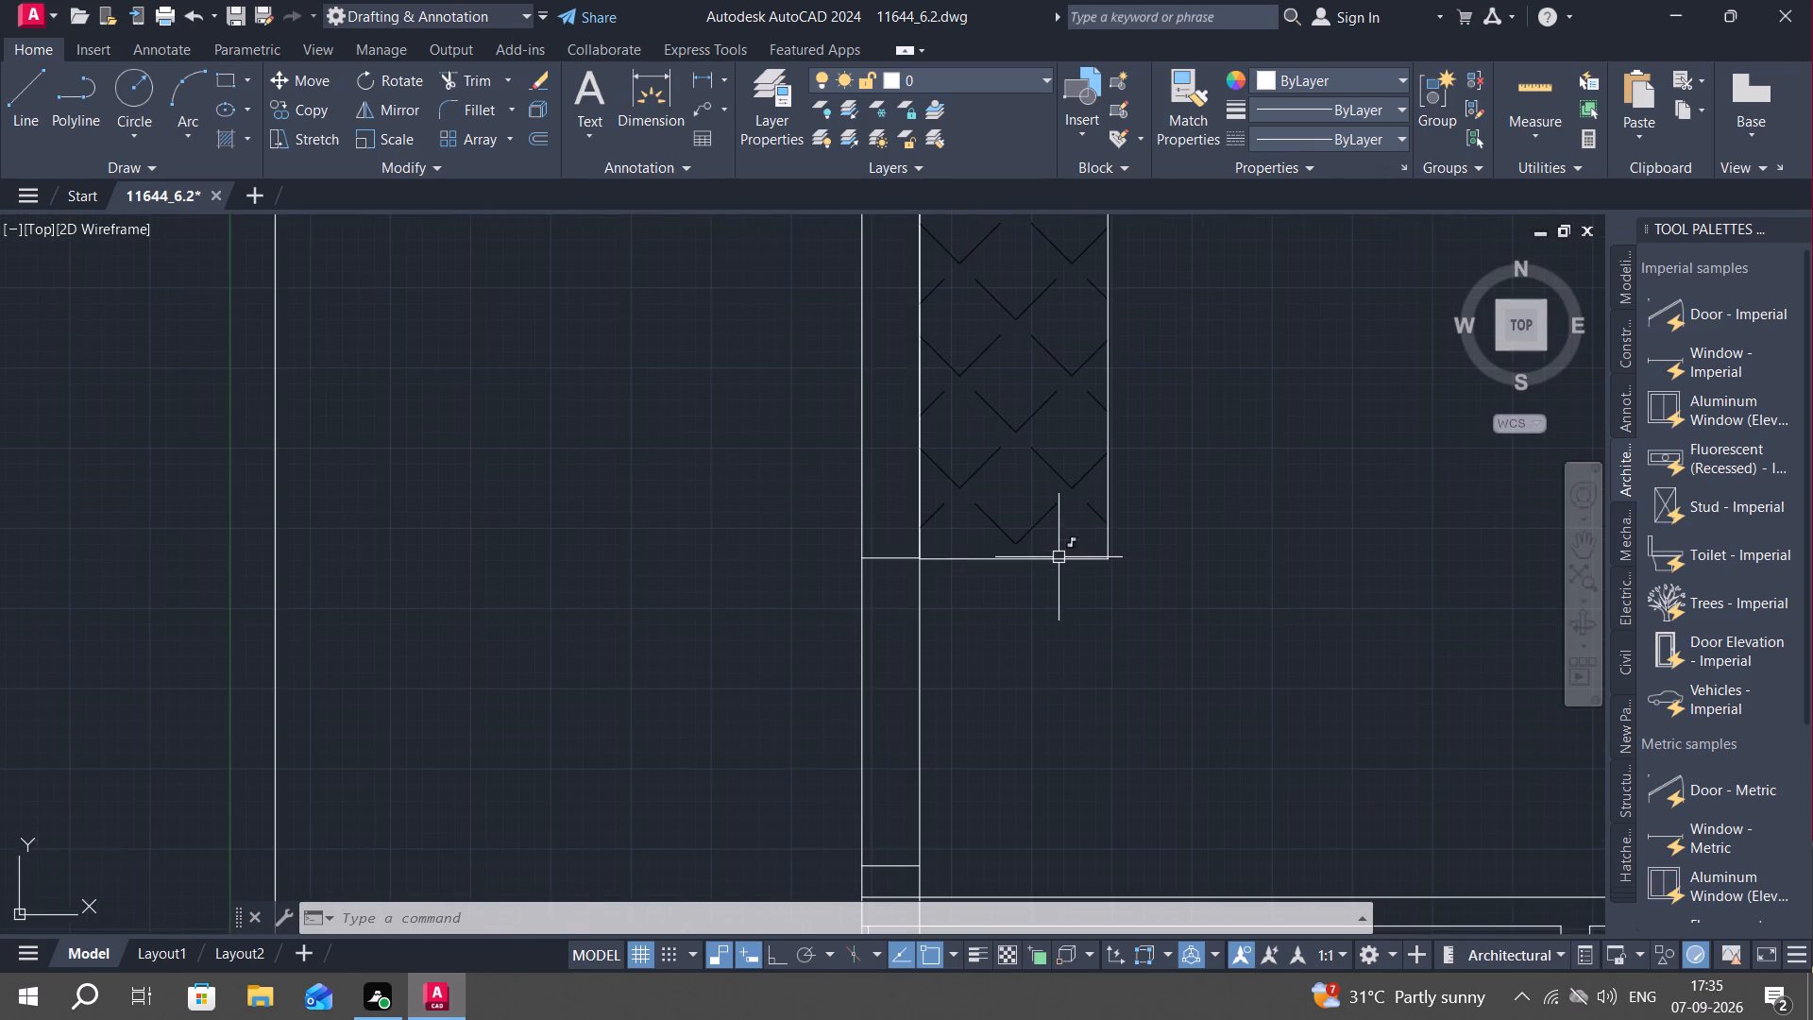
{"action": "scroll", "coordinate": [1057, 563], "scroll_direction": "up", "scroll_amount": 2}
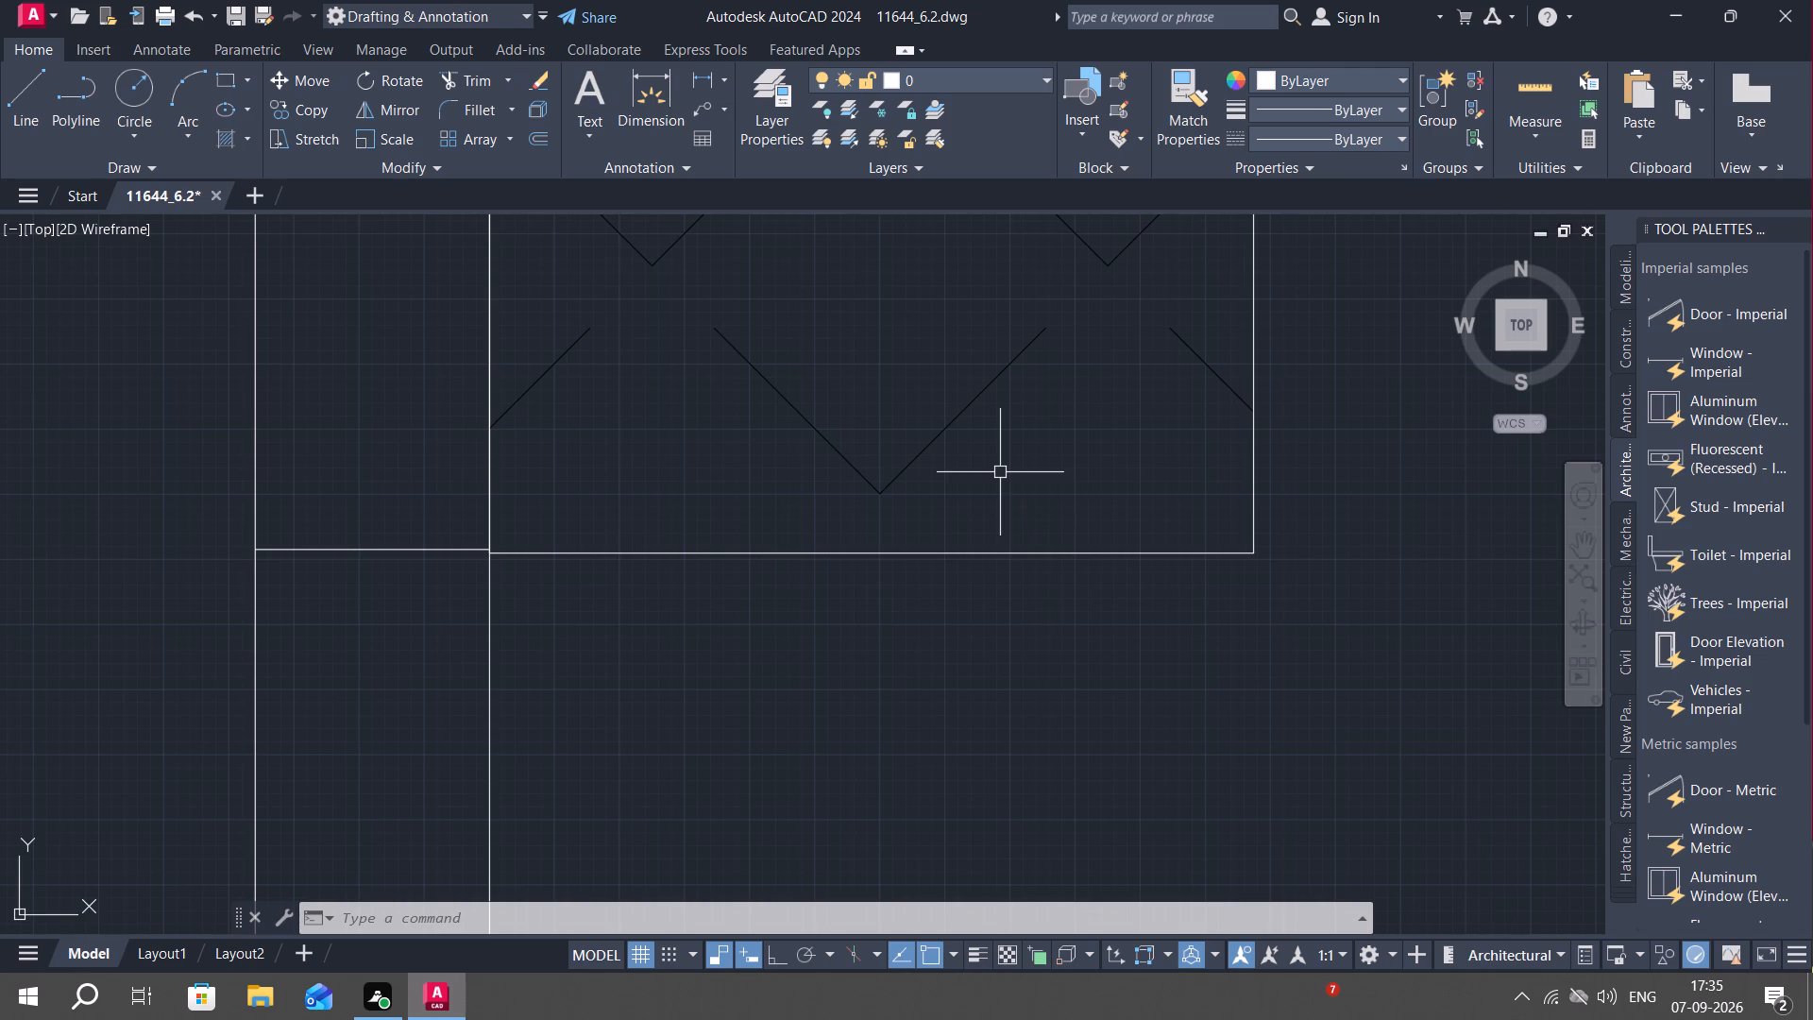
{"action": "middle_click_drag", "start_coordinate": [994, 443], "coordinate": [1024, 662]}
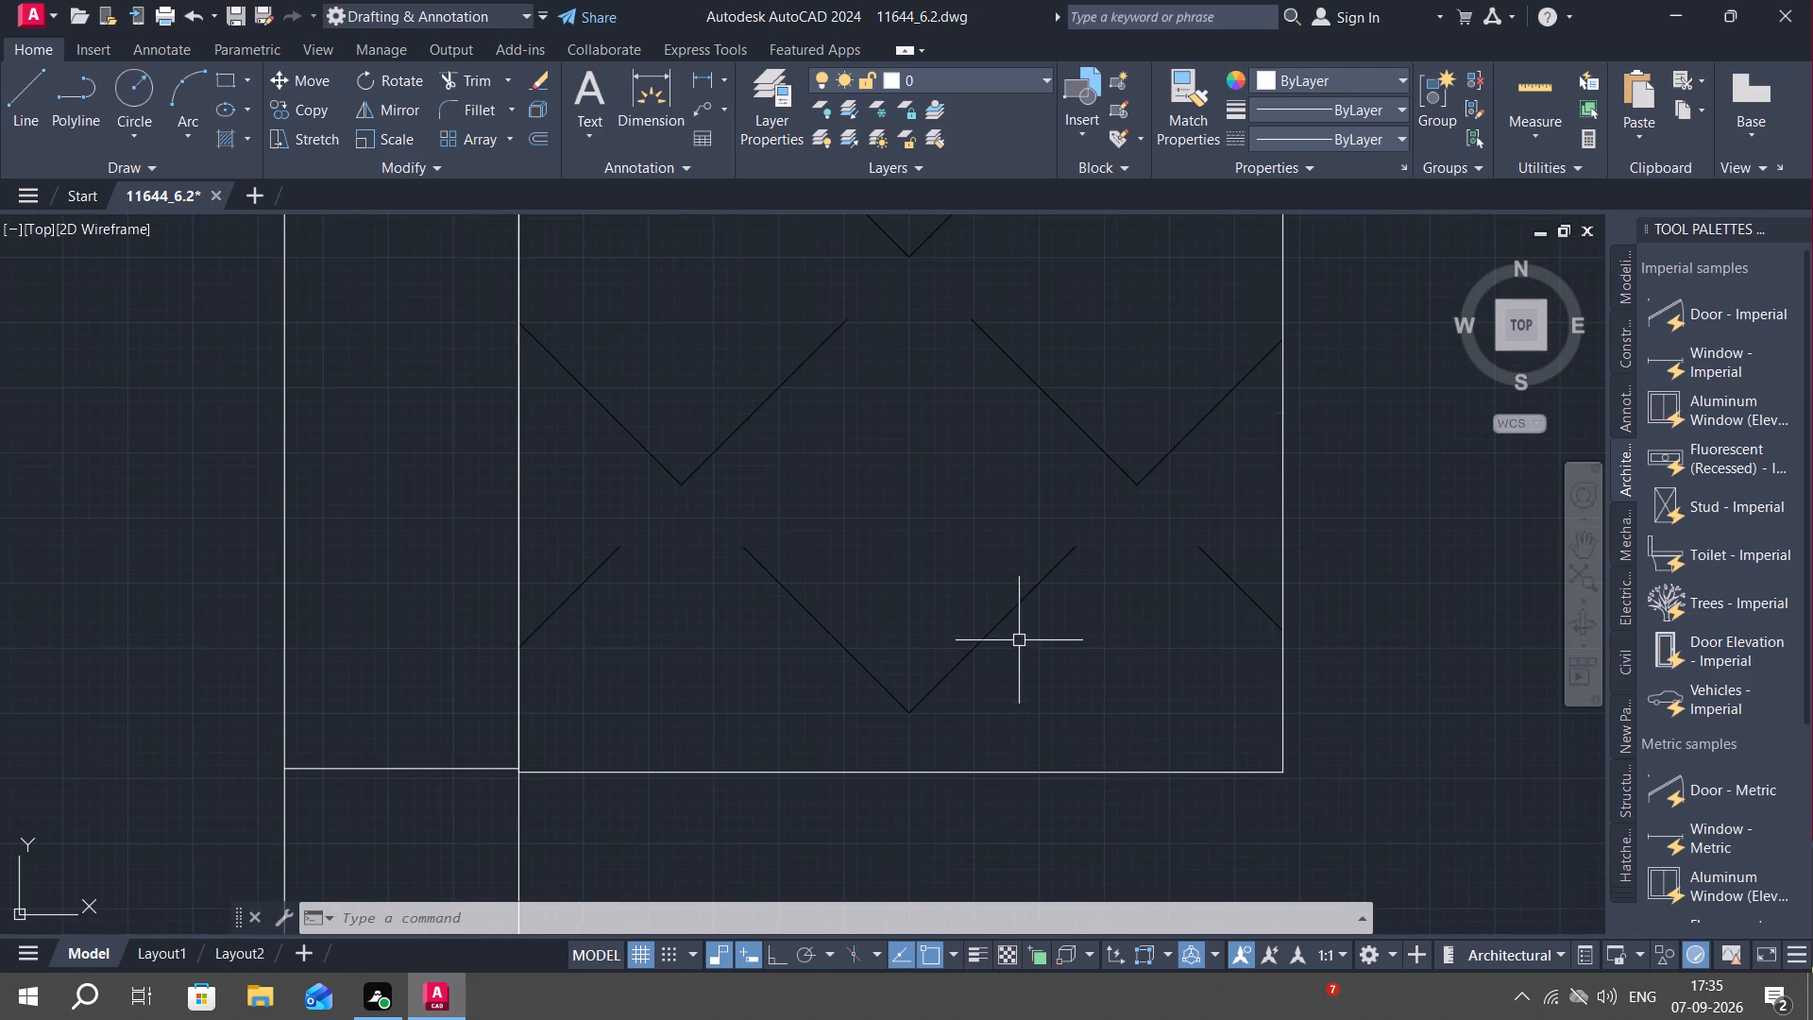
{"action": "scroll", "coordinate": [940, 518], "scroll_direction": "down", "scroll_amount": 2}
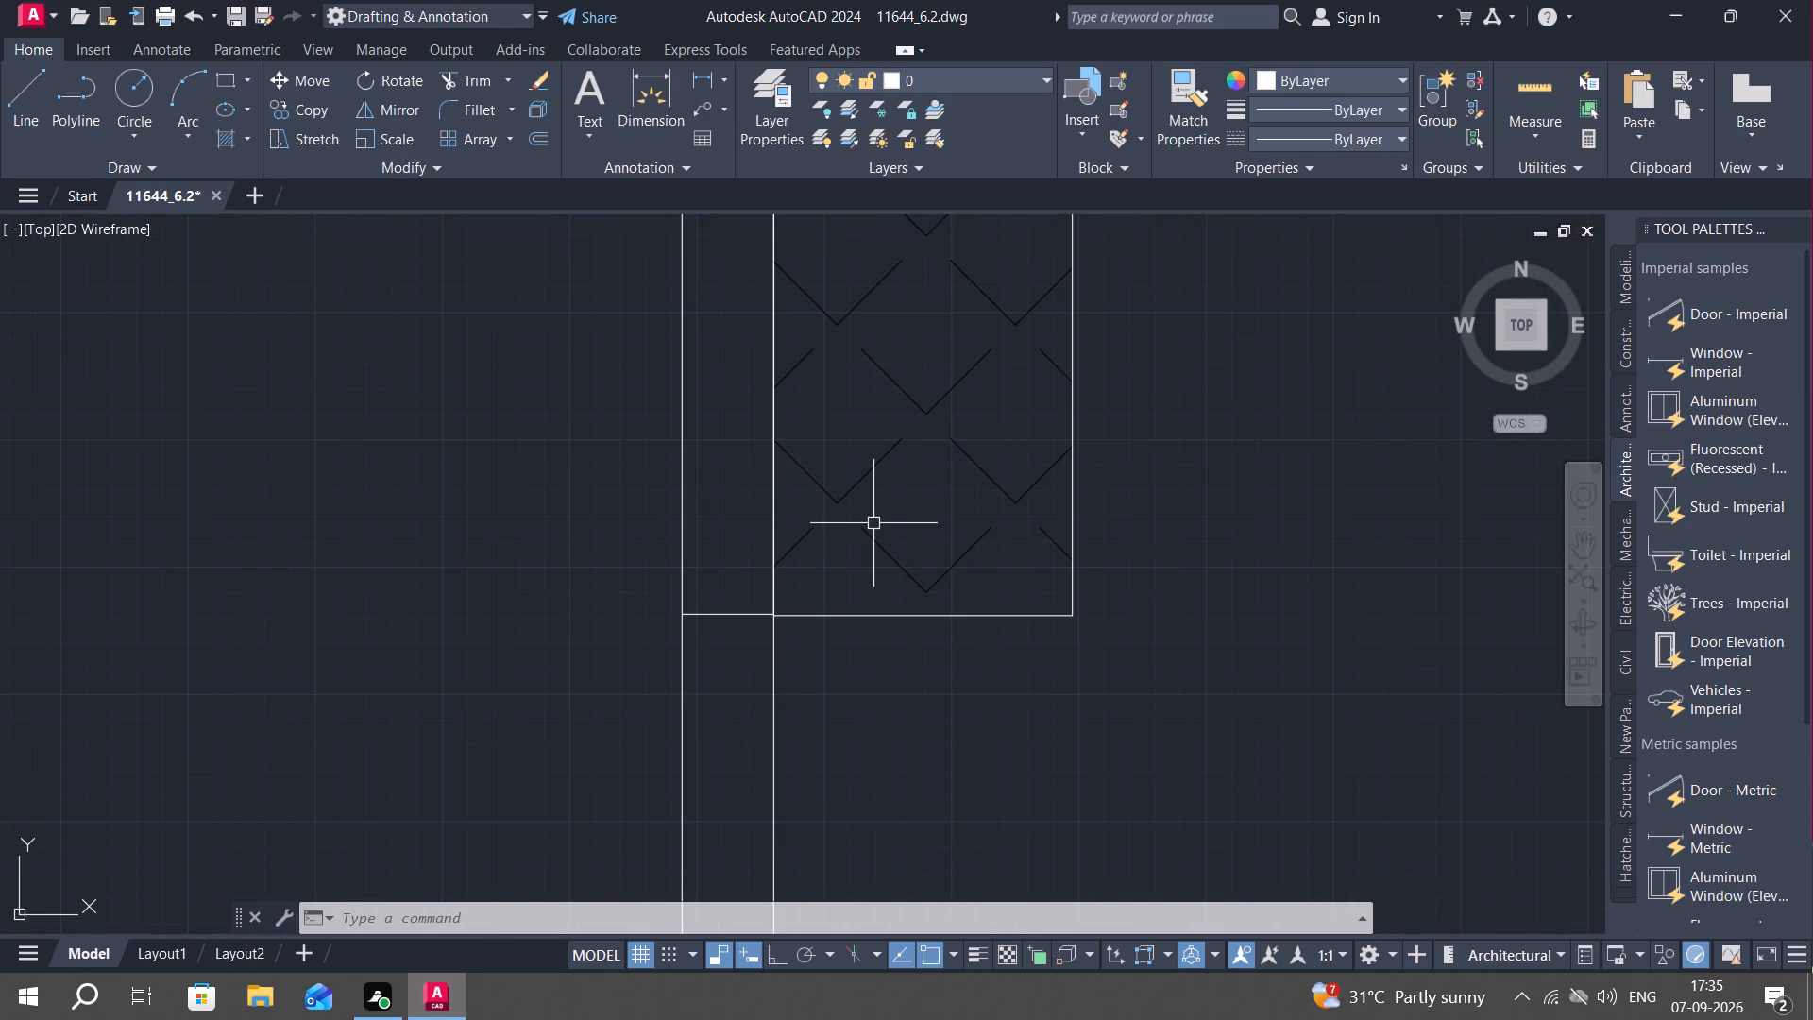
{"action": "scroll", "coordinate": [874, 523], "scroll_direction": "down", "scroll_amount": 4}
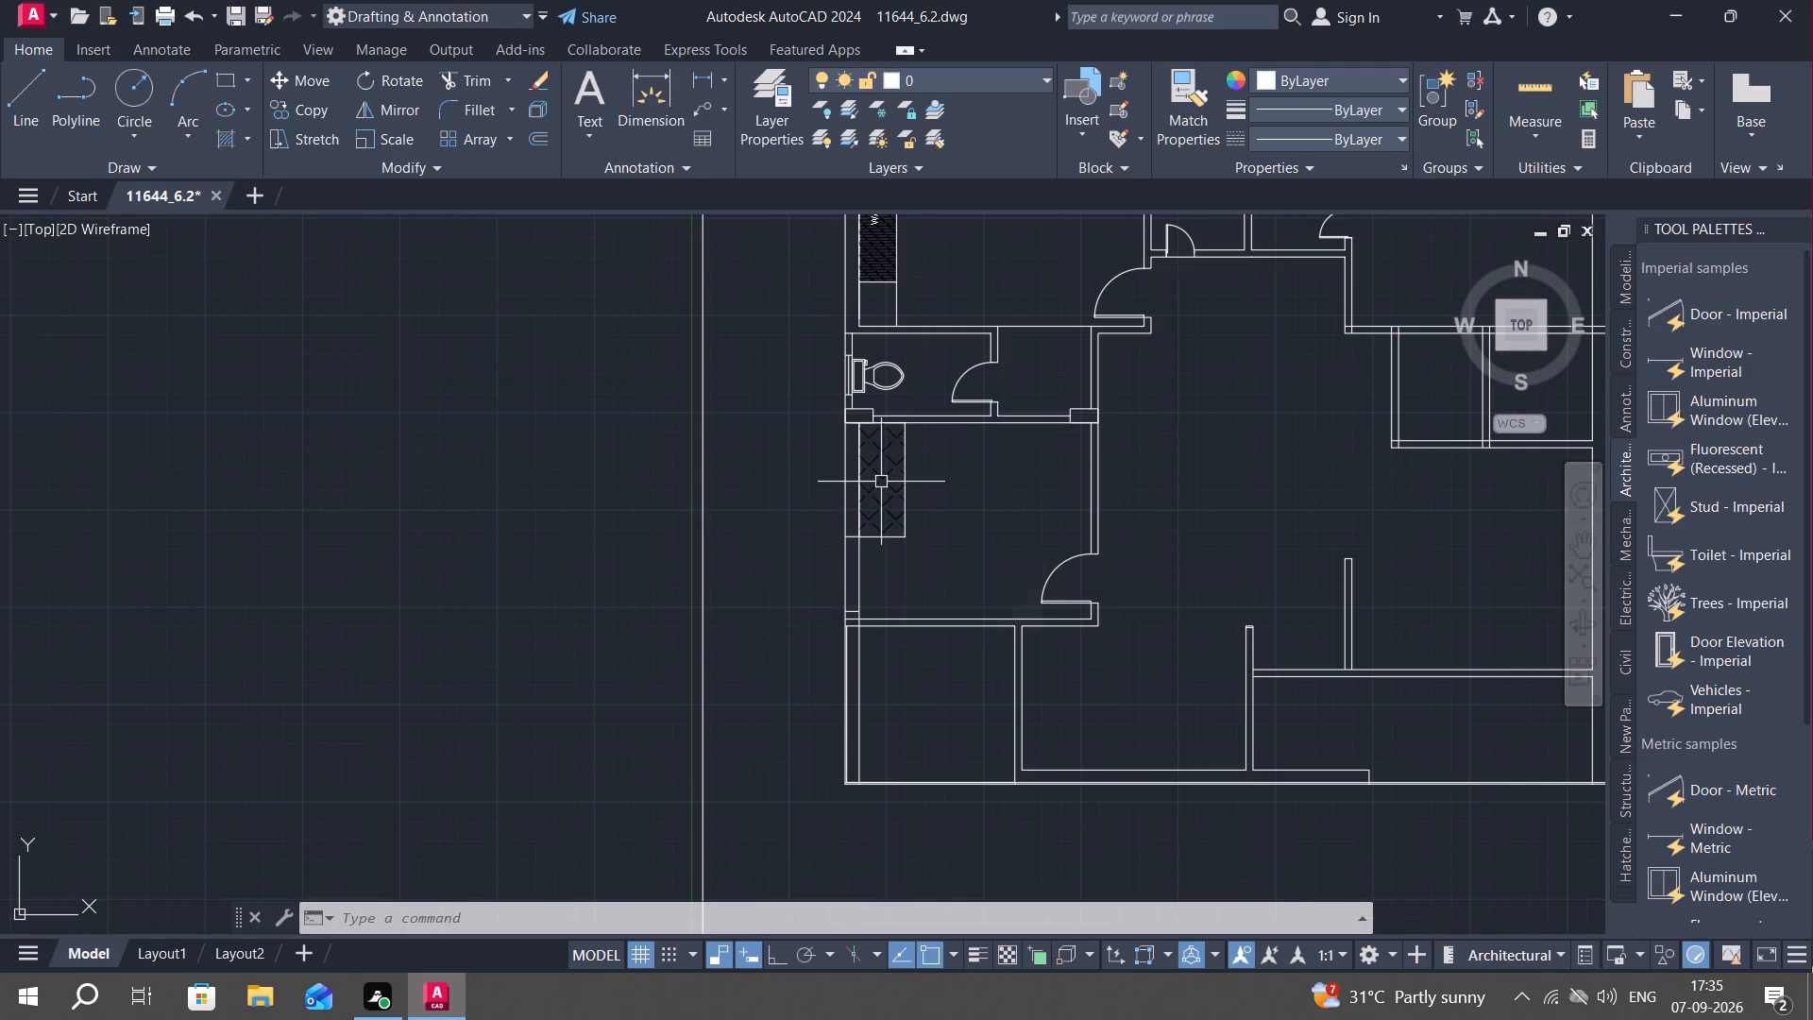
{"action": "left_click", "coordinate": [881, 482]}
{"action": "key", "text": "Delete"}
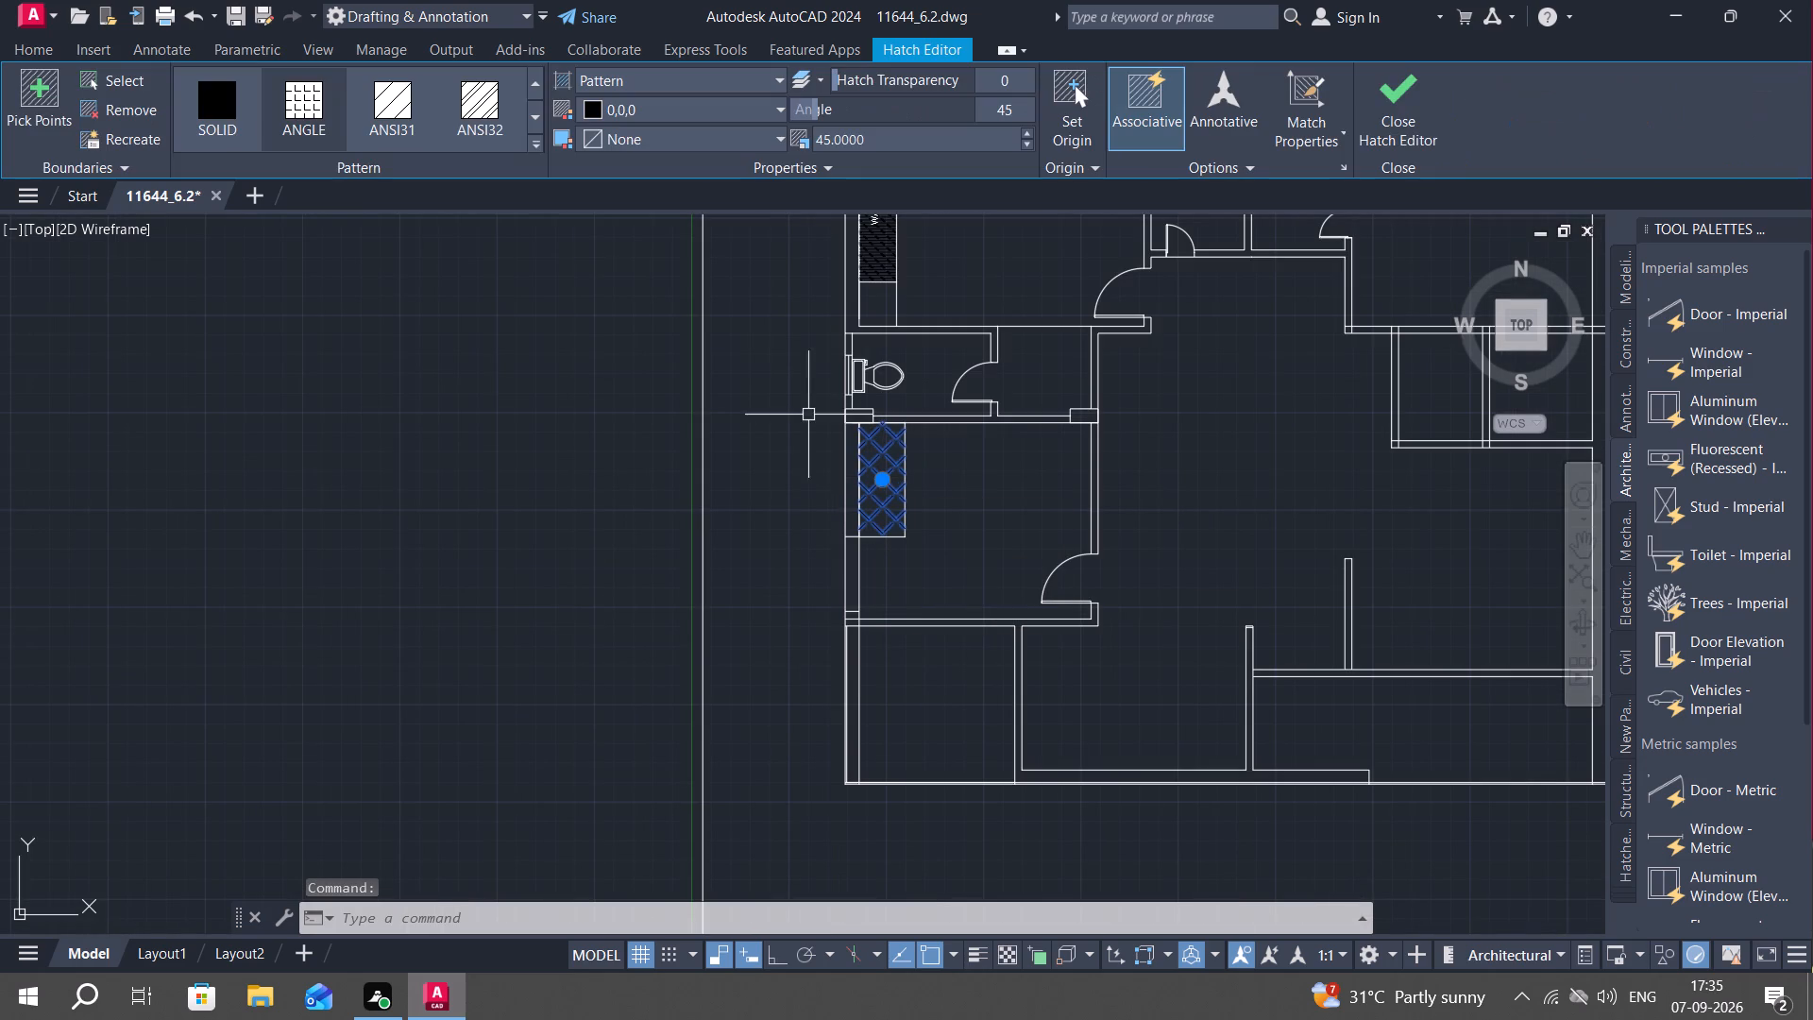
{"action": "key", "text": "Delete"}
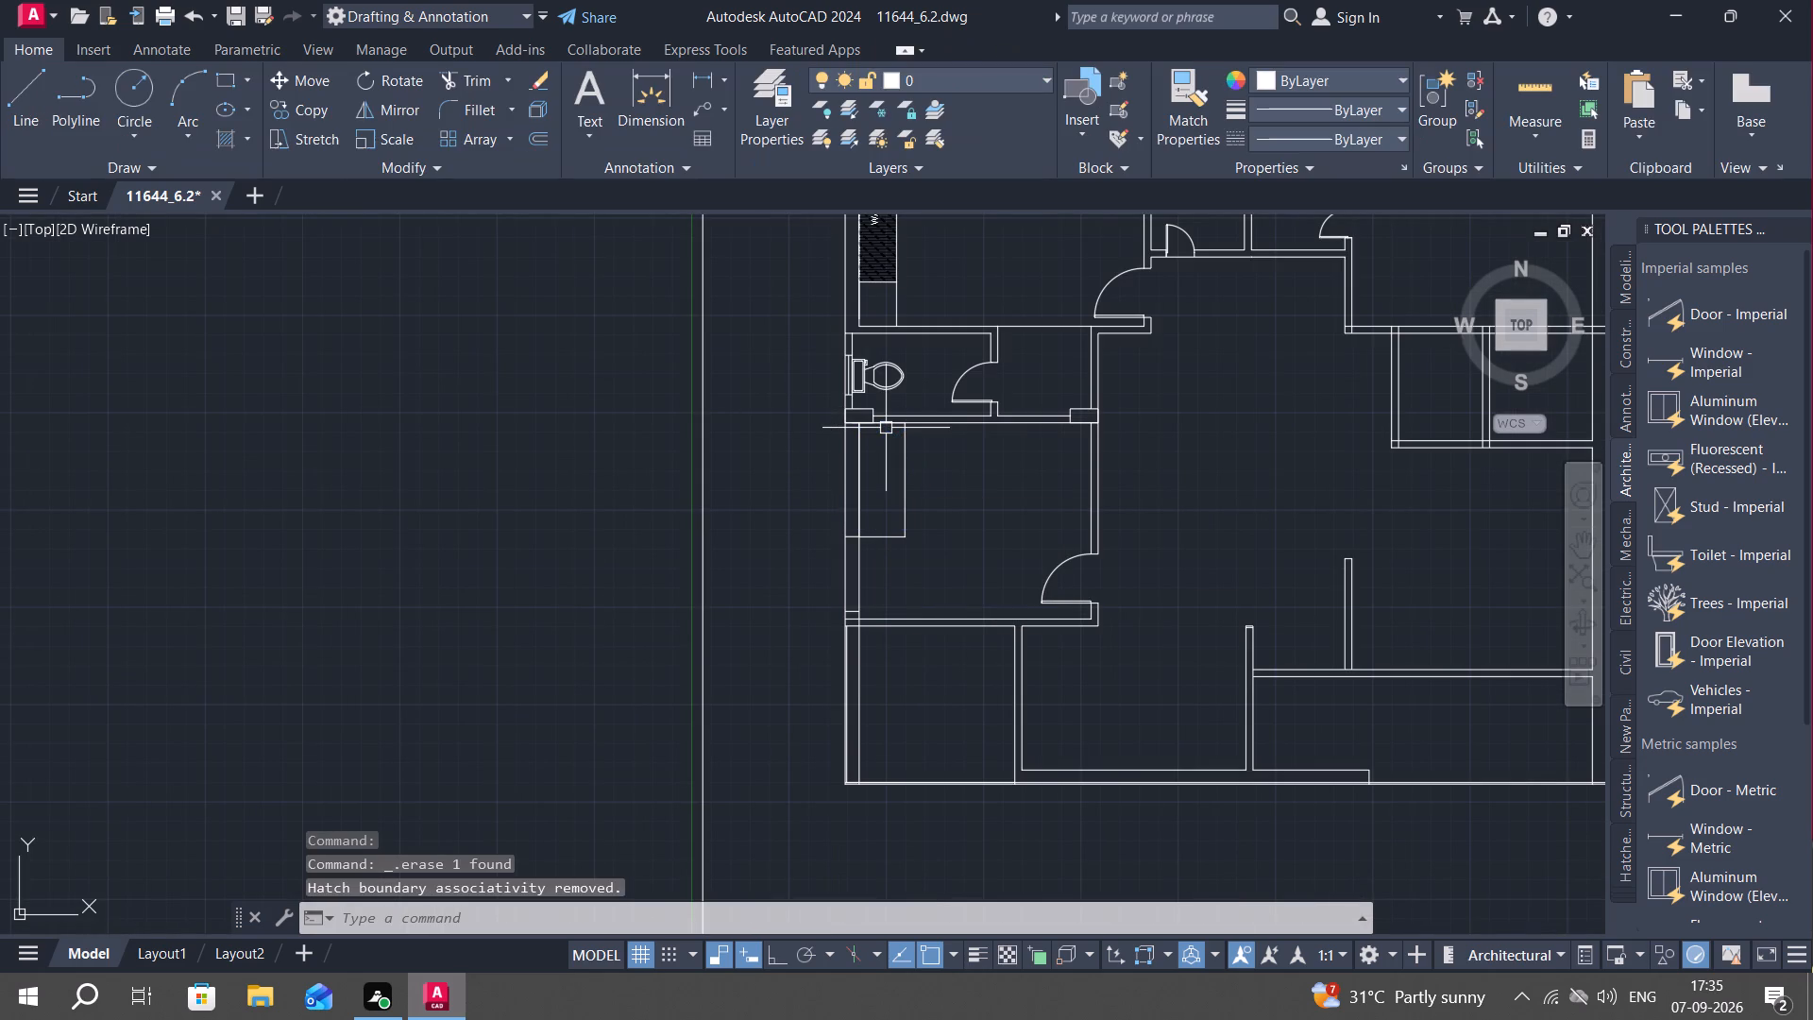
Hatch the wardrobe rectangle below the toilet with the CORK pattern.
{"action": "type", "text": "H"}
{"action": "key", "text": "space"}
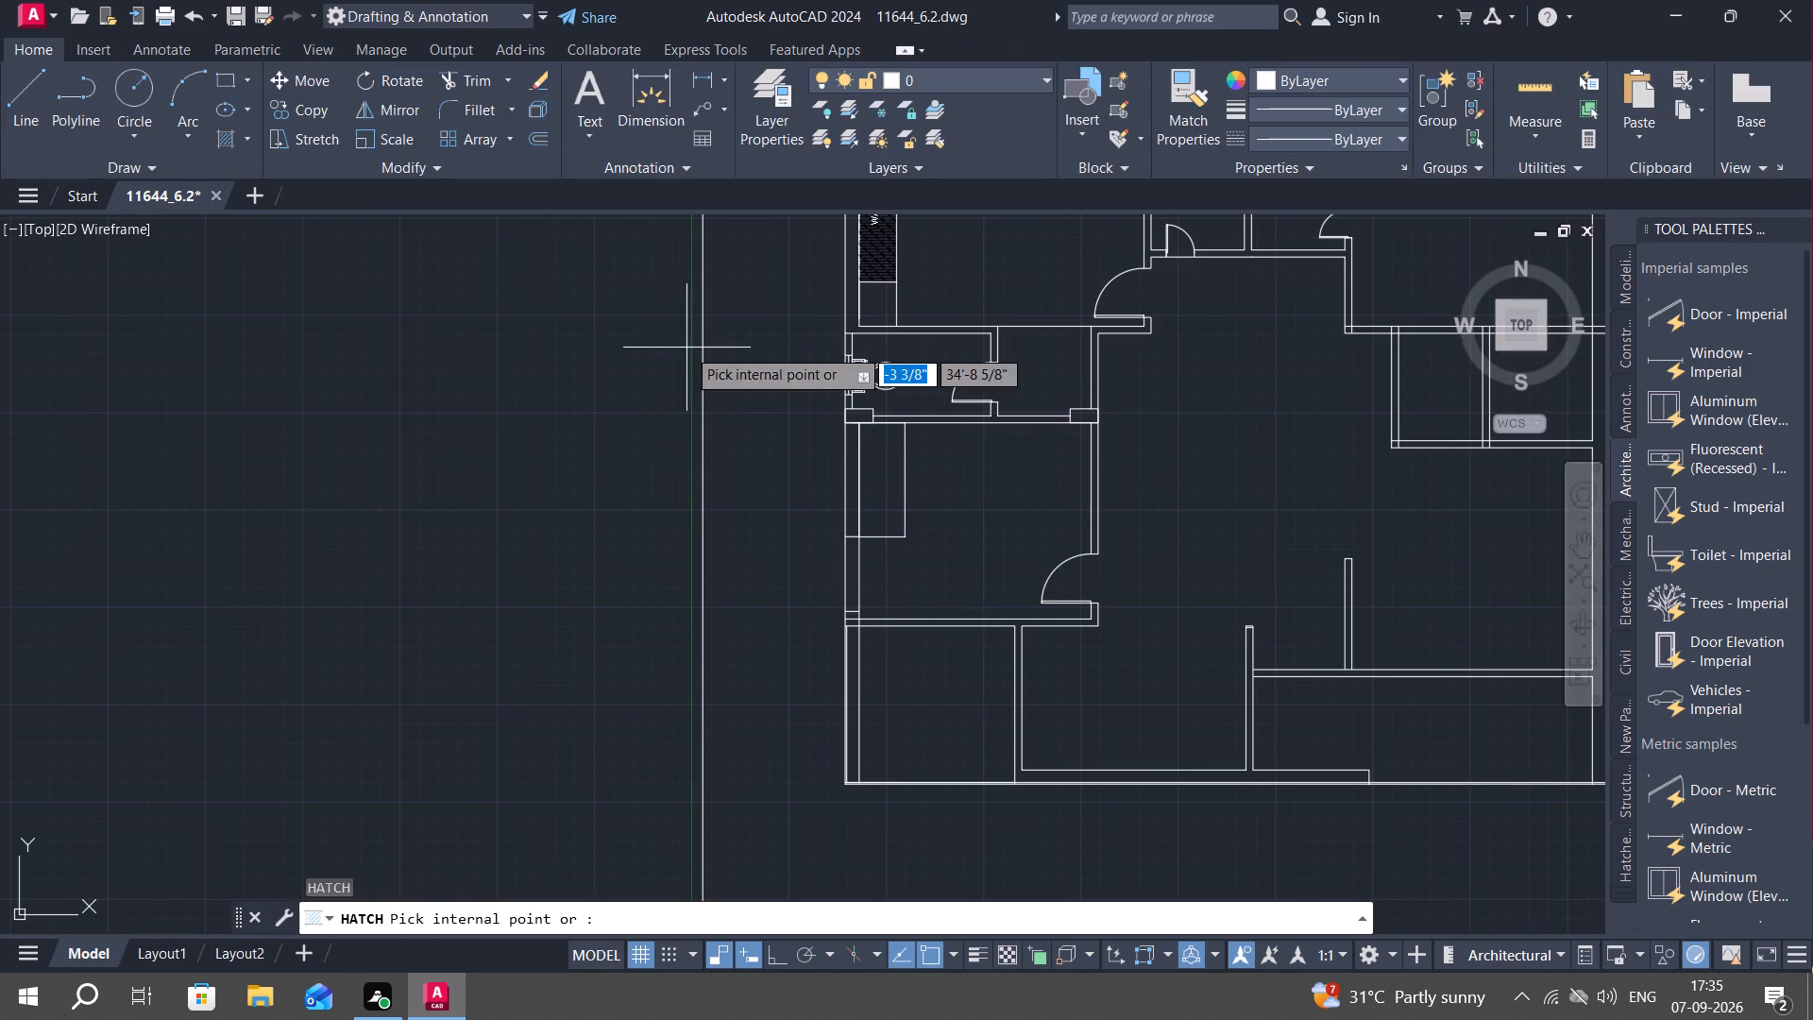
{"action": "left_click", "coordinate": [536, 139]}
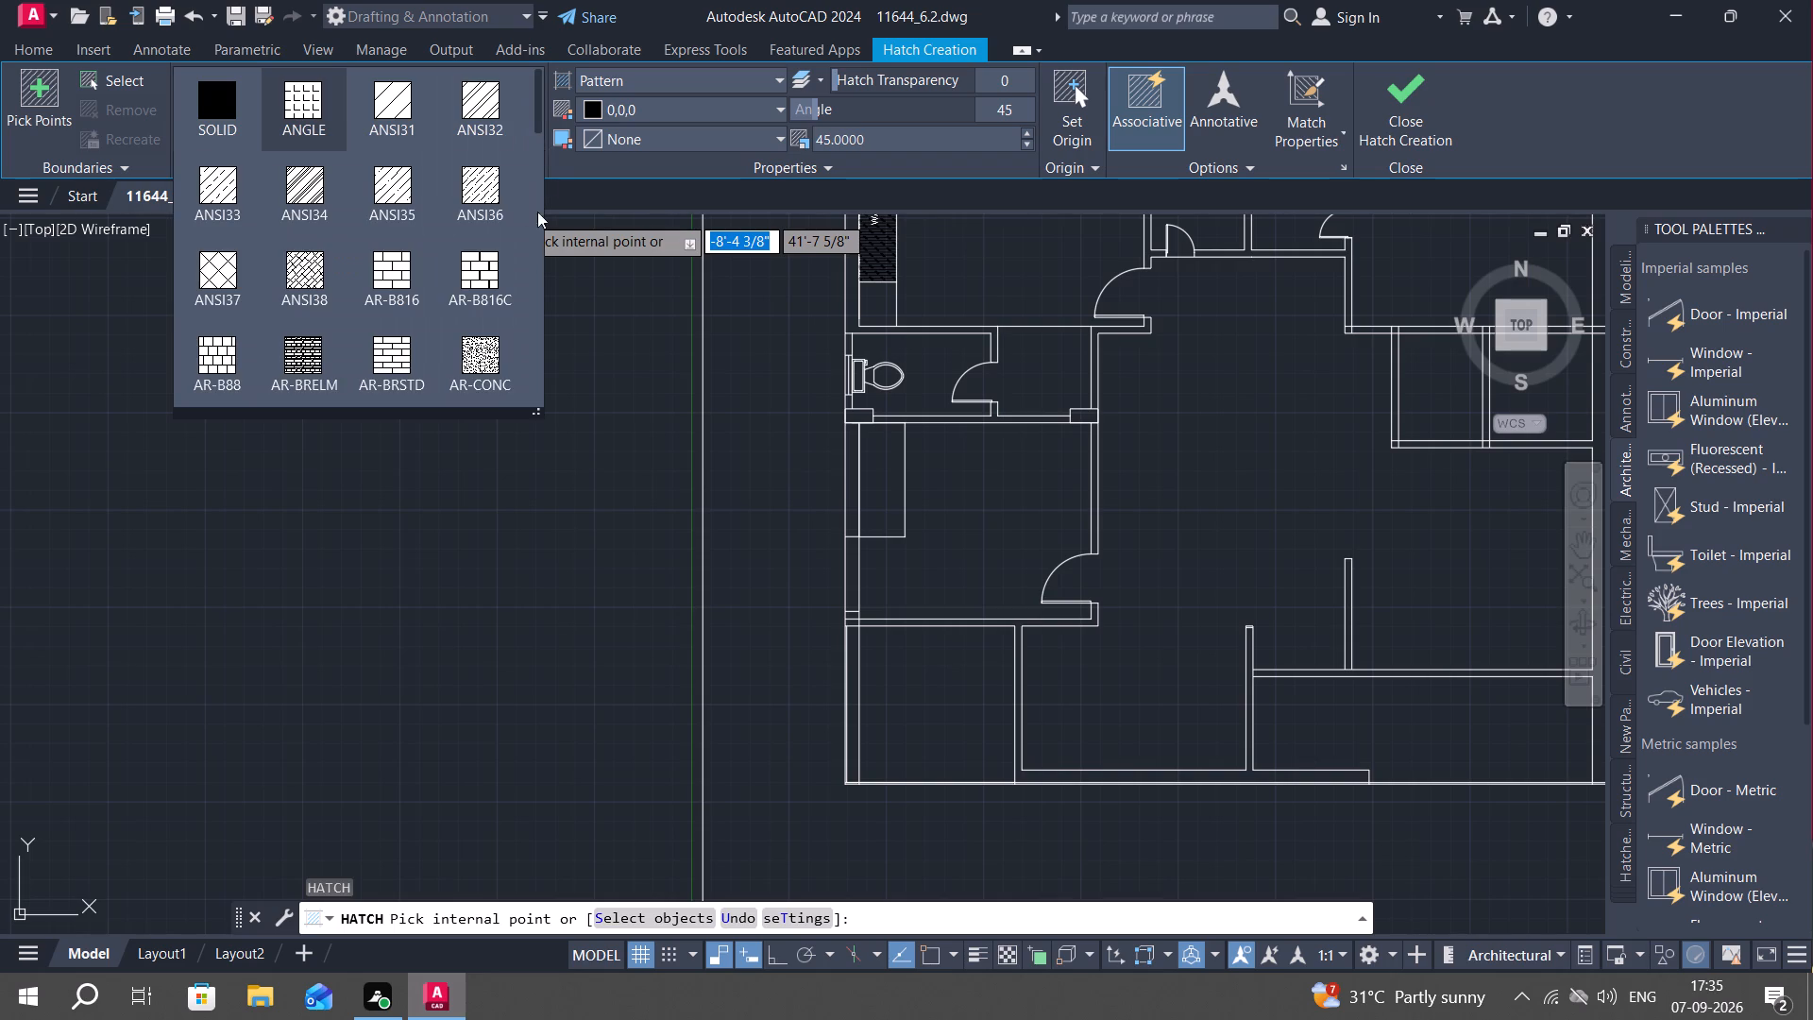
{"action": "scroll", "coordinate": [518, 382], "scroll_direction": "down", "scroll_amount": 3}
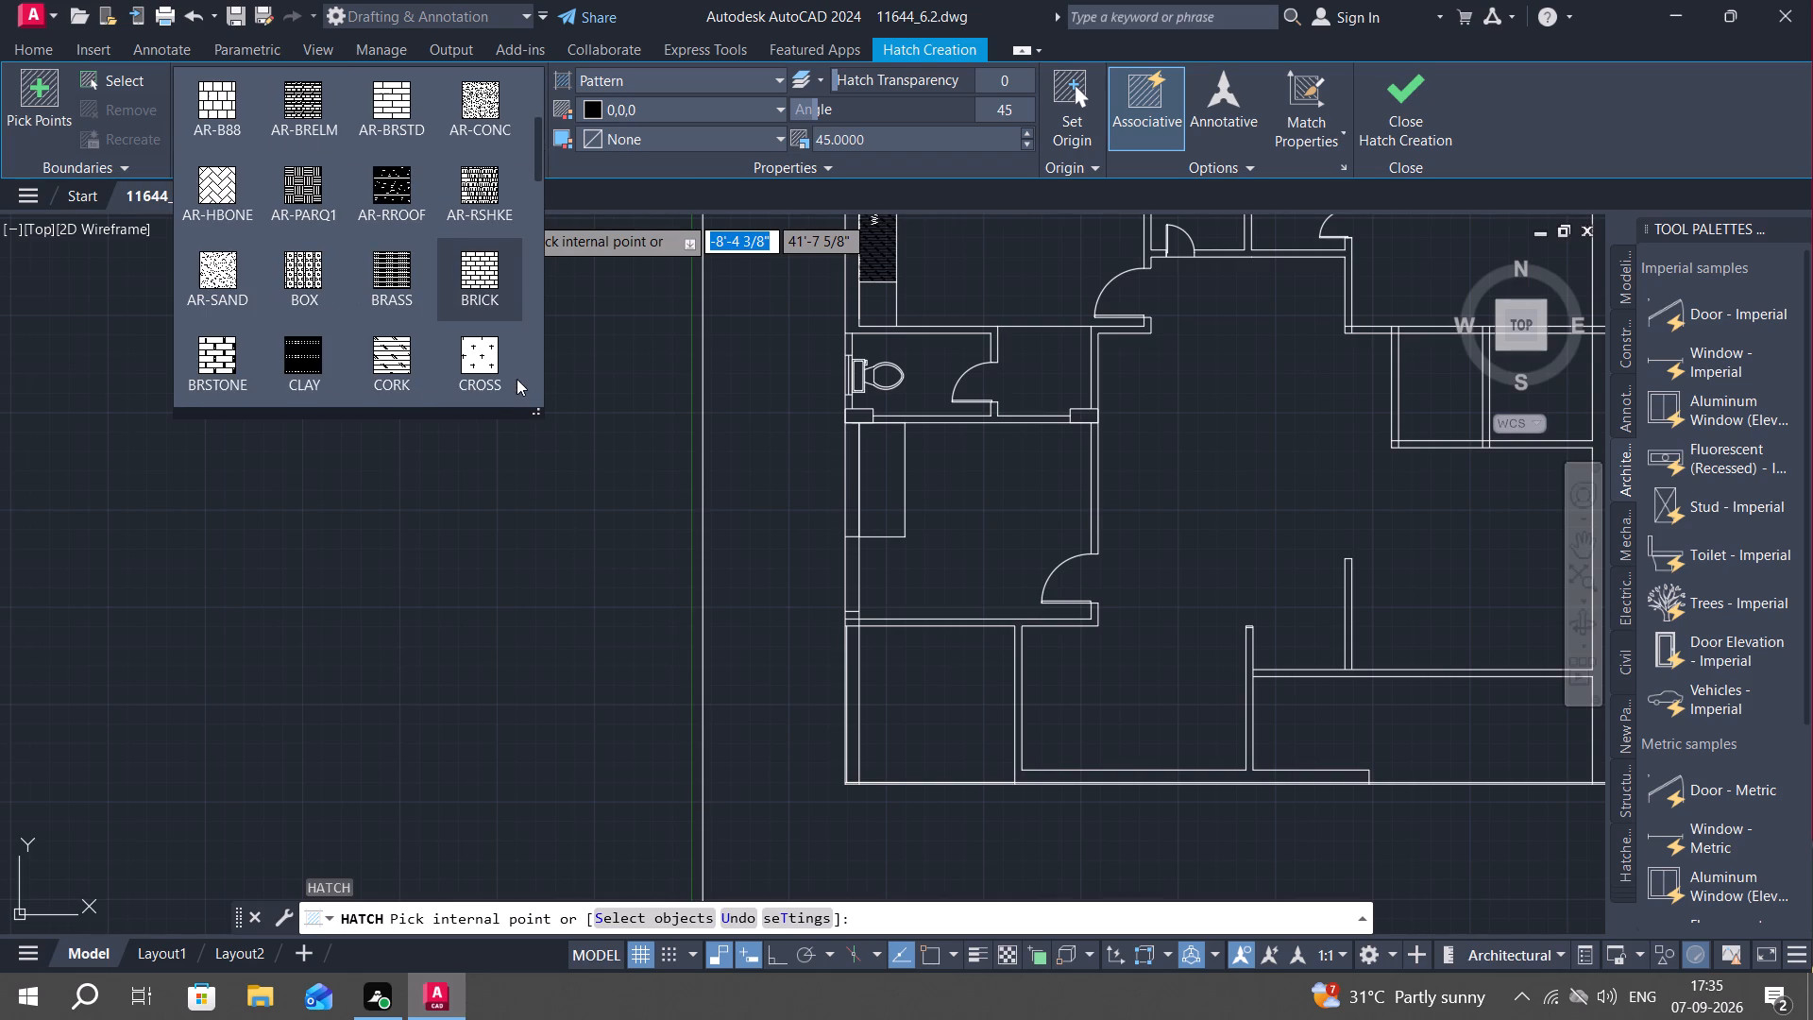
{"action": "scroll", "coordinate": [502, 376], "scroll_direction": "down", "scroll_amount": 3}
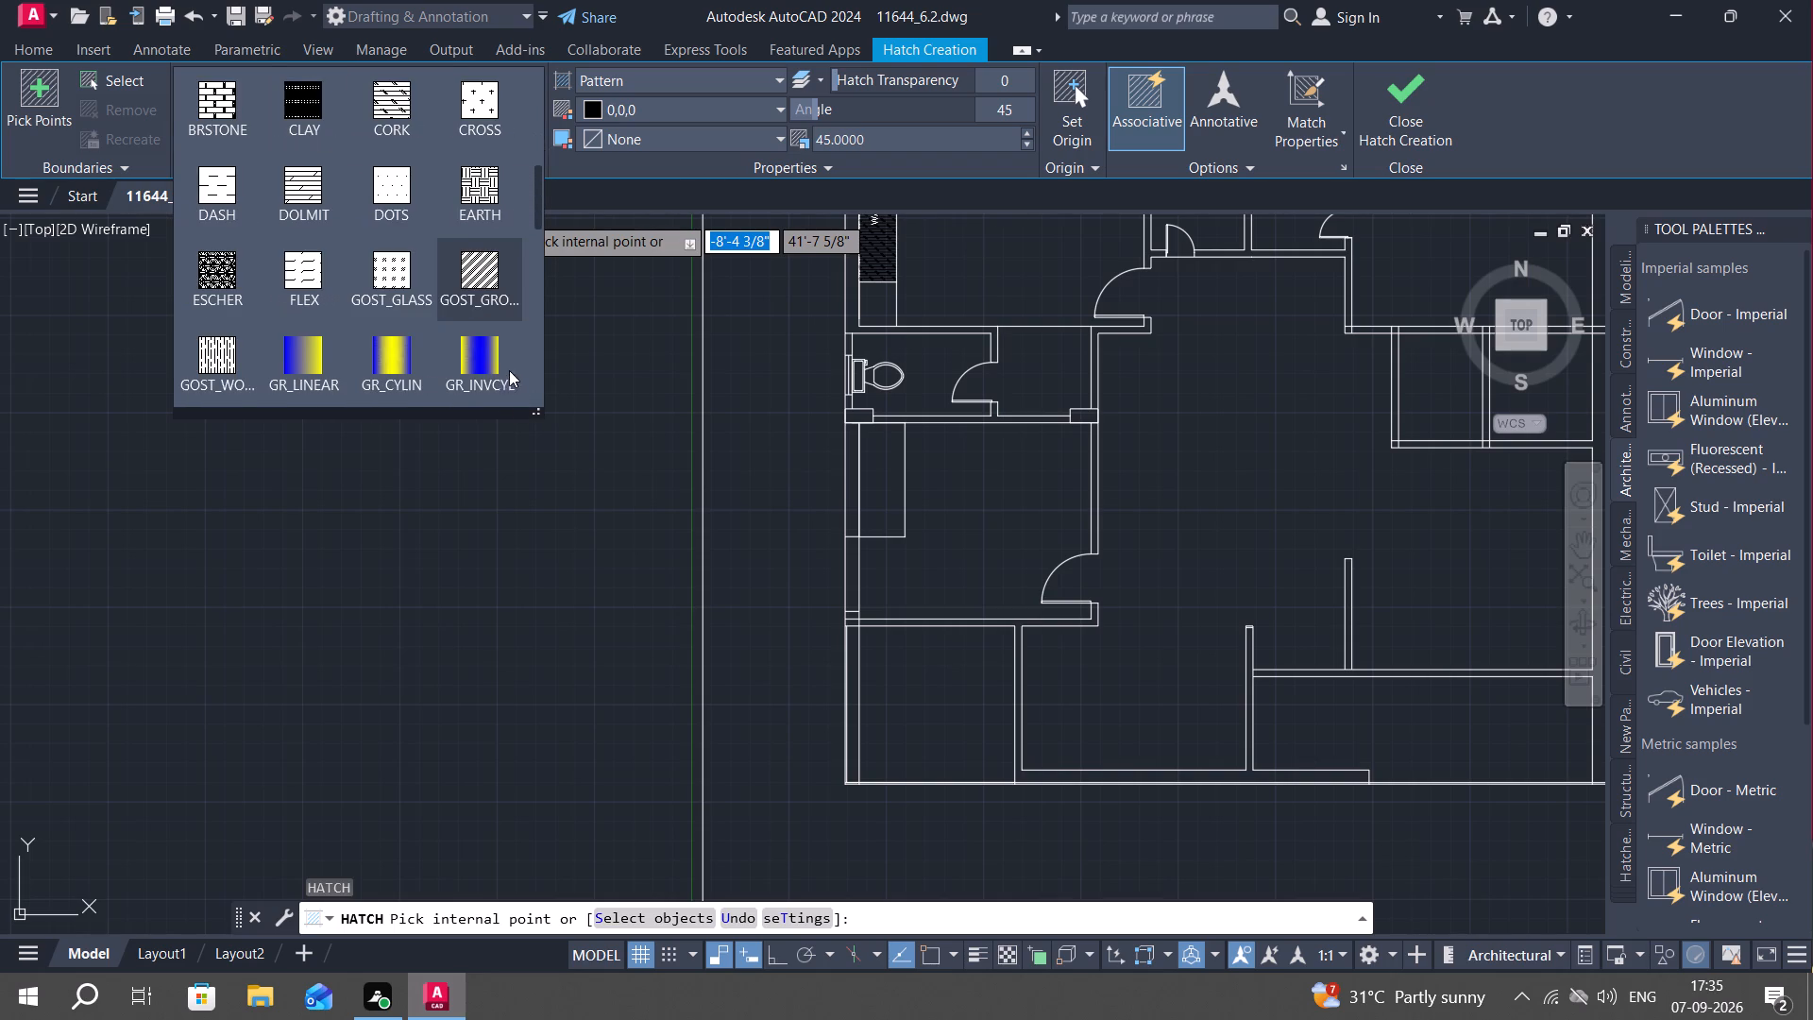
{"action": "left_click", "coordinate": [391, 103]}
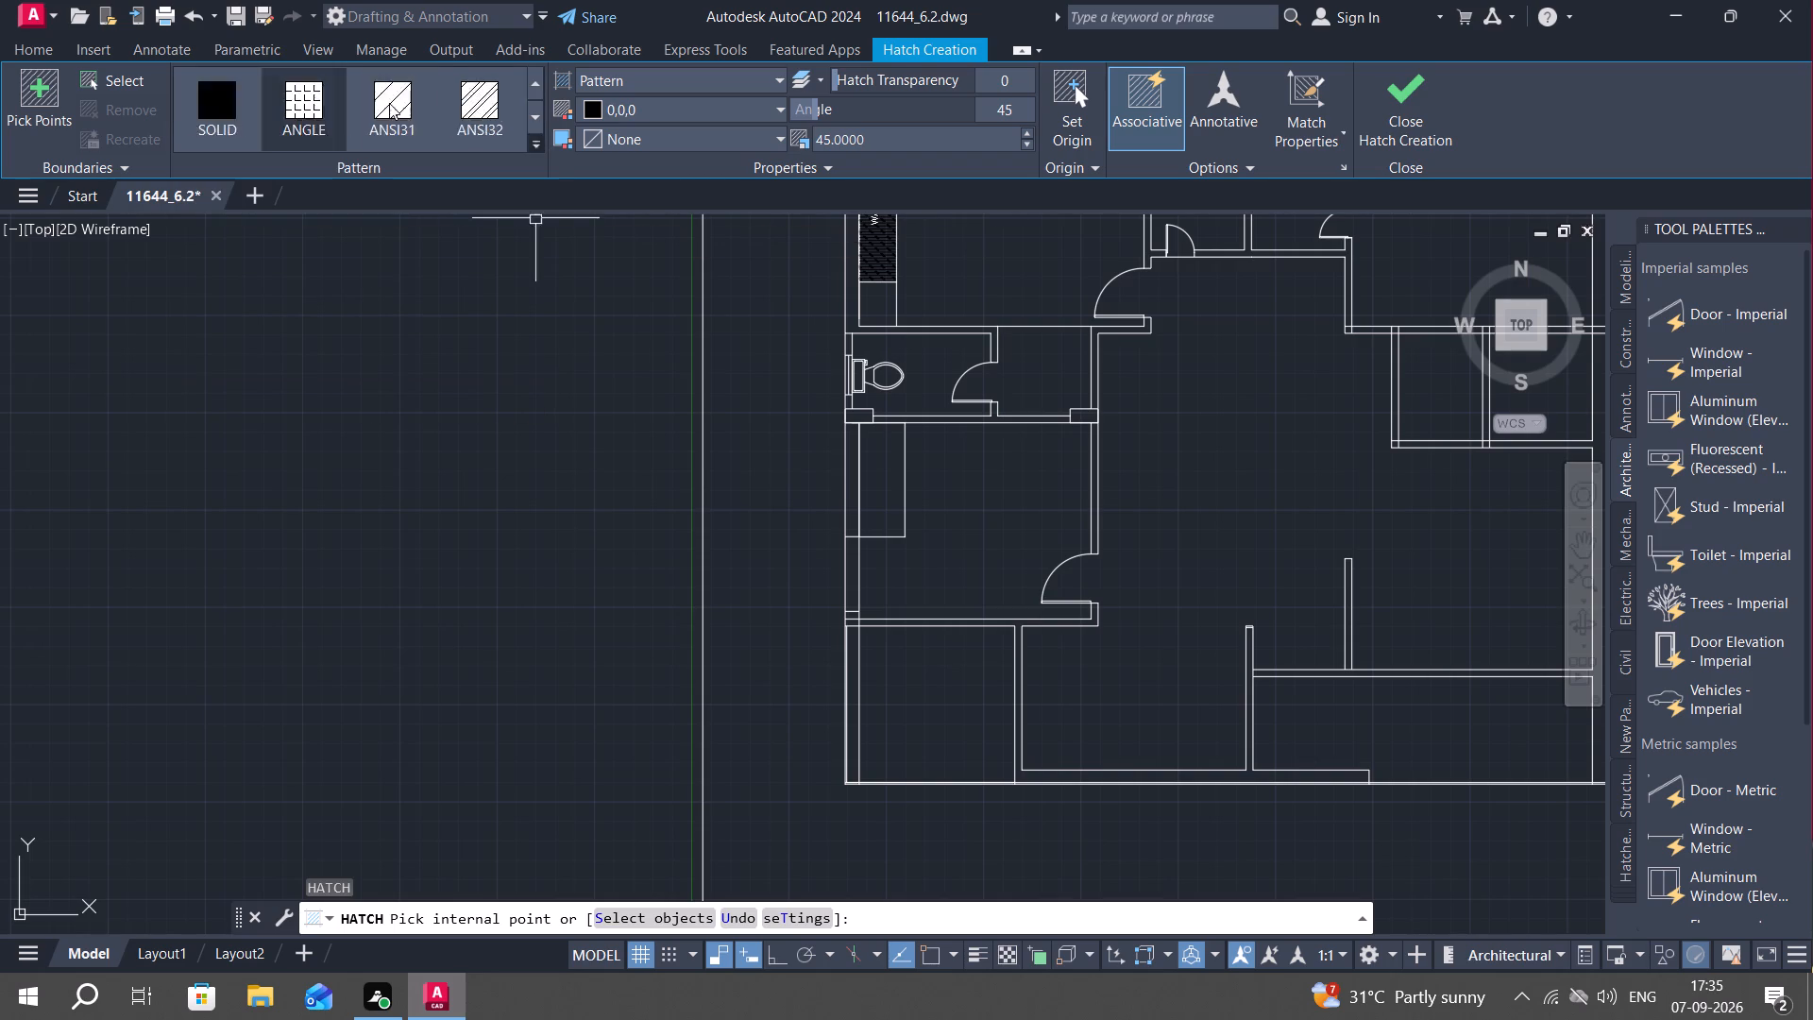
{"action": "left_click", "coordinate": [870, 476]}
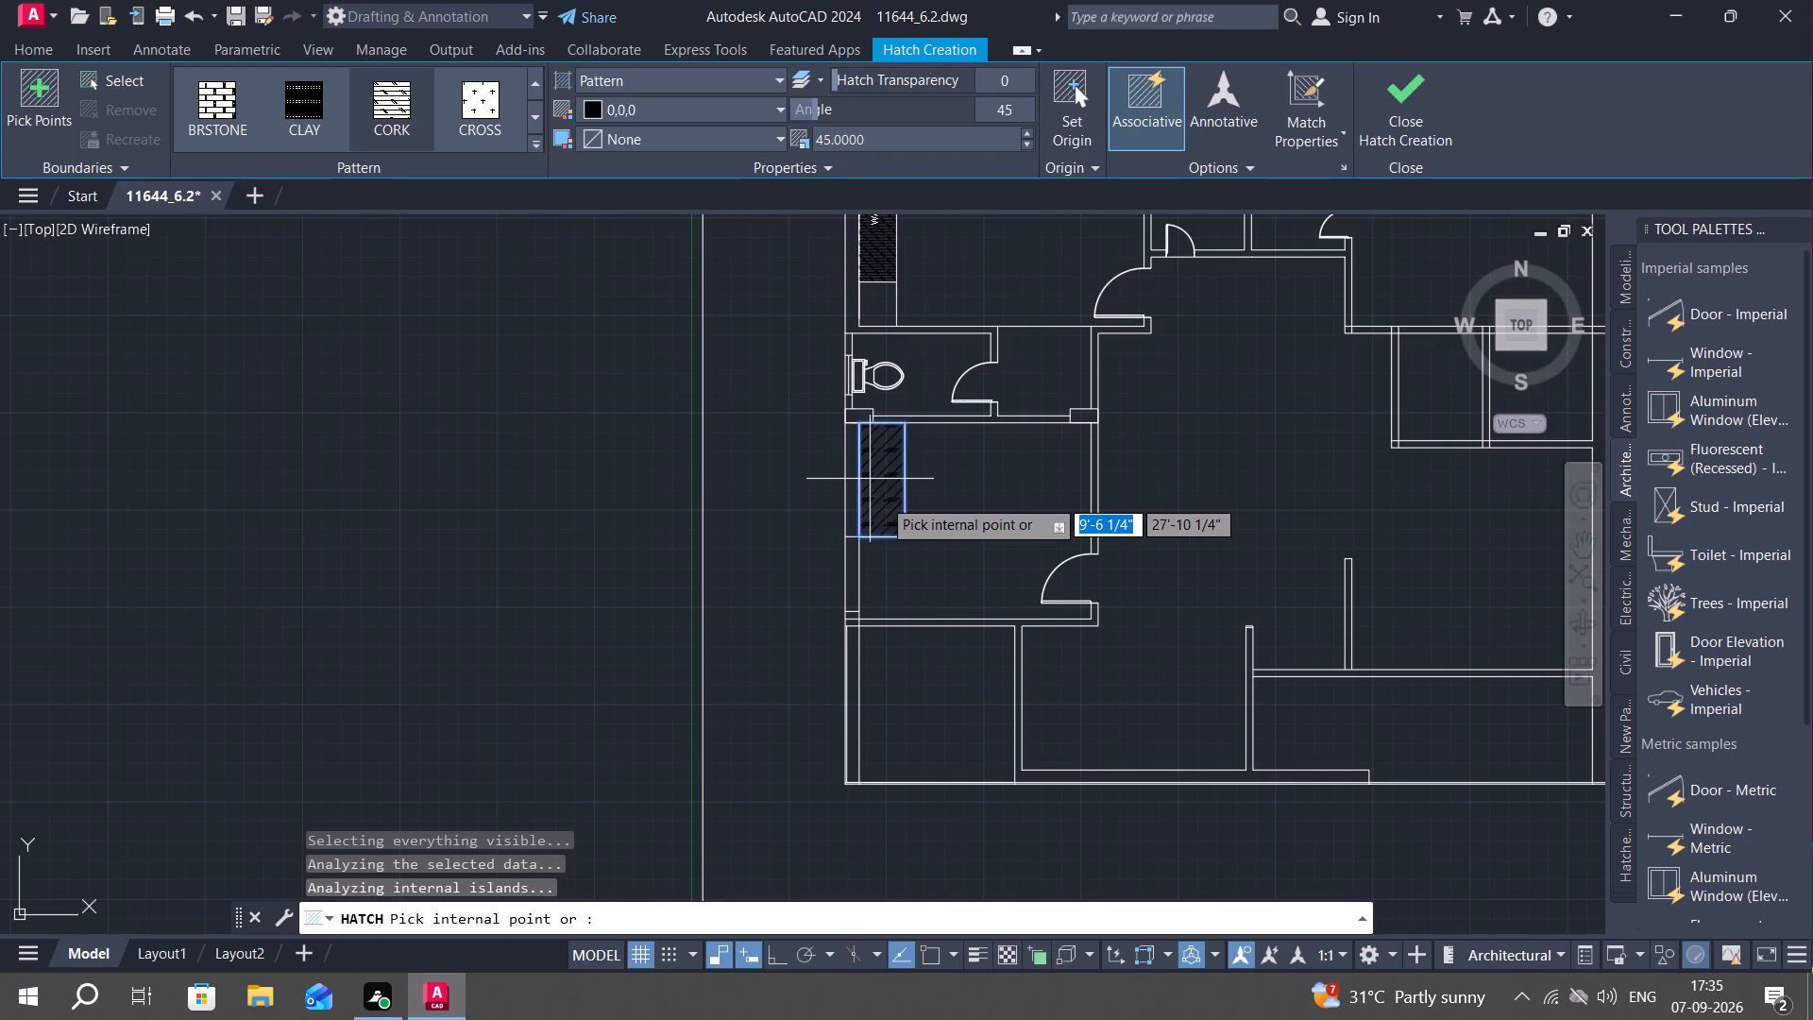
{"action": "key", "text": "Escape"}
Set the hatch scale of the wardrobe below the toilet to 25.
{"action": "scroll", "coordinate": [883, 496], "scroll_direction": "up", "scroll_amount": 2}
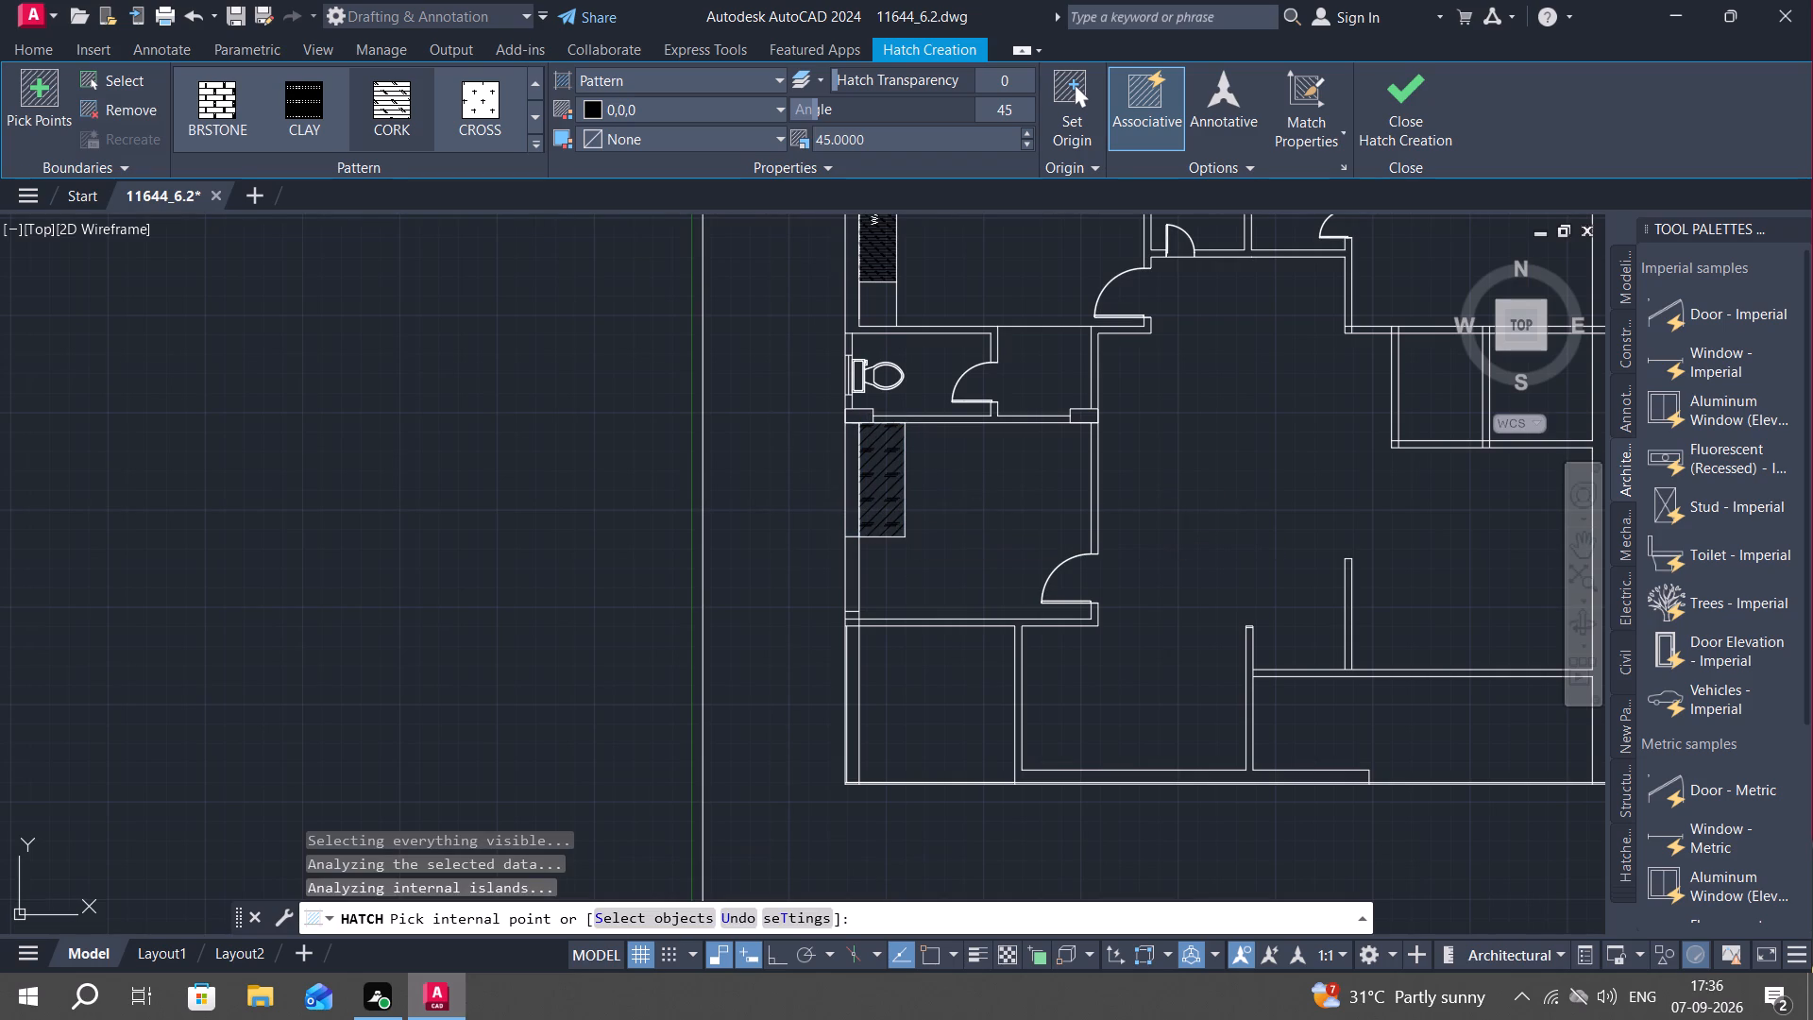
{"action": "scroll", "coordinate": [885, 518], "scroll_direction": "up", "scroll_amount": 3}
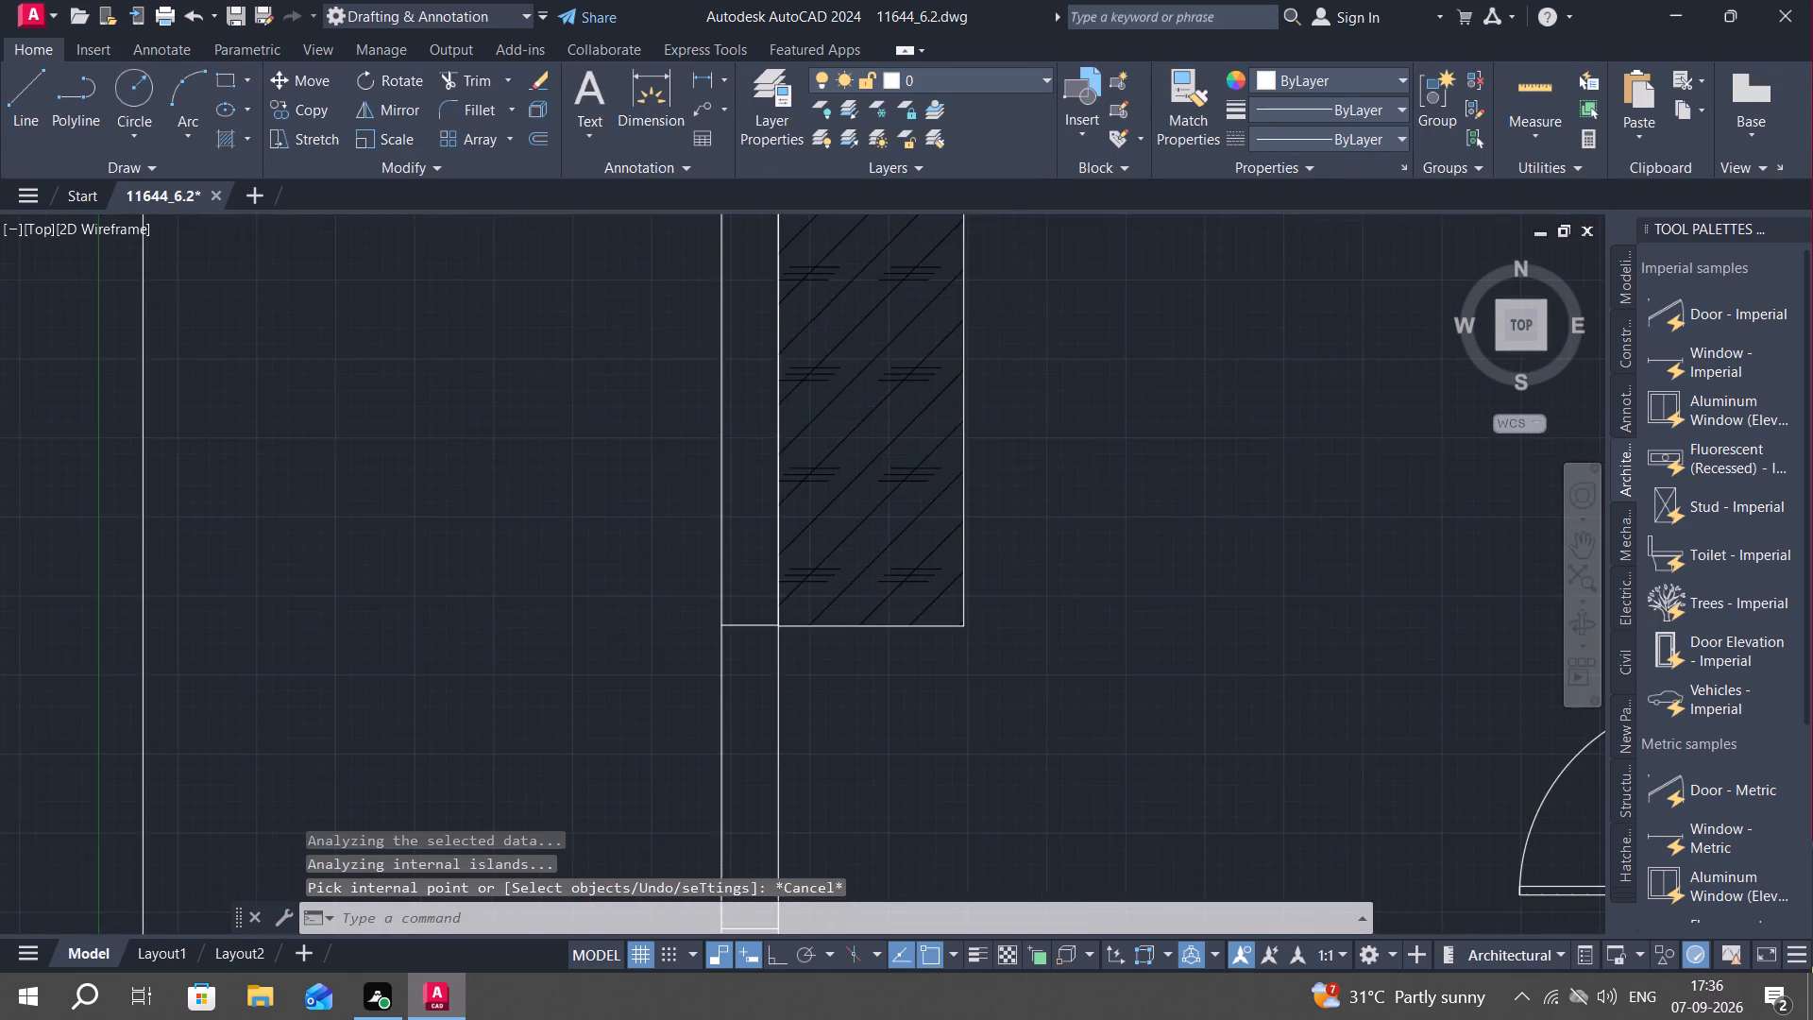
{"action": "left_click", "coordinate": [836, 289]}
{"action": "left_click", "coordinate": [936, 144]}
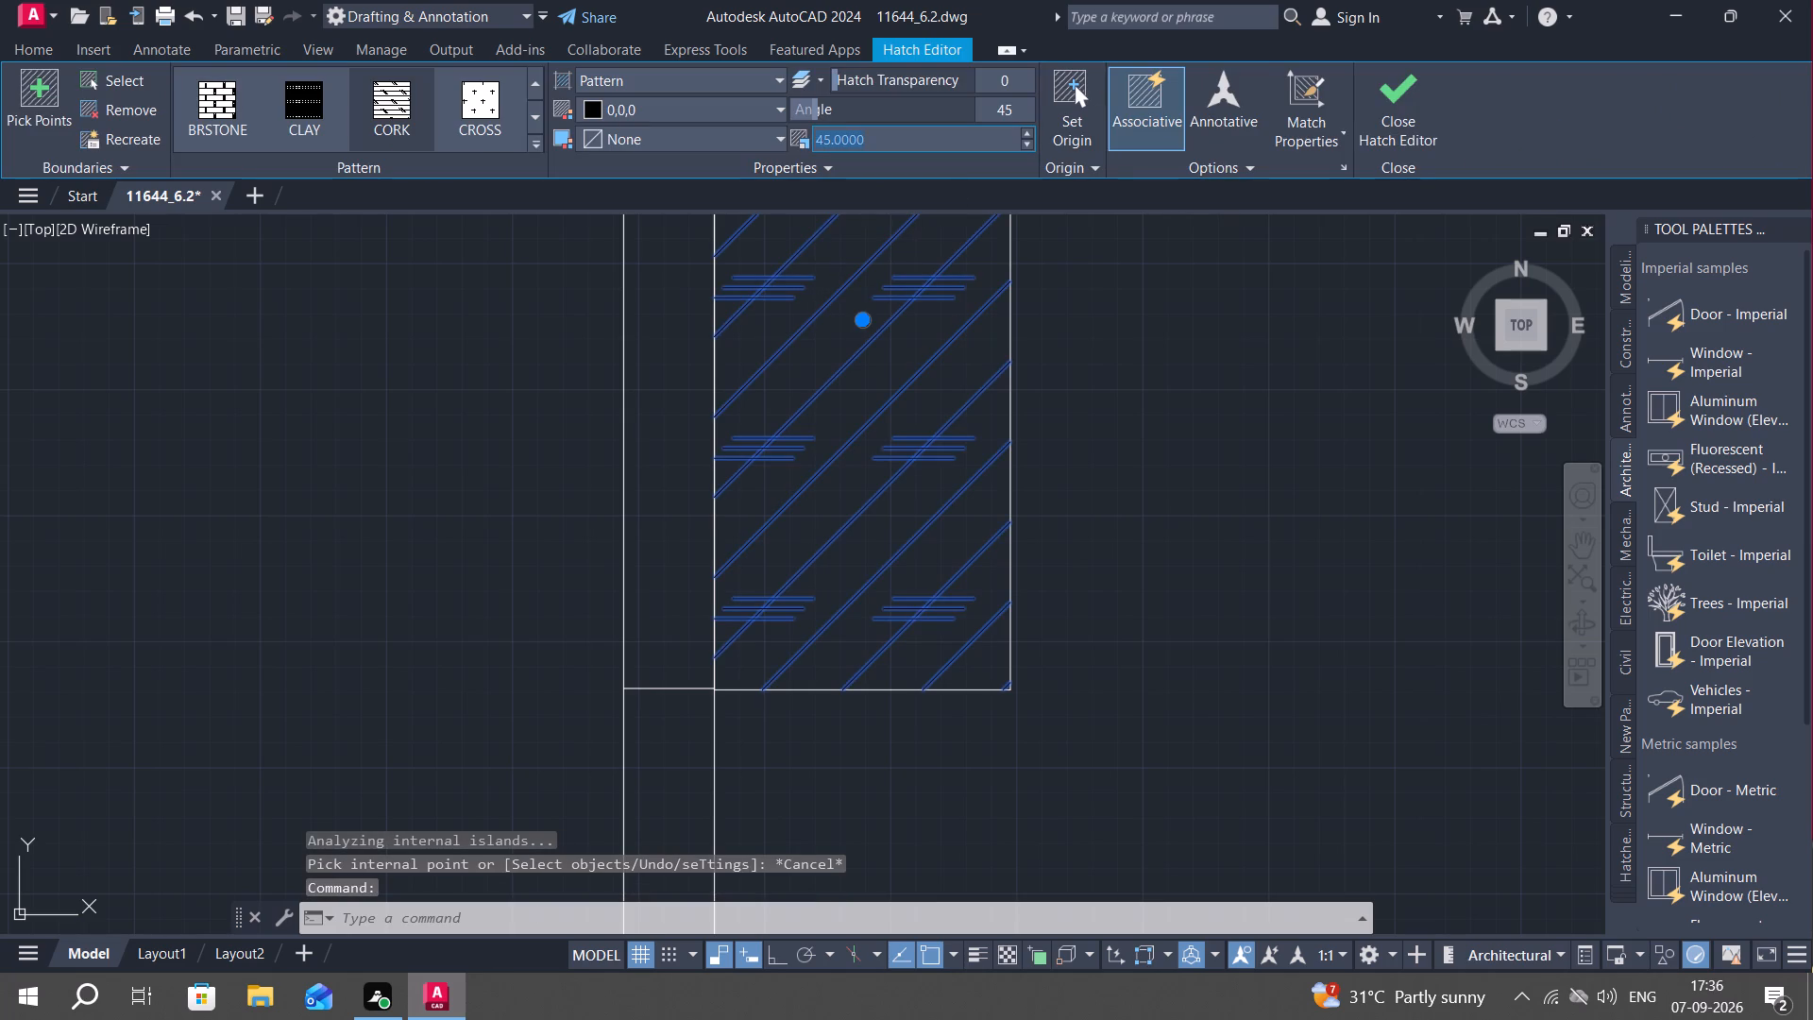
{"action": "key", "text": "BackSpace"}
{"action": "key", "text": "2"}
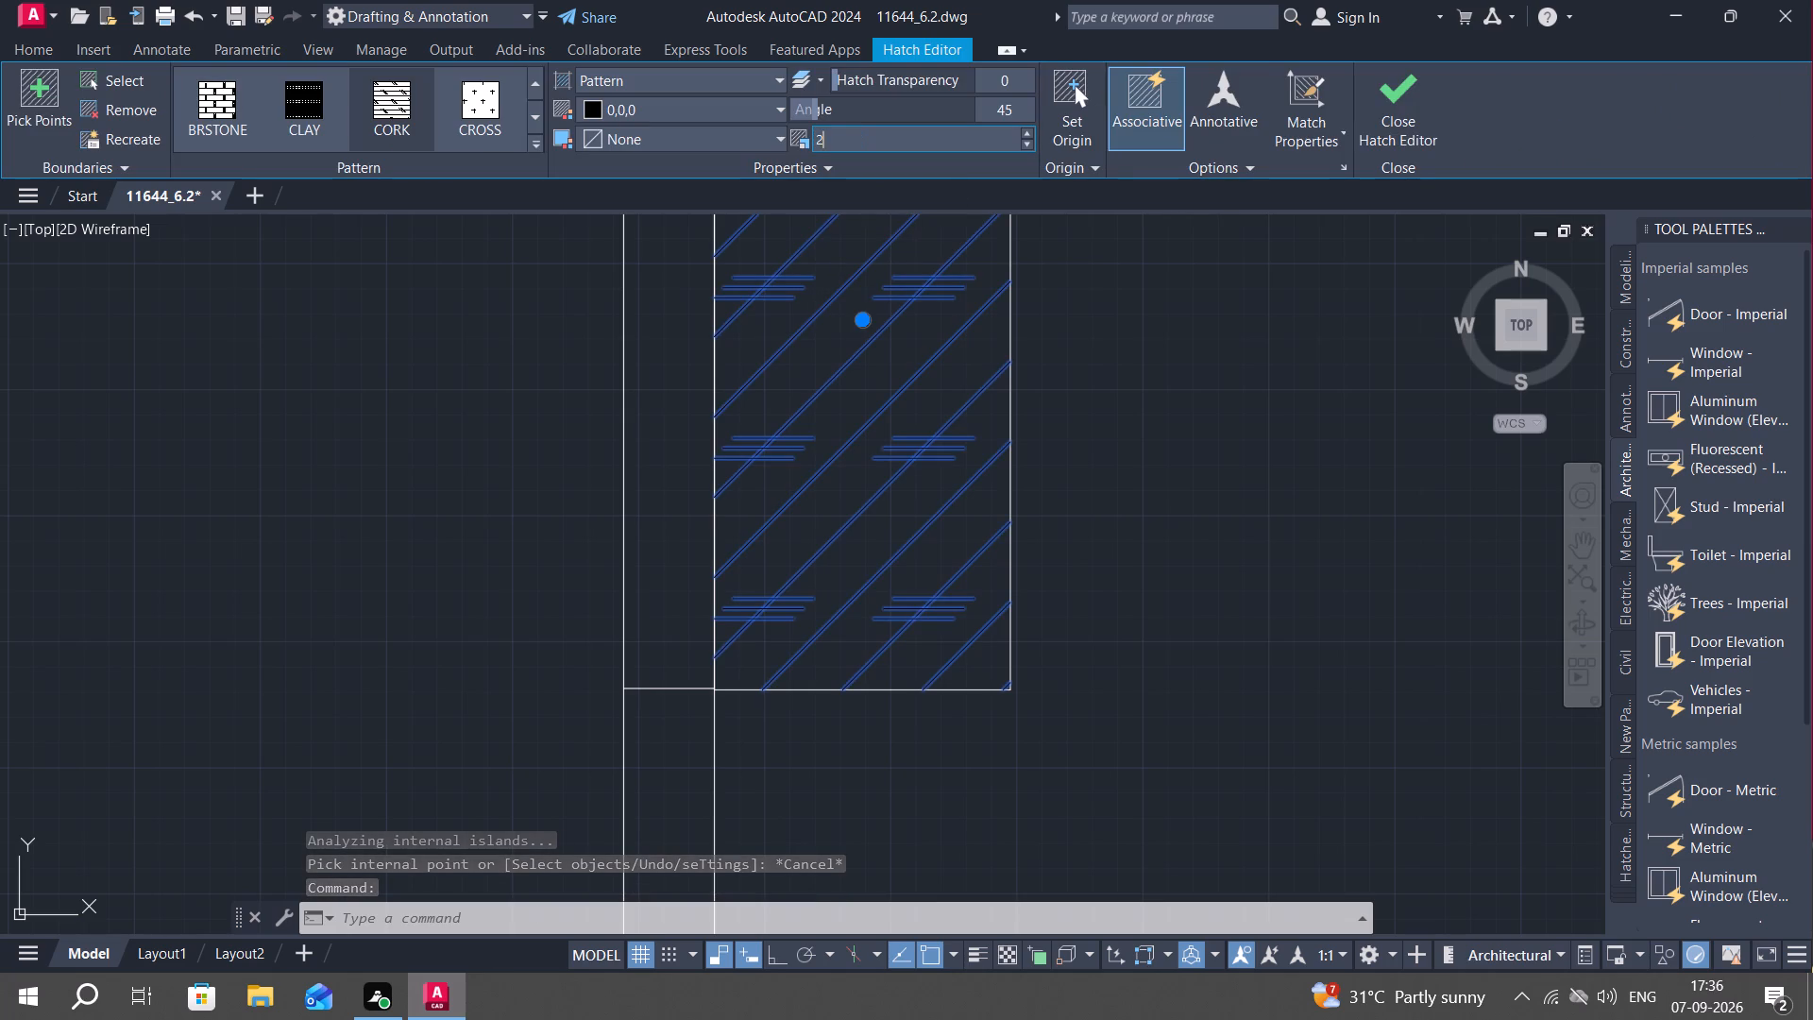
{"action": "key", "text": "5"}
{"action": "key", "text": "Return"}
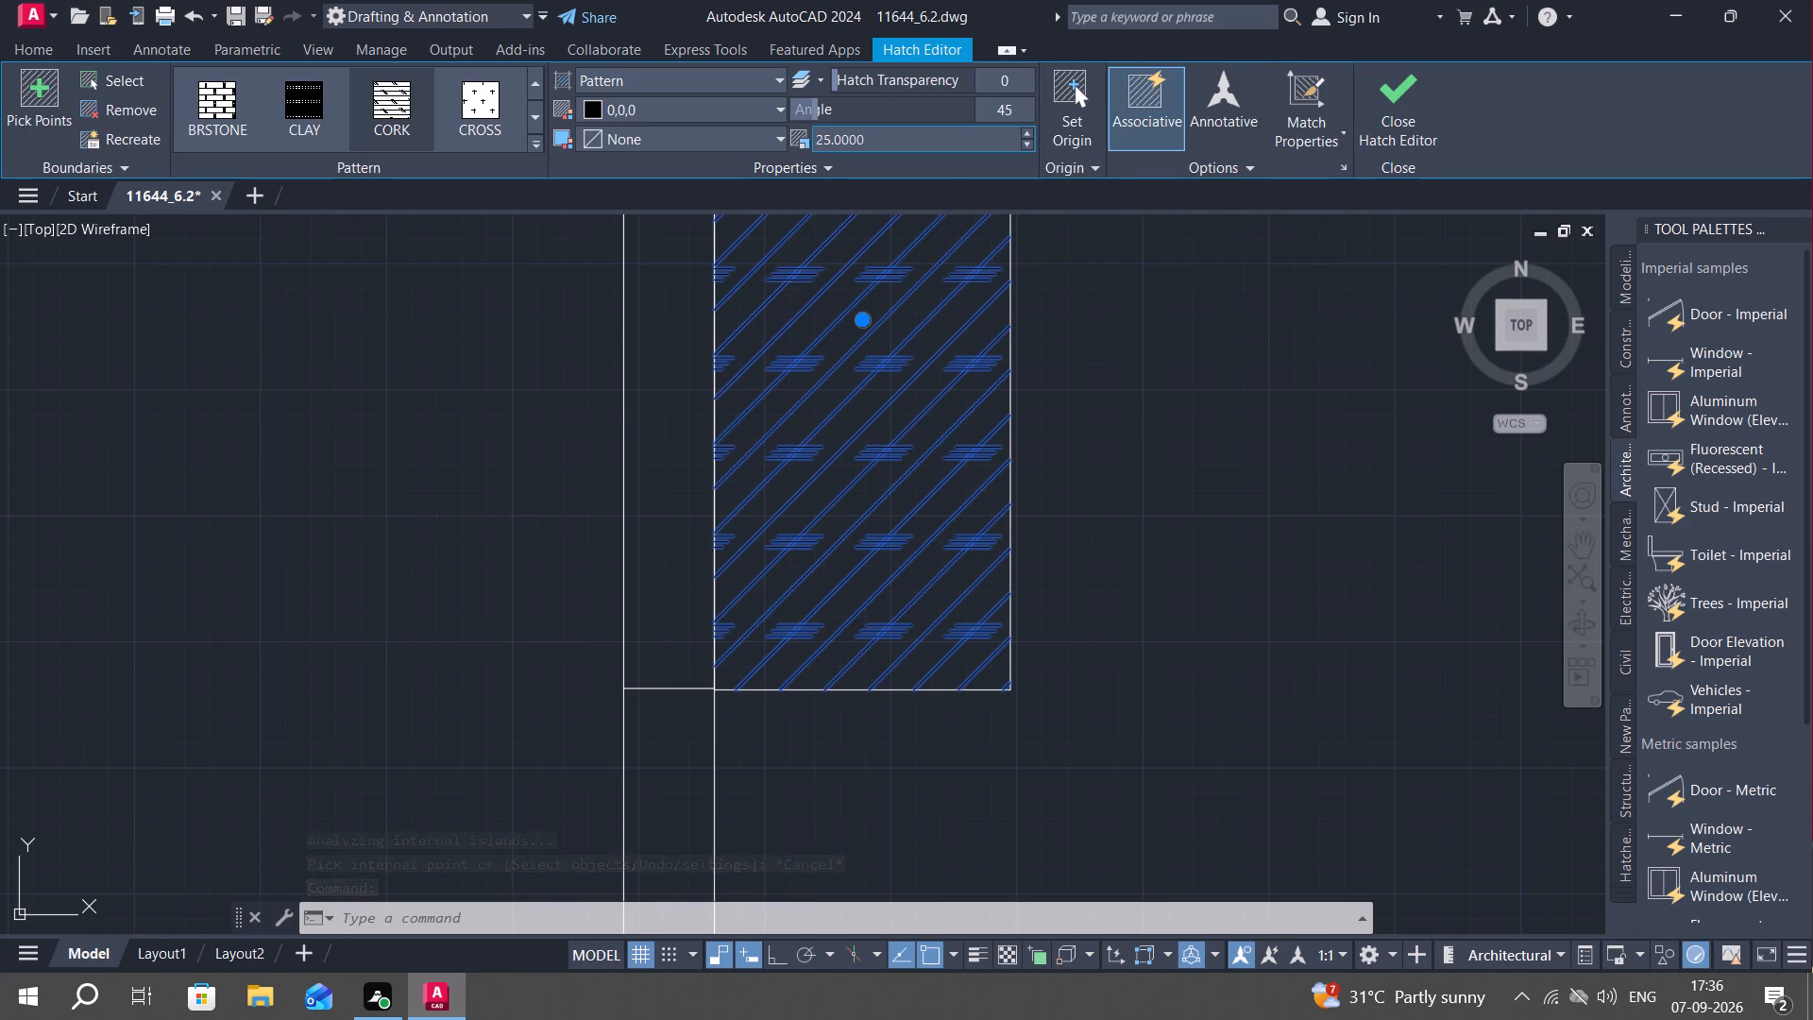
{"action": "key", "text": "Escape"}
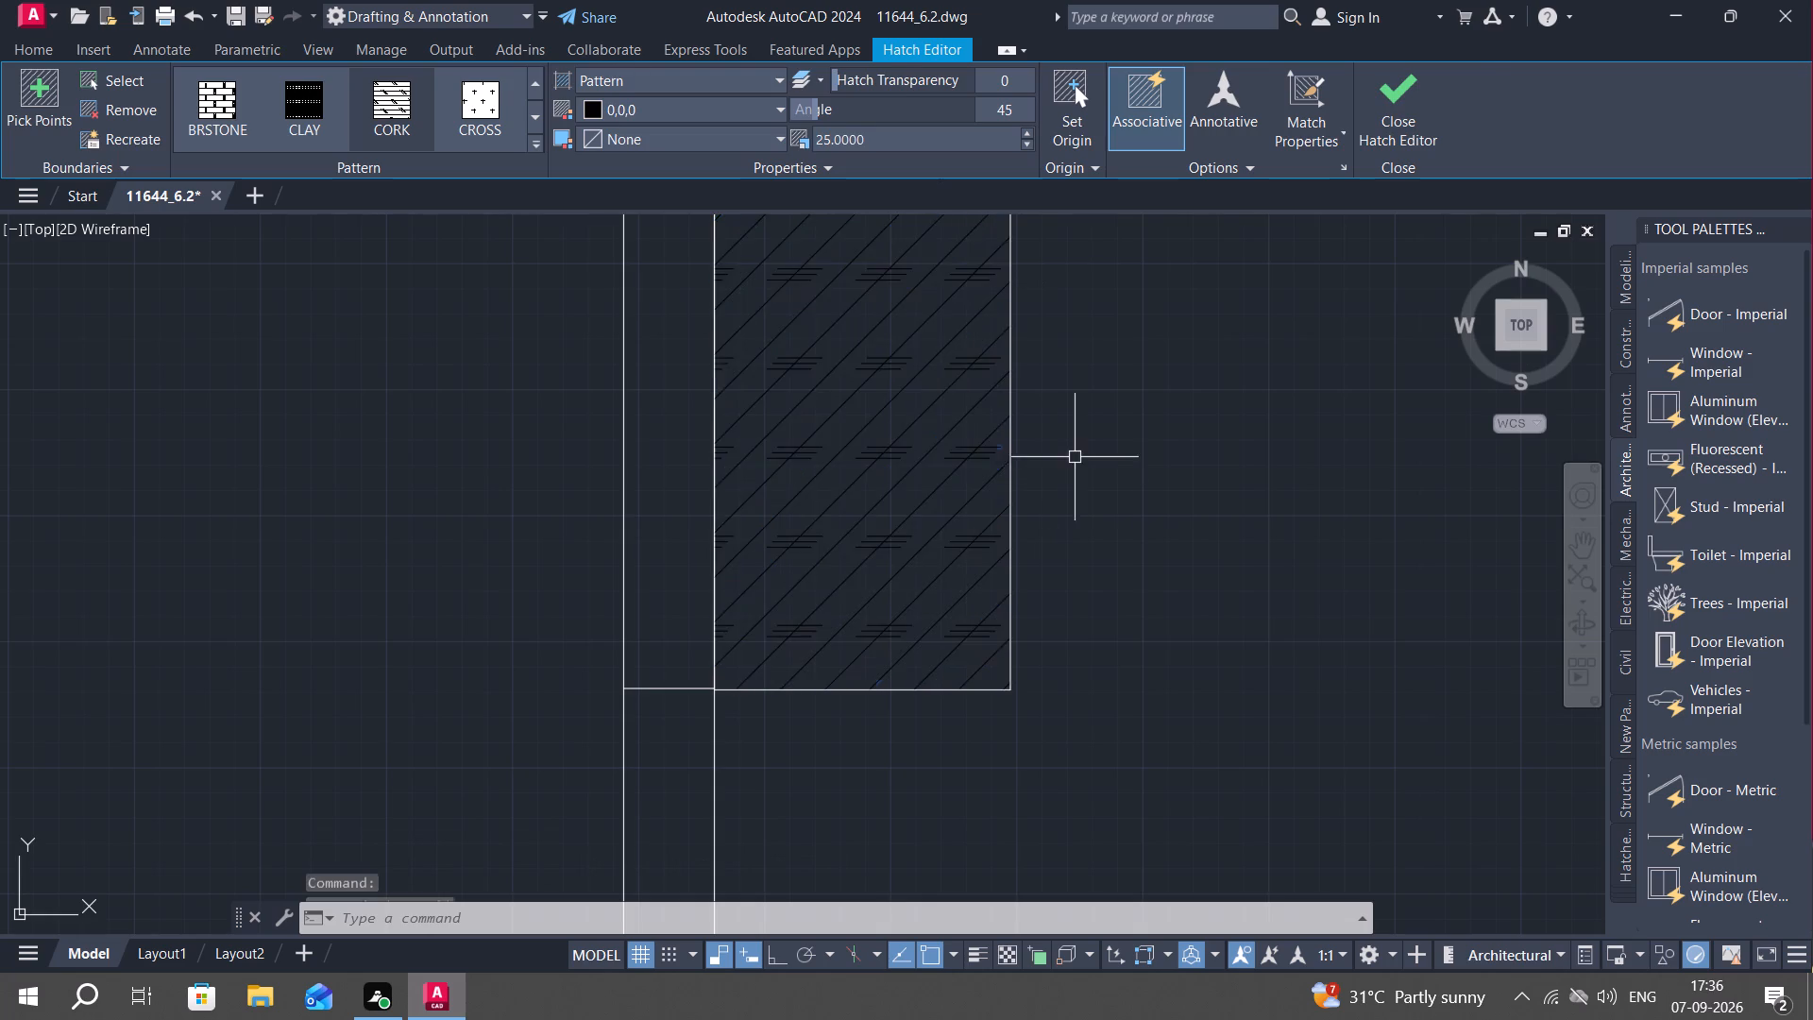
Copy the WARDROBE label from the upper bedroom's wardrobe onto the hatched wardrobe below the toilet.
{"action": "scroll", "coordinate": [1051, 456], "scroll_direction": "down", "scroll_amount": 2}
{"action": "middle_click_drag", "start_coordinate": [974, 426], "coordinate": [970, 522]}
{"action": "scroll", "coordinate": [965, 531], "scroll_direction": "down", "scroll_amount": 3}
{"action": "scroll", "coordinate": [938, 335], "scroll_direction": "up", "scroll_amount": 1}
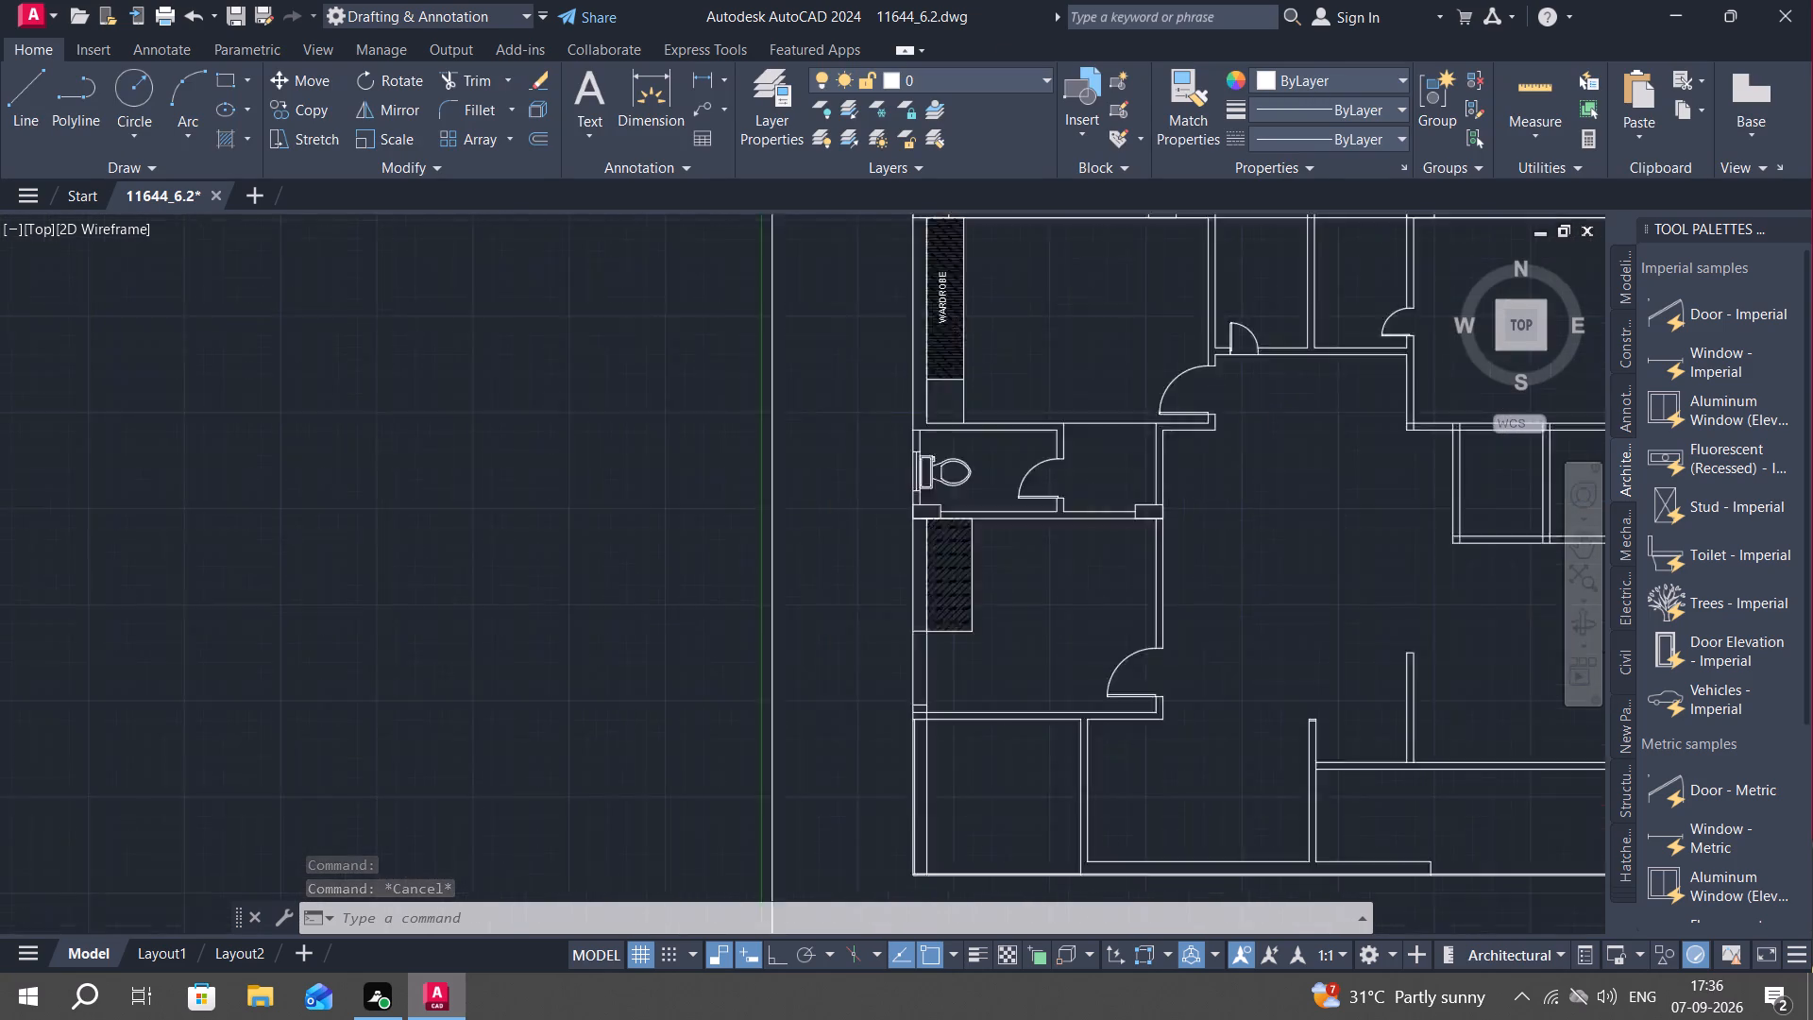
{"action": "scroll", "coordinate": [940, 331], "scroll_direction": "up", "scroll_amount": 2}
{"action": "type", "text": "CO"}
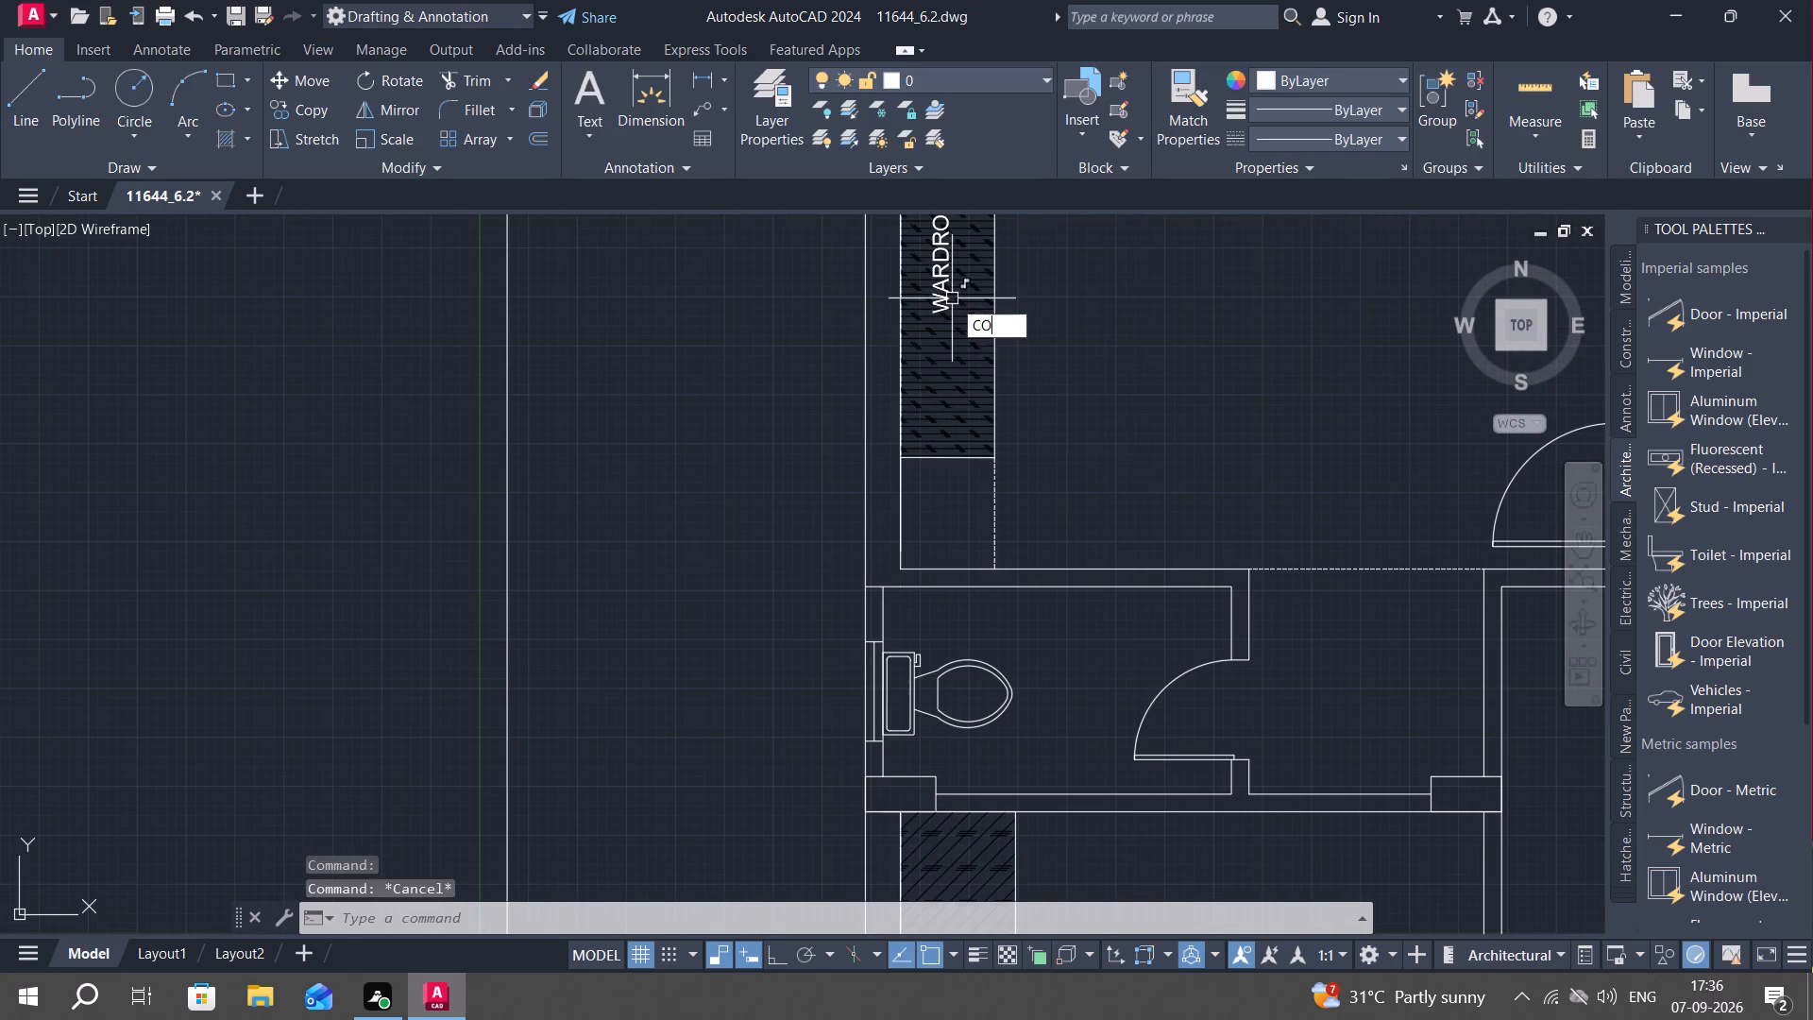
{"action": "key", "text": "space"}
{"action": "left_click", "coordinate": [940, 291]}
{"action": "right_click", "coordinate": [940, 291]}
{"action": "left_click", "coordinate": [940, 291]}
{"action": "middle_click_drag", "start_coordinate": [921, 561], "coordinate": [930, 493]}
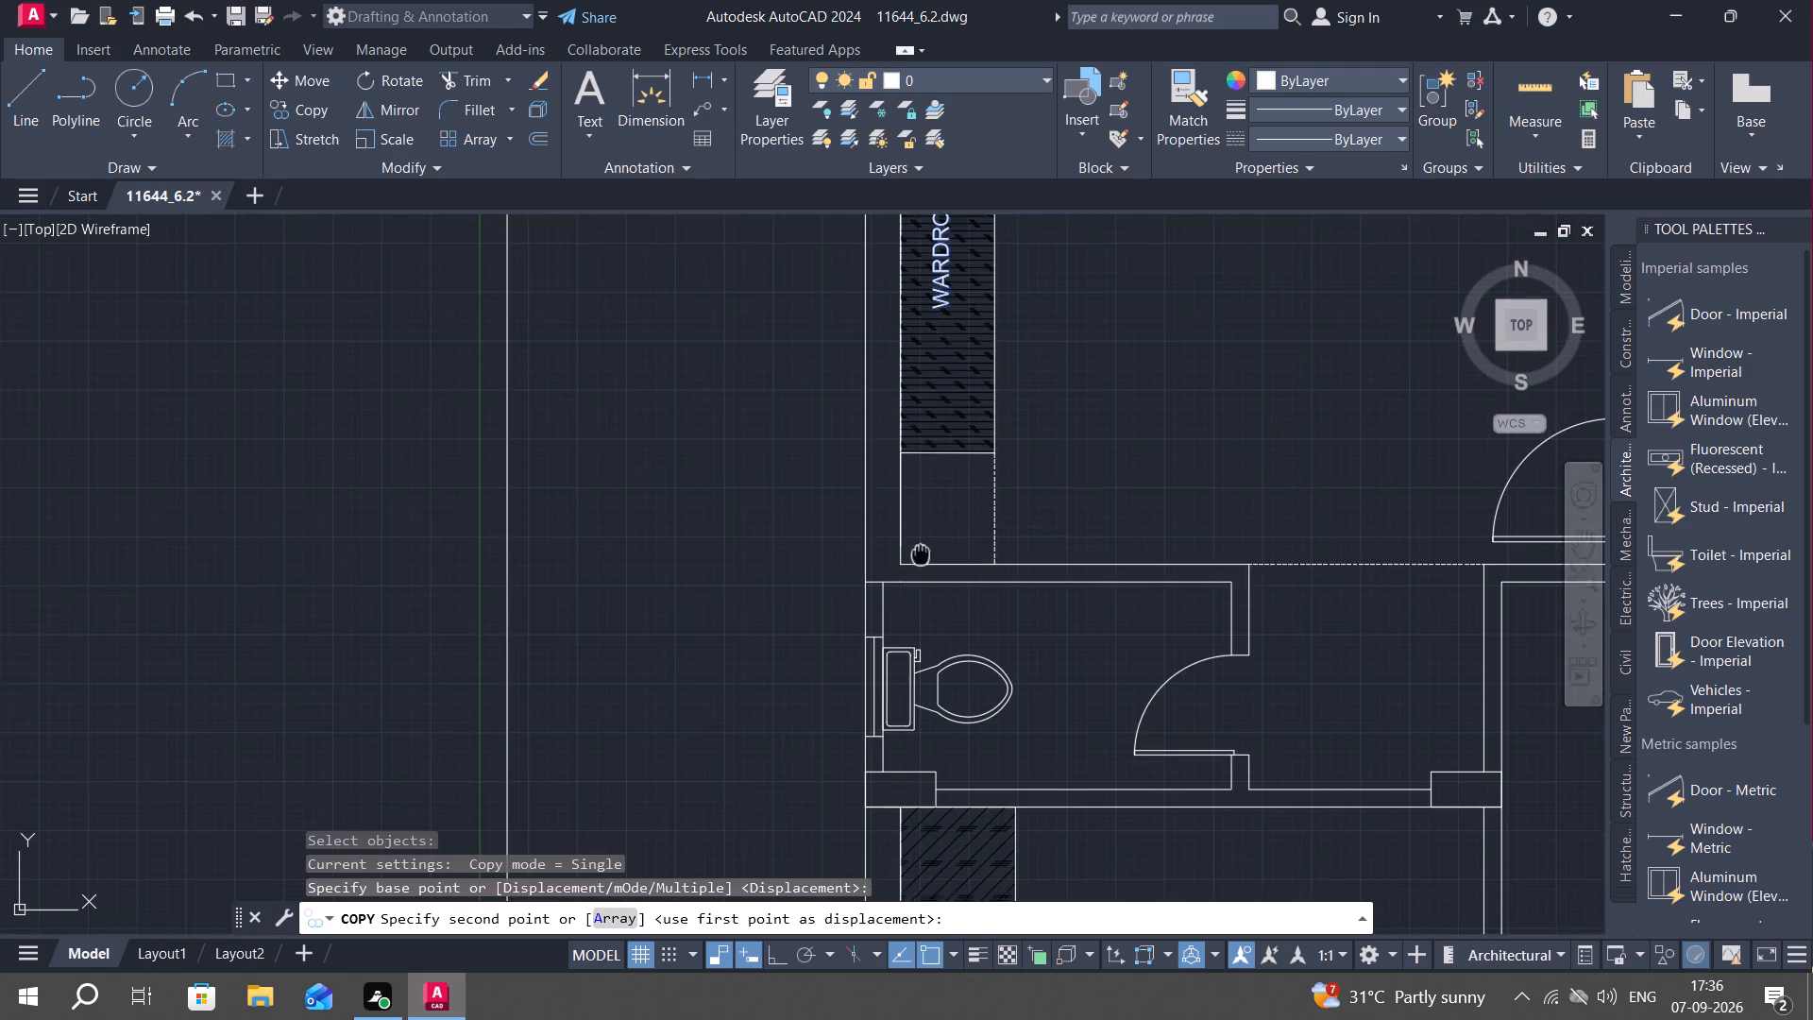
{"action": "middle_click_drag", "start_coordinate": [930, 493], "coordinate": [946, 223]}
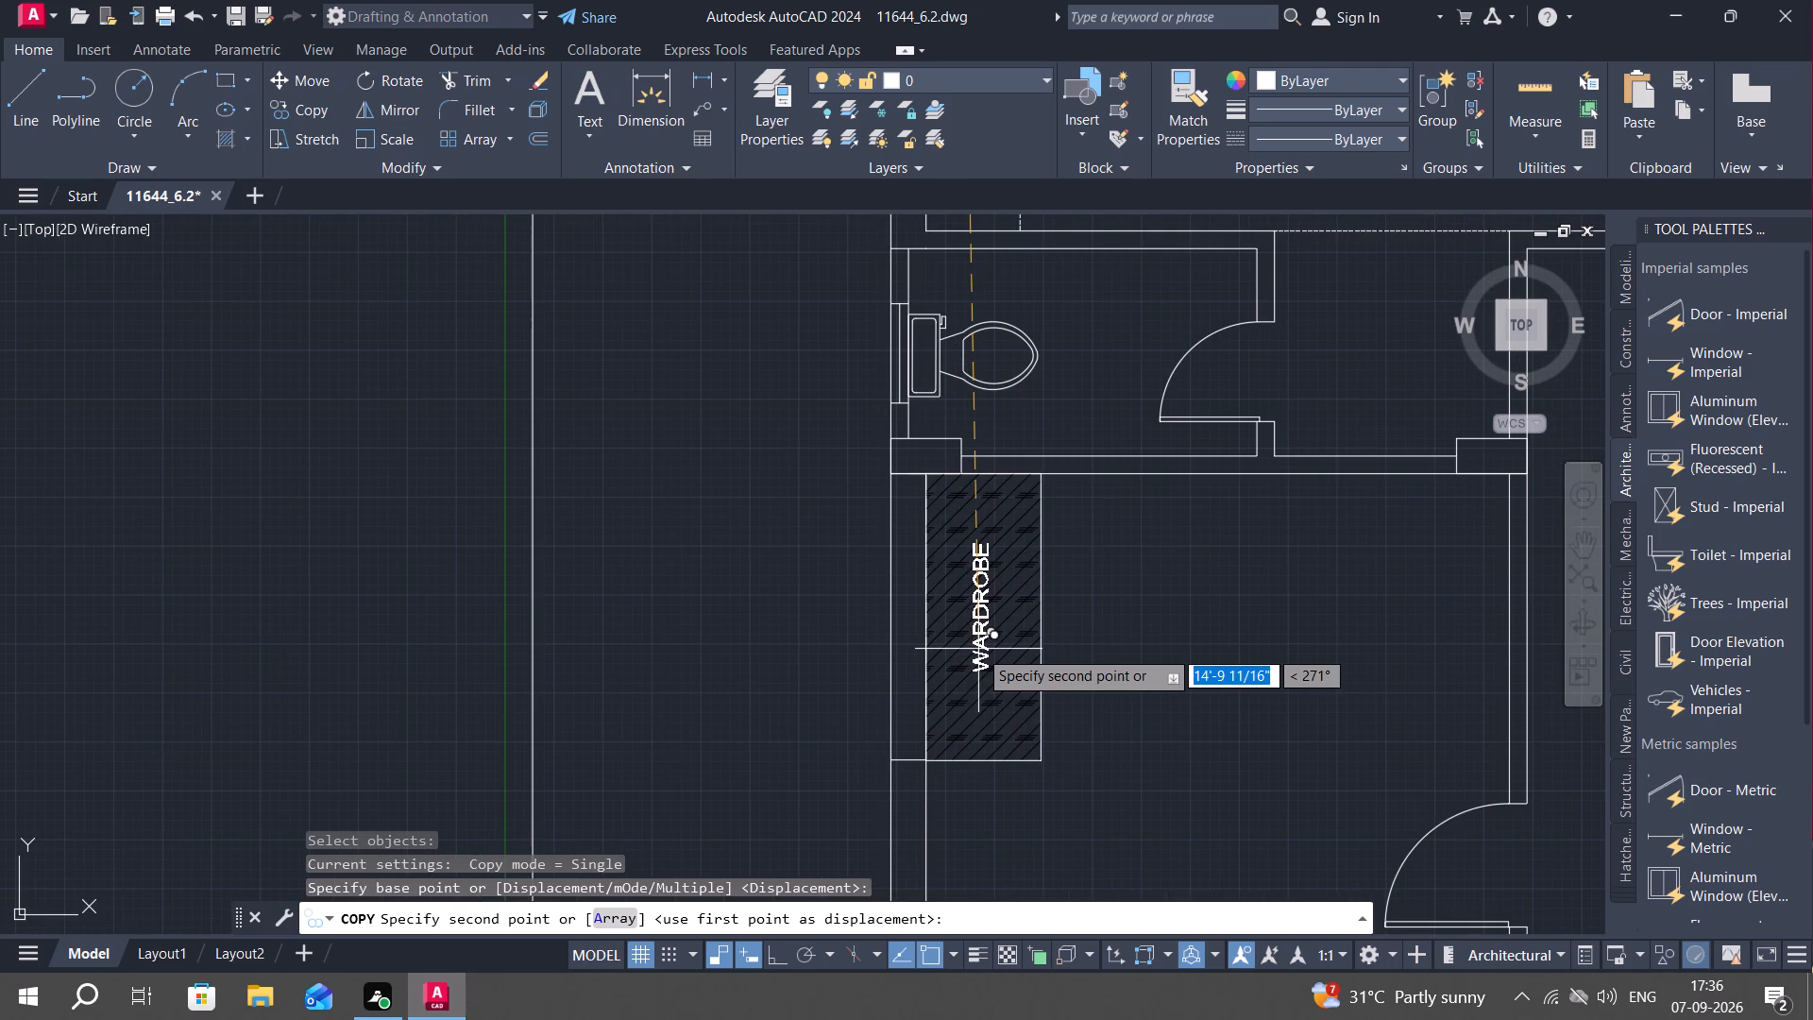
{"action": "left_click", "coordinate": [978, 649]}
With Ortho on, draw a 9" horizontal line across the outer wall just above the toilet's upper wall.
{"action": "scroll", "coordinate": [972, 714], "scroll_direction": "down", "scroll_amount": 2}
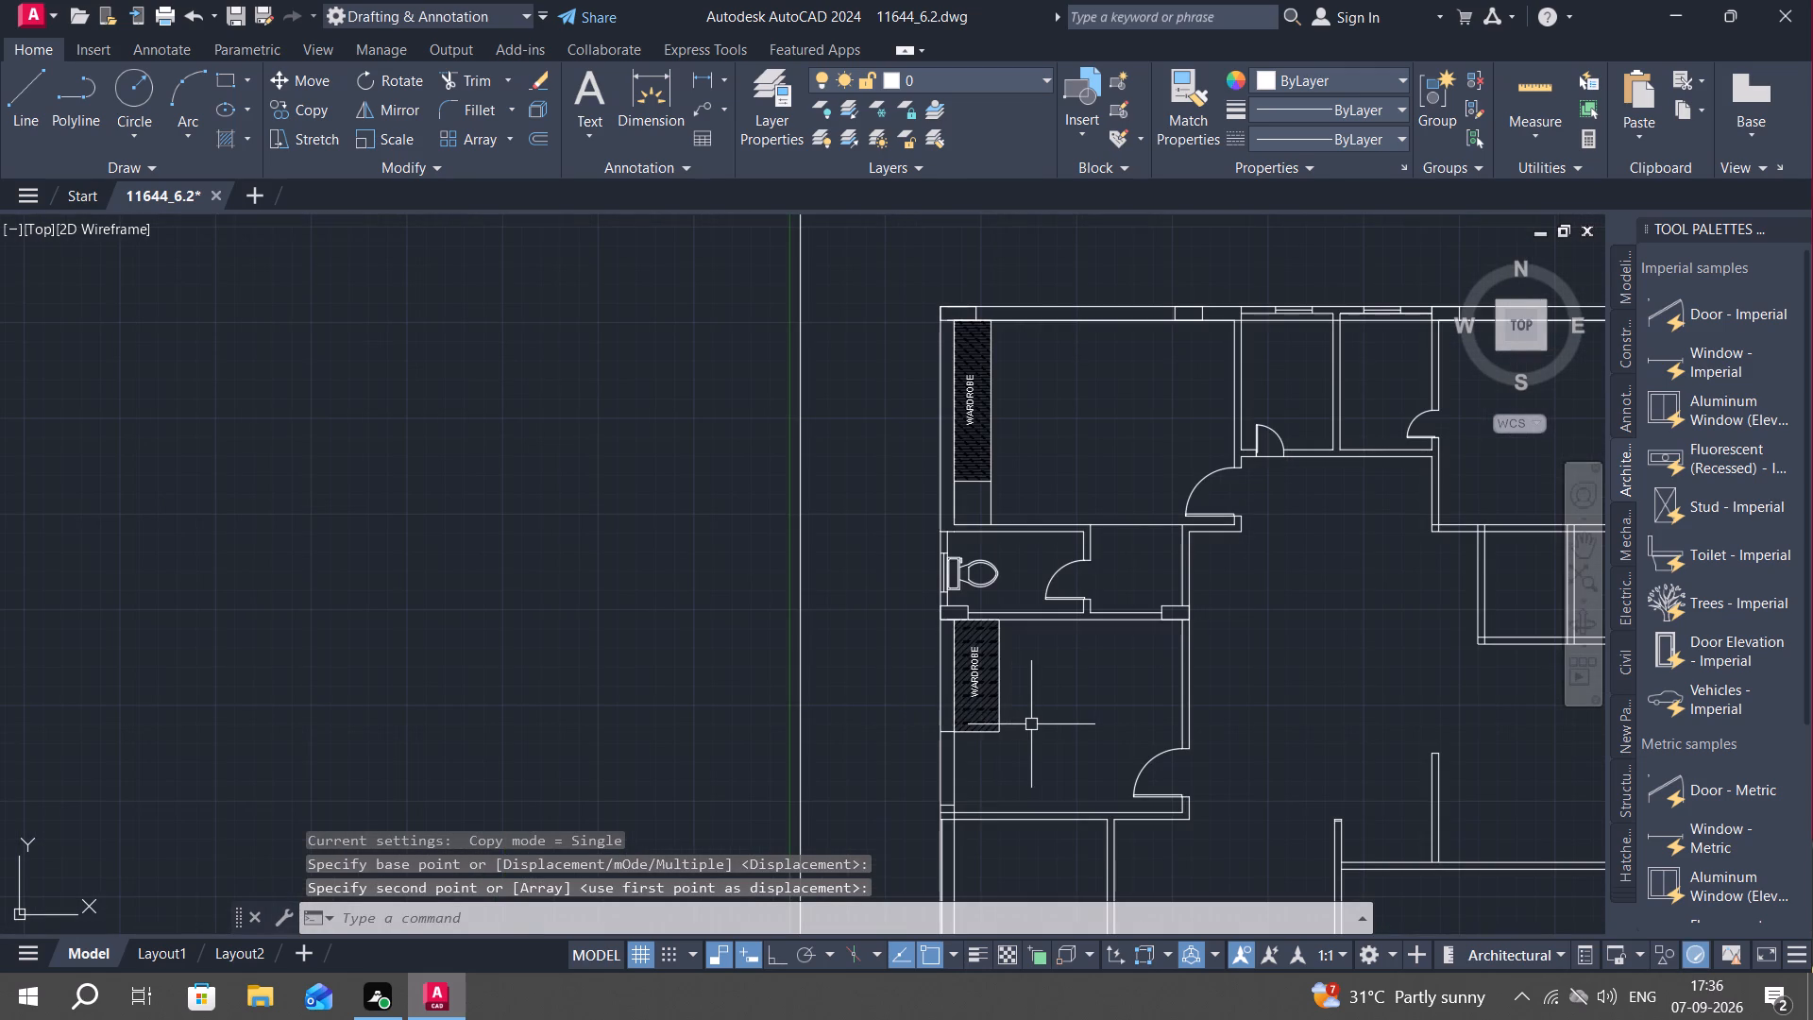
{"action": "scroll", "coordinate": [981, 741], "scroll_direction": "up", "scroll_amount": 1}
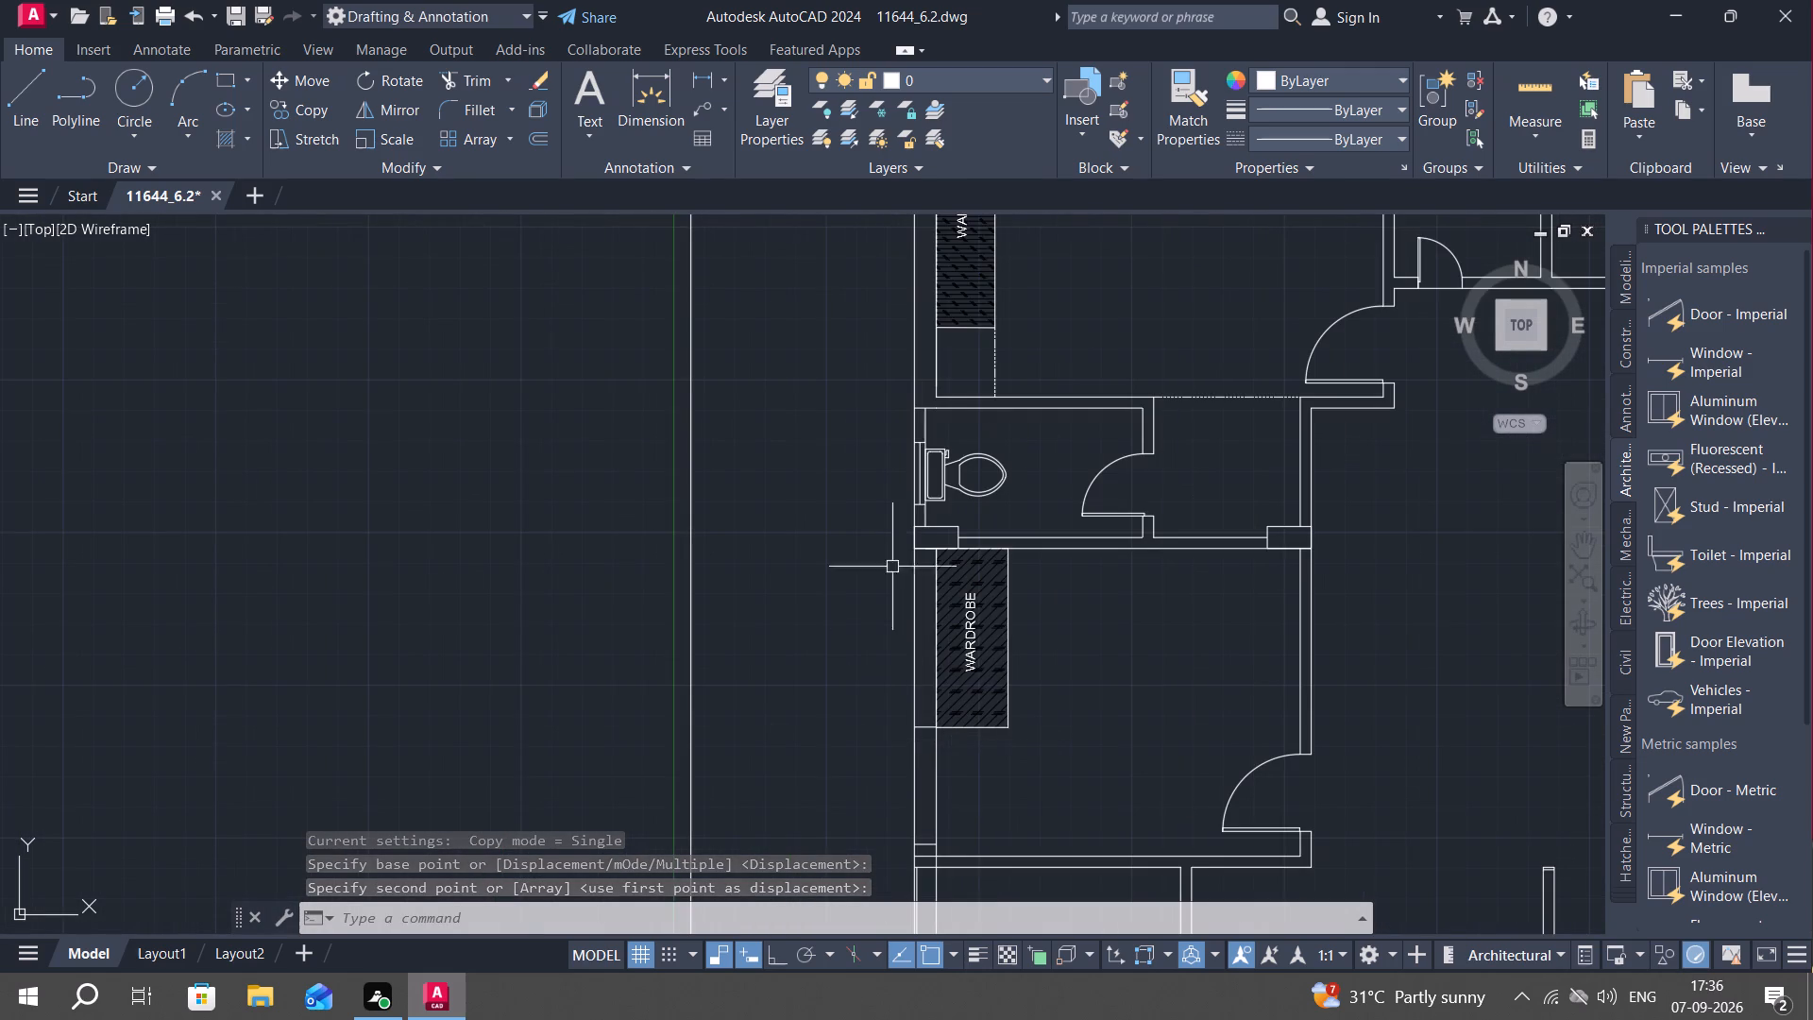
{"action": "middle_click_drag", "start_coordinate": [944, 337], "coordinate": [983, 430]}
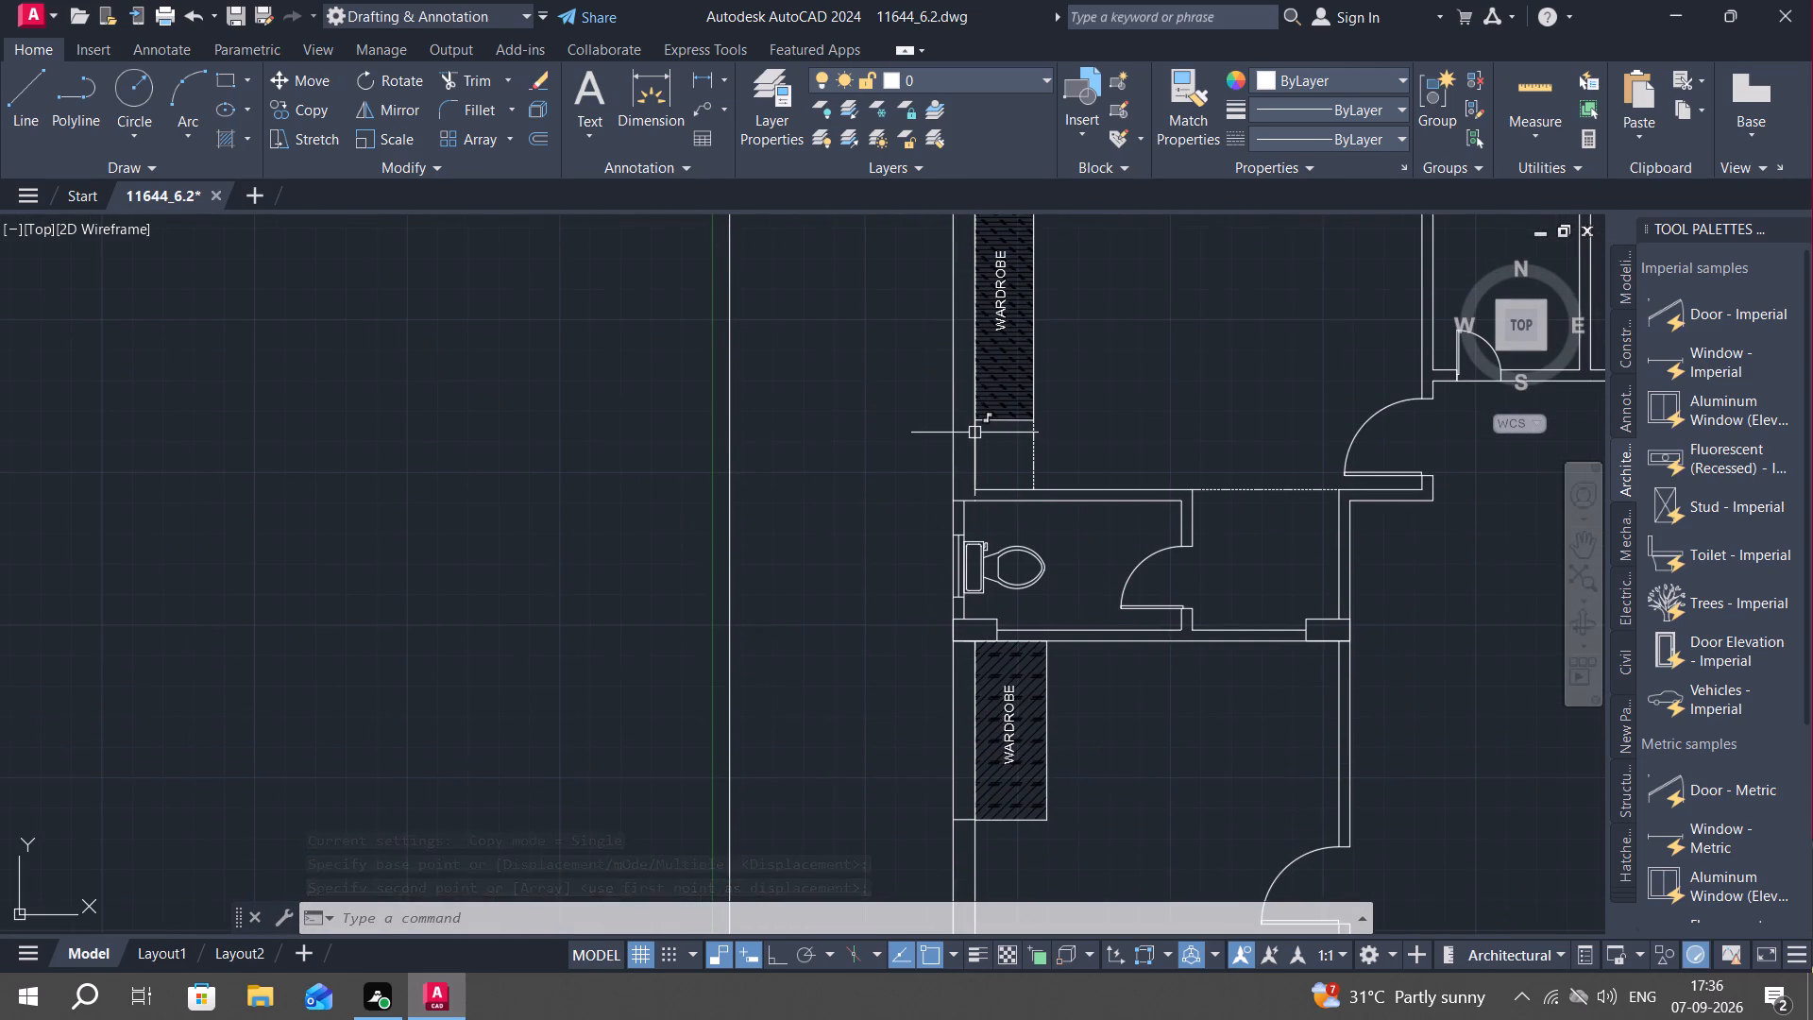
{"action": "scroll", "coordinate": [975, 434], "scroll_direction": "up", "scroll_amount": 3}
{"action": "scroll", "coordinate": [1021, 418], "scroll_direction": "down", "scroll_amount": 3}
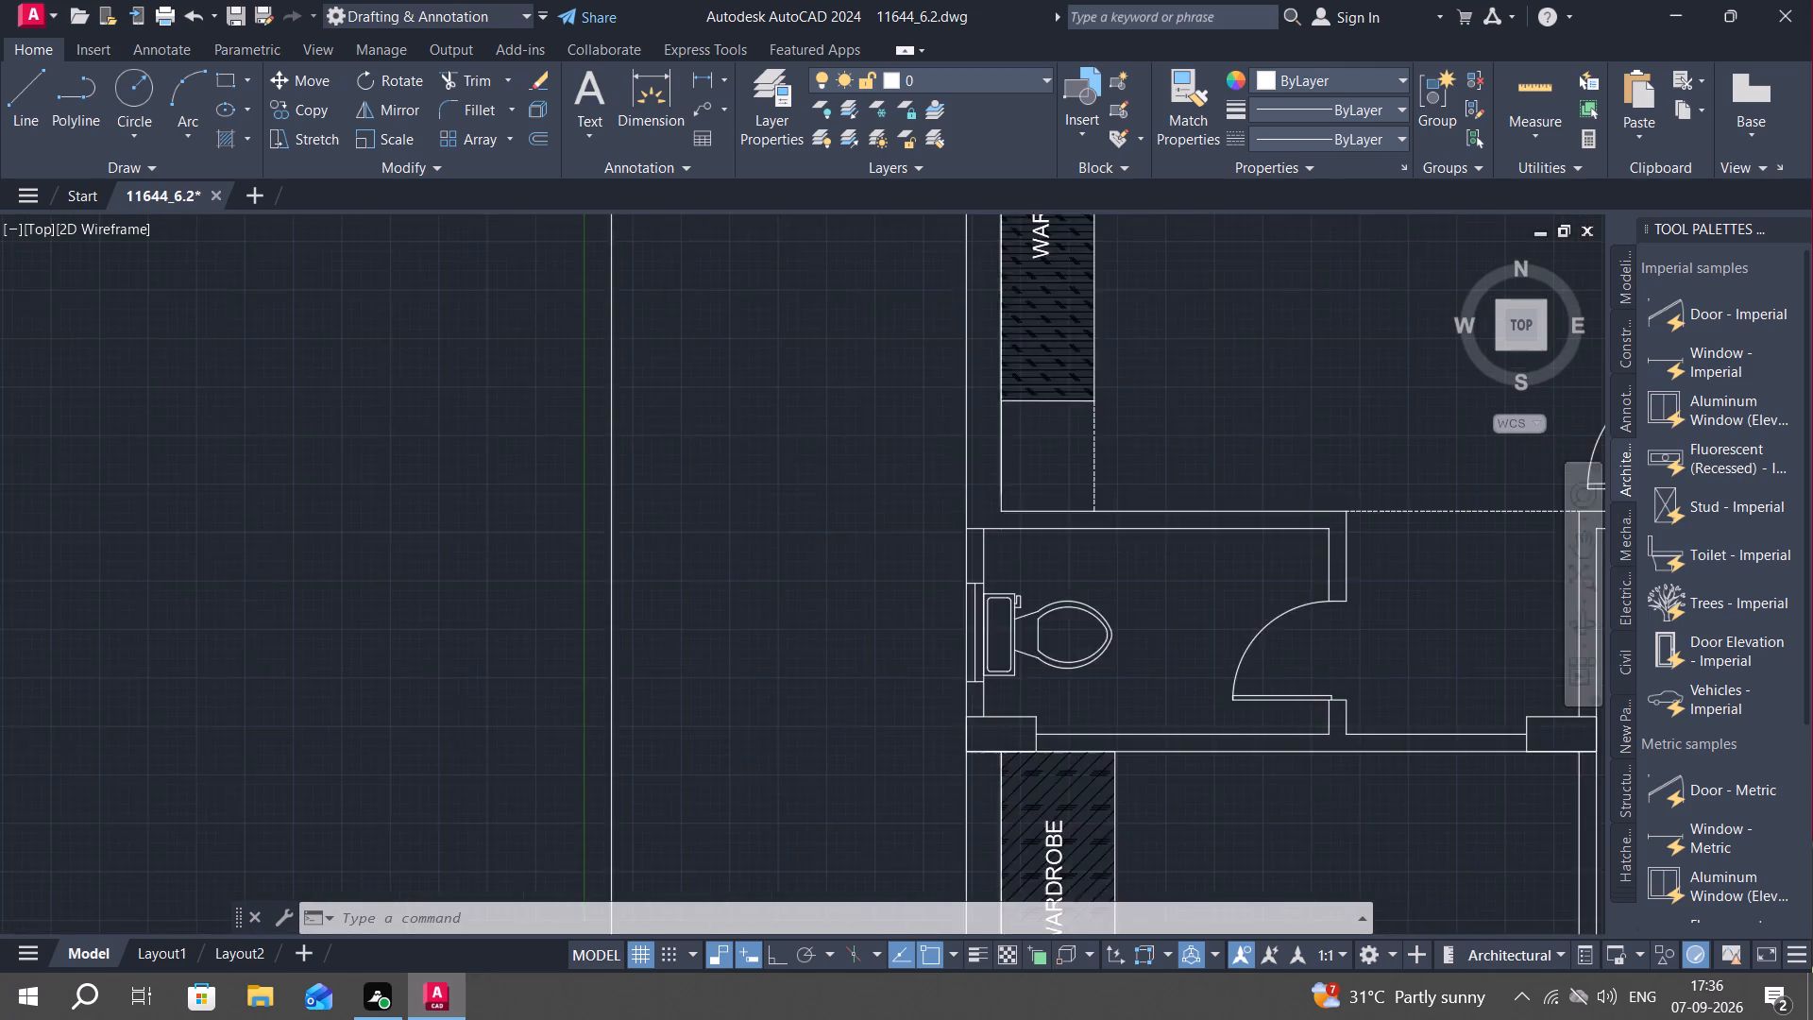
{"action": "scroll", "coordinate": [1005, 403], "scroll_direction": "up", "scroll_amount": 1}
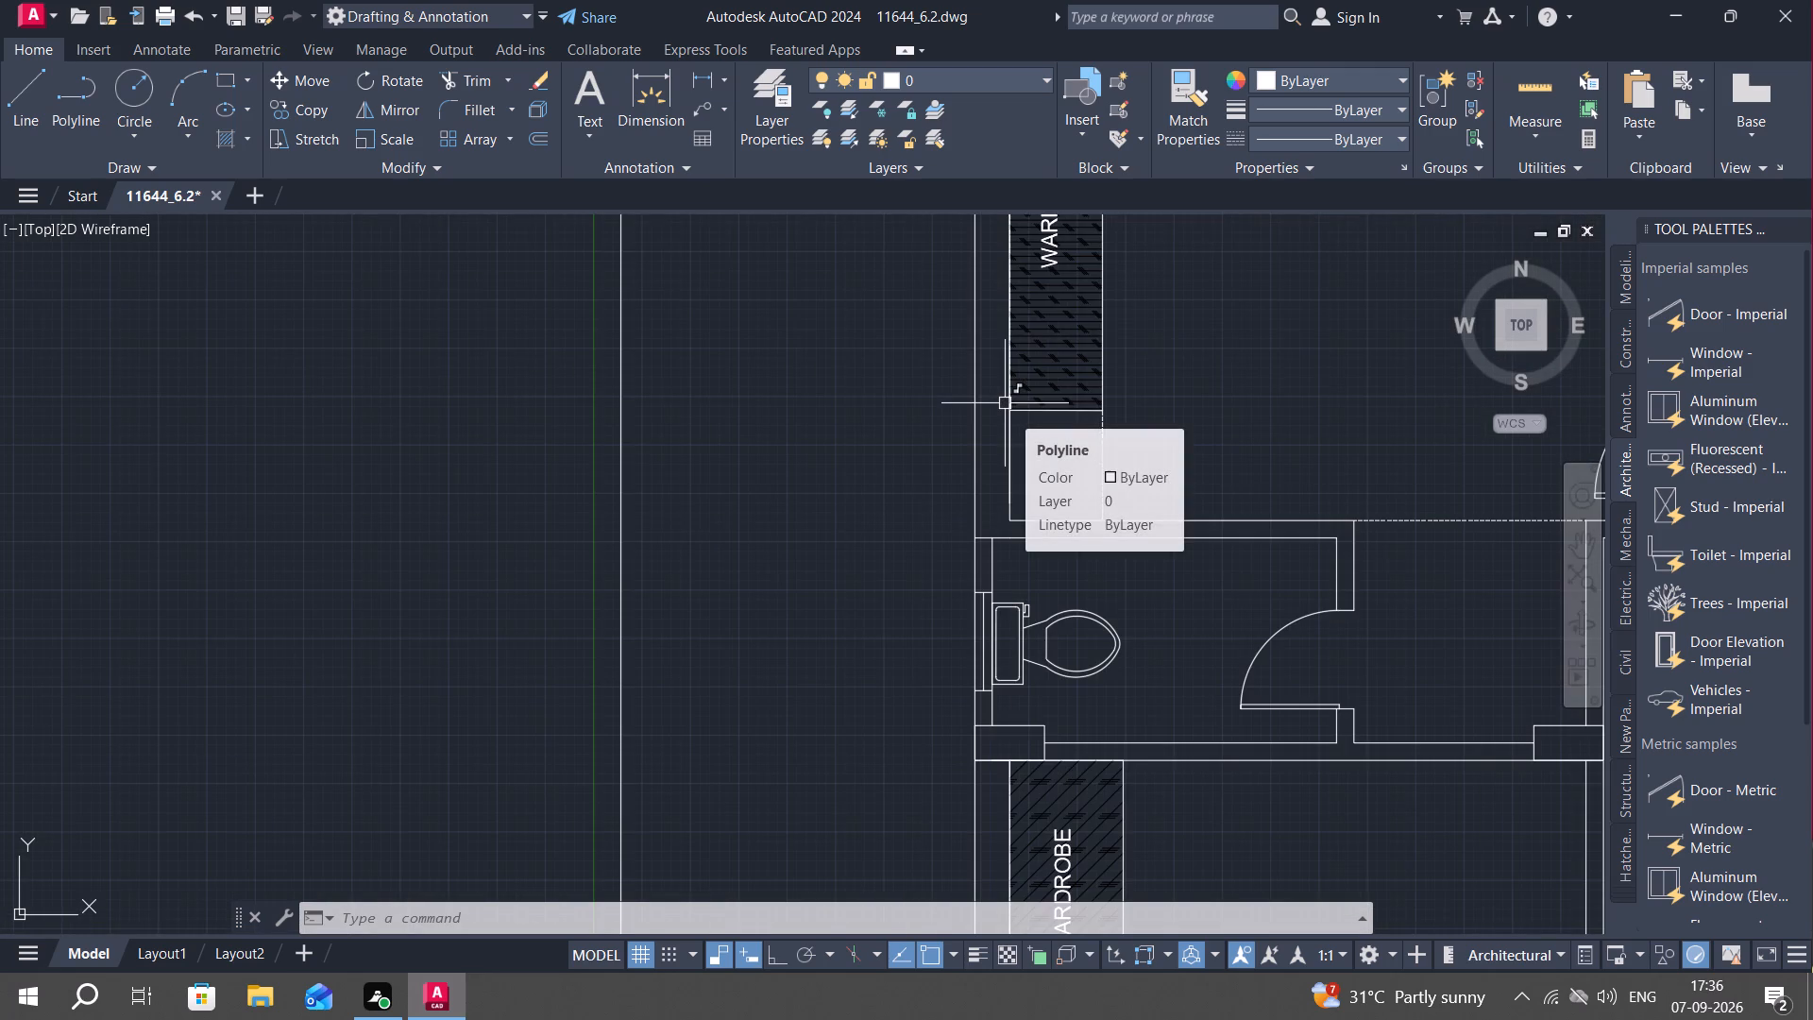
{"action": "type", "text": "L"}
{"action": "key", "text": "space"}
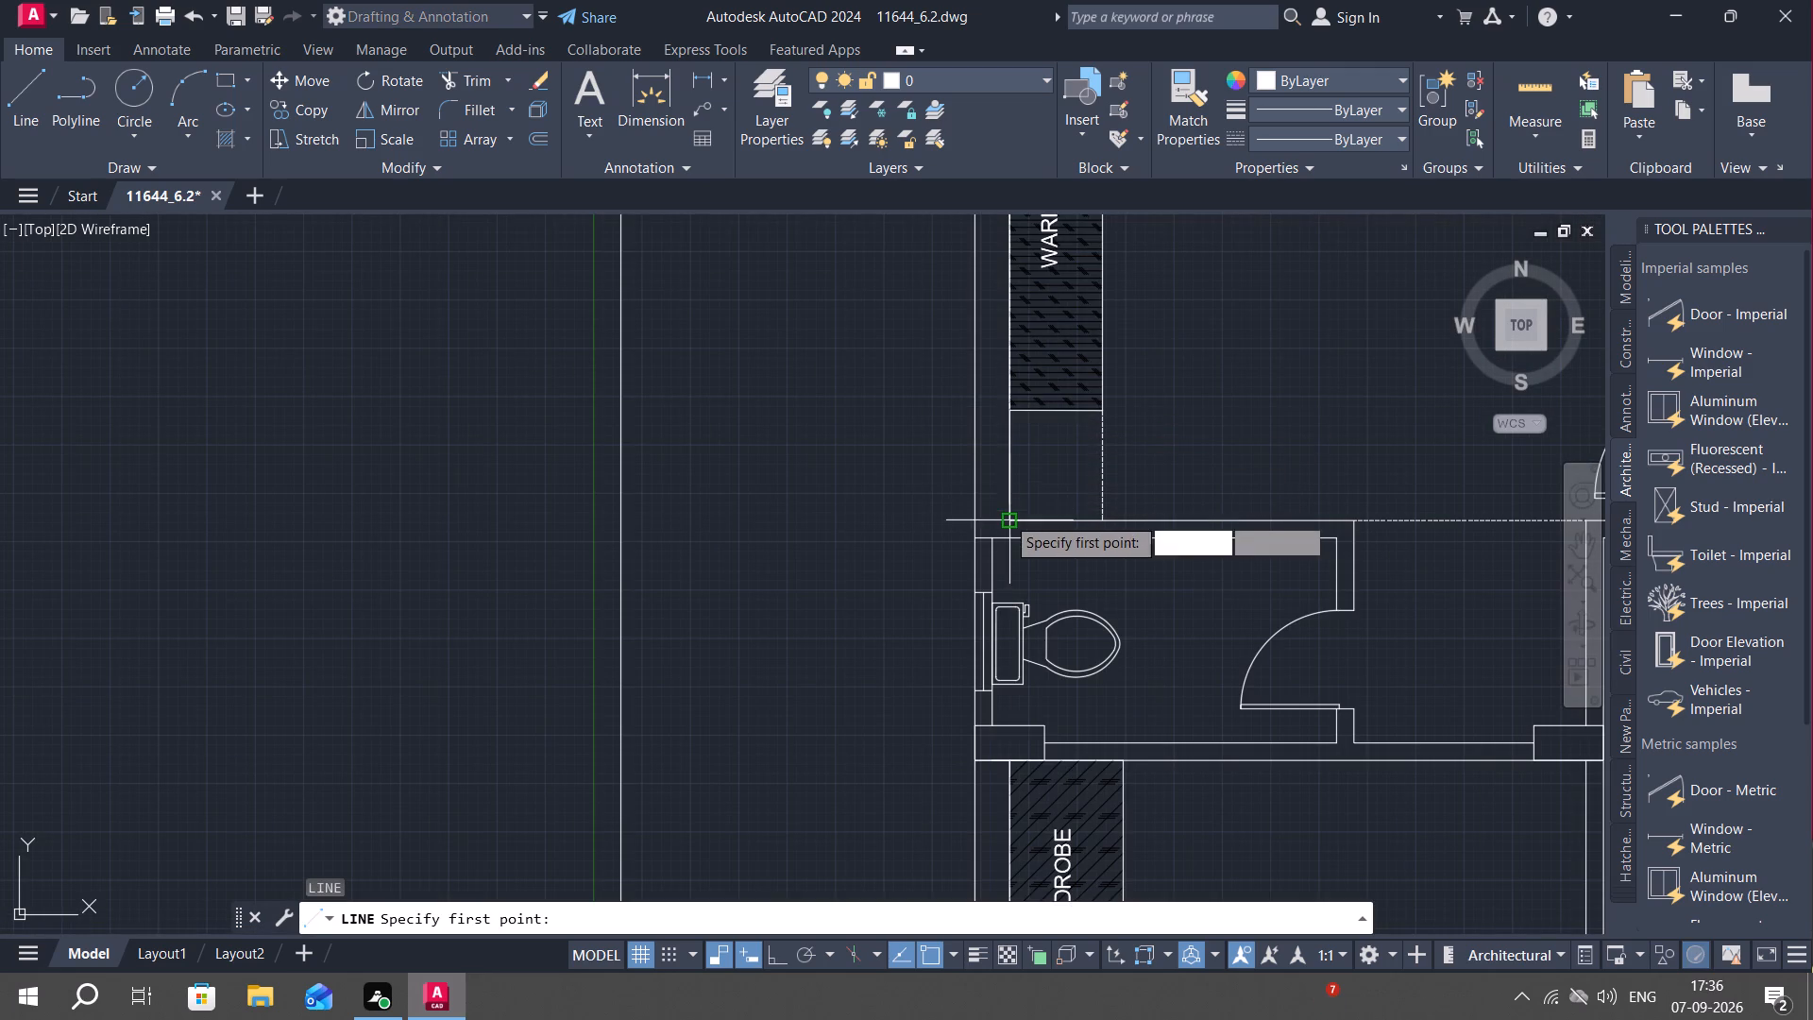
{"action": "scroll", "coordinate": [1006, 516], "scroll_direction": "up", "scroll_amount": 2}
{"action": "left_click", "coordinate": [1014, 509]}
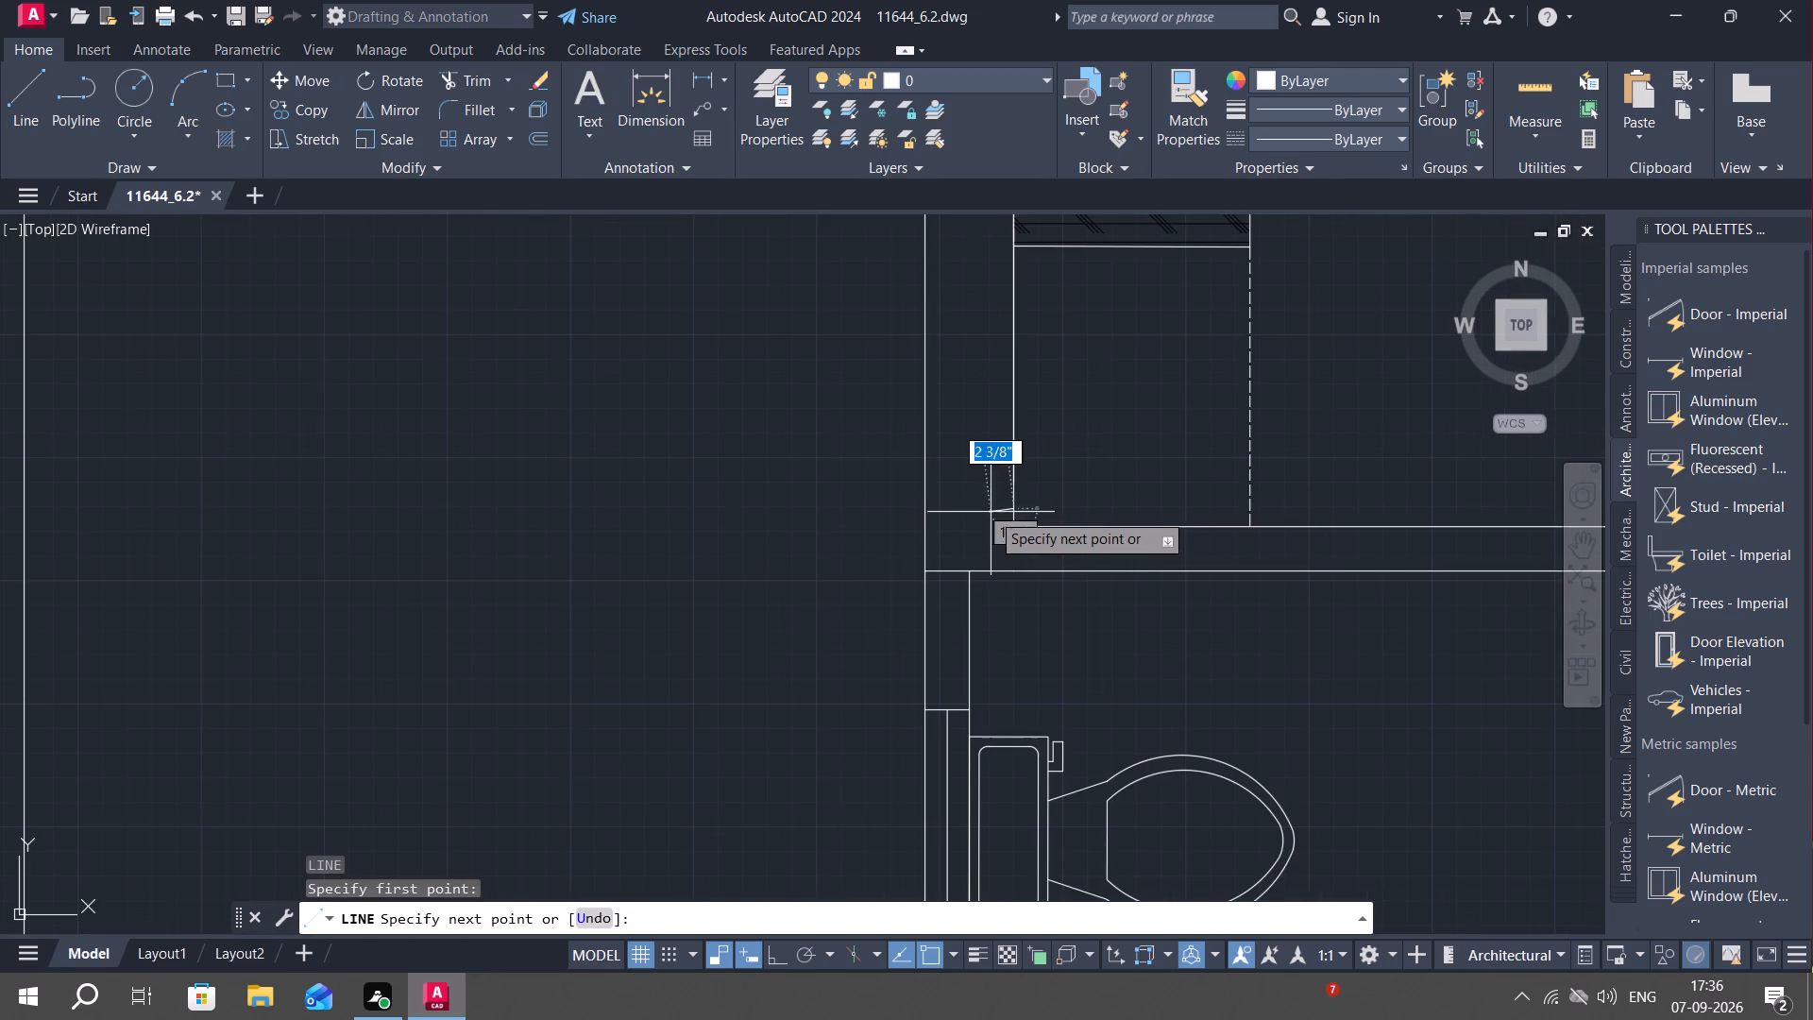
{"action": "key", "text": "F8"}
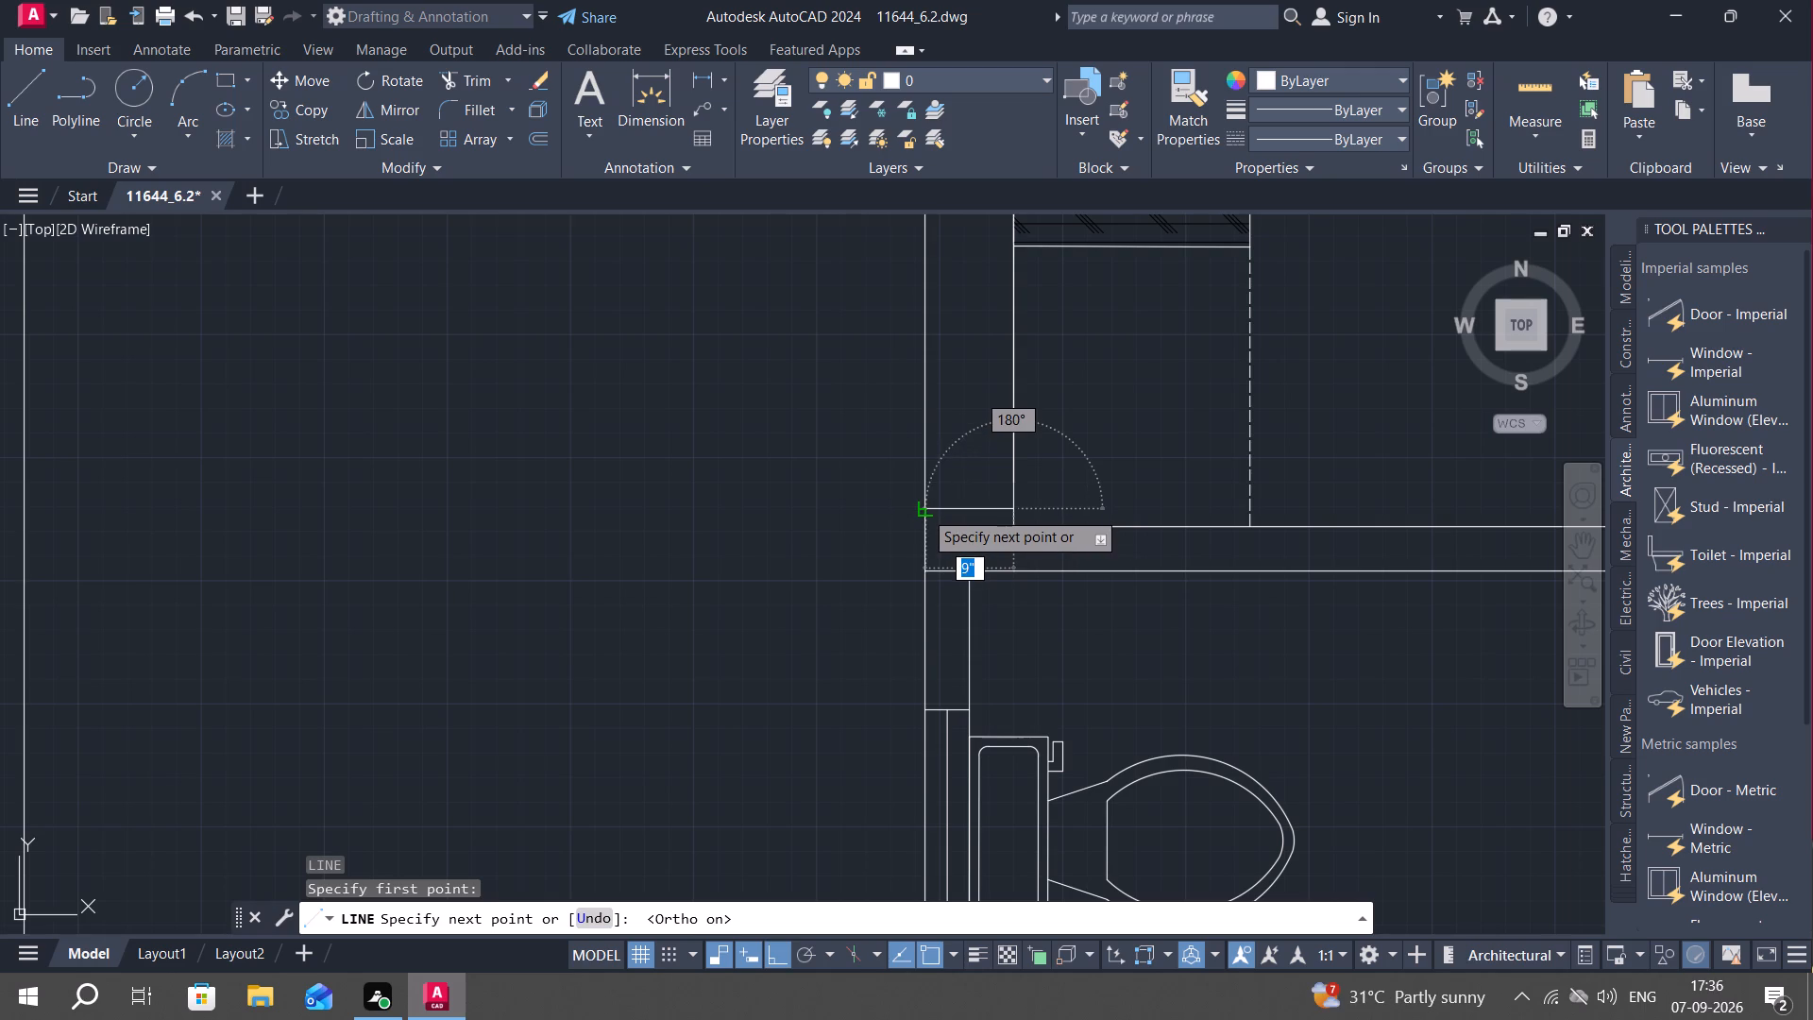
{"action": "left_click", "coordinate": [923, 510]}
{"action": "key", "text": "Escape"}
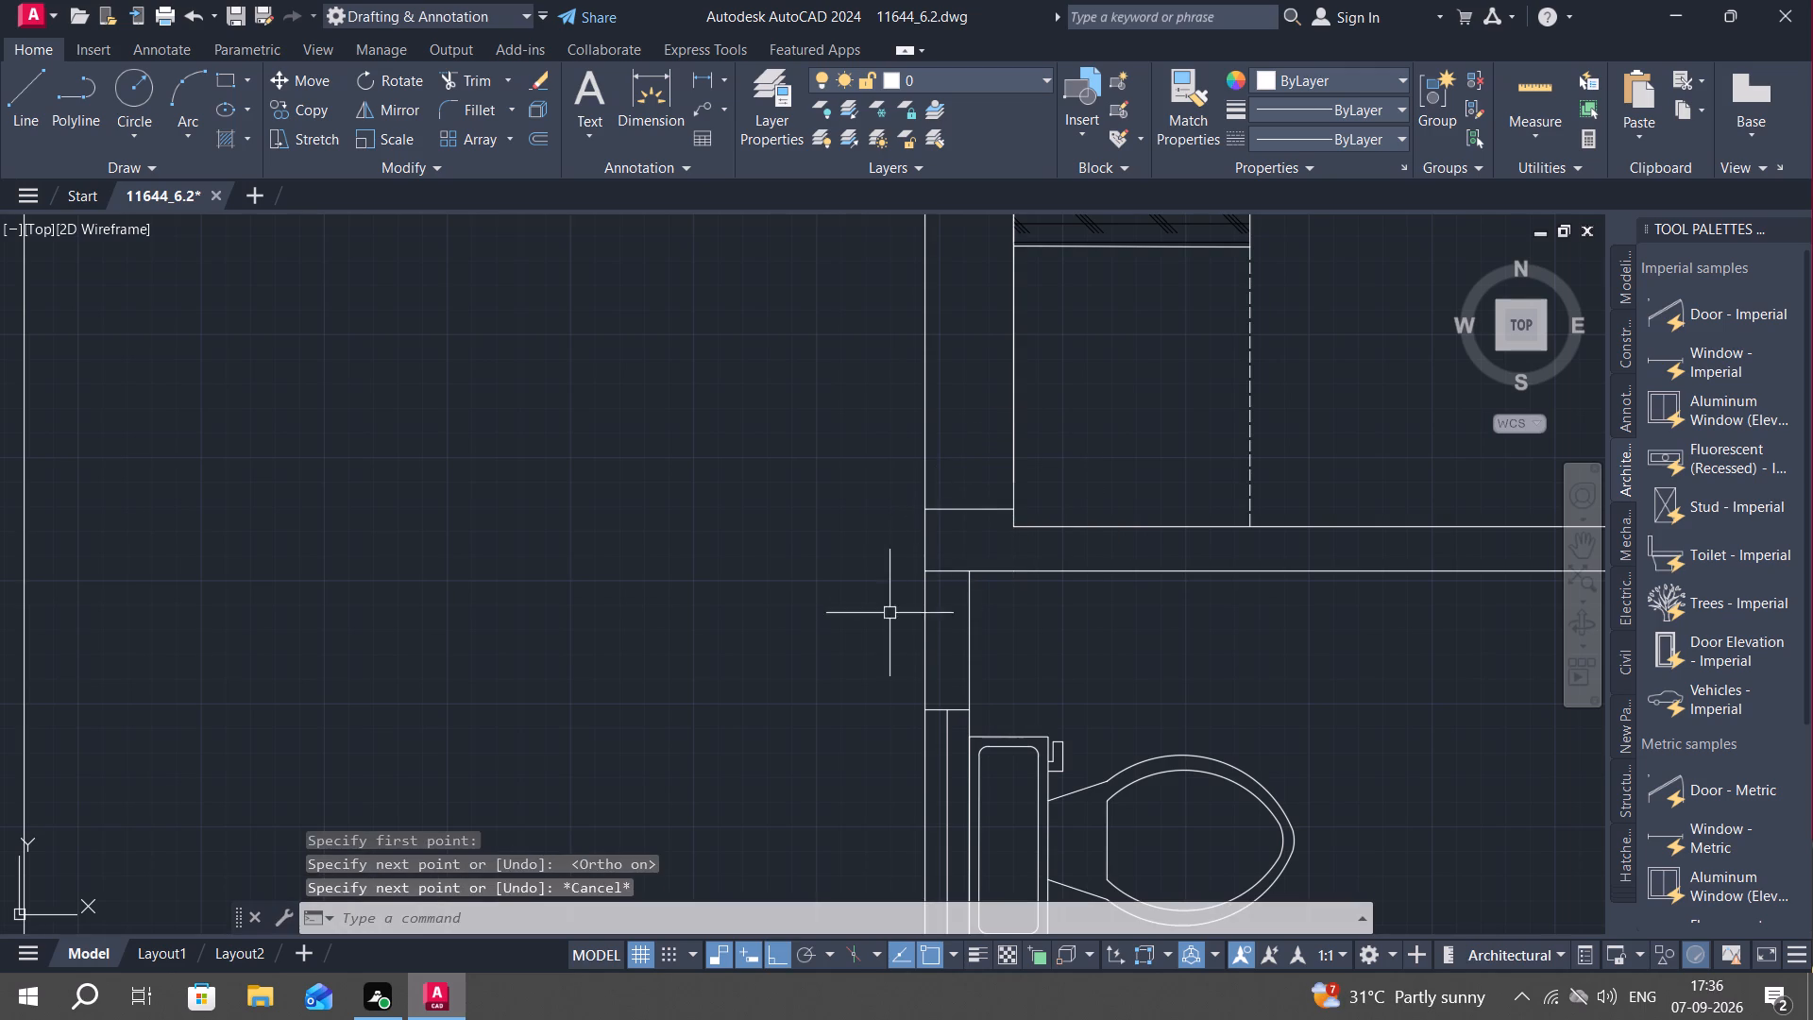
Offset the new line across the outer wall 4'-0" upward.
{"action": "key", "text": "o"}
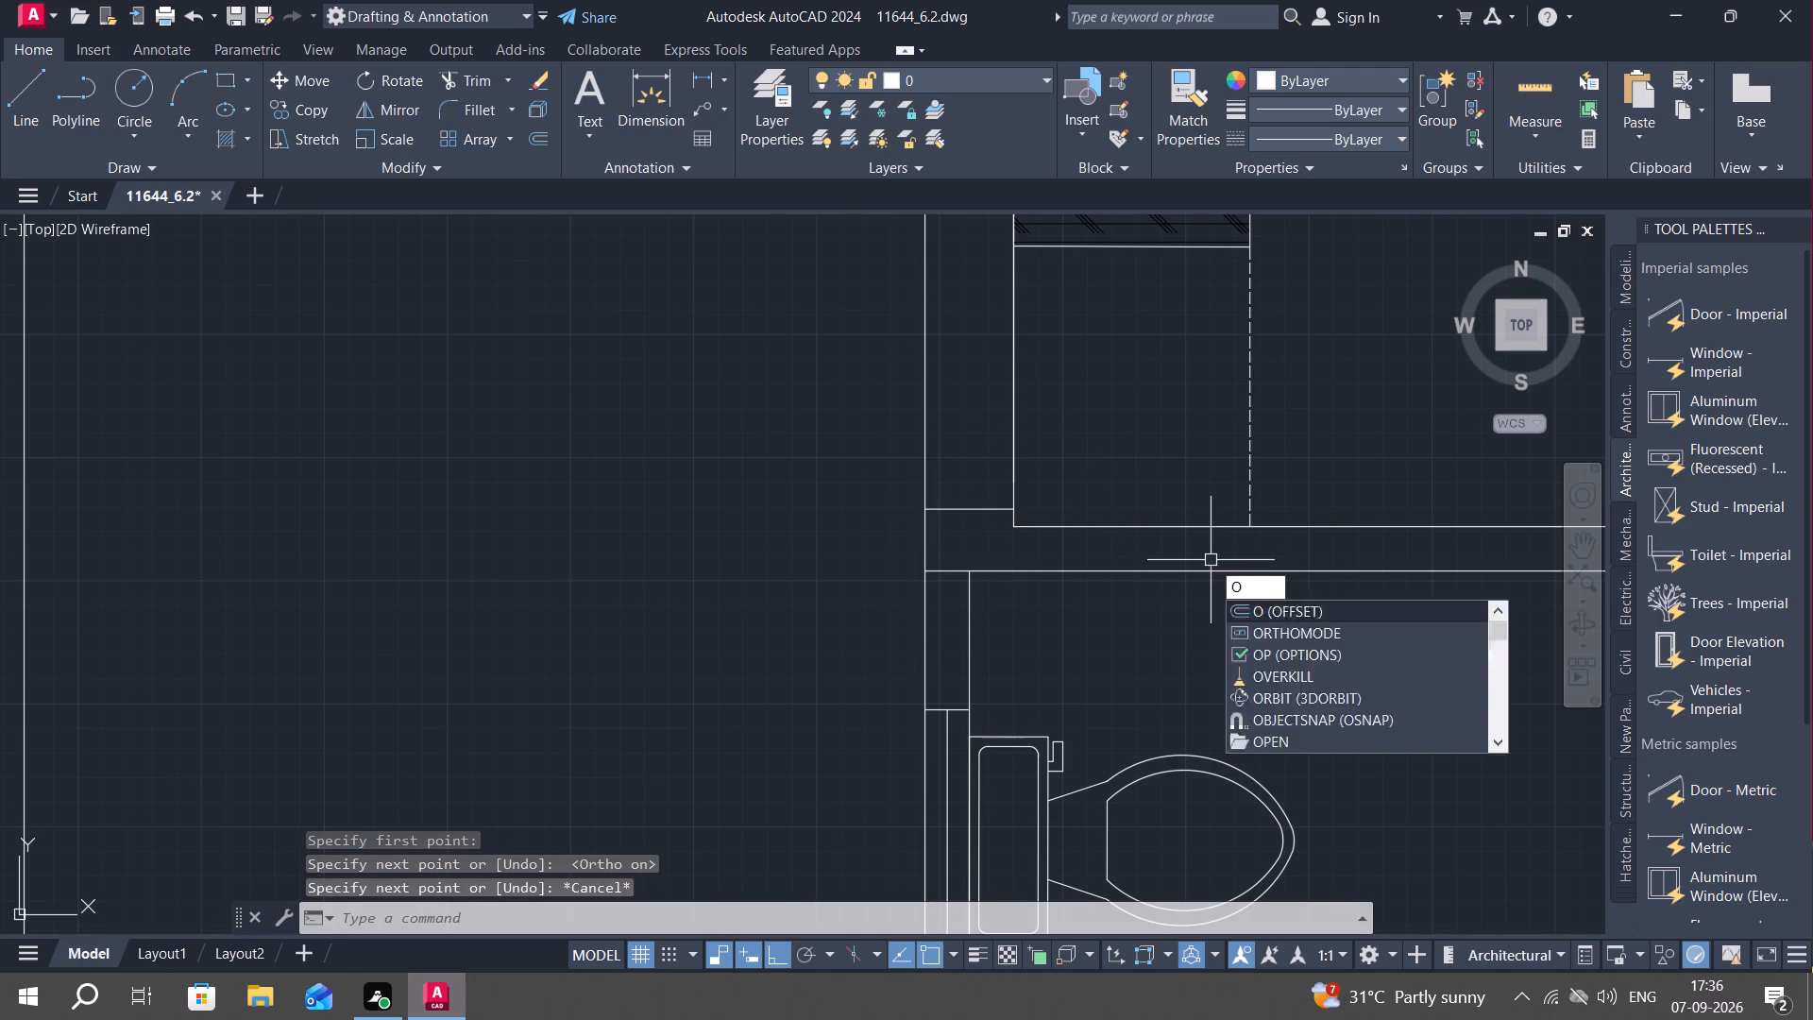
{"action": "key", "text": "space"}
{"action": "key", "text": "space"}
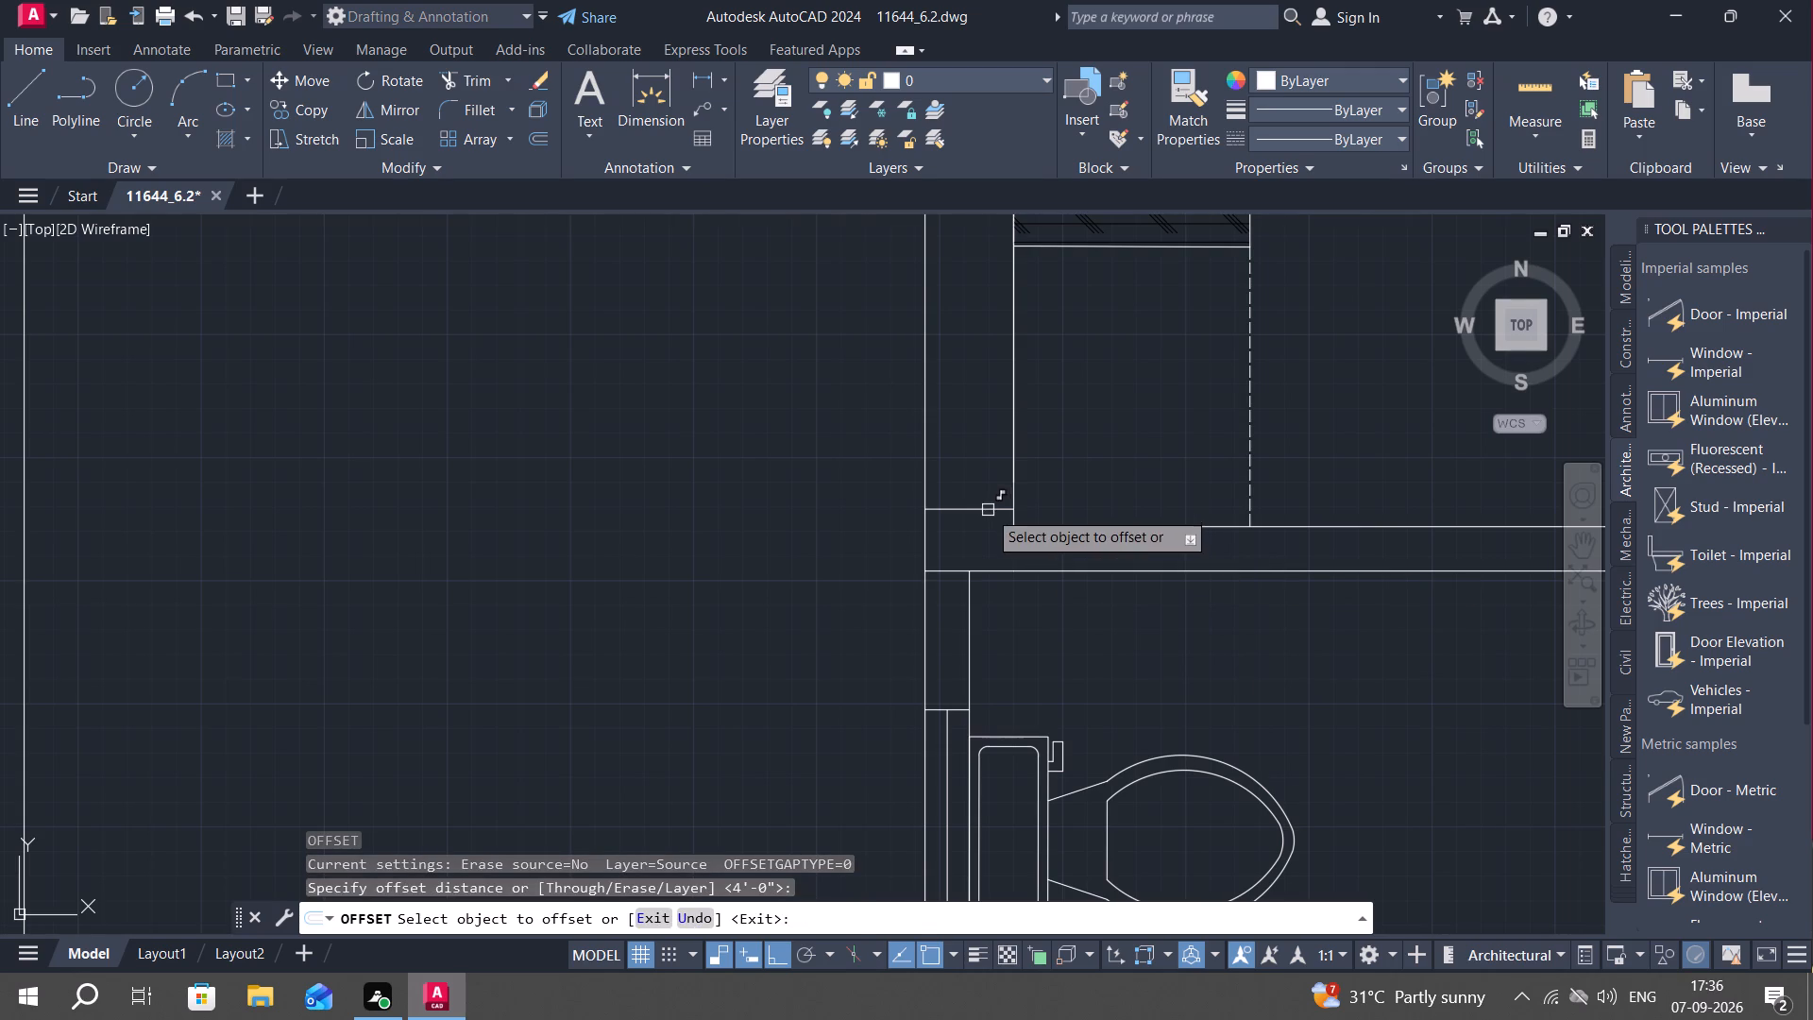
{"action": "left_click", "coordinate": [988, 510]}
{"action": "scroll", "coordinate": [985, 344], "scroll_direction": "down", "scroll_amount": 2}
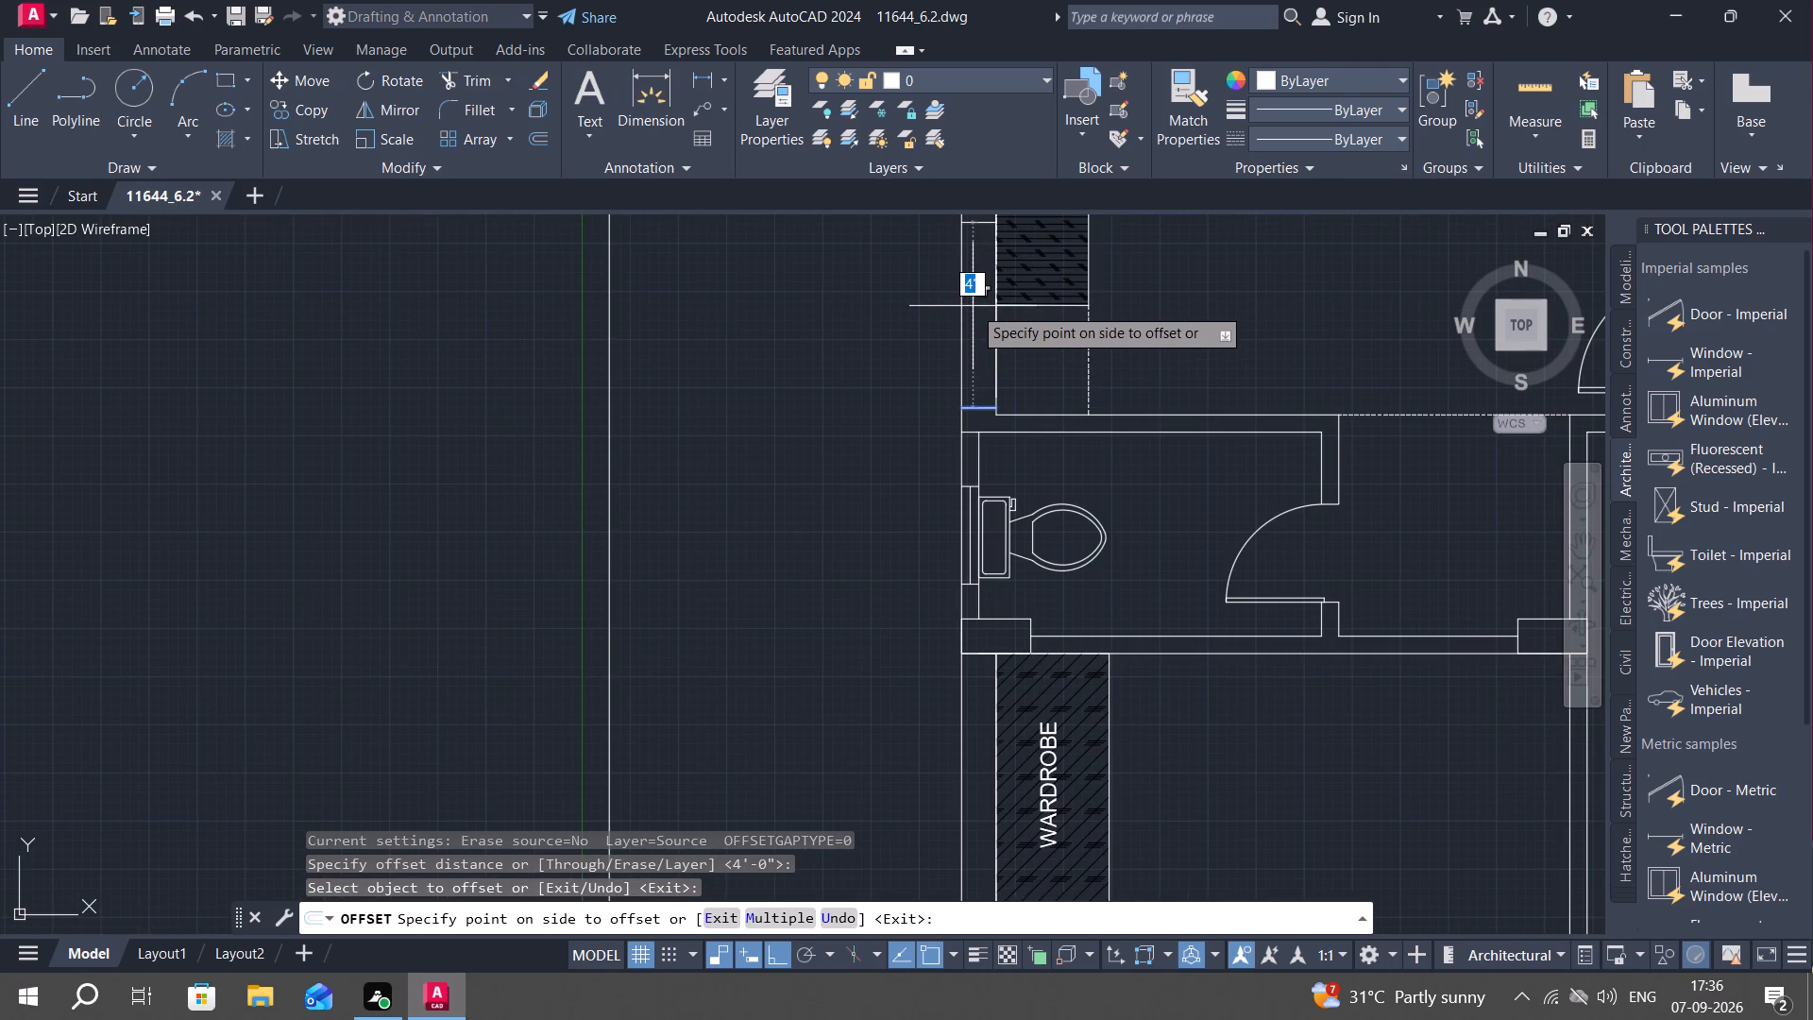
{"action": "left_click", "coordinate": [973, 306]}
{"action": "middle_click_drag", "start_coordinate": [1059, 300], "coordinate": [1059, 531]}
{"action": "scroll", "coordinate": [1029, 441], "scroll_direction": "down", "scroll_amount": 1}
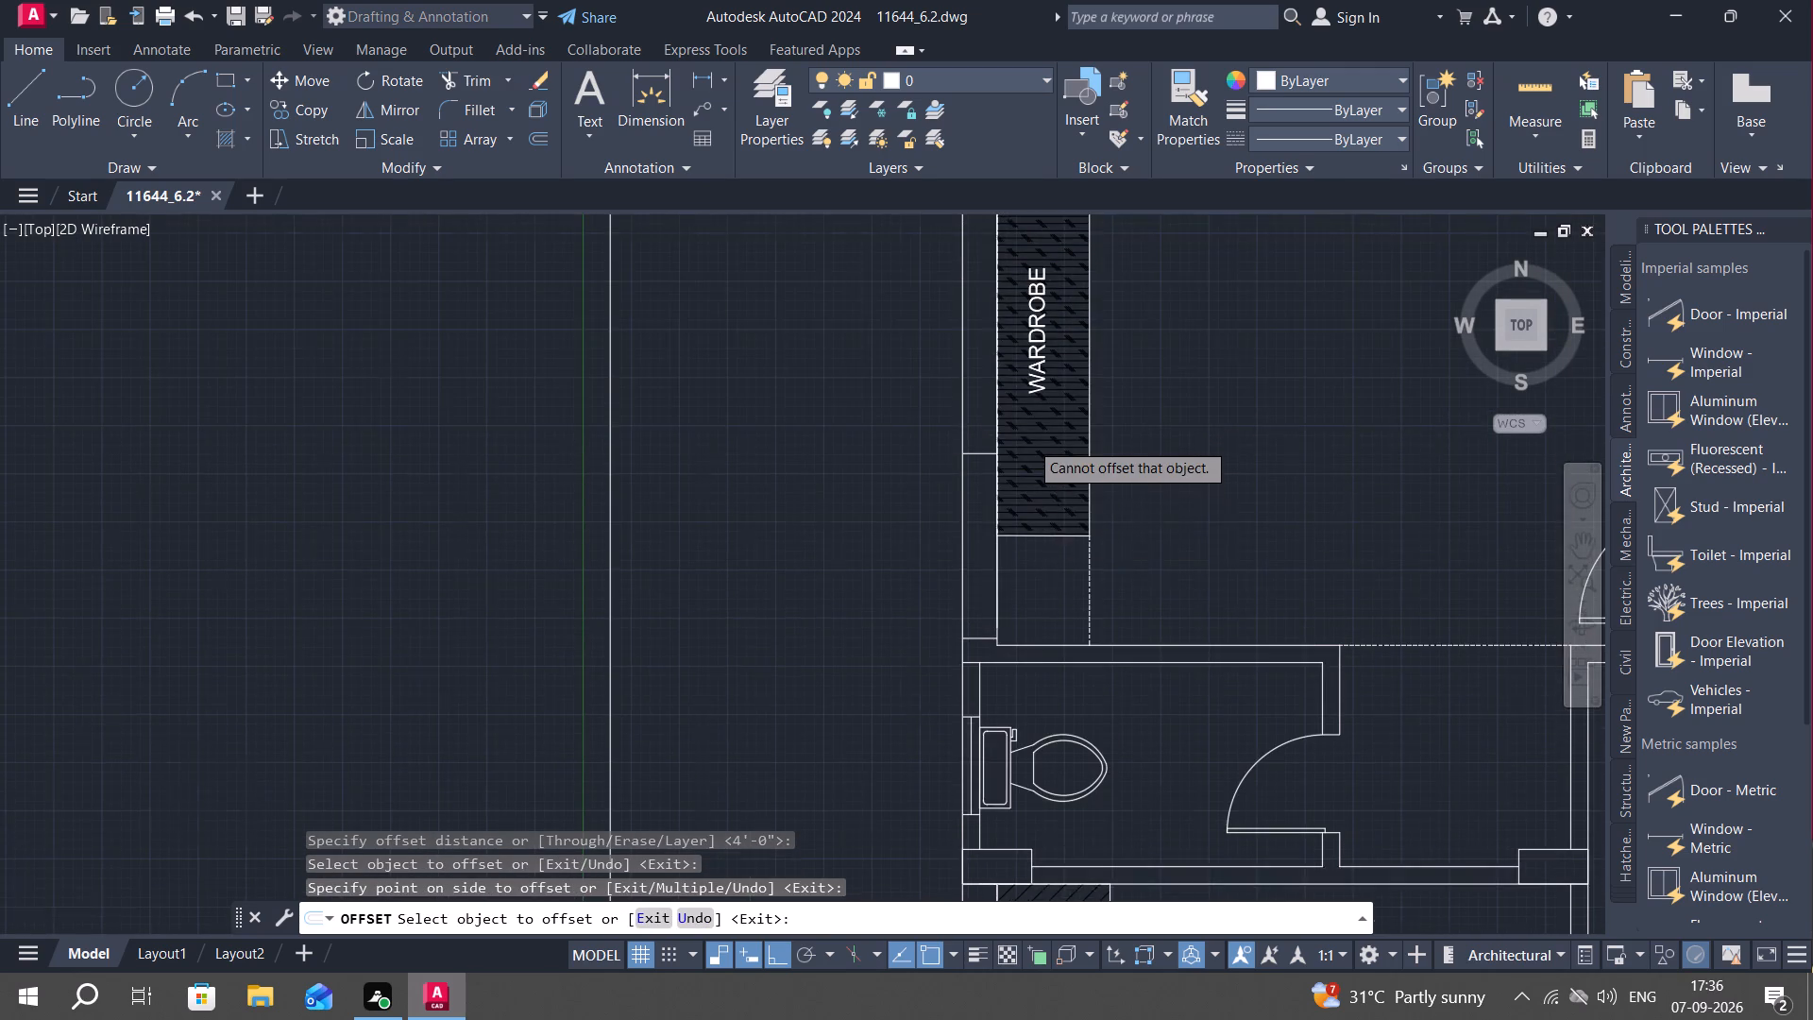
{"action": "scroll", "coordinate": [1029, 441], "scroll_direction": "down", "scroll_amount": 1}
{"action": "scroll", "coordinate": [1021, 440], "scroll_direction": "up", "scroll_amount": 2}
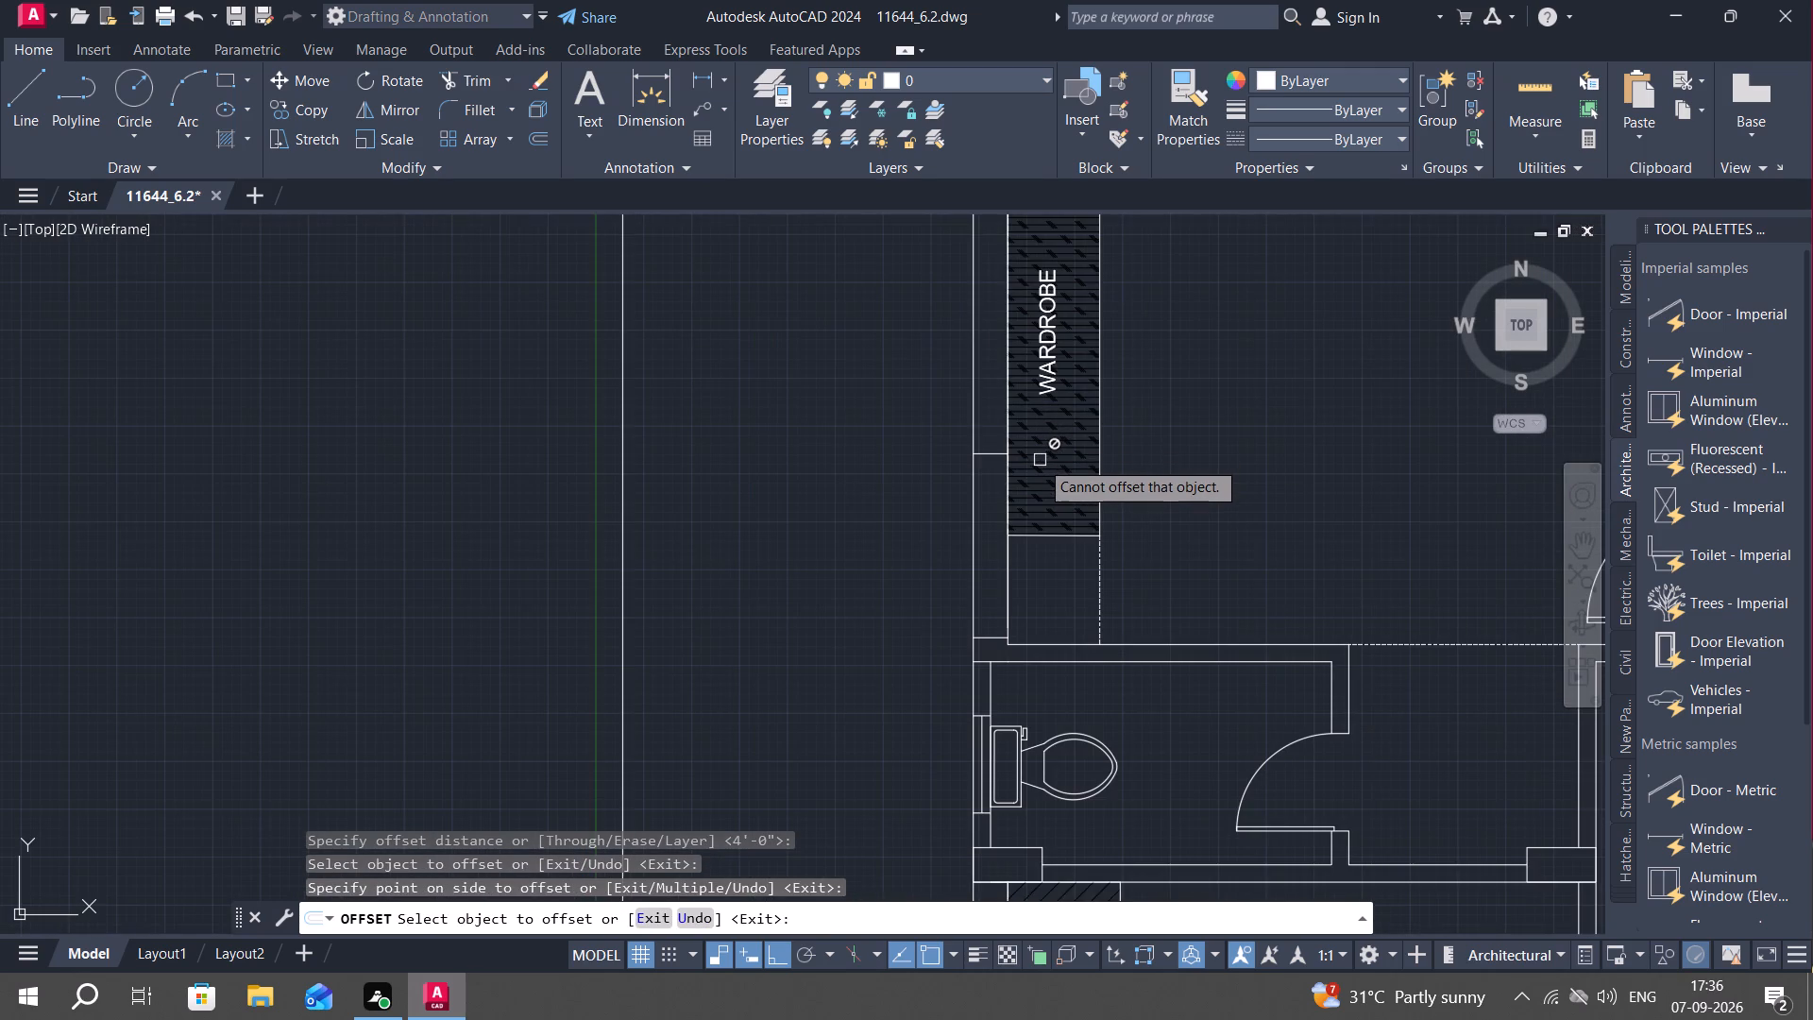
{"action": "key", "text": "l"}
{"action": "key", "text": "space"}
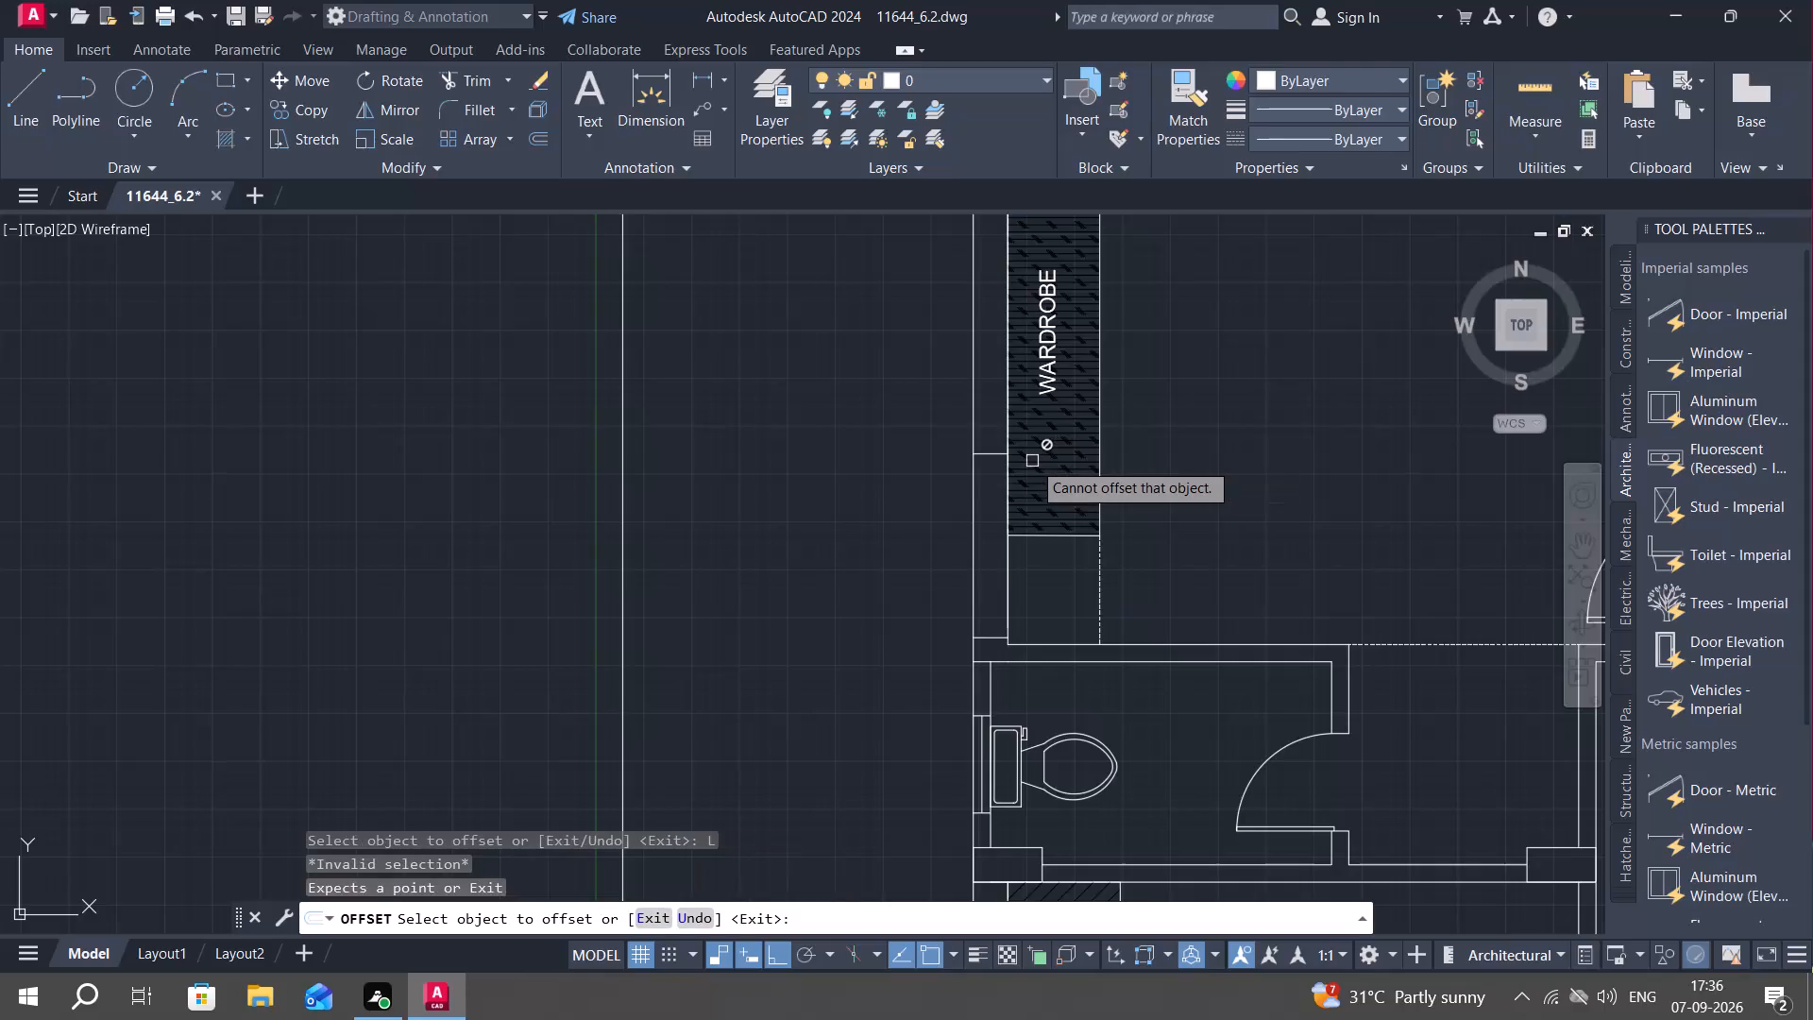
{"action": "key", "text": "Escape"}
Draw a horizontal line about 2' long across the upper wardrobe, level with the offset wall line.
{"action": "type", "text": "L"}
{"action": "key", "text": "space"}
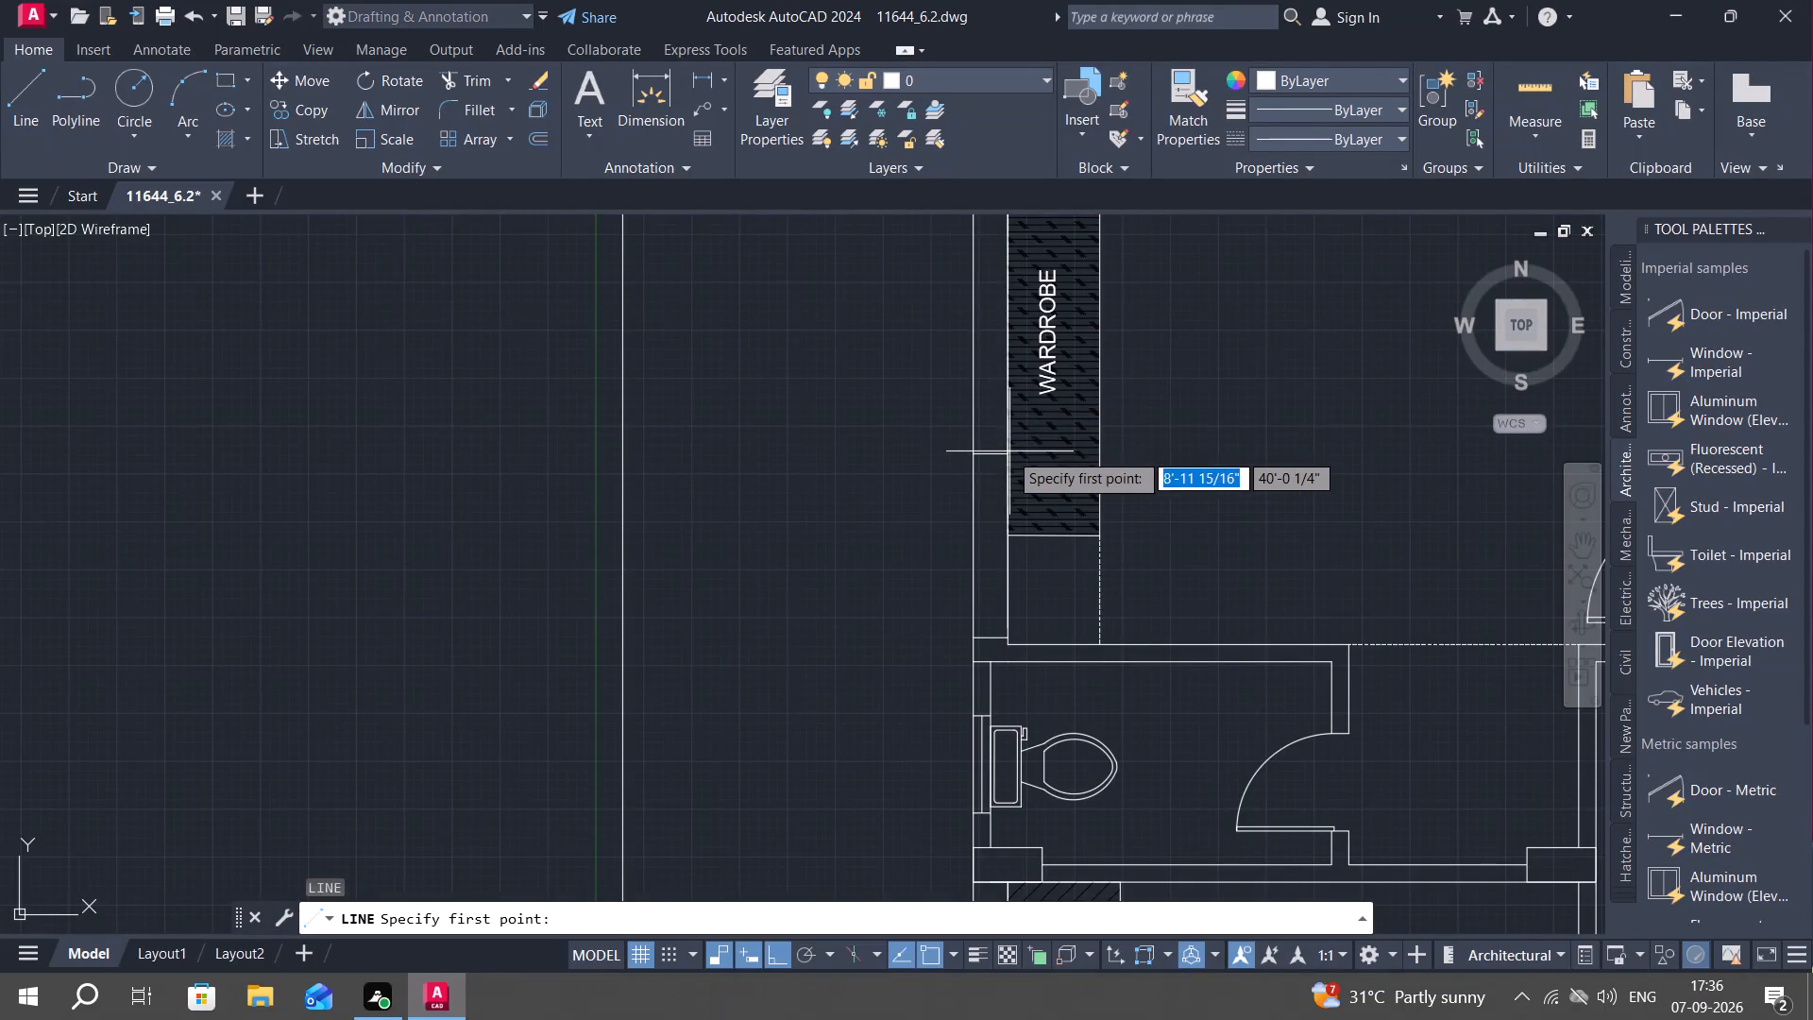
{"action": "left_click", "coordinate": [1002, 449]}
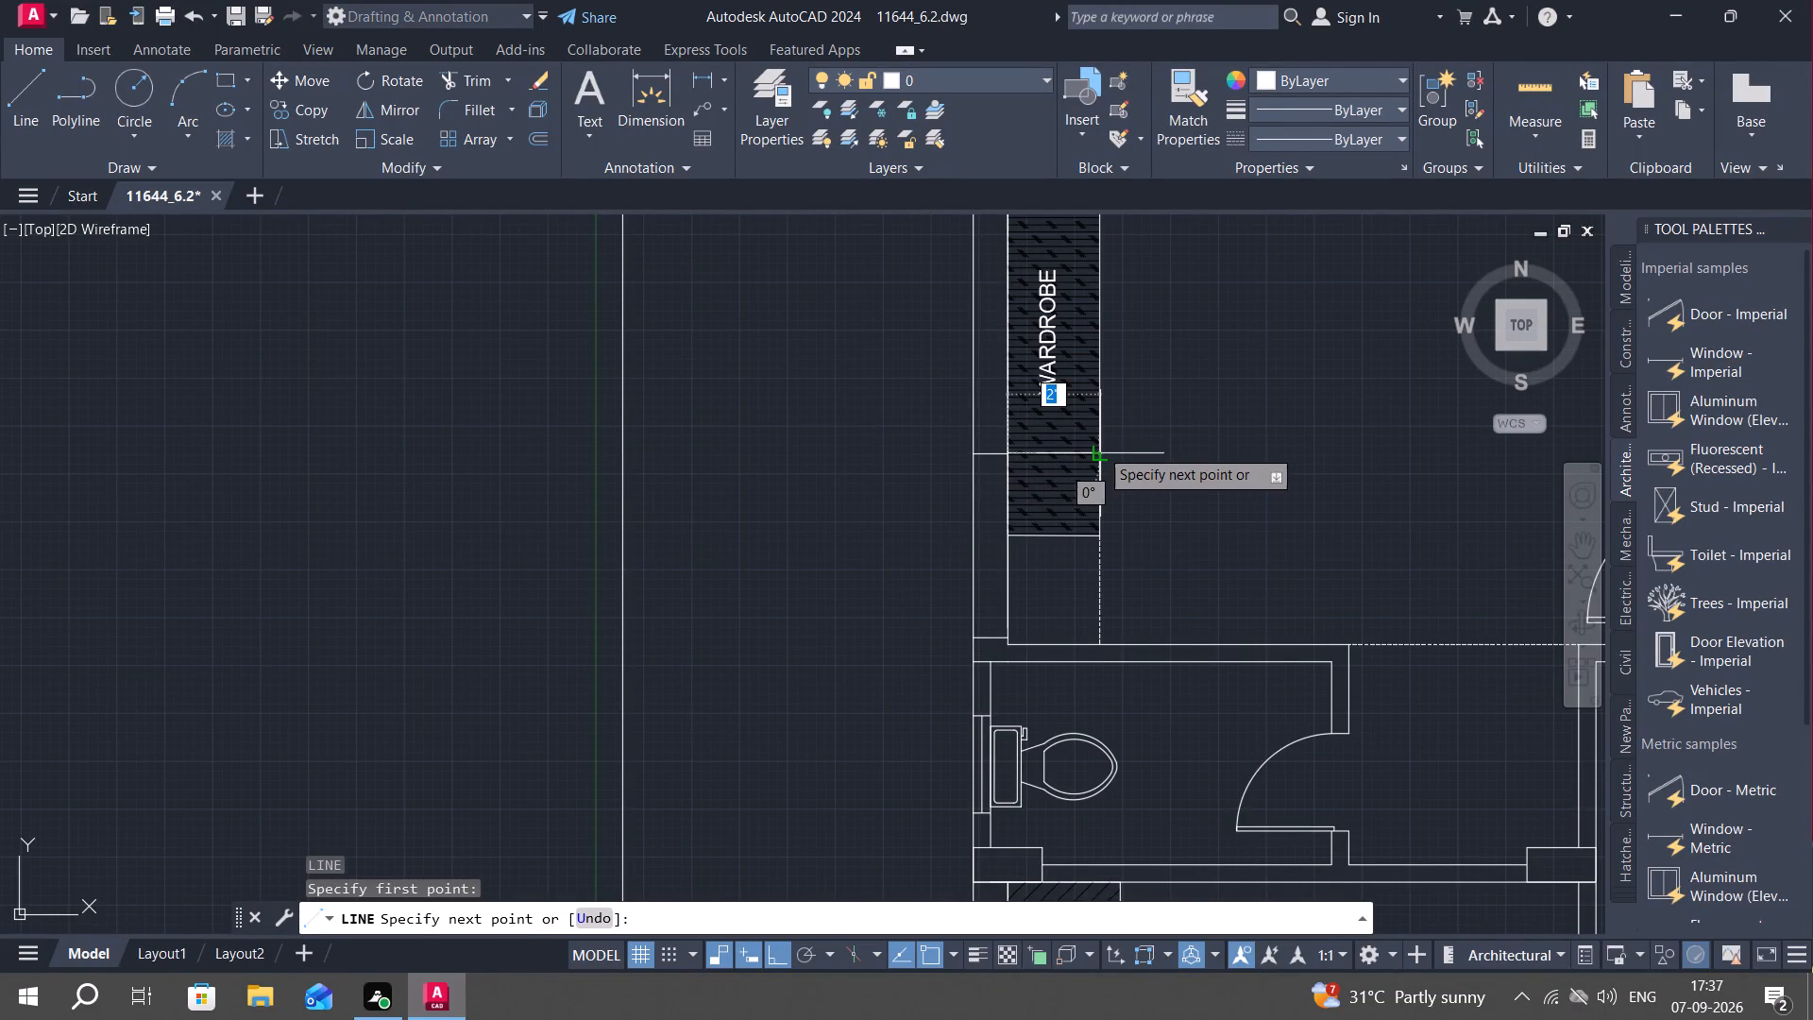
{"action": "left_click", "coordinate": [1099, 448]}
{"action": "key", "text": "Escape"}
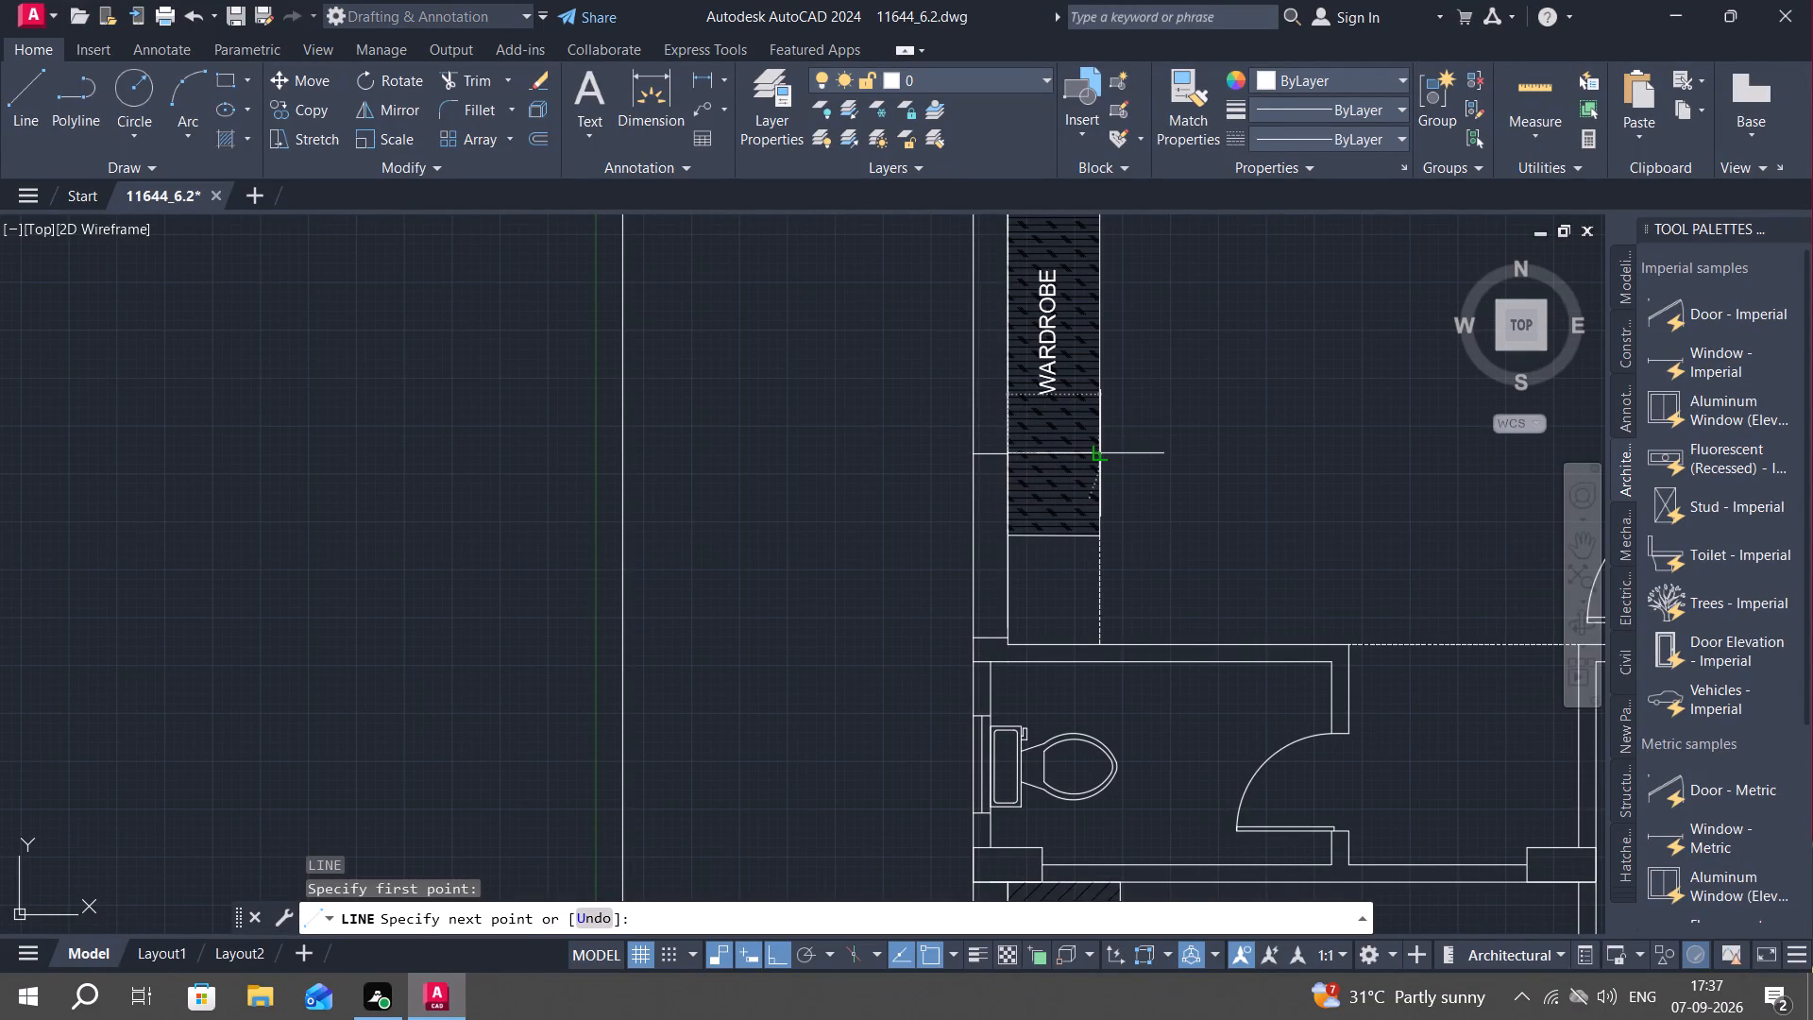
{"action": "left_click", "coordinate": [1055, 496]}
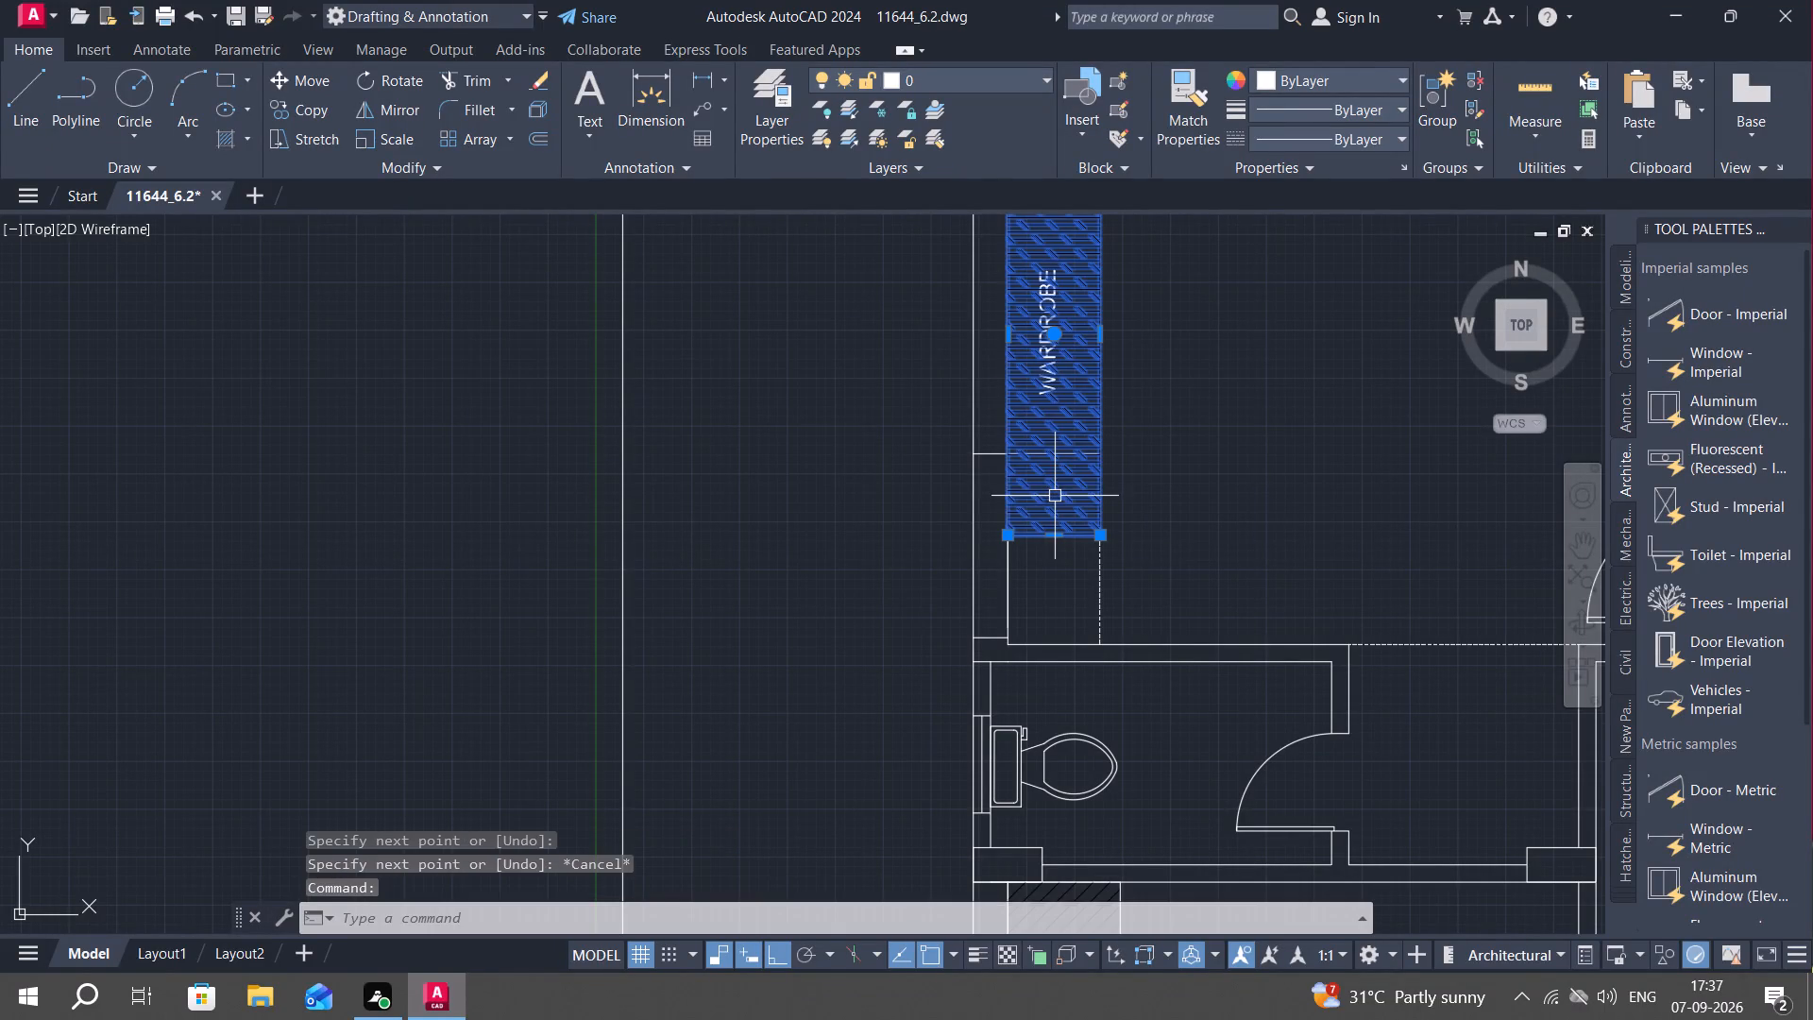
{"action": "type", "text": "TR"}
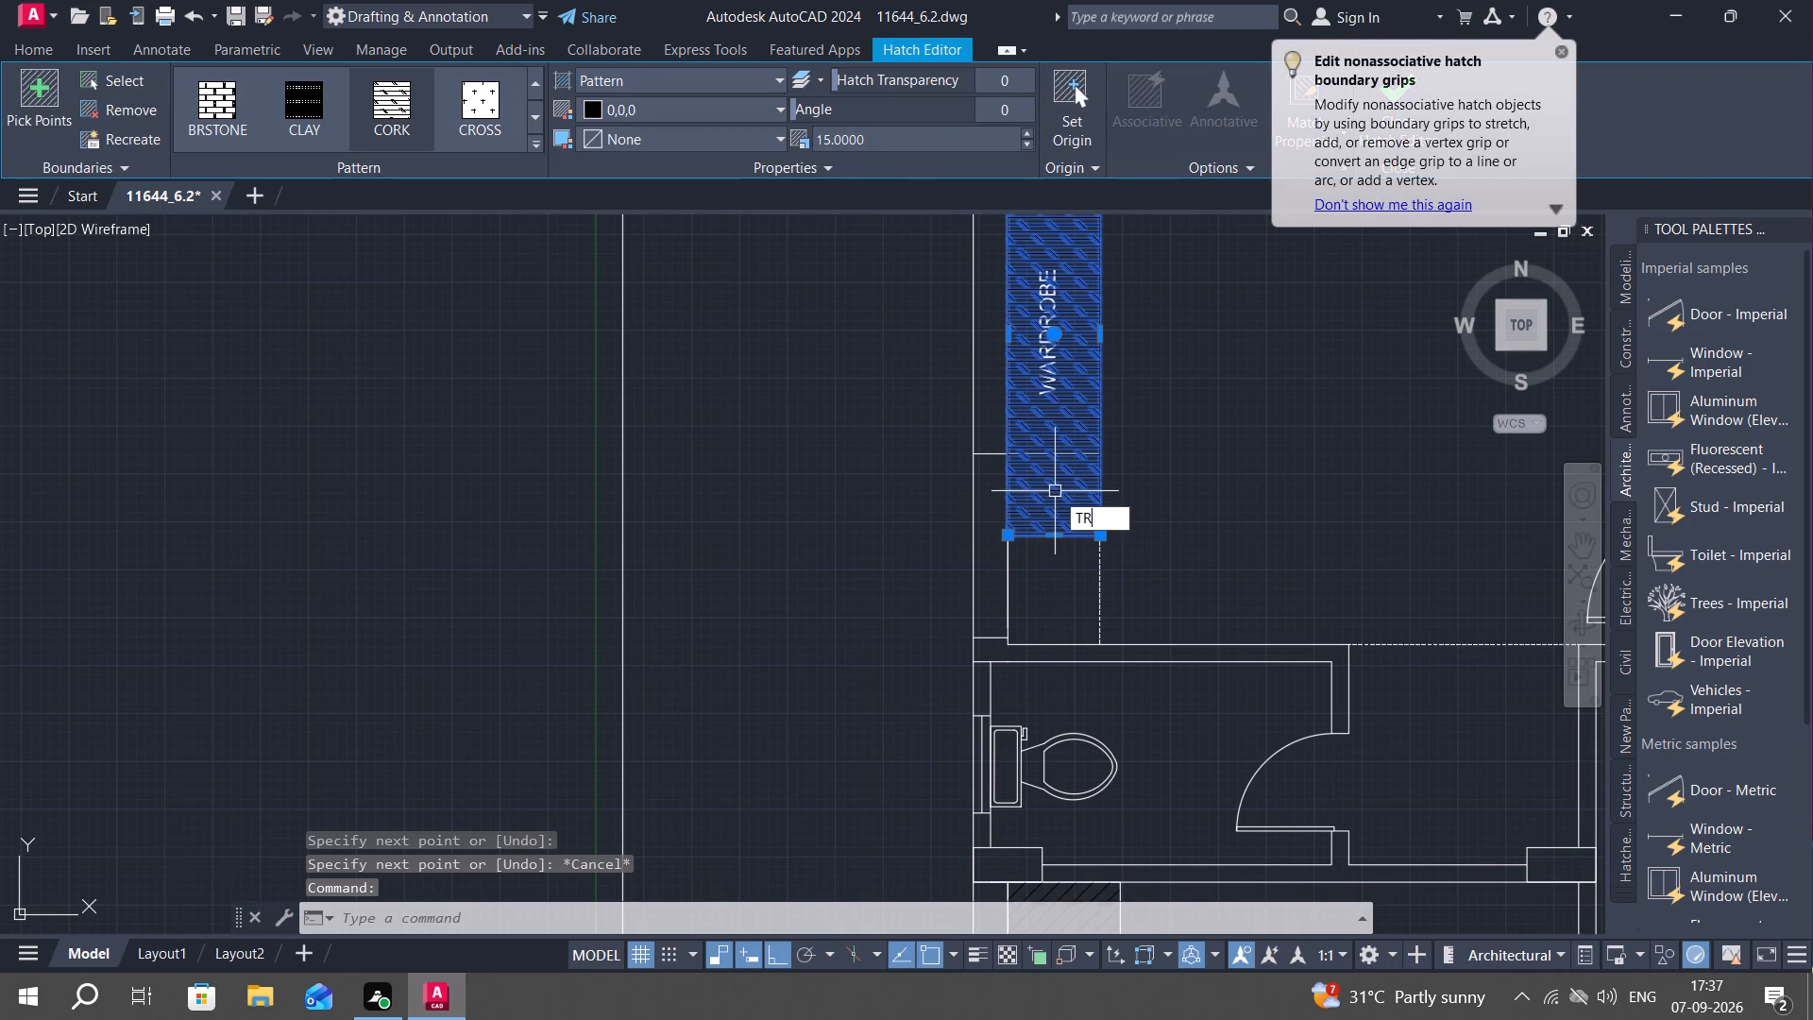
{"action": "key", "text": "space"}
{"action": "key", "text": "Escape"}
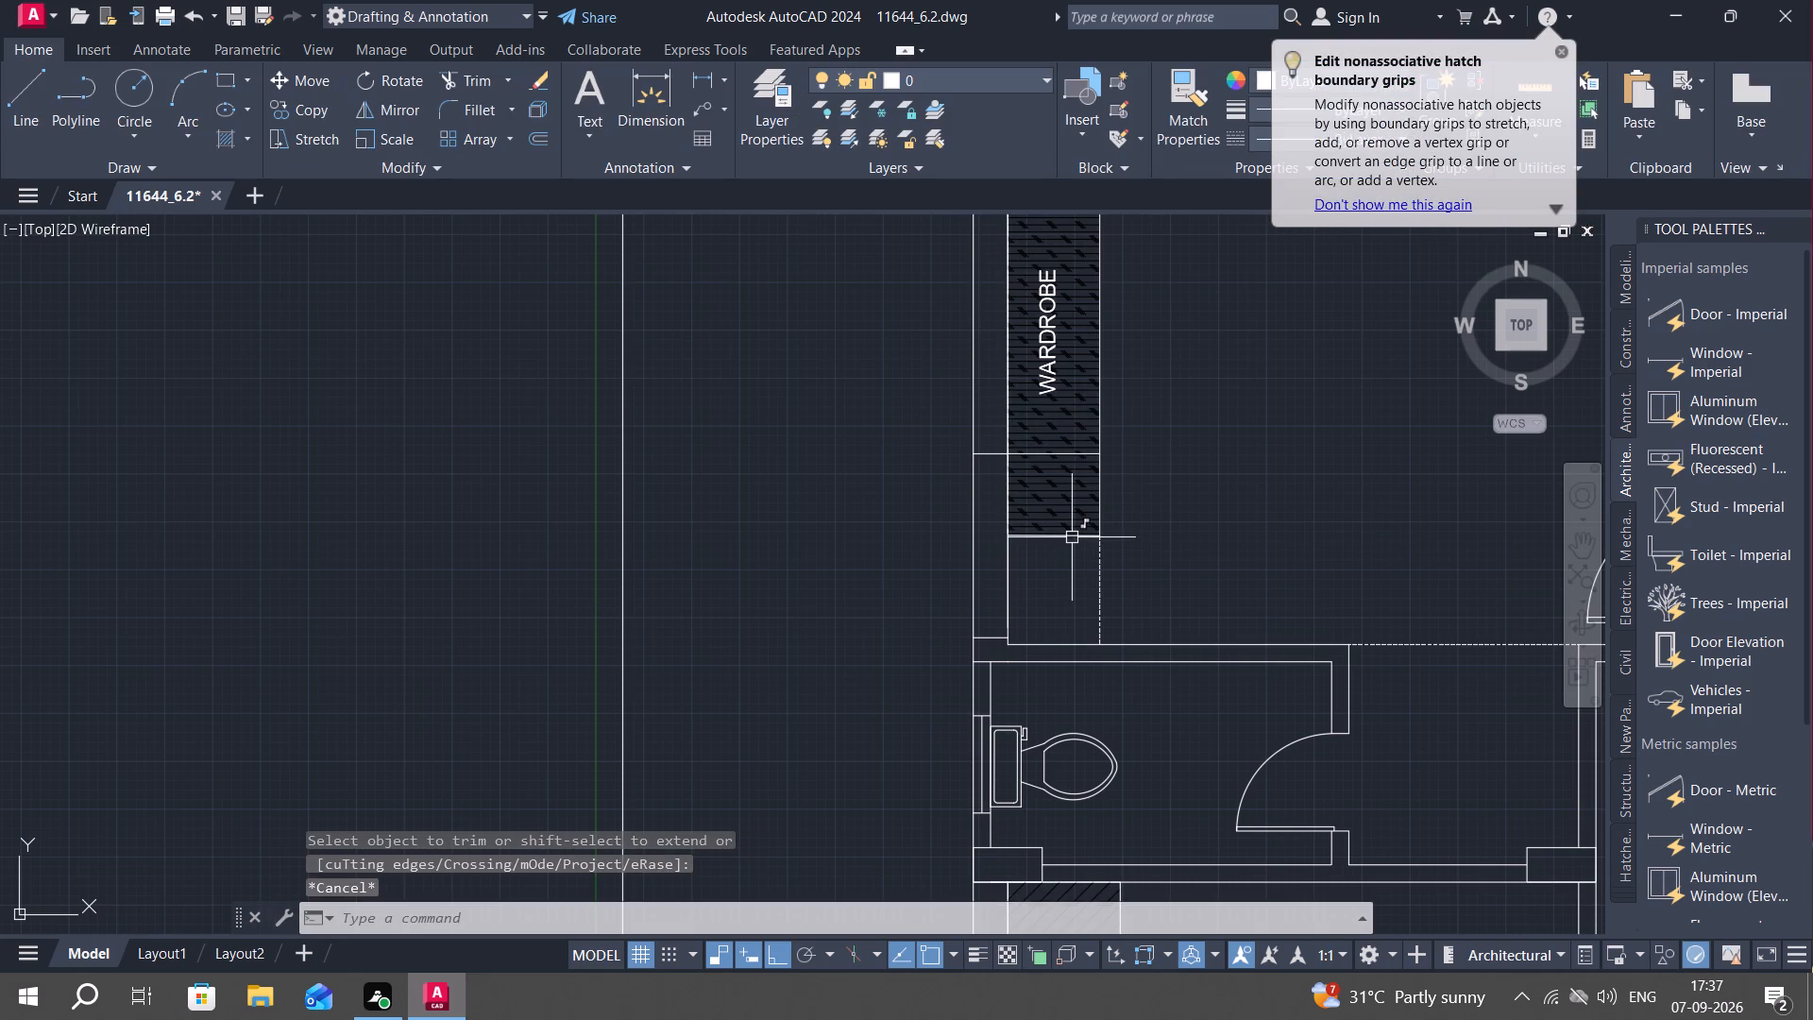
Trim away the upper wardrobe's bottom edge, side edge and hatch below the new line across it.
{"action": "type", "text": "TR"}
{"action": "key", "text": "space"}
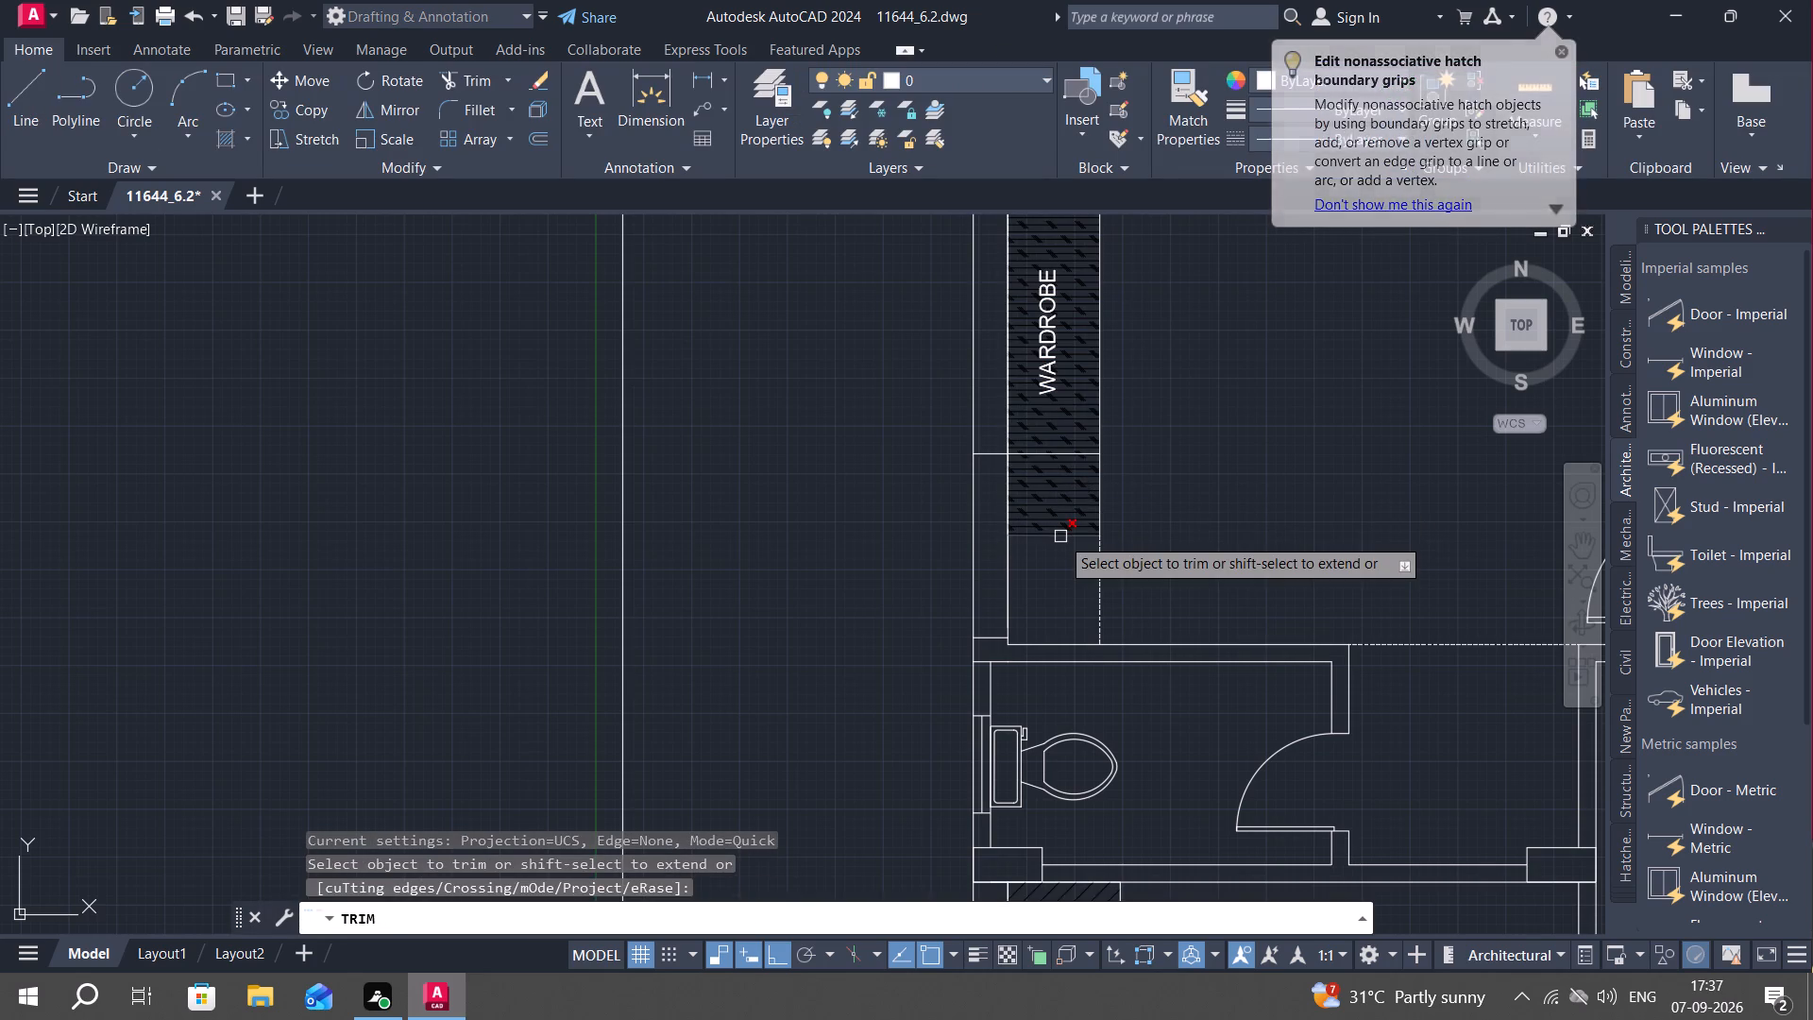
{"action": "left_click", "coordinate": [1060, 536]}
{"action": "left_click", "coordinate": [1096, 513]}
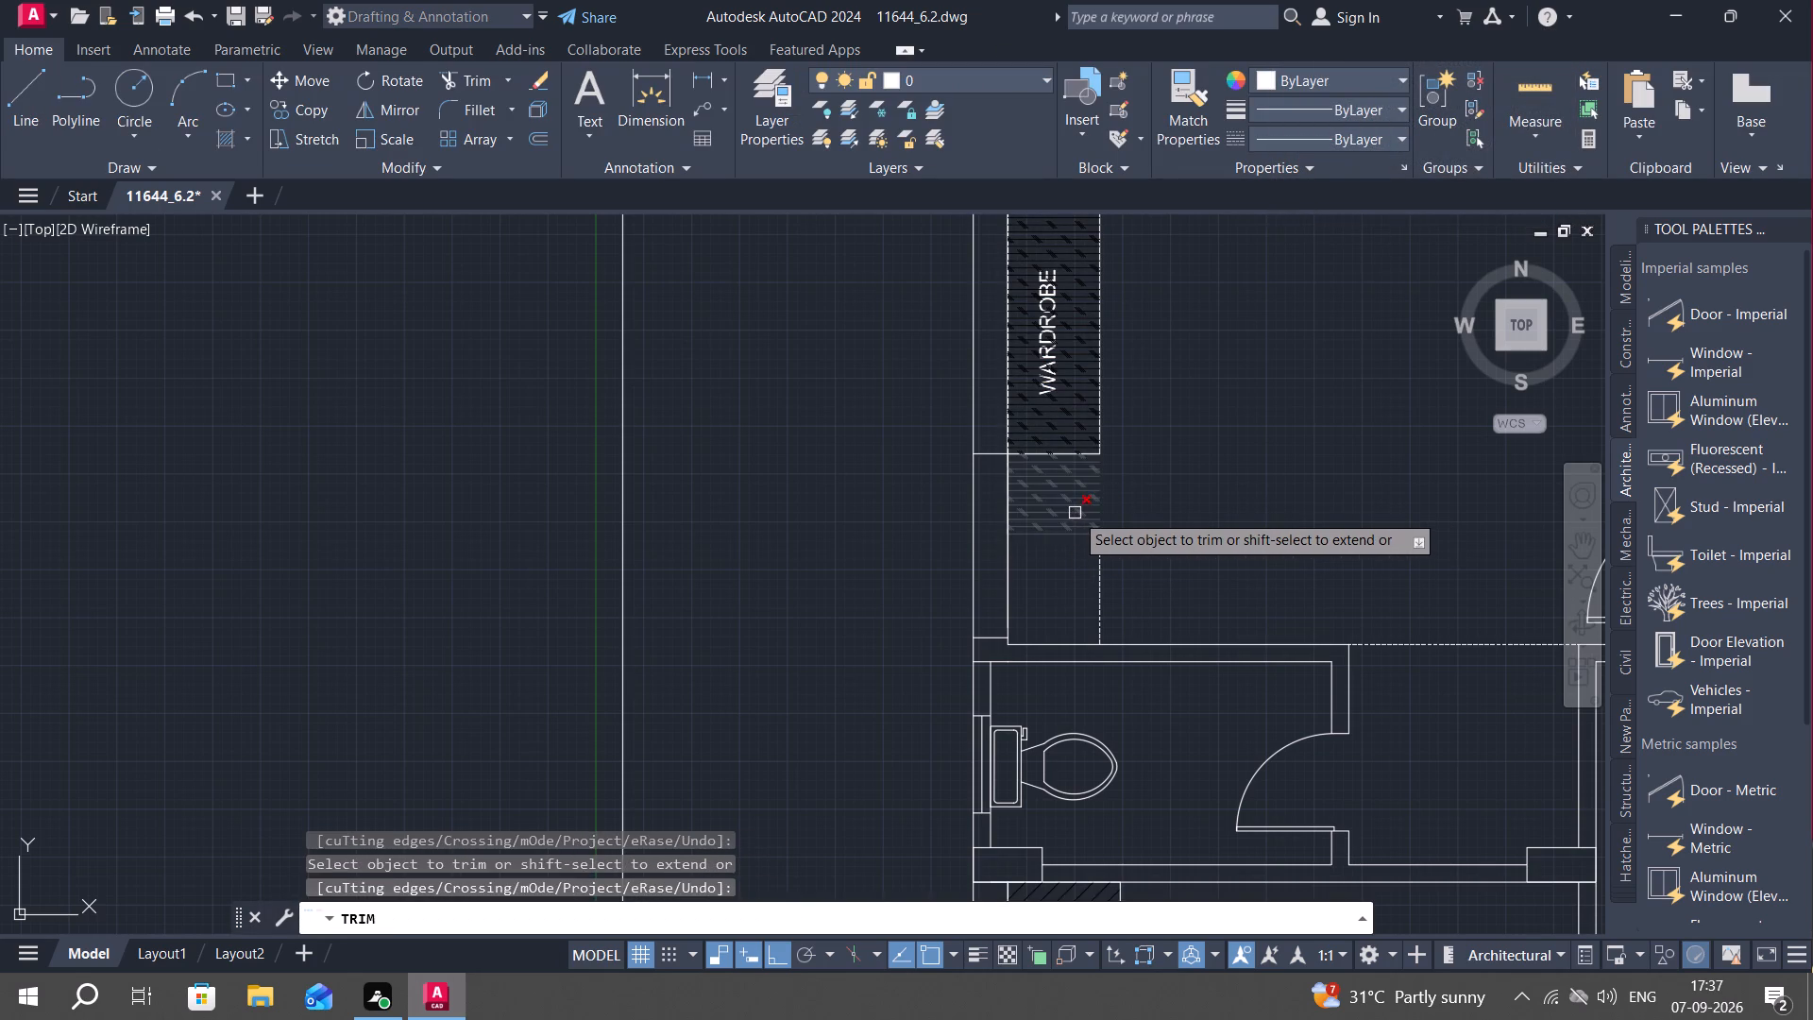
{"action": "left_click", "coordinate": [1075, 513]}
{"action": "key", "text": "Escape"}
Extend the dashed vertical line up to the shortened wardrobe's new bottom edge.
{"action": "key", "text": "e"}
{"action": "type", "text": "X"}
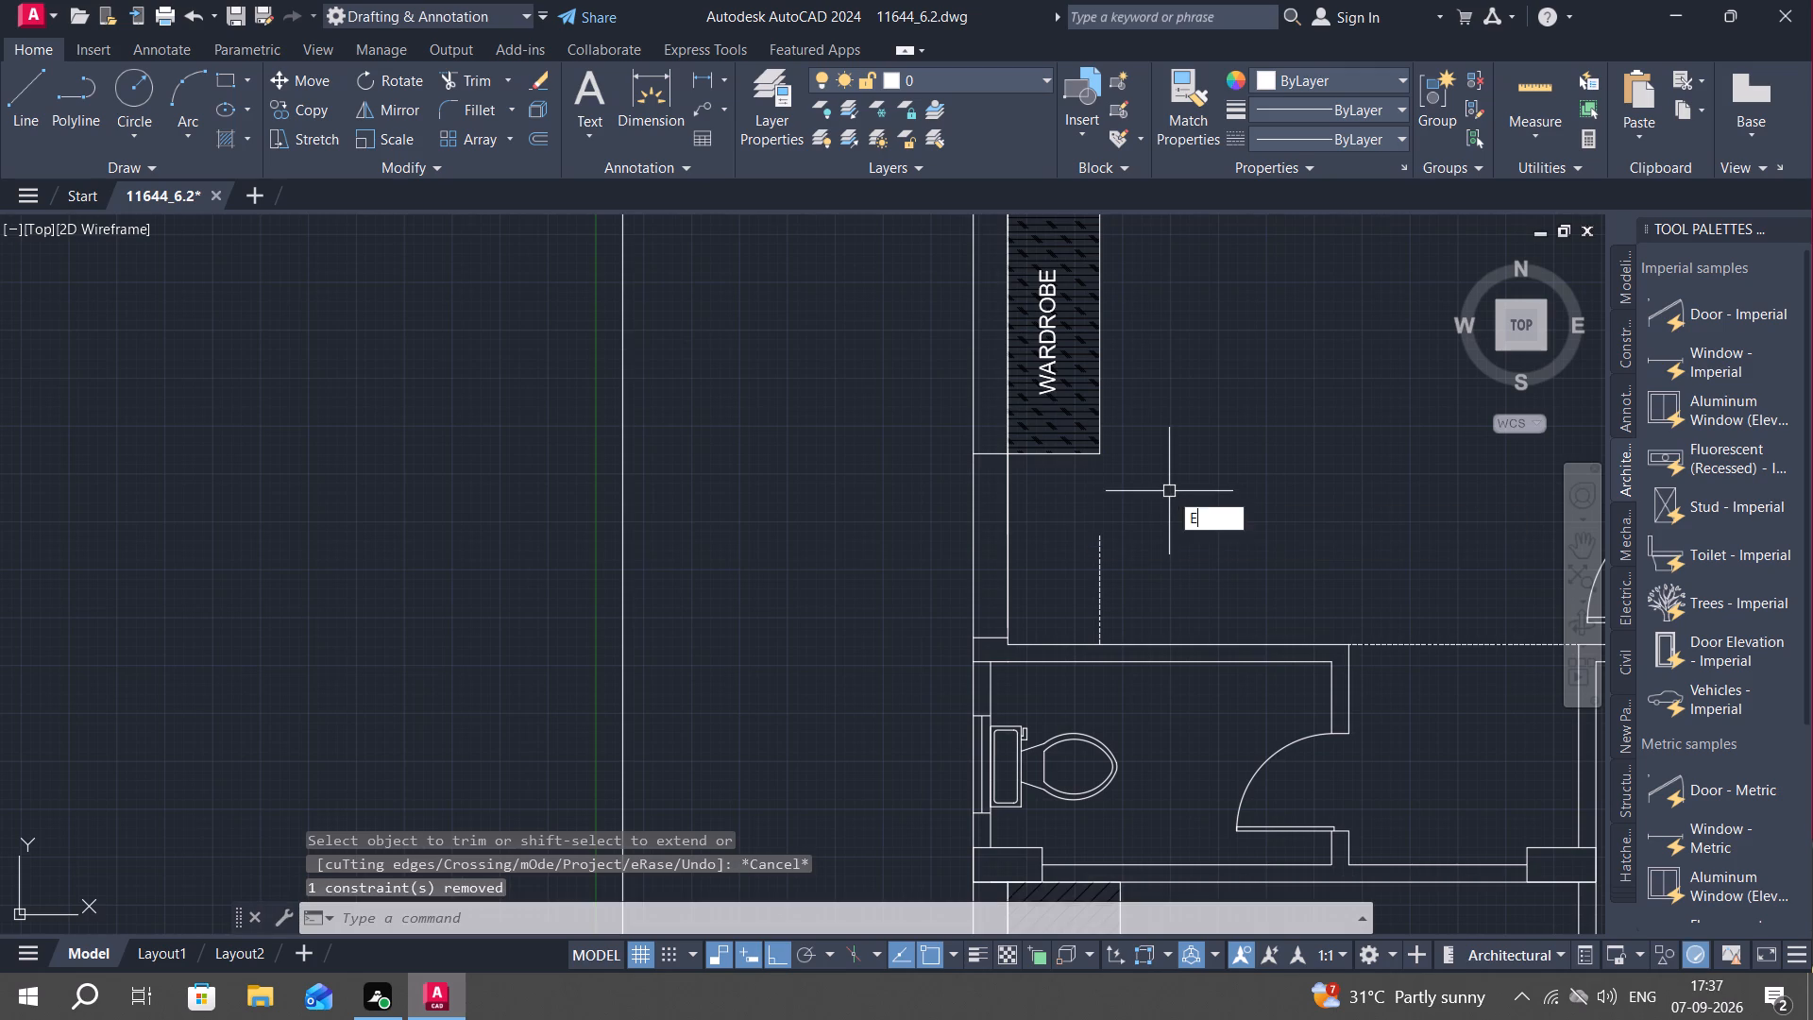
{"action": "key", "text": "space"}
{"action": "left_click", "coordinate": [1102, 553]}
{"action": "key", "text": "Escape"}
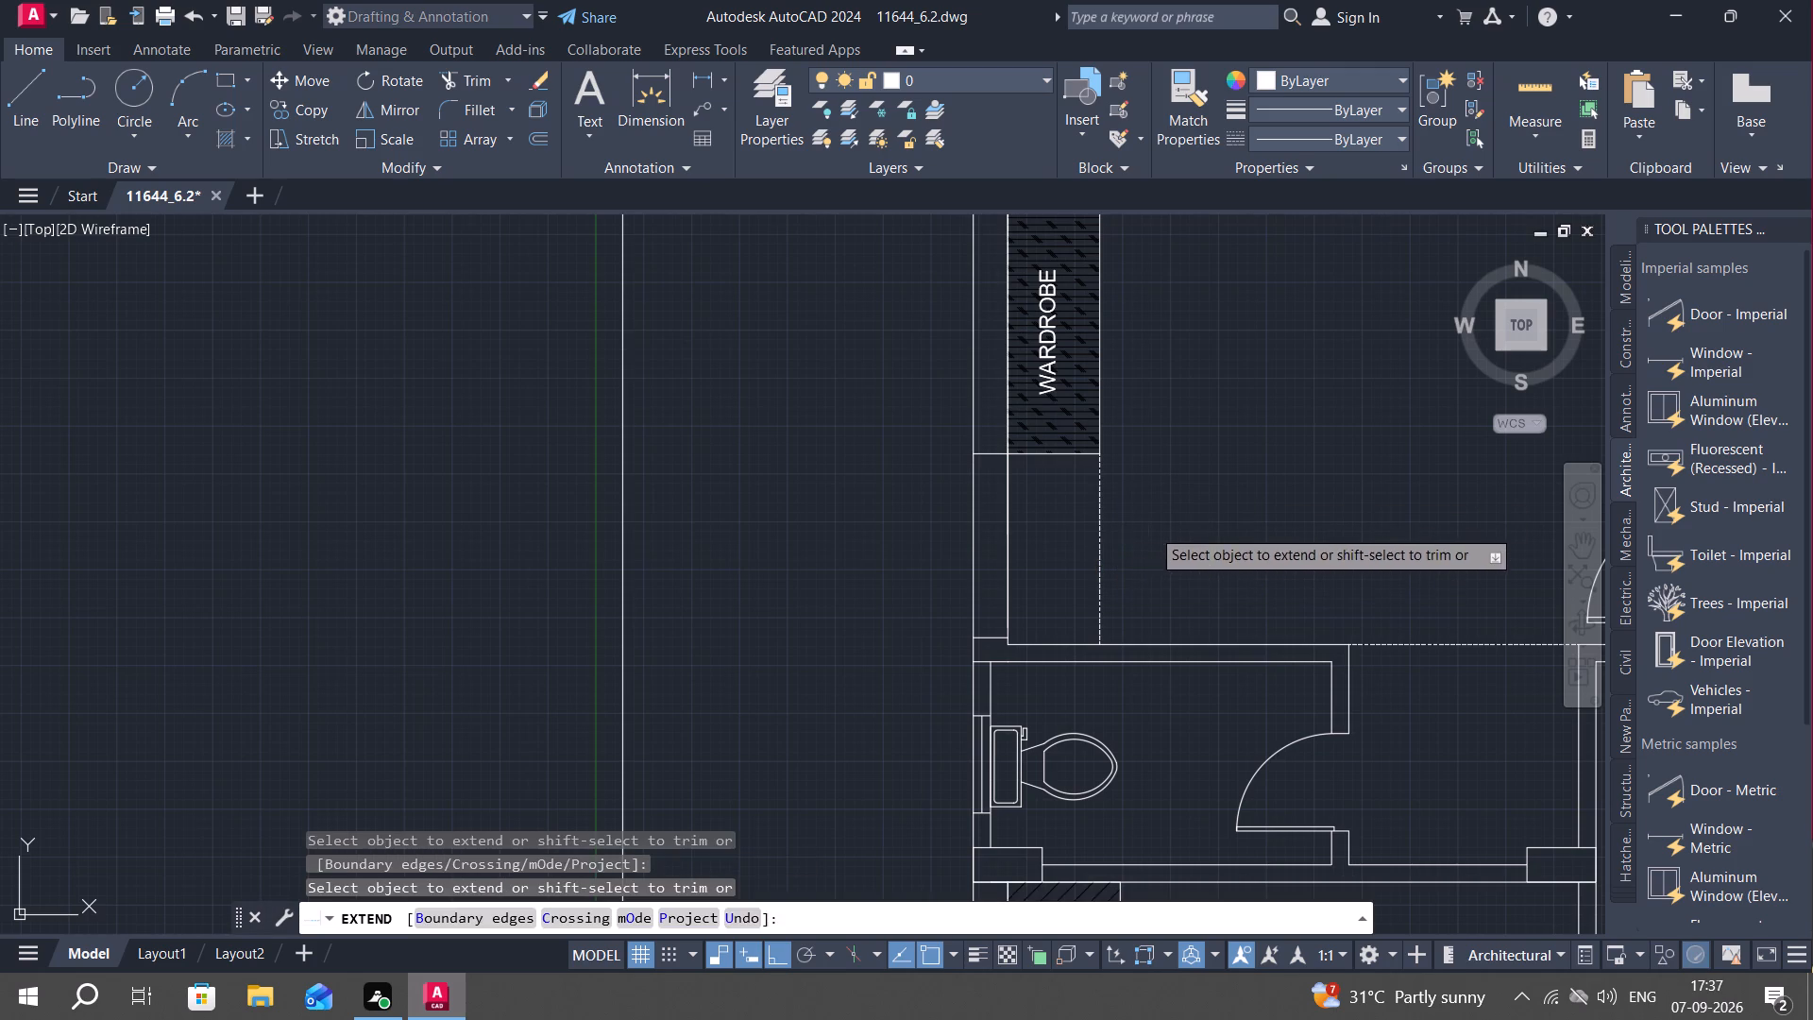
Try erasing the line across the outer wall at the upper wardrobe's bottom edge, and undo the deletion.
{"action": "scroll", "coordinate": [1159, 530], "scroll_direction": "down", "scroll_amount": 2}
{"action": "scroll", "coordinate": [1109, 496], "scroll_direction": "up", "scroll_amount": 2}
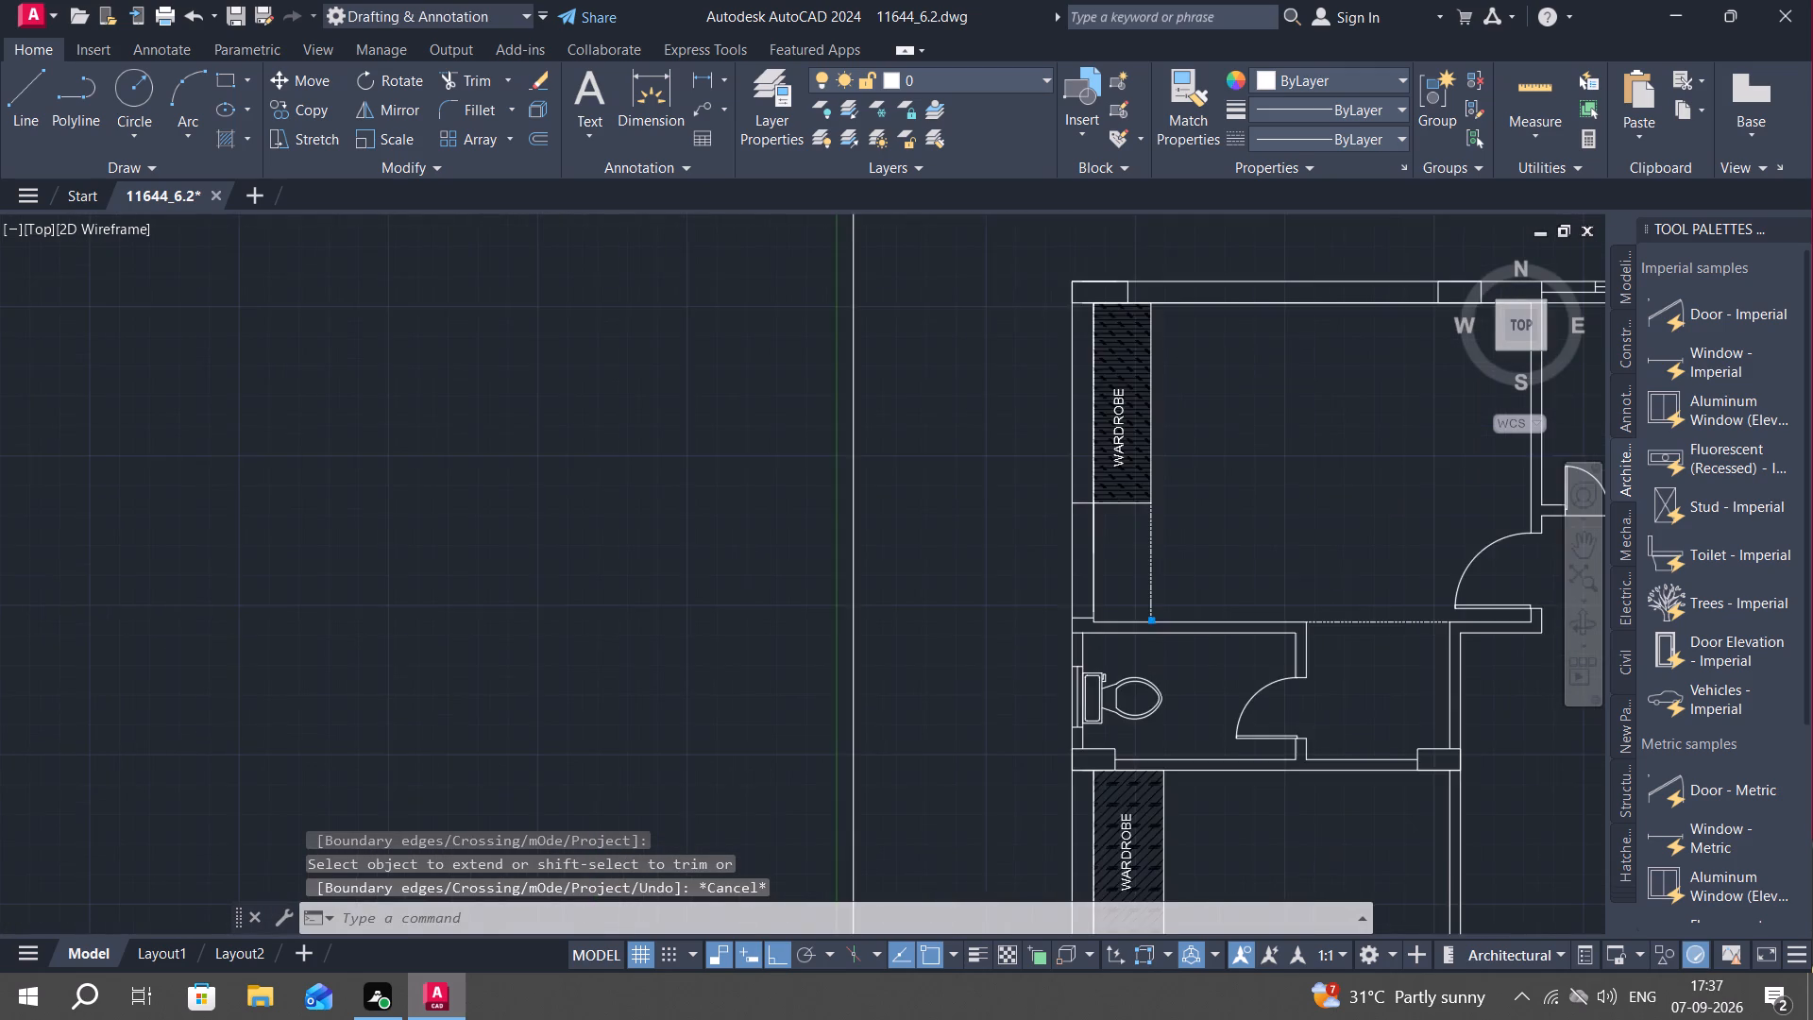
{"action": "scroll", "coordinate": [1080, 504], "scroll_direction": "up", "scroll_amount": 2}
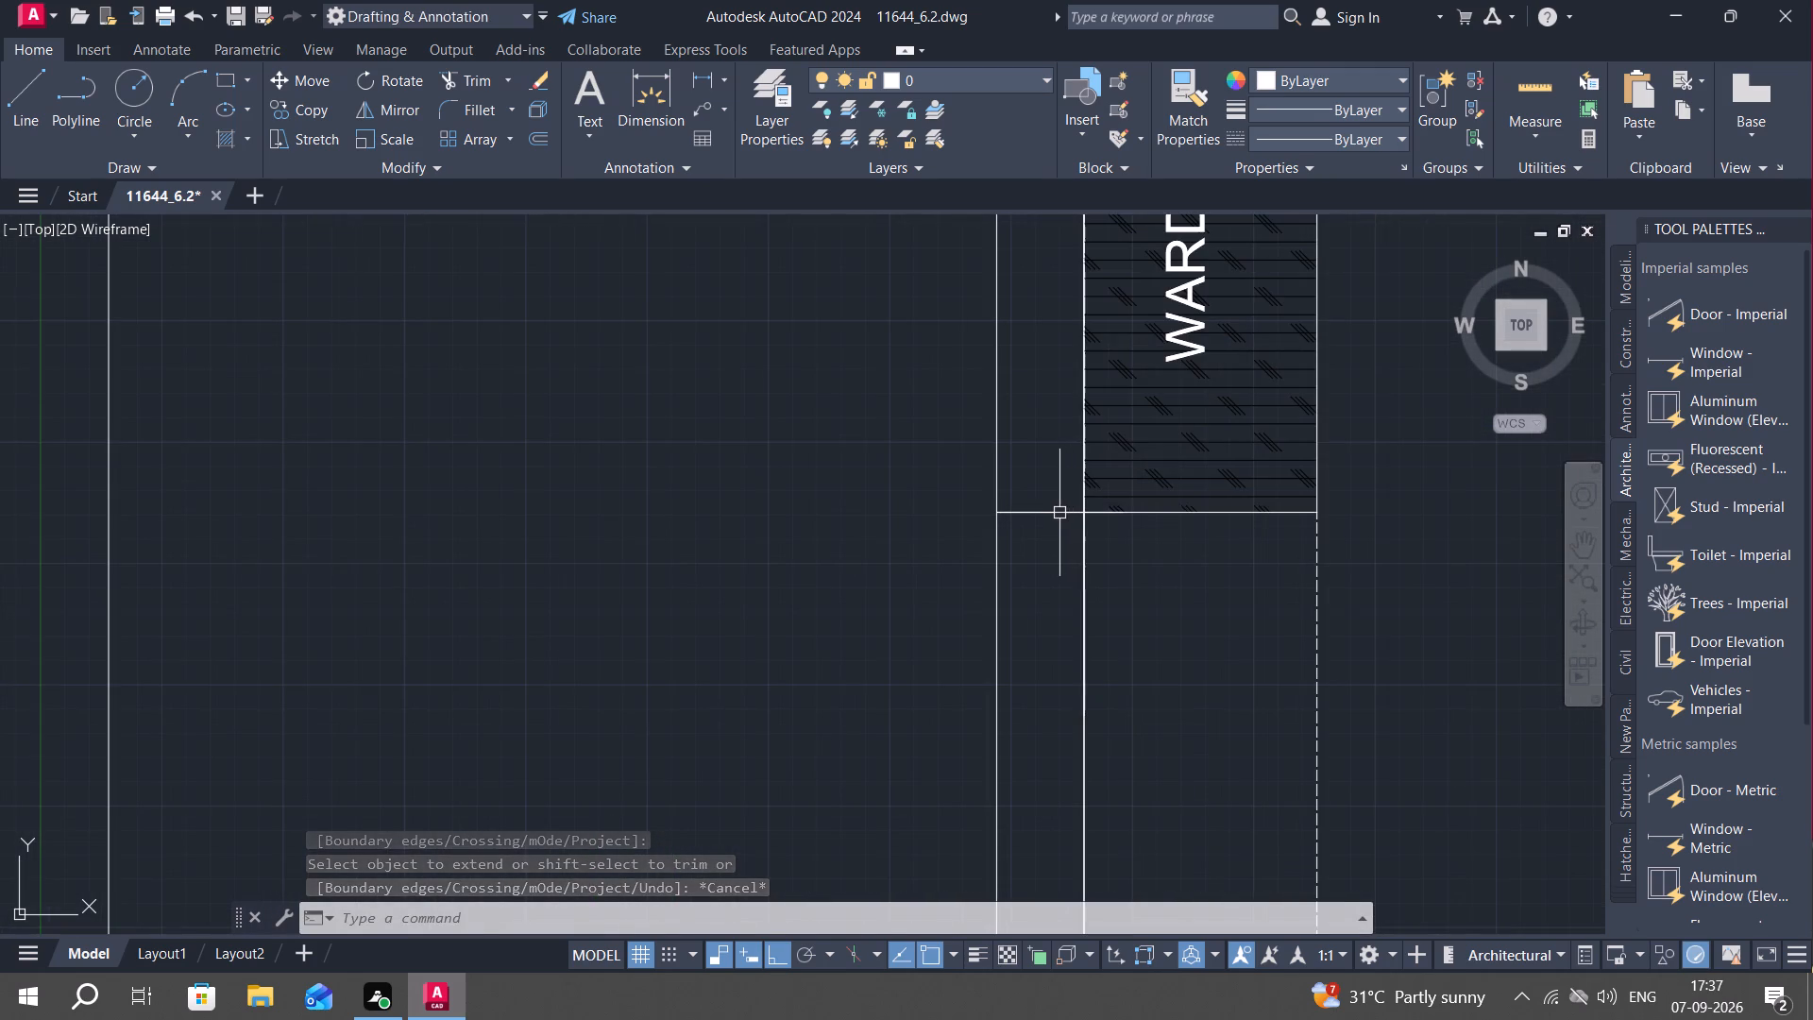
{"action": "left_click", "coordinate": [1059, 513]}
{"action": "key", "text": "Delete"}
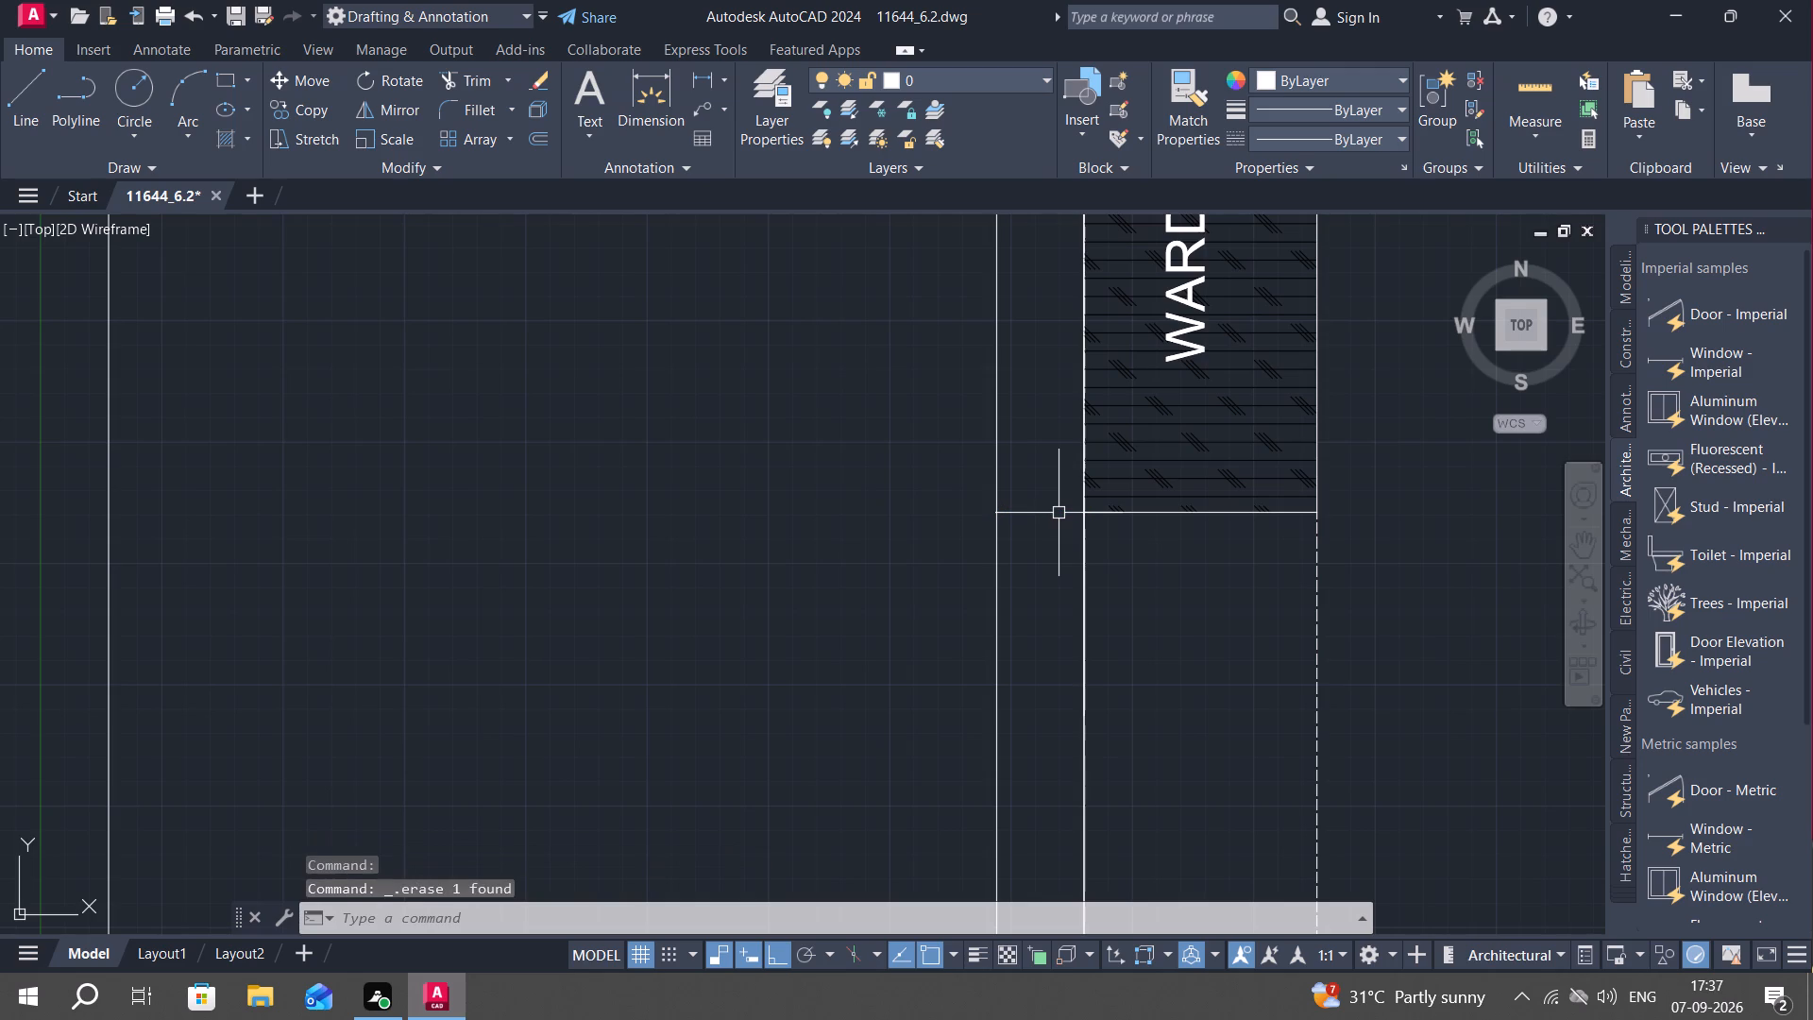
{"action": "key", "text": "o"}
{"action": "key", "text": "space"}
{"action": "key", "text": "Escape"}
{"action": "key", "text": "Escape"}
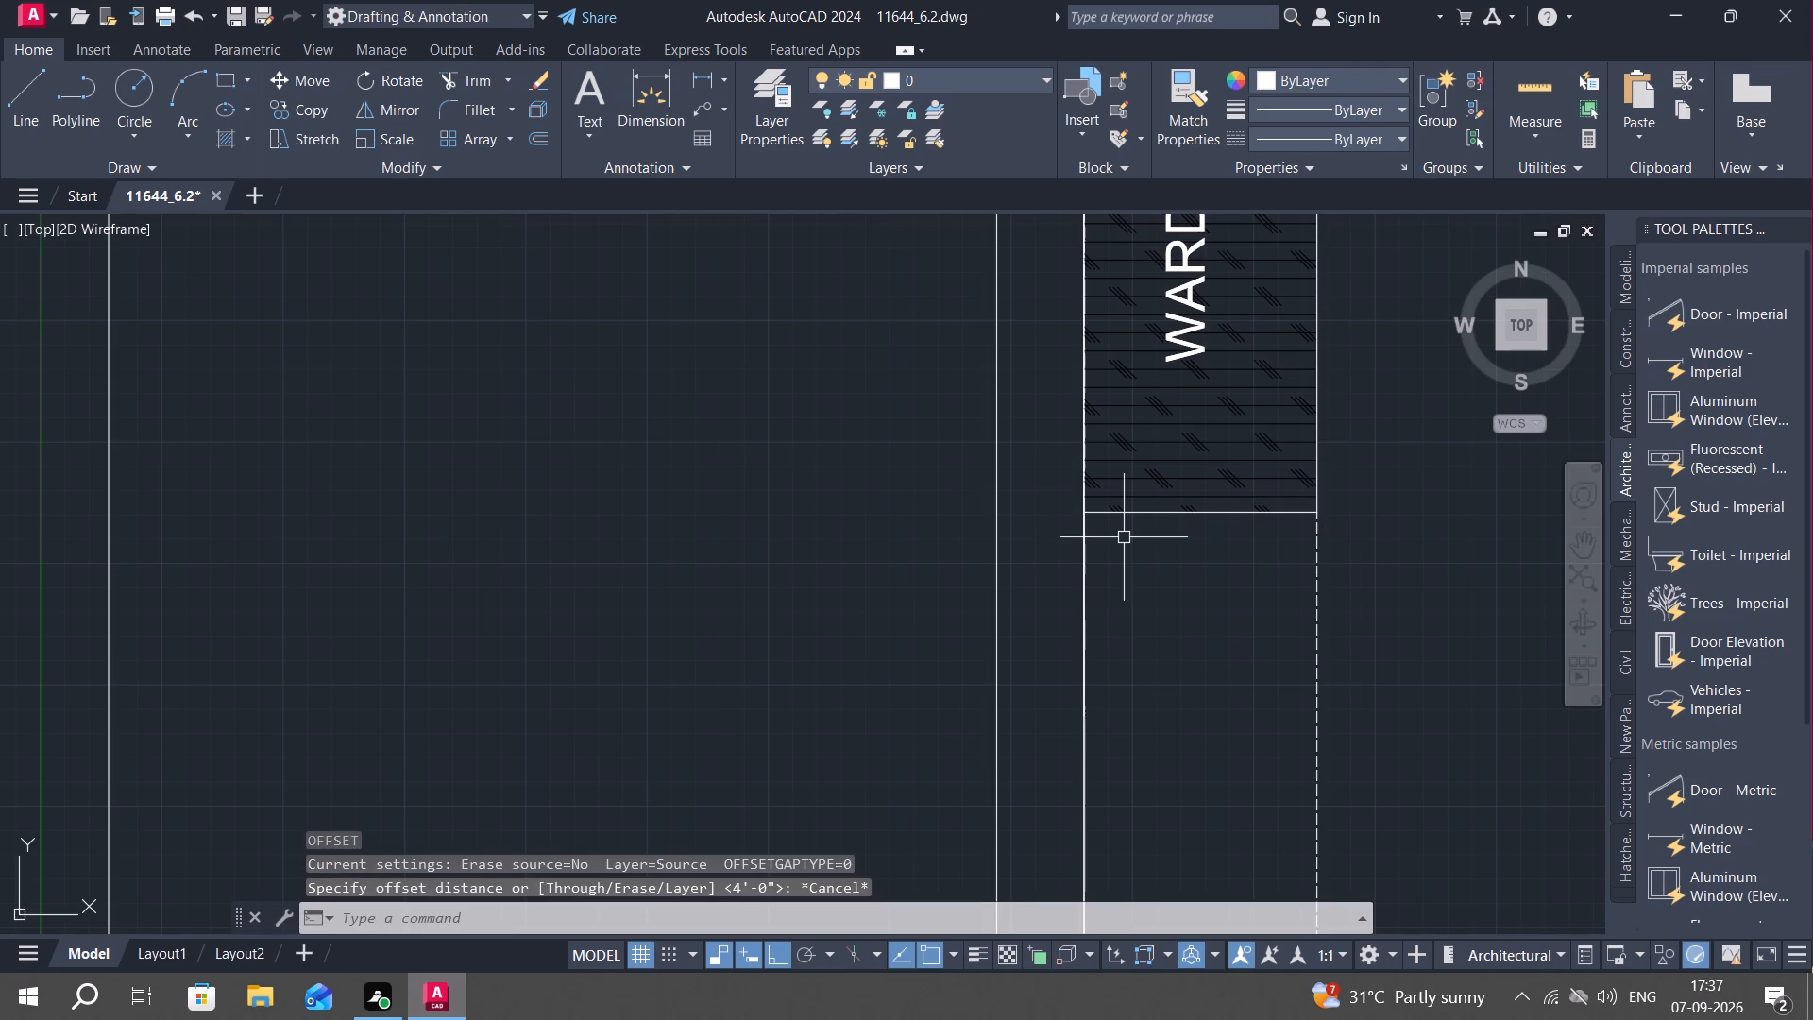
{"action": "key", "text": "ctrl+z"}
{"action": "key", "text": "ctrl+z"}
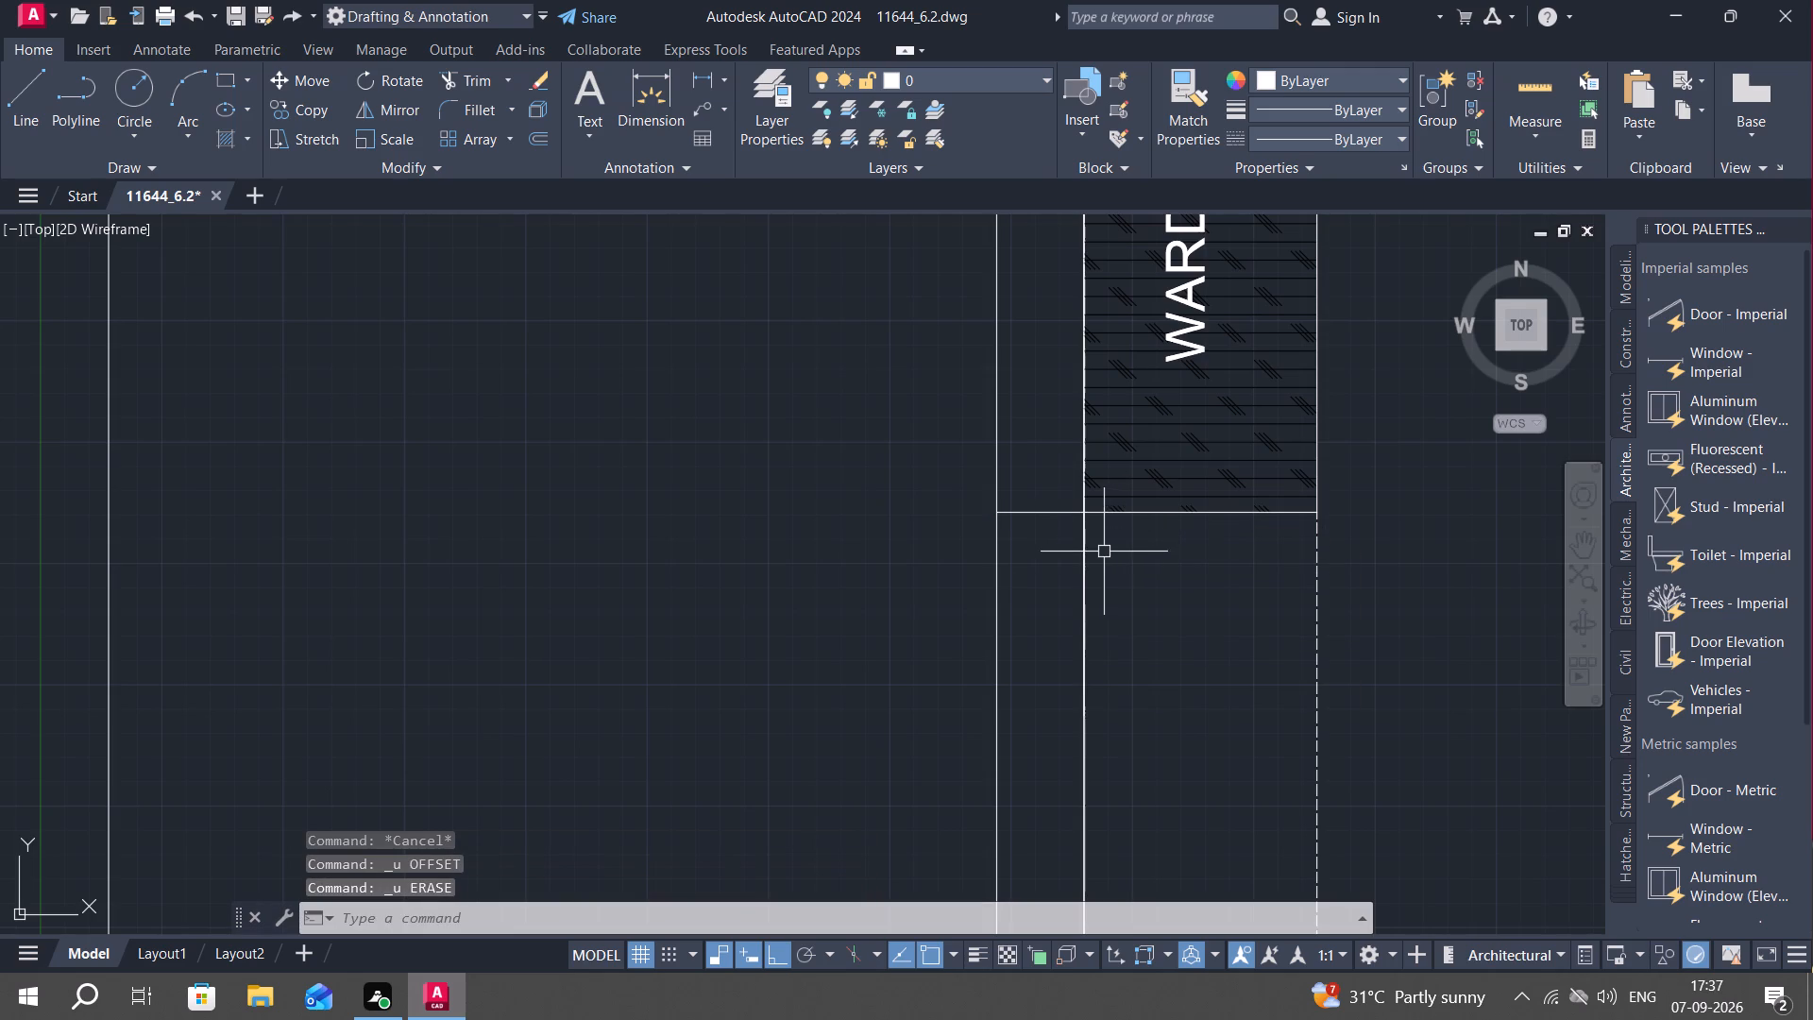
Offset the line across the outer wall at the upper wardrobe's bottom edge 2" downward.
{"action": "type", "text": "O"}
{"action": "key", "text": "space"}
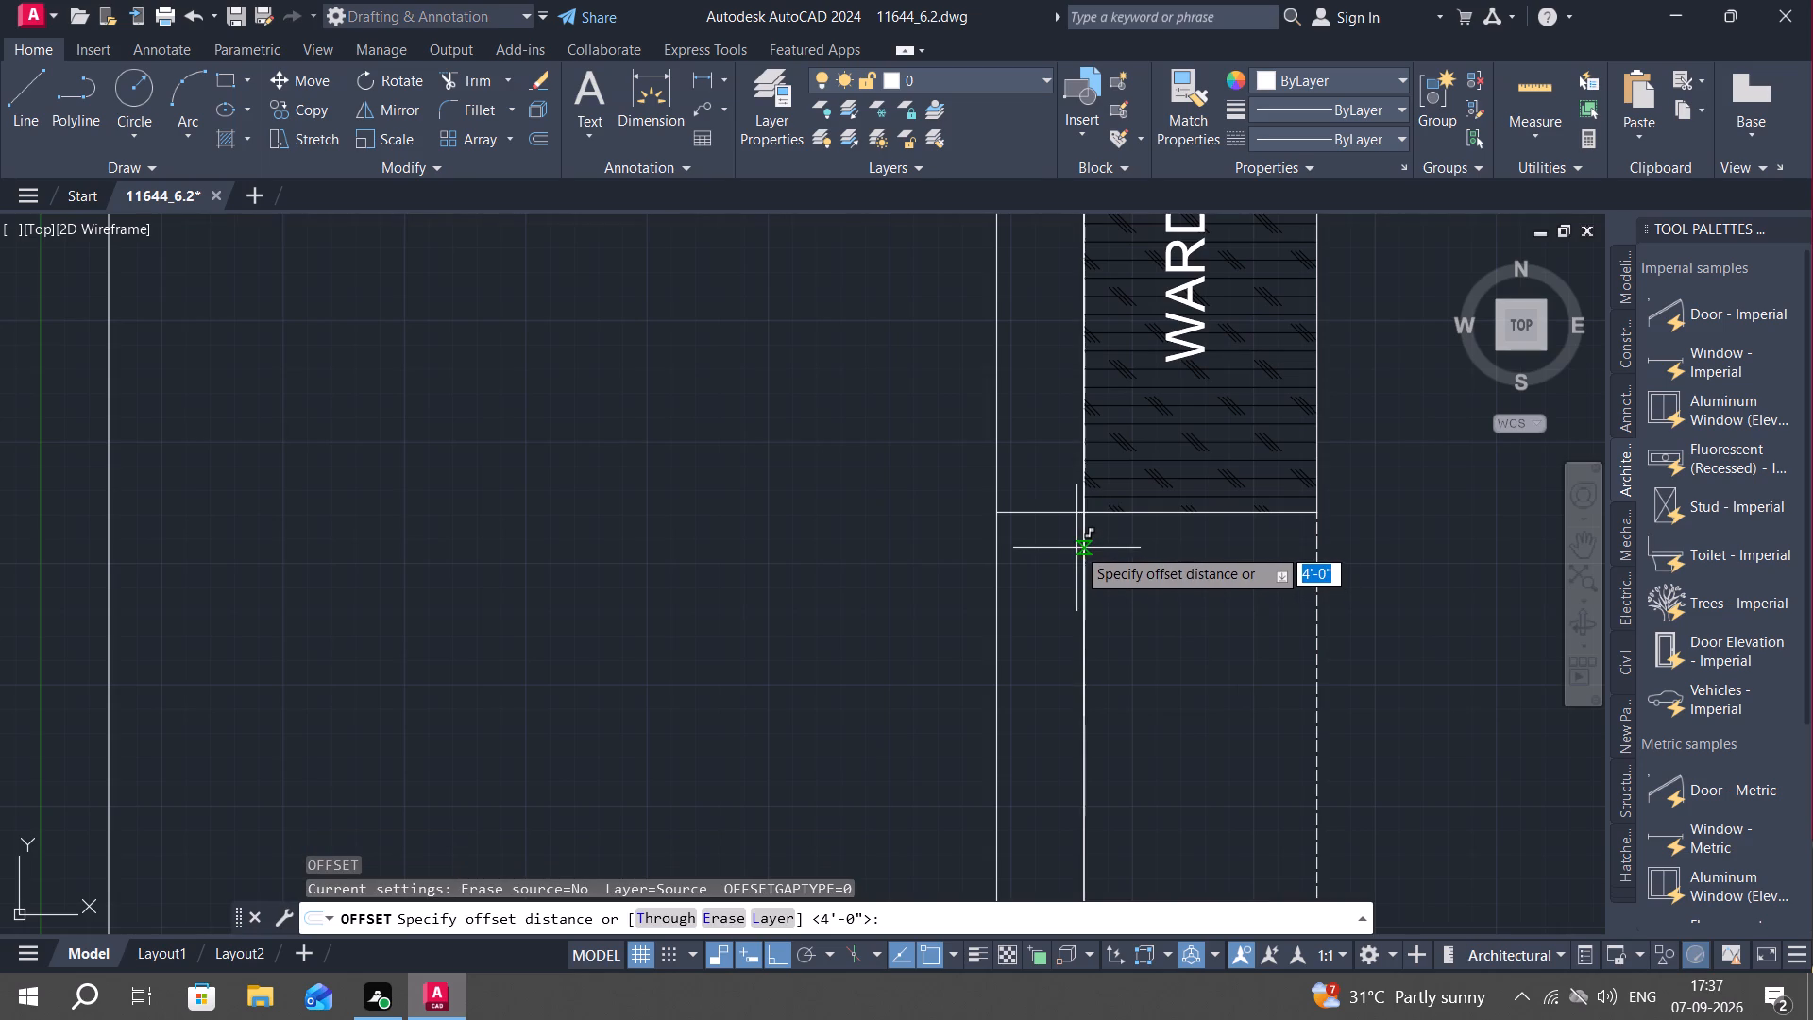
{"action": "type", "text": "2\""}
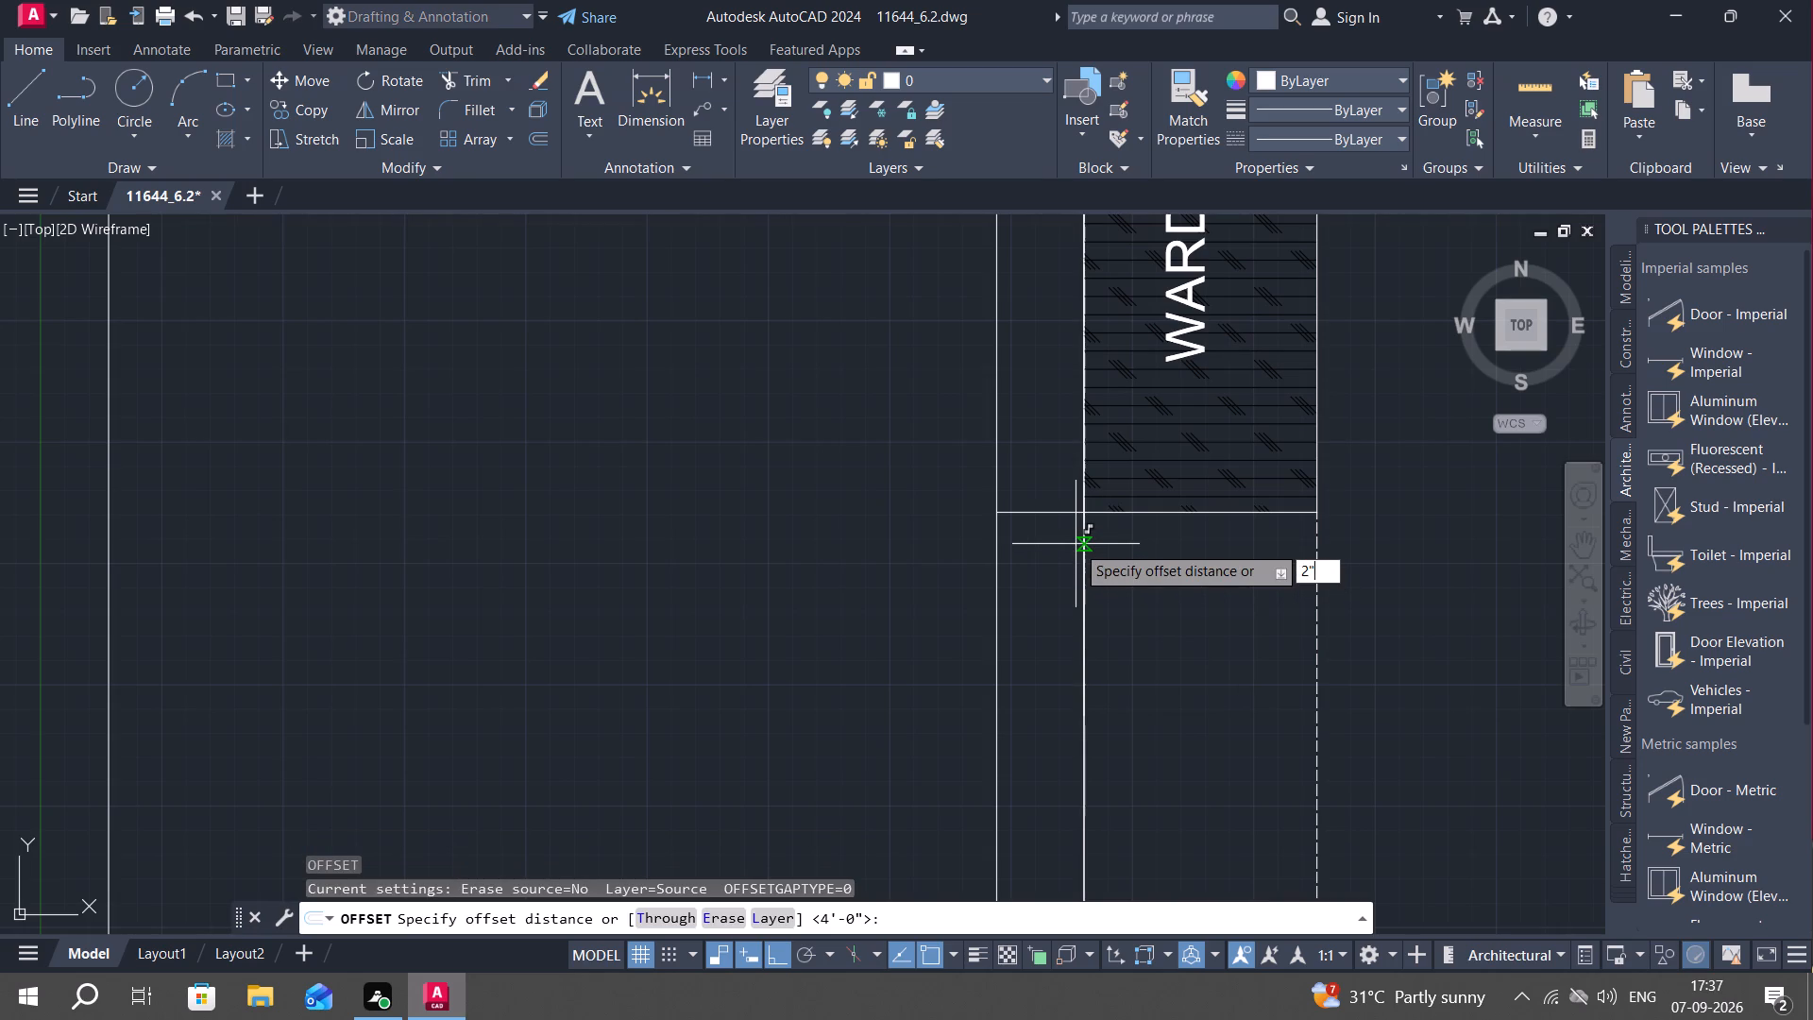
{"action": "key", "text": "space"}
{"action": "left_click", "coordinate": [1050, 512]}
{"action": "left_click", "coordinate": [1053, 576]}
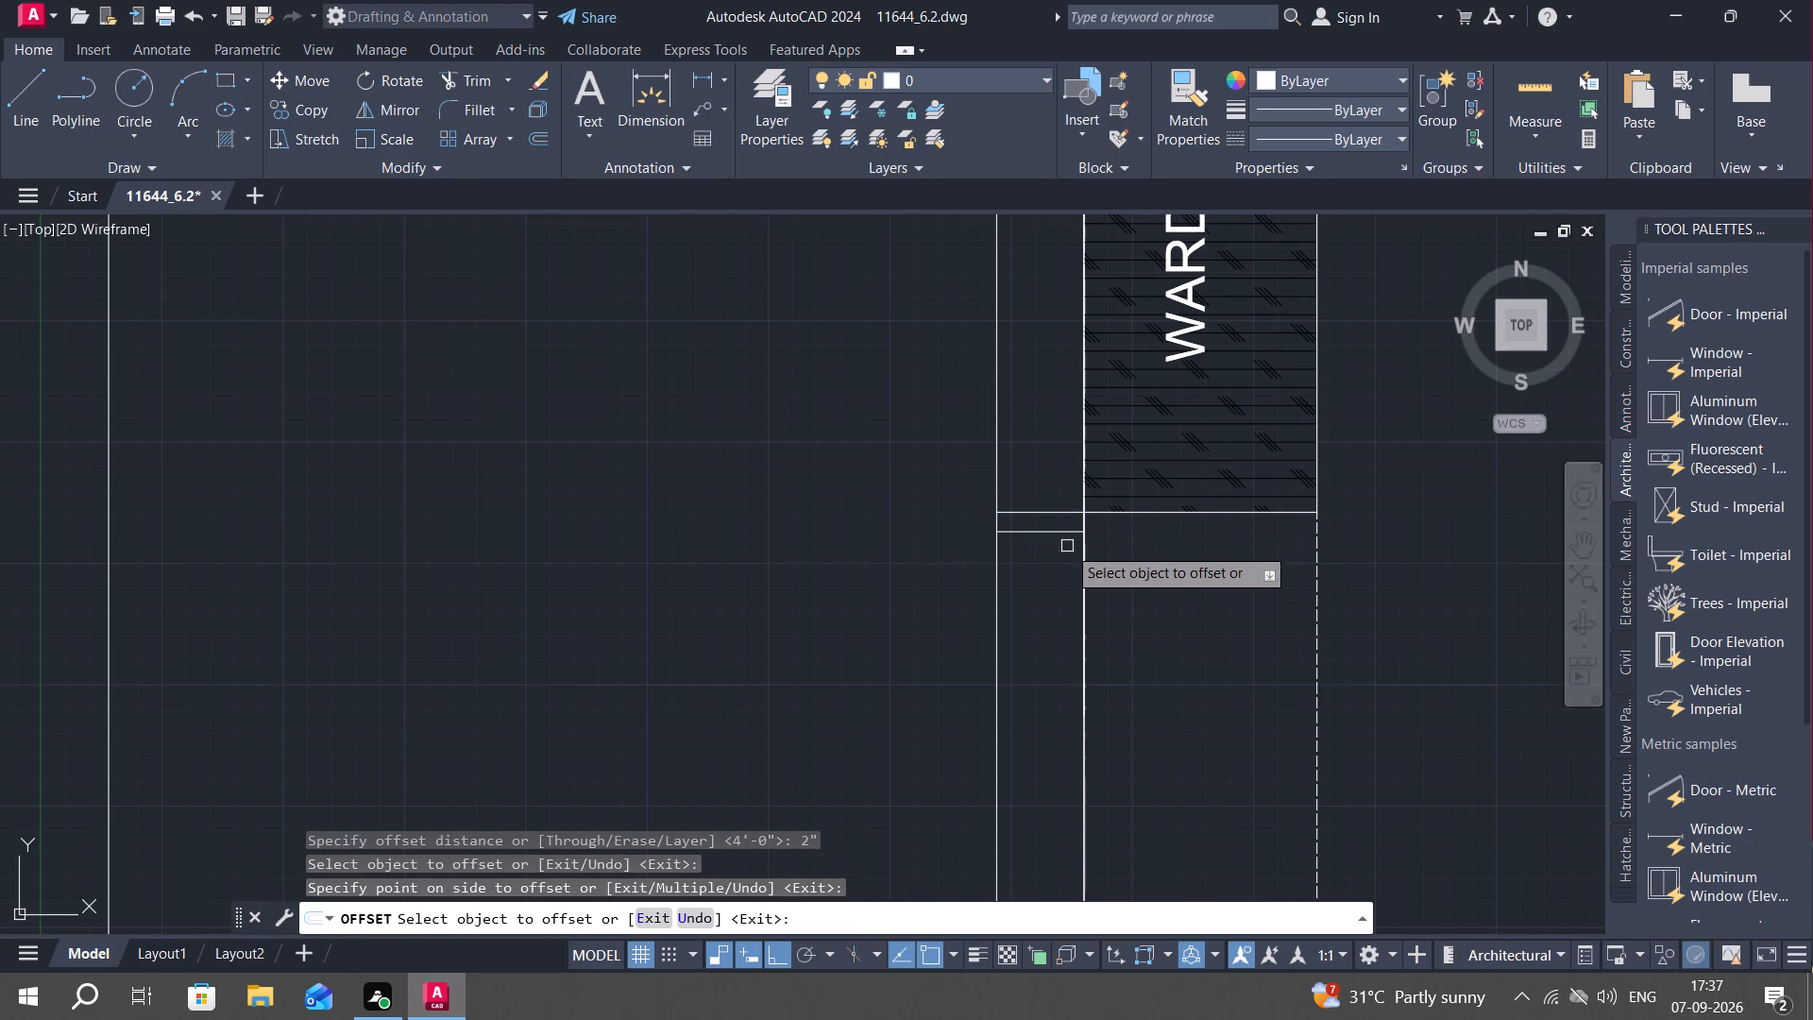
Extend the offset line from the outer wall across to the dashed vertical line below the upper wardrobe.
{"action": "key", "text": "grave"}
{"action": "type", "text": "EX"}
{"action": "key", "text": "space"}
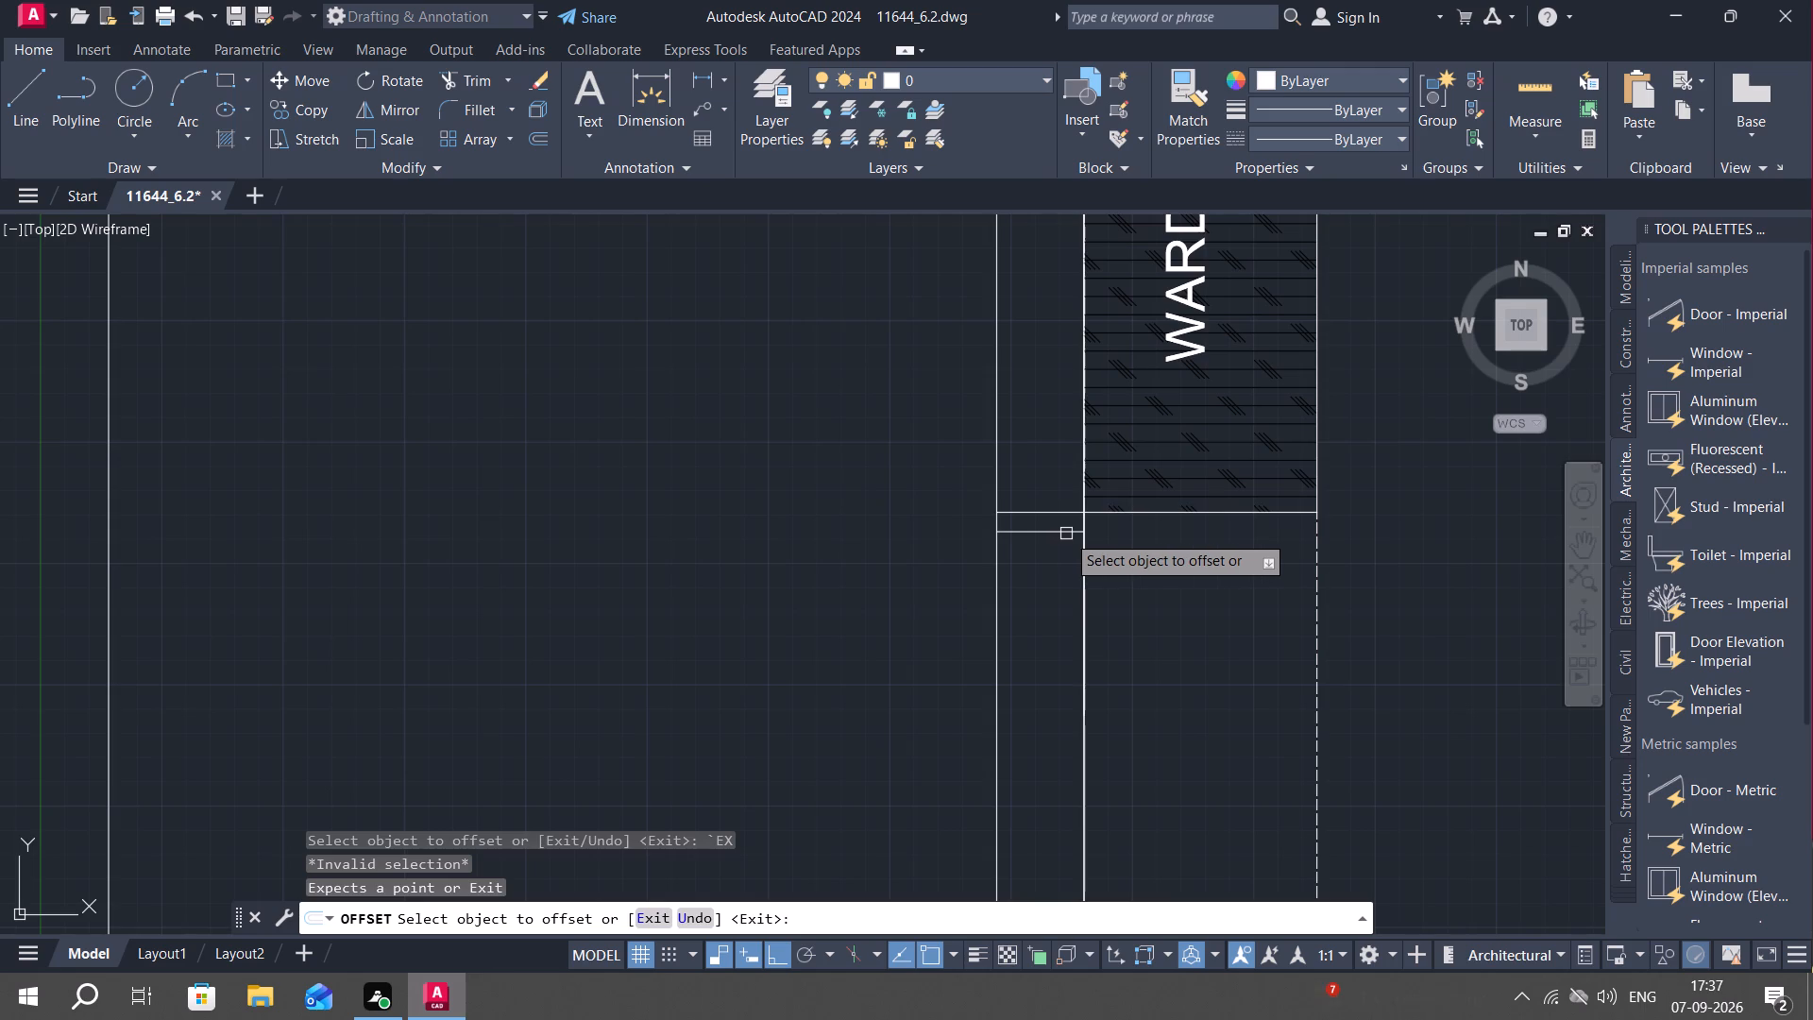
{"action": "key", "text": "Escape"}
{"action": "key", "text": "Escape"}
{"action": "type", "text": "EX"}
{"action": "key", "text": "space"}
{"action": "left_click", "coordinate": [1062, 535]}
{"action": "key", "text": "Escape"}
Erase the short line across the outer wall beside the lower wardrobe's bottom edge.
{"action": "scroll", "coordinate": [1218, 630], "scroll_direction": "down", "scroll_amount": 2}
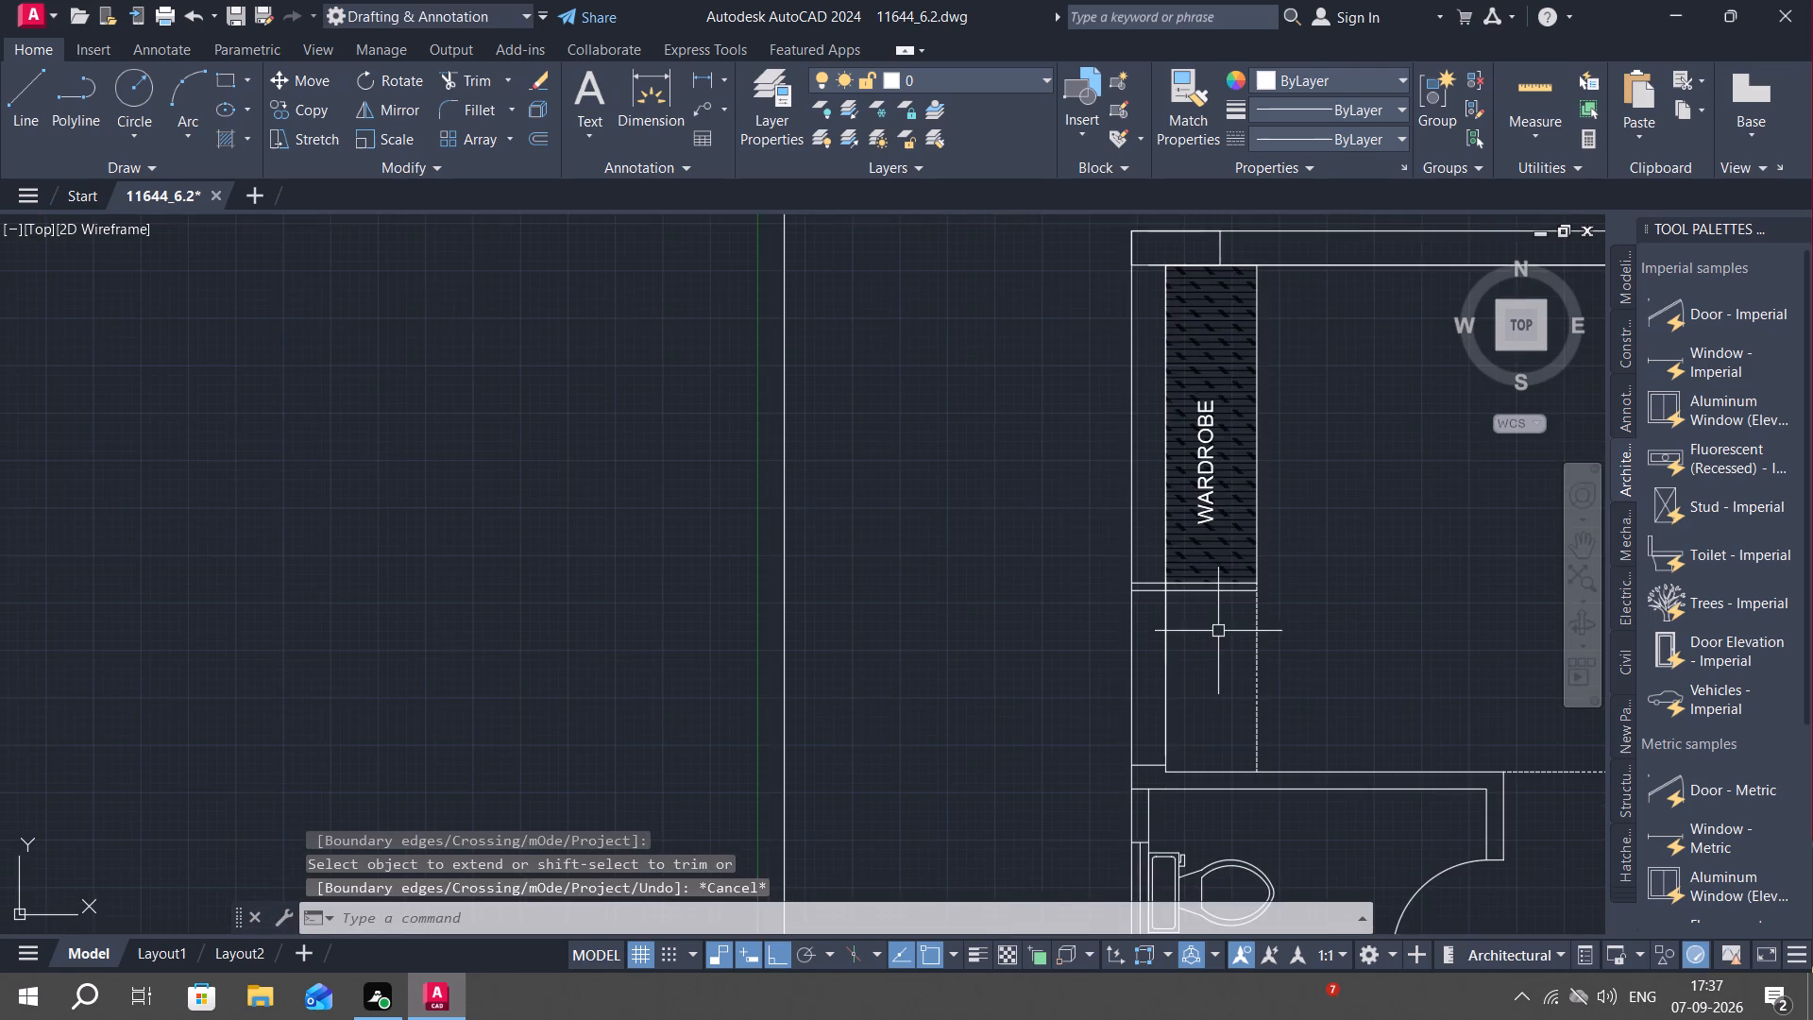
{"action": "middle_click_drag", "start_coordinate": [1217, 688], "coordinate": [1212, 439]}
{"action": "scroll", "coordinate": [1211, 414], "scroll_direction": "down", "scroll_amount": 3}
{"action": "scroll", "coordinate": [1220, 568], "scroll_direction": "up", "scroll_amount": 3}
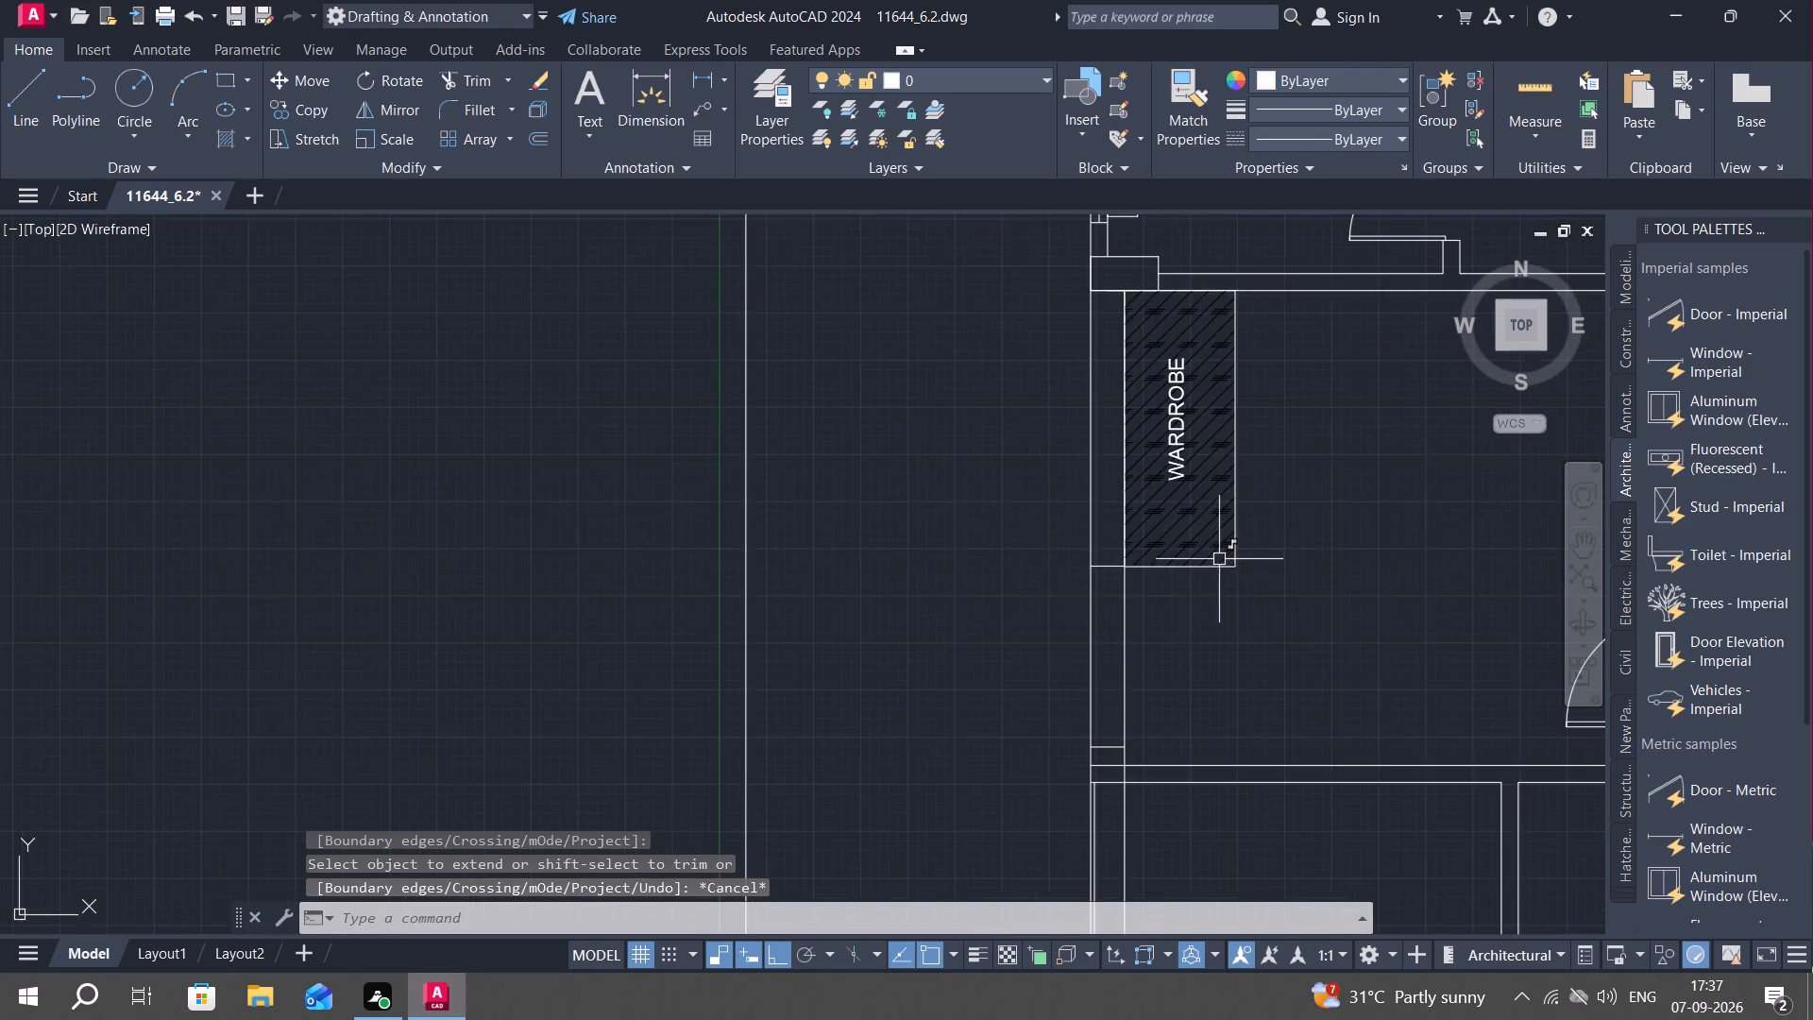
{"action": "scroll", "coordinate": [1219, 559], "scroll_direction": "up", "scroll_amount": 2}
{"action": "middle_click_drag", "start_coordinate": [1175, 630], "coordinate": [1204, 539]}
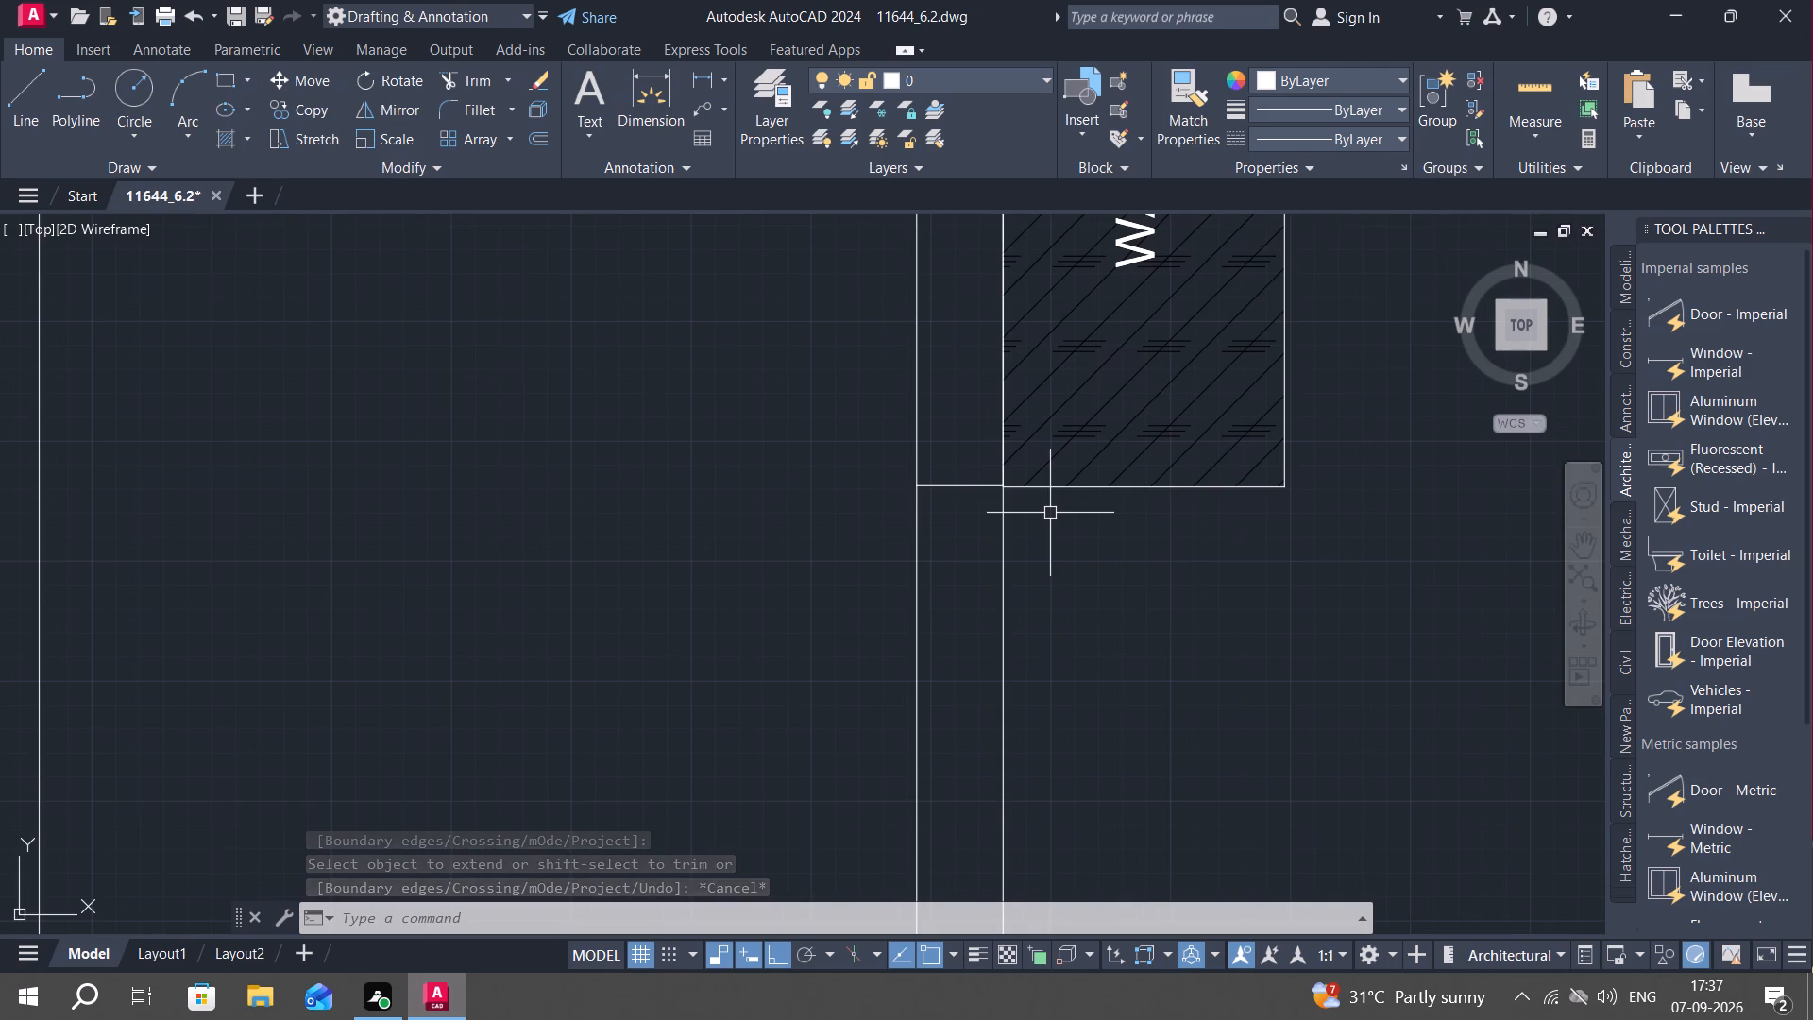
{"action": "scroll", "coordinate": [1042, 542], "scroll_direction": "down", "scroll_amount": 1}
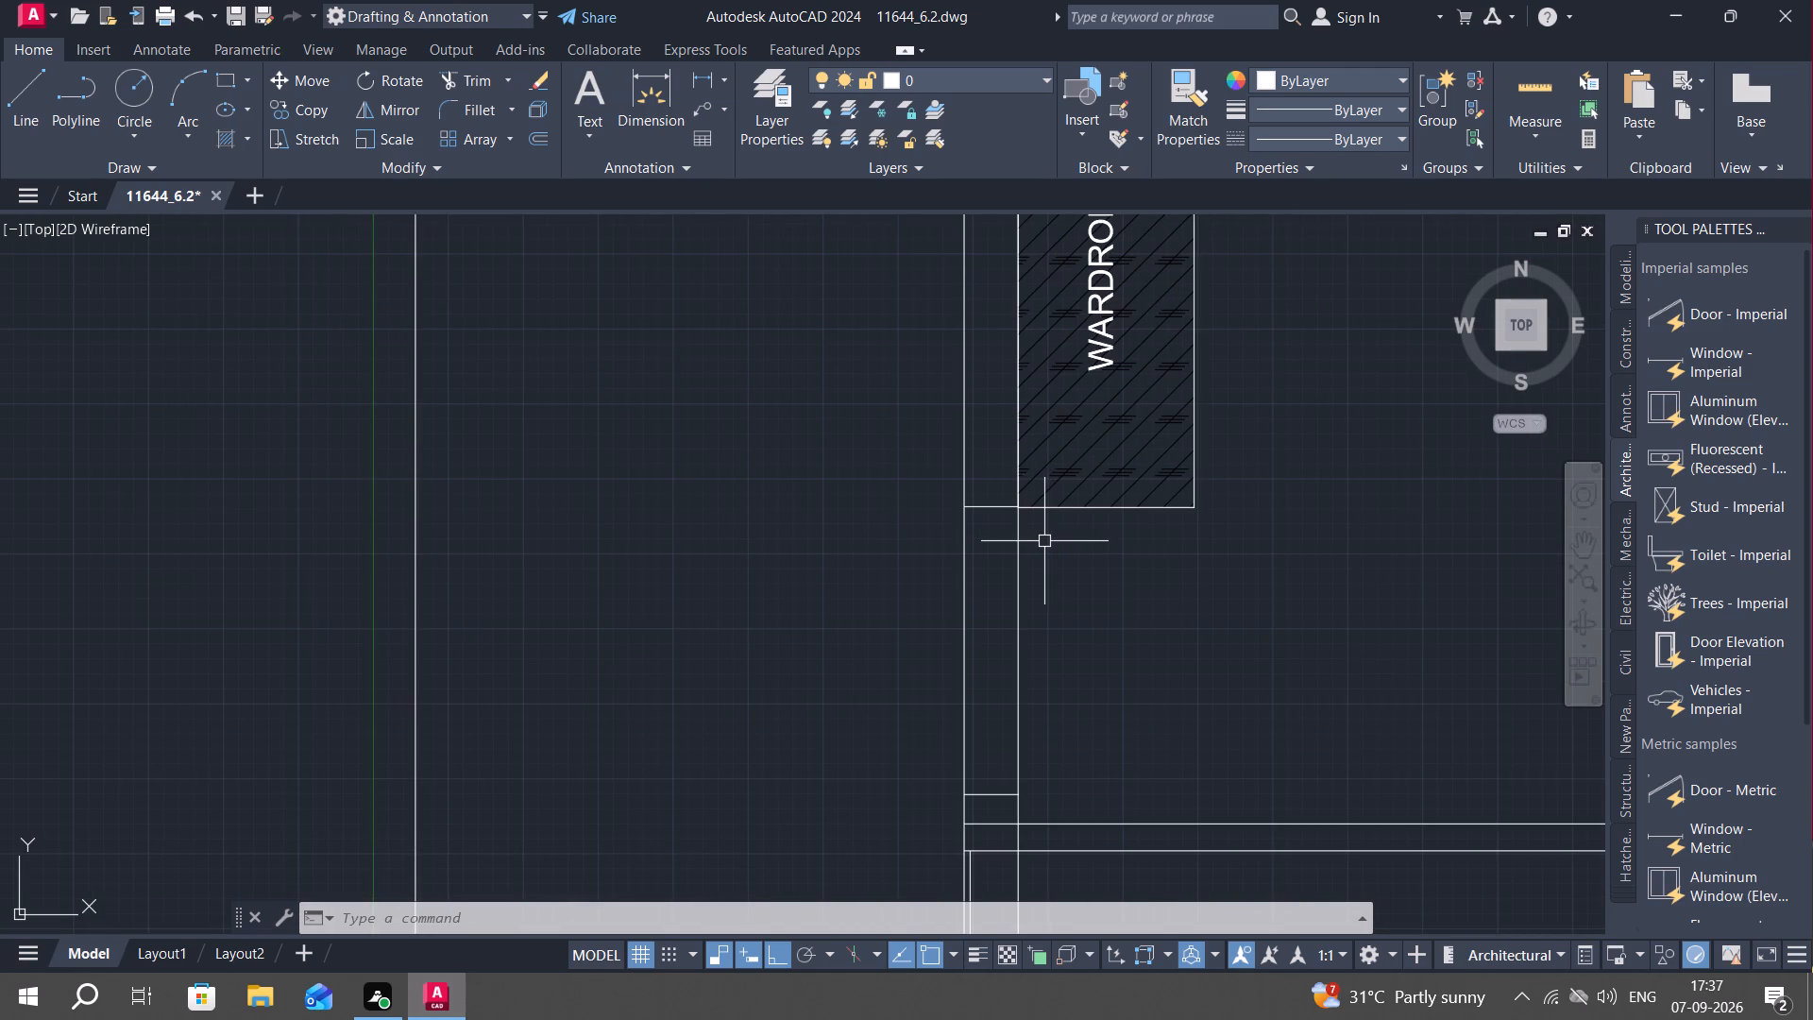
{"action": "left_click", "coordinate": [993, 507]}
{"action": "key", "text": "Delete"}
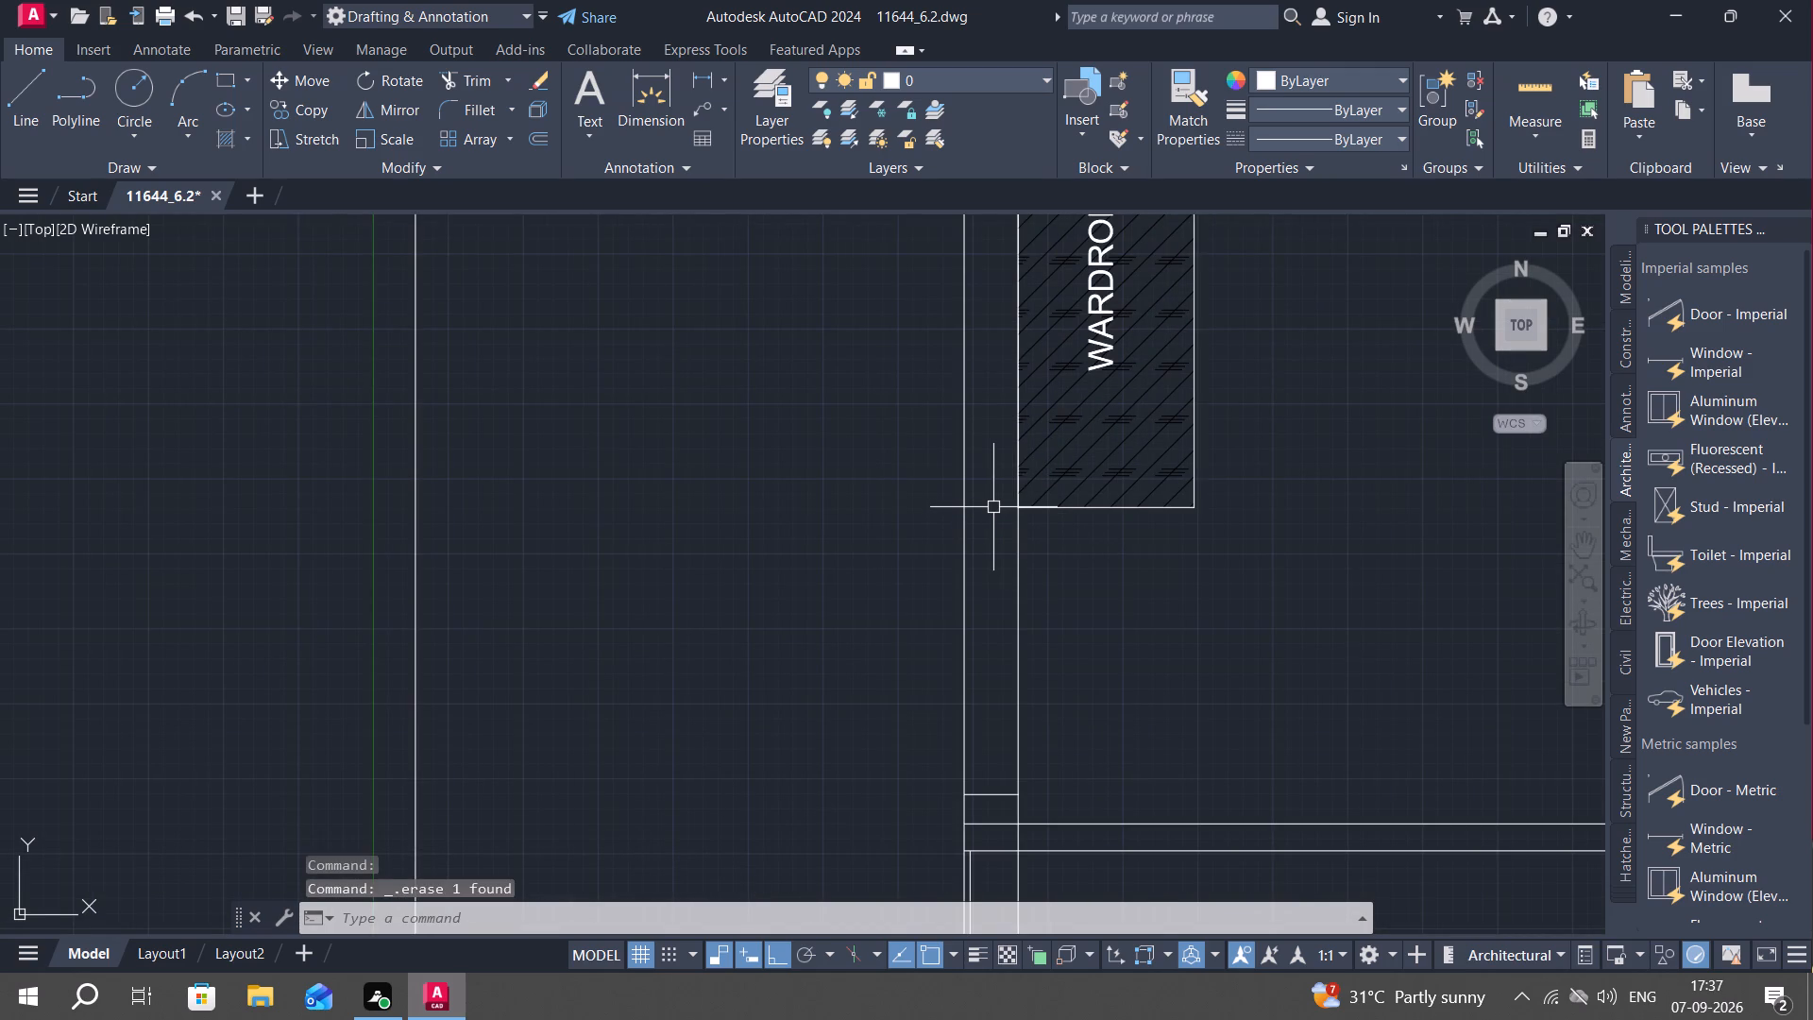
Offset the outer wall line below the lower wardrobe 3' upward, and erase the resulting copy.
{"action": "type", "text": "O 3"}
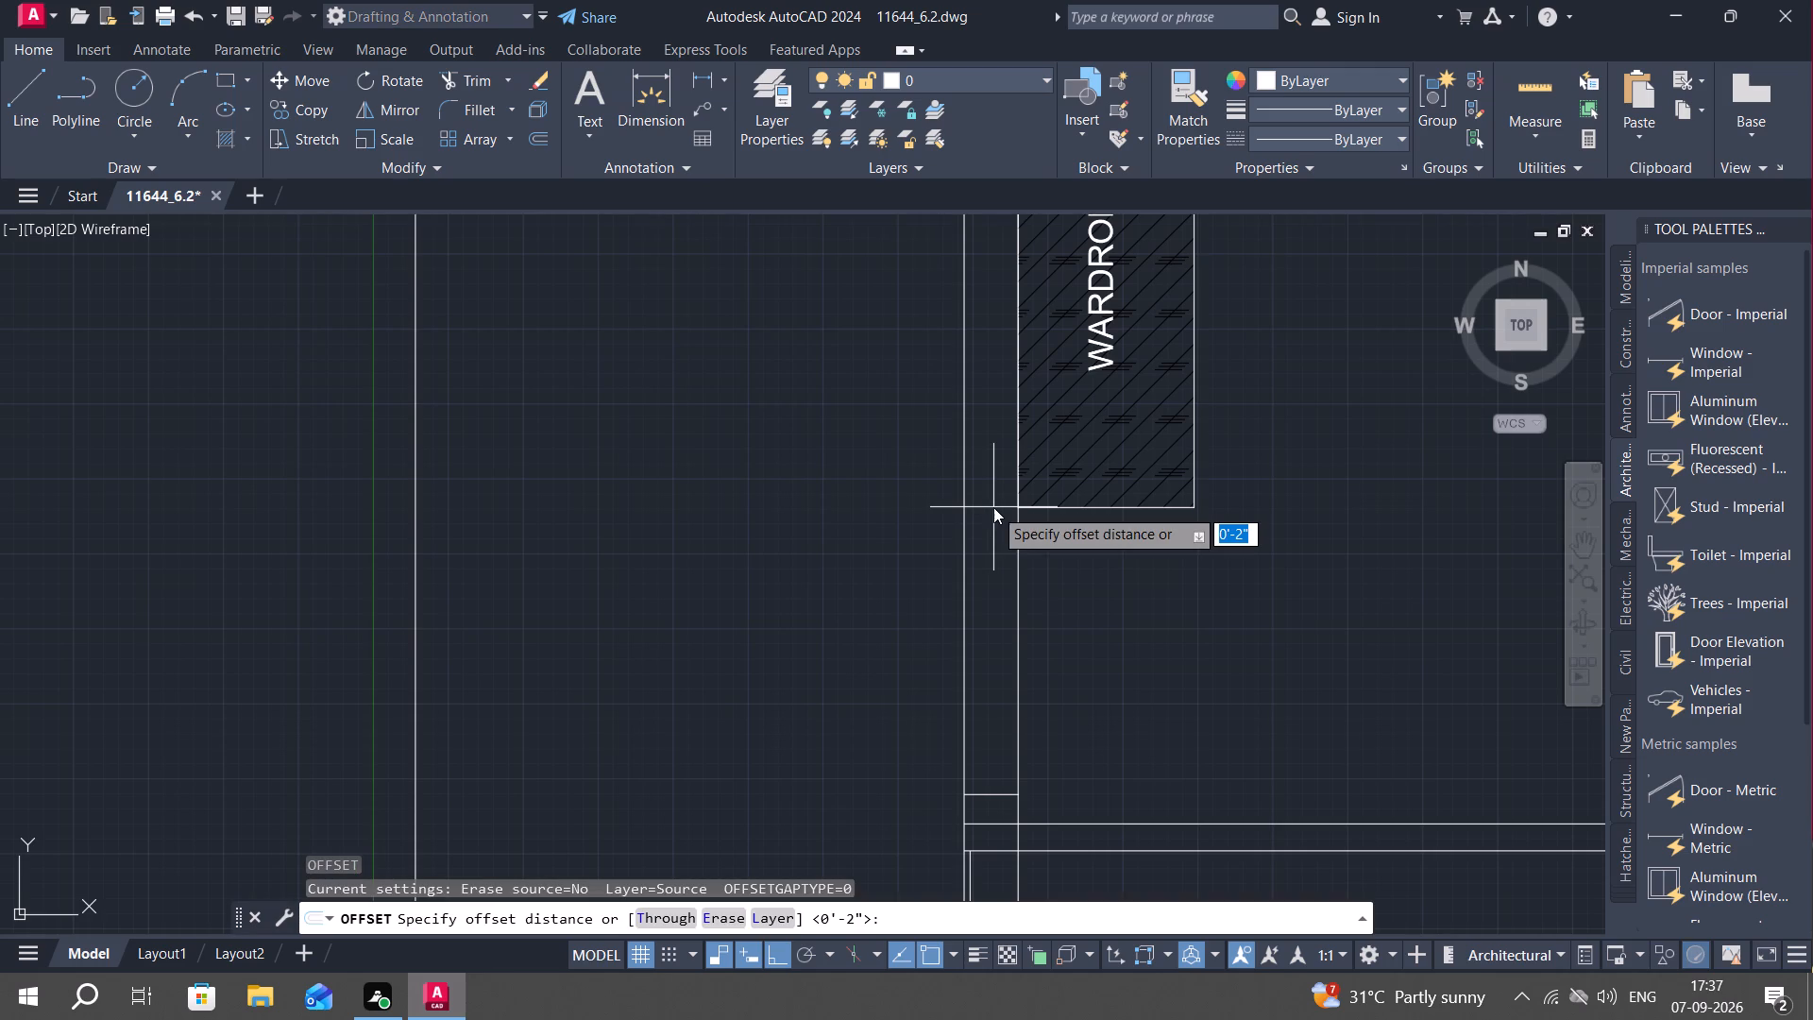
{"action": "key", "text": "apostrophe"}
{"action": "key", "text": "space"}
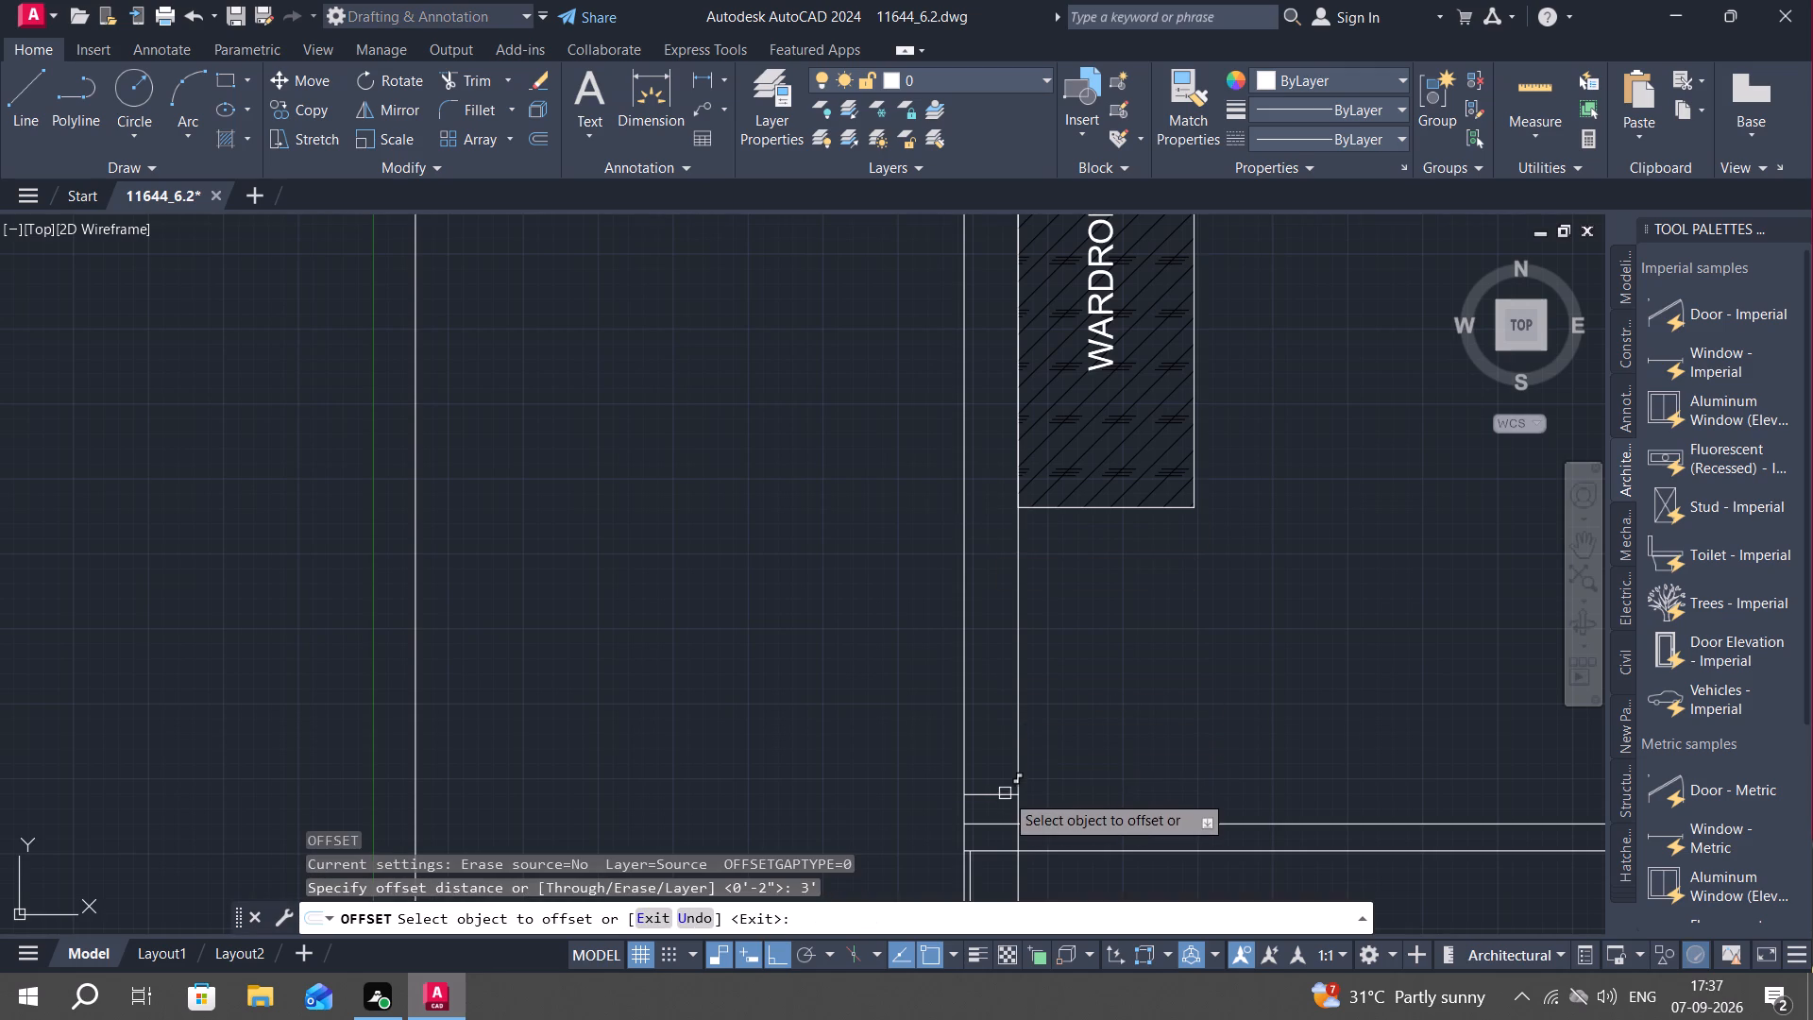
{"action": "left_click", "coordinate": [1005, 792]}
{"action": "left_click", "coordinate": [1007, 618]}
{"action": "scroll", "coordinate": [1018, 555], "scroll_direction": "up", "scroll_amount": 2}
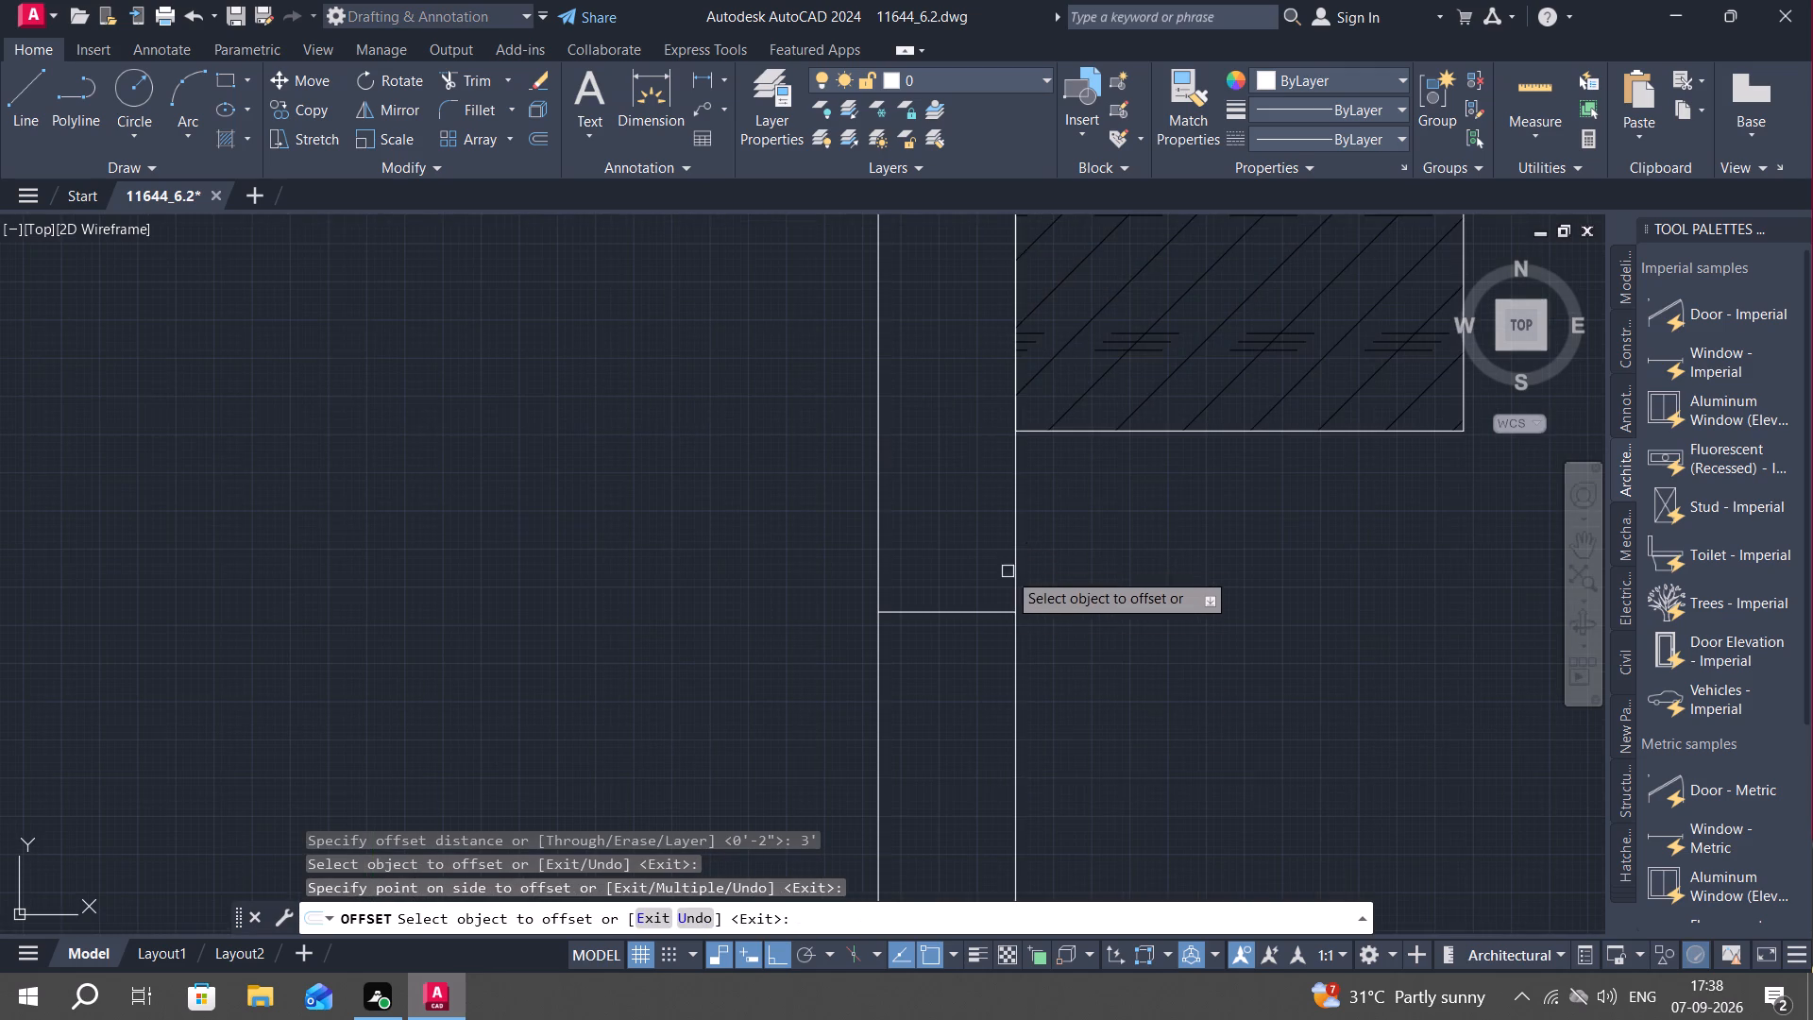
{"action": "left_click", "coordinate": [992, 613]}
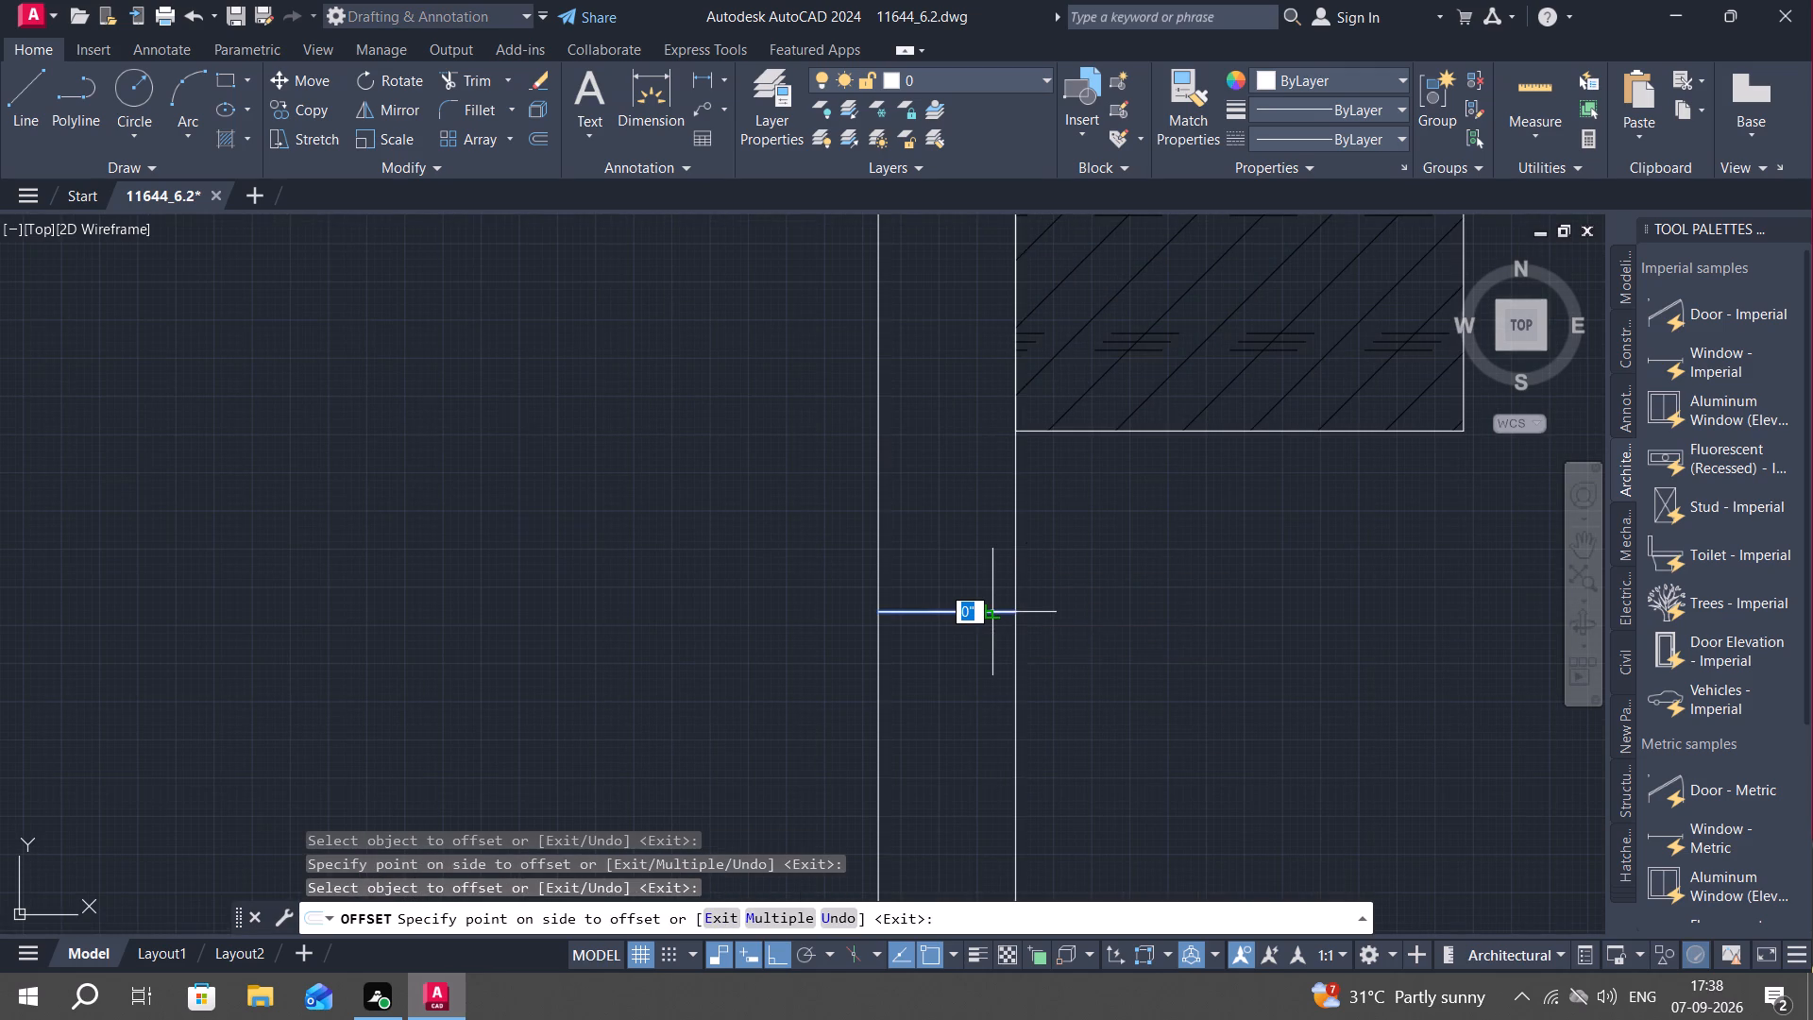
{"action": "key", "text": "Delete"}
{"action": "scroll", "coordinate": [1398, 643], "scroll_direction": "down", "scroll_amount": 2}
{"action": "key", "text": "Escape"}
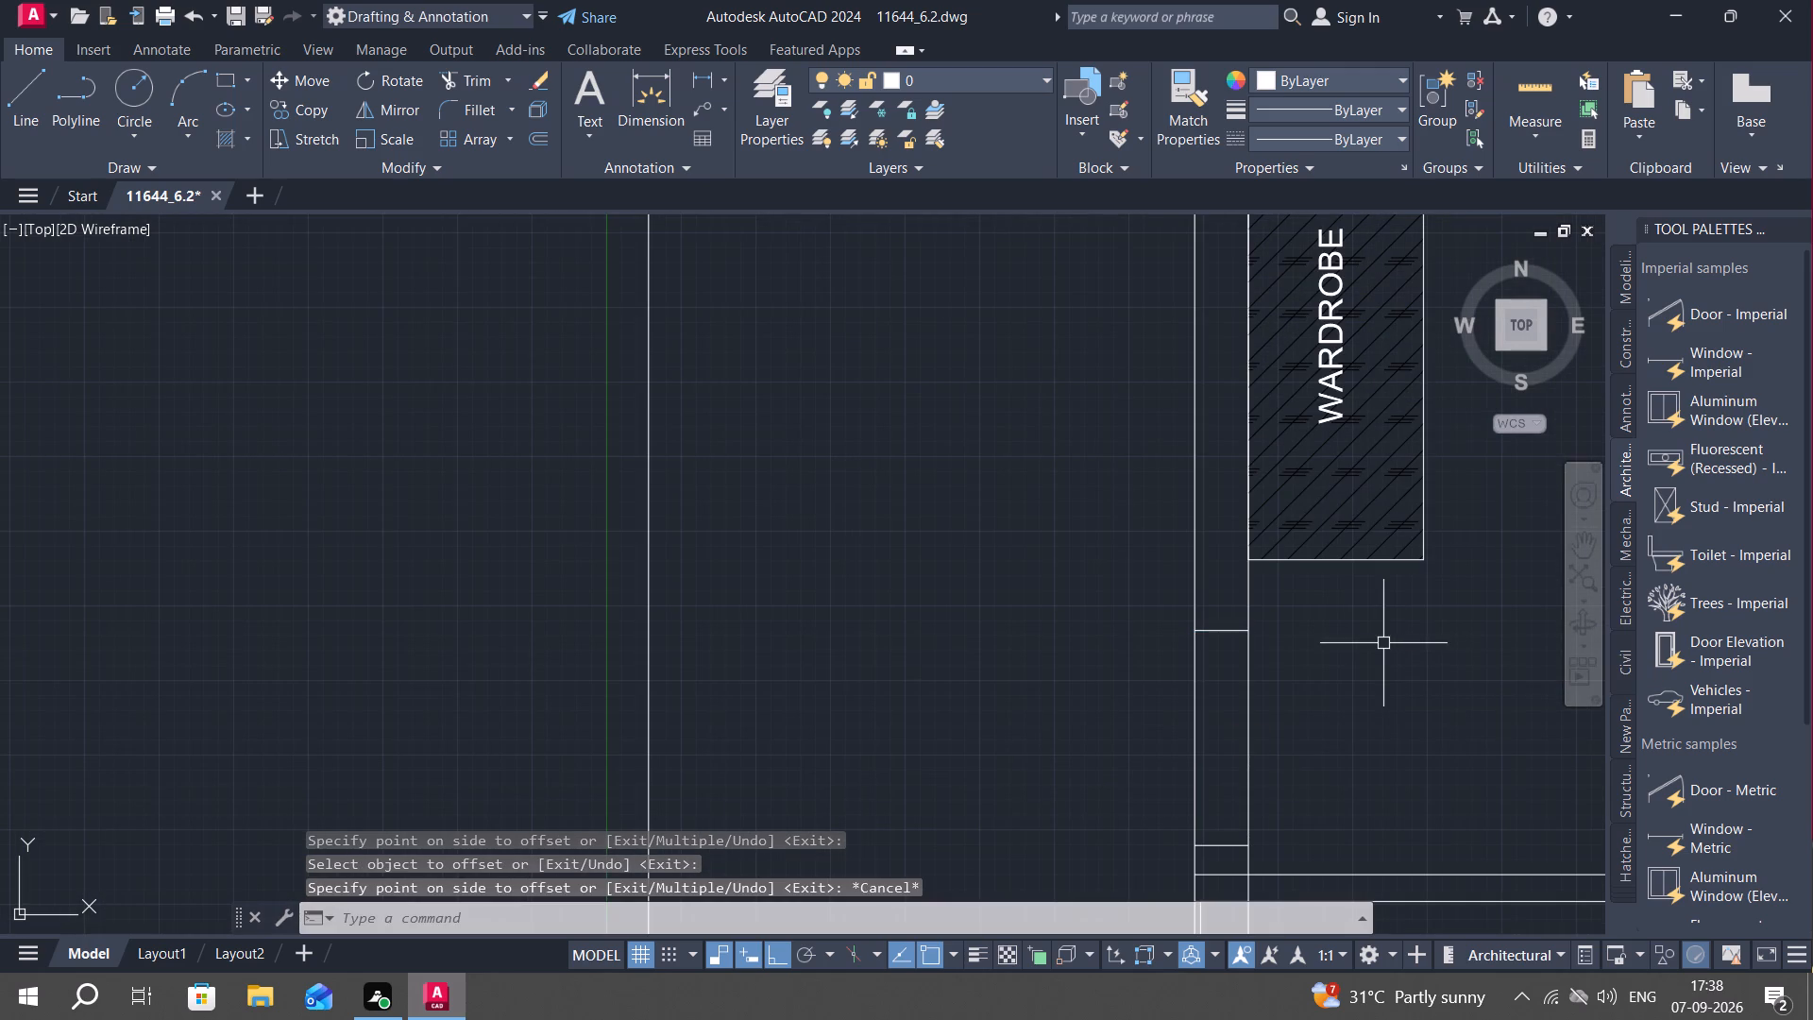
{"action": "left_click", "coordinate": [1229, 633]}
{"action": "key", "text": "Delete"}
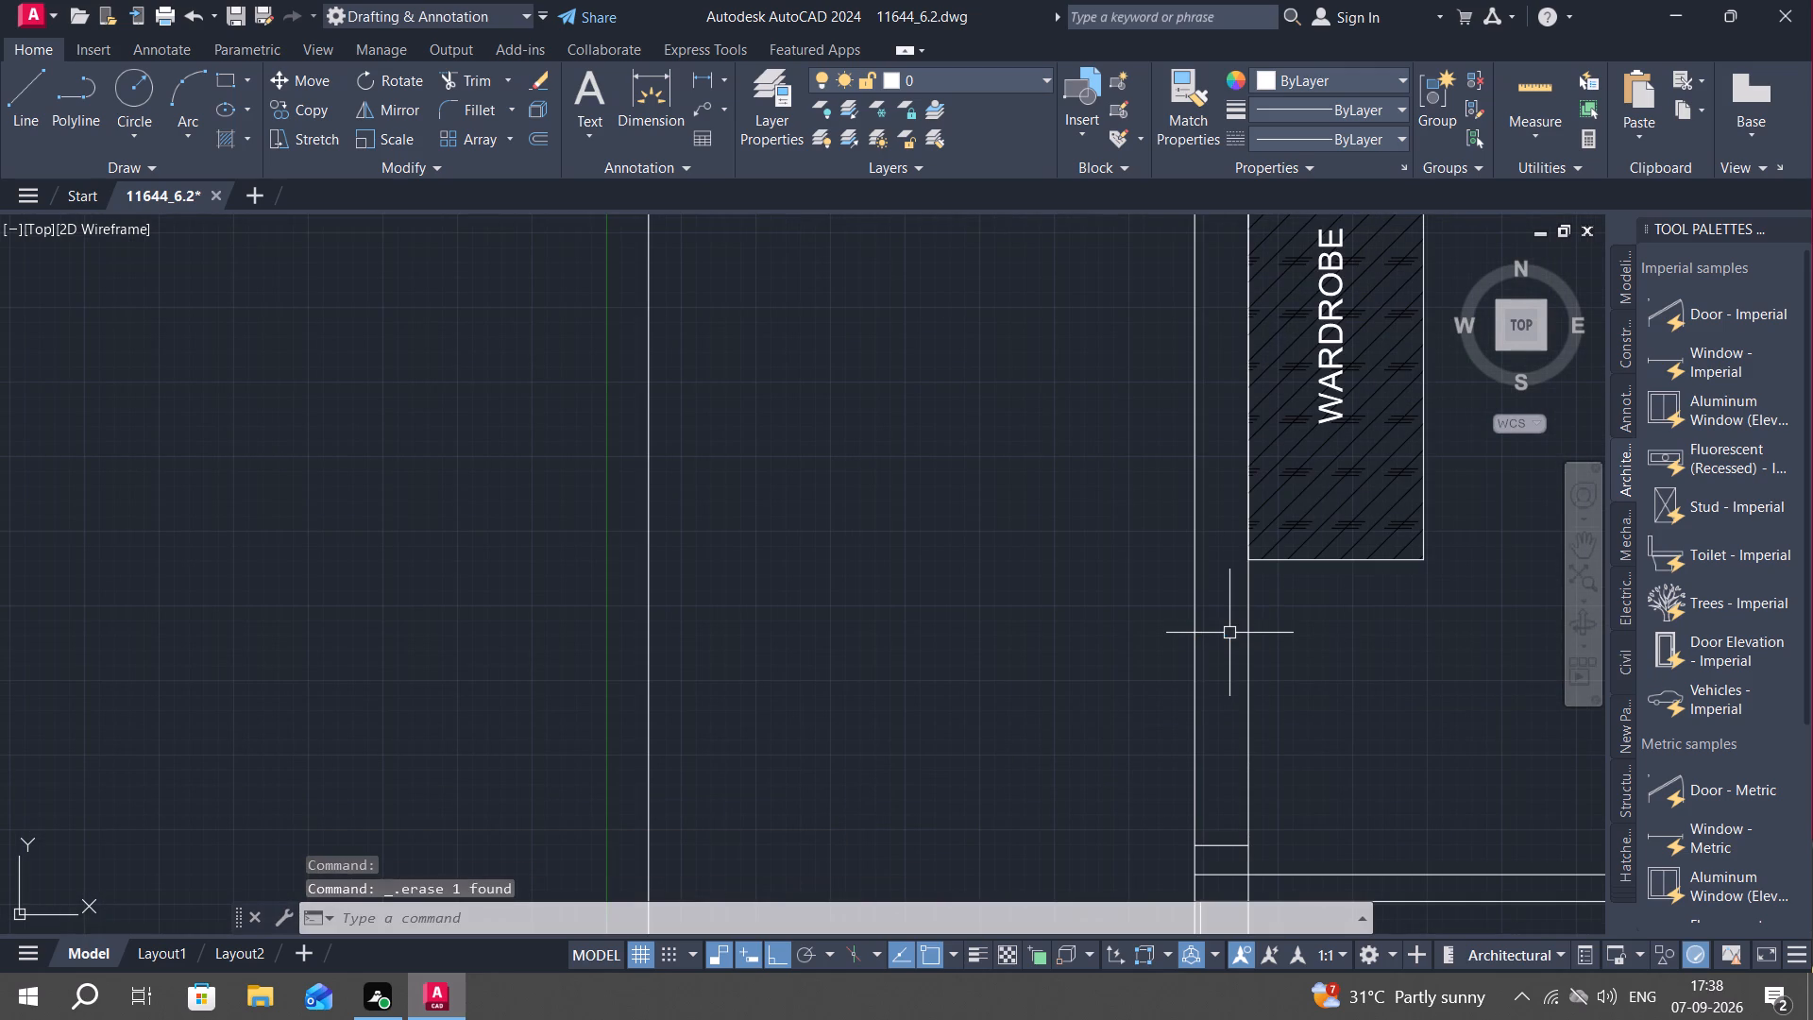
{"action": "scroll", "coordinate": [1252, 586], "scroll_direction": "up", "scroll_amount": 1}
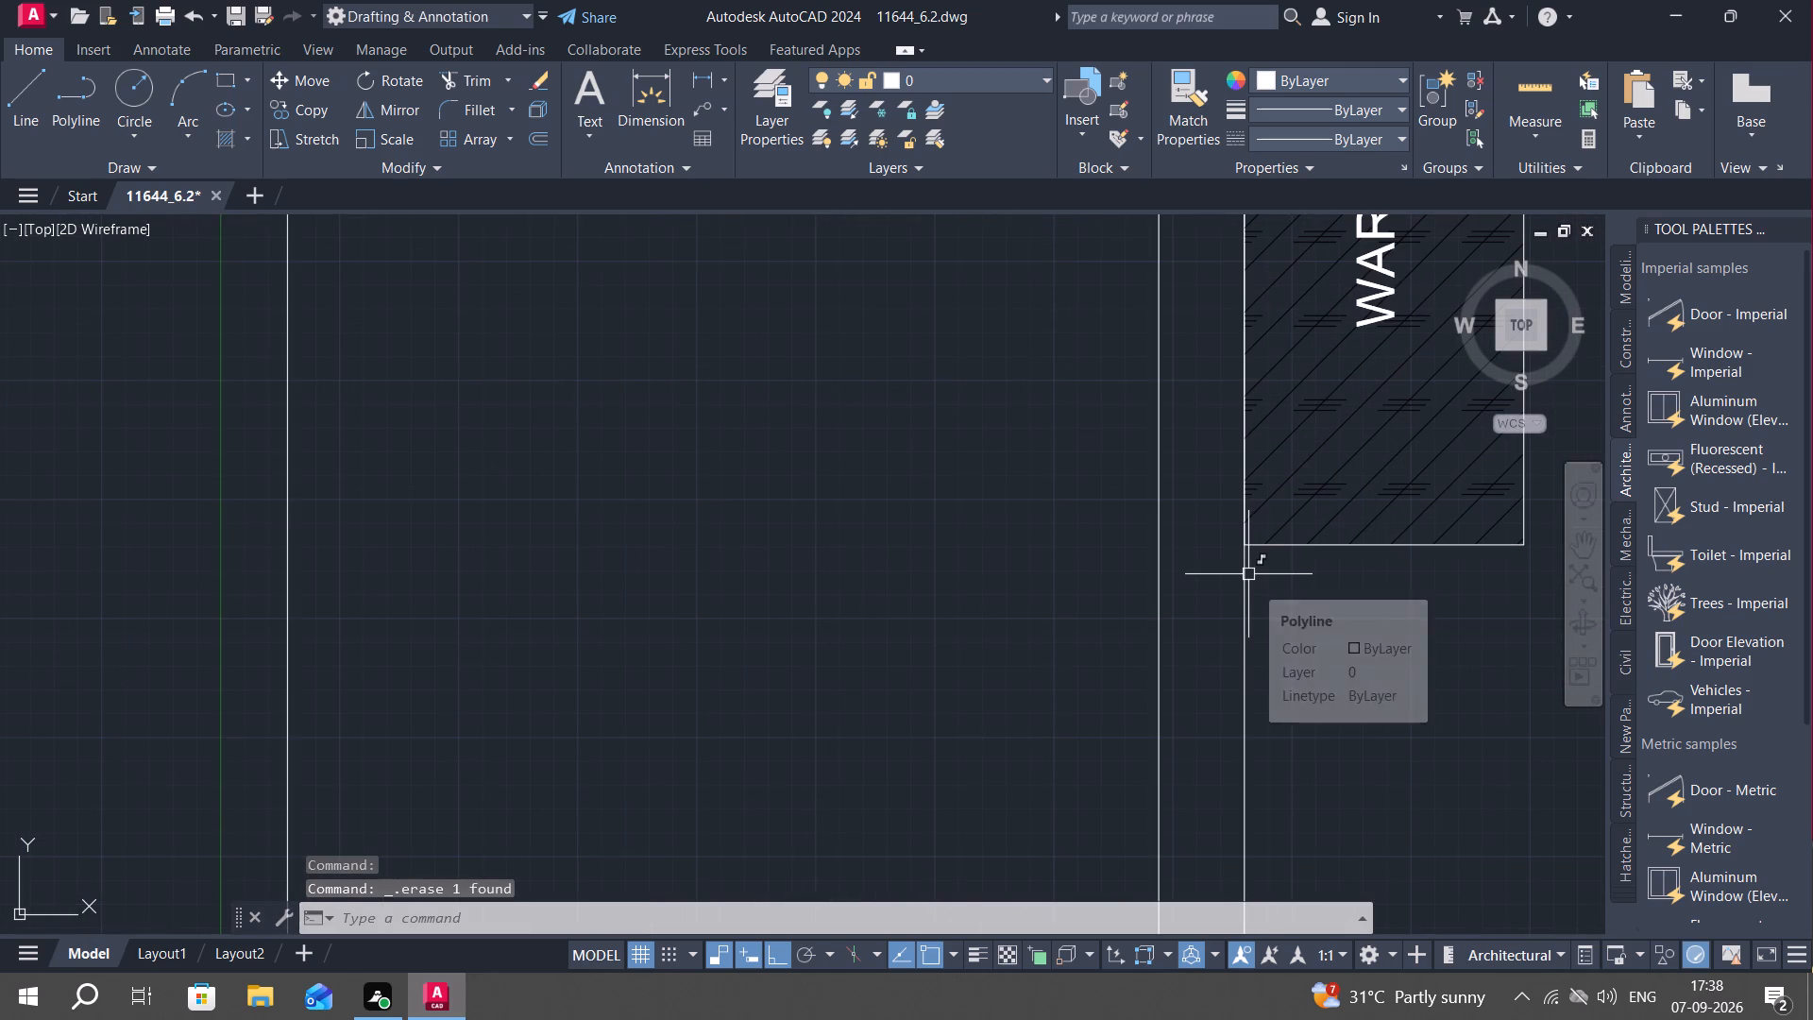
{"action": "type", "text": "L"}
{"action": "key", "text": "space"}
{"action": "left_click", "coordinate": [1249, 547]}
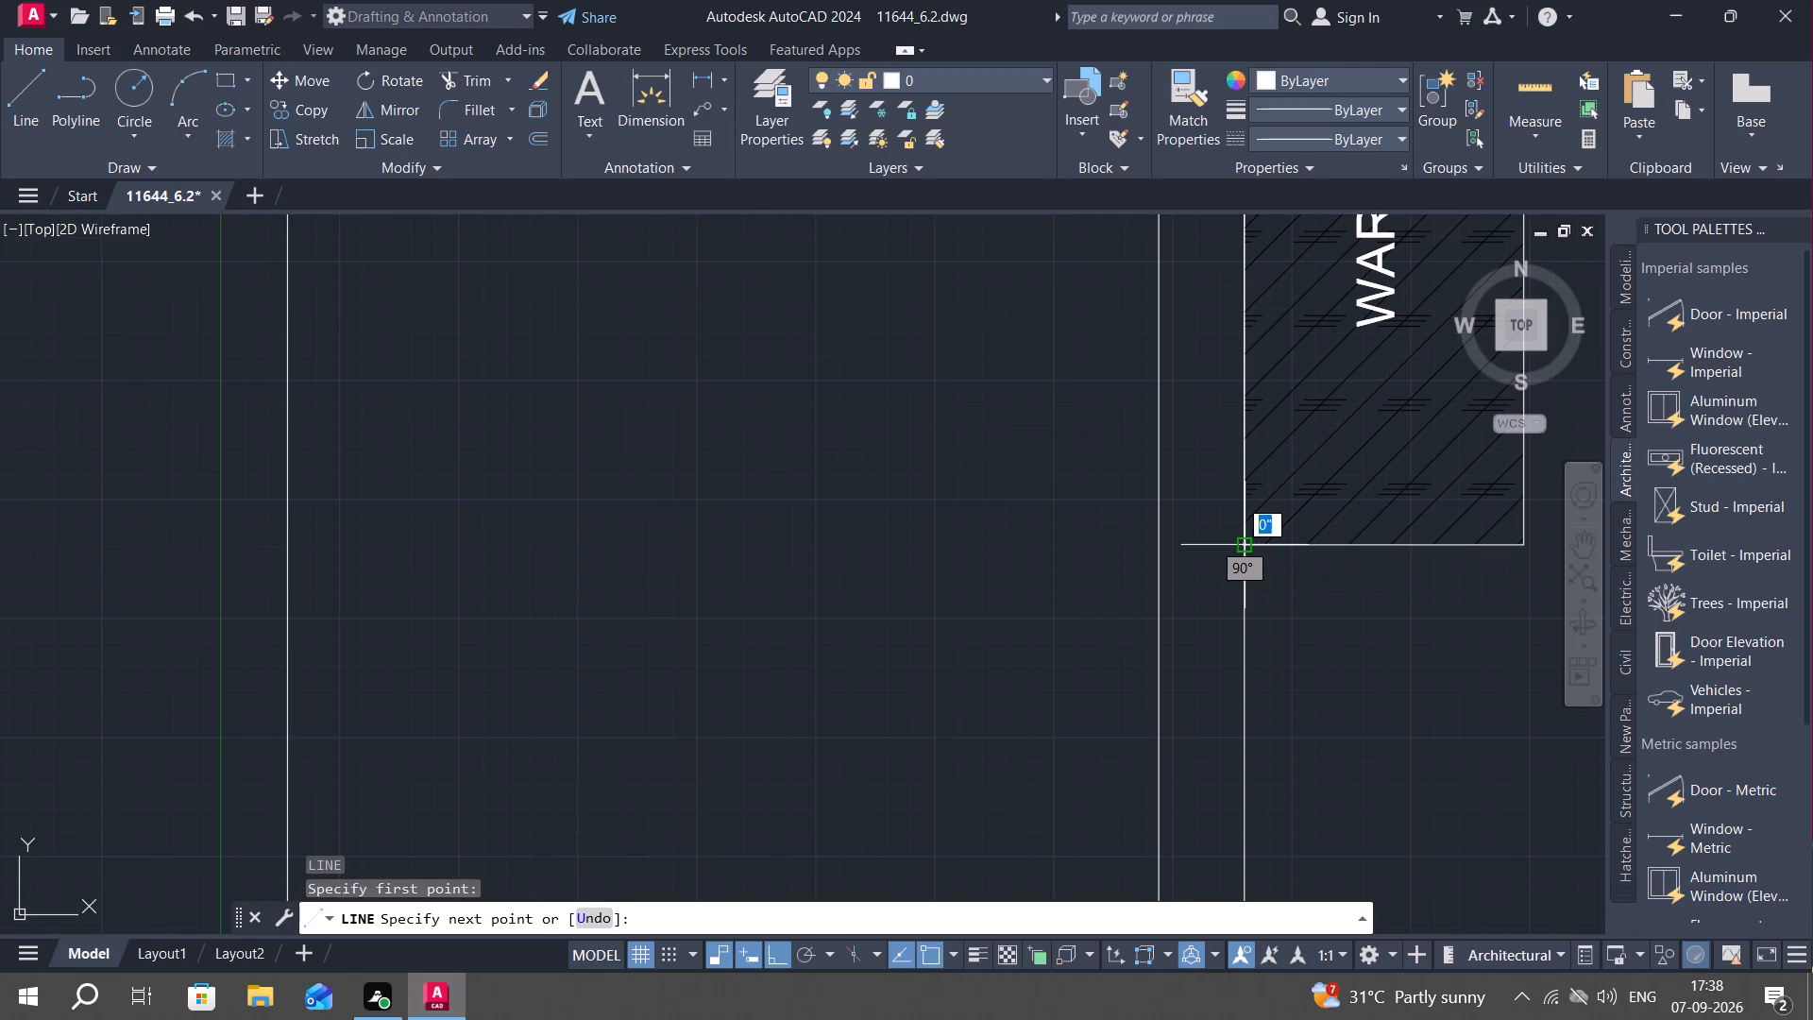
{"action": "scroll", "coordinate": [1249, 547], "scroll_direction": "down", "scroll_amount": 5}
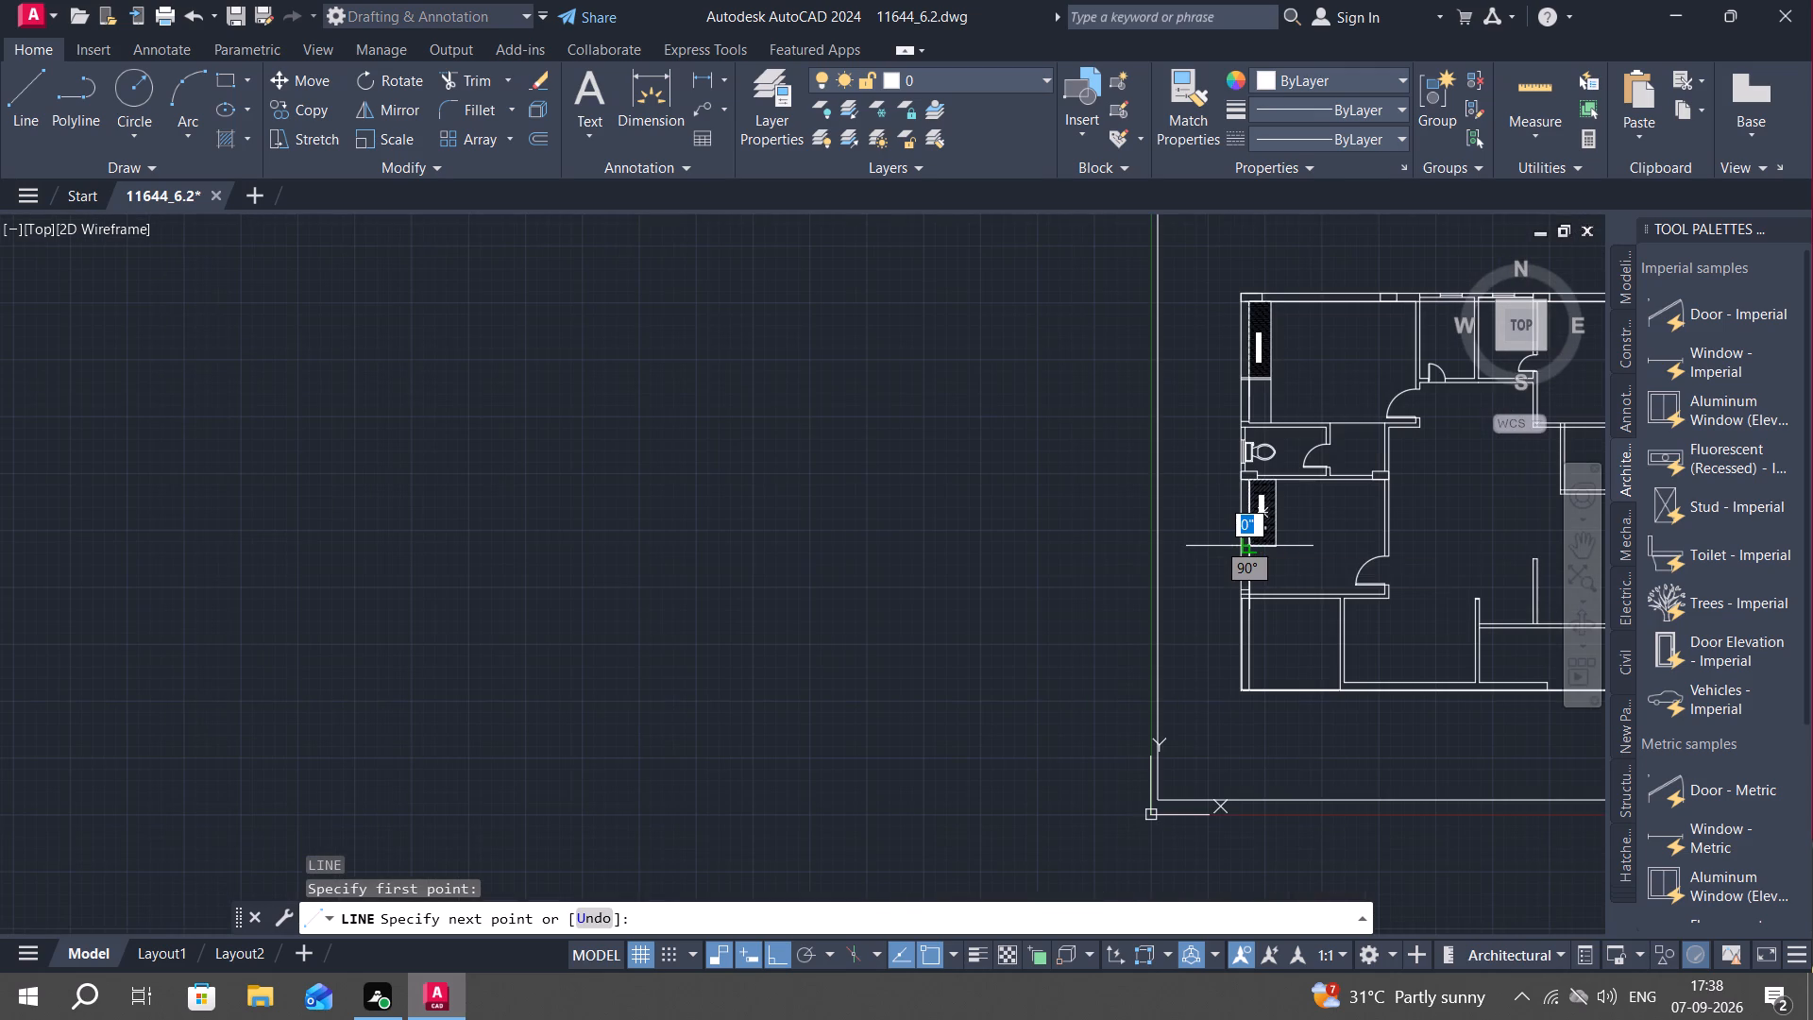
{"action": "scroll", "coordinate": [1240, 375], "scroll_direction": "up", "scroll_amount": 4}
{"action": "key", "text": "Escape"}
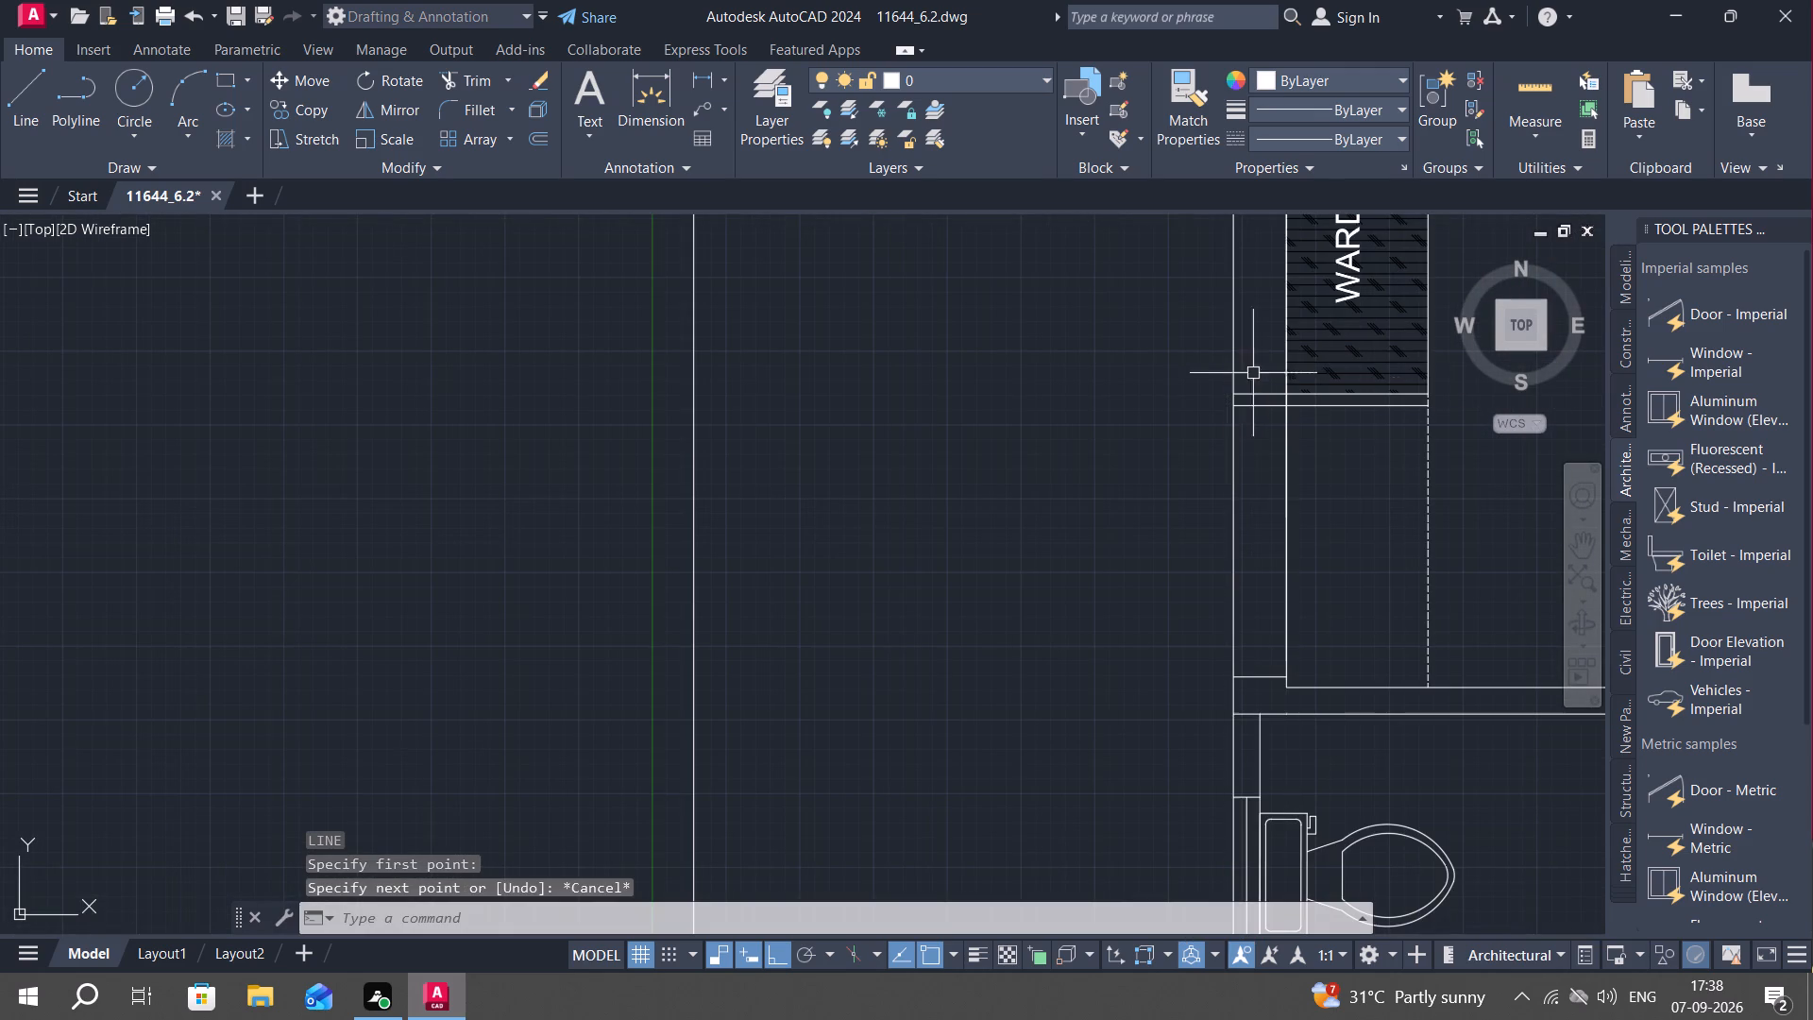
Trim the upper wardrobe's bottom line where it crosses the outer wall thickness.
{"action": "type", "text": "TR"}
{"action": "key", "text": "space"}
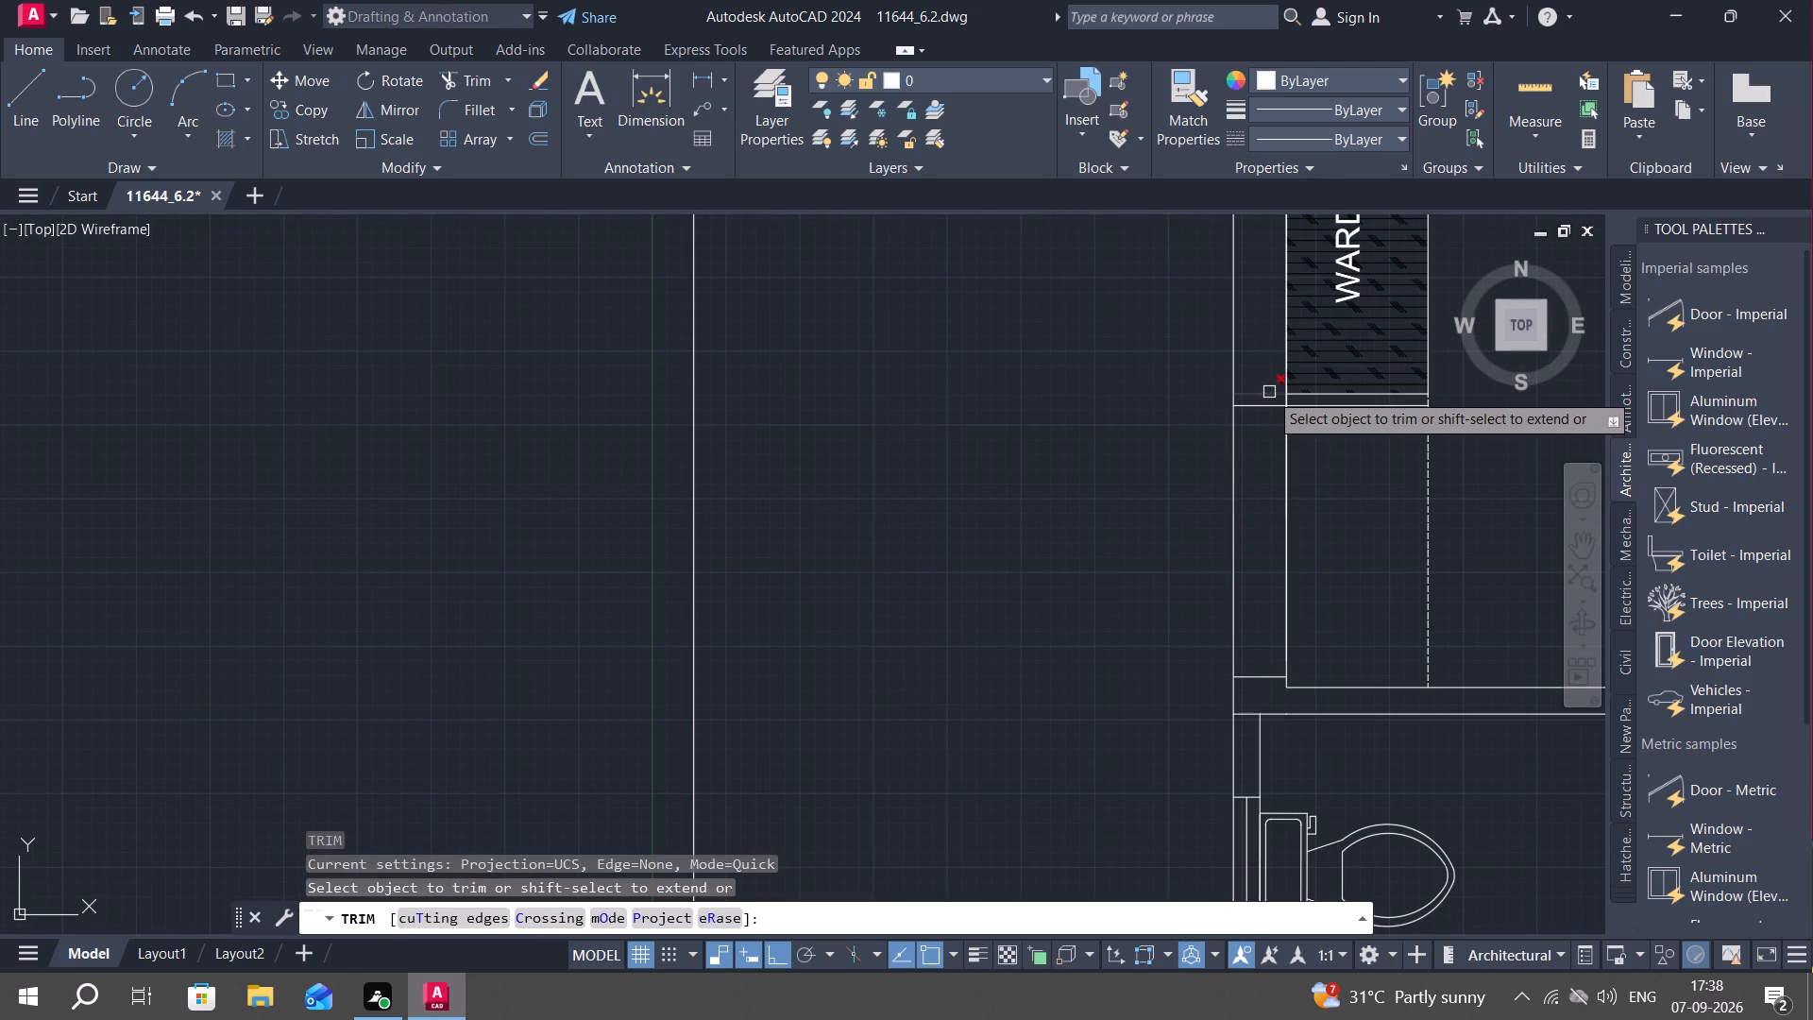
{"action": "left_click", "coordinate": [1269, 392]}
{"action": "key", "text": "Escape"}
Draw a vertical centre line in the outer wall between the midpoints of the two opening lines below the upper wardrobe.
{"action": "type", "text": "L"}
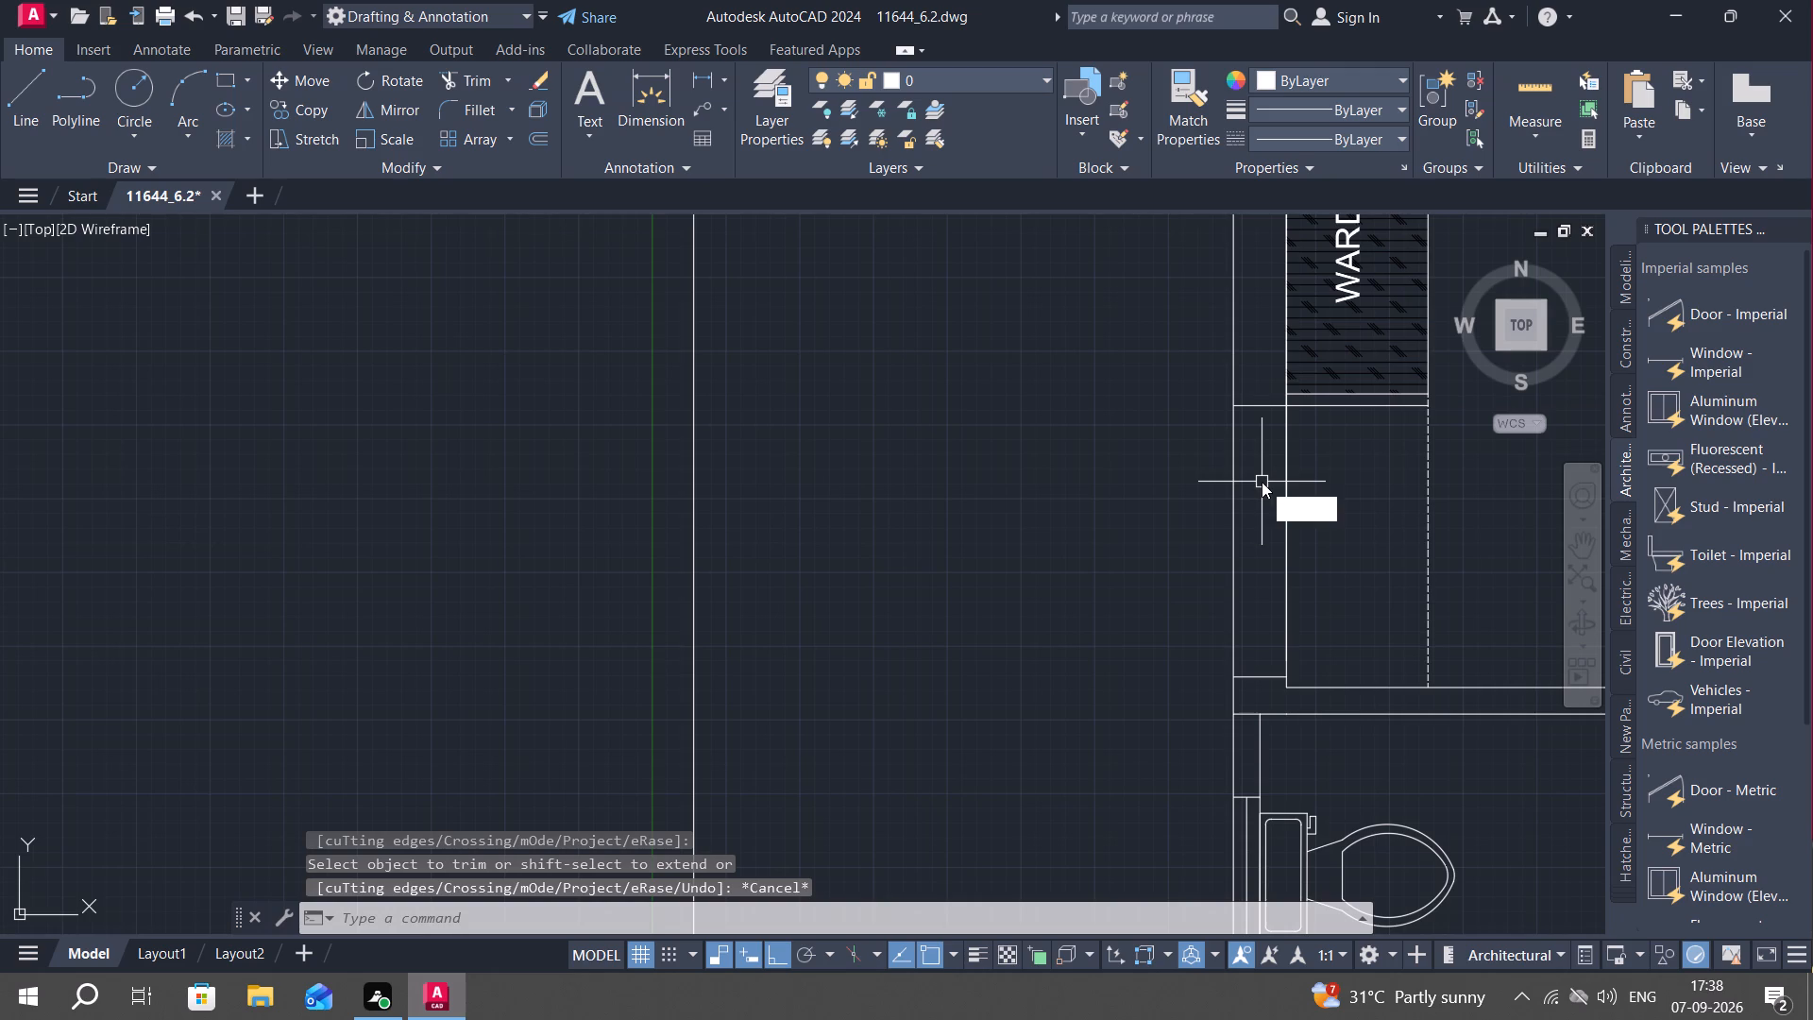
{"action": "key", "text": "space"}
{"action": "left_click", "coordinate": [1262, 675]}
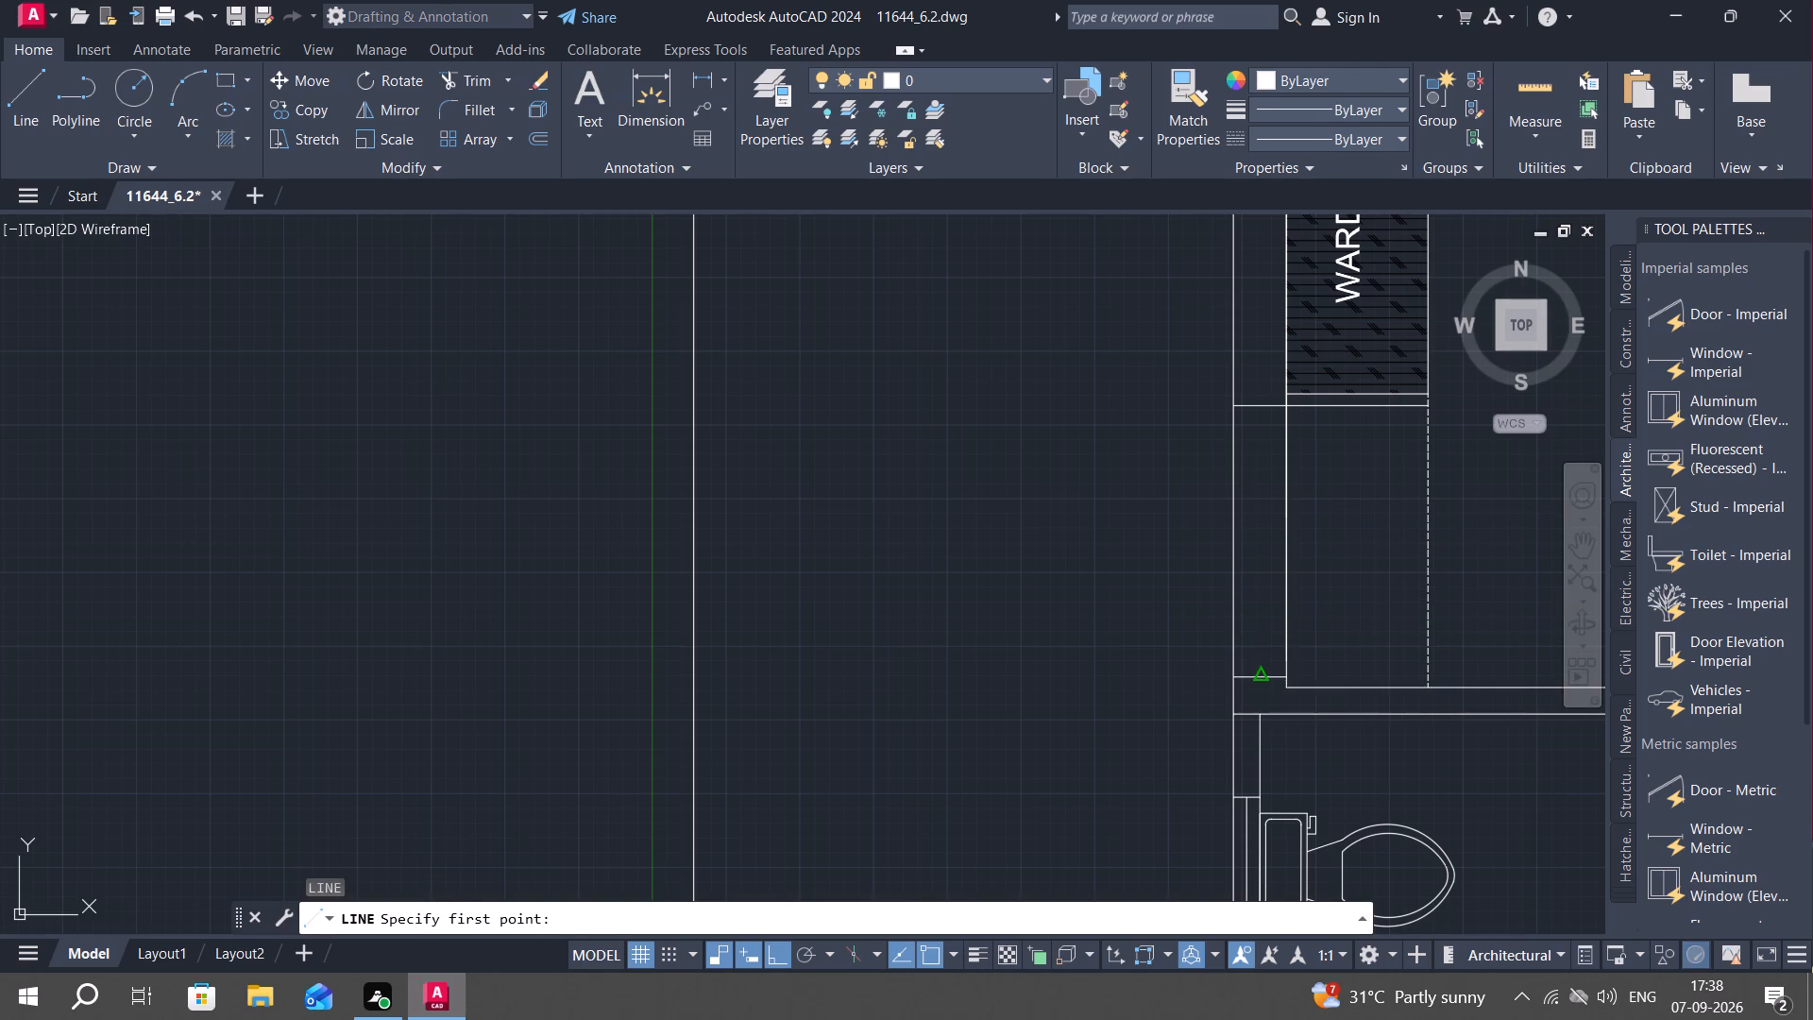
{"action": "left_click", "coordinate": [1262, 409]}
{"action": "key", "text": "Escape"}
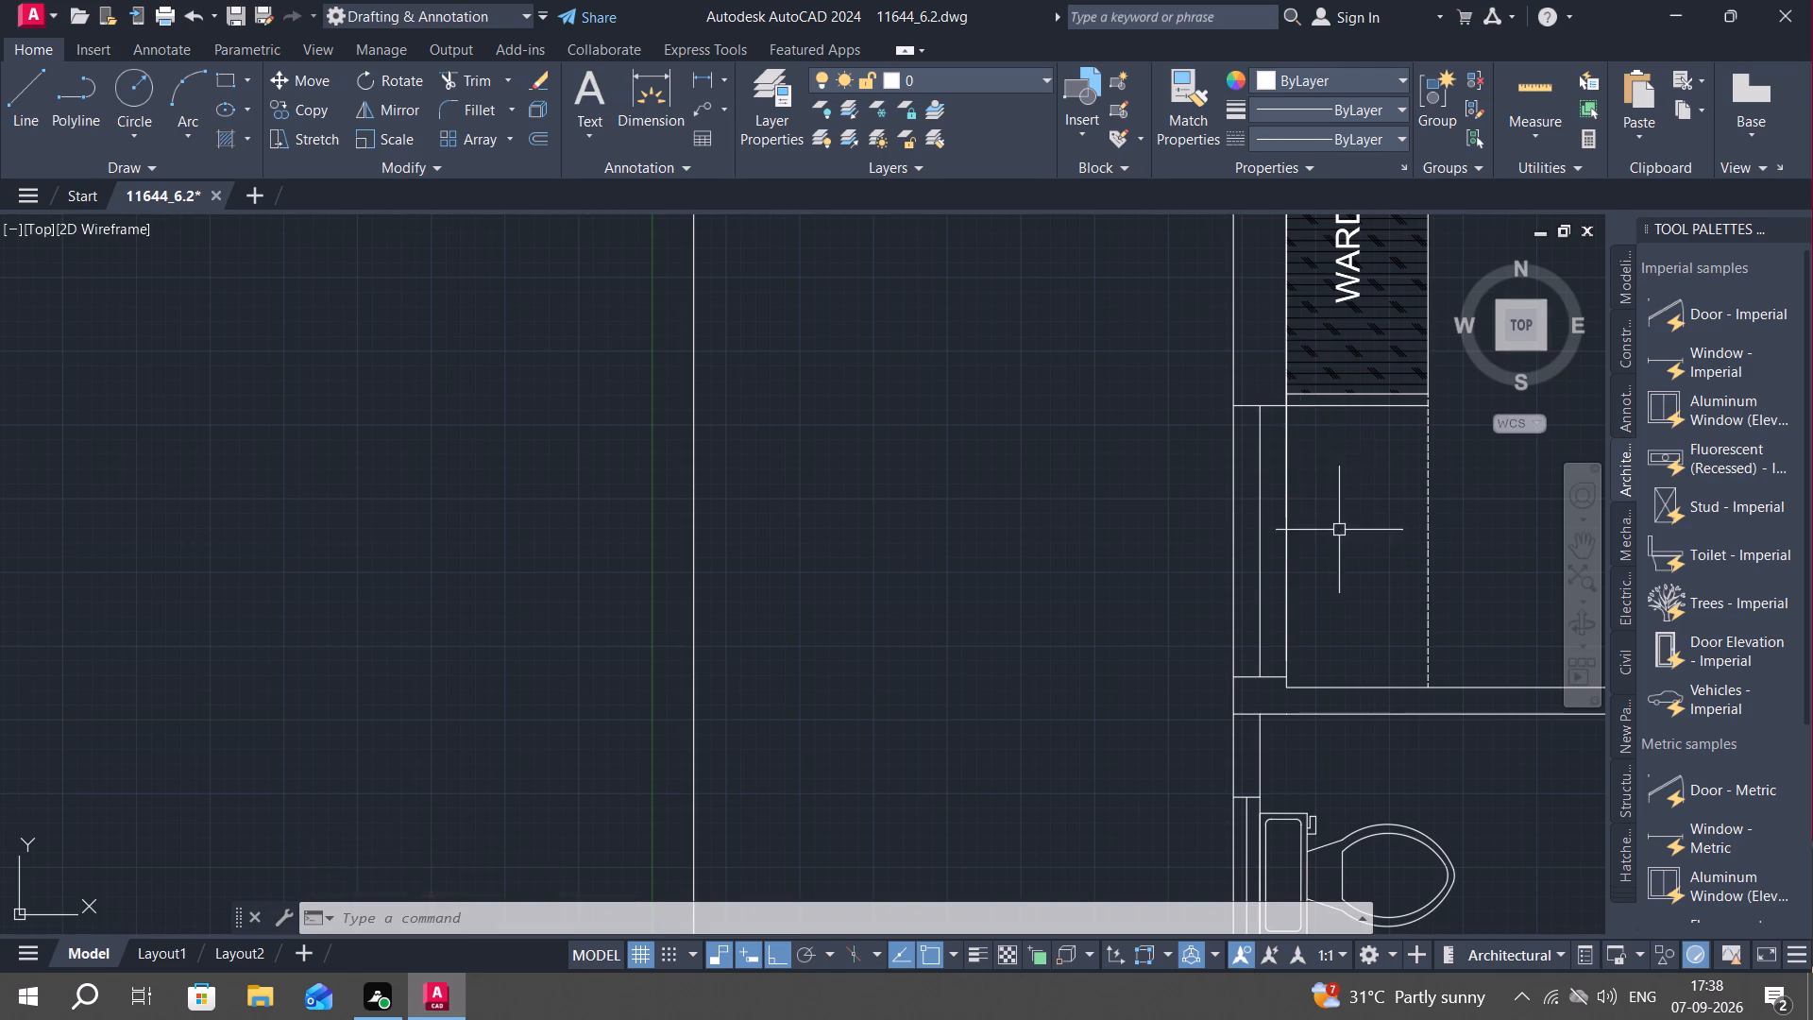
Draw a horizontal line across the outer wall from the lower wardrobe's bottom corner to the wall's outer face.
{"action": "middle_click_drag", "start_coordinate": [1342, 533], "coordinate": [1296, 364]}
{"action": "scroll", "coordinate": [1295, 359], "scroll_direction": "down", "scroll_amount": 2}
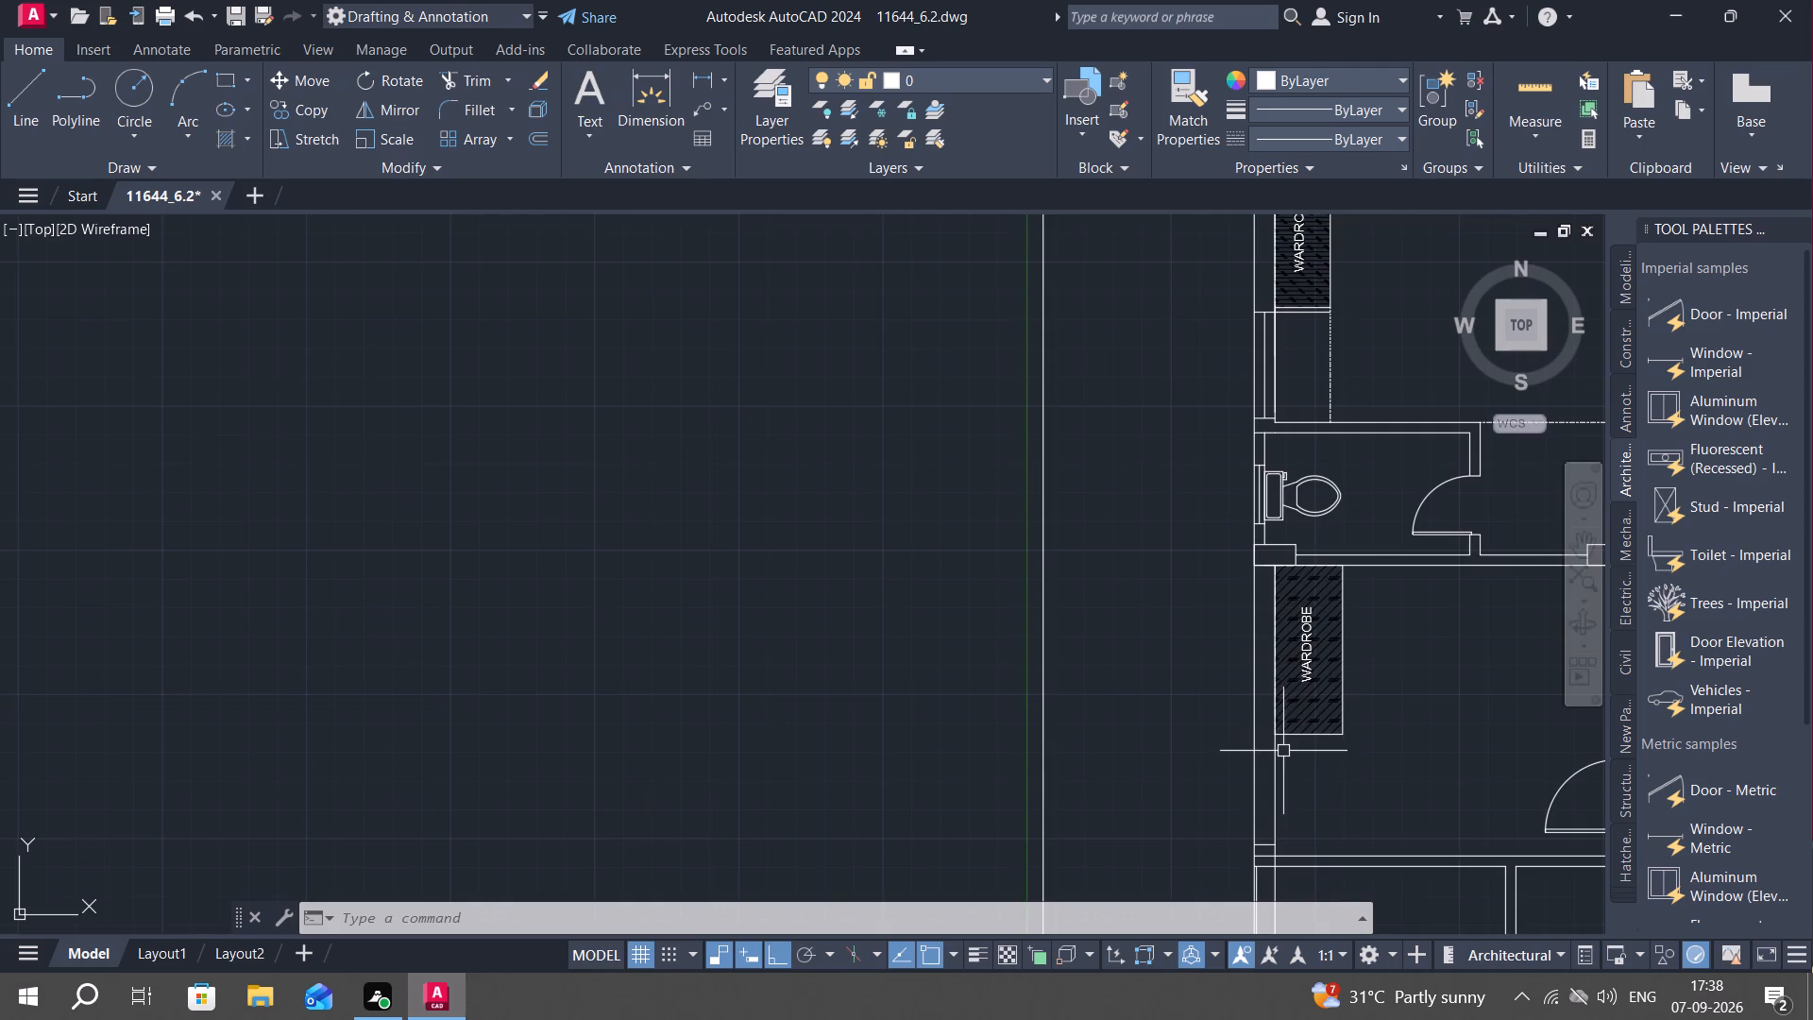
{"action": "scroll", "coordinate": [1281, 748], "scroll_direction": "up", "scroll_amount": 4}
{"action": "middle_click_drag", "start_coordinate": [1264, 726], "coordinate": [1024, 568]}
{"action": "scroll", "coordinate": [1036, 596], "scroll_direction": "down", "scroll_amount": 1}
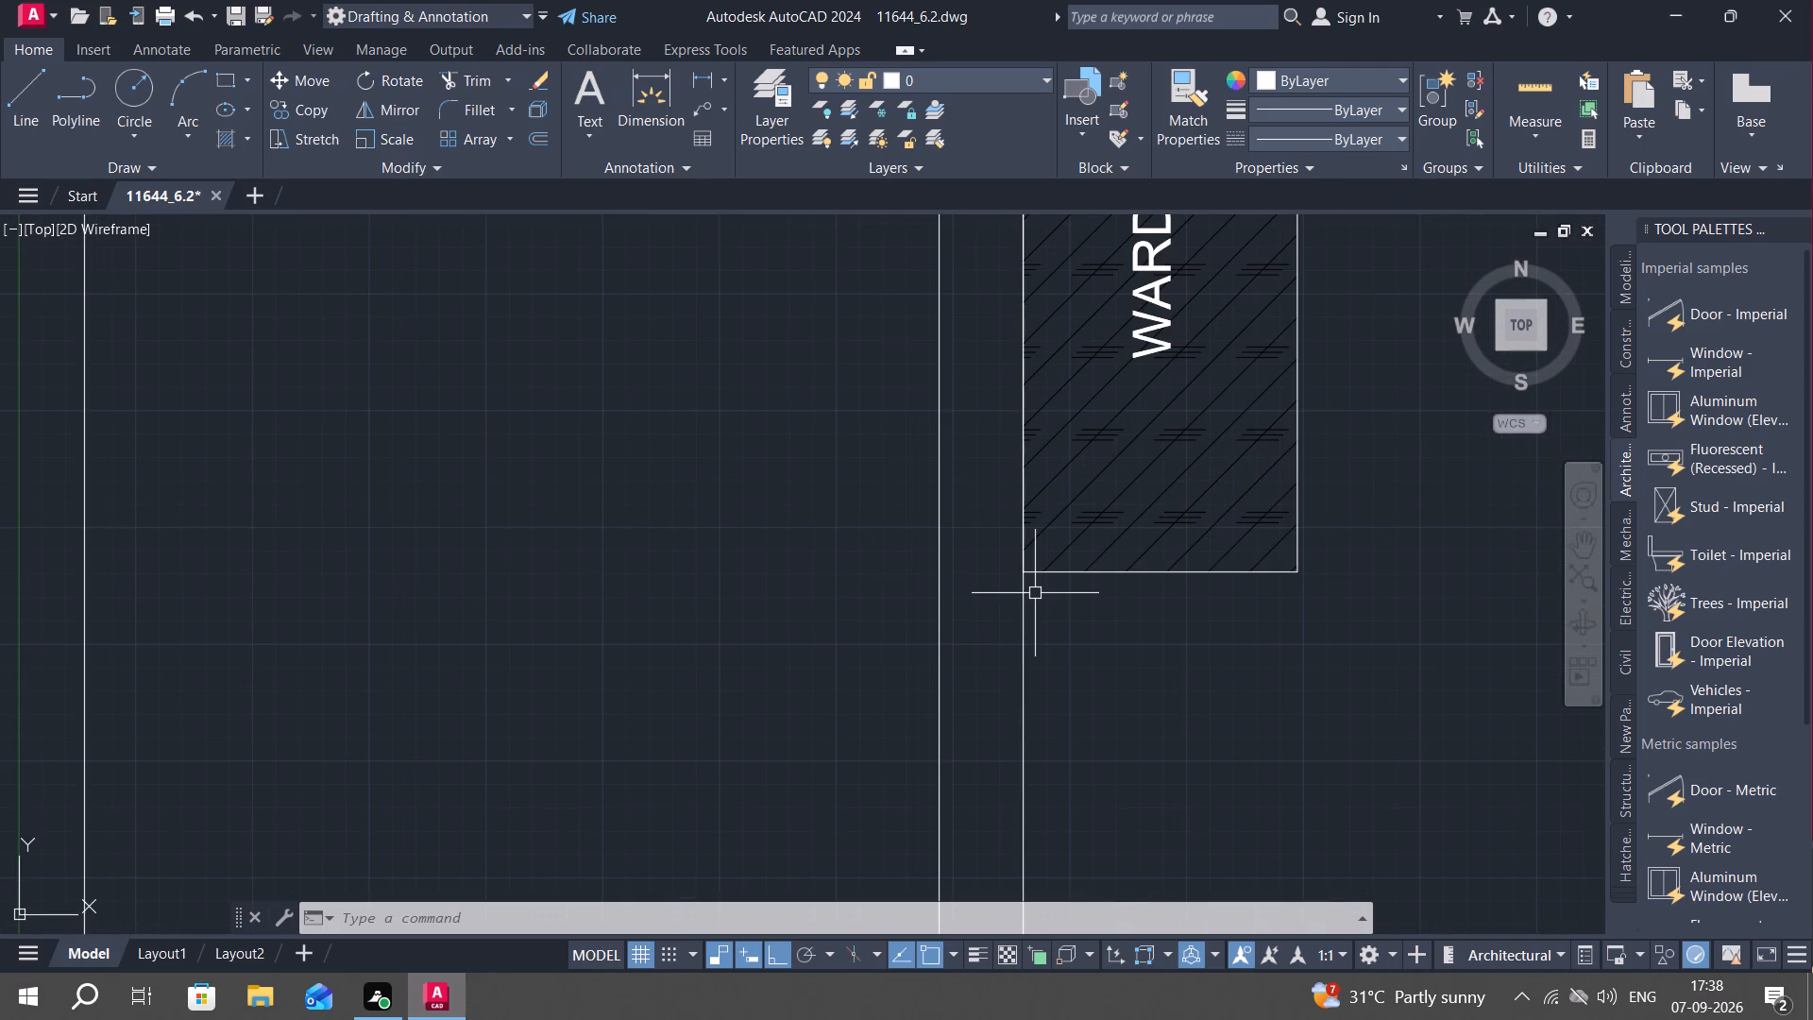
{"action": "type", "text": "L"}
{"action": "key", "text": "space"}
{"action": "left_click", "coordinate": [1019, 577]}
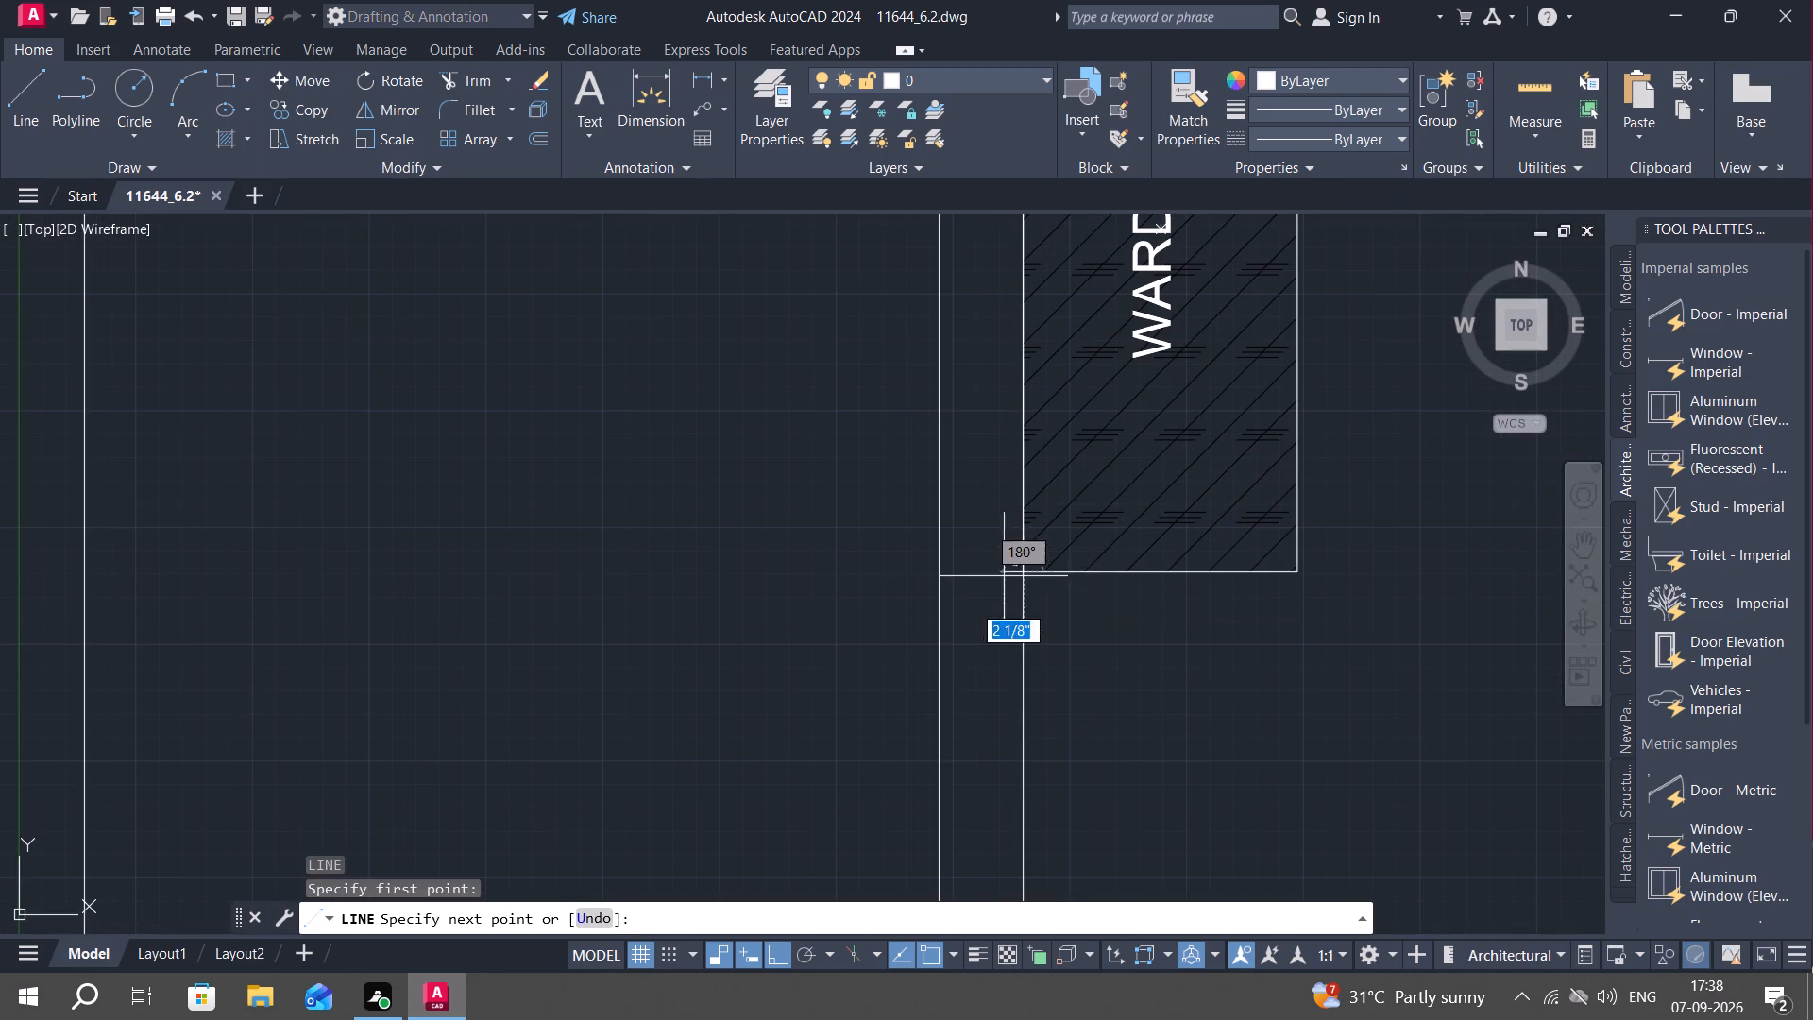
{"action": "left_click", "coordinate": [941, 575]}
{"action": "key", "text": "grave"}
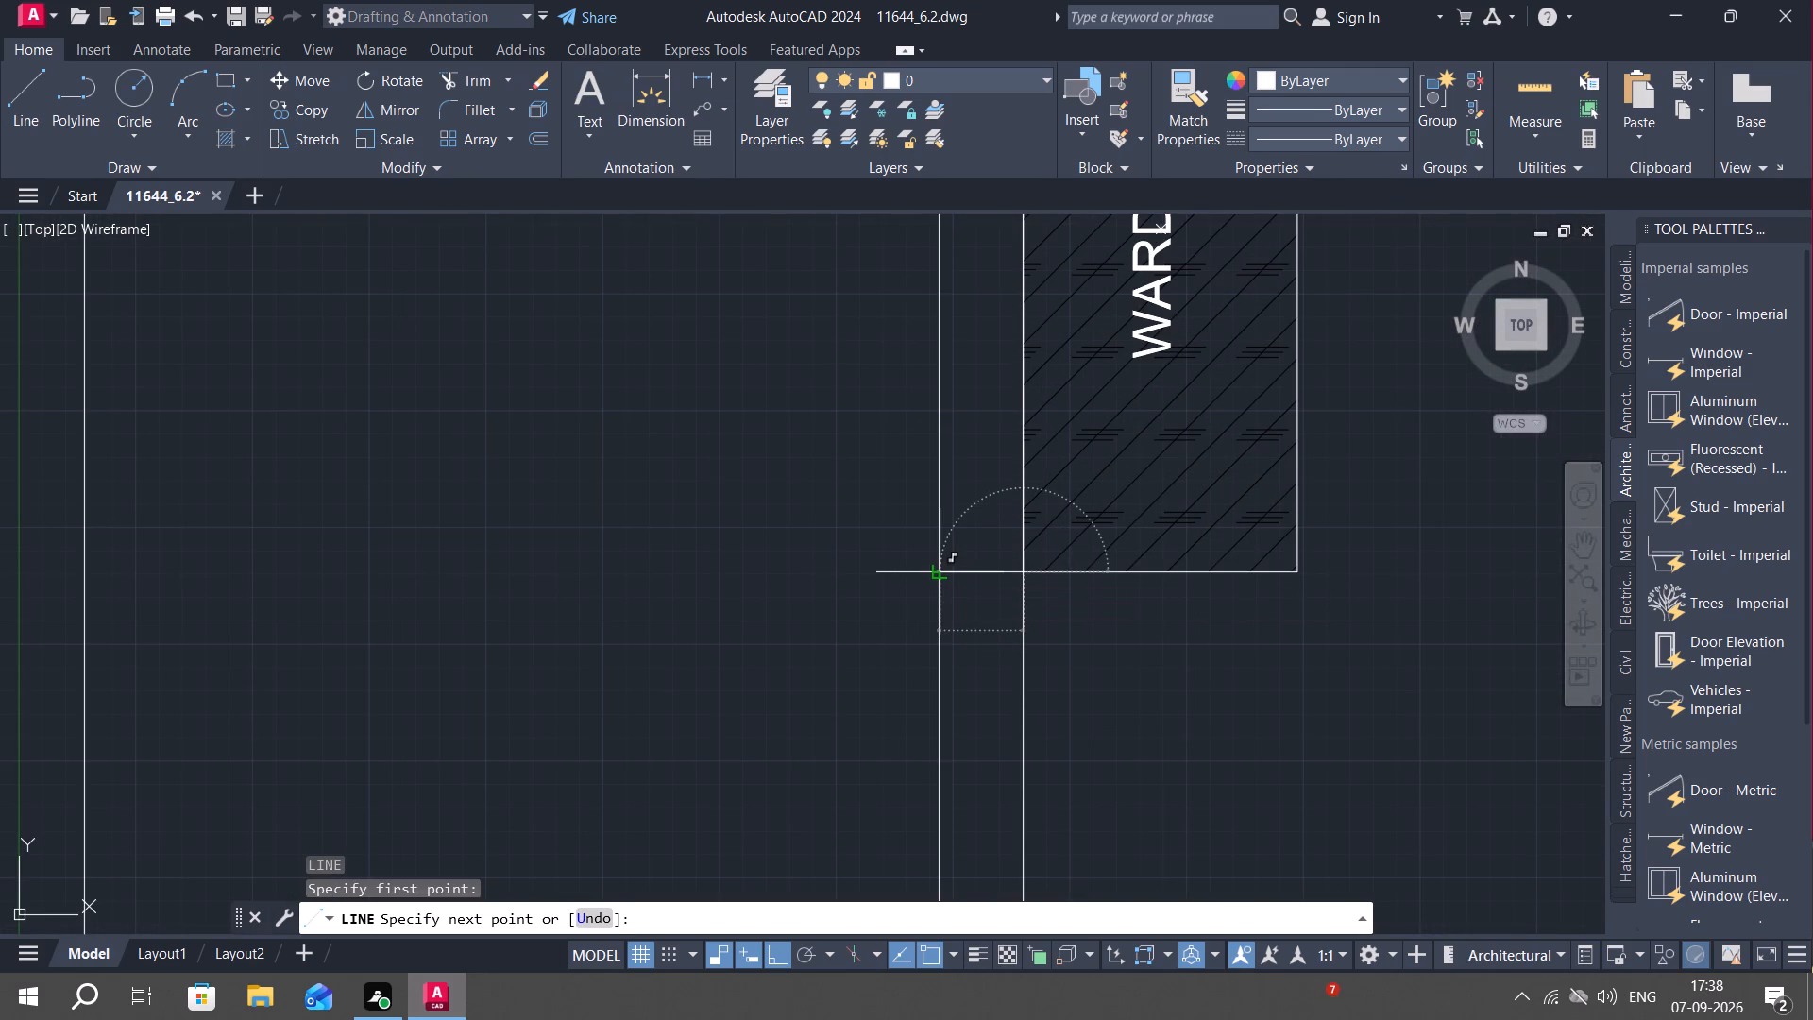
{"action": "key", "text": "Escape"}
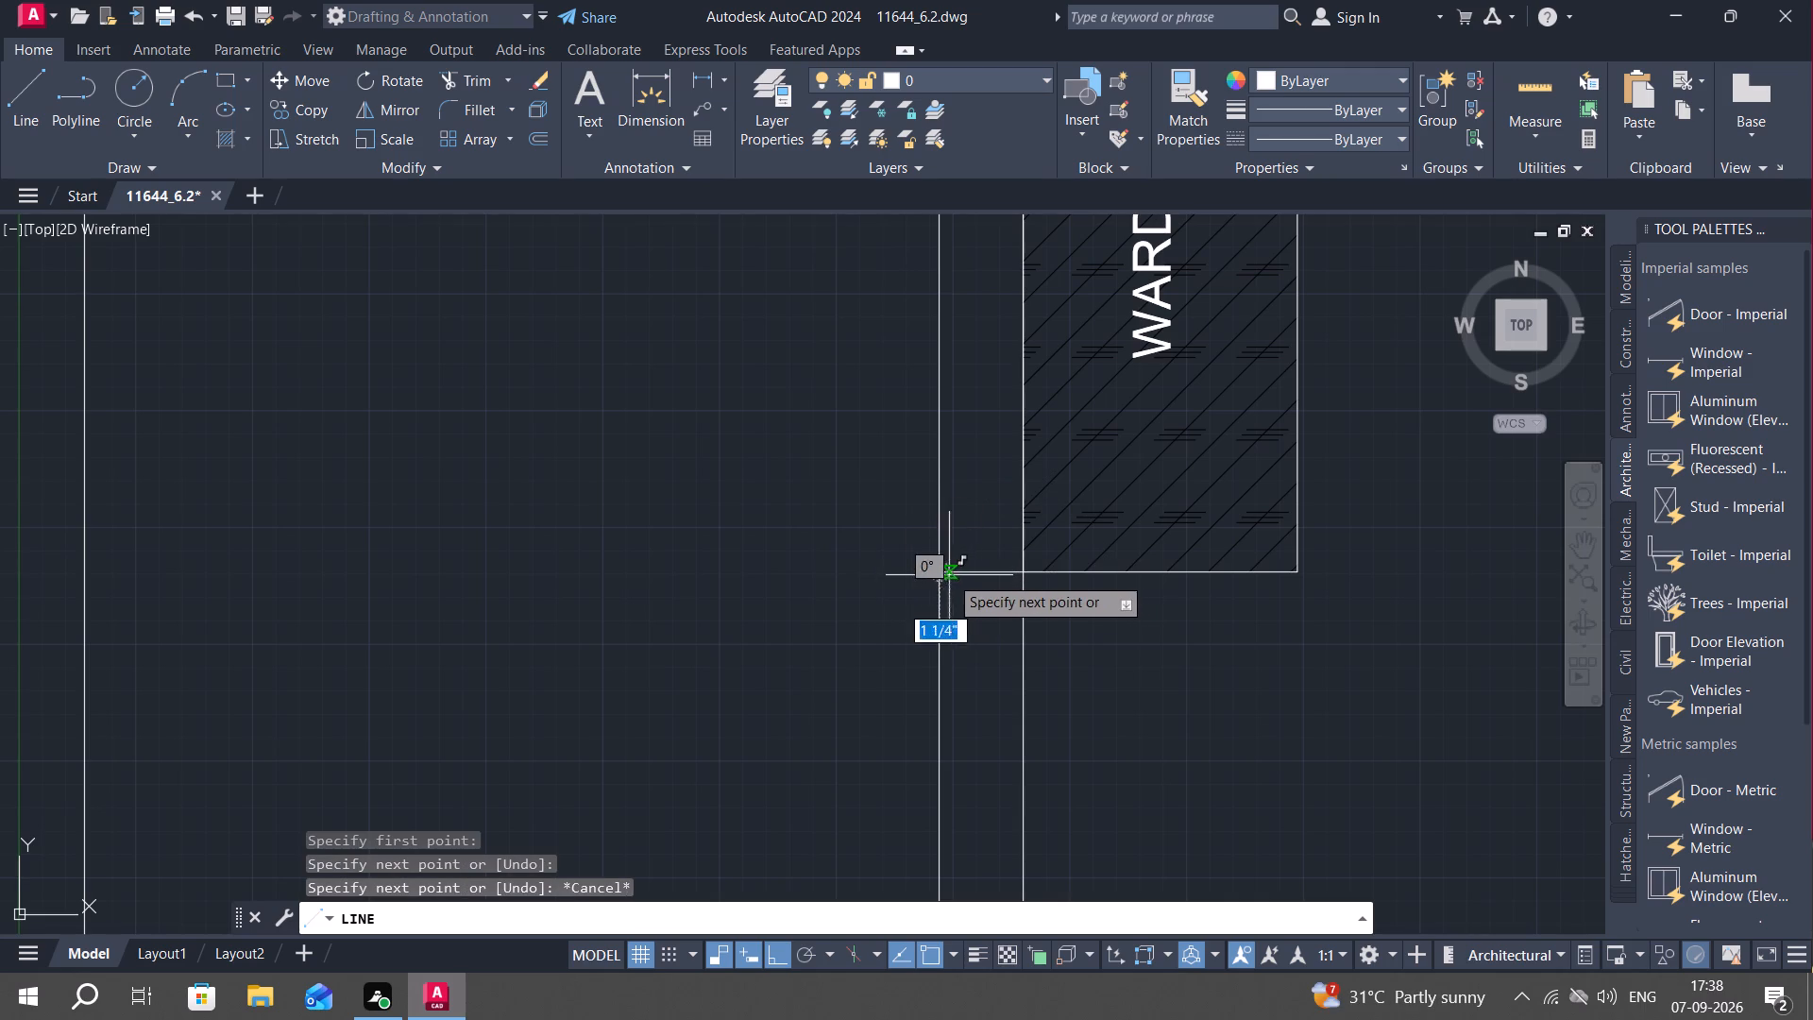
{"action": "left_click", "coordinate": [938, 573]}
{"action": "key", "text": "Escape"}
{"action": "key", "text": "Escape"}
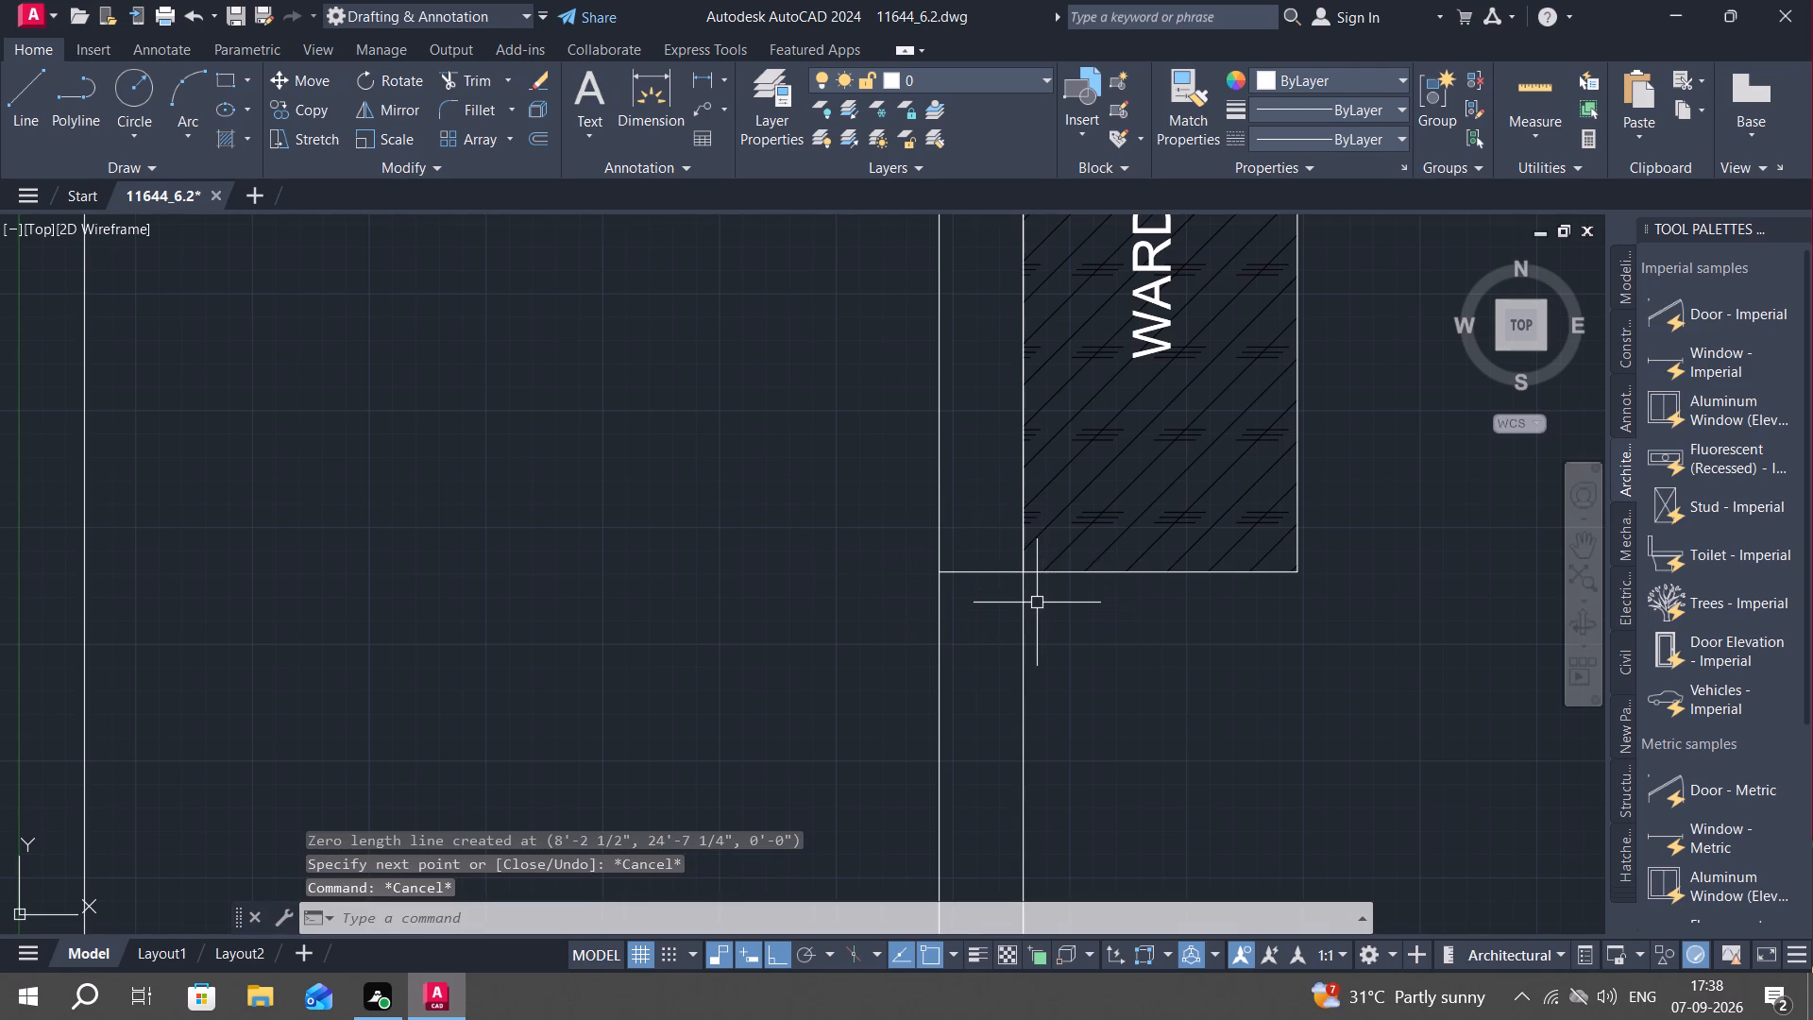
Offset the horizontal line across the outer wall at the lower wardrobe's bottom edge 2" downward.
{"action": "key", "text": "o"}
{"action": "key", "text": "space"}
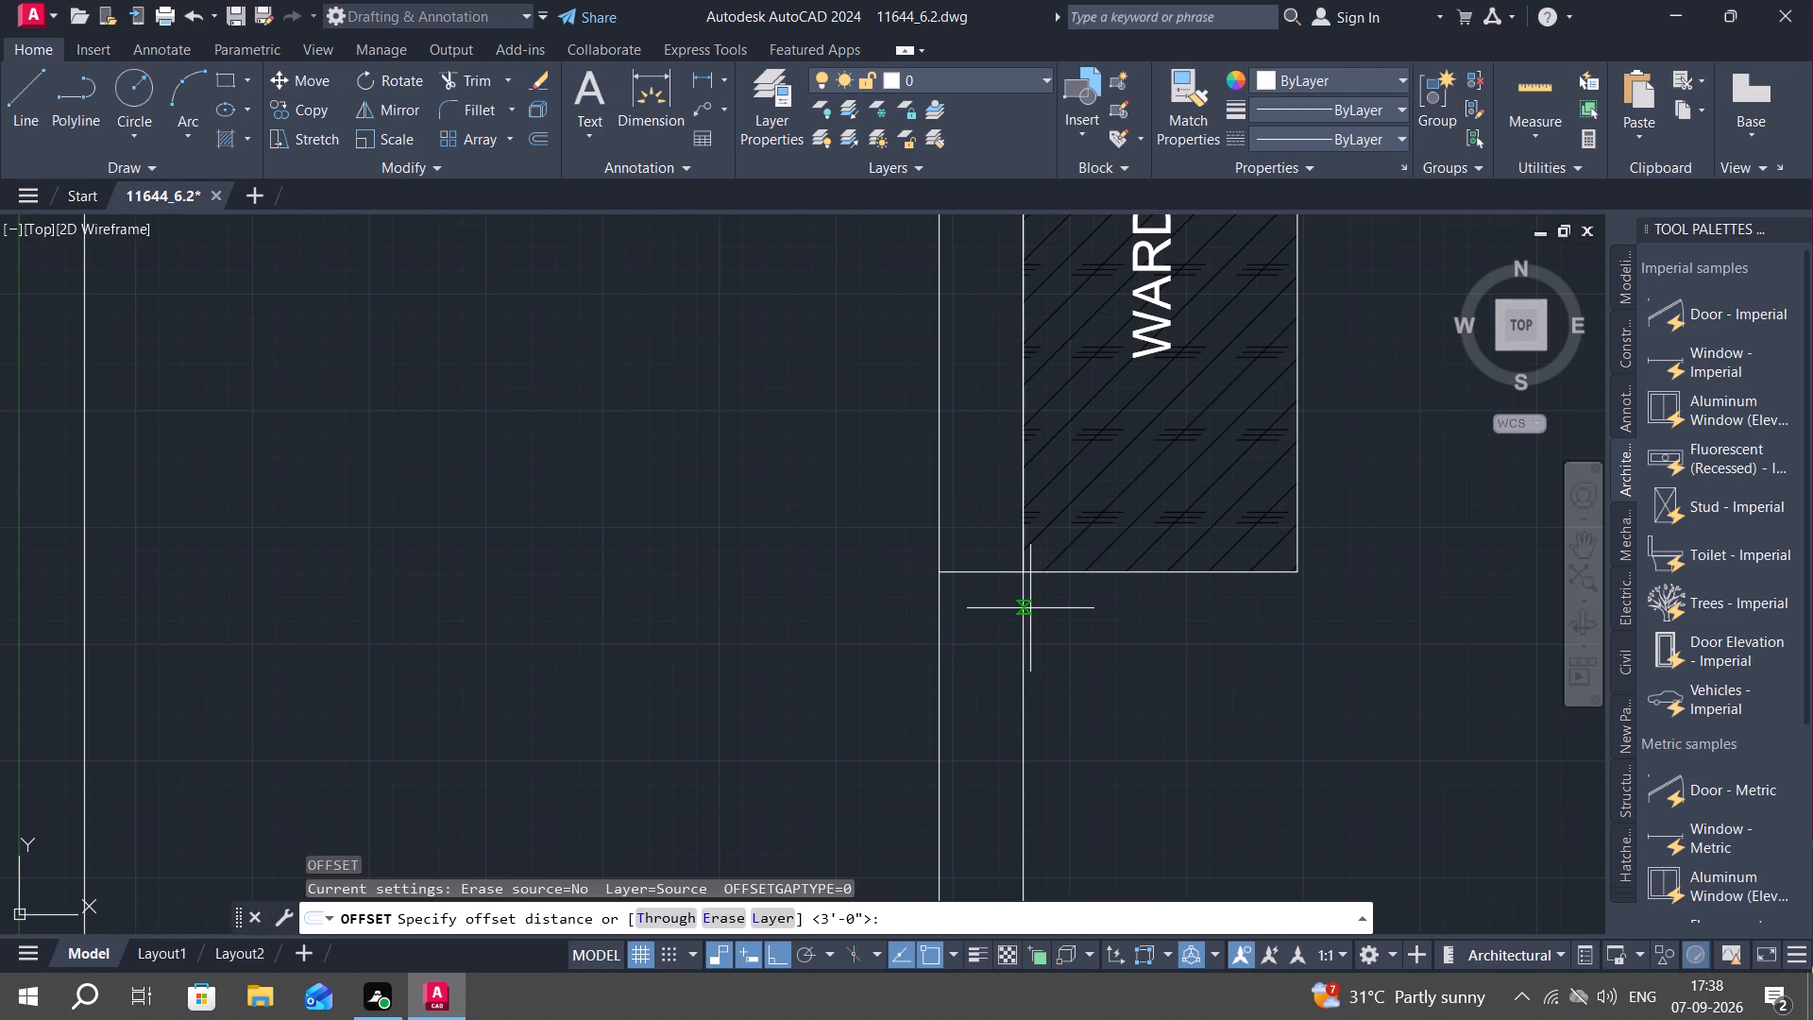
{"action": "type", "text": "2\""}
{"action": "key", "text": "Return"}
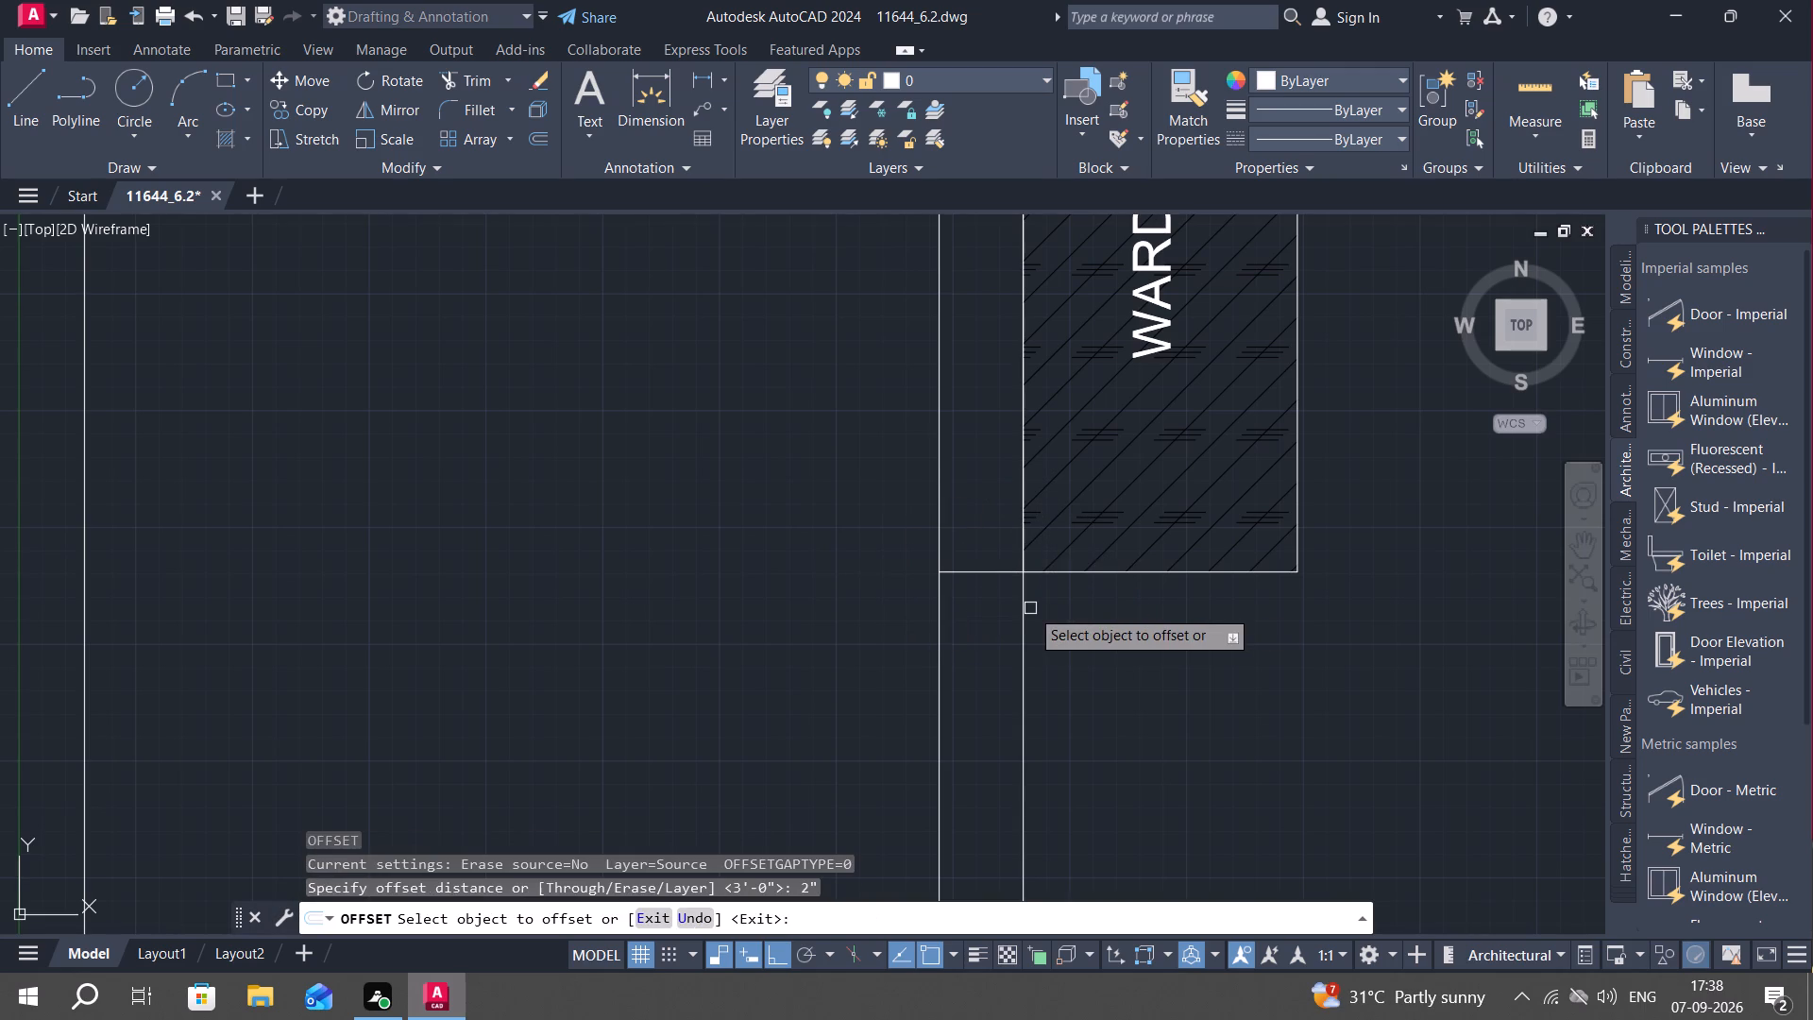
{"action": "left_click", "coordinate": [972, 574]}
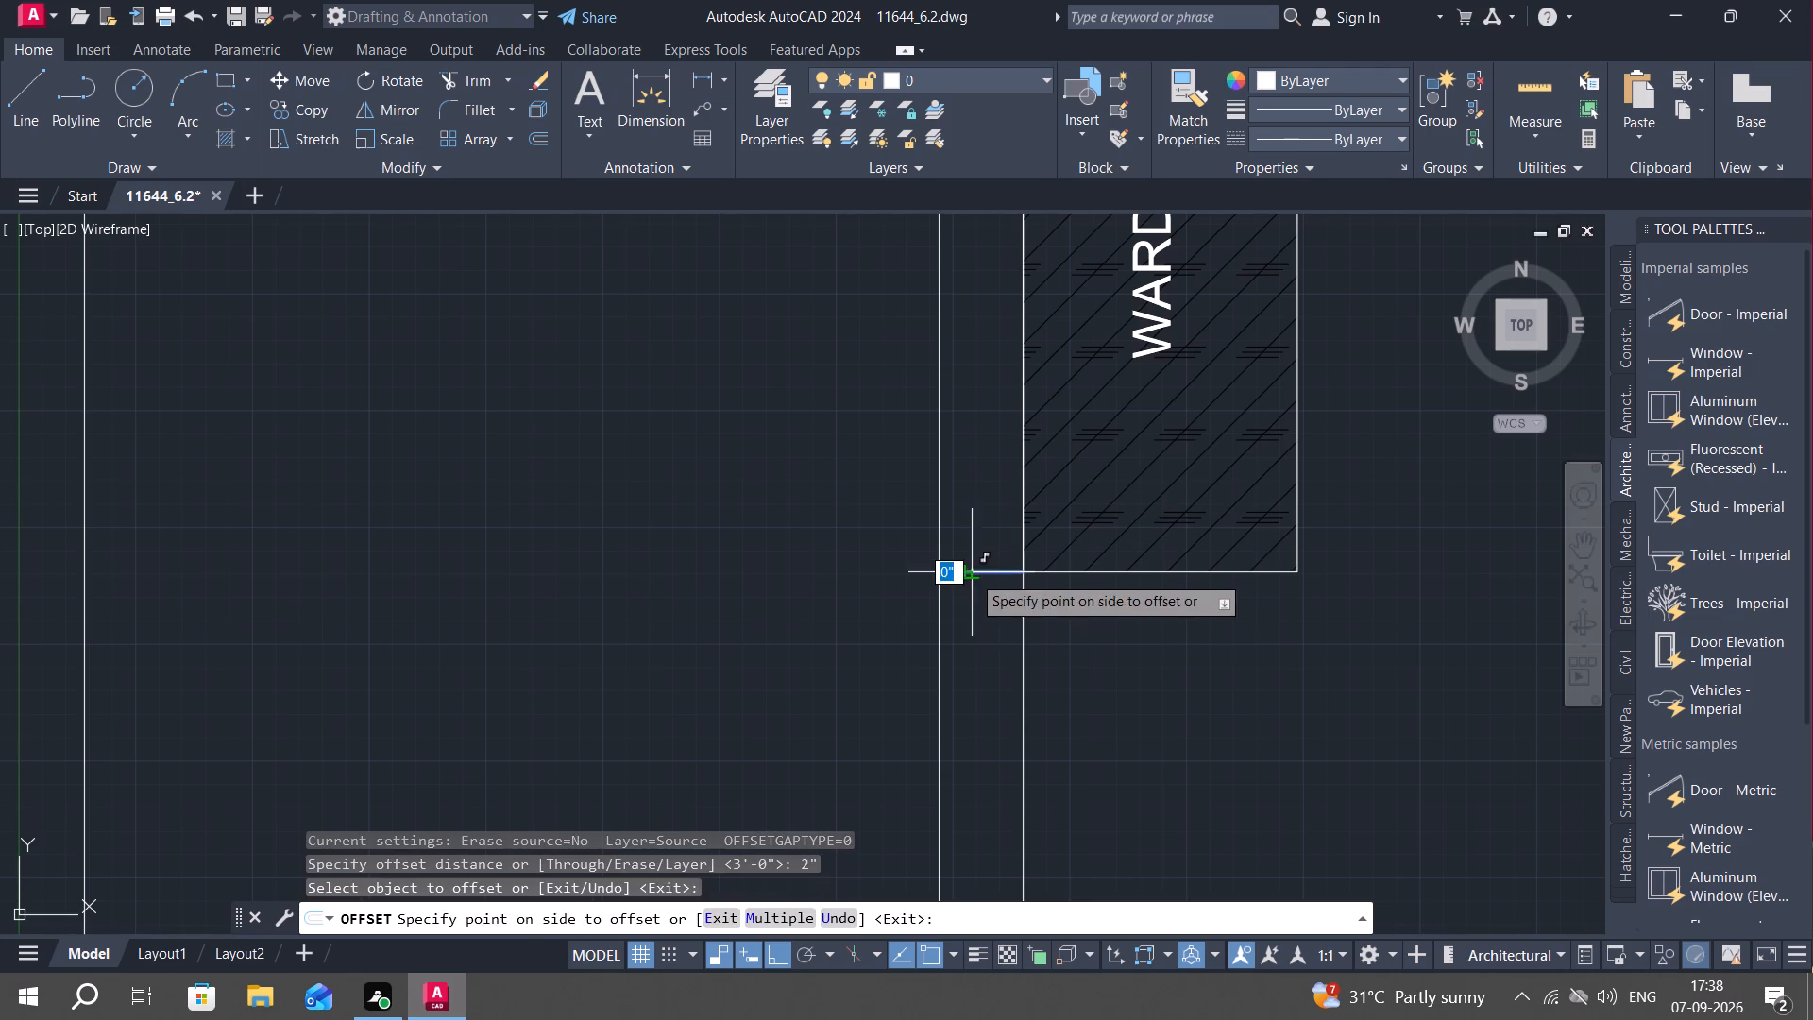
{"action": "left_click", "coordinate": [988, 639]}
{"action": "key", "text": "Escape"}
Draw a vertical line from the lower wardrobe's bottom room-side corner down to the room's bottom wall.
{"action": "scroll", "coordinate": [1294, 647], "scroll_direction": "down", "scroll_amount": 1}
{"action": "middle_click_drag", "start_coordinate": [1282, 667], "coordinate": [1081, 674]}
{"action": "scroll", "coordinate": [1089, 673], "scroll_direction": "down", "scroll_amount": 1}
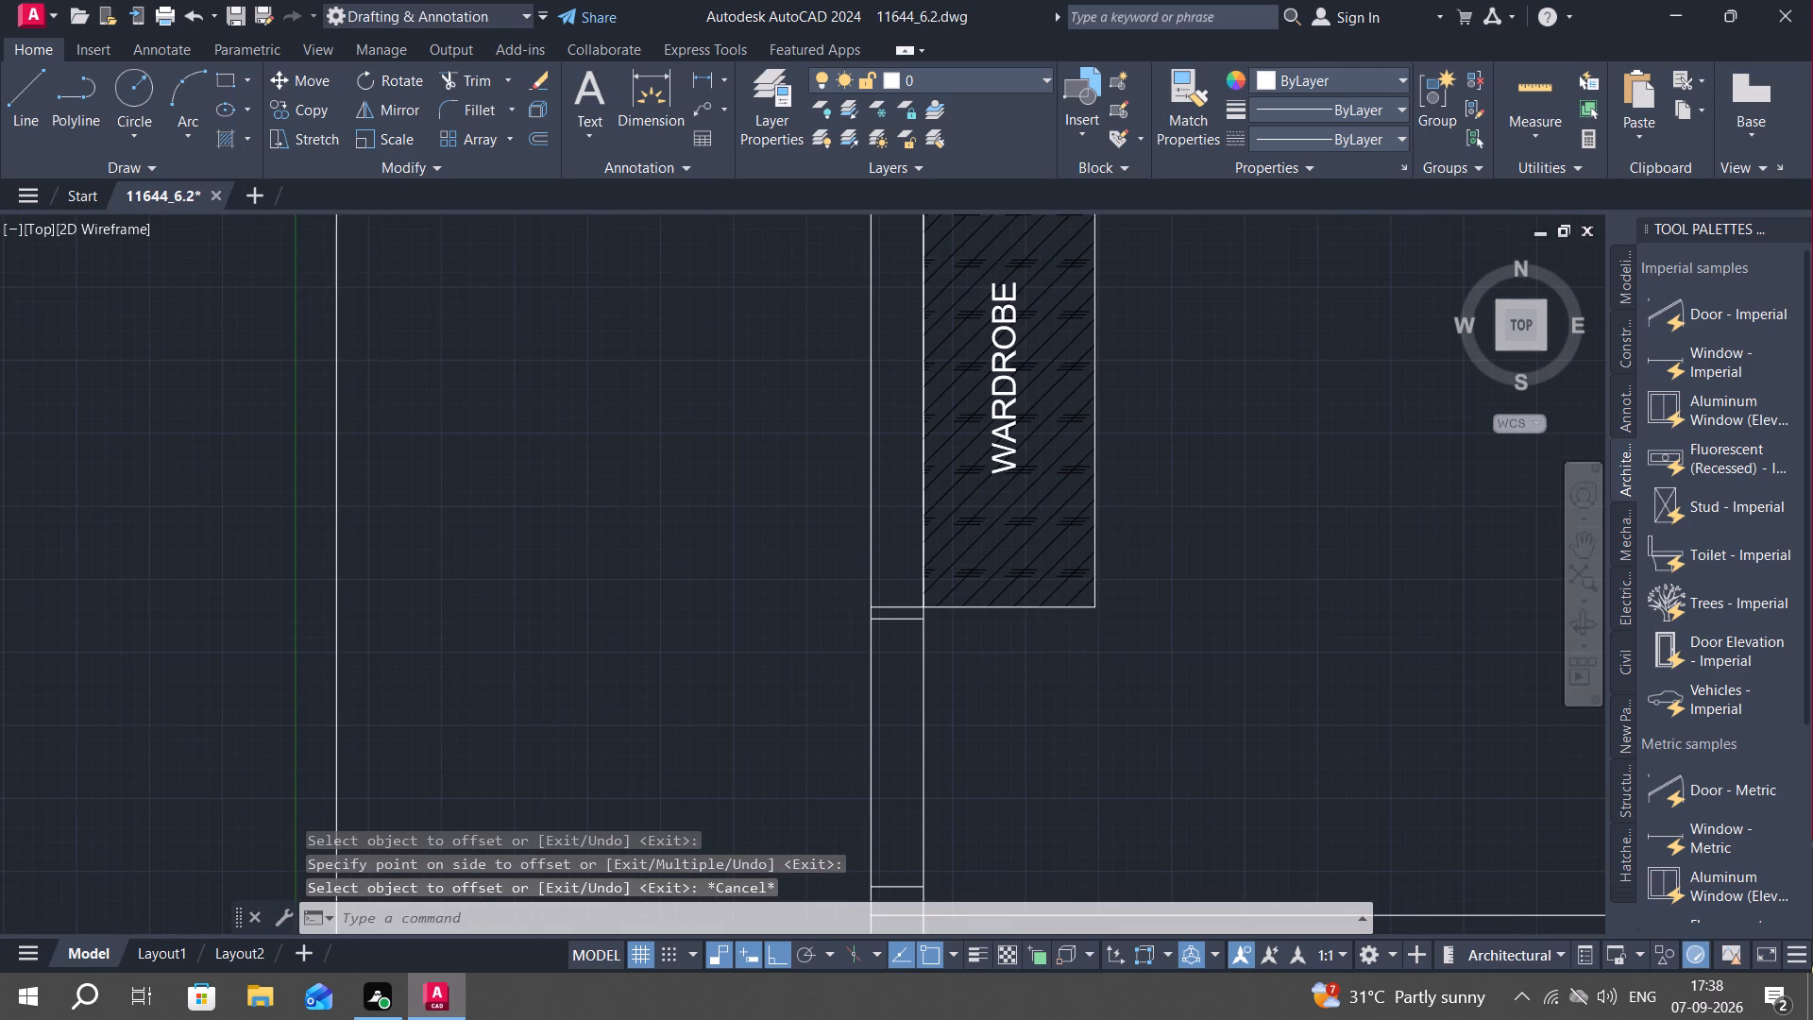
{"action": "type", "text": "L"}
{"action": "key", "text": "space"}
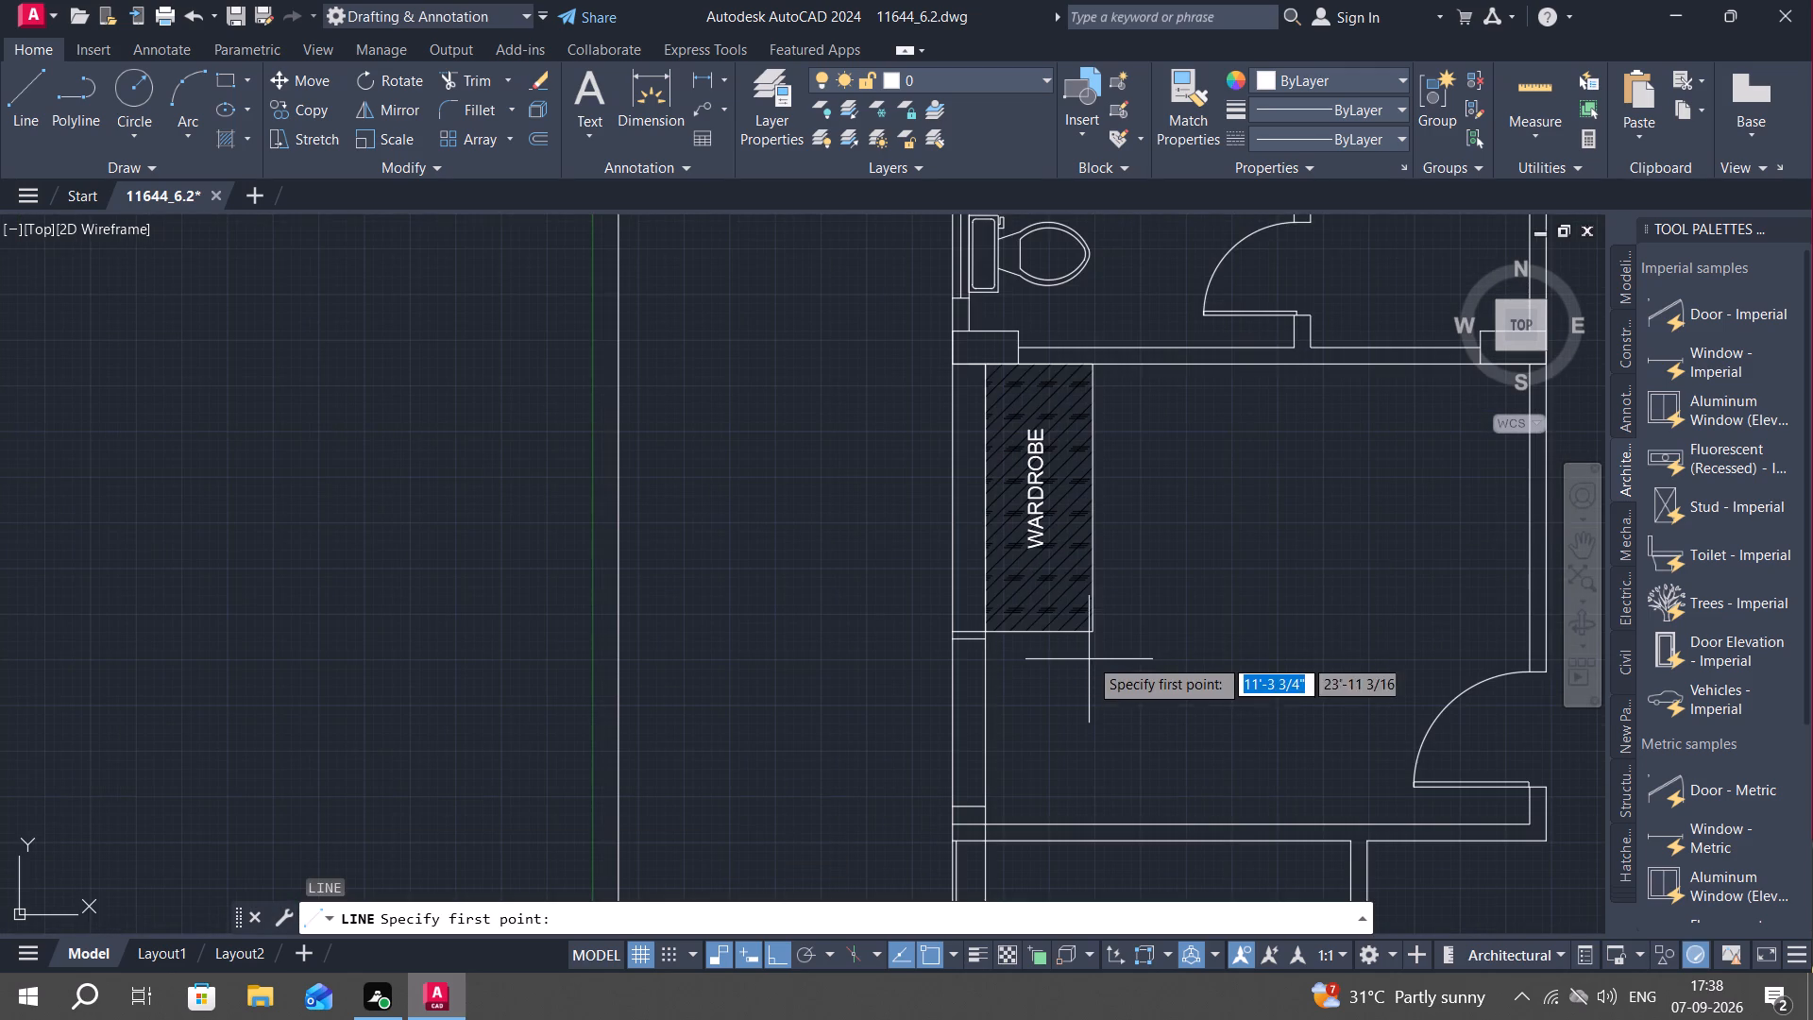
{"action": "left_click", "coordinate": [1095, 635]}
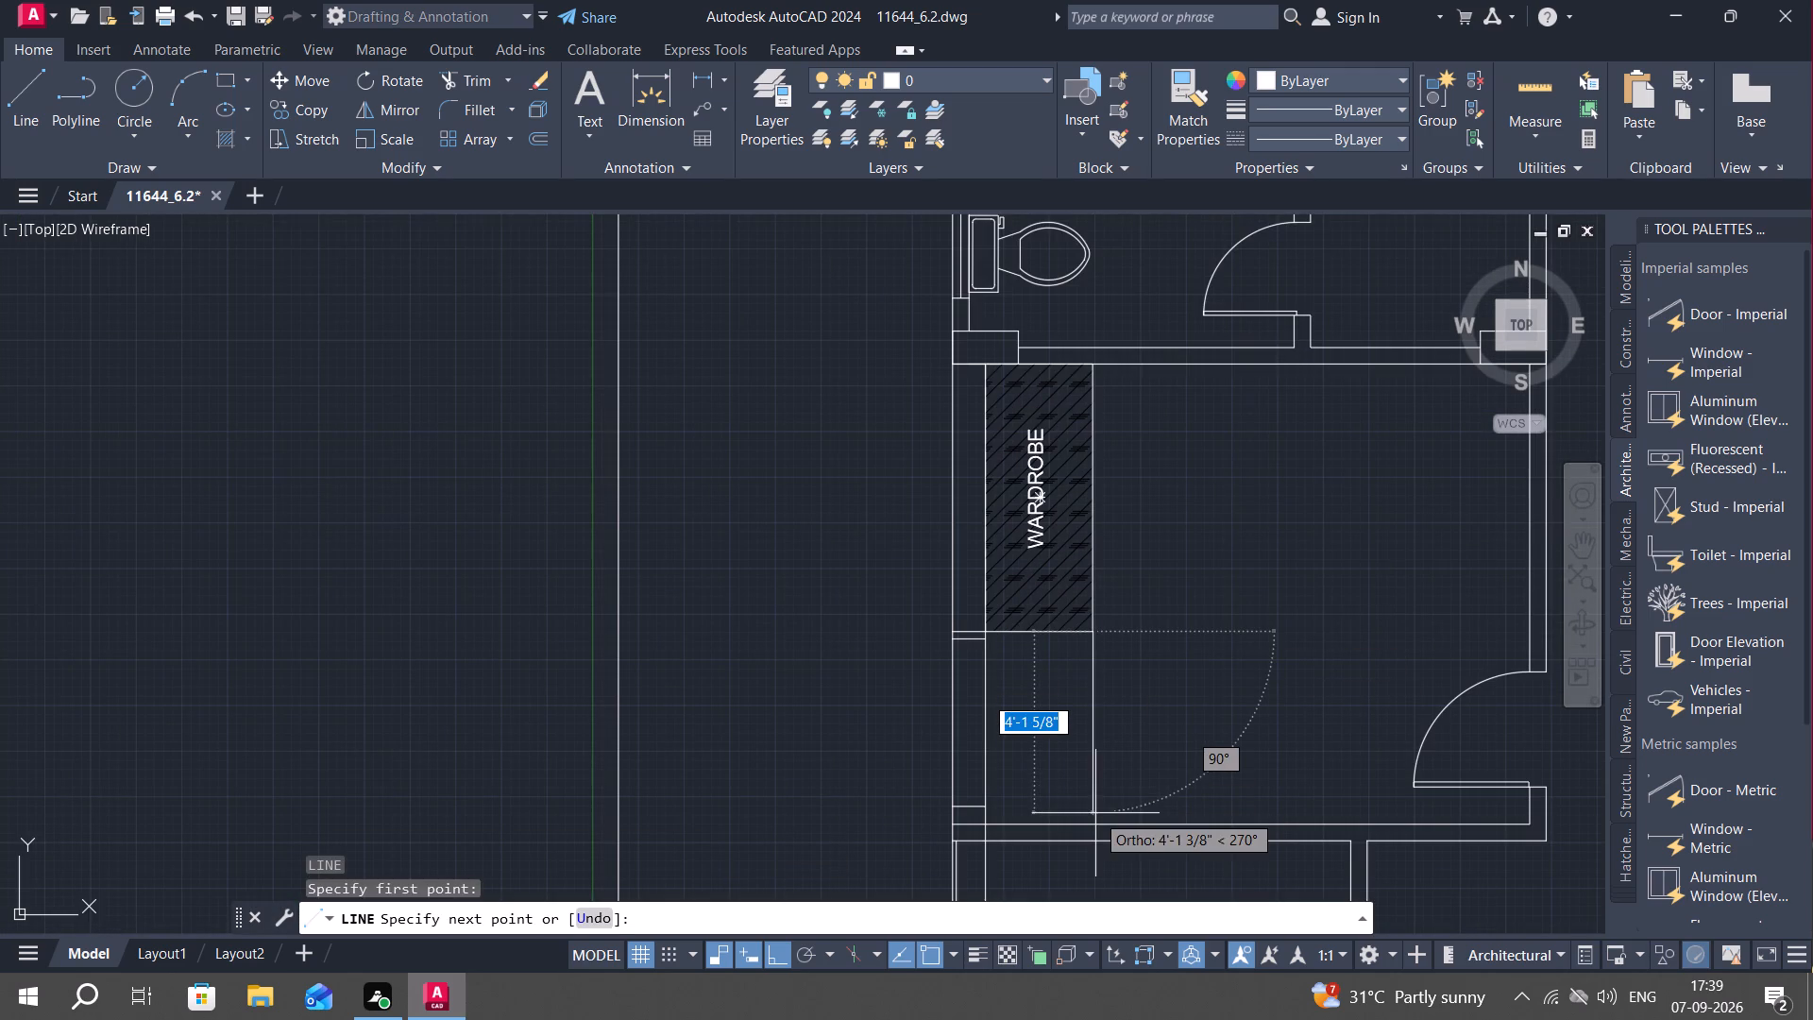
{"action": "left_click", "coordinate": [1093, 821]}
{"action": "key", "text": "Escape"}
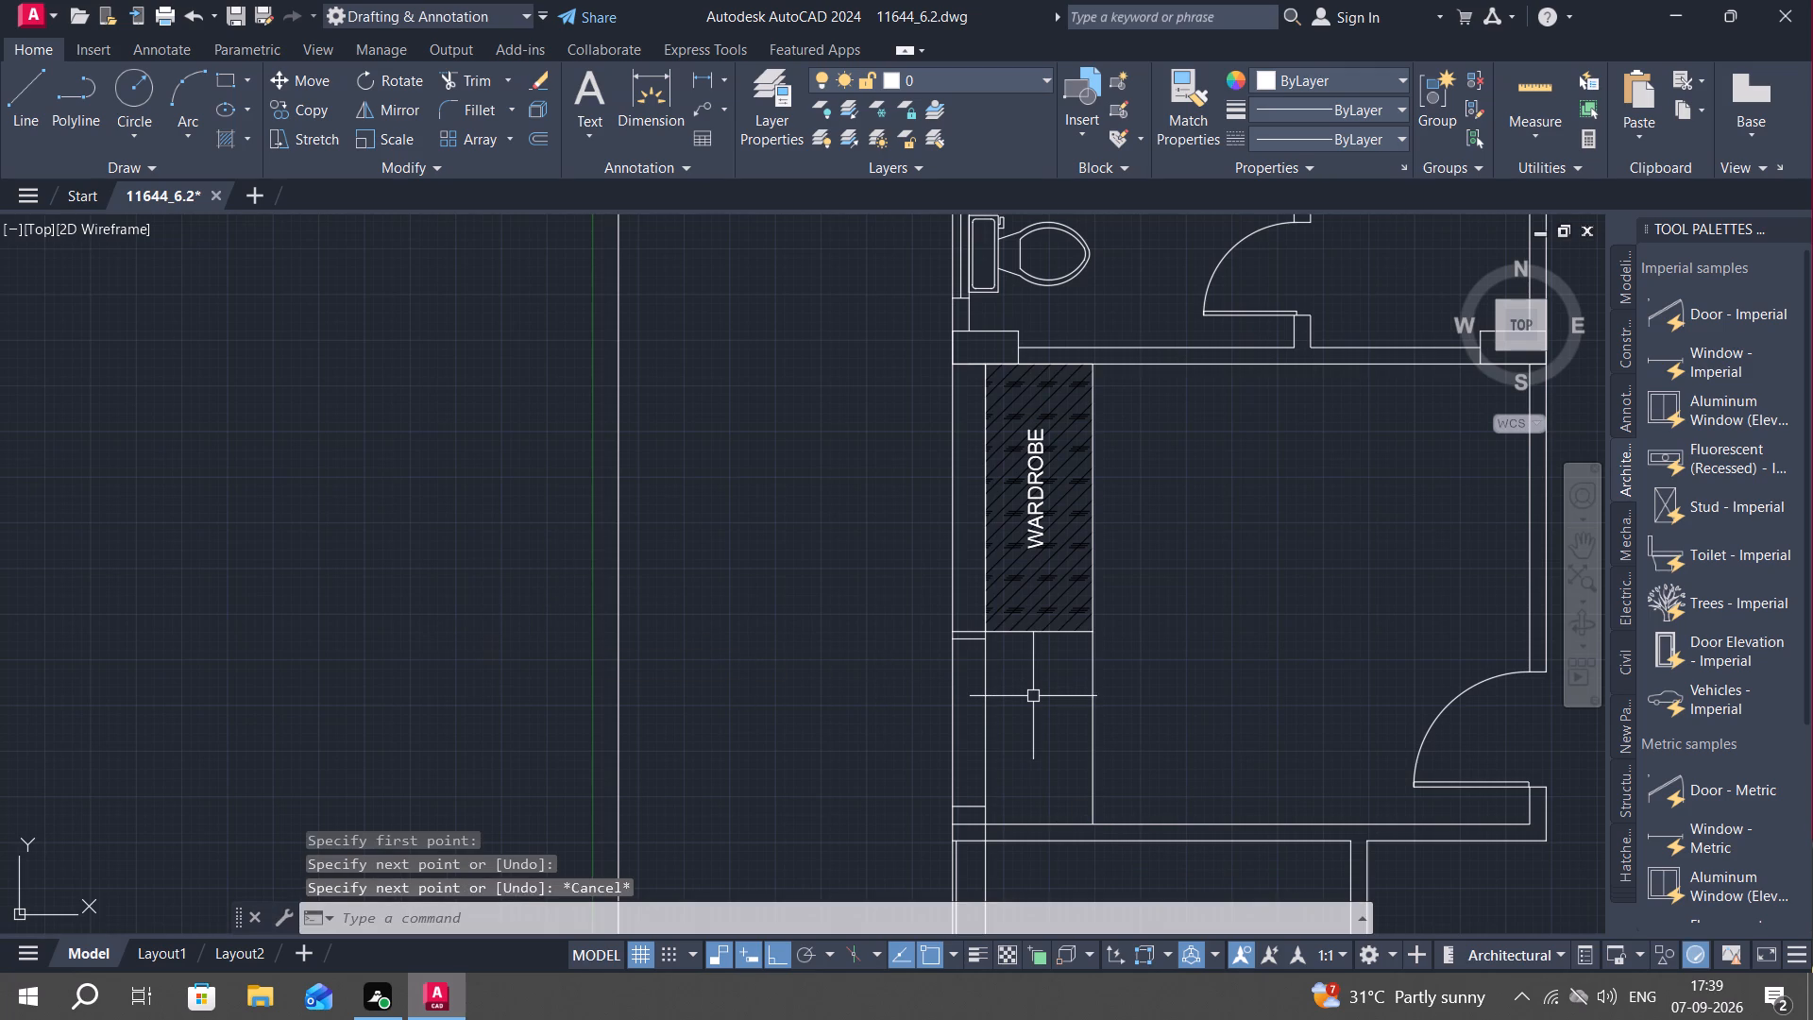
Match the properties of the dashed line below the upper wardrobe onto the new vertical line below the lower wardrobe.
{"action": "scroll", "coordinate": [1085, 578], "scroll_direction": "down", "scroll_amount": 1}
{"action": "scroll", "coordinate": [1176, 565], "scroll_direction": "down", "scroll_amount": 1}
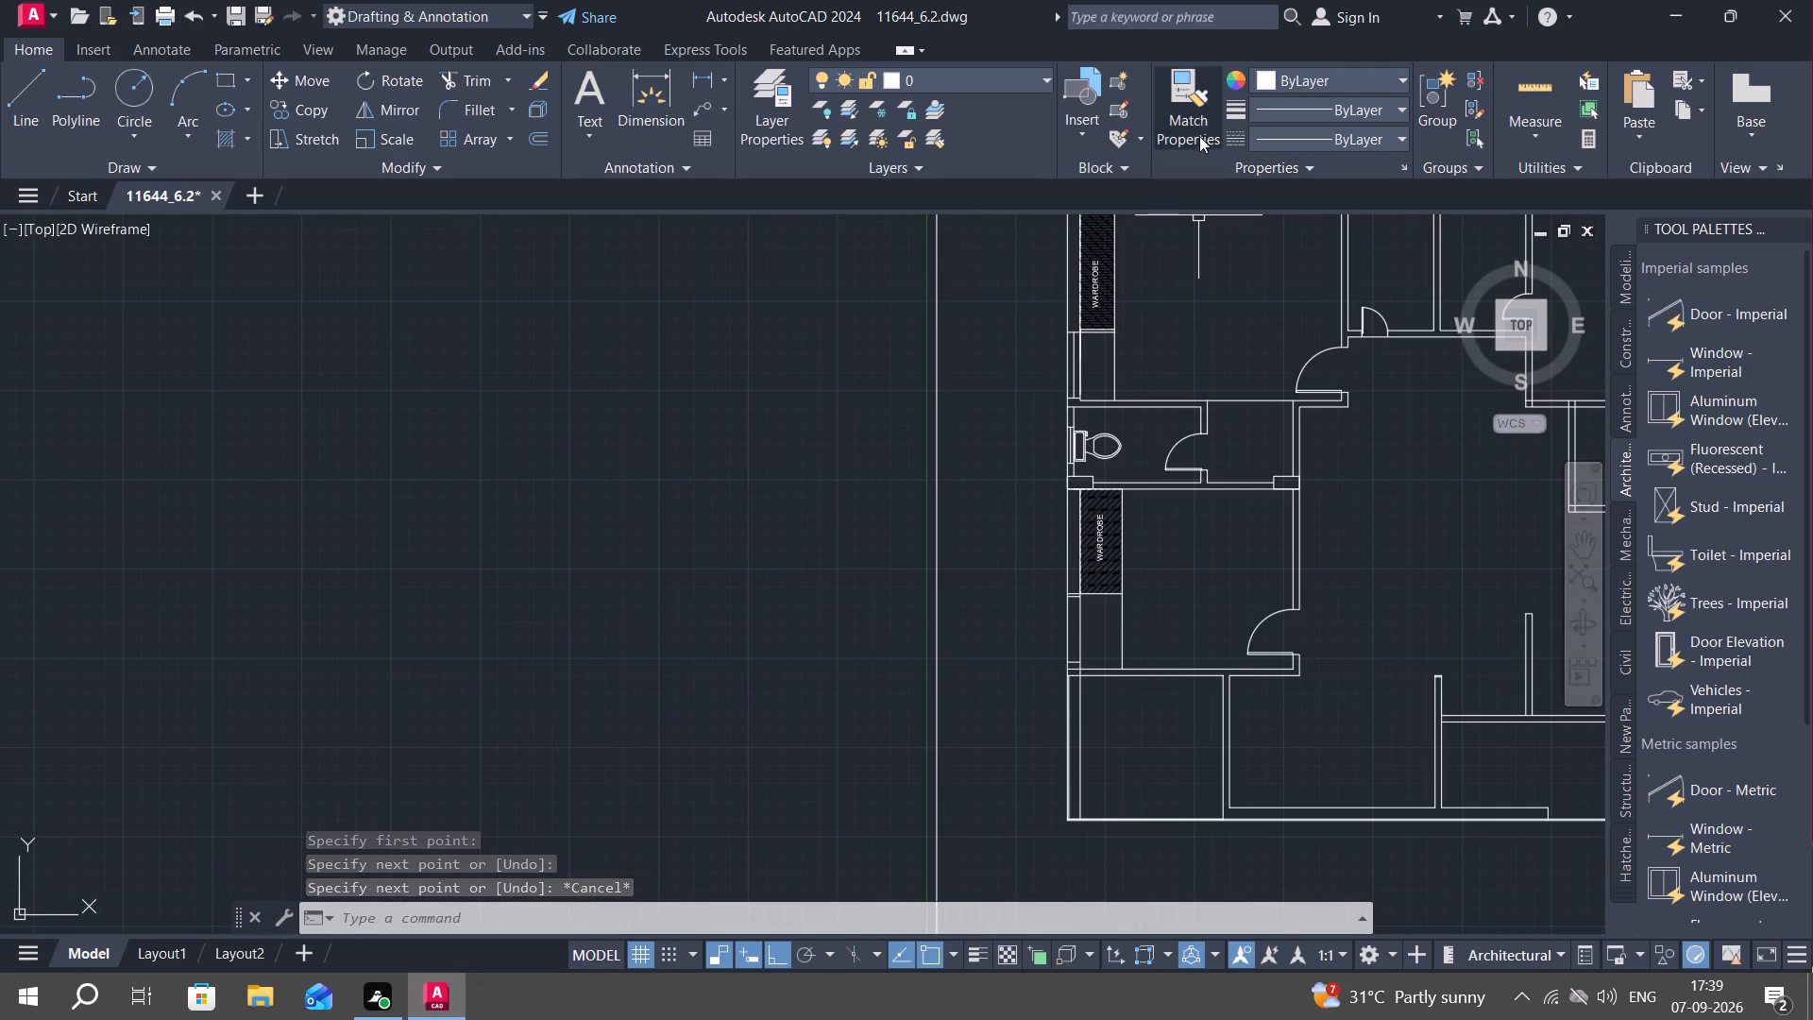
{"action": "left_click", "coordinate": [1192, 117]}
{"action": "left_click", "coordinate": [1116, 366]}
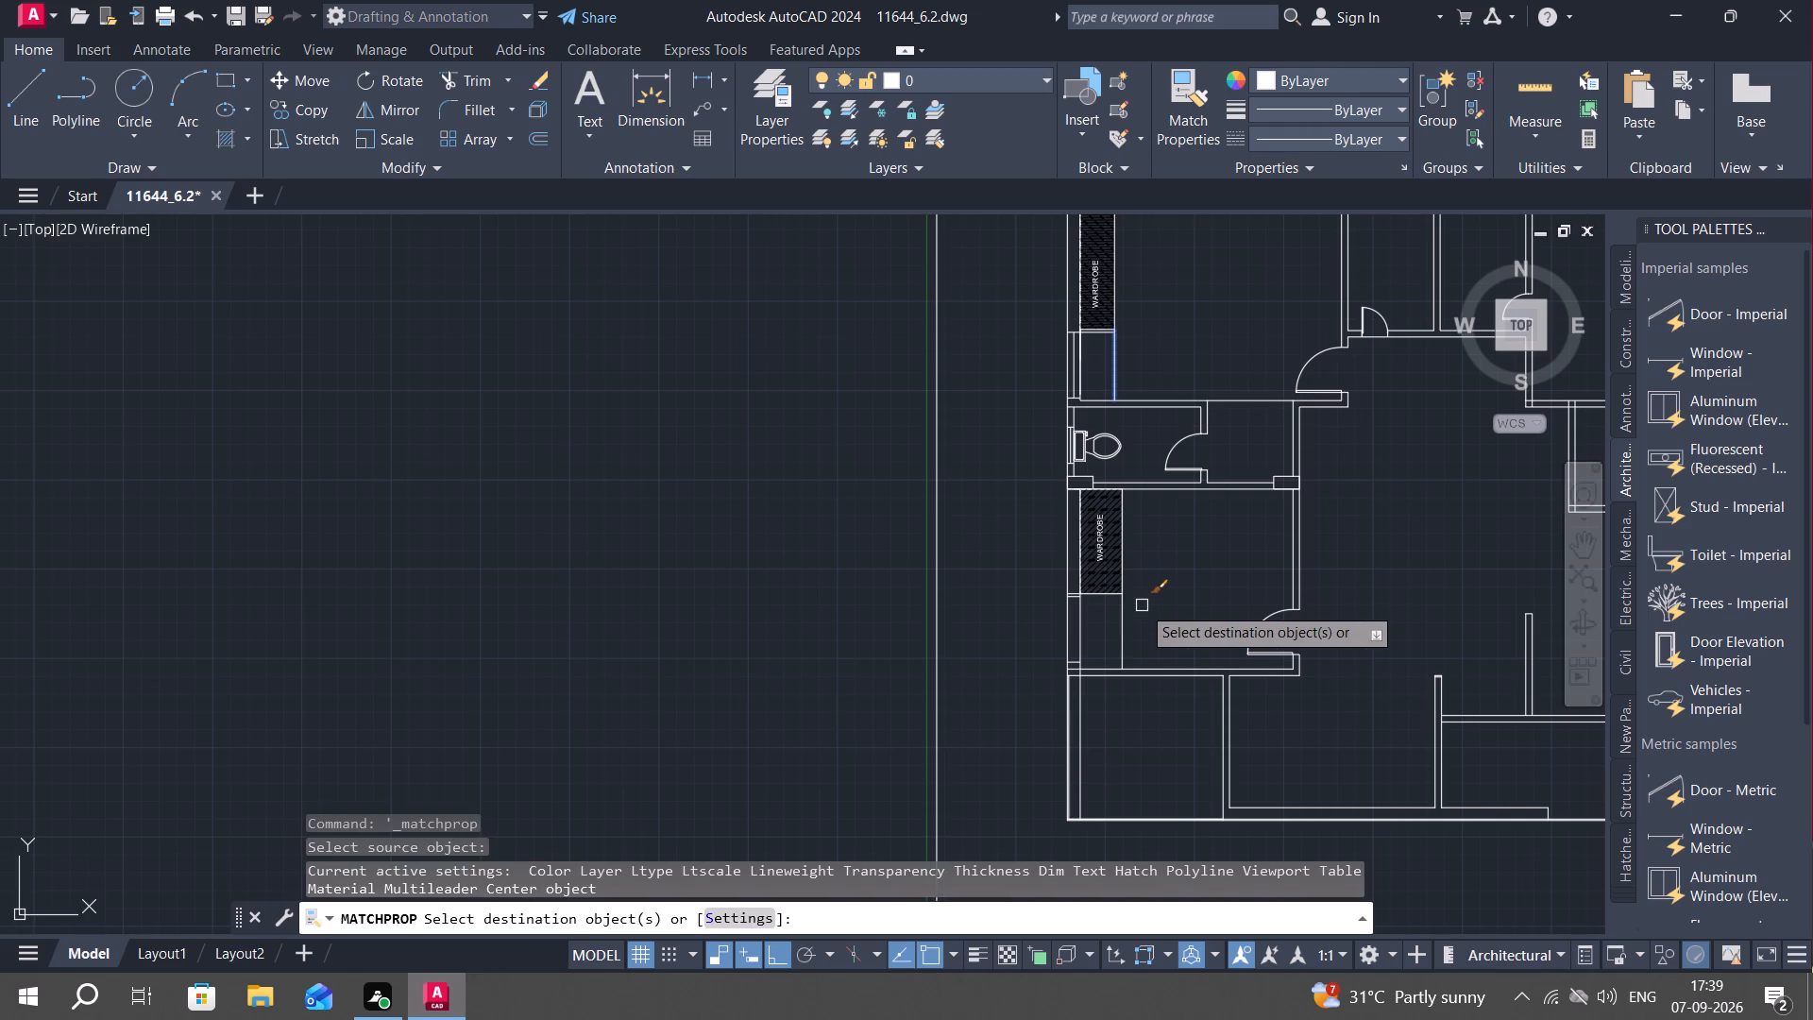
{"action": "scroll", "coordinate": [1127, 620], "scroll_direction": "up", "scroll_amount": 2}
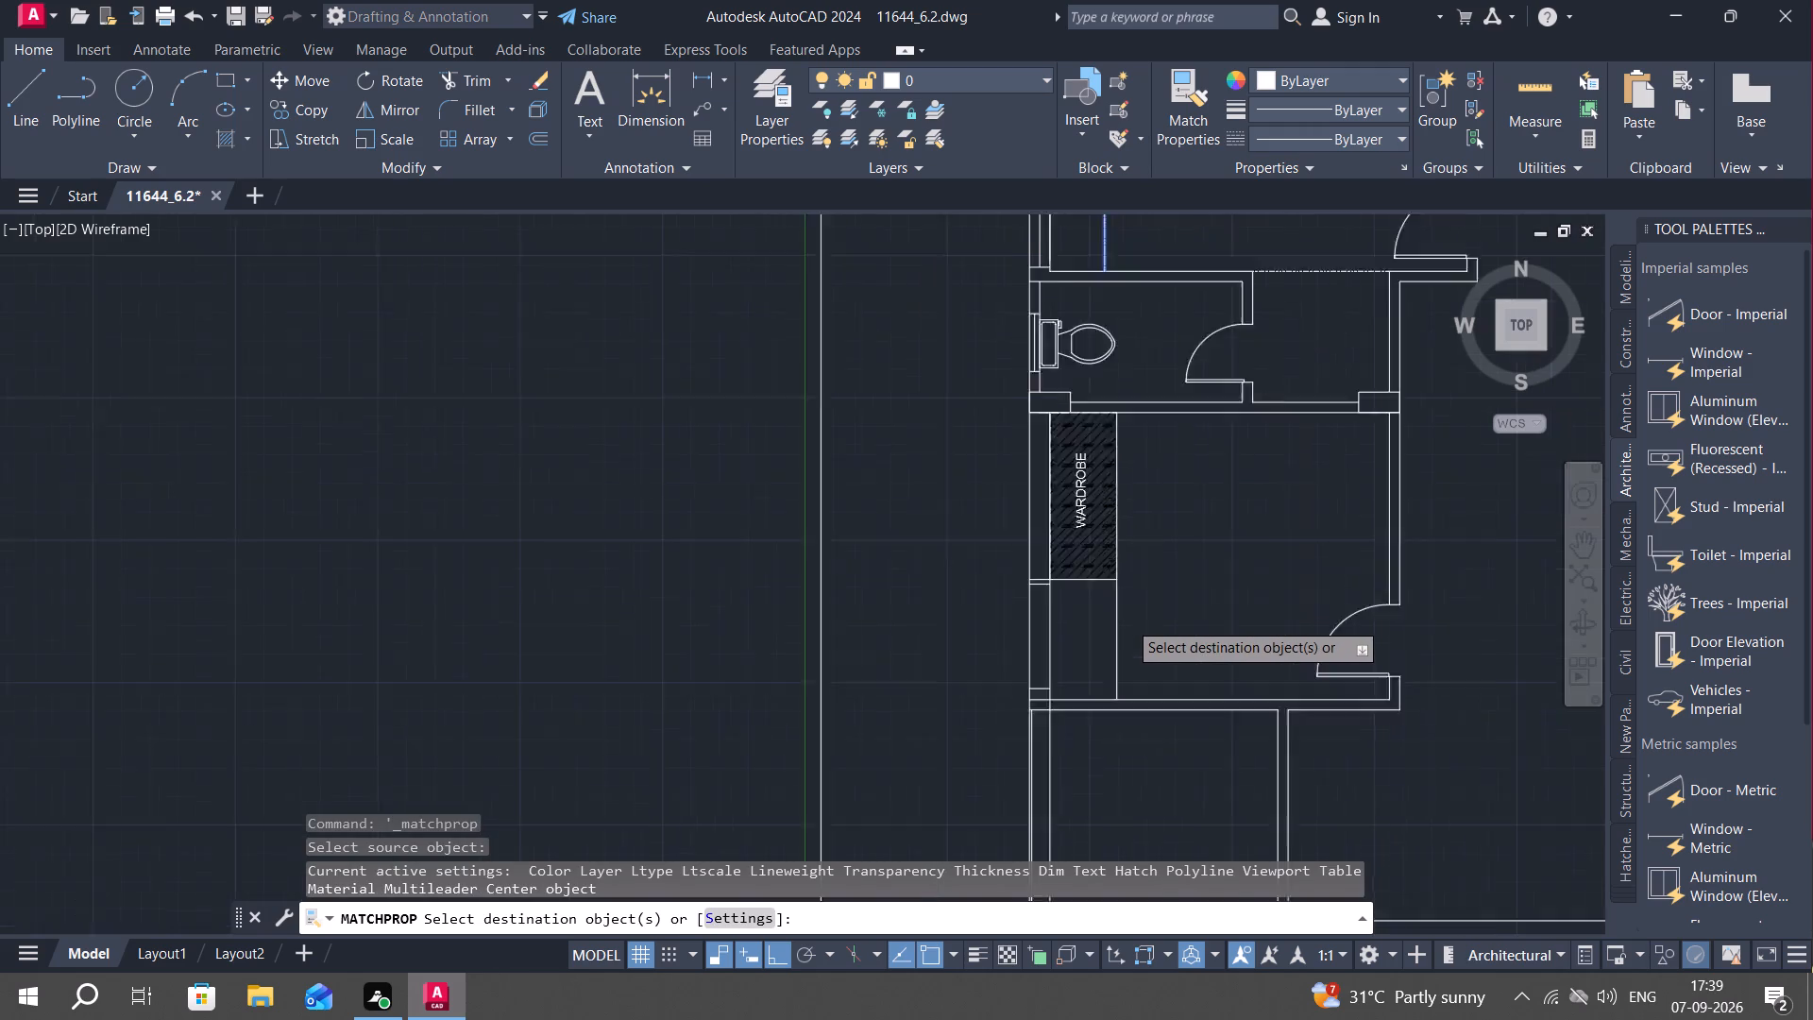
{"action": "left_click", "coordinate": [1107, 612]}
{"action": "key", "text": "Escape"}
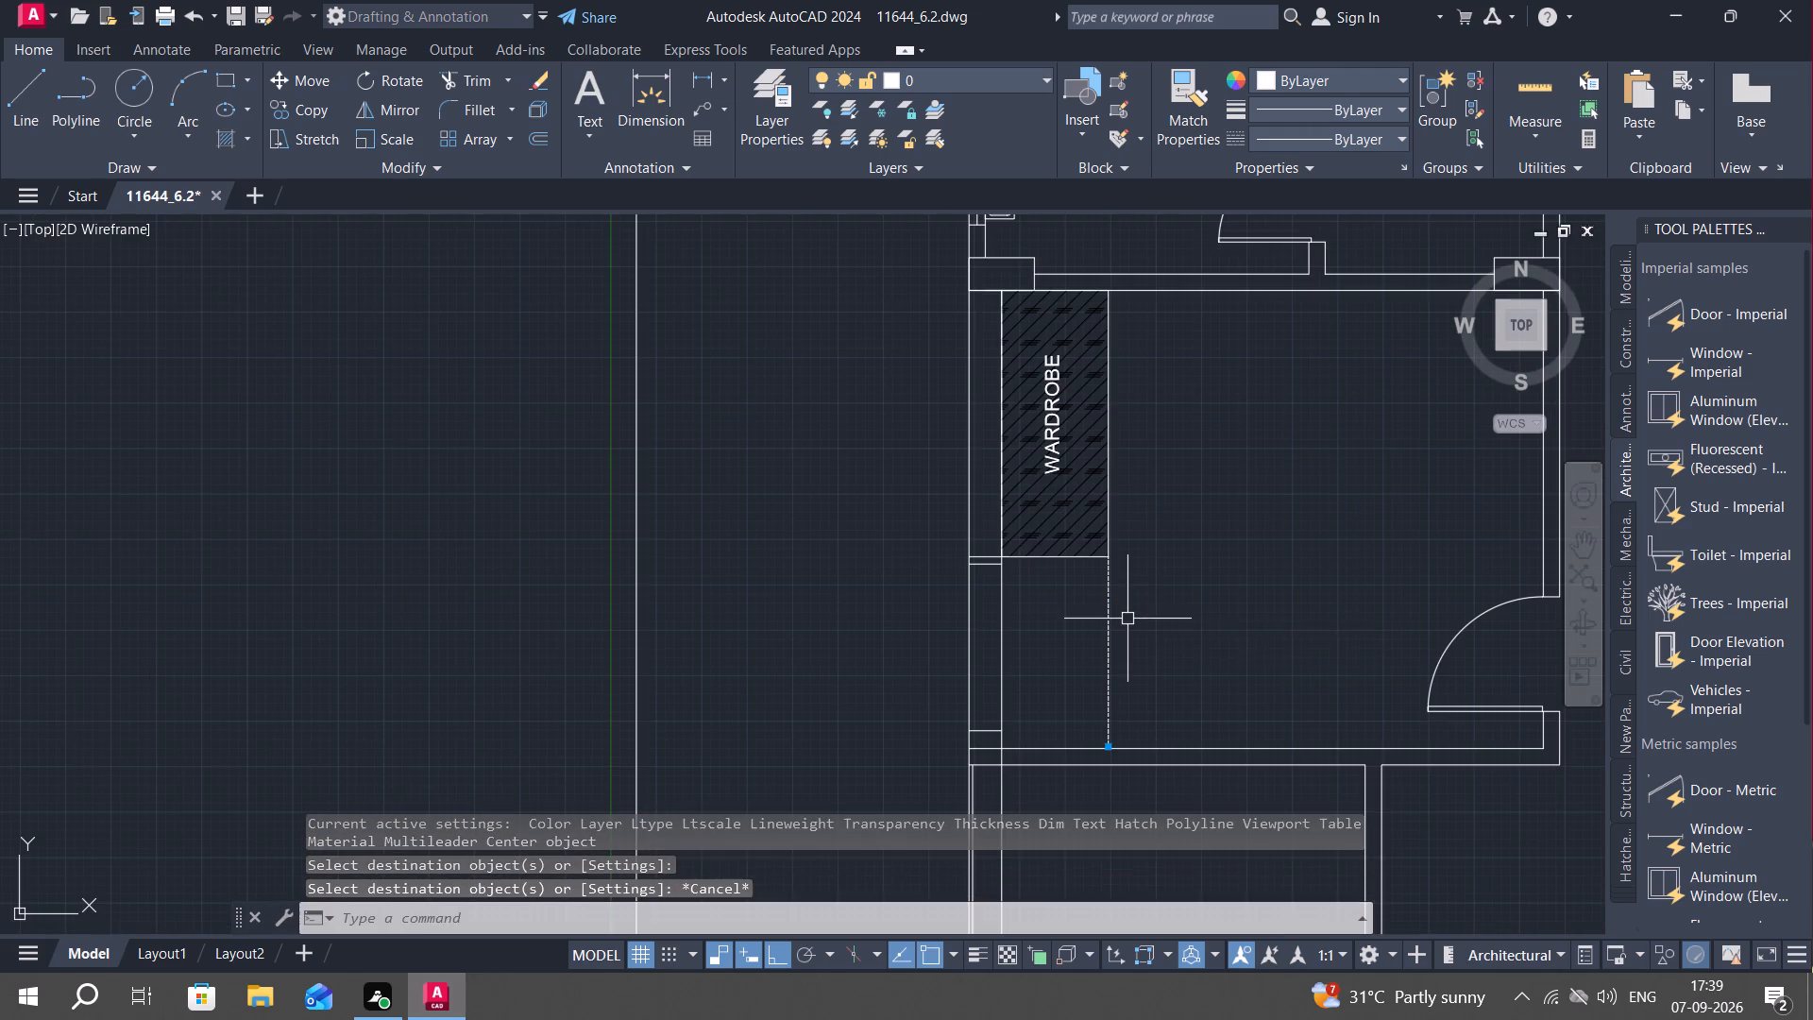
{"action": "scroll", "coordinate": [1108, 621], "scroll_direction": "up", "scroll_amount": 3}
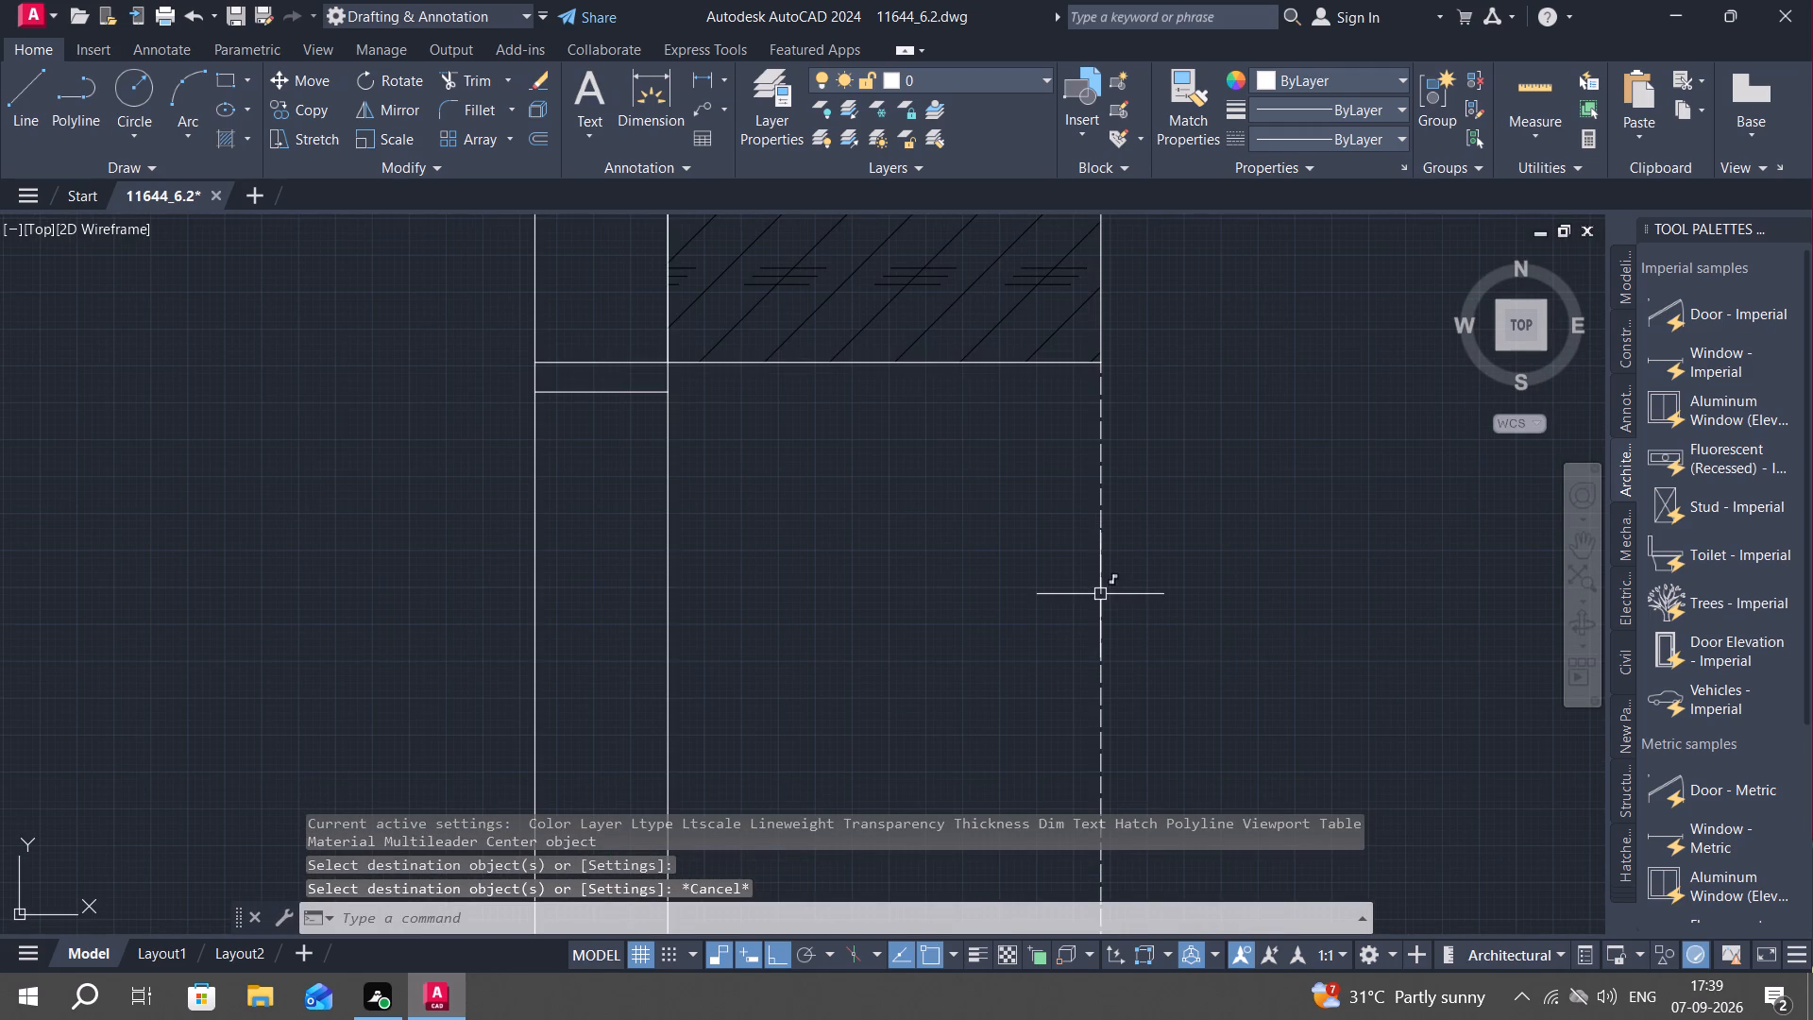
{"action": "scroll", "coordinate": [1086, 603], "scroll_direction": "down", "scroll_amount": 2}
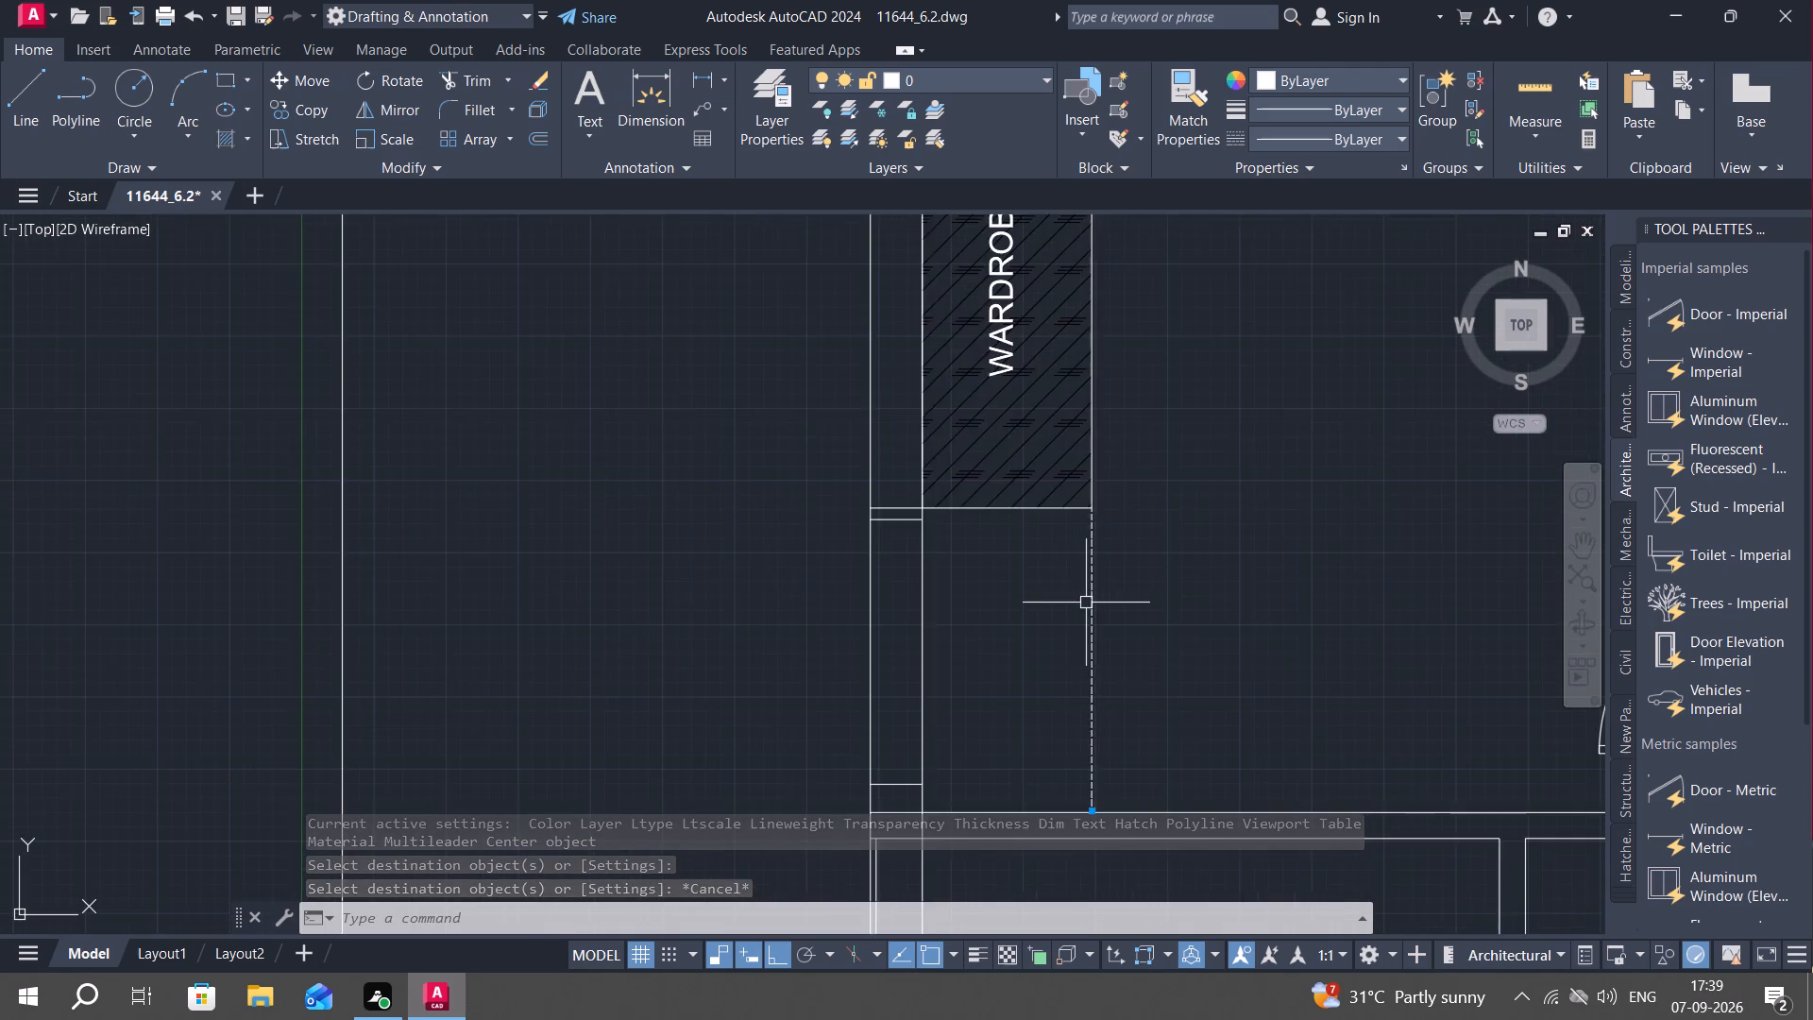
{"action": "scroll", "coordinate": [1086, 603], "scroll_direction": "down", "scroll_amount": 1}
{"action": "scroll", "coordinate": [1090, 614], "scroll_direction": "up", "scroll_amount": 2}
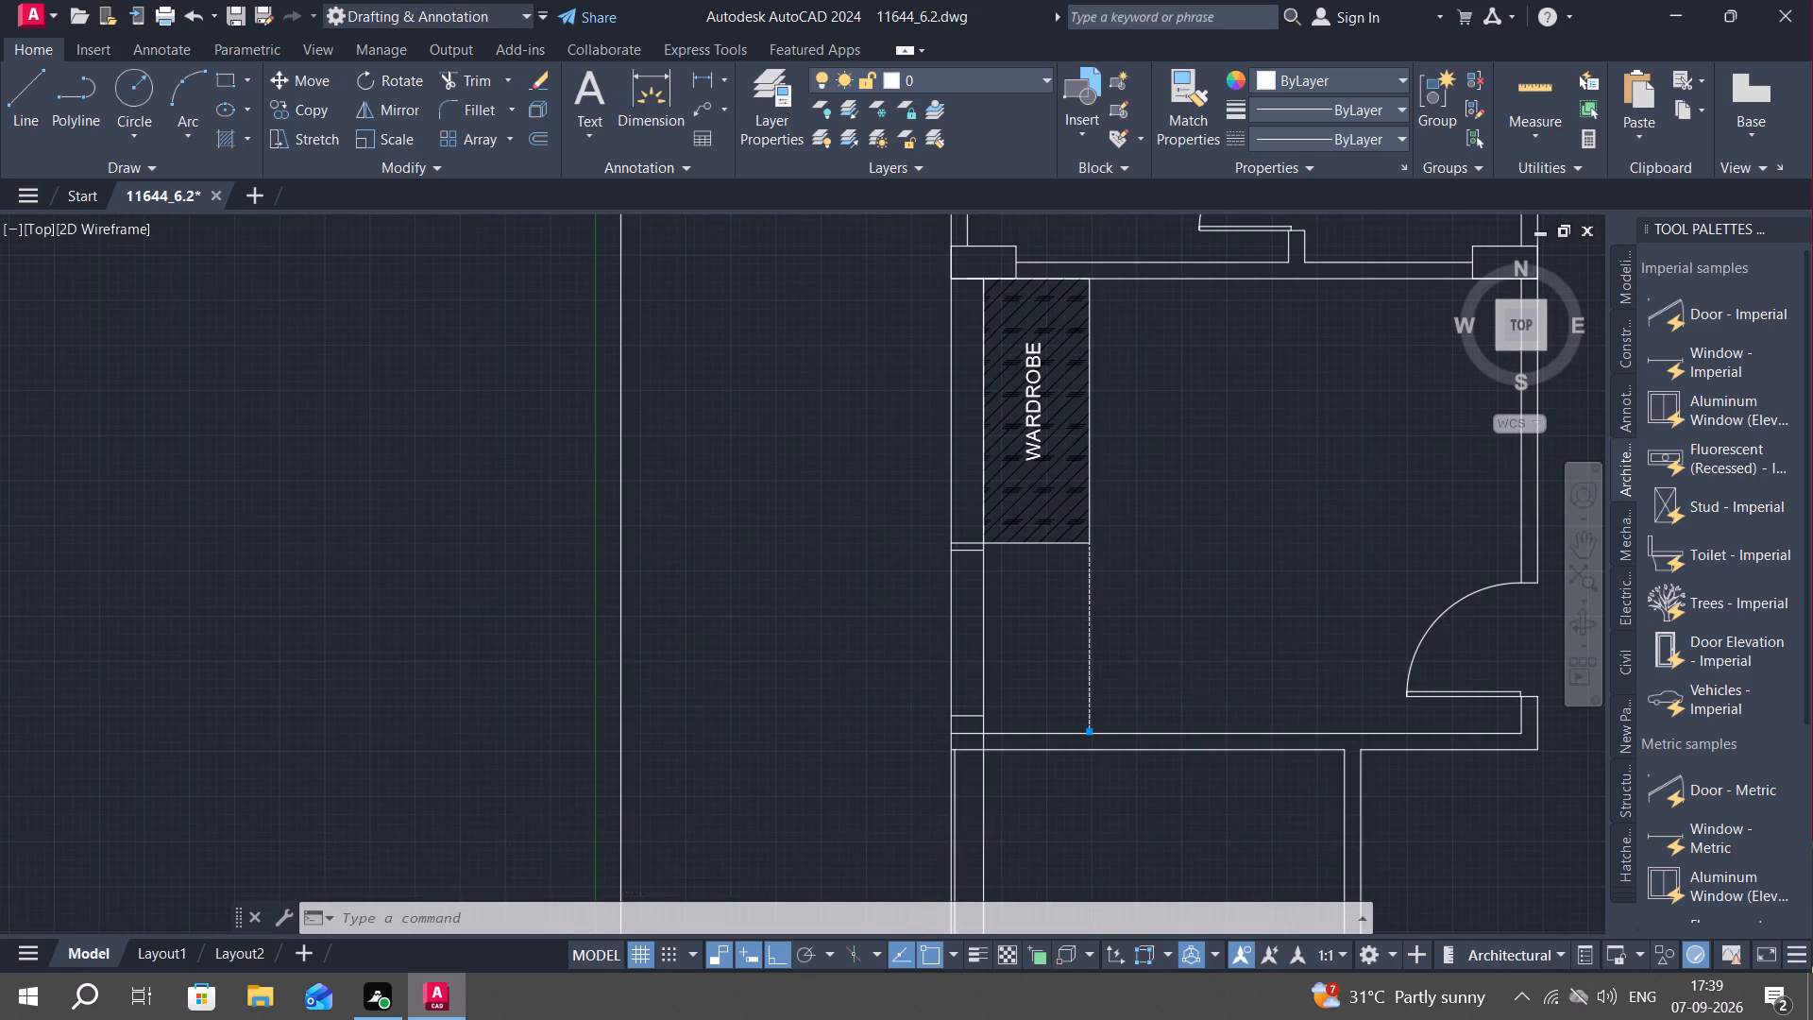
{"action": "left_click", "coordinate": [1086, 613]}
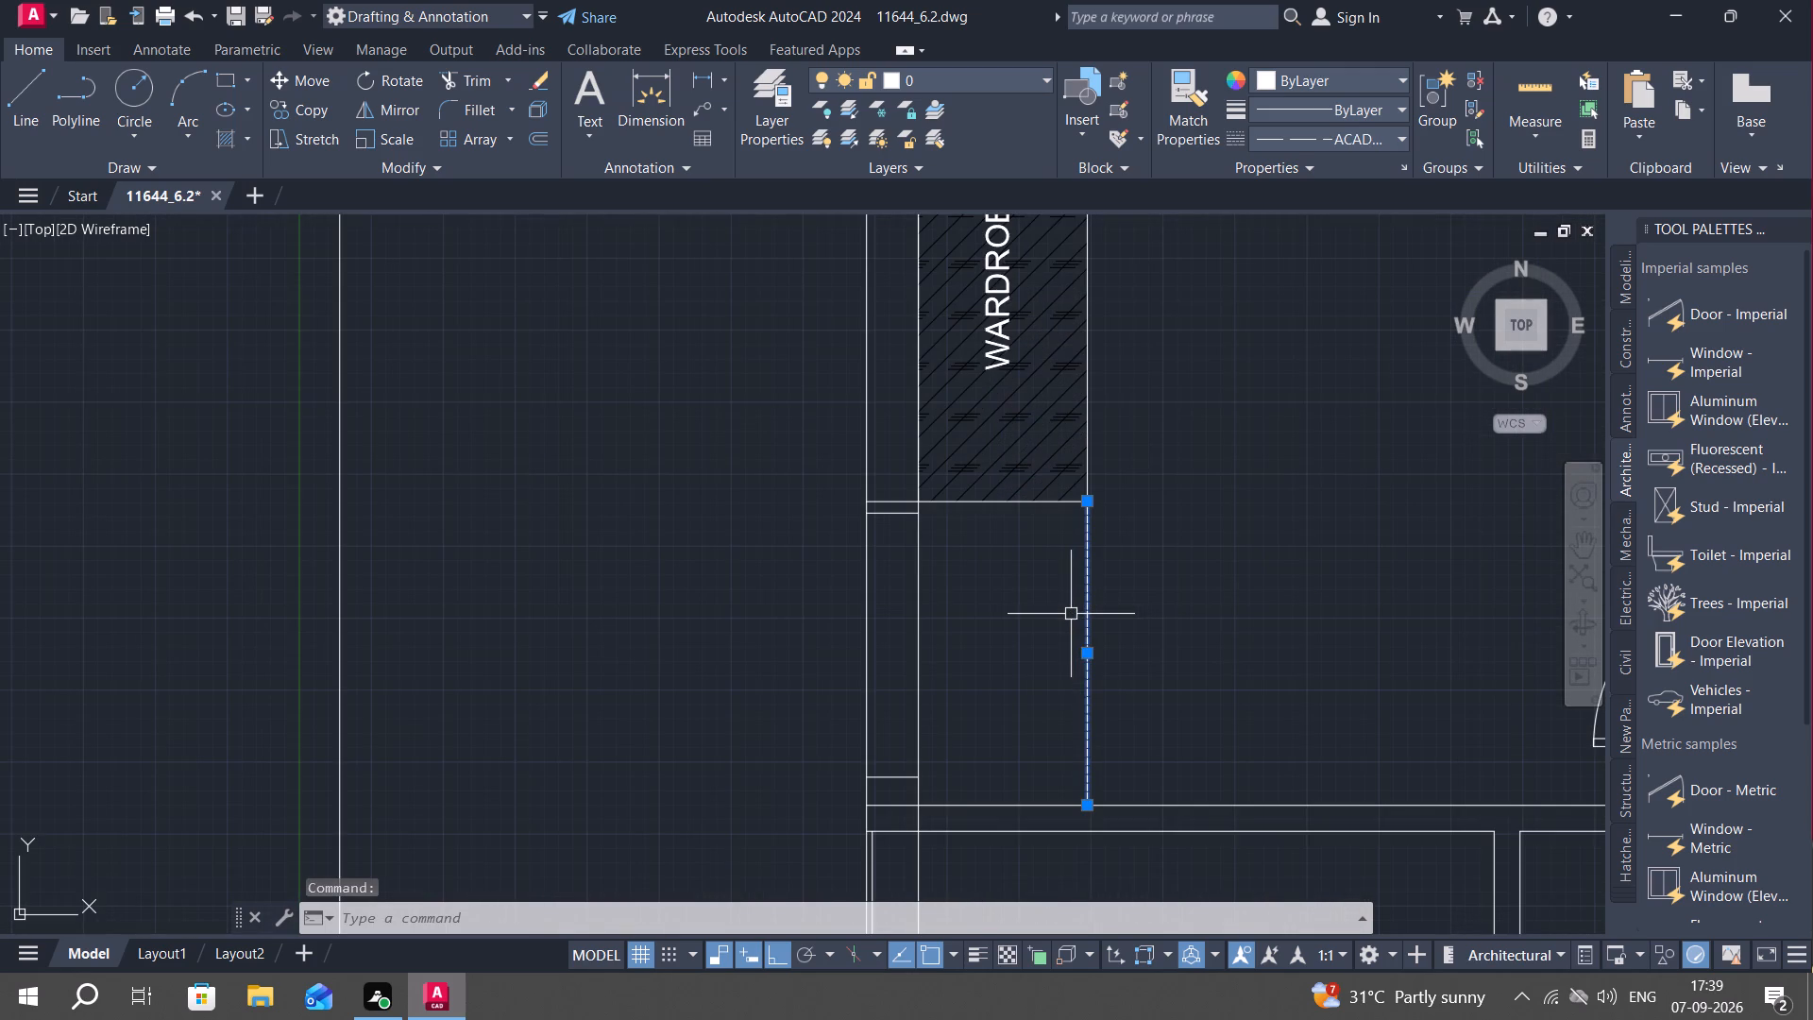
{"action": "key", "text": "Escape"}
Extend the offset line under the lower wardrobe across to the dashed vertical line.
{"action": "scroll", "coordinate": [991, 697], "scroll_direction": "down", "scroll_amount": 1}
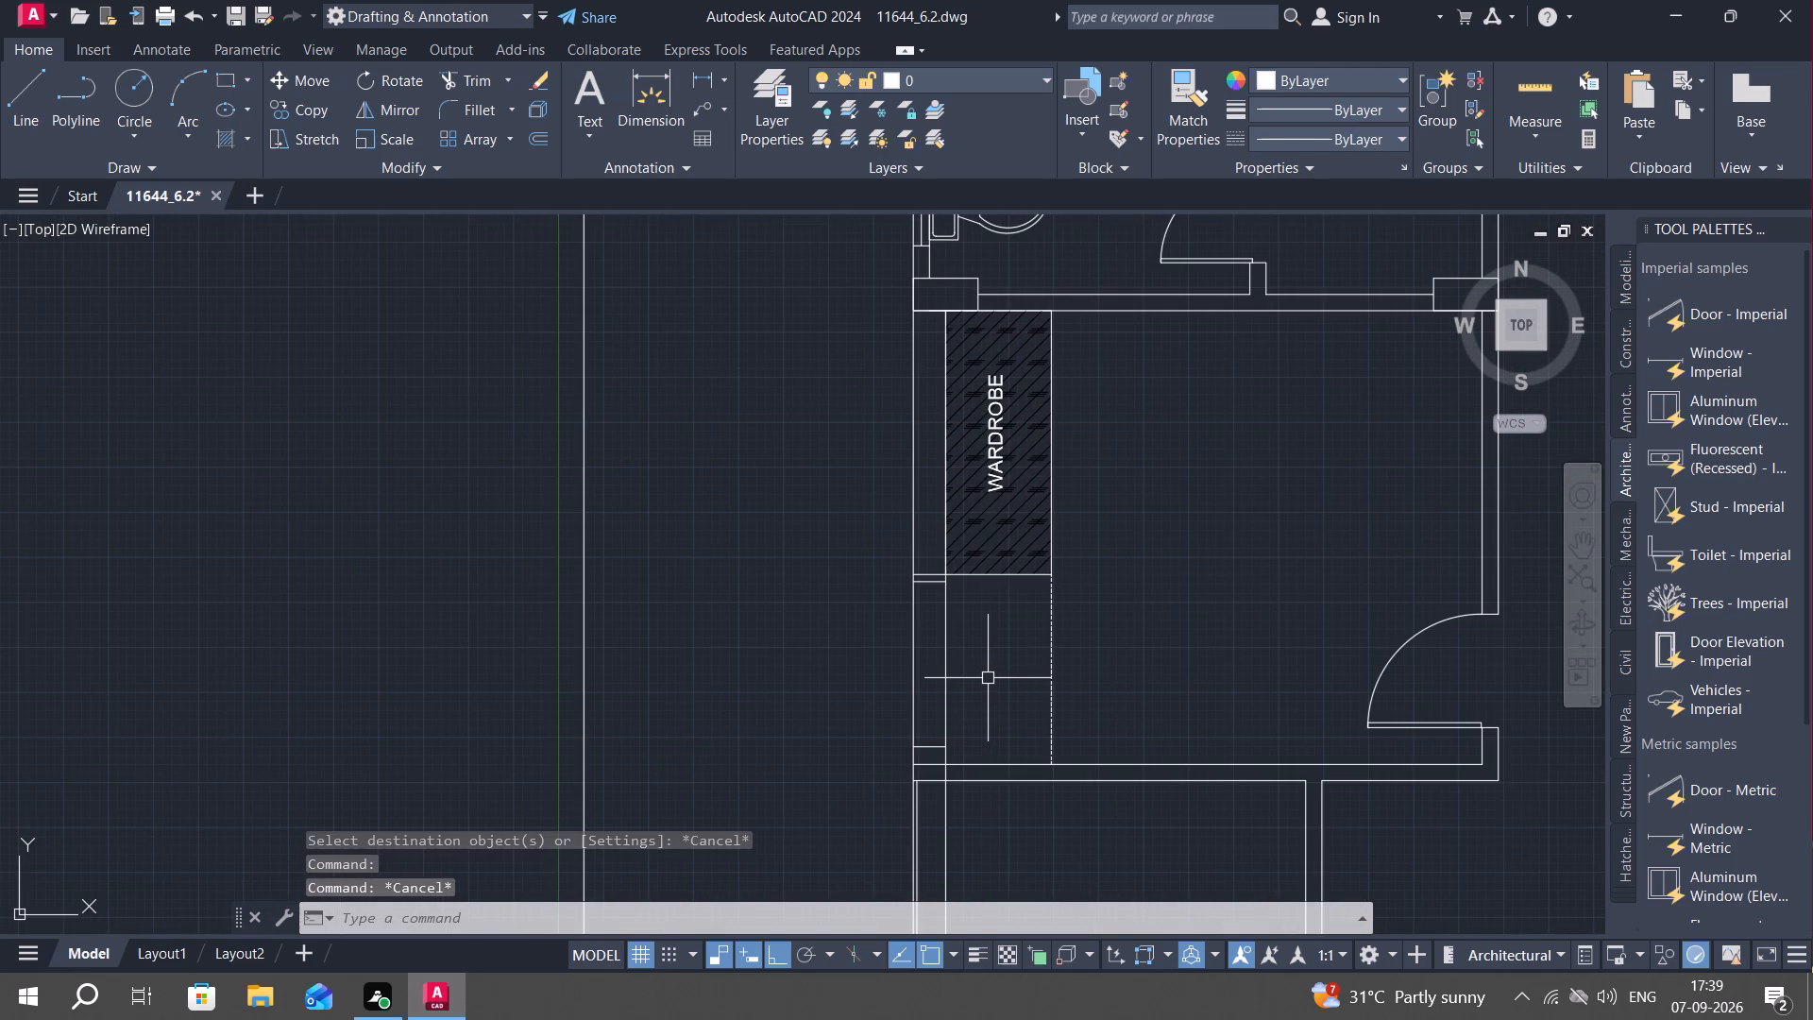
{"action": "type", "text": "EX"}
{"action": "key", "text": "space"}
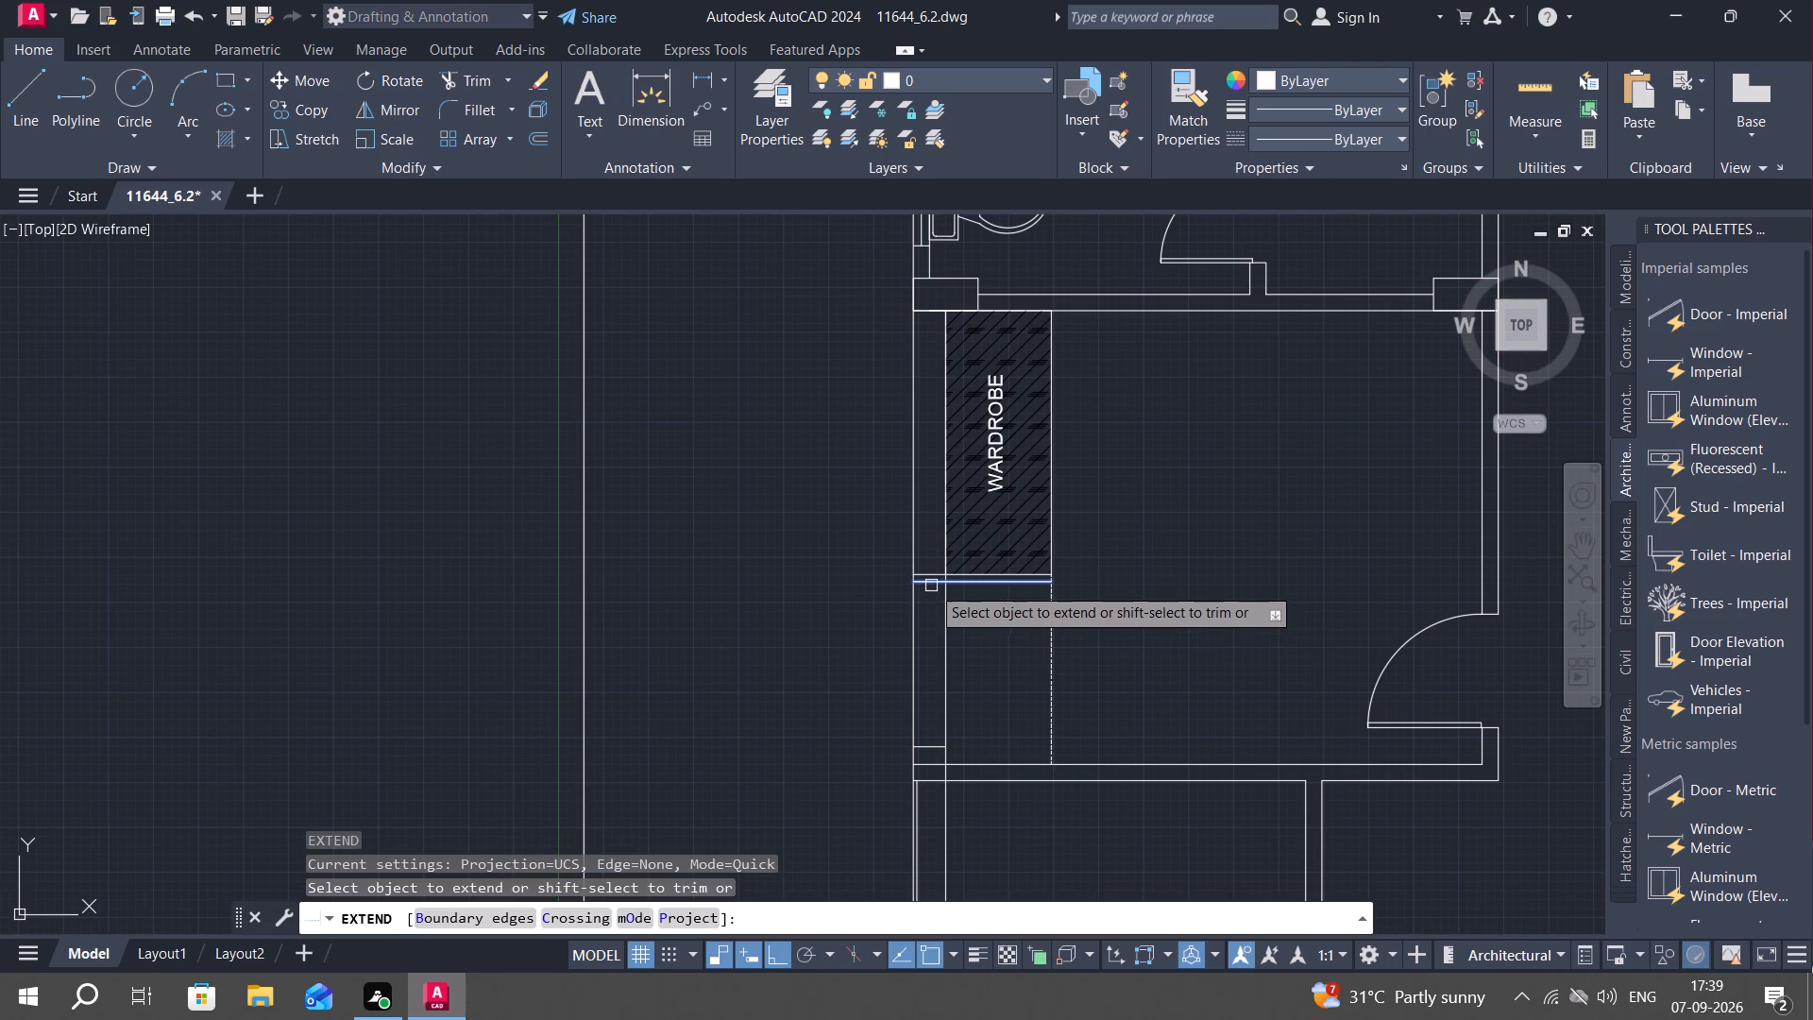
{"action": "left_click", "coordinate": [931, 585]}
{"action": "key", "text": "Escape"}
Trim the lower wardrobe's bottom line where it crosses the outer wall thickness.
{"action": "type", "text": "TR"}
{"action": "key", "text": "space"}
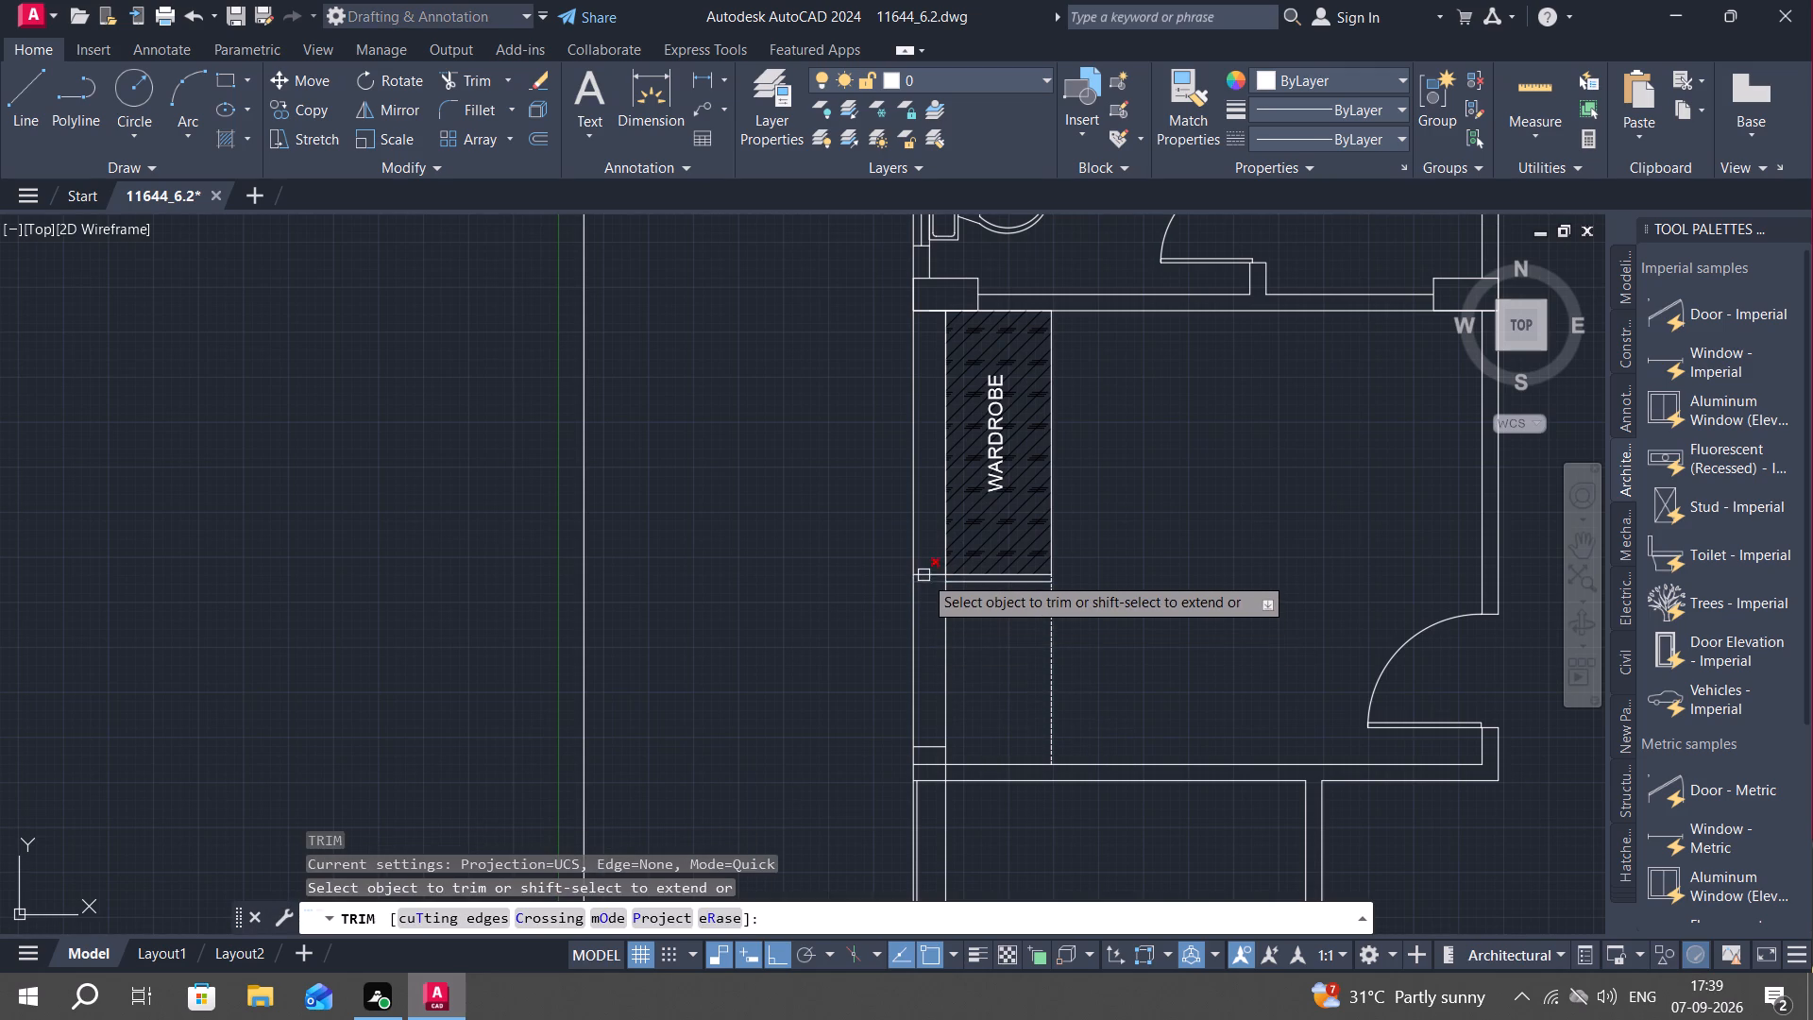
{"action": "left_click", "coordinate": [924, 570]}
{"action": "key", "text": "Escape"}
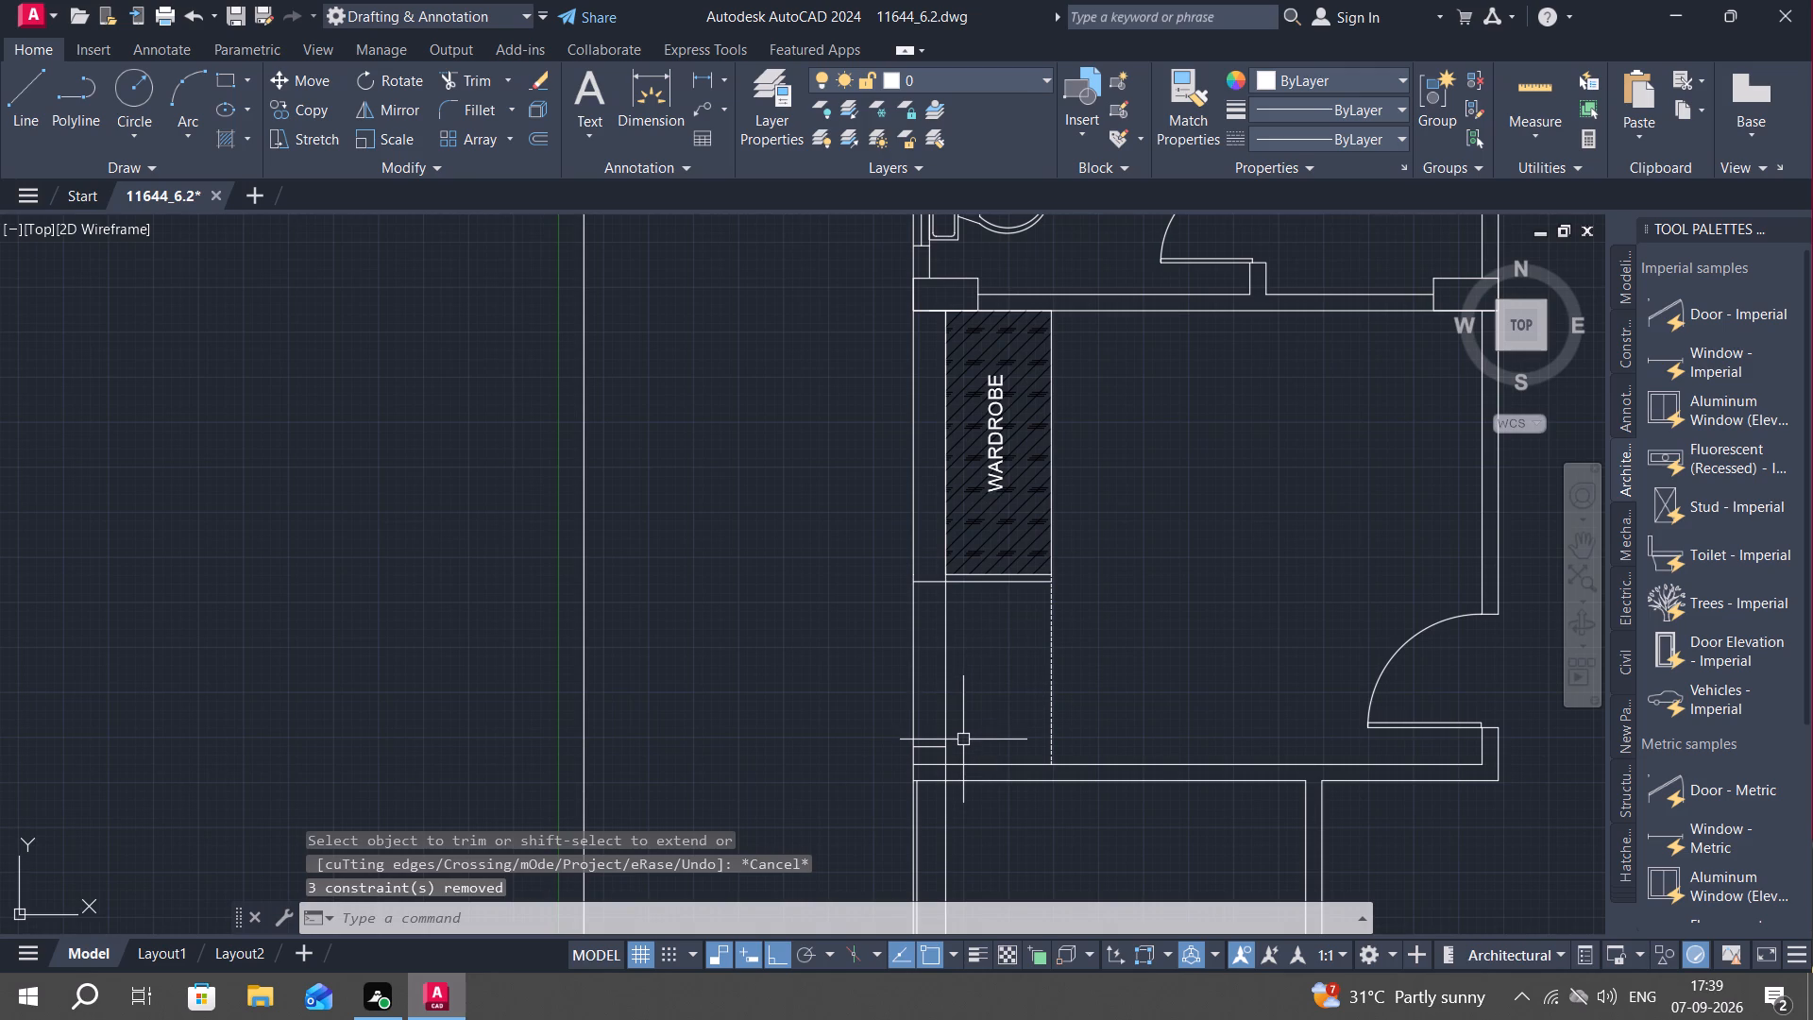
Trim the overlapping wall lines inside the junction of the outer wall and the lower bedroom's bottom wall.
{"action": "type", "text": "TR"}
{"action": "key", "text": "space"}
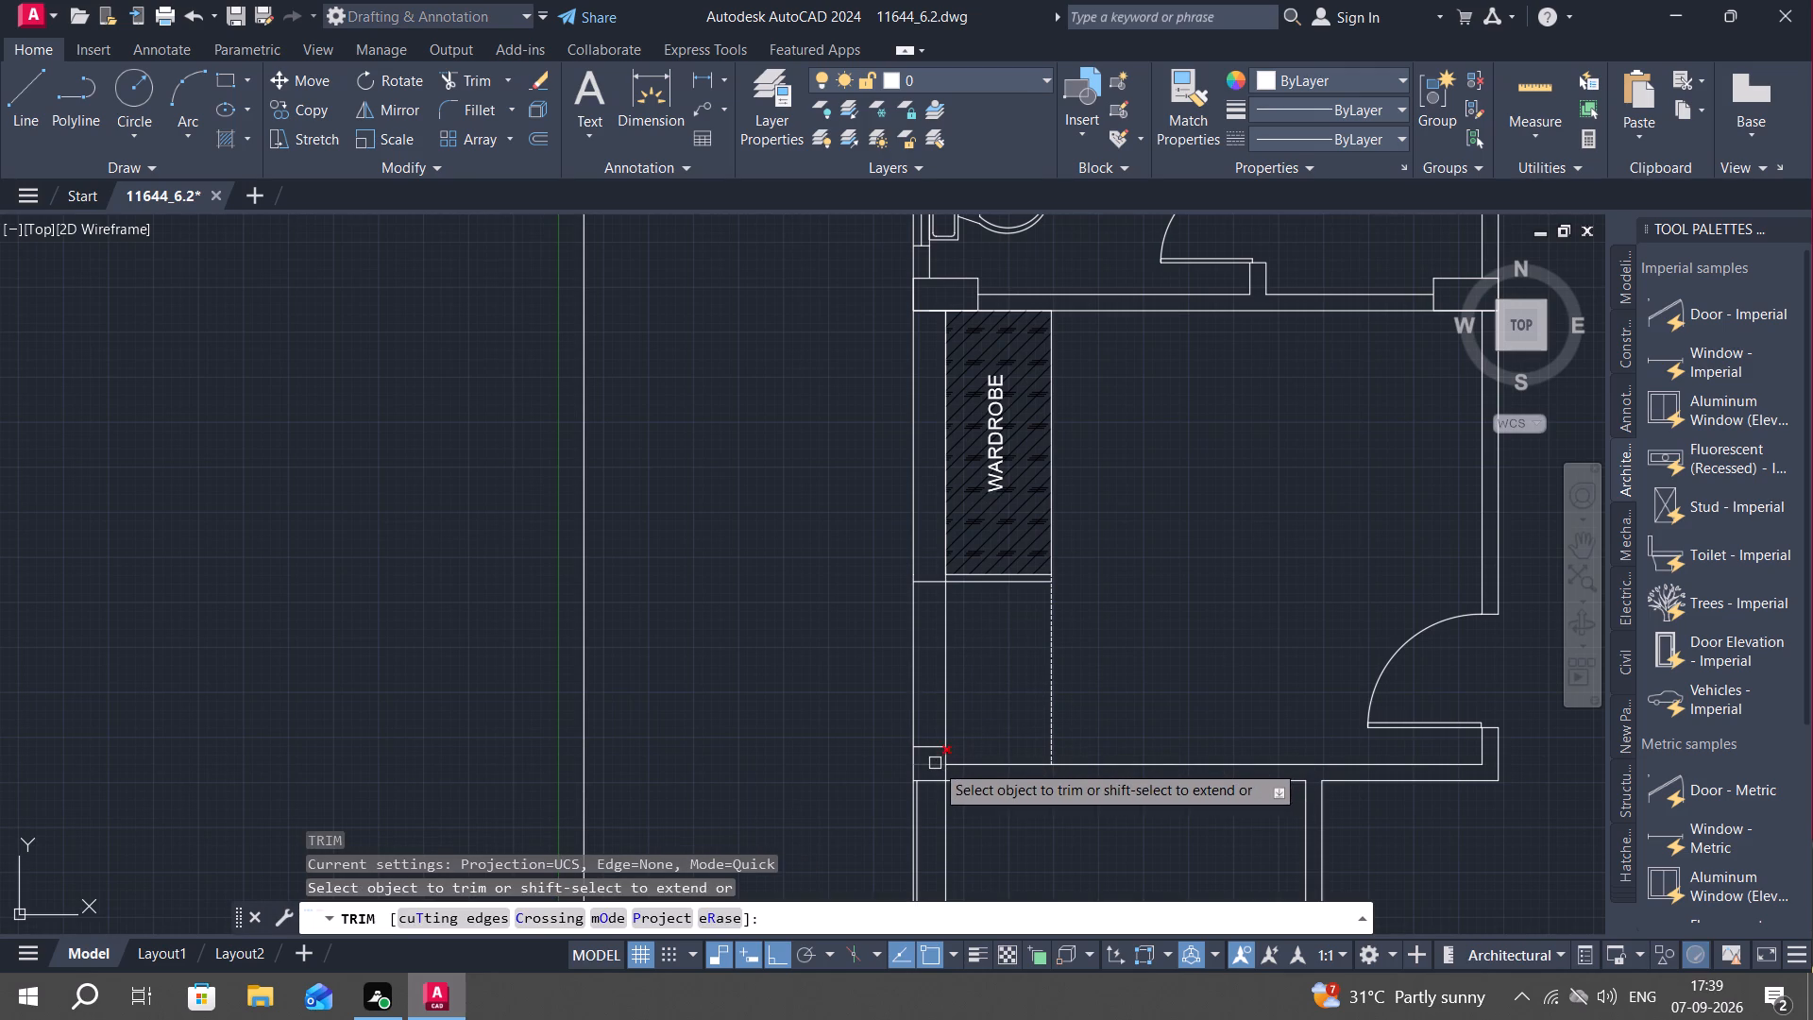
{"action": "left_click", "coordinate": [930, 766]}
{"action": "scroll", "coordinate": [937, 773], "scroll_direction": "up", "scroll_amount": 3}
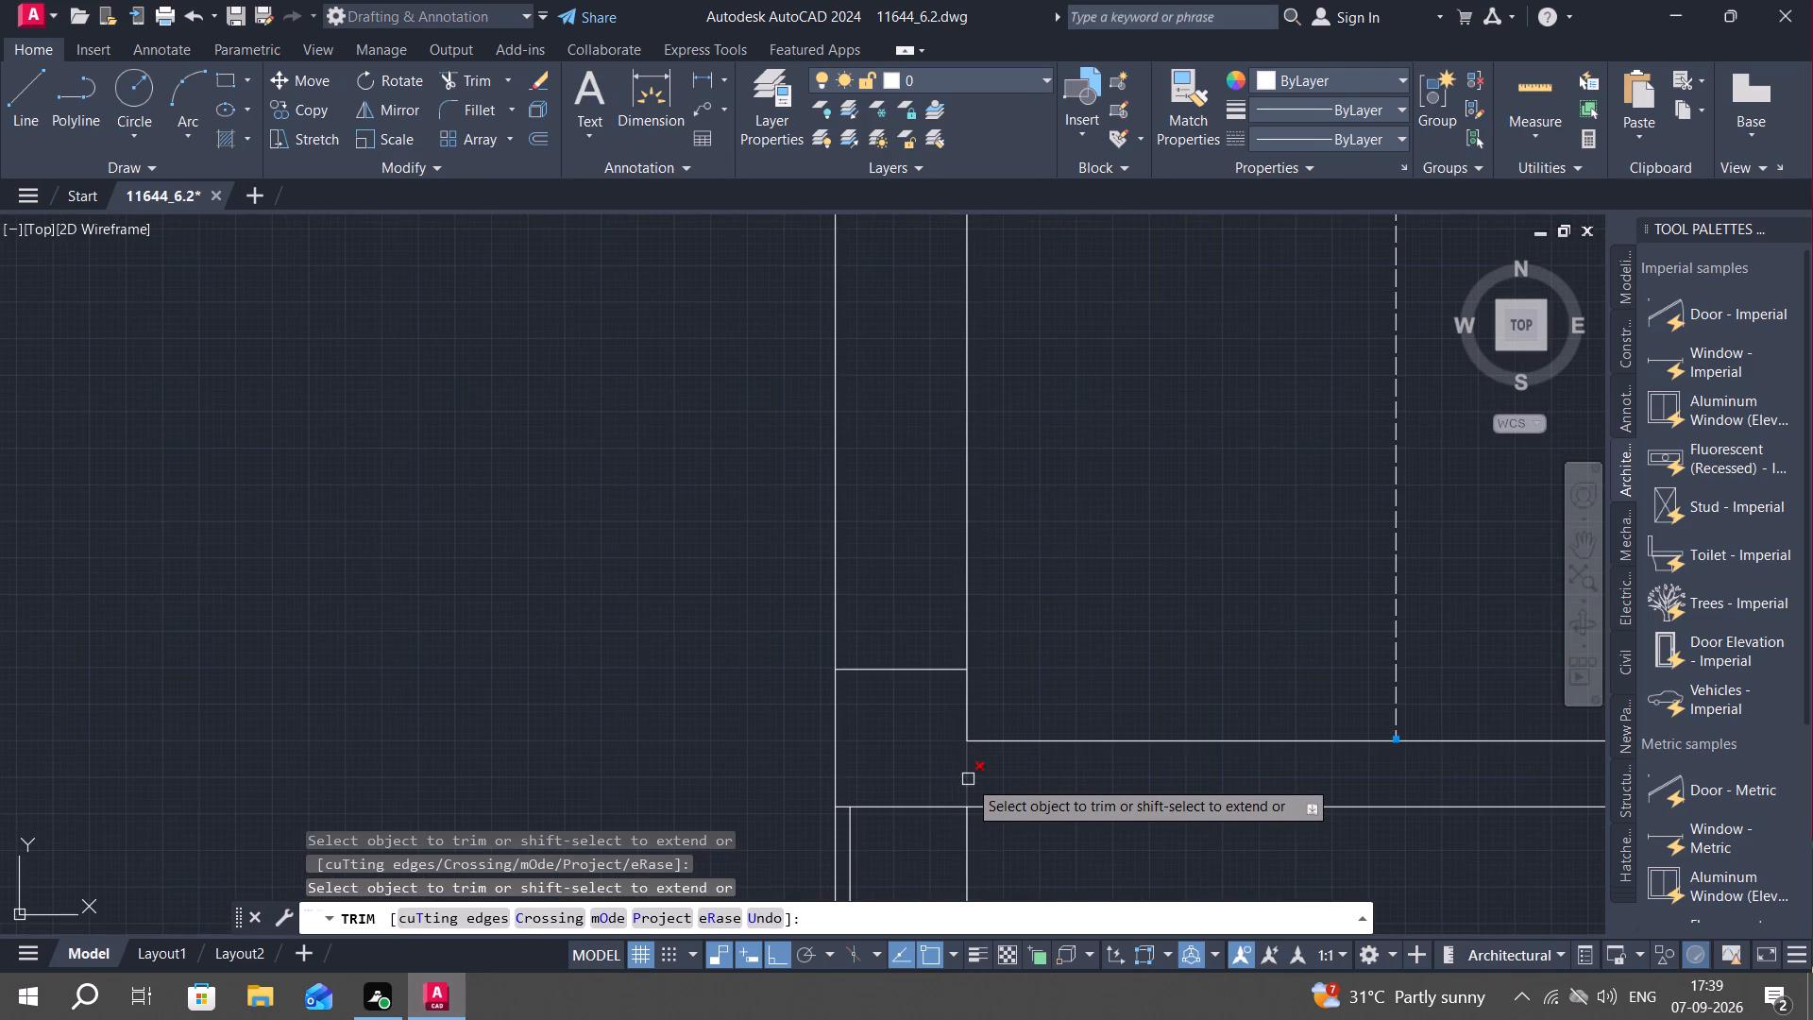
{"action": "left_click", "coordinate": [968, 779]}
{"action": "key", "text": "Escape"}
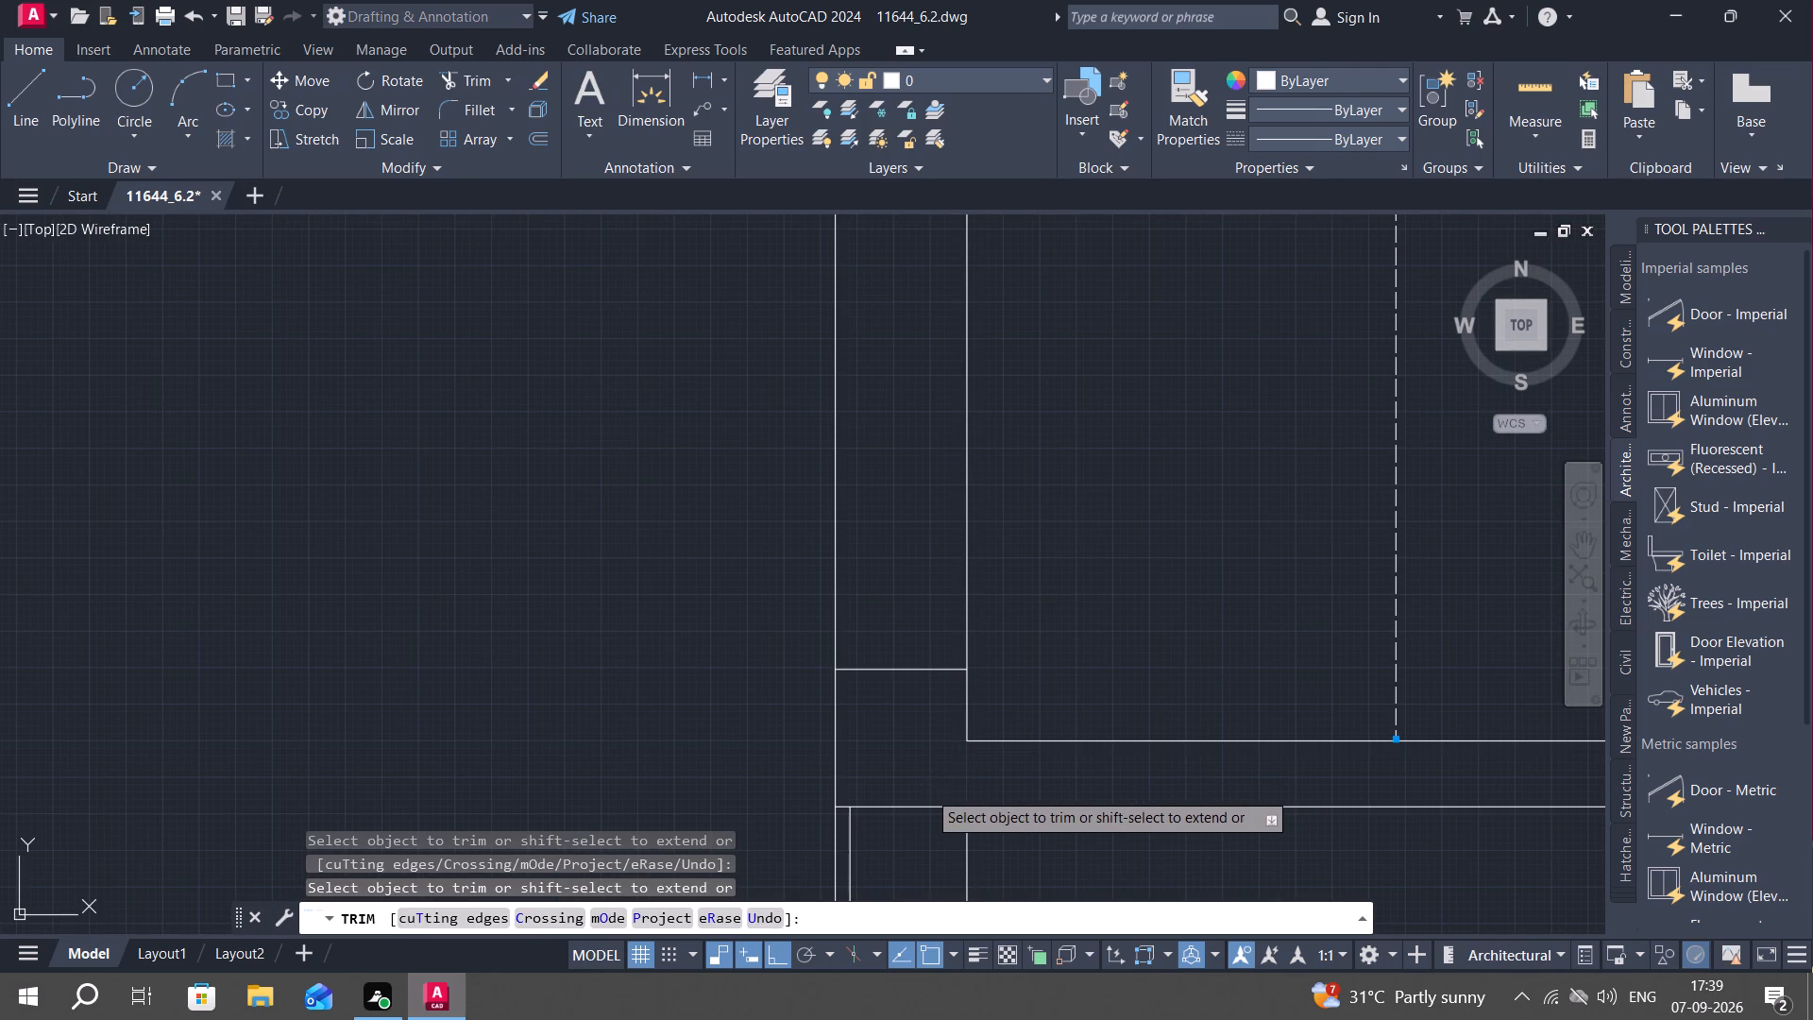
Draw a vertical centre line in the outer wall between the midpoints of the two opening lines below the lower wardrobe.
{"action": "type", "text": "L"}
{"action": "key", "text": "space"}
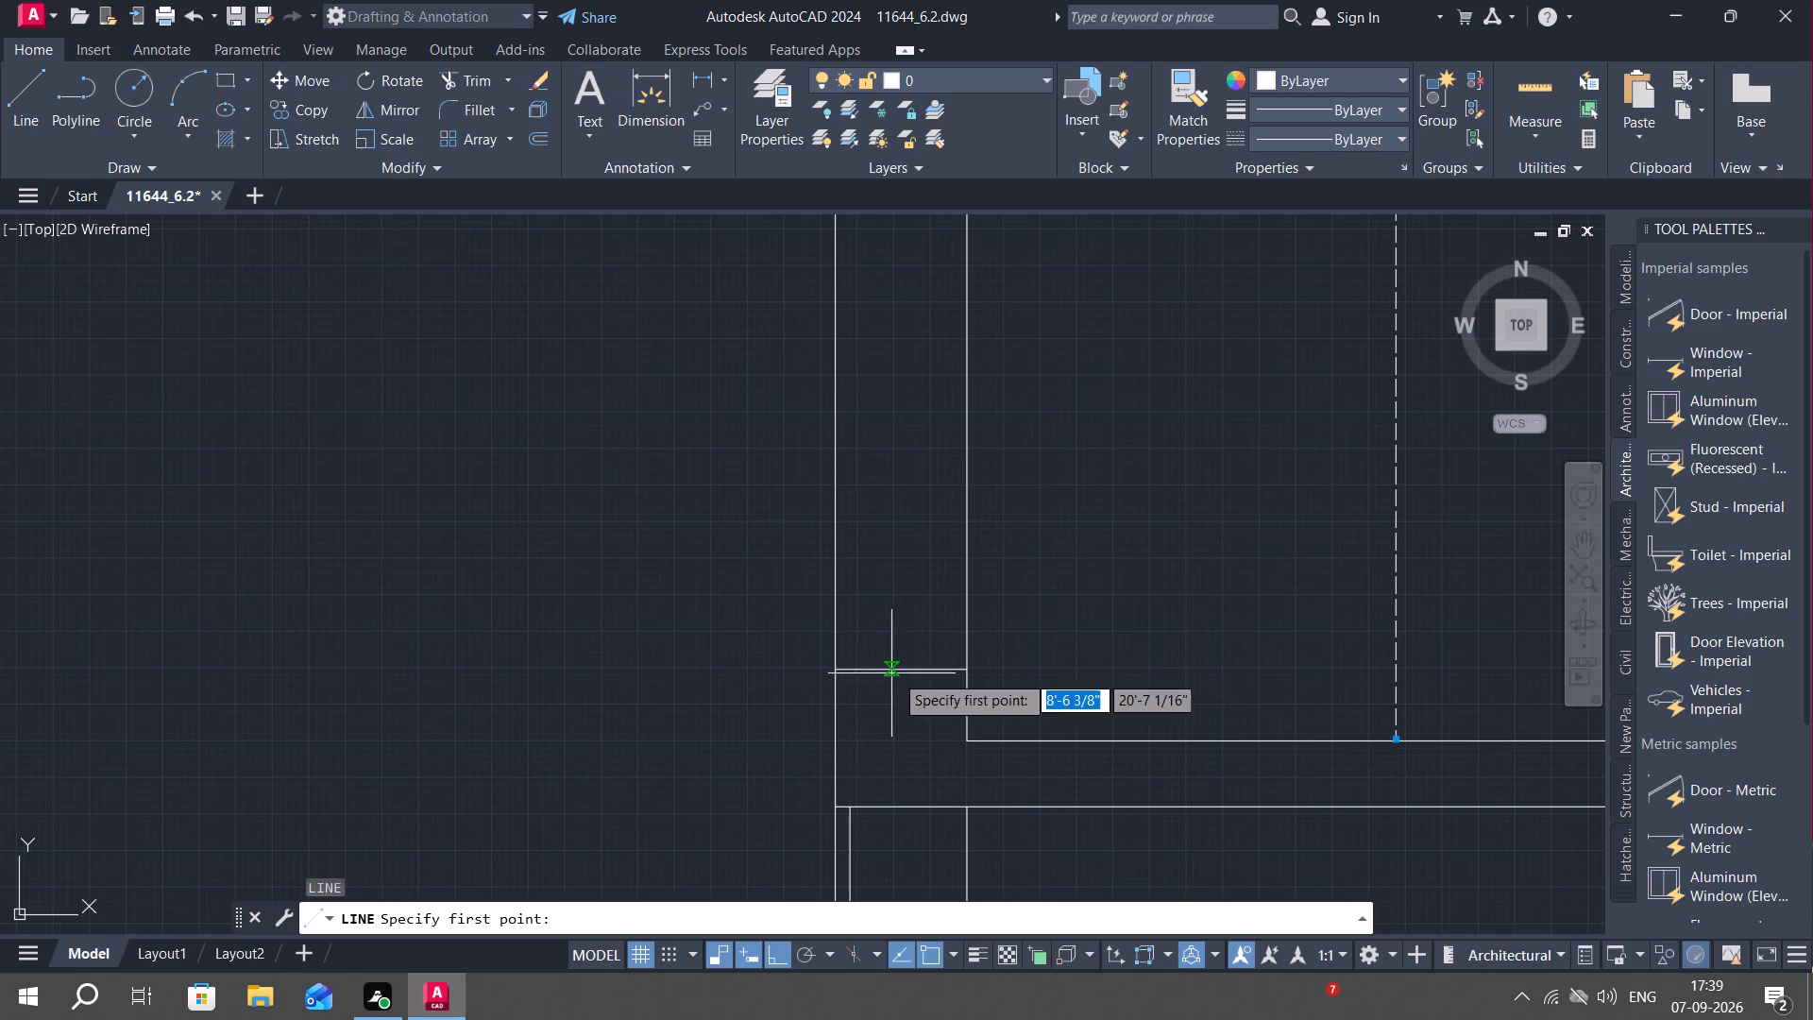
{"action": "left_click", "coordinate": [902, 673]}
{"action": "middle_click_drag", "start_coordinate": [912, 488], "coordinate": [923, 956]}
{"action": "scroll", "coordinate": [919, 905], "scroll_direction": "down", "scroll_amount": 2}
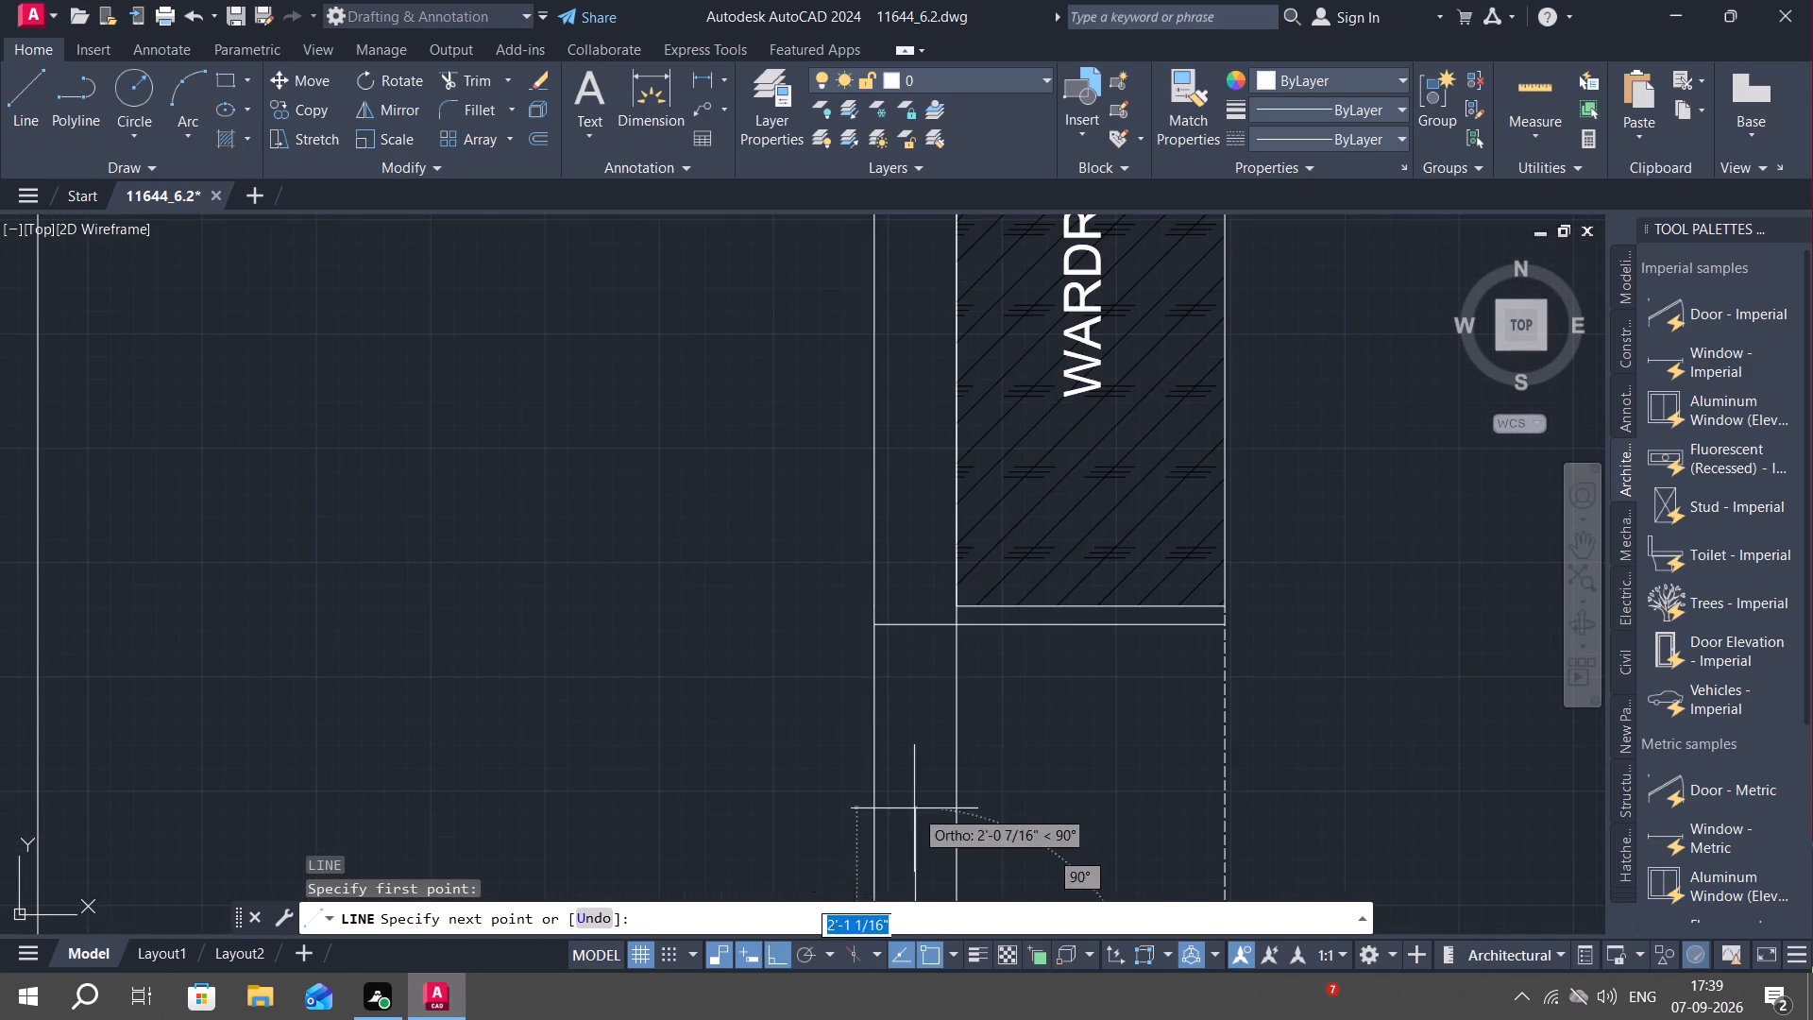
{"action": "left_click", "coordinate": [919, 630]}
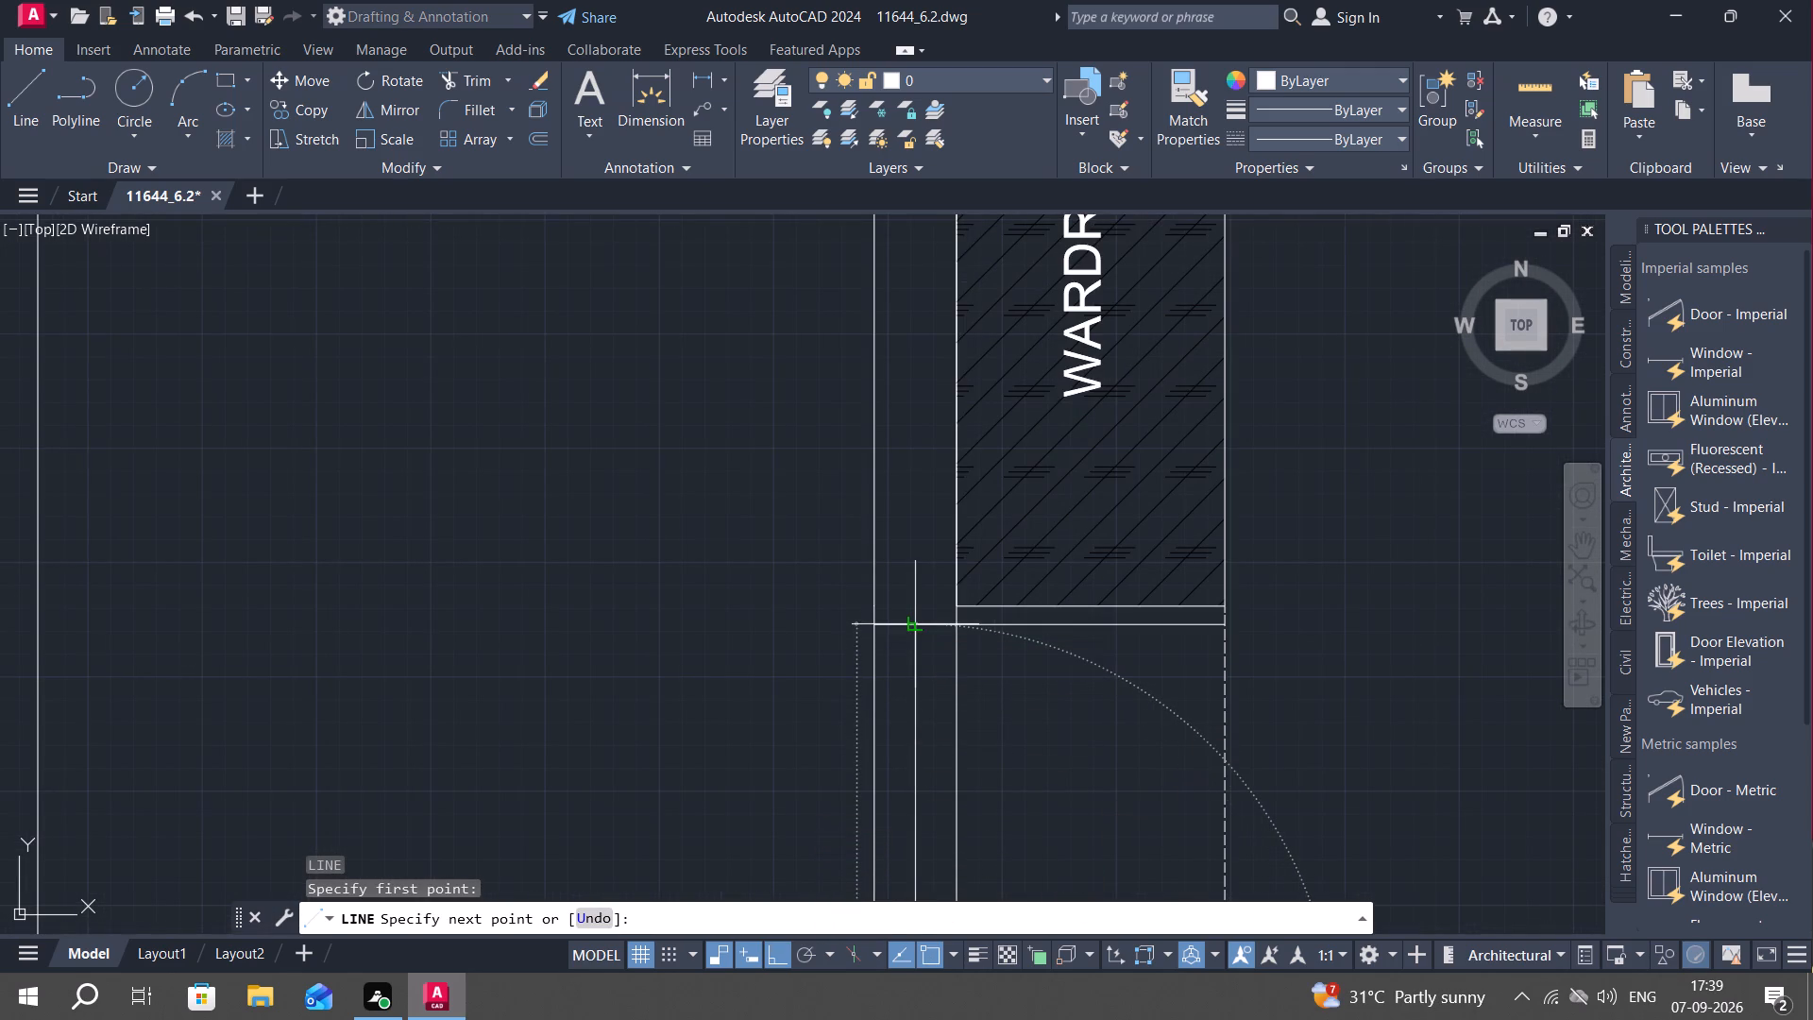
{"action": "key", "text": "Escape"}
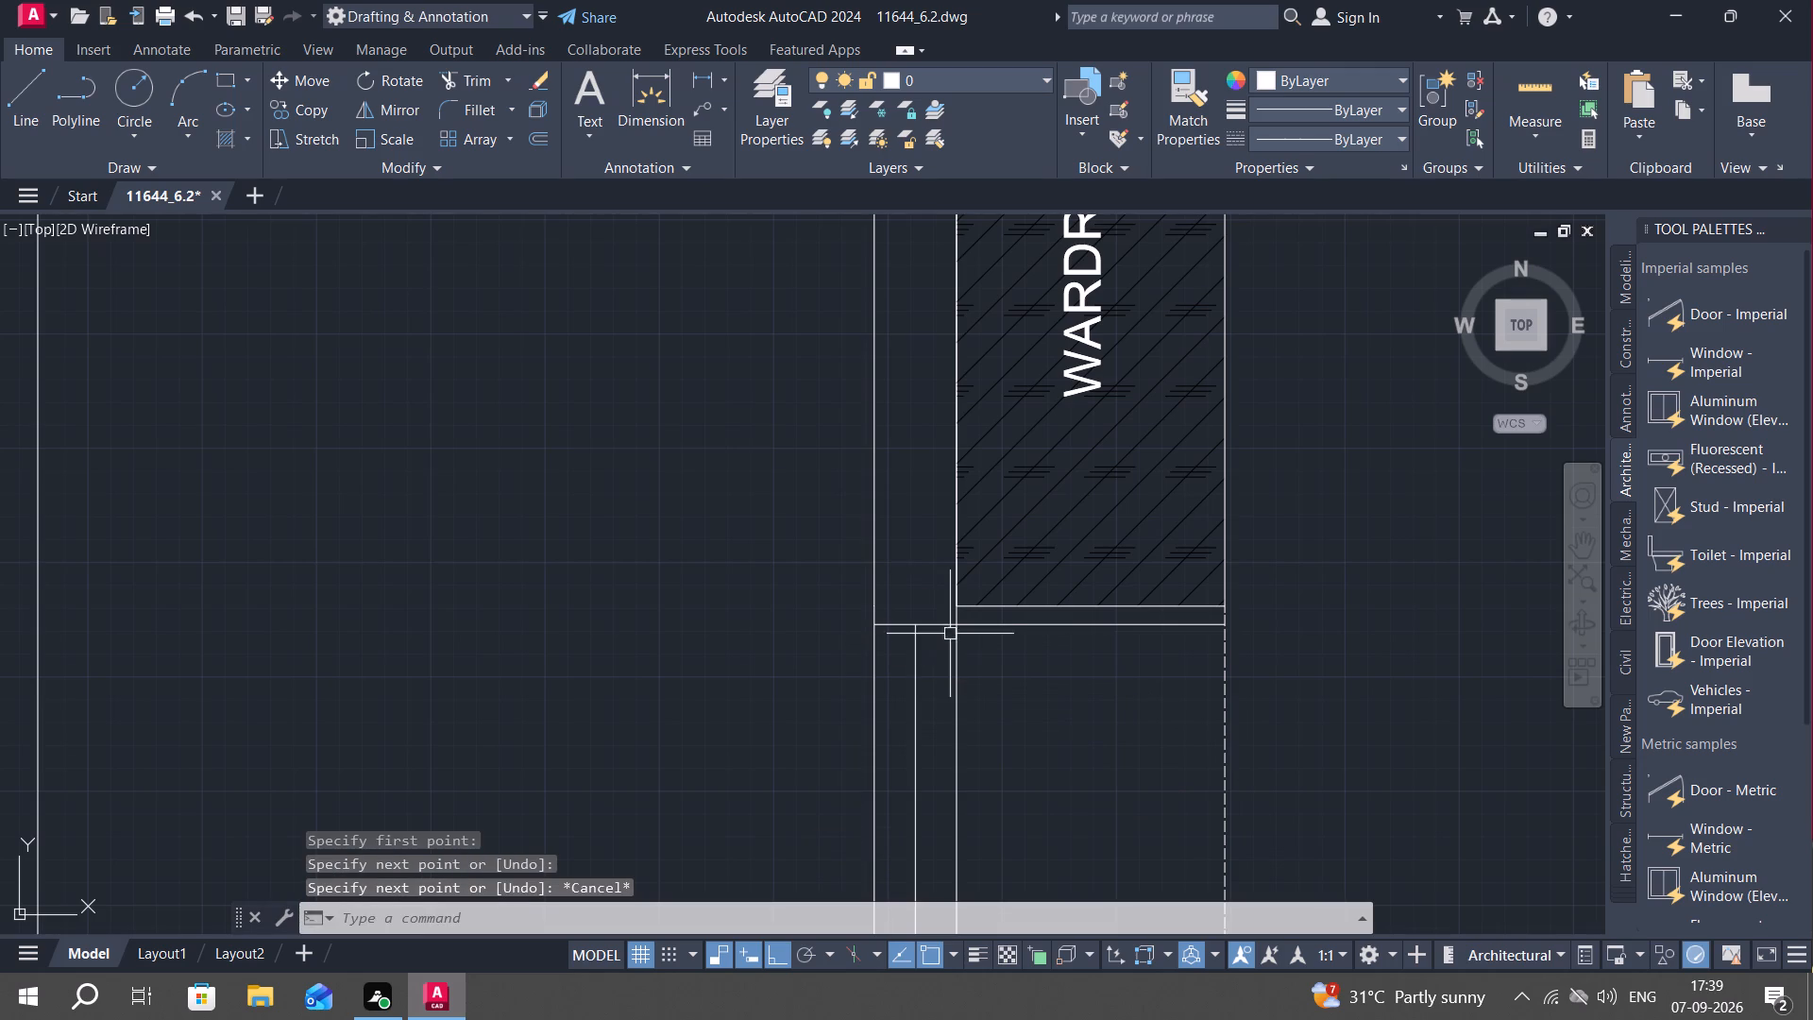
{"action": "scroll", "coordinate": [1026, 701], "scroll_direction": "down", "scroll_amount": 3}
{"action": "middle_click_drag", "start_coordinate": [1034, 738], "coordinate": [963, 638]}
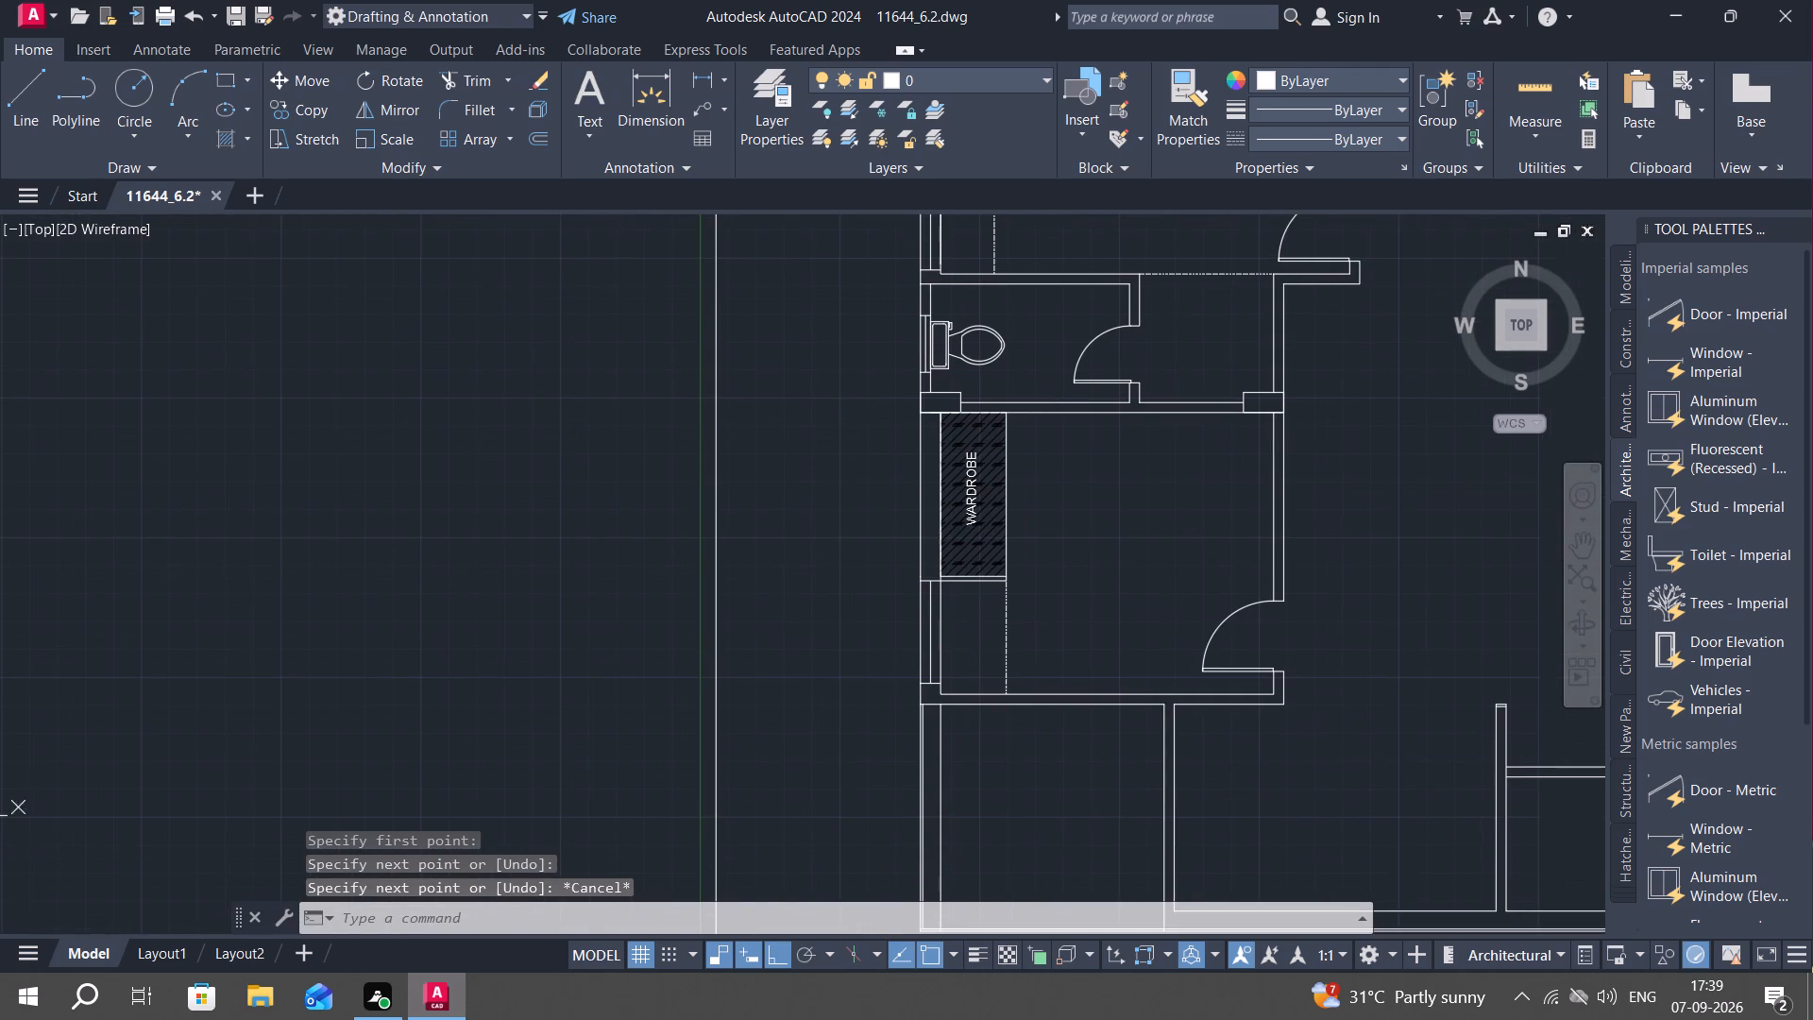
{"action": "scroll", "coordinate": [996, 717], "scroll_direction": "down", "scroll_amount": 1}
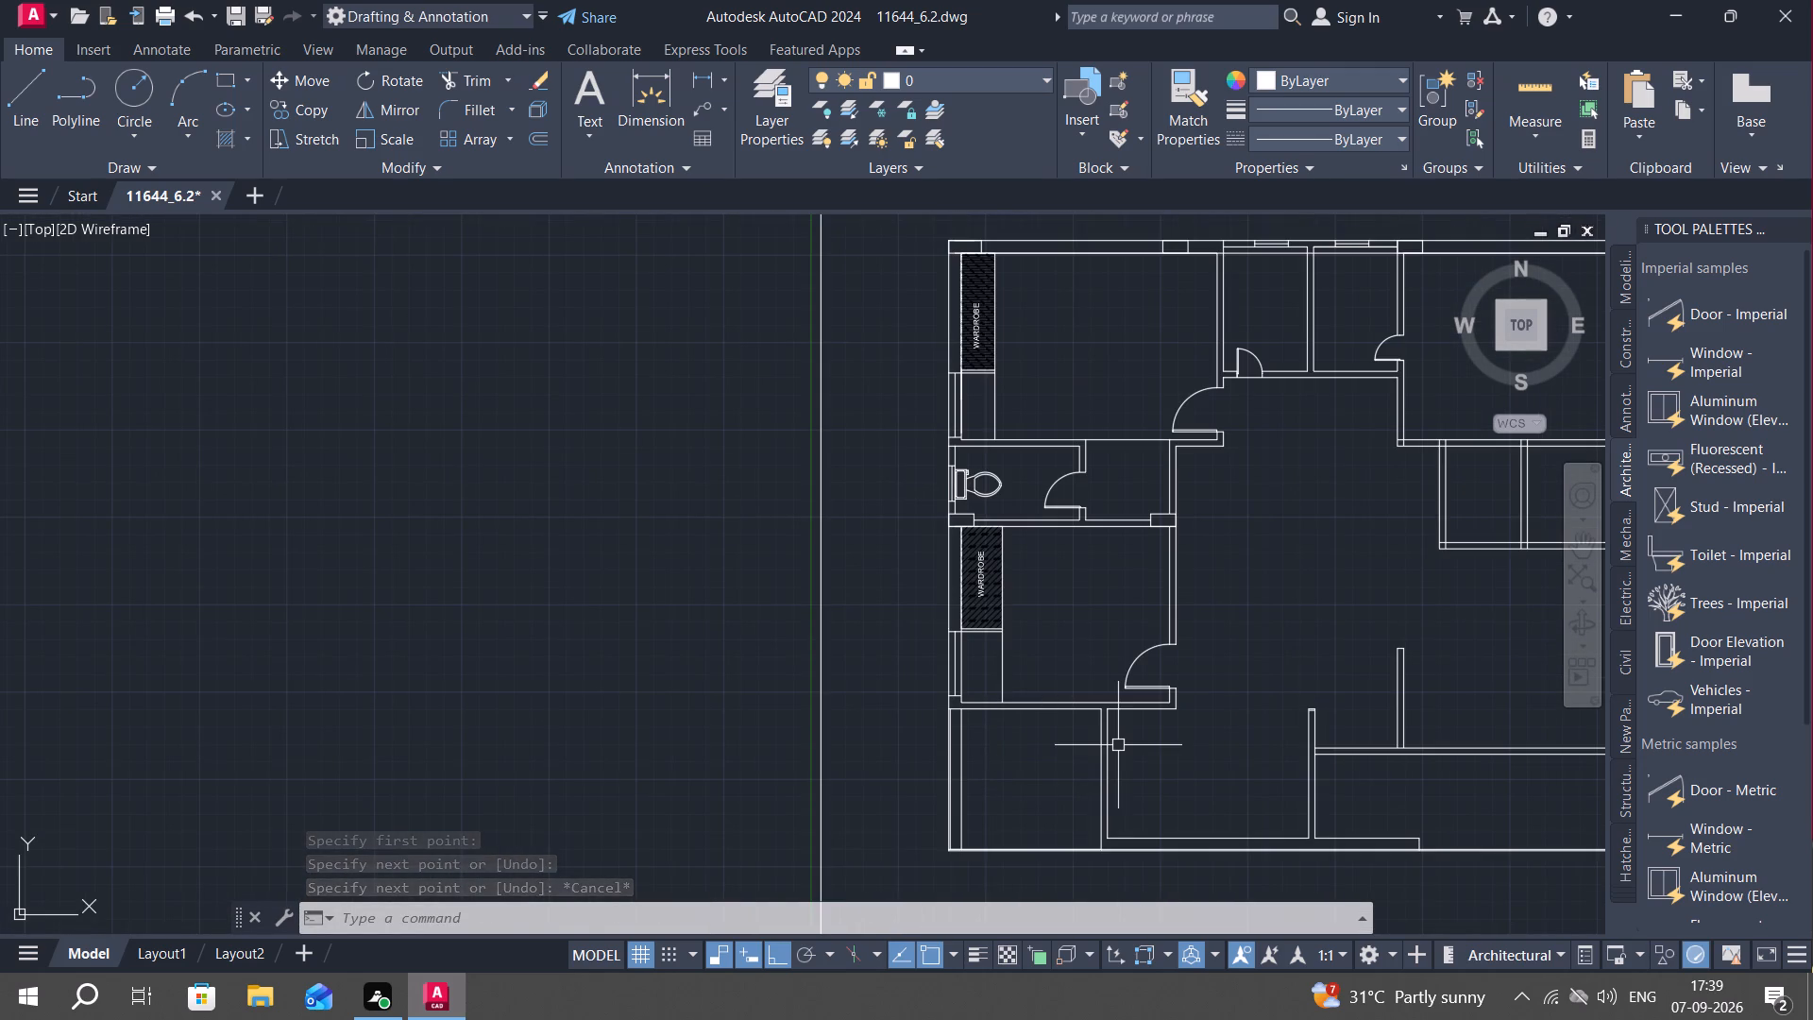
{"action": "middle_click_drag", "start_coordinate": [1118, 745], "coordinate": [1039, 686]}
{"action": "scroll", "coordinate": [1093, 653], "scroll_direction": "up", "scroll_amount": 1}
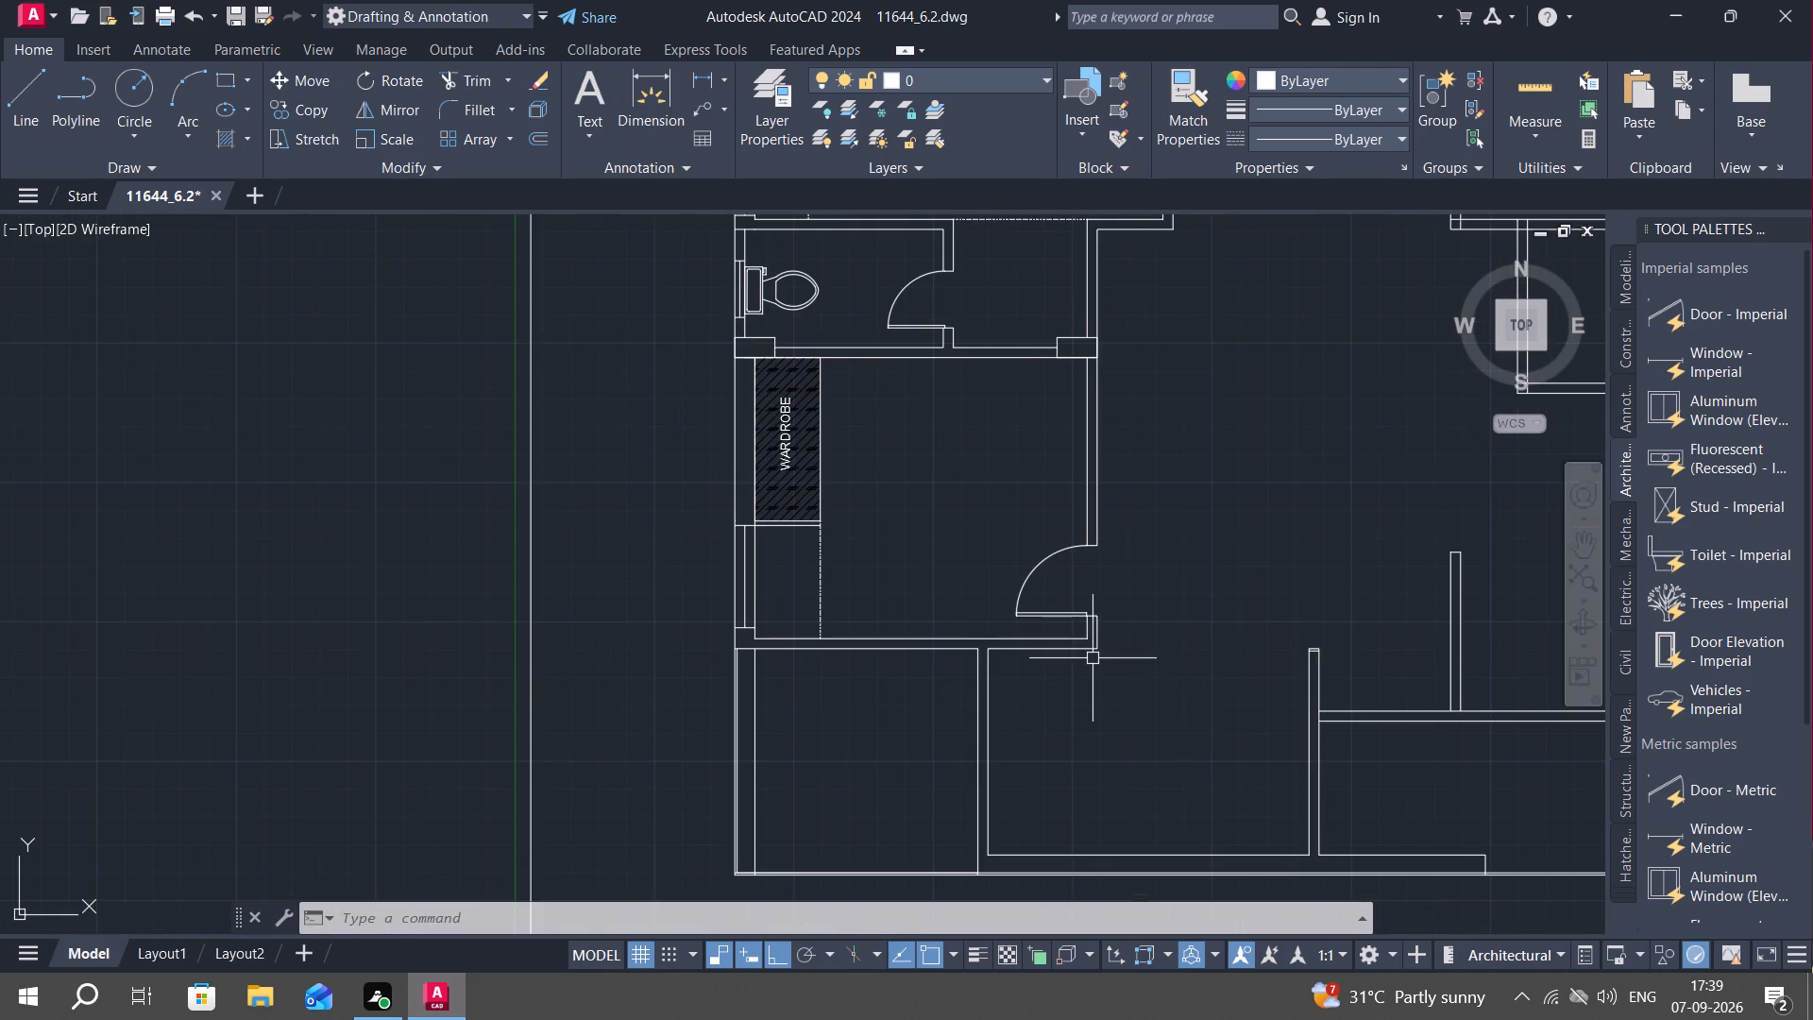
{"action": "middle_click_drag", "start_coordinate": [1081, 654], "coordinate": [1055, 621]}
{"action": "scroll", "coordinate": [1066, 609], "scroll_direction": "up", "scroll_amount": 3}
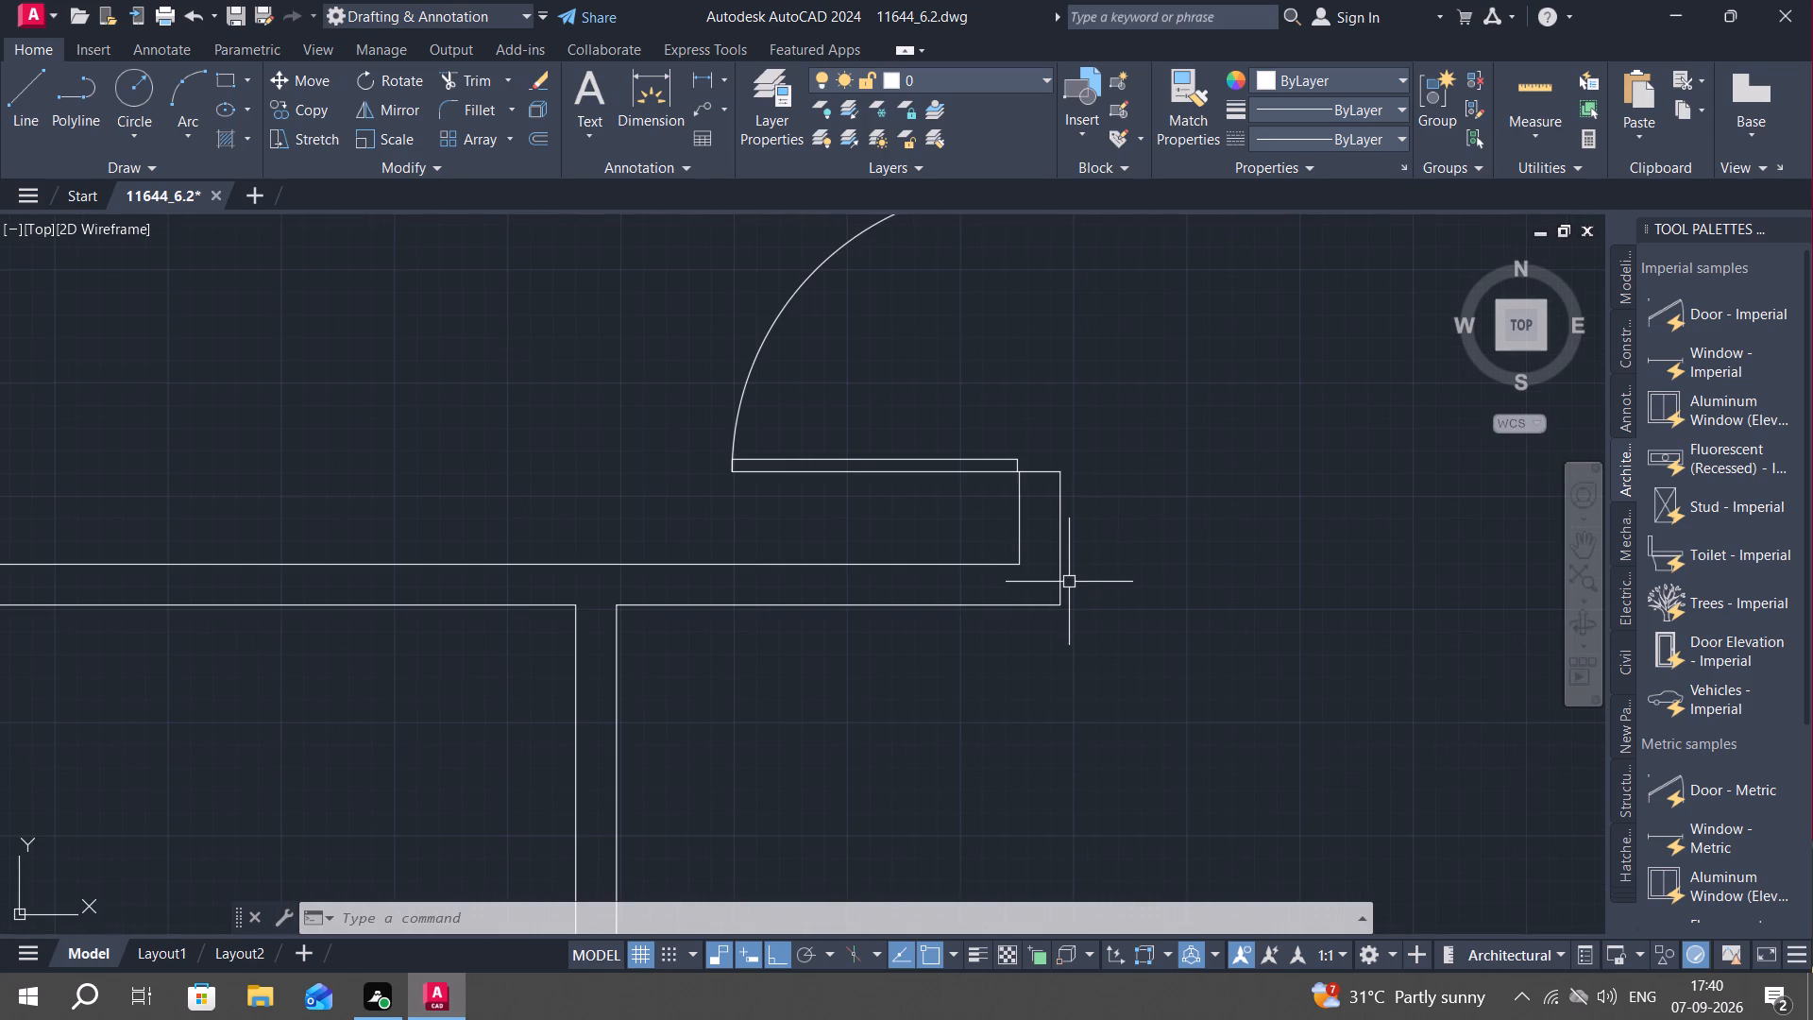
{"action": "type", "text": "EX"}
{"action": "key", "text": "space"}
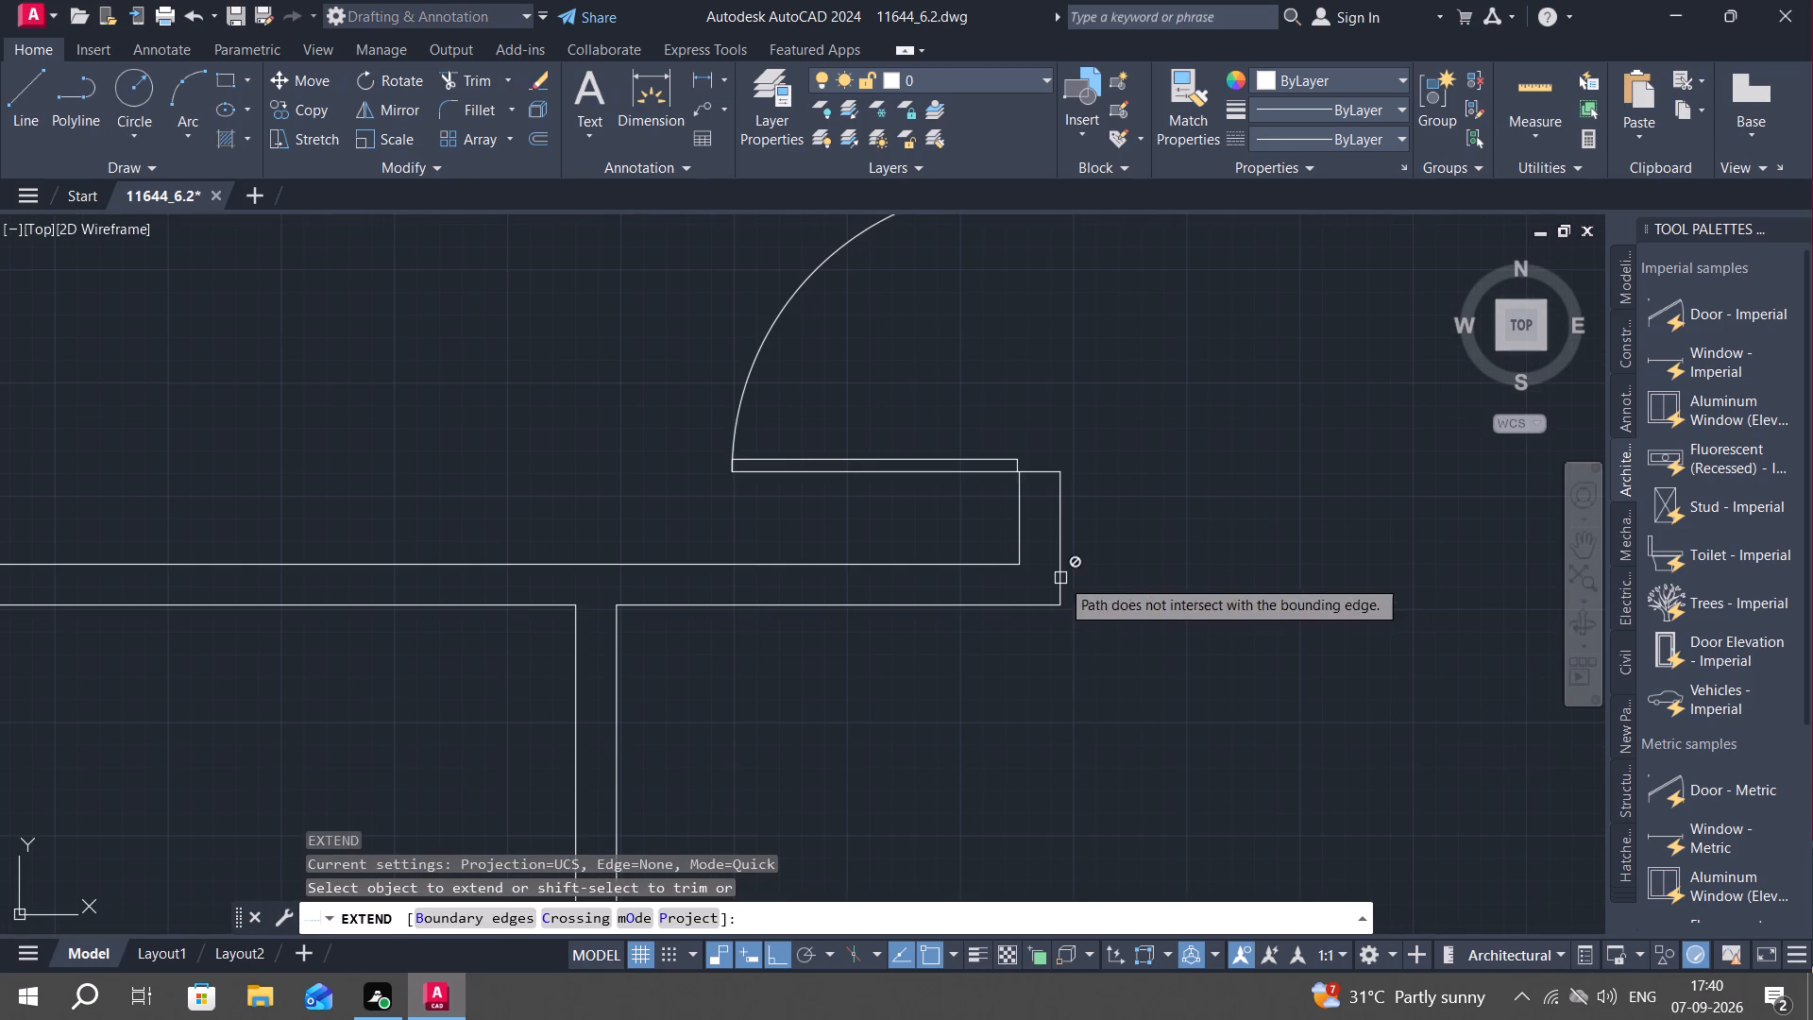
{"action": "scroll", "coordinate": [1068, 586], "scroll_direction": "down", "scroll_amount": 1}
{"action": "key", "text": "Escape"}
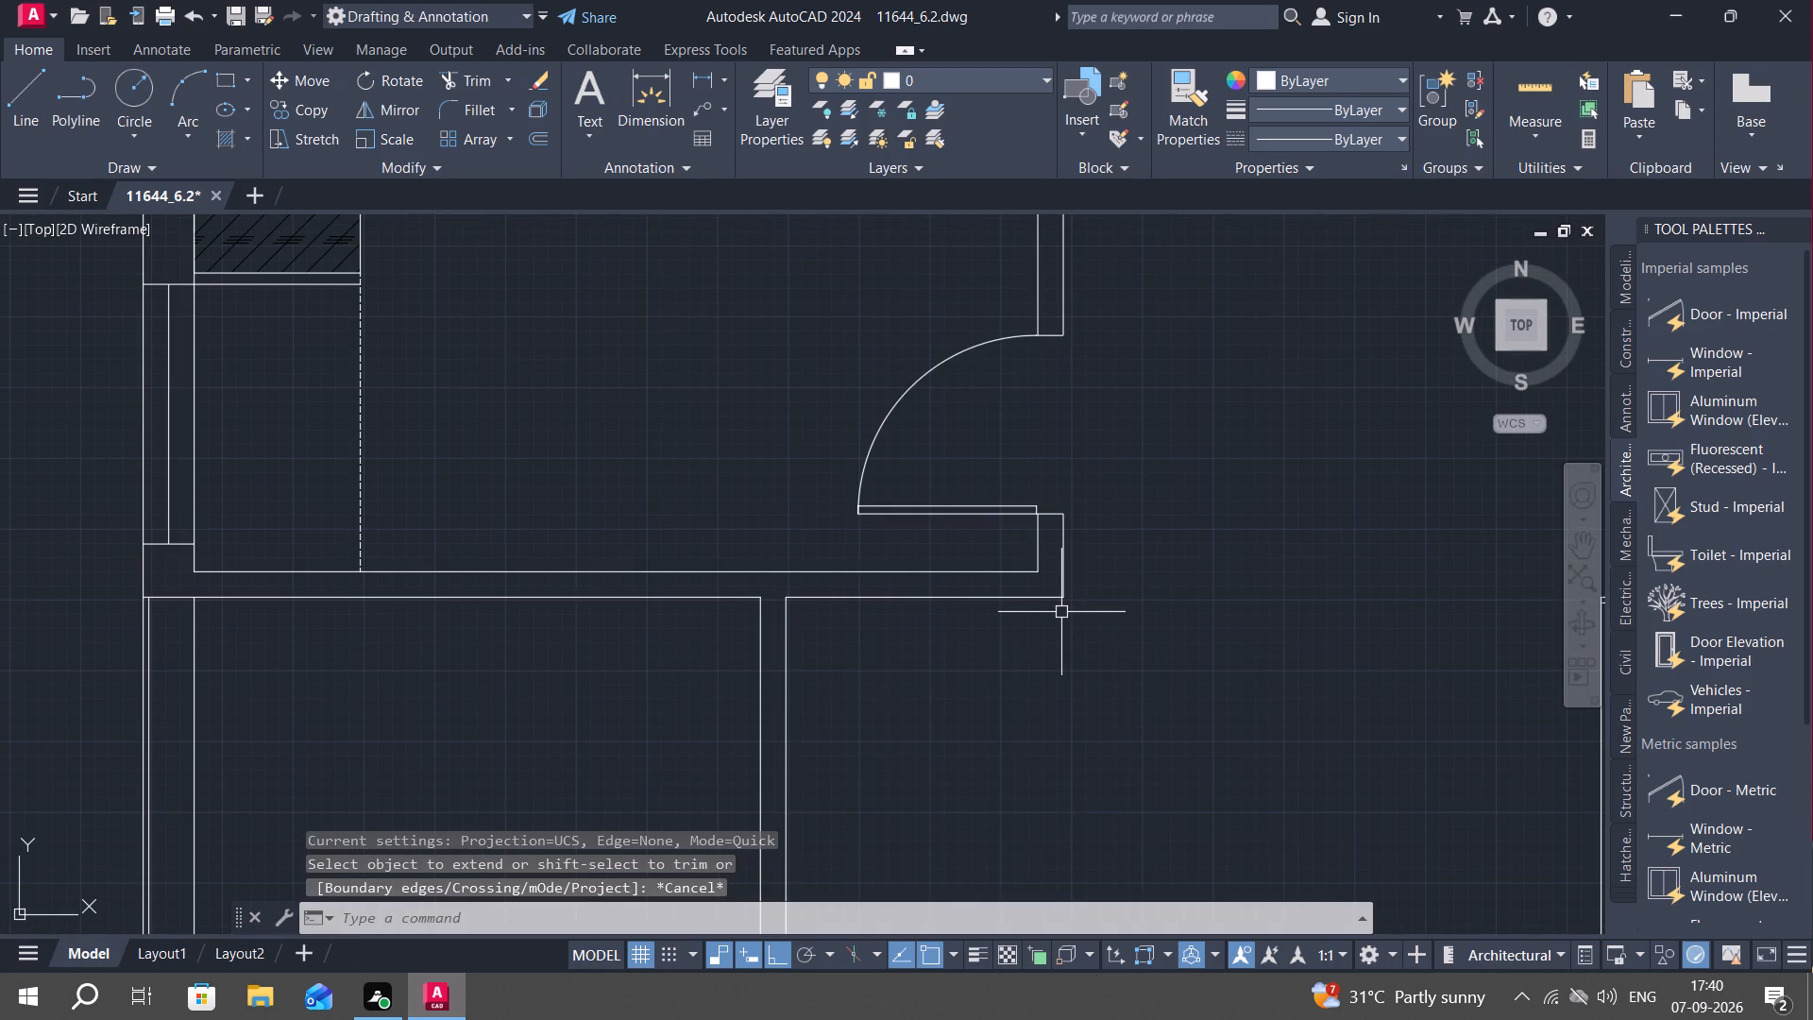
Draw a line about 2'-7" down from the wall corner below the door and across to the vertical wall, enclosing a rectangle.
{"action": "type", "text": "L"}
{"action": "key", "text": "space"}
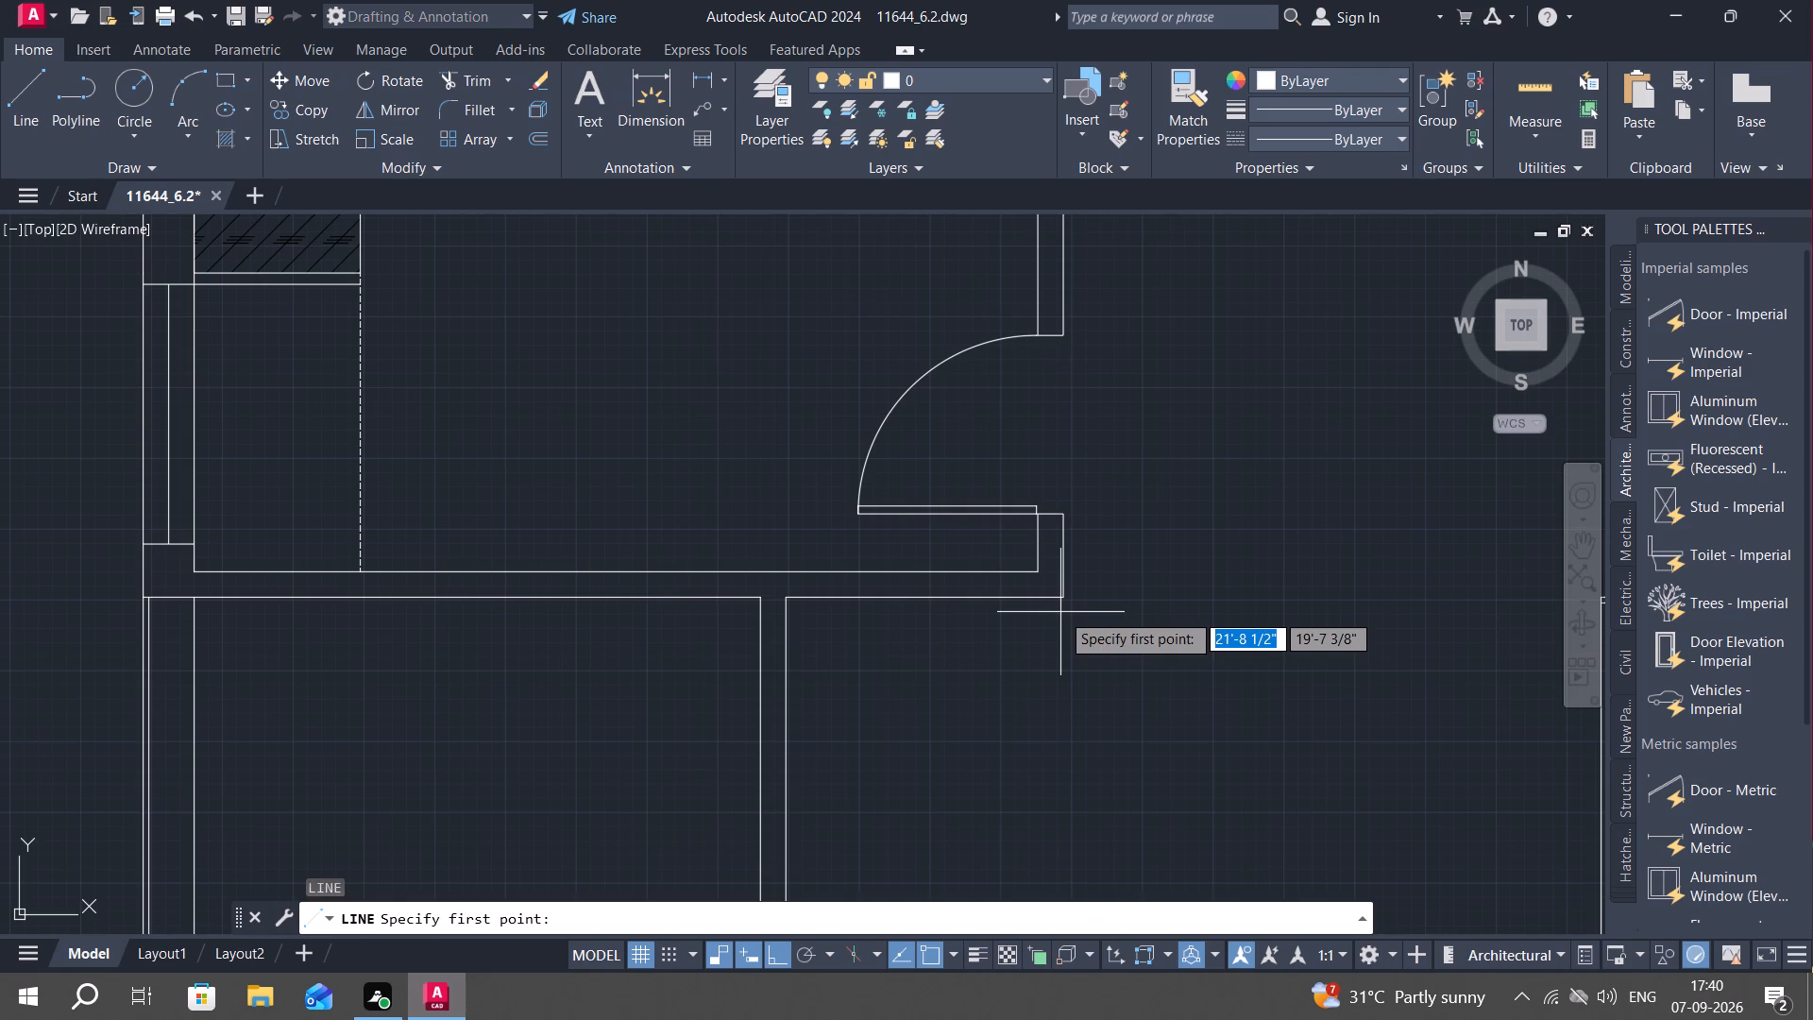
{"action": "left_click", "coordinate": [1058, 596]}
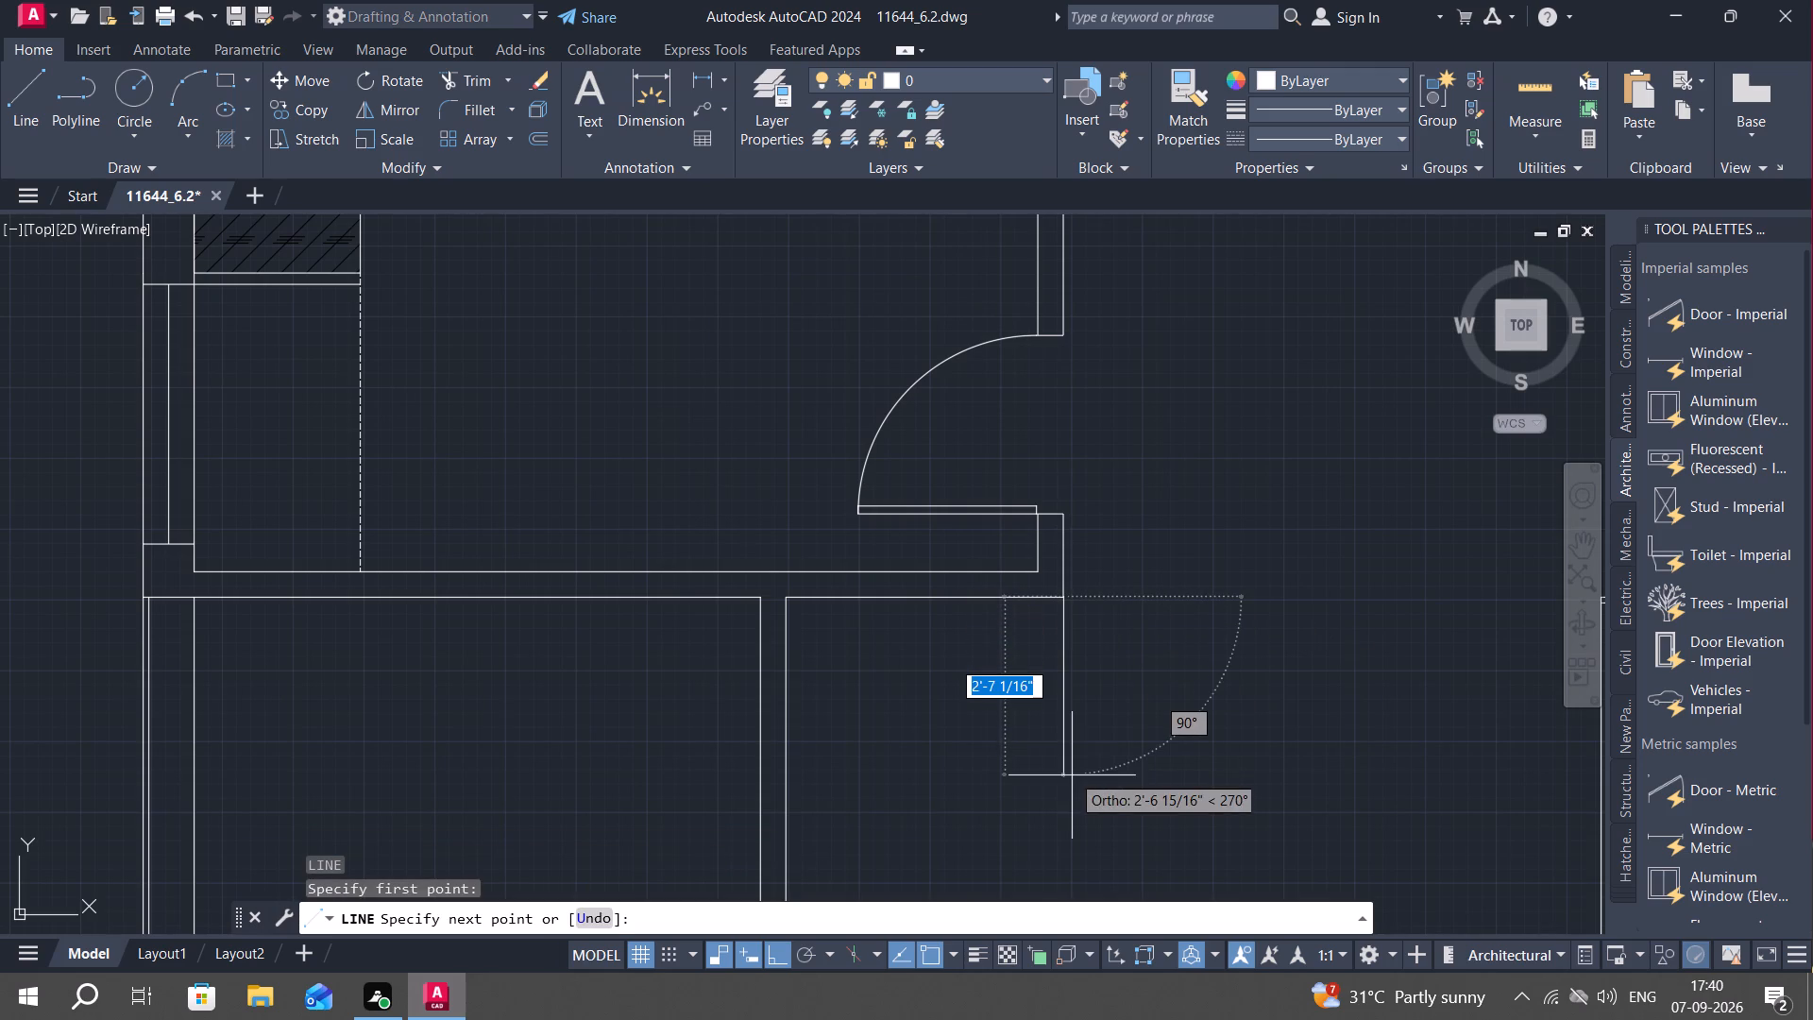
{"action": "left_click", "coordinate": [1063, 778]}
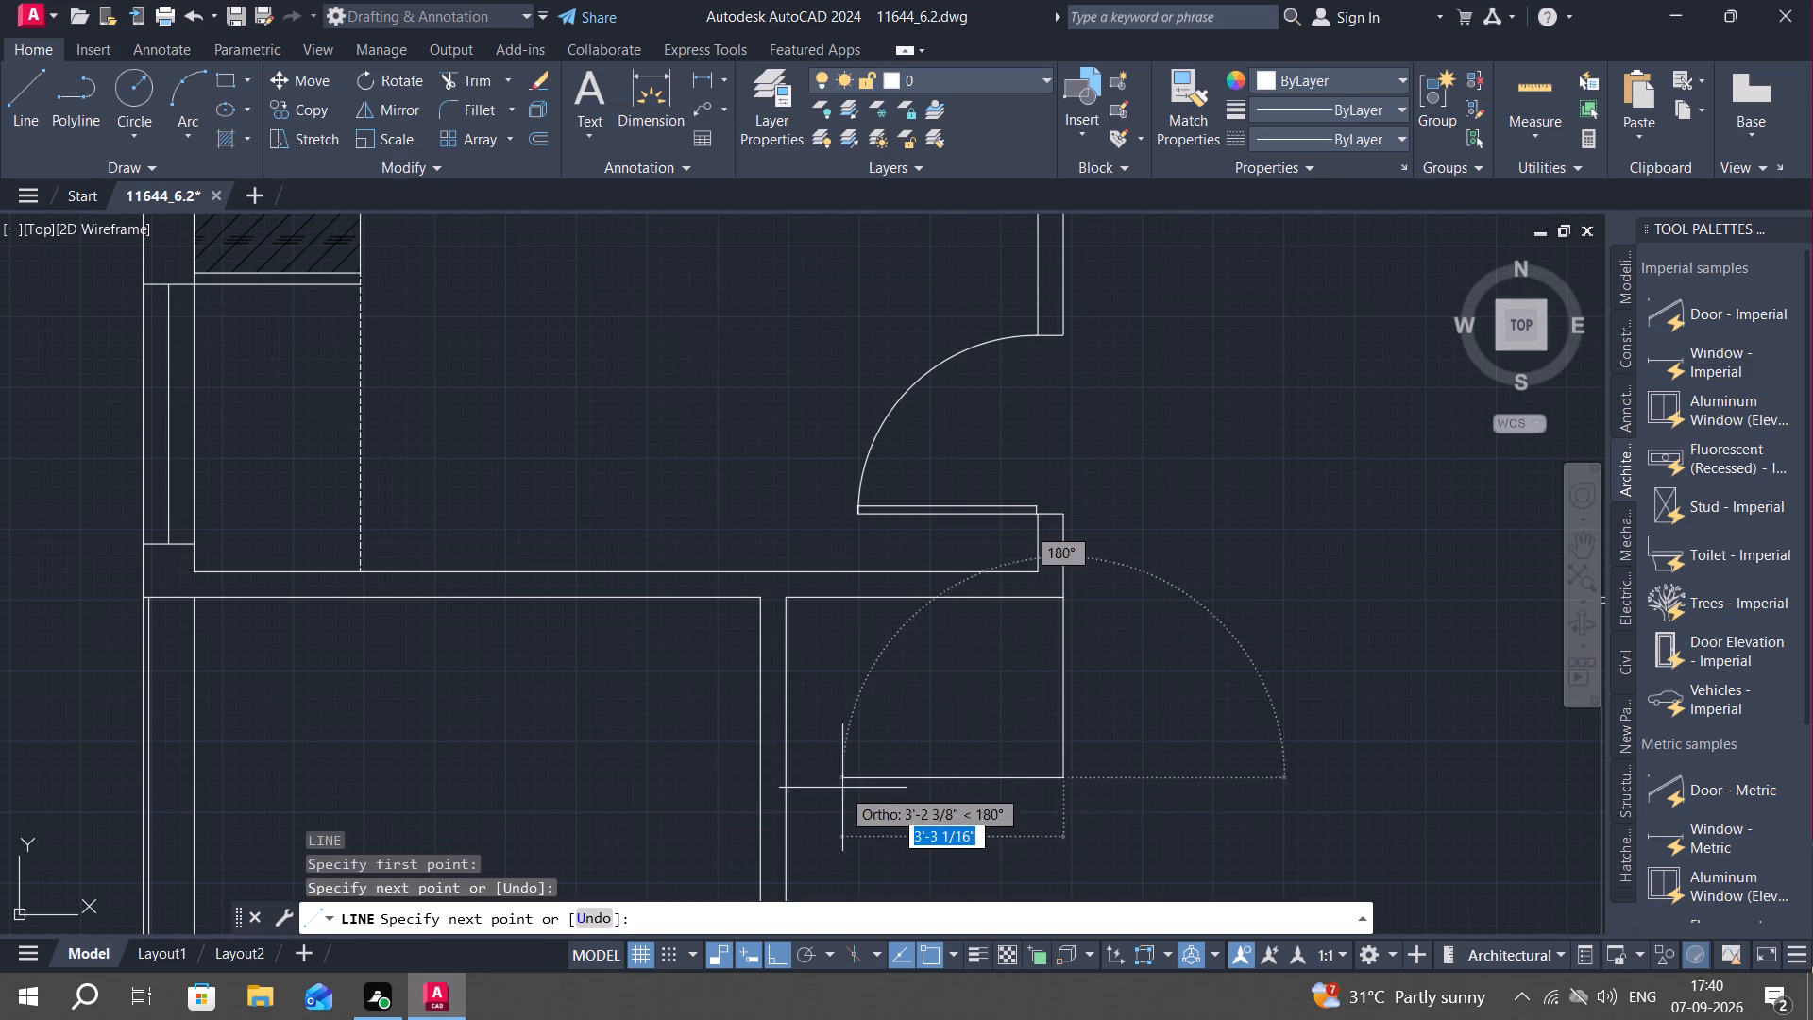
{"action": "left_click", "coordinate": [791, 778]}
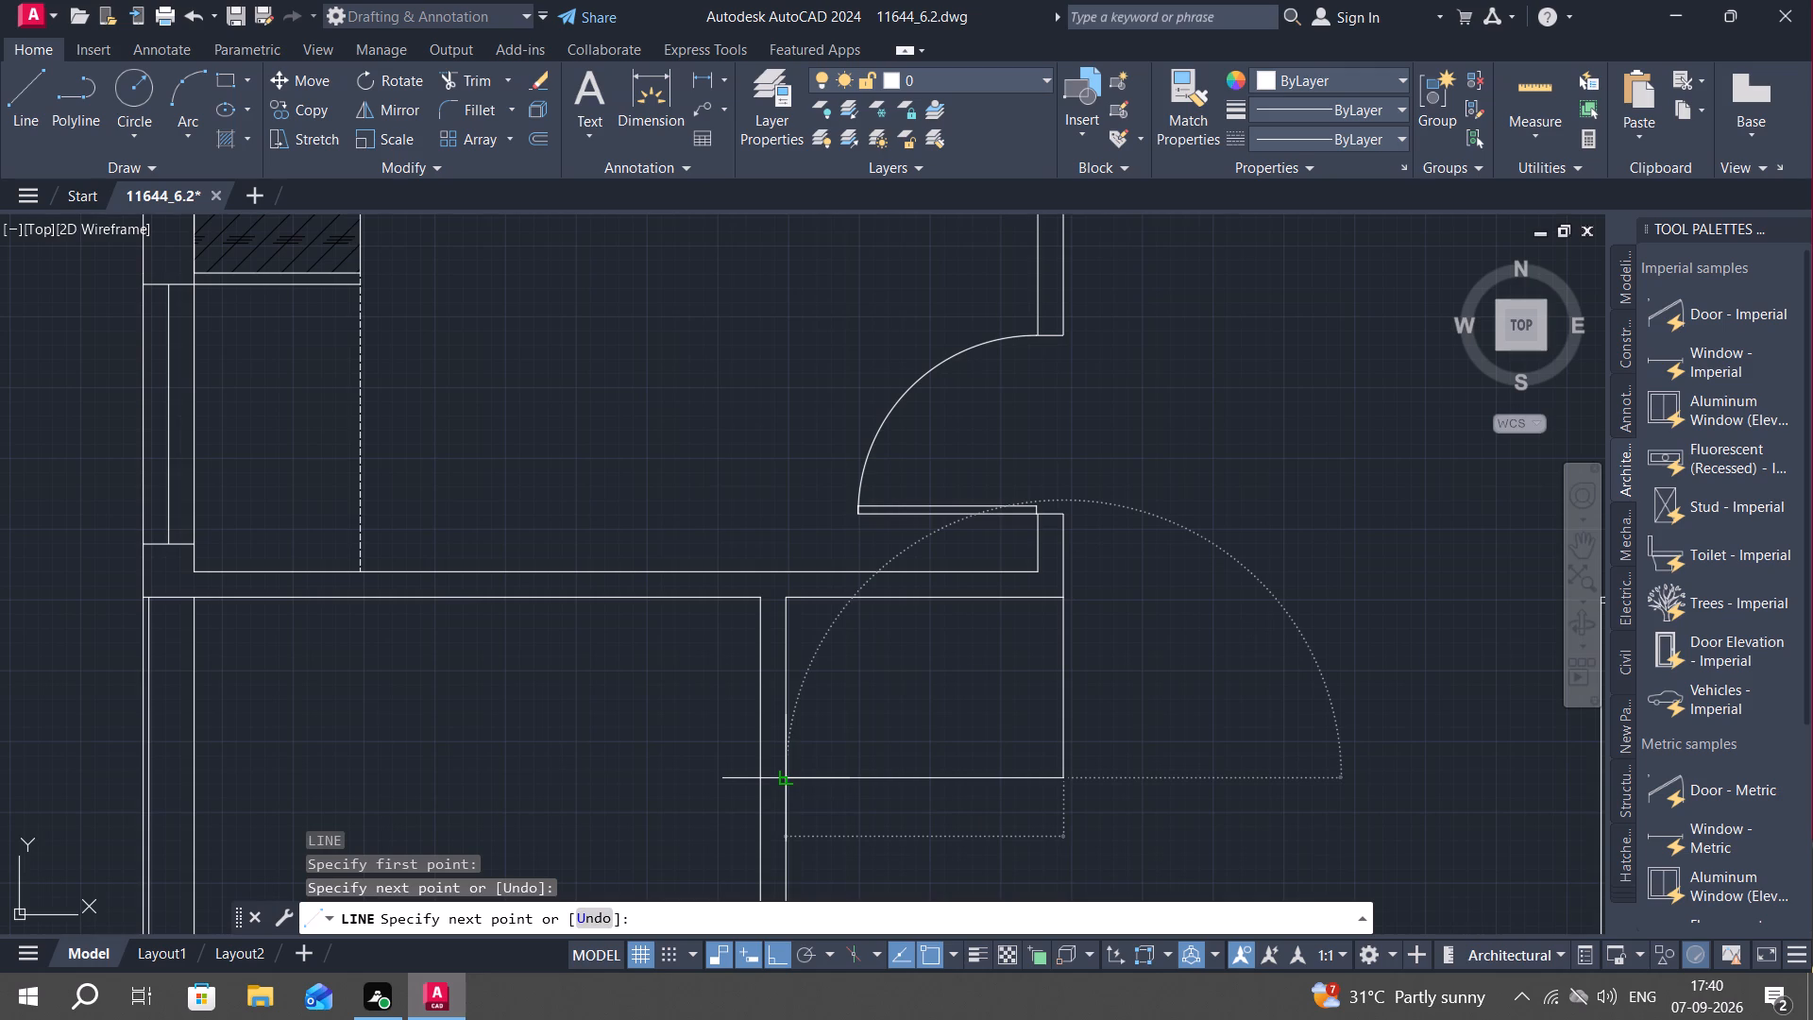
{"action": "key", "text": "Escape"}
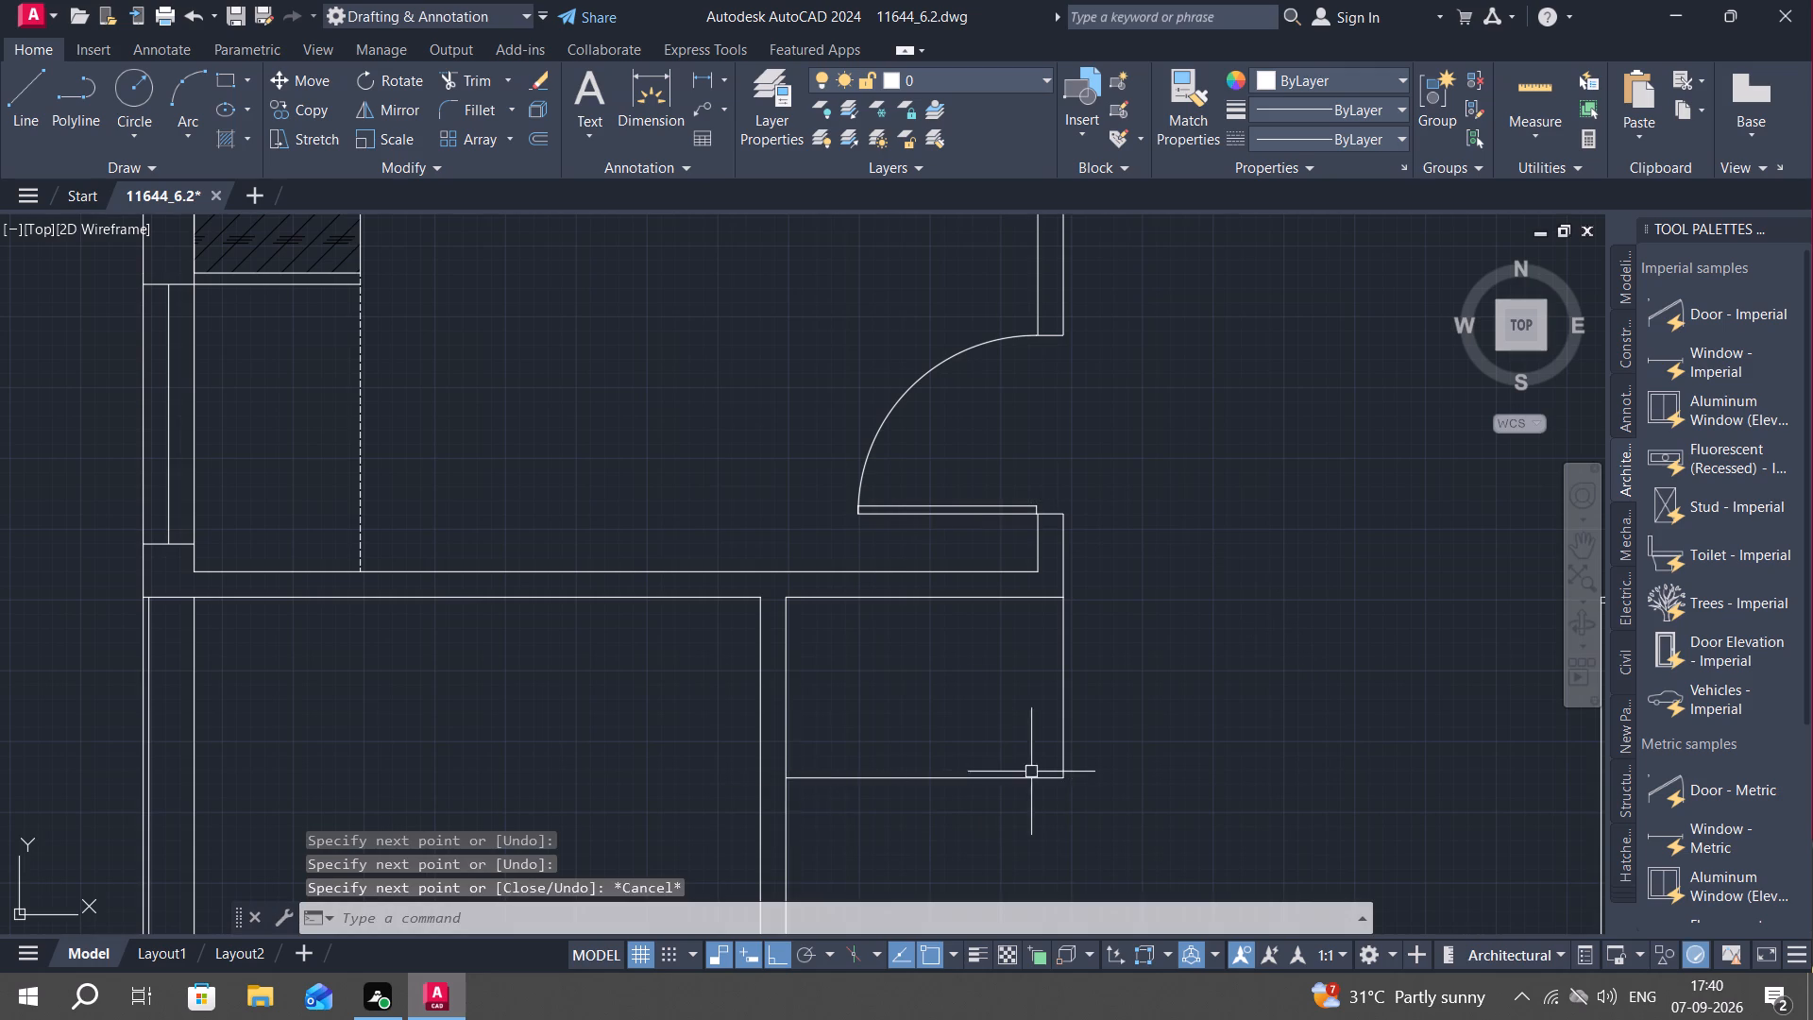
Offset the rectangle's outer vertical line 4.5" inward to give the wall thickness.
{"action": "type", "text": "O"}
{"action": "key", "text": "space"}
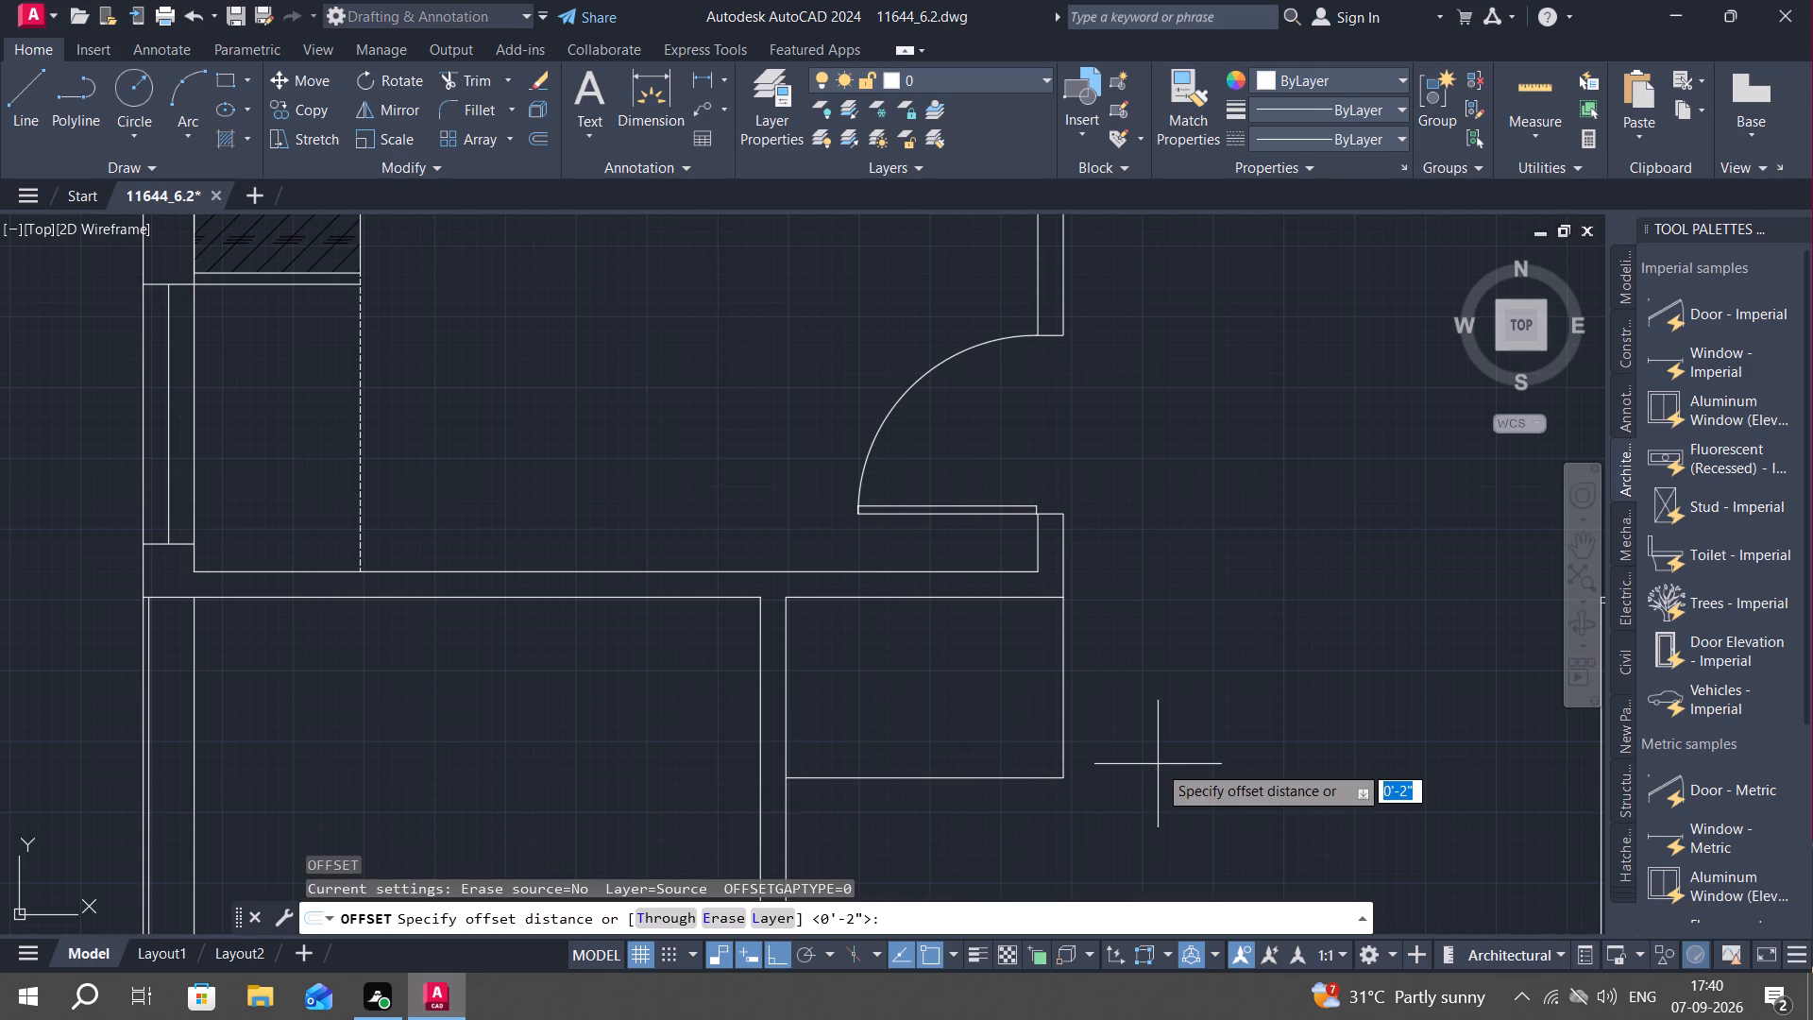
{"action": "type", "text": "4."}
{"action": "type", "text": "5\""}
{"action": "key", "text": "Return"}
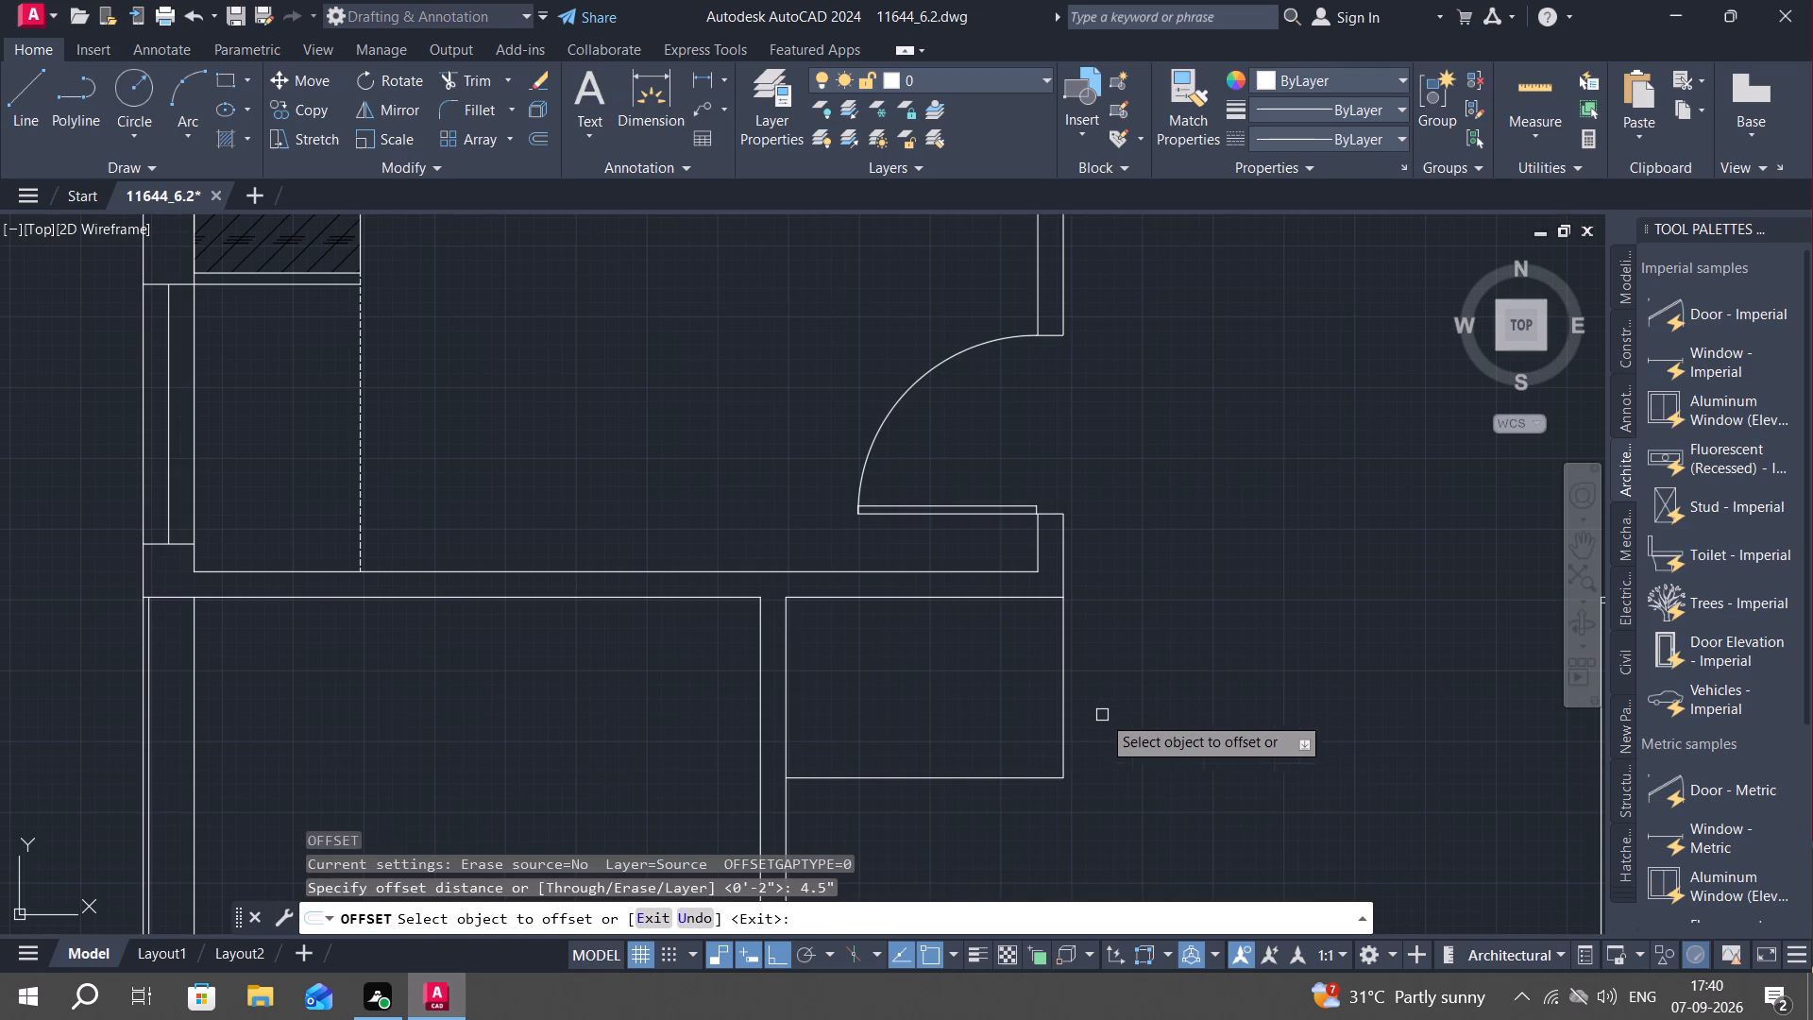
{"action": "left_click", "coordinate": [1060, 661]}
{"action": "left_click", "coordinate": [1005, 684]}
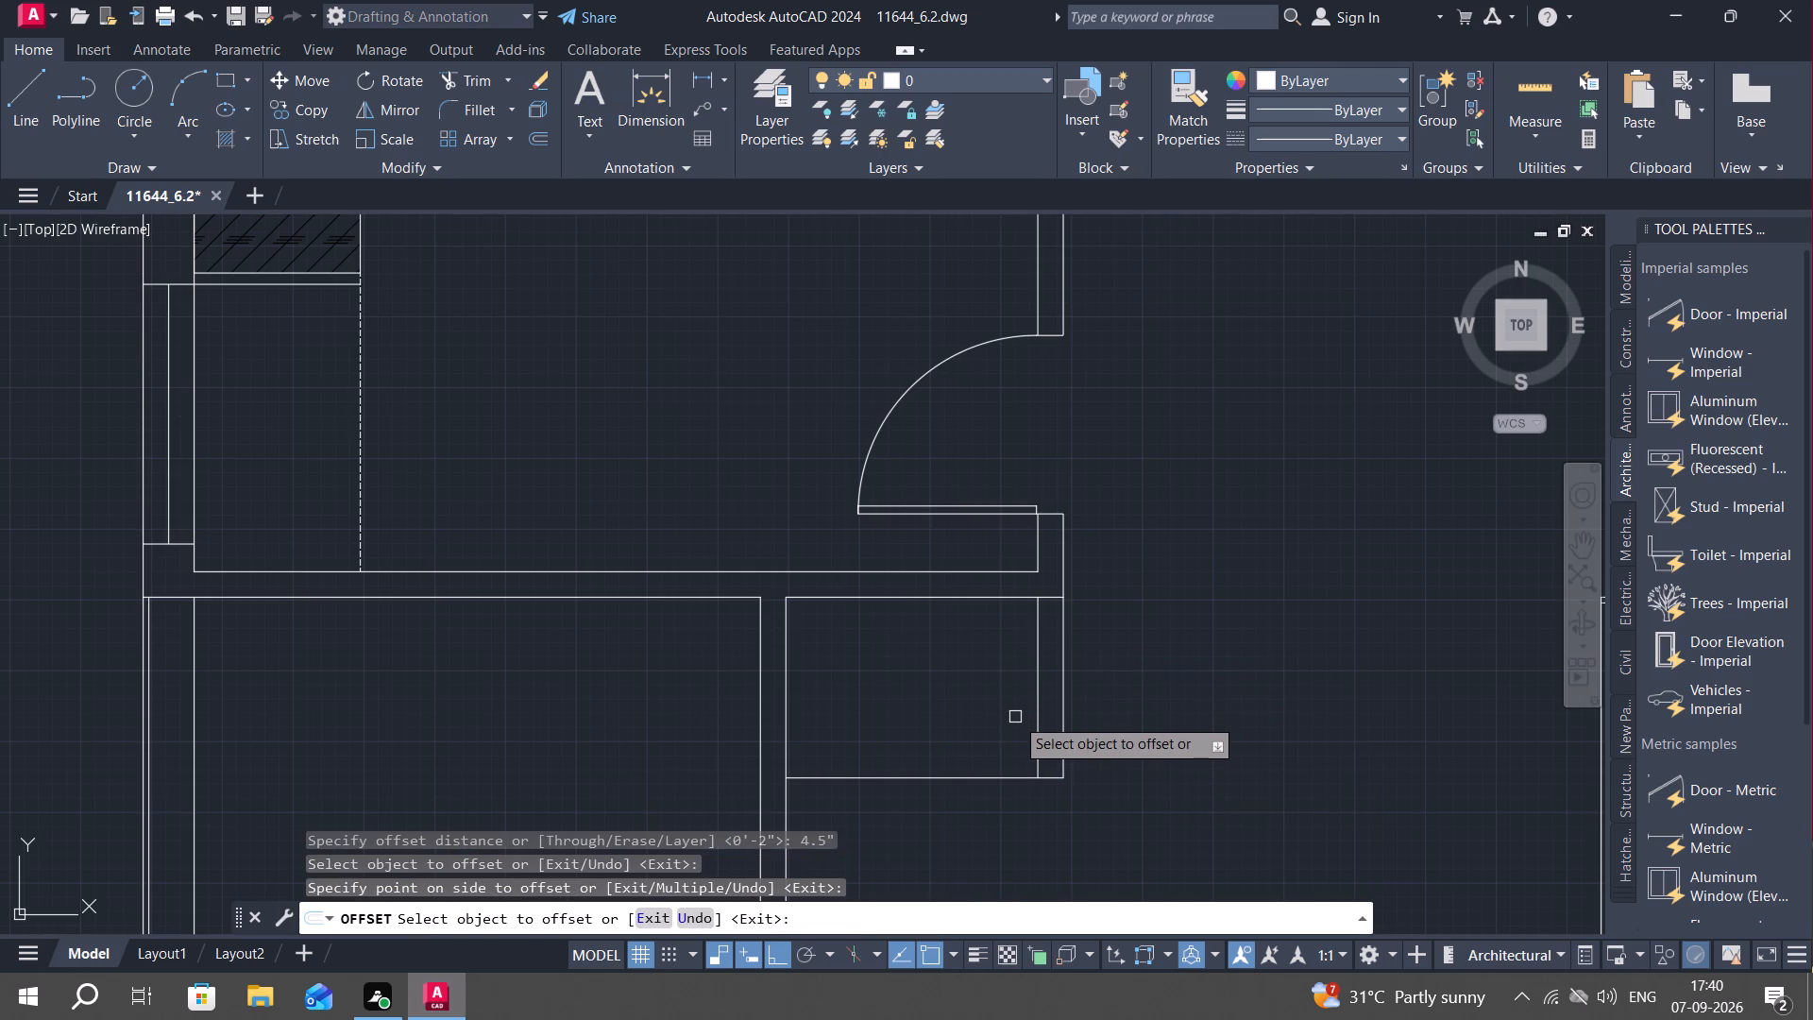
{"action": "key", "text": "Escape"}
Trim the horizontal wall line crossing the new wall's thickness at the rectangle's upper outer corner.
{"action": "type", "text": "TR"}
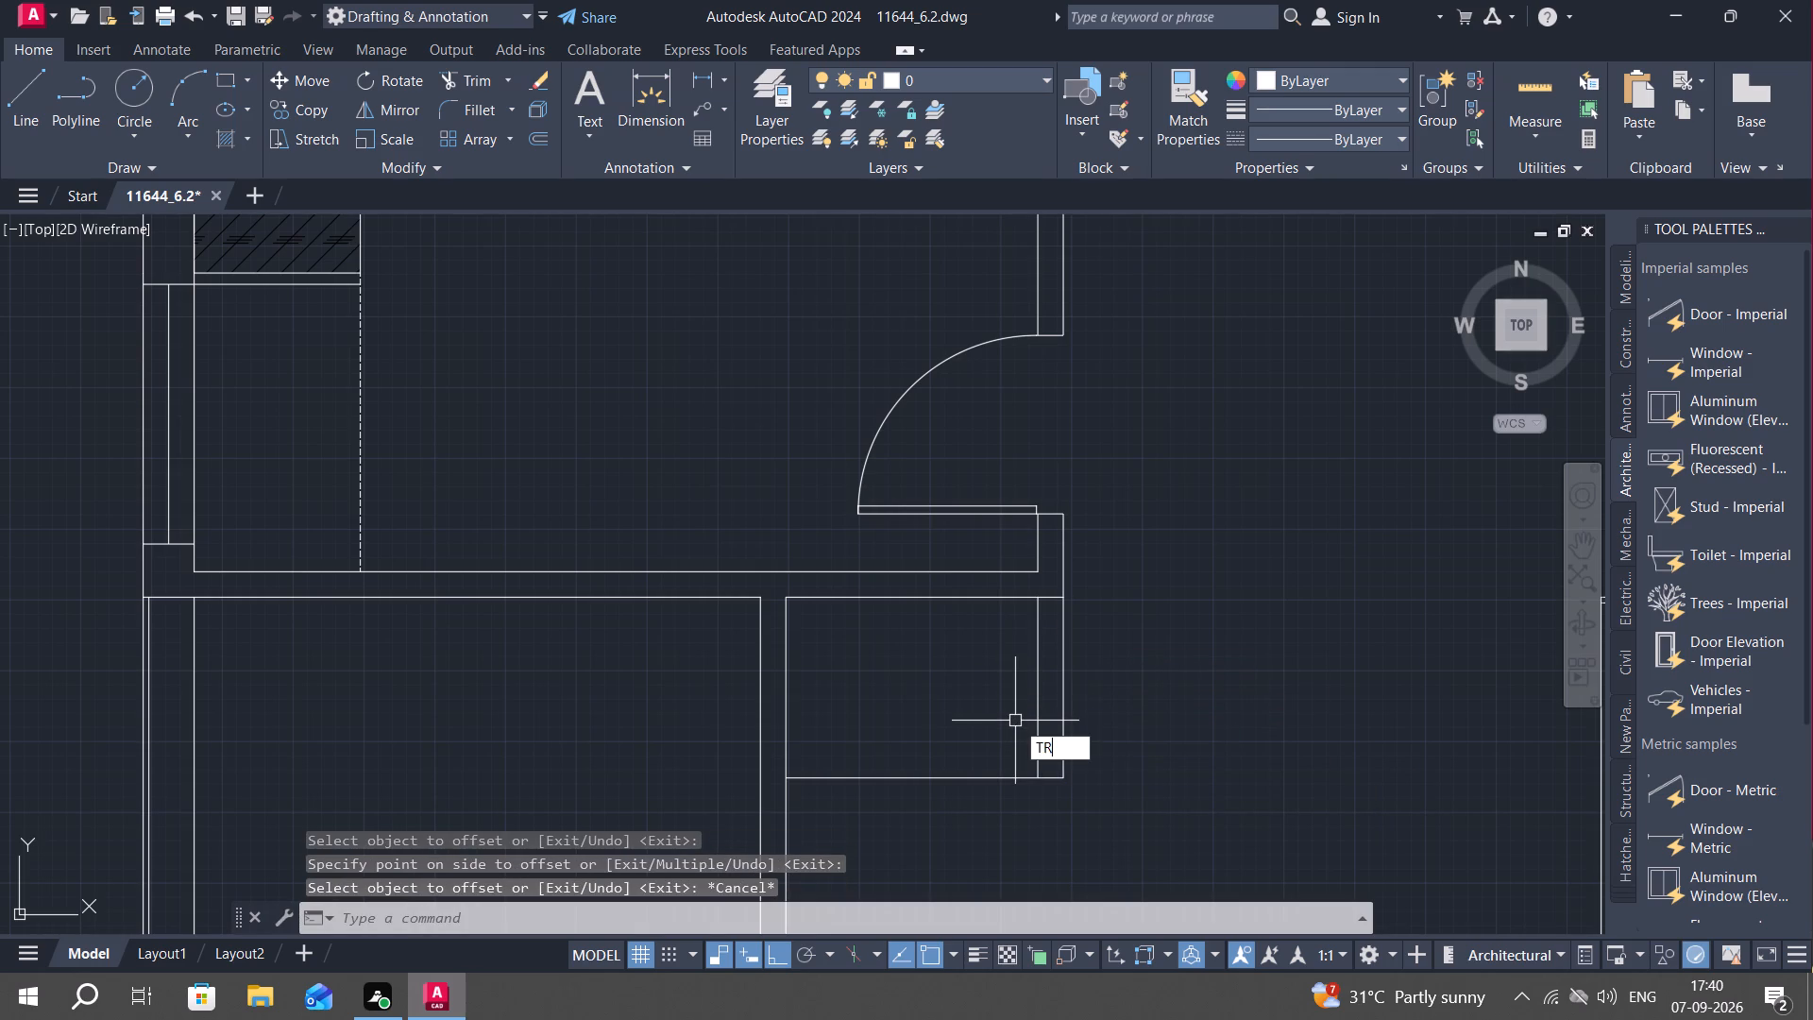
{"action": "key", "text": "space"}
{"action": "left_click", "coordinate": [1049, 600]}
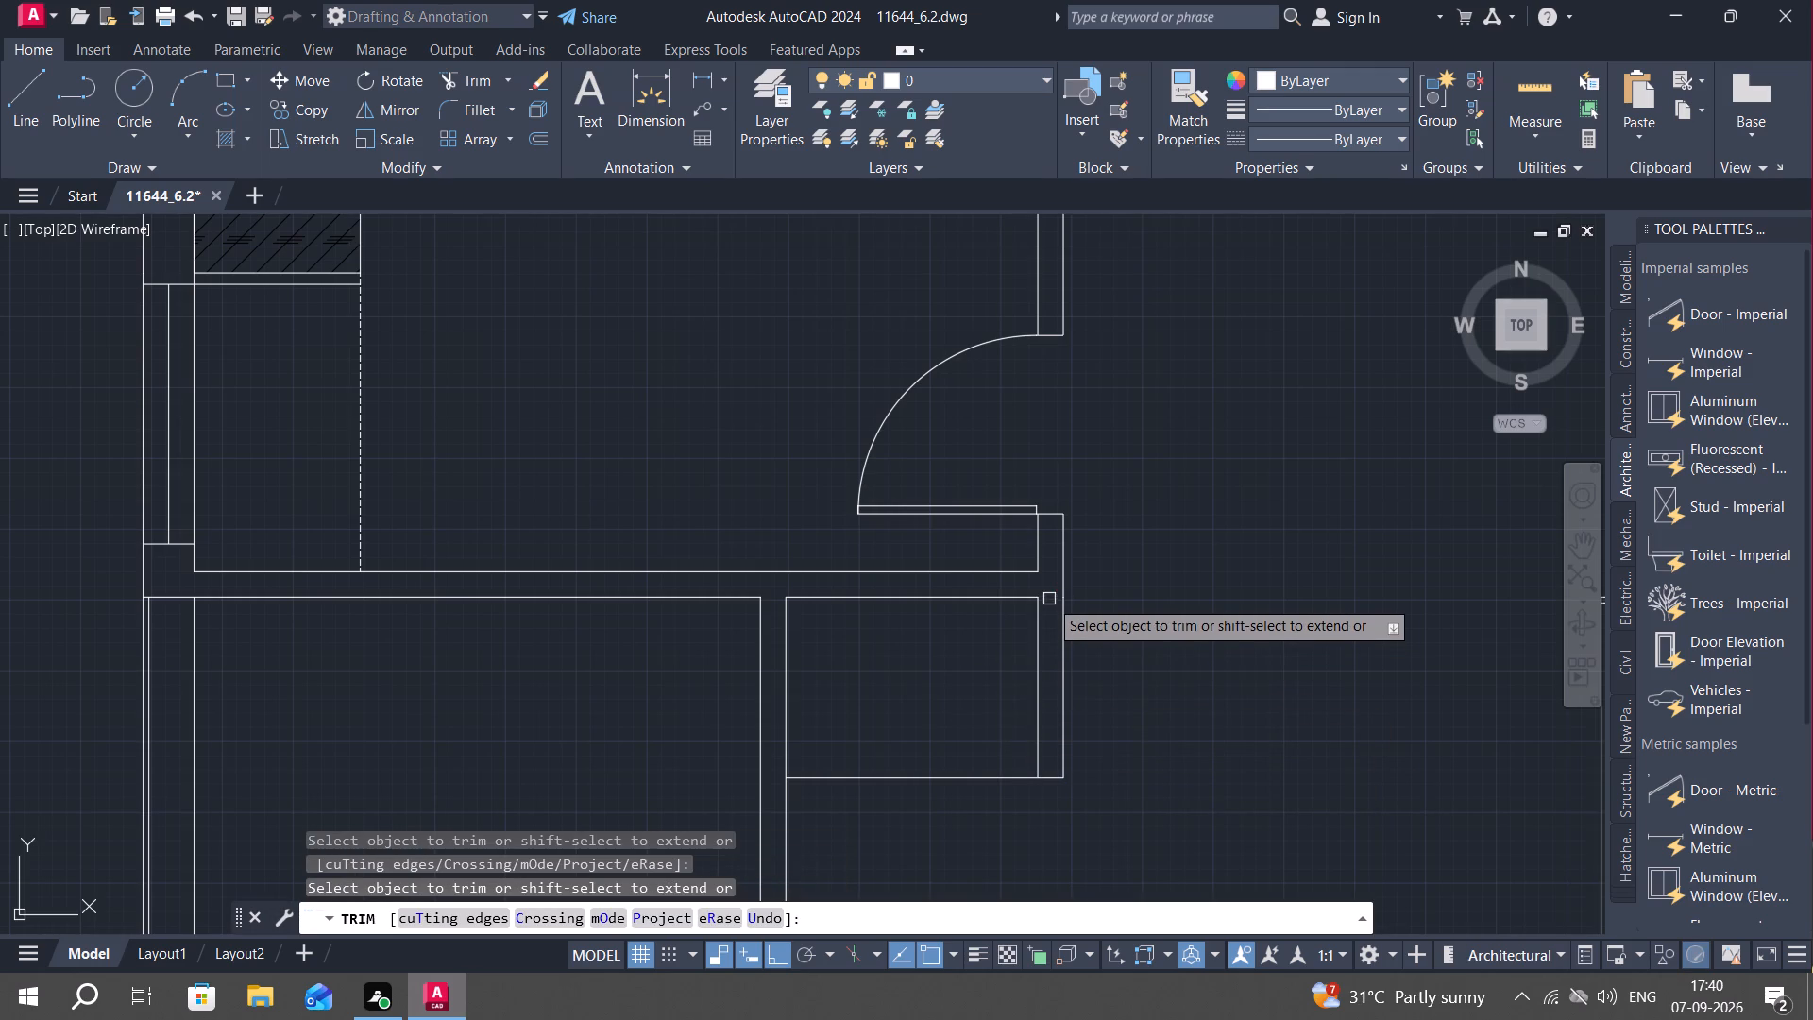
{"action": "key", "text": "Escape"}
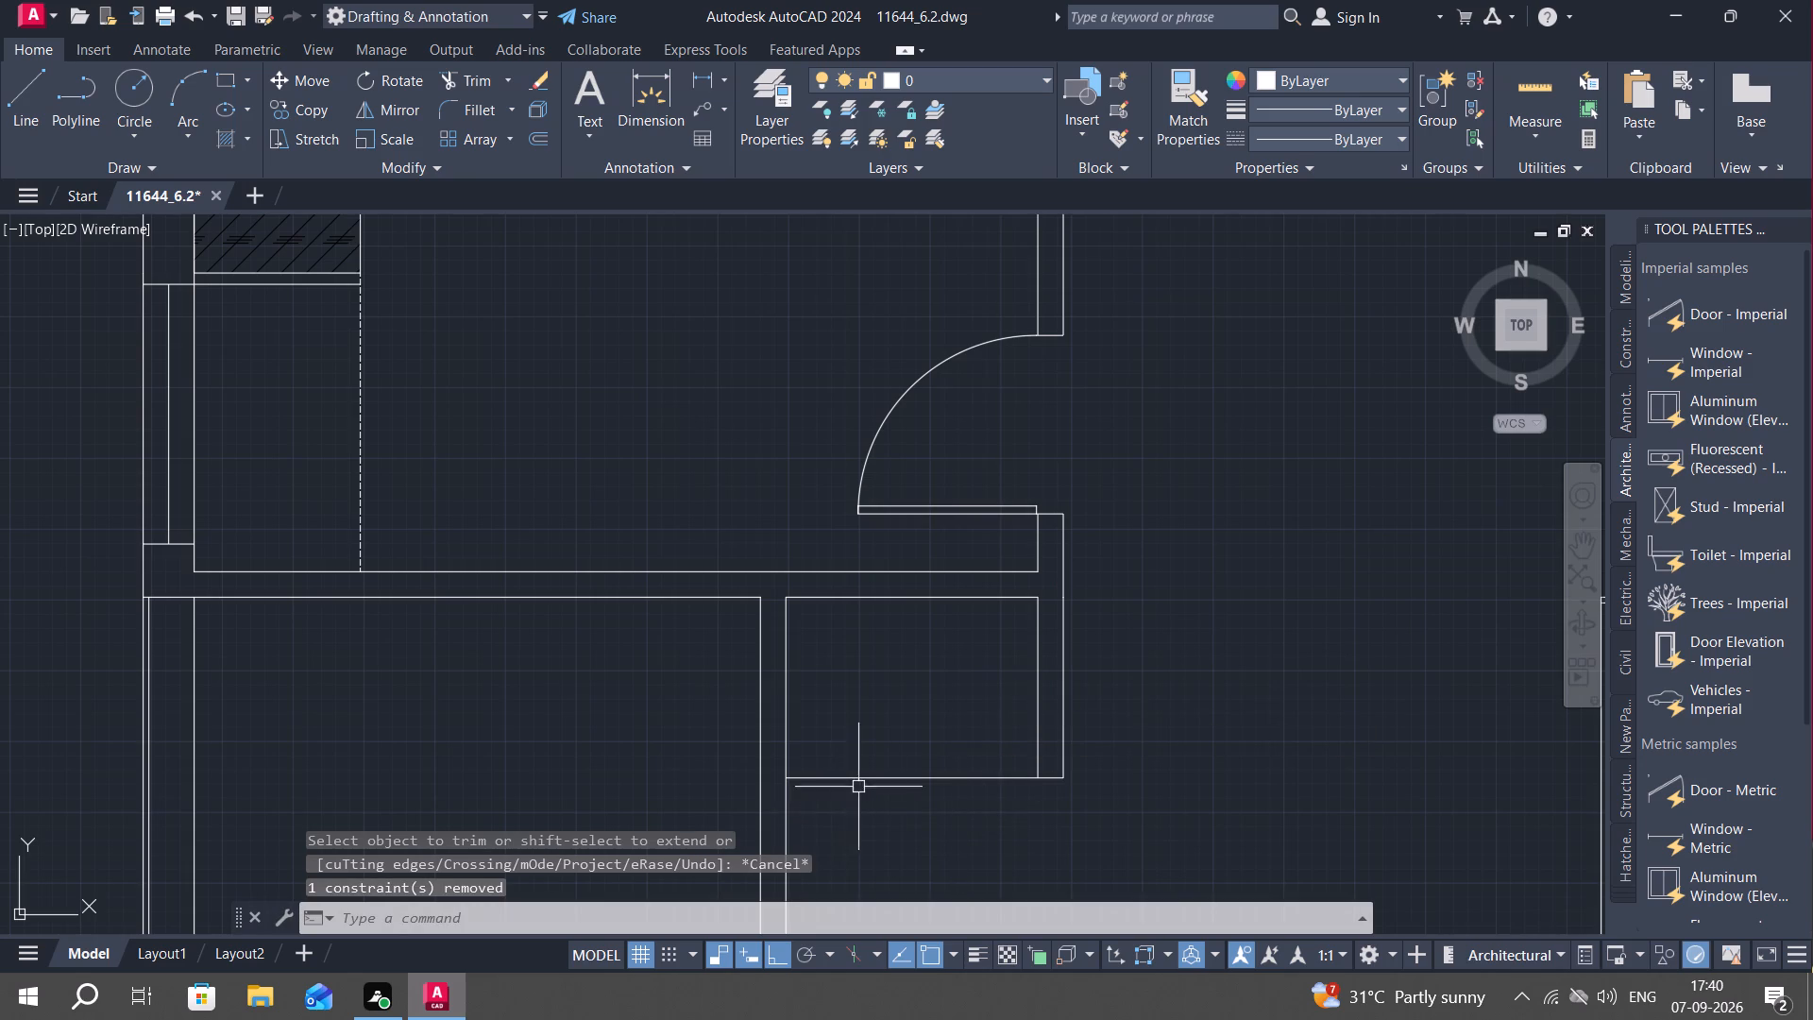
Offset the new wall's inner vertical line another 4.5" into the rectangle.
{"action": "scroll", "coordinate": [892, 745], "scroll_direction": "up", "scroll_amount": 1}
{"action": "middle_click_drag", "start_coordinate": [906, 741], "coordinate": [997, 750]}
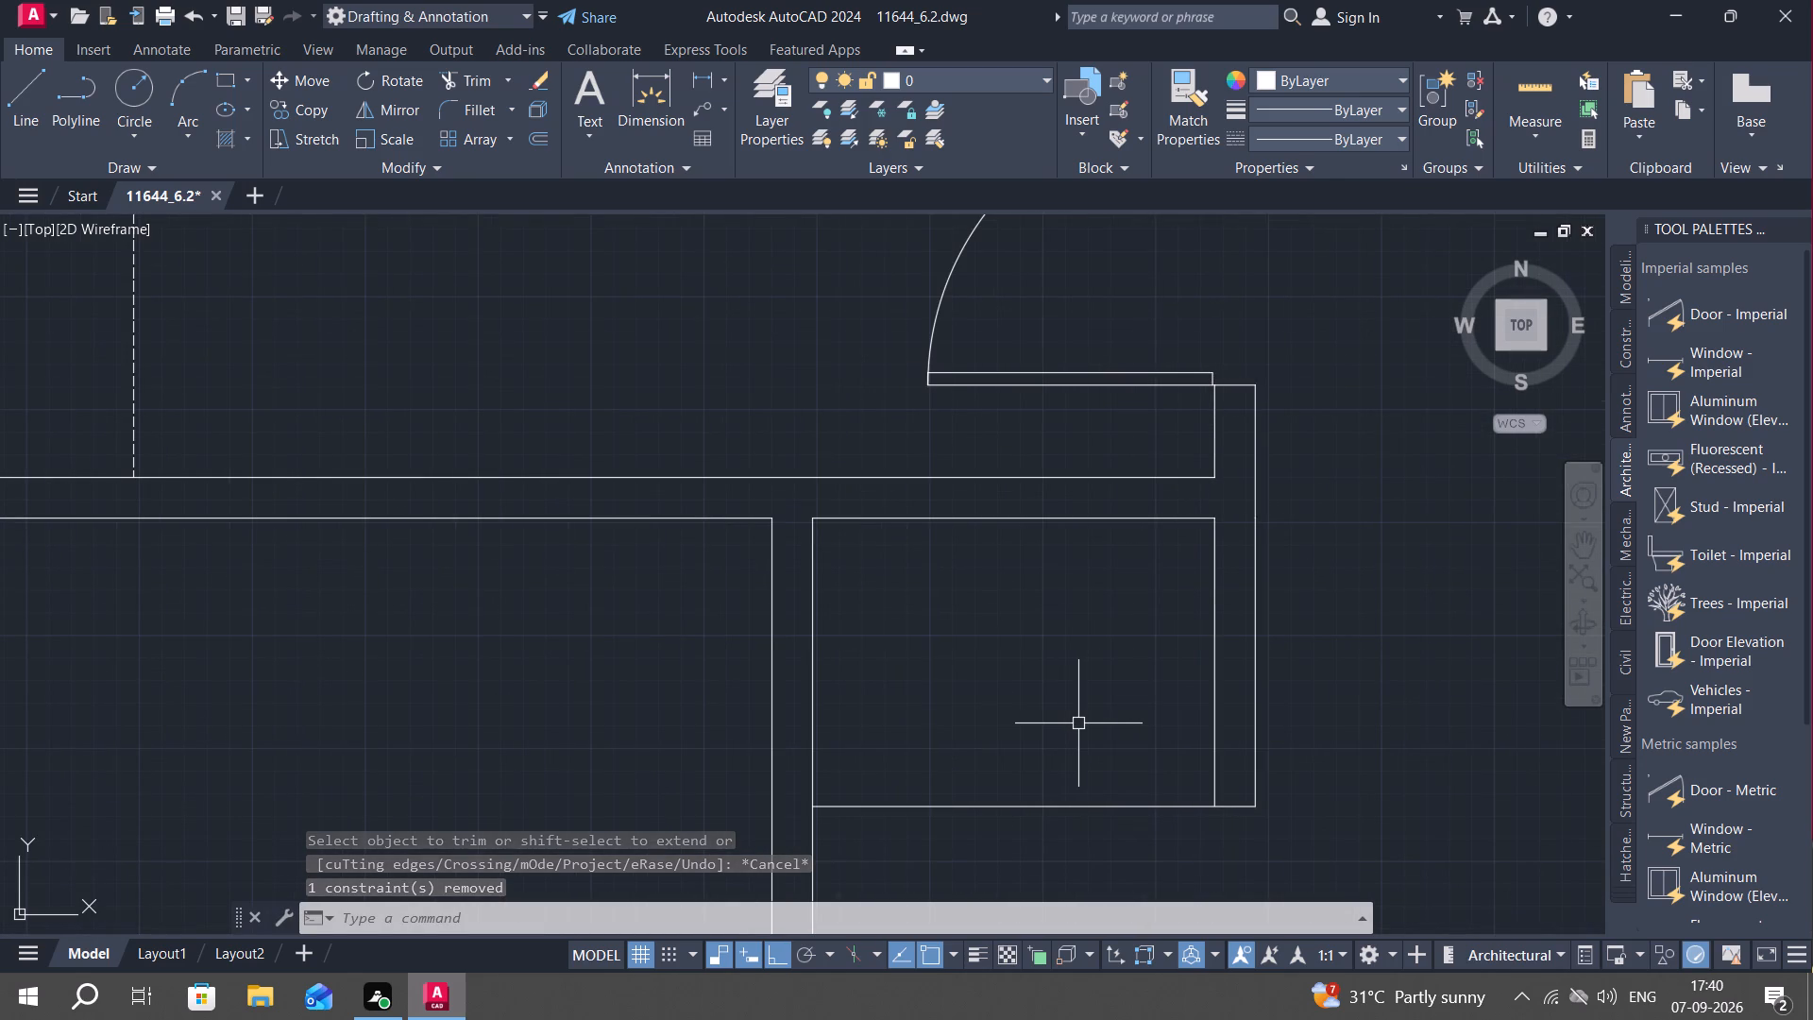
{"action": "type", "text": "O"}
{"action": "key", "text": "space"}
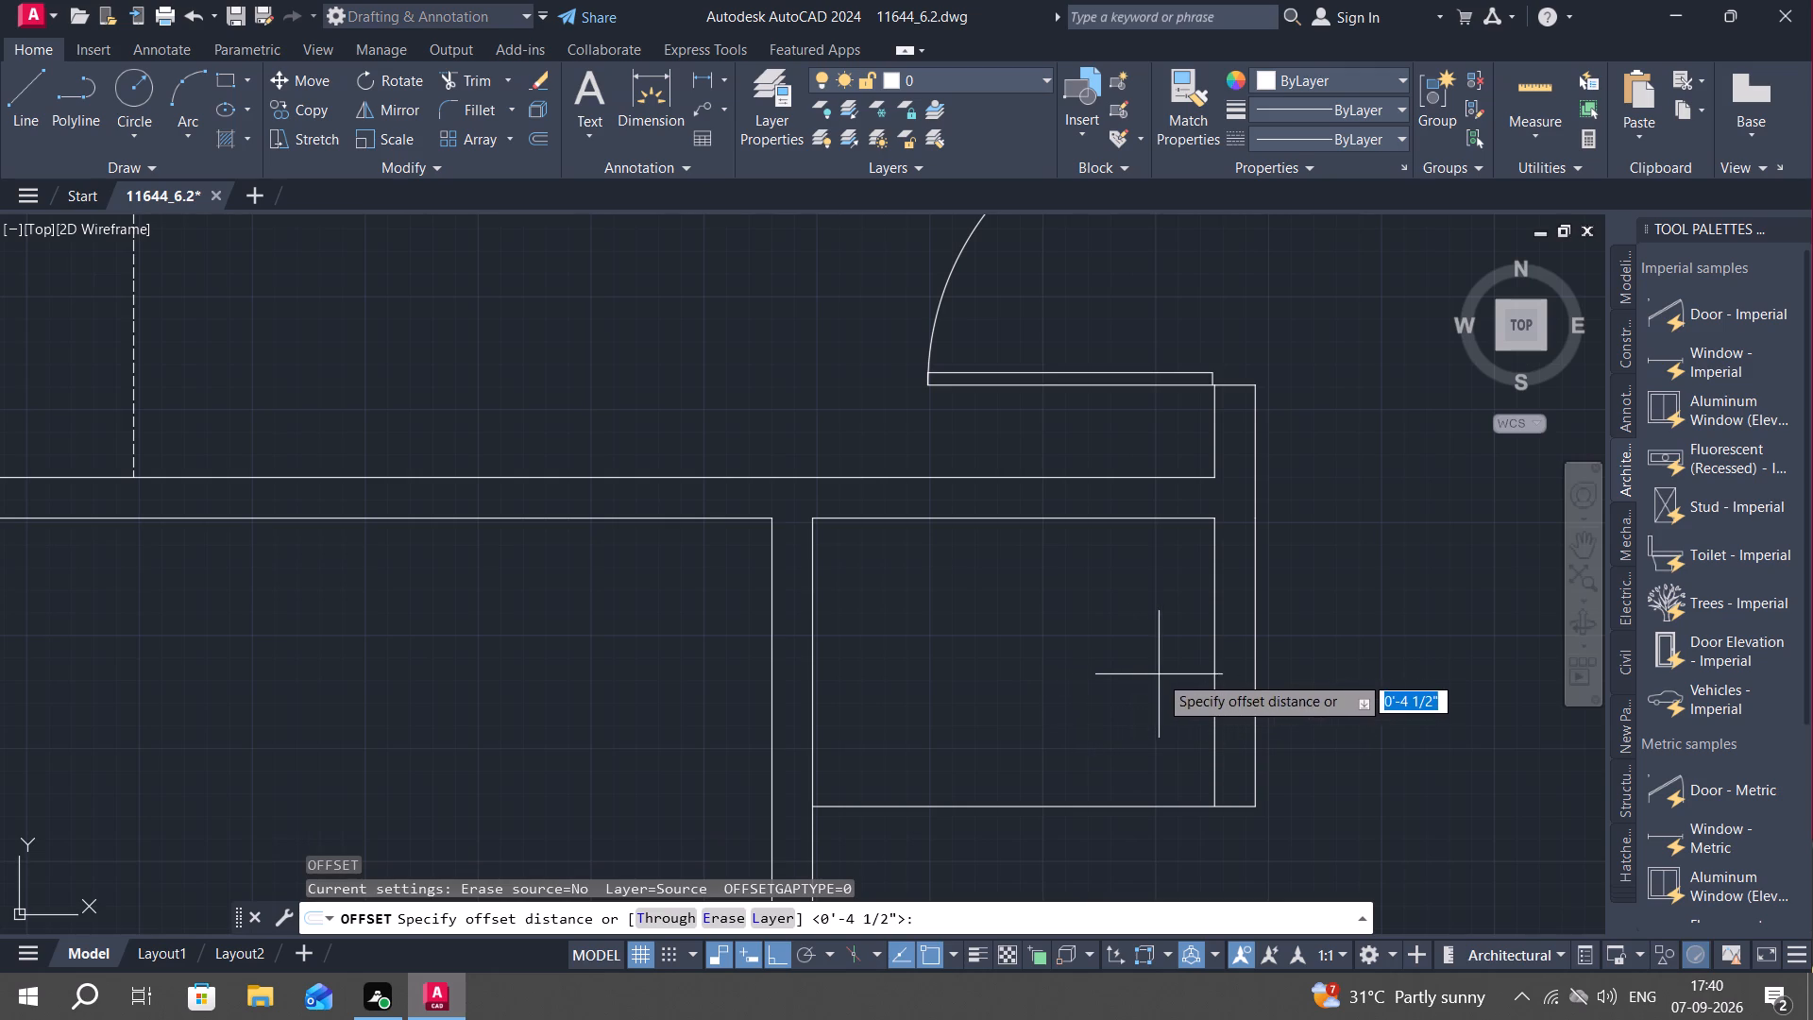
{"action": "key", "text": "space"}
{"action": "left_click", "coordinate": [1214, 680]}
{"action": "left_click", "coordinate": [1183, 687]}
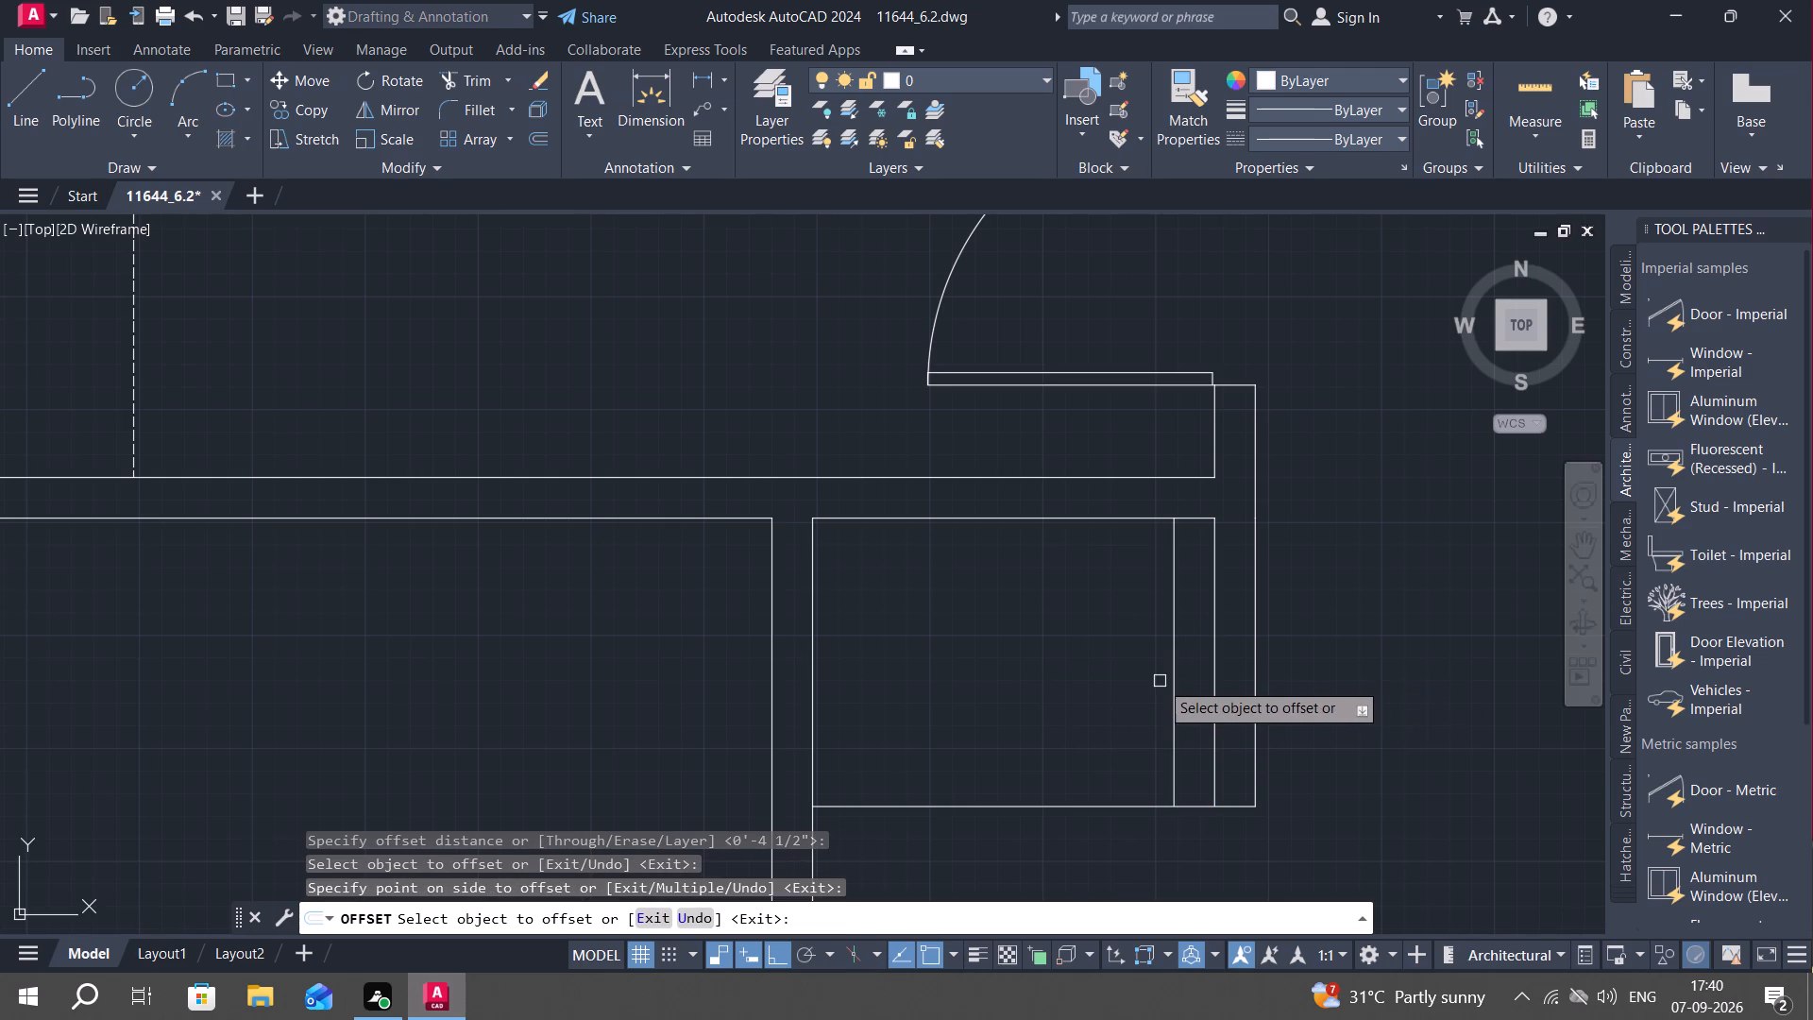
{"action": "key", "text": "Escape"}
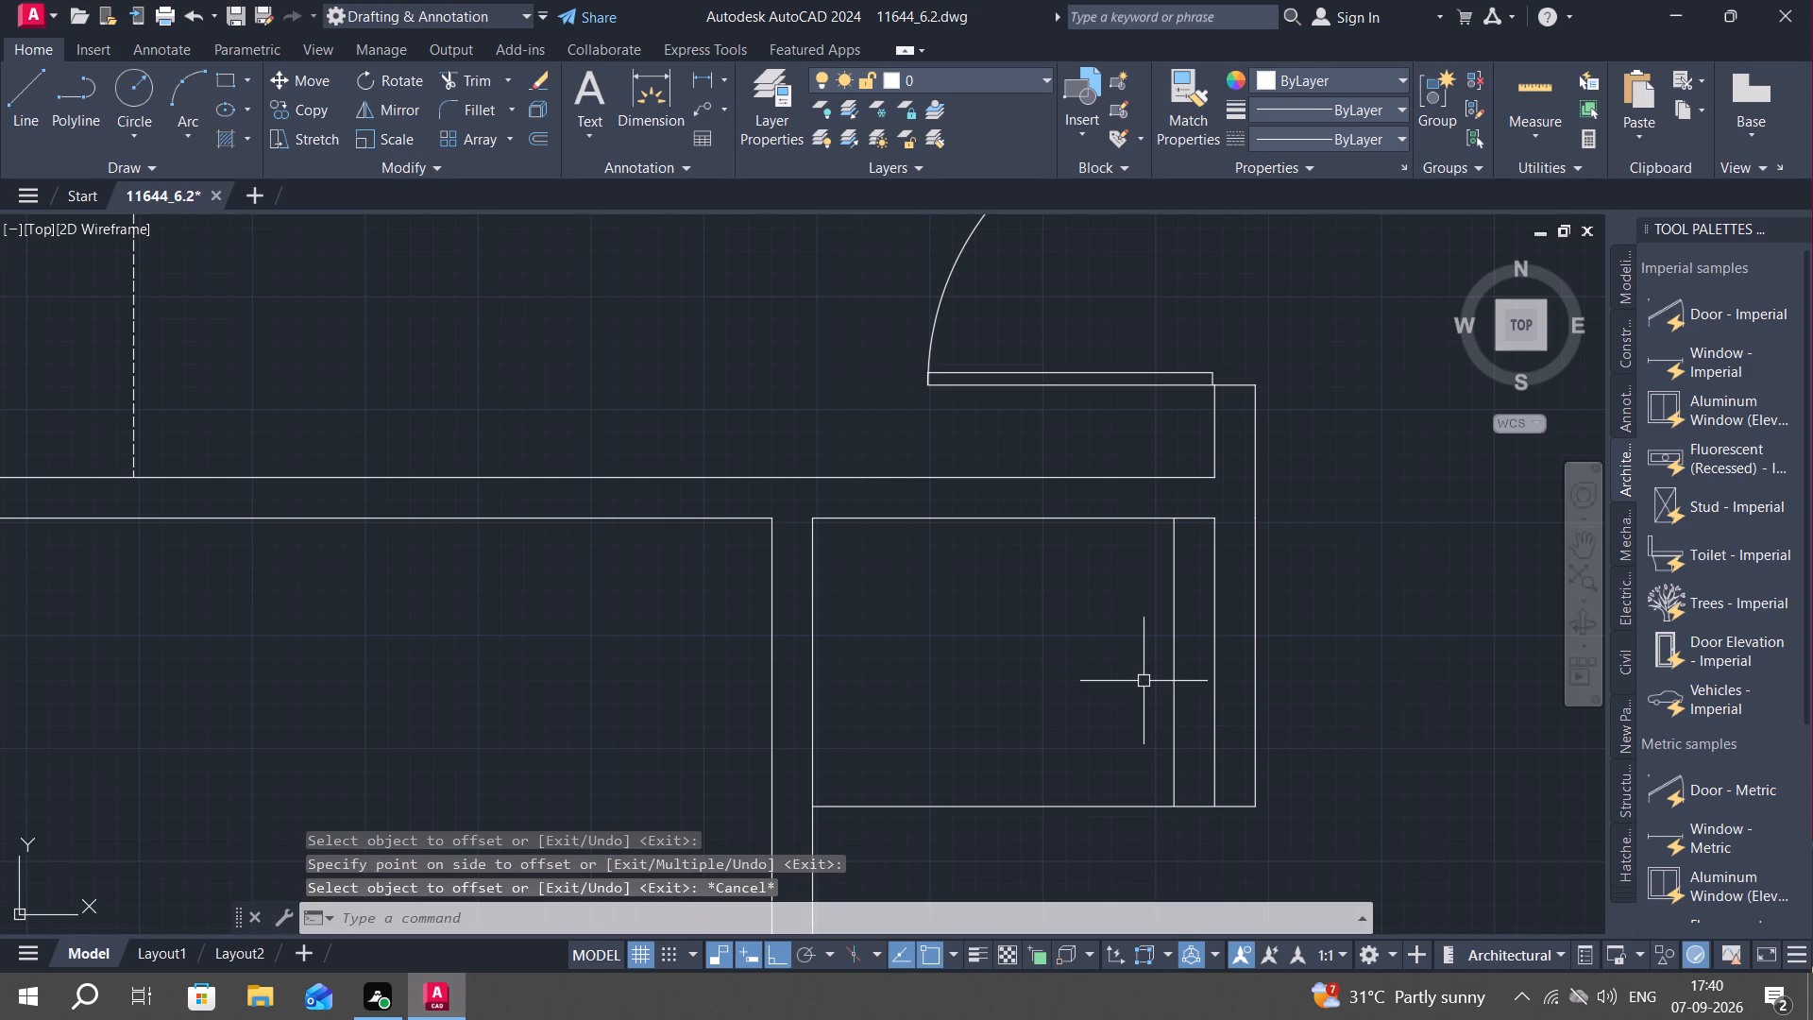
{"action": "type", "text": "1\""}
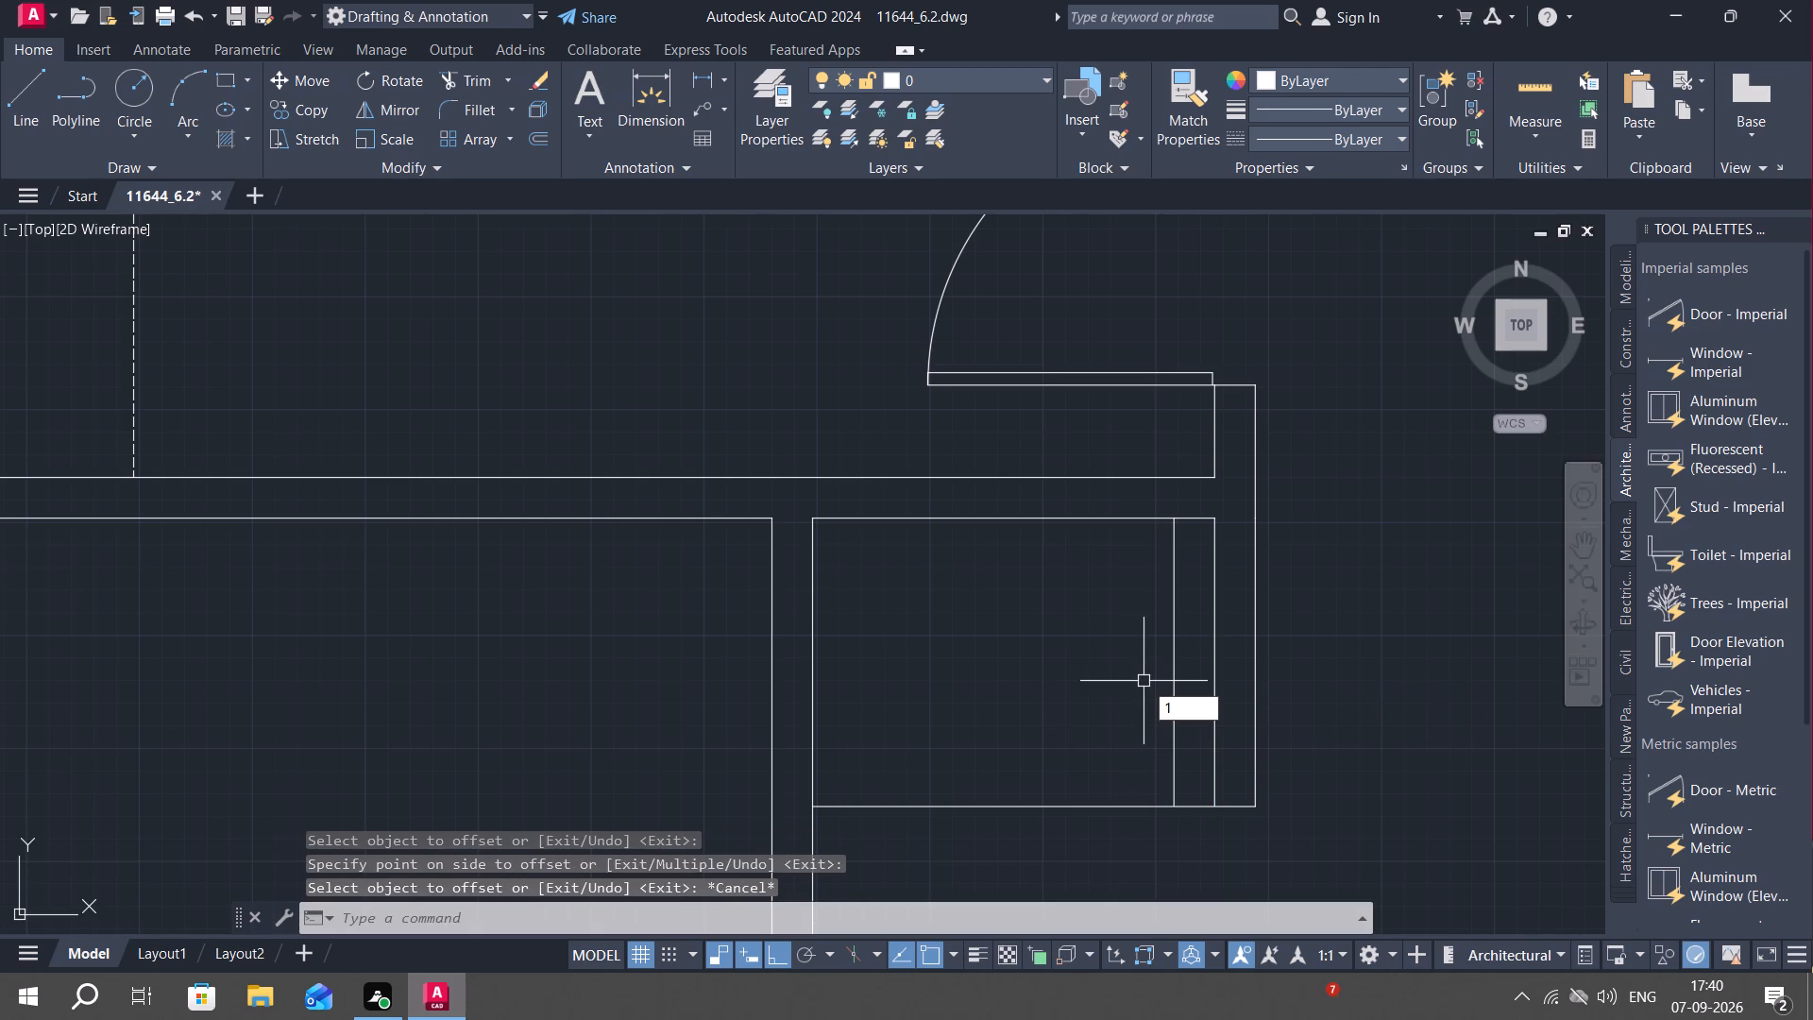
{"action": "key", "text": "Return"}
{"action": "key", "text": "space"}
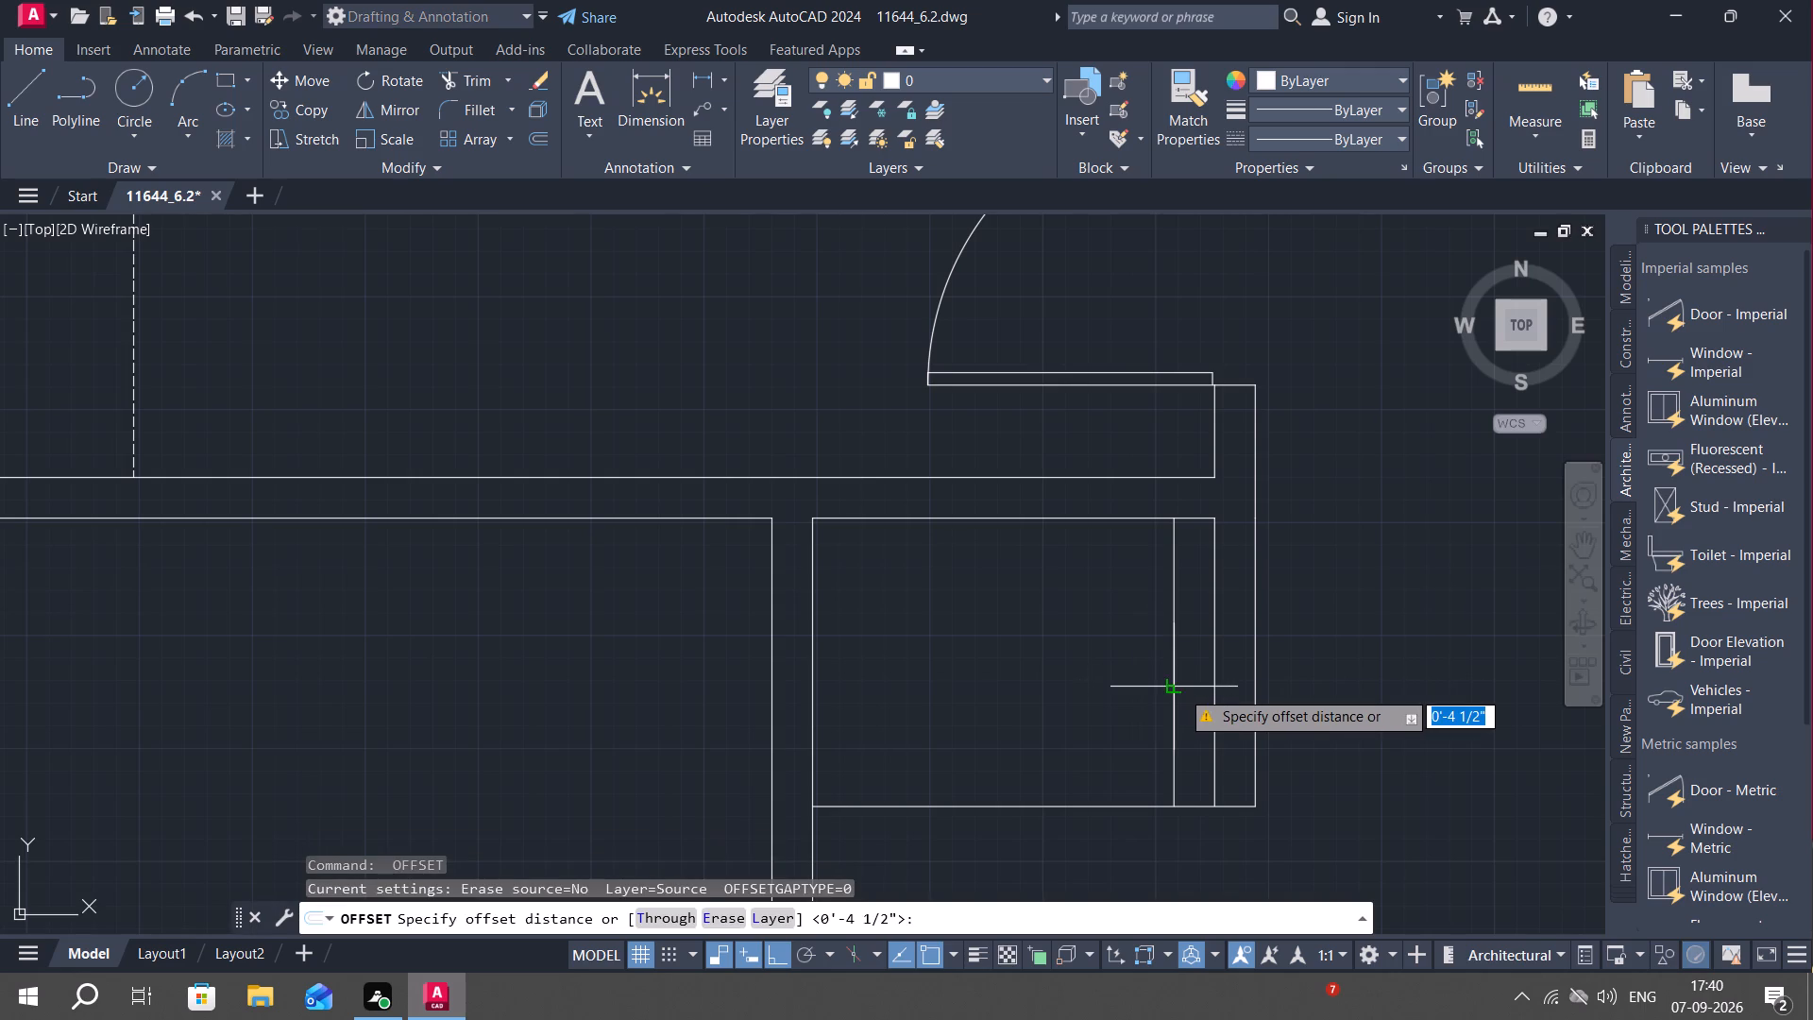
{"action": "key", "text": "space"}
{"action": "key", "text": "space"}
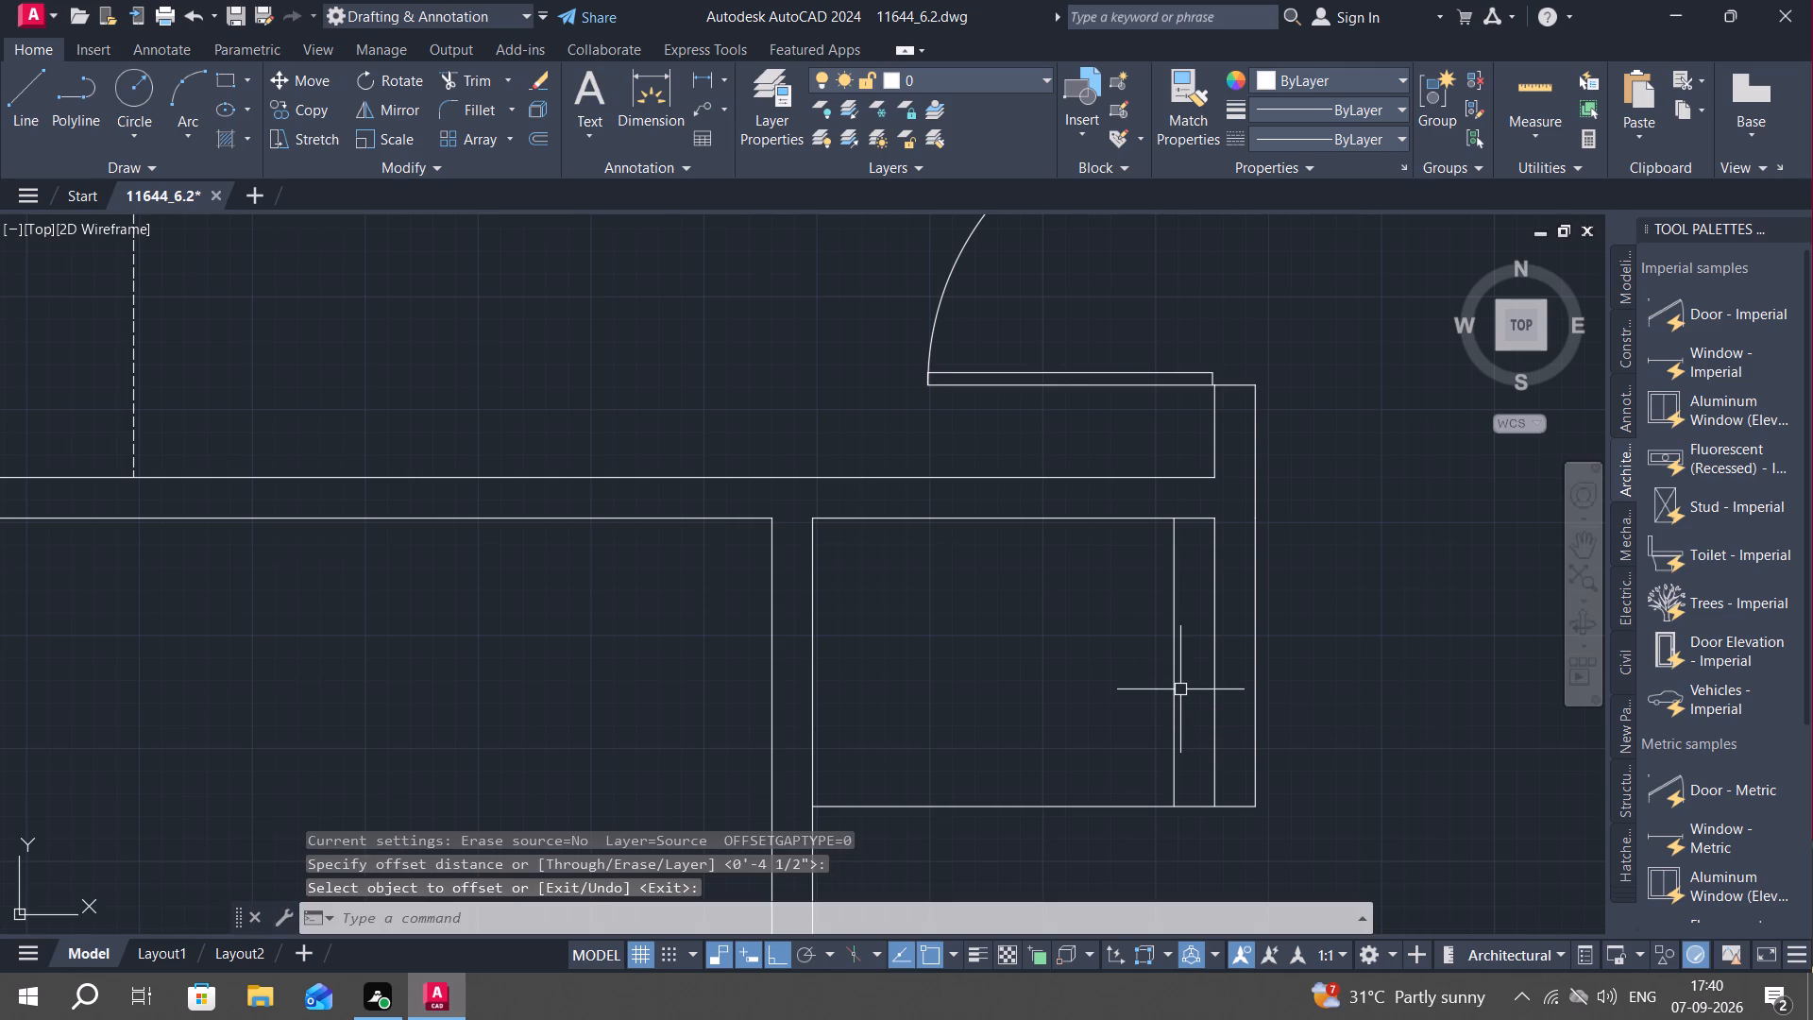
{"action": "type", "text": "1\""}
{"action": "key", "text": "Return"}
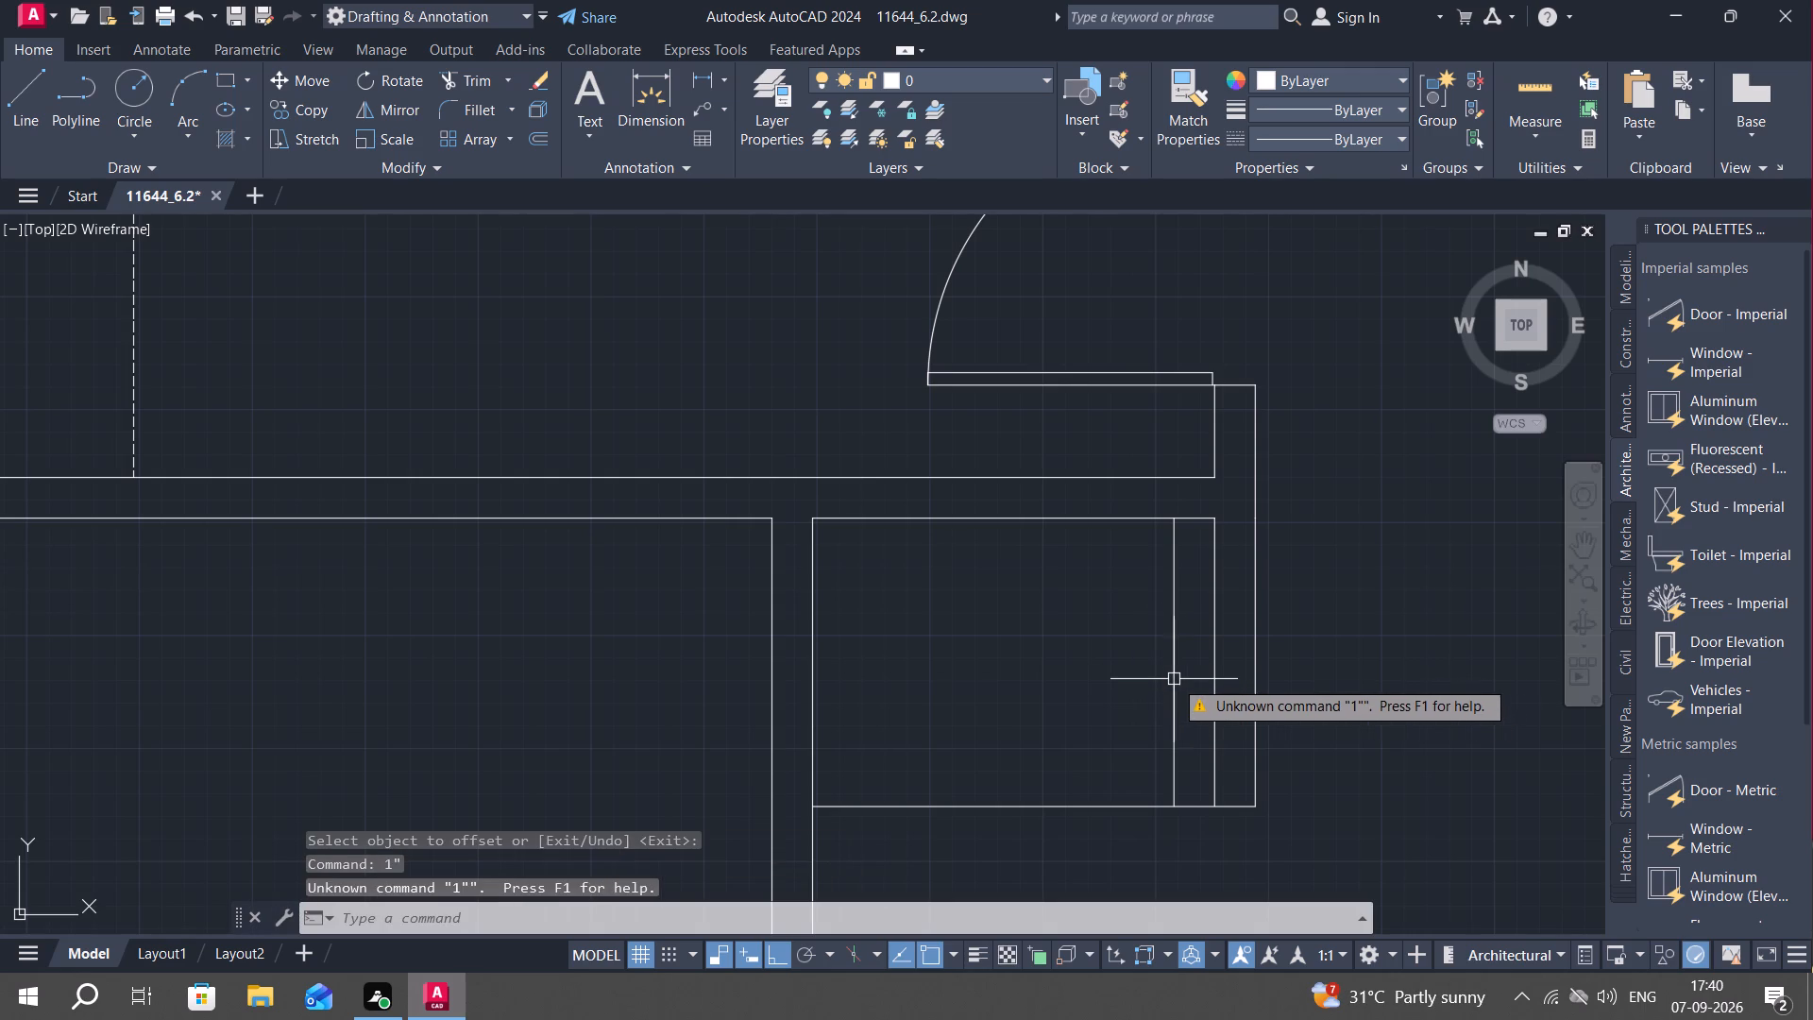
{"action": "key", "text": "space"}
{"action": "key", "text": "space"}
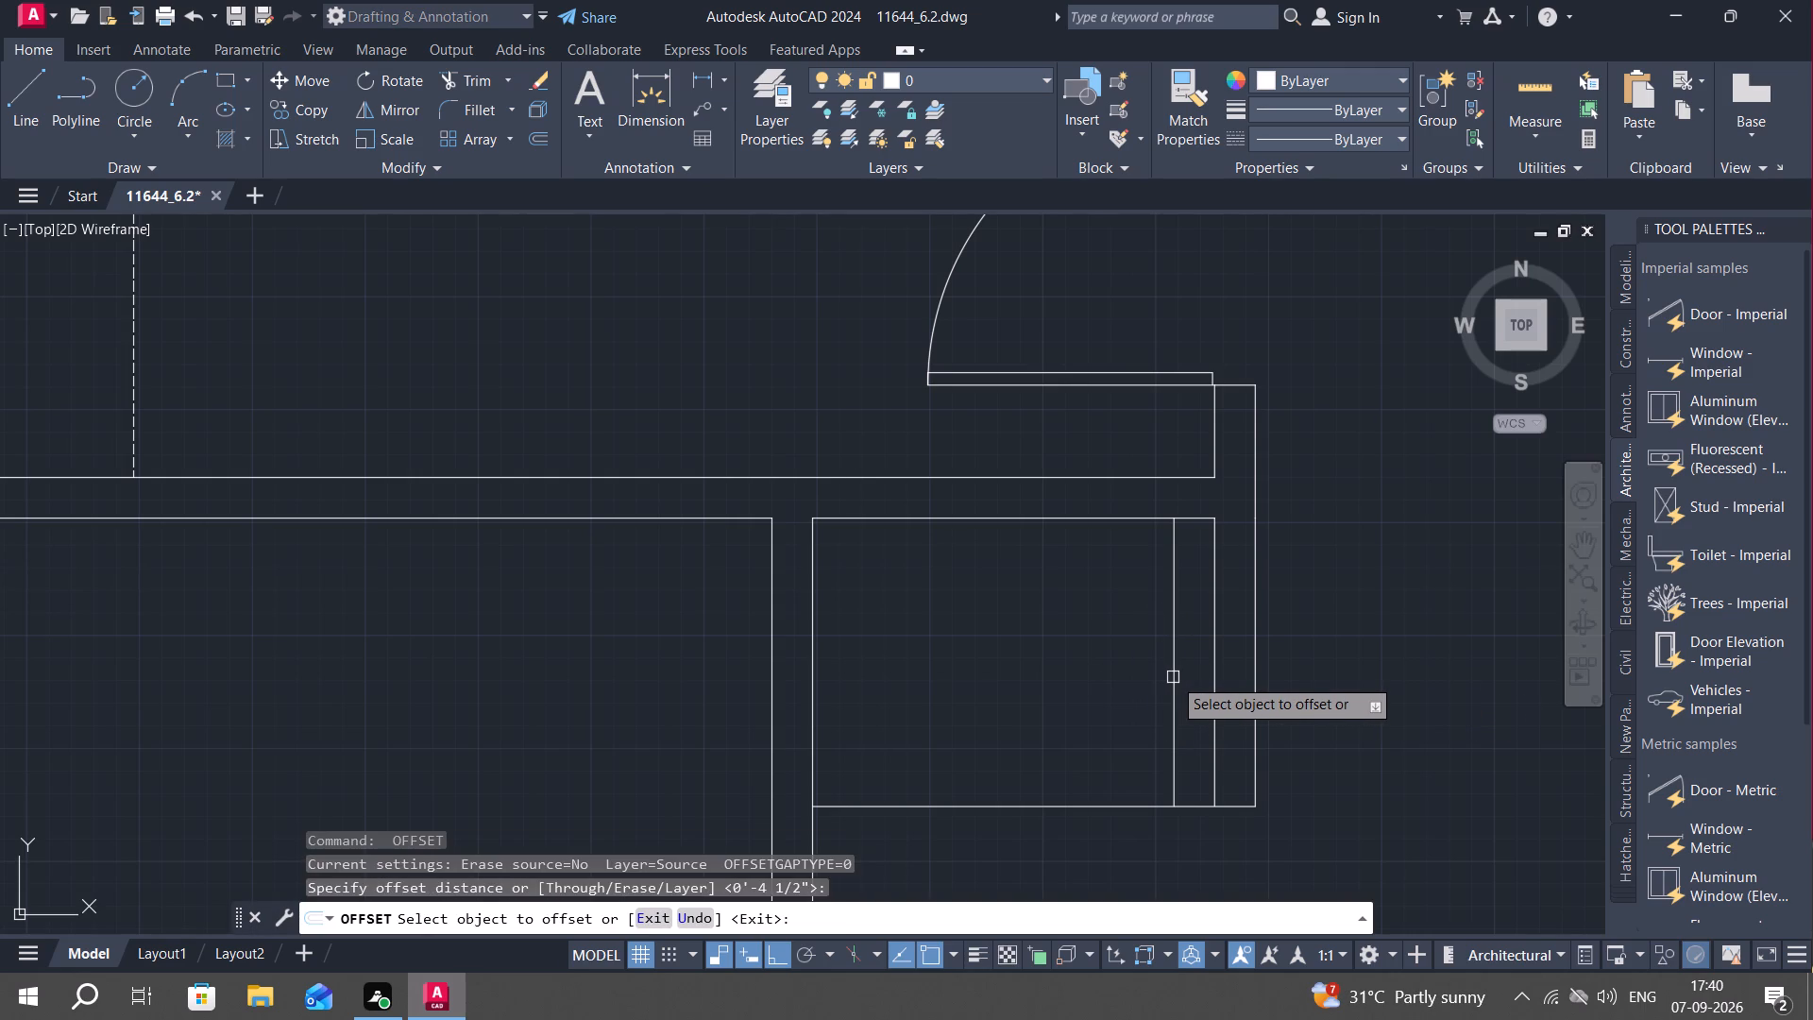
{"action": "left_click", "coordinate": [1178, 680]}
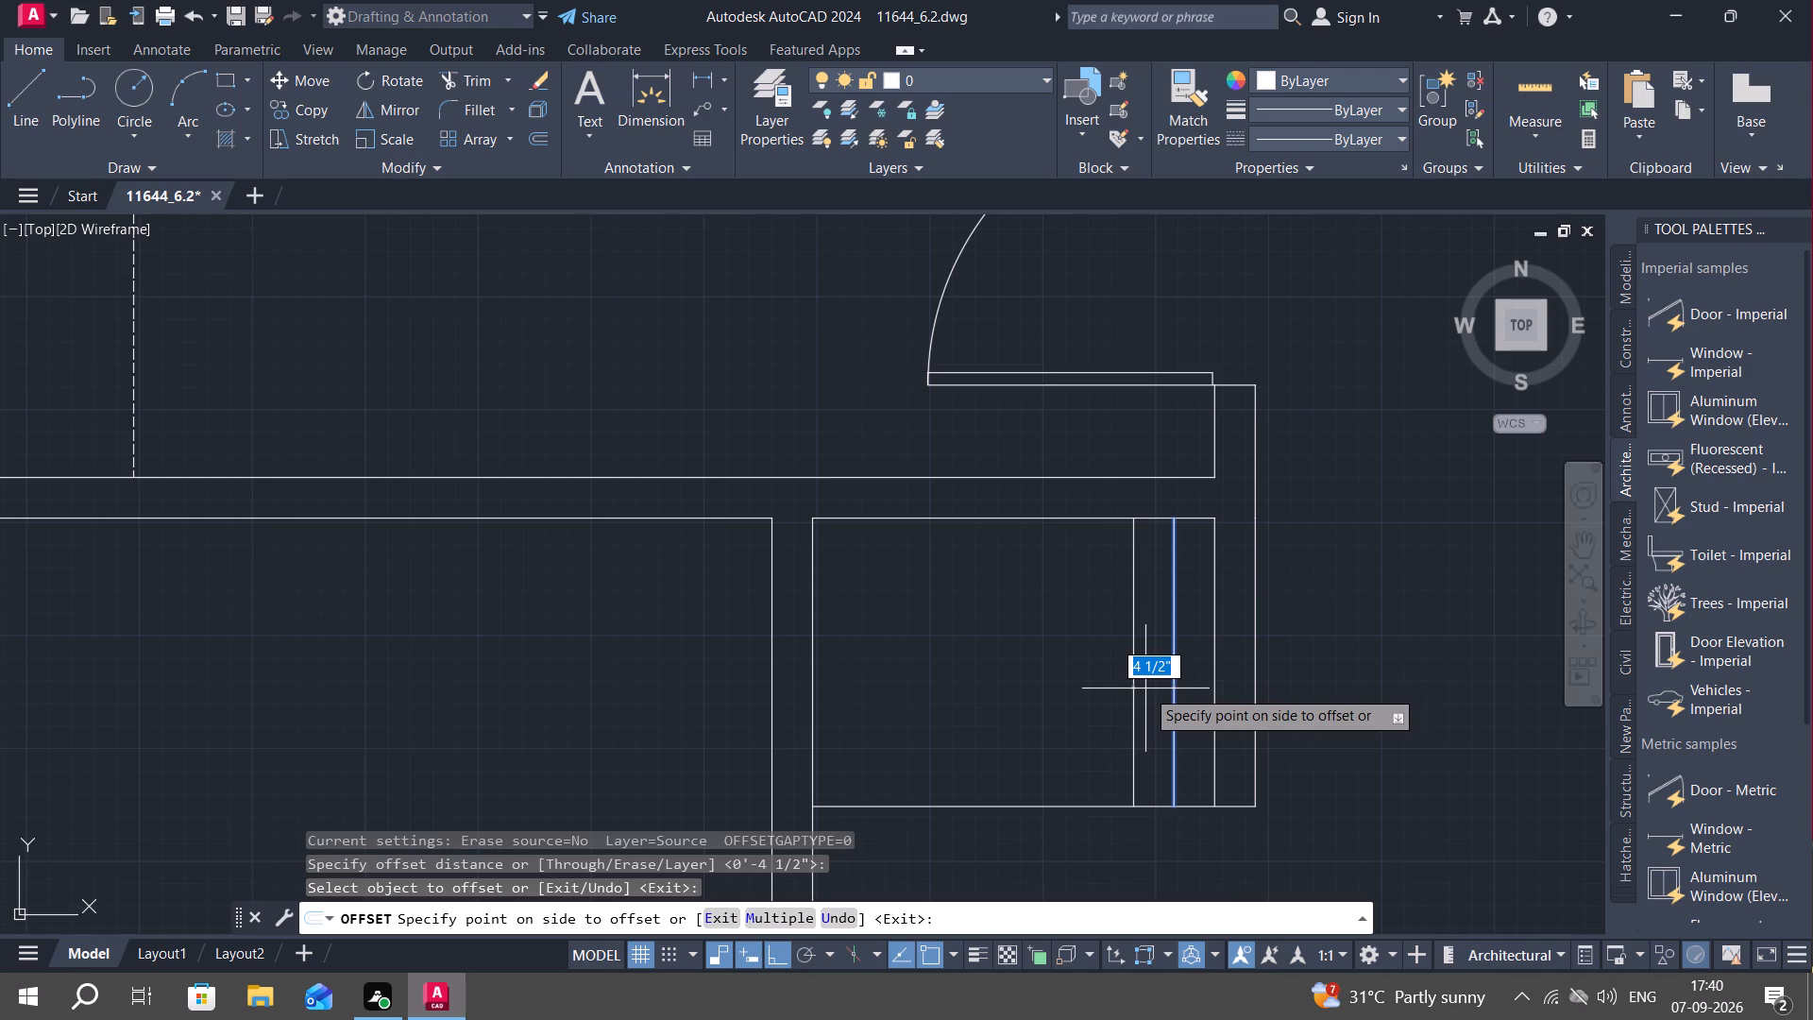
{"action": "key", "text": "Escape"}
Offset the innermost vertical line successively by 1" toward the rectangle's interior, adding four parallel lines.
{"action": "type", "text": "O 1\""}
{"action": "key", "text": "Return"}
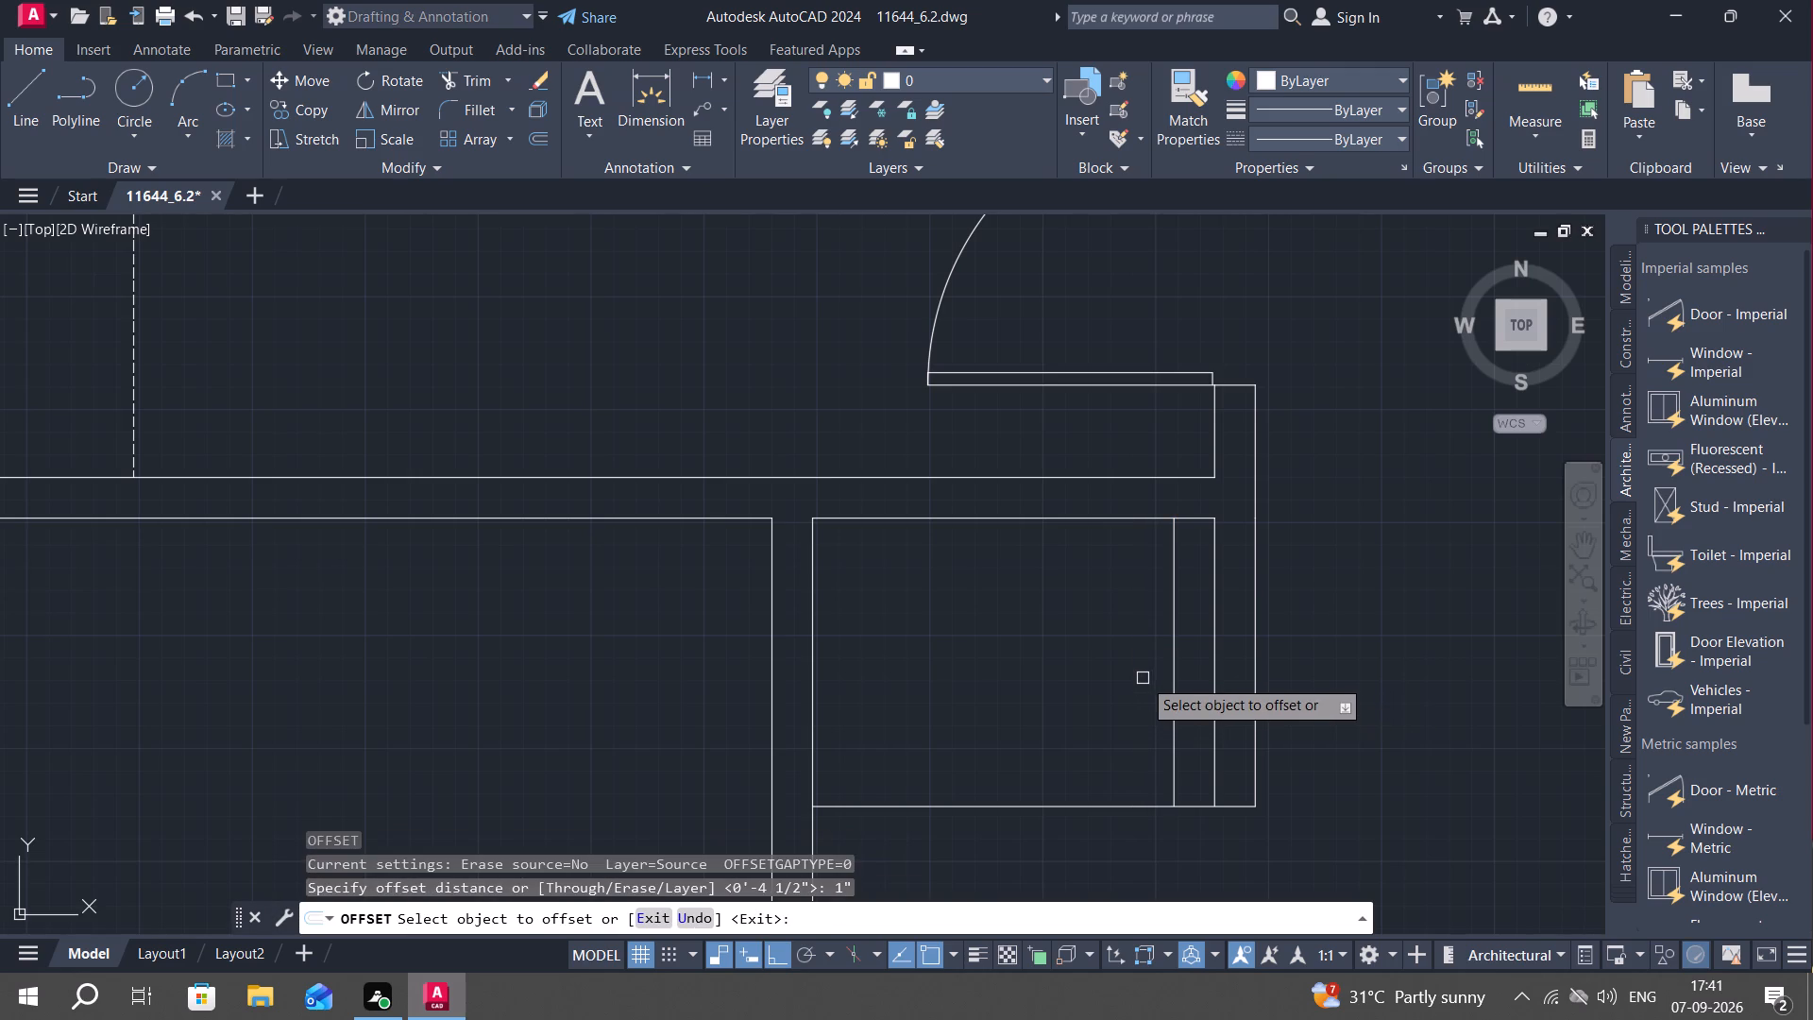
{"action": "left_click_drag", "start_coordinate": [1175, 676], "coordinate": [1165, 680]}
{"action": "left_click", "coordinate": [1139, 688]}
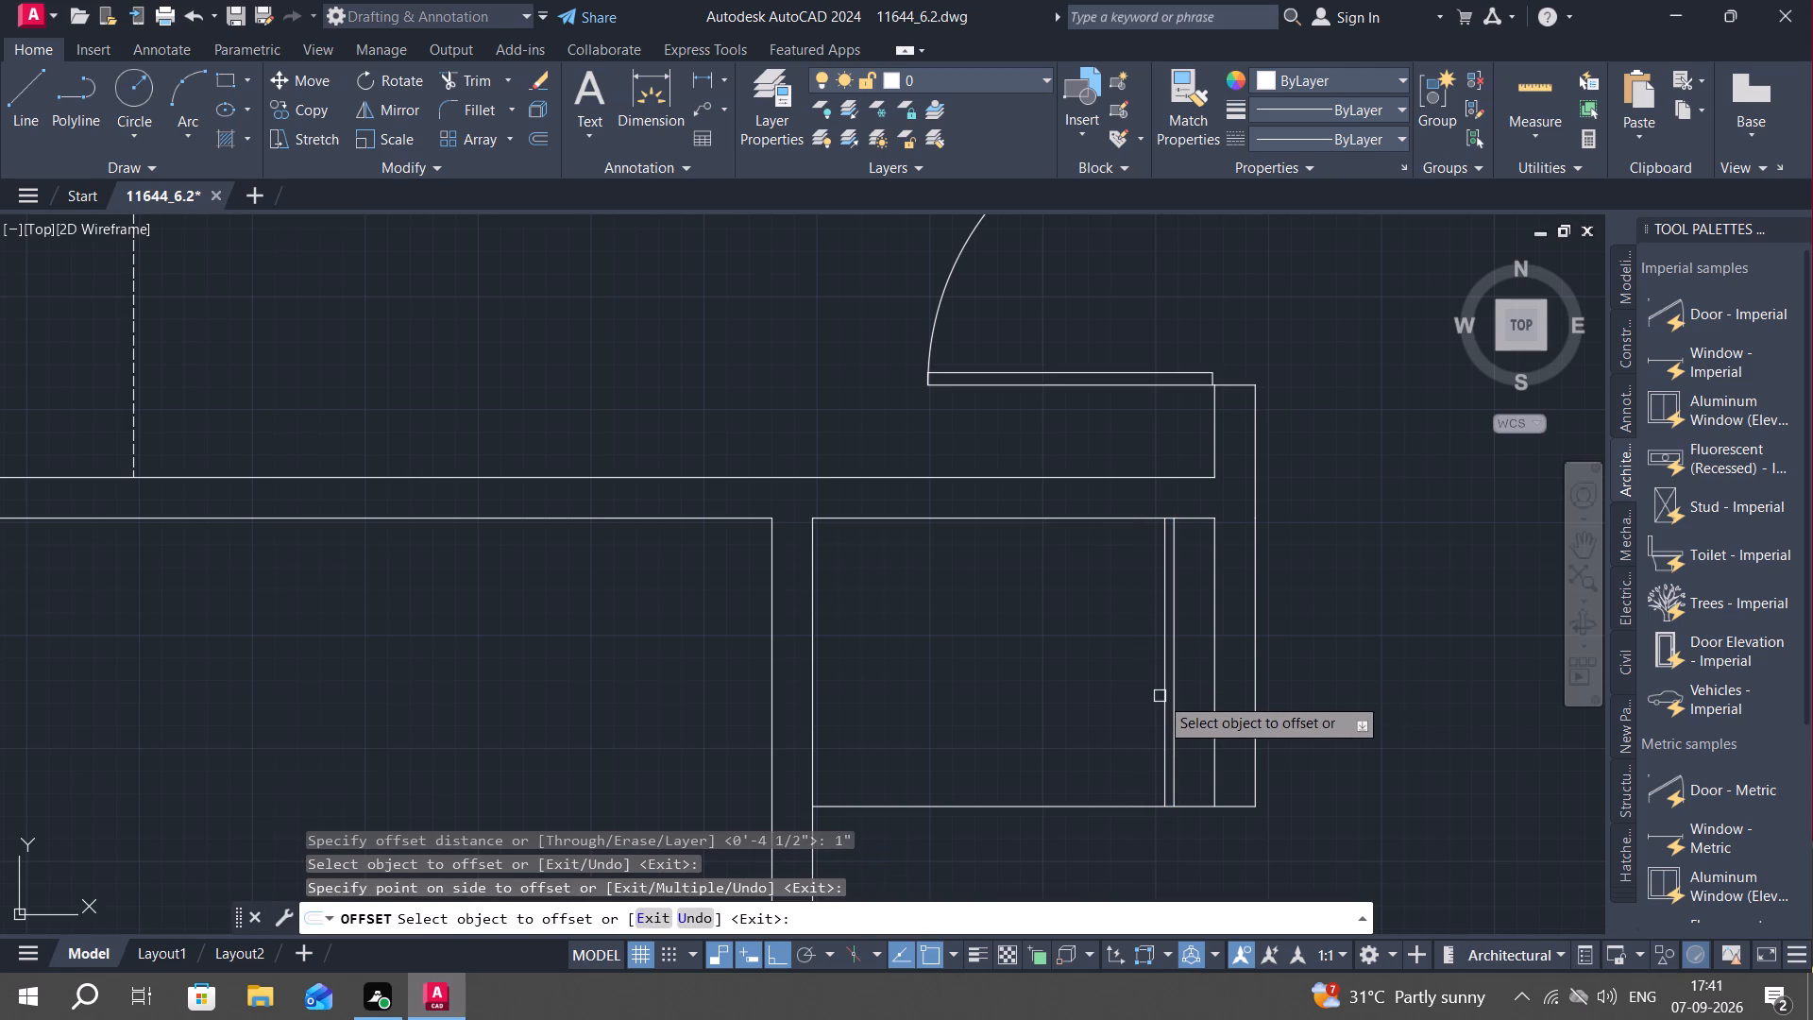
{"action": "left_click", "coordinate": [1160, 696]}
{"action": "left_click", "coordinate": [1153, 704]}
{"action": "left_click", "coordinate": [1158, 705]}
{"action": "left_click", "coordinate": [1140, 711]}
{"action": "left_click", "coordinate": [1145, 712]}
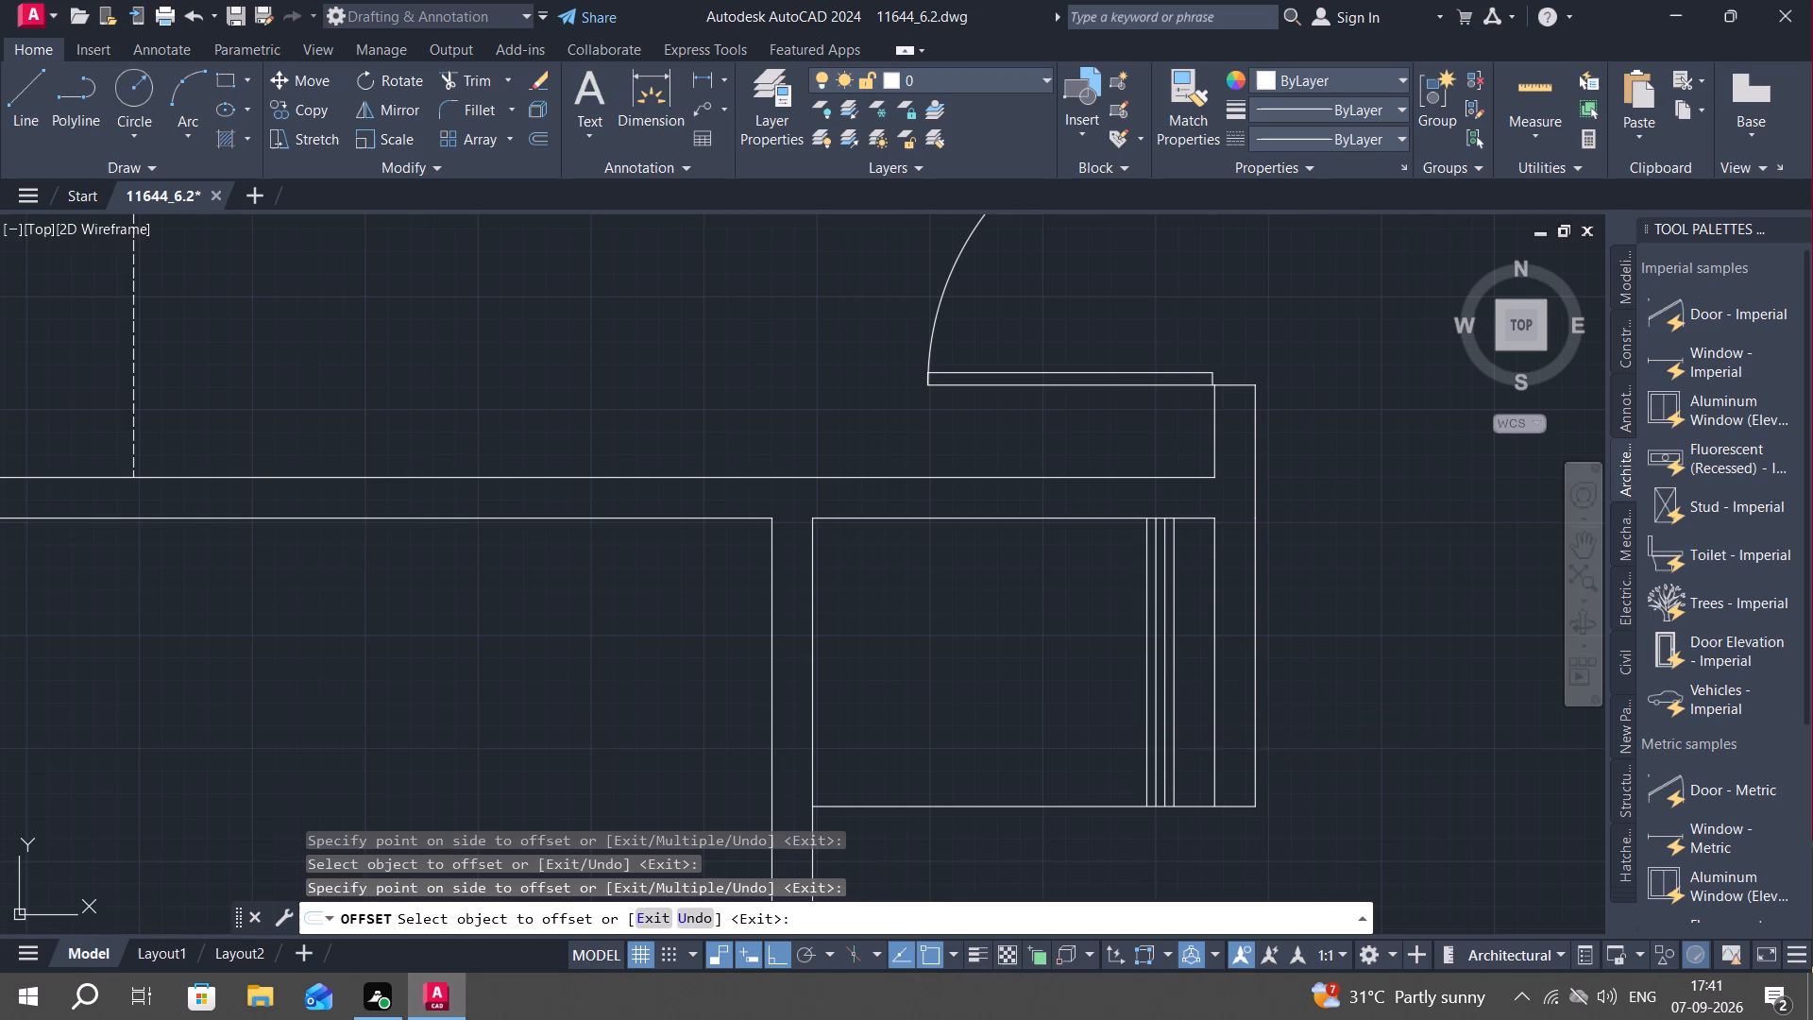
{"action": "left_click", "coordinate": [1113, 712]}
{"action": "key", "text": "Escape"}
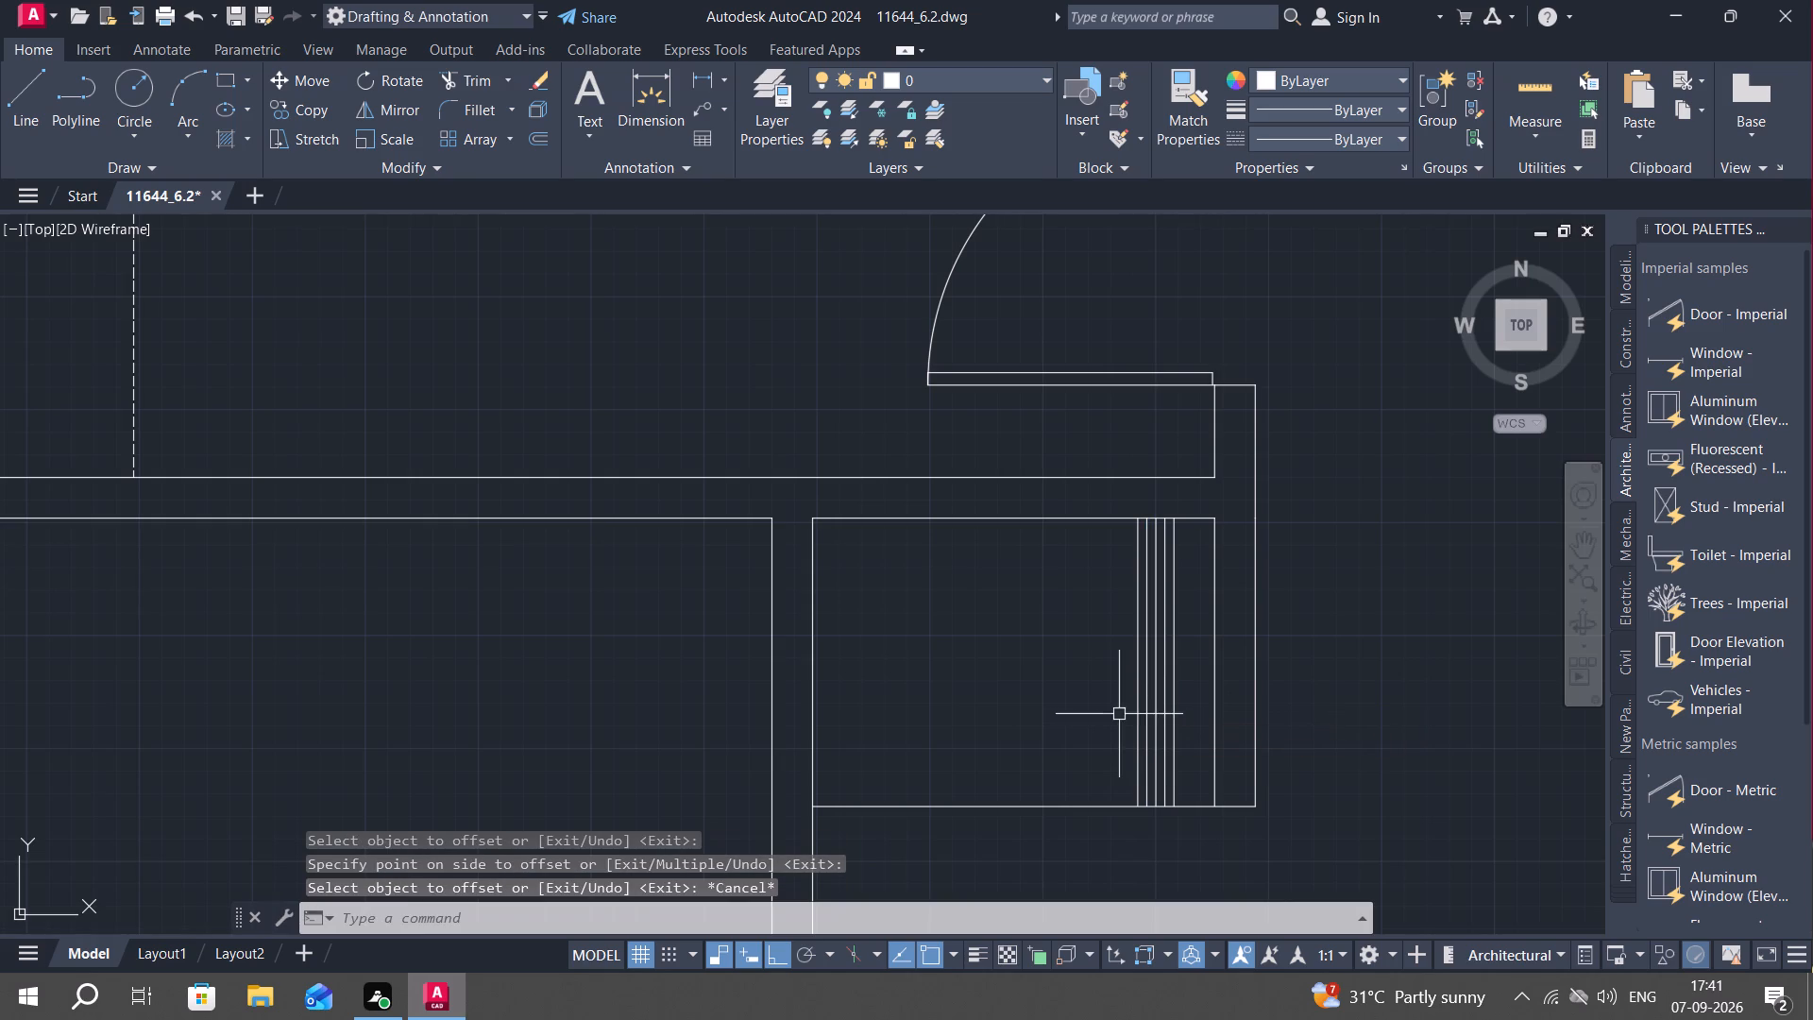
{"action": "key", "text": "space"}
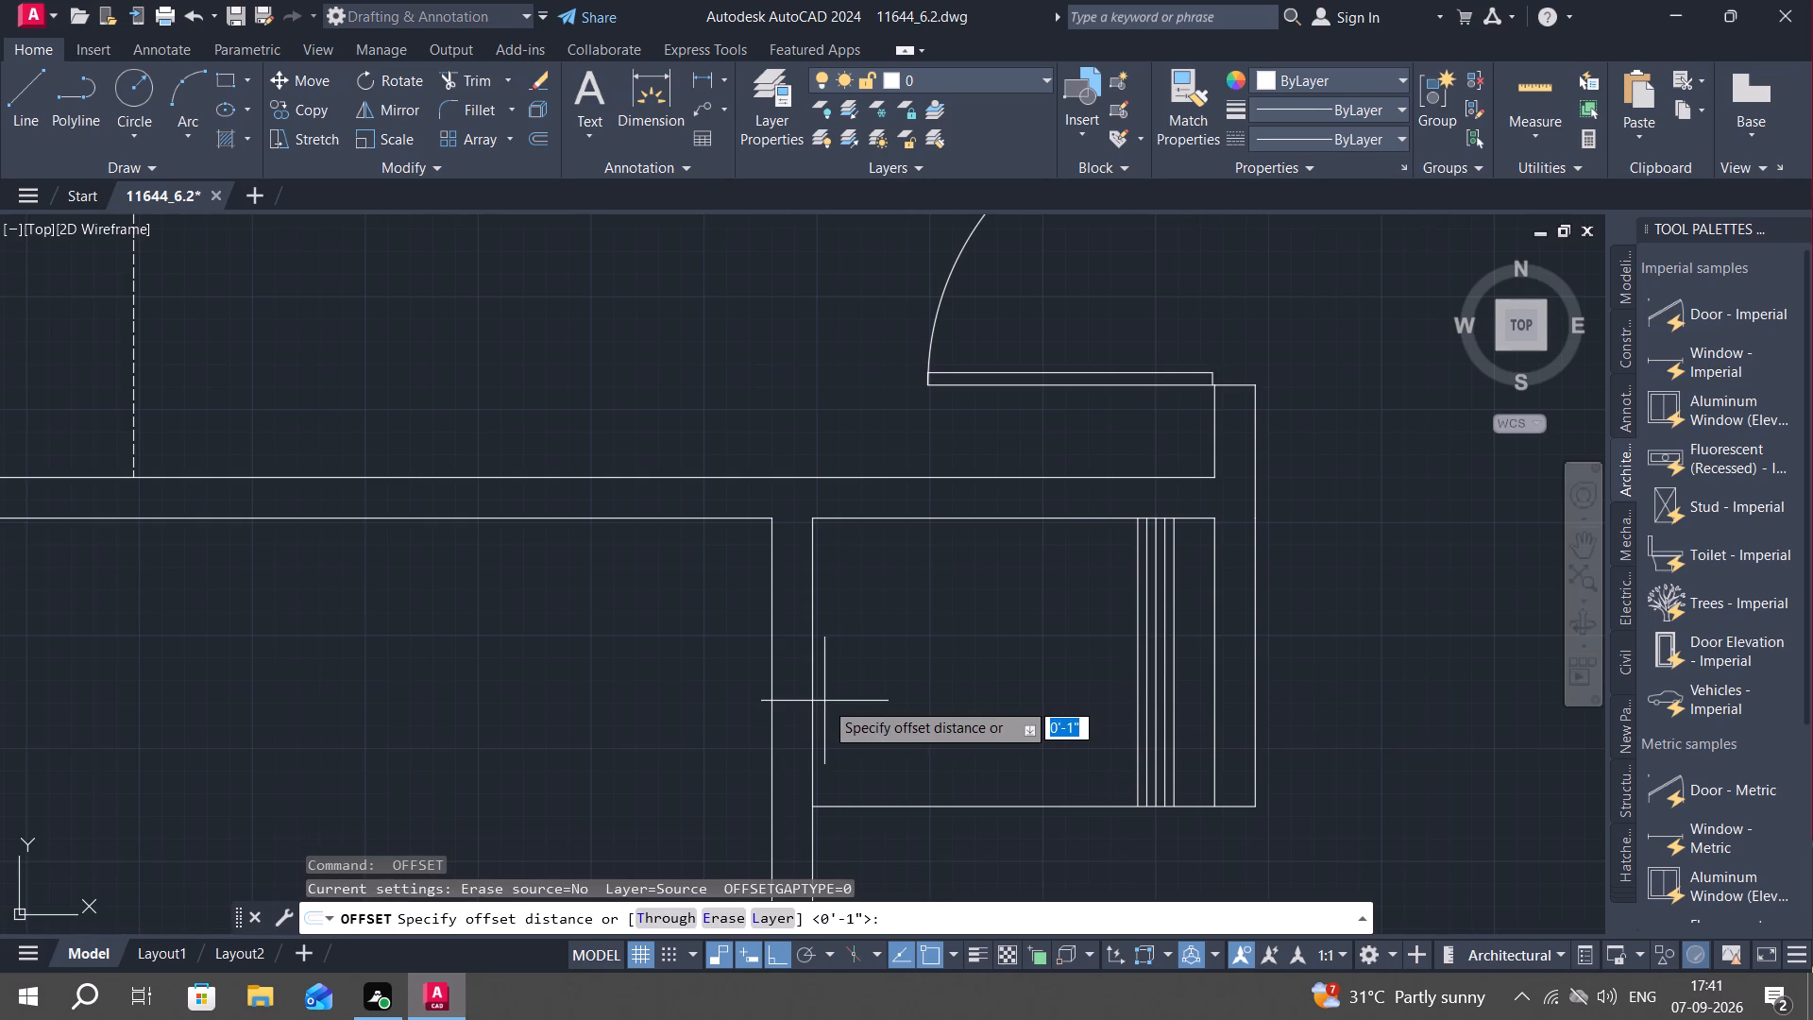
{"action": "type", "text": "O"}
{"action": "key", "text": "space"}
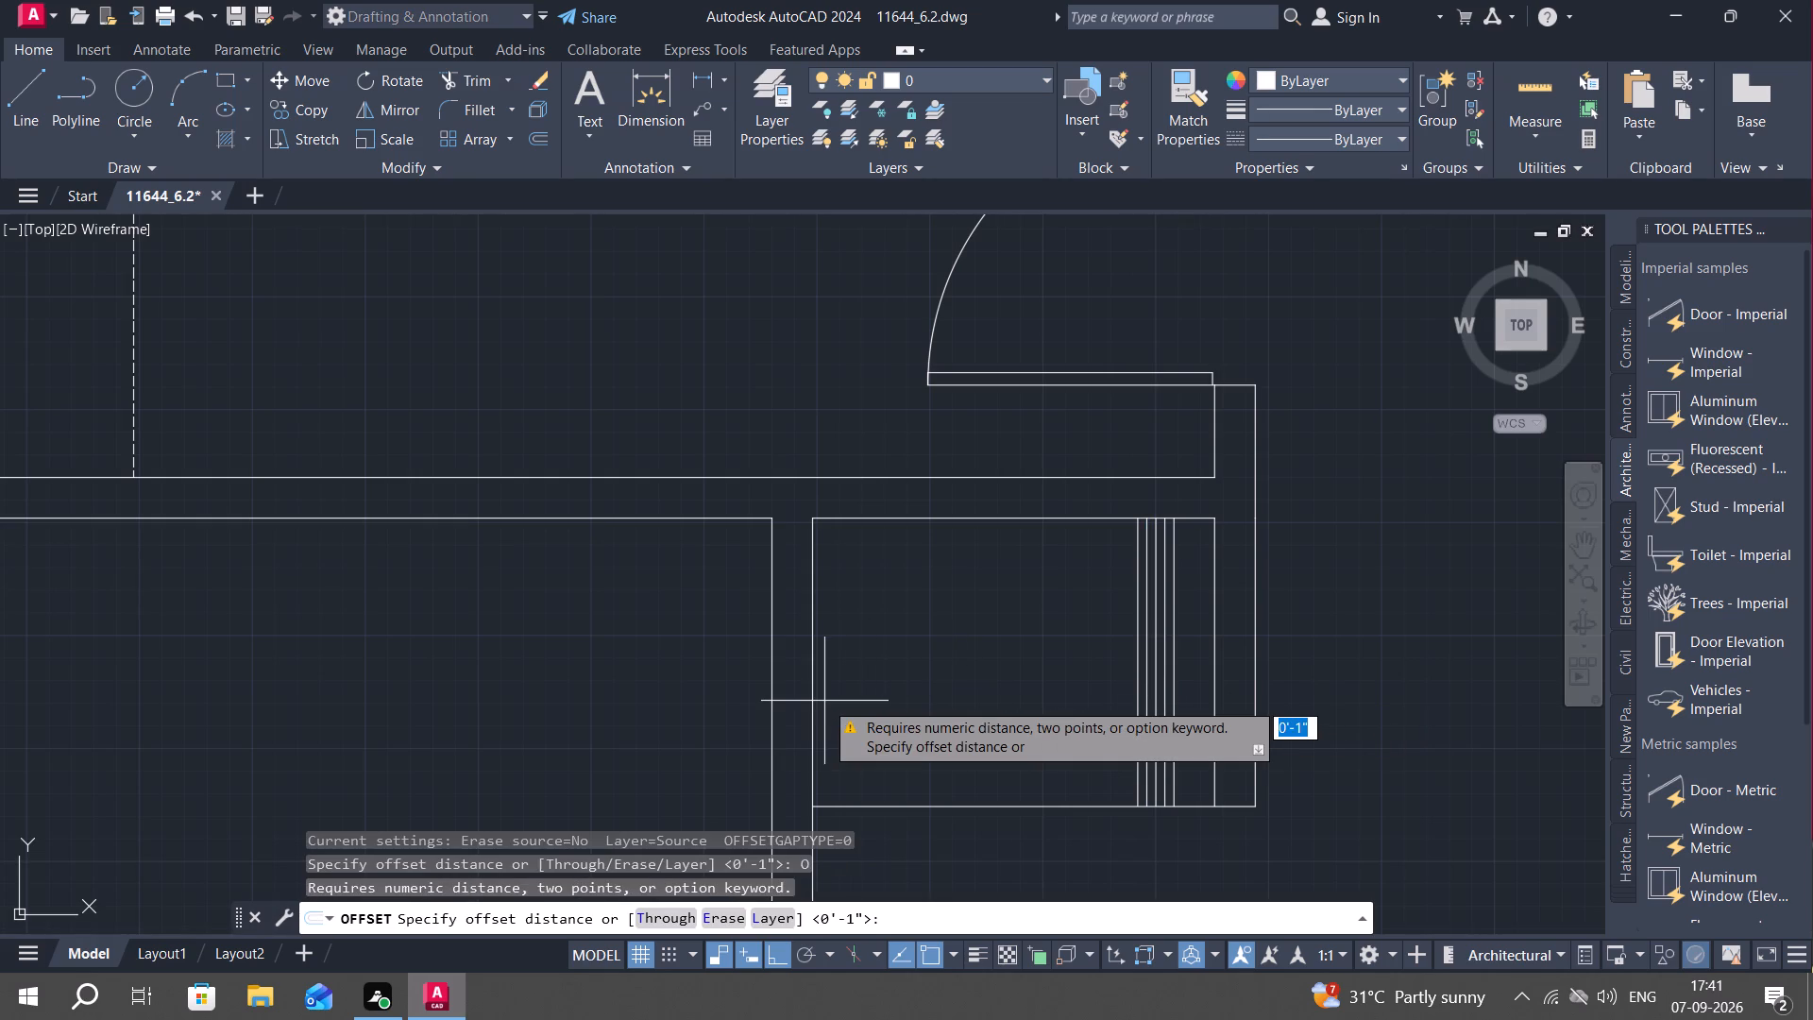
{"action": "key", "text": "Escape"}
Offset the existing vertical wall line on the rectangle's opposite side 4.5" into the rectangle.
{"action": "type", "text": "O 4"}
{"action": "type", "text": ".5\""}
{"action": "key", "text": "Return"}
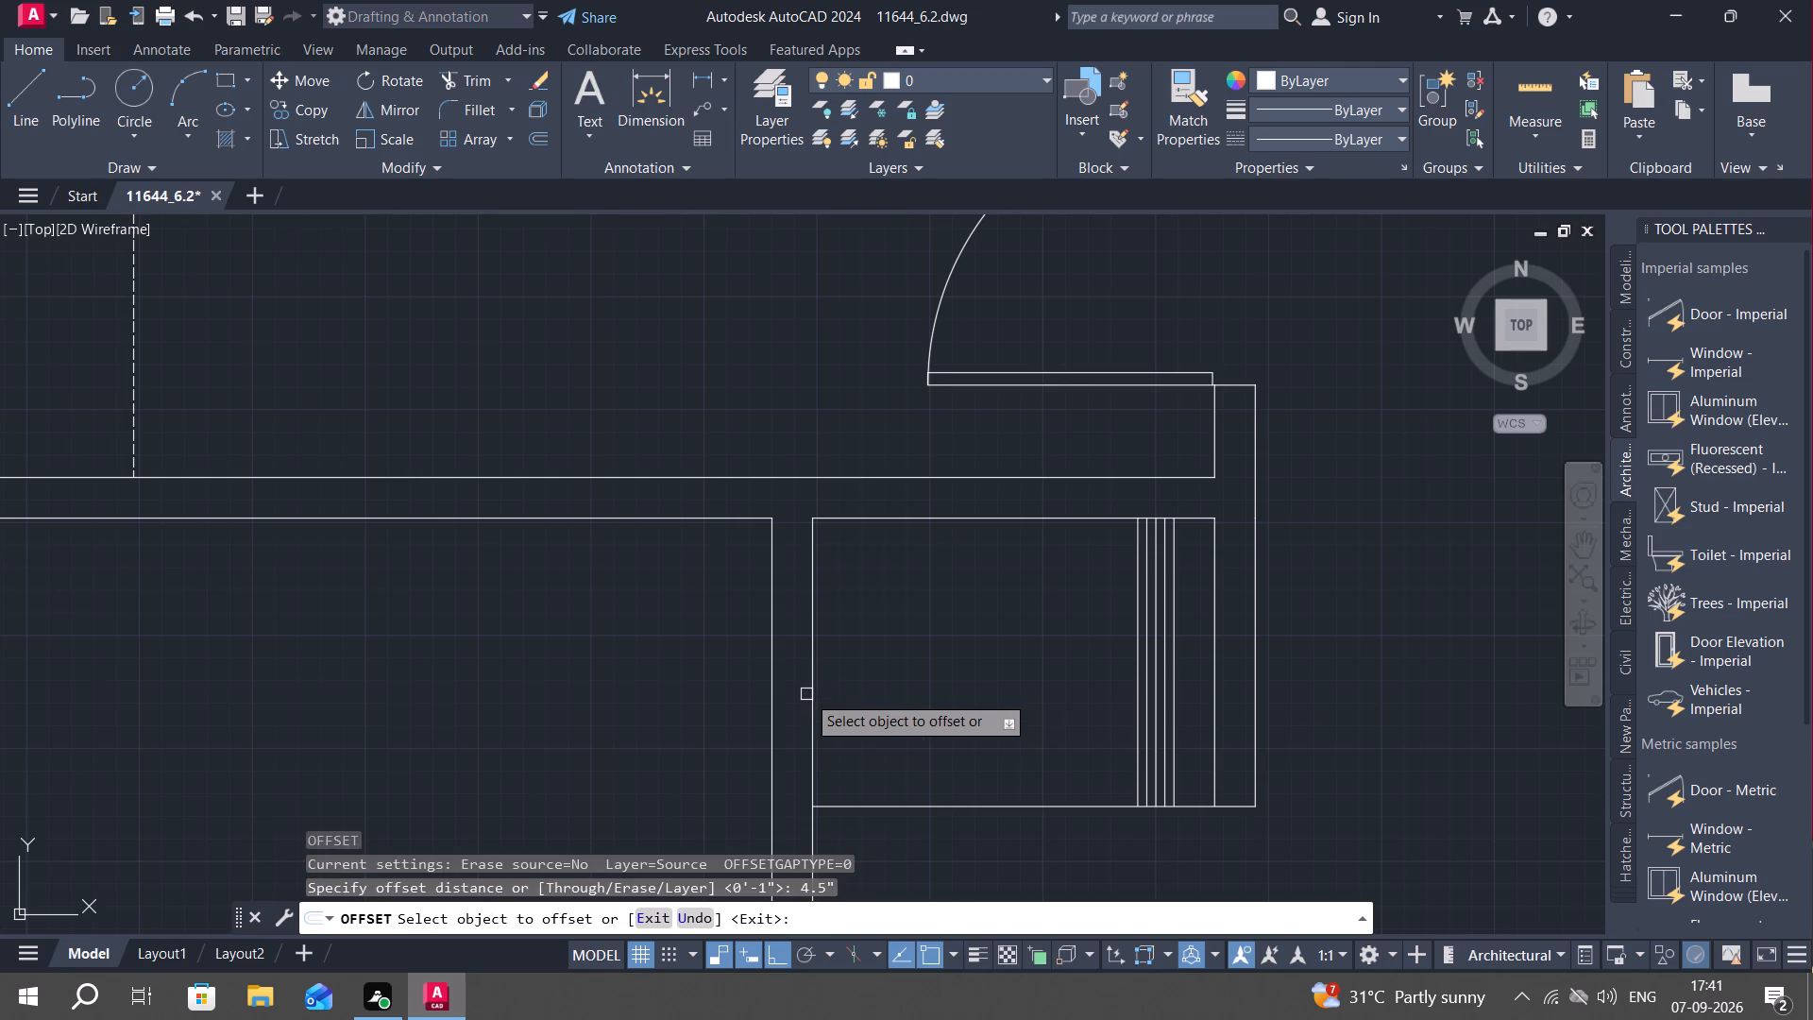
{"action": "left_click", "coordinate": [806, 694]}
{"action": "left_click", "coordinate": [814, 710]}
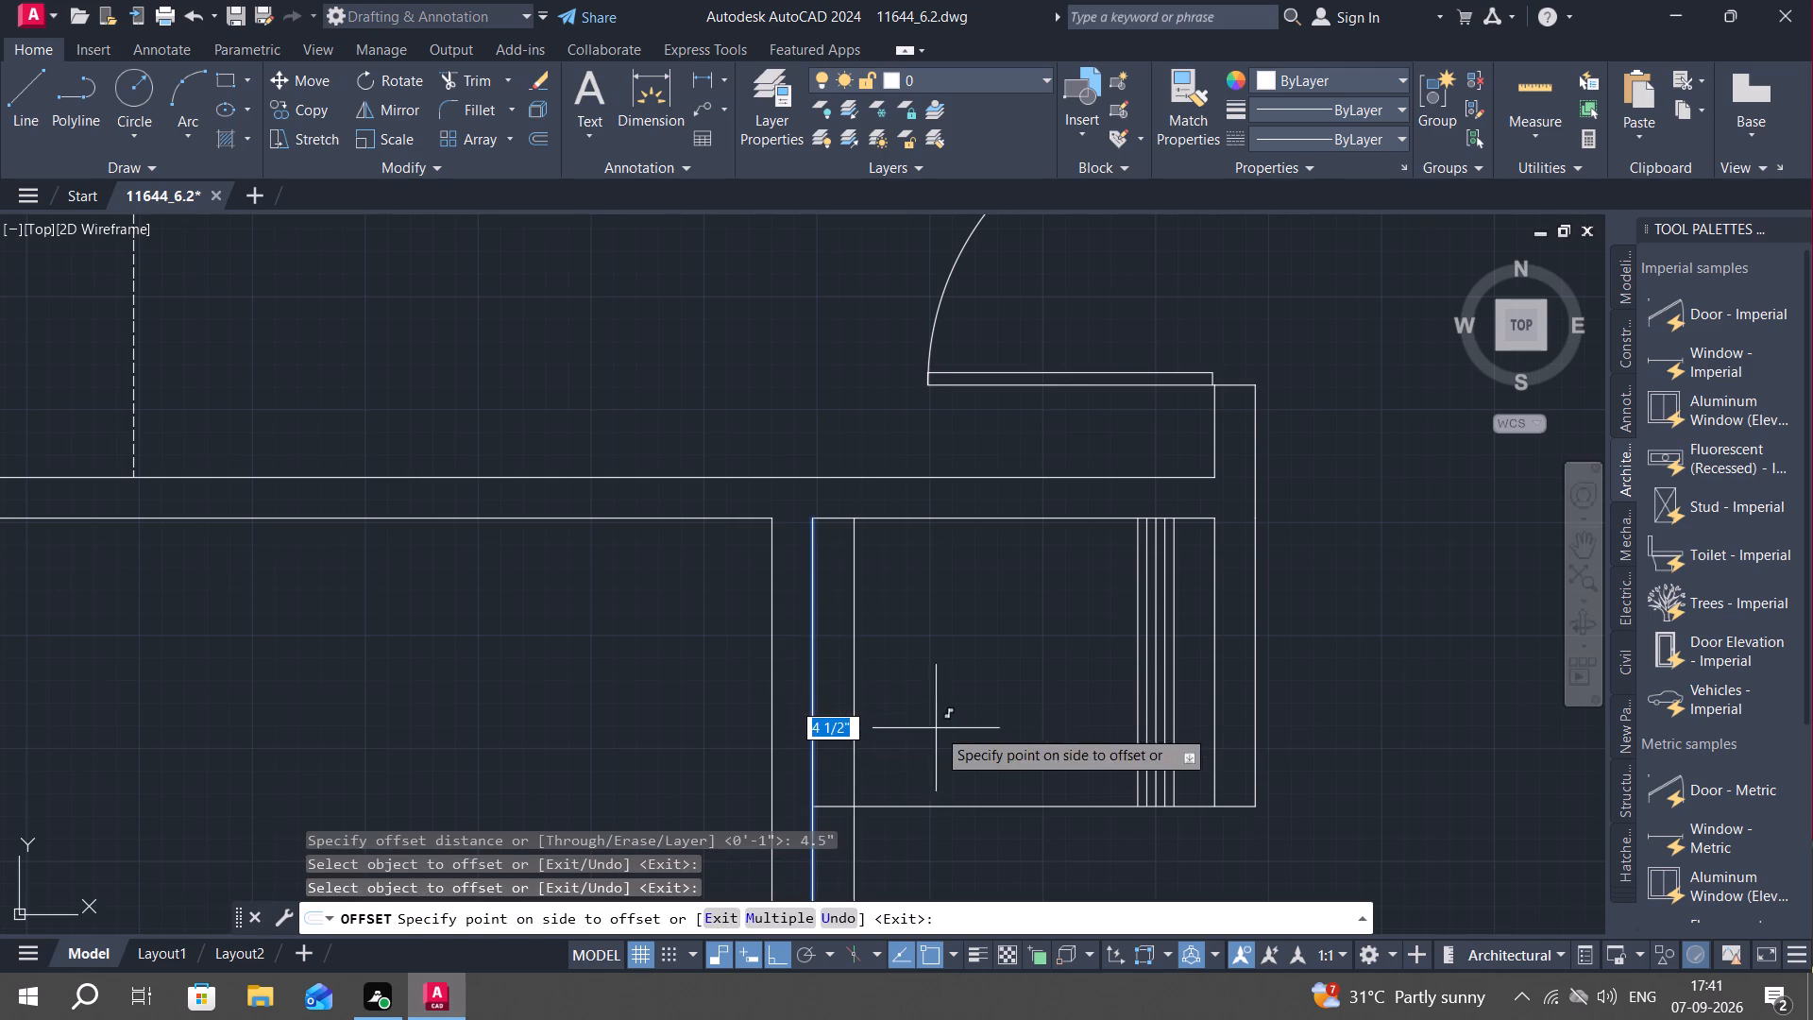
{"action": "left_click", "coordinate": [953, 722]}
{"action": "key", "text": "Escape"}
{"action": "middle_click_drag", "start_coordinate": [950, 722], "coordinate": [942, 535]}
{"action": "key", "text": "Escape"}
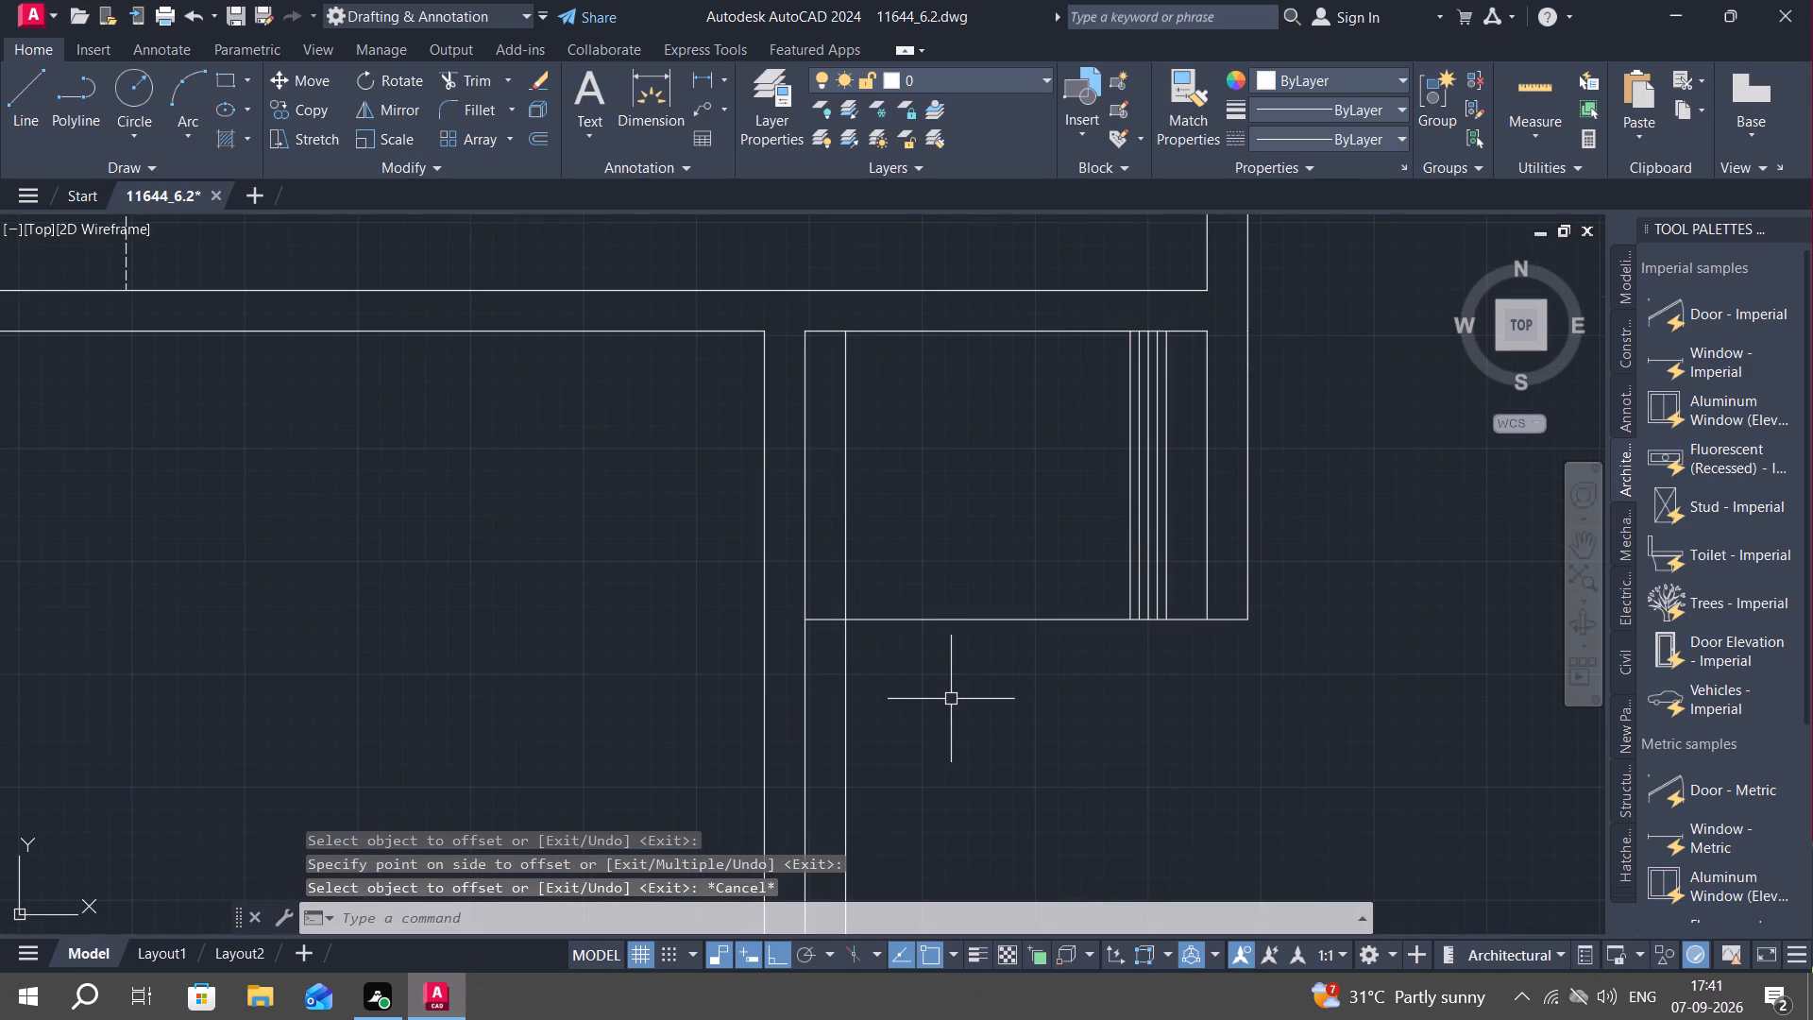
Trim the part of the new 4.5" offset line that extends below the rectangle's bottom line.
{"action": "type", "text": "TR"}
{"action": "key", "text": "space"}
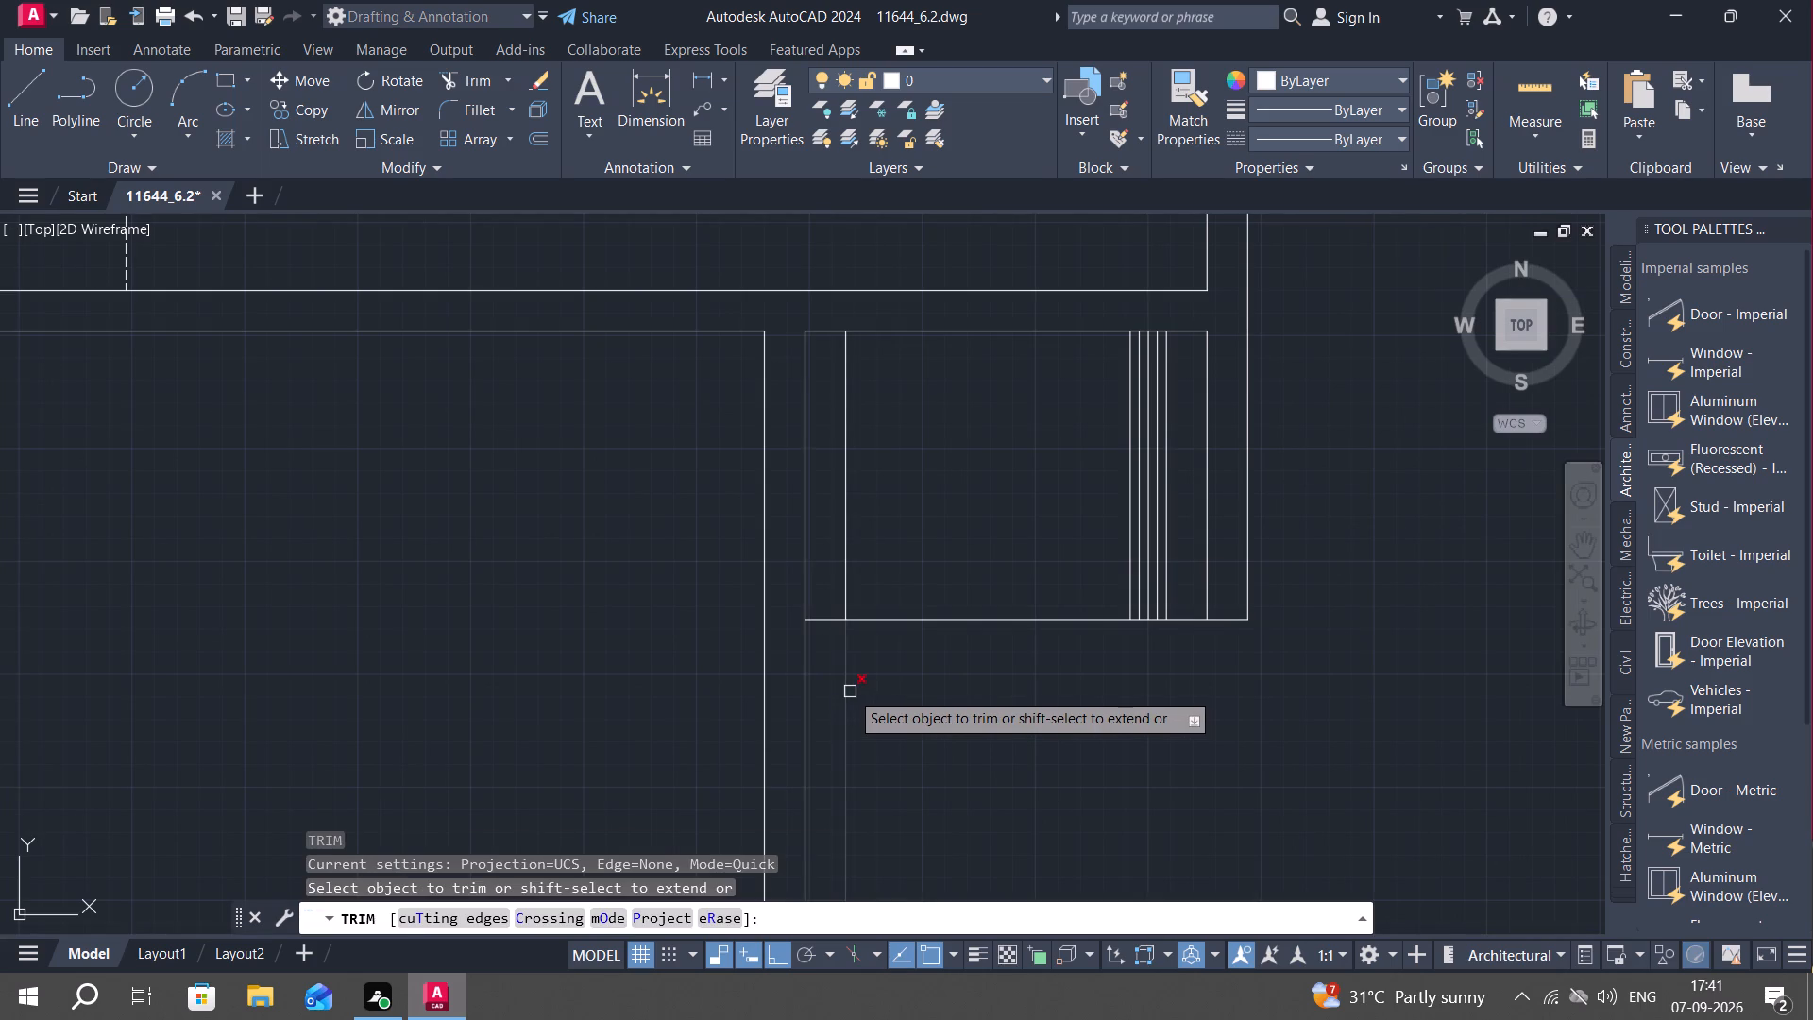
{"action": "left_click", "coordinate": [850, 691]}
{"action": "middle_click_drag", "start_coordinate": [906, 671], "coordinate": [920, 846]}
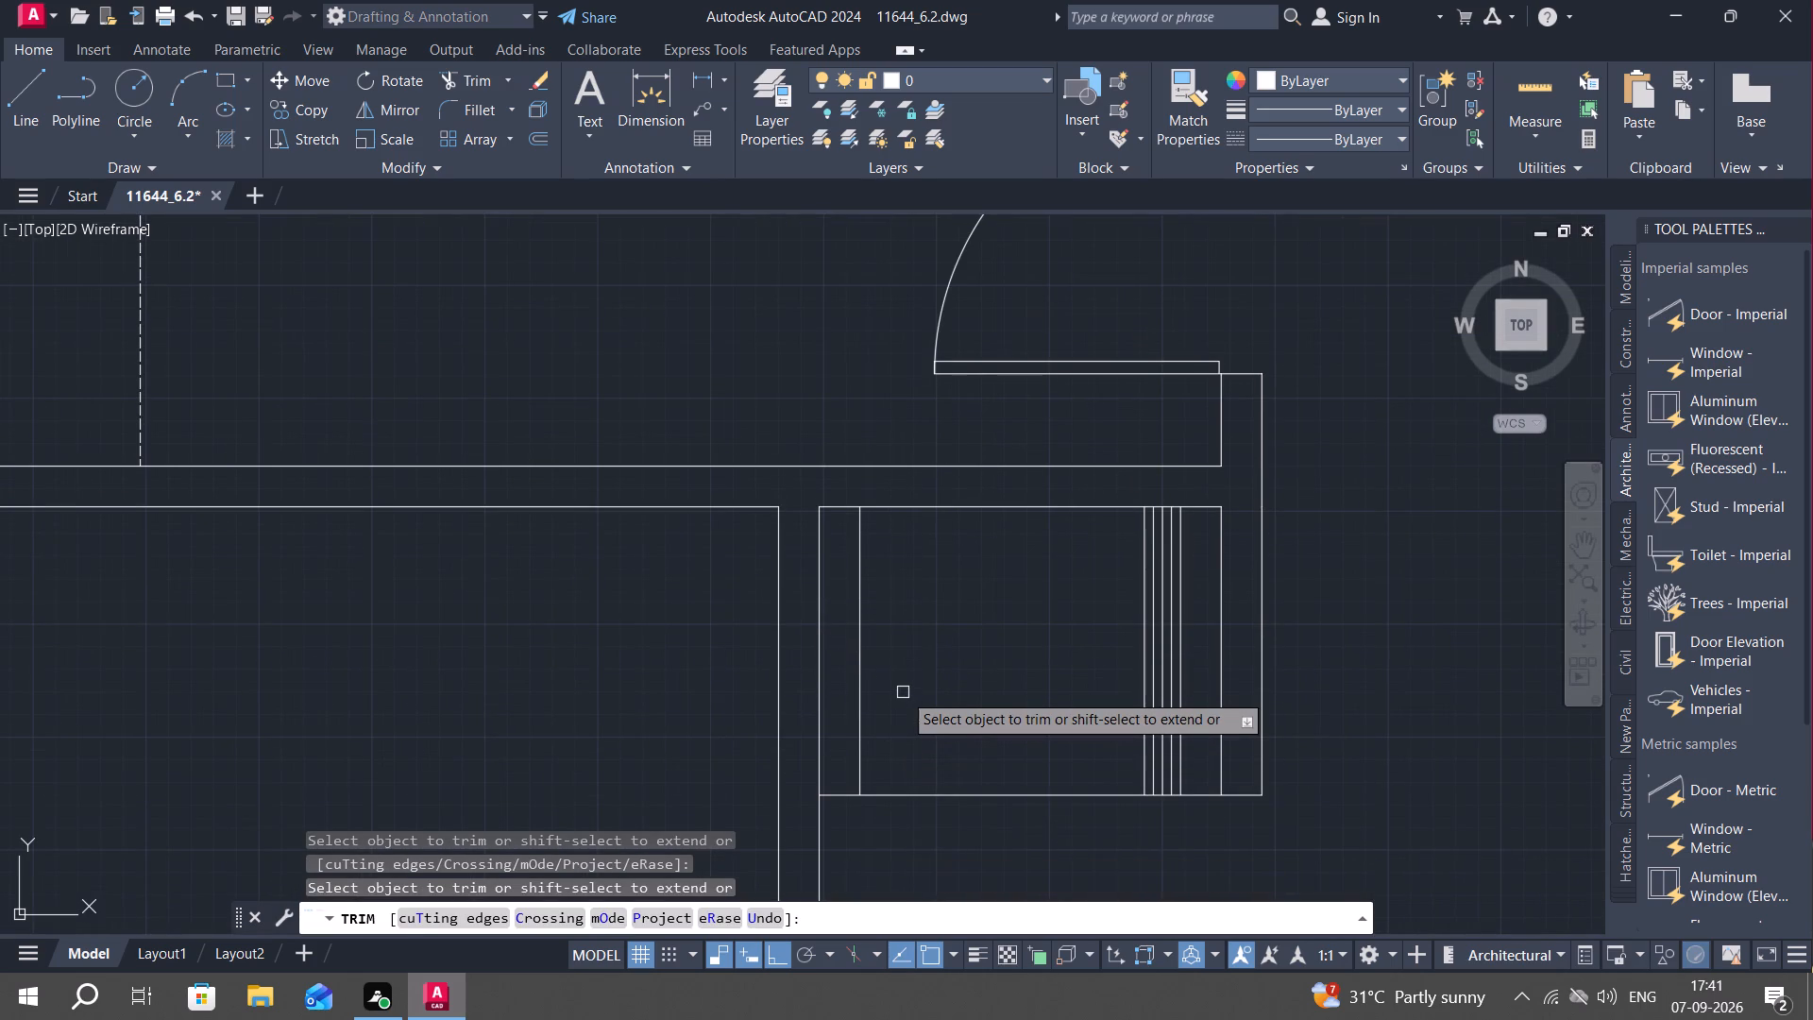
{"action": "scroll", "coordinate": [888, 691], "scroll_direction": "up", "scroll_amount": 1}
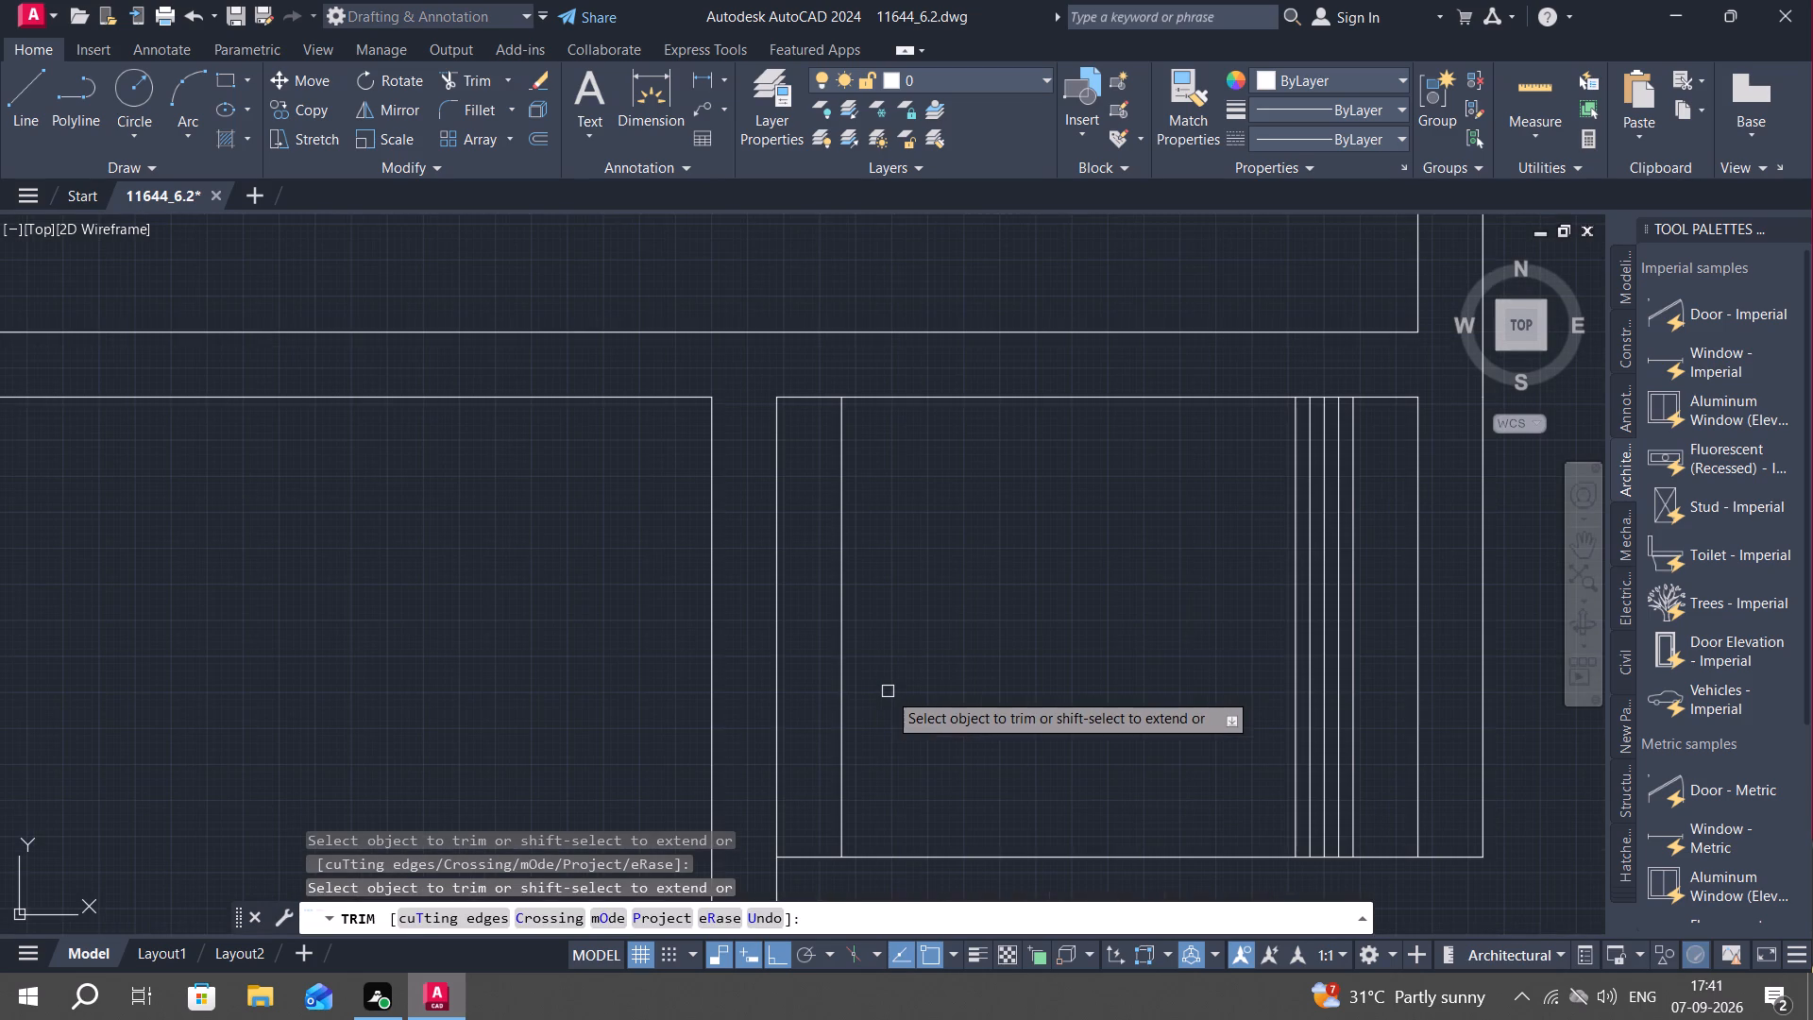
{"action": "key", "text": "Escape"}
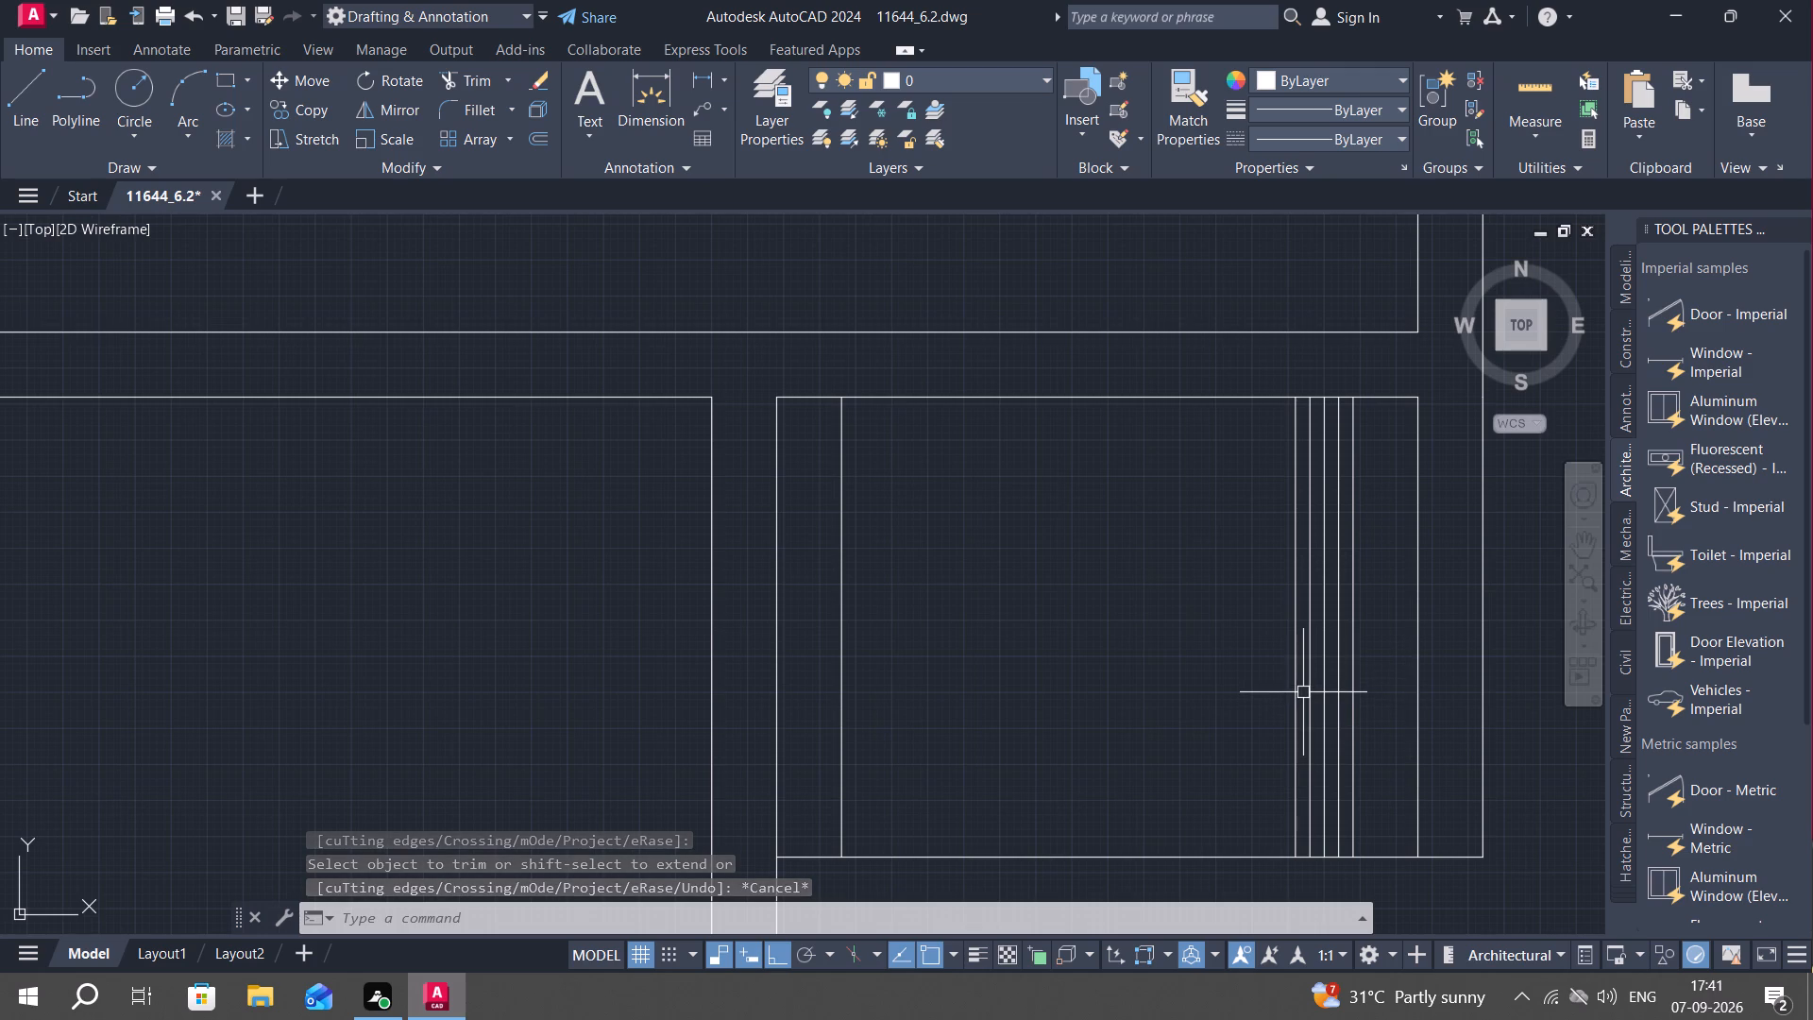
Offset three of the closely spaced vertical lines 0.5" eastward within the small rectangle to fill the 1" gaps.
{"action": "type", "text": "O"}
{"action": "key", "text": "space"}
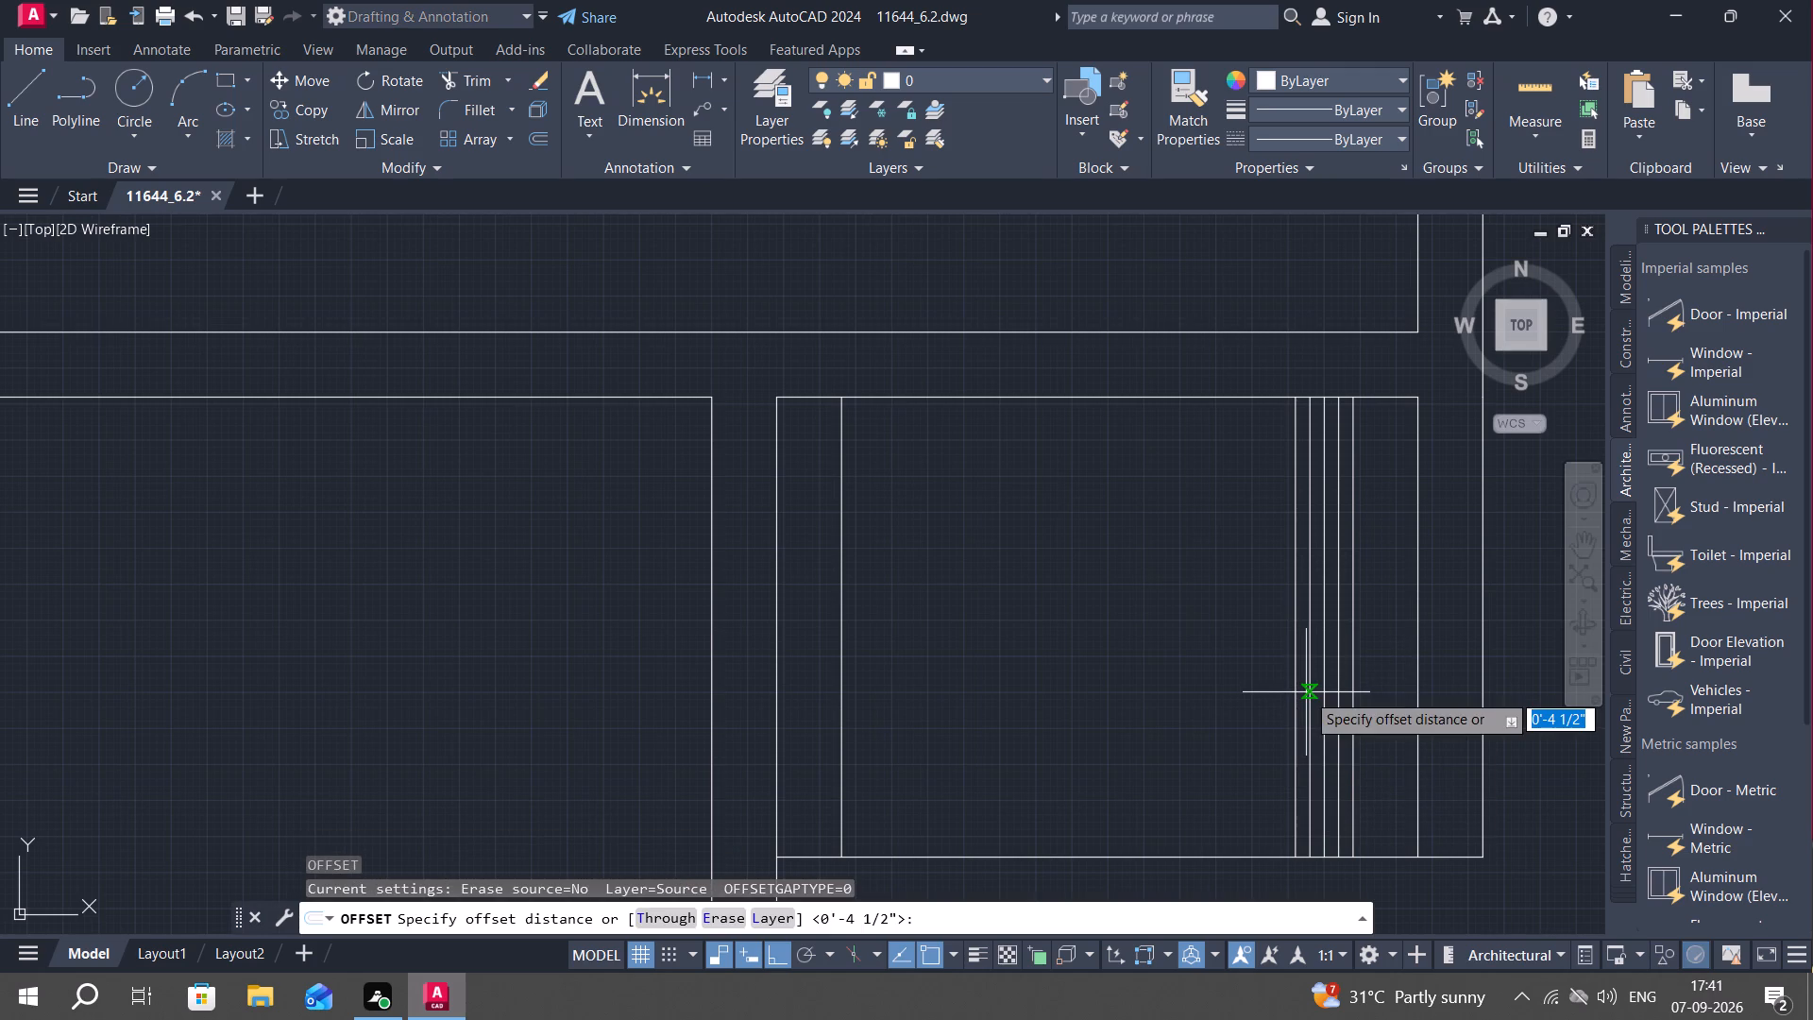
{"action": "type", "text": "0.5\""}
{"action": "key", "text": "space"}
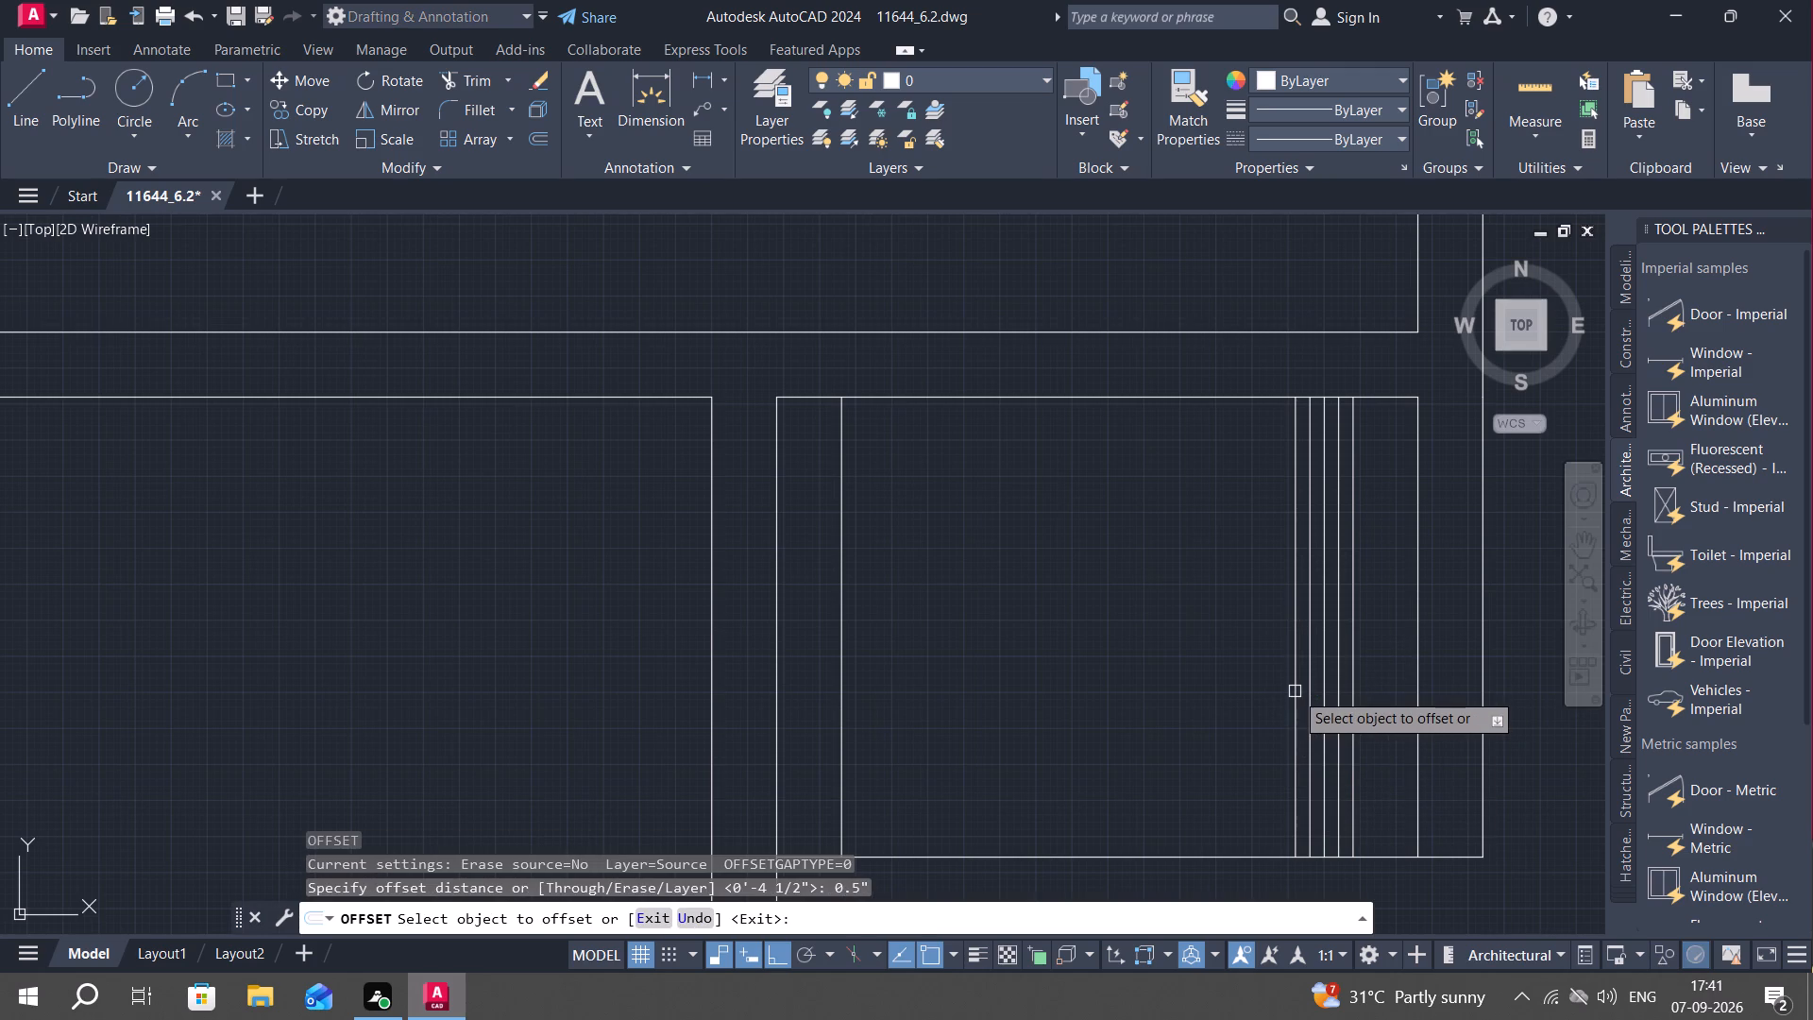
{"action": "left_click", "coordinate": [1295, 691]}
{"action": "left_click", "coordinate": [1313, 696]}
{"action": "left_click", "coordinate": [1315, 696]}
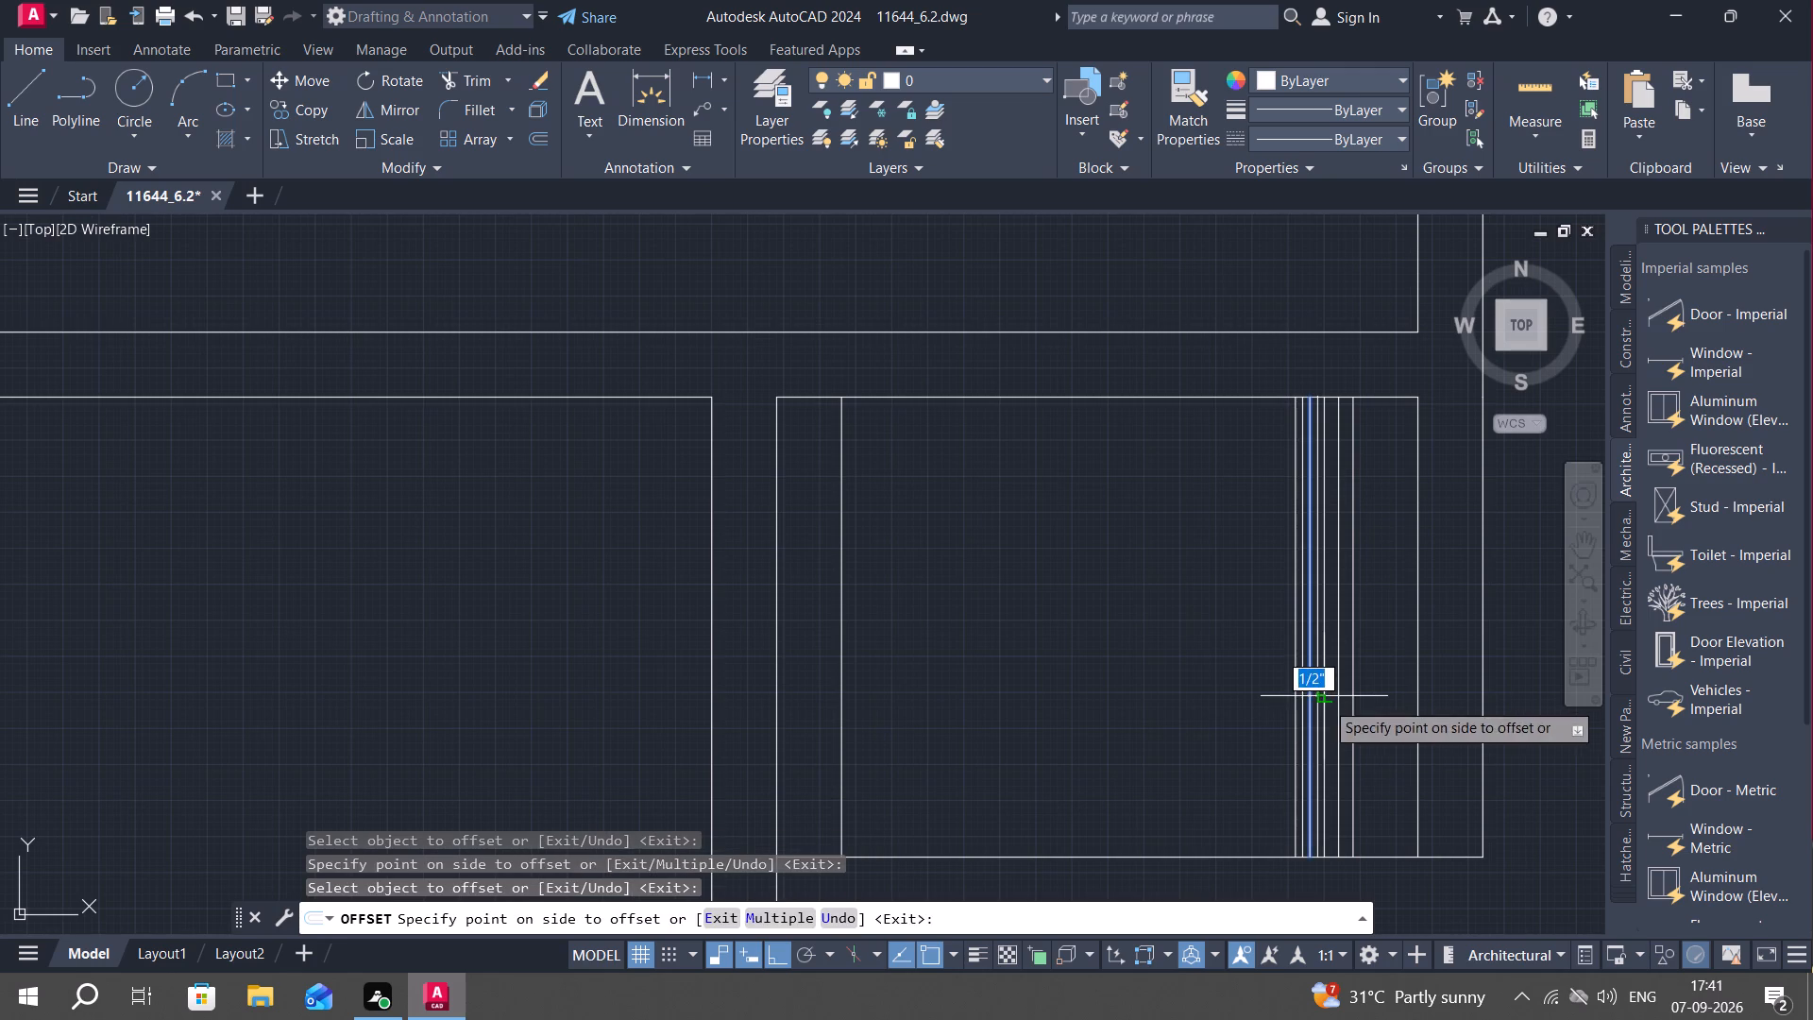
{"action": "left_click", "coordinate": [1325, 701]}
{"action": "left_click_drag", "start_coordinate": [1327, 702], "coordinate": [1336, 702]}
{"action": "left_click", "coordinate": [1338, 709]}
{"action": "key", "text": "Escape"}
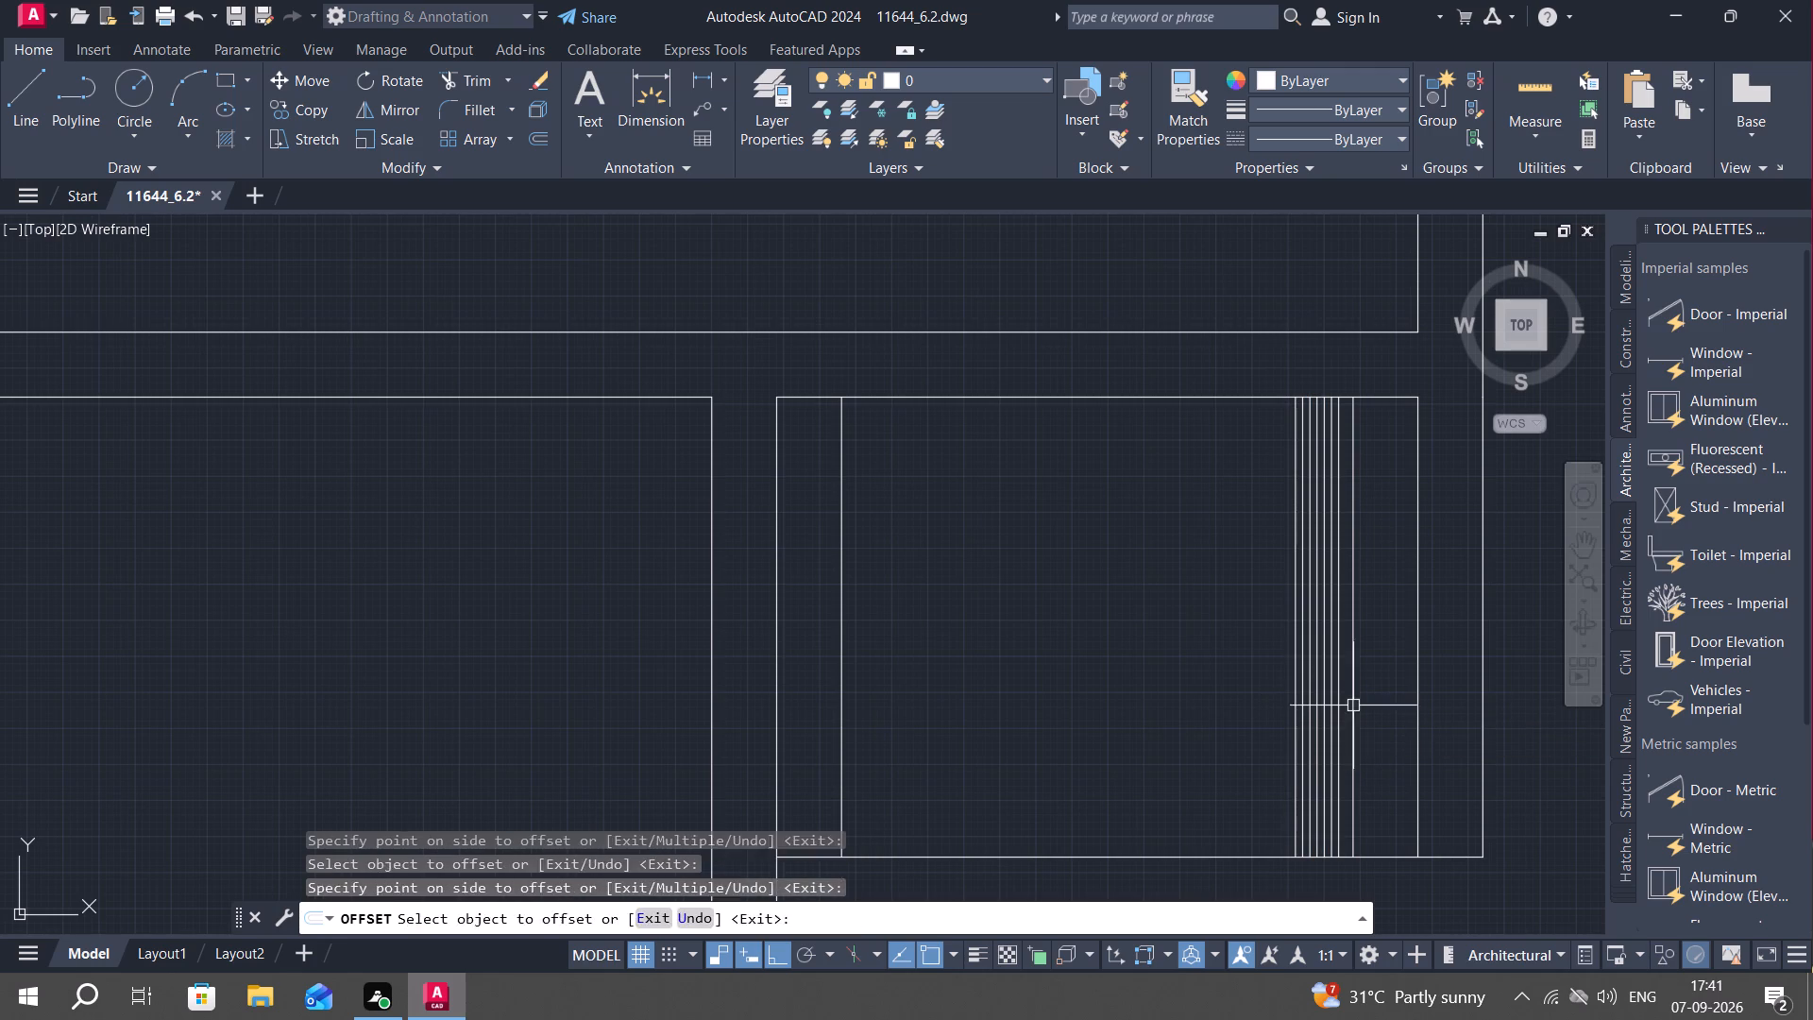
Erase the four easternmost lines of the closely spaced group, keeping the four western lines at 0.5" spacing.
{"action": "left_click", "coordinate": [1353, 694]}
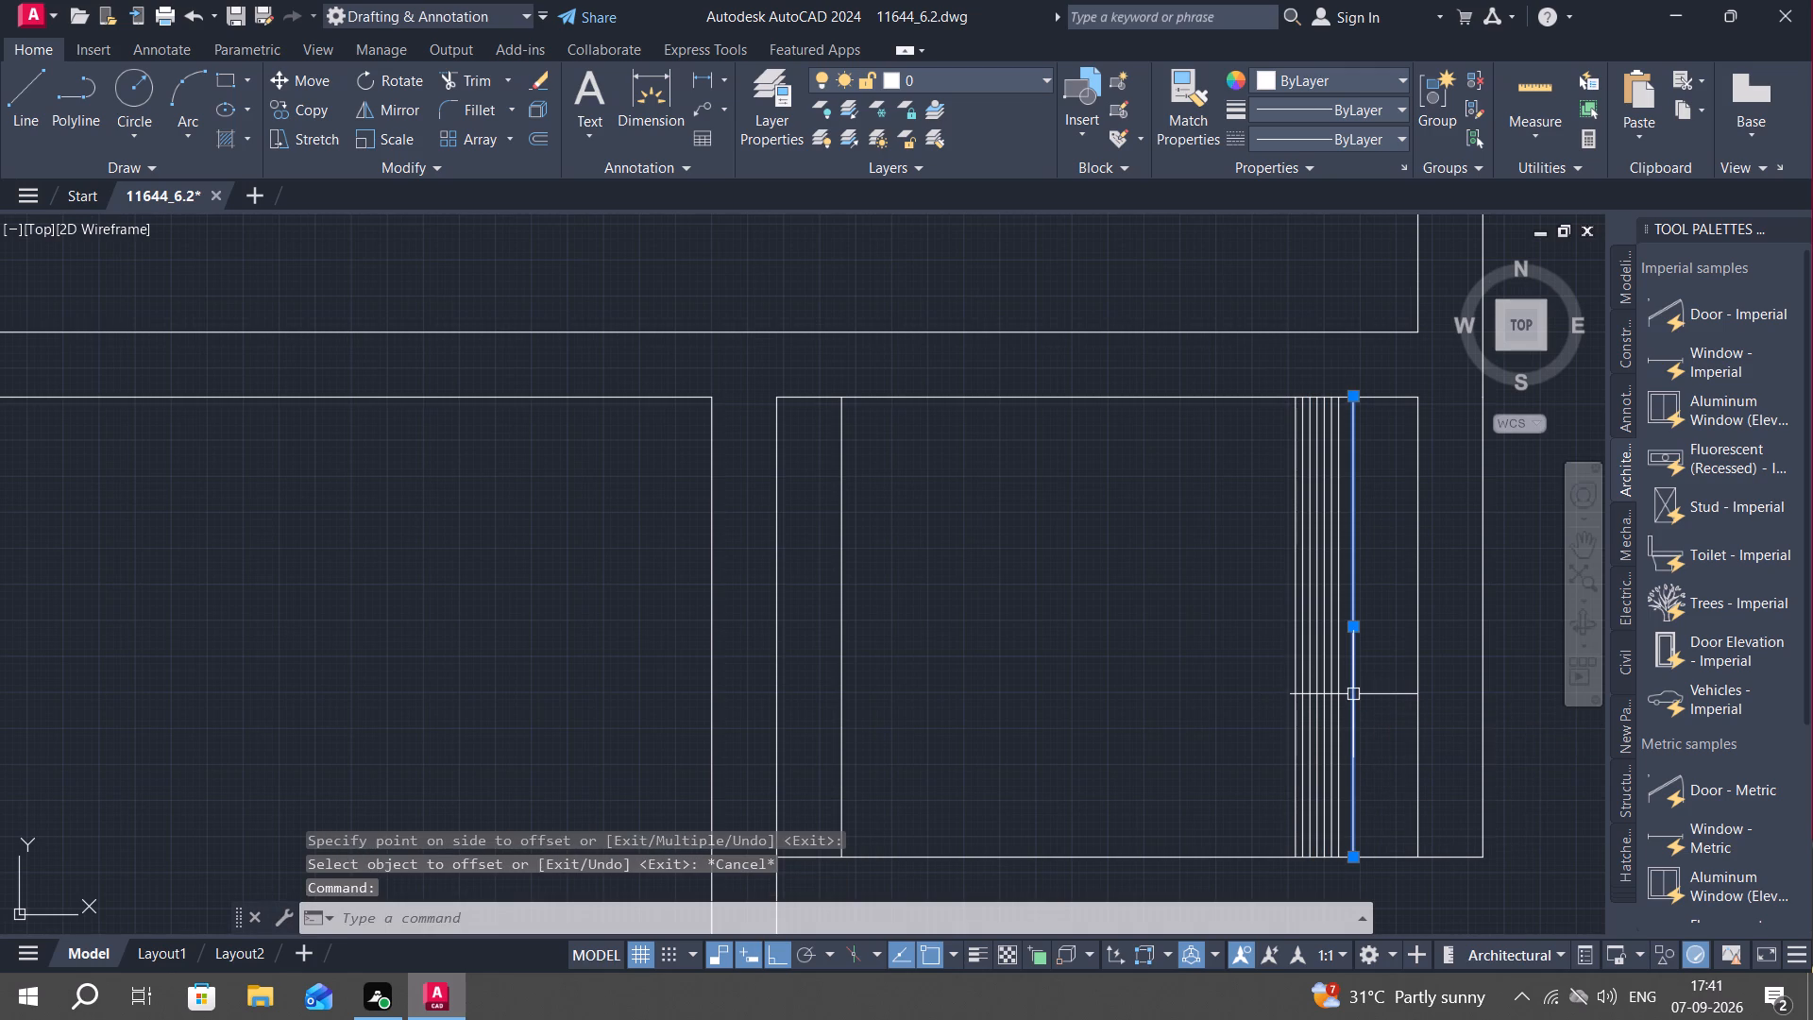
{"action": "key", "text": "Delete"}
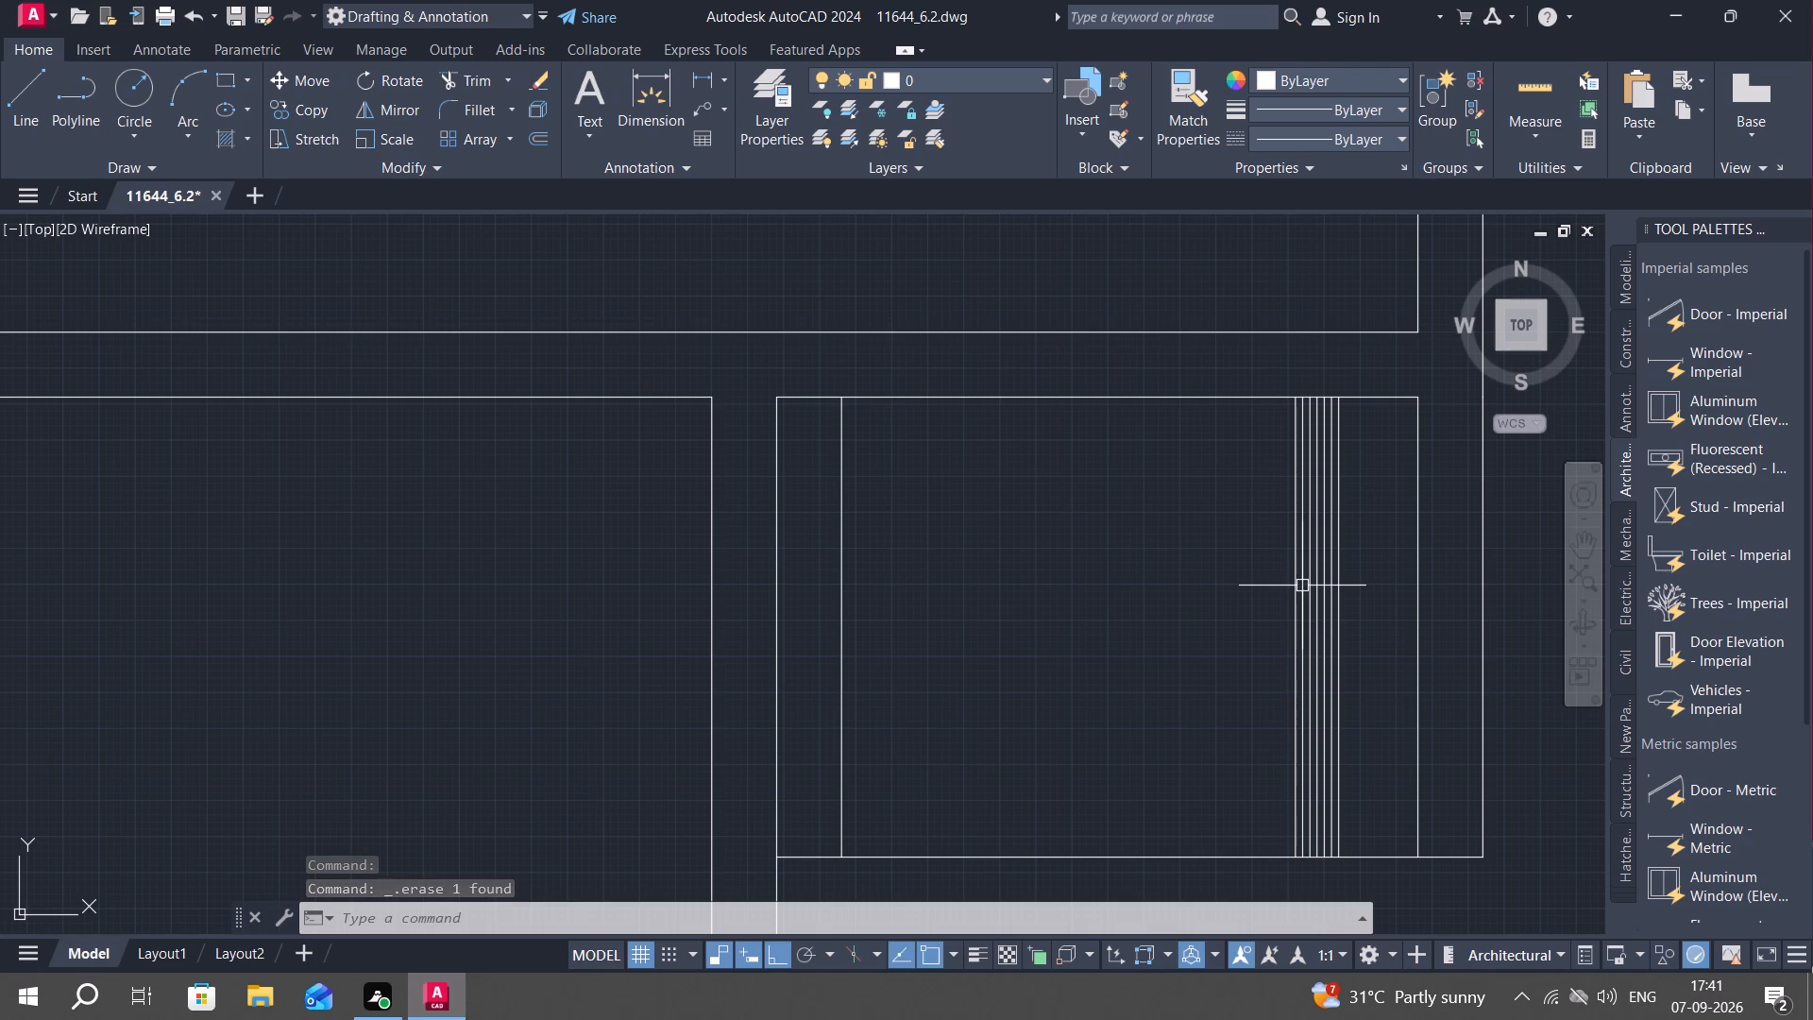
{"action": "scroll", "coordinate": [1302, 586], "scroll_direction": "down", "scroll_amount": 6}
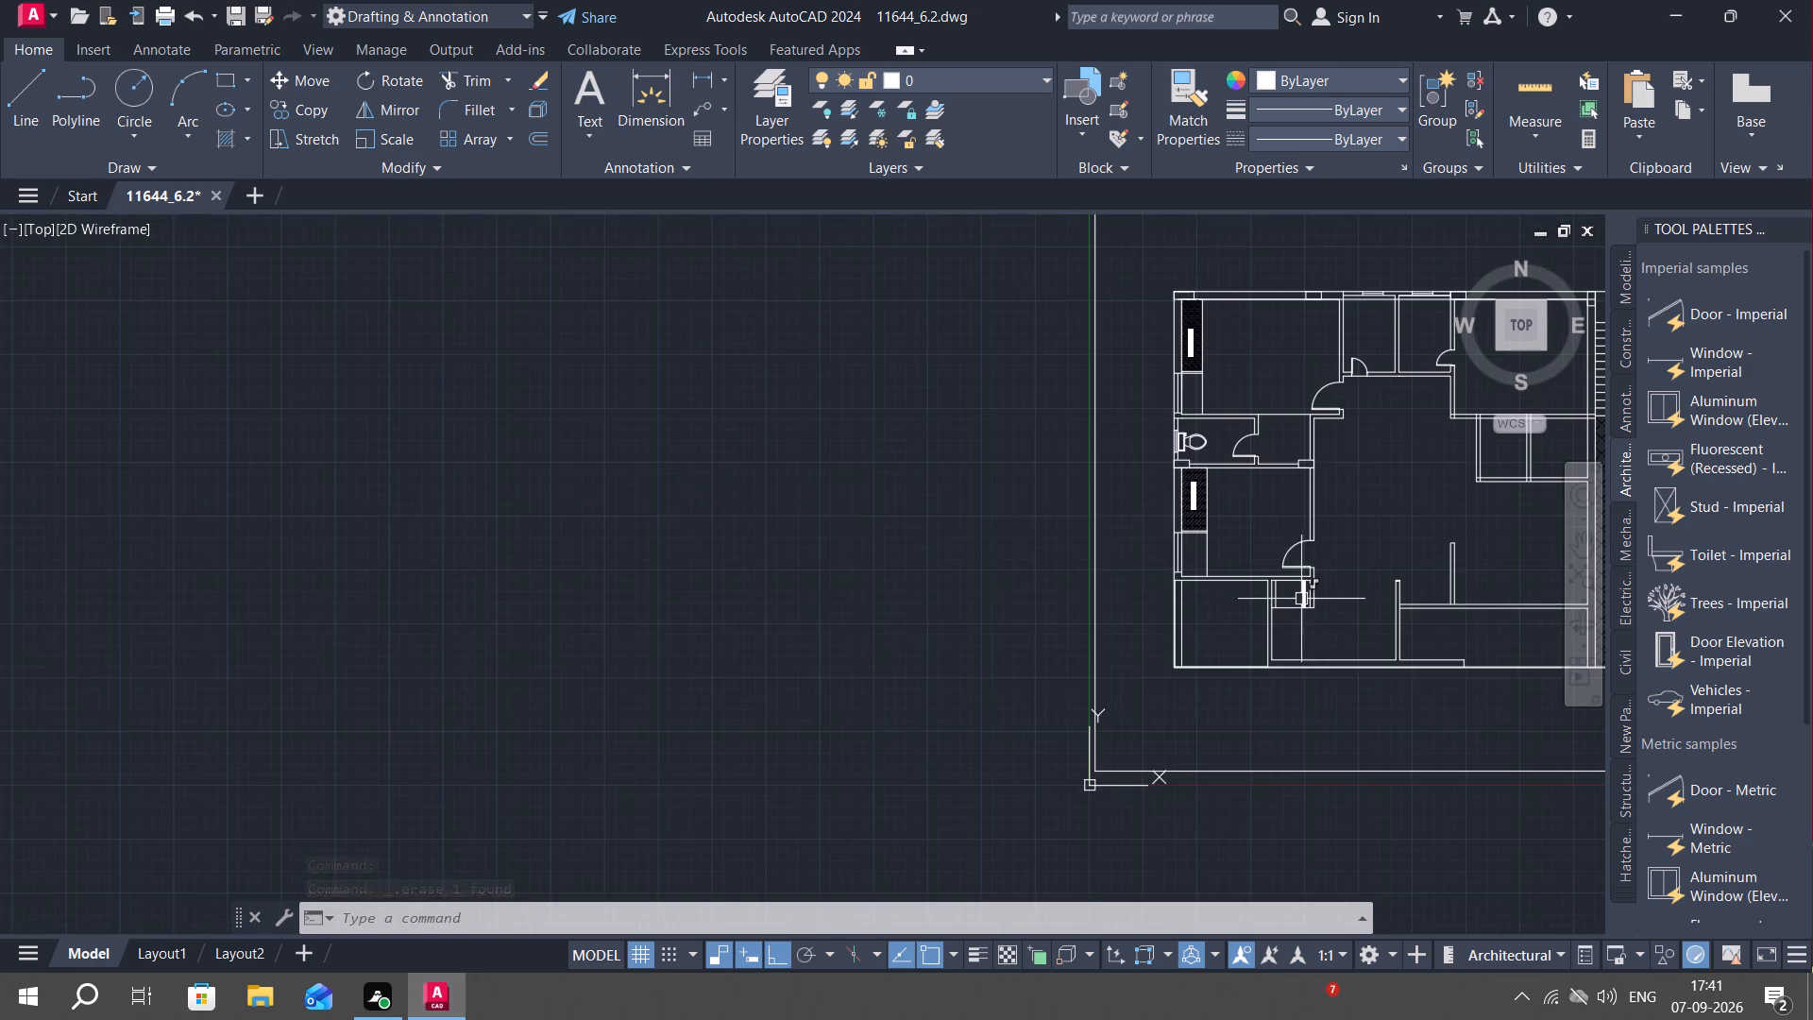
{"action": "scroll", "coordinate": [1300, 592], "scroll_direction": "up", "scroll_amount": 3}
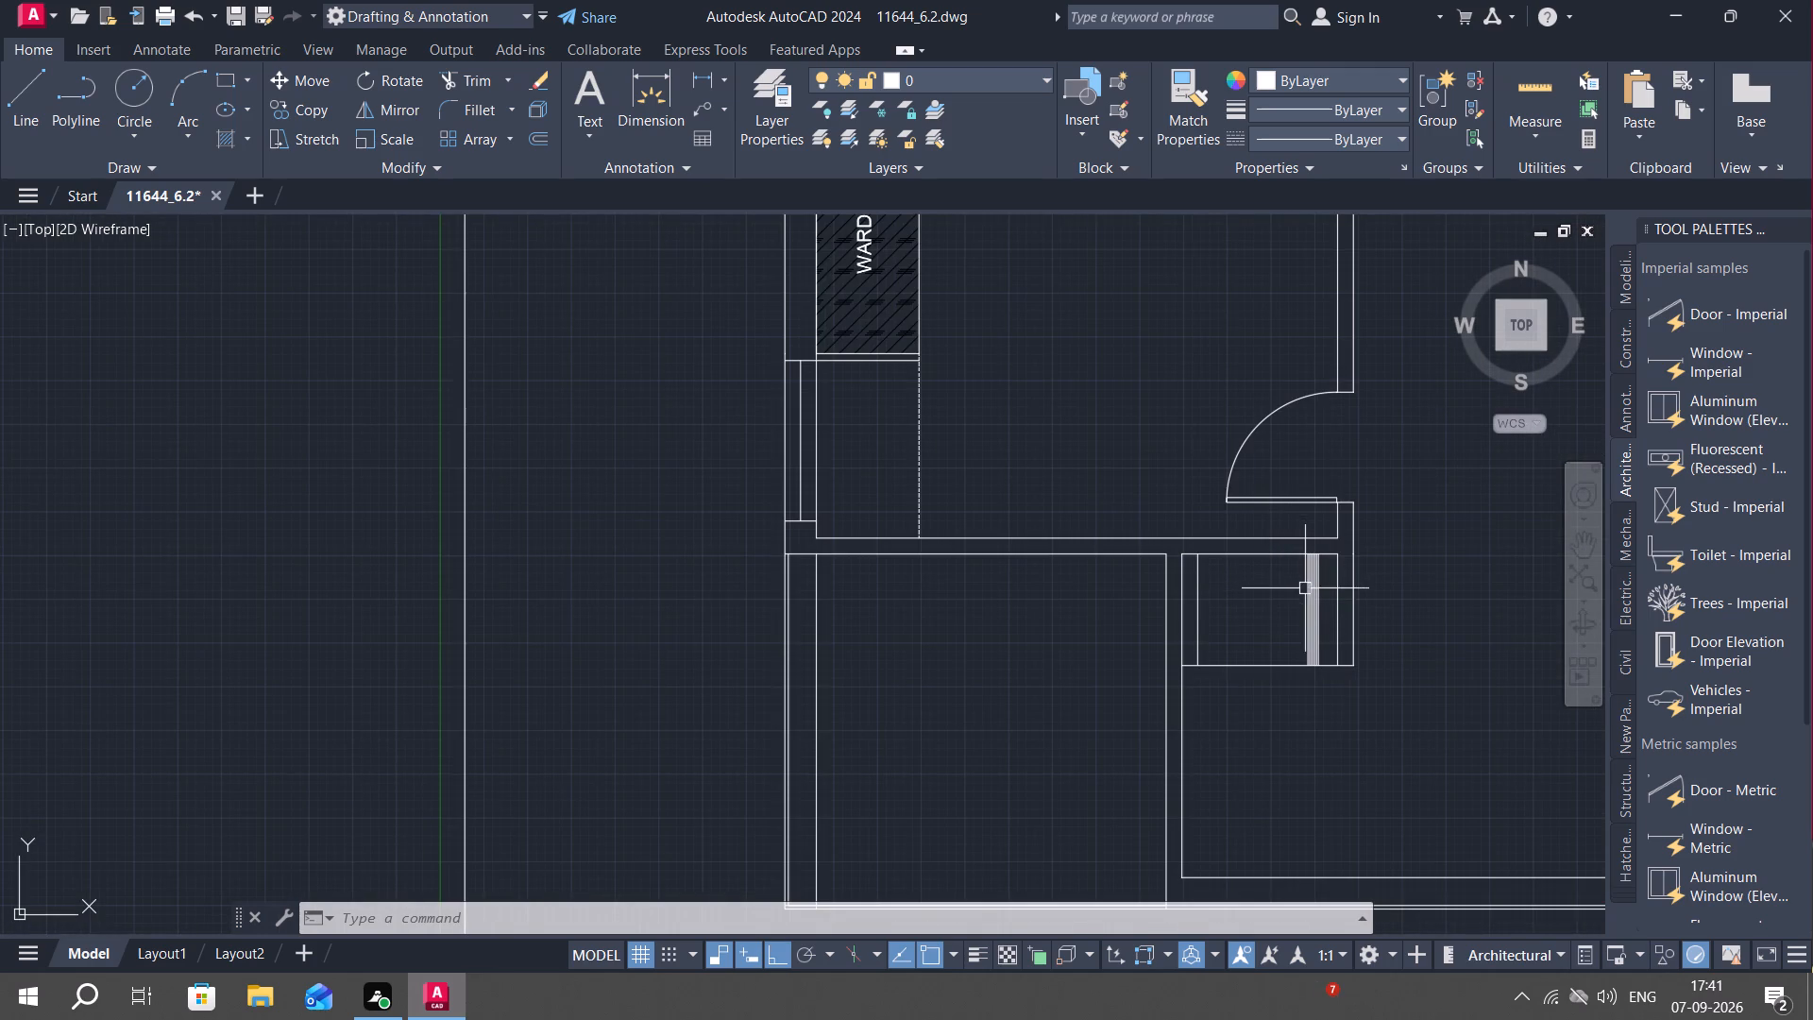
{"action": "scroll", "coordinate": [1314, 597], "scroll_direction": "up", "scroll_amount": 3}
{"action": "left_click", "coordinate": [1316, 597]}
{"action": "scroll", "coordinate": [1324, 603], "scroll_direction": "up", "scroll_amount": 2}
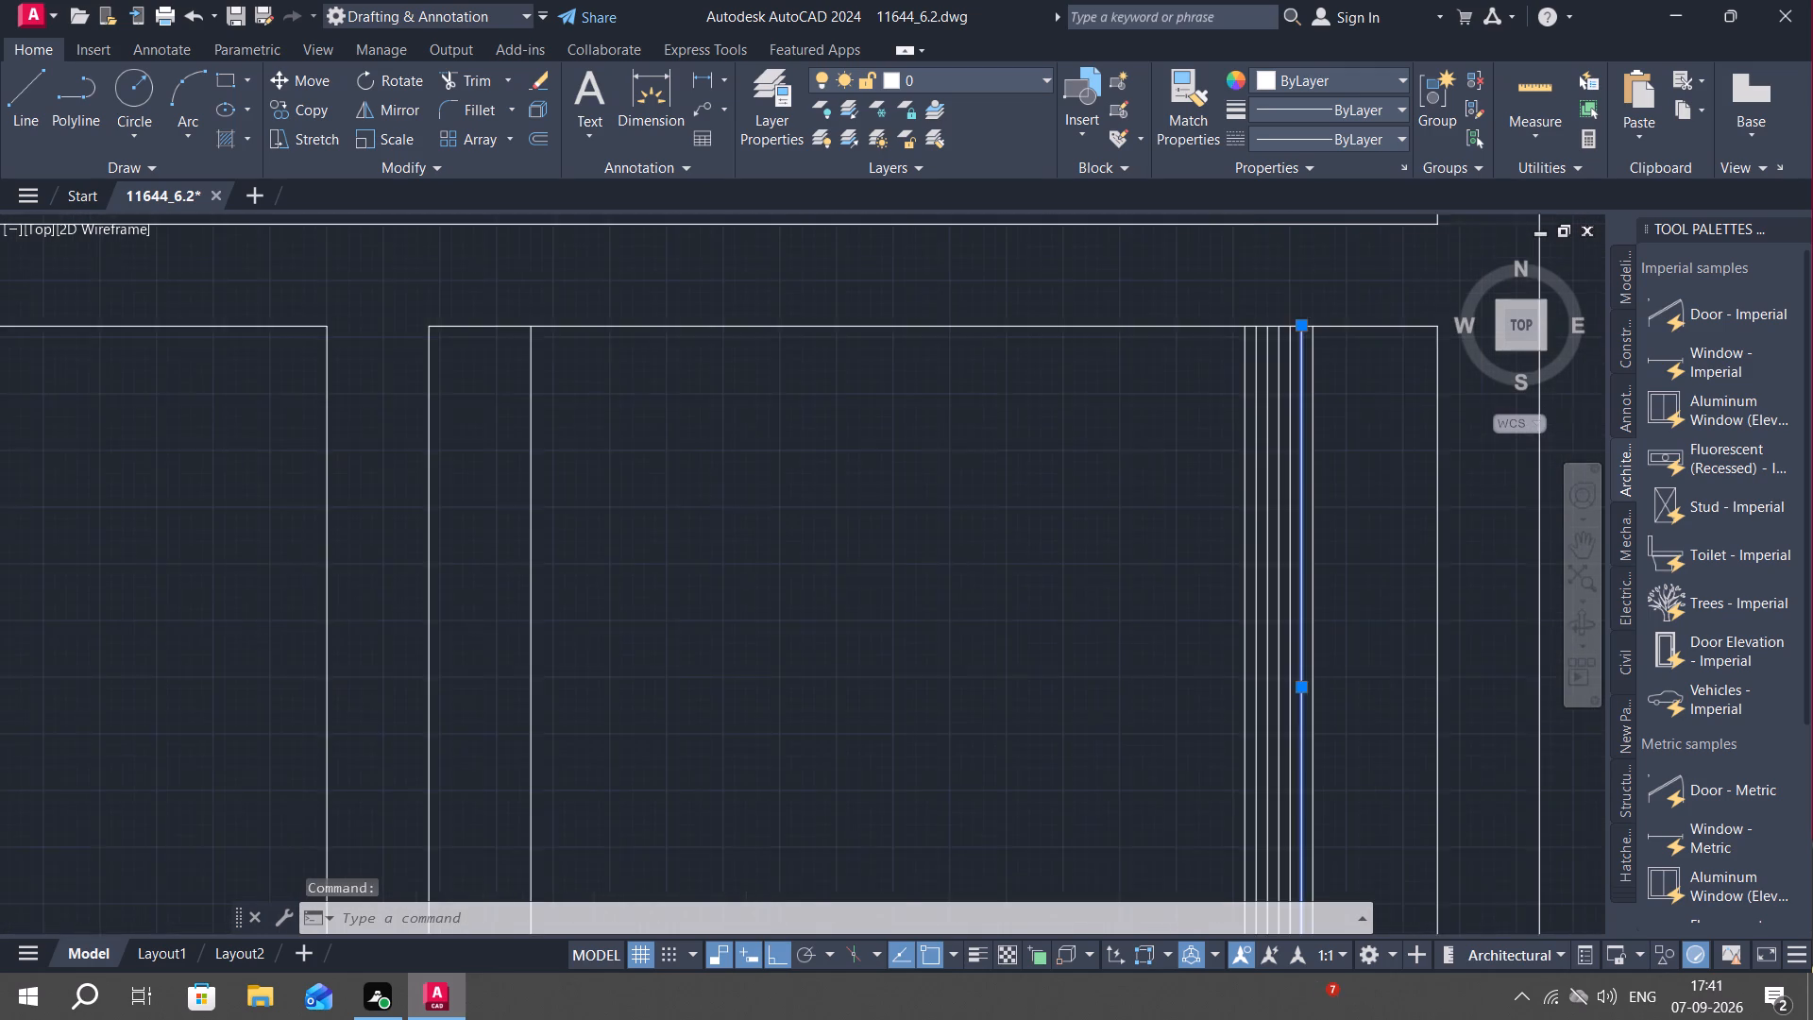
{"action": "left_click", "coordinate": [1303, 584]}
{"action": "left_click", "coordinate": [1267, 592]}
{"action": "key", "text": "Delete"}
{"action": "scroll", "coordinate": [1176, 626], "scroll_direction": "down", "scroll_amount": 2}
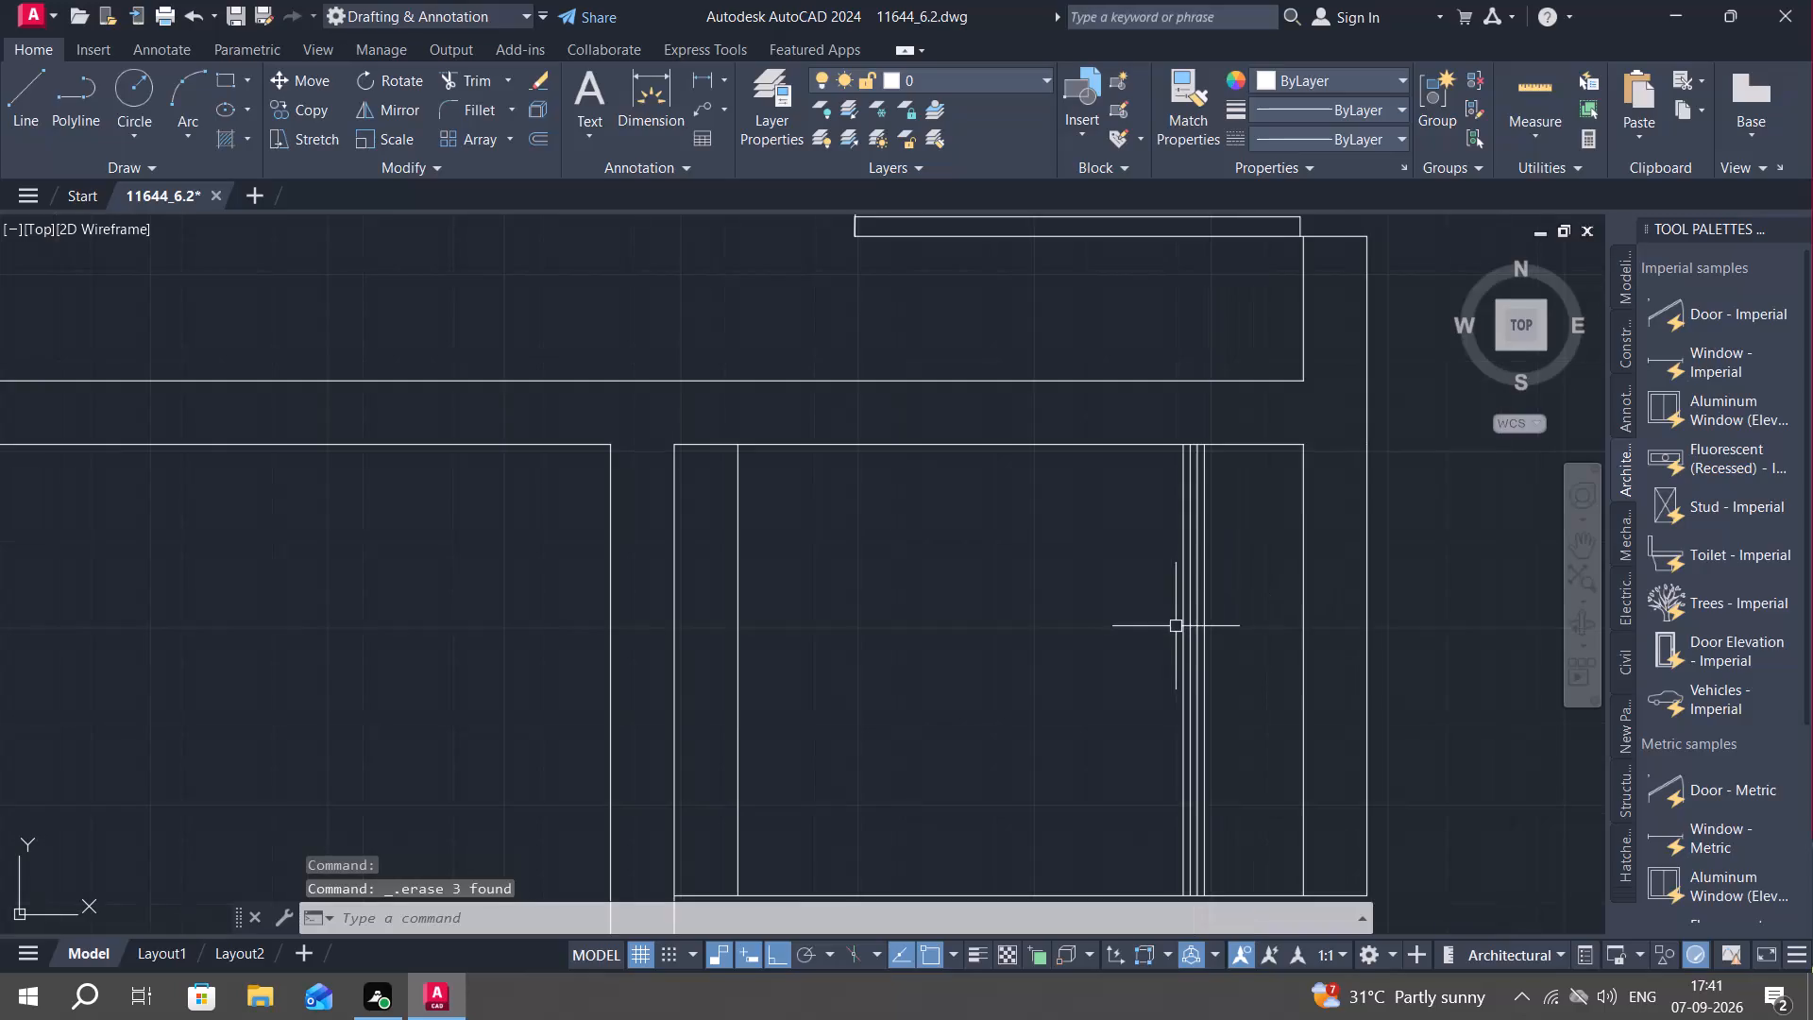
Offset the group's westernmost line 1' westward inside the rectangle, and offset the resulting line another 1' in the same direction.
{"action": "middle_click_drag", "start_coordinate": [1165, 602], "coordinate": [1243, 605]}
{"action": "type", "text": "O"}
{"action": "key", "text": "space"}
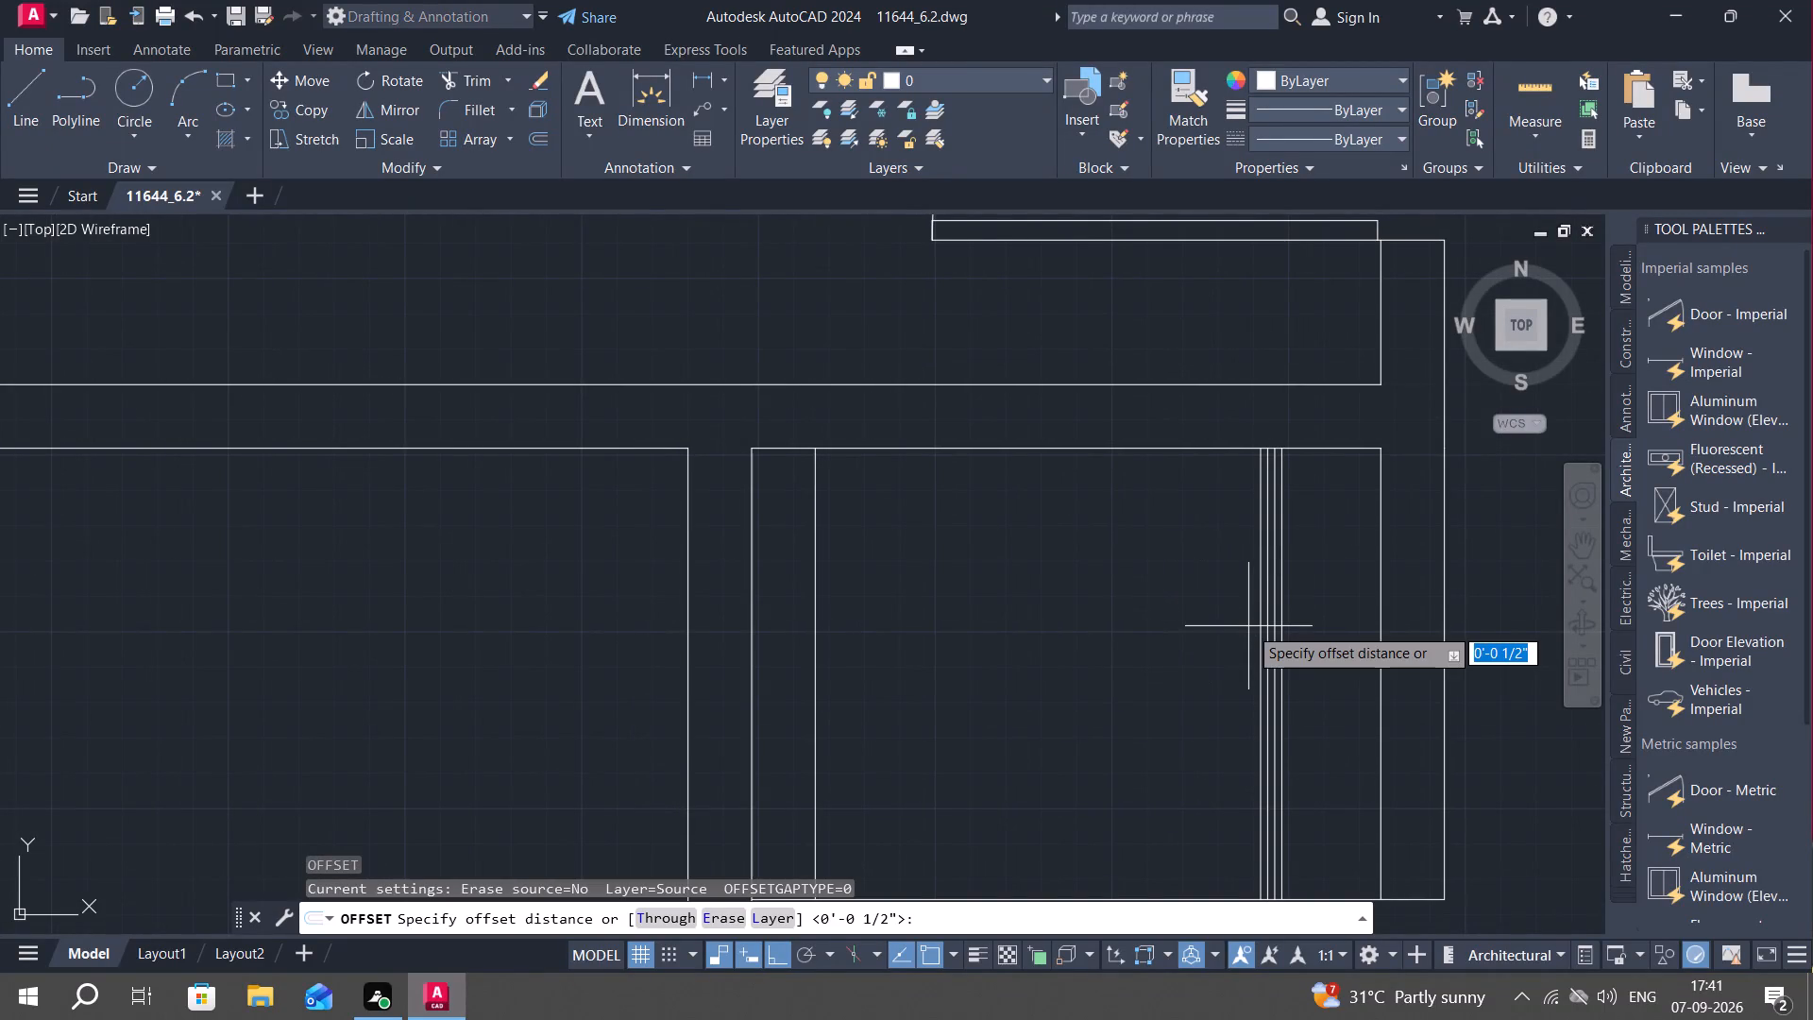
{"action": "type", "text": "1'"}
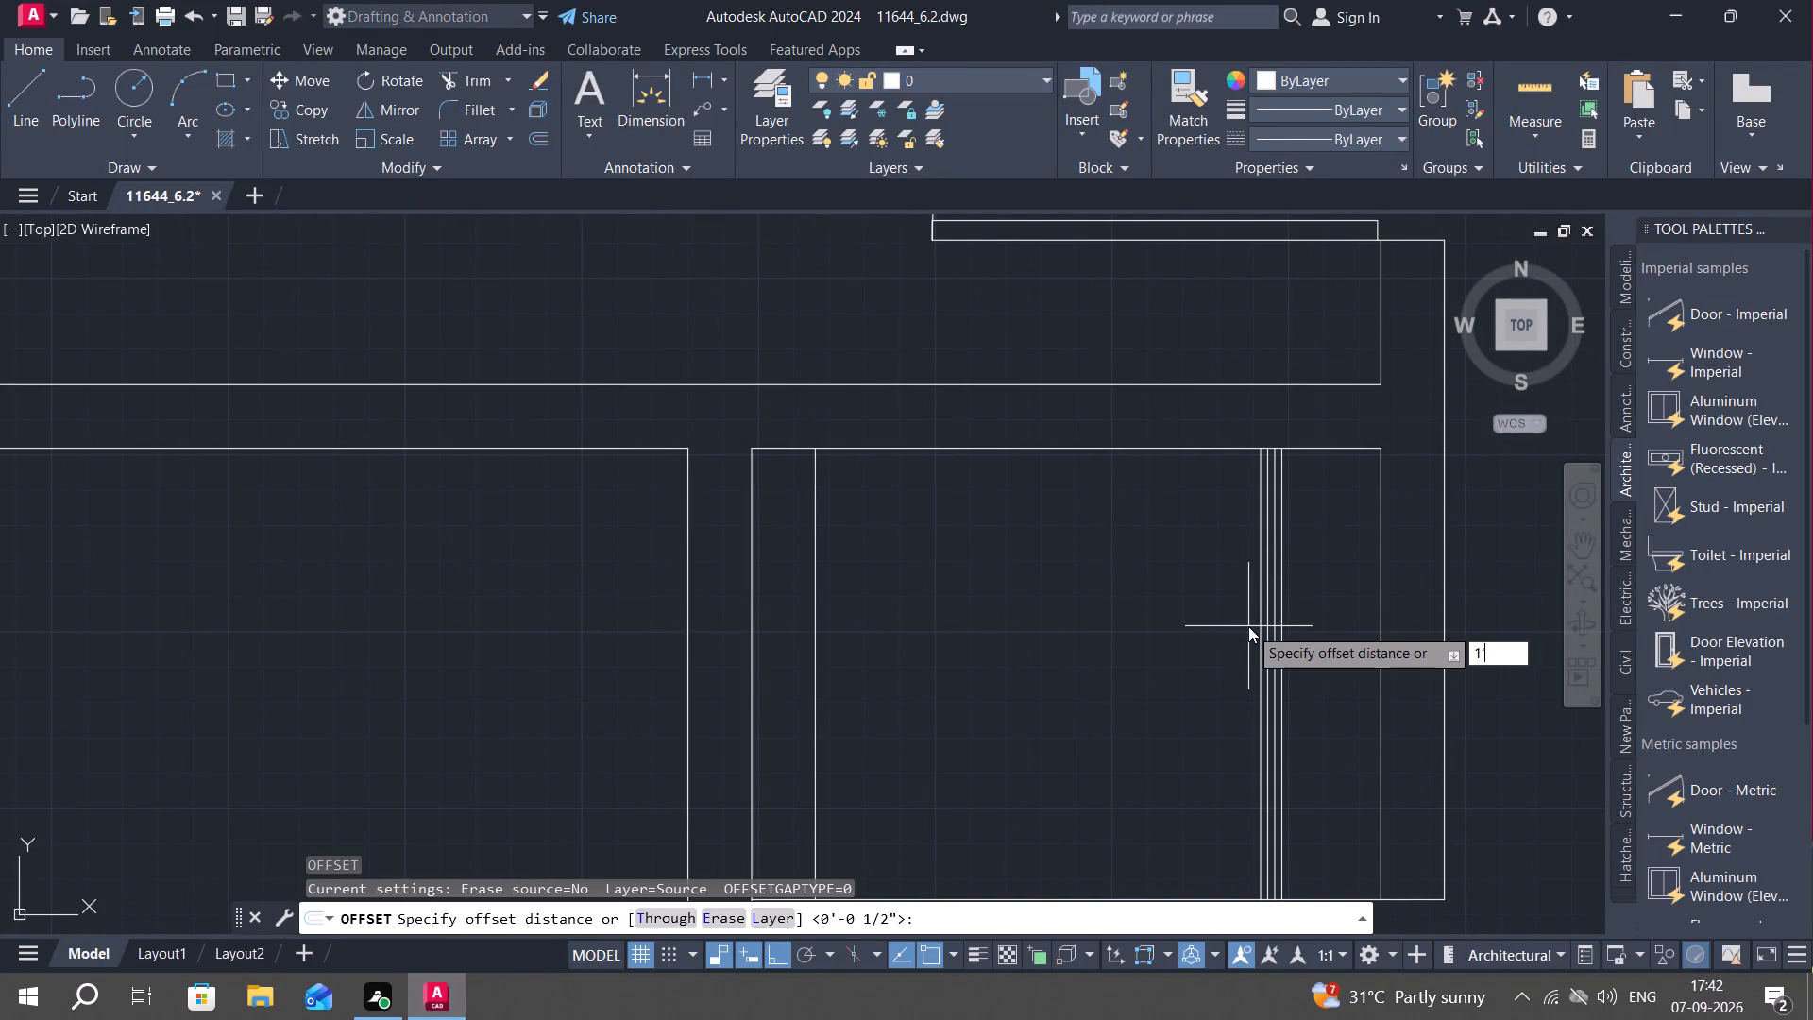
{"action": "key", "text": "space"}
{"action": "left_click", "coordinate": [1260, 628]}
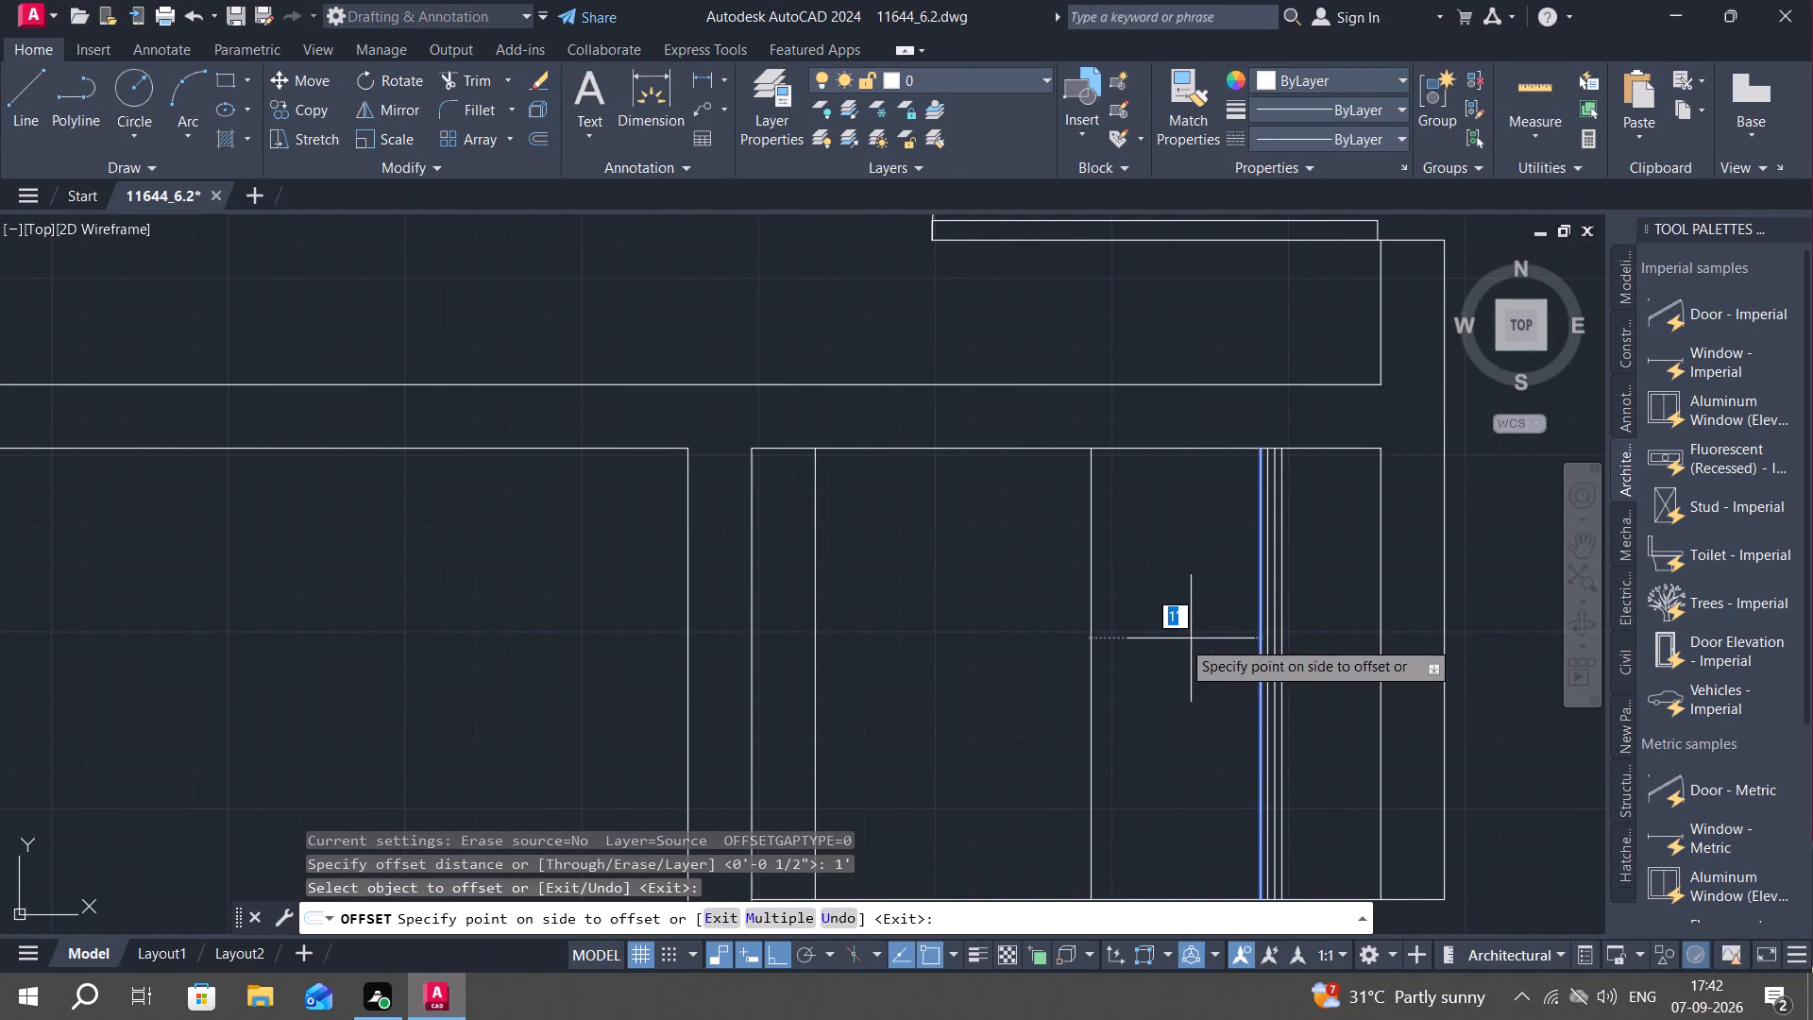
{"action": "left_click", "coordinate": [1178, 640]}
{"action": "left_click", "coordinate": [1086, 686]}
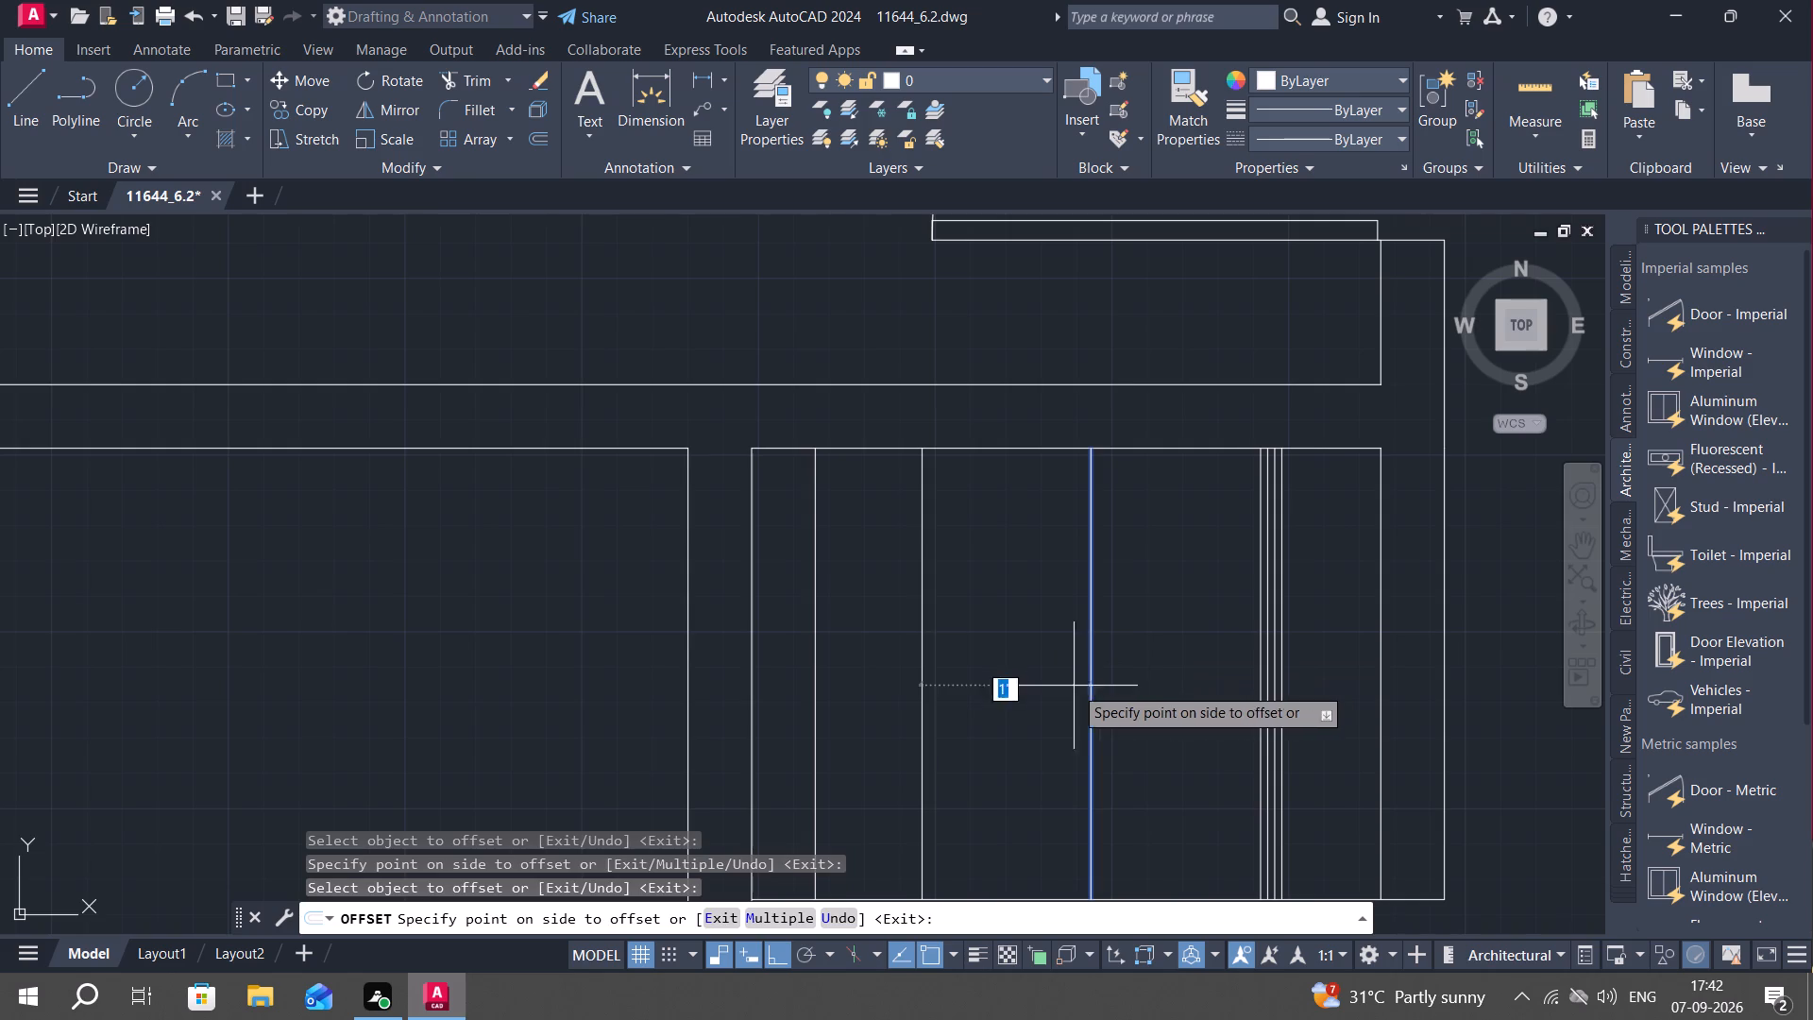
{"action": "left_click", "coordinate": [946, 688]}
{"action": "middle_click_drag", "start_coordinate": [958, 688], "coordinate": [1090, 667]}
{"action": "key", "text": "Escape"}
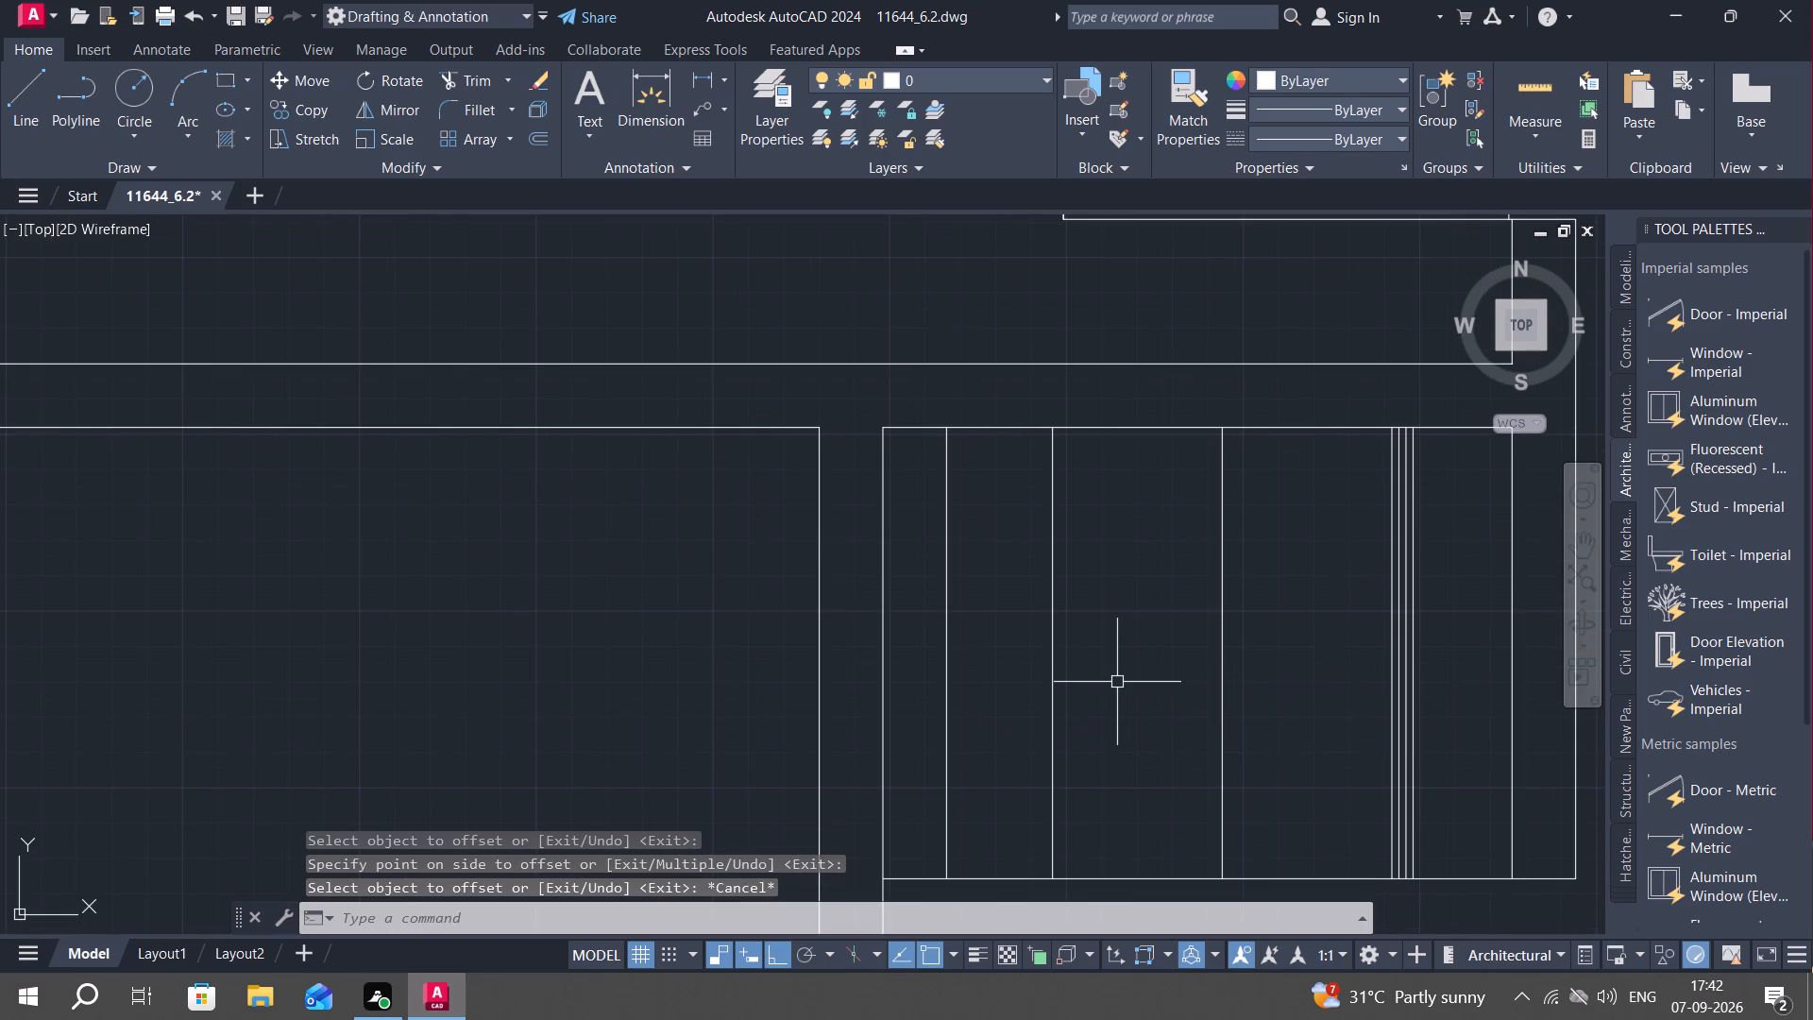
Offset the westernmost of the new 1'-spaced lines successively by 1" westward, adding three parallel lines.
{"action": "key", "text": "o"}
{"action": "key", "text": "space"}
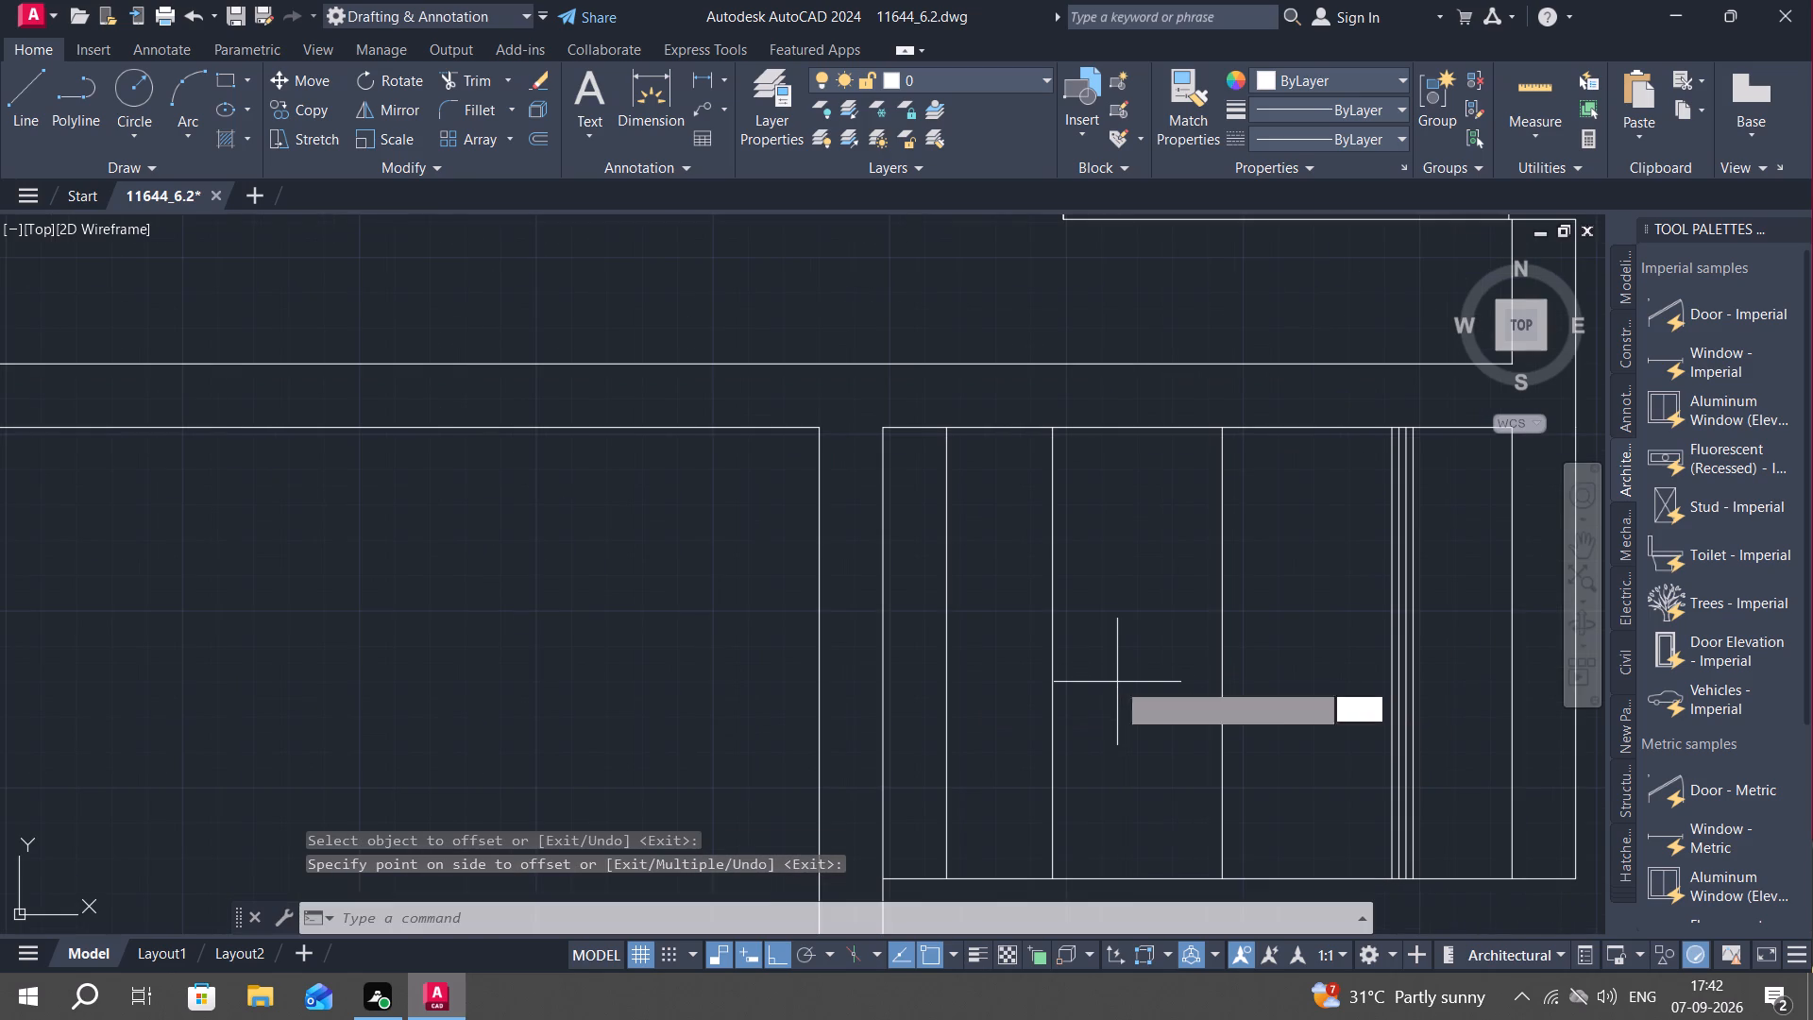
{"action": "type", "text": "1\""}
{"action": "key", "text": "Return"}
{"action": "key", "text": "space"}
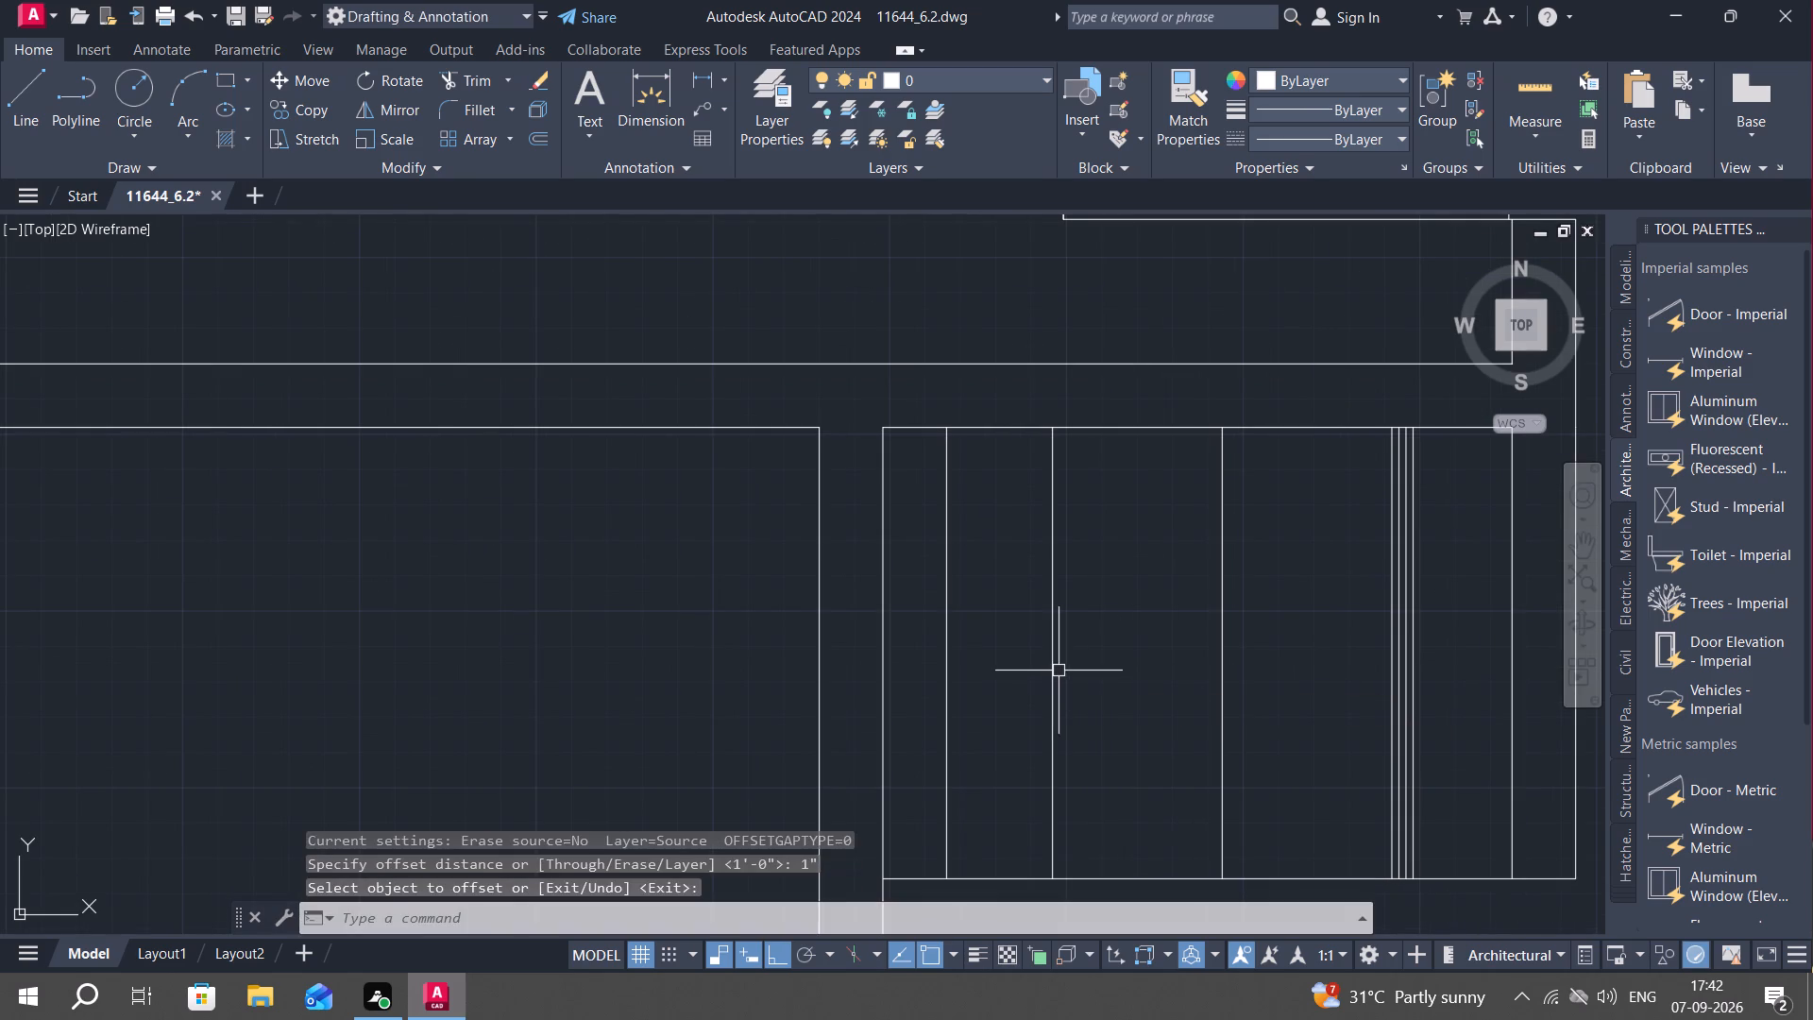
{"action": "key", "text": "space"}
{"action": "key", "text": "space"}
{"action": "left_click", "coordinate": [1047, 671]}
{"action": "left_click", "coordinate": [990, 692]}
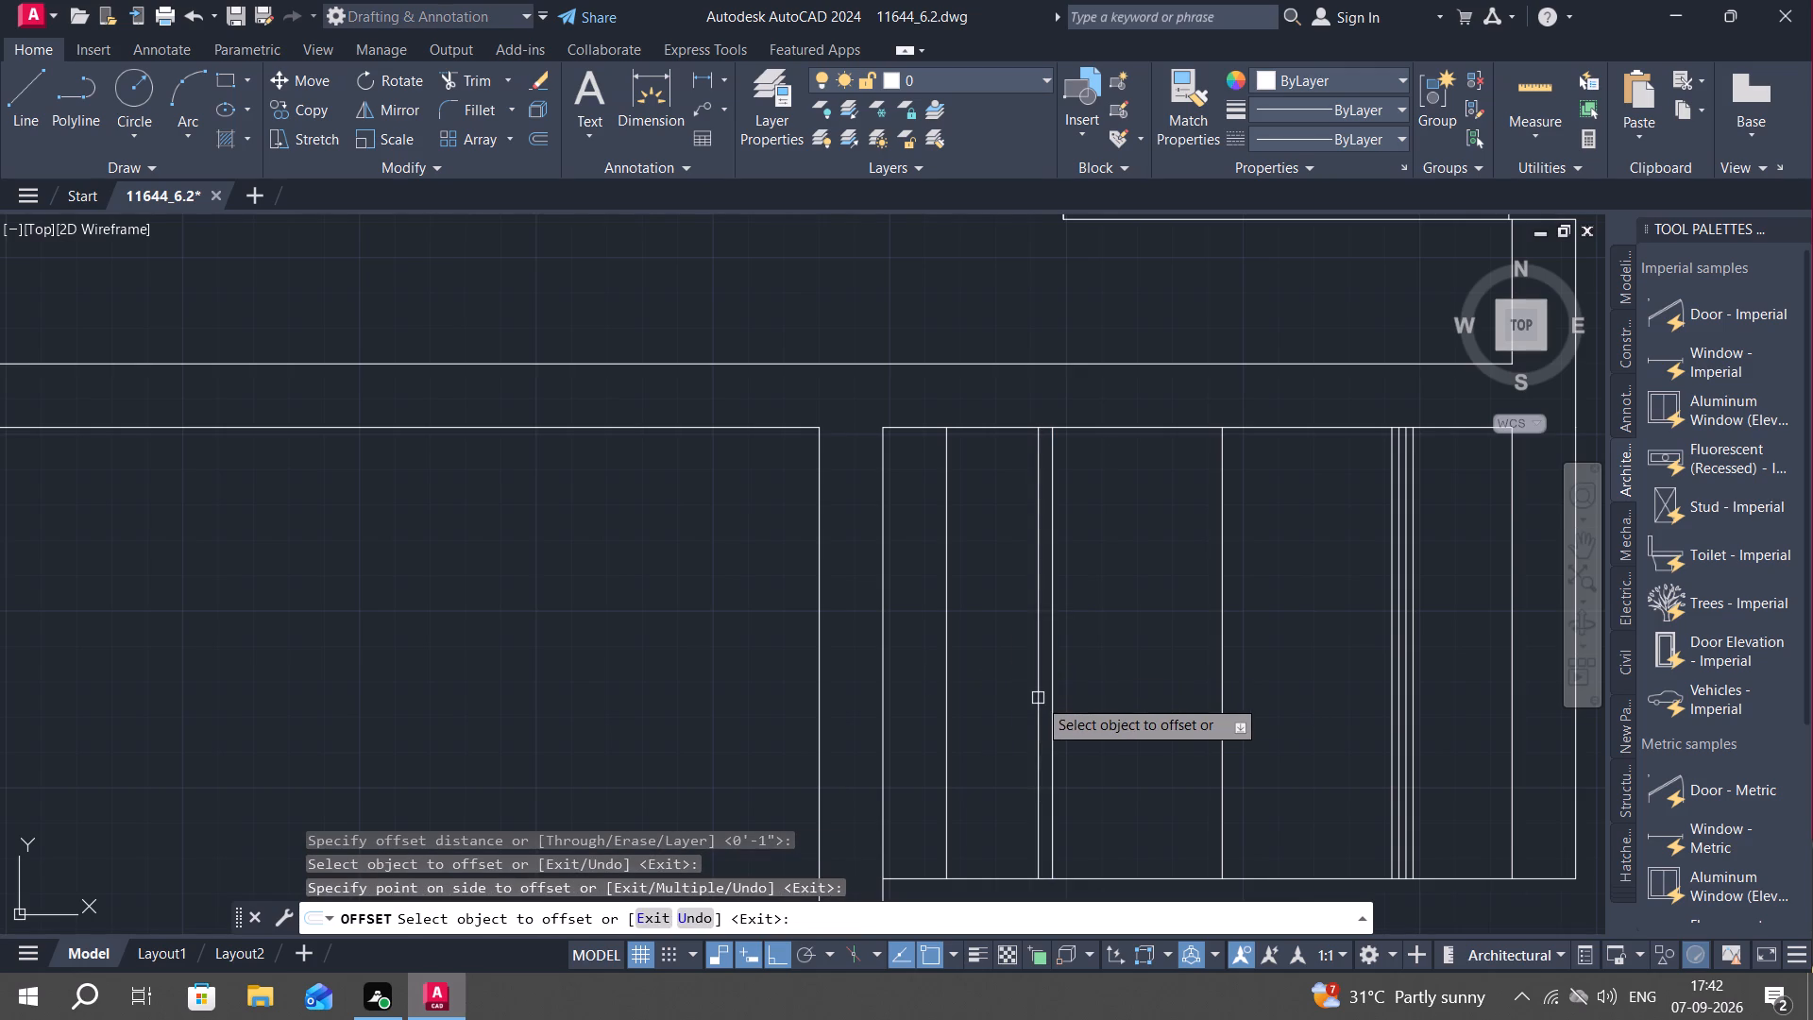
{"action": "left_click", "coordinate": [1038, 698]}
{"action": "left_click", "coordinate": [1008, 705]}
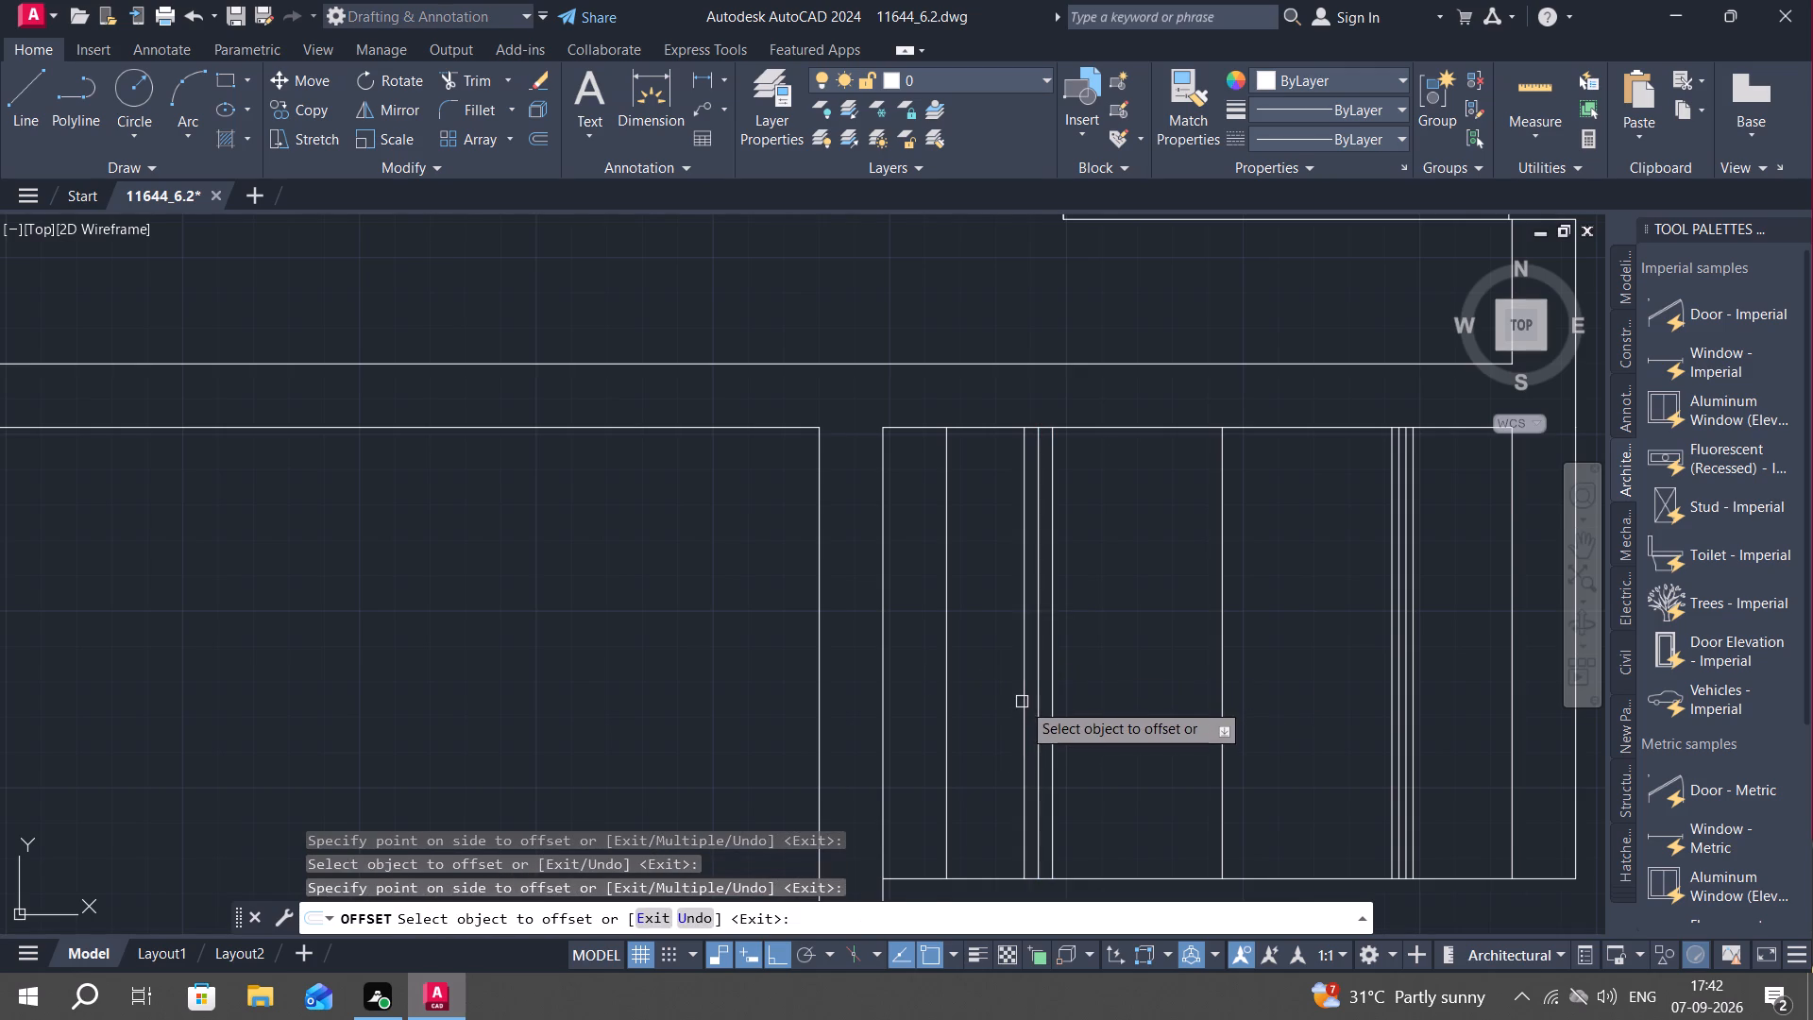
{"action": "left_click", "coordinate": [1022, 702]}
{"action": "left_click", "coordinate": [999, 716]}
{"action": "key", "text": "Escape"}
Offset three lines of the western 1"-spaced group 0.5" westward to fill the gaps between them.
{"action": "type", "text": "O"}
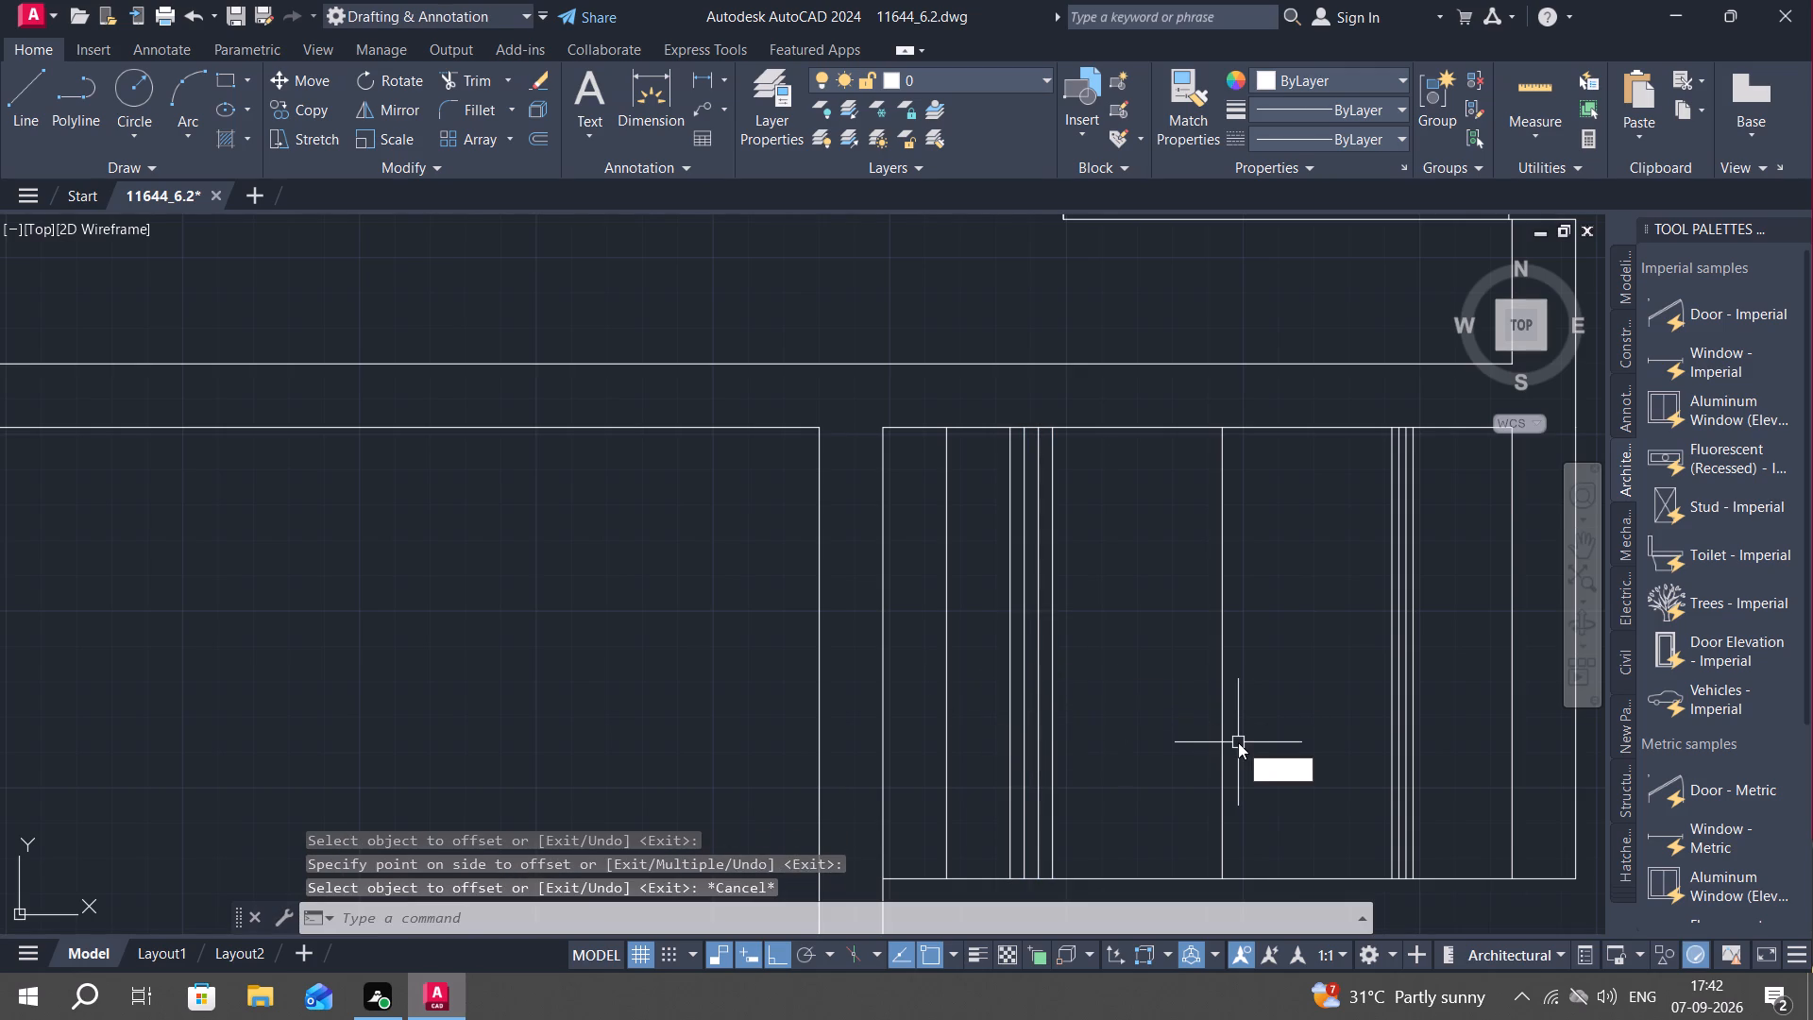
{"action": "key", "text": "space"}
{"action": "type", "text": "0.5\""}
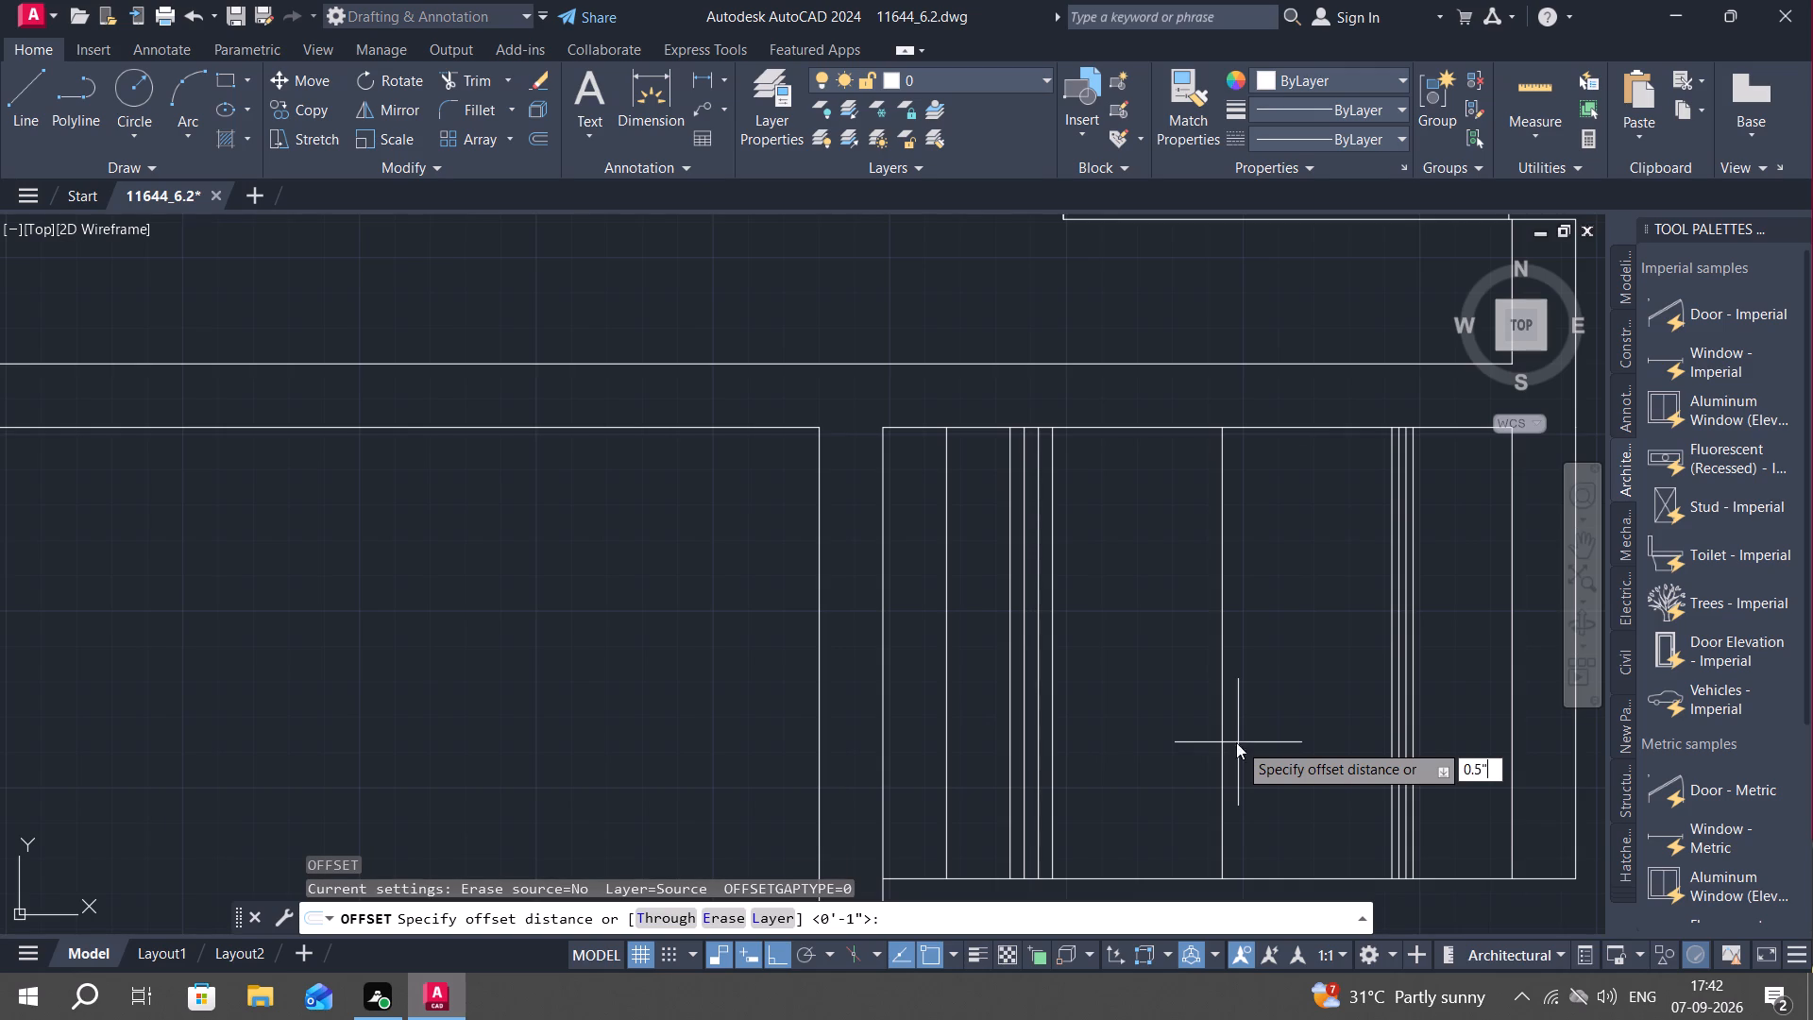
{"action": "key", "text": "space"}
{"action": "left_click", "coordinate": [1054, 684]}
{"action": "left_click", "coordinate": [1041, 688]}
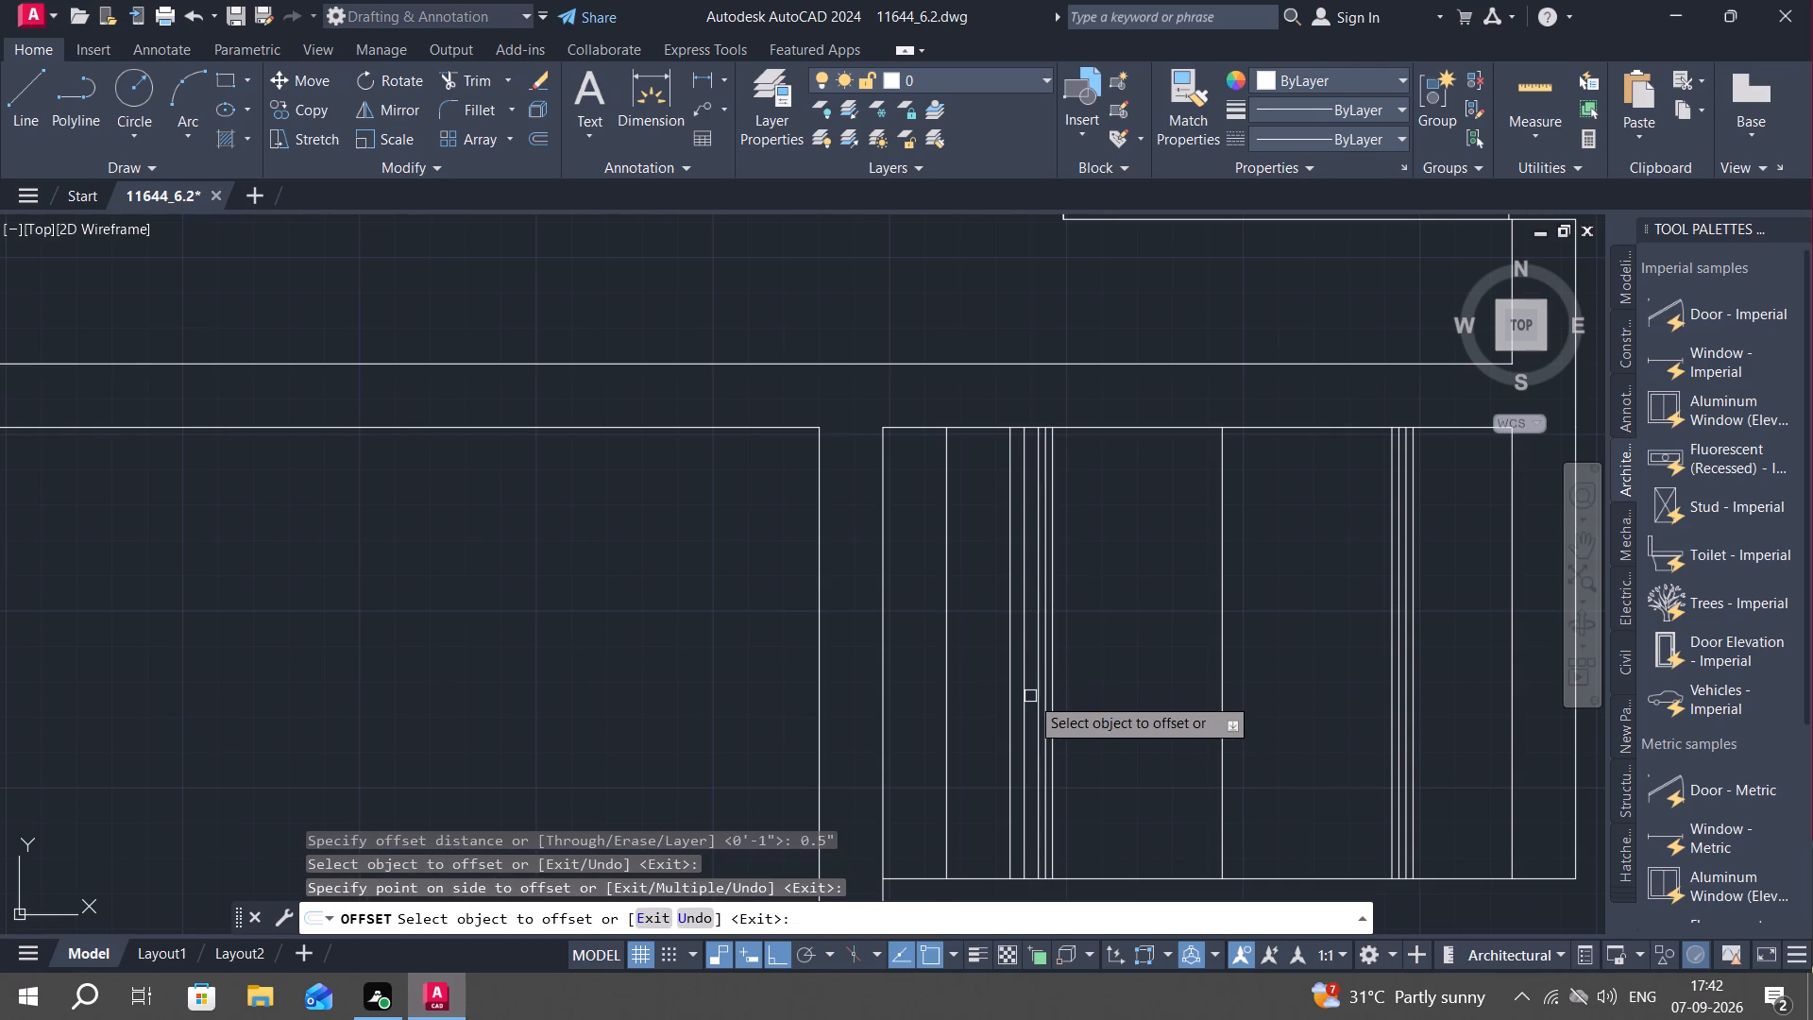
{"action": "left_click", "coordinate": [1037, 694]}
{"action": "left_click", "coordinate": [1025, 701]}
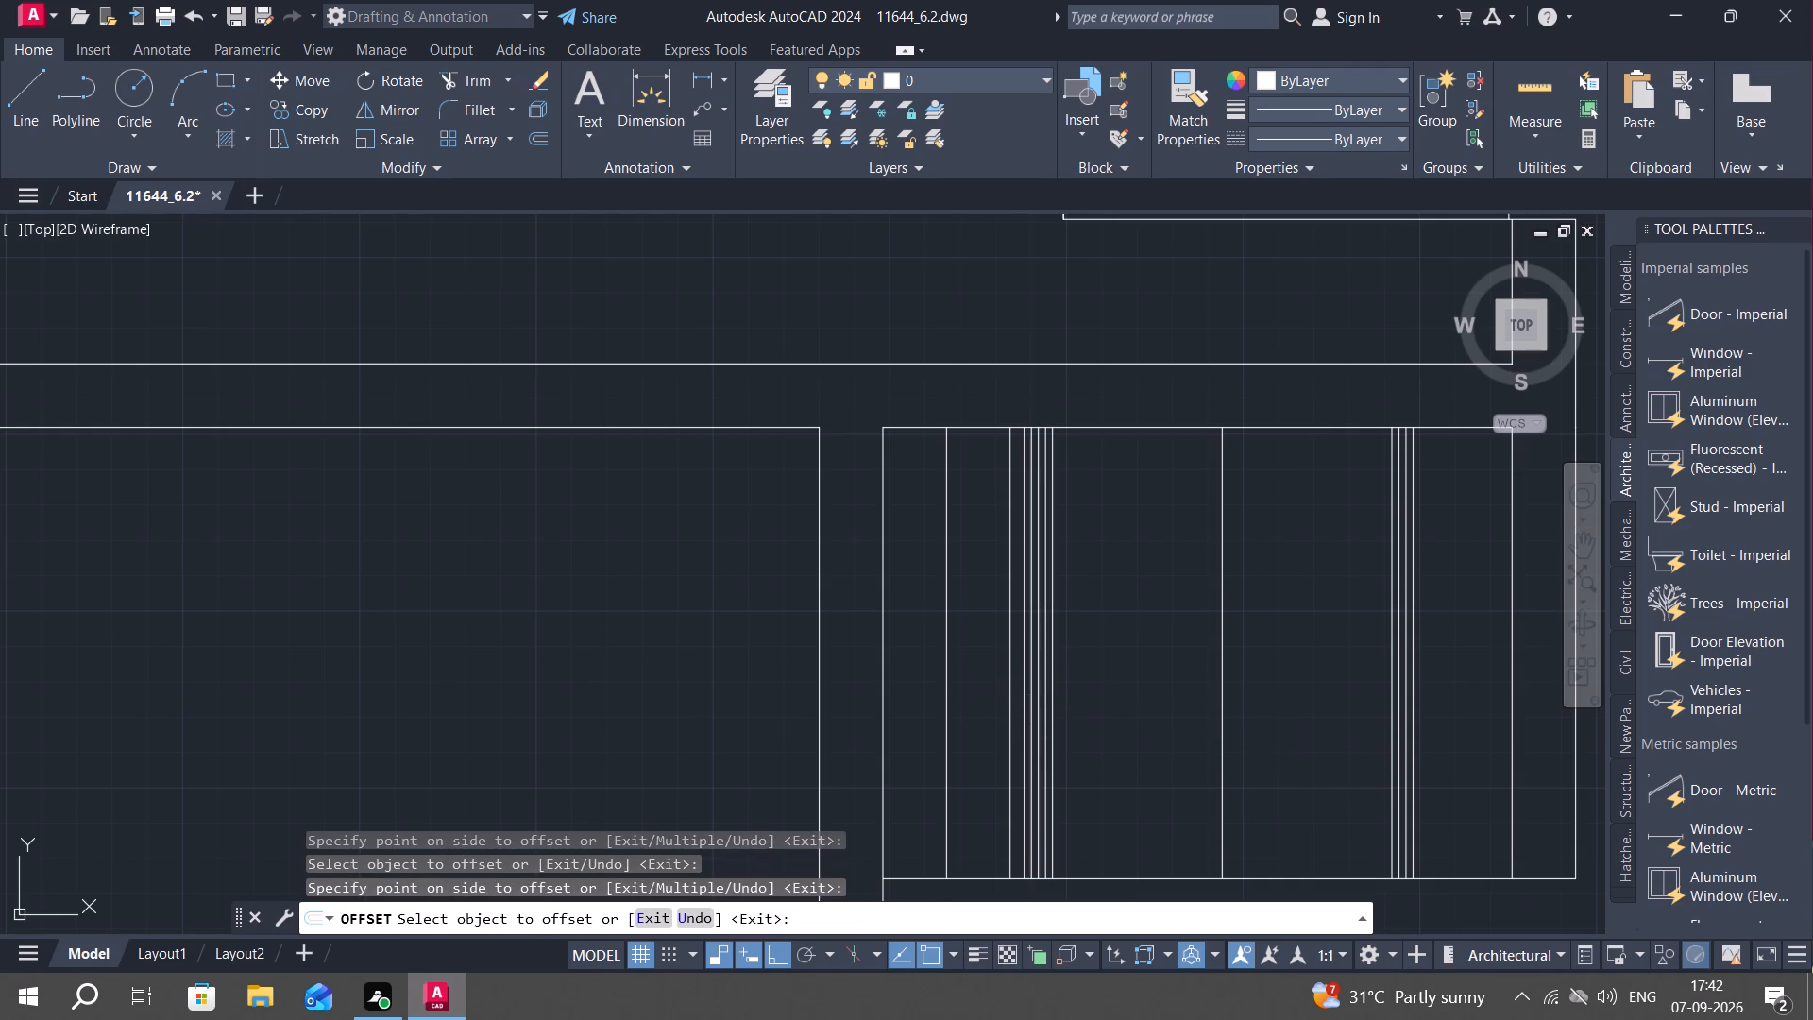
{"action": "left_click", "coordinate": [1024, 703]}
{"action": "left_click", "coordinate": [1008, 715]}
{"action": "key", "text": "Escape"}
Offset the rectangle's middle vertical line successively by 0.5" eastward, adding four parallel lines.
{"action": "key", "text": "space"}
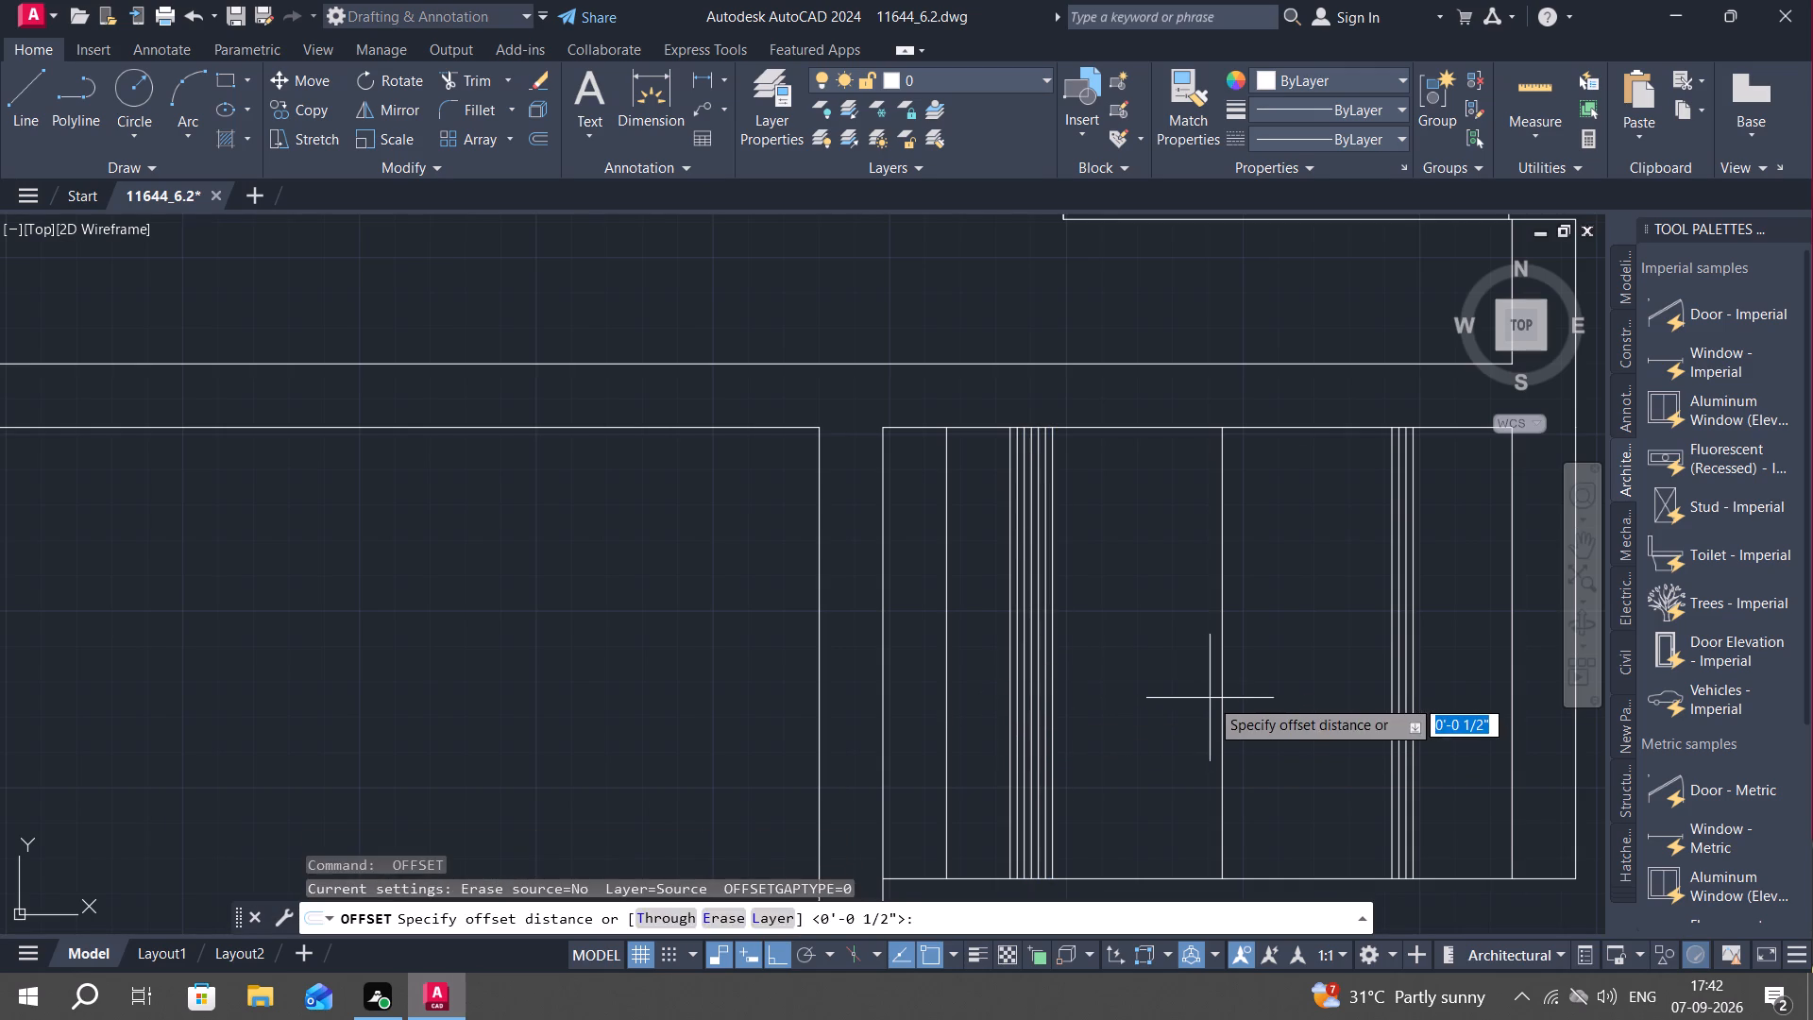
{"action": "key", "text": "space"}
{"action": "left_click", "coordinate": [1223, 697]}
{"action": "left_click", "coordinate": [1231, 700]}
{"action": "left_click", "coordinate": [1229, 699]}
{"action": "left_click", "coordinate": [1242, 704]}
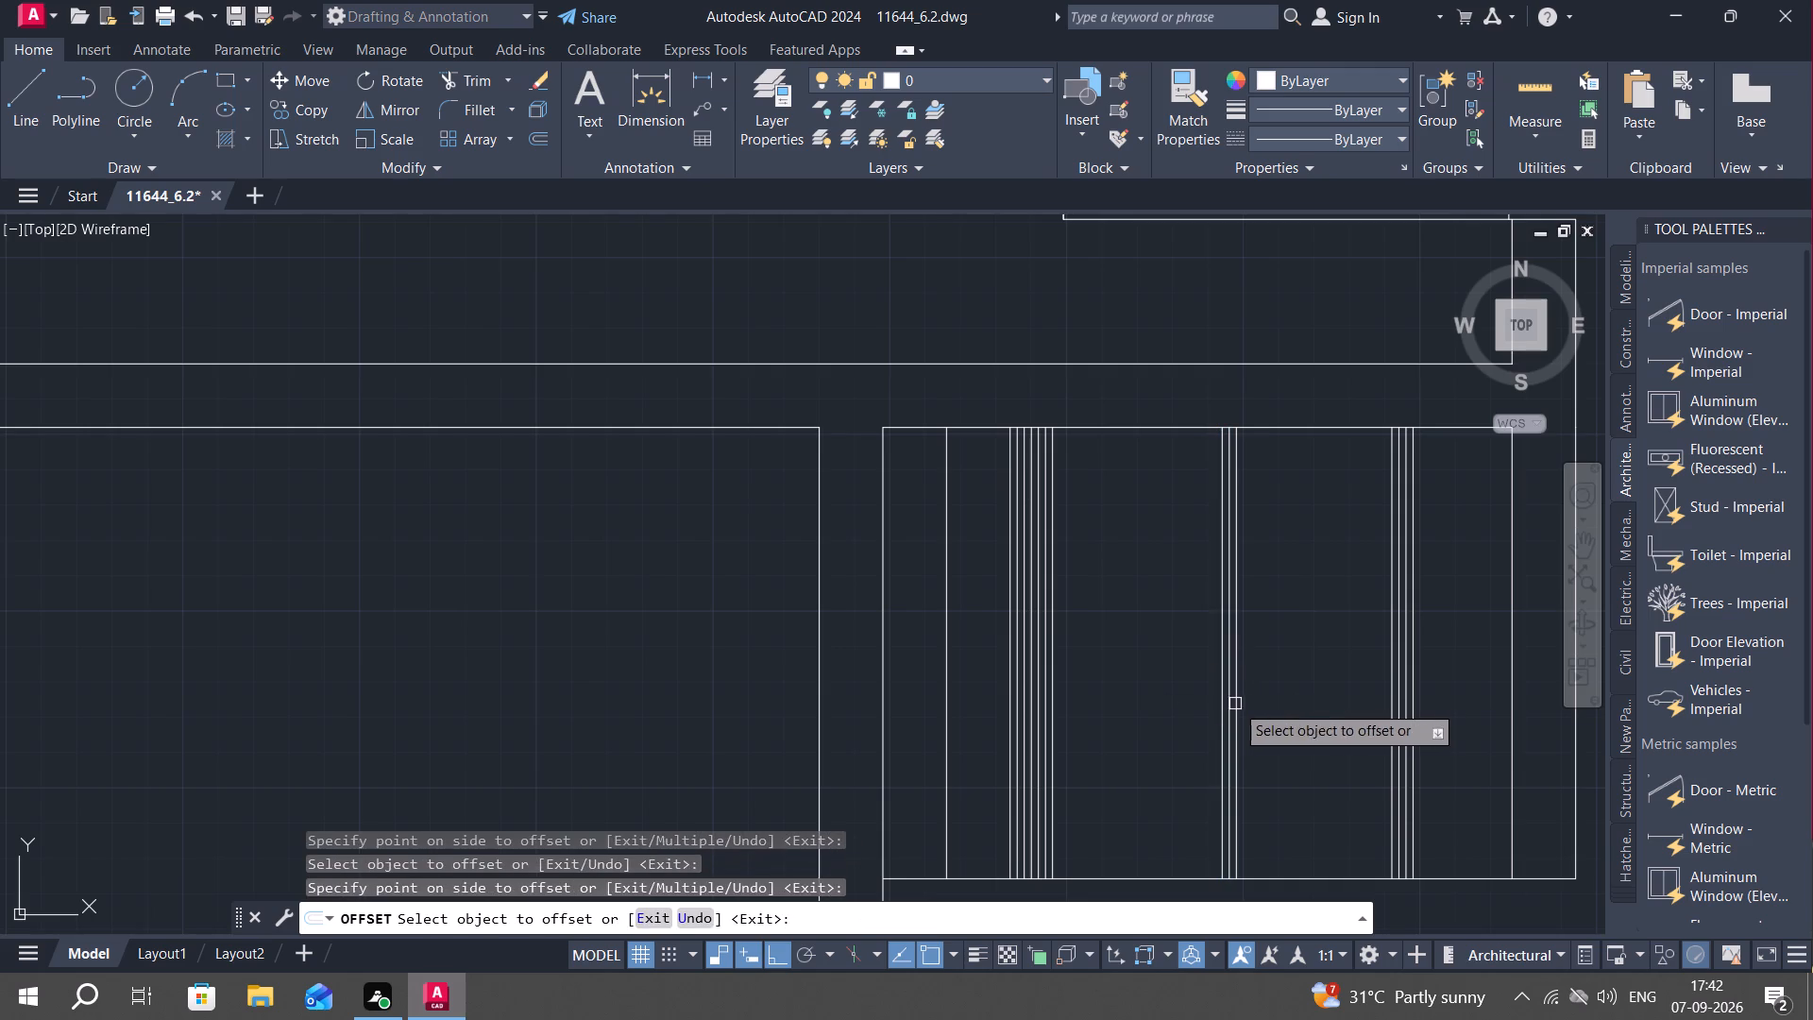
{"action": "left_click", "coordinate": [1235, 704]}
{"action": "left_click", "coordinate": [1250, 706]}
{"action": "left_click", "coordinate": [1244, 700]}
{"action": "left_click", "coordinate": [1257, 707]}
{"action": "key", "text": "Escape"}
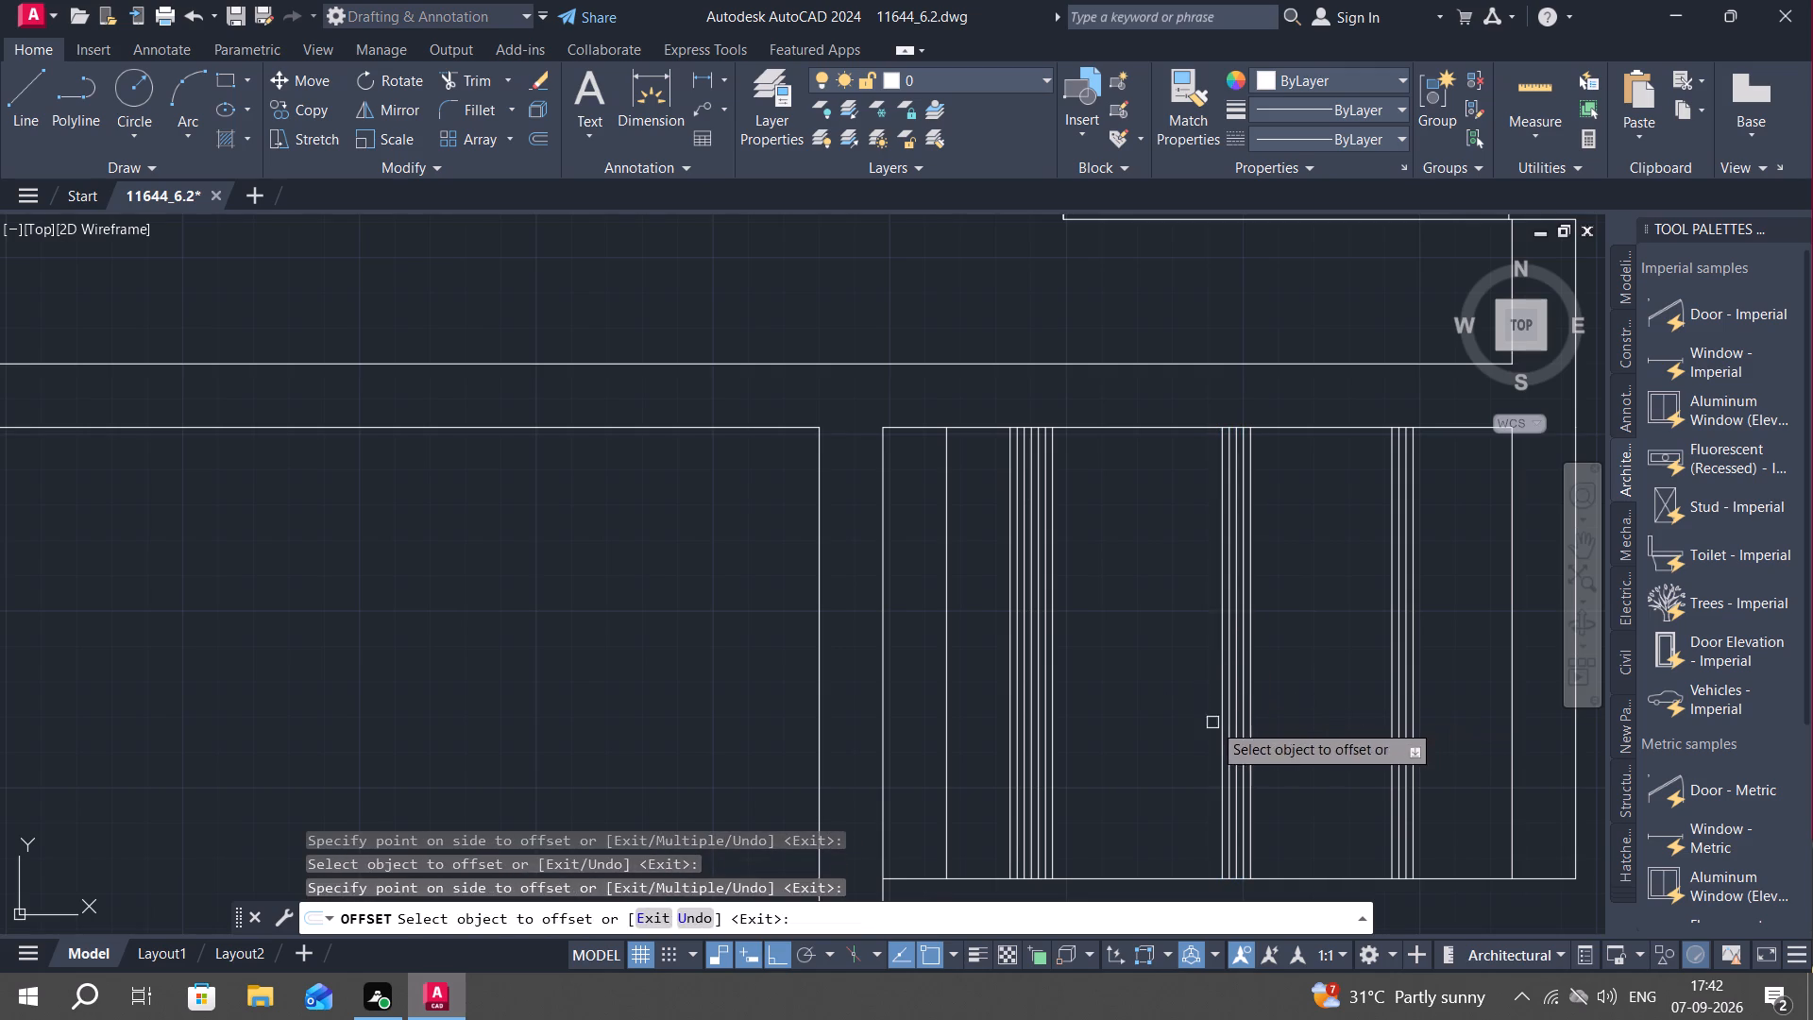
Trim away the whole middle group of vertical lines inside the rectangle with a fence across them.
{"action": "scroll", "coordinate": [1129, 763], "scroll_direction": "down", "scroll_amount": 2}
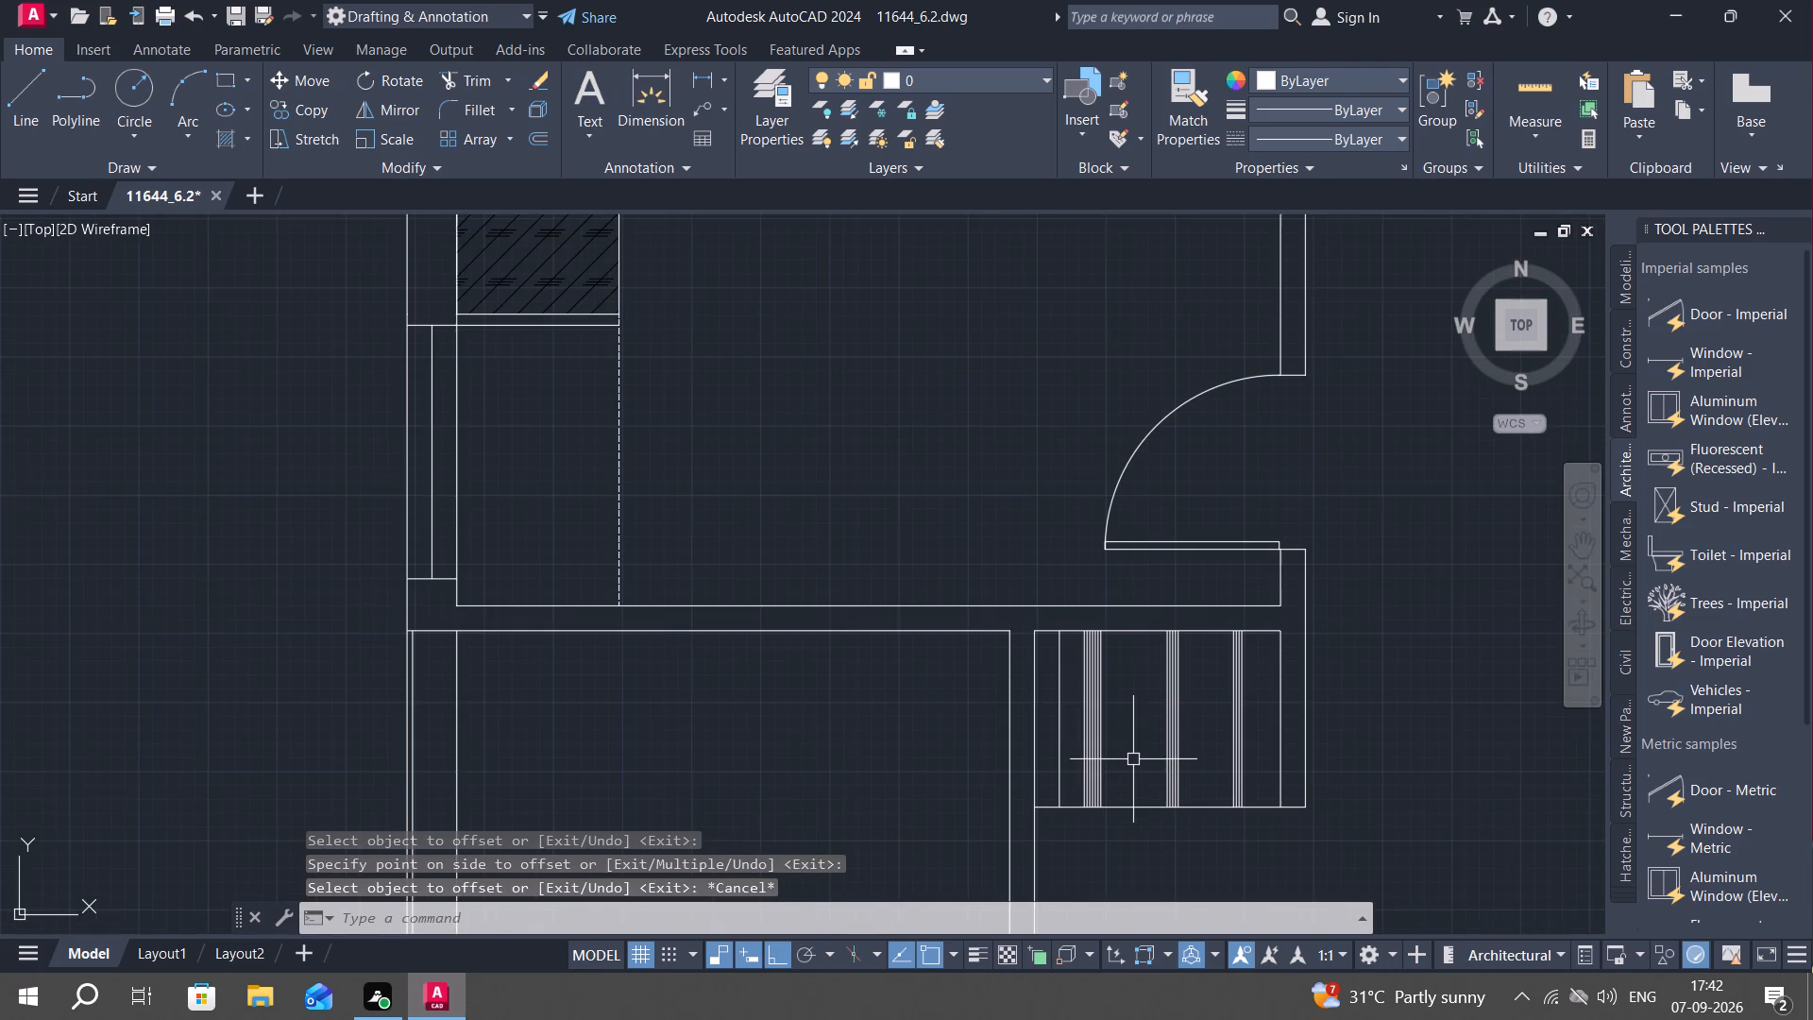
{"action": "scroll", "coordinate": [1116, 768], "scroll_direction": "down", "scroll_amount": 1}
{"action": "middle_click_drag", "start_coordinate": [1120, 791], "coordinate": [1124, 597]}
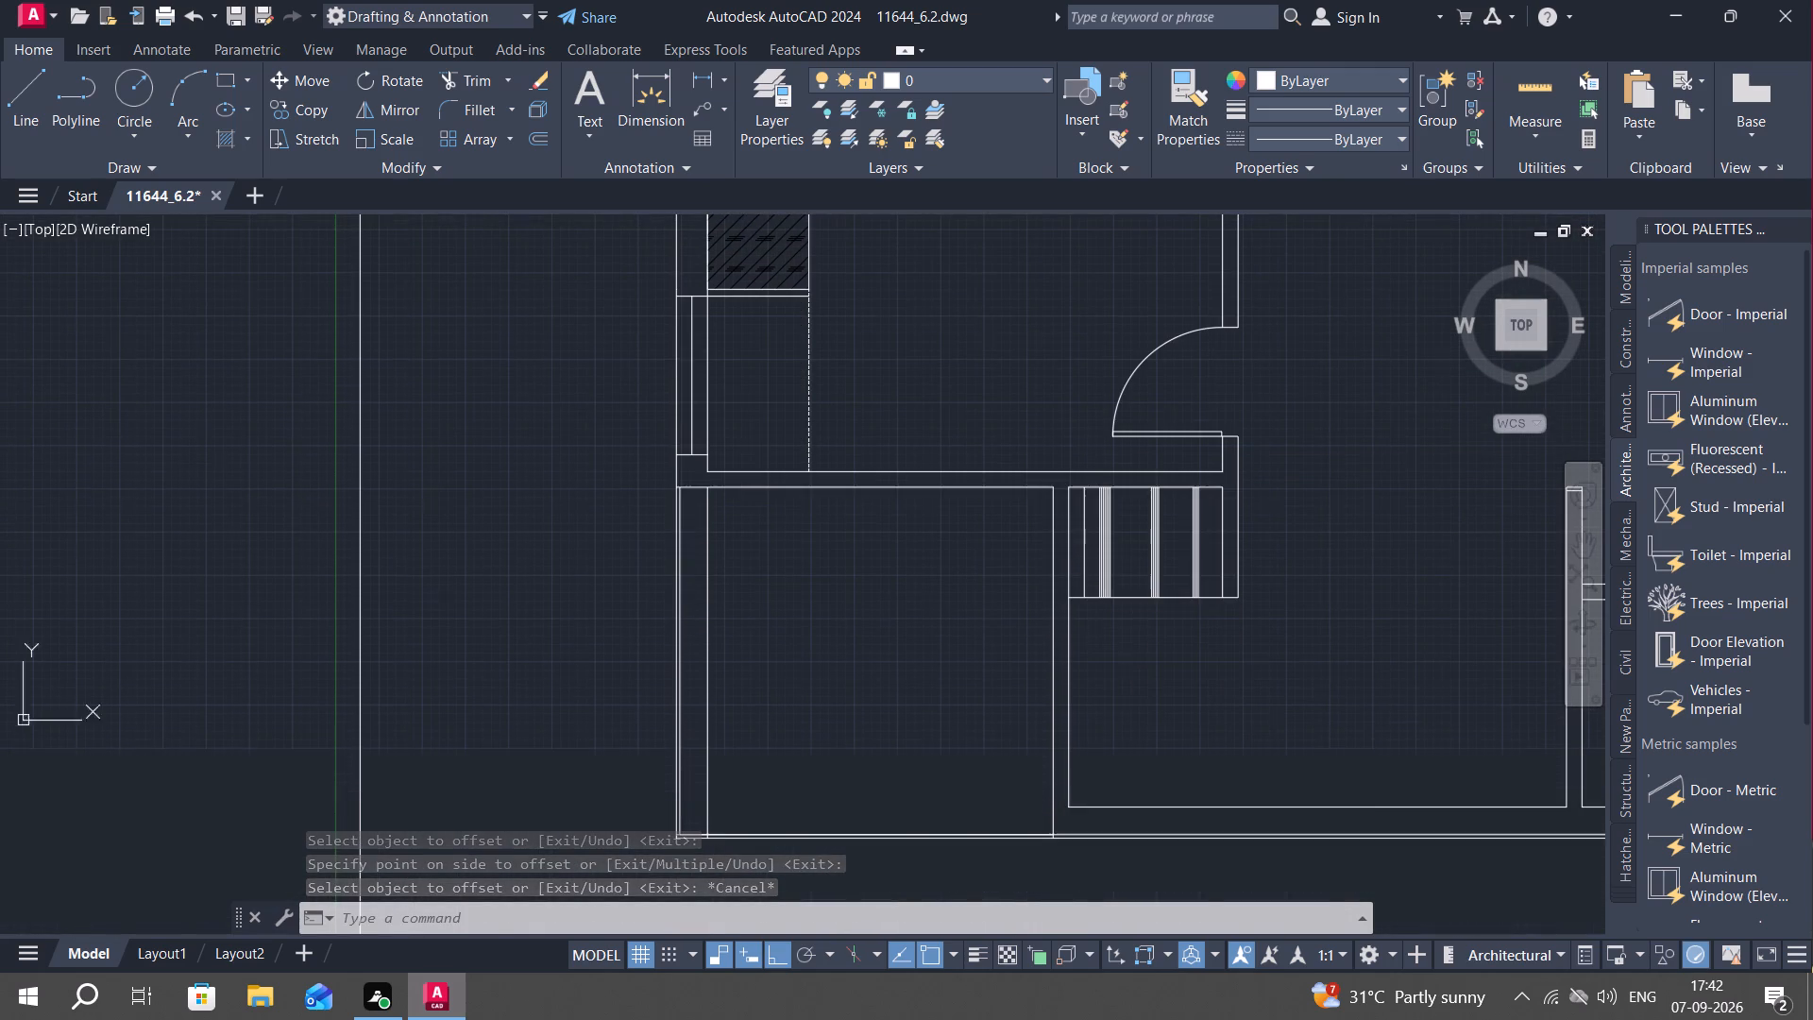
{"action": "type", "text": "TR"}
{"action": "key", "text": "space"}
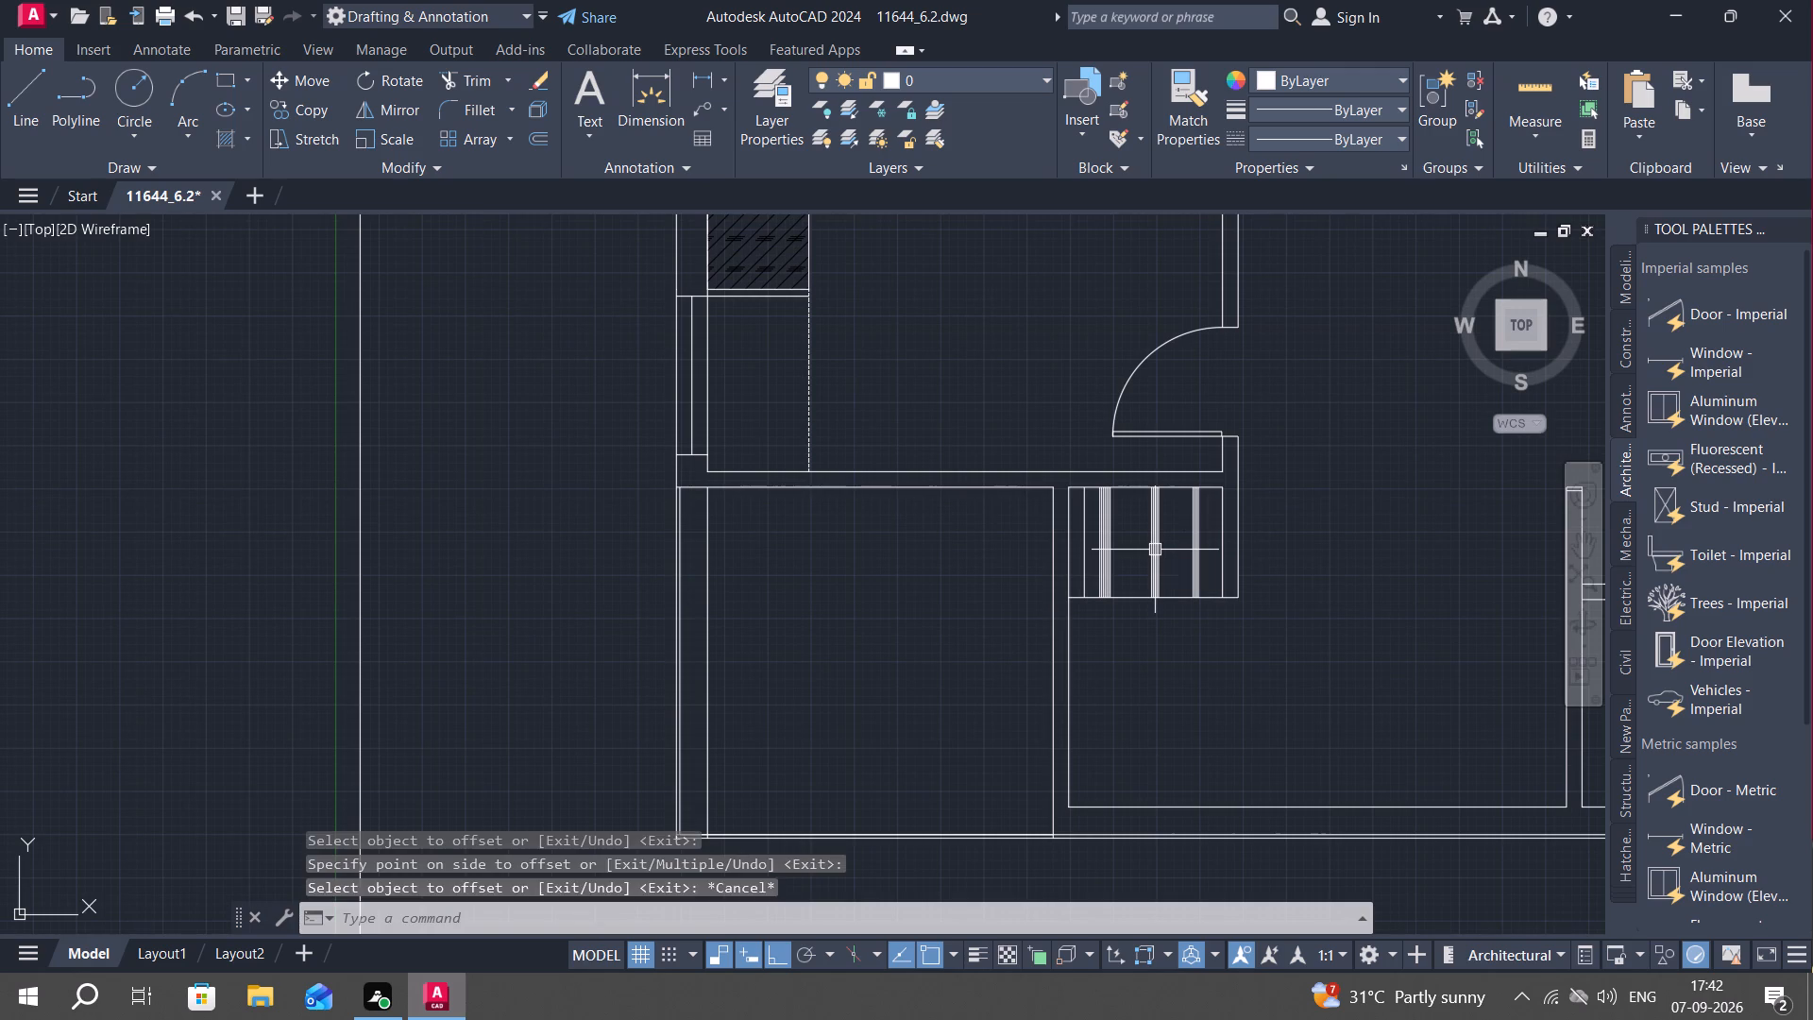
{"action": "left_click_drag", "start_coordinate": [1144, 544], "coordinate": [1174, 552]}
{"action": "key", "text": "Escape"}
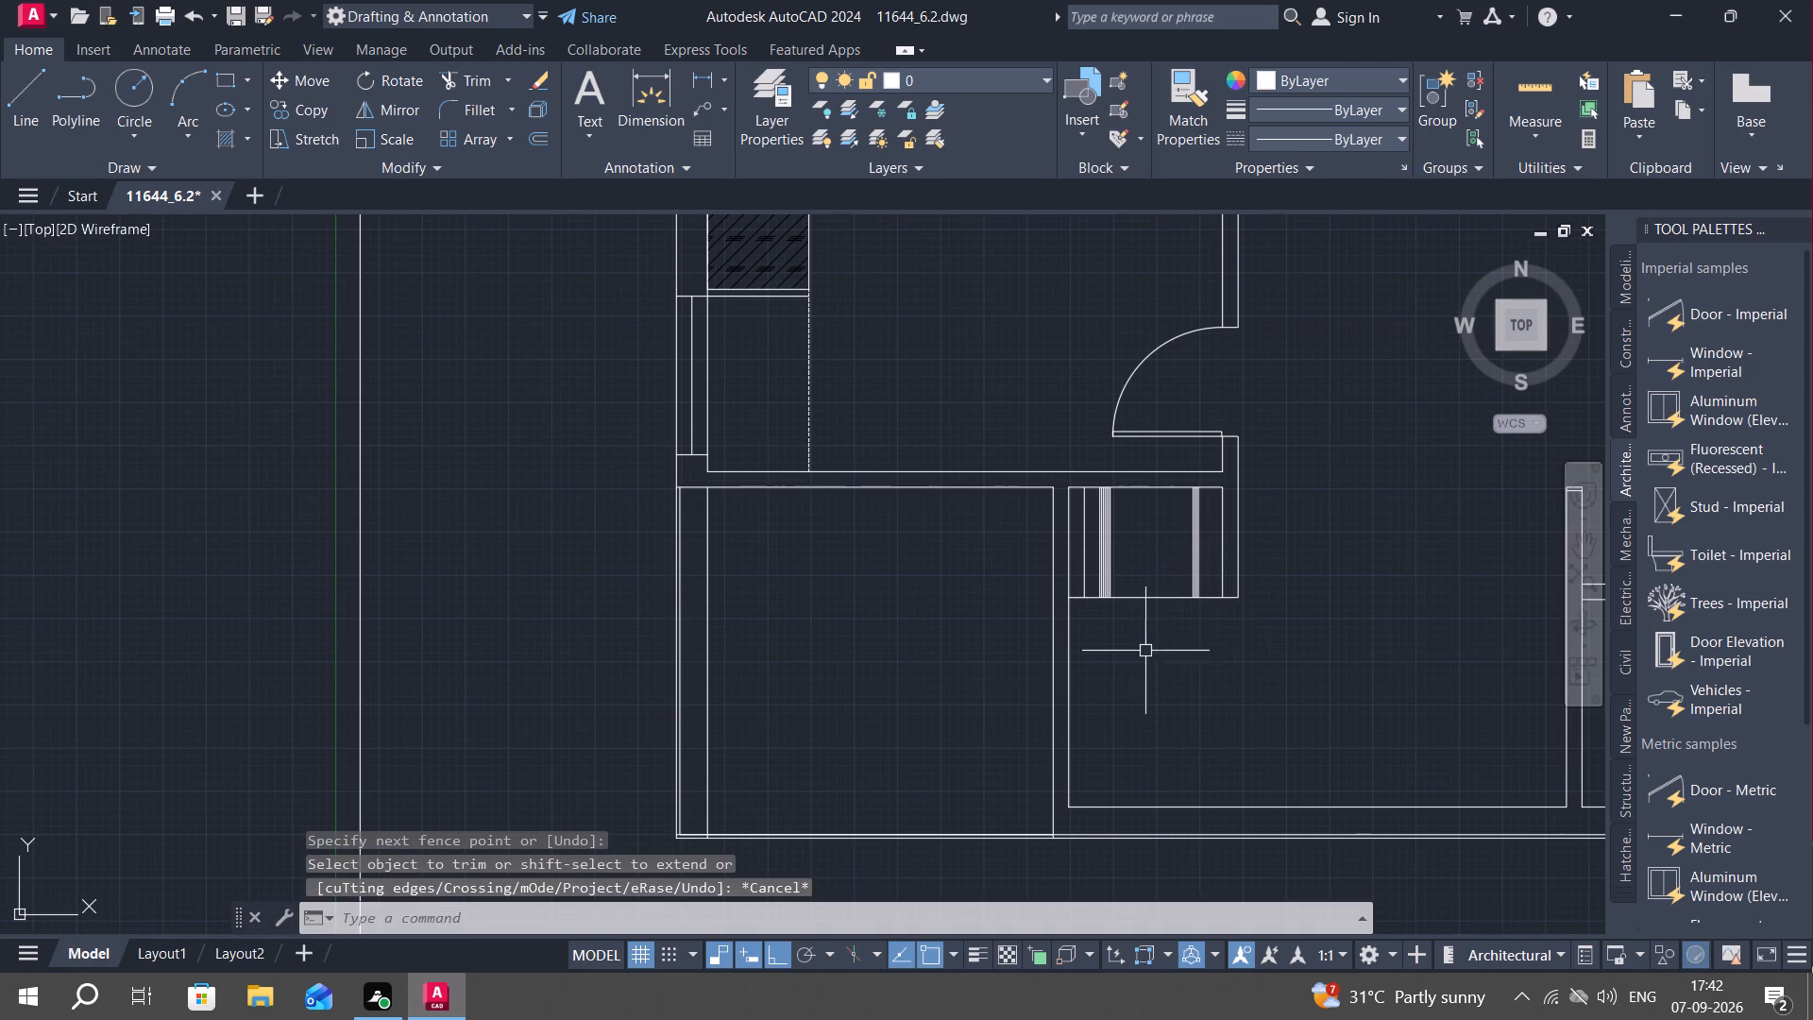
Draw a horizontal line about 4'-1" long across the small enclosure, from its west wall to its outer east edge.
{"action": "scroll", "coordinate": [1144, 658], "scroll_direction": "down", "scroll_amount": 2}
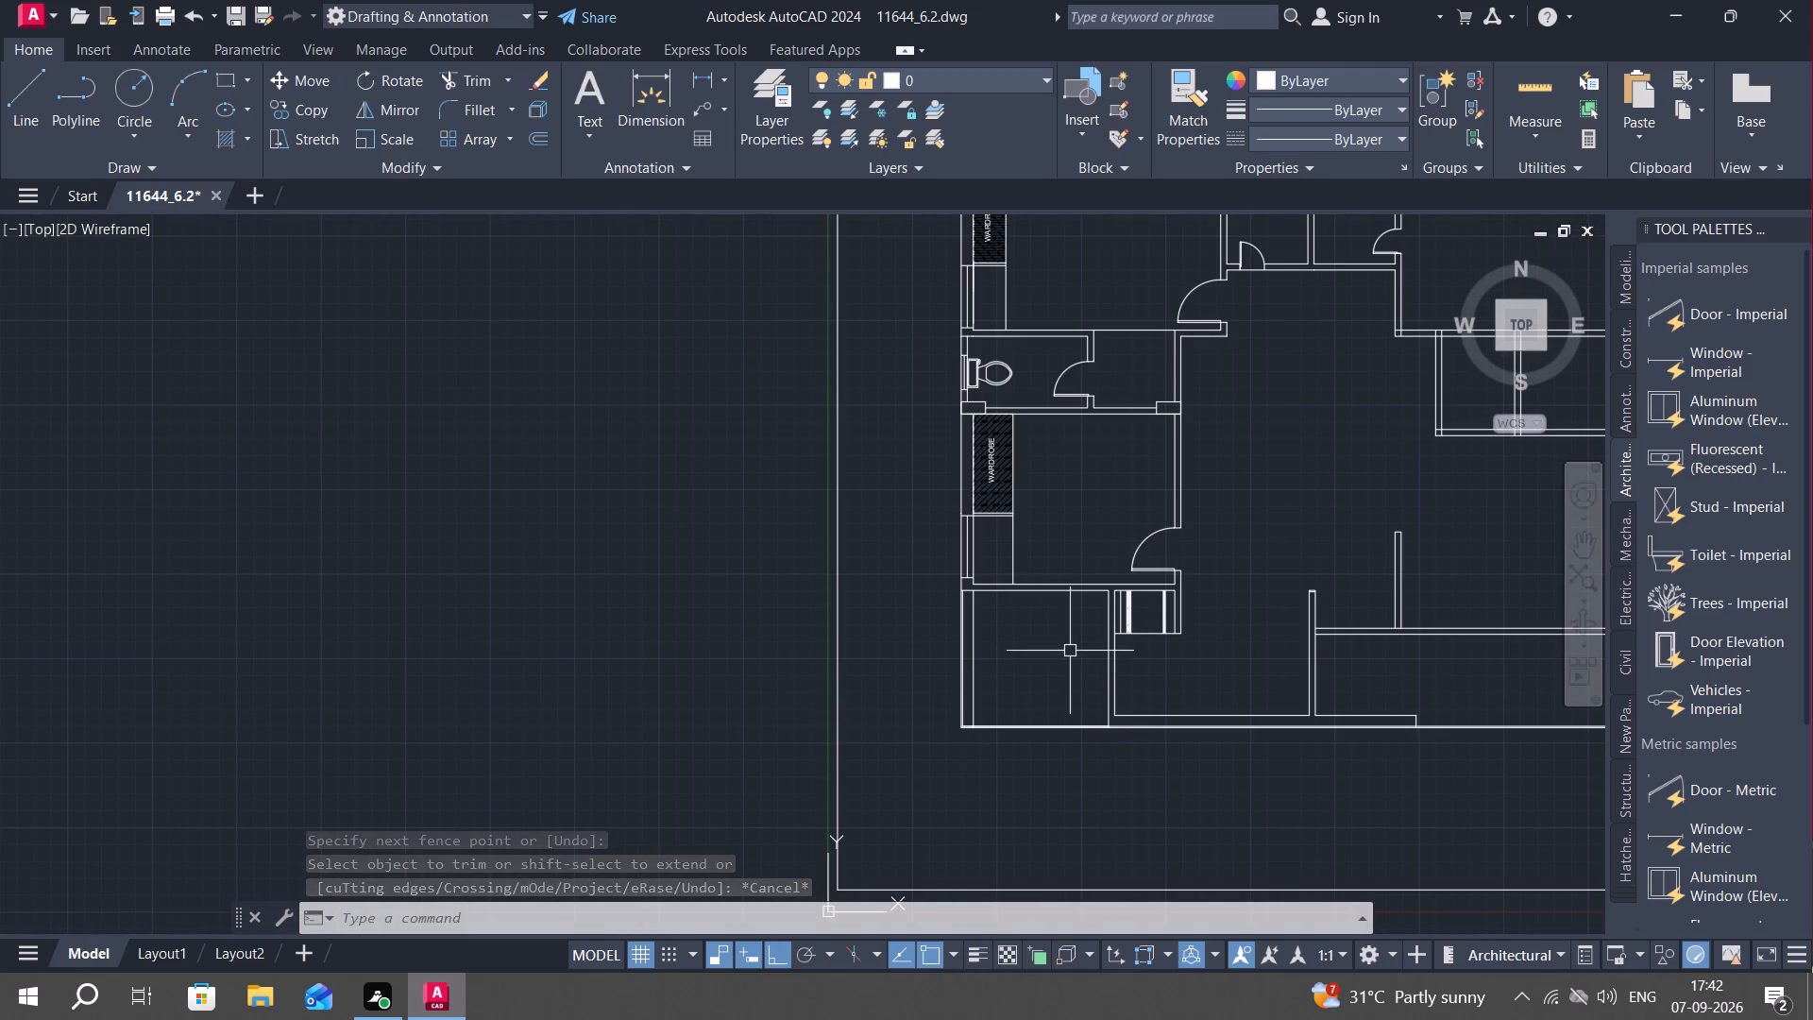
{"action": "scroll", "coordinate": [1120, 635], "scroll_direction": "up", "scroll_amount": 2}
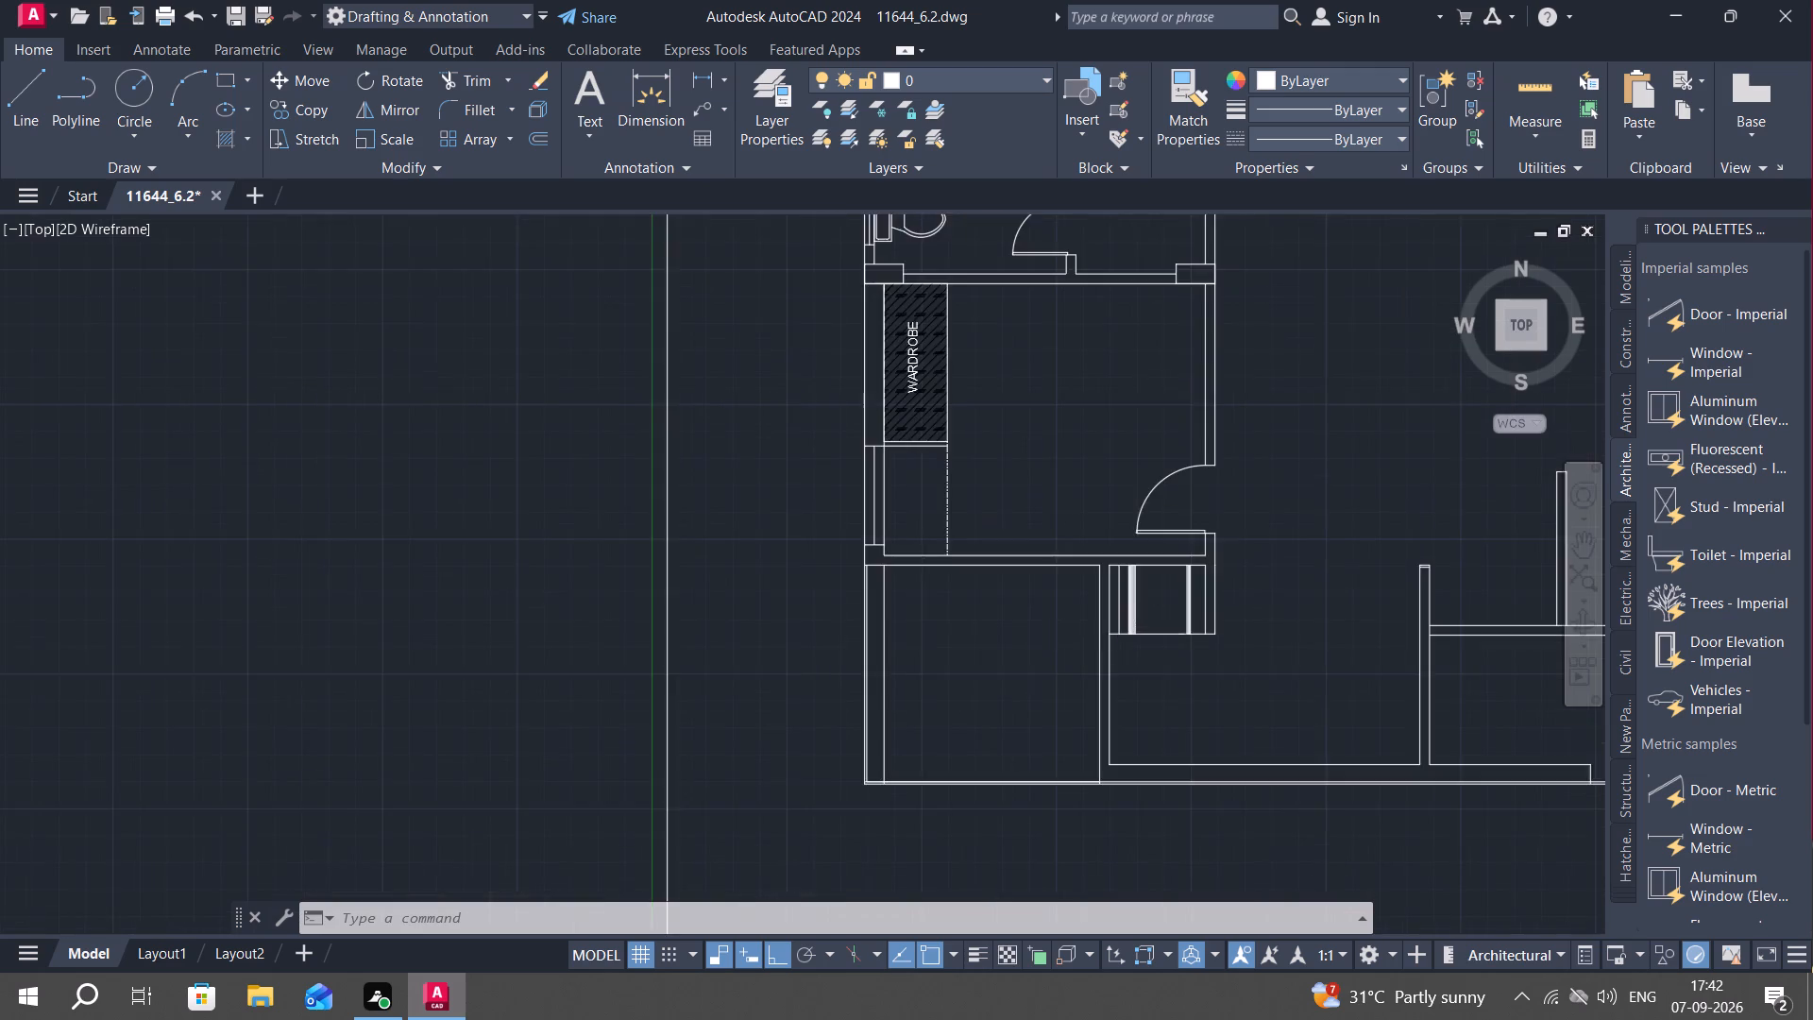
{"action": "type", "text": "L"}
{"action": "key", "text": "space"}
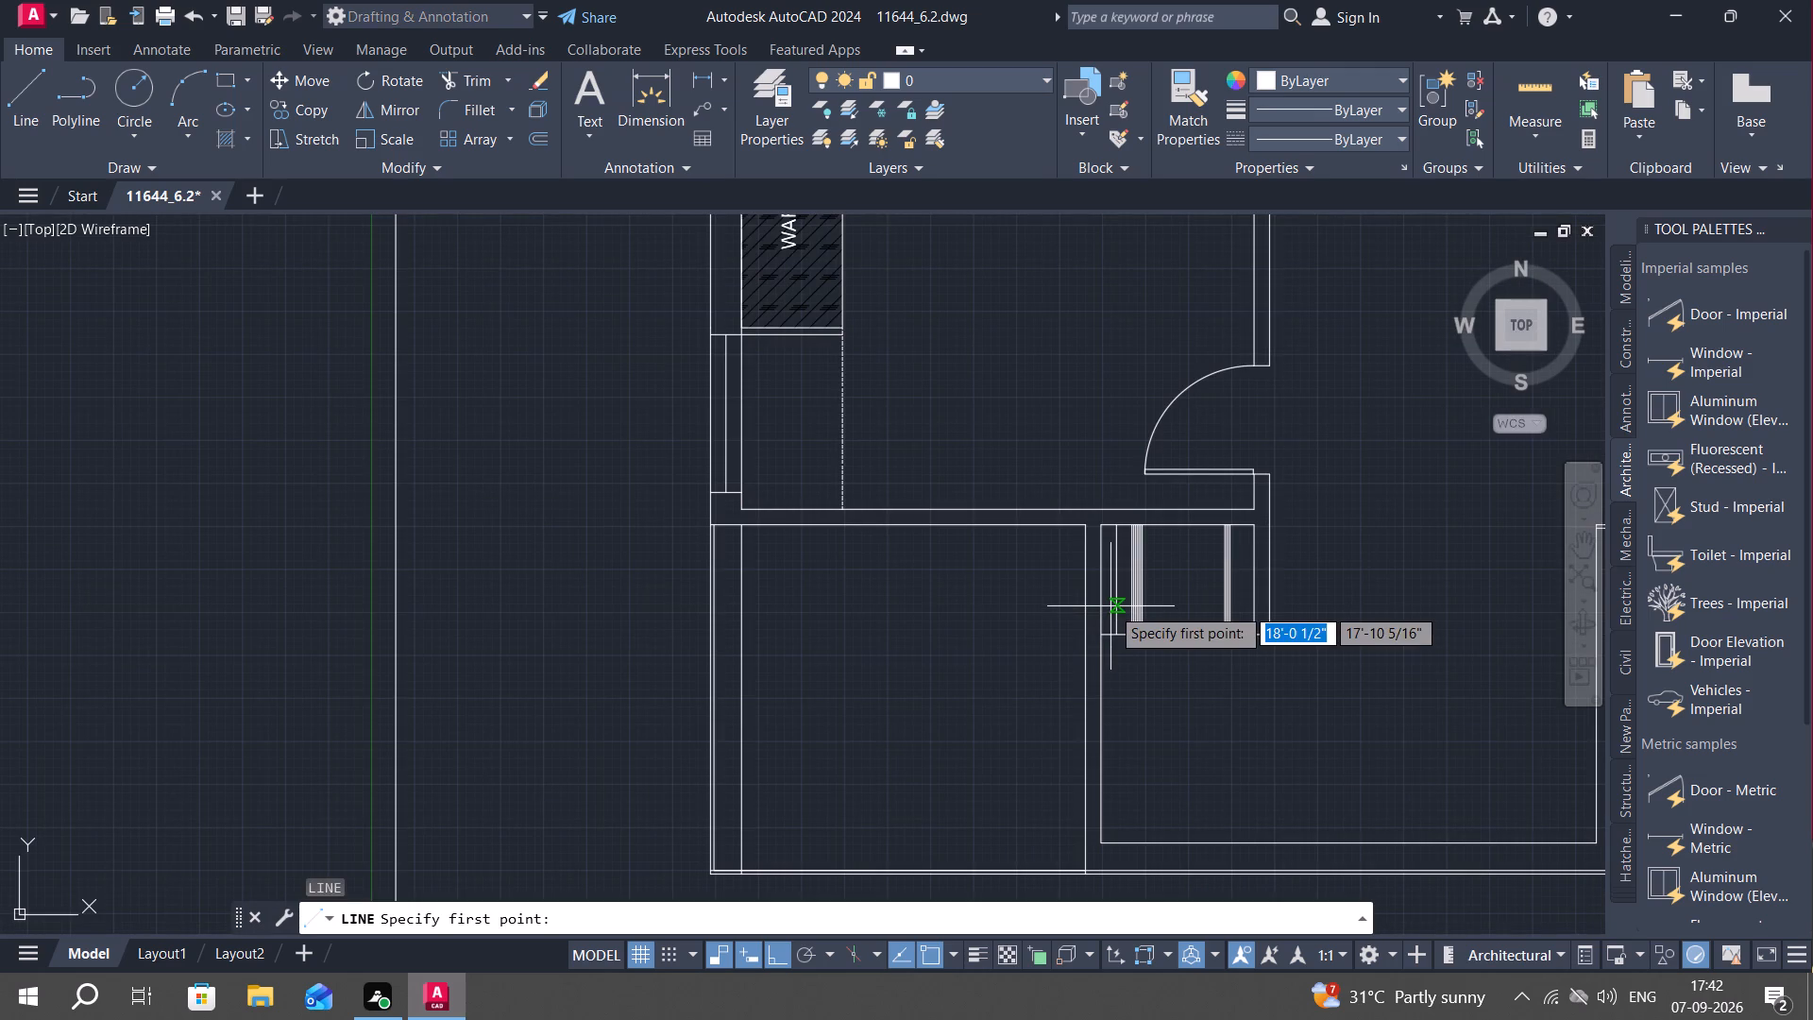
{"action": "left_click", "coordinate": [1100, 590]}
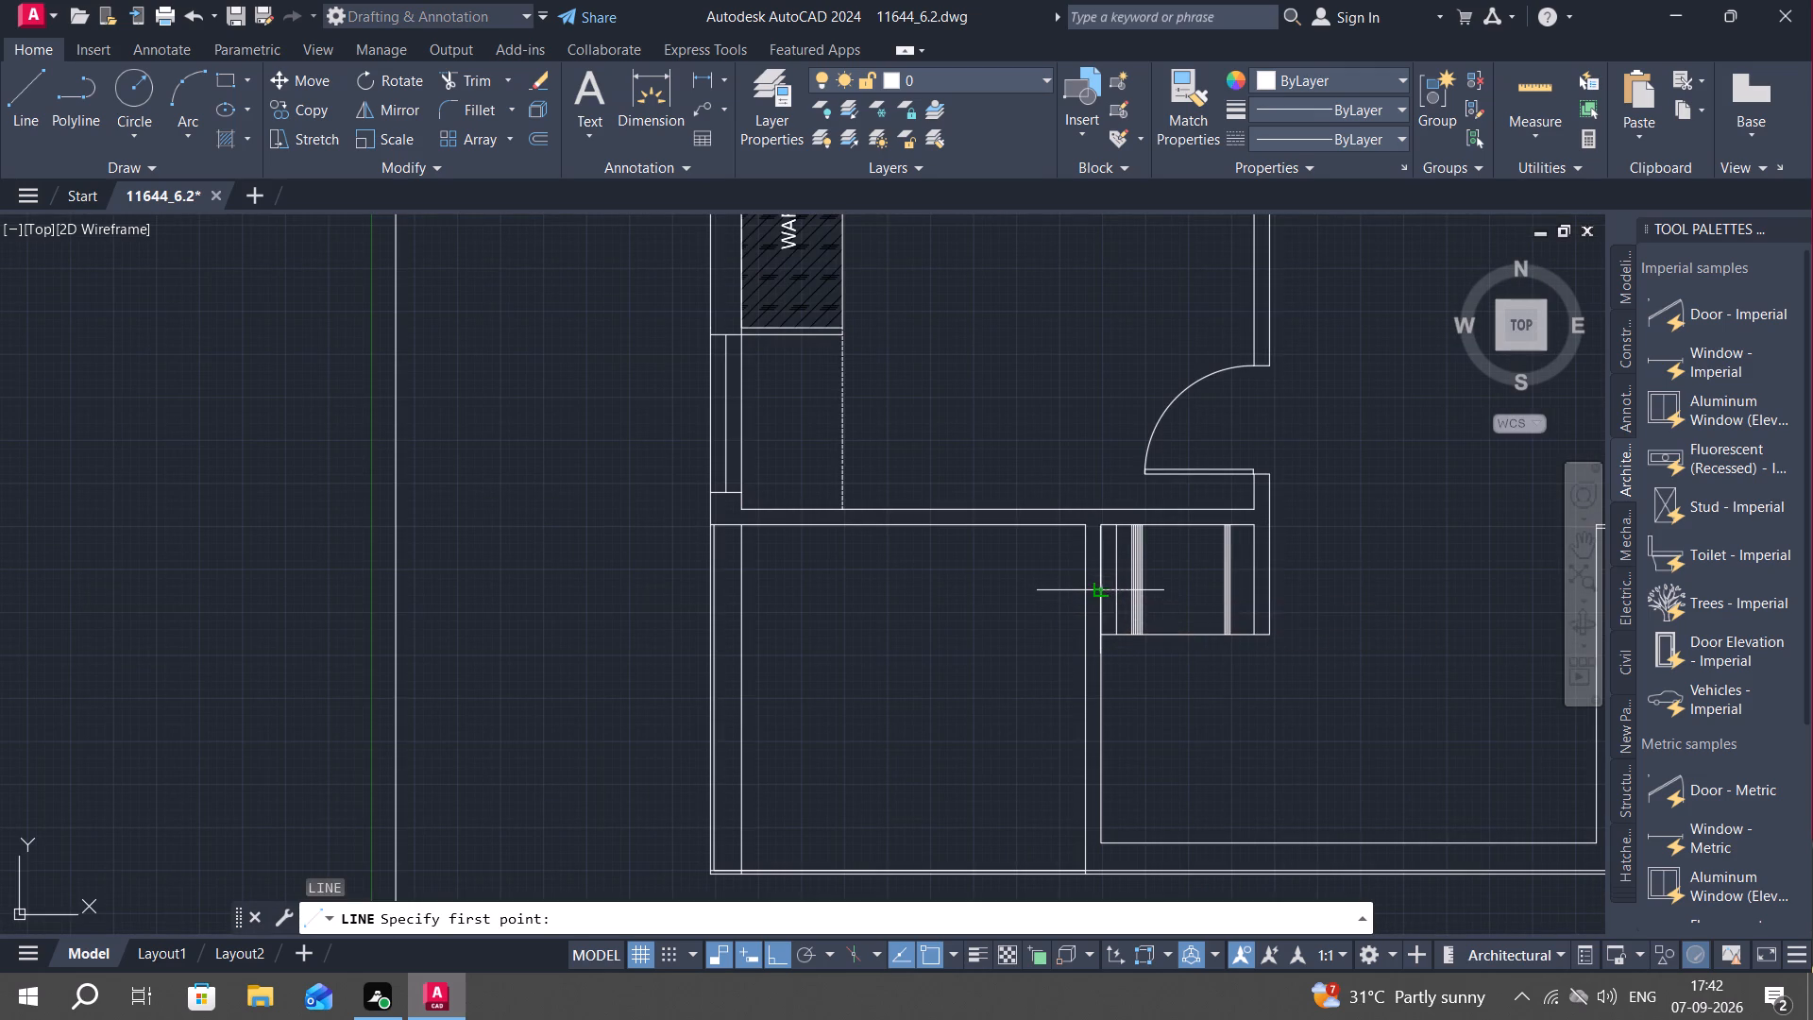
{"action": "left_click", "coordinate": [1276, 592]}
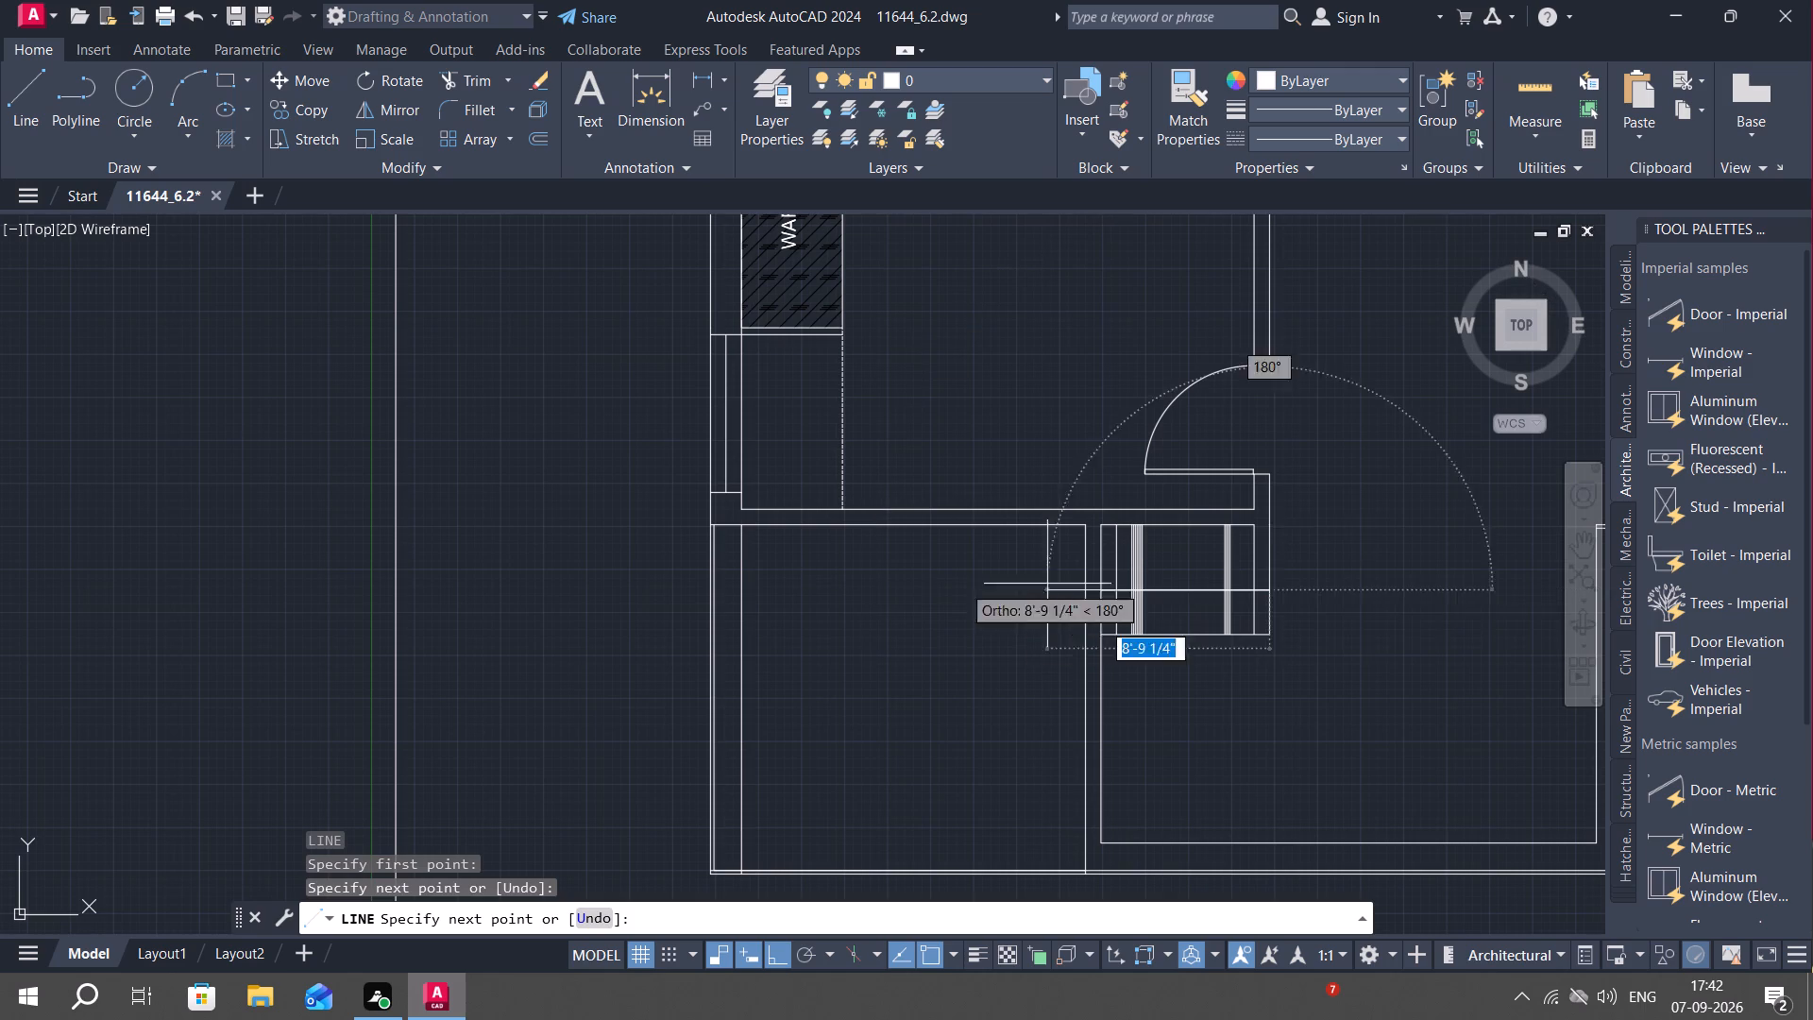
{"action": "key", "text": "Escape"}
Trim away everything below the new horizontal line, including the old bottom edge, and the westernmost single vertical line inside the enclosure.
{"action": "type", "text": "TR"}
{"action": "key", "text": "space"}
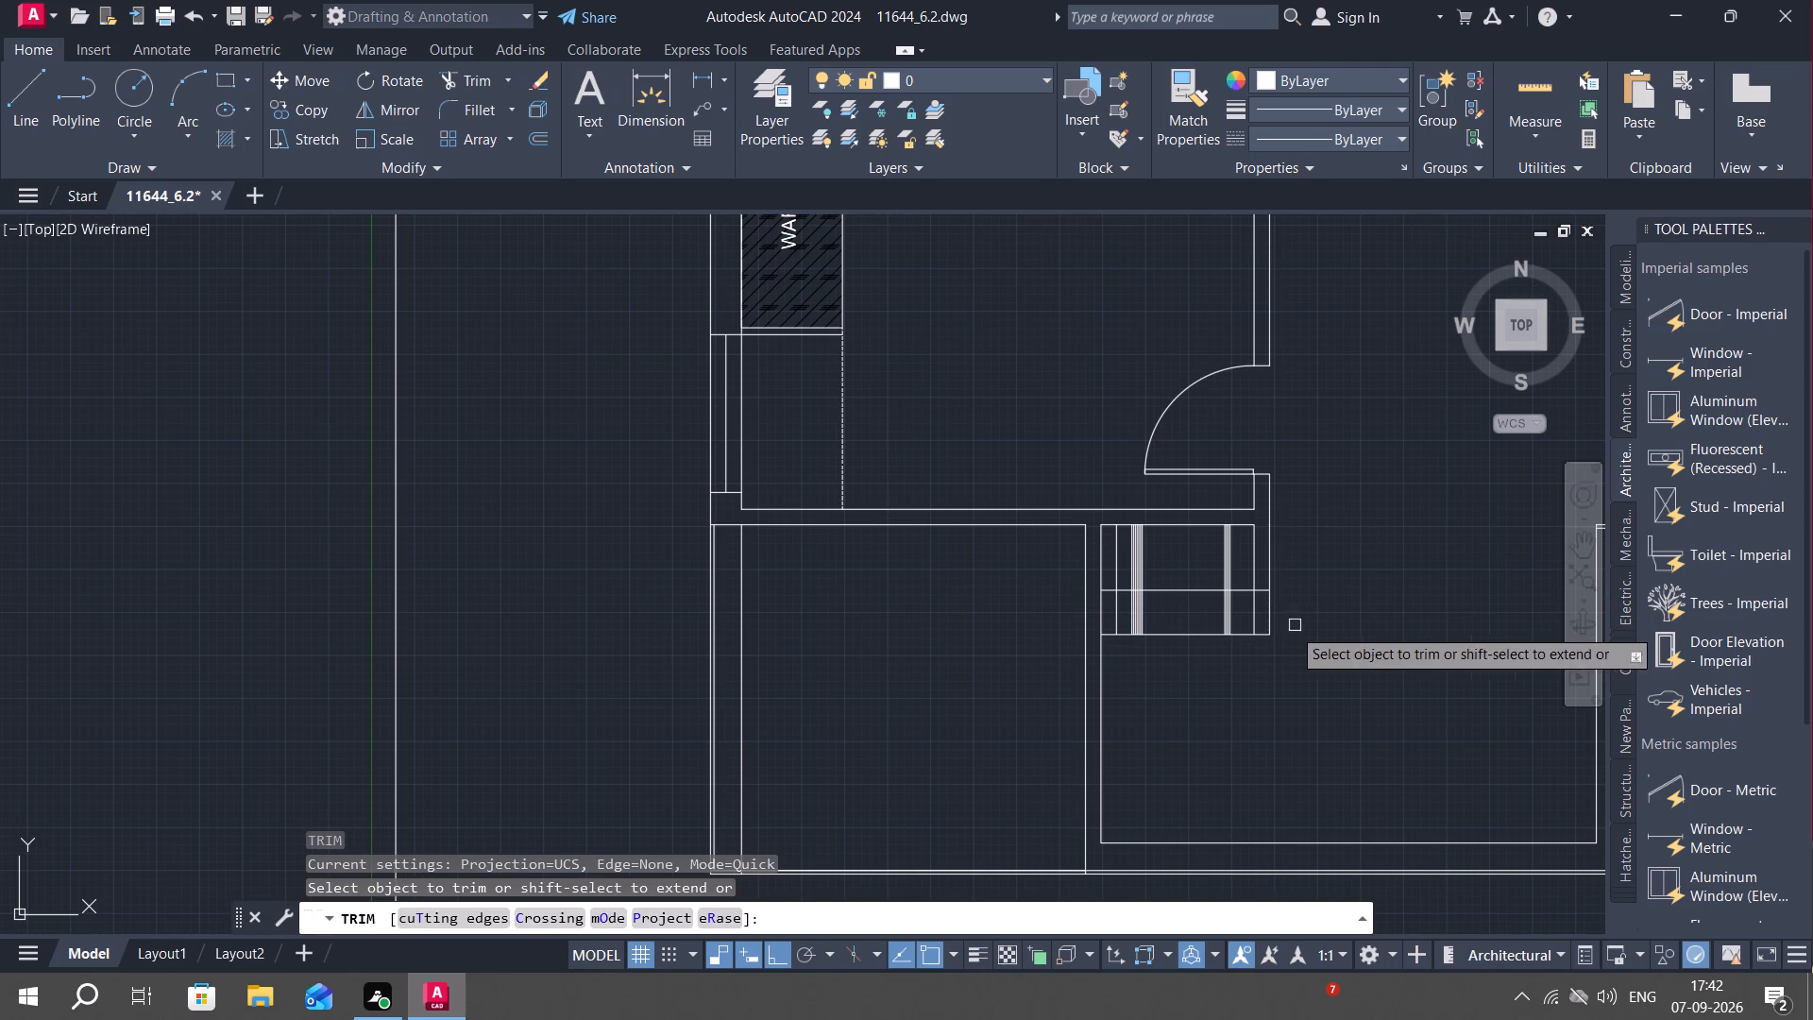
{"action": "left_click_drag", "start_coordinate": [1287, 626], "coordinate": [1152, 626]}
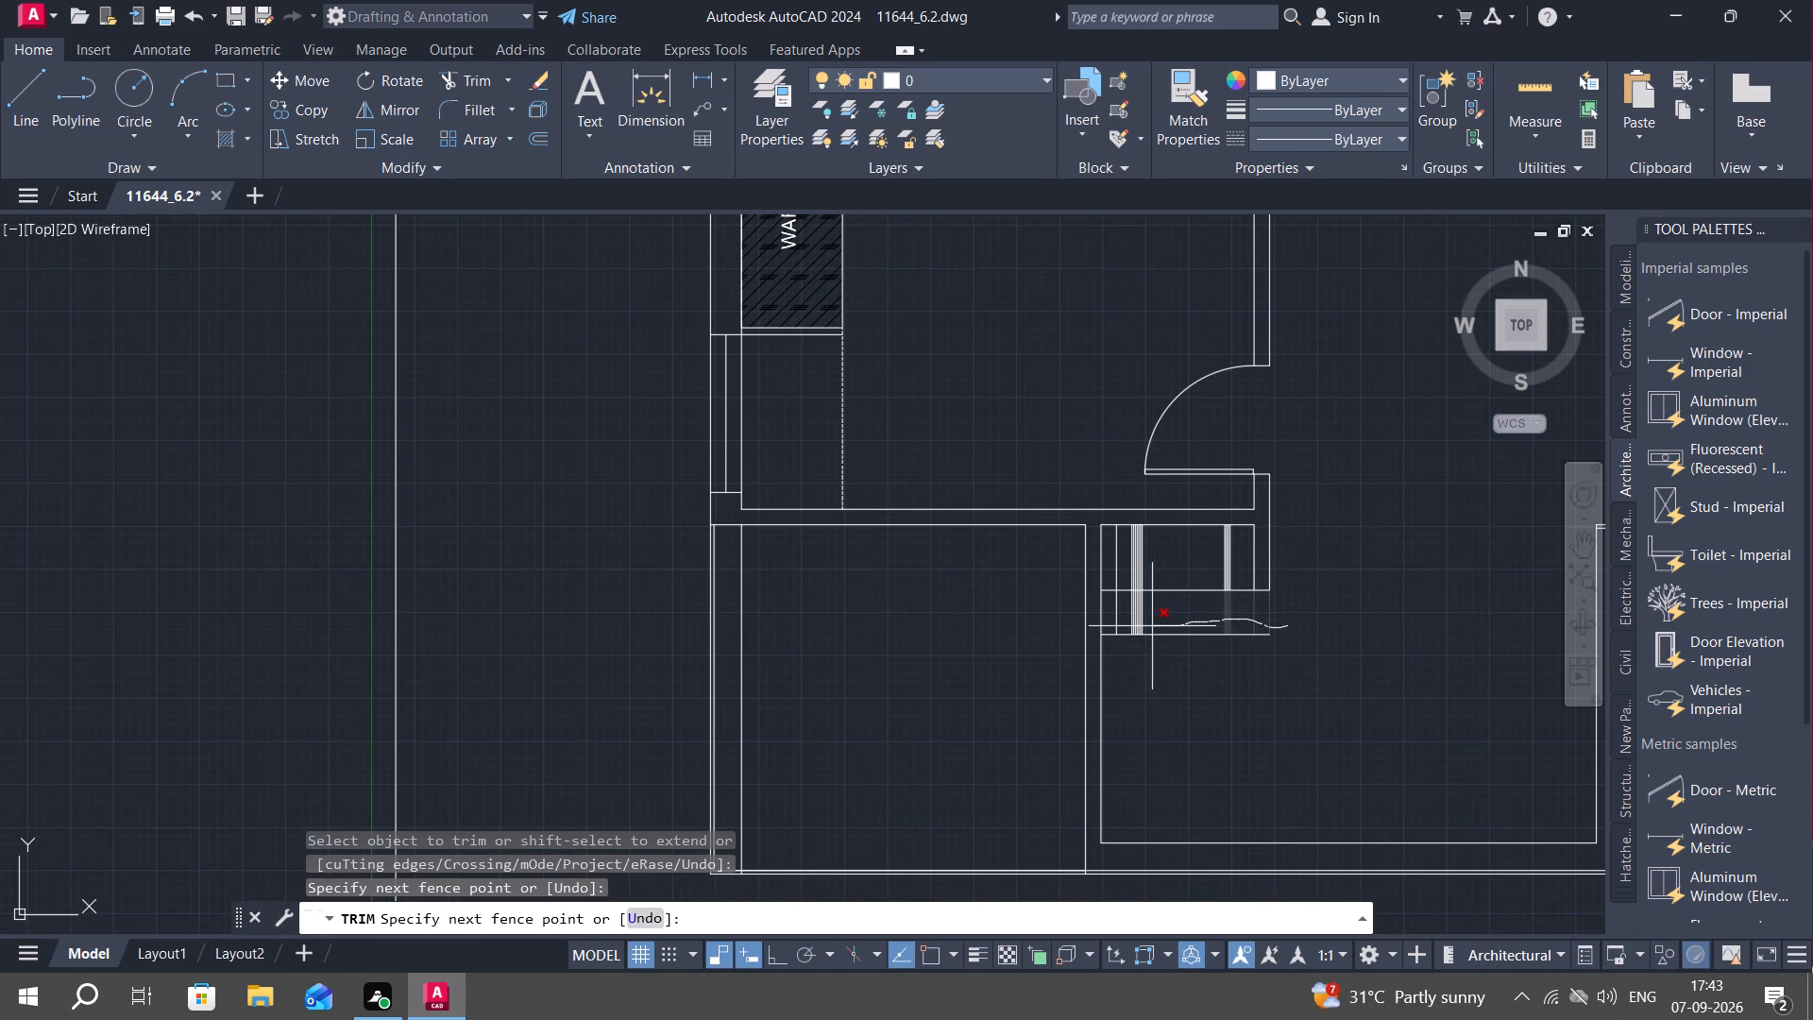
{"action": "left_click_drag", "start_coordinate": [1152, 626], "coordinate": [1114, 621]}
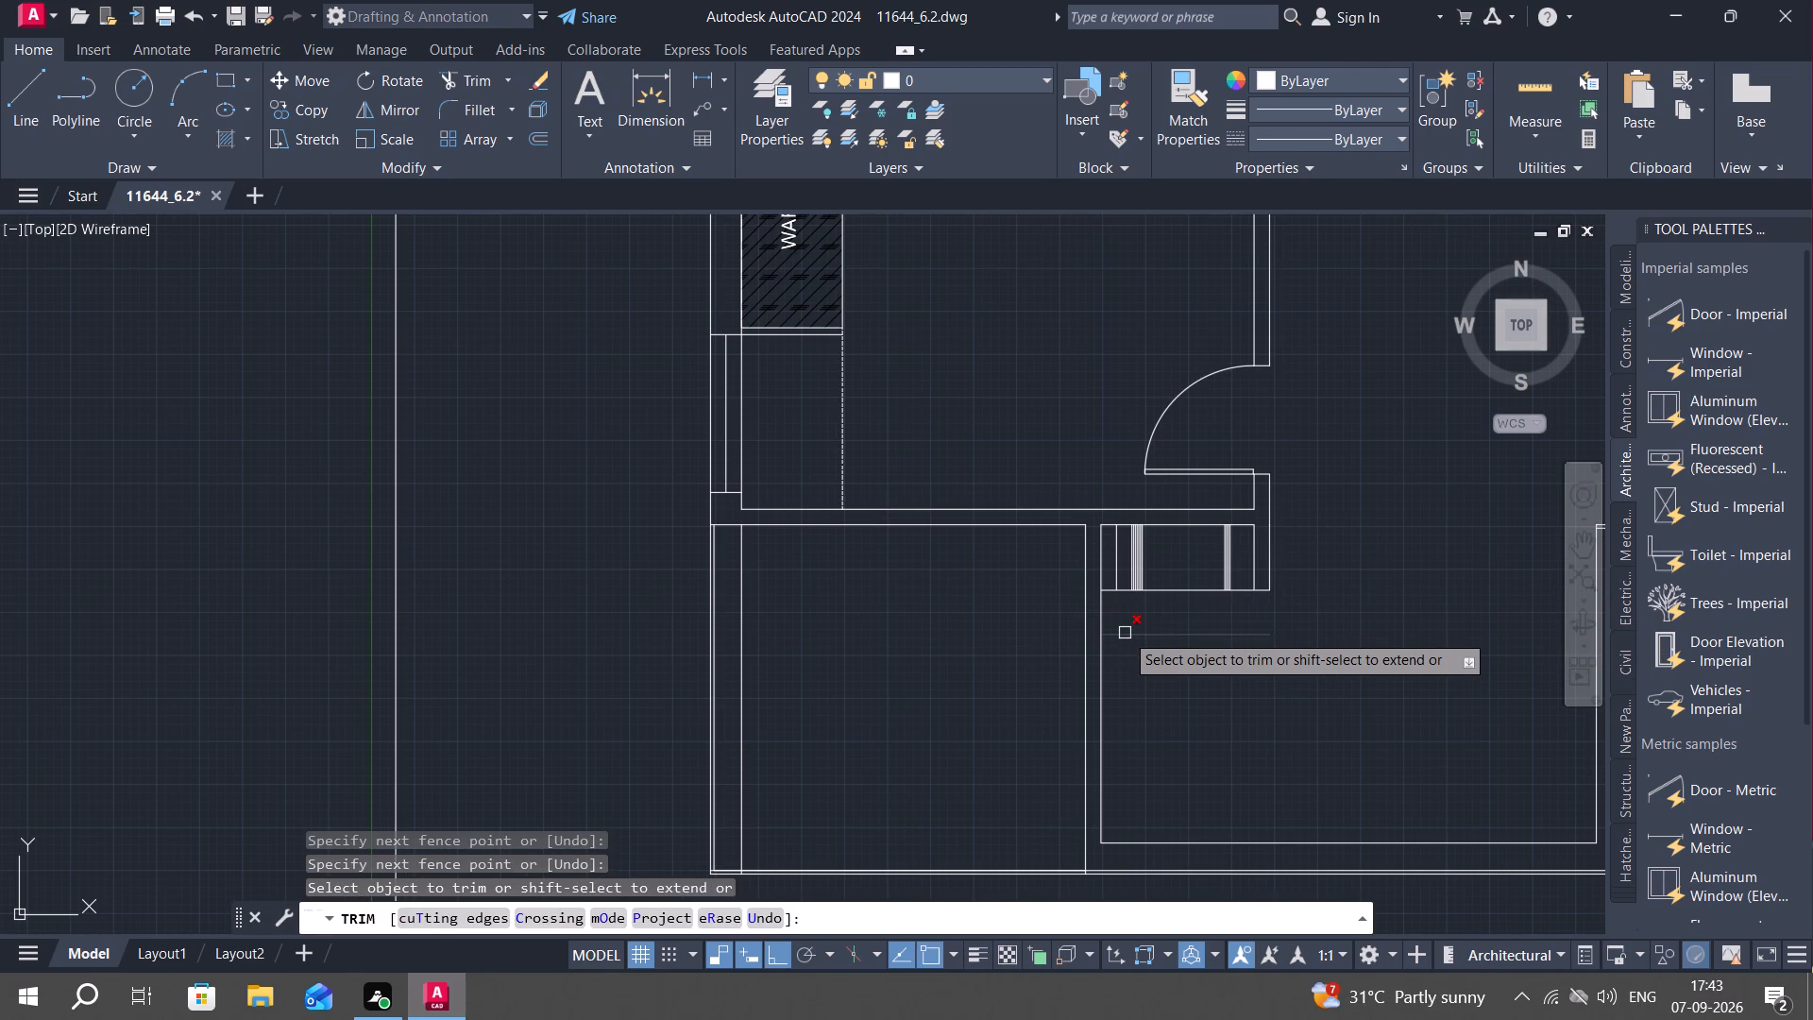
{"action": "left_click", "coordinate": [1125, 633]}
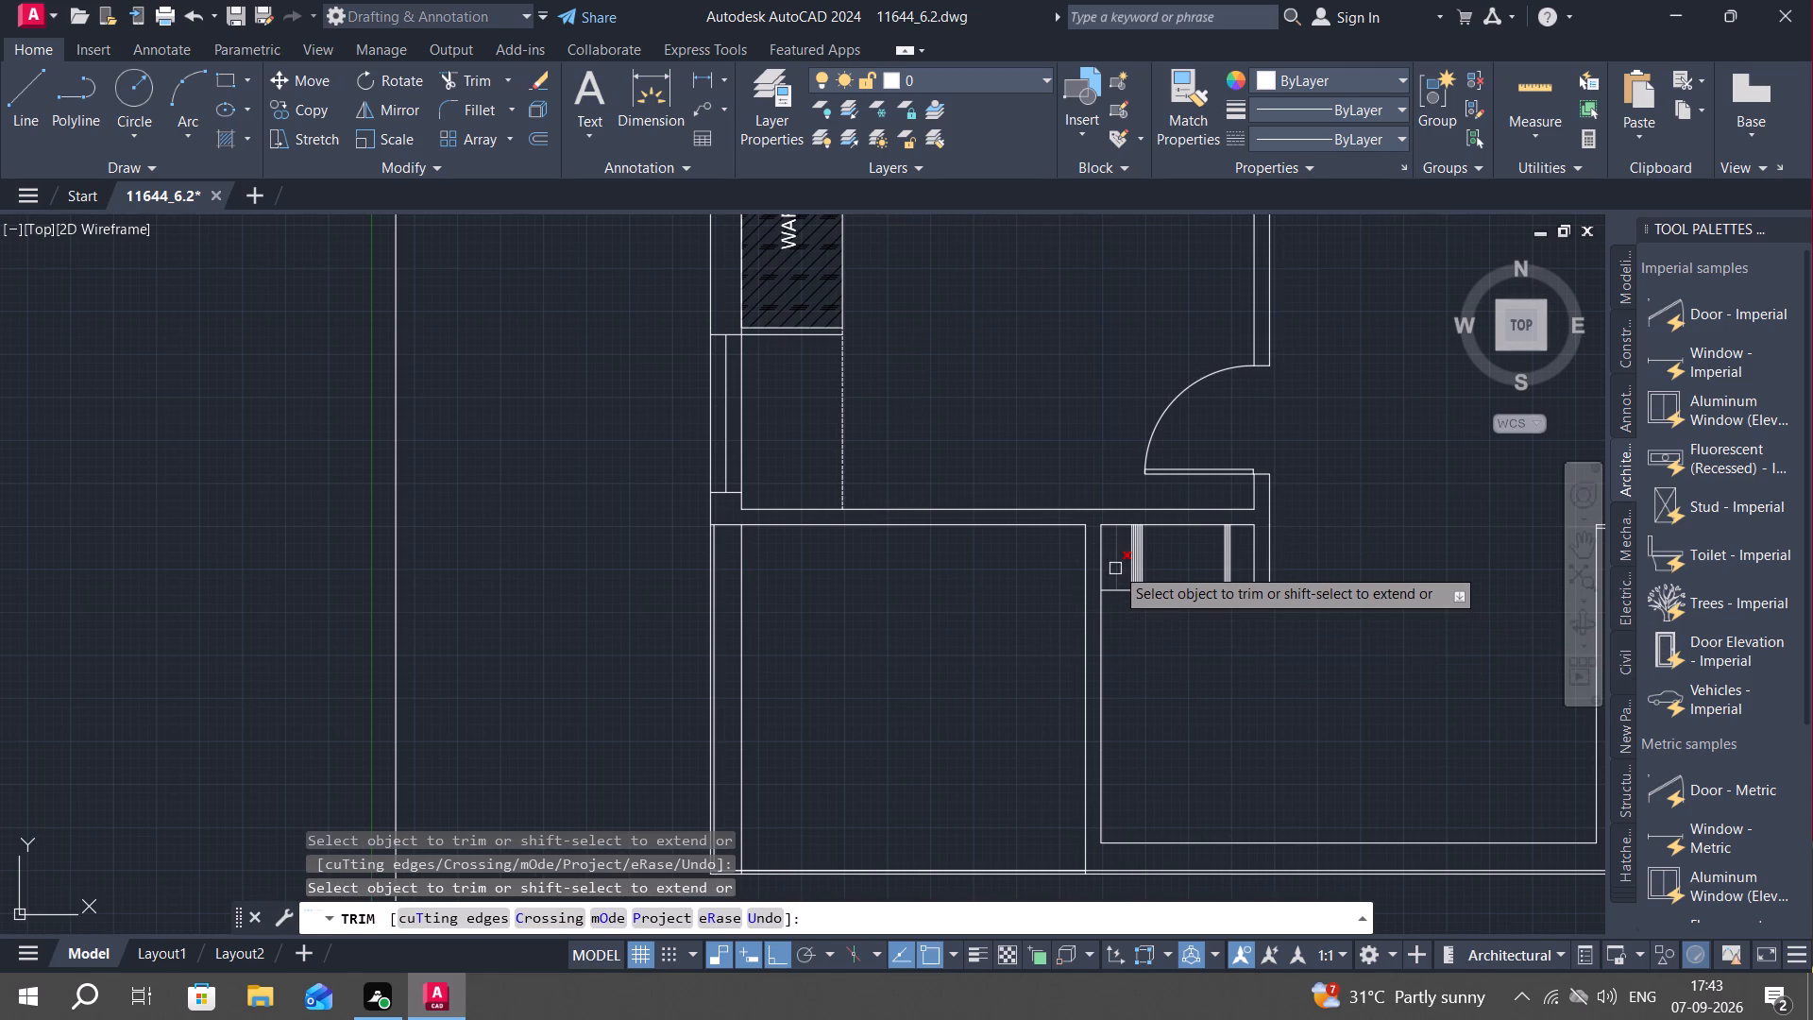
{"action": "left_click", "coordinate": [1119, 562]}
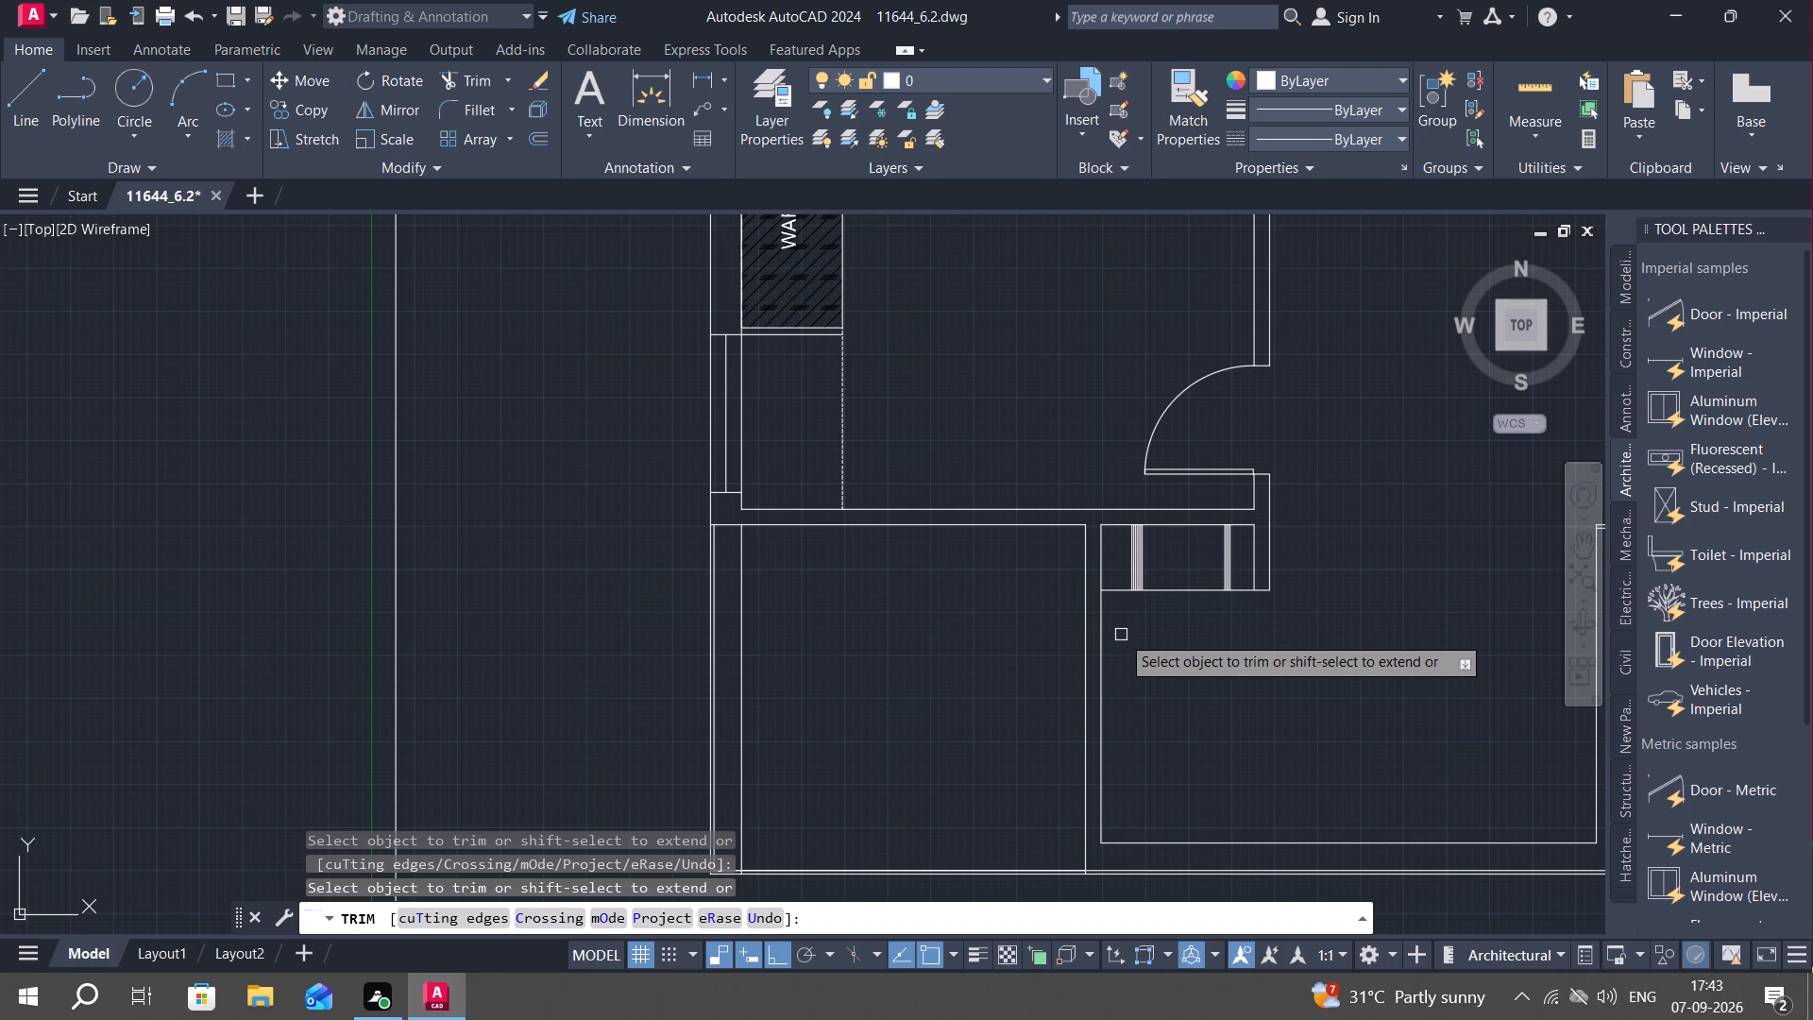
{"action": "key", "text": "Escape"}
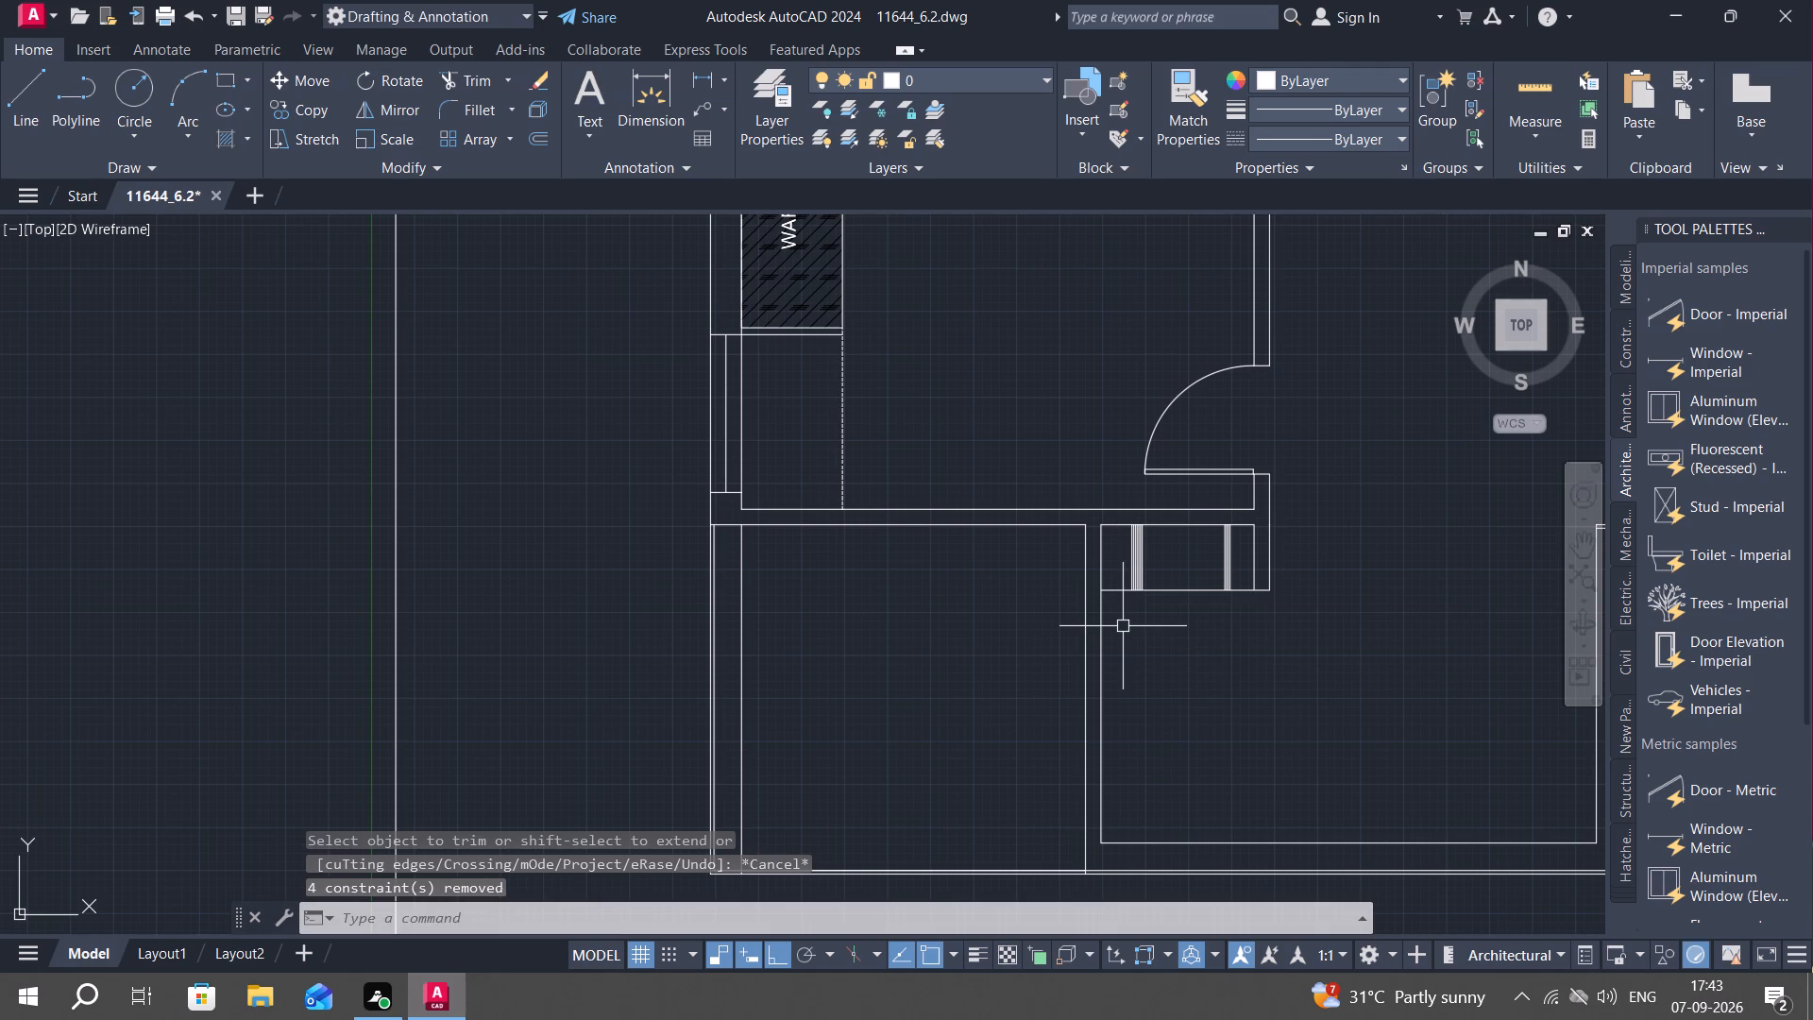
Extend the enclosure's bottom line westward across the wall thickness to the wall's far face.
{"action": "type", "text": "EX"}
{"action": "key", "text": "space"}
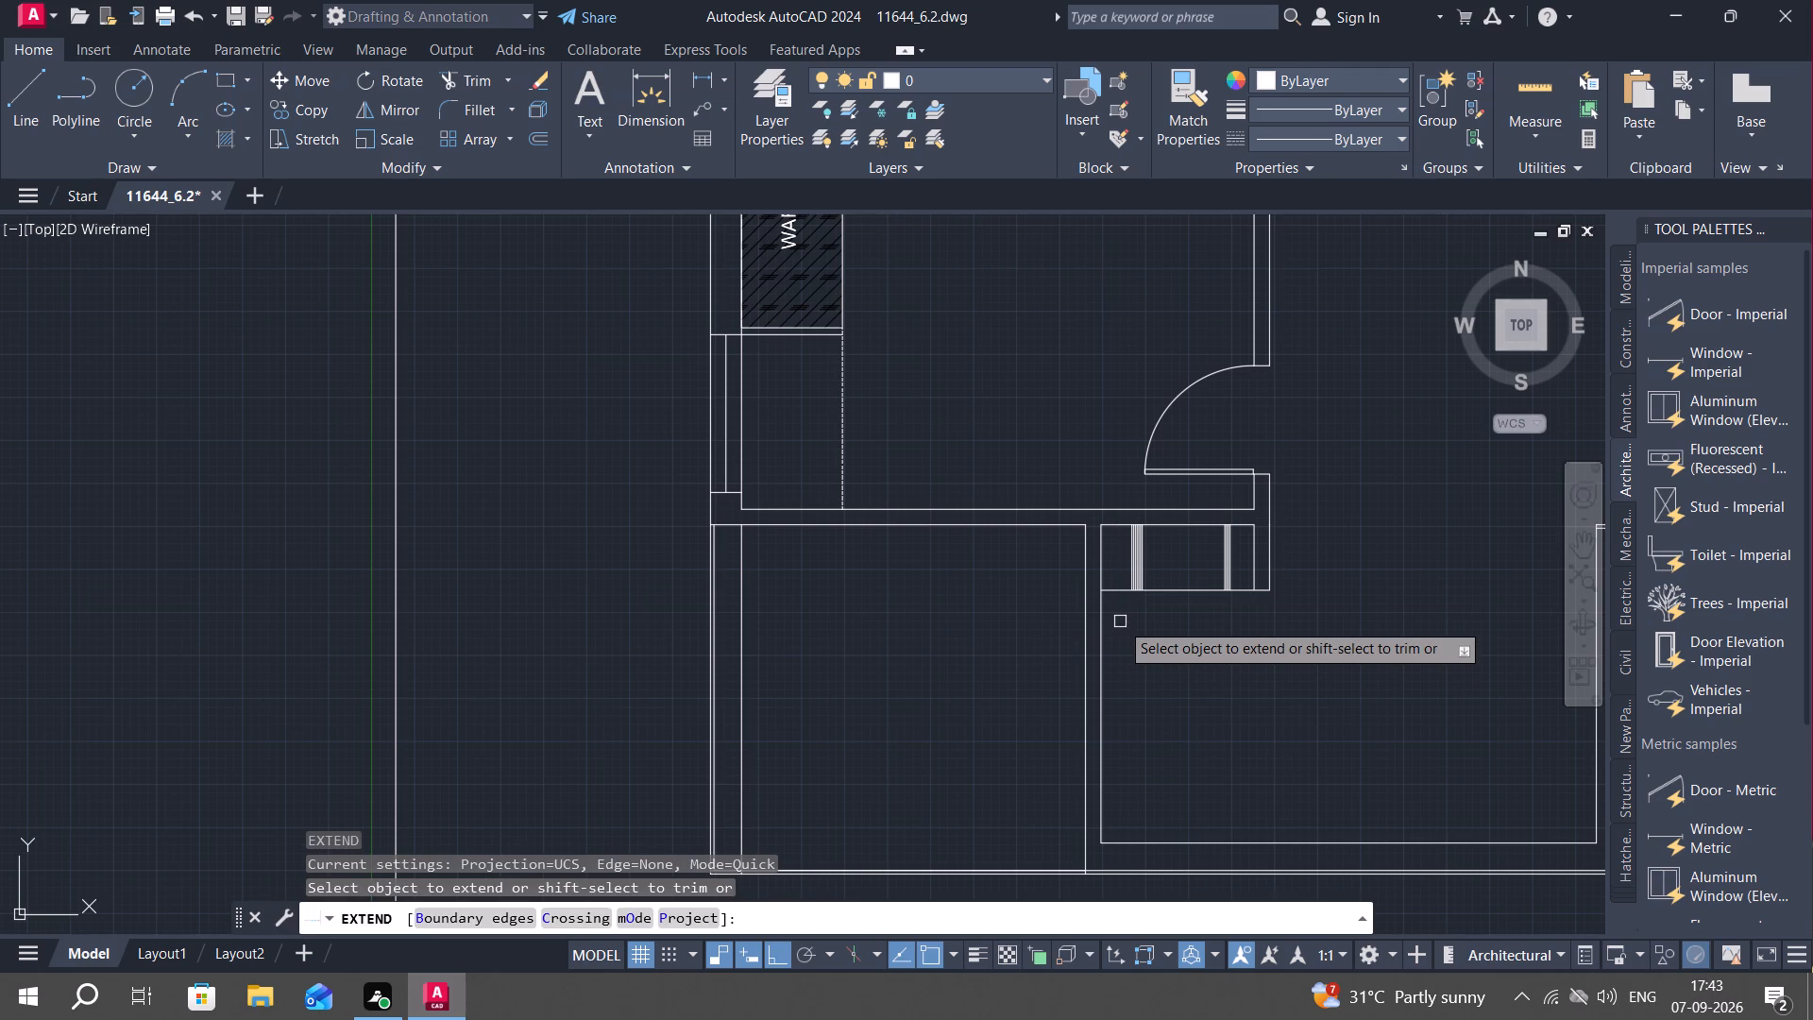
{"action": "left_click", "coordinate": [1119, 590]}
{"action": "key", "text": "Escape"}
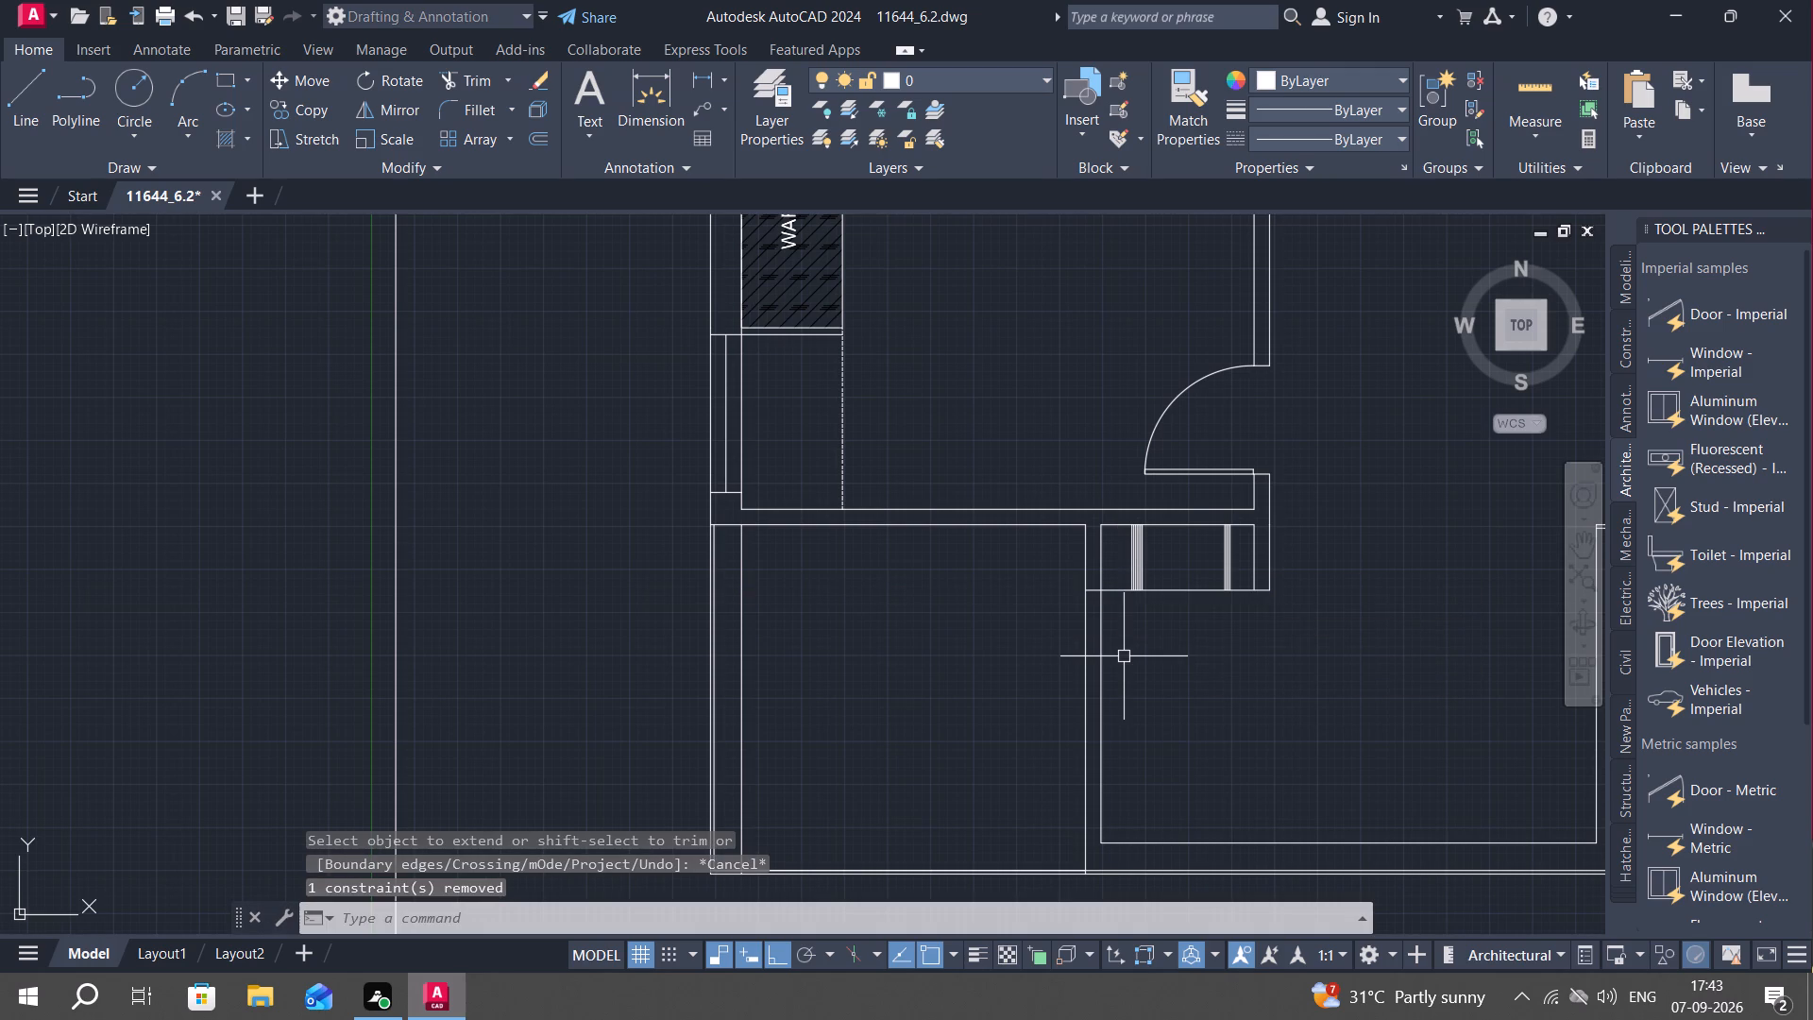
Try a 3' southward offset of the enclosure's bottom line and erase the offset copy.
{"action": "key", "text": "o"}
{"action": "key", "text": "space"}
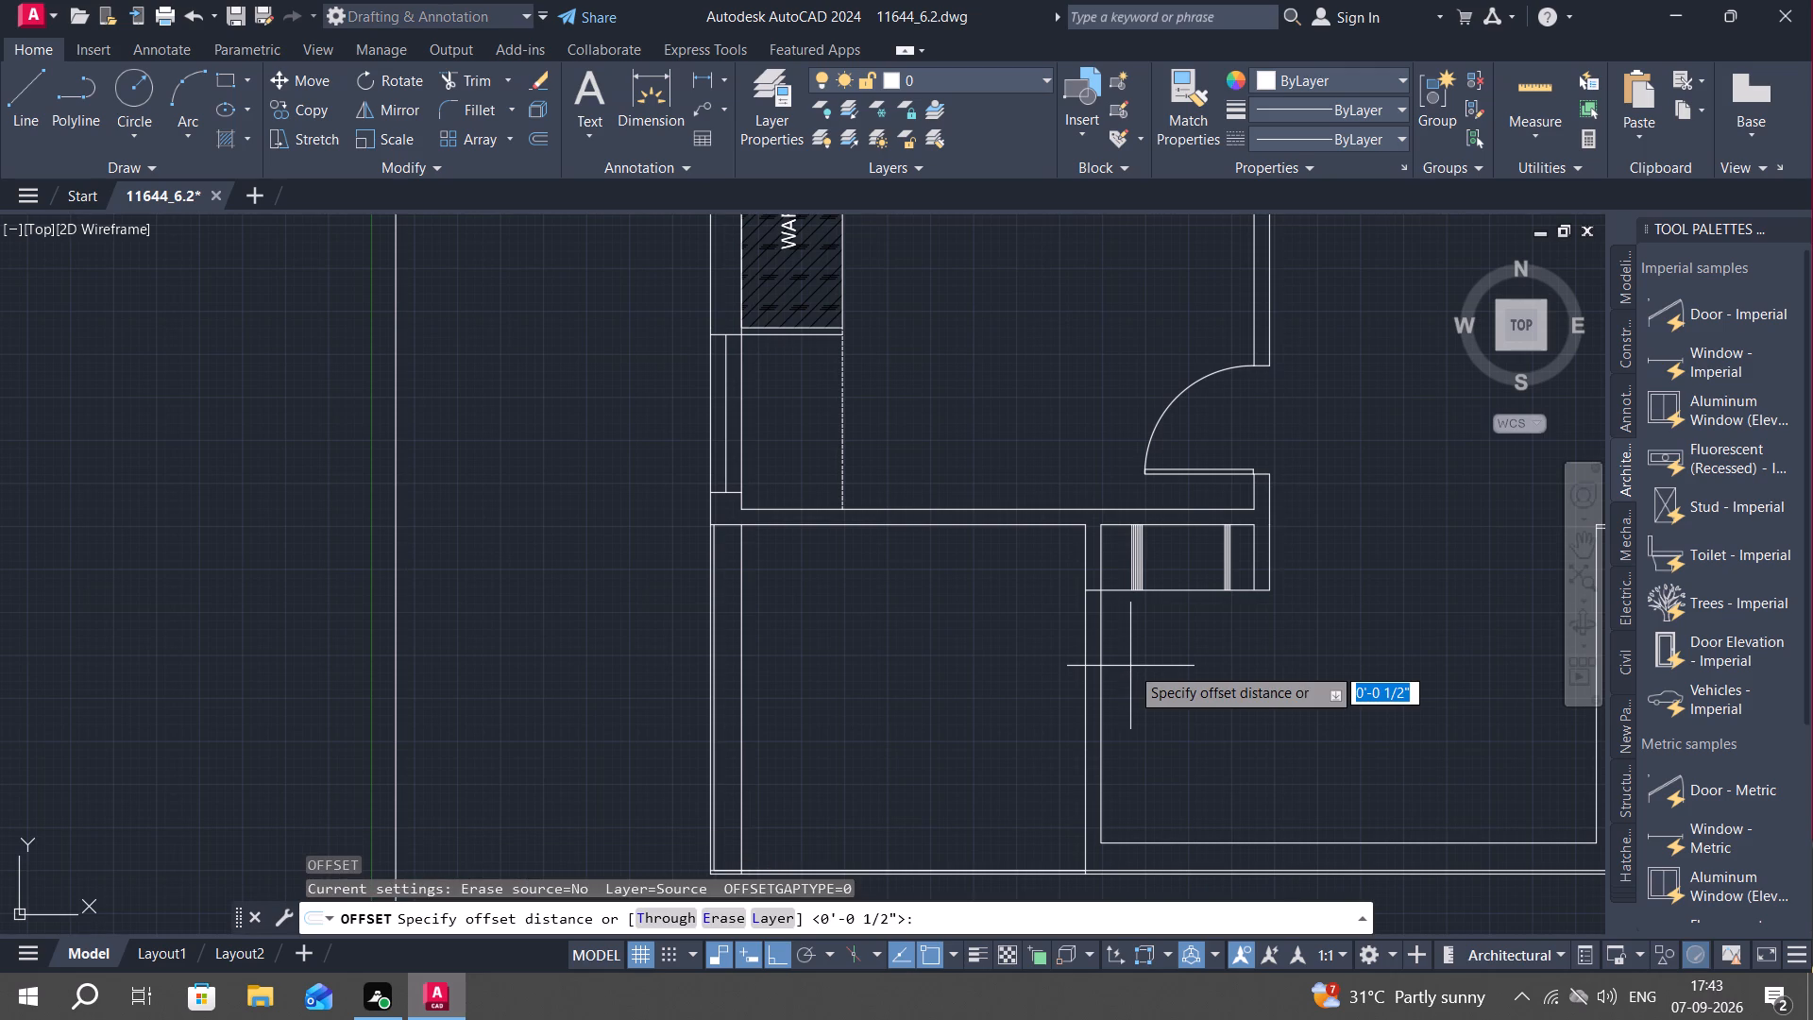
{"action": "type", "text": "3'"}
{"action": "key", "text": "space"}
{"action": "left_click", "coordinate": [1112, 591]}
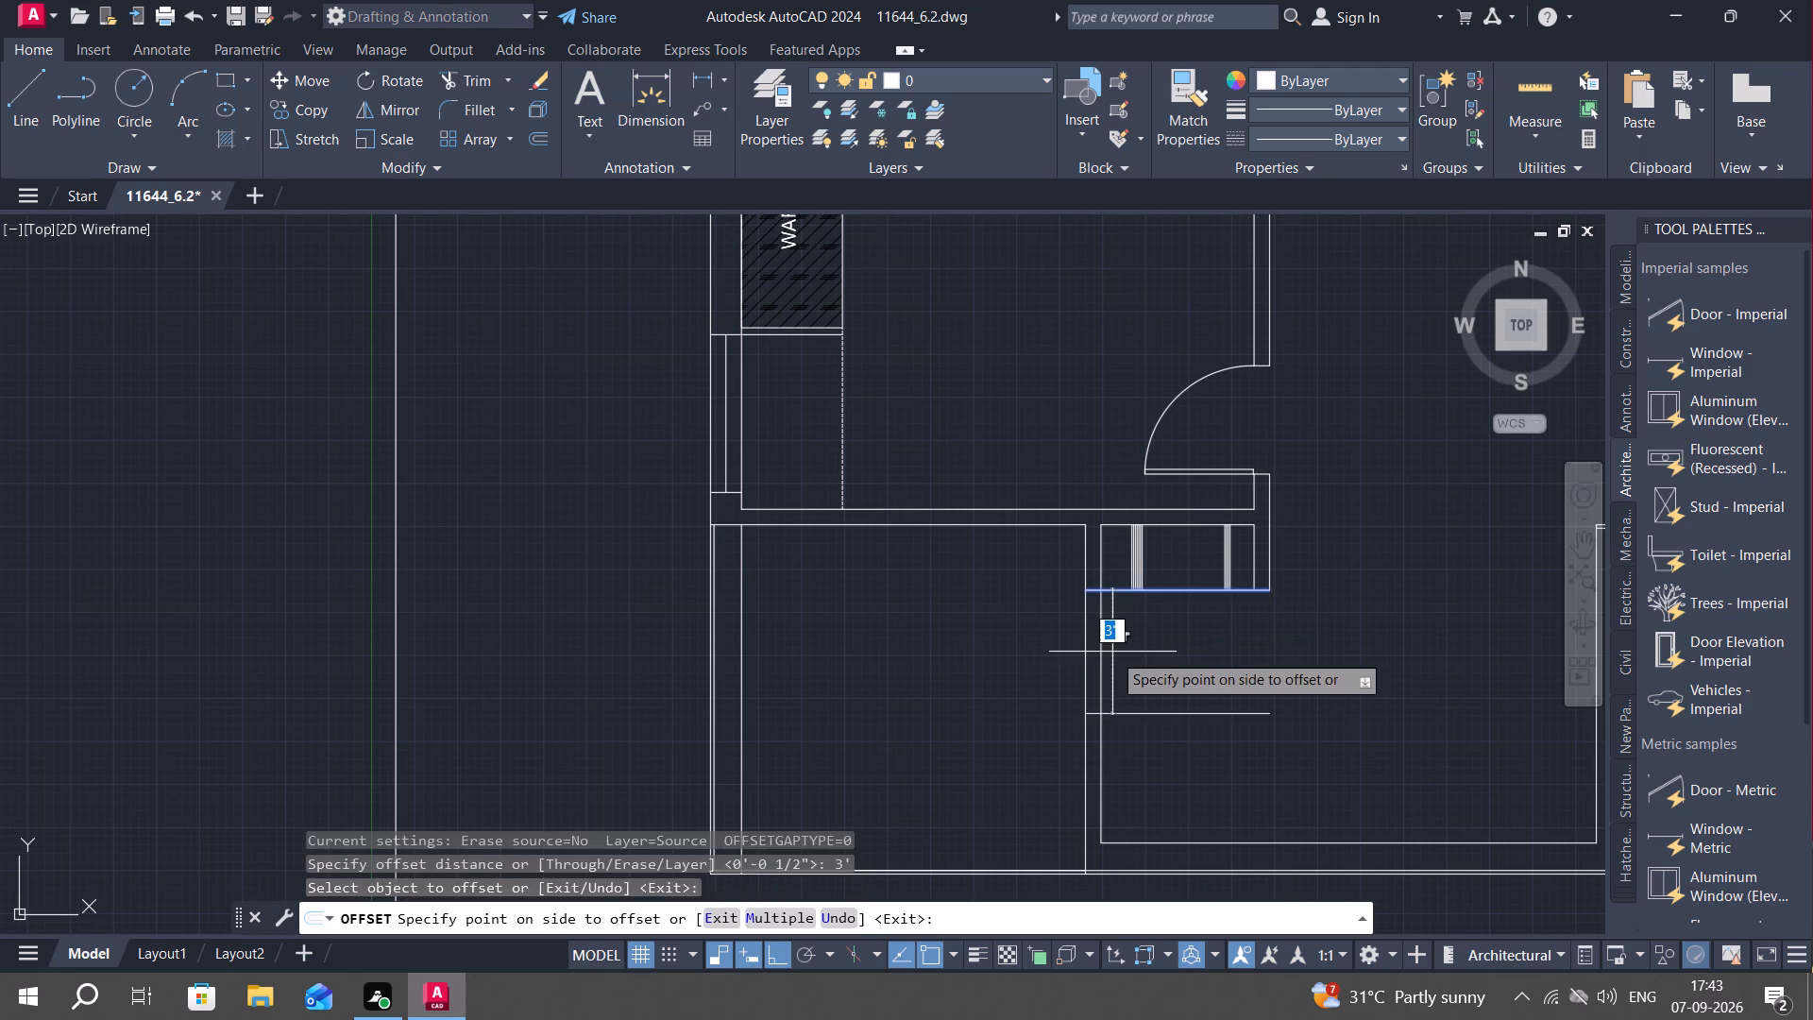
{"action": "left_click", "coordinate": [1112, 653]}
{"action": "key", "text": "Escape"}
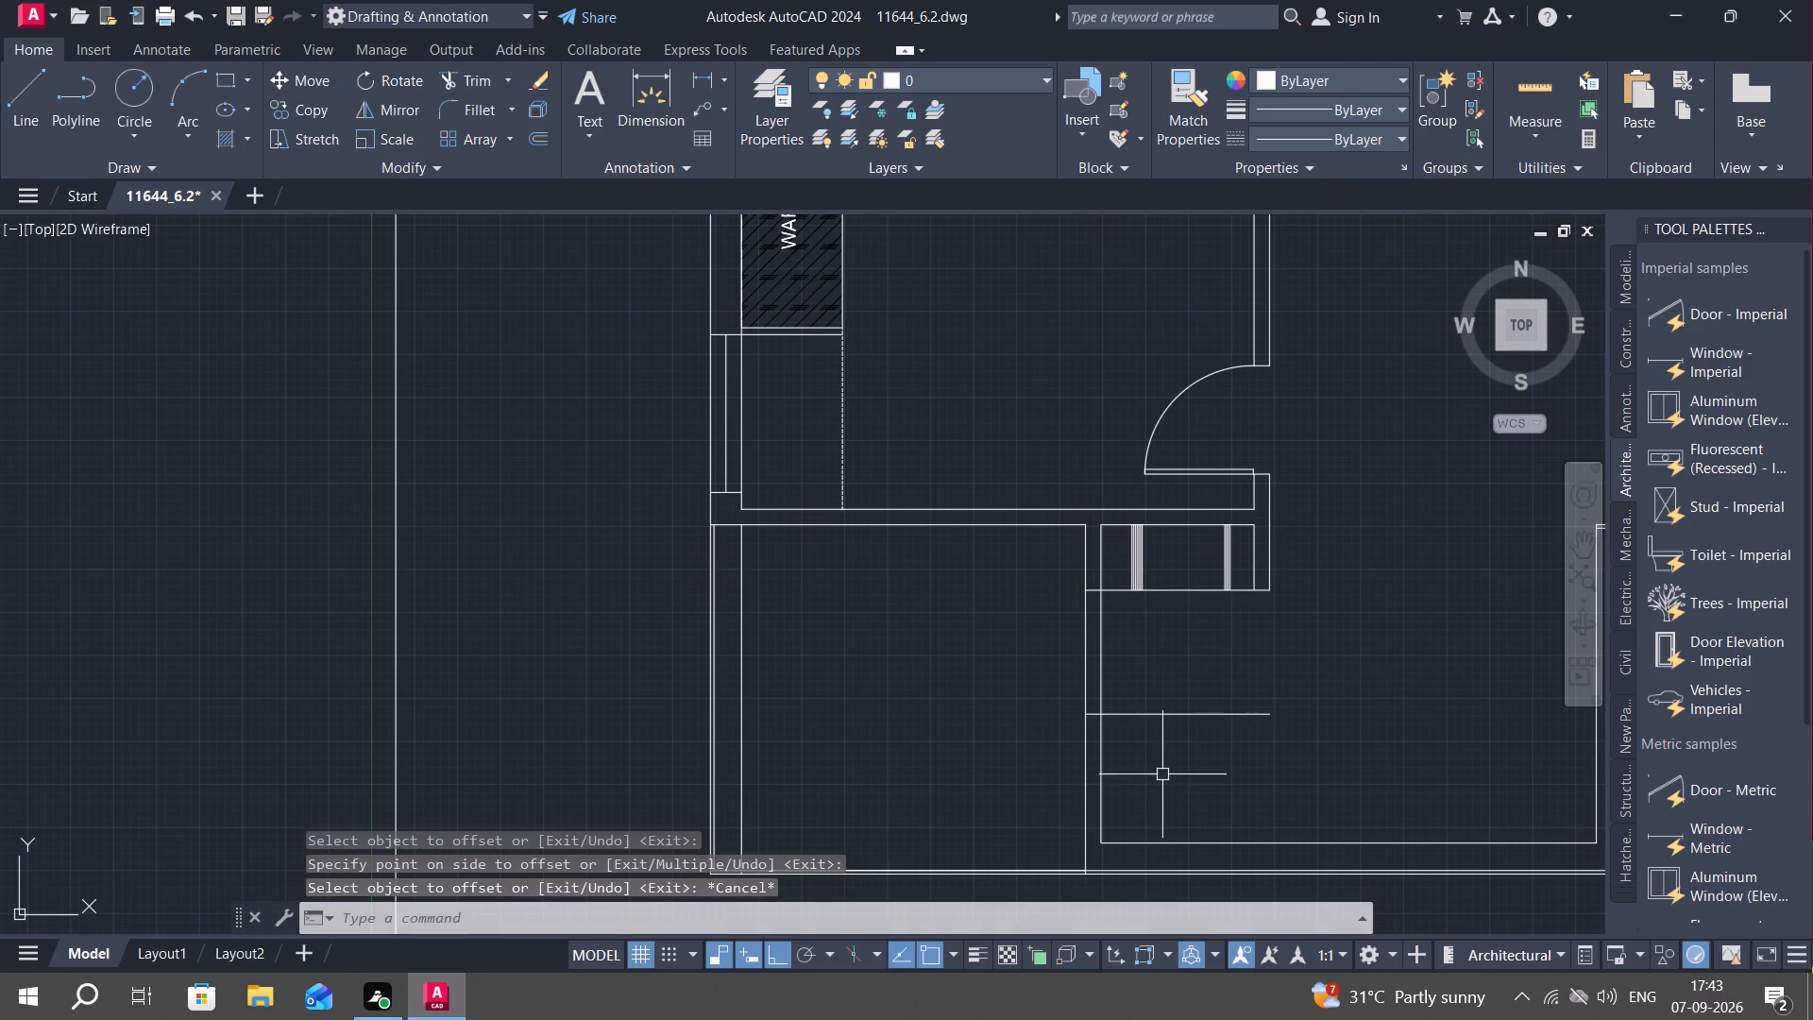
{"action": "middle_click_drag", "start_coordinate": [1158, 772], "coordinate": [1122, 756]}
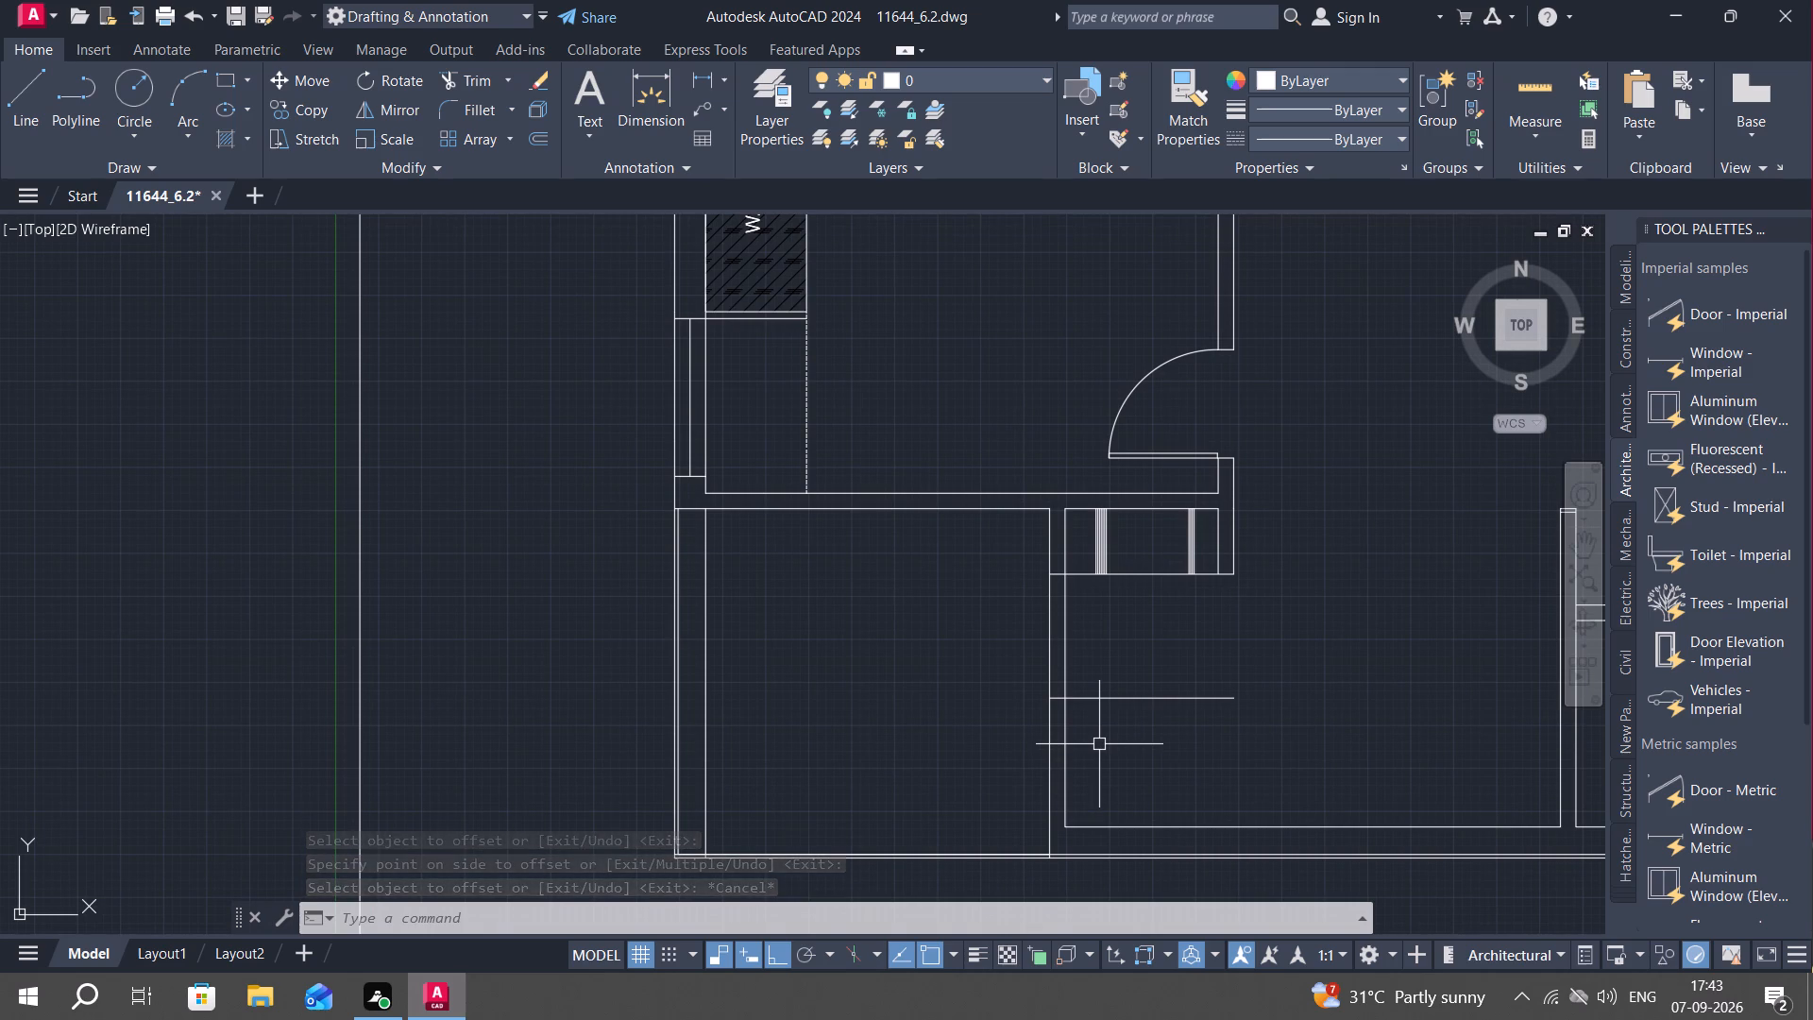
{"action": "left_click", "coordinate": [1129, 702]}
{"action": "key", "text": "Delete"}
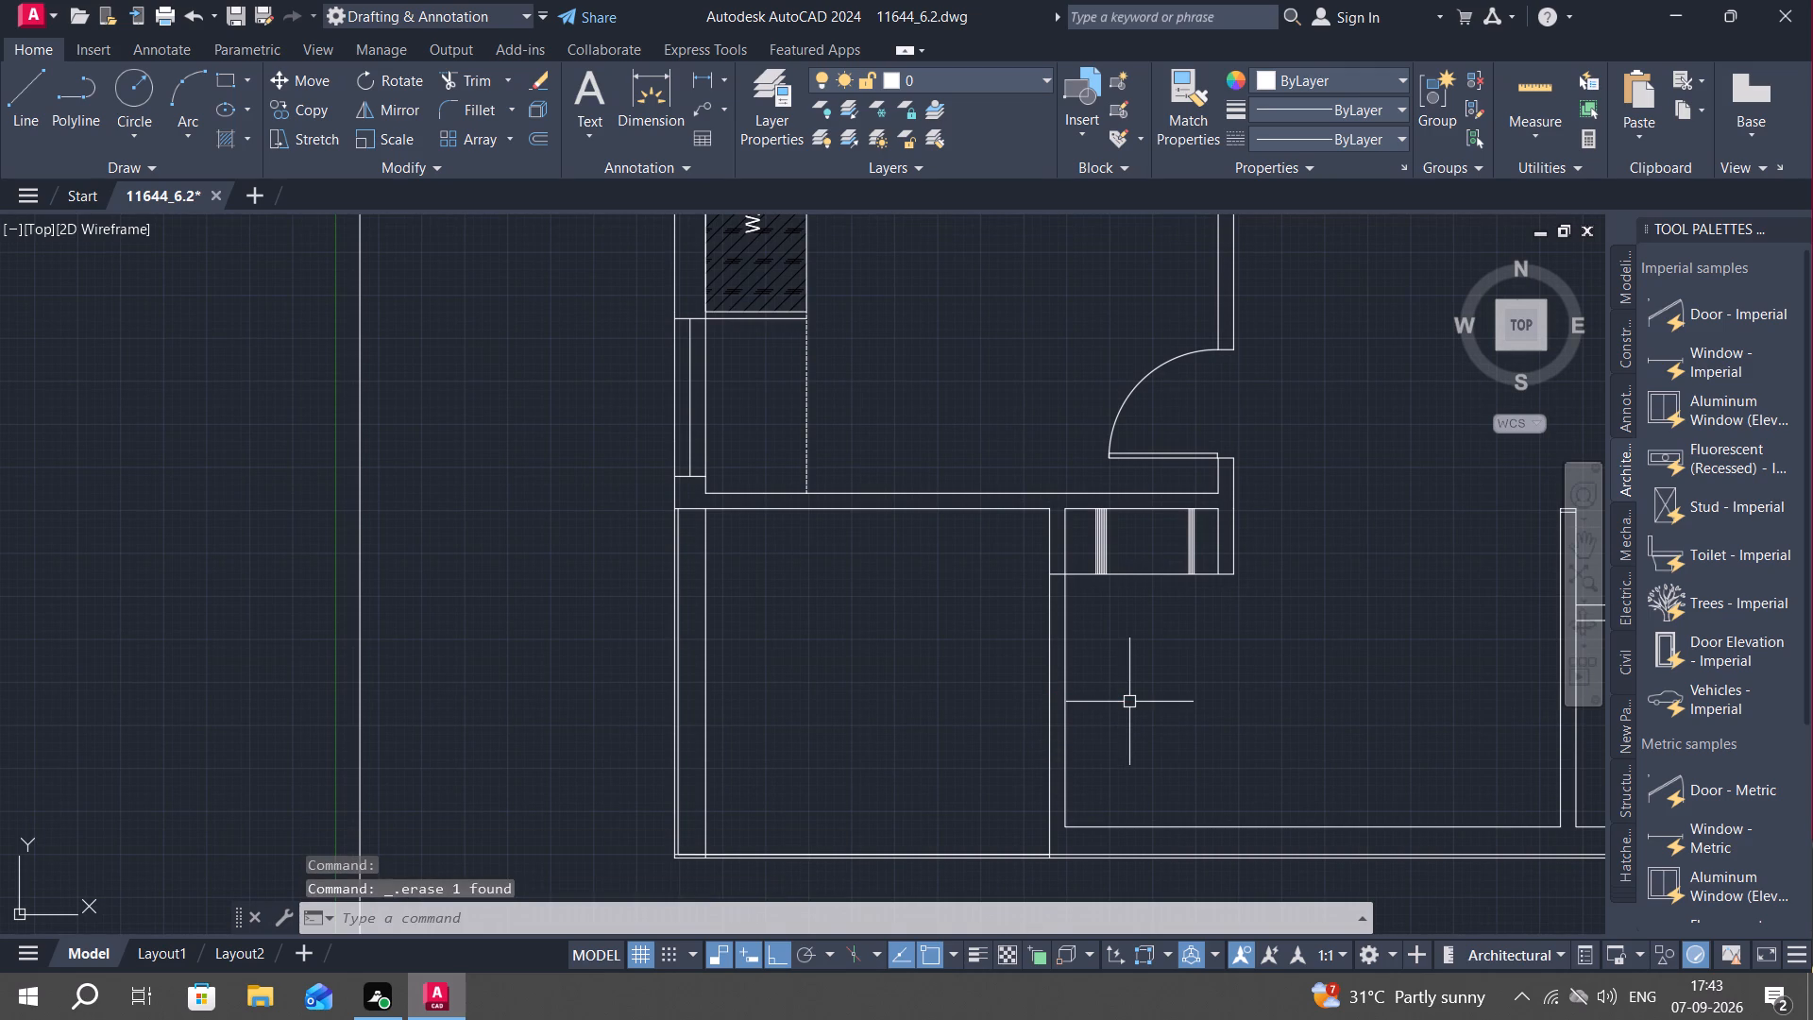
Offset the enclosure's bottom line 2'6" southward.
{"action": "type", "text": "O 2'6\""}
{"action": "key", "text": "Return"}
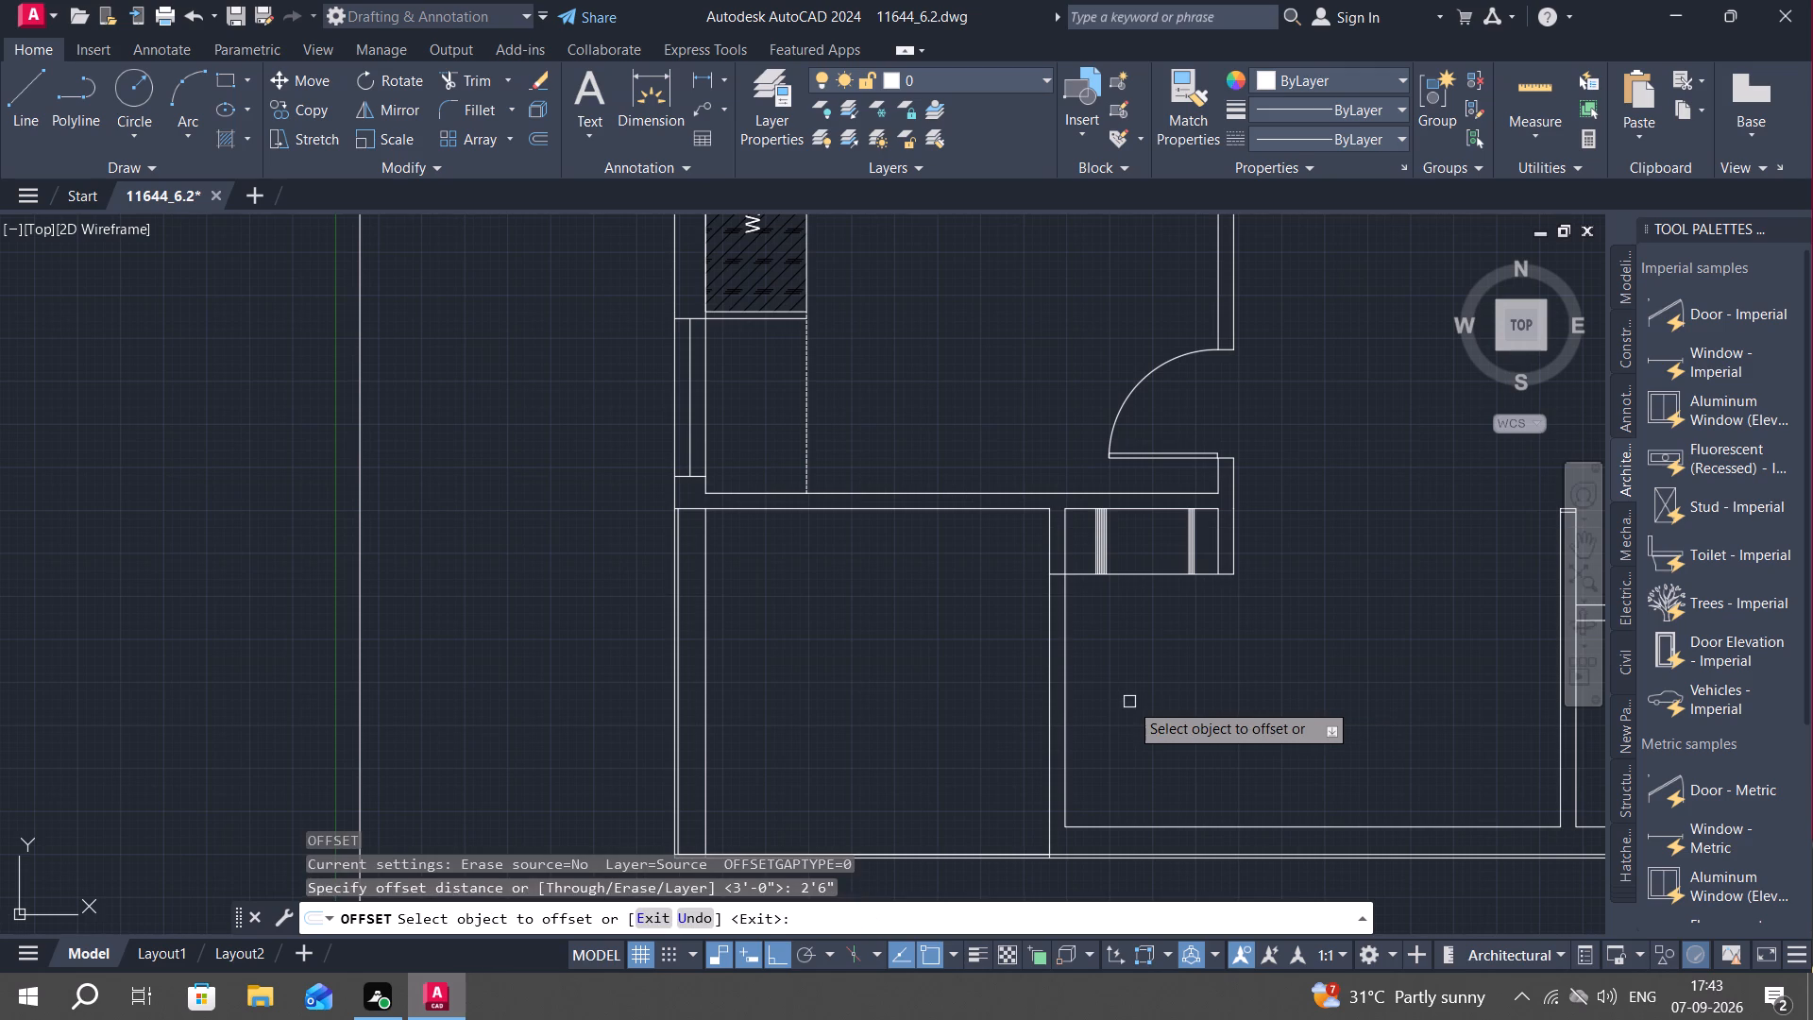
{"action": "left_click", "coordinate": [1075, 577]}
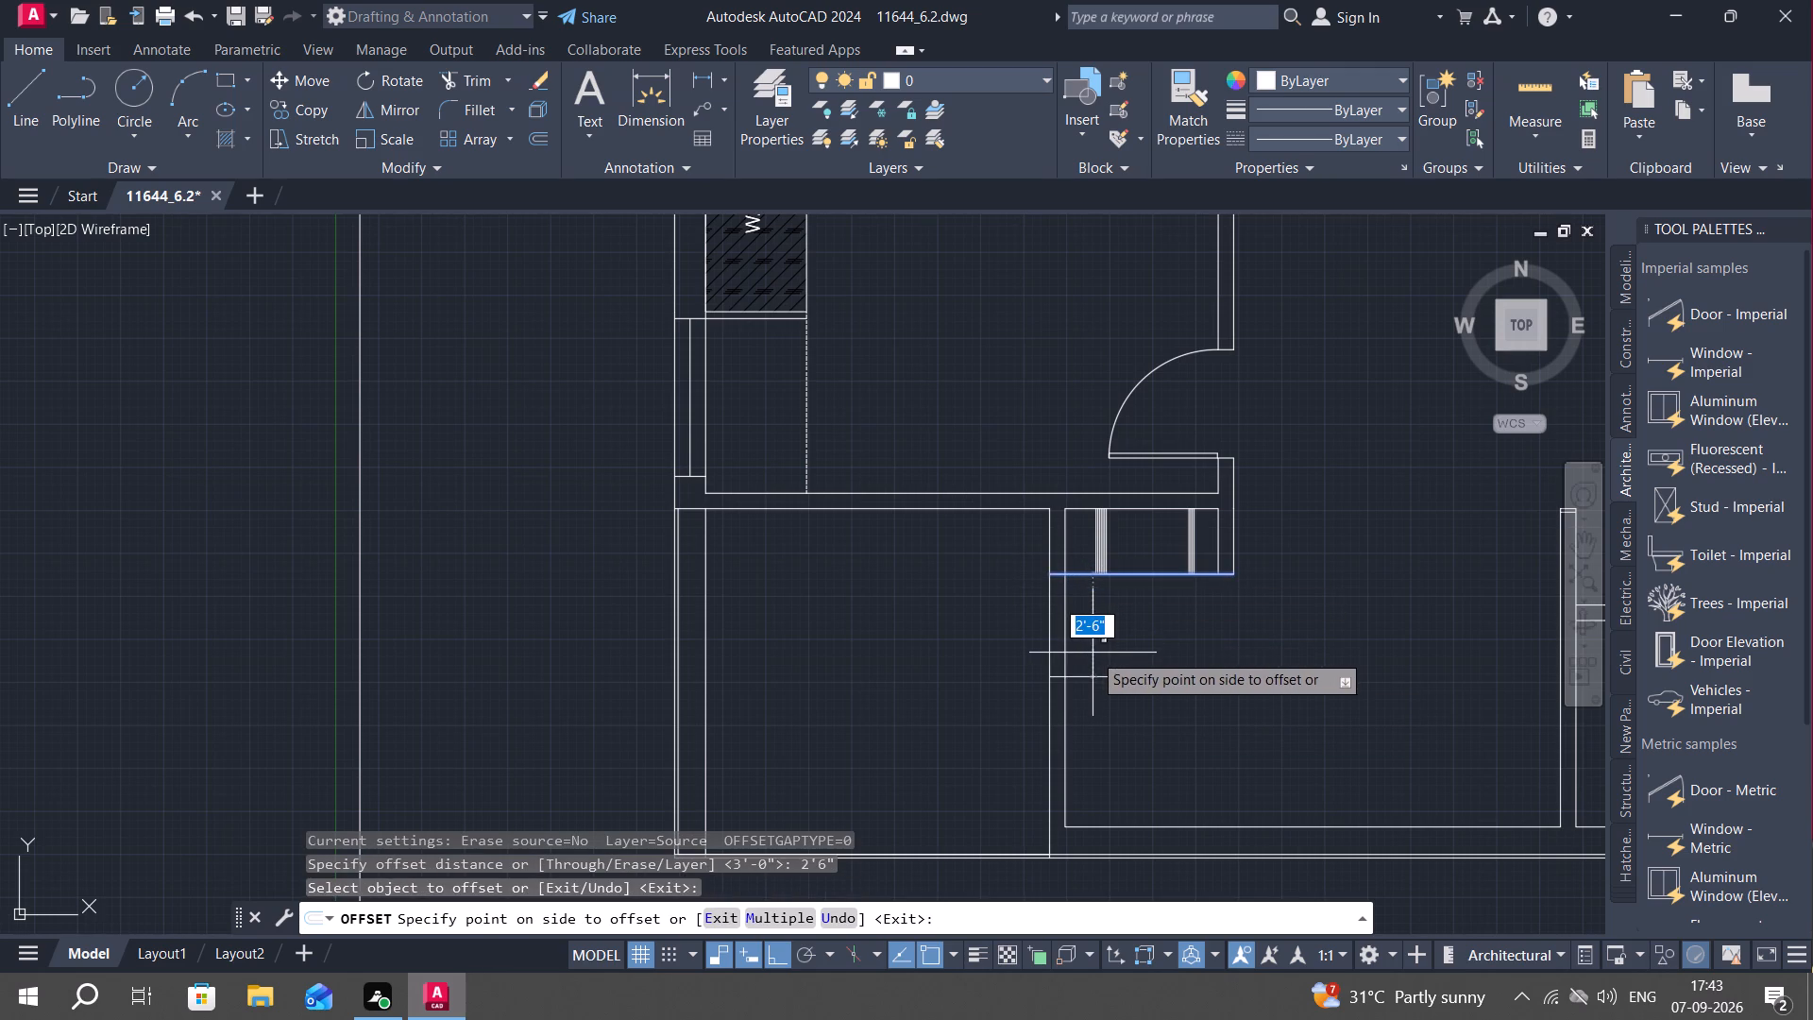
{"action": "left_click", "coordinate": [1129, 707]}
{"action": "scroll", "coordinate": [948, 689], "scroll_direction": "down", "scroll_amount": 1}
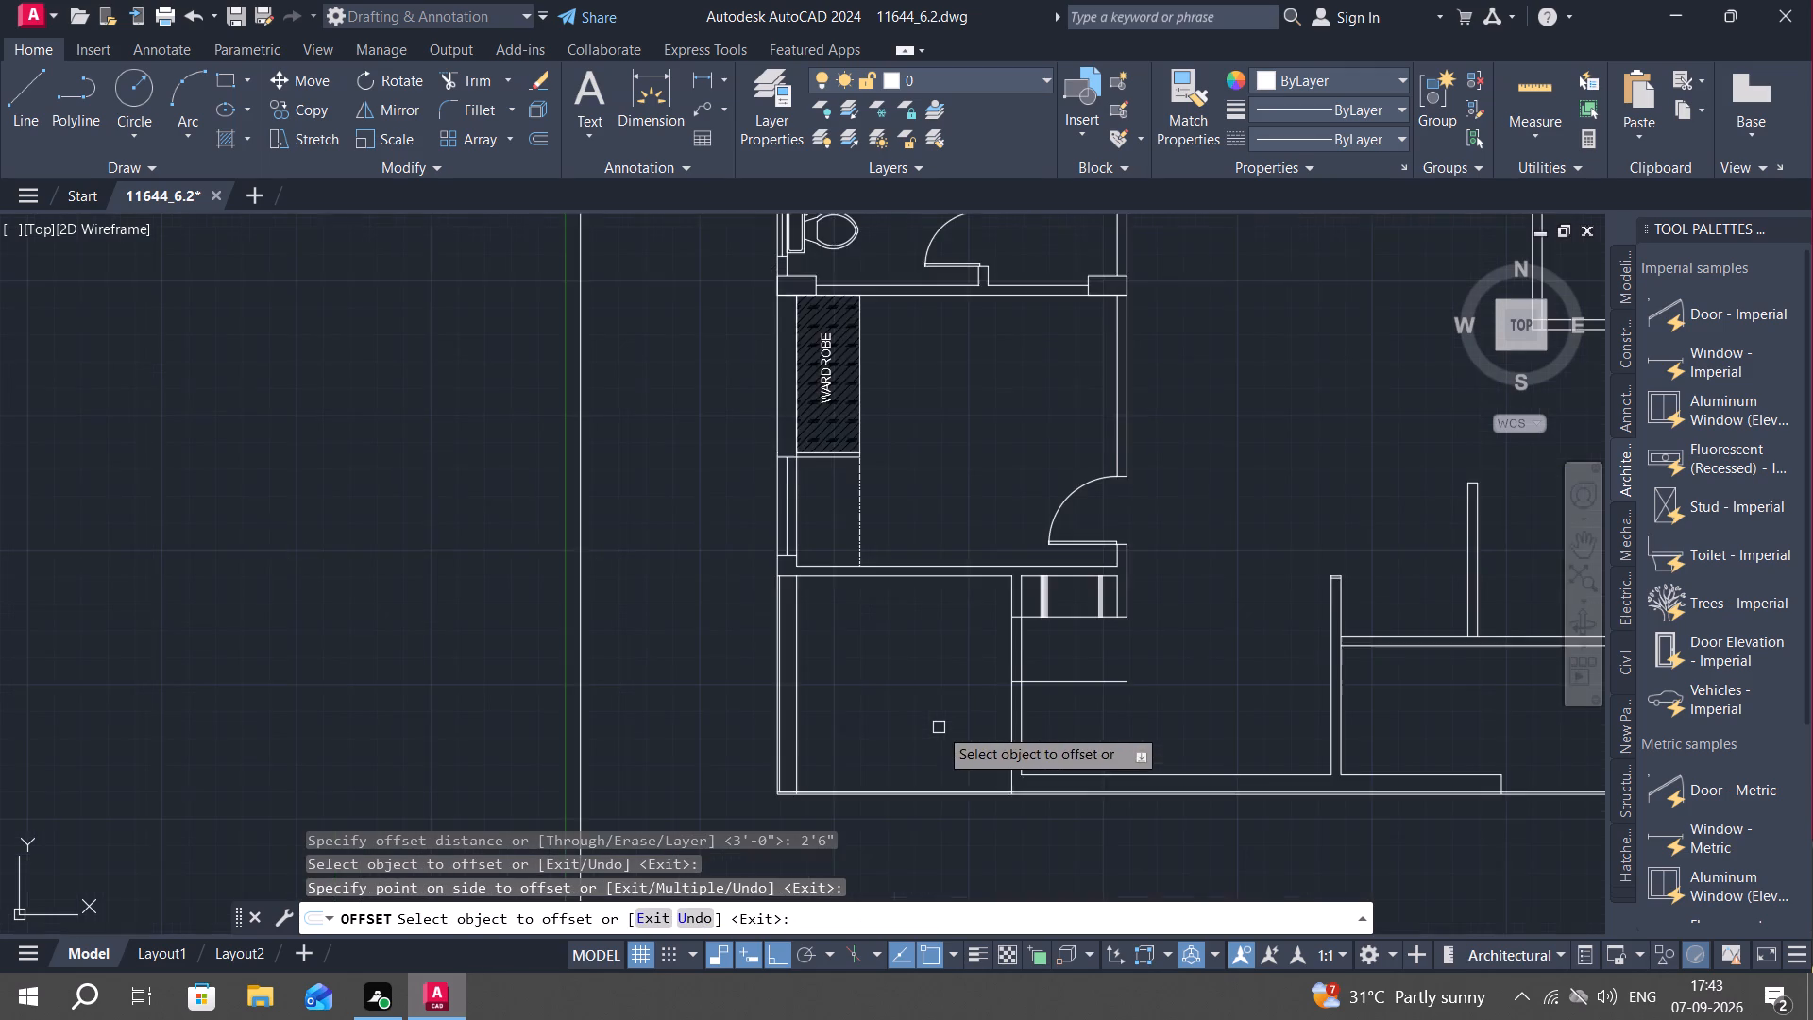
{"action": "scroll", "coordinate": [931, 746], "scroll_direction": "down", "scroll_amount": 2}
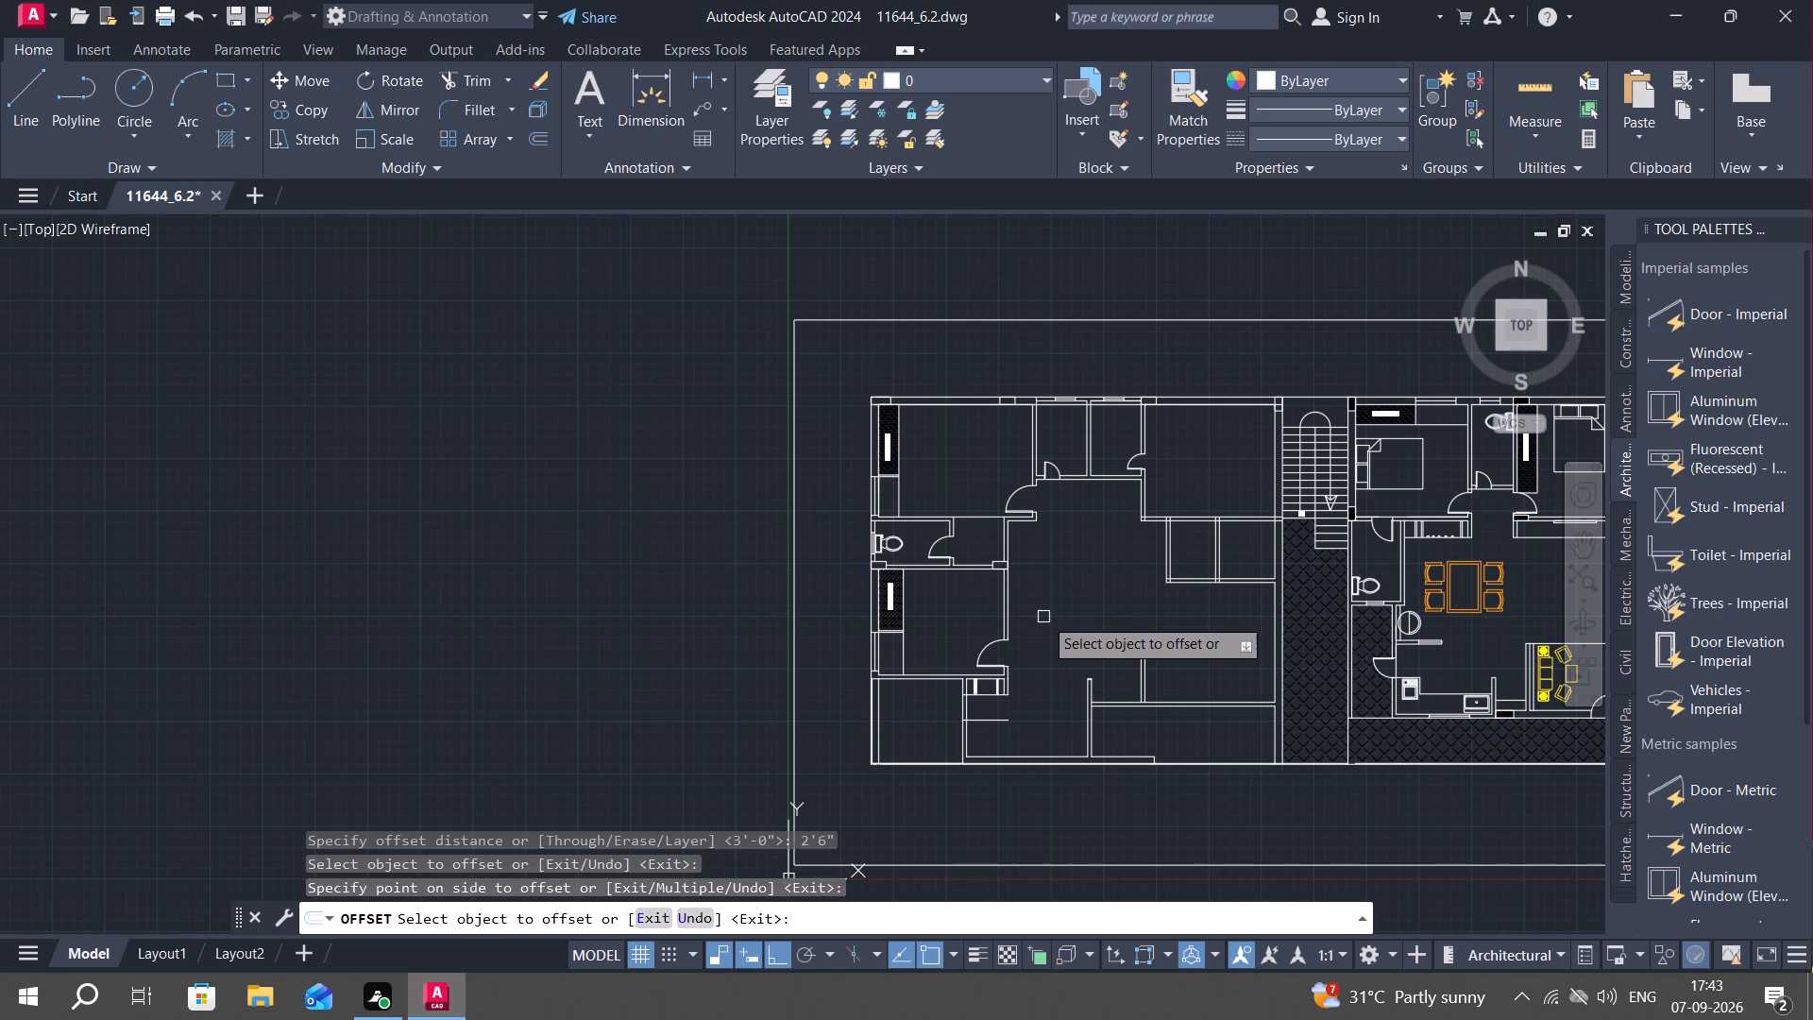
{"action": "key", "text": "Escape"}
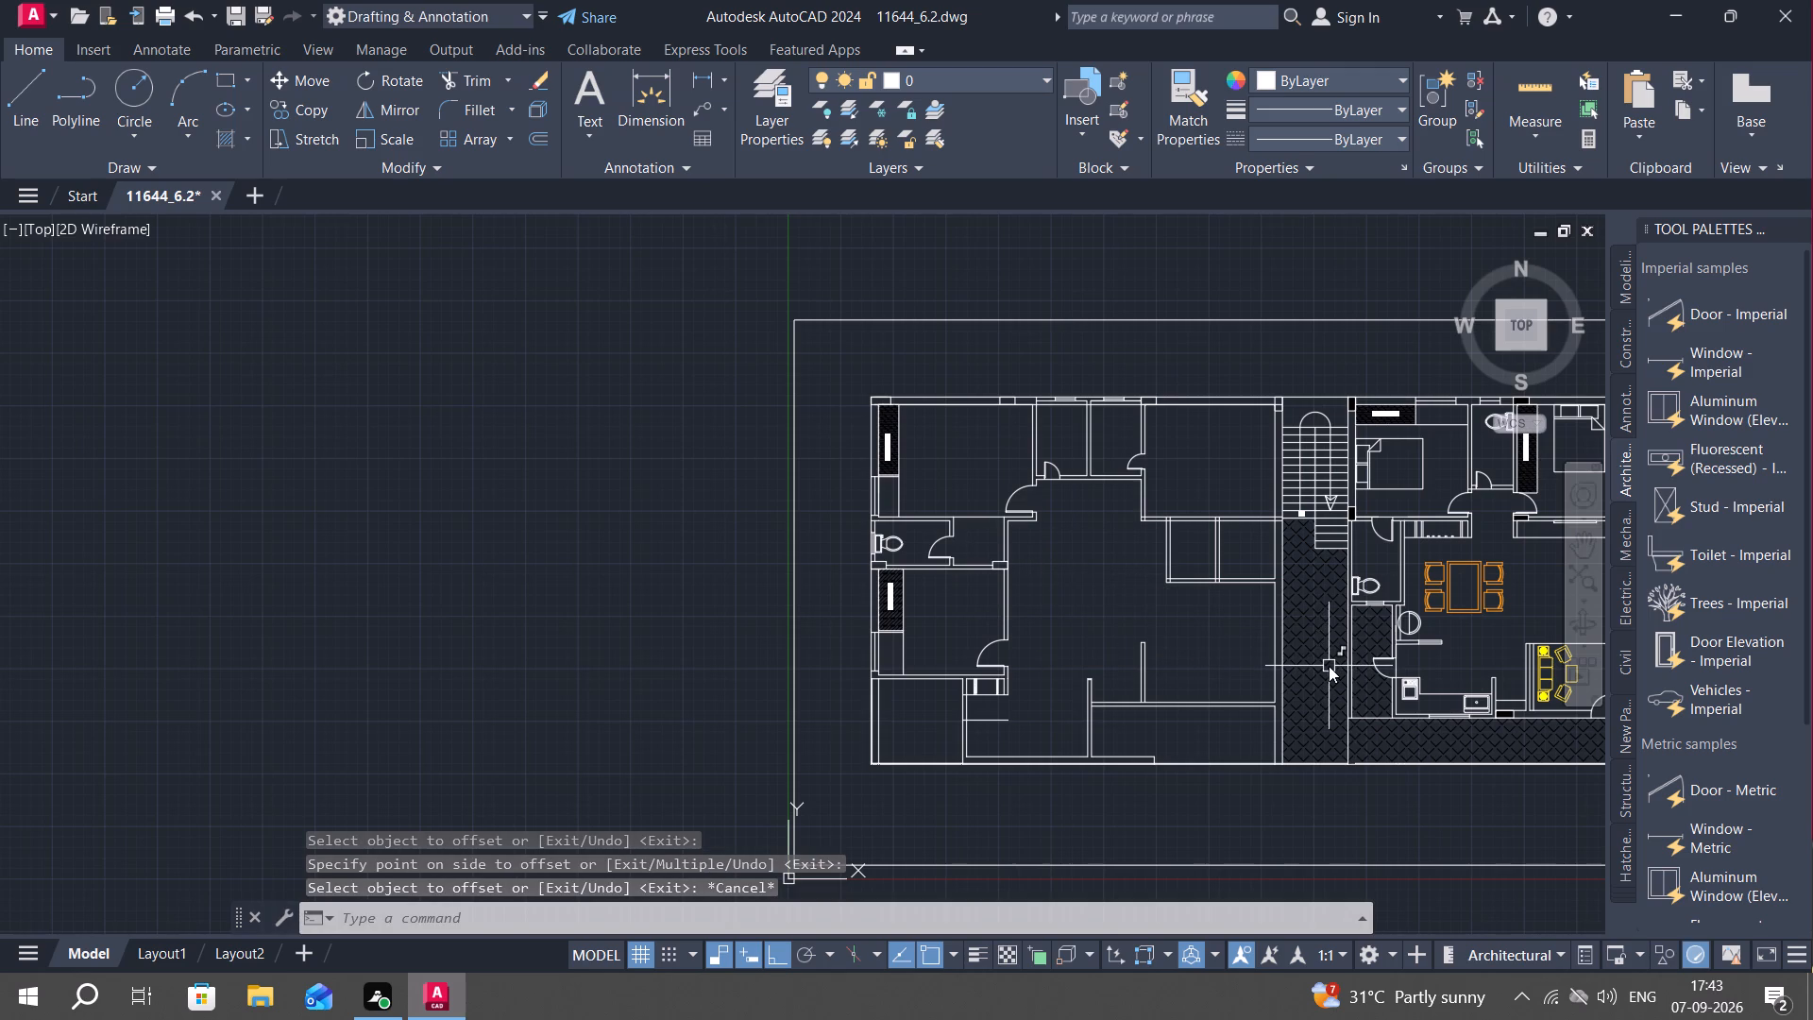
Copy the door beside the right unit's kitchen sink to the wall below the small enclosure, aligning its upper jamb with the enclosure's bottom line.
{"action": "key", "text": "c"}
{"action": "key", "text": "o"}
{"action": "key", "text": "space"}
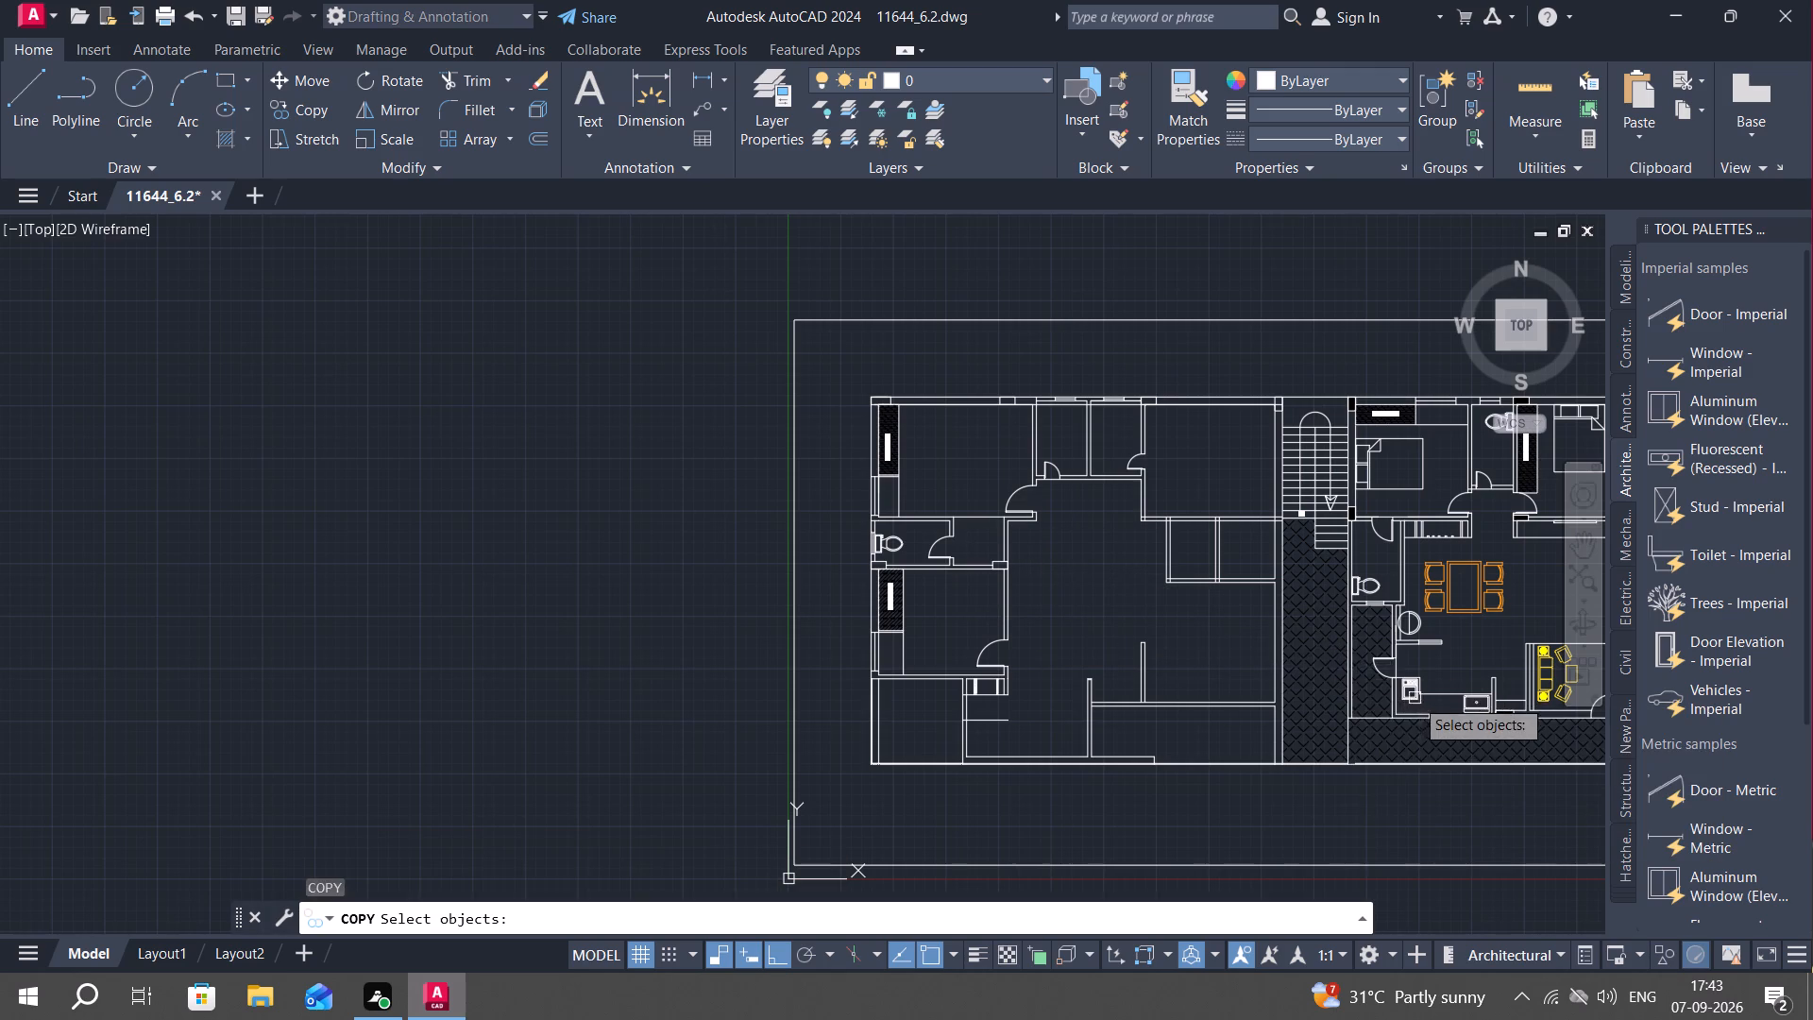
{"action": "scroll", "coordinate": [1406, 675], "scroll_direction": "up", "scroll_amount": 3}
{"action": "left_click", "coordinate": [1328, 614]}
{"action": "right_click", "coordinate": [1325, 613]}
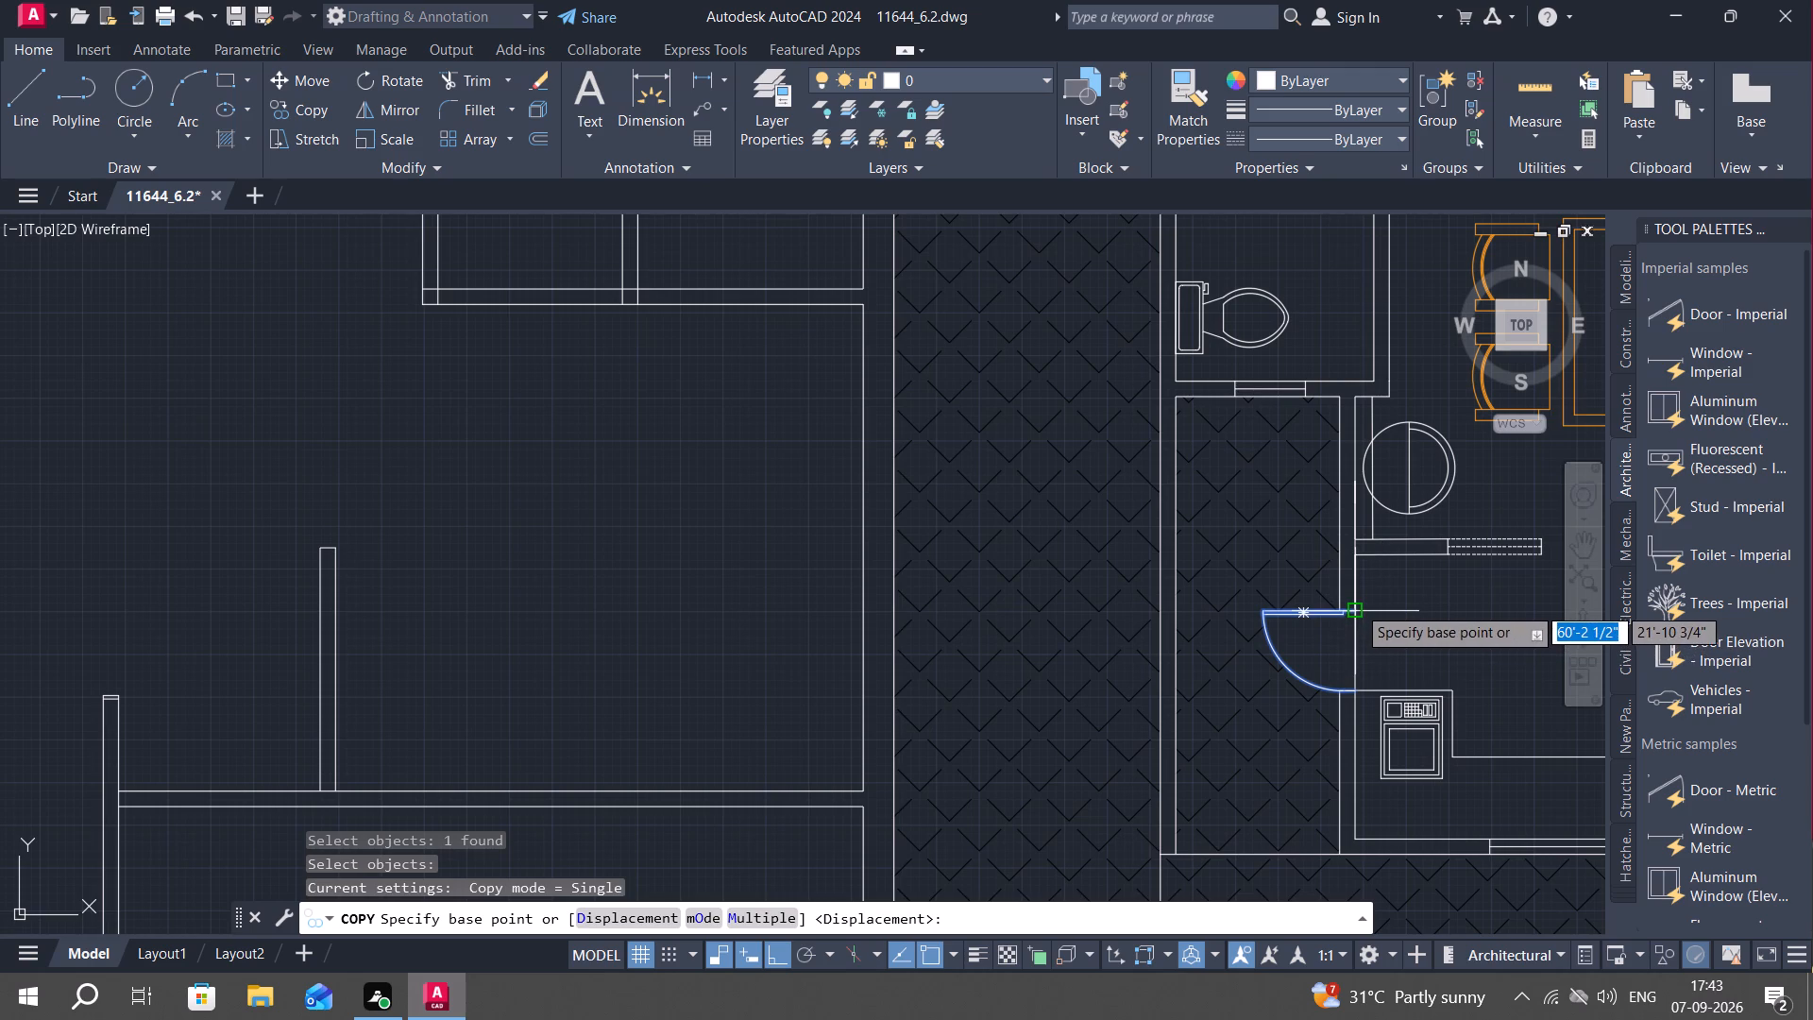
{"action": "left_click", "coordinate": [1357, 605]}
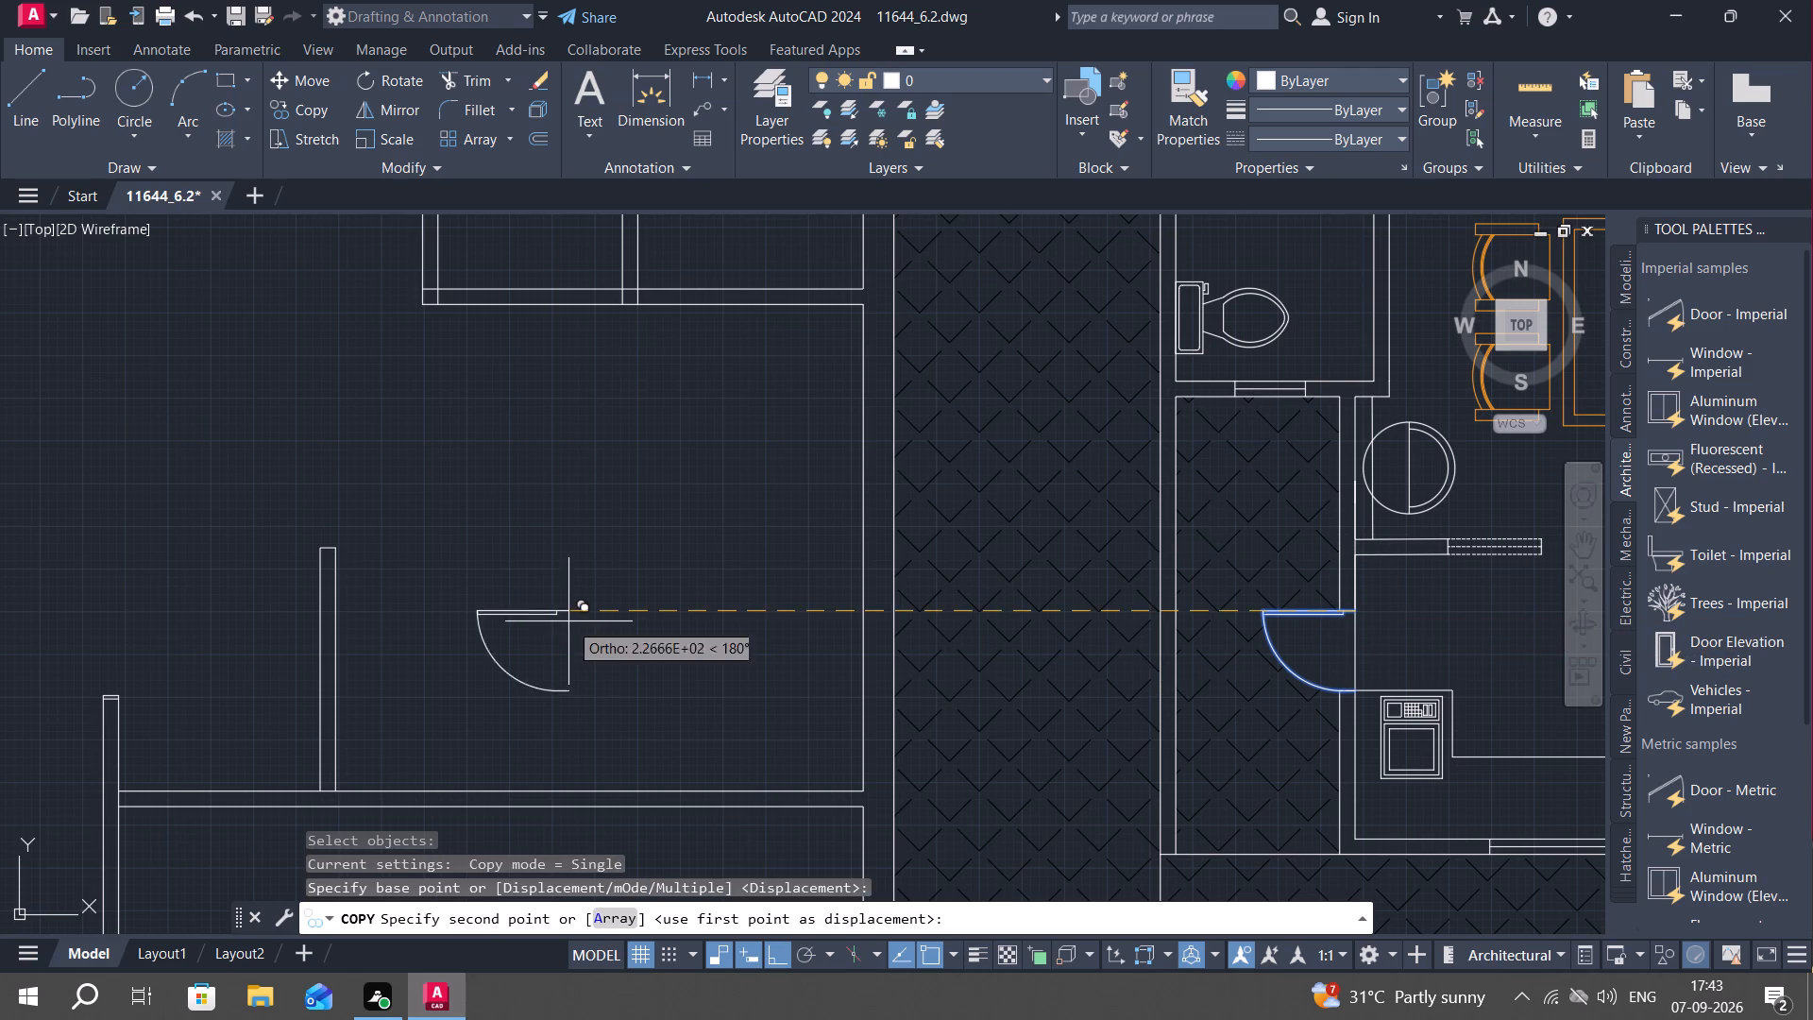
{"action": "middle_click_drag", "start_coordinate": [556, 620], "coordinate": [1812, 591]}
{"action": "key", "text": "F8"}
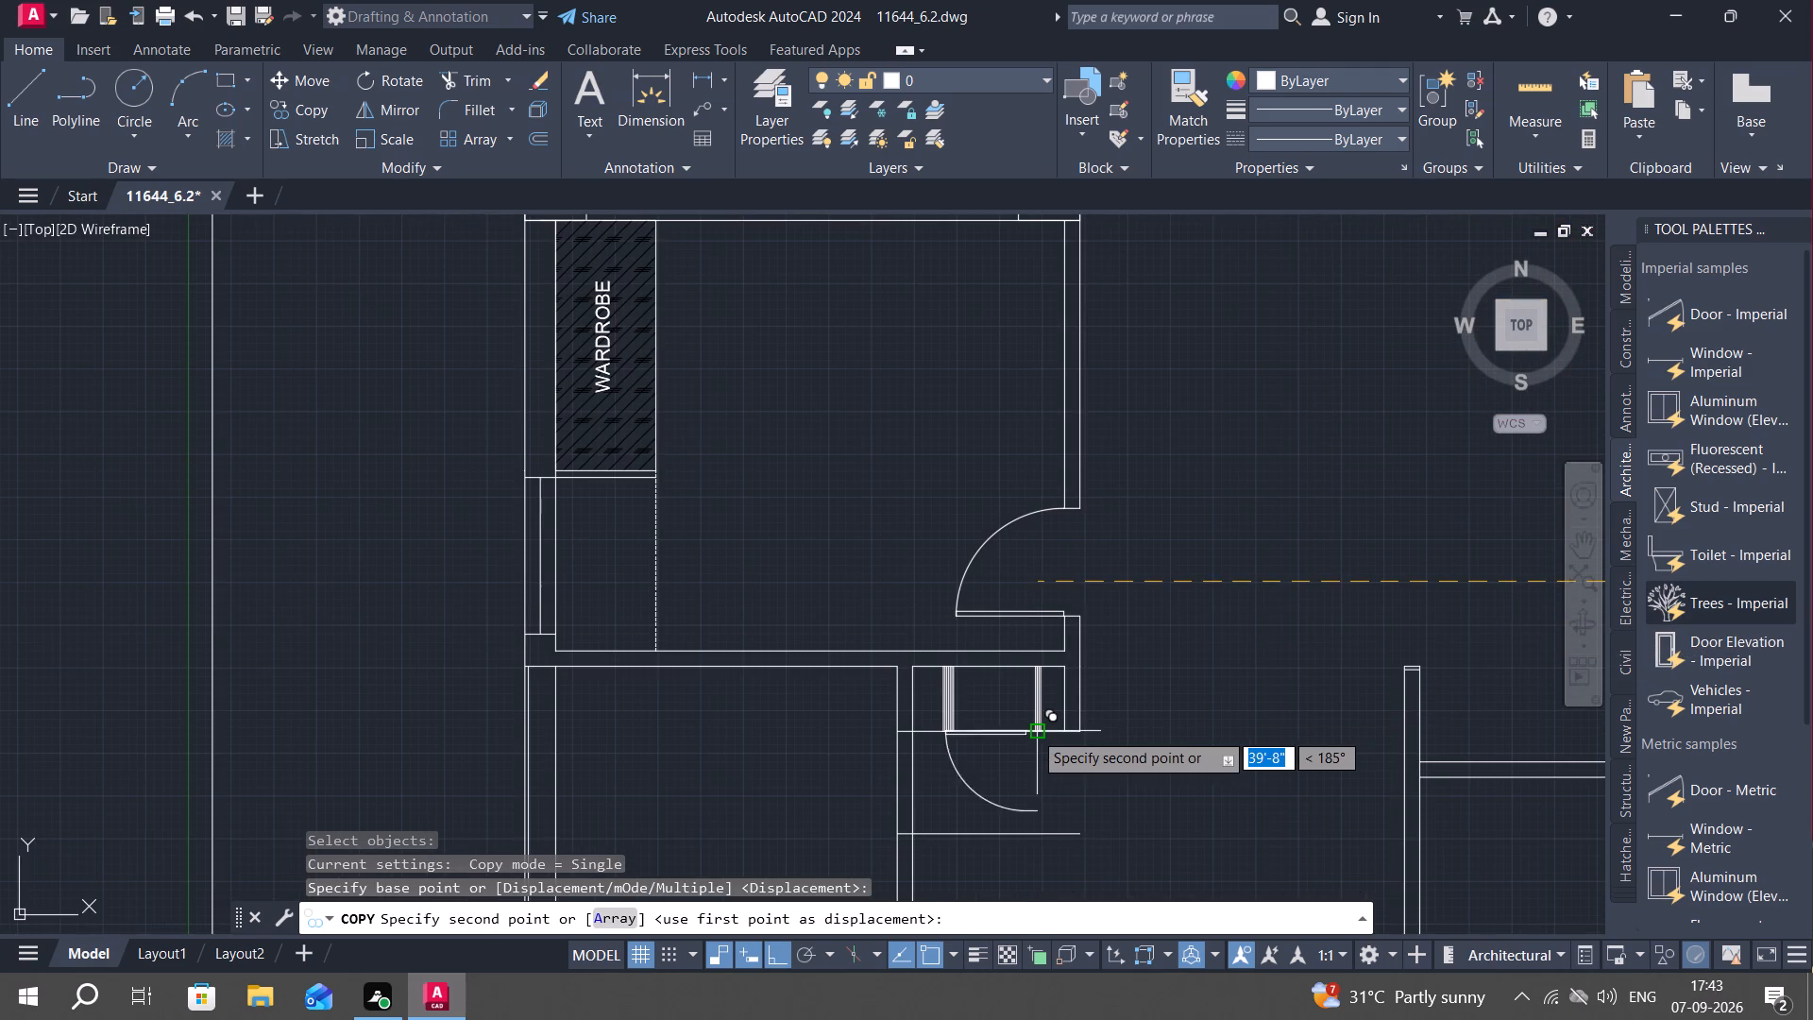
{"action": "scroll", "coordinate": [914, 739], "scroll_direction": "up", "scroll_amount": 3}
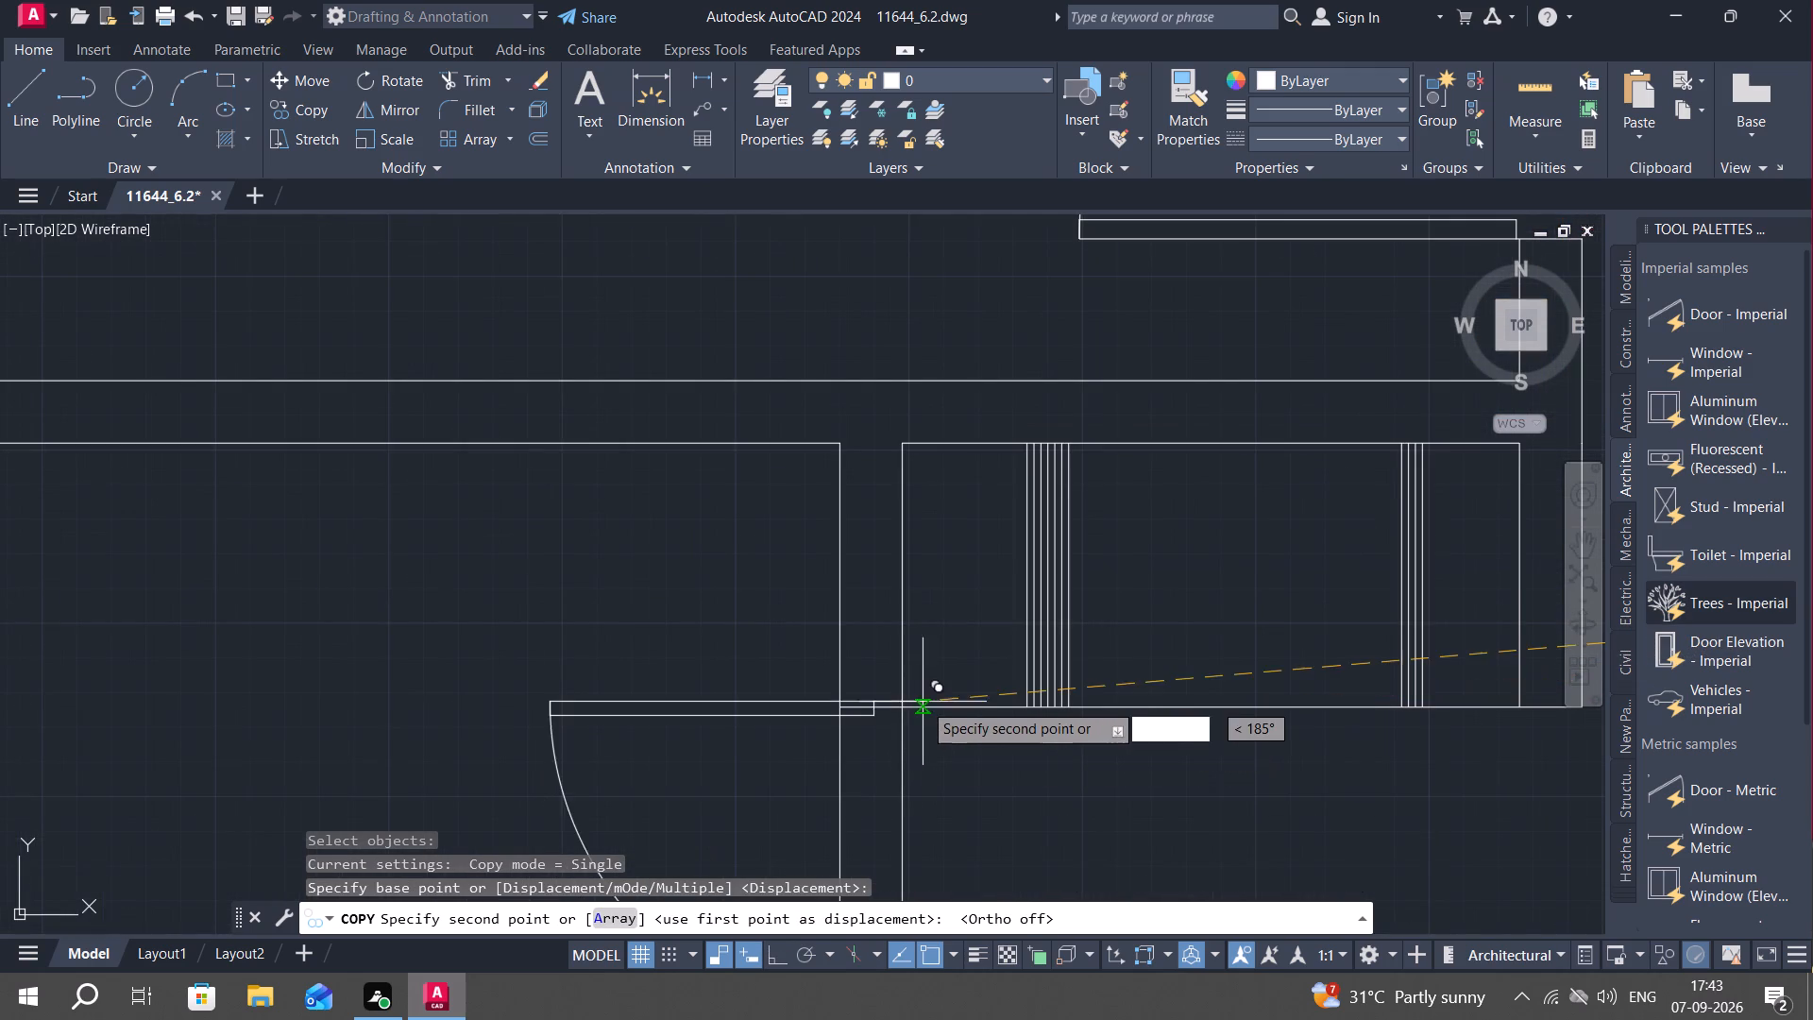
{"action": "left_click", "coordinate": [907, 707]}
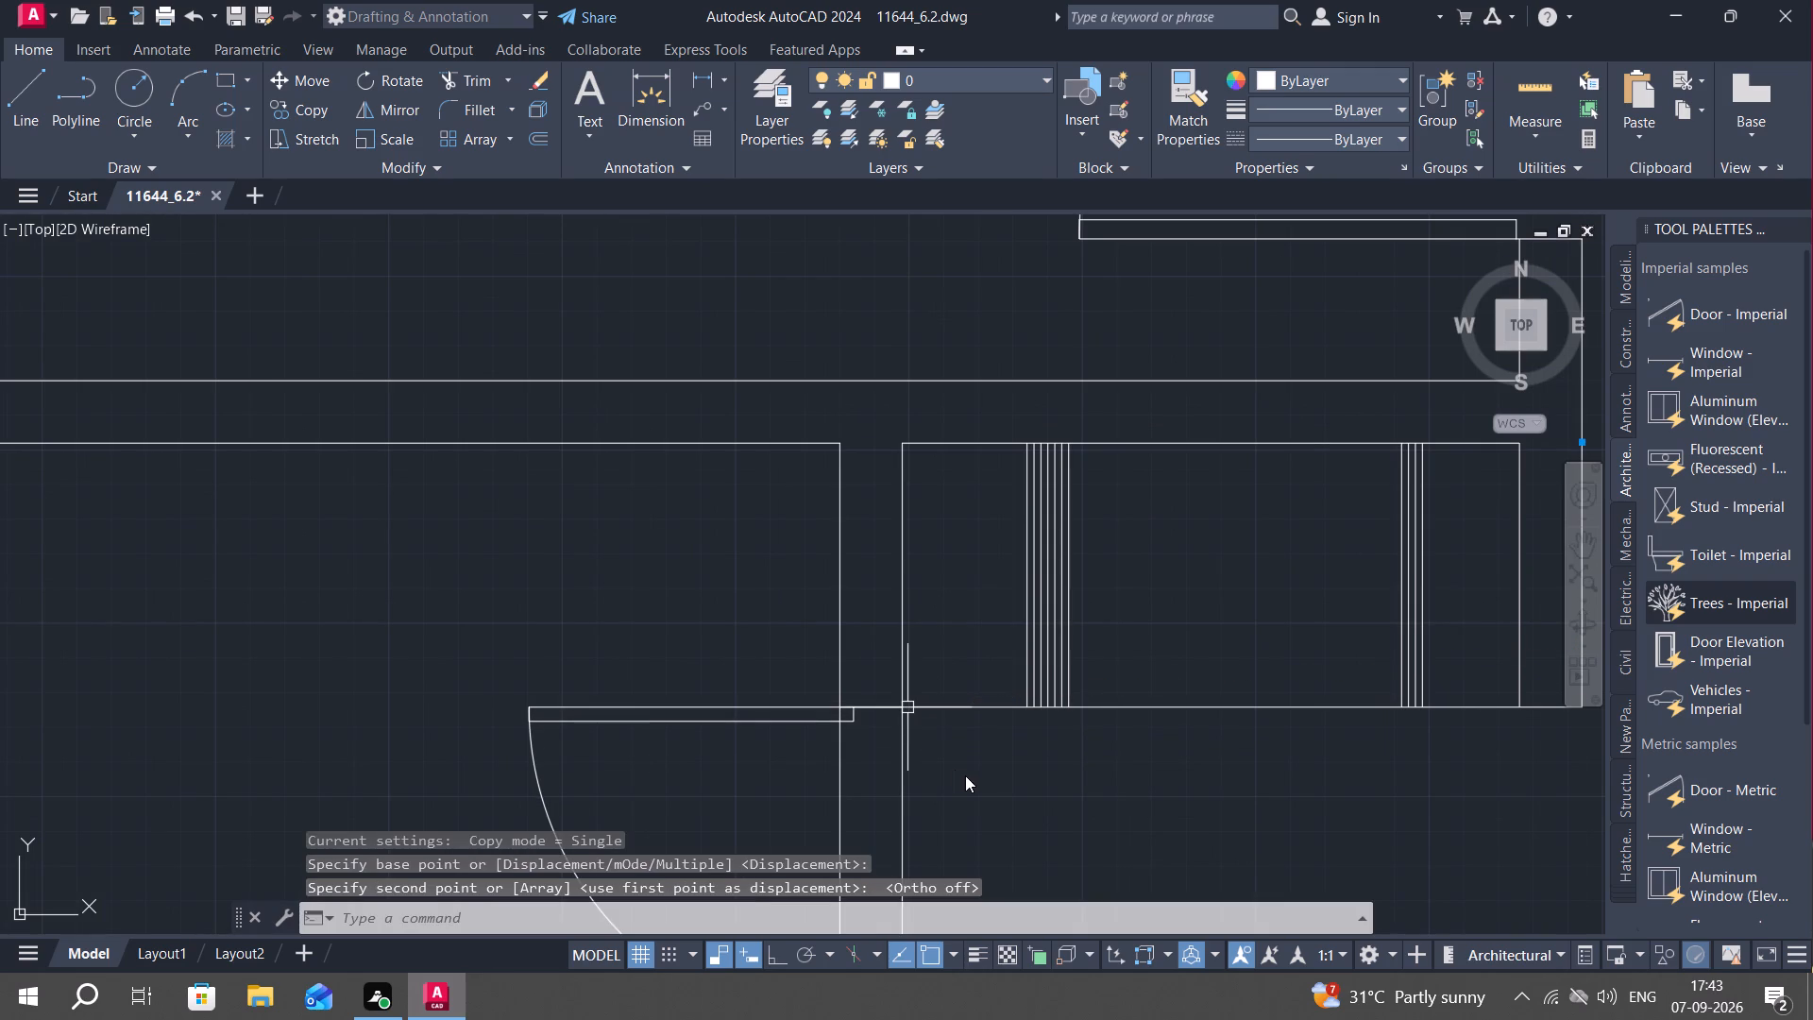
Trim the wall's west face line out of the copied door's opening.
{"action": "scroll", "coordinate": [965, 775], "scroll_direction": "down", "scroll_amount": 2}
{"action": "middle_click_drag", "start_coordinate": [1009, 807], "coordinate": [1049, 681]}
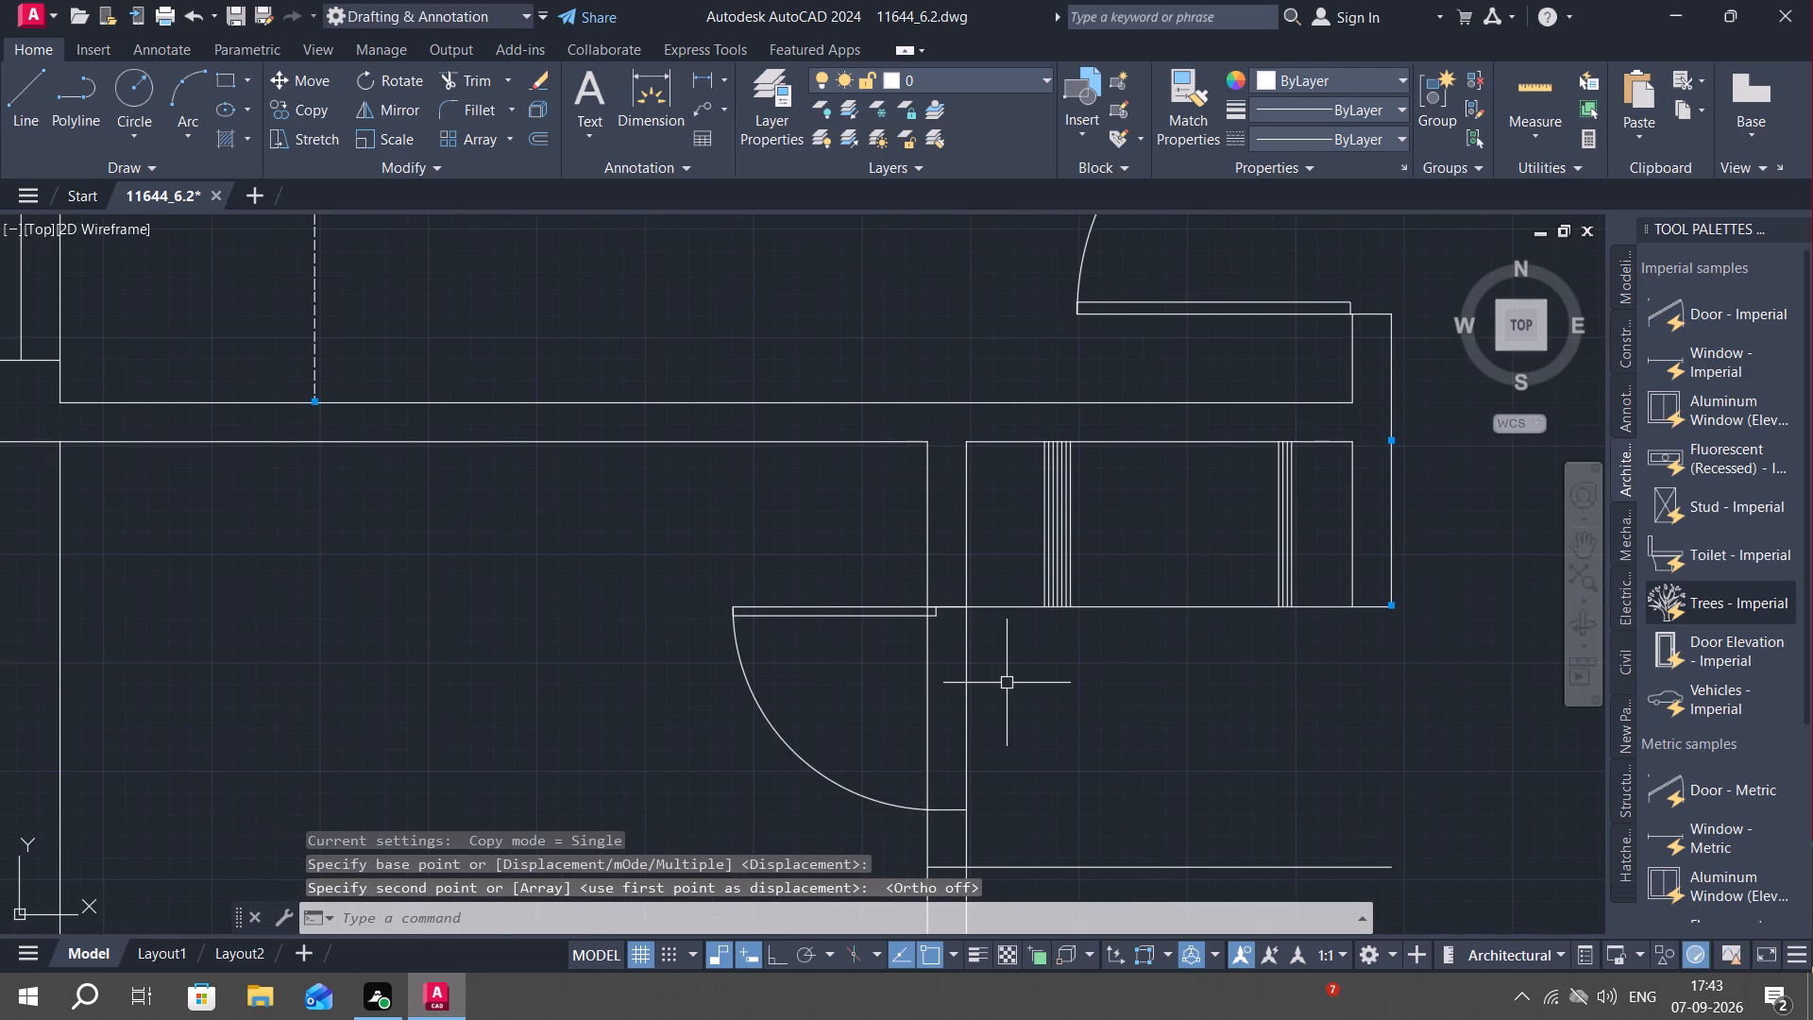
{"action": "type", "text": "TR"}
{"action": "key", "text": "space"}
{"action": "scroll", "coordinate": [924, 607], "scroll_direction": "up", "scroll_amount": 3}
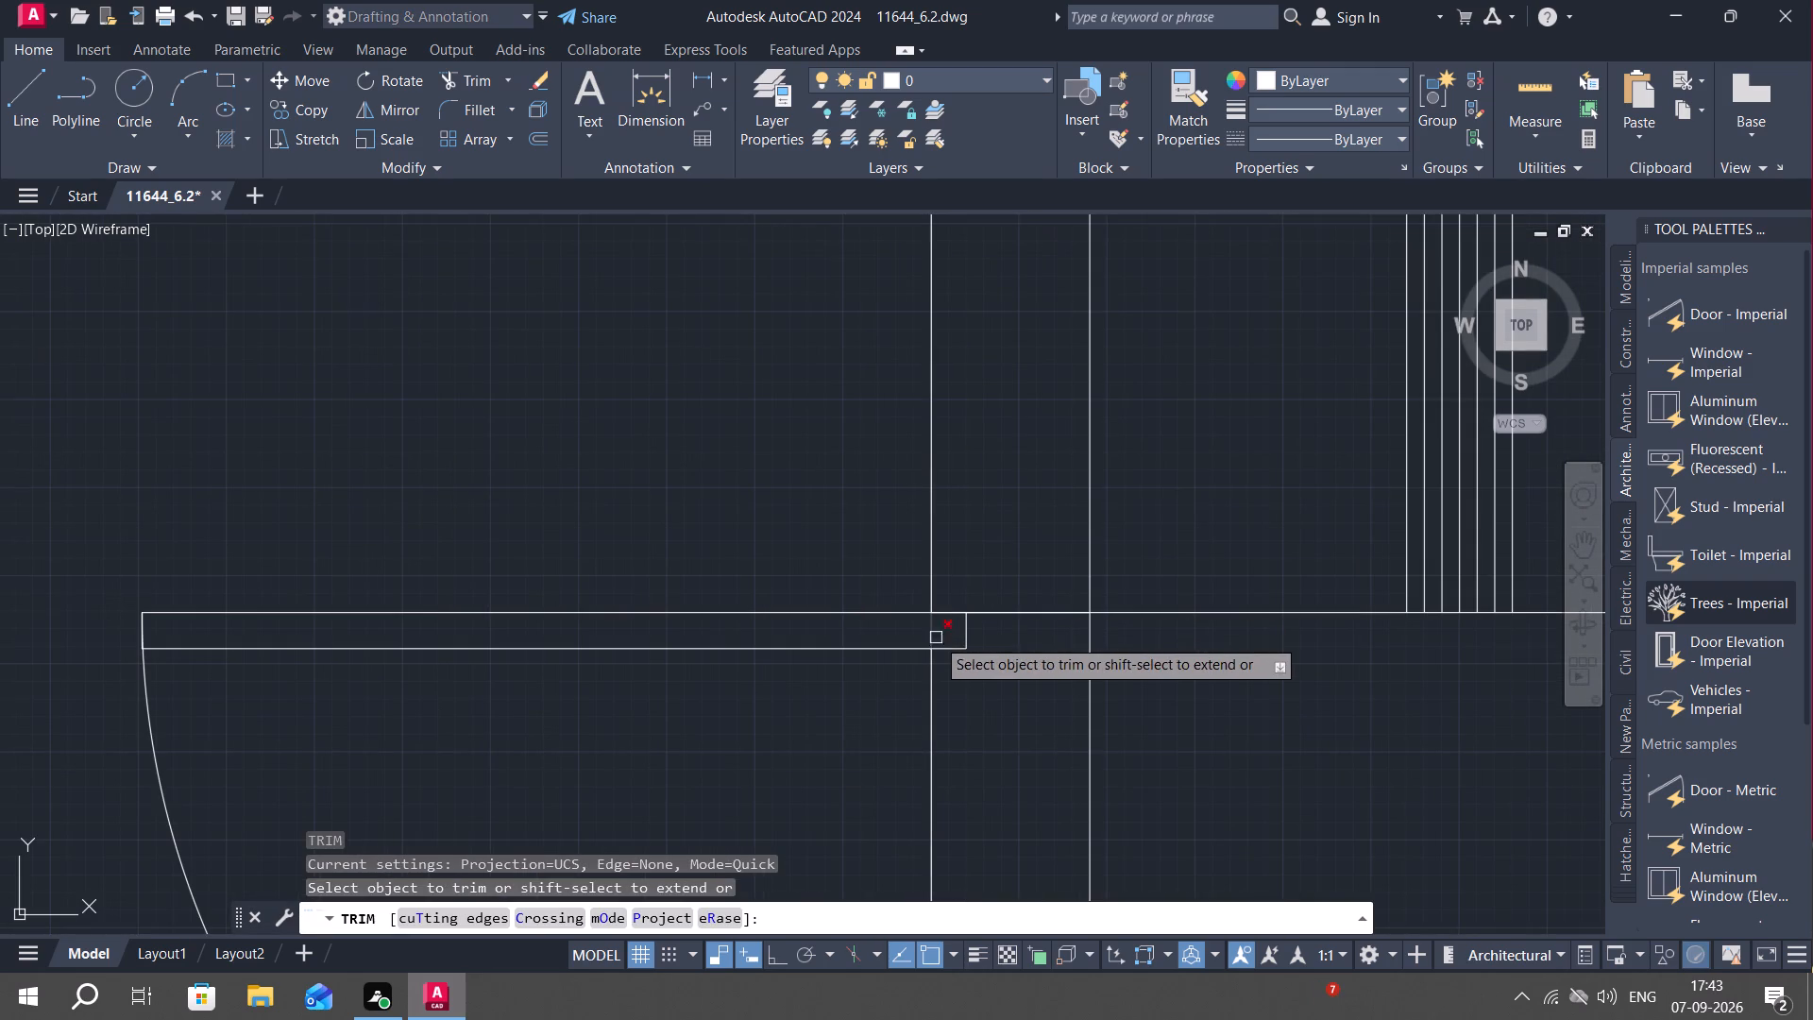
{"action": "left_click", "coordinate": [930, 628]}
{"action": "scroll", "coordinate": [925, 702], "scroll_direction": "down", "scroll_amount": 3}
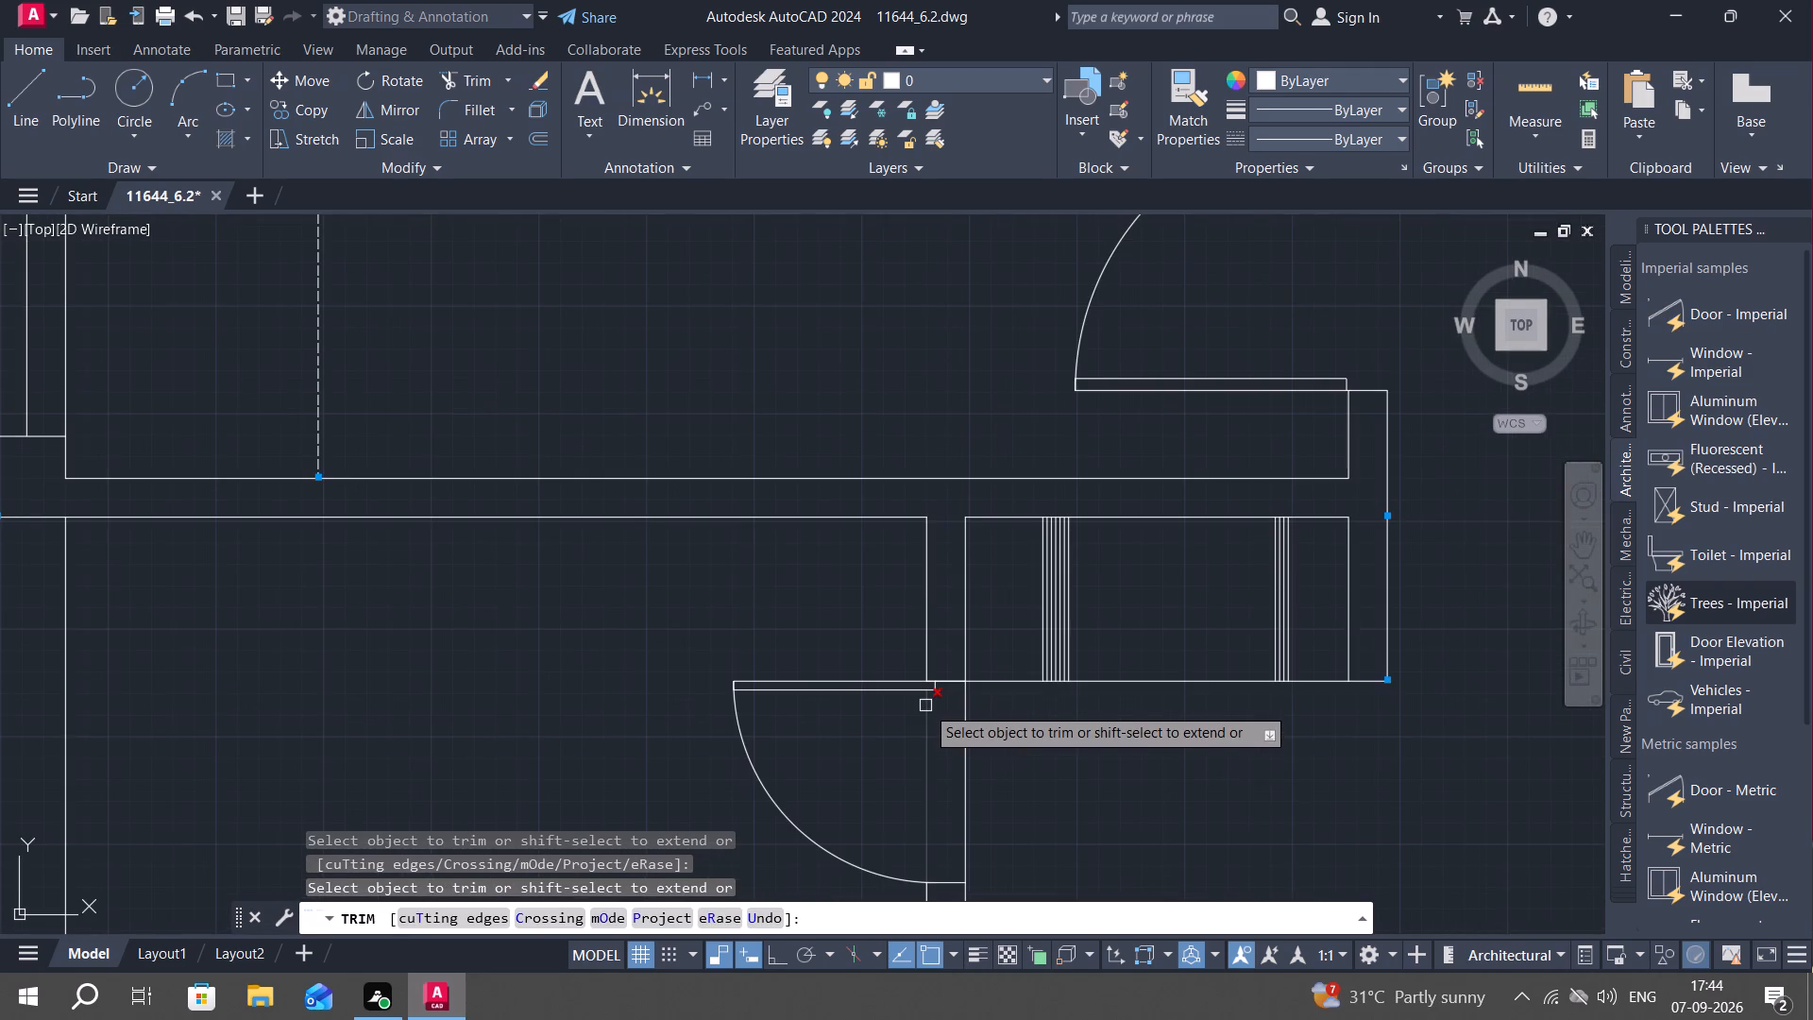
{"action": "left_click", "coordinate": [925, 707]}
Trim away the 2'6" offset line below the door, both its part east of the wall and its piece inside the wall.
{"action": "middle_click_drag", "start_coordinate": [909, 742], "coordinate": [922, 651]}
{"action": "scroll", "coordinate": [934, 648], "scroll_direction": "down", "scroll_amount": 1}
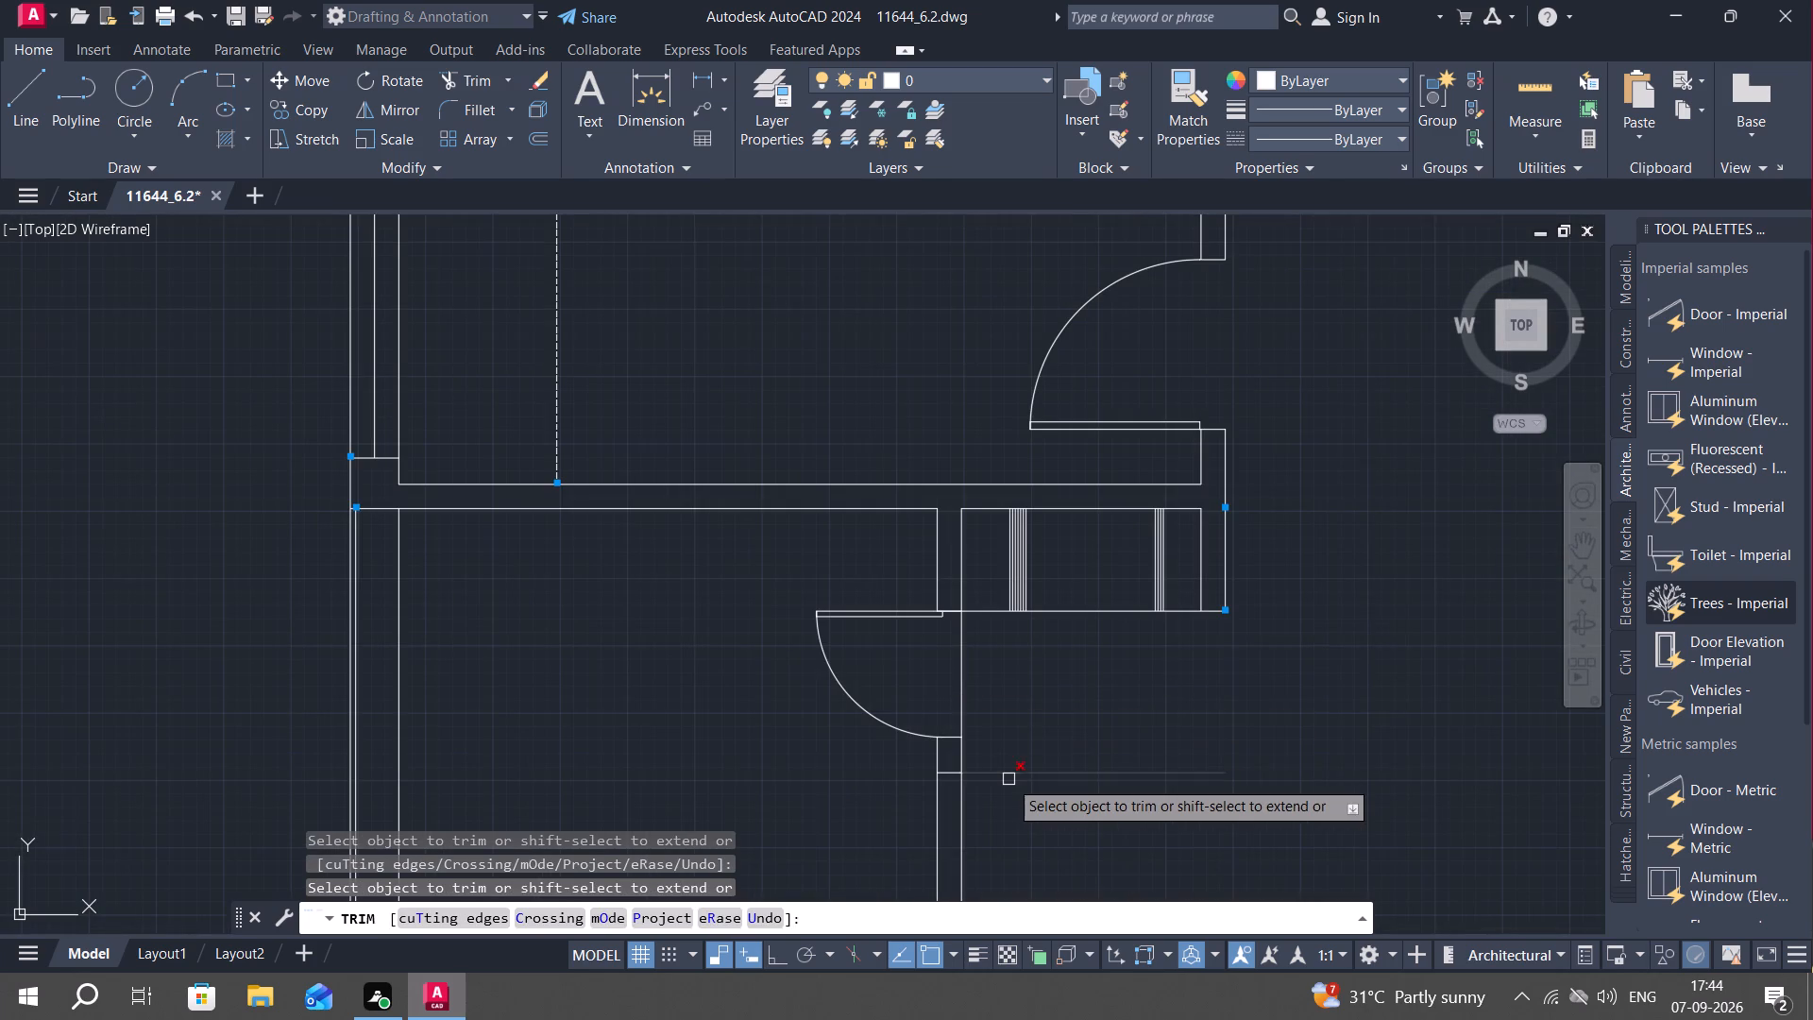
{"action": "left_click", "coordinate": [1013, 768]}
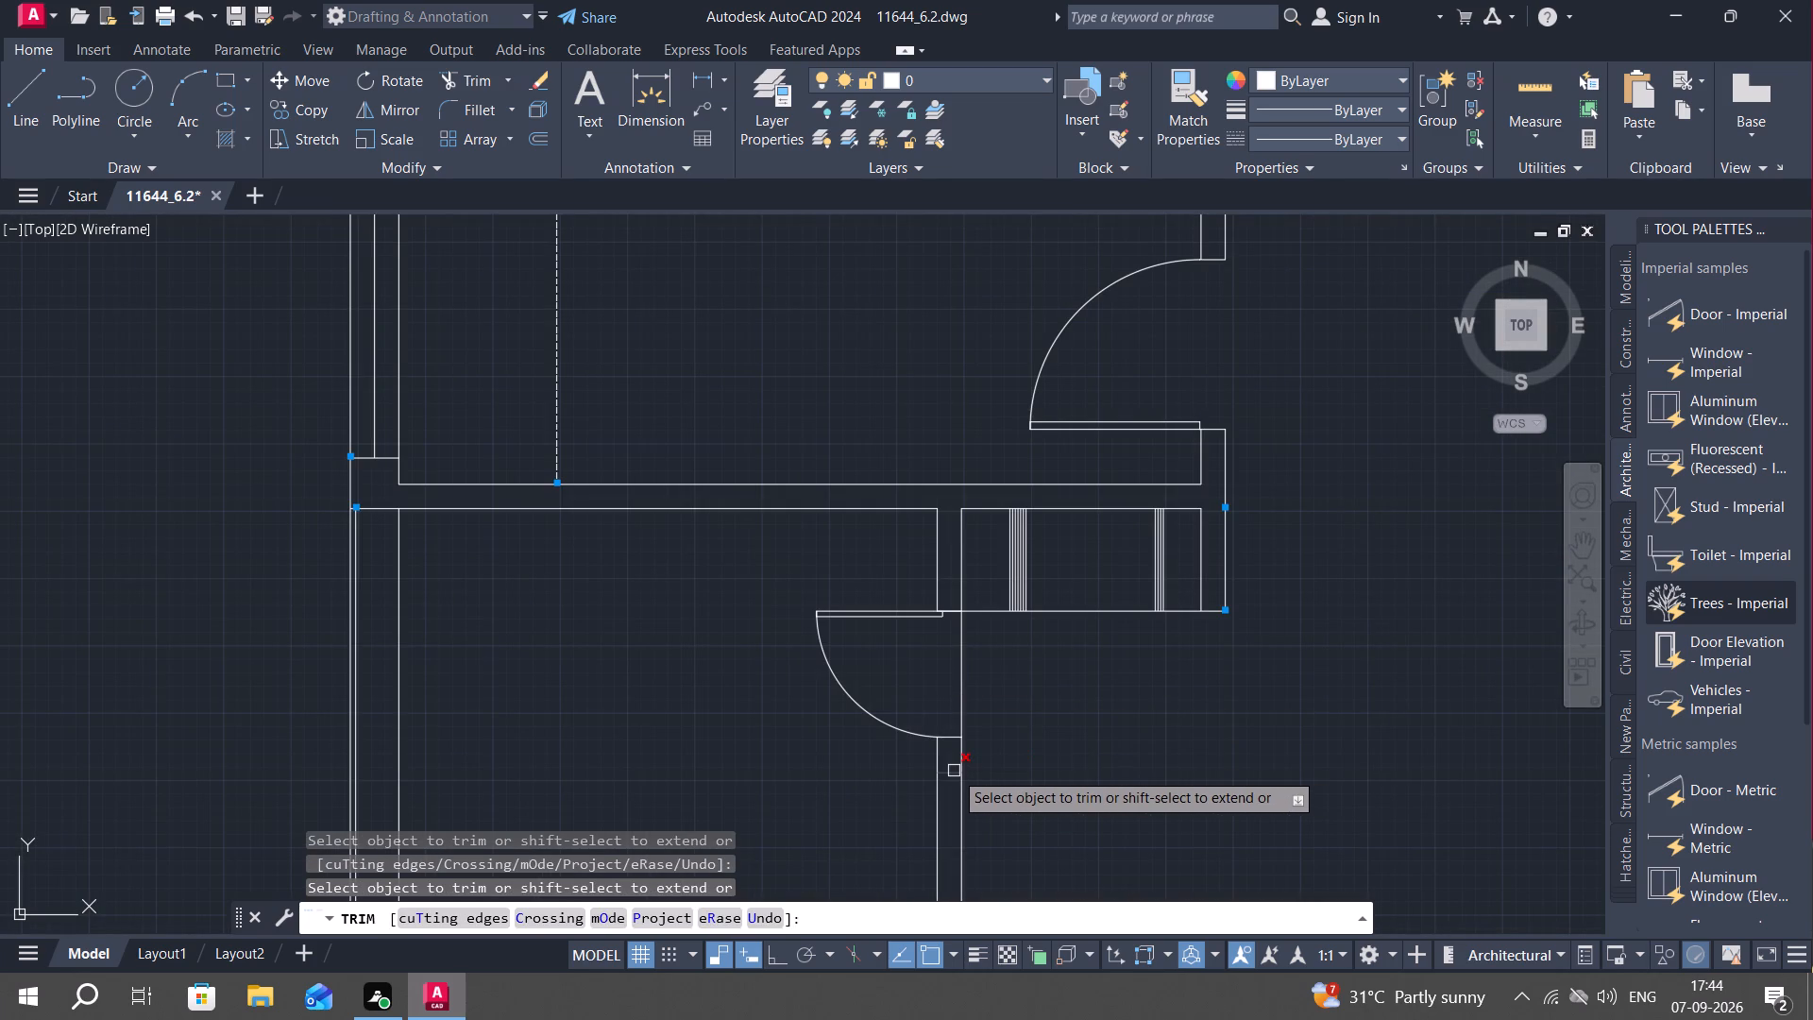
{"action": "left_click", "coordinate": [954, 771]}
Offset the inner south wall line 2' northward and the east face of the wall below the copied door 2' eastward.
{"action": "key", "text": "Escape"}
{"action": "middle_click_drag", "start_coordinate": [1044, 726], "coordinate": [968, 639]}
{"action": "scroll", "coordinate": [991, 655], "scroll_direction": "down", "scroll_amount": 2}
{"action": "middle_click_drag", "start_coordinate": [994, 699], "coordinate": [982, 684]}
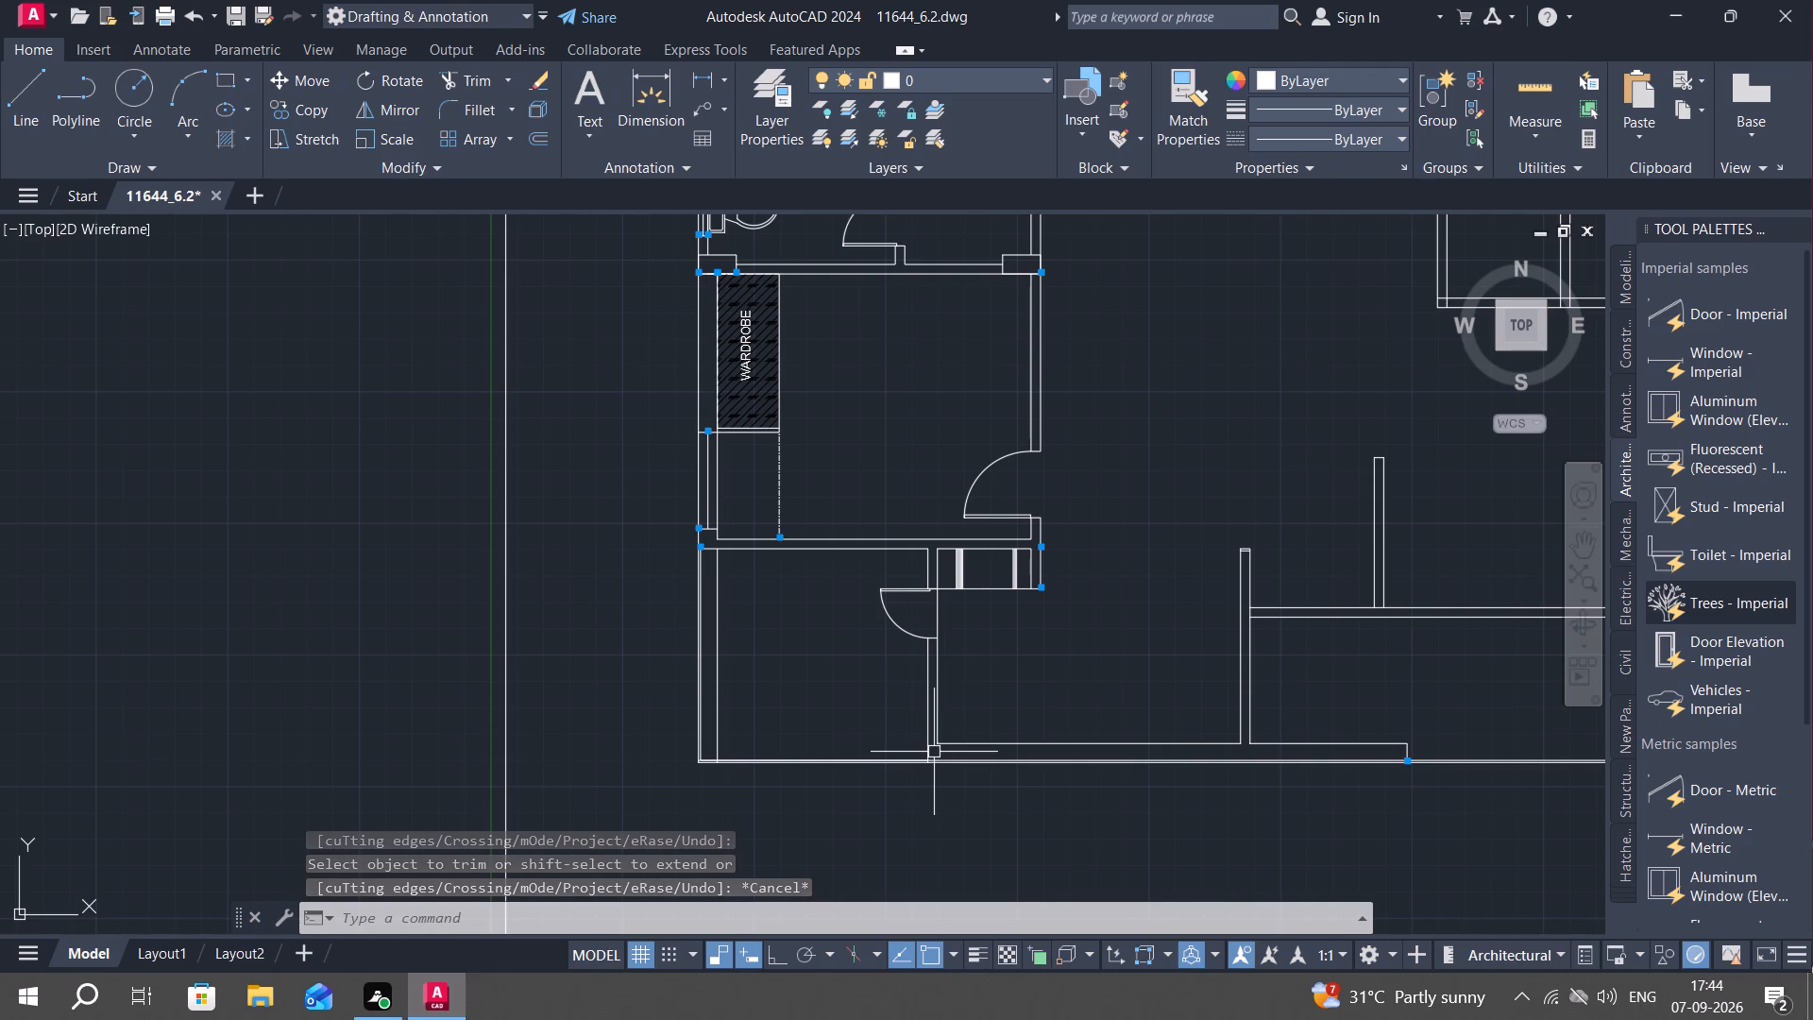
{"action": "type", "text": "O"}
{"action": "key", "text": "space"}
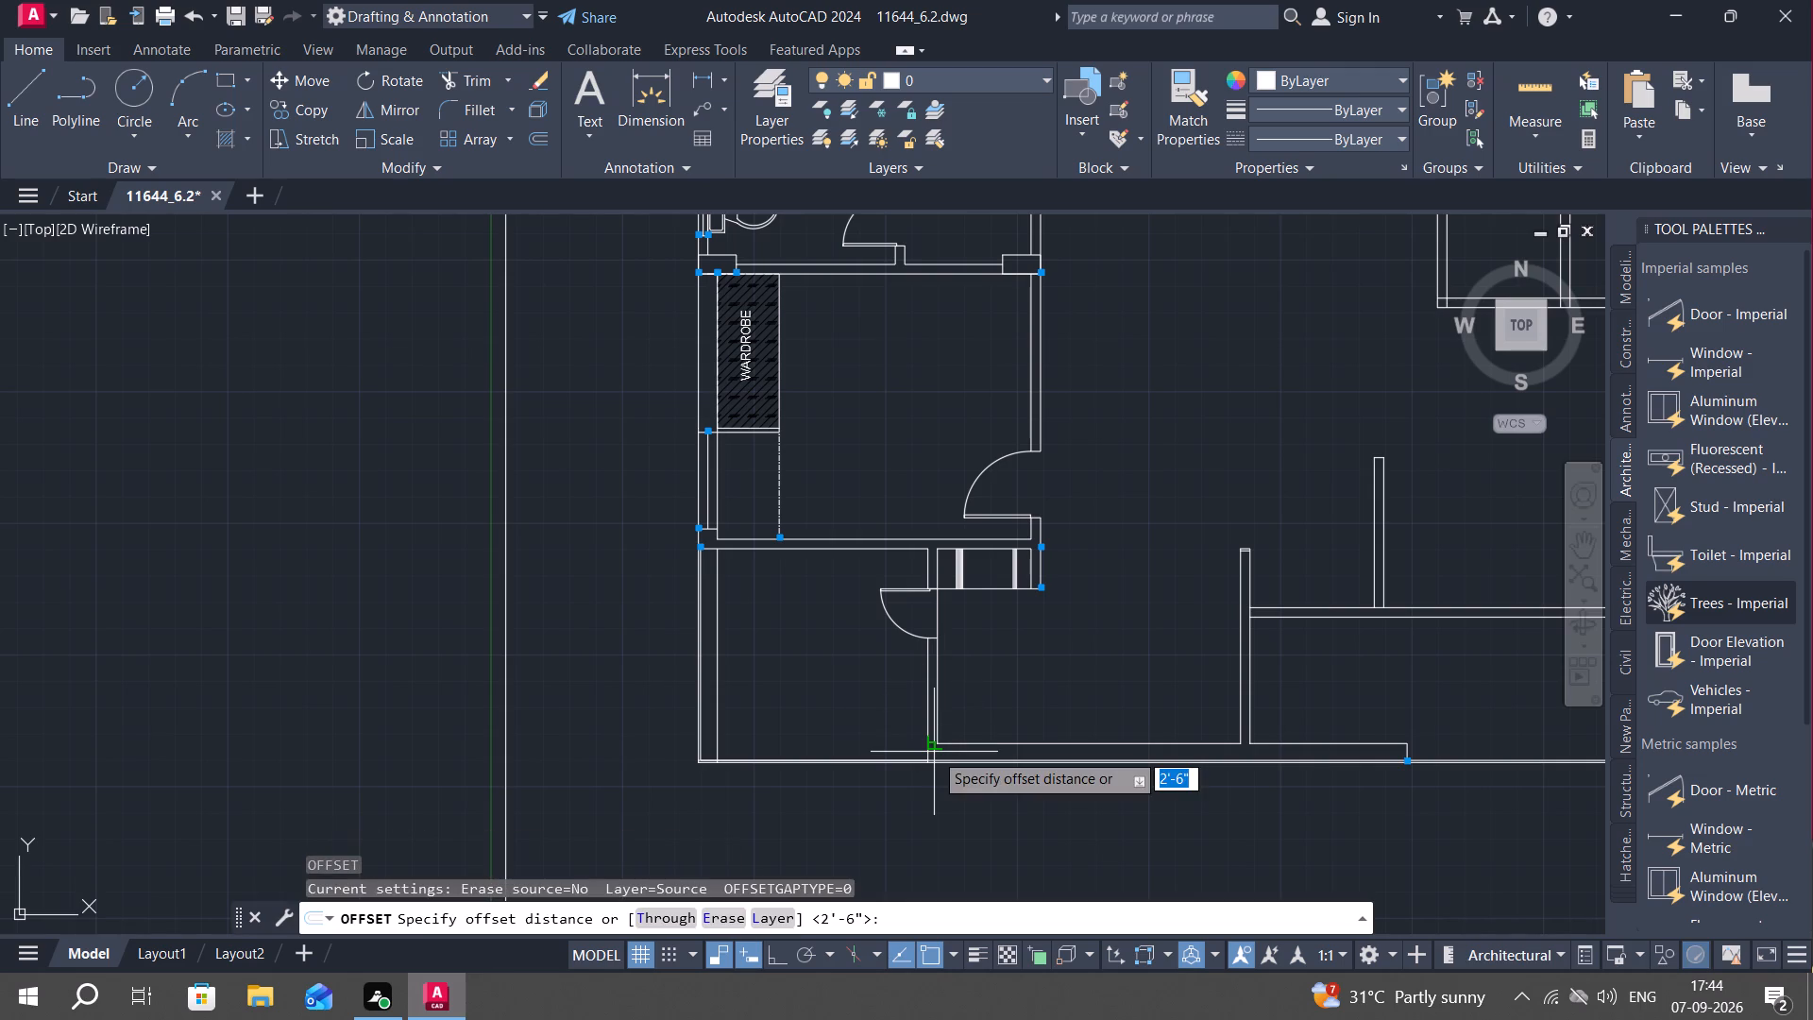
{"action": "key", "text": "3"}
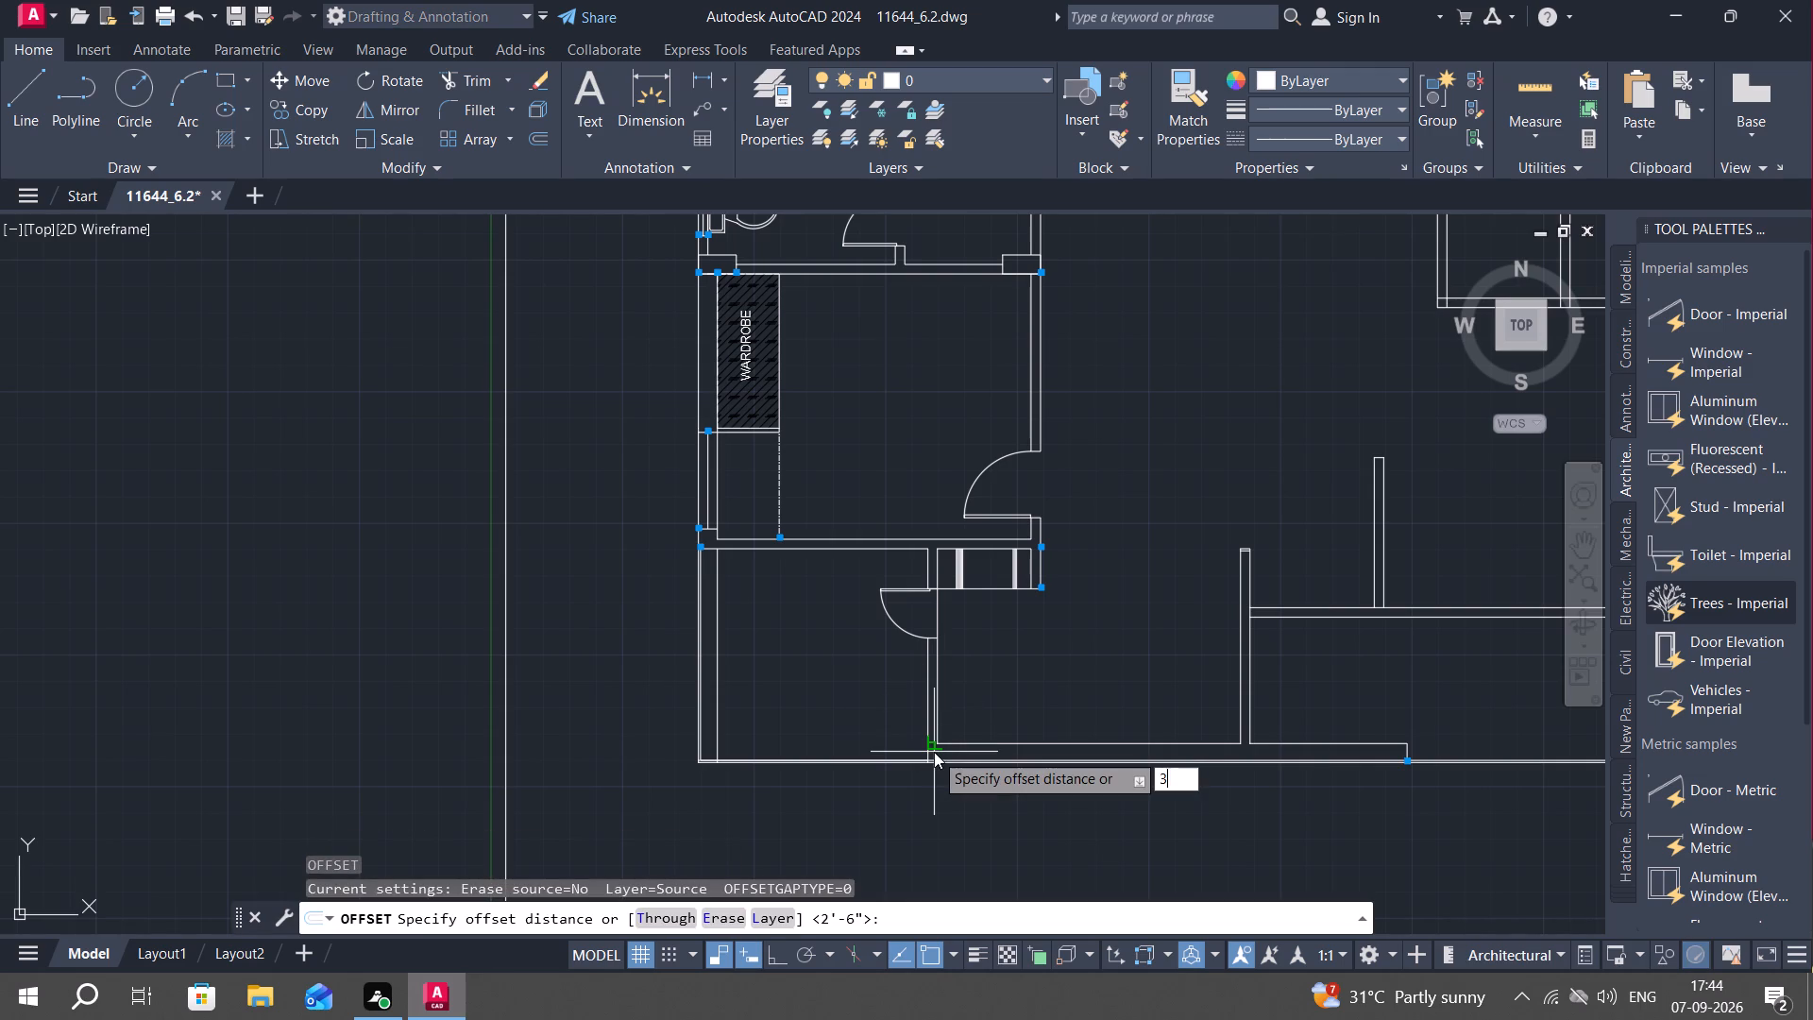
{"action": "key", "text": "BackSpace"}
{"action": "type", "text": "2'"}
{"action": "key", "text": "space"}
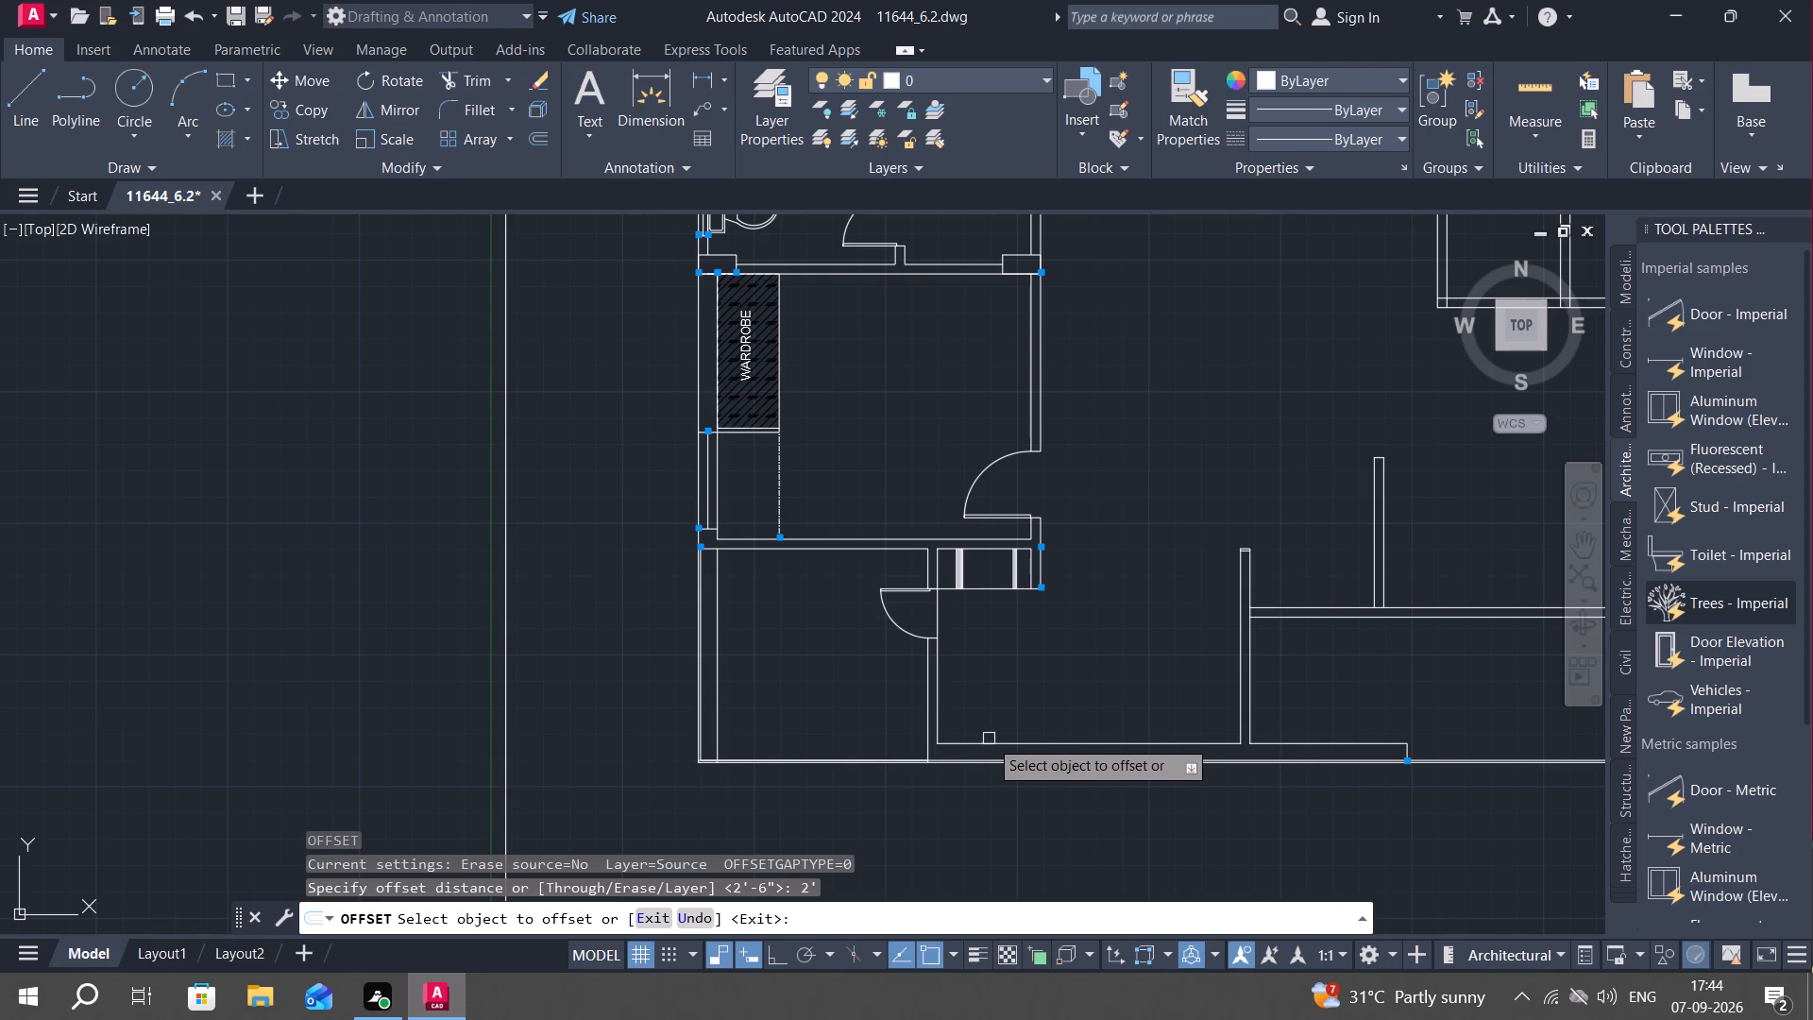
{"action": "left_click", "coordinate": [991, 742]}
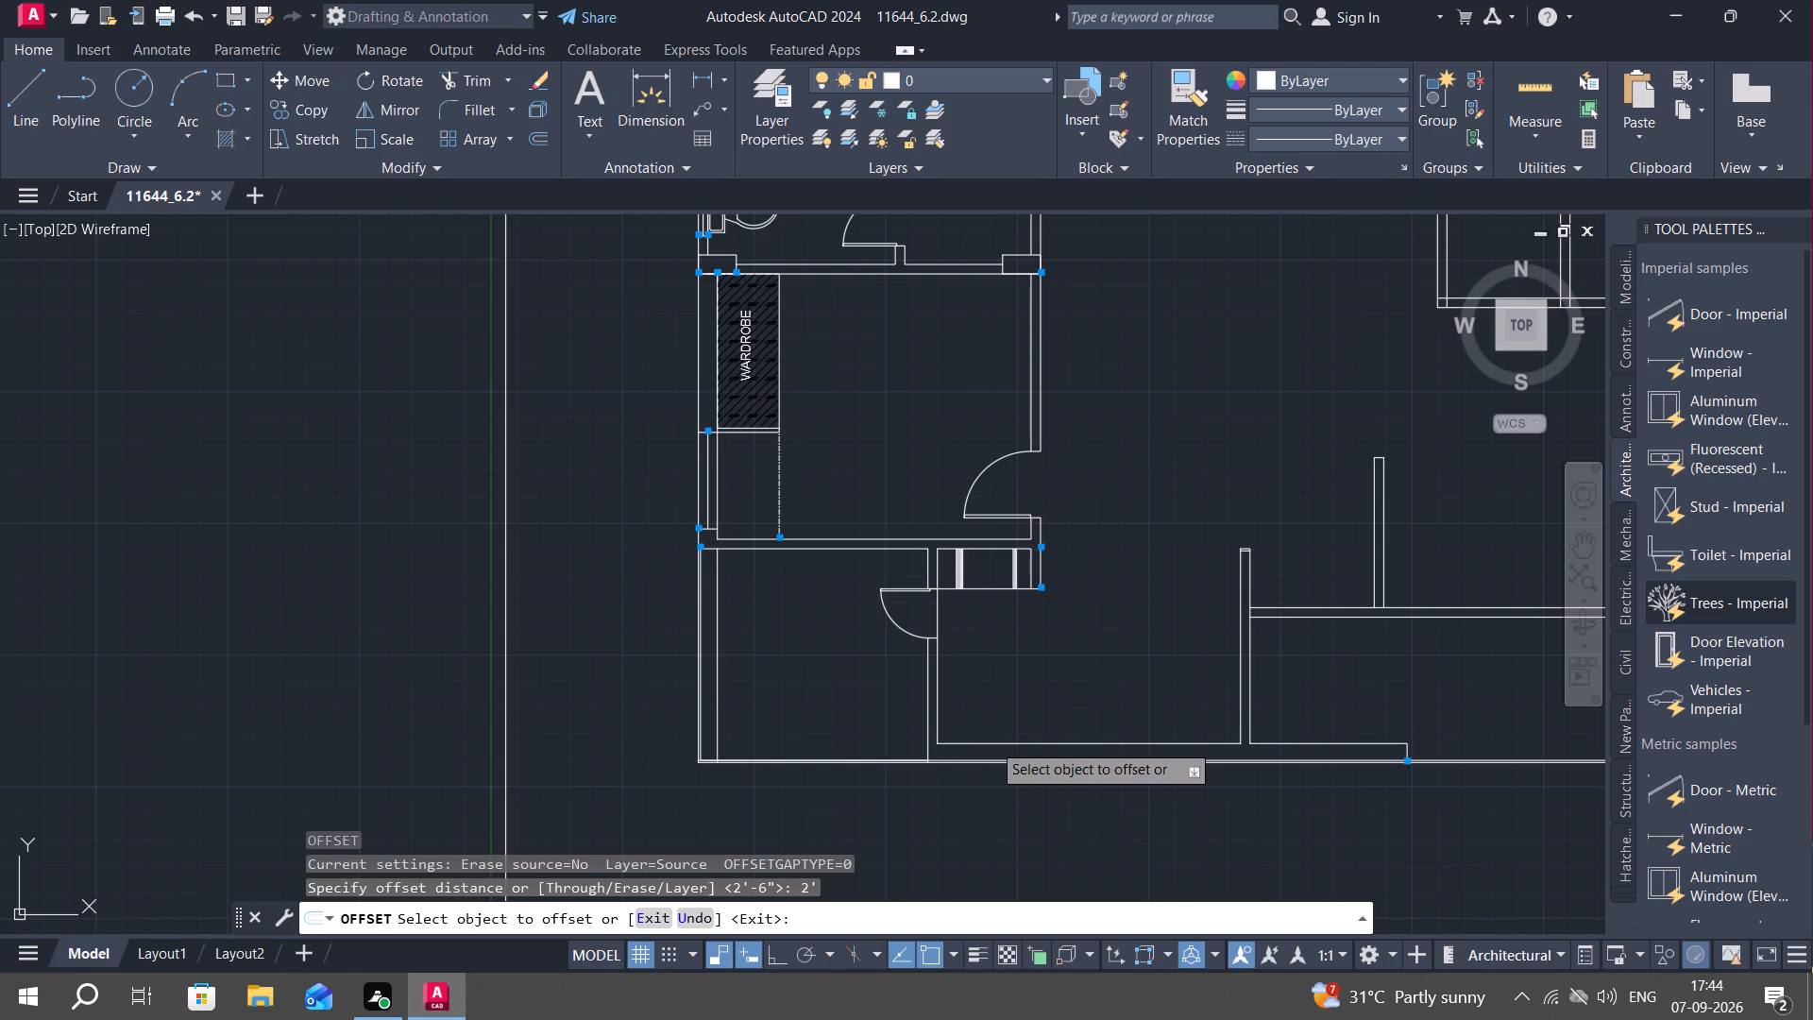
{"action": "key", "text": "Escape"}
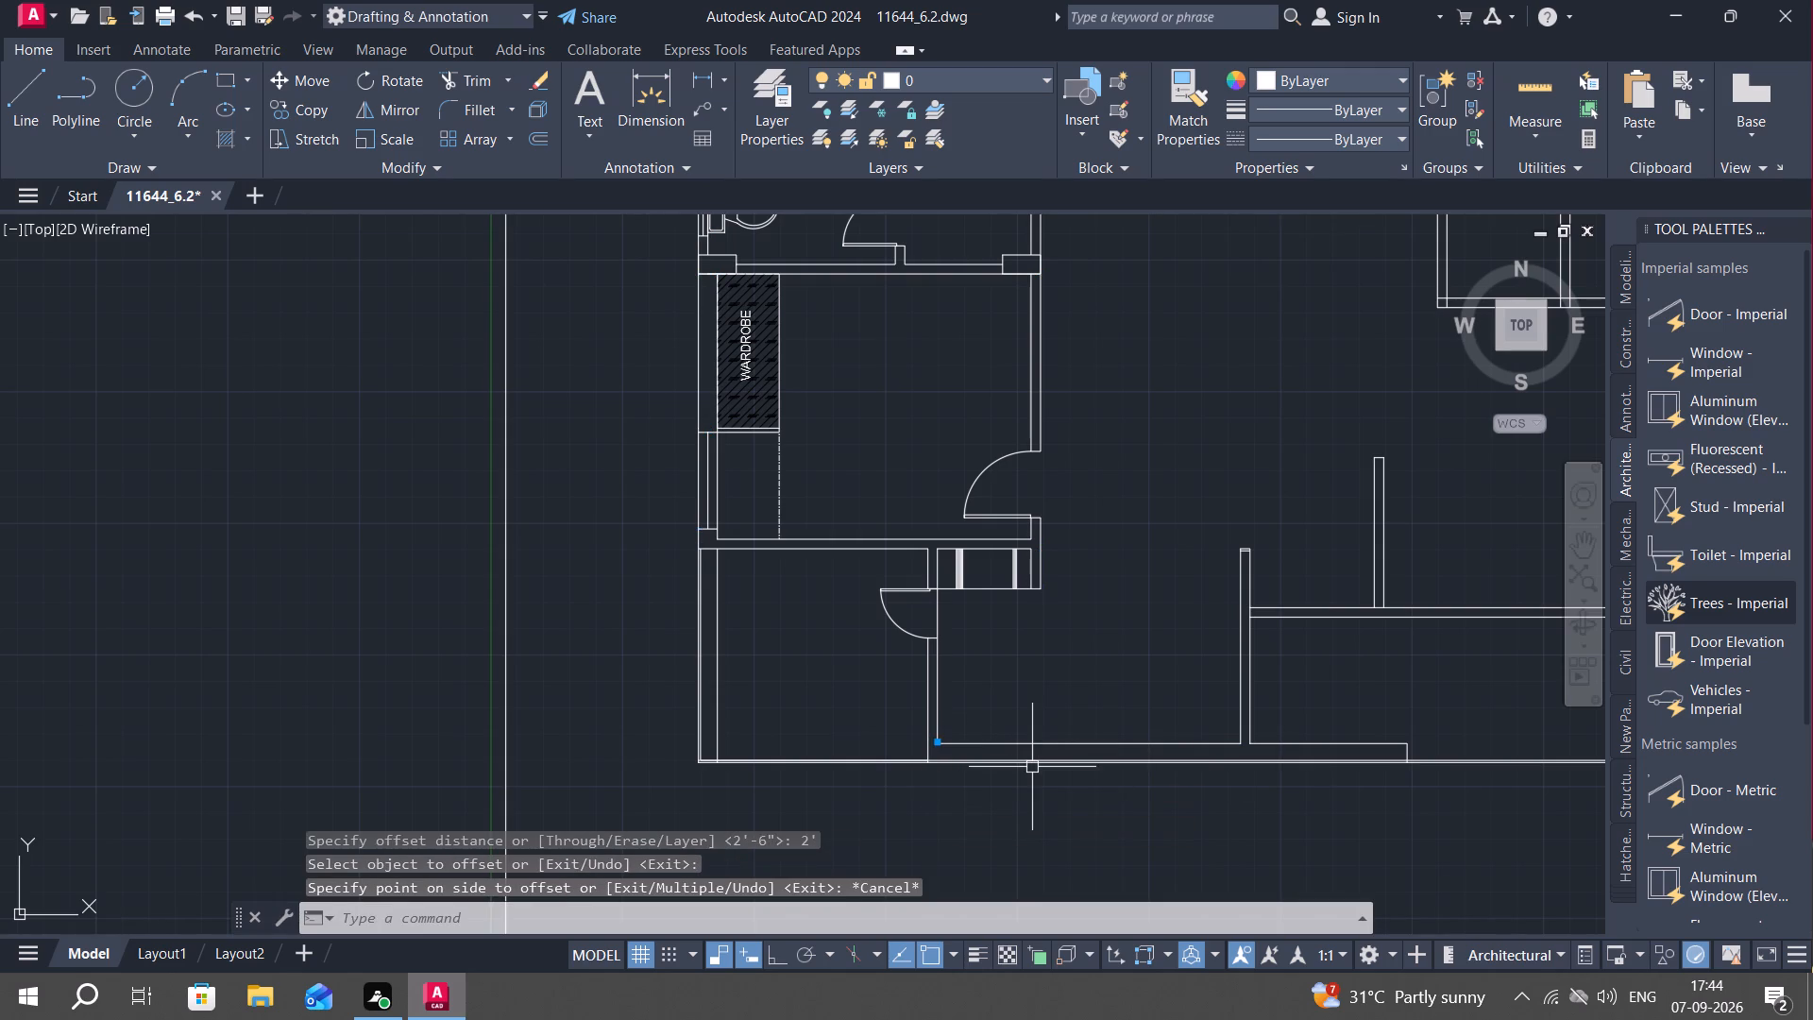
{"action": "key", "text": "space"}
{"action": "key", "text": "space"}
{"action": "left_click", "coordinate": [1006, 745]}
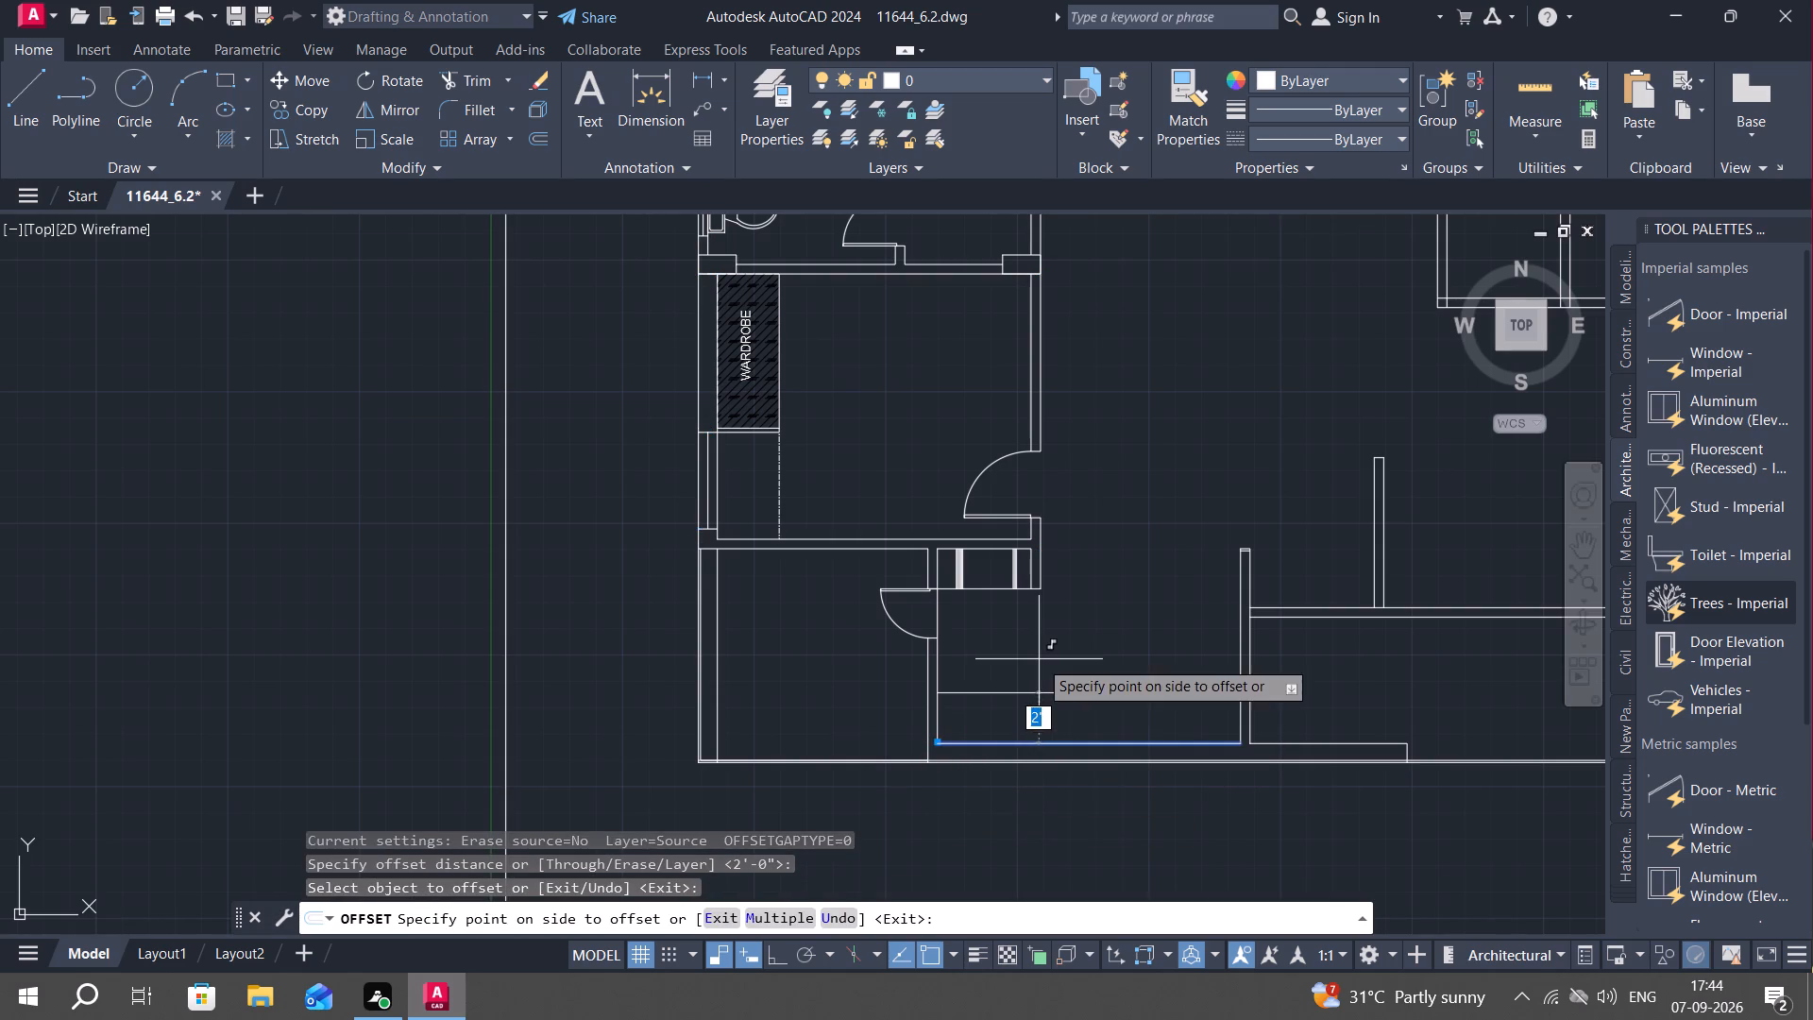
{"action": "left_click", "coordinate": [1041, 659]}
{"action": "left_click", "coordinate": [939, 659]}
{"action": "left_click", "coordinate": [1051, 648]}
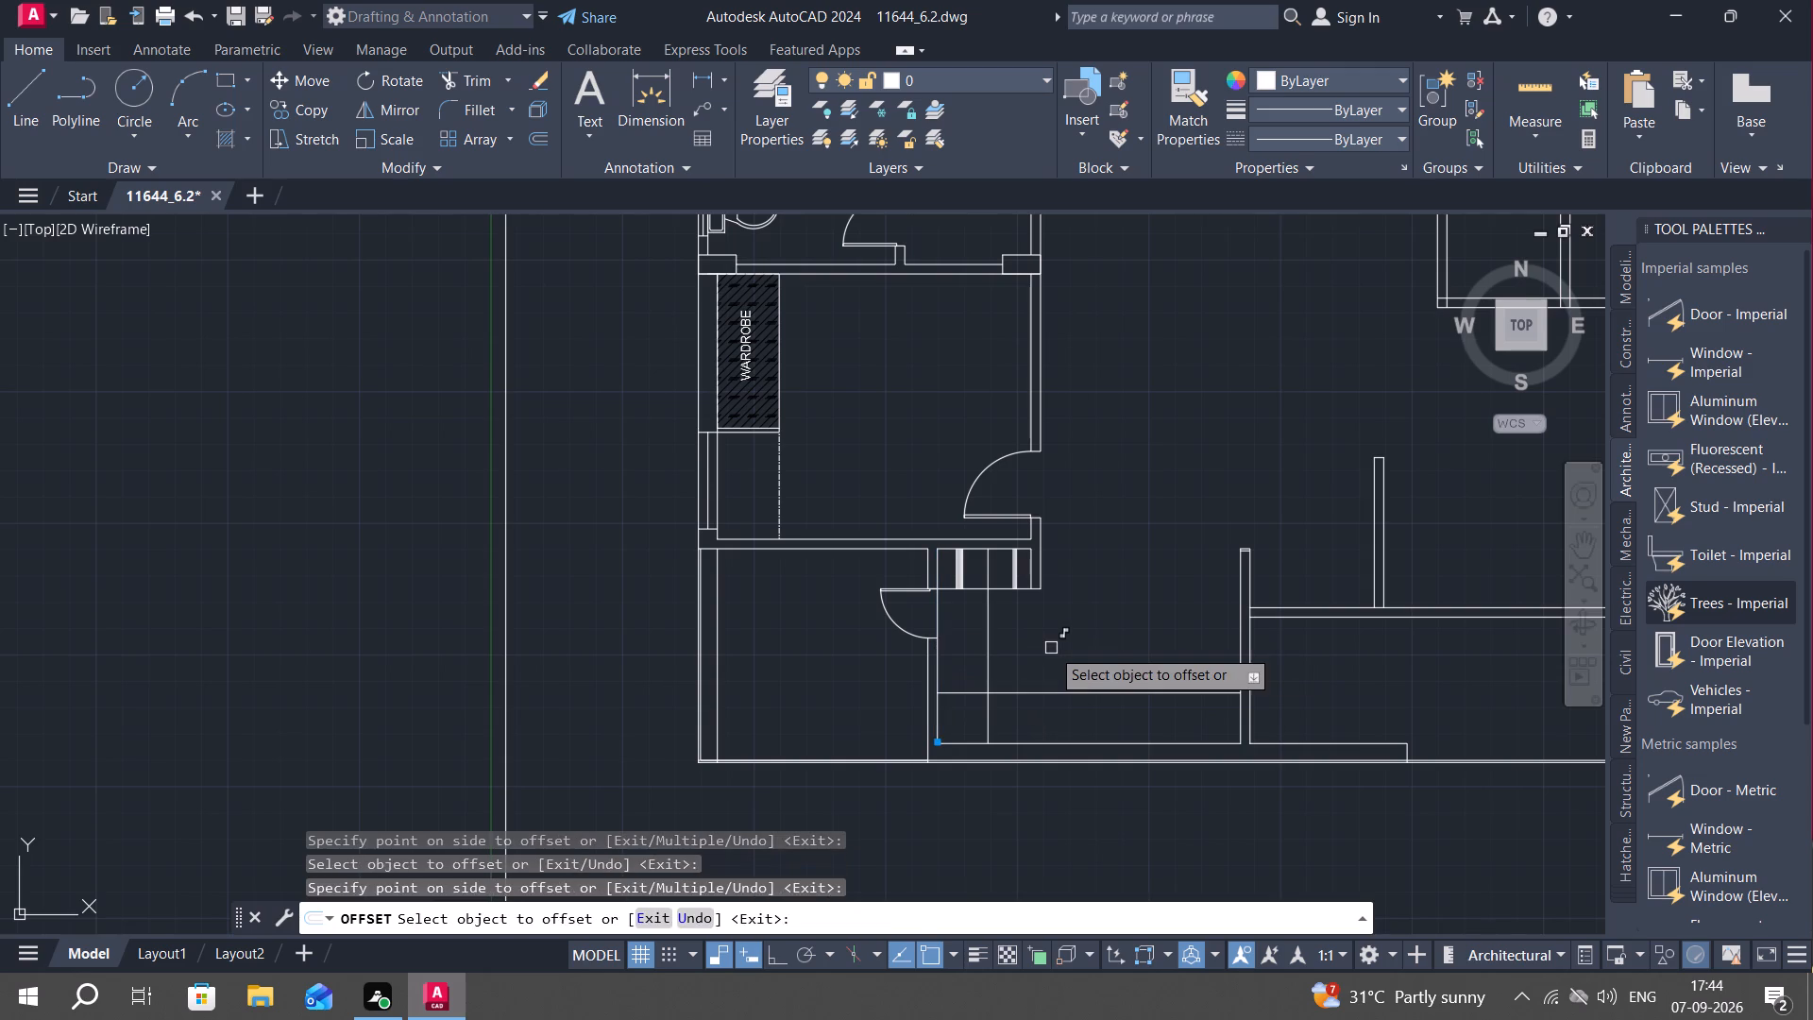
{"action": "key", "text": "Escape"}
Draw a horizontal line from the copied door's lower jamb at the wall's east face to the vertical 2' offset line.
{"action": "type", "text": "L"}
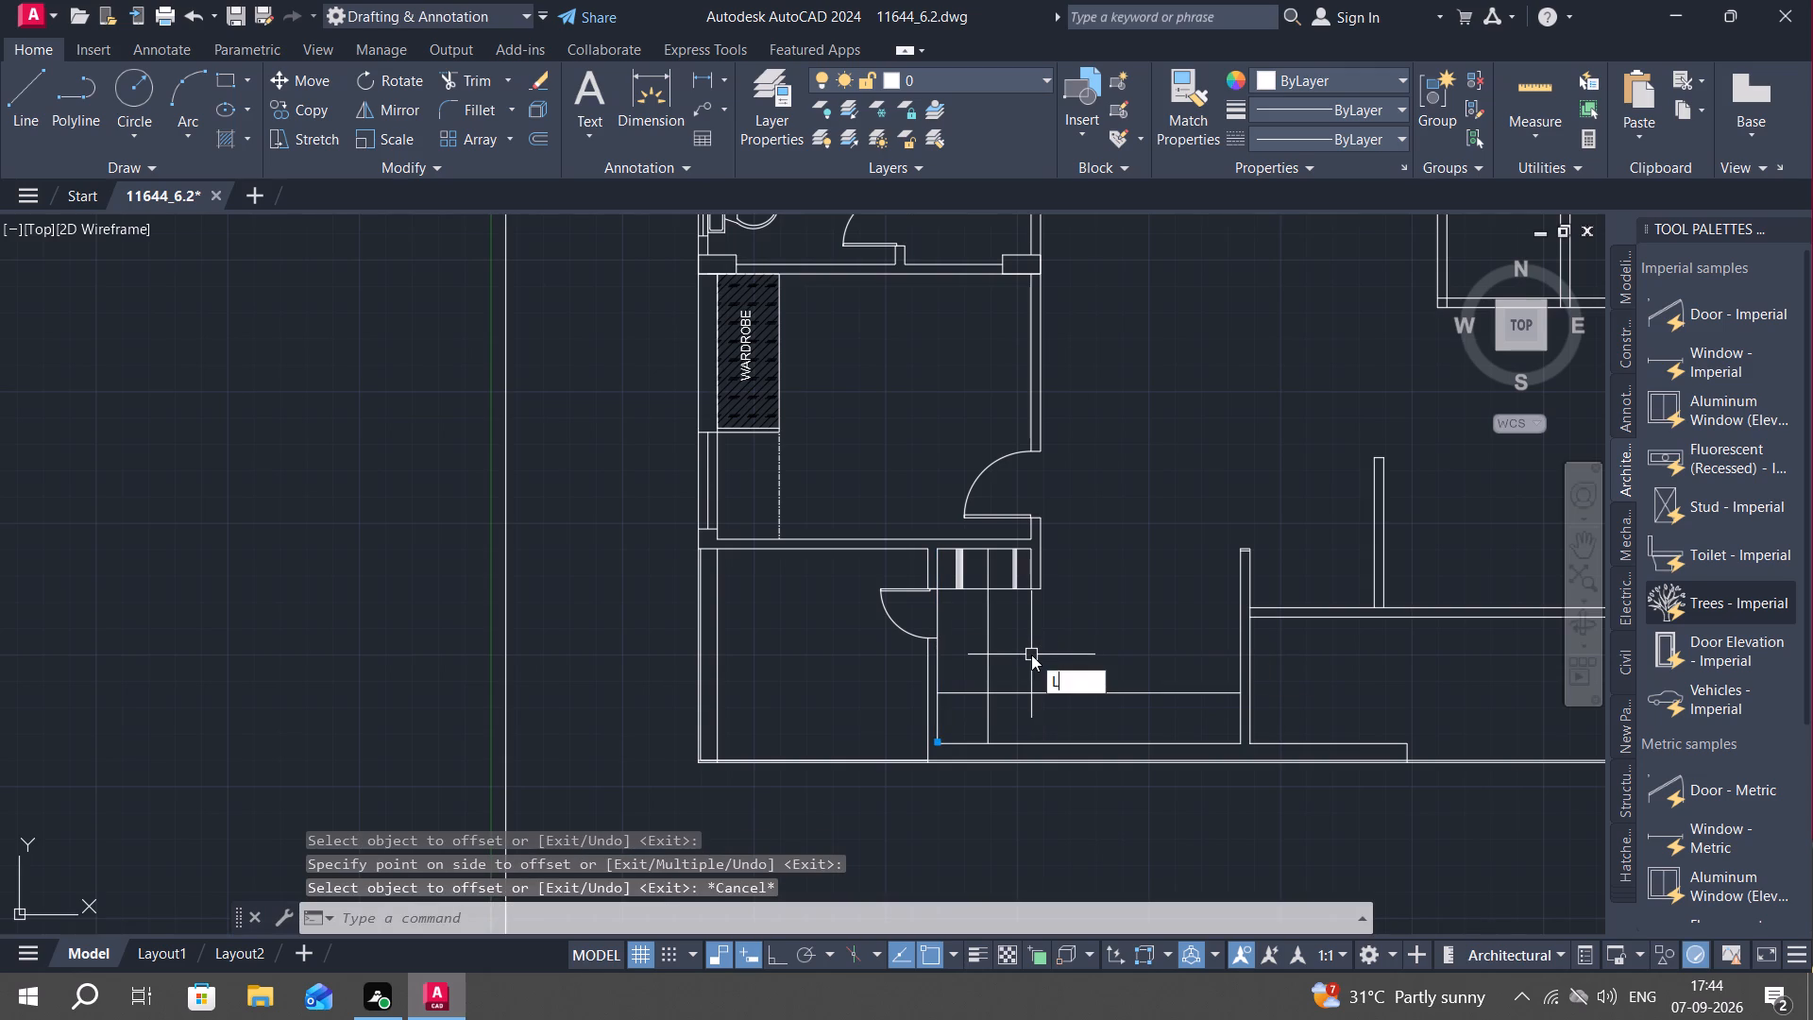
{"action": "key", "text": "space"}
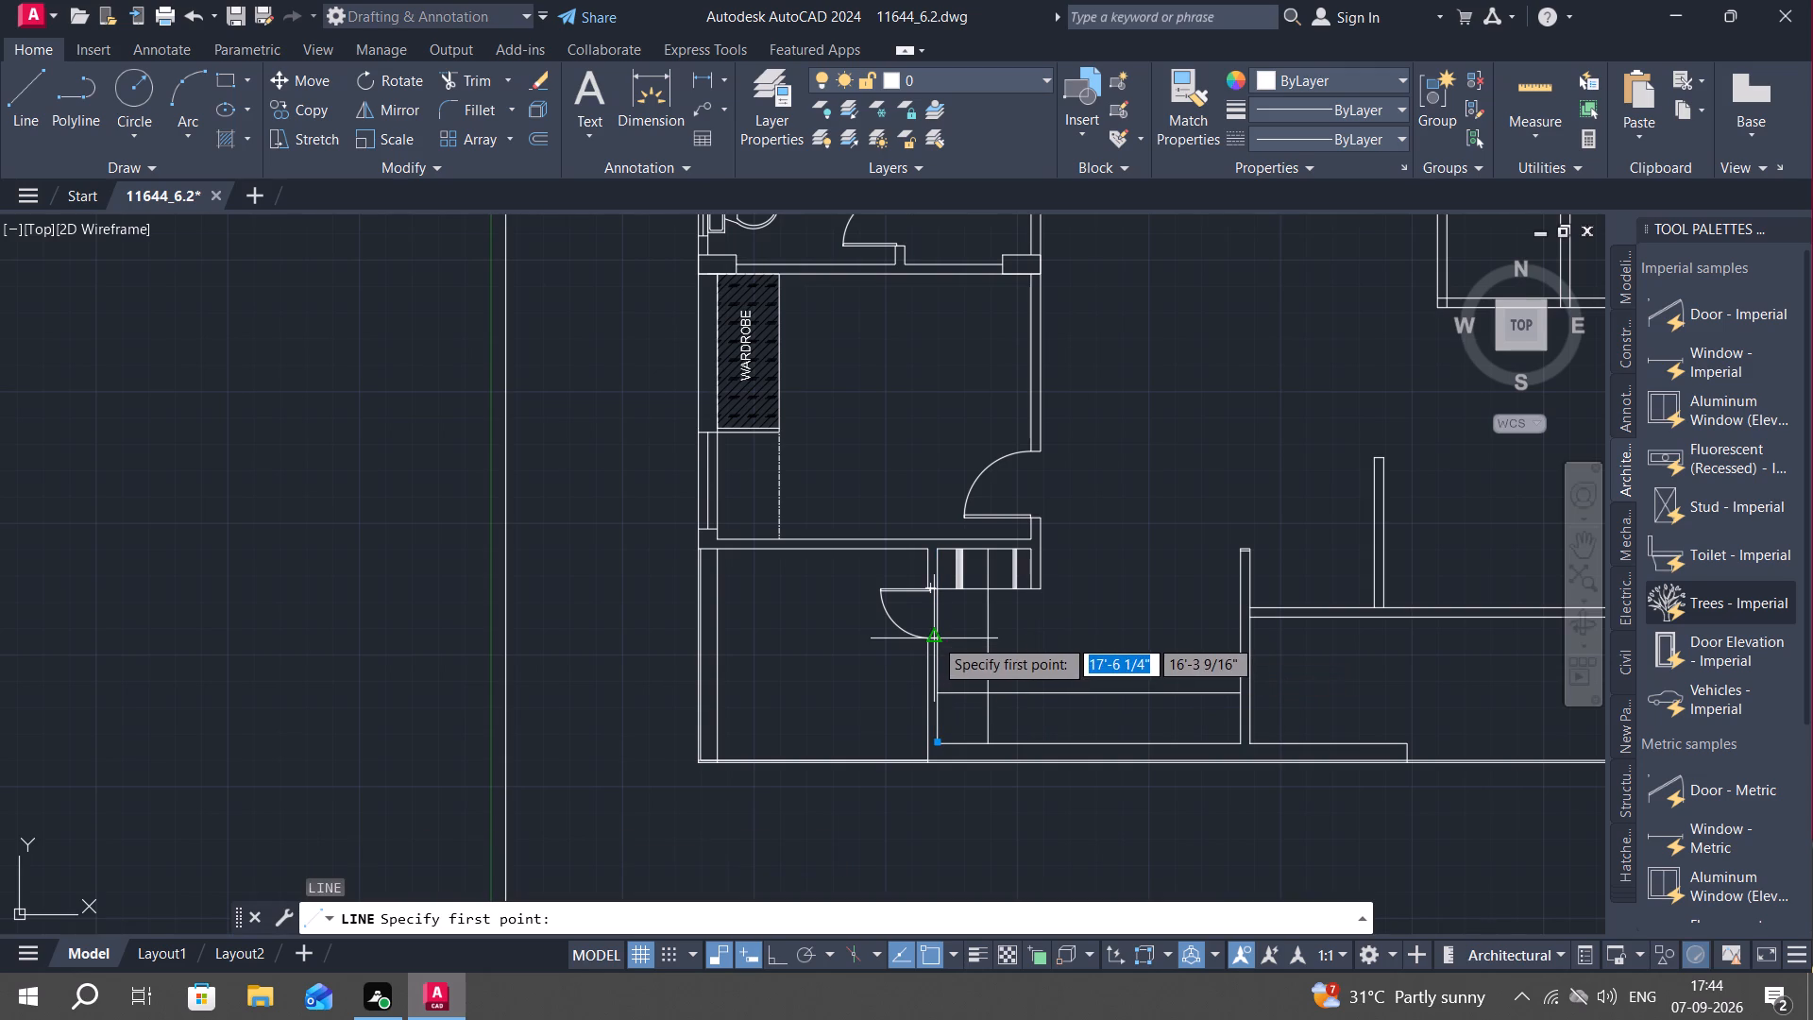
{"action": "left_click", "coordinate": [936, 640]}
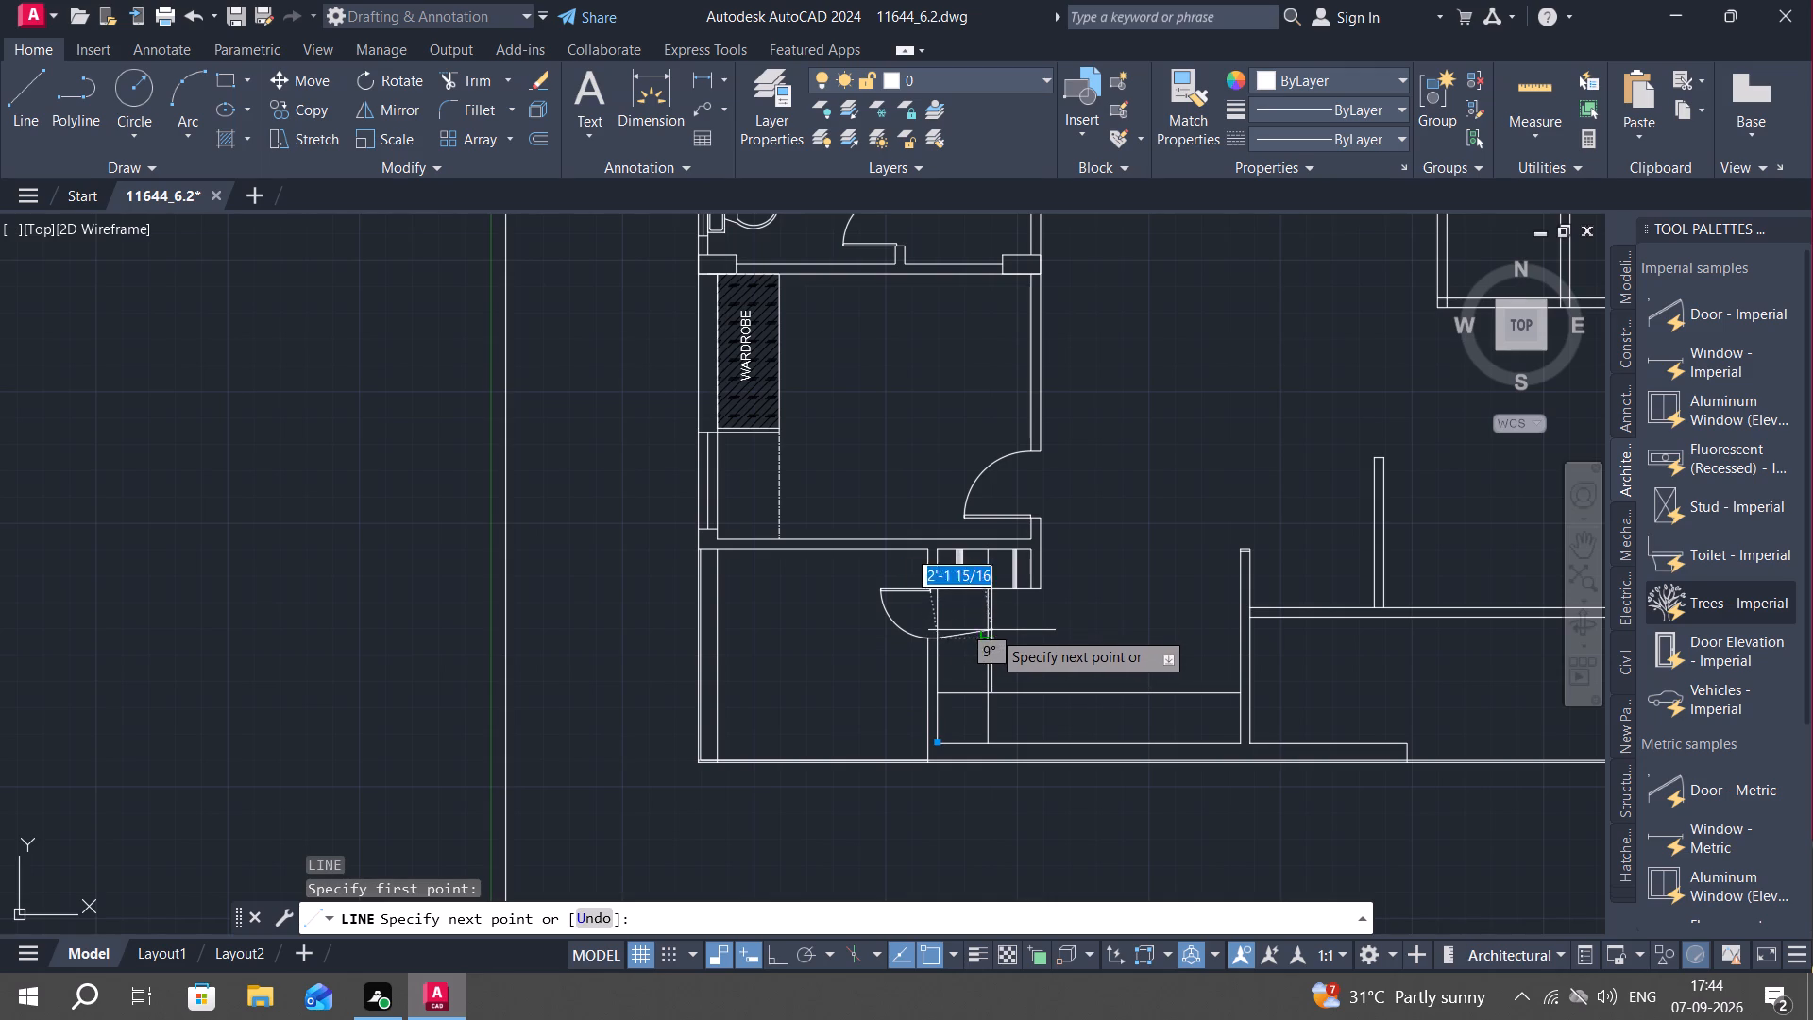
{"action": "left_click", "coordinate": [989, 637]}
{"action": "key", "text": "Escape"}
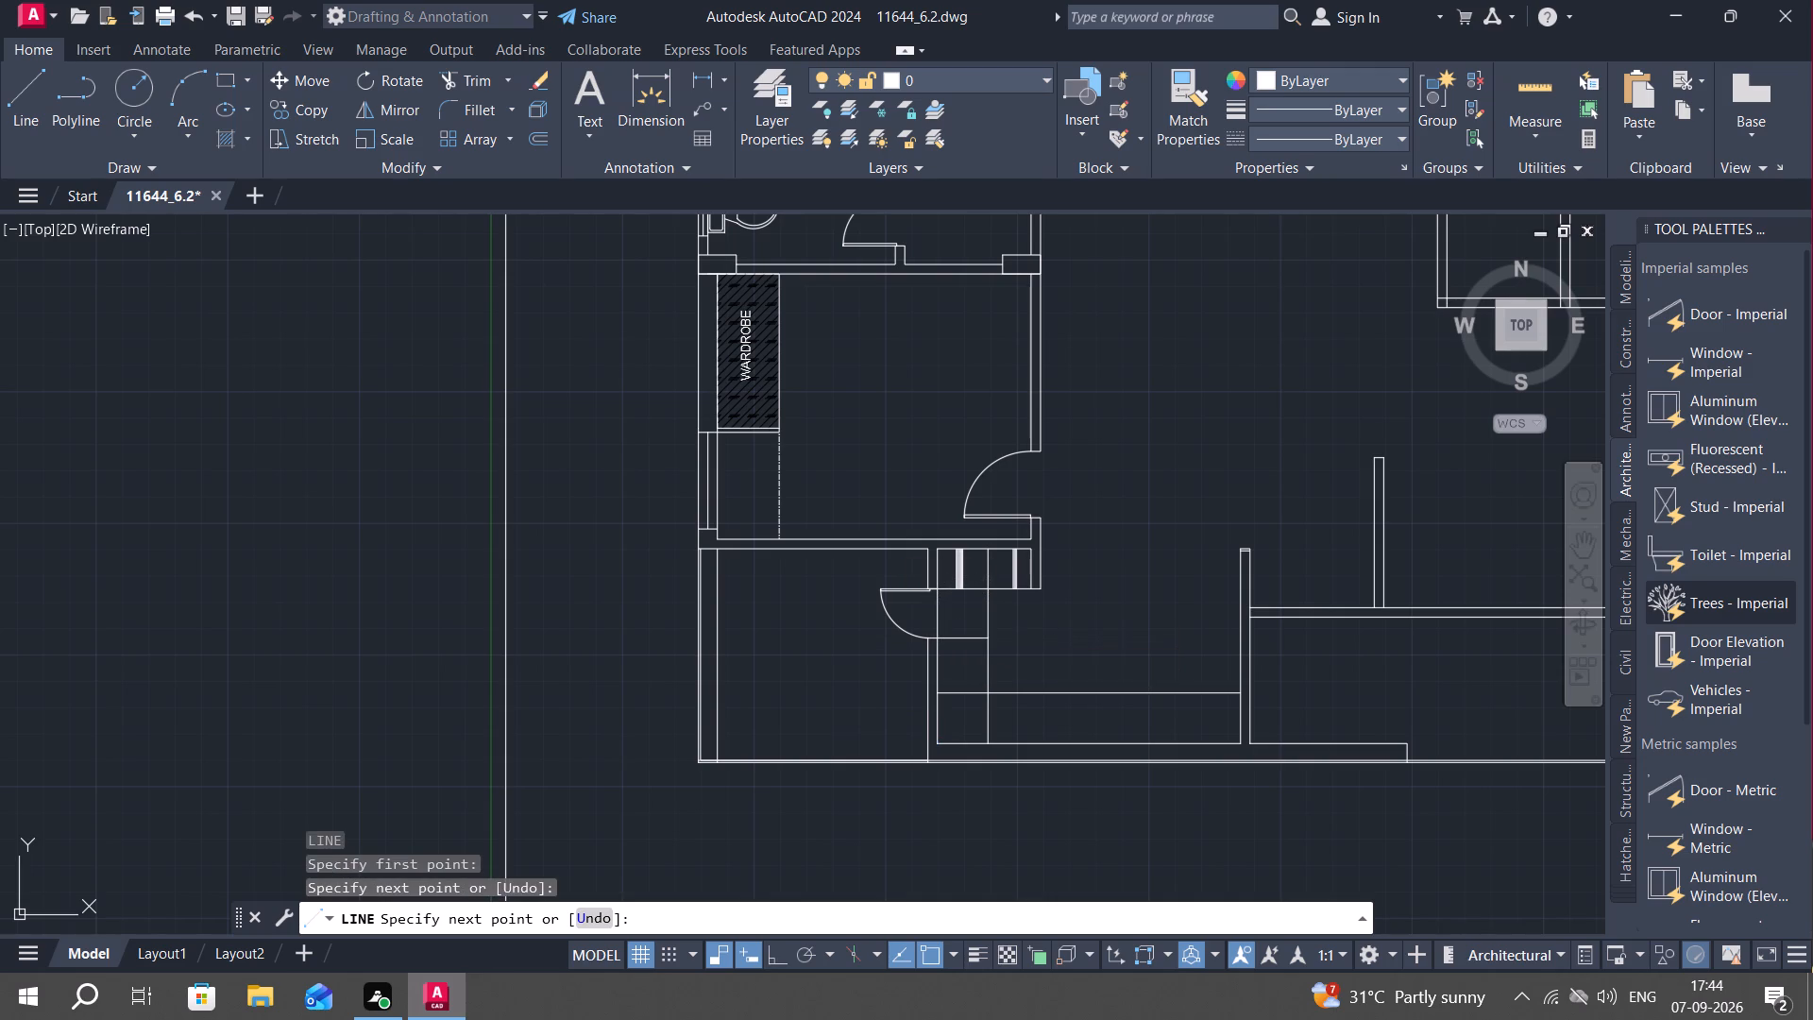